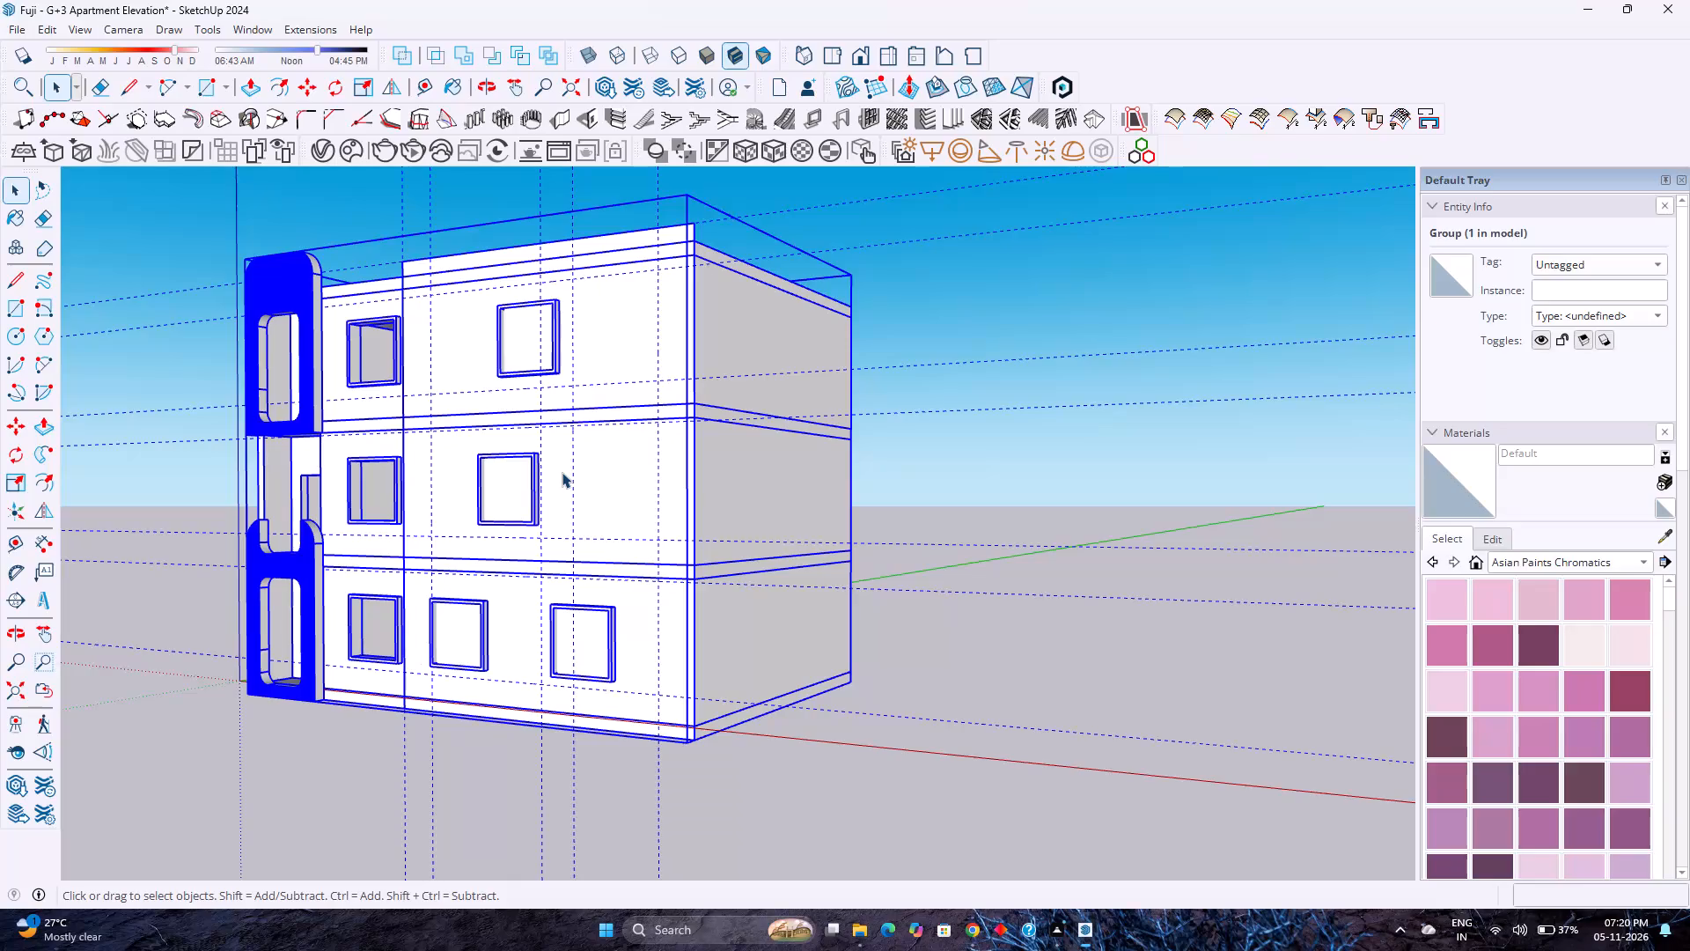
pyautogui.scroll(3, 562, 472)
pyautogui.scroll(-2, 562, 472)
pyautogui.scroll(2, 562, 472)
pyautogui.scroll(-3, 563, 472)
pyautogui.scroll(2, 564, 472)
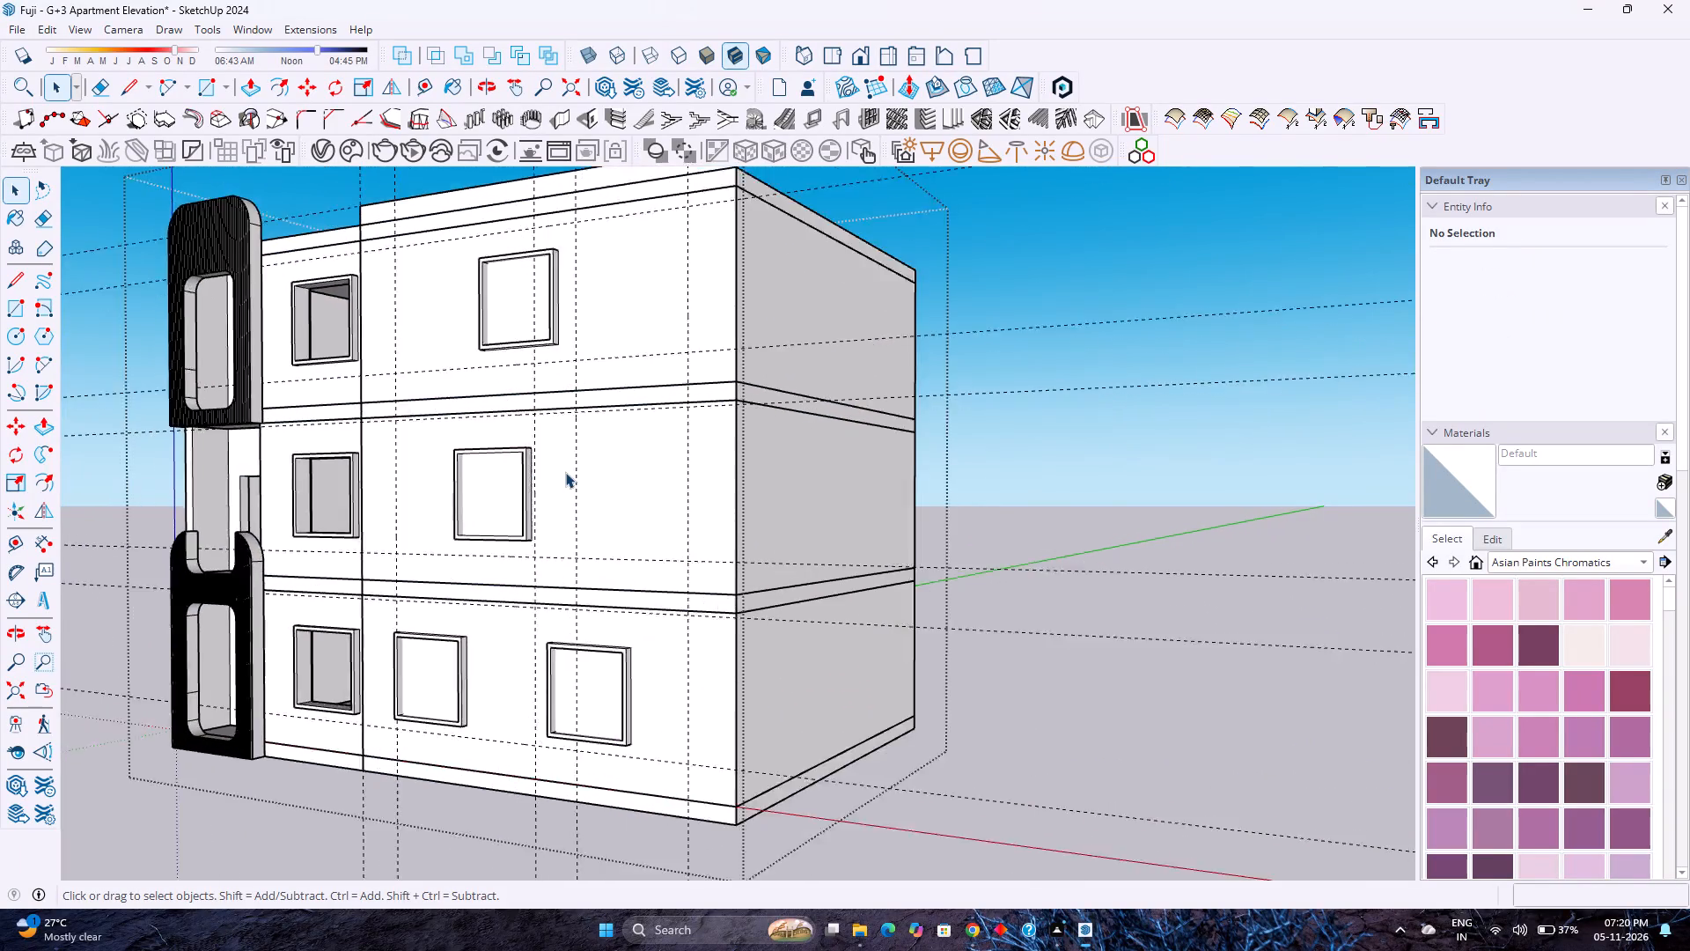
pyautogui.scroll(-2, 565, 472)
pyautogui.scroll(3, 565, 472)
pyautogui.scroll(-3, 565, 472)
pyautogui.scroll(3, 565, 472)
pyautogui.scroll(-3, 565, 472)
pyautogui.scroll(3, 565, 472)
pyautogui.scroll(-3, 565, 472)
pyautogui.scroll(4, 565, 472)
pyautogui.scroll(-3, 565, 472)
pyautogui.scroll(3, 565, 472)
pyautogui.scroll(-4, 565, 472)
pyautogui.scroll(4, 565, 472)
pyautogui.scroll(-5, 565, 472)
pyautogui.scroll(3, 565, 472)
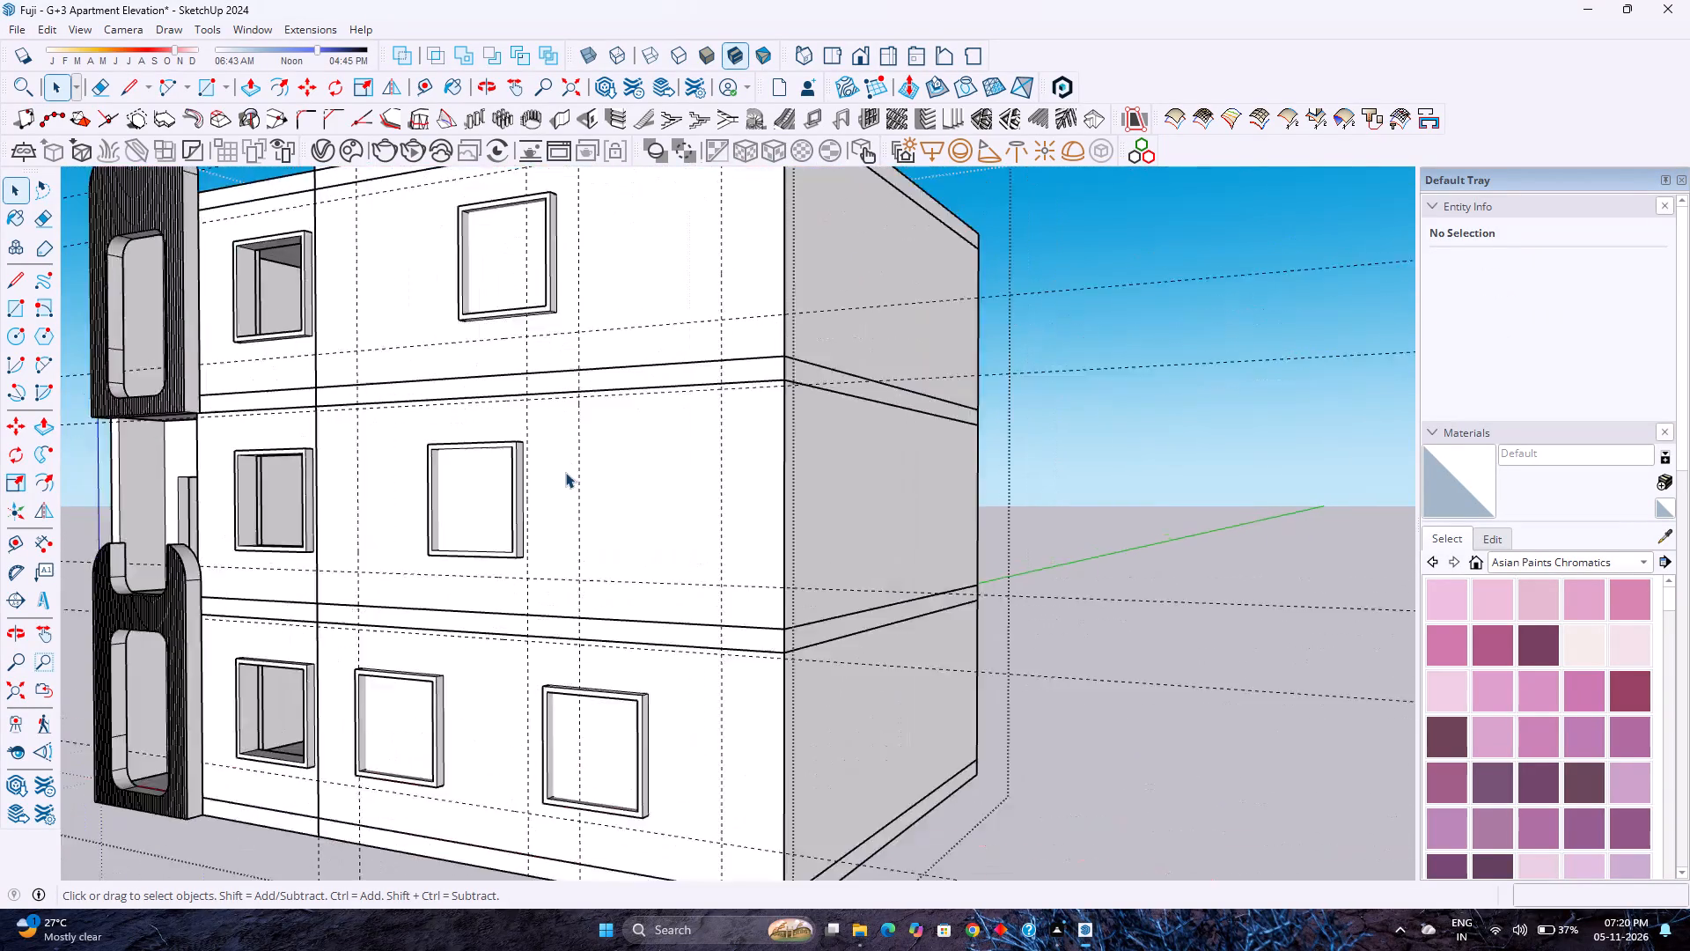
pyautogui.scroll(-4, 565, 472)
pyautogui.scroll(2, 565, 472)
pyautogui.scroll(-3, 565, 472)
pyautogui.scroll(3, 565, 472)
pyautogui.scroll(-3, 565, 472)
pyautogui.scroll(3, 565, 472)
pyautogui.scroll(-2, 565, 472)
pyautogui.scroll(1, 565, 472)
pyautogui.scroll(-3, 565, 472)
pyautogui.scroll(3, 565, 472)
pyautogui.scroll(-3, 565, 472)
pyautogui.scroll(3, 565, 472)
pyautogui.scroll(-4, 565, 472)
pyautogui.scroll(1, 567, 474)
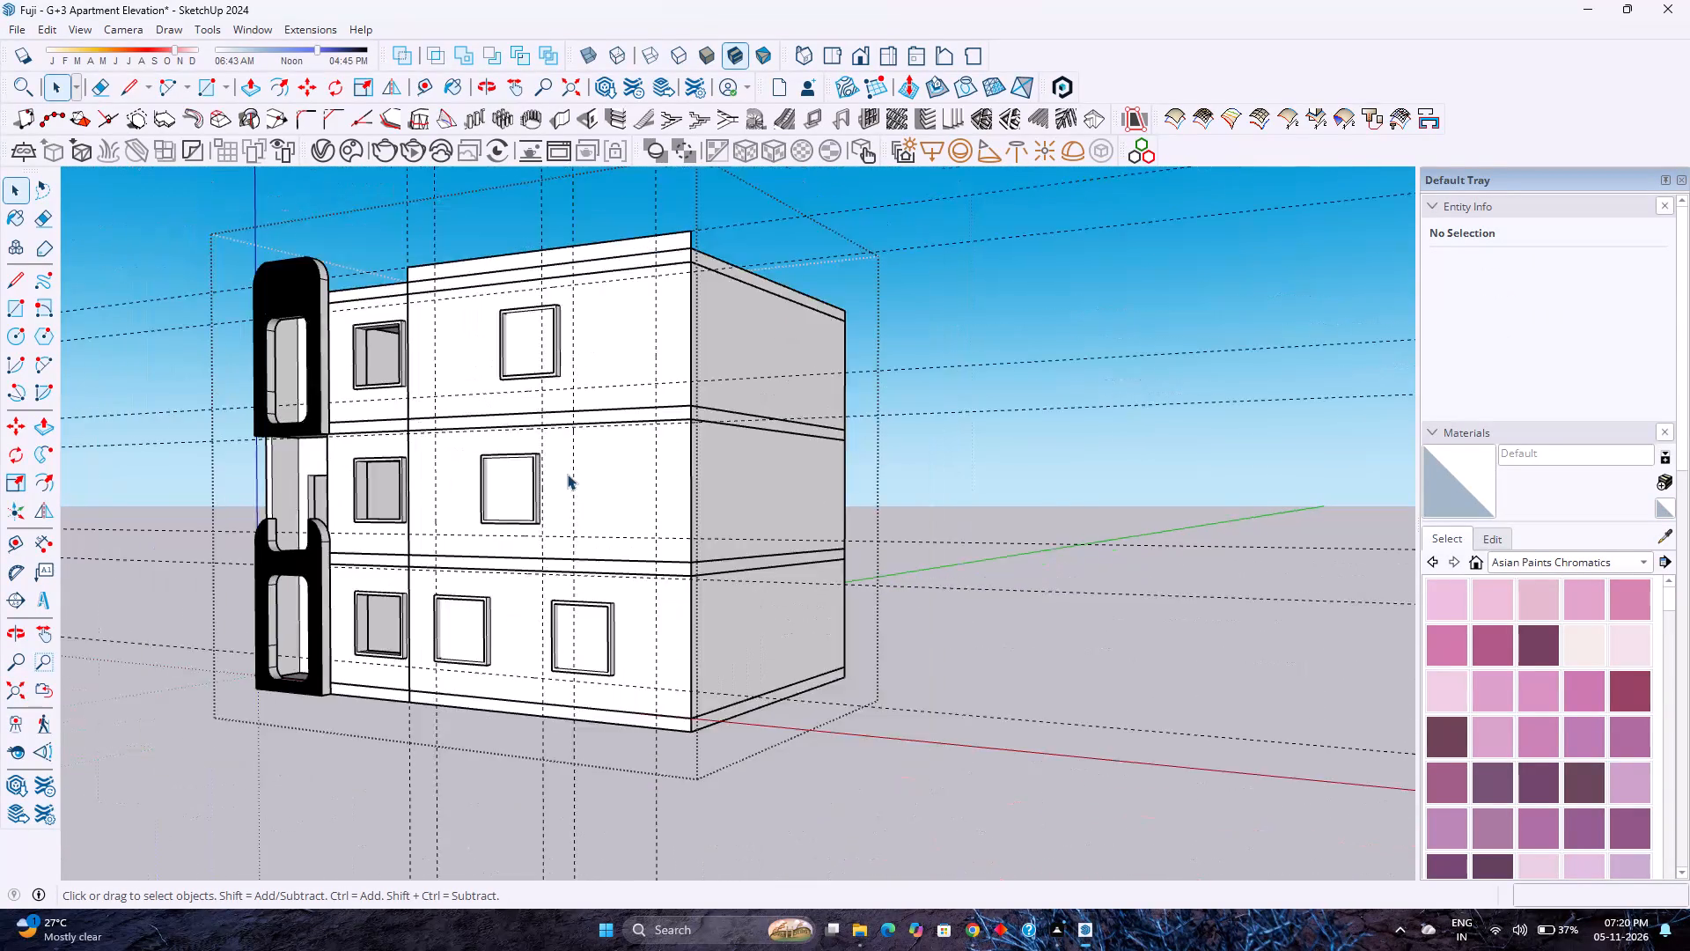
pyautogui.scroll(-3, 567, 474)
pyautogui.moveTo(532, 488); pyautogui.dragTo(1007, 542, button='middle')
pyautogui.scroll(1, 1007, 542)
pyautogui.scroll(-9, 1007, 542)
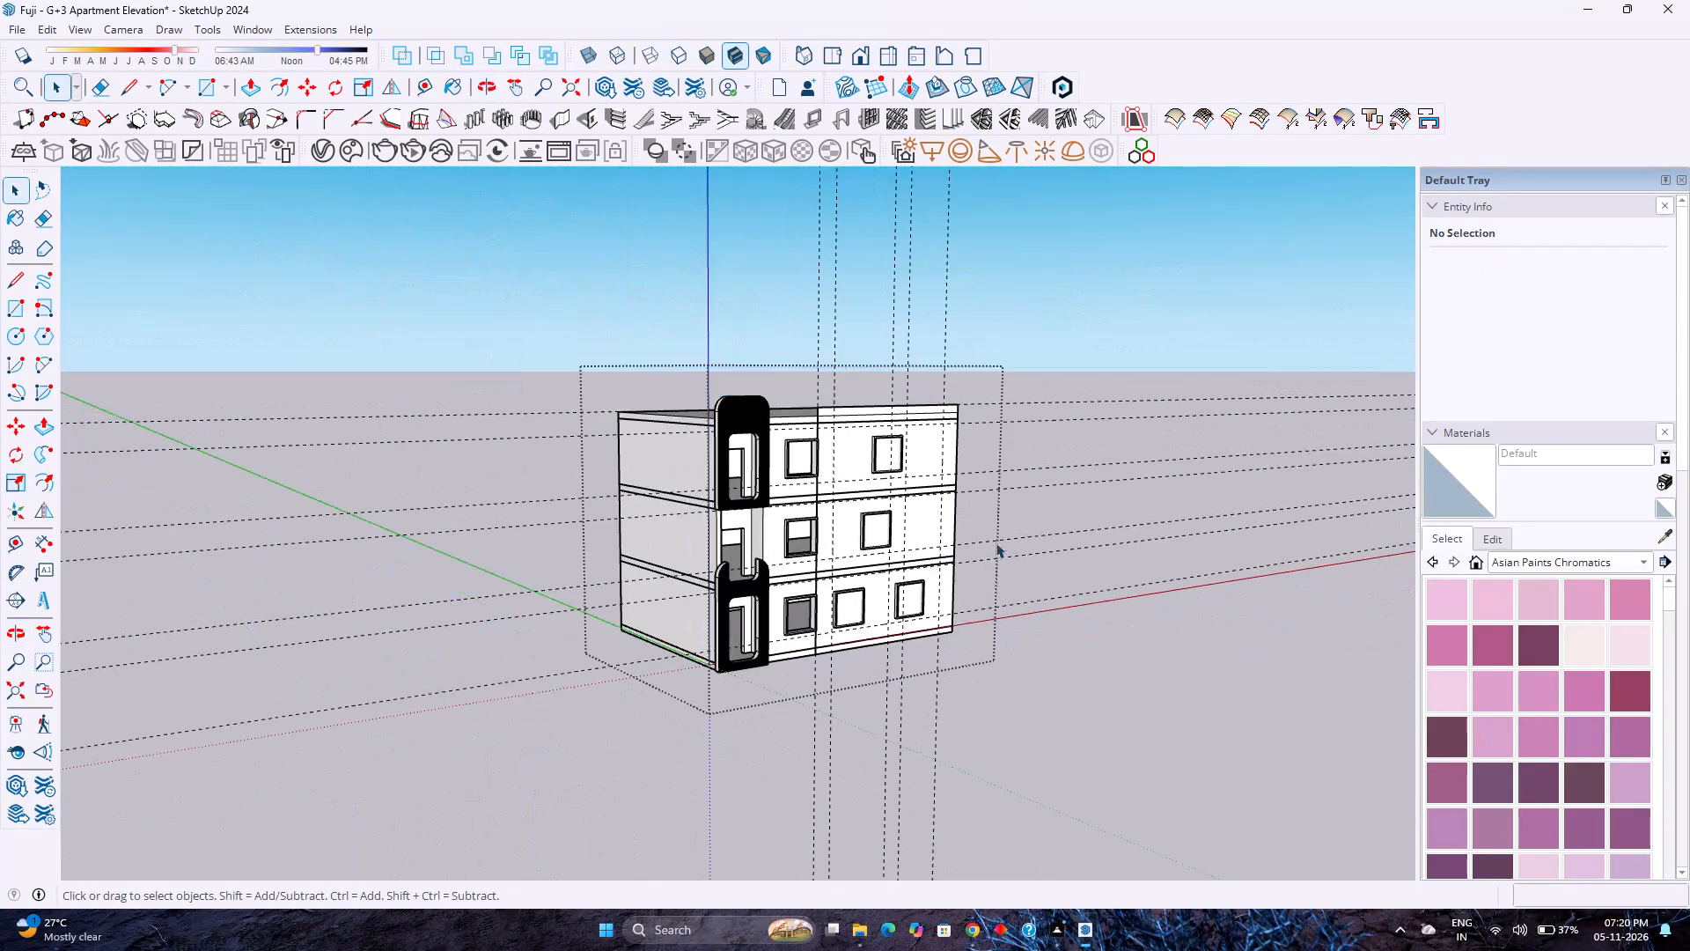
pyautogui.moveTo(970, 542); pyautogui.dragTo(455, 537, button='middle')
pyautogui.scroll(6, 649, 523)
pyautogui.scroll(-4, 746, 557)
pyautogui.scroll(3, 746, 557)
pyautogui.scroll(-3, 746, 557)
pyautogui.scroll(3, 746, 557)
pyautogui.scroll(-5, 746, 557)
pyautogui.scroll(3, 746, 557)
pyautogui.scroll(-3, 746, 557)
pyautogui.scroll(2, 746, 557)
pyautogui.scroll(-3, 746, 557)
# In the front-wall group, cut a notch about 14' wide and 10' 10" high around the middle-floor window, erasing the wall edge that closes it.
pyautogui.doubleClick(880, 556)
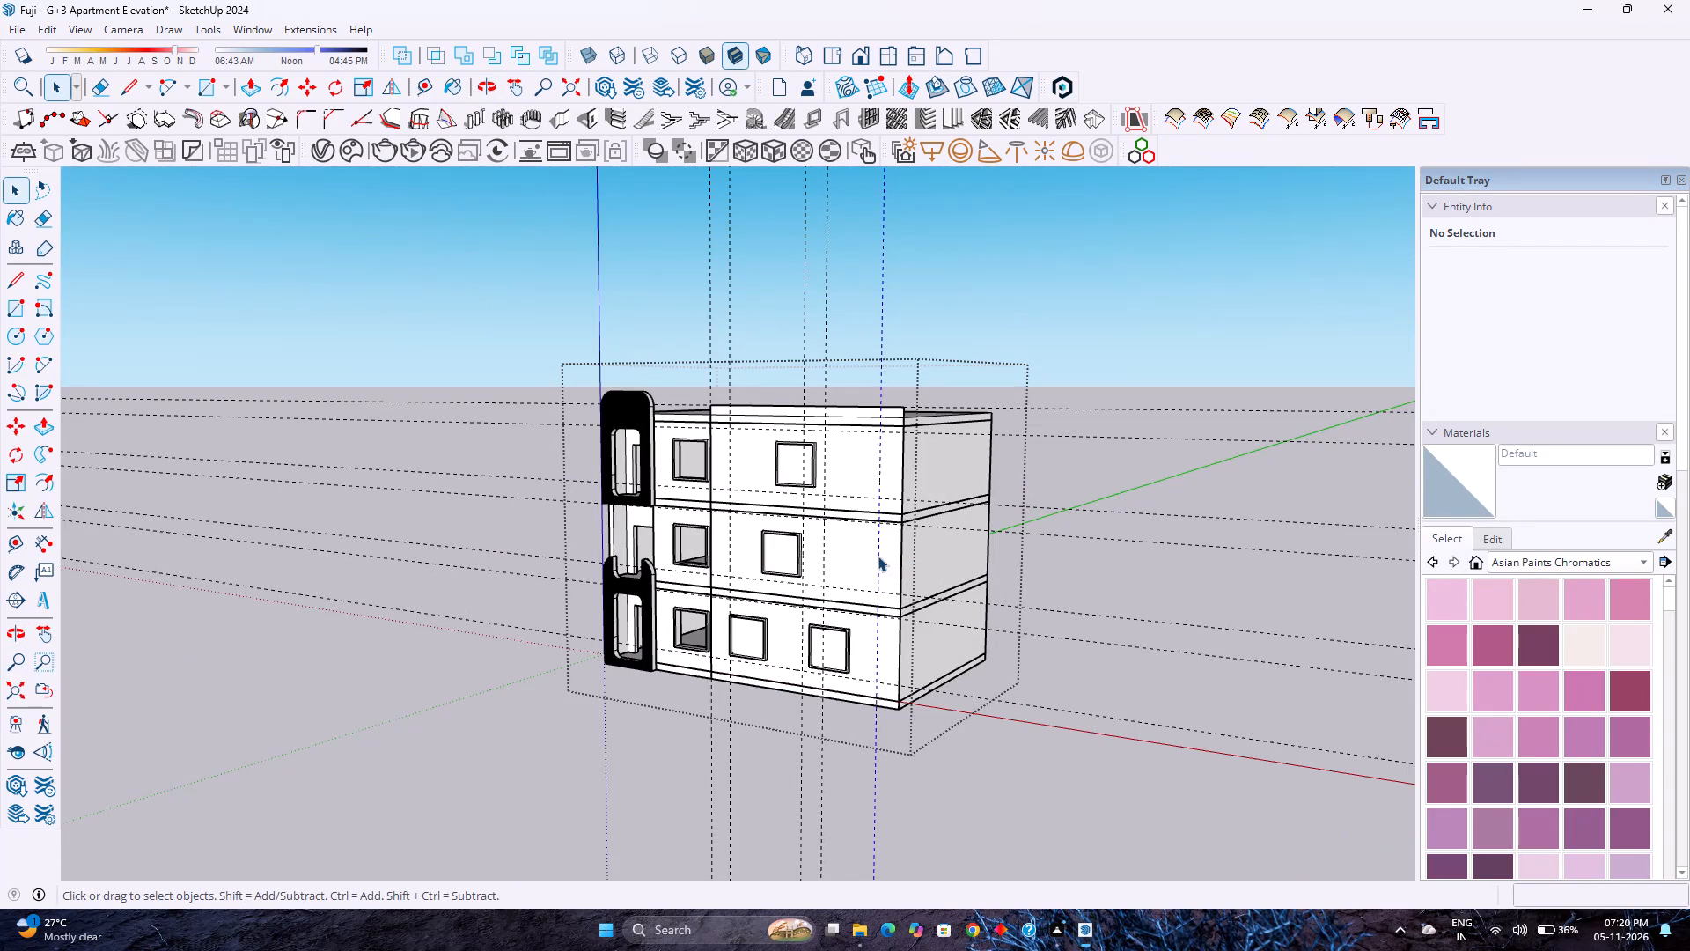
pyautogui.scroll(1, 866, 556)
pyautogui.click(843, 557)
pyautogui.click(843, 557)
pyautogui.scroll(4, 842, 557)
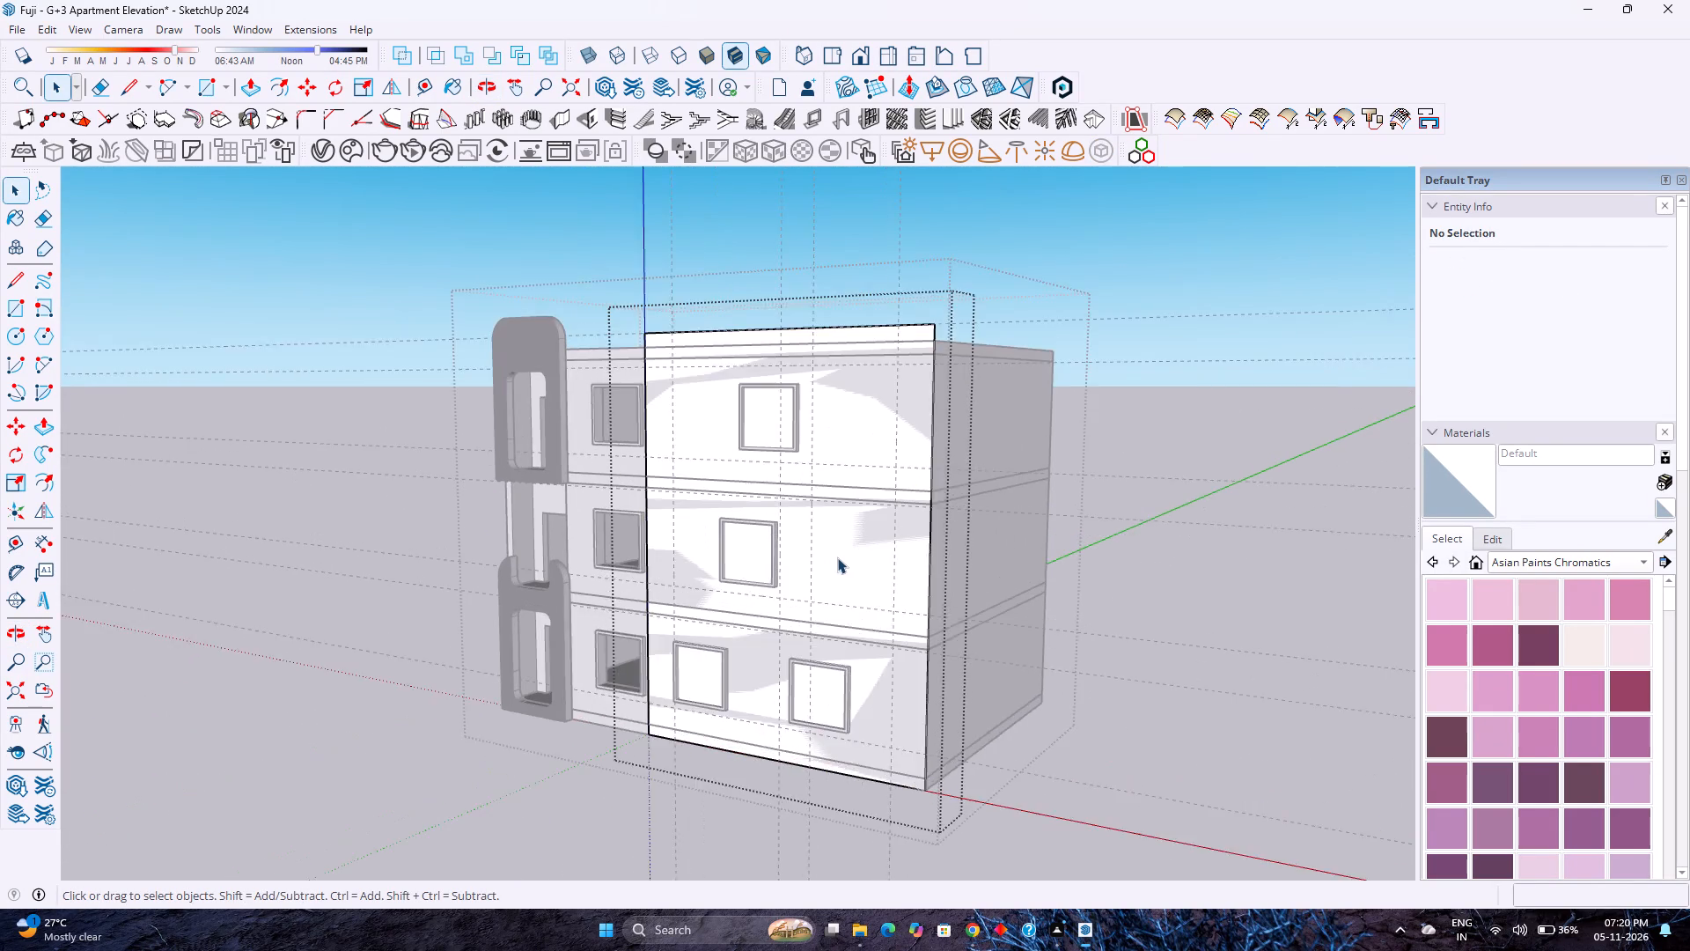
pyautogui.scroll(2, 837, 557)
pyautogui.scroll(5, 613, 421)
pyautogui.scroll(-4, 625, 417)
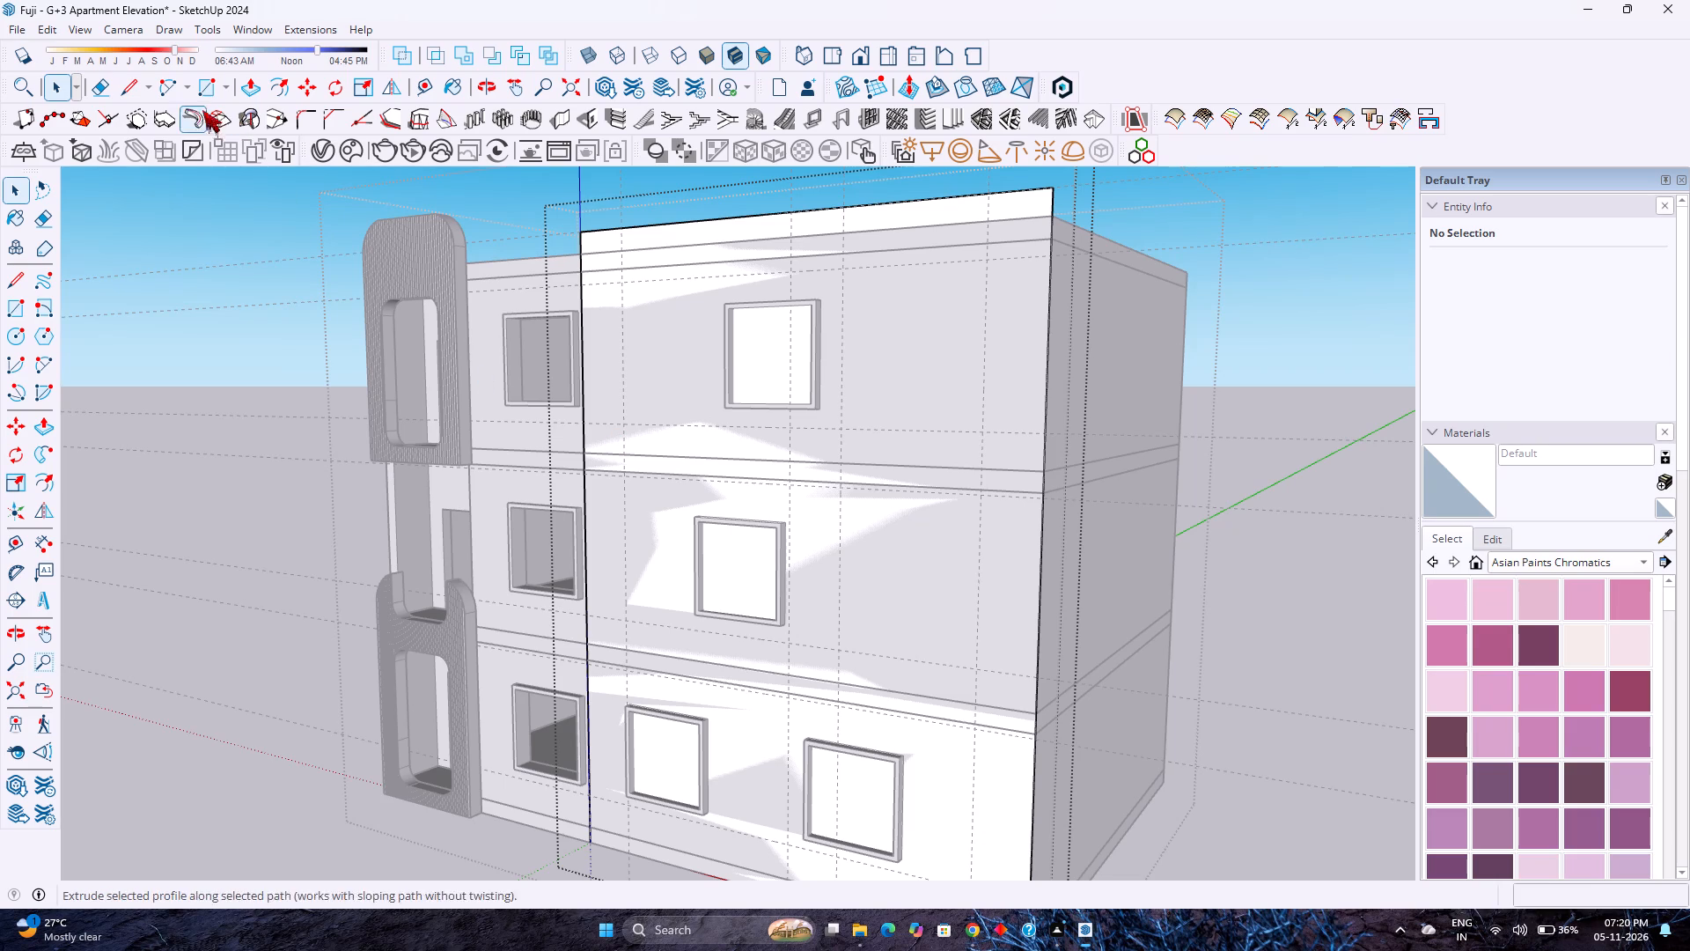
pyautogui.click(129, 96)
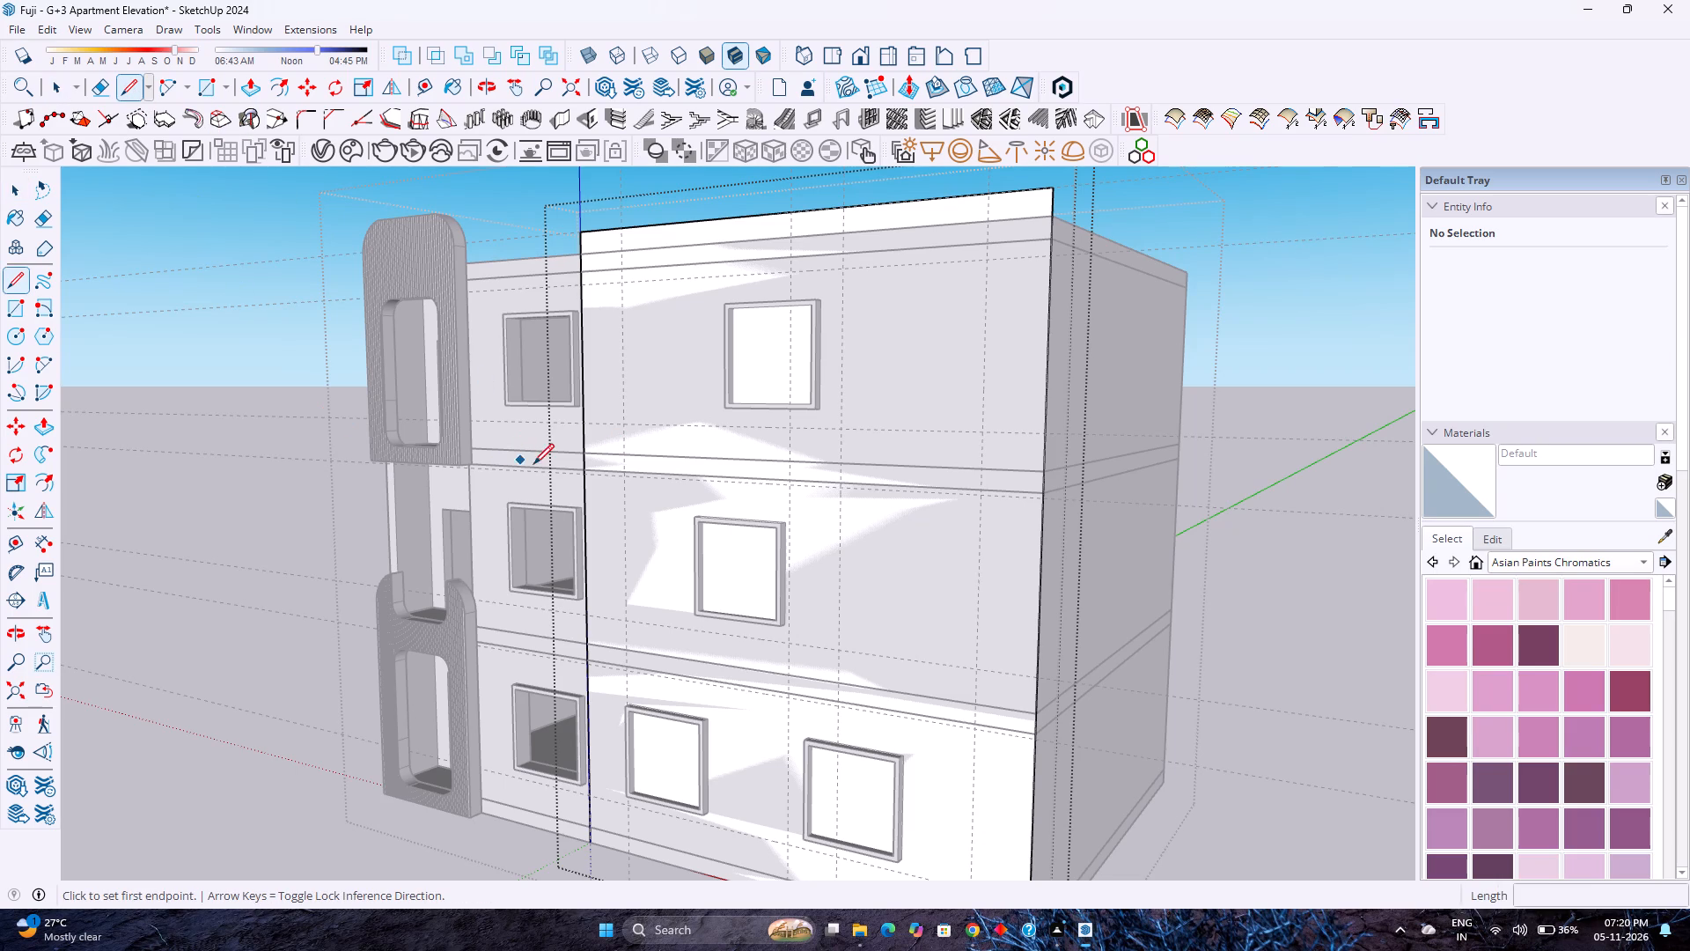
pyautogui.click(590, 477)
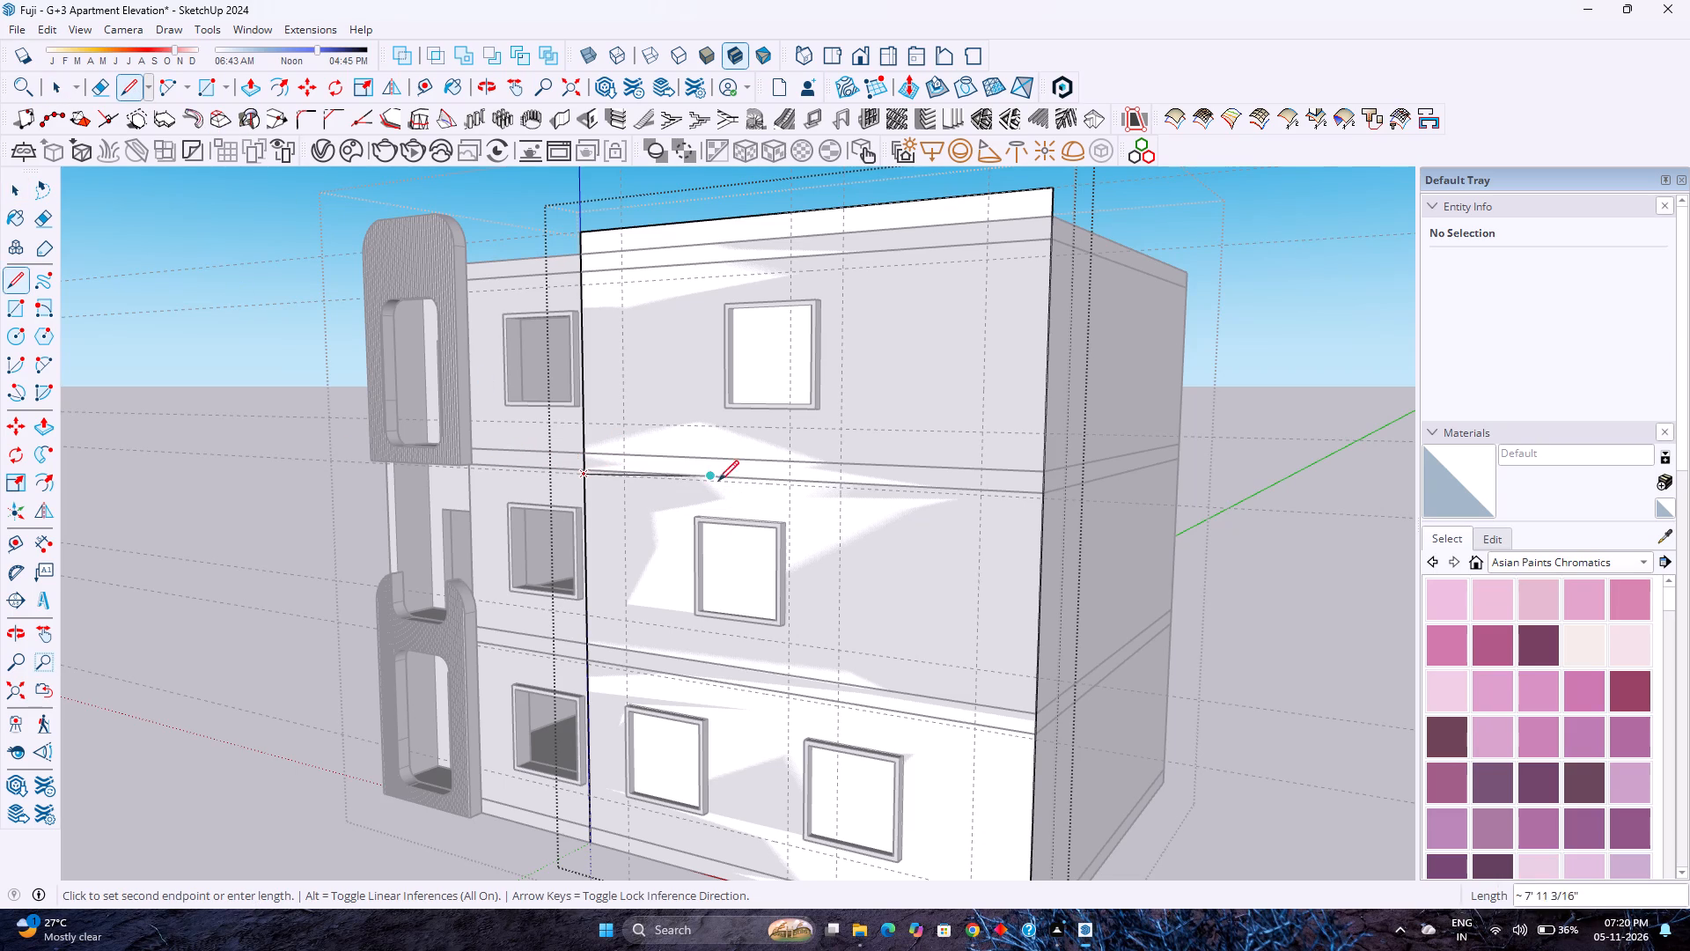
pyautogui.click(794, 484)
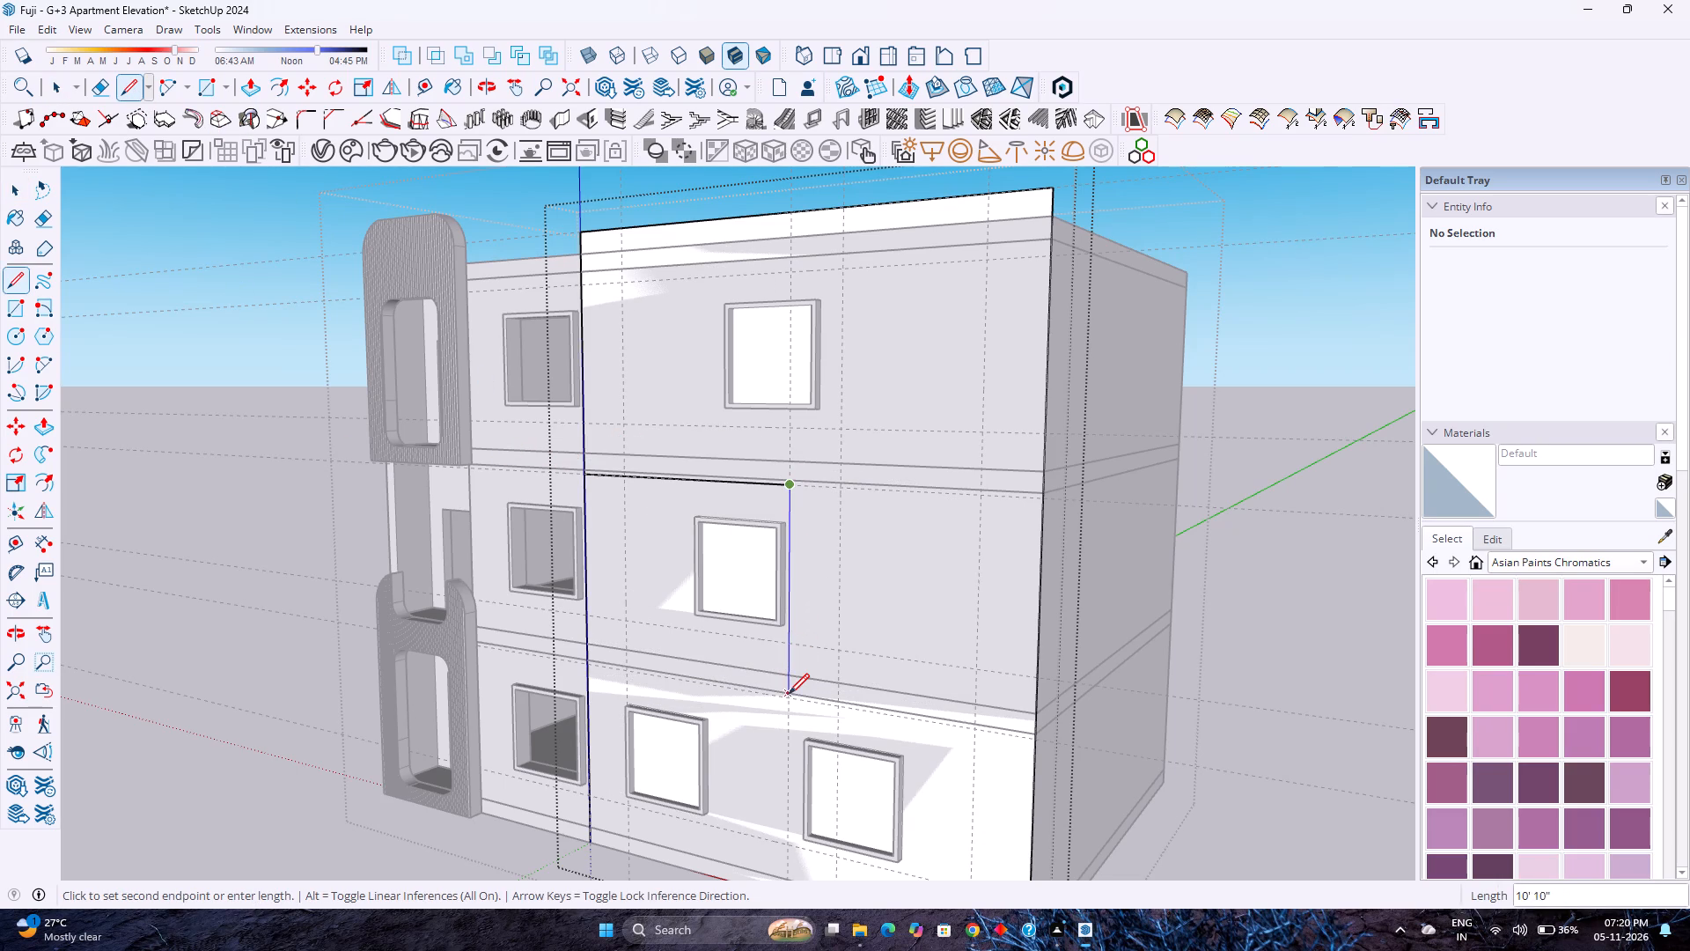
pyautogui.click(789, 697)
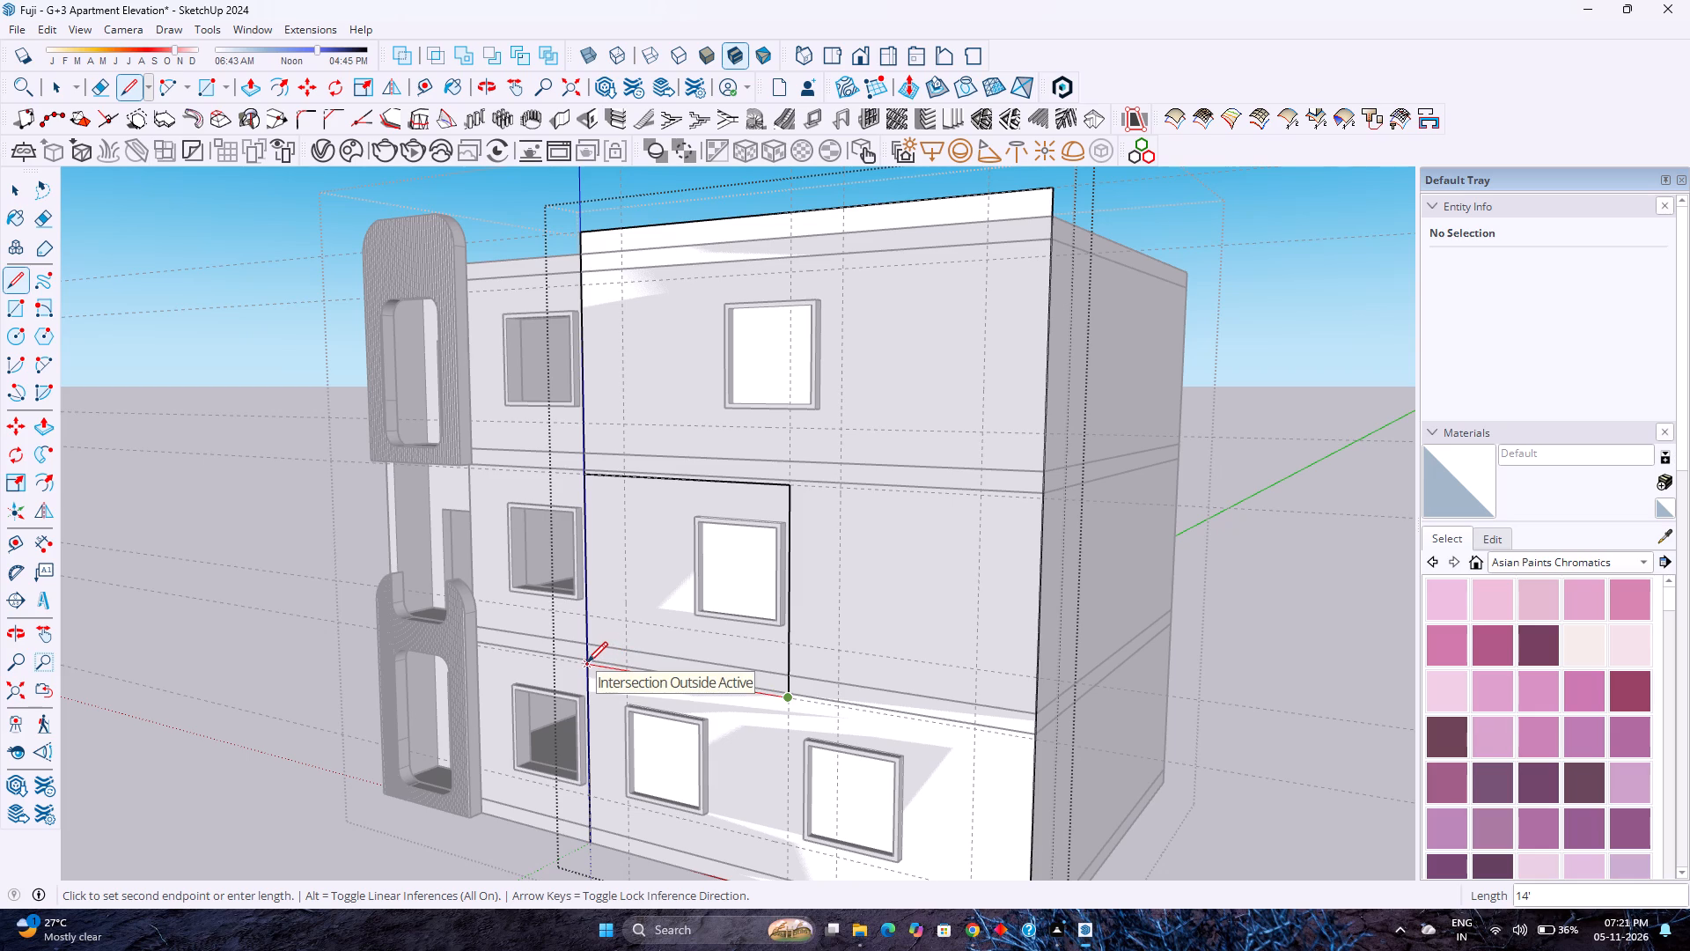
pyautogui.click(584, 660)
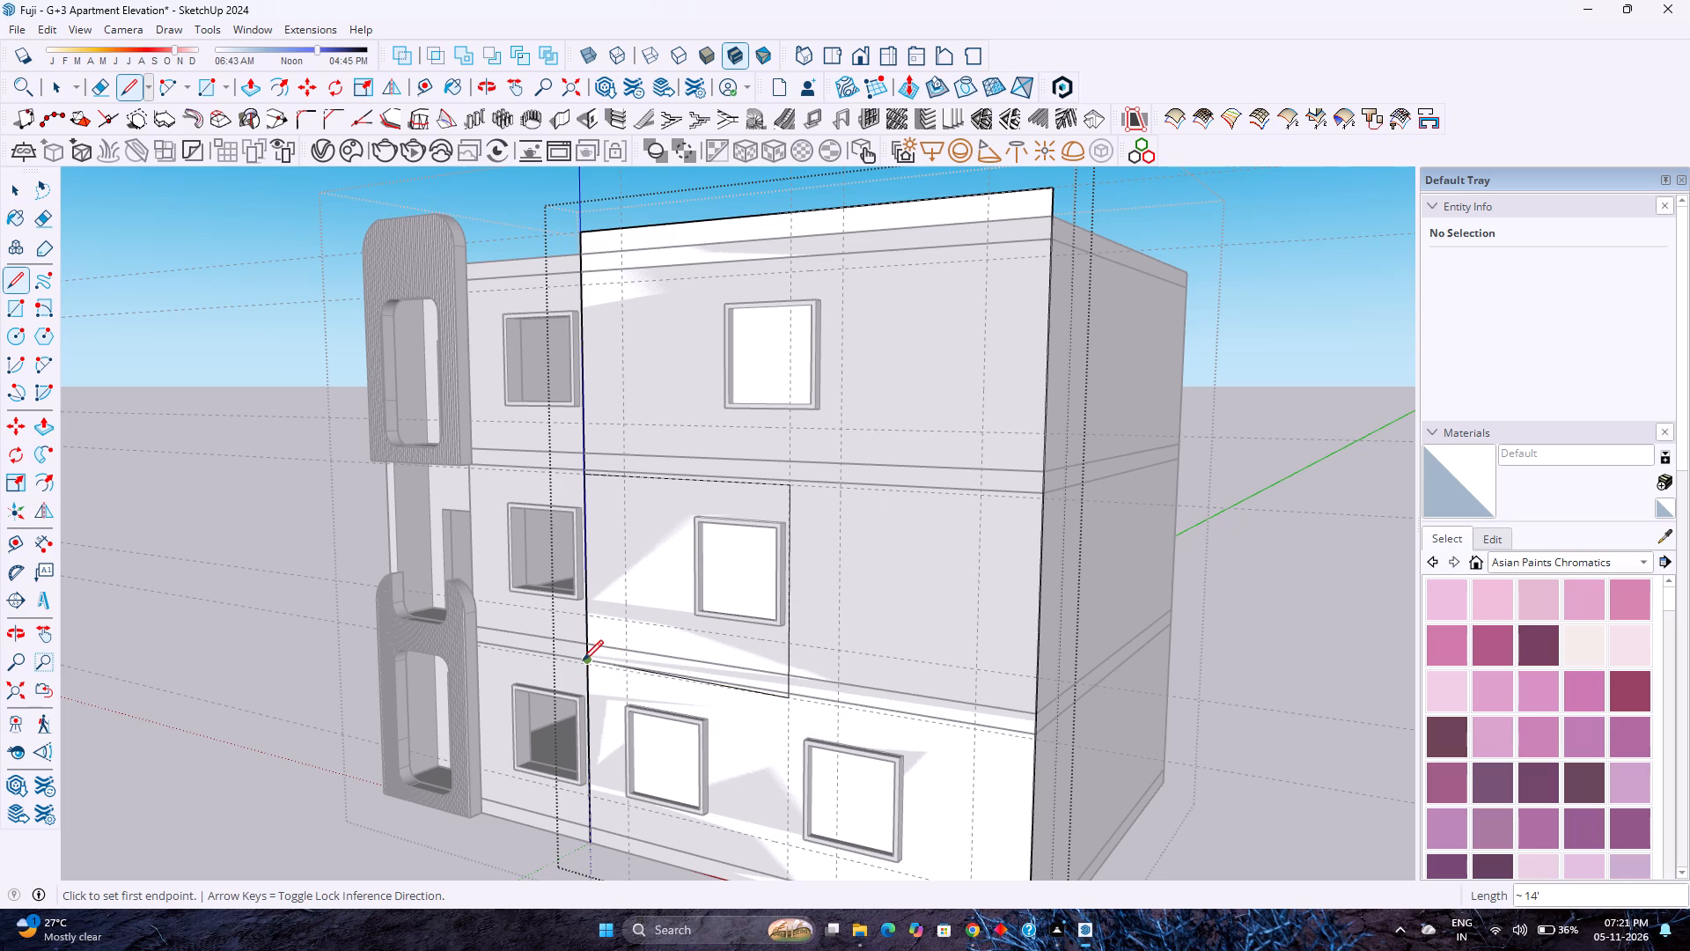
pyautogui.press('e')
pyautogui.click(589, 630)
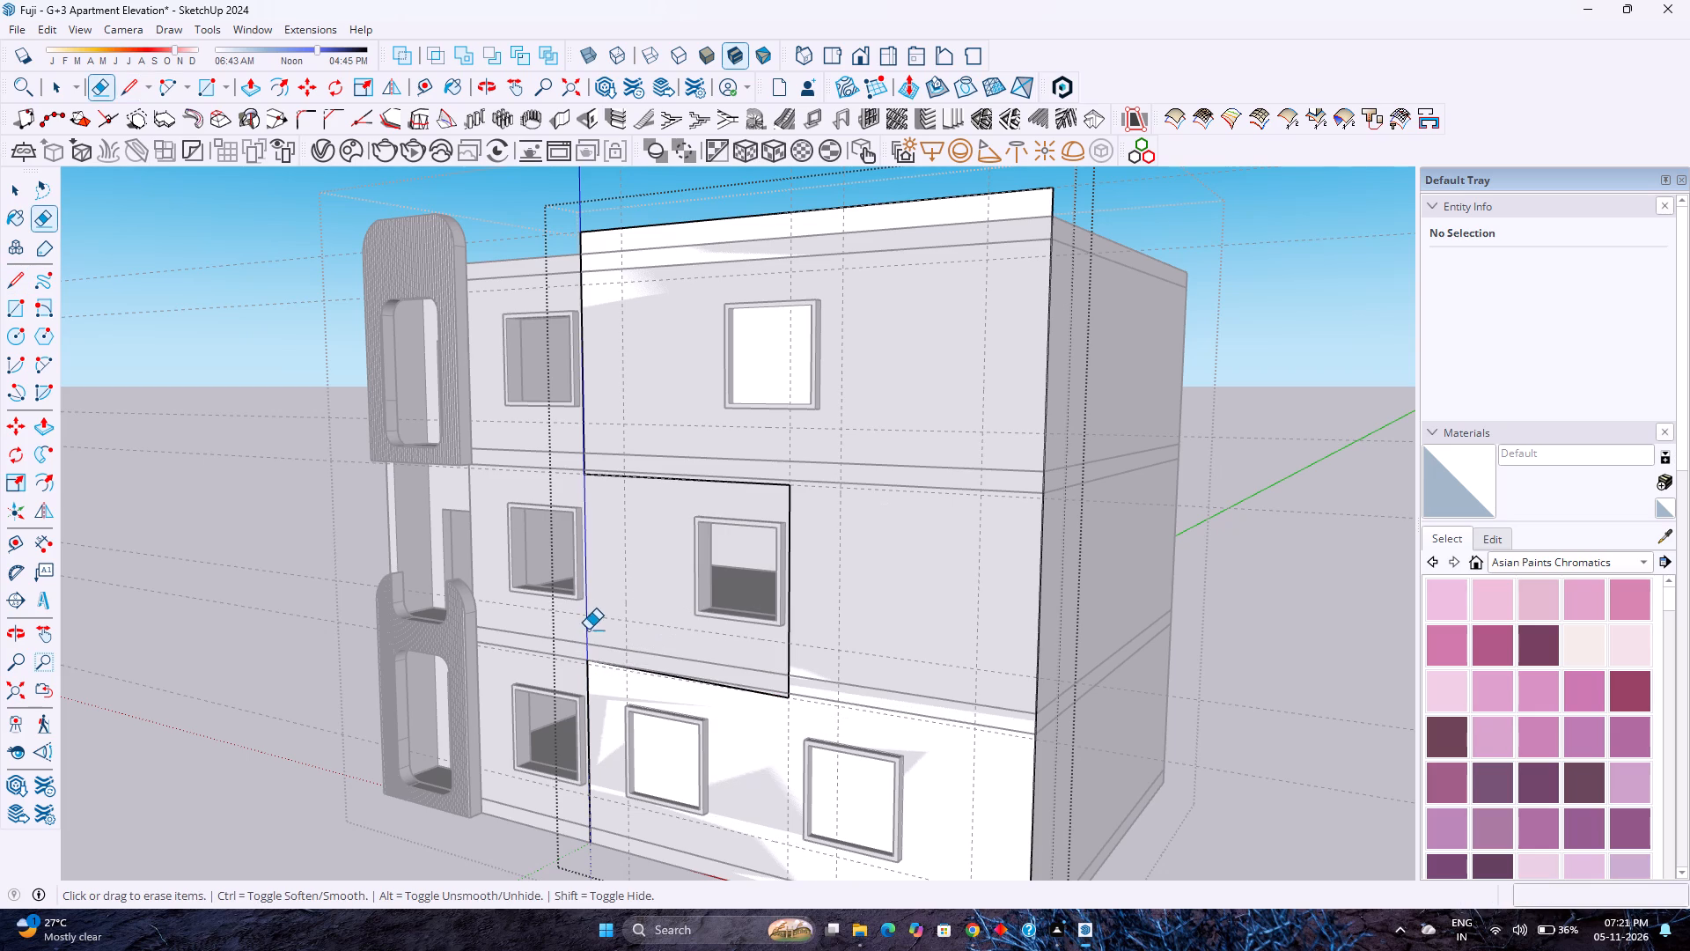
# Draw tangent arcs of 3' radius across both top corners of the front-wall outline.
pyautogui.scroll(-4, 572, 601)
pyautogui.scroll(4, 671, 412)
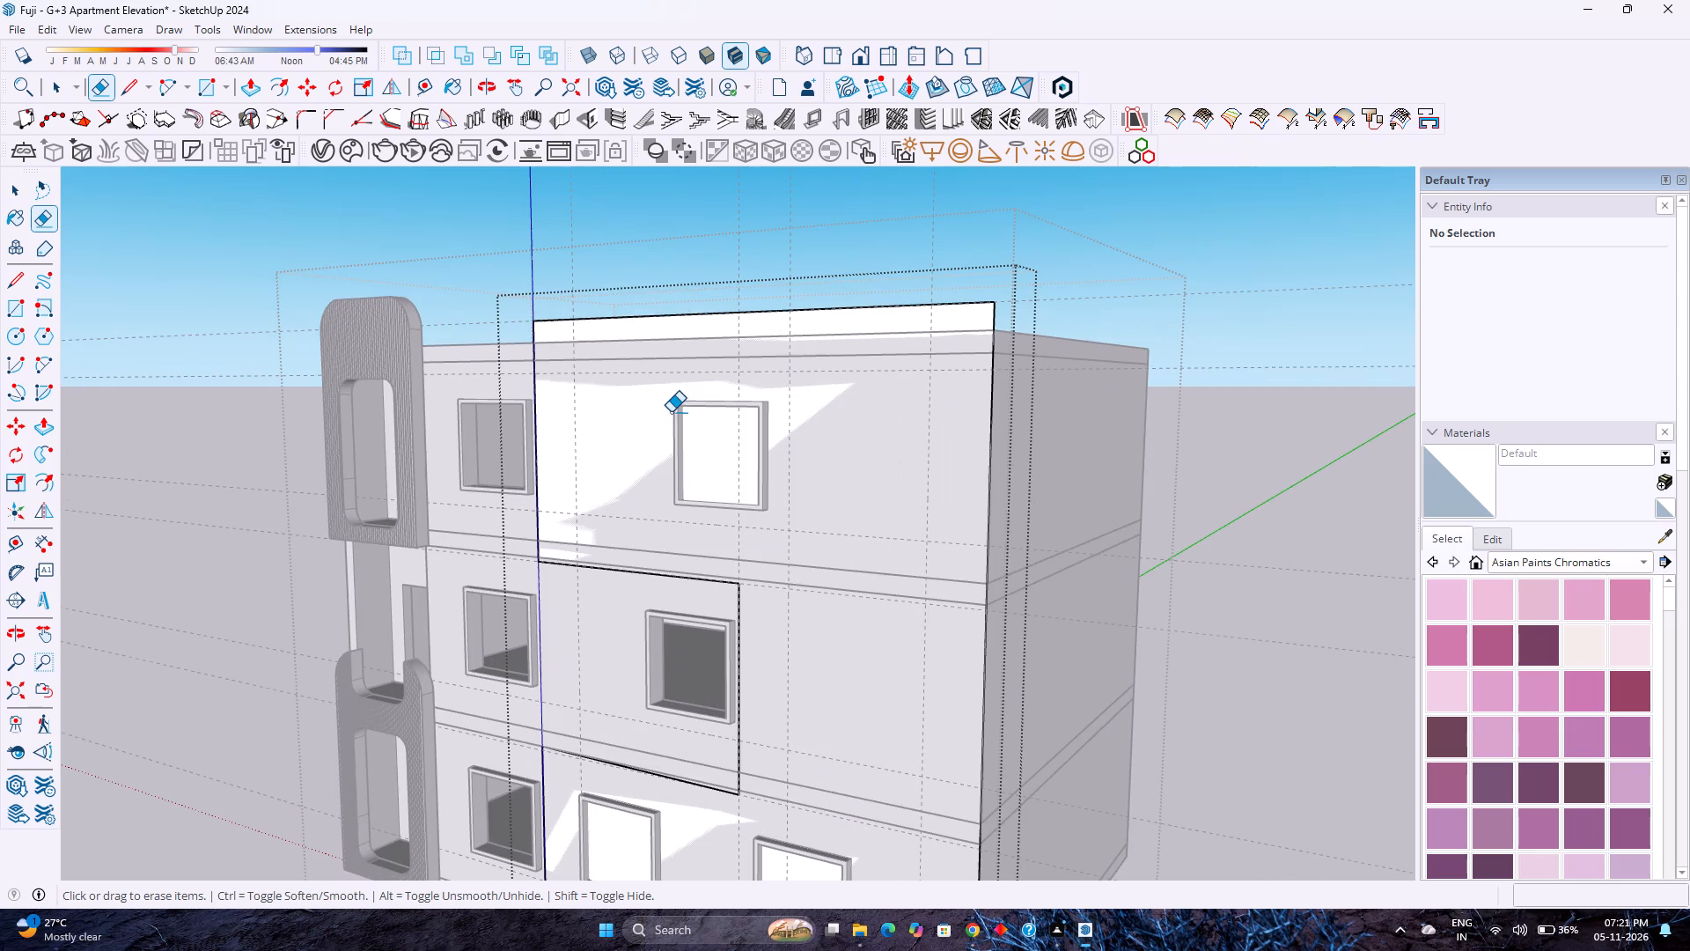
pyautogui.press('a')
pyautogui.scroll(4, 528, 371)
pyautogui.click(535, 372)
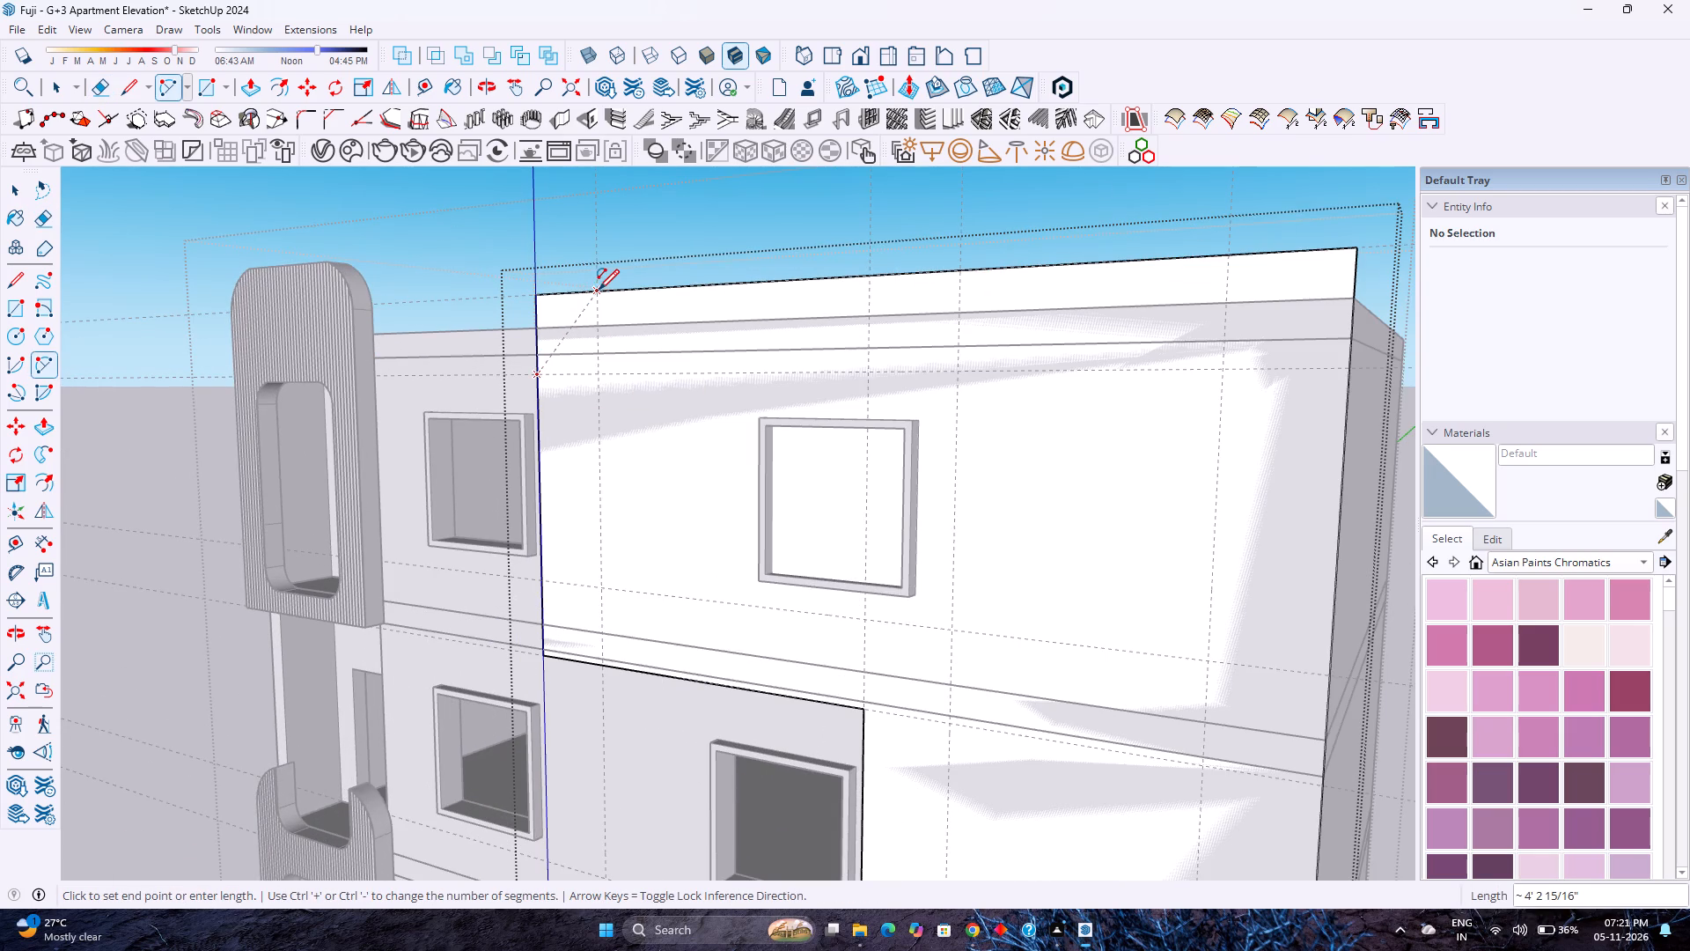
pyautogui.click(599, 290)
pyautogui.click(570, 290)
pyautogui.scroll(-3, 570, 290)
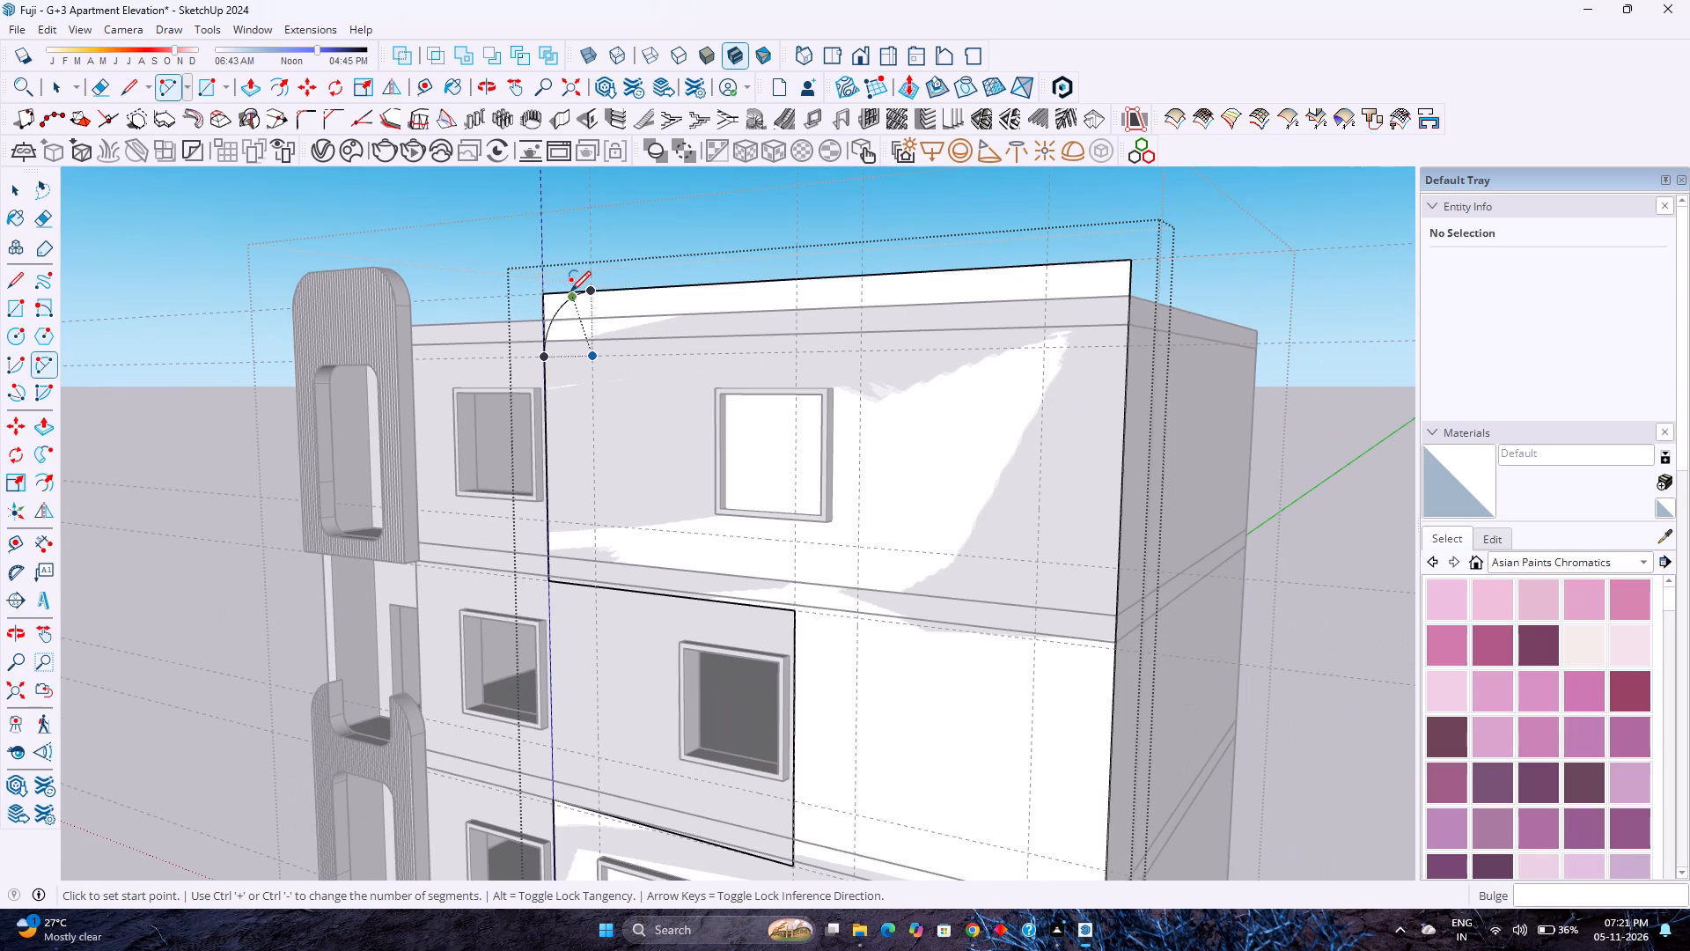
pyautogui.click(1047, 266)
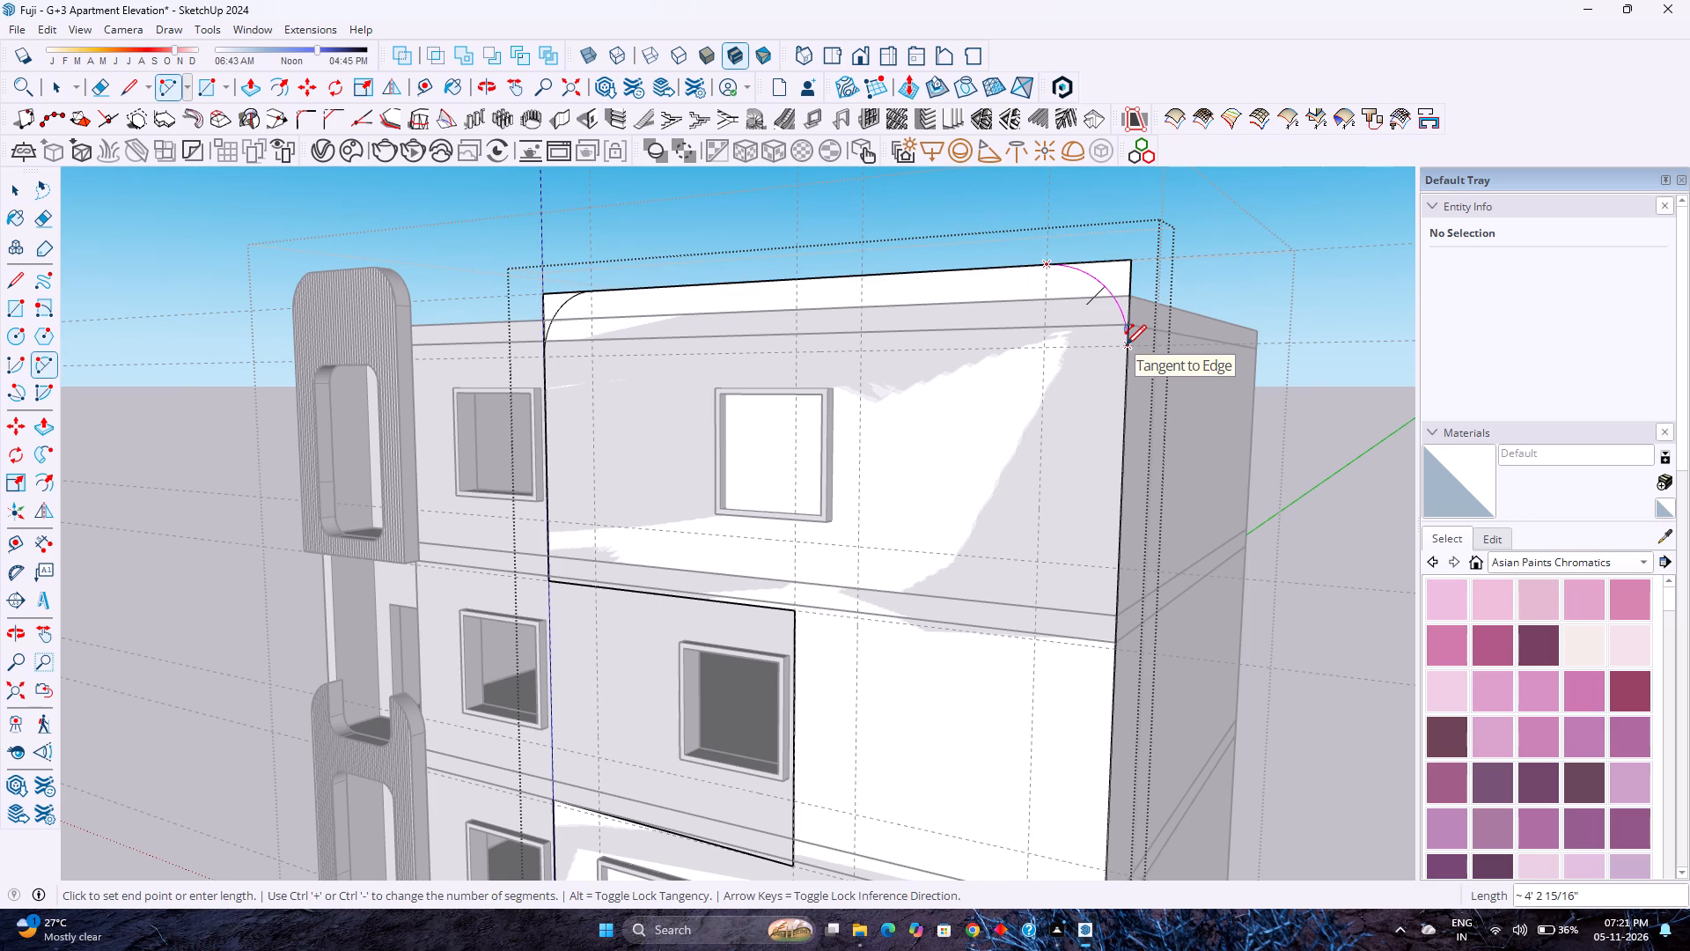
pyautogui.doubleClick(1126, 345)
# Erase the leftover square corner edges outside the two top arcs.
pyautogui.press('e')
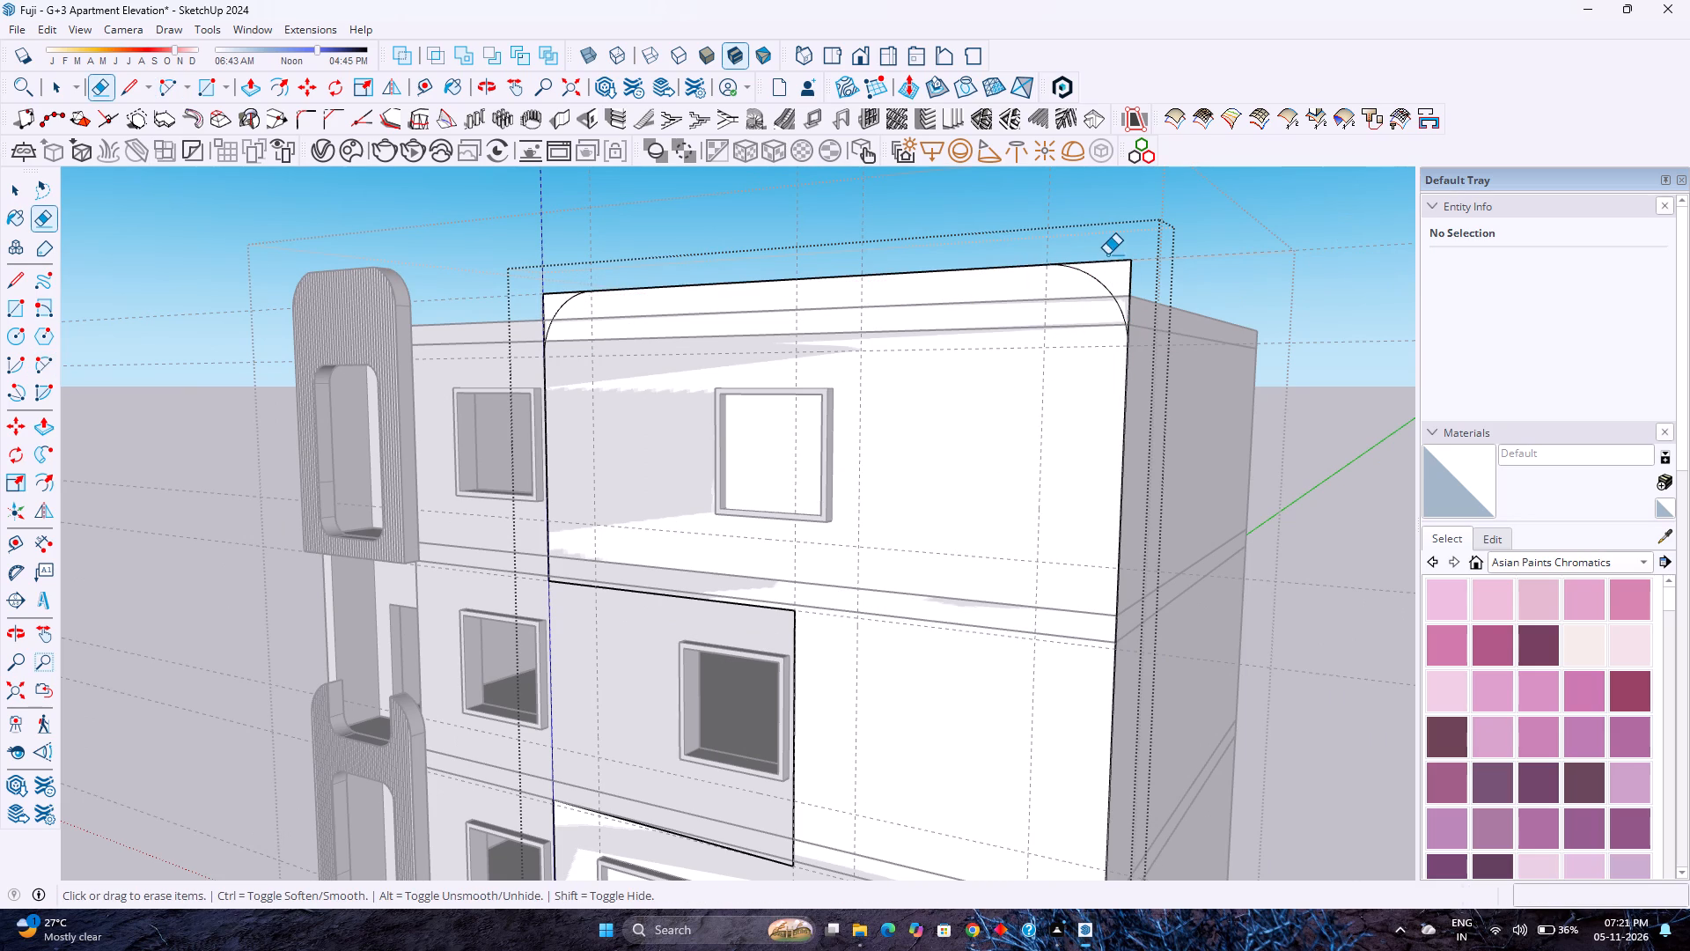
pyautogui.moveTo(1107, 254); pyautogui.dragTo(1113, 265)
pyautogui.click(1127, 270)
pyautogui.moveTo(558, 278); pyautogui.dragTo(558, 281)
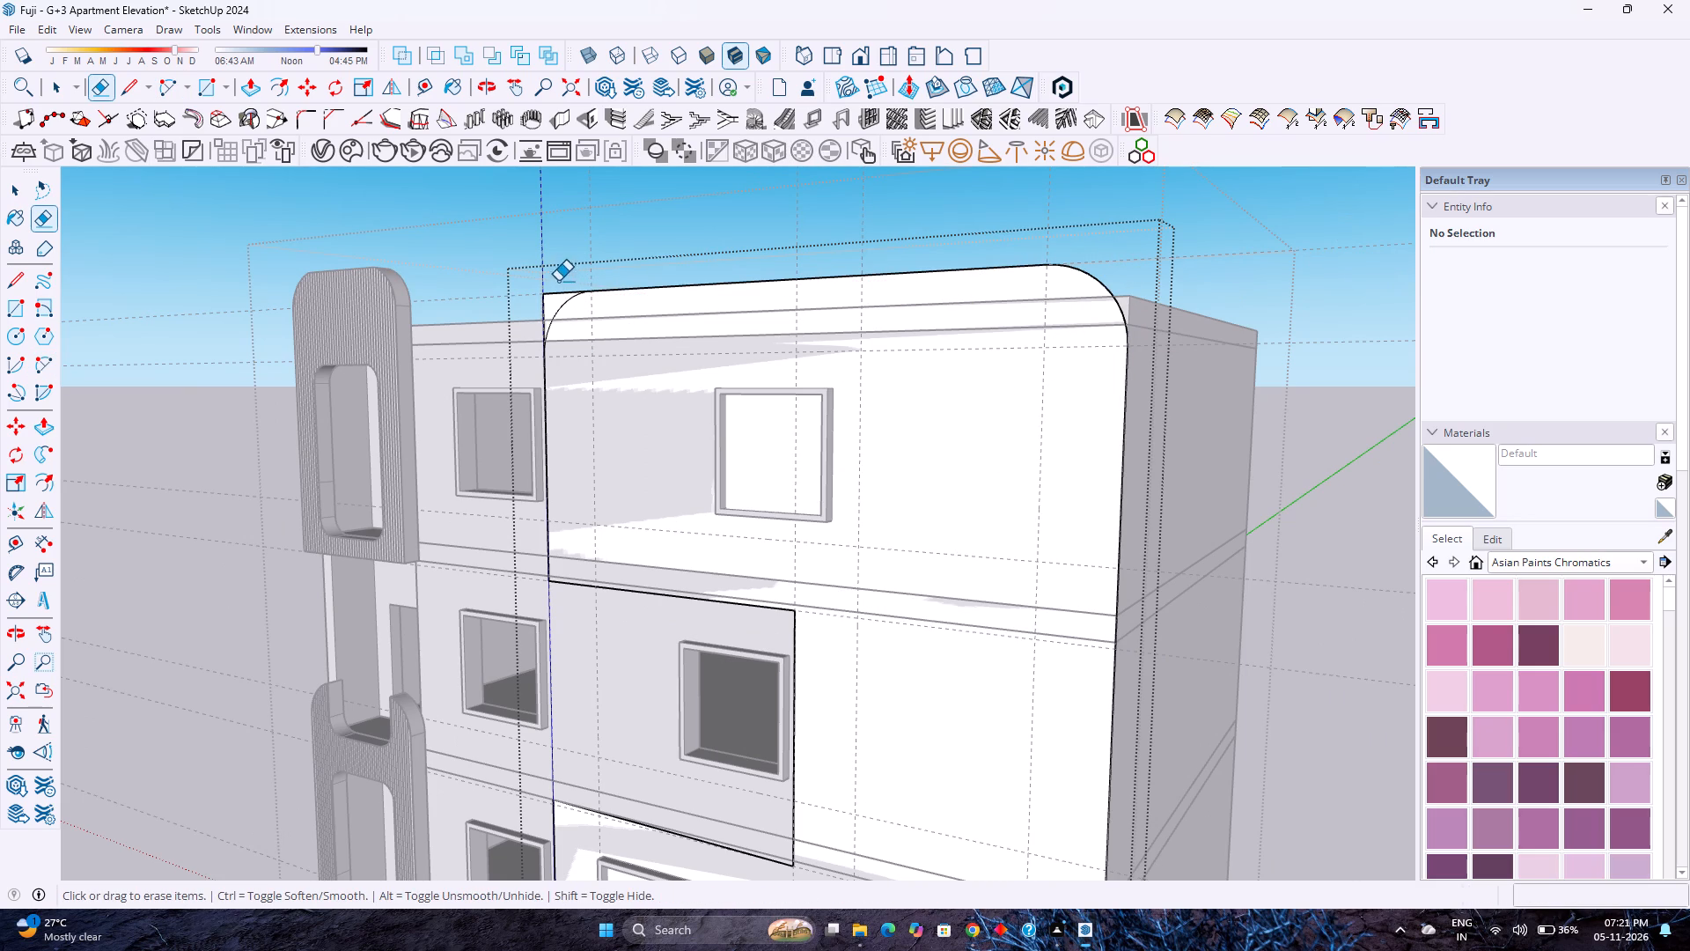
pyautogui.moveTo(558, 281); pyautogui.dragTo(536, 304)
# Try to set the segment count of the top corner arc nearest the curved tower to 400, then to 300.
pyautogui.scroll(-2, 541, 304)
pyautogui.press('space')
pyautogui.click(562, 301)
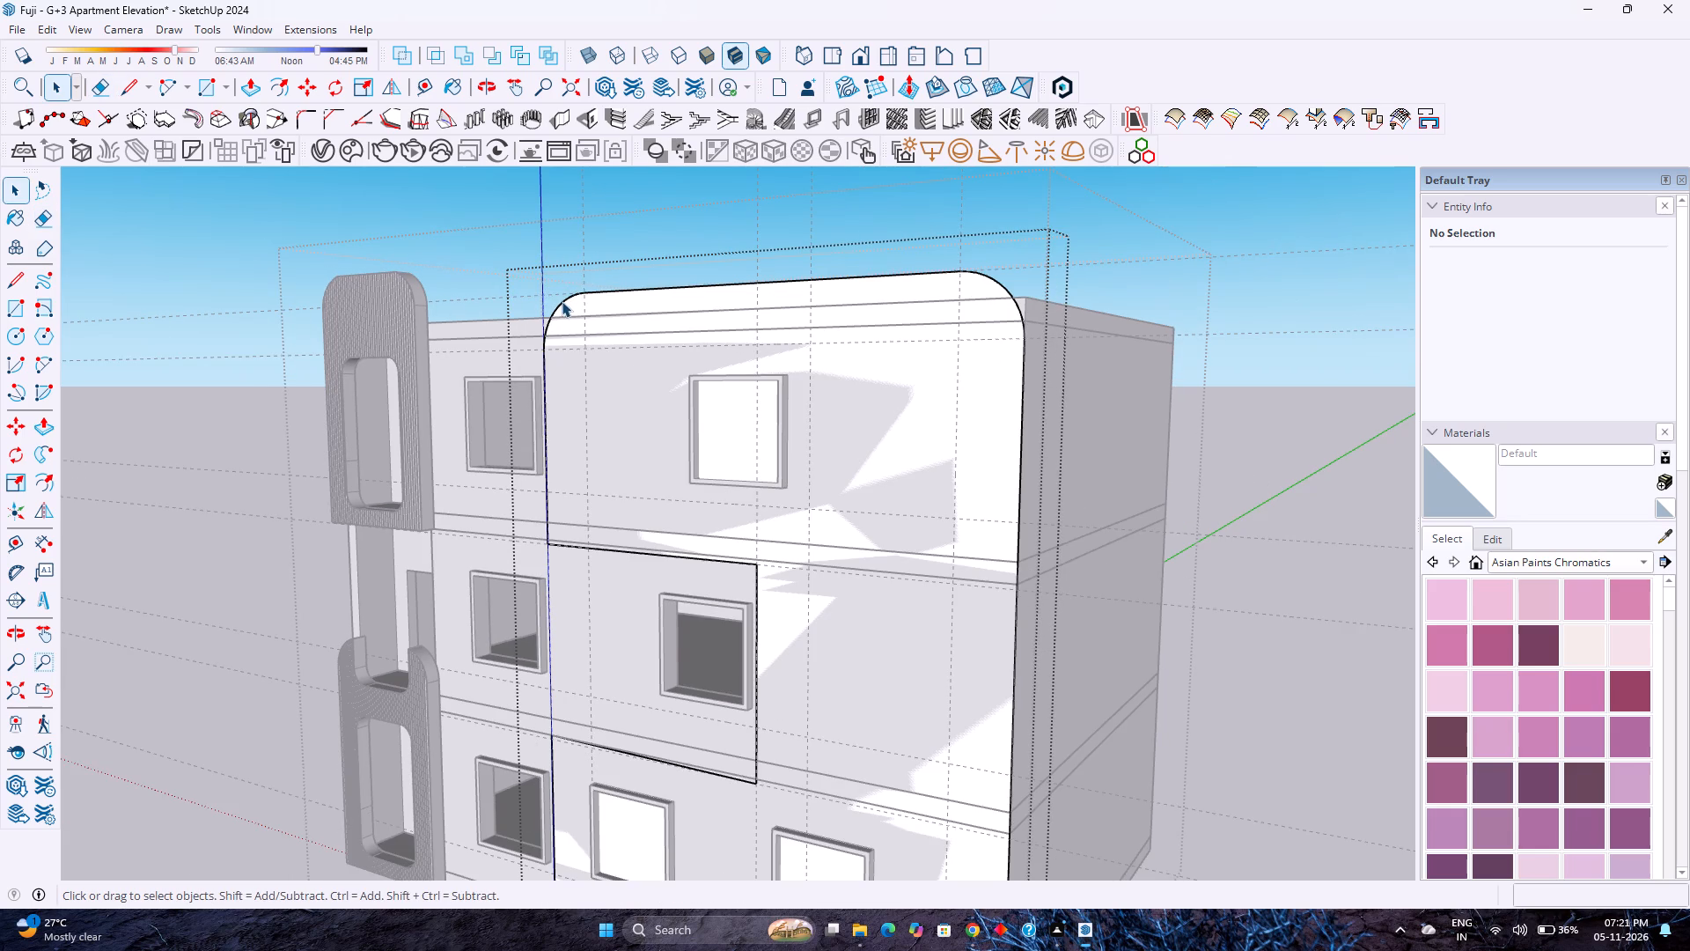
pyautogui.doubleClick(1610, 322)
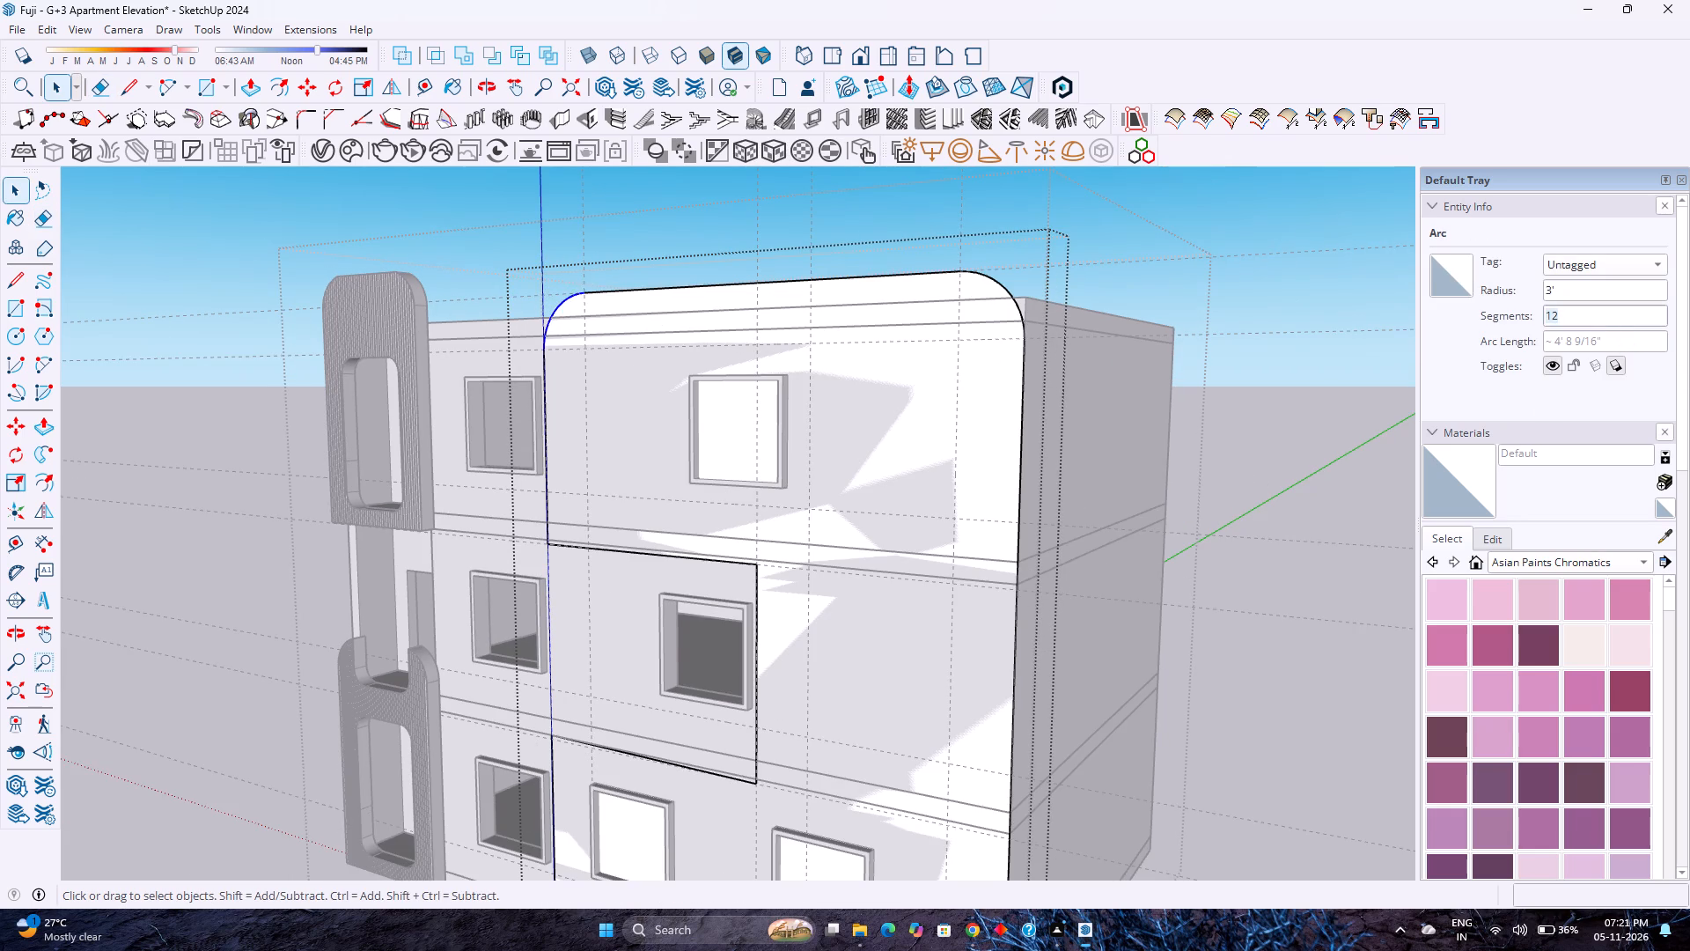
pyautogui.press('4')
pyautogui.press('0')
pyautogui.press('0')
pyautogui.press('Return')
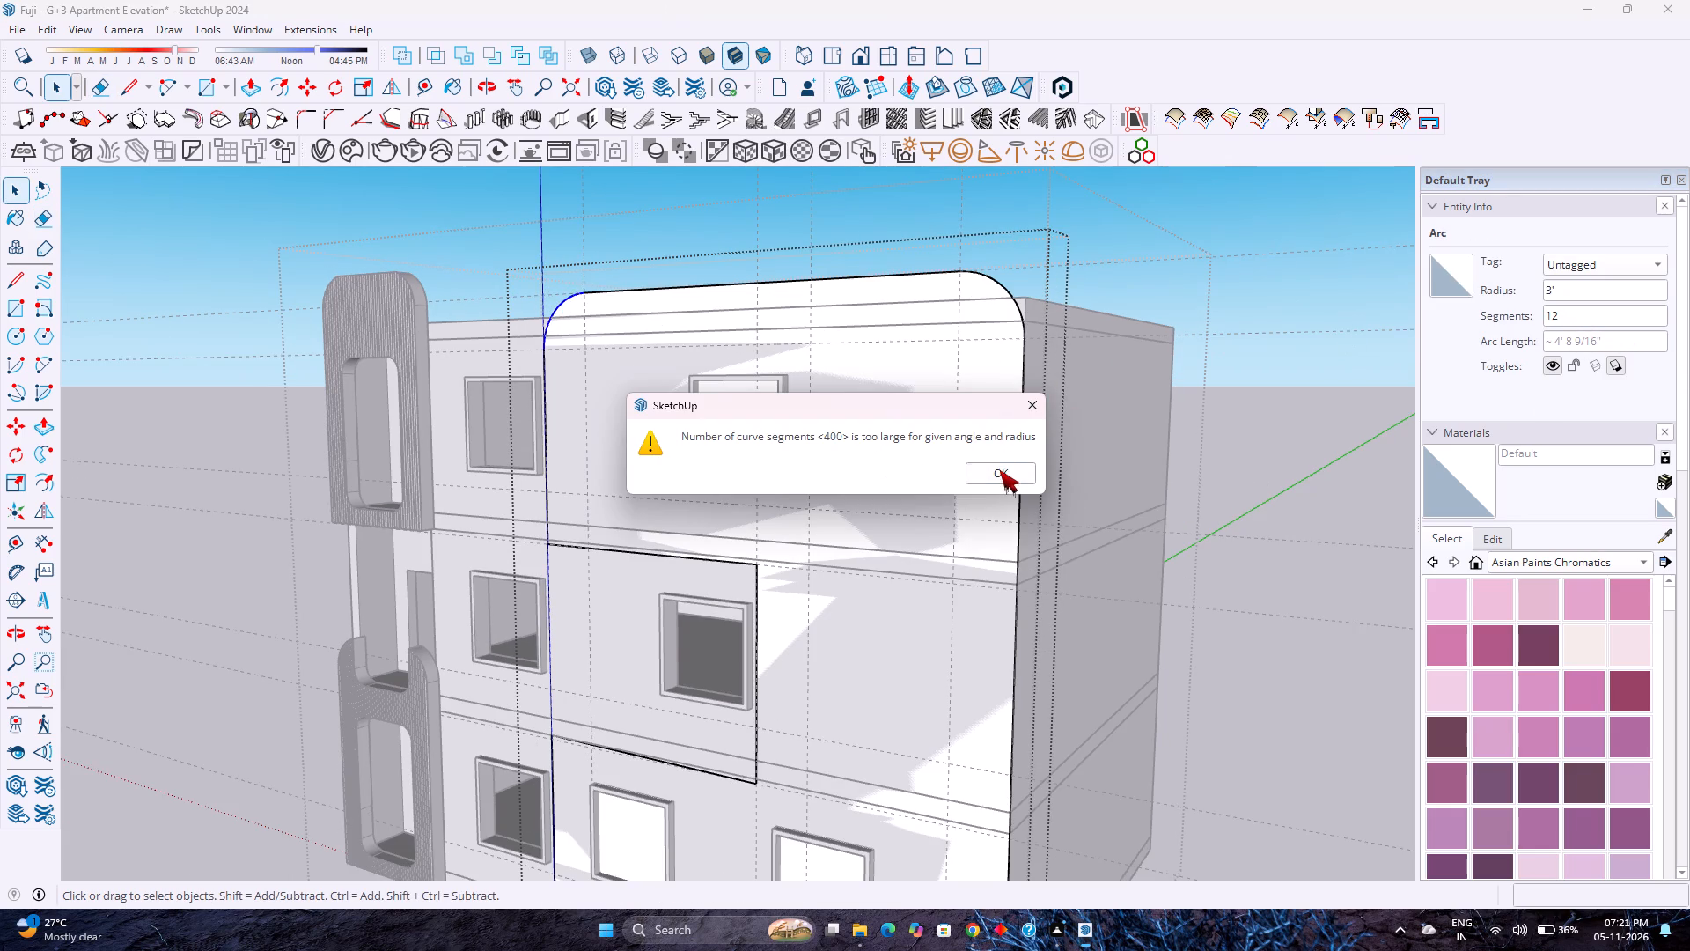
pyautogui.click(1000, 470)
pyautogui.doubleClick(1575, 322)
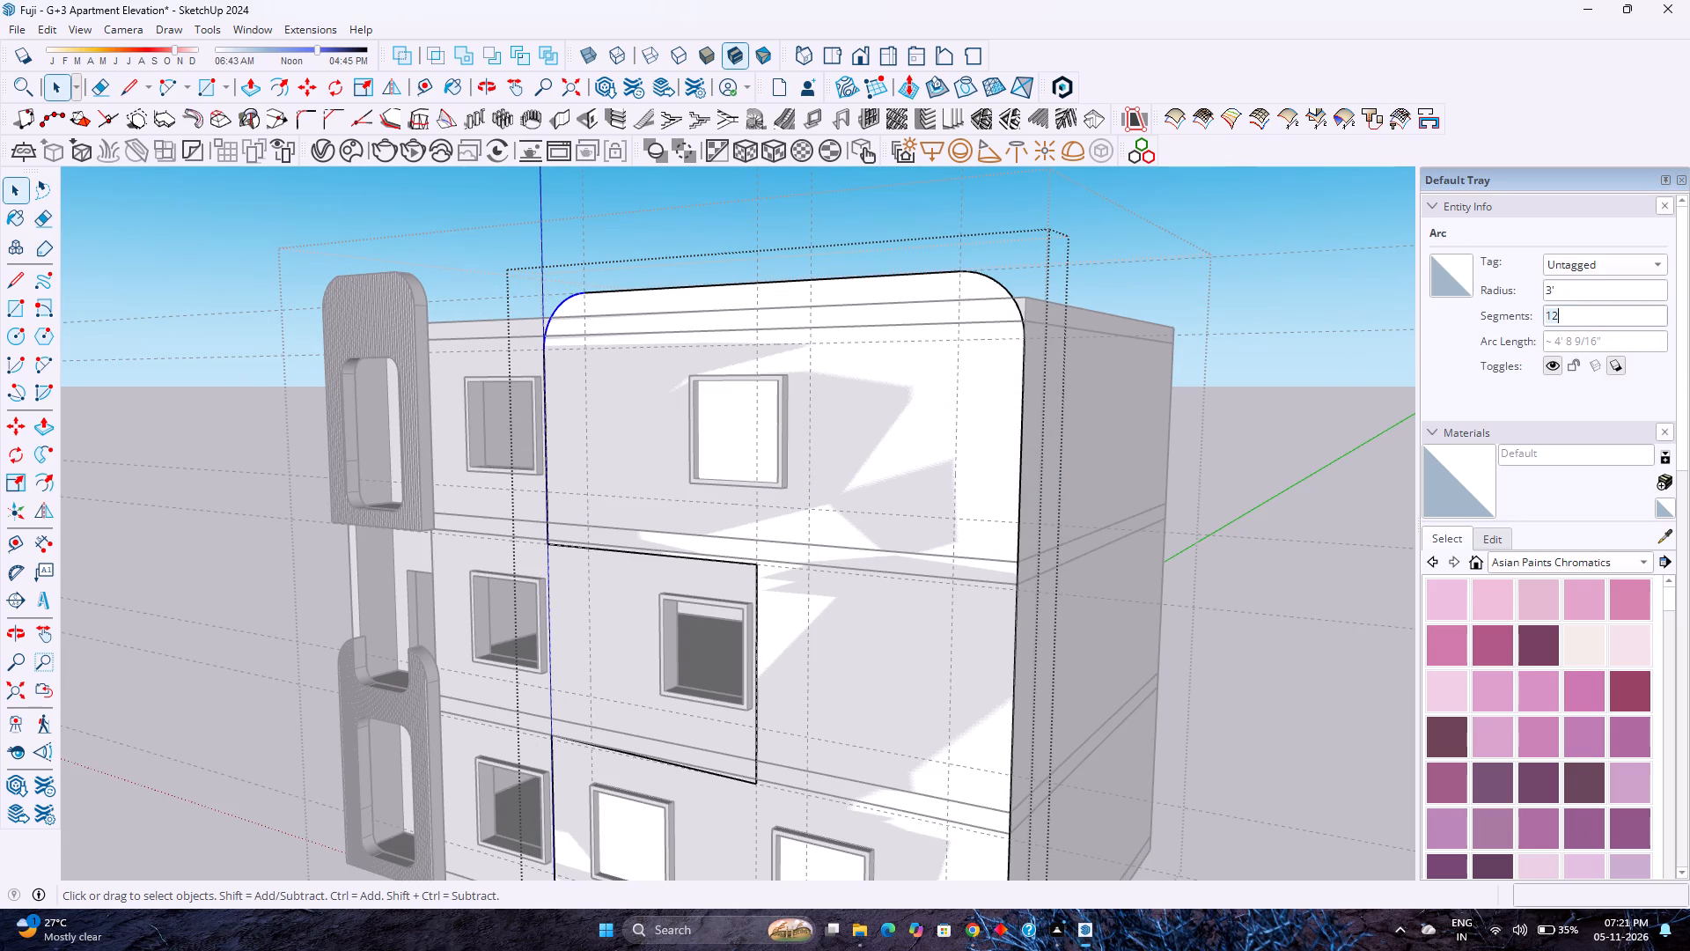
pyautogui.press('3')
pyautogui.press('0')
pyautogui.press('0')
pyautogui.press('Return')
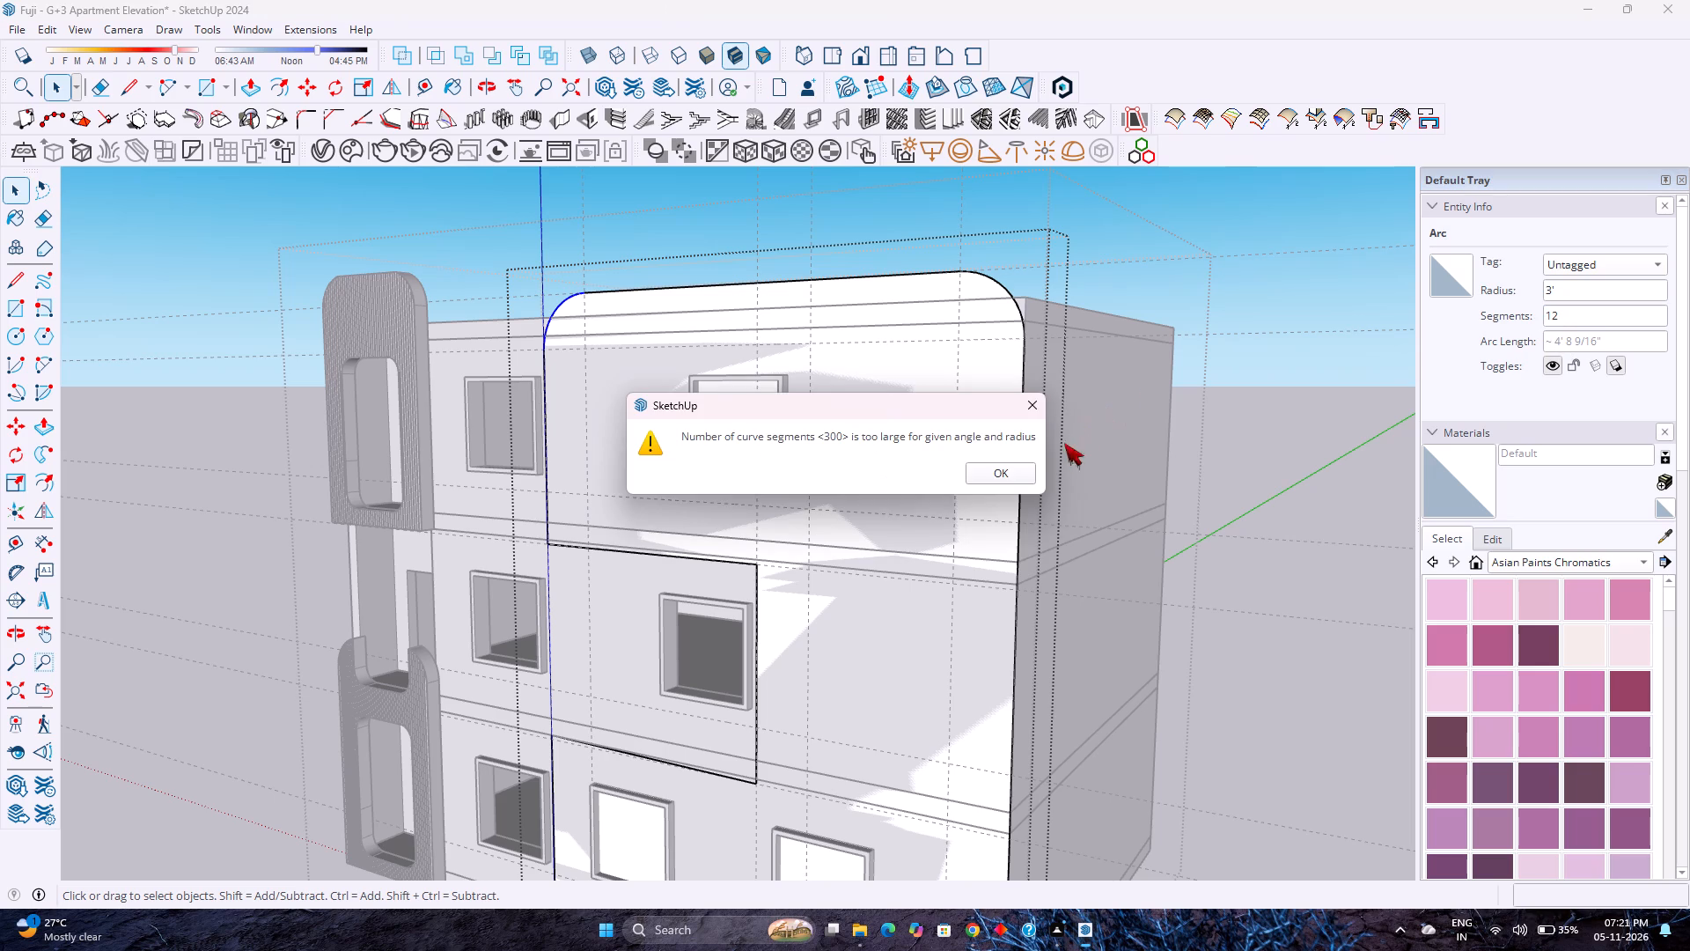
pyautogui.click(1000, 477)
# Set the segment count of both top corner arcs to 200.
pyautogui.doubleClick(1588, 320)
pyautogui.press('2')
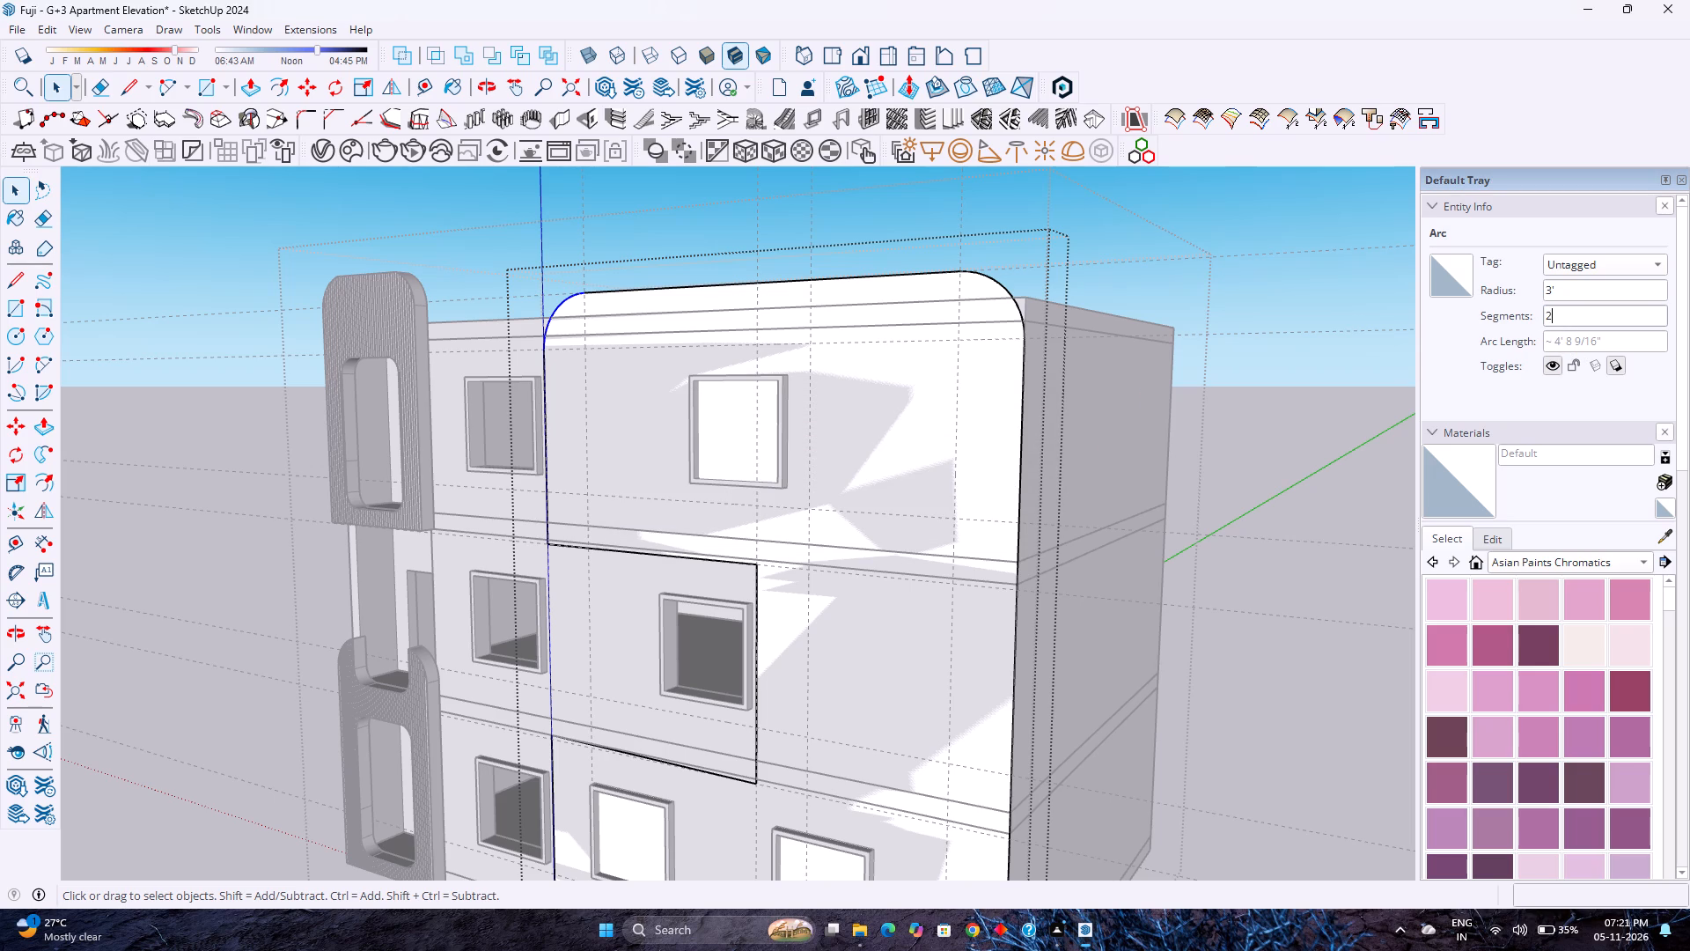
pyautogui.press('0')
pyautogui.press('0')
pyautogui.press('Return')
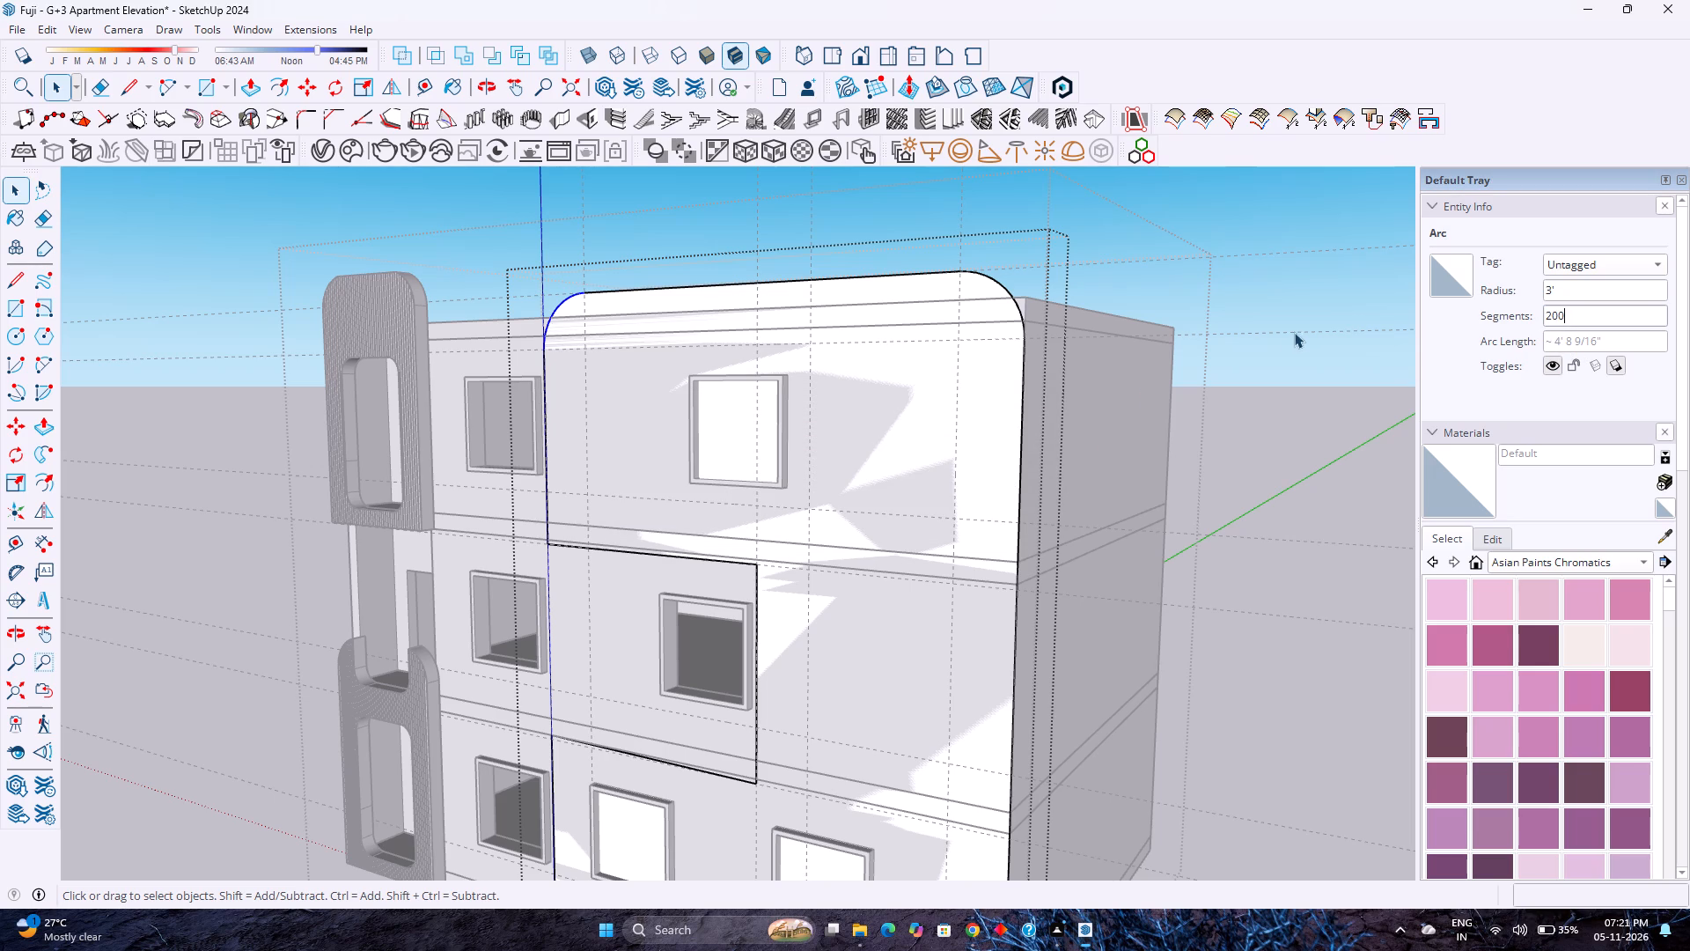
pyautogui.click(1018, 305)
pyautogui.click(1598, 330)
pyautogui.doubleClick(1595, 321)
pyautogui.press('2')
pyautogui.press('0')
pyautogui.press('0')
pyautogui.press('Return')
# Draw a tangent arc with a chord of about 4' 3" across the front wall's bottom corner nearest the curved tower.
pyautogui.scroll(-4, 878, 381)
pyautogui.scroll(1, 877, 381)
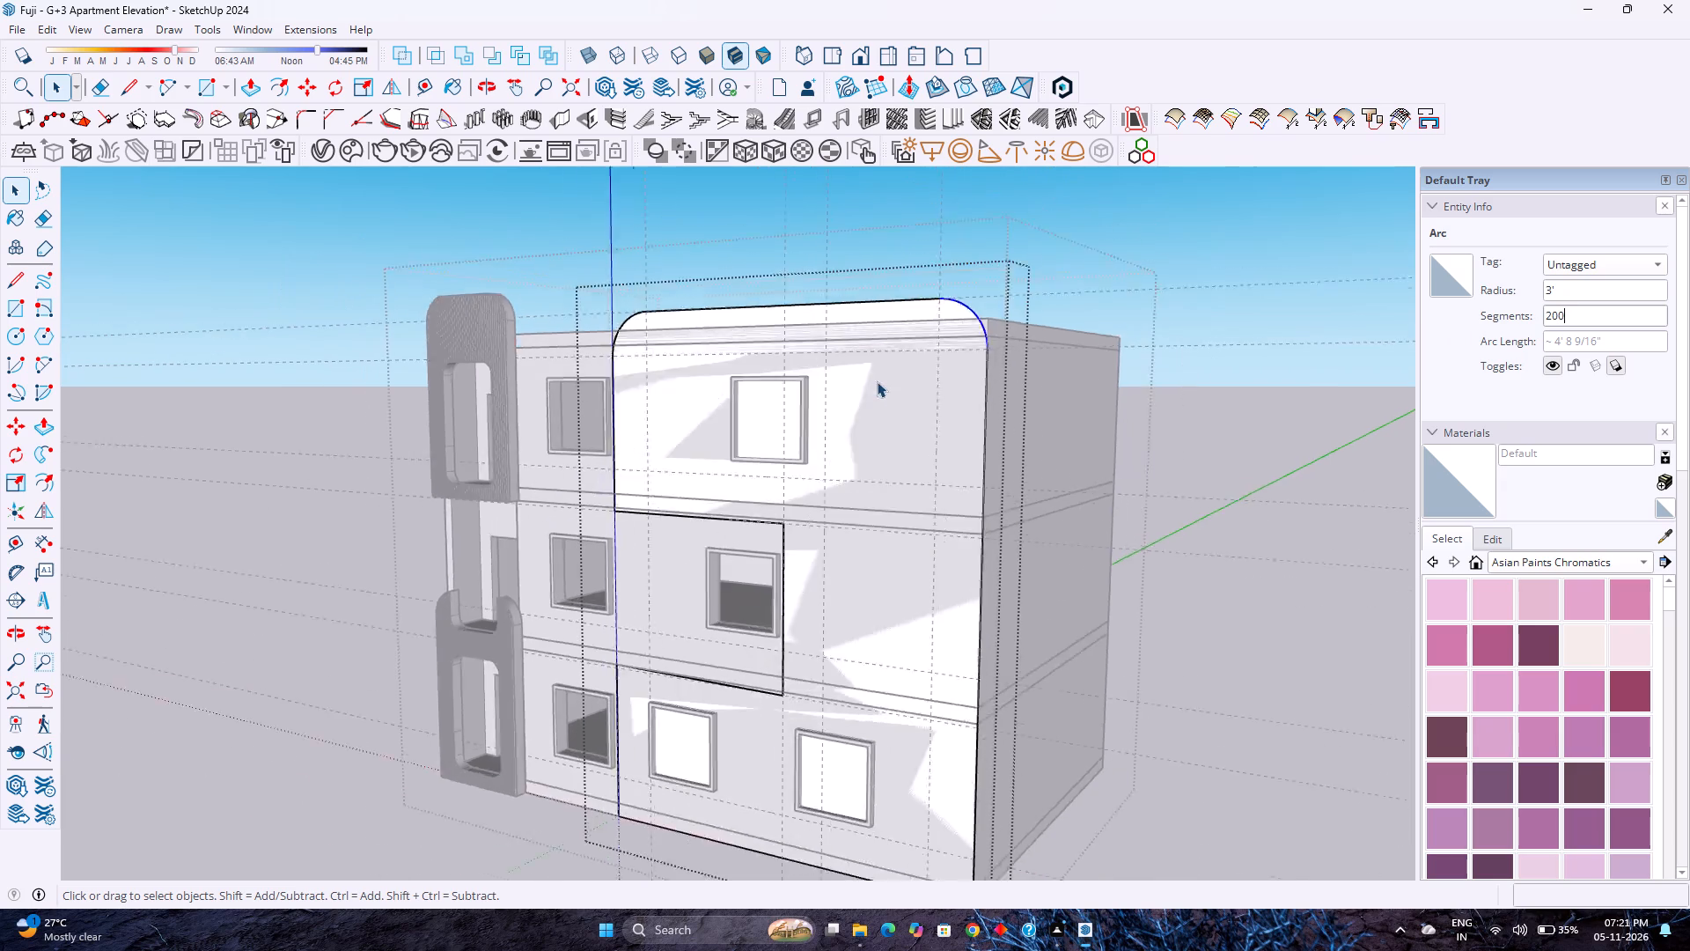
pyautogui.scroll(1, 877, 381)
pyautogui.scroll(-3, 877, 381)
pyautogui.scroll(-2, 879, 468)
pyautogui.keyDown('shift'); pyautogui.moveTo(812, 562); pyautogui.dragTo(717, 415, button='middle'); pyautogui.keyUp('shift')
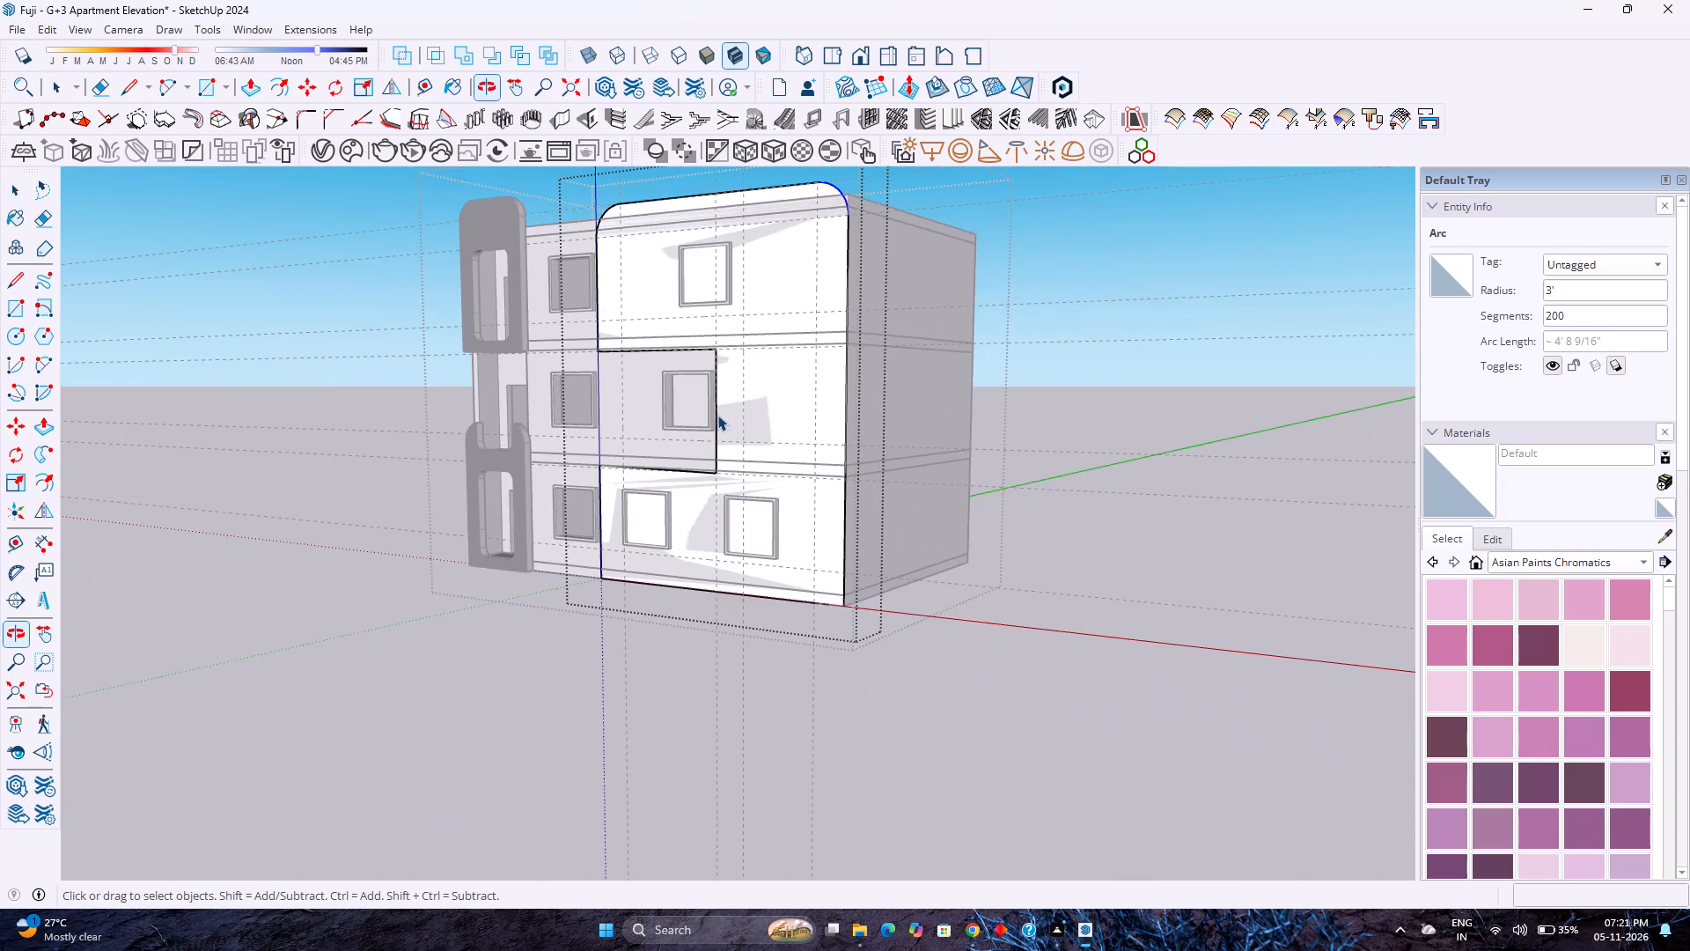
pyautogui.scroll(6, 739, 483)
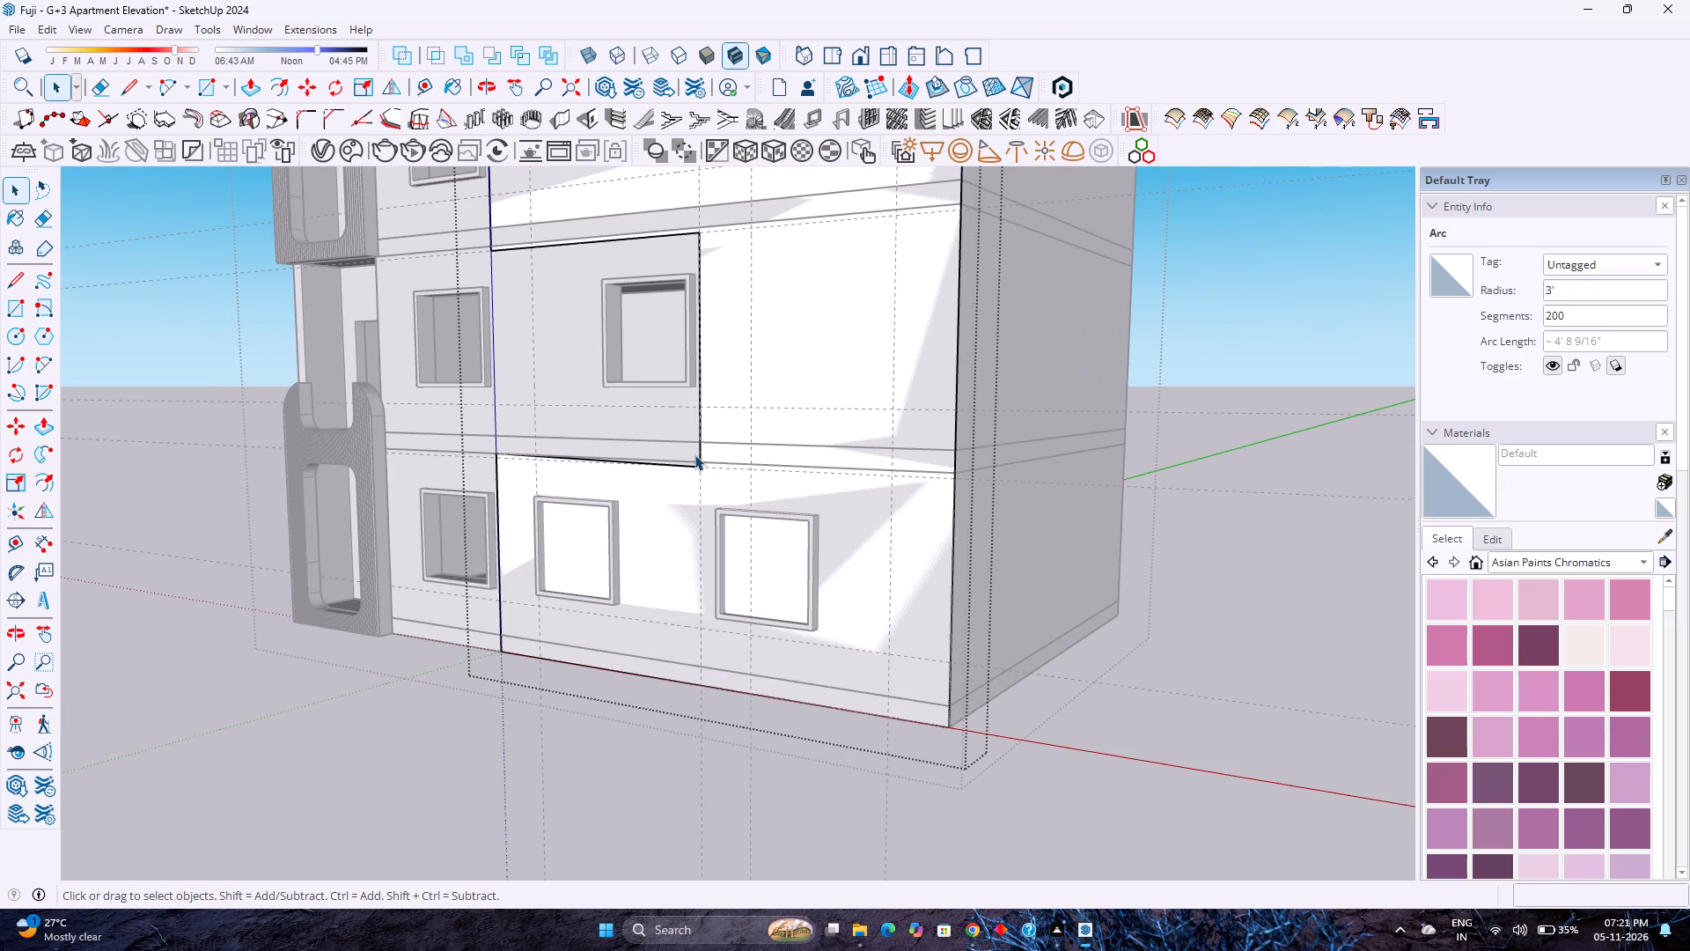
pyautogui.scroll(-3, 695, 452)
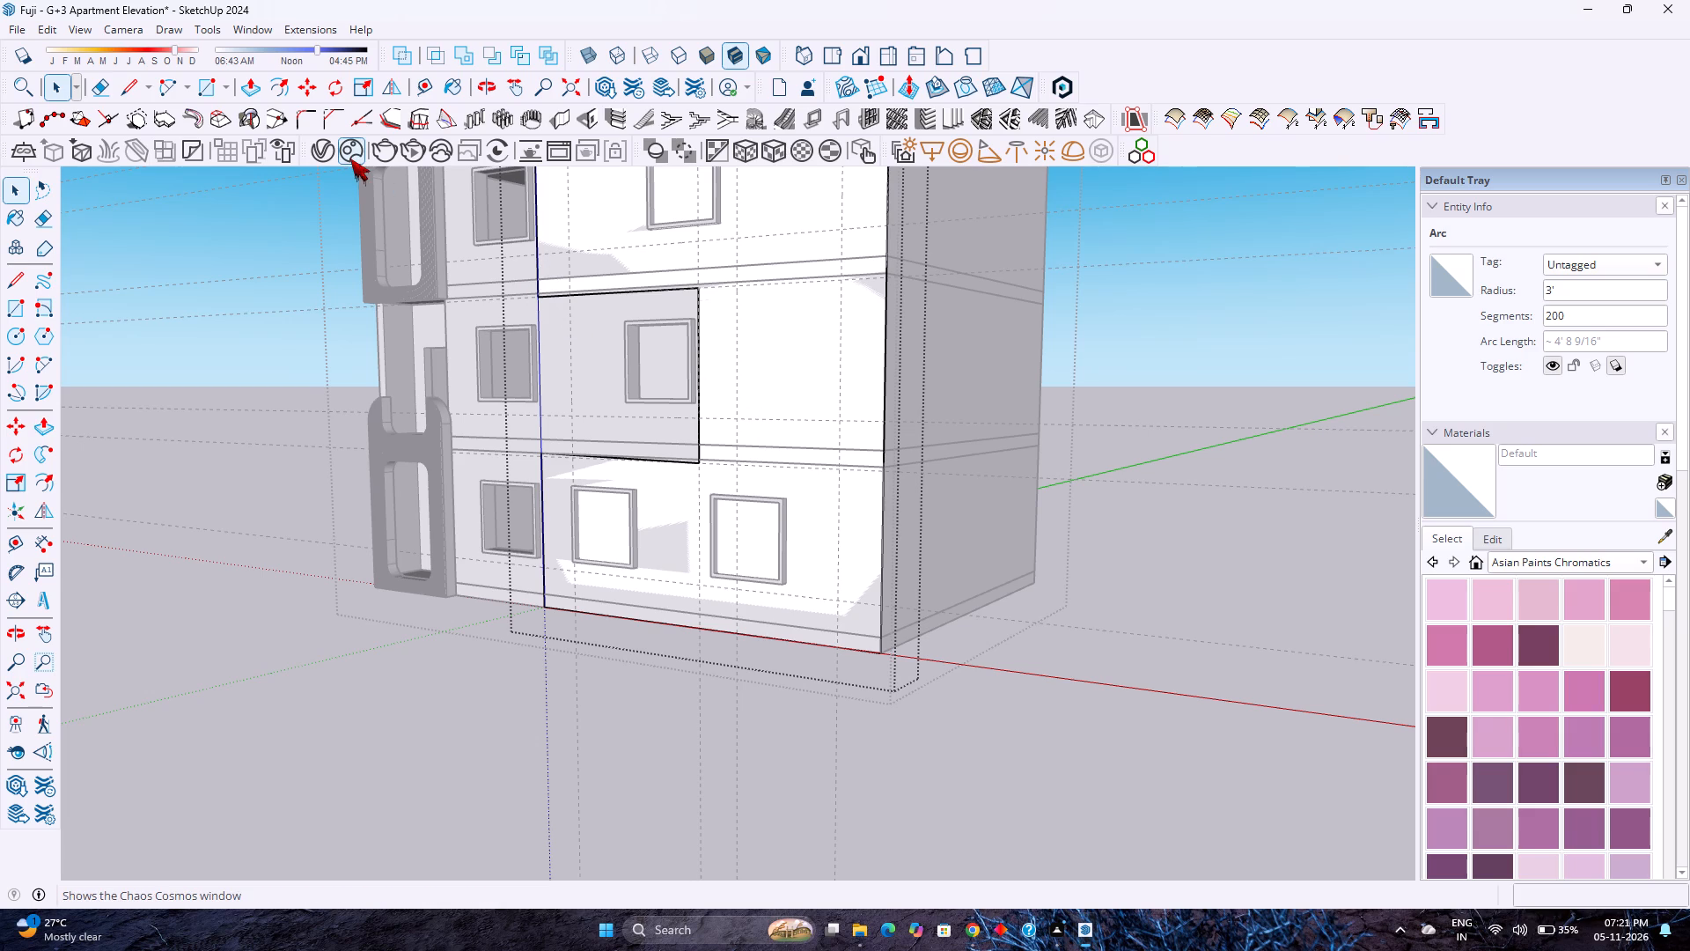
pyautogui.click(174, 87)
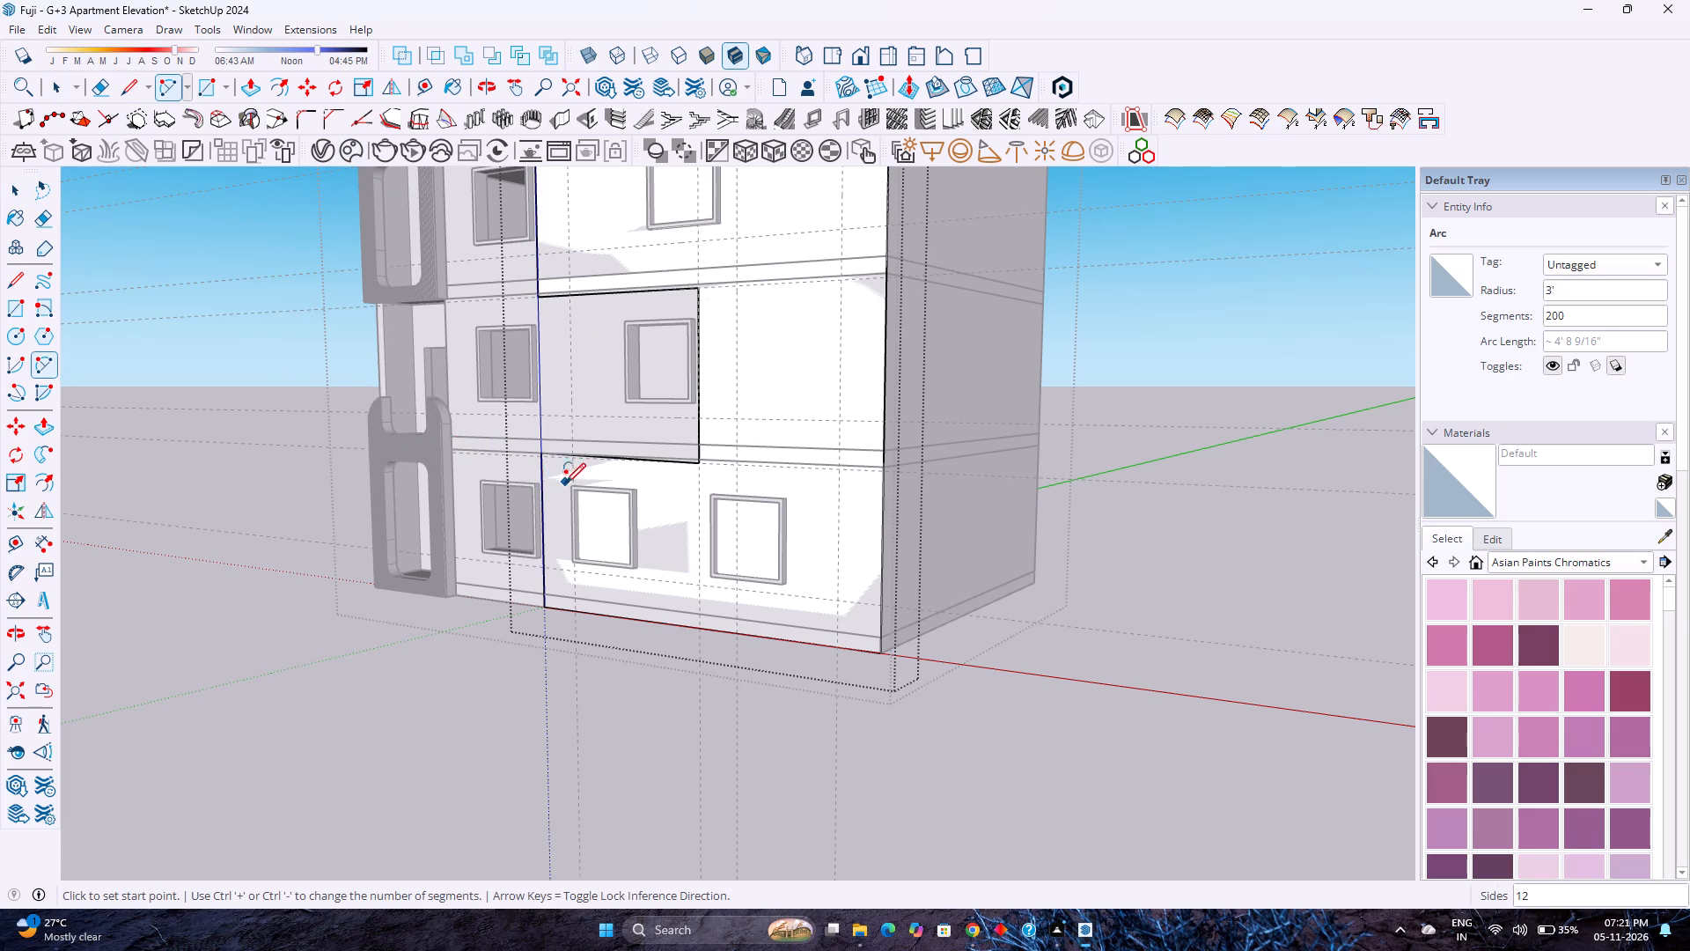
pyautogui.click(543, 571)
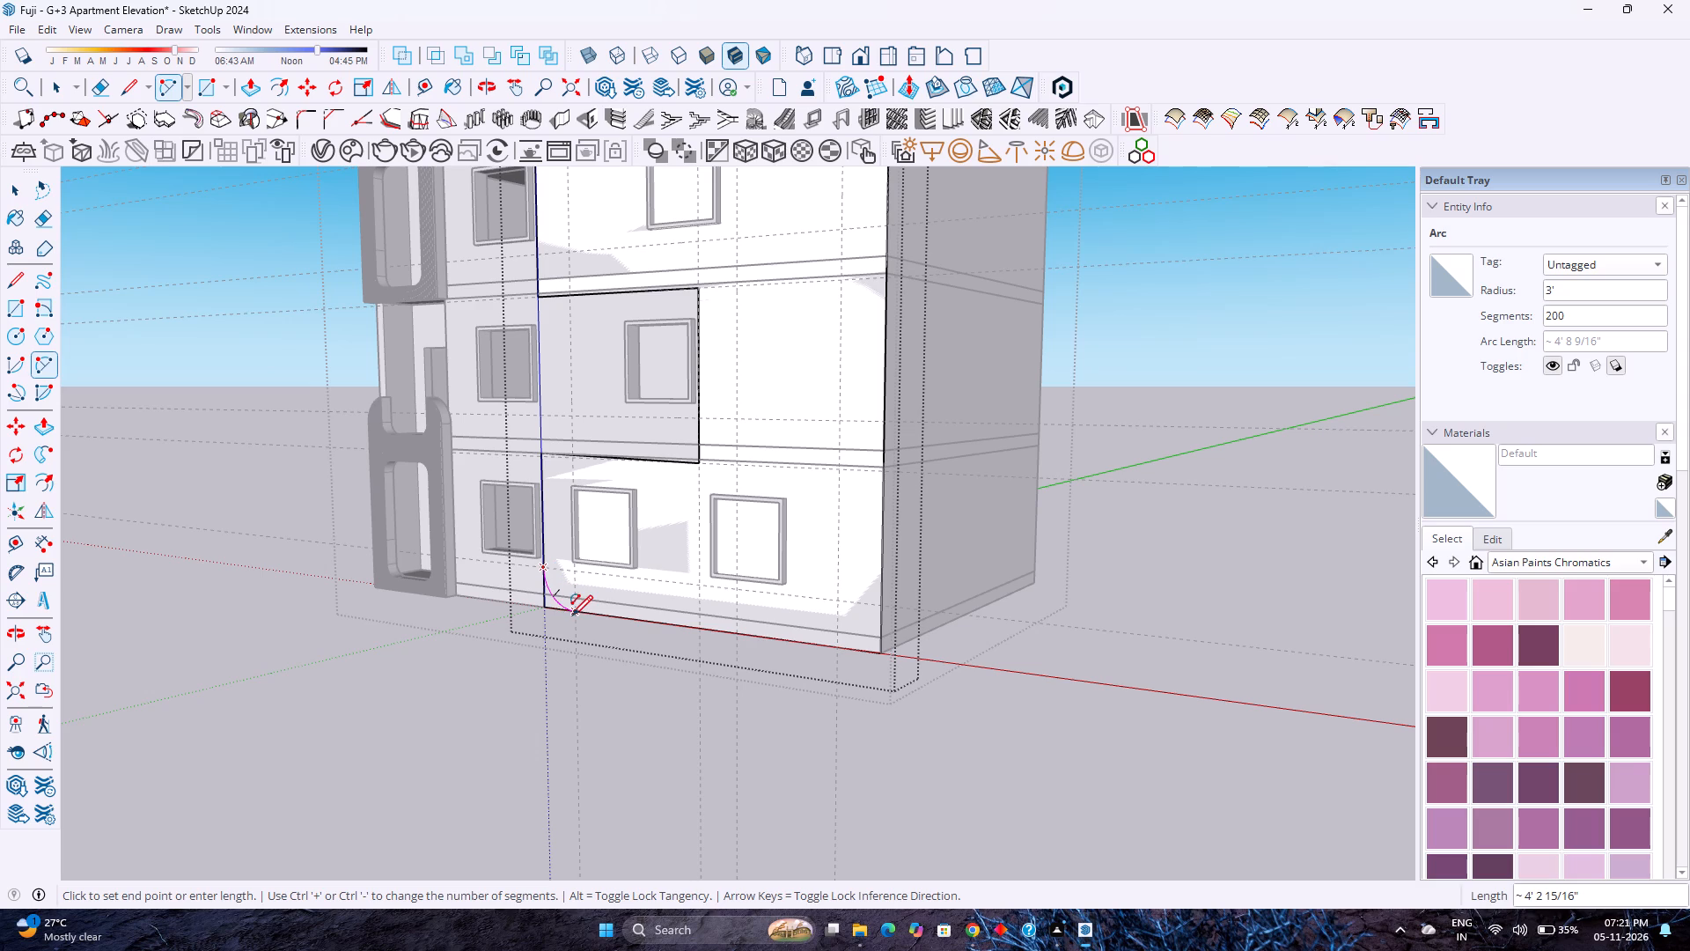
pyautogui.doubleClick(574, 617)
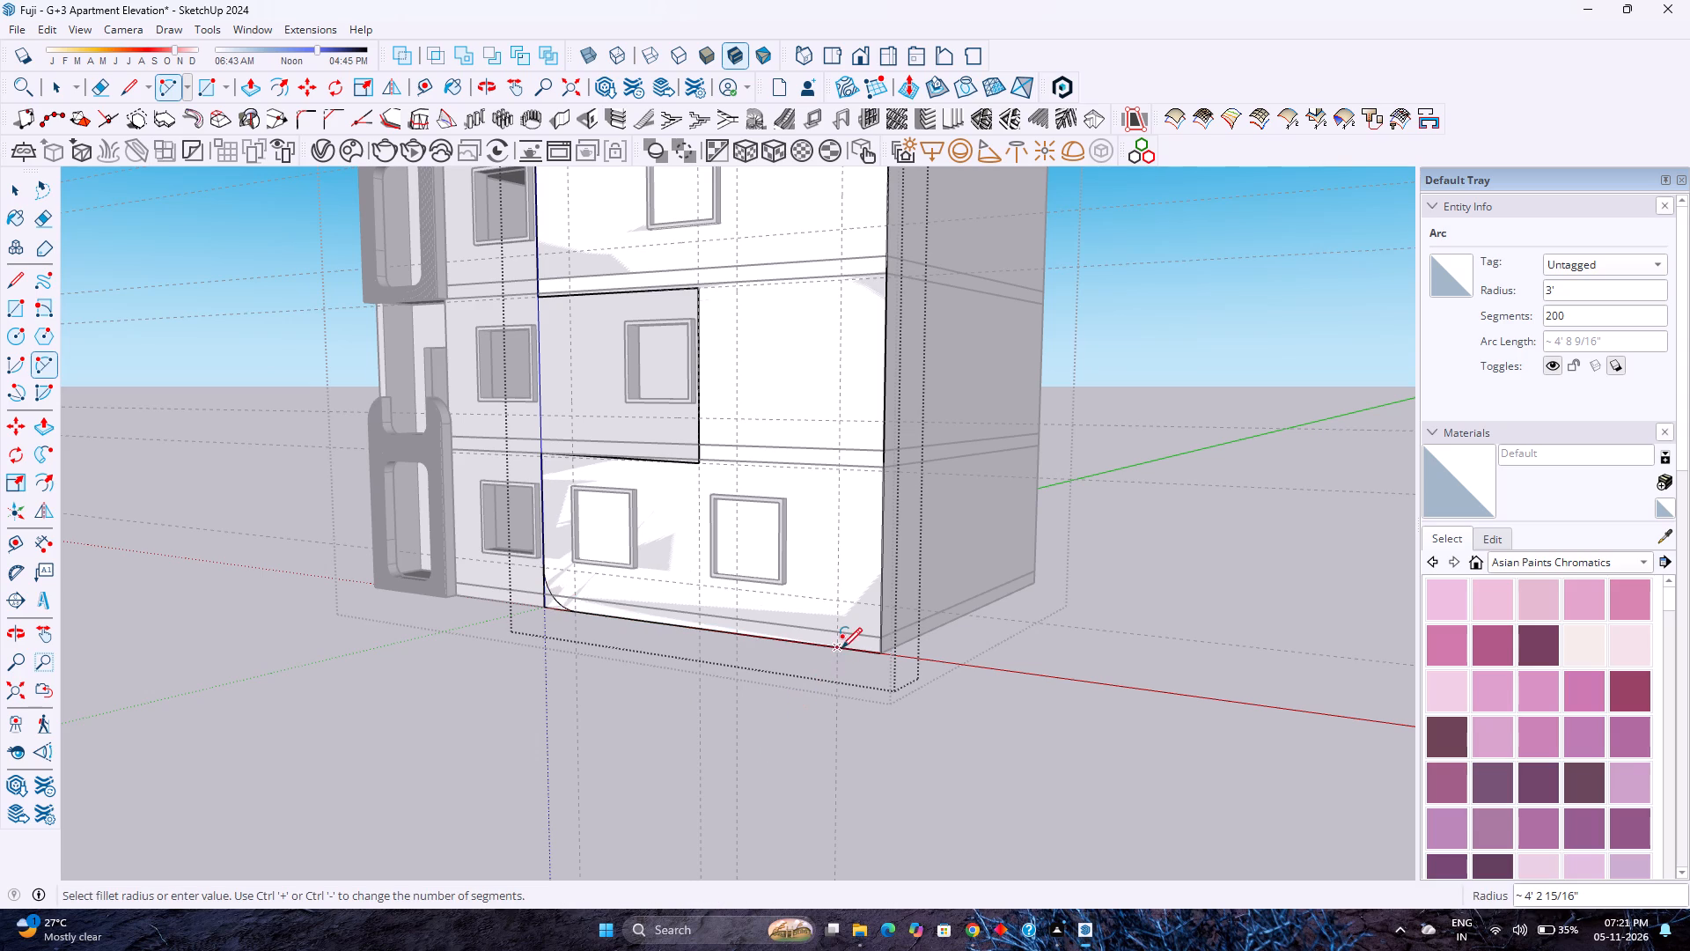
# Round the front wall's bottom corner farthest from the curved tower with a tangent arc, chord about 4' 3".
pyautogui.click(839, 647)
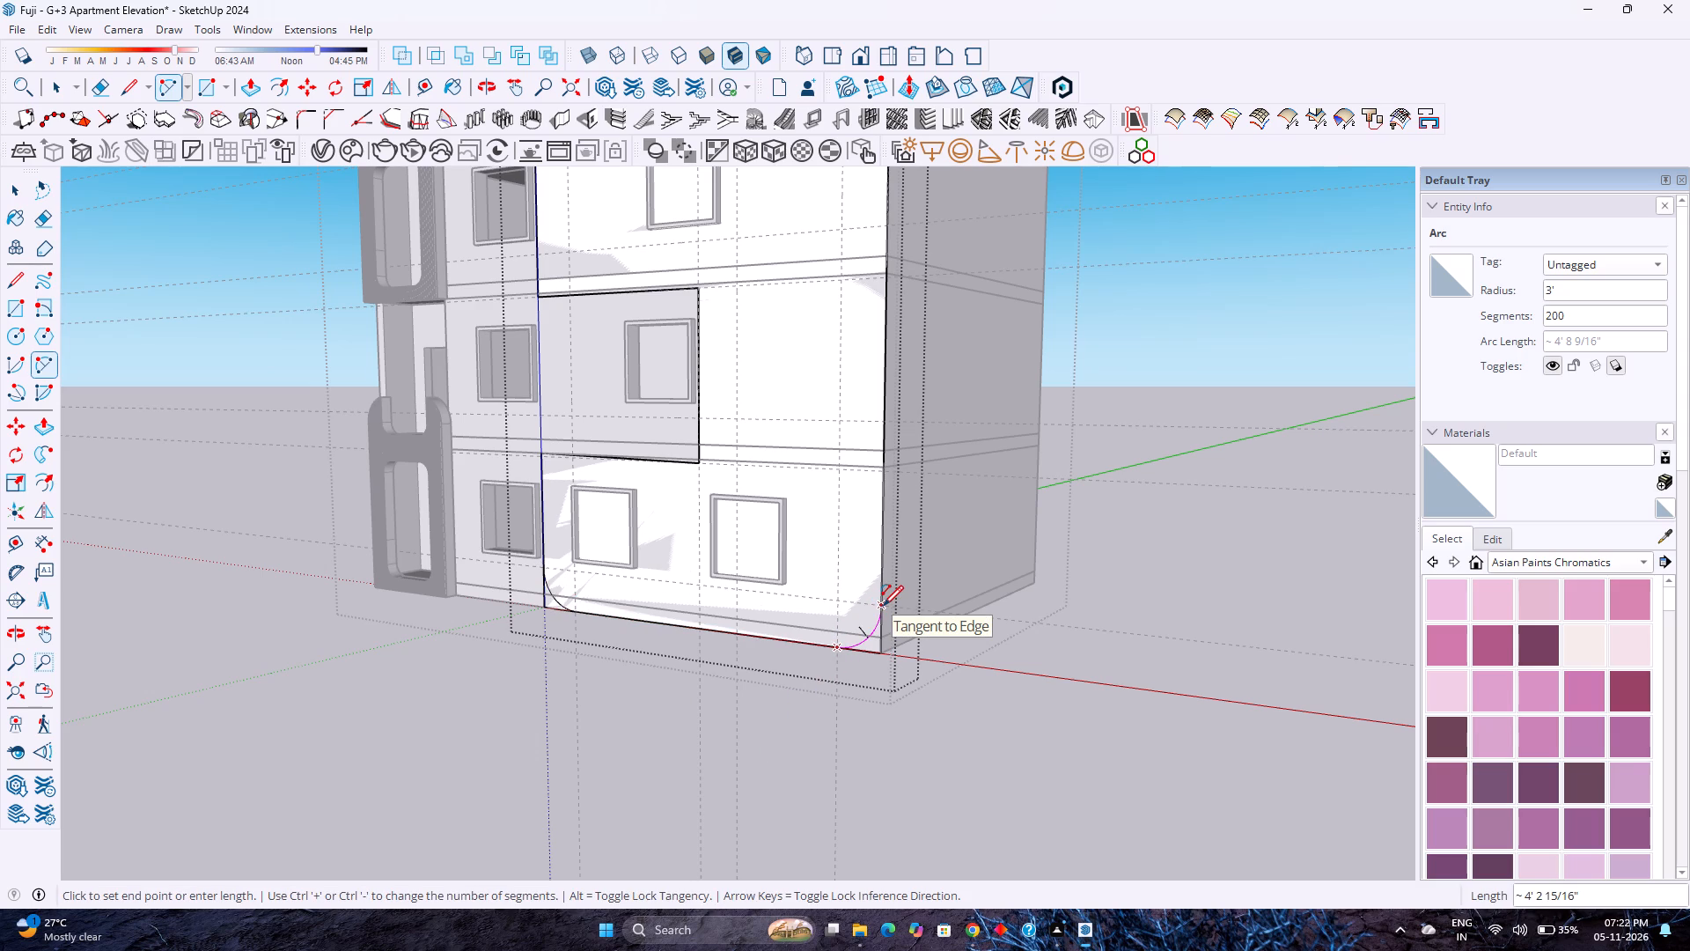
pyautogui.doubleClick(883, 606)
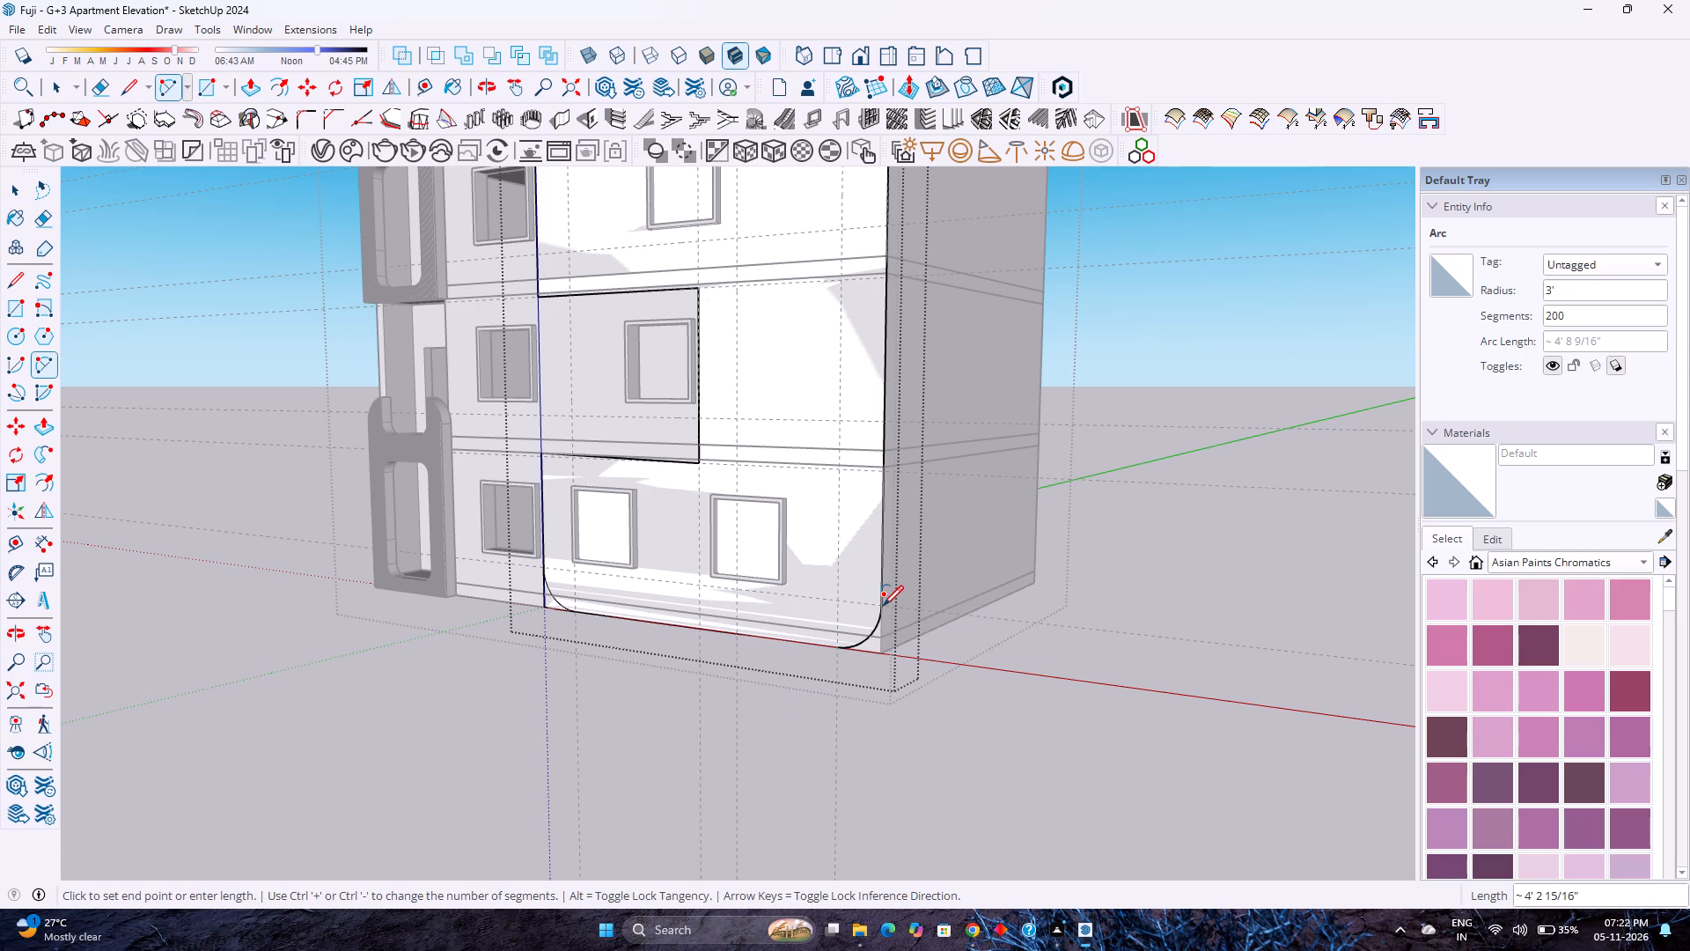
# Erase the leftover square corner edges outside the bottom arc nearest the curved tower.
pyautogui.press('space')
pyautogui.click(874, 647)
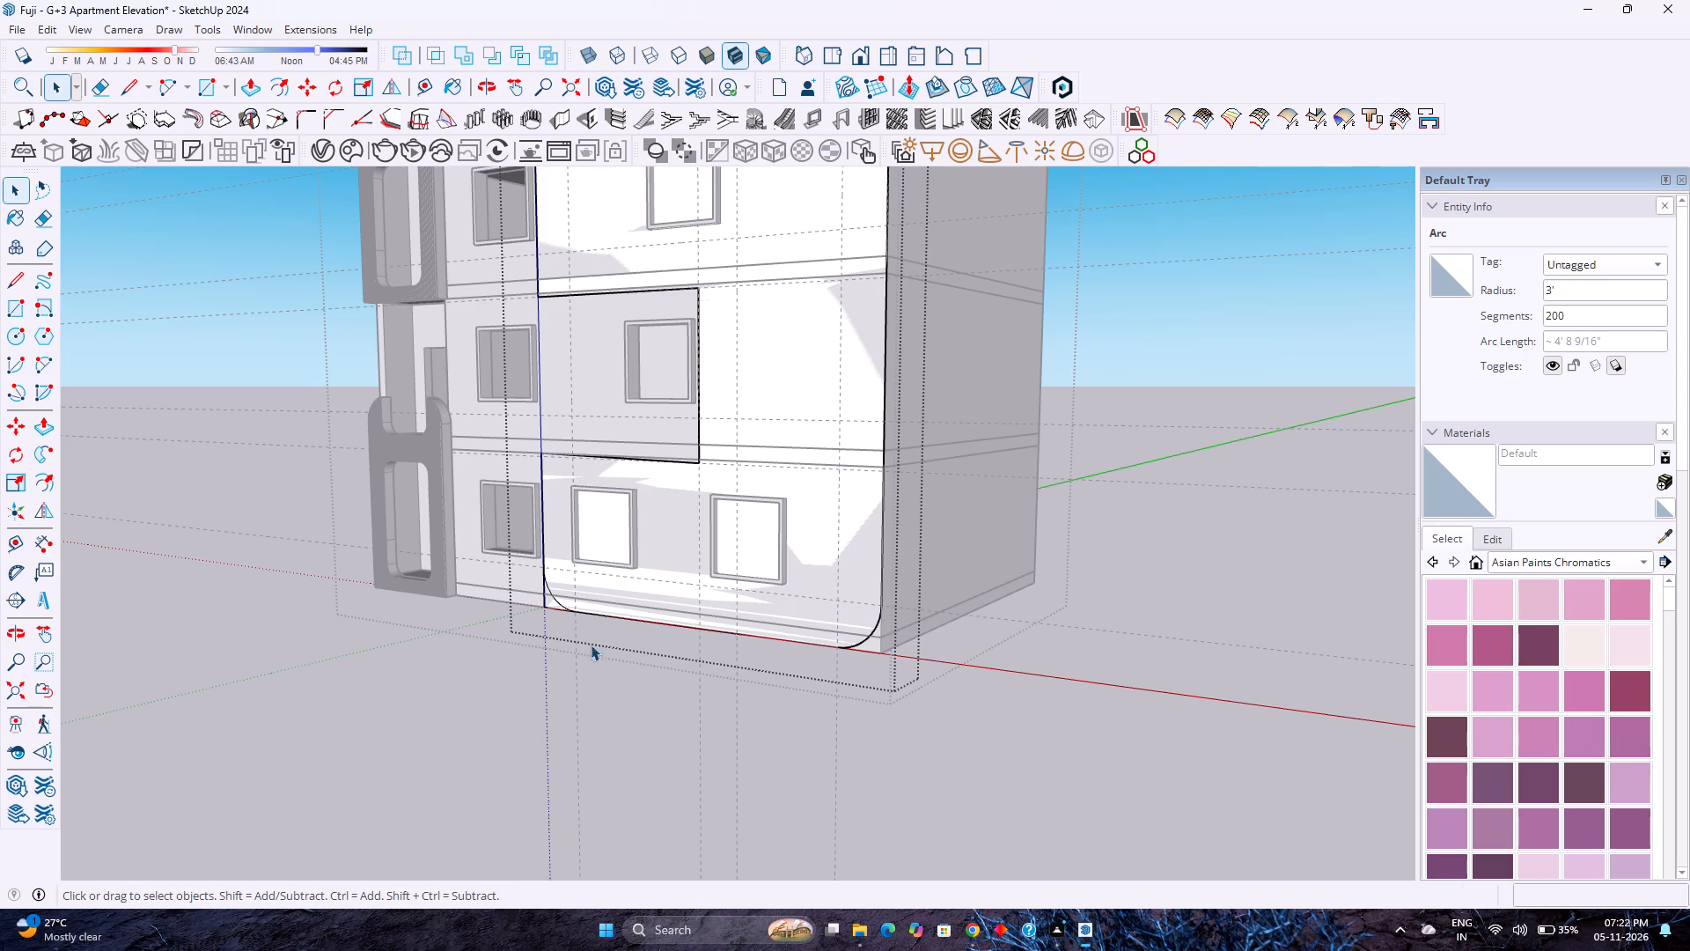
pyautogui.click(551, 608)
pyautogui.press('Delete')
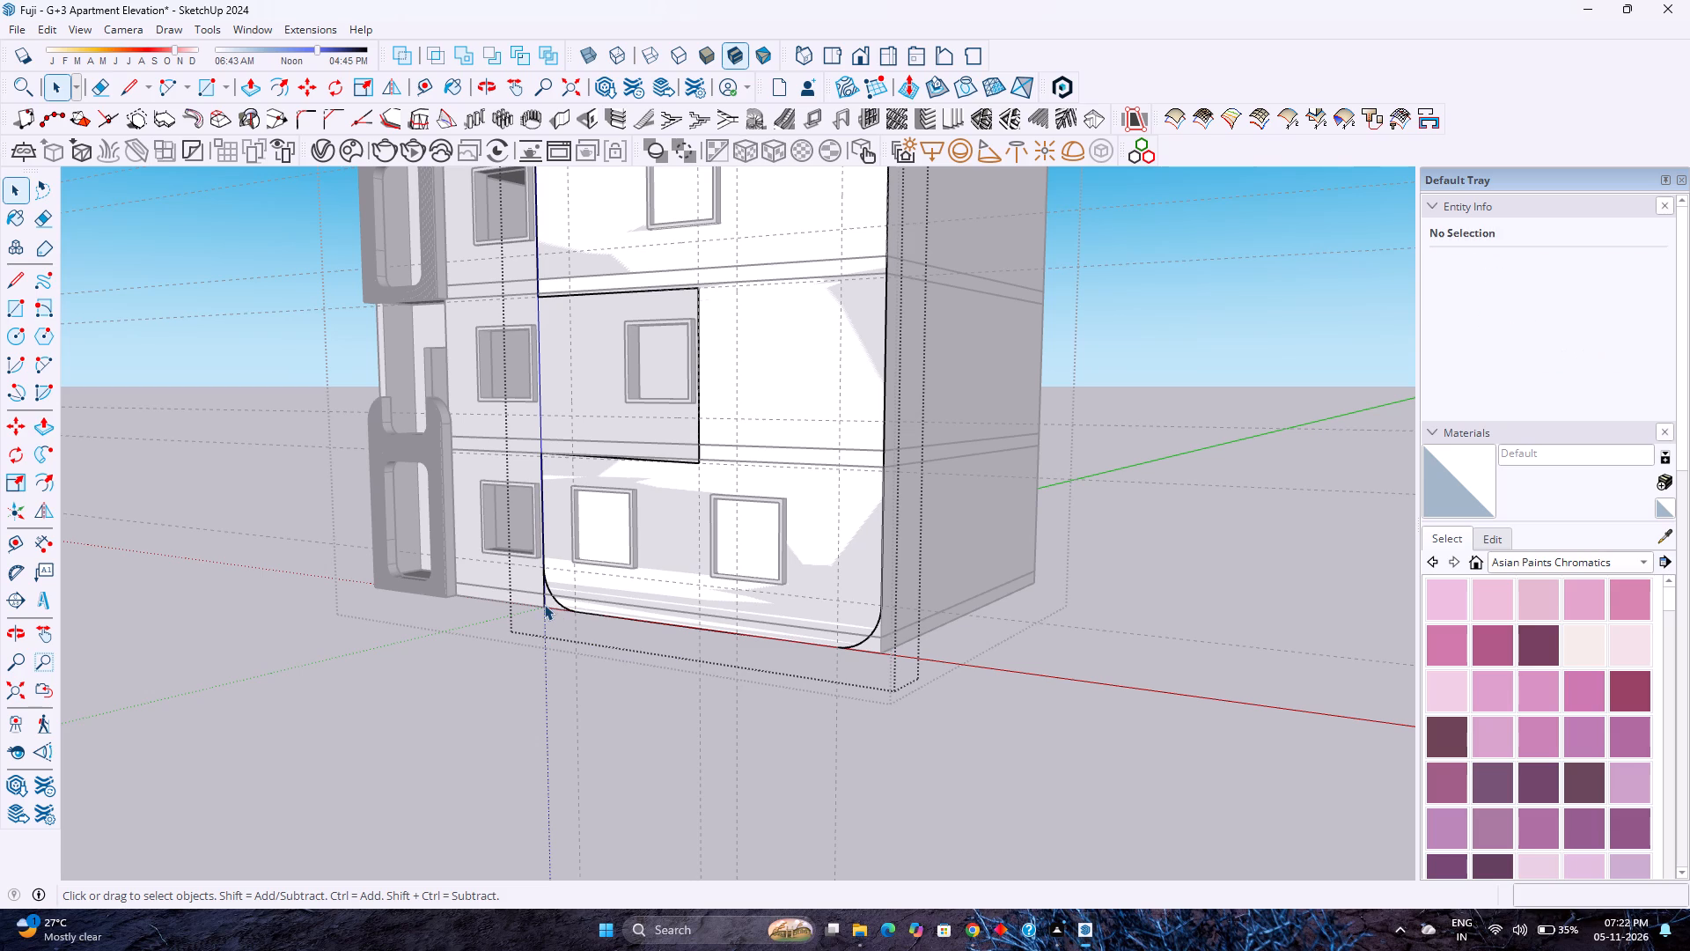
pyautogui.click(544, 603)
pyautogui.press('Delete')
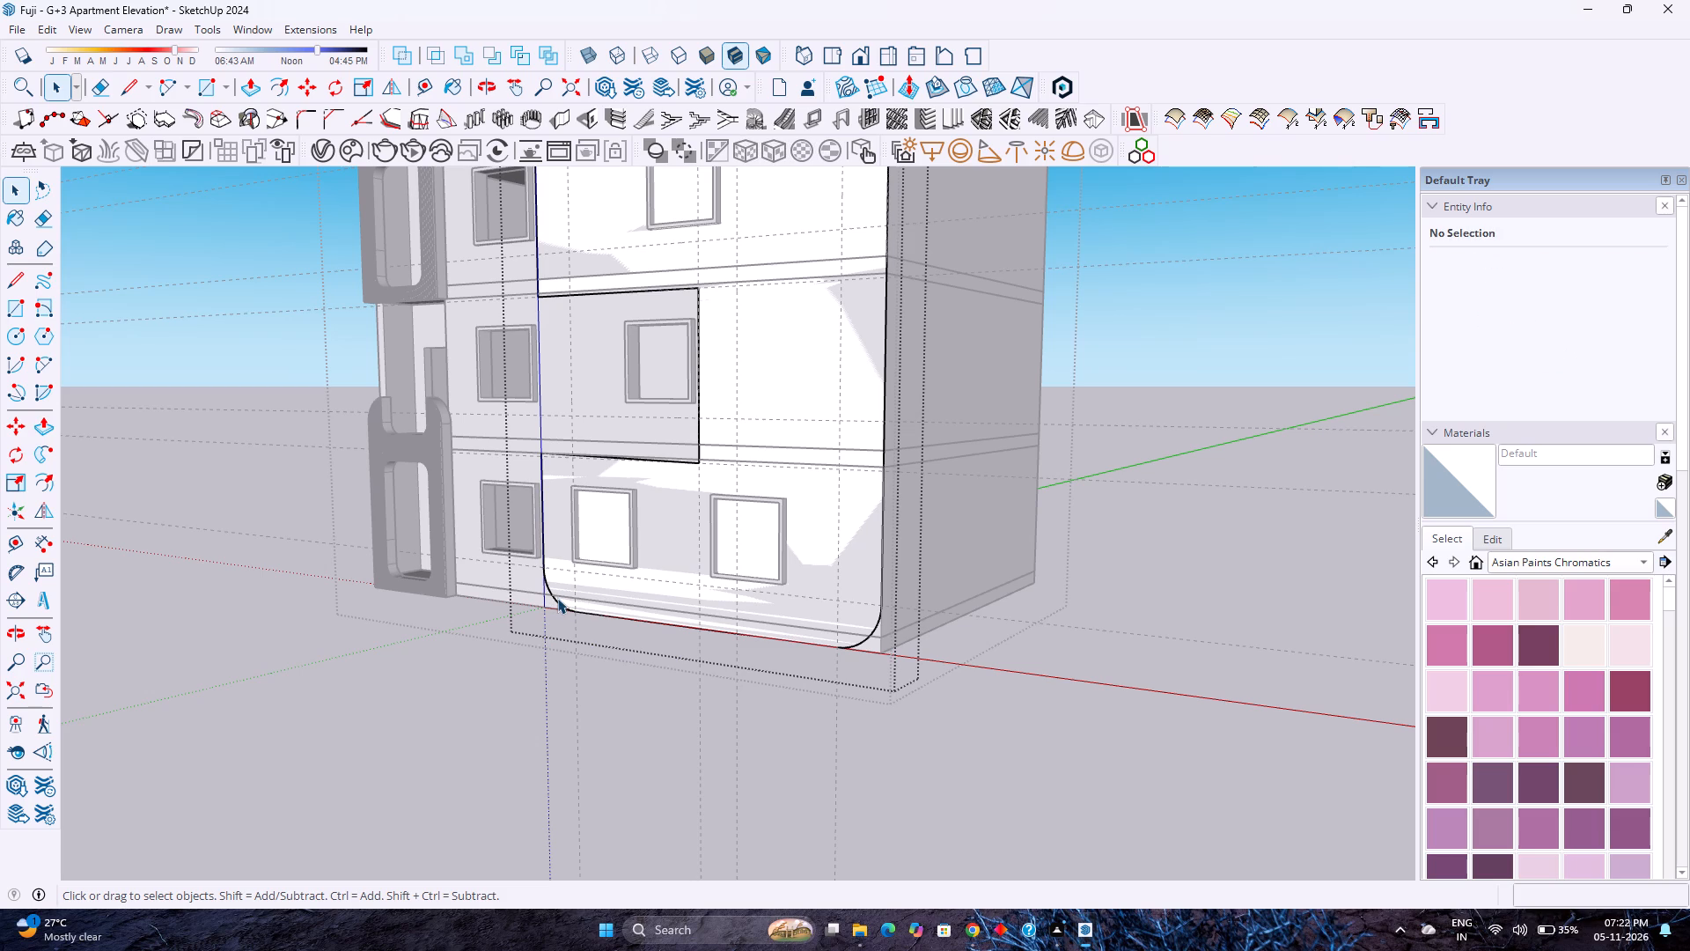
# Set the segment count of both bottom corner arcs to 200.
pyautogui.click(557, 598)
pyautogui.doubleClick(1577, 321)
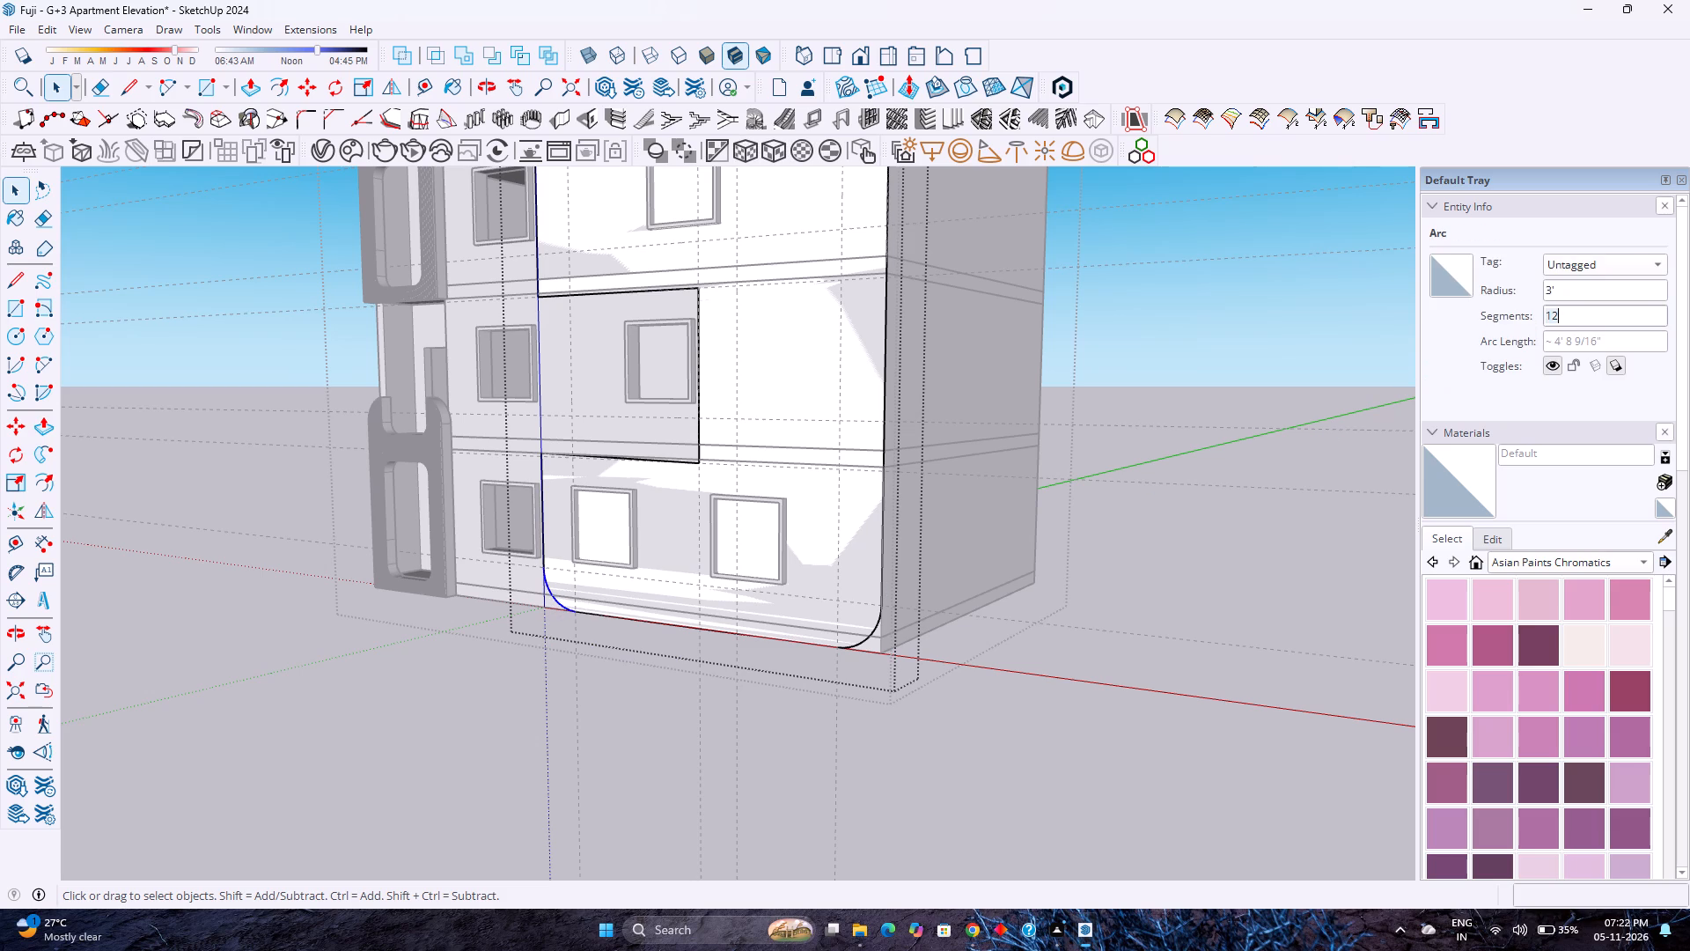
pyautogui.press('2')
pyautogui.press('0')
pyautogui.press('0')
pyautogui.press('Return')
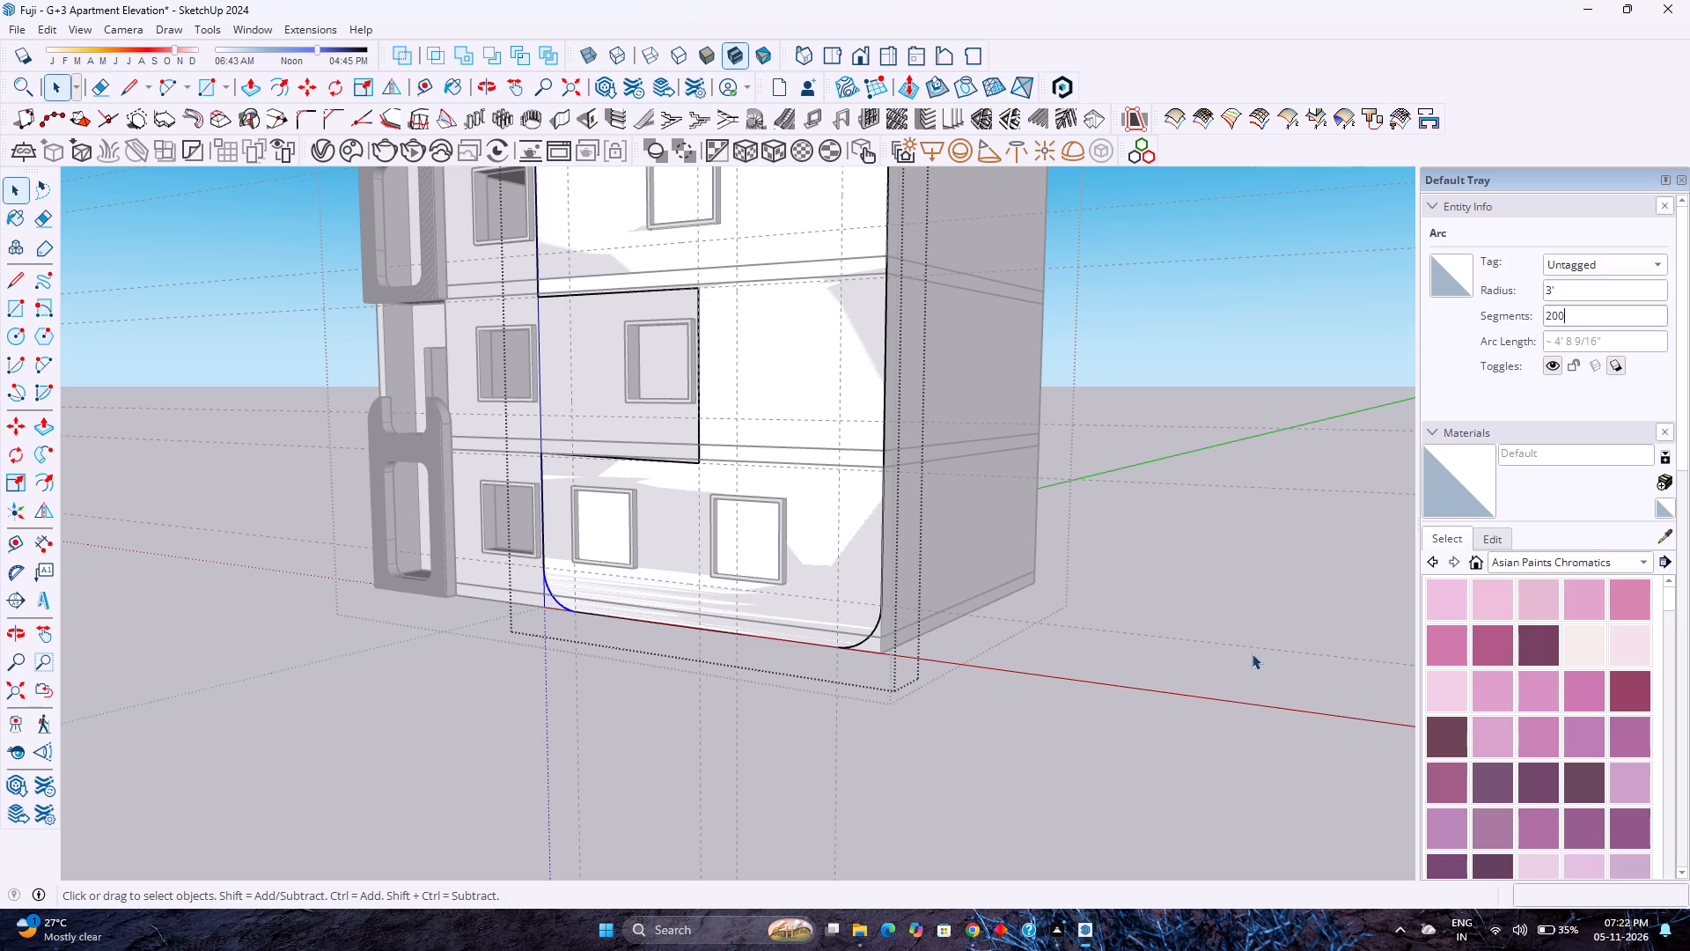
pyautogui.click(875, 634)
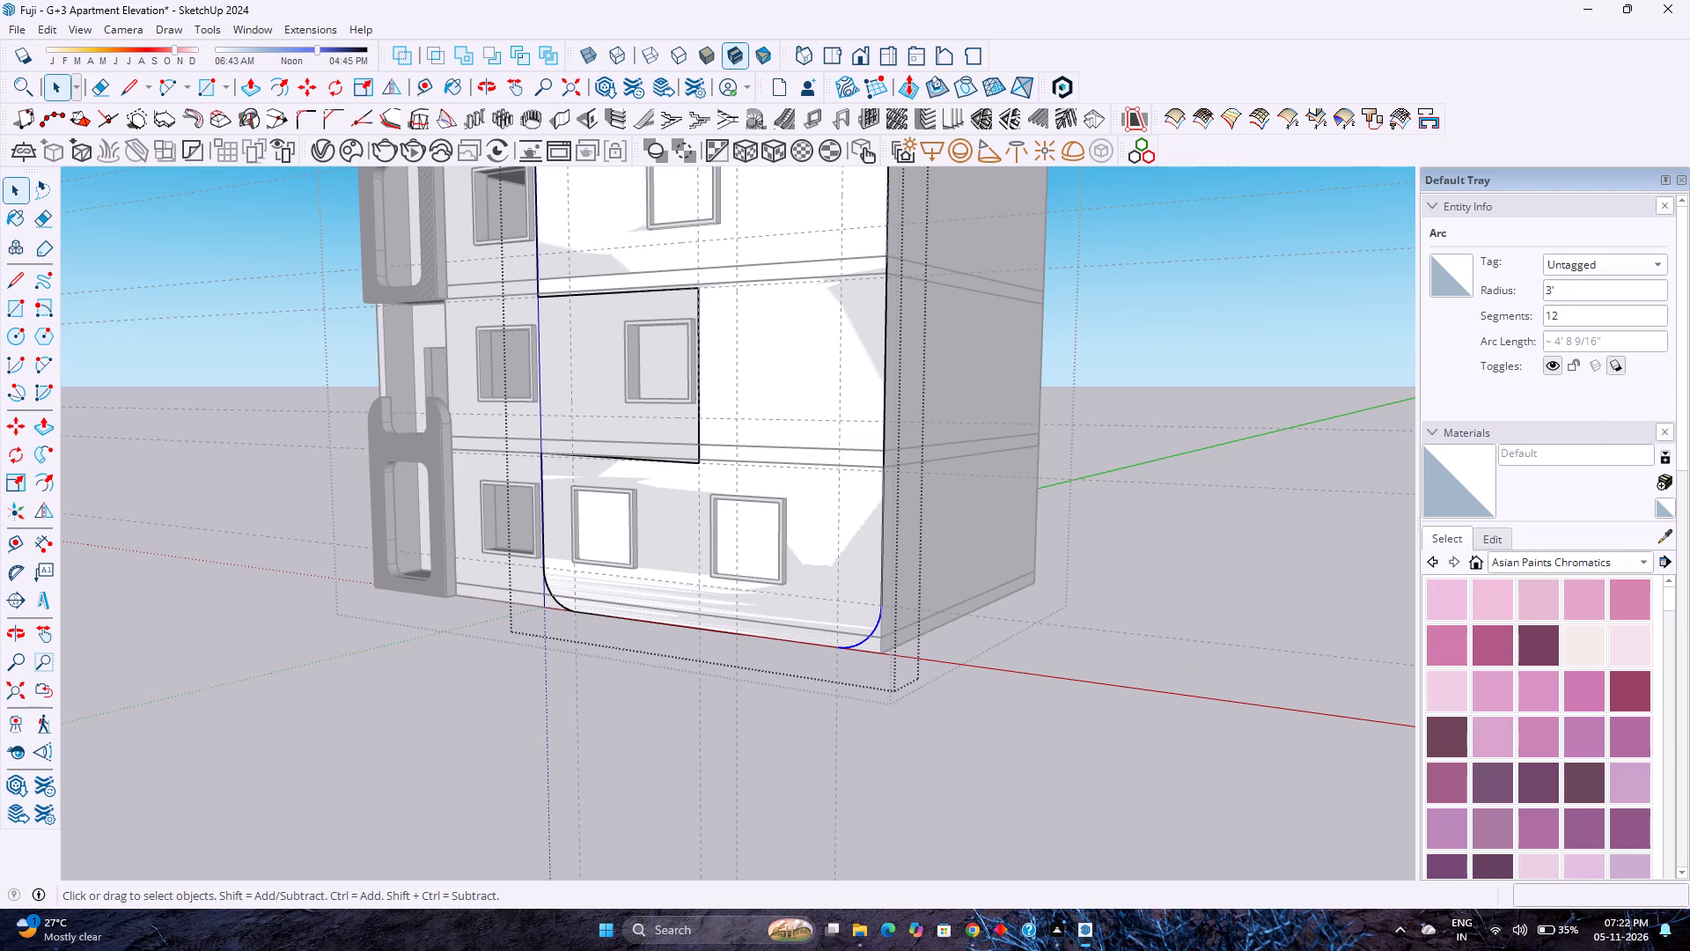
pyautogui.doubleClick(1561, 310)
pyautogui.press('2')
pyautogui.press('0')
pyautogui.press('0')
pyautogui.press('Return')
# Draw a 14' line along the notch's bottom from the outline's vertical edge to the notch's lower inner corner.
pyautogui.scroll(-2, 627, 567)
pyautogui.scroll(2, 598, 514)
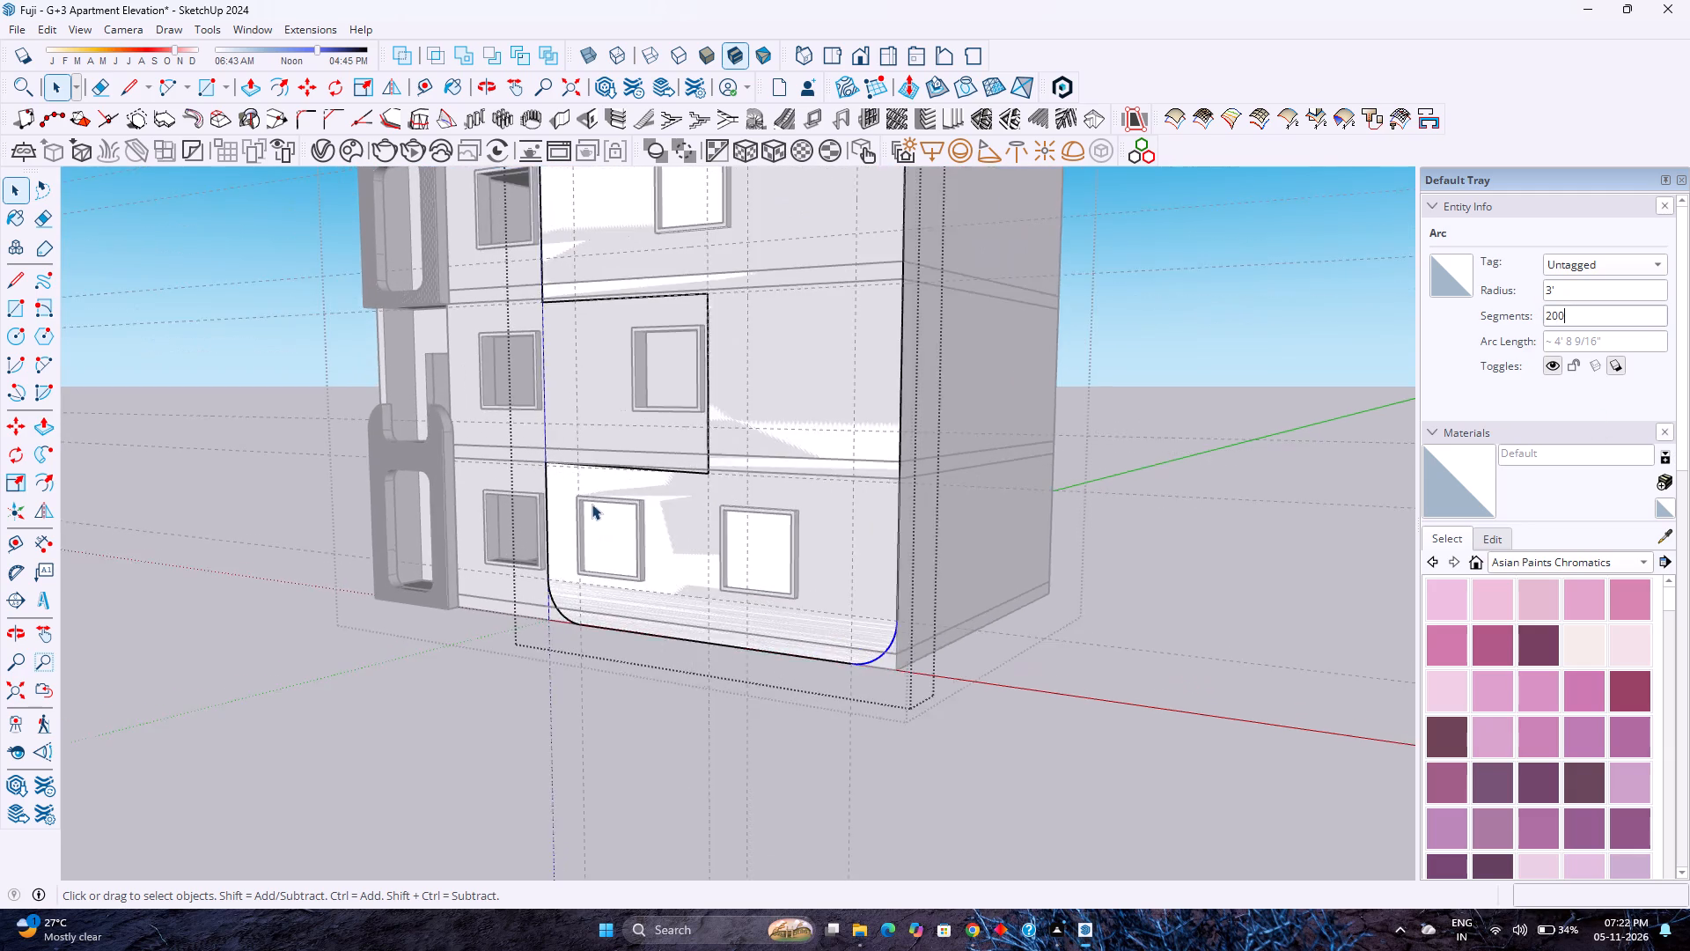
pyautogui.scroll(13, 571, 475)
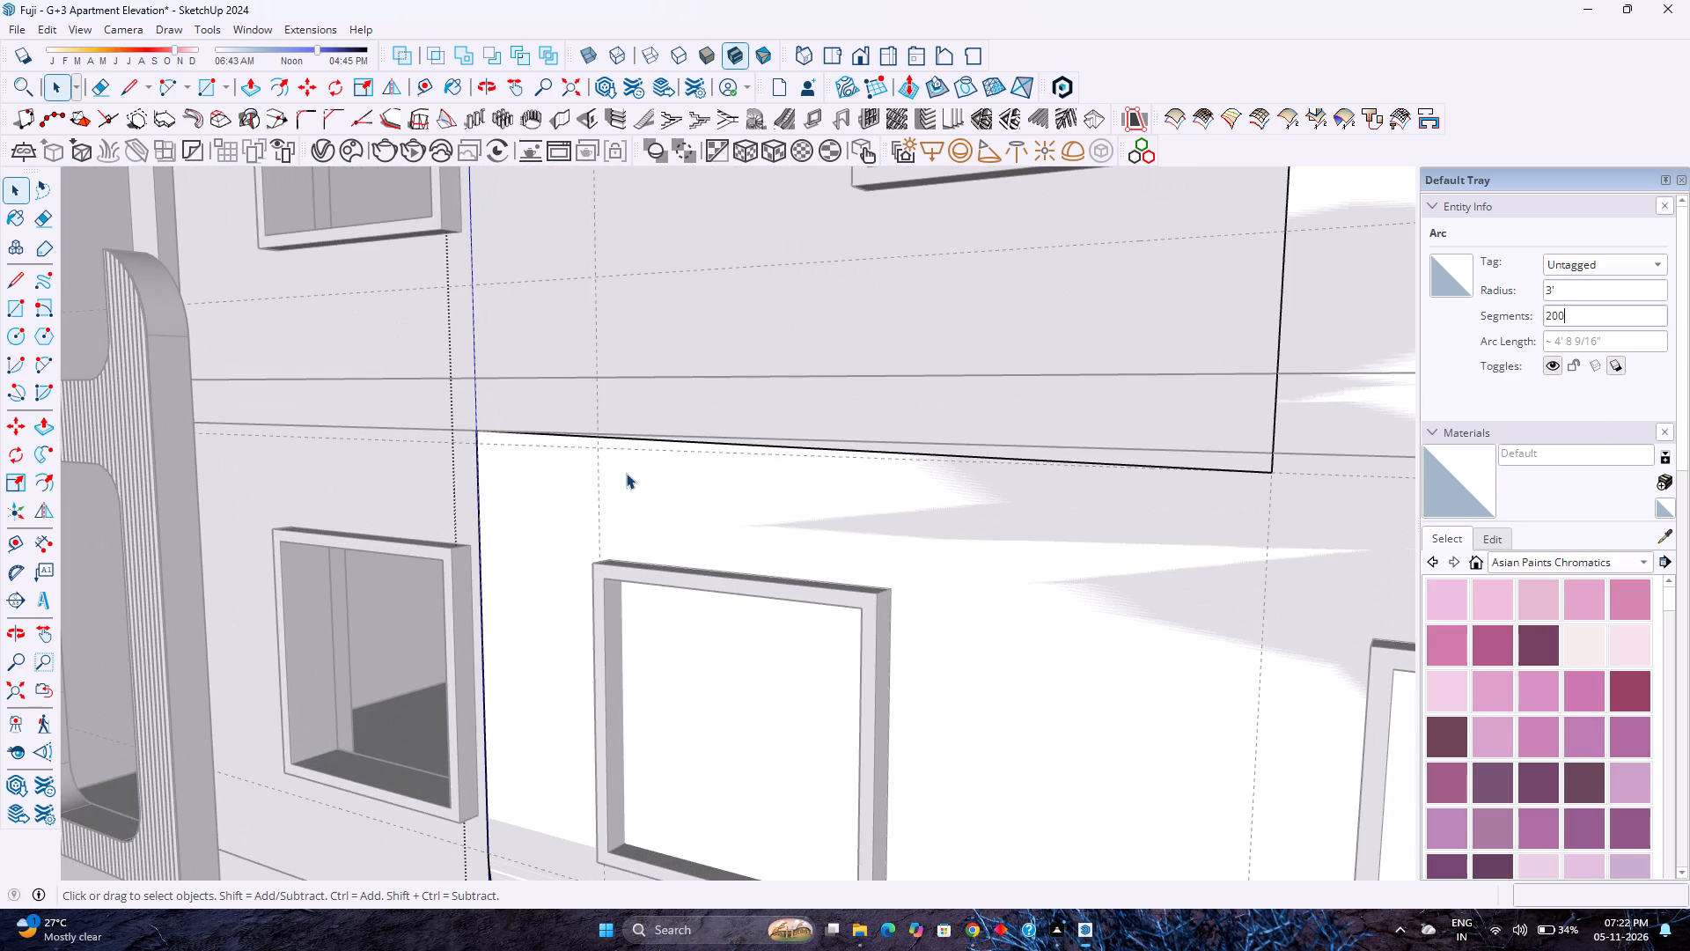
pyautogui.click(133, 82)
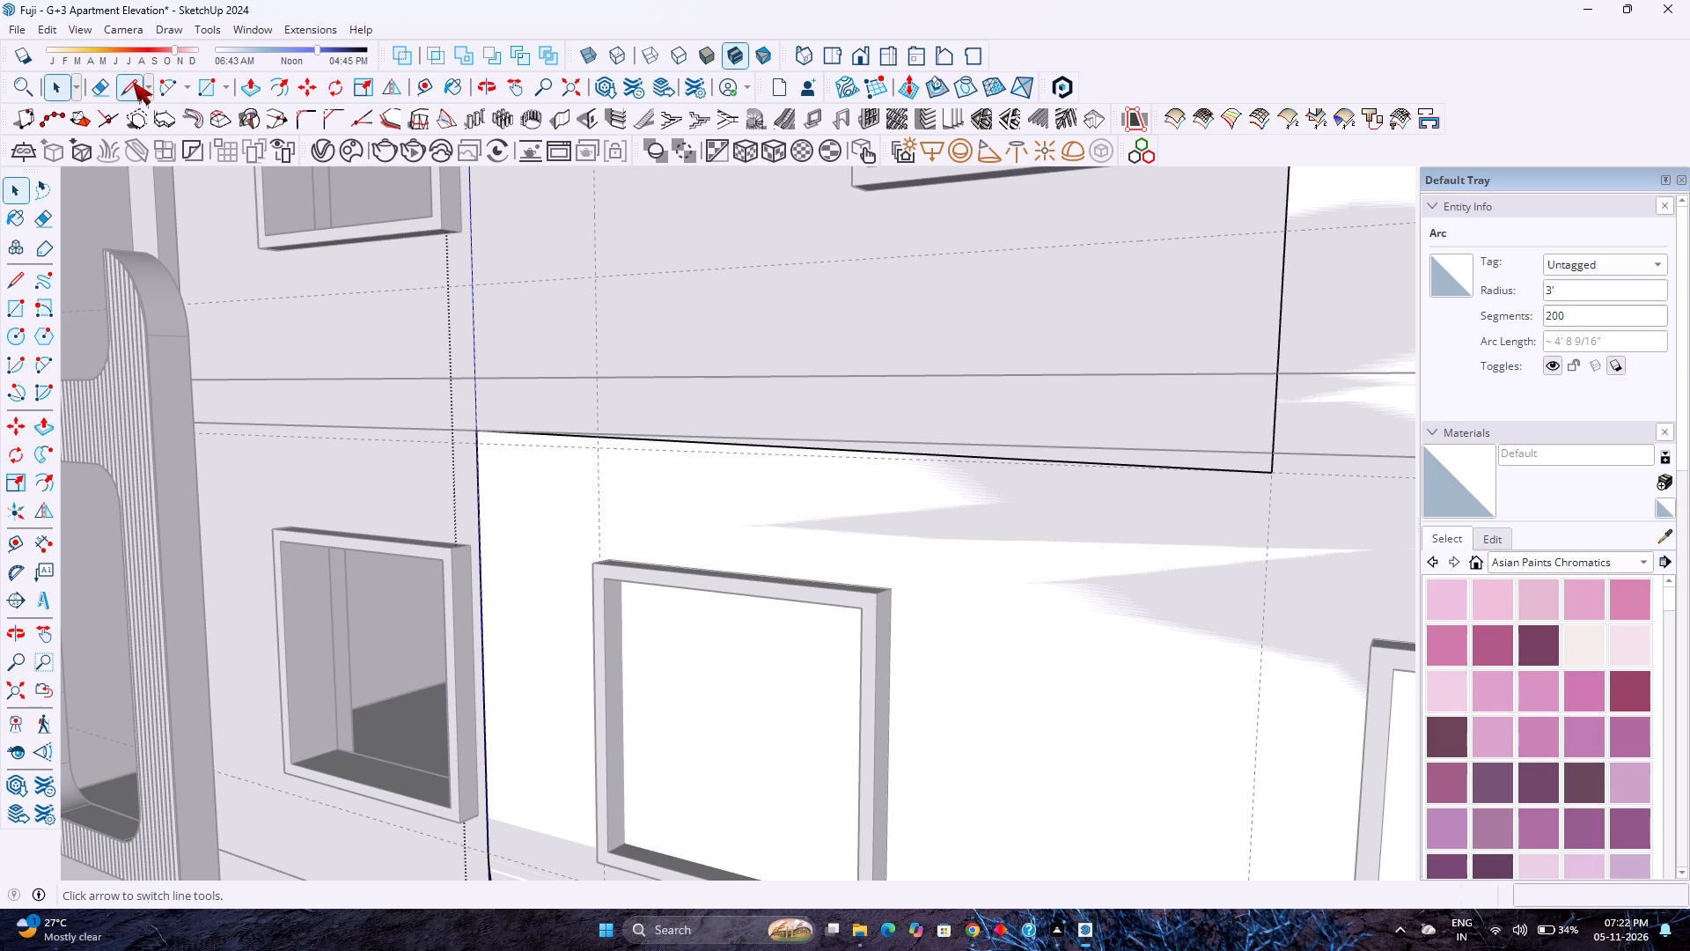
pyautogui.click(478, 446)
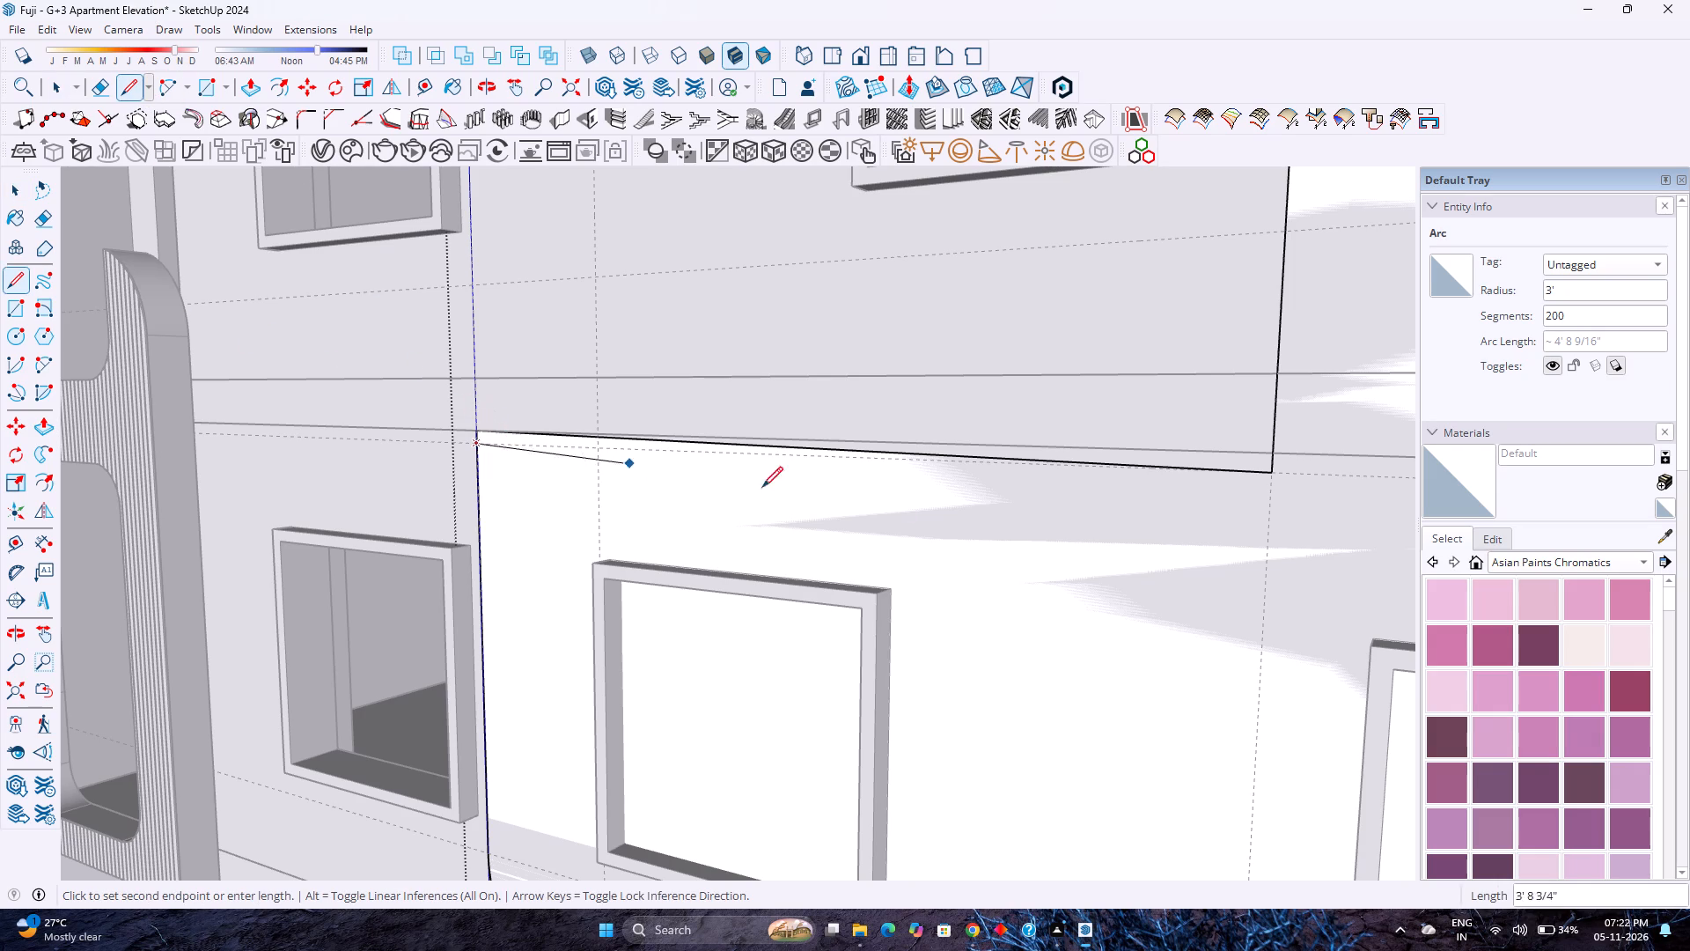
pyautogui.click(1274, 472)
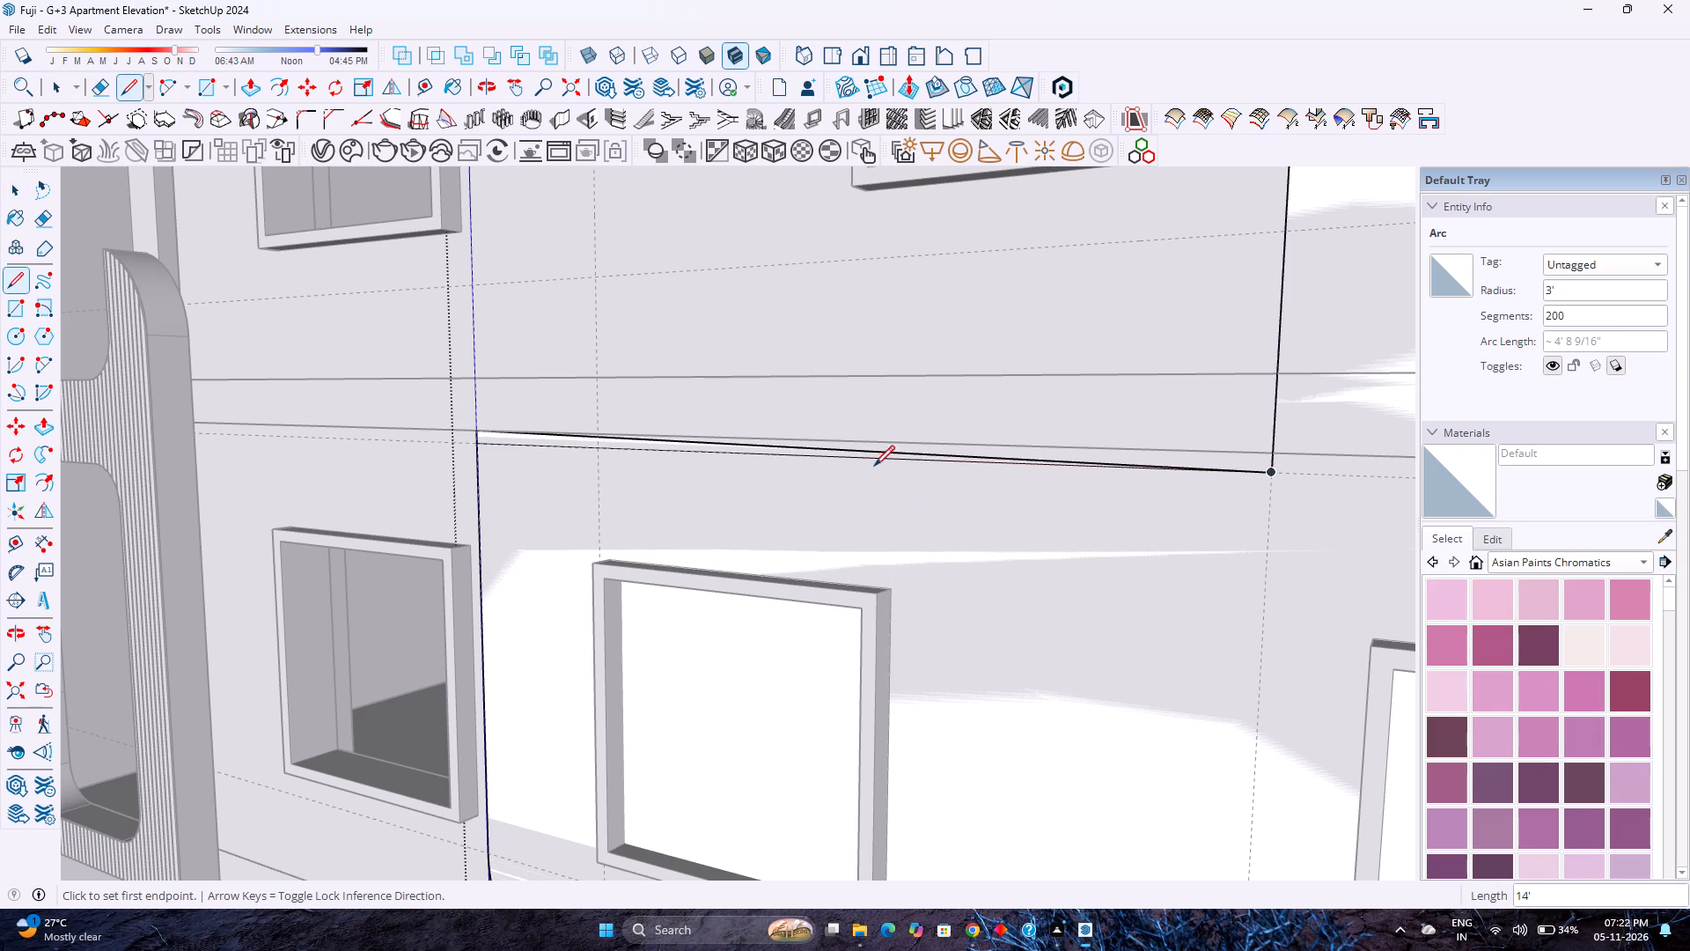
# Erase the old slanted bottom edge of the notch and the short leftover vertical edge above the new line.
pyautogui.press('space')
pyautogui.click(721, 443)
pyautogui.press('Delete')
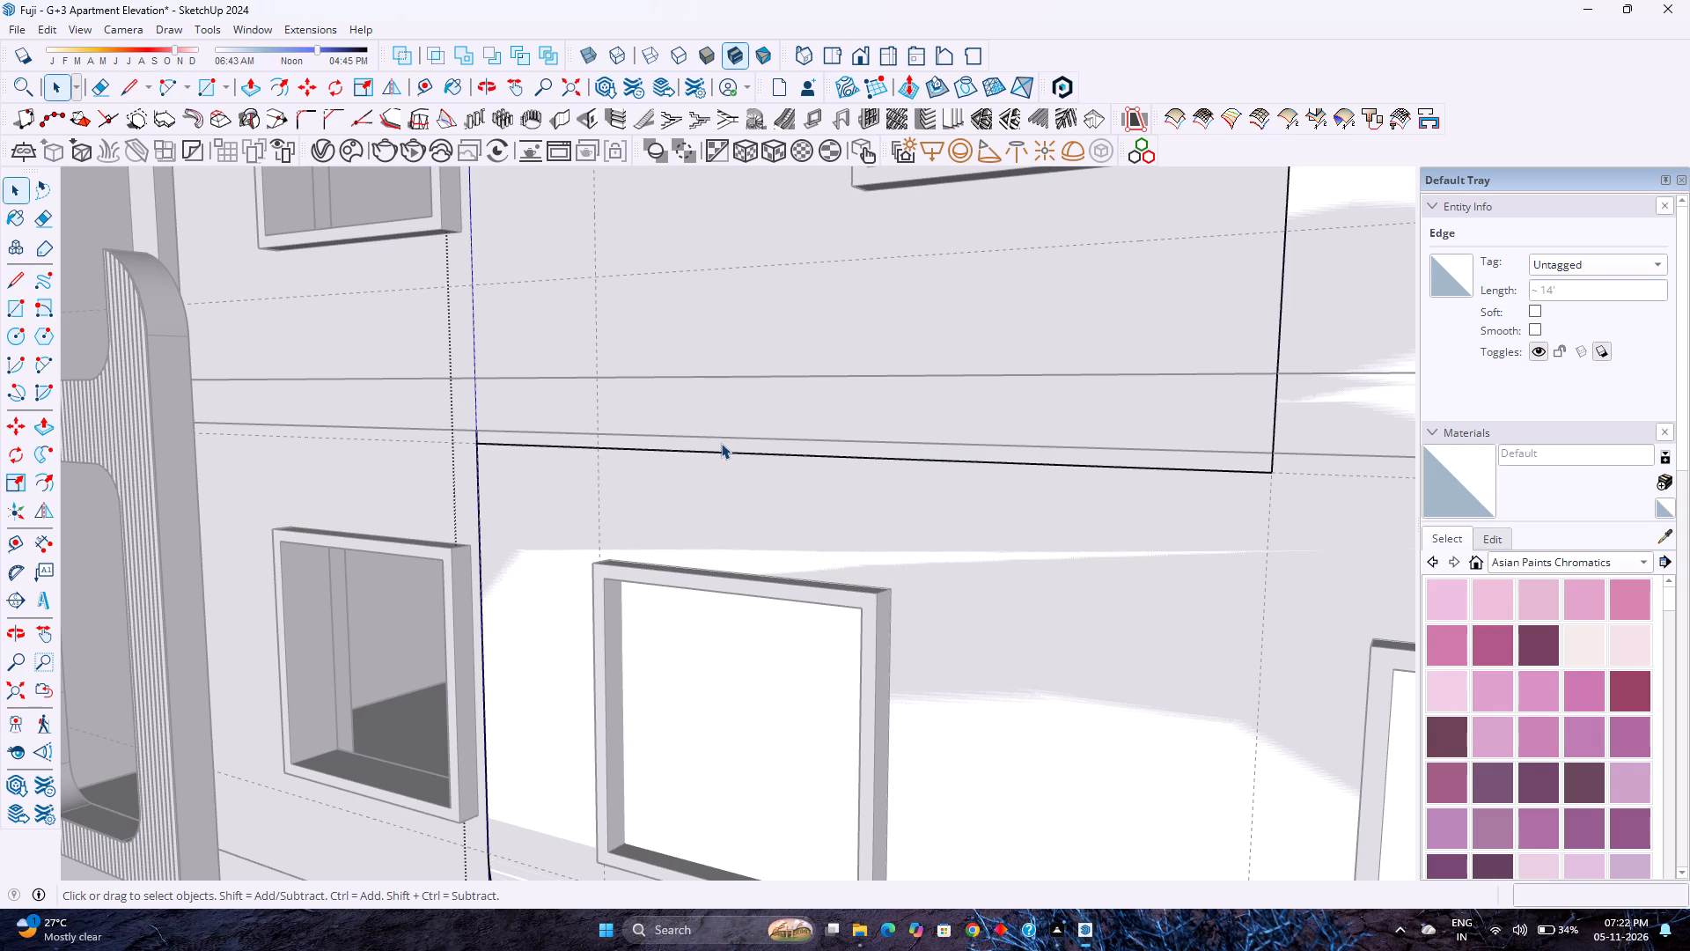
pyautogui.click(477, 436)
pyautogui.press('Delete')
# Save the model.
pyautogui.scroll(-10, 552, 413)
pyautogui.keyDown('shift'); pyautogui.moveTo(572, 383); pyautogui.dragTo(569, 616, button='middle'); pyautogui.keyUp('shift')
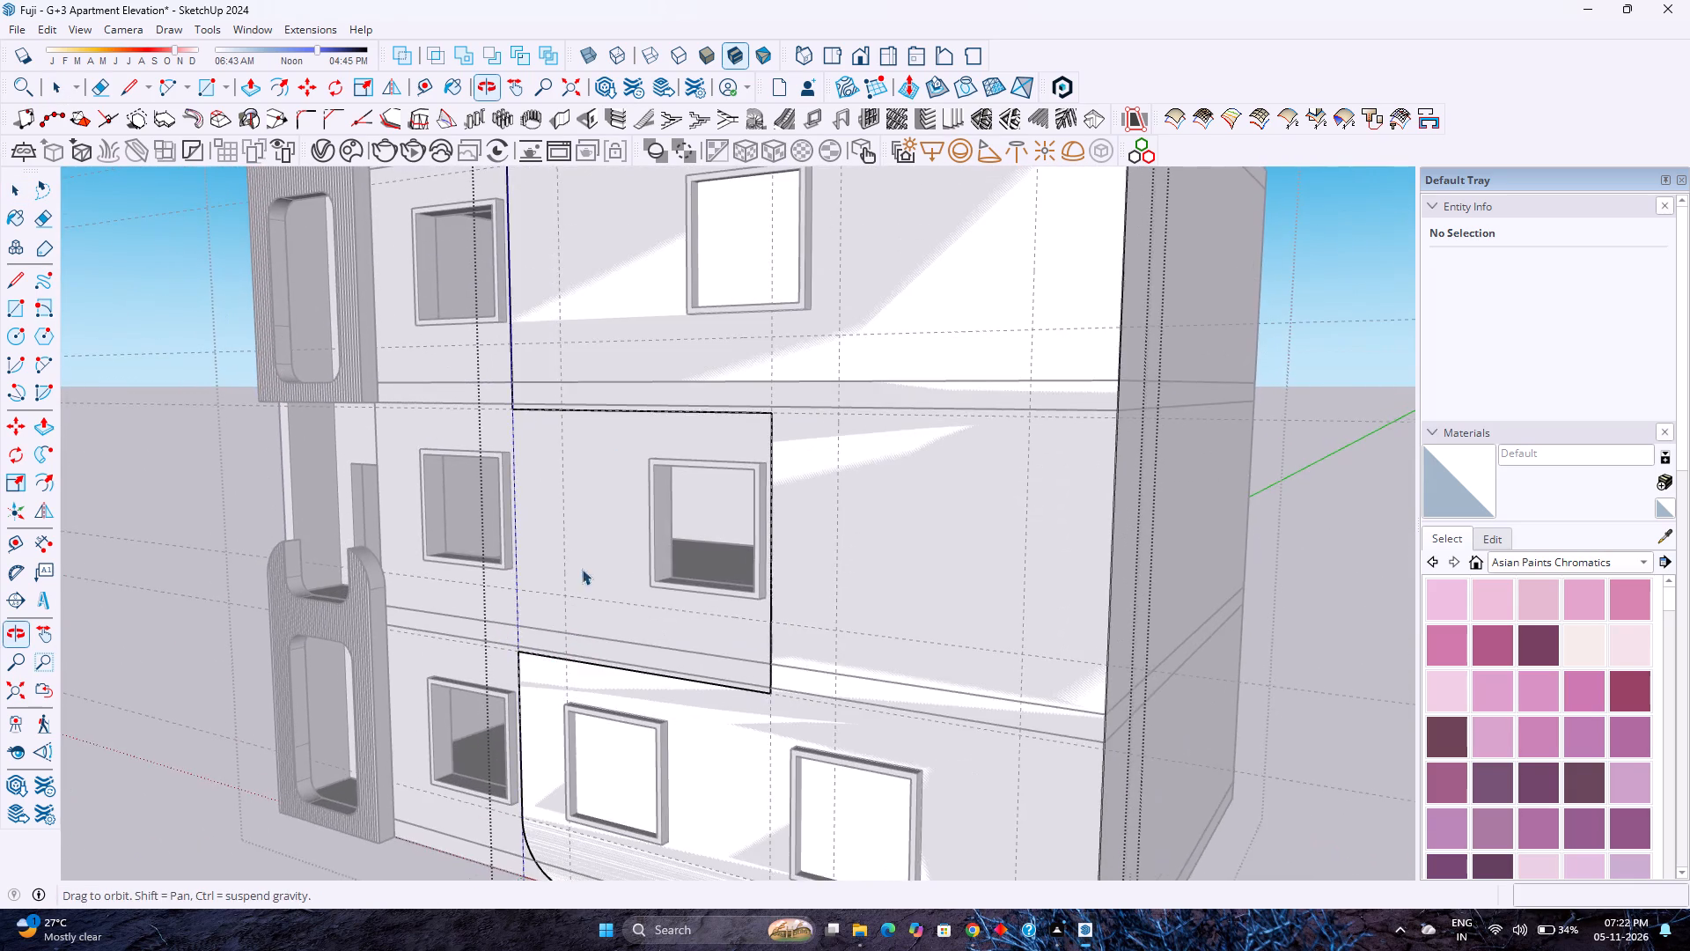
pyautogui.scroll(8, 617, 420)
pyautogui.scroll(-8, 672, 402)
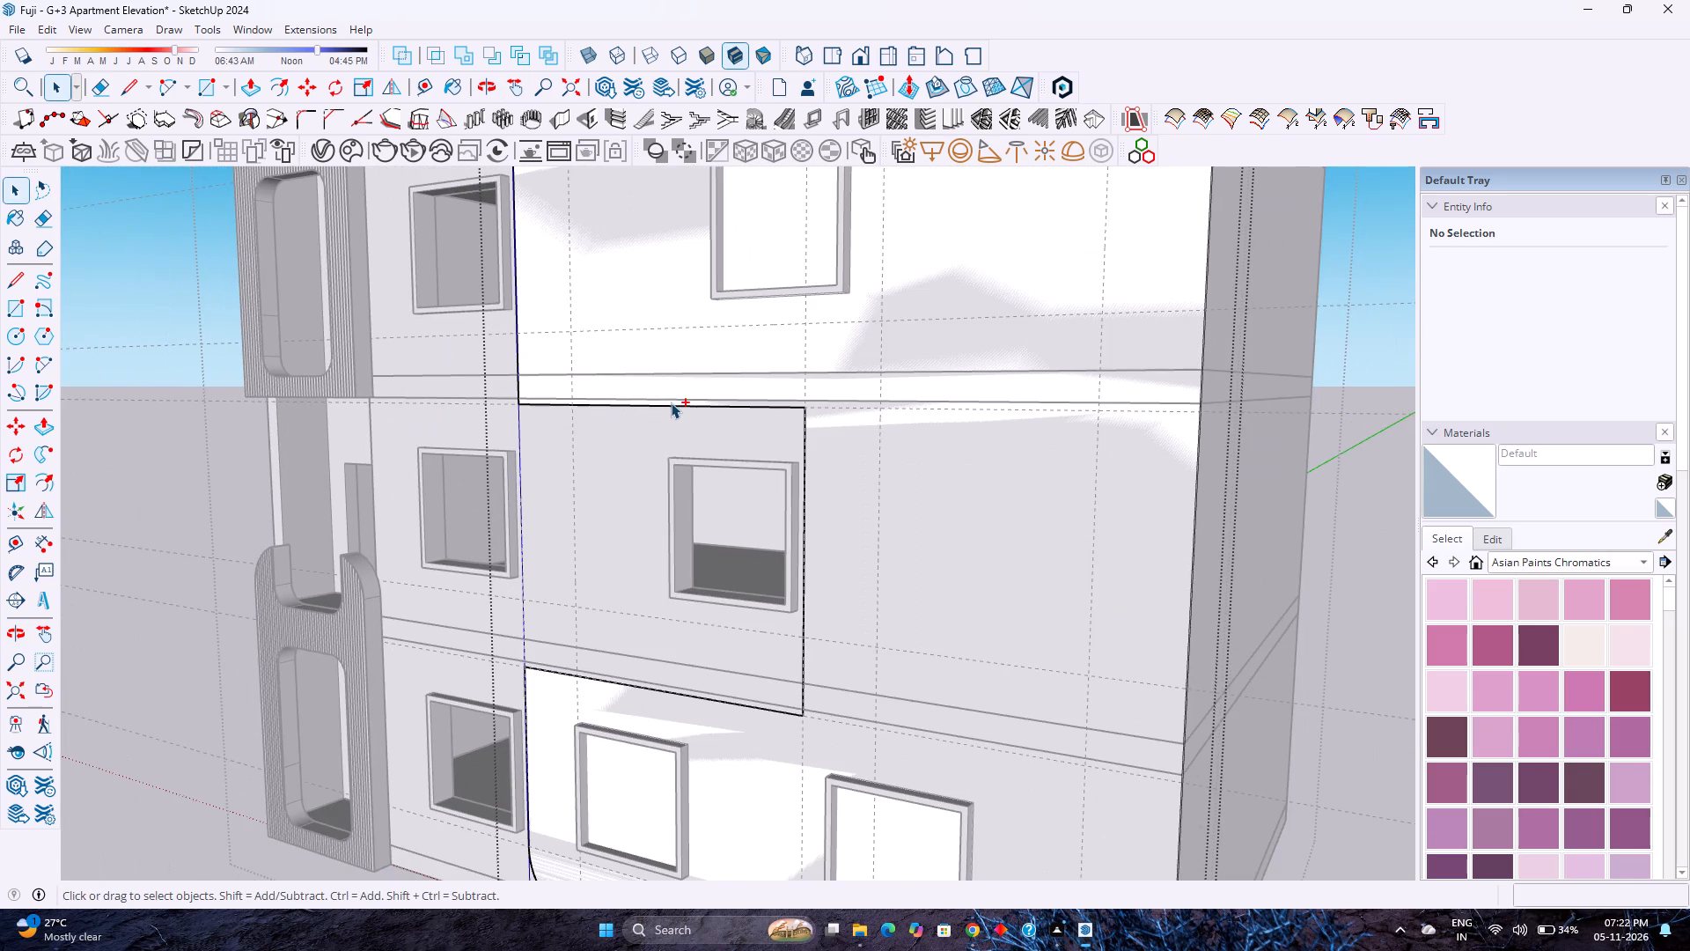
pyautogui.hotkey('ctrl', 's')
# Round the notch's upper outer corner, nearest the curved tower, with a 3' radius tangent arc.
pyautogui.scroll(-6, 585, 403)
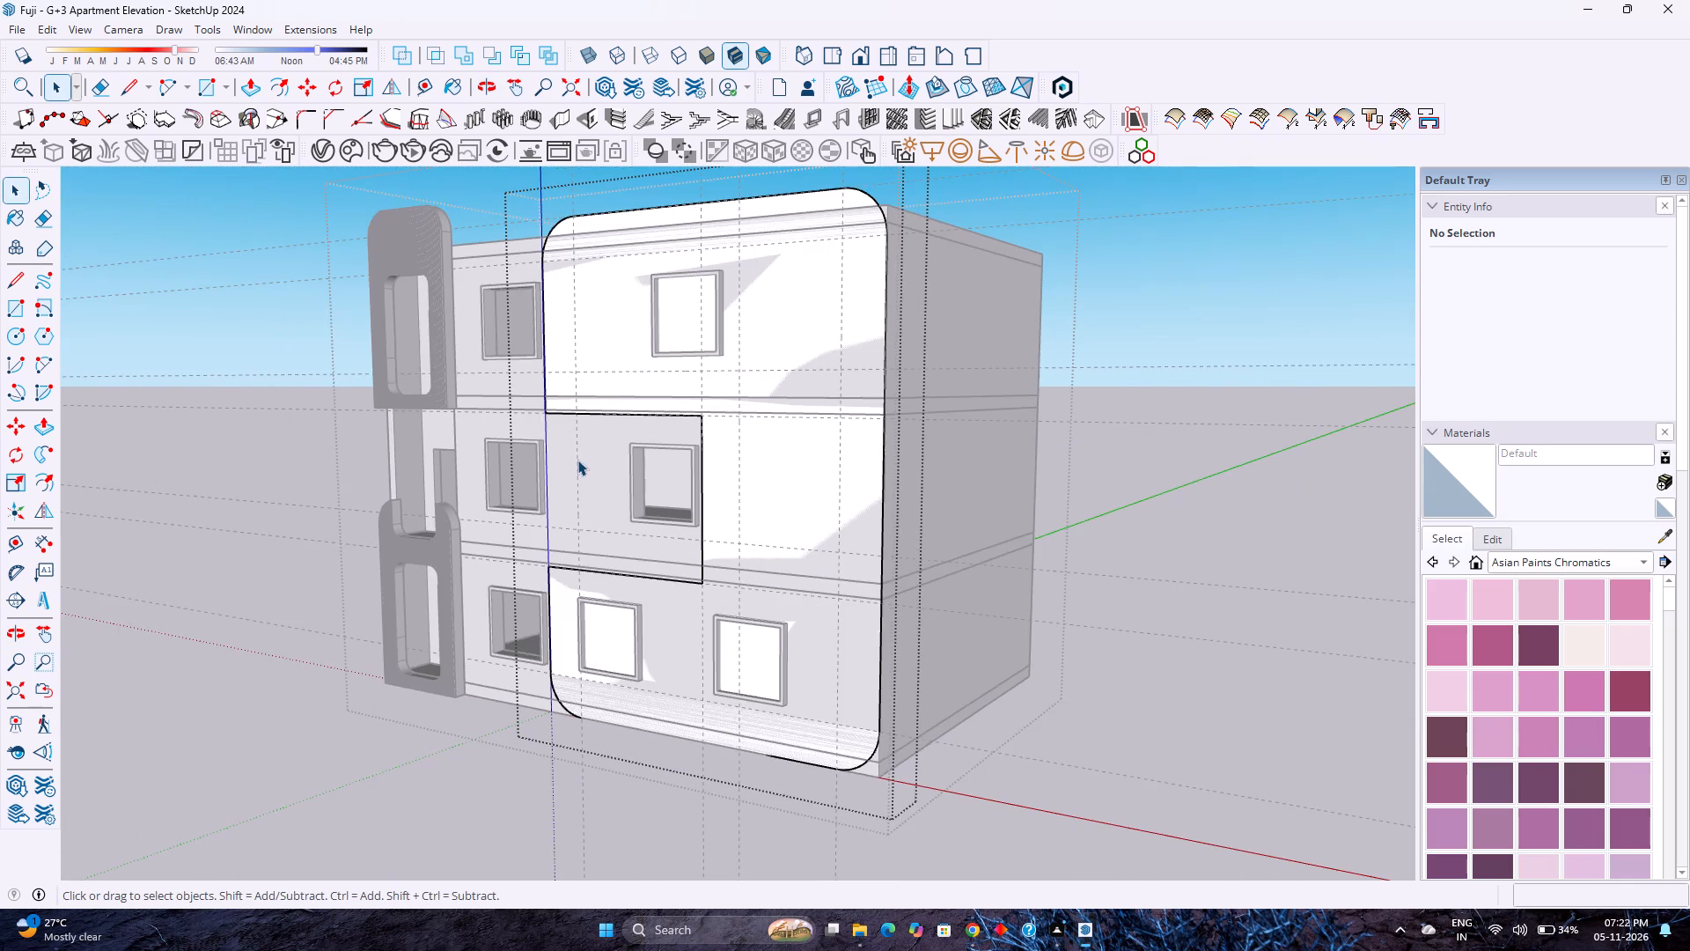
pyautogui.scroll(9, 610, 398)
pyautogui.scroll(-3, 544, 378)
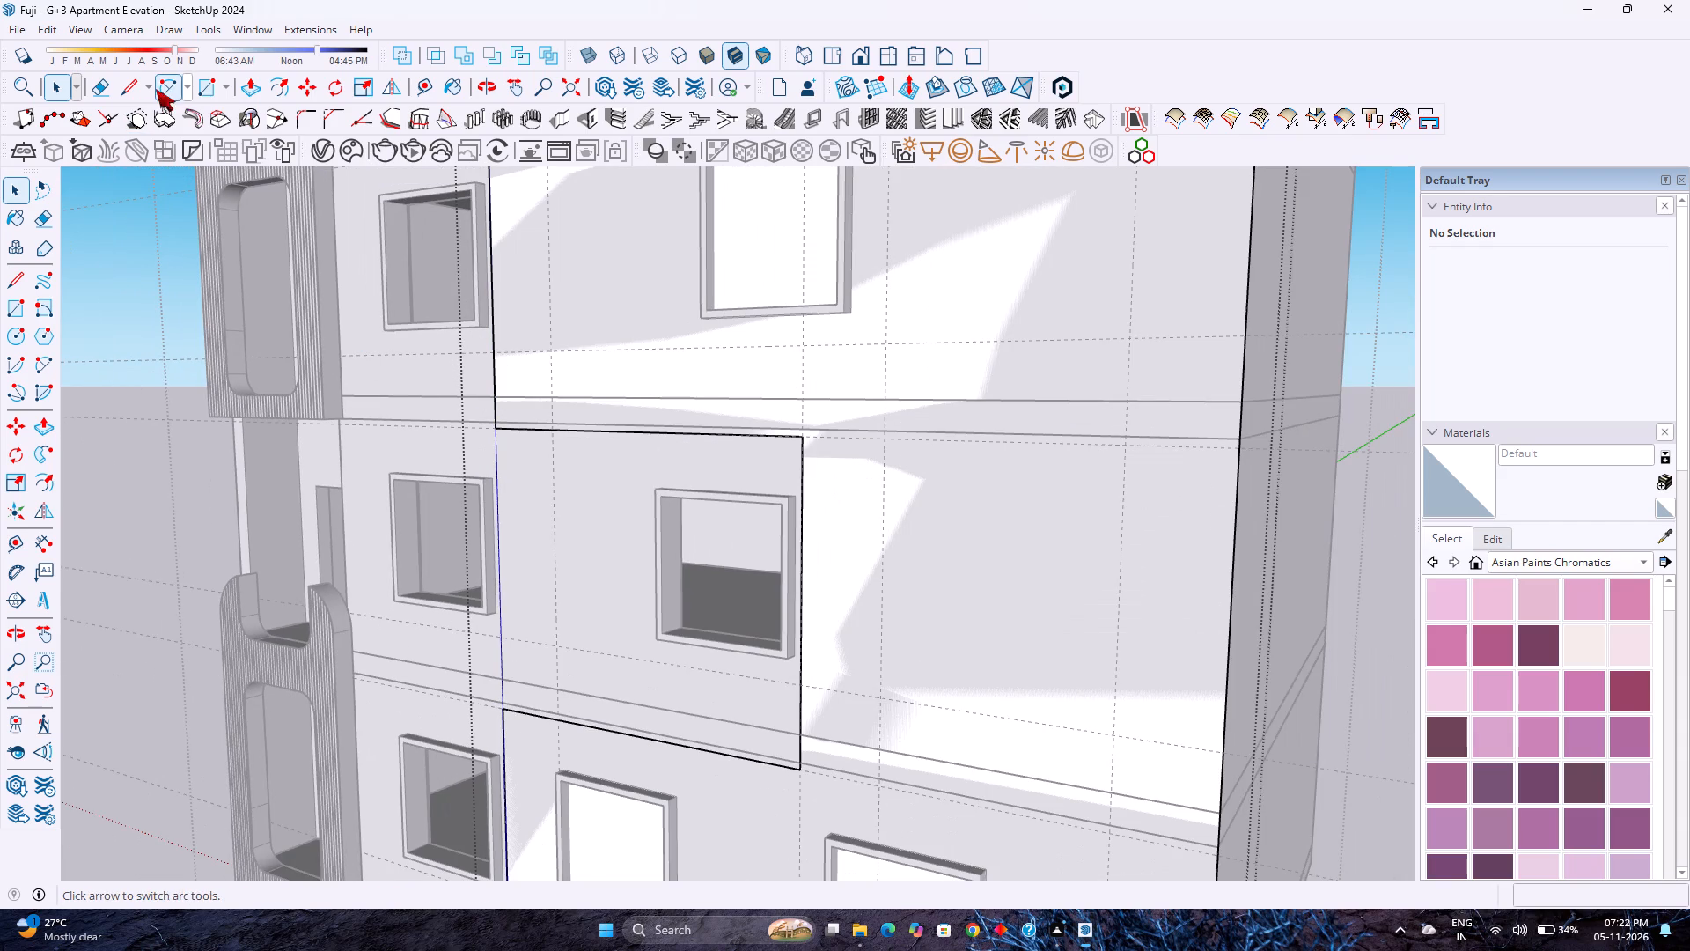
pyautogui.click(162, 88)
pyautogui.click(498, 352)
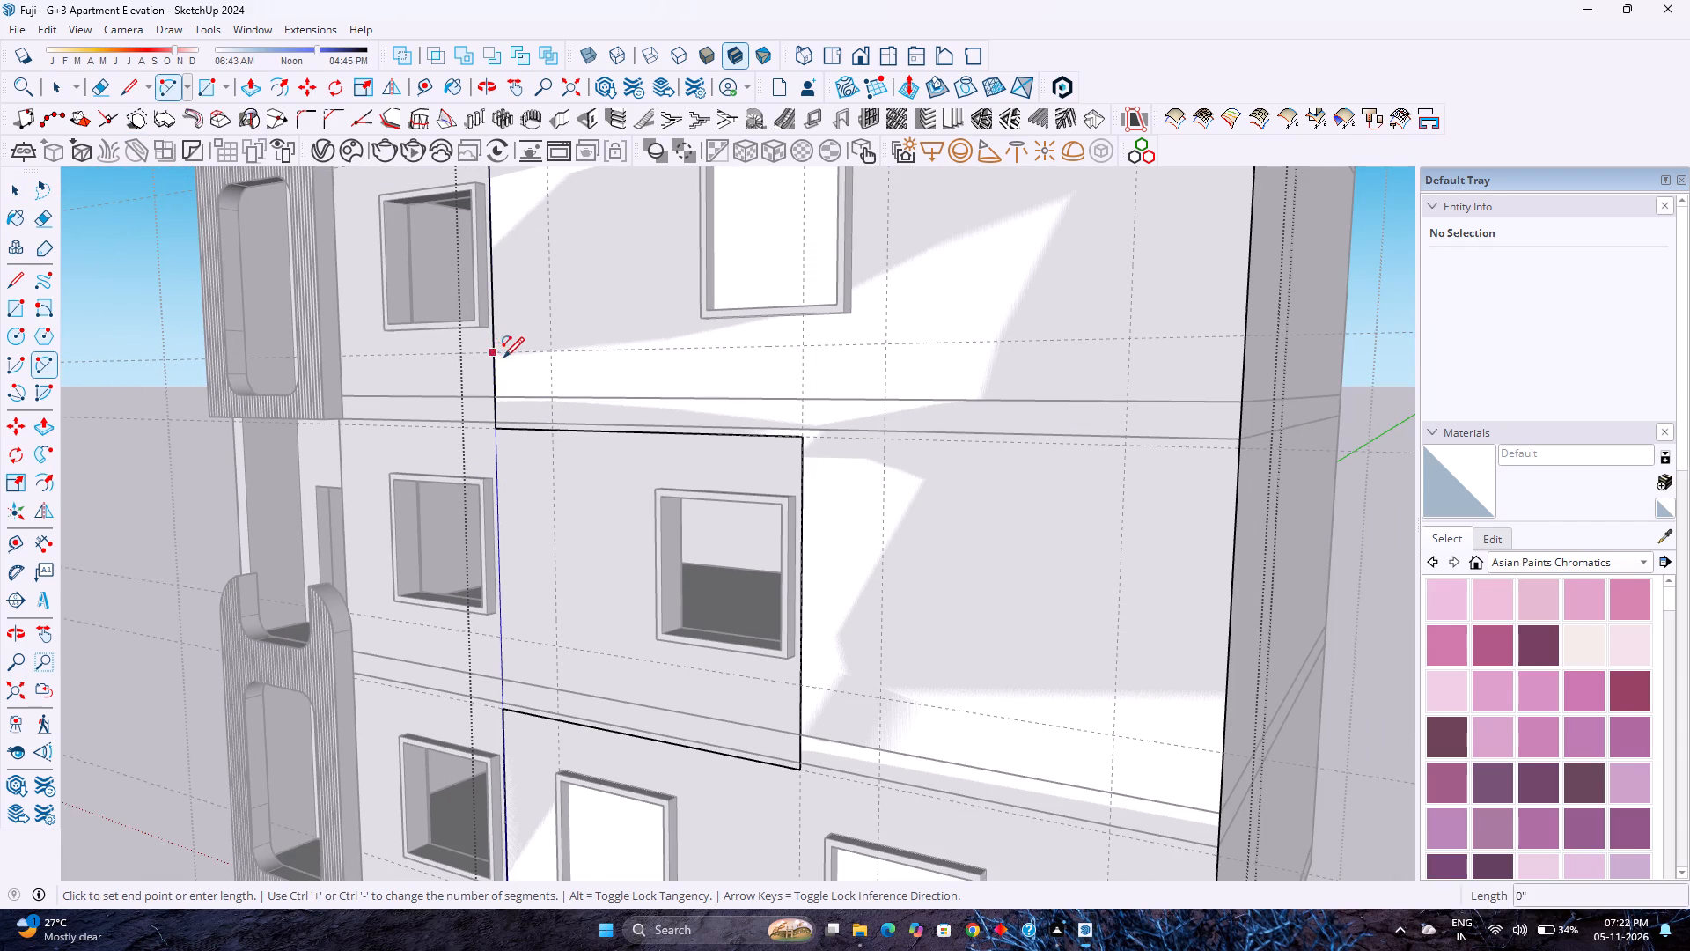
pyautogui.doubleClick(554, 430)
pyautogui.scroll(-3, 547, 431)
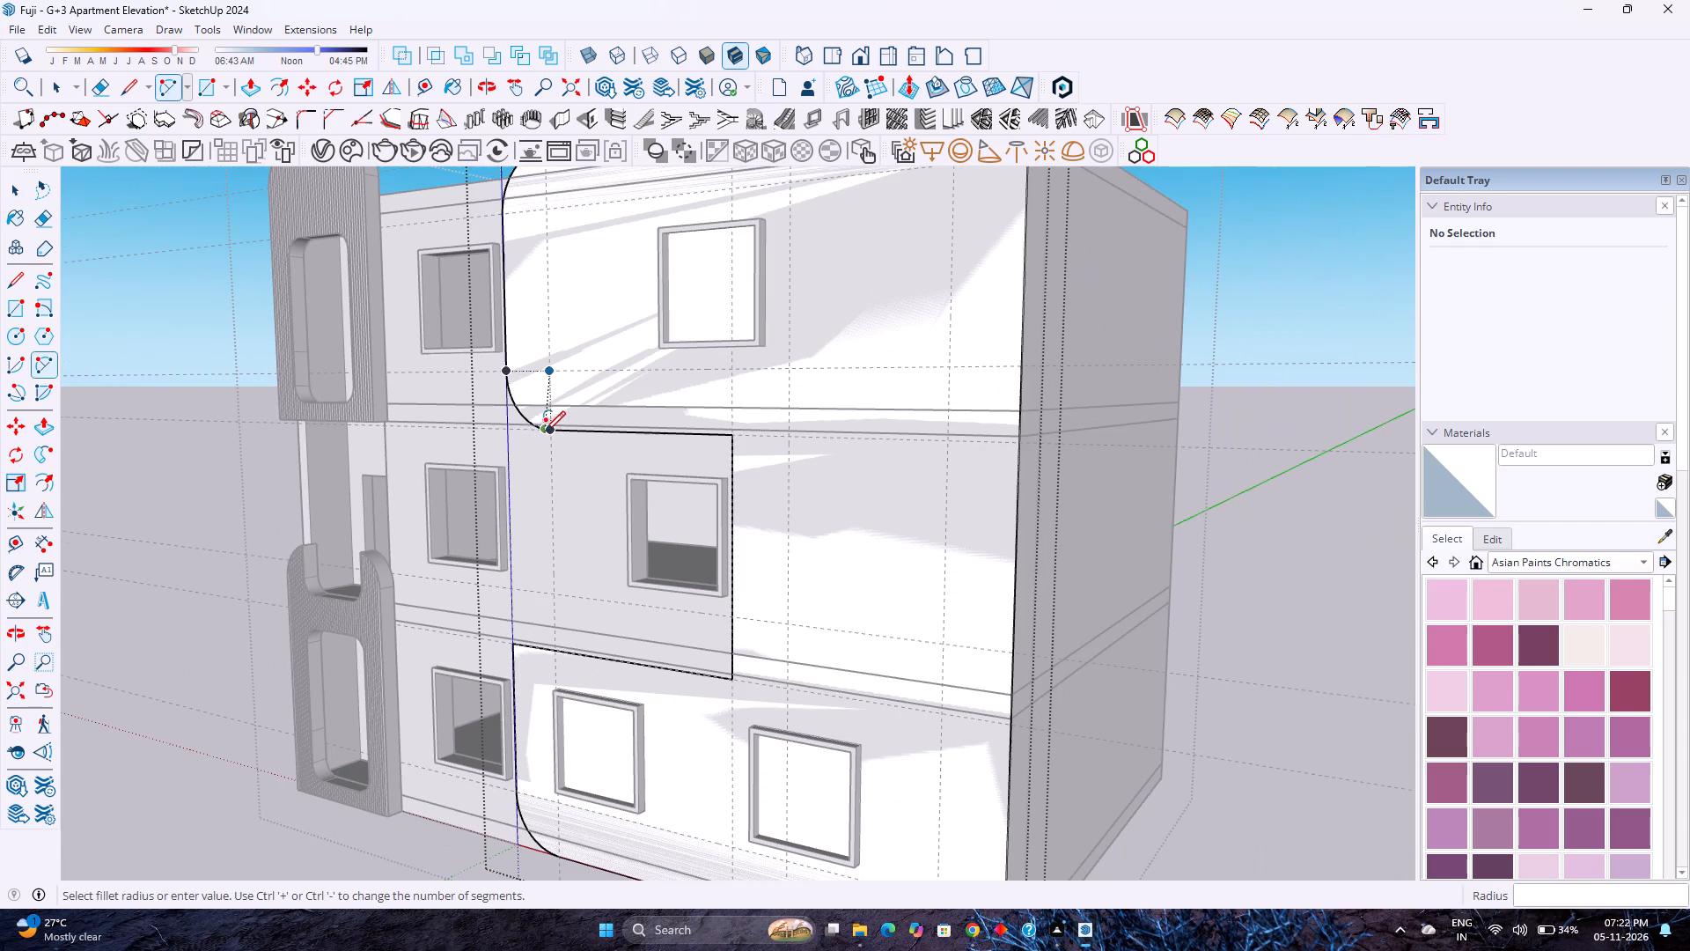
# Set the segment count of the notch's upper corner arc to 200.
pyautogui.press('space')
pyautogui.click(536, 425)
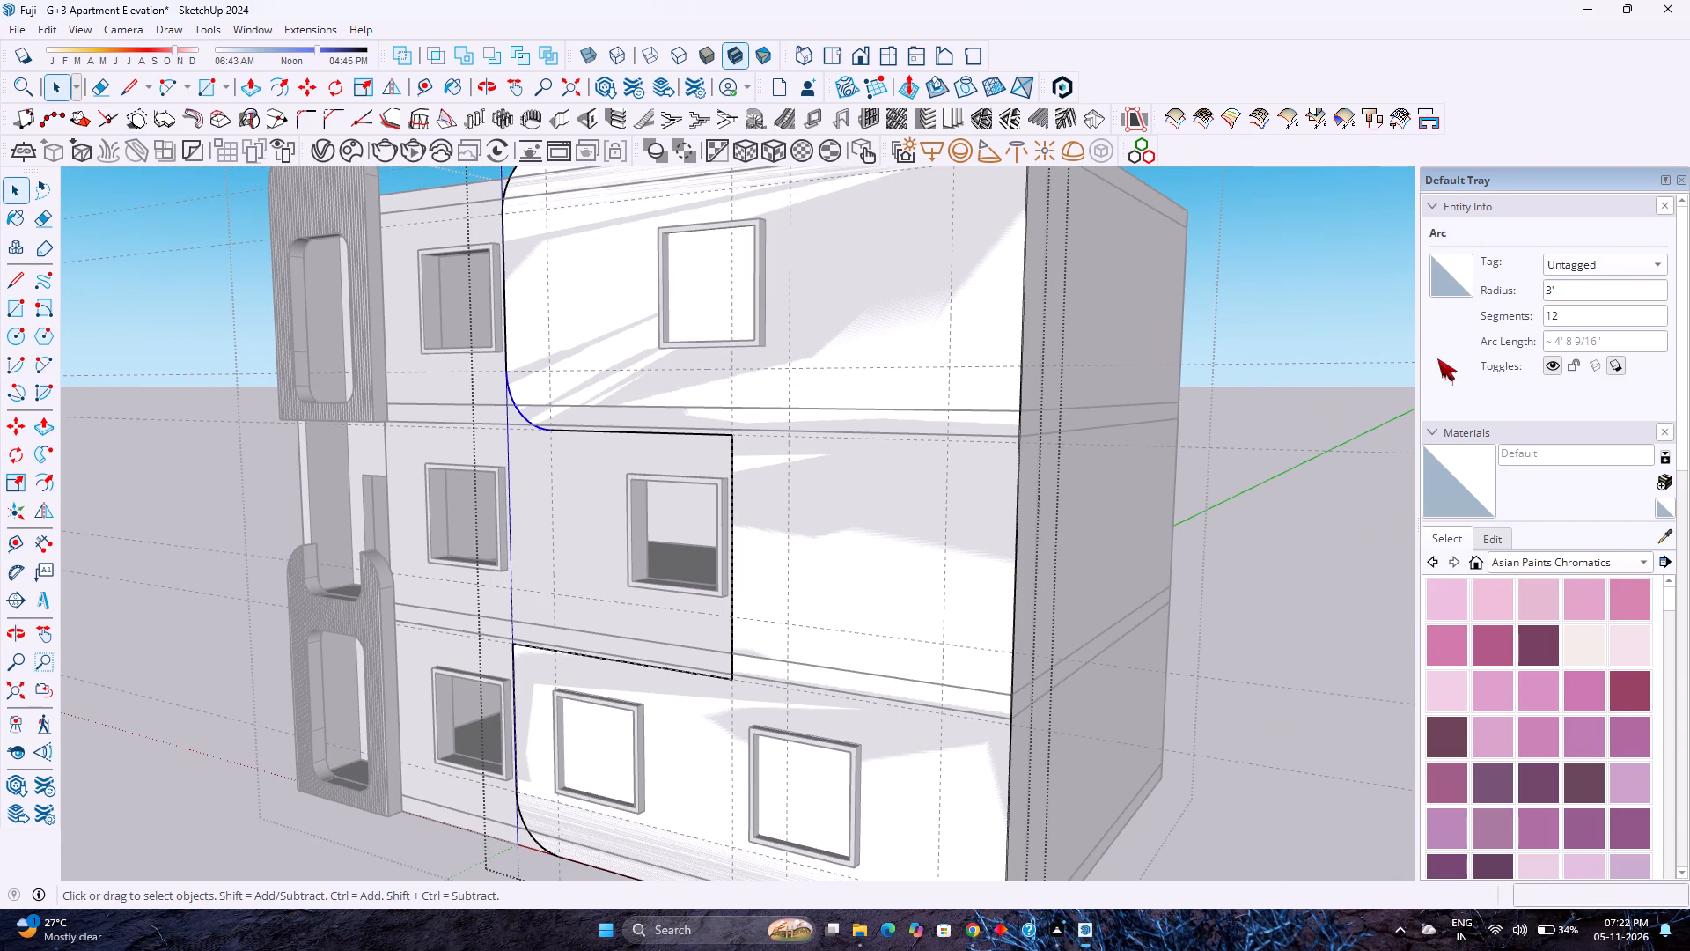
pyautogui.doubleClick(1561, 310)
pyautogui.press('2')
pyautogui.press('0')
pyautogui.press('0')
pyautogui.press('Return')
# Place a horizontal guide 3' below the notch's bottom edge.
pyautogui.scroll(-3, 374, 431)
pyautogui.scroll(4, 509, 608)
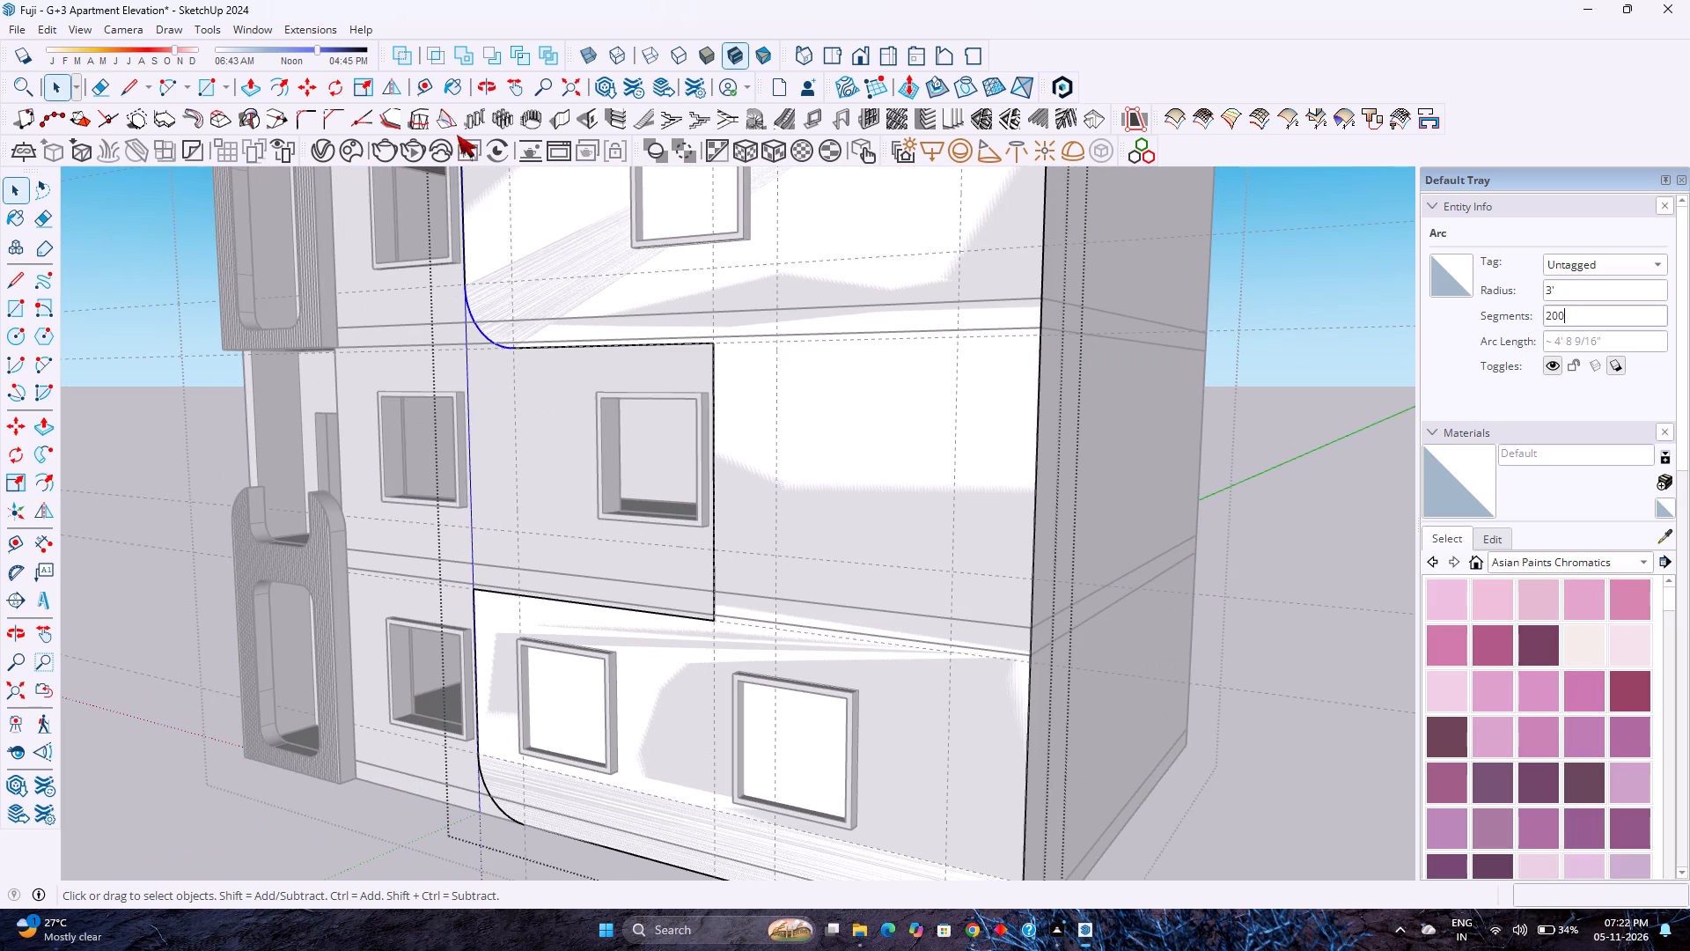
pyautogui.click(425, 92)
pyautogui.click(802, 630)
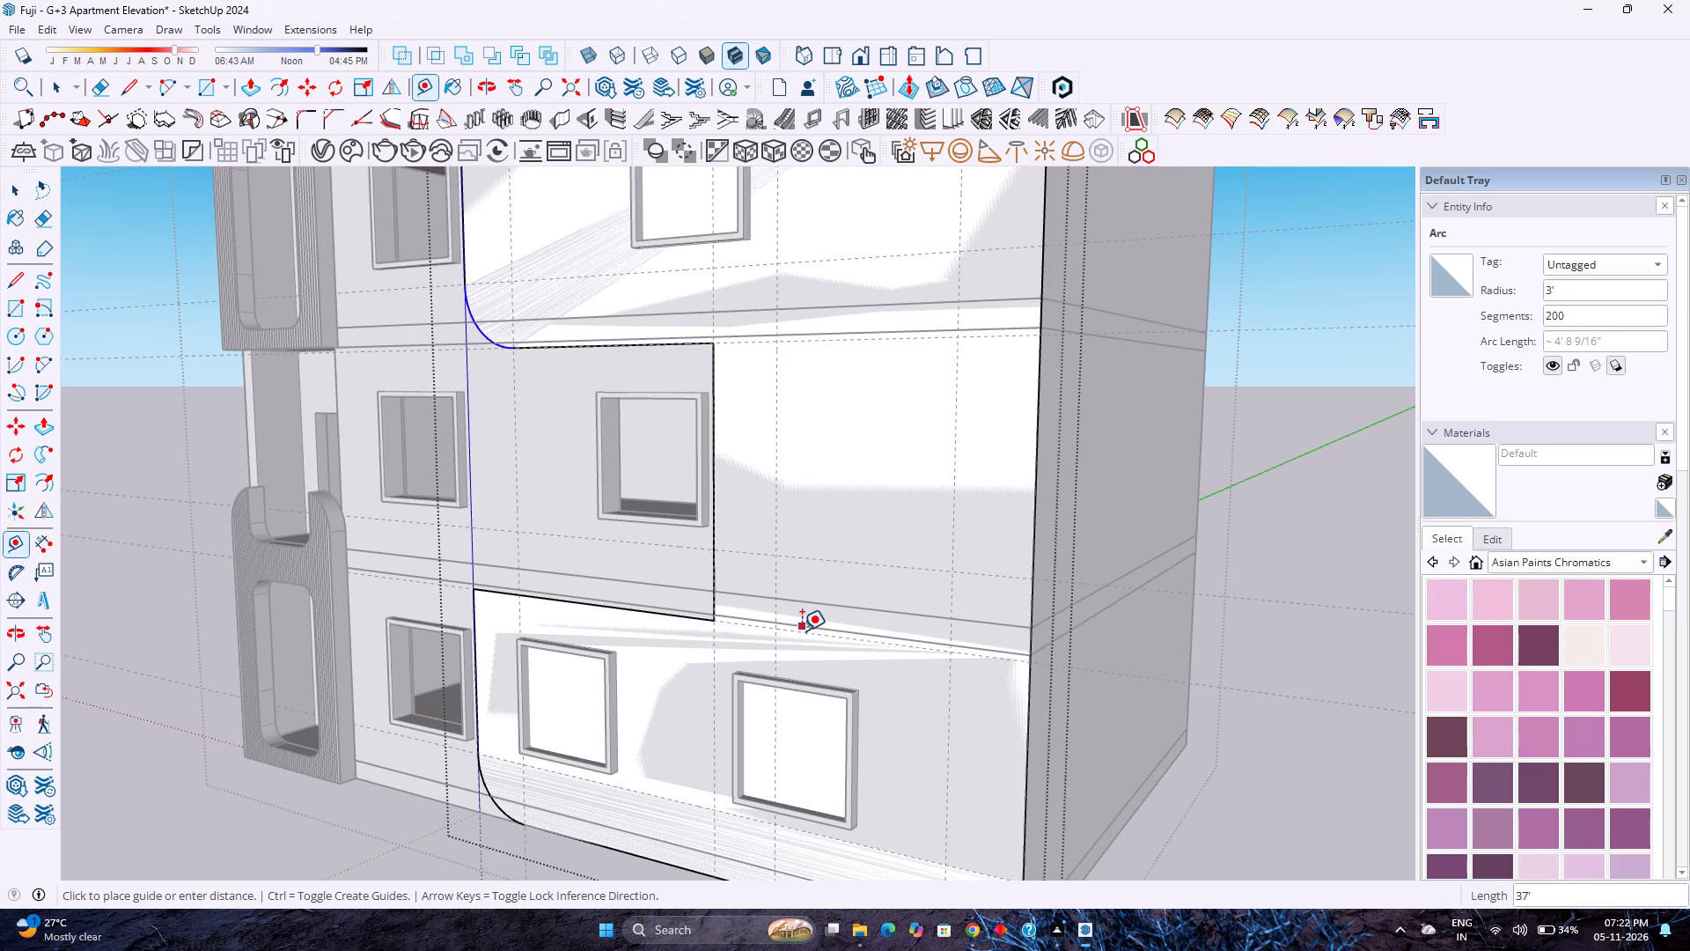
pyautogui.press('Escape')
pyautogui.click(802, 637)
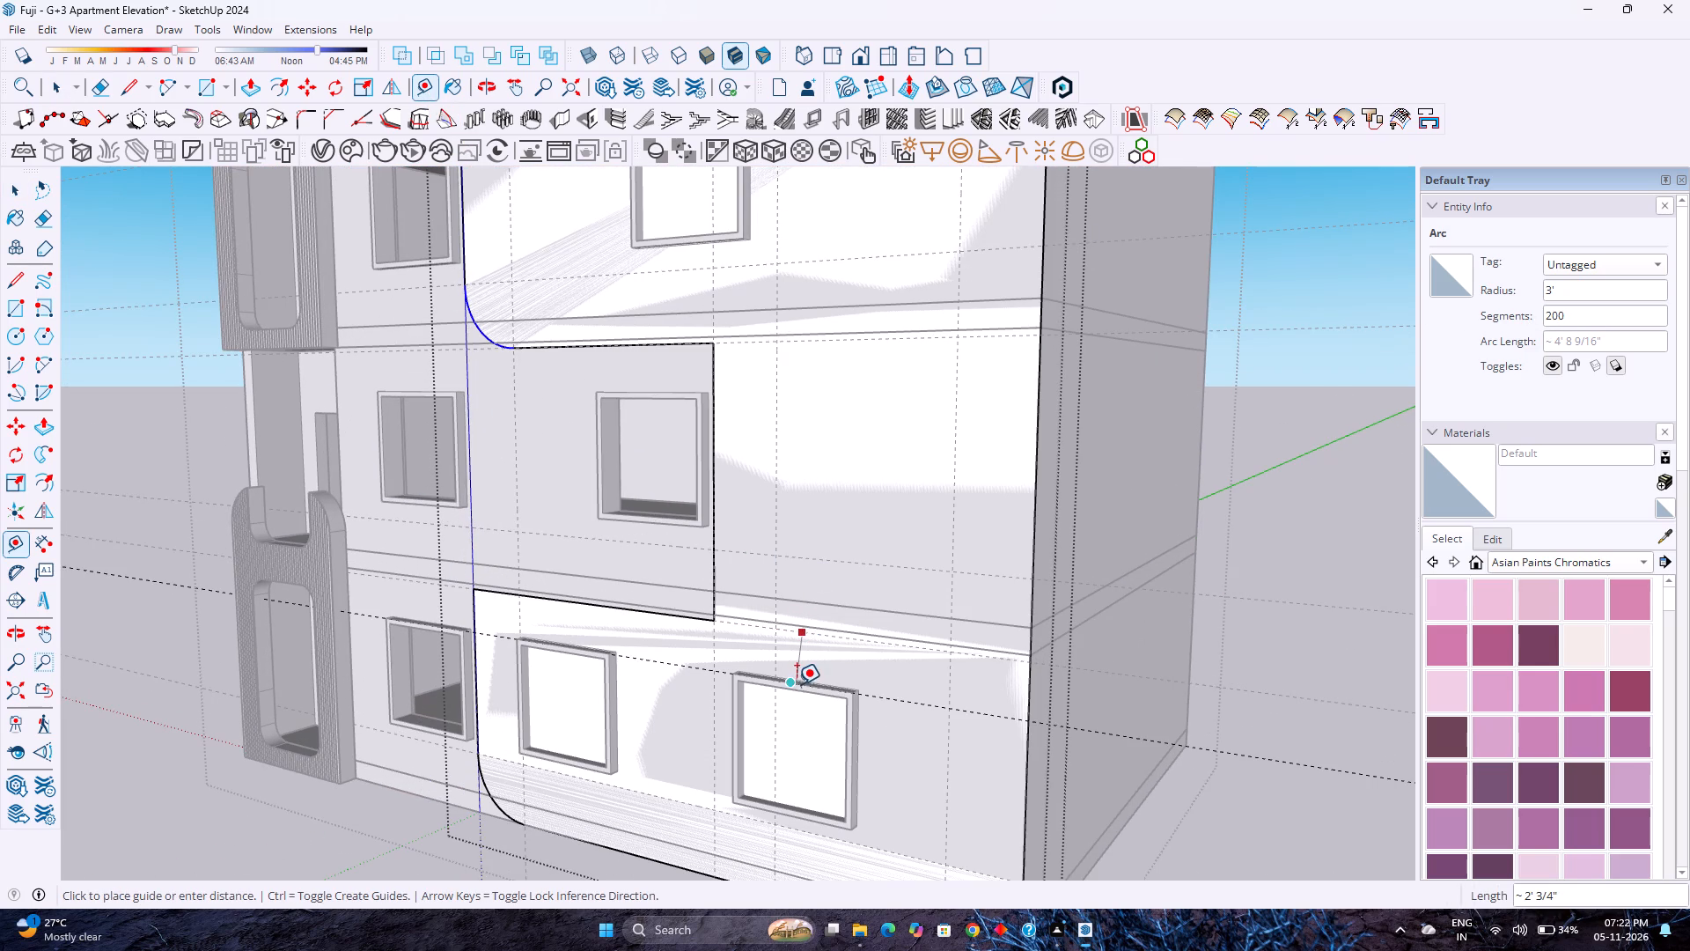
pyautogui.press('Up')
pyautogui.press('3')
pyautogui.press("'")
pyautogui.press('Return')
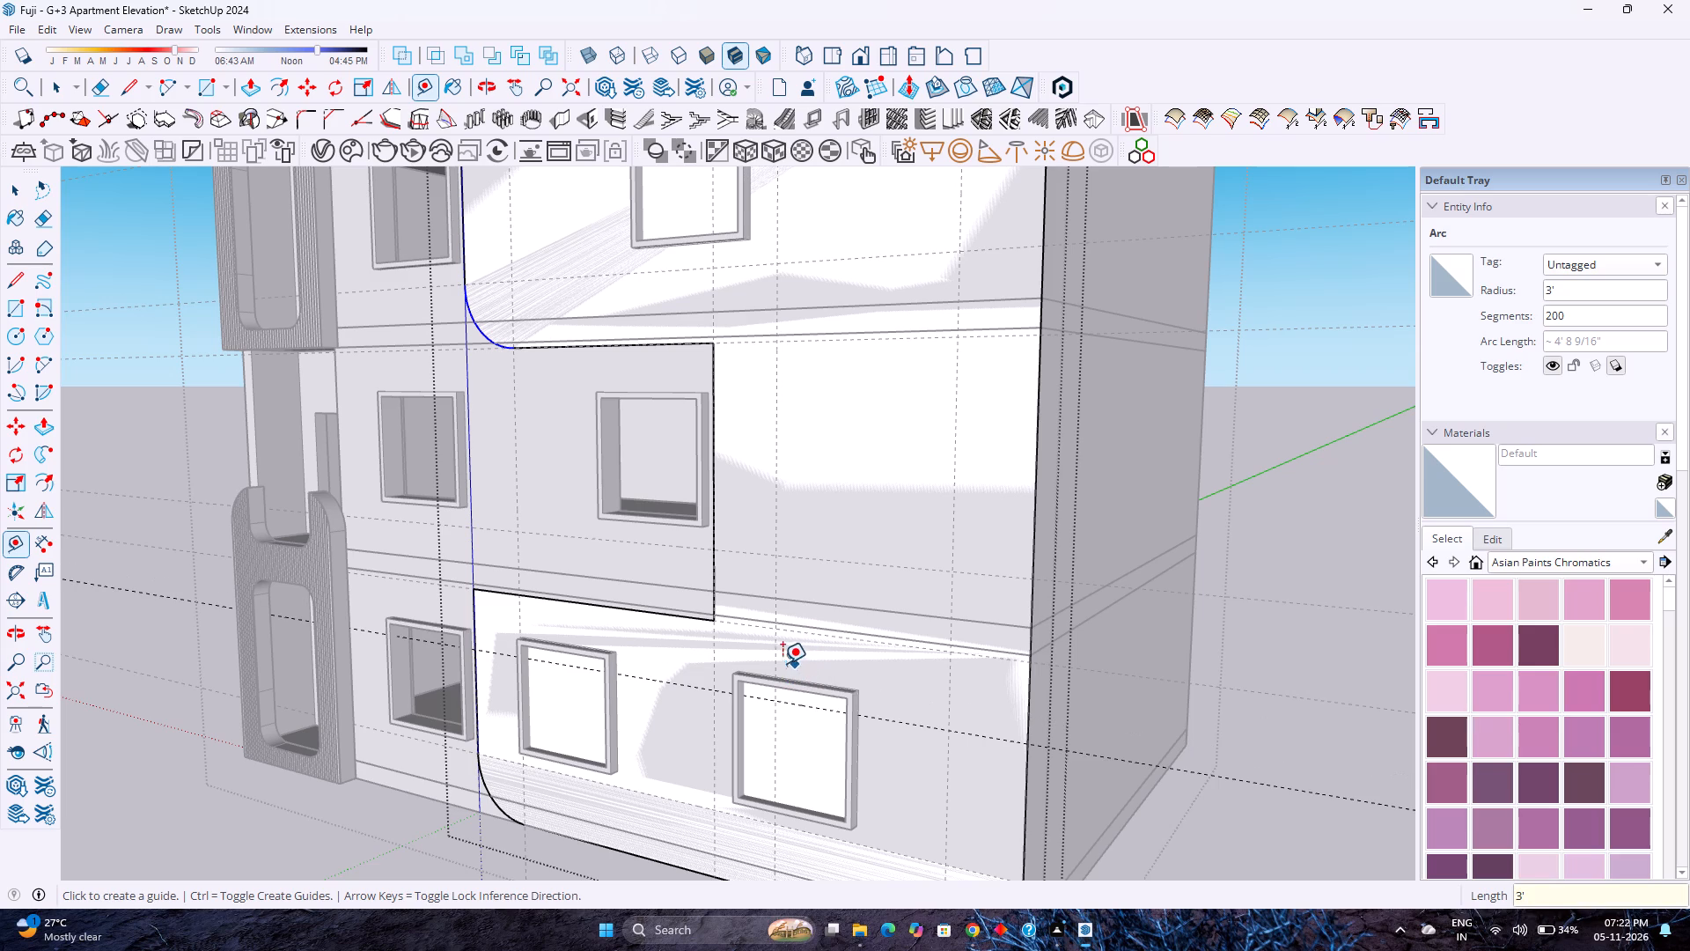
# Draw a 3' radius tangent arc across the notch's lower outer corner, starting at the new guide.
pyautogui.press('a')
pyautogui.scroll(2, 496, 655)
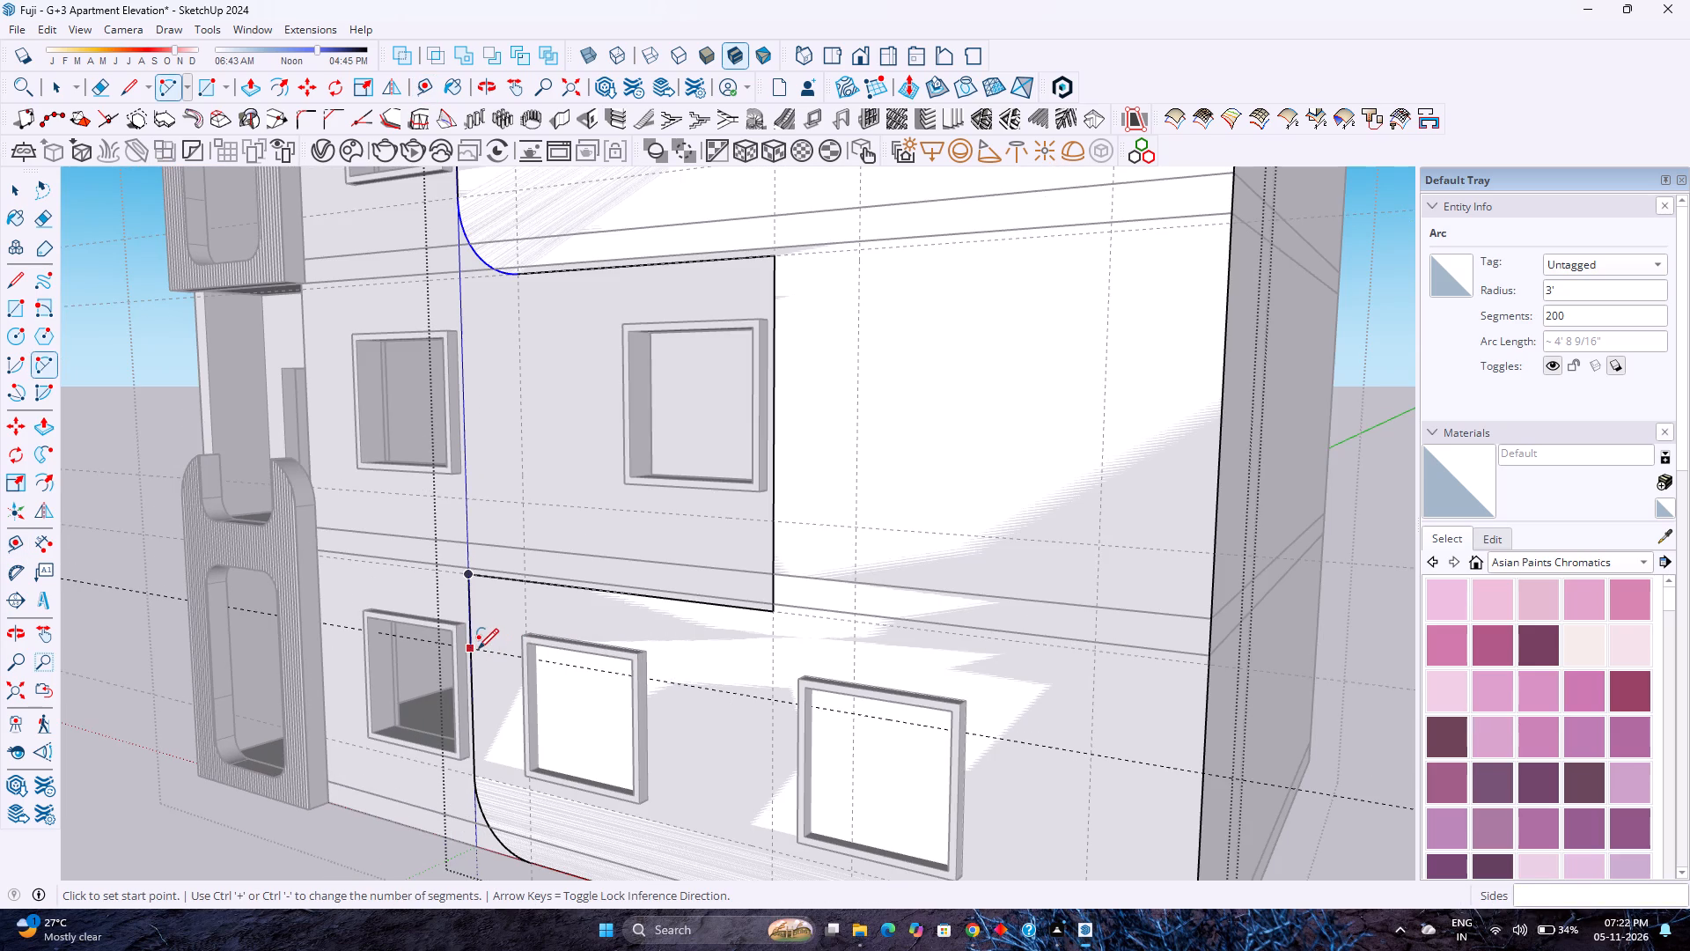
pyautogui.click(478, 650)
pyautogui.click(520, 582)
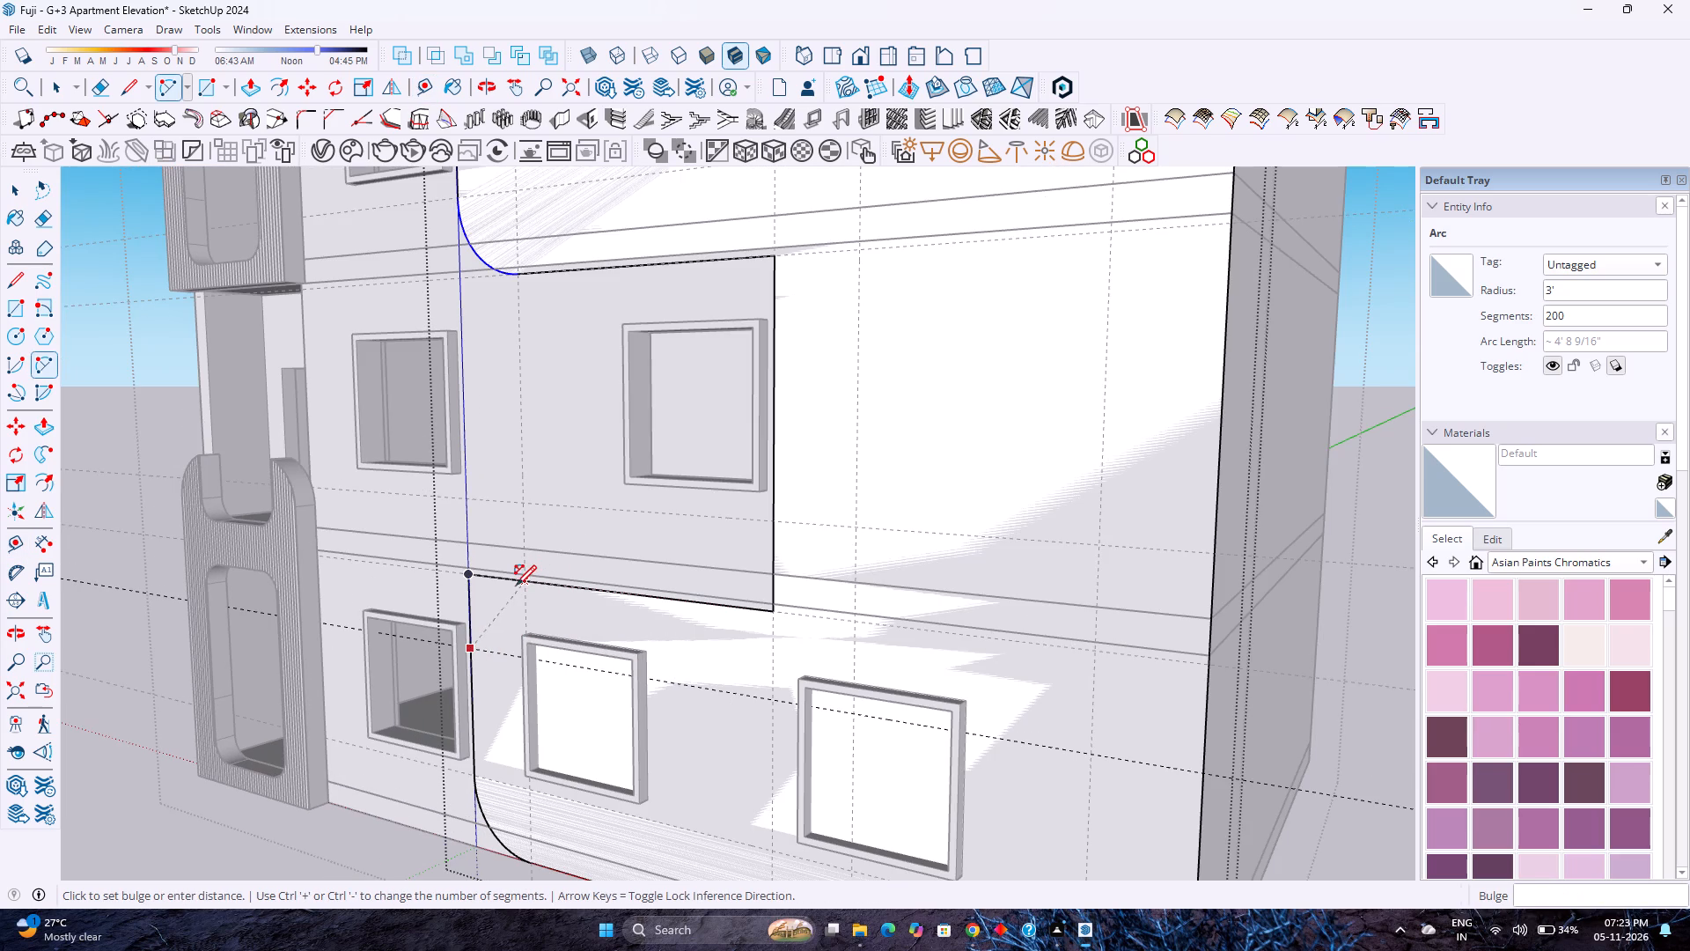
pyautogui.click(501, 589)
# Erase the leftover square corner edges outside the notch's lower arc.
pyautogui.press('e')
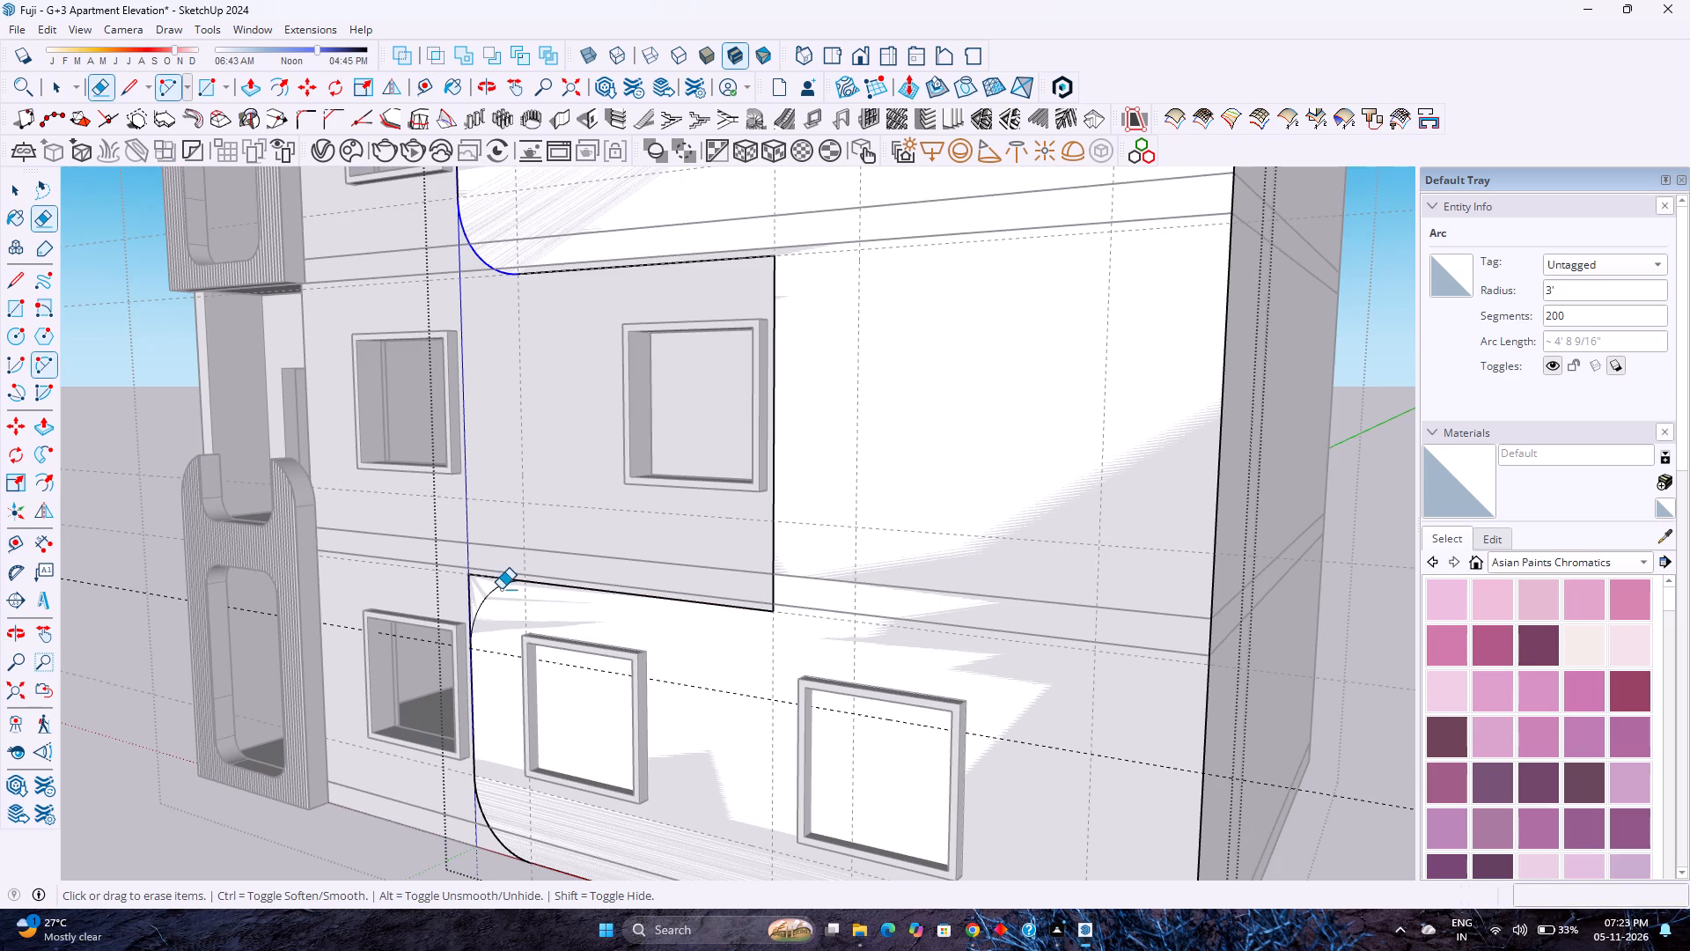
pyautogui.click(495, 578)
pyautogui.moveTo(461, 586); pyautogui.dragTo(469, 586)
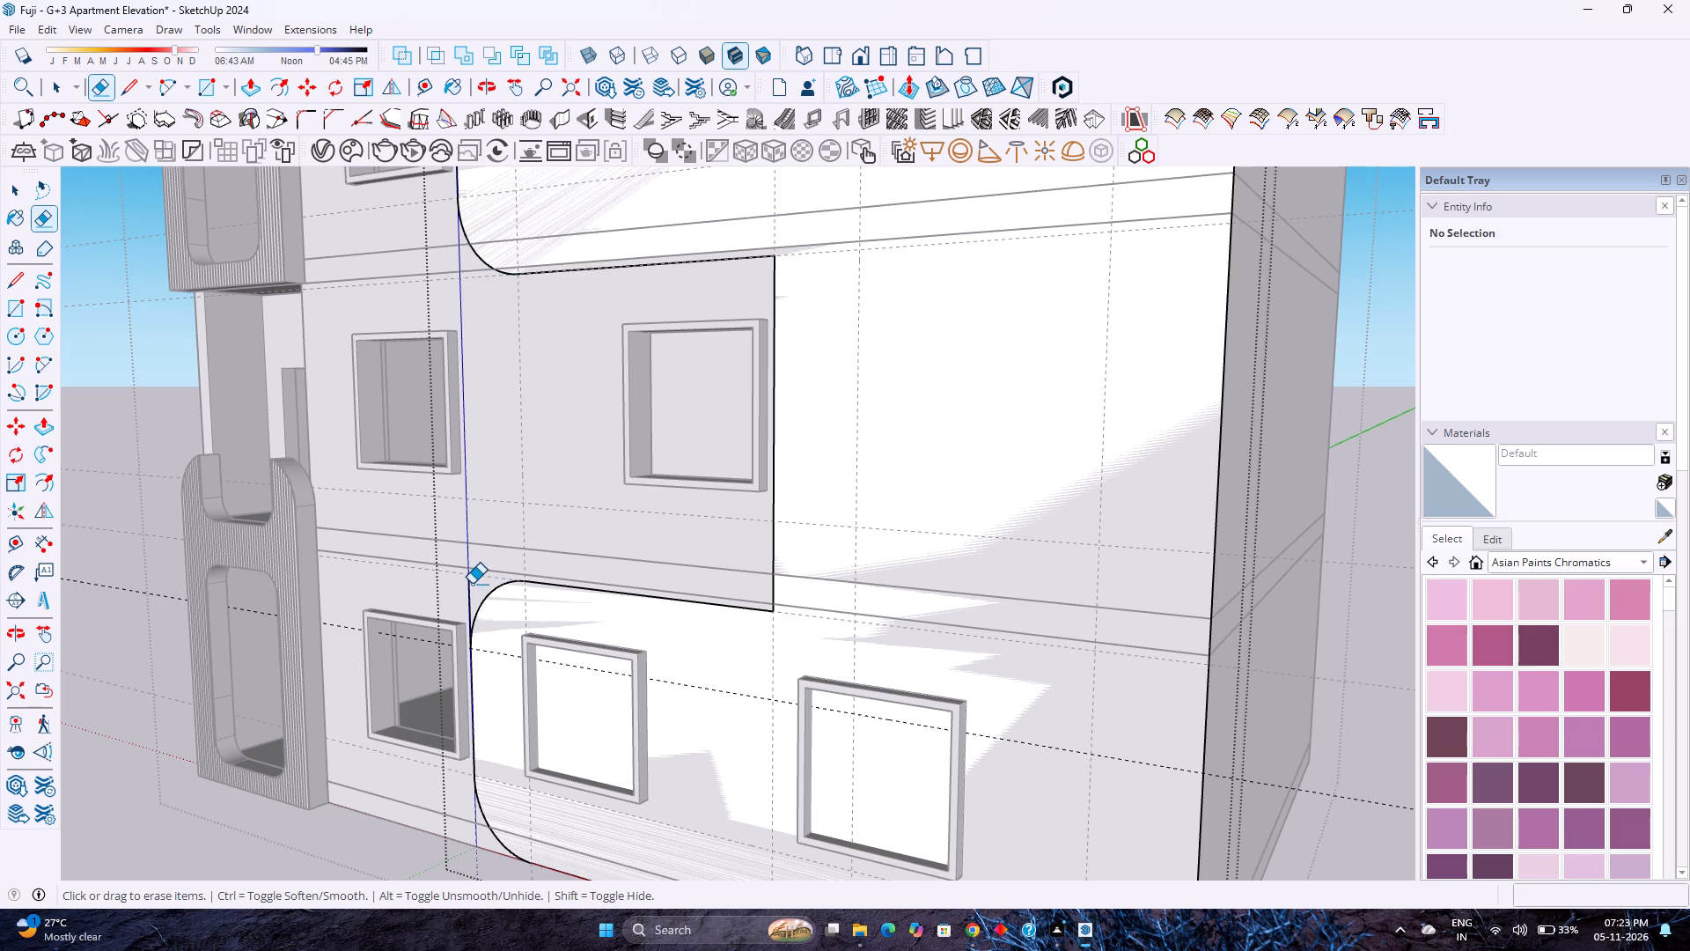
pyautogui.click(472, 584)
pyautogui.press('v')
# Set the segment count of the notch's lower corner arc to 200.
pyautogui.press('space')
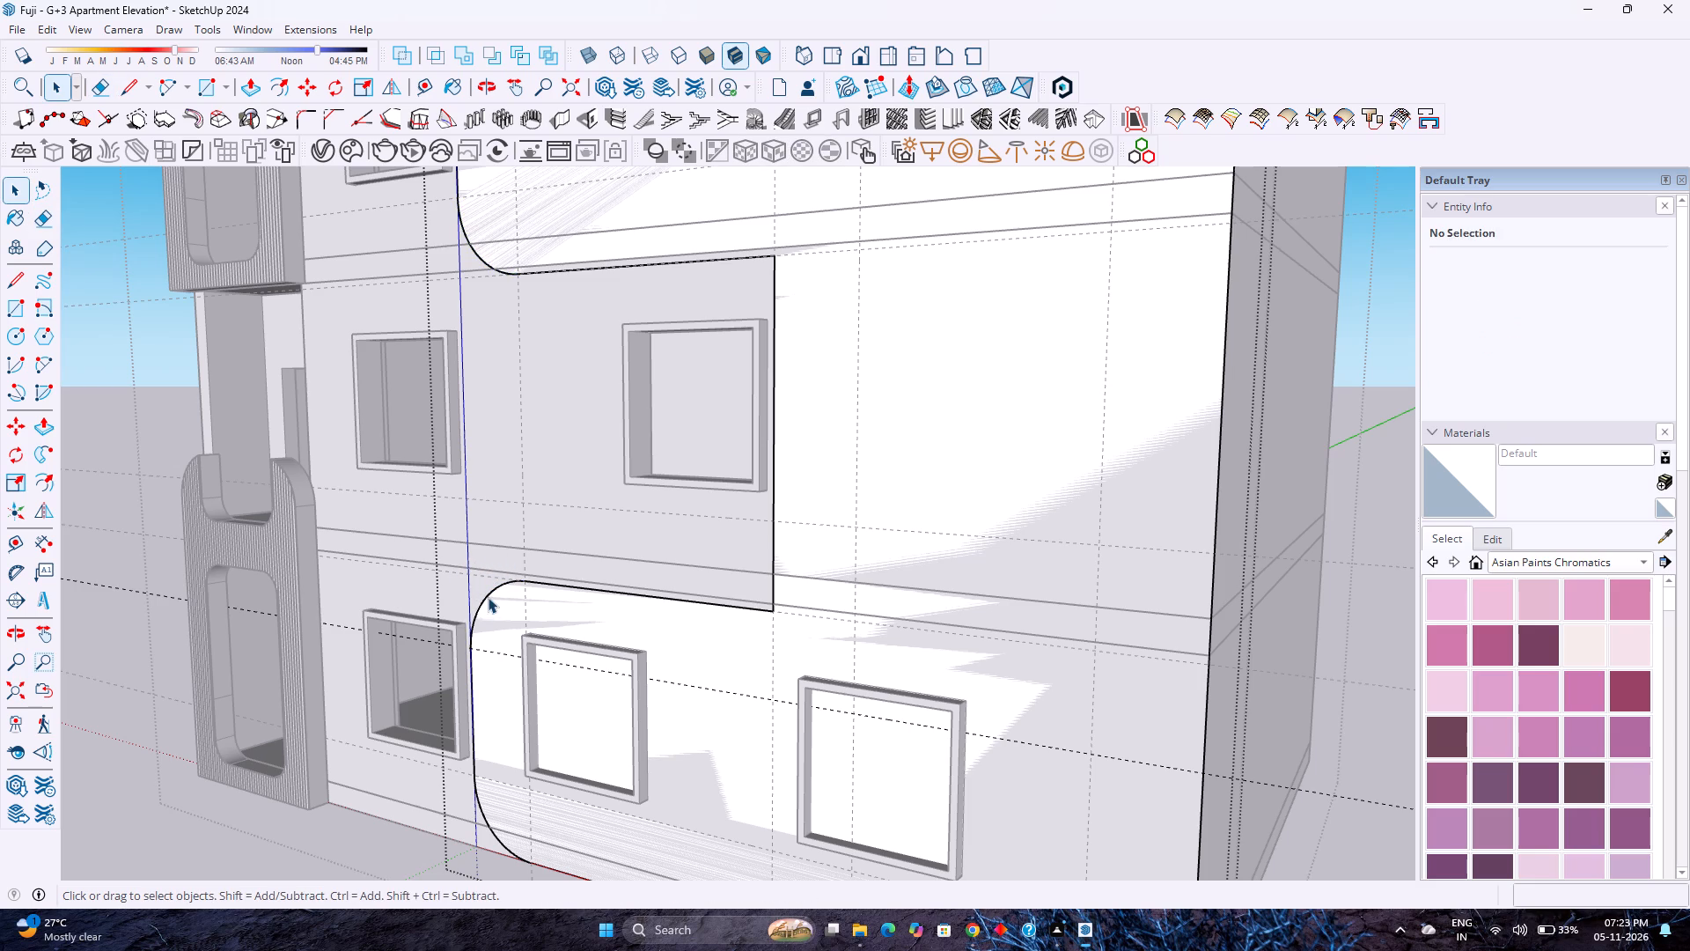
pyautogui.click(488, 597)
pyautogui.doubleClick(1590, 318)
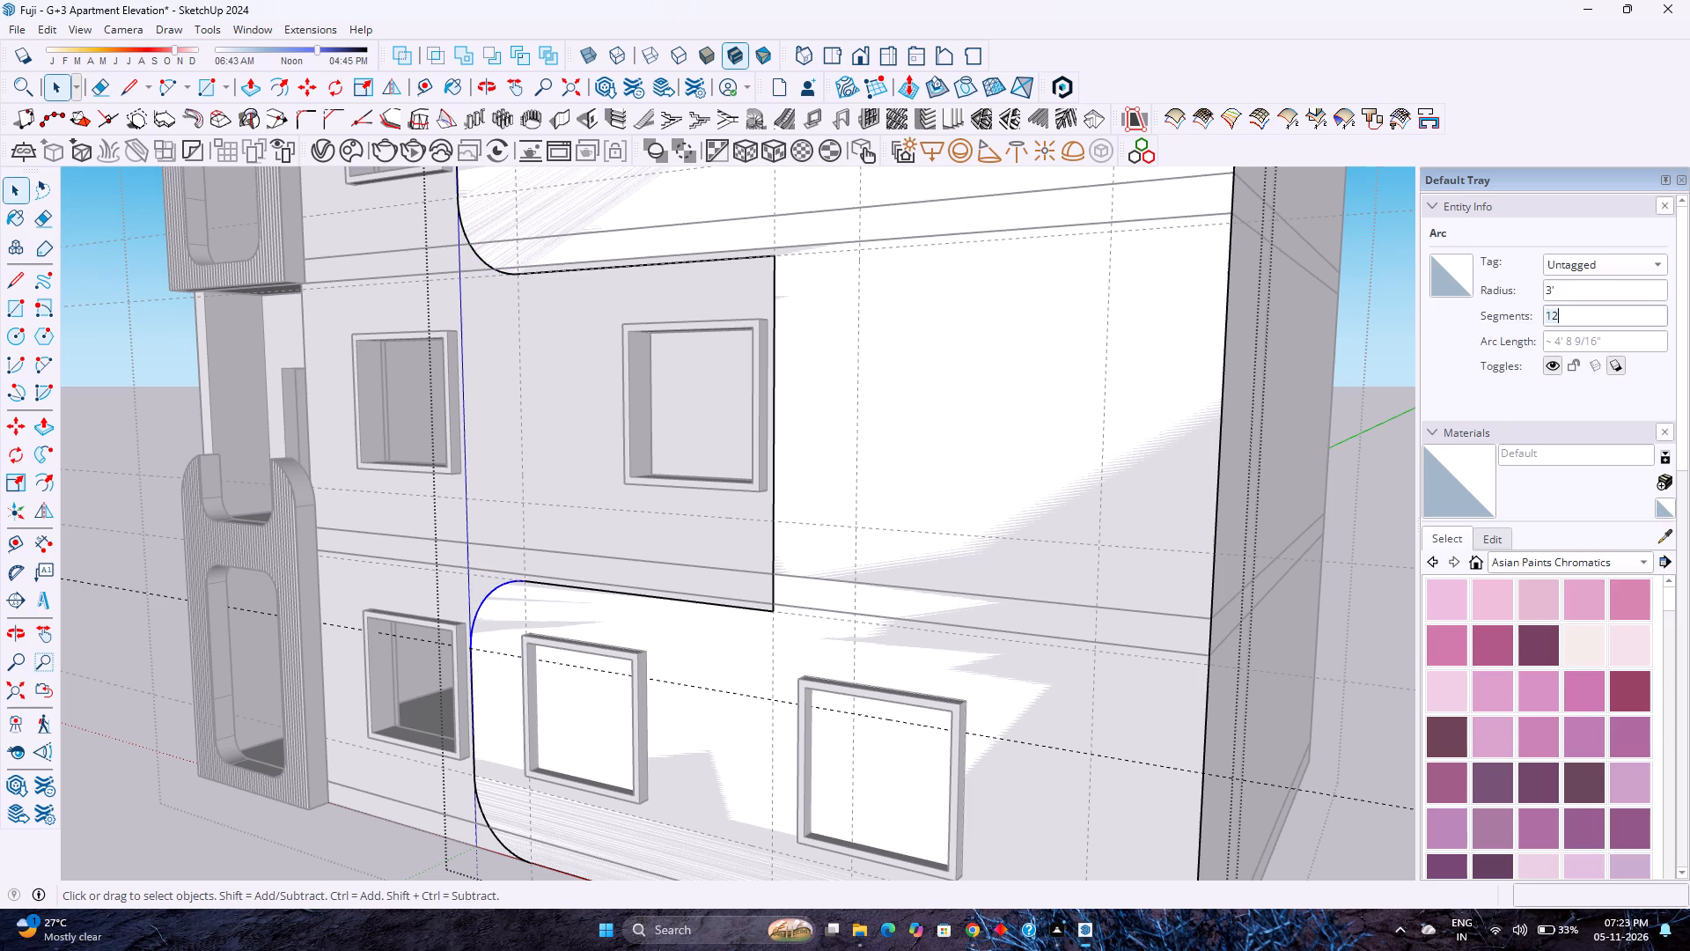
pyautogui.press('2')
pyautogui.press('0')
pyautogui.press('0')
pyautogui.press('Return')
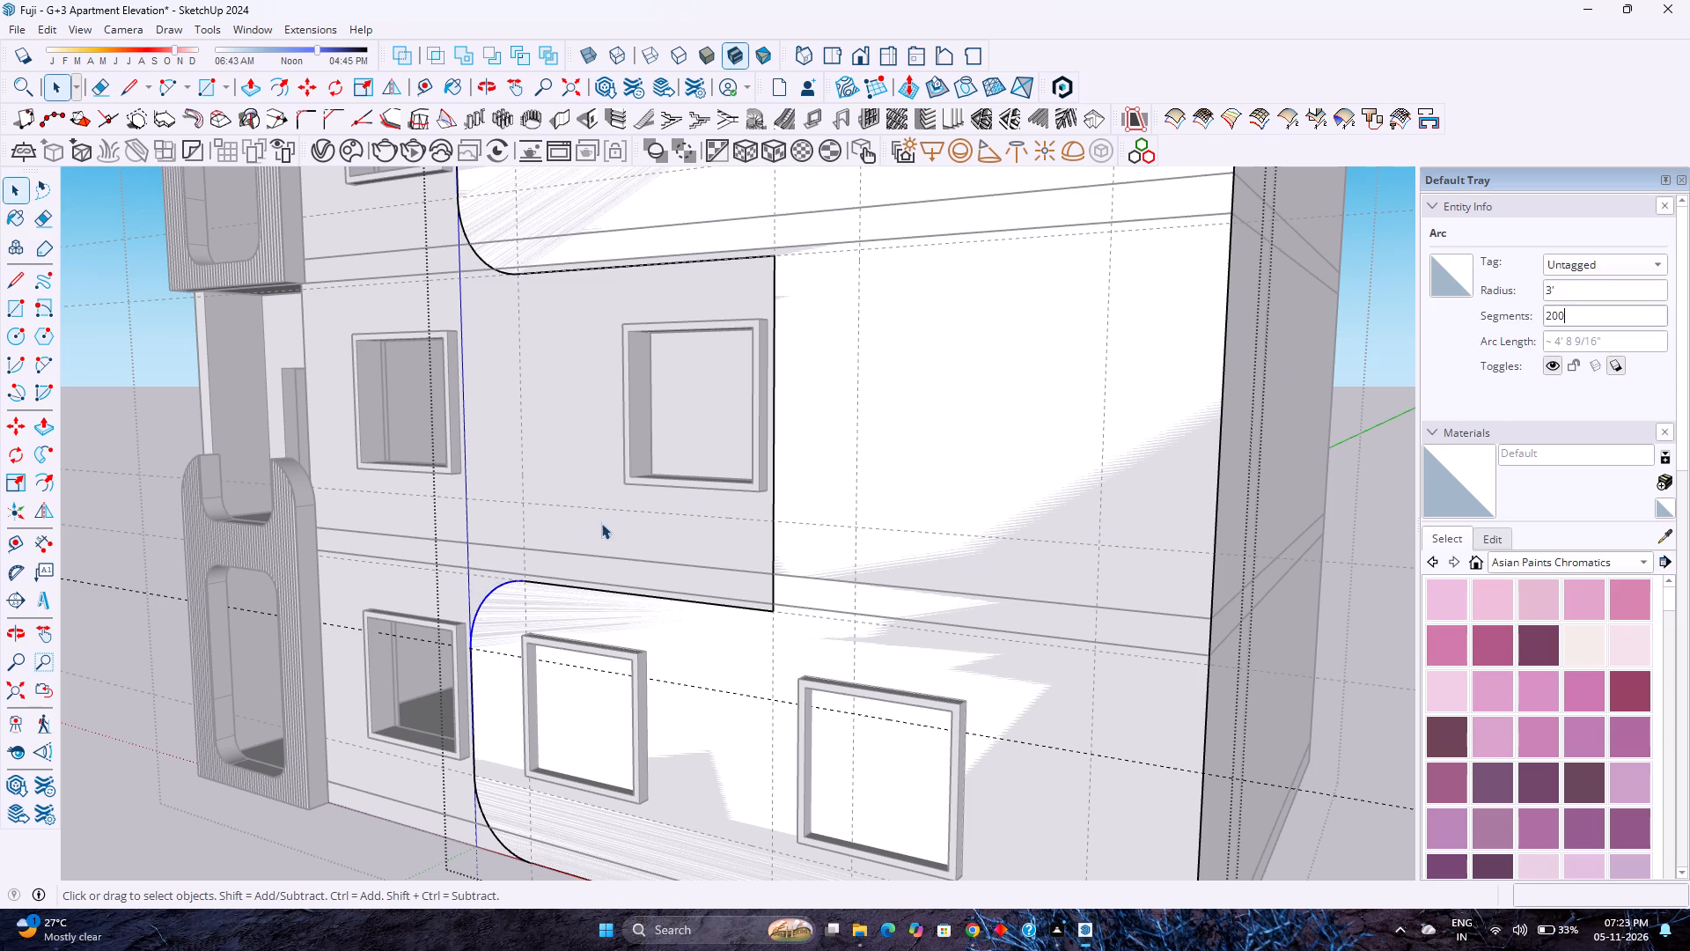
# Close the facade outline's group for editing.
pyautogui.scroll(-7, 578, 507)
pyautogui.click(475, 770)
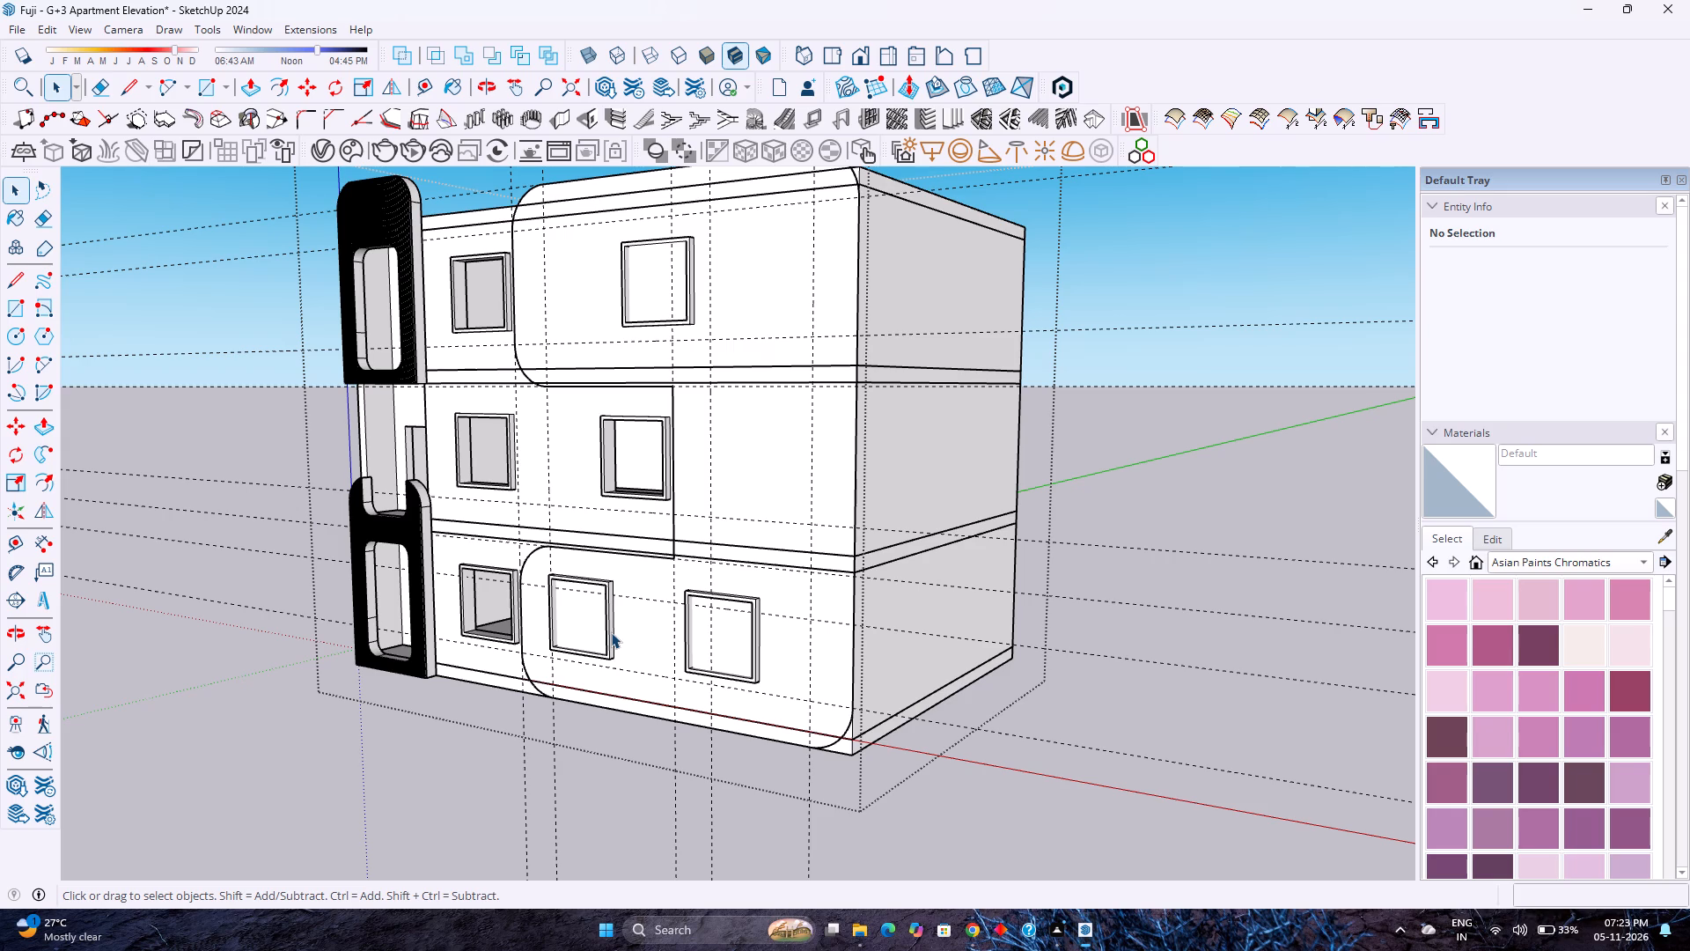
# Open the facade outline's group for editing and delete the leftover guide line inside it.
pyautogui.click(750, 446)
pyautogui.scroll(-3, 748, 446)
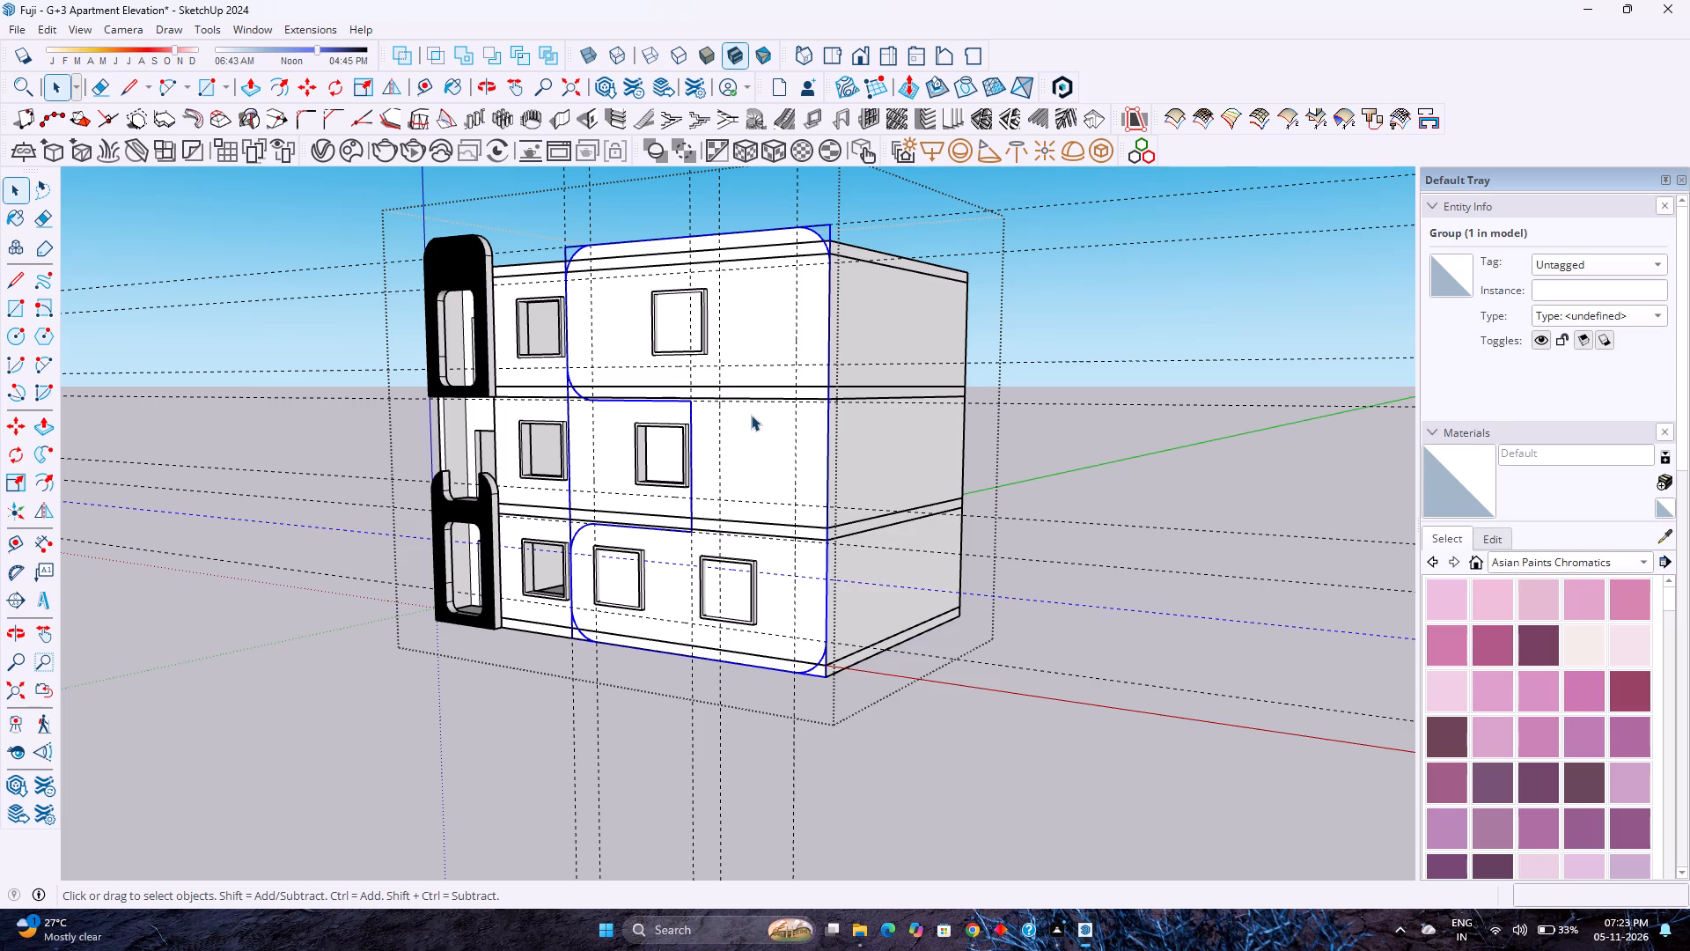
pyautogui.moveTo(744, 408); pyautogui.dragTo(716, 392, button='right')
pyautogui.click(787, 346)
pyautogui.scroll(3, 723, 302)
pyautogui.scroll(-3, 724, 306)
pyautogui.scroll(3, 733, 499)
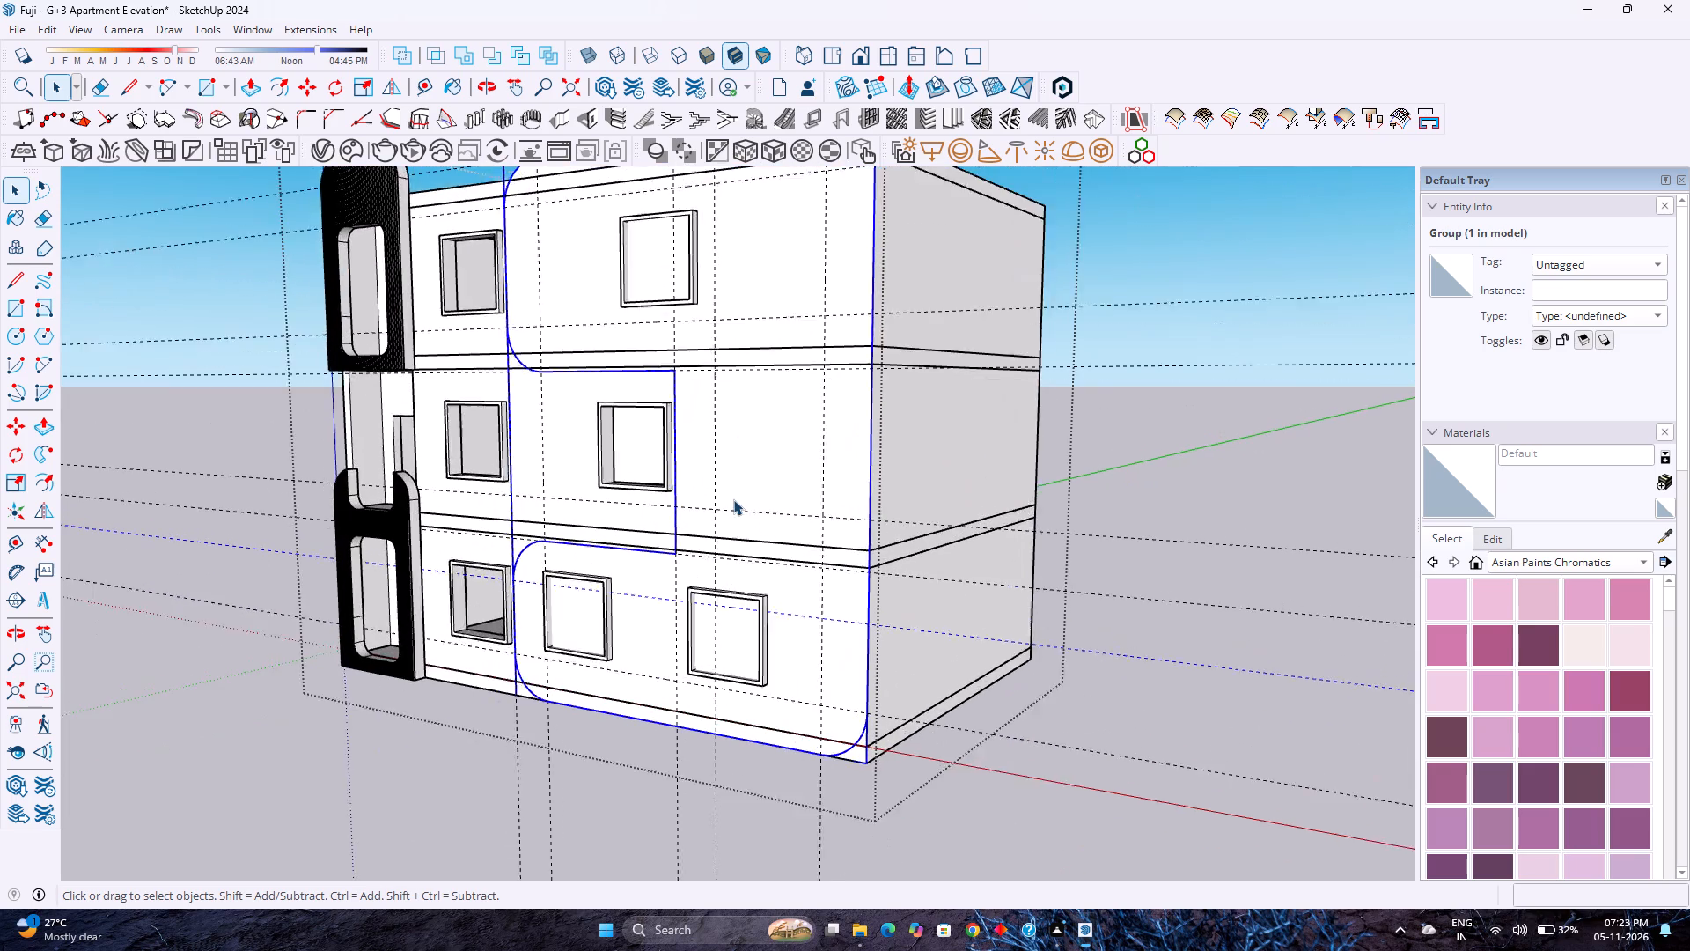
pyautogui.scroll(-2, 733, 499)
pyautogui.scroll(3, 719, 494)
pyautogui.moveTo(720, 491); pyautogui.dragTo(549, 643, button='middle')
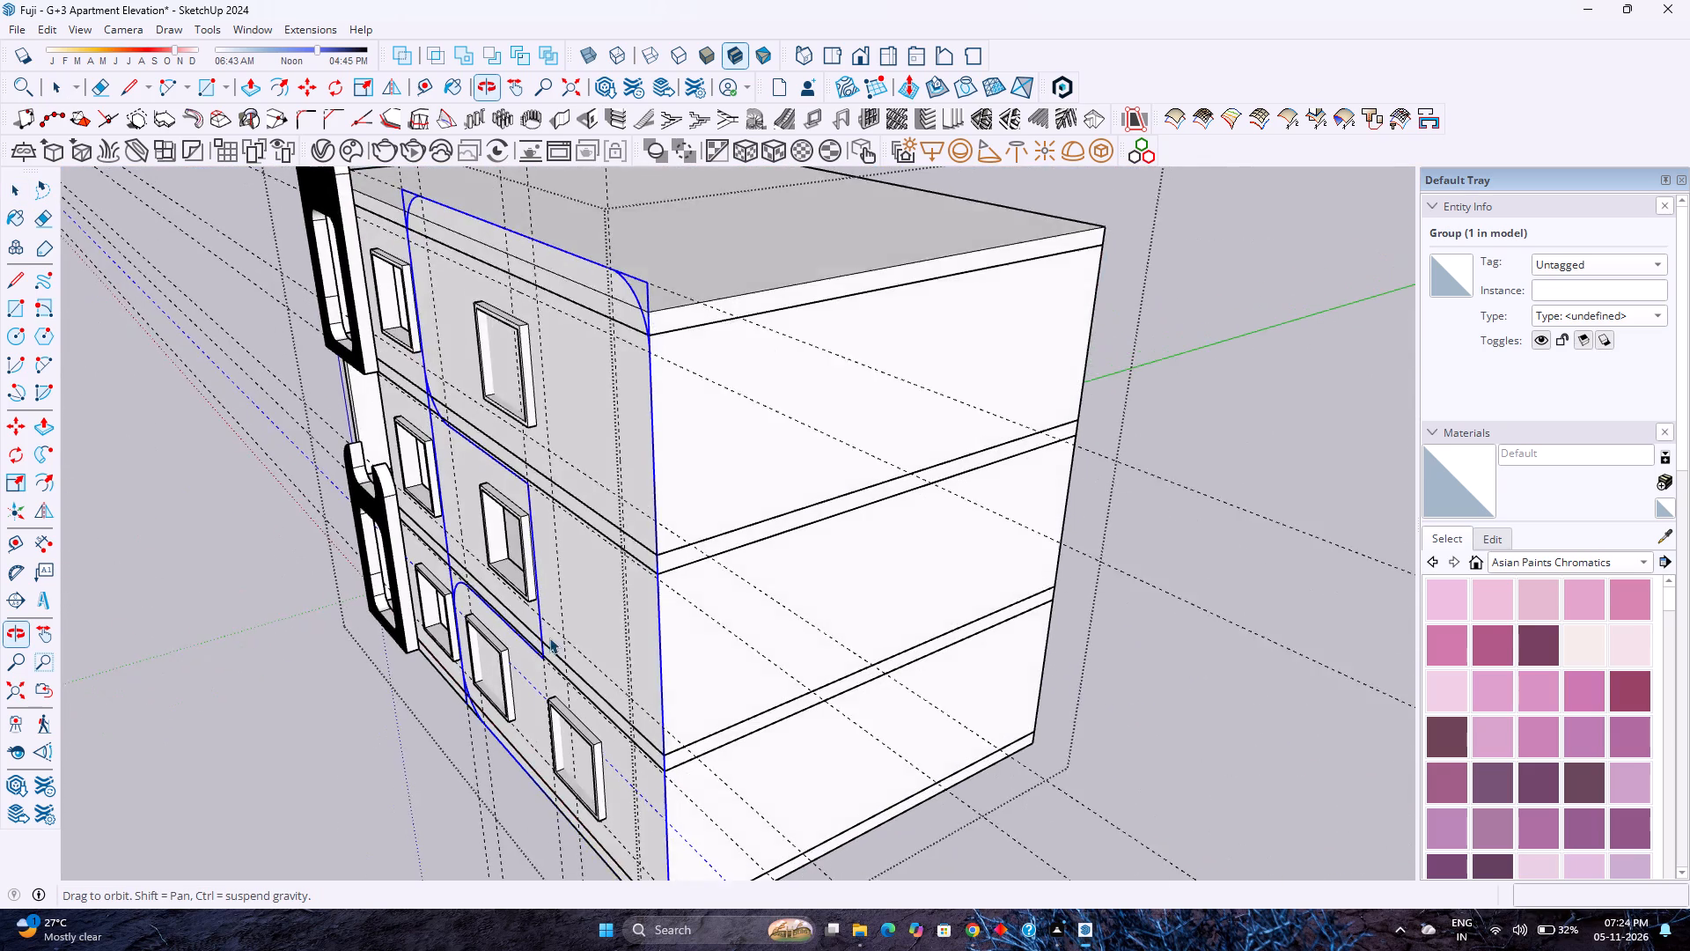
pyautogui.scroll(-1, 550, 634)
pyautogui.moveTo(503, 599); pyautogui.dragTo(731, 524, button='middle')
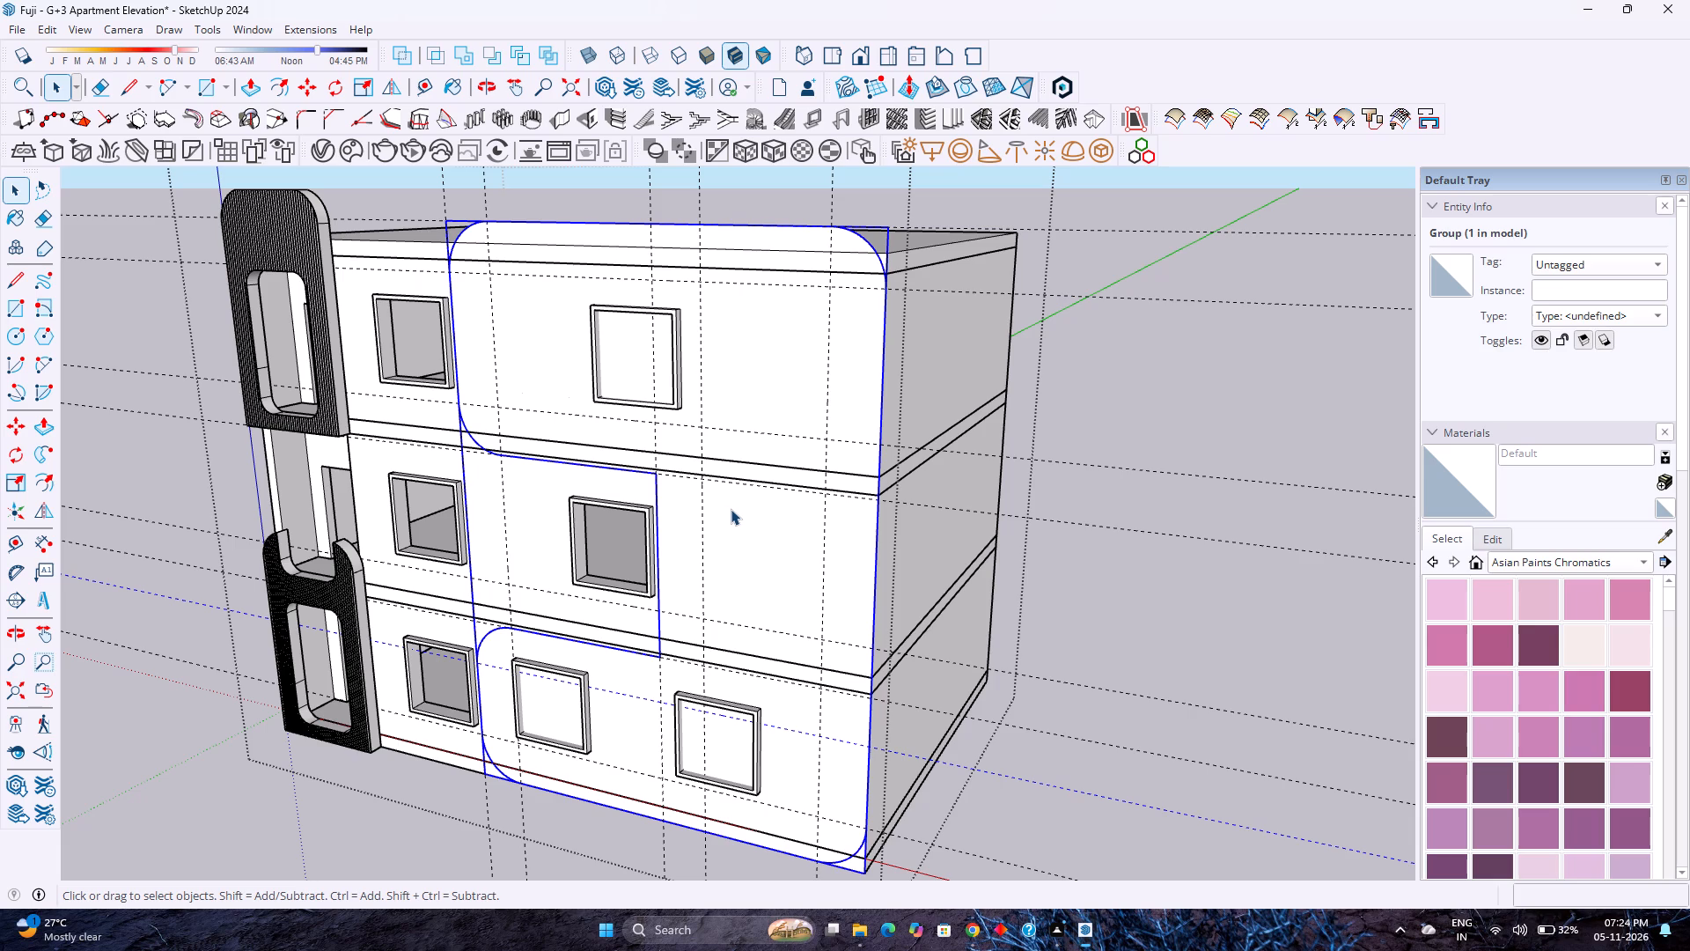
pyautogui.doubleClick(746, 514)
pyautogui.scroll(-3, 746, 514)
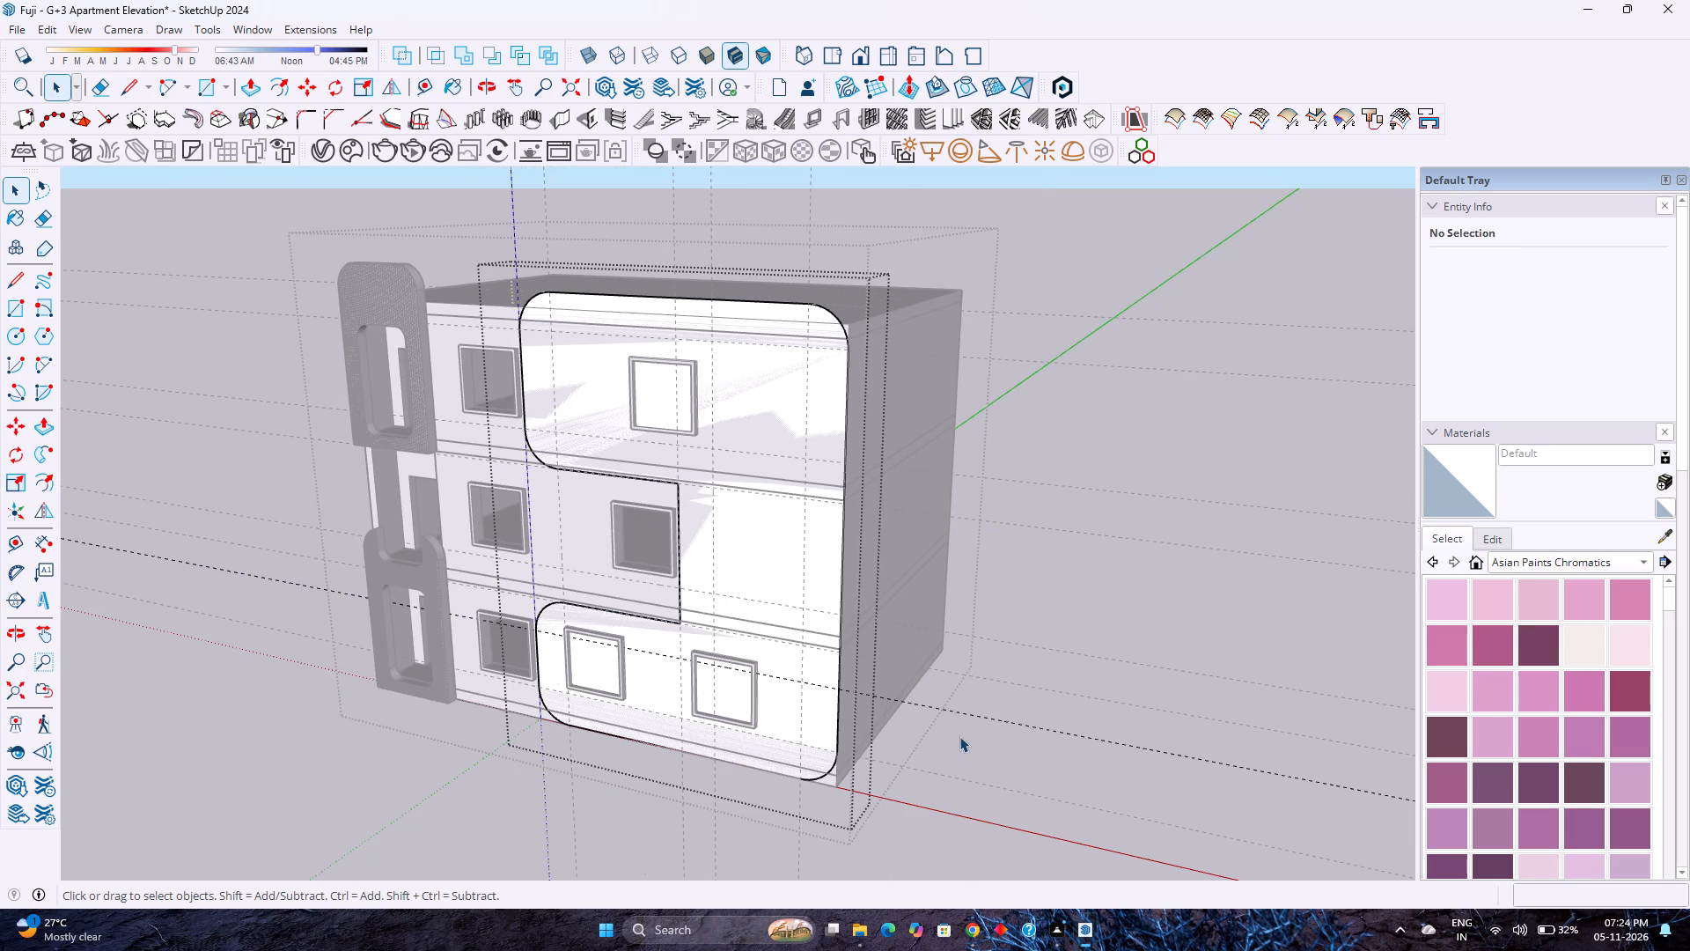
pyautogui.click(969, 715)
pyautogui.press('Delete')
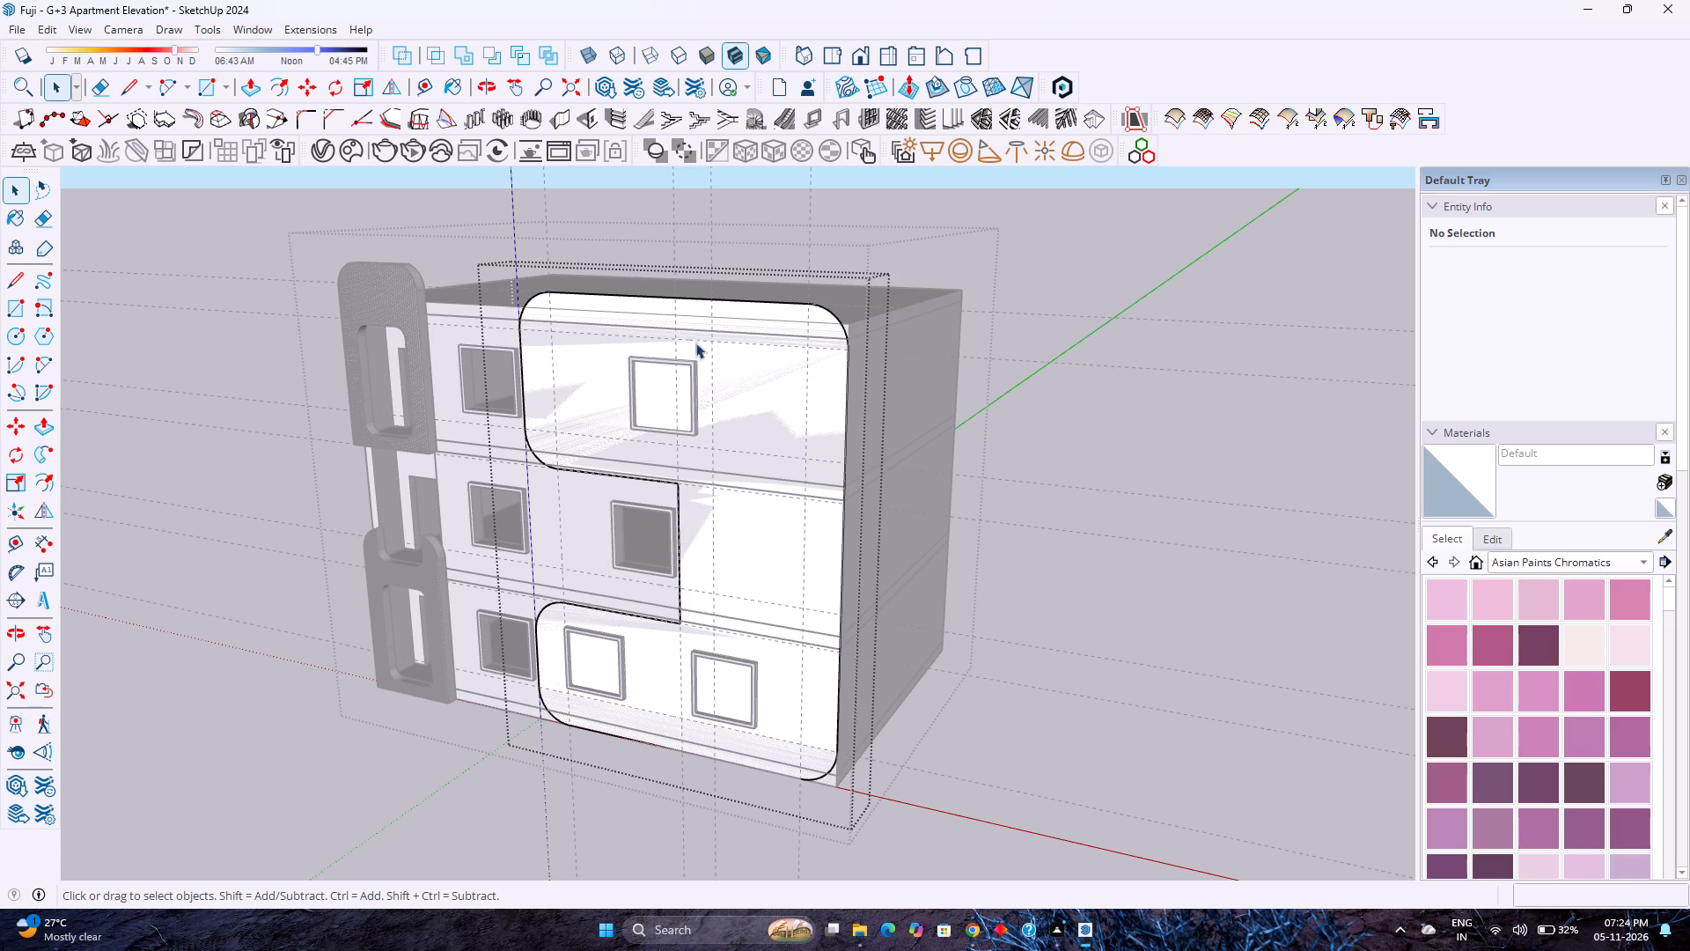
# Draw a 5' 6" by 5' 6" rectangle on the facade face around the top-floor window's outer frame.
pyautogui.scroll(-2, 732, 357)
pyautogui.scroll(8, 732, 357)
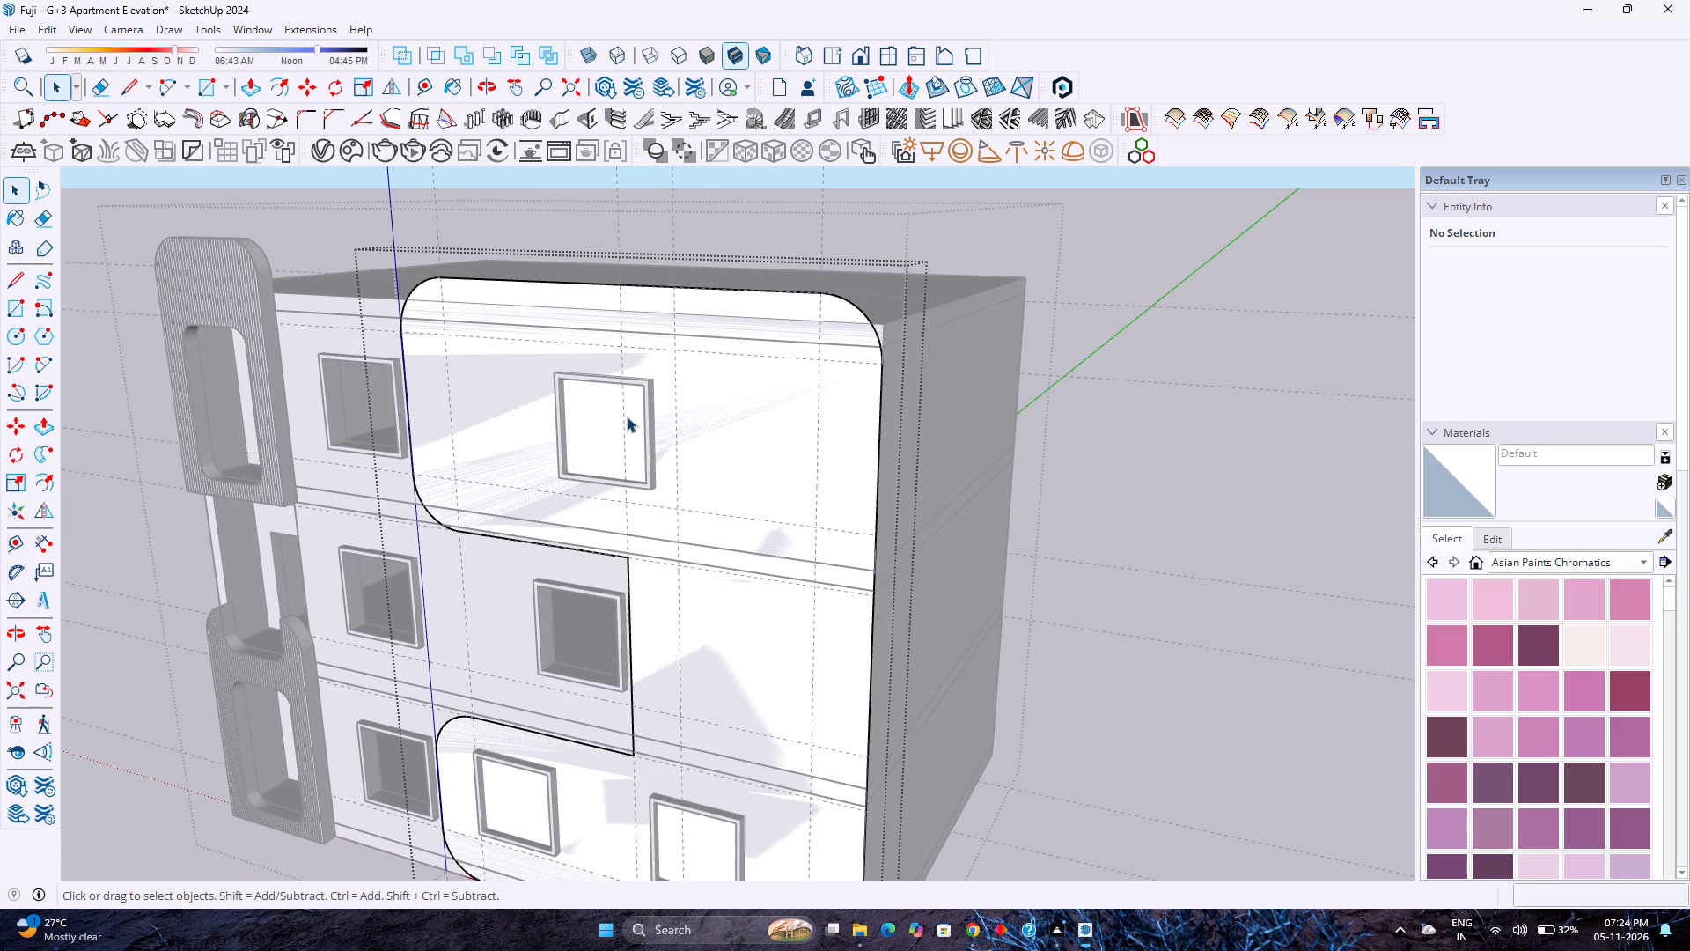
pyautogui.click(615, 417)
pyautogui.scroll(4, 615, 417)
pyautogui.moveTo(620, 430); pyautogui.dragTo(643, 432, button='middle')
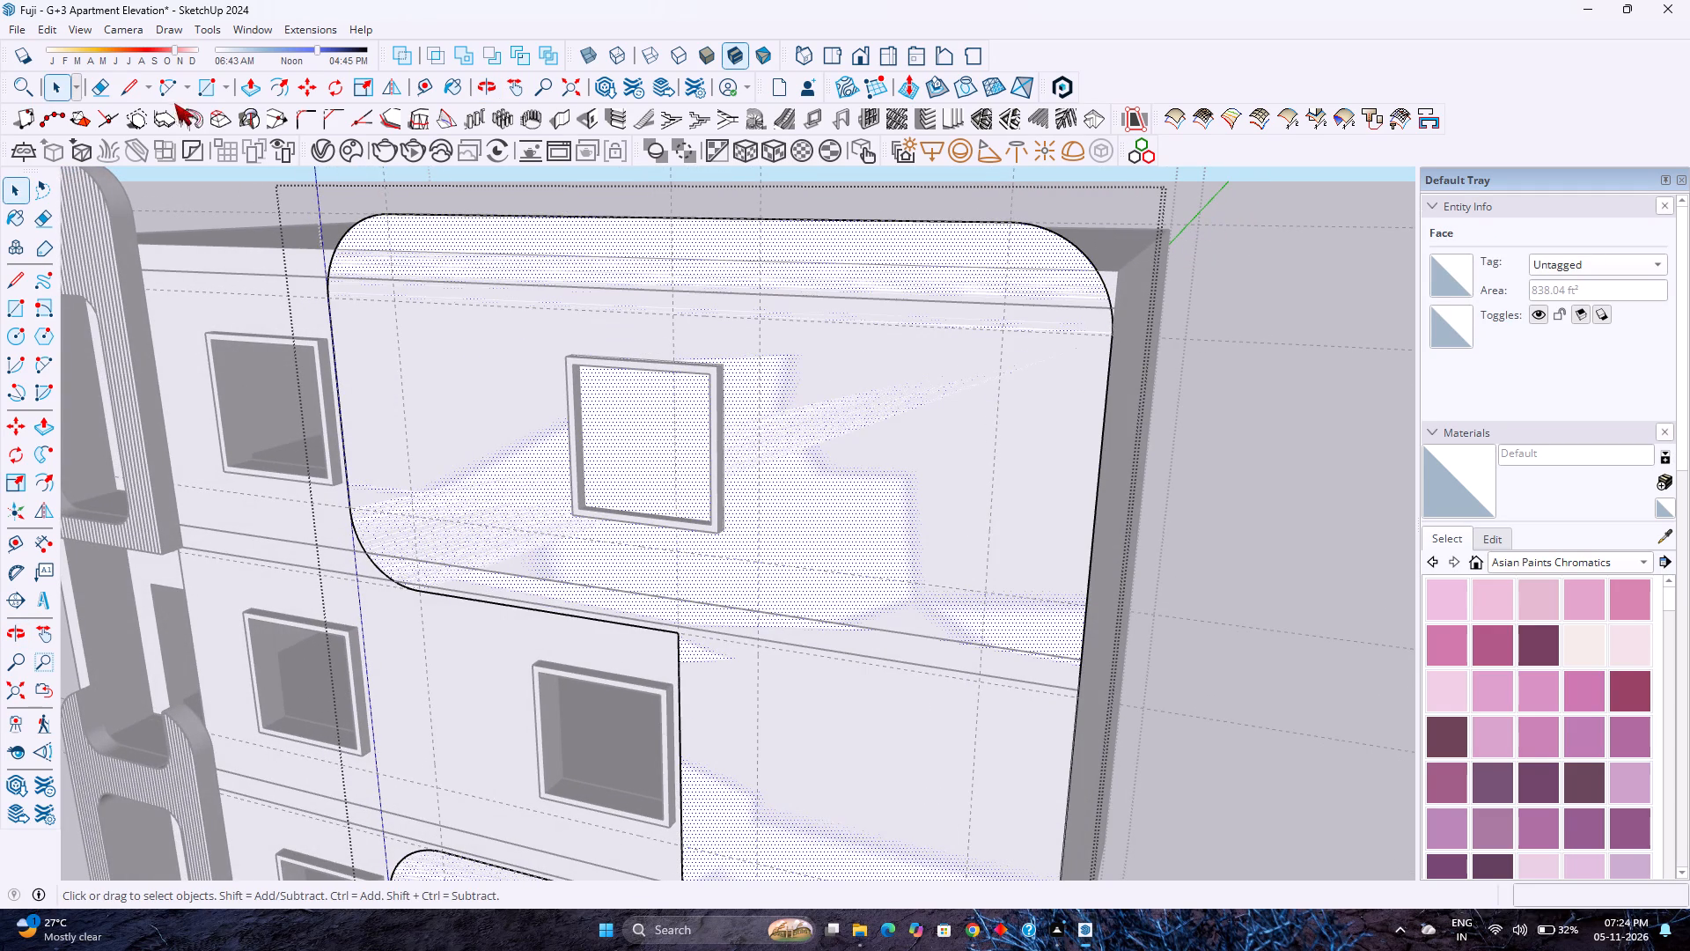
pyautogui.click(202, 84)
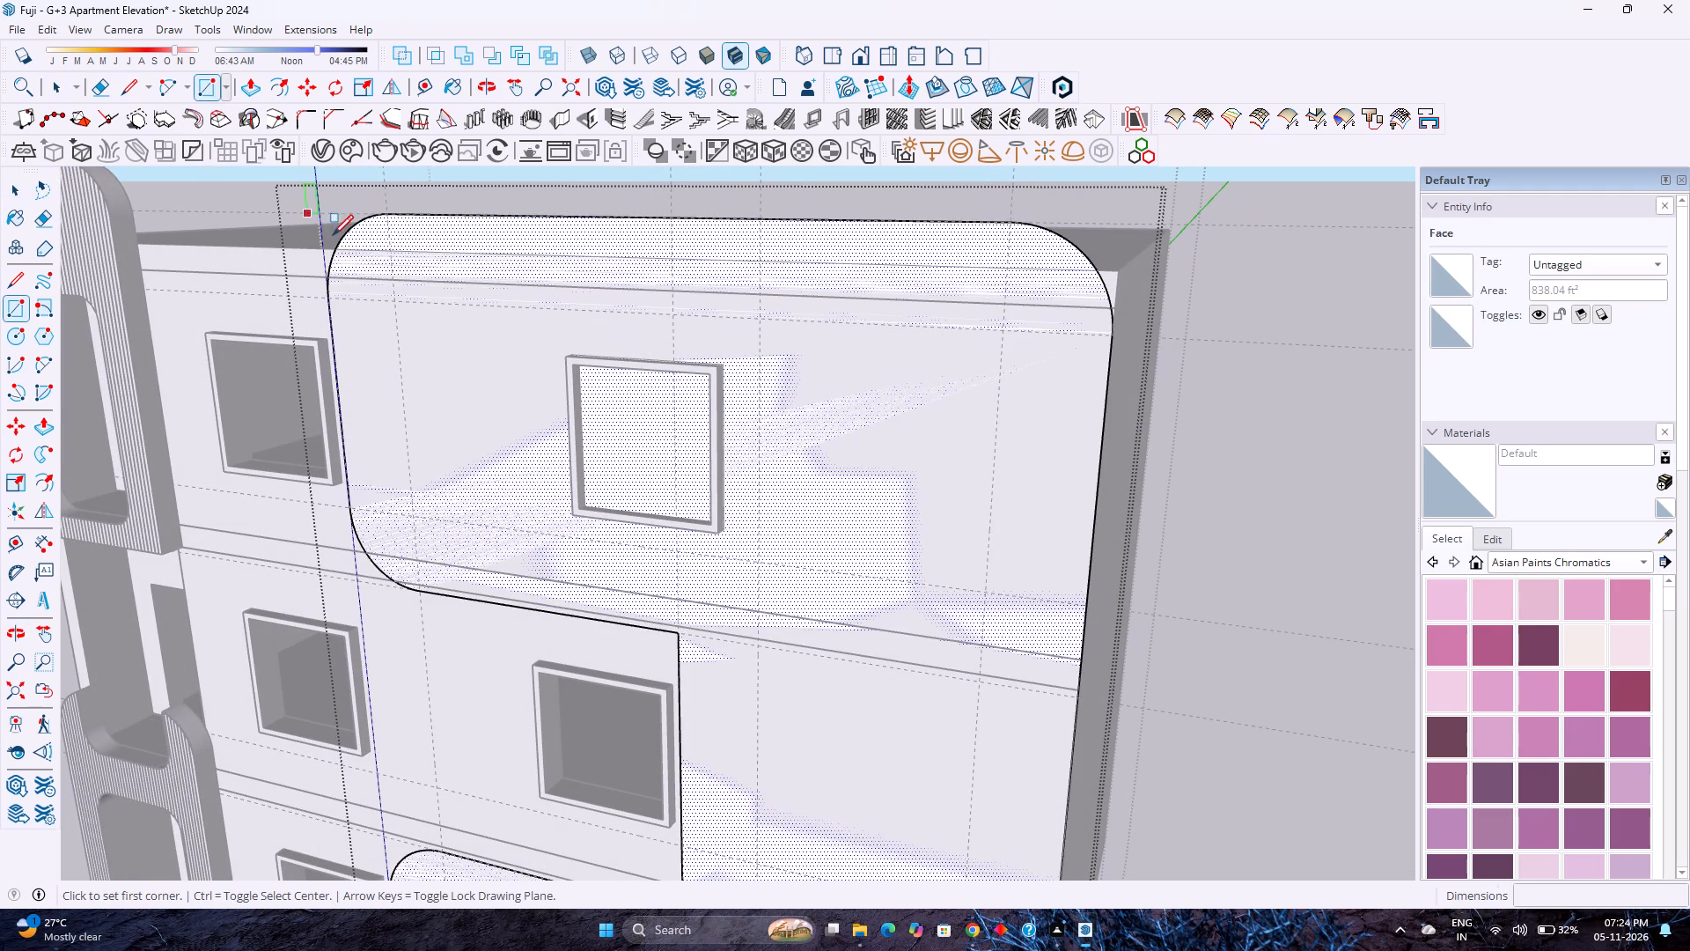
pyautogui.scroll(5, 560, 351)
pyautogui.moveTo(569, 365); pyautogui.dragTo(966, 475, button='middle')
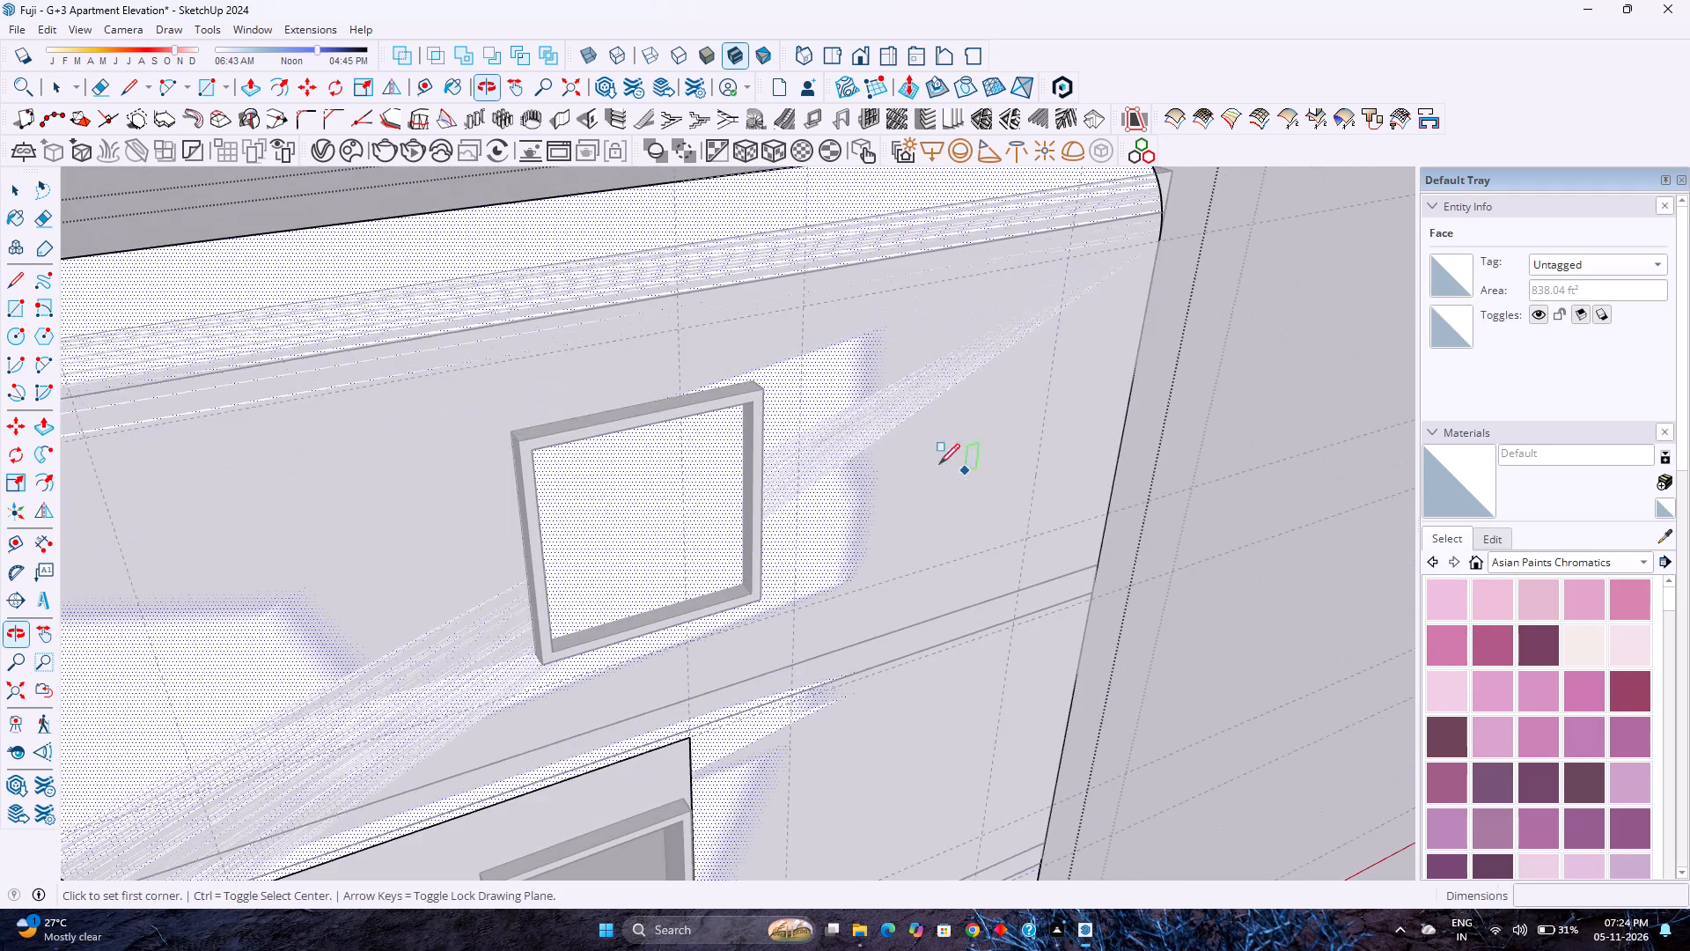
pyautogui.click(516, 424)
pyautogui.moveTo(707, 614); pyautogui.dragTo(525, 501, button='middle')
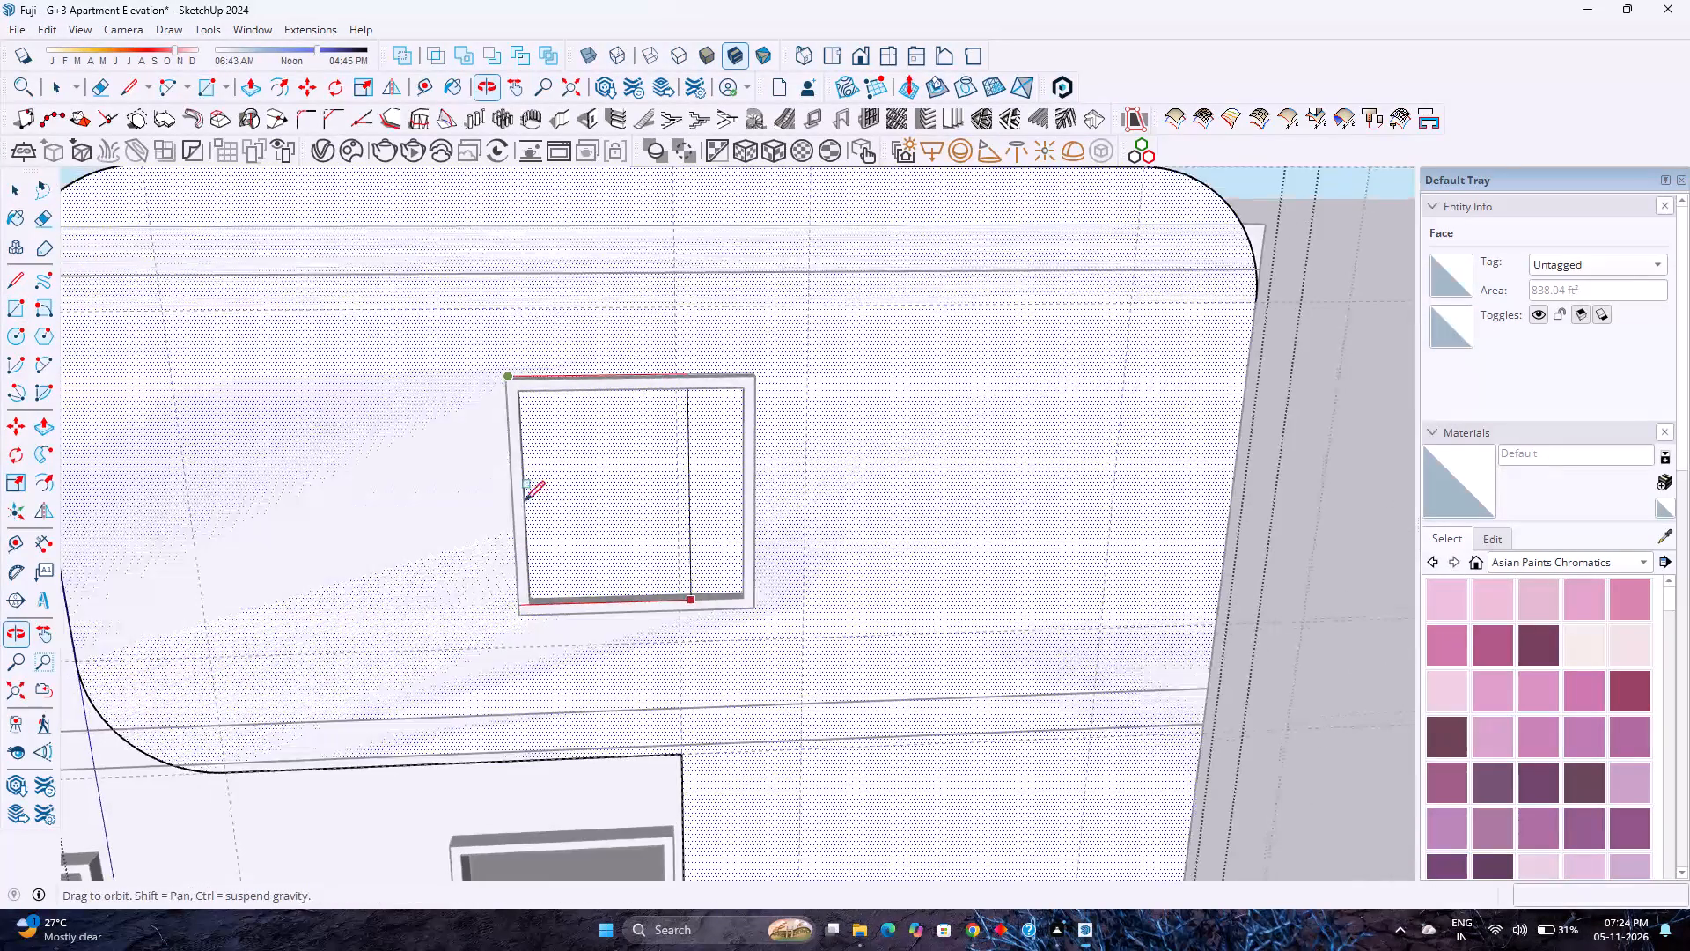
pyautogui.moveTo(728, 622); pyautogui.dragTo(558, 500, button='middle')
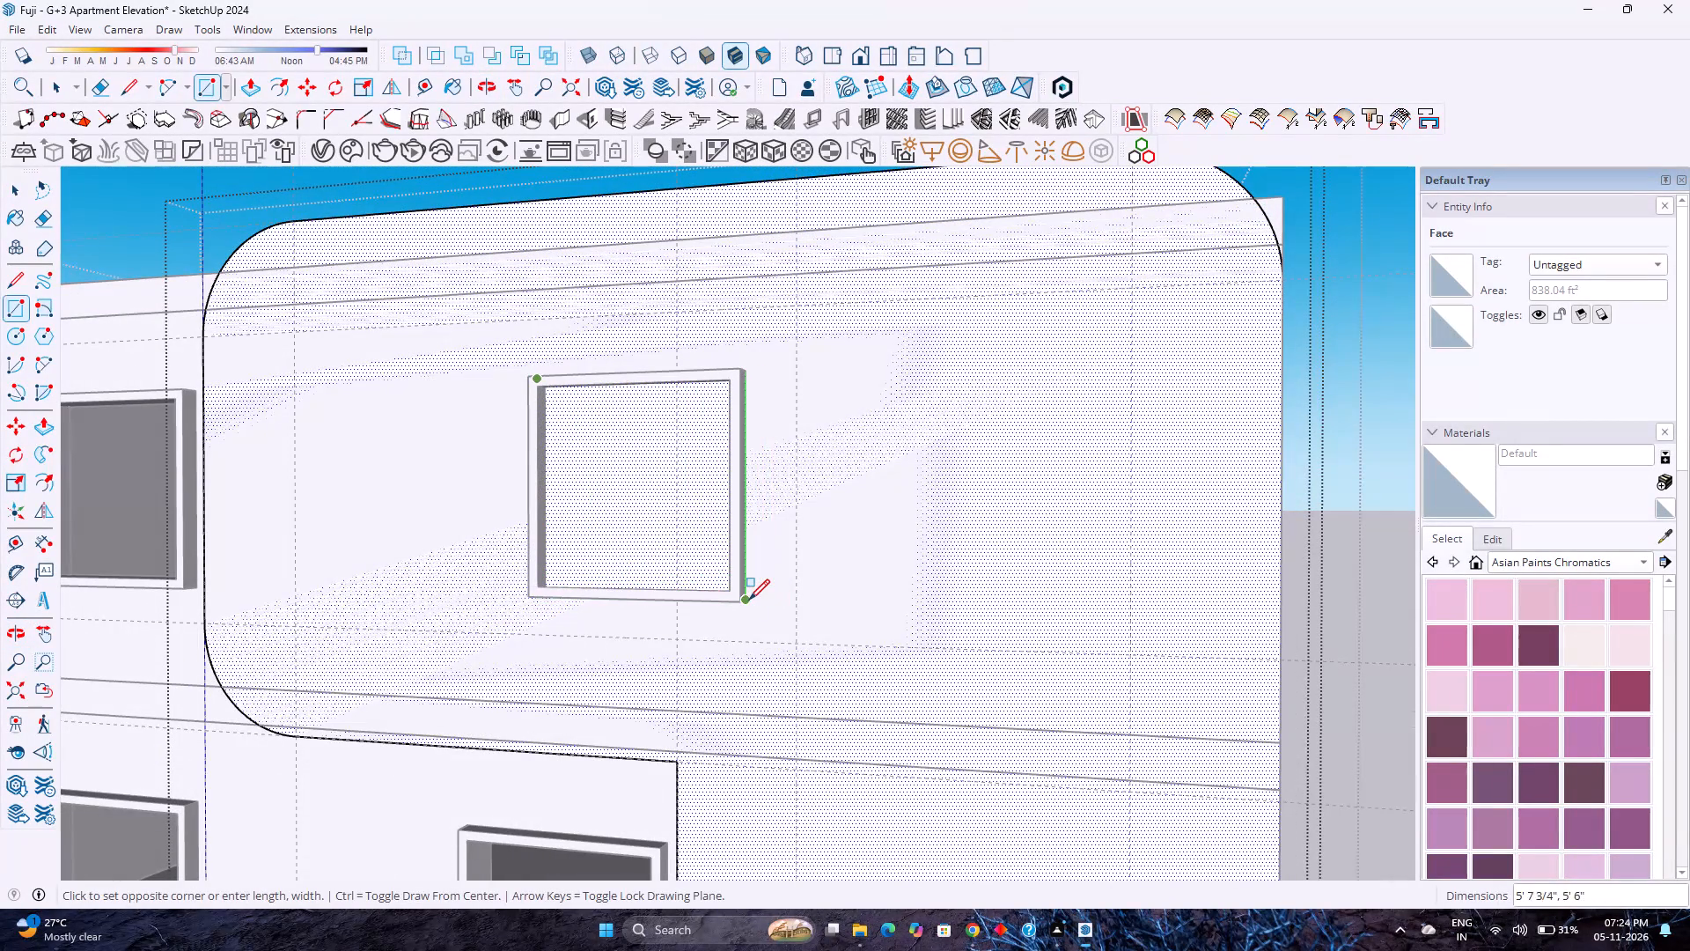
pyautogui.click(748, 600)
pyautogui.press('Escape')
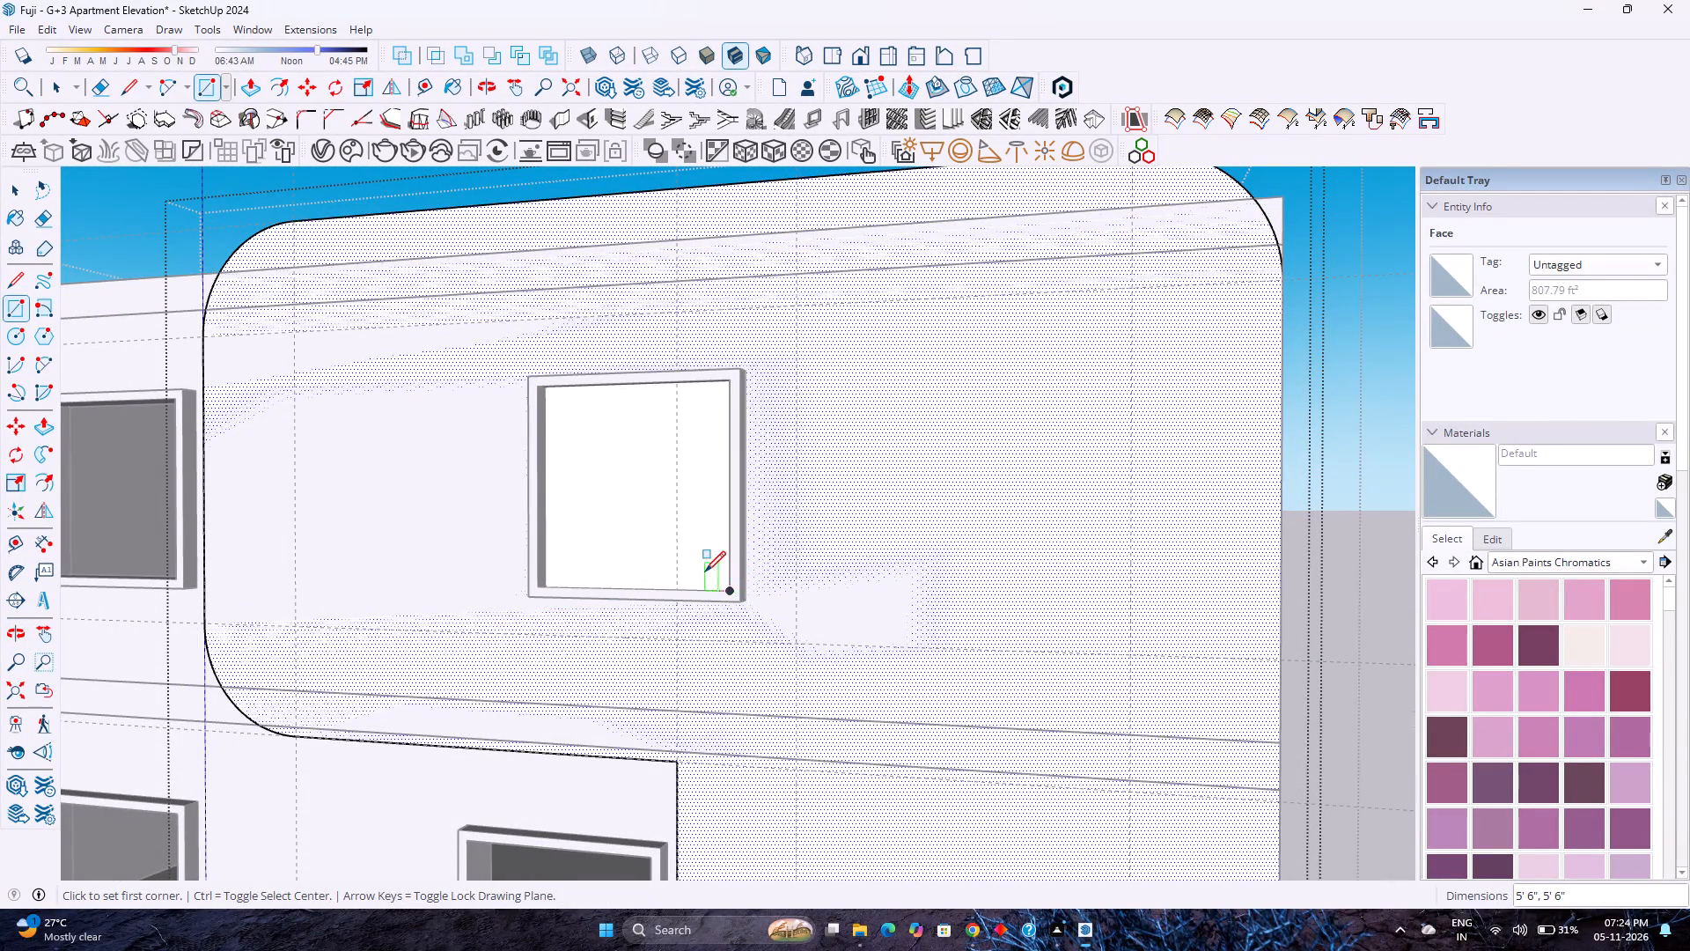
# Delete the facade face inside the top-floor window rectangle to open the window.
pyautogui.press('space')
pyautogui.click(659, 535)
pyautogui.press('Delete')
# Draw a 5' 6" by 5' 6" rectangle on the facade face around the ground-floor window nearest the rounded notch corner.
pyautogui.scroll(-2, 656, 517)
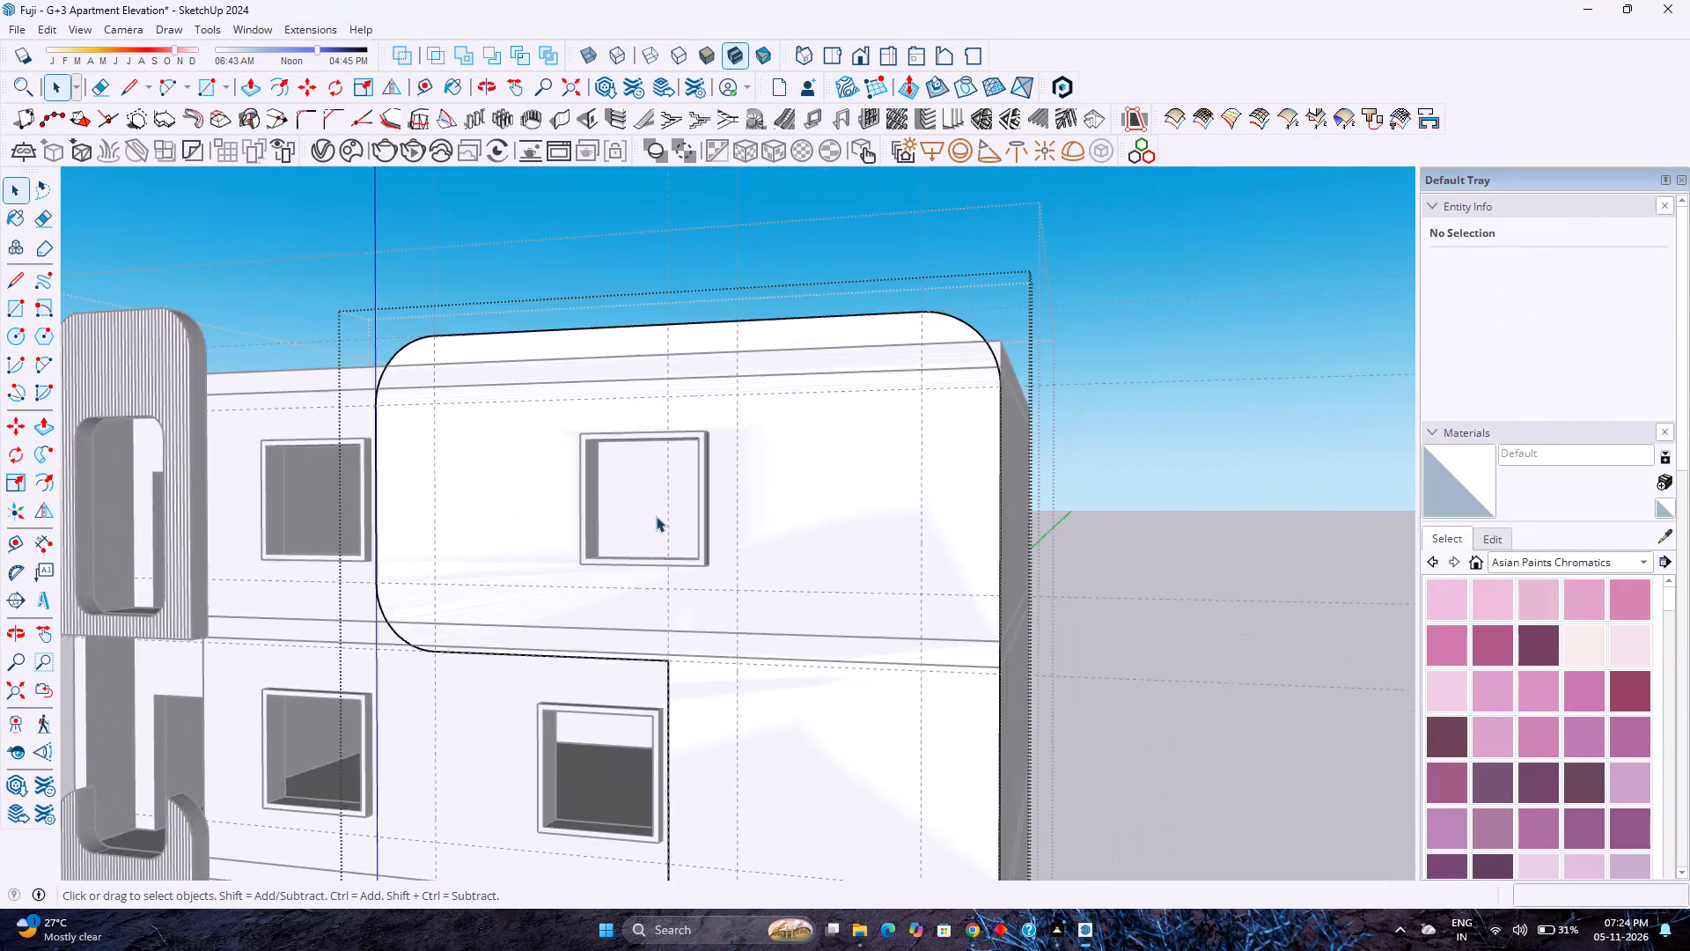
pyautogui.scroll(-3, 656, 516)
pyautogui.keyDown('shift'); pyautogui.moveTo(653, 572); pyautogui.dragTo(645, 512, button='middle'); pyautogui.keyUp('shift')
pyautogui.keyDown('shift'); pyautogui.moveTo(637, 726); pyautogui.dragTo(593, 541, button='middle'); pyautogui.keyUp('shift')
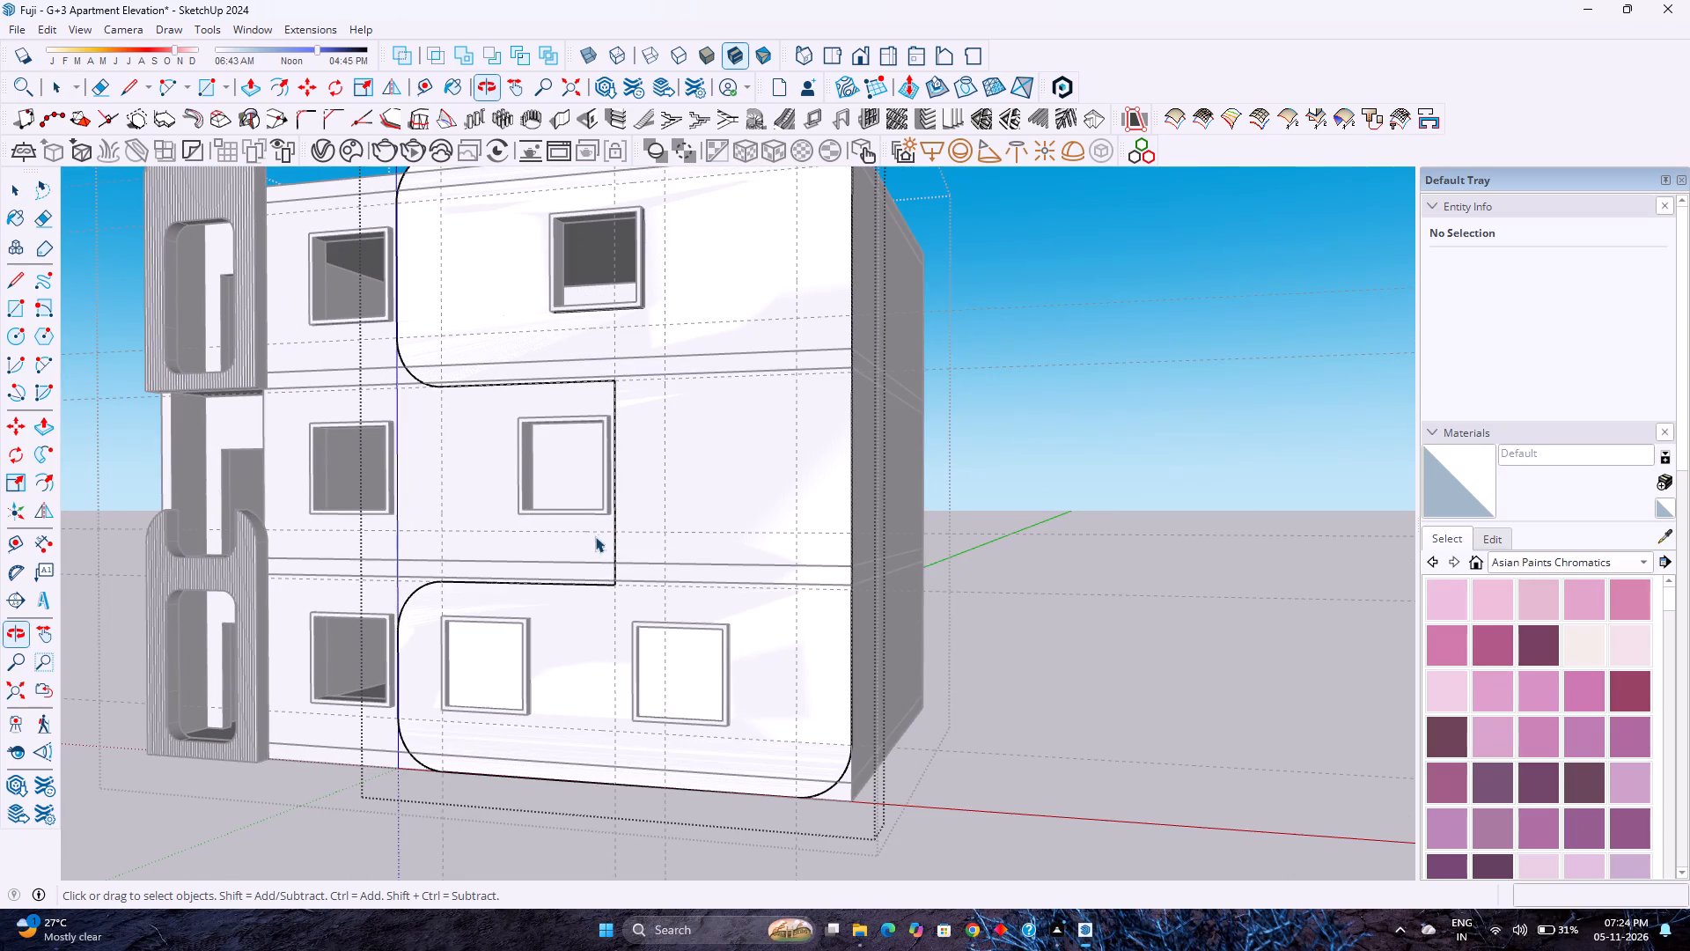
pyautogui.press('r')
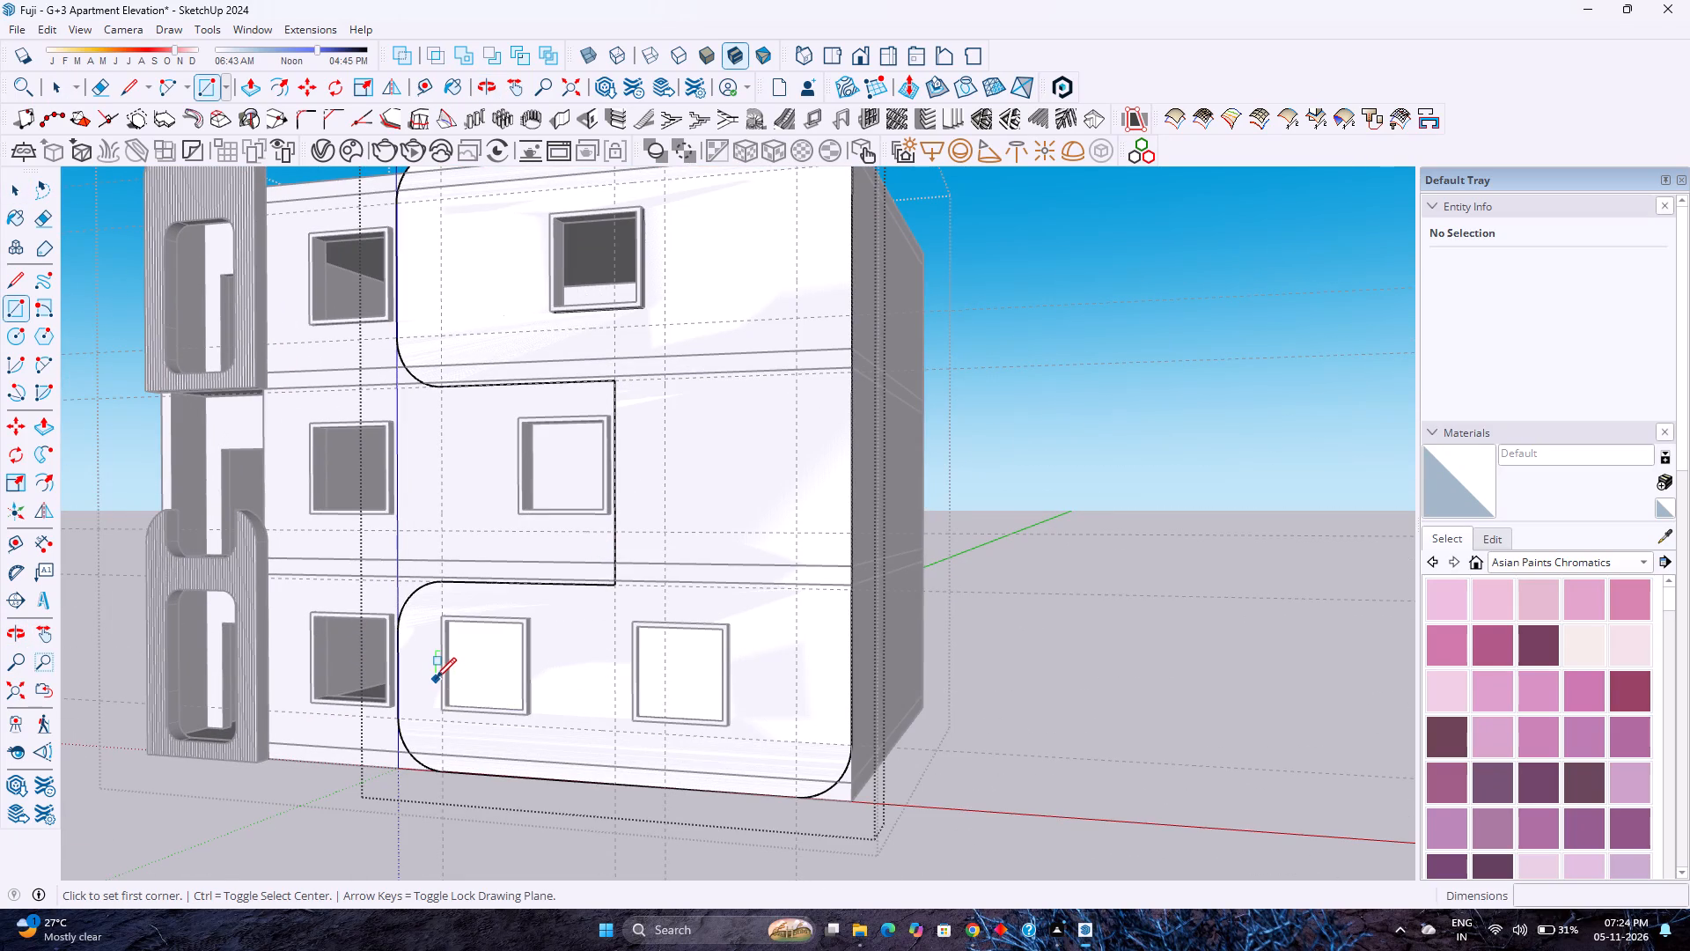
pyautogui.scroll(4, 428, 619)
pyautogui.moveTo(439, 634); pyautogui.dragTo(591, 689, button='middle')
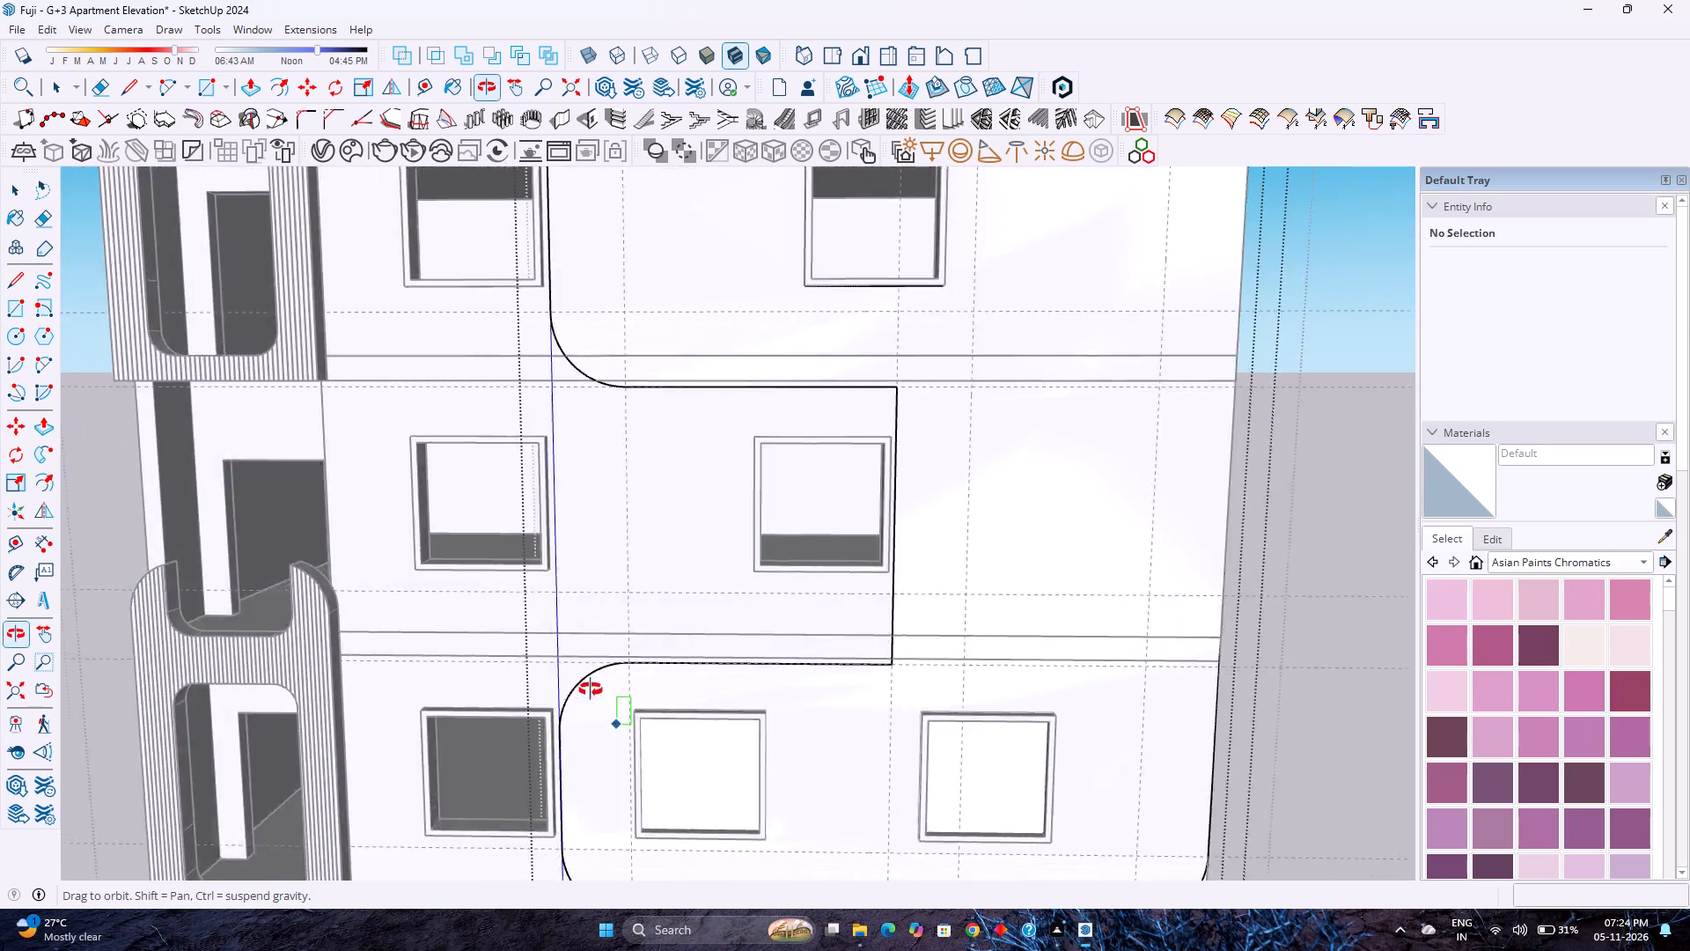
pyautogui.moveTo(591, 689); pyautogui.dragTo(658, 692, button='middle')
pyautogui.scroll(7, 809, 718)
pyautogui.click(807, 711)
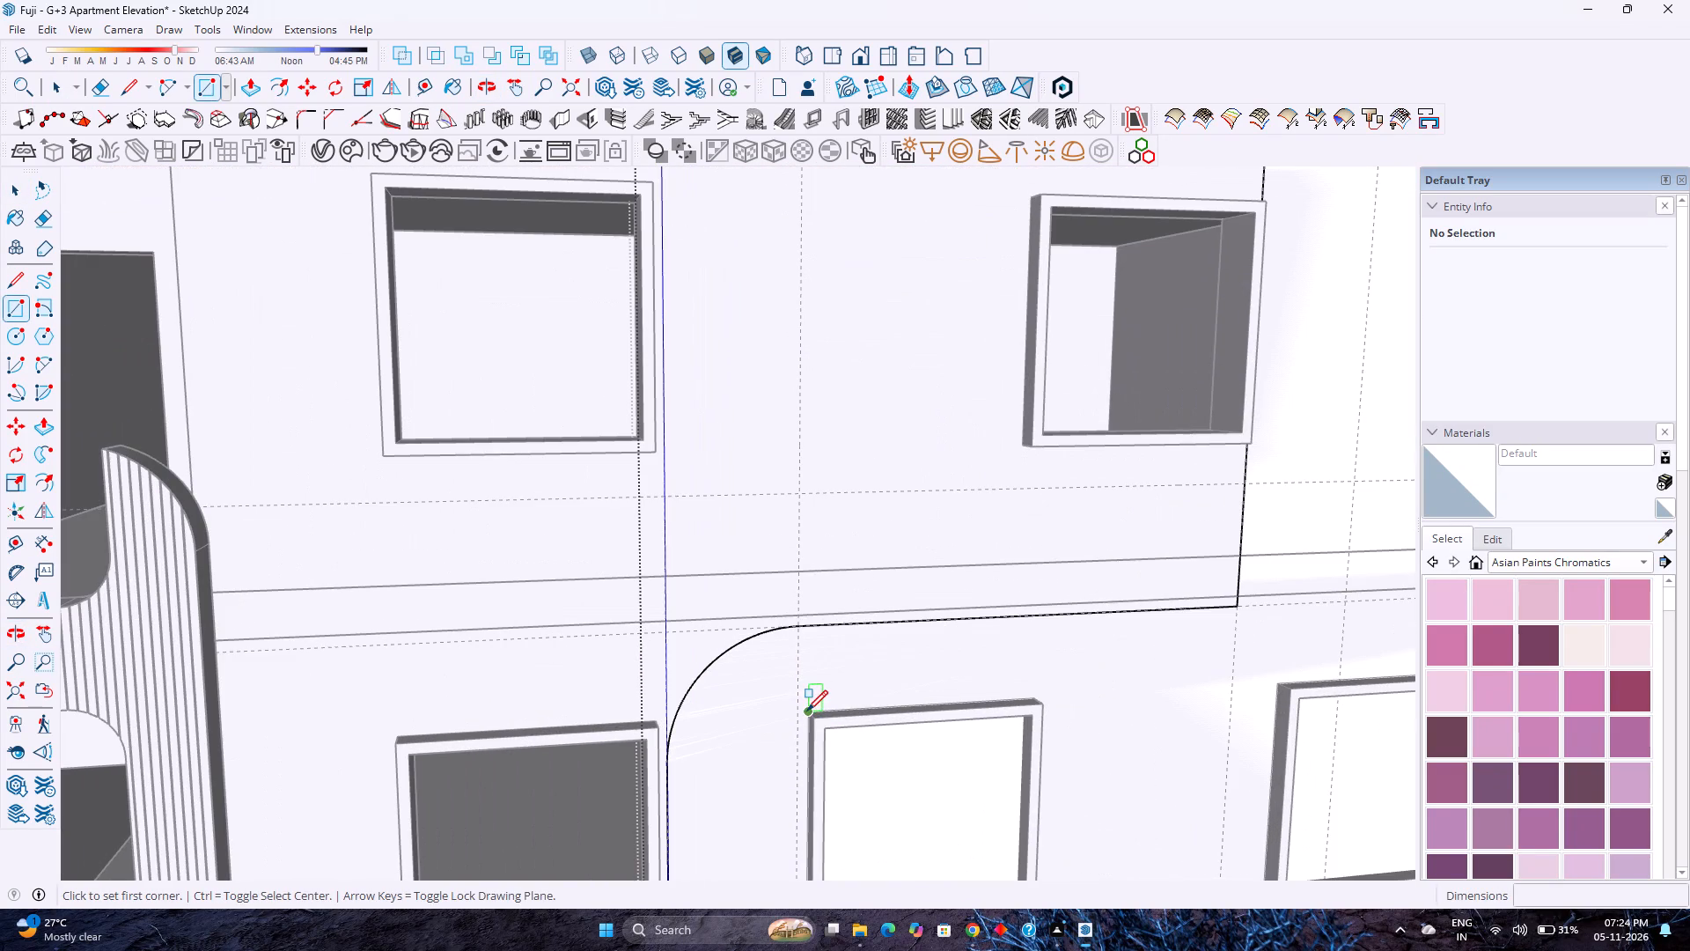
pyautogui.scroll(-4, 838, 730)
pyautogui.keyDown('shift'); pyautogui.moveTo(892, 799); pyautogui.dragTo(666, 623, button='middle'); pyautogui.keyUp('shift')
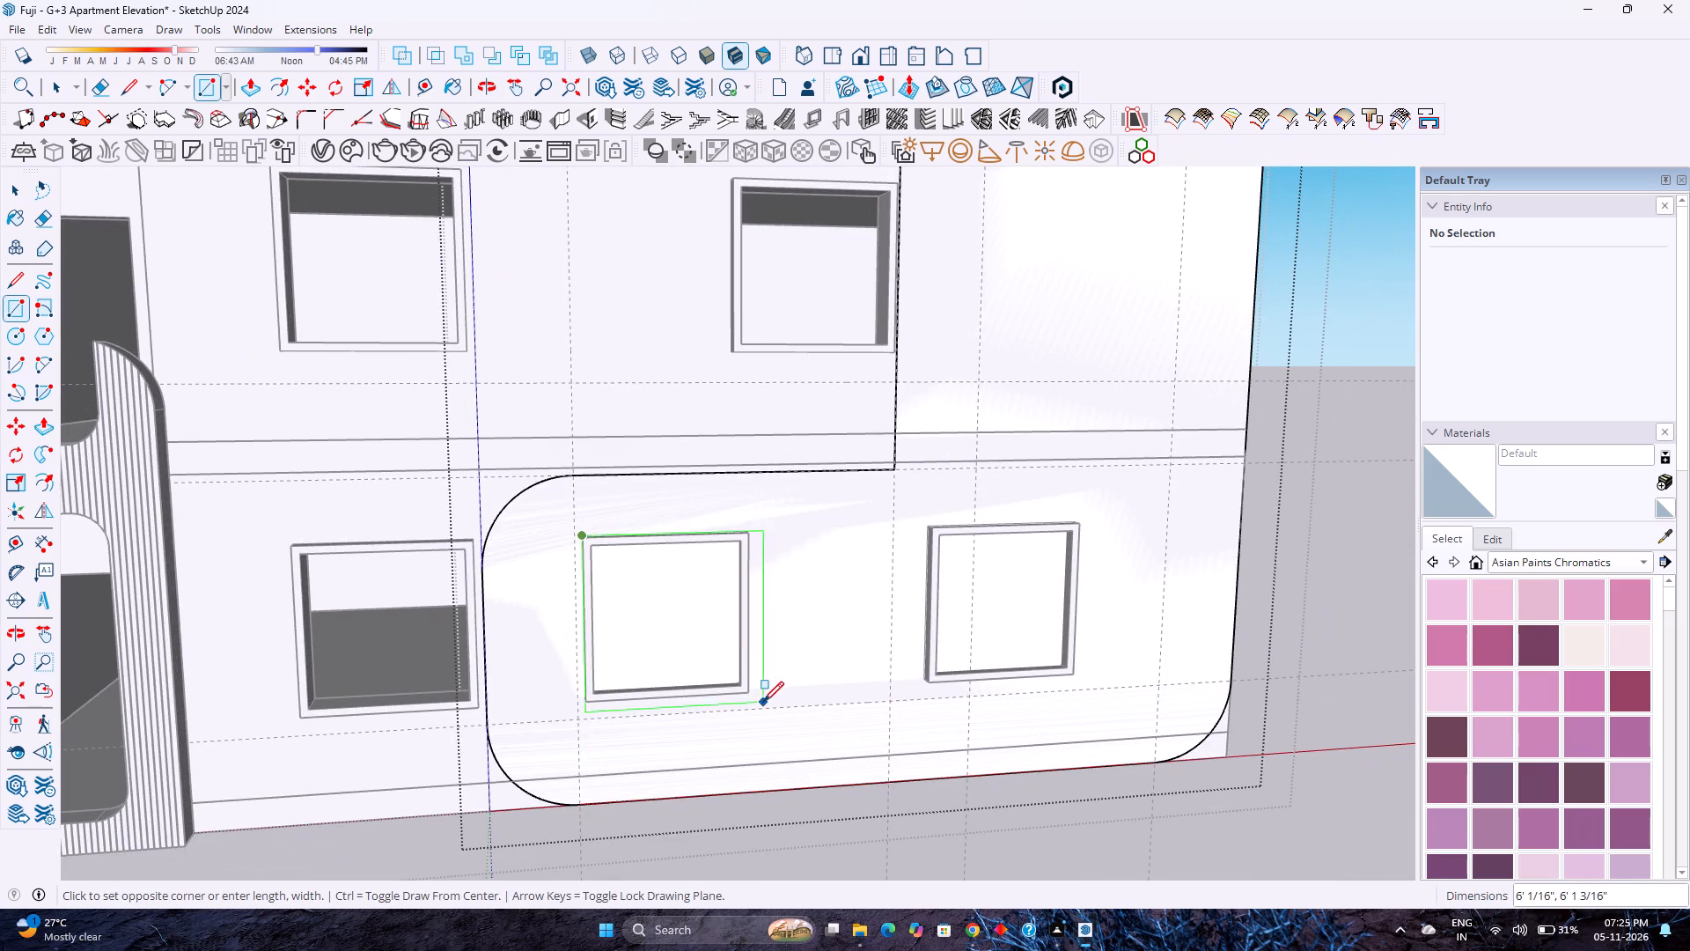
pyautogui.scroll(3, 763, 702)
pyautogui.moveTo(753, 698); pyautogui.dragTo(604, 665, button='middle')
pyautogui.press('Left')
pyautogui.scroll(5, 595, 652)
pyautogui.click(546, 632)
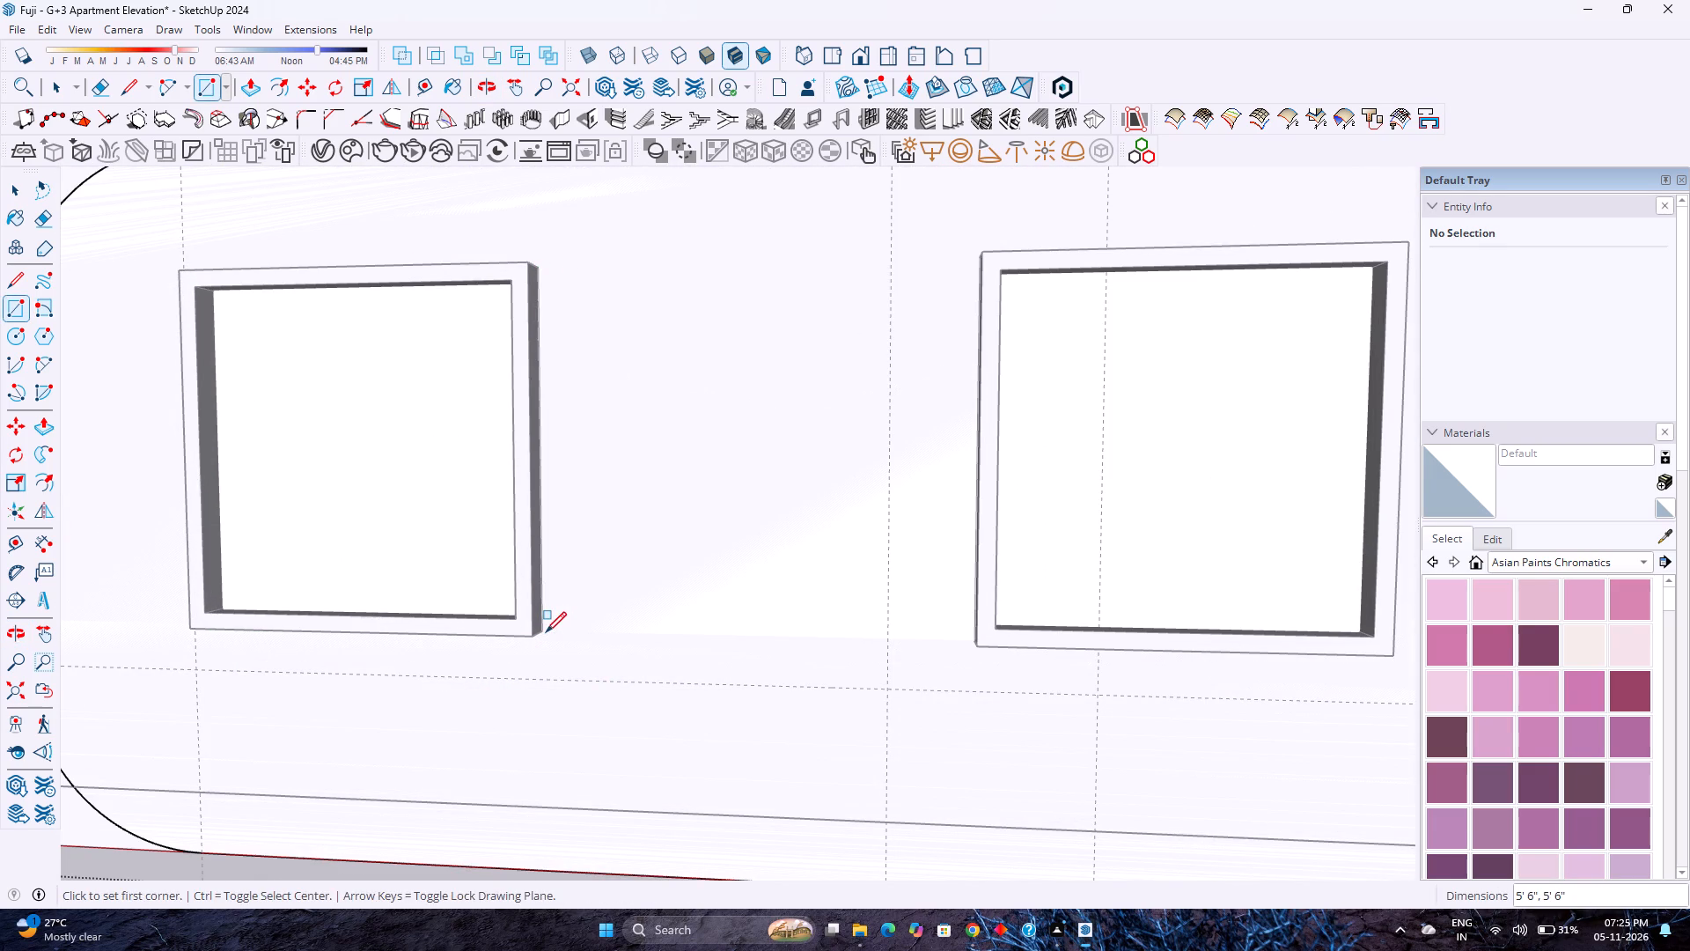
# Delete the facade face inside that ground-floor window rectangle to open the window.
pyautogui.press('space')
pyautogui.click(390, 517)
pyautogui.press('Delete')
# Draw a rectangle on the facade face around the other ground-floor window's frame, nearest the building's outer corner.
pyautogui.scroll(-2, 396, 521)
pyautogui.press('r')
pyautogui.scroll(-1, 458, 536)
pyautogui.scroll(2, 601, 468)
pyautogui.moveTo(616, 471); pyautogui.dragTo(831, 671, button='middle')
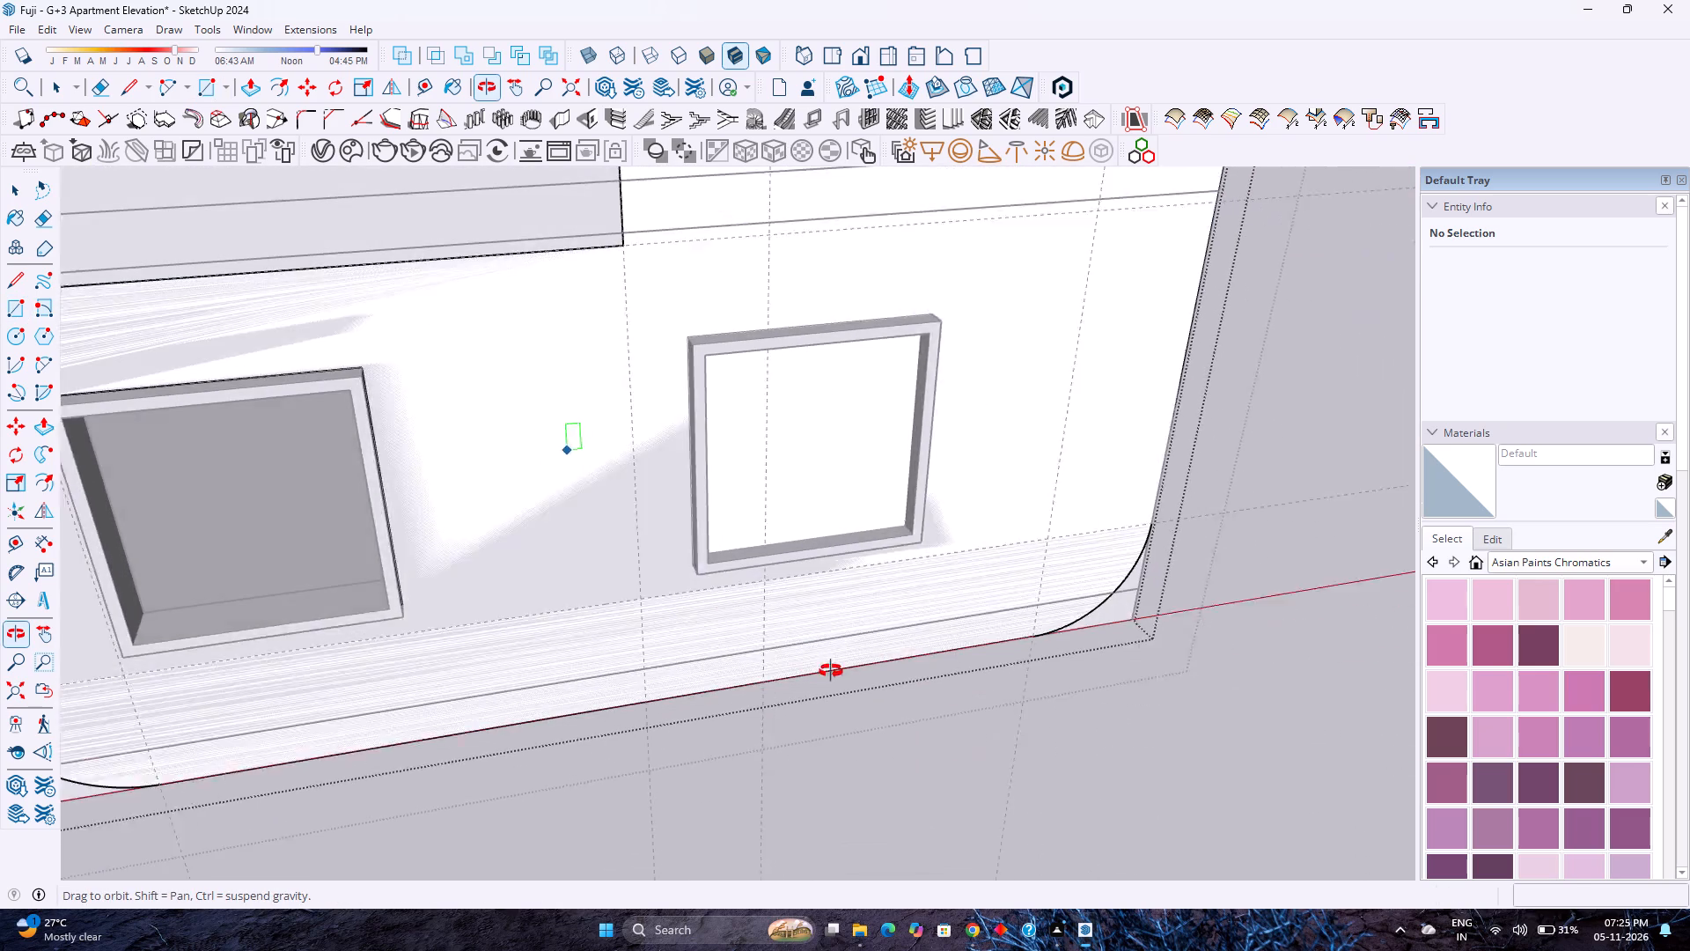
pyautogui.moveTo(831, 671); pyautogui.dragTo(846, 656, button='middle')
pyautogui.scroll(2, 674, 341)
pyautogui.click(674, 341)
pyautogui.scroll(-3, 893, 518)
pyautogui.moveTo(944, 560); pyautogui.dragTo(806, 506, button='middle')
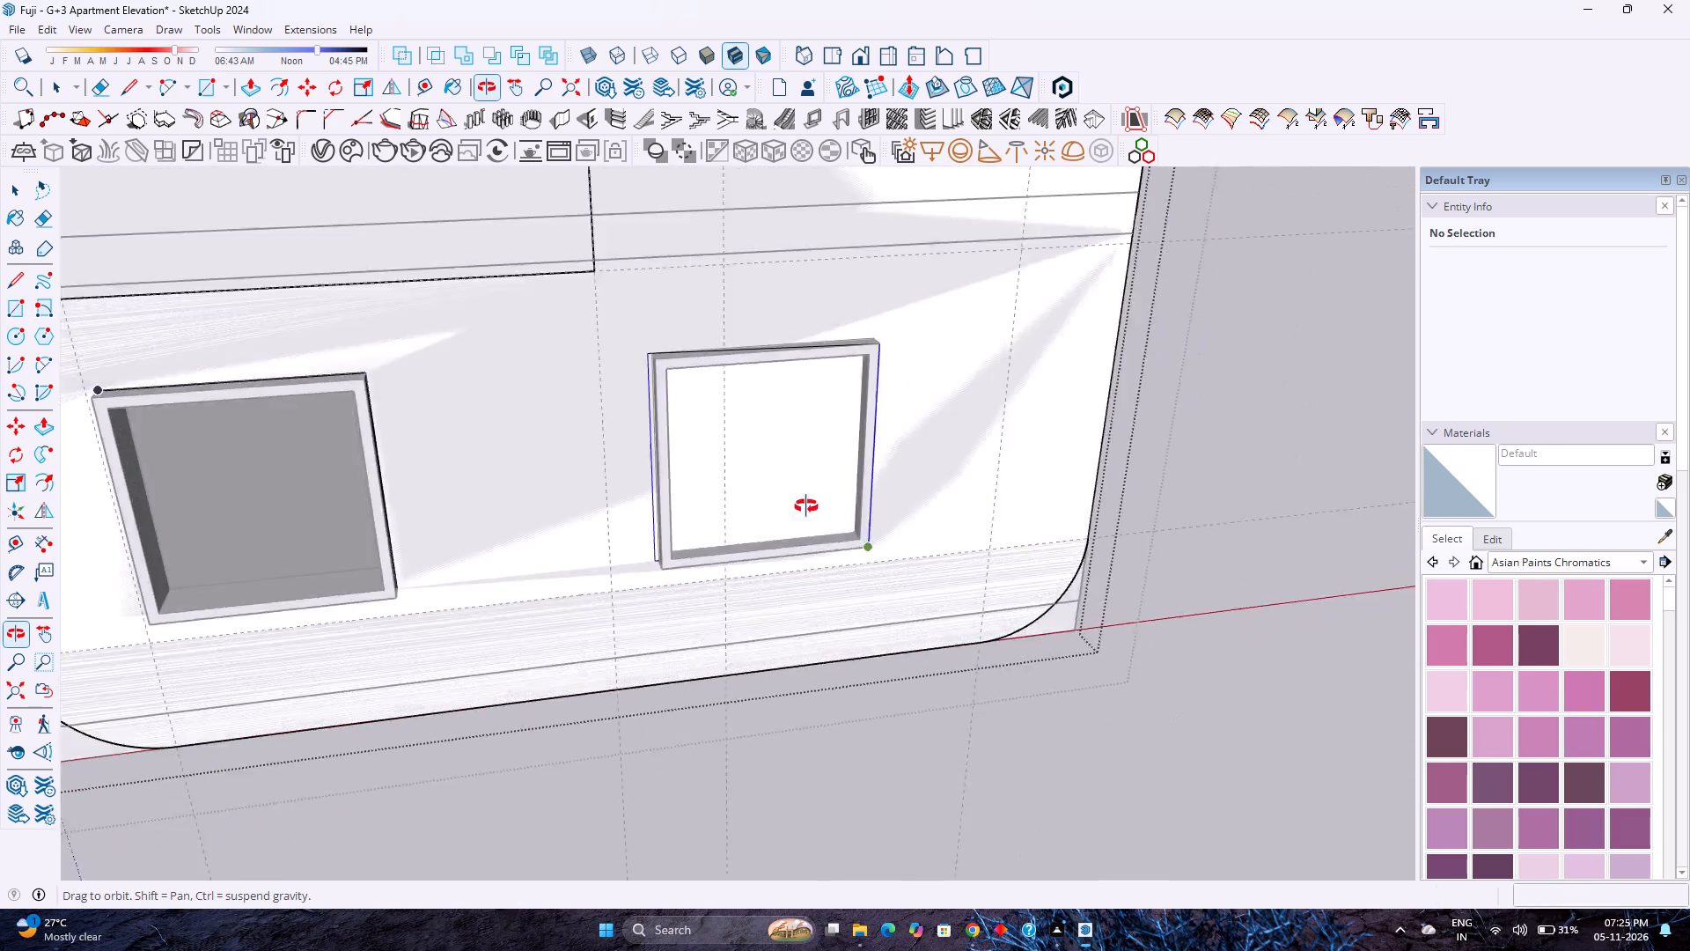
pyautogui.moveTo(806, 506); pyautogui.dragTo(709, 469, button='middle')
pyautogui.scroll(4, 665, 446)
pyautogui.press('Left')
pyautogui.scroll(4, 654, 448)
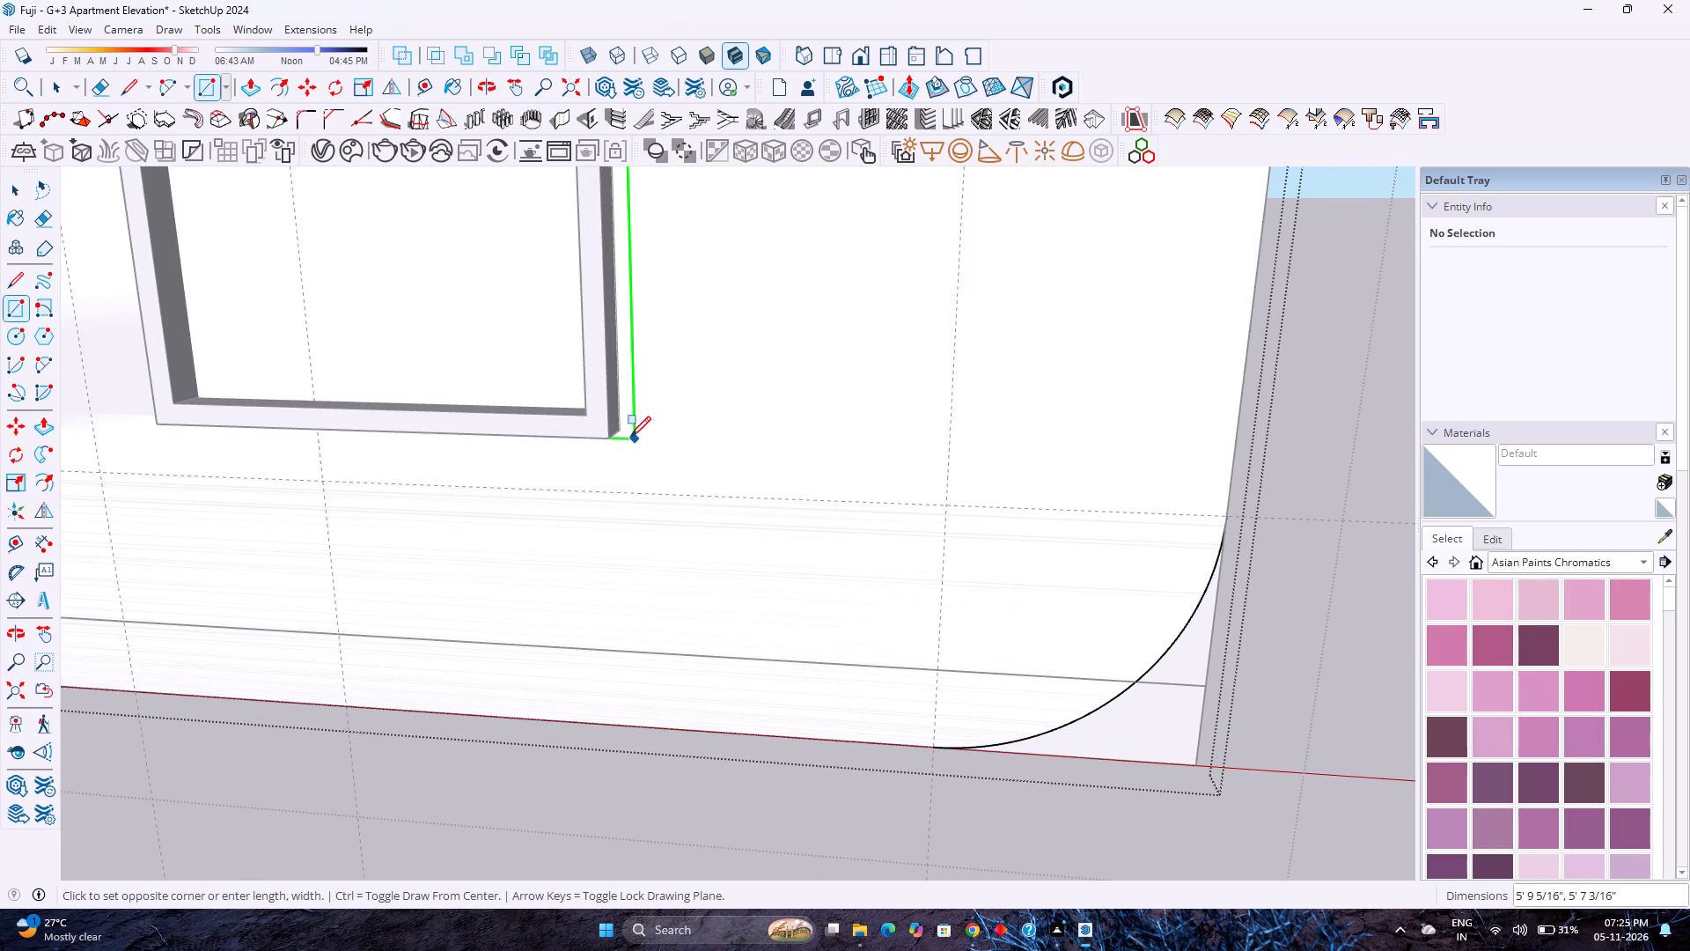
pyautogui.click(625, 431)
# Delete the facade face inside the outer ground-floor window rectangle and close the facade group.
pyautogui.press('space')
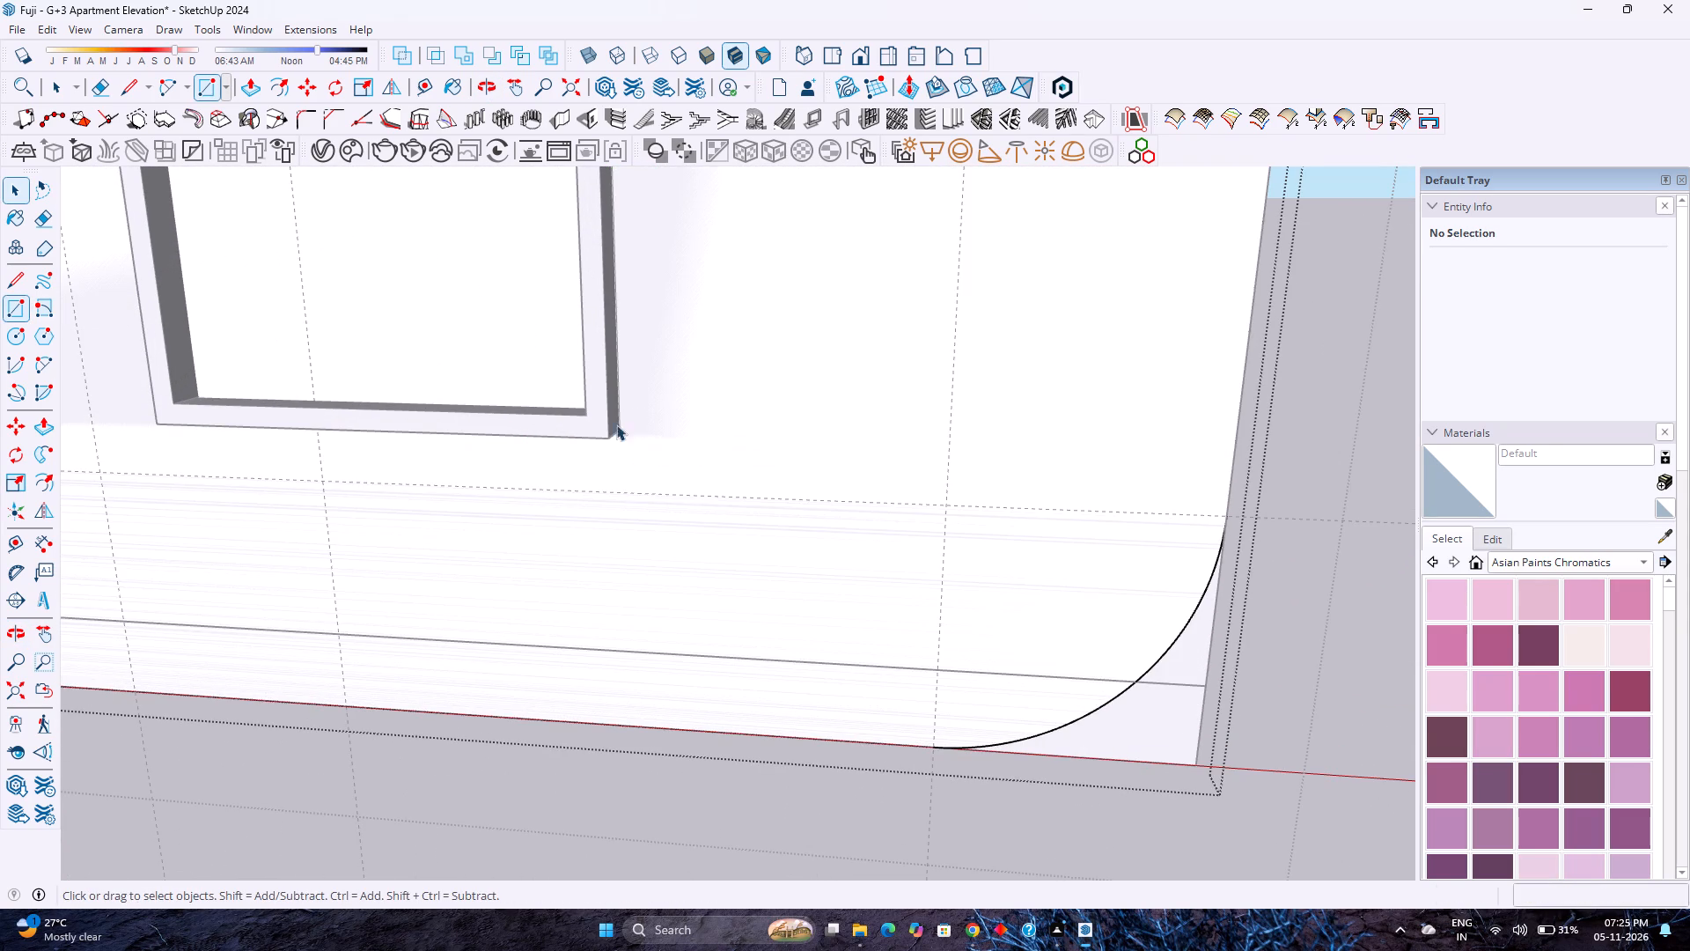
pyautogui.click(514, 349)
pyautogui.press('Delete')
pyautogui.scroll(-5, 515, 356)
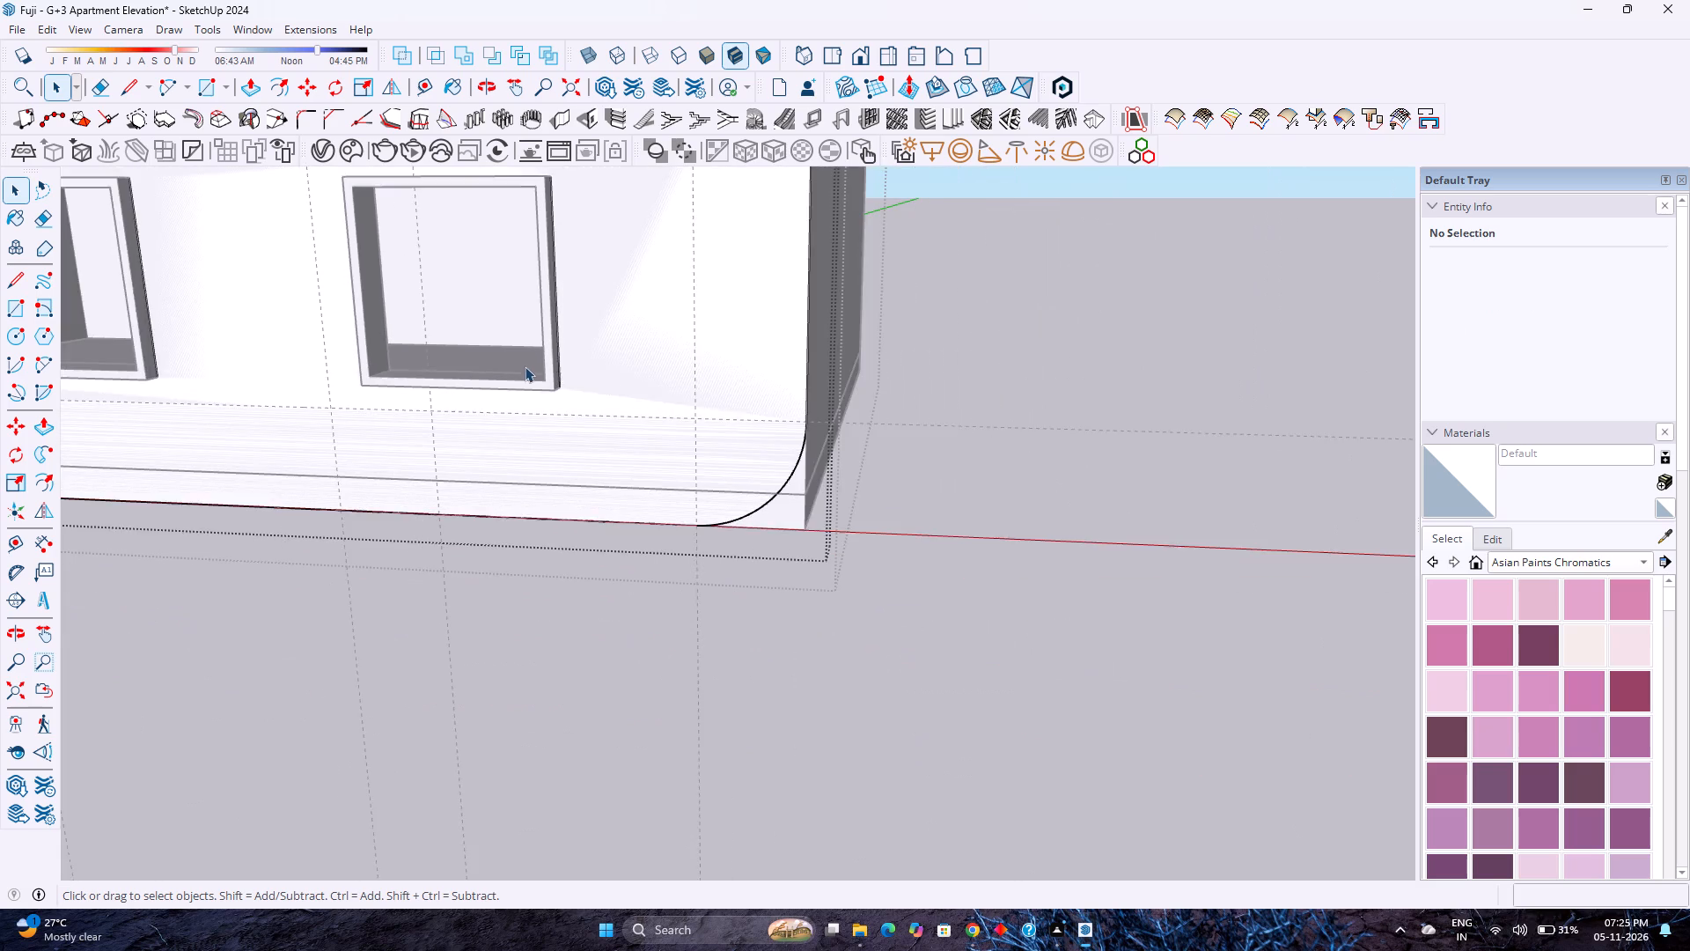
pyautogui.scroll(-3, 525, 366)
pyautogui.keyDown('shift'); pyautogui.moveTo(526, 376); pyautogui.dragTo(606, 512, button='middle'); pyautogui.keyUp('shift')
pyautogui.click(852, 549)
# Save the model.
pyautogui.keyDown('shift'); pyautogui.moveTo(700, 456); pyautogui.dragTo(745, 581, button='middle'); pyautogui.keyUp('shift')
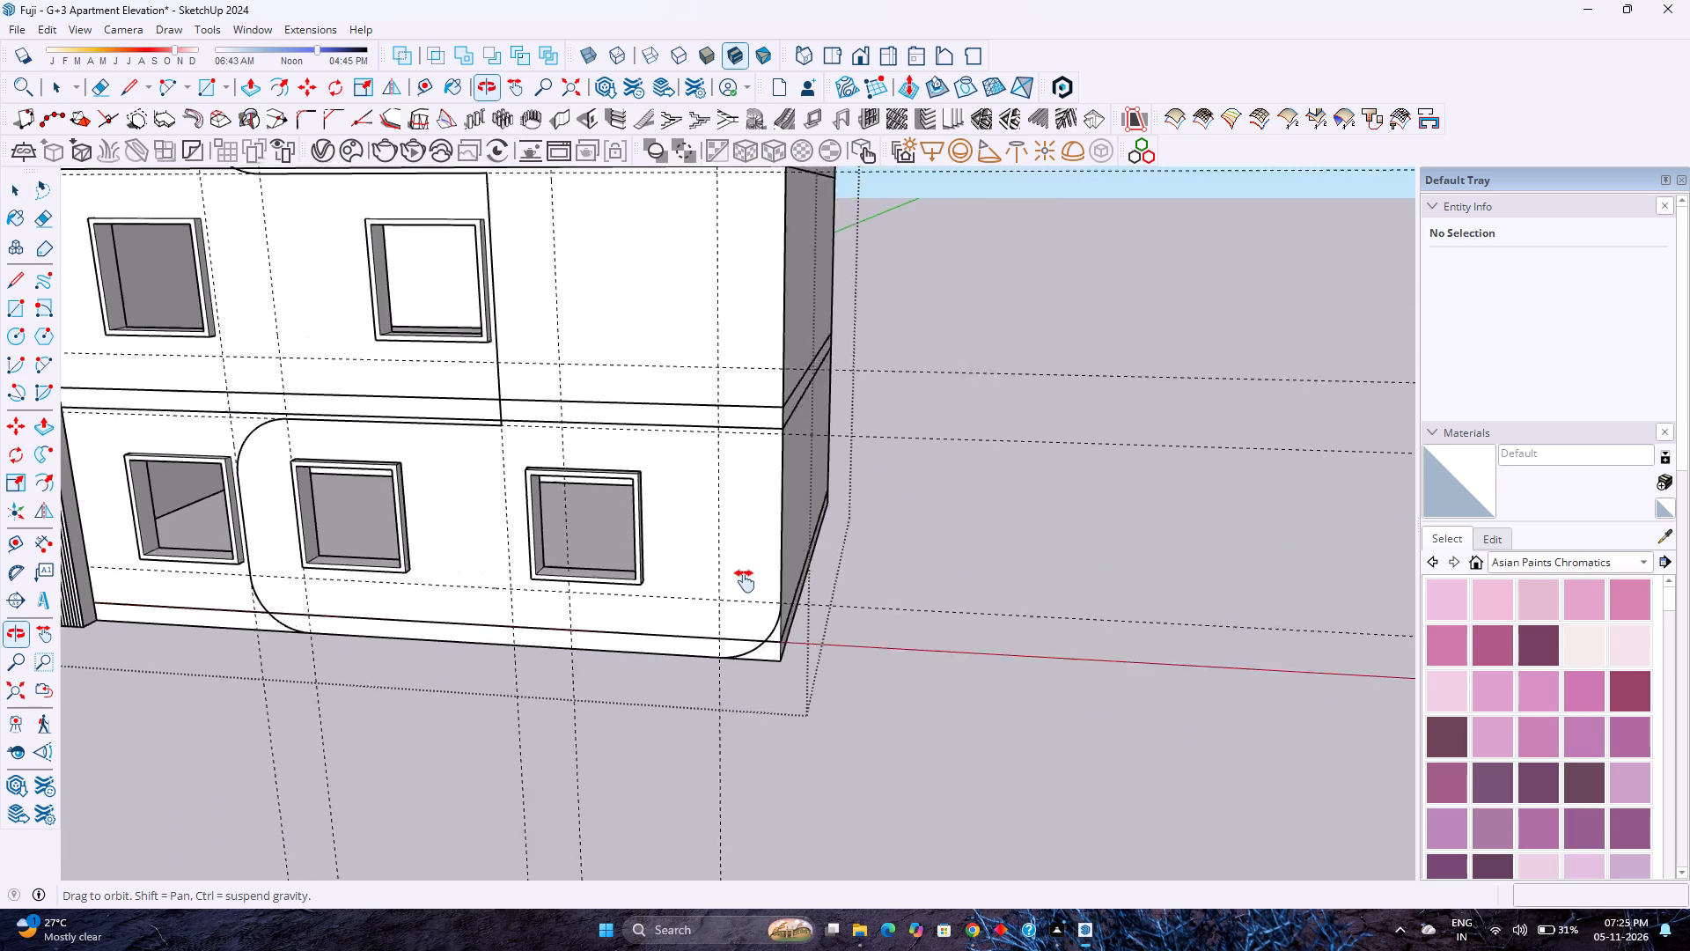
pyautogui.keyDown('shift'); pyautogui.moveTo(745, 581); pyautogui.dragTo(747, 586, button='middle'); pyautogui.keyUp('shift')
pyautogui.hotkey('ctrl', 's')
# Delete all the construction guides from the model.
pyautogui.scroll(-8, 675, 507)
pyautogui.keyDown('shift'); pyautogui.moveTo(694, 512); pyautogui.dragTo(760, 602, button='middle'); pyautogui.keyUp('shift')
pyautogui.moveTo(705, 636); pyautogui.dragTo(539, 538, button='middle')
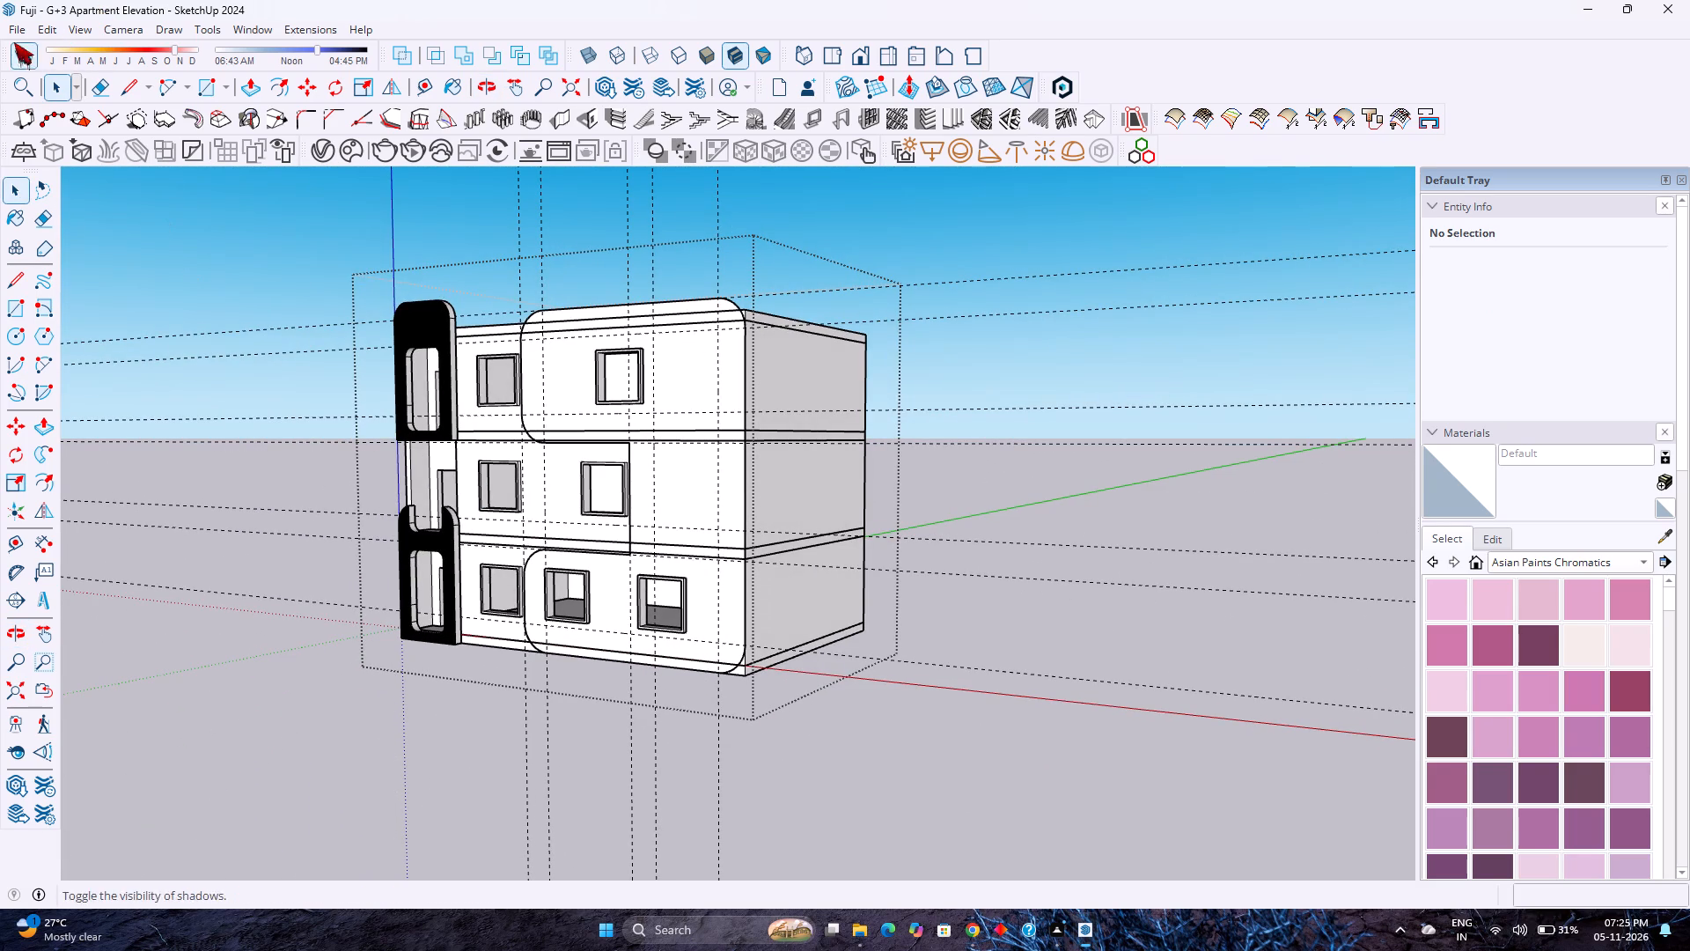
pyautogui.click(45, 29)
pyautogui.click(121, 198)
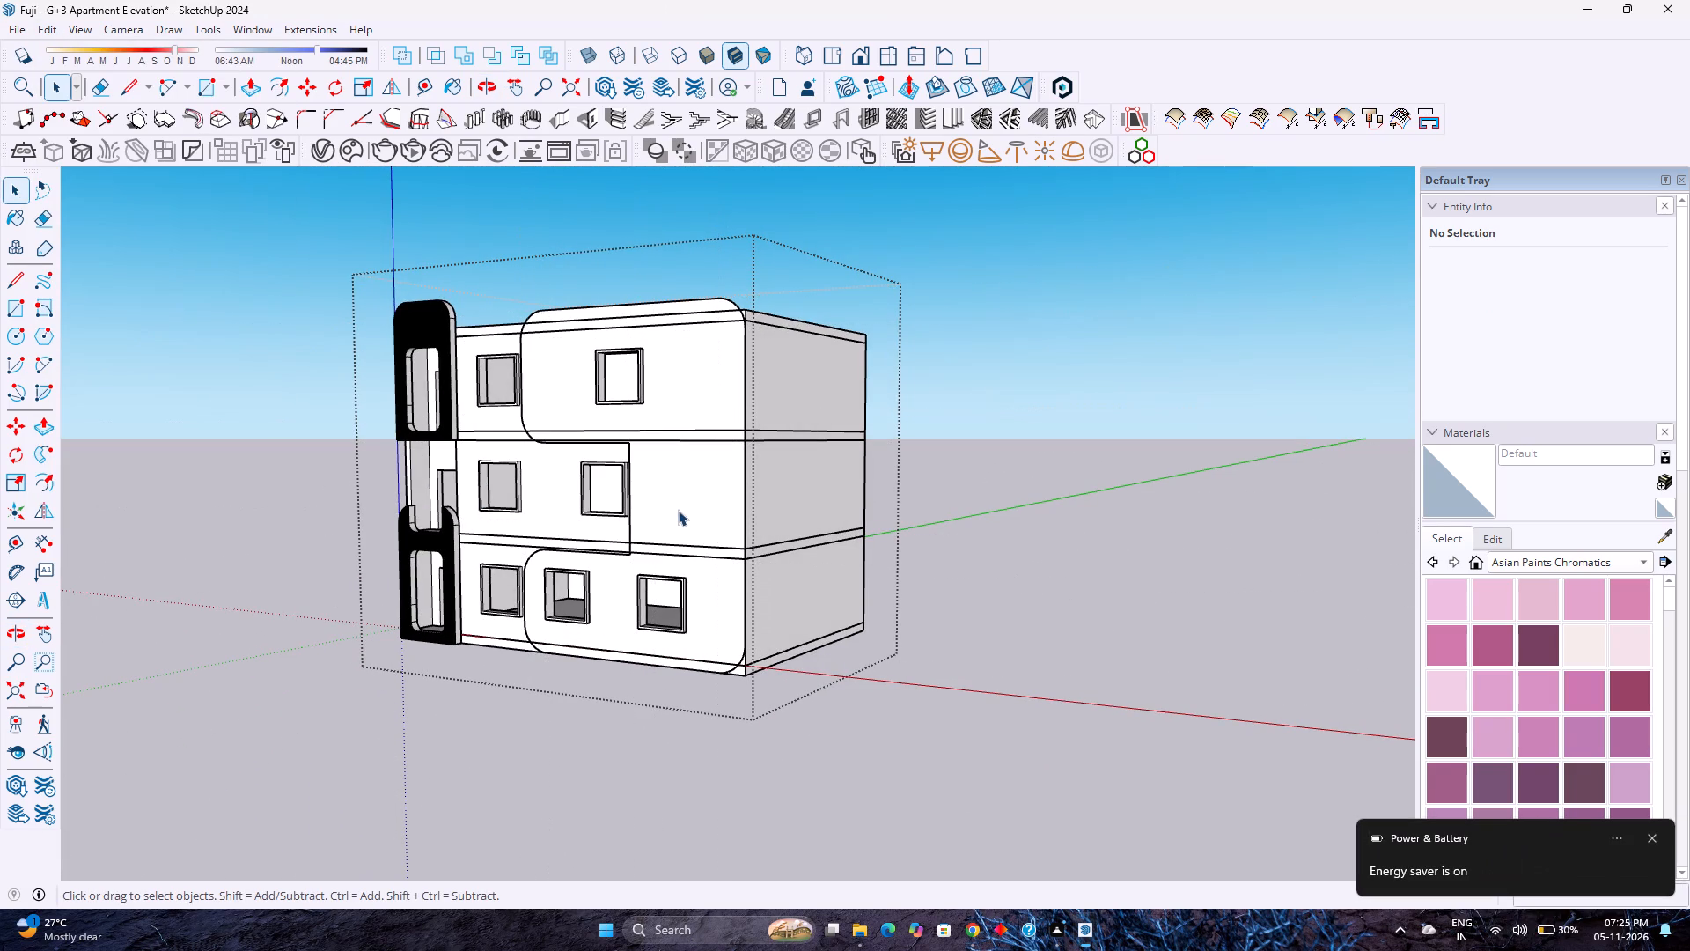
# Examine the front facade, its window openings and the square inner edge of the notch around the middle-floor window.
pyautogui.scroll(4, 717, 515)
pyautogui.moveTo(717, 516); pyautogui.dragTo(743, 516, button='middle')
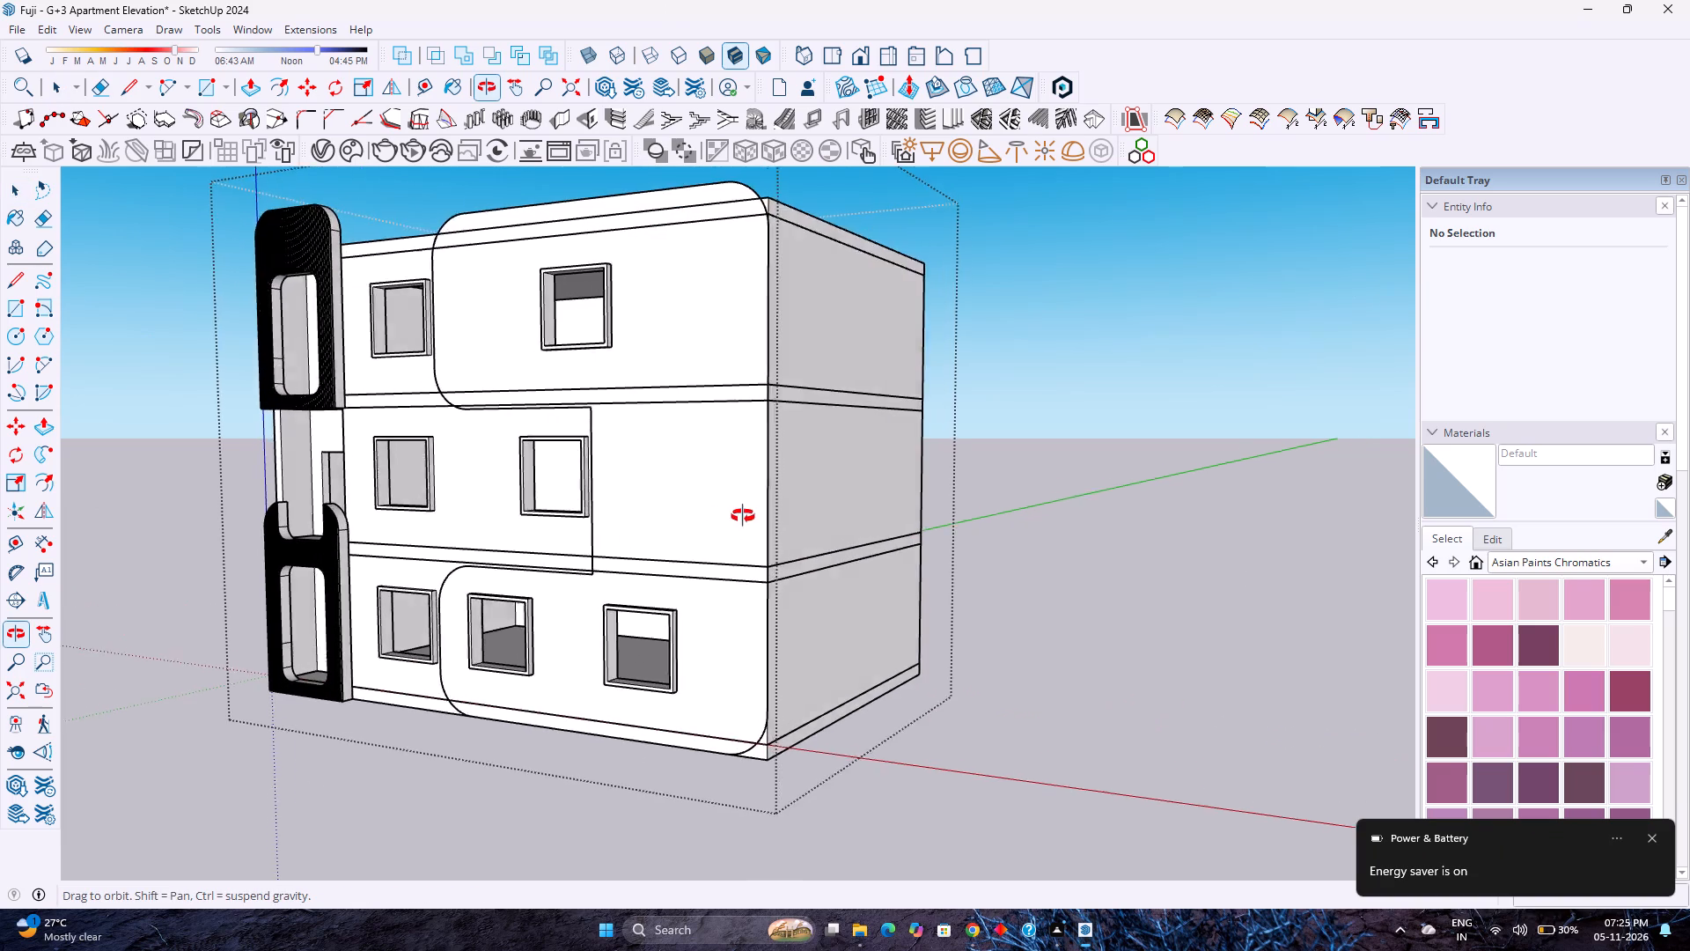
pyautogui.moveTo(743, 516); pyautogui.dragTo(854, 524, button='middle')
pyautogui.middleClick(854, 524)
pyautogui.scroll(2, 602, 452)
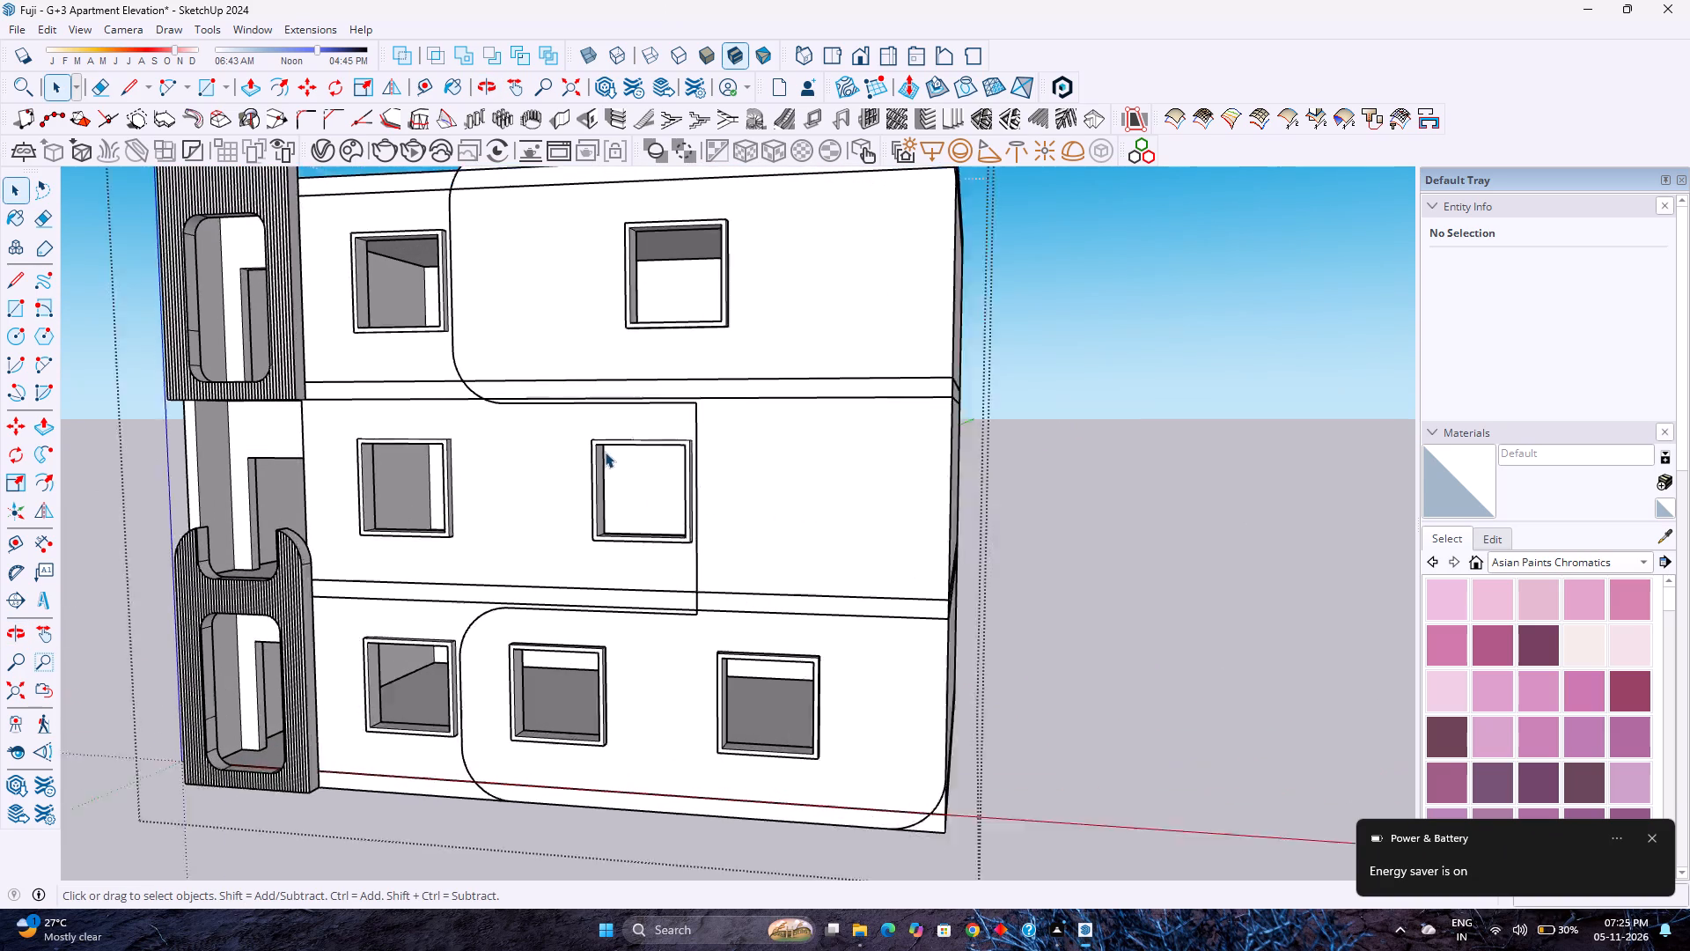
pyautogui.scroll(1, 605, 452)
pyautogui.scroll(4, 694, 402)
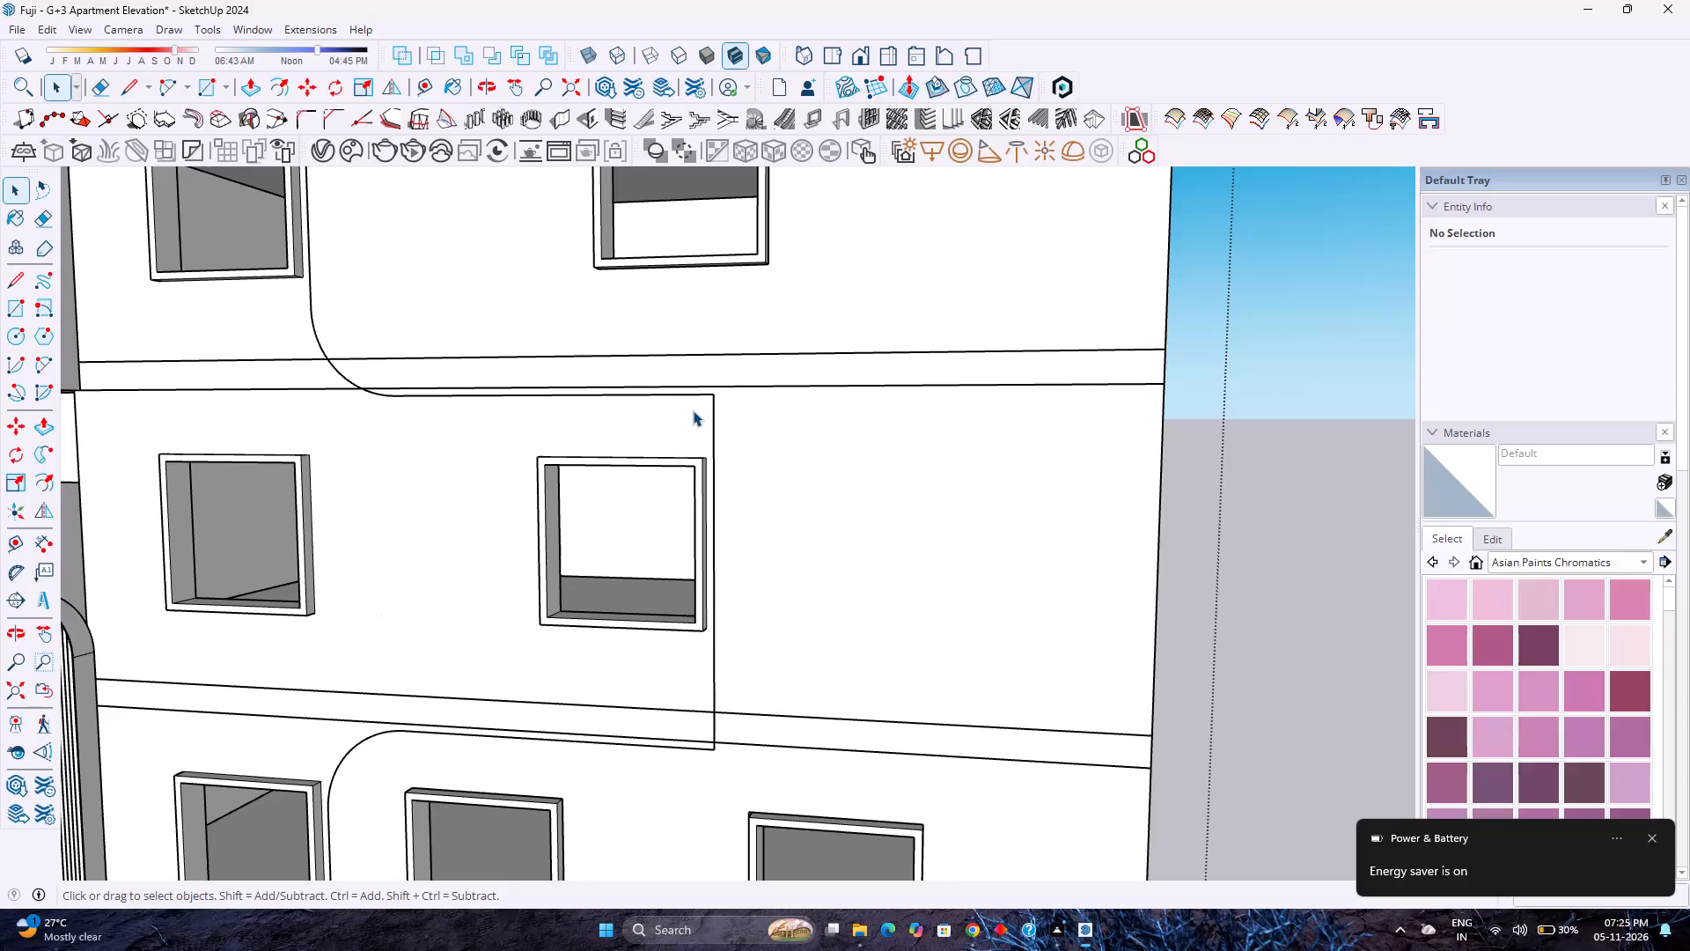
pyautogui.scroll(-5, 706, 334)
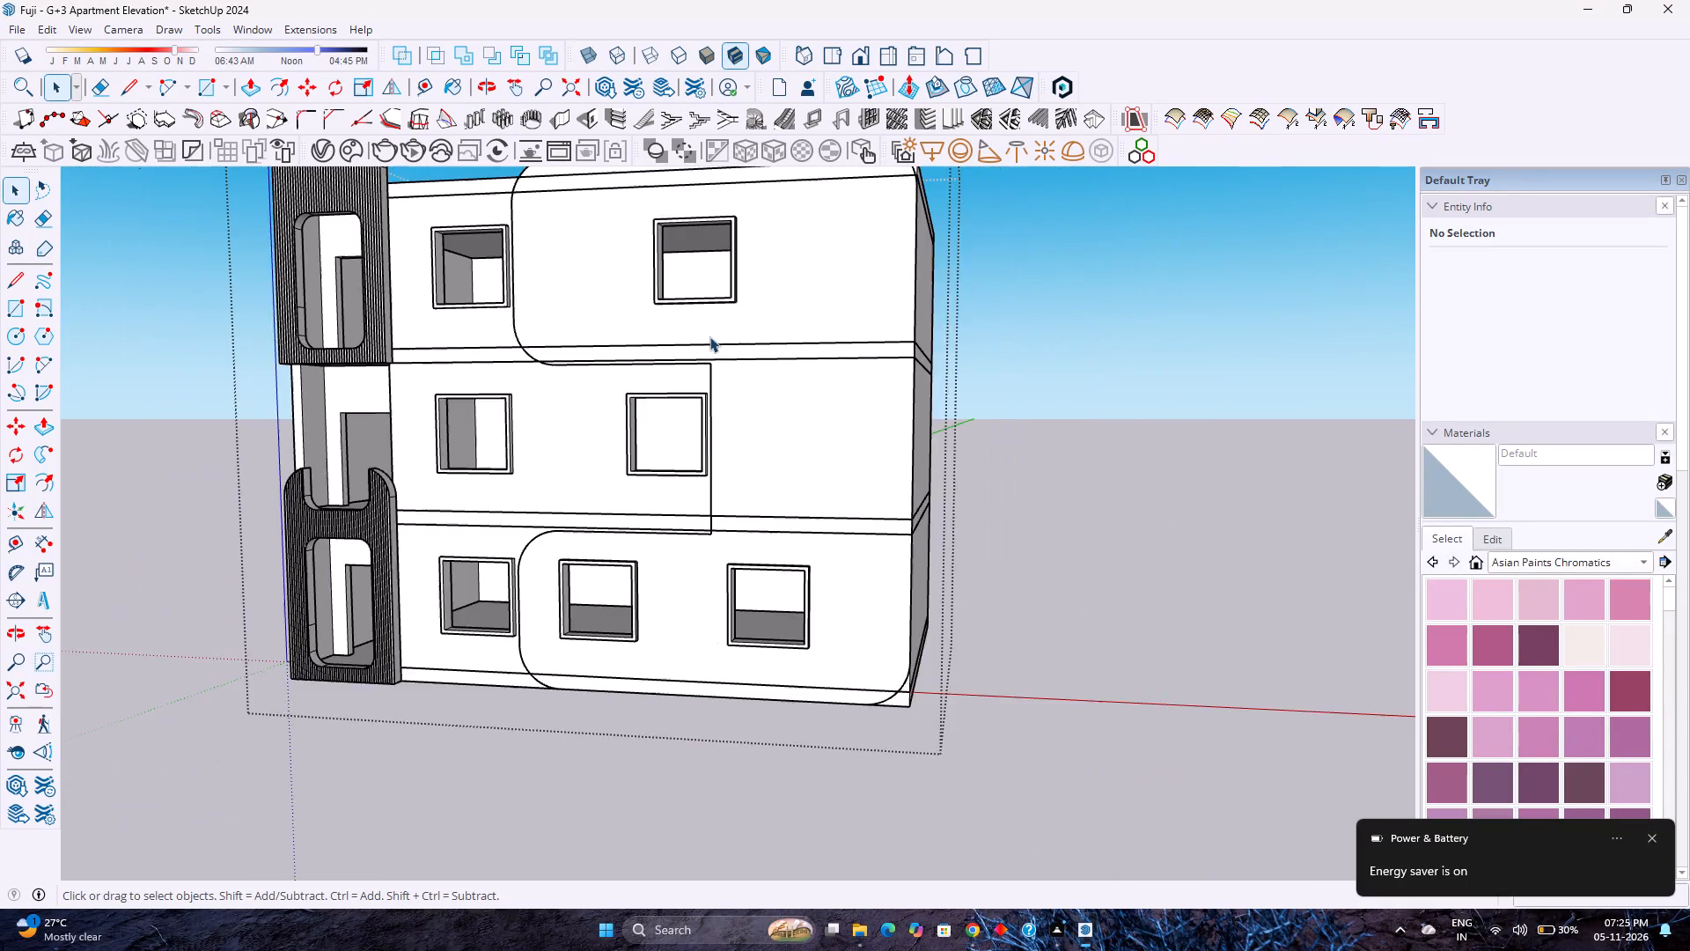
pyautogui.scroll(-5, 709, 336)
# Save the model again with the guides removed.
pyautogui.hotkey('ctrl', 's')
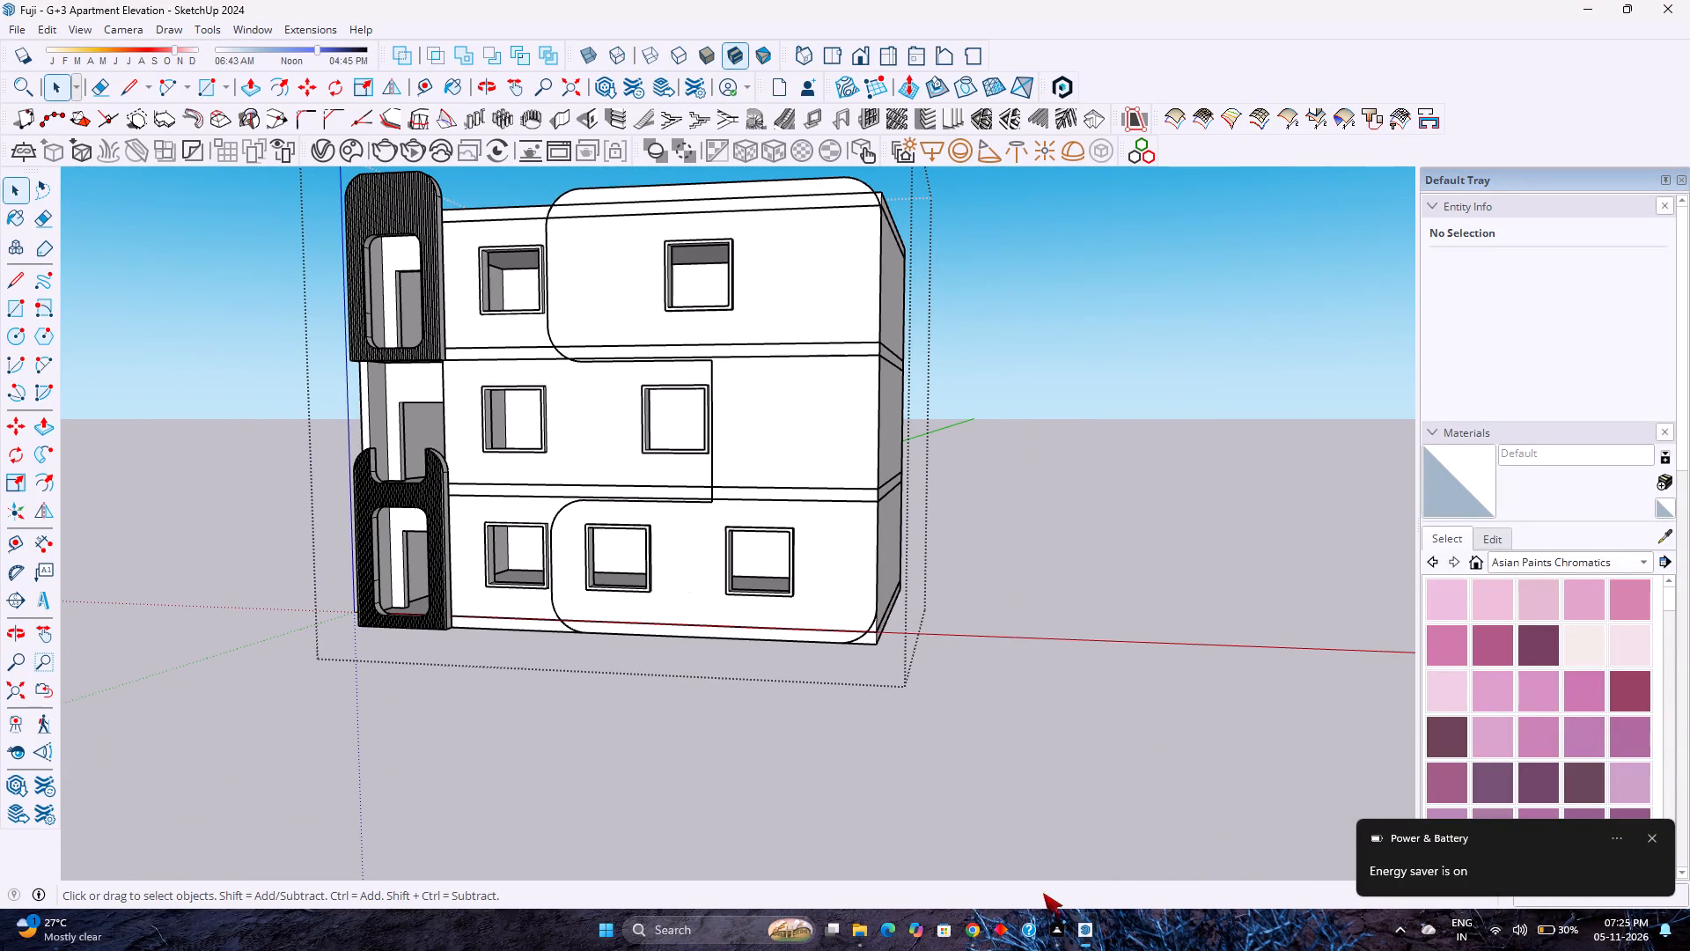
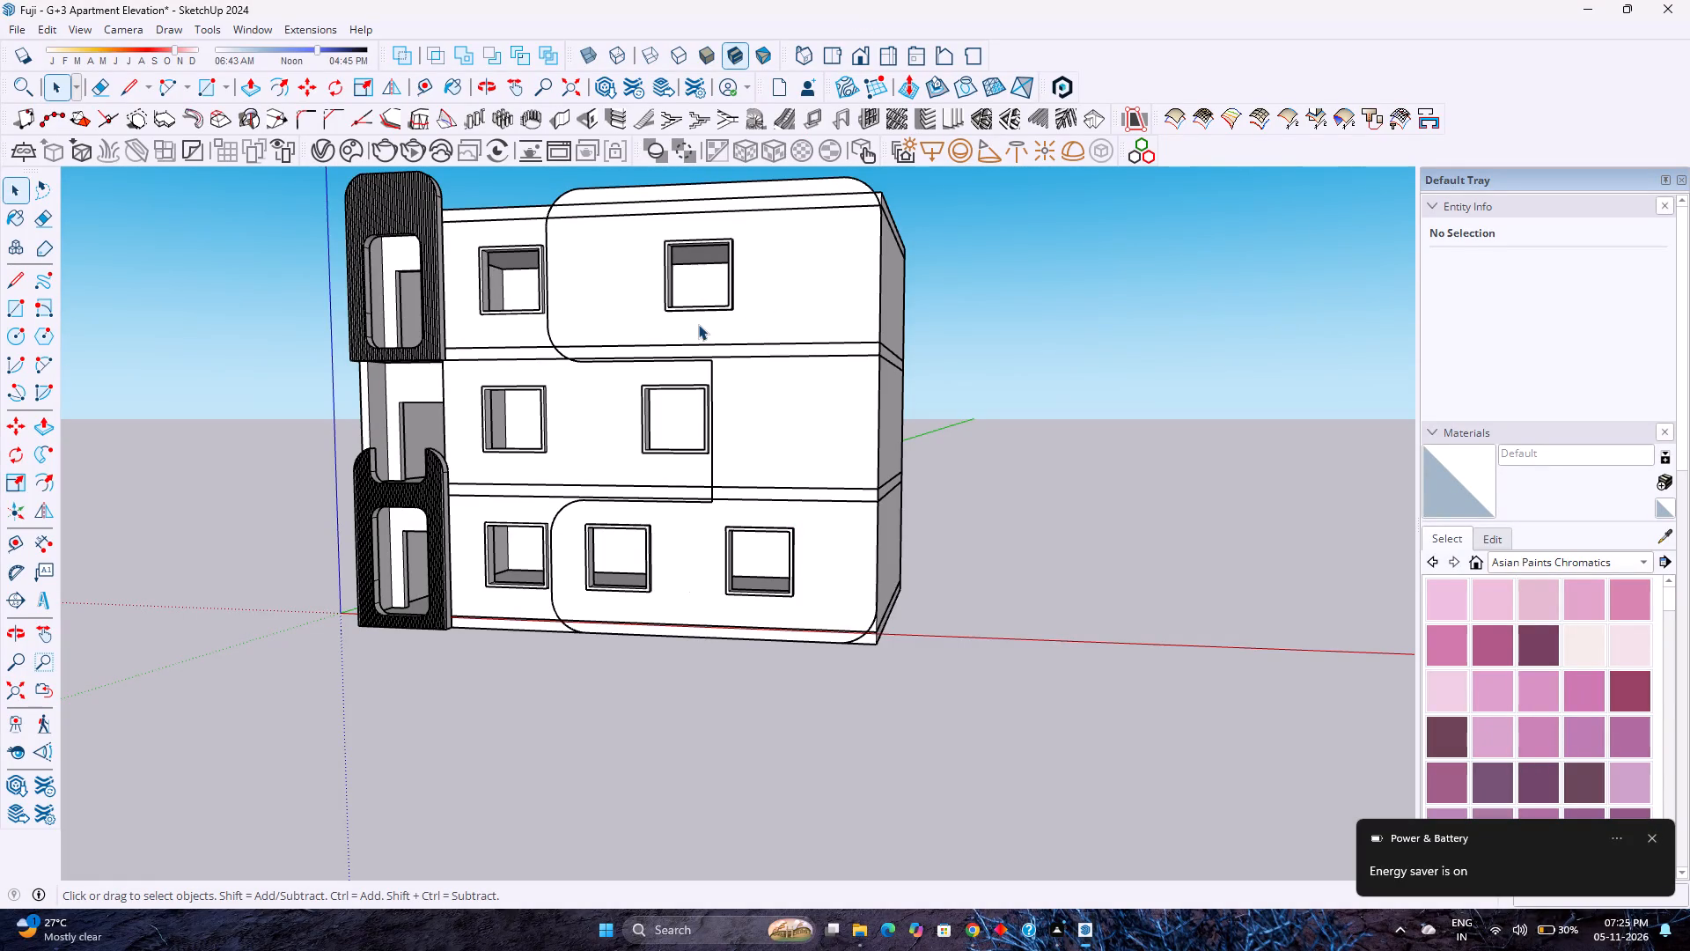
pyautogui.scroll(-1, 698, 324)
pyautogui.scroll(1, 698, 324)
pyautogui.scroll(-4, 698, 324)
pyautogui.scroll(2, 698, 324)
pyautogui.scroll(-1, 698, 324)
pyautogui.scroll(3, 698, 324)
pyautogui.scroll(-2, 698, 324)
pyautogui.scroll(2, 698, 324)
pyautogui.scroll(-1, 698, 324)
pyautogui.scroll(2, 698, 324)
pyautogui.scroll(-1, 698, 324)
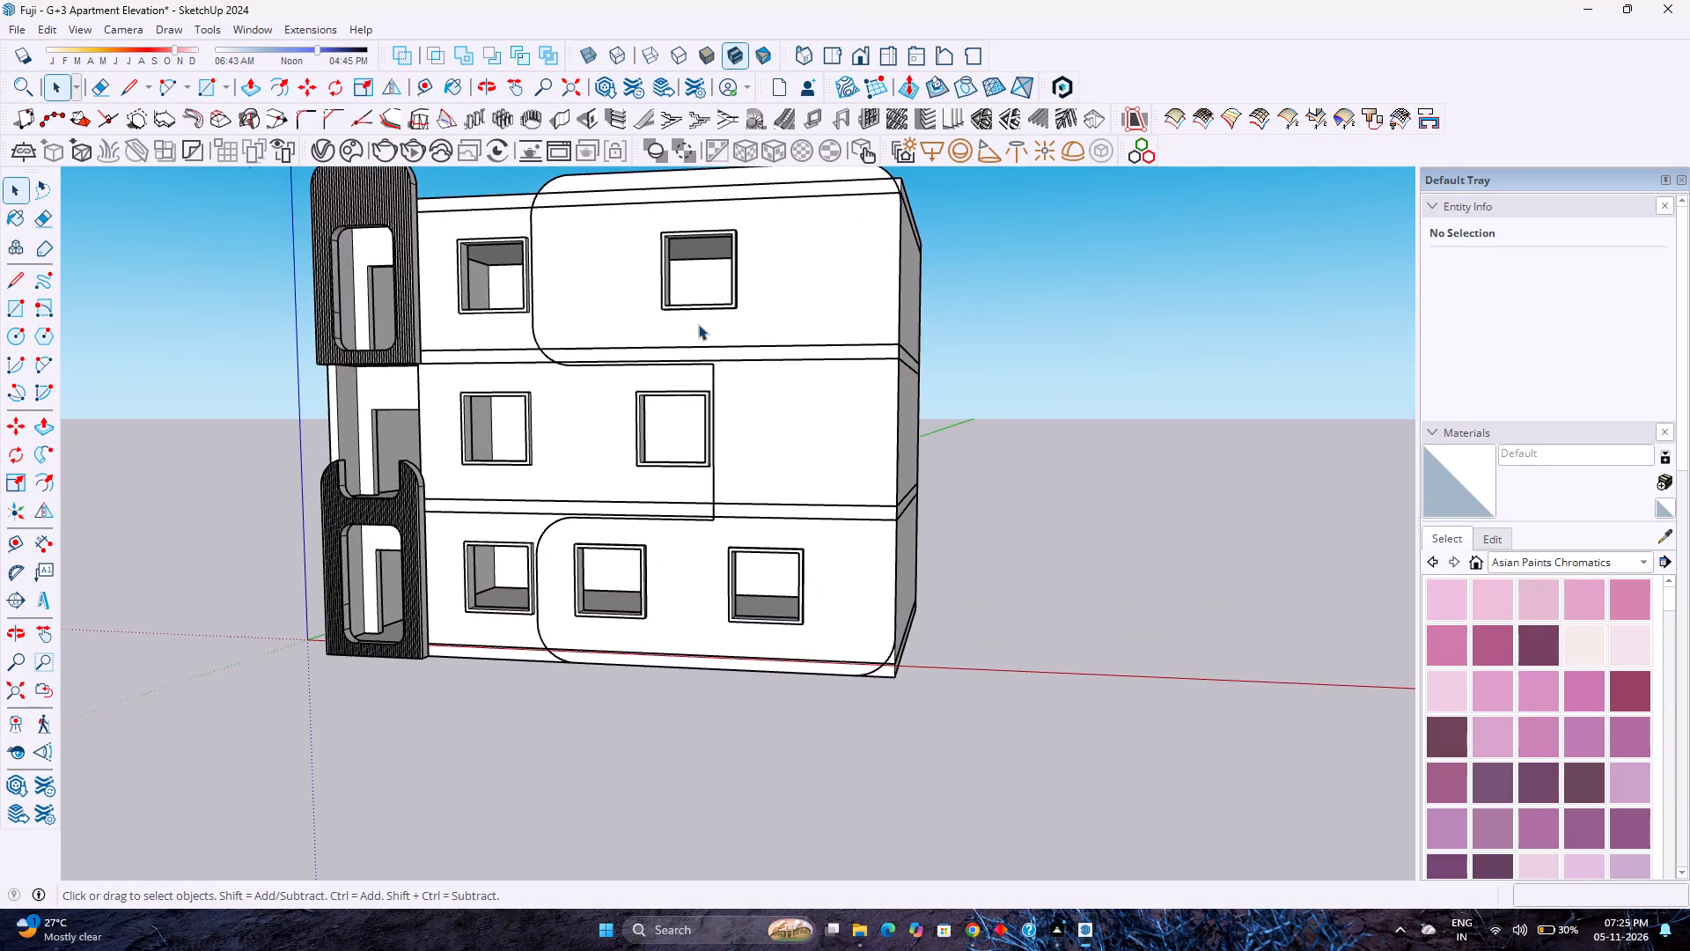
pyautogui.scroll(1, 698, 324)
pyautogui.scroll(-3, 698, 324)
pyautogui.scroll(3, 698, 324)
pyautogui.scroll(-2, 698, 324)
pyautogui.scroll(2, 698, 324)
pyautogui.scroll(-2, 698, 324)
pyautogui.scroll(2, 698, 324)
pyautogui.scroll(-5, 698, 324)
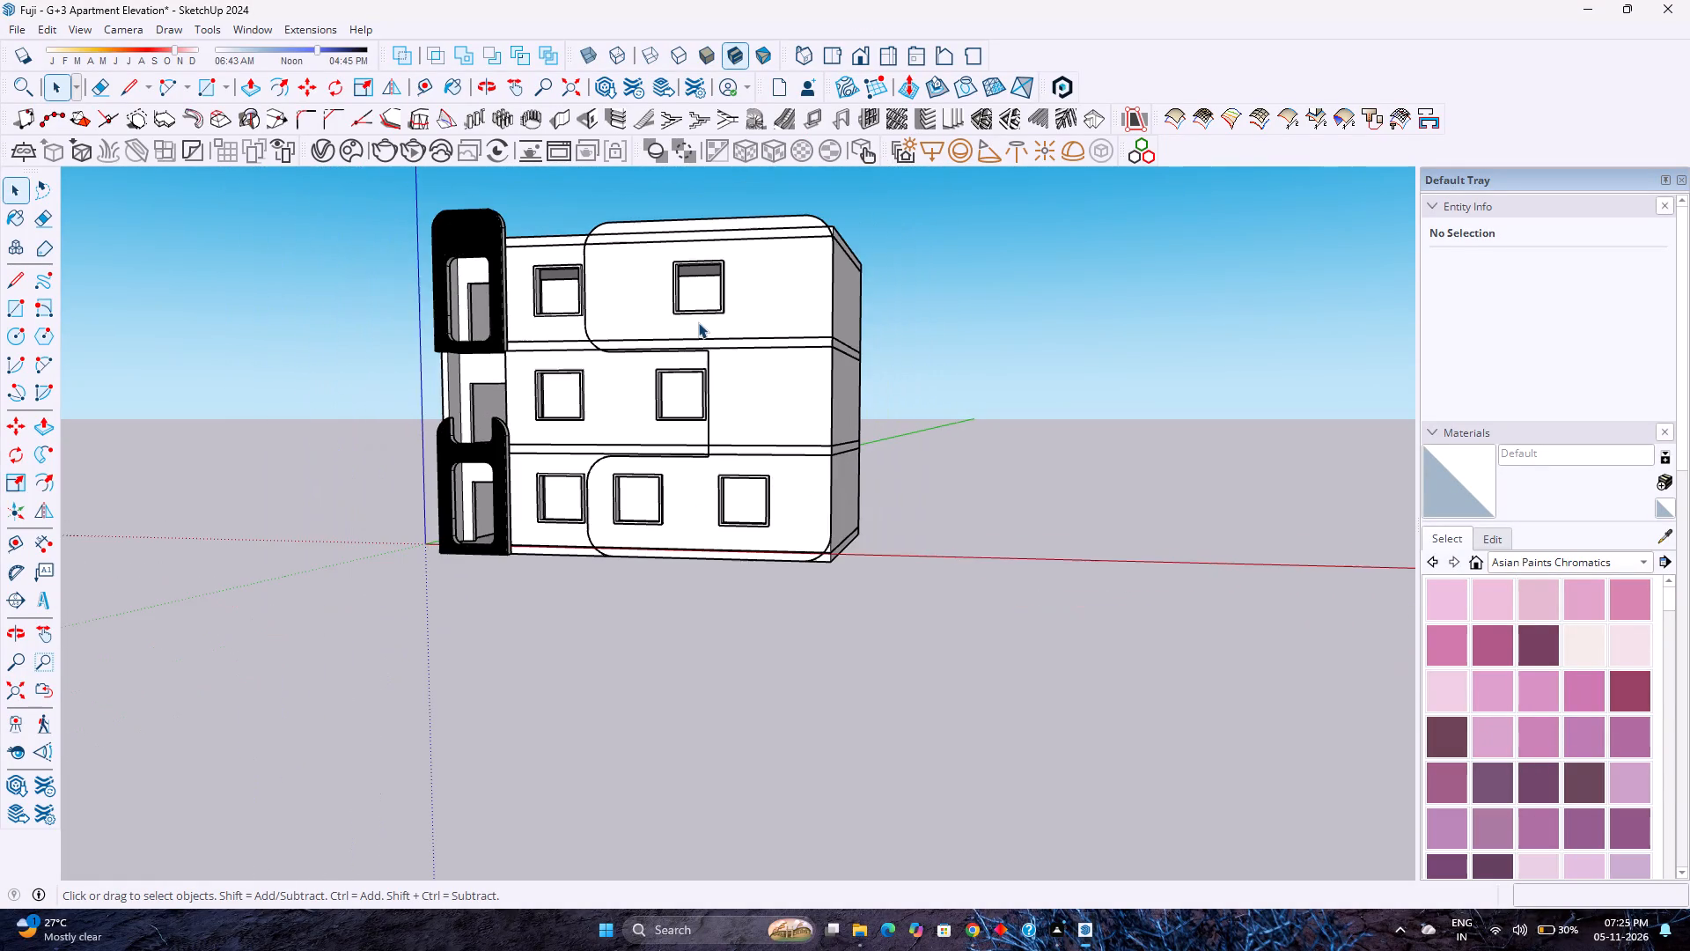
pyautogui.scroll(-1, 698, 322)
# Open the roof slab group for editing and offset its top face outline 6 inches inward for a parapet.
pyautogui.moveTo(698, 323); pyautogui.dragTo(535, 522, button='middle')
pyautogui.scroll(4, 657, 324)
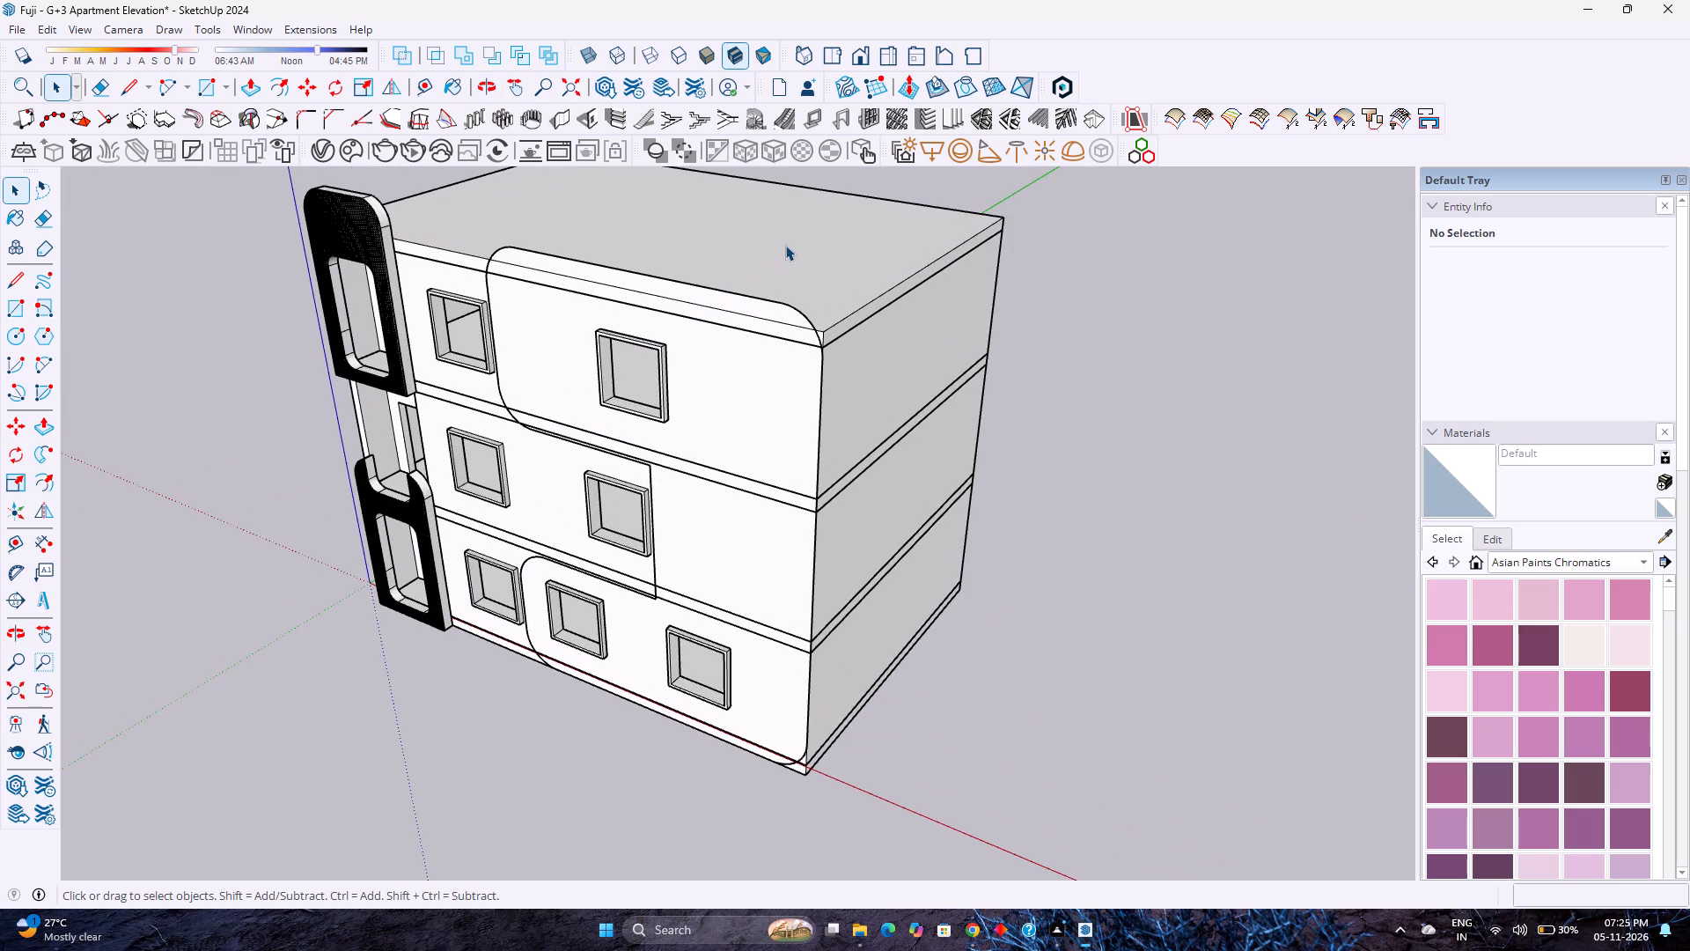
pyautogui.click(785, 244)
pyautogui.scroll(3, 785, 244)
pyautogui.doubleClick(800, 272)
pyautogui.scroll(1, 803, 279)
pyautogui.scroll(1, 876, 304)
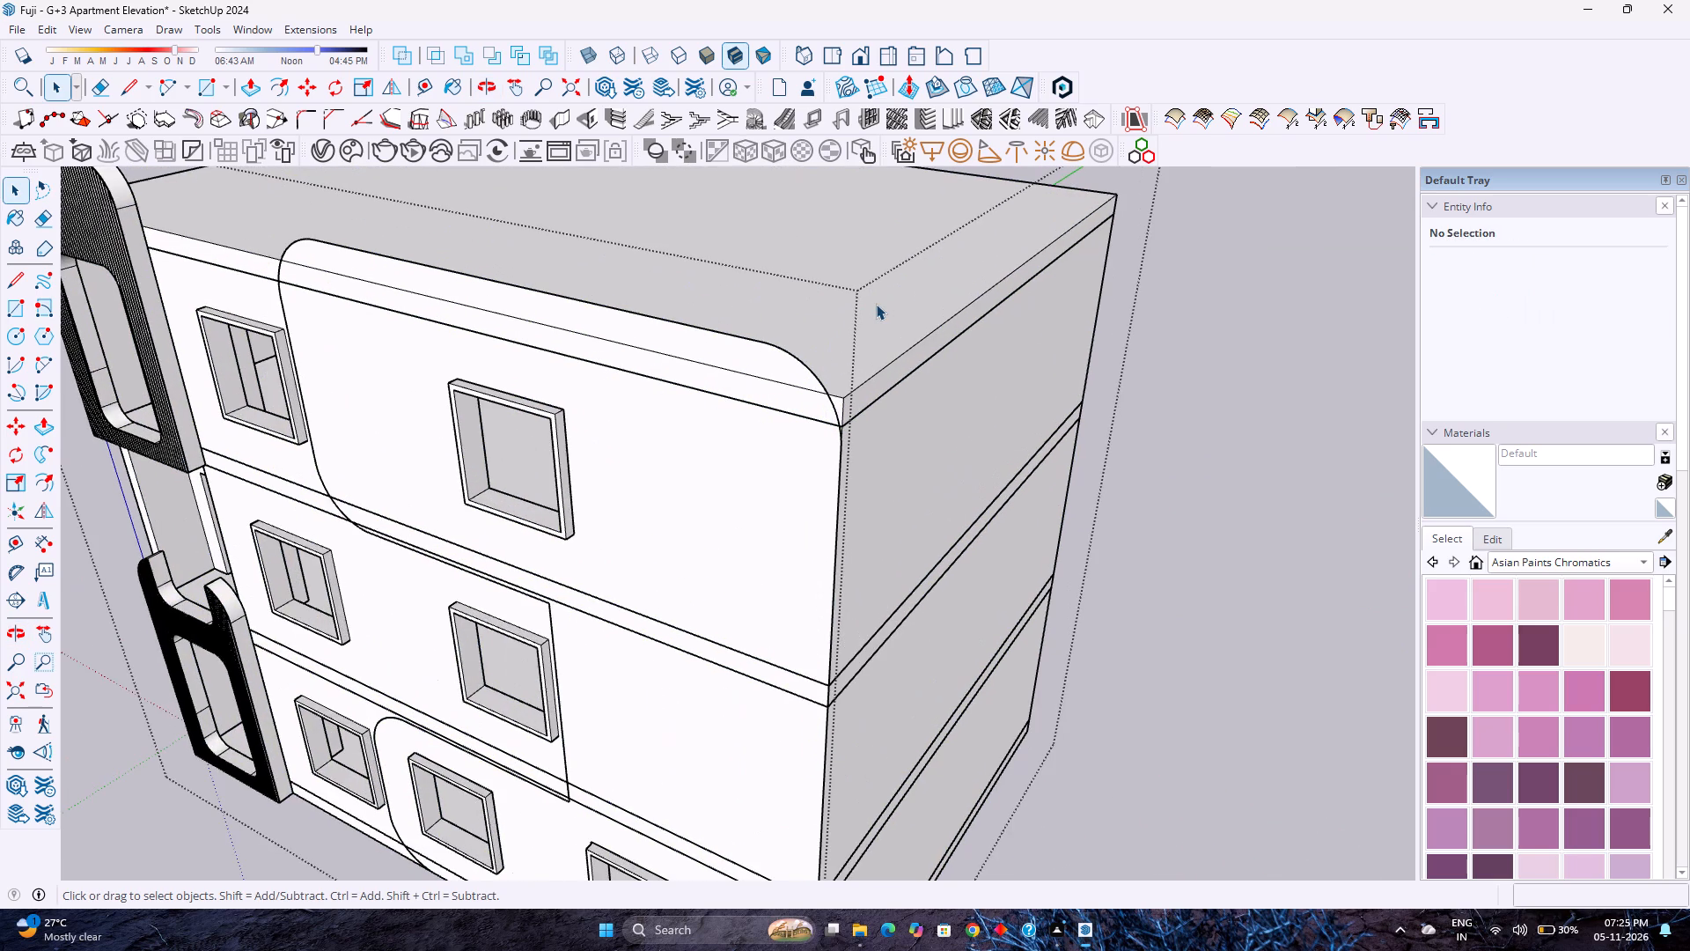
pyautogui.doubleClick(876, 304)
pyautogui.scroll(2, 880, 304)
pyautogui.moveTo(874, 312); pyautogui.dragTo(731, 422, button='middle')
pyautogui.click(742, 359)
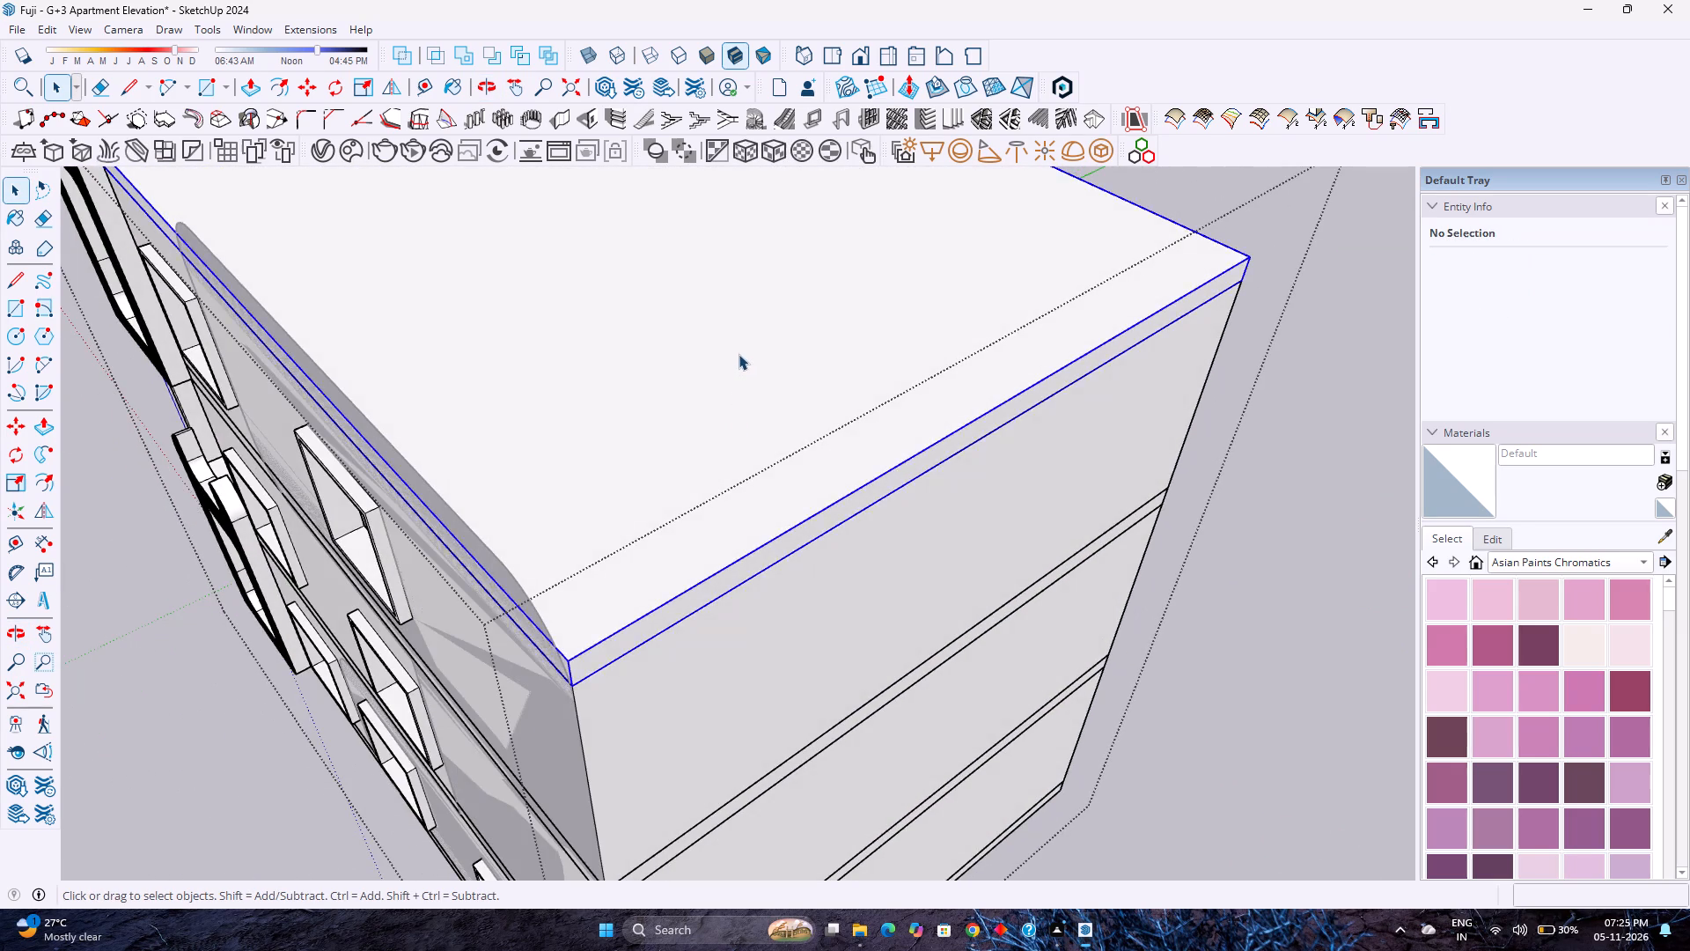
pyautogui.scroll(-2, 738, 354)
pyautogui.doubleClick(736, 354)
pyautogui.keyDown('shift'); pyautogui.moveTo(703, 344); pyautogui.dragTo(809, 699, button='middle'); pyautogui.keyUp('shift')
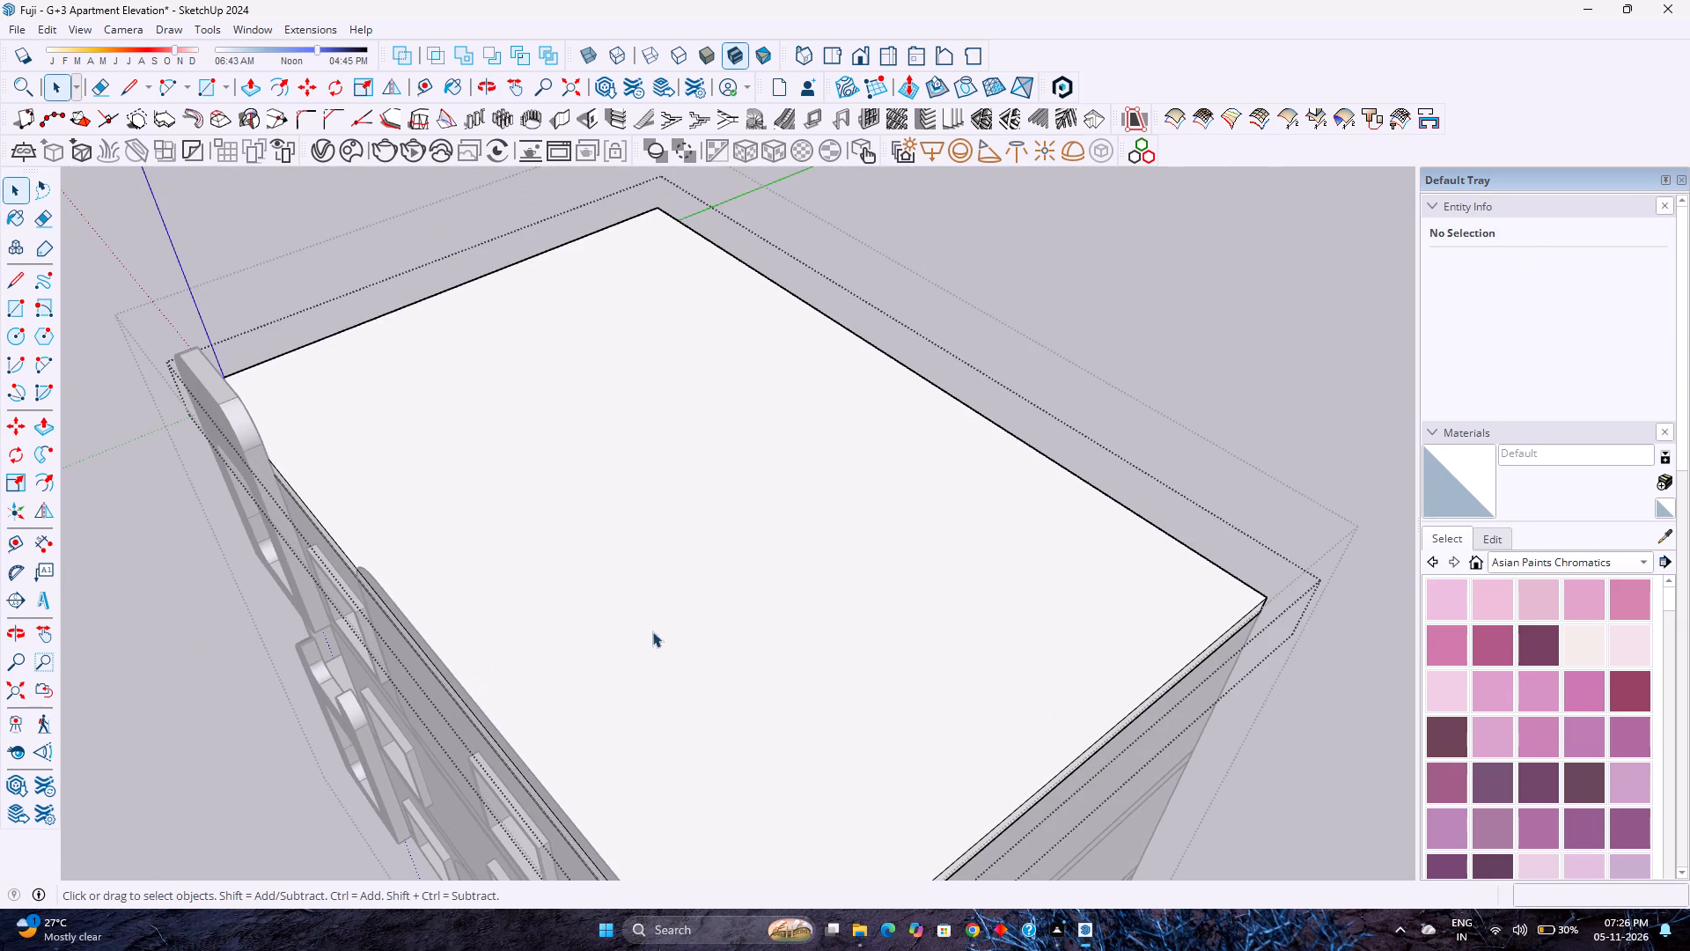
pyautogui.click(282, 88)
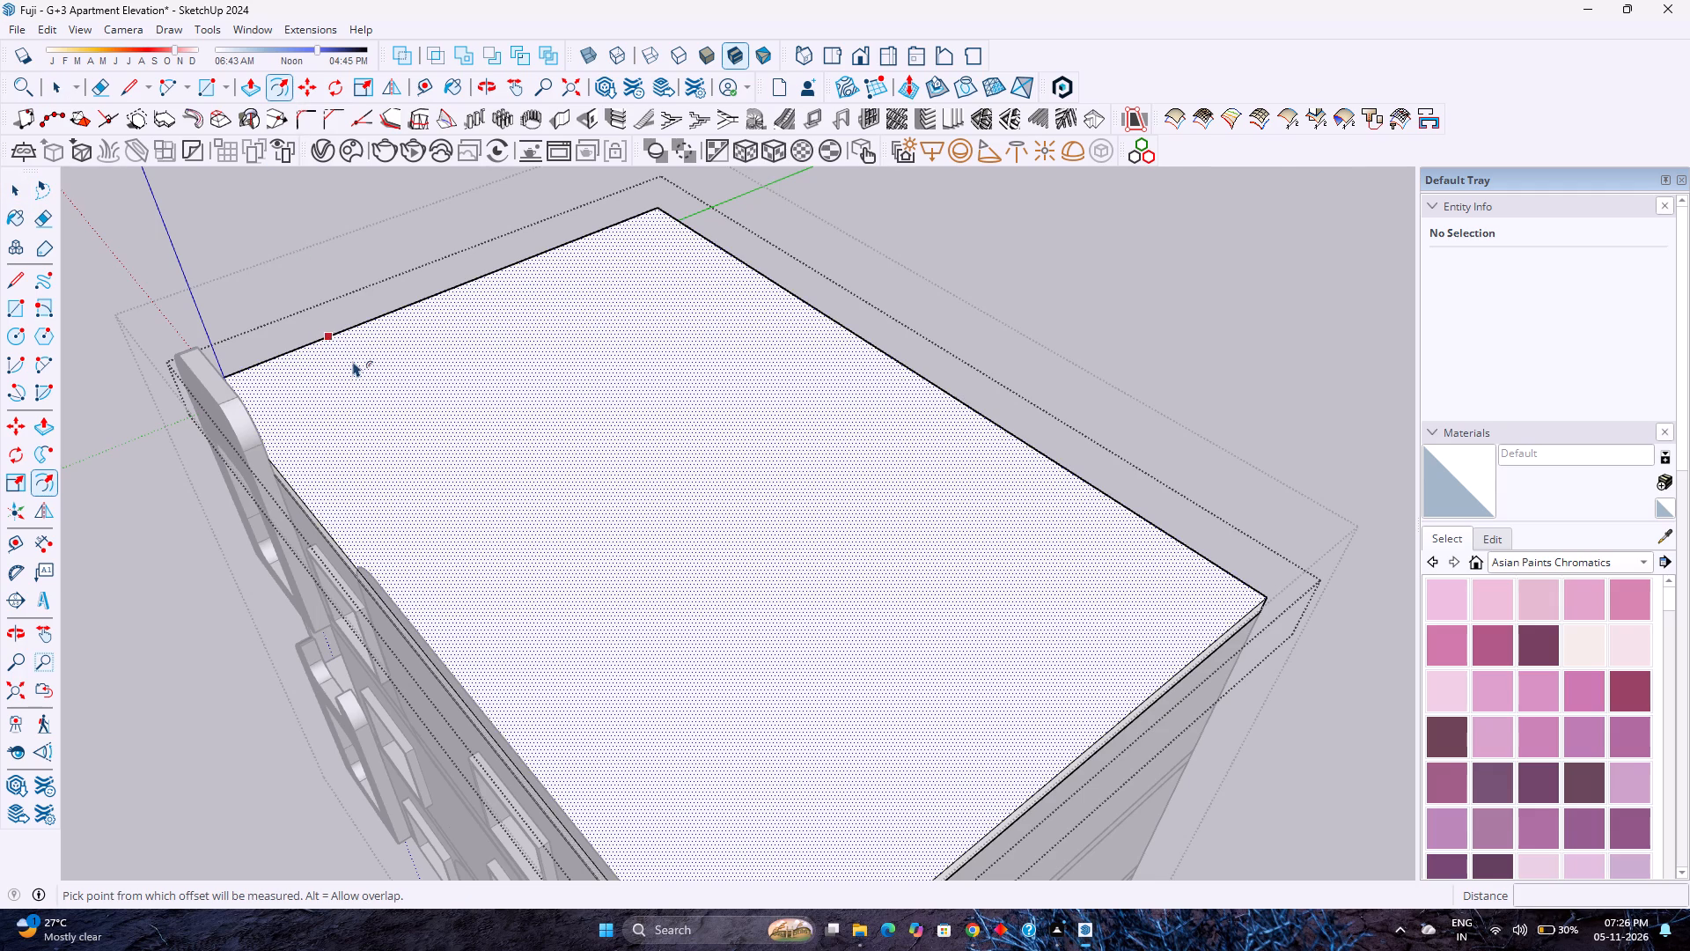
pyautogui.click(351, 357)
pyautogui.press('6')
pyautogui.press('Return')
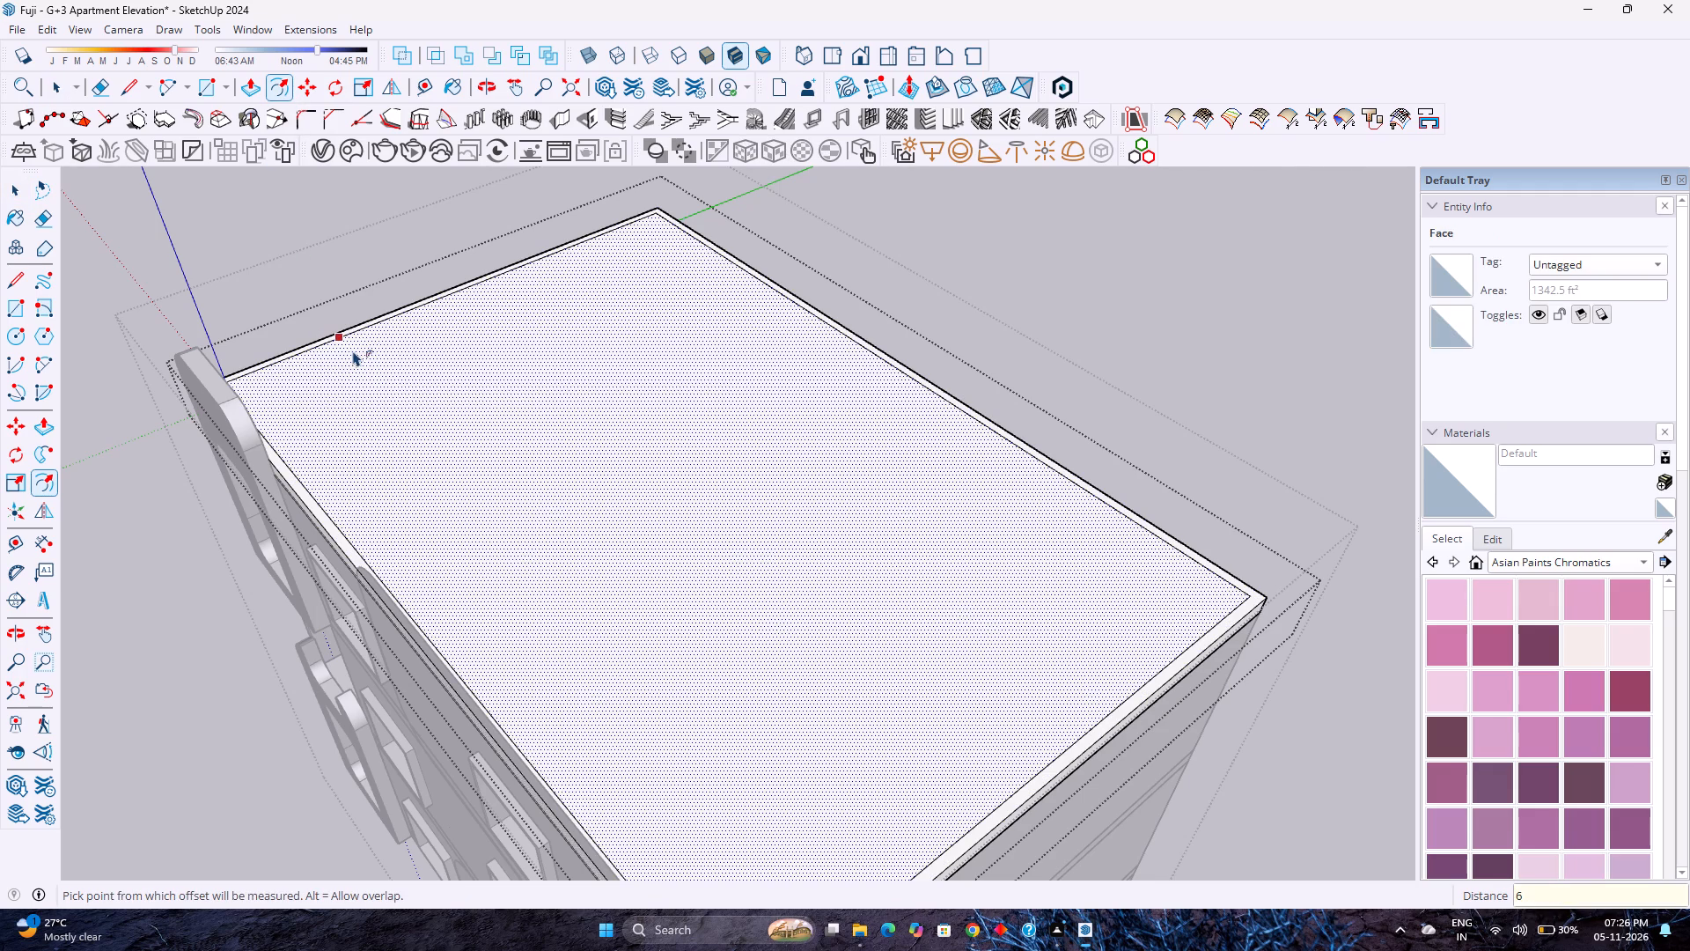
pyautogui.press('[')
# Push/Pull the 6-inch roof rim up to the top edge of the rounded facade panel to form the parapet, and leave the group.
pyautogui.press('p')
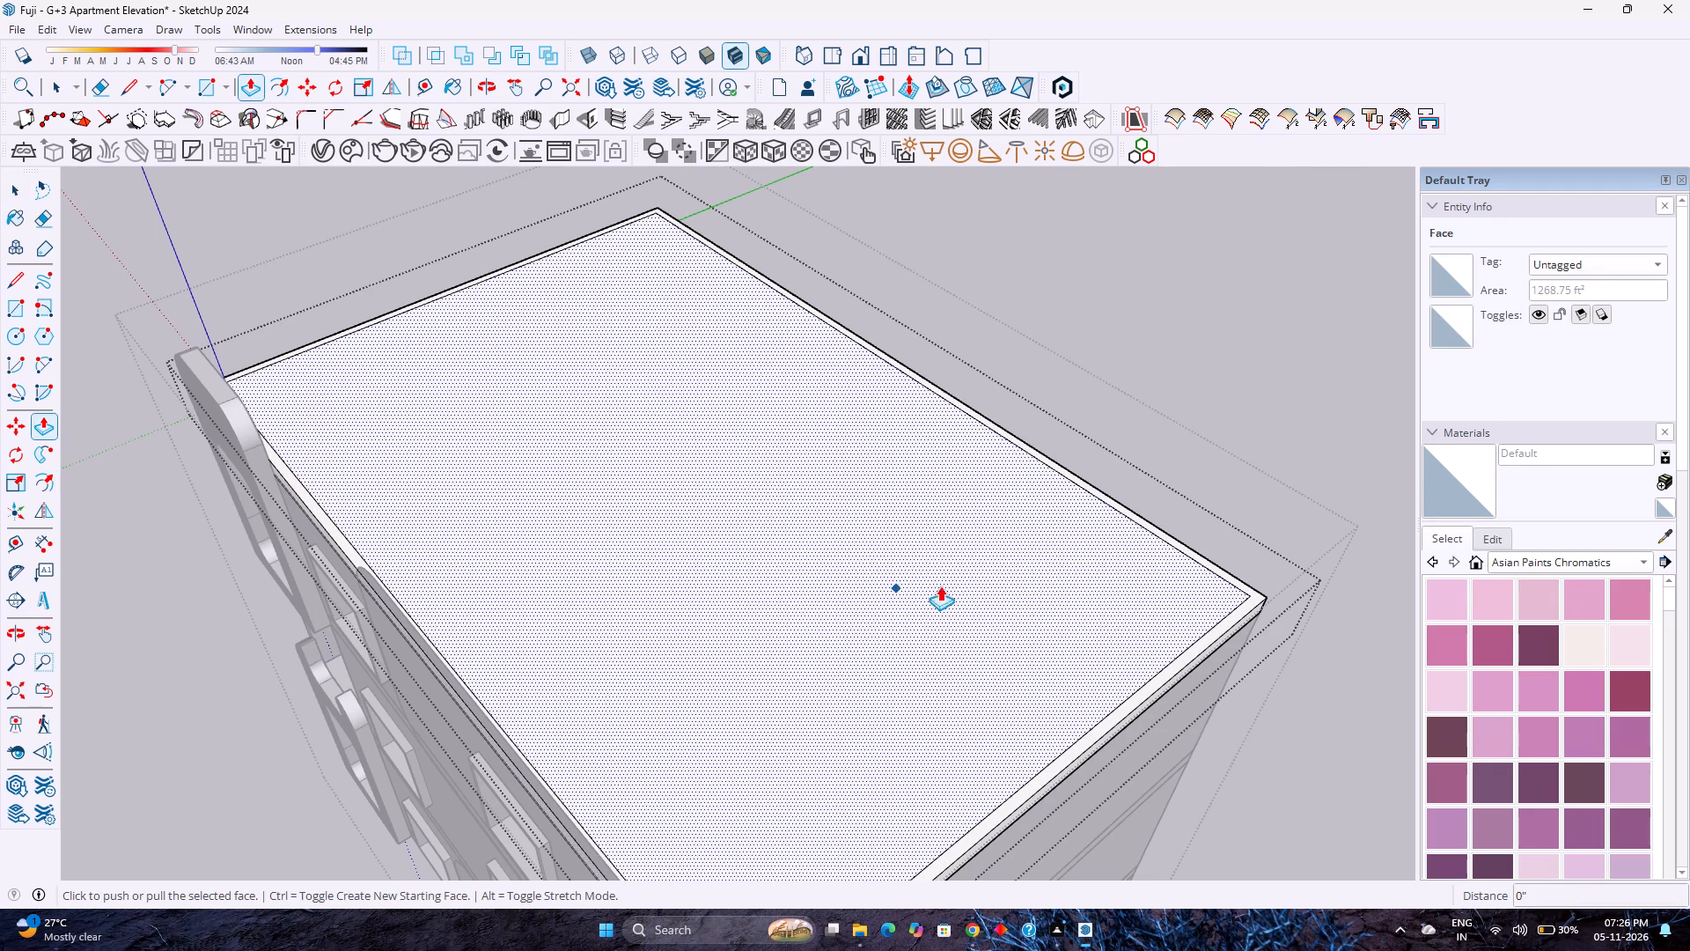
pyautogui.press('Escape')
pyautogui.click(1243, 608)
pyautogui.scroll(-4, 1188, 545)
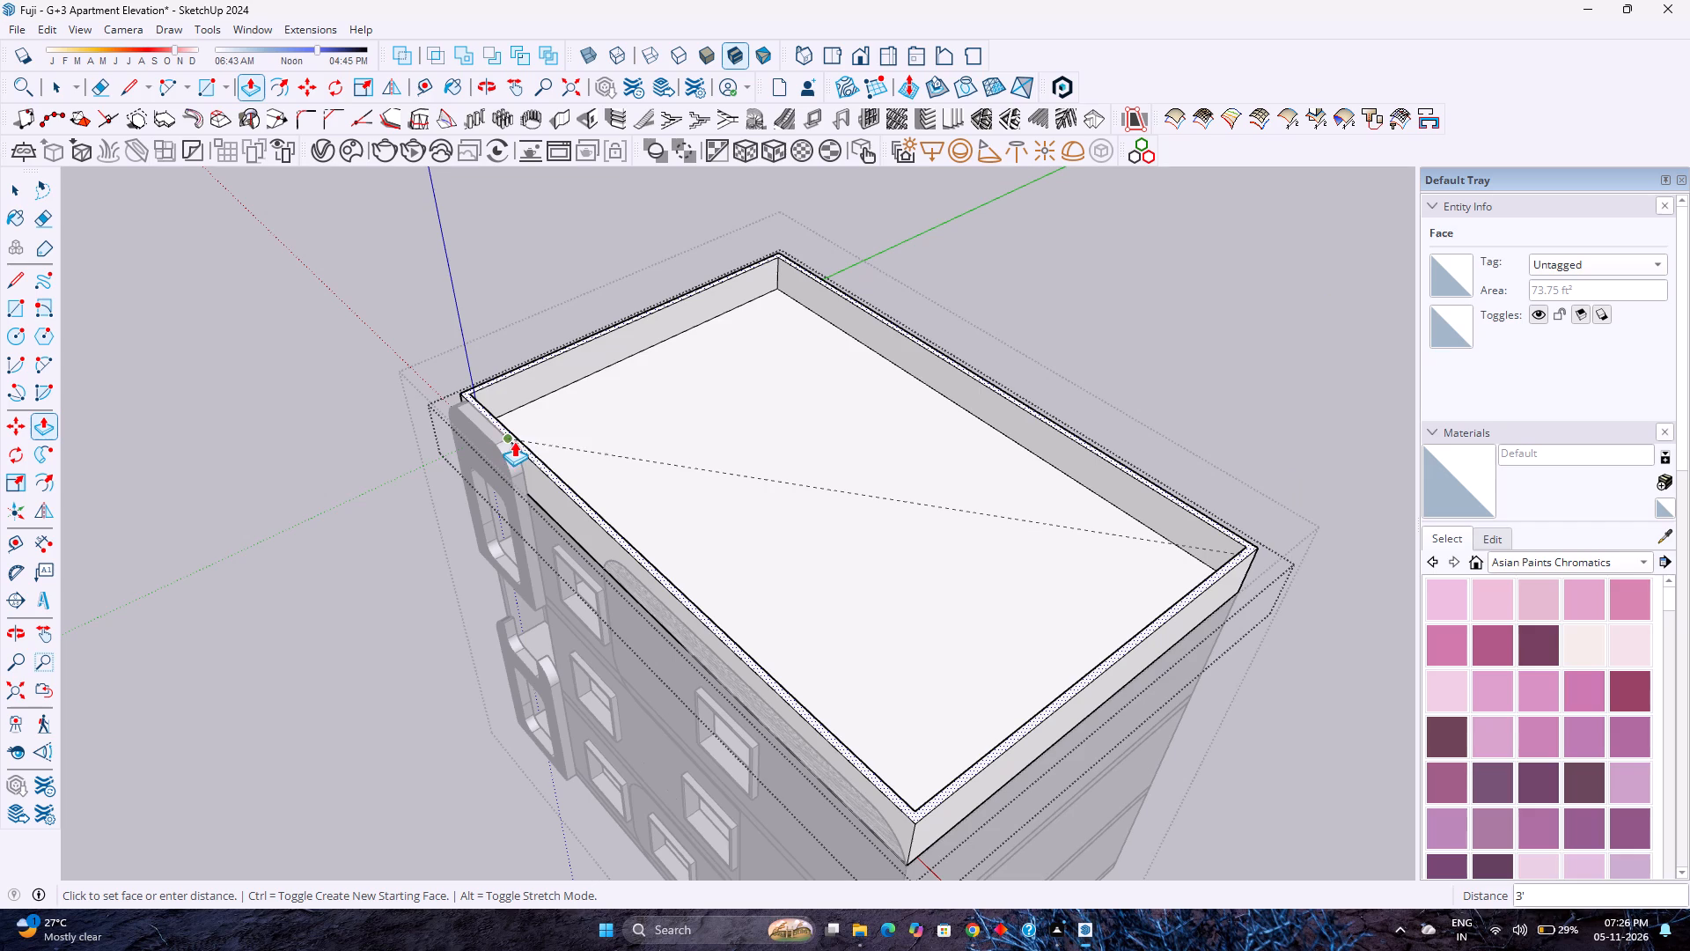
pyautogui.scroll(4, 635, 600)
pyautogui.moveTo(635, 602); pyautogui.dragTo(532, 512, button='middle')
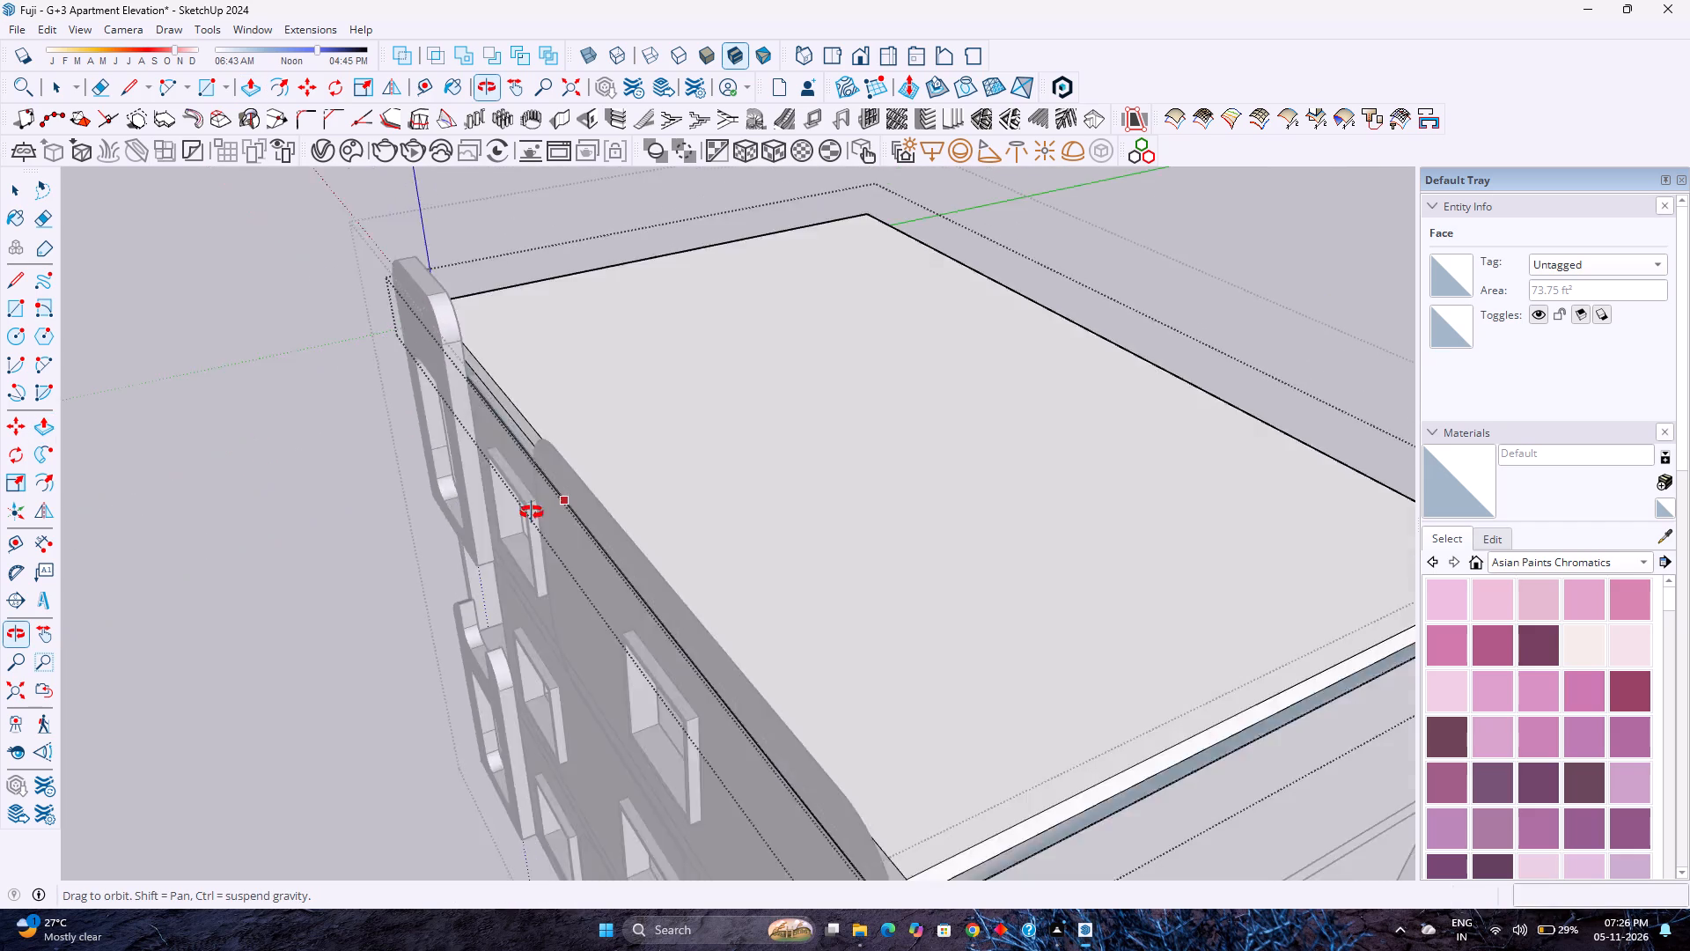
pyautogui.moveTo(532, 512); pyautogui.dragTo(441, 431, button='middle')
pyautogui.scroll(3, 559, 603)
pyautogui.moveTo(558, 603); pyautogui.dragTo(677, 493, button='middle')
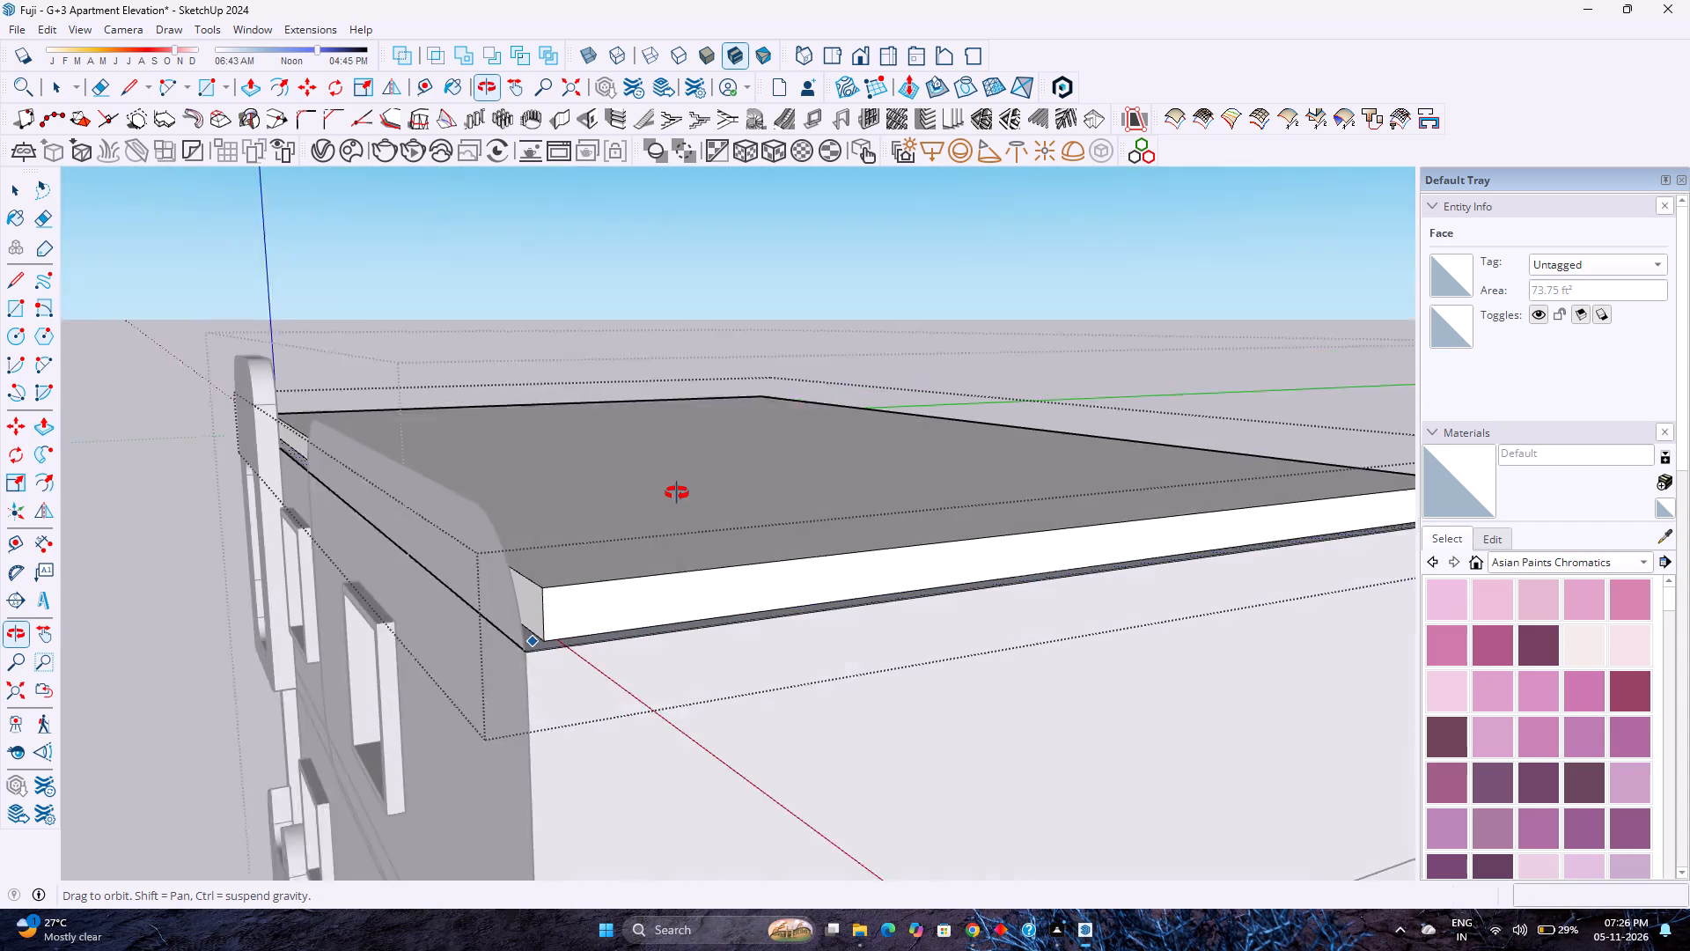
pyautogui.moveTo(677, 493); pyautogui.dragTo(682, 490, button='middle')
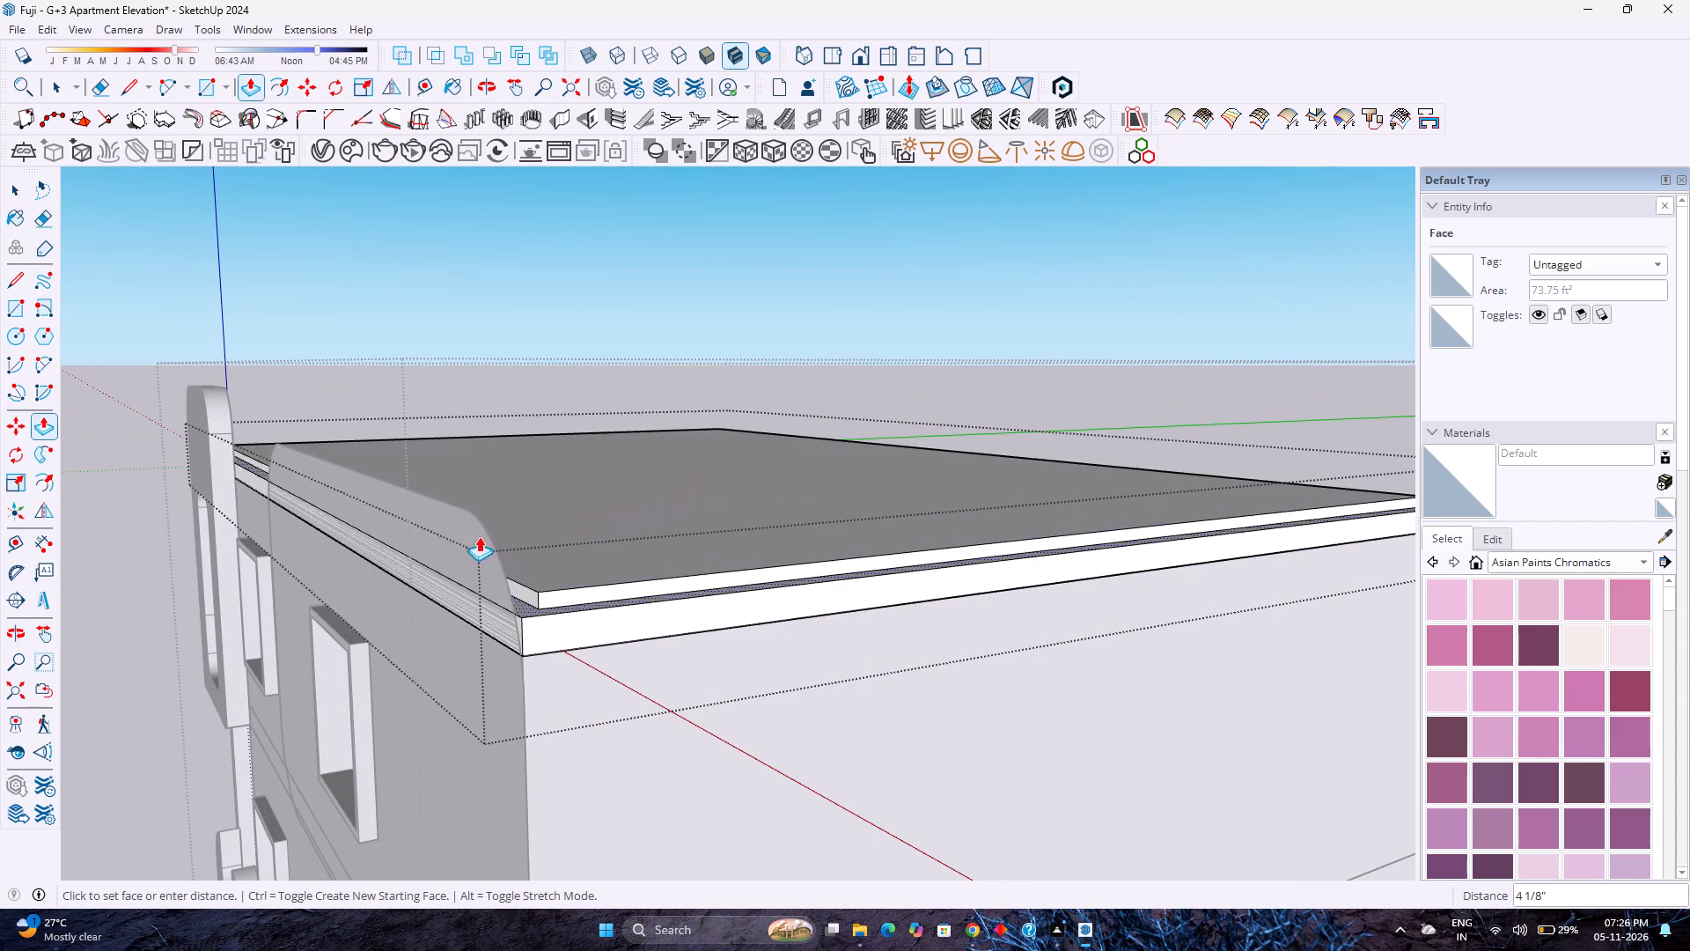
pyautogui.click(433, 501)
pyautogui.scroll(-2, 411, 535)
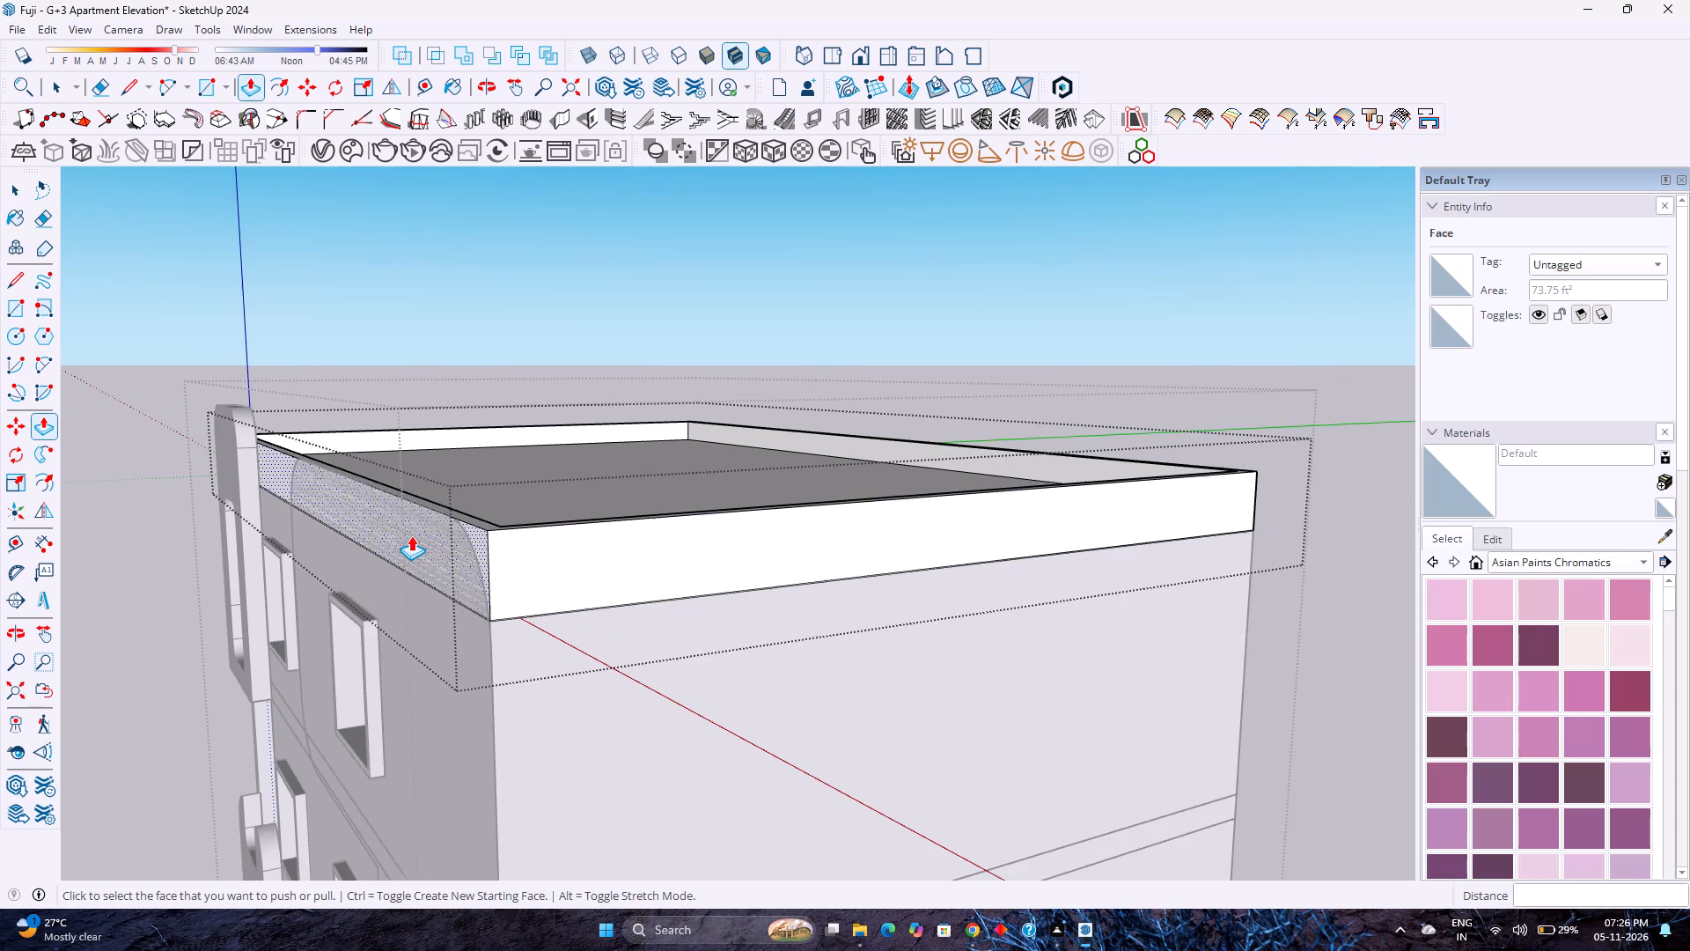
pyautogui.scroll(-1, 411, 535)
pyautogui.press('space')
pyautogui.press('Escape')
pyautogui.scroll(-1, 404, 535)
pyautogui.moveTo(405, 542); pyautogui.dragTo(637, 483, button='middle')
pyautogui.scroll(-4, 678, 476)
pyautogui.press('Escape')
pyautogui.scroll(-4, 678, 476)
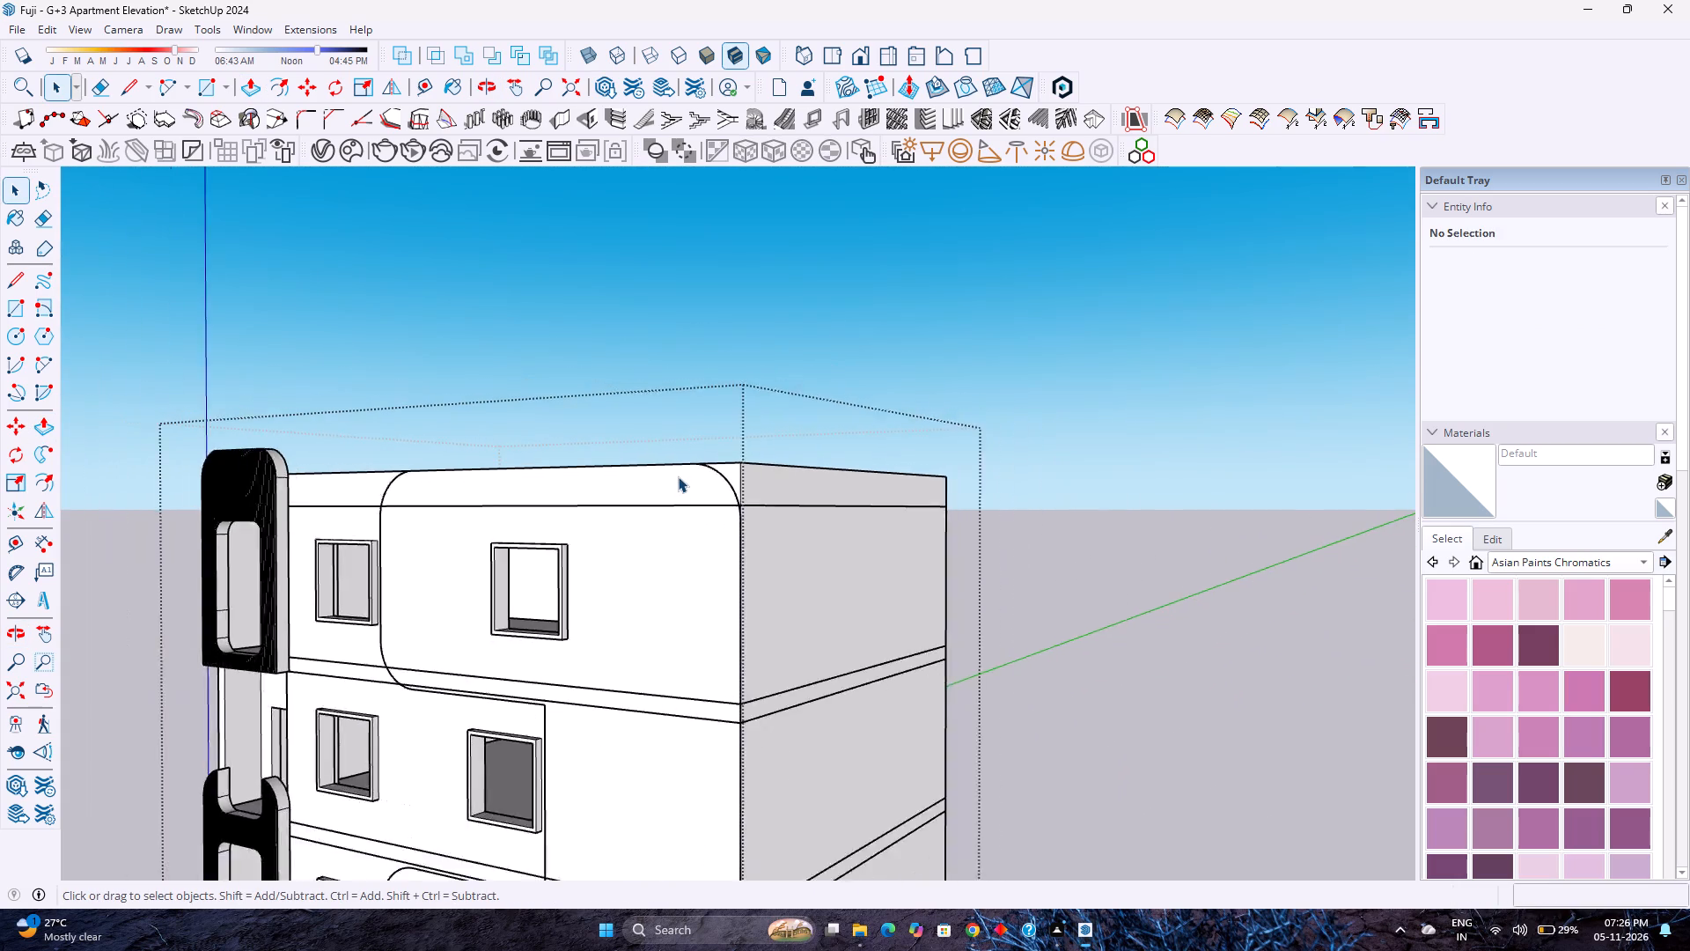
pyautogui.scroll(-3, 678, 476)
pyautogui.click(833, 333)
# Save the model.
pyautogui.hotkey('ctrl', 's')
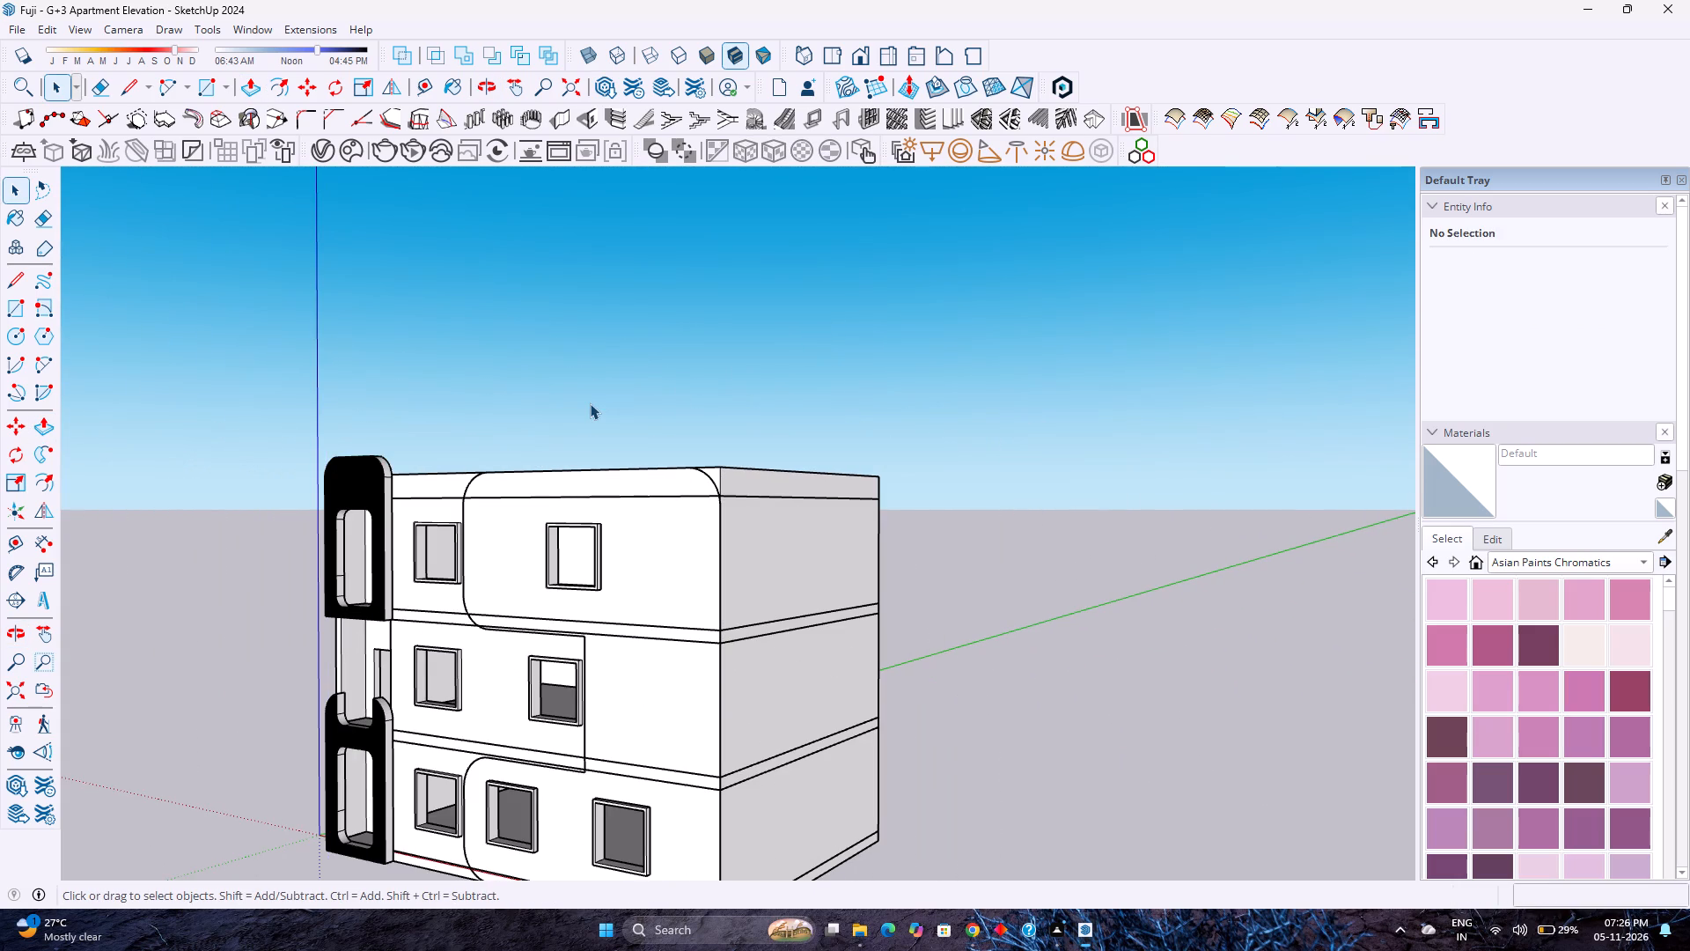
# Examine the front elevation with its parapet, rounded panel and window openings from straight ahead.
pyautogui.scroll(-4, 586, 407)
pyautogui.scroll(1, 586, 407)
pyautogui.scroll(-4, 587, 407)
pyautogui.scroll(1, 589, 407)
pyautogui.moveTo(512, 648); pyautogui.dragTo(778, 618, button='middle')
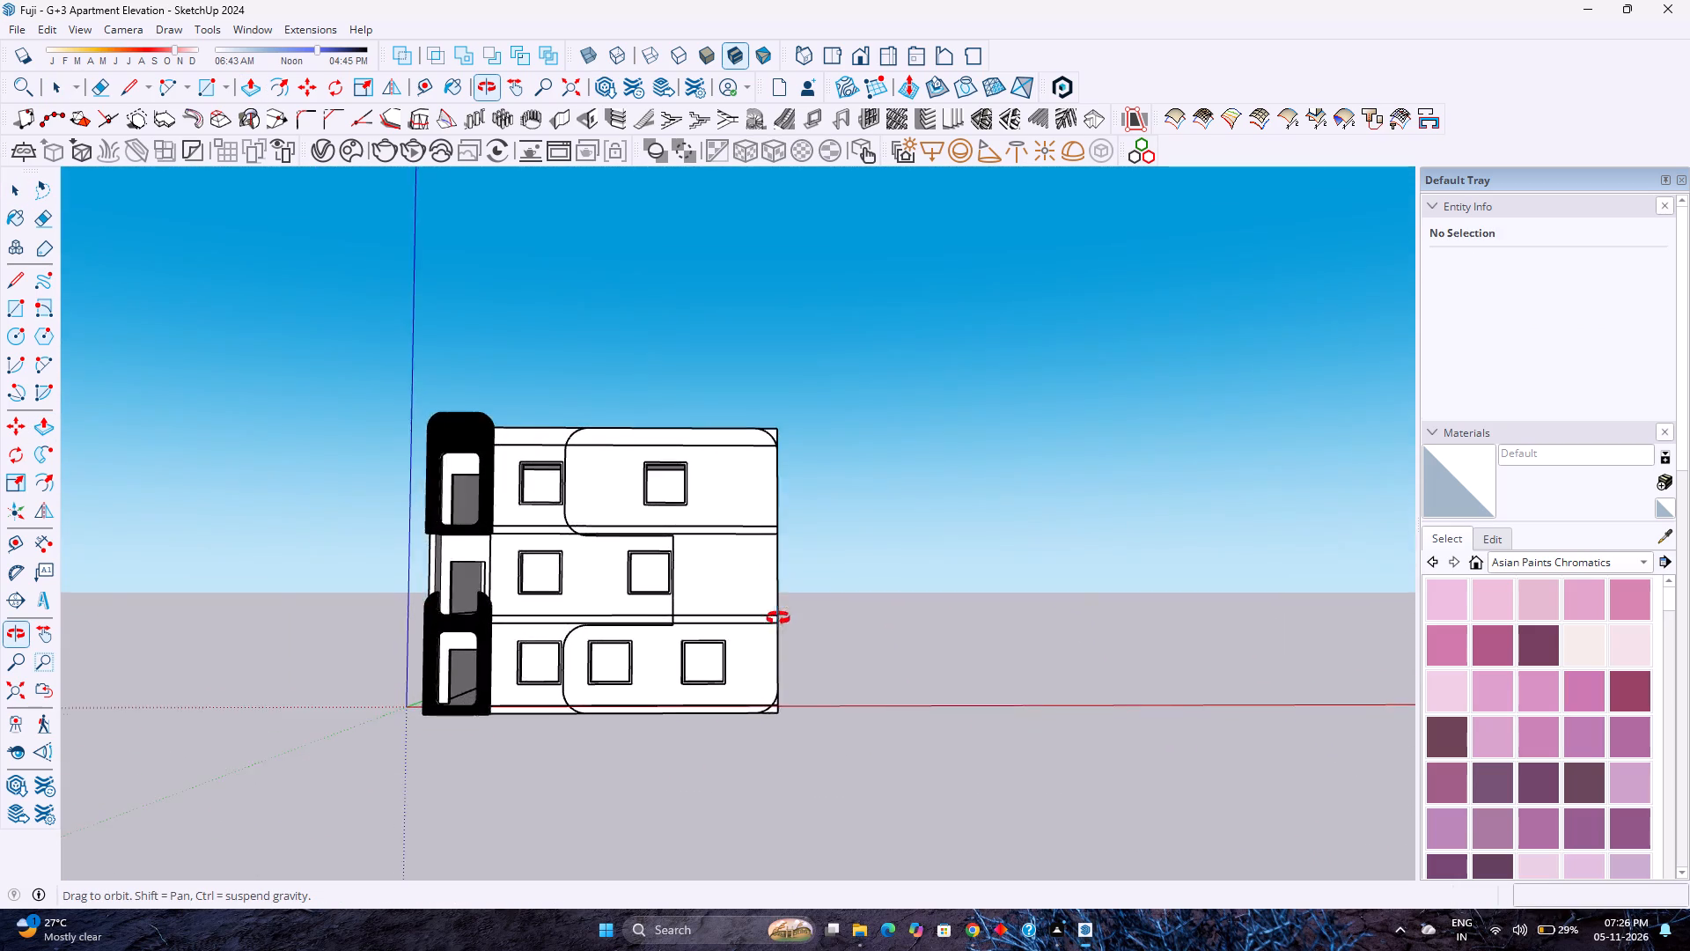
pyautogui.moveTo(778, 618); pyautogui.dragTo(803, 628, button='middle')
pyautogui.scroll(-4, 803, 608)
pyautogui.moveTo(802, 596); pyautogui.dragTo(737, 605, button='middle')
pyautogui.scroll(-3, 735, 599)
pyautogui.scroll(3, 735, 599)
pyautogui.scroll(4, 610, 554)
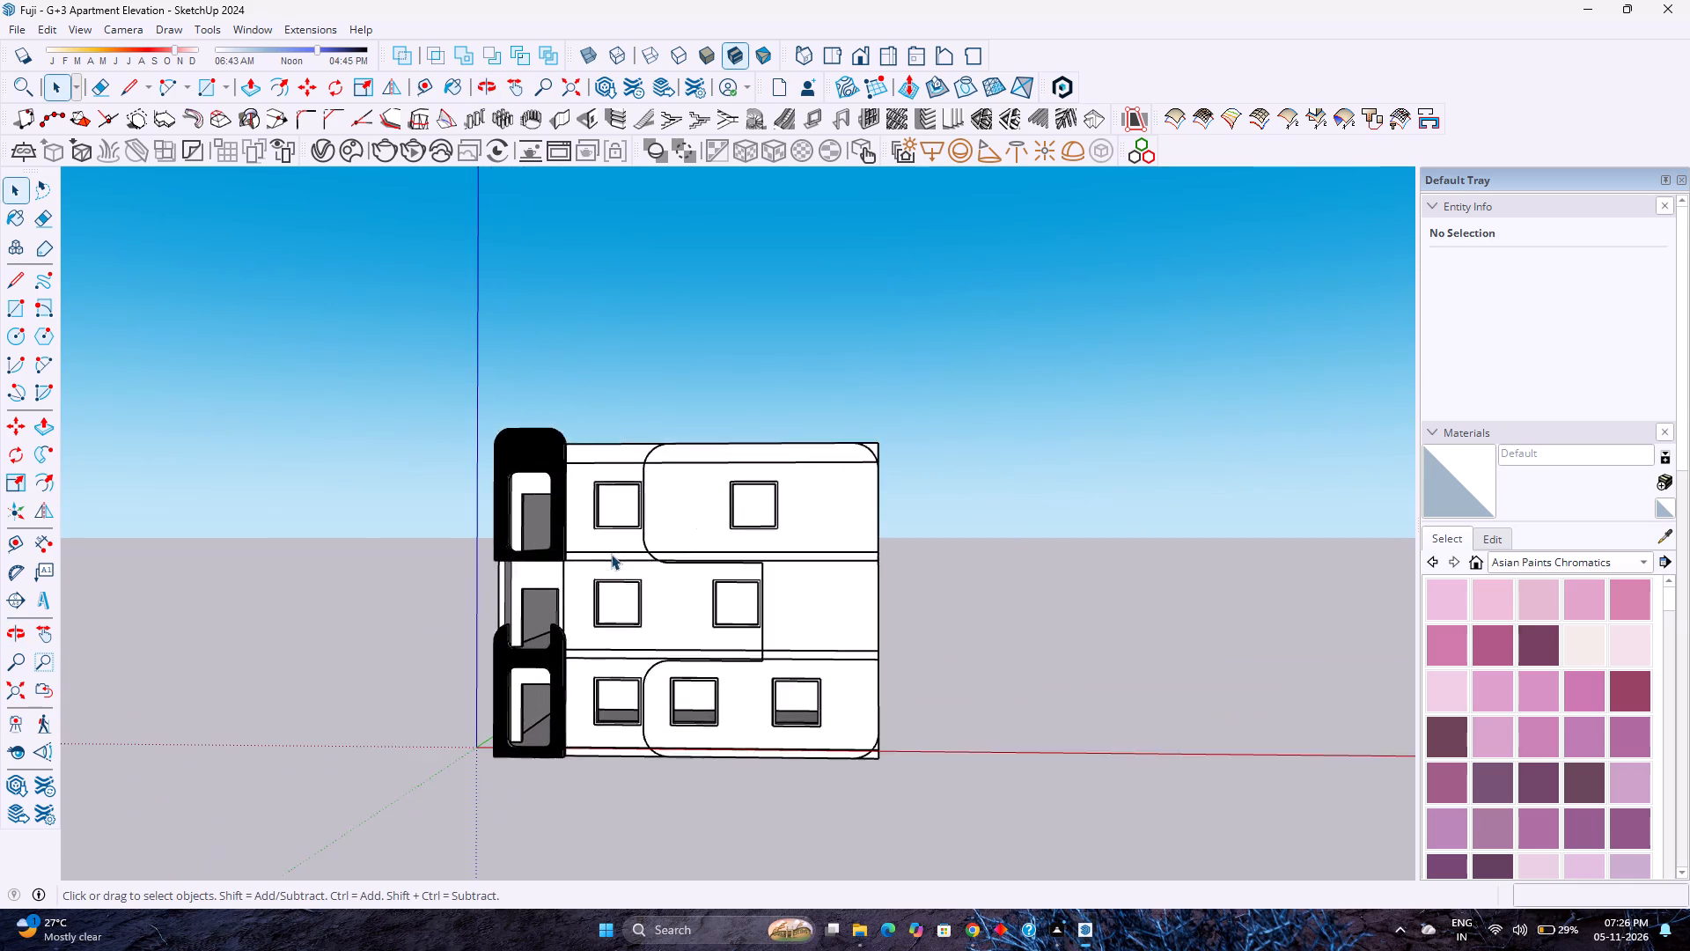
pyautogui.scroll(-2, 613, 554)
pyautogui.scroll(2, 614, 555)
pyautogui.scroll(-2, 614, 555)
pyautogui.scroll(1, 827, 557)
# Open the facade panel for editing and place guides 1'6" inside the notch's upper edge and its vertical edge.
pyautogui.scroll(10, 713, 569)
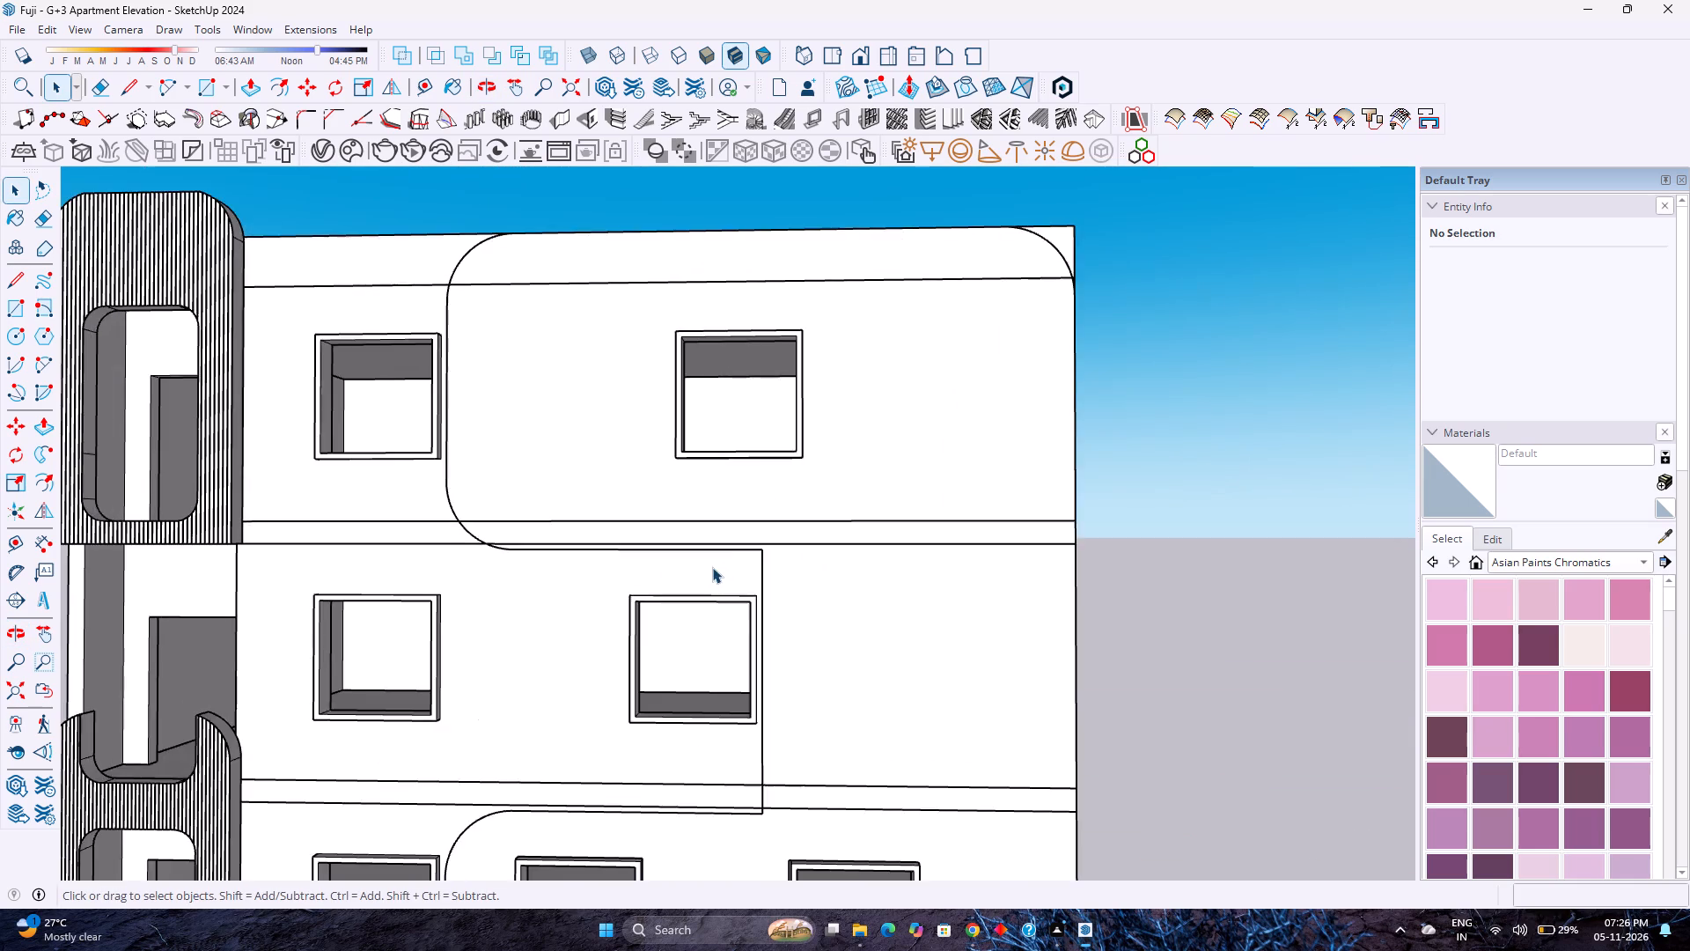
pyautogui.scroll(7, 712, 567)
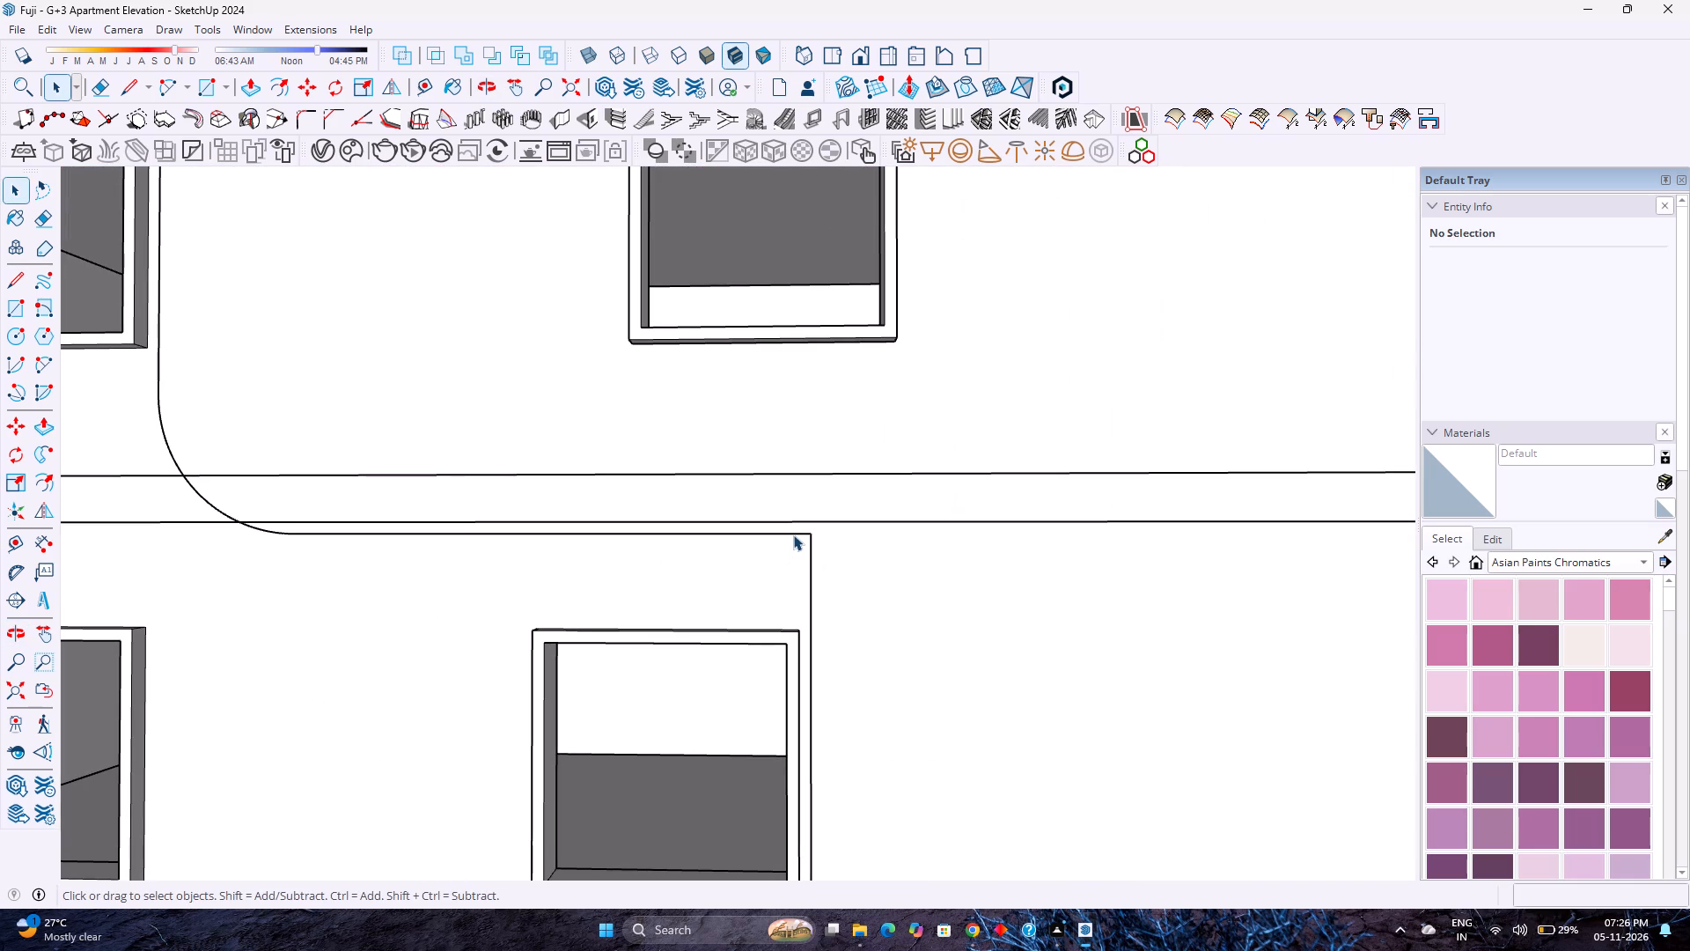
pyautogui.doubleClick(793, 534)
pyautogui.doubleClick(844, 558)
pyautogui.click(788, 533)
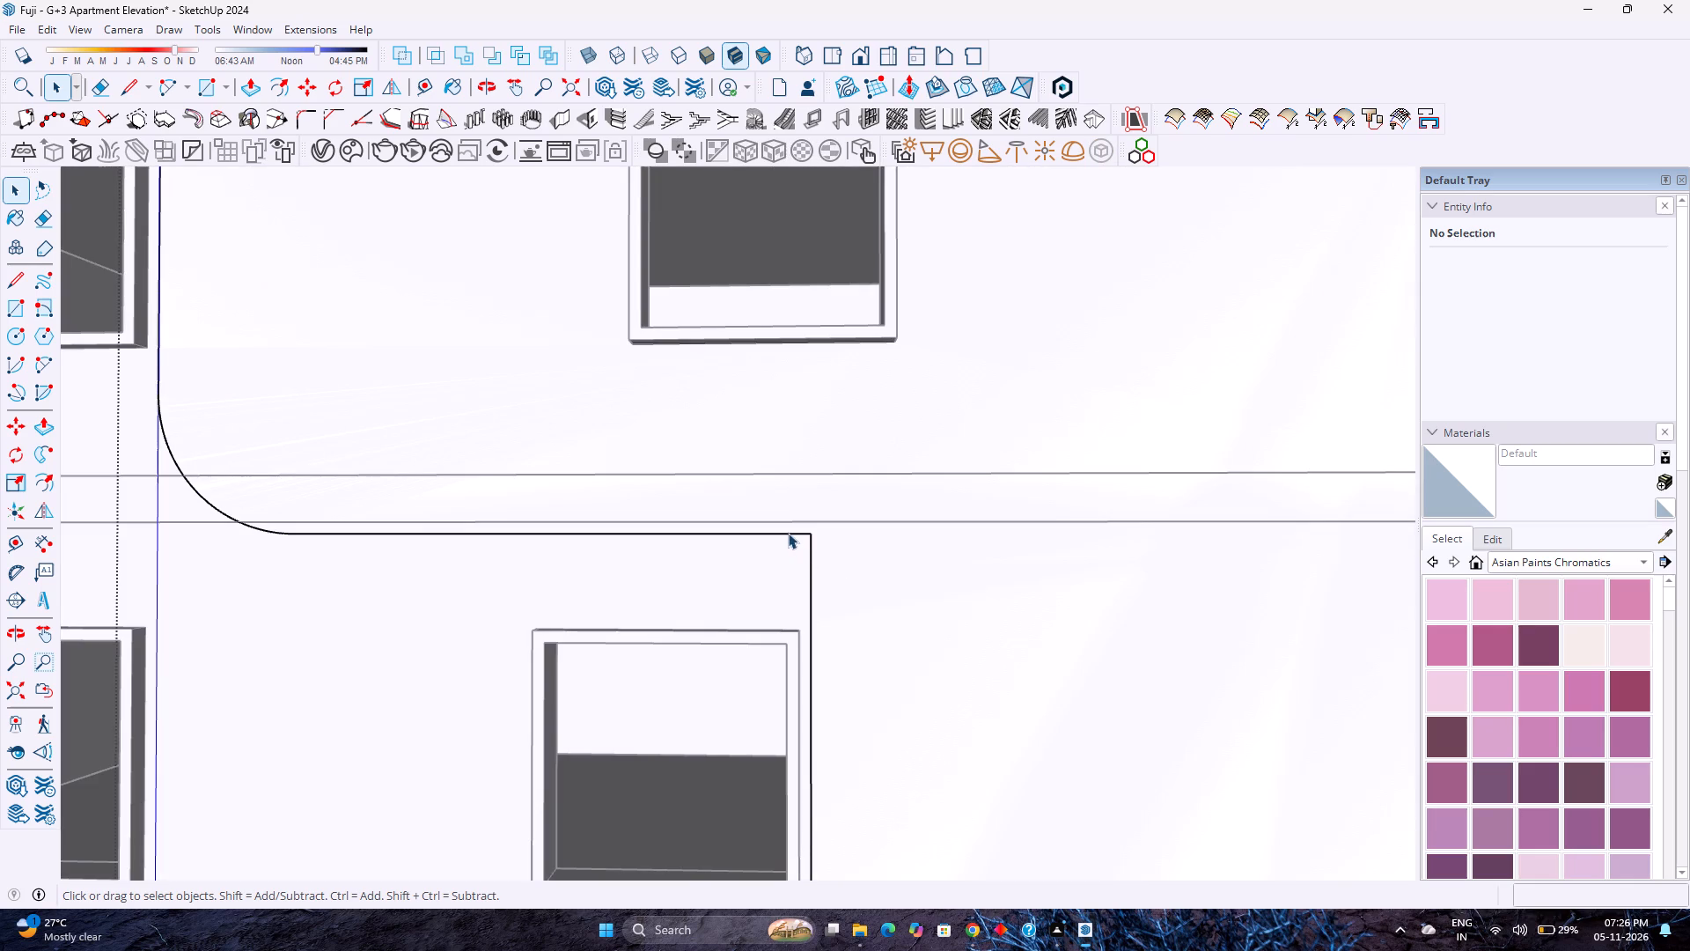
pyautogui.click(418, 73)
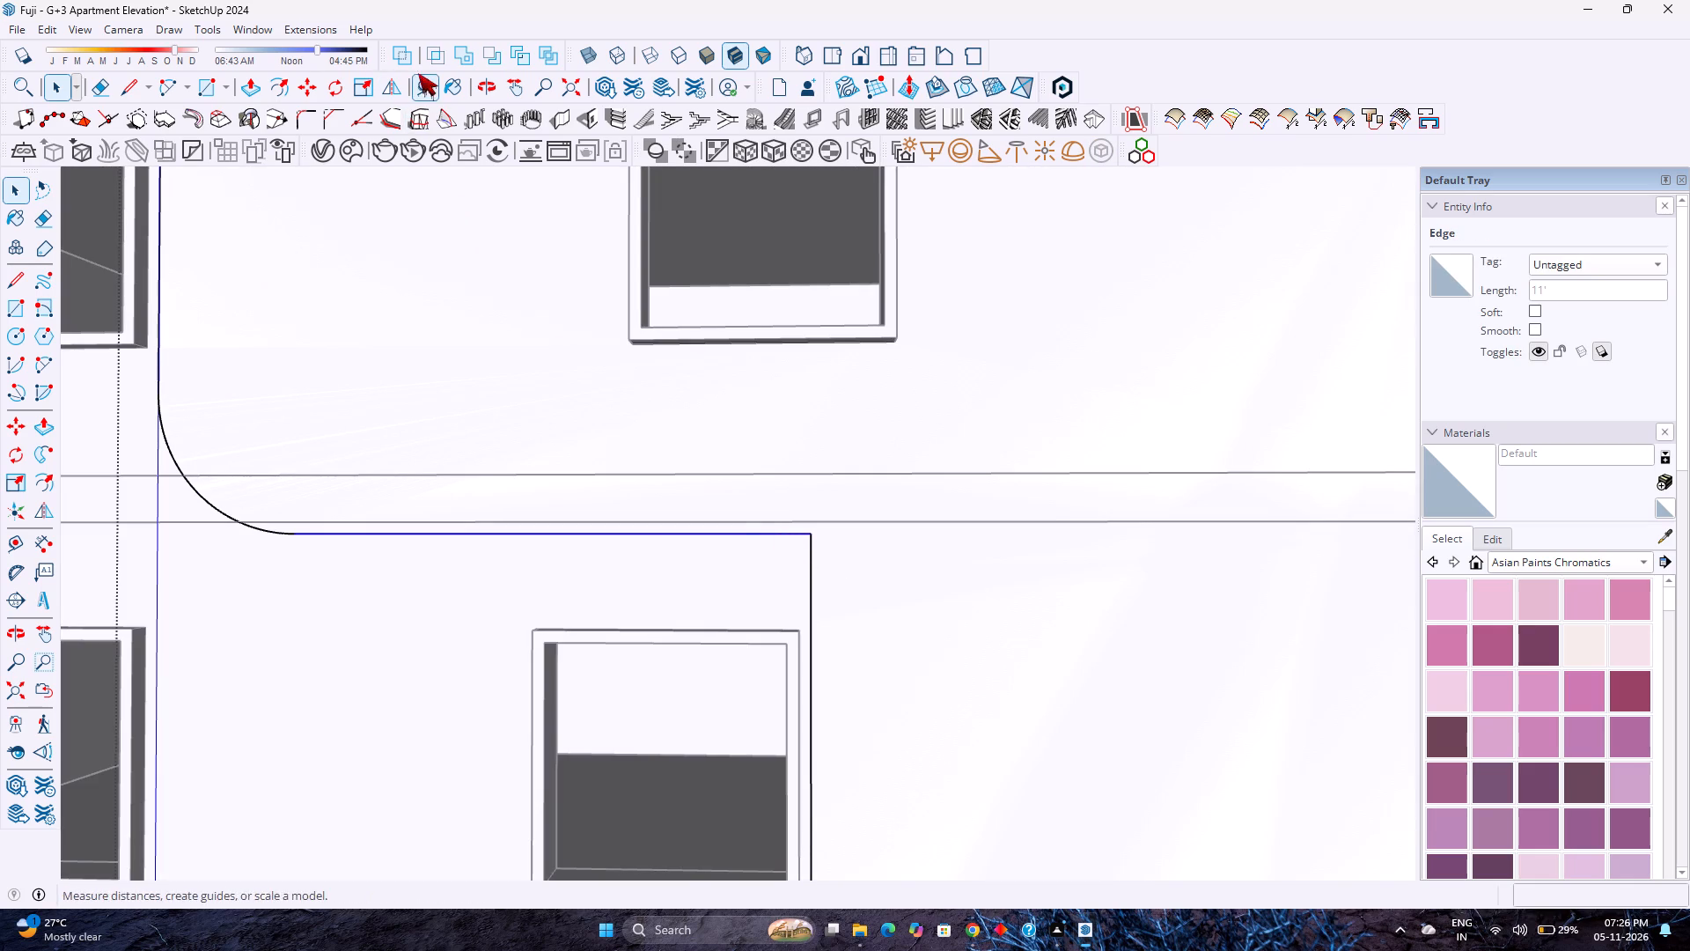
pyautogui.click(709, 534)
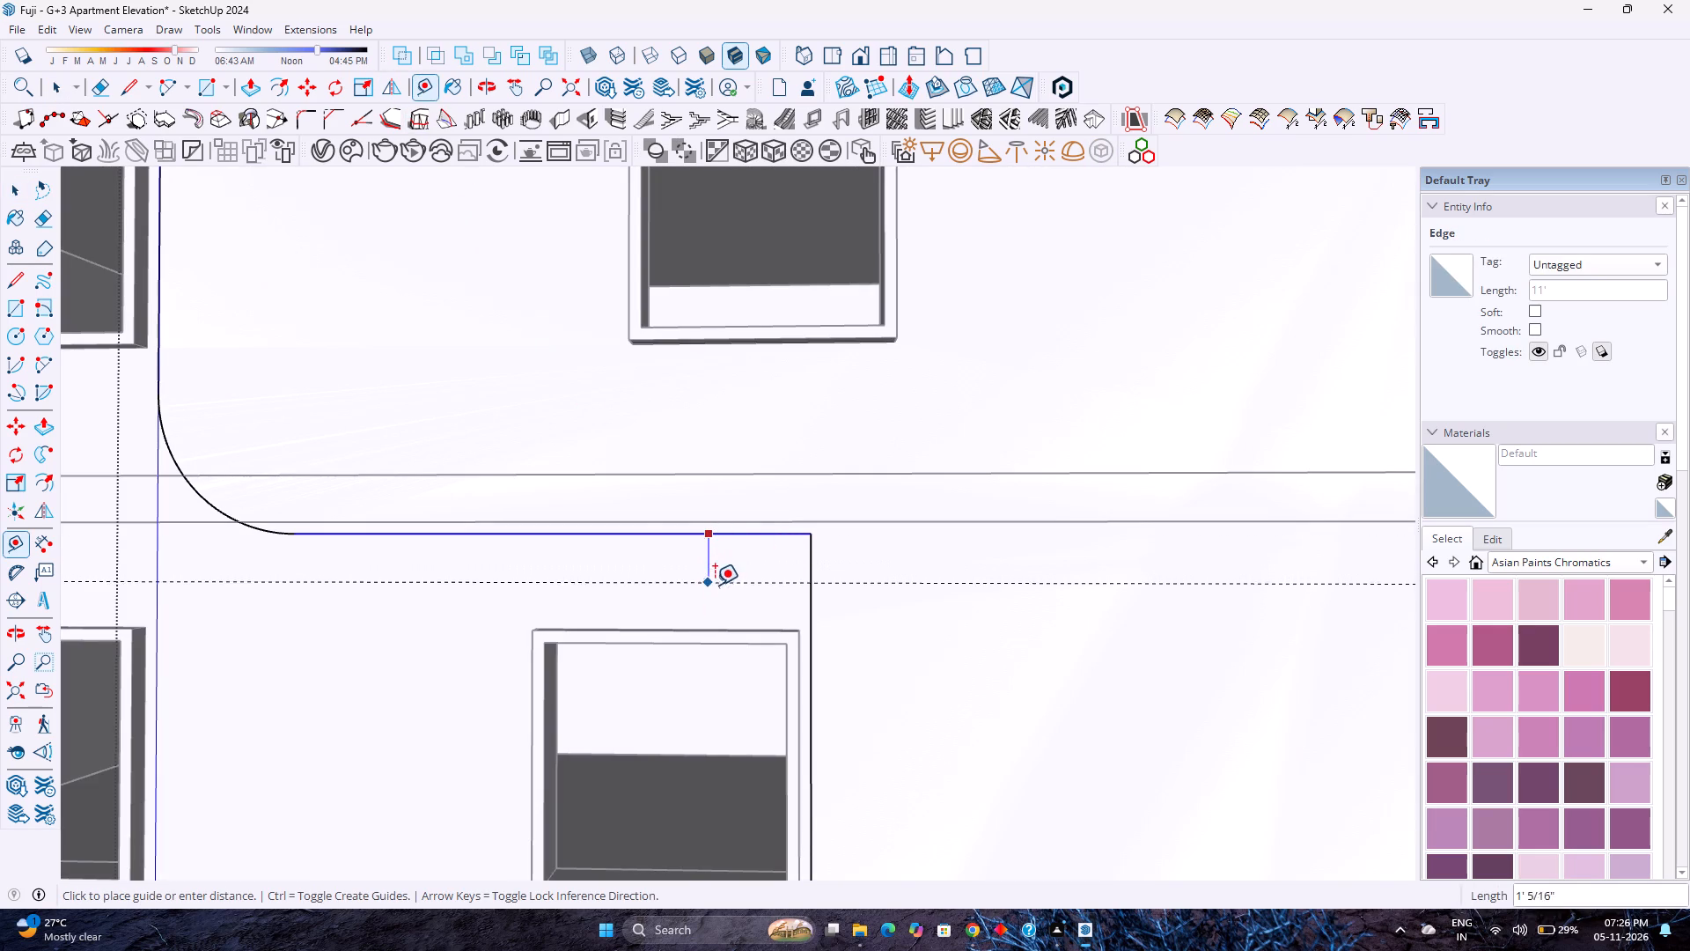
pyautogui.press('1')
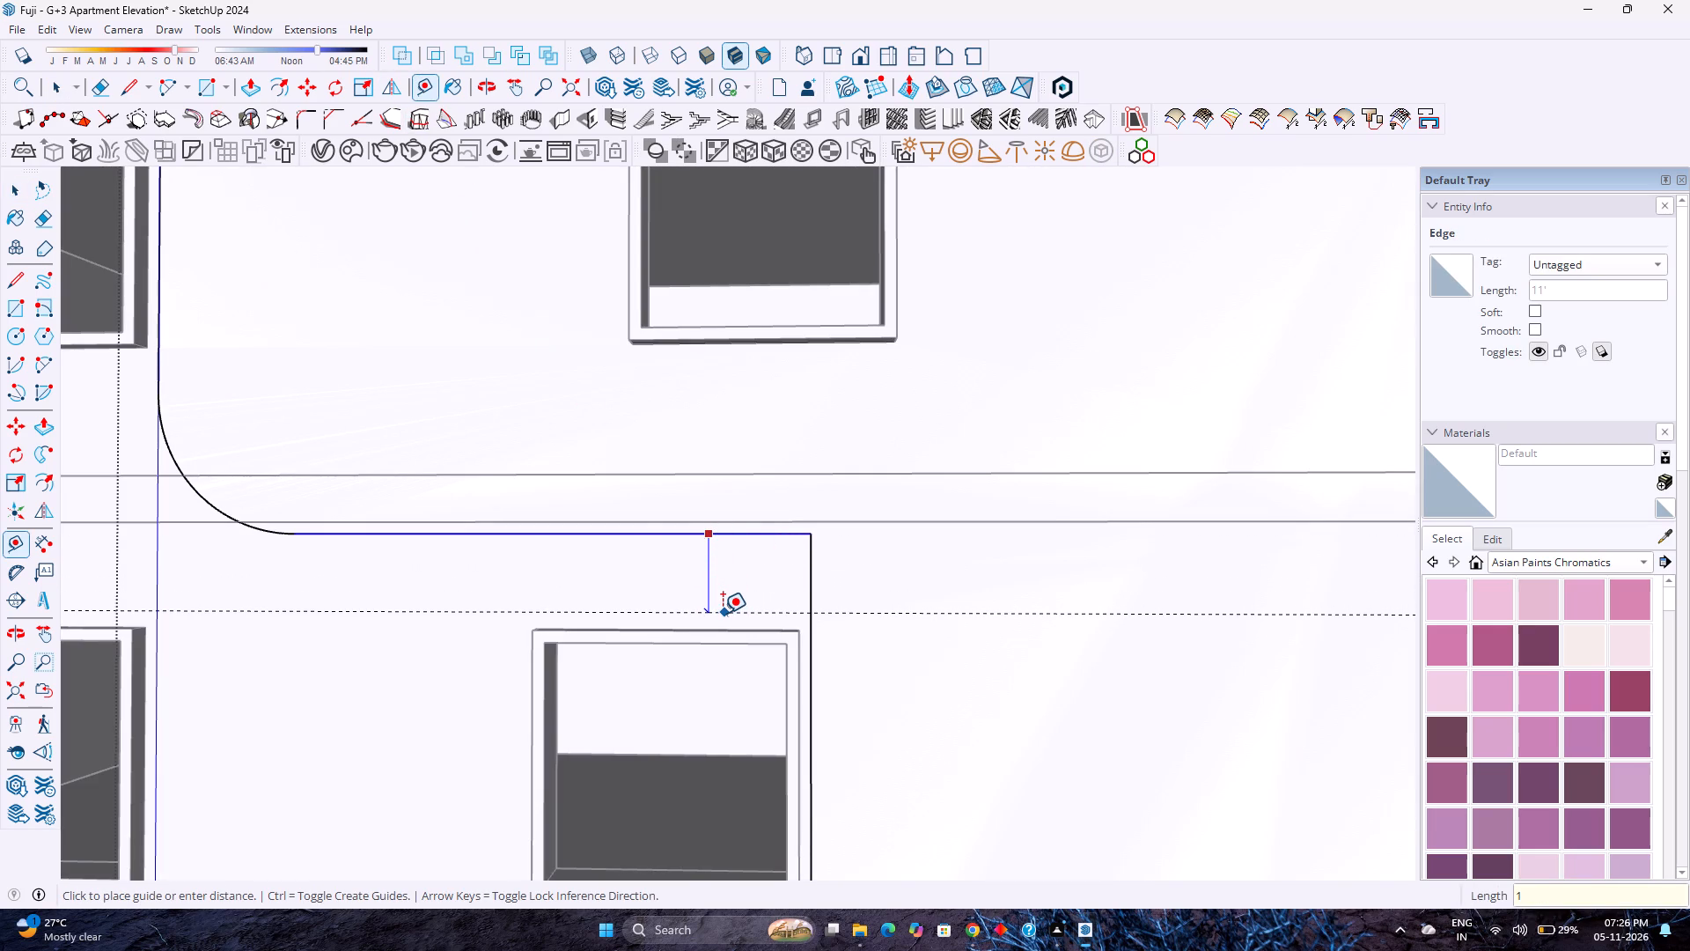
pyautogui.press("'")
pyautogui.press('6')
pyautogui.hotkey('shift', '"')
pyautogui.press('Return')
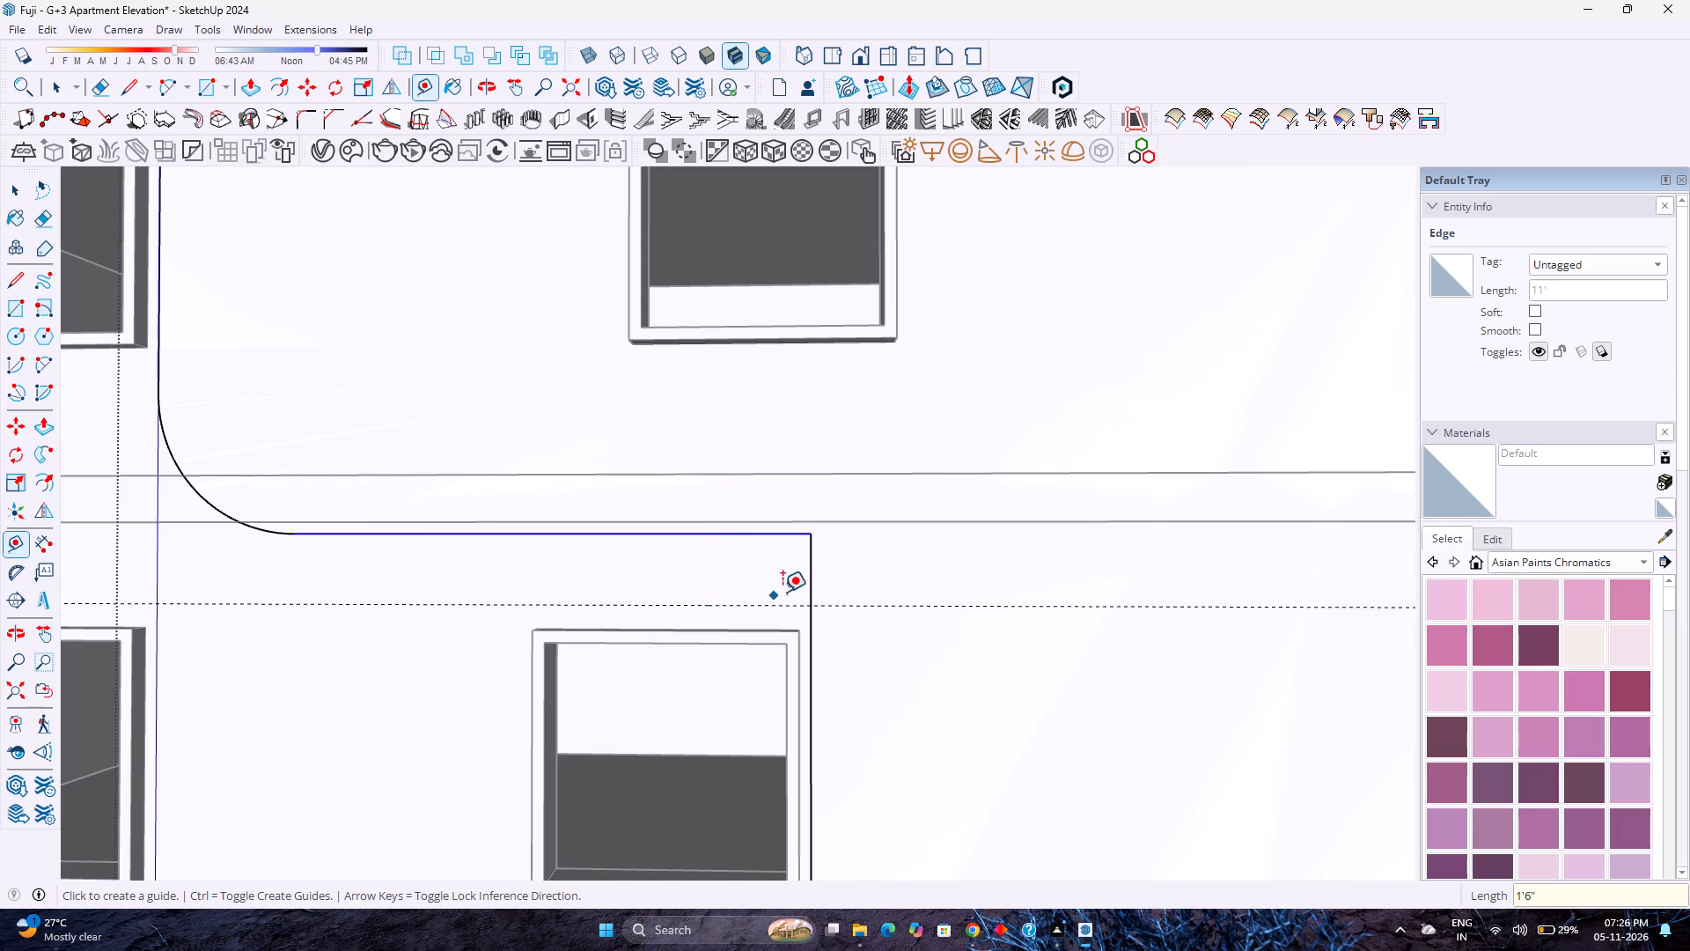
pyautogui.click(808, 583)
pyautogui.write("1'6")
pyautogui.hotkey('shift', '"')
pyautogui.press('Return')
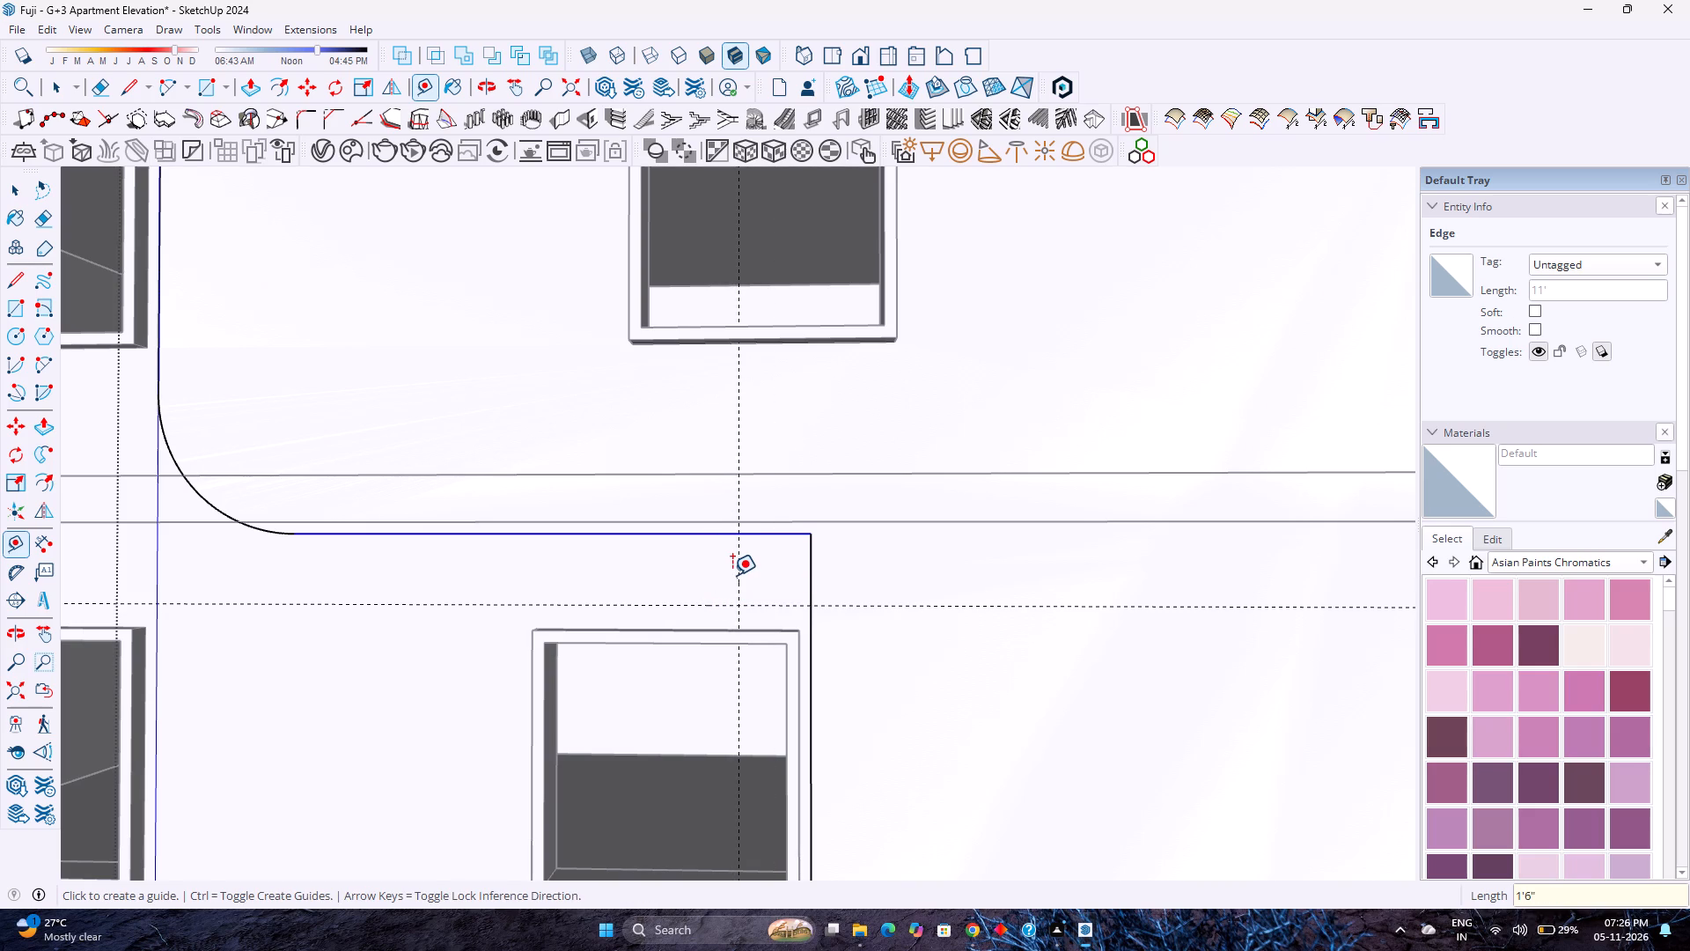
# Place a guide 1'6" above the notch's lower edge.
pyautogui.scroll(-4, 728, 568)
pyautogui.keyDown('shift'); pyautogui.moveTo(726, 661); pyautogui.dragTo(715, 498, button='middle'); pyautogui.keyUp('shift')
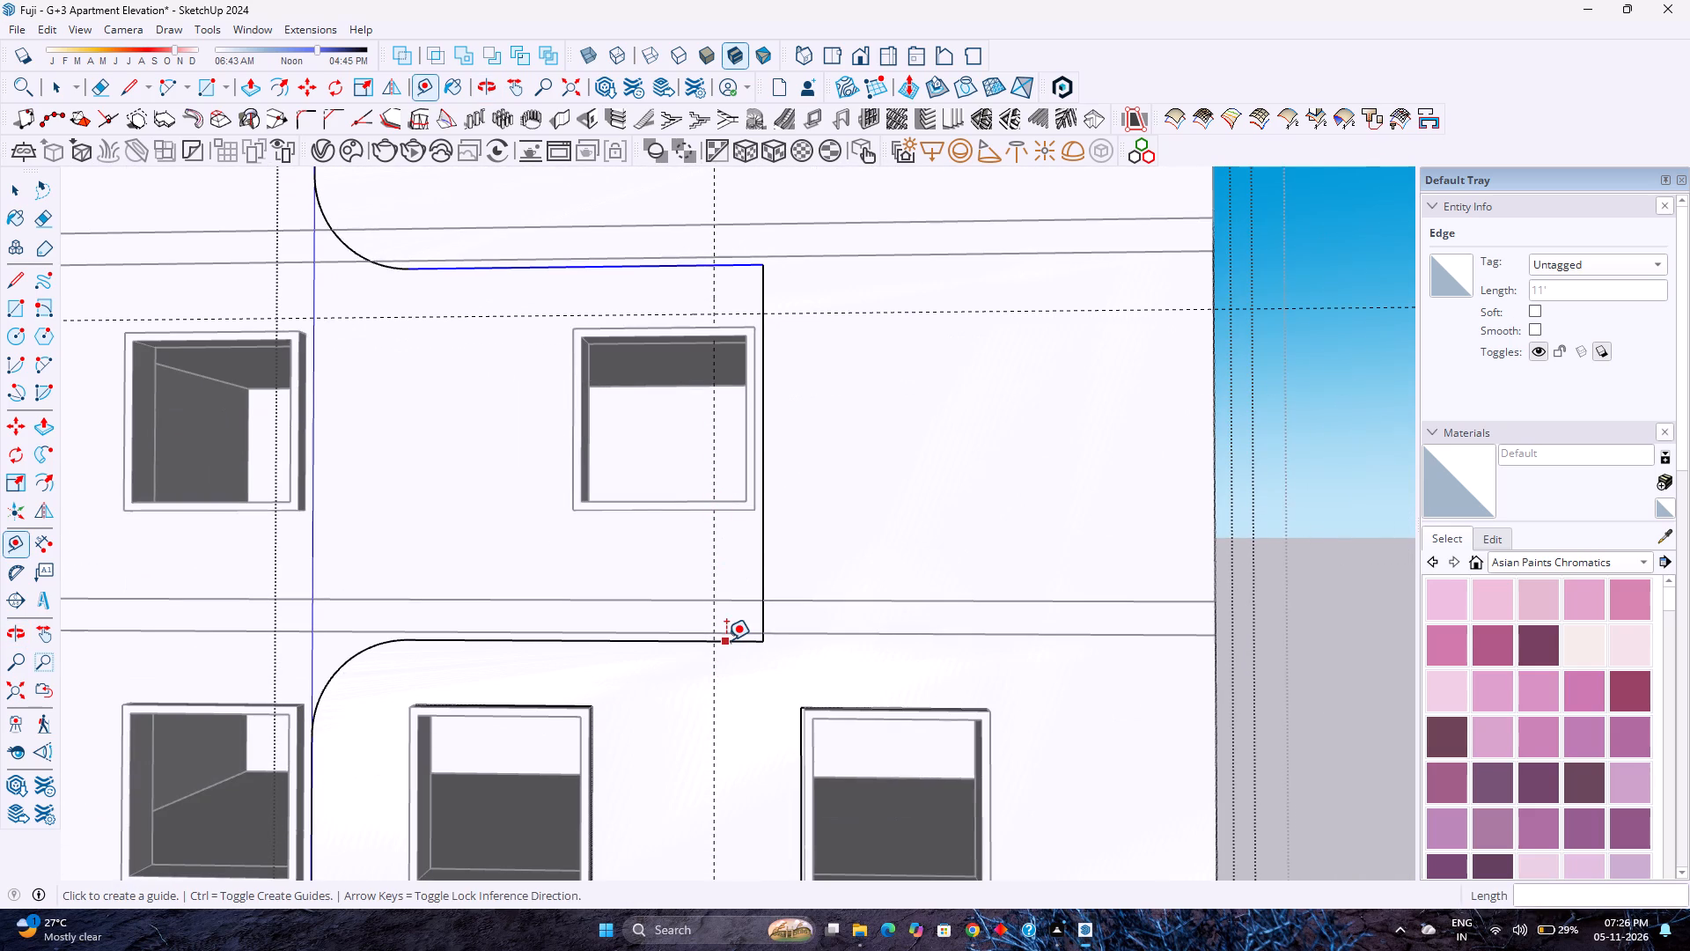
pyautogui.click(727, 645)
pyautogui.write('1\'6"')
pyautogui.press('Return')
# Round the notch's lower and upper inner corners with 1'6" radius arcs between the guides, trimming off the square corners.
pyautogui.press('a')
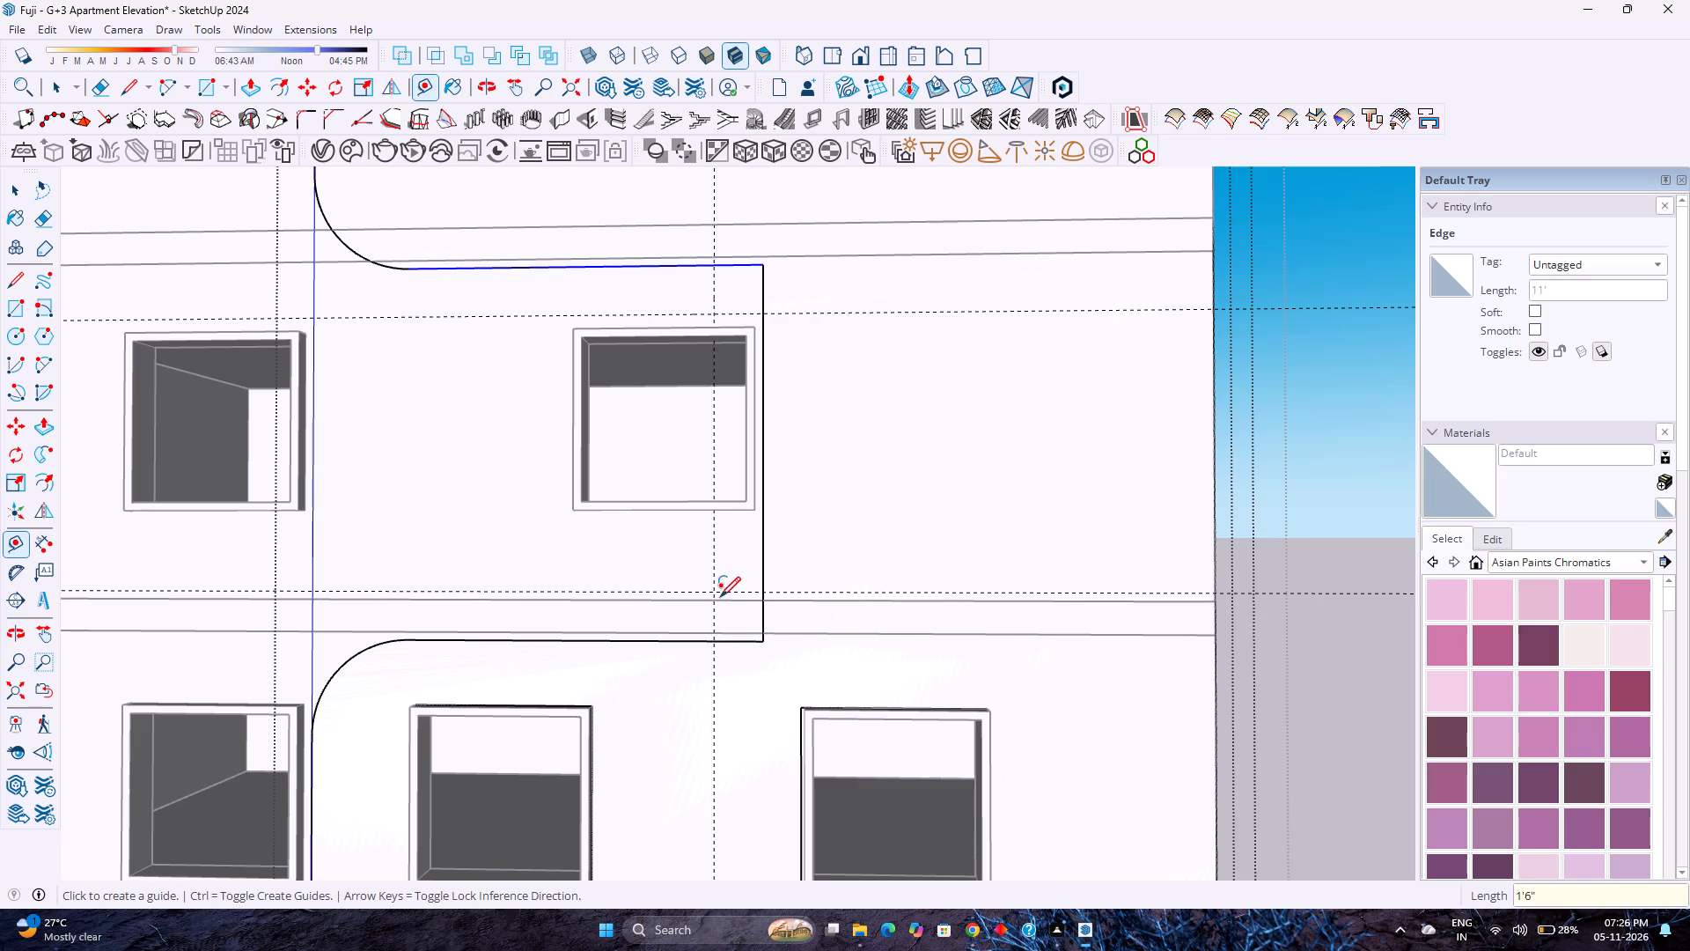
pyautogui.click(715, 644)
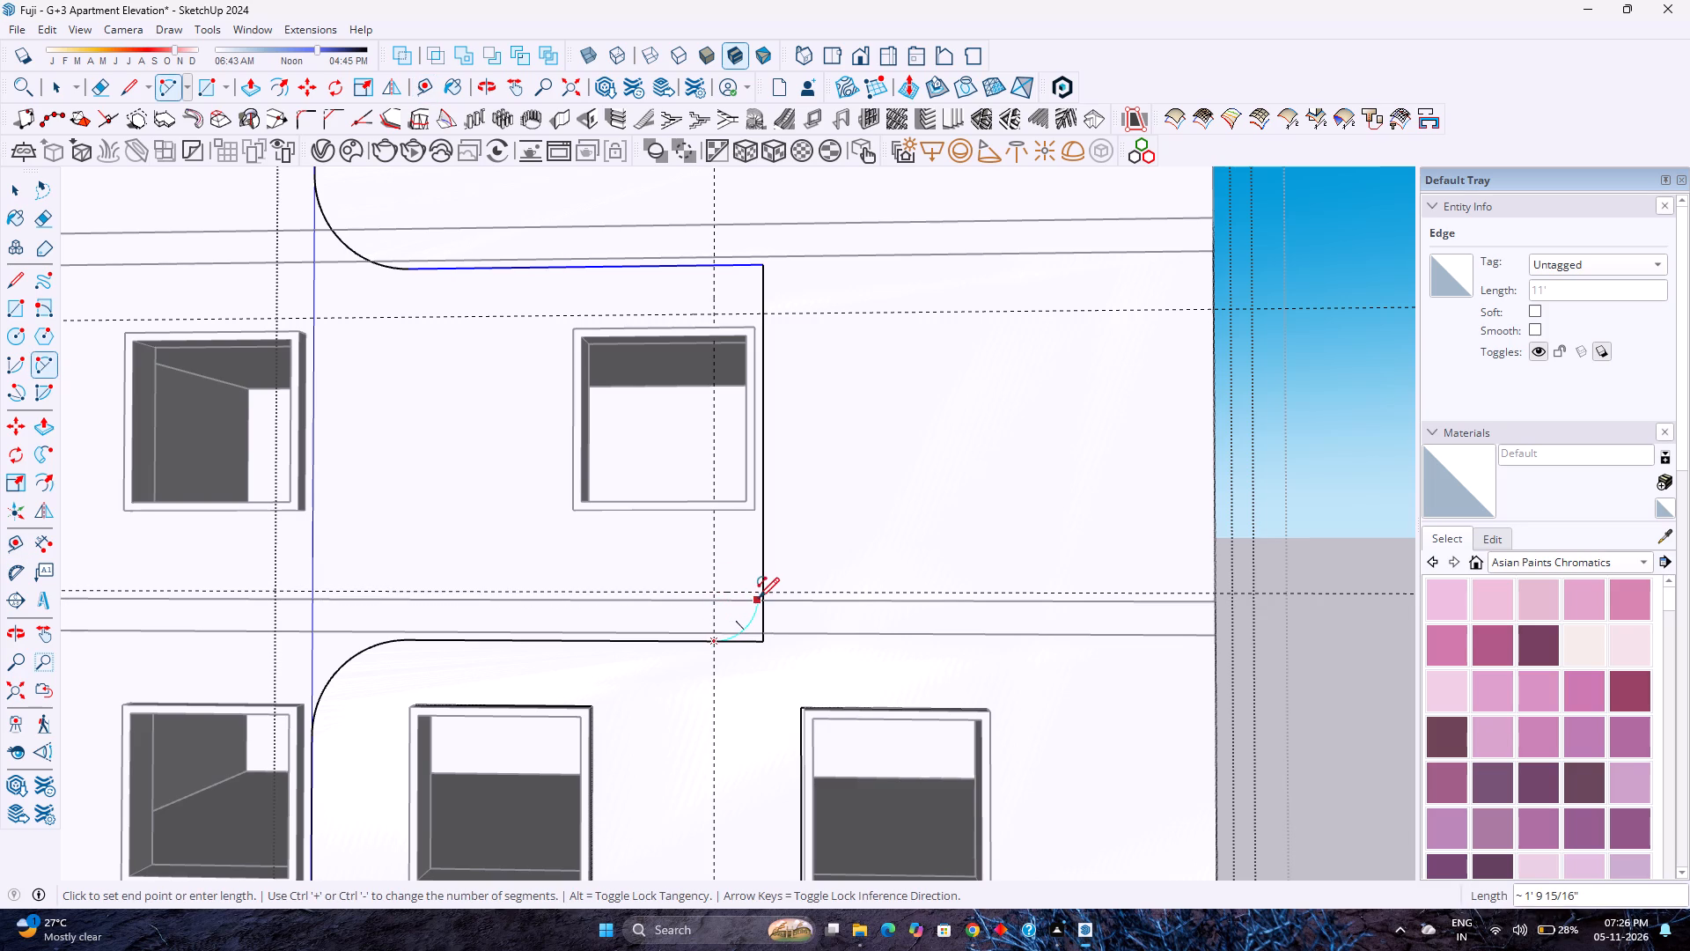
pyautogui.doubleClick(763, 594)
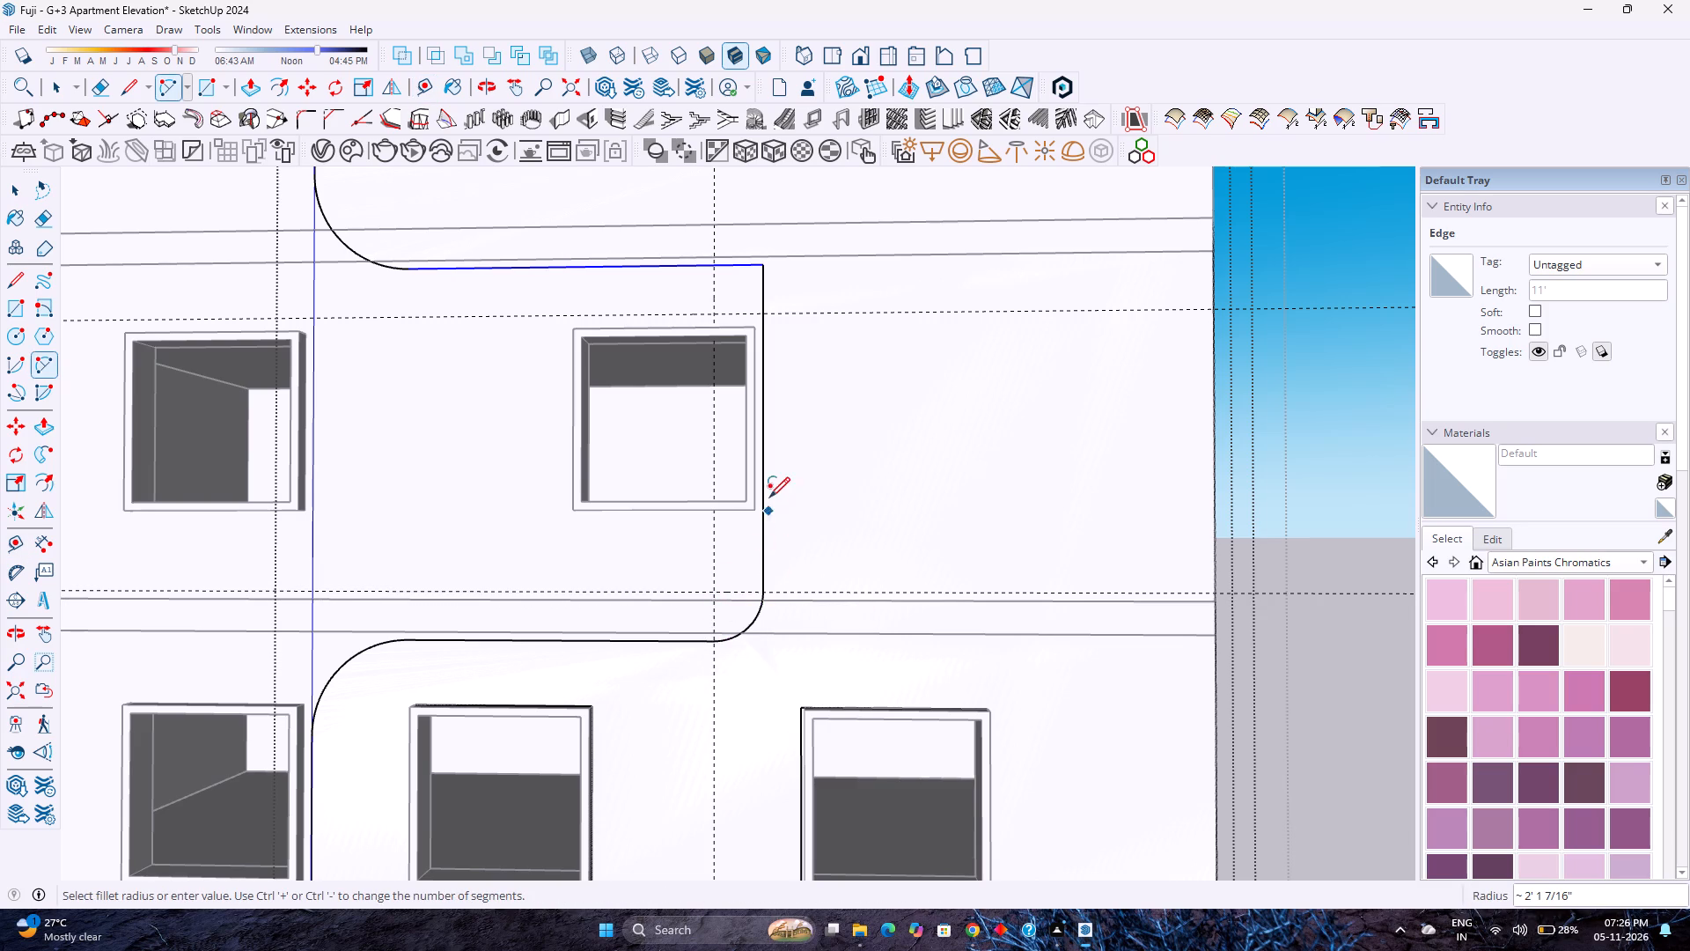
pyautogui.keyDown('shift'); pyautogui.moveTo(772, 477); pyautogui.dragTo(773, 592, button='middle'); pyautogui.keyUp('shift')
pyautogui.click(713, 377)
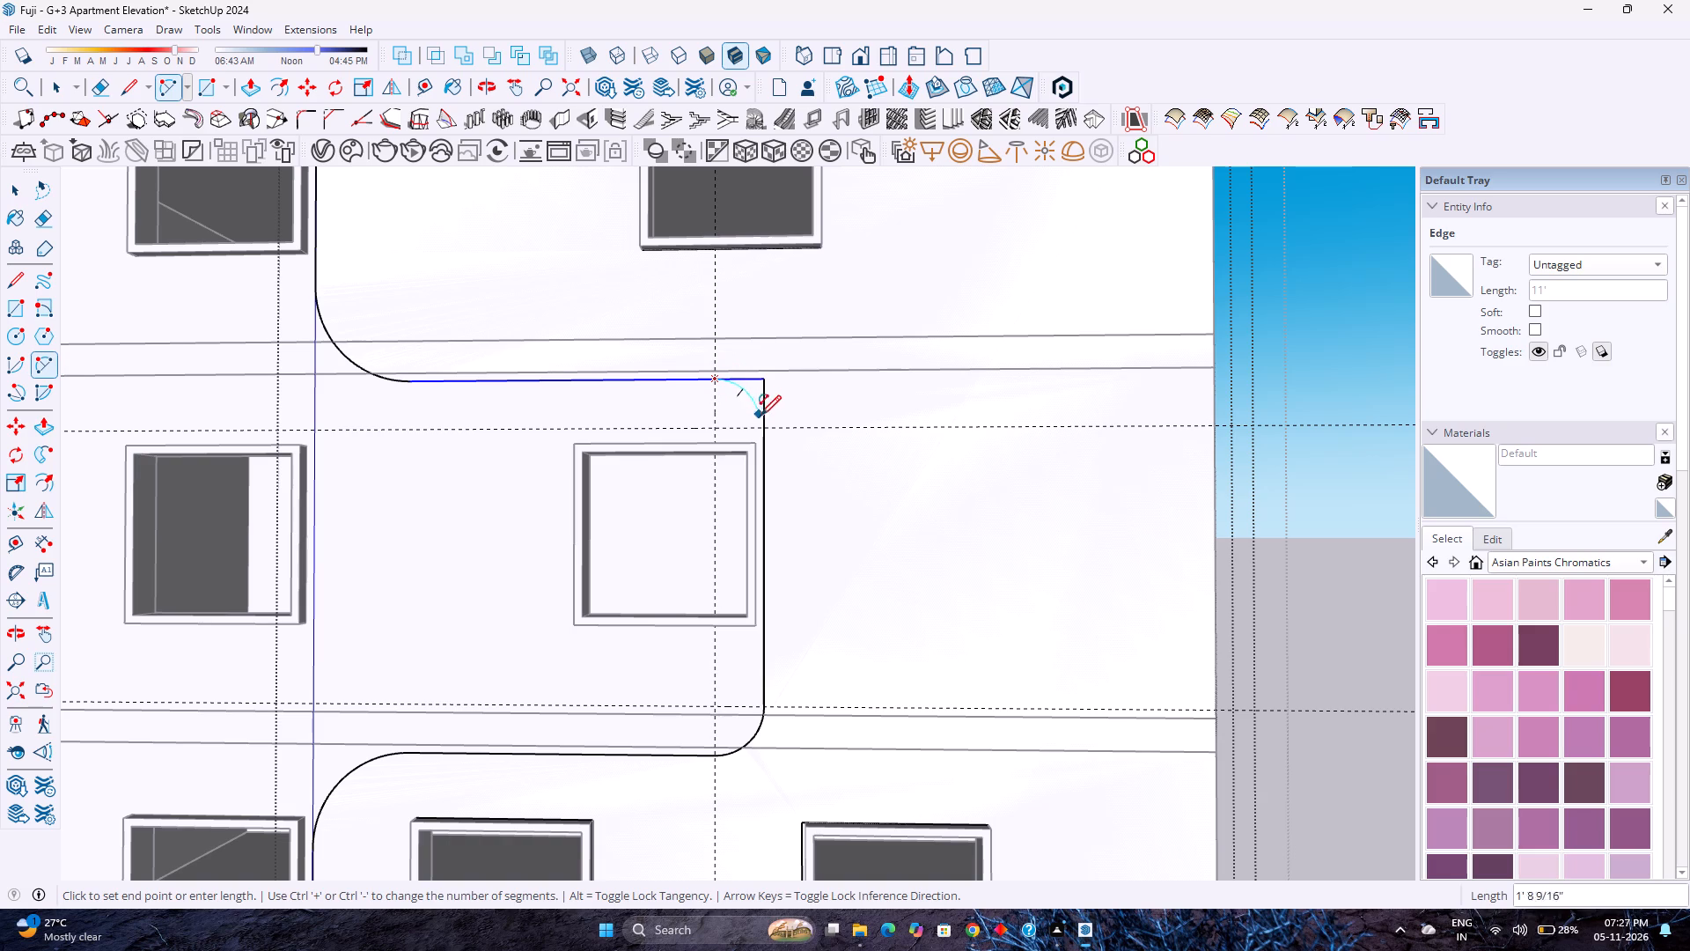
pyautogui.doubleClick(765, 421)
pyautogui.press('space')
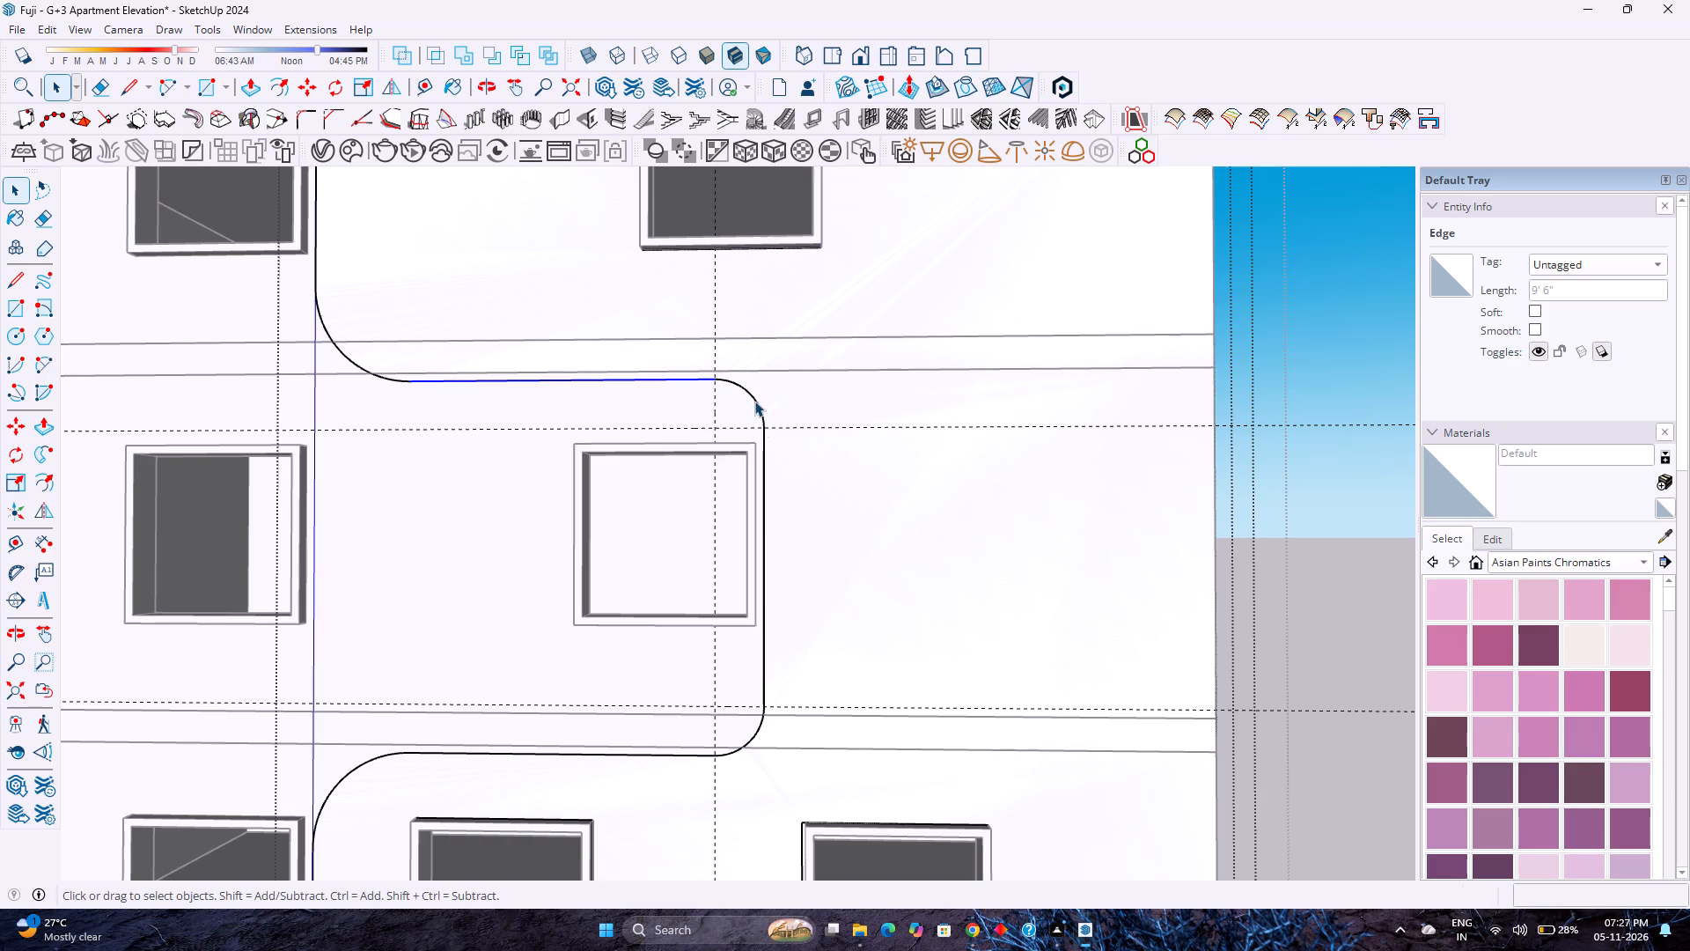
# Set the notch's upper corner arc to 120 segments.
pyautogui.click(755, 400)
pyautogui.doubleClick(1571, 310)
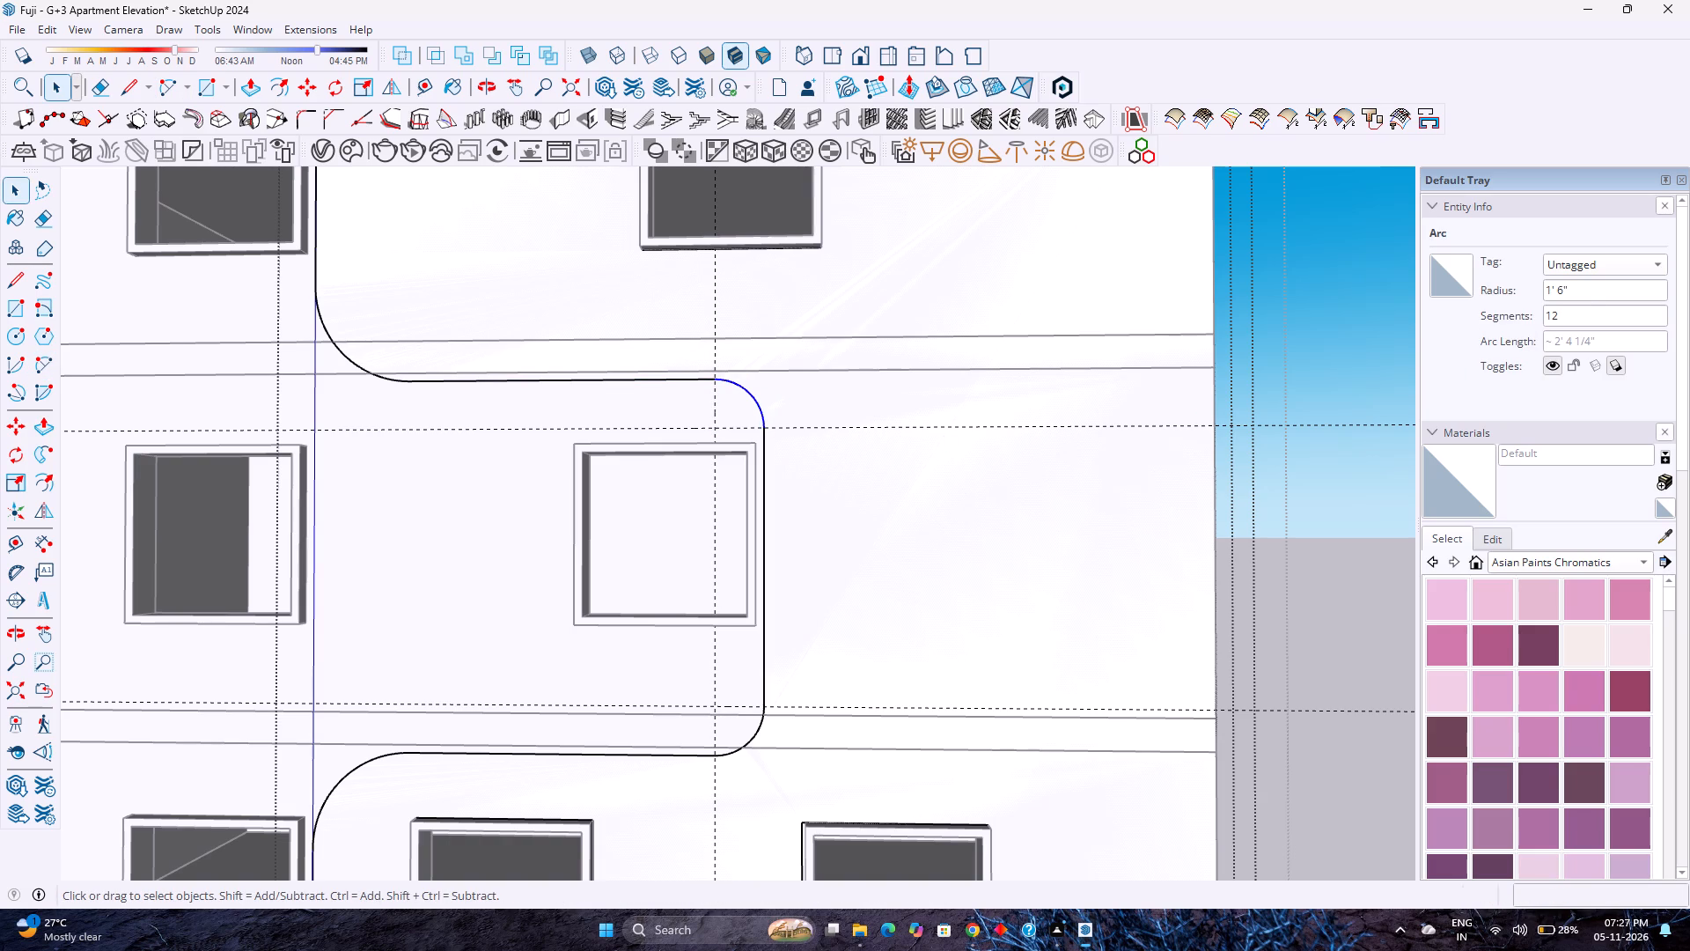
pyautogui.press('1')
pyautogui.press('2')
pyautogui.press('0')
pyautogui.press('Return')
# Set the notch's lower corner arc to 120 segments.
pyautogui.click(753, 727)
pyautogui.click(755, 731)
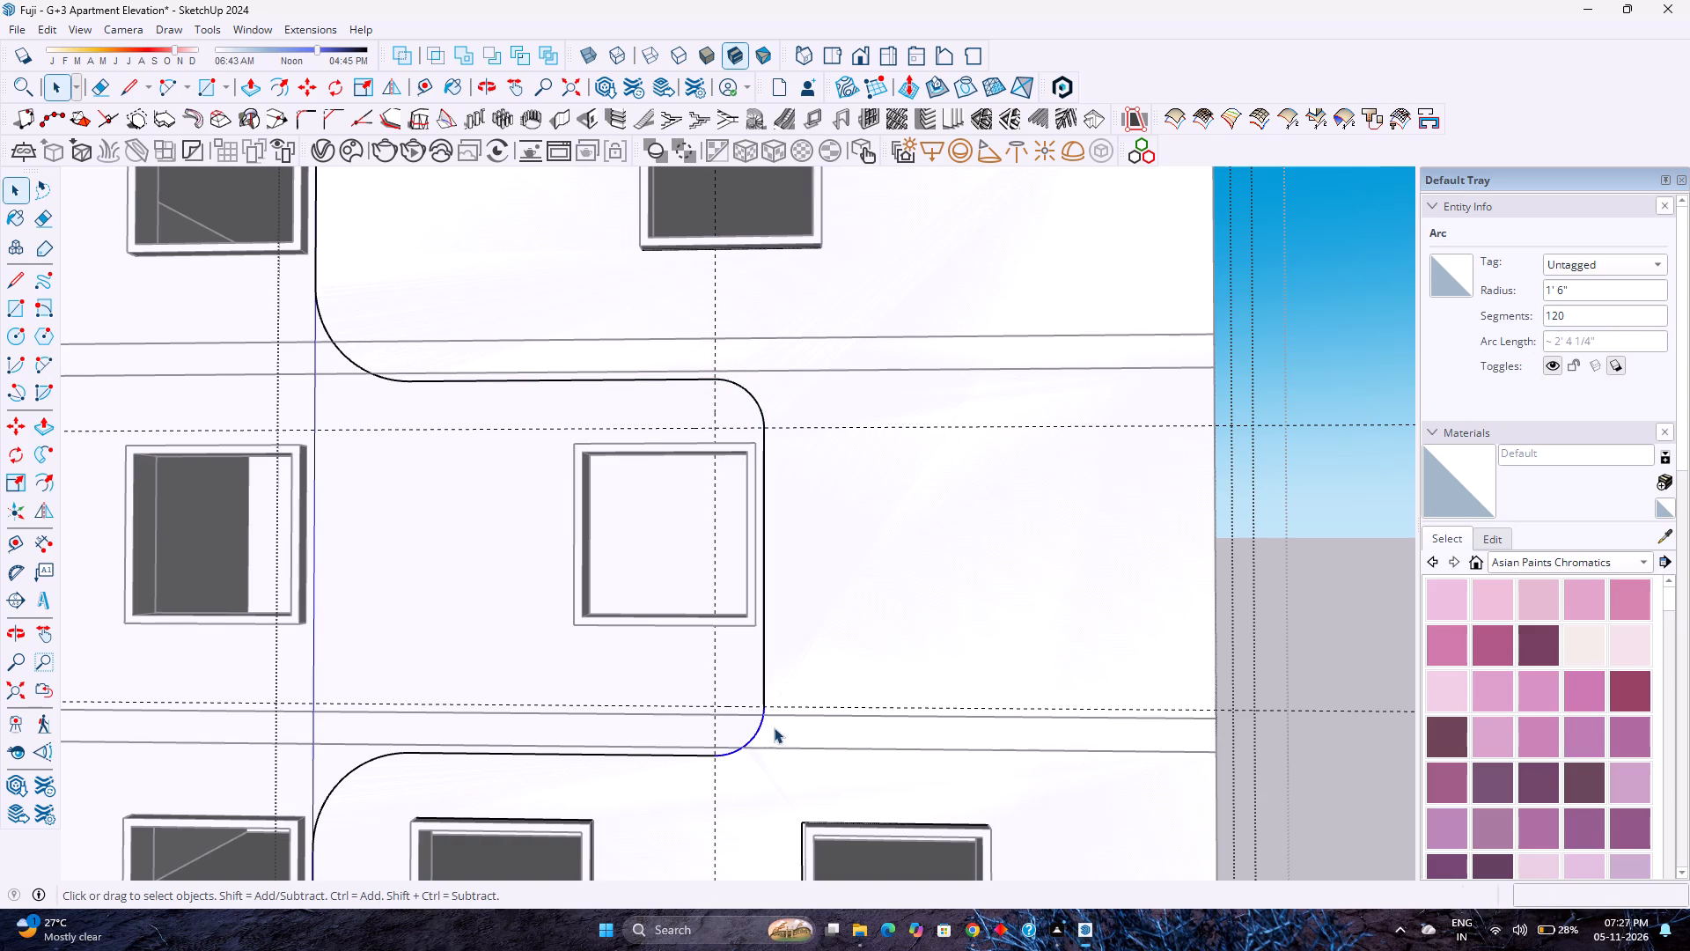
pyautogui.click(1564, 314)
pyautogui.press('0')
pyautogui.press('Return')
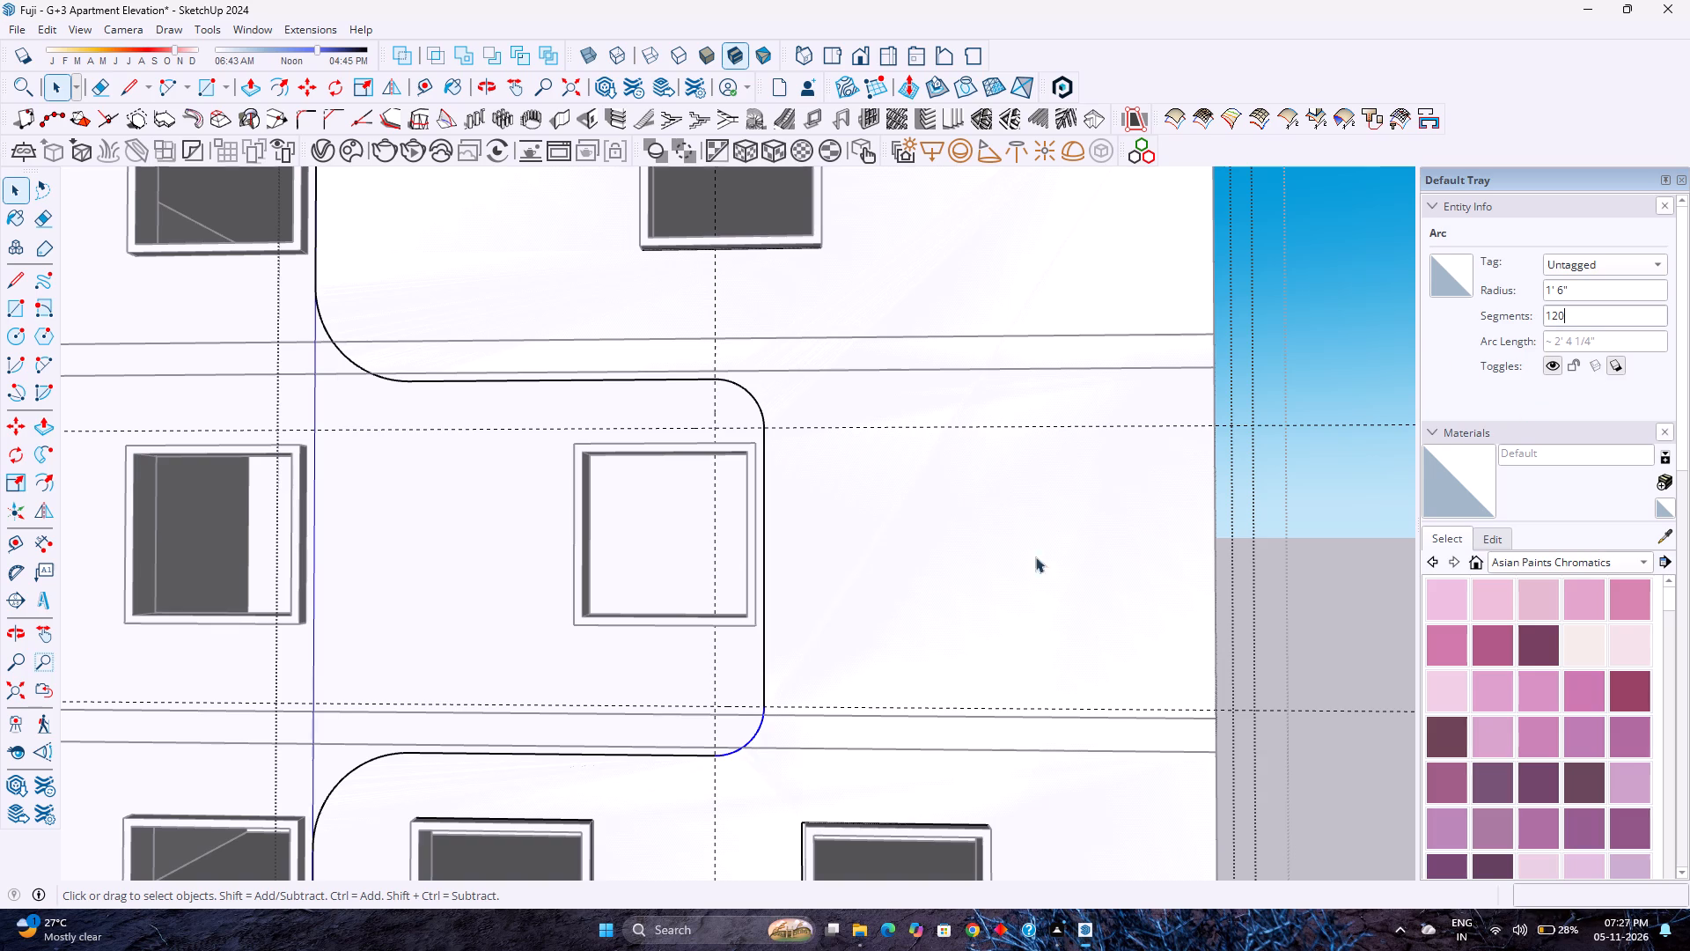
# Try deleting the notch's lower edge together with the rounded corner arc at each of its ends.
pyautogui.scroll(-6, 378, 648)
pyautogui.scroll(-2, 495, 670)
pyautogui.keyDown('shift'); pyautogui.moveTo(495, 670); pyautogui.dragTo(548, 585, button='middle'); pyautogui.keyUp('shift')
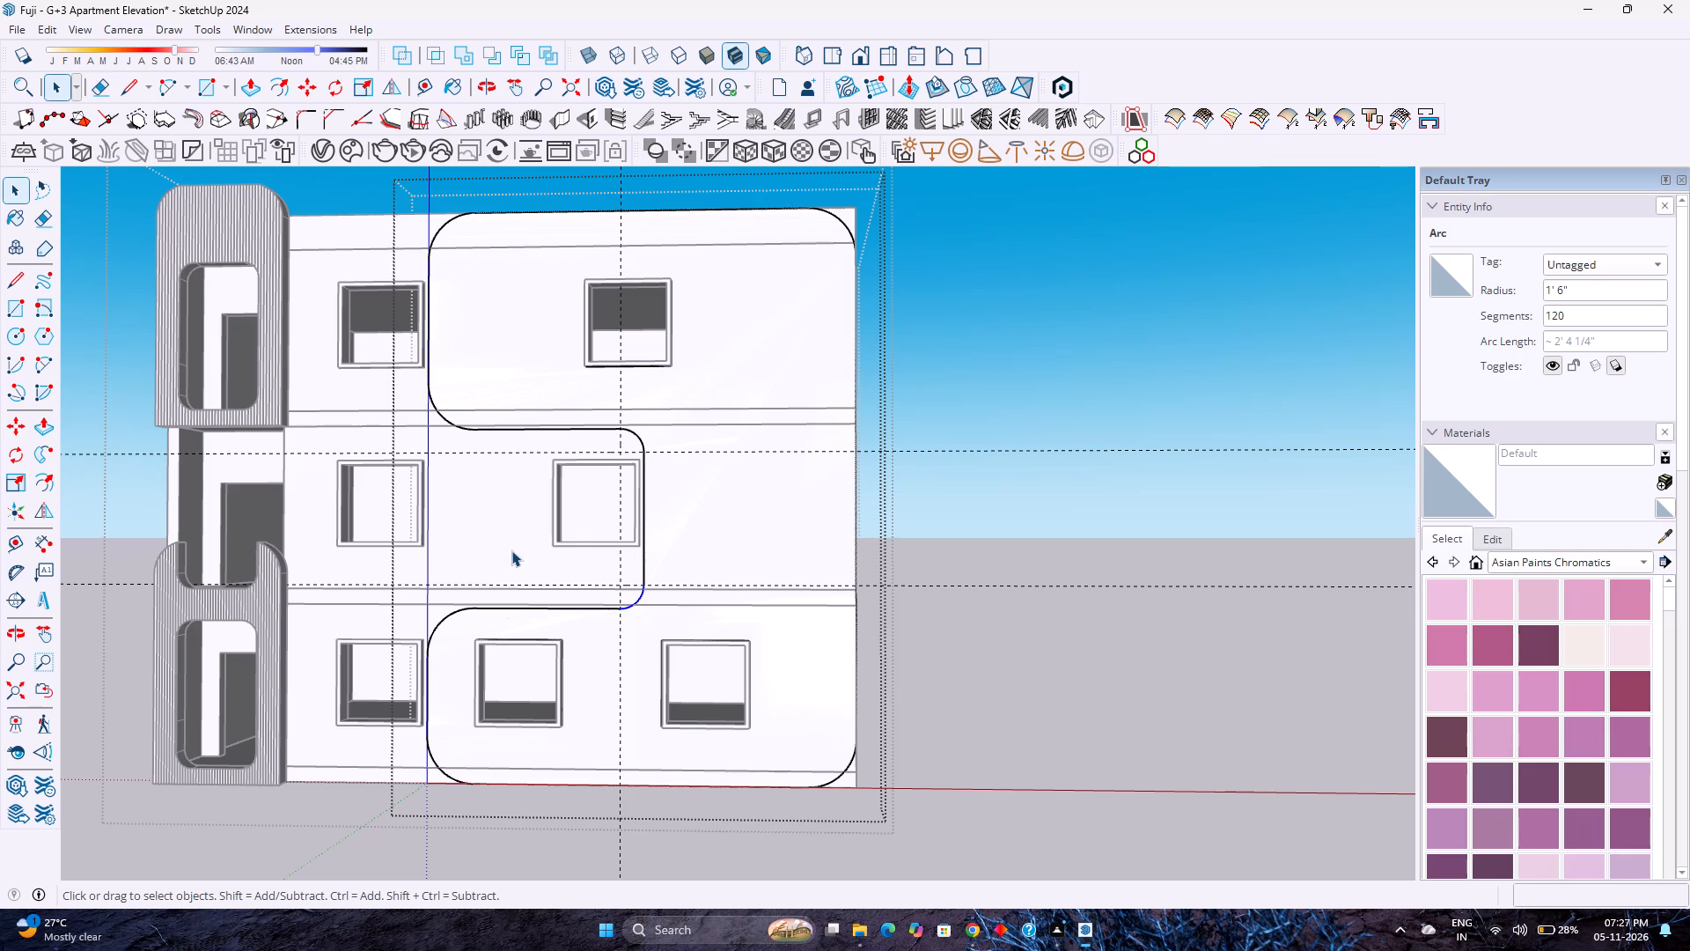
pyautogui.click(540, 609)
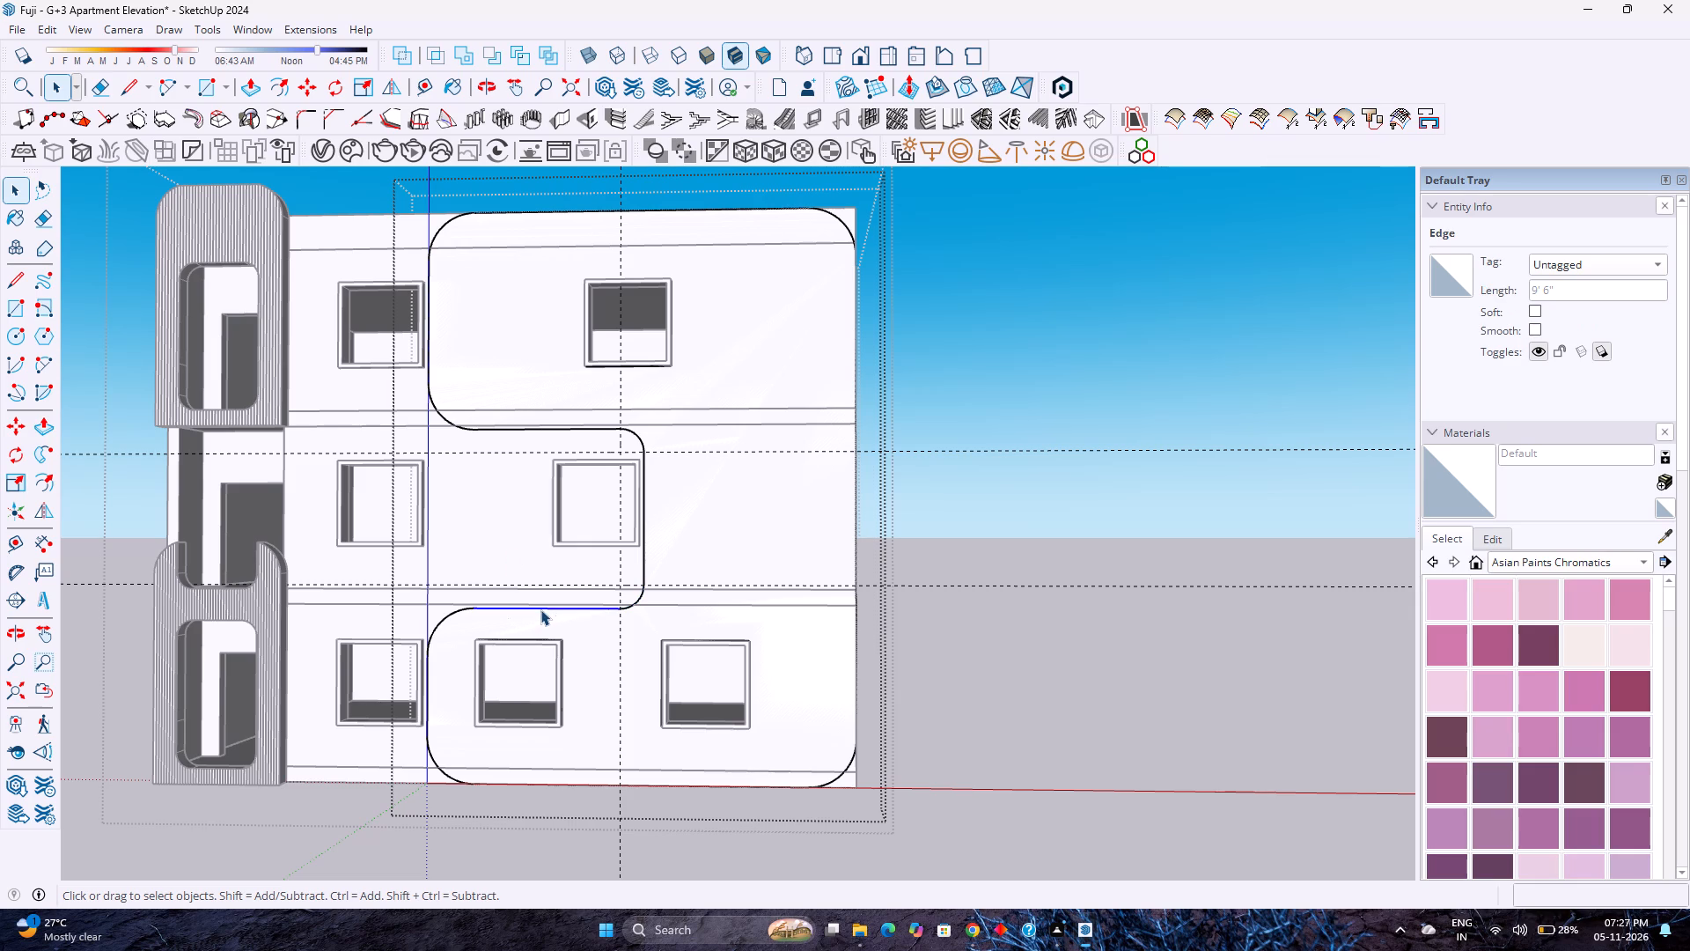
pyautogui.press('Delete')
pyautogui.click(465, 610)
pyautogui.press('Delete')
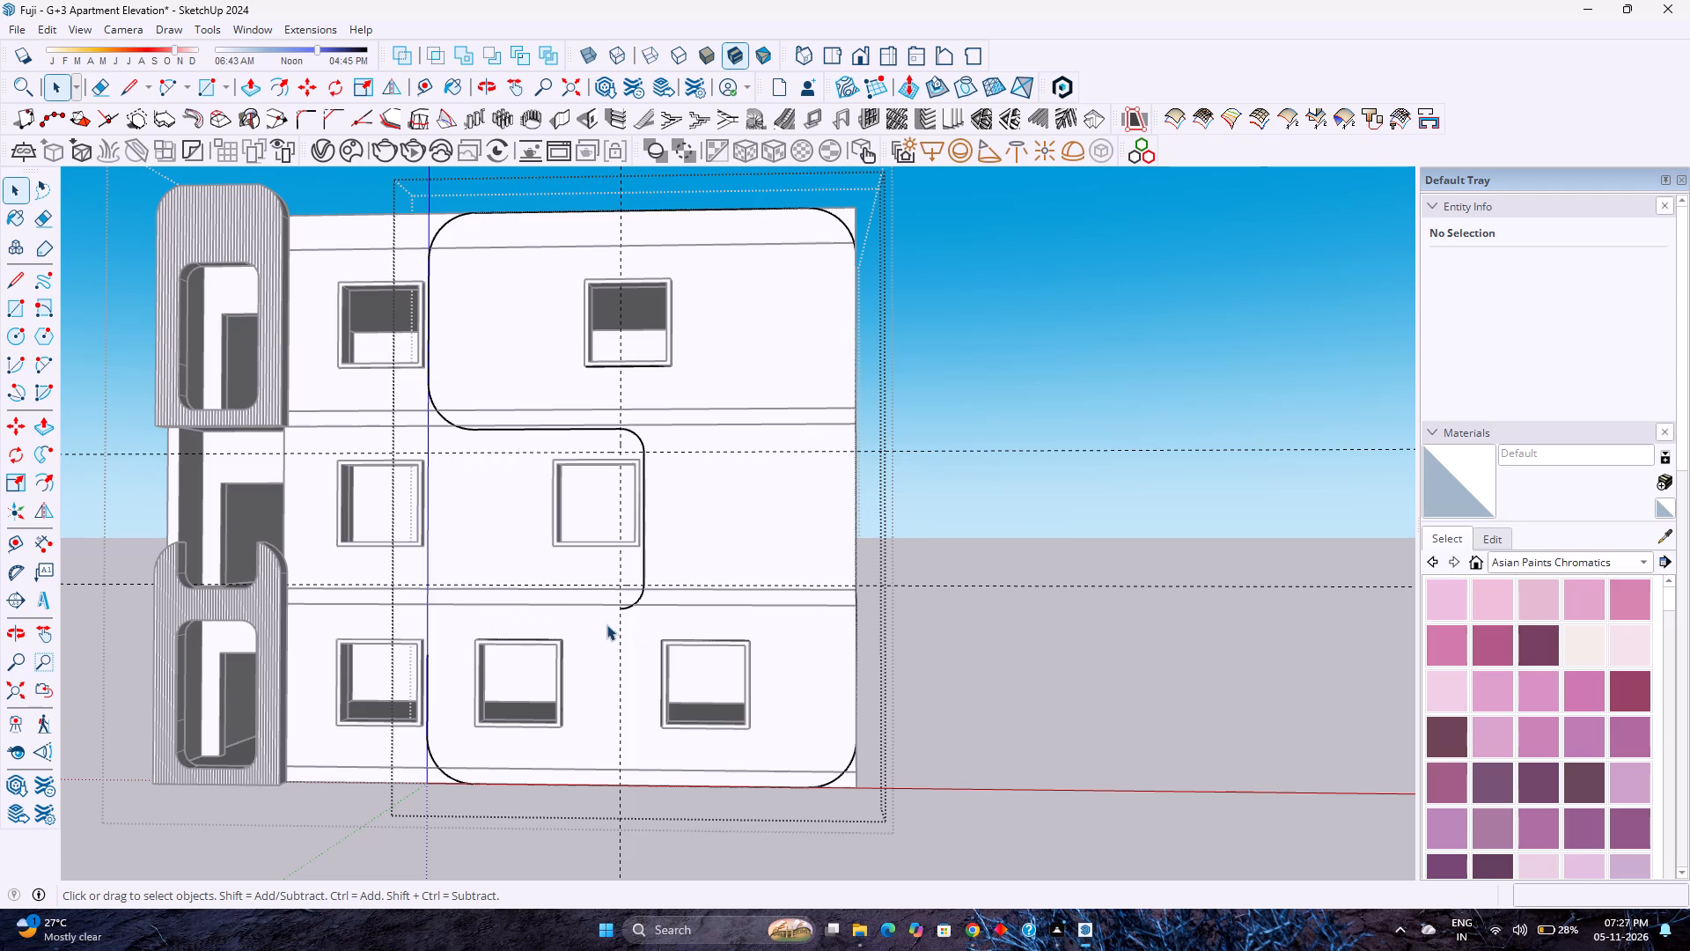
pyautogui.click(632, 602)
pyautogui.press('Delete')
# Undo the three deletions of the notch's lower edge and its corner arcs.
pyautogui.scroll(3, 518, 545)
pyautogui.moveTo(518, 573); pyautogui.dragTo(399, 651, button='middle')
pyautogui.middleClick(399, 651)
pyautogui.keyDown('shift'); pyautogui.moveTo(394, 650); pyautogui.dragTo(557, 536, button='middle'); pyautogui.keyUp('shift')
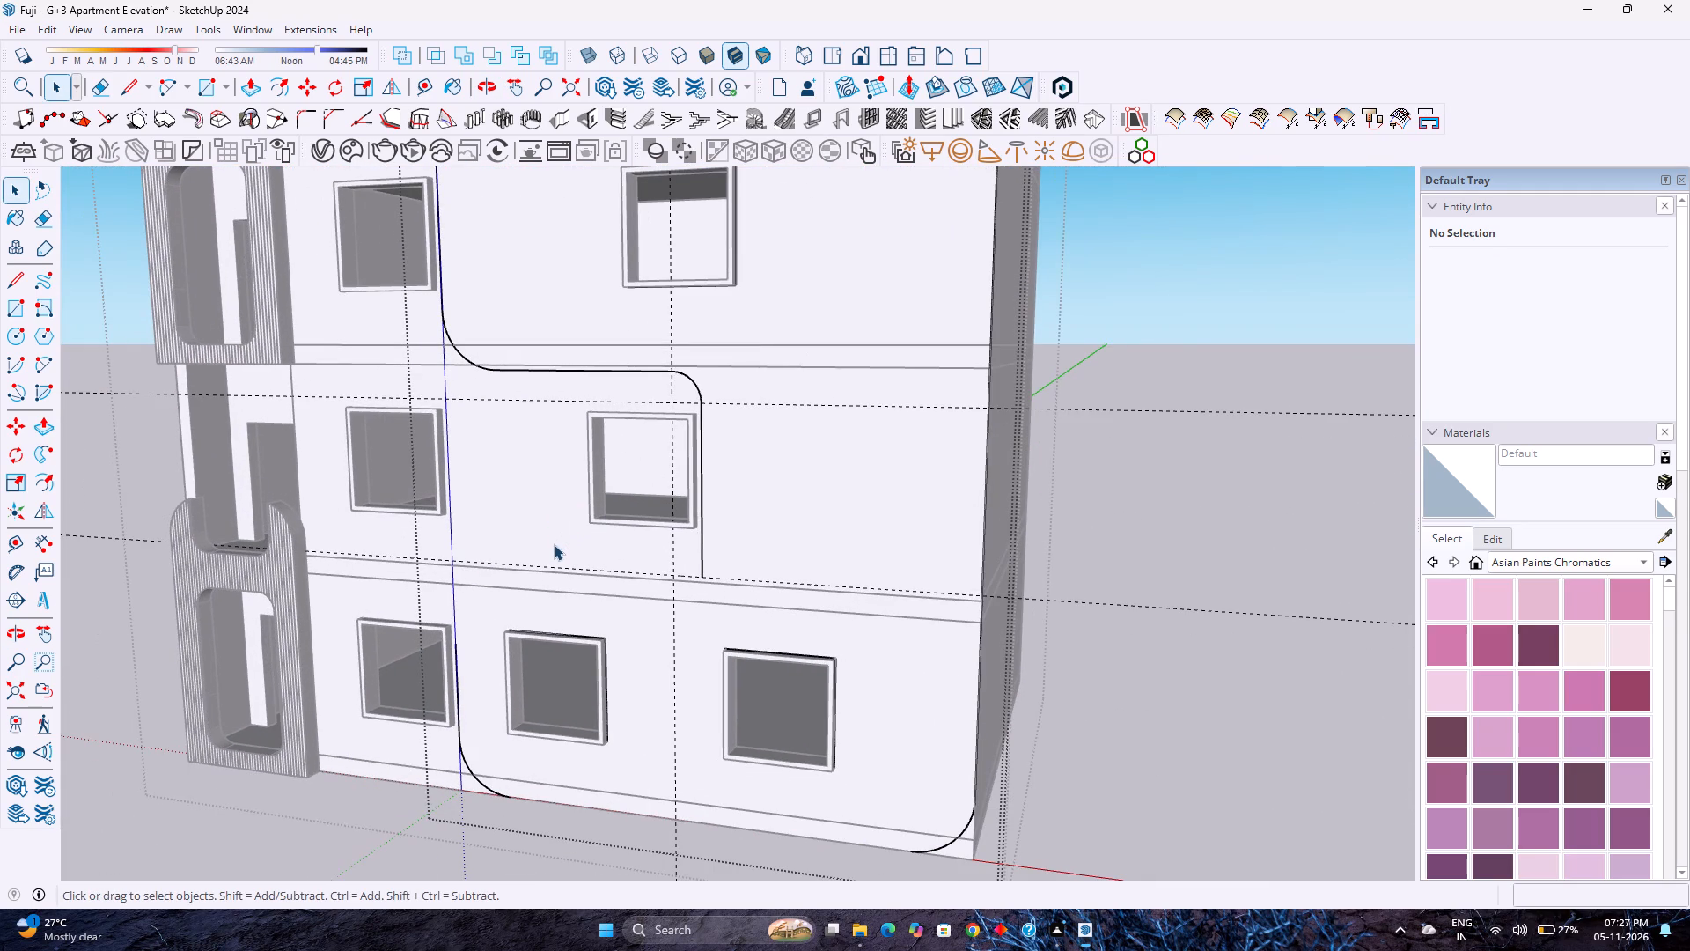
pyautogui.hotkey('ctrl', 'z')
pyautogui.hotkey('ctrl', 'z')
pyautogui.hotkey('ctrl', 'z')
# Place a horizontal guide 3' above the top edge of the ground-floor window beneath the notch.
pyautogui.scroll(2, 560, 601)
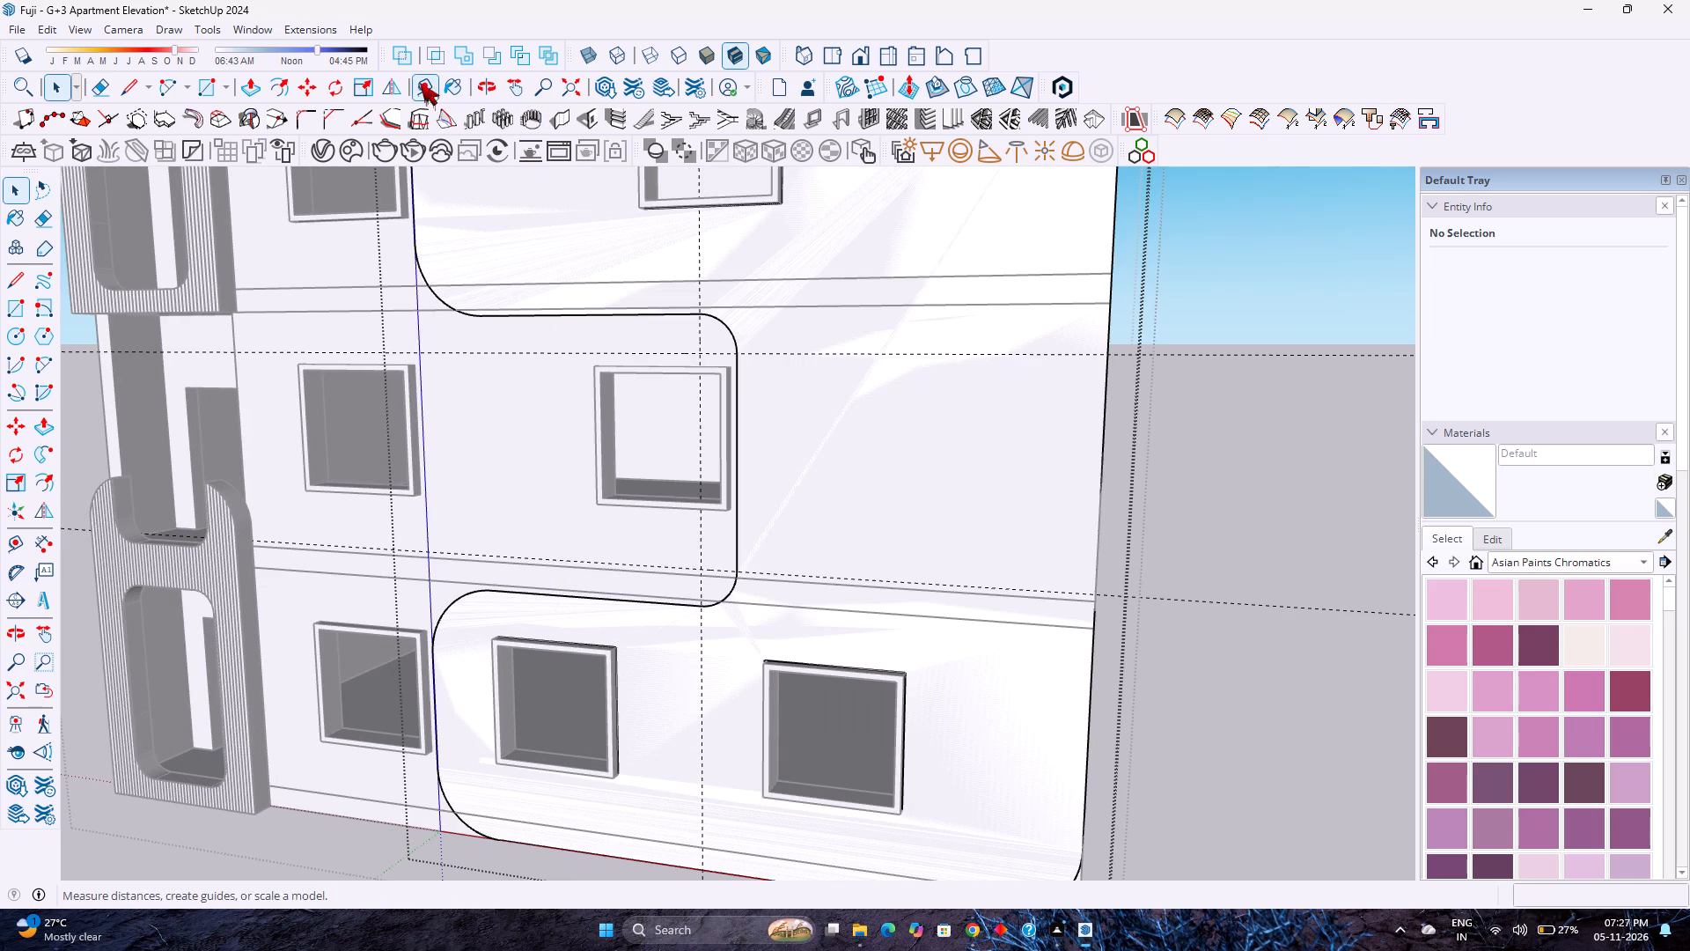
pyautogui.click(420, 83)
pyautogui.scroll(4, 545, 672)
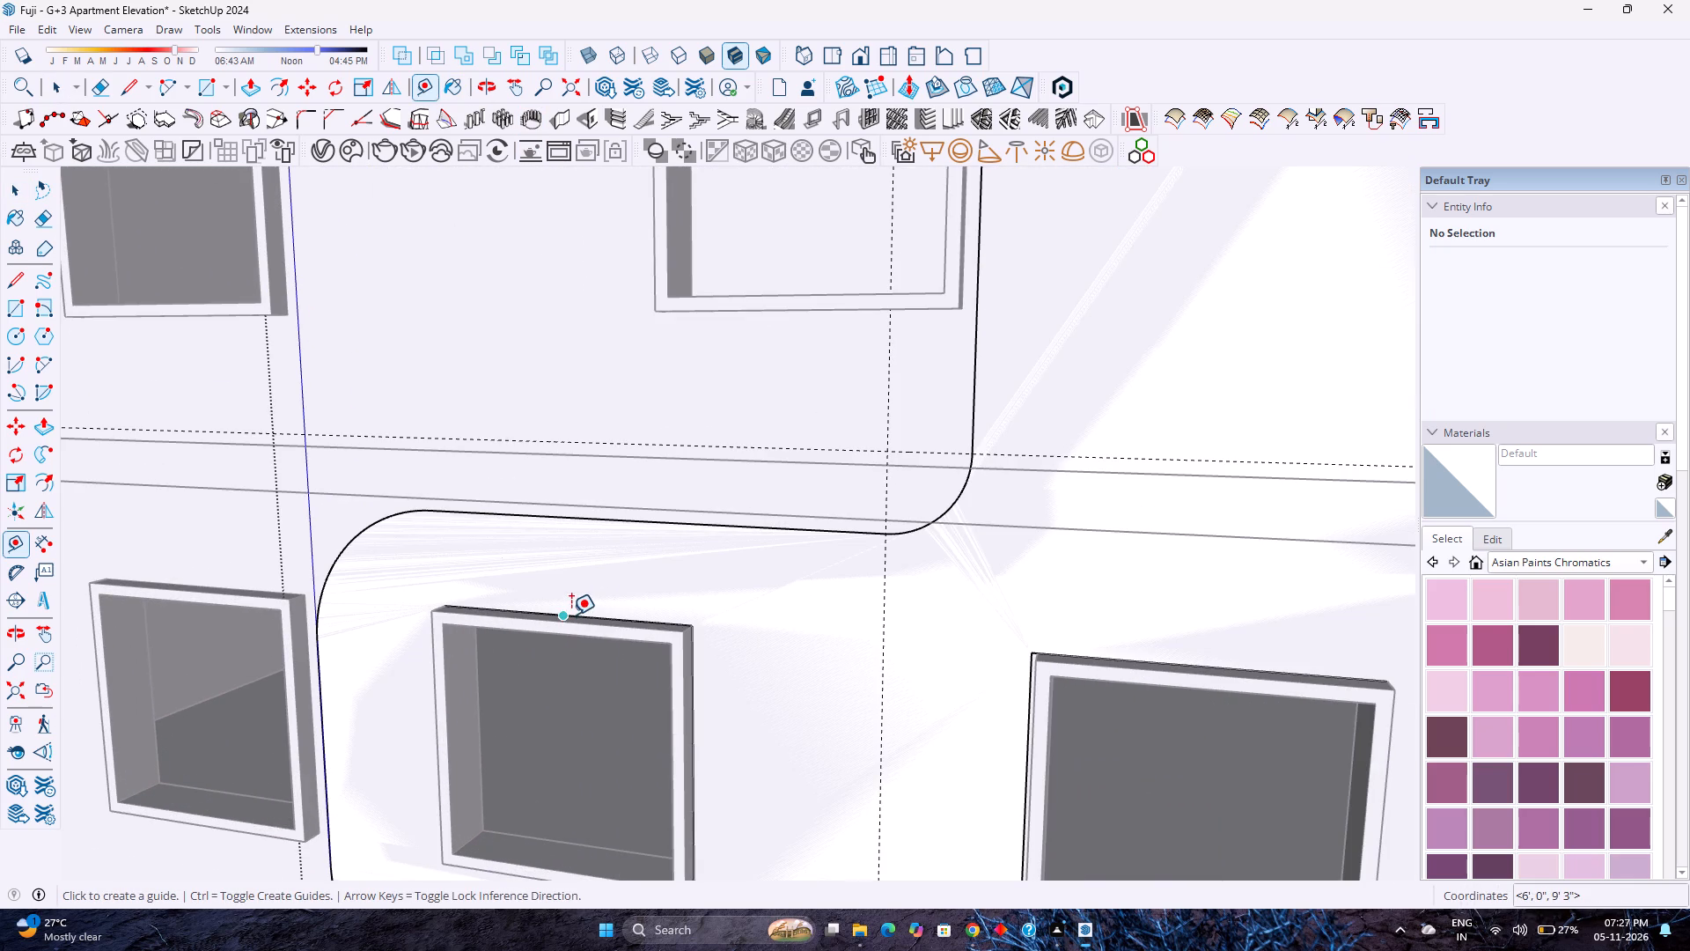
pyautogui.click(571, 615)
pyautogui.write("3'")
pyautogui.press('Return')
pyautogui.press('space')
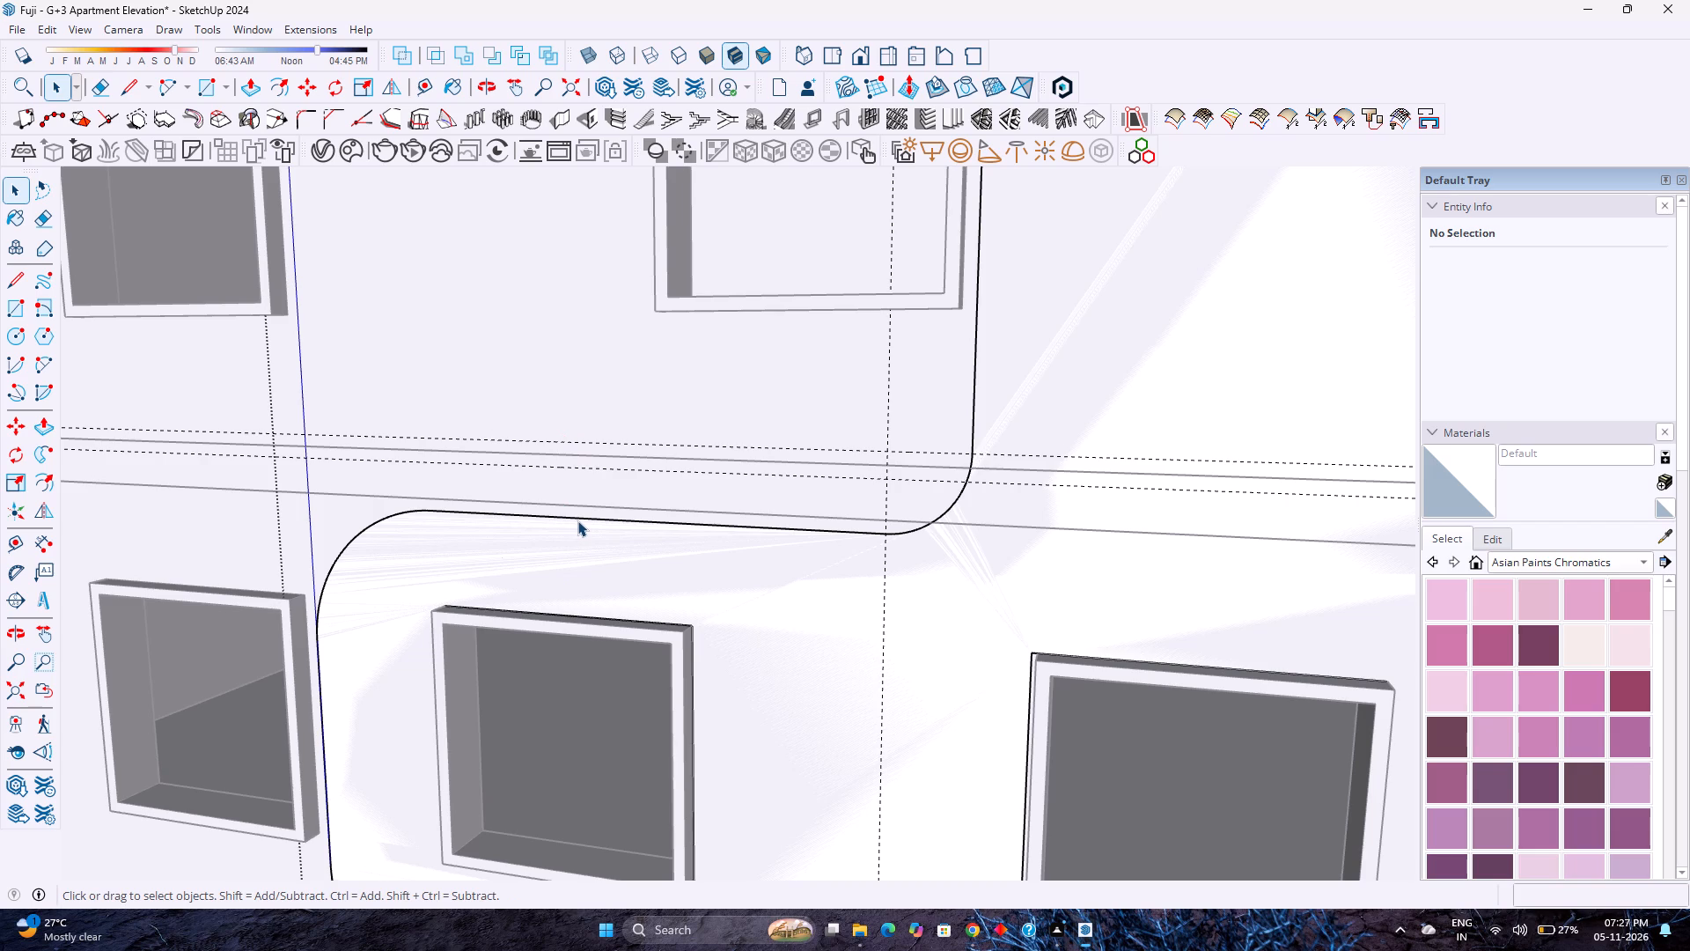
# Delete the notch's lower edge and the rounded corner arcs at both of its ends.
pyautogui.click(577, 520)
pyautogui.press('Delete')
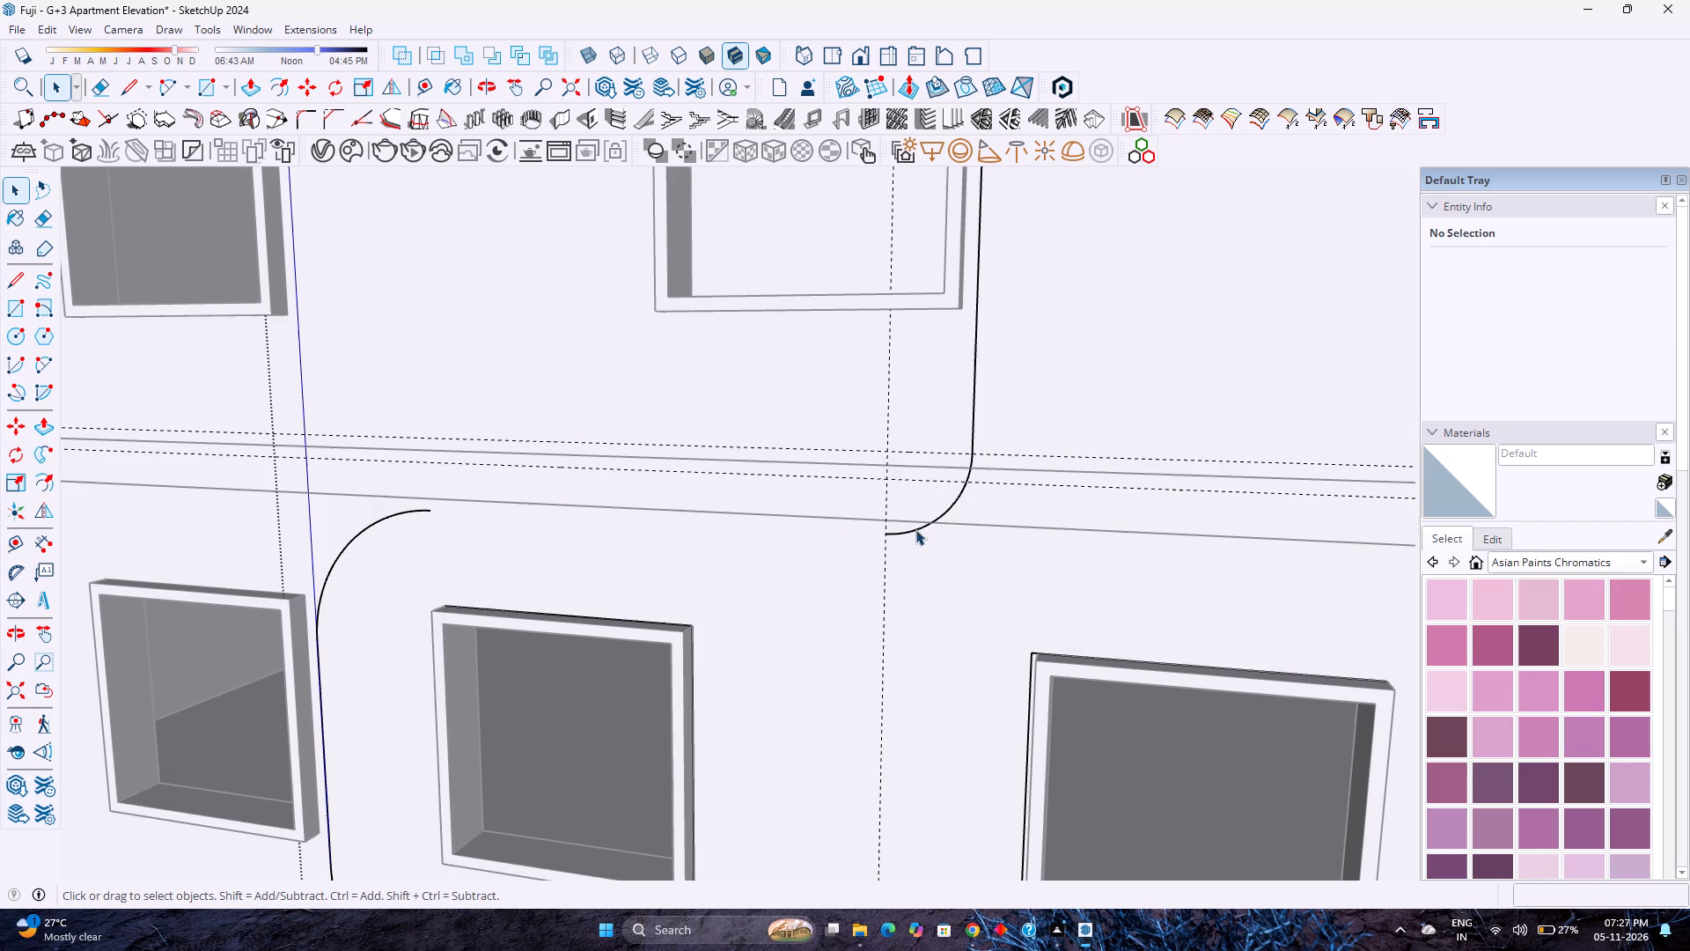
pyautogui.click(915, 529)
pyautogui.press('Delete')
pyautogui.click(376, 524)
pyautogui.press('Delete')
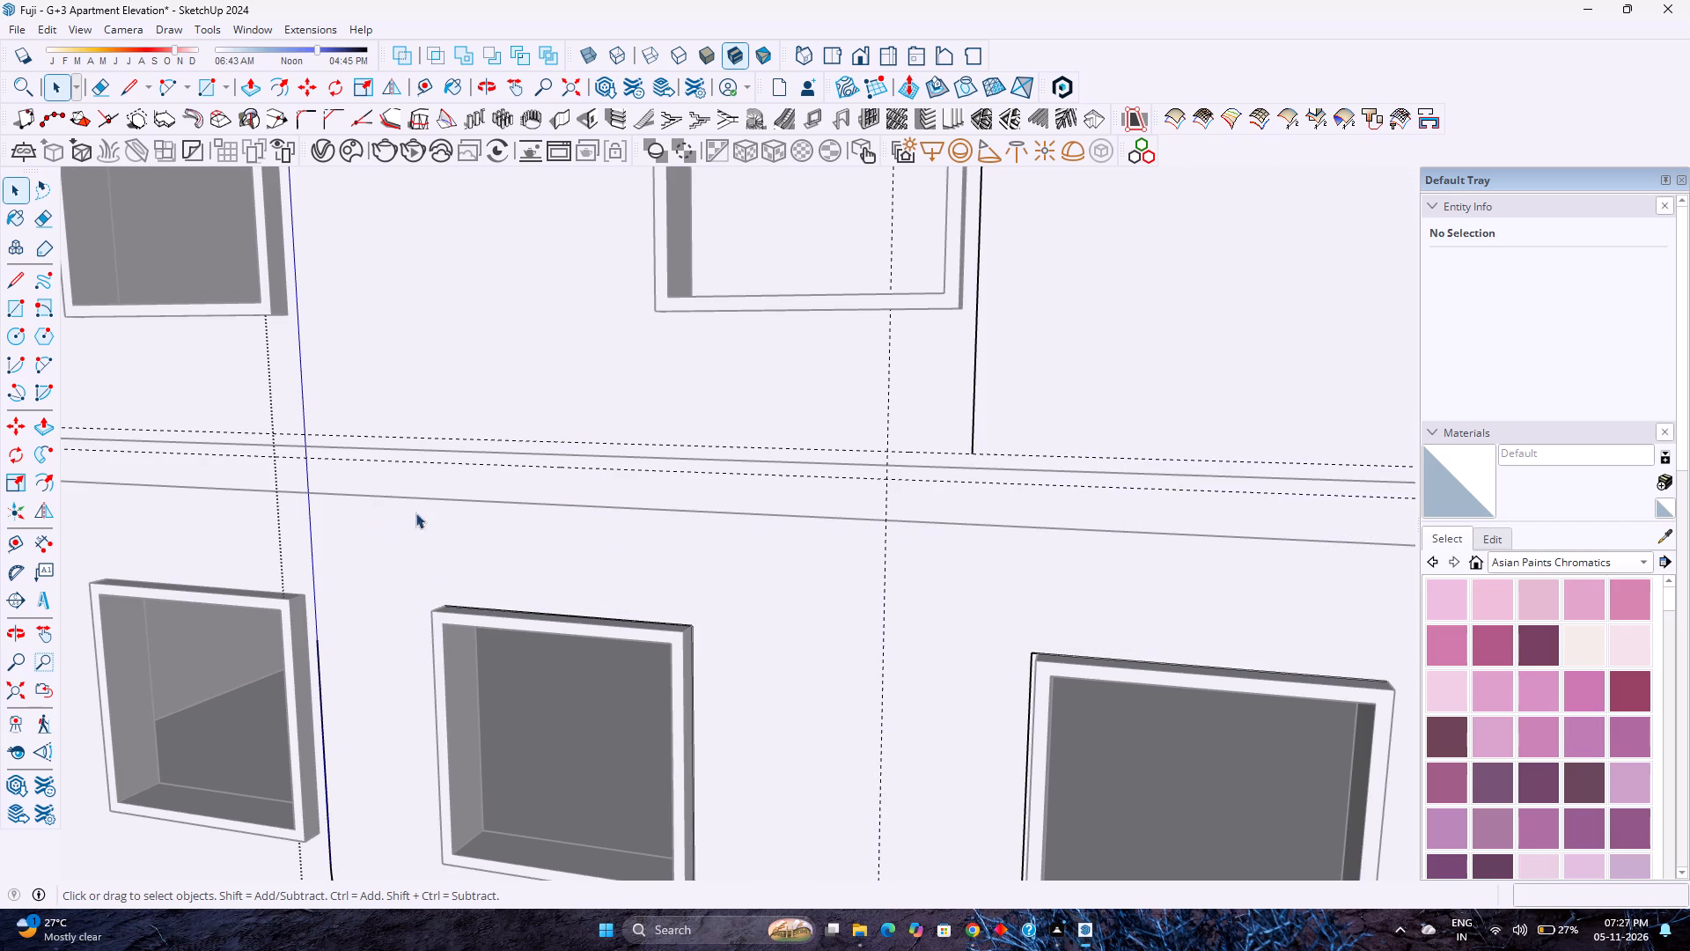
# Delete the old 1'6" lower guide and the leftover vertical panel edge beside the ground-floor windows.
pyautogui.click(643, 447)
pyautogui.click(643, 446)
pyautogui.press('Delete')
pyautogui.scroll(-1, 430, 493)
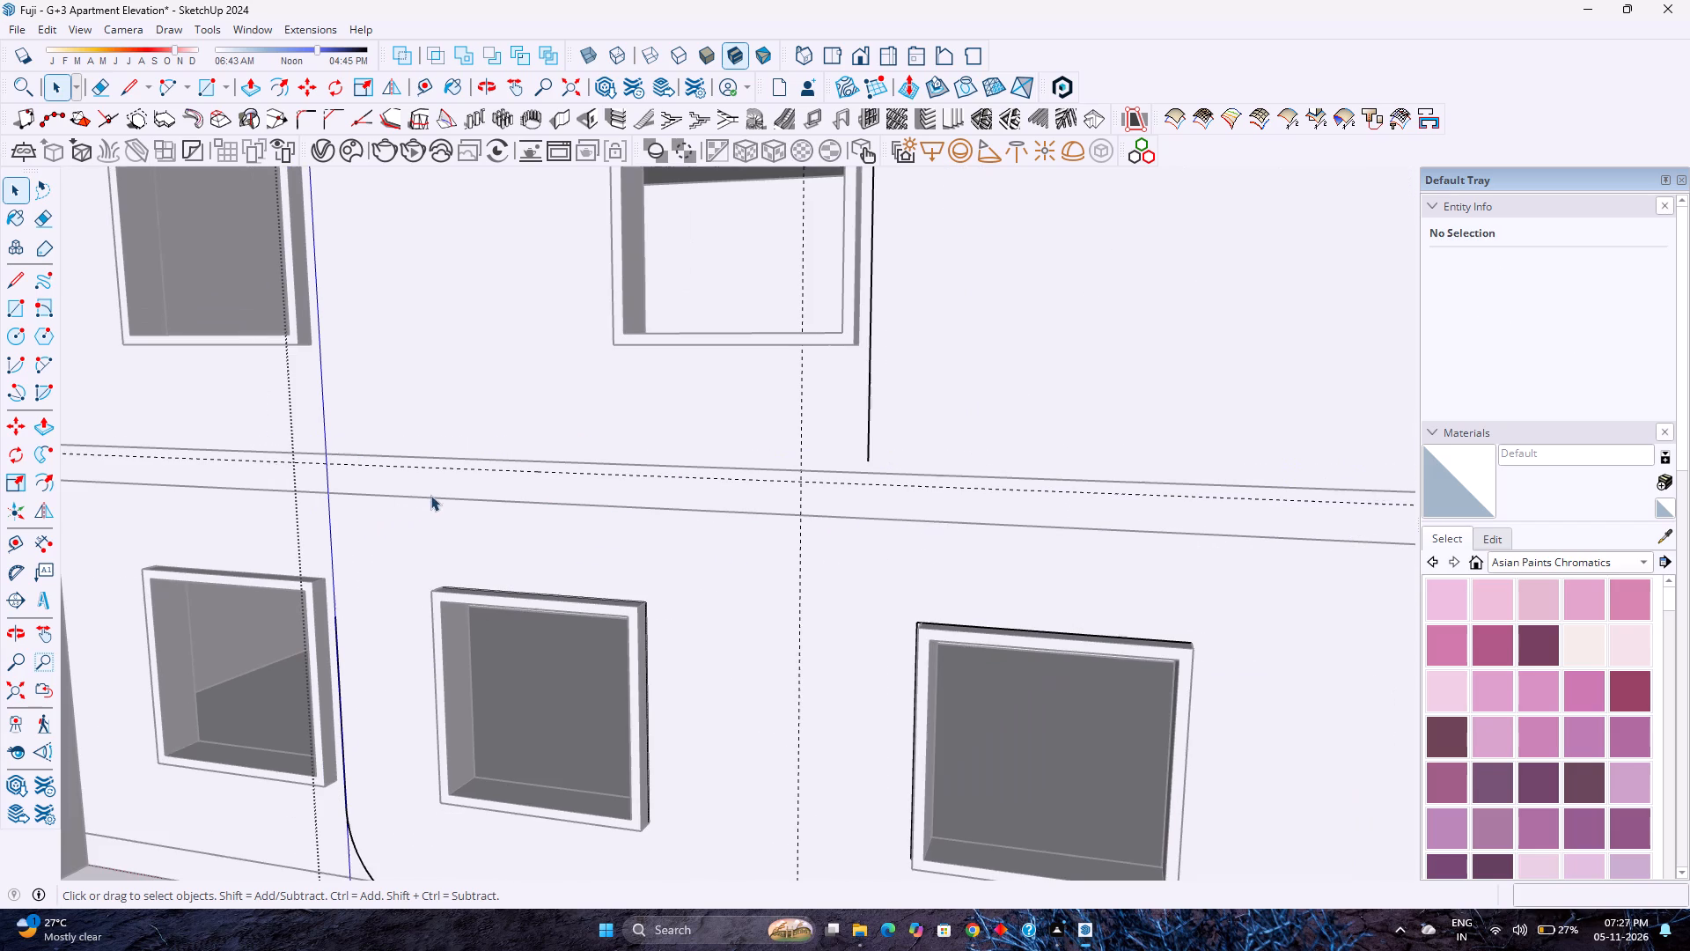
pyautogui.scroll(-1, 430, 495)
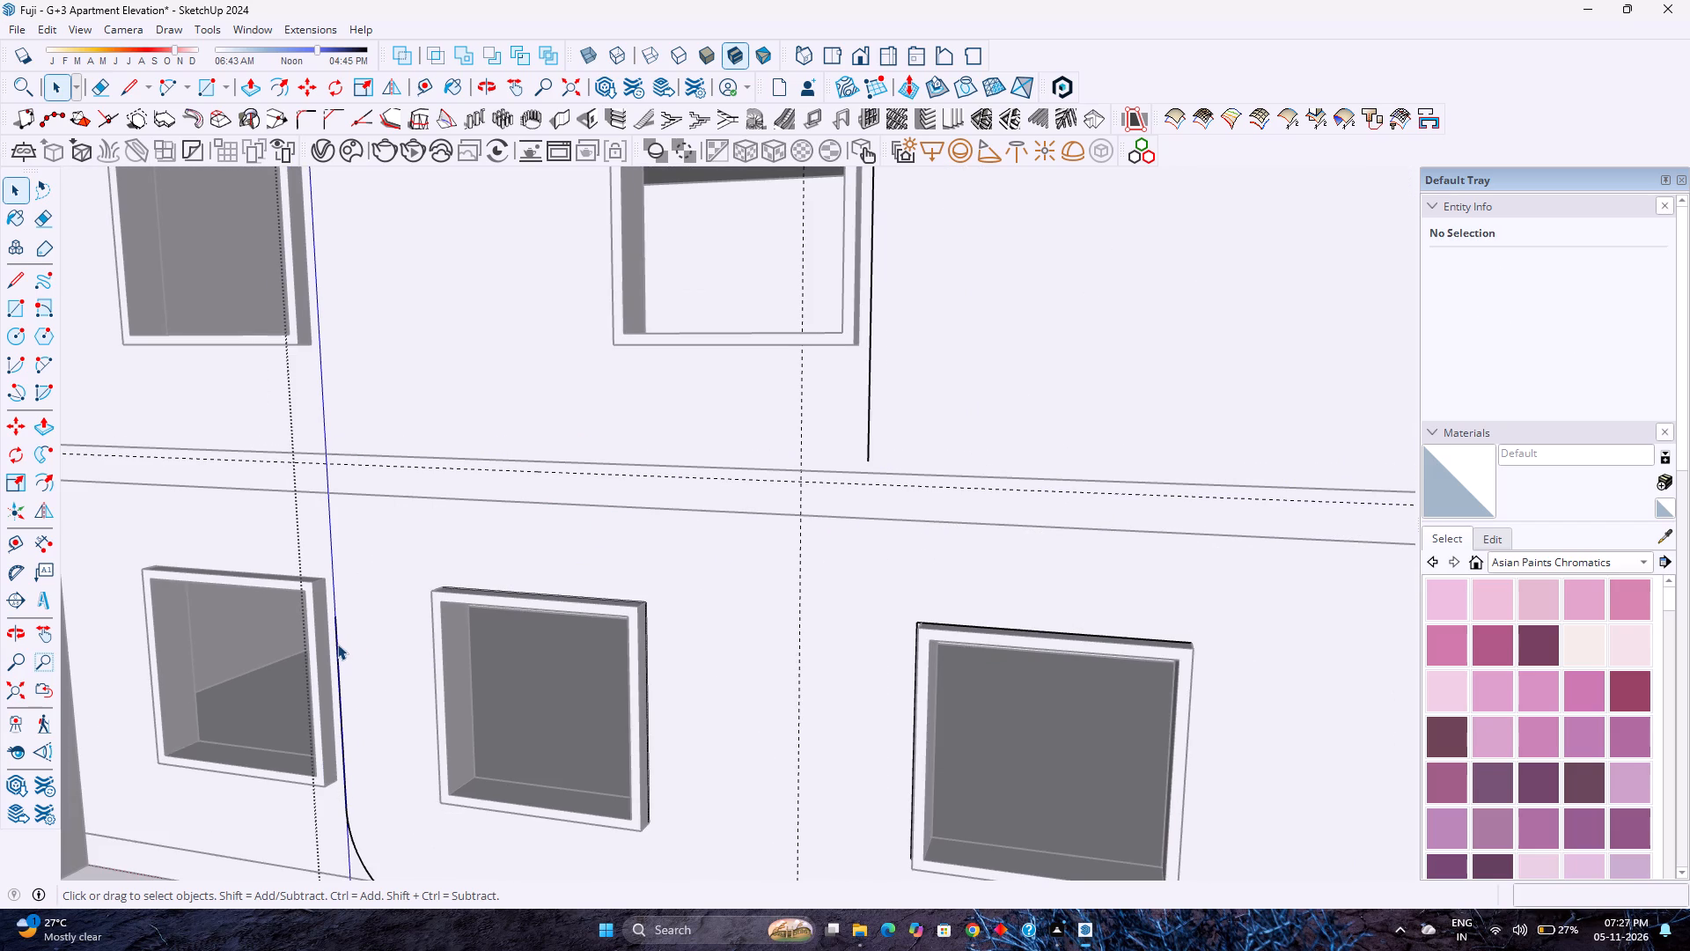
pyautogui.click(338, 644)
pyautogui.press('Delete')
# Redraw the panel outline from the bottom corner arc up to the 3' guide, along it, and up to the notch's vertical edge.
pyautogui.press('l')
pyautogui.click(346, 810)
pyautogui.press('Escape')
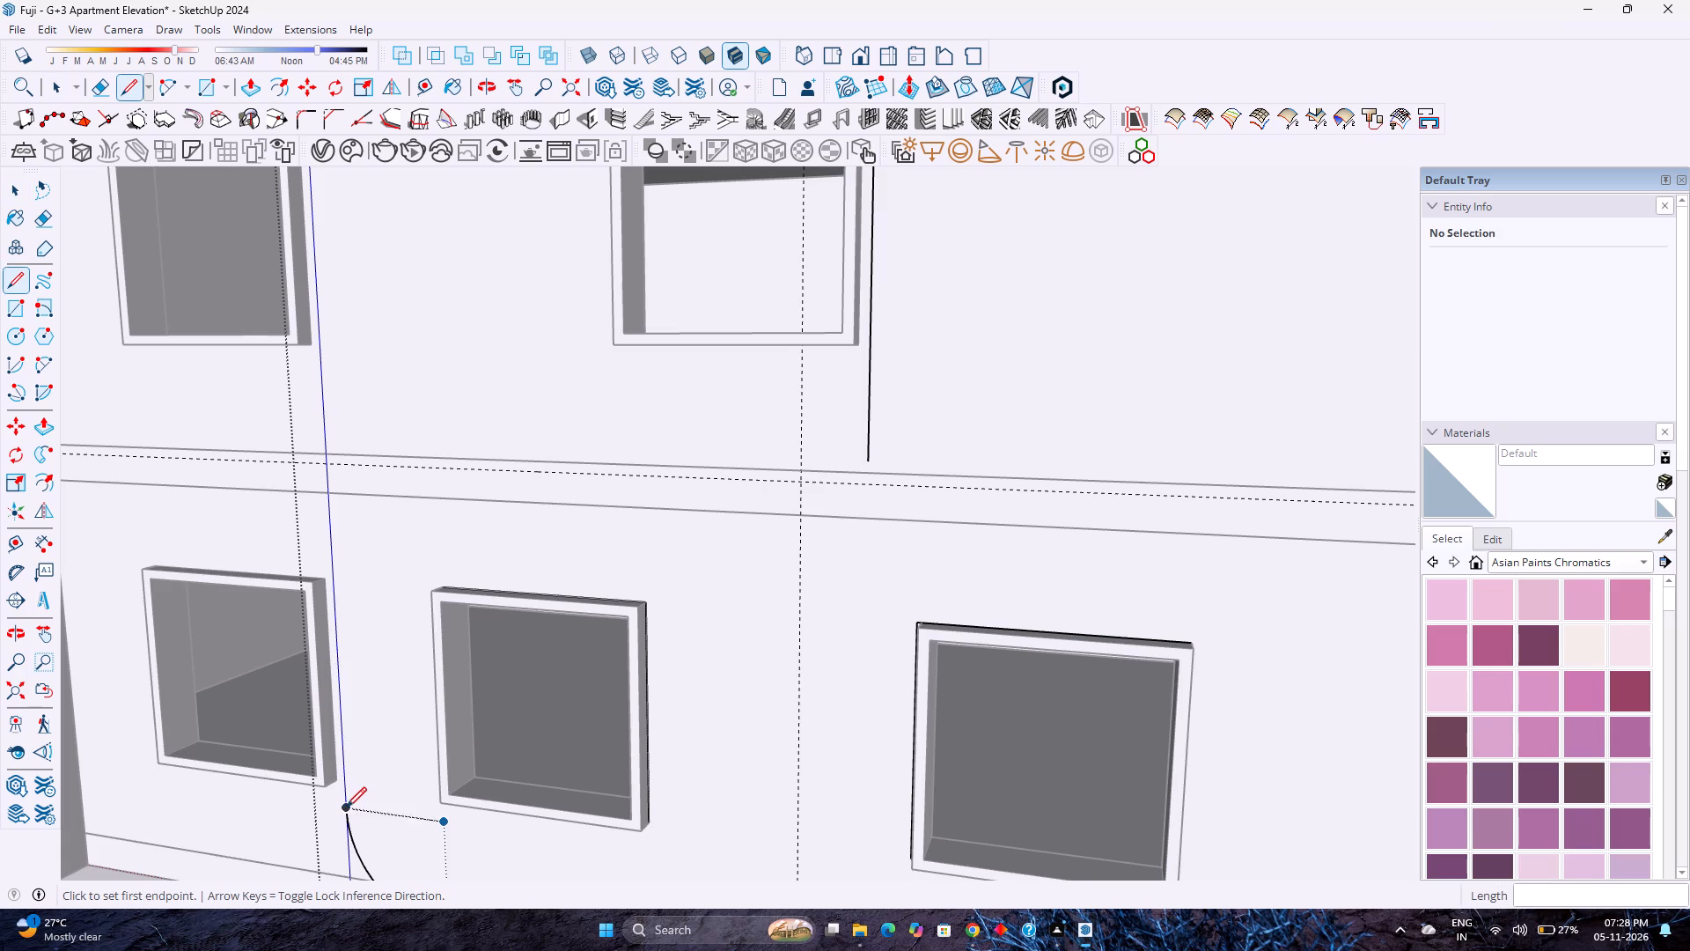
pyautogui.click(346, 804)
pyautogui.click(334, 466)
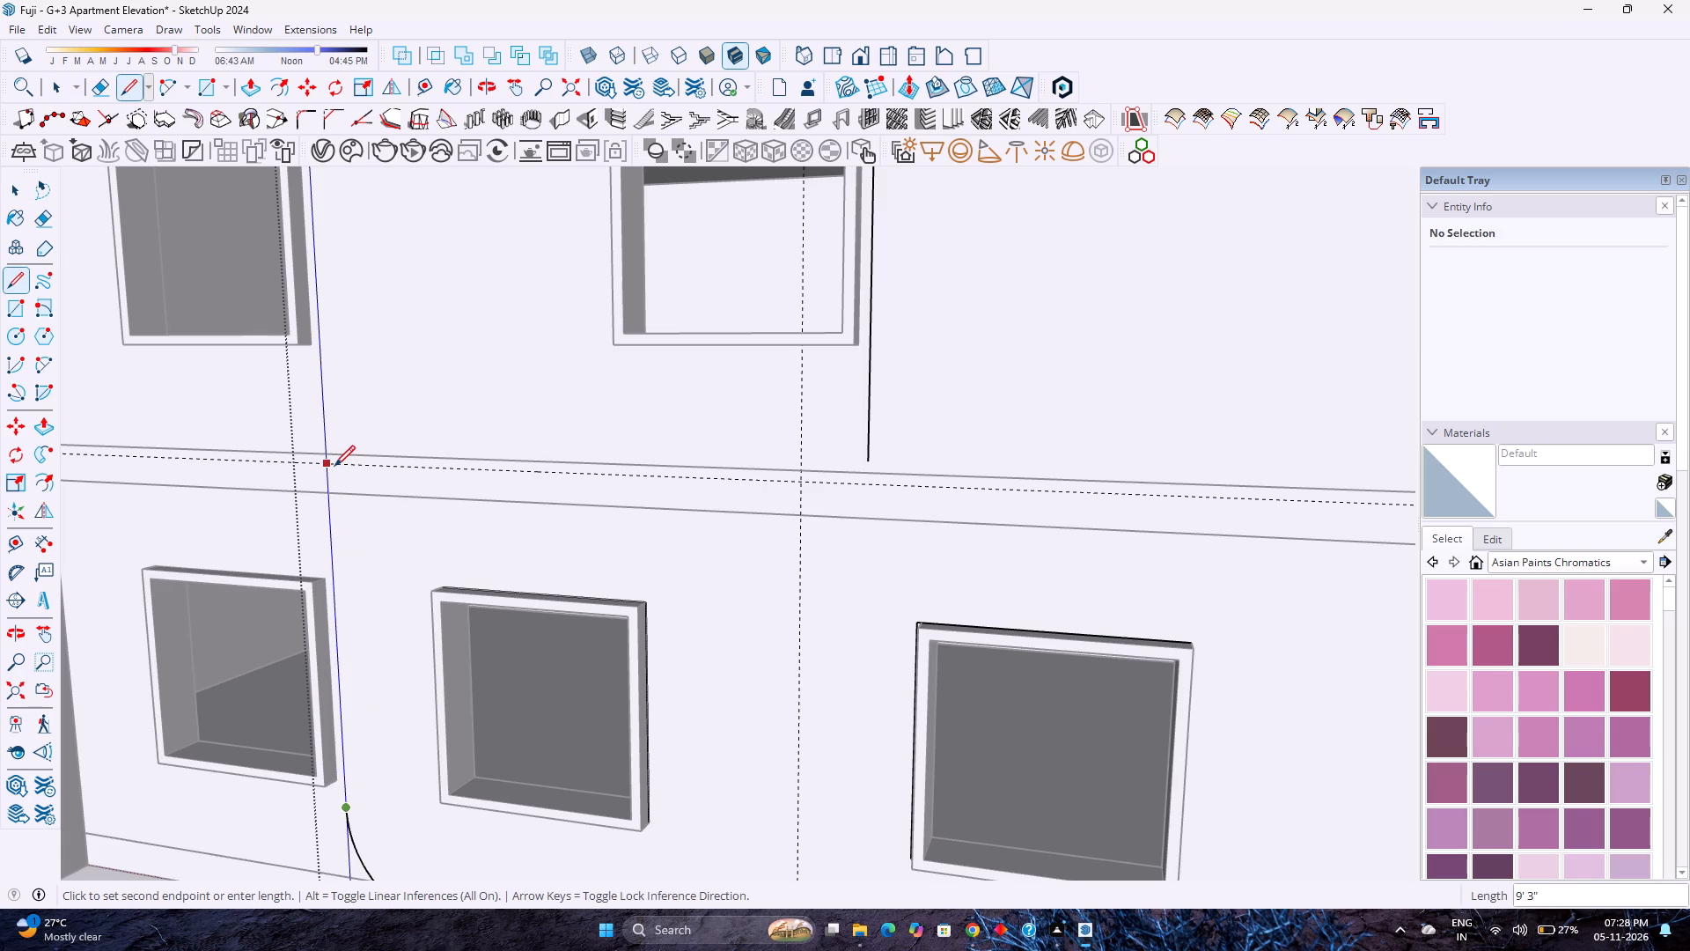
pyautogui.press('Right')
pyautogui.click(867, 460)
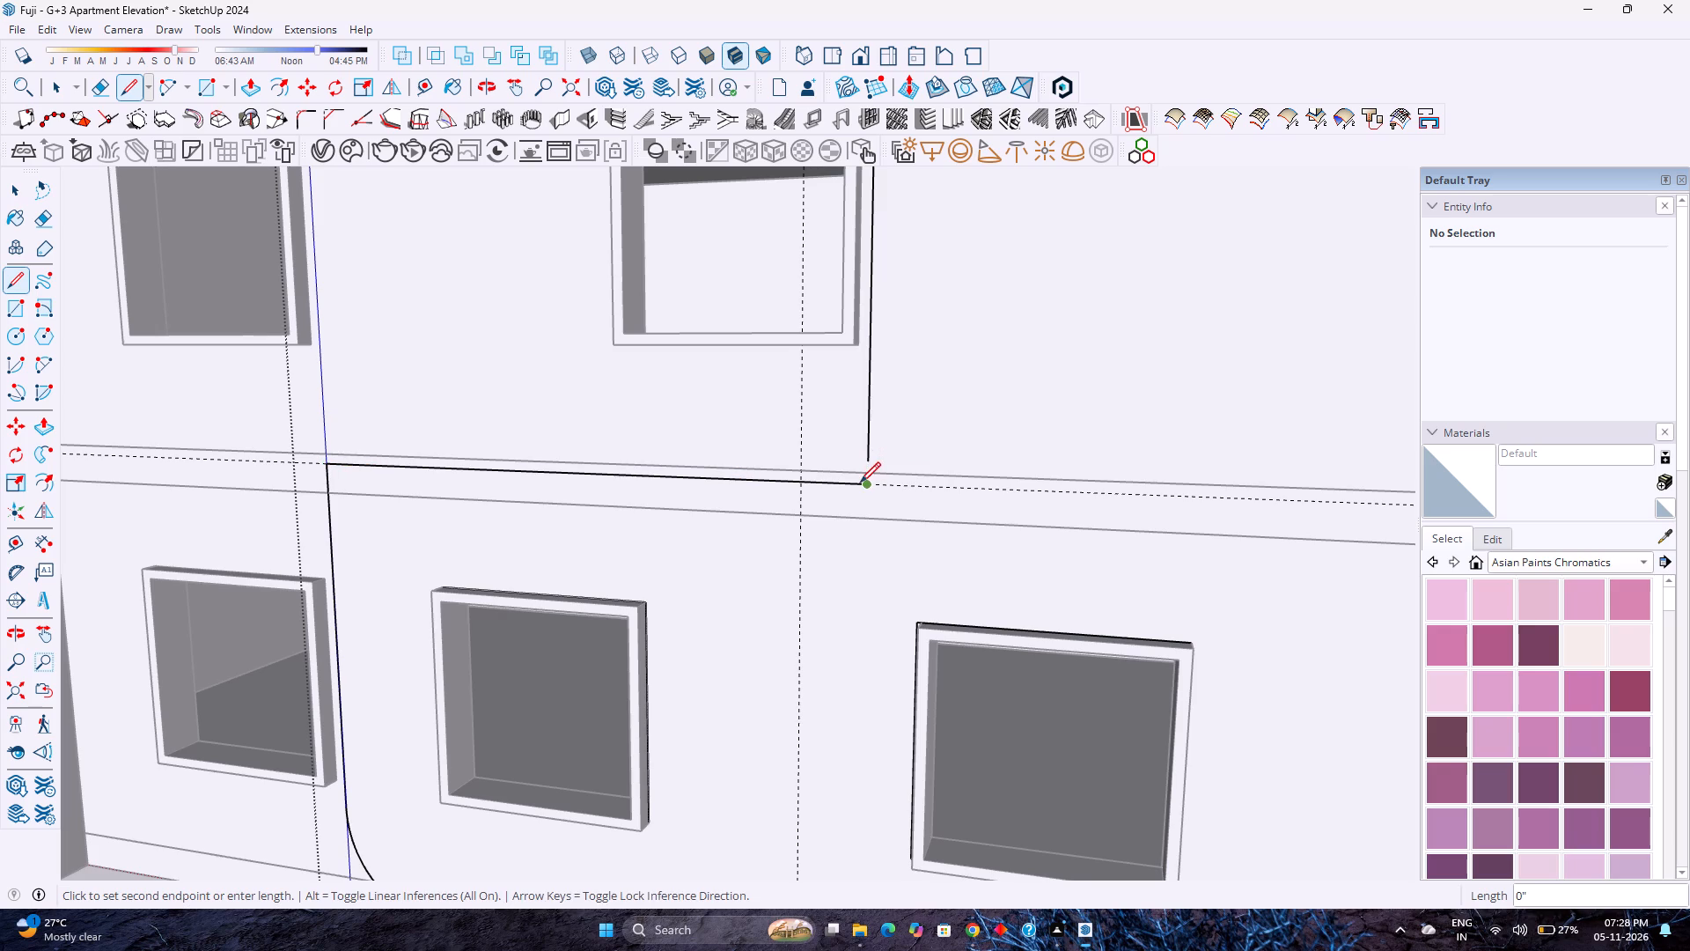
pyautogui.click(863, 461)
pyautogui.press('space')
pyautogui.scroll(-1, 643, 606)
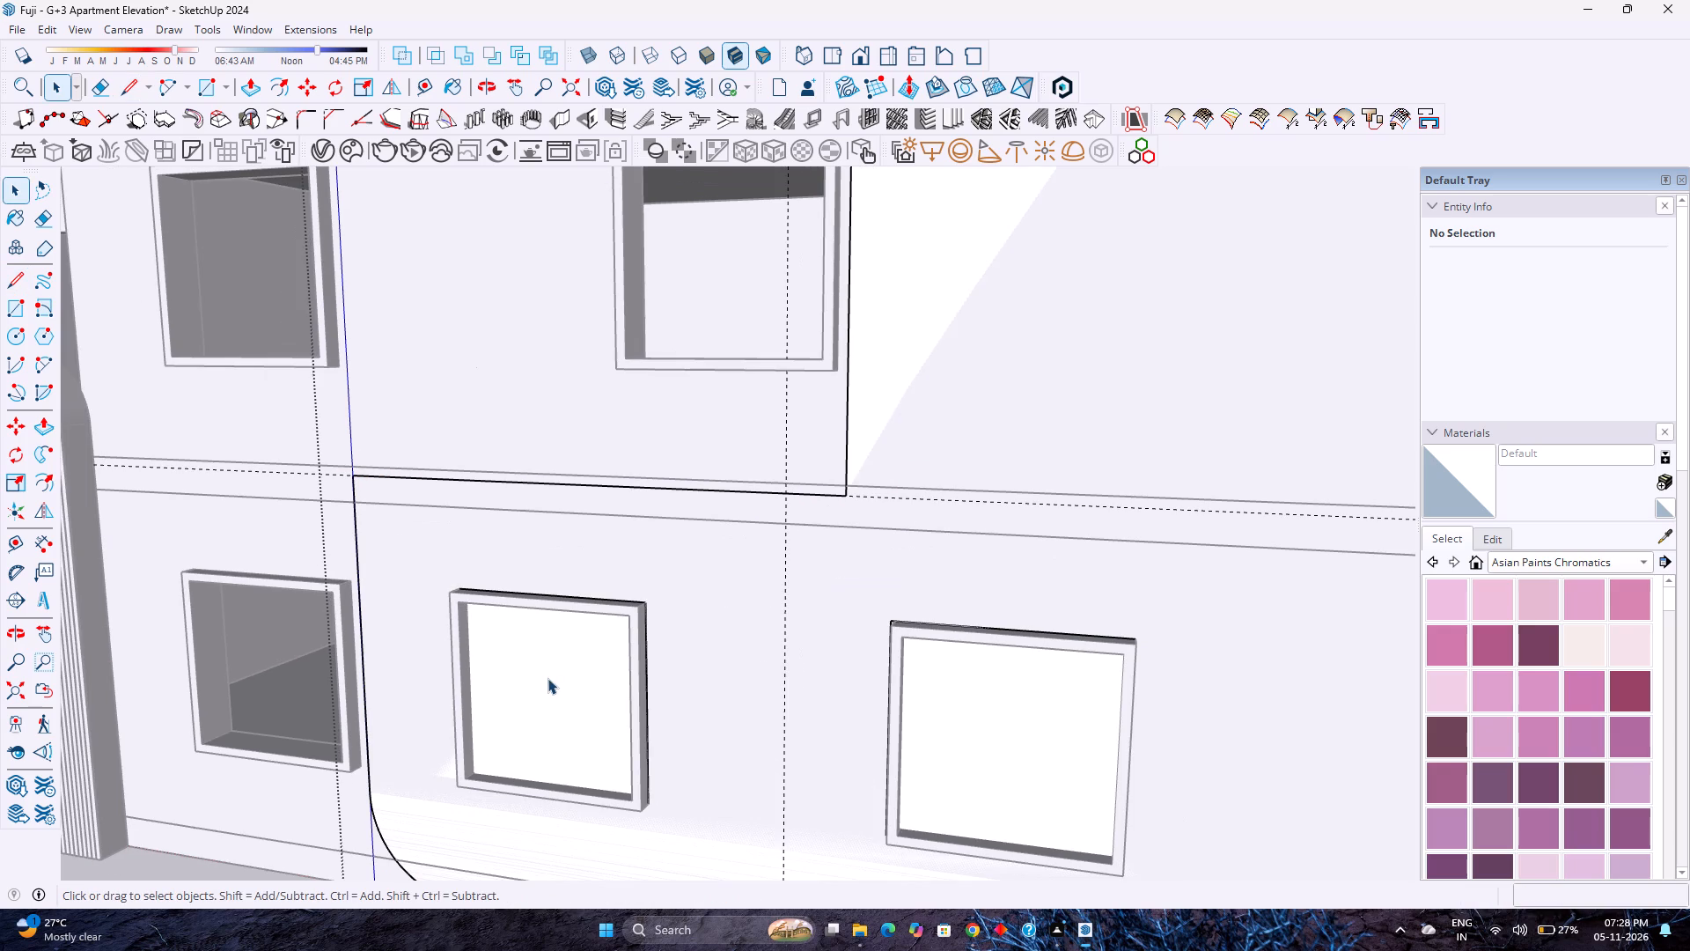
# Delete the leftover panel outline around the ground-floor window nearest the building's outer corner.
pyautogui.press('r')
pyautogui.press('space')
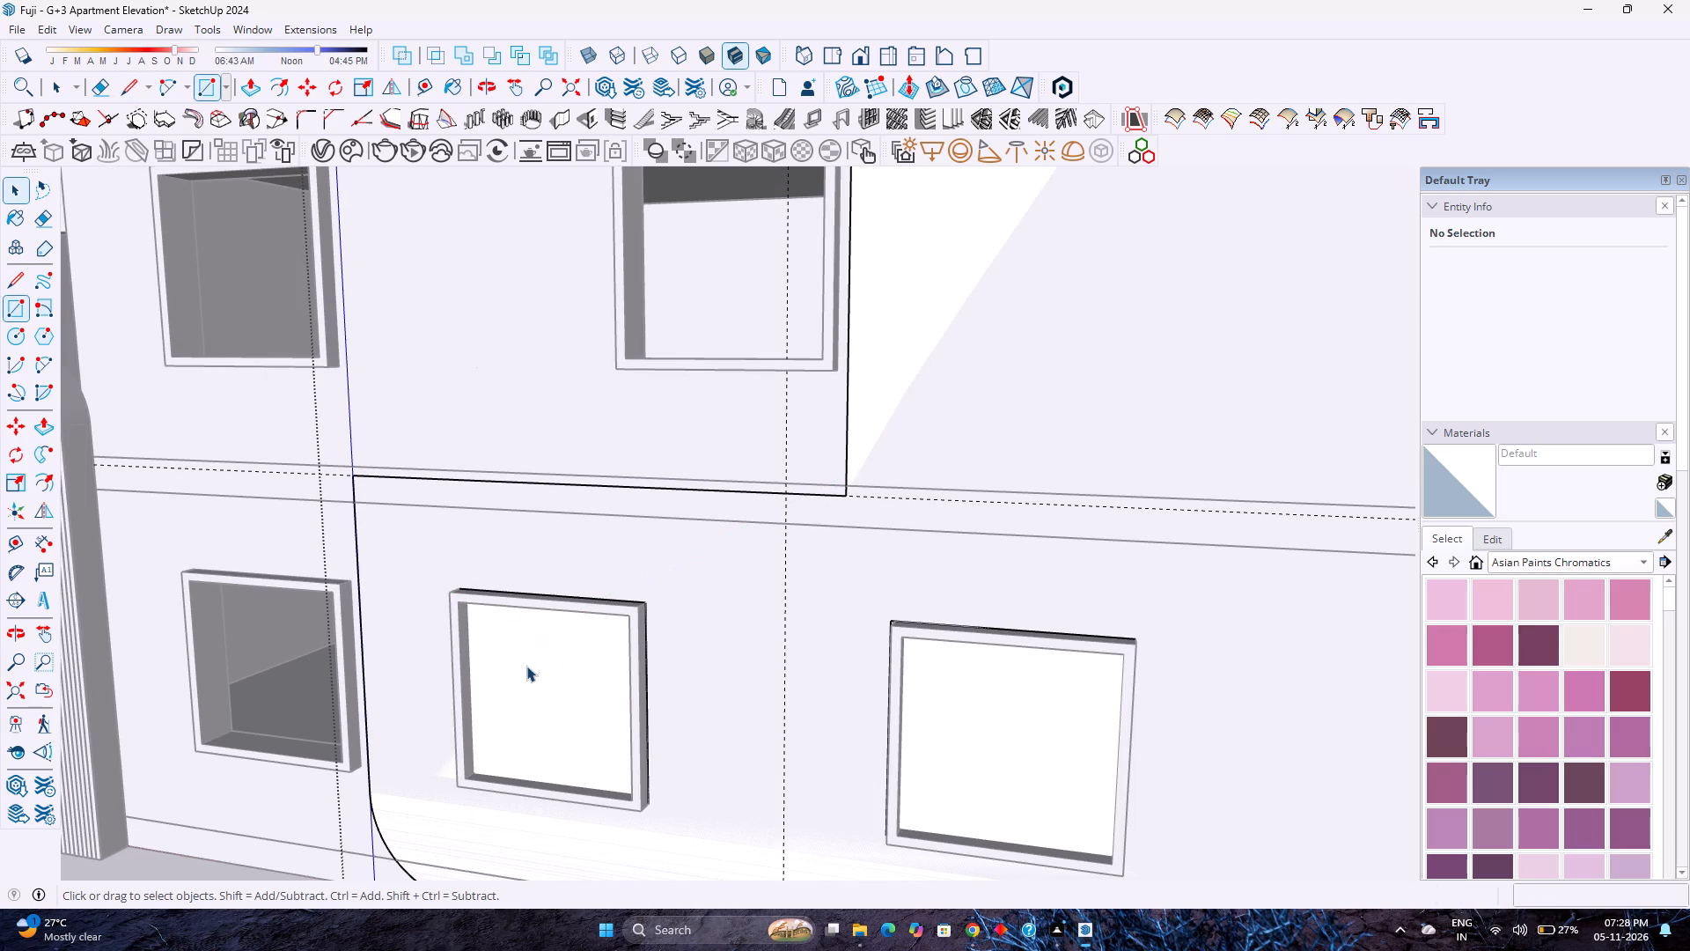
pyautogui.click(526, 666)
pyautogui.scroll(-1, 521, 662)
pyautogui.moveTo(522, 663); pyautogui.dragTo(533, 678, button='middle')
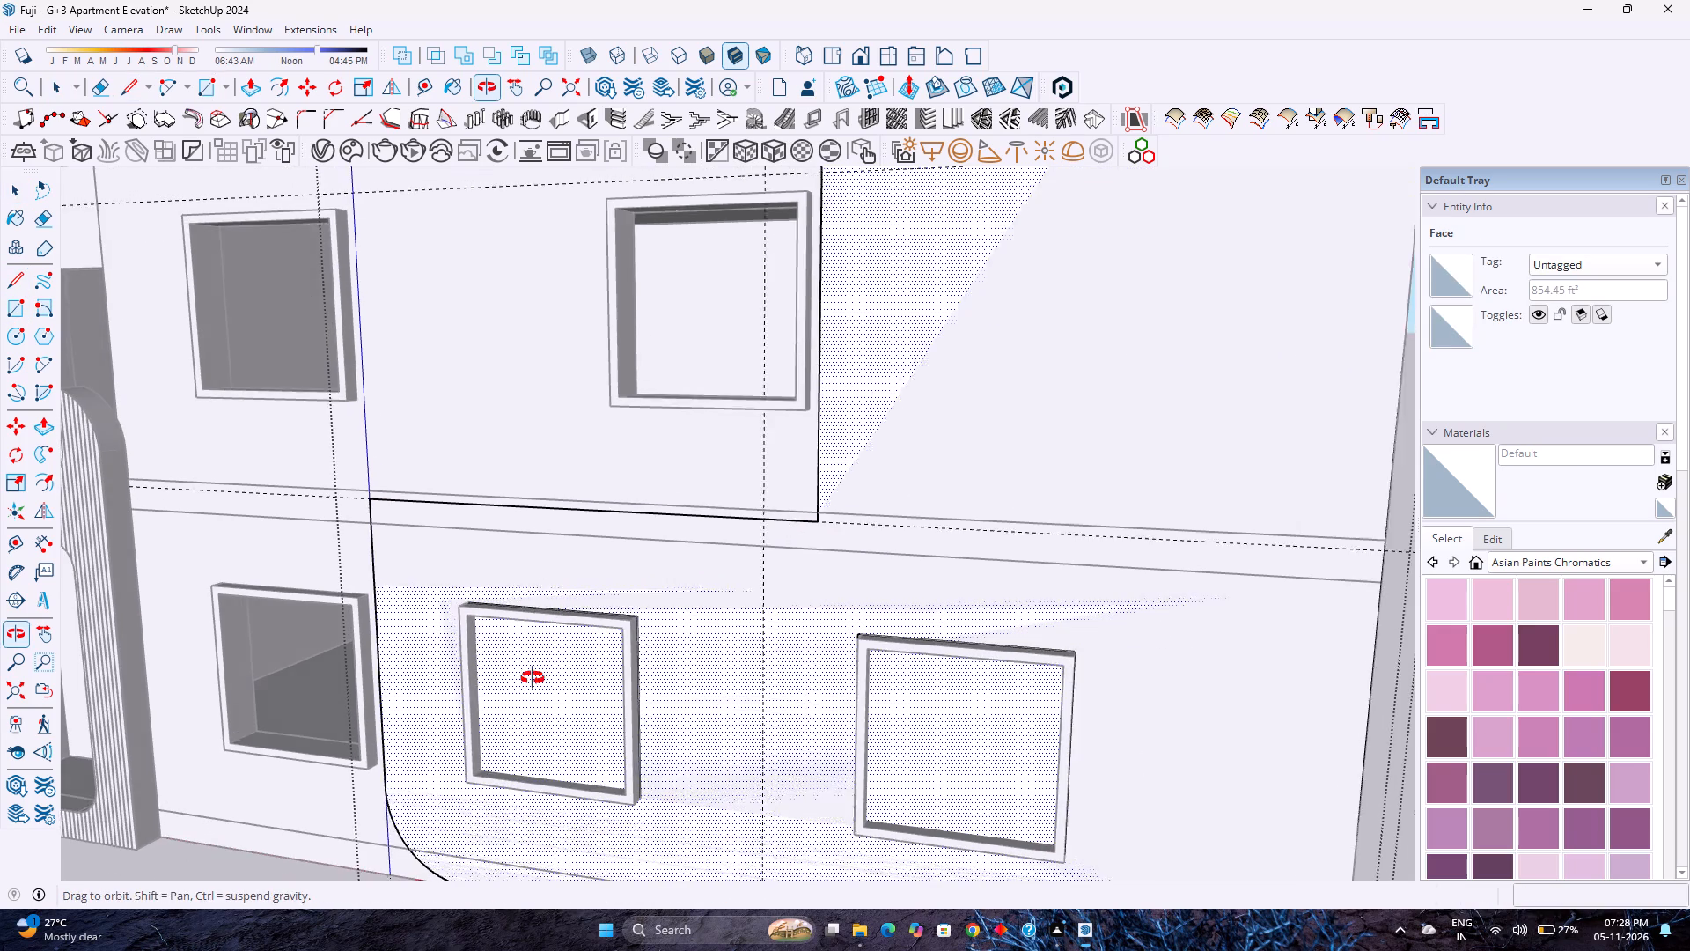
pyautogui.moveTo(533, 678); pyautogui.dragTo(537, 682, button='middle')
pyautogui.scroll(4, 944, 750)
pyautogui.scroll(2, 859, 632)
pyautogui.moveTo(826, 632); pyautogui.dragTo(929, 645, button='middle')
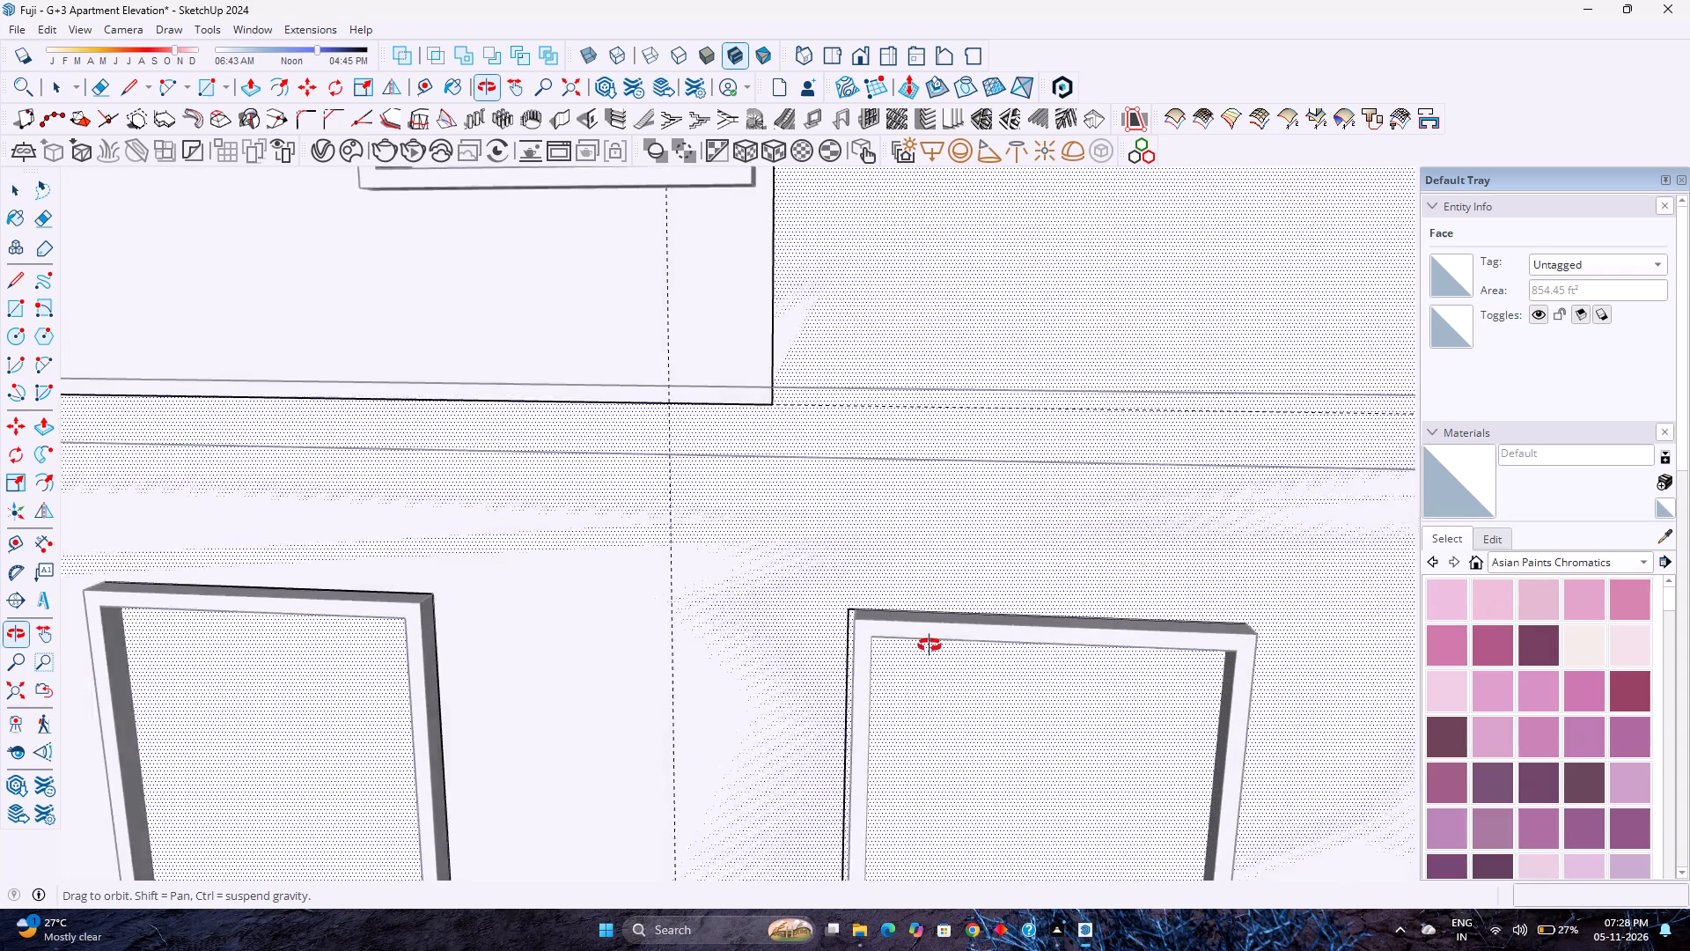
pyautogui.moveTo(929, 645); pyautogui.dragTo(939, 646, button='middle')
pyautogui.scroll(1, 848, 619)
pyautogui.click(853, 614)
pyautogui.doubleClick(852, 614)
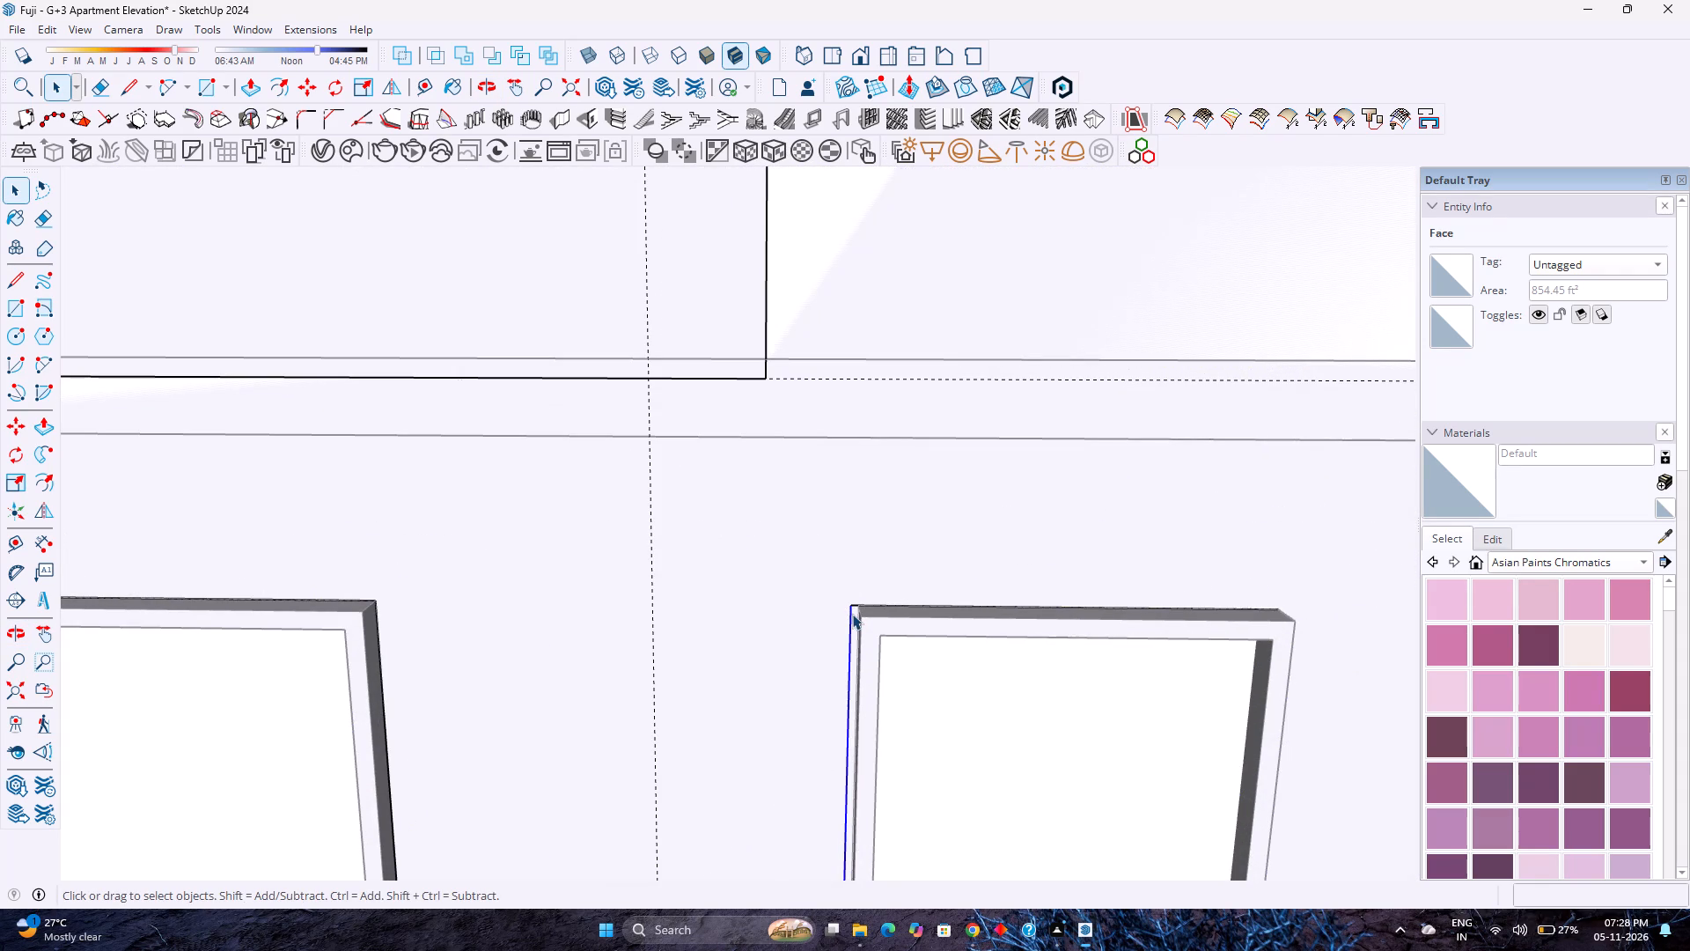
pyautogui.press('Delete')
# Delete the leftover panel outline around the ground-floor window beneath the notch.
pyautogui.scroll(-3, 848, 615)
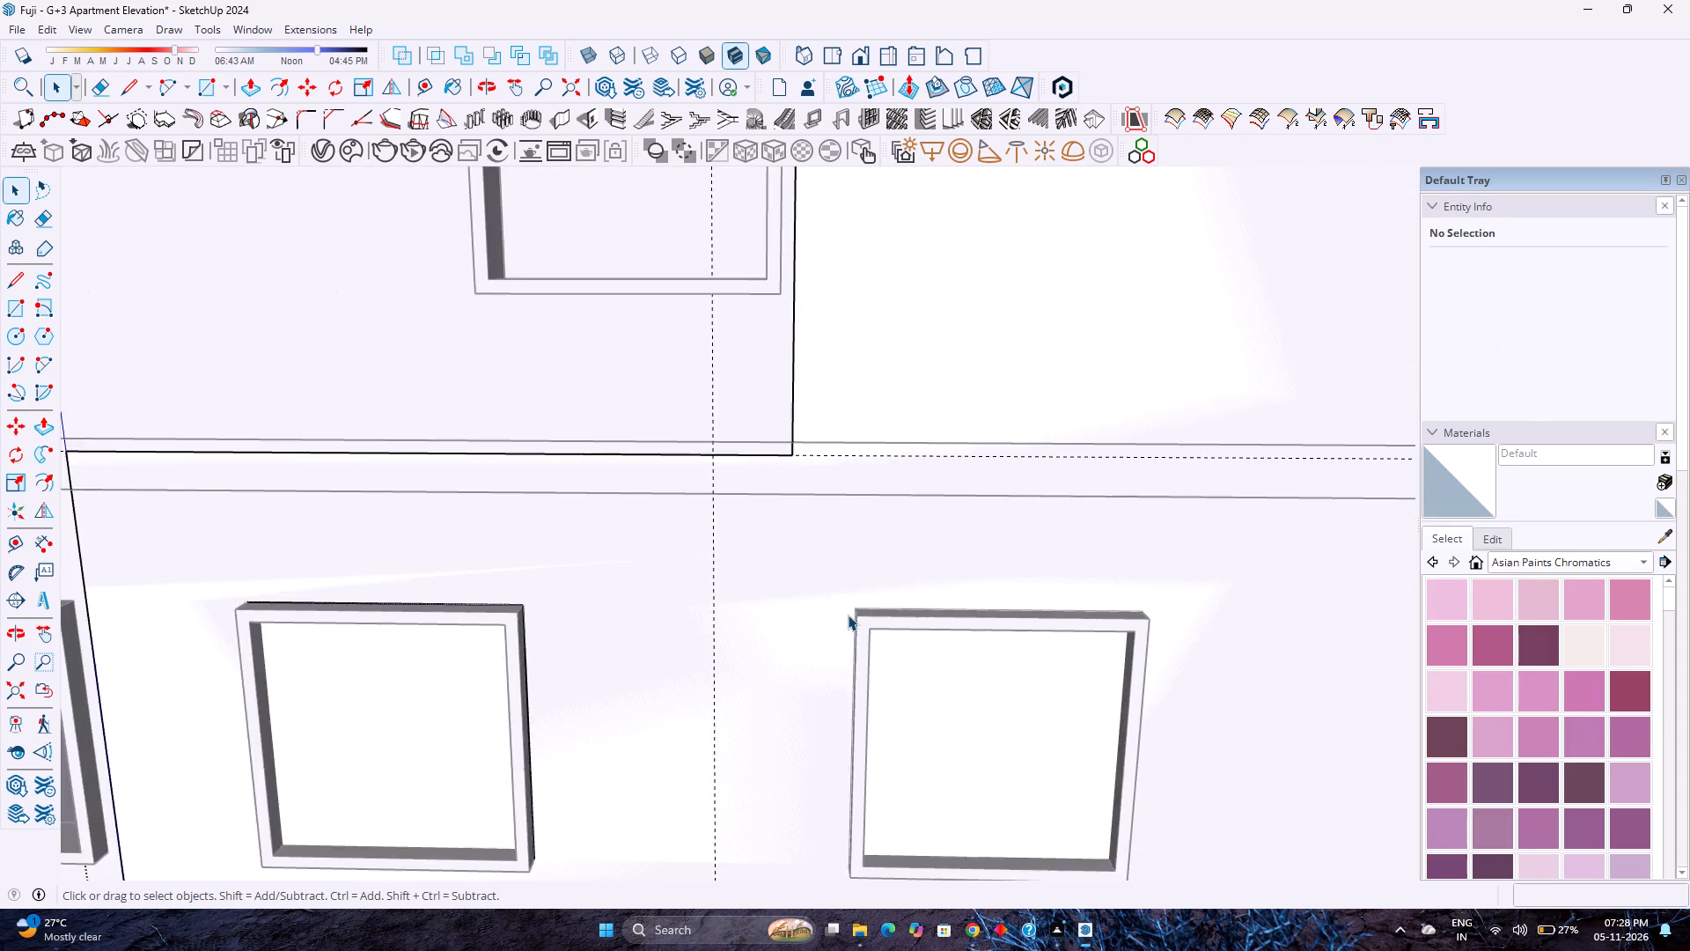
pyautogui.scroll(-2, 848, 615)
pyautogui.scroll(9, 442, 595)
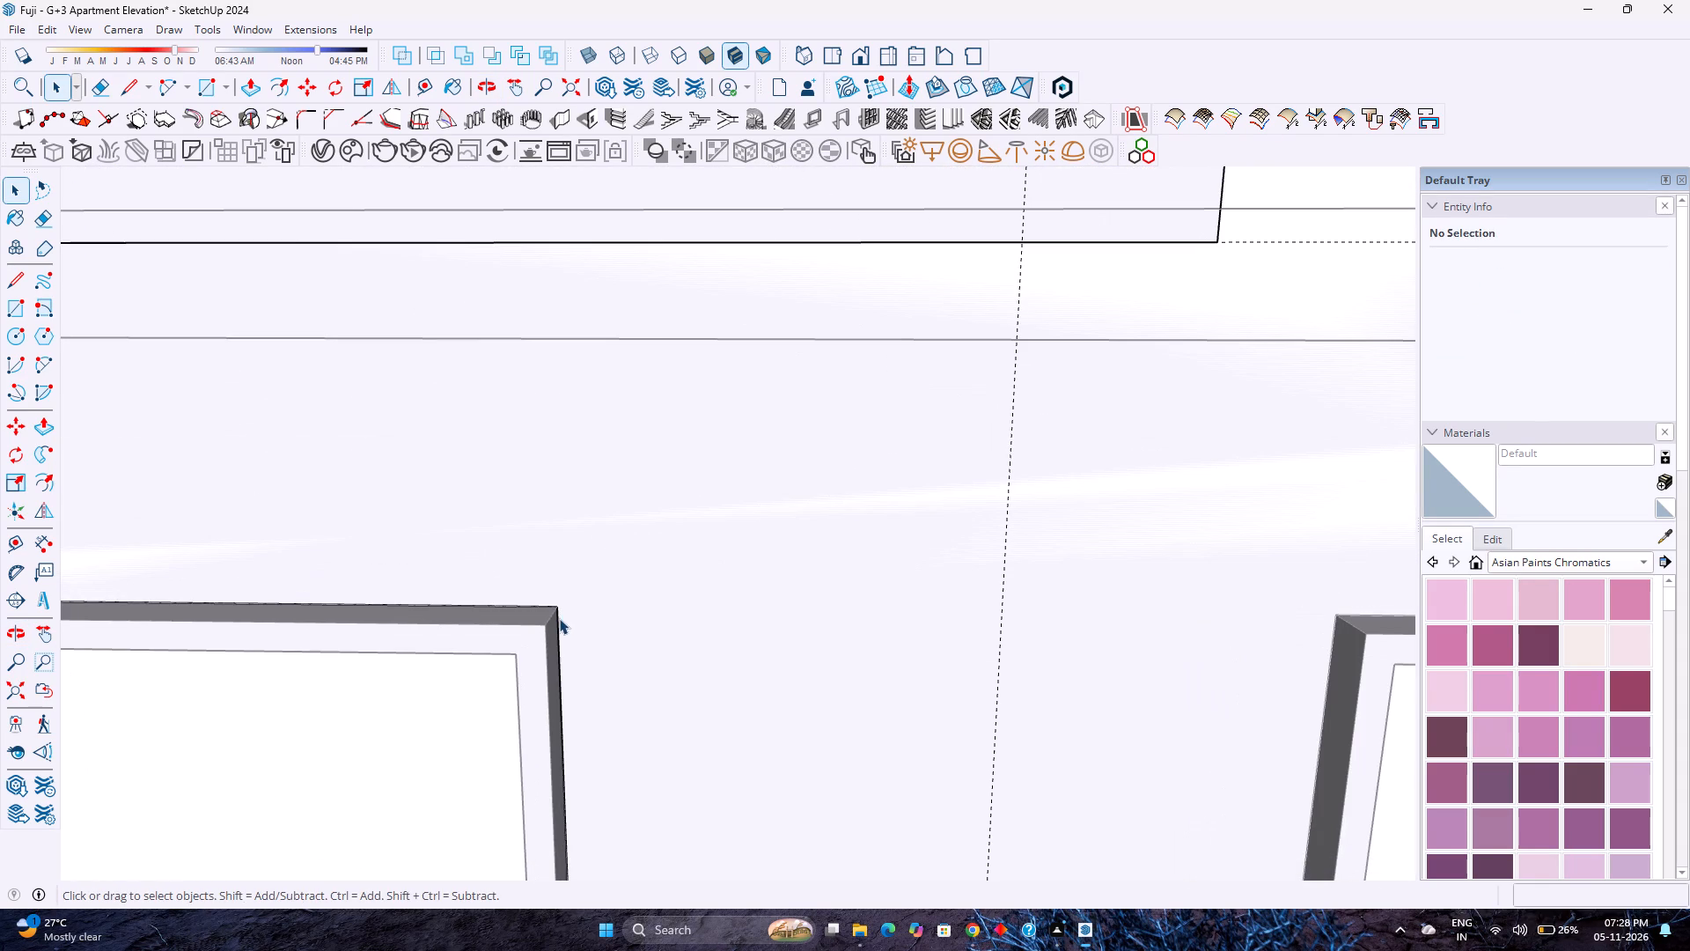
pyautogui.click(559, 618)
pyautogui.doubleClick(559, 618)
pyautogui.press('Delete')
pyautogui.scroll(-7, 559, 617)
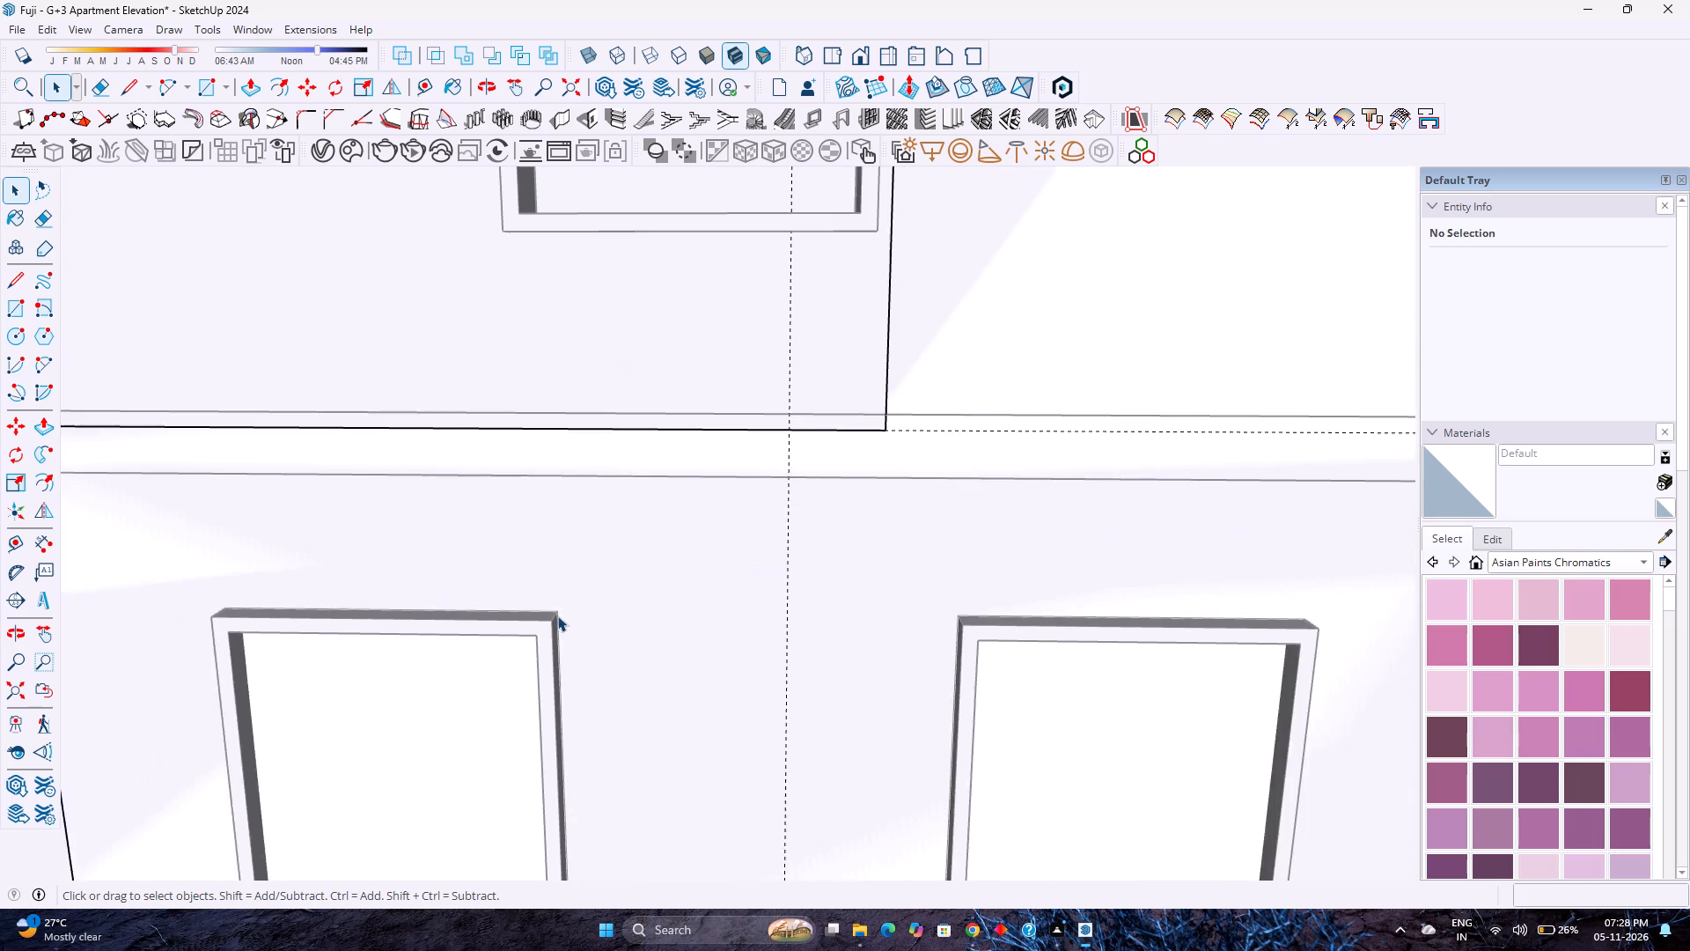
# Draw a 5'6" by 5'6" rectangle on the panel around the ground-floor window beneath the notch.
pyautogui.scroll(-4, 557, 616)
pyautogui.press('r')
pyautogui.scroll(1, 290, 612)
pyautogui.moveTo(290, 613); pyautogui.dragTo(664, 657, button='middle')
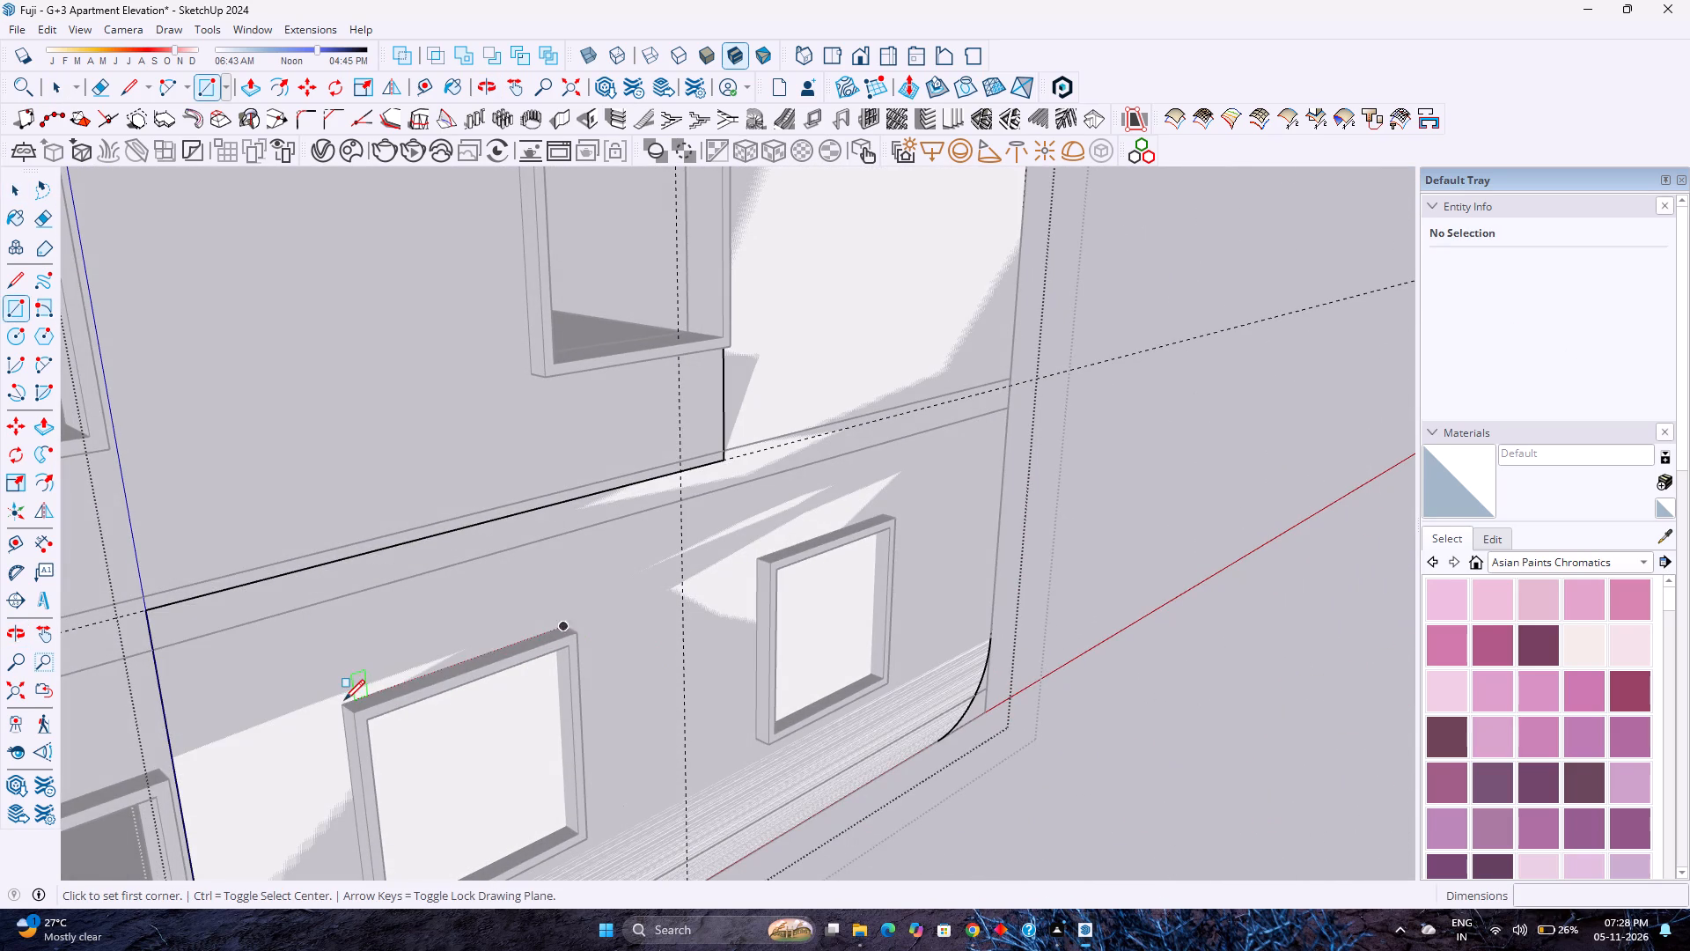
pyautogui.click(344, 700)
pyautogui.scroll(-4, 529, 720)
pyautogui.keyDown('shift'); pyautogui.moveTo(533, 745); pyautogui.dragTo(470, 637, button='middle'); pyautogui.keyUp('shift')
pyautogui.moveTo(534, 711); pyautogui.dragTo(280, 673, button='middle')
pyautogui.scroll(9, 271, 608)
pyautogui.press('Right')
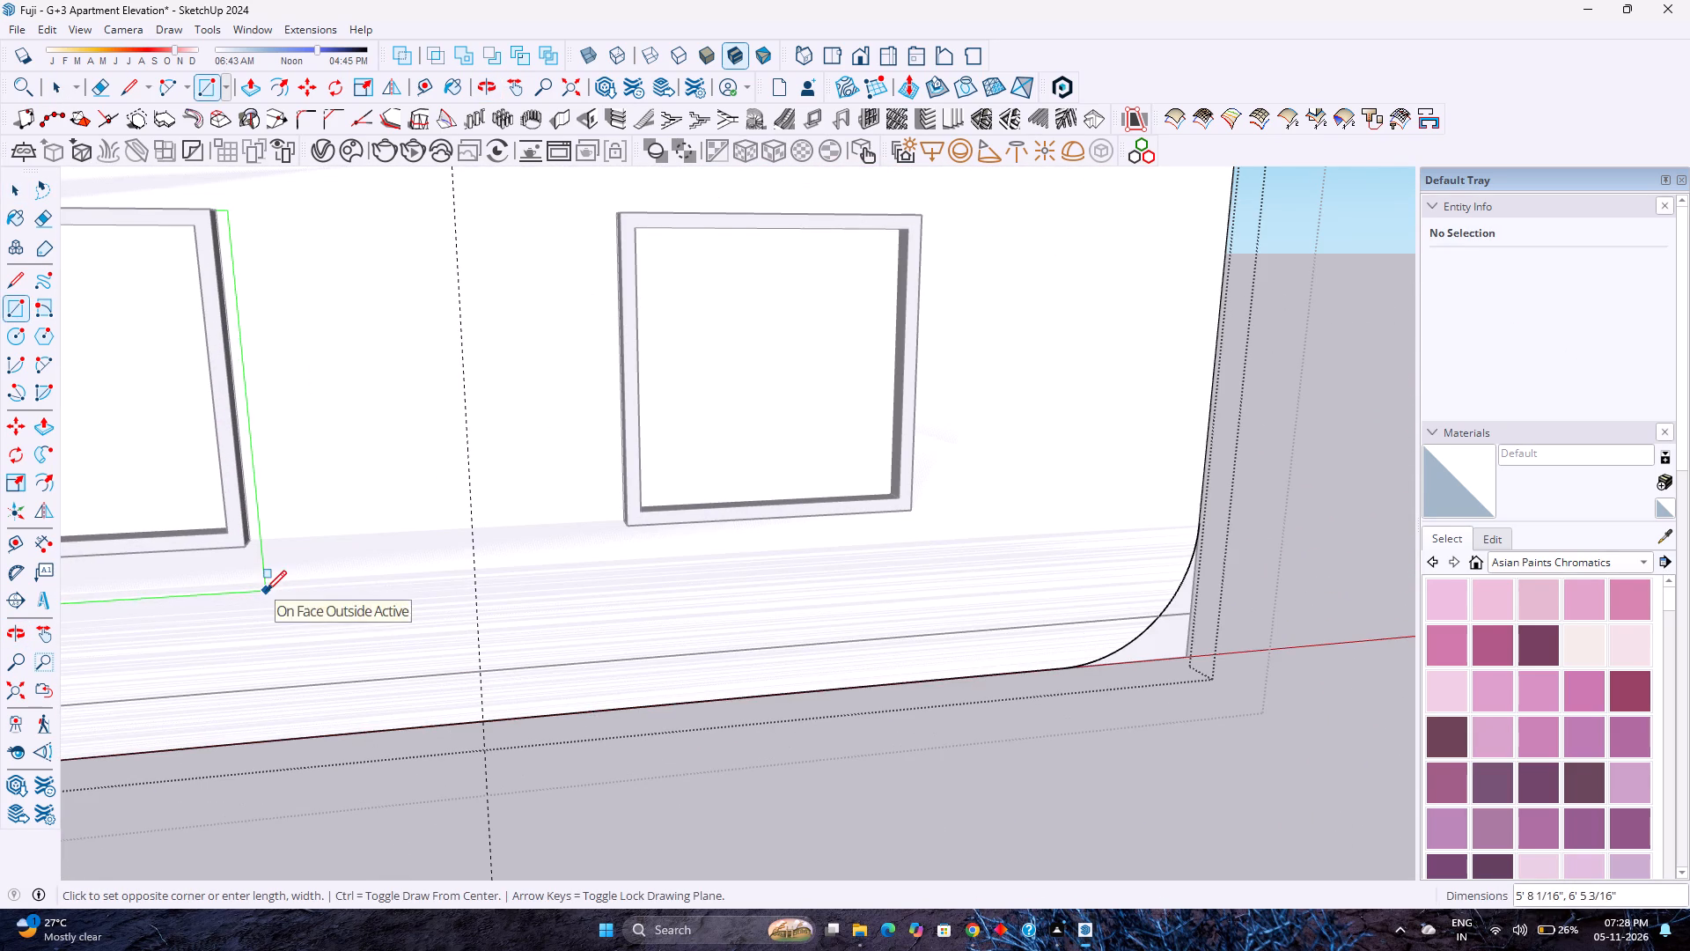
pyautogui.press('Left')
pyautogui.click(255, 537)
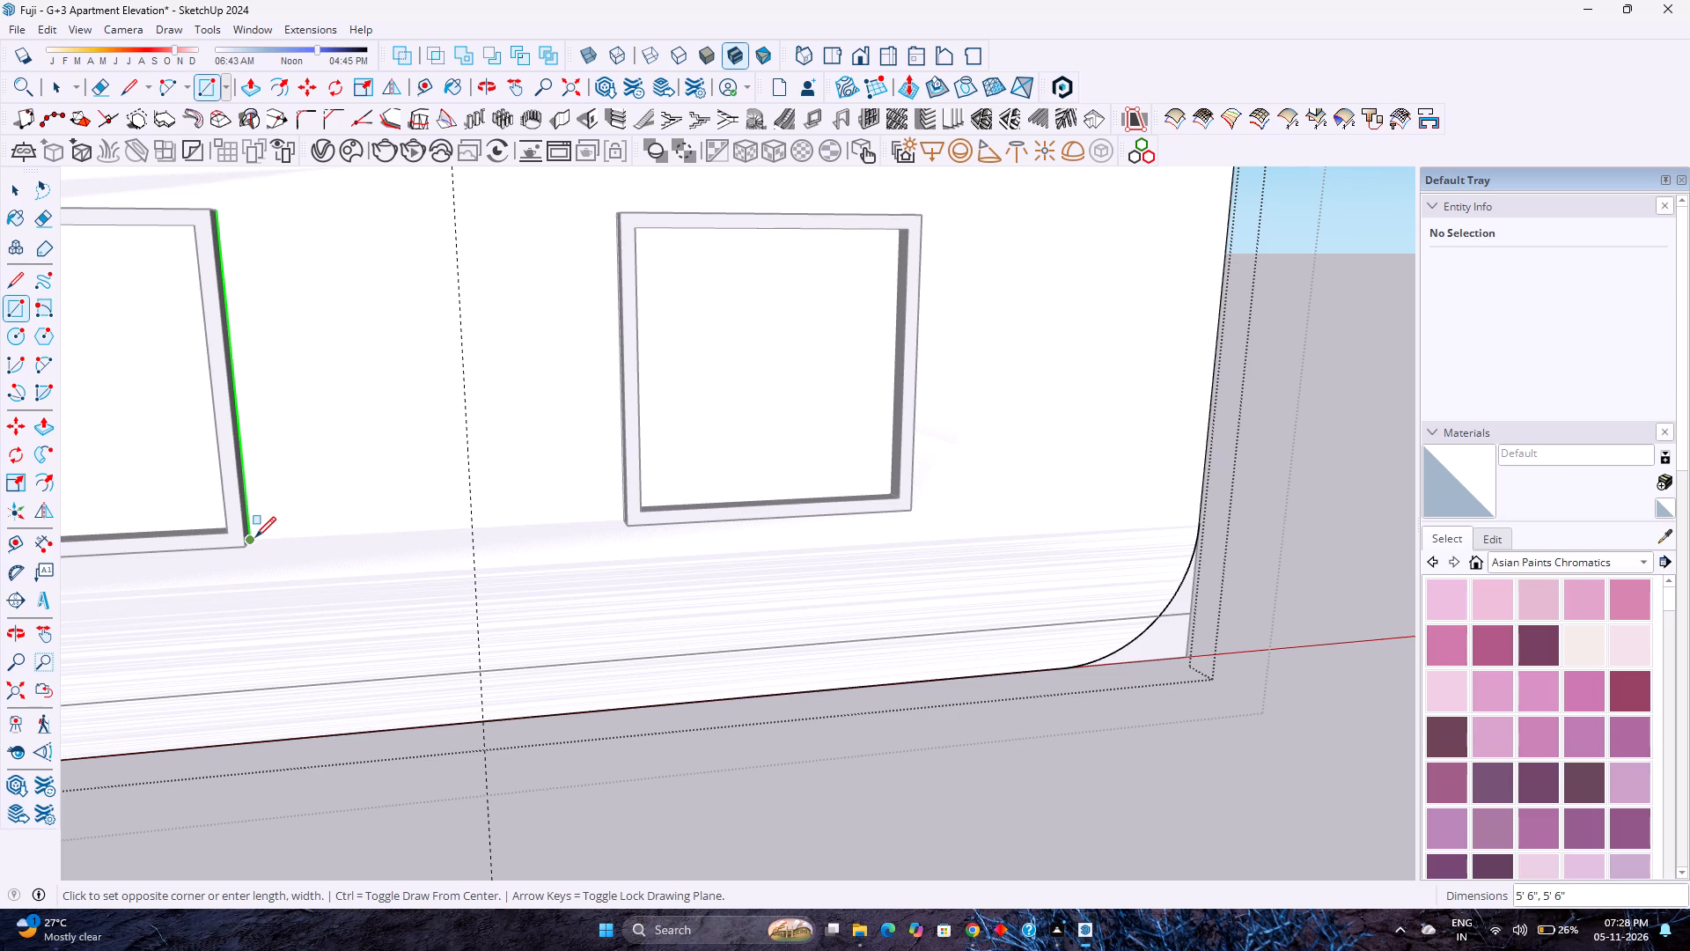
pyautogui.press('space')
# Delete the rectangle's face to open the panel over the window beneath the notch.
pyautogui.keyDown('shift'); pyautogui.moveTo(264, 543); pyautogui.dragTo(558, 586, button='middle'); pyautogui.keyUp('shift')
pyautogui.click(421, 513)
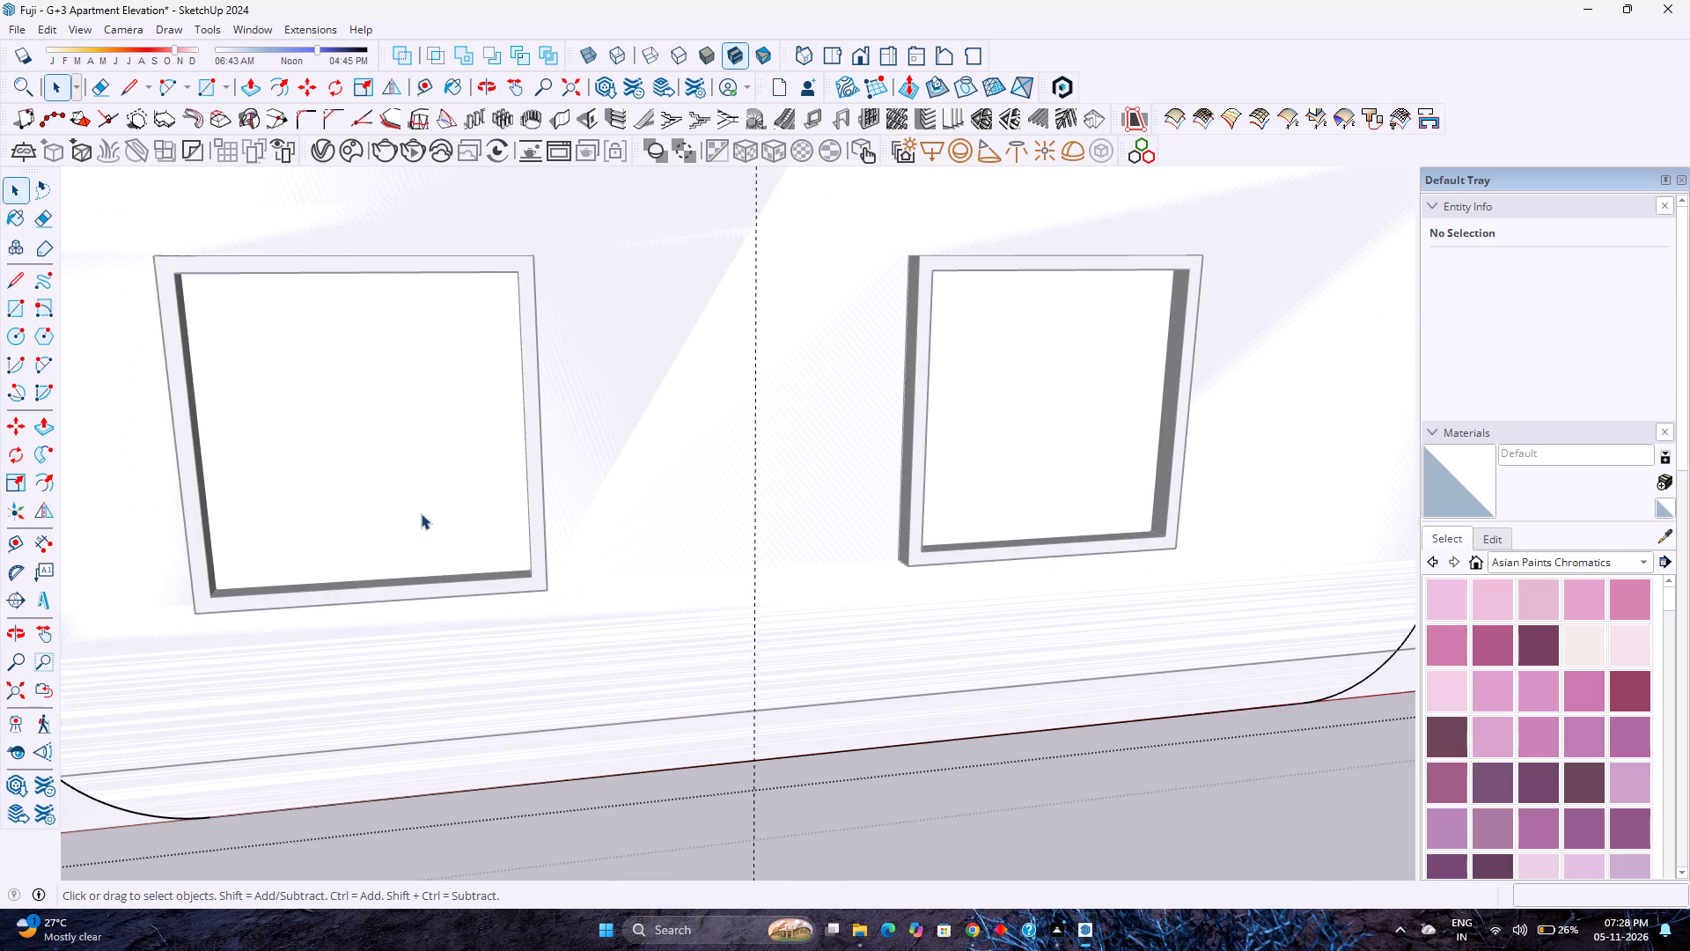
pyautogui.press('Delete')
# Draw a 5'6" by 5'6" rectangle on the panel around the ground-floor window nearest the building's outer corner.
pyautogui.scroll(-5, 420, 513)
pyautogui.keyDown('shift'); pyautogui.moveTo(504, 518); pyautogui.dragTo(429, 742, button='middle'); pyautogui.keyUp('shift')
pyautogui.keyDown('shift'); pyautogui.scroll(-1, 500, 543); pyautogui.keyUp('shift')
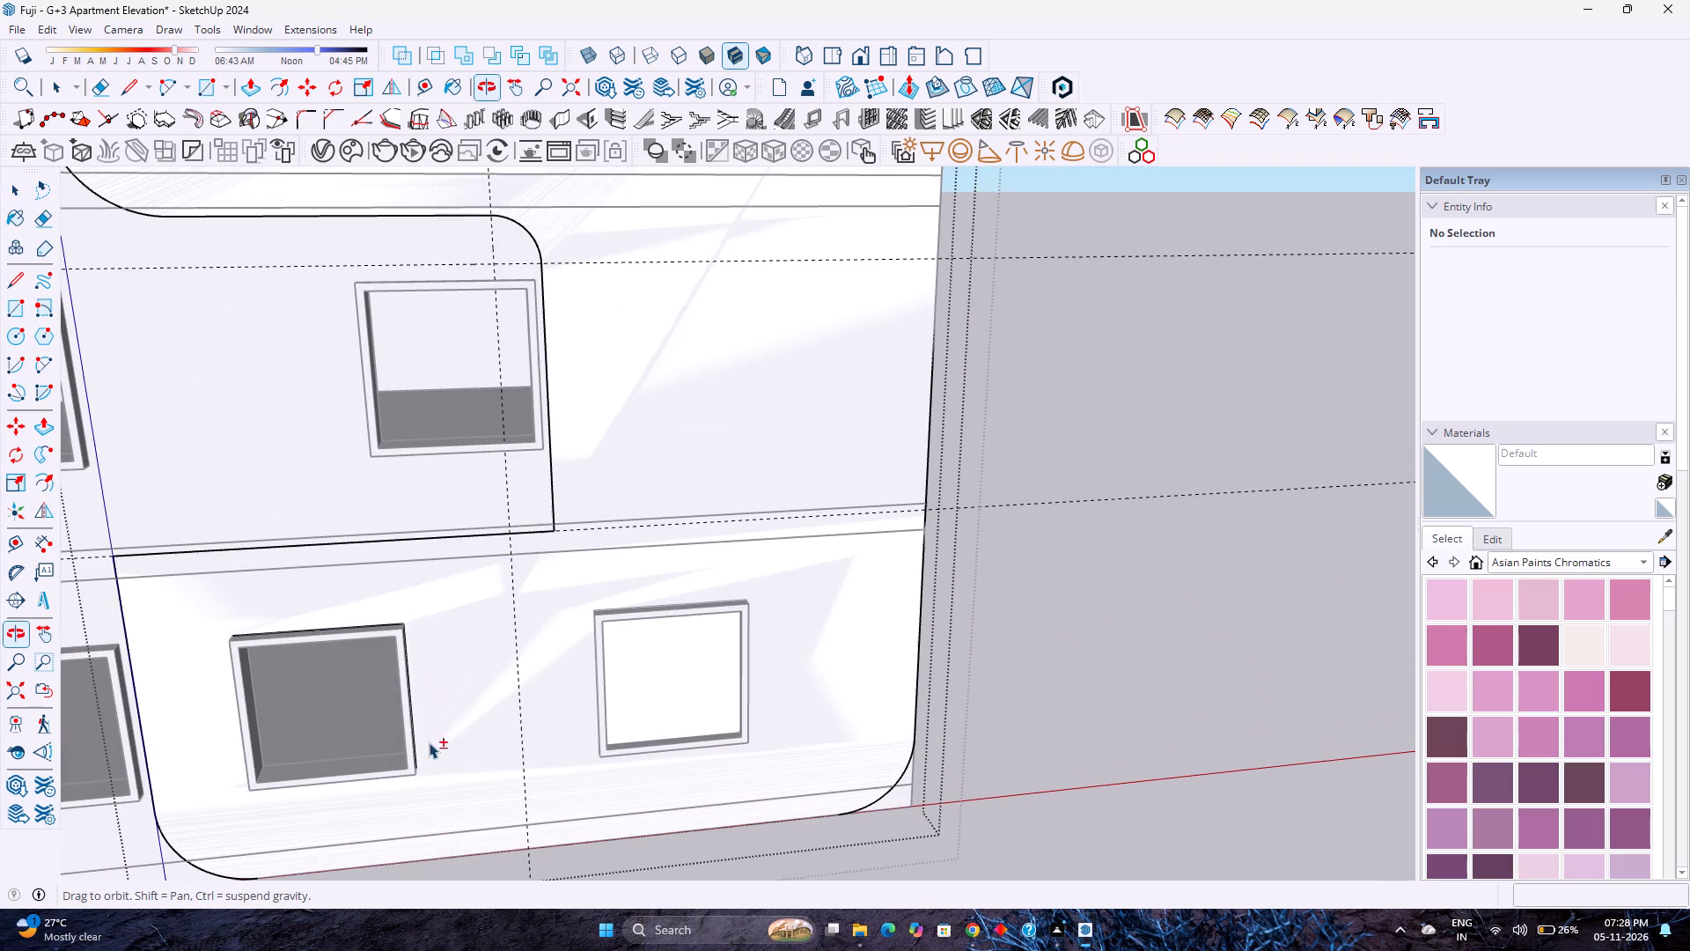
pyautogui.press('r')
pyautogui.scroll(6, 552, 604)
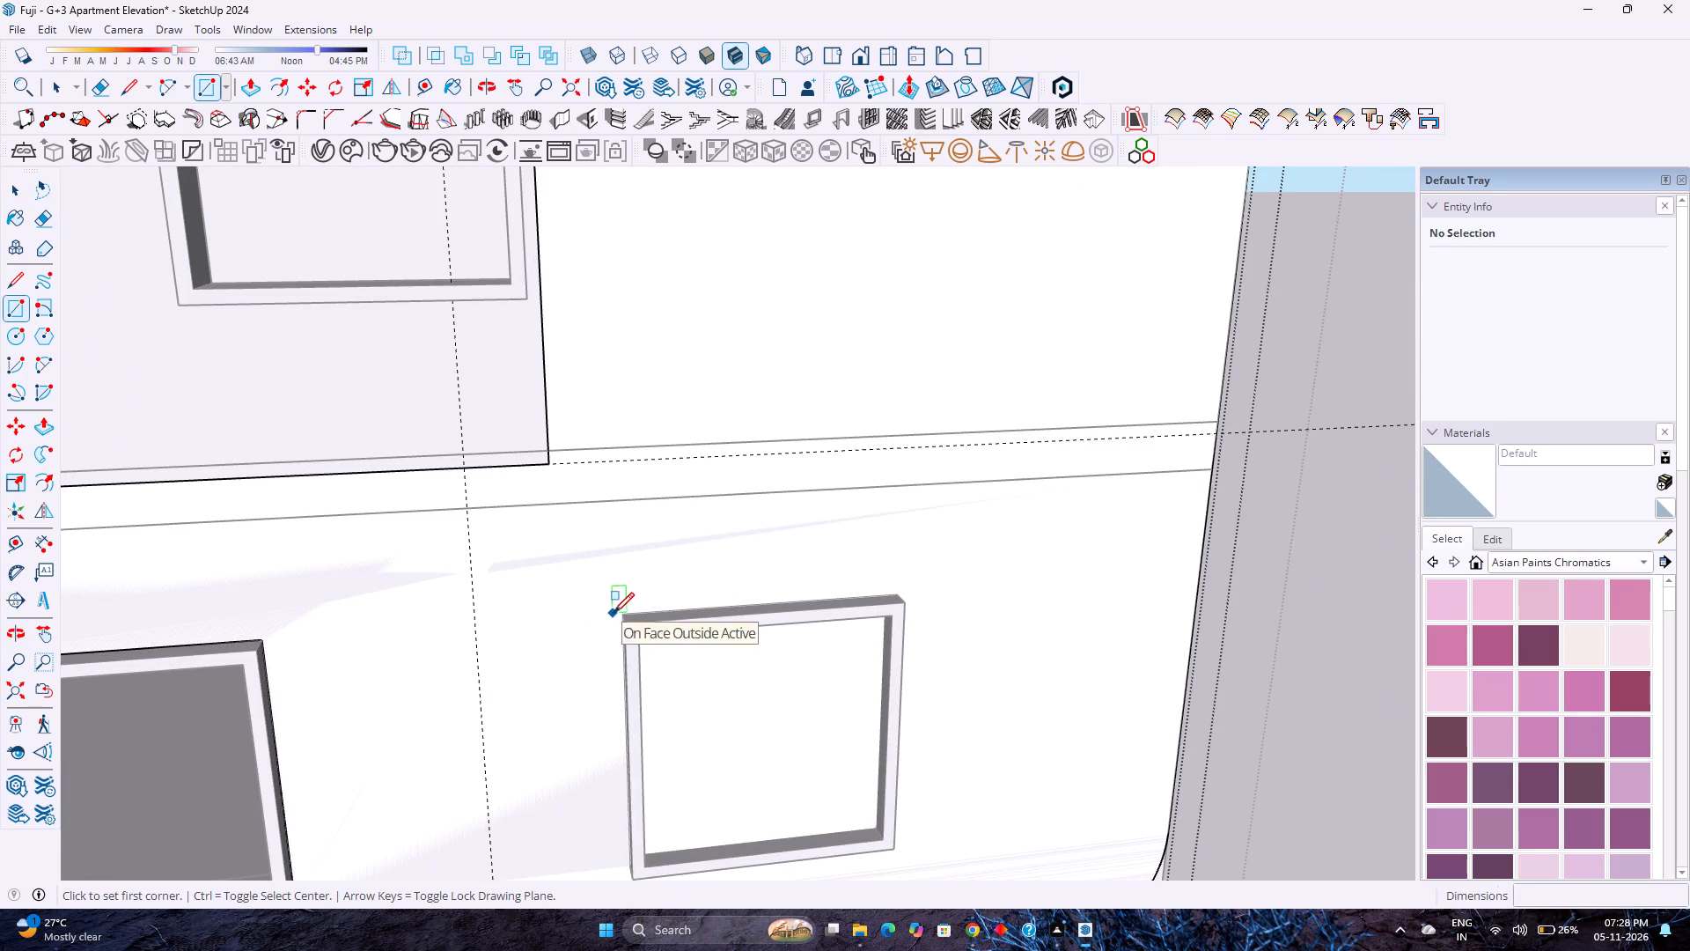
pyautogui.click(621, 614)
pyautogui.scroll(-4, 705, 686)
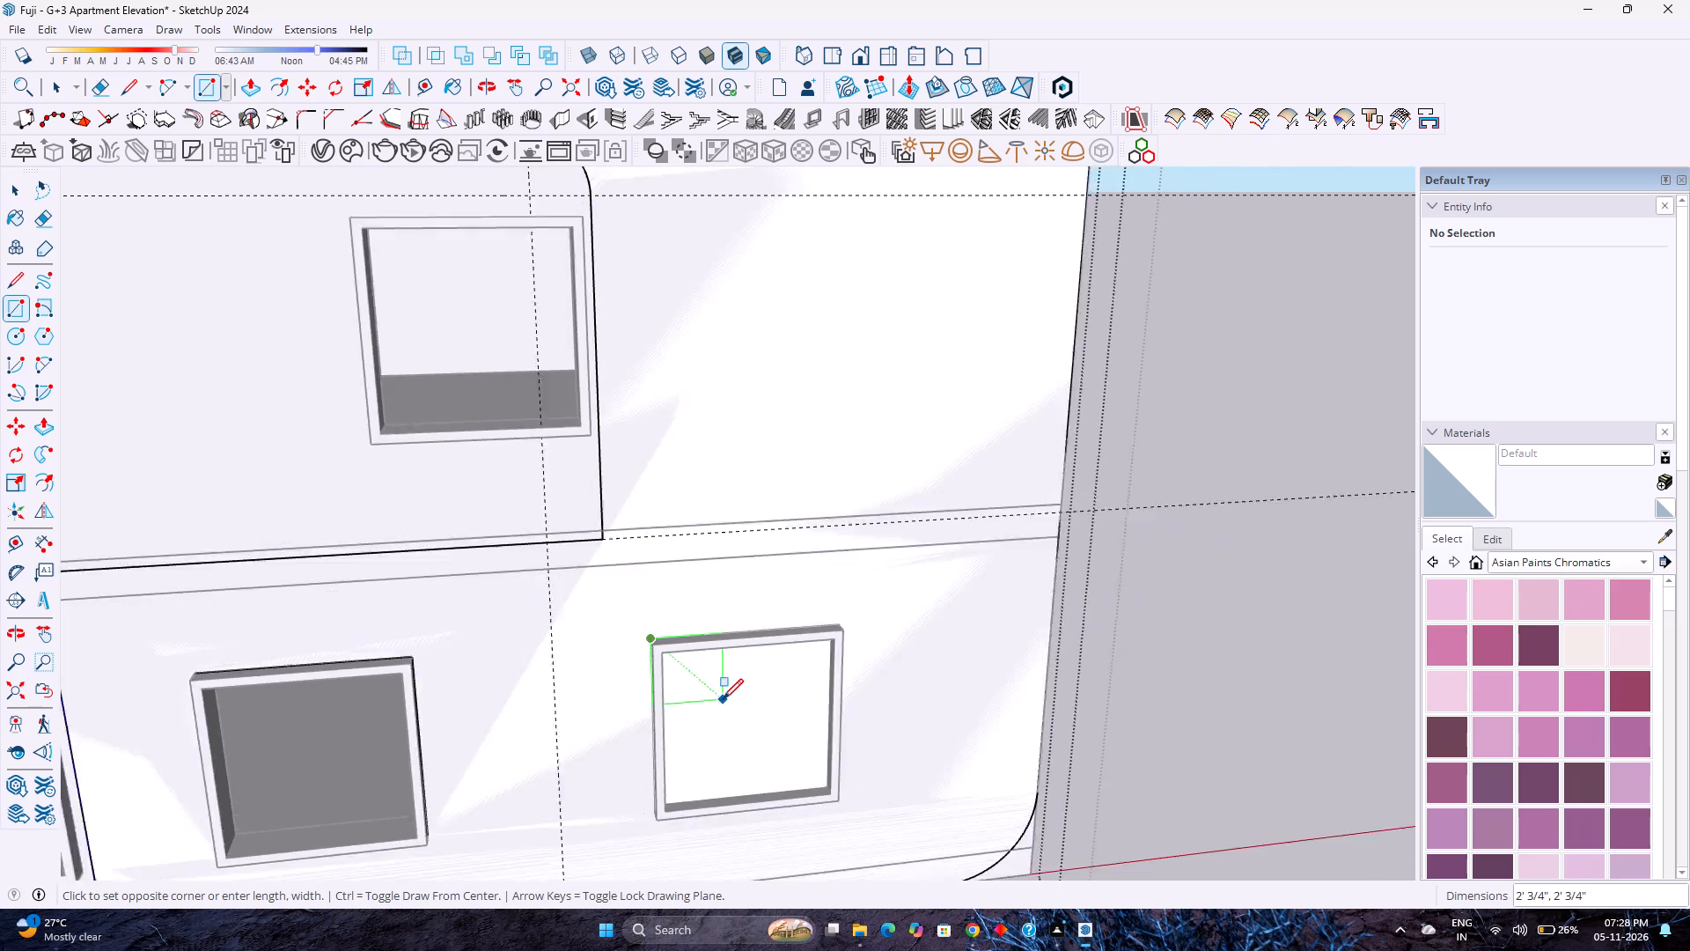
pyautogui.scroll(-2, 723, 699)
pyautogui.moveTo(804, 767); pyautogui.dragTo(626, 645, button='middle')
pyautogui.scroll(6, 632, 669)
pyautogui.press('Left')
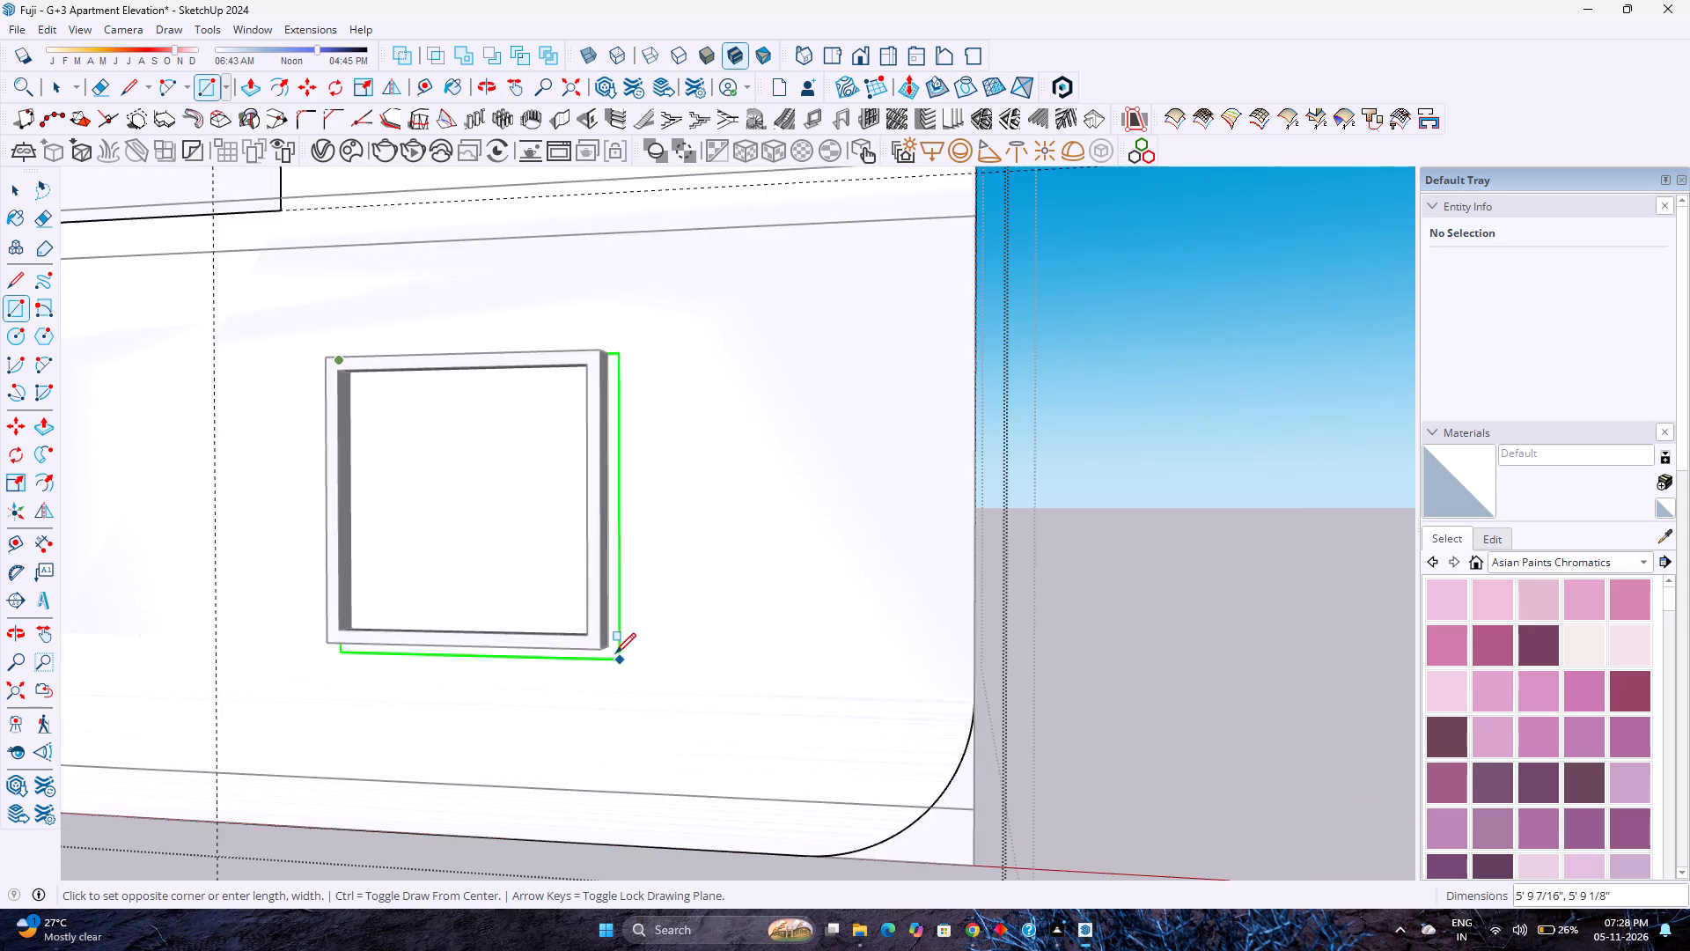
pyautogui.scroll(9, 615, 653)
pyautogui.click(599, 633)
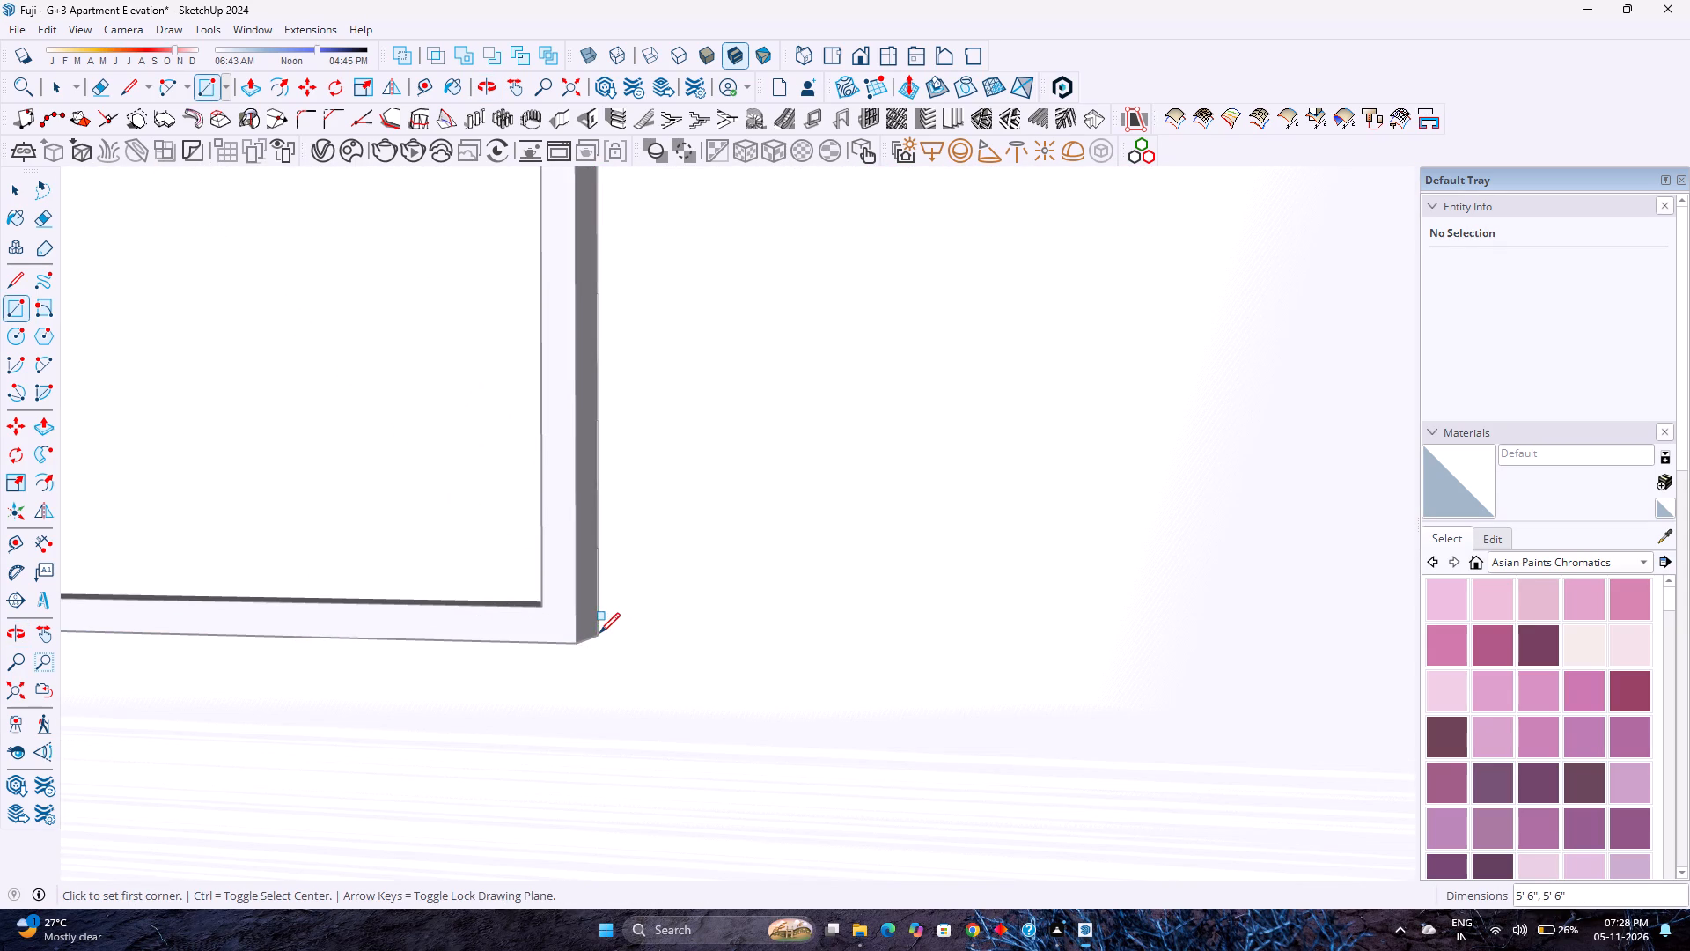
# Delete the rectangle's face to open the panel over the ground-floor window nearest the outer corner.
pyautogui.press('space')
pyautogui.click(484, 528)
pyautogui.press('Delete')
# Place guides 3' in from the lower panel section's vertical edge and 3' below the notch's lower edge.
pyautogui.scroll(-3, 485, 530)
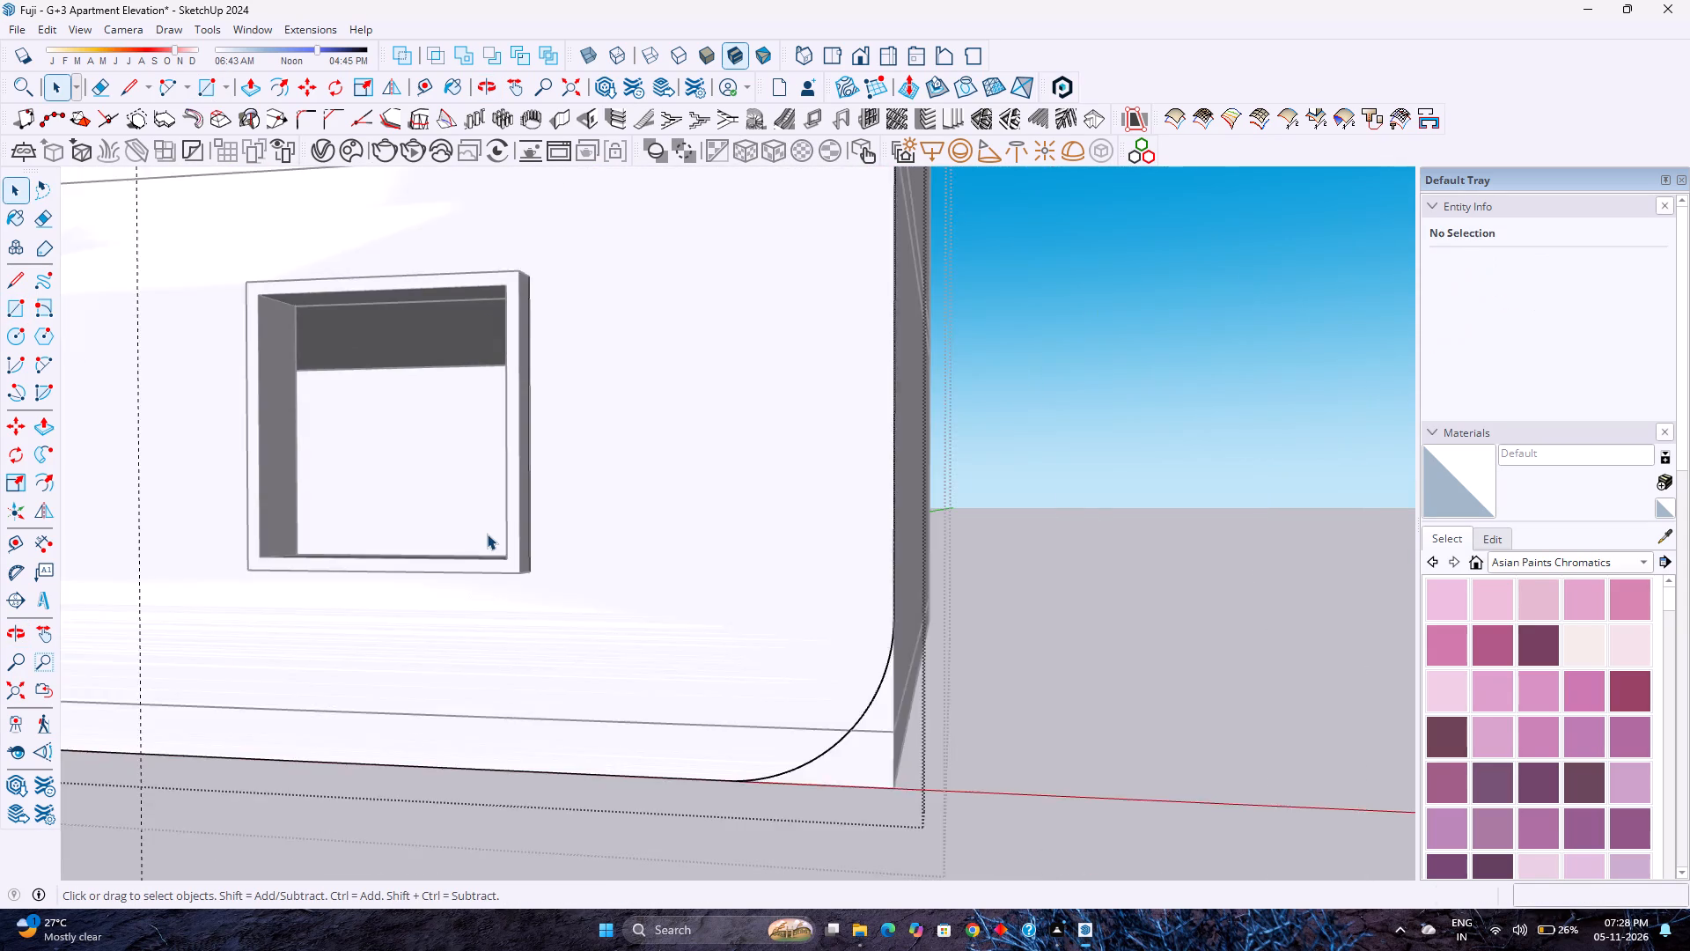
pyautogui.scroll(-2, 487, 534)
pyautogui.keyDown('shift'); pyautogui.moveTo(374, 513); pyautogui.dragTo(723, 693, button='middle'); pyautogui.keyUp('shift')
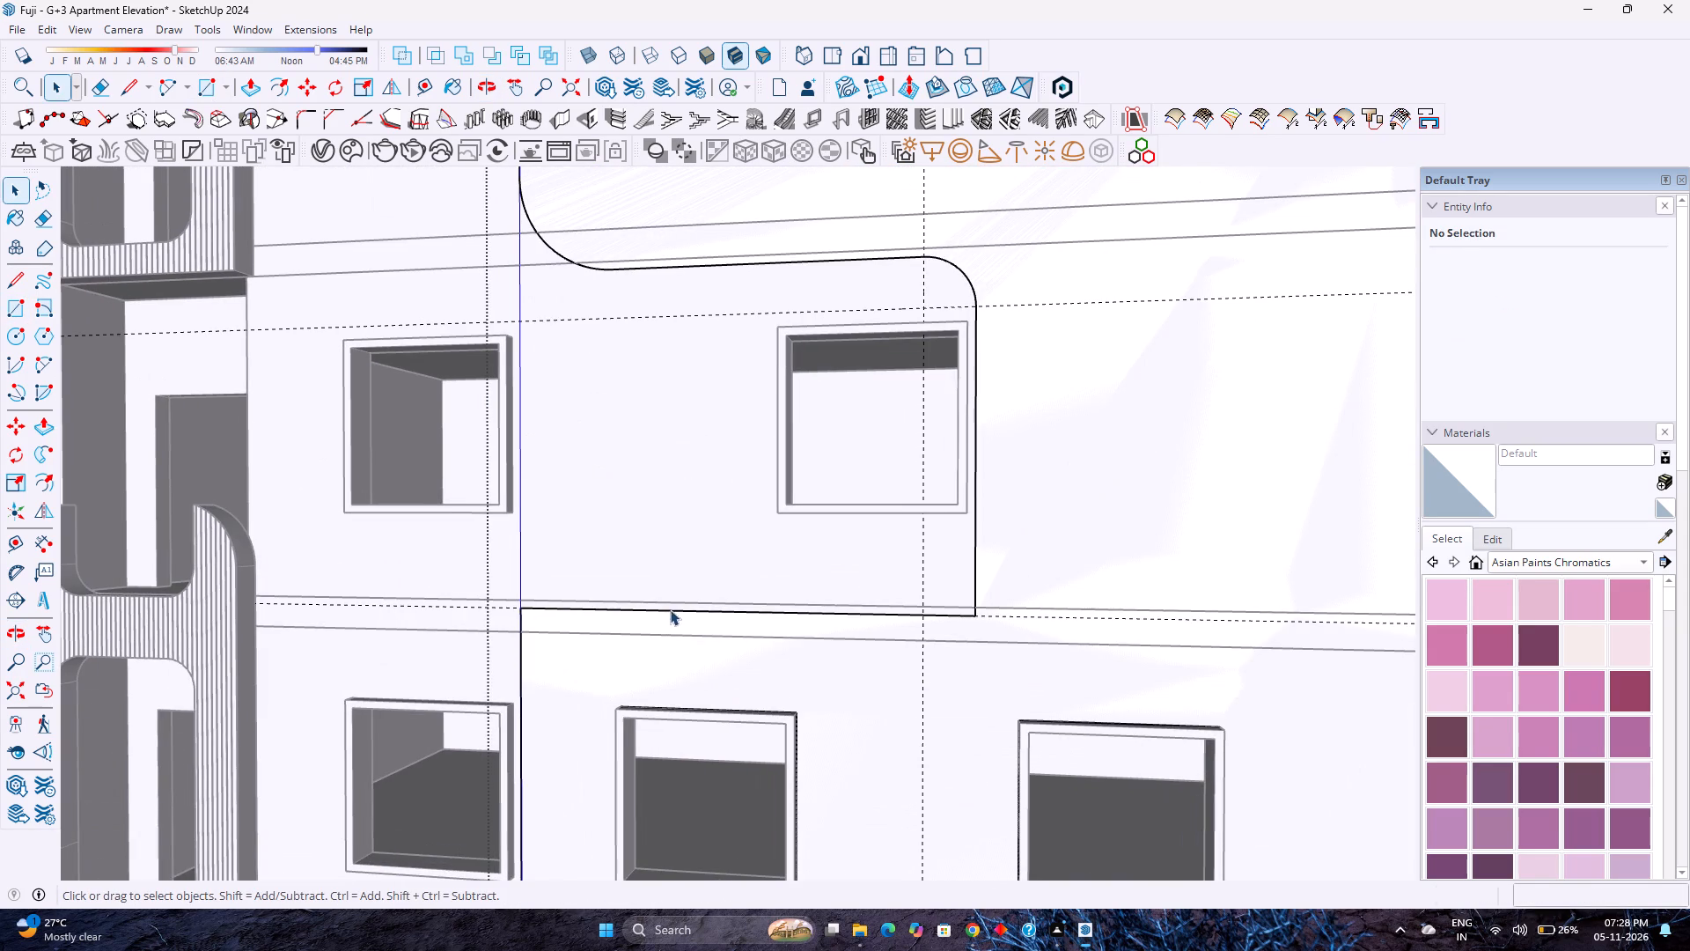
pyautogui.scroll(3, 619, 611)
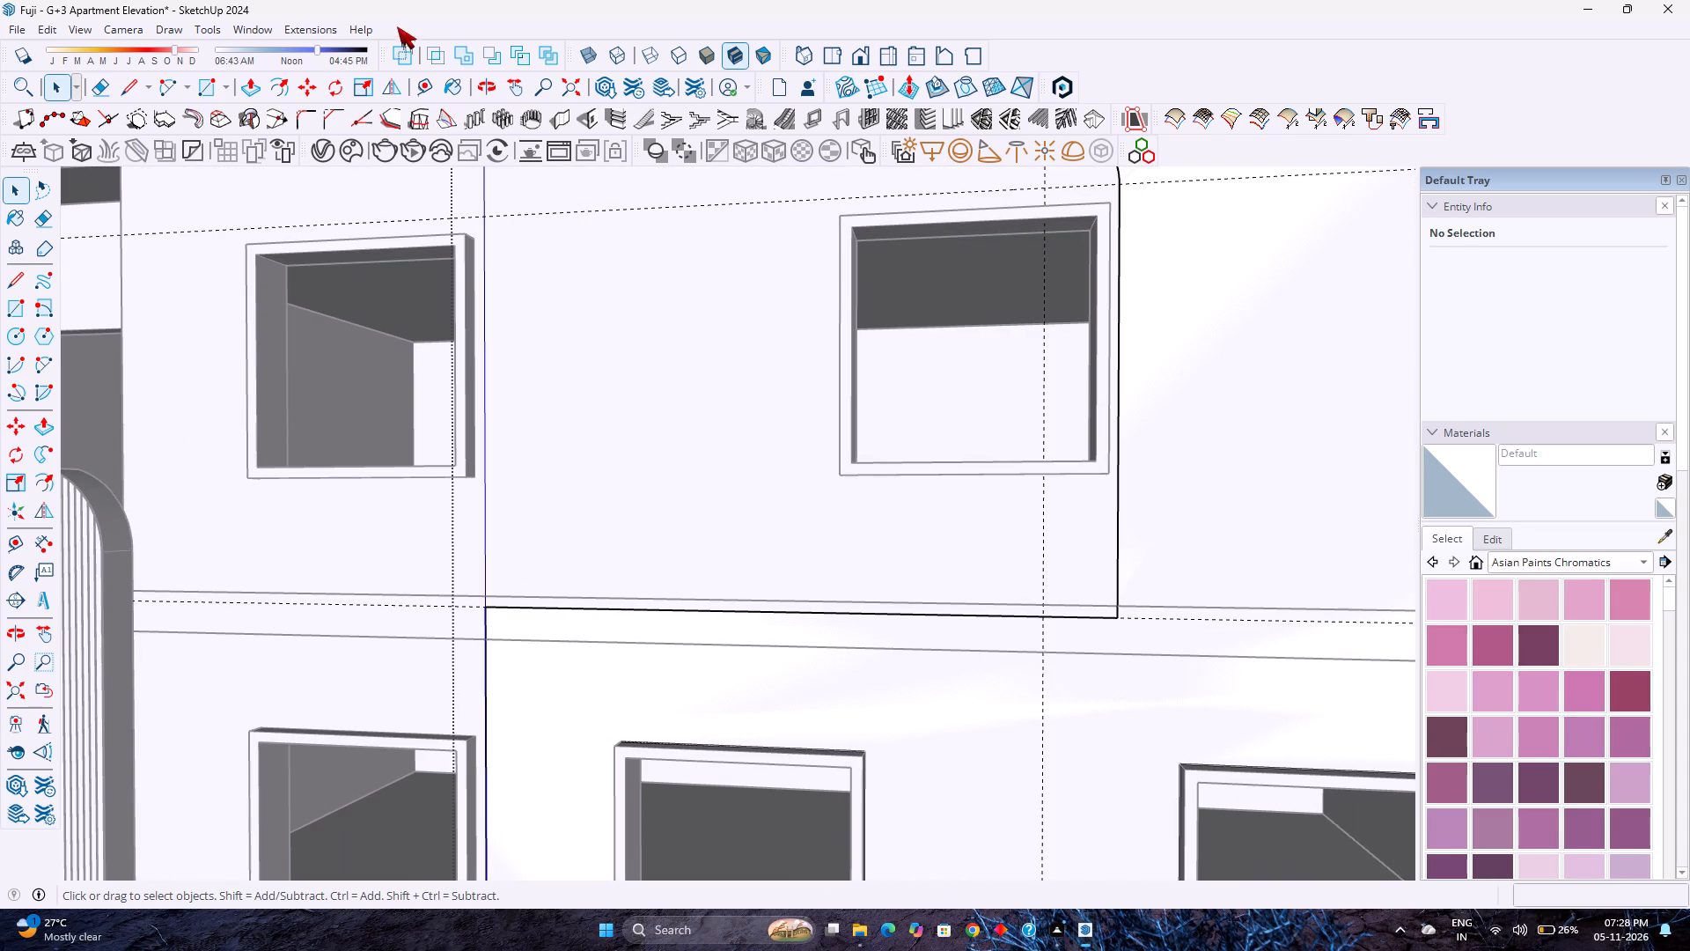
pyautogui.click(426, 86)
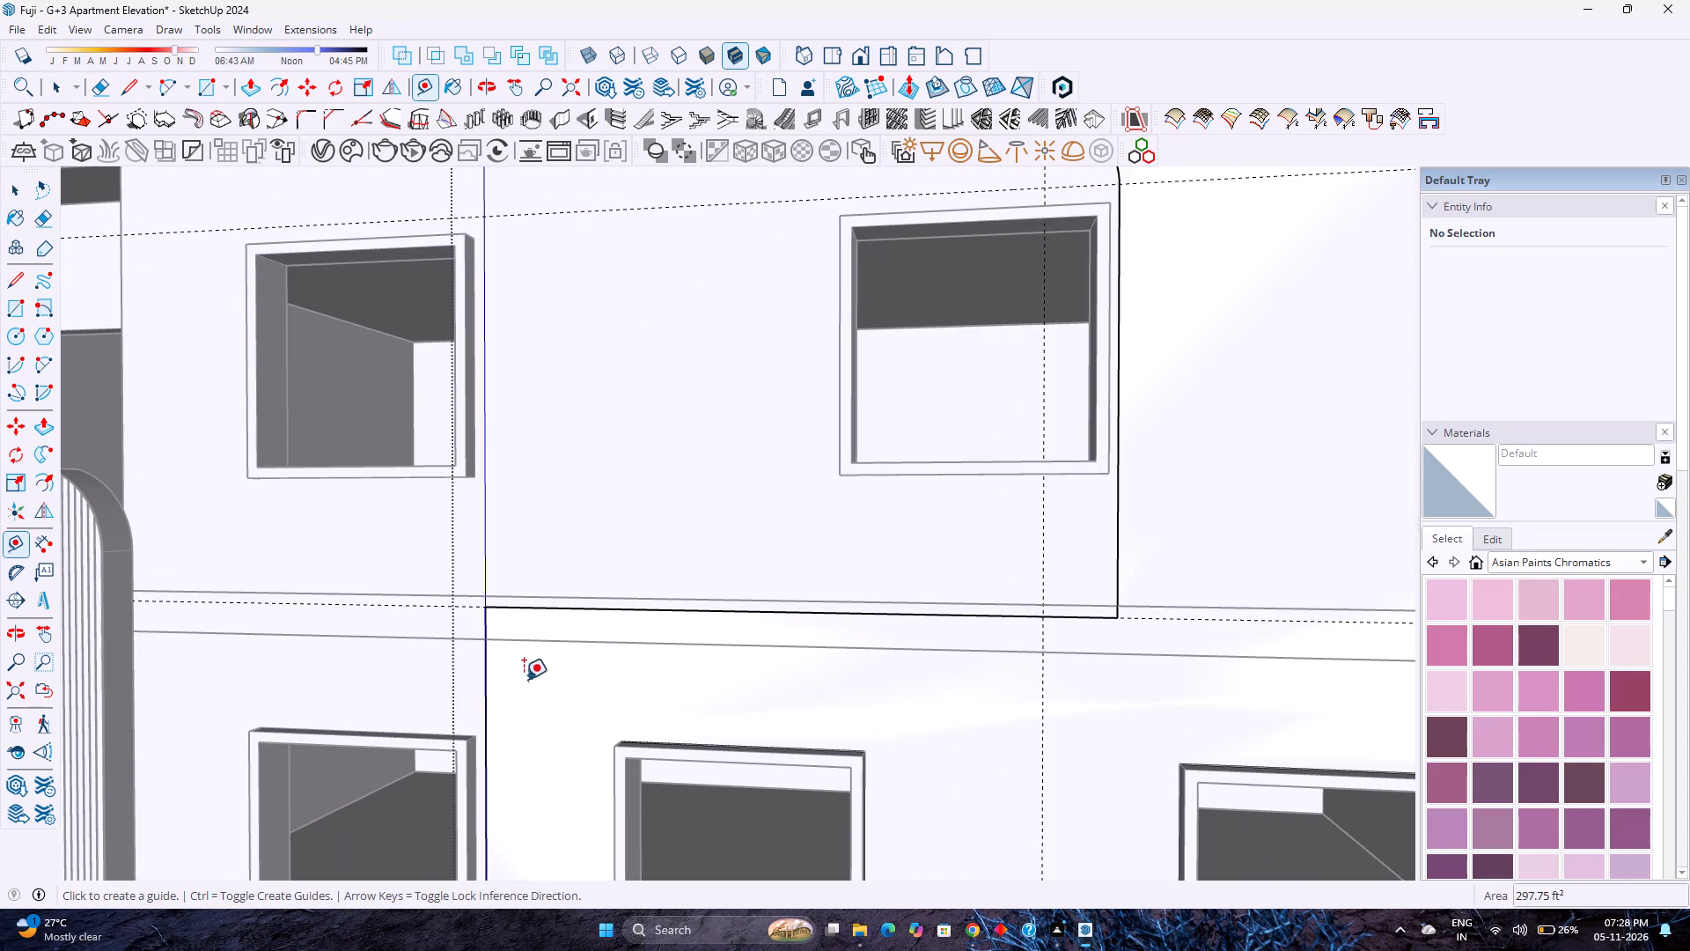
pyautogui.click(488, 686)
pyautogui.press('3')
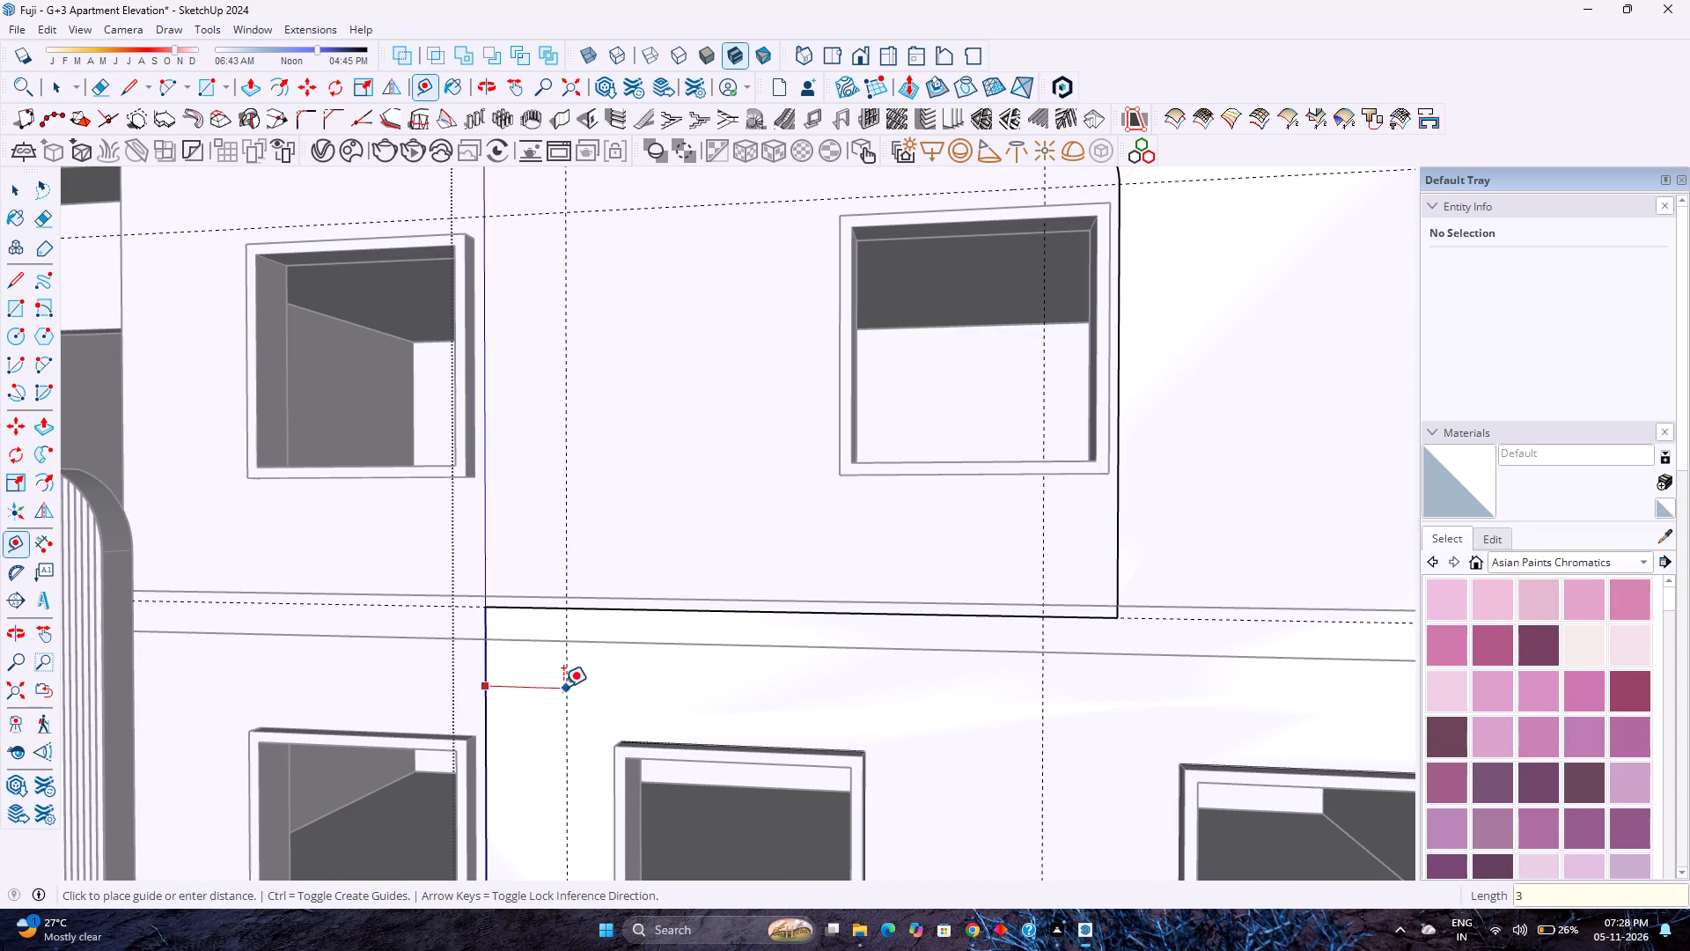
pyautogui.press("'")
pyautogui.press('Return')
pyautogui.click(566, 608)
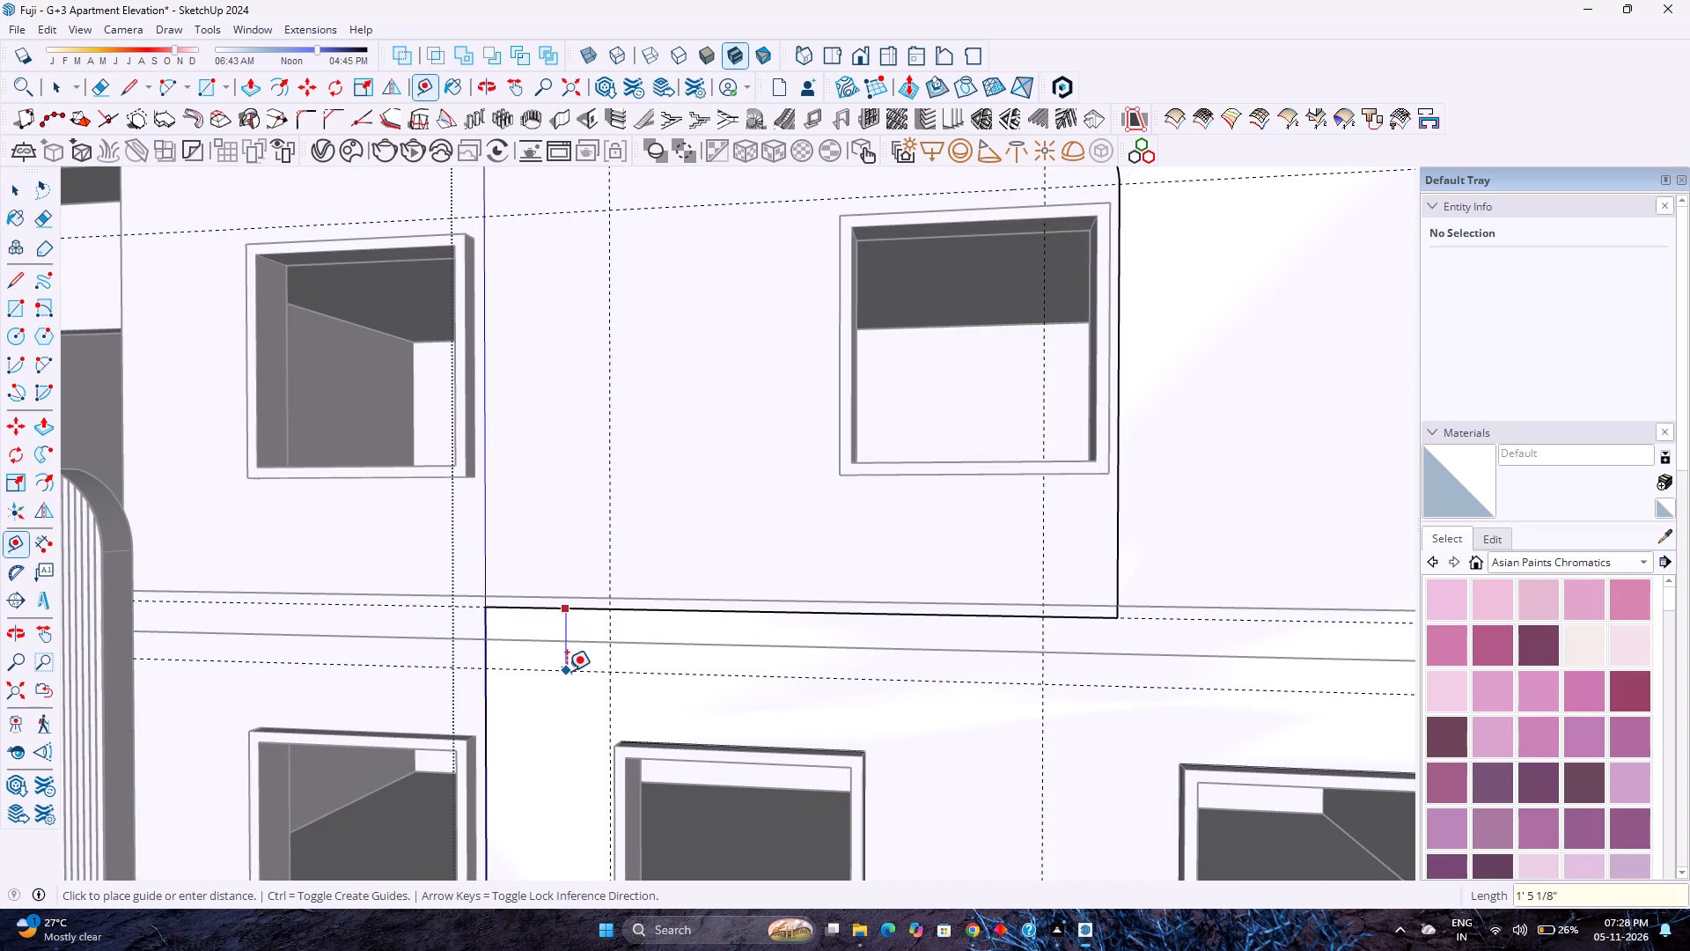
pyautogui.write("3'")
pyautogui.press('Return')
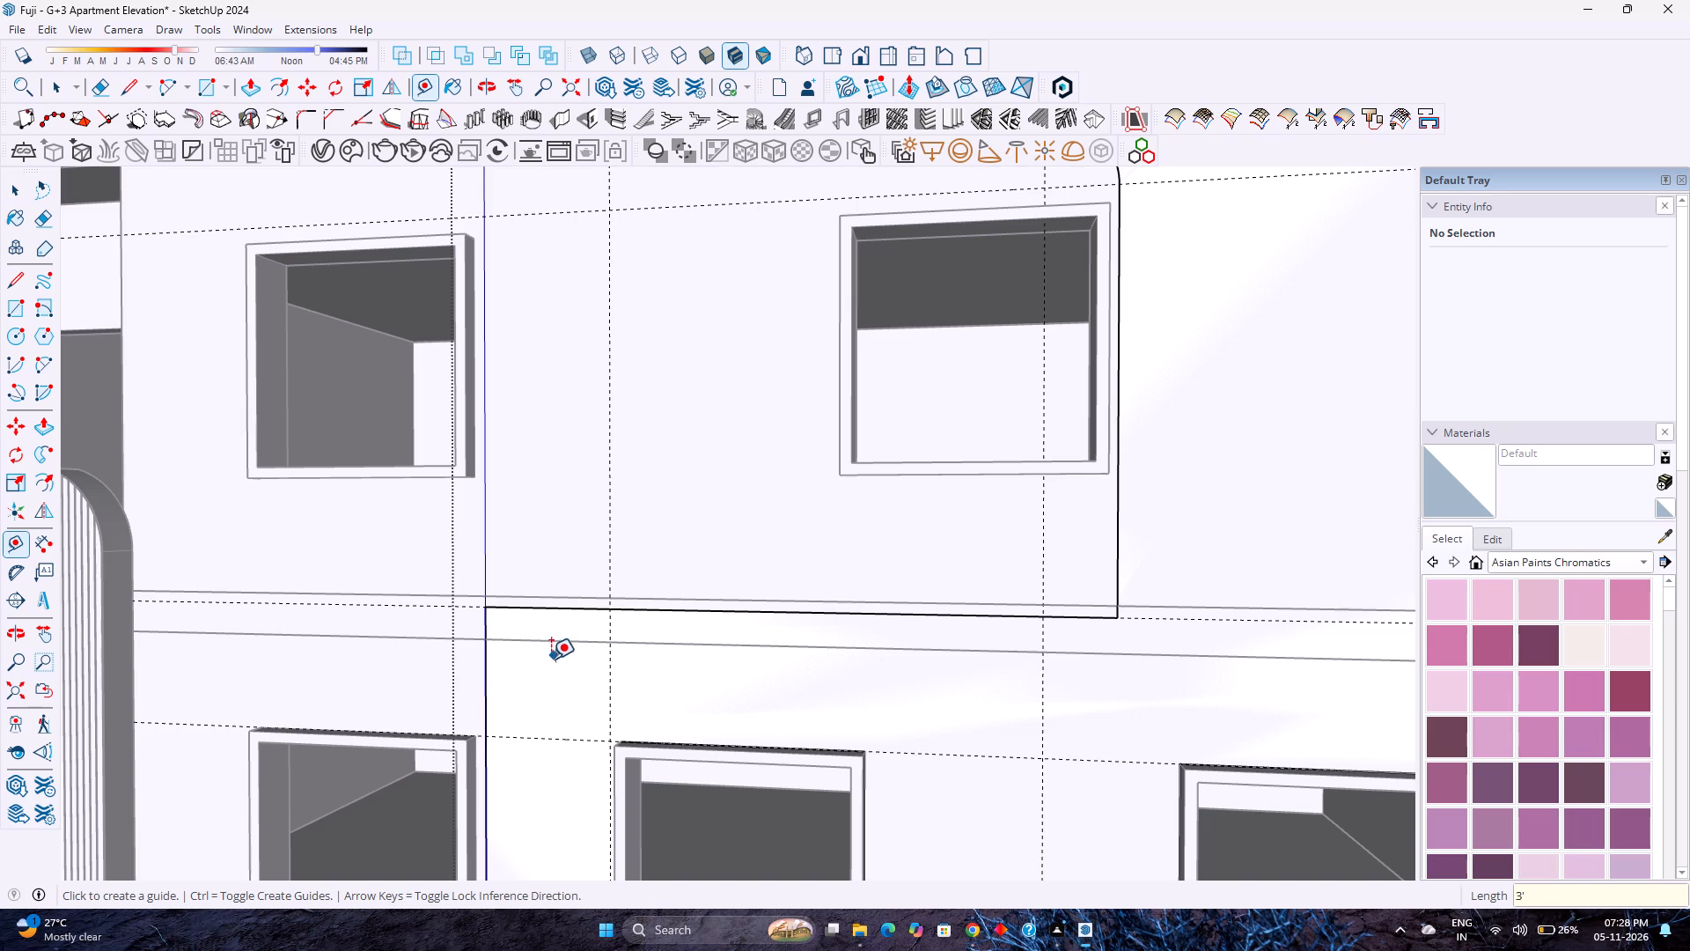
# Round the panel's outer corner below the notch with a tangent arc between the two 3' guide intersections.
pyautogui.press('a')
pyautogui.click(489, 735)
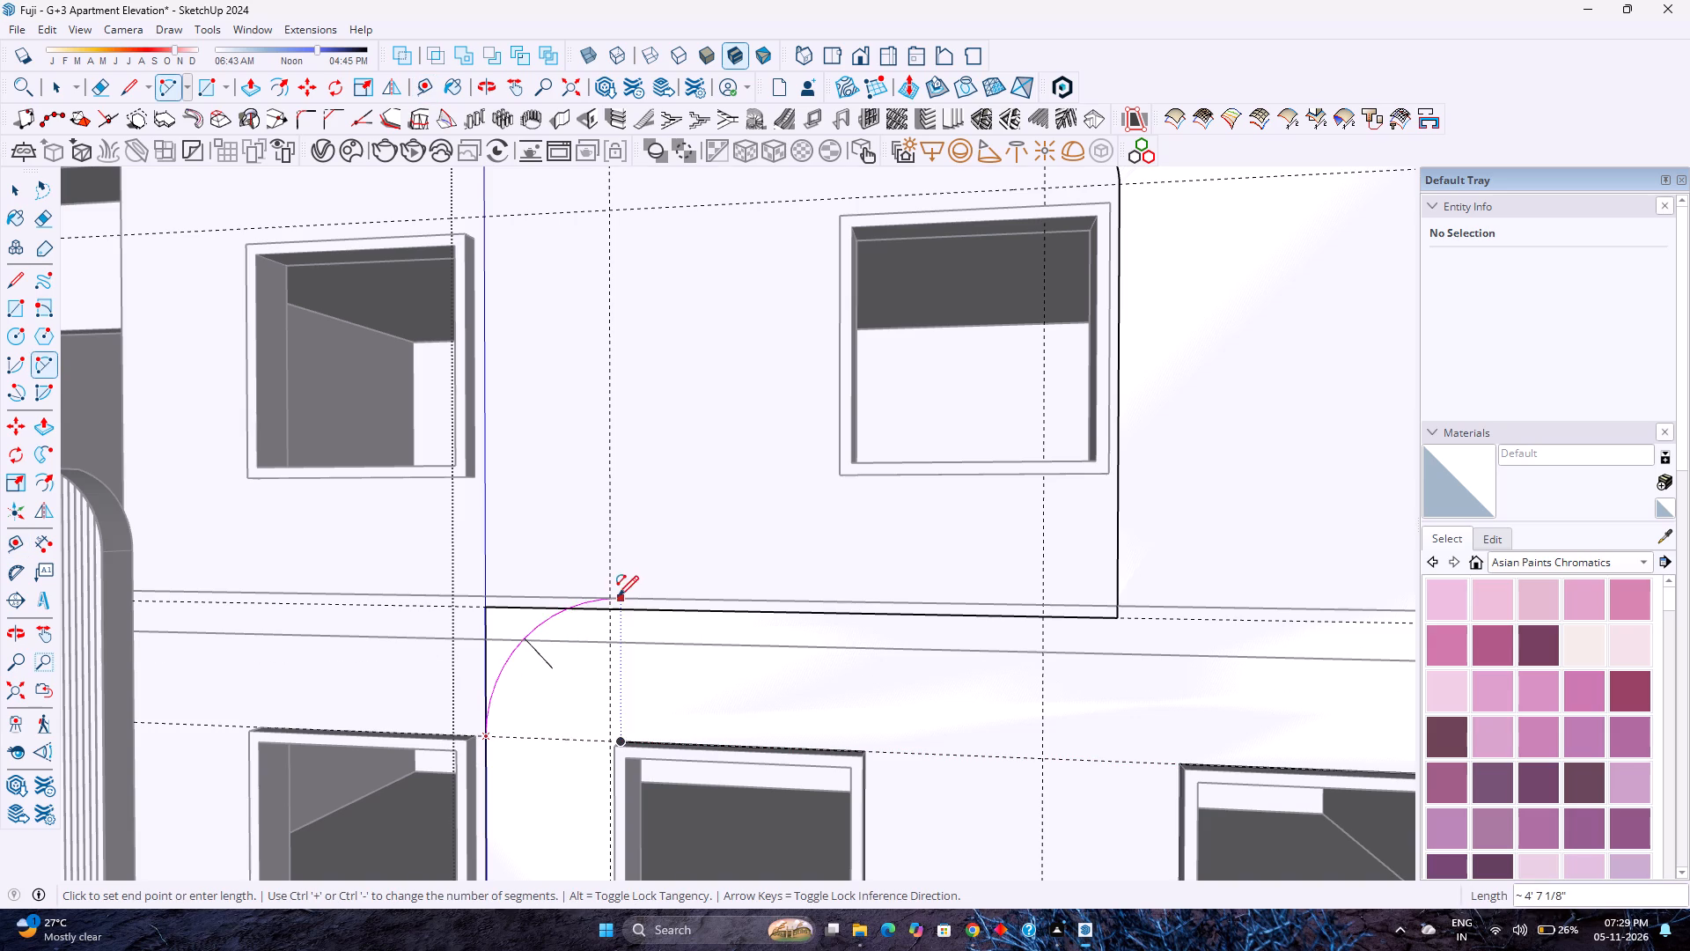
pyautogui.doubleClick(607, 612)
pyautogui.press('space')
# Place a guide 1'6" above the notch's lower edge and draw a 1'6" radius tangent arc across the notch's lower inner corner.
pyautogui.scroll(-2, 601, 619)
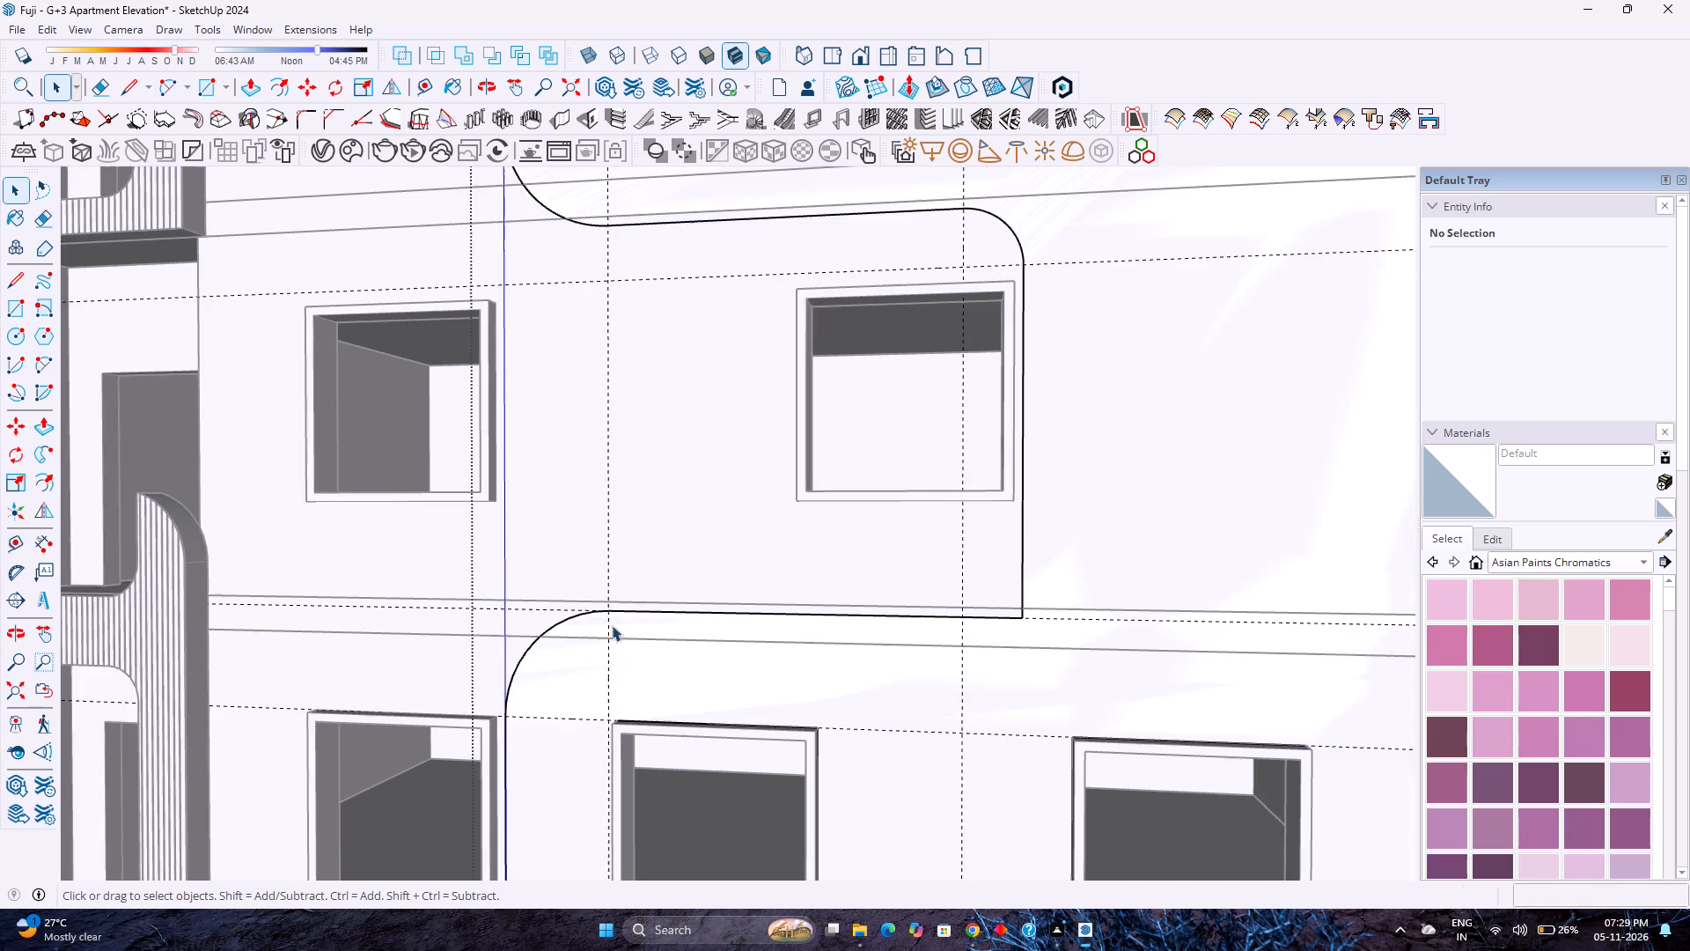
pyautogui.keyDown('shift'); pyautogui.moveTo(636, 641); pyautogui.dragTo(413, 656, button='middle'); pyautogui.keyUp('shift')
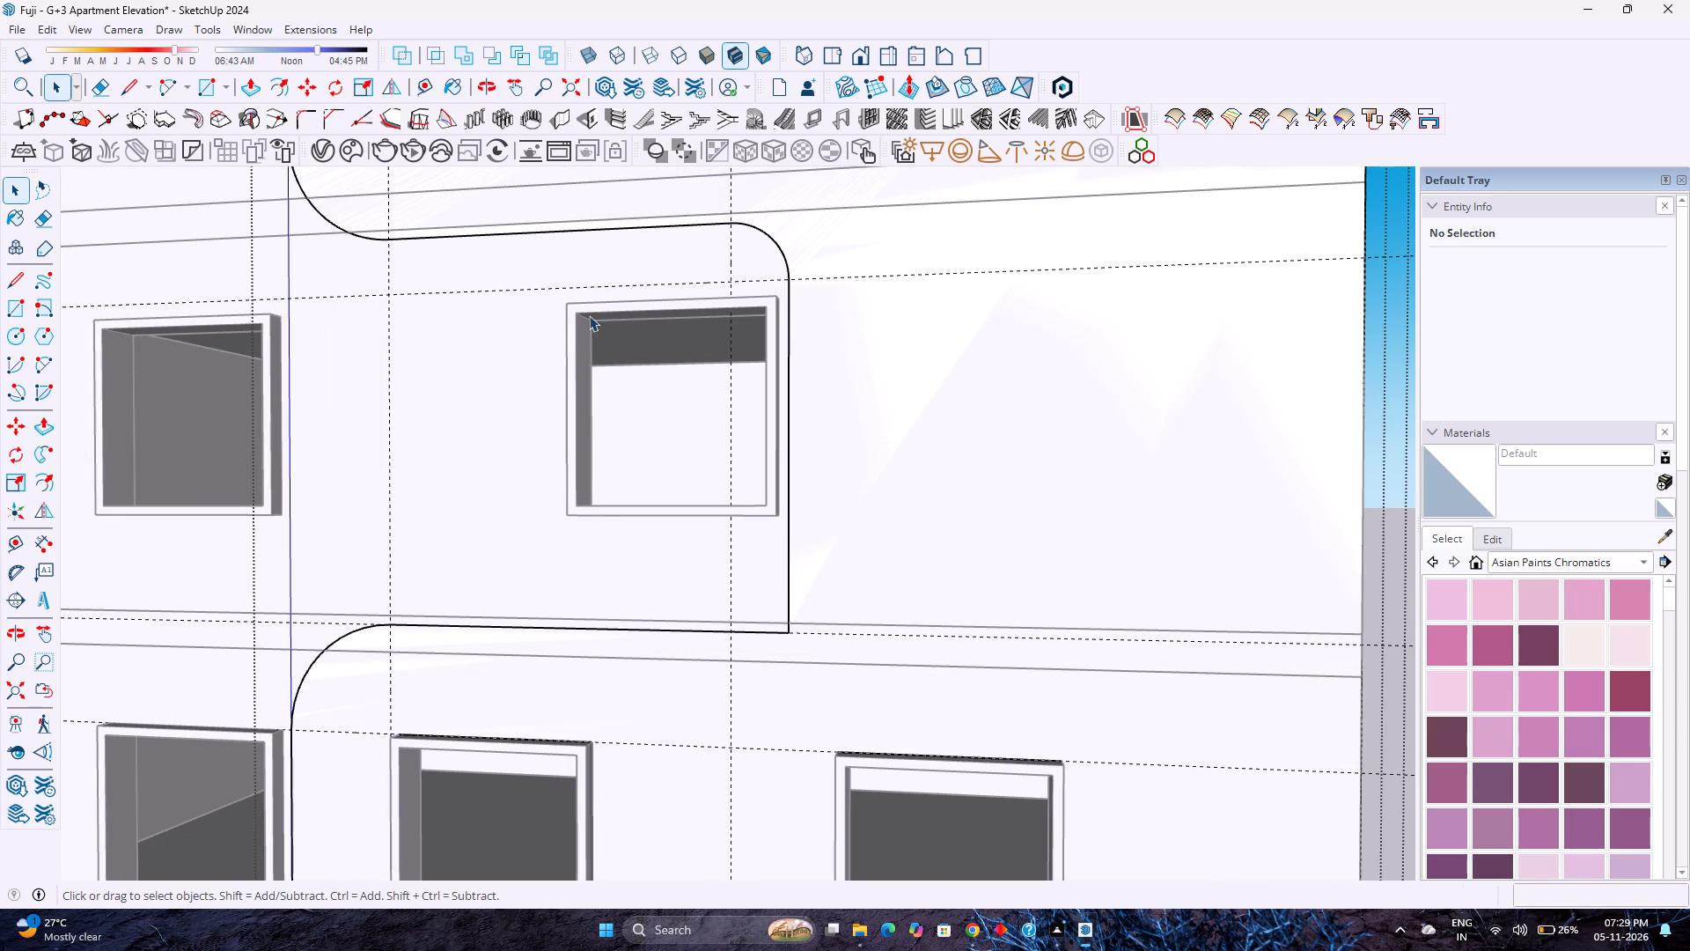
pyautogui.click(429, 95)
pyautogui.click(696, 627)
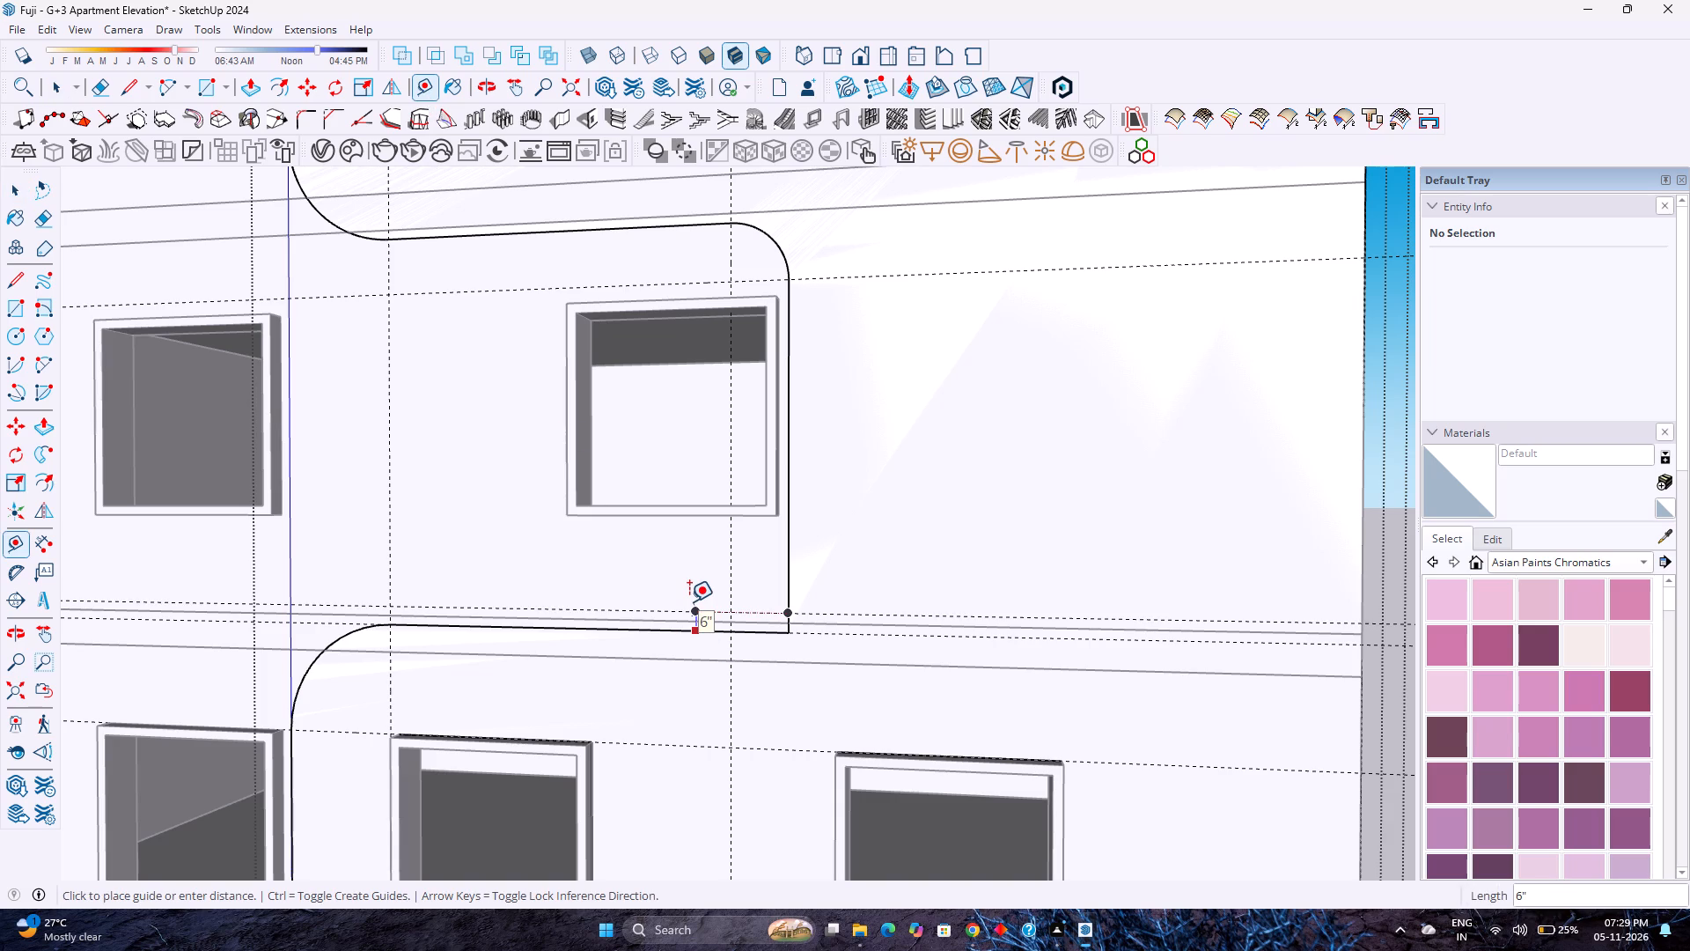
pyautogui.write('1\'6"')
pyautogui.press('Return')
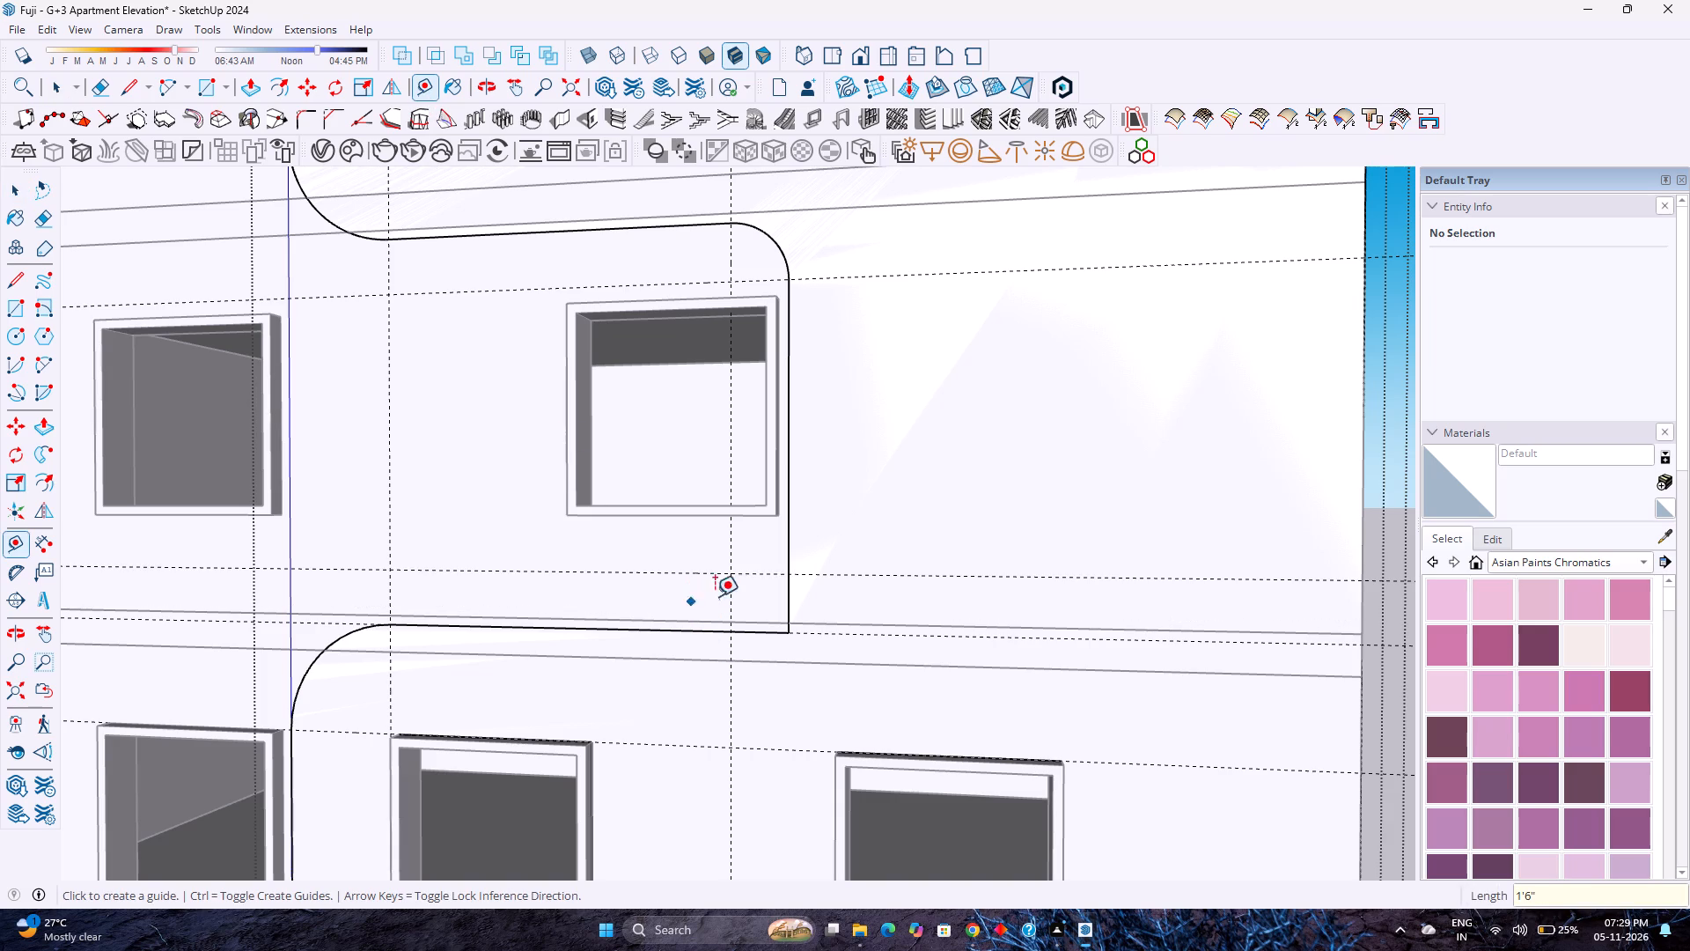
pyautogui.press('a')
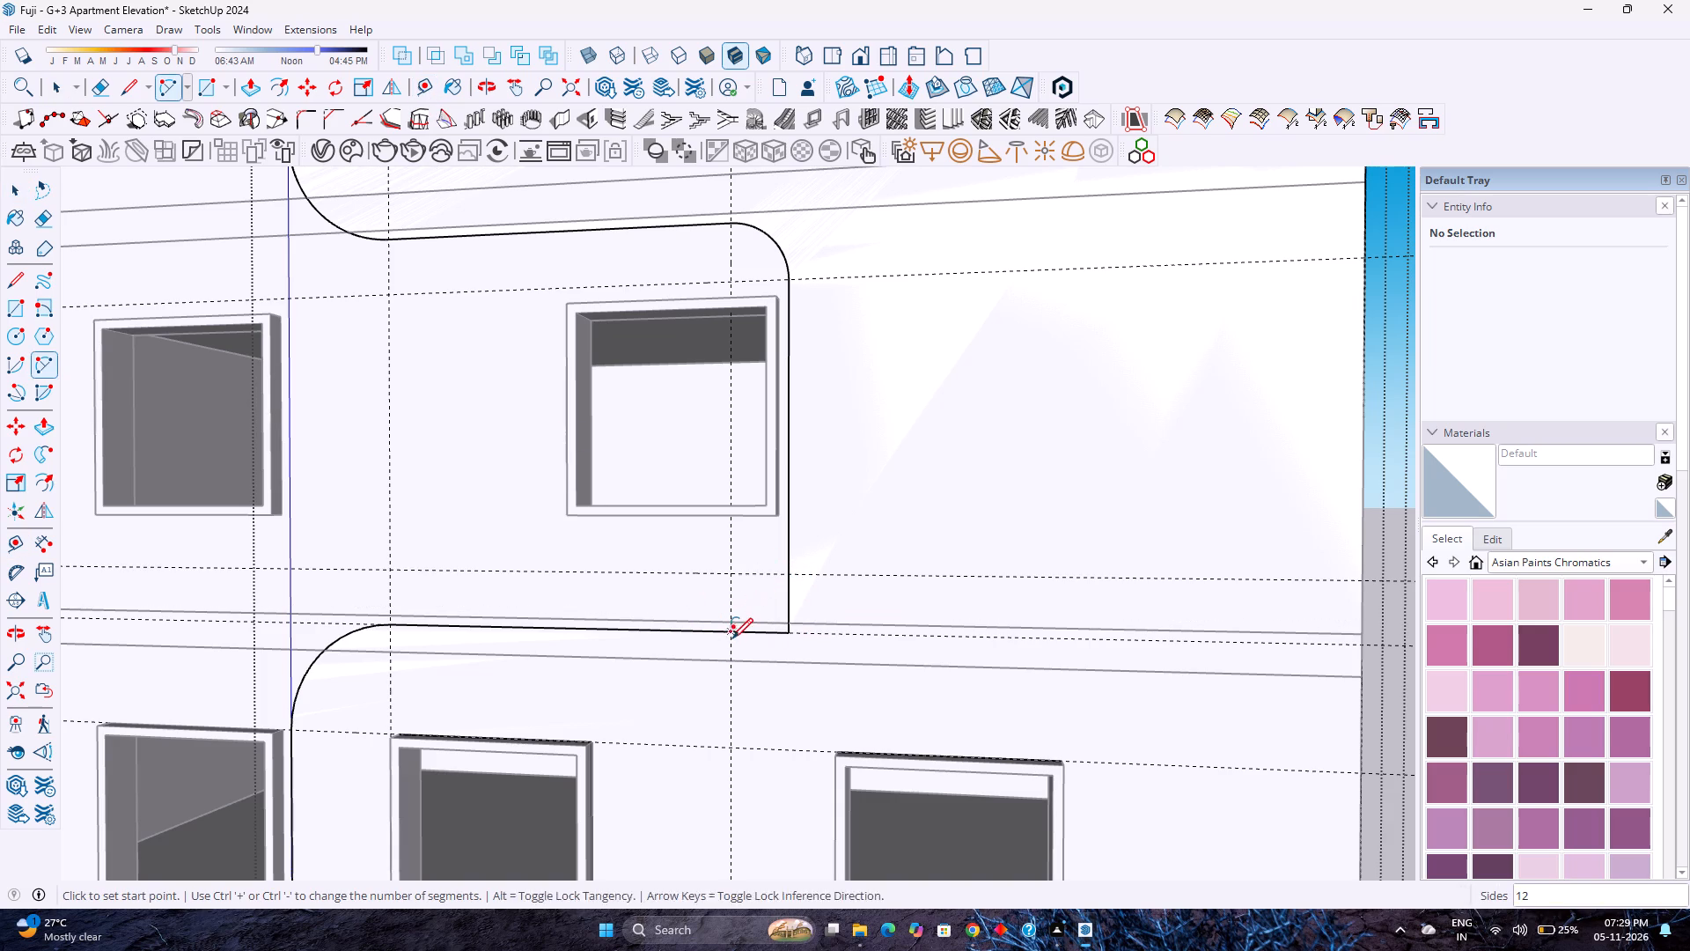
pyautogui.click(731, 630)
pyautogui.doubleClick(790, 578)
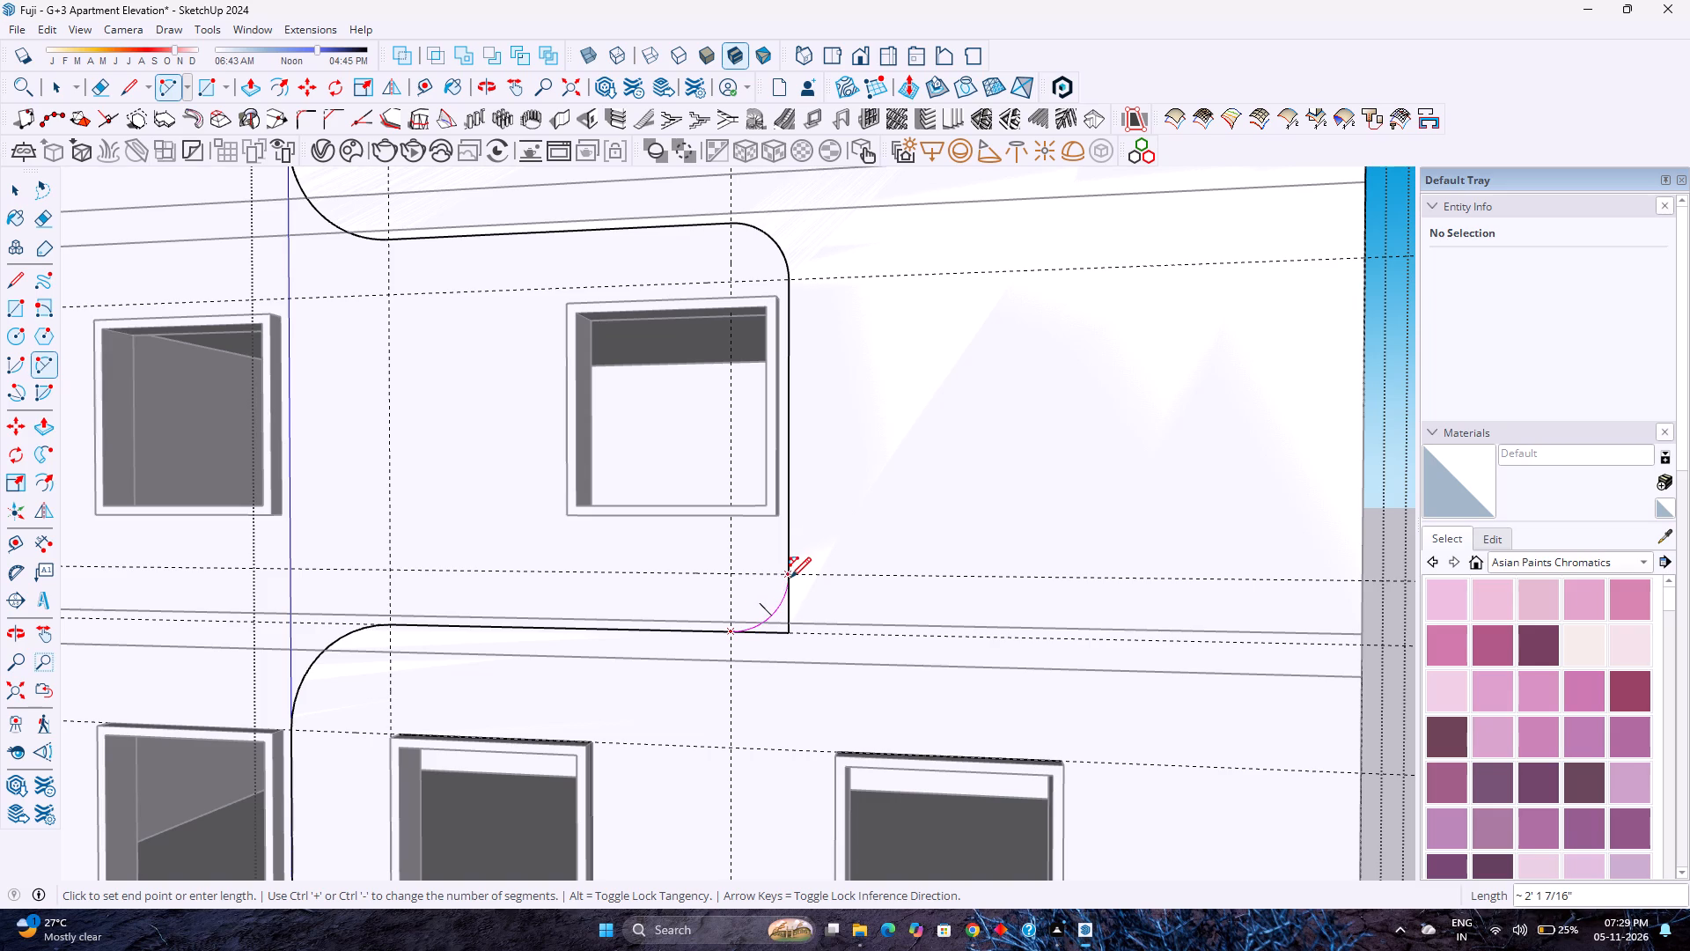
# Delete the leftover face and two straight edge stubs outside the arc at the notch's lower inner corner.
pyautogui.press('space')
pyautogui.click(785, 618)
pyautogui.click(789, 616)
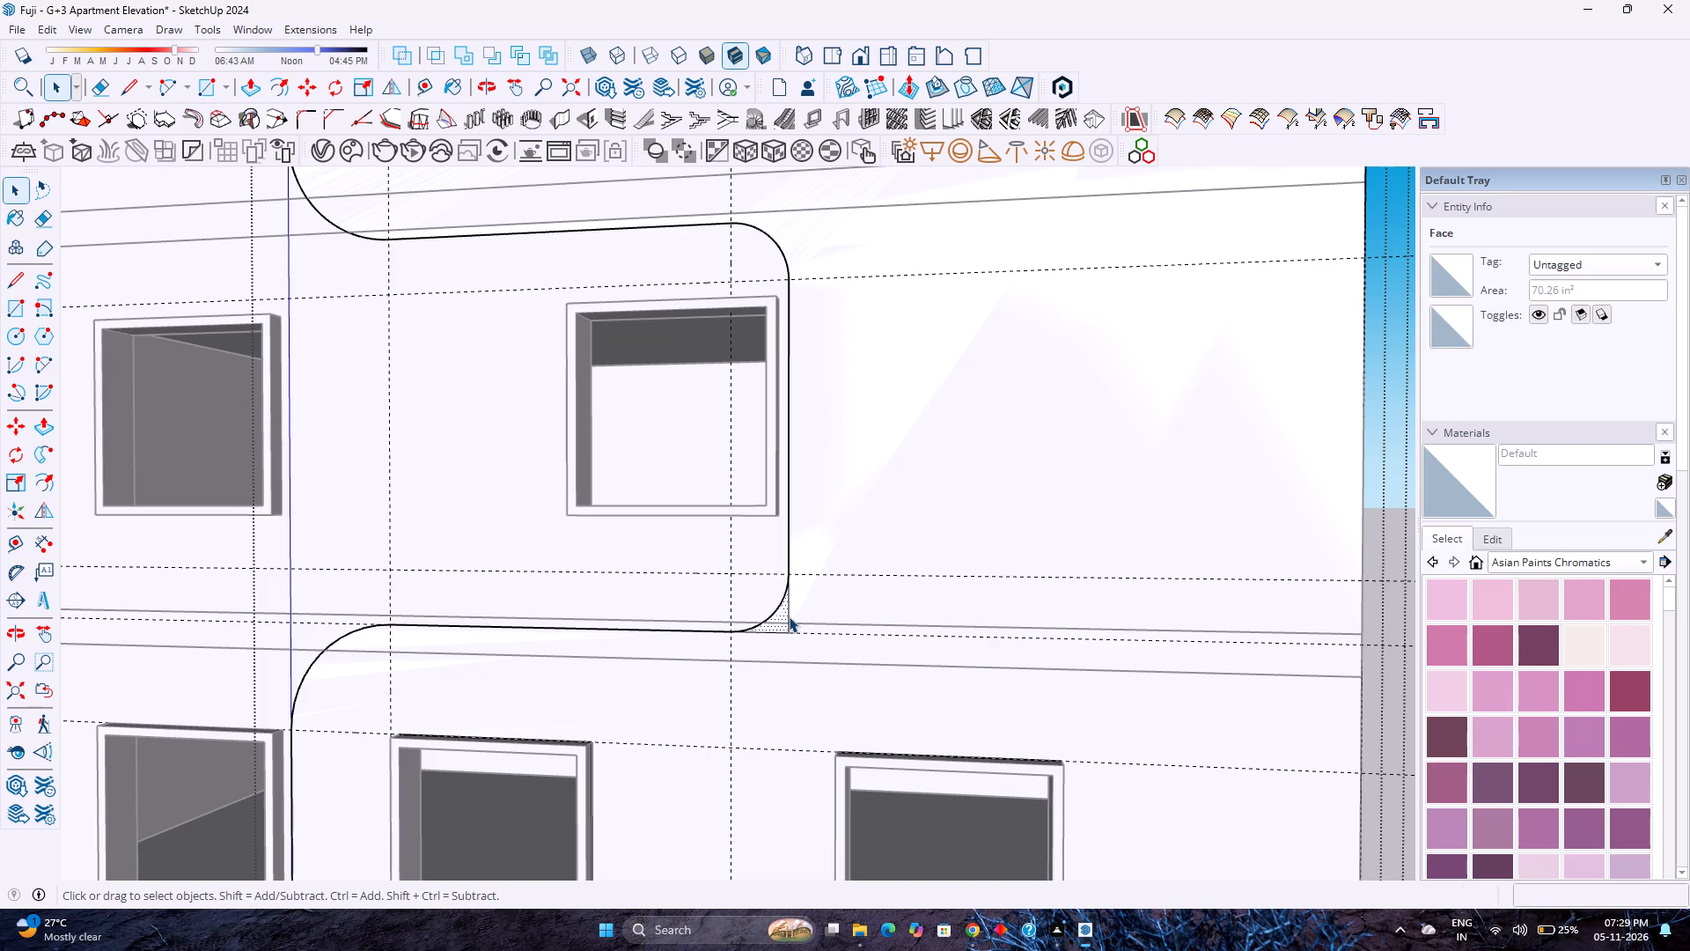
pyautogui.press('Delete')
pyautogui.click(789, 608)
pyautogui.press('Delete')
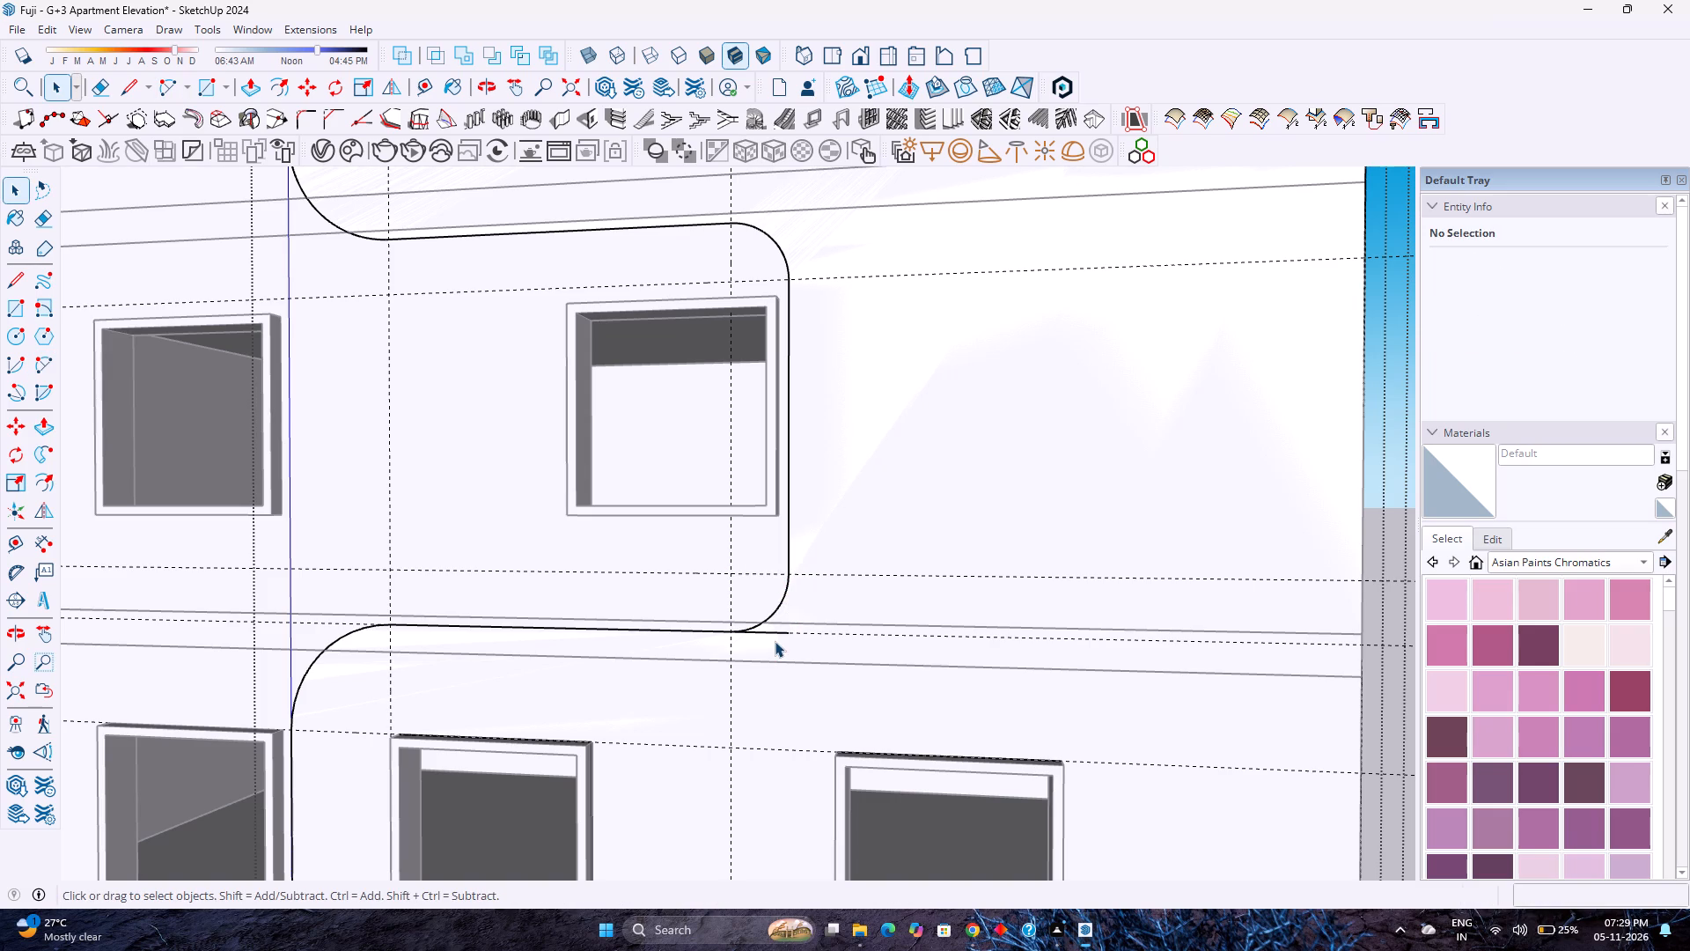
pyautogui.click(775, 632)
pyautogui.press('Delete')
# Set the notch's lower inner corner arc to 120 segments.
pyautogui.click(772, 612)
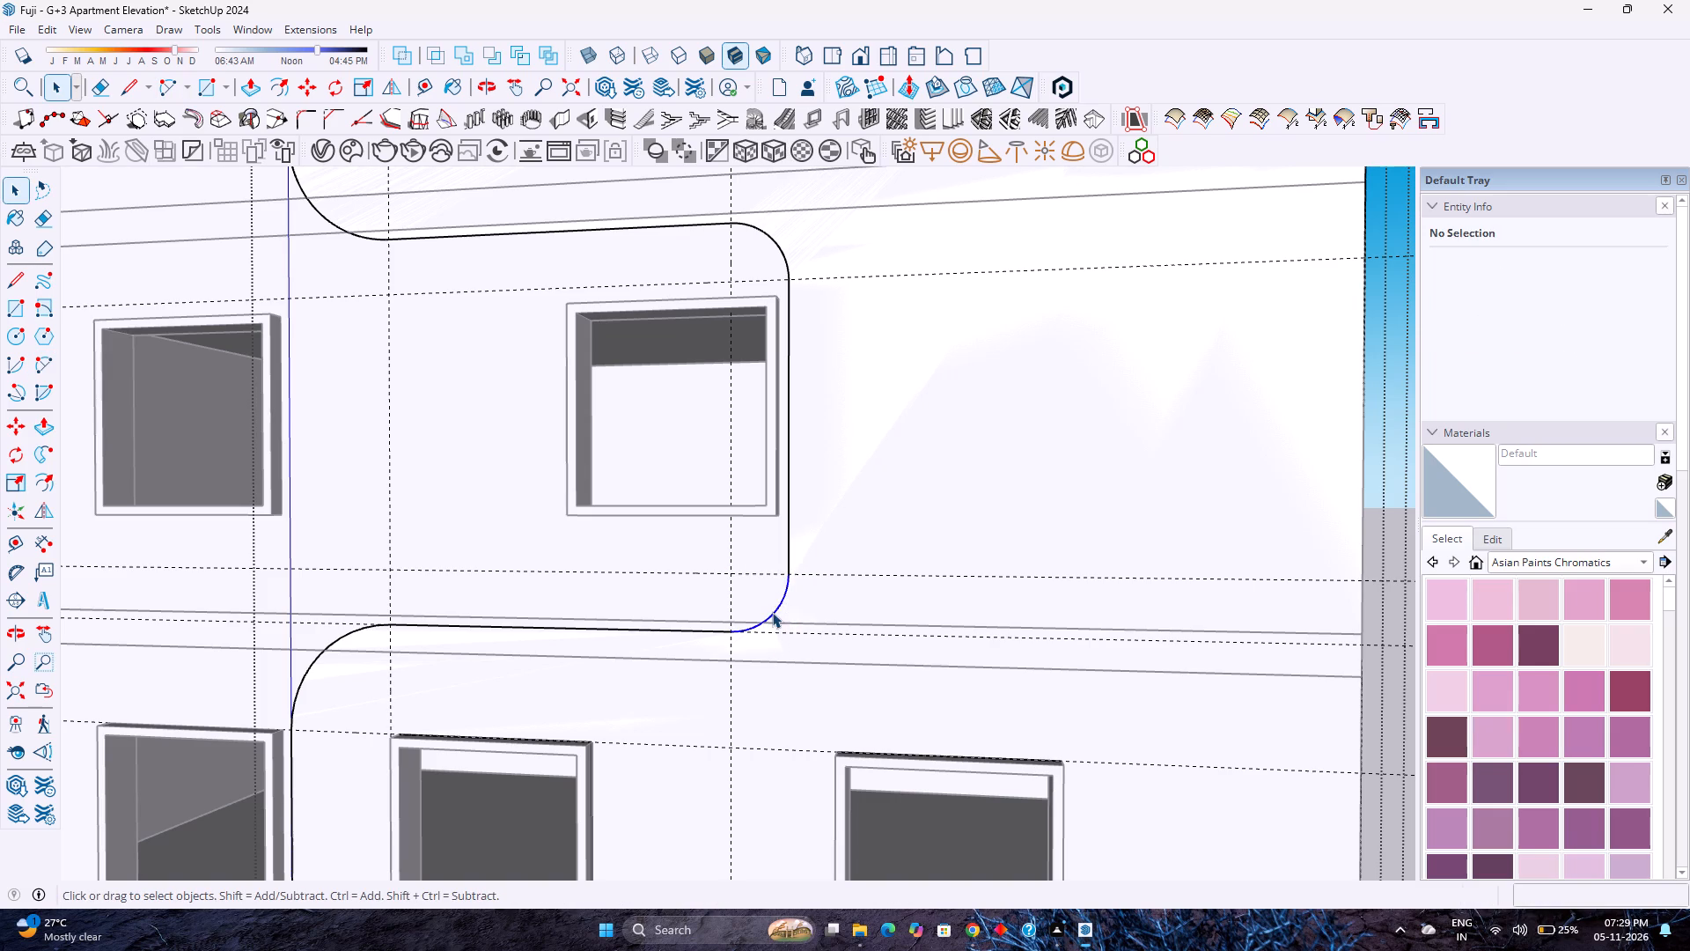
pyautogui.click(1569, 317)
pyautogui.press('0')
pyautogui.press('Return')
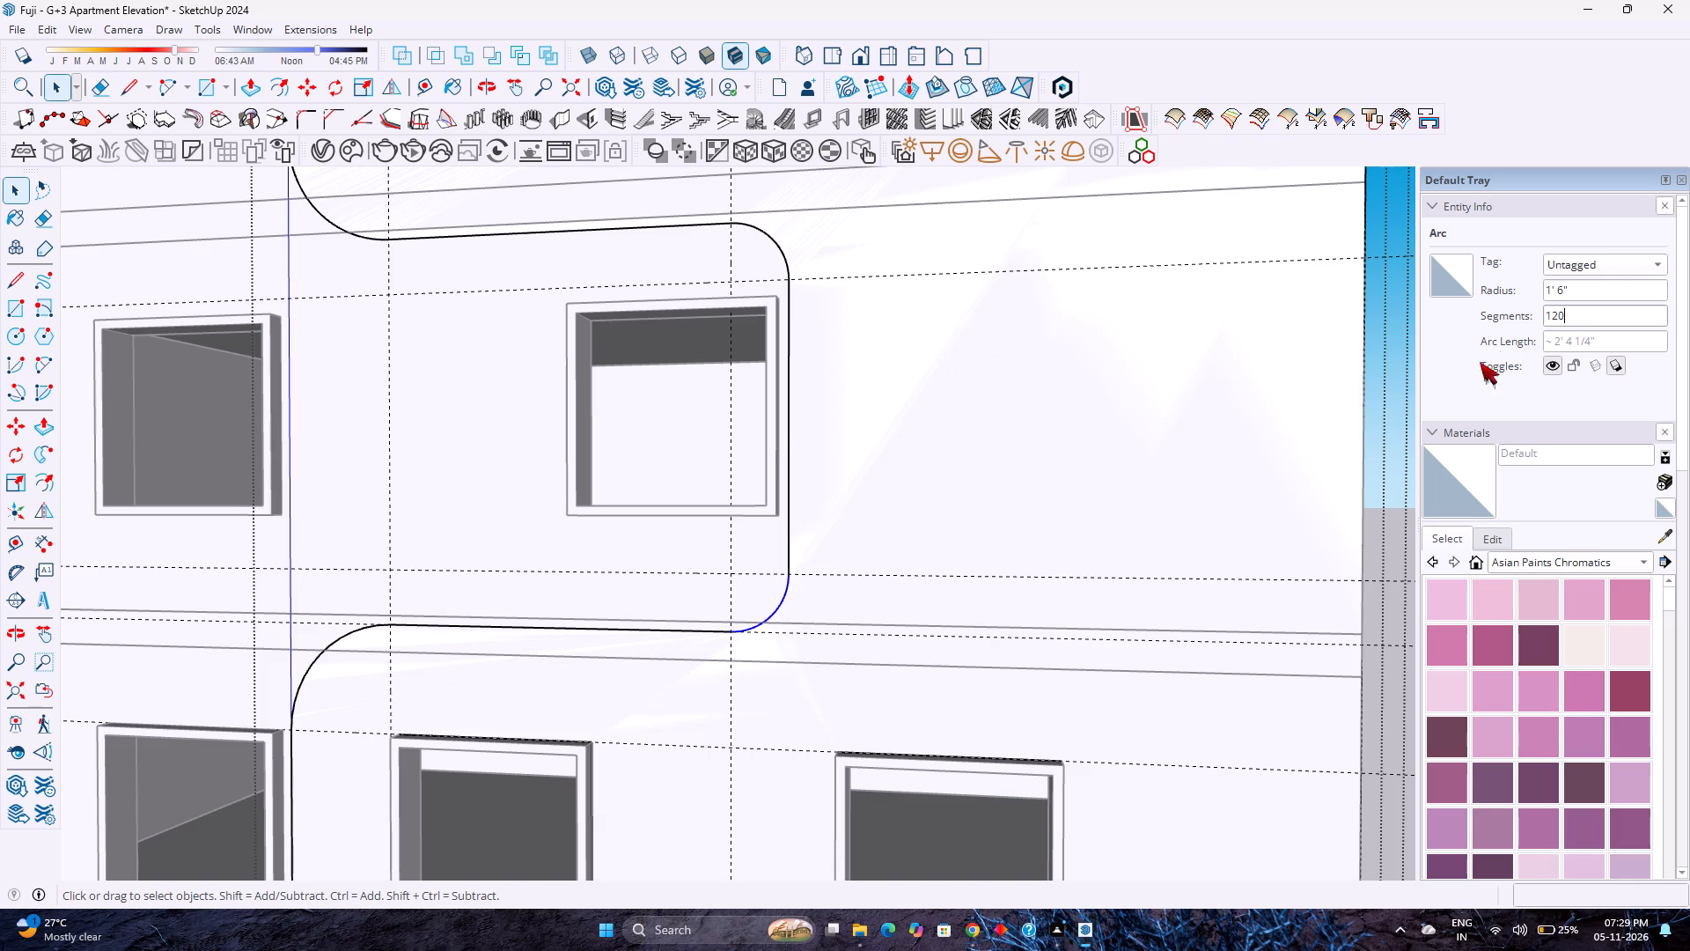
pyautogui.scroll(-3, 296, 665)
pyautogui.press('Escape')
# Offset the notched panel face's outline 2'9" inward.
pyautogui.click(760, 645)
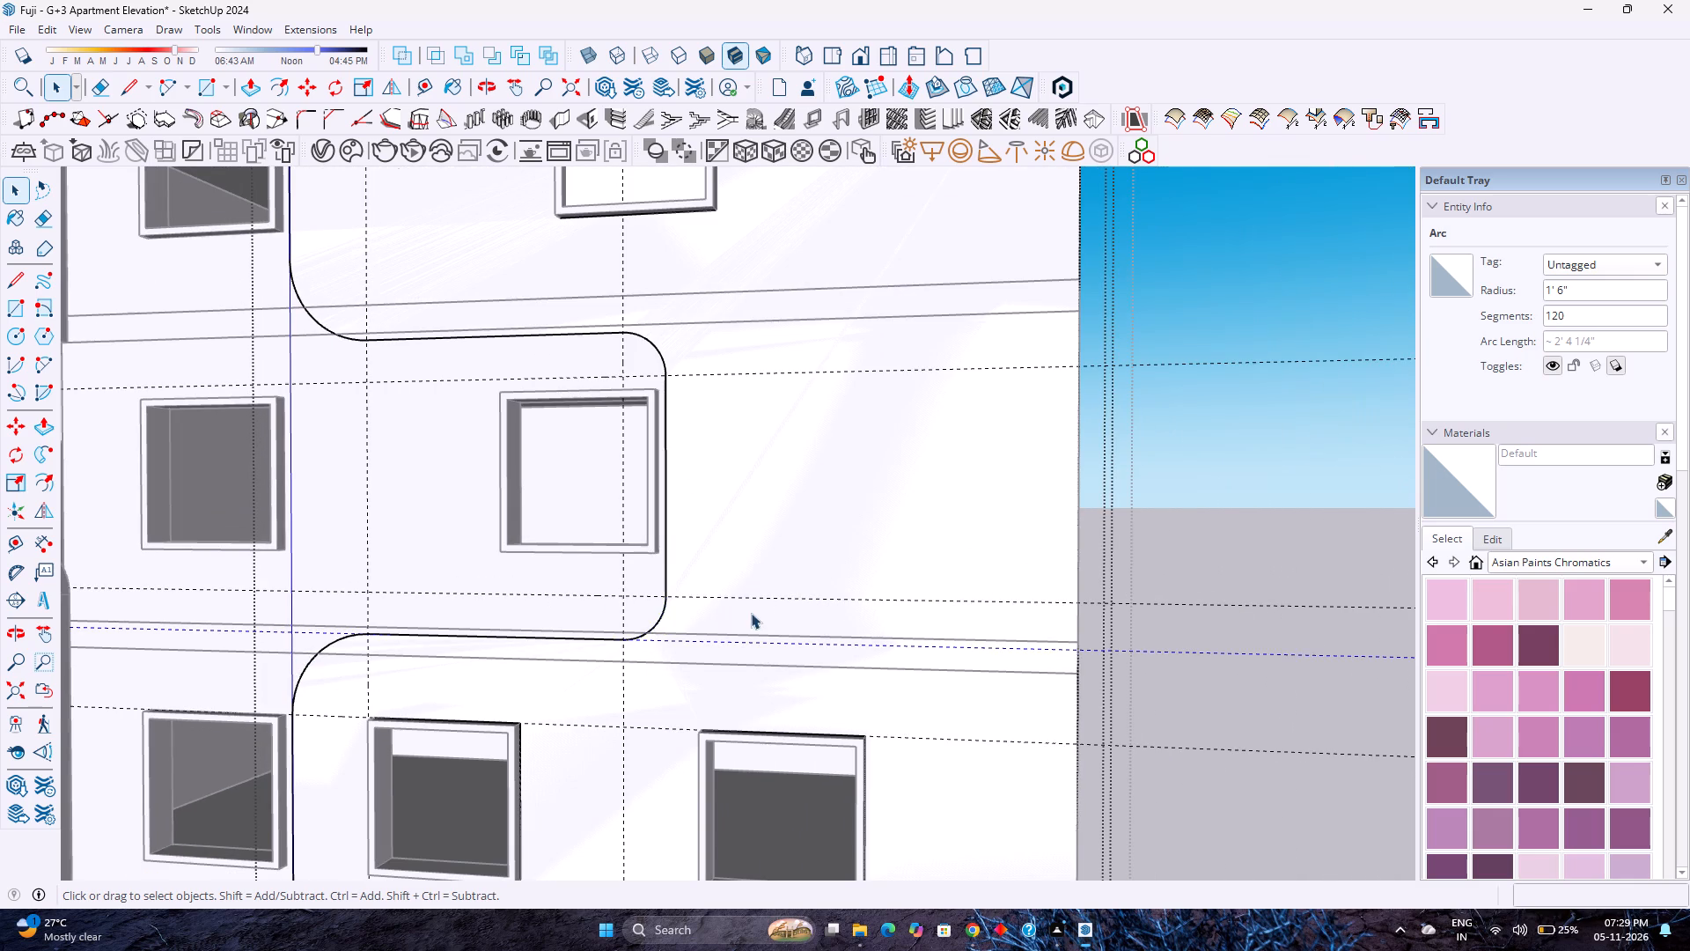
pyautogui.scroll(-3, 751, 613)
pyautogui.click(807, 572)
pyautogui.scroll(-4, 762, 579)
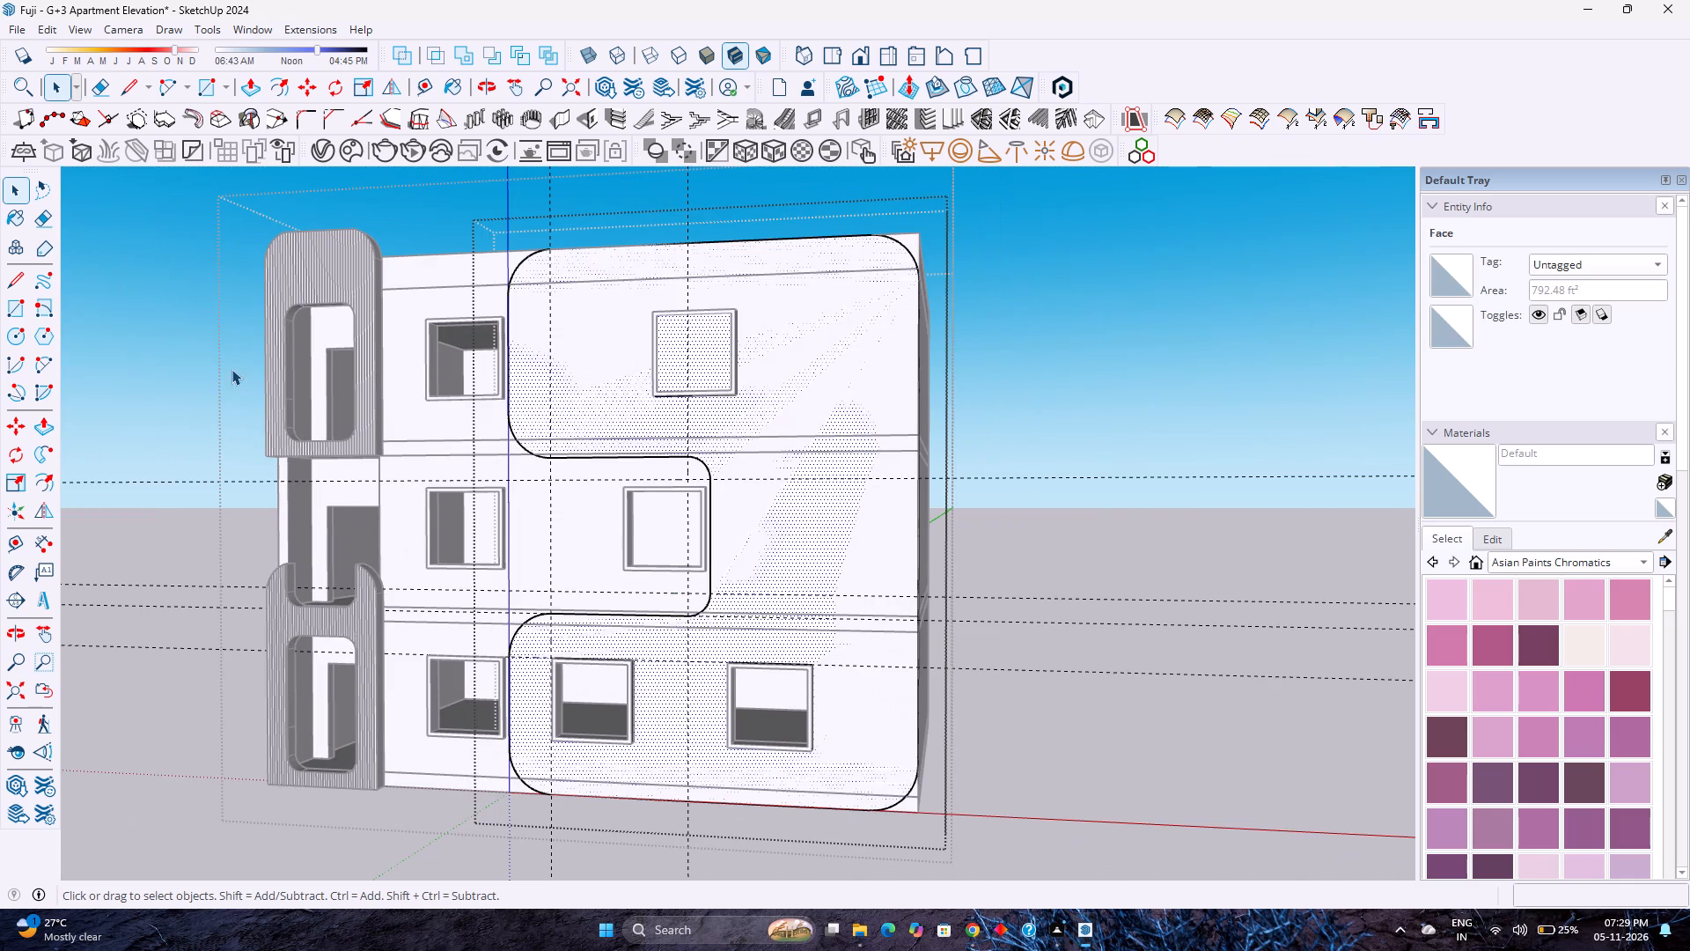
pyautogui.click(283, 93)
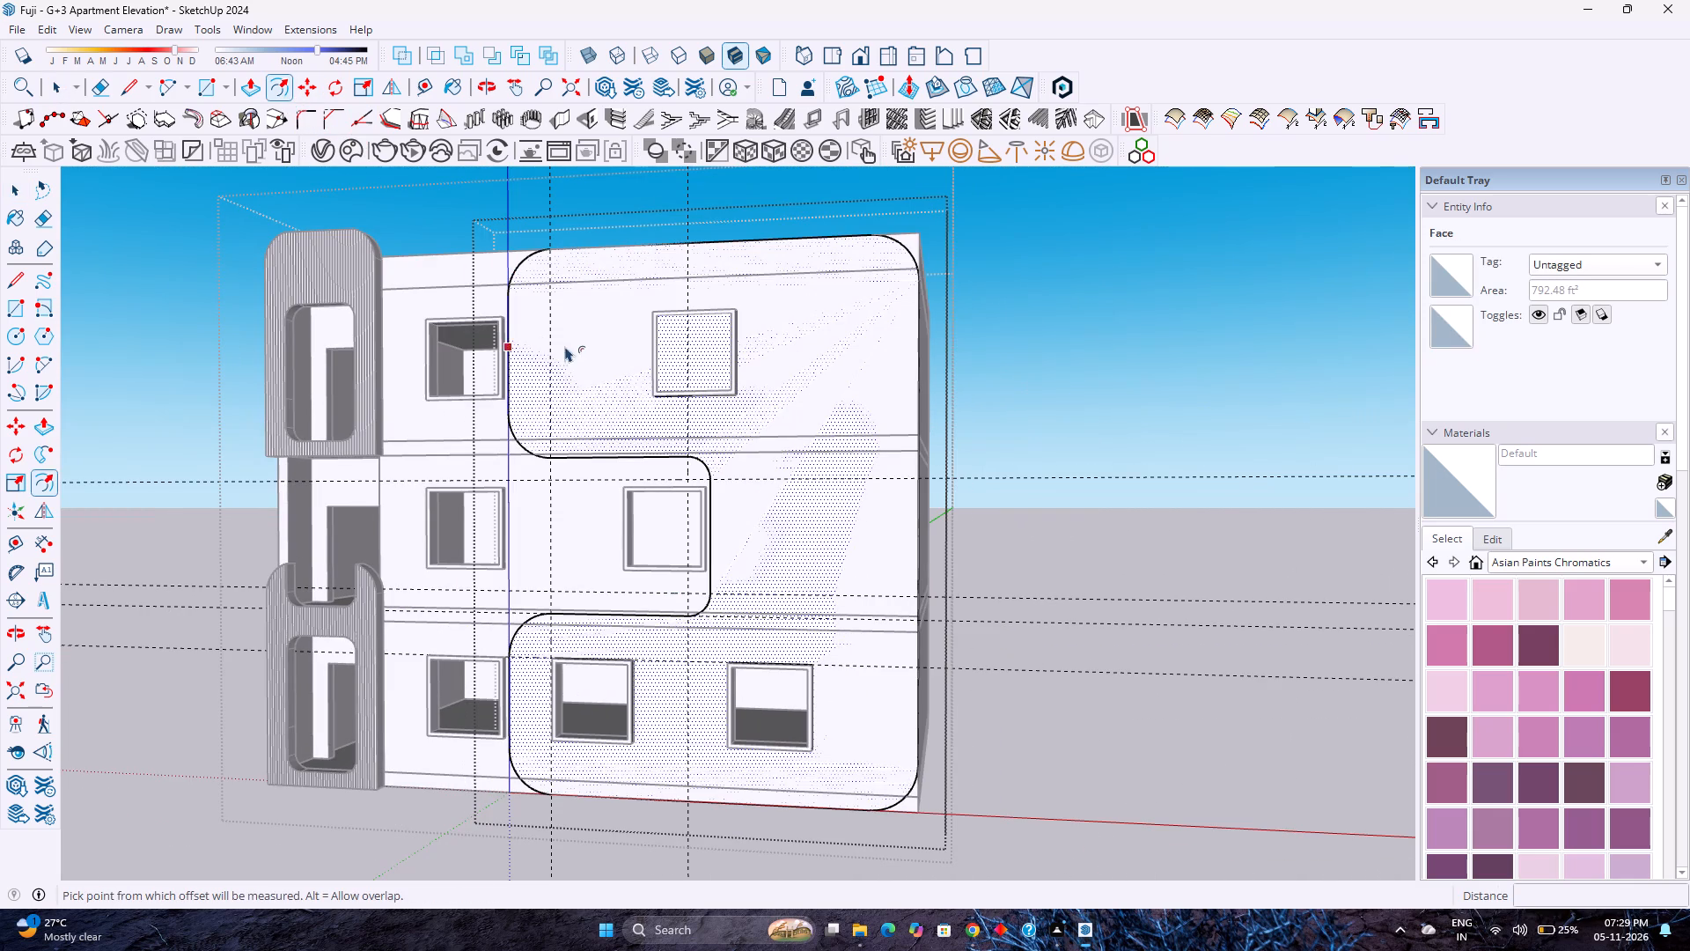
pyautogui.click(557, 359)
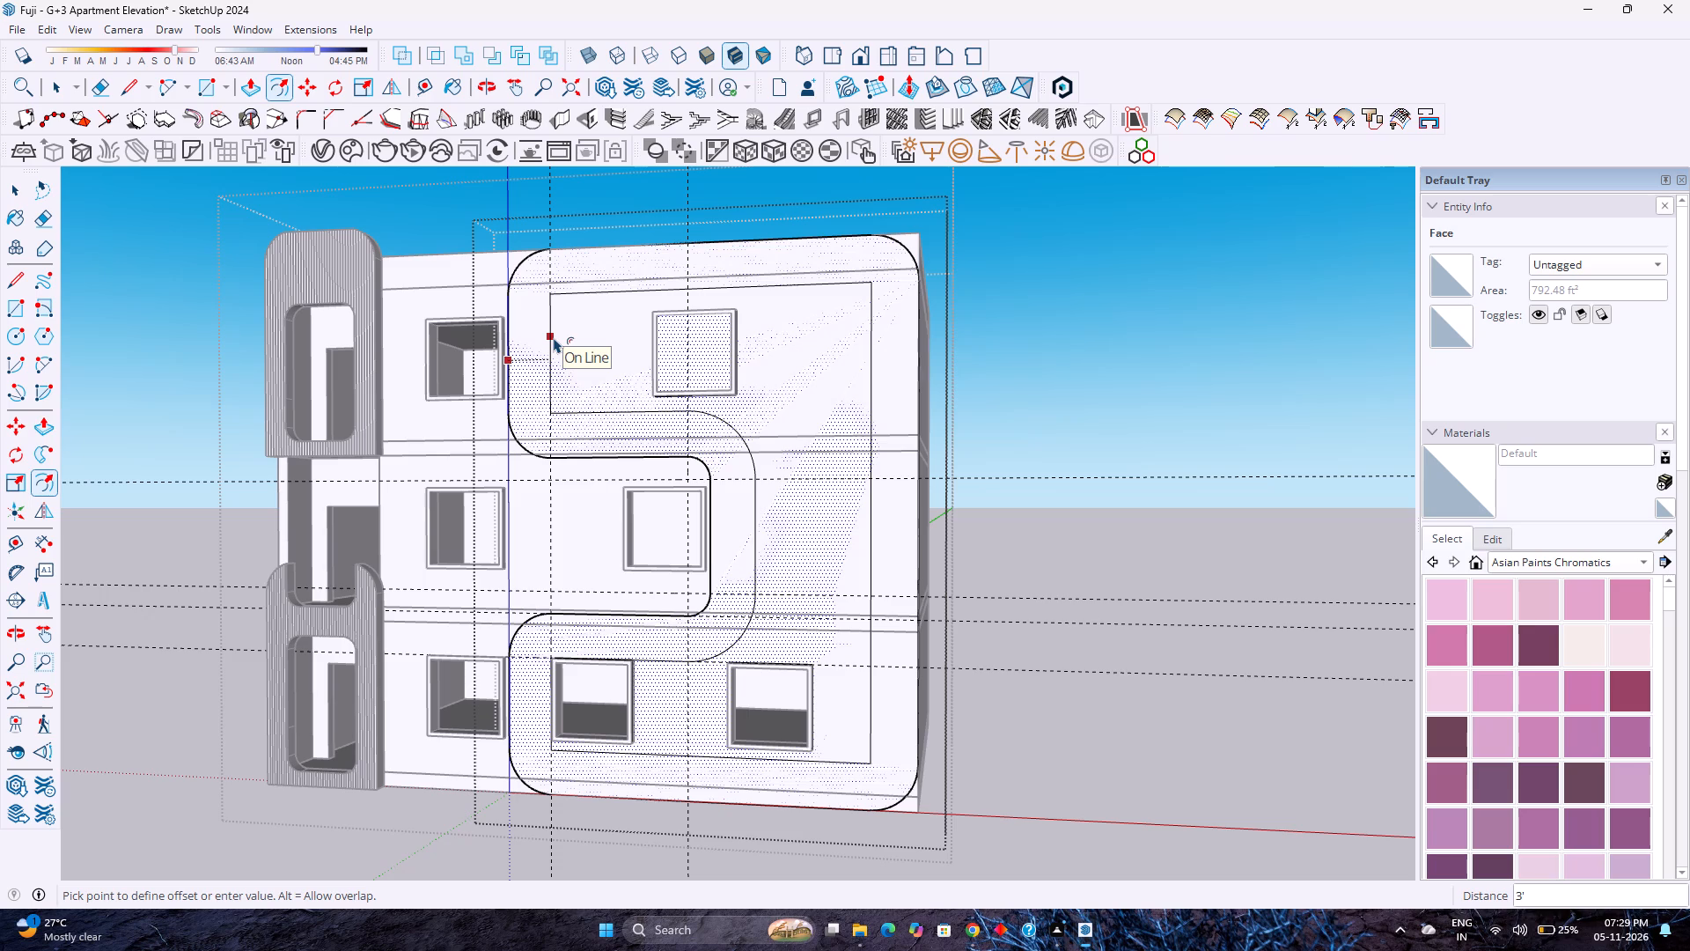
pyautogui.write("2'9")
pyautogui.hotkey('shift', '"')
pyautogui.press('Return')
pyautogui.press('space')
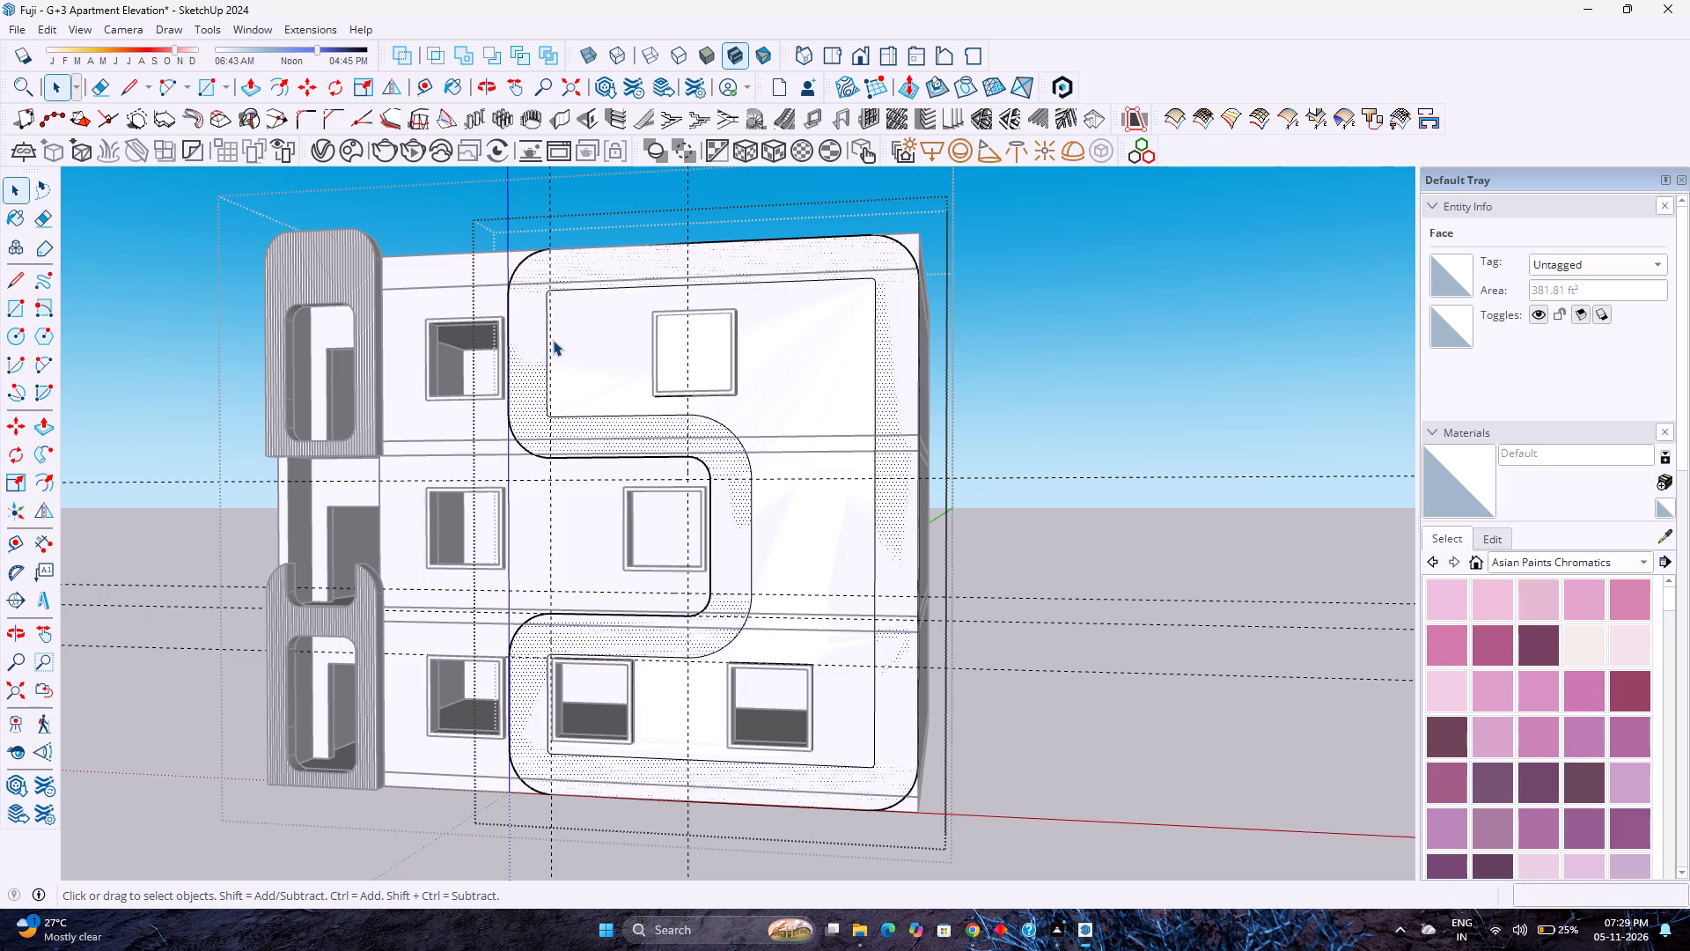
# Delete the face inside the offset outline, leaving a border band around the notched panel.
pyautogui.press('Escape')
pyautogui.click(807, 384)
pyautogui.doubleClick(807, 384)
pyautogui.click(809, 383)
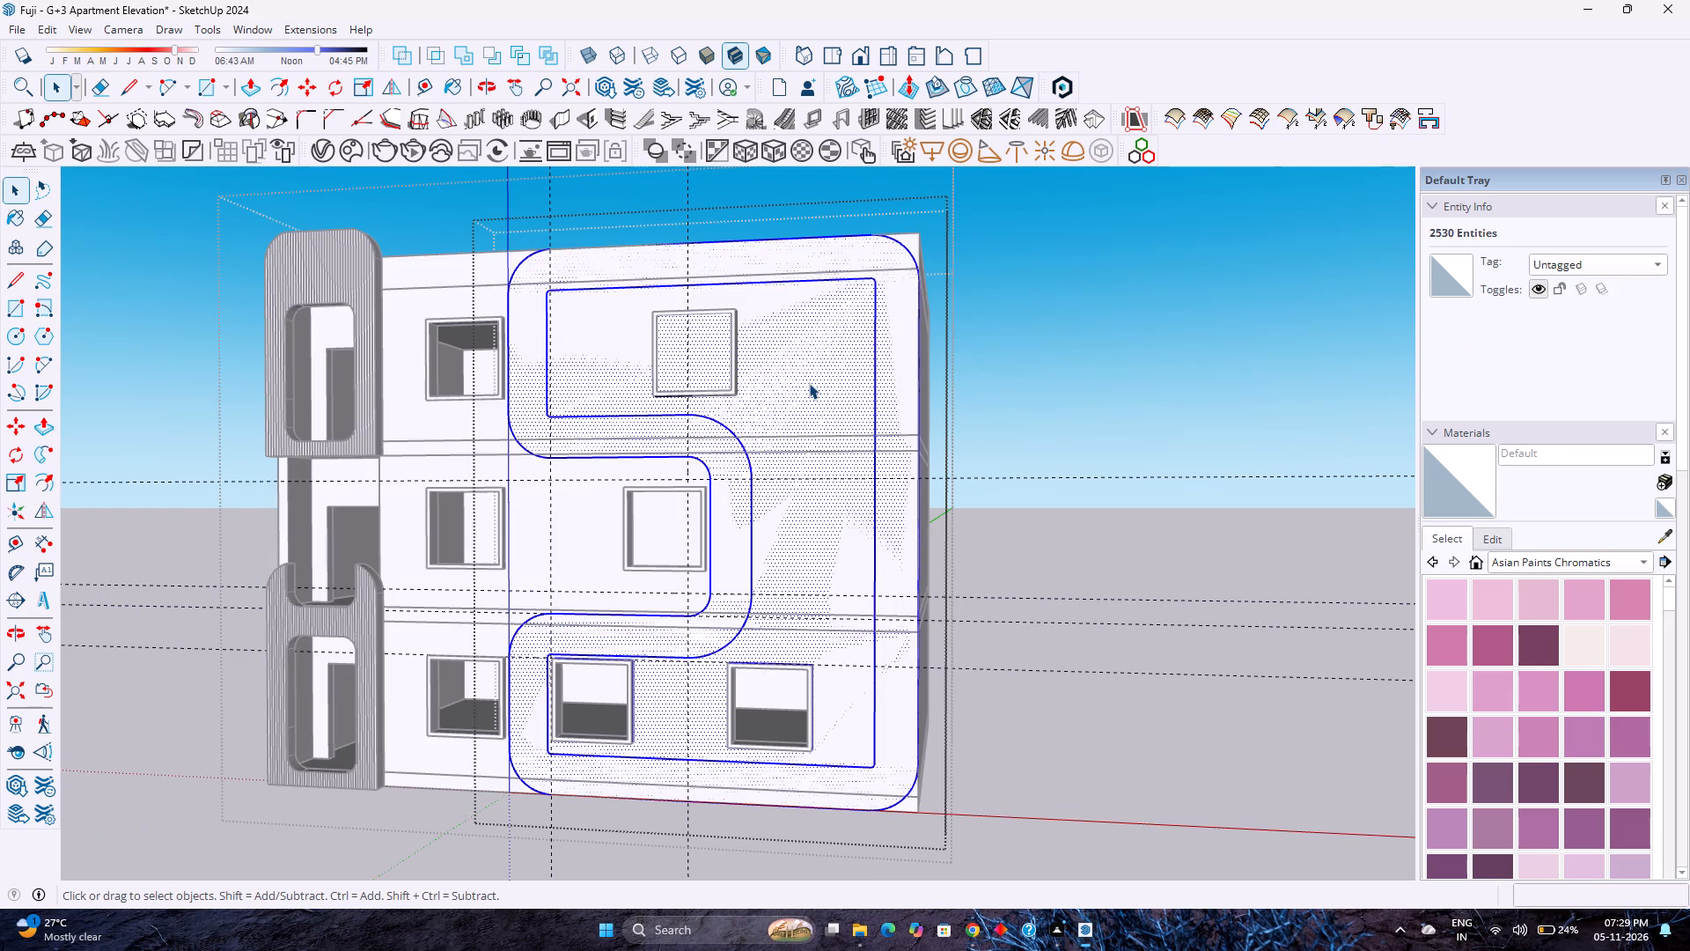
pyautogui.press('Delete')
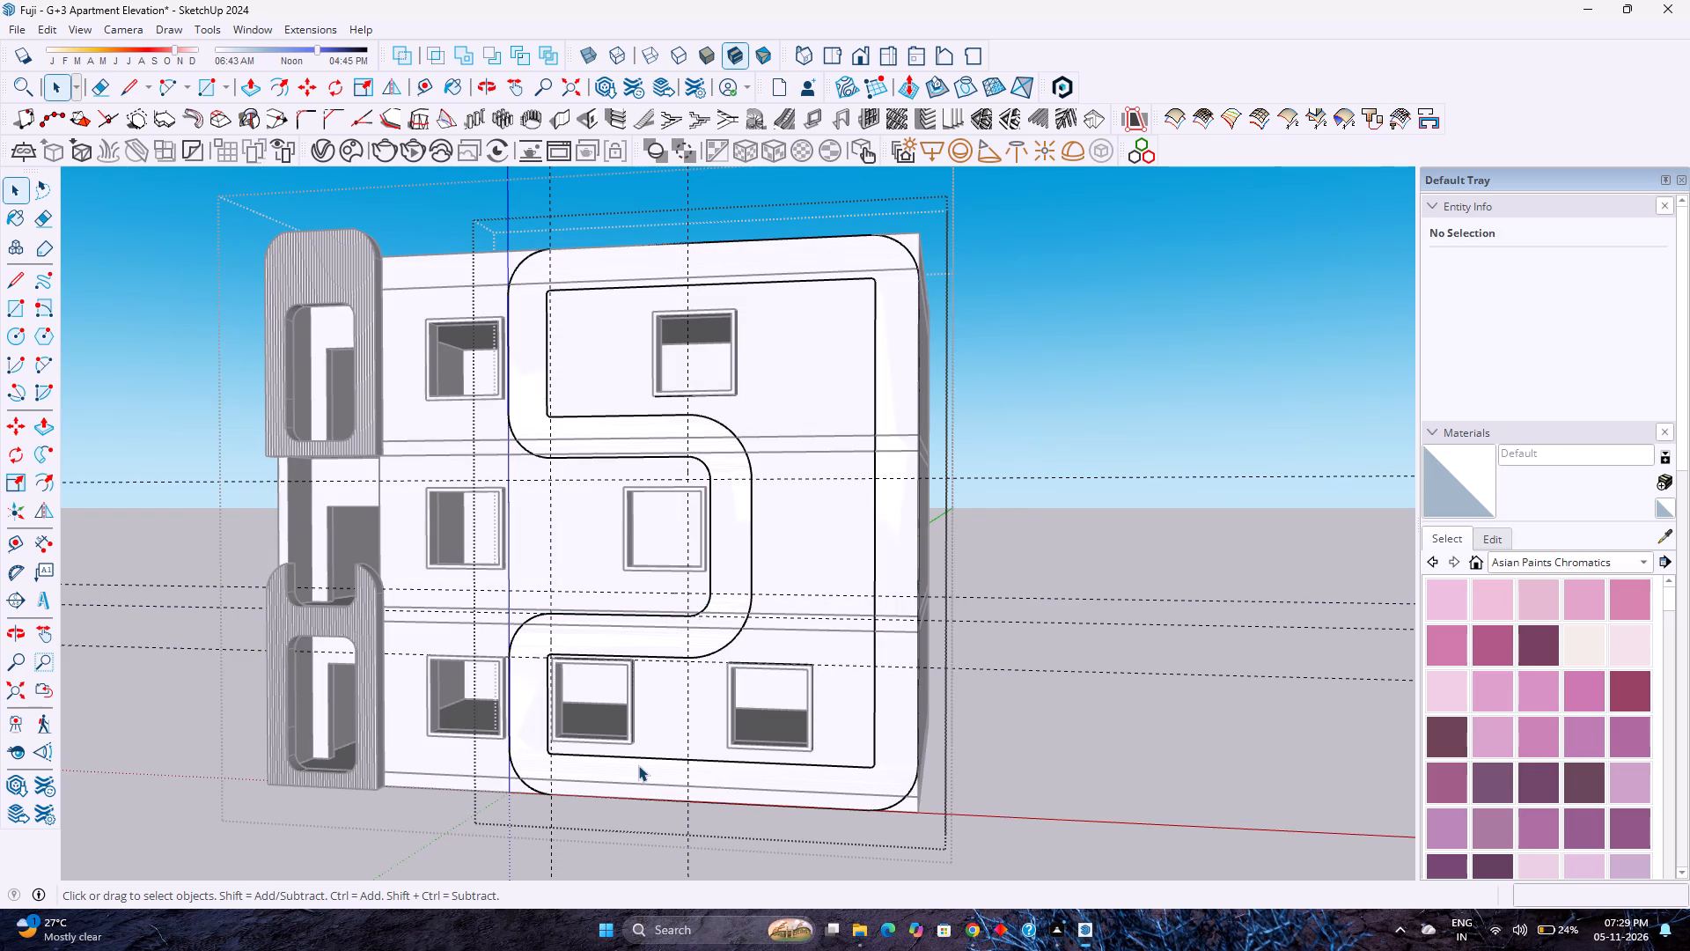
# Save the model.
pyautogui.scroll(5, 638, 765)
pyautogui.scroll(2, 606, 675)
pyautogui.scroll(-3, 606, 675)
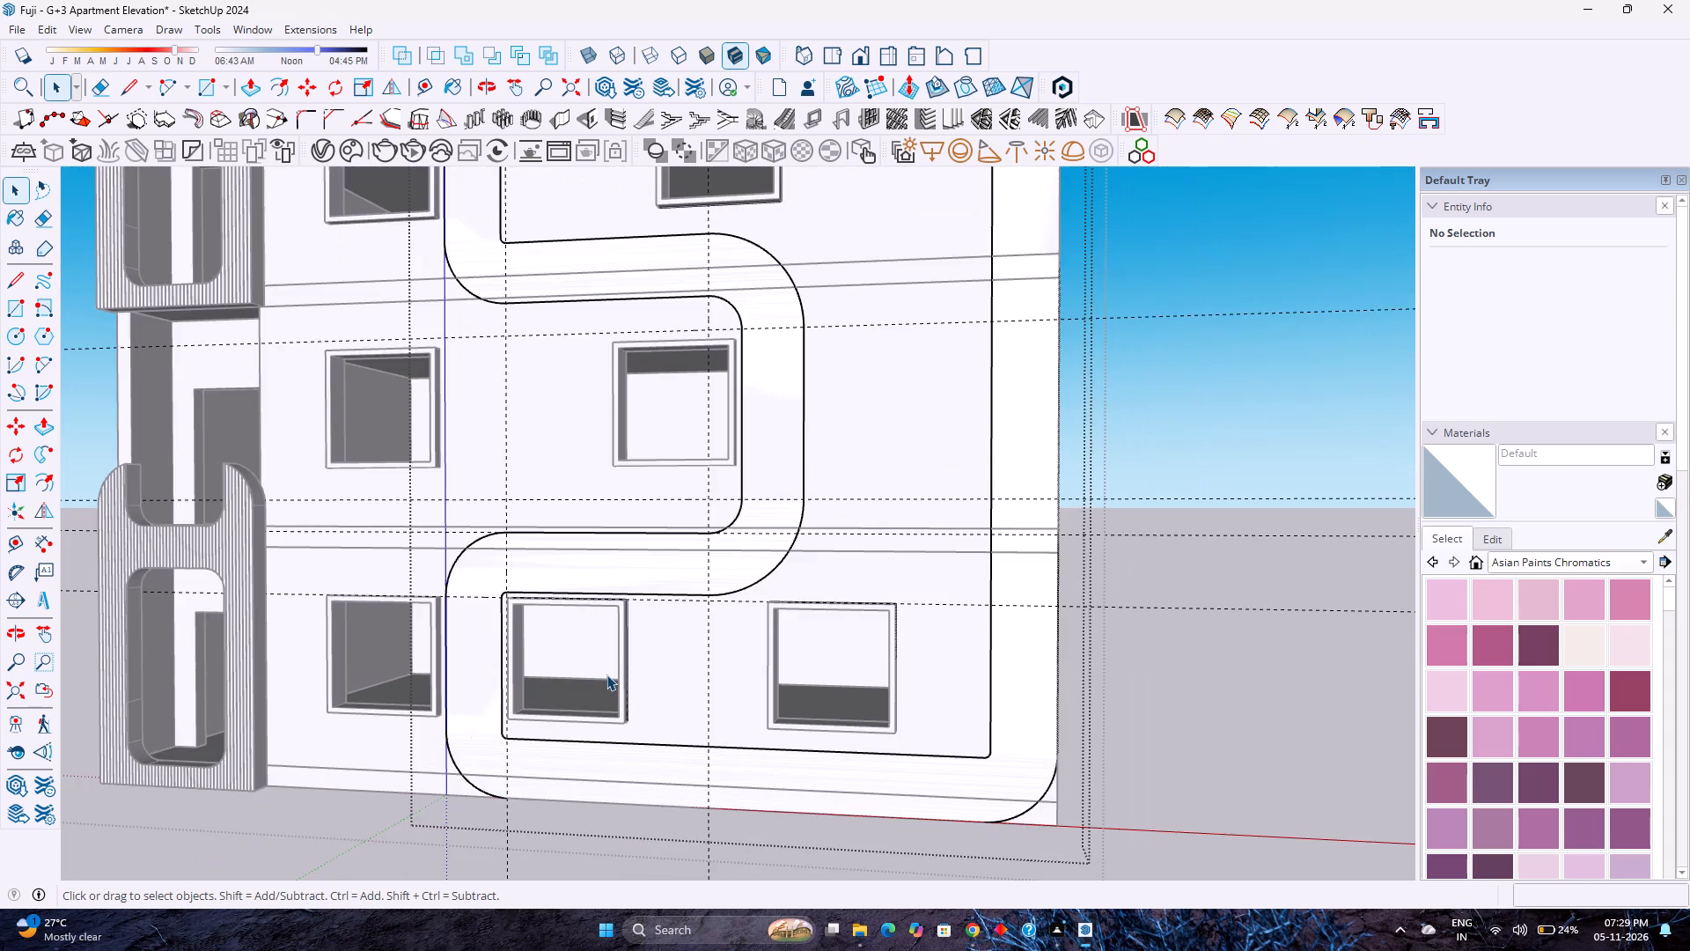
pyautogui.scroll(-4, 606, 675)
pyautogui.hotkey('ctrl', 's')
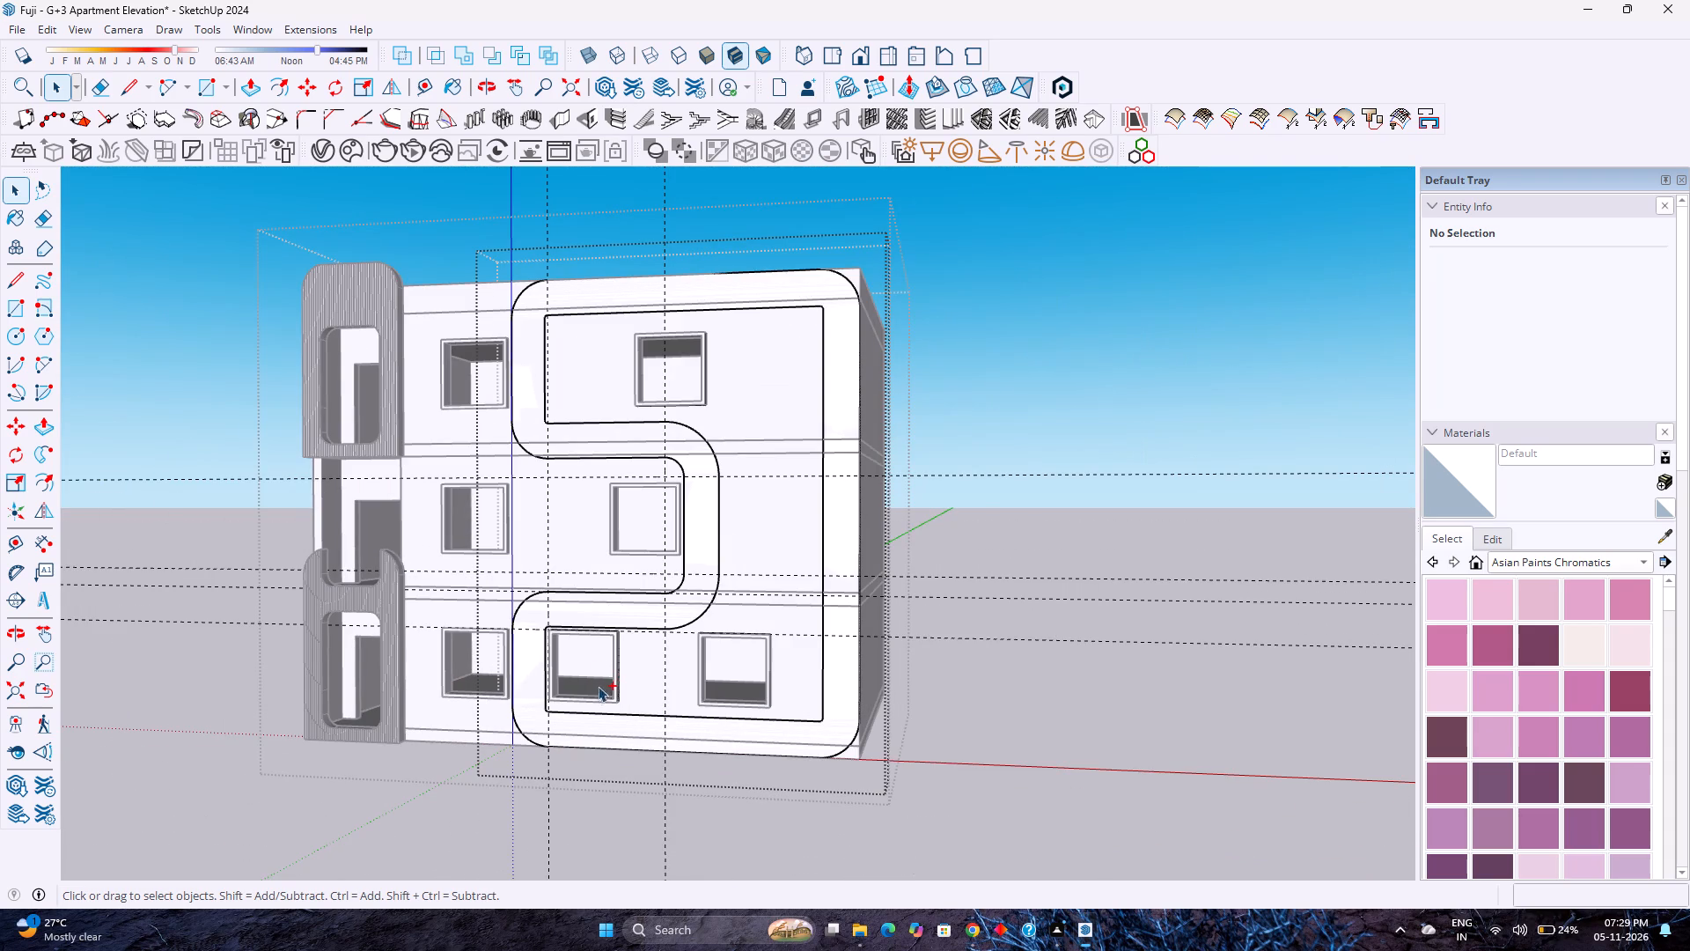
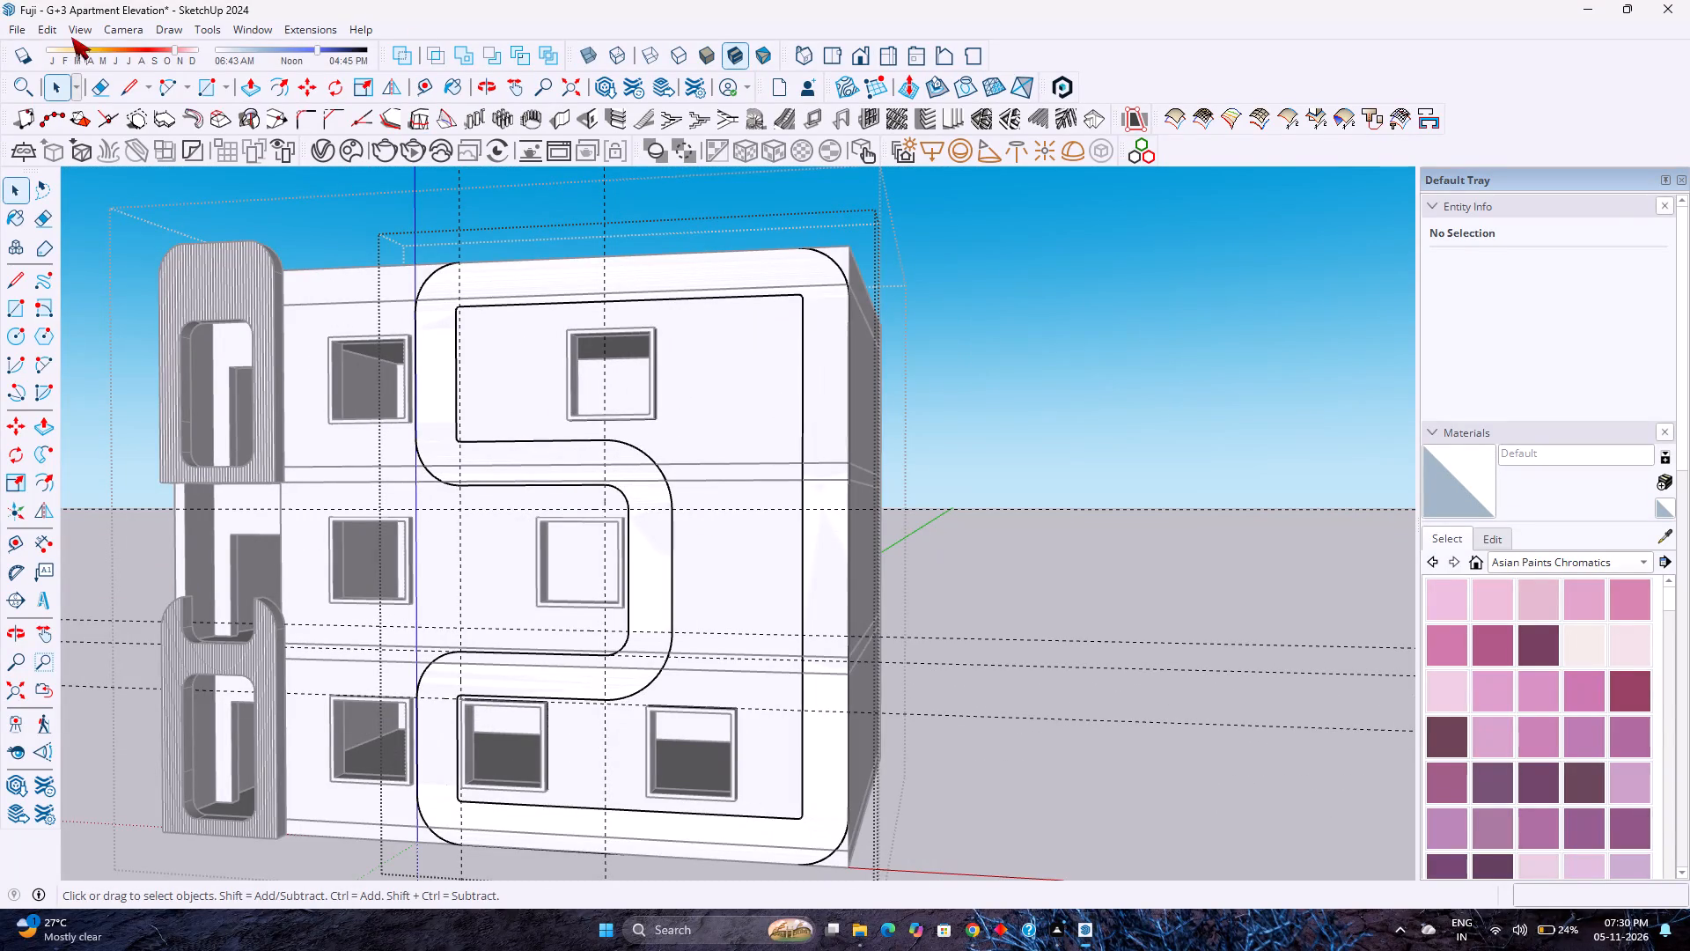
# Delete all construction guides from the model.
pyautogui.click(58, 30)
pyautogui.click(133, 210)
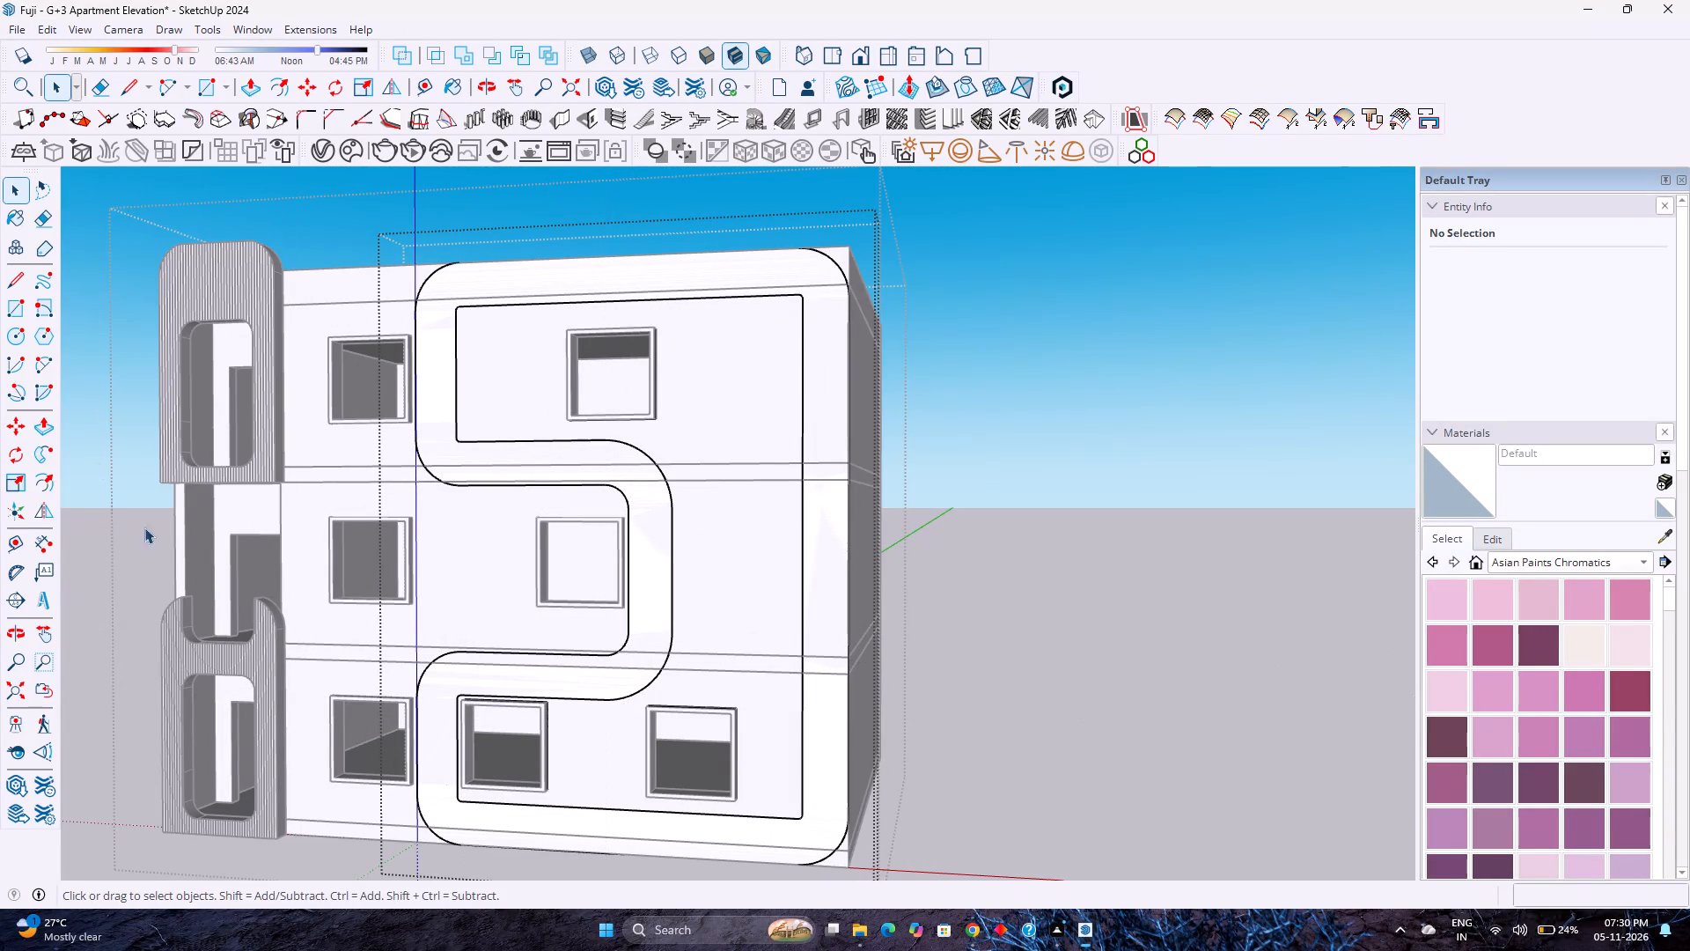
# Place guides 1'6" inward from the bottom and left inner edges at the border band's bottom-left inner corner.
pyautogui.scroll(-2, 563, 527)
pyautogui.click(774, 432)
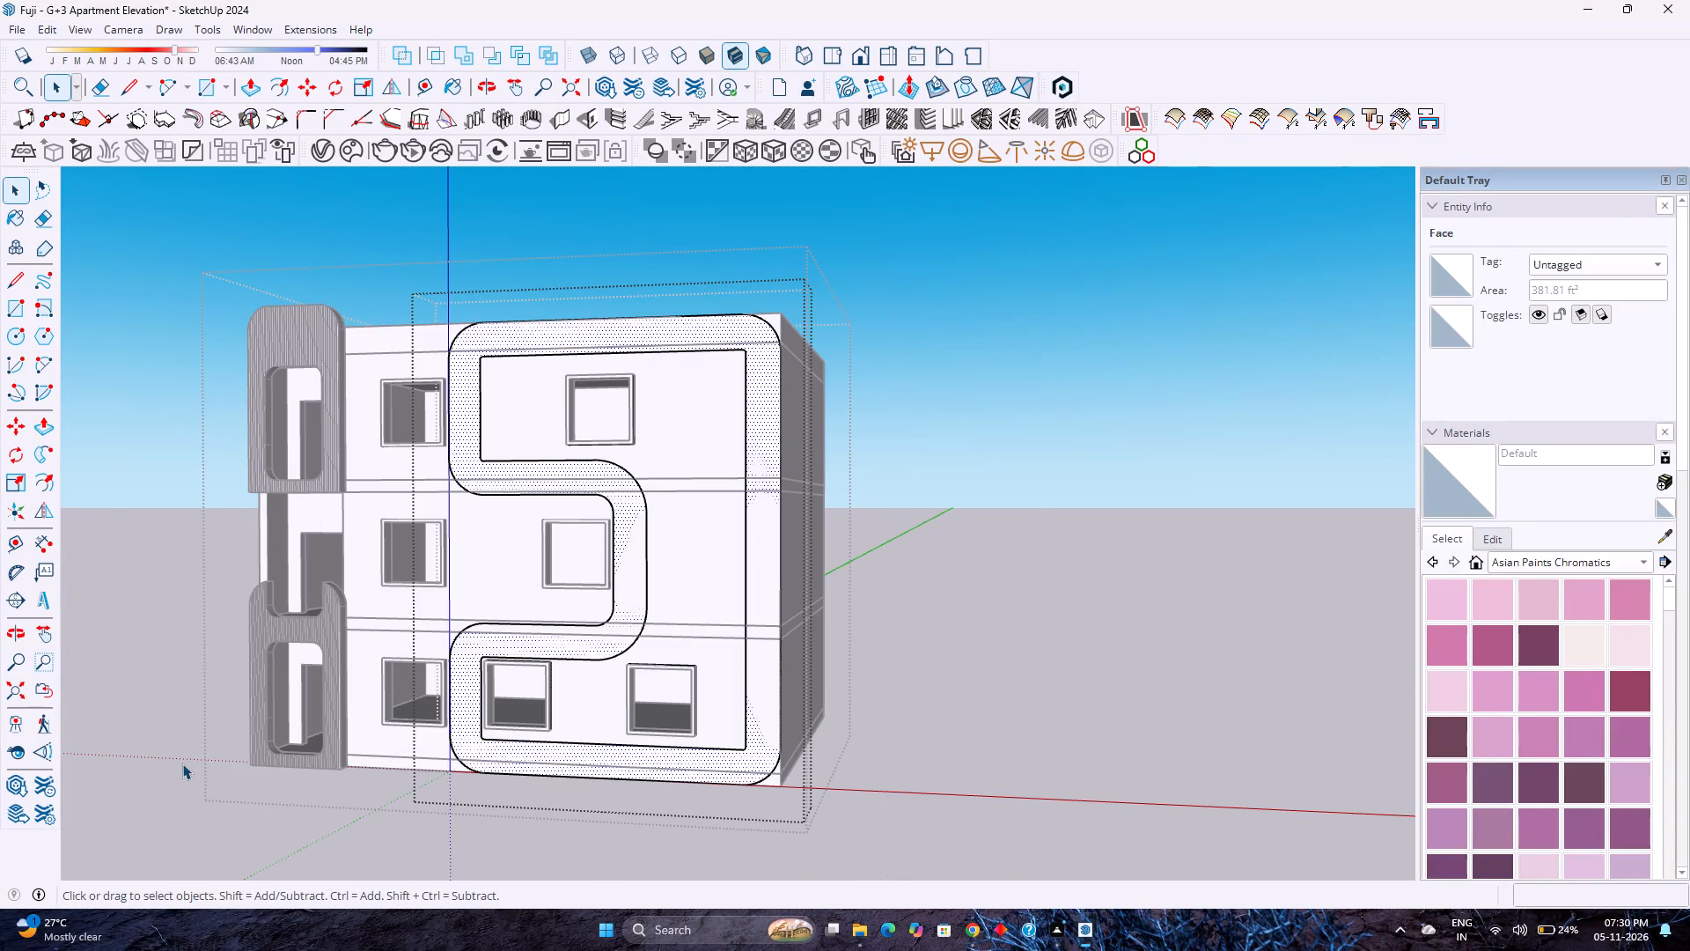
pyautogui.scroll(7, 486, 773)
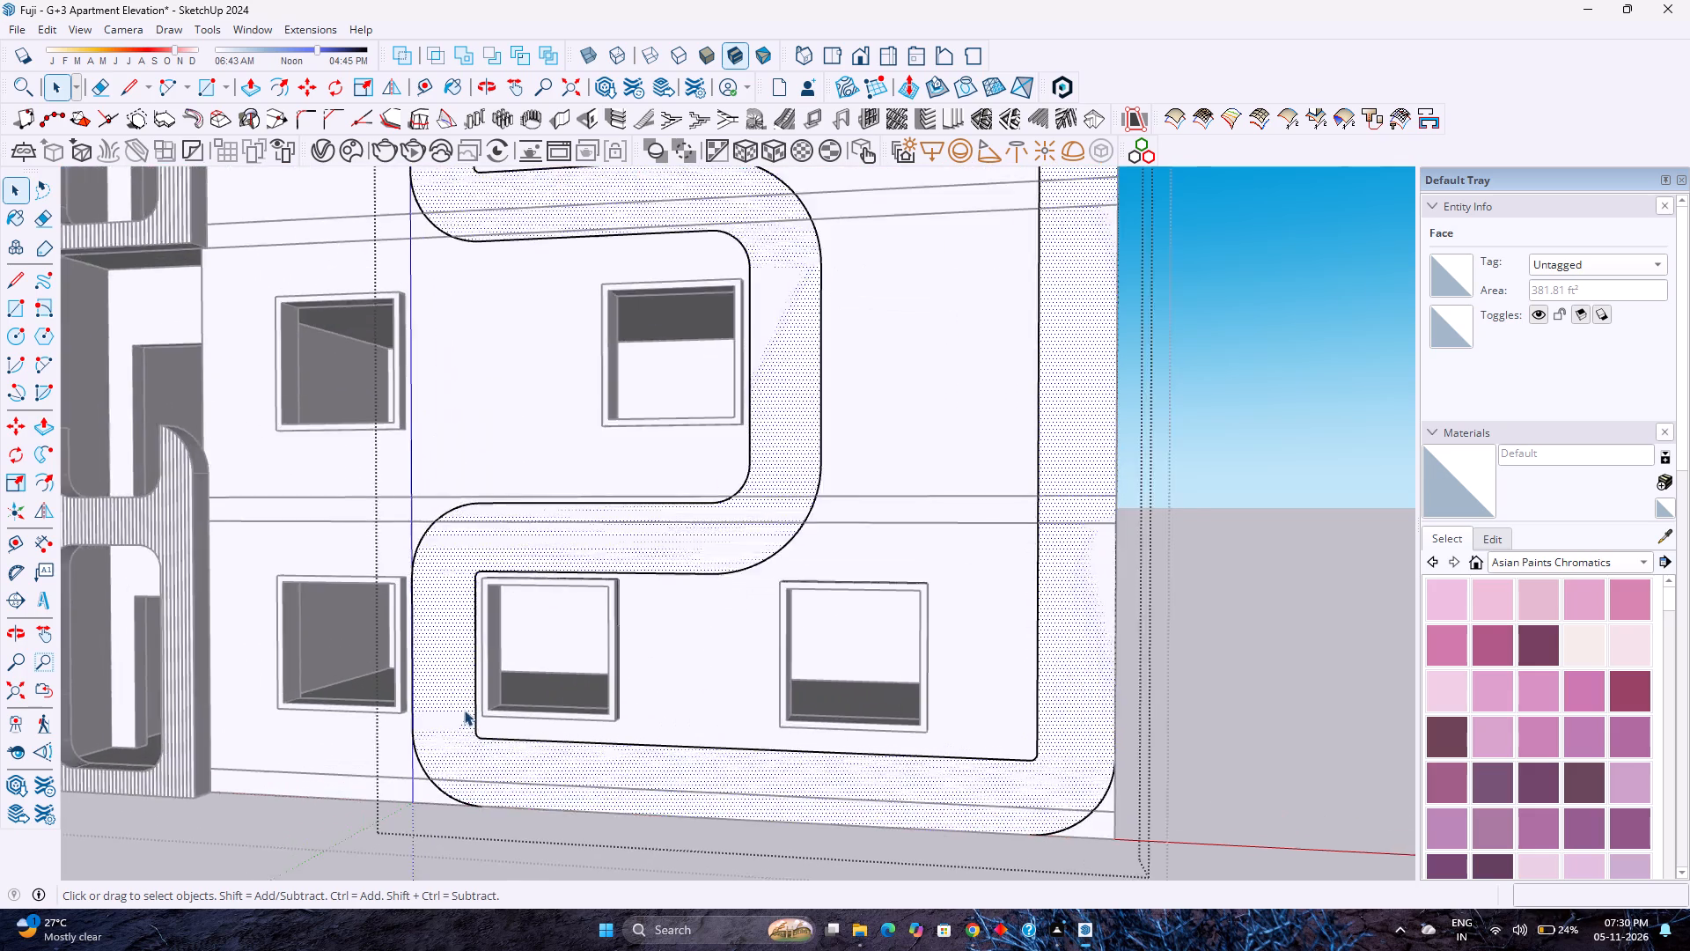
pyautogui.scroll(5, 464, 710)
pyautogui.moveTo(476, 742); pyautogui.dragTo(514, 662, button='middle')
pyautogui.scroll(2, 520, 655)
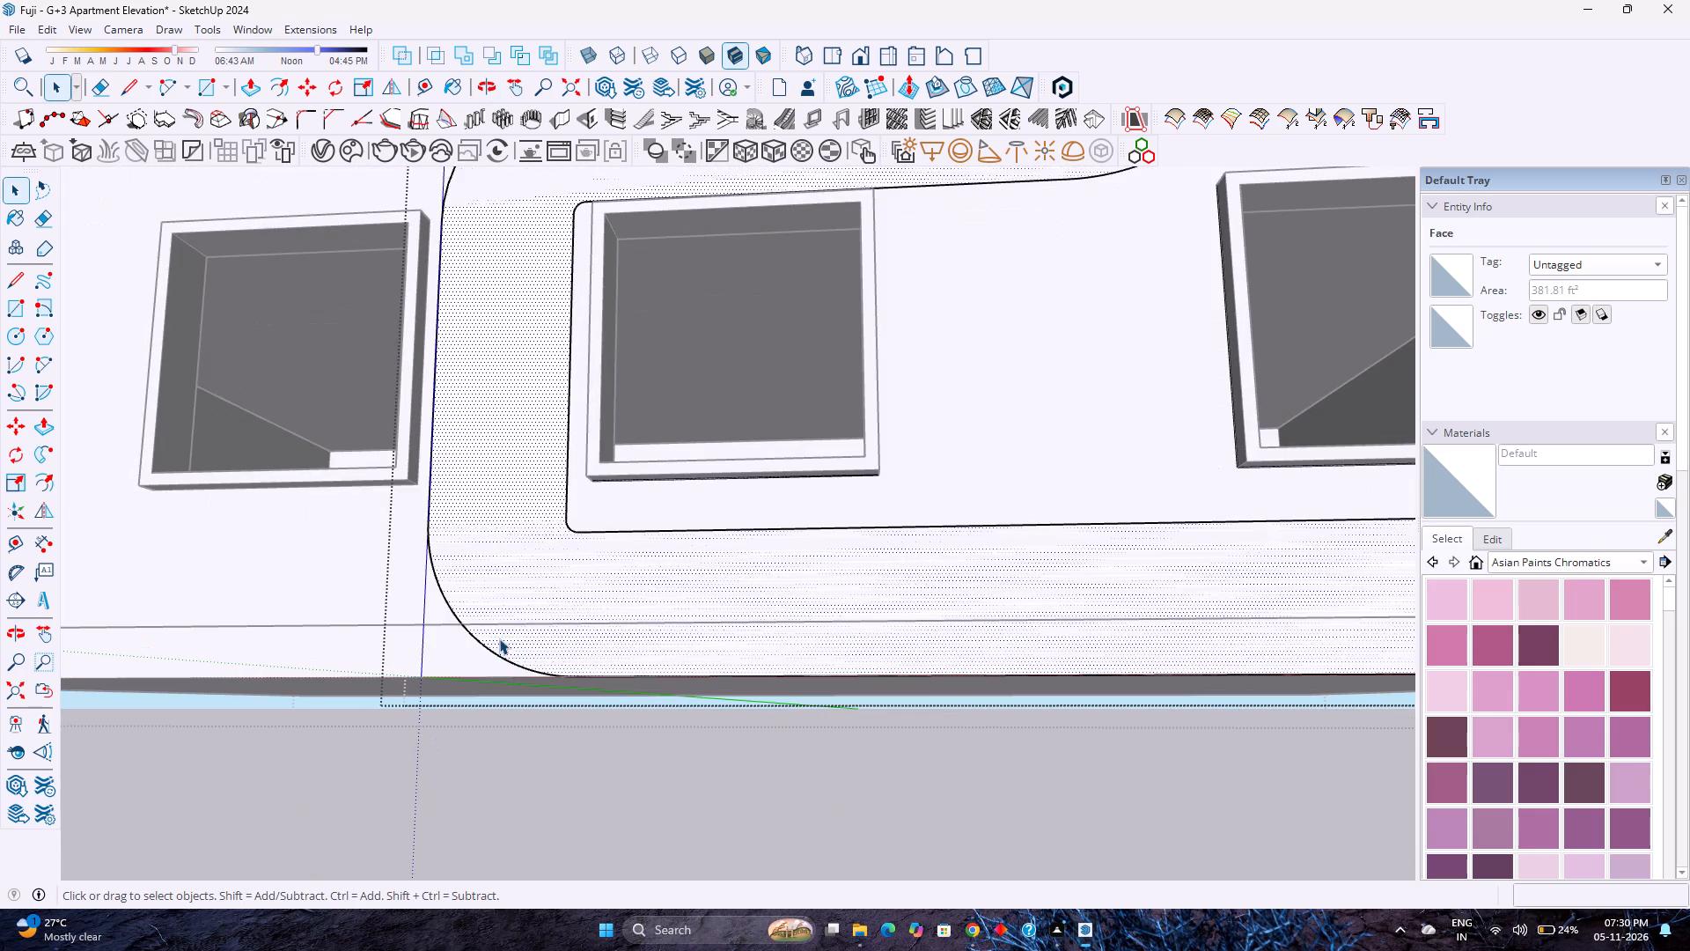
pyautogui.click(419, 89)
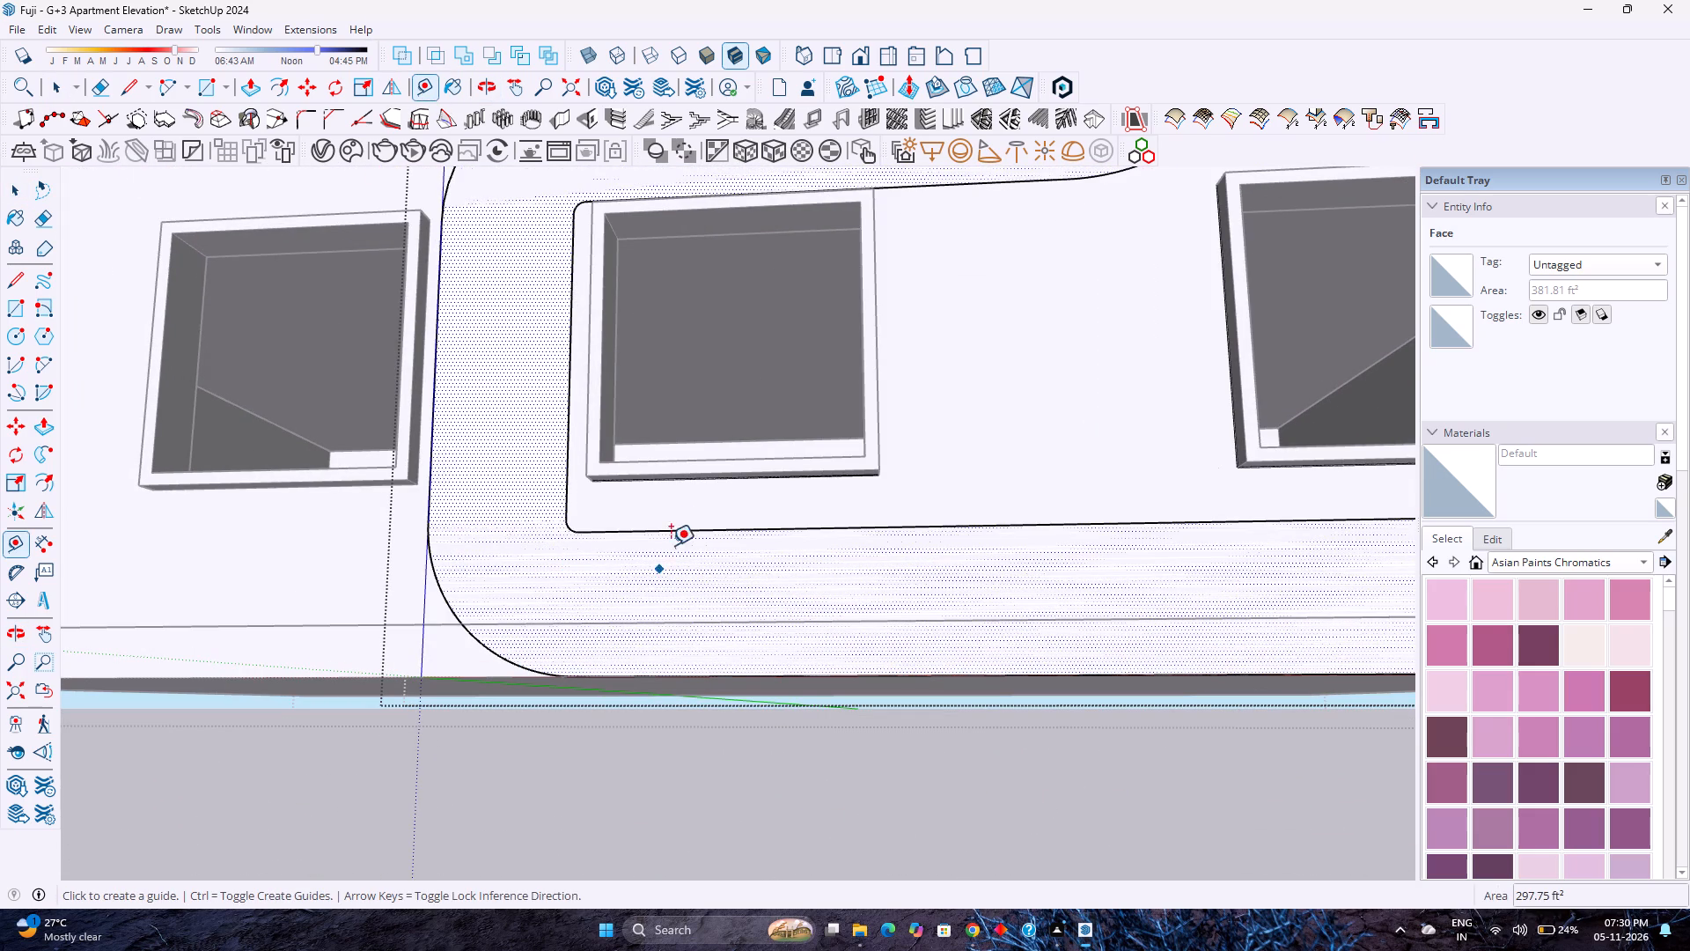
pyautogui.click(674, 527)
pyautogui.write("1'6")
pyautogui.hotkey('shift', '"')
pyautogui.press('Return')
pyautogui.scroll(2, 547, 497)
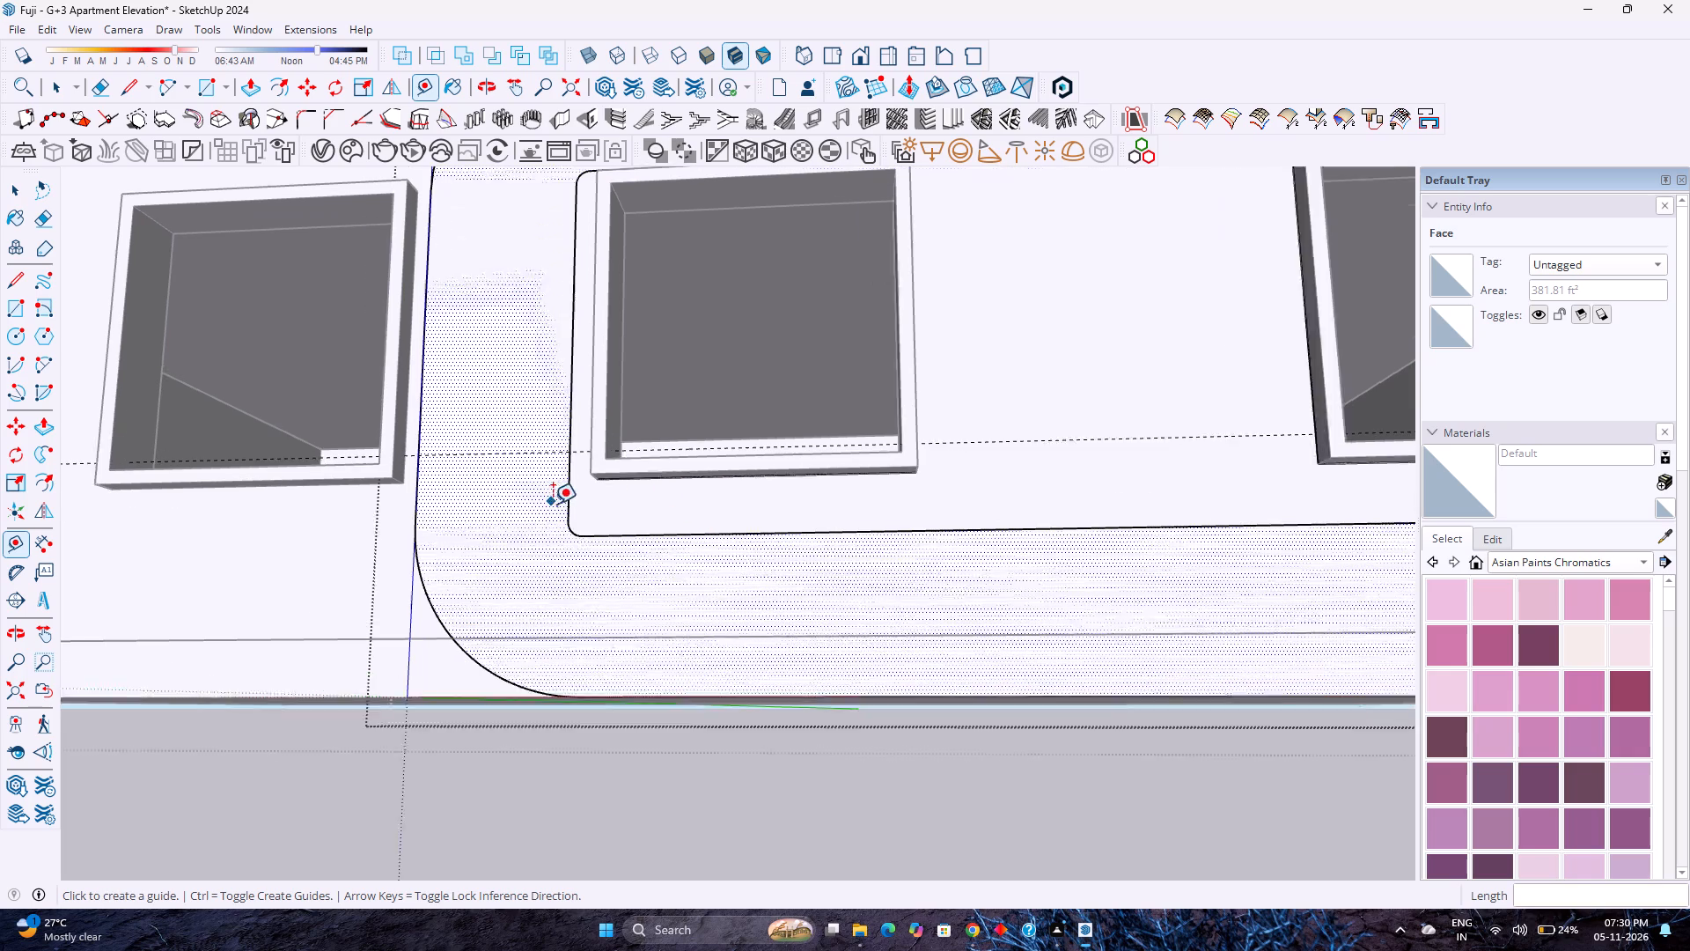
pyautogui.click(576, 497)
pyautogui.write("1'6")
pyautogui.hotkey('shift', '"')
pyautogui.press('Return')
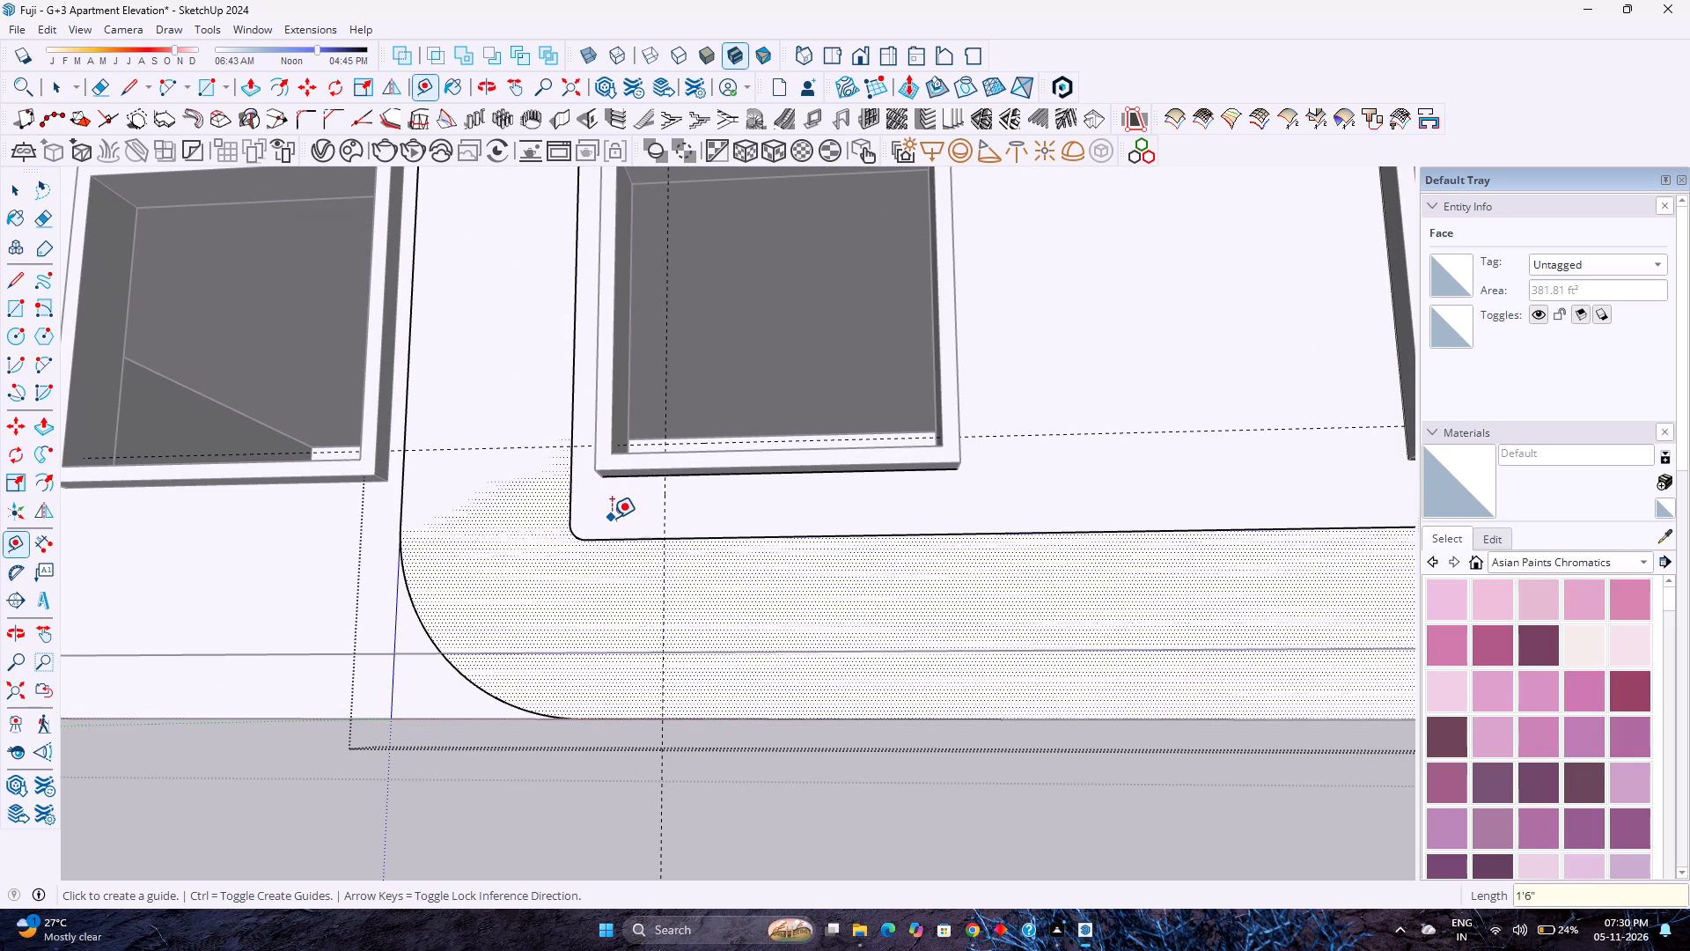
# Draw a 1'6" radius tangent arc across the band's bottom-left inner corner and delete the face that fills the inner opening.
pyautogui.press('a')
pyautogui.click(572, 446)
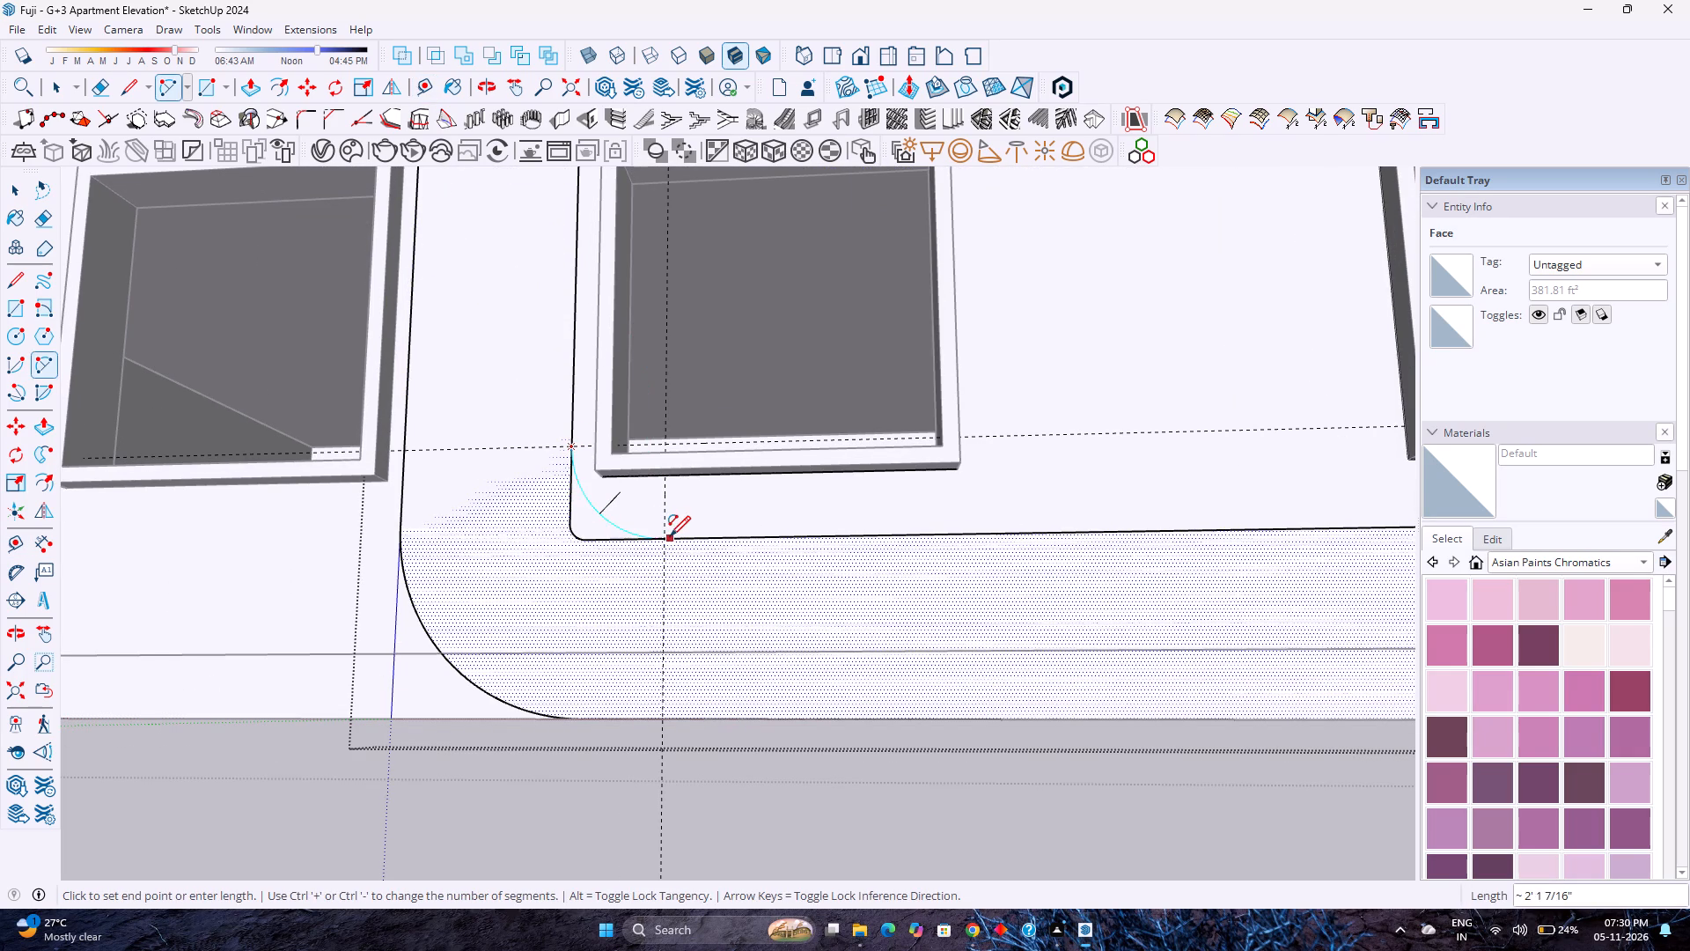
pyautogui.doubleClick(662, 538)
pyautogui.press('space')
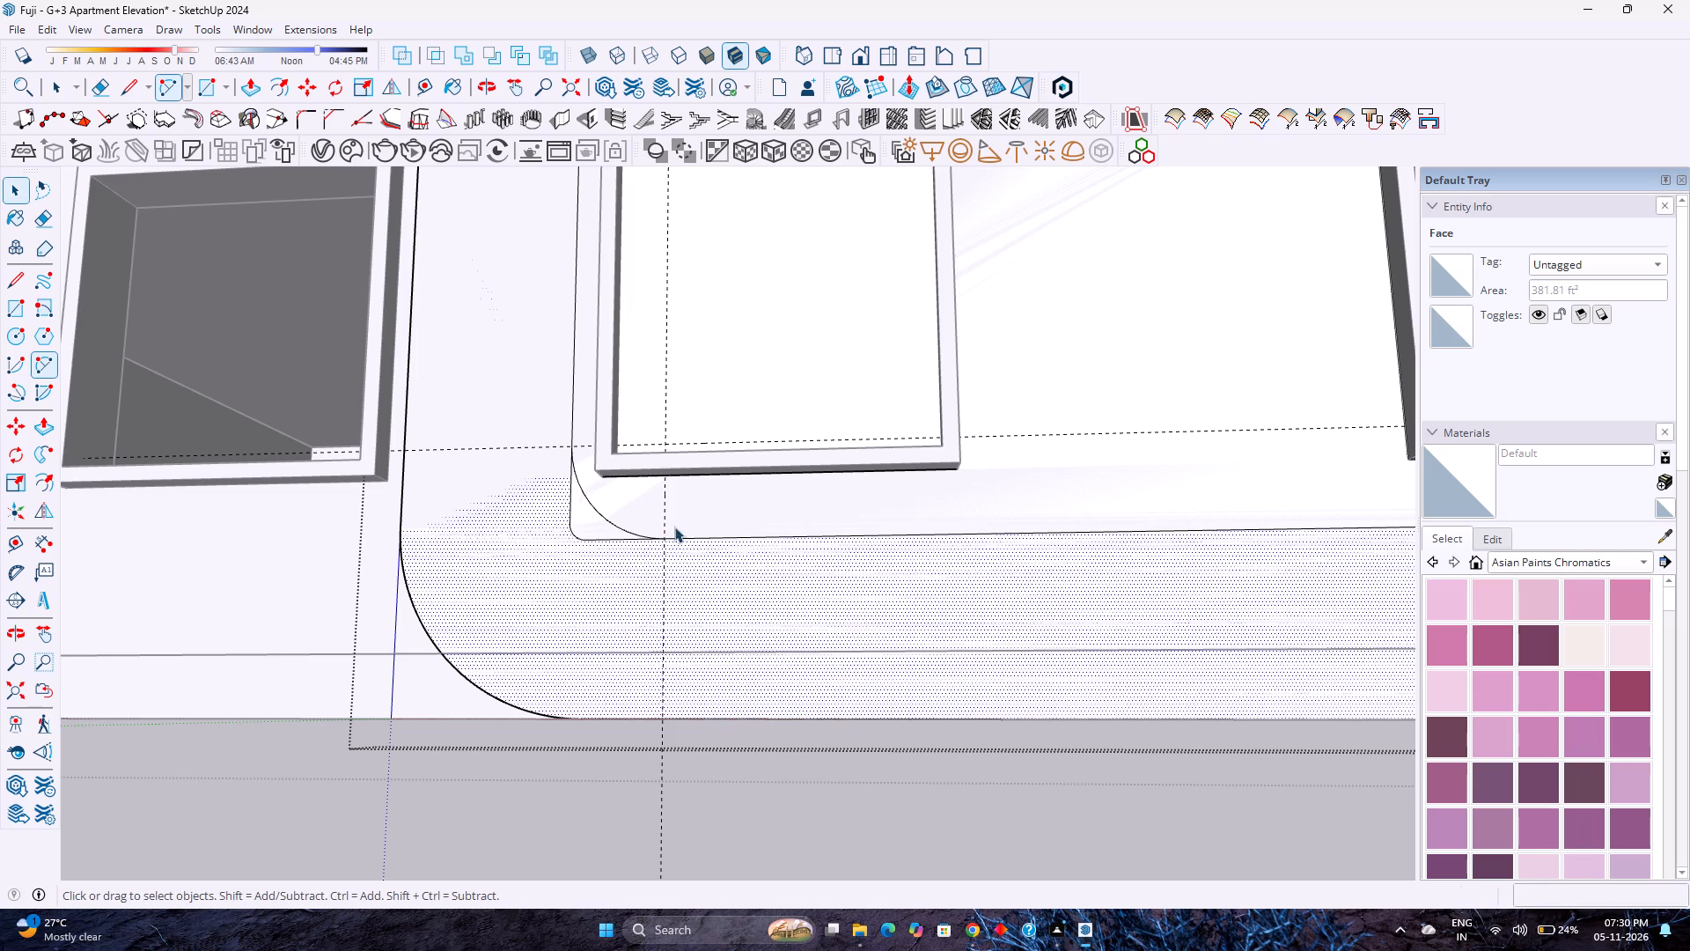
pyautogui.click(684, 521)
pyautogui.press('Delete')
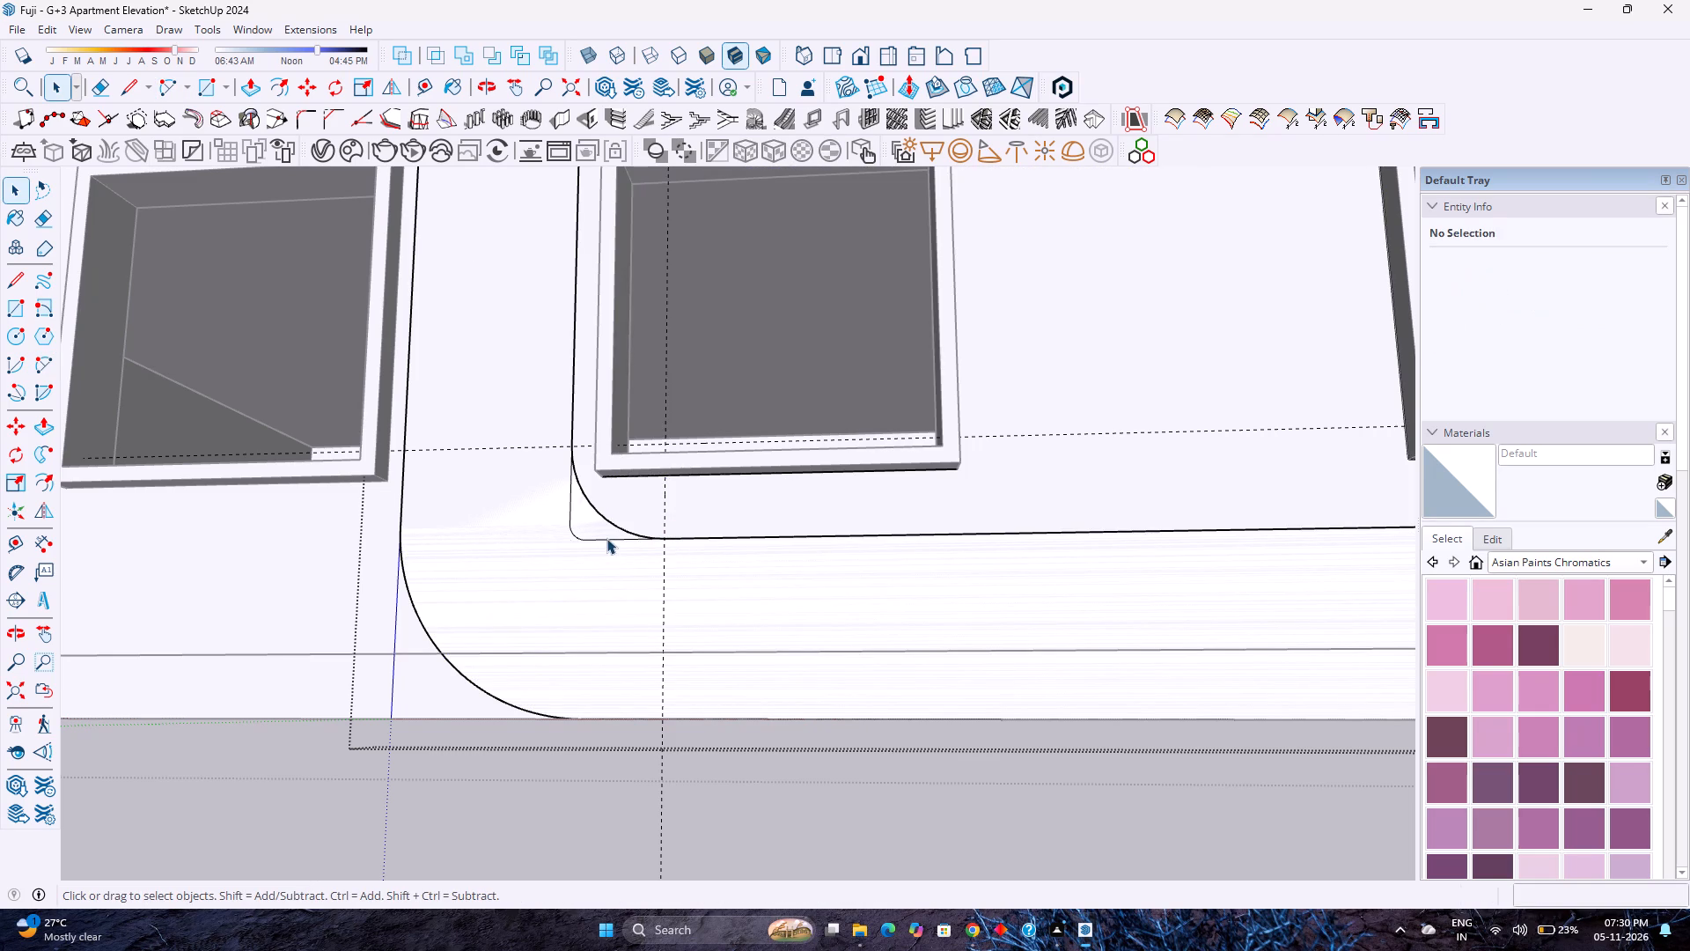
# Delete the leftover corner edges and small arc outside the new bottom-left inner arc.
pyautogui.click(606, 540)
pyautogui.press('Delete')
pyautogui.click(575, 536)
pyautogui.press('Delete')
pyautogui.press('Delete')
pyautogui.press('Delete')
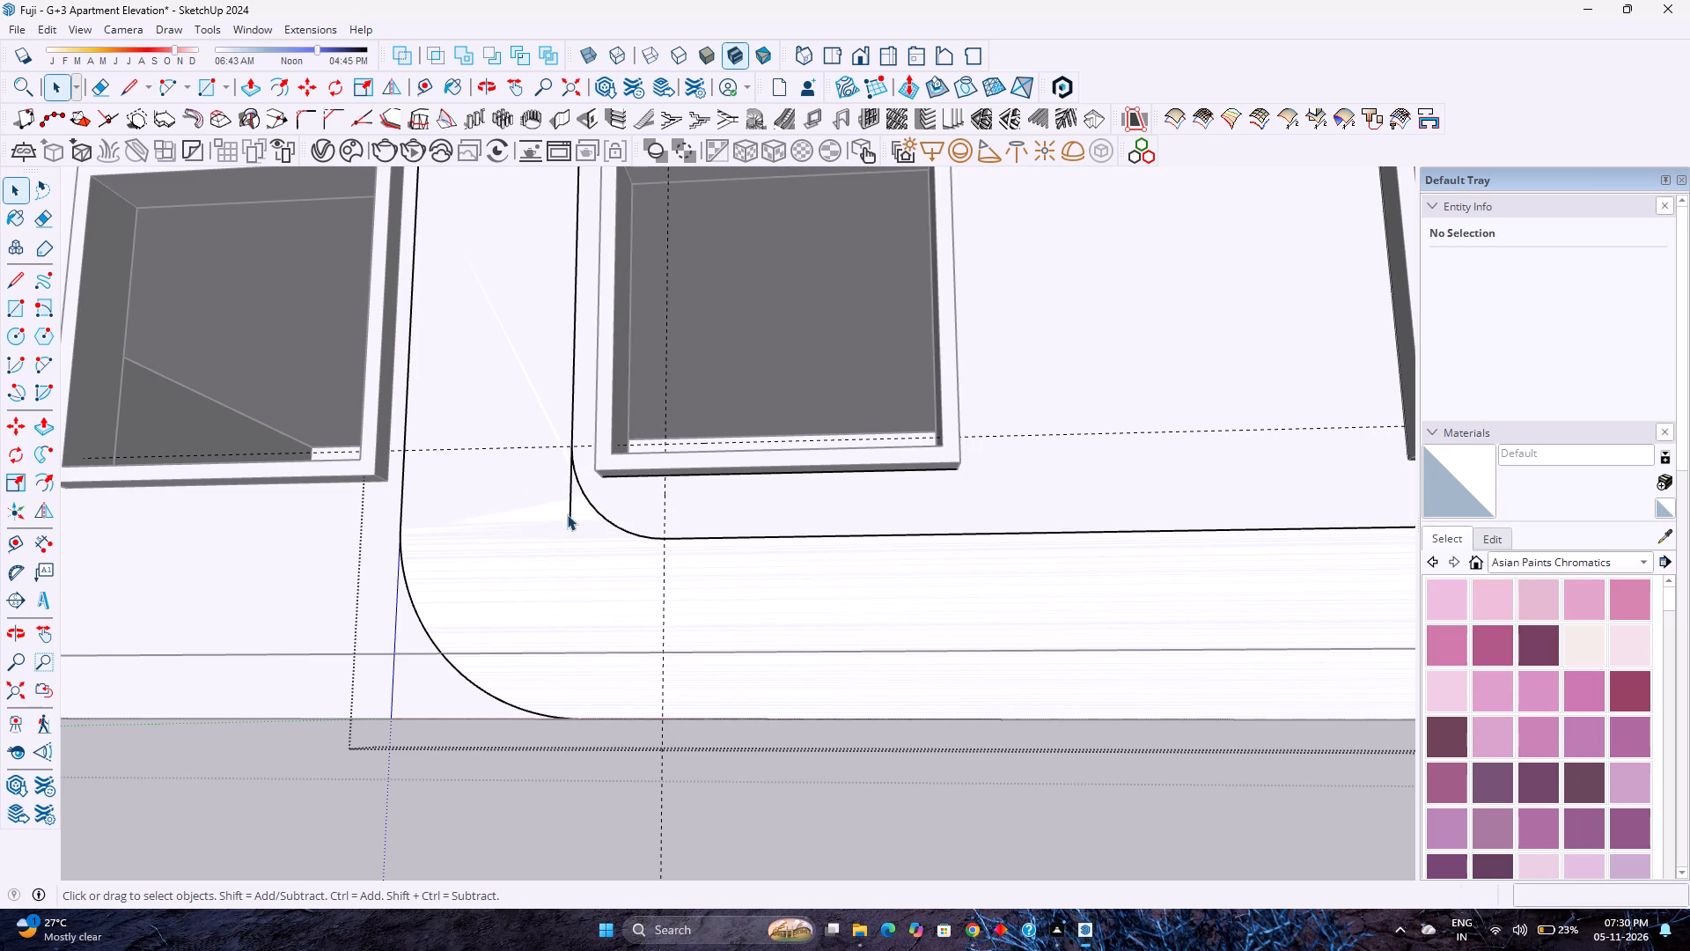
pyautogui.click(569, 512)
pyautogui.press('Delete')
# Place a guide 1'6" below the band's inner horizontal edge beneath the notch, above the lower window.
pyautogui.scroll(-10, 476, 570)
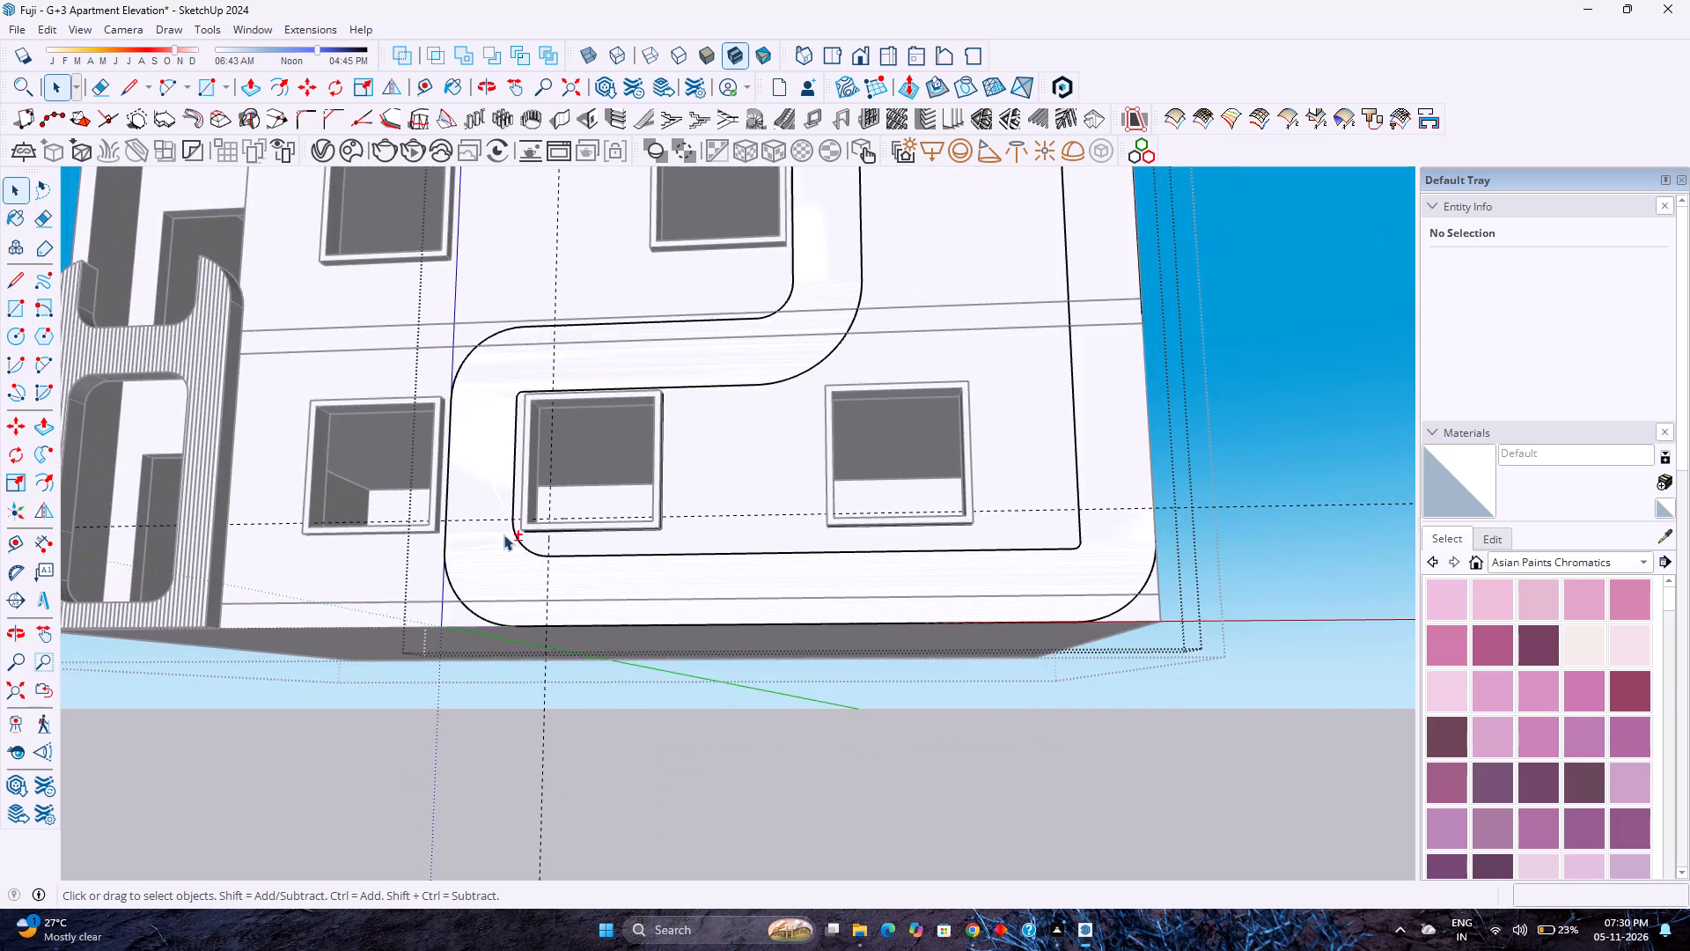
pyautogui.keyDown('shift'); pyautogui.moveTo(503, 534); pyautogui.dragTo(459, 778, button='middle'); pyautogui.keyUp('shift')
pyautogui.scroll(8, 485, 665)
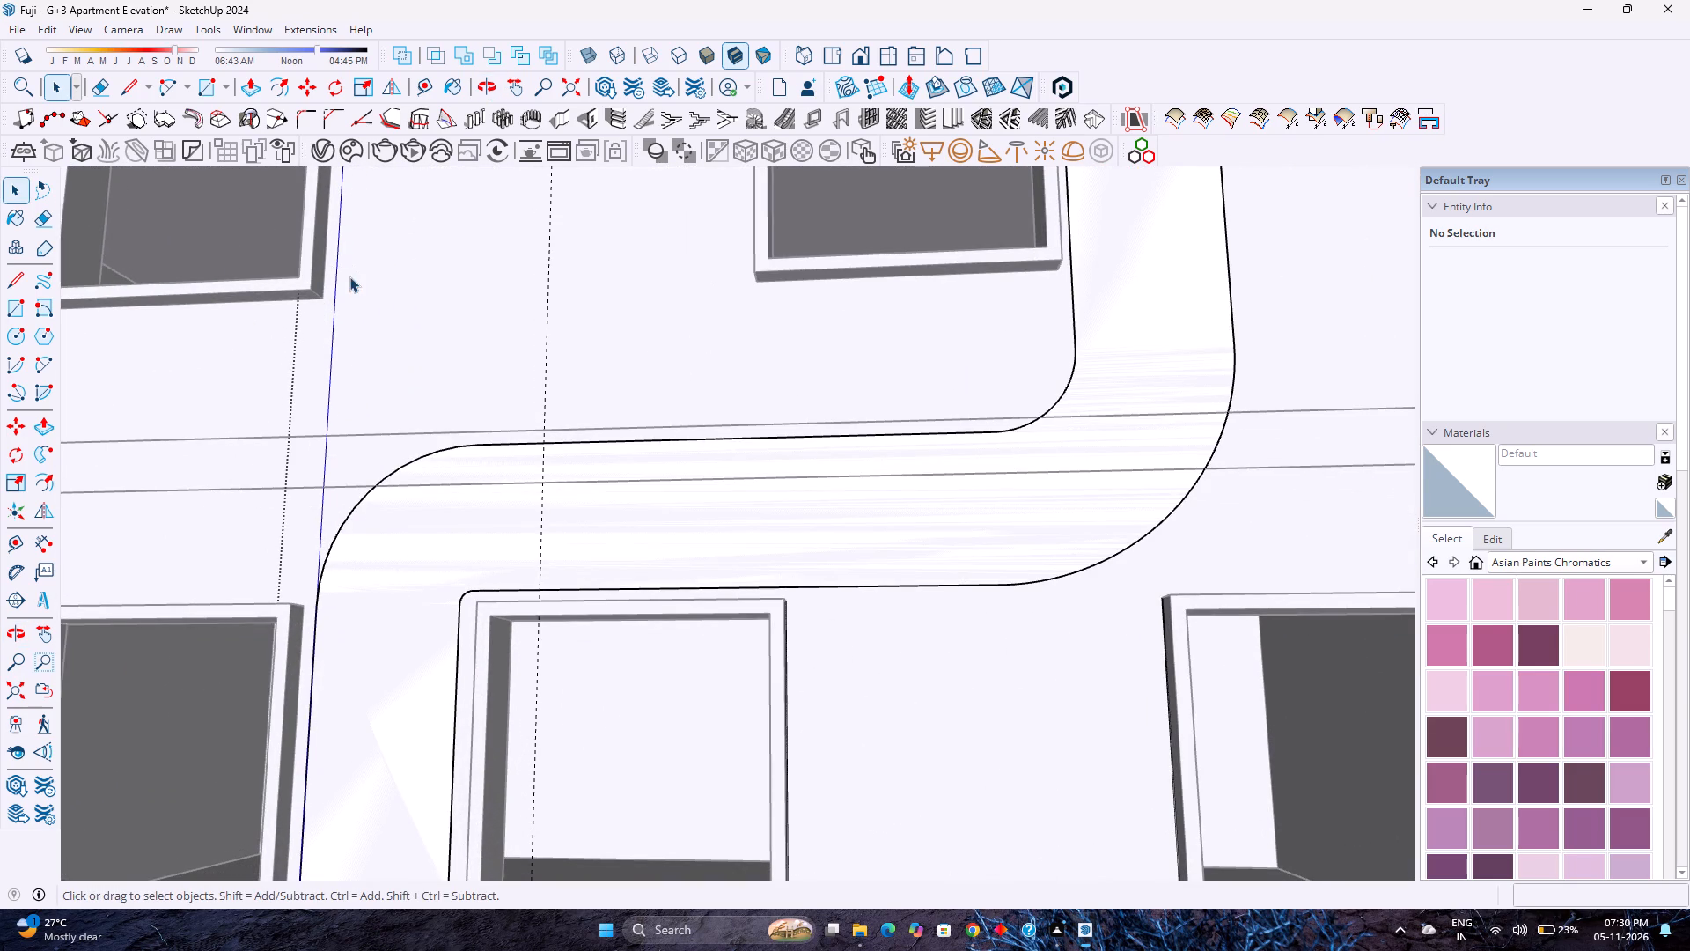
pyautogui.click(421, 85)
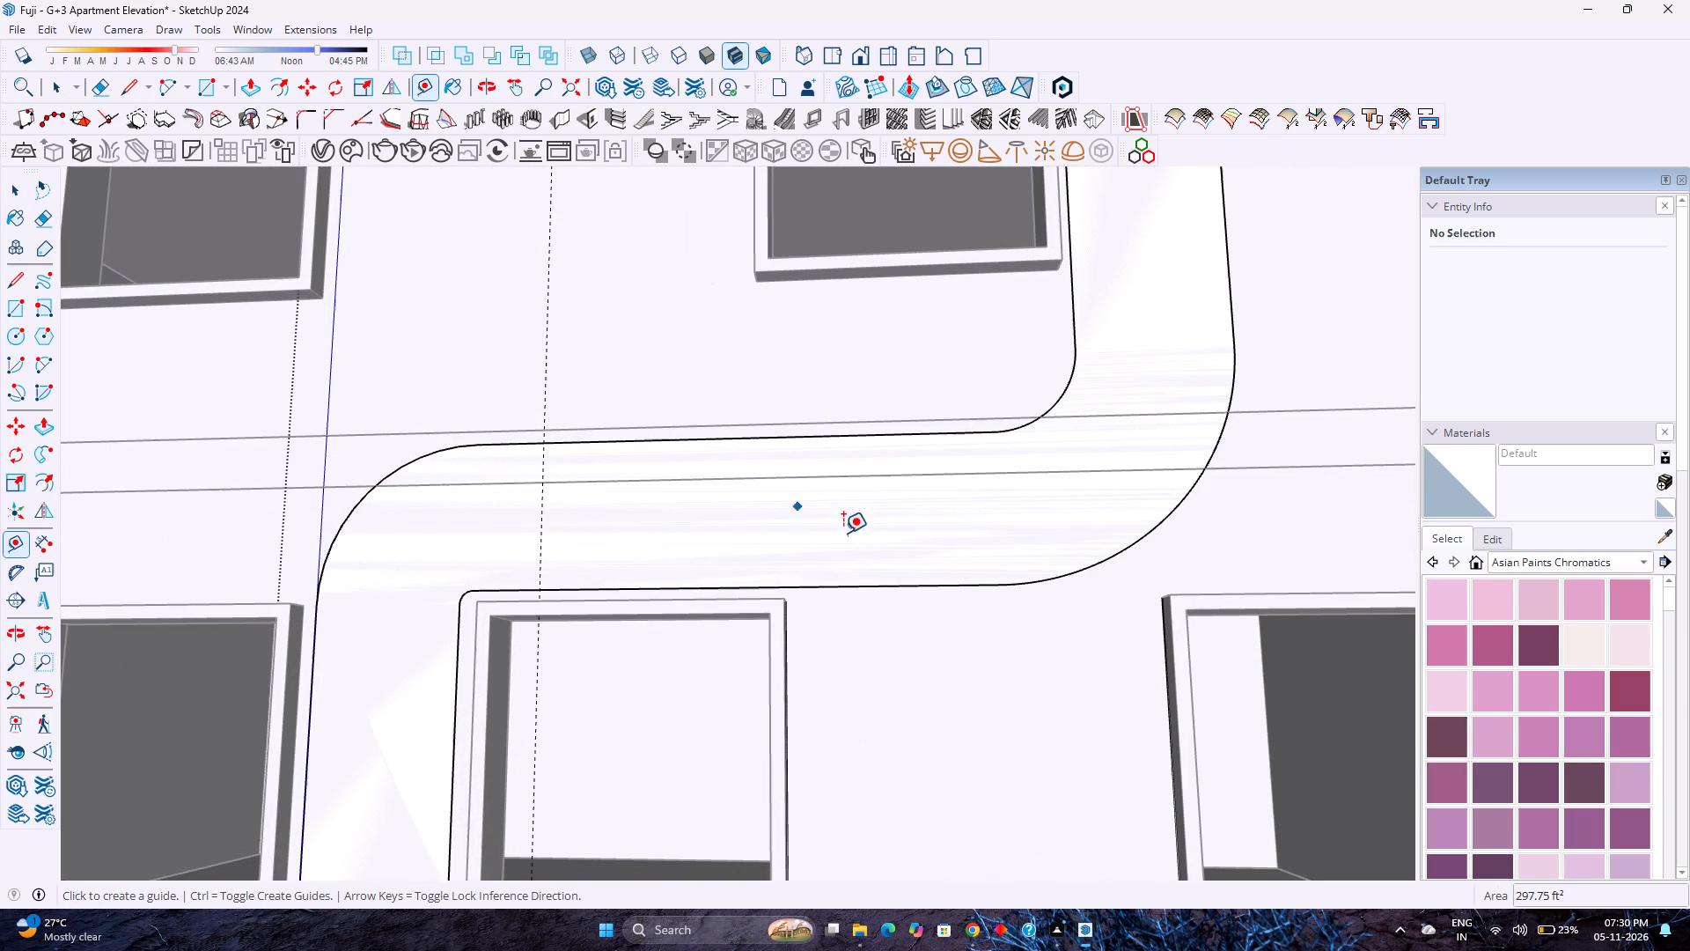
pyautogui.click(846, 584)
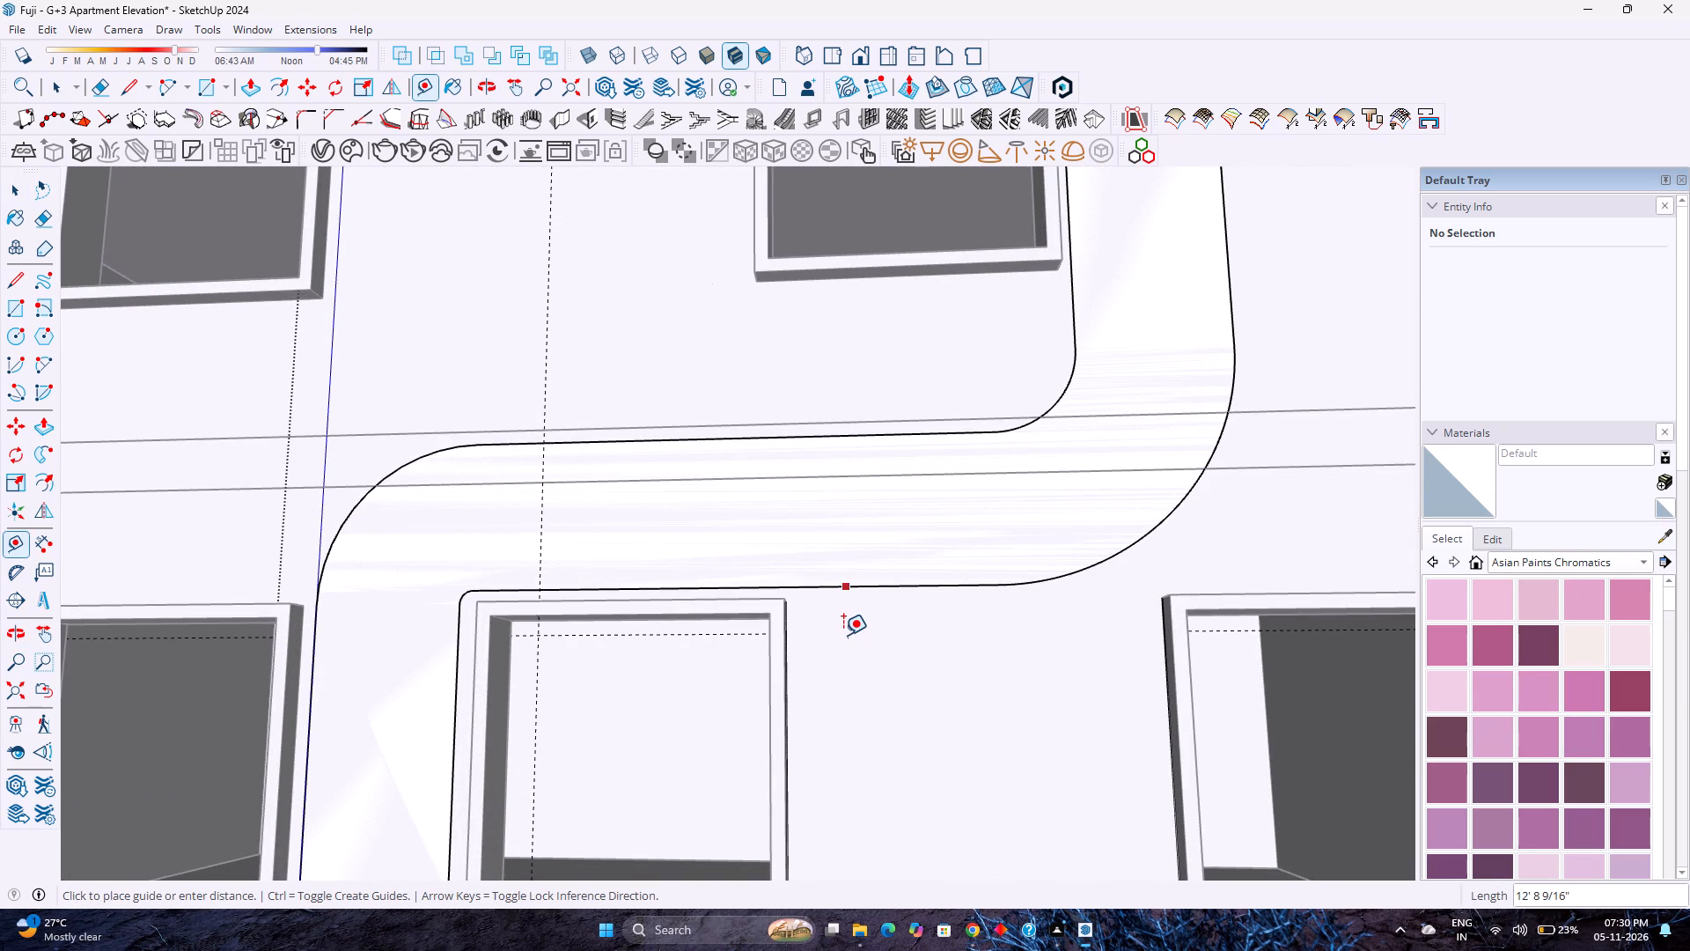
pyautogui.press('Up')
pyautogui.press('1')
pyautogui.press("'")
pyautogui.press('6')
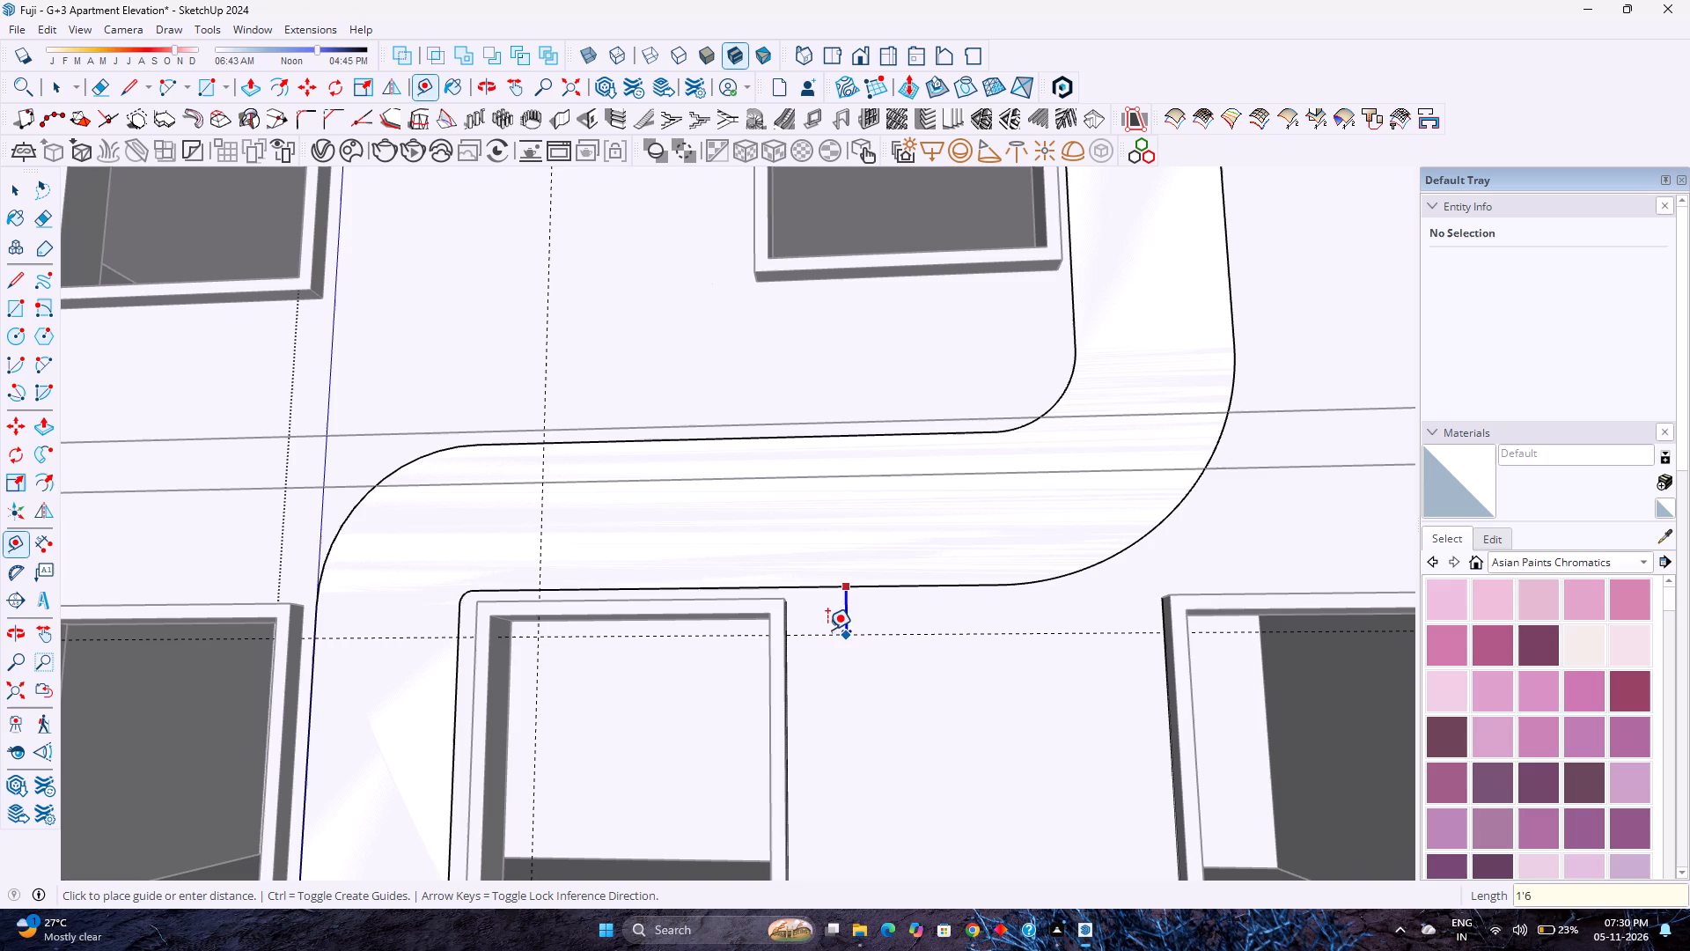
pyautogui.hotkey('shift', '"')
pyautogui.press('Return')
# Draw a 1'6" radius tangent arc across the inner corner beneath the notch and delete the face filling the inner opening.
pyautogui.press('a')
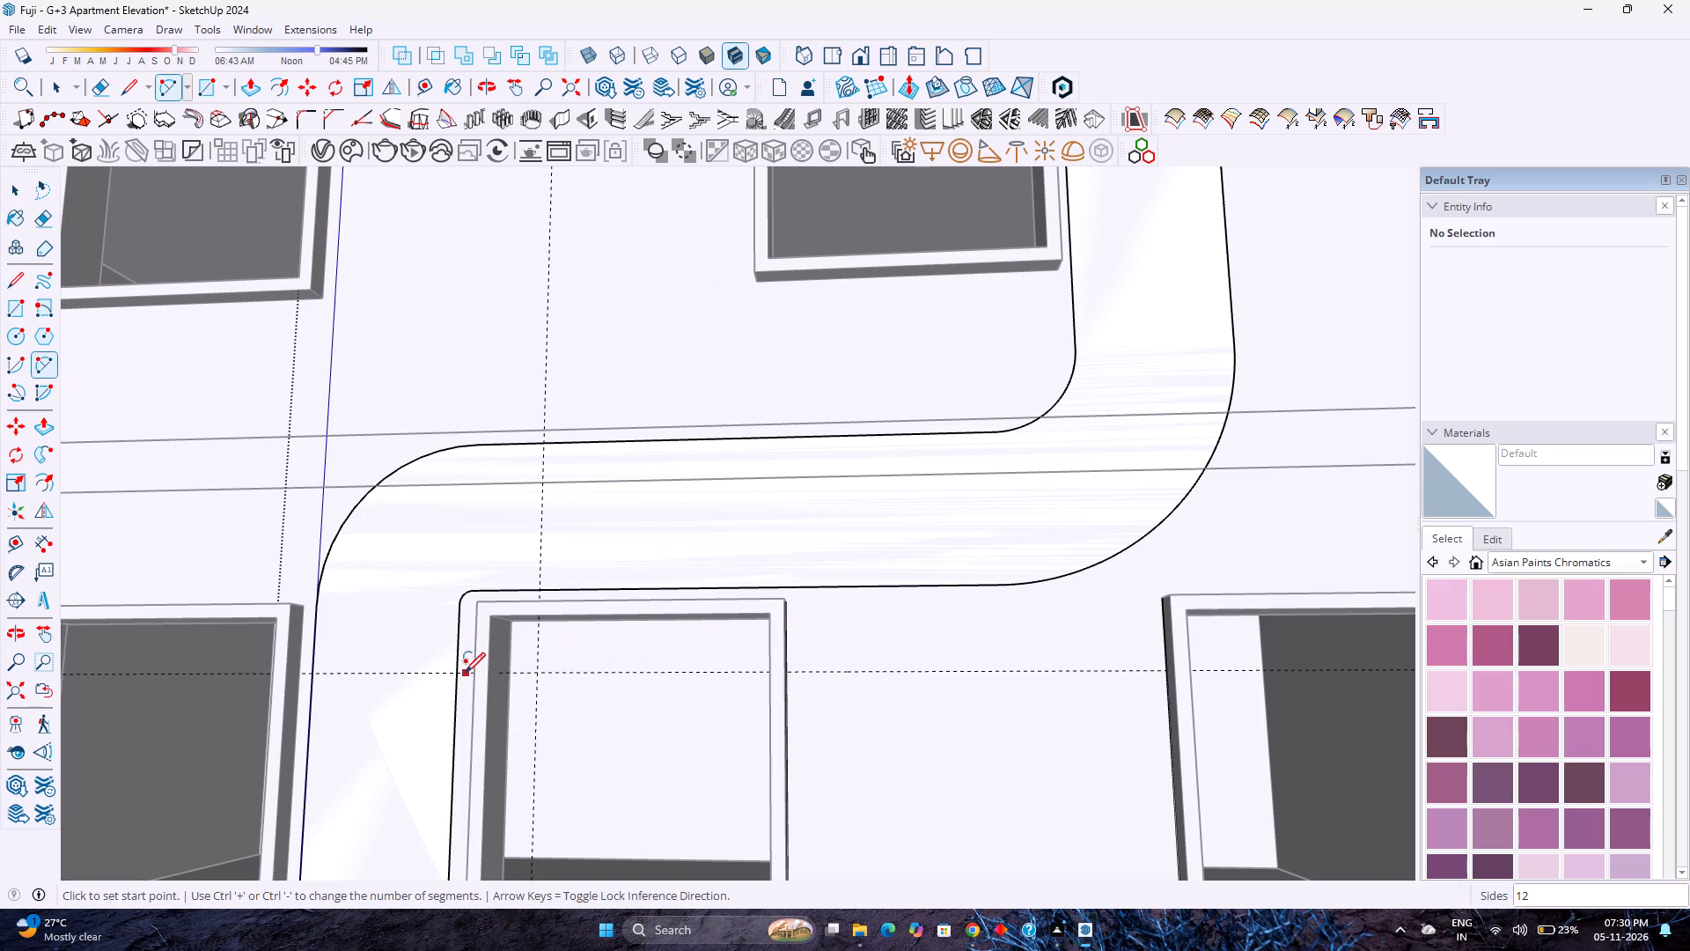
pyautogui.click(459, 673)
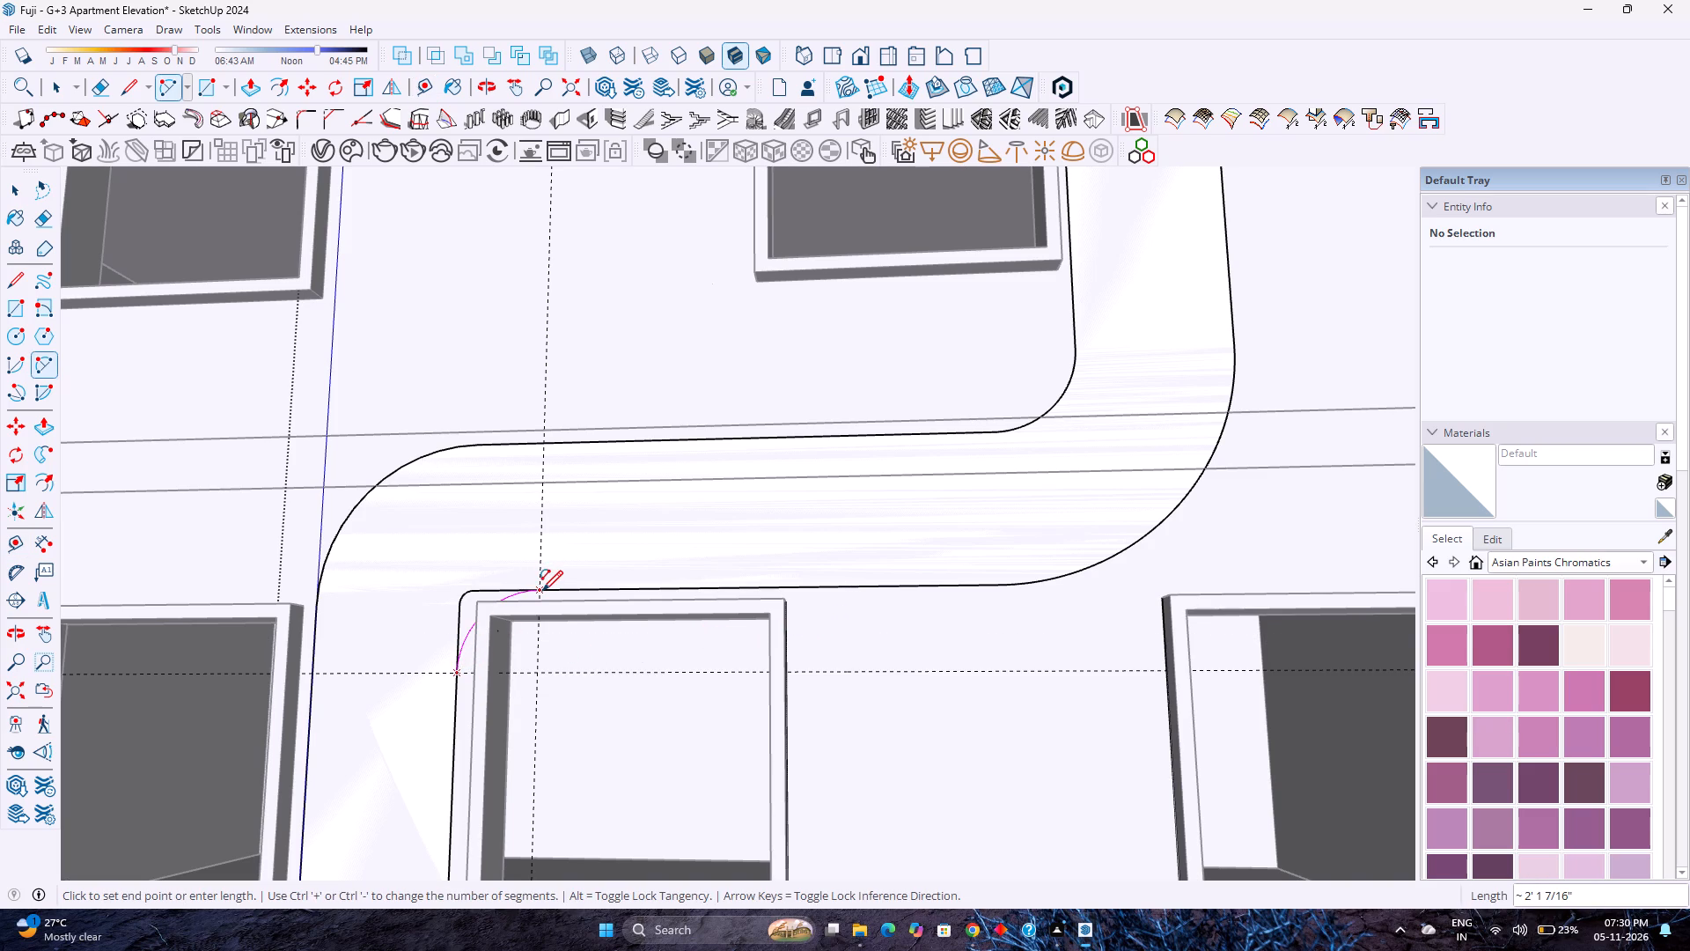
pyautogui.doubleClick(542, 591)
pyautogui.moveTo(463, 629); pyautogui.dragTo(606, 711, button='middle')
pyautogui.press('space')
pyautogui.click(836, 682)
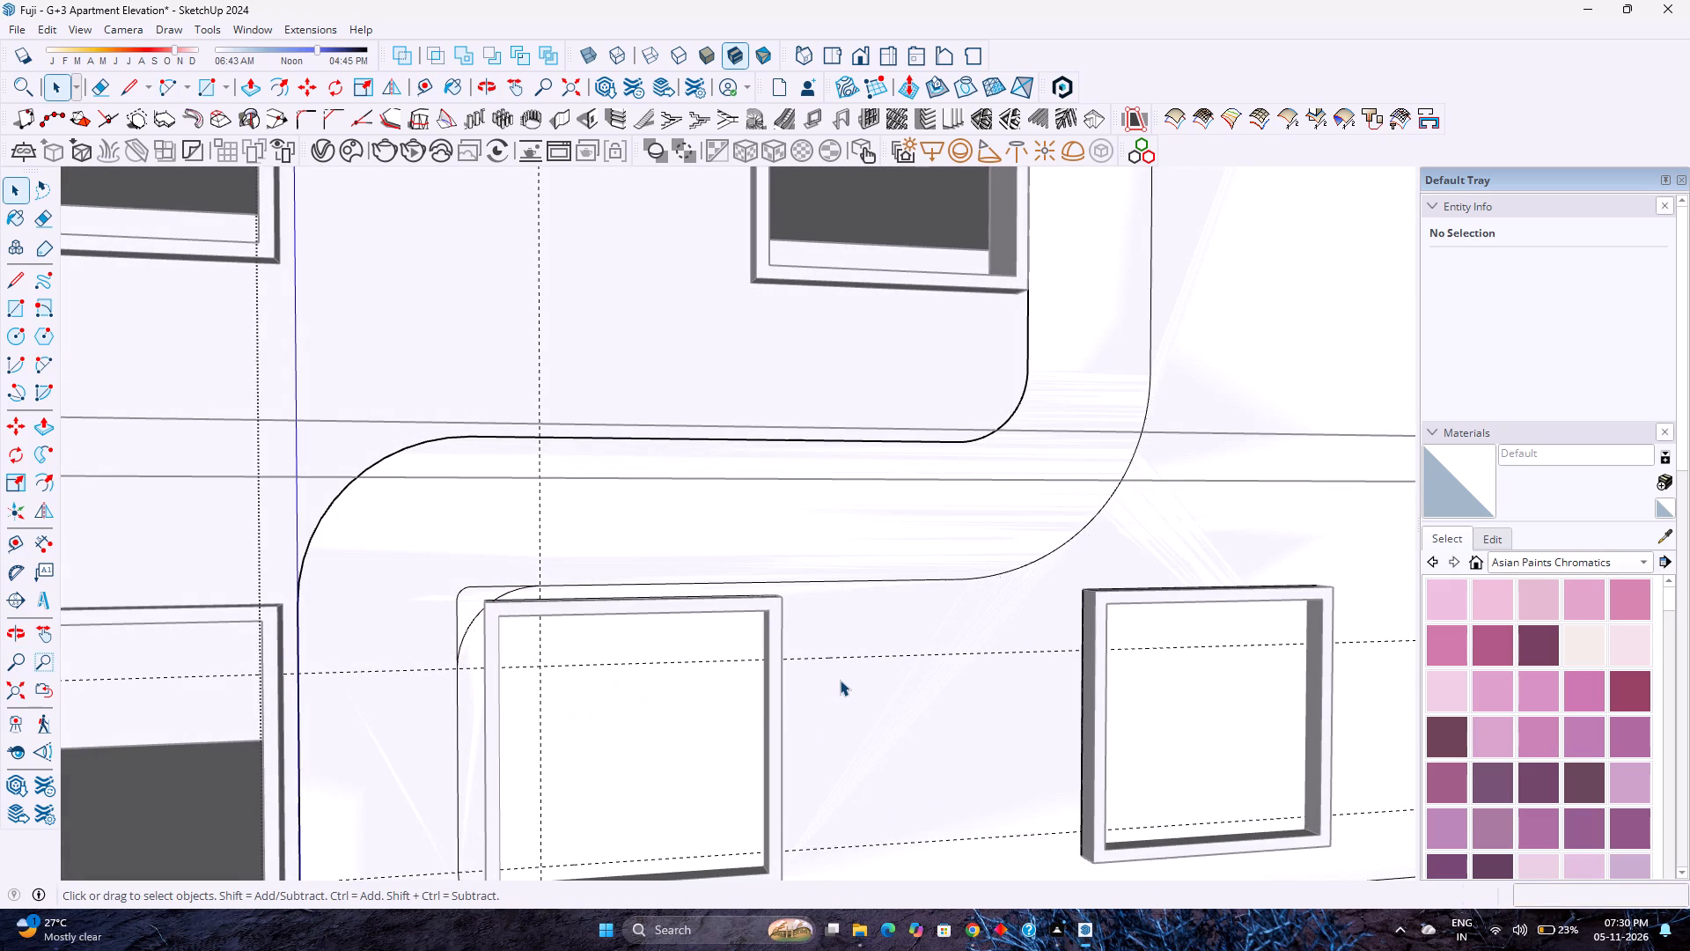
pyautogui.press('Delete')
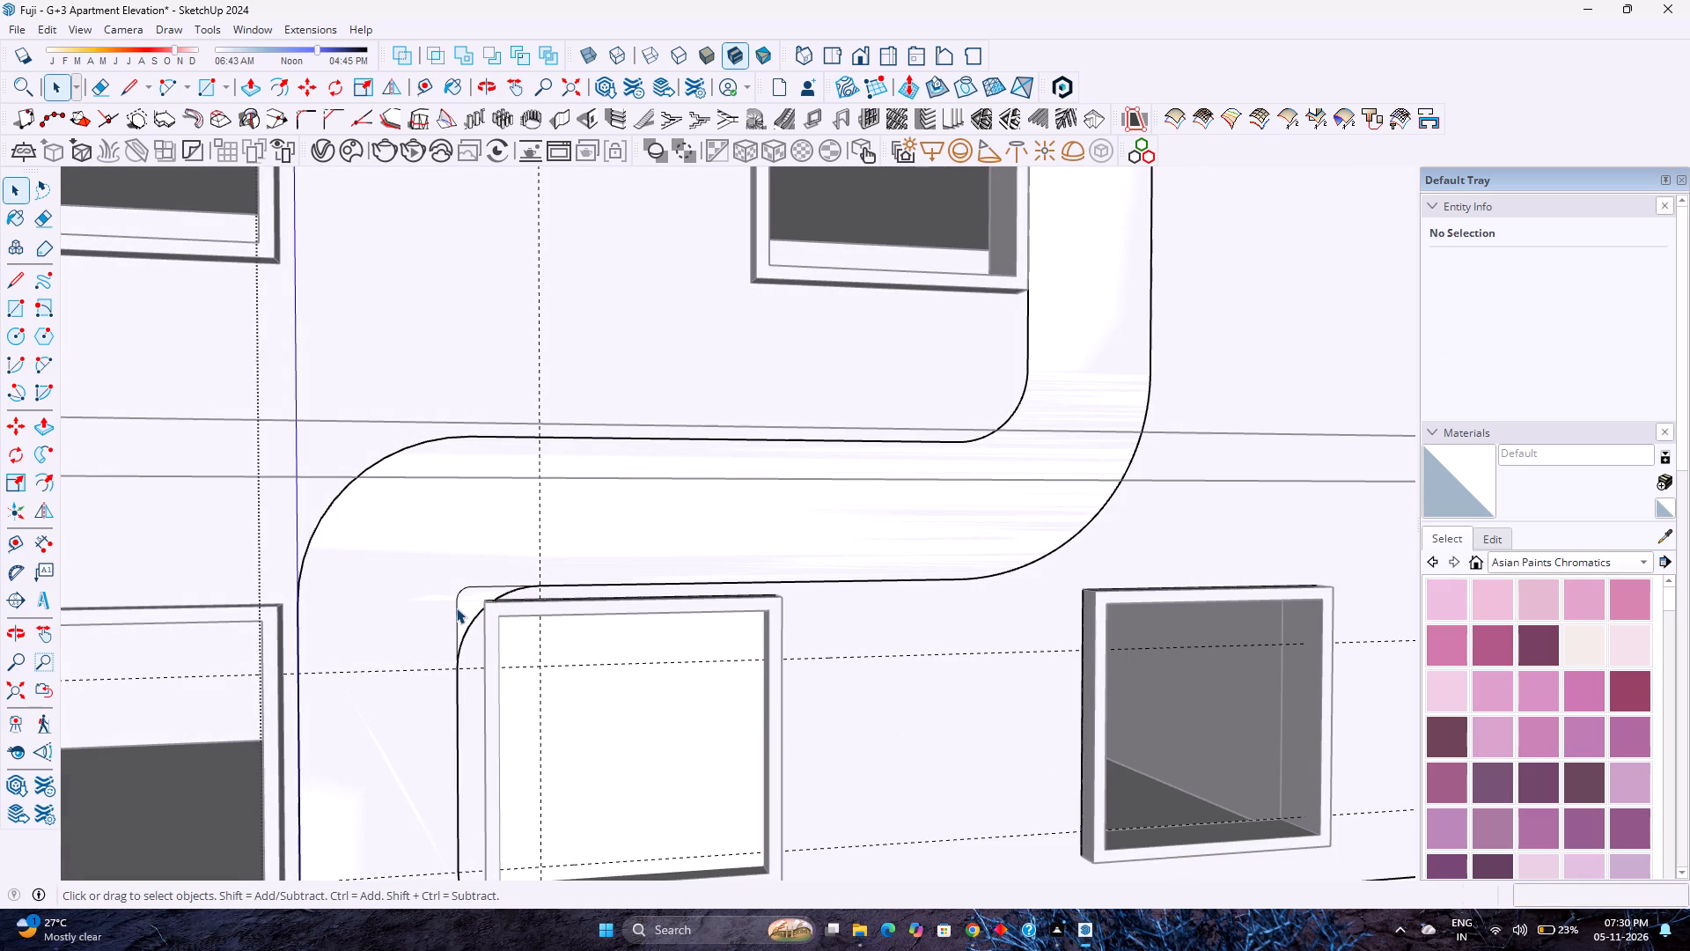
# Delete the leftover edges and small arc outside the new inner arc beneath the notch.
pyautogui.scroll(-5, 457, 608)
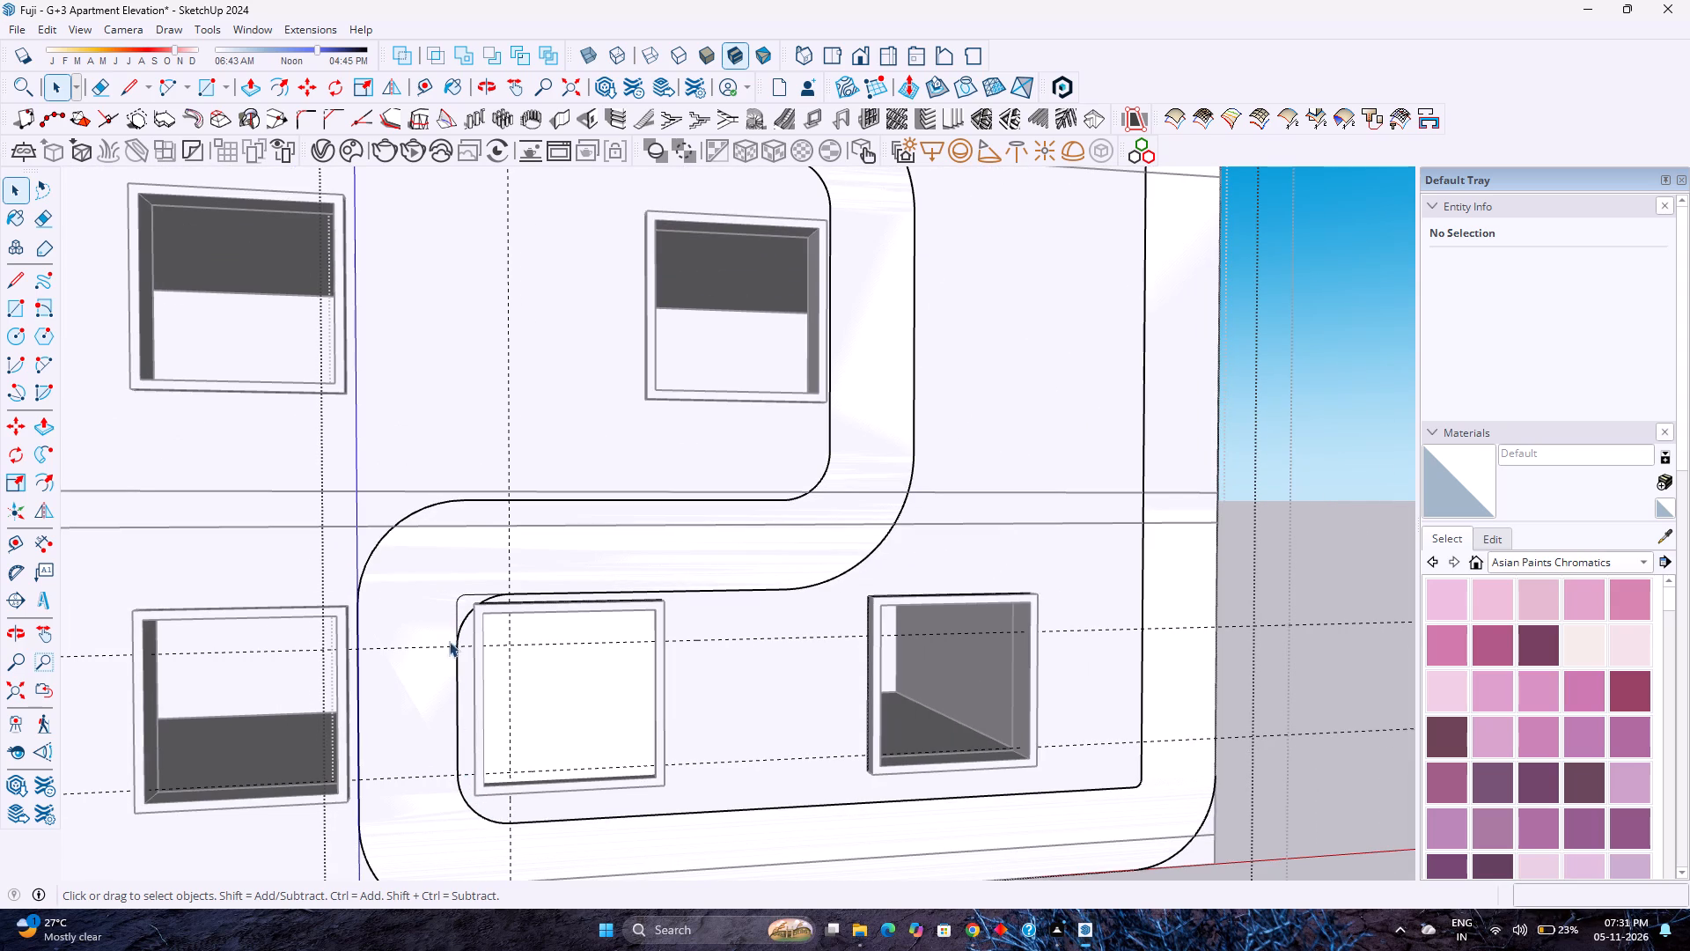
pyautogui.click(457, 613)
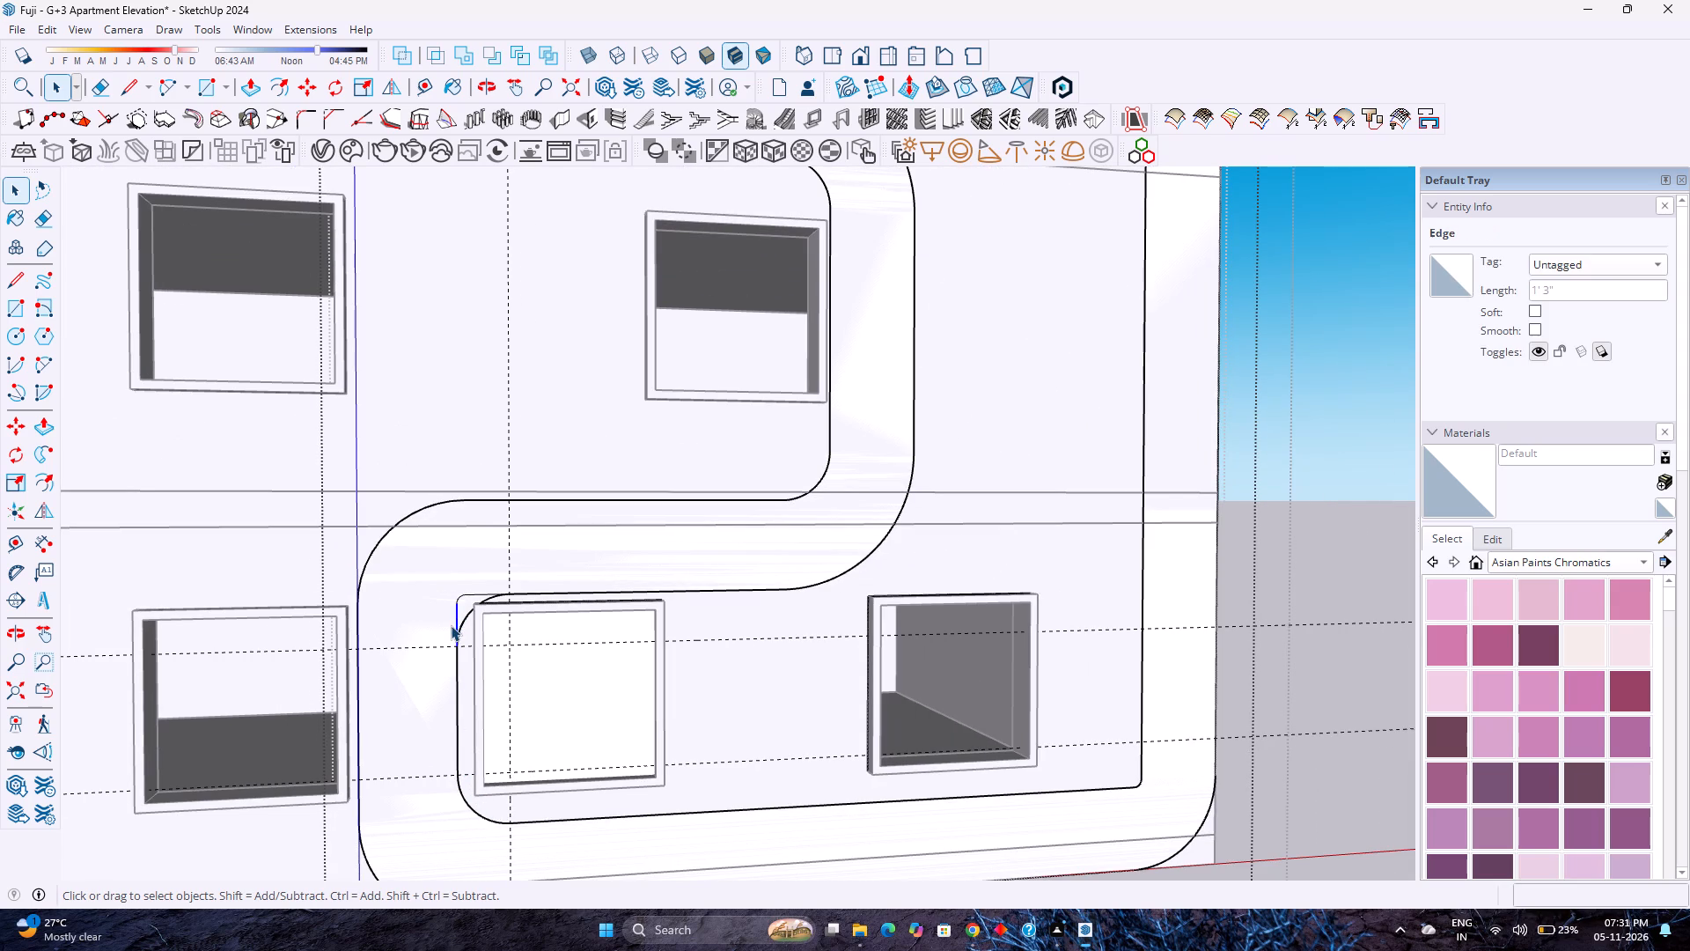
pyautogui.press('Delete')
pyautogui.click(466, 596)
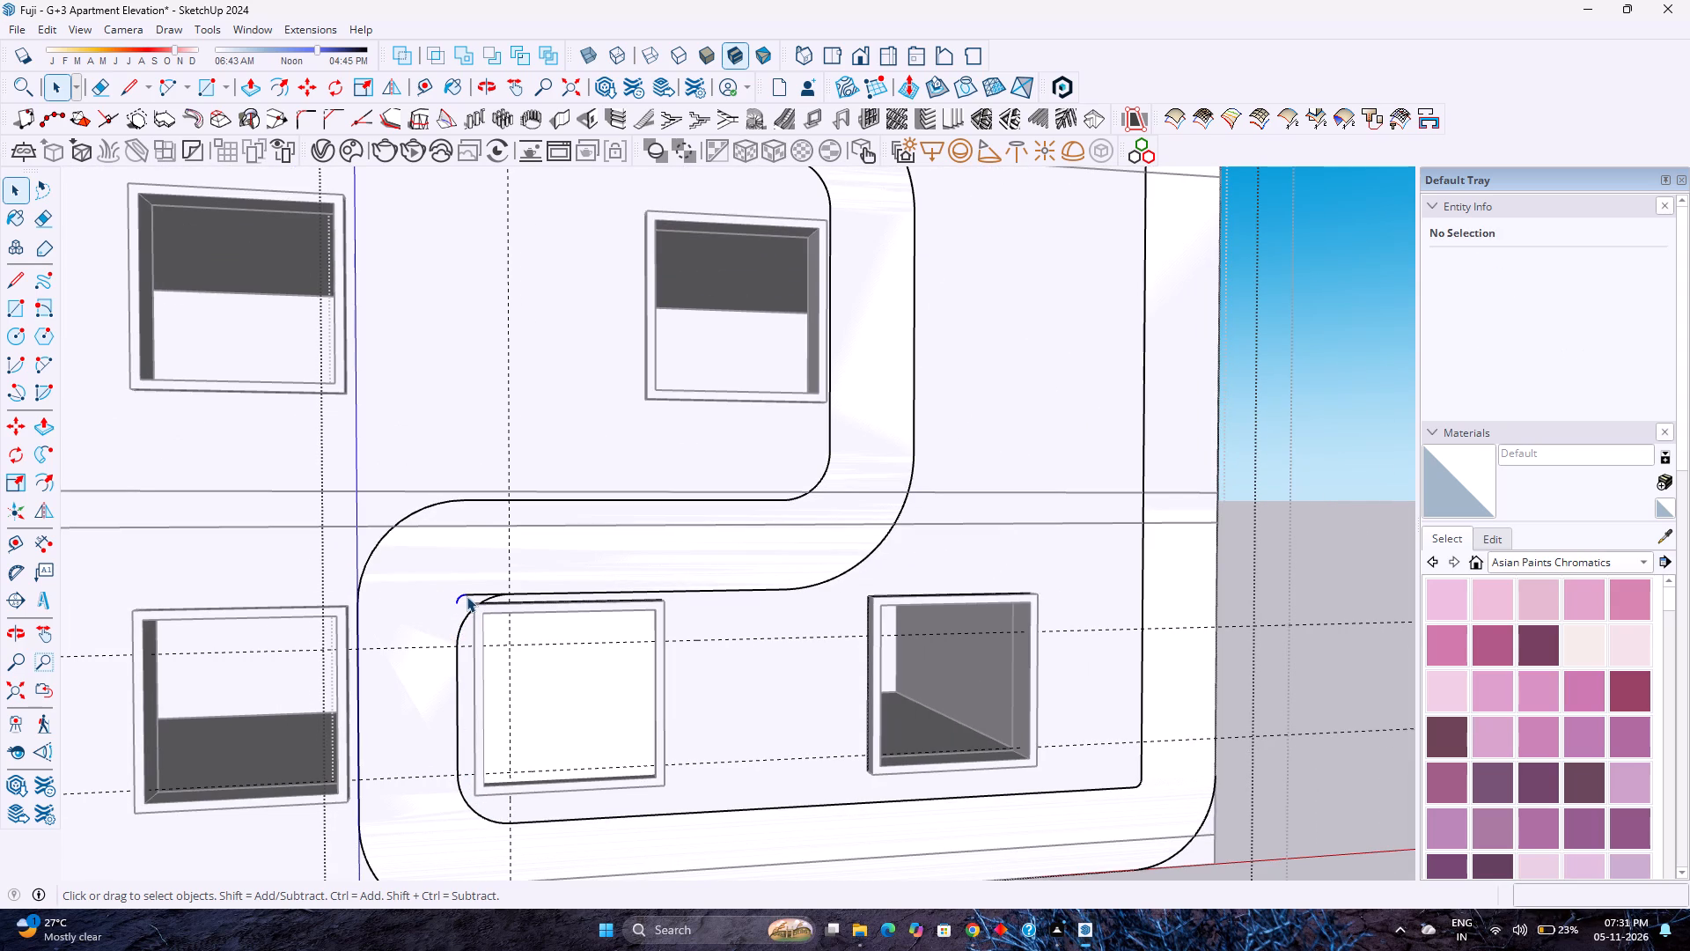
pyautogui.press('Delete')
pyautogui.click(473, 595)
pyautogui.press('Delete')
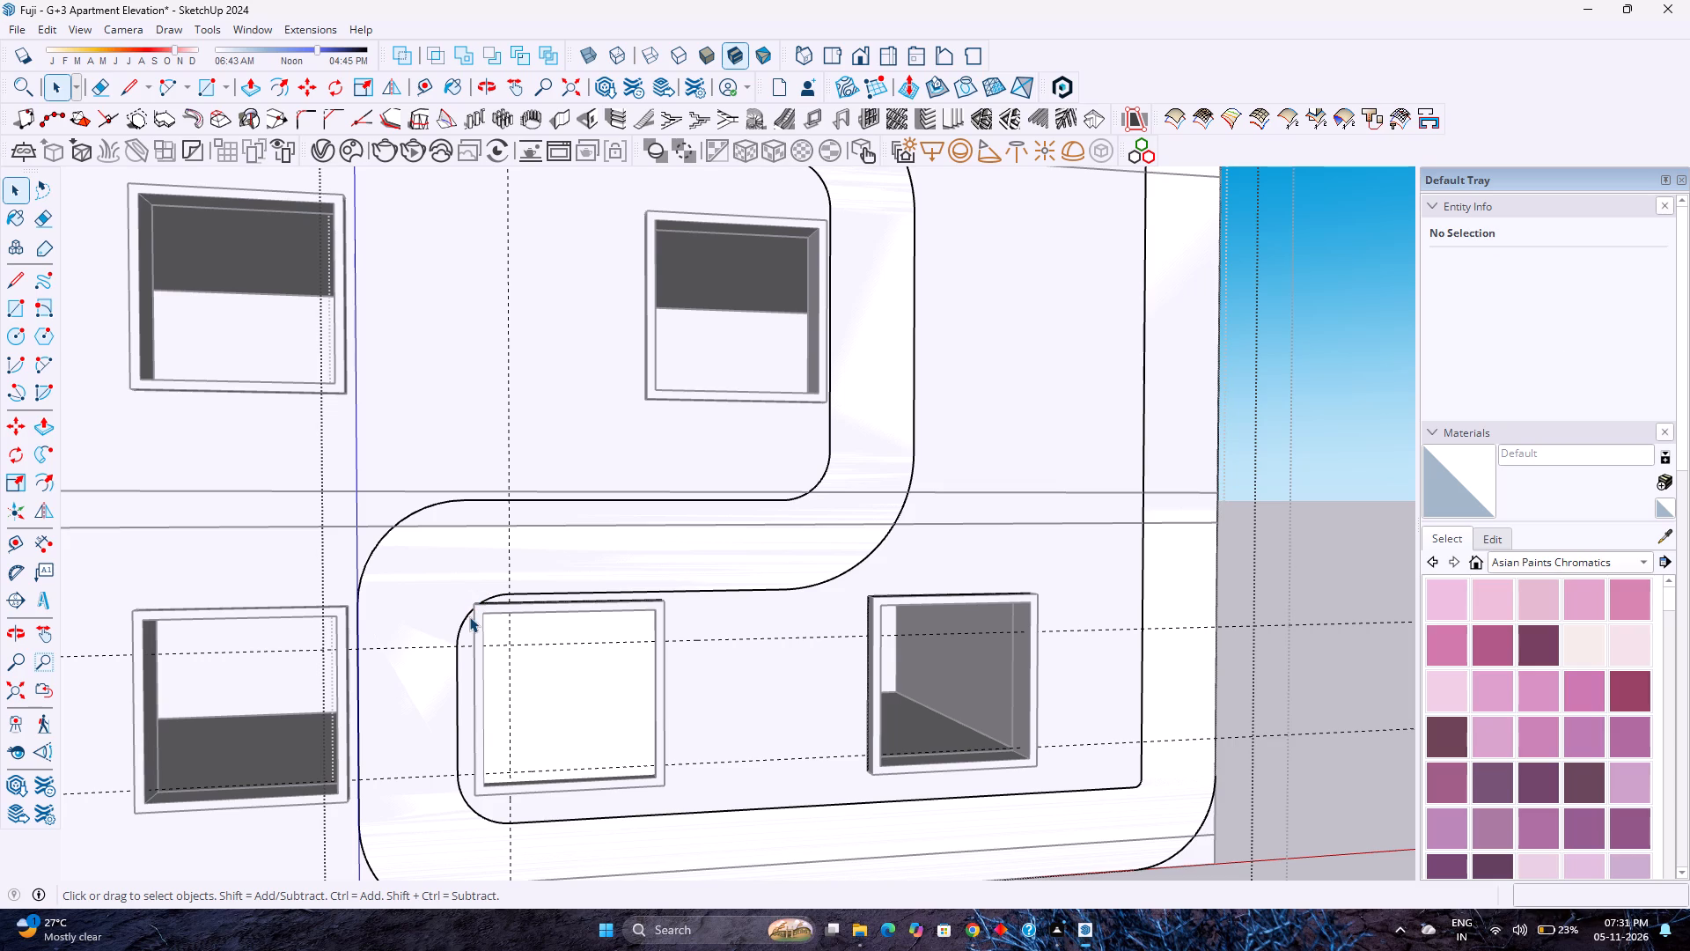
# Set the upper piece of the inner corner arc beneath the notch to 50 segments.
pyautogui.click(466, 618)
pyautogui.scroll(3, 514, 594)
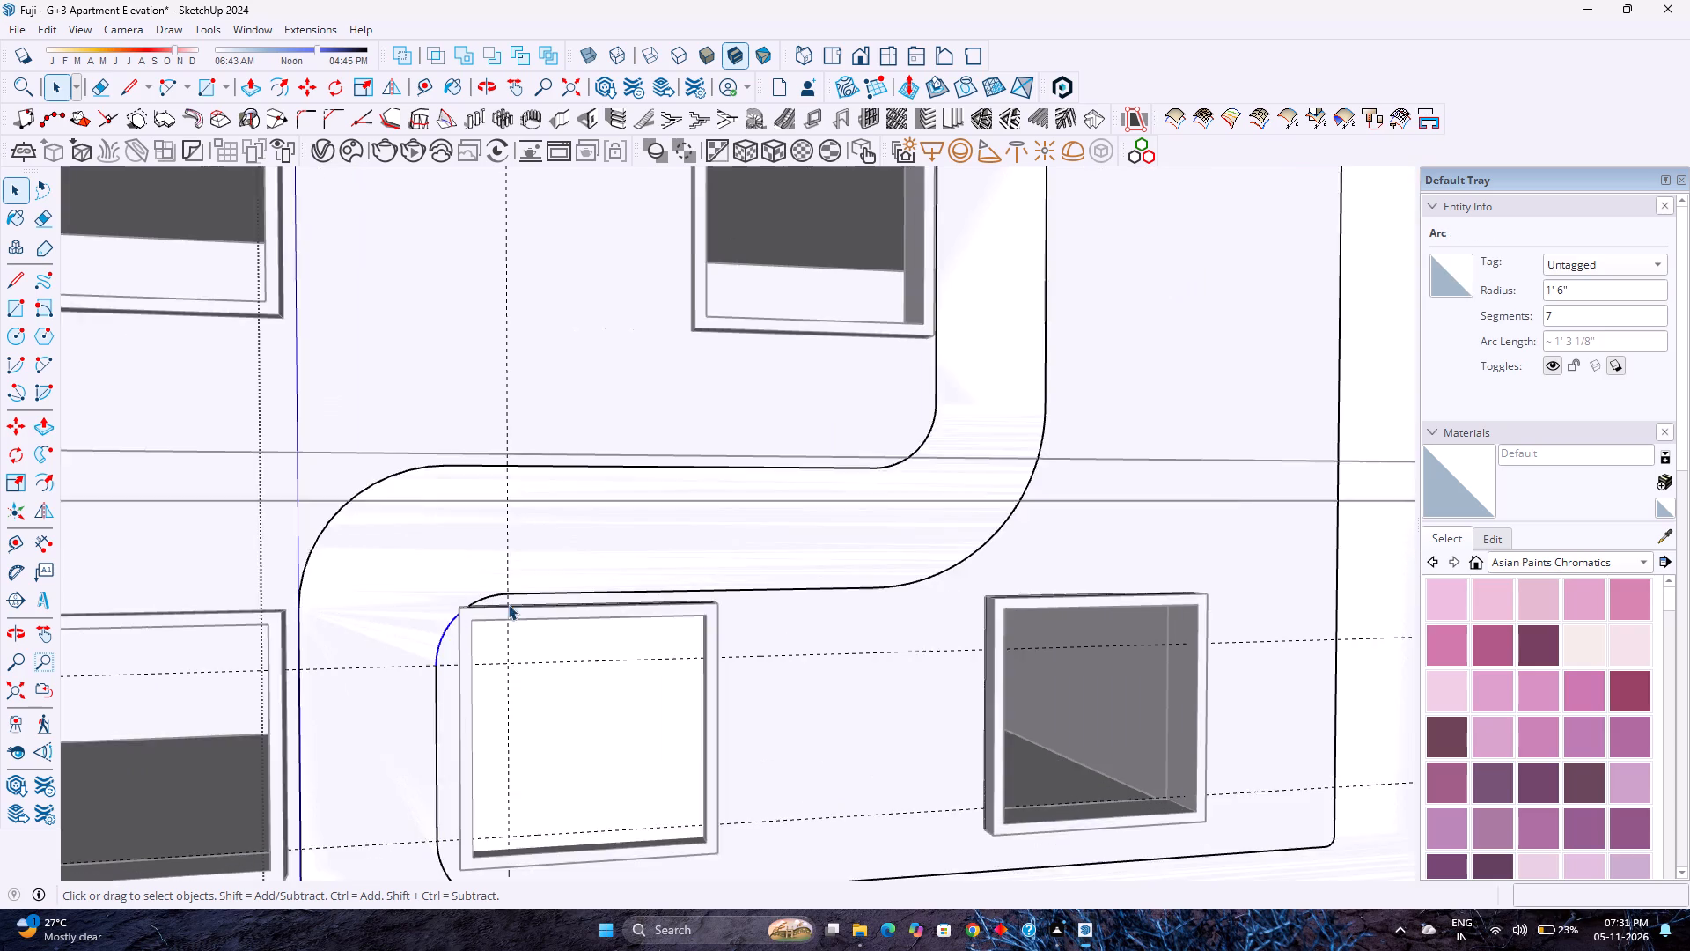
pyautogui.scroll(3, 508, 604)
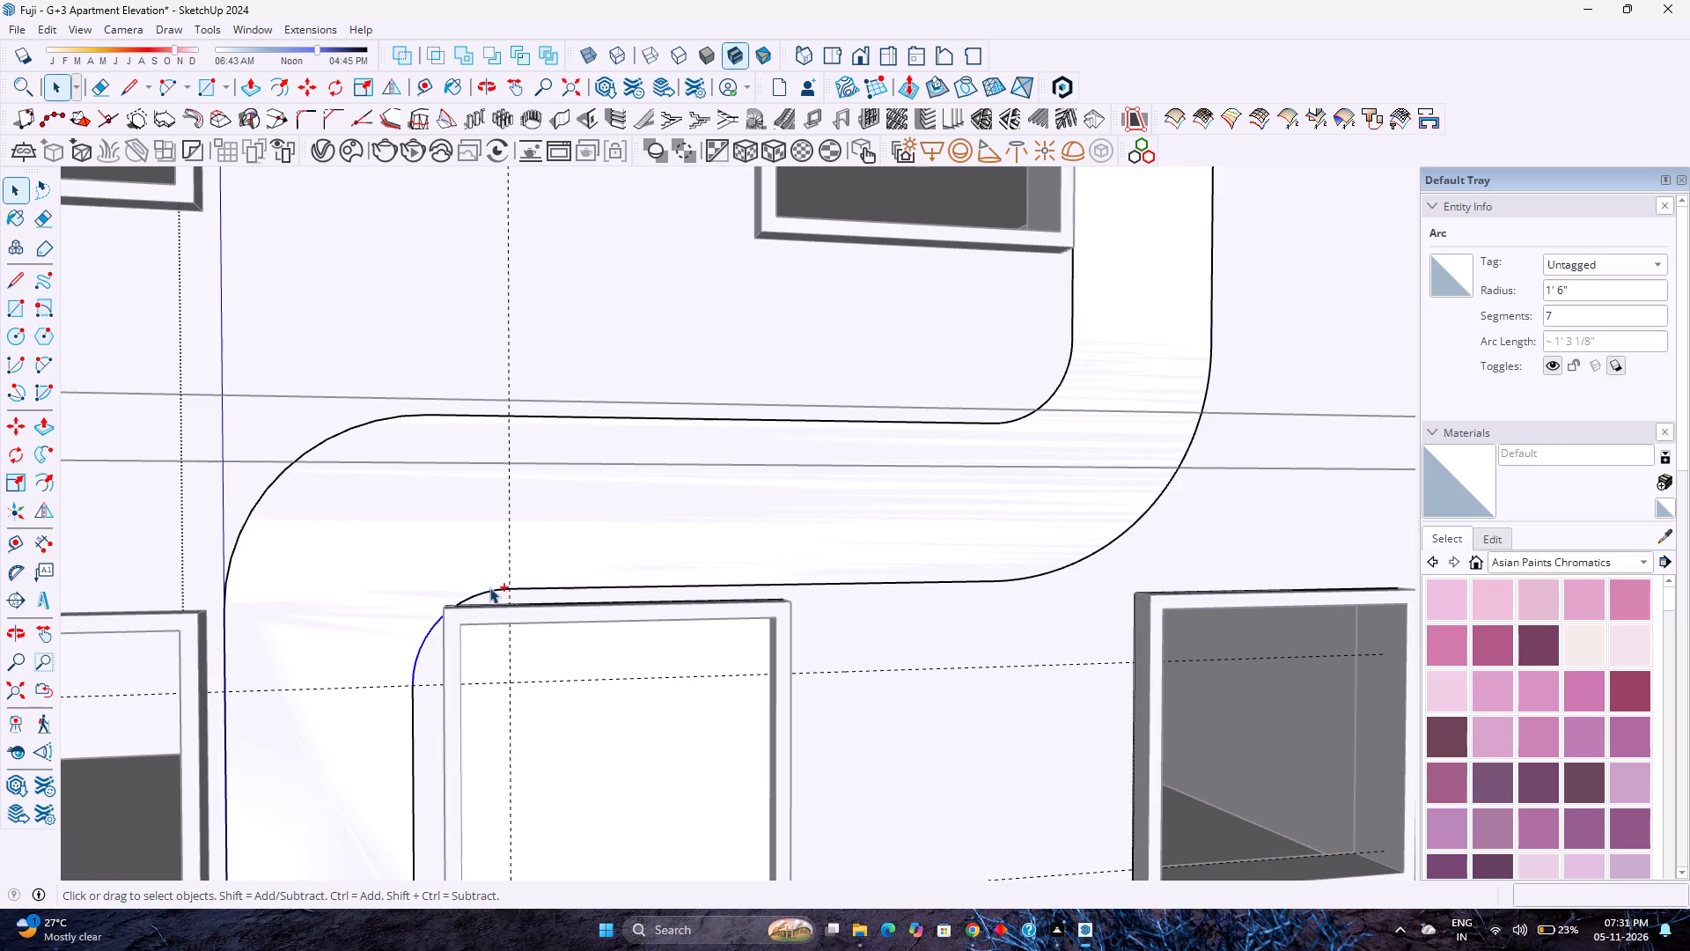
pyautogui.keyDown('ctrl'); pyautogui.click(489, 587); pyautogui.keyUp('ctrl')
pyautogui.click(489, 591)
pyautogui.doubleClick(1568, 313)
pyautogui.press('5')
pyautogui.press('0')
pyautogui.press('Return')
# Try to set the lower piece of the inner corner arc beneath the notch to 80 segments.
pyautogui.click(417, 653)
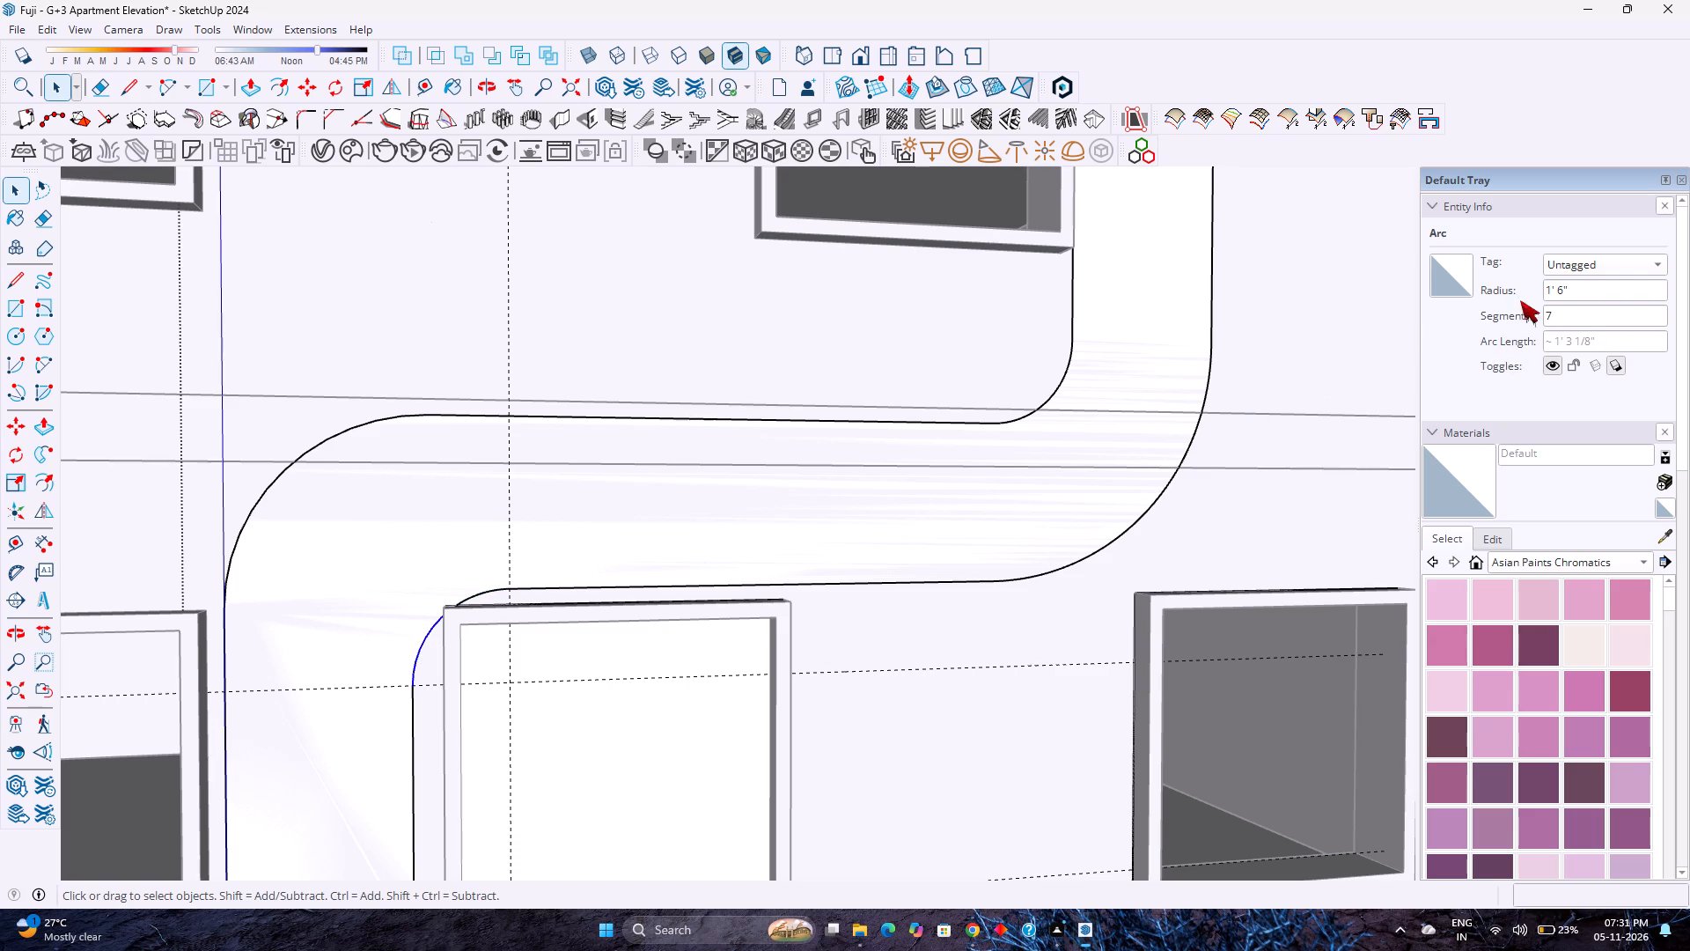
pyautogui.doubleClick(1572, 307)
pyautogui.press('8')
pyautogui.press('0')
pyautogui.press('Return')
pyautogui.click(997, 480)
# Set the lower piece of the inner corner arc beneath the notch to 75 segments.
pyautogui.click(1576, 321)
pyautogui.press('5')
pyautogui.press('Return')
# Set the inner arc at the band's lower-left corner, beside the ground-floor window, to 120 segments.
pyautogui.scroll(-2, 458, 628)
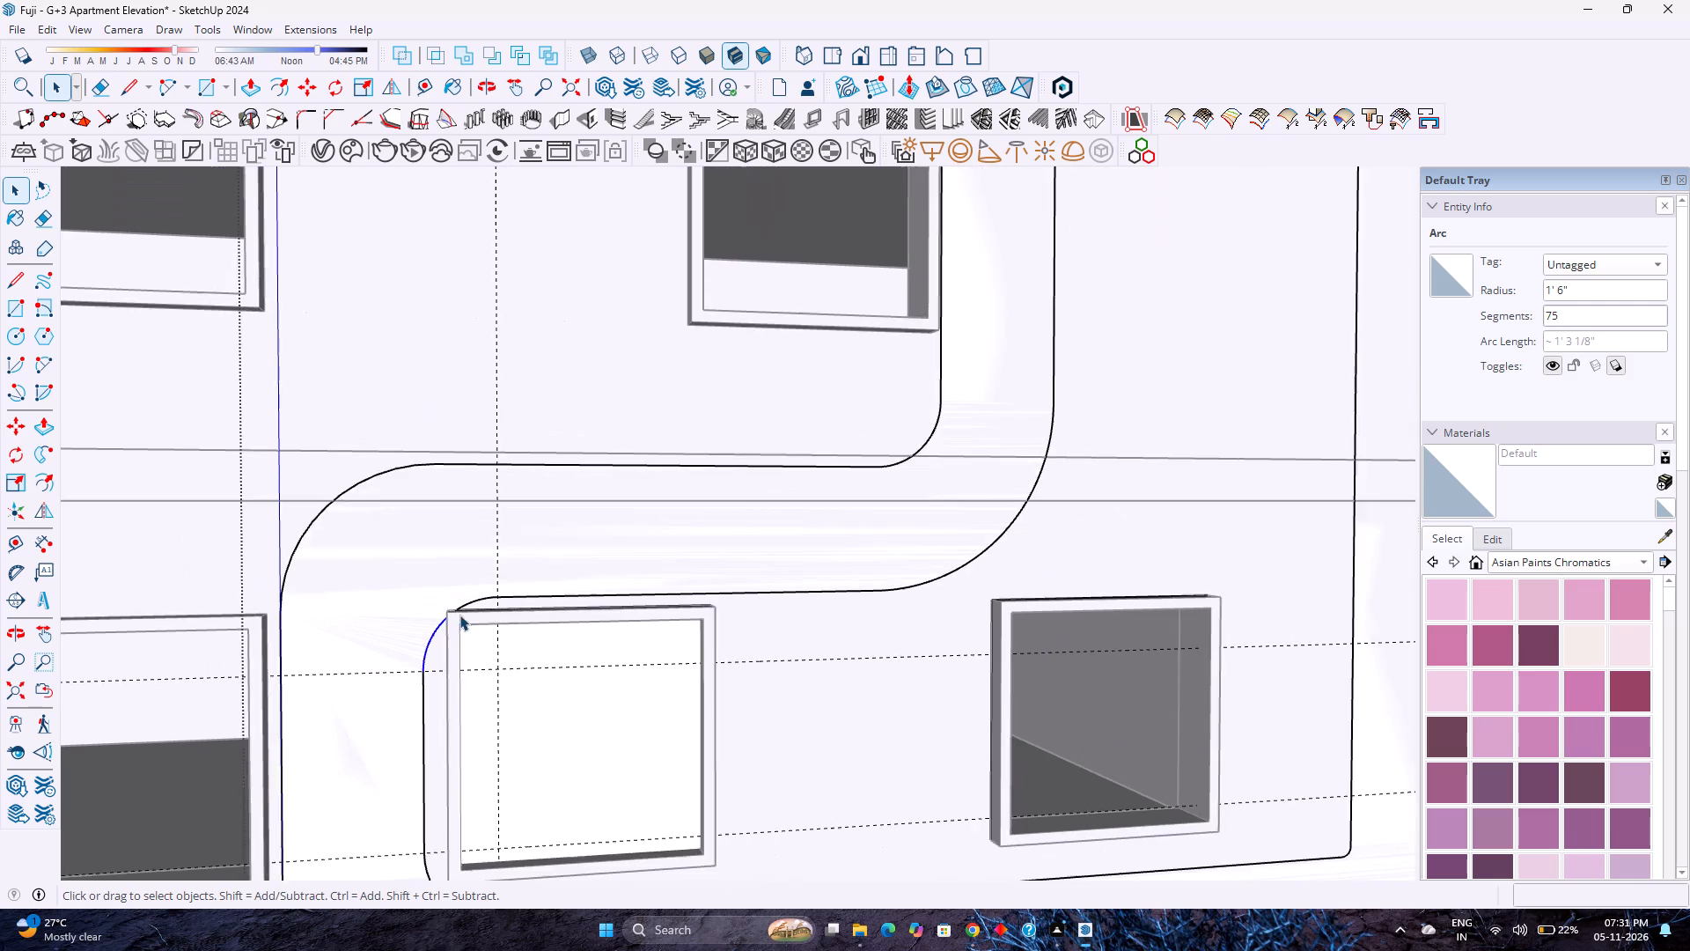
pyautogui.scroll(-5, 459, 615)
pyautogui.keyDown('shift'); pyautogui.moveTo(465, 733); pyautogui.dragTo(439, 654, button='middle'); pyautogui.keyUp('shift')
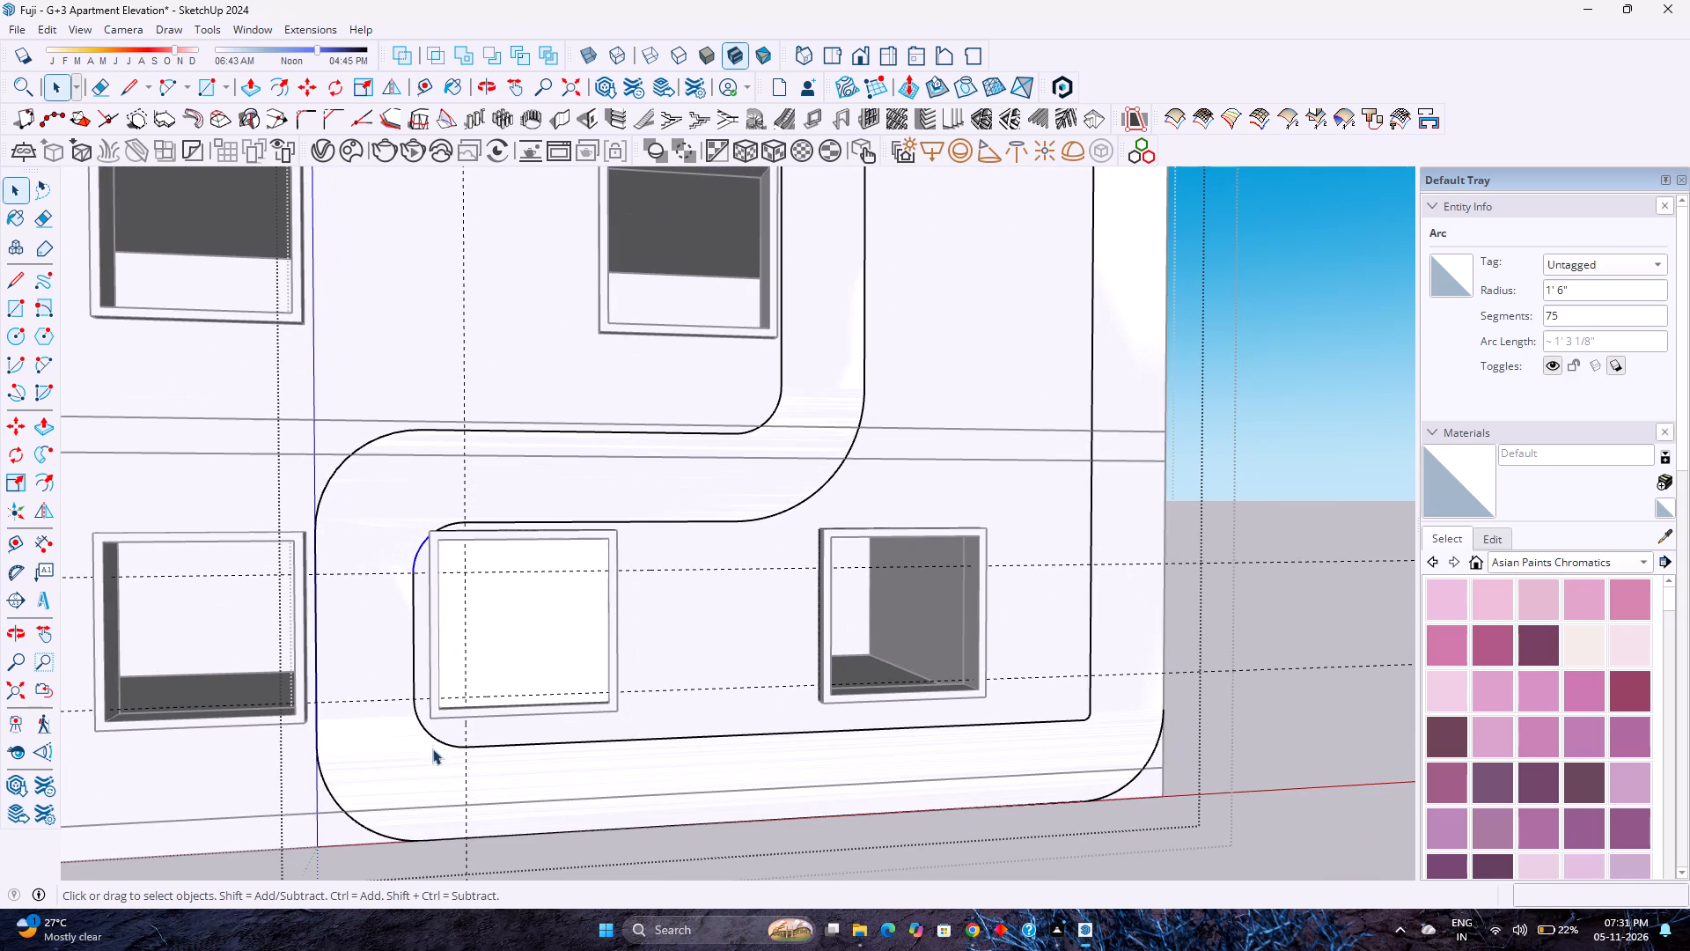
pyautogui.click(434, 735)
pyautogui.doubleClick(1586, 321)
pyautogui.press('1')
pyautogui.press('2')
pyautogui.press('0')
pyautogui.press('Return')
# Reopen the border band group and place a guide 1'6" above the lower inner edge of the top-floor opening.
pyautogui.scroll(-1, 497, 410)
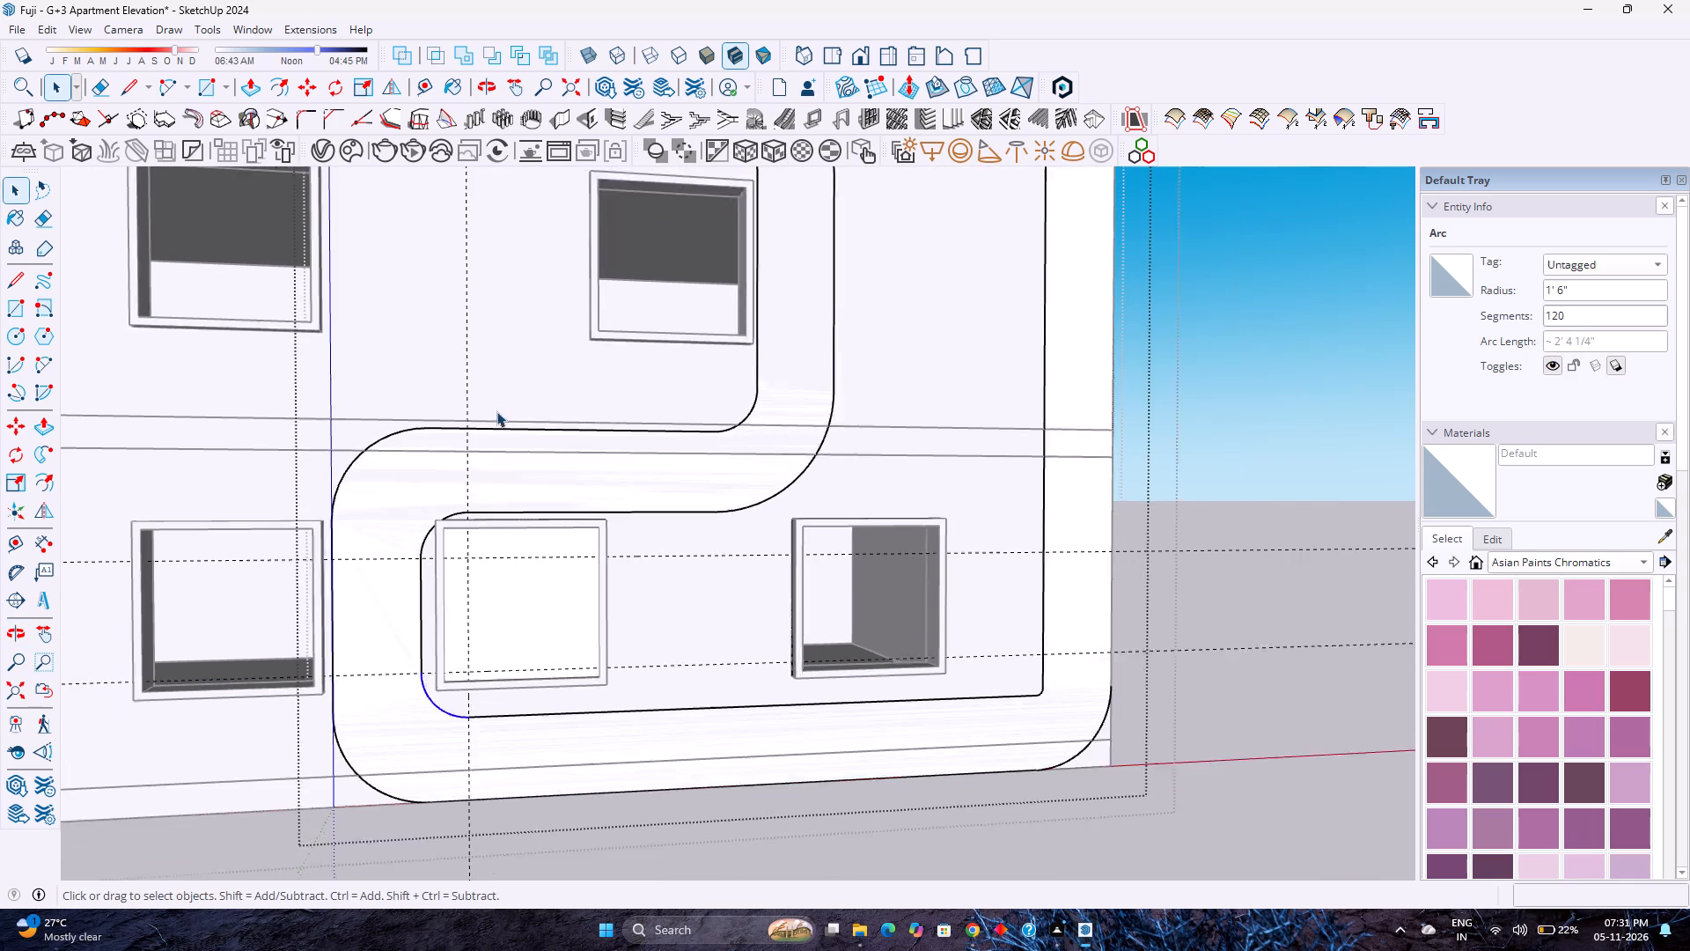
pyautogui.scroll(-1, 496, 411)
pyautogui.keyDown('shift'); pyautogui.moveTo(581, 481); pyautogui.dragTo(454, 721, button='middle'); pyautogui.keyUp('shift')
pyautogui.press('Escape')
pyautogui.scroll(-2, 461, 667)
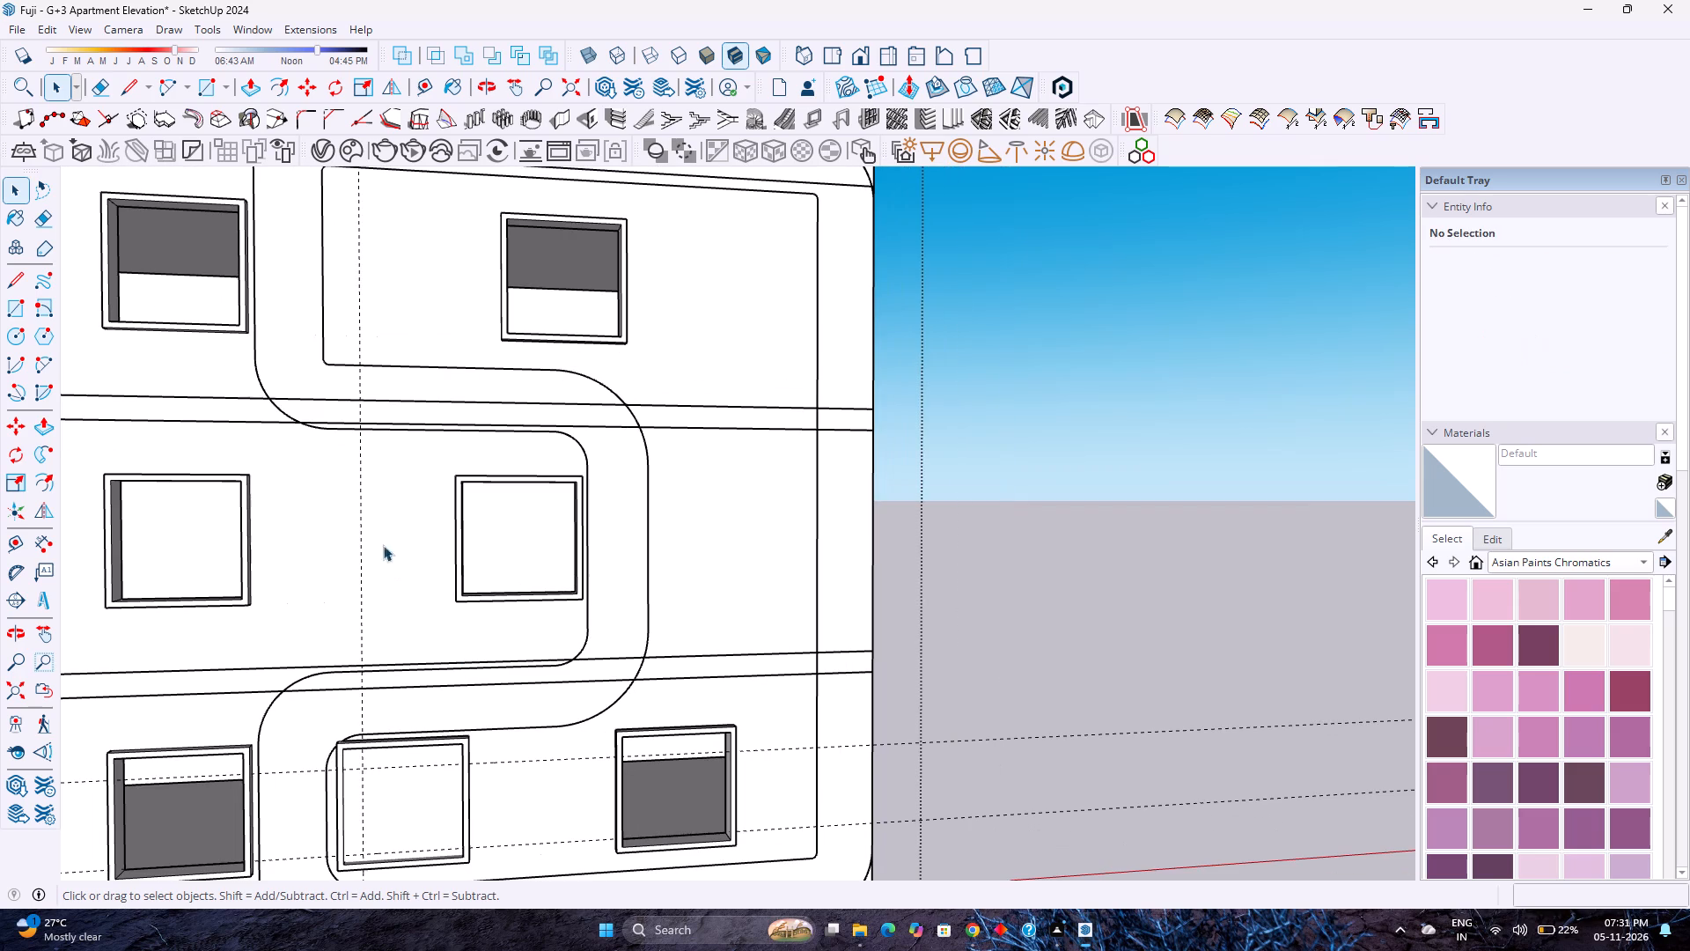
pyautogui.scroll(-1, 382, 355)
pyautogui.keyDown('shift'); pyautogui.moveTo(375, 361); pyautogui.dragTo(389, 375, button='middle'); pyautogui.keyUp('shift')
pyautogui.keyDown('shift'); pyautogui.moveTo(398, 386); pyautogui.dragTo(504, 521, button='middle'); pyautogui.keyUp('shift')
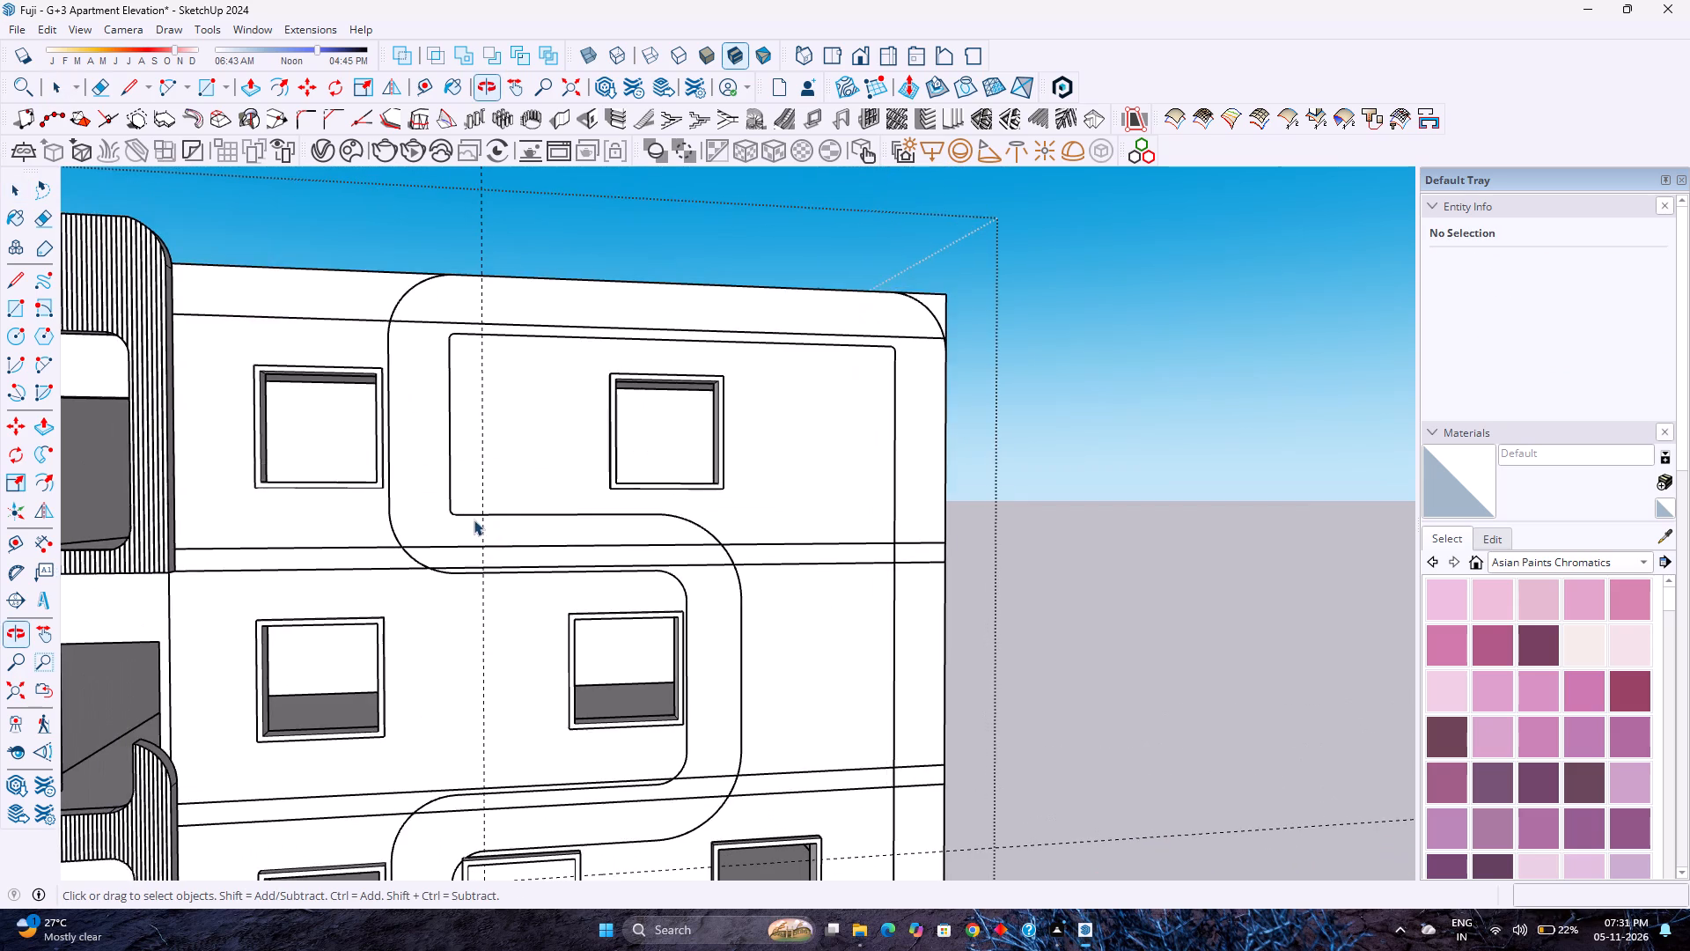
pyautogui.scroll(4, 474, 518)
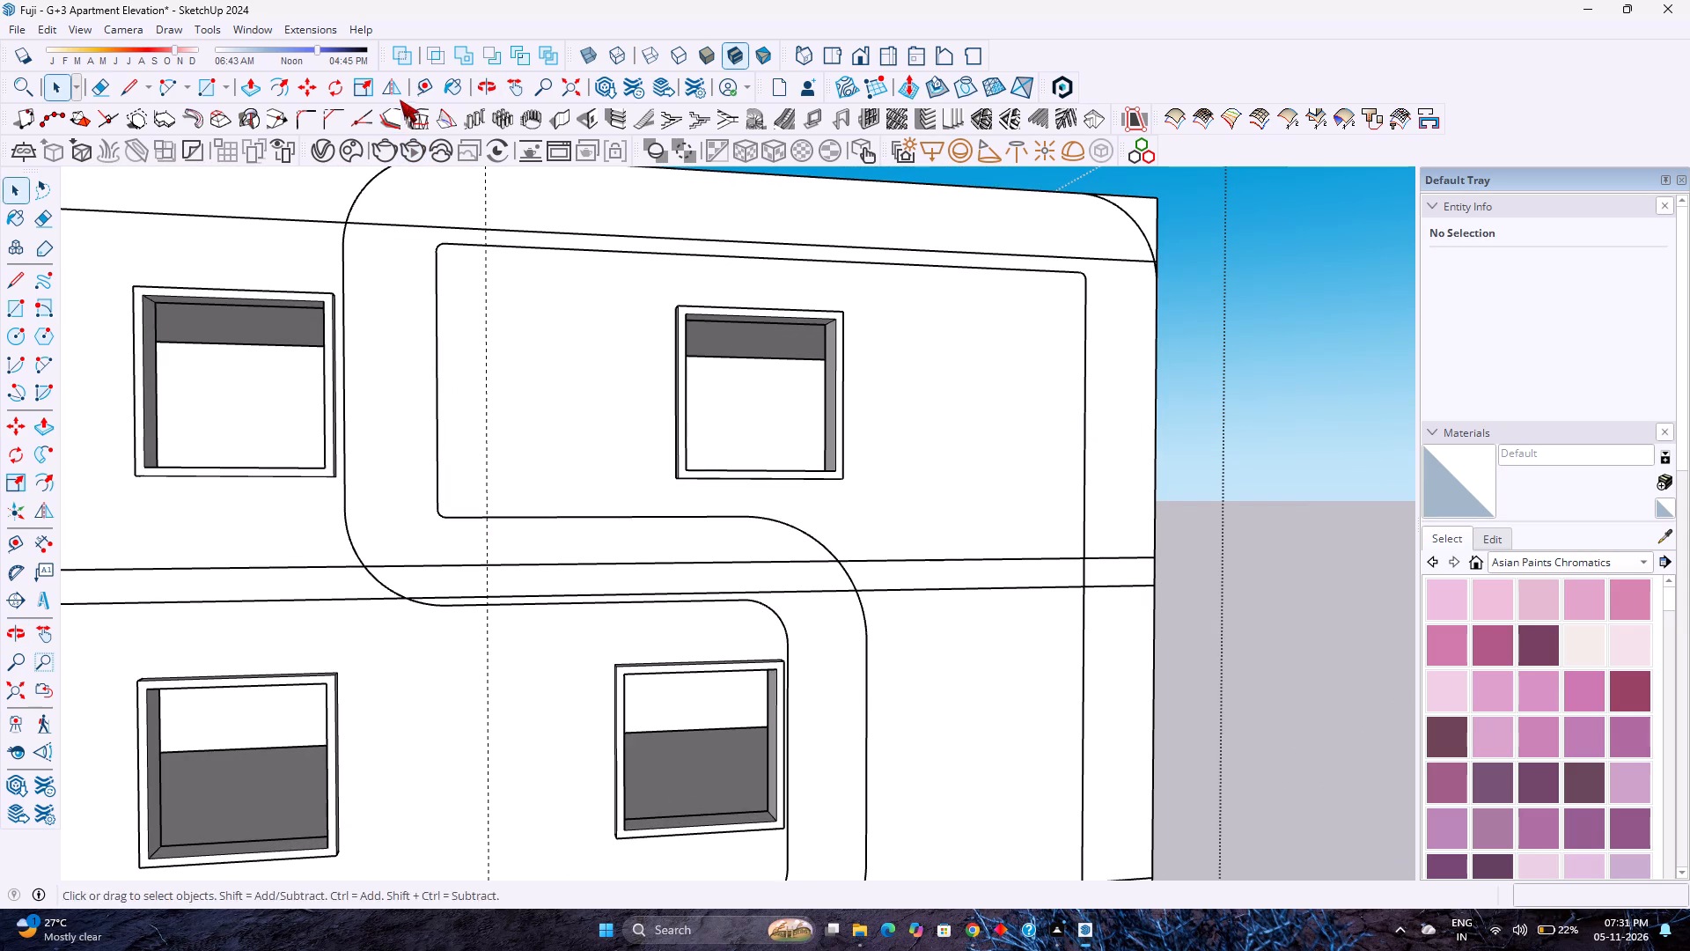
pyautogui.click(399, 98)
pyautogui.press('space')
pyautogui.click(503, 361)
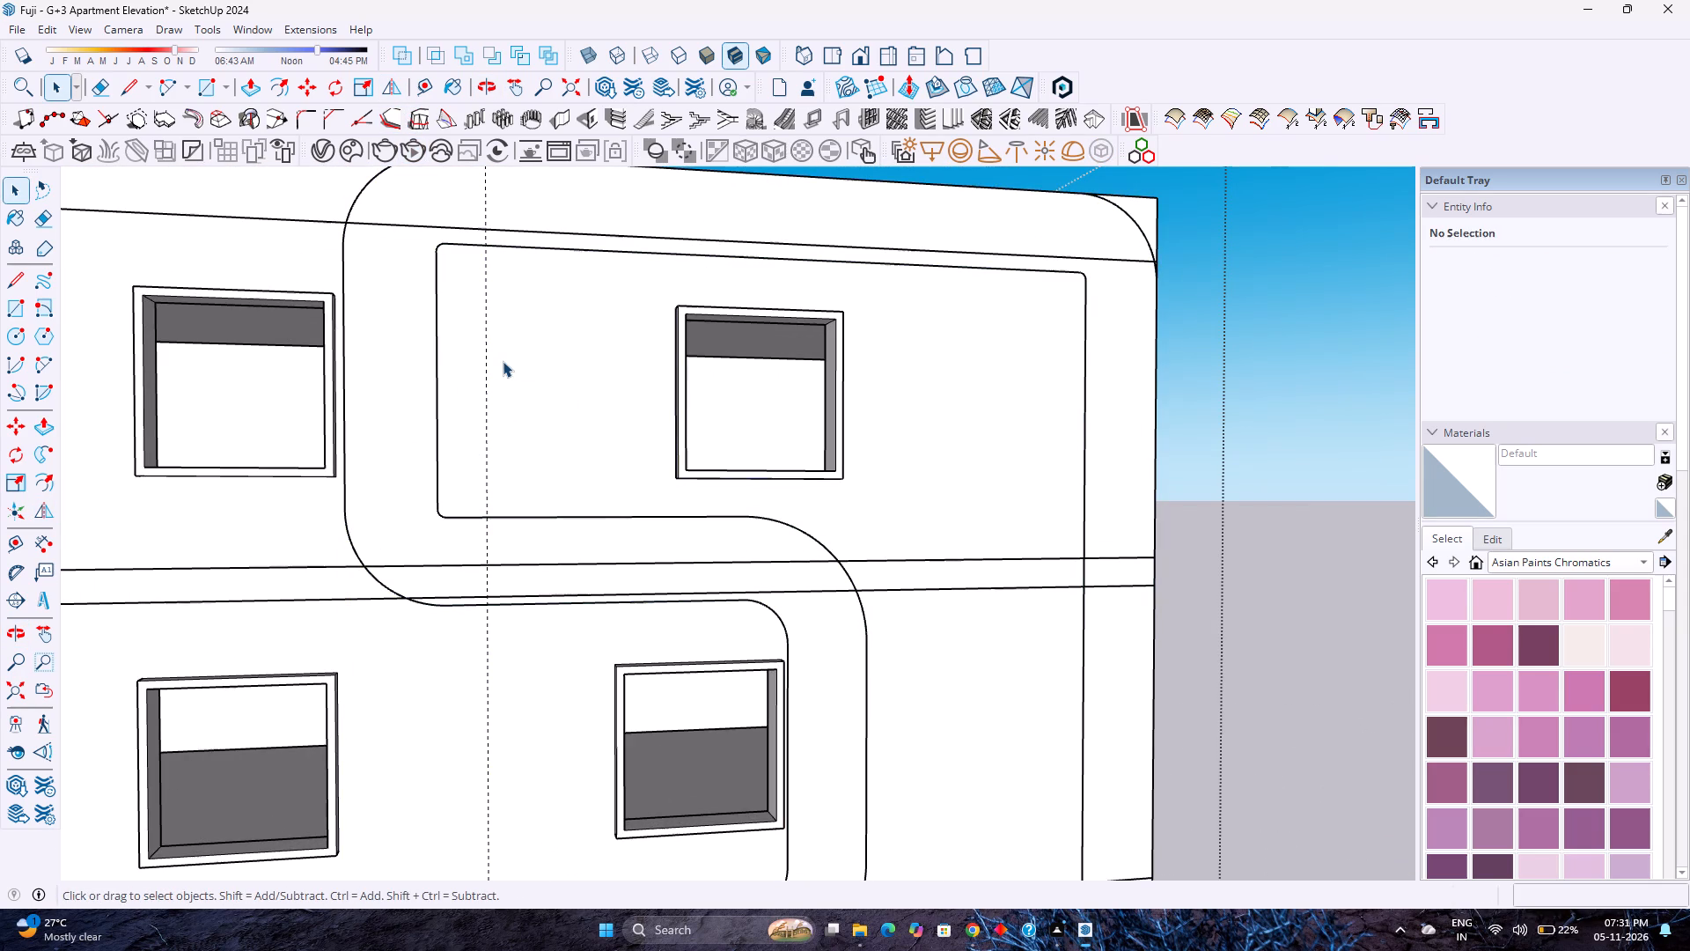
pyautogui.click(444, 315)
pyautogui.doubleClick(435, 306)
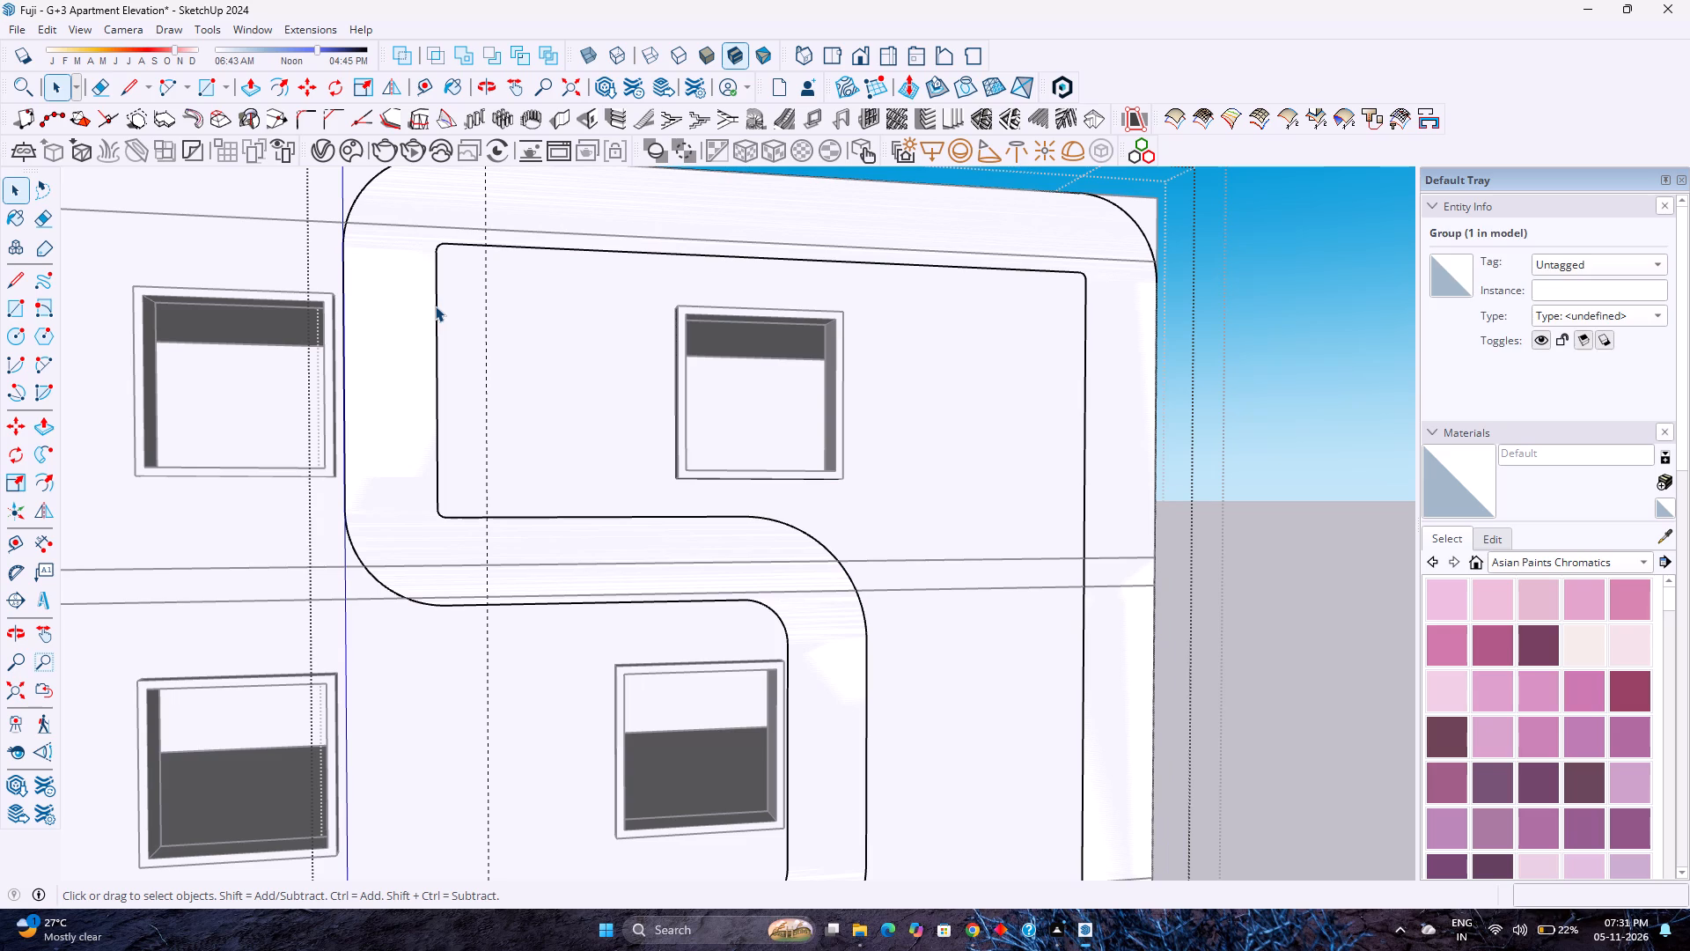
pyautogui.click(430, 85)
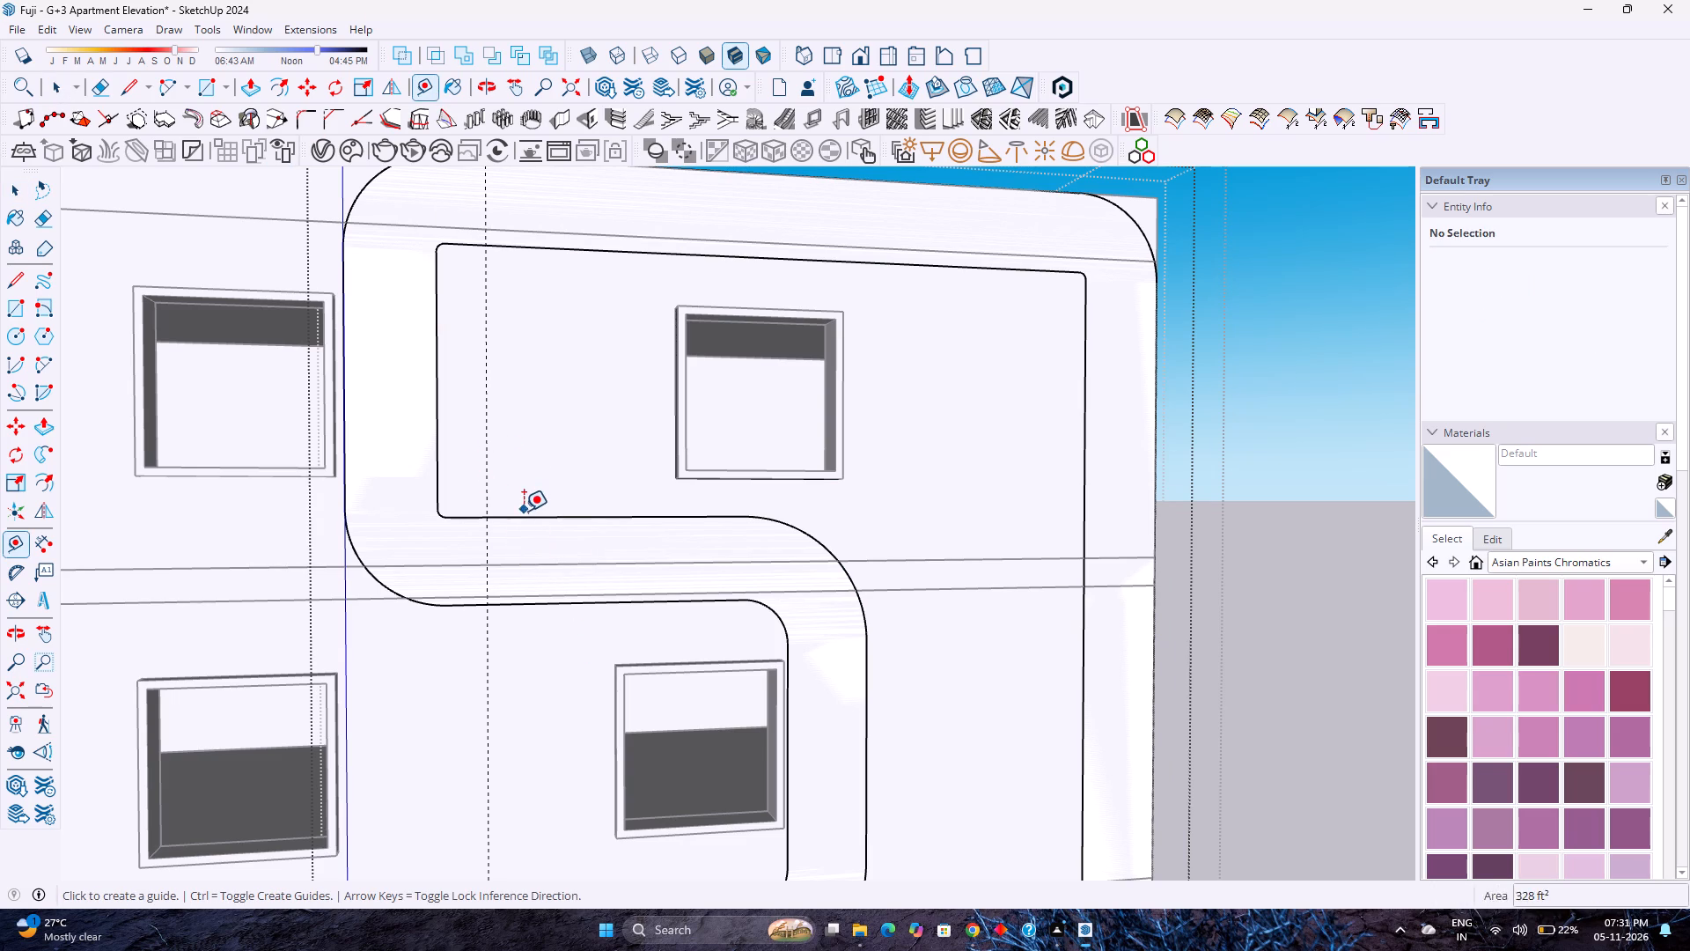
pyautogui.click(524, 514)
pyautogui.press('1')
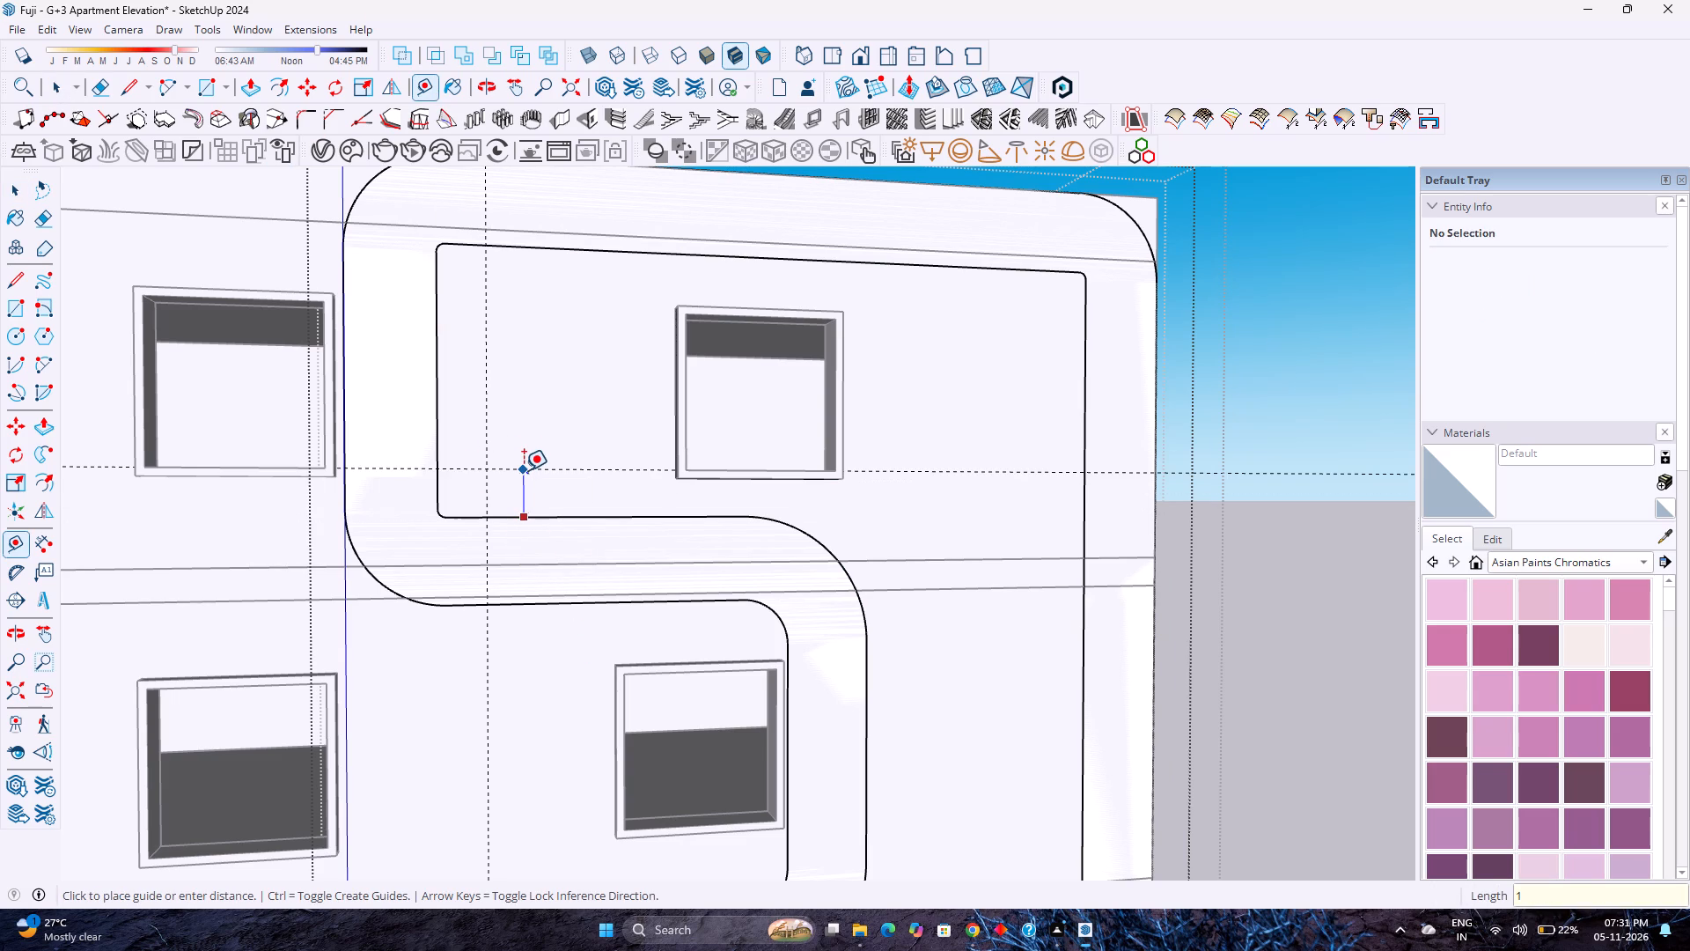
pyautogui.write("'6")
pyautogui.hotkey('shift', '"')
pyautogui.press('Return')
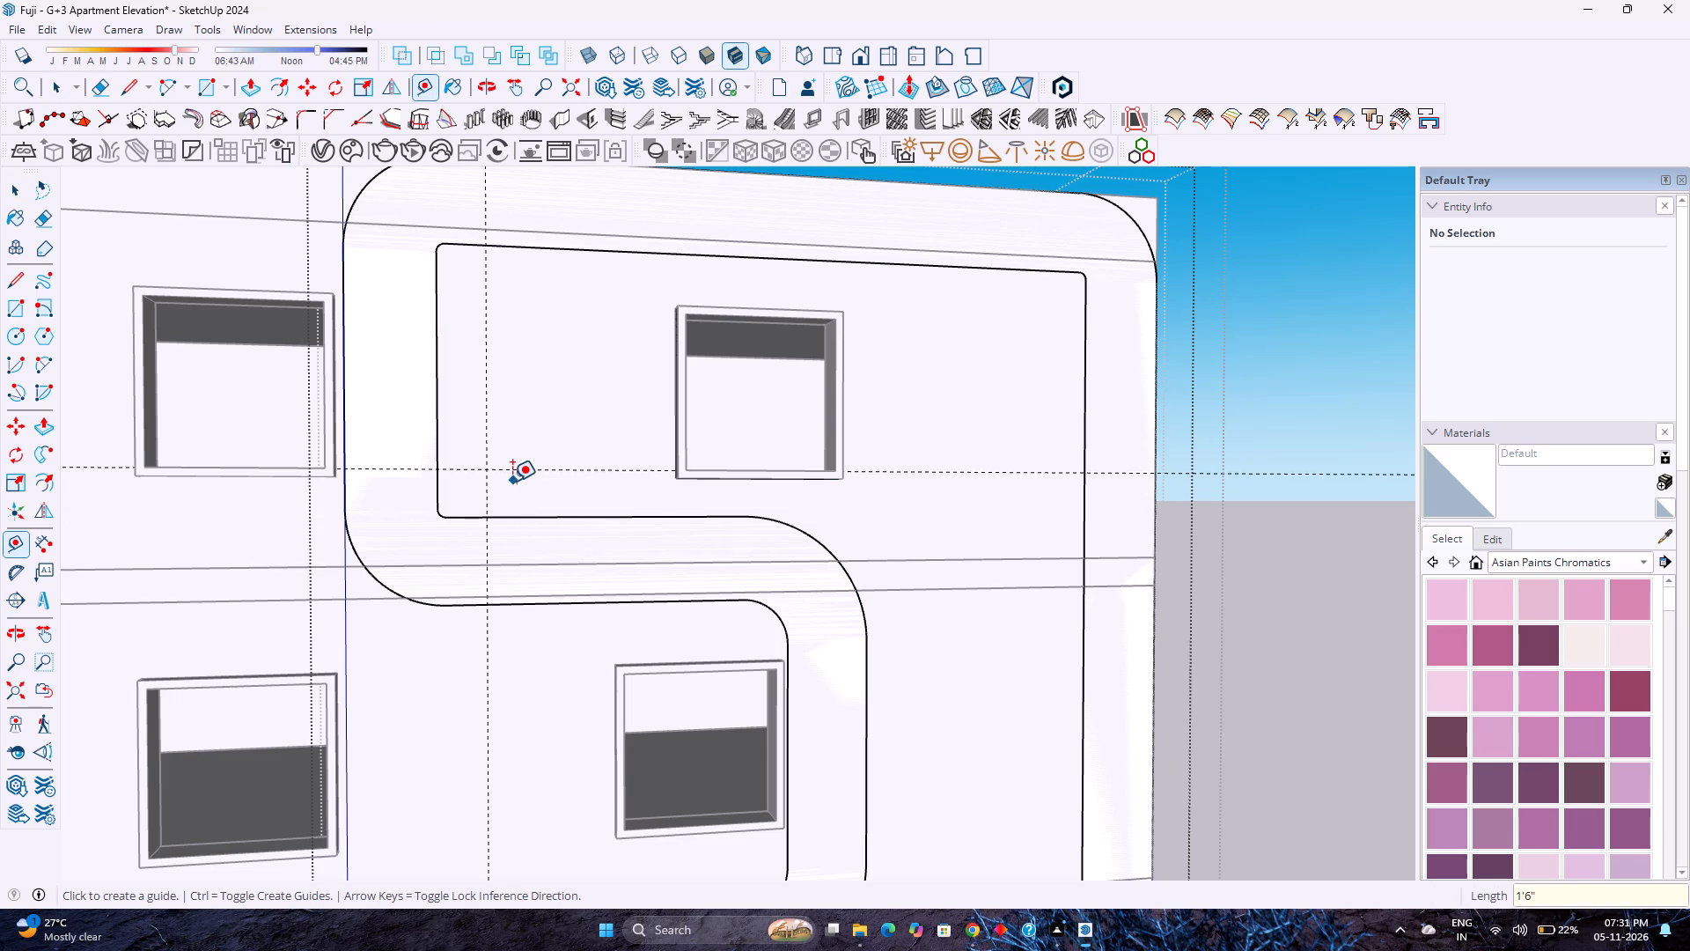
# Draw a tangent 1'6" radius arc across the lower-left inner corner of the top-floor opening, between the two guides.
pyautogui.press('a')
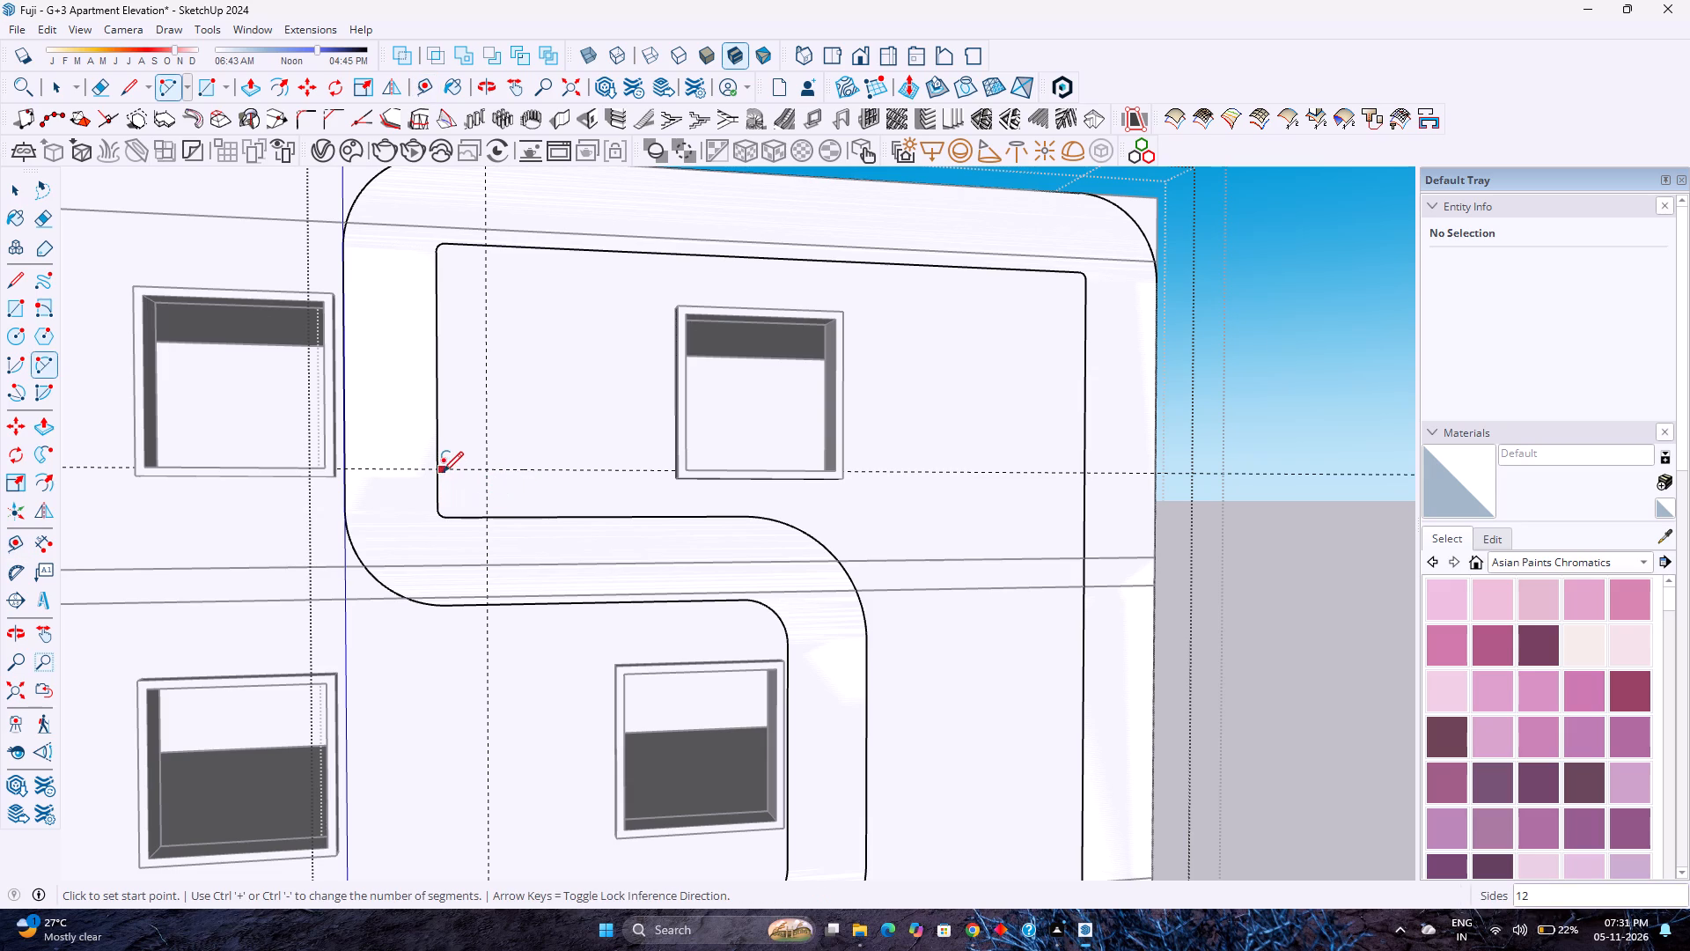
pyautogui.click(437, 471)
pyautogui.doubleClick(484, 513)
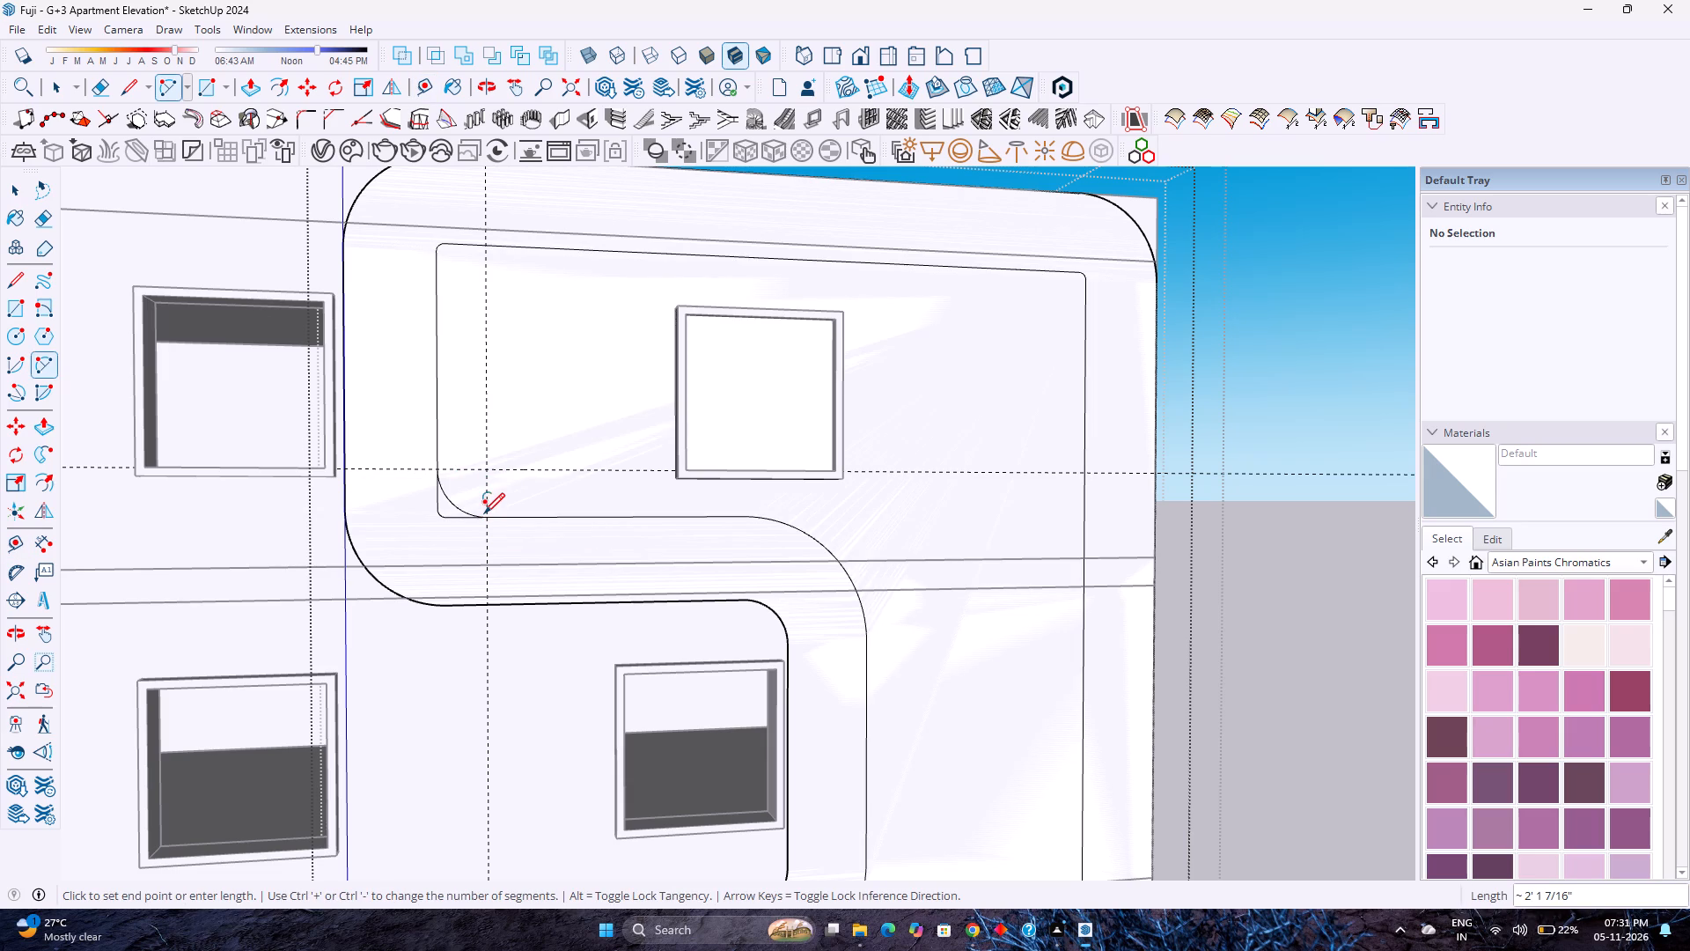
# Delete the face filling the opening and the leftover edges and small arc outside the new lower-left inner arc.
pyautogui.press('space')
pyautogui.click(556, 463)
pyautogui.press('Delete')
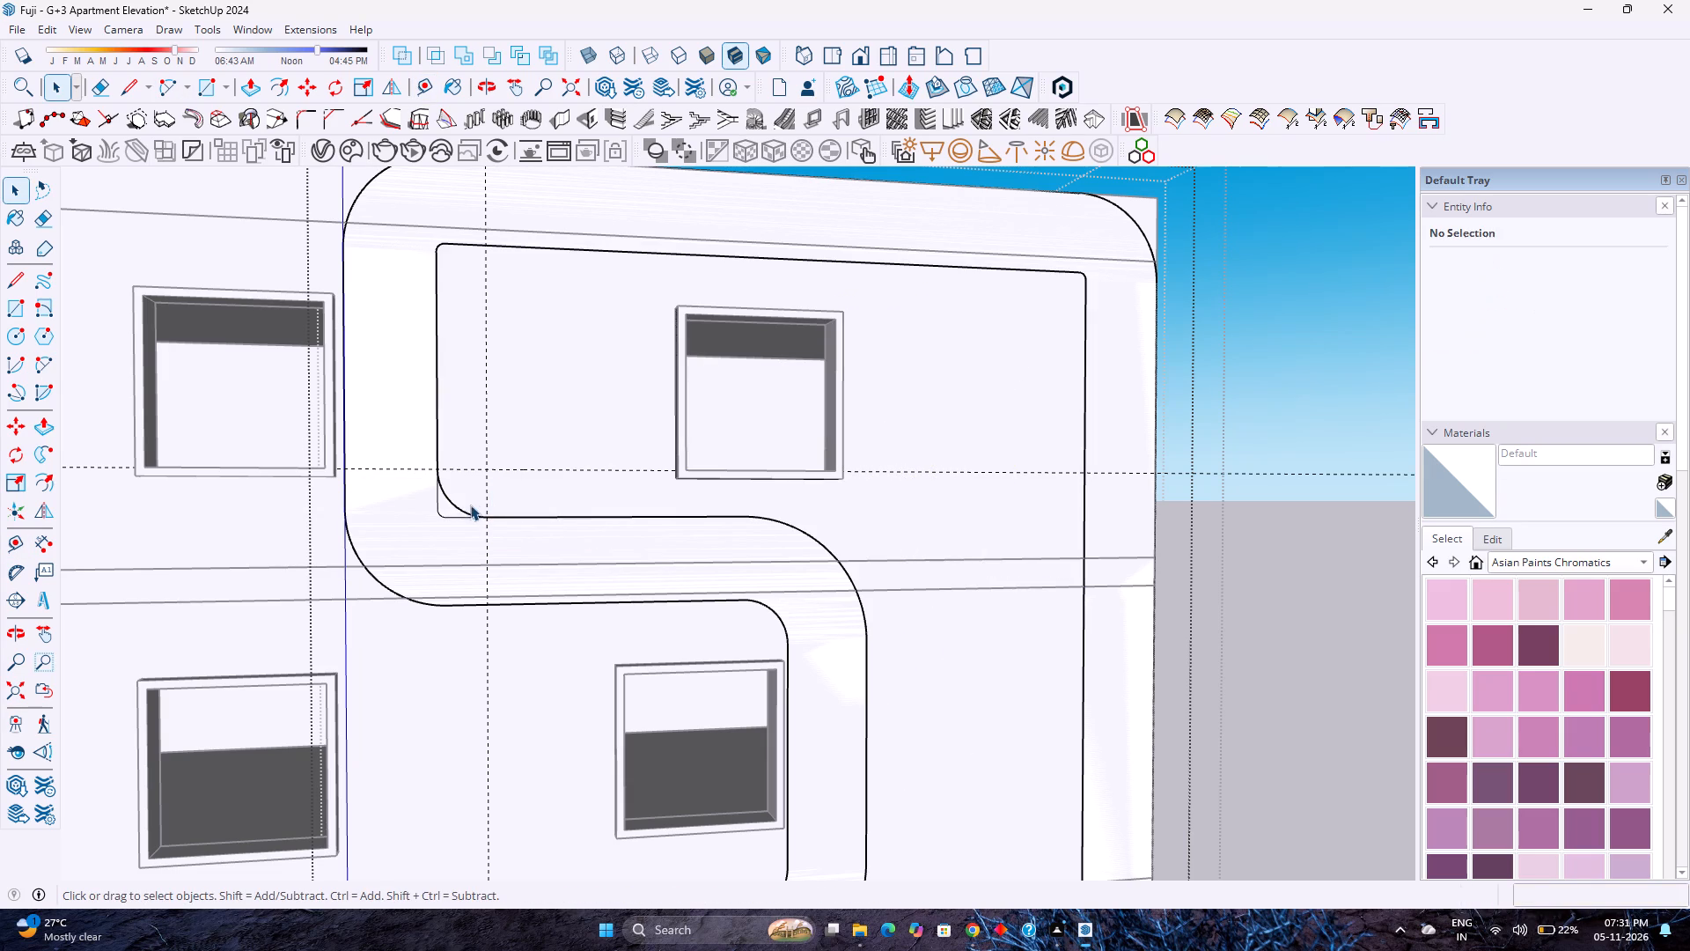
pyautogui.click(462, 514)
pyautogui.click(456, 516)
pyautogui.press('Delete')
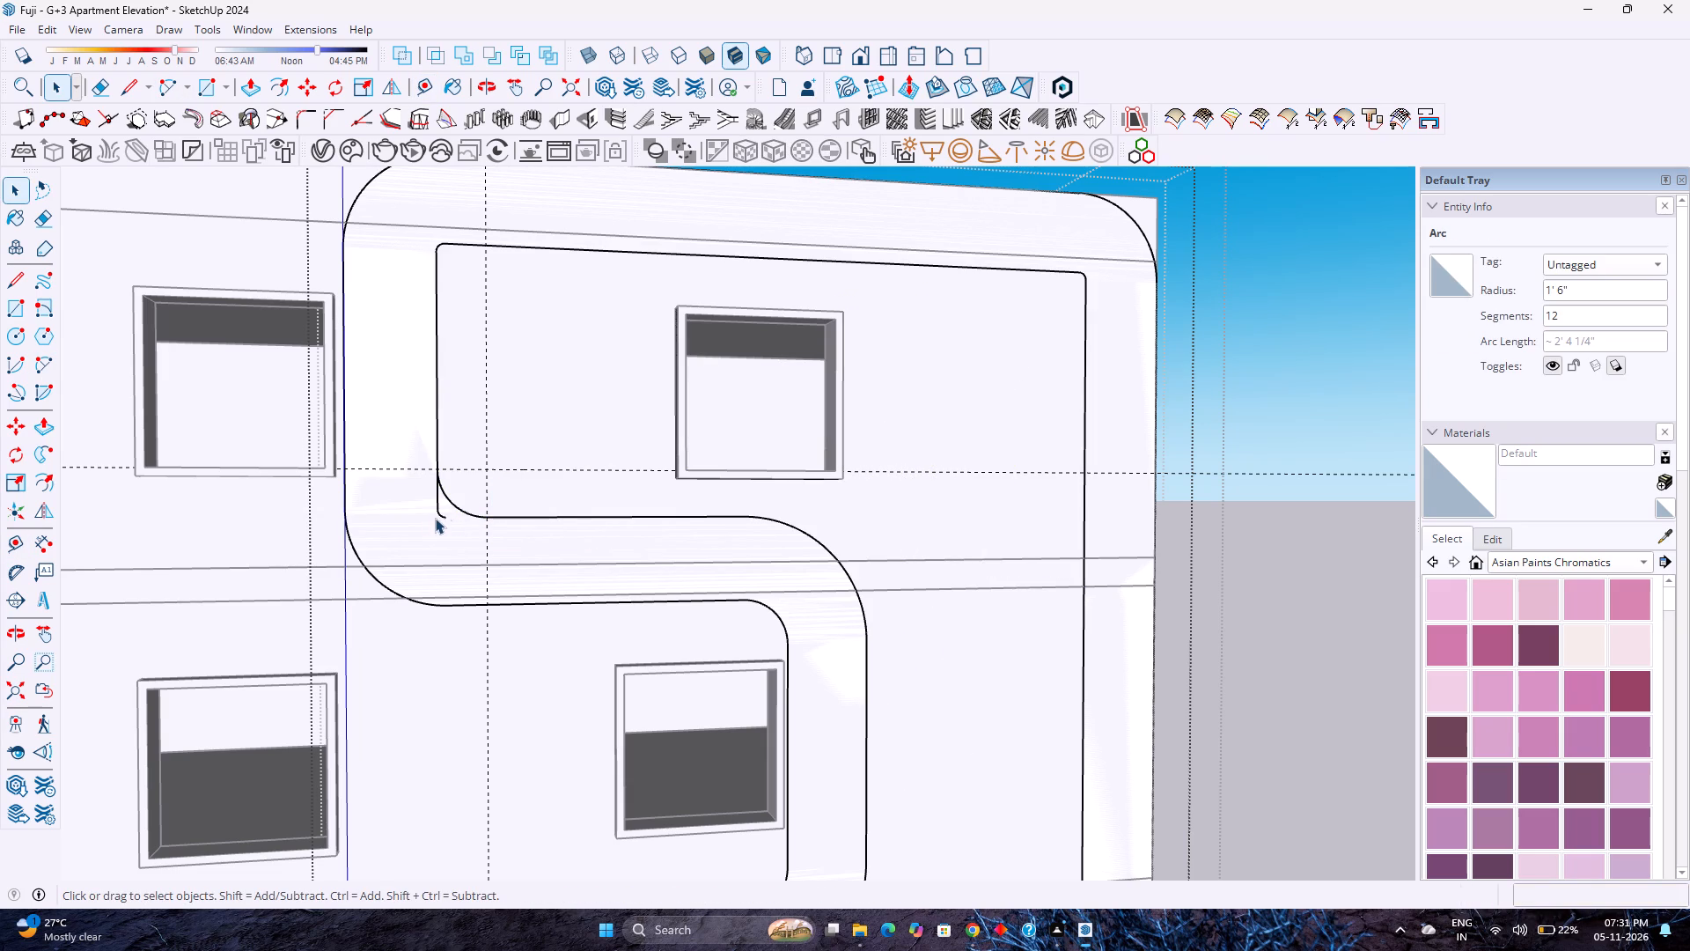
pyautogui.press('Delete')
pyautogui.click(442, 517)
pyautogui.press('Delete')
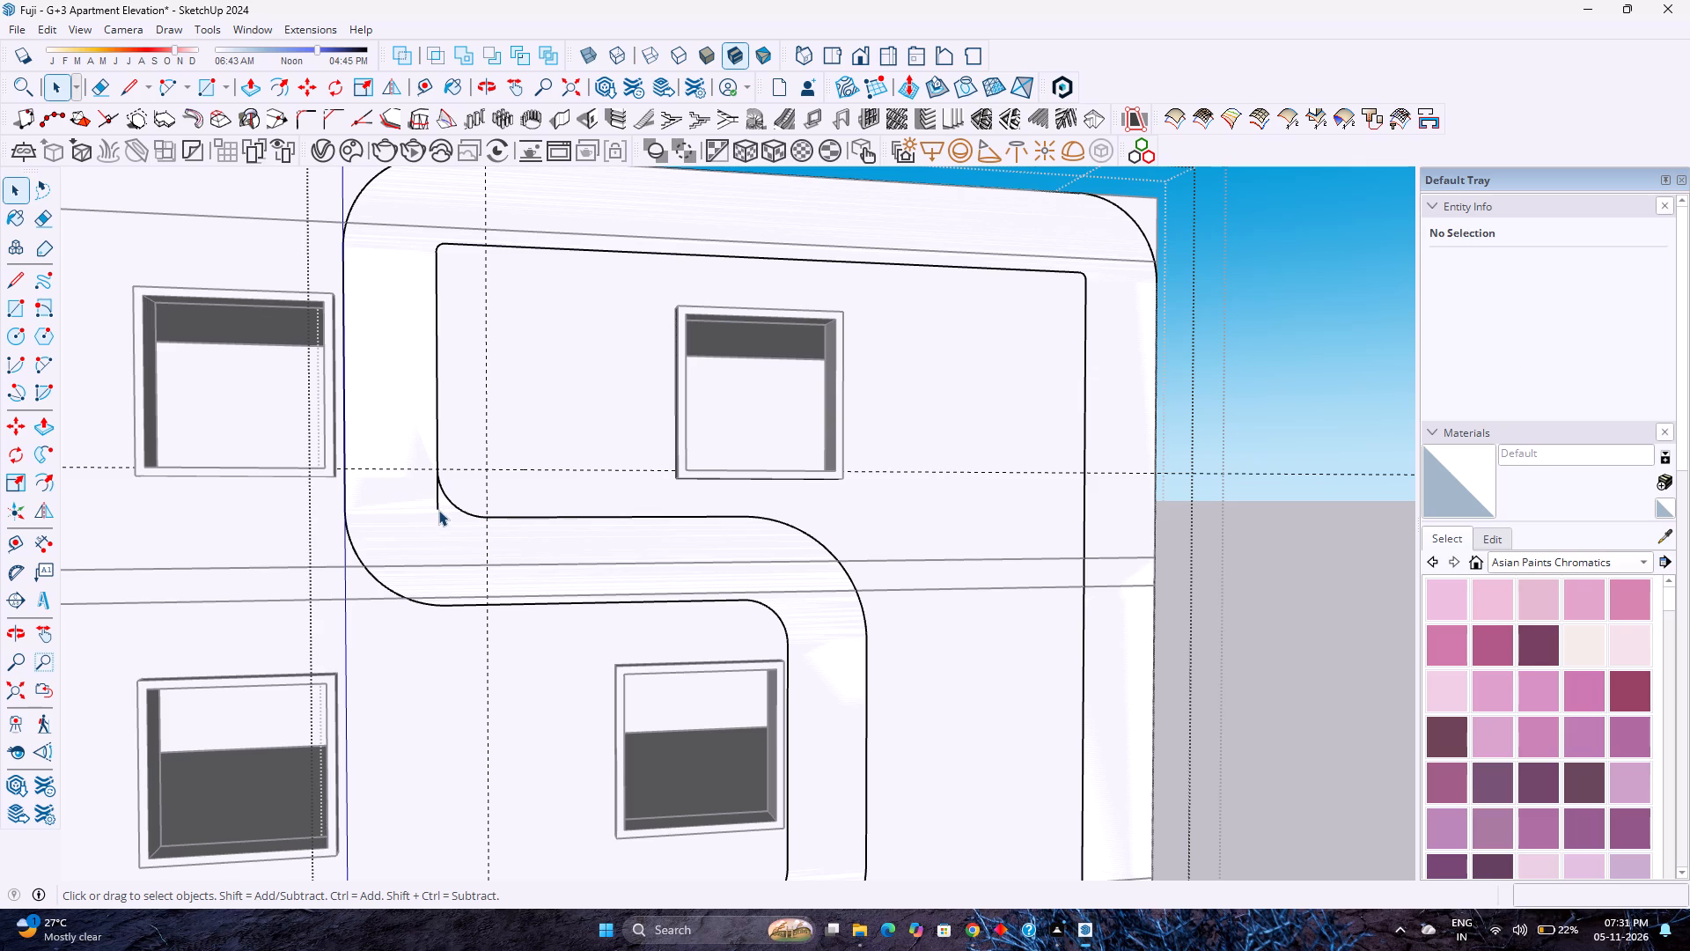
pyautogui.click(437, 500)
pyautogui.press('Delete')
# Set the lower-left inner arc of the top-floor opening to 120 segments.
pyautogui.click(448, 498)
pyautogui.click(1580, 315)
pyautogui.press('0')
pyautogui.press('.')
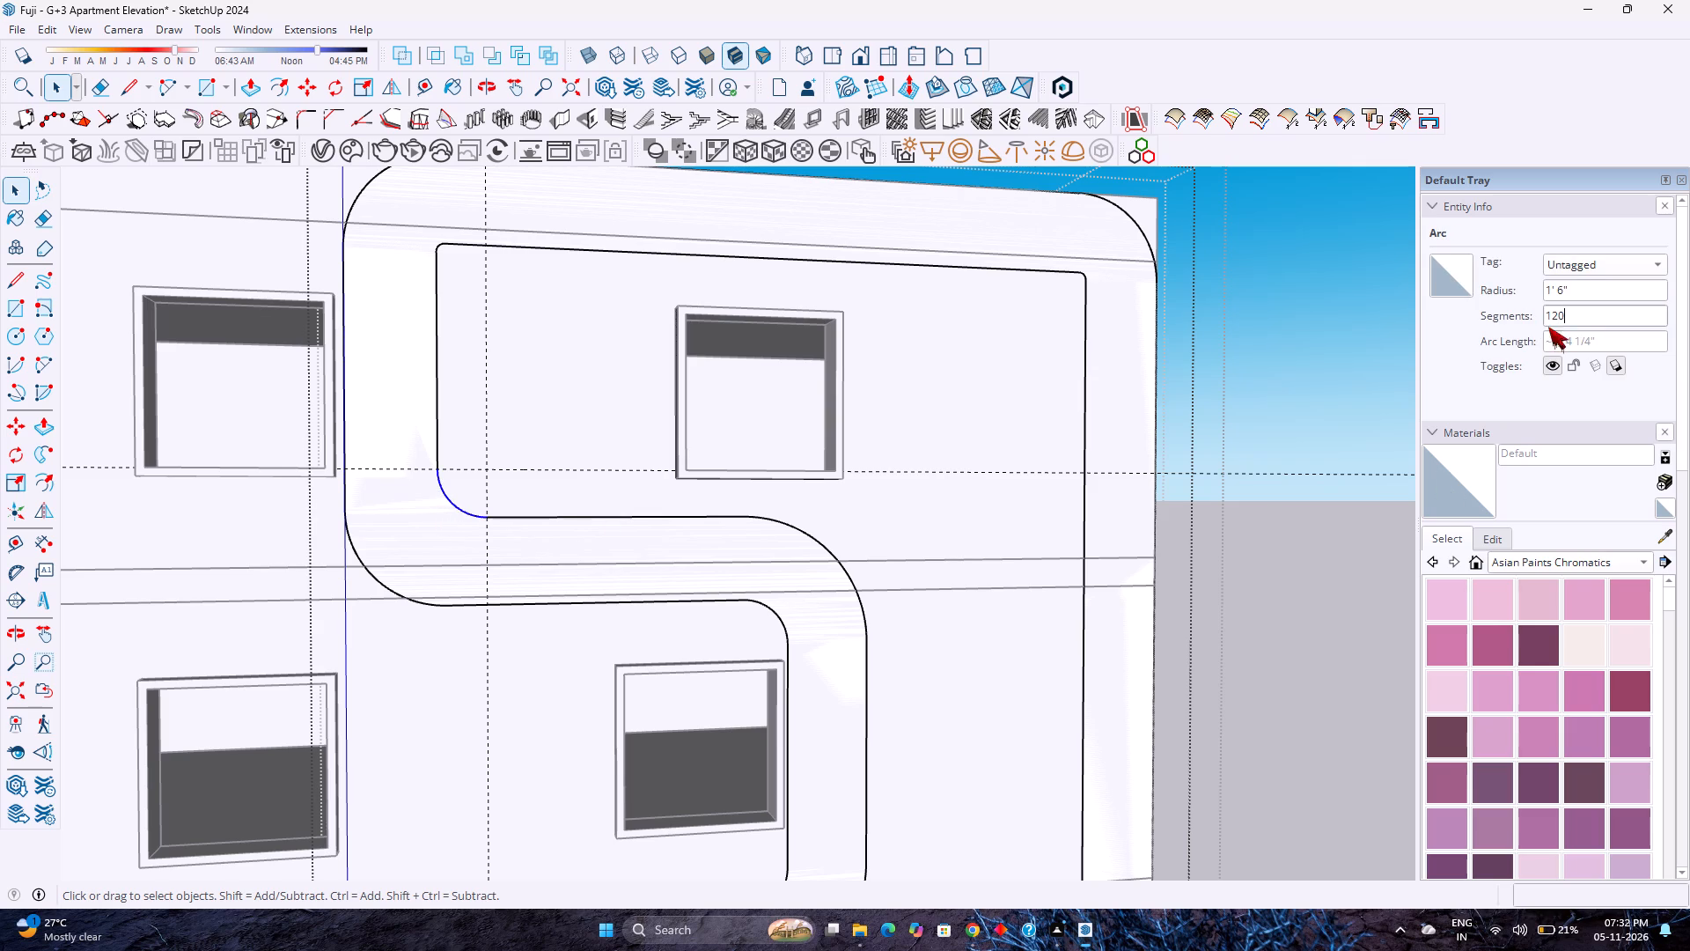
# Place a guide 1'6" below the top inner edge of the border band.
pyautogui.scroll(-3, 1231, 468)
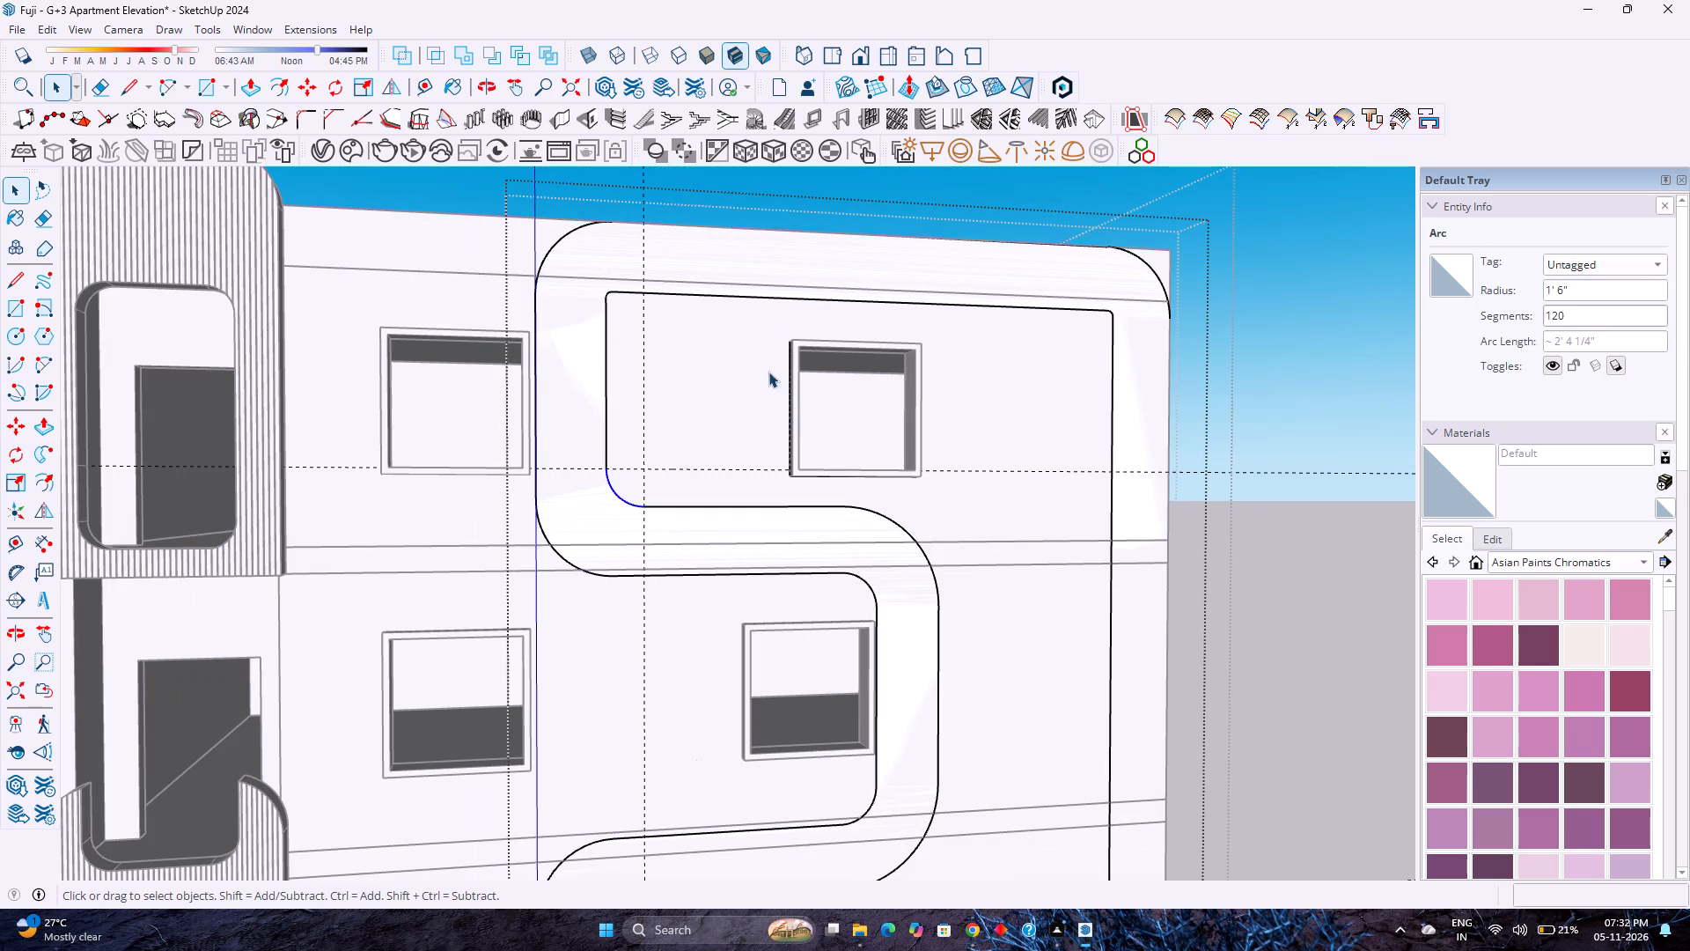
pyautogui.keyDown('shift'); pyautogui.moveTo(616, 282); pyautogui.dragTo(427, 410, button='middle'); pyautogui.keyUp('shift')
pyautogui.keyDown('shift'); pyautogui.moveTo(422, 417); pyautogui.dragTo(403, 445, button='middle'); pyautogui.keyUp('shift')
pyautogui.scroll(6, 465, 501)
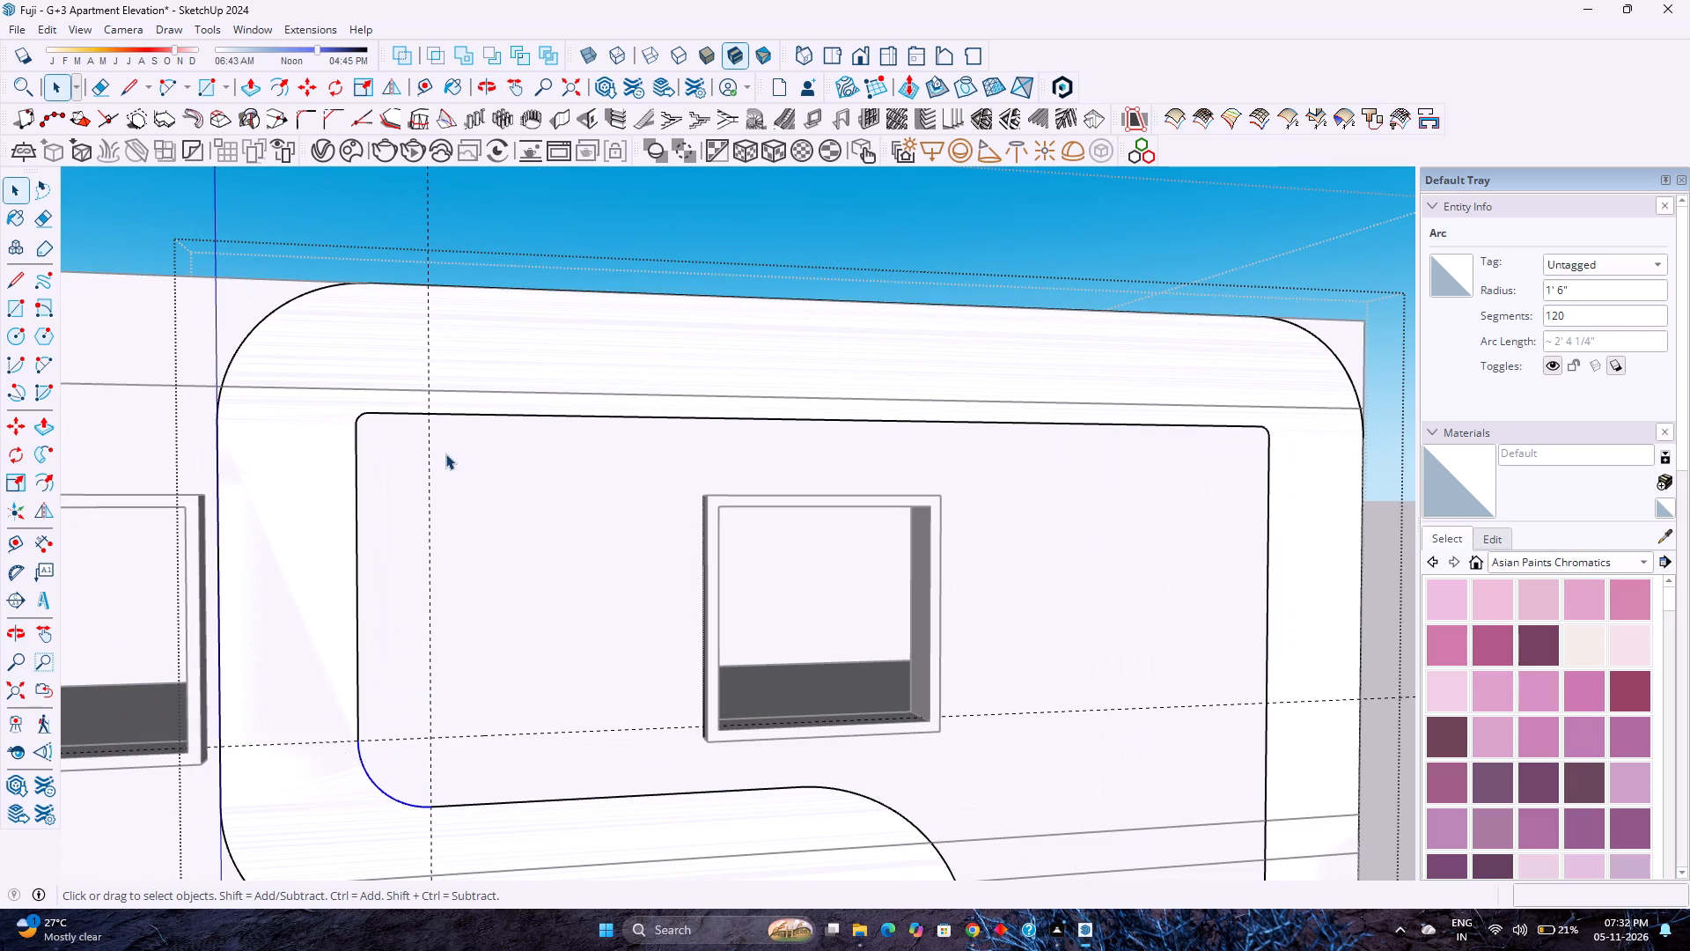
pyautogui.click(422, 81)
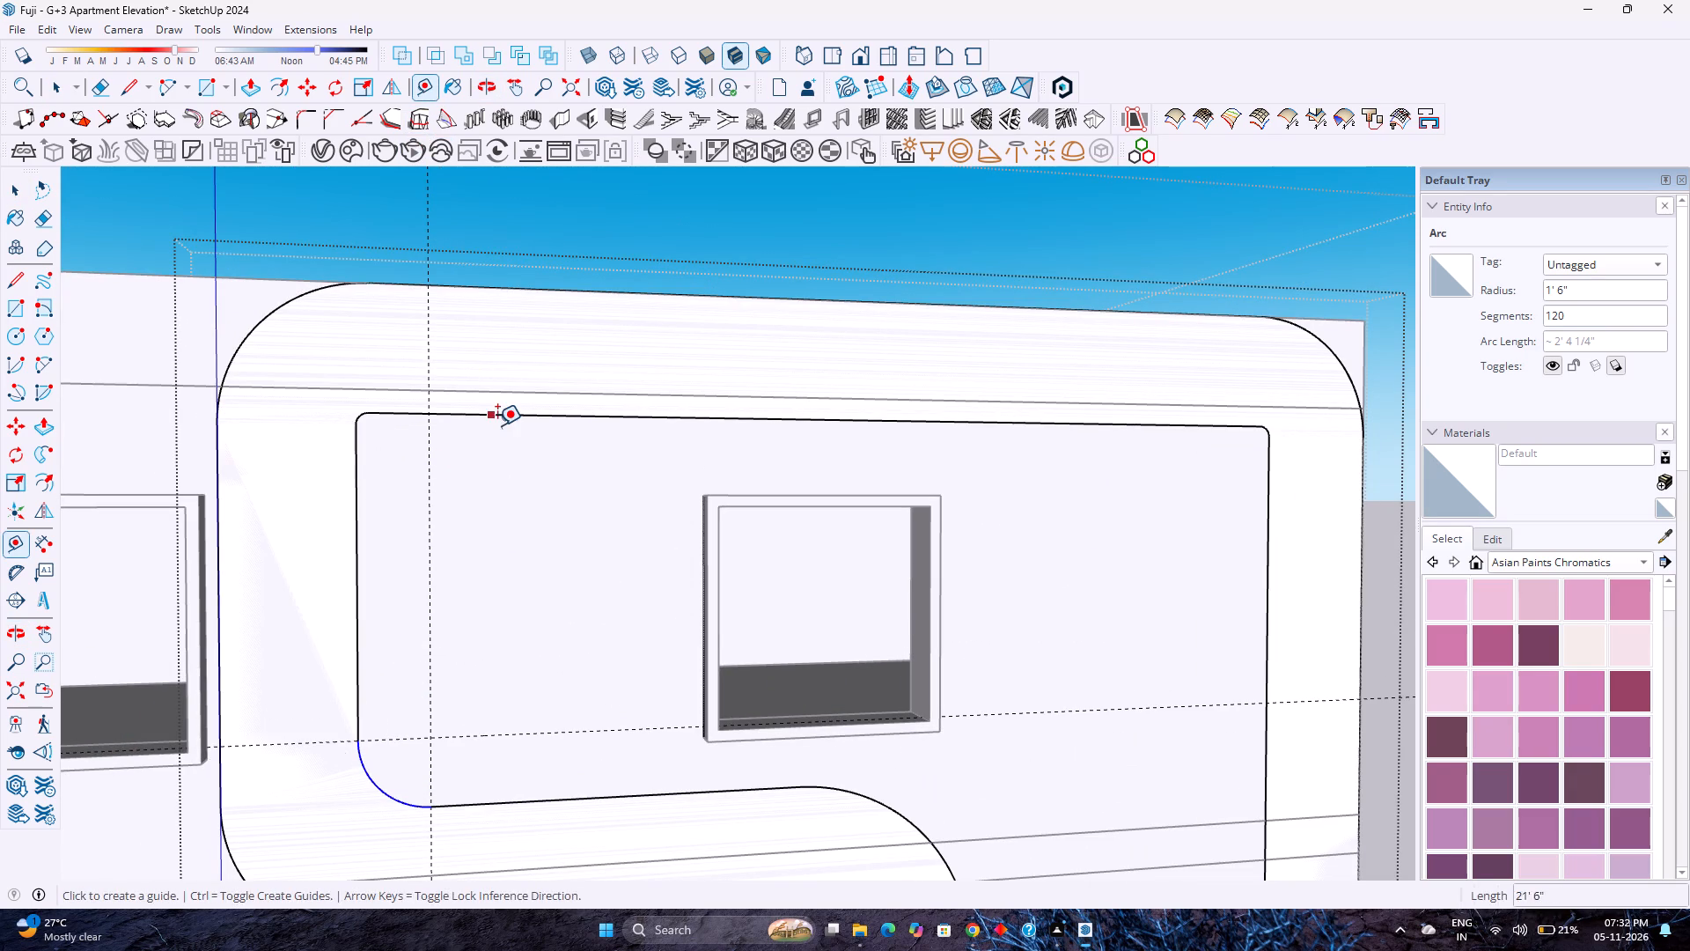
pyautogui.click(502, 411)
pyautogui.press('Up')
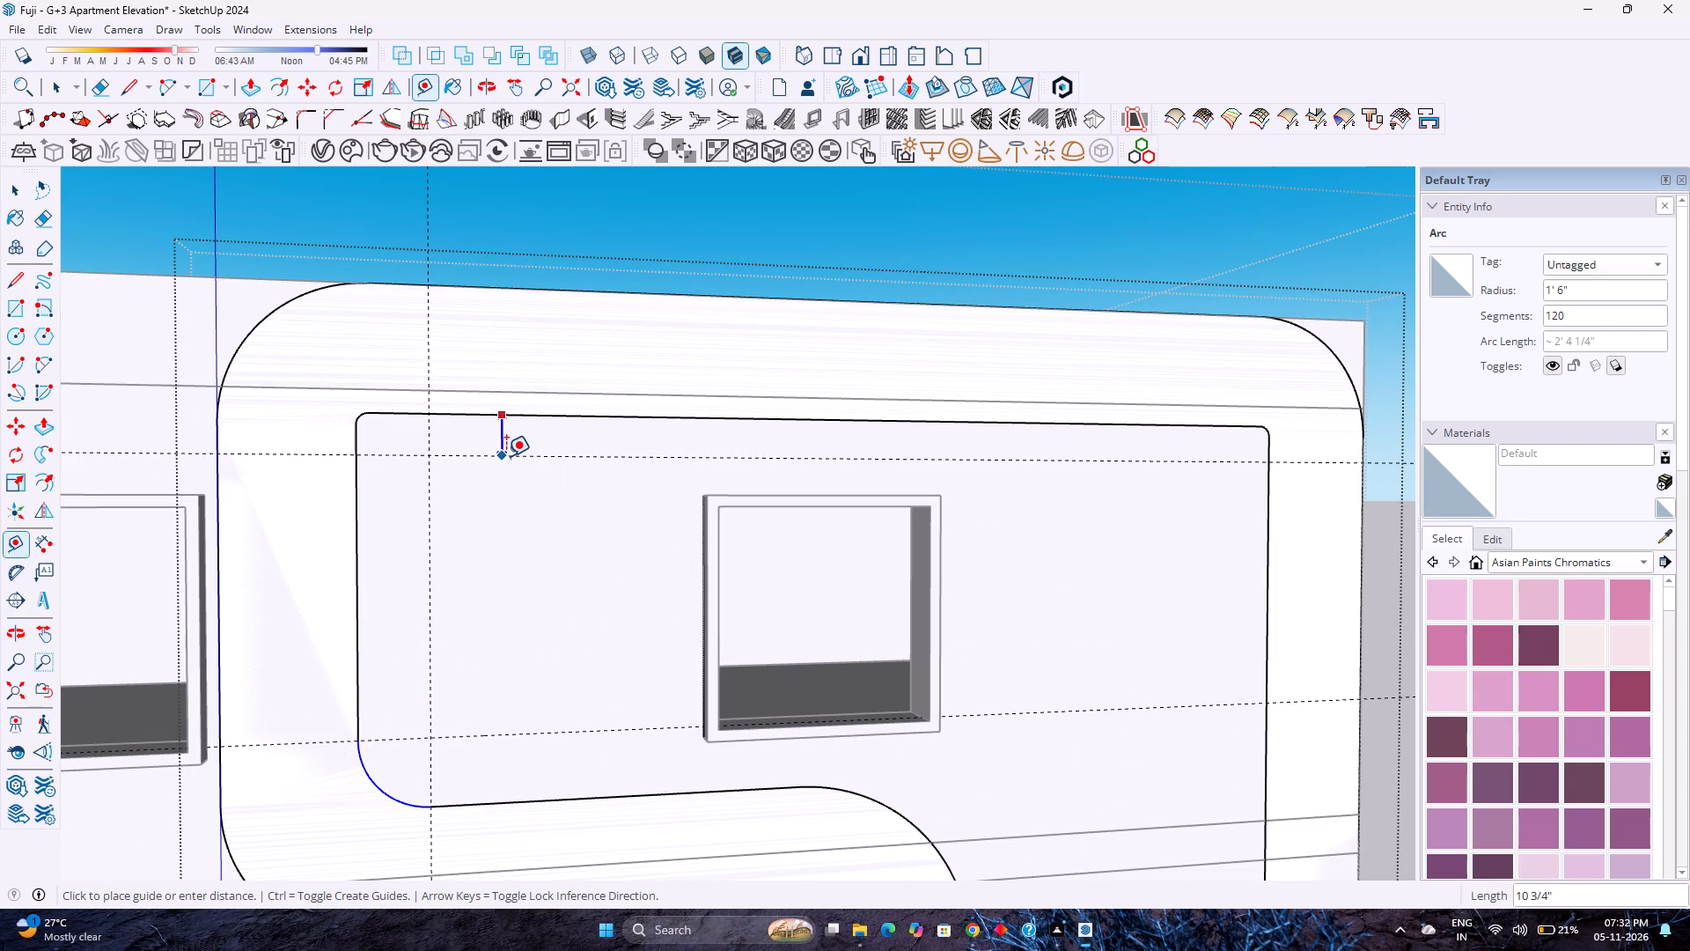
pyautogui.press('1')
pyautogui.write("'6")
pyautogui.hotkey('shift', '"')
pyautogui.press('Return')
# Draw a tangent 1'6" radius arc across the upper-left inner corner of the band, between the guides.
pyautogui.press('a')
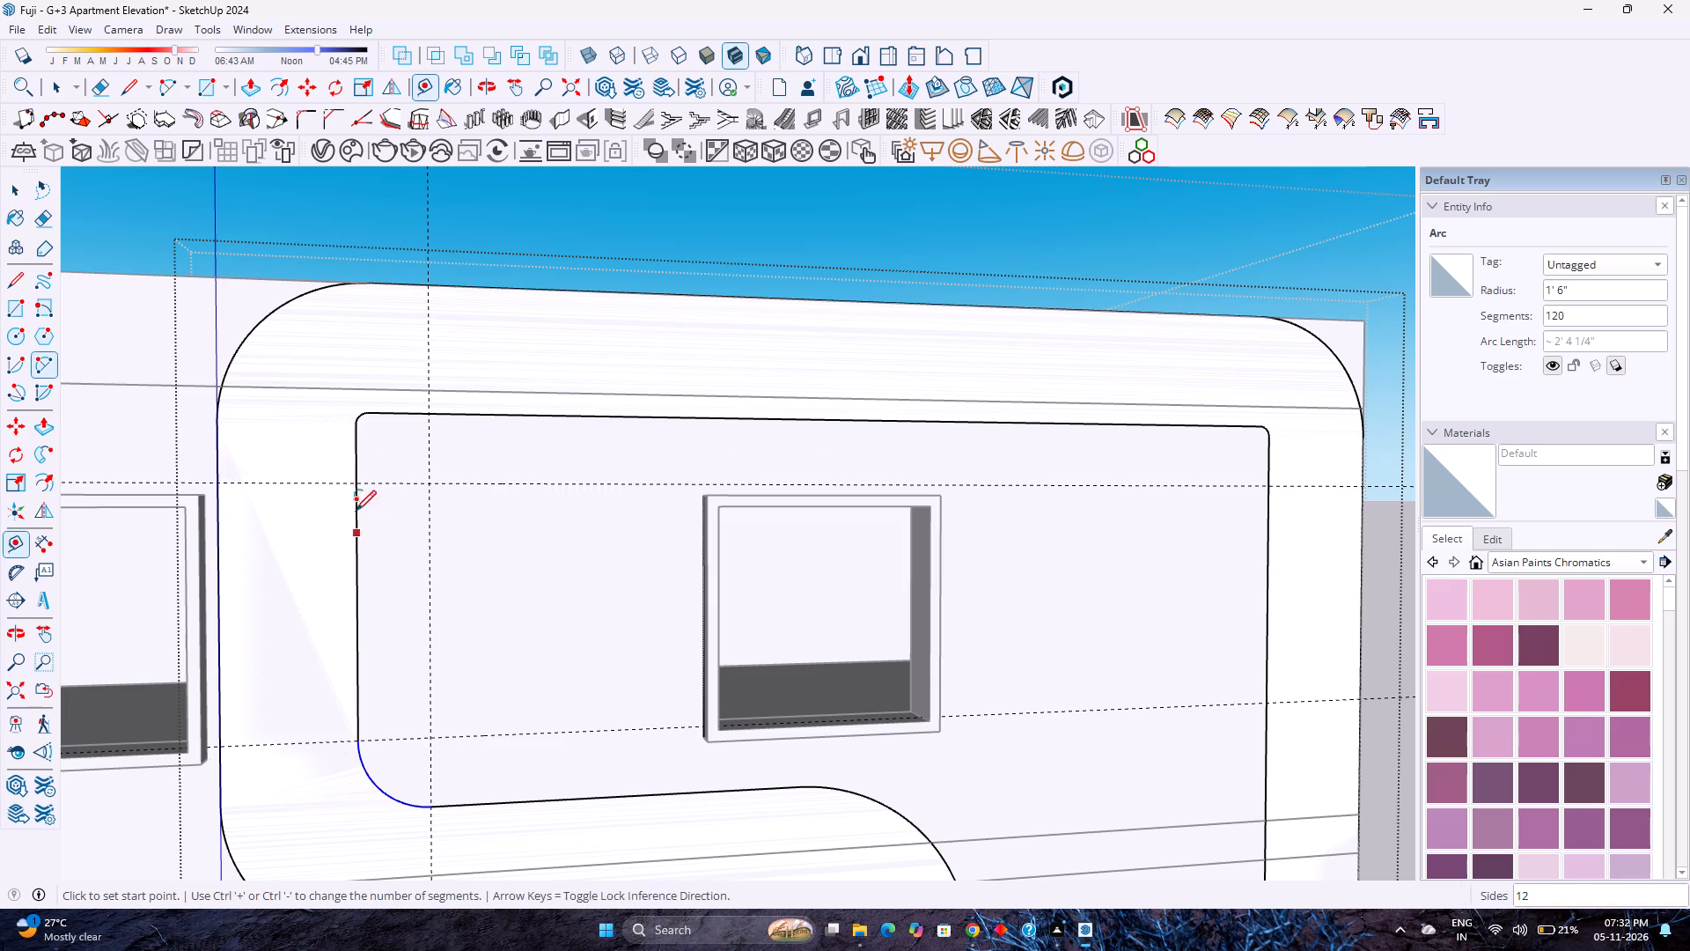
pyautogui.click(361, 485)
pyautogui.doubleClick(430, 416)
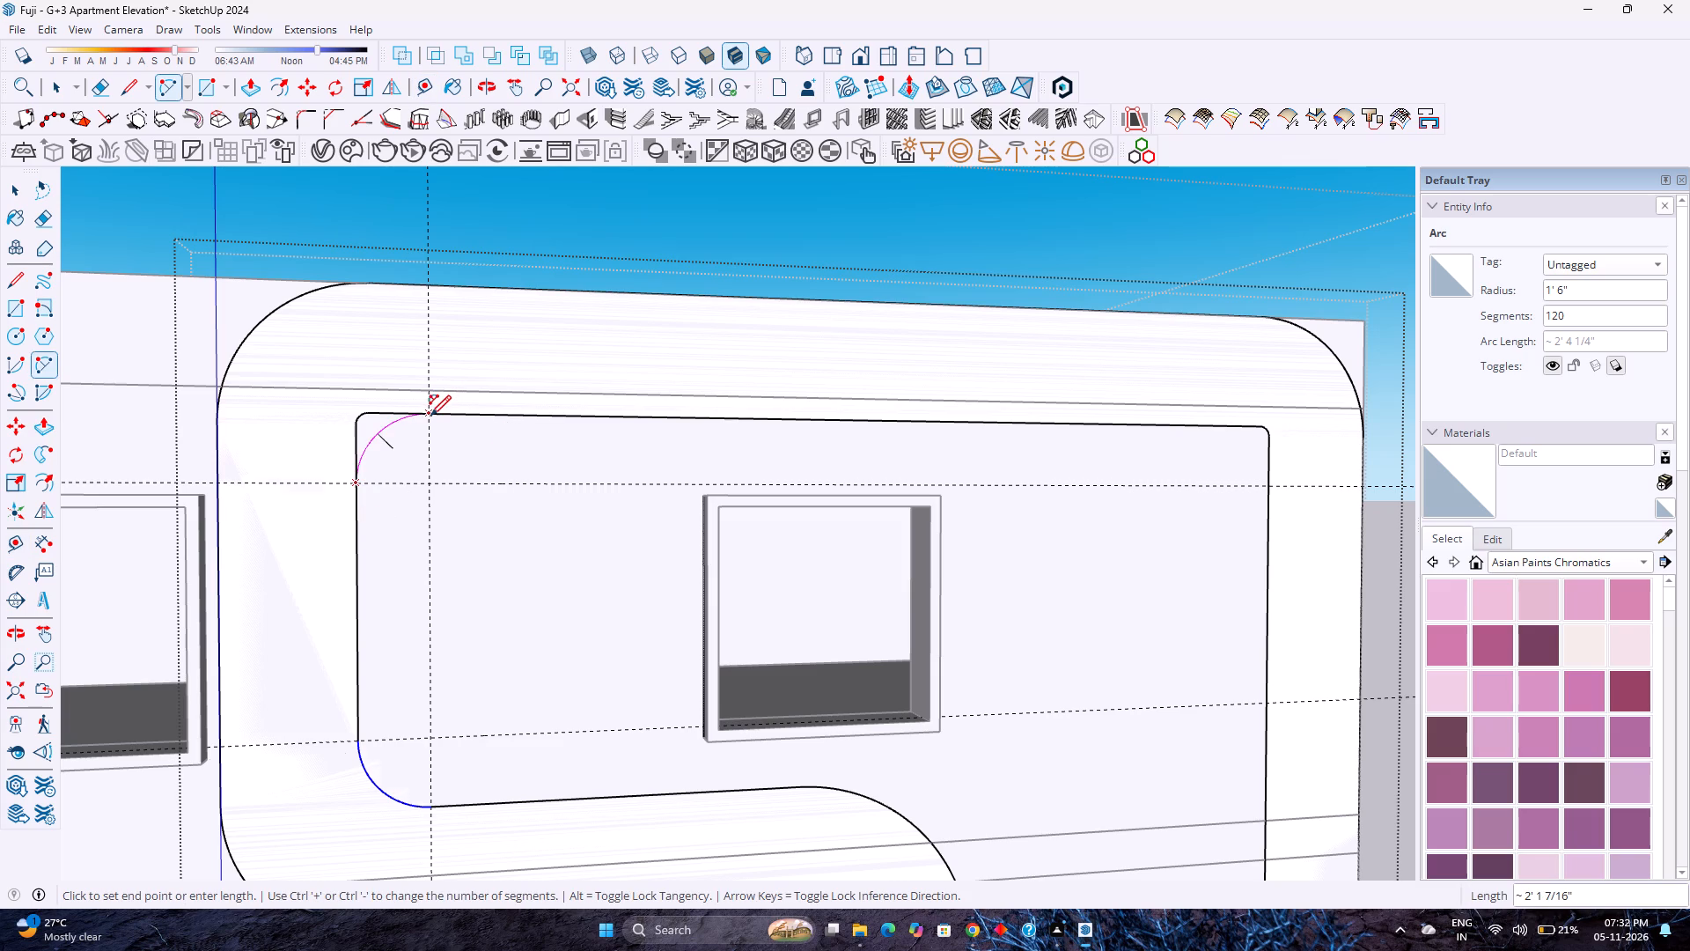
# Delete the face filling the opening and erase the leftover corner edges outside the new upper-left inner arc.
pyautogui.press('space')
pyautogui.click(467, 451)
pyautogui.press('Delete')
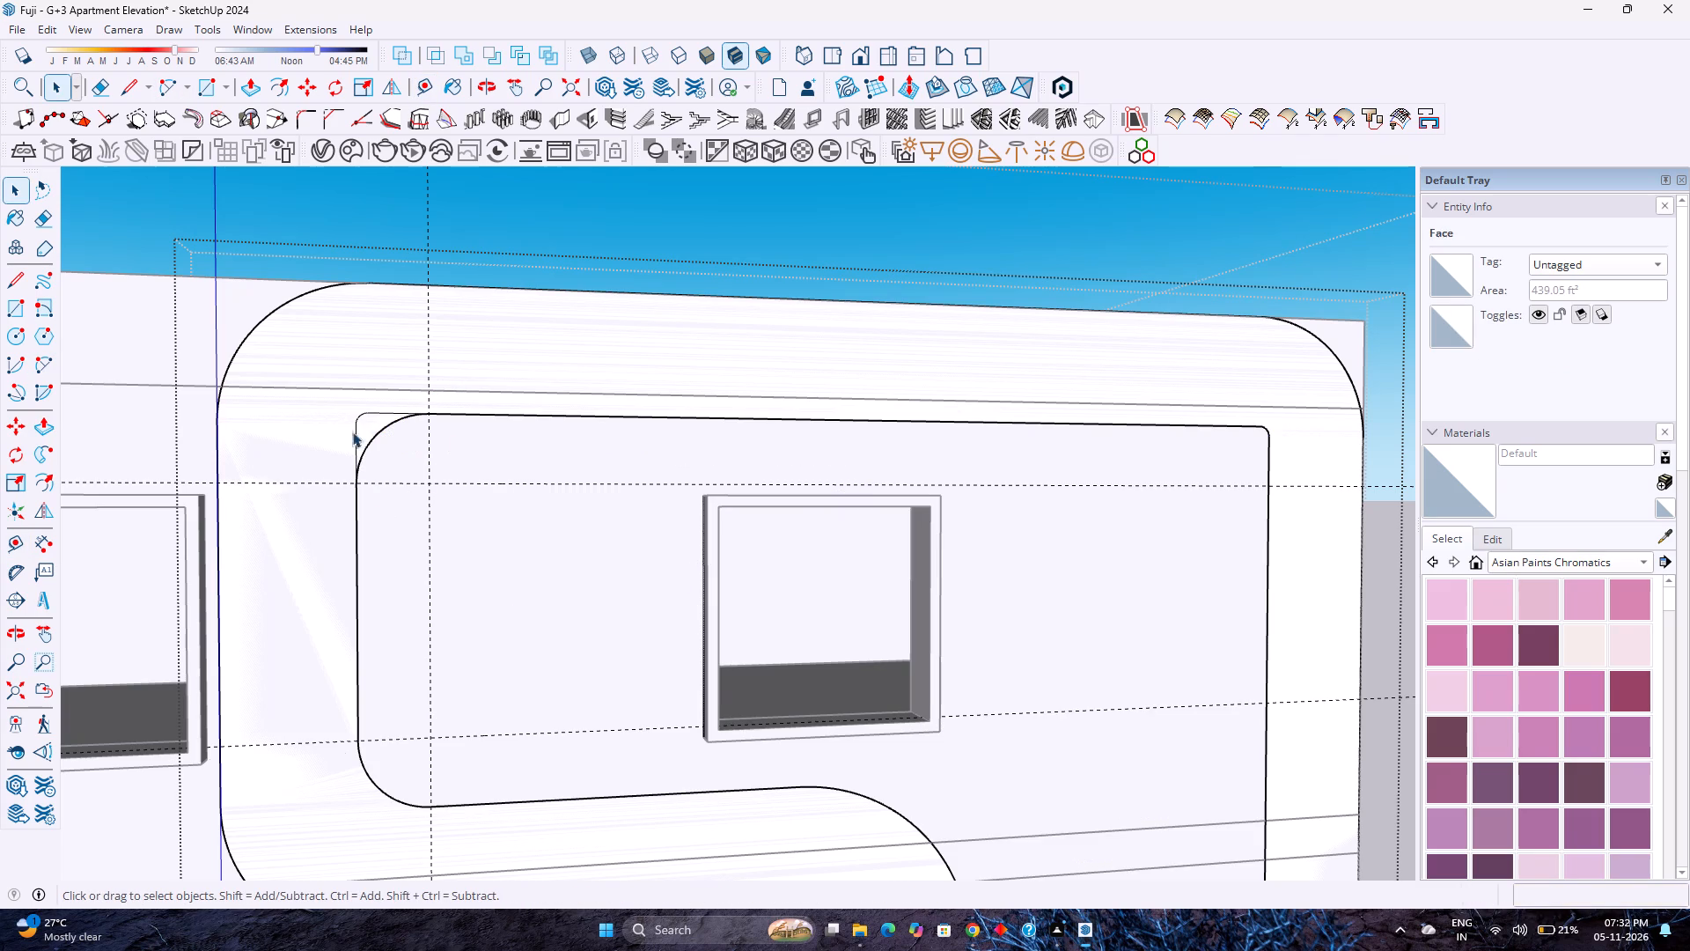
pyautogui.press('e')
pyautogui.moveTo(340, 441); pyautogui.dragTo(367, 414)
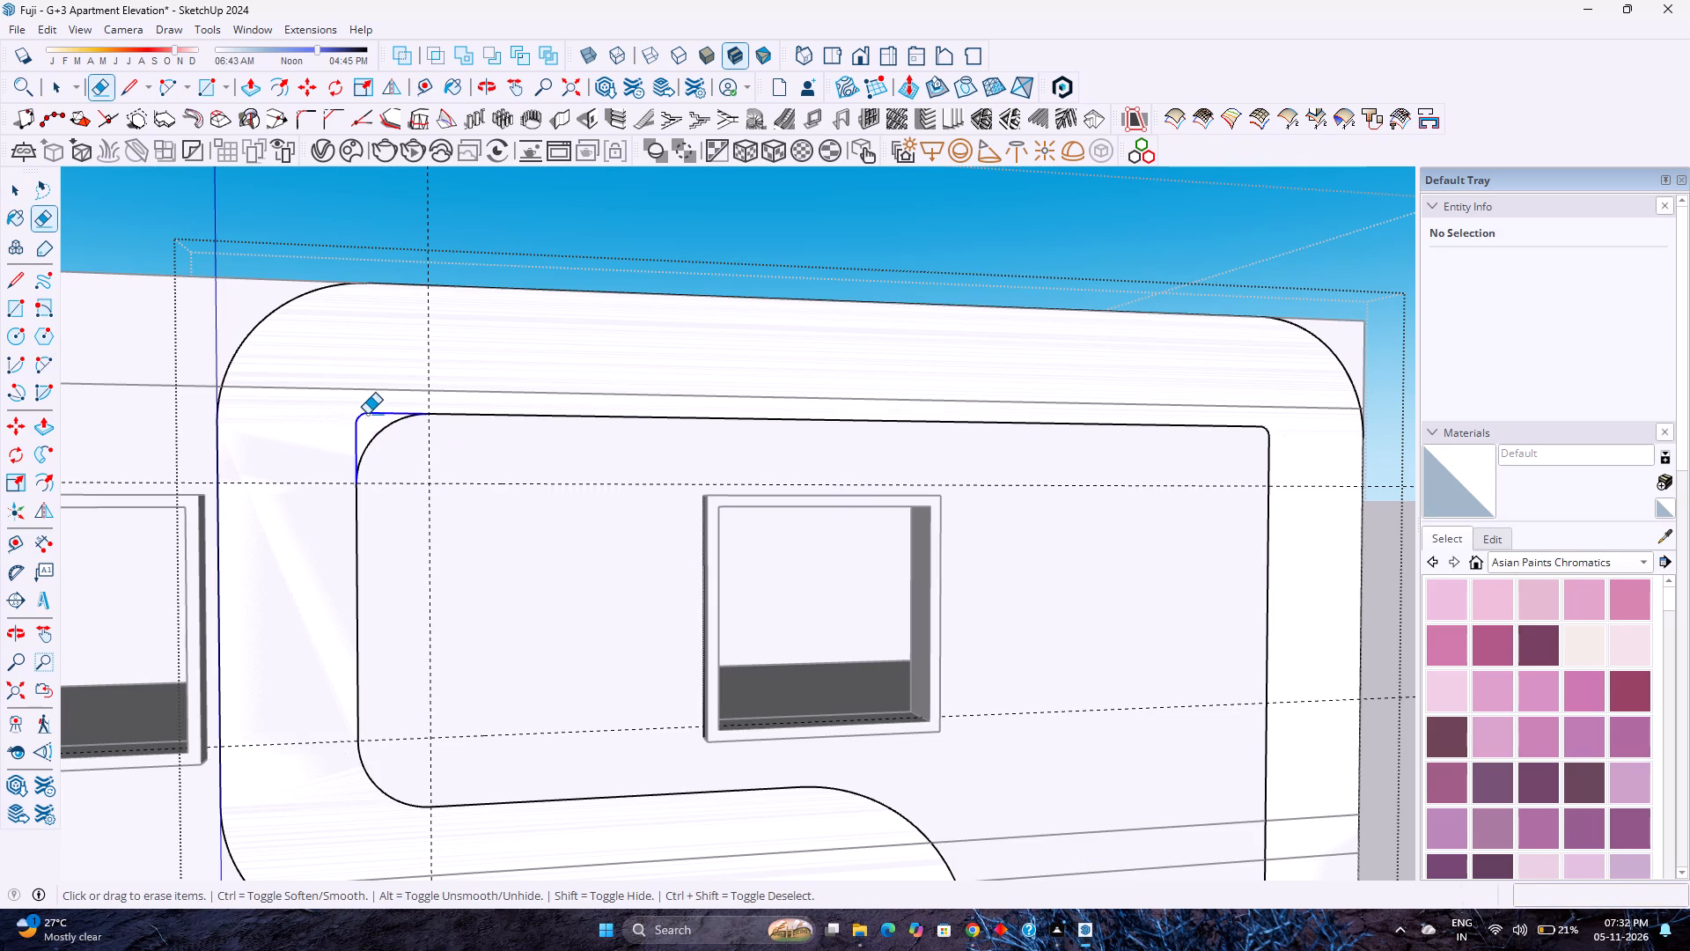
# Set the upper-left inner arc of the band to 120 segments.
pyautogui.press('space')
pyautogui.click(379, 434)
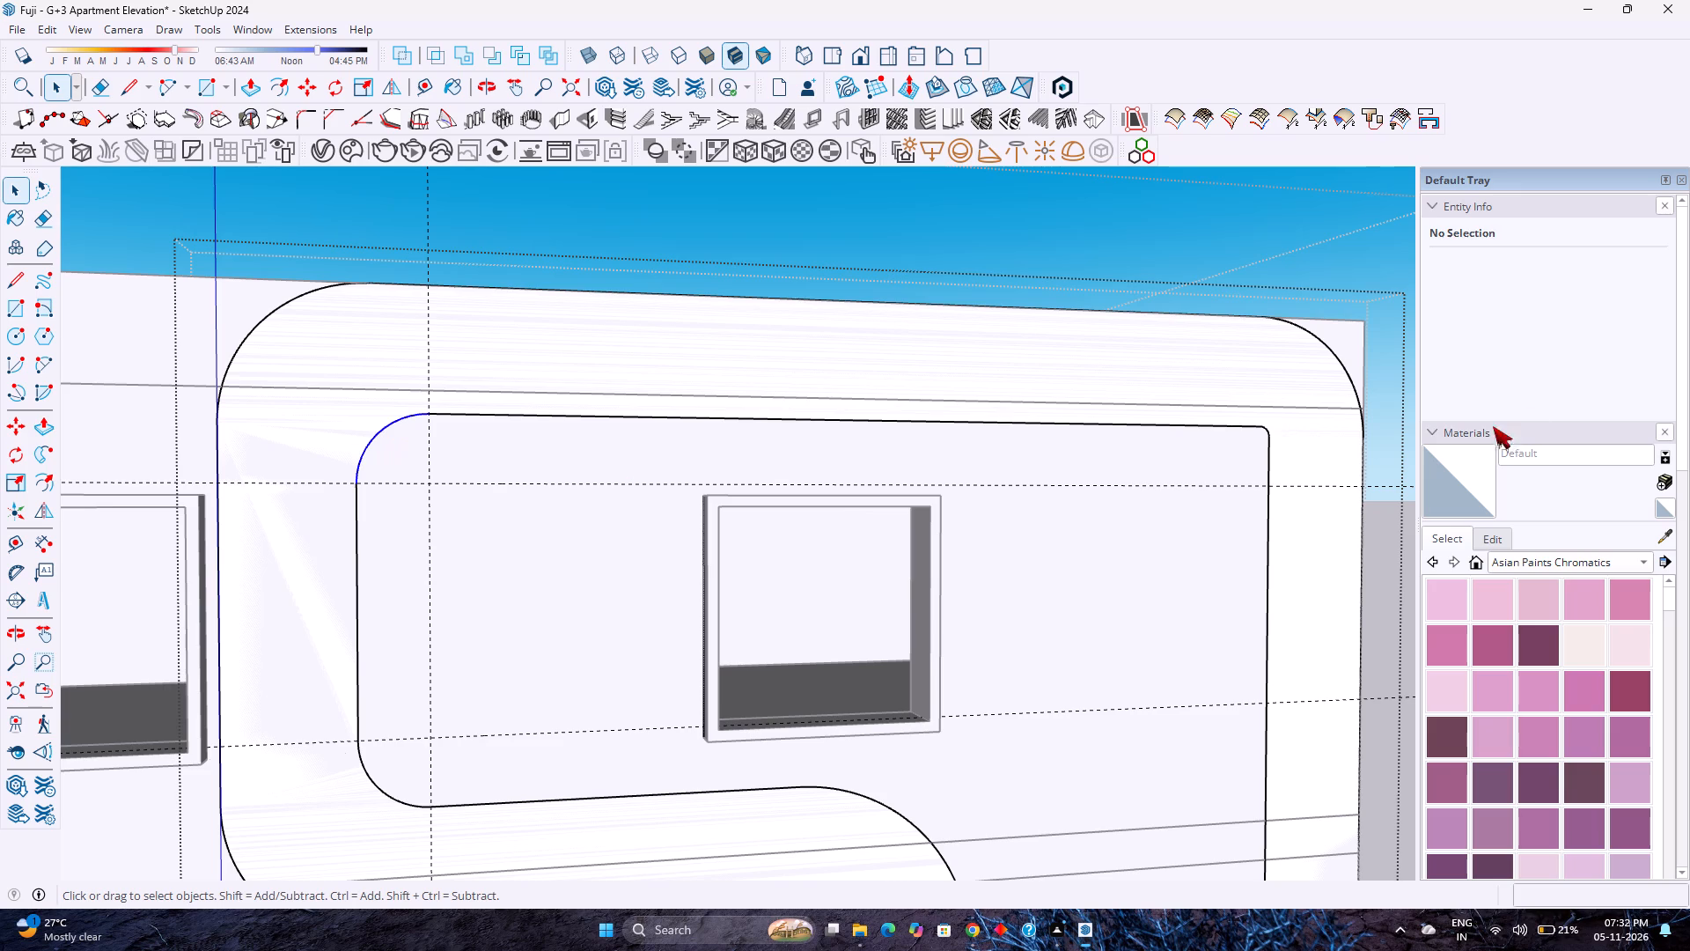
pyautogui.click(1591, 323)
pyautogui.press('0')
pyautogui.press('Return')
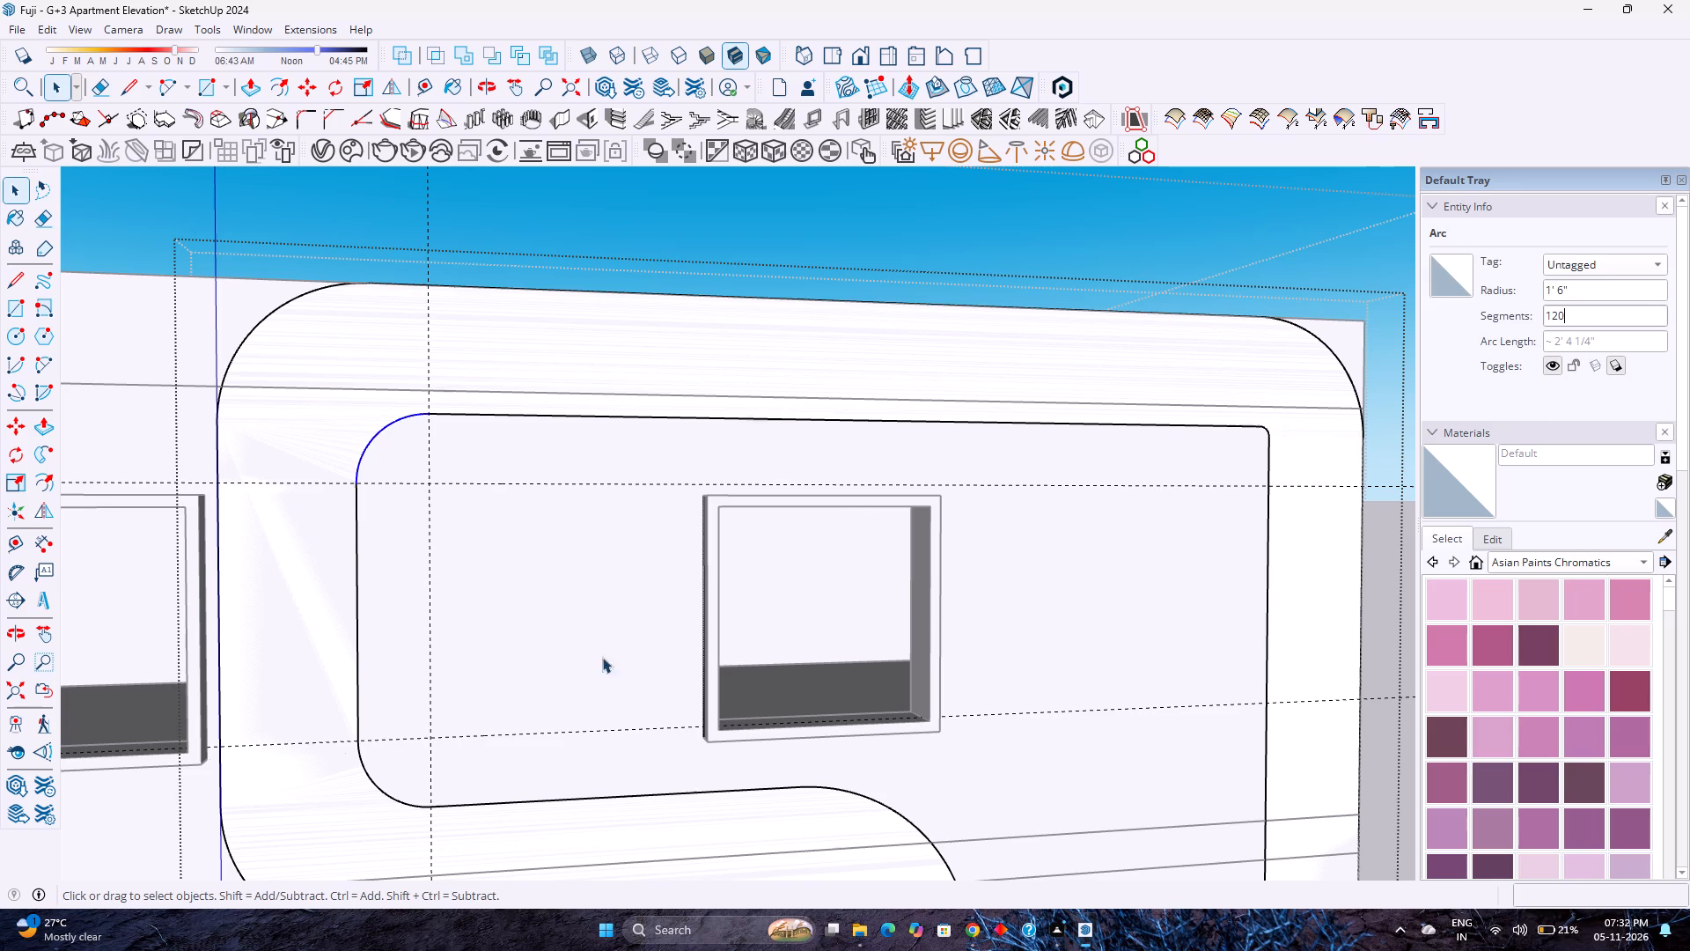
pyautogui.click(392, 797)
# Place a vertical guide 1'6" inward from the band's right inner edge.
pyautogui.scroll(-3, 989, 524)
pyautogui.keyDown('shift'); pyautogui.moveTo(1010, 558); pyautogui.dragTo(381, 561, button='middle'); pyautogui.keyUp('shift')
pyautogui.scroll(-2, 187, 428)
pyautogui.keyDown('shift'); pyautogui.moveTo(258, 561); pyautogui.dragTo(332, 533, button='middle'); pyautogui.keyUp('shift')
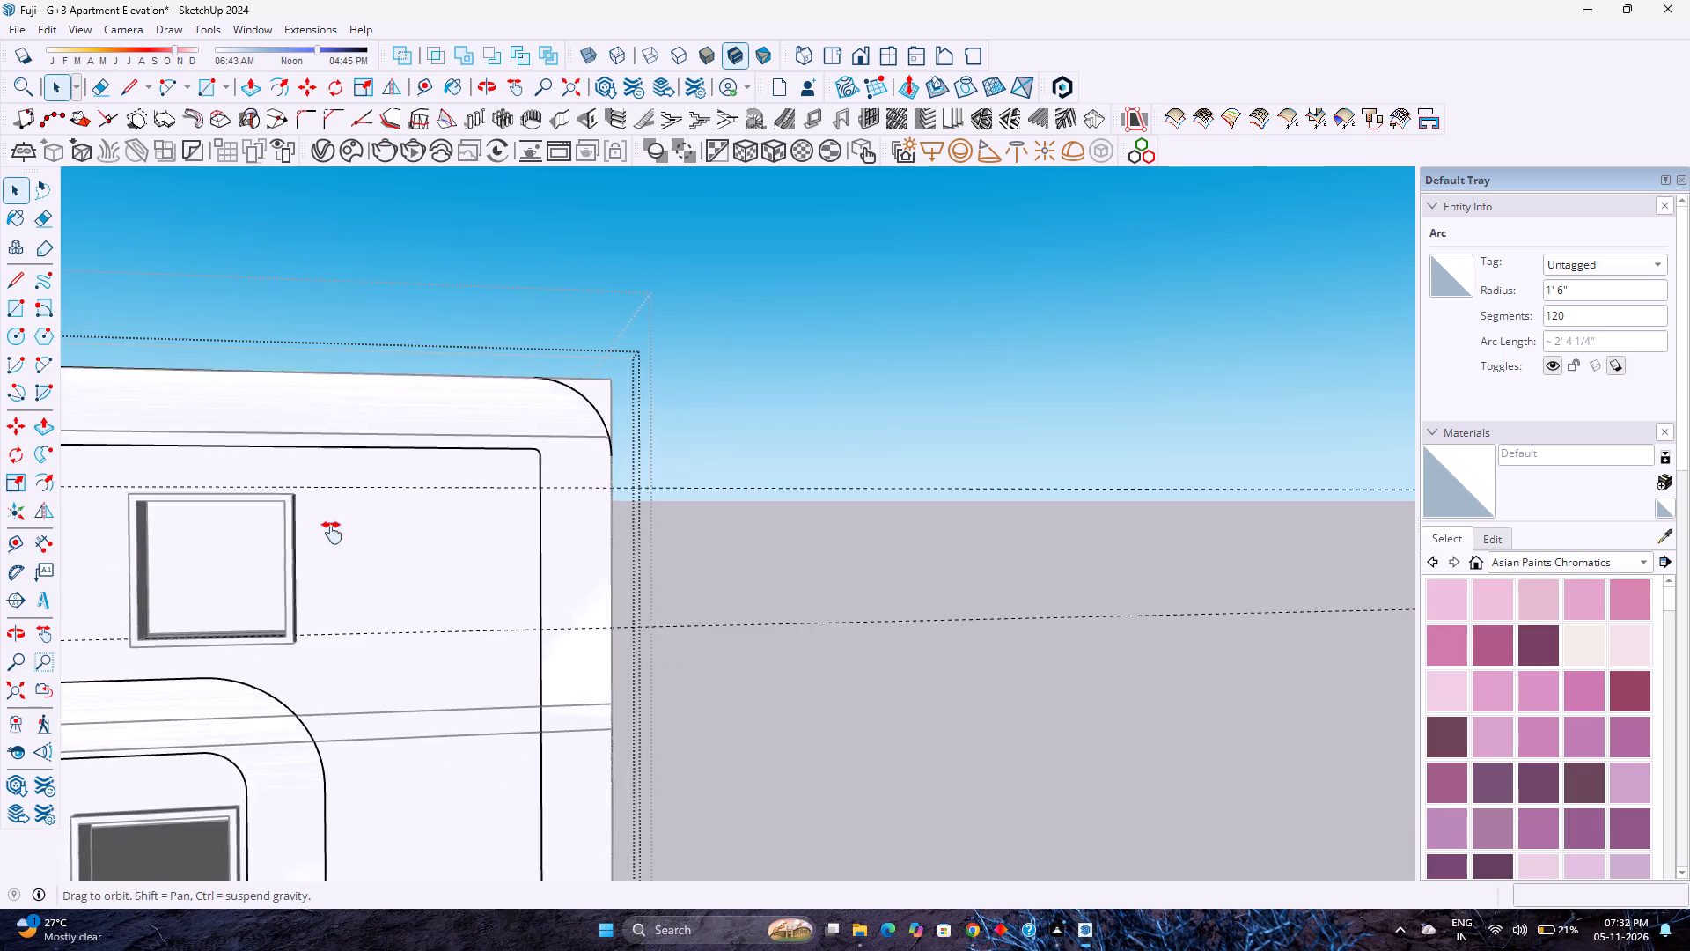
pyautogui.keyDown('shift'); pyautogui.moveTo(332, 533); pyautogui.dragTo(465, 467, button='middle'); pyautogui.keyUp('shift')
pyautogui.keyDown('shift'); pyautogui.scroll(1, 519, 443); pyautogui.keyUp('shift')
pyautogui.scroll(-8, 566, 436)
pyautogui.scroll(5, 493, 374)
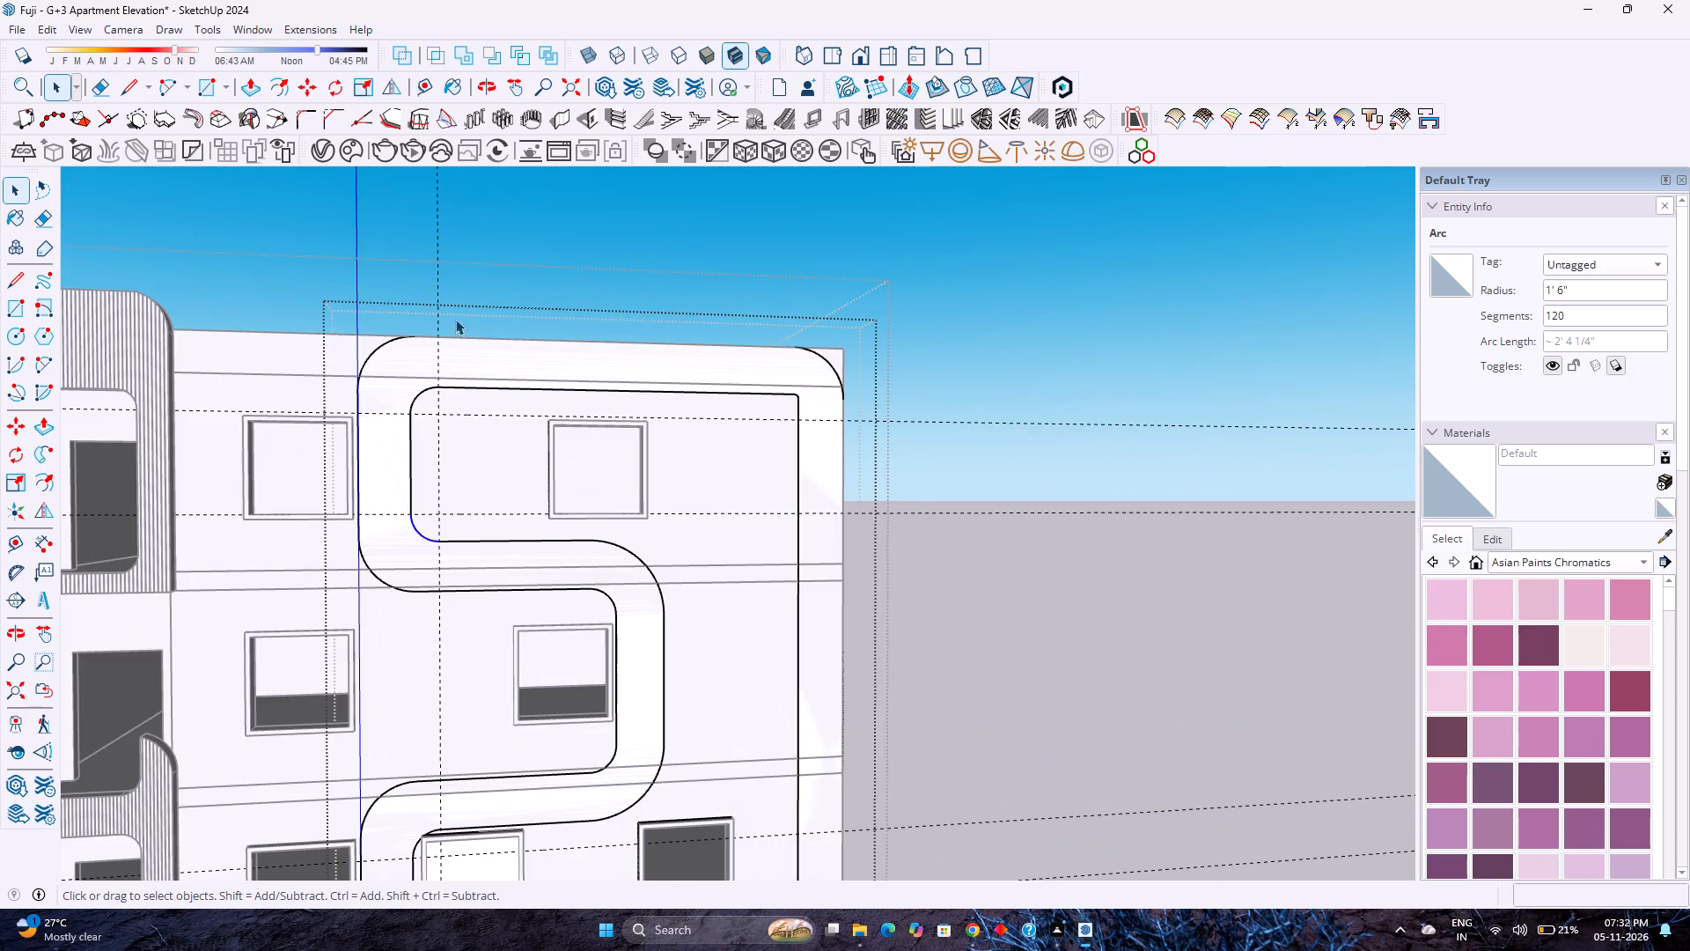
pyautogui.click(426, 93)
pyautogui.scroll(3, 800, 516)
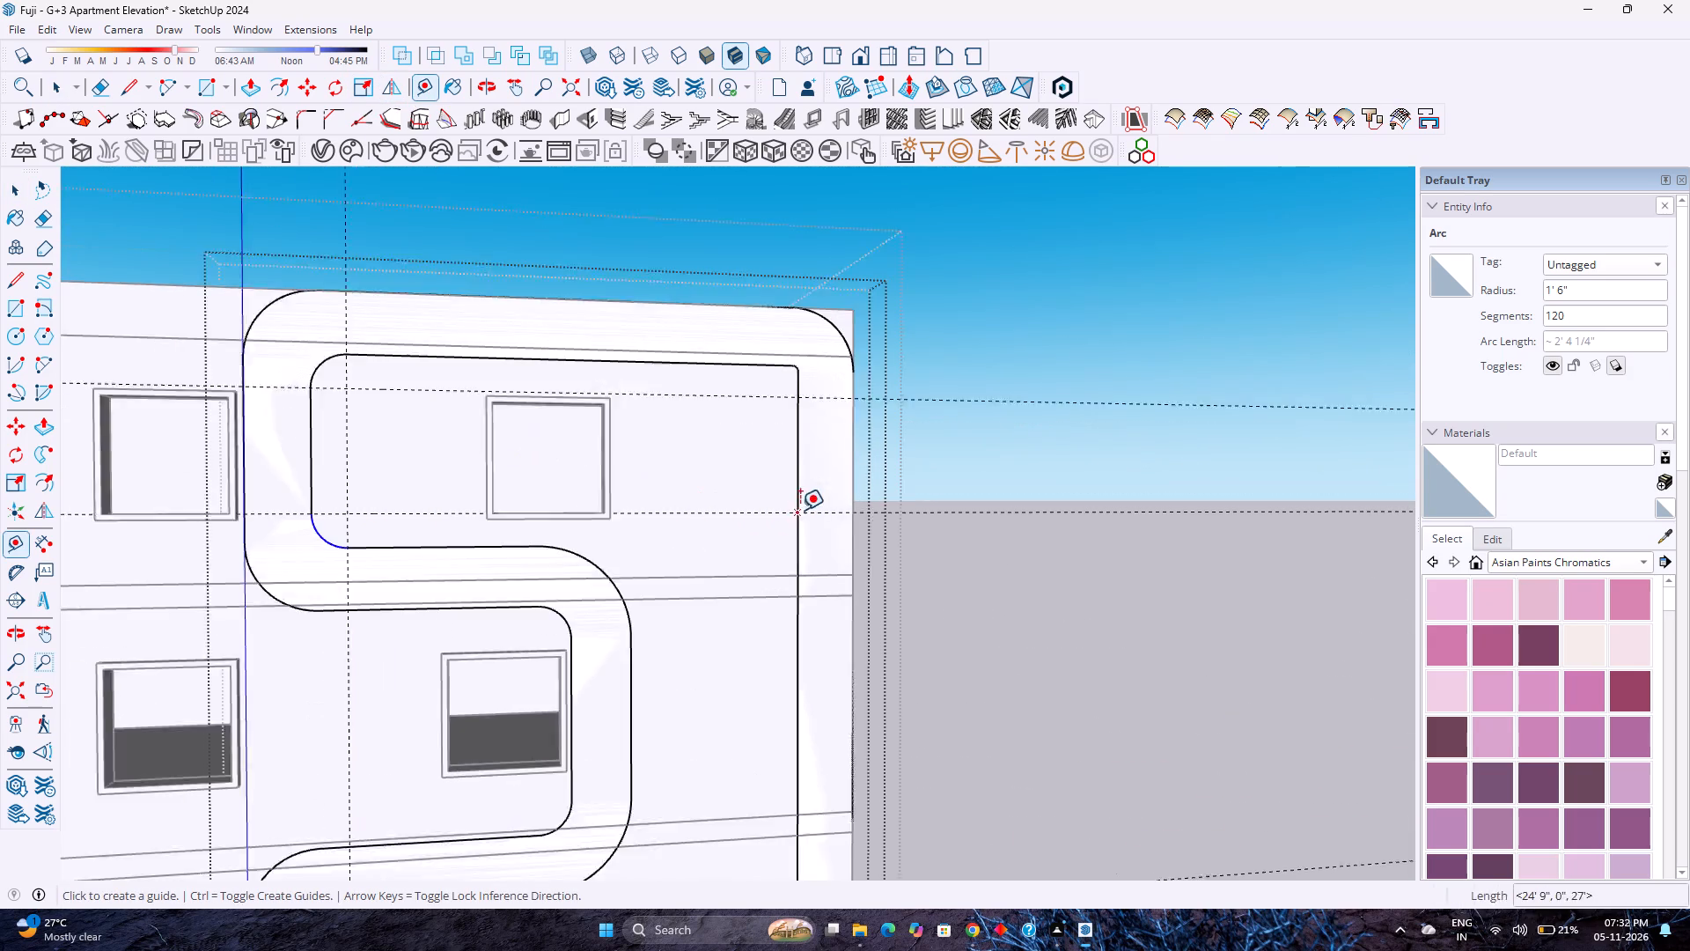
pyautogui.click(803, 467)
pyautogui.write("1'")
pyautogui.write('6"')
pyautogui.press('Return')
# Draw a tangent 1'6" radius arc across the band's upper-right inner corner, between the guides.
pyautogui.press('a')
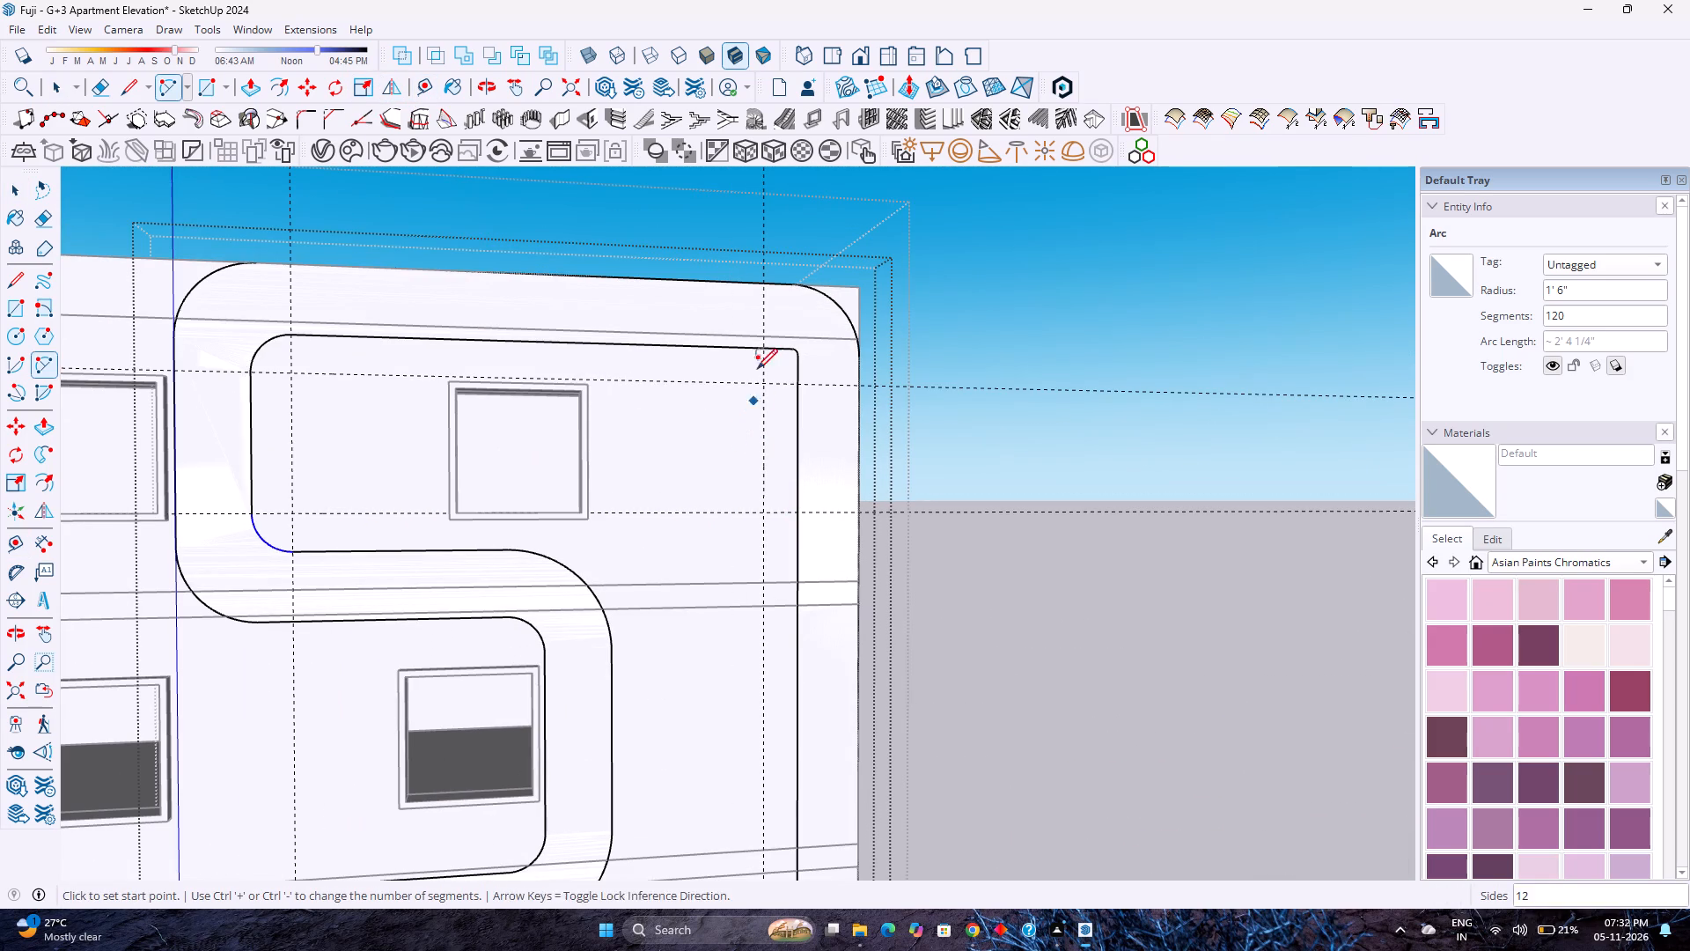
pyautogui.scroll(7, 761, 356)
pyautogui.click(764, 341)
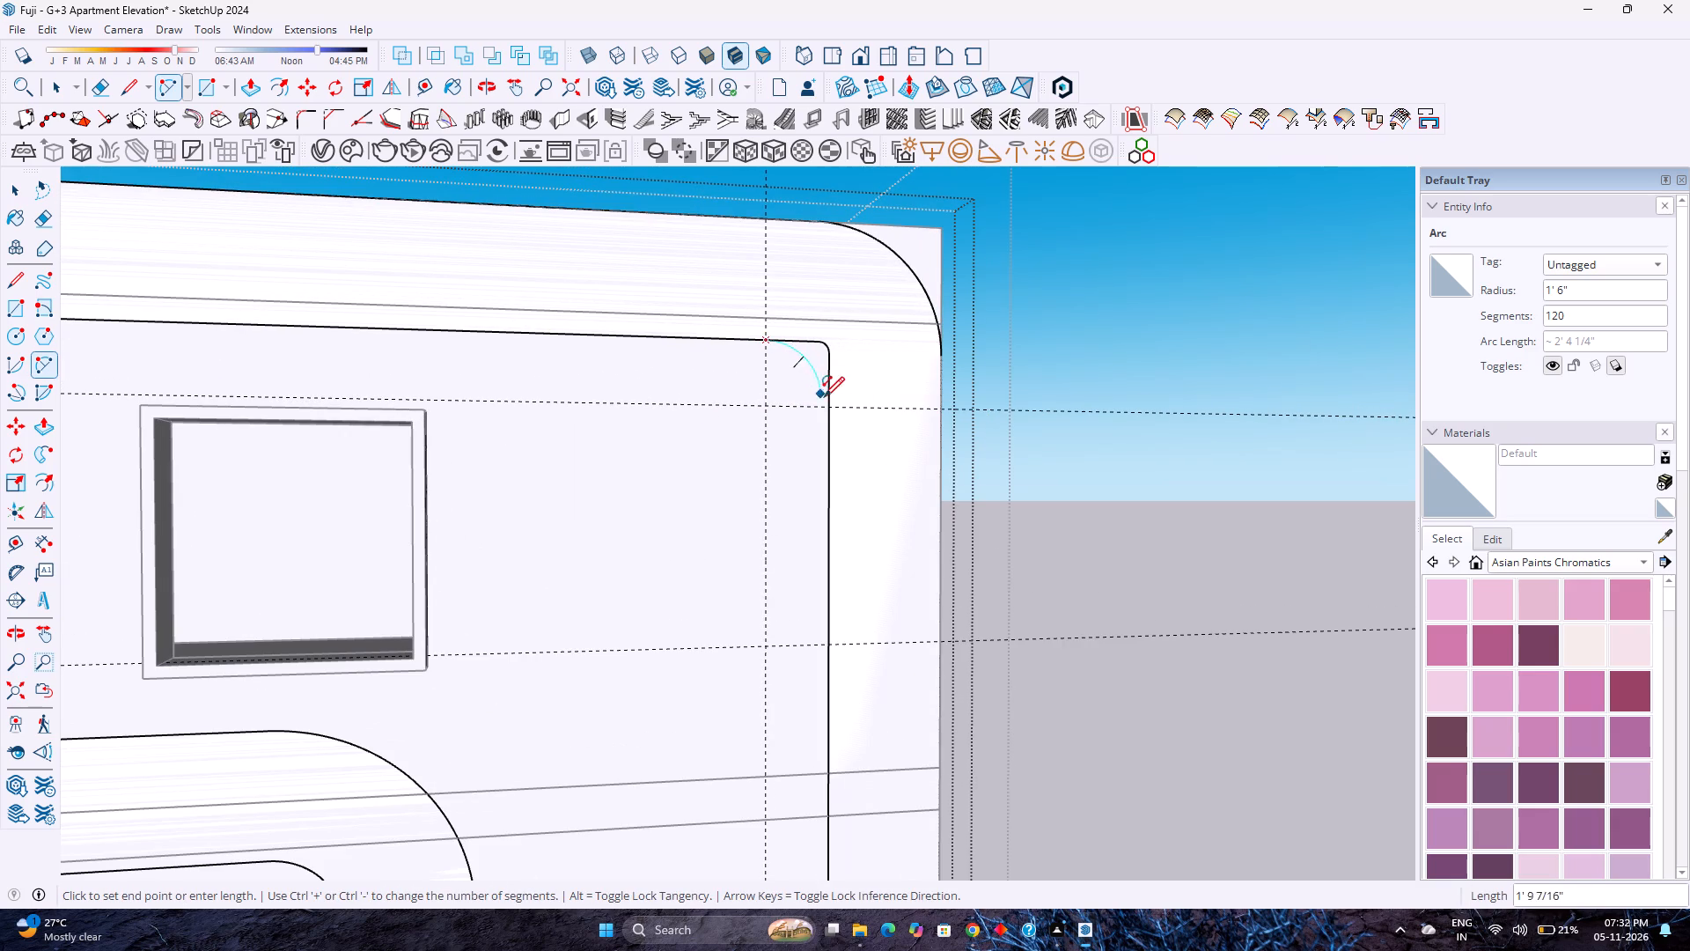
pyautogui.doubleClick(829, 403)
# Round the band's lower-right inner corner with a tangent 1'6" radius arc and erase the leftover corner edges outside it.
pyautogui.scroll(-7, 826, 403)
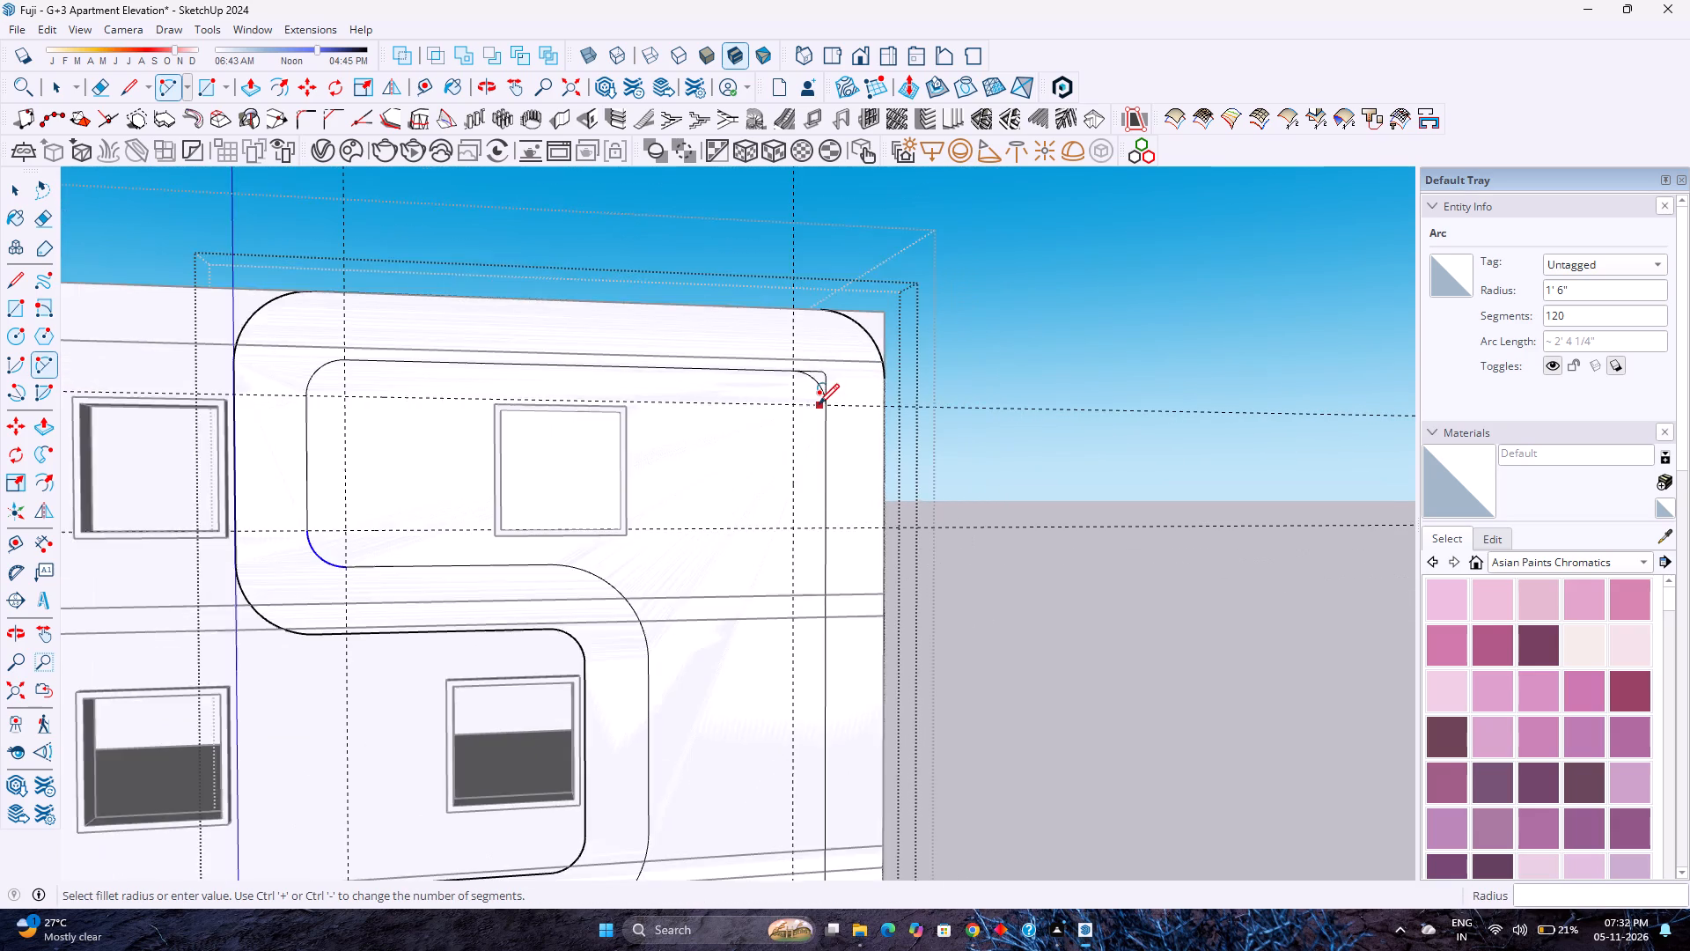
pyautogui.scroll(-5, 819, 404)
pyautogui.scroll(1, 815, 405)
pyautogui.scroll(-3, 815, 405)
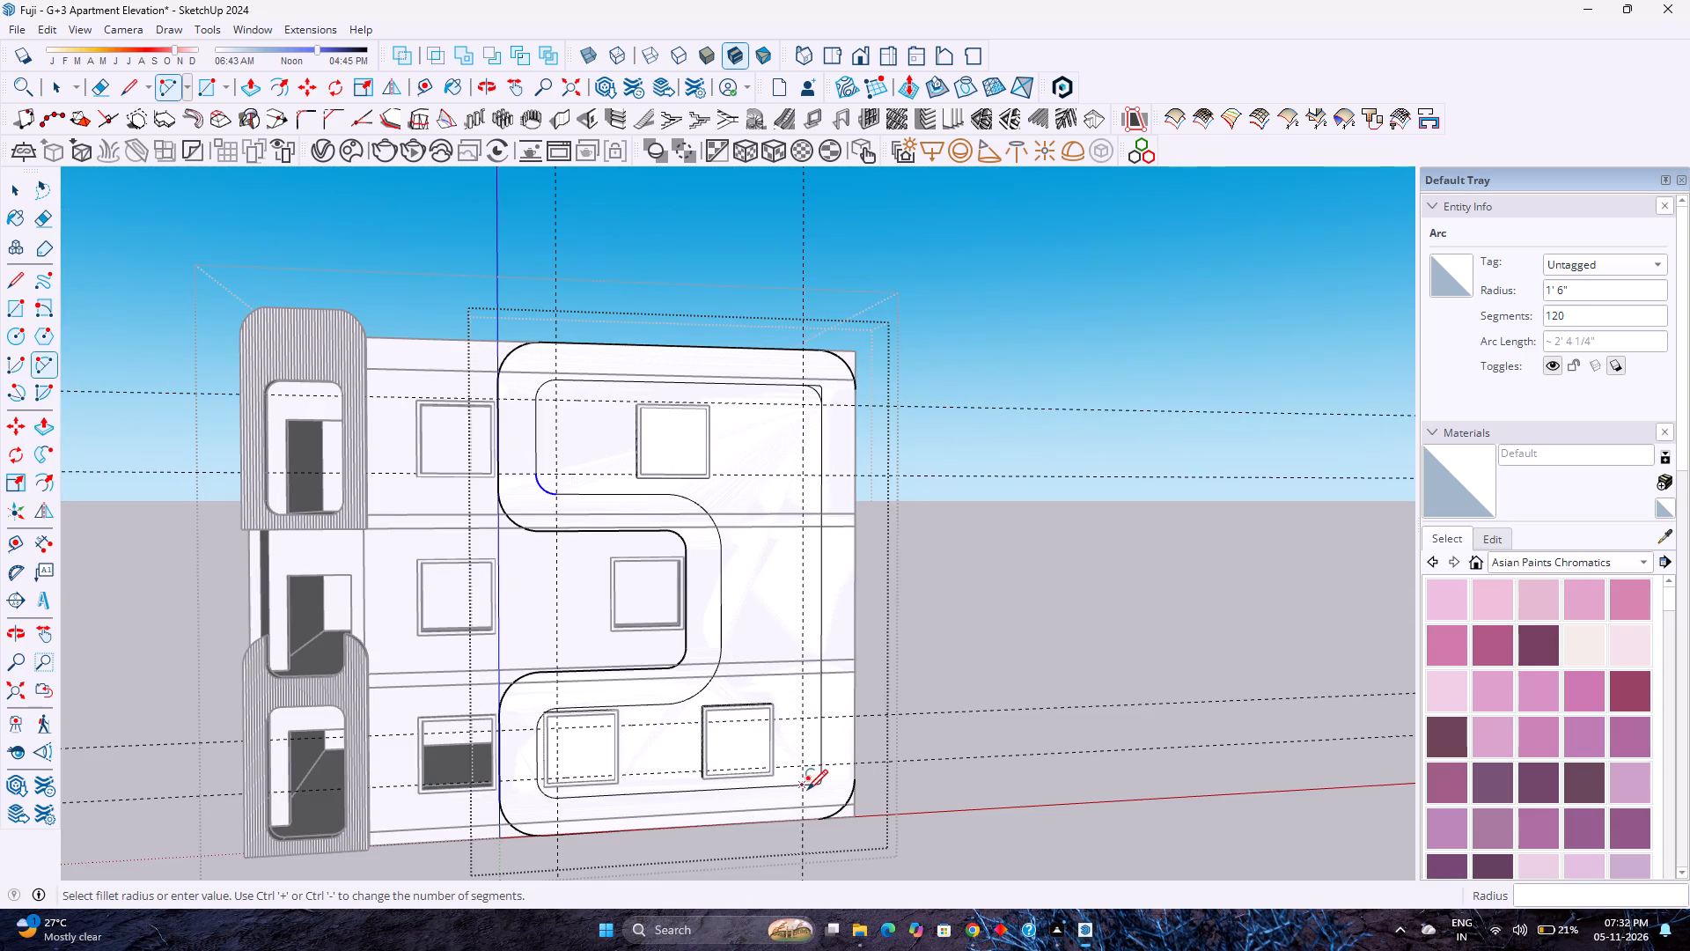
pyautogui.scroll(10, 808, 797)
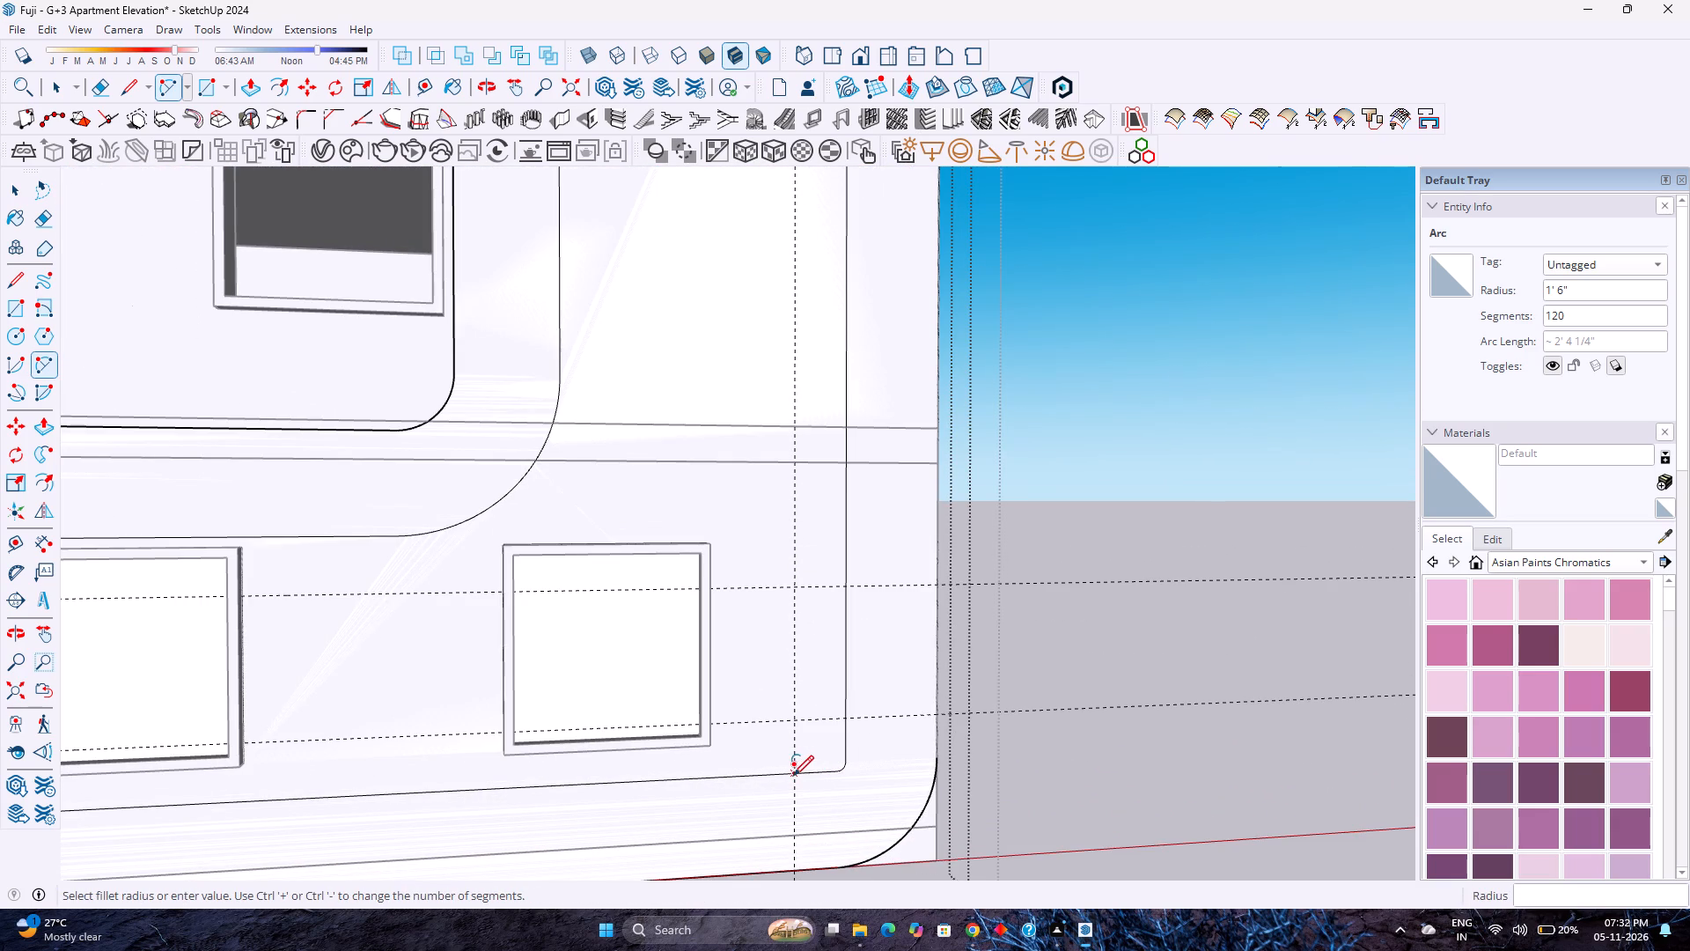
pyautogui.click(793, 776)
pyautogui.doubleClick(849, 720)
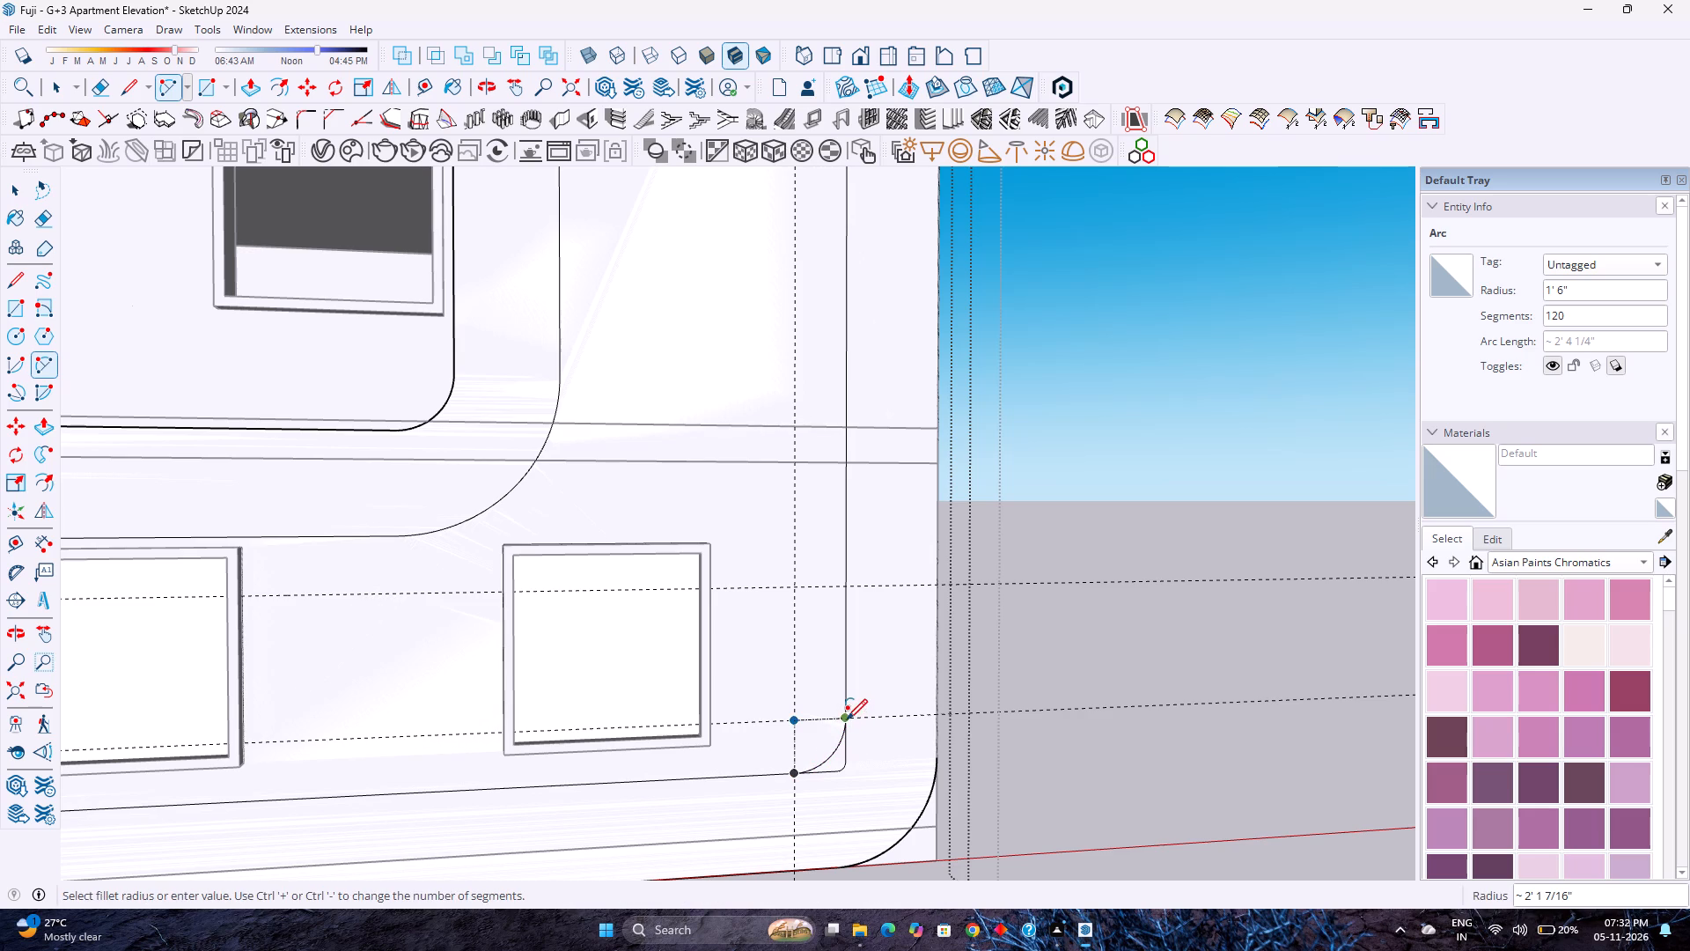
pyautogui.press('e')
pyautogui.click(843, 753)
pyautogui.click(839, 763)
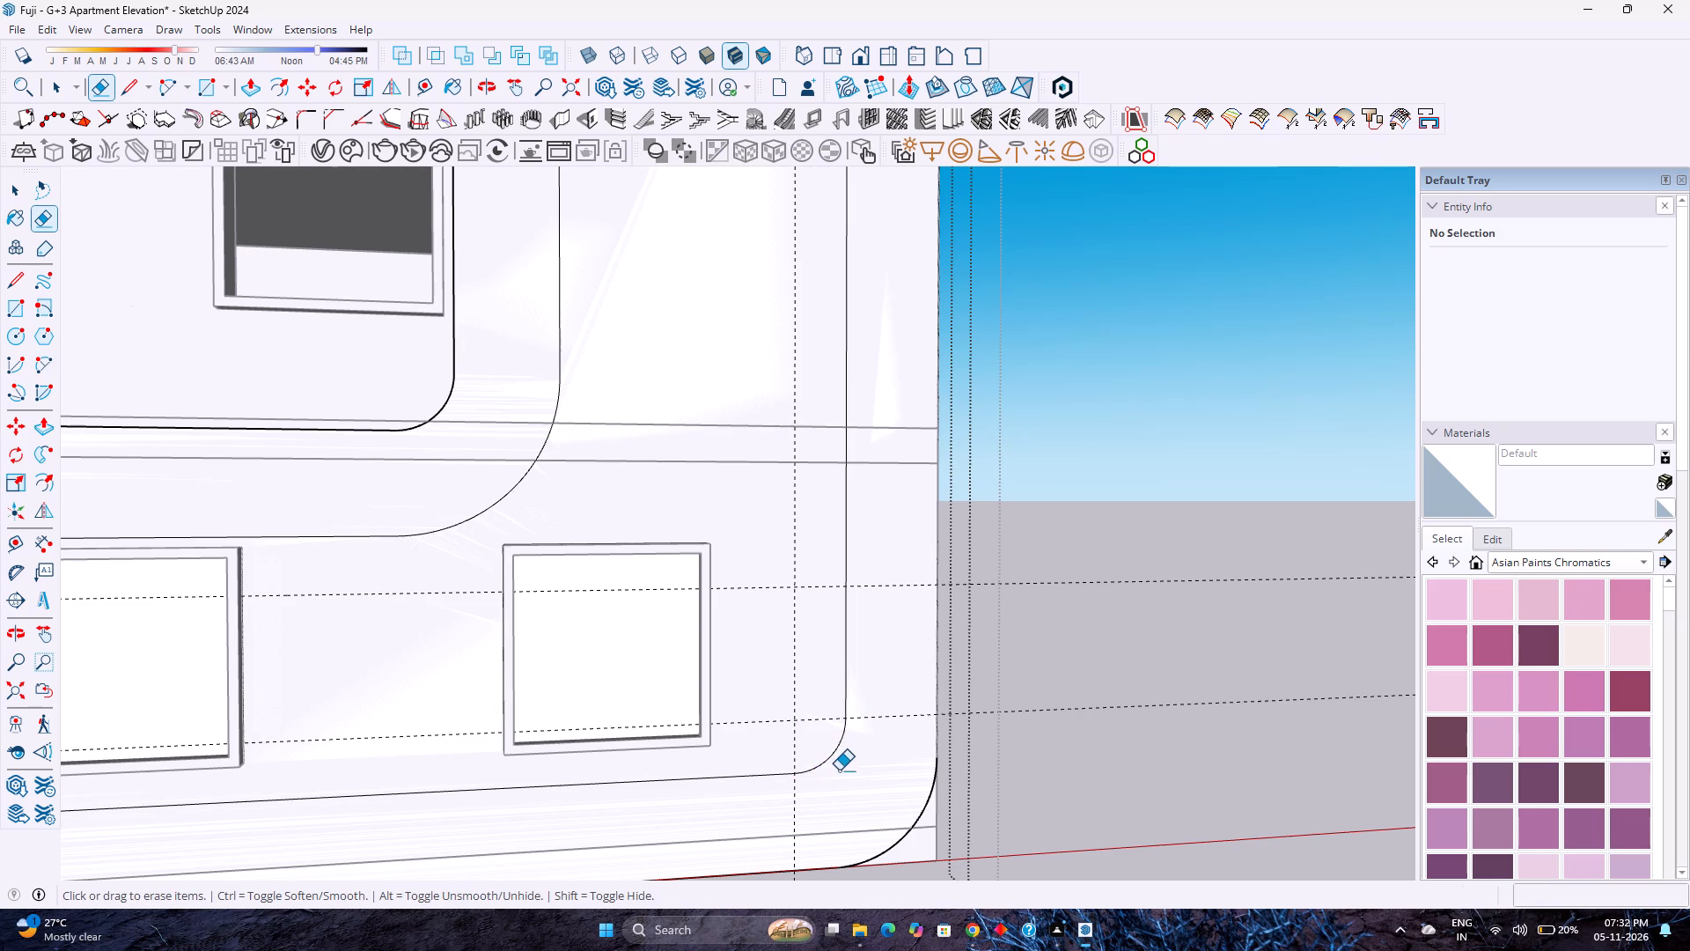
# Set the lower-right inner arc of the band to 140 segments.
pyautogui.scroll(-14, 830, 705)
pyautogui.press('space')
pyautogui.scroll(4, 812, 675)
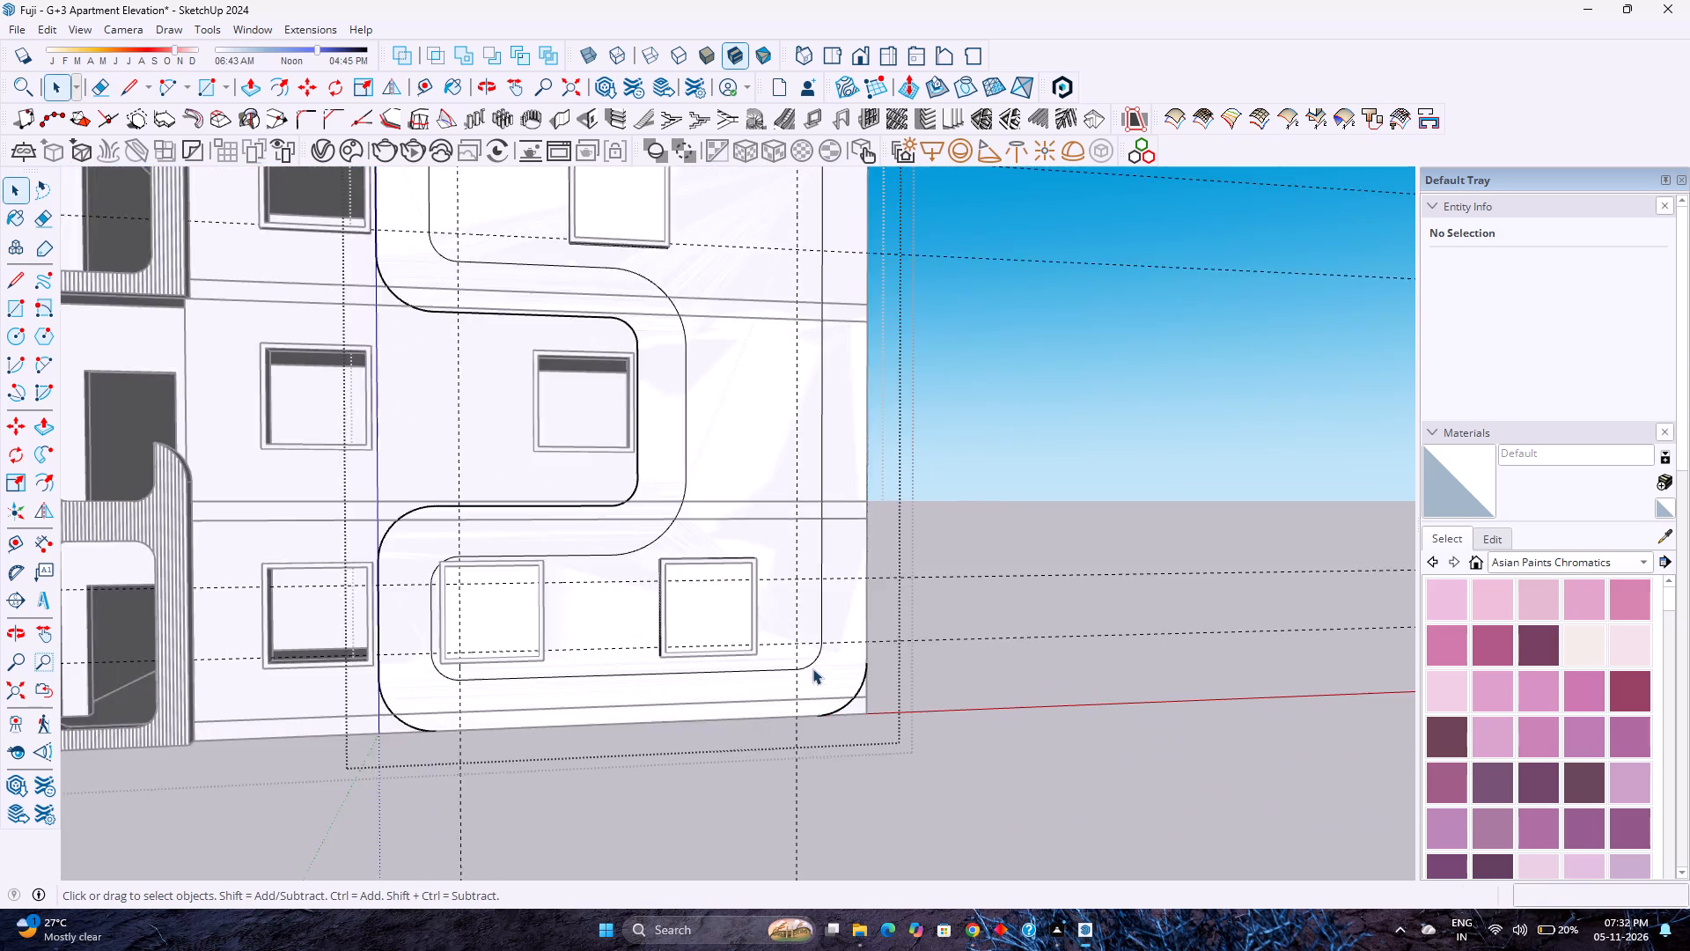
pyautogui.click(815, 660)
pyautogui.click(1619, 313)
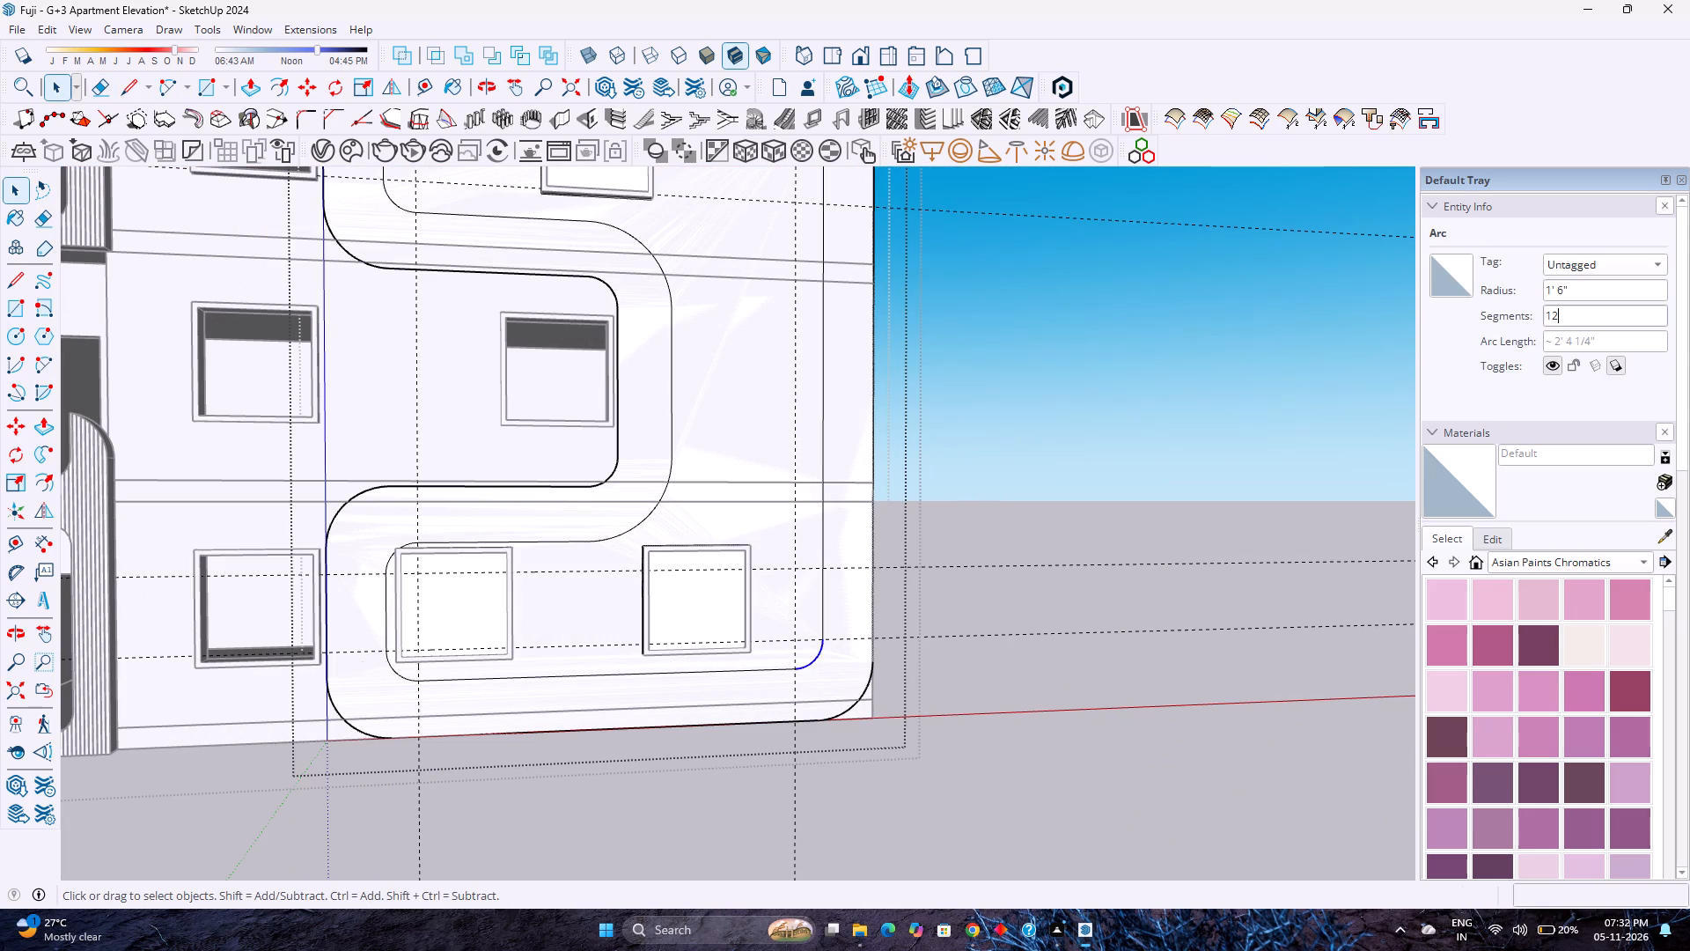
pyautogui.press('BackSpace')
pyautogui.press('BackSpace')
pyautogui.press('4')
pyautogui.press('0')
pyautogui.press('Return')
pyautogui.press('BackSpace')
pyautogui.press('BackSpace')
pyautogui.press('BackSpace')
pyautogui.write('140')
pyautogui.press('Return')
# Set the upper-right inner arc of the band to 140 segments.
pyautogui.scroll(-4, 828, 446)
pyautogui.keyDown('shift'); pyautogui.moveTo(782, 407); pyautogui.dragTo(708, 851, button='middle'); pyautogui.keyUp('shift')
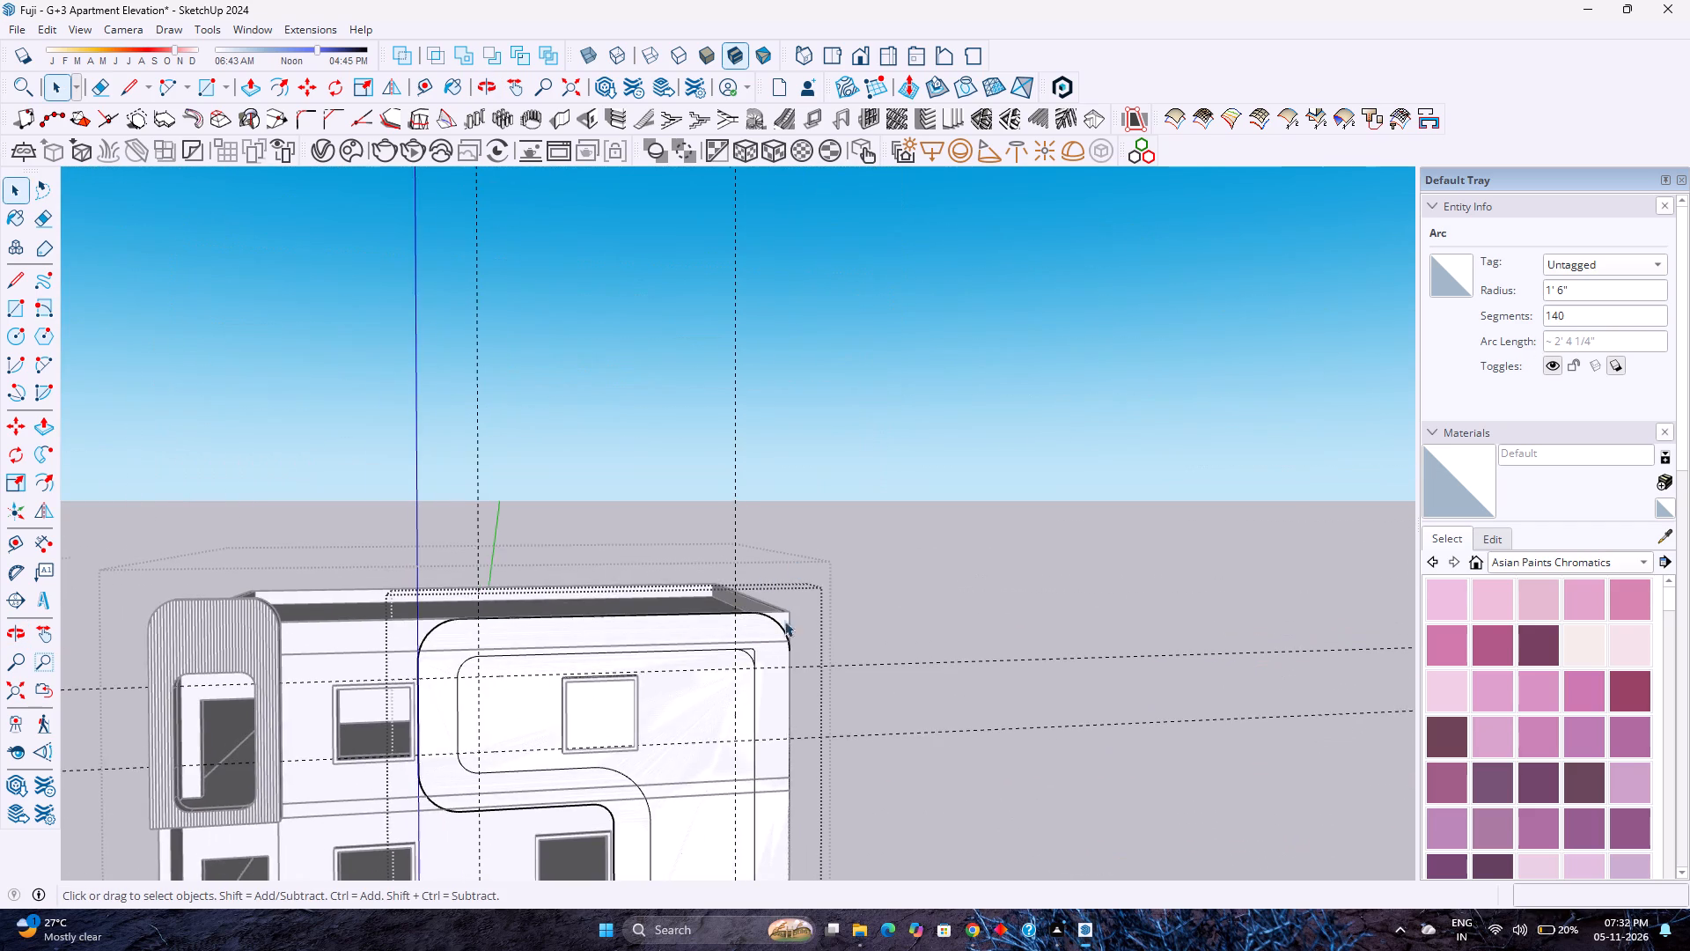
pyautogui.scroll(8, 779, 634)
pyautogui.click(746, 659)
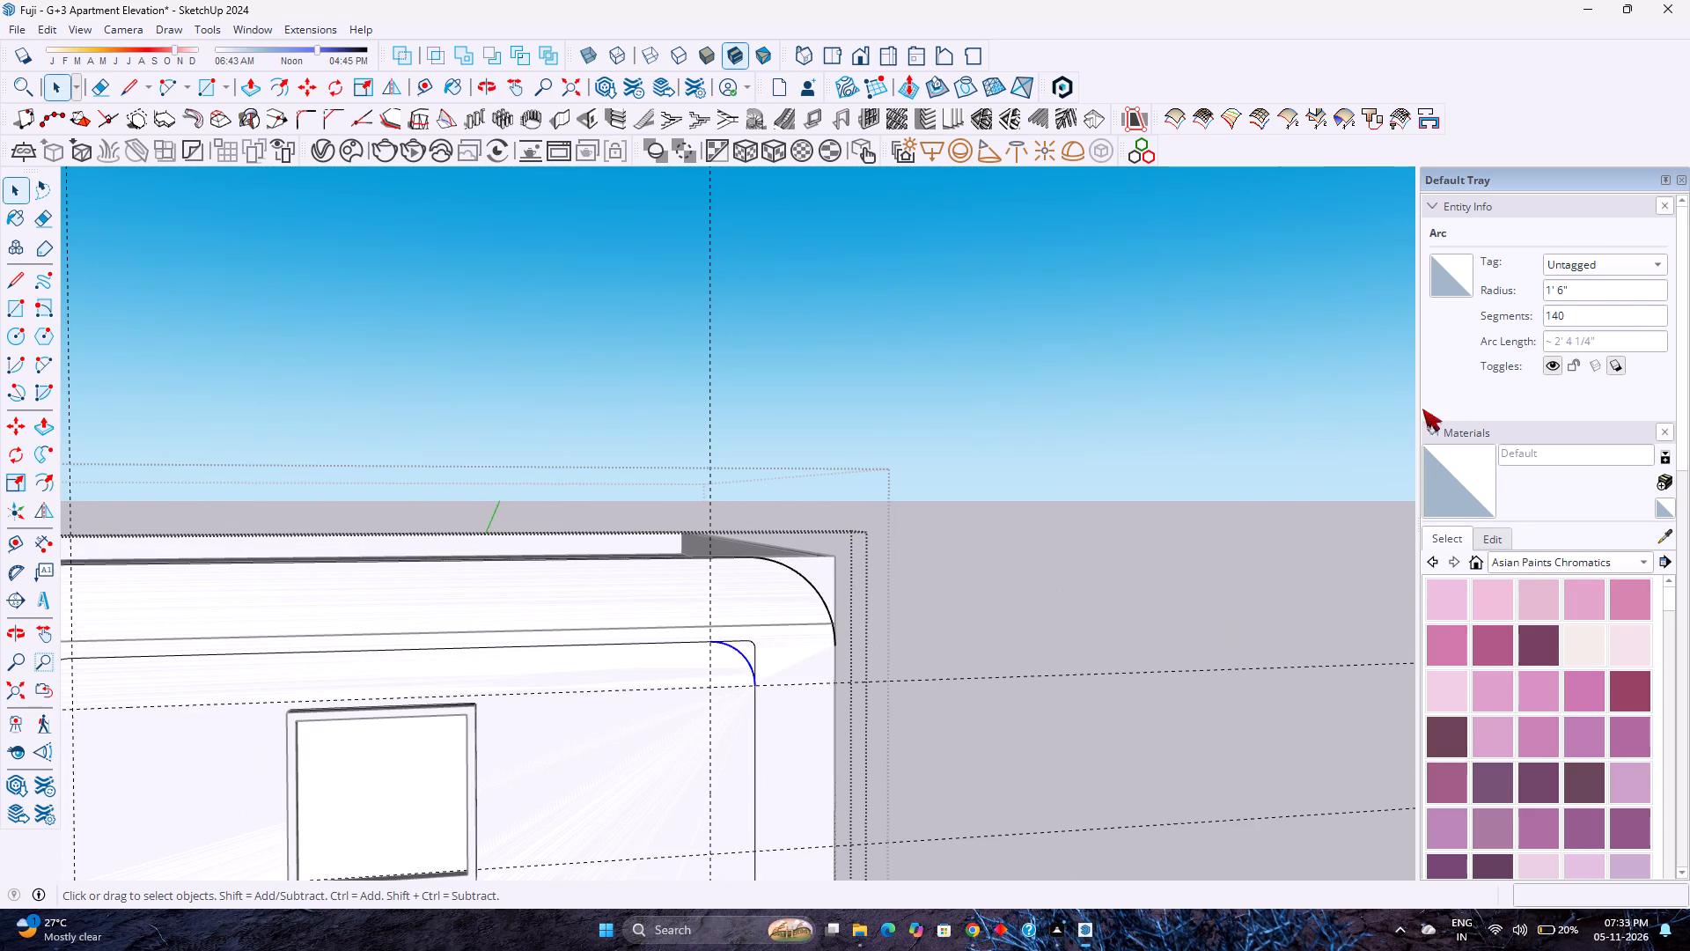
pyautogui.doubleClick(1618, 308)
pyautogui.press('1')
pyautogui.press('4')
pyautogui.press('0')
pyautogui.press('Return')
# Erase the leftover corner edges outside the upper-right inner arc and delete the face filling the band's opening.
pyautogui.press('e')
pyautogui.press('Escape')
pyautogui.click(765, 645)
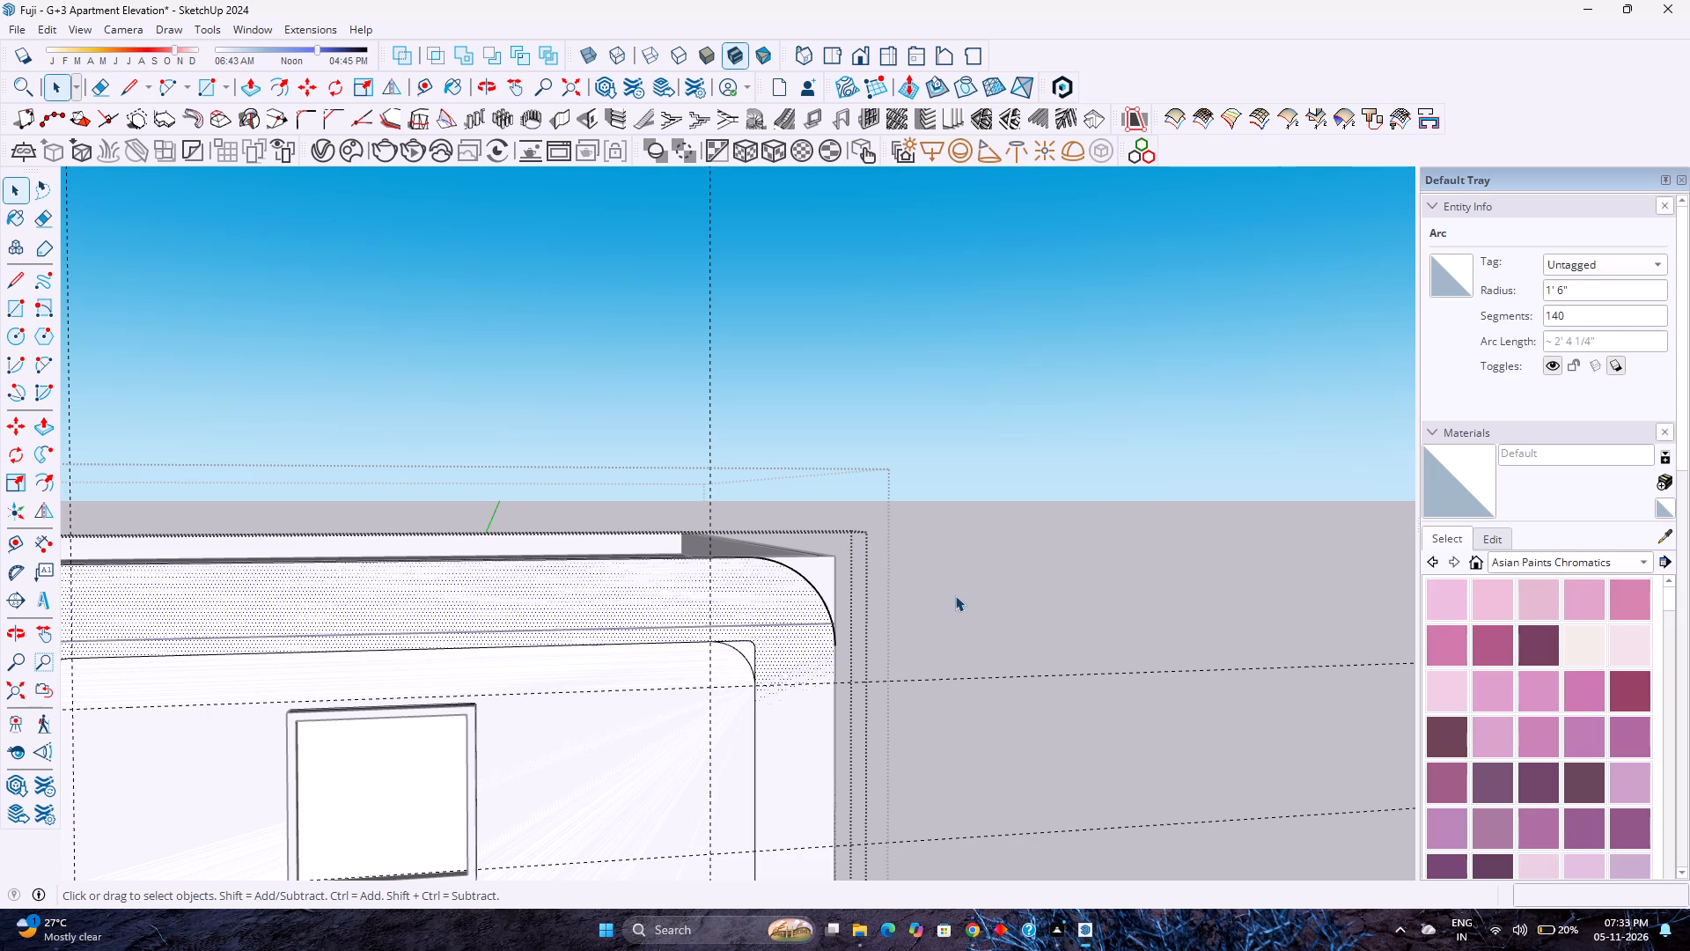
pyautogui.click(956, 594)
pyautogui.doubleClick(779, 606)
pyautogui.scroll(4, 766, 630)
pyautogui.press('e')
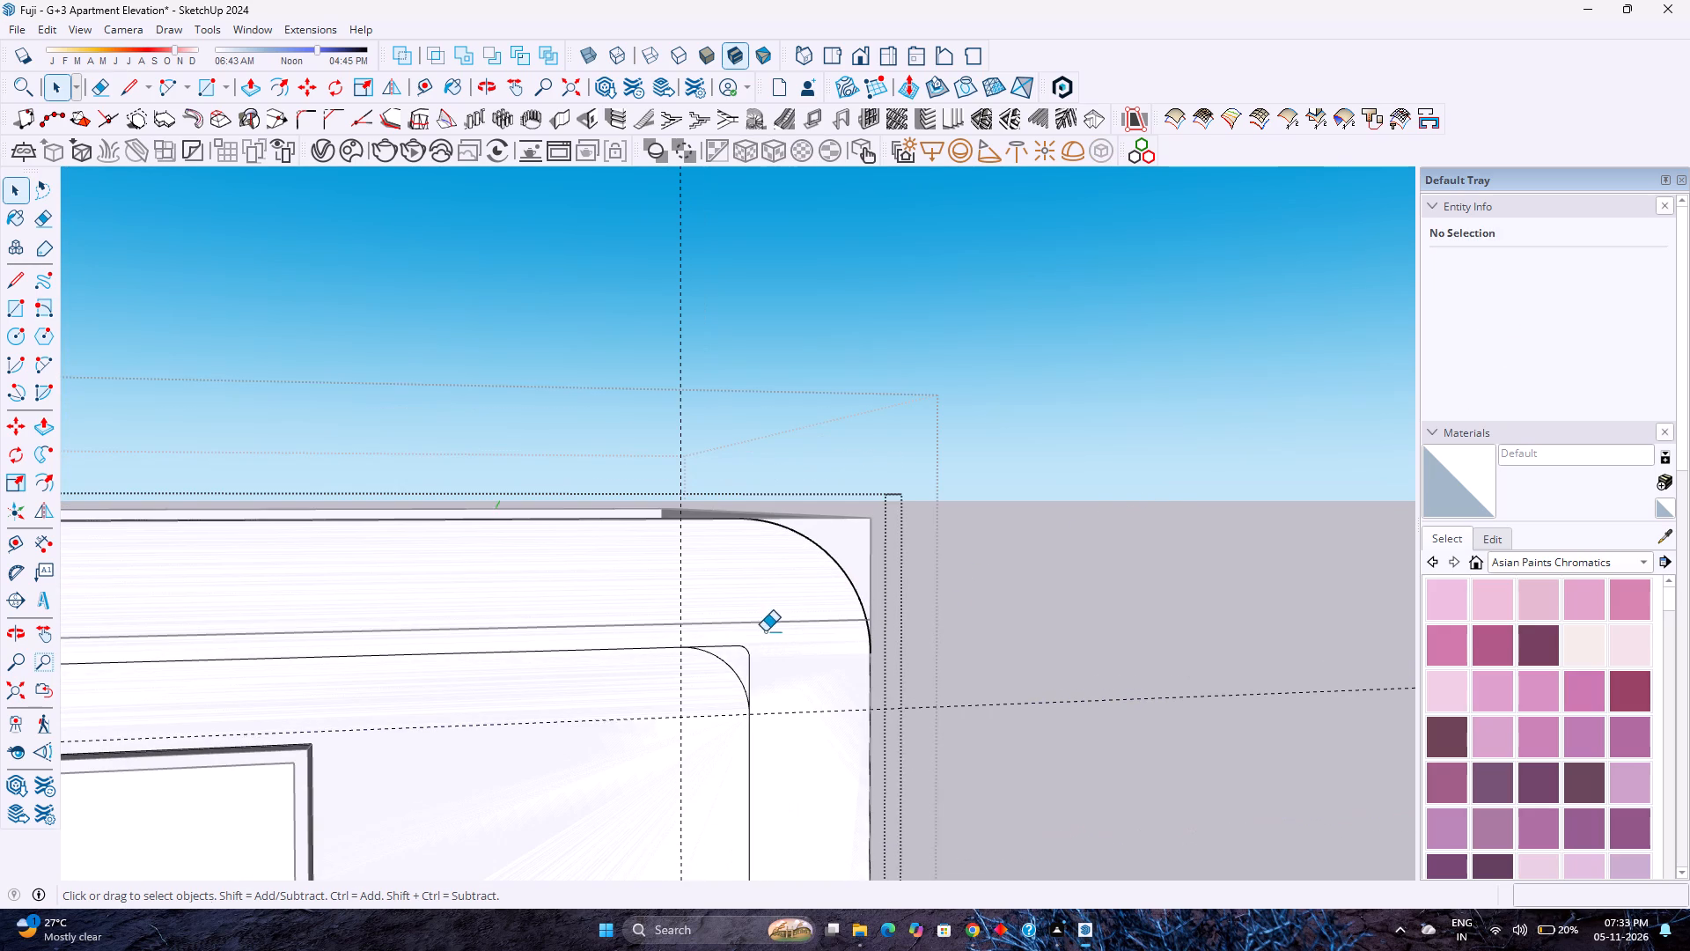
pyautogui.moveTo(757, 643); pyautogui.dragTo(731, 645)
pyautogui.click(752, 660)
pyautogui.scroll(-2, 751, 659)
pyautogui.press('space')
pyautogui.click(588, 697)
pyautogui.press('Delete')
# Delete the leftover outline edge along the top of the top-floor window inside the band.
pyautogui.scroll(-3, 597, 649)
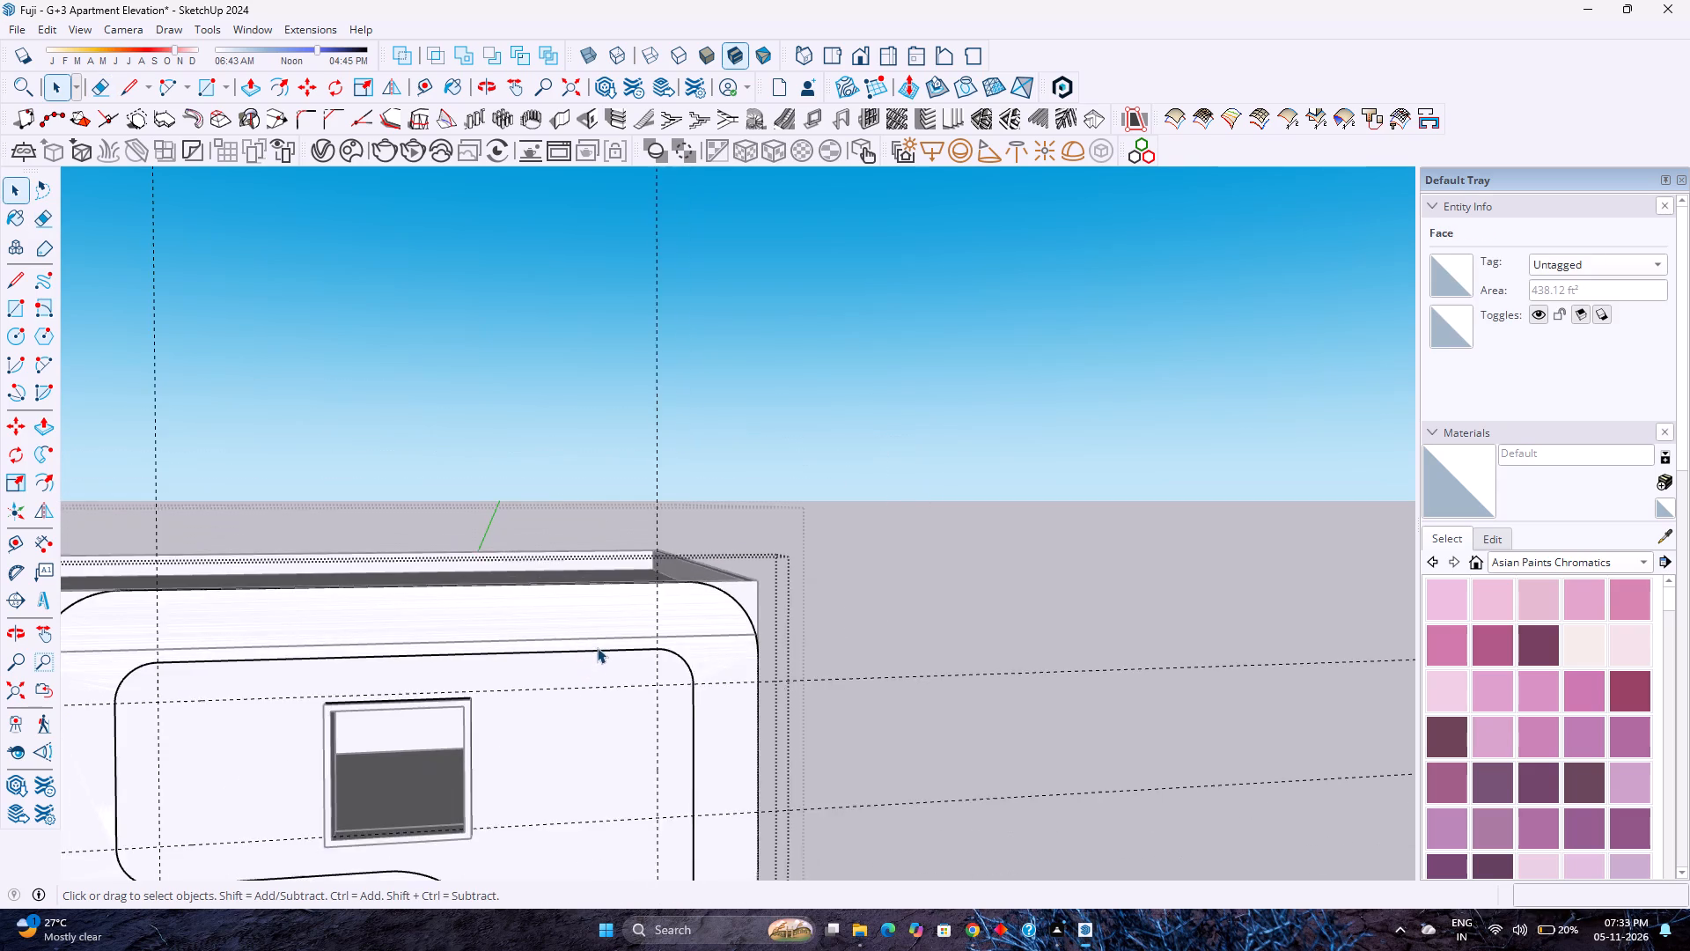
pyautogui.scroll(-6, 597, 647)
pyautogui.keyDown('shift'); pyautogui.moveTo(565, 733); pyautogui.dragTo(659, 562, button='middle'); pyautogui.keyUp('shift')
pyautogui.scroll(3, 588, 563)
pyautogui.scroll(2, 658, 549)
pyautogui.moveTo(658, 549); pyautogui.dragTo(618, 609, button='middle')
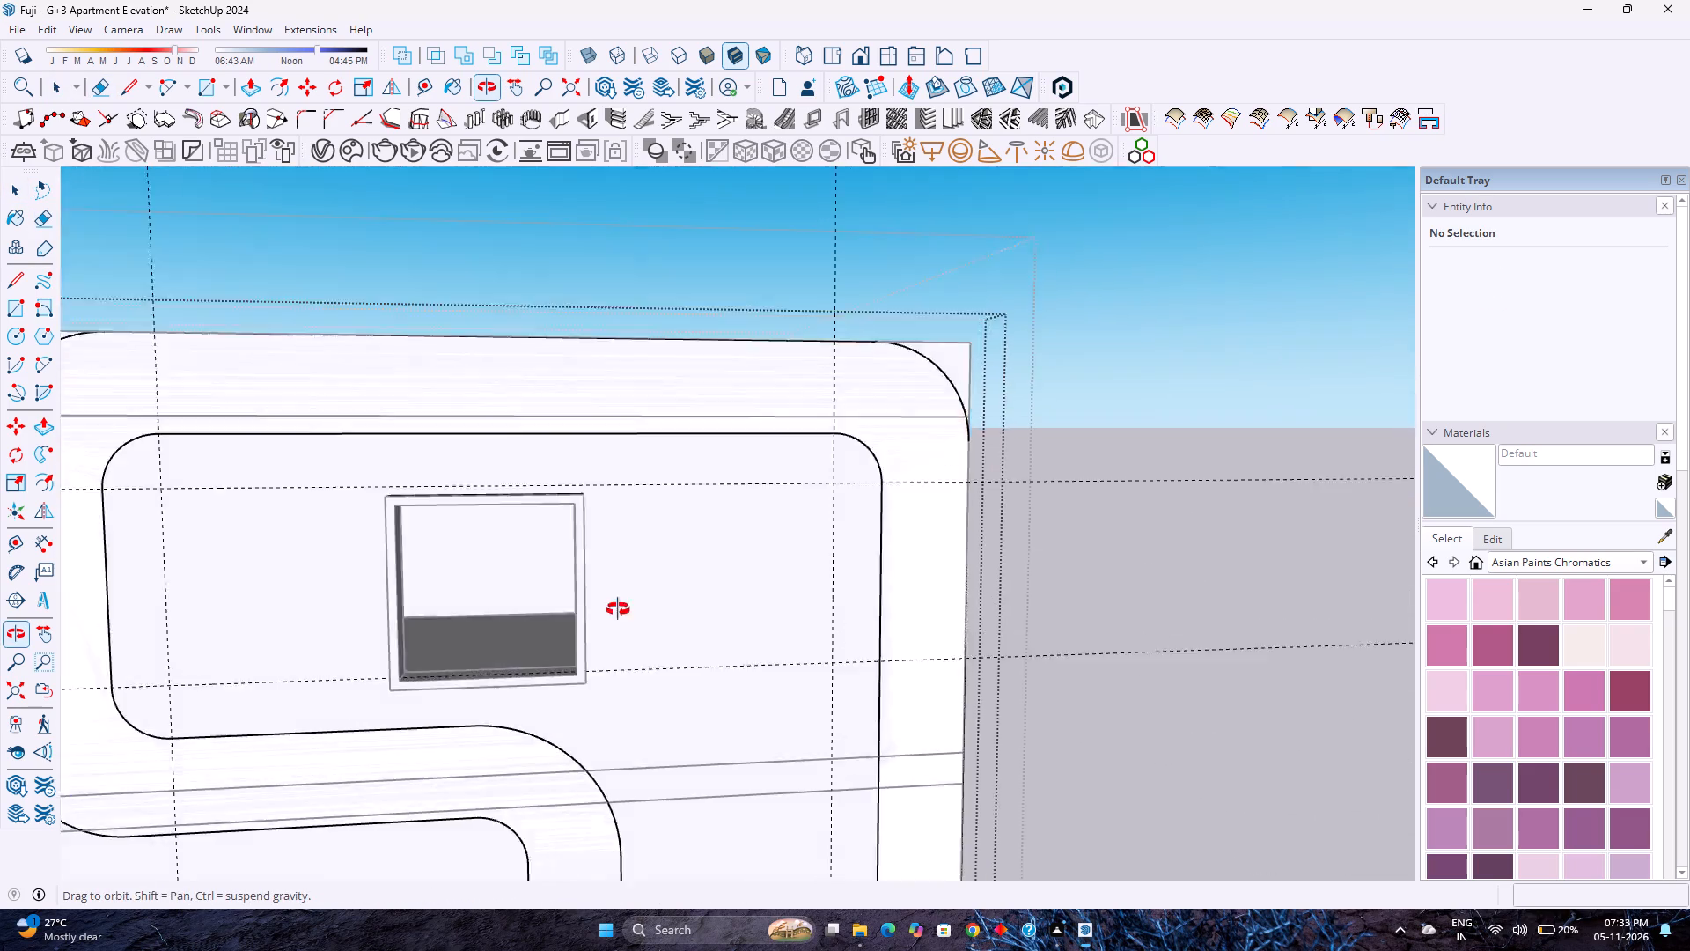
pyautogui.moveTo(618, 609); pyautogui.dragTo(562, 675, button='middle')
pyautogui.scroll(8, 482, 619)
pyautogui.doubleClick(500, 577)
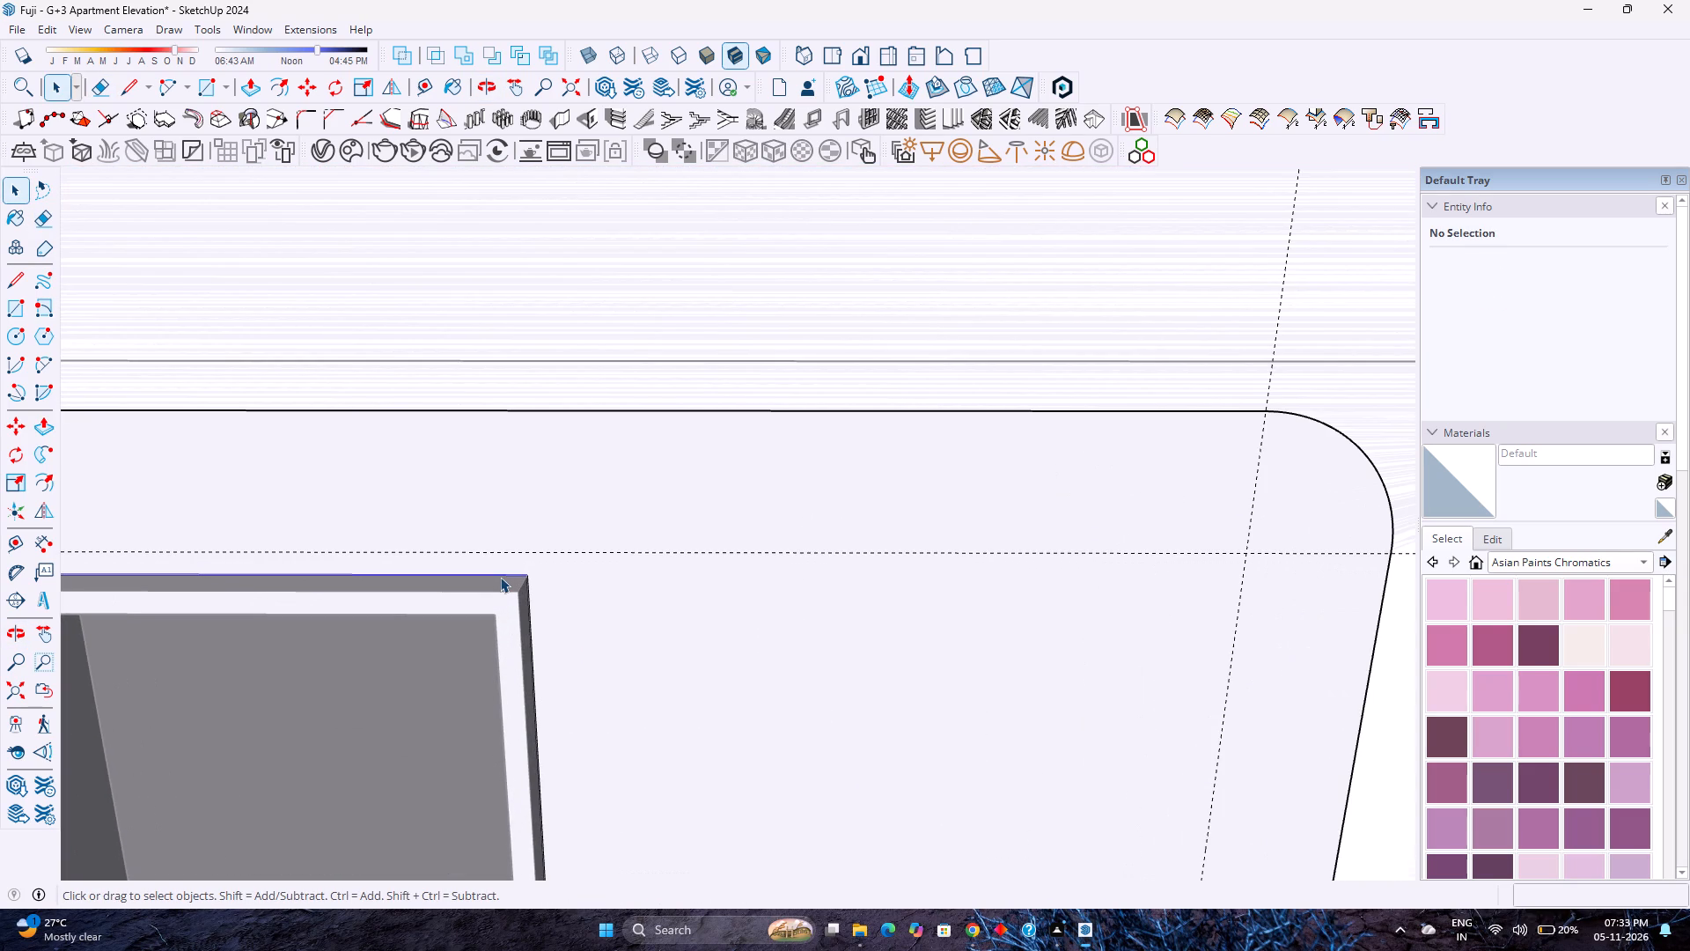
pyautogui.doubleClick(500, 577)
pyautogui.press('Delete')
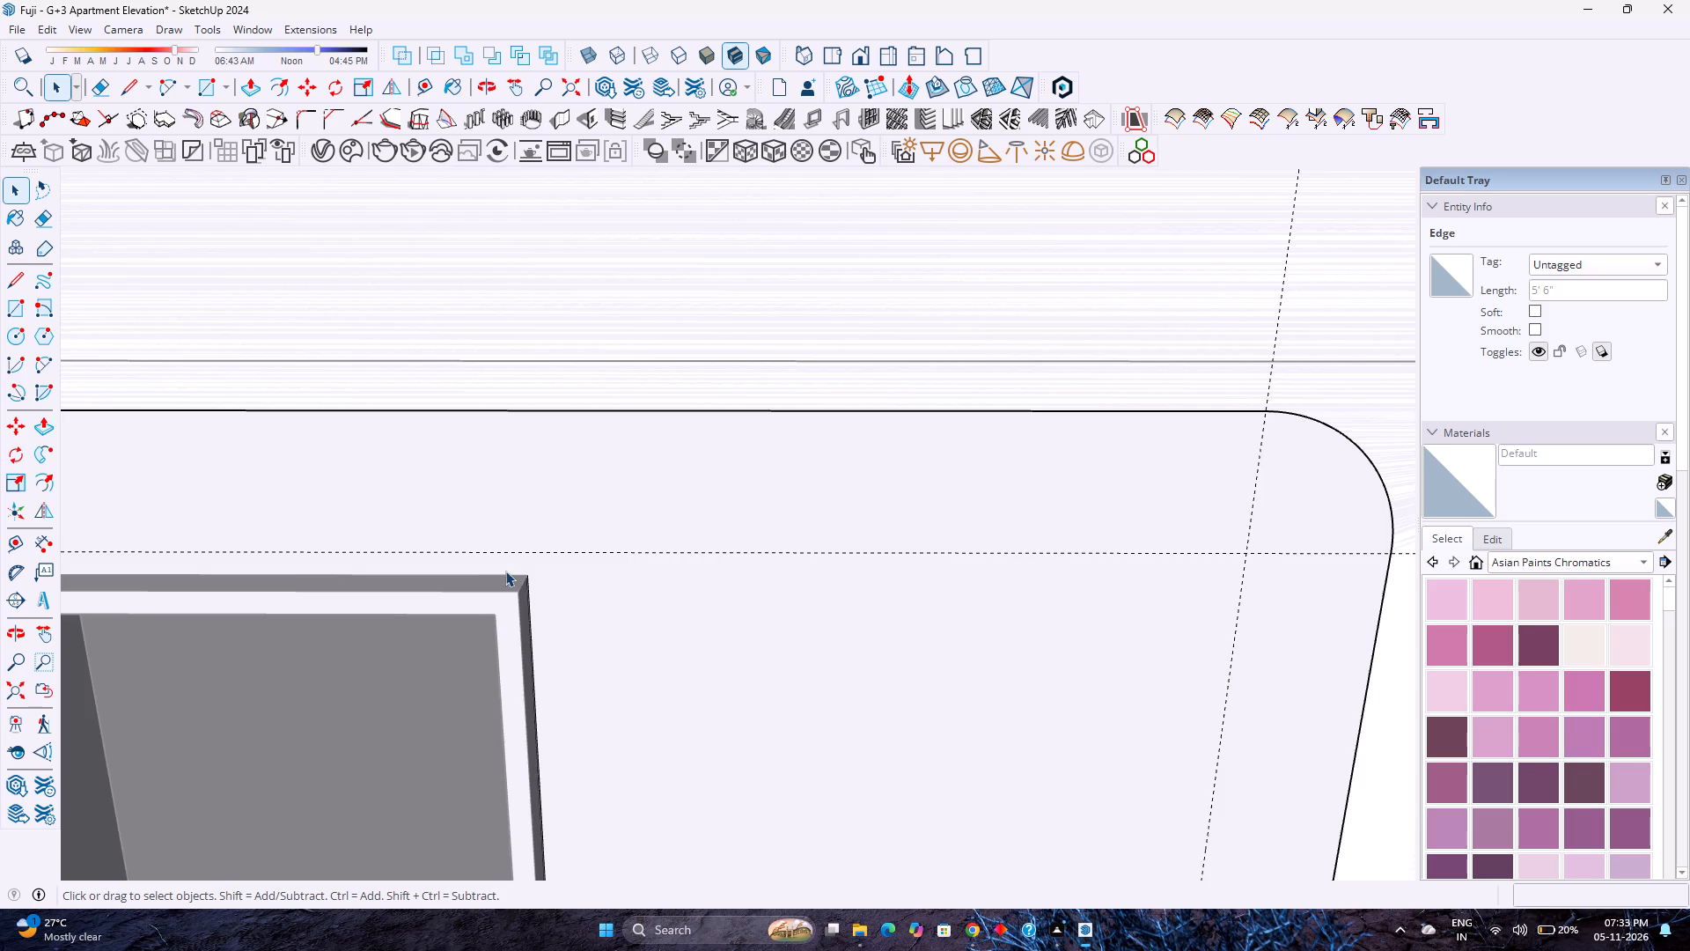
# Delete the leftover face covering the lowest-floor window beside the band's left inner edge.
pyautogui.scroll(-12, 505, 569)
pyautogui.keyDown('shift'); pyautogui.moveTo(528, 663); pyautogui.dragTo(660, 493, button='middle'); pyautogui.keyUp('shift')
pyautogui.scroll(-6, 672, 480)
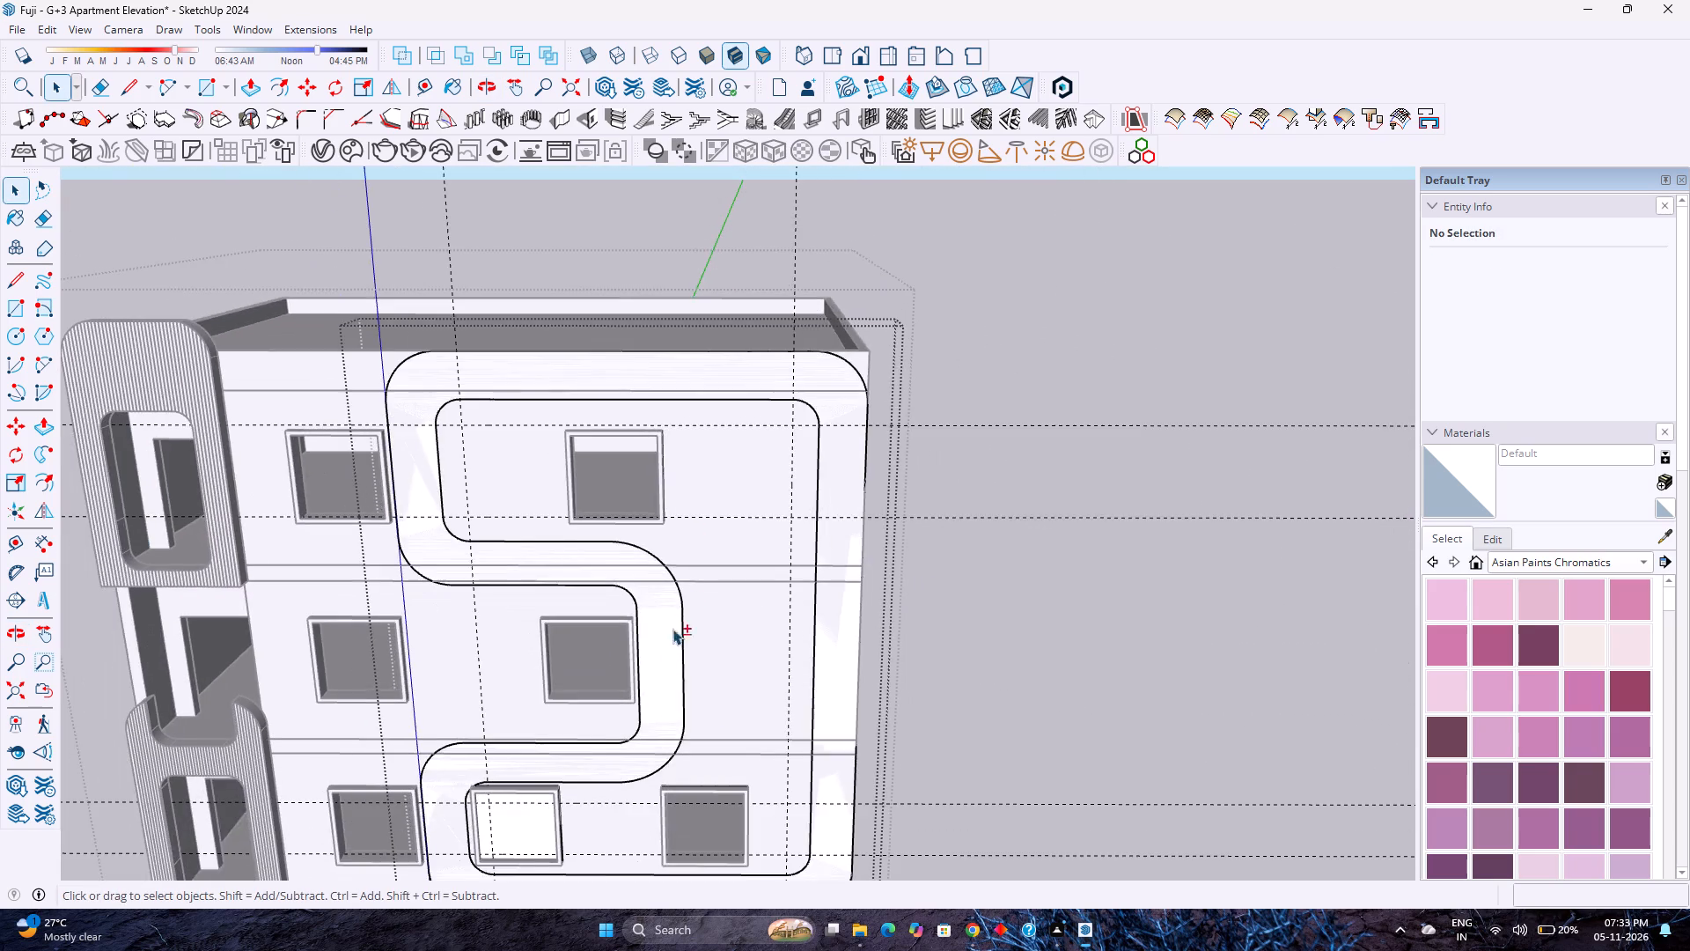
pyautogui.keyDown('shift'); pyautogui.moveTo(669, 641); pyautogui.dragTo(685, 468, button='middle'); pyautogui.keyUp('shift')
pyautogui.keyDown('shift'); pyautogui.middleClick(685, 468); pyautogui.keyUp('shift')
pyautogui.scroll(9, 578, 621)
pyautogui.moveTo(616, 646); pyautogui.dragTo(581, 657, button='middle')
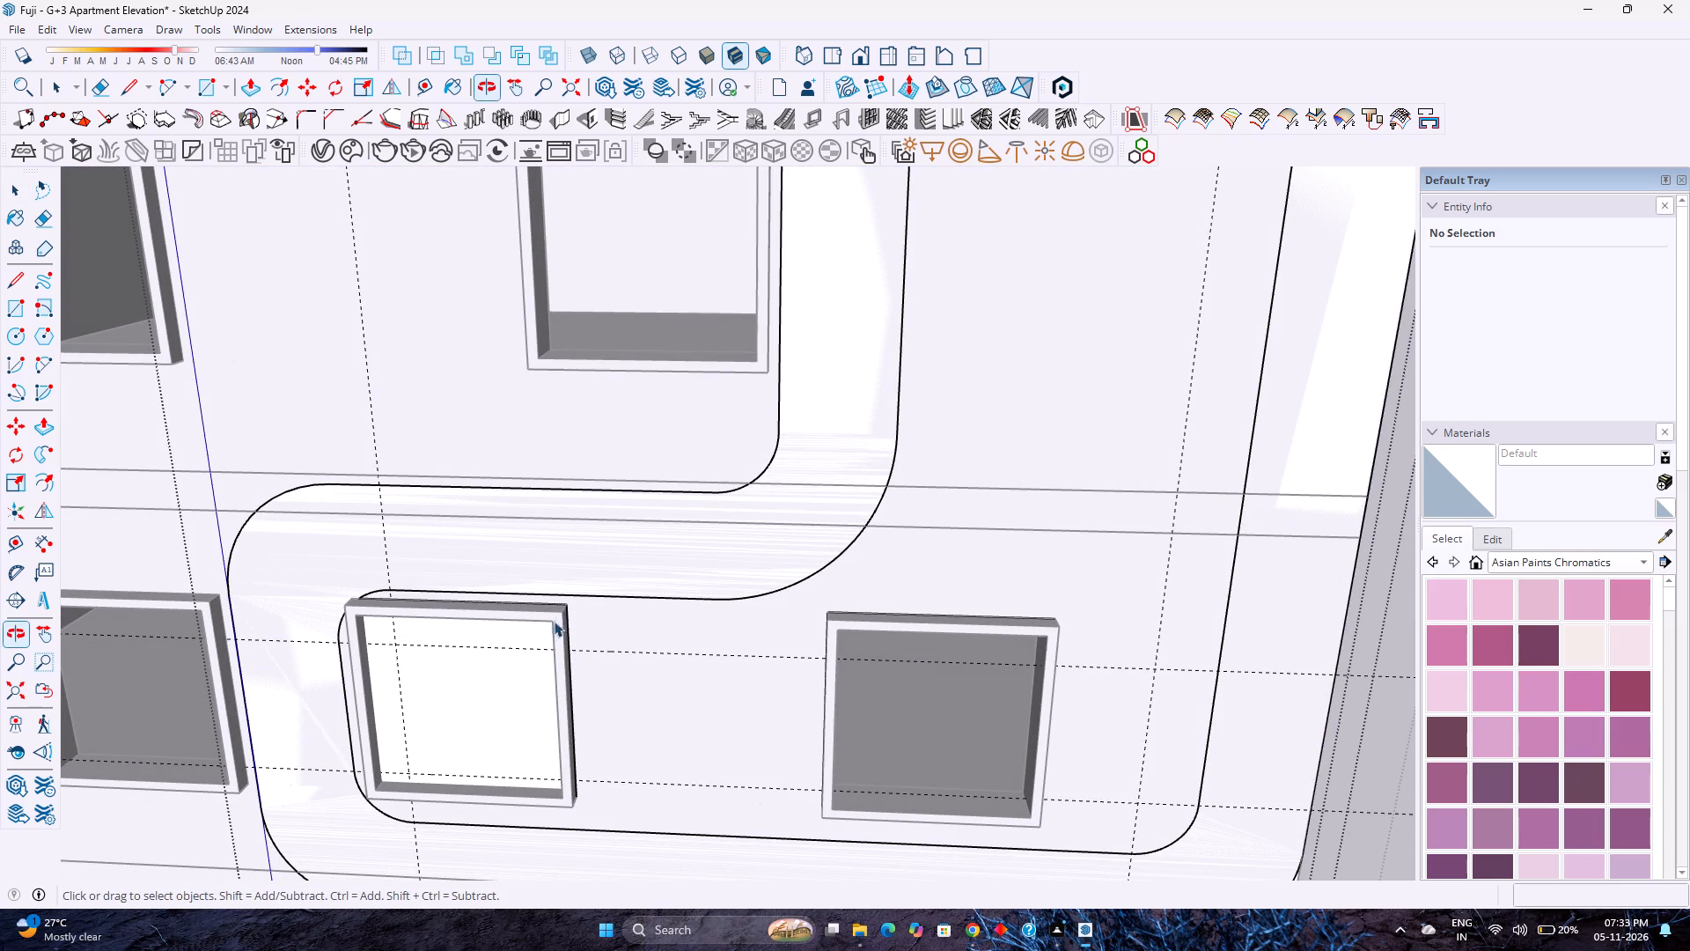
pyautogui.tripleClick(569, 626)
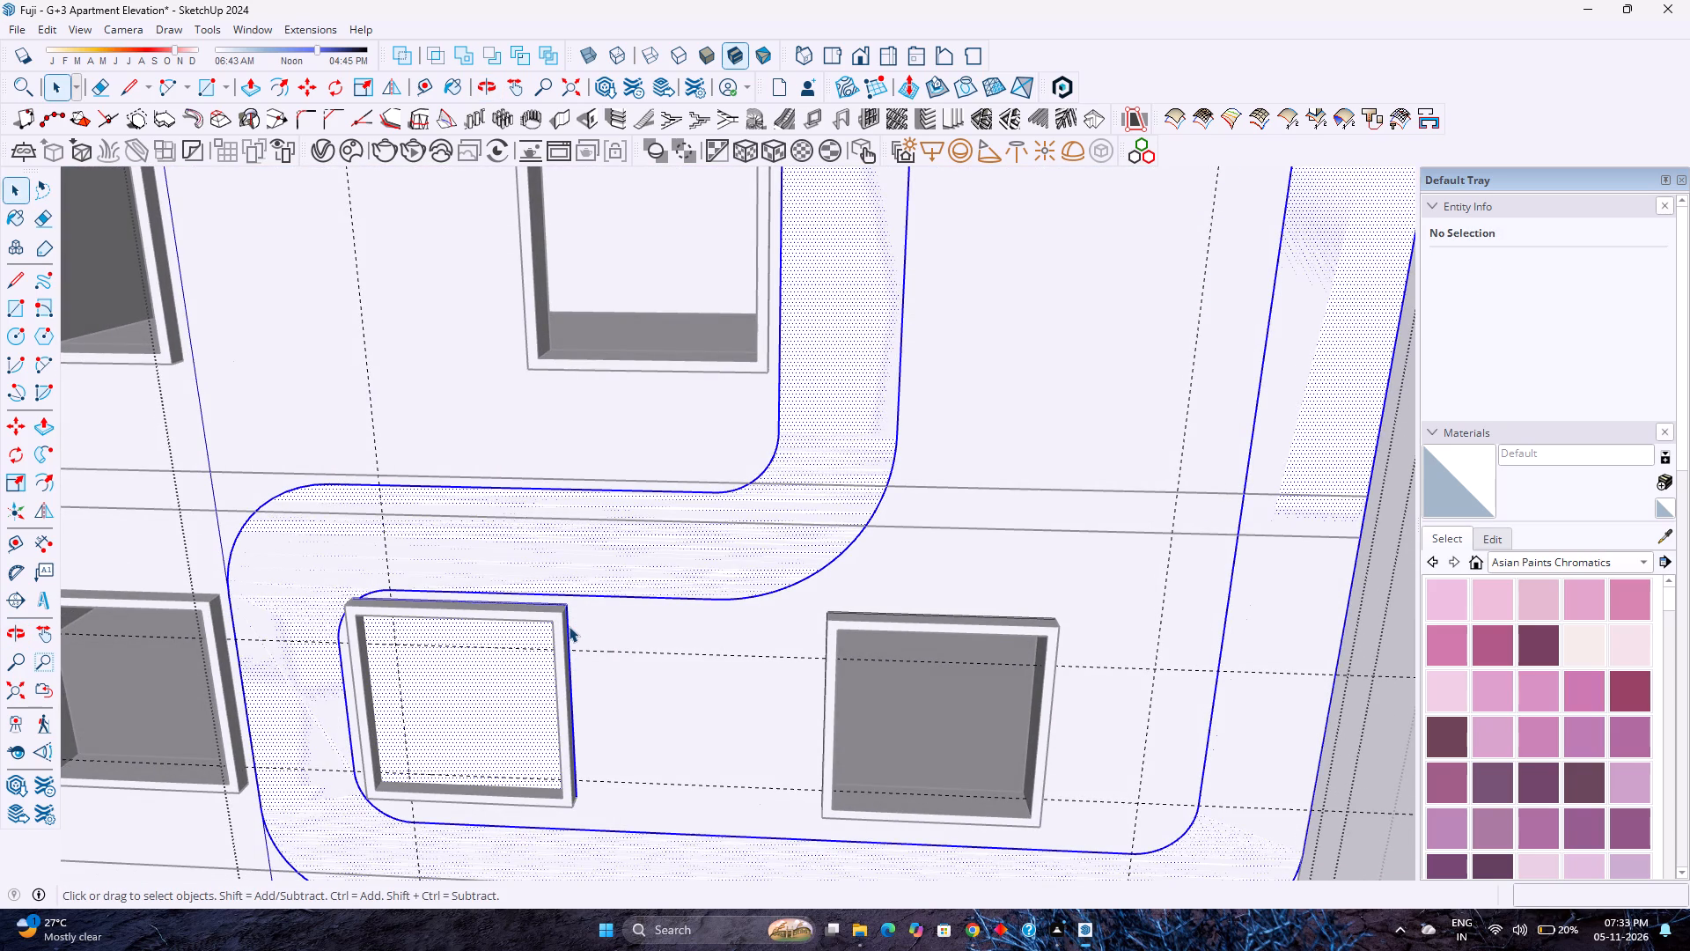
pyautogui.doubleClick(568, 630)
pyautogui.click(507, 670)
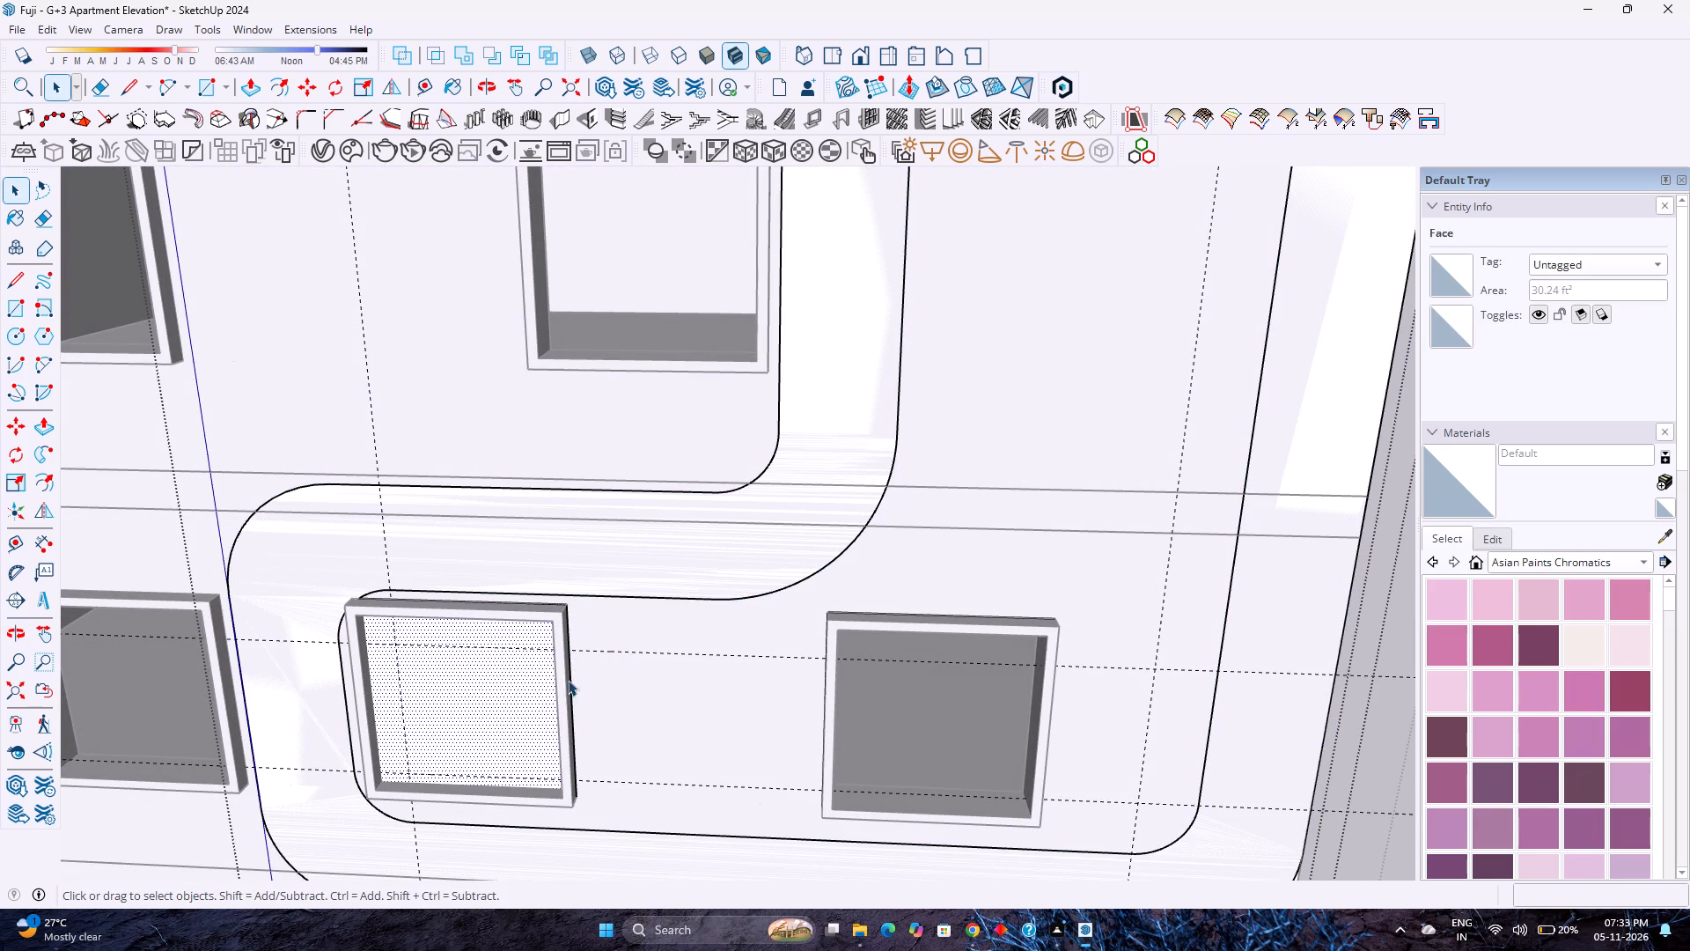
pyautogui.click(717, 645)
pyautogui.click(496, 697)
pyautogui.press('Delete')
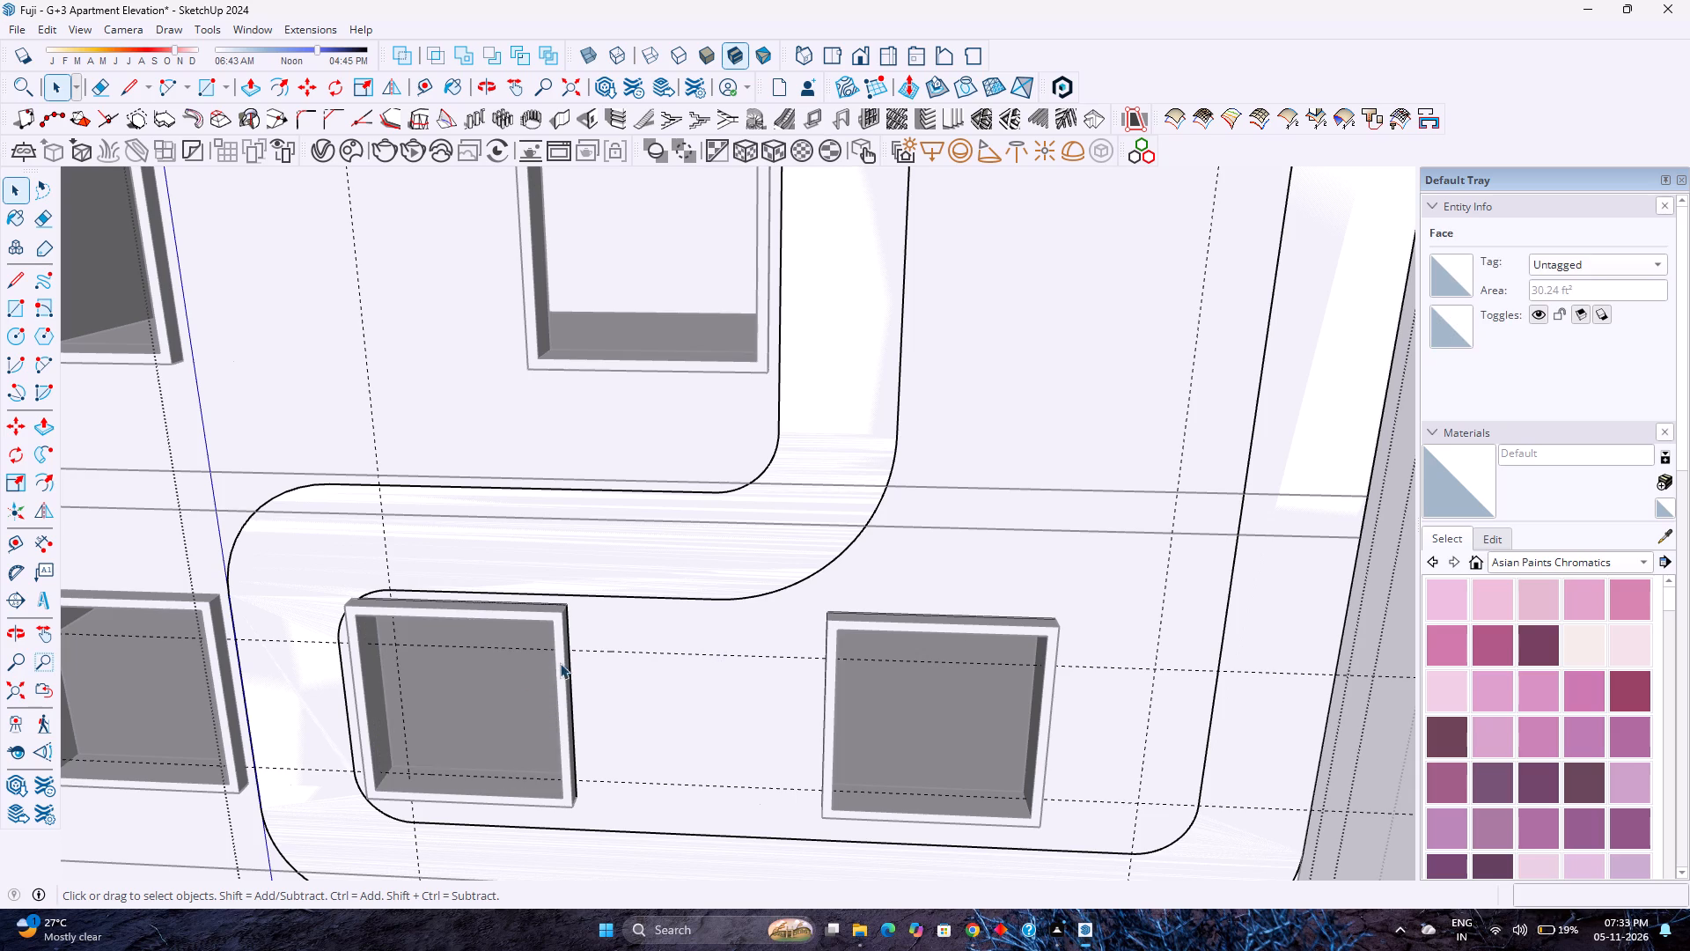
# Delete the leftover right, top, left and bottom outline edges around that lowest-floor window beside the band's inner edge.
pyautogui.scroll(3, 563, 660)
pyautogui.tripleClick(571, 625)
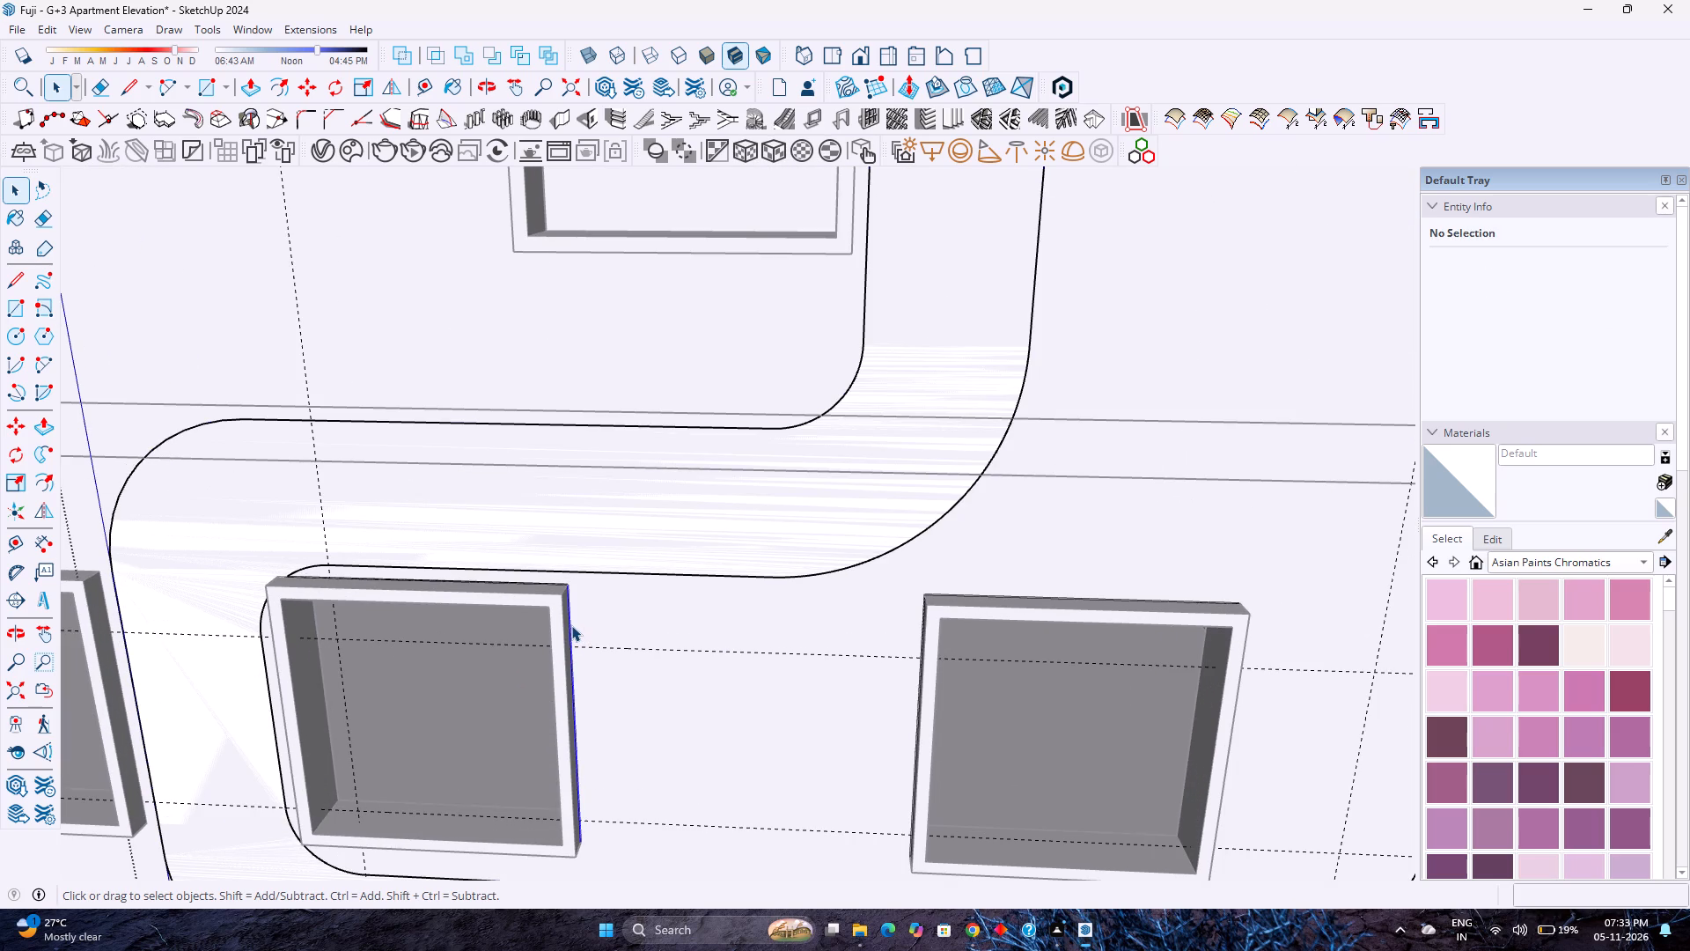
pyautogui.doubleClick(571, 625)
pyautogui.press('Delete')
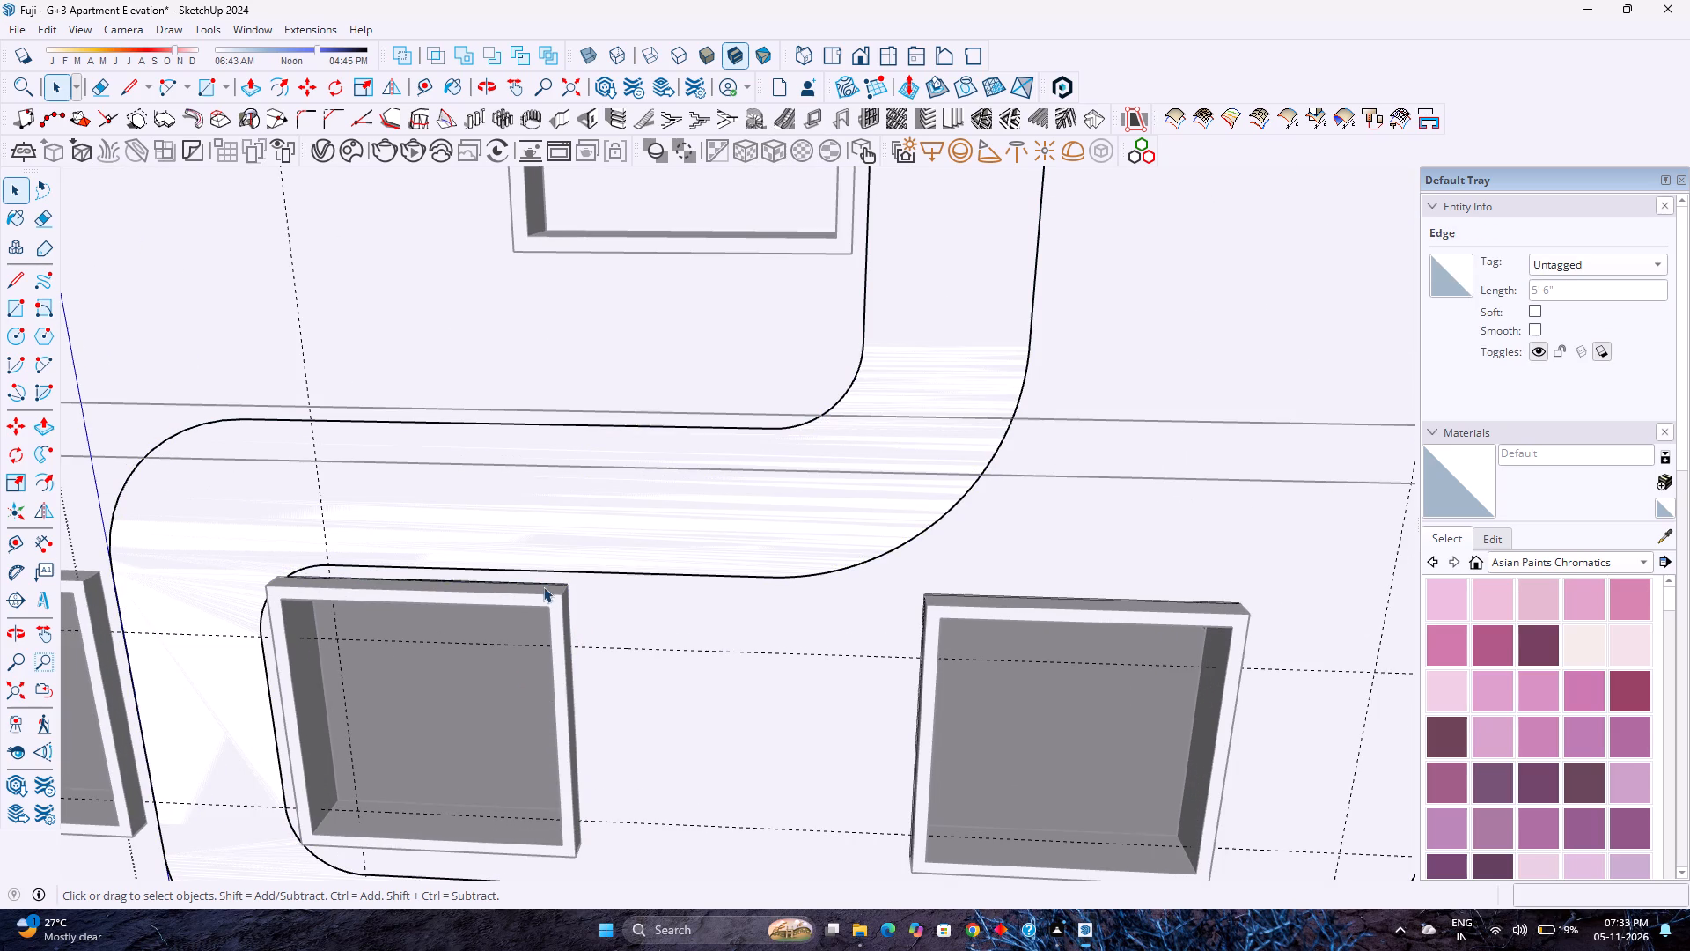
pyautogui.click(543, 586)
pyautogui.press('Delete')
pyautogui.scroll(-3, 421, 647)
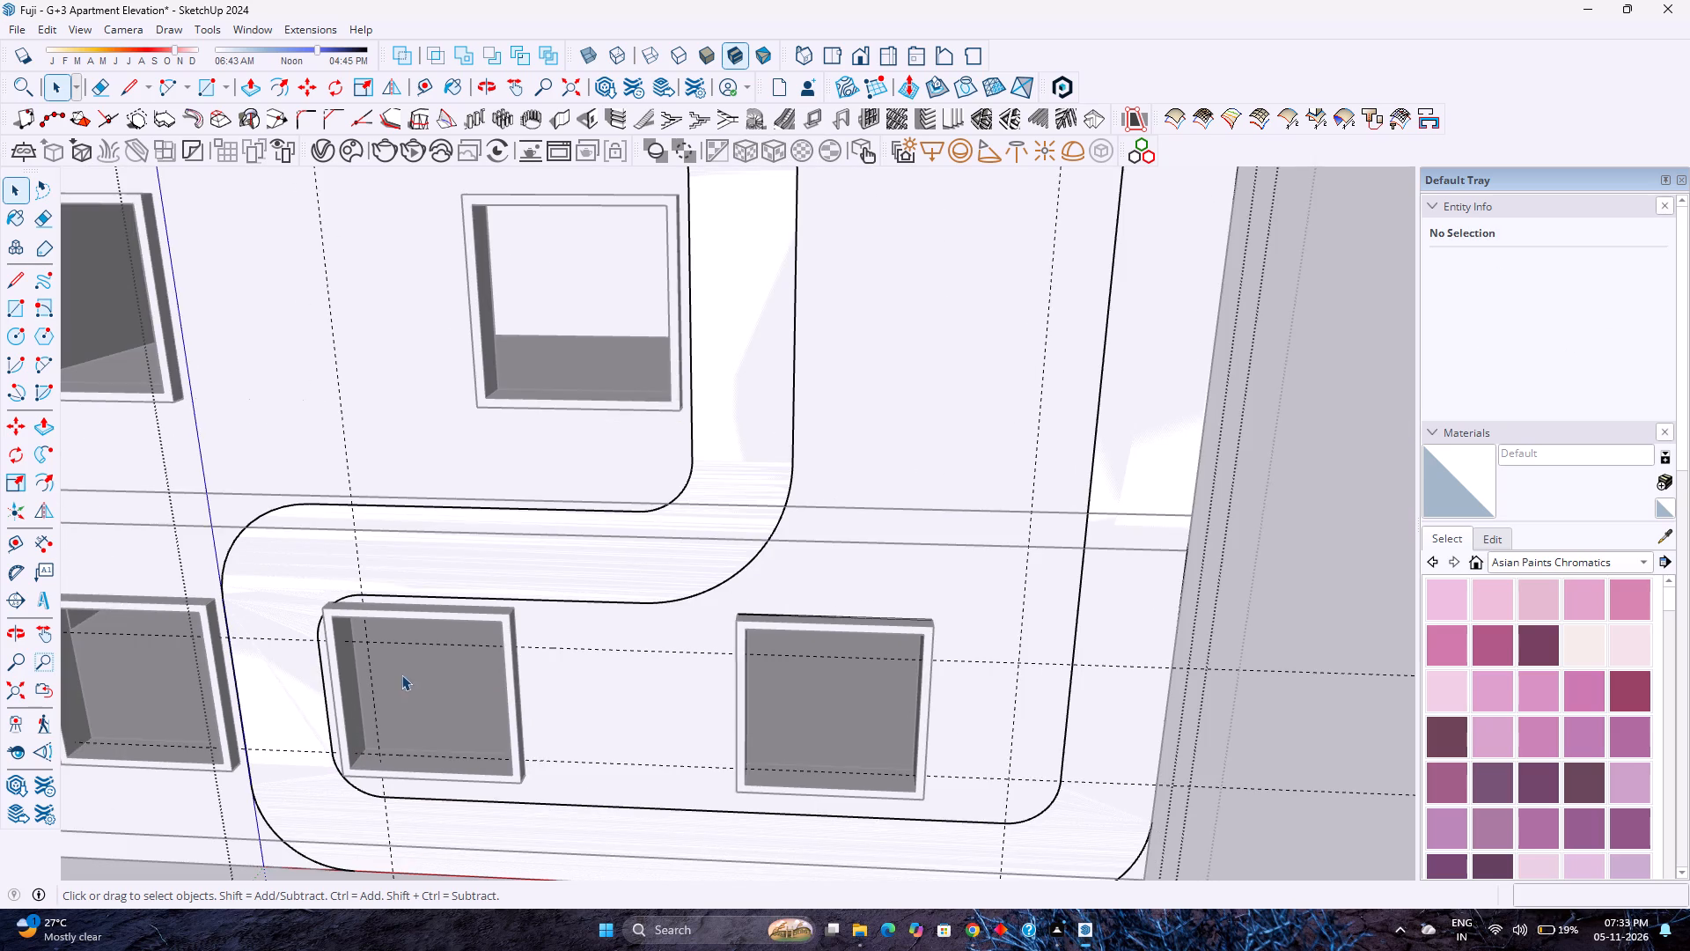
pyautogui.moveTo(398, 672); pyautogui.dragTo(709, 483, button='middle')
pyautogui.middleClick(709, 483)
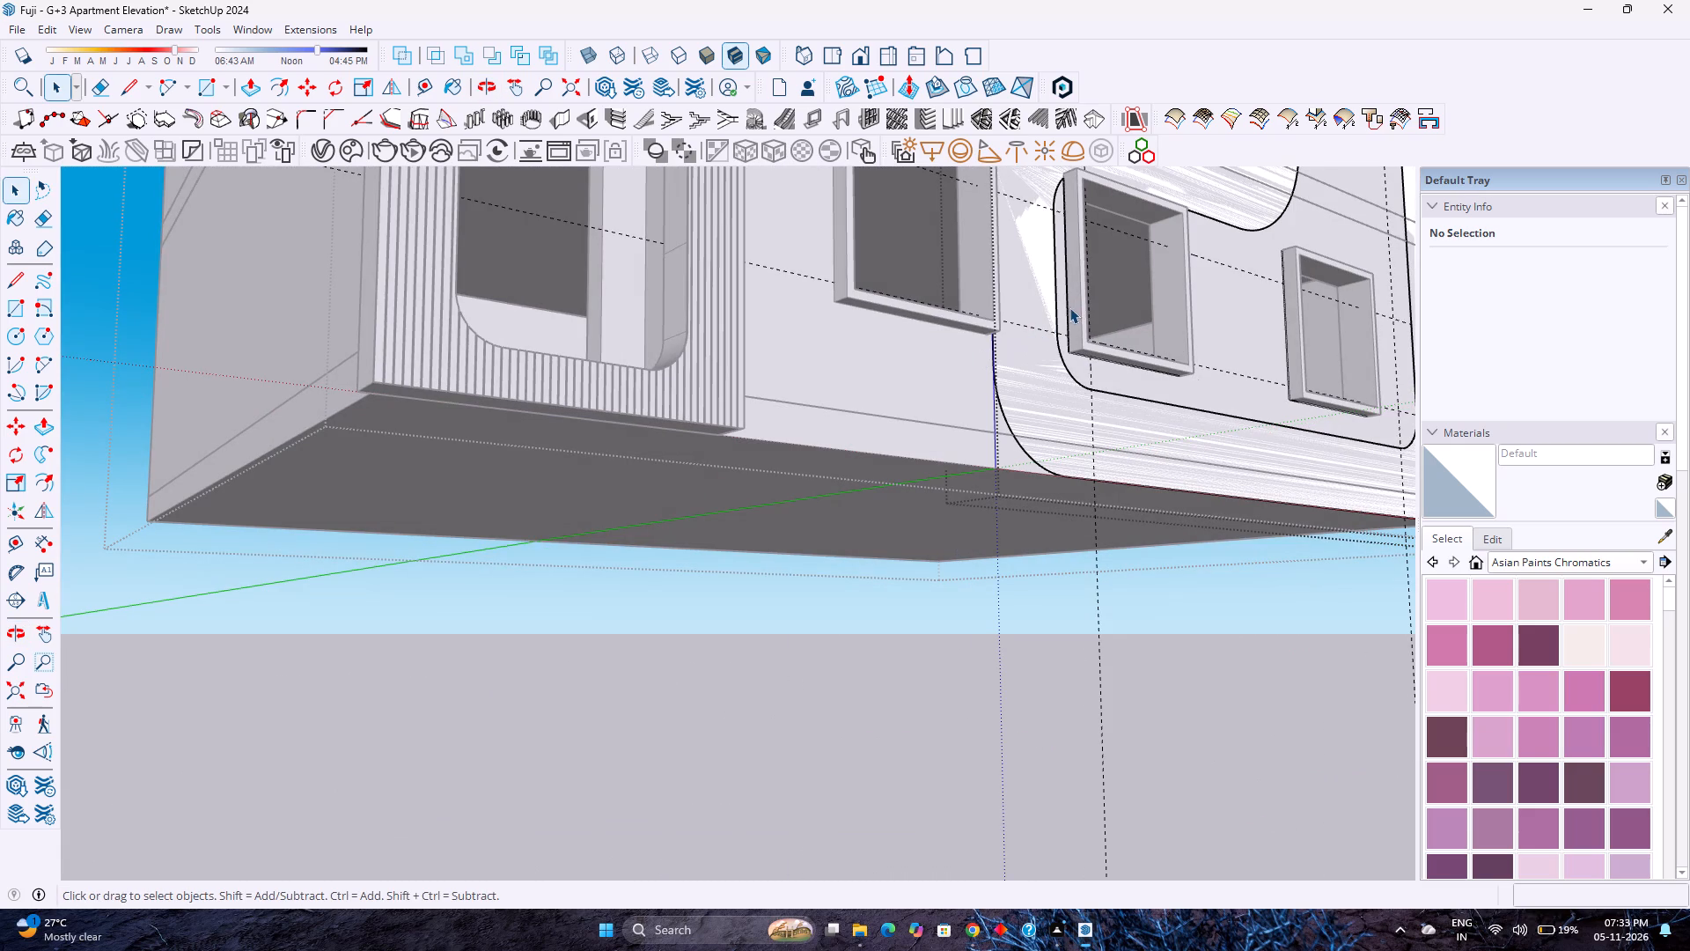
pyautogui.click(1069, 307)
pyautogui.press('Delete')
pyautogui.click(1101, 359)
pyautogui.press('Delete')
# Delete the four leftover outline edges around the right-hand lowest-floor window inside the band.
pyautogui.scroll(-3, 977, 391)
pyautogui.keyDown('shift'); pyautogui.moveTo(985, 438); pyautogui.dragTo(737, 618, button='middle'); pyautogui.keyUp('shift')
pyautogui.scroll(2, 1006, 520)
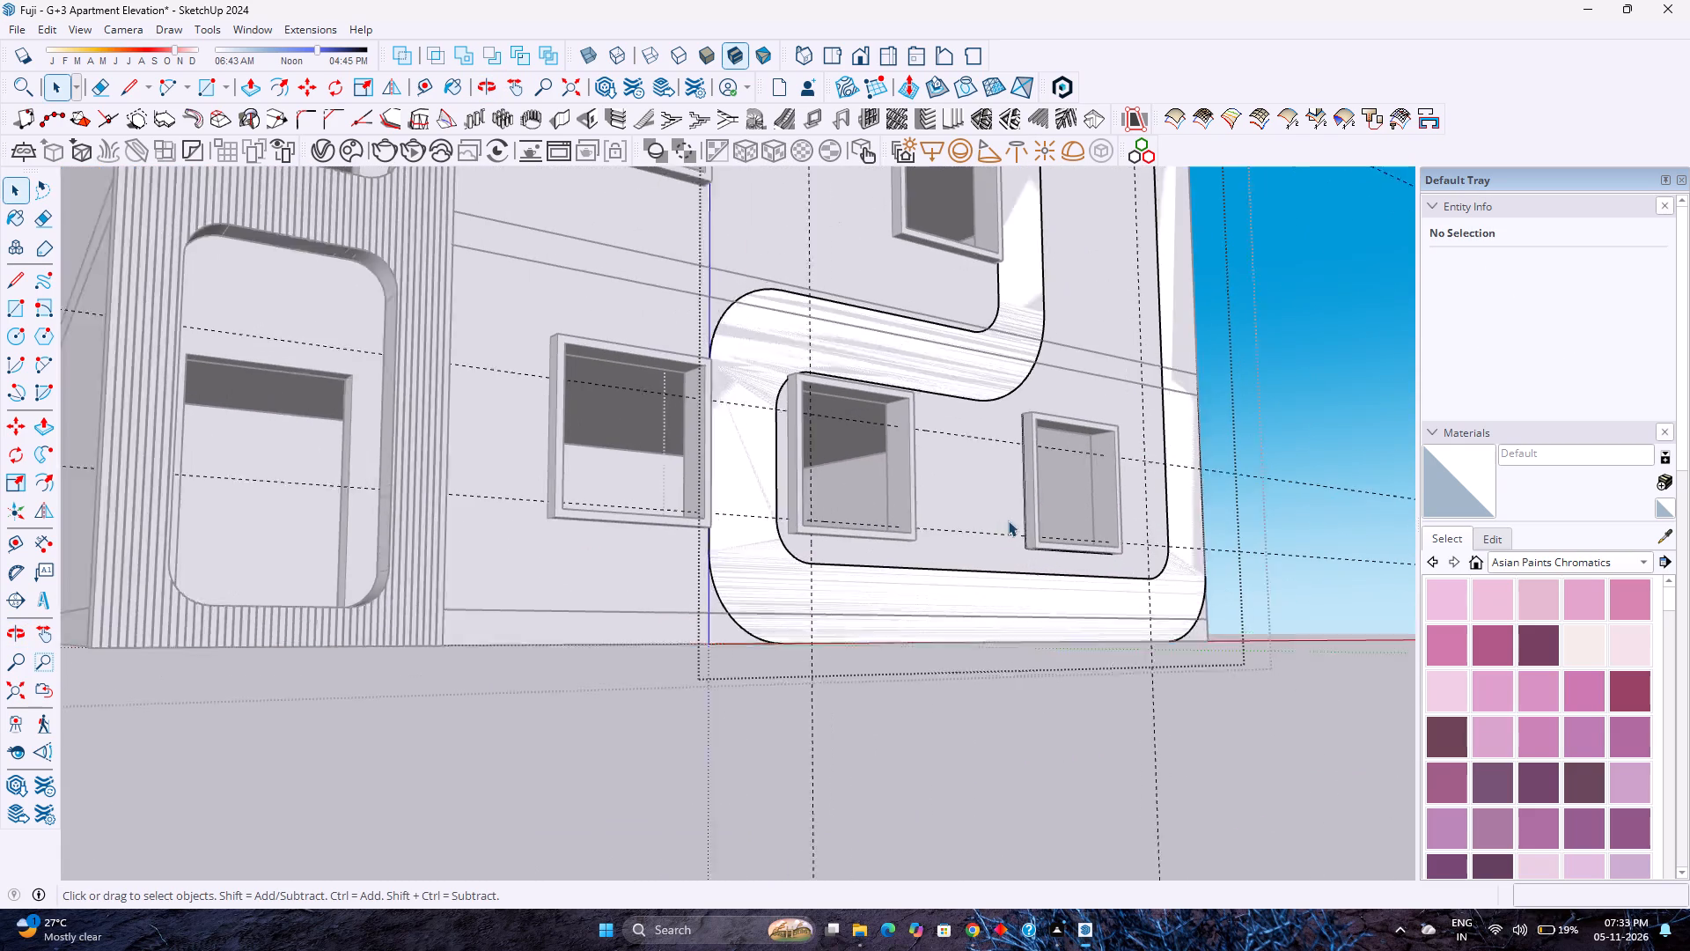
pyautogui.tripleClick(1026, 502)
pyautogui.press('Delete')
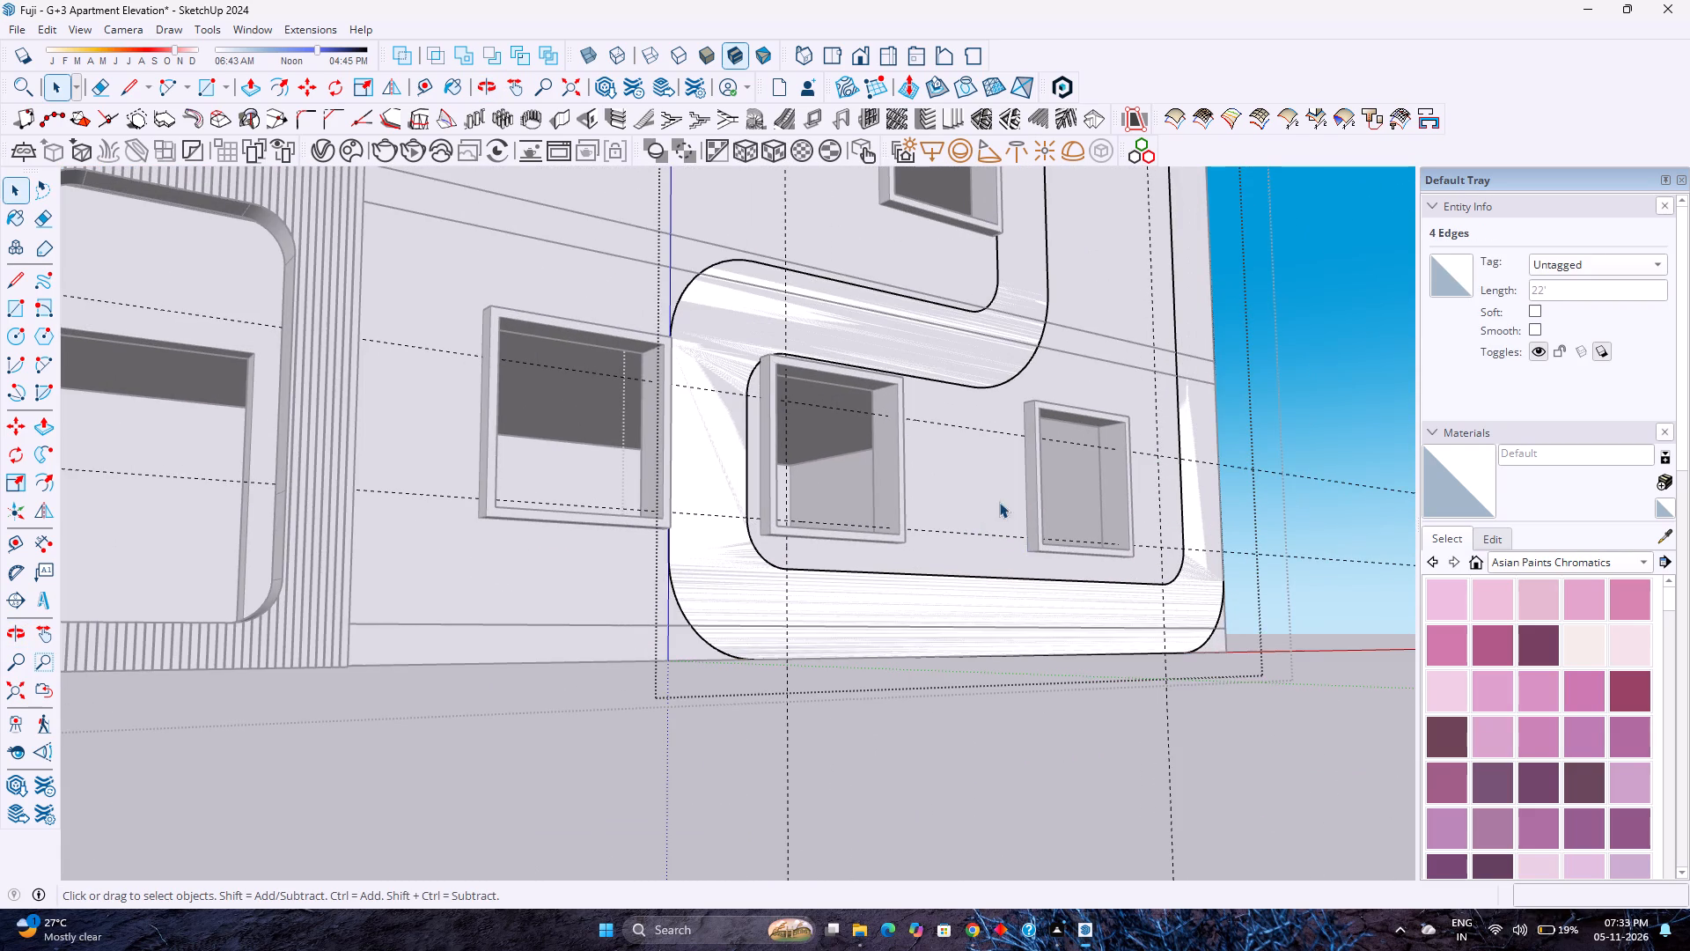
pyautogui.scroll(-7, 893, 502)
pyautogui.click(1131, 644)
# Save the apartment elevation model.
pyautogui.scroll(-1, 1136, 608)
pyautogui.moveTo(1125, 609); pyautogui.dragTo(855, 722, button='middle')
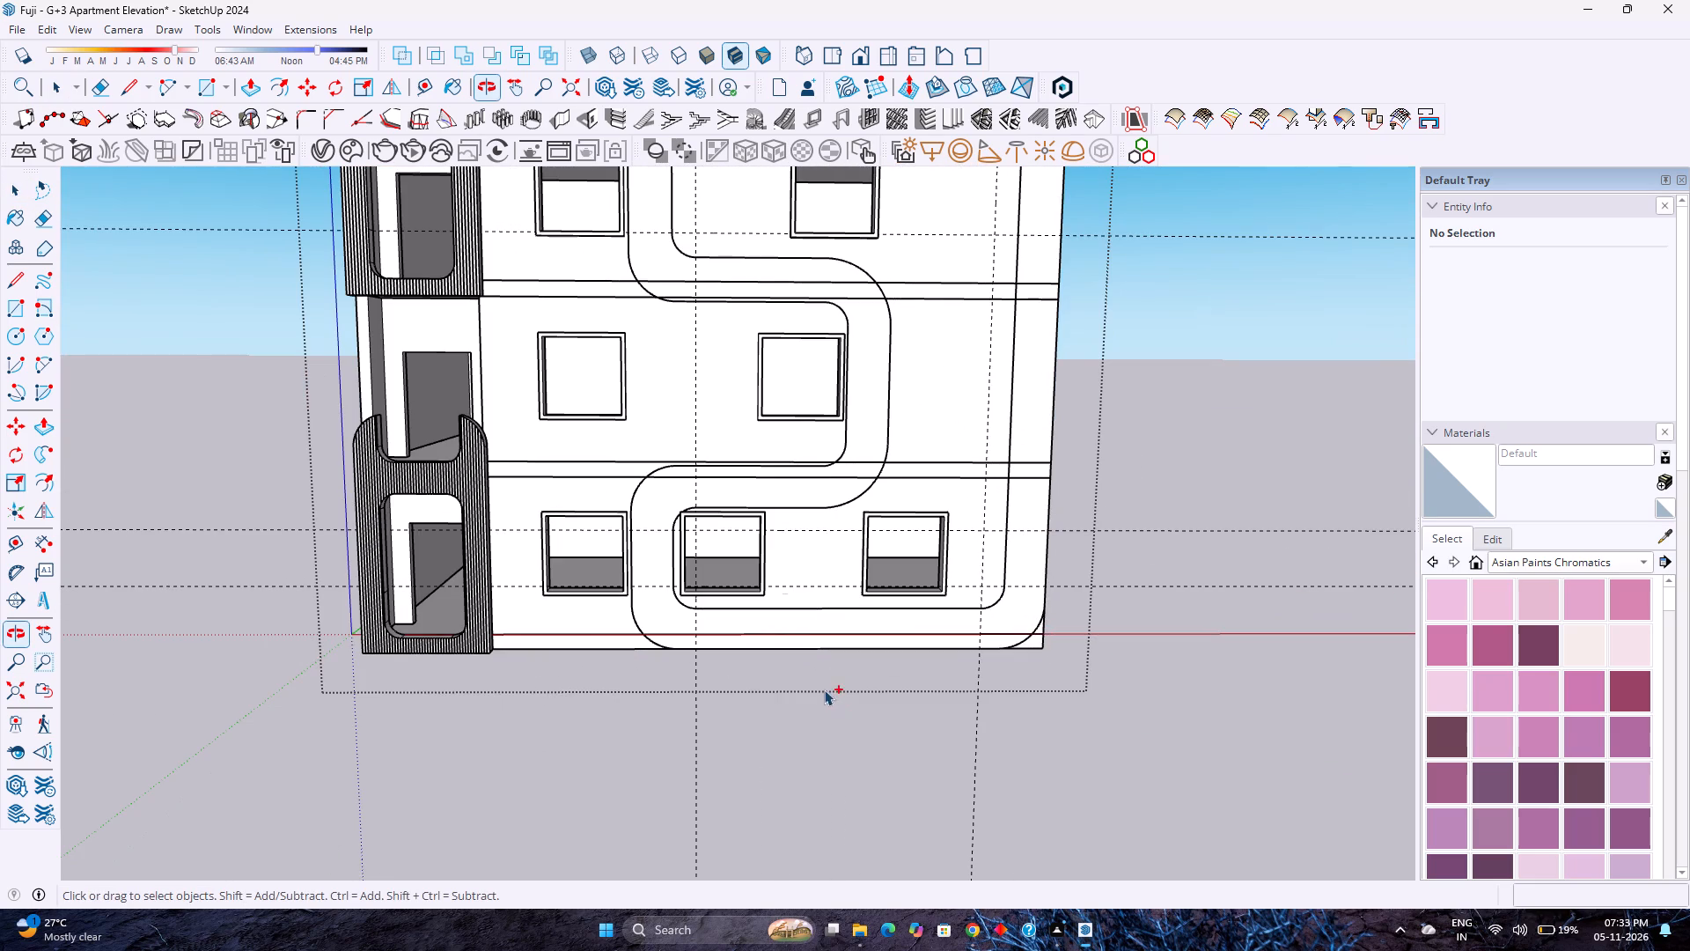
pyautogui.hotkey('ctrl', 's')
# Open the notched border band for editing and extrude its face 1' outward from the facade with Push/Pull.
pyautogui.doubleClick(1024, 423)
pyautogui.scroll(3, 1024, 423)
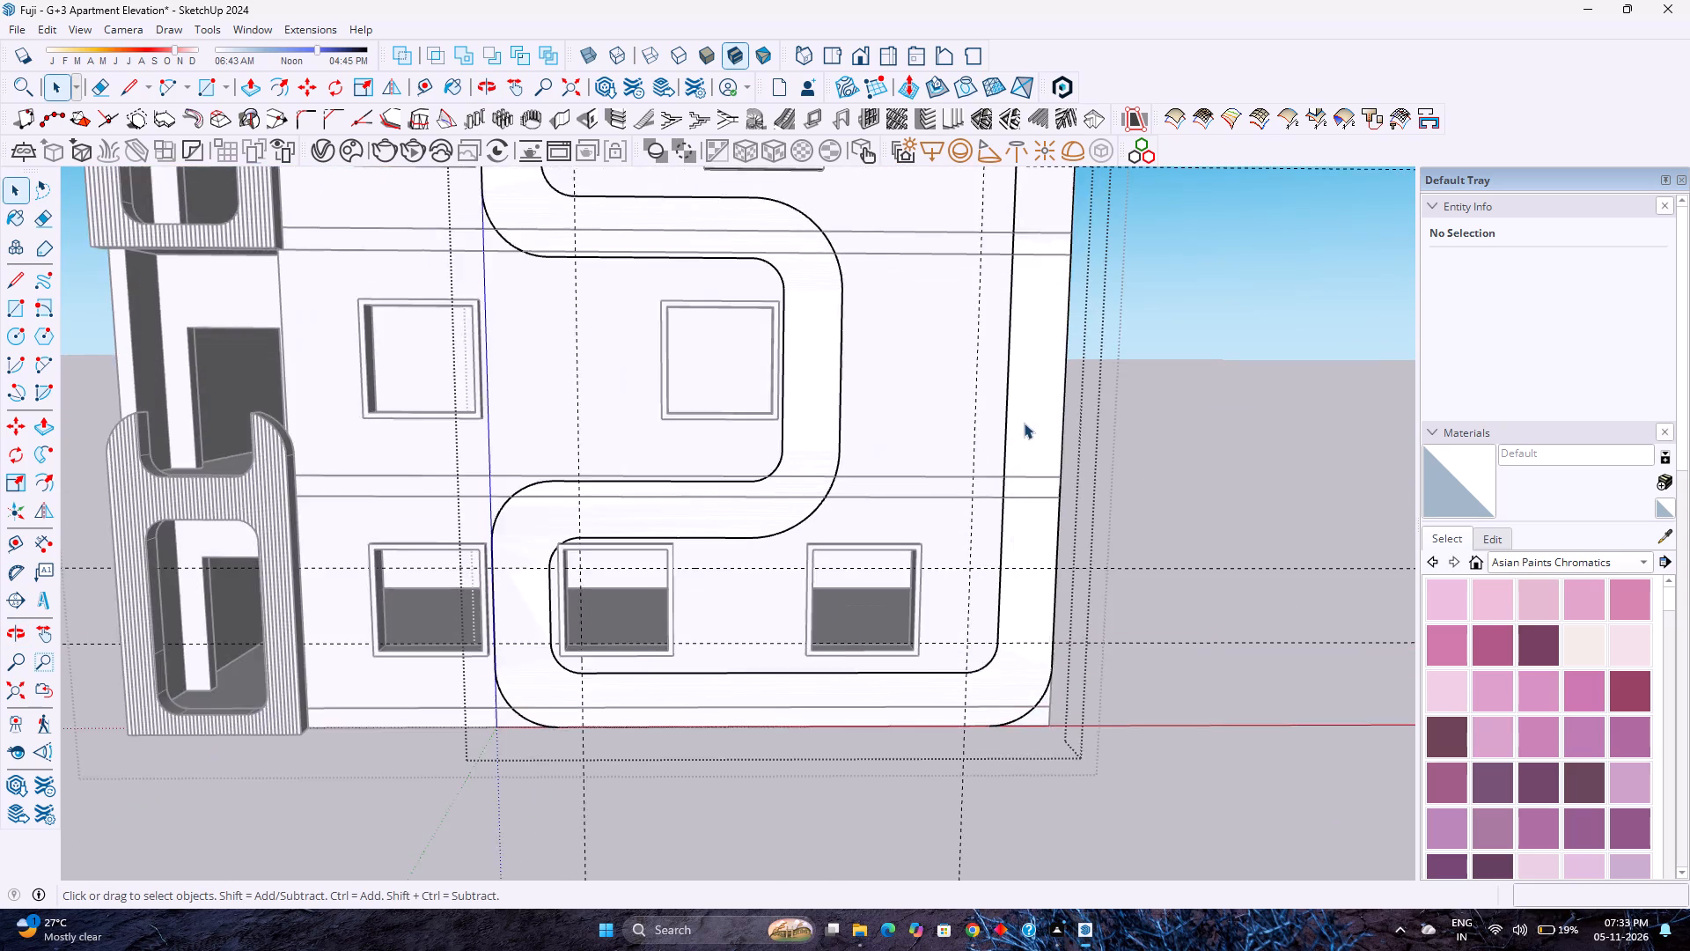
pyautogui.moveTo(1025, 424); pyautogui.dragTo(849, 503, button='middle')
pyautogui.press('p')
pyautogui.click(920, 488)
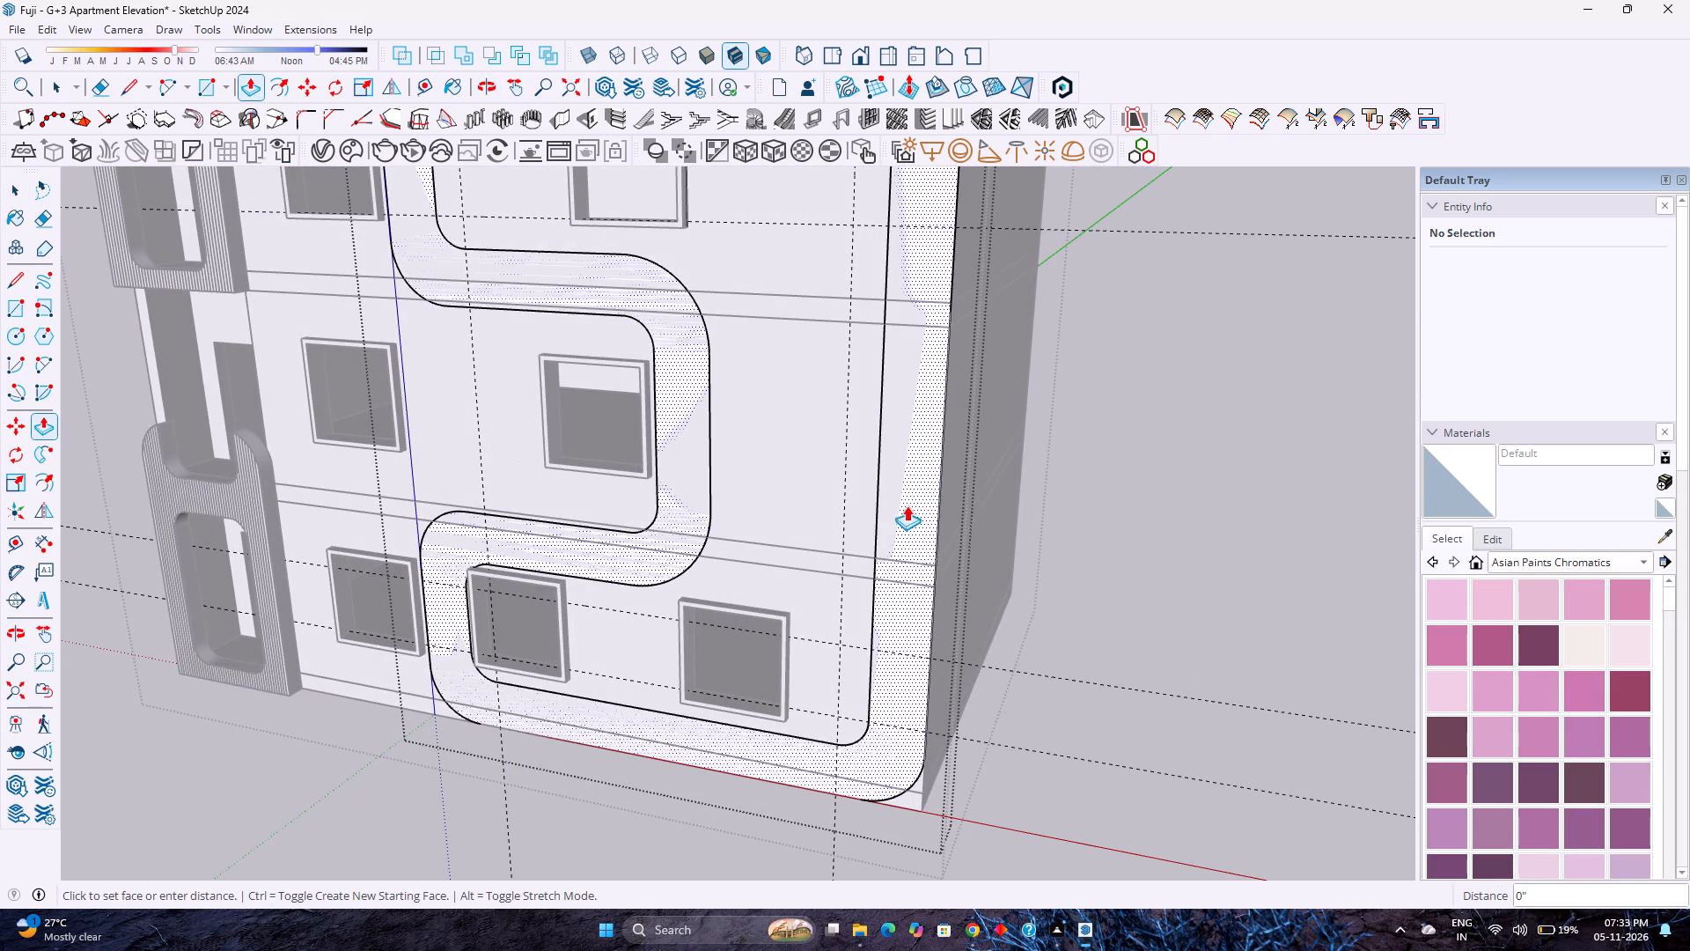
pyautogui.press('1')
pyautogui.press("'")
pyautogui.press('Return')
pyautogui.press('space')
pyautogui.scroll(-4, 884, 510)
pyautogui.press('Escape')
# Delete all the dashed guide lines in the model.
pyautogui.scroll(-4, 885, 508)
pyautogui.keyDown('shift'); pyautogui.moveTo(900, 455); pyautogui.dragTo(816, 682, button='middle'); pyautogui.keyUp('shift')
pyautogui.moveTo(681, 675); pyautogui.dragTo(672, 532, button='middle')
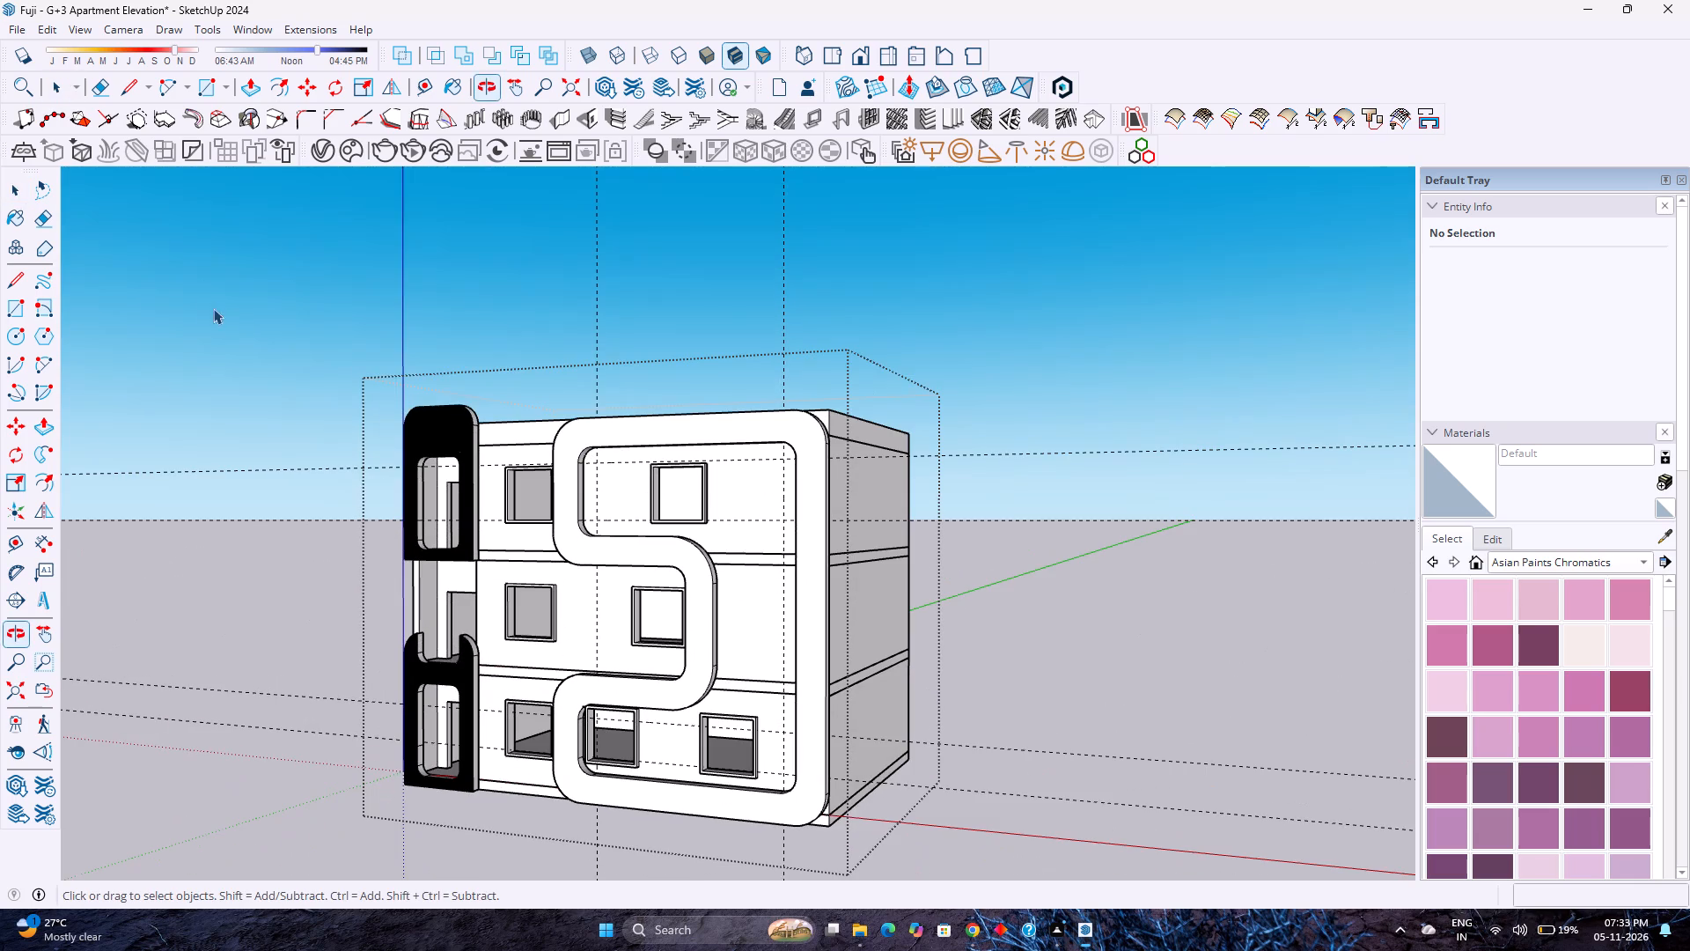
pyautogui.click(32, 28)
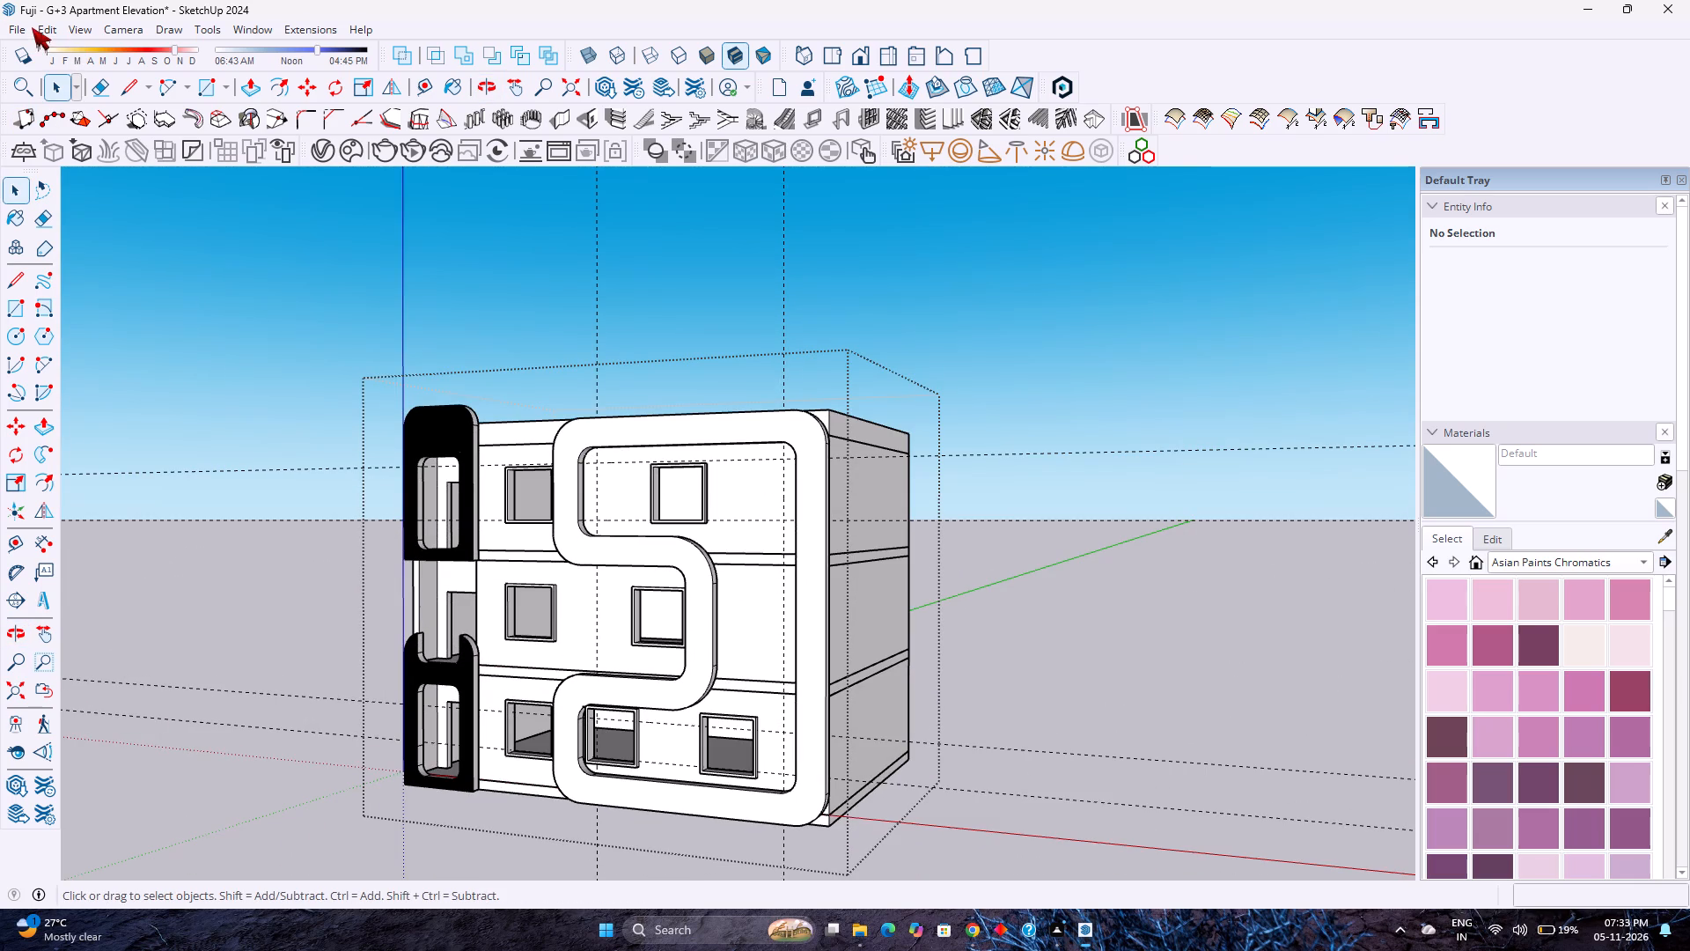
pyautogui.click(40, 29)
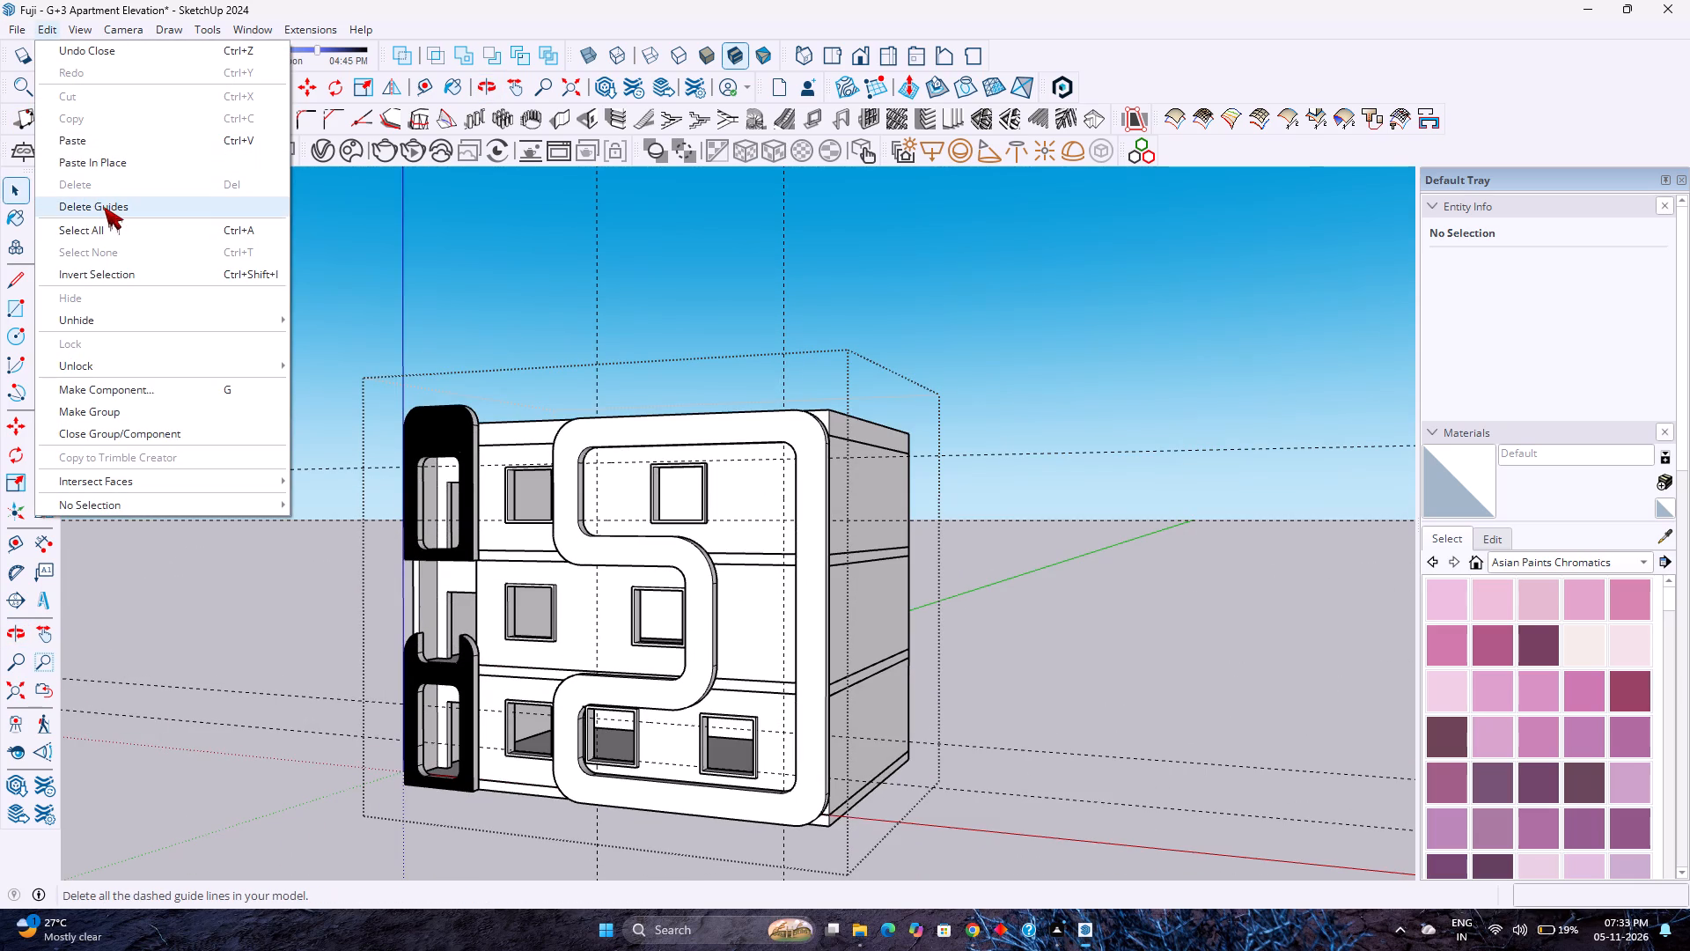
pyautogui.click(104, 207)
# Save the apartment elevation model.
pyautogui.scroll(-4, 116, 232)
pyautogui.keyDown('shift'); pyautogui.moveTo(256, 314); pyautogui.dragTo(298, 378, button='middle'); pyautogui.keyUp('shift')
pyautogui.keyDown('shift'); pyautogui.middleClick(298, 378); pyautogui.keyUp('shift')
pyautogui.hotkey('ctrl', 's')
# Examine the building from the front and both sides to review the extruded border band against the facade.
pyautogui.scroll(-3, 307, 358)
pyautogui.scroll(-2, 226, 328)
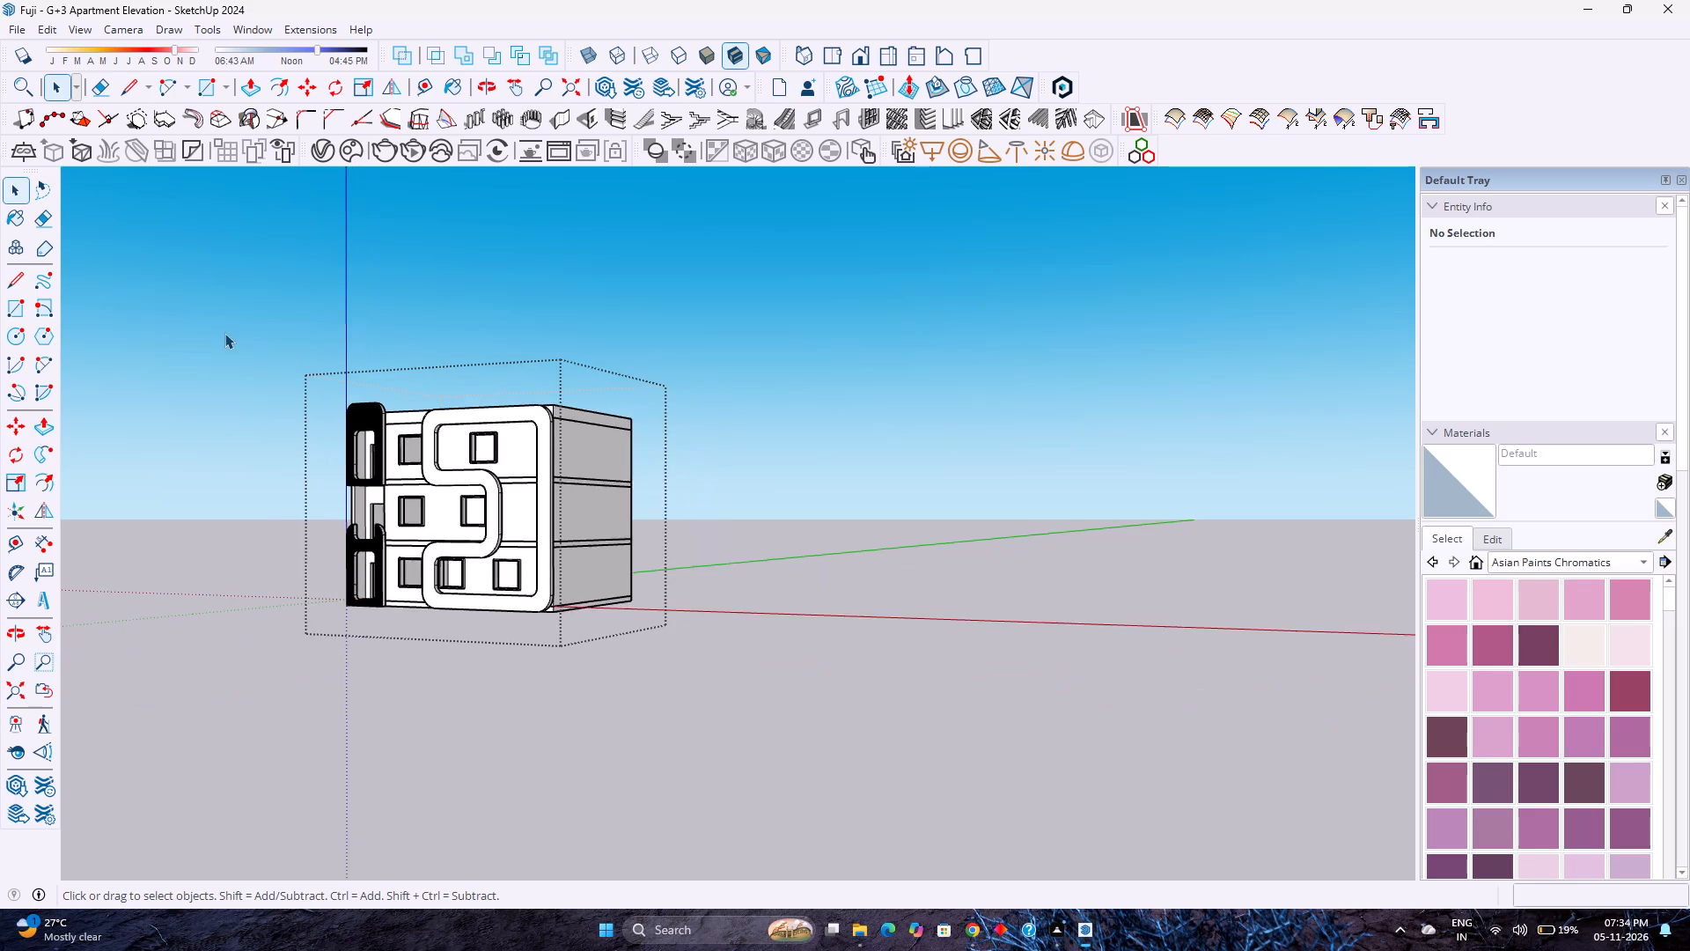
pyautogui.scroll(1, 230, 335)
pyautogui.moveTo(346, 385); pyautogui.dragTo(661, 462, button='middle')
pyautogui.scroll(3, 629, 487)
pyautogui.keyDown('shift'); pyautogui.moveTo(444, 469); pyautogui.dragTo(493, 455, button='middle'); pyautogui.keyUp('shift')
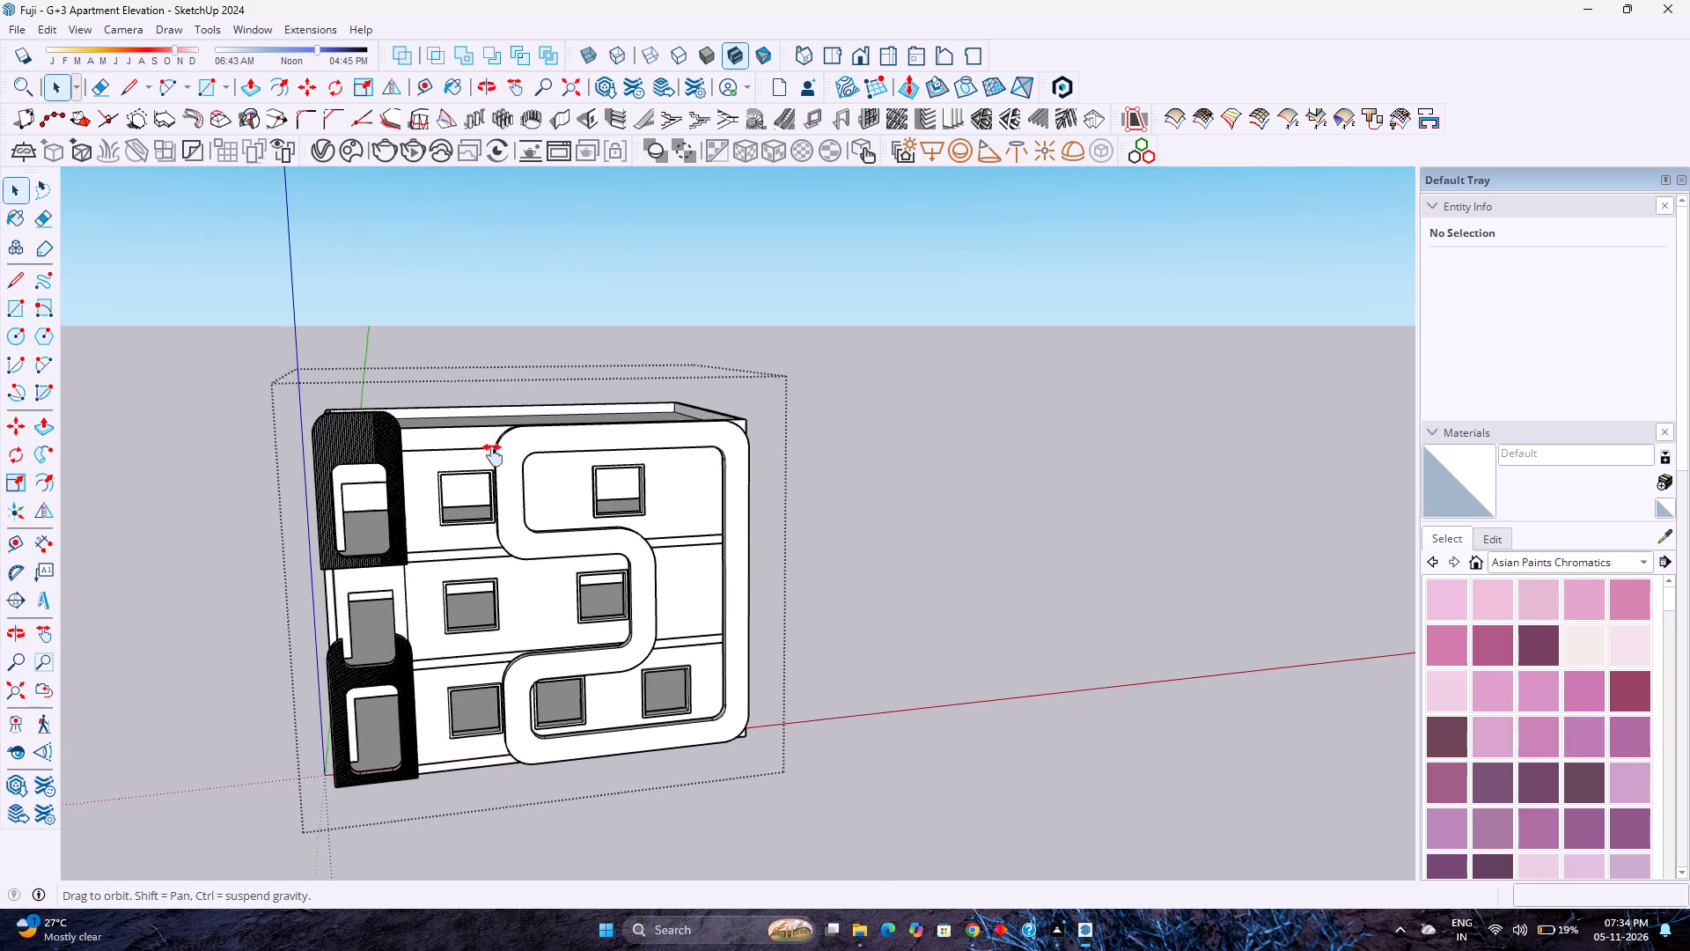
pyautogui.keyDown('shift'); pyautogui.moveTo(493, 455); pyautogui.dragTo(756, 394, button='middle'); pyautogui.keyUp('shift')
pyautogui.moveTo(789, 388); pyautogui.dragTo(324, 385, button='middle')
pyautogui.scroll(-4, 482, 399)
pyautogui.scroll(4, 483, 404)
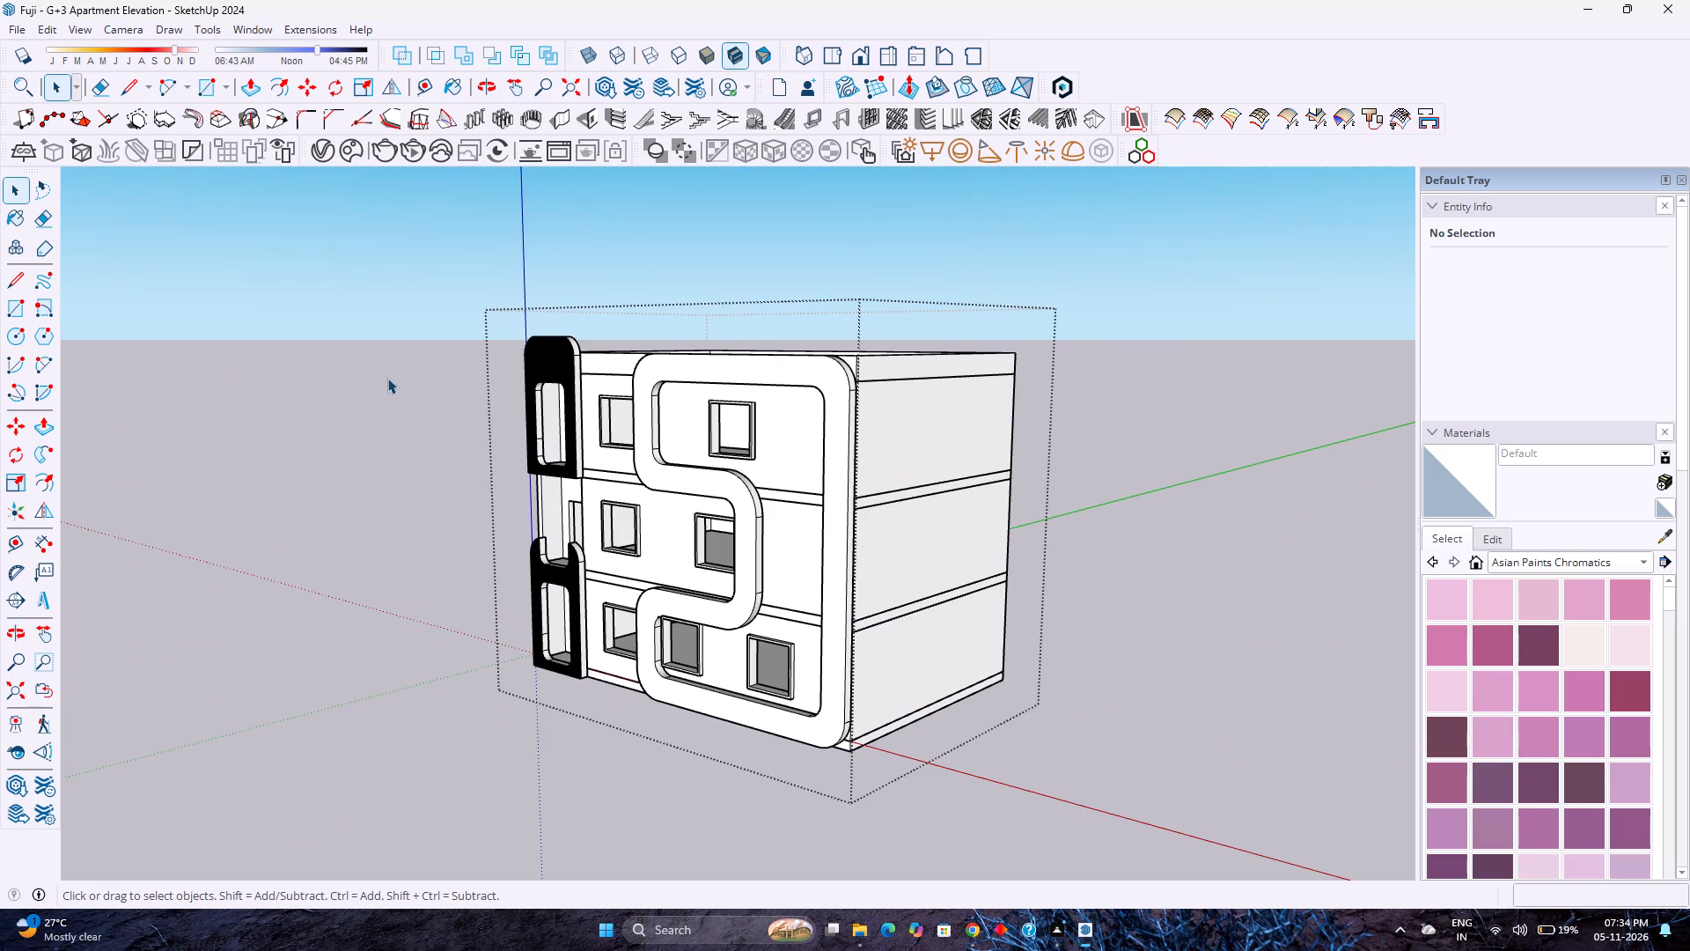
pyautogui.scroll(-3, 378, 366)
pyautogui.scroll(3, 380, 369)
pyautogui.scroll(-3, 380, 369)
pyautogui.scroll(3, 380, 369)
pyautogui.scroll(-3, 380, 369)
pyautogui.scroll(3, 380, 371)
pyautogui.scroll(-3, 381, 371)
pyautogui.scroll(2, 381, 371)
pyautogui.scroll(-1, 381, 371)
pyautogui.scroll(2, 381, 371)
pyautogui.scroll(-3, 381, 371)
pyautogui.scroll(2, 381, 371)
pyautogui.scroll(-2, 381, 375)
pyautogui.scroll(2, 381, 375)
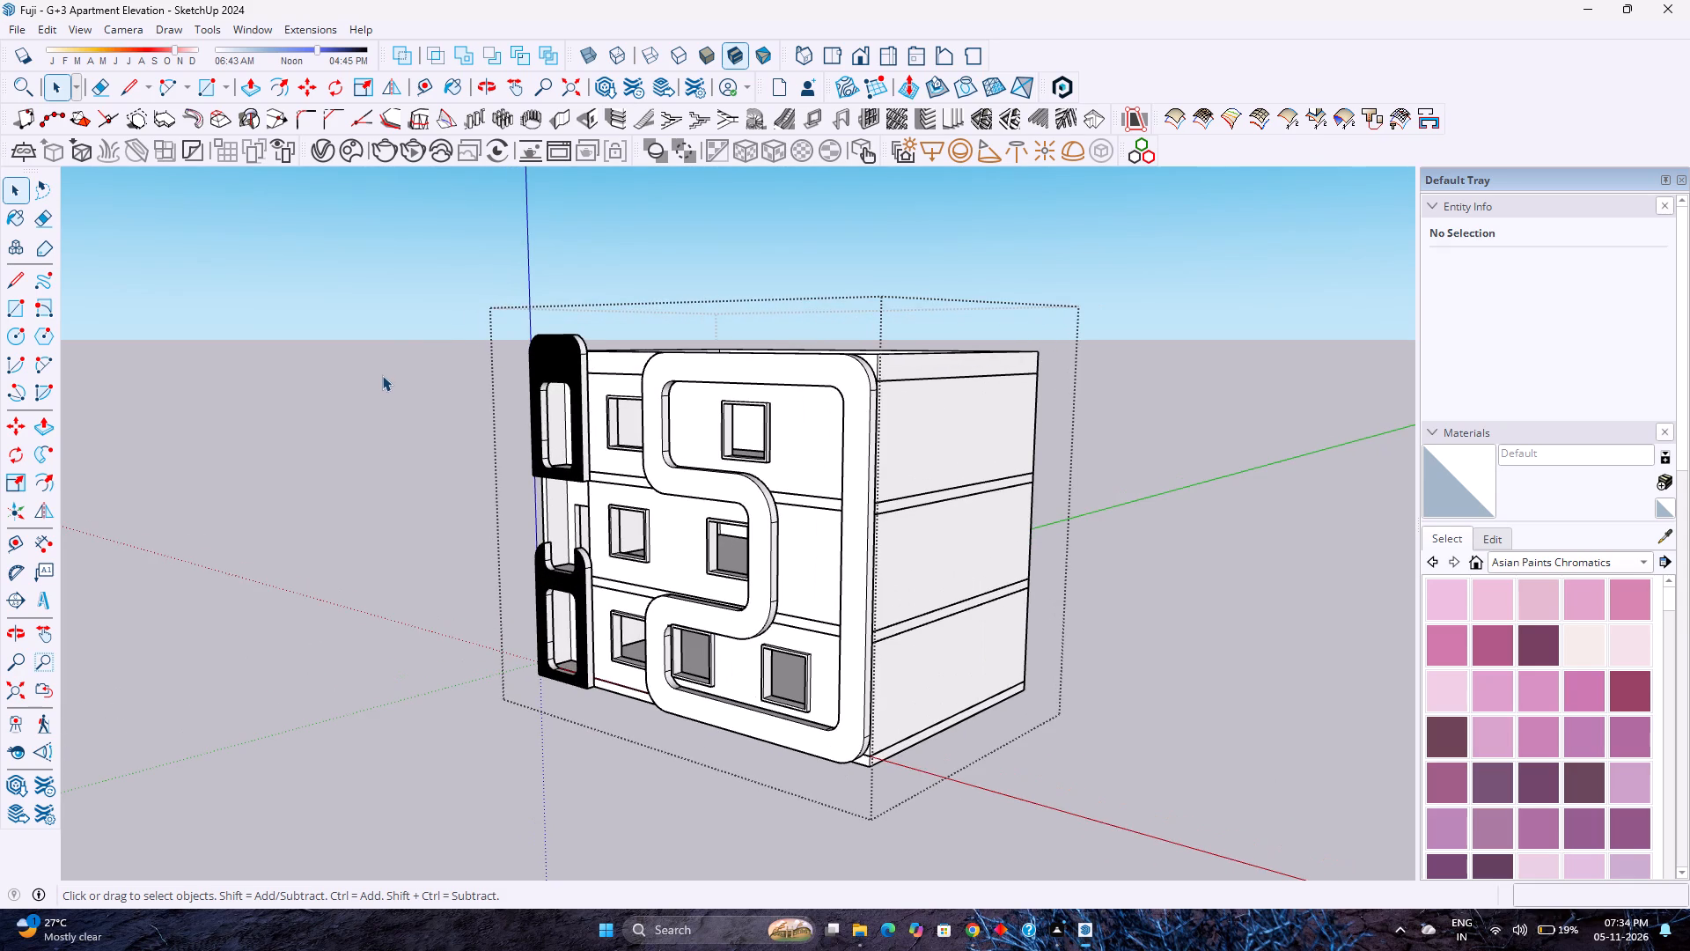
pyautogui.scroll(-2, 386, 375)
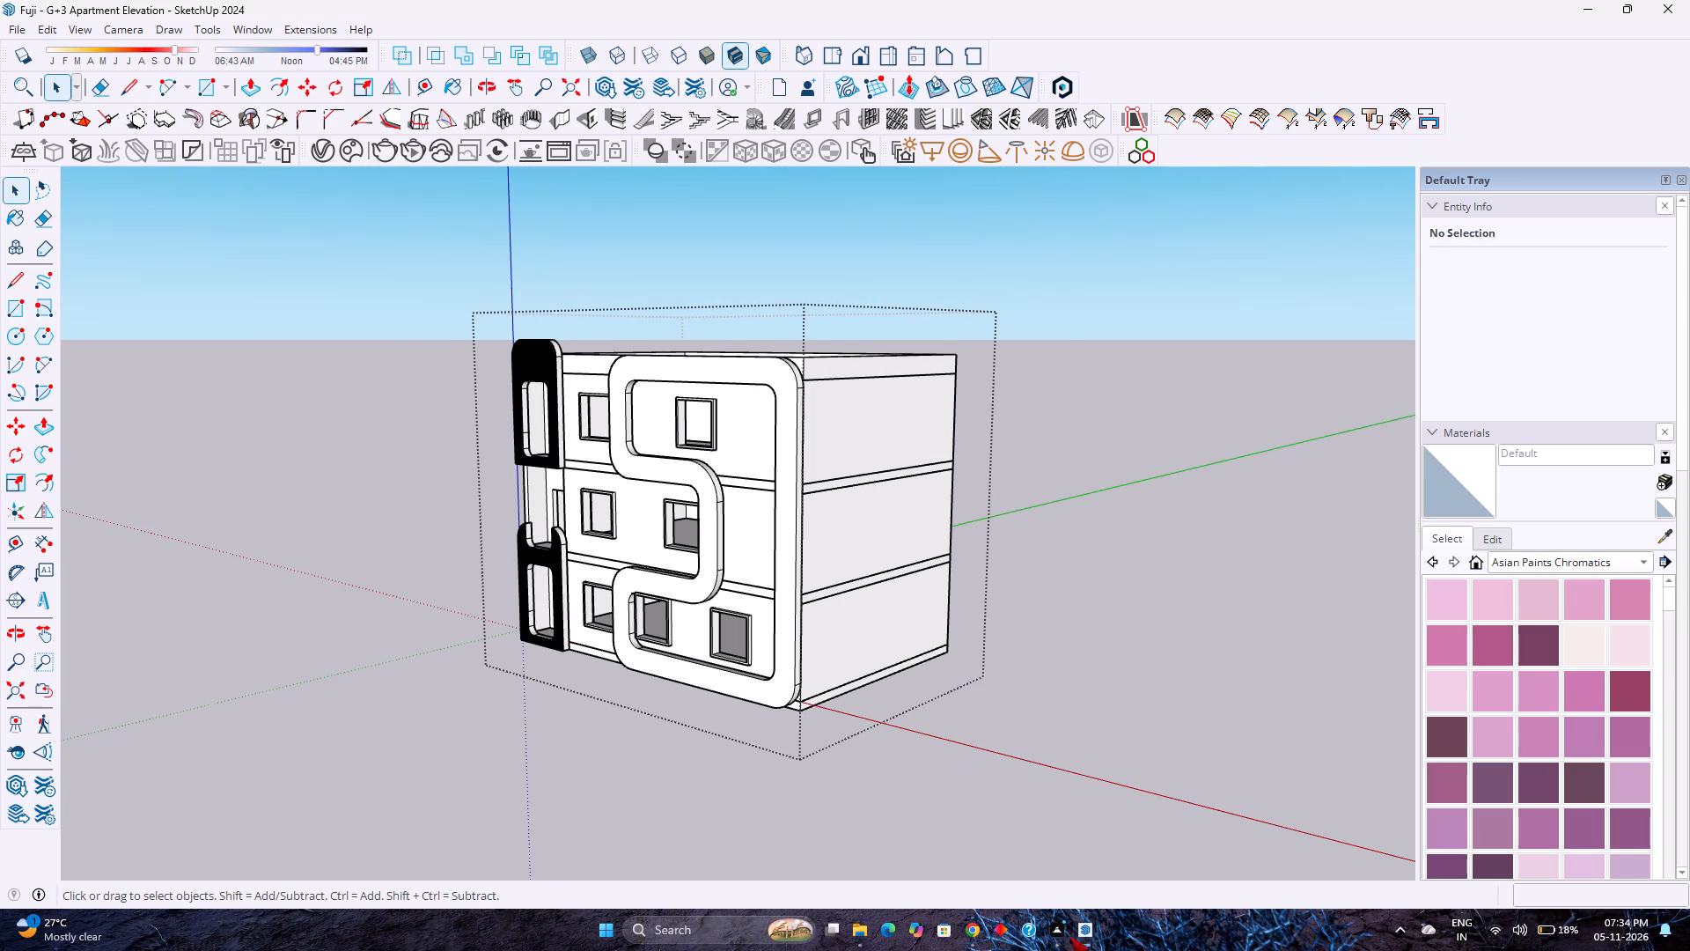
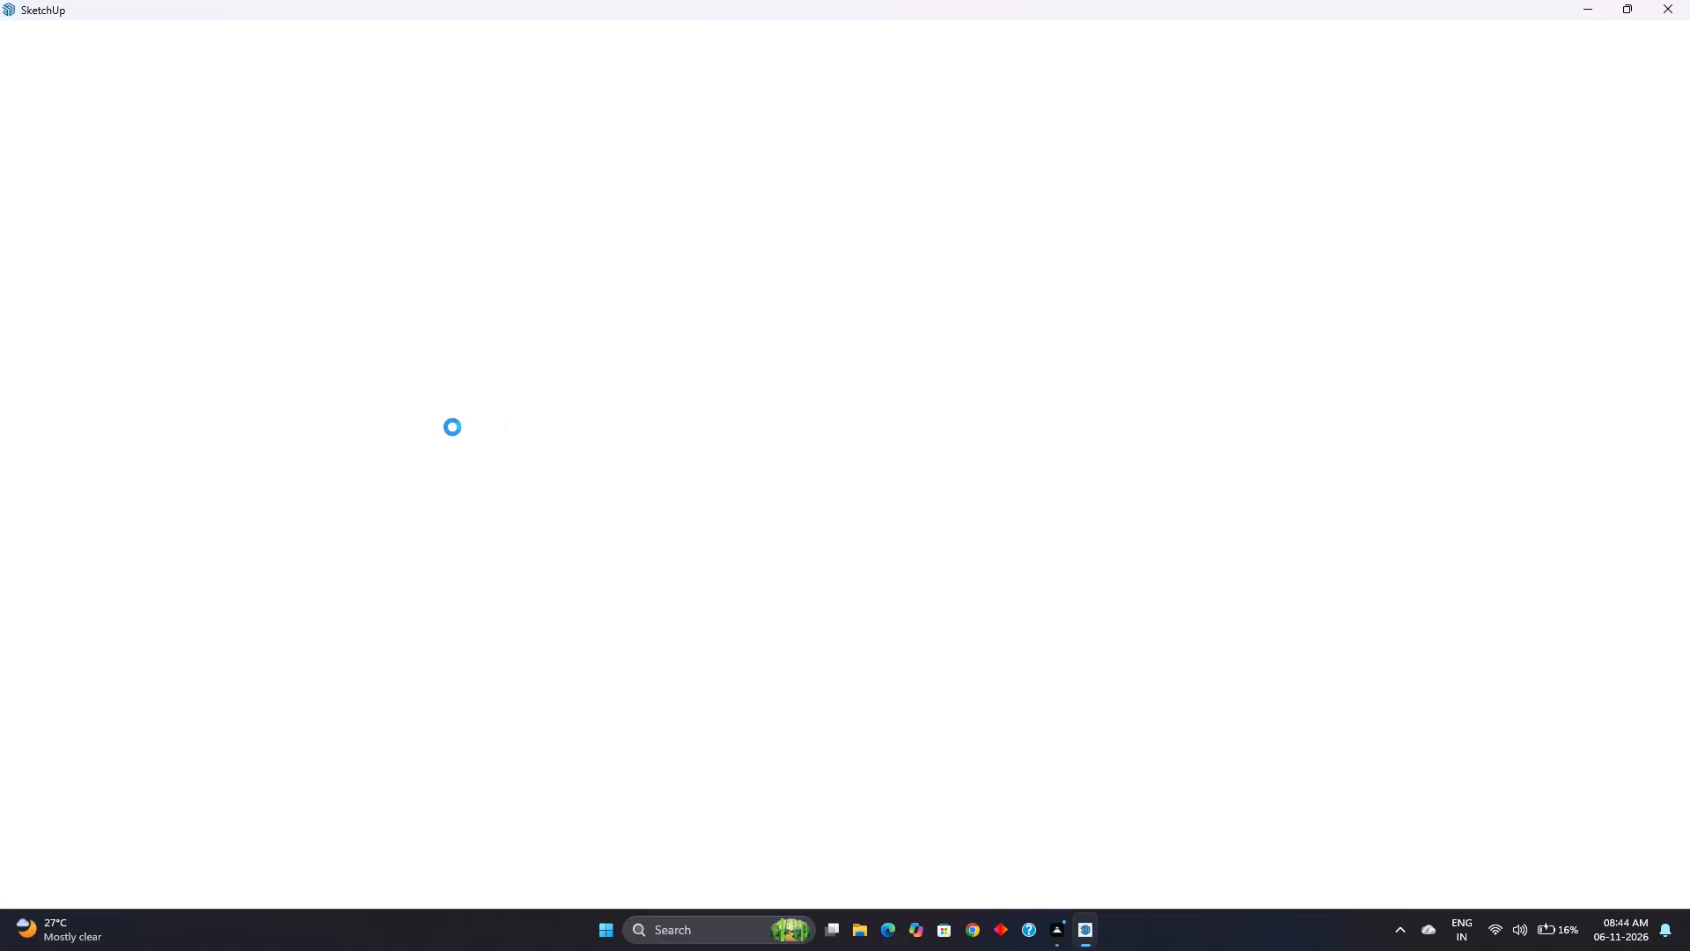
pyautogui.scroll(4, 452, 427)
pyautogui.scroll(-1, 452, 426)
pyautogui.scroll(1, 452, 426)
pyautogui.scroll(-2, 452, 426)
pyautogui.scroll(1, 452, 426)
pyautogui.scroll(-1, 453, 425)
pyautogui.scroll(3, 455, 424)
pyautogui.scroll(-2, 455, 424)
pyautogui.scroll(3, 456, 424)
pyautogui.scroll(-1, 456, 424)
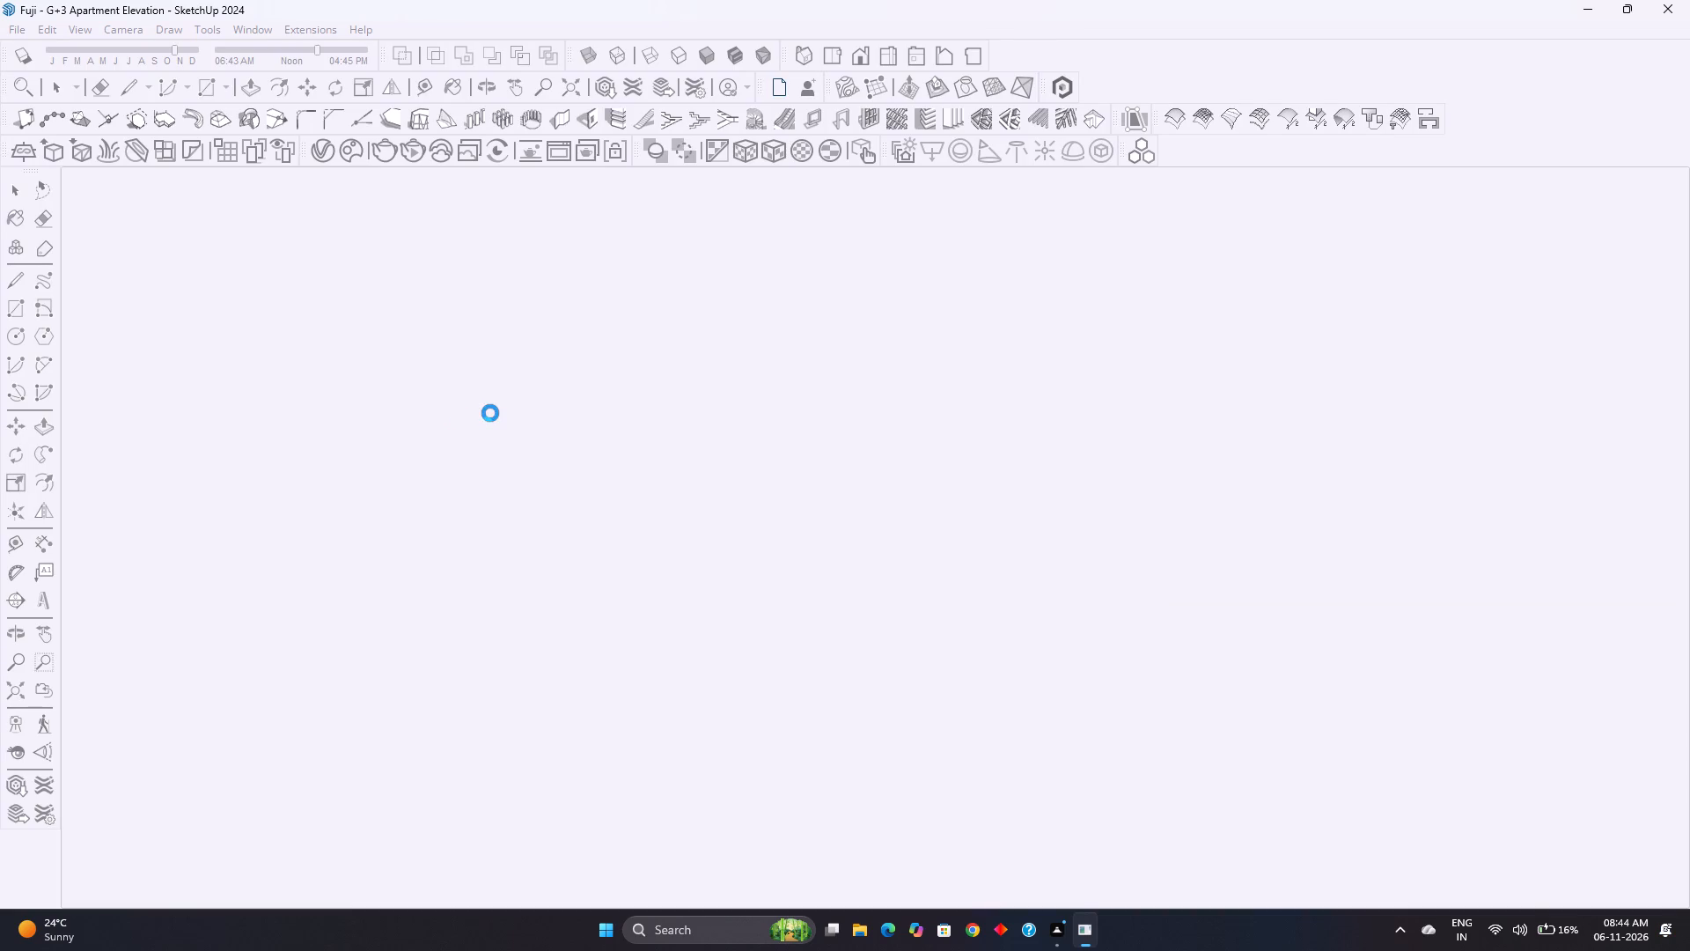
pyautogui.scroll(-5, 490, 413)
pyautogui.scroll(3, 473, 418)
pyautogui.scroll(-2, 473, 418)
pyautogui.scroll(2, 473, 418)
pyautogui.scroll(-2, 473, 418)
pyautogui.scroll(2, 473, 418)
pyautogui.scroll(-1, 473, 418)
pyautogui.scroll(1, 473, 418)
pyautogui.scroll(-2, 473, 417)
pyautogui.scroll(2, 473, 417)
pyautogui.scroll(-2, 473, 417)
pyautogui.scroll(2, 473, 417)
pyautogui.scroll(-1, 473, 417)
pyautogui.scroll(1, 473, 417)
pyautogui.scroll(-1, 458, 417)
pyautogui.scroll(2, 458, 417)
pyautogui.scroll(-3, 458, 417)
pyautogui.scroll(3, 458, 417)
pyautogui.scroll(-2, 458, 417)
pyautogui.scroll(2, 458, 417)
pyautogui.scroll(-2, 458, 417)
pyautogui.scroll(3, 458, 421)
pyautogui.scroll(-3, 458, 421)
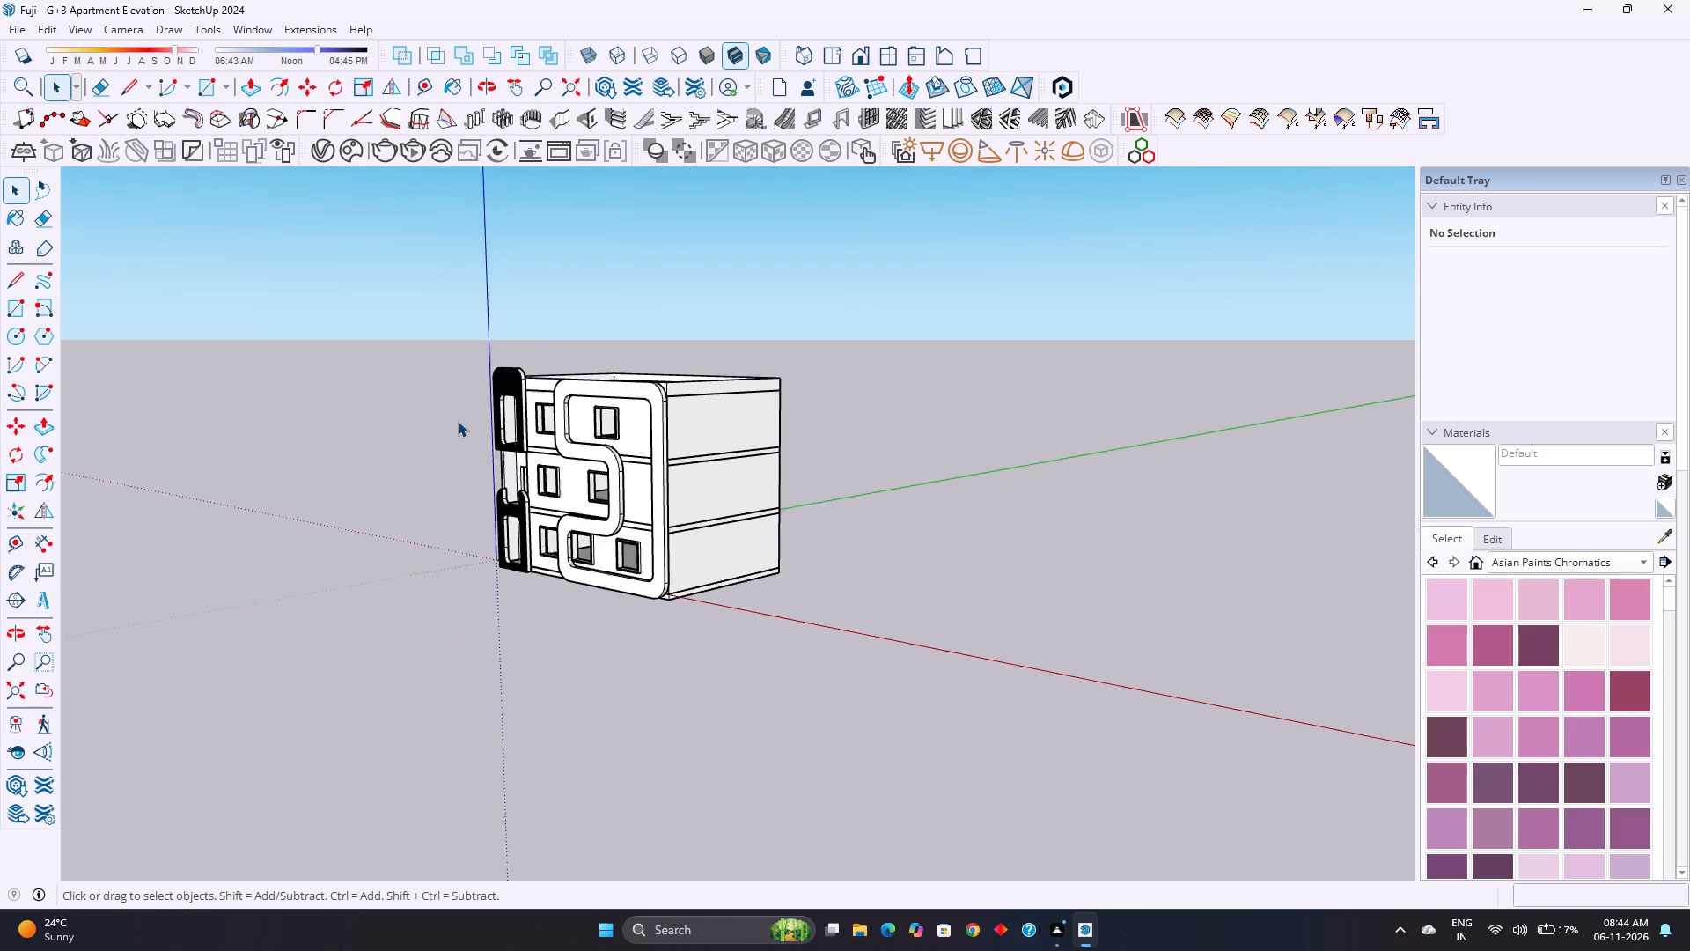
# Examine the front elevation of the apartment model up close, around the vertically ribbed frame and the adjacent upper-floor window openings.
pyautogui.scroll(2, 458, 421)
pyautogui.scroll(-3, 458, 421)
pyautogui.scroll(3, 458, 421)
pyautogui.scroll(-1, 458, 421)
pyautogui.scroll(2, 458, 421)
pyautogui.scroll(-3, 458, 421)
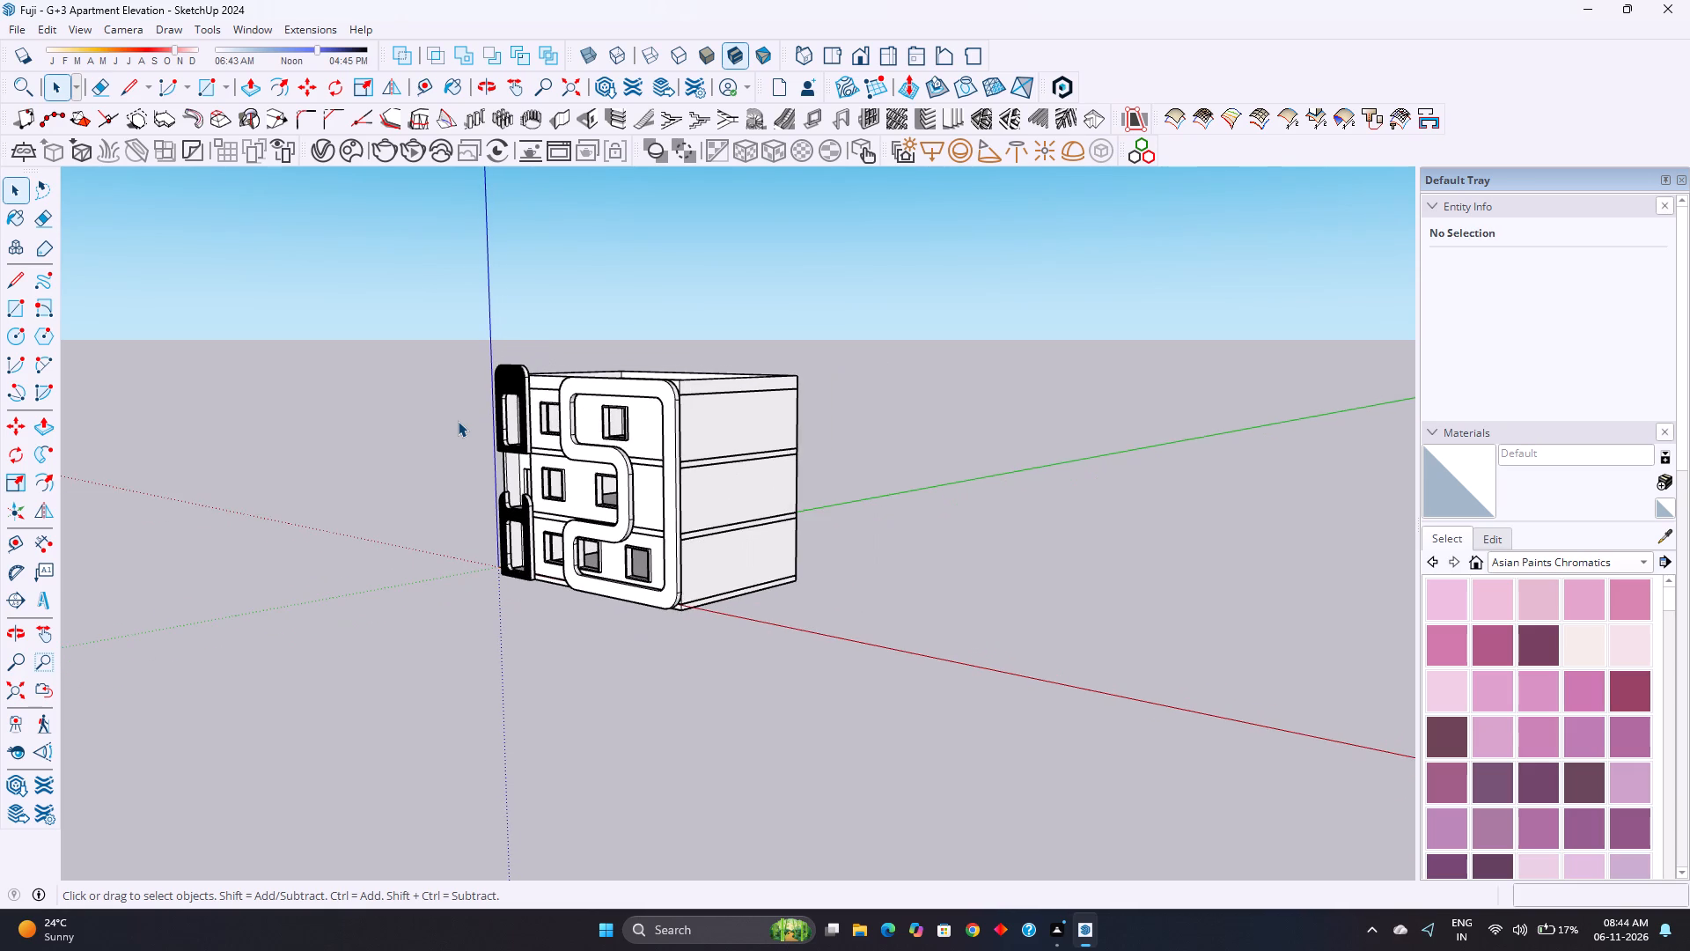
pyautogui.scroll(2, 458, 421)
pyautogui.scroll(-1, 458, 421)
pyautogui.scroll(2, 454, 424)
pyautogui.scroll(-4, 453, 424)
pyautogui.scroll(3, 453, 424)
pyautogui.scroll(-4, 452, 424)
pyautogui.scroll(3, 452, 424)
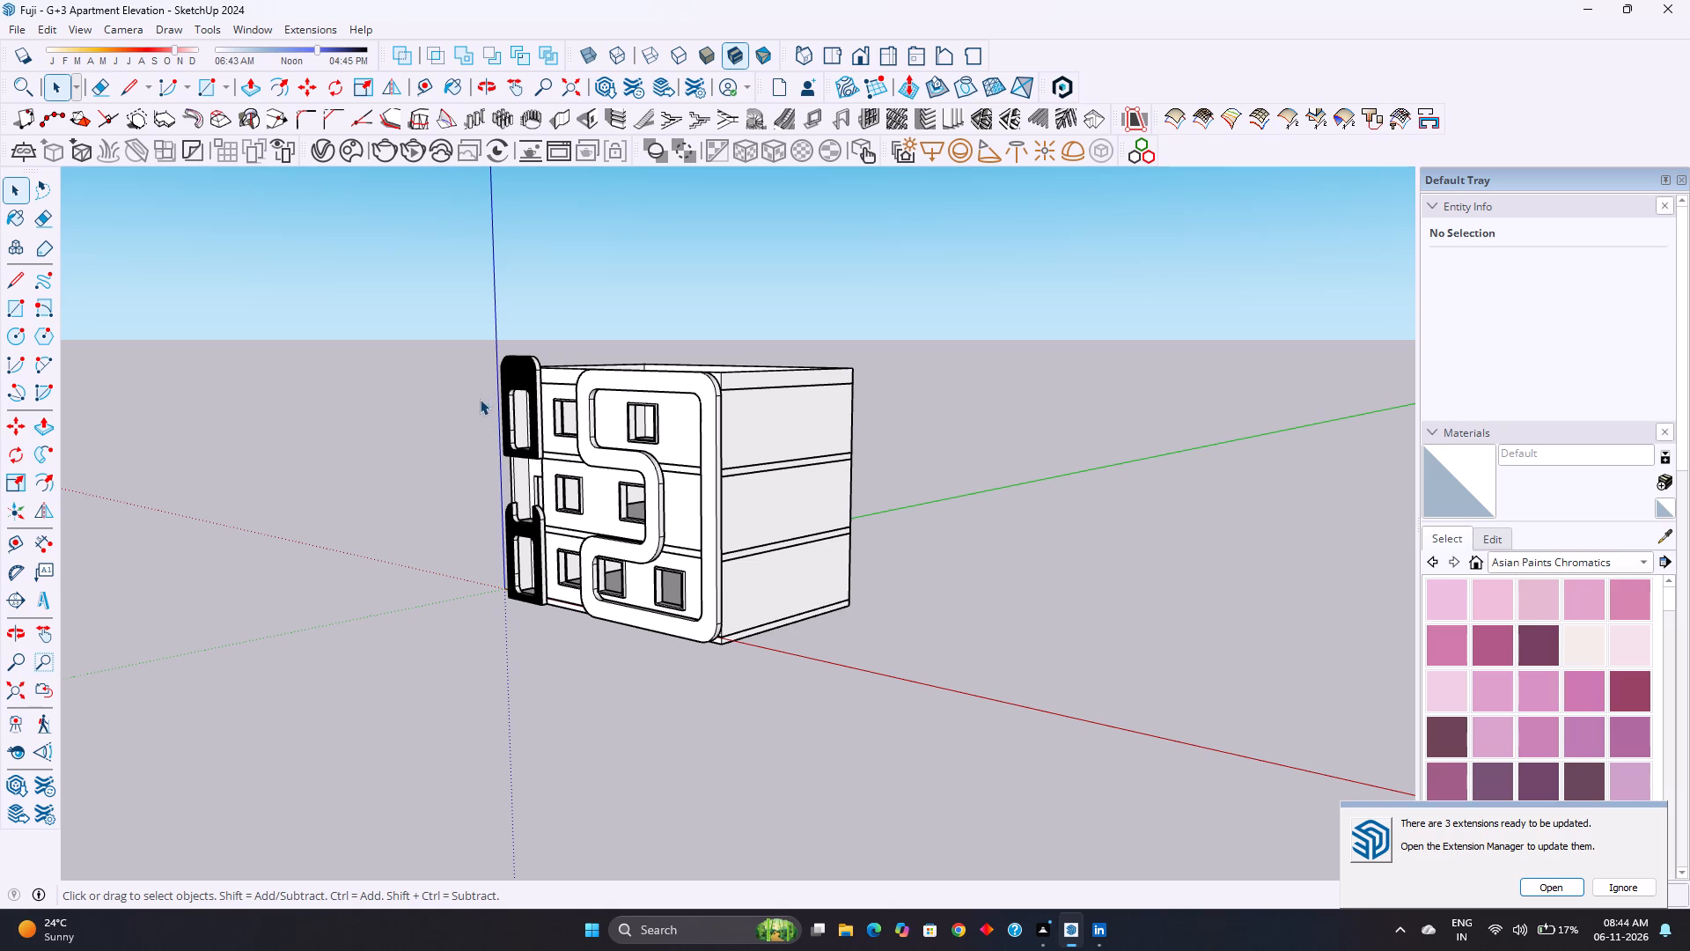
pyautogui.scroll(-4, 480, 400)
pyautogui.scroll(3, 517, 398)
pyautogui.scroll(-2, 518, 398)
pyautogui.scroll(3, 518, 398)
pyautogui.scroll(-4, 502, 409)
pyautogui.scroll(4, 503, 409)
pyautogui.scroll(-3, 495, 417)
pyautogui.scroll(3, 495, 417)
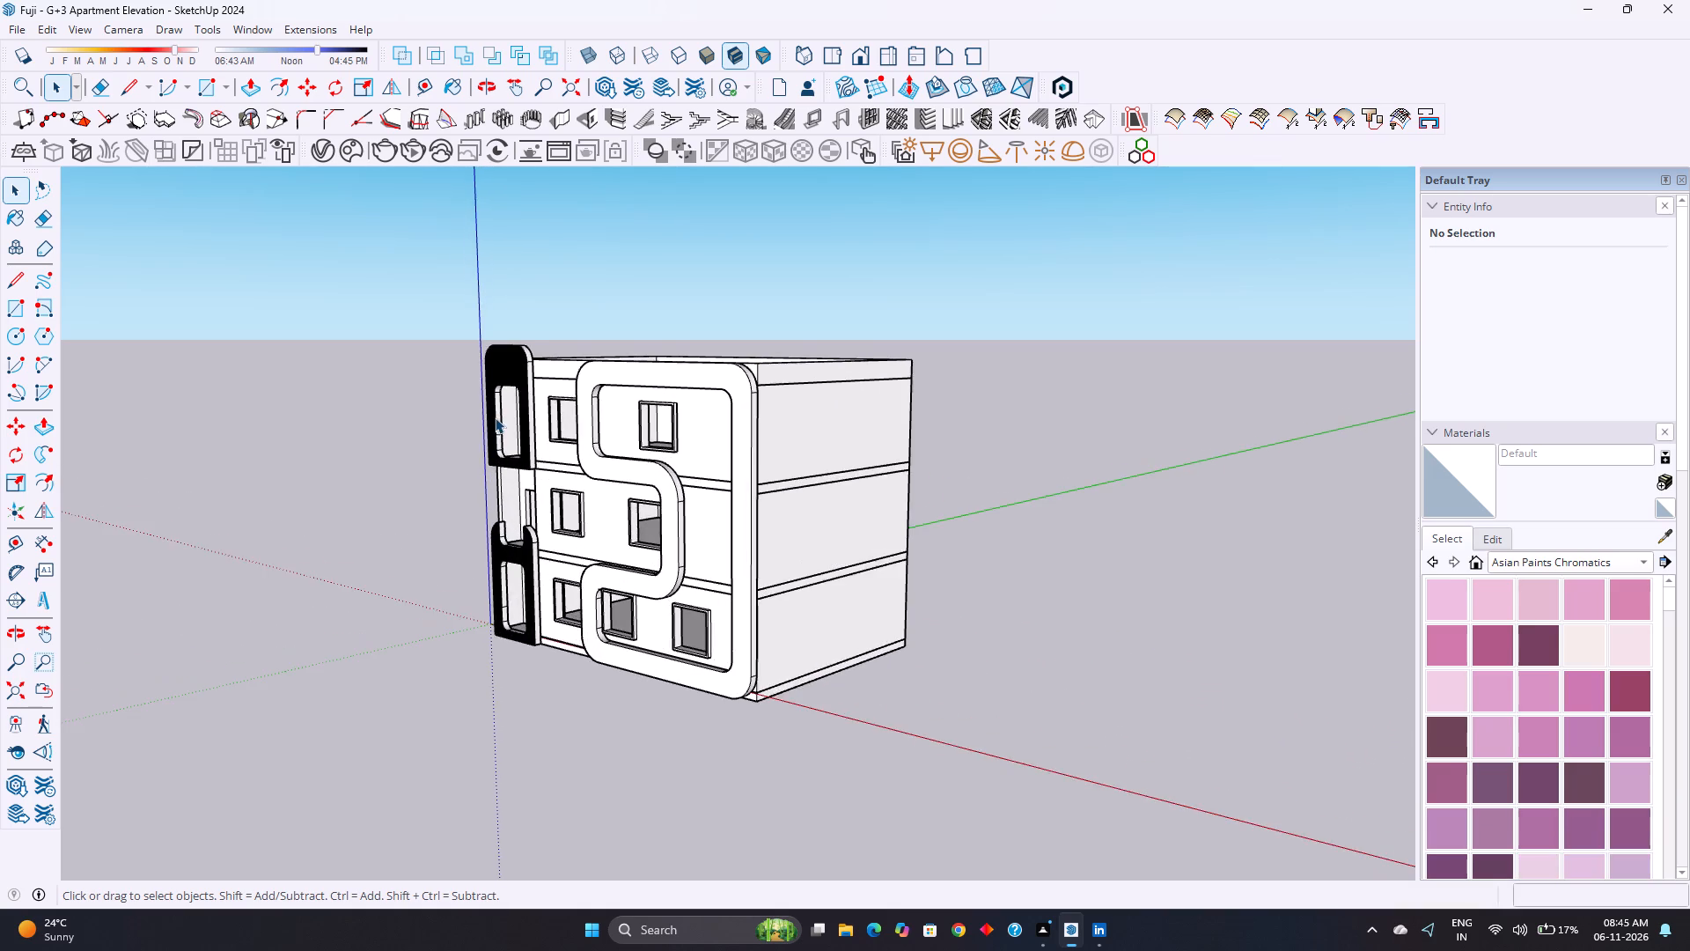
pyautogui.scroll(-4, 495, 417)
pyautogui.scroll(3, 495, 417)
pyautogui.scroll(-2, 495, 417)
pyautogui.scroll(3, 495, 417)
pyautogui.scroll(-3, 495, 417)
pyautogui.scroll(2, 495, 417)
pyautogui.scroll(-3, 495, 417)
pyautogui.scroll(3, 495, 417)
pyautogui.scroll(-1, 495, 417)
pyautogui.scroll(2, 495, 417)
pyautogui.scroll(-4, 495, 417)
pyautogui.scroll(2, 495, 417)
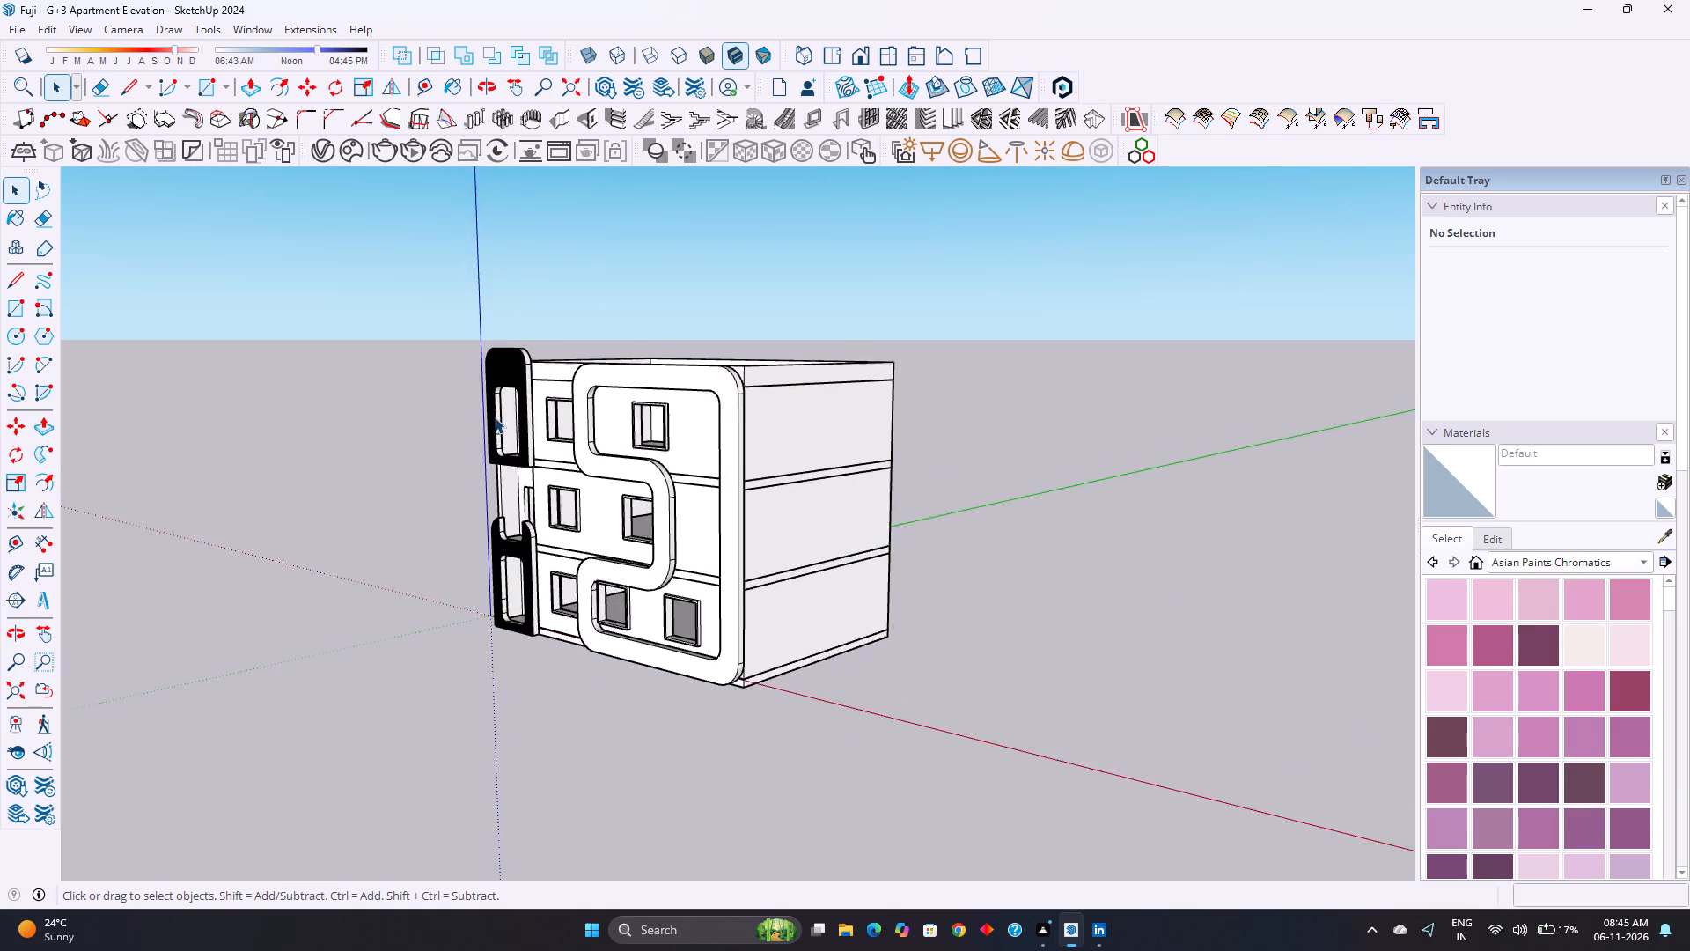
pyautogui.scroll(1, 495, 417)
pyautogui.scroll(-3, 495, 417)
pyautogui.scroll(3, 495, 417)
pyautogui.scroll(-3, 495, 417)
pyautogui.scroll(4, 495, 417)
pyautogui.scroll(-4, 495, 417)
pyautogui.scroll(3, 495, 417)
pyautogui.scroll(-3, 495, 417)
pyautogui.scroll(3, 495, 417)
pyautogui.scroll(-4, 495, 417)
pyautogui.scroll(5, 495, 417)
pyautogui.scroll(-1, 495, 417)
pyautogui.scroll(1, 495, 417)
pyautogui.scroll(-3, 495, 417)
pyautogui.scroll(3, 495, 417)
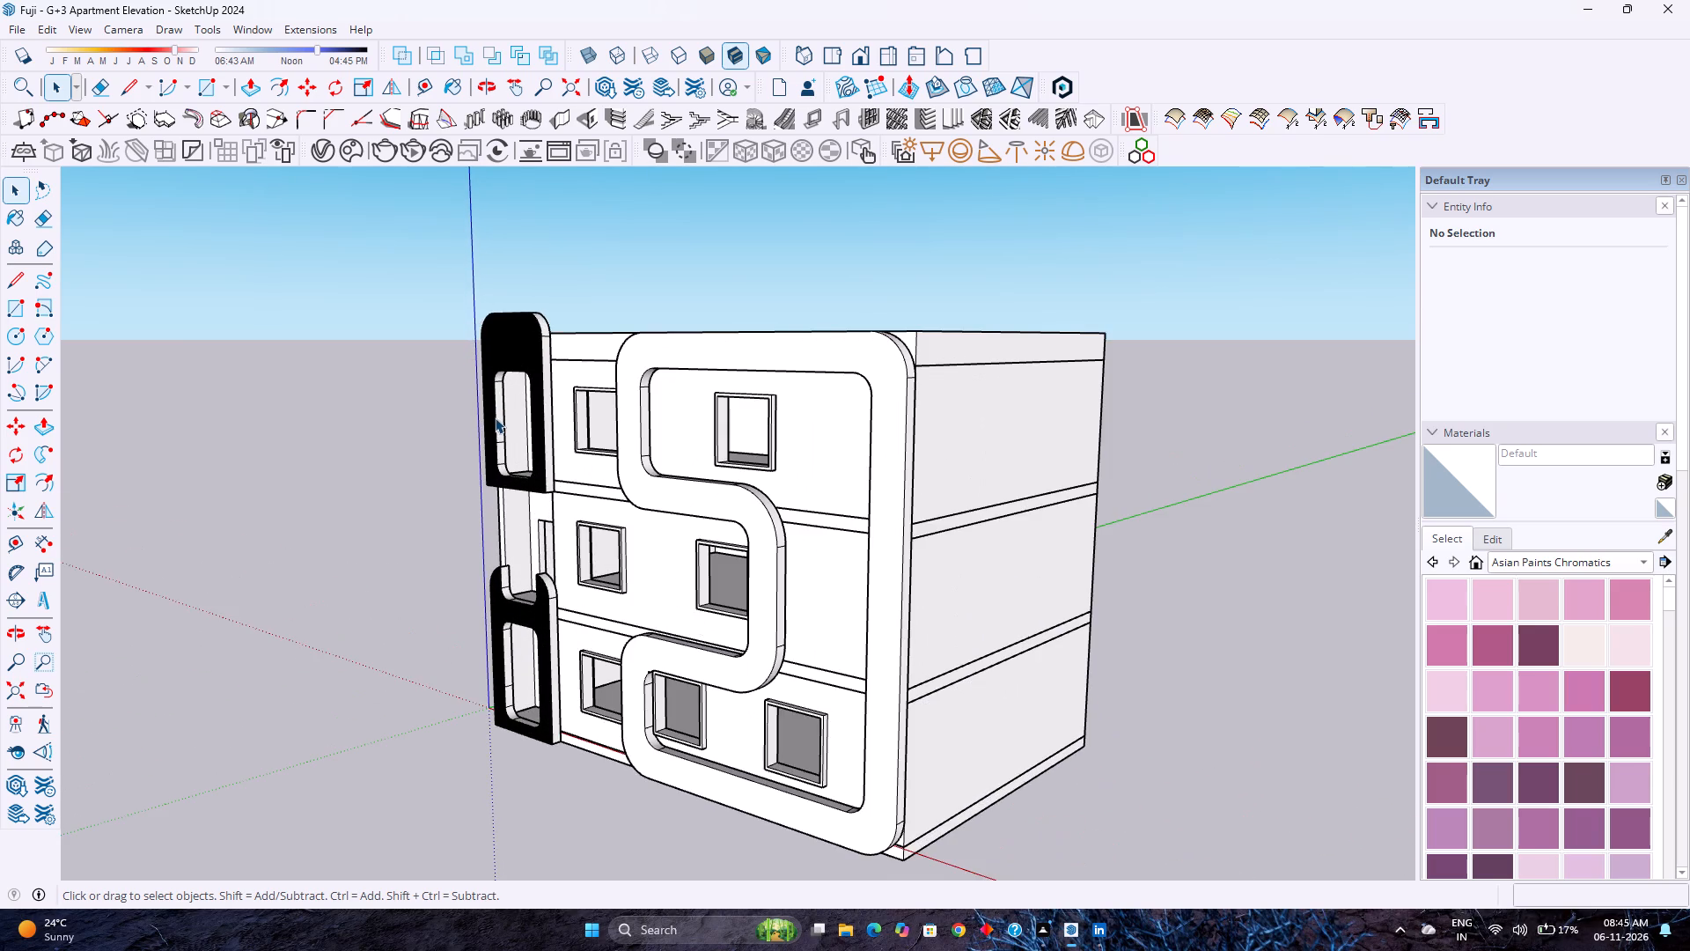
pyautogui.scroll(-2, 495, 417)
pyautogui.scroll(2, 495, 417)
pyautogui.scroll(-4, 495, 417)
pyautogui.scroll(3, 495, 417)
pyautogui.scroll(-1, 495, 417)
pyautogui.scroll(5, 495, 417)
pyautogui.scroll(-5, 495, 417)
pyautogui.scroll(2, 495, 417)
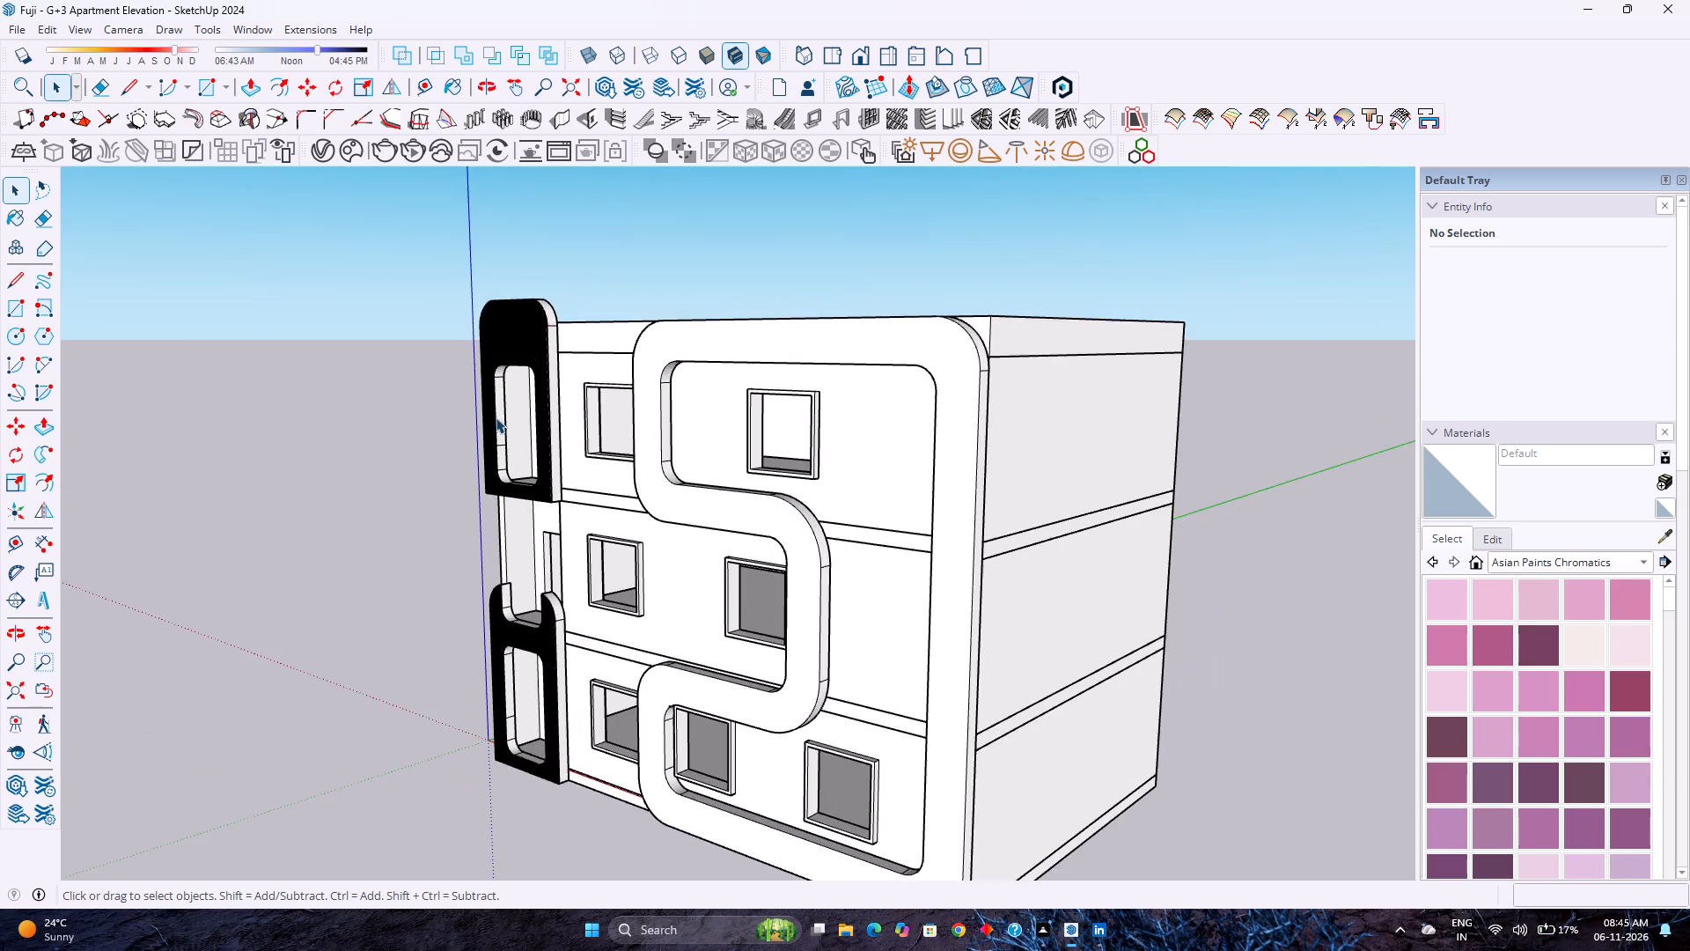
pyautogui.scroll(-4, 496, 417)
pyautogui.scroll(4, 496, 417)
pyautogui.scroll(-3, 496, 417)
pyautogui.scroll(2, 496, 417)
pyautogui.scroll(-3, 496, 417)
pyautogui.scroll(4, 496, 417)
pyautogui.scroll(-3, 496, 417)
pyautogui.scroll(2, 496, 417)
pyautogui.scroll(-2, 496, 417)
pyautogui.scroll(3, 496, 417)
pyautogui.scroll(-2, 496, 417)
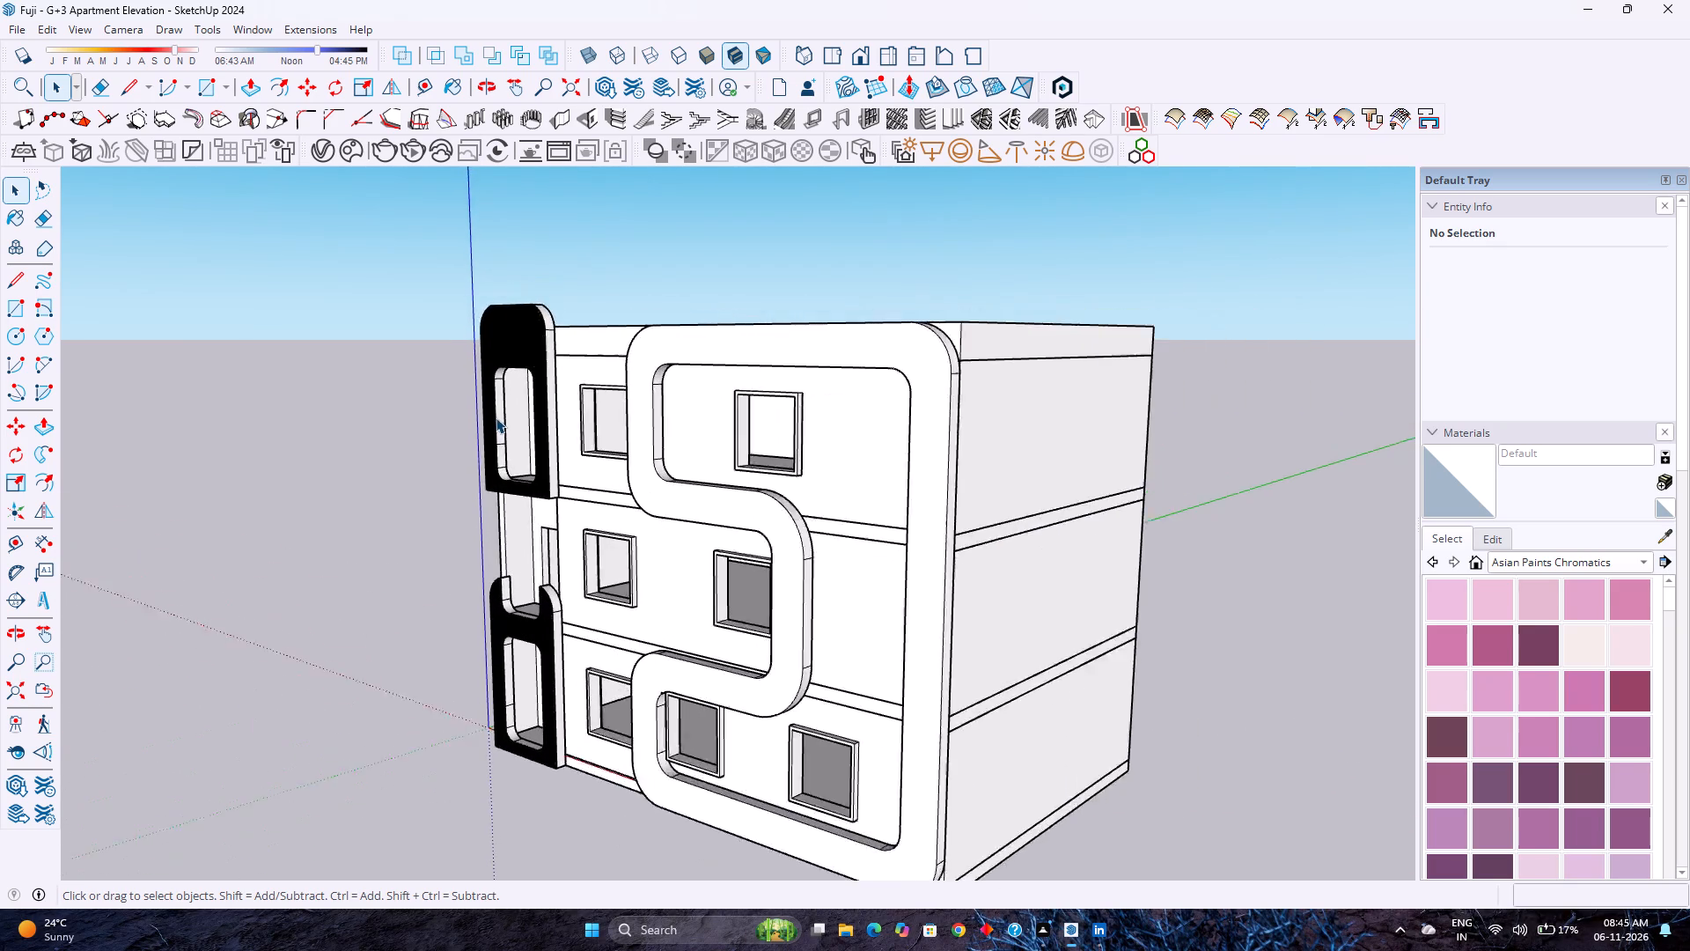
pyautogui.scroll(-1, 496, 417)
pyautogui.scroll(2, 496, 417)
pyautogui.scroll(-2, 496, 417)
pyautogui.scroll(2, 496, 417)
pyautogui.scroll(-3, 496, 417)
pyautogui.scroll(3, 496, 417)
pyautogui.scroll(-1, 496, 417)
pyautogui.scroll(2, 496, 417)
pyautogui.scroll(-2, 496, 417)
pyautogui.scroll(3, 496, 417)
pyautogui.scroll(-3, 496, 417)
pyautogui.scroll(2, 496, 417)
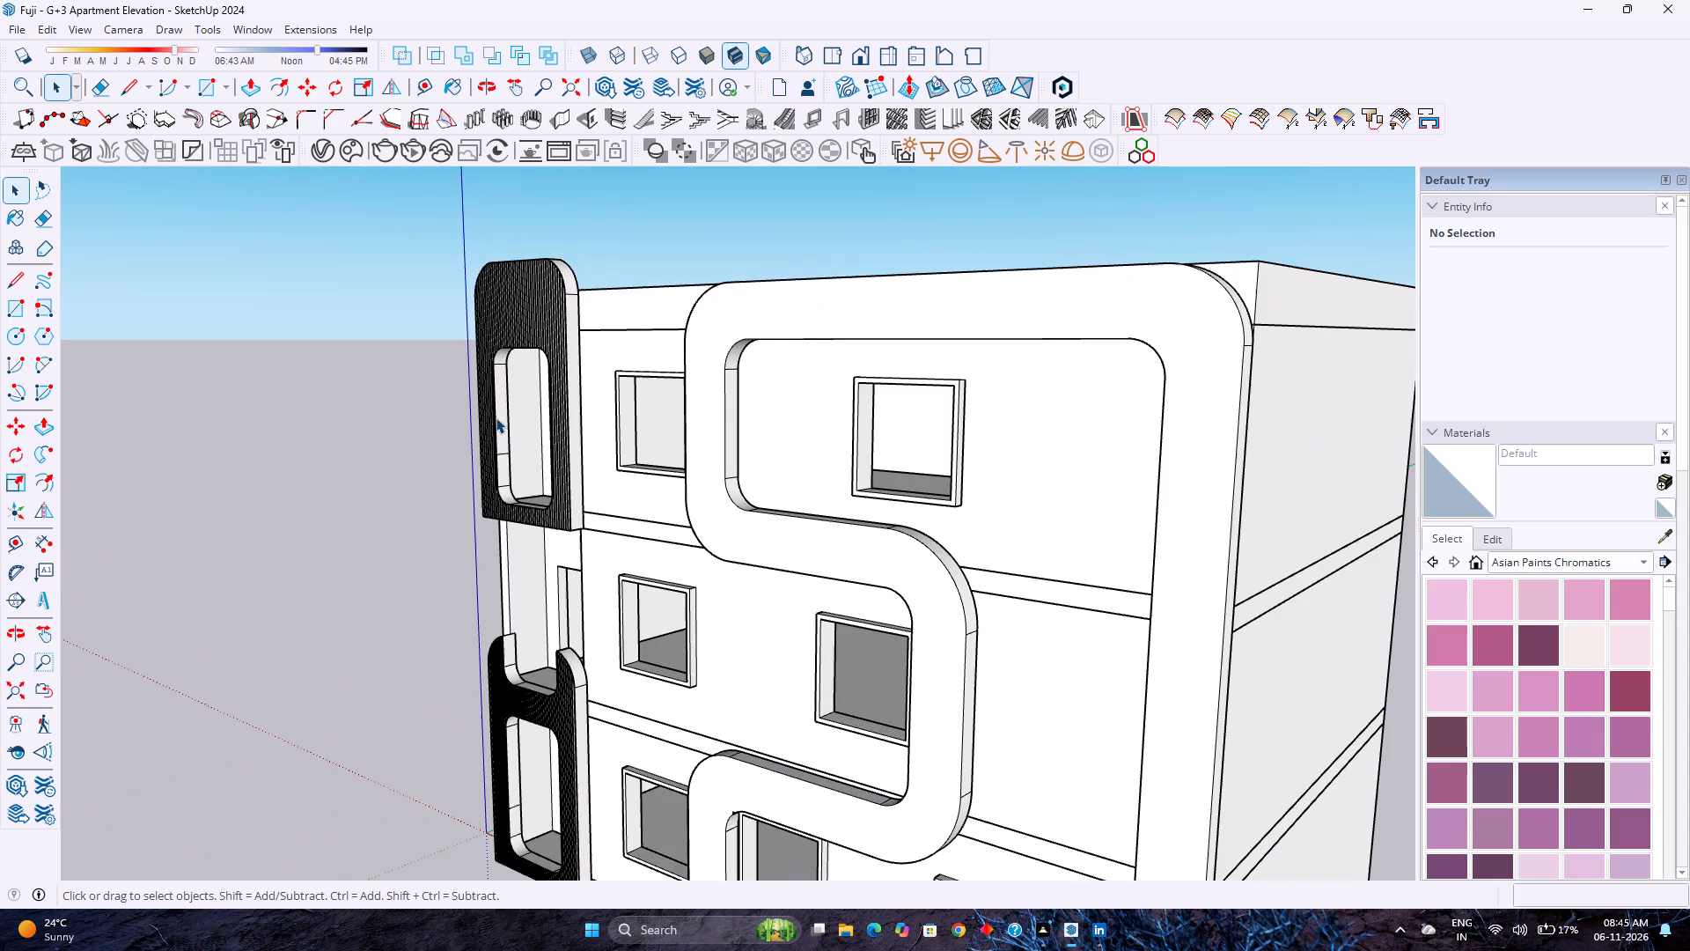
pyautogui.scroll(-3, 496, 417)
pyautogui.scroll(2, 496, 417)
pyautogui.scroll(-2, 496, 417)
pyautogui.scroll(2, 502, 417)
pyautogui.scroll(-3, 502, 417)
pyautogui.scroll(3, 503, 417)
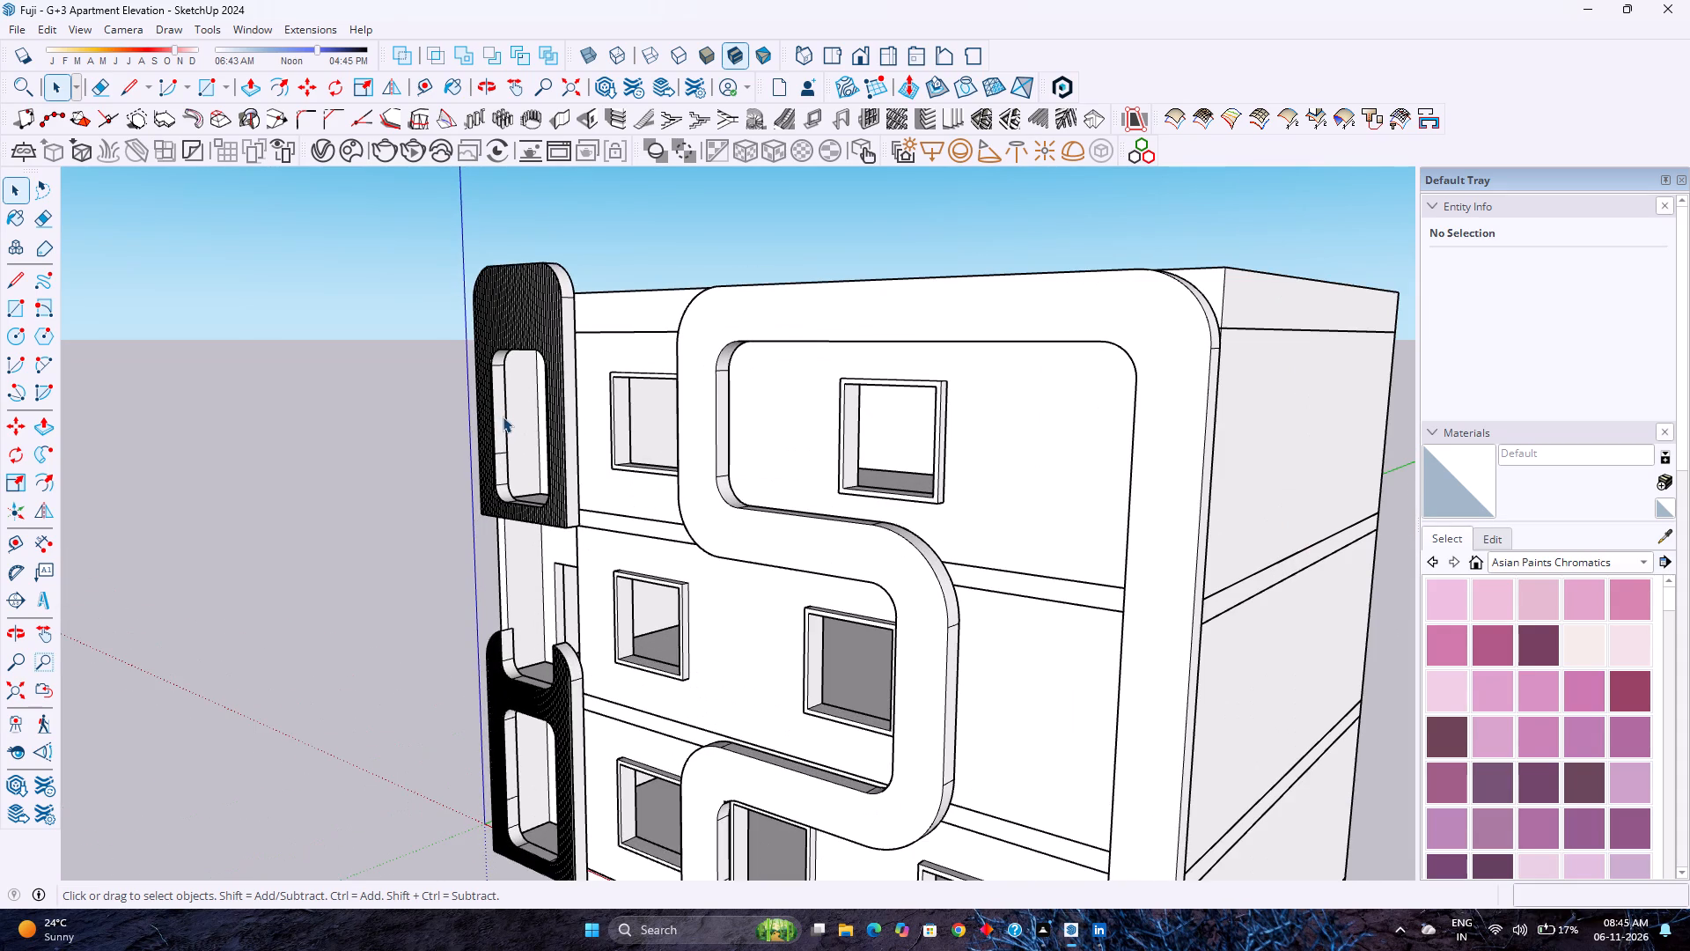
pyautogui.scroll(-2, 503, 417)
pyautogui.scroll(3, 503, 417)
pyautogui.scroll(-4, 503, 417)
pyautogui.scroll(3, 503, 417)
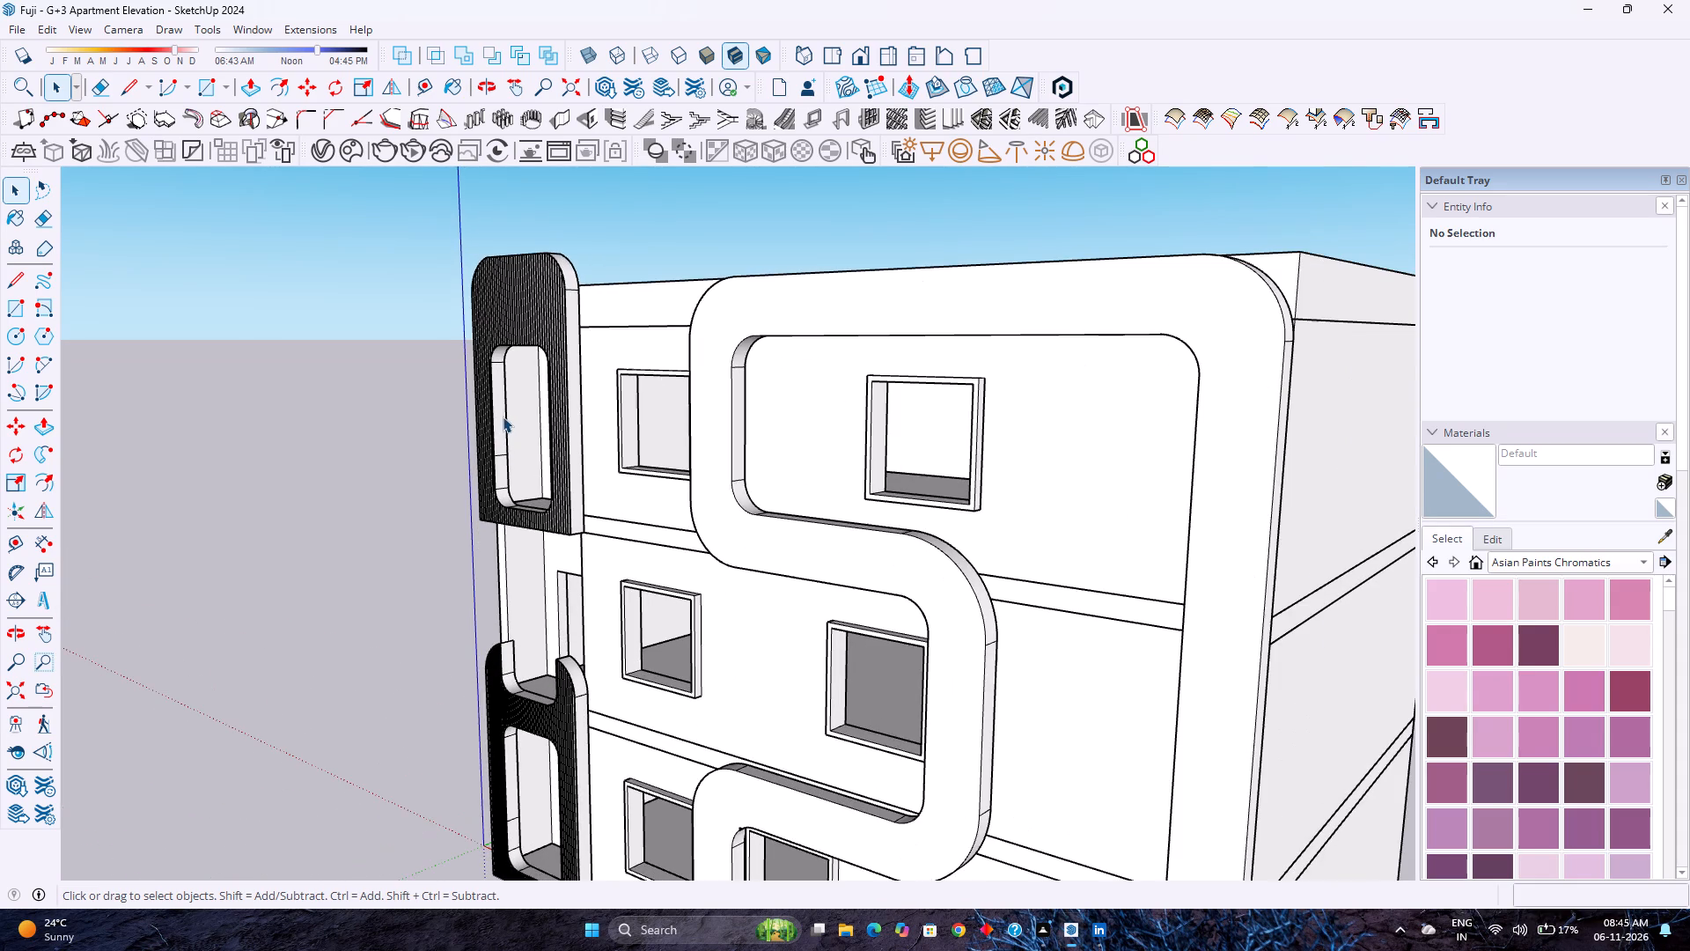
pyautogui.scroll(2, 509, 414)
pyautogui.scroll(-3, 509, 414)
pyautogui.scroll(3, 509, 414)
pyautogui.scroll(-3, 509, 414)
pyautogui.scroll(3, 509, 414)
pyautogui.scroll(-3, 509, 414)
pyautogui.scroll(3, 509, 414)
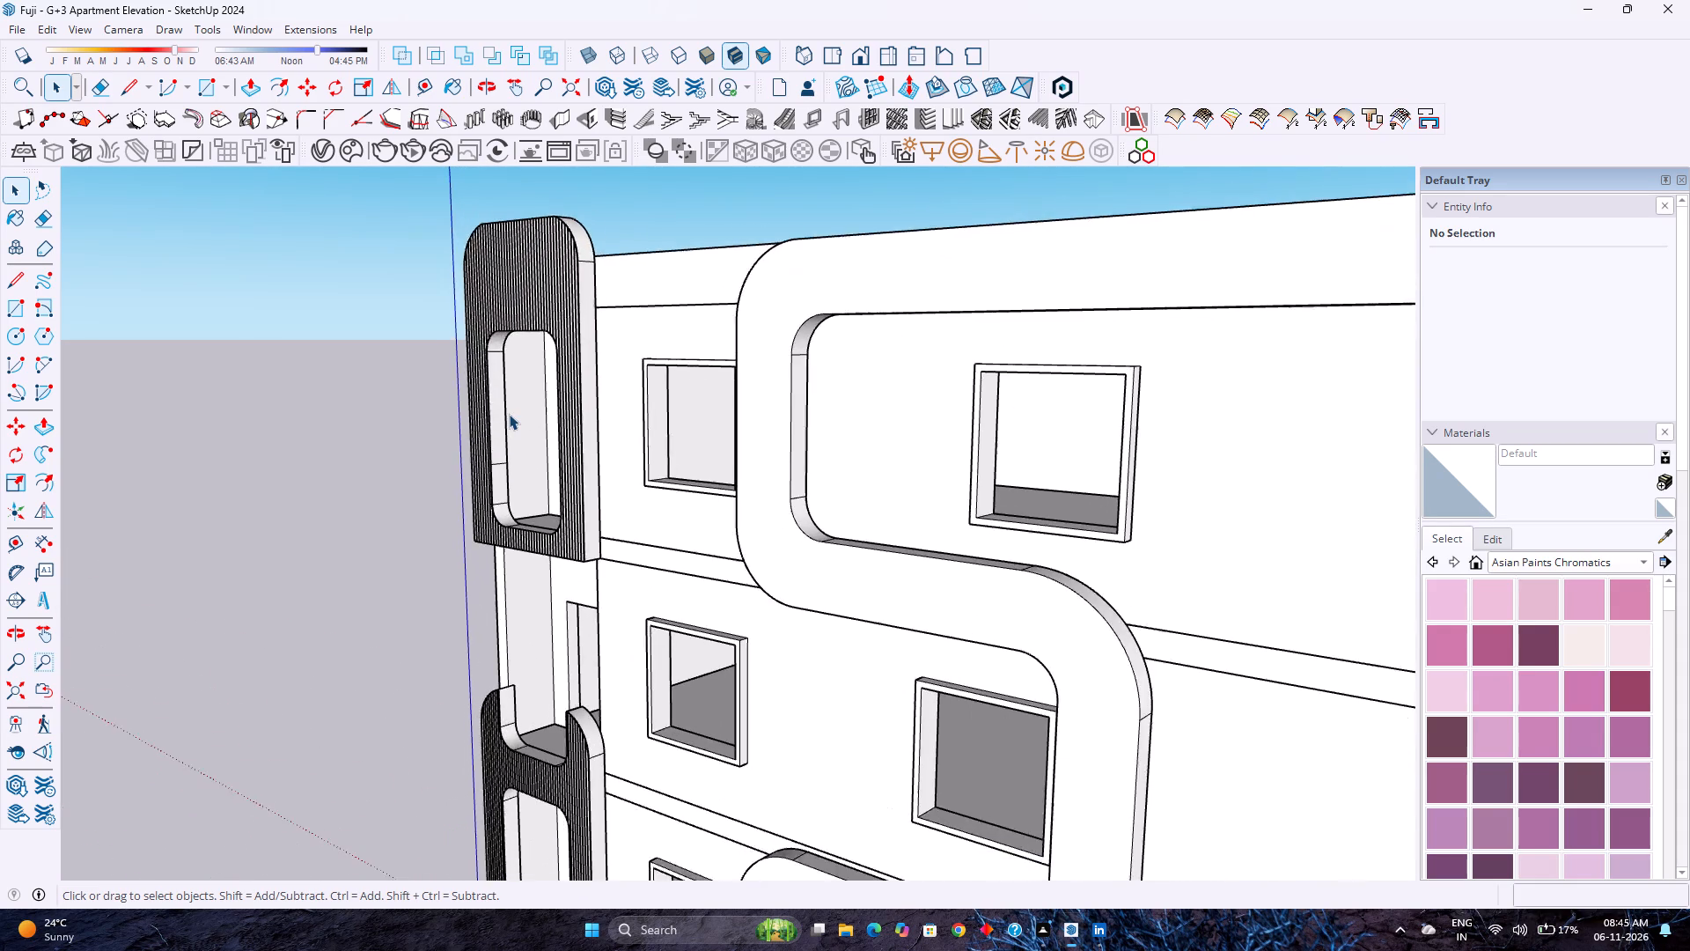
pyautogui.scroll(-2, 509, 414)
pyautogui.scroll(2, 509, 414)
pyautogui.scroll(-4, 509, 414)
pyautogui.scroll(3, 509, 414)
pyautogui.scroll(-3, 509, 414)
pyautogui.scroll(3, 509, 414)
pyautogui.scroll(-3, 509, 414)
pyautogui.scroll(3, 509, 414)
pyautogui.scroll(-3, 509, 414)
pyautogui.scroll(4, 509, 414)
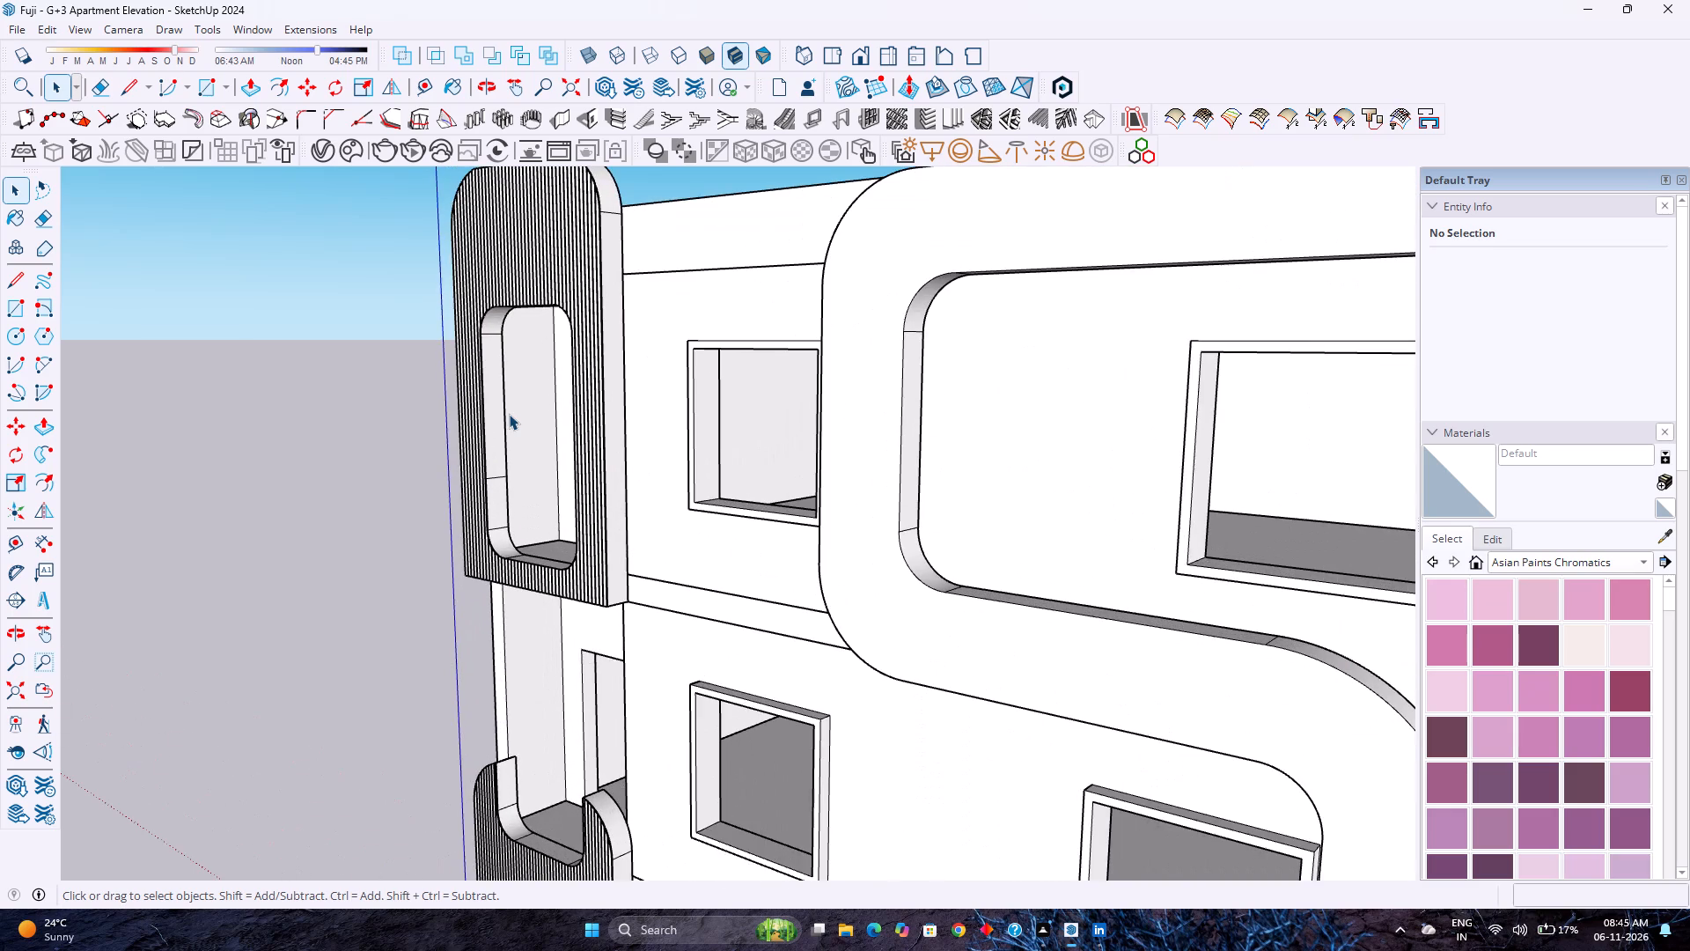
pyautogui.scroll(2, 509, 414)
pyautogui.scroll(-4, 509, 414)
pyautogui.scroll(3, 509, 414)
pyautogui.scroll(-3, 509, 414)
pyautogui.scroll(3, 509, 414)
pyautogui.scroll(-2, 509, 414)
pyautogui.scroll(2, 509, 414)
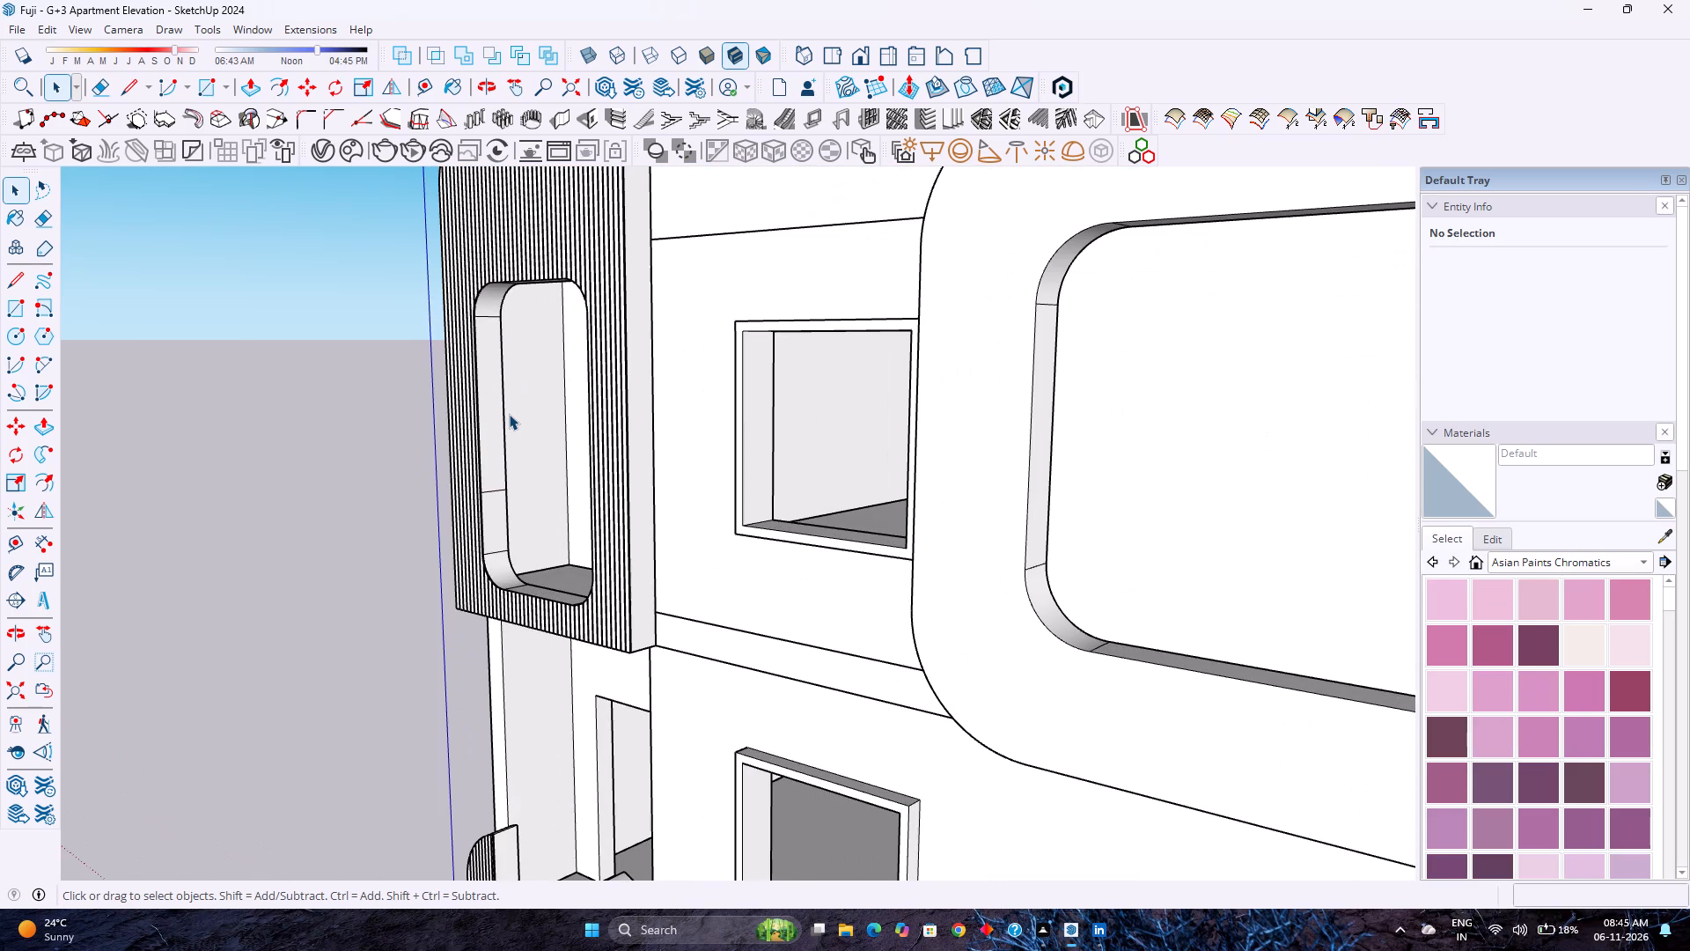
pyautogui.scroll(-3, 509, 414)
pyautogui.scroll(3, 509, 414)
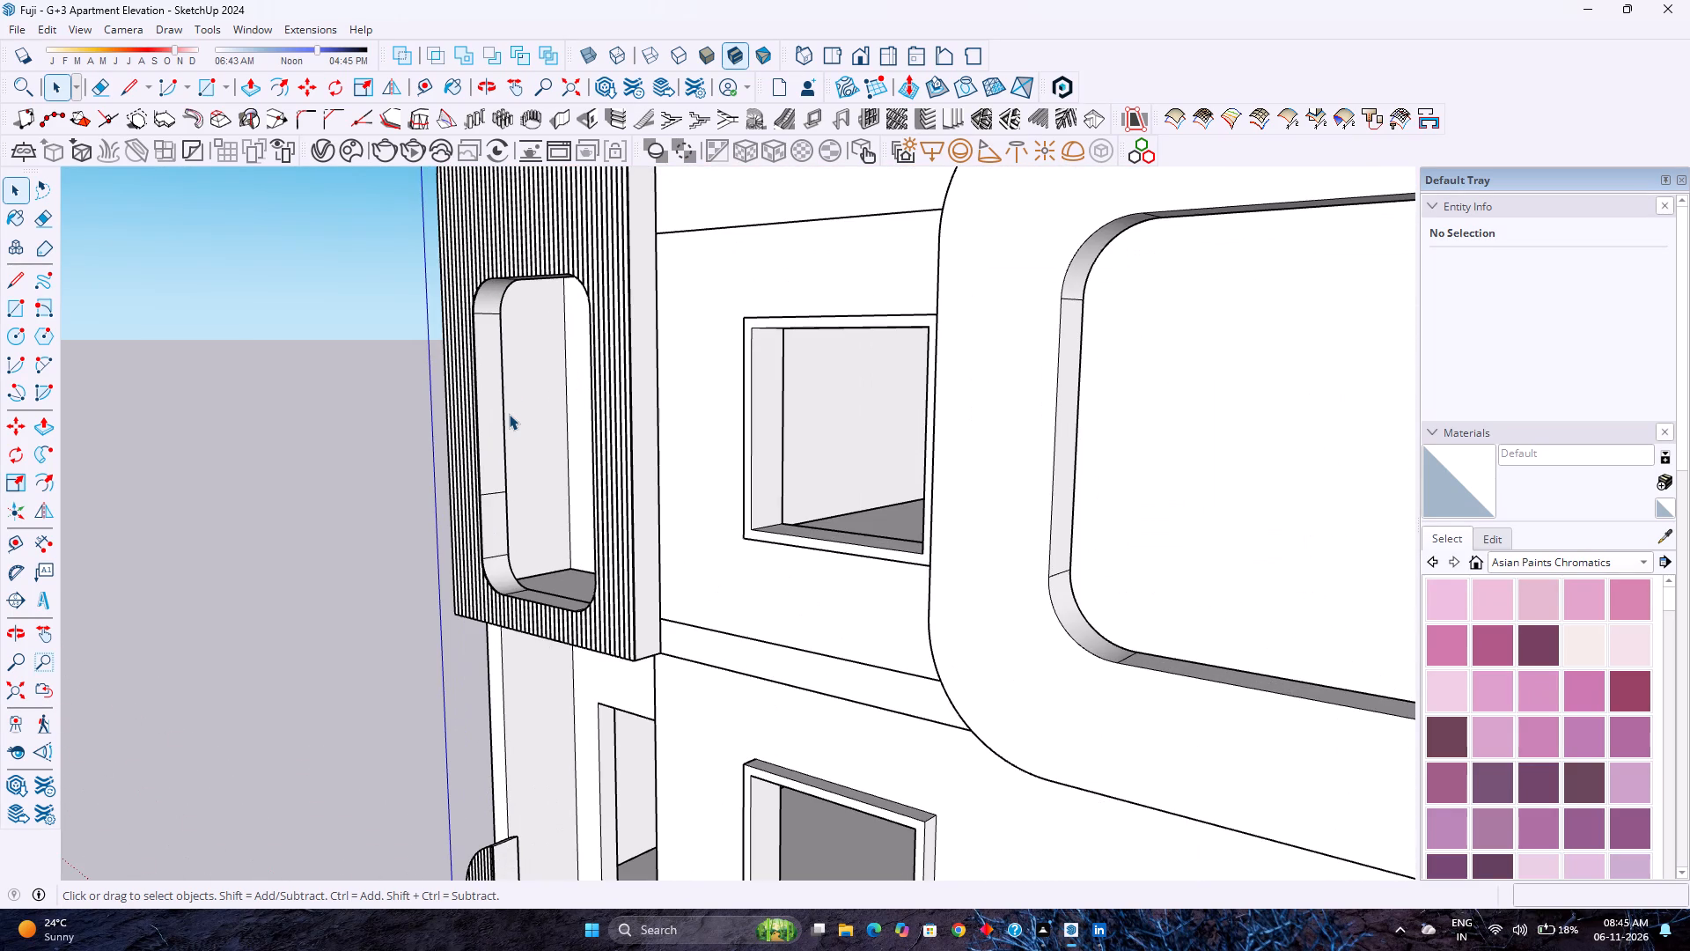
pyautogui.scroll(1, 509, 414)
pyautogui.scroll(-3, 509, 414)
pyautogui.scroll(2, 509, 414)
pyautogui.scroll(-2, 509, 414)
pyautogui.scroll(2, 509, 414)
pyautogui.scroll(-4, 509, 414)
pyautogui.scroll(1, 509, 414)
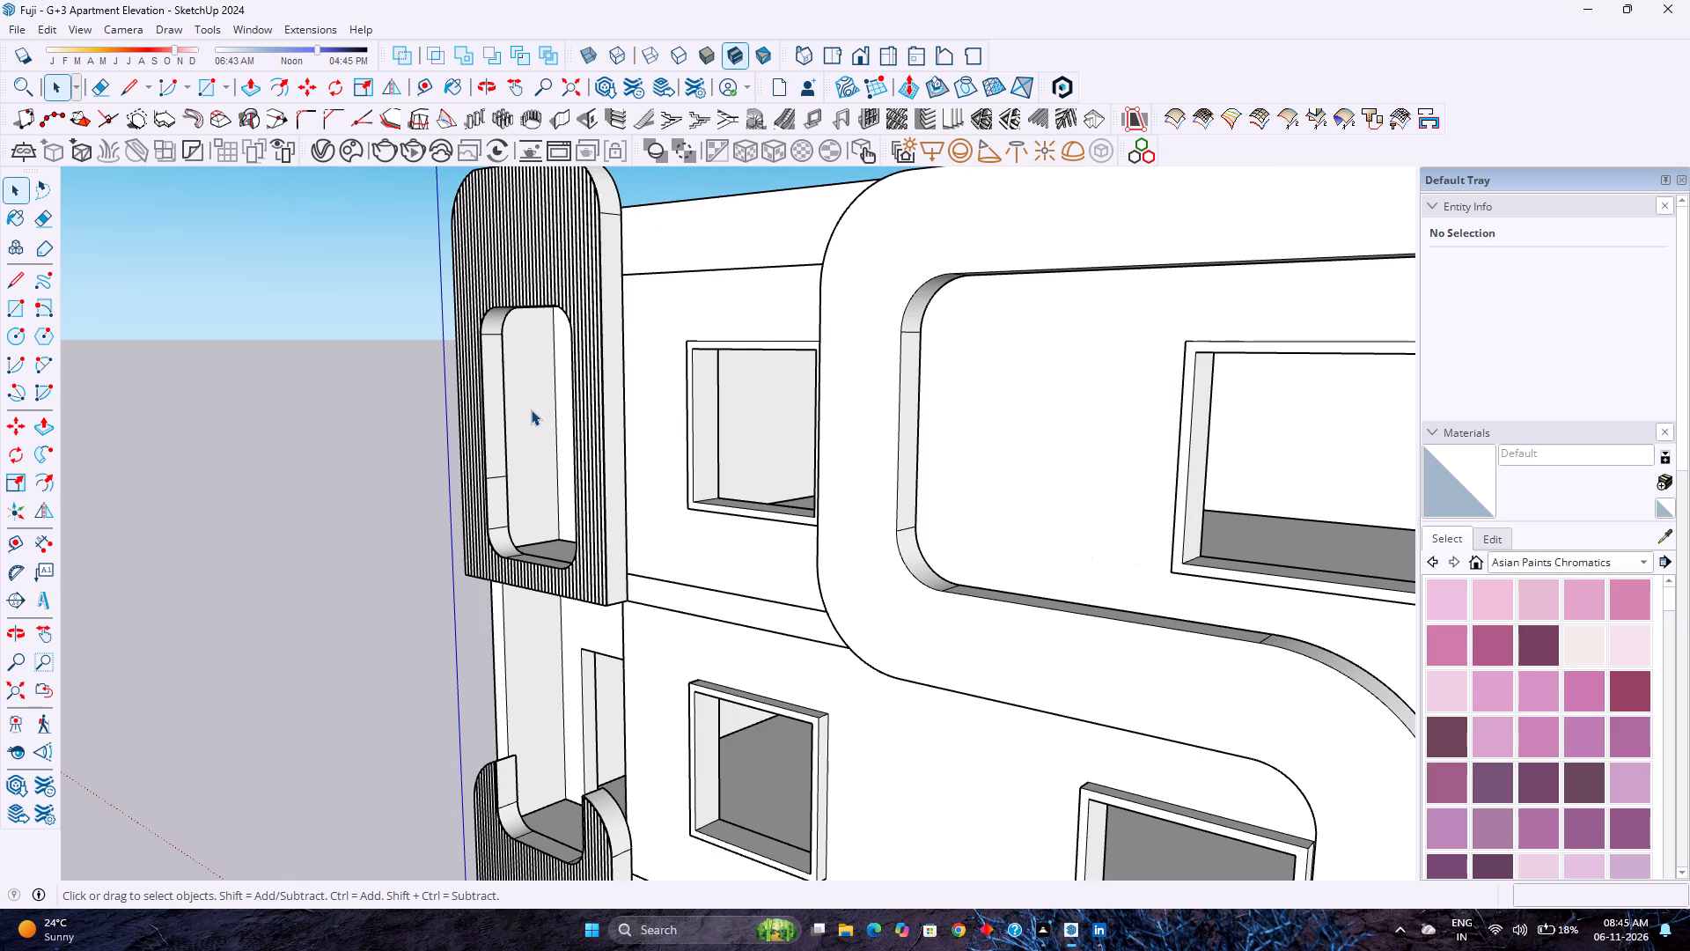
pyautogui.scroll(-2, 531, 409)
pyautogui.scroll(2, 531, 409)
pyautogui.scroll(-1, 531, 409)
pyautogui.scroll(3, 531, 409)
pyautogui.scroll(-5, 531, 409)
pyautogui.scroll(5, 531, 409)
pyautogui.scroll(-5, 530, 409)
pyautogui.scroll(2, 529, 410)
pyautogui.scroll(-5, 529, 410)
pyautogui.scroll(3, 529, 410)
# Examine the overall front elevation of the apartment block, including the ribbed frames, the curved S-shaped band and the window openings on each floor.
pyautogui.scroll(-7, 529, 410)
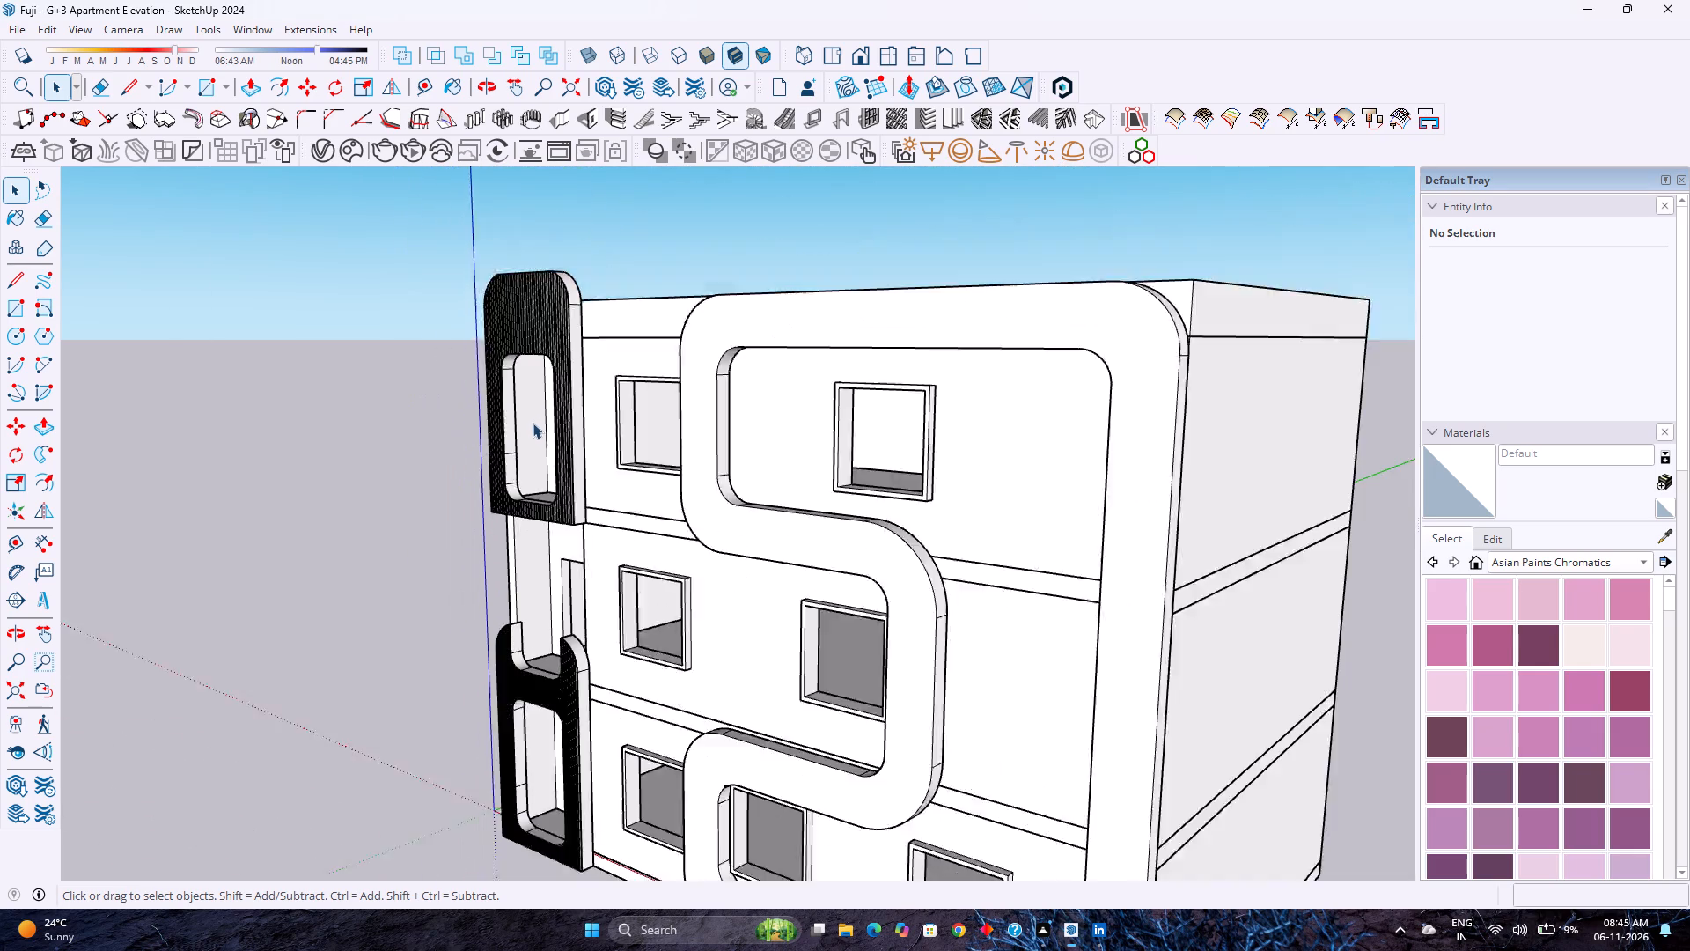
pyautogui.scroll(-2, 533, 423)
pyautogui.scroll(-3, 598, 509)
pyautogui.scroll(3, 599, 512)
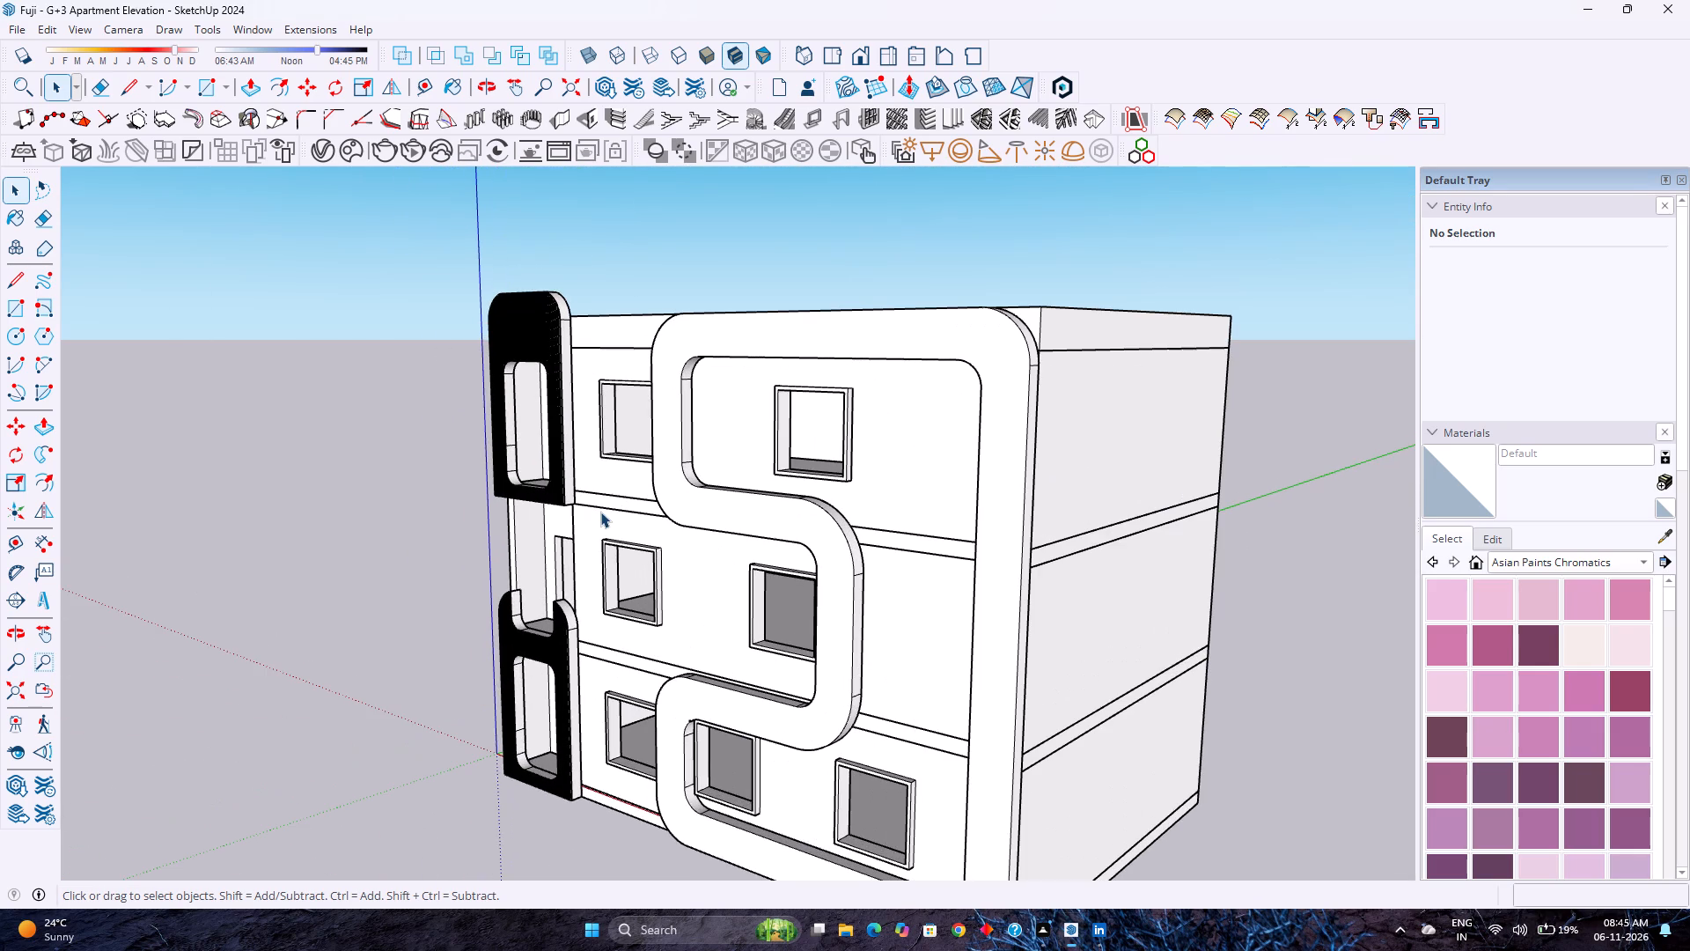
pyautogui.scroll(-4, 600, 512)
pyautogui.scroll(3, 600, 512)
pyautogui.scroll(-1, 600, 512)
pyautogui.scroll(1, 600, 512)
pyautogui.scroll(-2, 600, 512)
pyautogui.scroll(2, 600, 512)
pyautogui.scroll(-2, 600, 512)
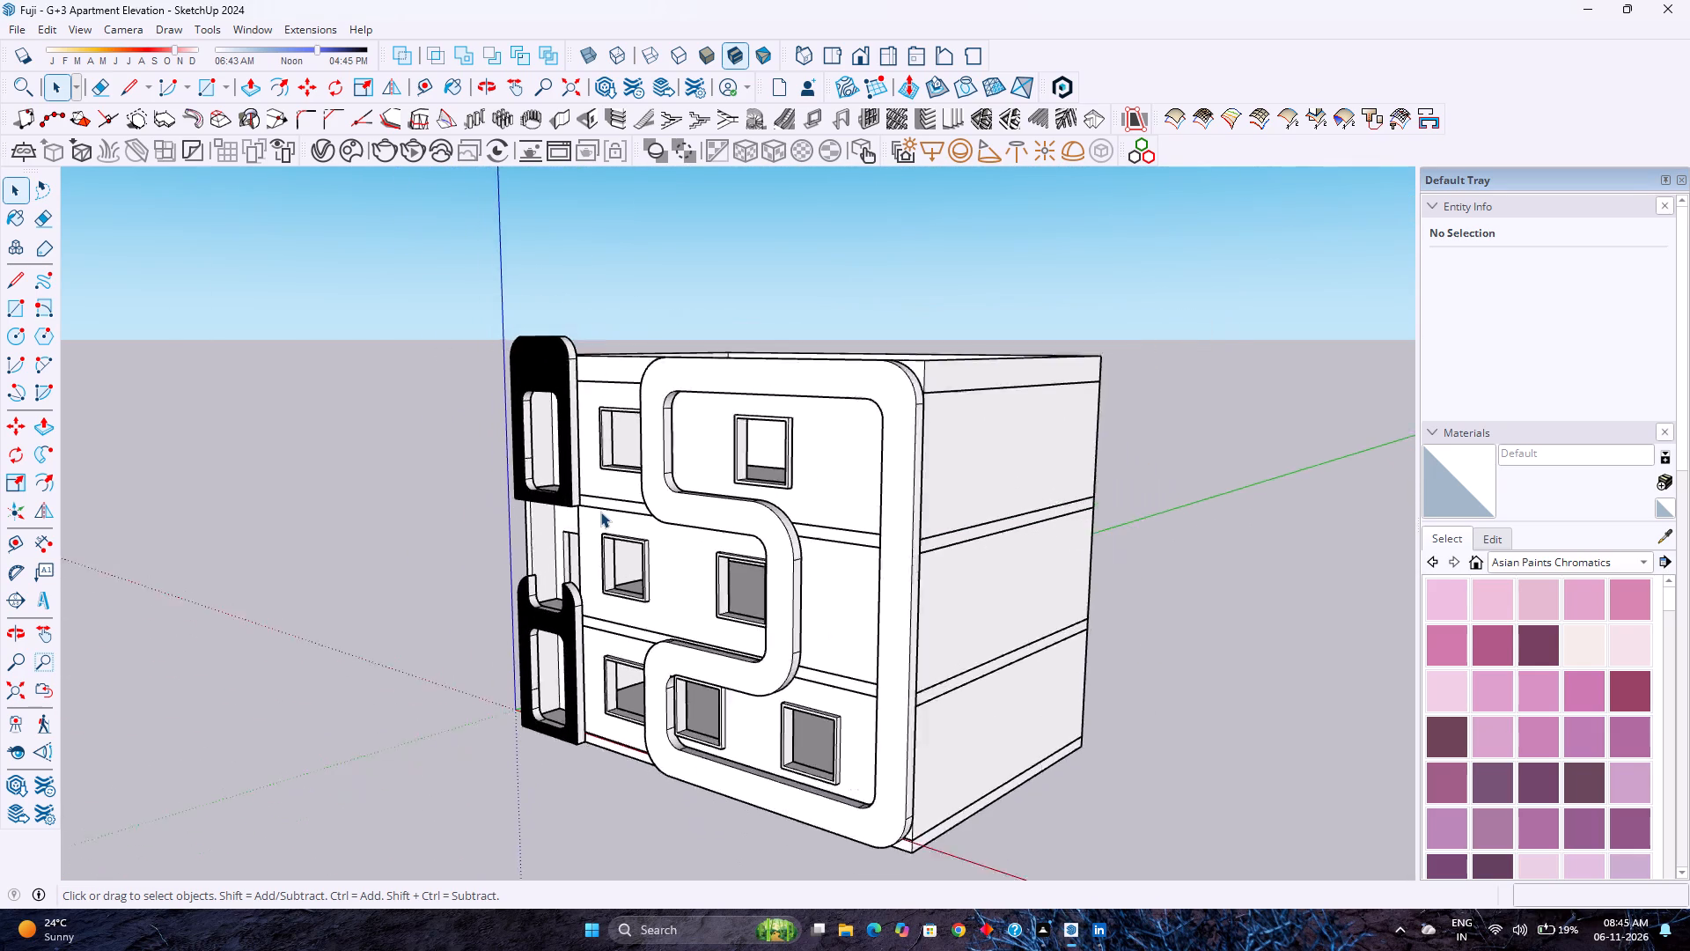
pyautogui.scroll(-1, 600, 512)
pyautogui.scroll(3, 600, 512)
pyautogui.scroll(-2, 600, 512)
pyautogui.scroll(2, 600, 512)
pyautogui.scroll(-3, 600, 512)
pyautogui.scroll(1, 612, 513)
pyautogui.scroll(-3, 612, 513)
pyautogui.scroll(4, 613, 514)
pyautogui.scroll(-4, 613, 514)
pyautogui.scroll(3, 613, 514)
pyautogui.scroll(-3, 613, 514)
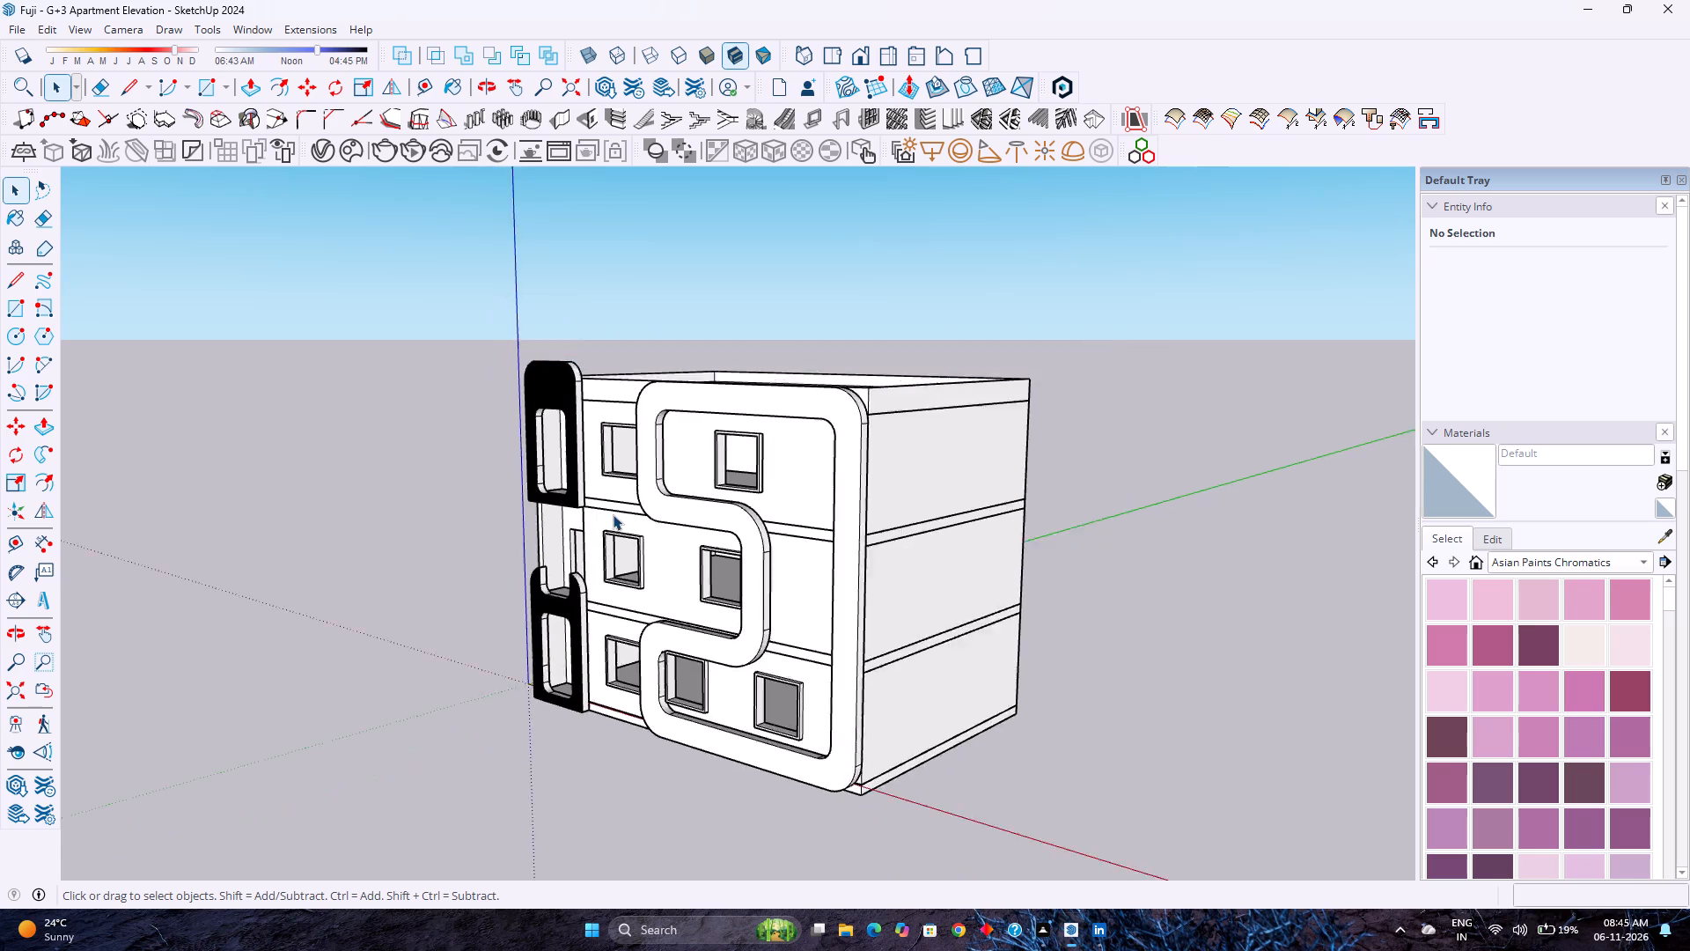
pyautogui.scroll(3, 613, 514)
pyautogui.scroll(-3, 613, 514)
pyautogui.scroll(2, 613, 514)
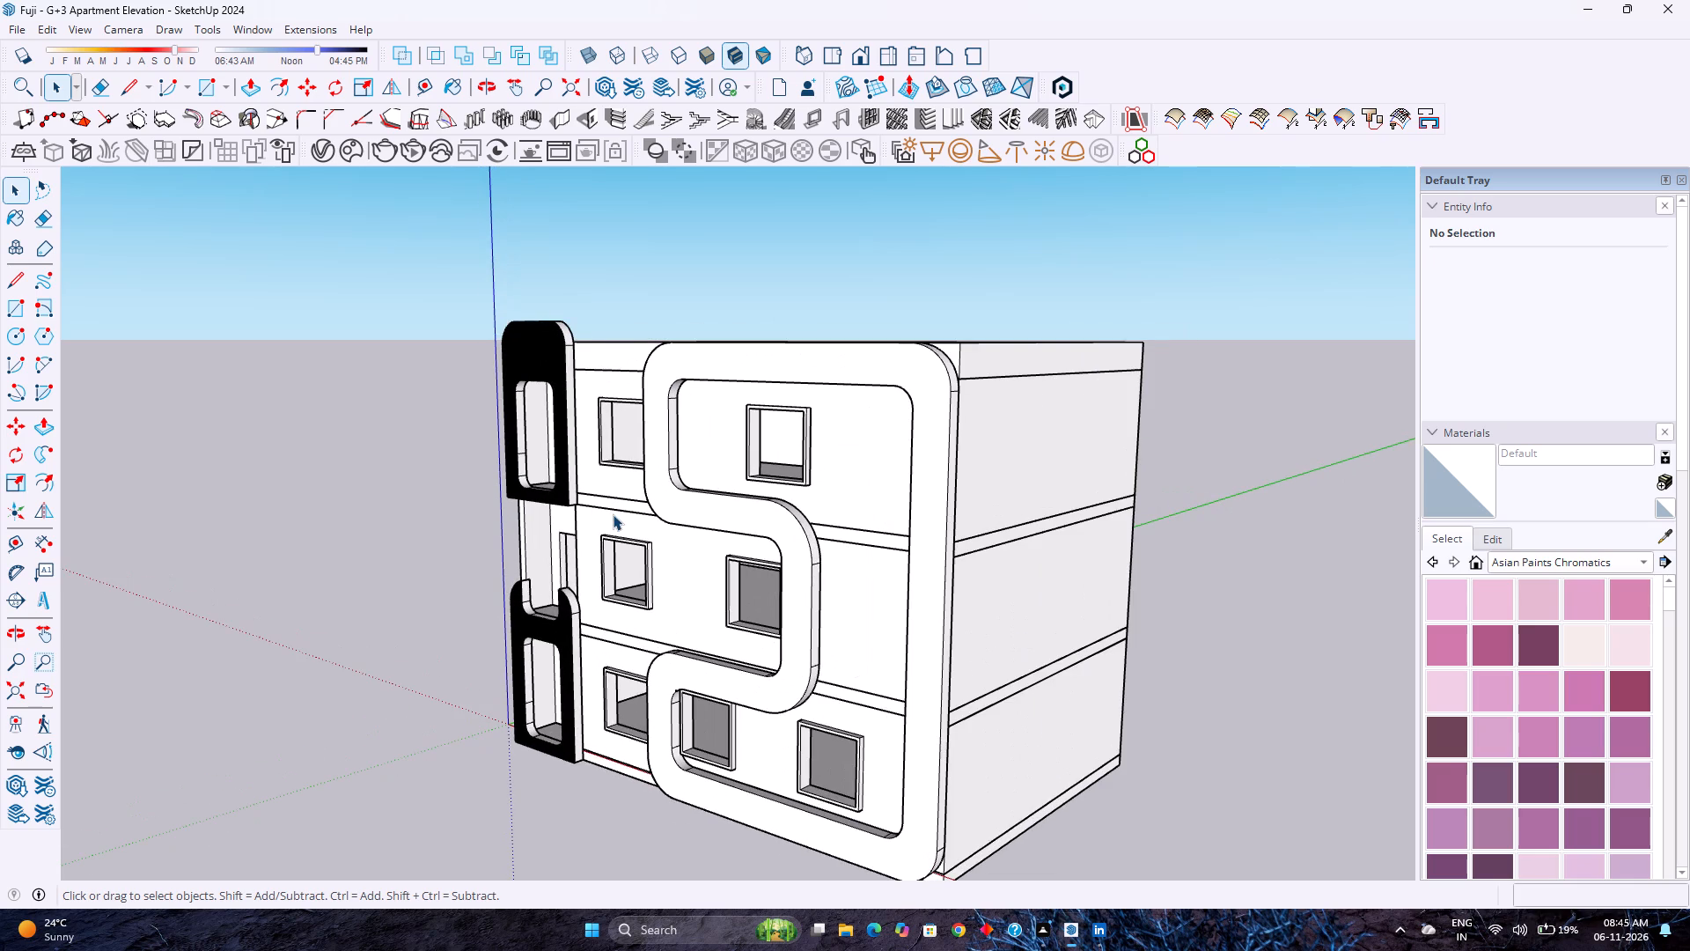
pyautogui.scroll(1, 613, 514)
pyautogui.scroll(-2, 613, 514)
pyautogui.scroll(2, 613, 514)
pyautogui.scroll(-1, 613, 514)
pyautogui.scroll(2, 613, 514)
pyautogui.scroll(-2, 613, 514)
pyautogui.scroll(1, 613, 514)
pyautogui.scroll(-1, 613, 514)
pyautogui.scroll(1, 613, 514)
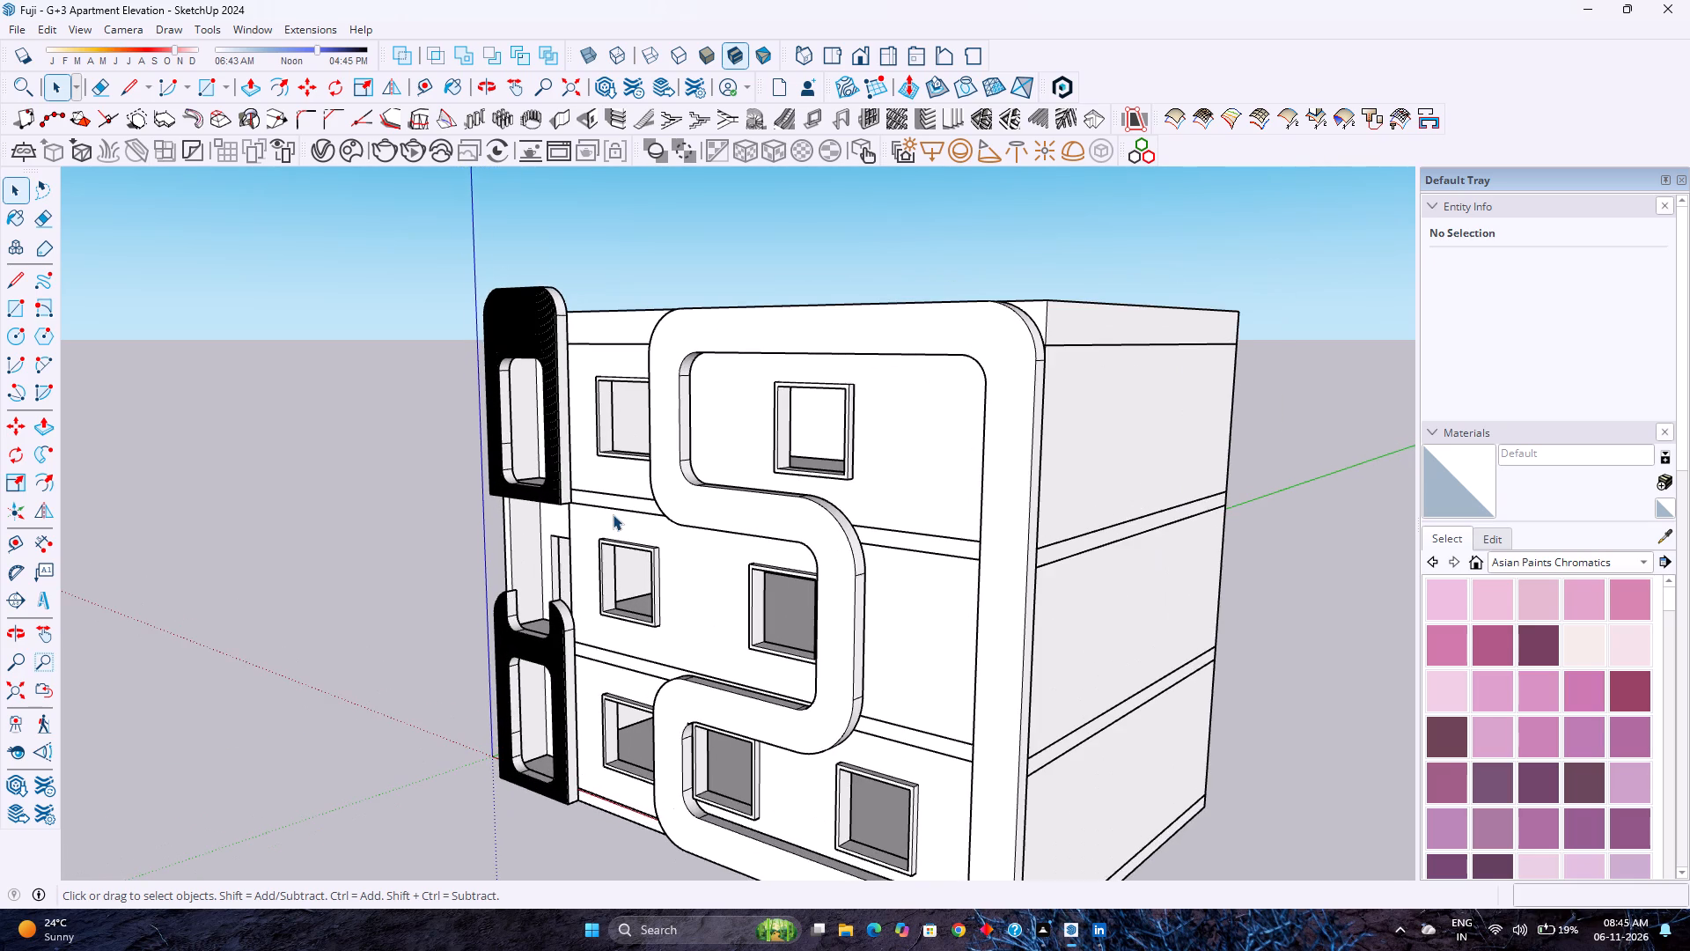
pyautogui.scroll(4, 613, 514)
pyautogui.scroll(-3, 613, 515)
pyautogui.scroll(3, 613, 515)
pyautogui.scroll(-1, 613, 515)
pyautogui.scroll(1, 613, 515)
pyautogui.scroll(-1, 613, 515)
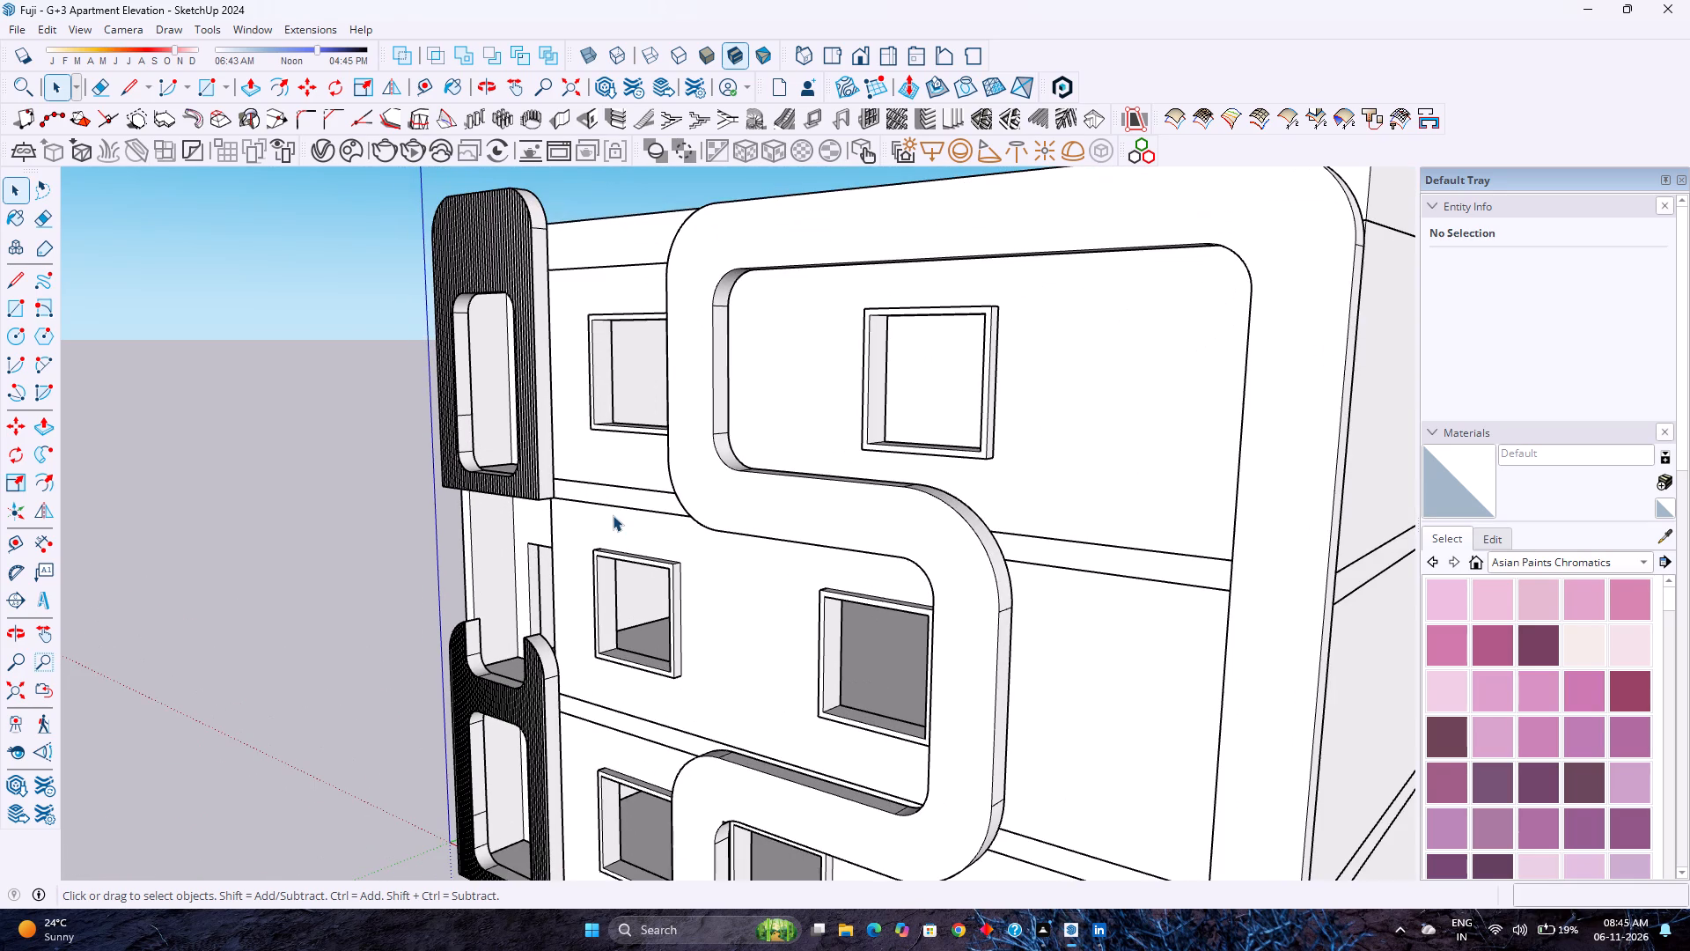
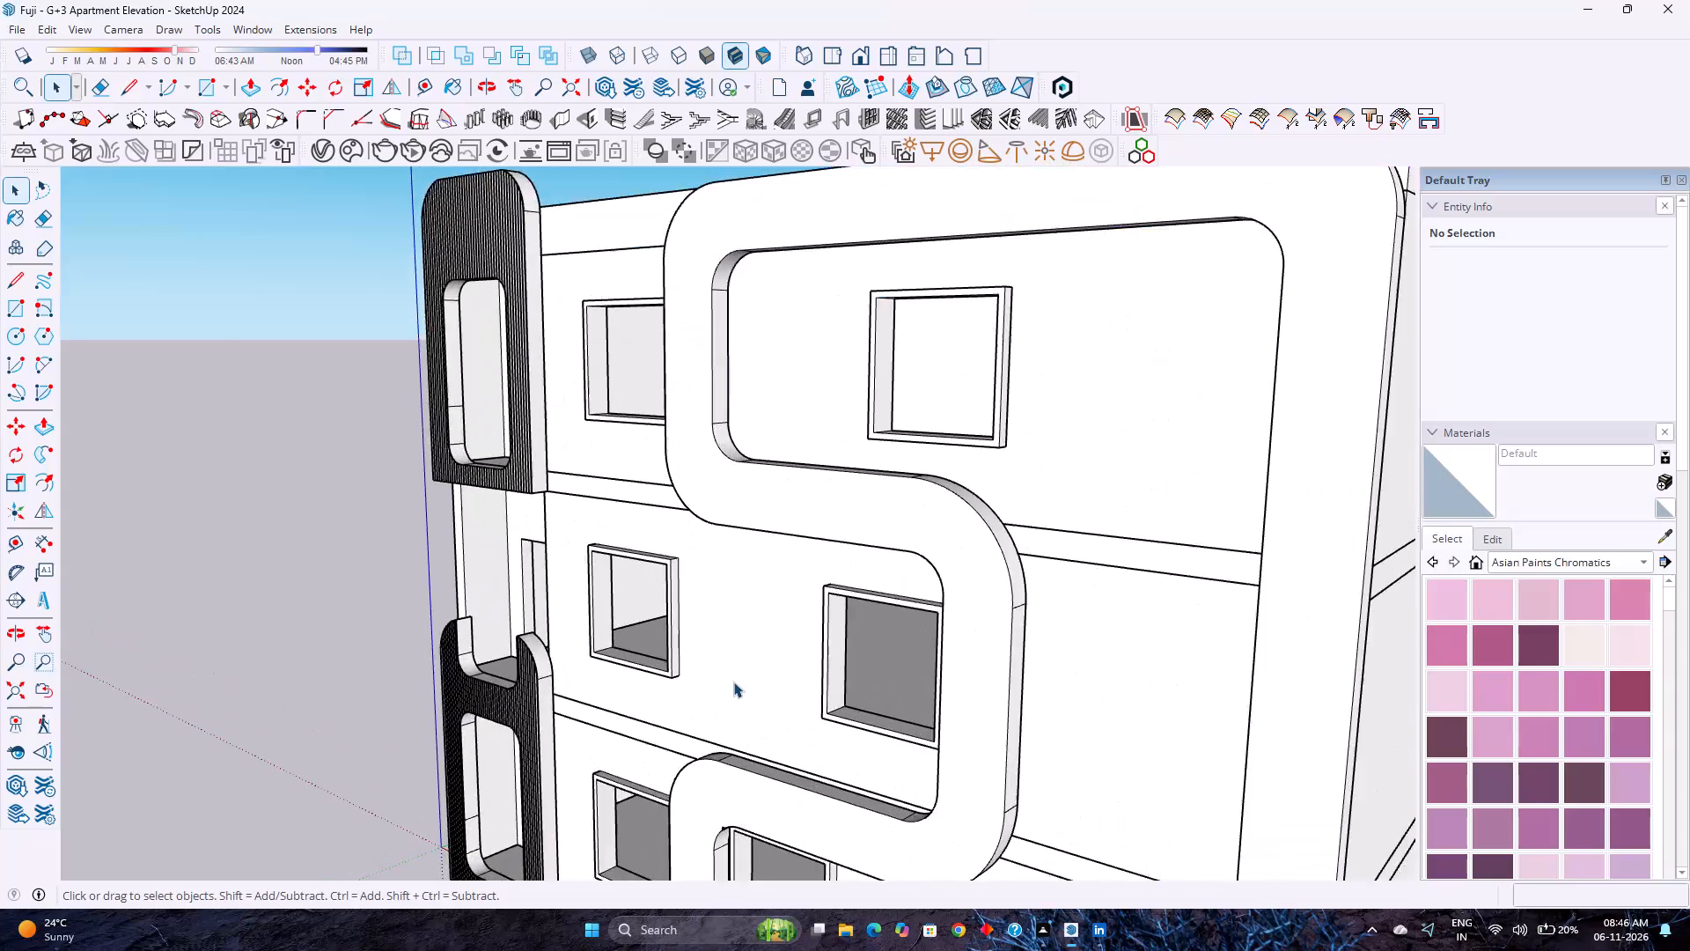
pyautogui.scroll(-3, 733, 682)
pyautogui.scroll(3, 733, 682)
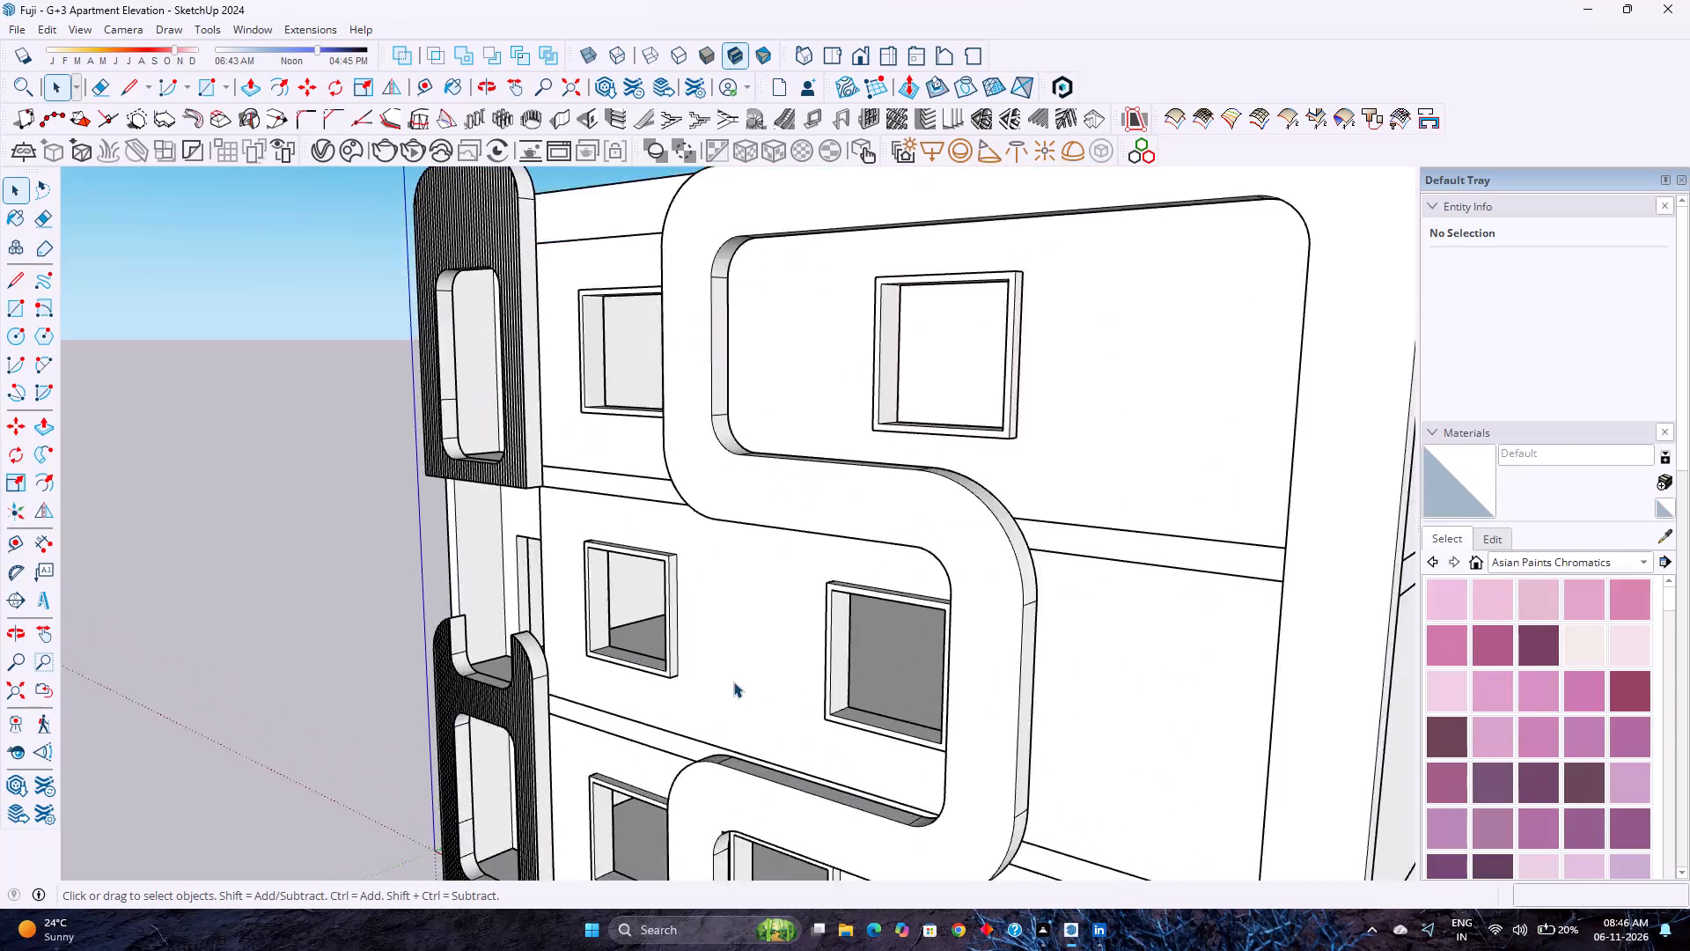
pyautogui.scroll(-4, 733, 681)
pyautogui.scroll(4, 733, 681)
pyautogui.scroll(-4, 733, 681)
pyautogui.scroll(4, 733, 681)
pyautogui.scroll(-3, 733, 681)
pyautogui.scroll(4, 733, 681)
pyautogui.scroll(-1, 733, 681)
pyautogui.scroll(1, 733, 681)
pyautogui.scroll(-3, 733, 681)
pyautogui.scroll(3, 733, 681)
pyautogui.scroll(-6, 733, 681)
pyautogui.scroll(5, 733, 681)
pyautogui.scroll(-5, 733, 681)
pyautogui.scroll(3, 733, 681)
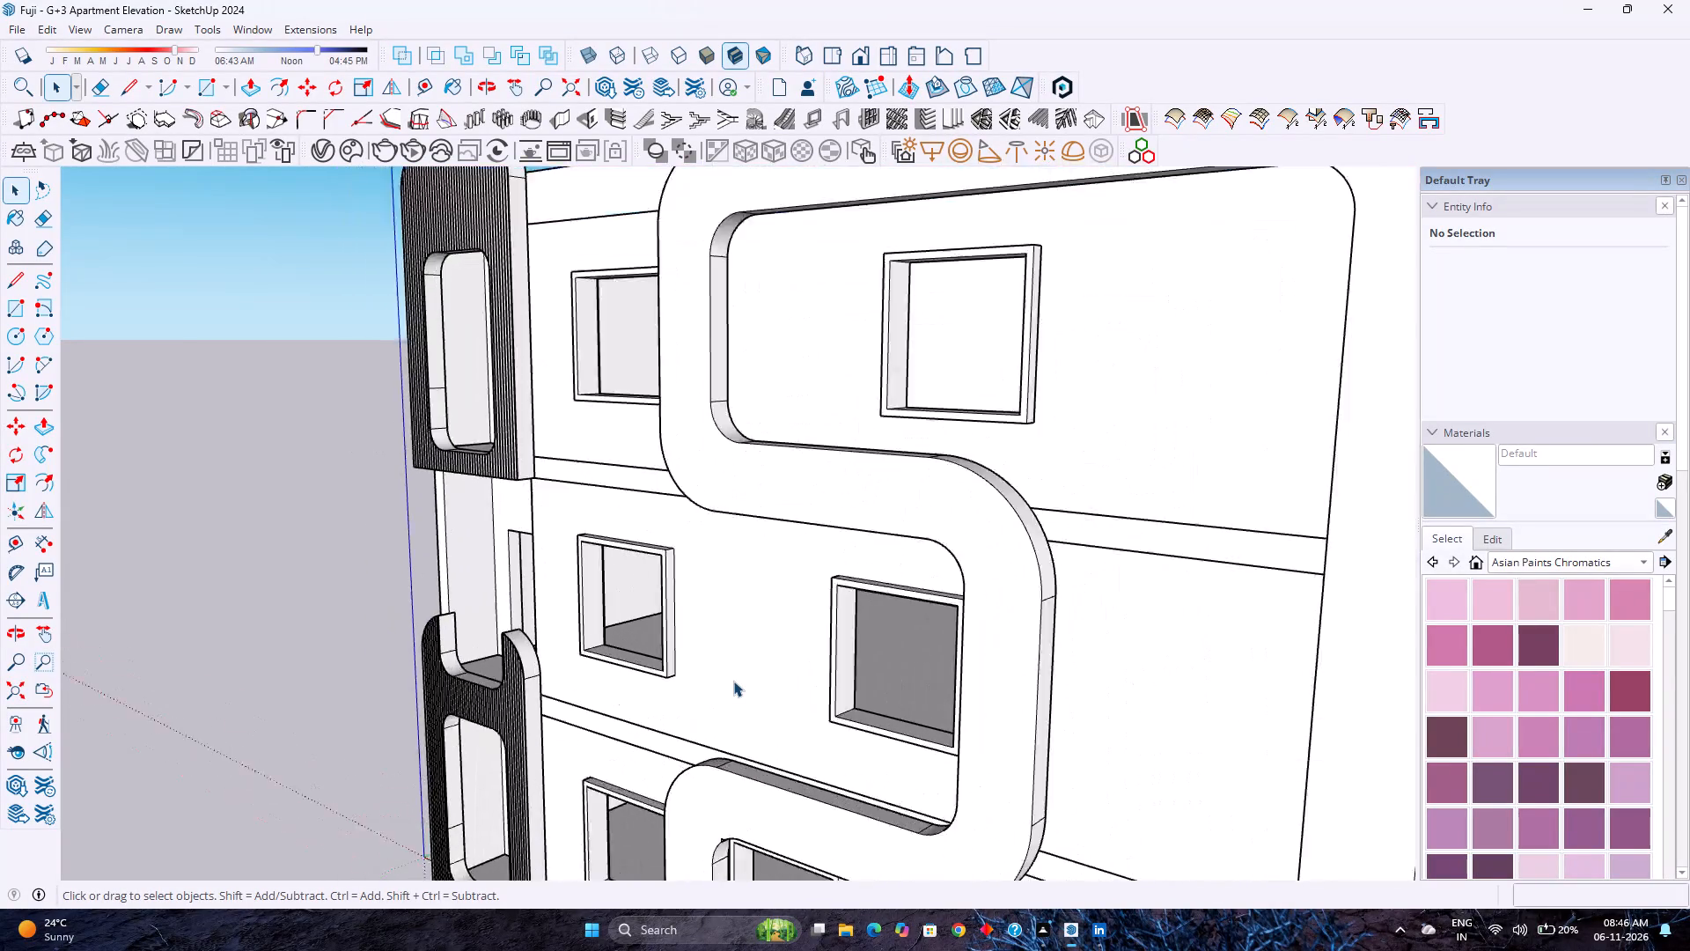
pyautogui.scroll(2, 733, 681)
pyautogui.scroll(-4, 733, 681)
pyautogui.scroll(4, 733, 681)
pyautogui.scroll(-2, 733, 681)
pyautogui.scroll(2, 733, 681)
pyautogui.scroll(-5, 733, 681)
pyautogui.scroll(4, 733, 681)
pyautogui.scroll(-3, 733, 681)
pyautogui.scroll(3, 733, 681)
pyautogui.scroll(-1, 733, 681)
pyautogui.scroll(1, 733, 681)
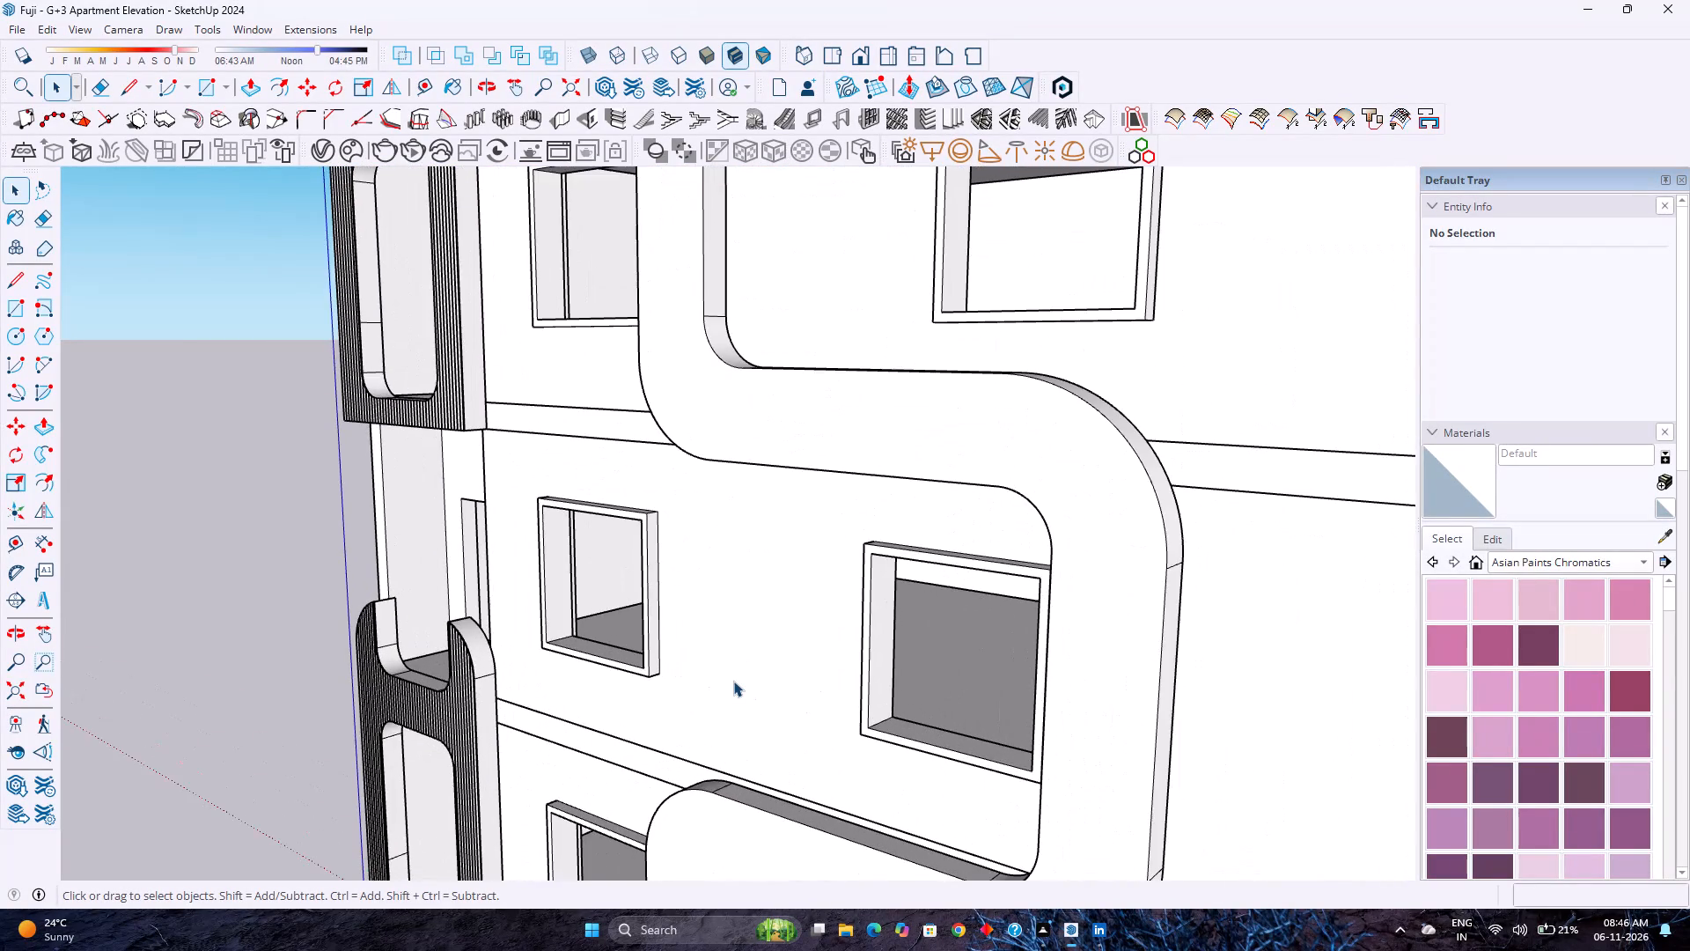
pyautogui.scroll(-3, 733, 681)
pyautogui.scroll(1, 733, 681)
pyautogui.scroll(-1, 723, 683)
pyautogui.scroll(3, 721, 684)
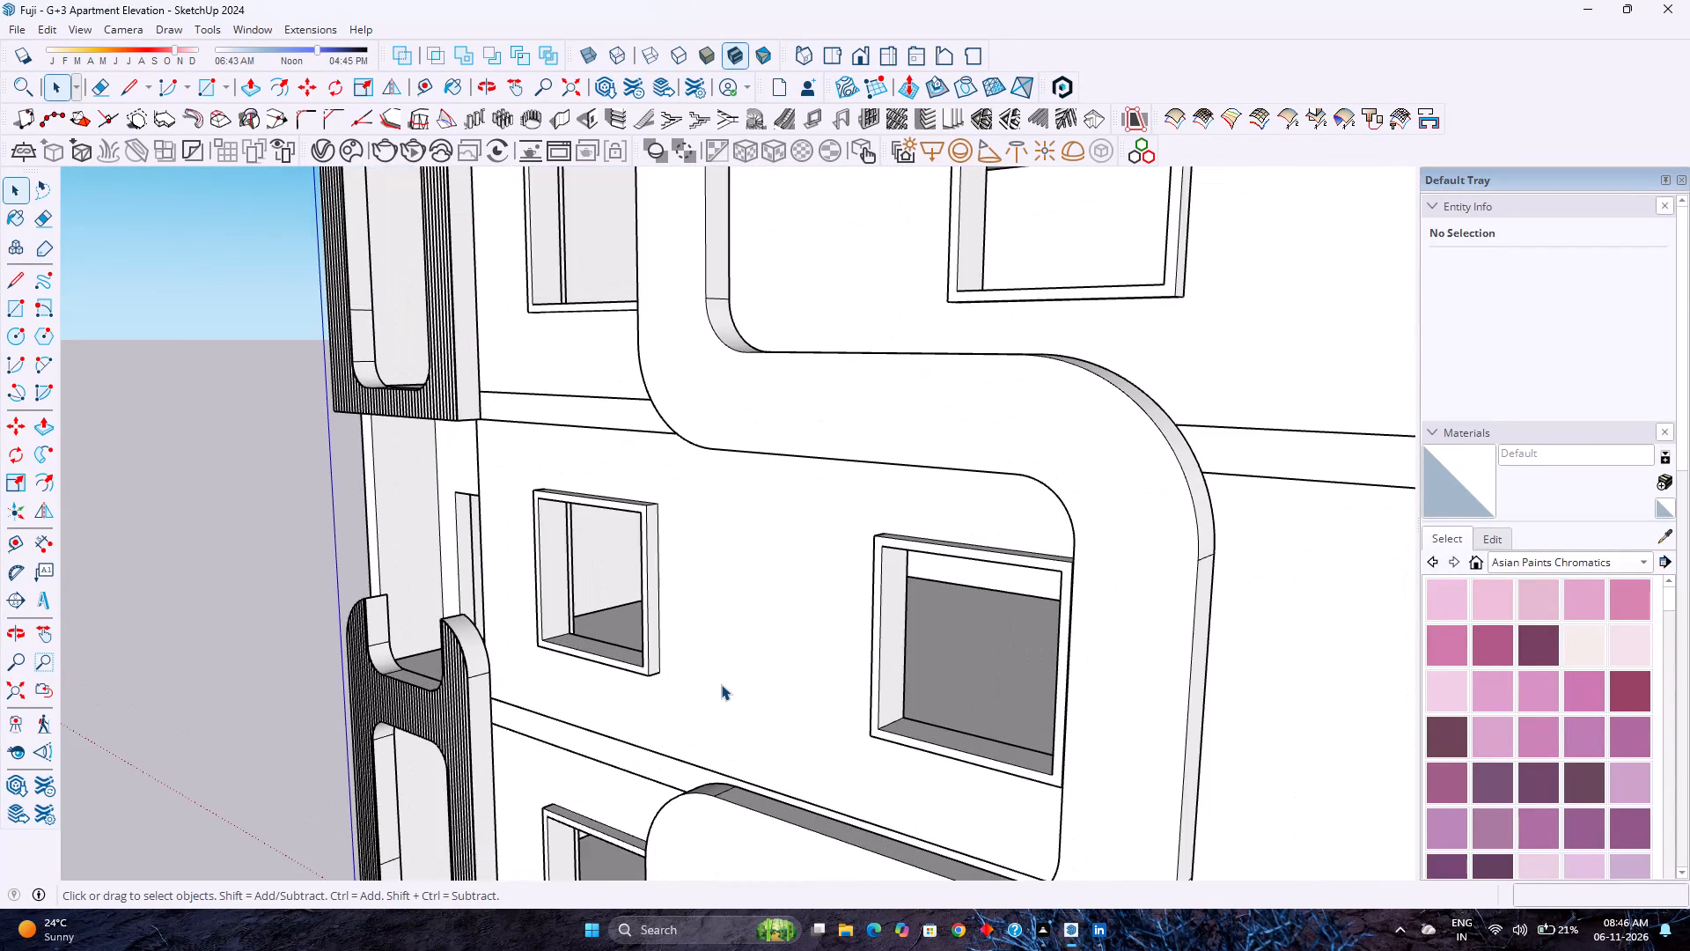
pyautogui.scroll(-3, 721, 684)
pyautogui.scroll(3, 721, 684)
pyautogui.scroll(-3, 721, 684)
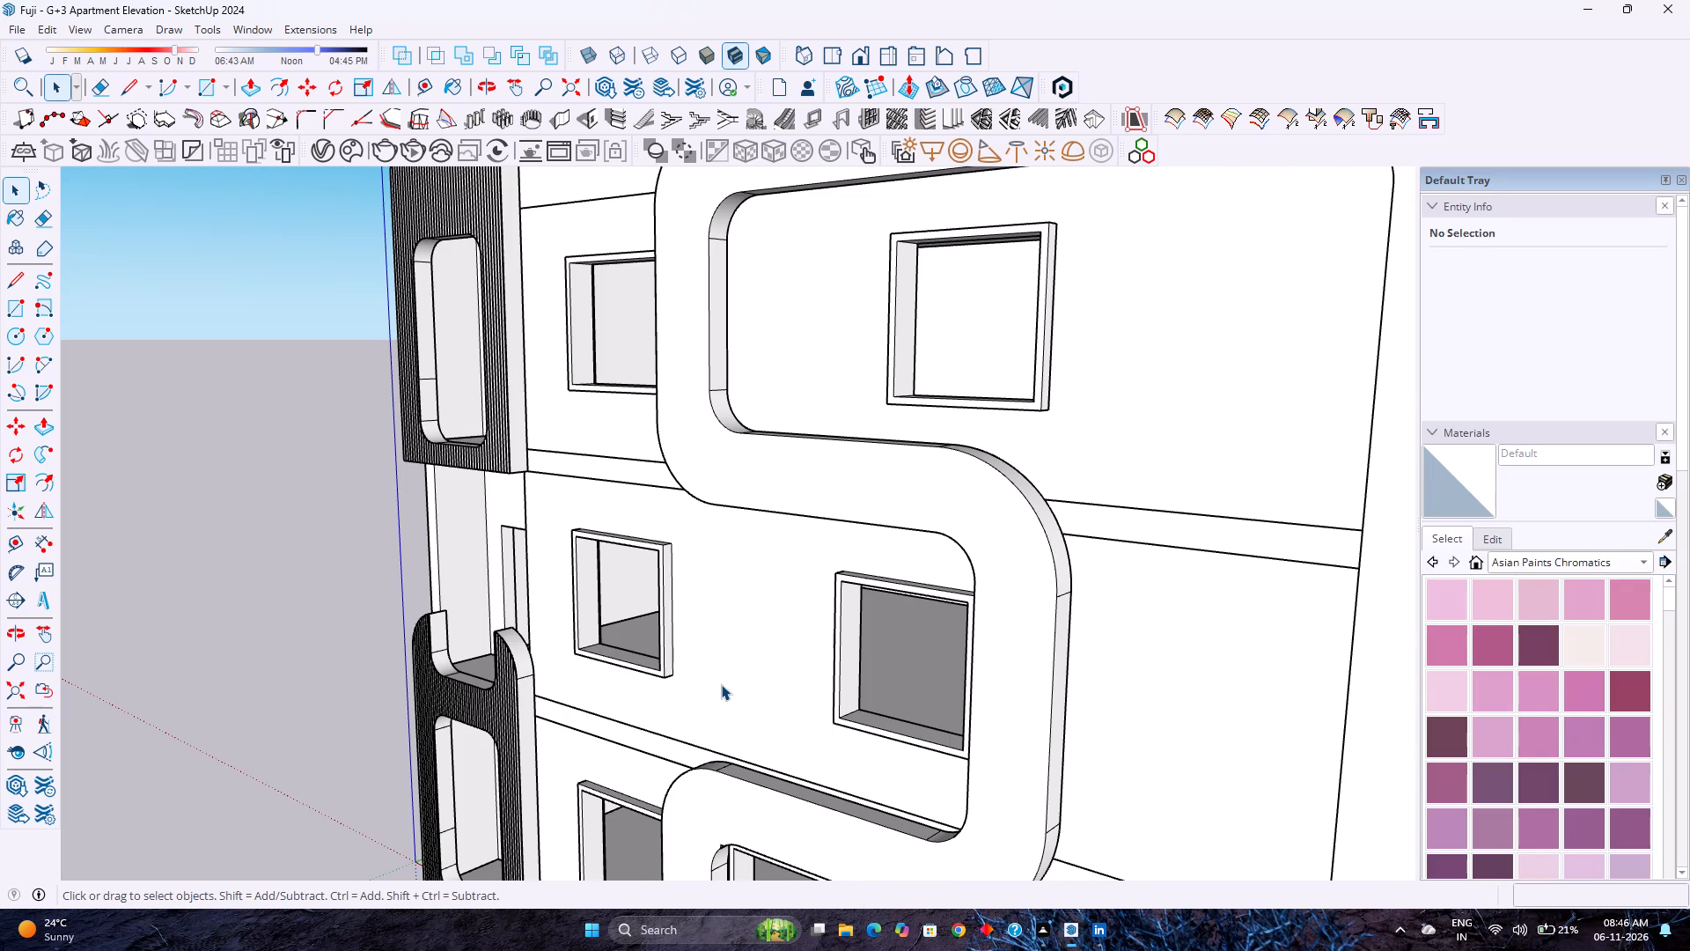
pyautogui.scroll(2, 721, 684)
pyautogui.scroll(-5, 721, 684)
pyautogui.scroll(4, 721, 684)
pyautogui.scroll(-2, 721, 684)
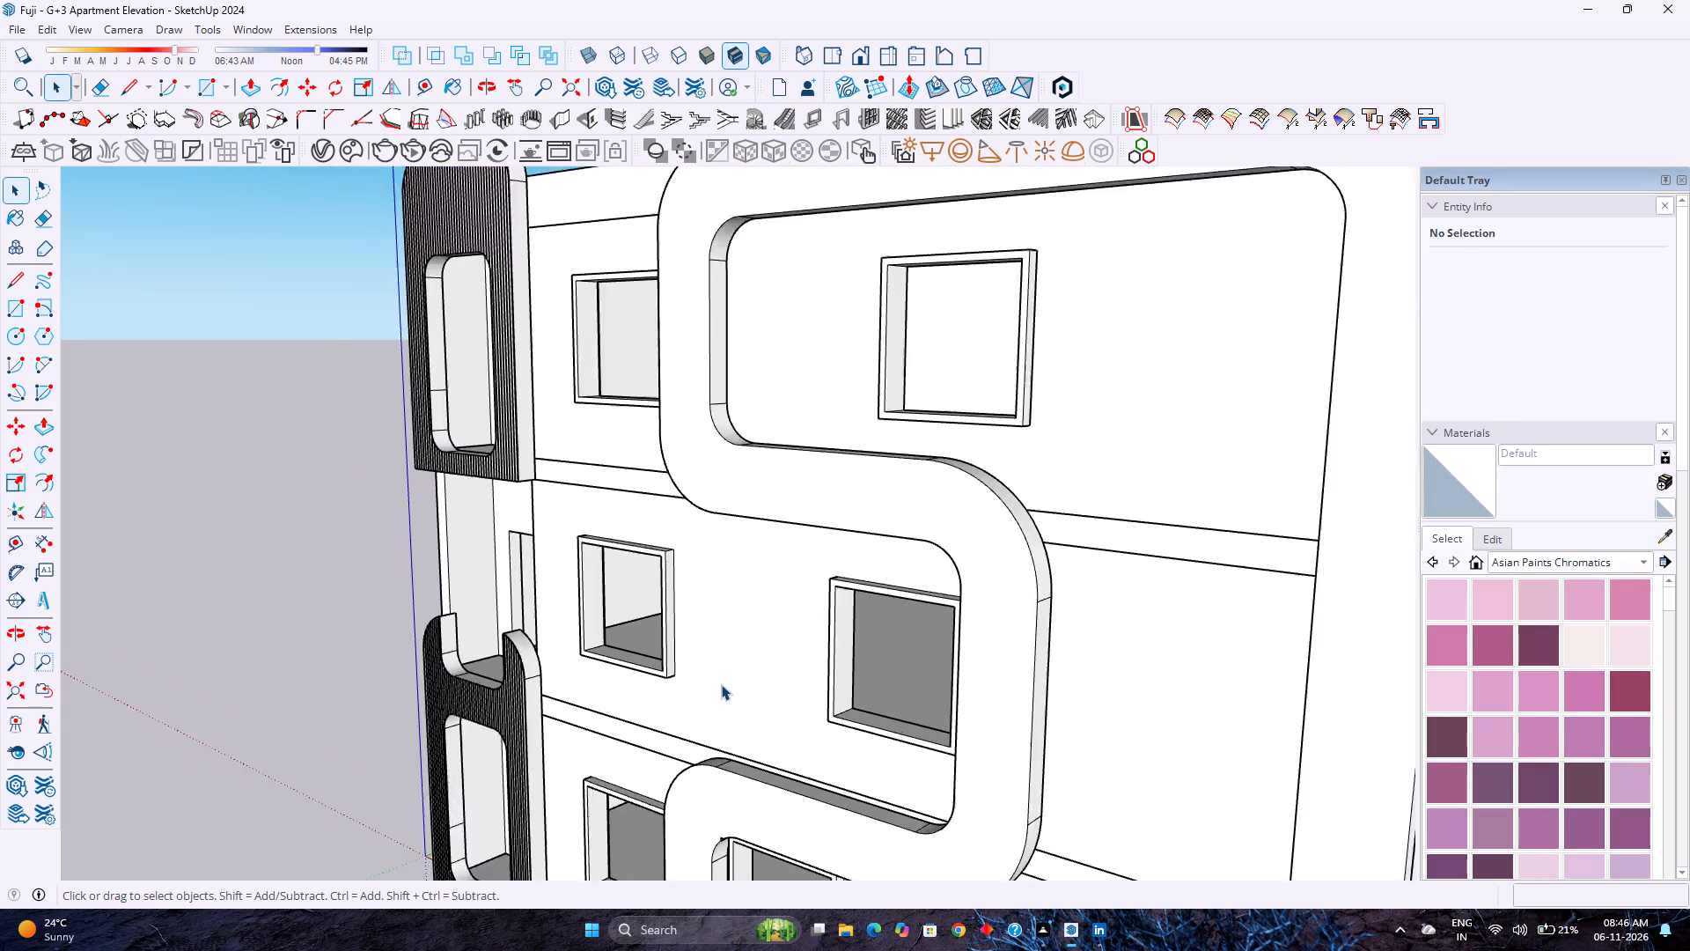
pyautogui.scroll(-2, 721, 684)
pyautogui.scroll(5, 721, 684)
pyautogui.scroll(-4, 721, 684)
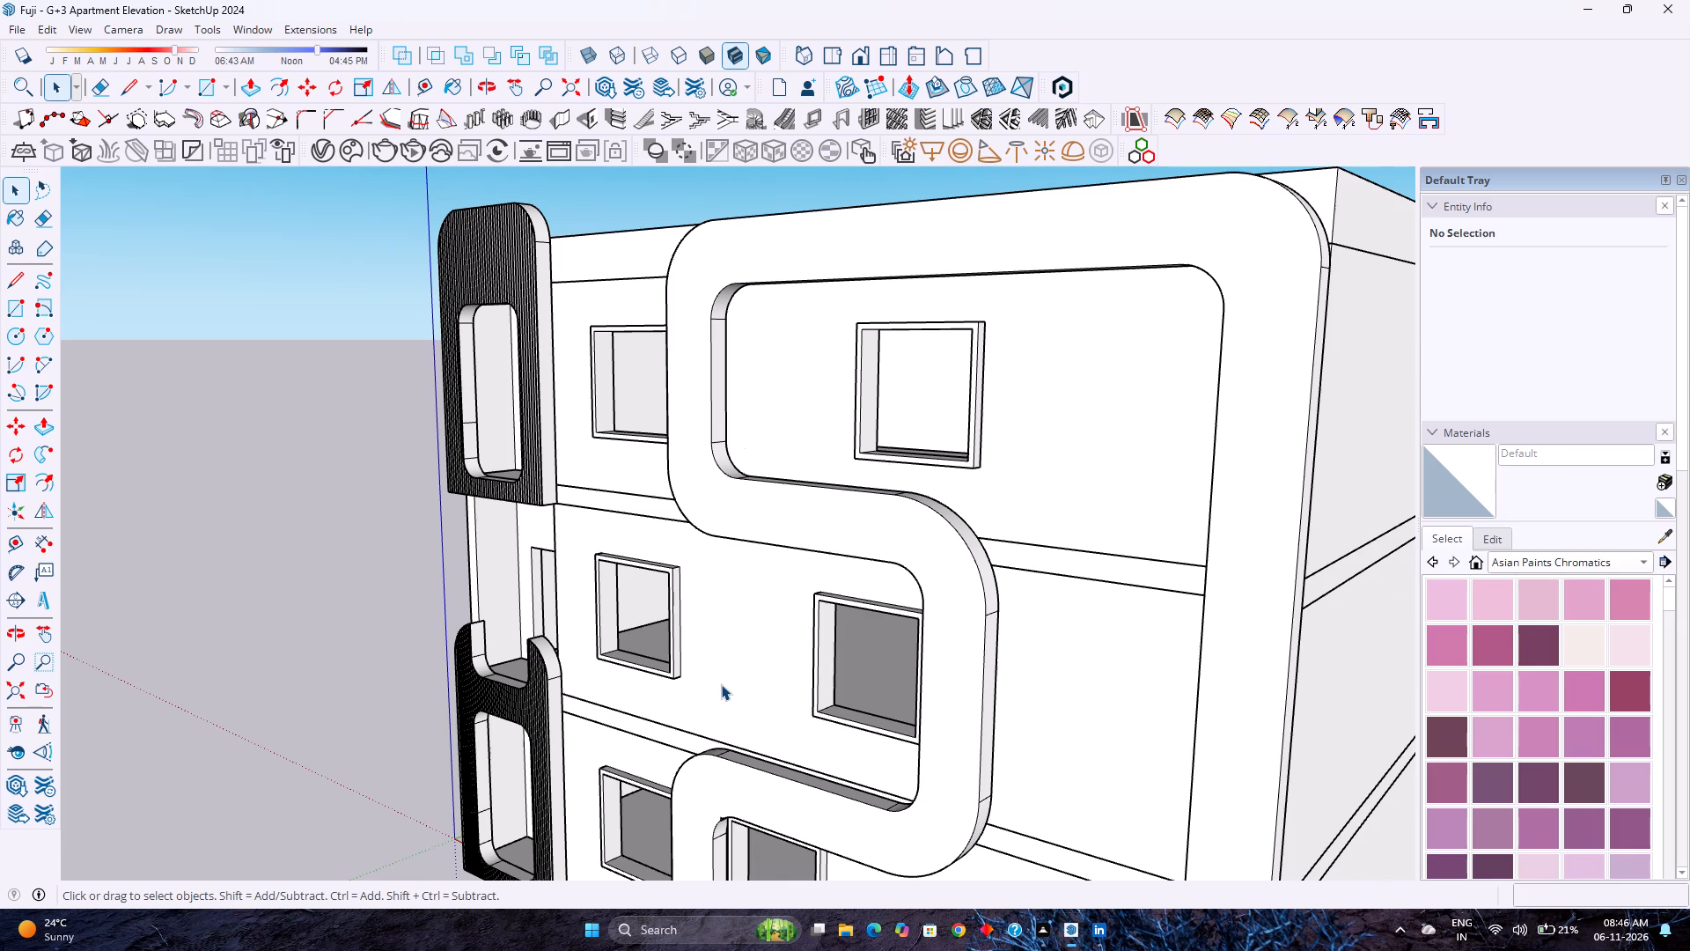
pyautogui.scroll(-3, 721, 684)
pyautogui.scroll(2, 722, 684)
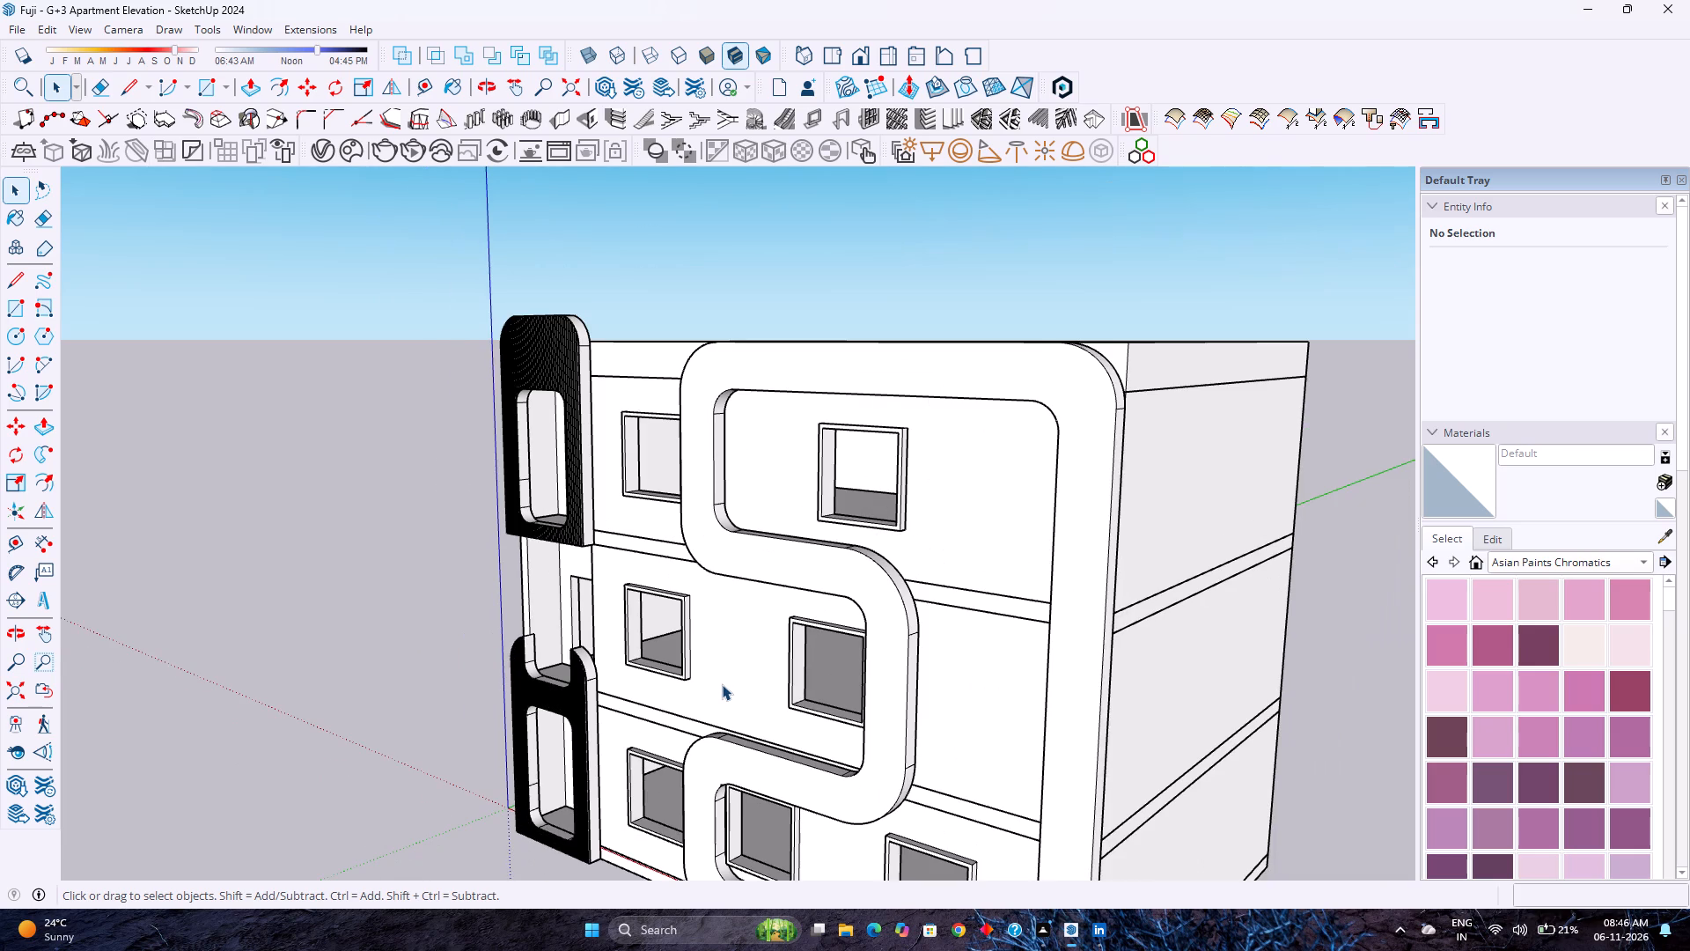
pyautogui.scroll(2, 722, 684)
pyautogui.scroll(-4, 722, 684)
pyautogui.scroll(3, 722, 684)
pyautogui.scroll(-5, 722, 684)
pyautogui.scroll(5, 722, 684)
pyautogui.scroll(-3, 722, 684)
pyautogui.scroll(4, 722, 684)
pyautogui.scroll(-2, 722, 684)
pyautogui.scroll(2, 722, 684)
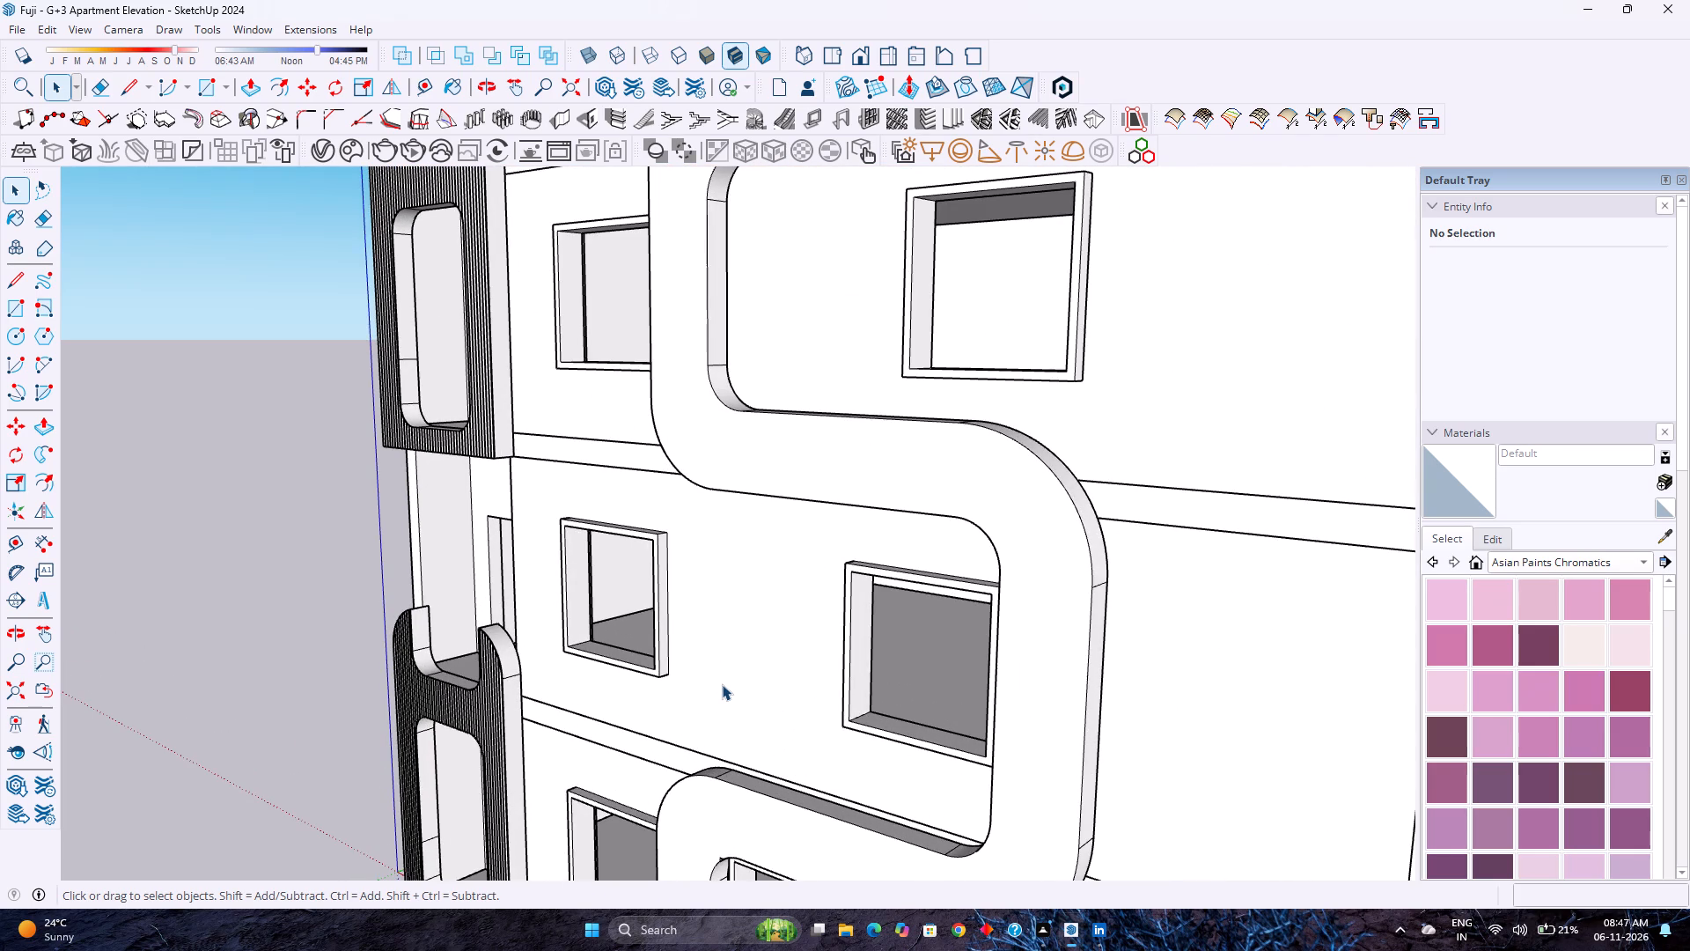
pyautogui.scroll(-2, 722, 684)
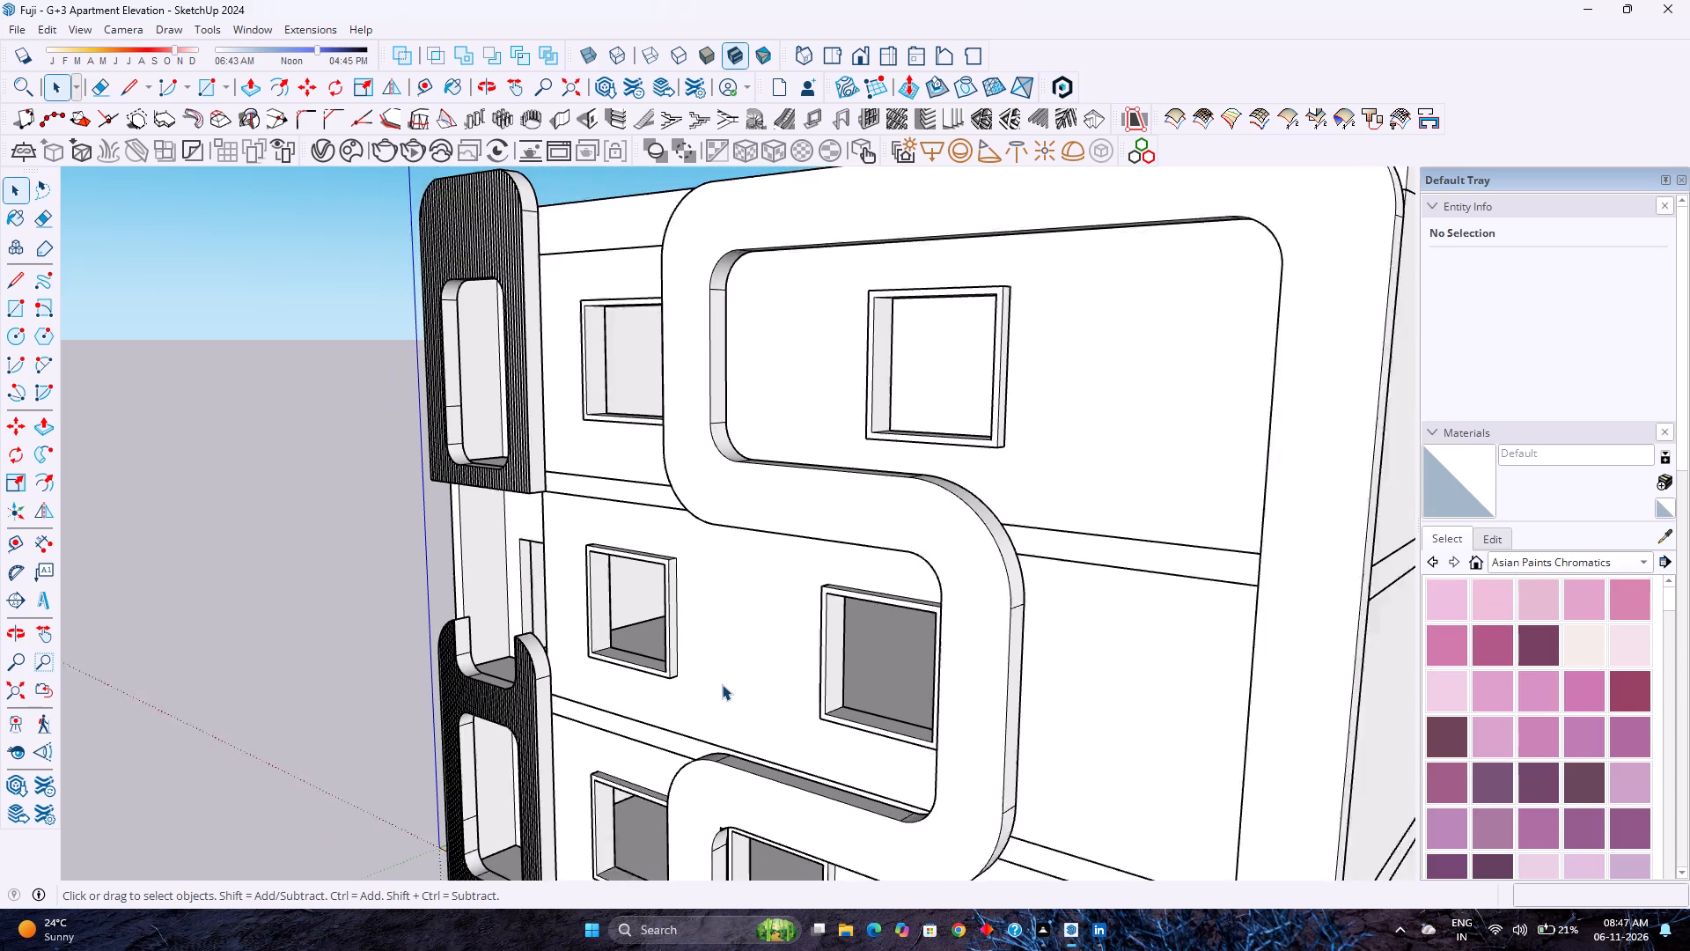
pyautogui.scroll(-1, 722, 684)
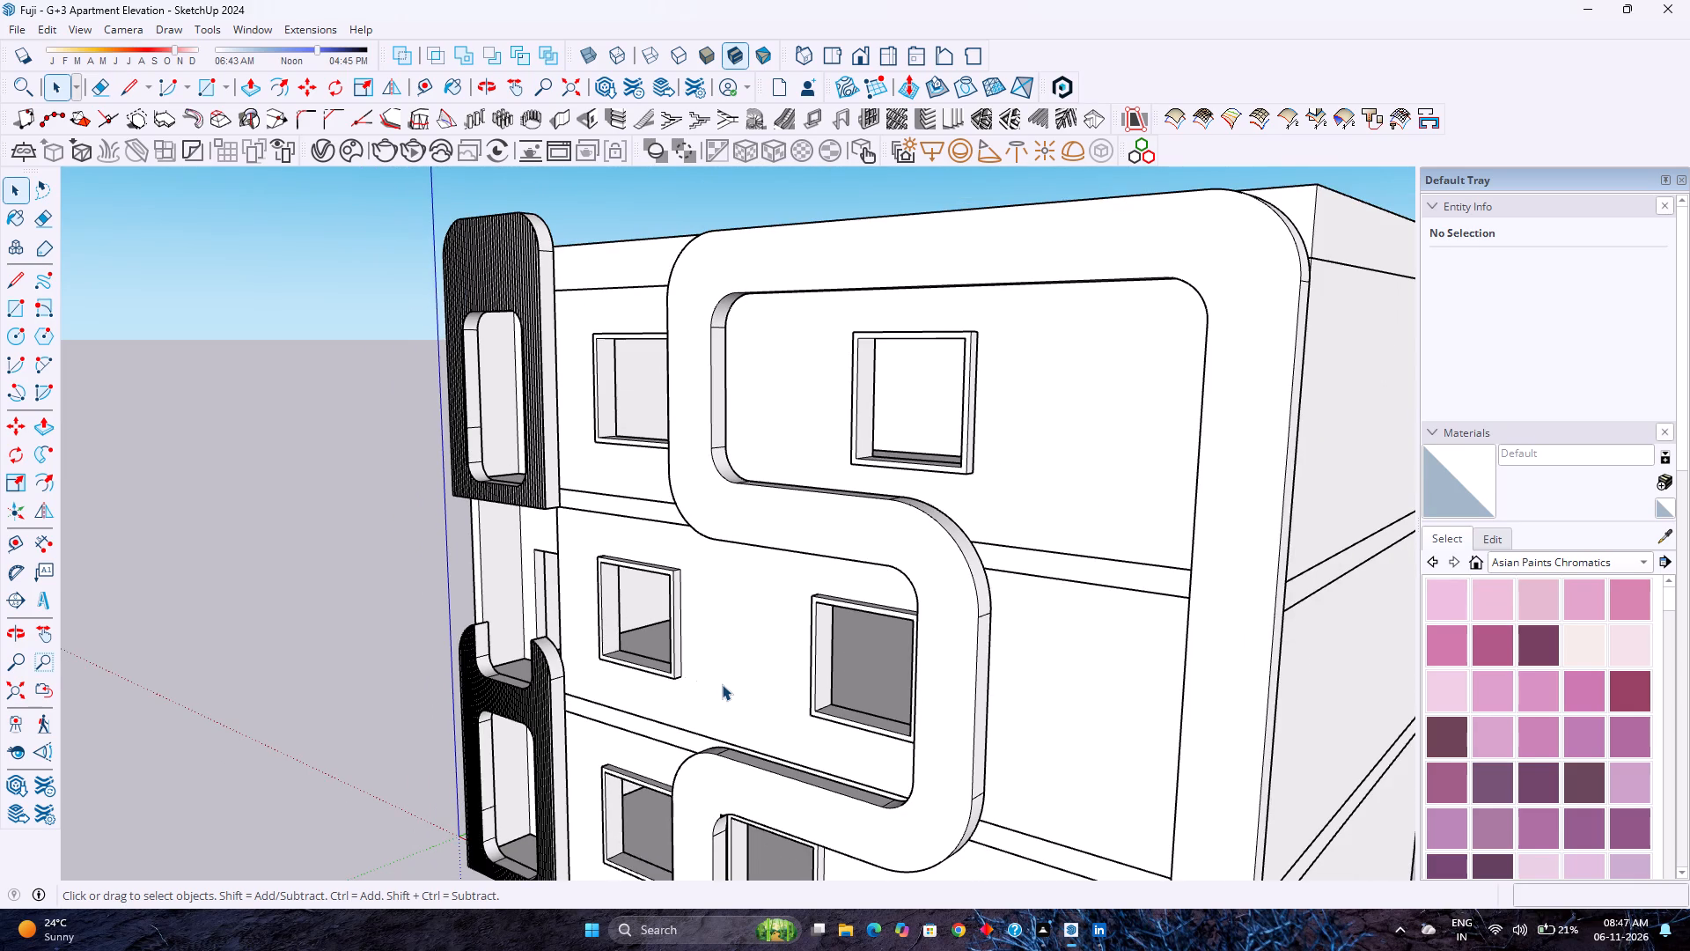
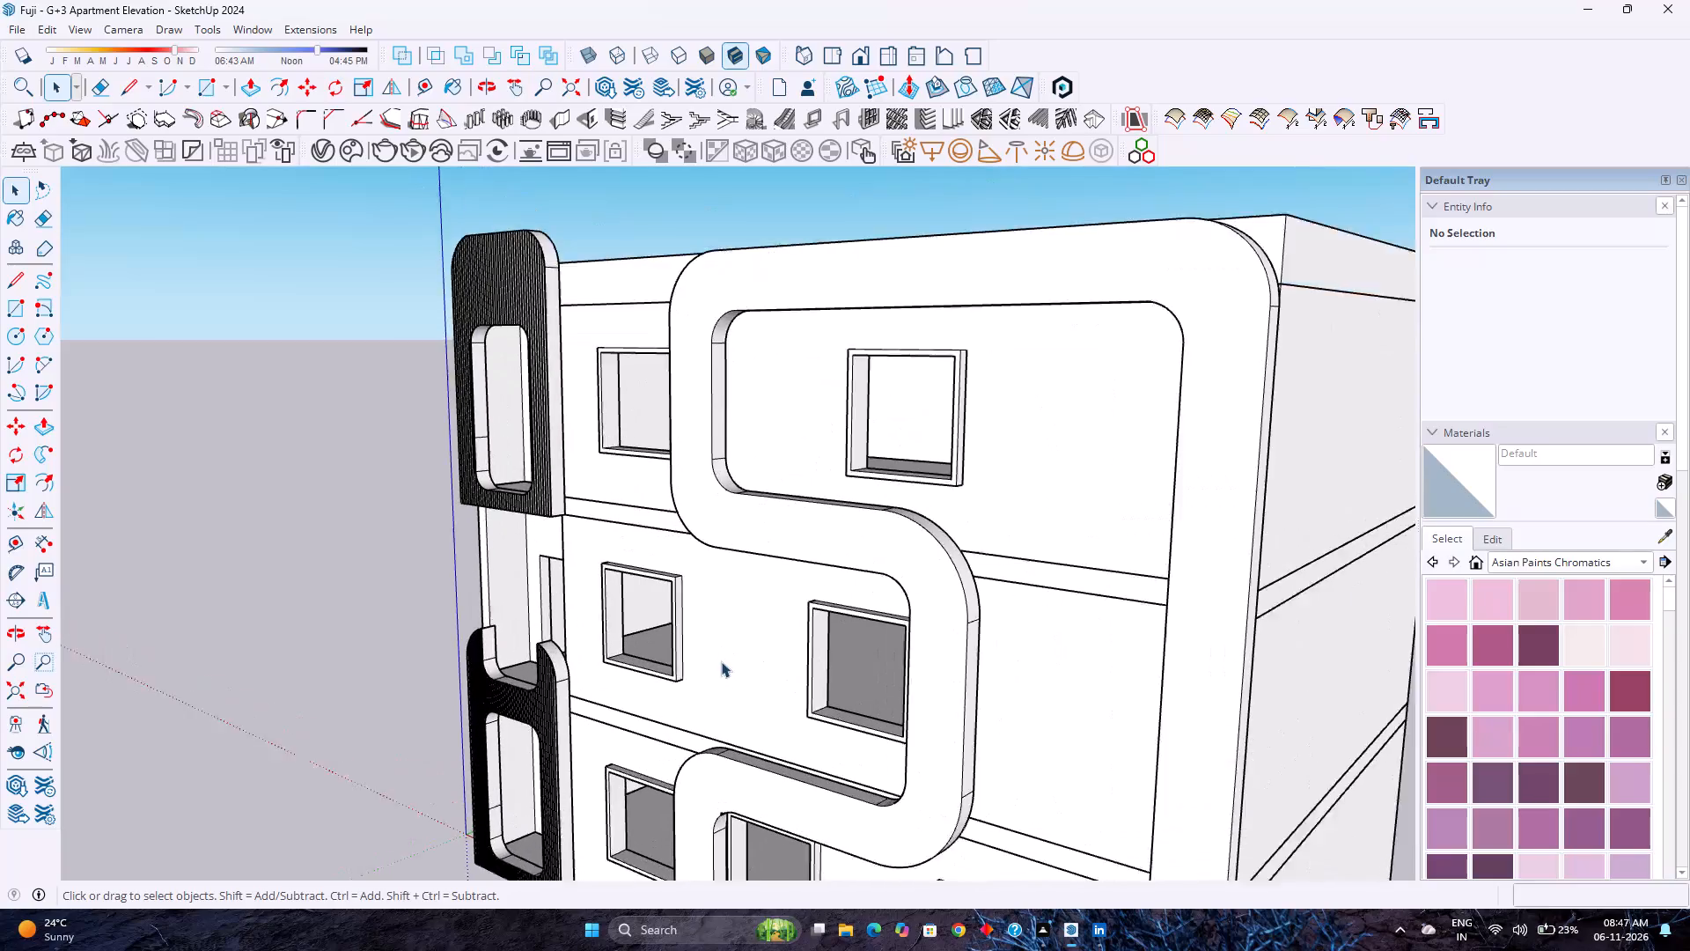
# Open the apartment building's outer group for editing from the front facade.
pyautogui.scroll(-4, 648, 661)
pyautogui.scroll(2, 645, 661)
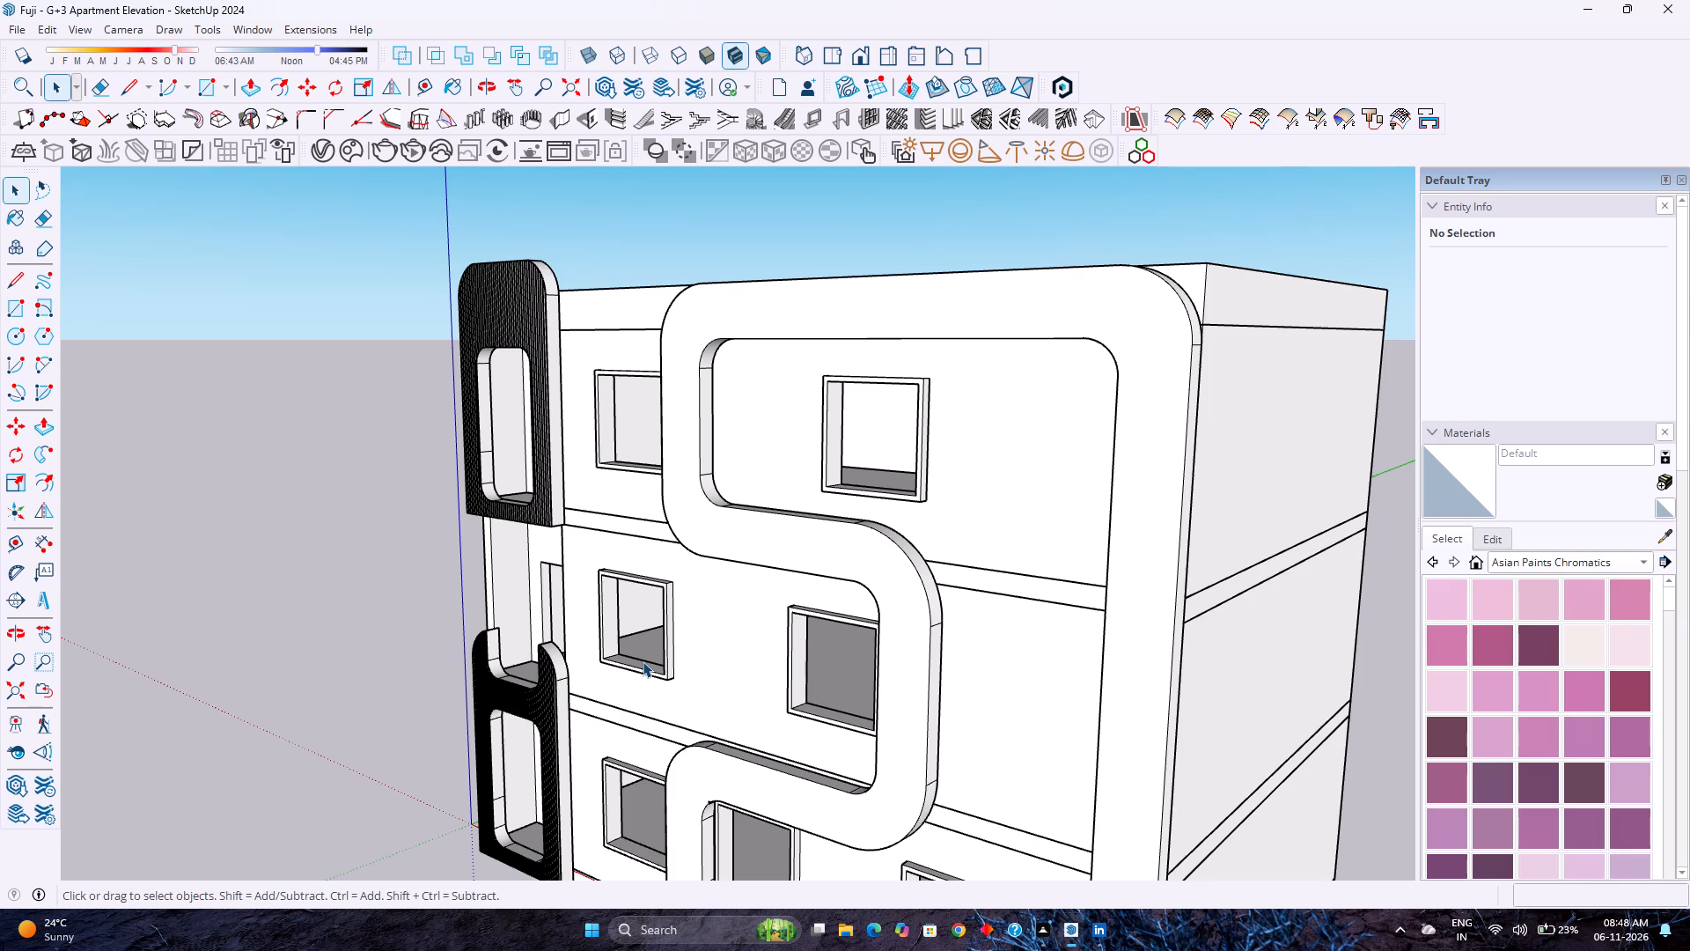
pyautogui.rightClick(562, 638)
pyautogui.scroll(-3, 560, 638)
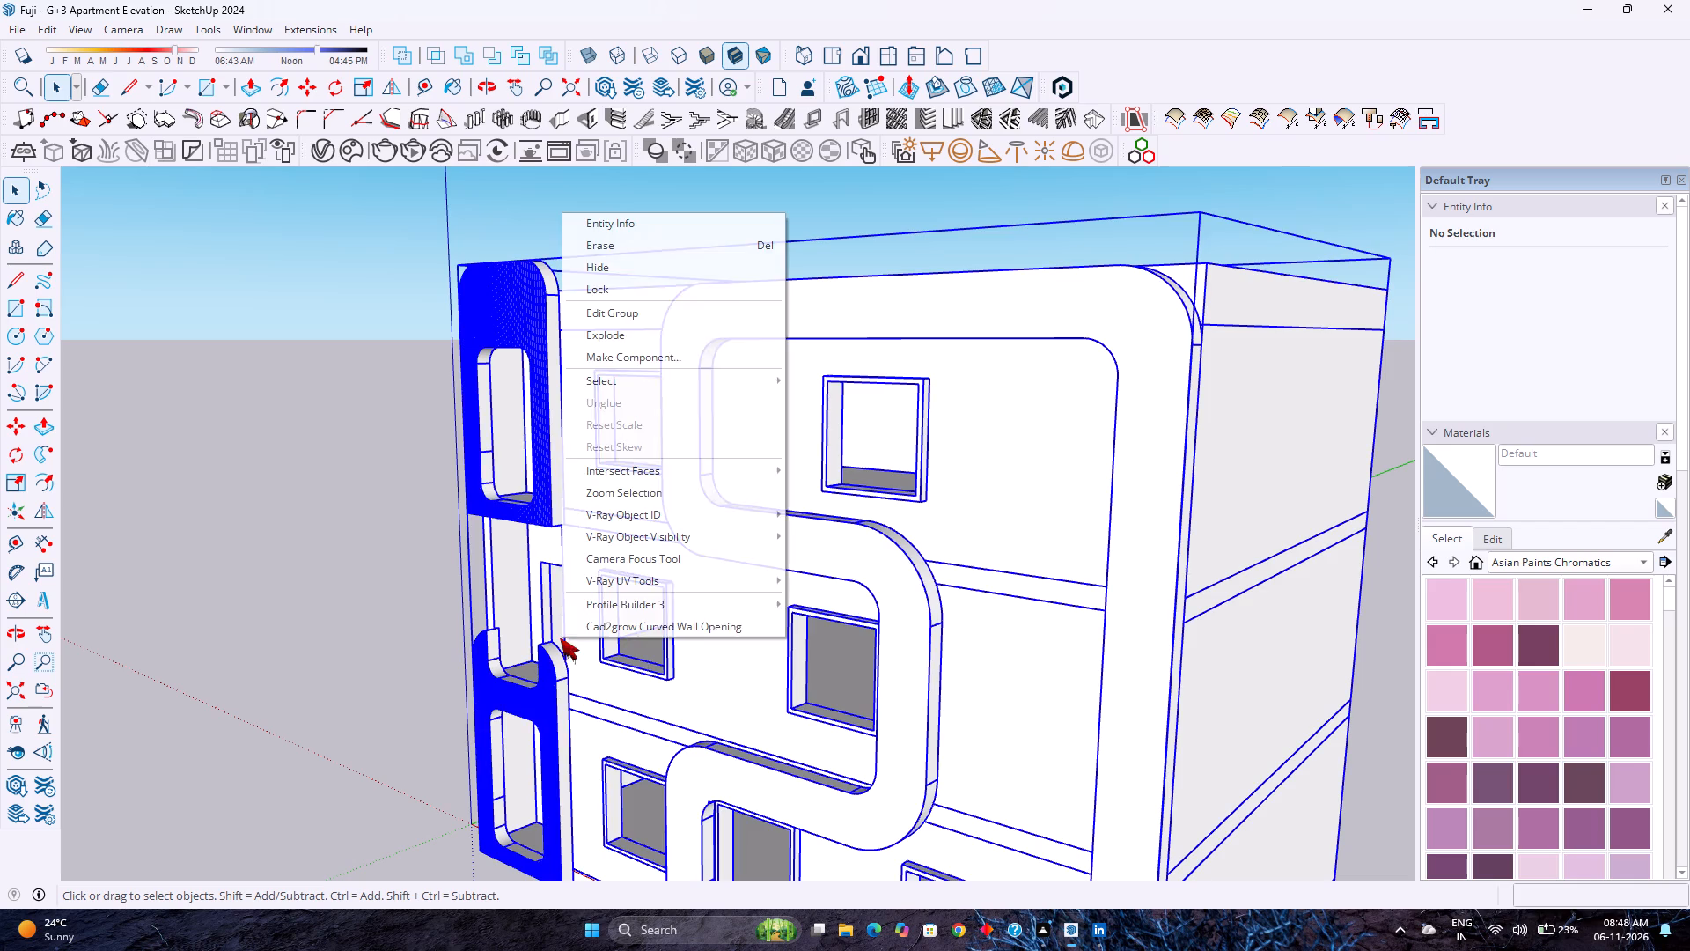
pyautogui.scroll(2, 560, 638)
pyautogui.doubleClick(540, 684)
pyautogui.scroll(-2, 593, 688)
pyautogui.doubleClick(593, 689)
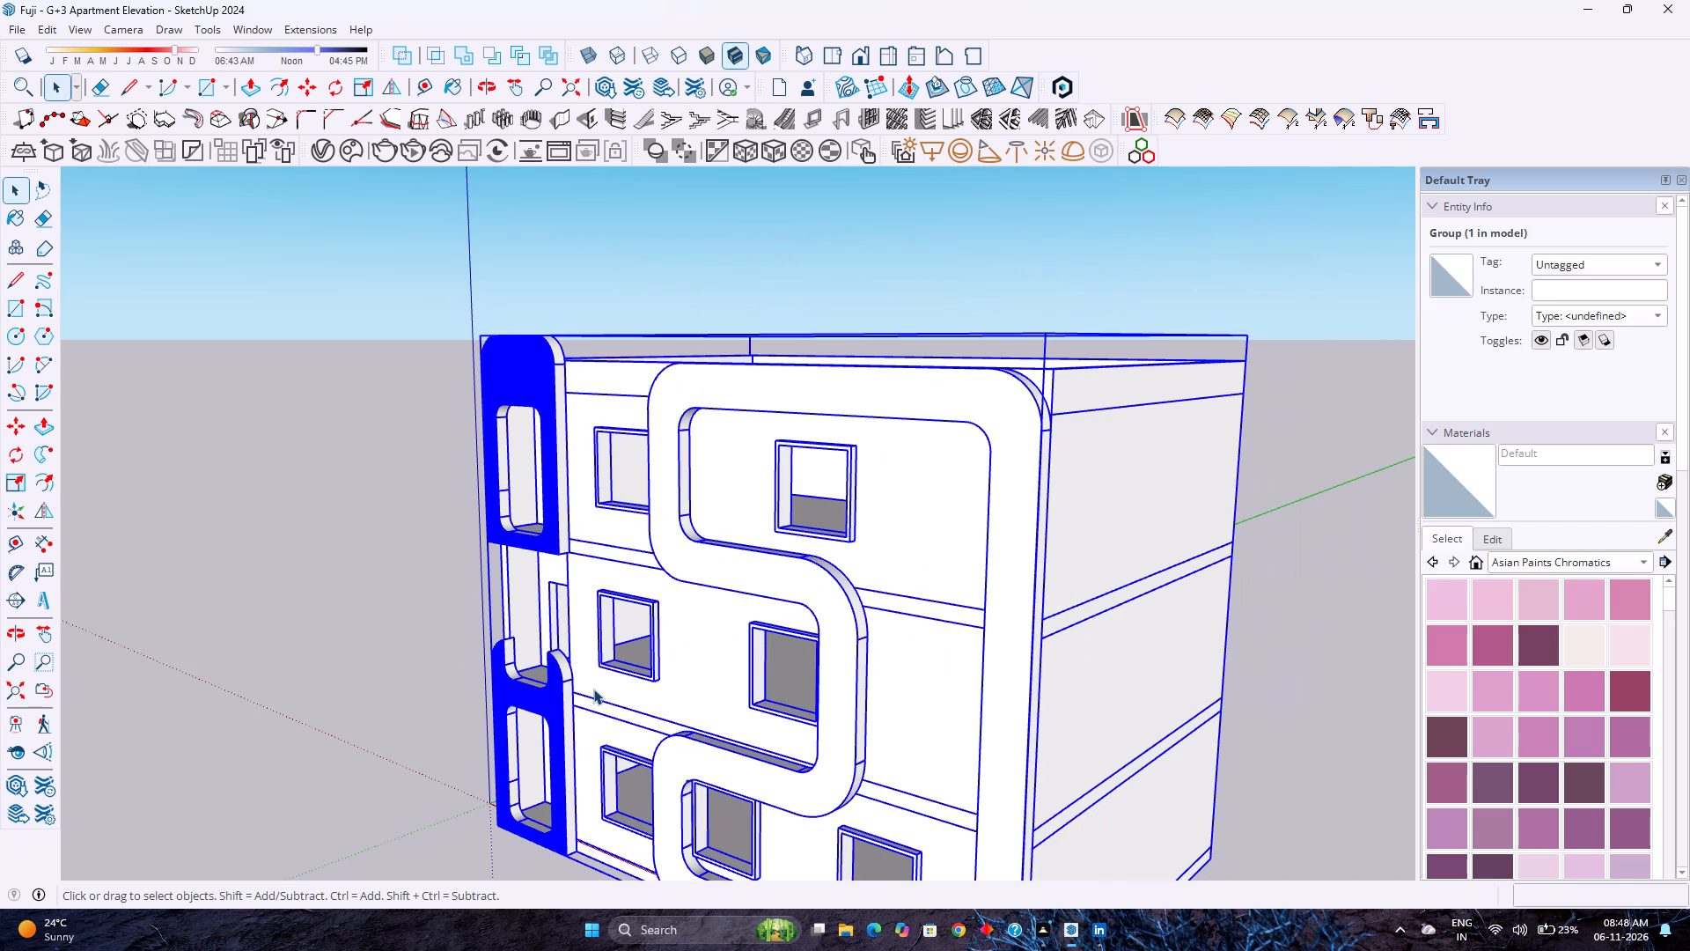
# Examine the black ribbed balcony frame and the adjoining window wall up close.
pyautogui.scroll(3, 577, 690)
pyautogui.scroll(-5, 577, 690)
pyautogui.scroll(4, 577, 690)
pyautogui.scroll(-4, 577, 690)
pyautogui.scroll(5, 577, 690)
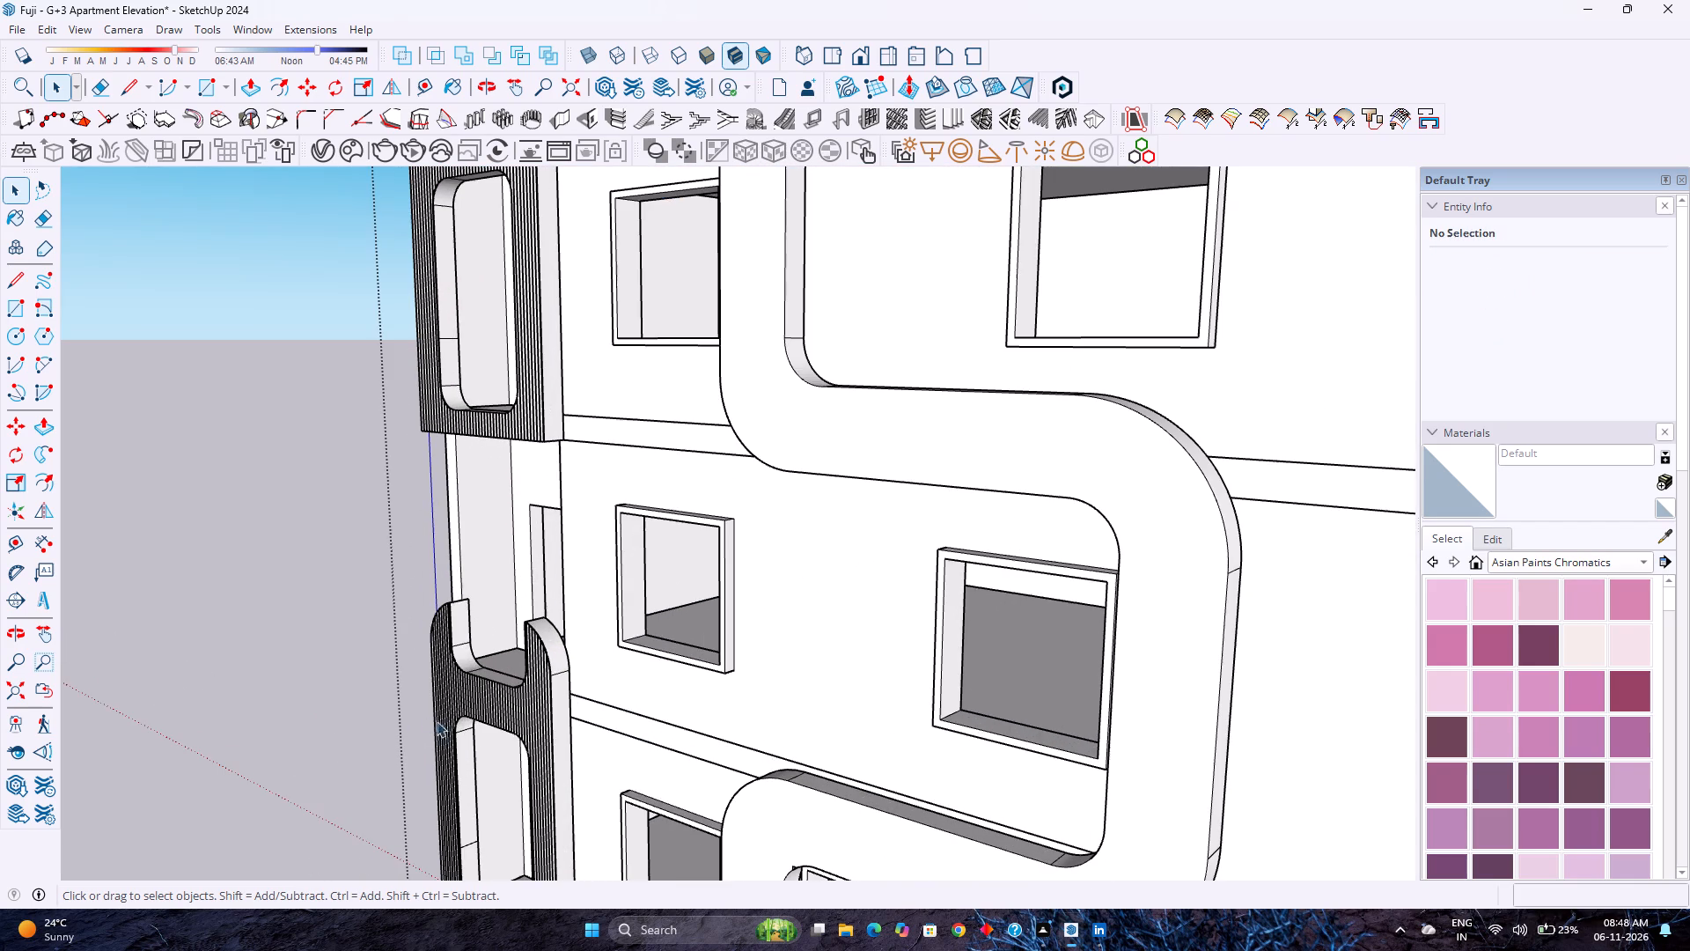
pyautogui.scroll(9, 542, 726)
pyautogui.scroll(-1, 542, 719)
pyautogui.scroll(3, 542, 719)
pyautogui.moveTo(540, 719); pyautogui.dragTo(641, 699, button='middle')
pyautogui.middleClick(641, 699)
pyautogui.scroll(-3, 641, 699)
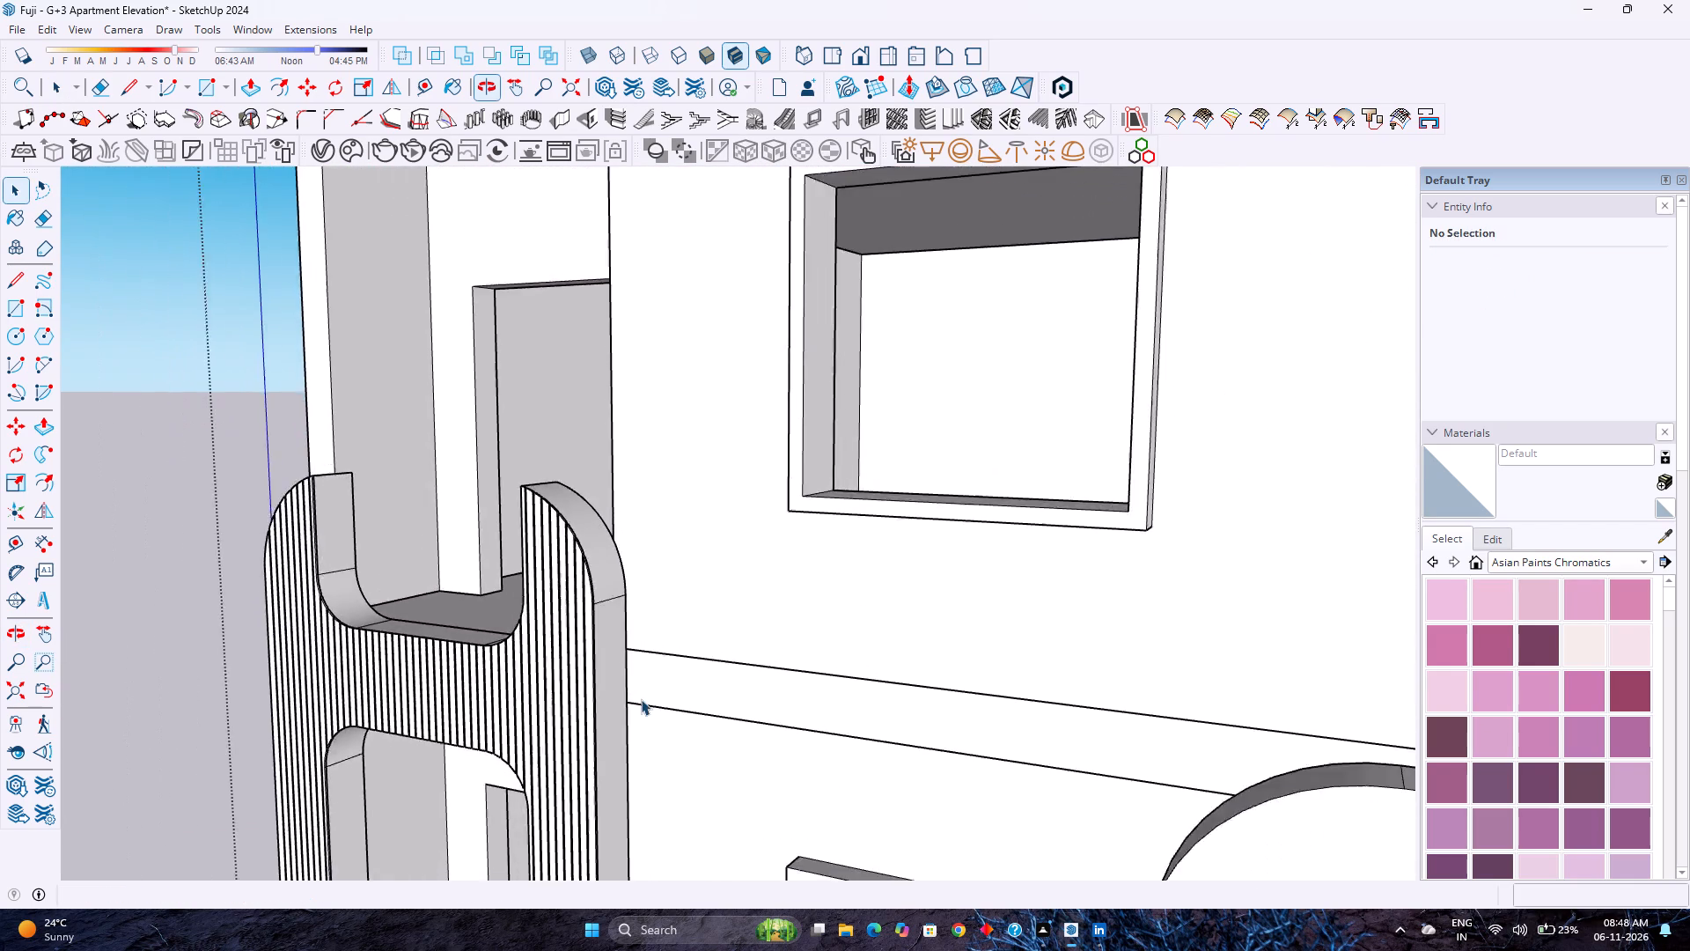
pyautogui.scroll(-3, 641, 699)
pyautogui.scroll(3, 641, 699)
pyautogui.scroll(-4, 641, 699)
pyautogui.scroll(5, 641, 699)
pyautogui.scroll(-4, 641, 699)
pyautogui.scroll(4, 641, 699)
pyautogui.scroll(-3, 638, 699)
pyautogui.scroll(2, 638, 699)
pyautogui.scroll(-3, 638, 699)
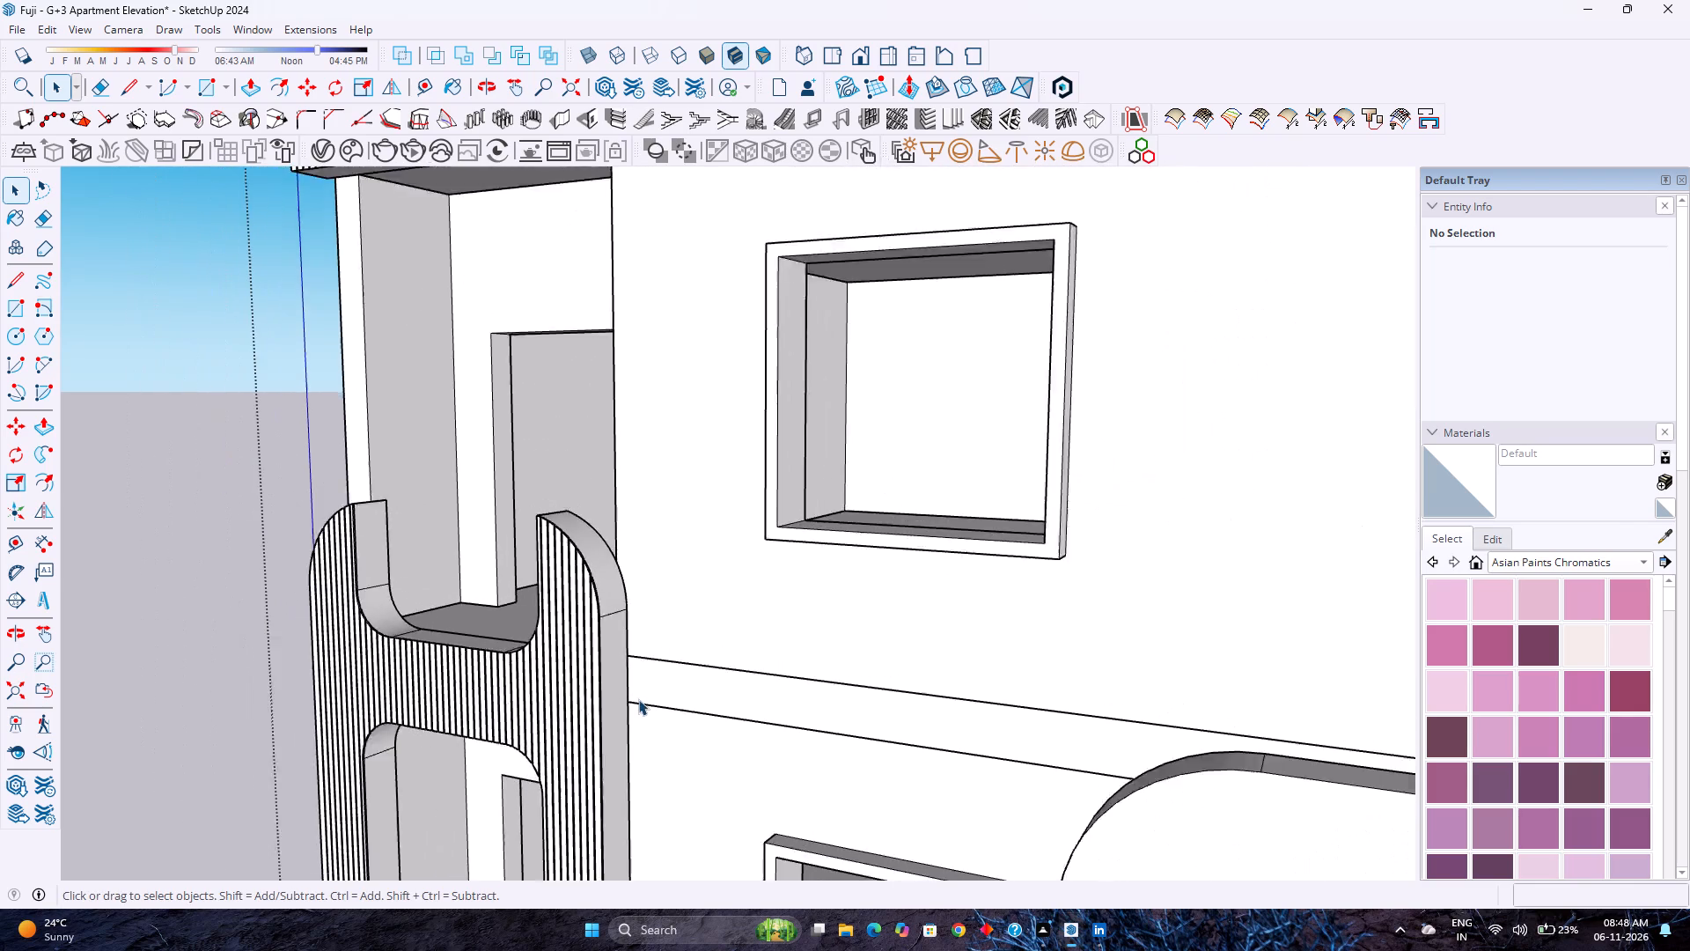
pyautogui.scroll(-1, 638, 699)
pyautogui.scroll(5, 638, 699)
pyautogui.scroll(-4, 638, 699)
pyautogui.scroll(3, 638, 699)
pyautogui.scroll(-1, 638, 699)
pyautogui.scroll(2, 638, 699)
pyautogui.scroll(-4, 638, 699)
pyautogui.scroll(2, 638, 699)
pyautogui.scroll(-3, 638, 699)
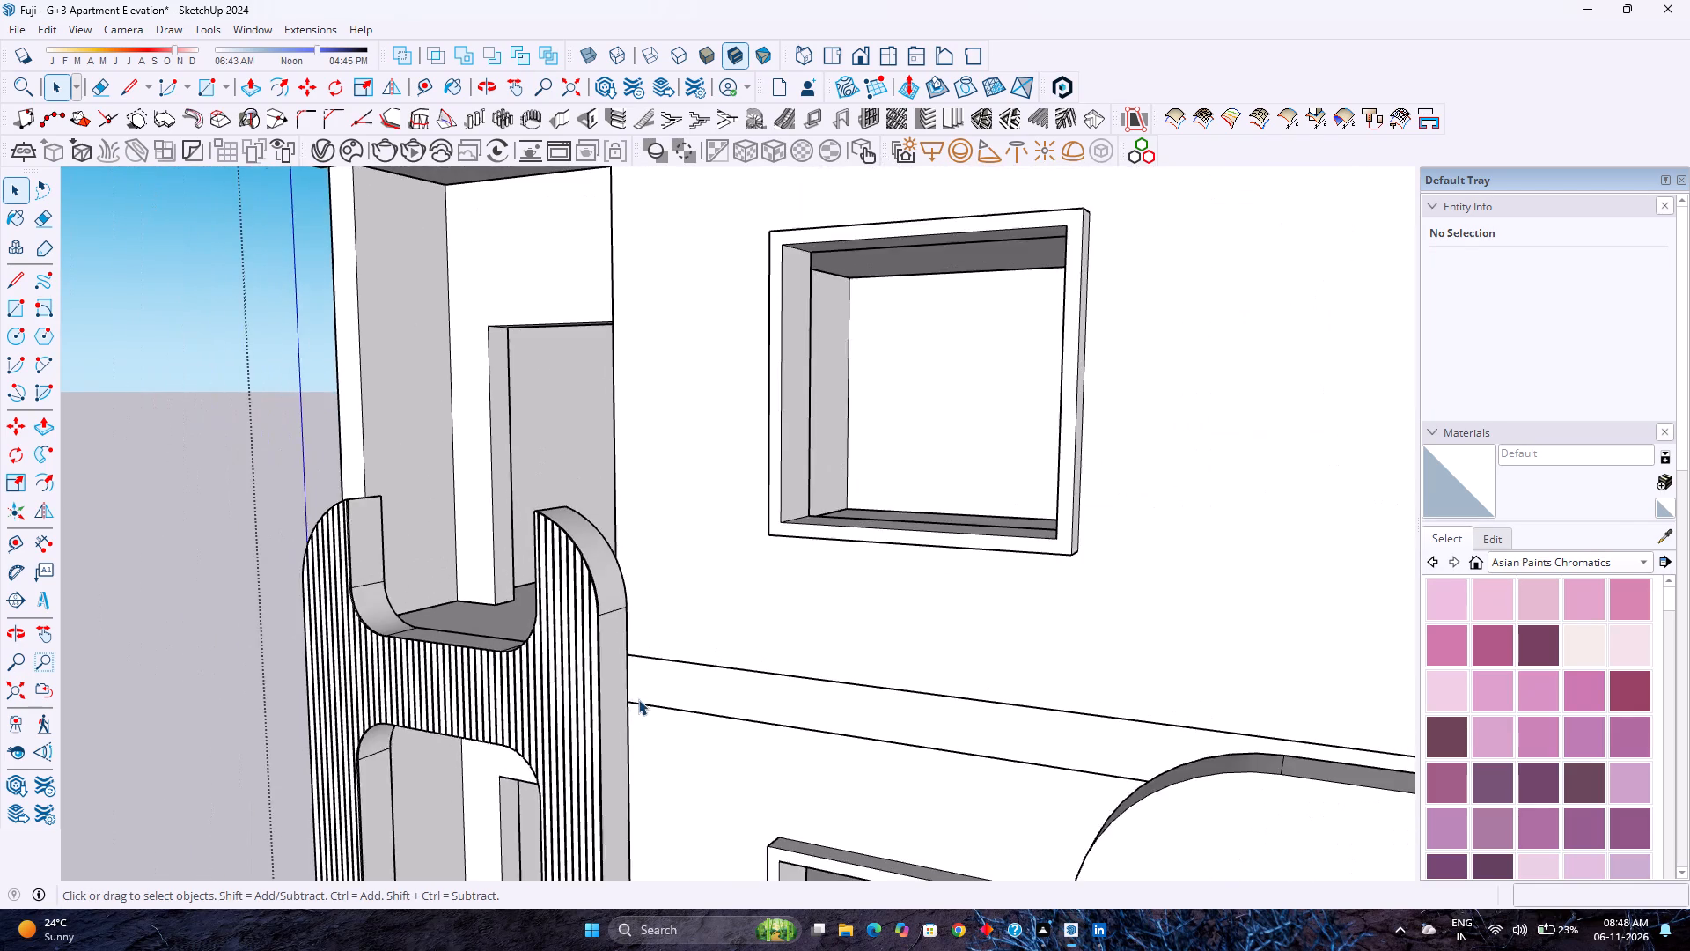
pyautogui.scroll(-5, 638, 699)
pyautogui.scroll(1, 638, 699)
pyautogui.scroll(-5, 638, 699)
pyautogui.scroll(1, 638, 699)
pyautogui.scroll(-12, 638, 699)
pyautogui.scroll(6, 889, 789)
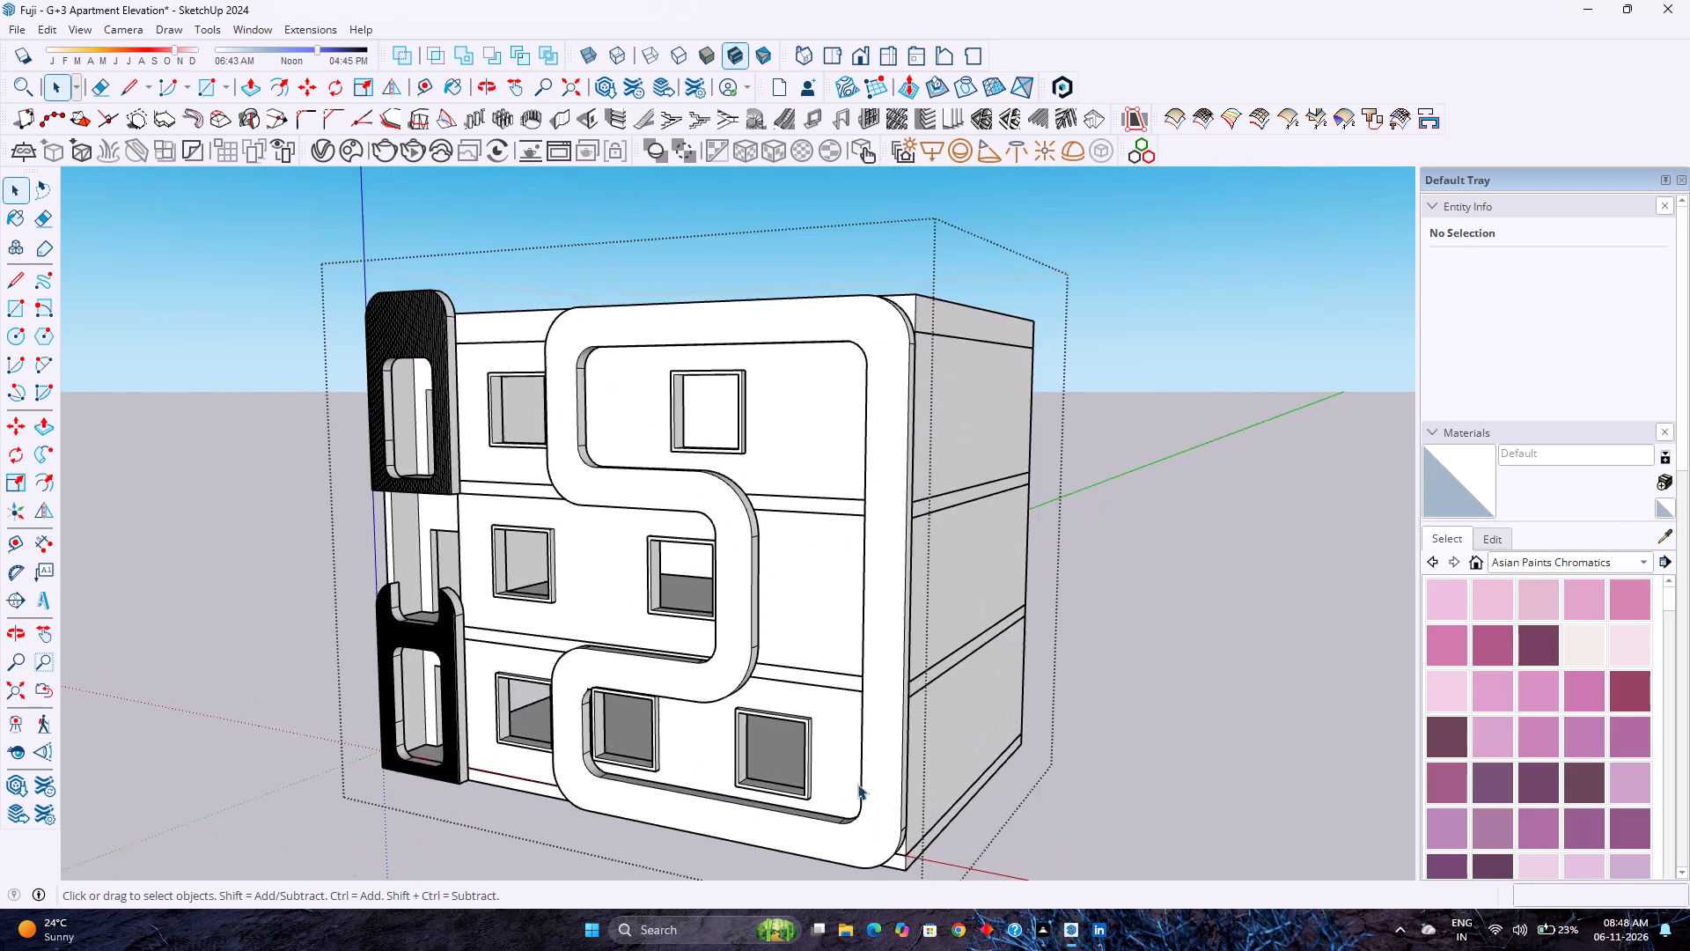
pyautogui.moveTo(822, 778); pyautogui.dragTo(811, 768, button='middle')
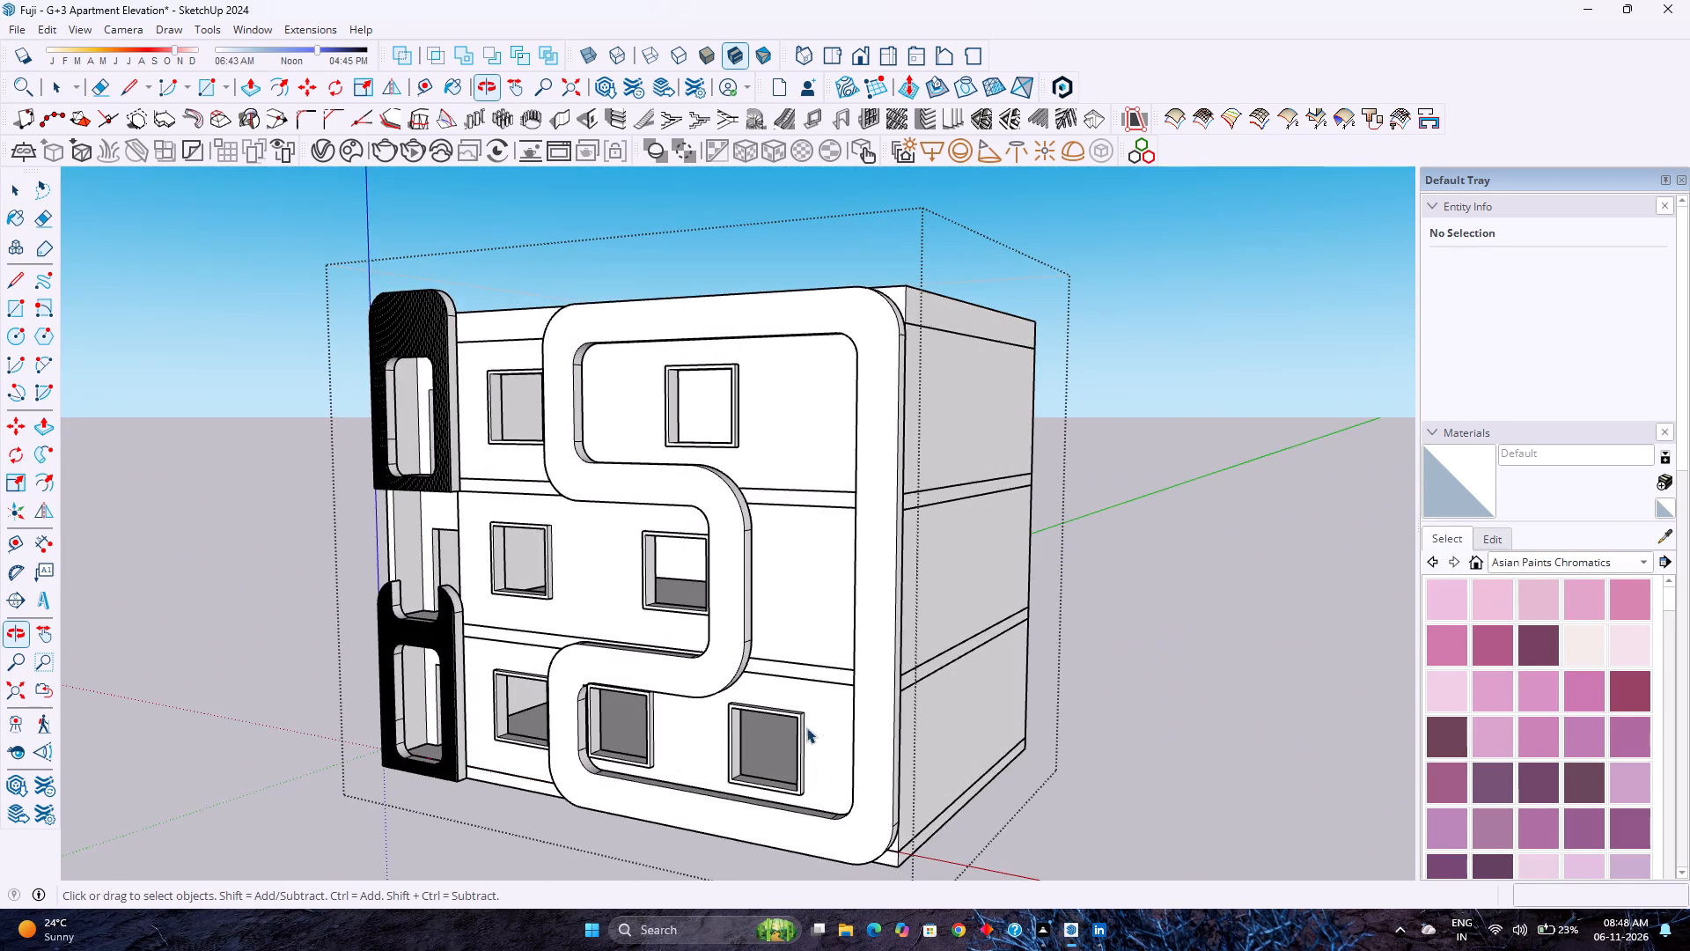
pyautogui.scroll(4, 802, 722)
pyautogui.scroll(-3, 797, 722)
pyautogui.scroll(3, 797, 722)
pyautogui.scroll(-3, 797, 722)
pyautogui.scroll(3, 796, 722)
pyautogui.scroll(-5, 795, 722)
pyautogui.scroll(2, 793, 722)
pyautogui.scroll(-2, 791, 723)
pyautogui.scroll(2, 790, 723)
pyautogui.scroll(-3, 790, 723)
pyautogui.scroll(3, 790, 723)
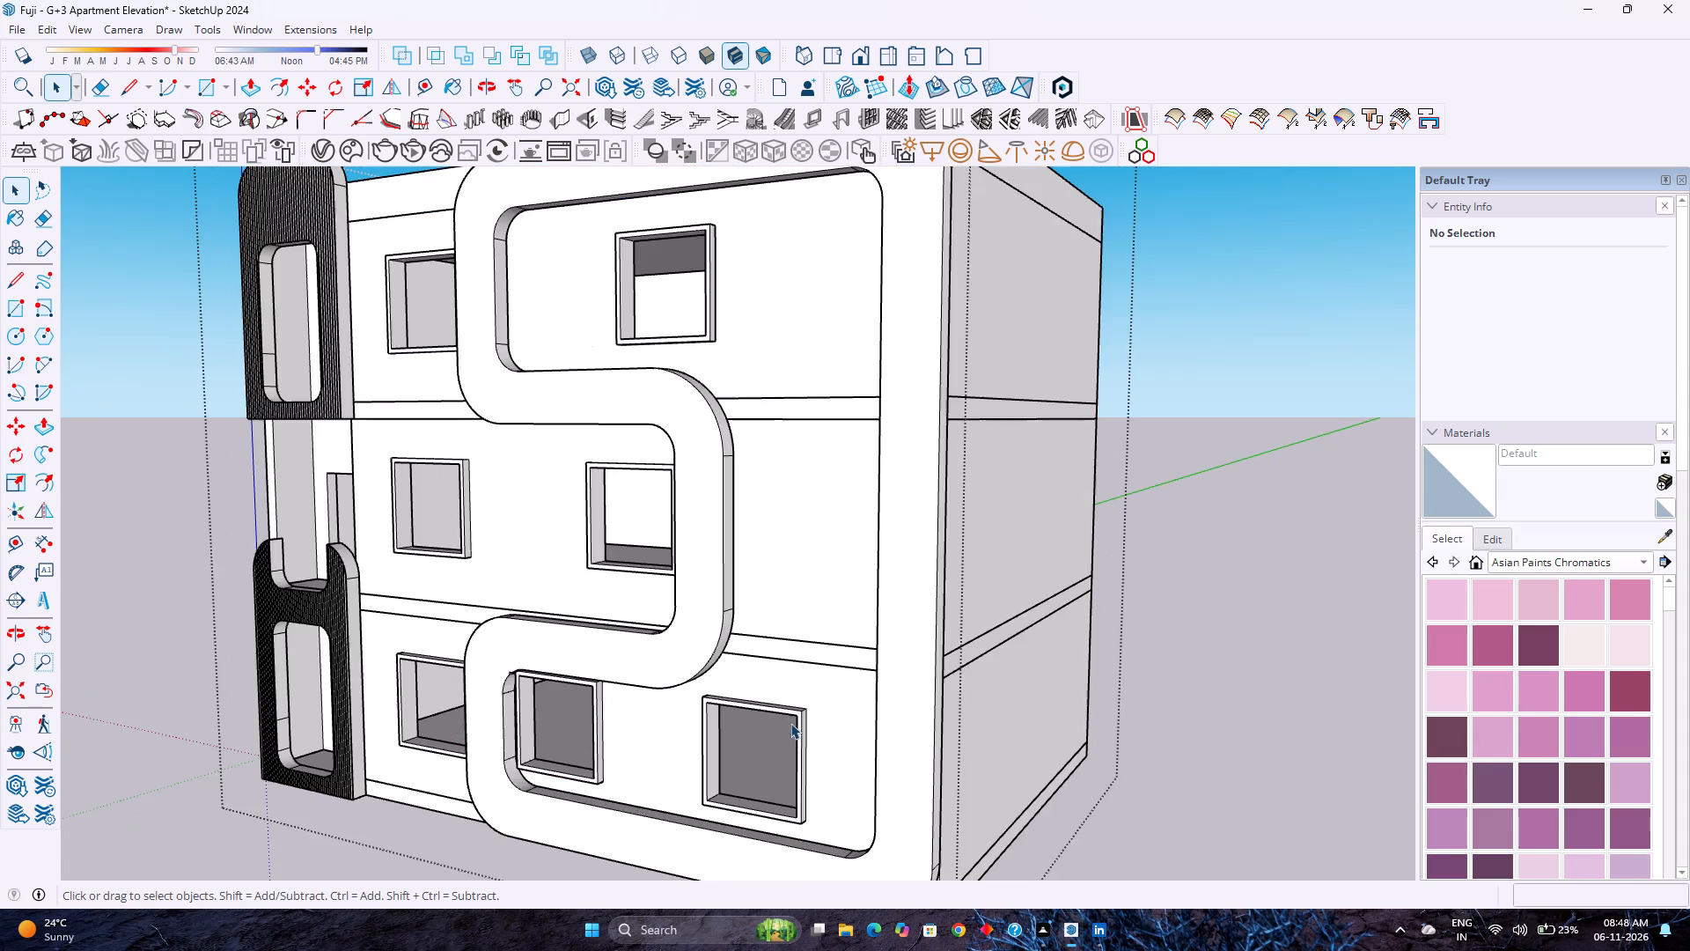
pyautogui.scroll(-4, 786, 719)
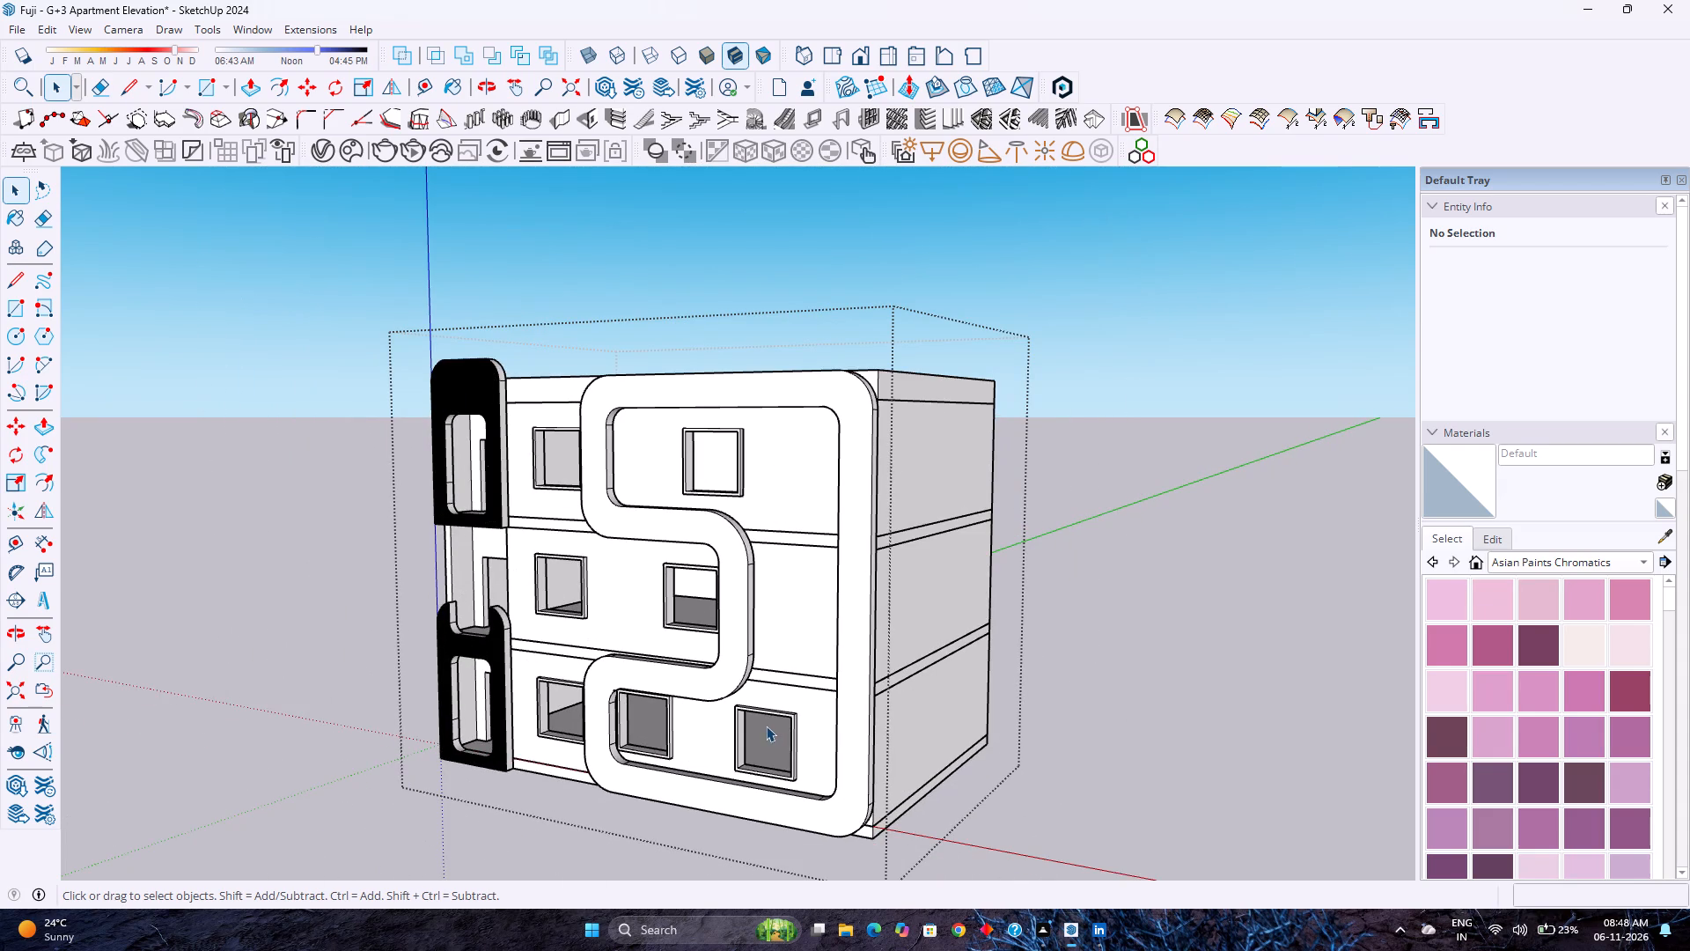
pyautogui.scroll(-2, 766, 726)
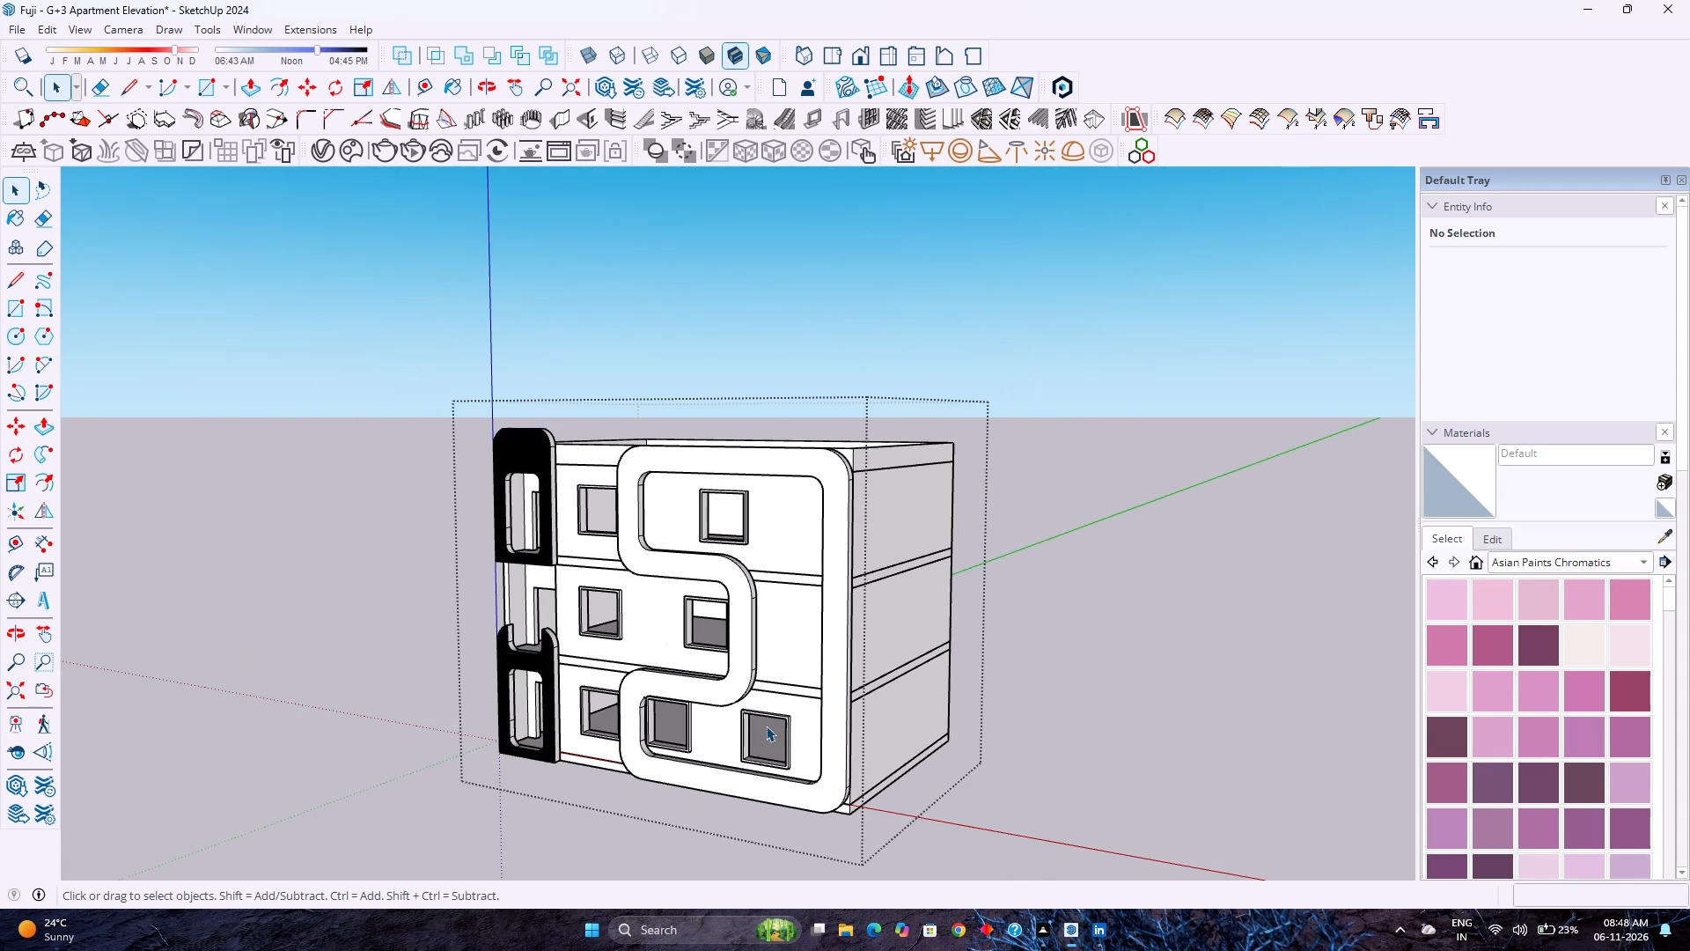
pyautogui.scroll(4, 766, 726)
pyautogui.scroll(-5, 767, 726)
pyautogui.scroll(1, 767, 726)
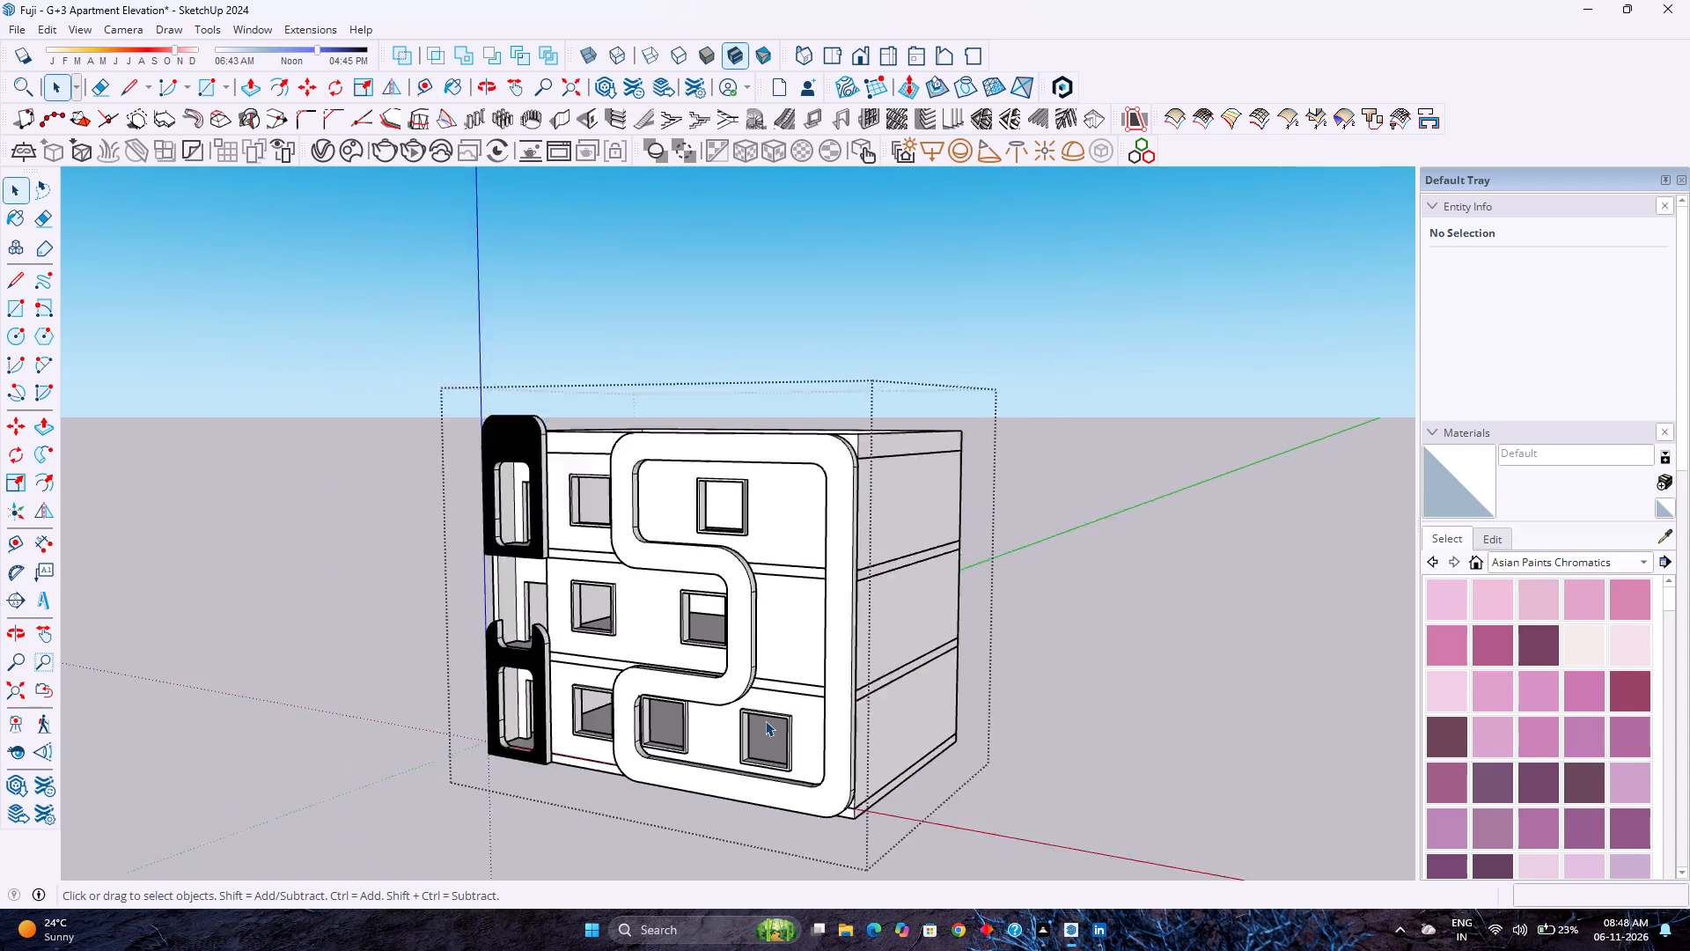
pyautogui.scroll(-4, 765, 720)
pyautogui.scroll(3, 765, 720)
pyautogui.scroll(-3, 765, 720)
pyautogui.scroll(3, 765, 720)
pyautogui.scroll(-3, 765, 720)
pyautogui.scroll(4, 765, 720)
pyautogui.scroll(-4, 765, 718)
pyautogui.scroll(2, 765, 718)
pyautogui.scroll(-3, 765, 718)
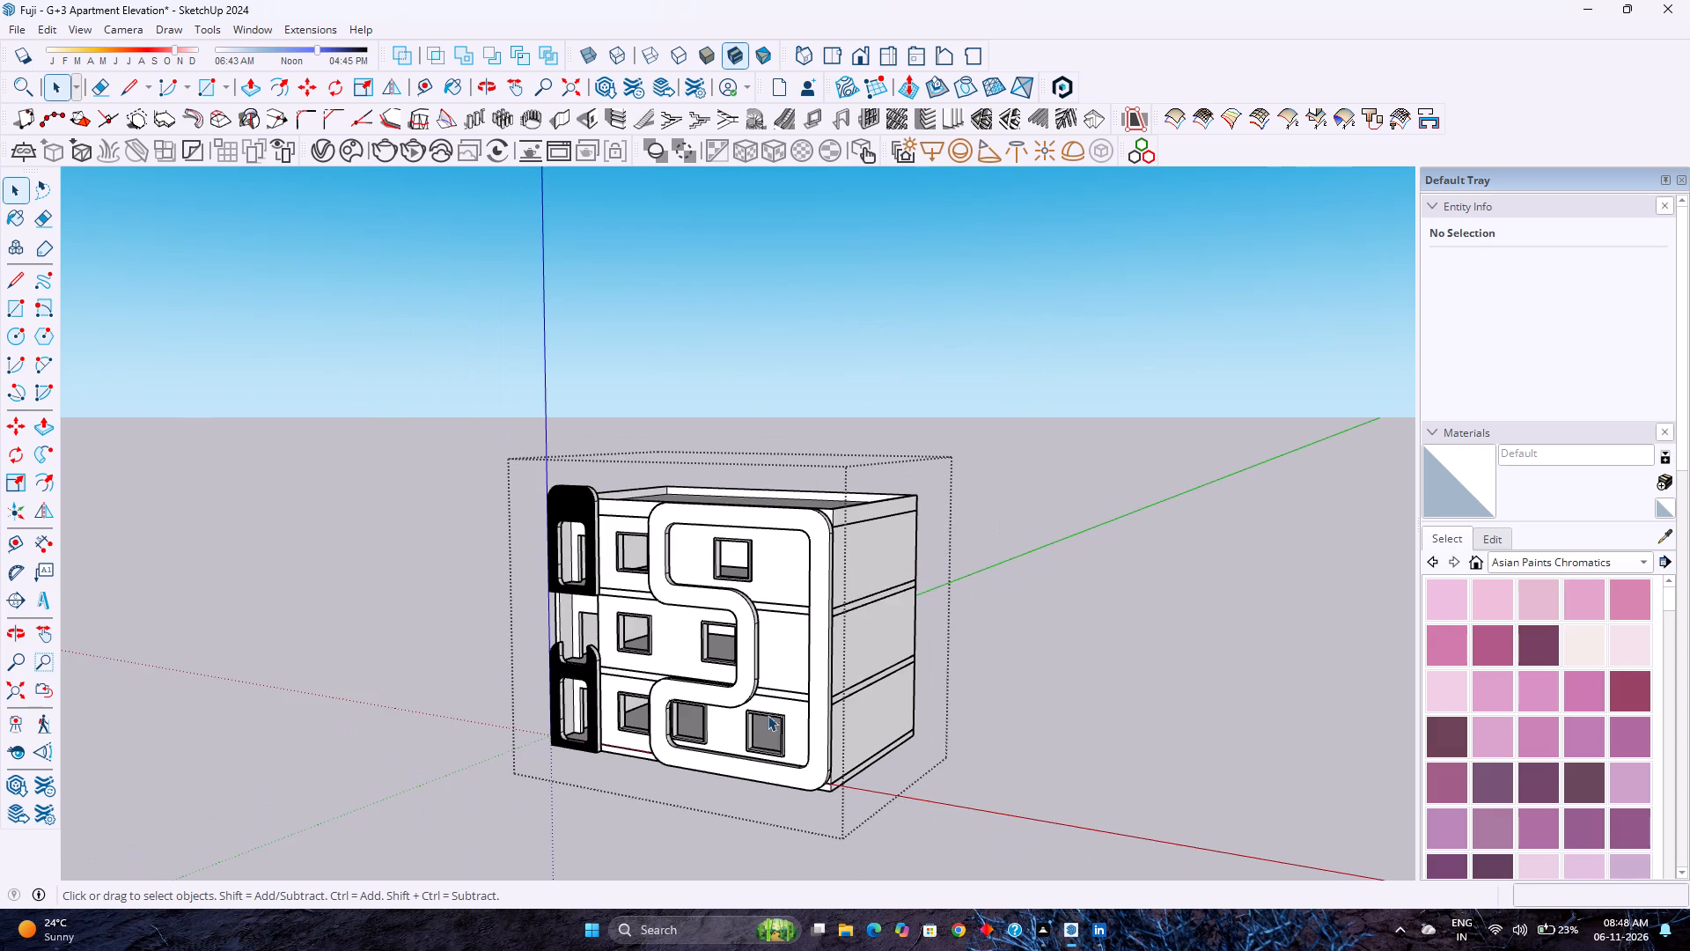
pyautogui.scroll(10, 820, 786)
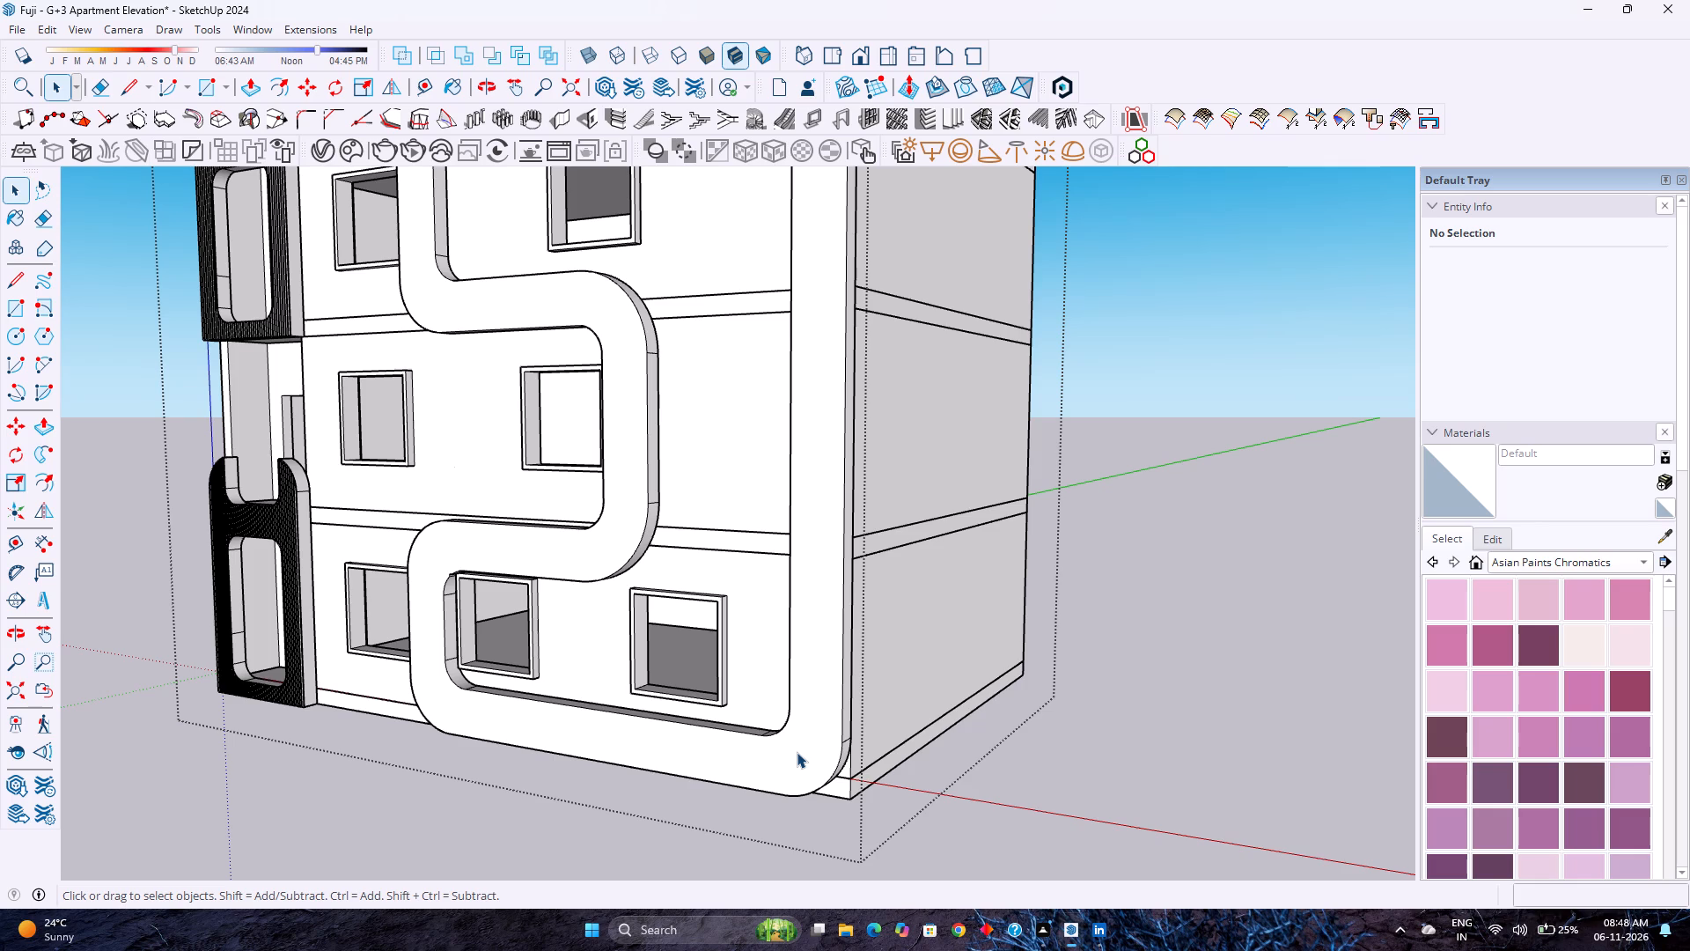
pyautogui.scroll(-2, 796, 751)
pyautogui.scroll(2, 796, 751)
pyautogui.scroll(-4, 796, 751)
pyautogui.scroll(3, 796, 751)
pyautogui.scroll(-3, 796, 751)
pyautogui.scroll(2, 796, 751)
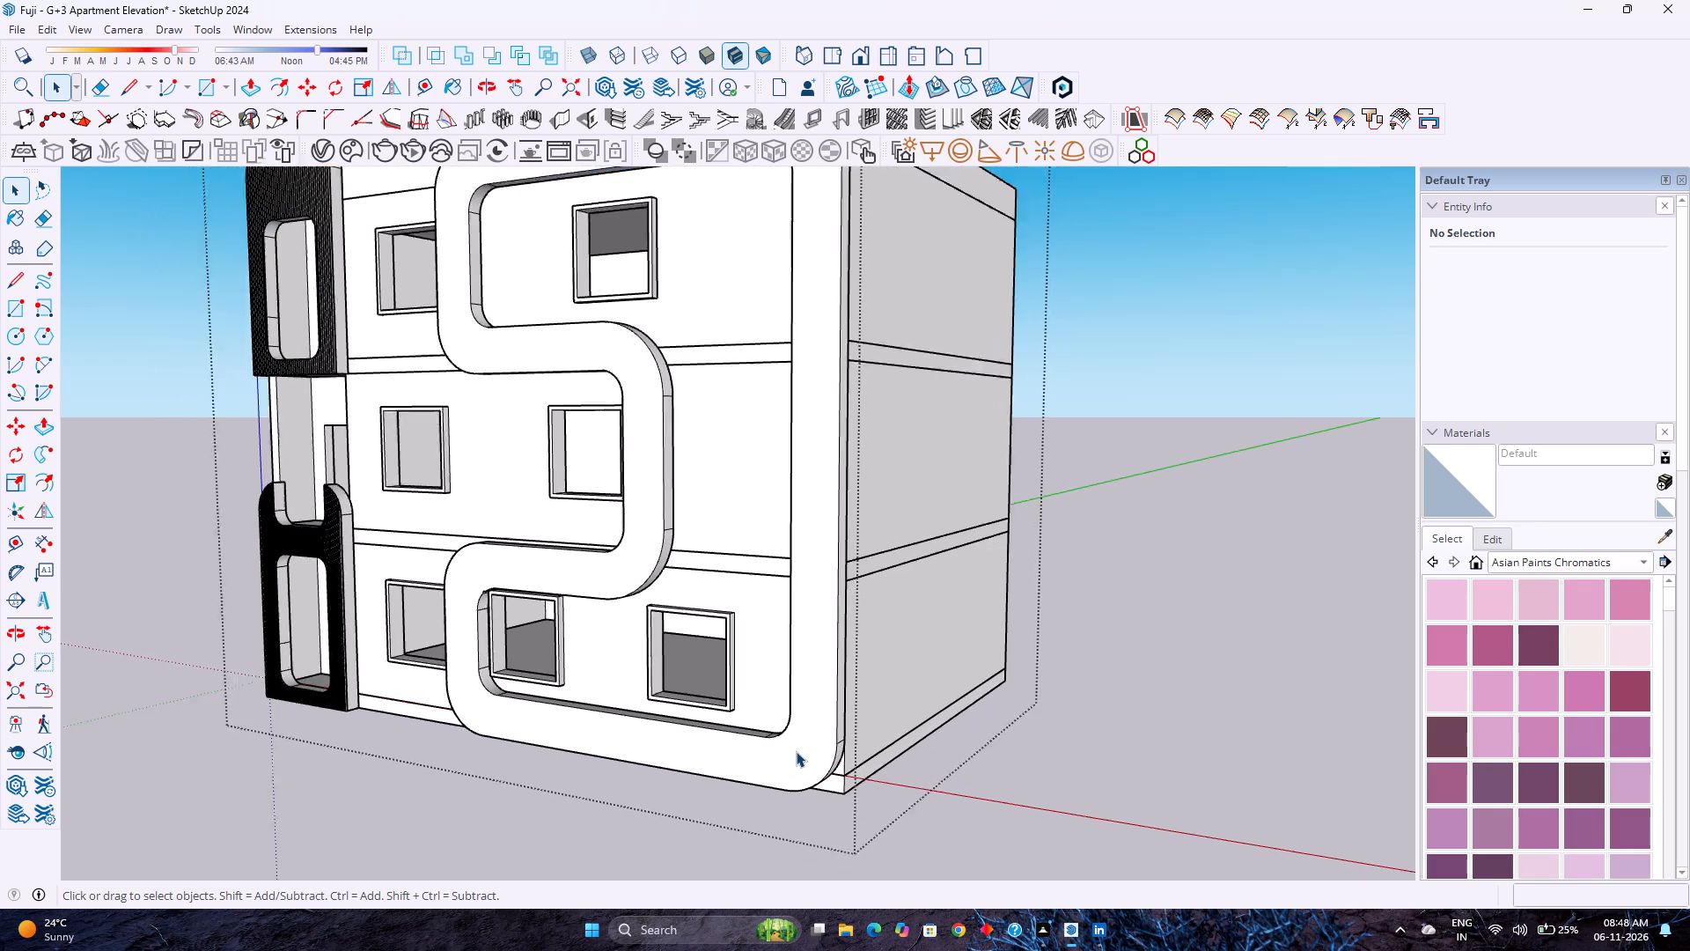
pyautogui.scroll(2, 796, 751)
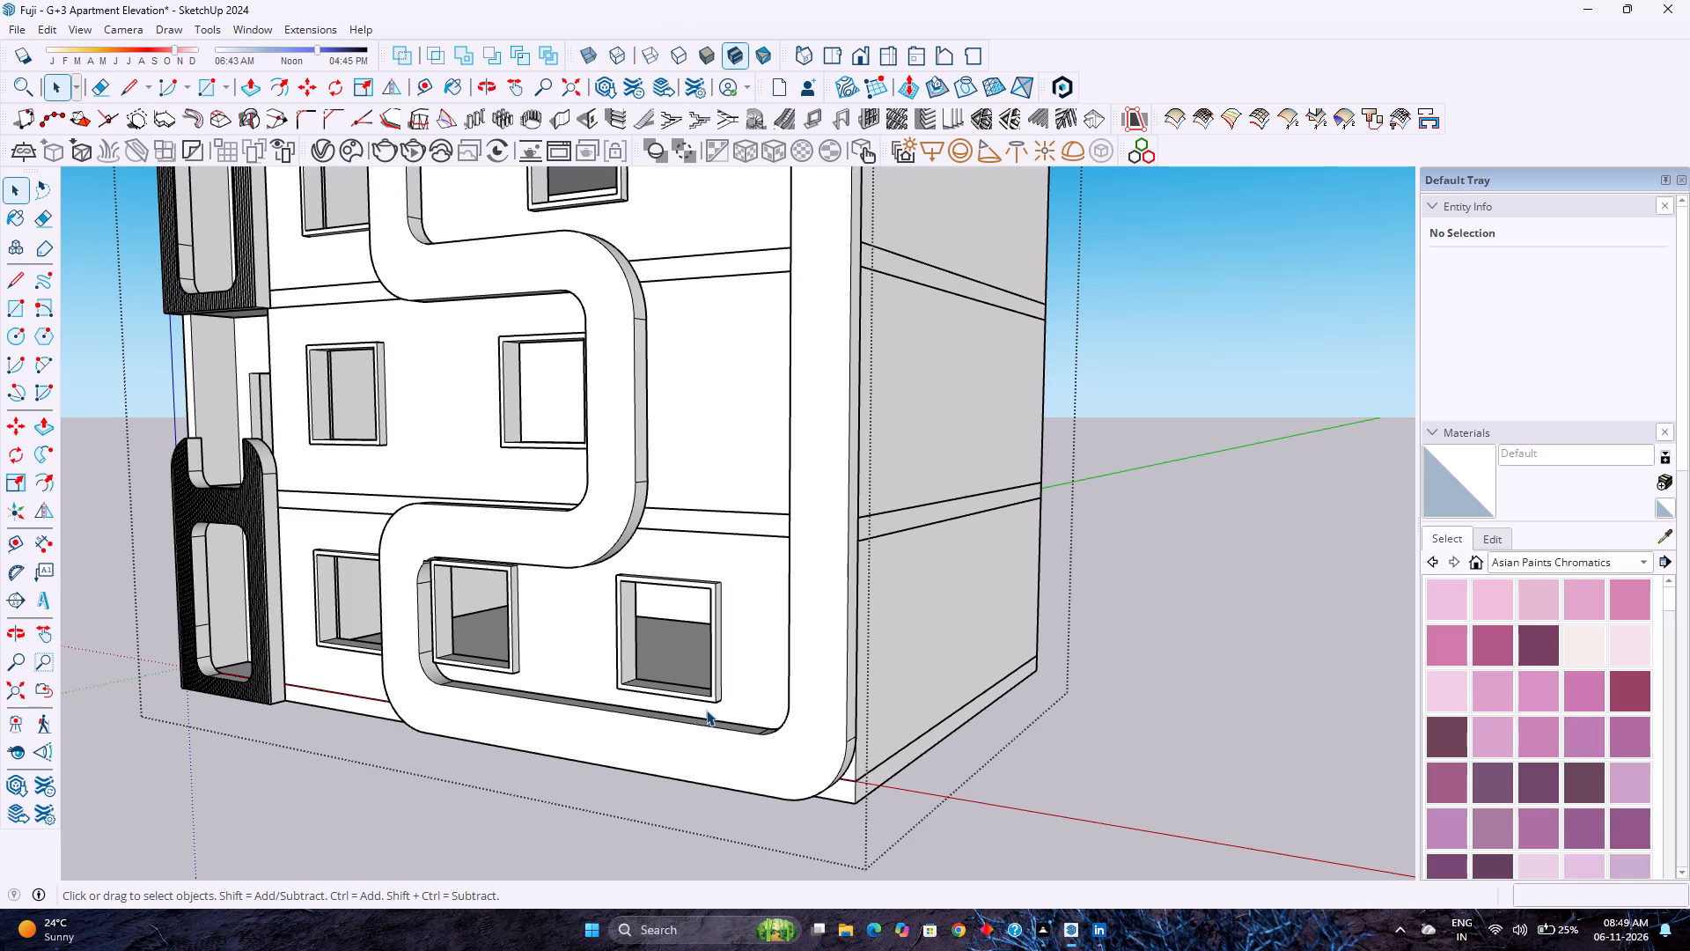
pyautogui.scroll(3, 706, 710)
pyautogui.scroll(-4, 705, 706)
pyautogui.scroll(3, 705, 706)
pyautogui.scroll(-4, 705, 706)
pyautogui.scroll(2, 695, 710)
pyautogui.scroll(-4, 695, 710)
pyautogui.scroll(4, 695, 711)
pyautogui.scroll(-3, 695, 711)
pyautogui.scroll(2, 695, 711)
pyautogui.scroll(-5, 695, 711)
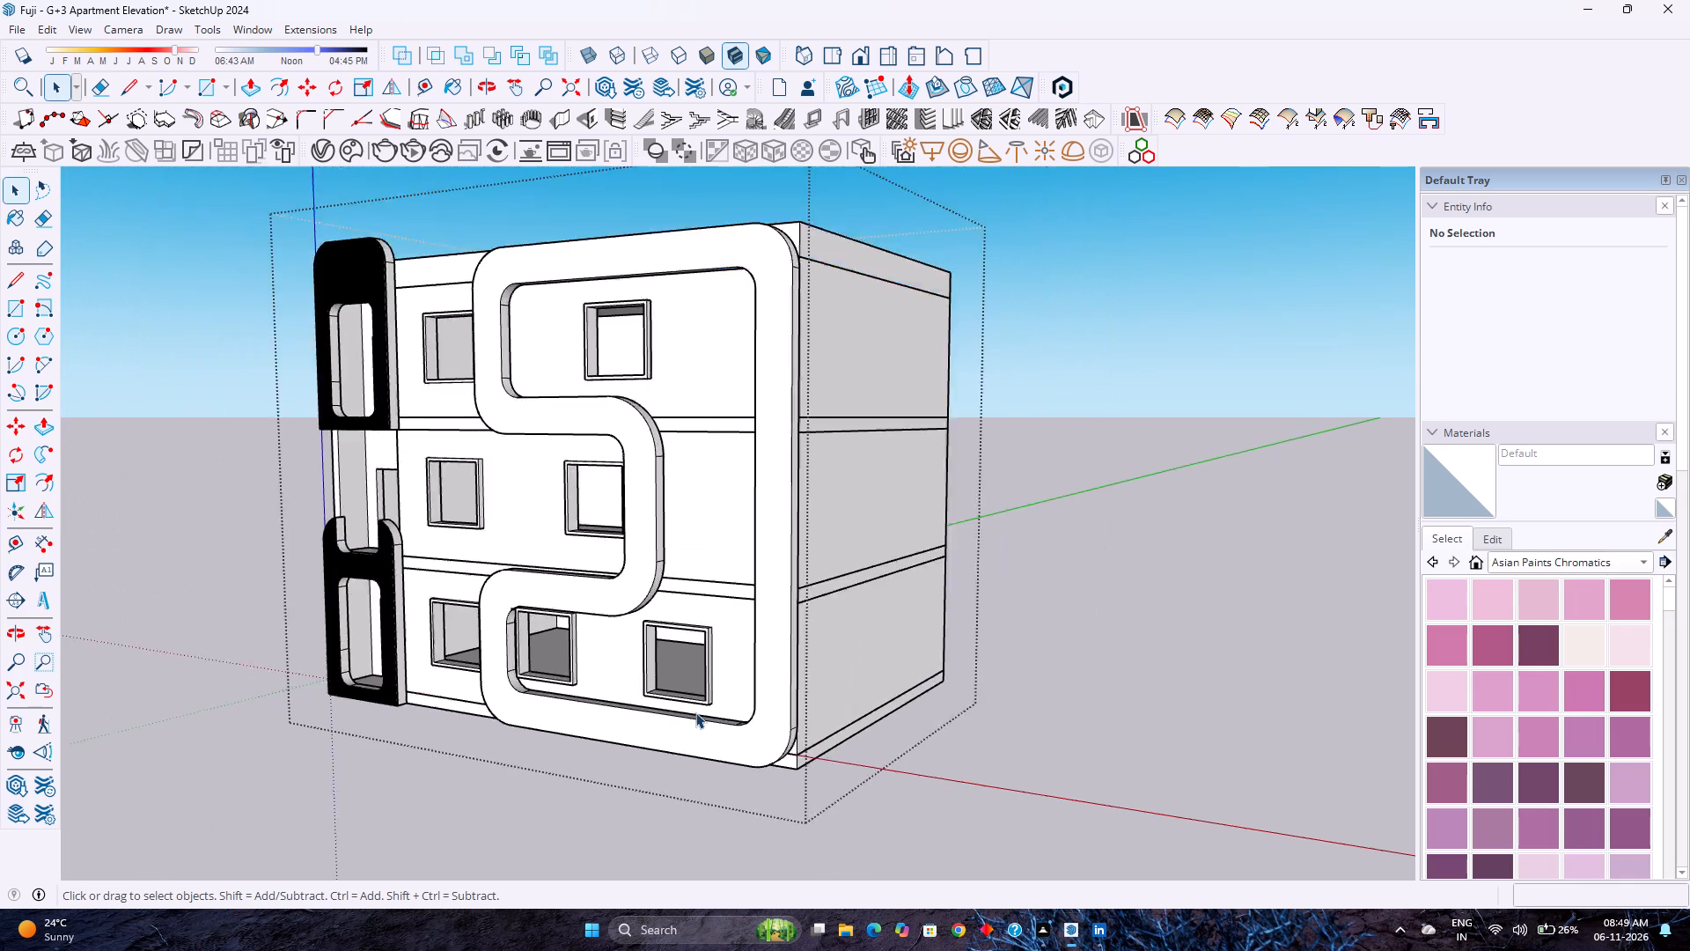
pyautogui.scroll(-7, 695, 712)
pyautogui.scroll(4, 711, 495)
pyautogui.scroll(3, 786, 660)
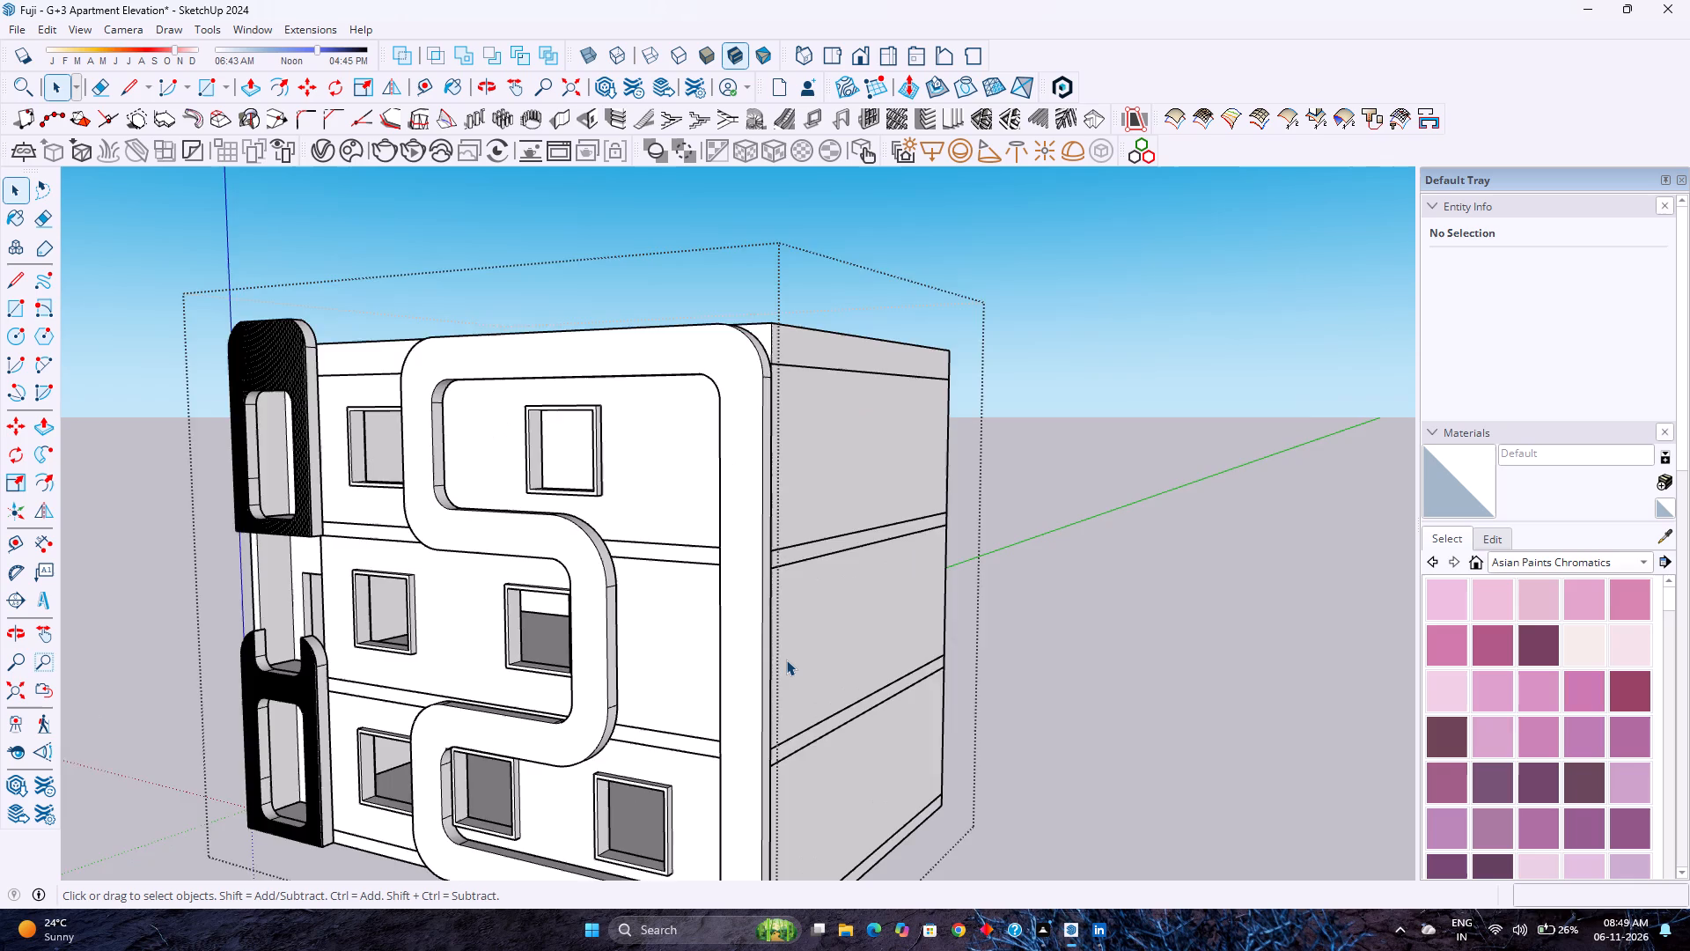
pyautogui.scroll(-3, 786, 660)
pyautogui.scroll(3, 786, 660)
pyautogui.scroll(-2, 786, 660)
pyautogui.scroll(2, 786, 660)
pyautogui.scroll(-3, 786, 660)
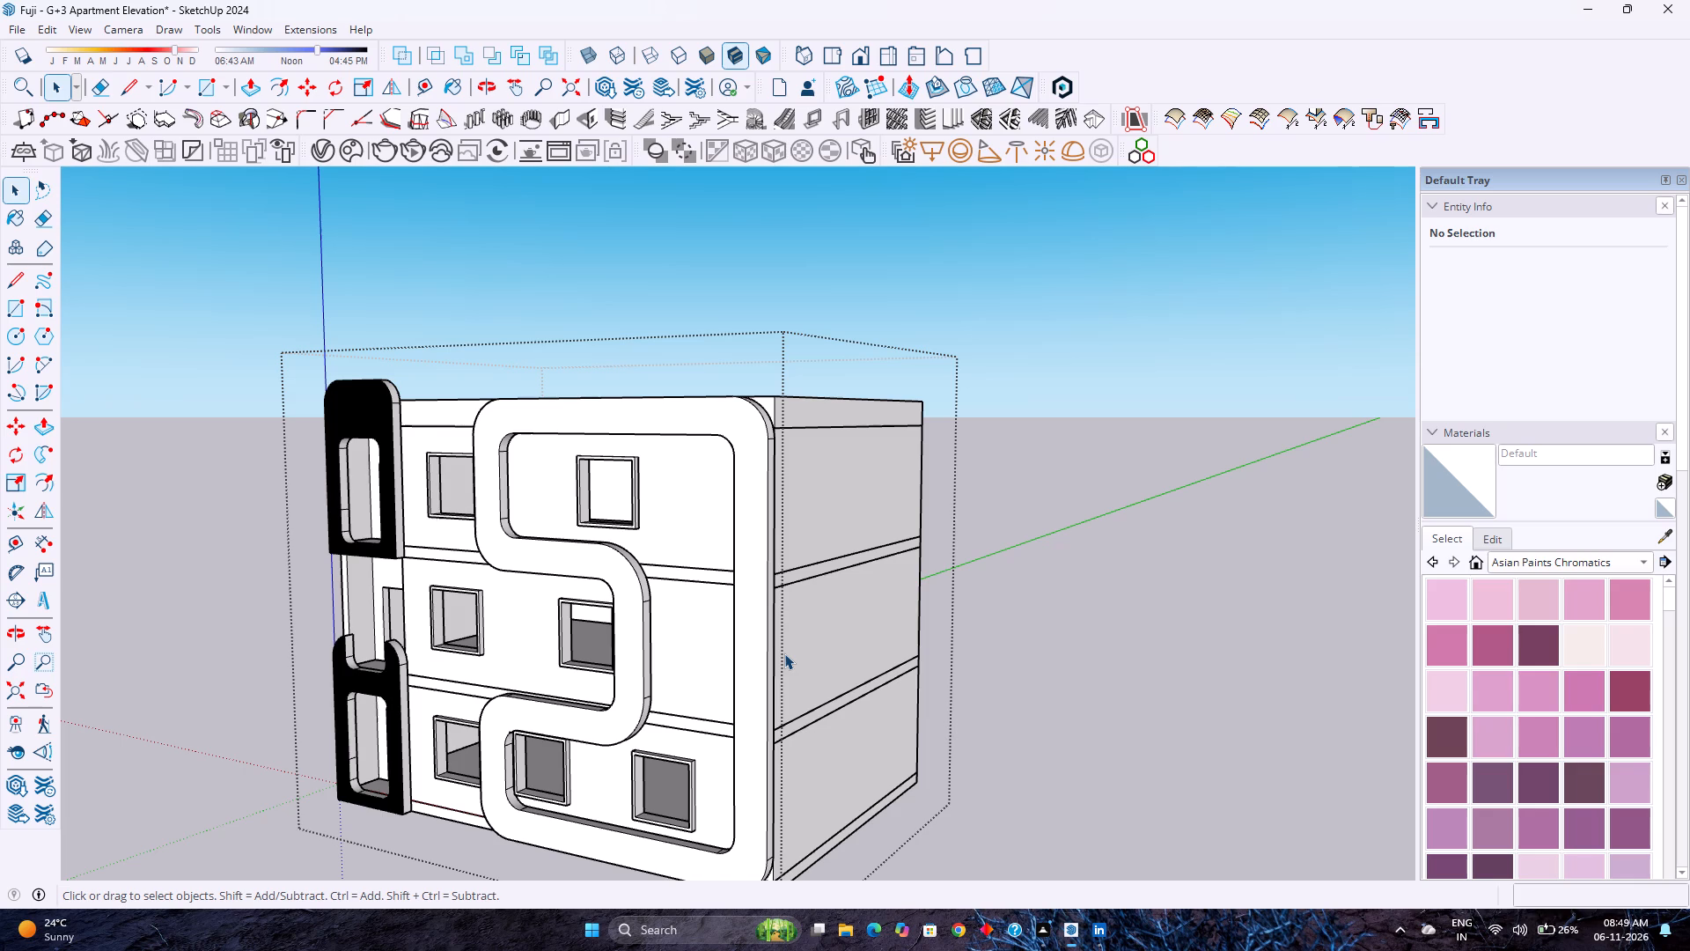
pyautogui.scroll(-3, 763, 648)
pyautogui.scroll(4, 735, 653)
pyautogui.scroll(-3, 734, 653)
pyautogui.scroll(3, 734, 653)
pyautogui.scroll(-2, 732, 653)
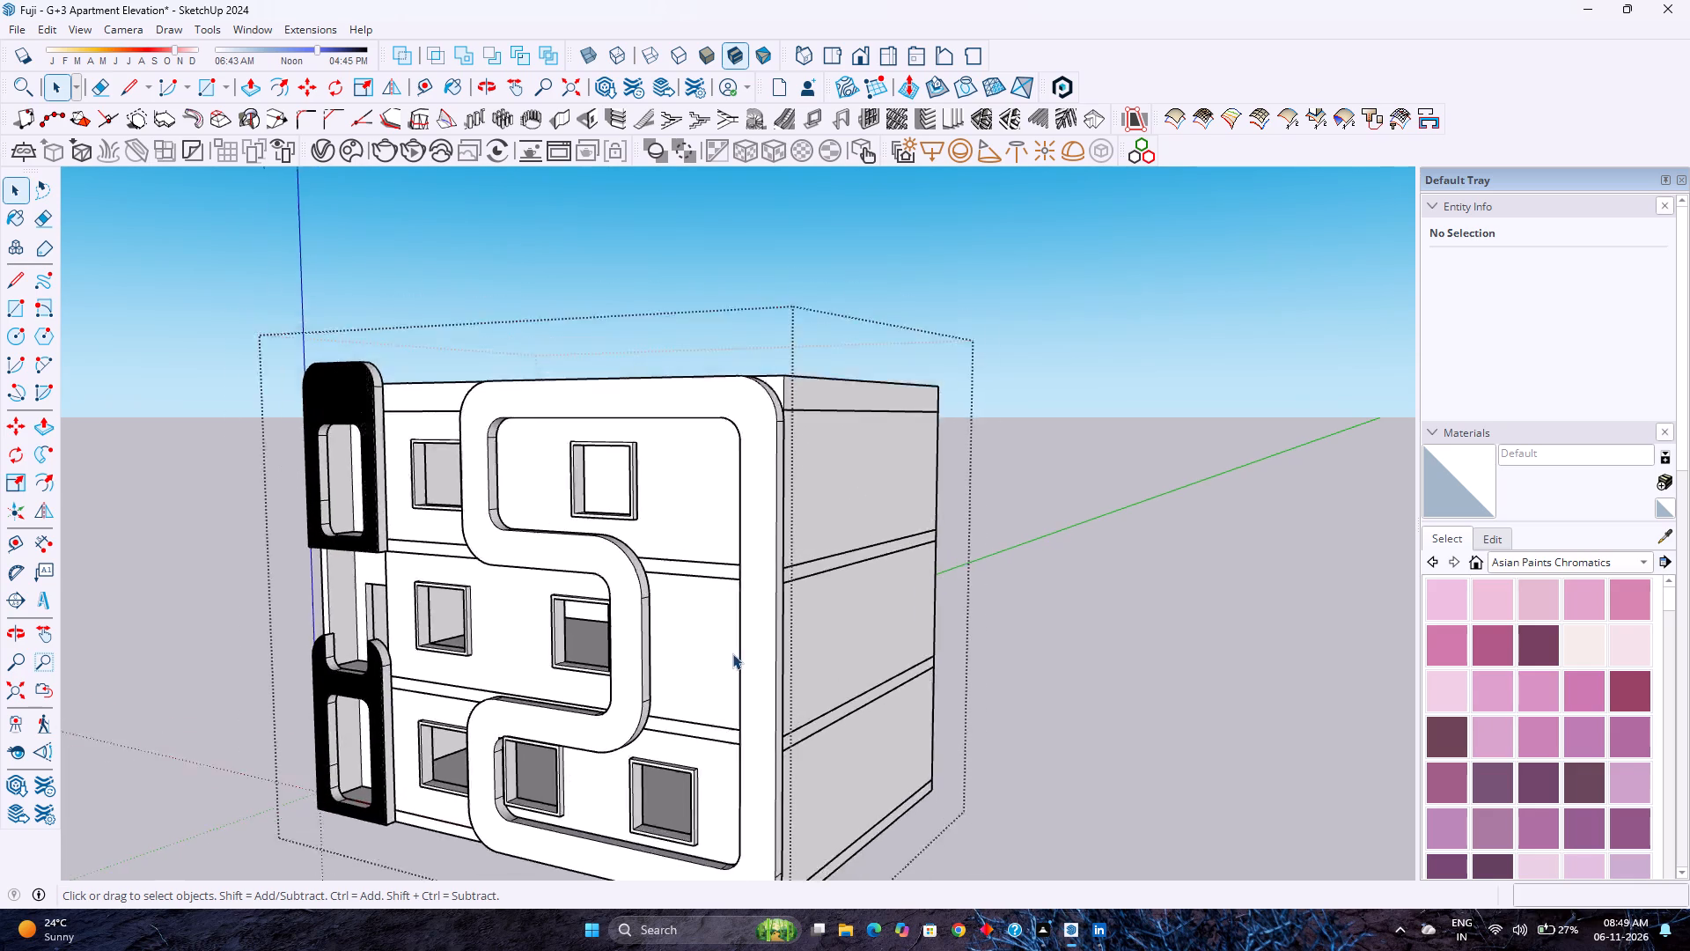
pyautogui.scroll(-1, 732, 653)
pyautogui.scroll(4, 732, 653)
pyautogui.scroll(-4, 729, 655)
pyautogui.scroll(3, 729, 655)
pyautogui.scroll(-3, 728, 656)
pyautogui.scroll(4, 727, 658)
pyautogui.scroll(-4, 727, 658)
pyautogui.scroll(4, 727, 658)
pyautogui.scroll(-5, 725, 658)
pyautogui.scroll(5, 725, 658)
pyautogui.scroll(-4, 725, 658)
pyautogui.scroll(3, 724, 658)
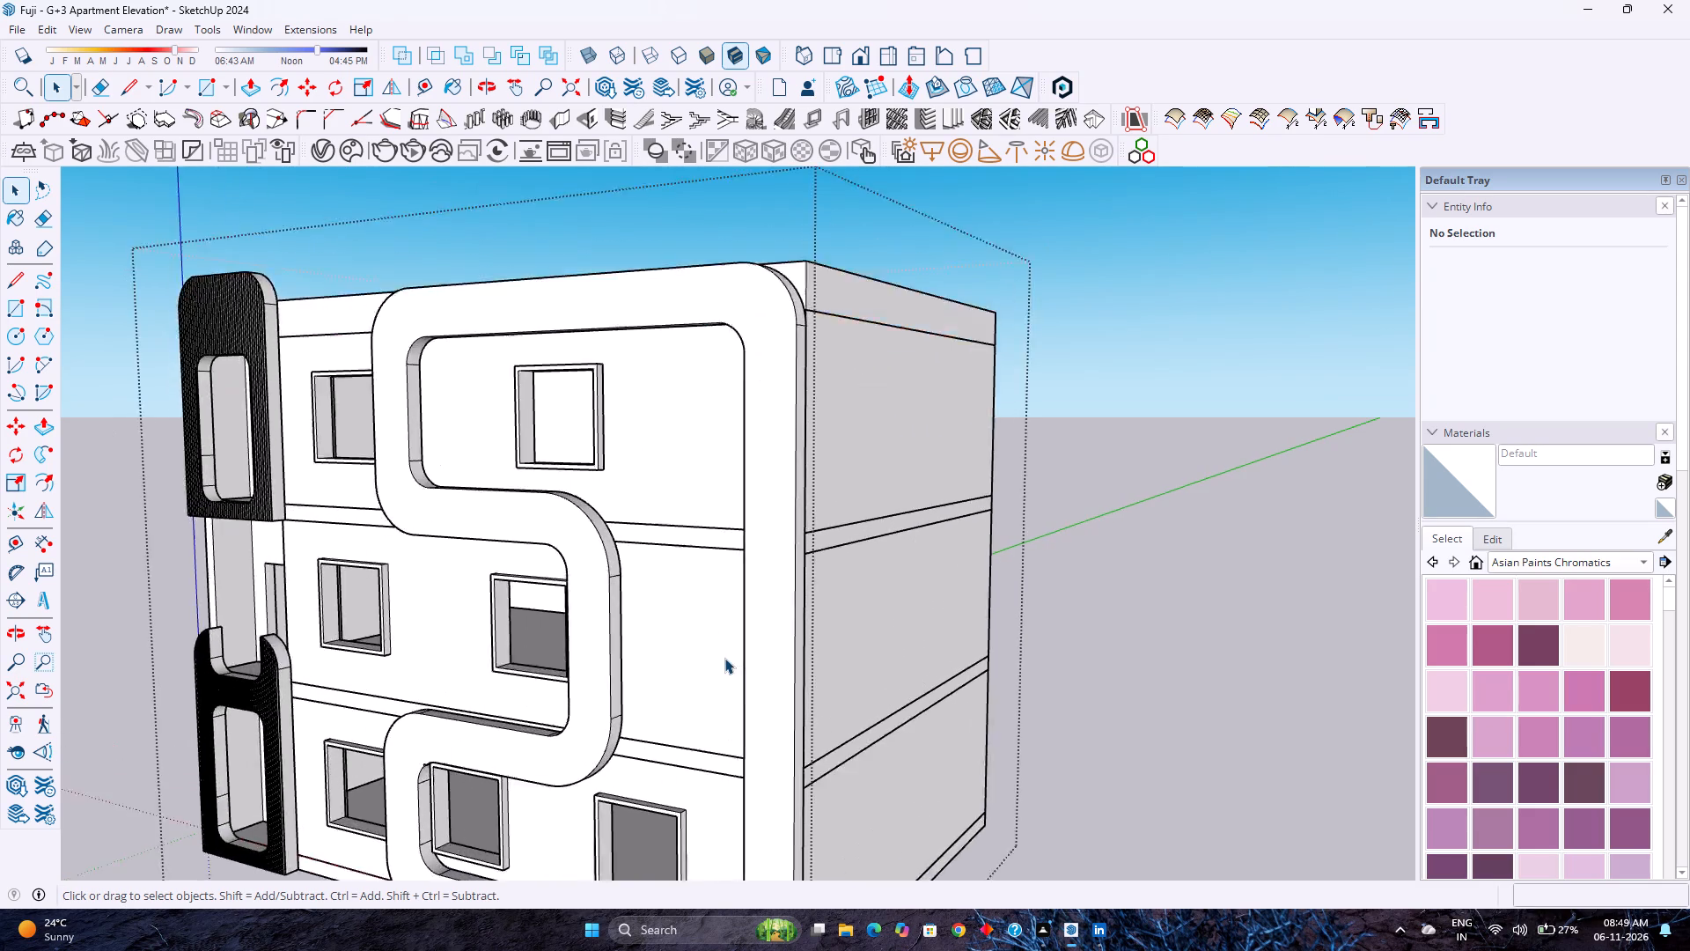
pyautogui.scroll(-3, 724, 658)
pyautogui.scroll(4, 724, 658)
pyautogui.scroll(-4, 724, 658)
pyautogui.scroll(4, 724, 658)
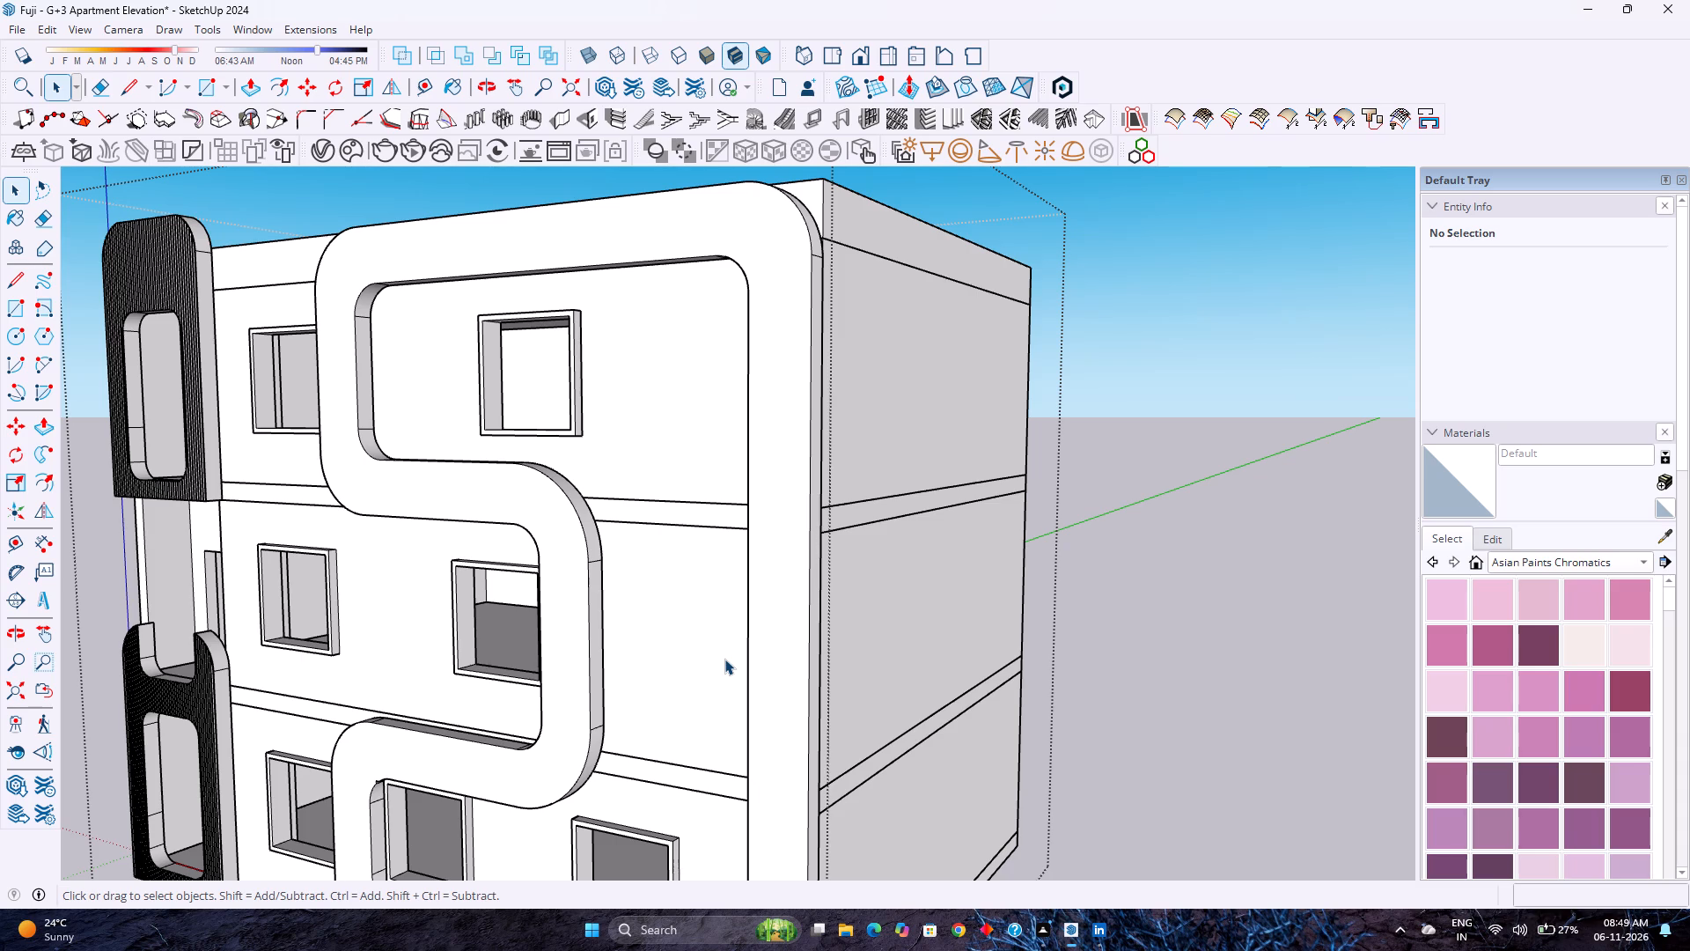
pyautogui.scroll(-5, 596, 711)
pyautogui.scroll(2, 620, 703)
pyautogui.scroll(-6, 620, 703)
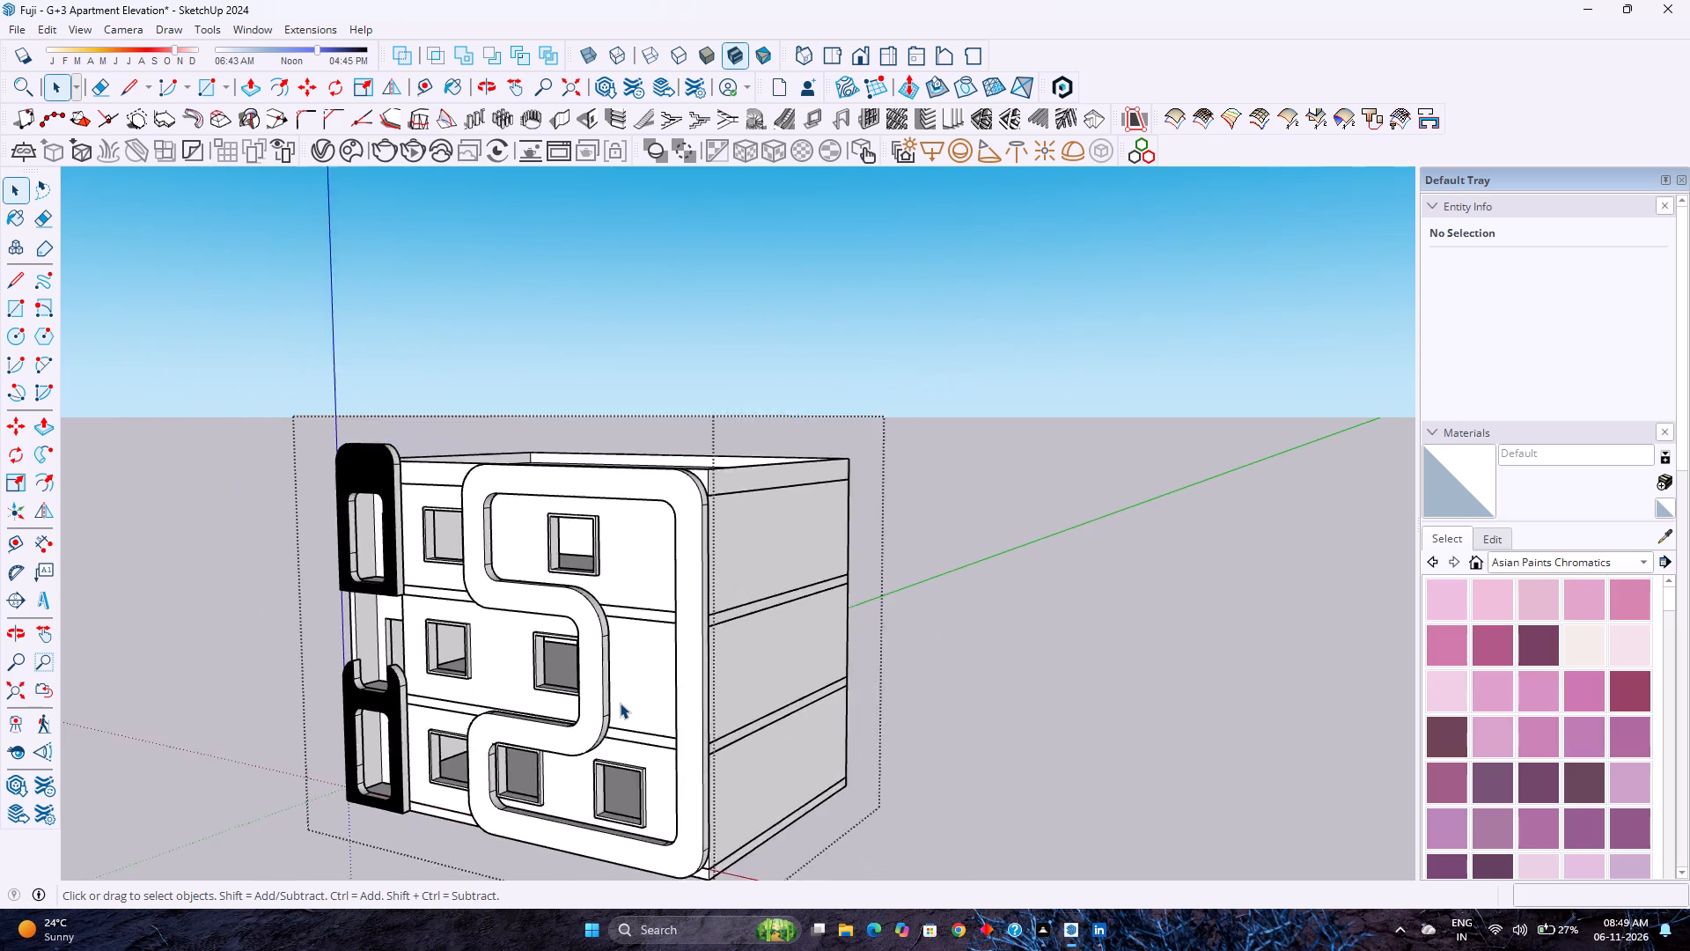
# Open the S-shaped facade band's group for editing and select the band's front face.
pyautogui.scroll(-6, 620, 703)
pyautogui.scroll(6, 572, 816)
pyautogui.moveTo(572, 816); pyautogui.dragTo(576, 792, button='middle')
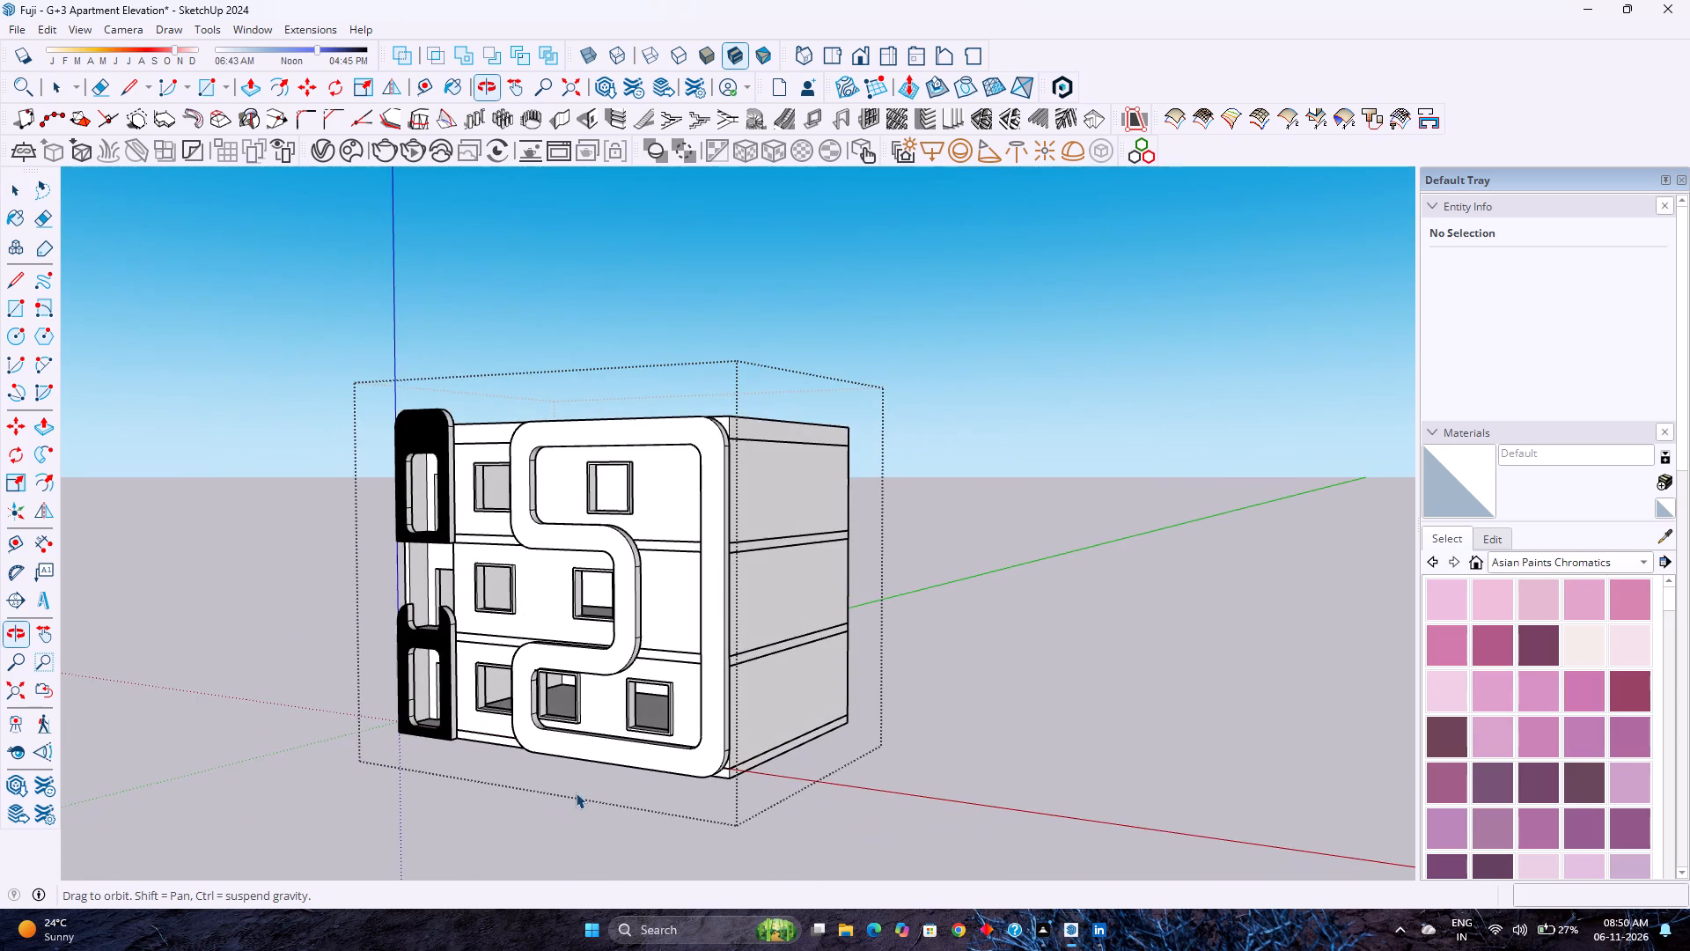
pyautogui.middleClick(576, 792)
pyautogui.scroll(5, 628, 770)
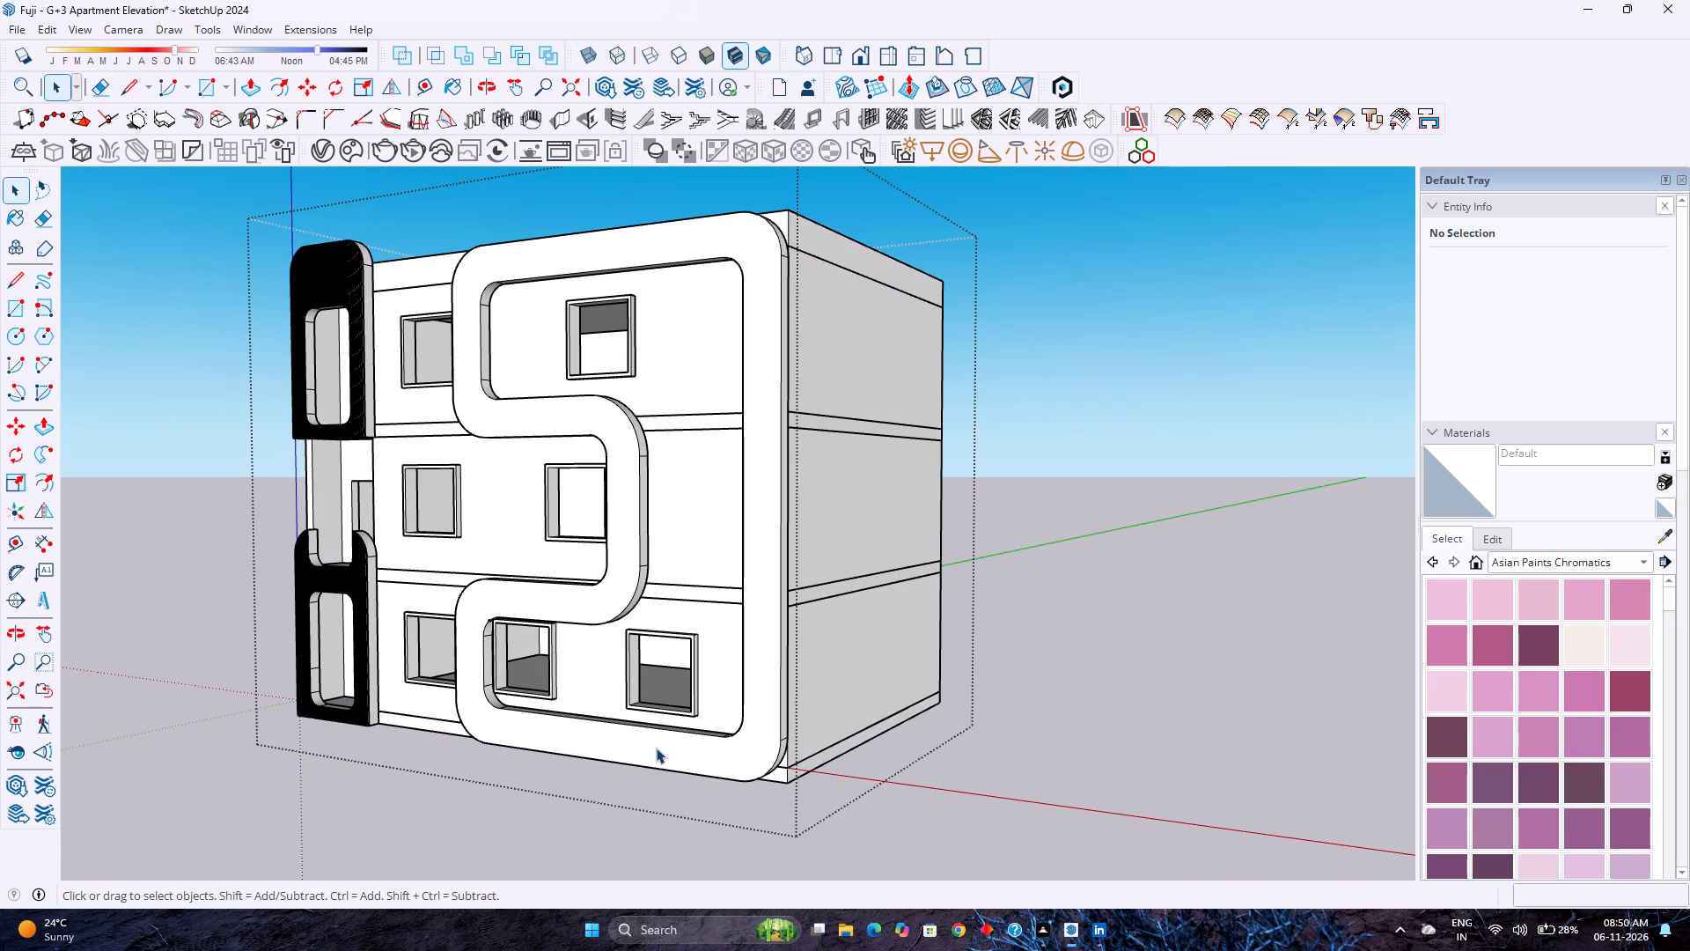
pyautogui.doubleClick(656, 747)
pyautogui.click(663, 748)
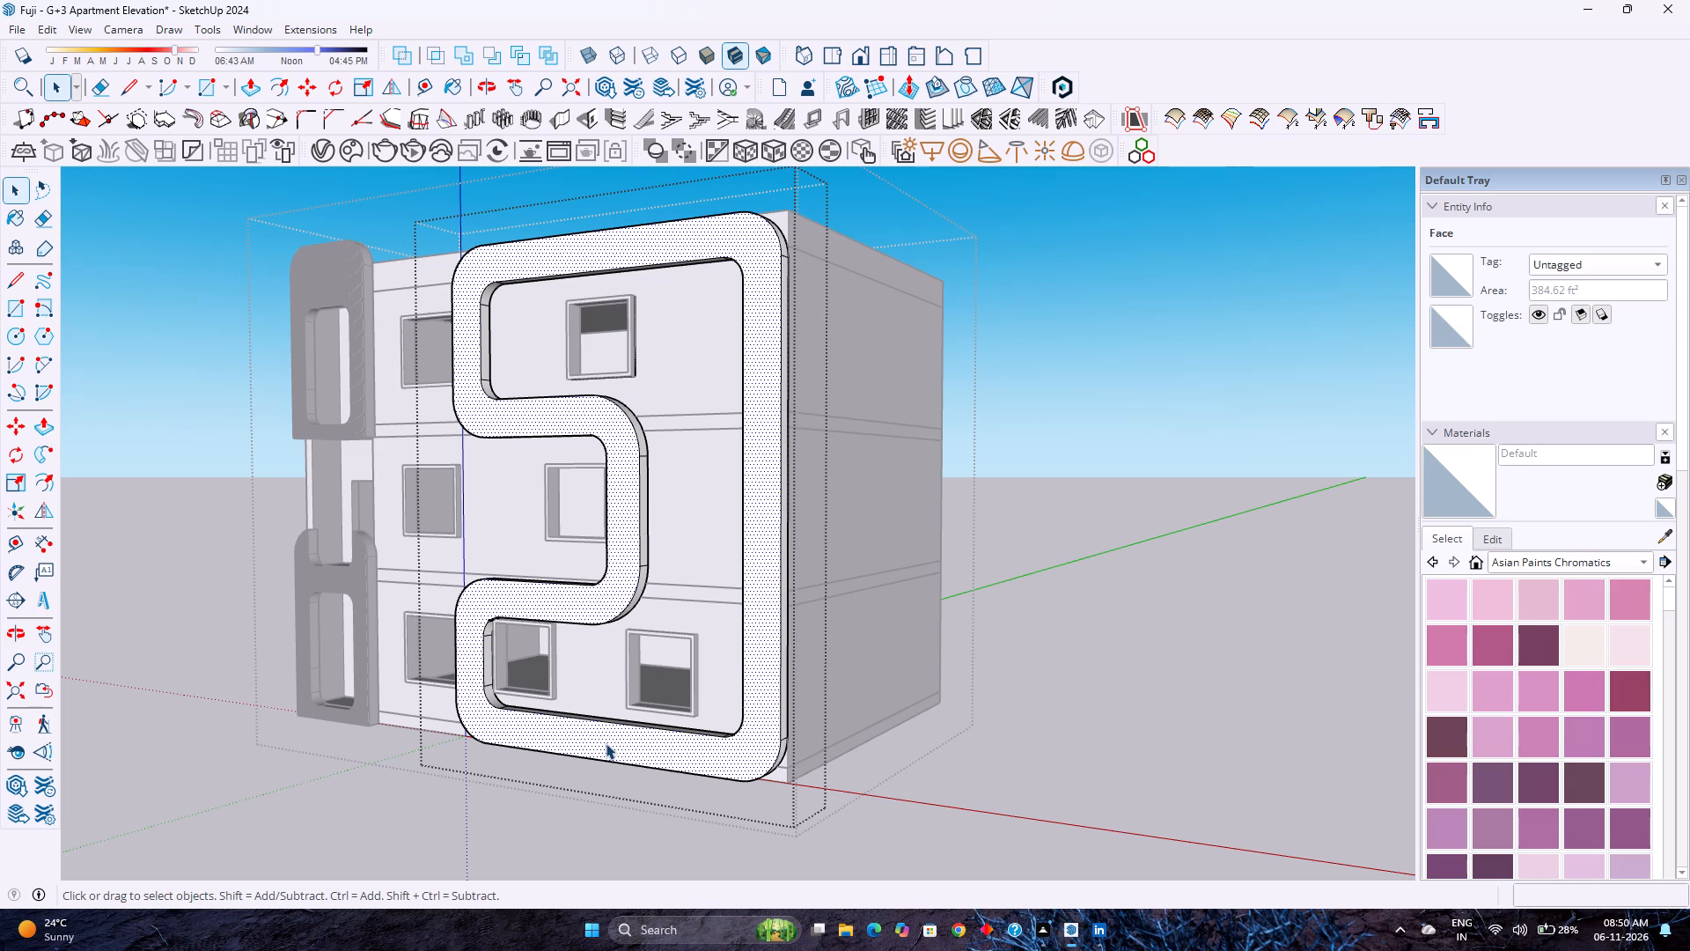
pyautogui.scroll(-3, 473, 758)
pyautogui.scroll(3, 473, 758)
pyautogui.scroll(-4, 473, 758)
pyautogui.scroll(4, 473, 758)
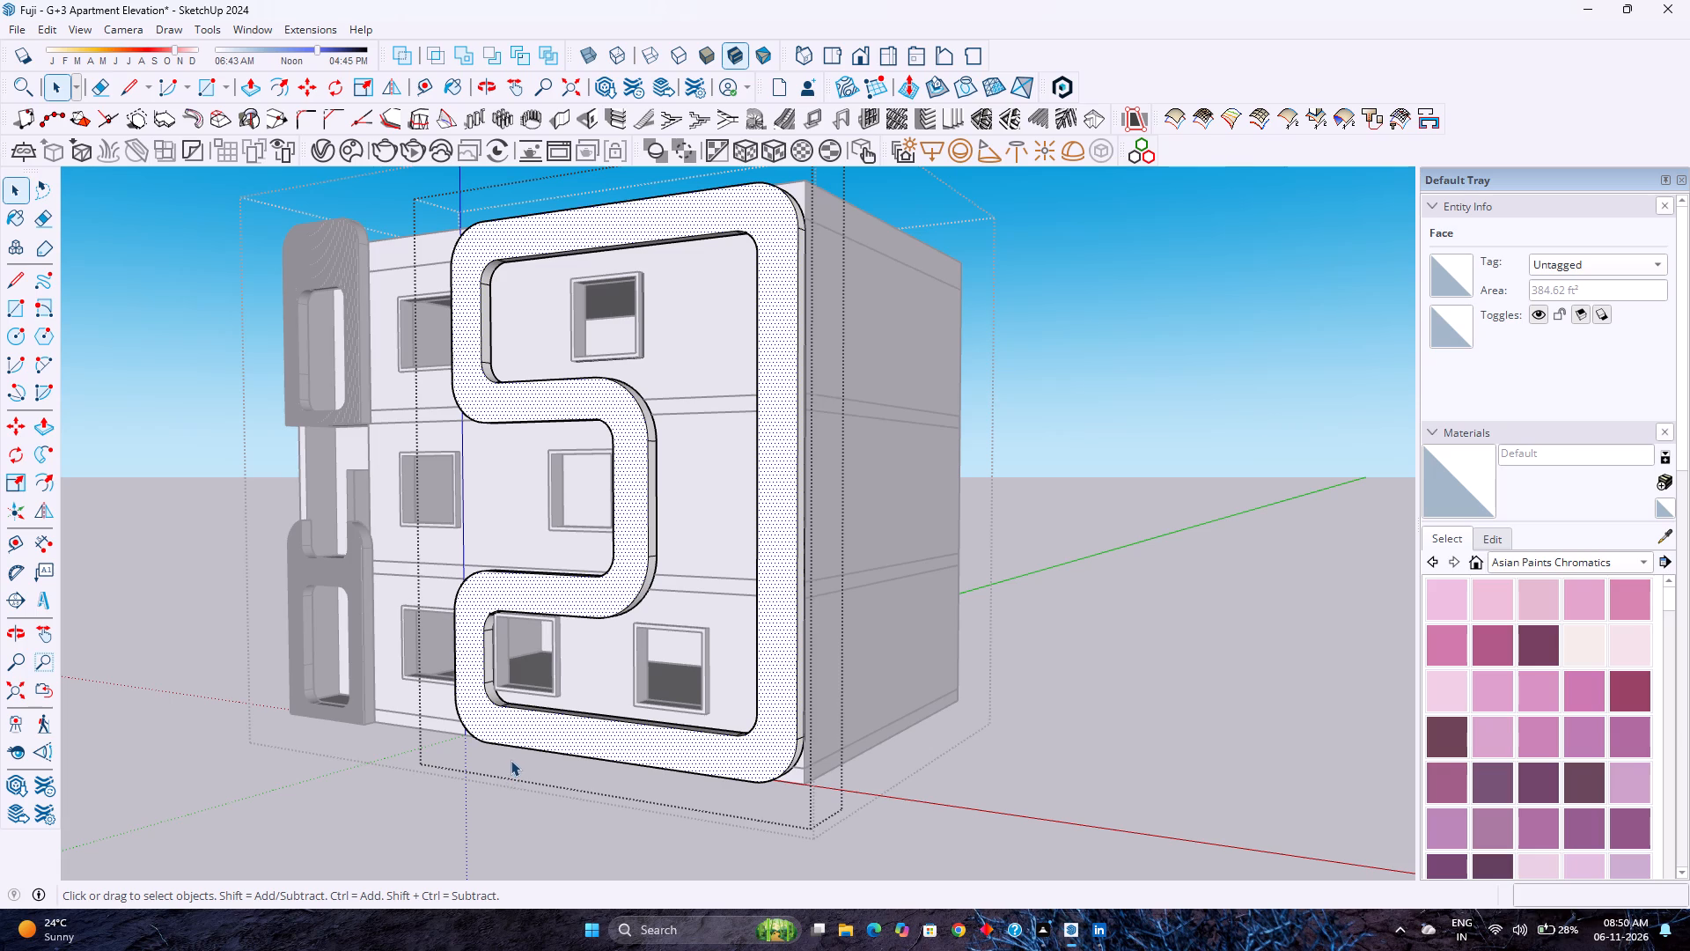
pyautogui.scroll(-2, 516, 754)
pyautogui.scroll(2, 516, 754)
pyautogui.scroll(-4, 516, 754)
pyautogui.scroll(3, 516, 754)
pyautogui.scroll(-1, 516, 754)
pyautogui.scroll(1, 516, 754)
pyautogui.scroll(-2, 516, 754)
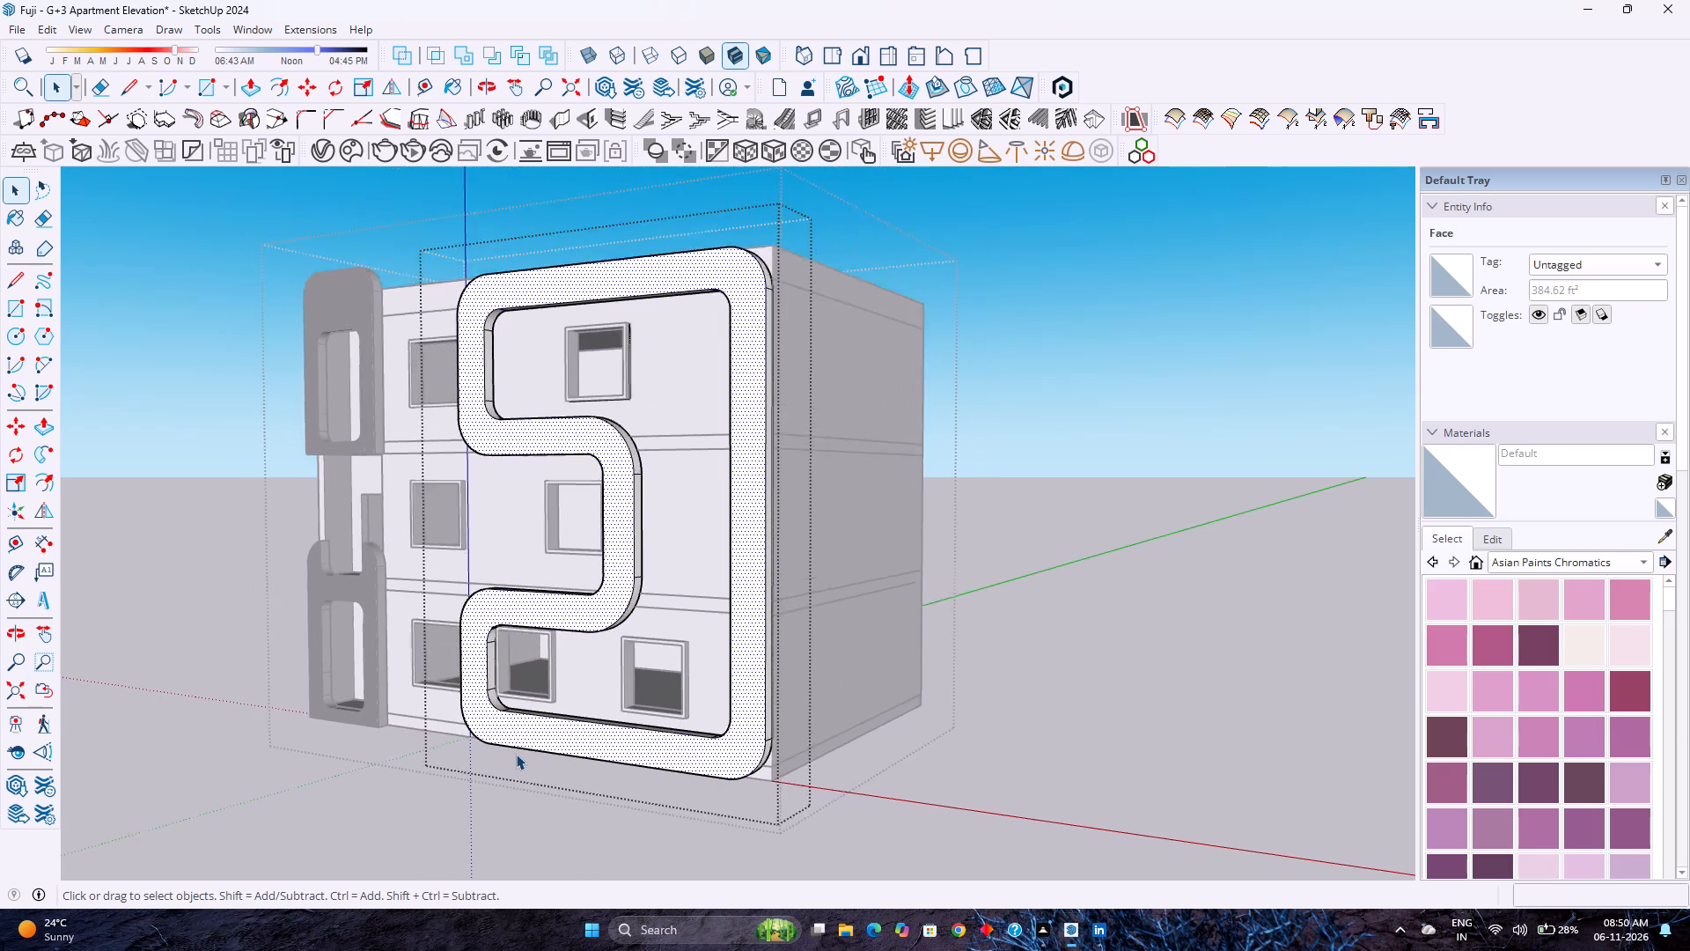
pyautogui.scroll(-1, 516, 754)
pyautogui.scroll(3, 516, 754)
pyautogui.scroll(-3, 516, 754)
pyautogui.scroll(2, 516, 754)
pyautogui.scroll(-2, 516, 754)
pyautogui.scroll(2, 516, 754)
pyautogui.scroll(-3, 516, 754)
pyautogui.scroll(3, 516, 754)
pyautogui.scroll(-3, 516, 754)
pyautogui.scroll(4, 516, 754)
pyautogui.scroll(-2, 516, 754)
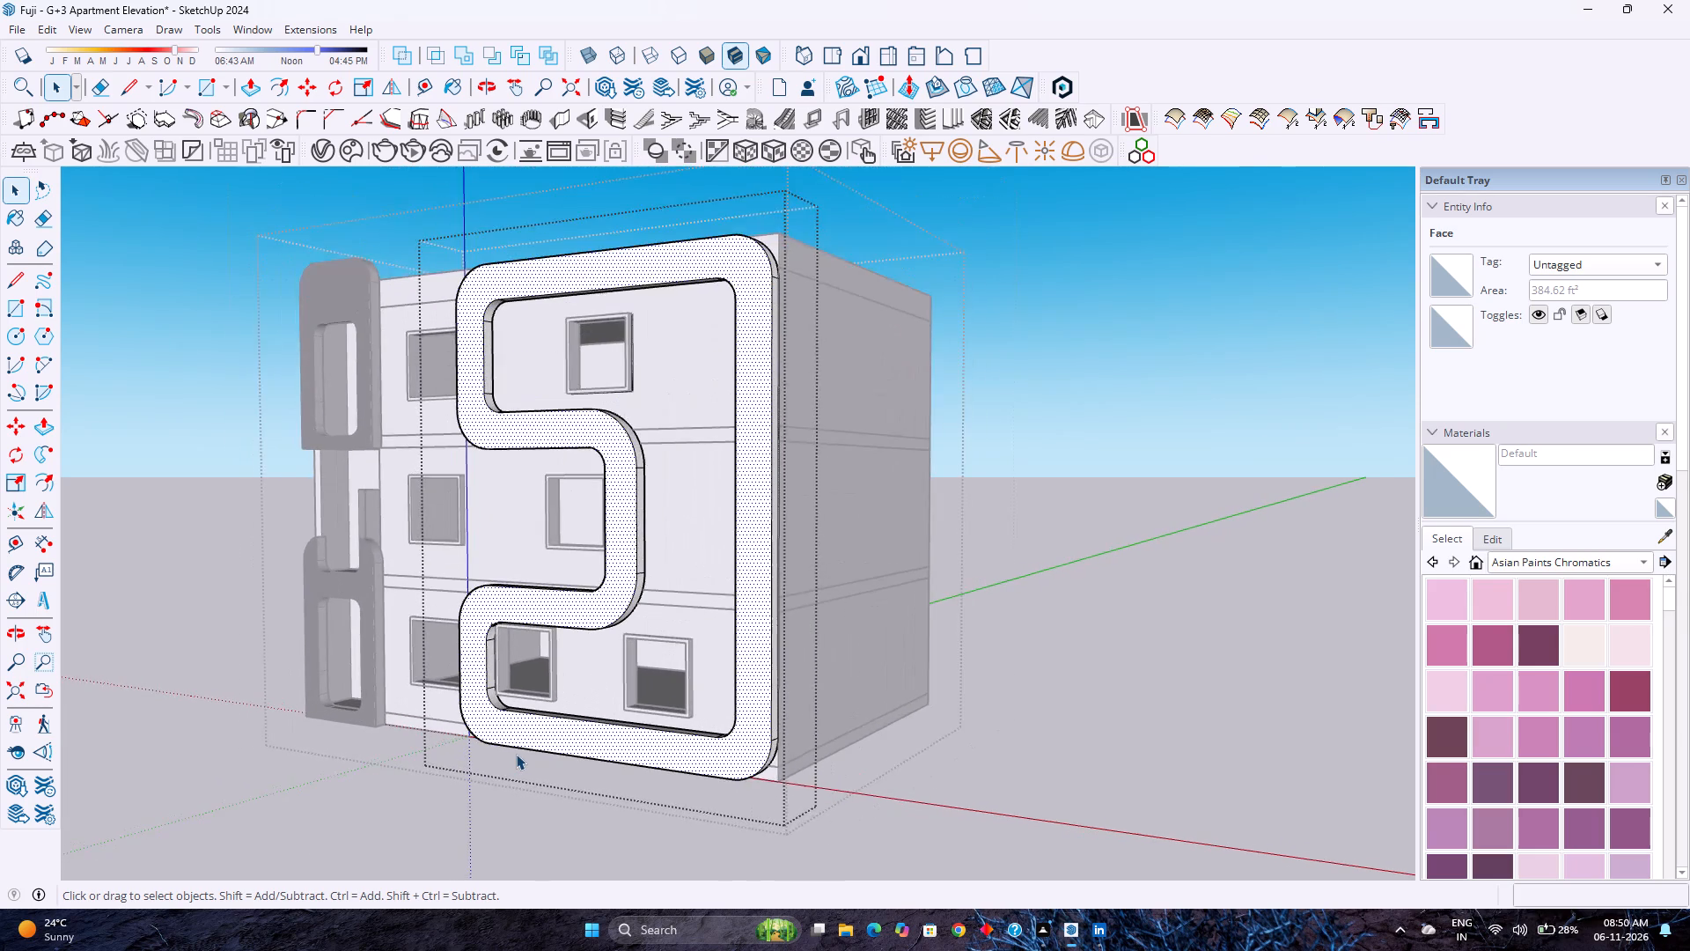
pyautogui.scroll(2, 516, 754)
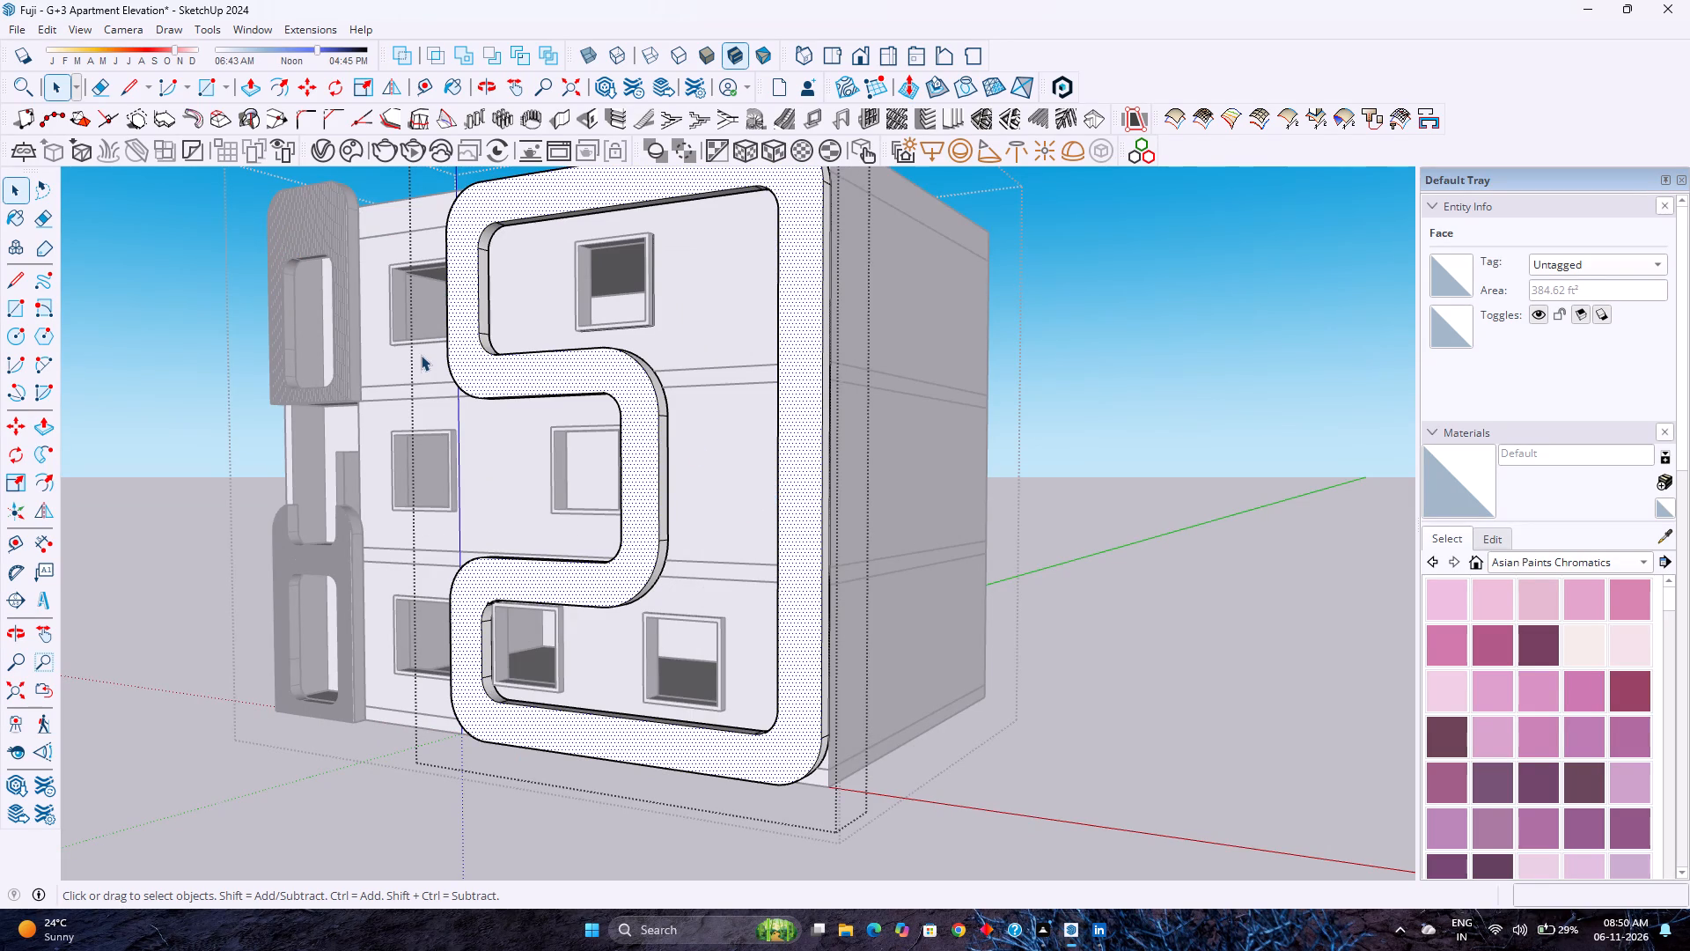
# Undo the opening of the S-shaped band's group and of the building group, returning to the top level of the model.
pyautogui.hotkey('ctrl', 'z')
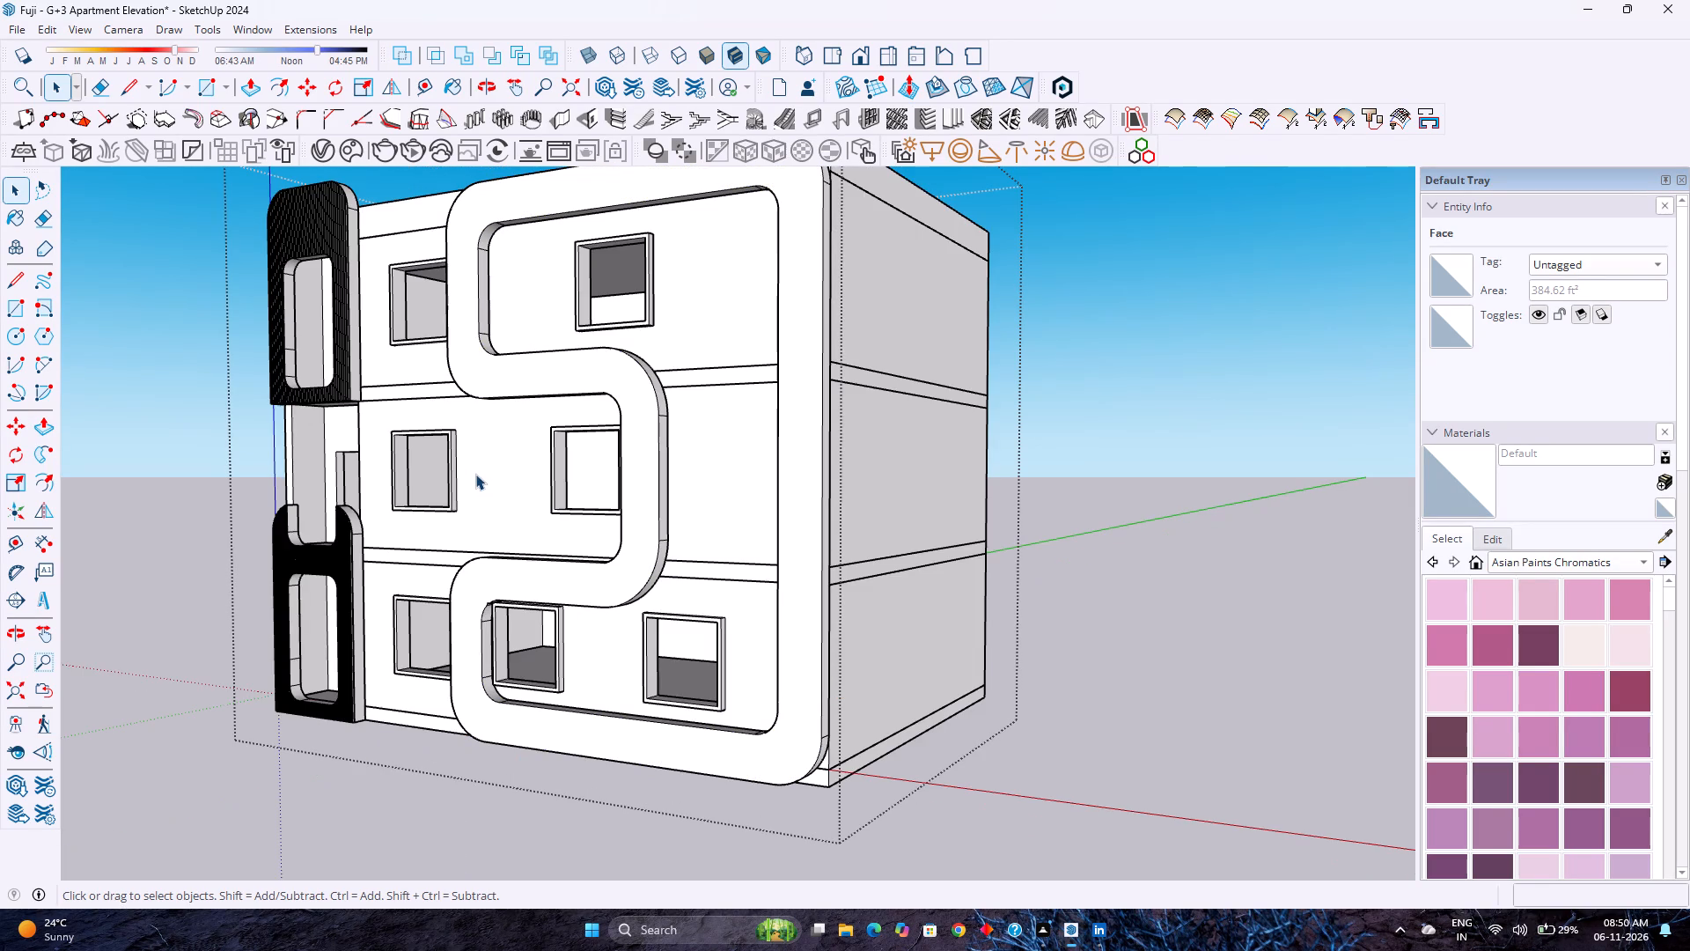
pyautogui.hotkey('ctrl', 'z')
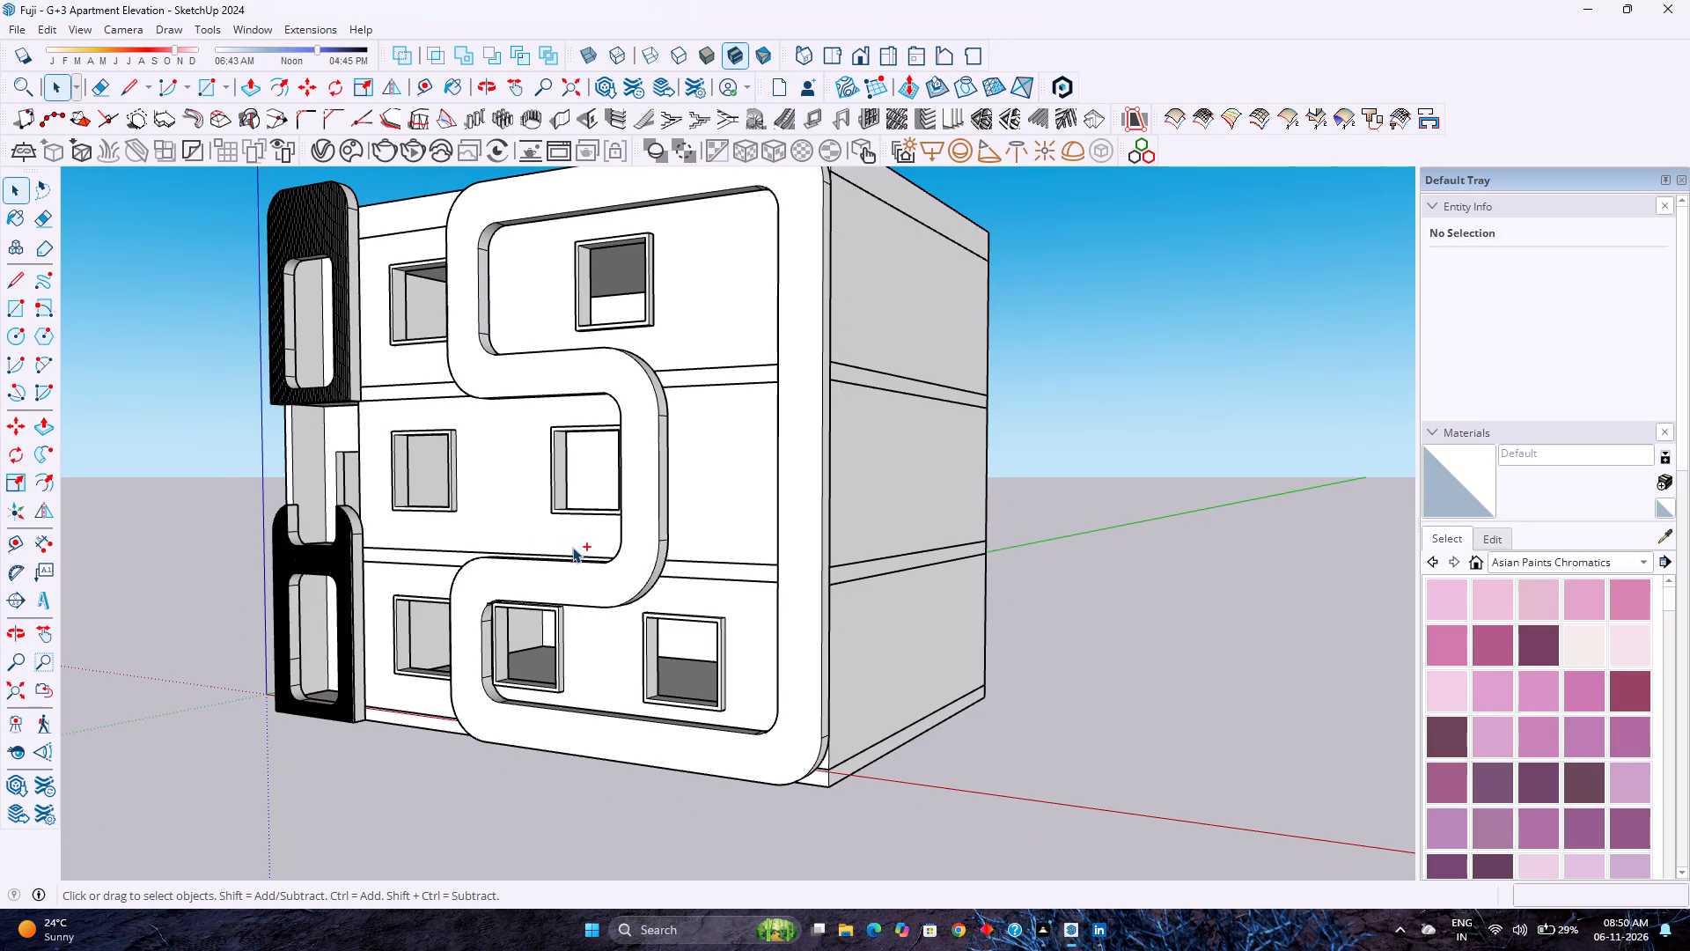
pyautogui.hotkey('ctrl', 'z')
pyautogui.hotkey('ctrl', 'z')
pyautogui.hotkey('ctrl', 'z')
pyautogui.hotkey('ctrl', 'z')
# Open the building group and the S-shaped band's group for editing, and select the band's front face.
pyautogui.doubleClick(628, 570)
pyautogui.scroll(3, 628, 570)
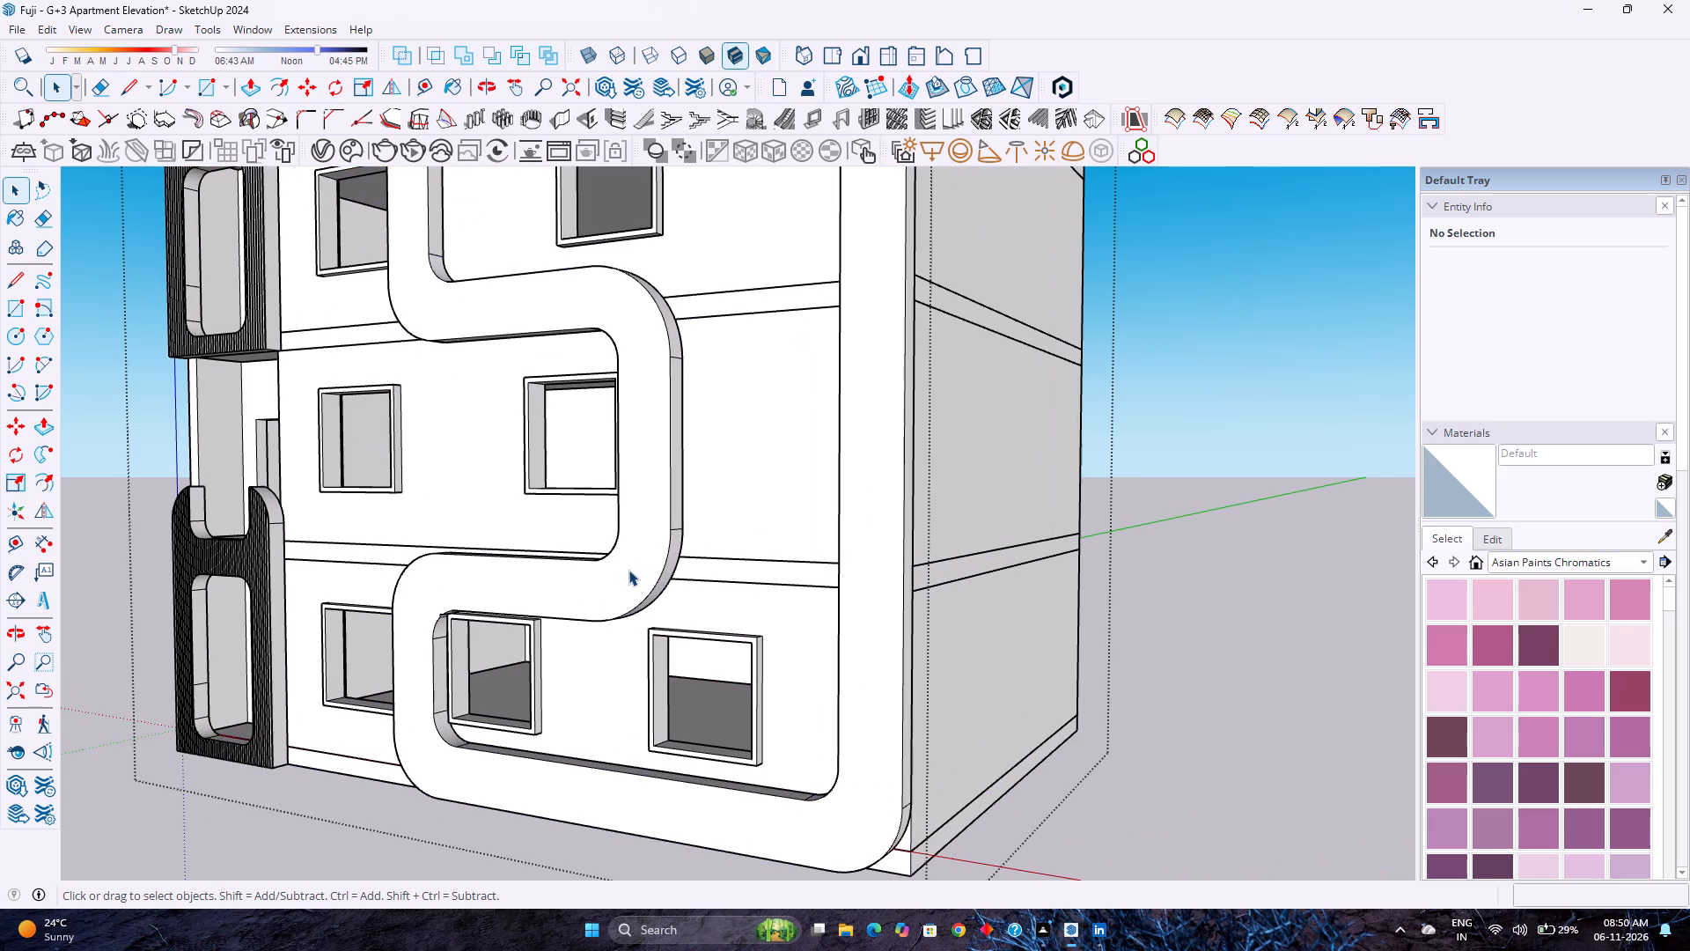
pyautogui.click(631, 579)
pyautogui.doubleClick(631, 579)
pyautogui.click(627, 584)
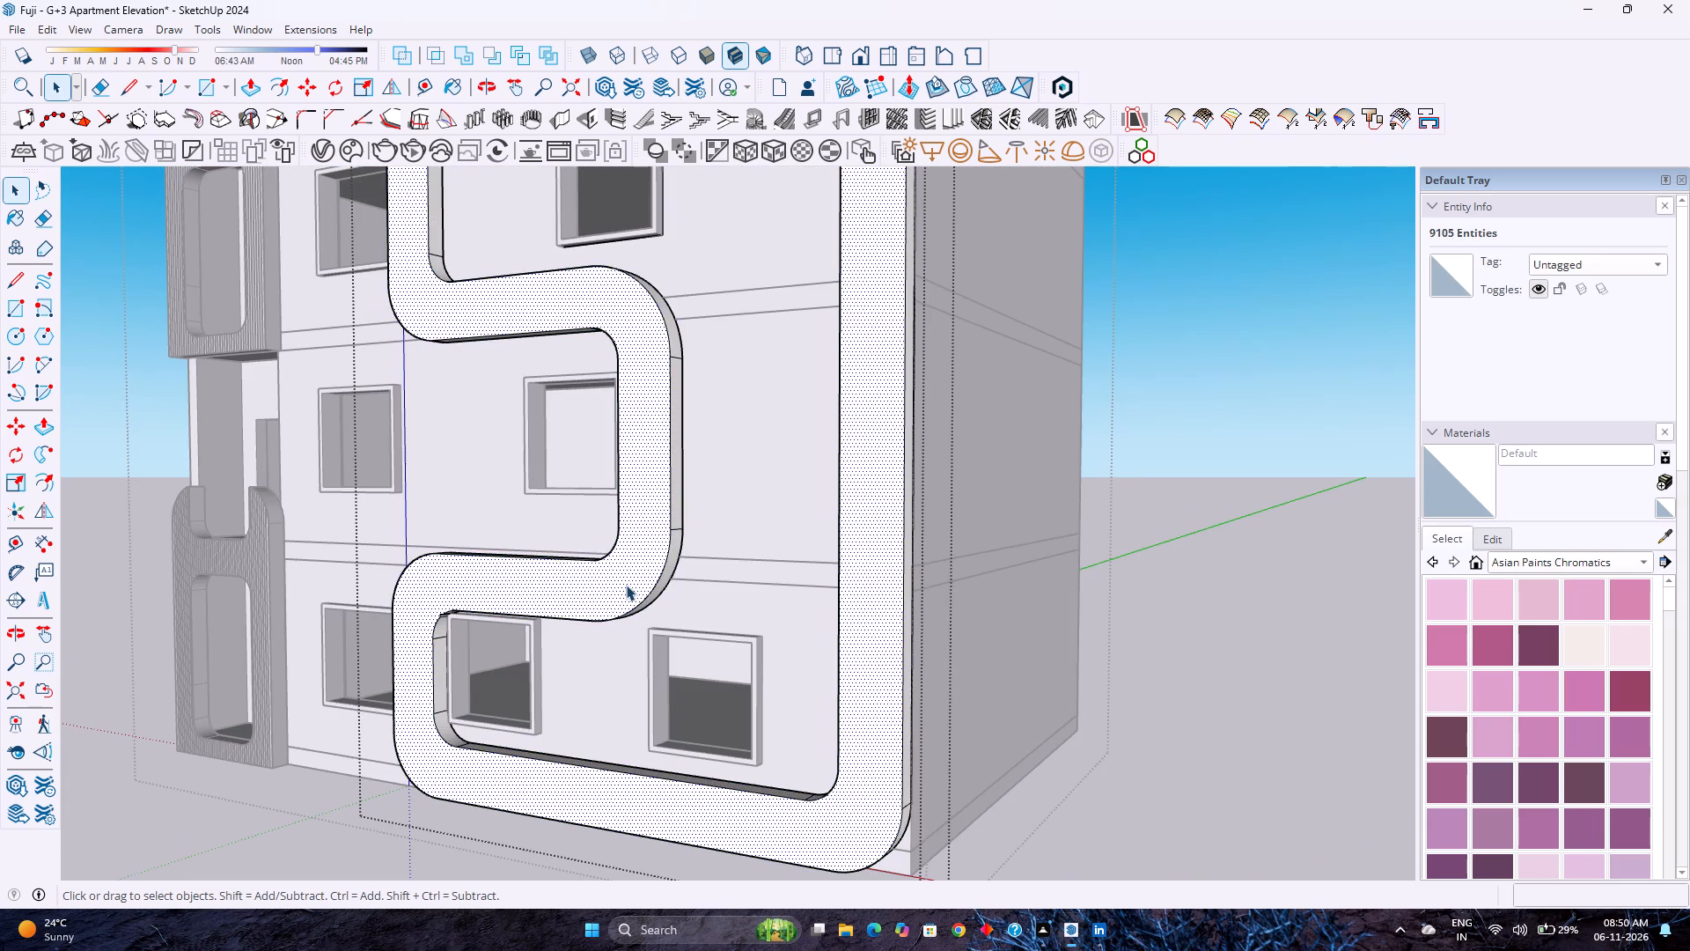
# Place horizontal guides along the bottom and top edges of the S-band's lower middle run, 2' 9" apart.
pyautogui.moveTo(582, 639); pyautogui.dragTo(869, 618, button='middle')
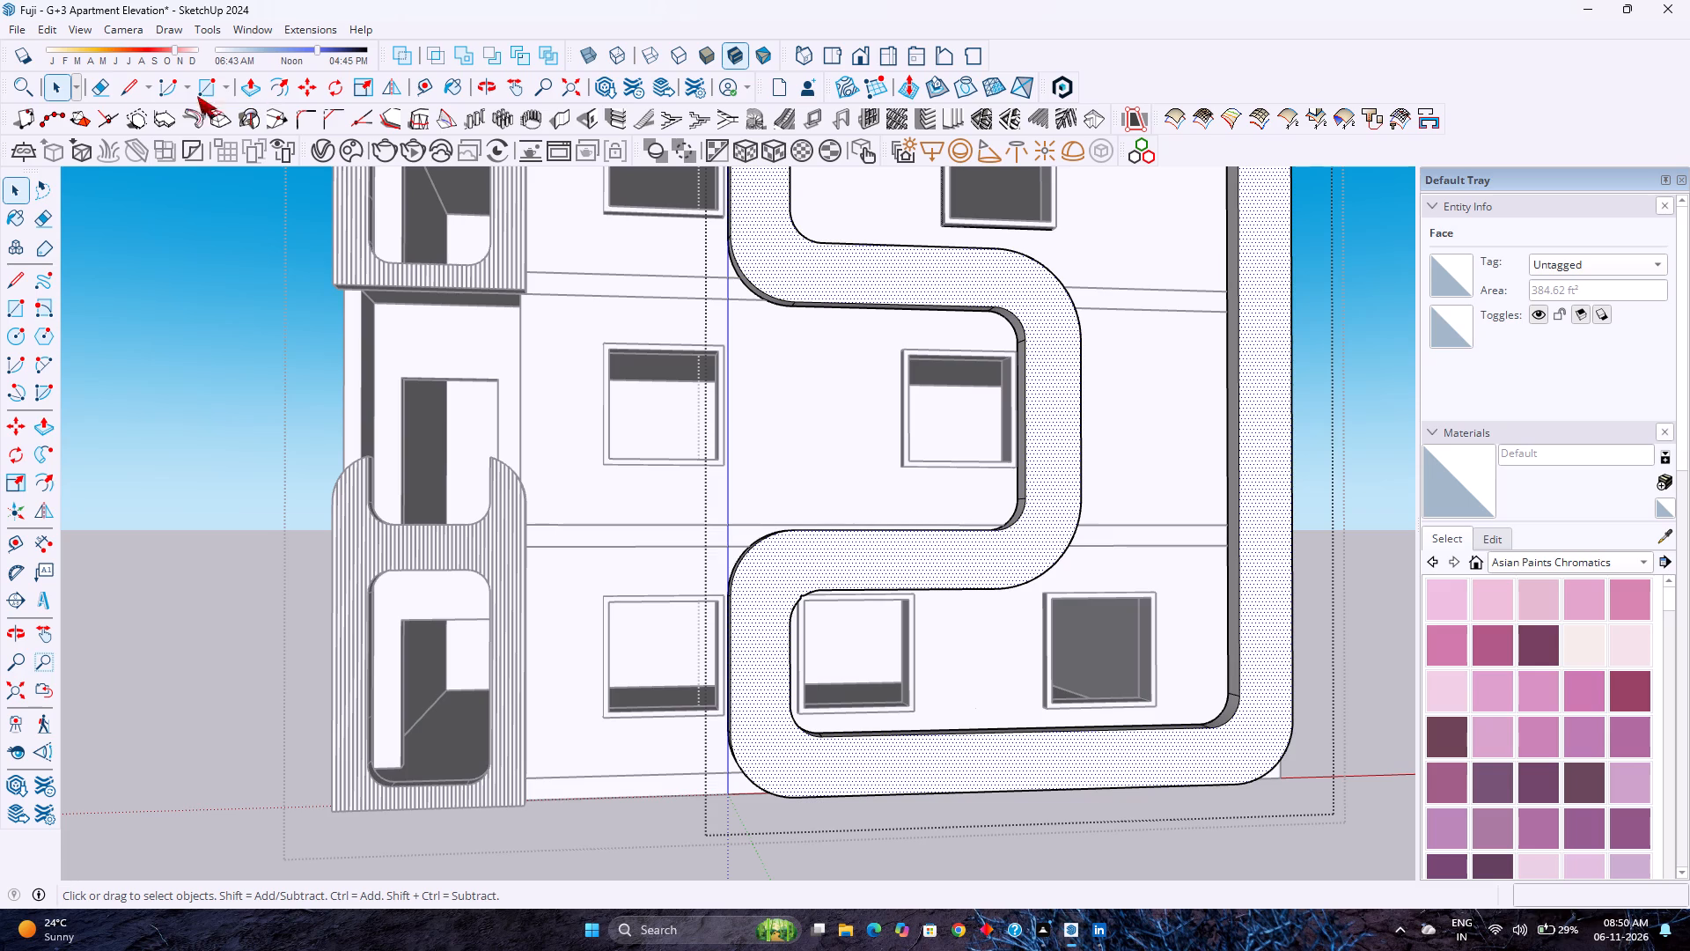
pyautogui.click(425, 85)
pyautogui.click(952, 534)
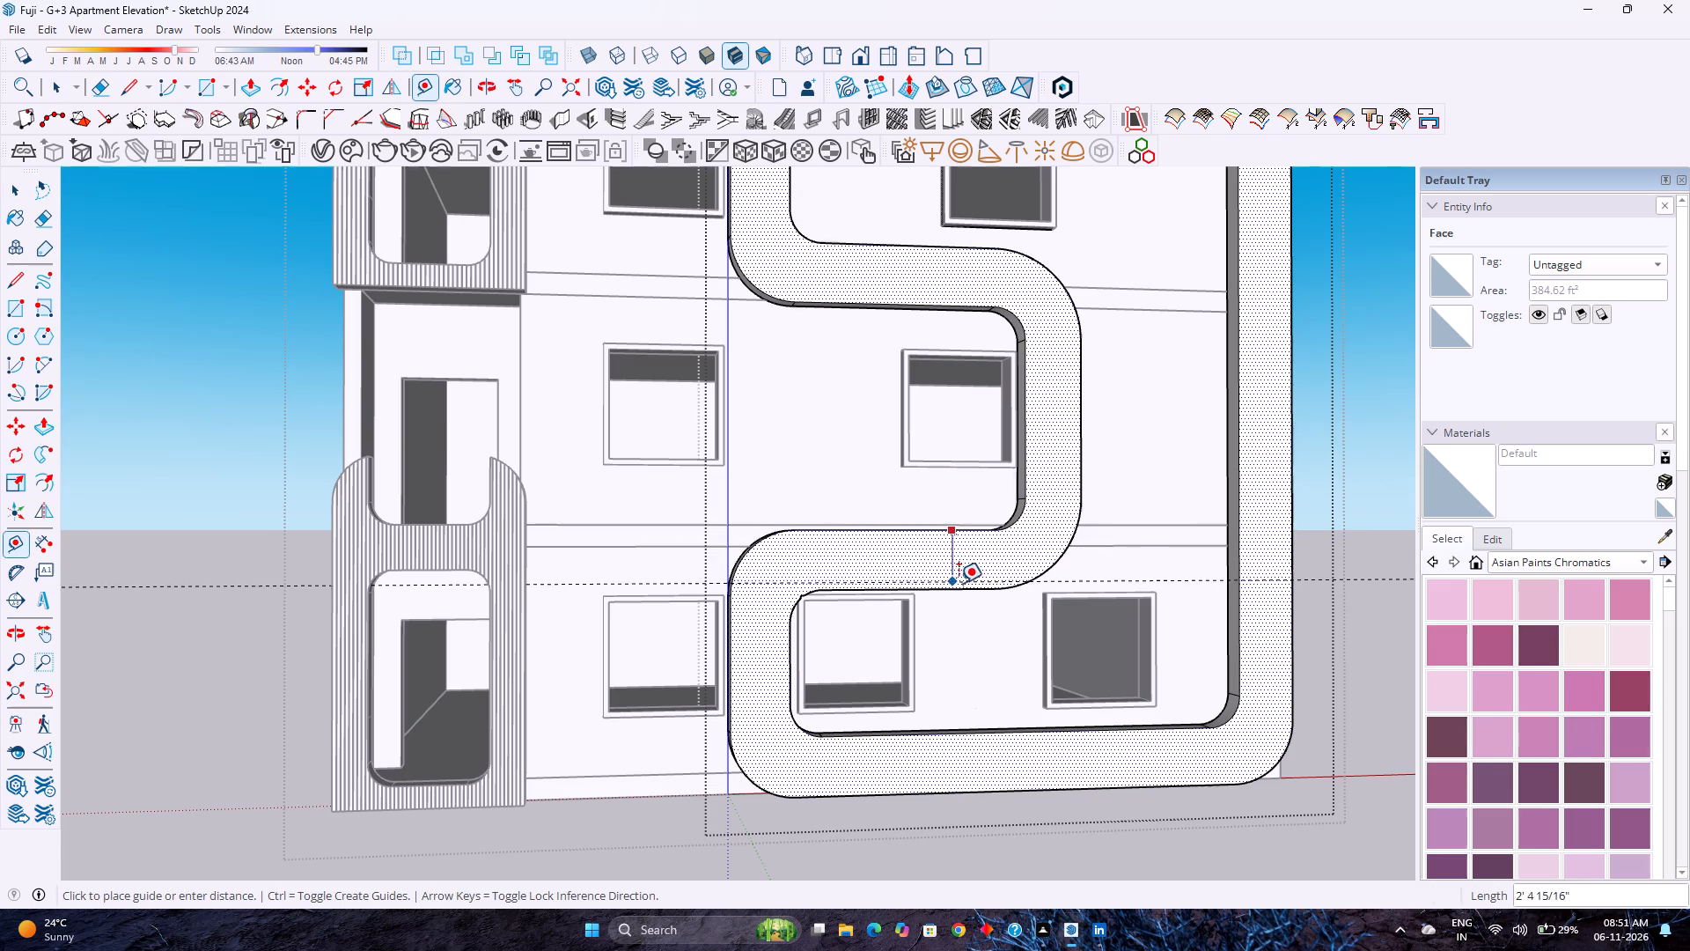
pyautogui.click(960, 588)
pyautogui.click(968, 586)
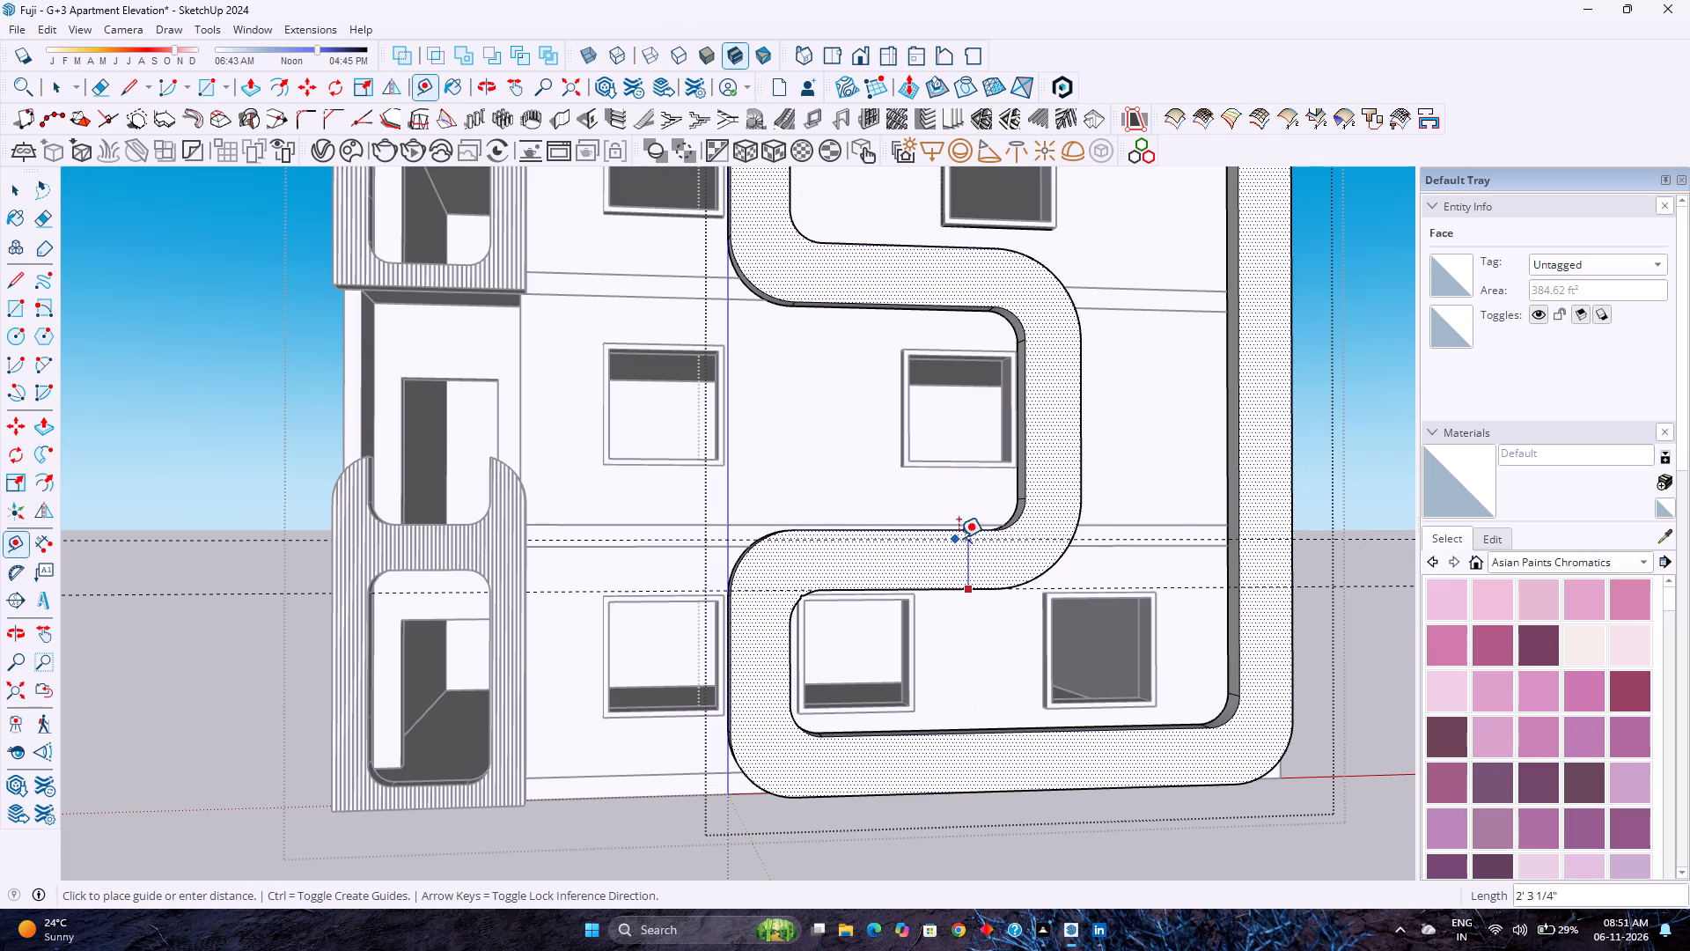
pyautogui.click(970, 533)
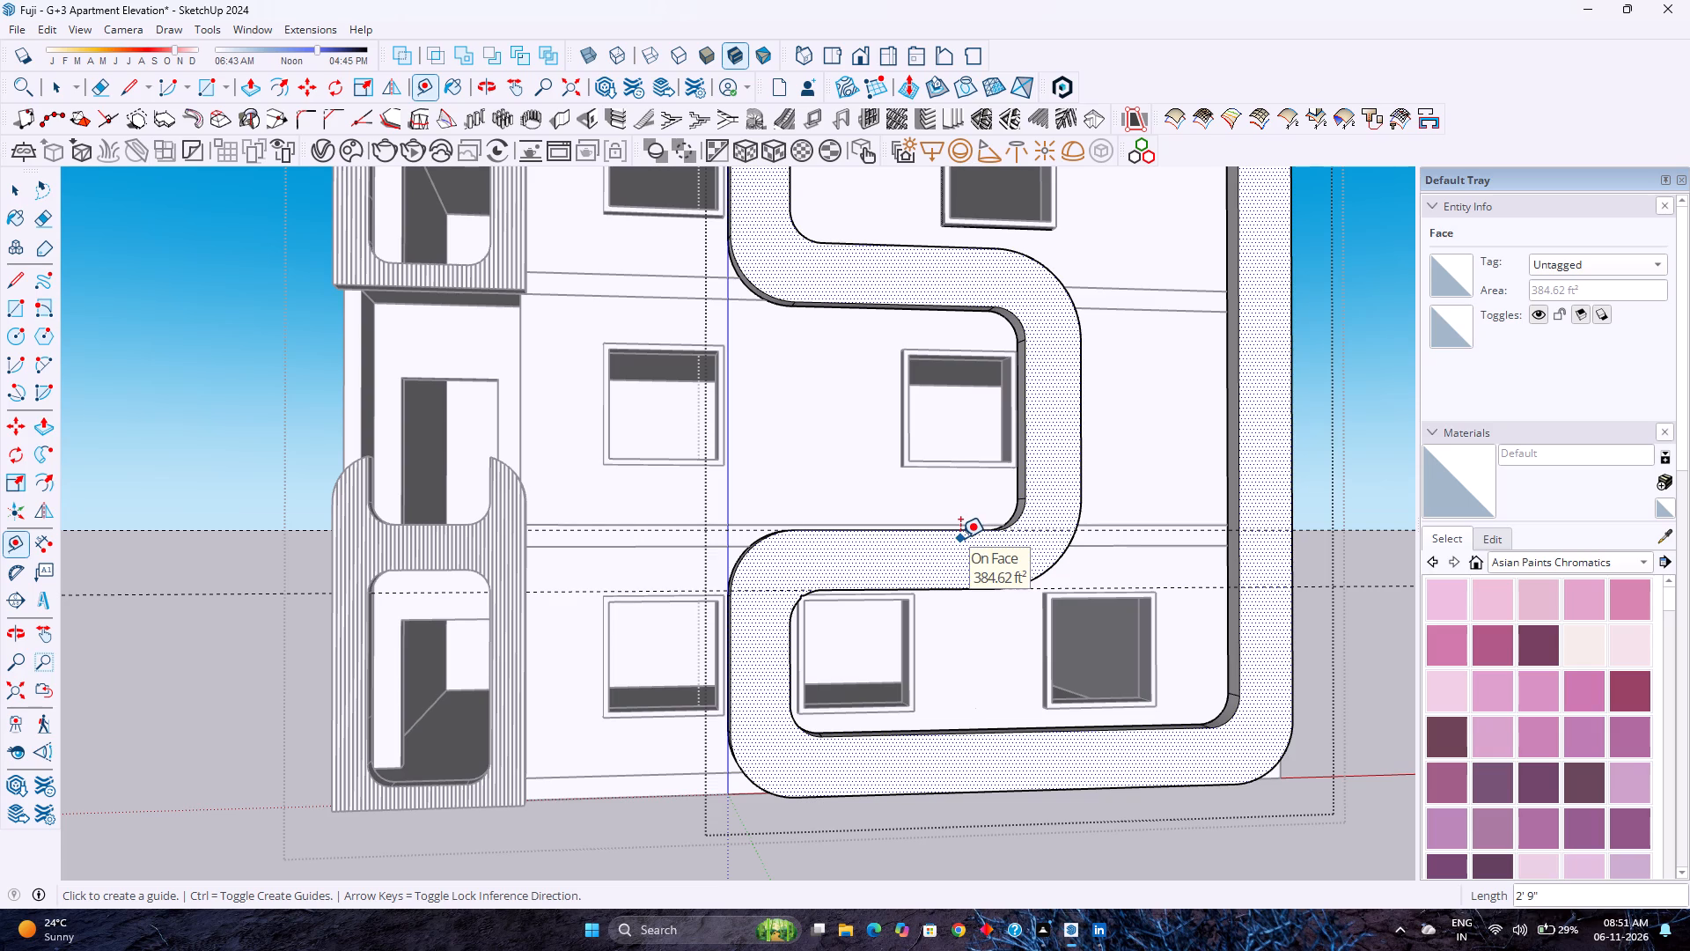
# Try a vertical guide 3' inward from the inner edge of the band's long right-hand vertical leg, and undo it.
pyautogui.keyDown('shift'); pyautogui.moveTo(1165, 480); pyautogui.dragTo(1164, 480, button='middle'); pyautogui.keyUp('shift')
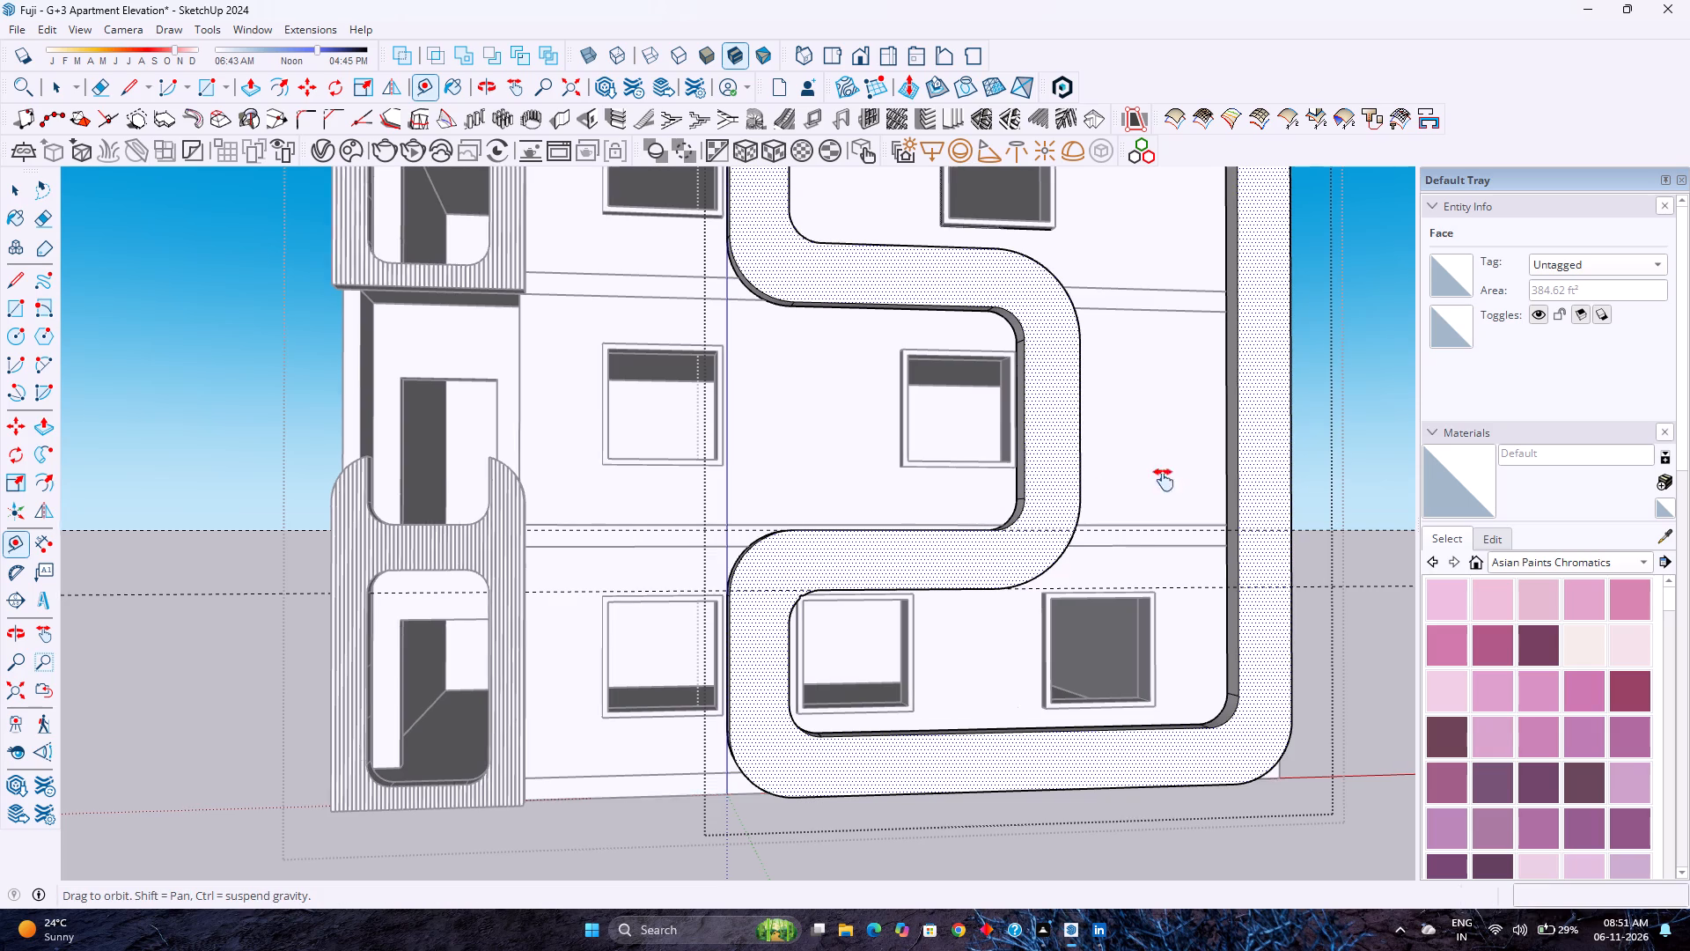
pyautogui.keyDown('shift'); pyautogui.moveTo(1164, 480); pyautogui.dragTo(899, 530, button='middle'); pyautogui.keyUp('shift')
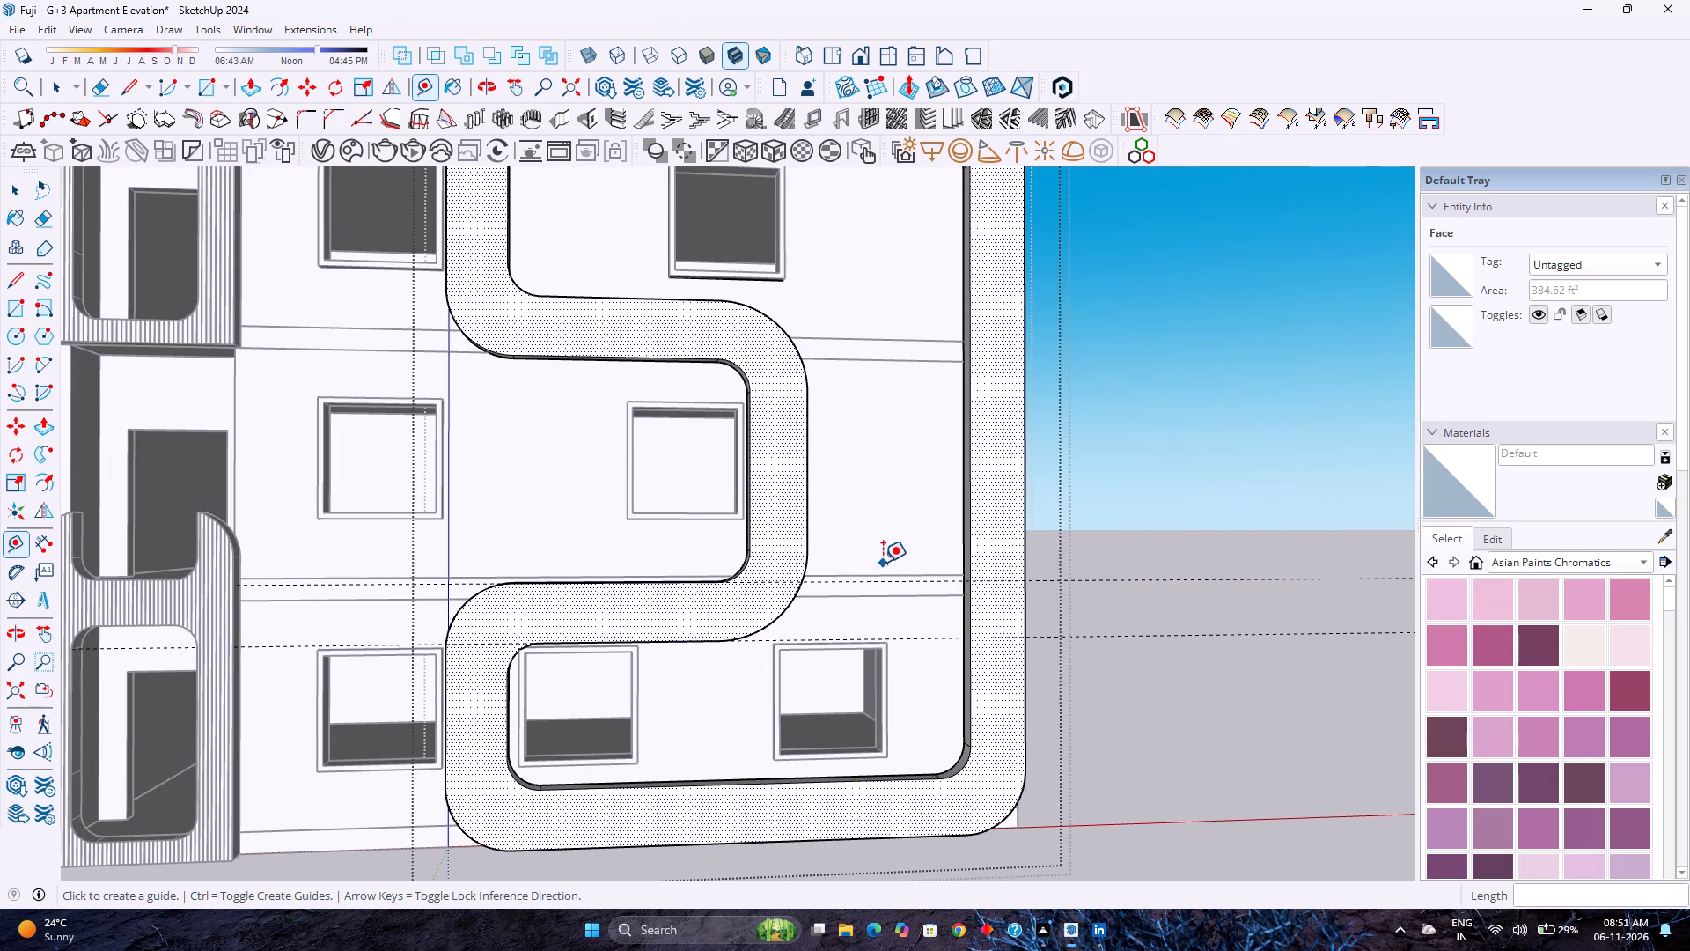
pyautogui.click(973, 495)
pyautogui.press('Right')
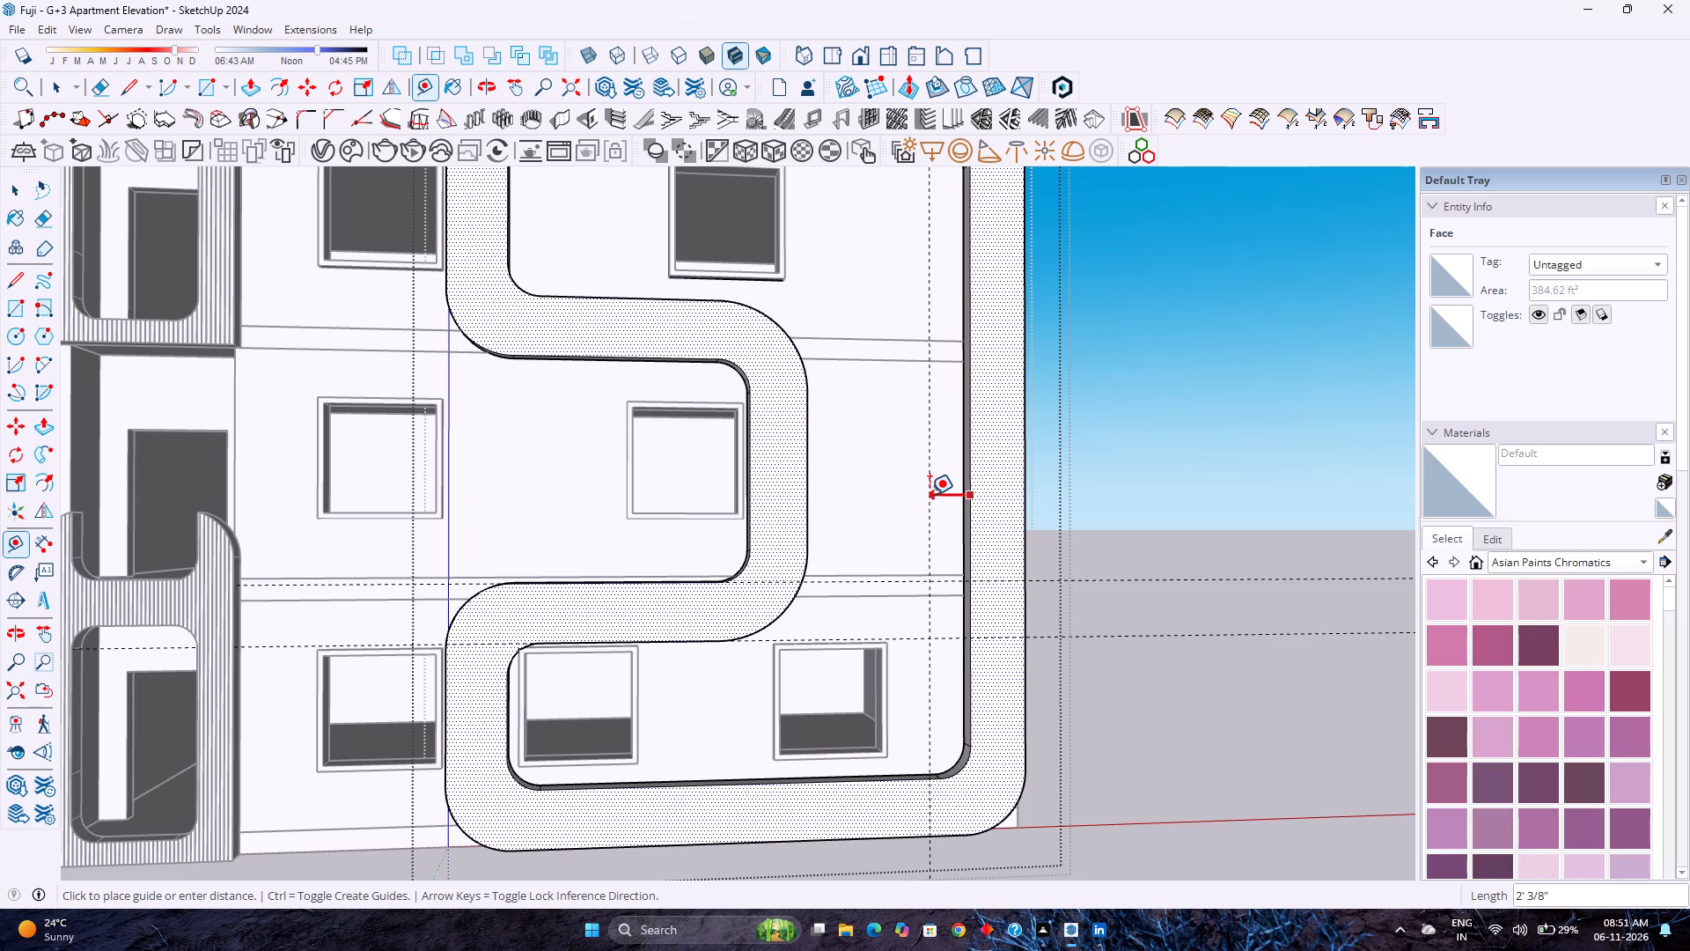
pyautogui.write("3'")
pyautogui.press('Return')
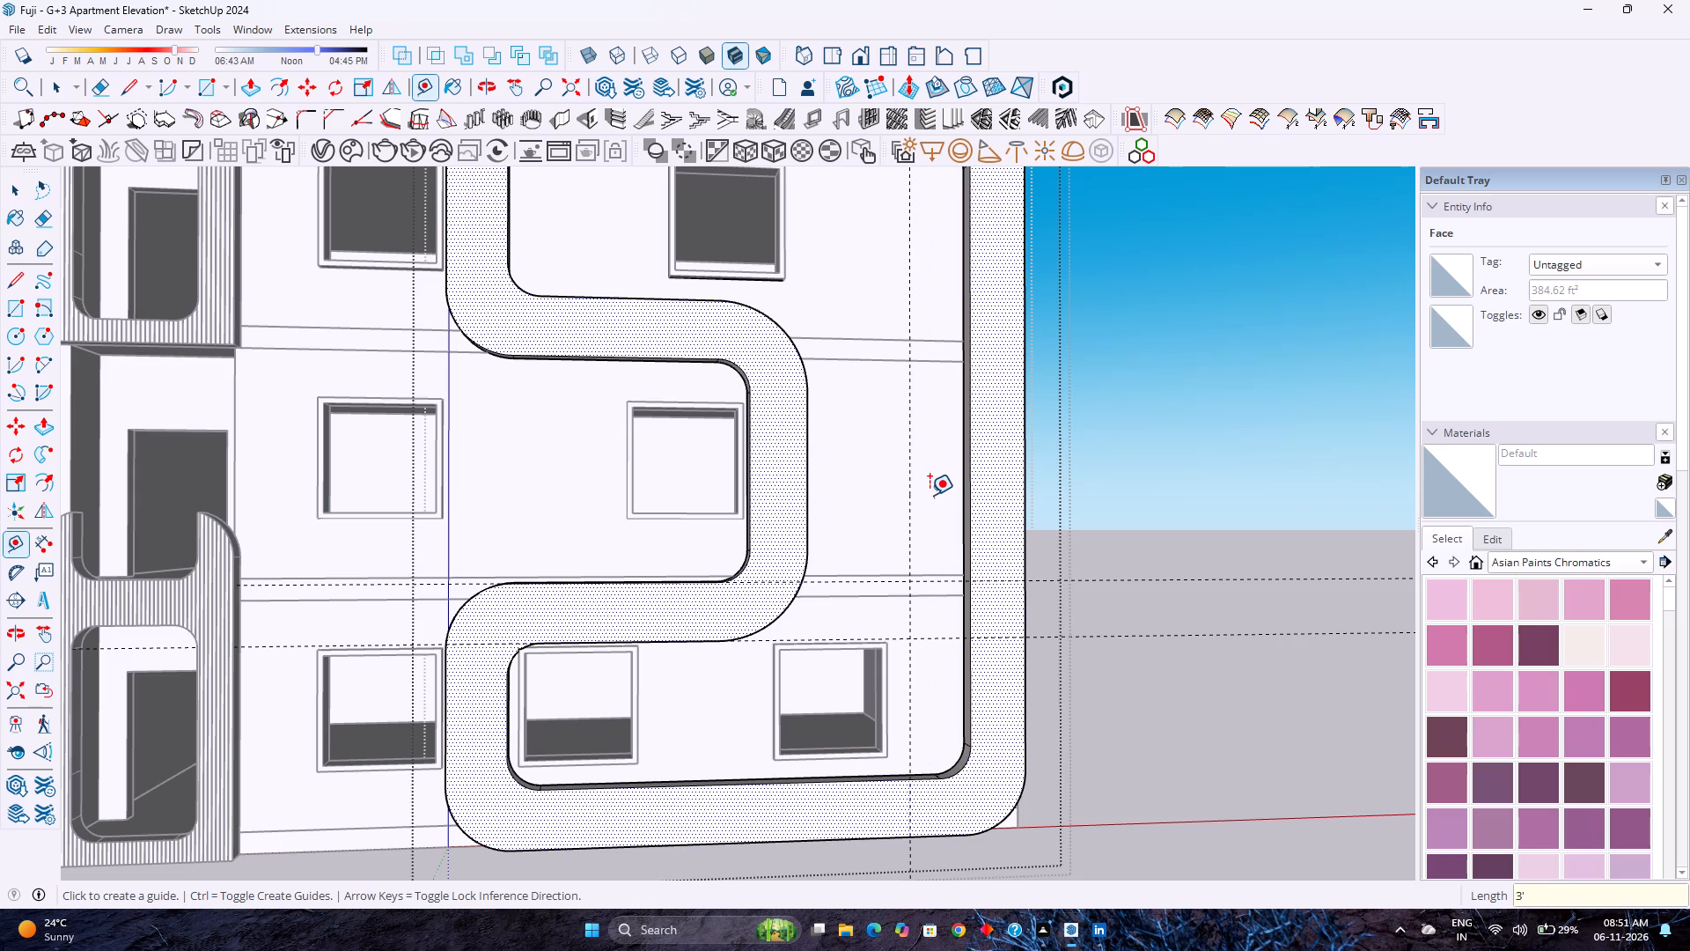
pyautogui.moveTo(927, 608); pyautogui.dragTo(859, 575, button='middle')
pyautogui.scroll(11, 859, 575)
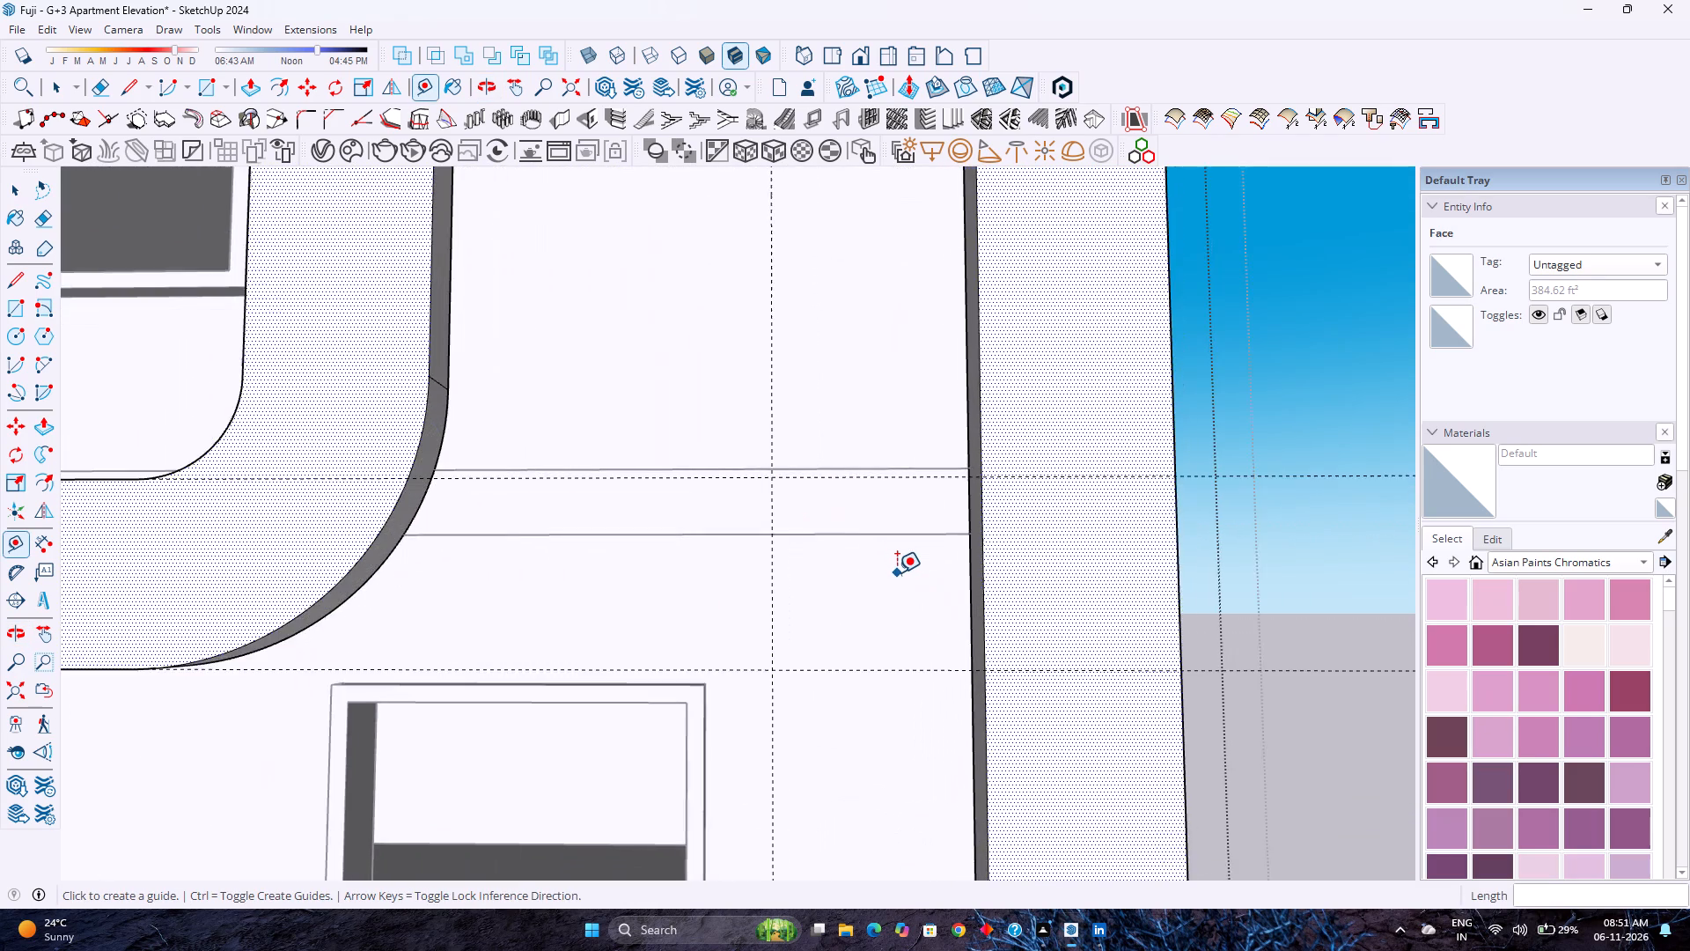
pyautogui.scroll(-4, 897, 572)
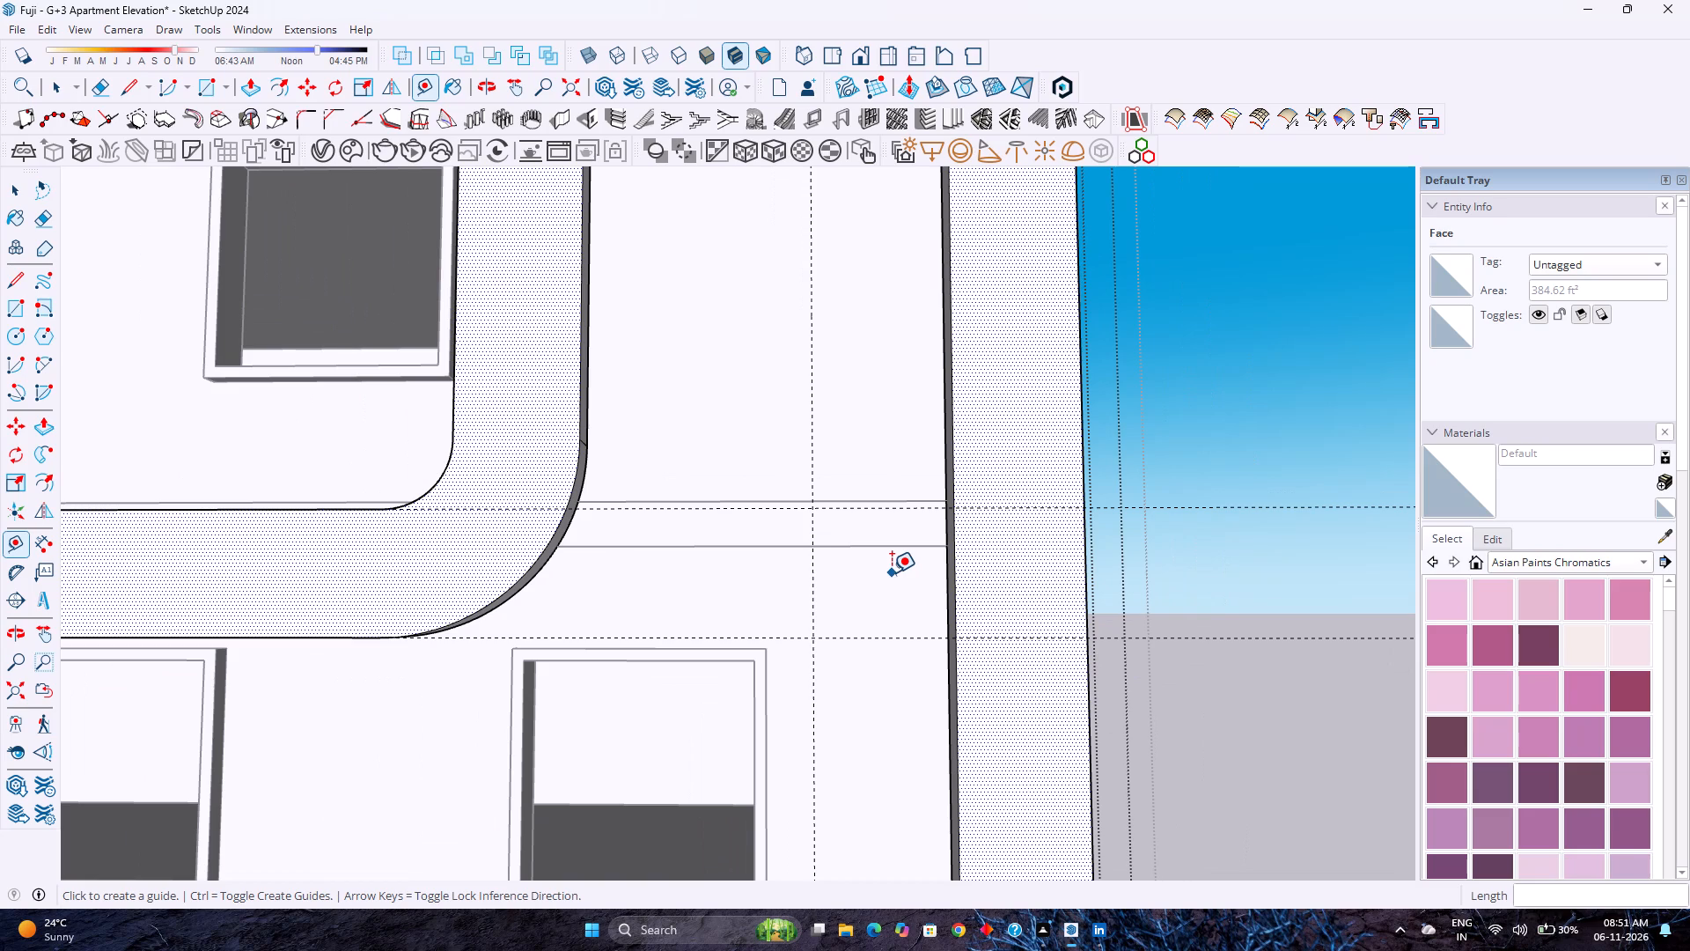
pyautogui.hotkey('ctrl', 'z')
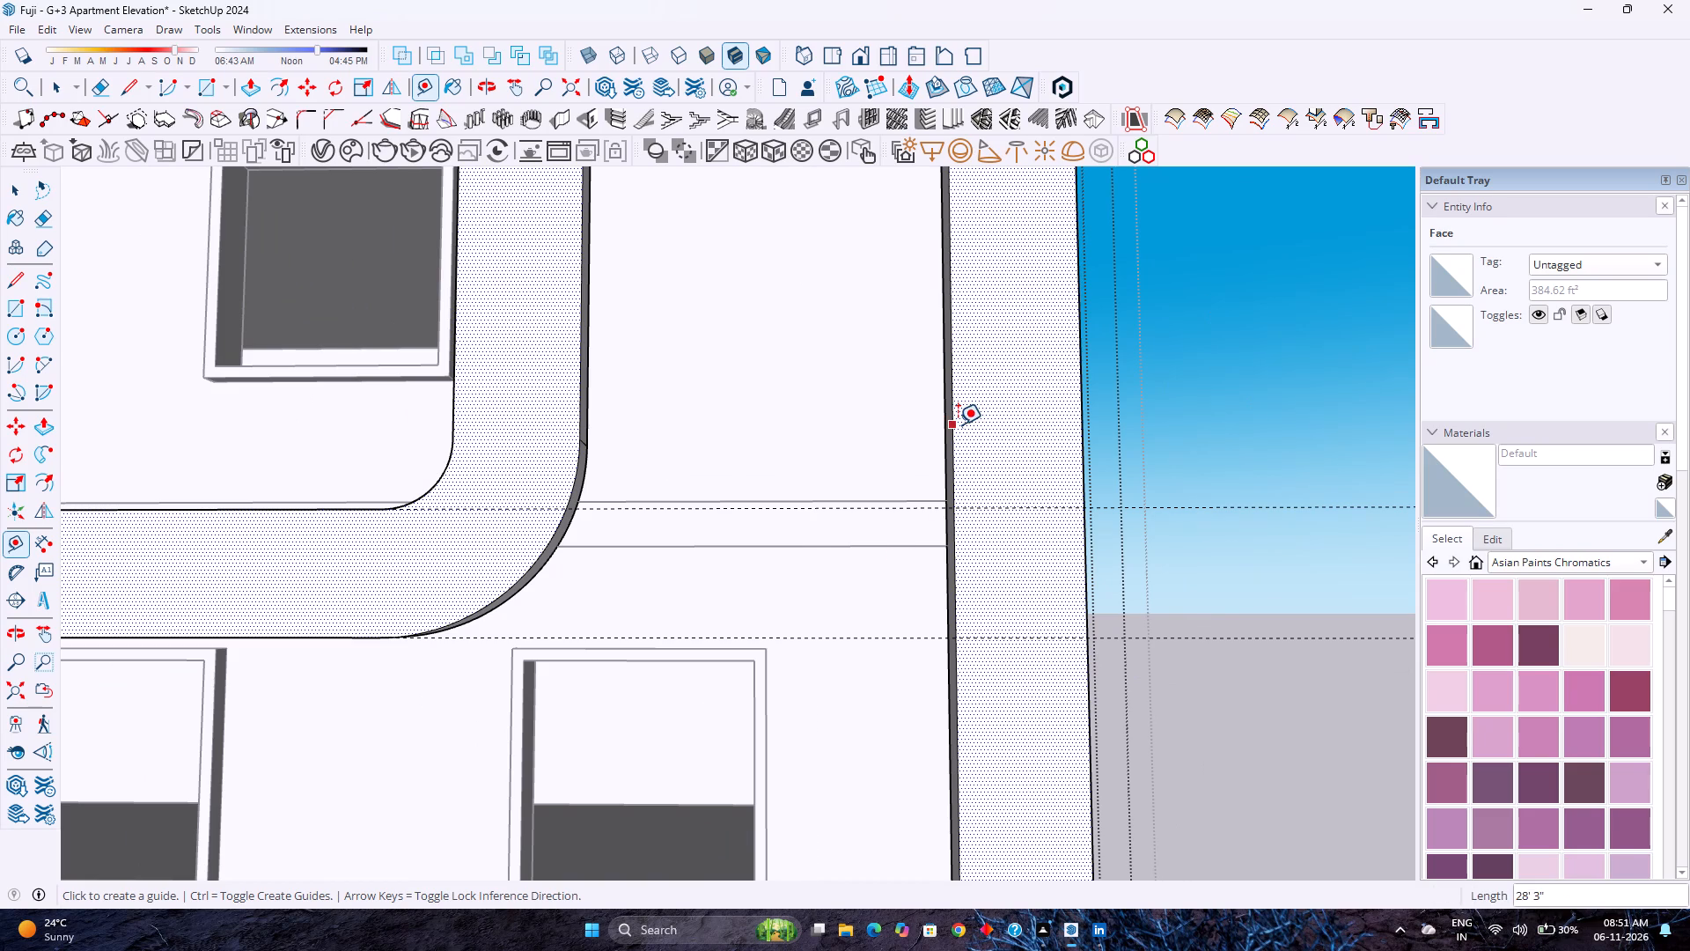
# Place a vertical guide 2' inward from the inner edge of the band's long vertical leg.
pyautogui.click(958, 424)
pyautogui.press('Right')
pyautogui.write("2'")
pyautogui.press('Return')
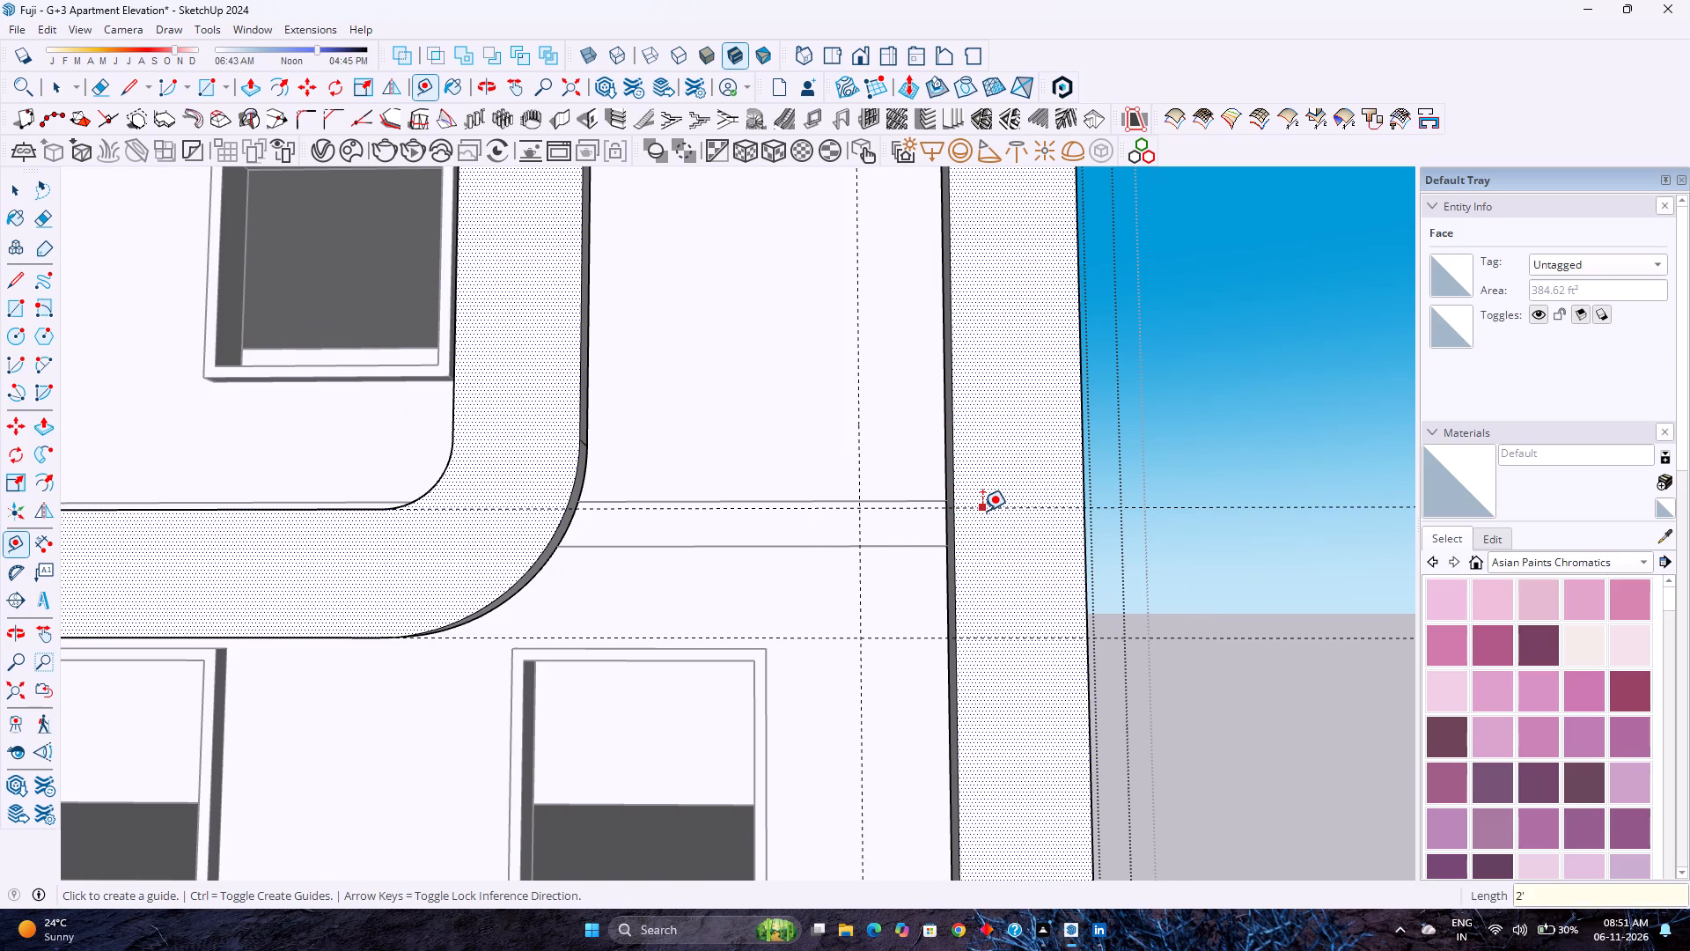
# Add horizontal guides 2' above the upper guide and 2' below the lower guide.
pyautogui.click(982, 511)
pyautogui.press('2')
pyautogui.press("'")
pyautogui.press('Return')
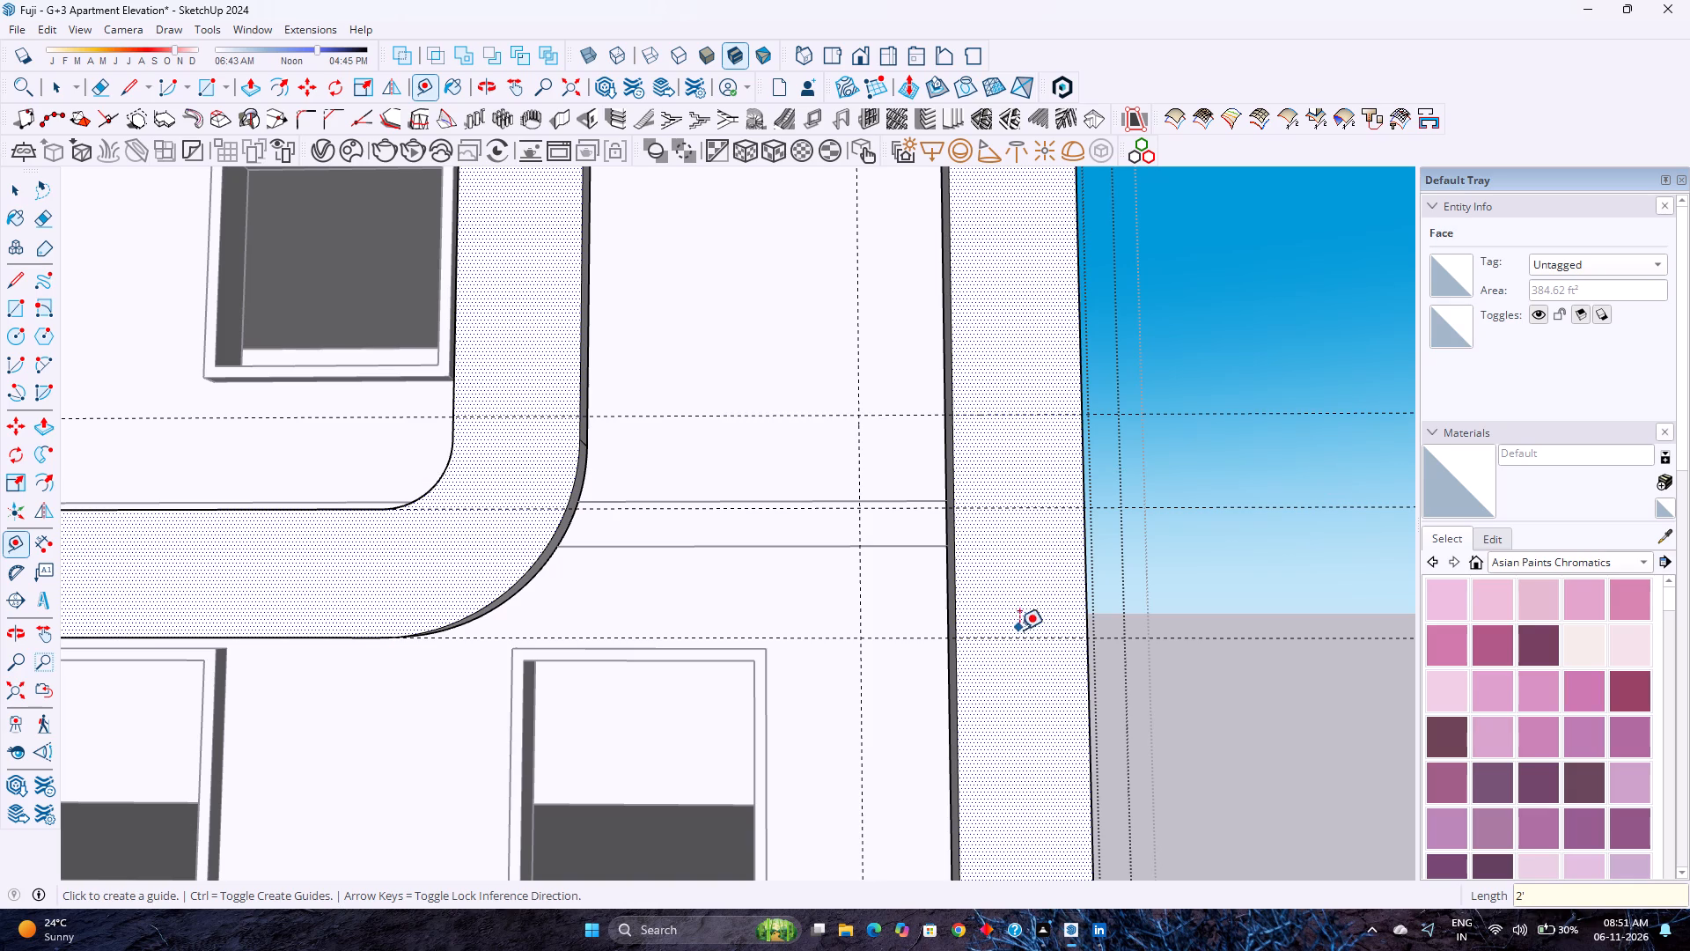
pyautogui.click(1022, 636)
pyautogui.press('2')
pyautogui.press("'")
pyautogui.press('Return')
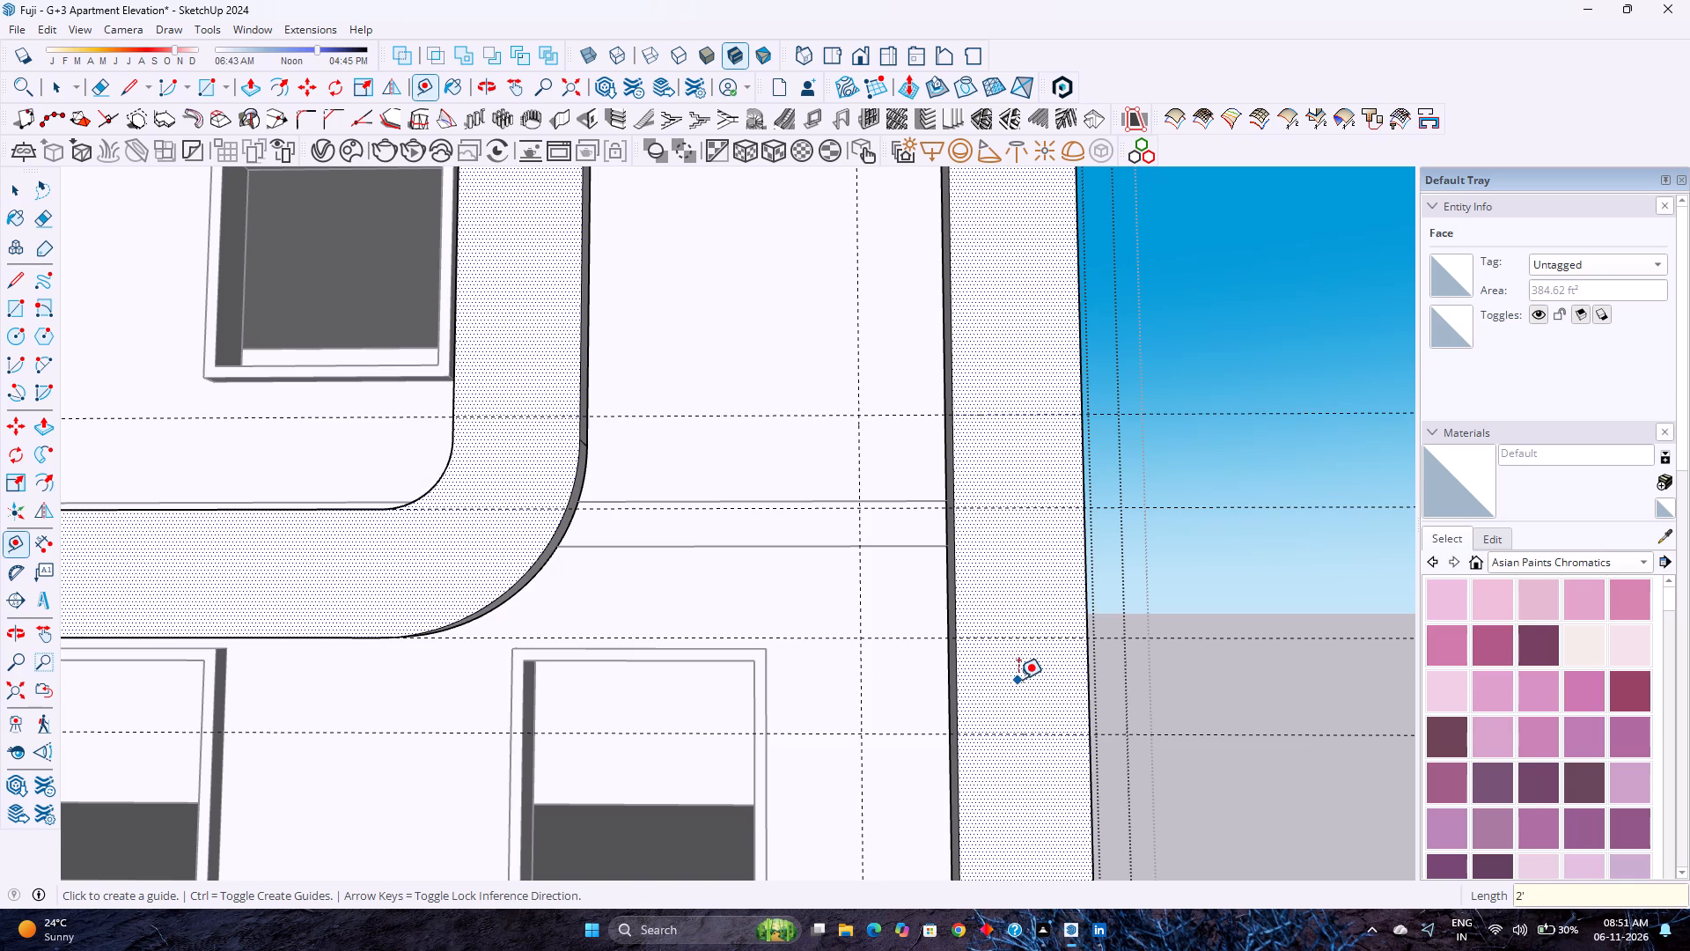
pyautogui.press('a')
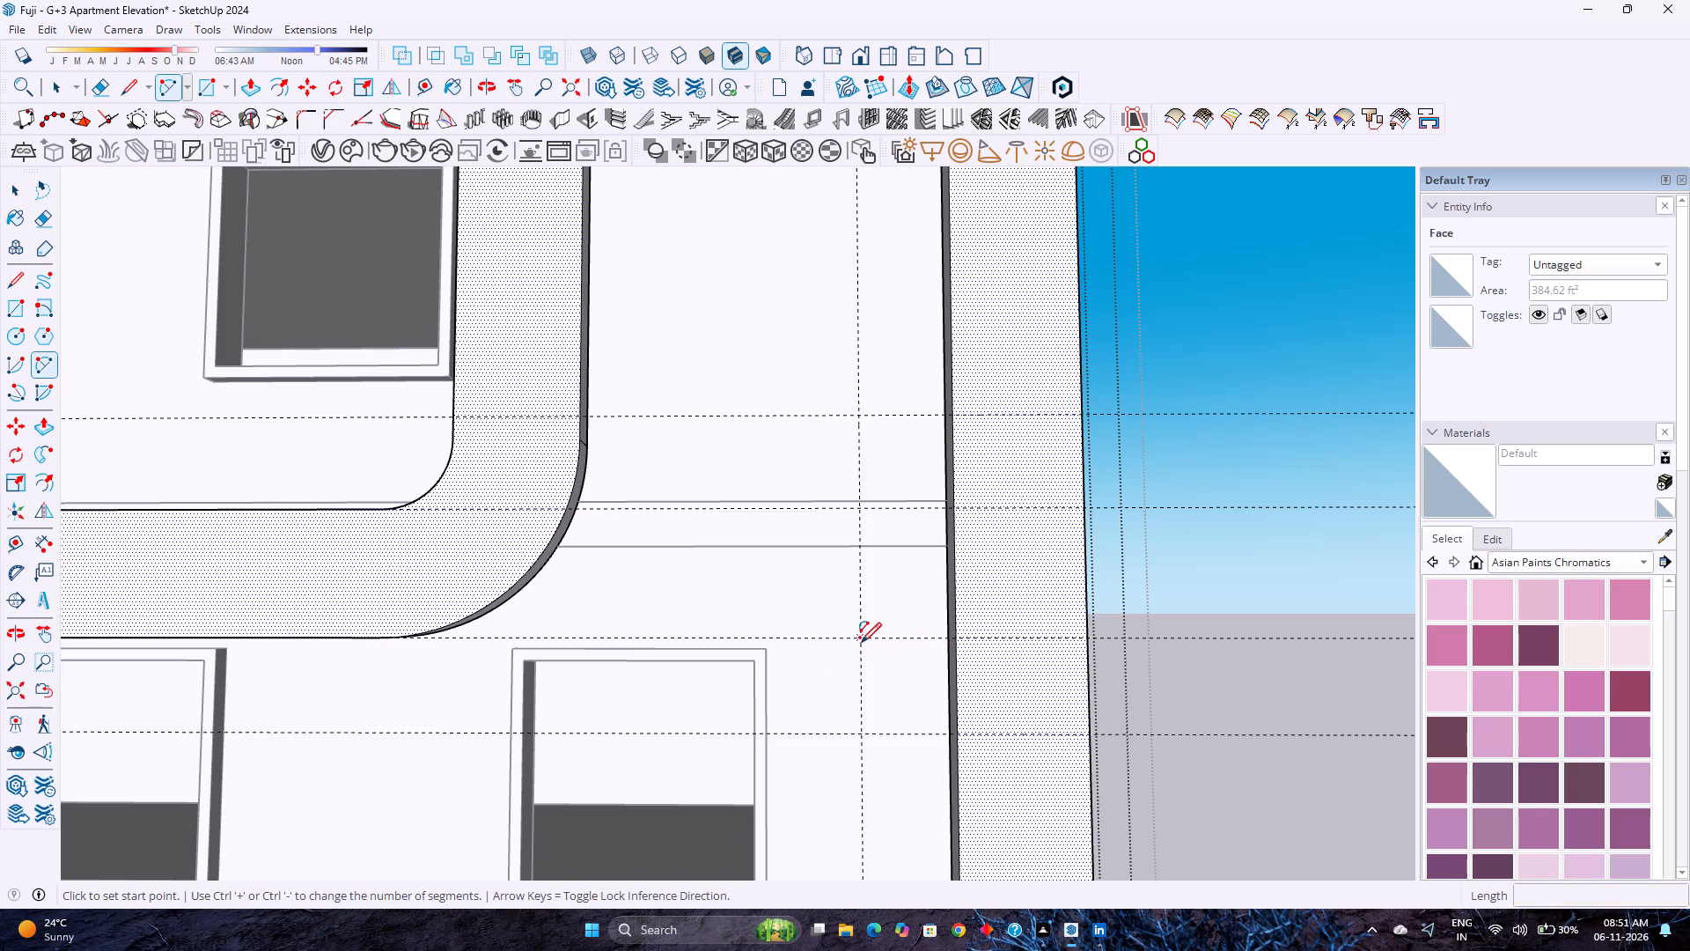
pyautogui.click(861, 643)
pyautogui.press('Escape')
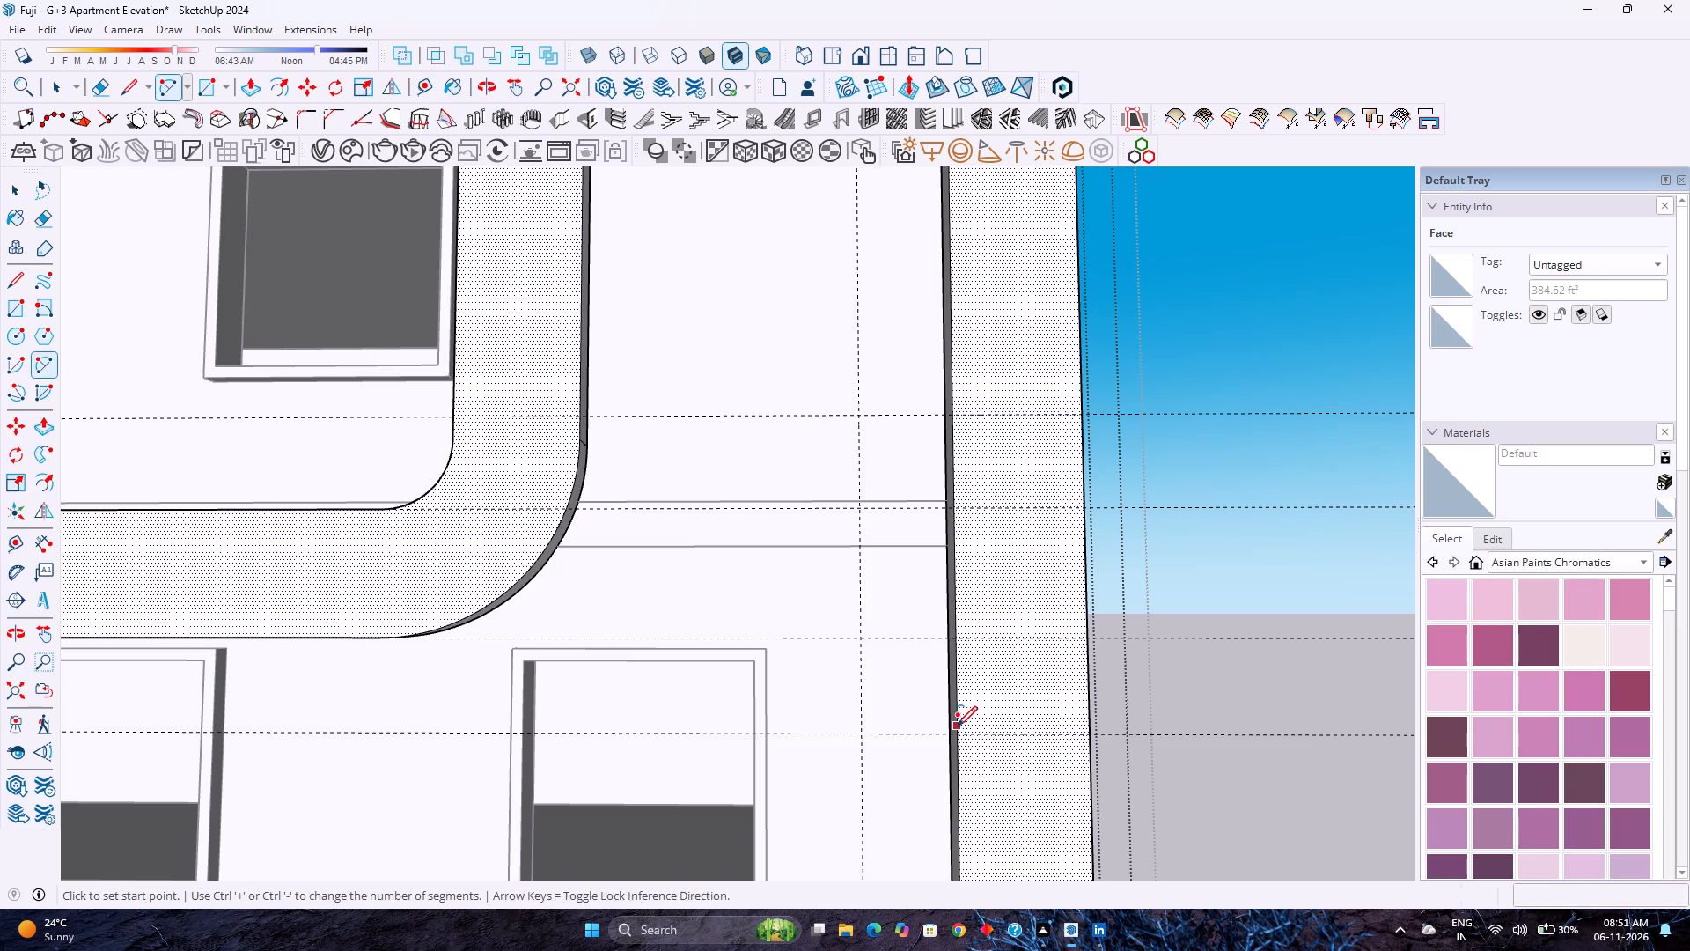
# Draw a 2' line along the lower original guide, from the vertical guide toward the S-curve.
pyautogui.click(129, 77)
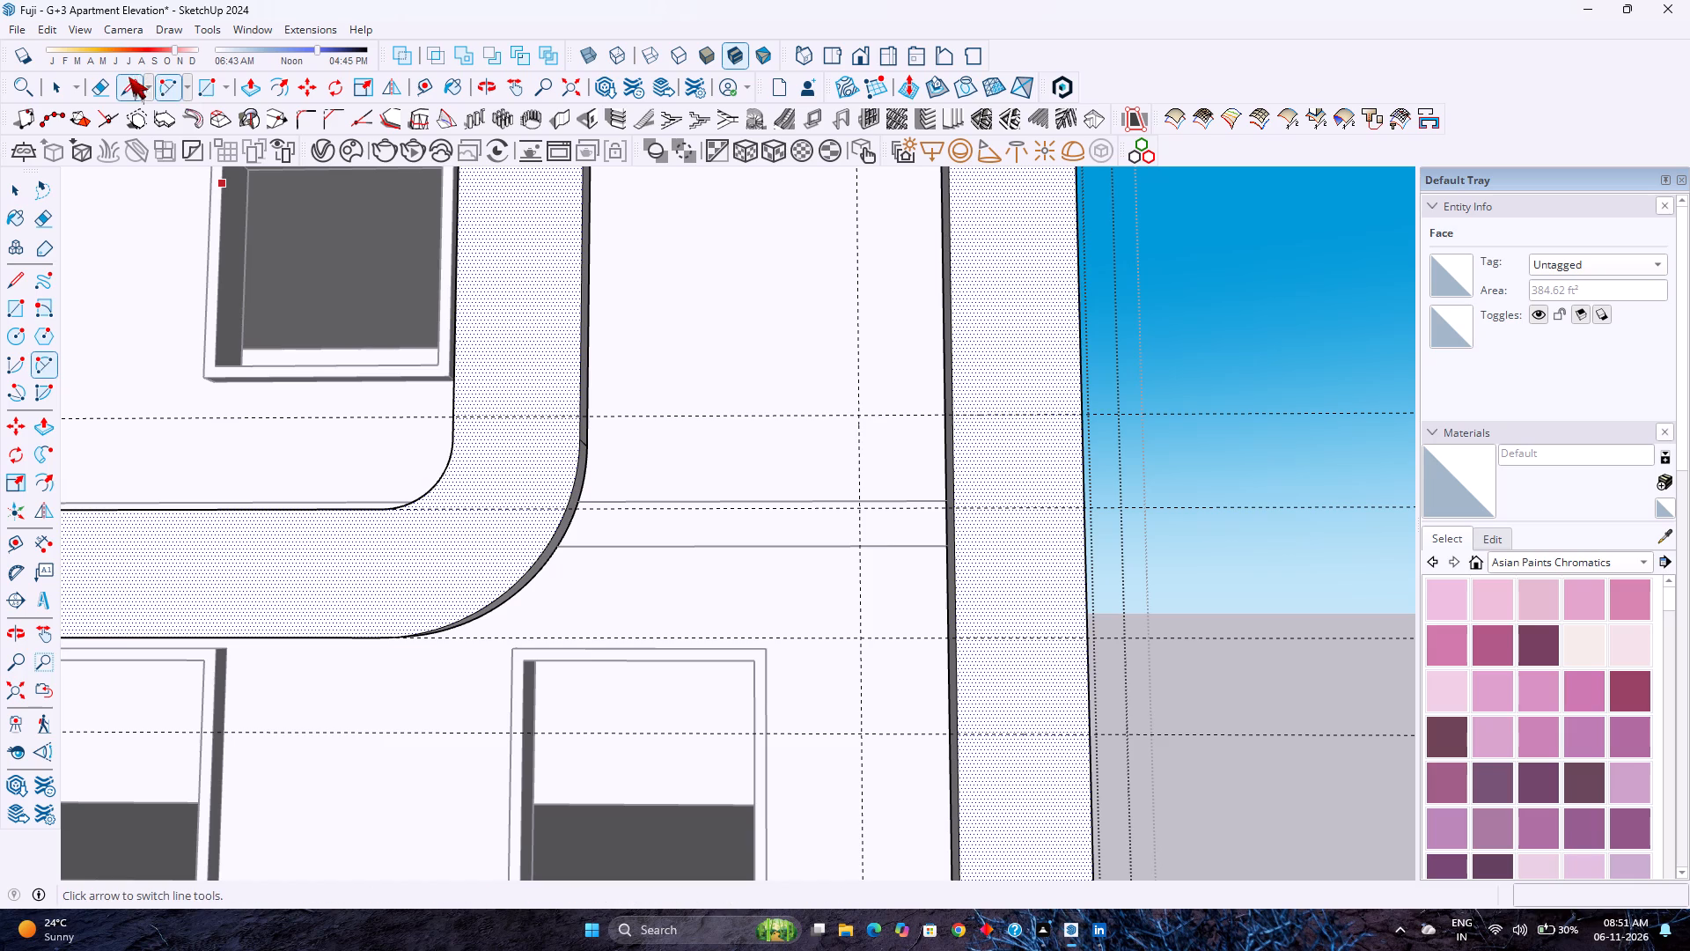
pyautogui.click(857, 640)
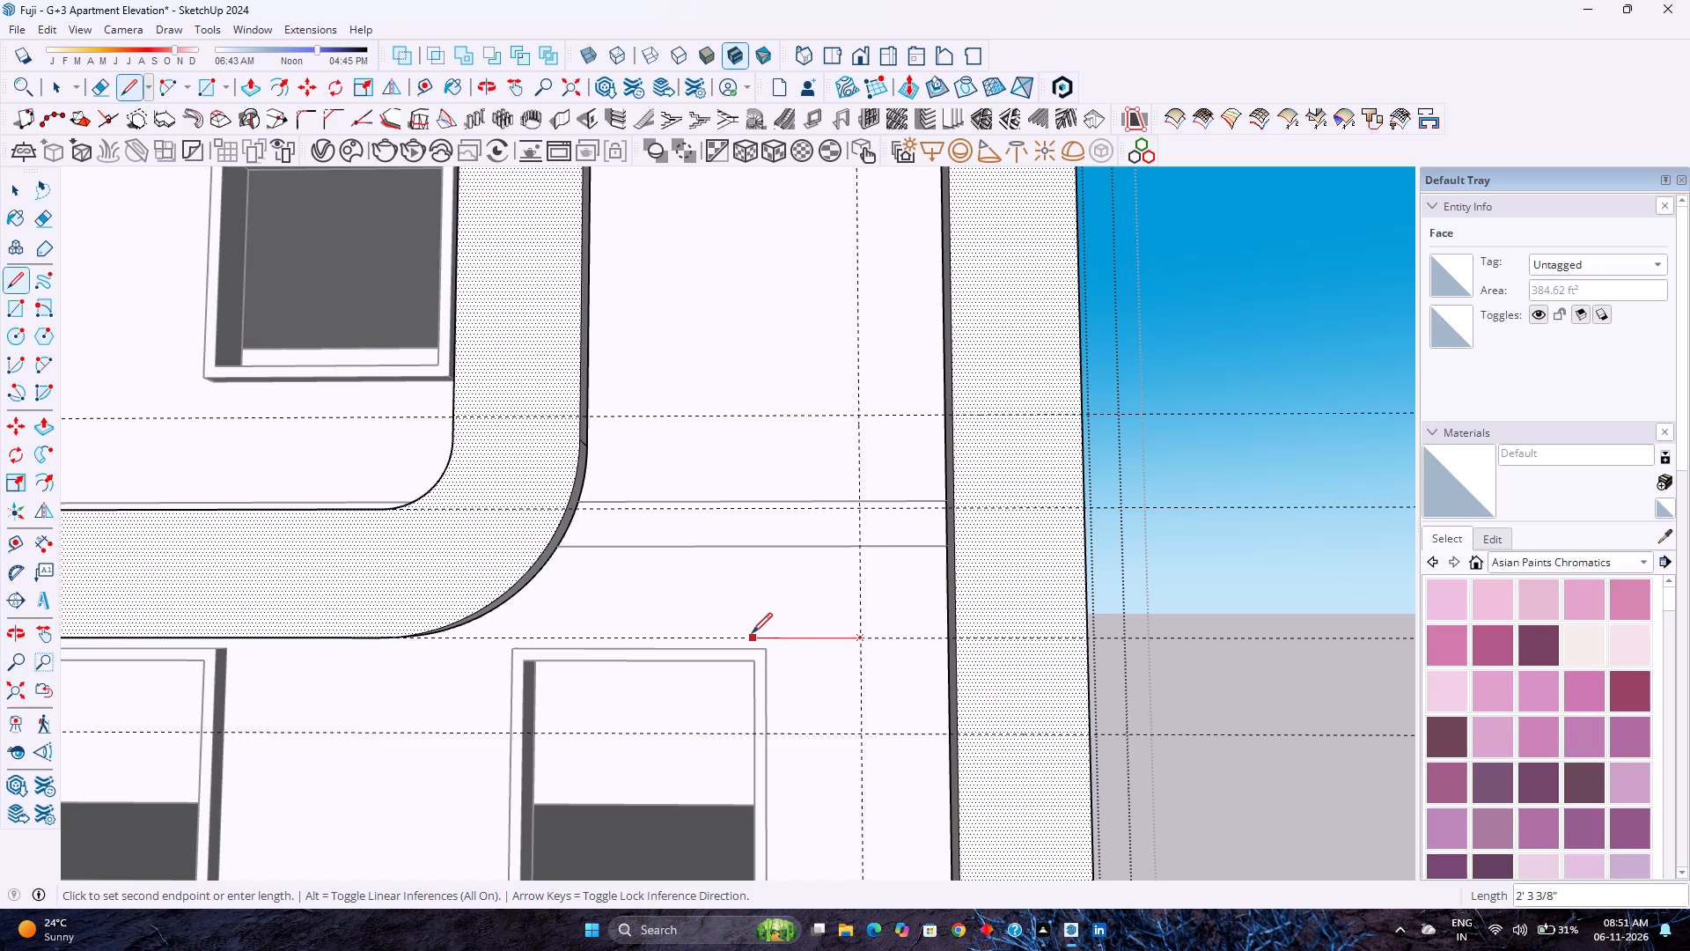
pyautogui.write("2'")
pyautogui.press('Return')
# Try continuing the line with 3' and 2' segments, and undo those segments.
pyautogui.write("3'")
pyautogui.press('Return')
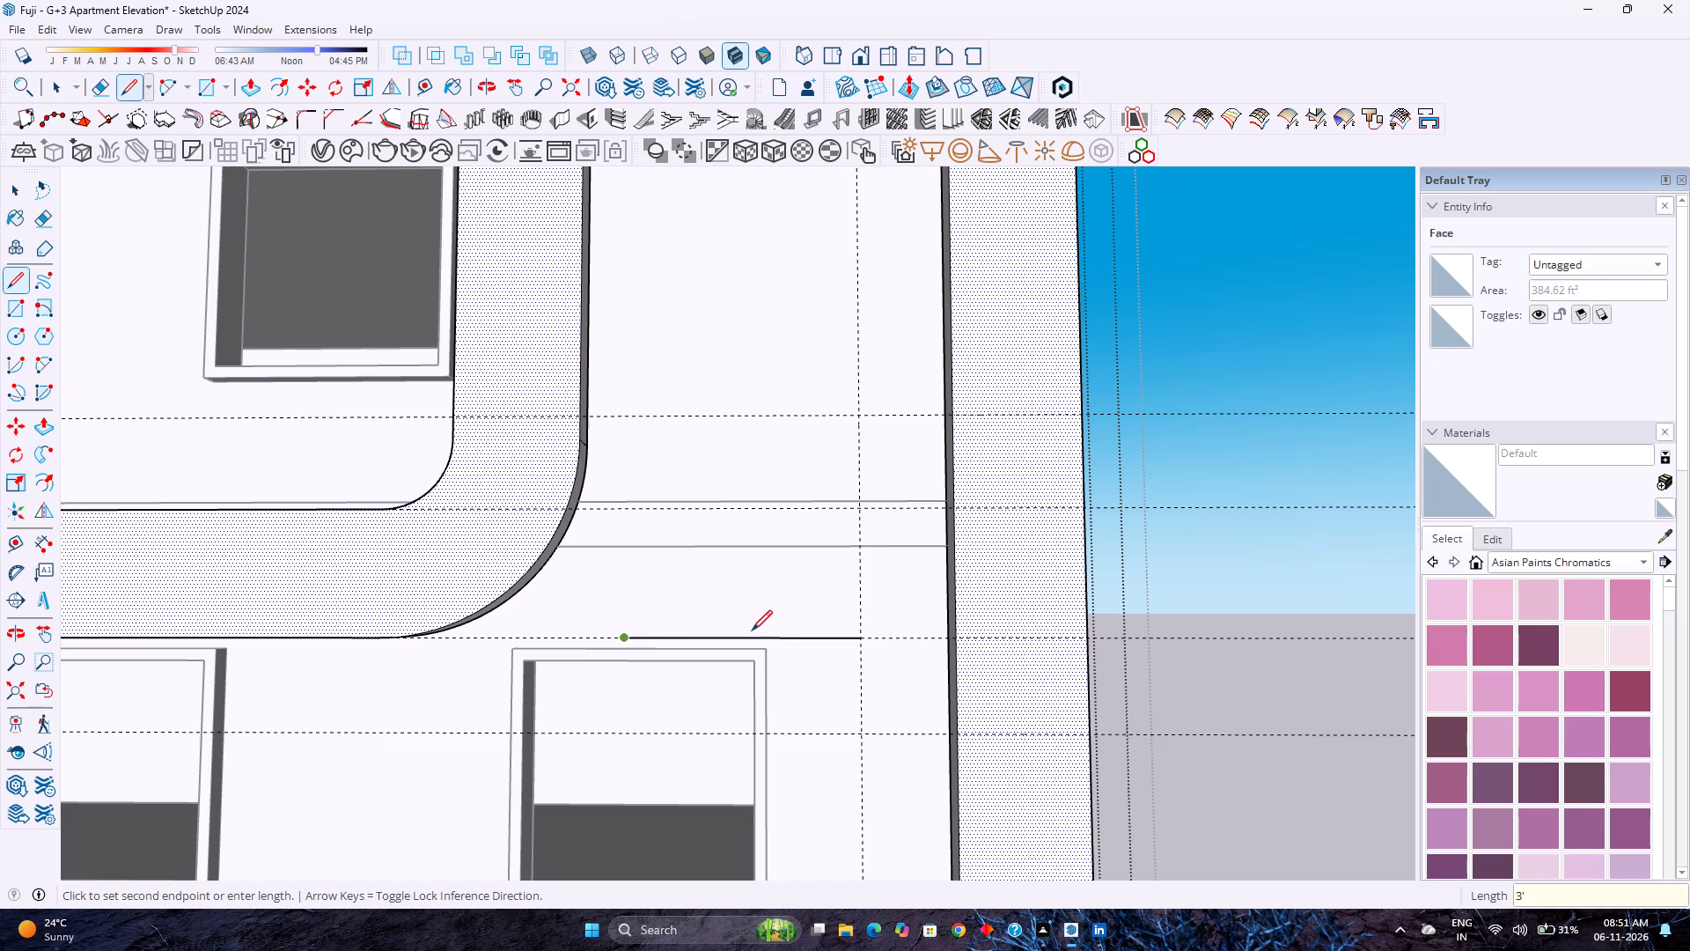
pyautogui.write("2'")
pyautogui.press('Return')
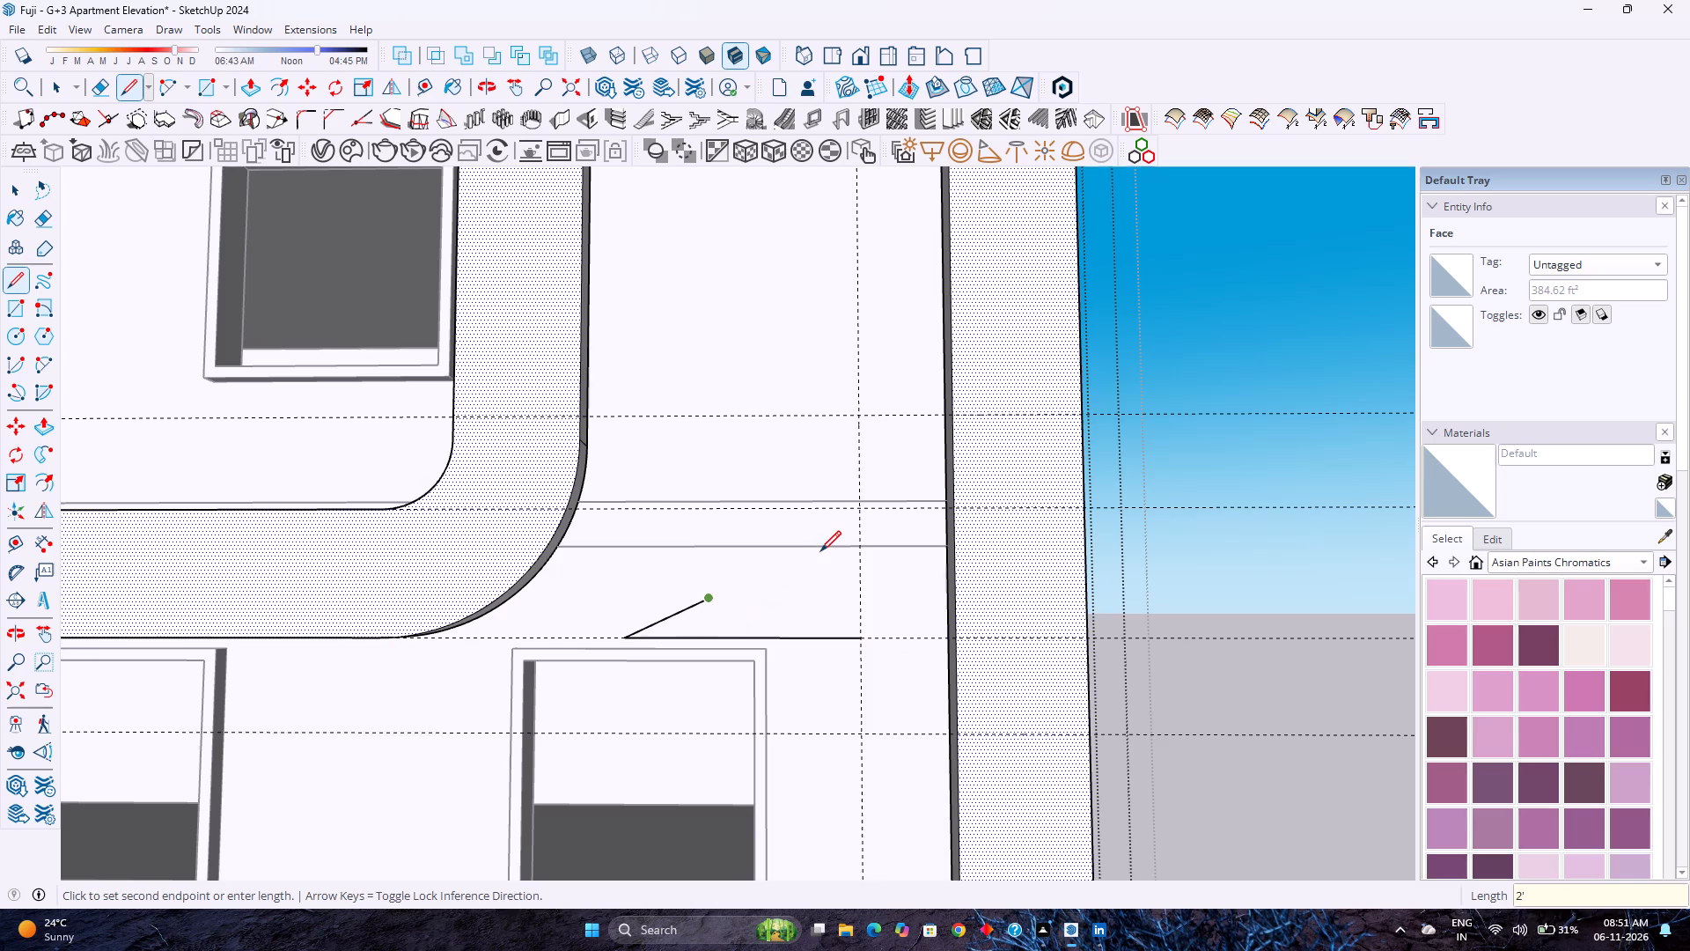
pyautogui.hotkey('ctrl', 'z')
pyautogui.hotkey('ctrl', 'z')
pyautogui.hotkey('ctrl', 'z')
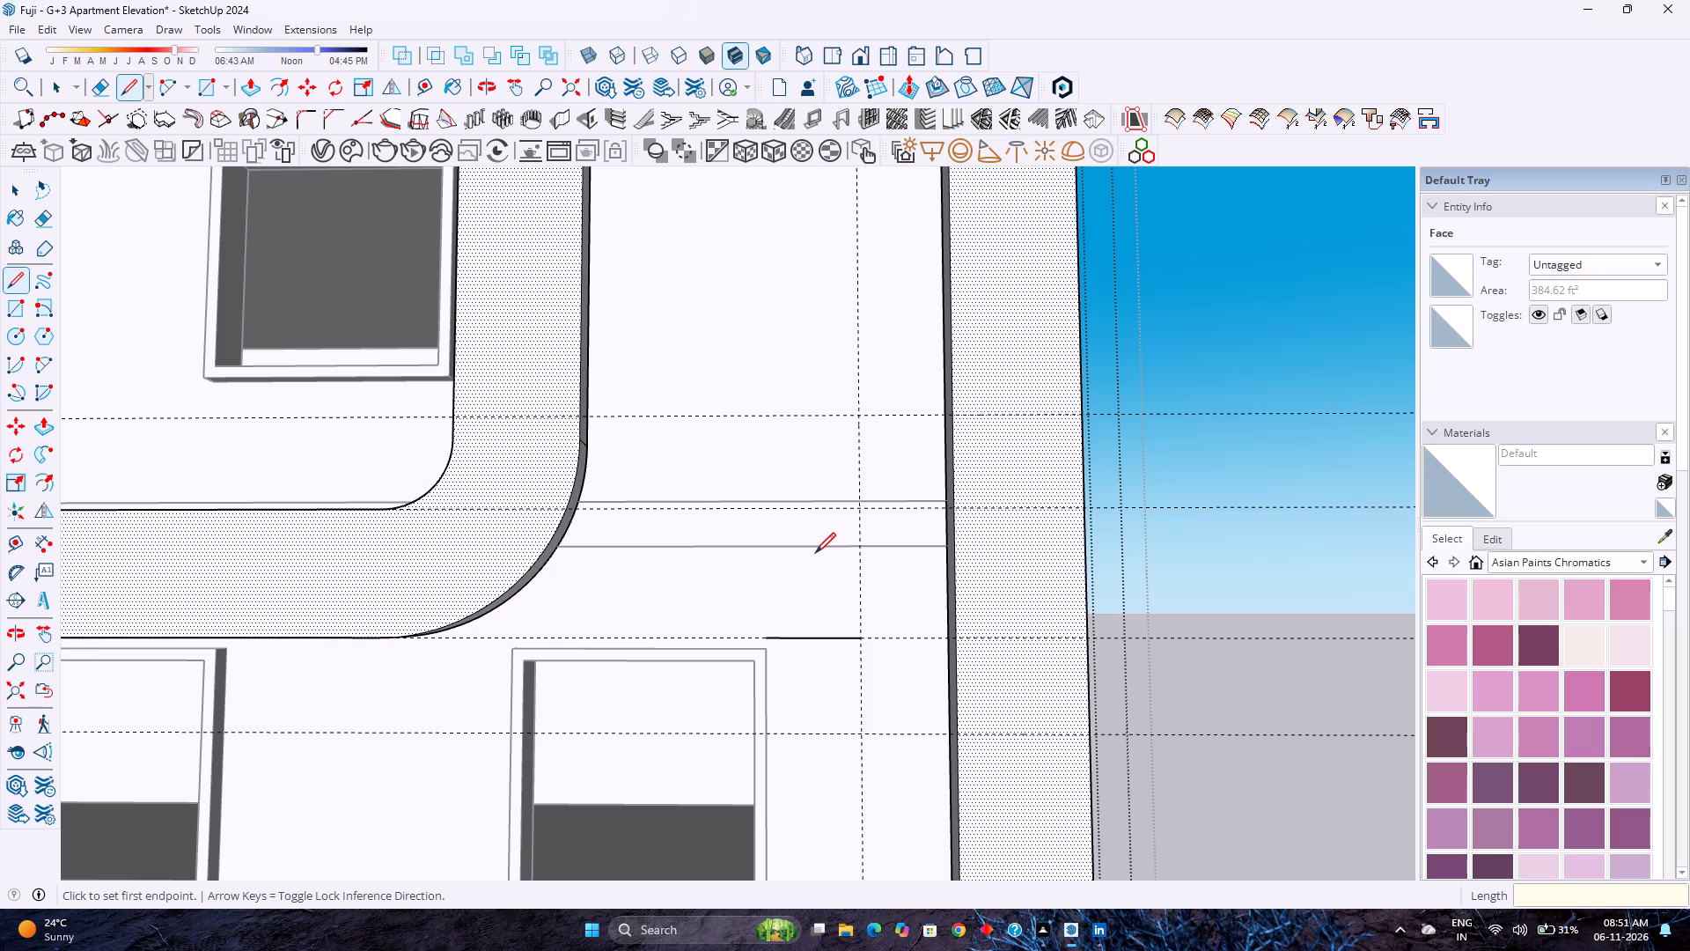
# Draw a 2' line along the guide level with the run's top edge, from the vertical guide toward the S-curve.
pyautogui.click(860, 512)
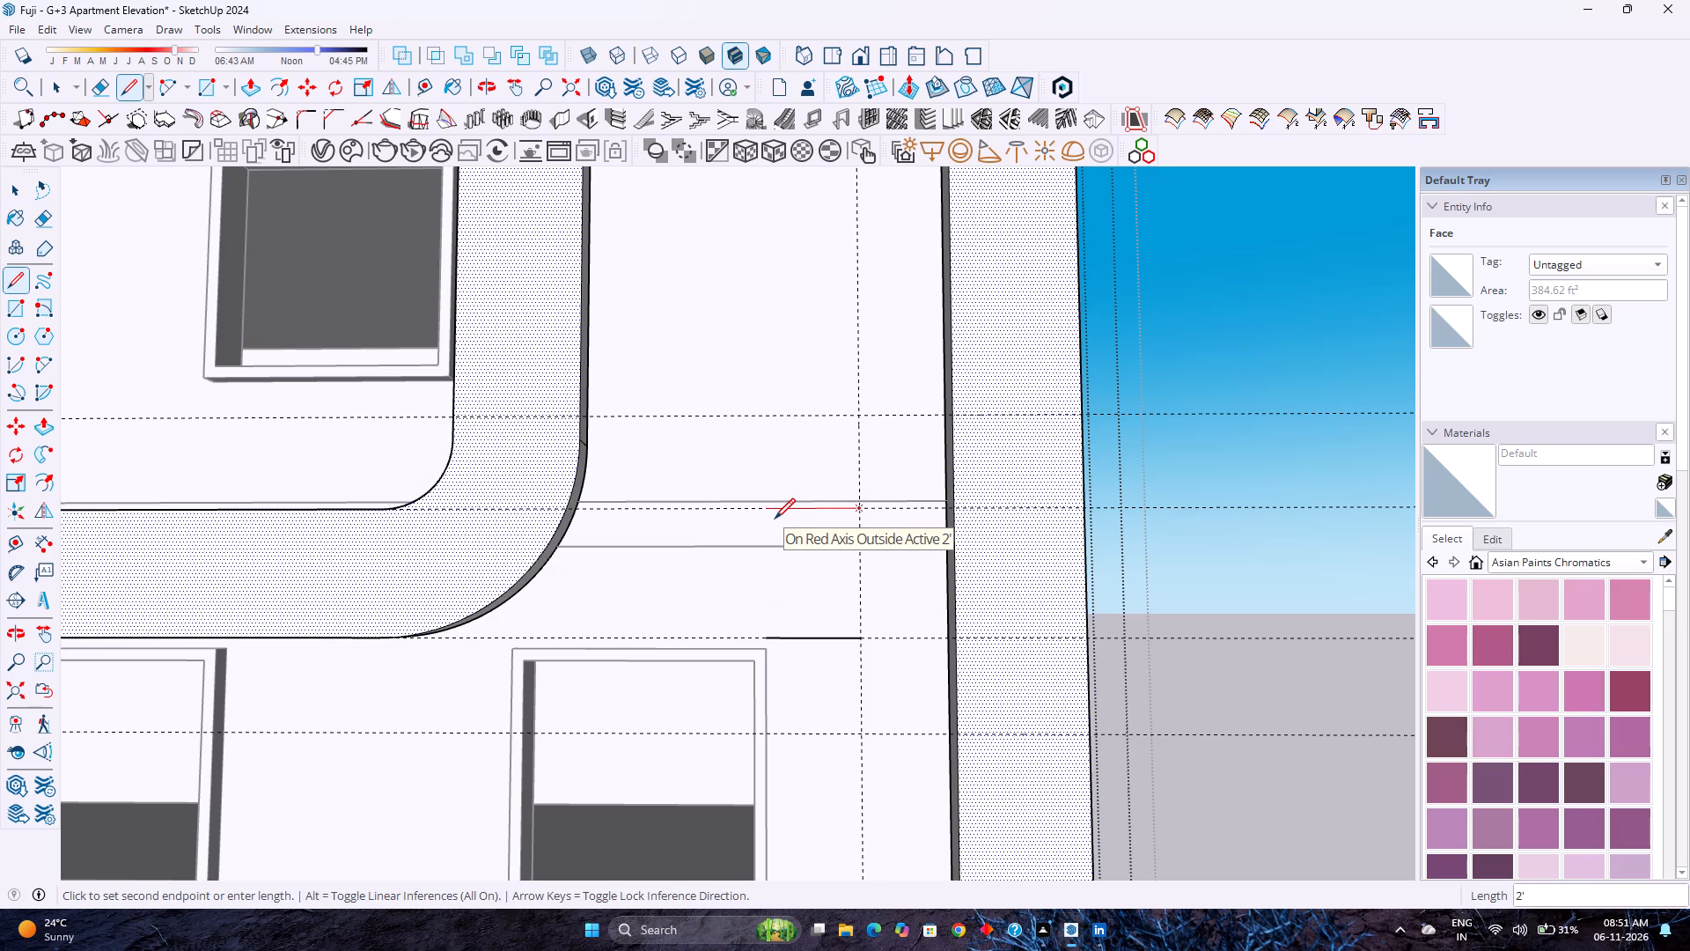
pyautogui.write("2'")
pyautogui.press('Return')
pyautogui.press('Escape')
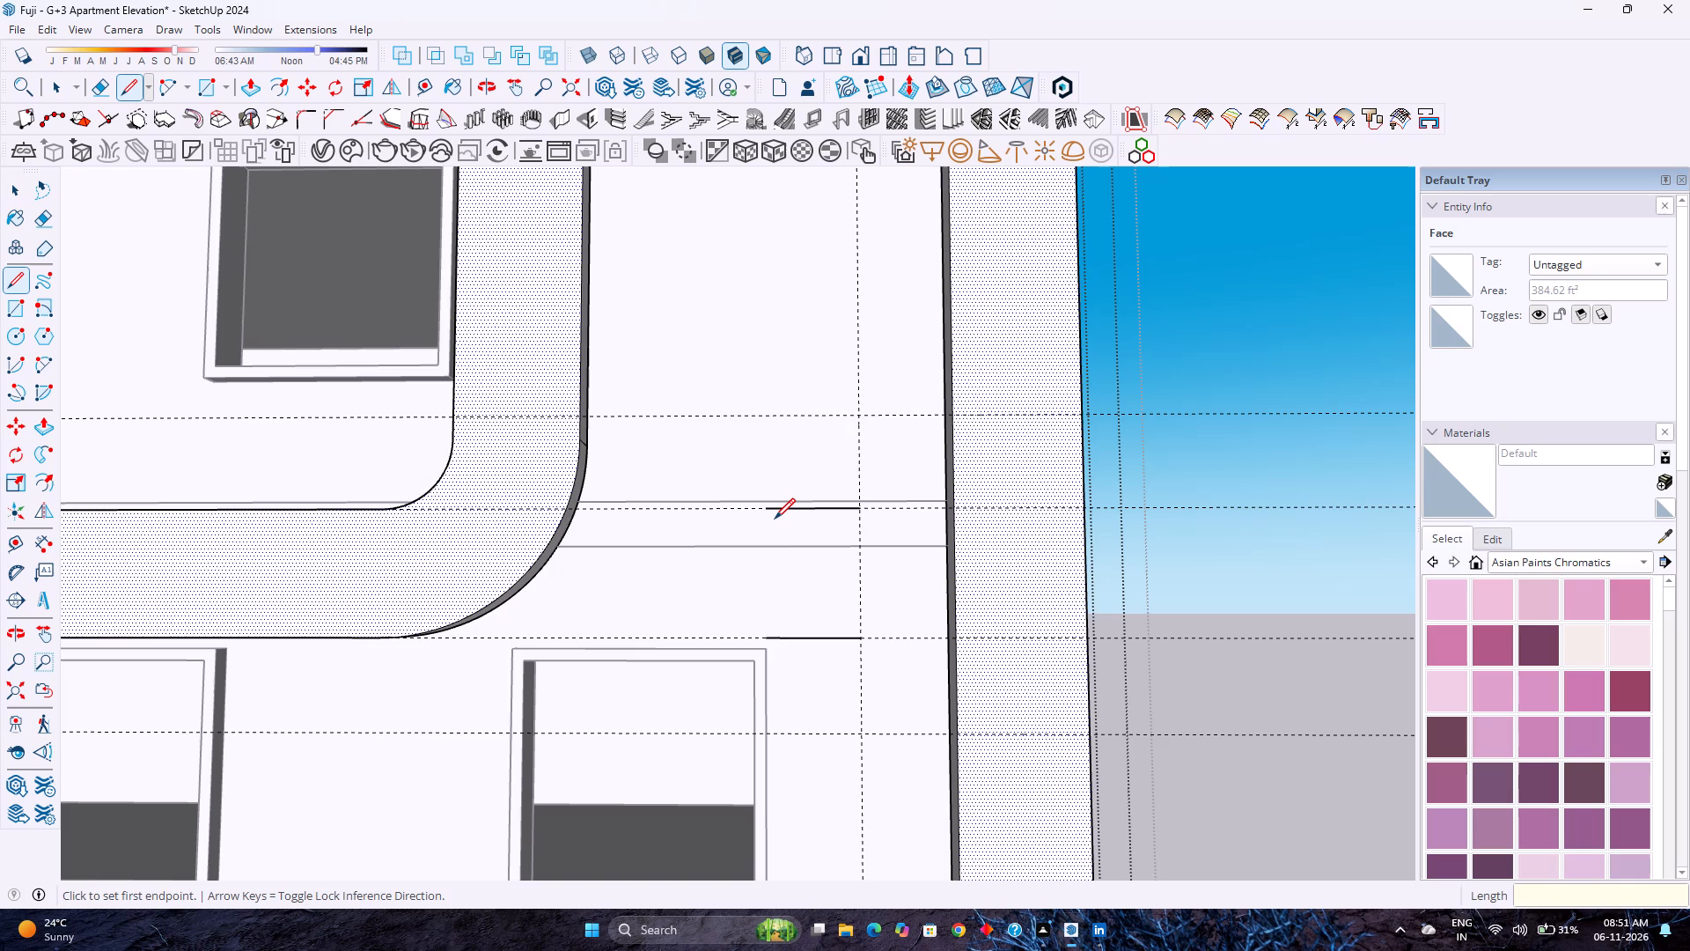
# Draw arcs from both 2' lines' guide-side ends to the vertical leg's inner edge at the outer horizontal guides.
pyautogui.press('a')
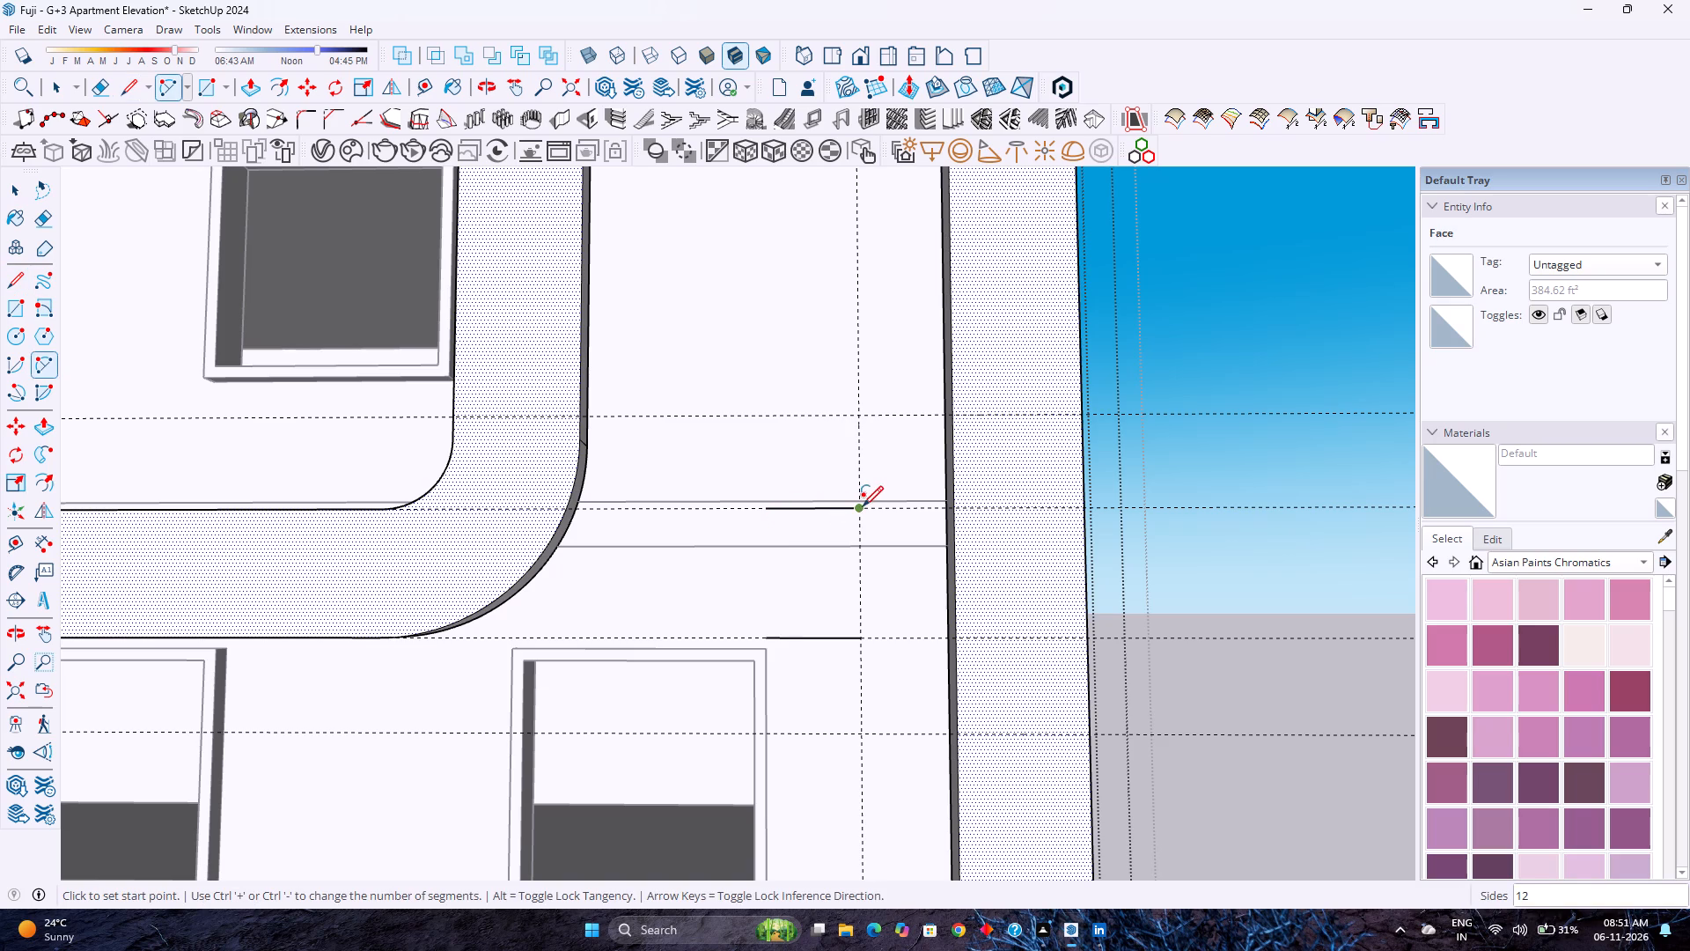
pyautogui.click(863, 506)
pyautogui.doubleClick(955, 420)
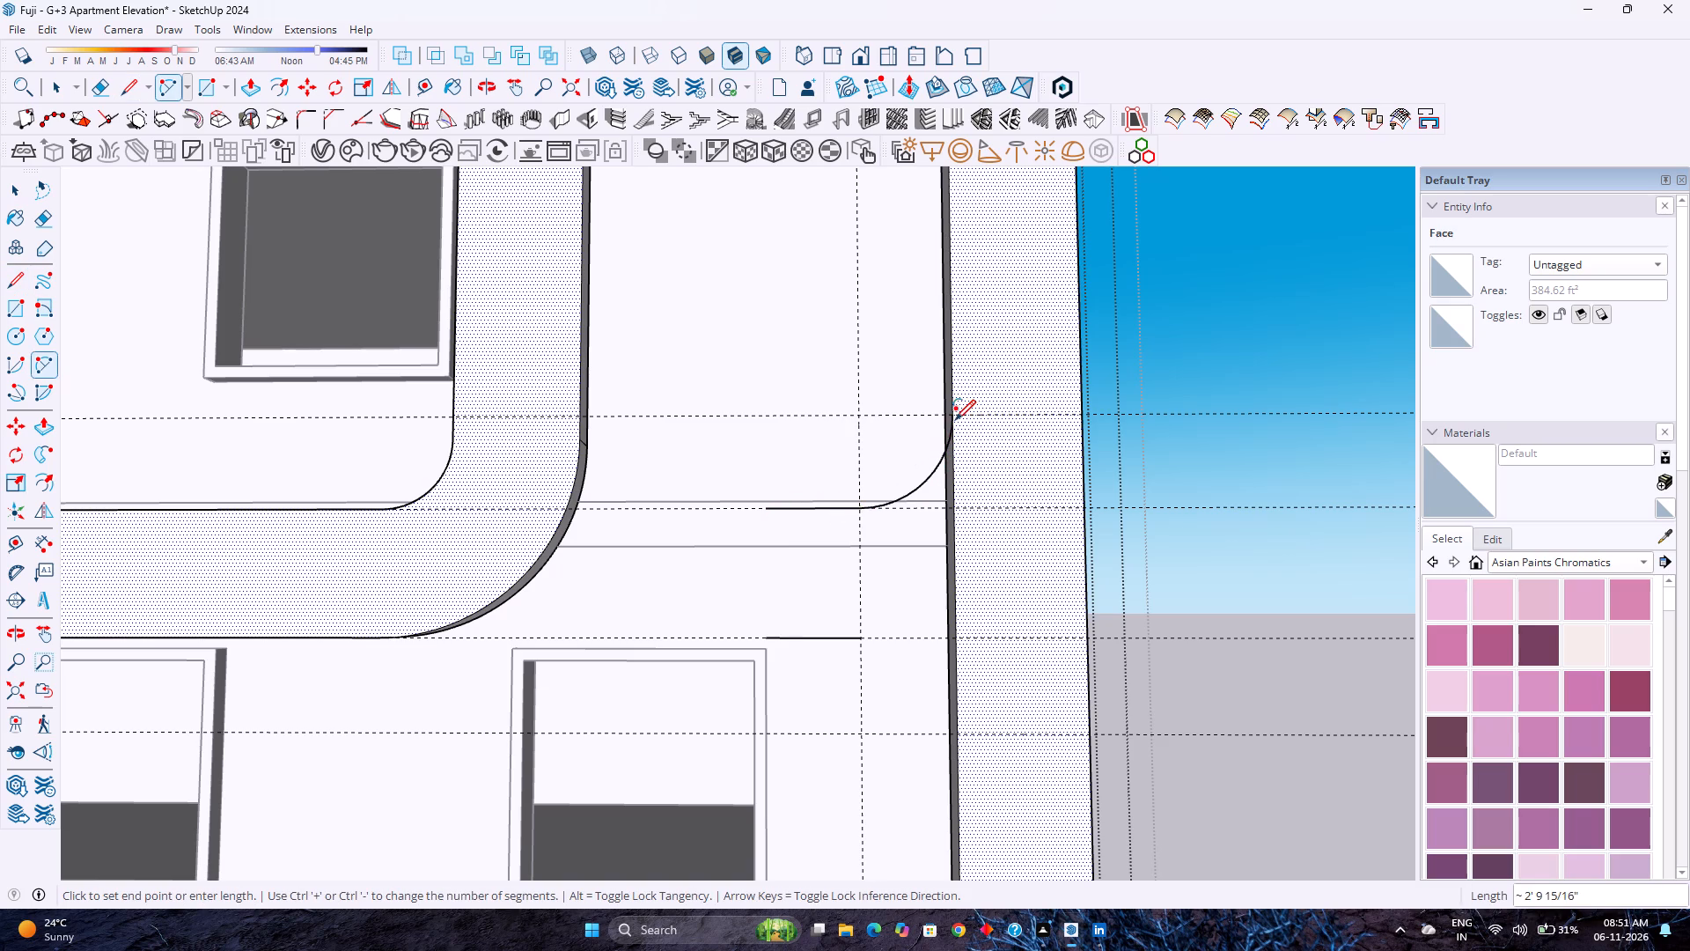
pyautogui.press('Escape')
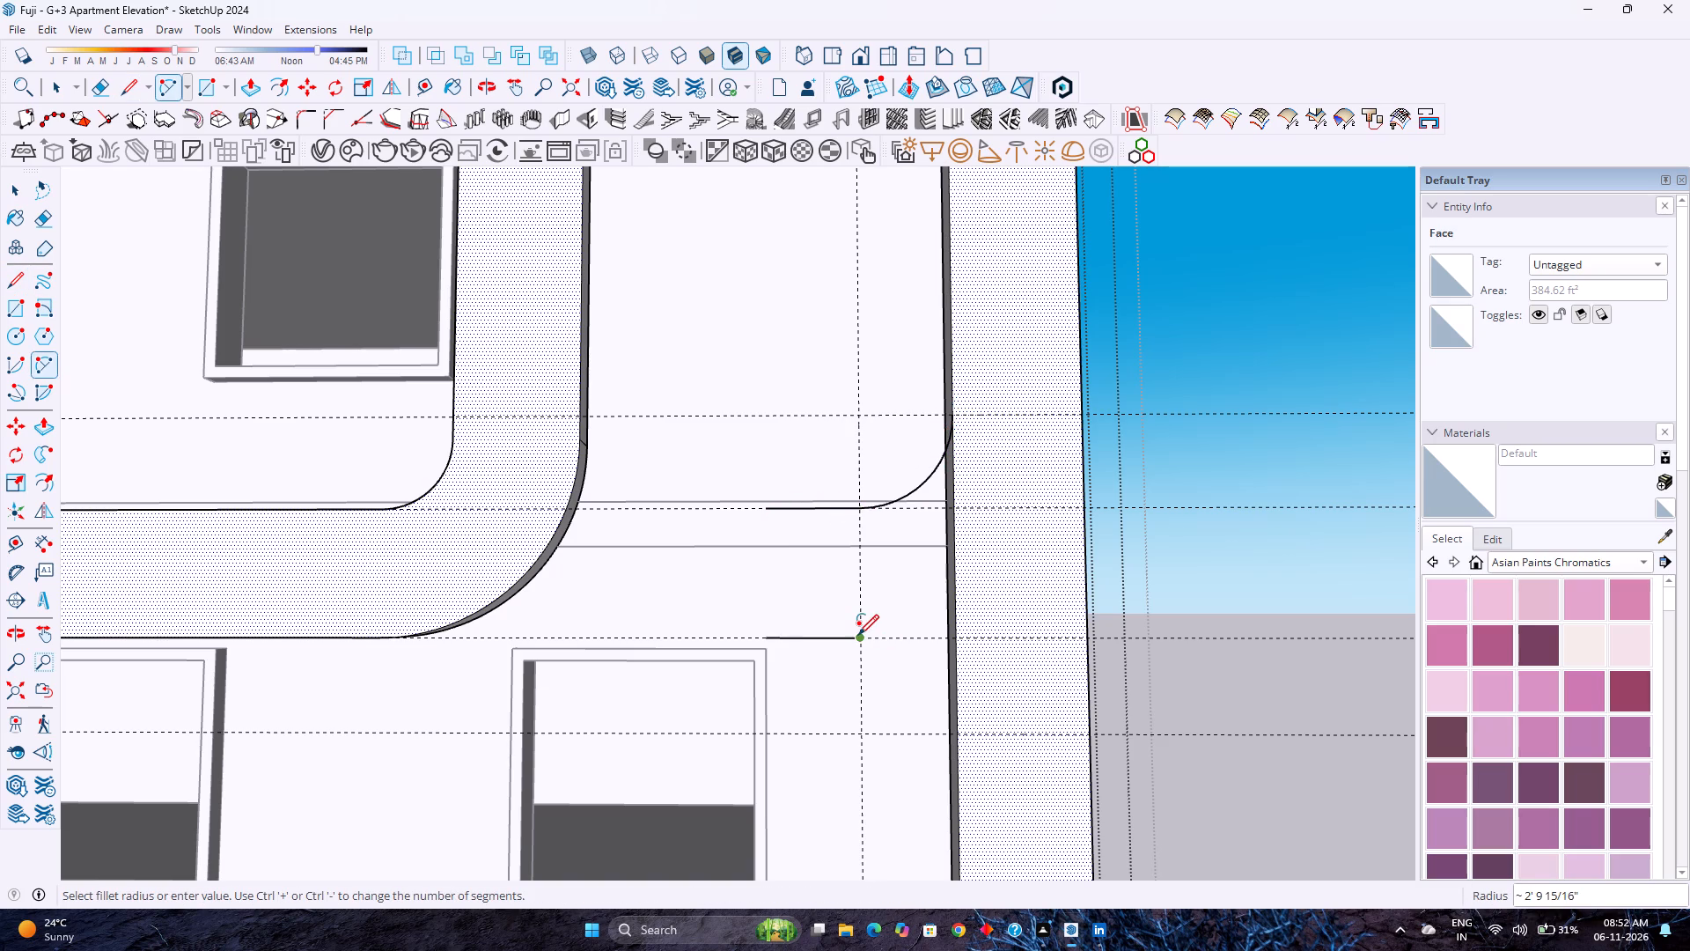
pyautogui.click(858, 635)
pyautogui.doubleClick(955, 734)
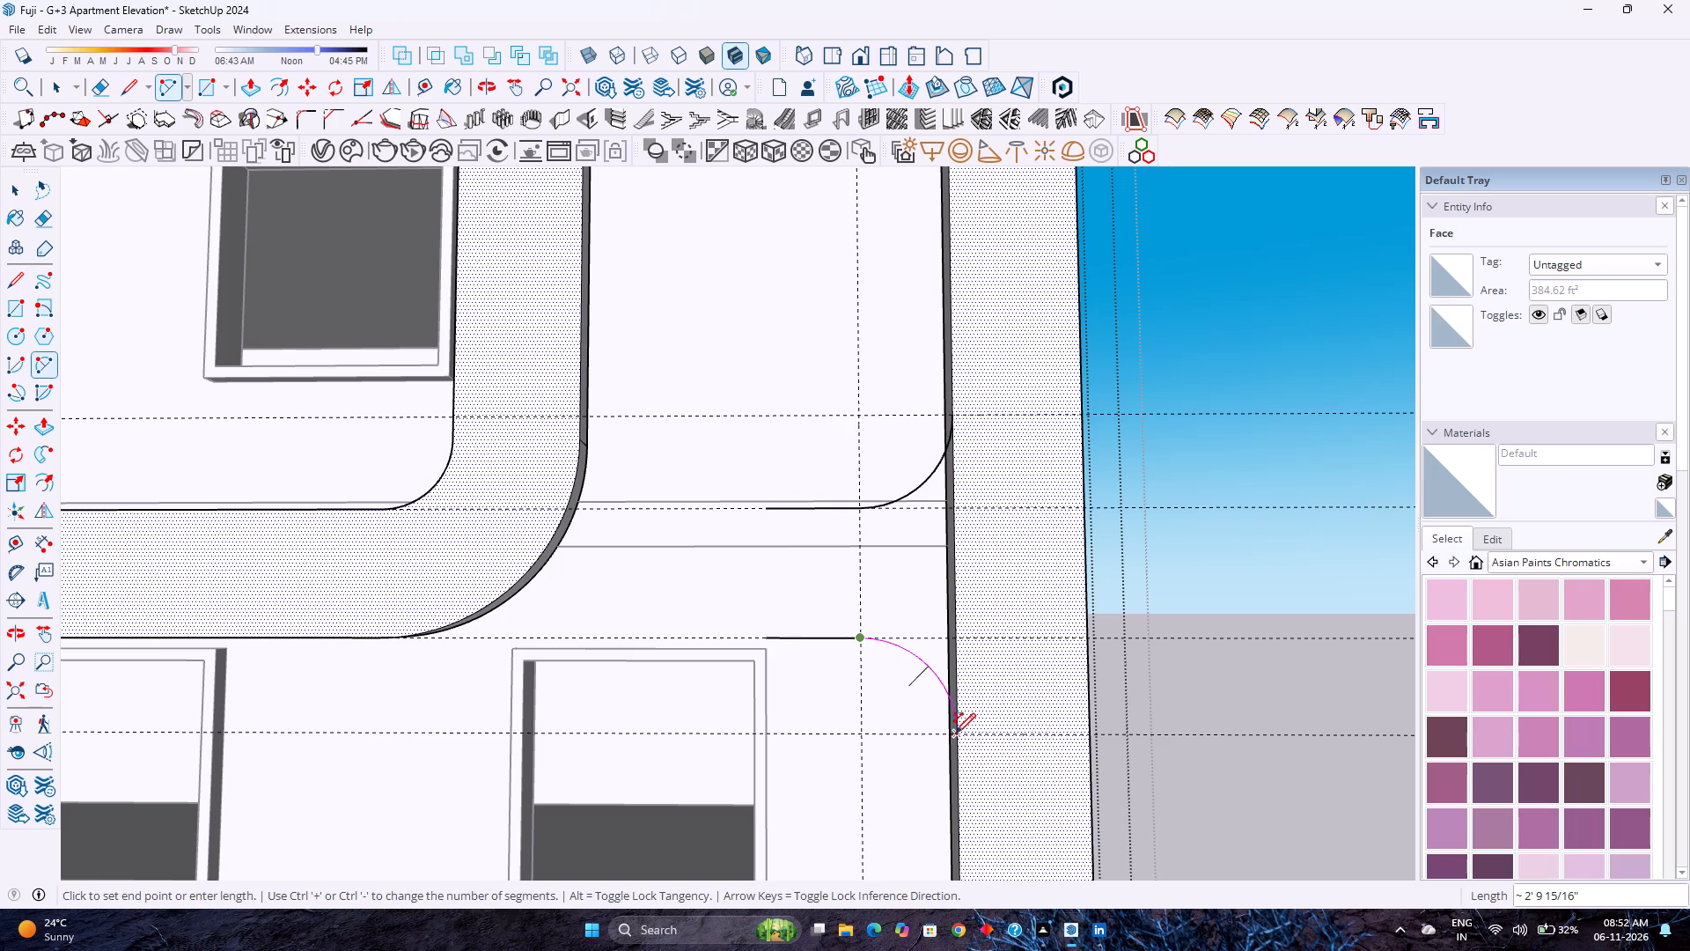
# Join the free ends of the two 2' lines with a 2' 9" vertical line to close the stub outline.
pyautogui.press('l')
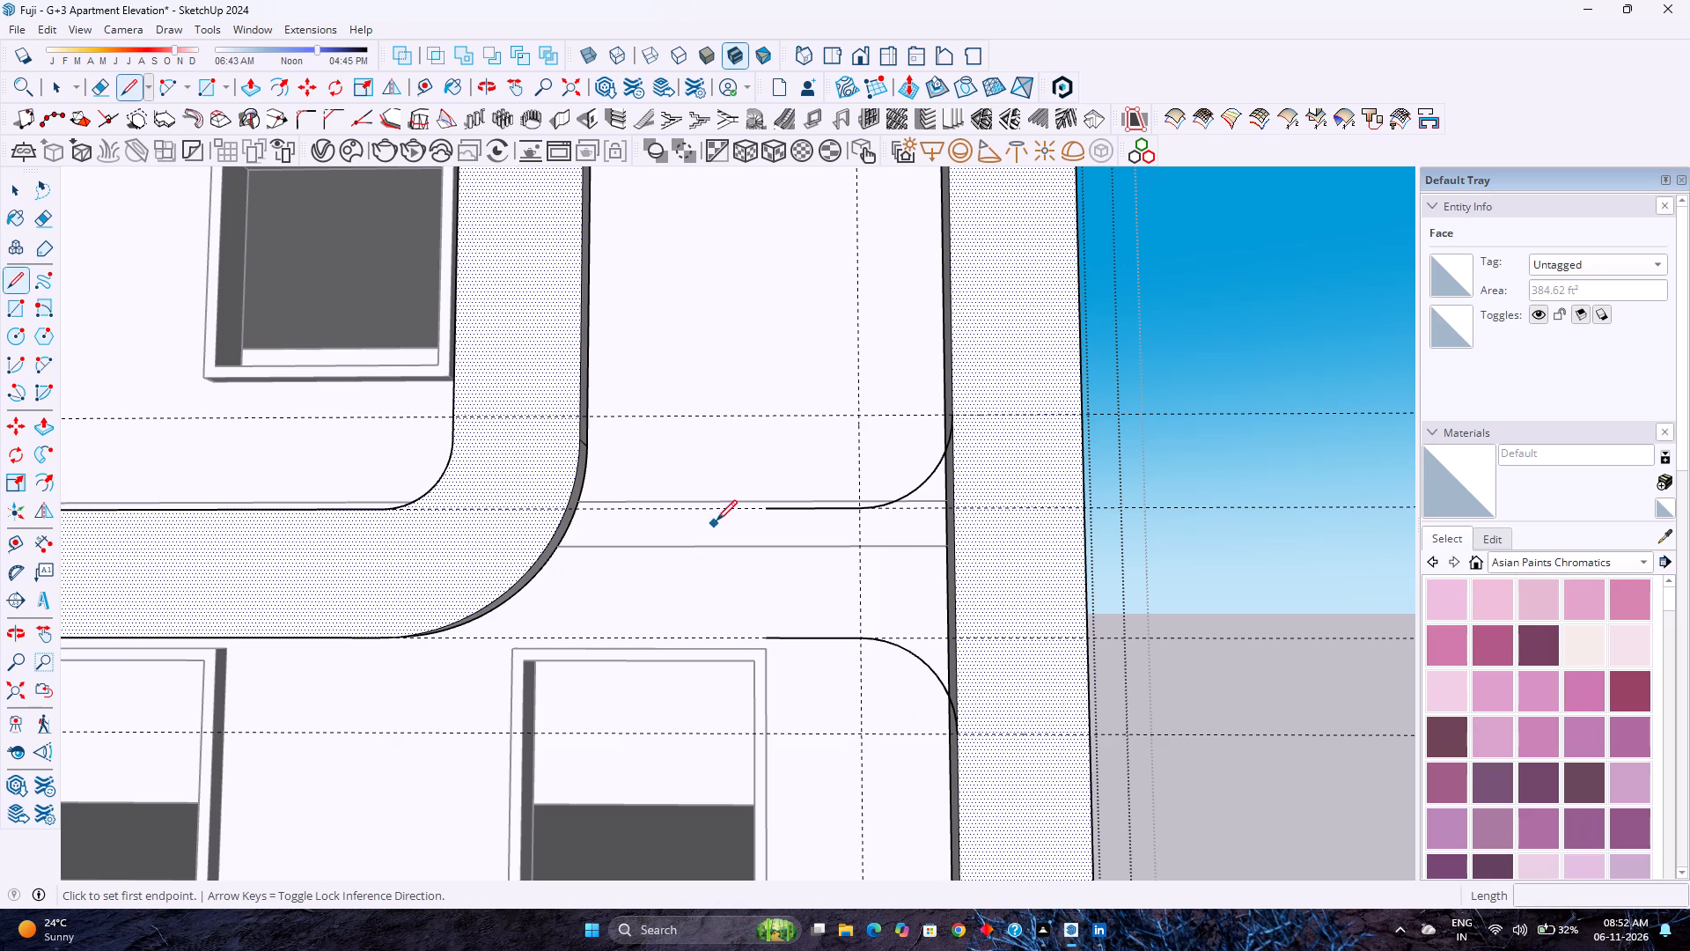
pyautogui.click(771, 506)
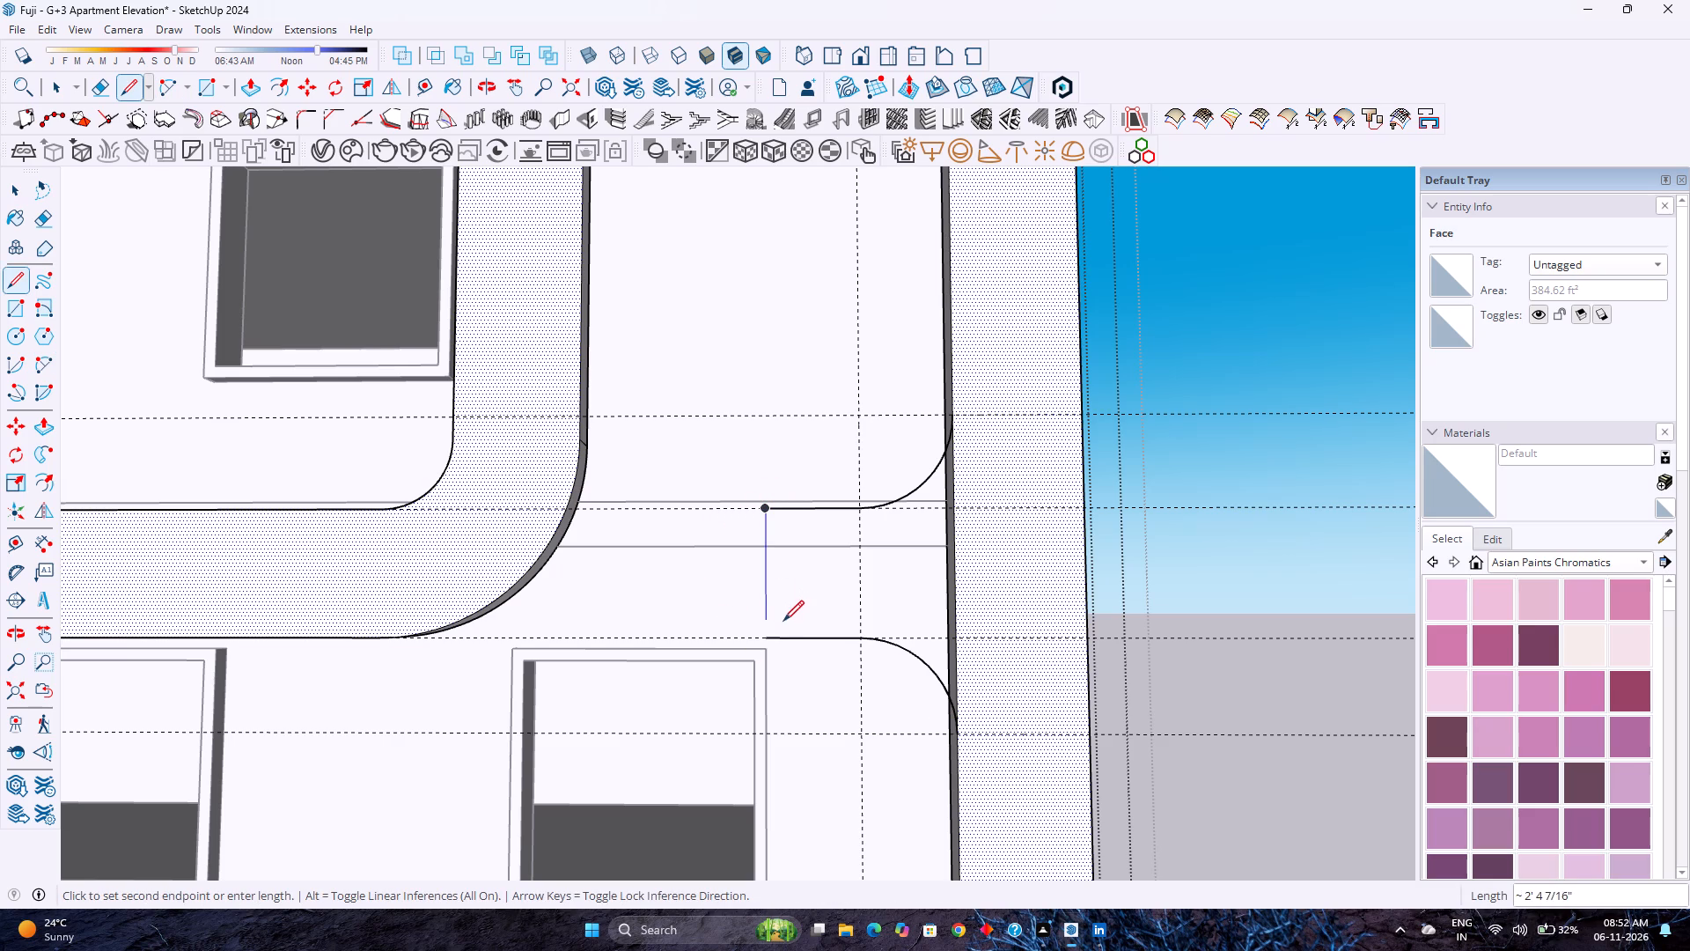
pyautogui.click(768, 638)
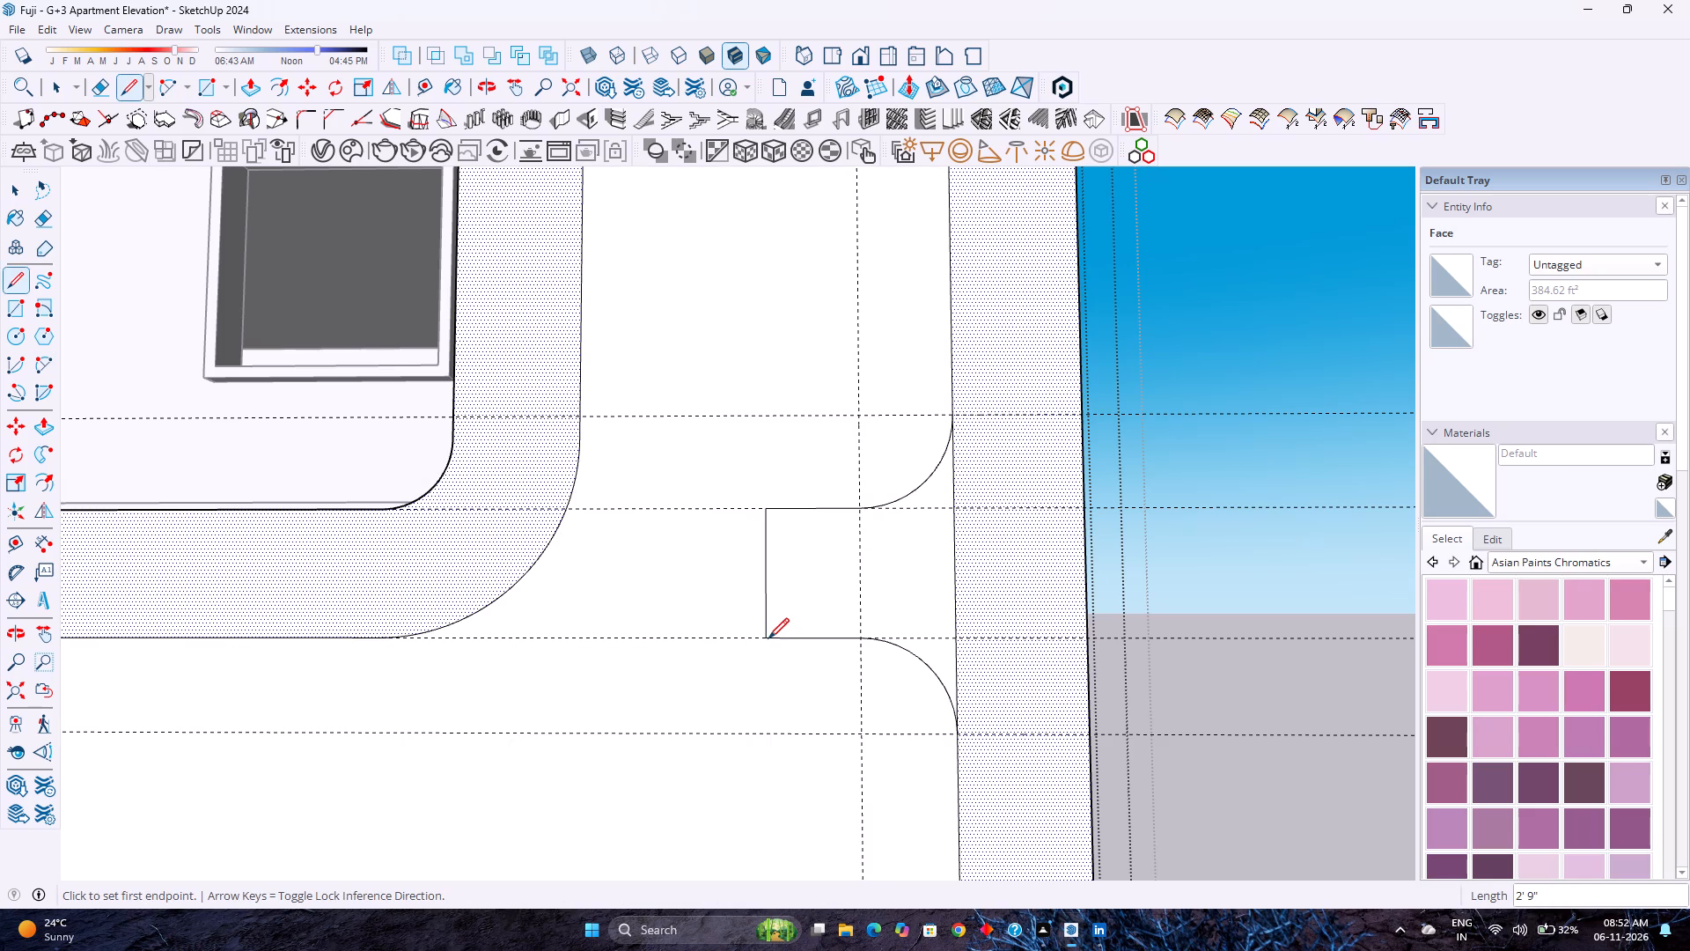
# Delete the unwanted face filling the opening between the S-curve and the new stub.
pyautogui.press('space')
pyautogui.click(723, 642)
pyautogui.press('Delete')
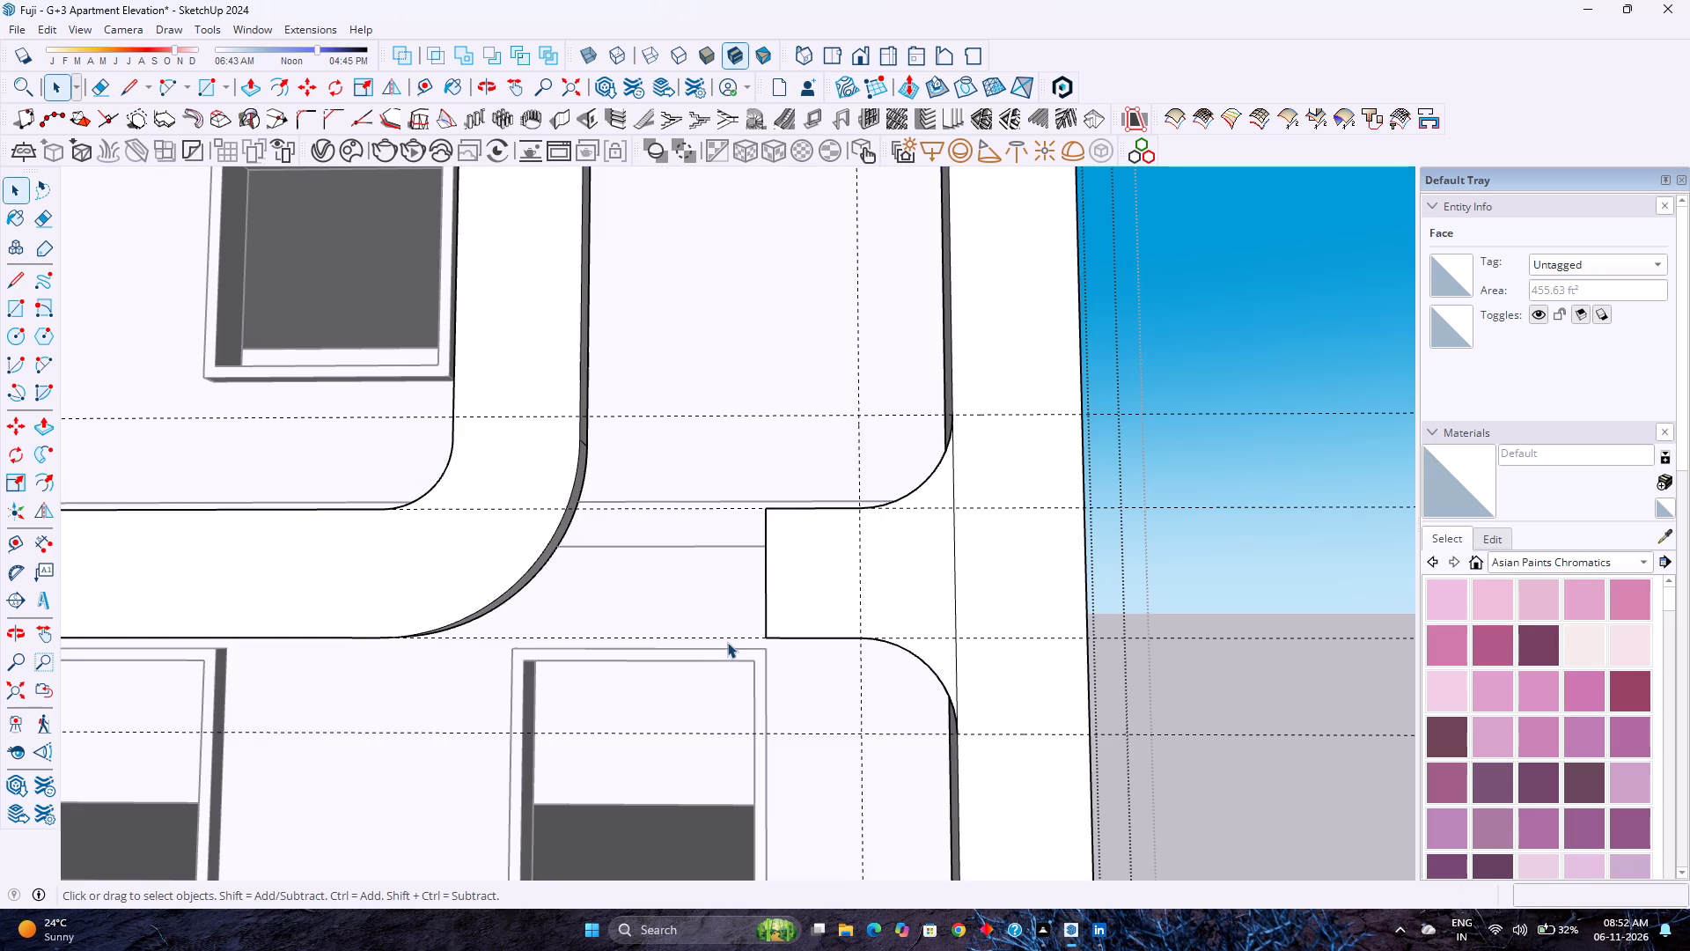
pyautogui.moveTo(732, 641); pyautogui.dragTo(1175, 766, button='middle')
pyautogui.middleClick(1175, 766)
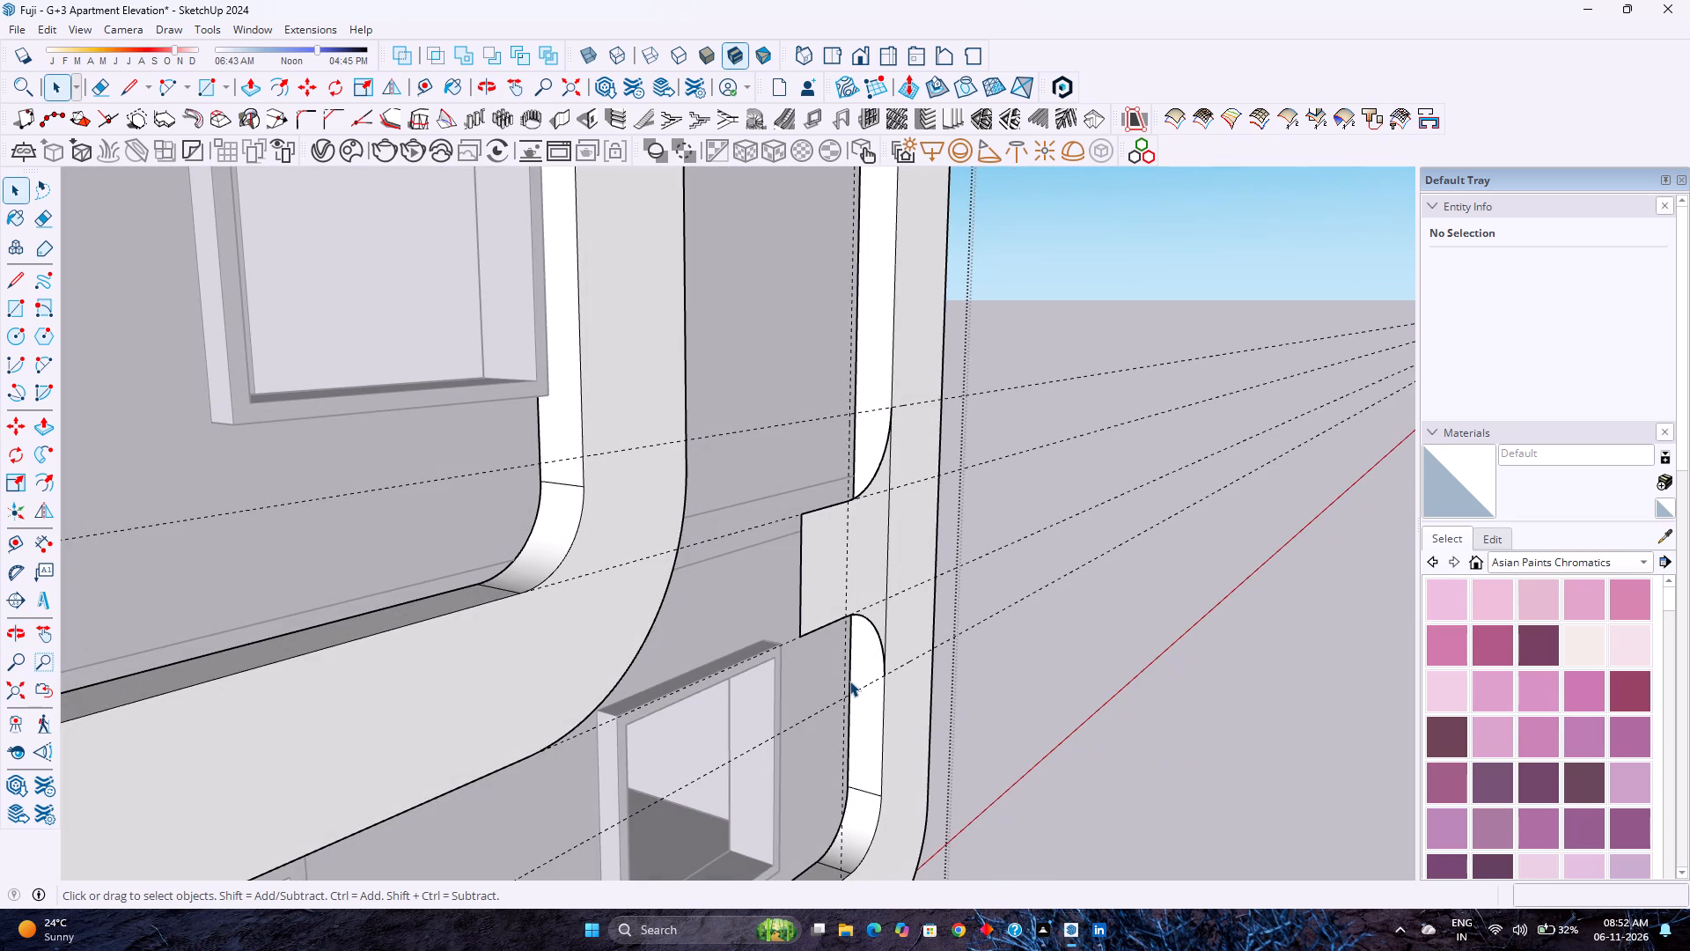
# Push/Pull the new stub face so its depth matches the S-shaped band's vertical leg.
pyautogui.scroll(-7, 875, 634)
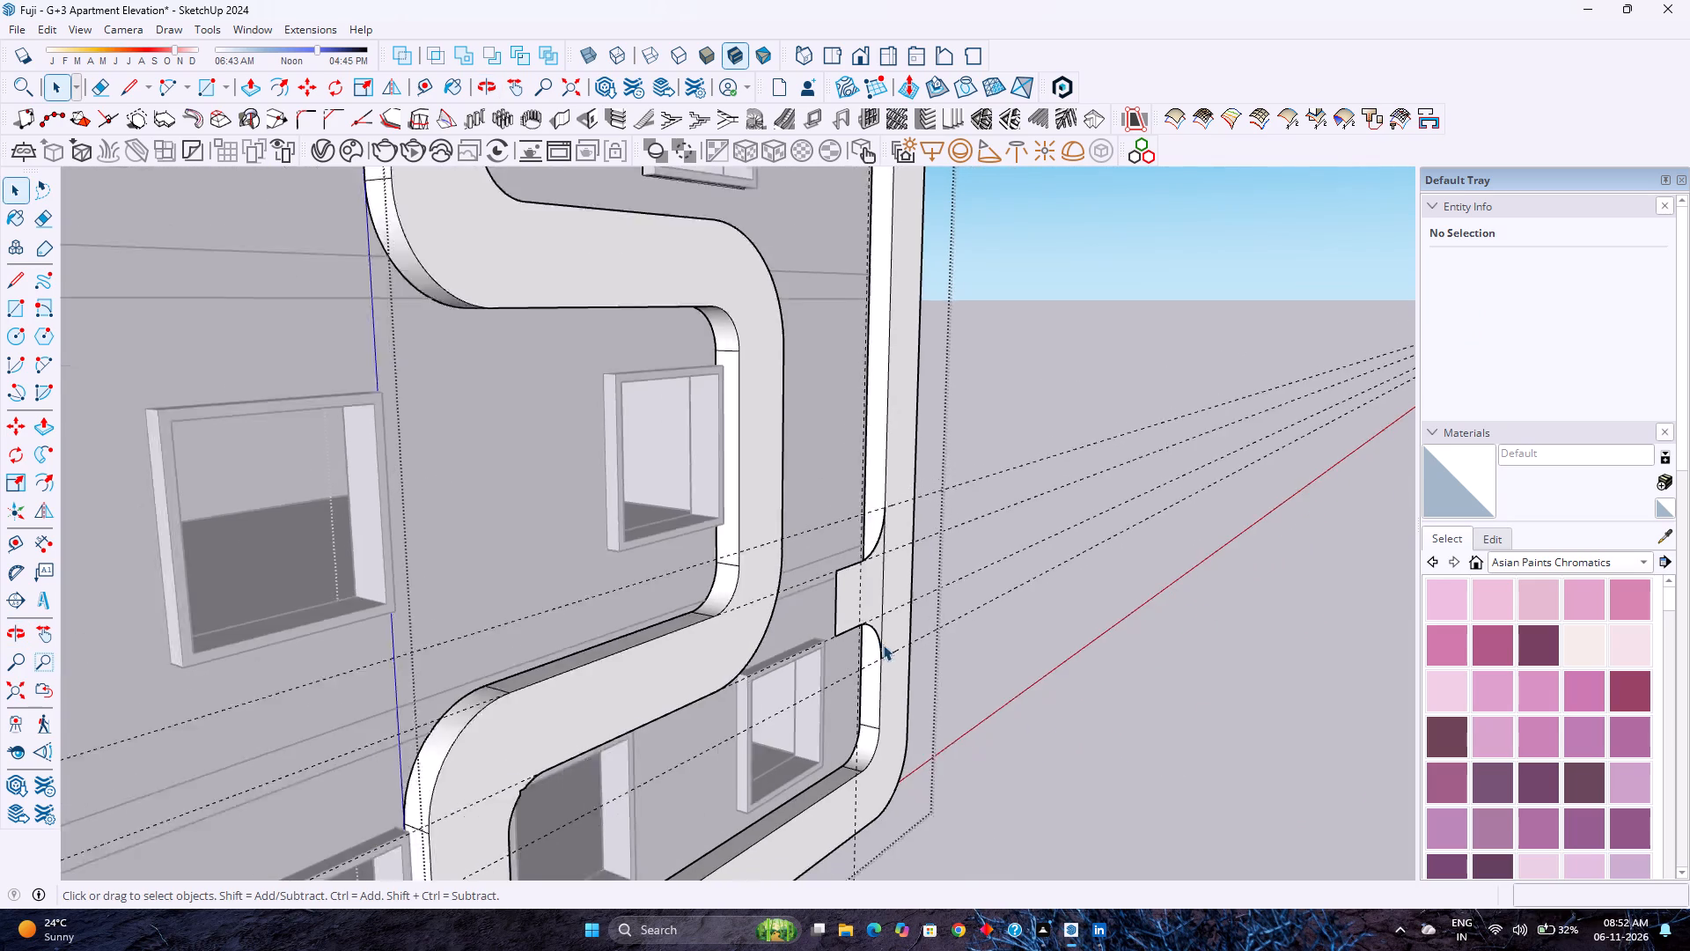
pyautogui.scroll(-2, 883, 645)
pyautogui.moveTo(883, 645); pyautogui.dragTo(540, 540, button='middle')
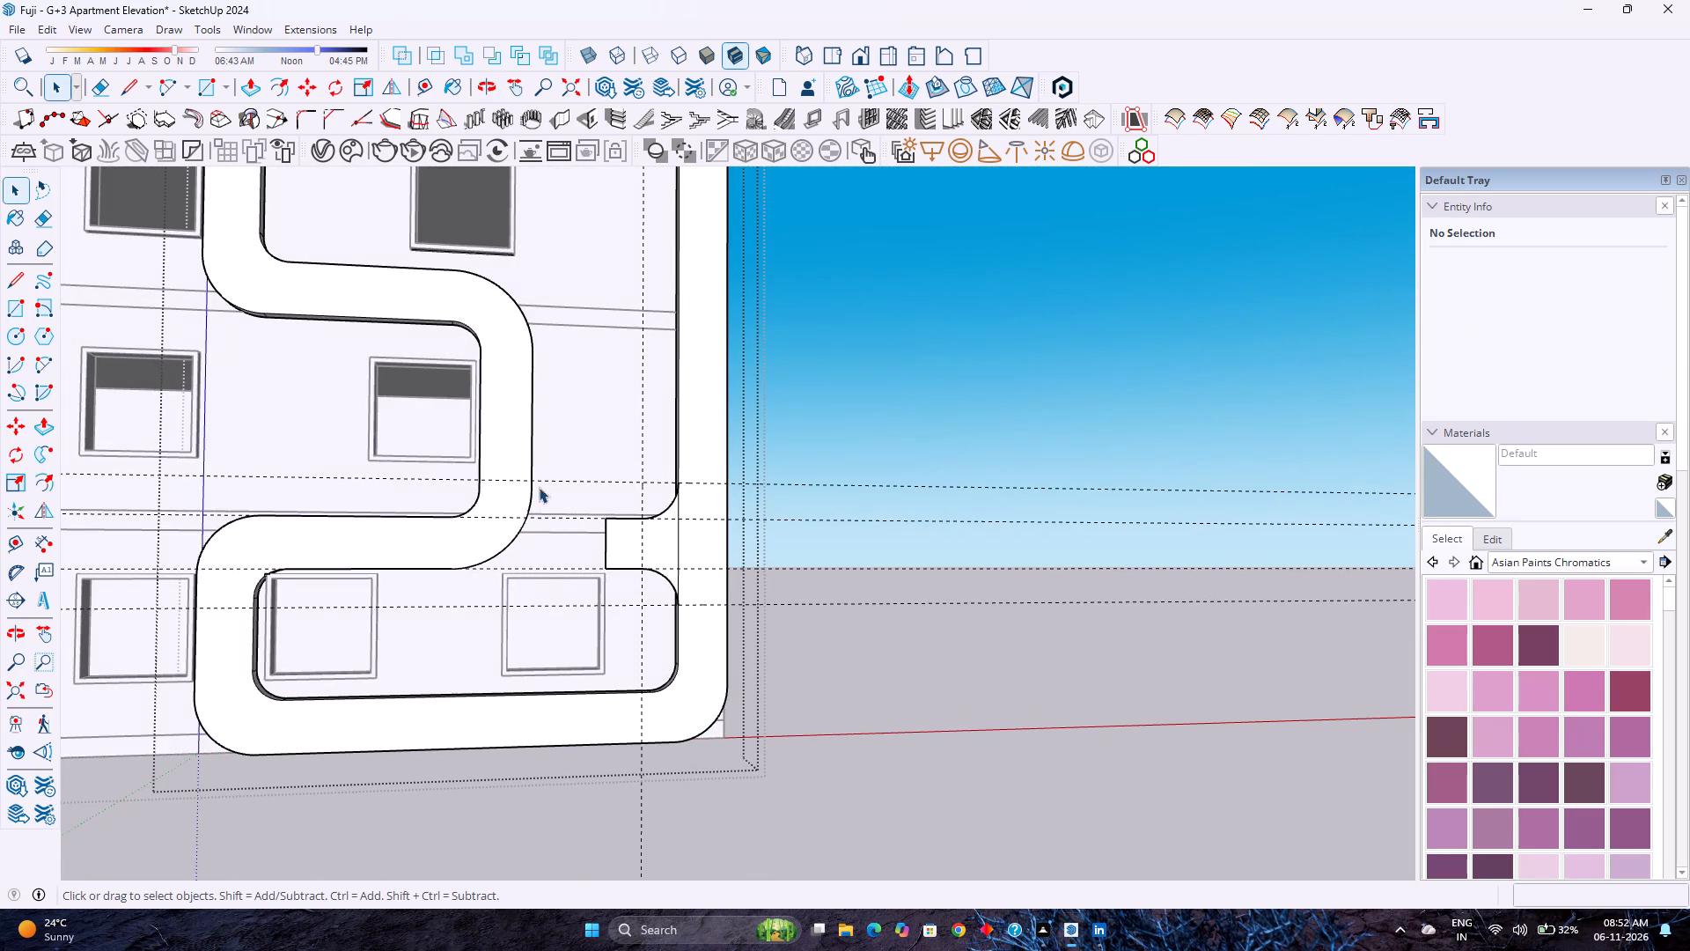
pyautogui.scroll(5, 544, 461)
pyautogui.moveTo(562, 511); pyautogui.dragTo(705, 552, button='middle')
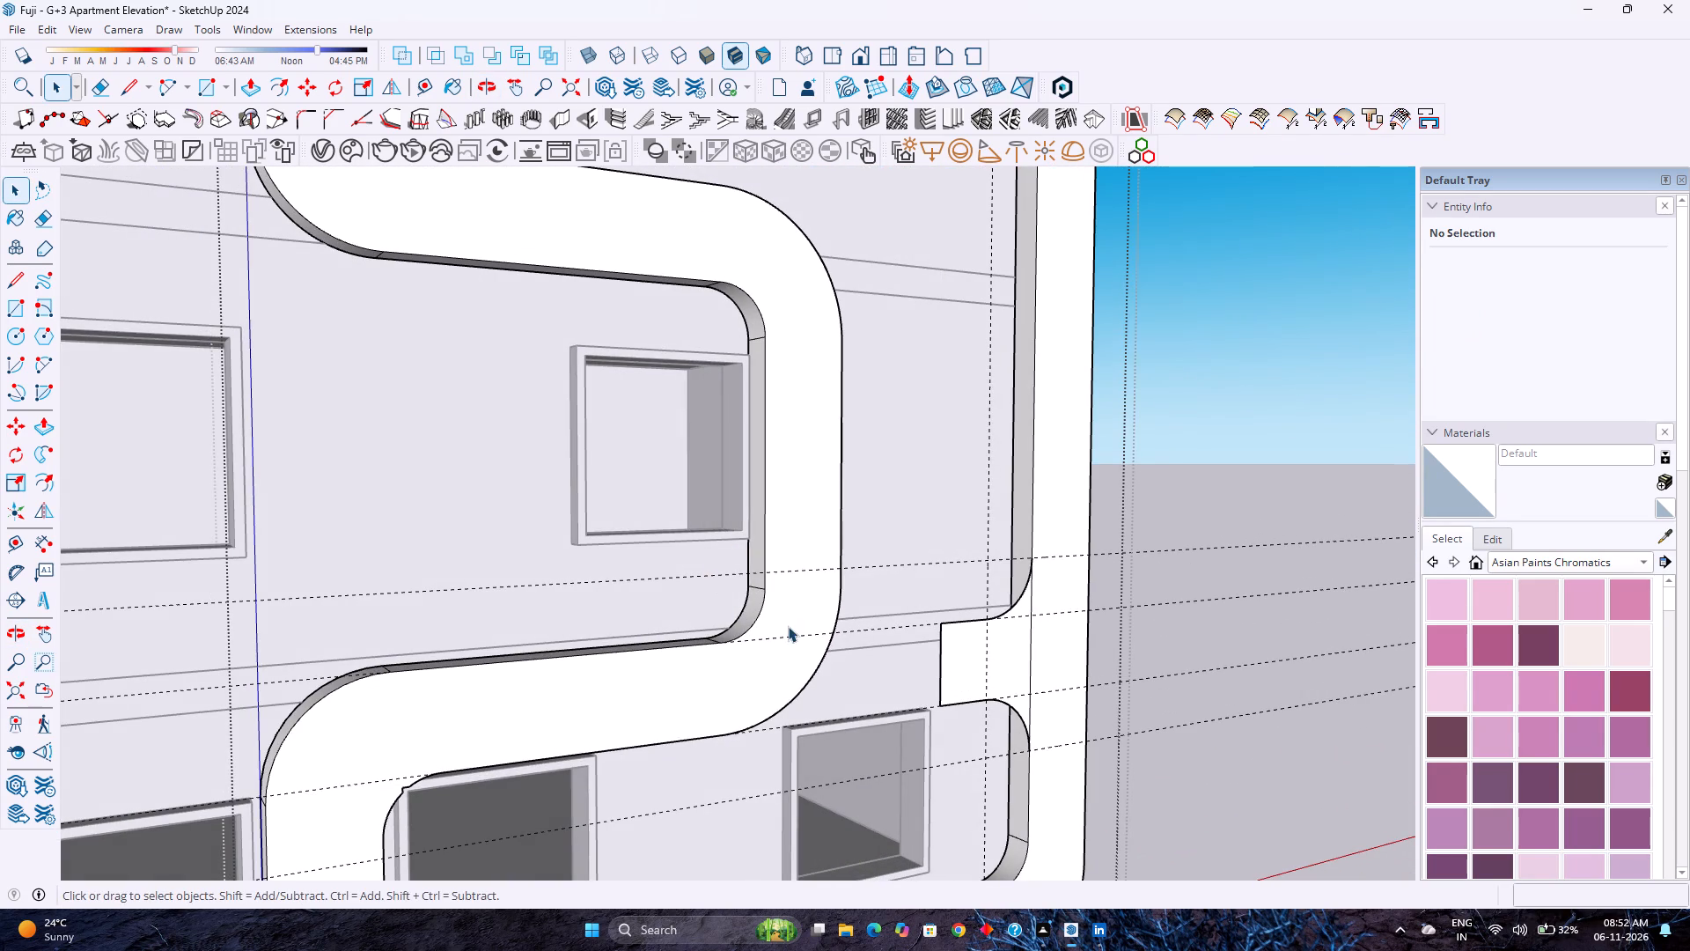
pyautogui.press('p')
pyautogui.click(976, 665)
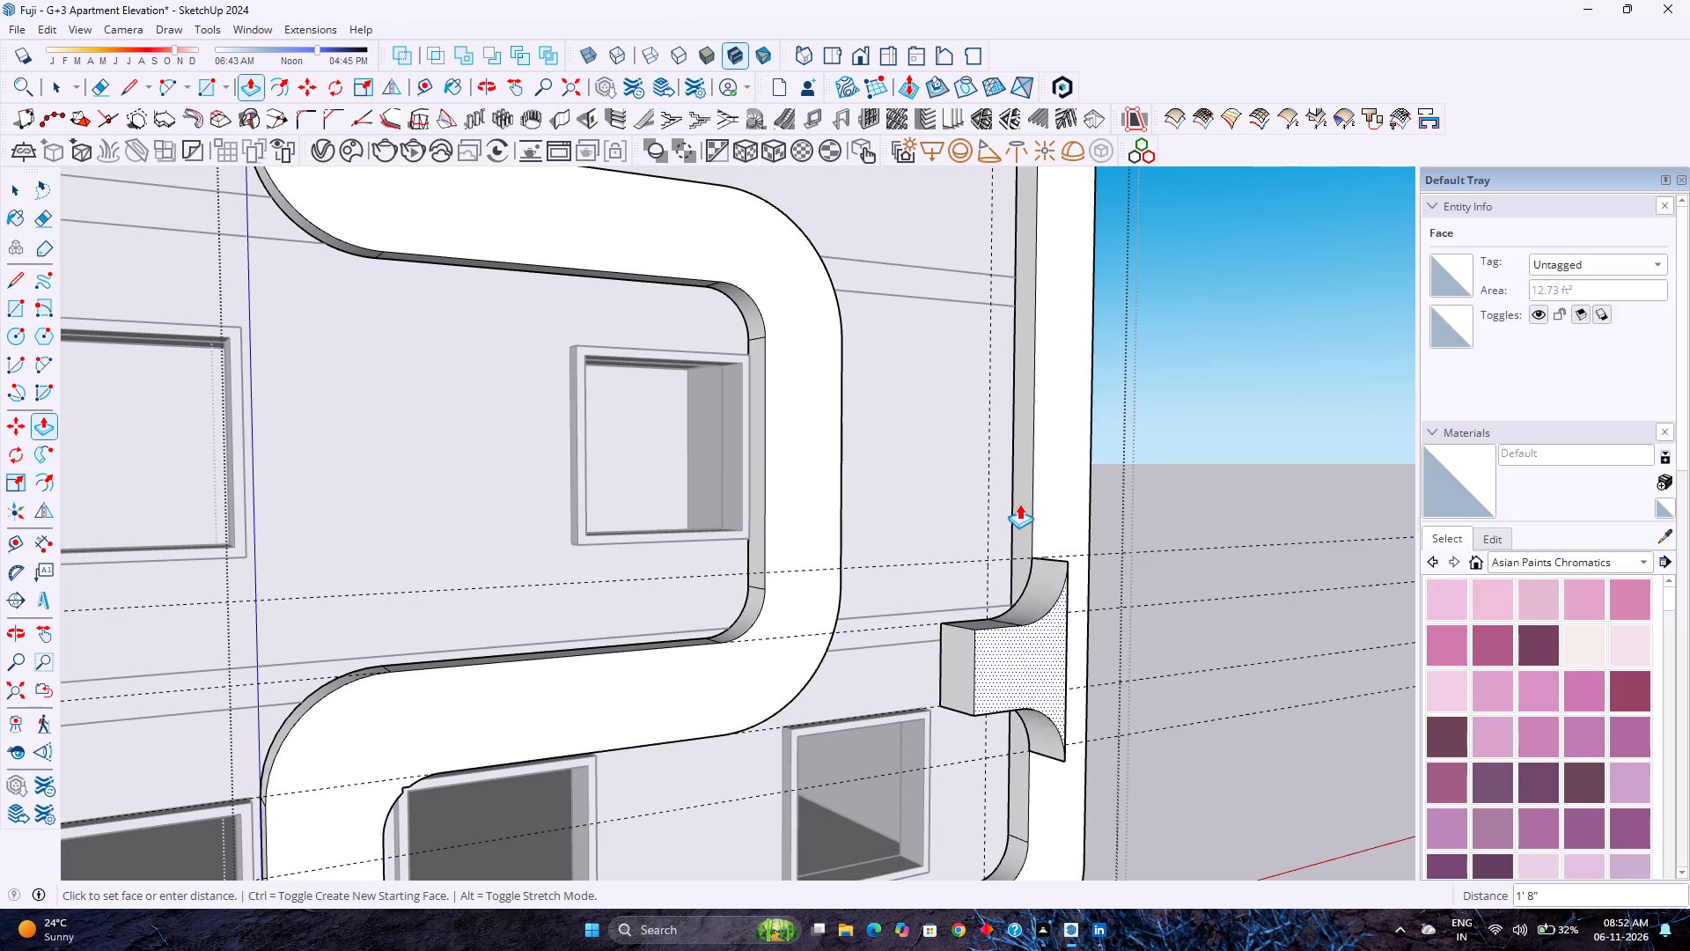
pyautogui.click(1010, 504)
# Erase the vertical seam line between the stub's front face and the band's vertical leg.
pyautogui.scroll(6, 977, 741)
pyautogui.moveTo(969, 741); pyautogui.dragTo(900, 734, button='middle')
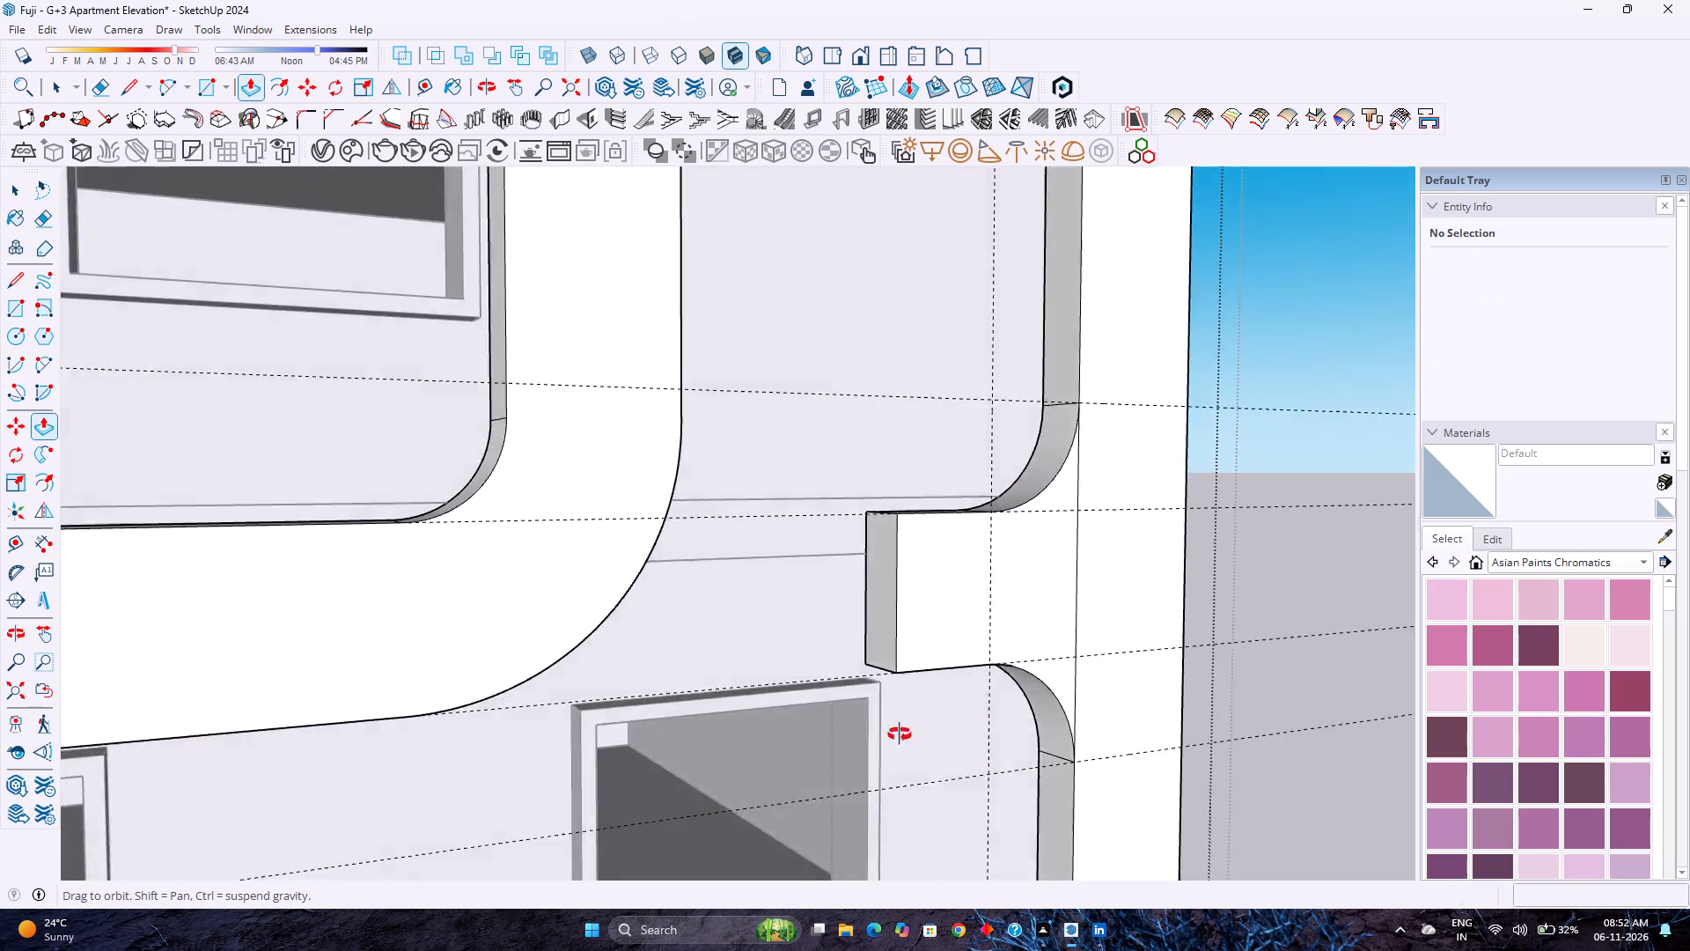
pyautogui.moveTo(900, 734); pyautogui.dragTo(610, 768, button='middle')
pyautogui.middleClick(609, 768)
pyautogui.press('e')
pyautogui.click(1059, 574)
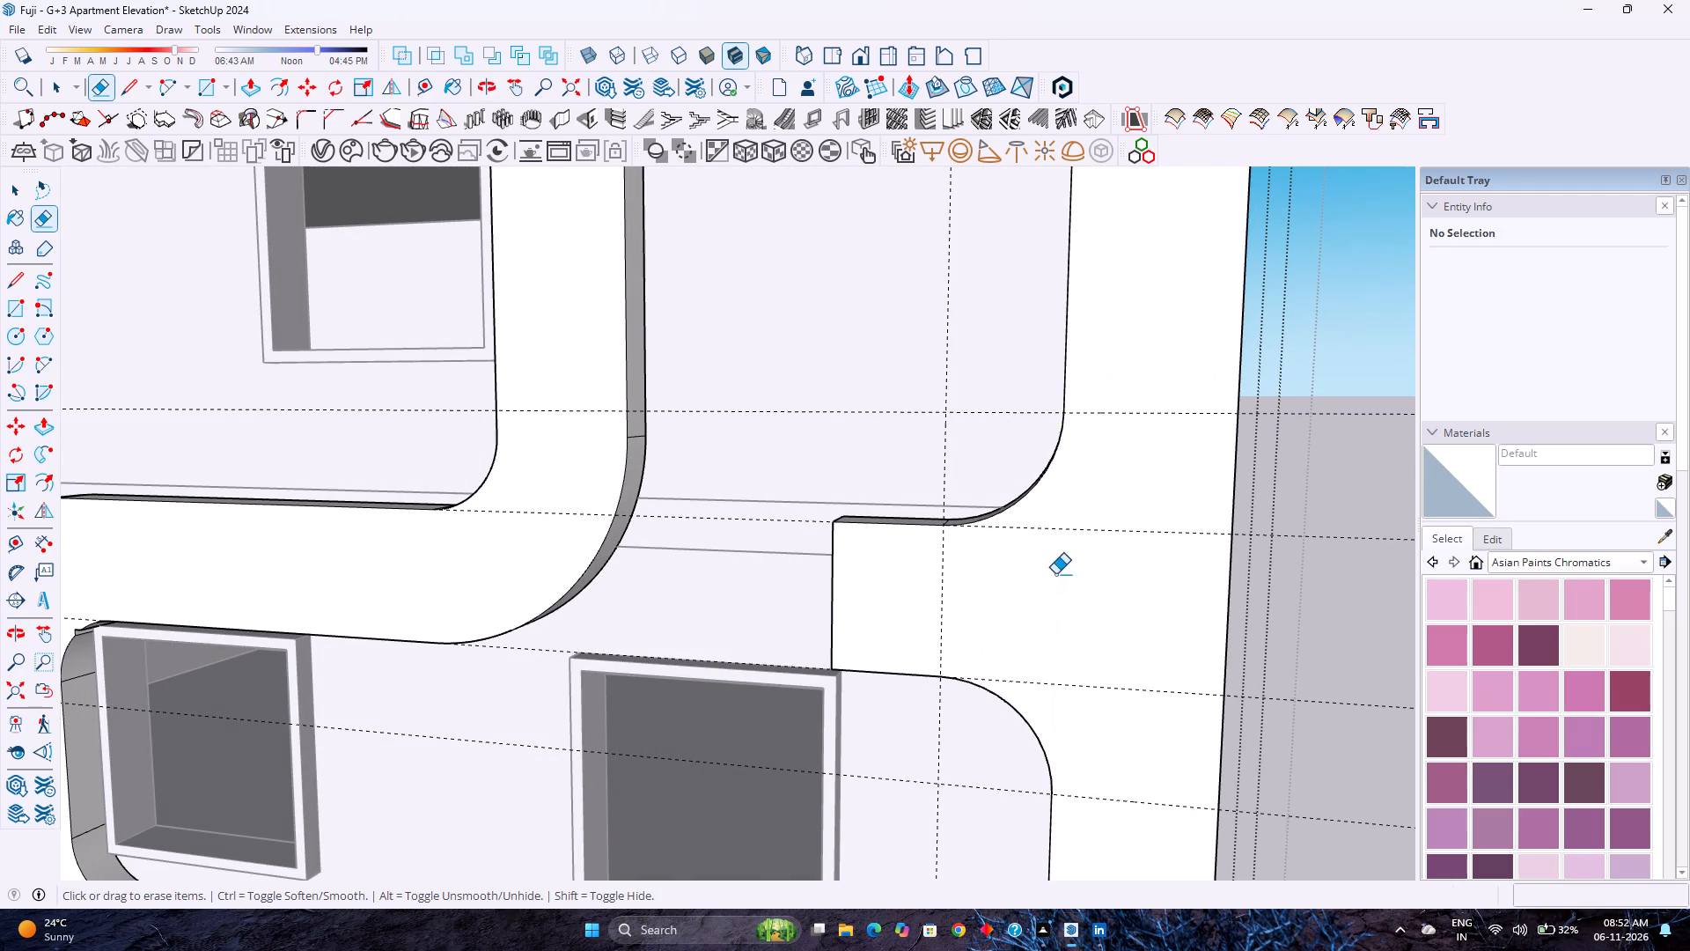
pyautogui.scroll(-5, 959, 630)
pyautogui.press('space')
# Delete all construction guides from the model.
pyautogui.scroll(-8, 795, 657)
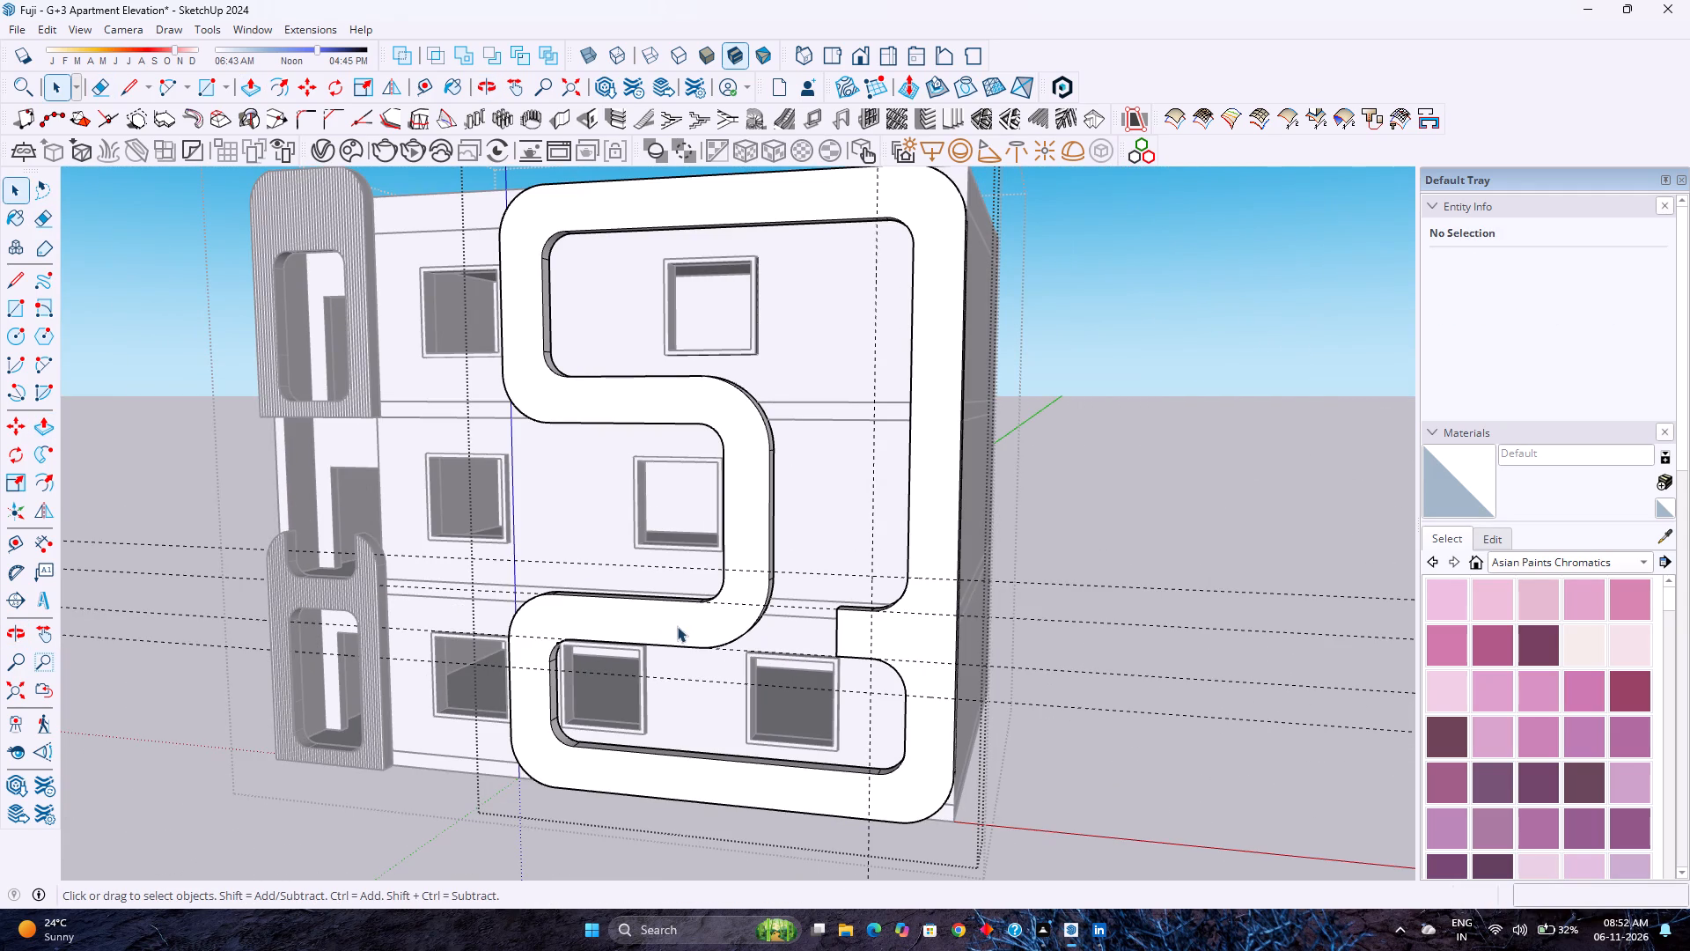
pyautogui.click(33, 23)
pyautogui.moveTo(46, 32); pyautogui.dragTo(54, 21)
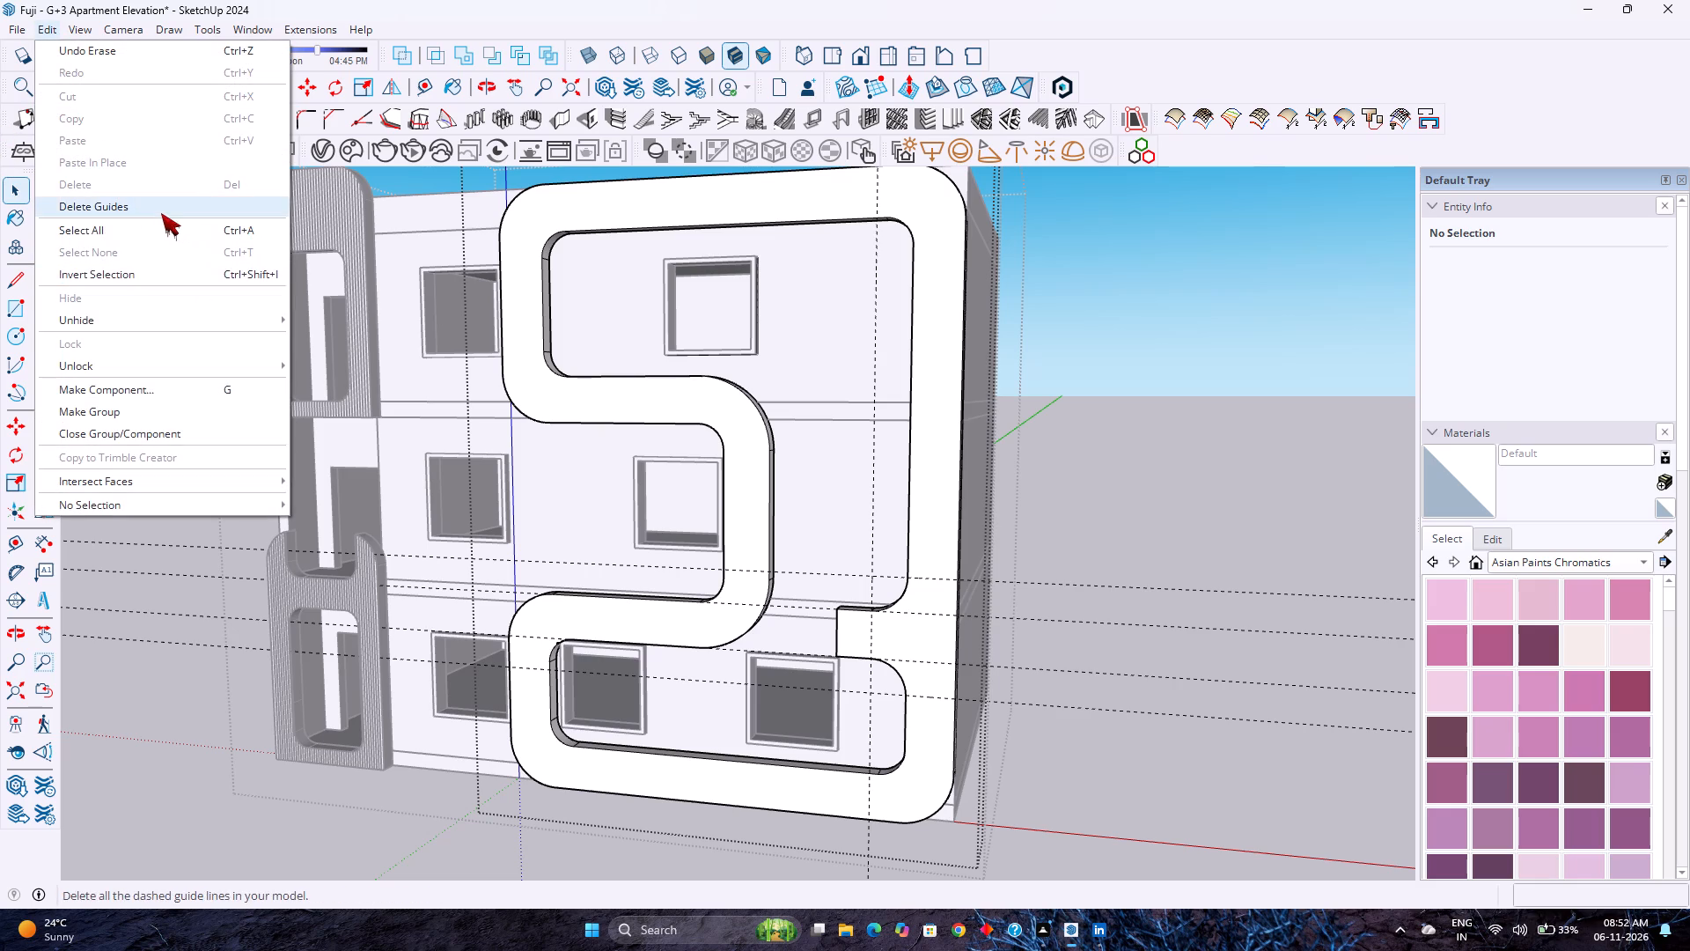
pyautogui.click(161, 213)
# Push/Pull the stub's narrow end face 6" toward the S-curve.
pyautogui.scroll(-6, 911, 869)
pyautogui.moveTo(1043, 766); pyautogui.dragTo(966, 725, button='middle')
pyautogui.moveTo(957, 718); pyautogui.dragTo(921, 689, button='middle')
pyautogui.scroll(8, 853, 702)
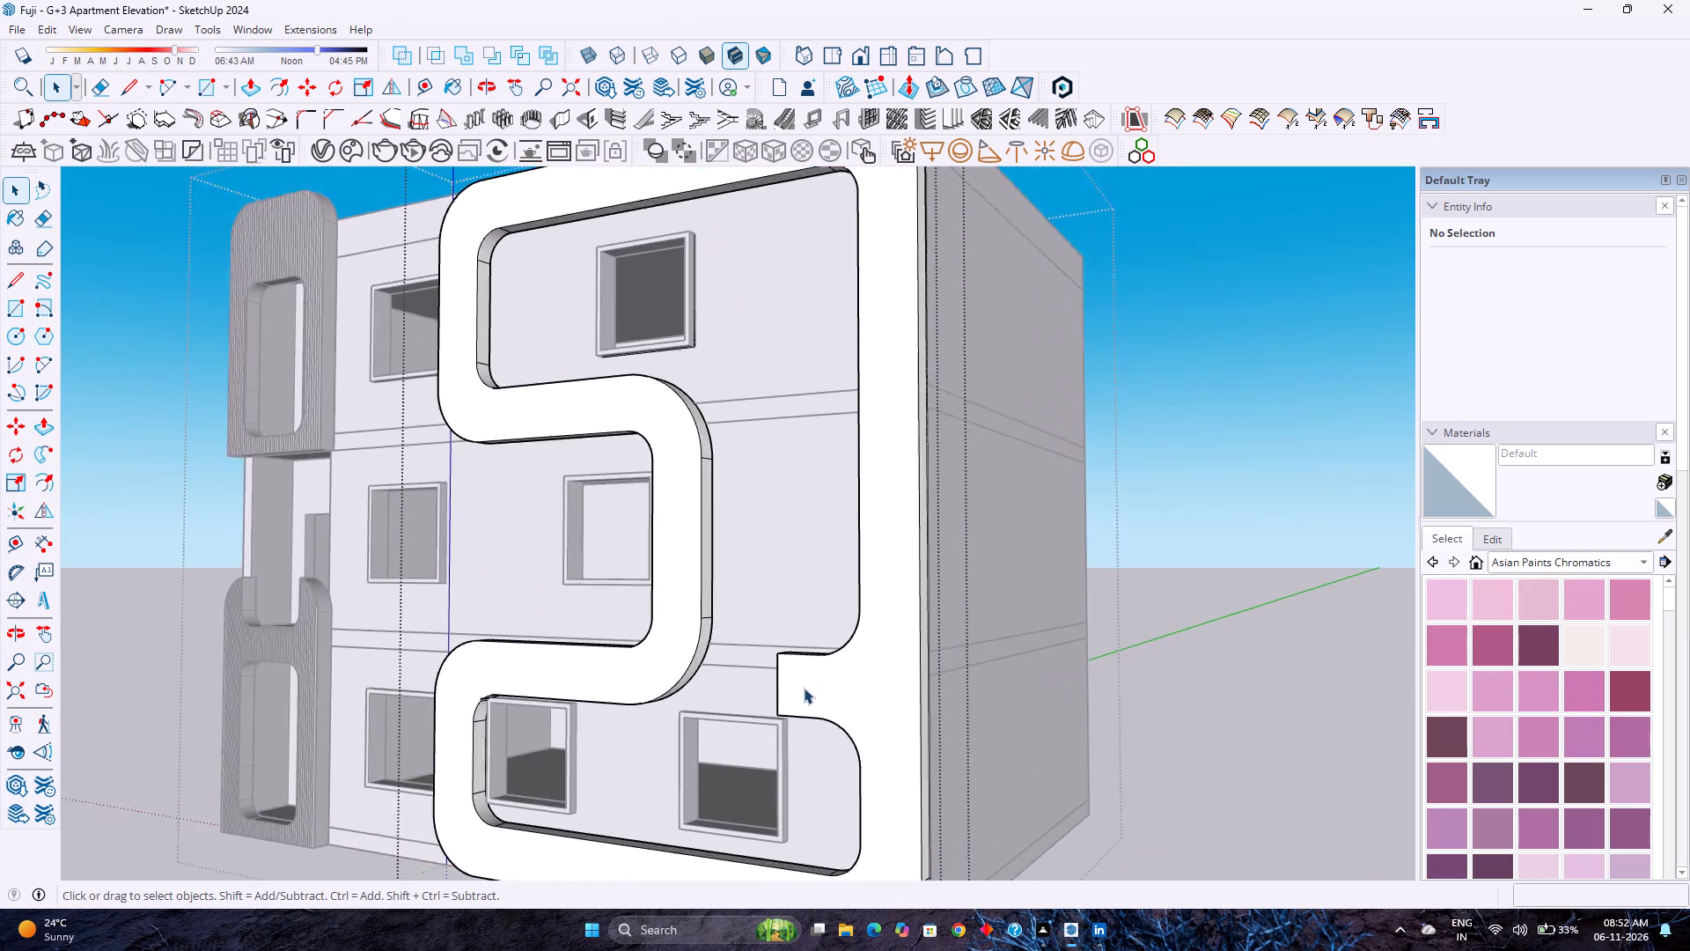
pyautogui.scroll(-4, 833, 711)
pyautogui.scroll(2, 842, 723)
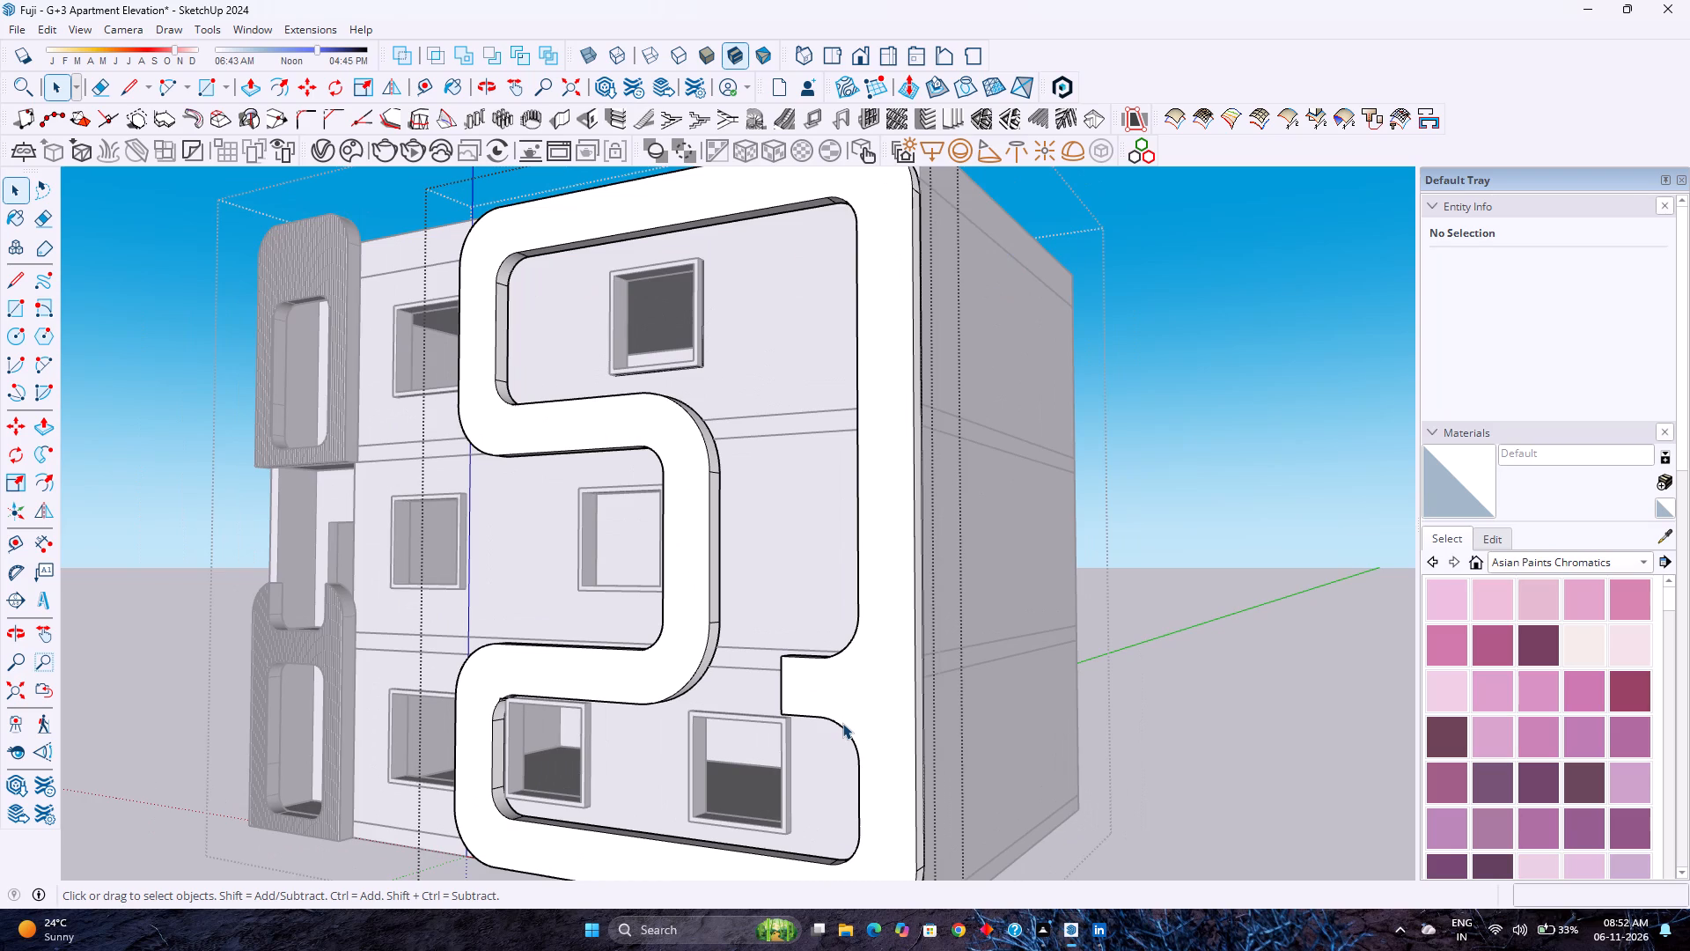
pyautogui.scroll(-1, 842, 723)
pyautogui.moveTo(811, 715); pyautogui.dragTo(1148, 739, button='middle')
pyautogui.middleClick(1148, 739)
pyautogui.scroll(10, 1066, 693)
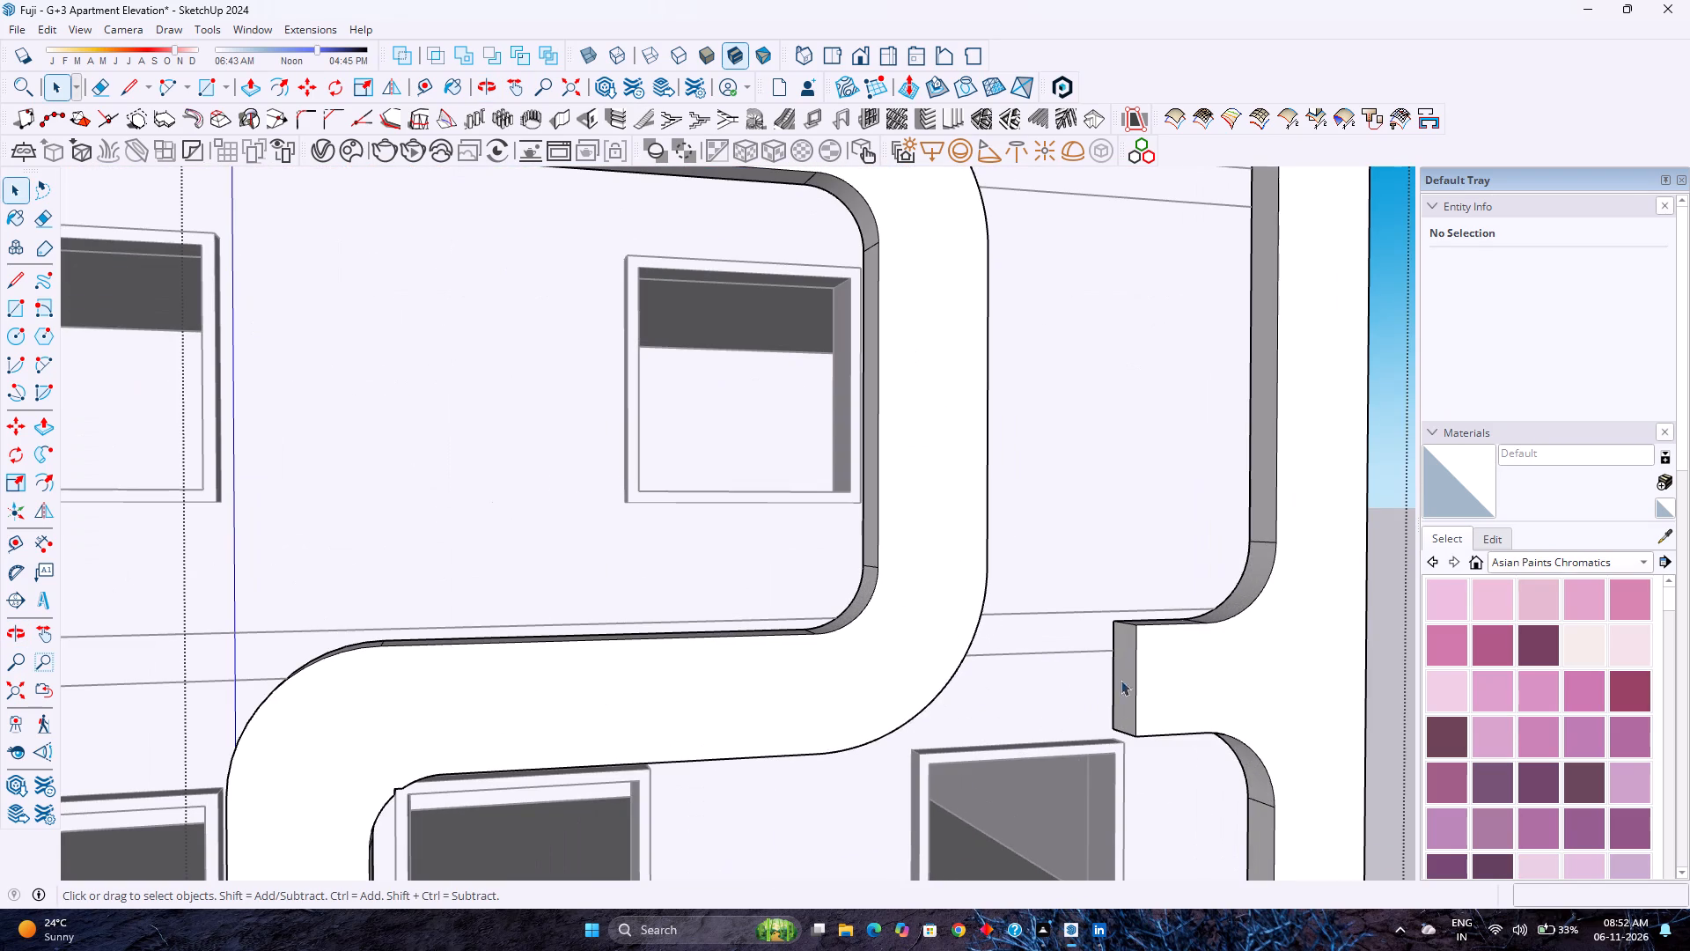
pyautogui.doubleClick(1135, 678)
pyautogui.press('p')
pyautogui.click(1126, 677)
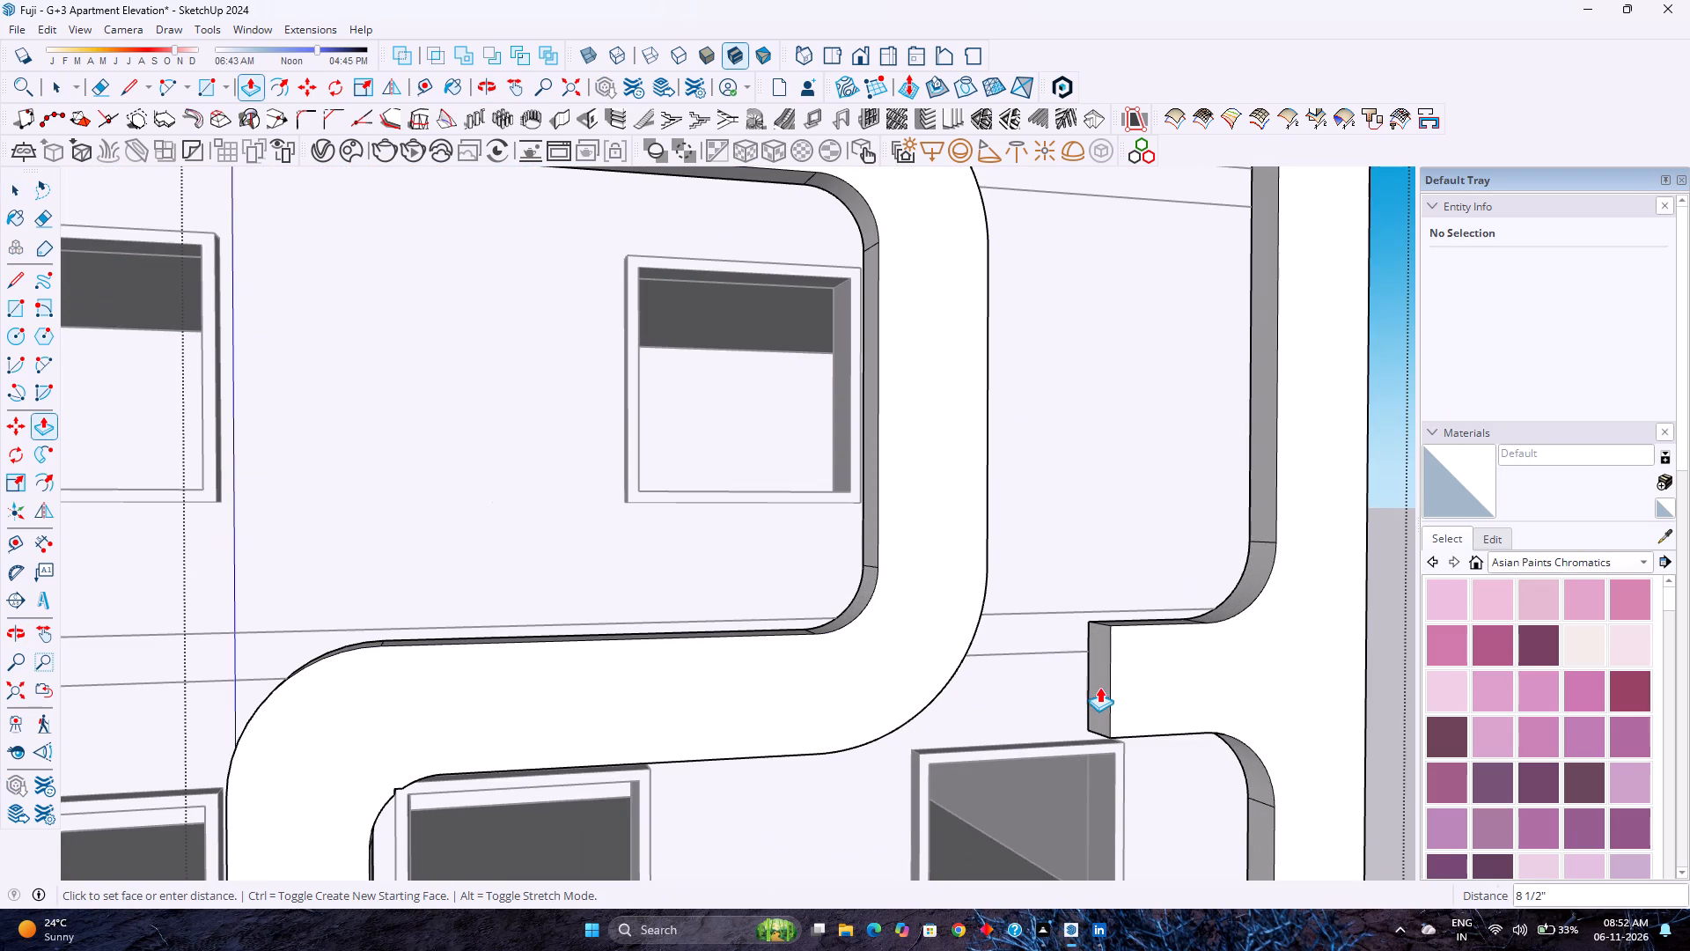
pyautogui.press('6')
pyautogui.press('Return')
pyautogui.press('space')
# Close the facade band's group editing to return to the whole building model.
pyautogui.scroll(-8, 902, 702)
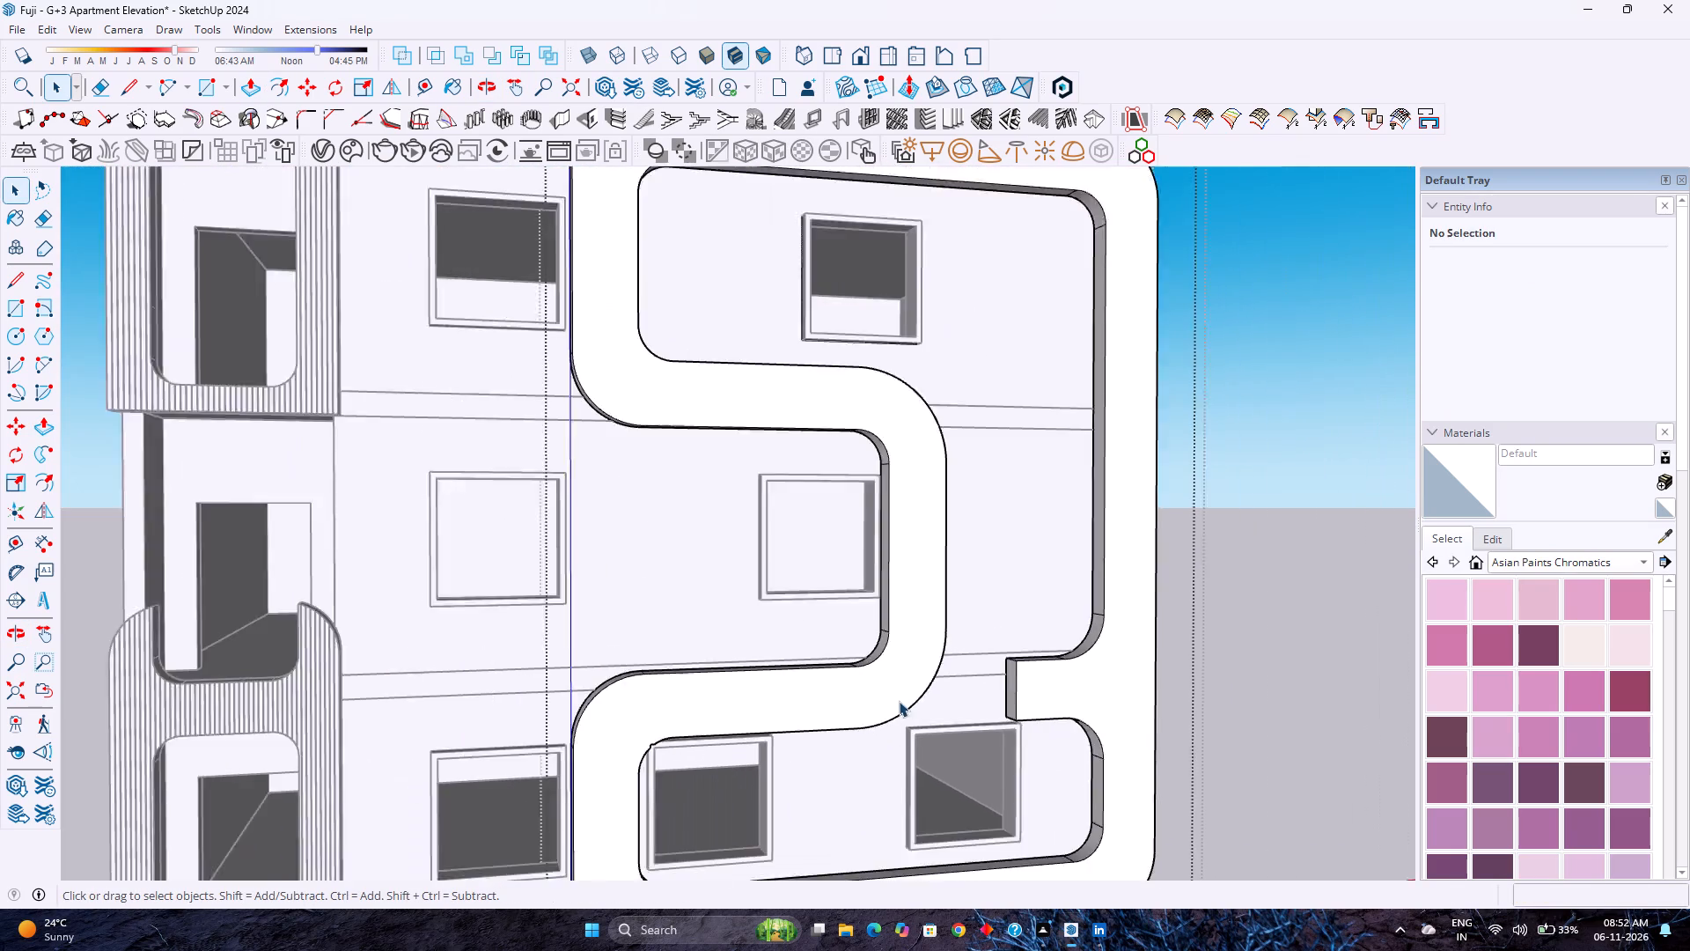
pyautogui.moveTo(996, 704); pyautogui.dragTo(636, 688, button='middle')
pyautogui.middleClick(636, 688)
pyautogui.click(978, 662)
pyautogui.keyDown('shift'); pyautogui.moveTo(751, 682); pyautogui.dragTo(916, 676, button='middle'); pyautogui.keyUp('shift')
pyautogui.middleClick(919, 675)
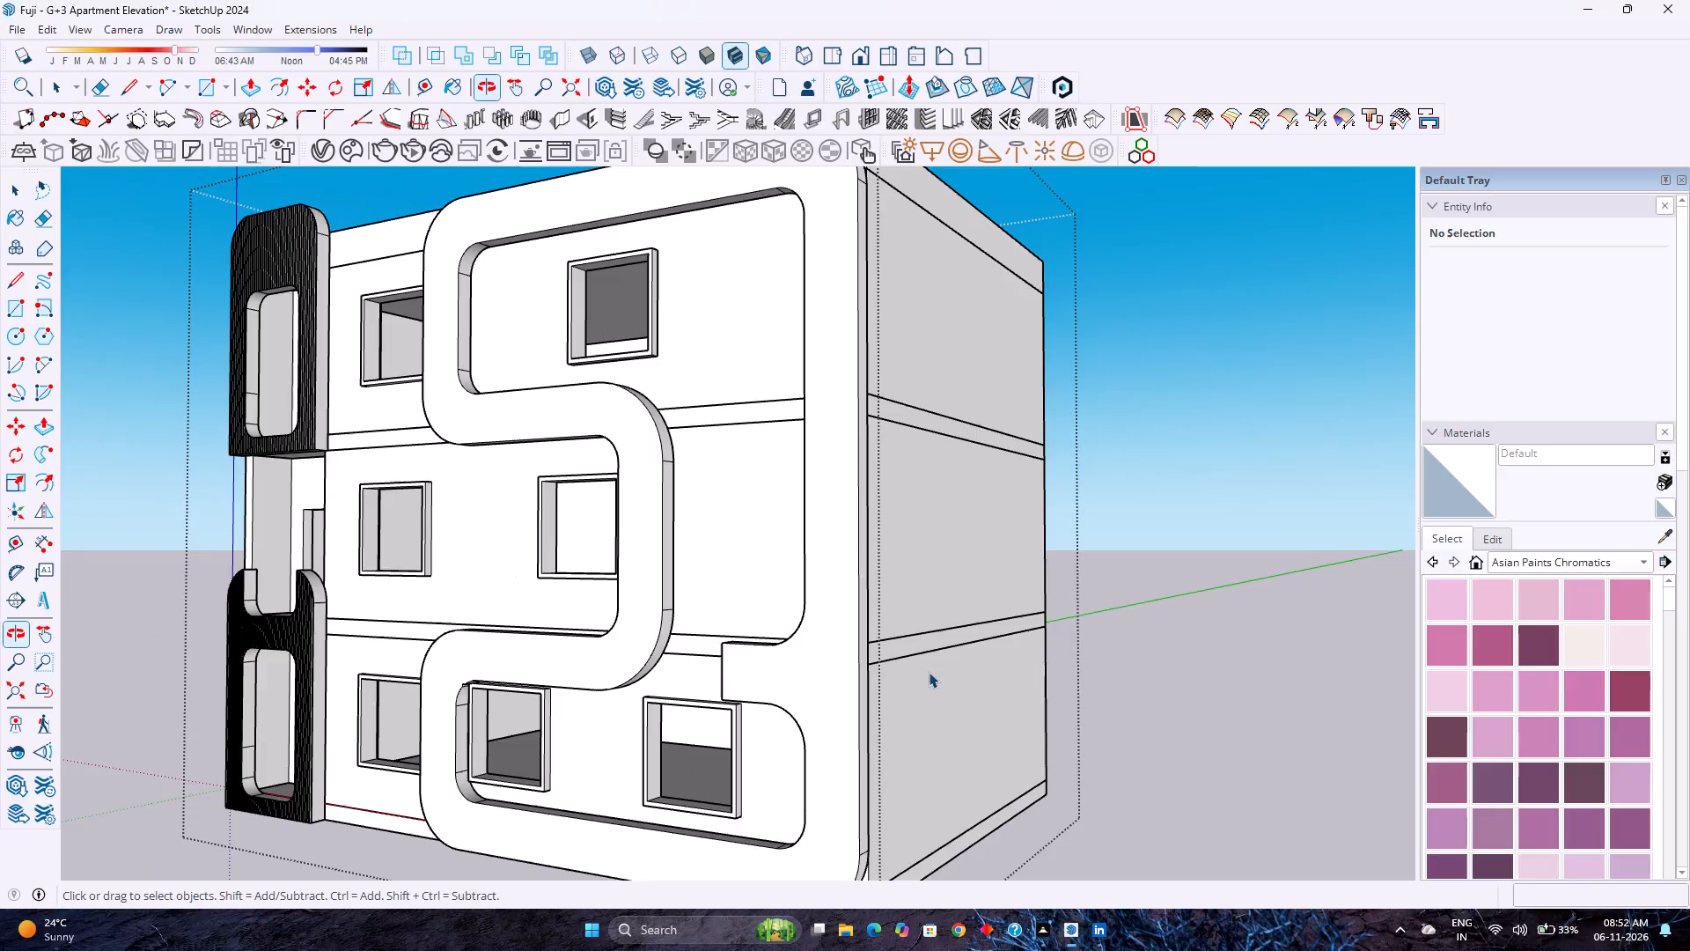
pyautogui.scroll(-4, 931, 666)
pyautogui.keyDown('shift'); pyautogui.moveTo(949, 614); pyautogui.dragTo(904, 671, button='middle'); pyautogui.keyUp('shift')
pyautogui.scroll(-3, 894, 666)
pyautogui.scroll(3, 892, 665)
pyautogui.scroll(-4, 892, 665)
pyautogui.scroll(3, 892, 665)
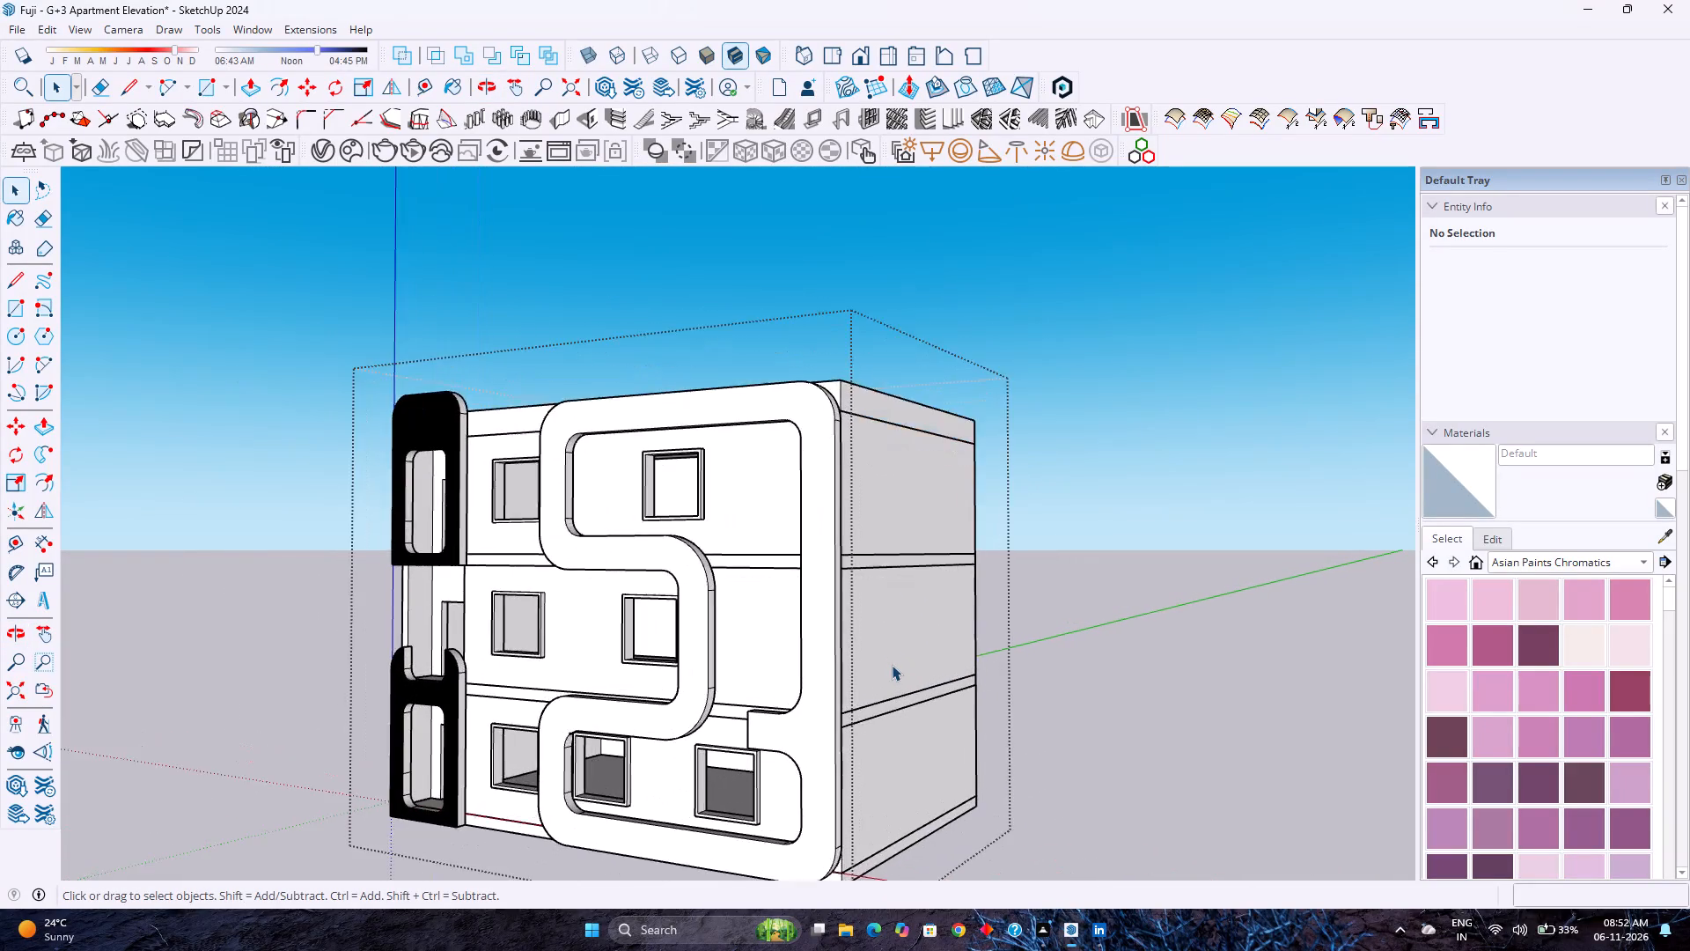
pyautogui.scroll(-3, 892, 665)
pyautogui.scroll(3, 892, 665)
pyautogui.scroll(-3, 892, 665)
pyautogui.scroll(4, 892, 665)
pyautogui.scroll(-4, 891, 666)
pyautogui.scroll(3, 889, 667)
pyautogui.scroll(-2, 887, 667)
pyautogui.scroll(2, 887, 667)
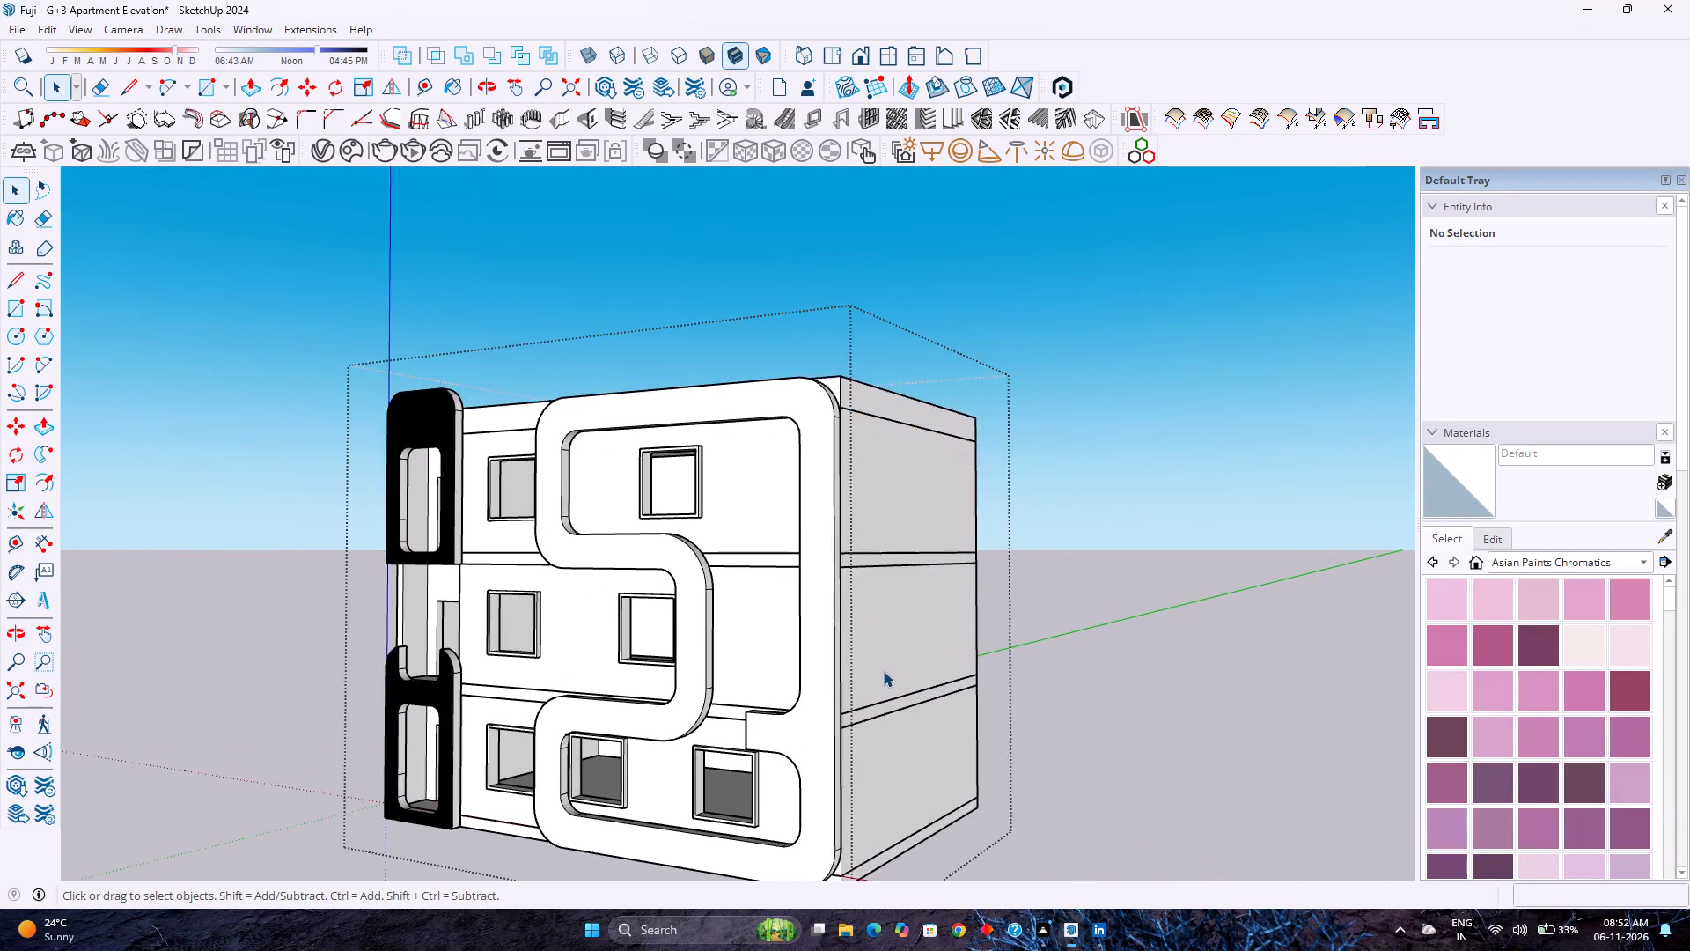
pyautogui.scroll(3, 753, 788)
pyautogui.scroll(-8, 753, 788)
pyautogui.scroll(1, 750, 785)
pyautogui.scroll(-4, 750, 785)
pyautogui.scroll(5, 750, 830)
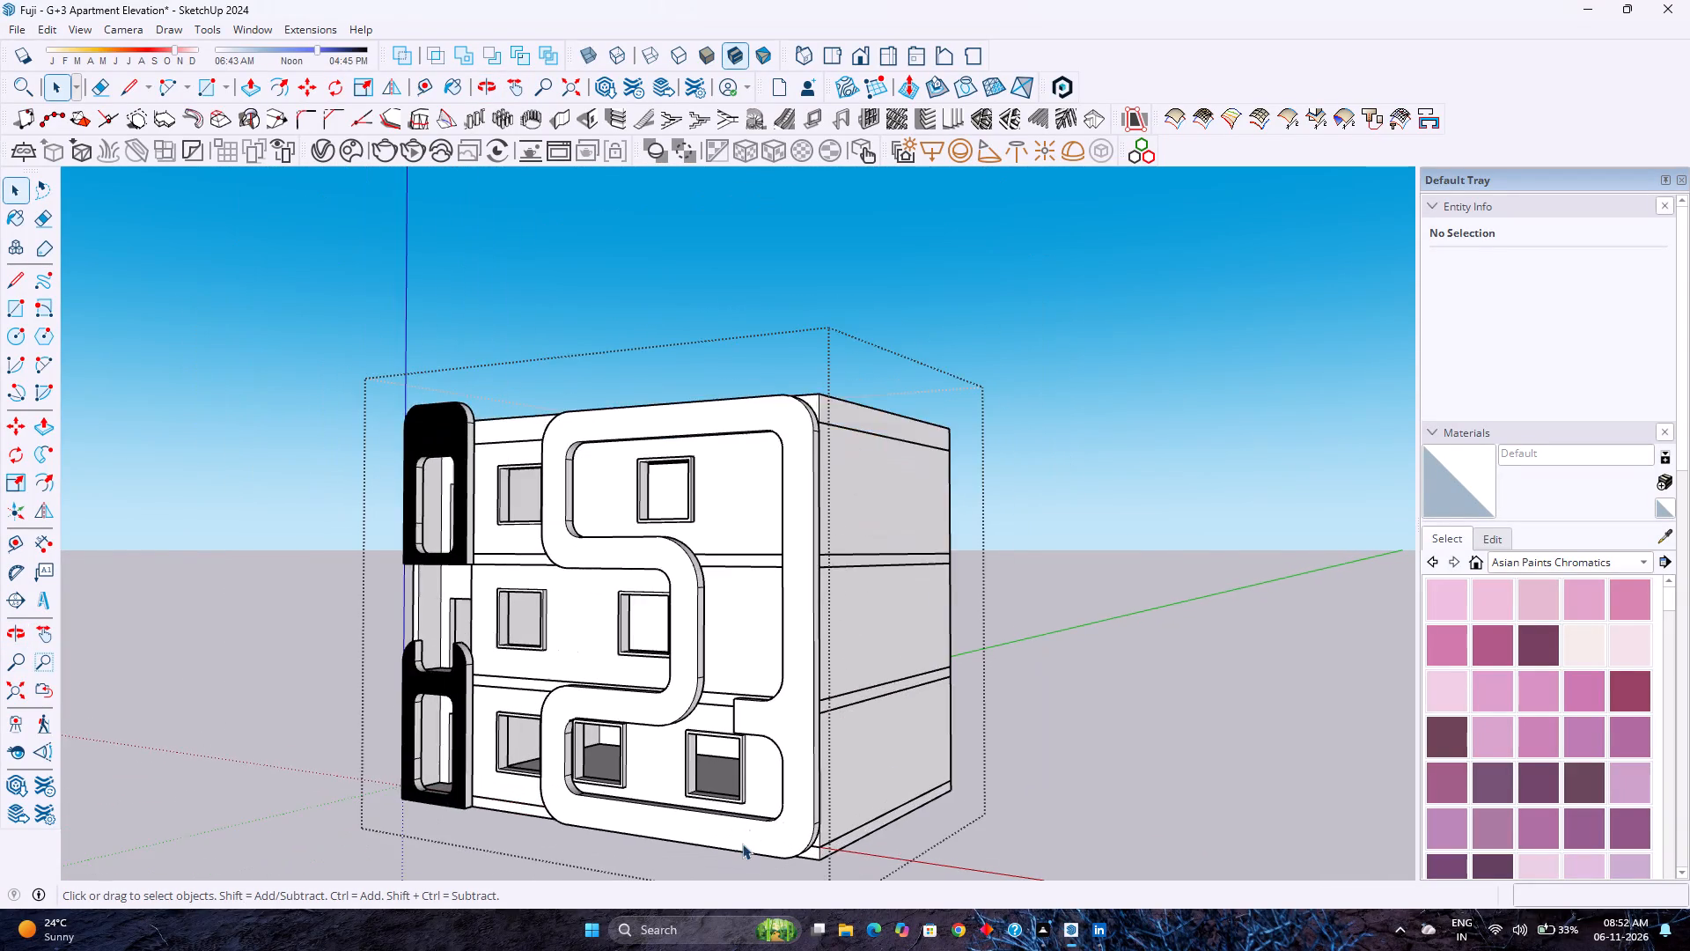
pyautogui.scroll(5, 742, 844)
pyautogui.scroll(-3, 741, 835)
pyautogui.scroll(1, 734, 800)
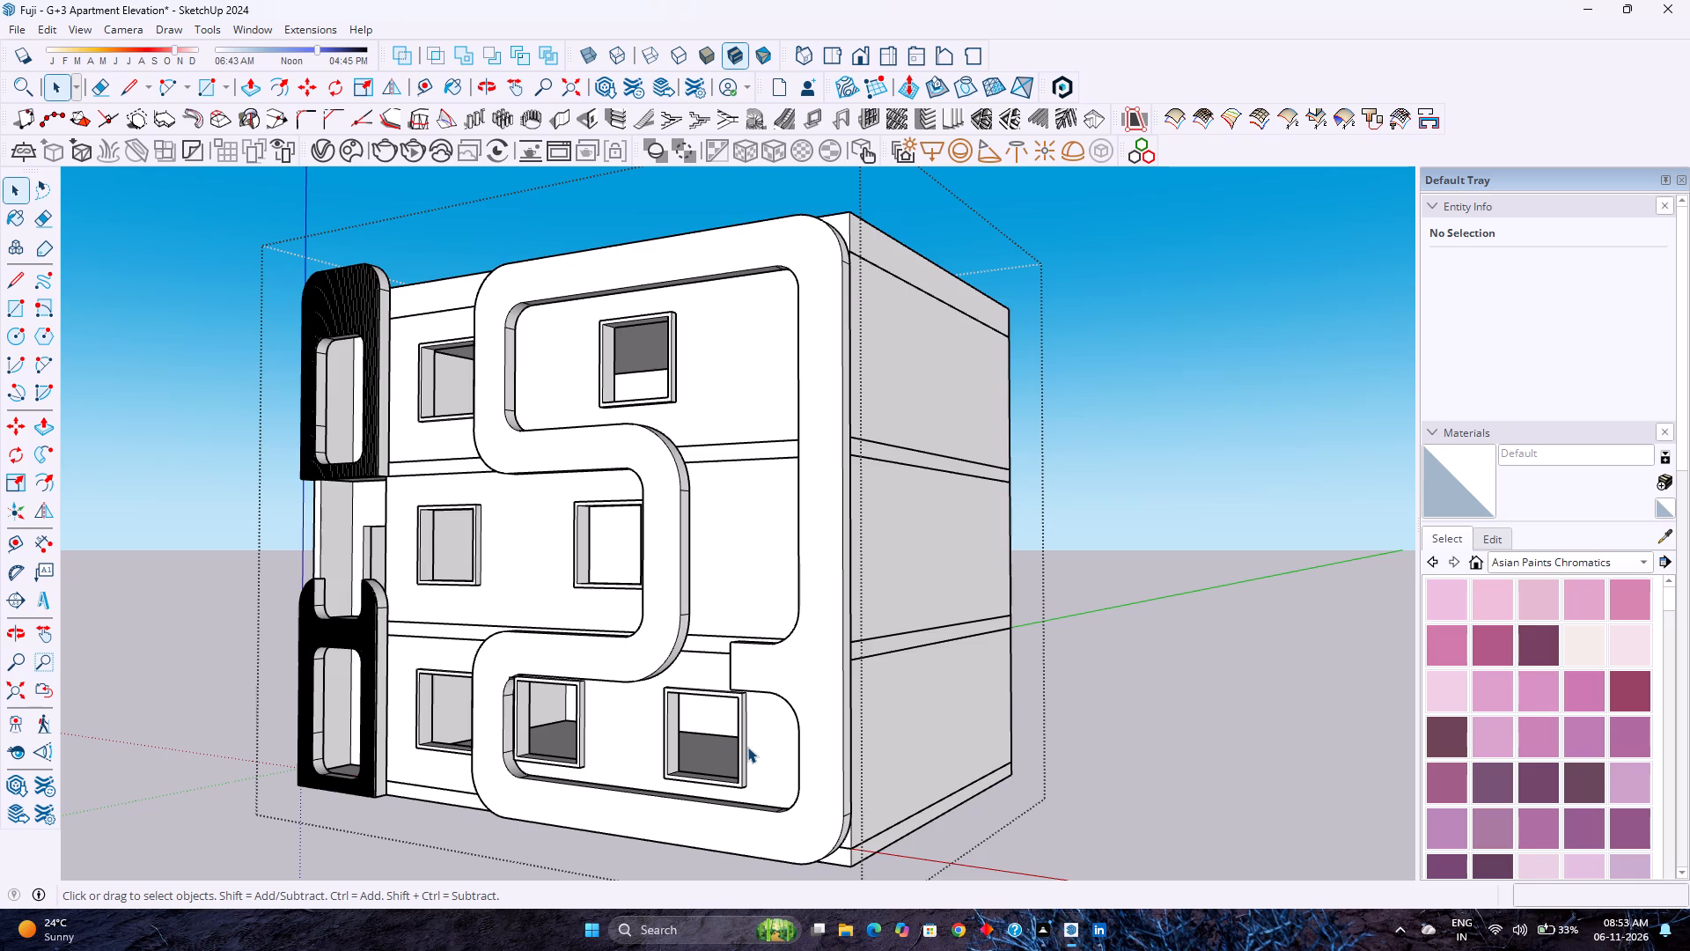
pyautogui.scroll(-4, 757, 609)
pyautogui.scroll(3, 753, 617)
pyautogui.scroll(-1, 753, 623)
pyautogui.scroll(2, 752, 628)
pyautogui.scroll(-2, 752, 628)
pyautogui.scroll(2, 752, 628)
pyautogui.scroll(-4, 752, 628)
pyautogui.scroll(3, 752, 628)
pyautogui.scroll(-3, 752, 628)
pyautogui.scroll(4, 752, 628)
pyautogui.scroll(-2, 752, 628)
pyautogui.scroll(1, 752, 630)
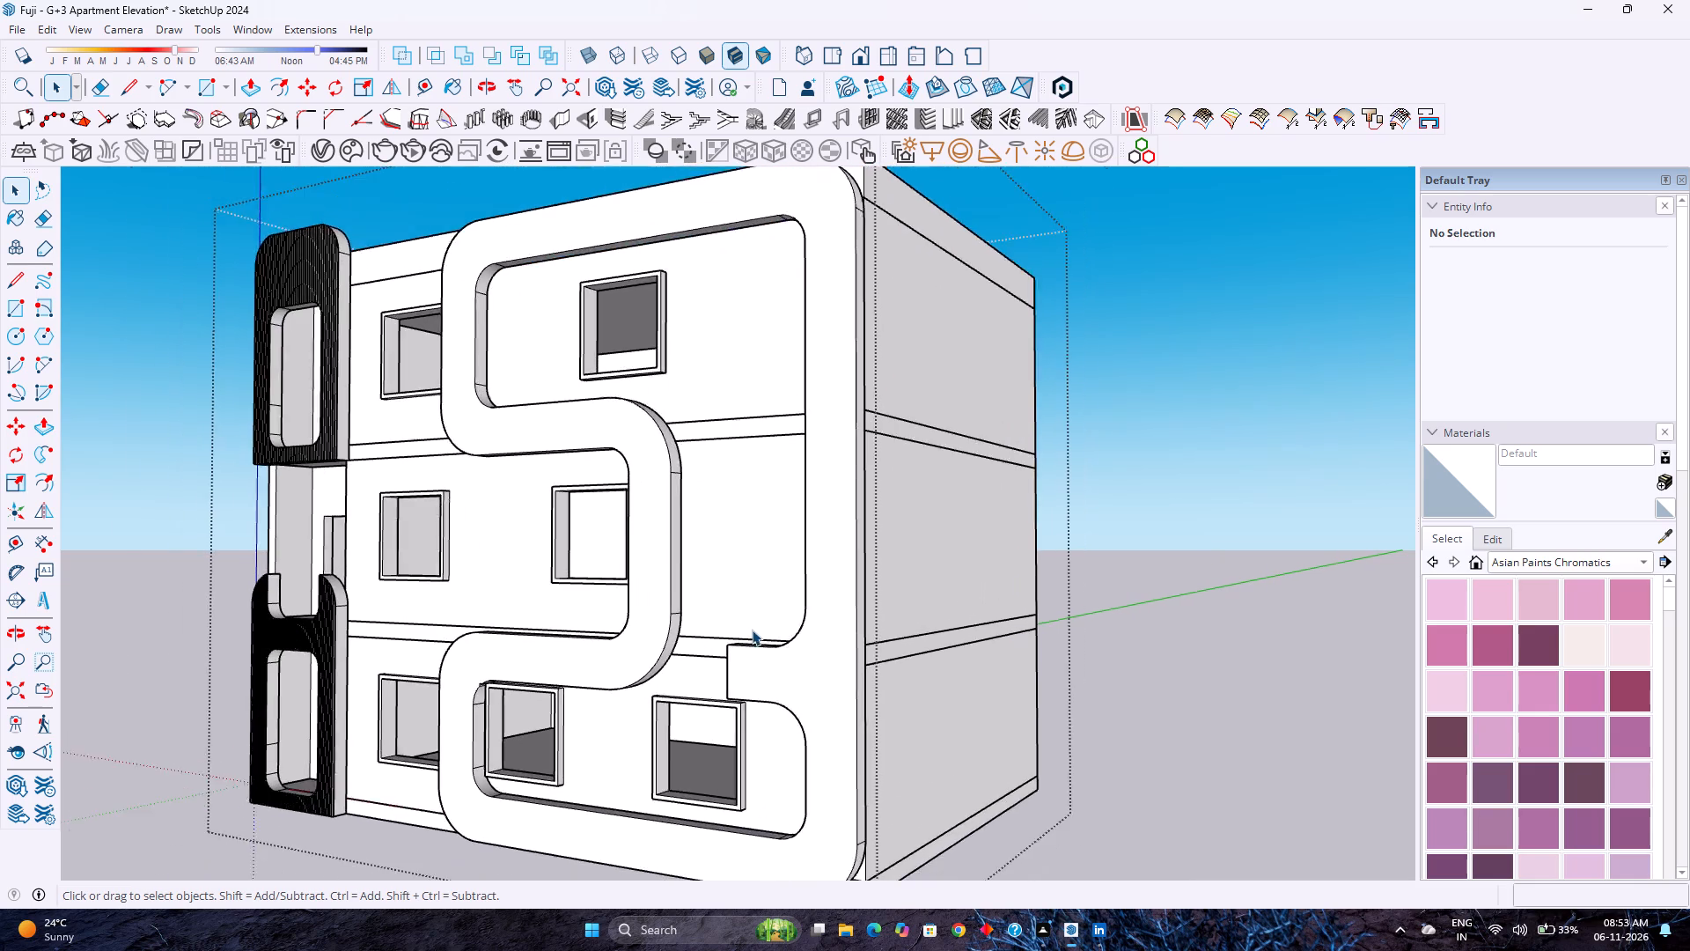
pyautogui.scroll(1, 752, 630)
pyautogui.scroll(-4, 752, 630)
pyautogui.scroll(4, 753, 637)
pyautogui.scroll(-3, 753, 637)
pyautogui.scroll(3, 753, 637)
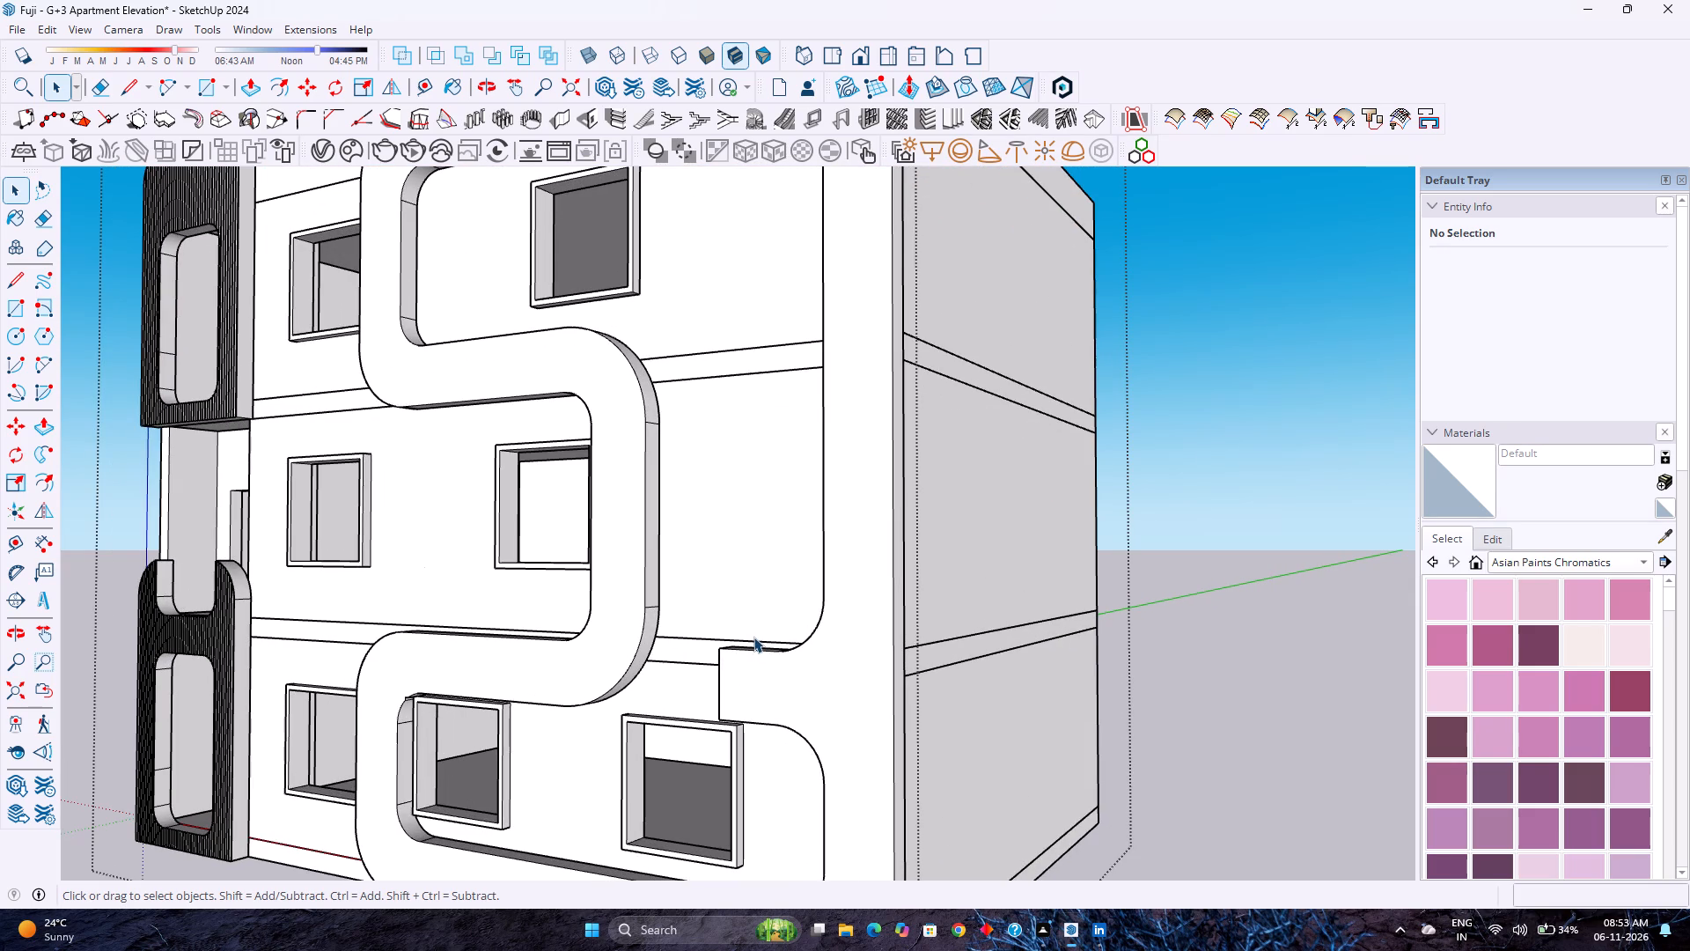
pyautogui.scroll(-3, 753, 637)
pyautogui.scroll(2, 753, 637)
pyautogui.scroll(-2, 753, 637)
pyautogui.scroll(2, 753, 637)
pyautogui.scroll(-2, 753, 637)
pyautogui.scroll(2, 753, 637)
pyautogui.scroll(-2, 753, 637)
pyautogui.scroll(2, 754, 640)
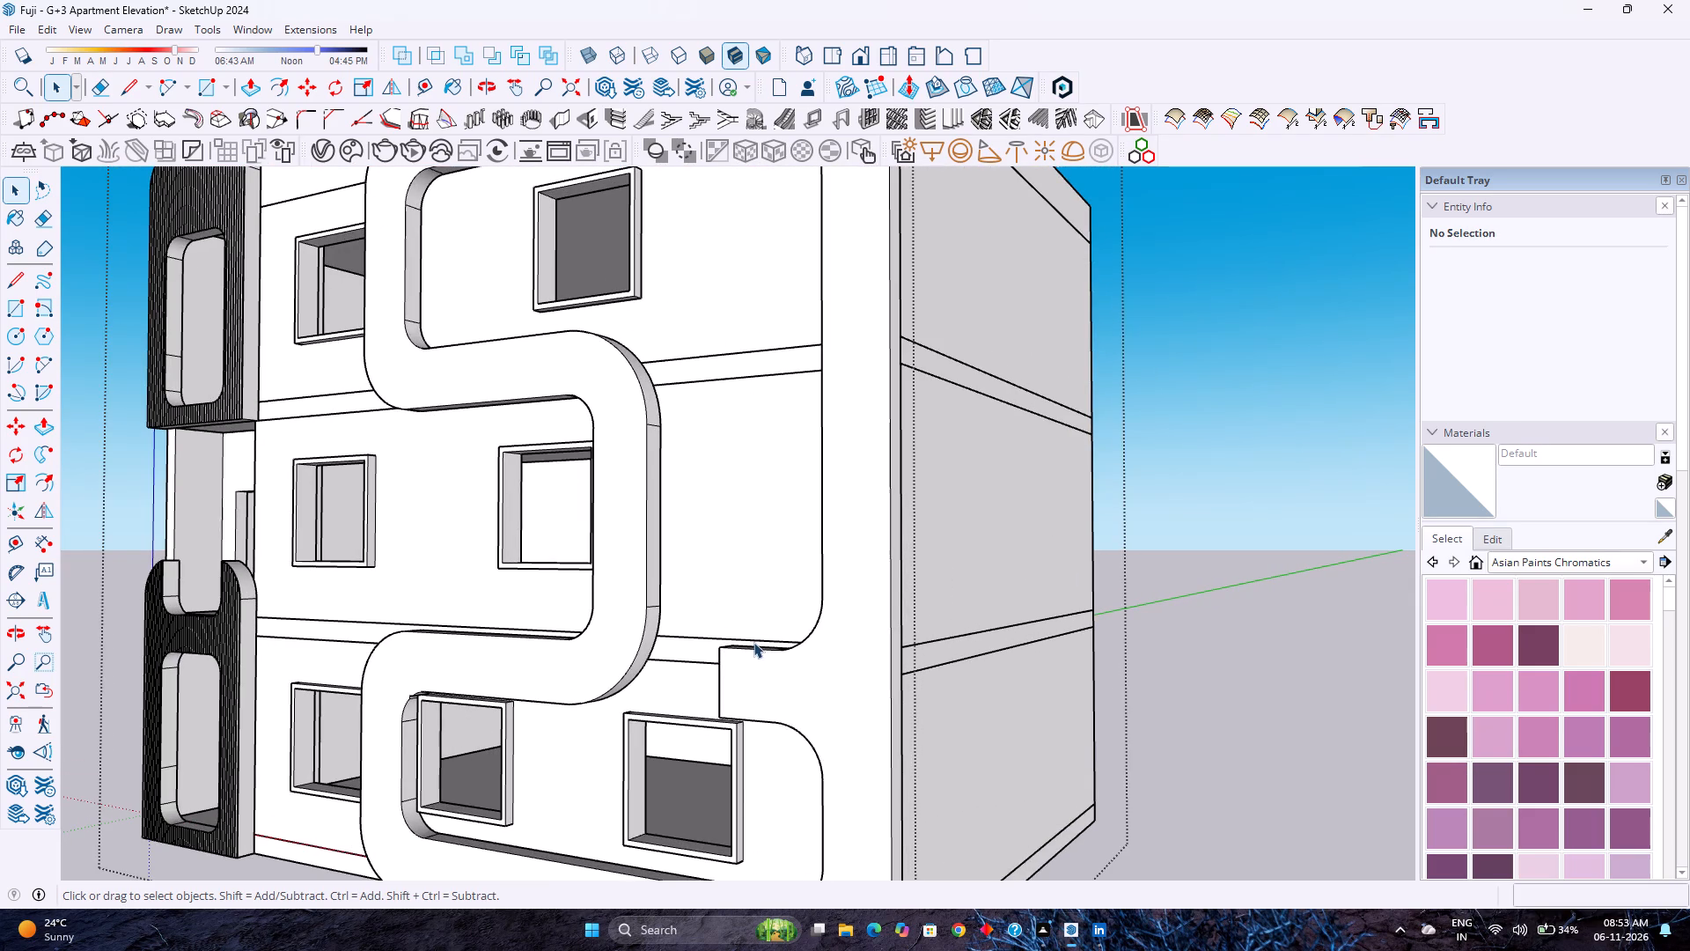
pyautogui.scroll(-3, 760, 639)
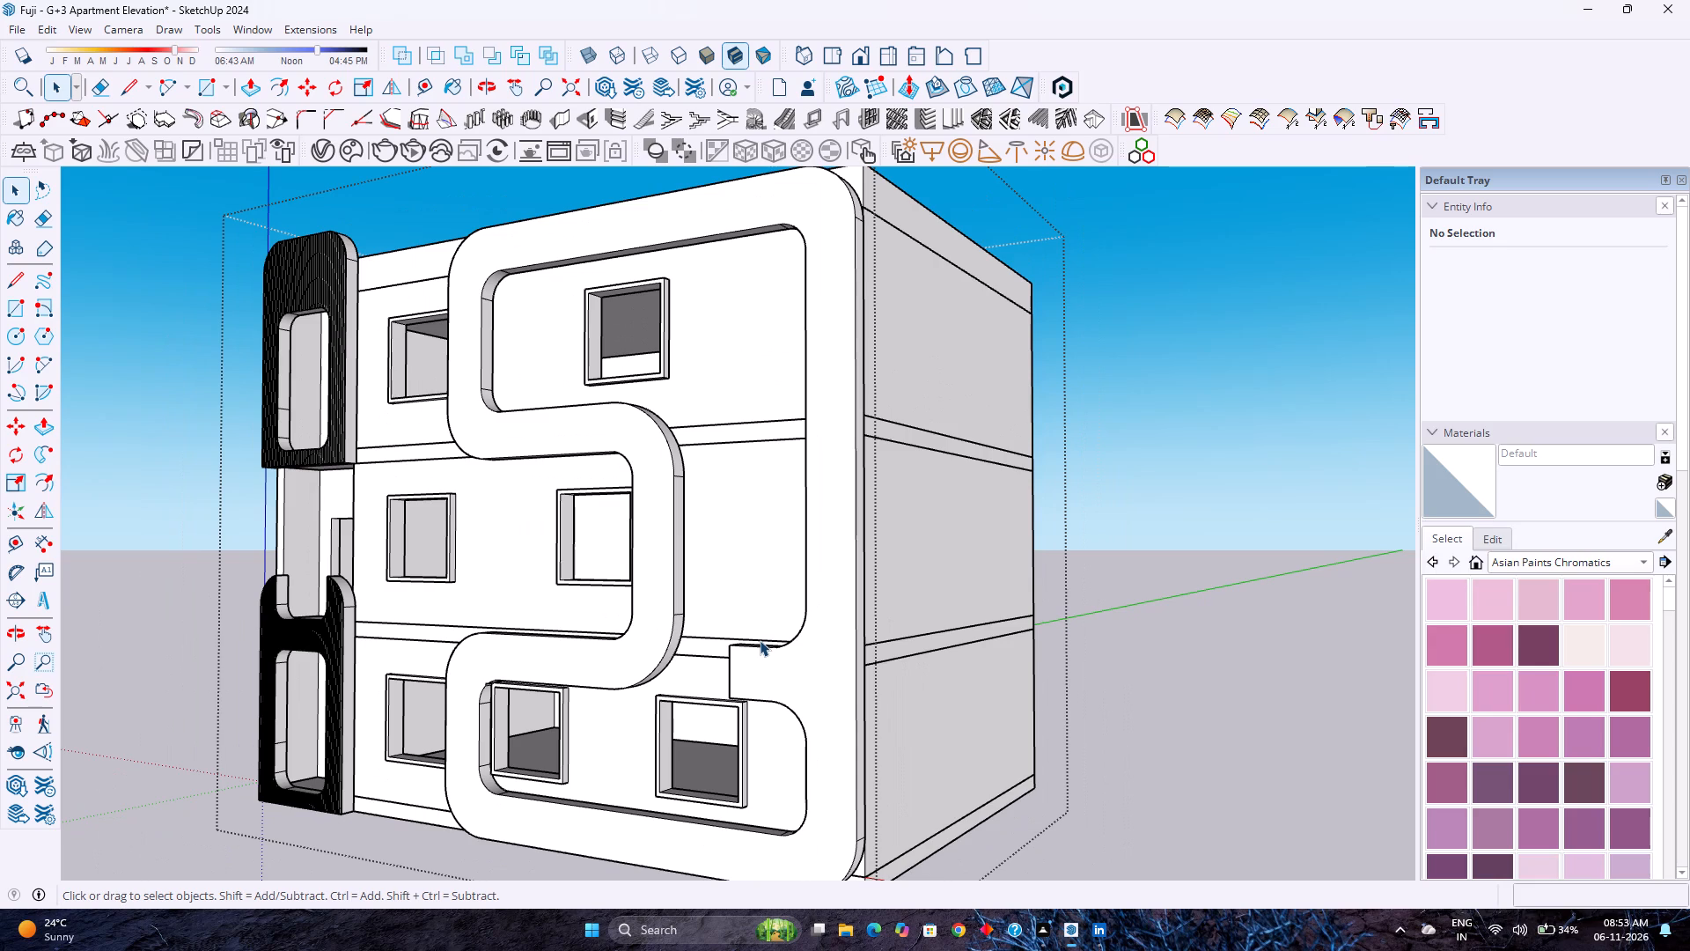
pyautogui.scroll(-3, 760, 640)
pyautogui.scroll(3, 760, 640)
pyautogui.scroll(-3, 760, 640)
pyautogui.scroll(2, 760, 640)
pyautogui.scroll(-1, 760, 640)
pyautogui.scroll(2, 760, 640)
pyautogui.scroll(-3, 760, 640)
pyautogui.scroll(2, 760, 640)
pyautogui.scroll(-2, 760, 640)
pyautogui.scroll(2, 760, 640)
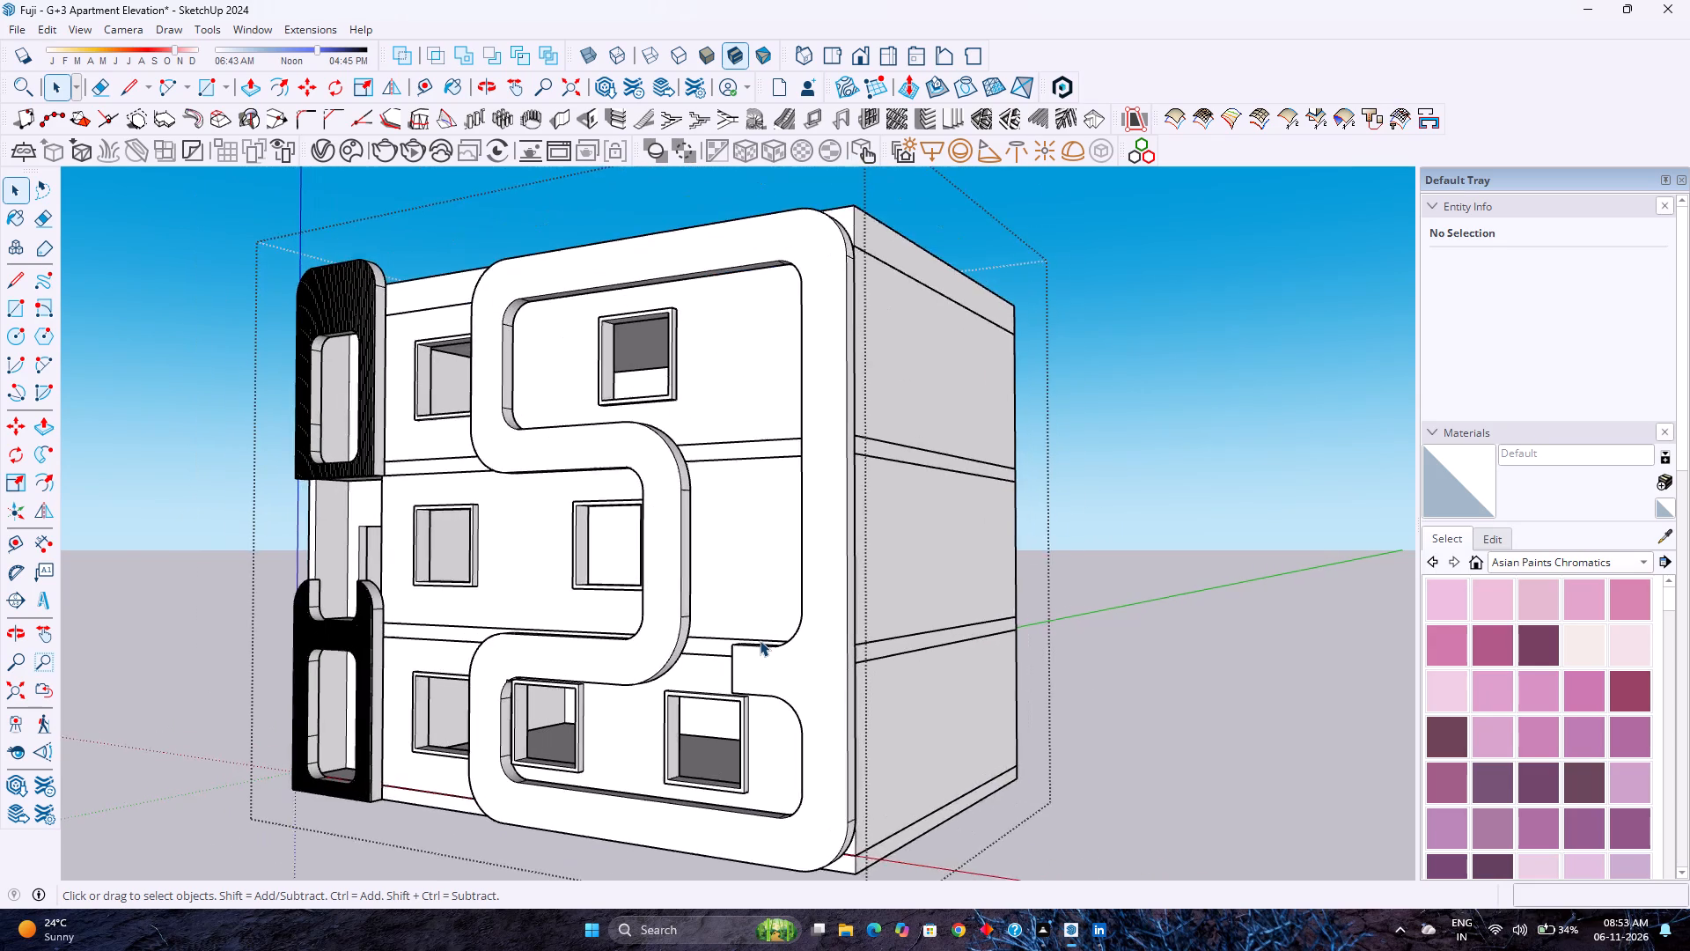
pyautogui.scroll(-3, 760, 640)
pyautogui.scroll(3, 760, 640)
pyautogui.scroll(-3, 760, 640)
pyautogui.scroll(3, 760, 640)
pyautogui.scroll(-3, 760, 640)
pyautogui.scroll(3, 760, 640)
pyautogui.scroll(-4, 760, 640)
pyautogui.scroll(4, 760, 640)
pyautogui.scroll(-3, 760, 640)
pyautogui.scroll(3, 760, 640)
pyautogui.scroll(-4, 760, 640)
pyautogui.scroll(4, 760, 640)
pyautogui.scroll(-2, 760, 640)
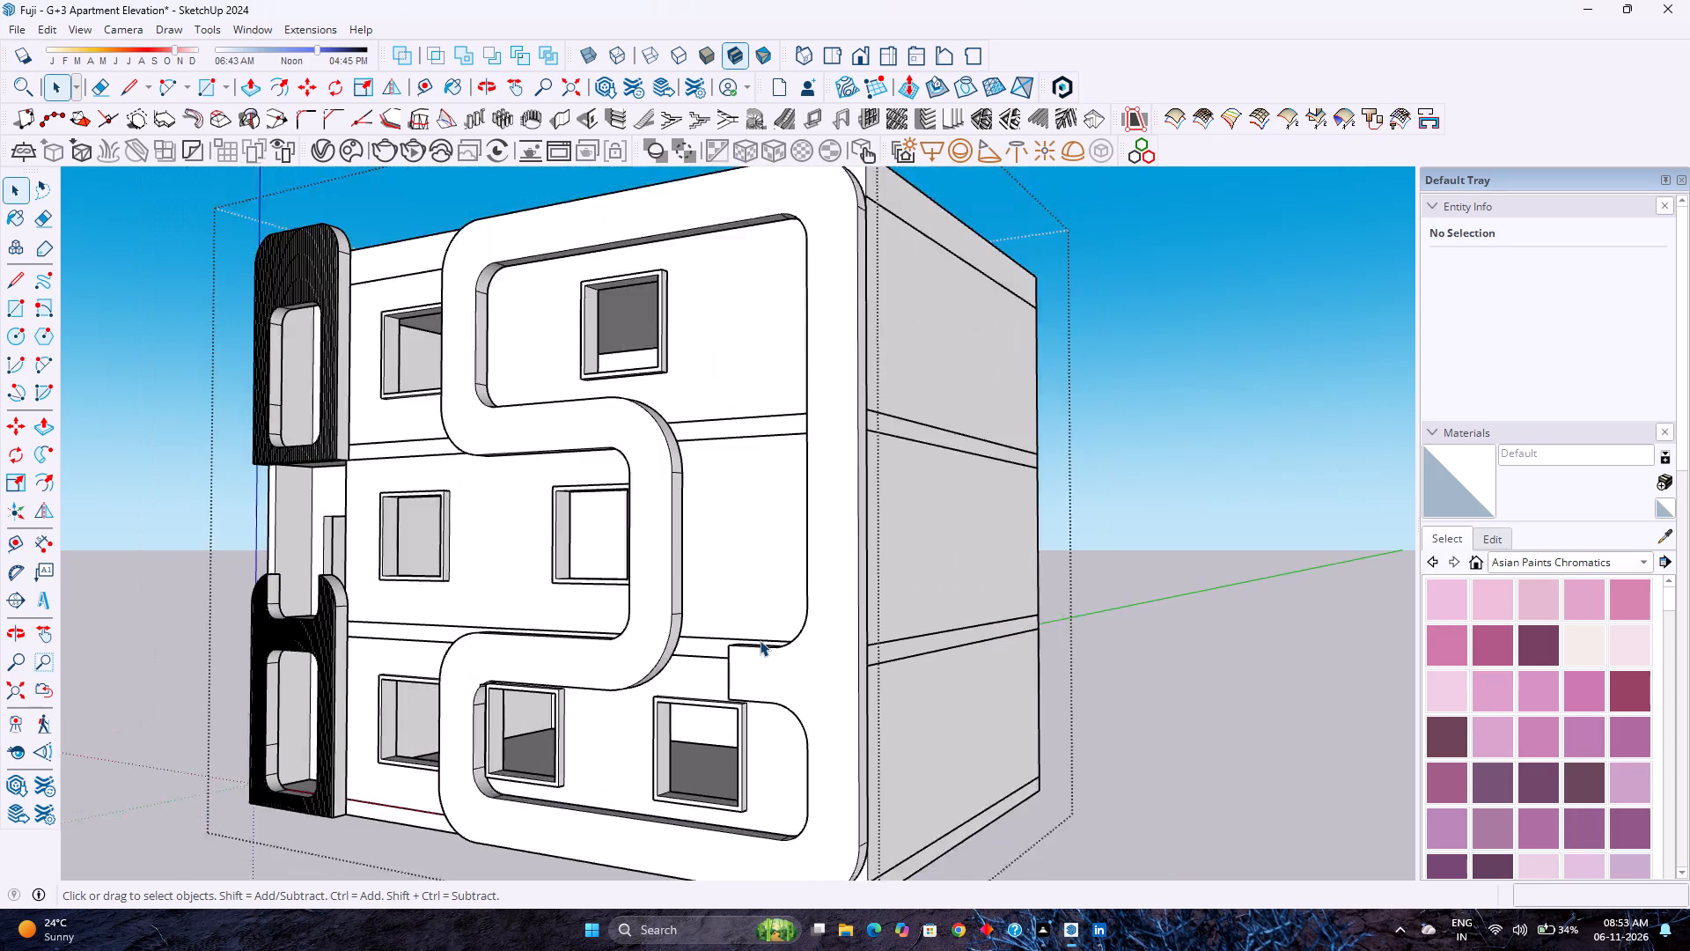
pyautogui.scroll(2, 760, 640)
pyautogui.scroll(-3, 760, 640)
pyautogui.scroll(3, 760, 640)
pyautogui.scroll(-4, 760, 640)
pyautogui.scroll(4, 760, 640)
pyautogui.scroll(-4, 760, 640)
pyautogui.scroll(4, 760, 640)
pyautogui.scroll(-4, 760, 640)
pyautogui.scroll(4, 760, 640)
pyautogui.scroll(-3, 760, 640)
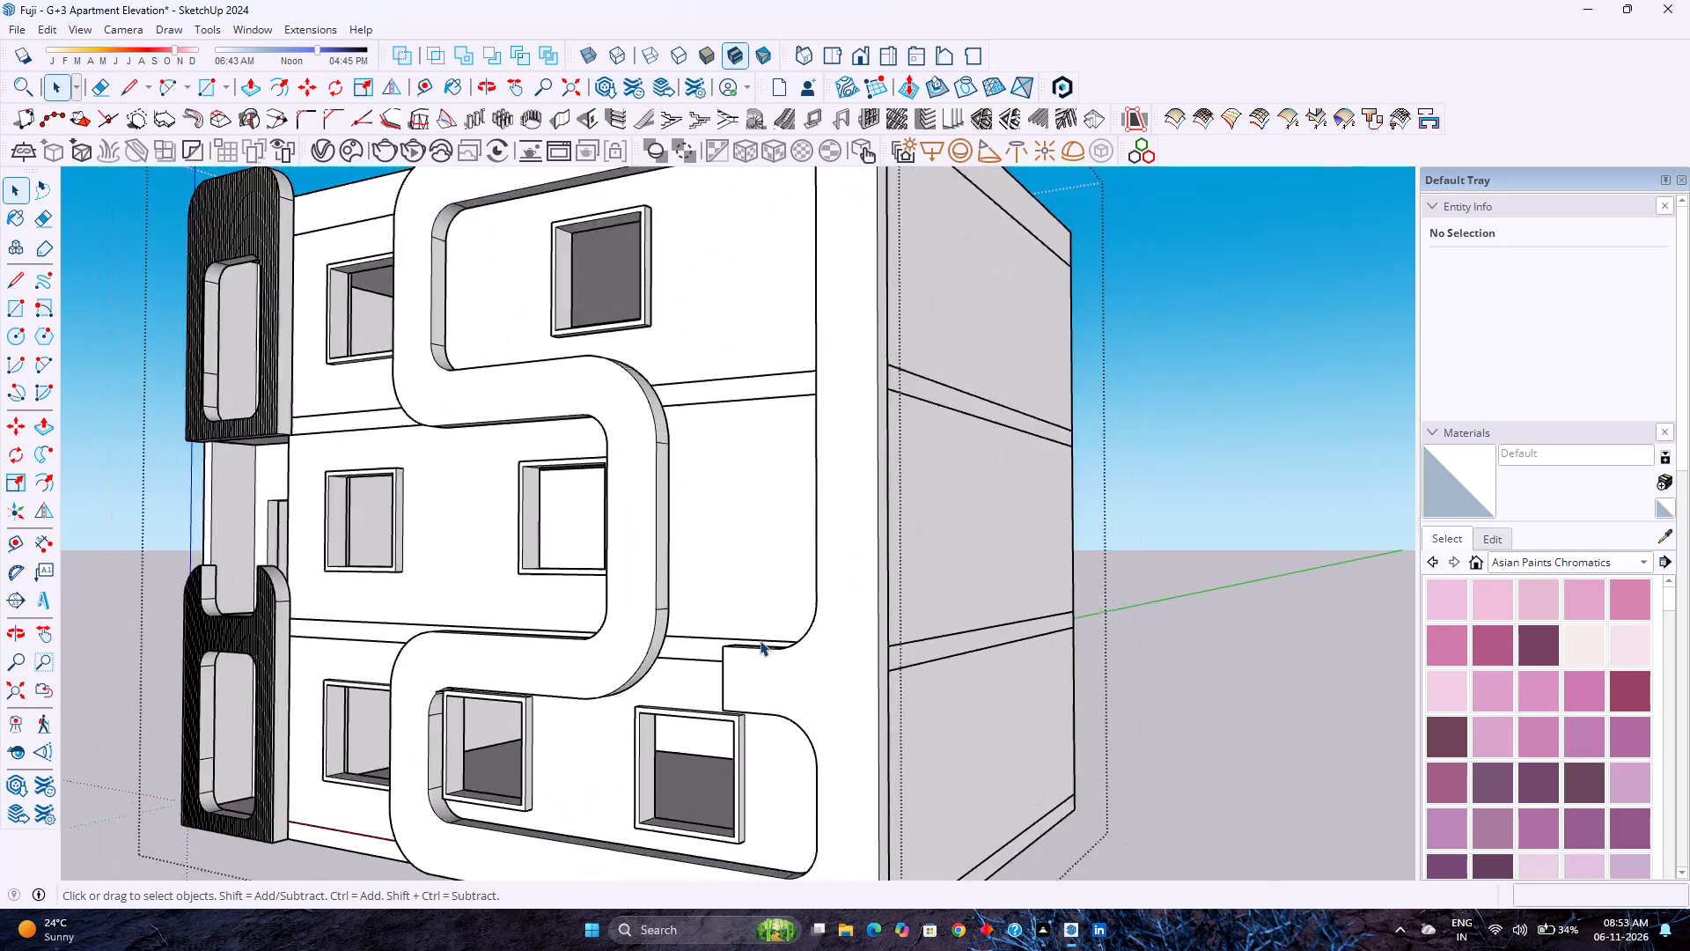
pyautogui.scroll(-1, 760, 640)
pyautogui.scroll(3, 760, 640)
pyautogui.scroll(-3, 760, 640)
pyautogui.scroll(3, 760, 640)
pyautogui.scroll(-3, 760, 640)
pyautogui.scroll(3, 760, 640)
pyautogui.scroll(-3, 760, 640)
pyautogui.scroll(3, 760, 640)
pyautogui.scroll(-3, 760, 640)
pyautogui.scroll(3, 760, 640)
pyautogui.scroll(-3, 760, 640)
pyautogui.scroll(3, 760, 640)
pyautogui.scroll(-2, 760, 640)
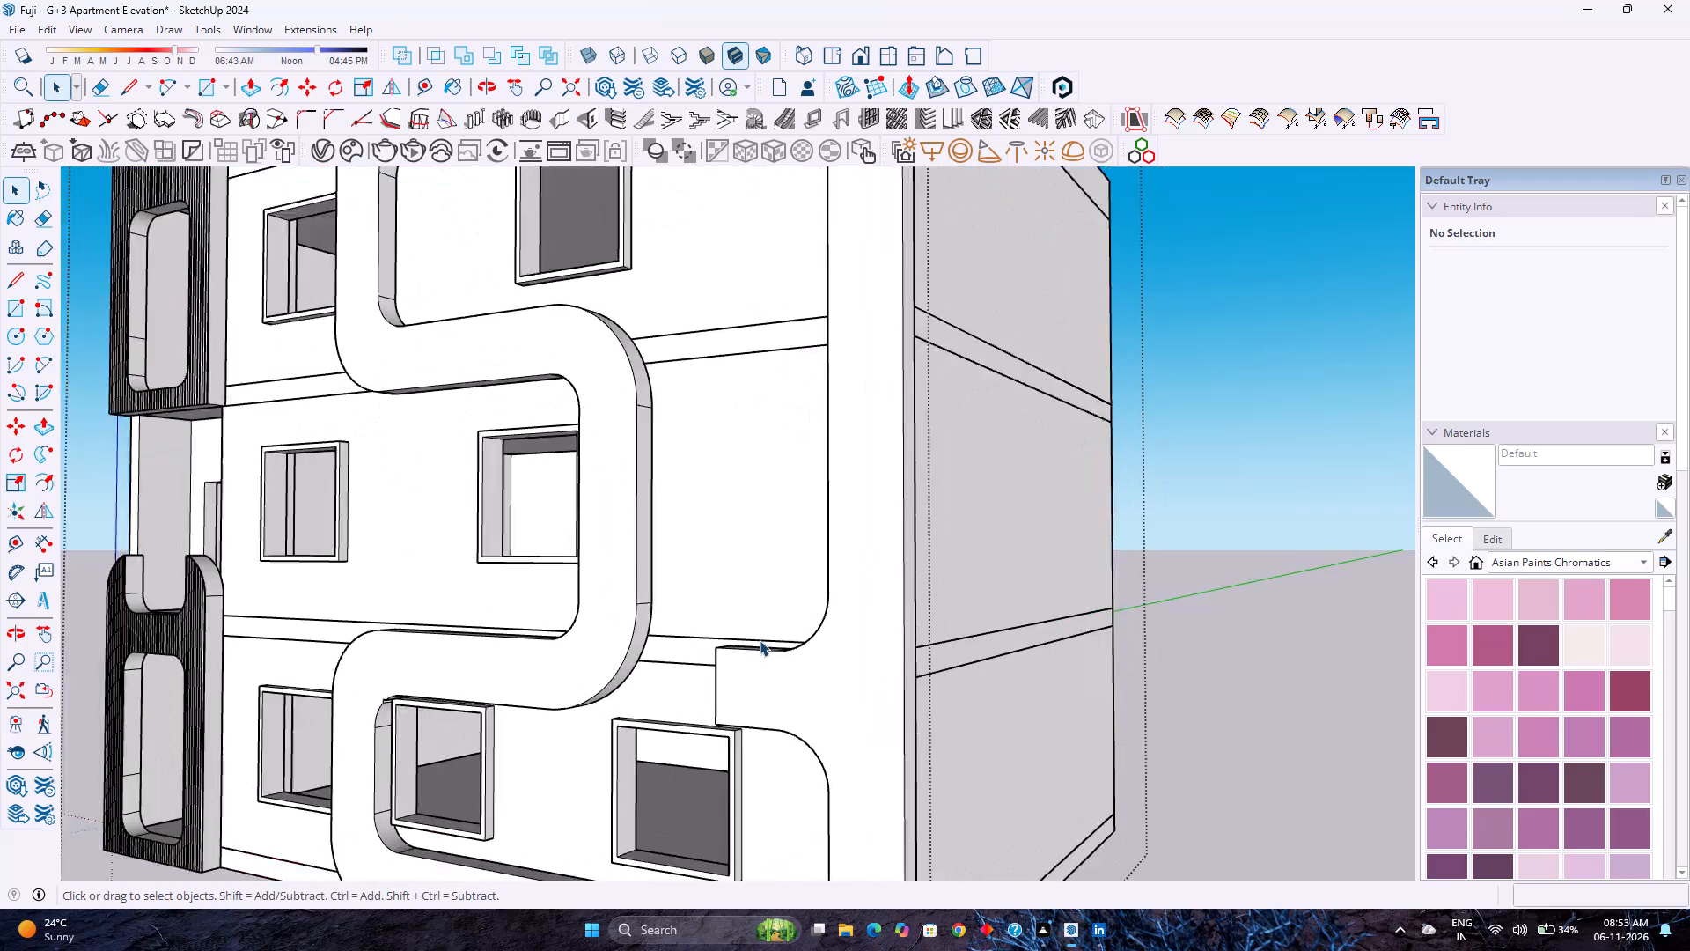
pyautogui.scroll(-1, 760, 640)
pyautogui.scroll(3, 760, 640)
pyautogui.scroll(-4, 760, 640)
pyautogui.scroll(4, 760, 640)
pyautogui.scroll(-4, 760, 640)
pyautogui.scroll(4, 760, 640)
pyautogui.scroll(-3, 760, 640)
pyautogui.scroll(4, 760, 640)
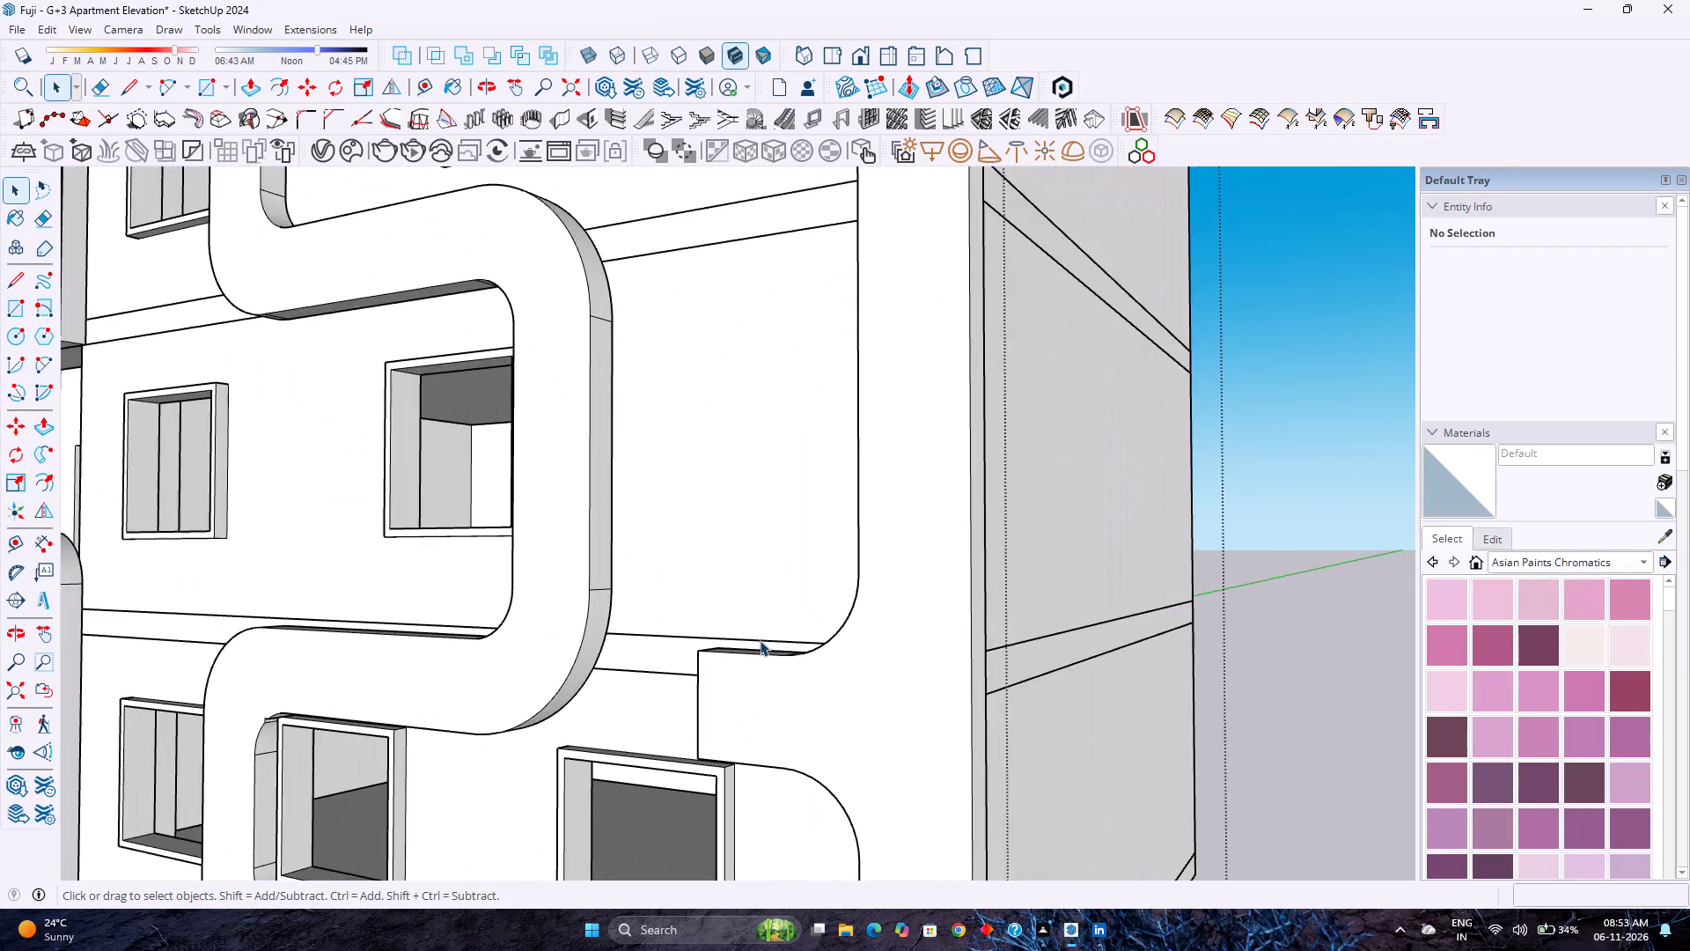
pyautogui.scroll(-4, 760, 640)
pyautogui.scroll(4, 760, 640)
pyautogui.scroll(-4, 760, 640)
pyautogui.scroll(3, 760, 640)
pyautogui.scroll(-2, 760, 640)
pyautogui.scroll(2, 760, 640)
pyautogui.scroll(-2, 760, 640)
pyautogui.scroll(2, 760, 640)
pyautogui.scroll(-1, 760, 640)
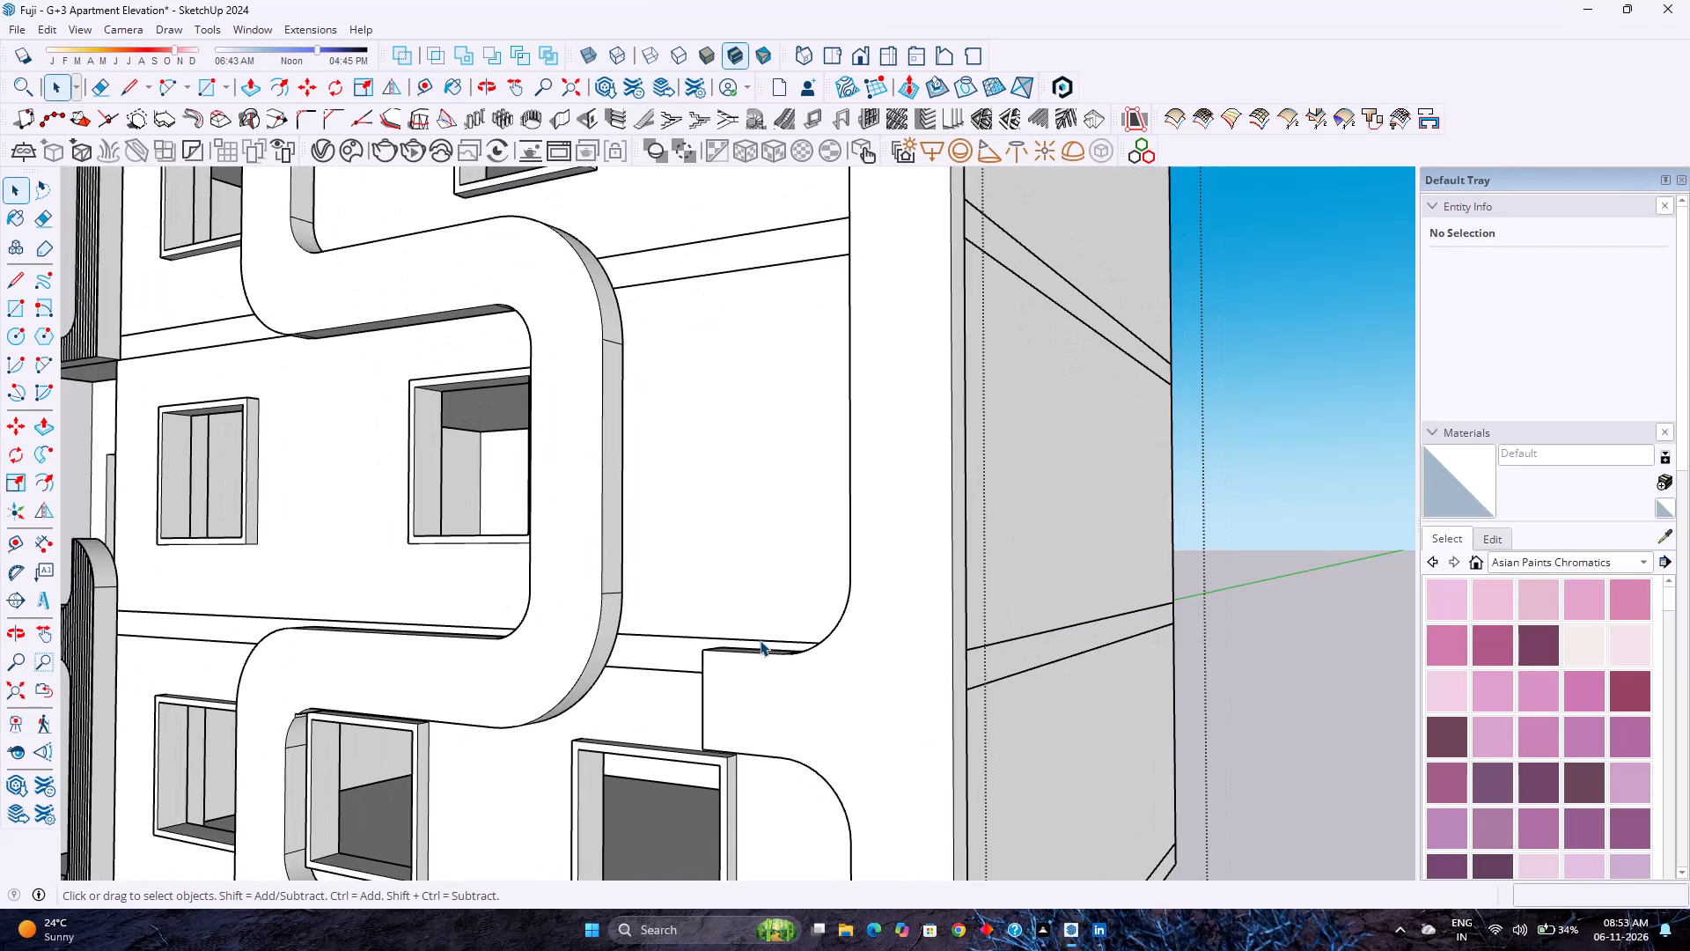
# Examine the extended stub and its curved junction with the facade band's long vertical leg up close.
pyautogui.scroll(2, 760, 640)
pyautogui.scroll(-3, 760, 640)
pyautogui.scroll(3, 760, 640)
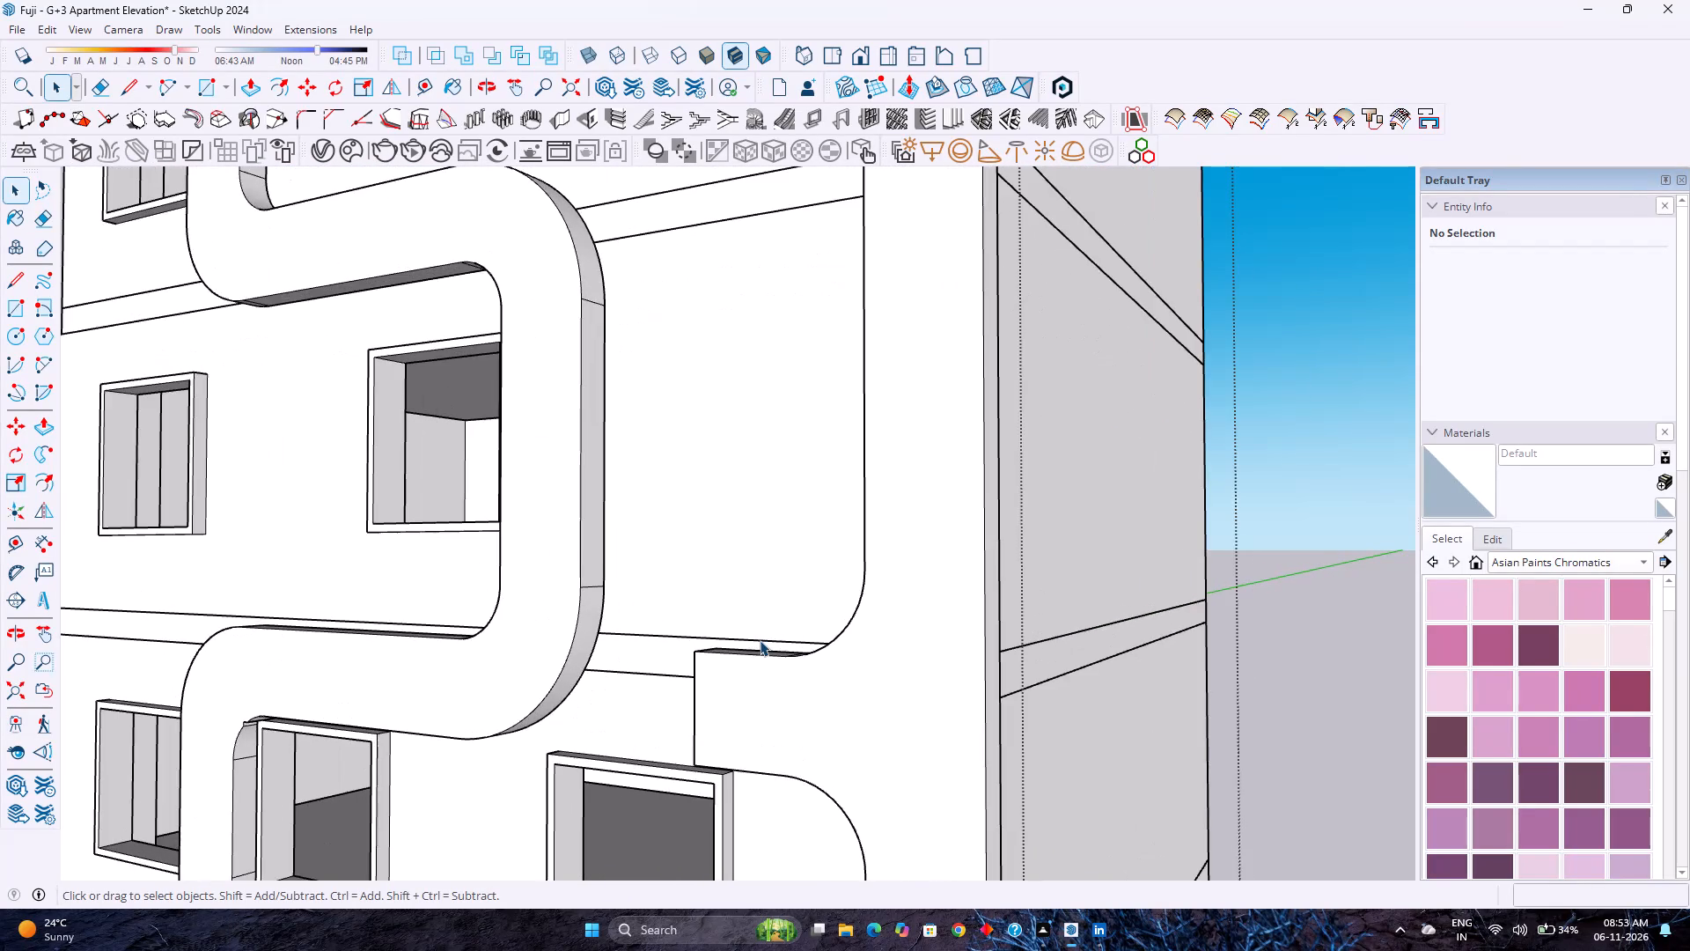
pyautogui.scroll(2, 760, 640)
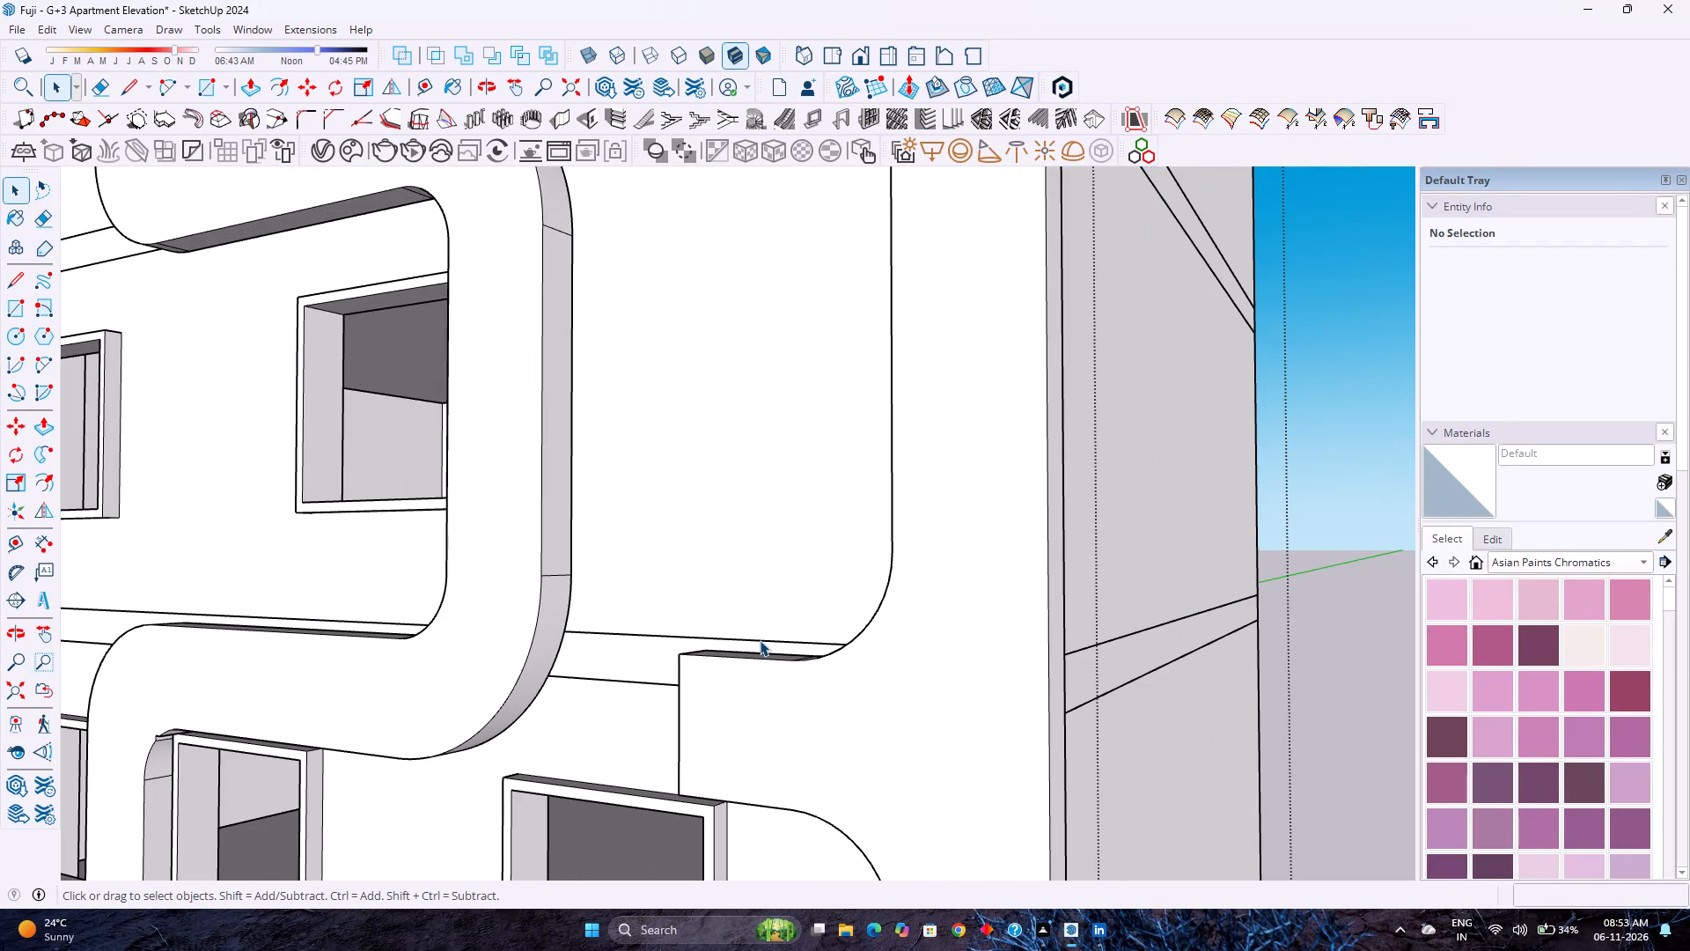
pyautogui.scroll(-2, 760, 640)
pyautogui.scroll(2, 760, 640)
pyautogui.scroll(-4, 760, 640)
pyautogui.scroll(3, 760, 640)
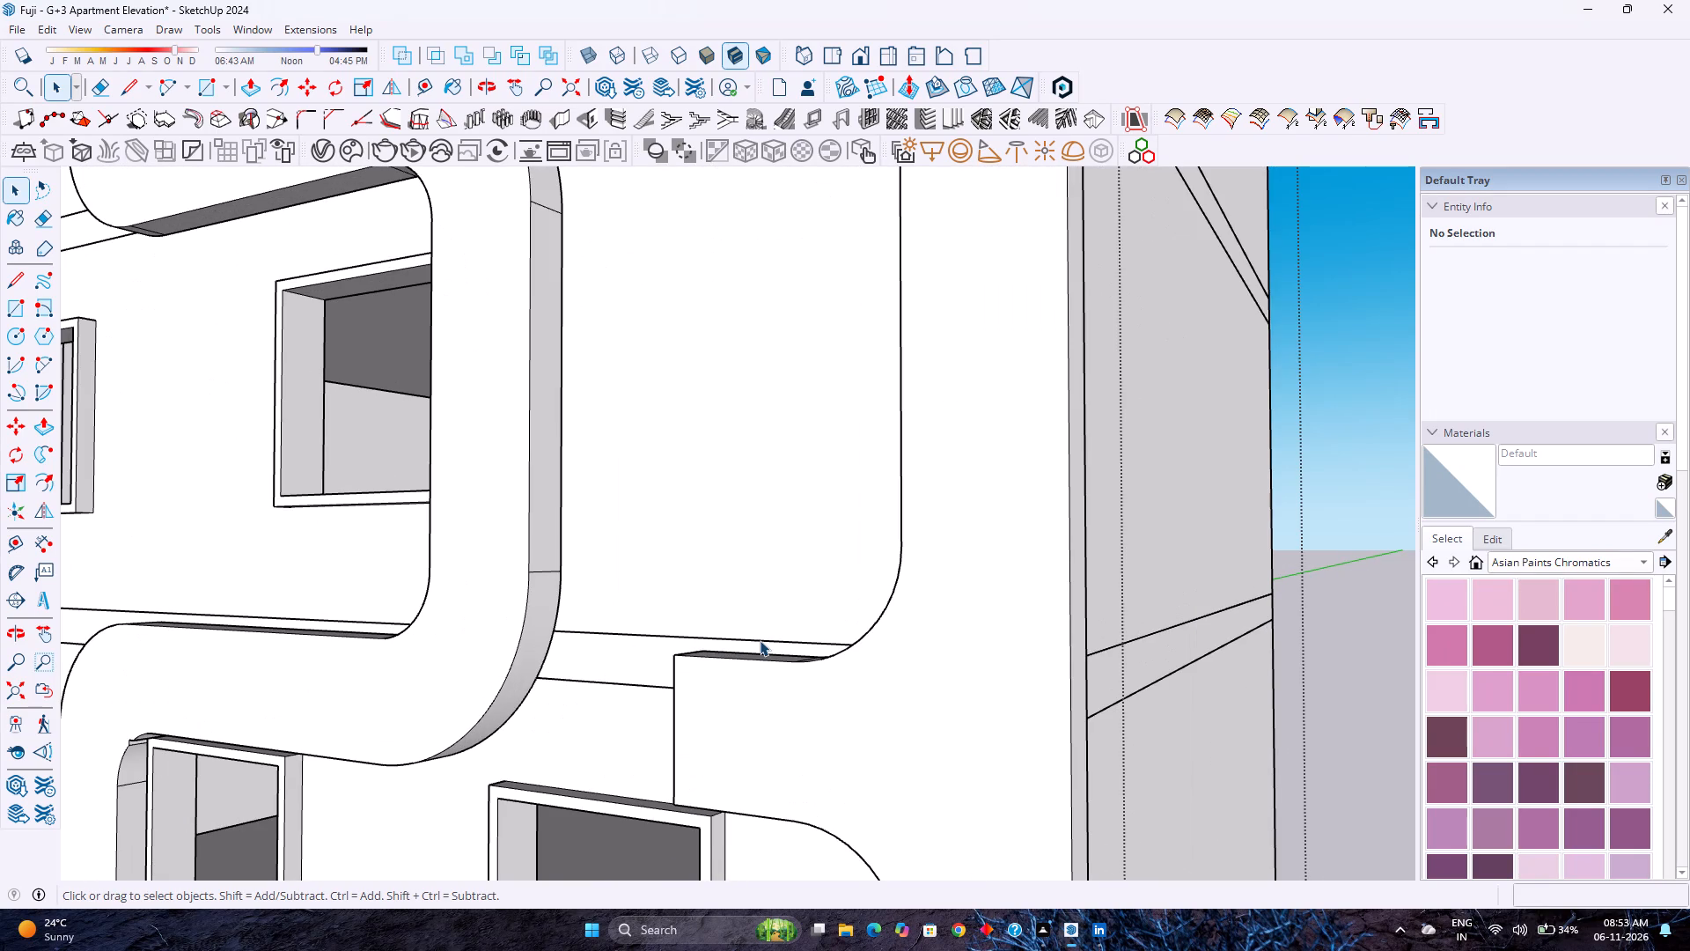
pyautogui.scroll(1, 760, 640)
pyautogui.scroll(-2, 760, 640)
pyautogui.scroll(3, 763, 640)
pyautogui.scroll(-1, 763, 640)
pyautogui.scroll(1, 763, 640)
pyautogui.scroll(-2, 763, 640)
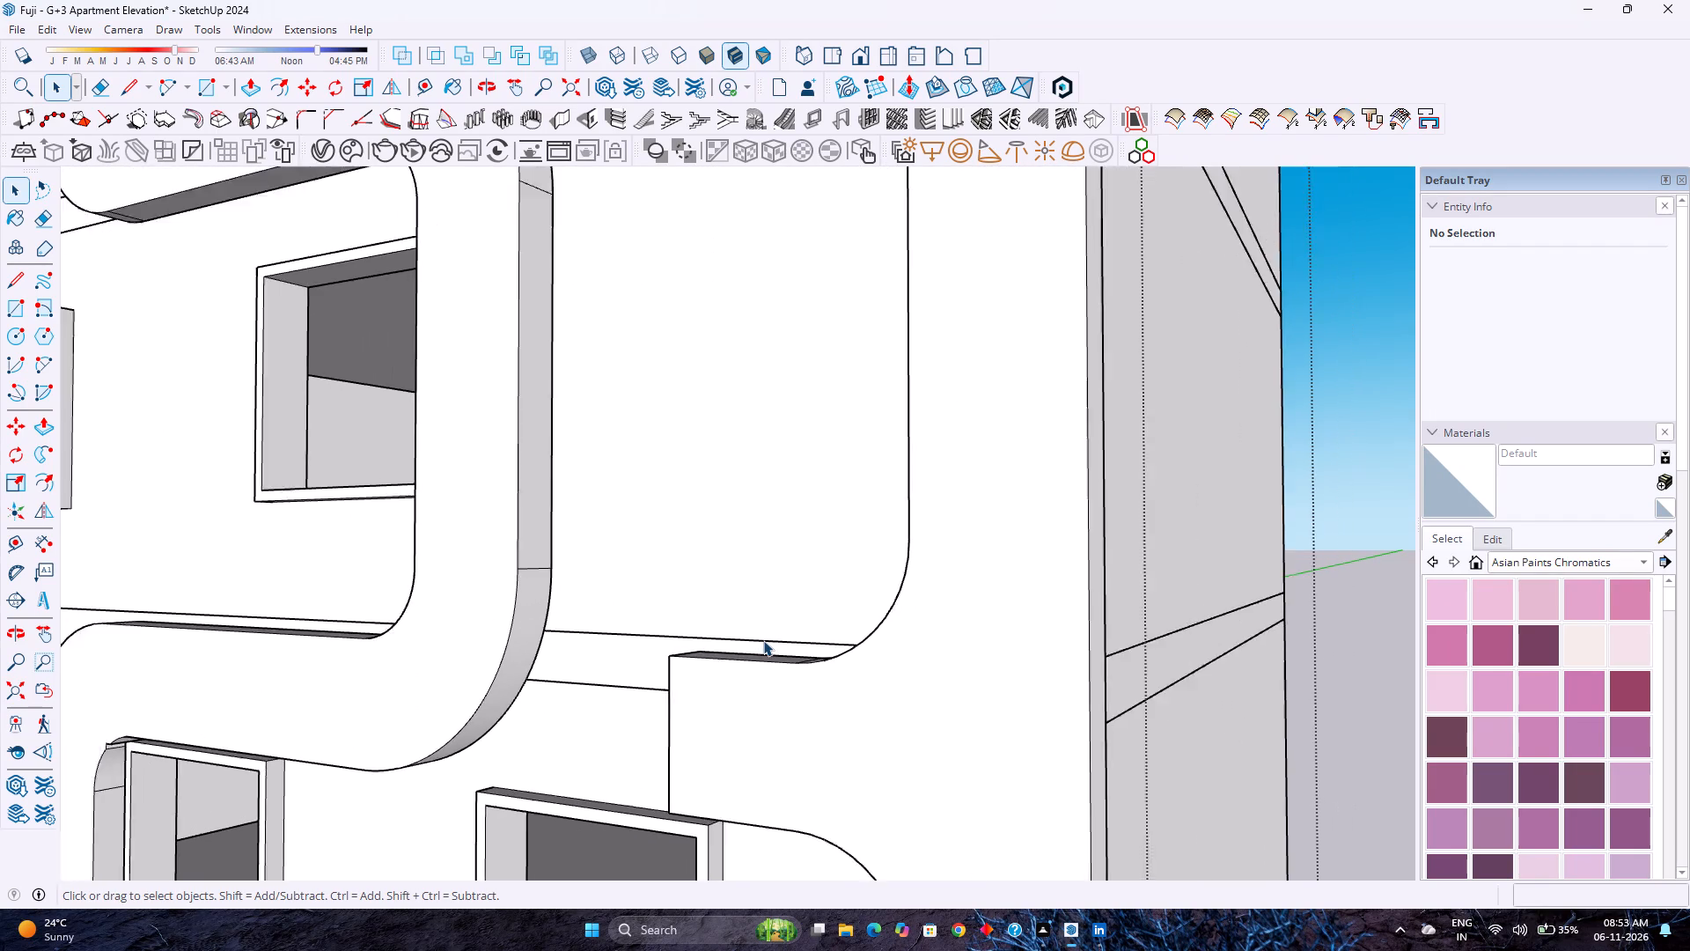
pyautogui.scroll(2, 763, 640)
pyautogui.scroll(-4, 763, 640)
pyautogui.scroll(3, 763, 640)
pyautogui.scroll(-3, 763, 640)
pyautogui.scroll(3, 763, 640)
pyautogui.scroll(-3, 763, 640)
pyautogui.scroll(3, 763, 640)
pyautogui.scroll(-4, 763, 640)
pyautogui.scroll(3, 763, 640)
pyautogui.scroll(-3, 763, 640)
pyautogui.scroll(3, 763, 640)
pyautogui.scroll(-3, 763, 640)
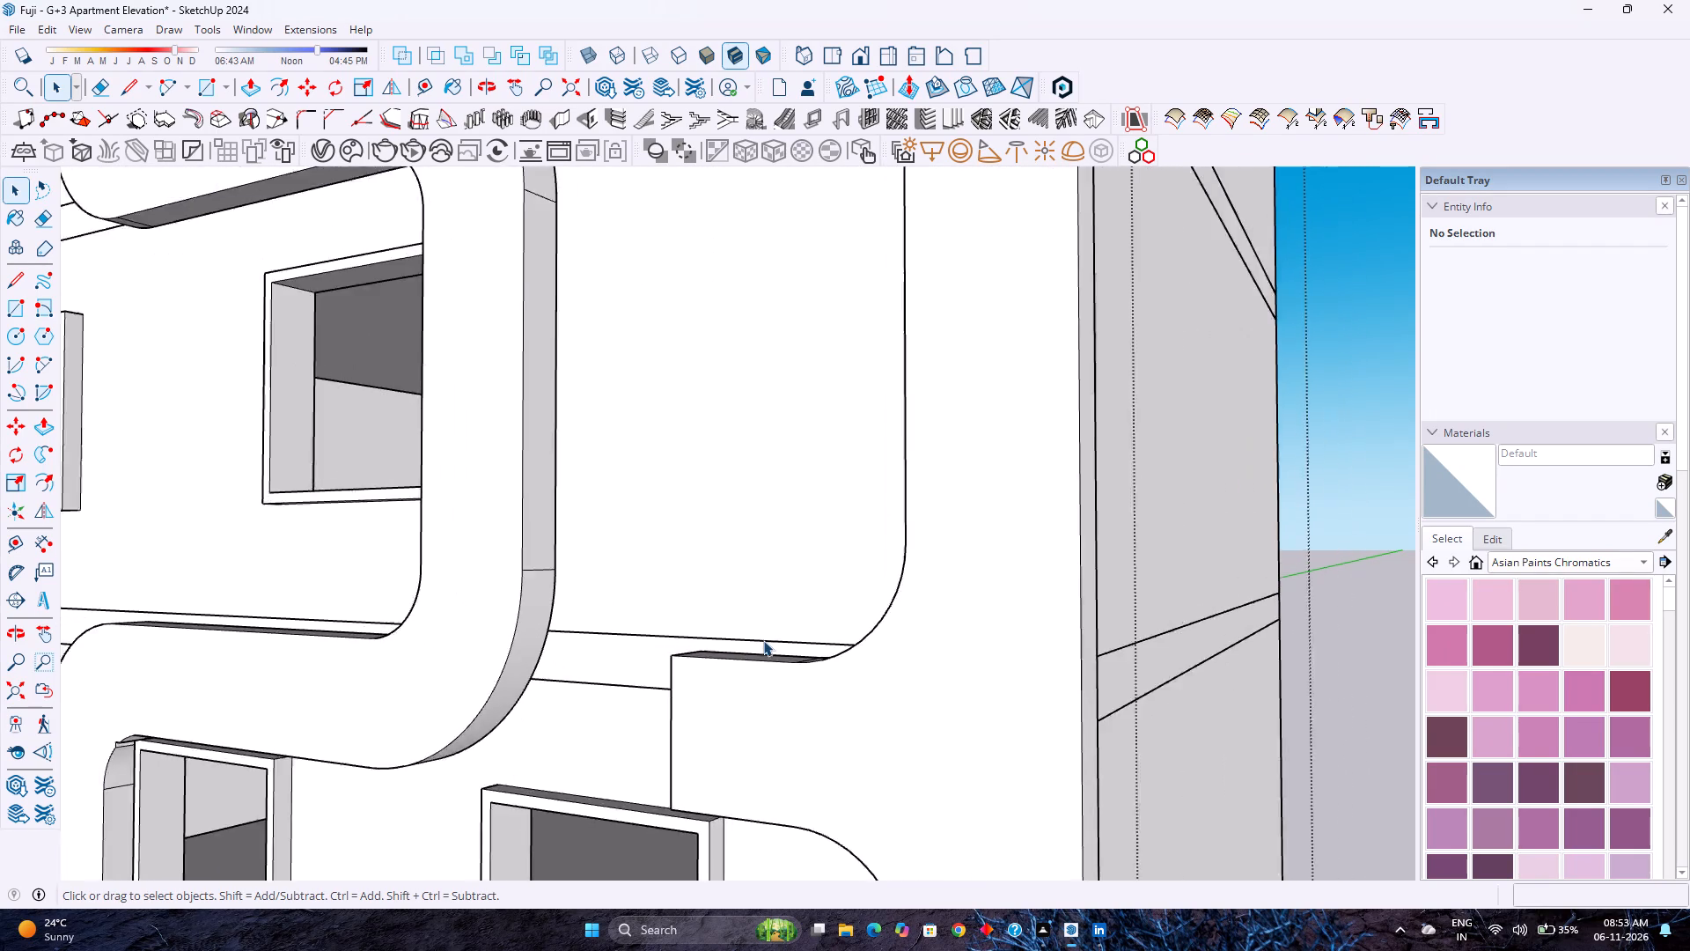
pyautogui.scroll(3, 763, 640)
pyautogui.scroll(-3, 763, 640)
pyautogui.scroll(3, 763, 640)
pyautogui.scroll(-3, 763, 640)
pyautogui.scroll(3, 763, 640)
pyautogui.scroll(-3, 763, 640)
pyautogui.scroll(3, 763, 640)
pyautogui.scroll(-3, 763, 640)
pyautogui.scroll(3, 763, 640)
pyautogui.scroll(-3, 763, 640)
pyautogui.scroll(3, 763, 640)
pyautogui.scroll(-4, 763, 640)
pyautogui.scroll(3, 763, 640)
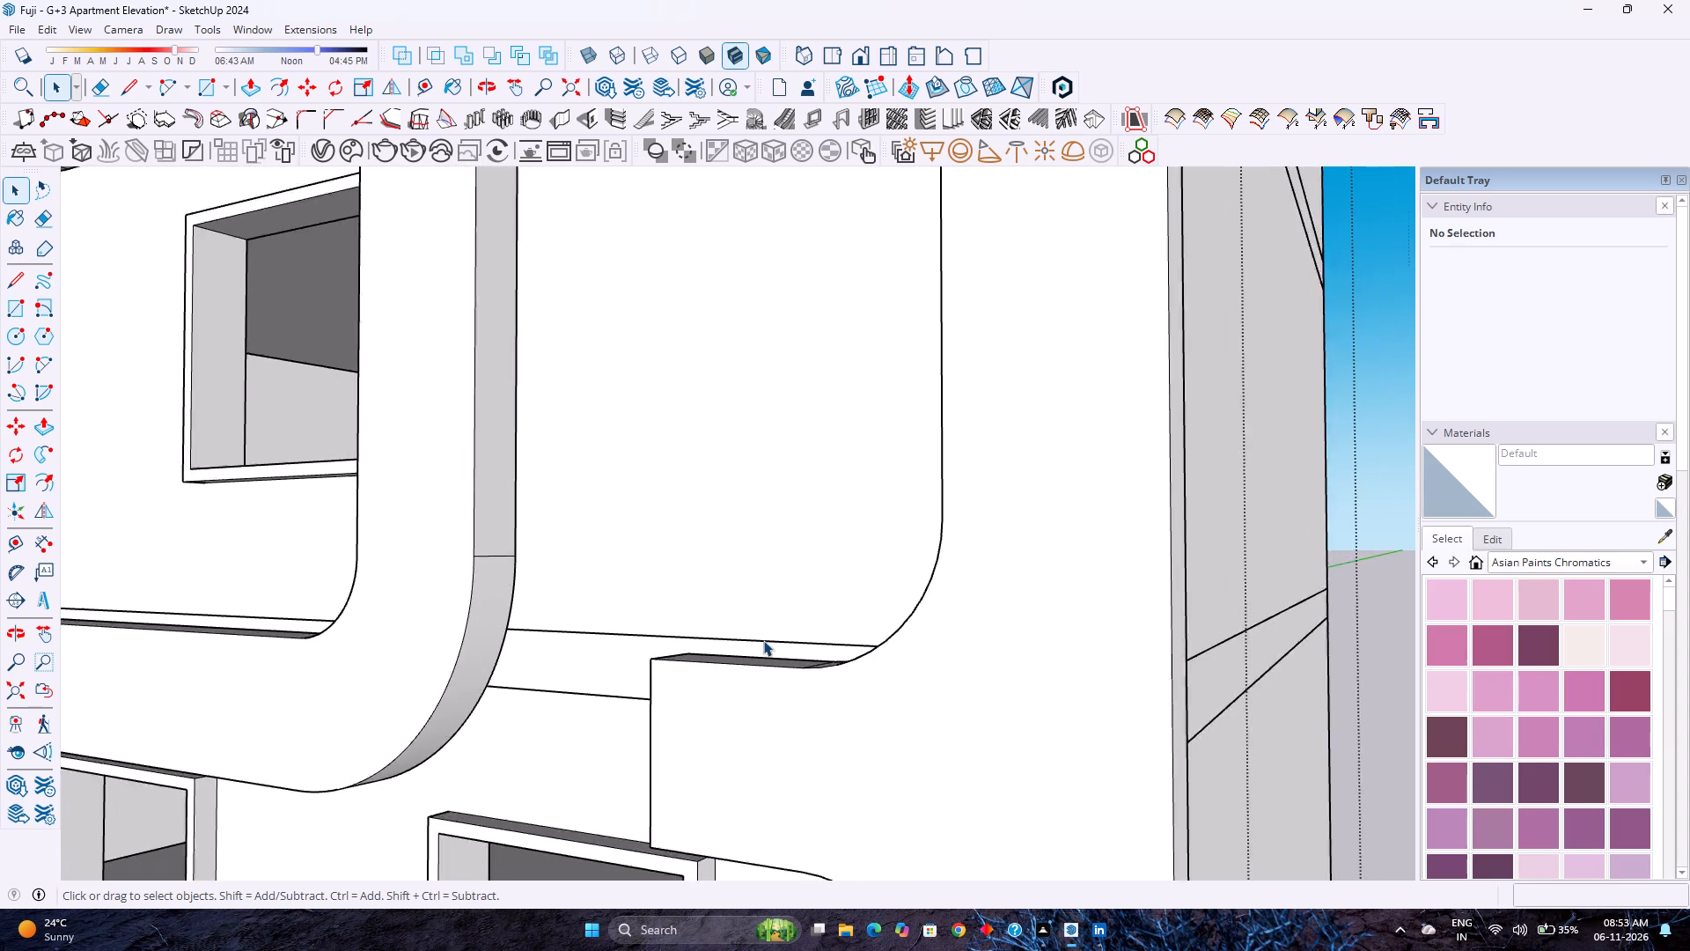
pyautogui.scroll(1, 763, 640)
pyautogui.scroll(-4, 763, 640)
pyautogui.scroll(3, 763, 640)
pyautogui.scroll(-3, 763, 640)
pyautogui.scroll(4, 763, 640)
pyautogui.scroll(-4, 763, 640)
pyautogui.scroll(4, 763, 640)
pyautogui.scroll(-3, 763, 640)
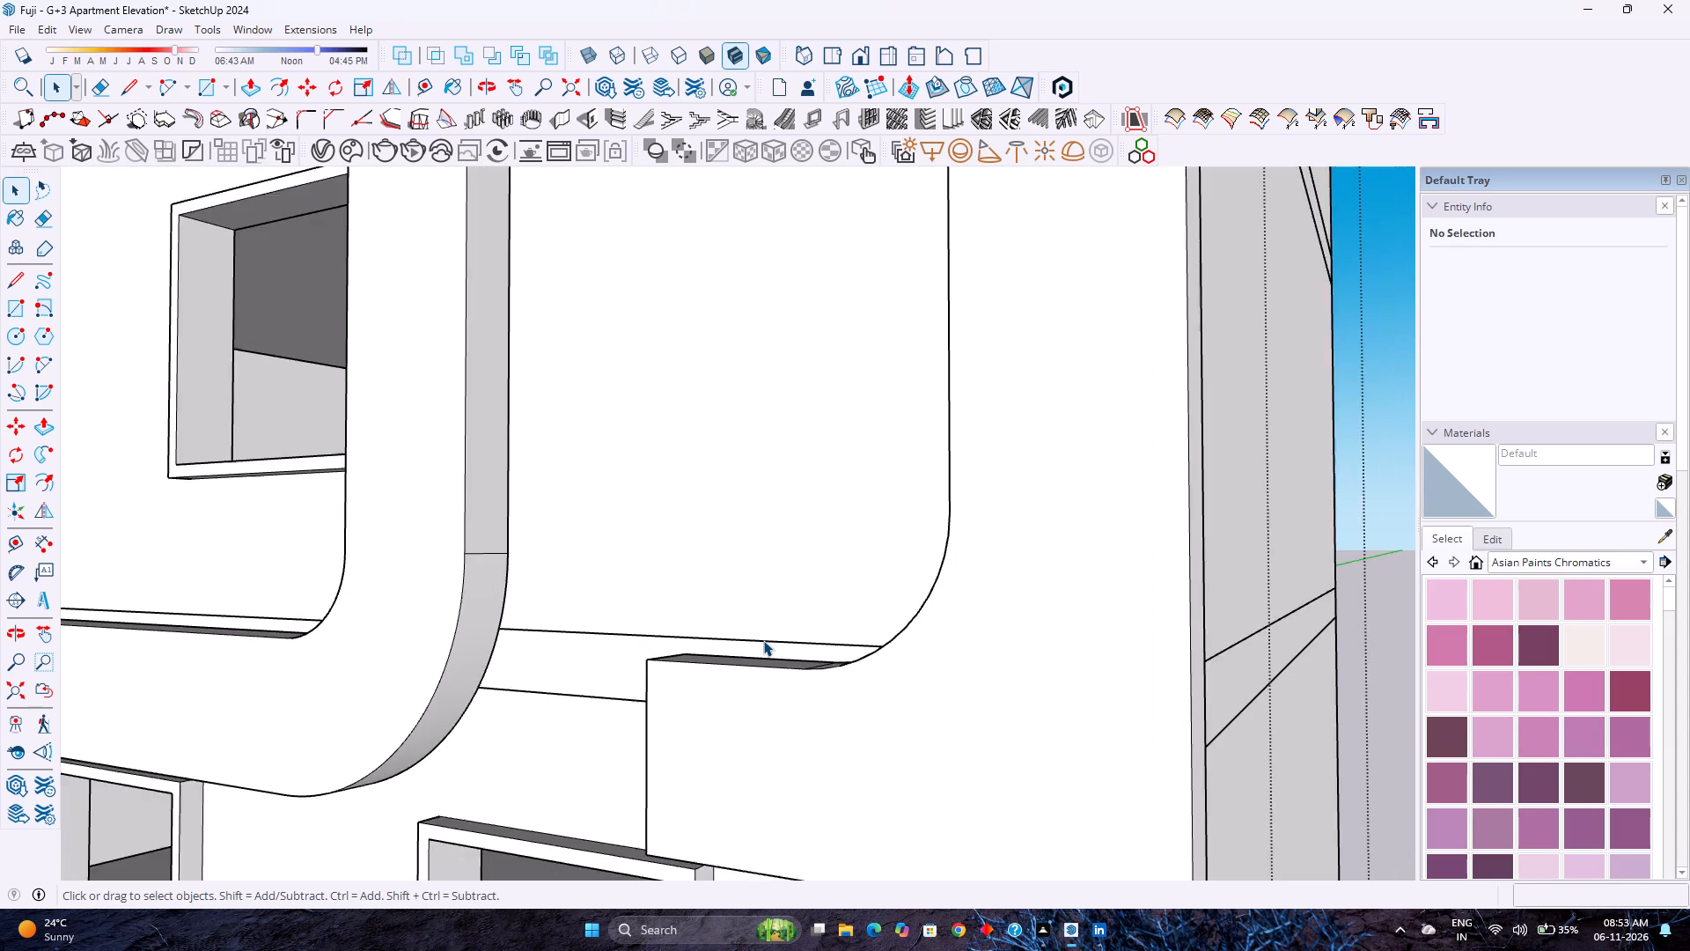
pyautogui.scroll(3, 763, 640)
pyautogui.scroll(-4, 763, 640)
pyautogui.scroll(4, 763, 640)
pyautogui.scroll(-3, 763, 640)
pyautogui.scroll(3, 763, 640)
pyautogui.scroll(-4, 763, 640)
pyautogui.scroll(3, 763, 640)
pyautogui.scroll(-2, 763, 640)
pyautogui.scroll(3, 763, 640)
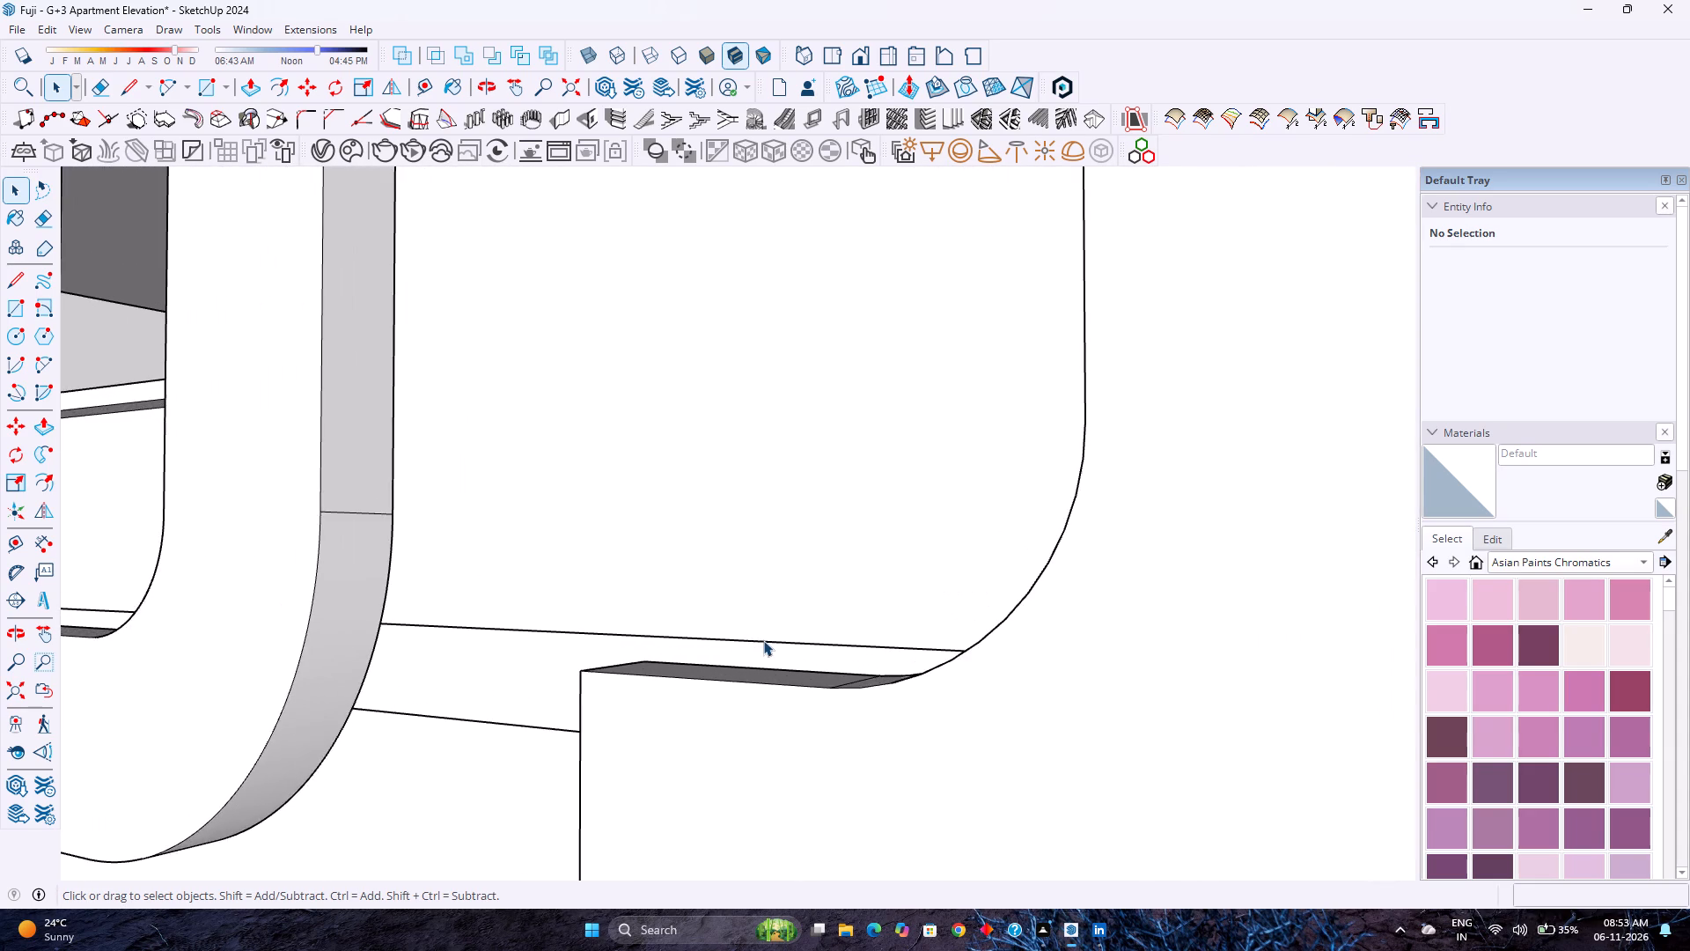
pyautogui.scroll(-4, 763, 640)
pyautogui.scroll(3, 763, 640)
pyautogui.scroll(-3, 763, 640)
pyautogui.scroll(3, 763, 640)
pyautogui.scroll(-3, 763, 640)
pyautogui.scroll(3, 763, 640)
pyautogui.scroll(-3, 763, 640)
pyautogui.scroll(3, 763, 640)
pyautogui.scroll(-3, 763, 640)
pyautogui.scroll(3, 763, 640)
pyautogui.scroll(-3, 763, 640)
pyautogui.scroll(1, 763, 640)
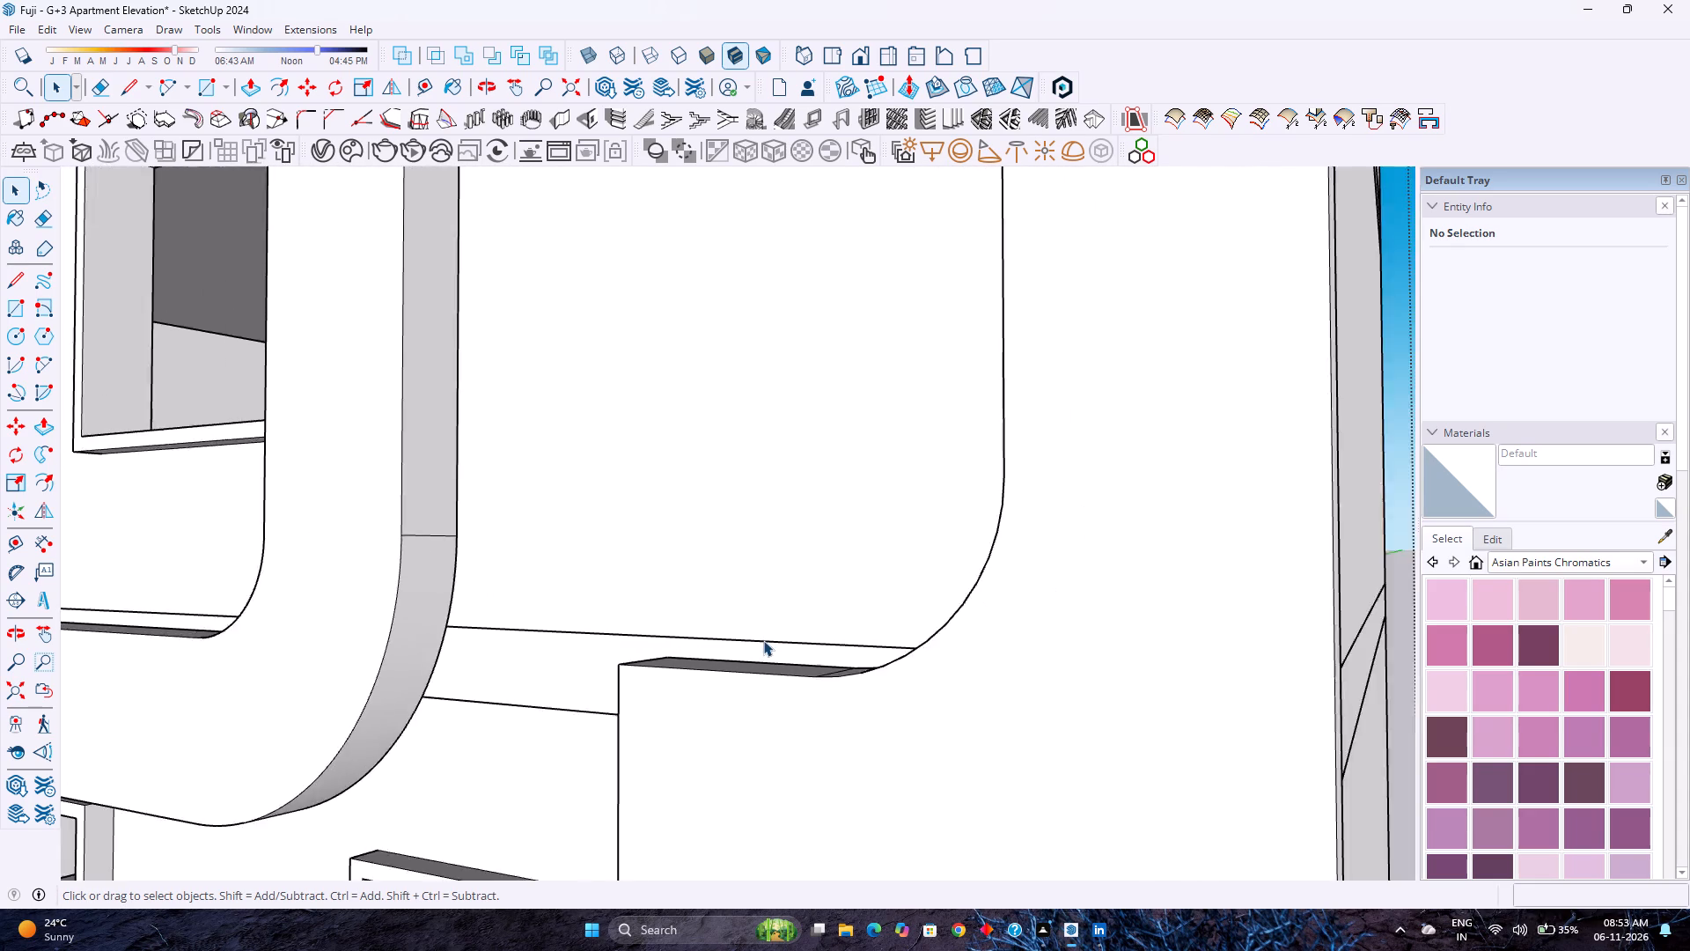
pyautogui.scroll(2, 763, 640)
pyautogui.scroll(-4, 763, 640)
pyautogui.scroll(4, 763, 640)
pyautogui.scroll(-3, 763, 640)
pyautogui.scroll(3, 763, 640)
pyautogui.scroll(-8, 763, 640)
pyautogui.scroll(1, 763, 640)
pyautogui.scroll(-3, 763, 640)
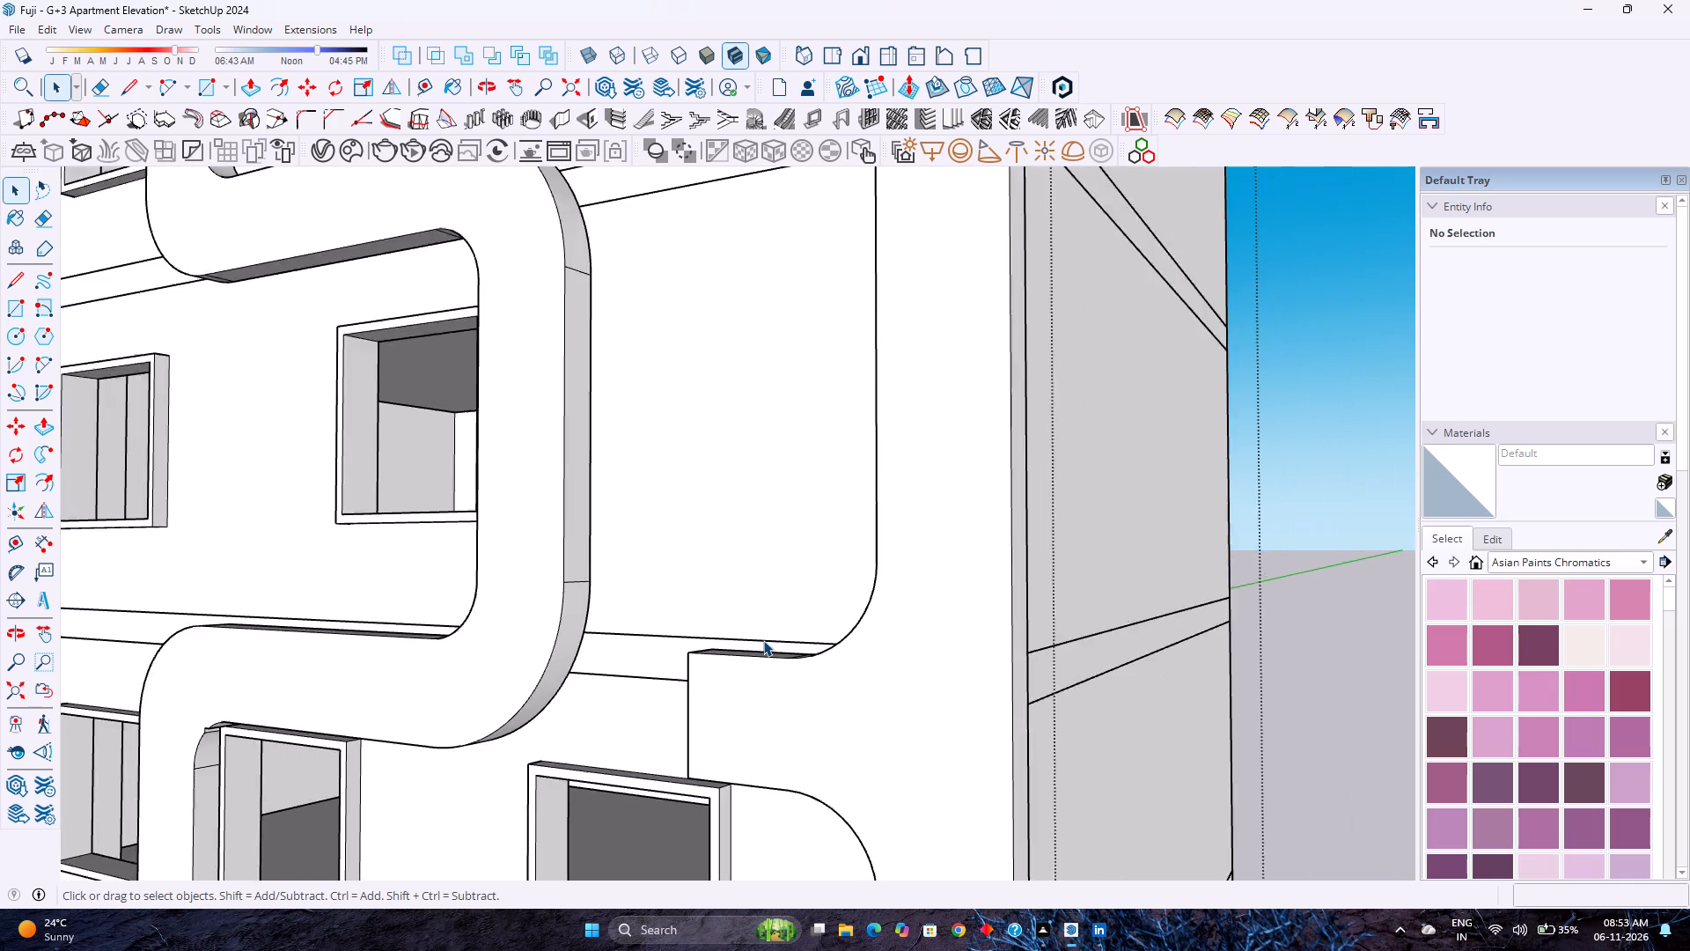
pyautogui.scroll(-13, 763, 640)
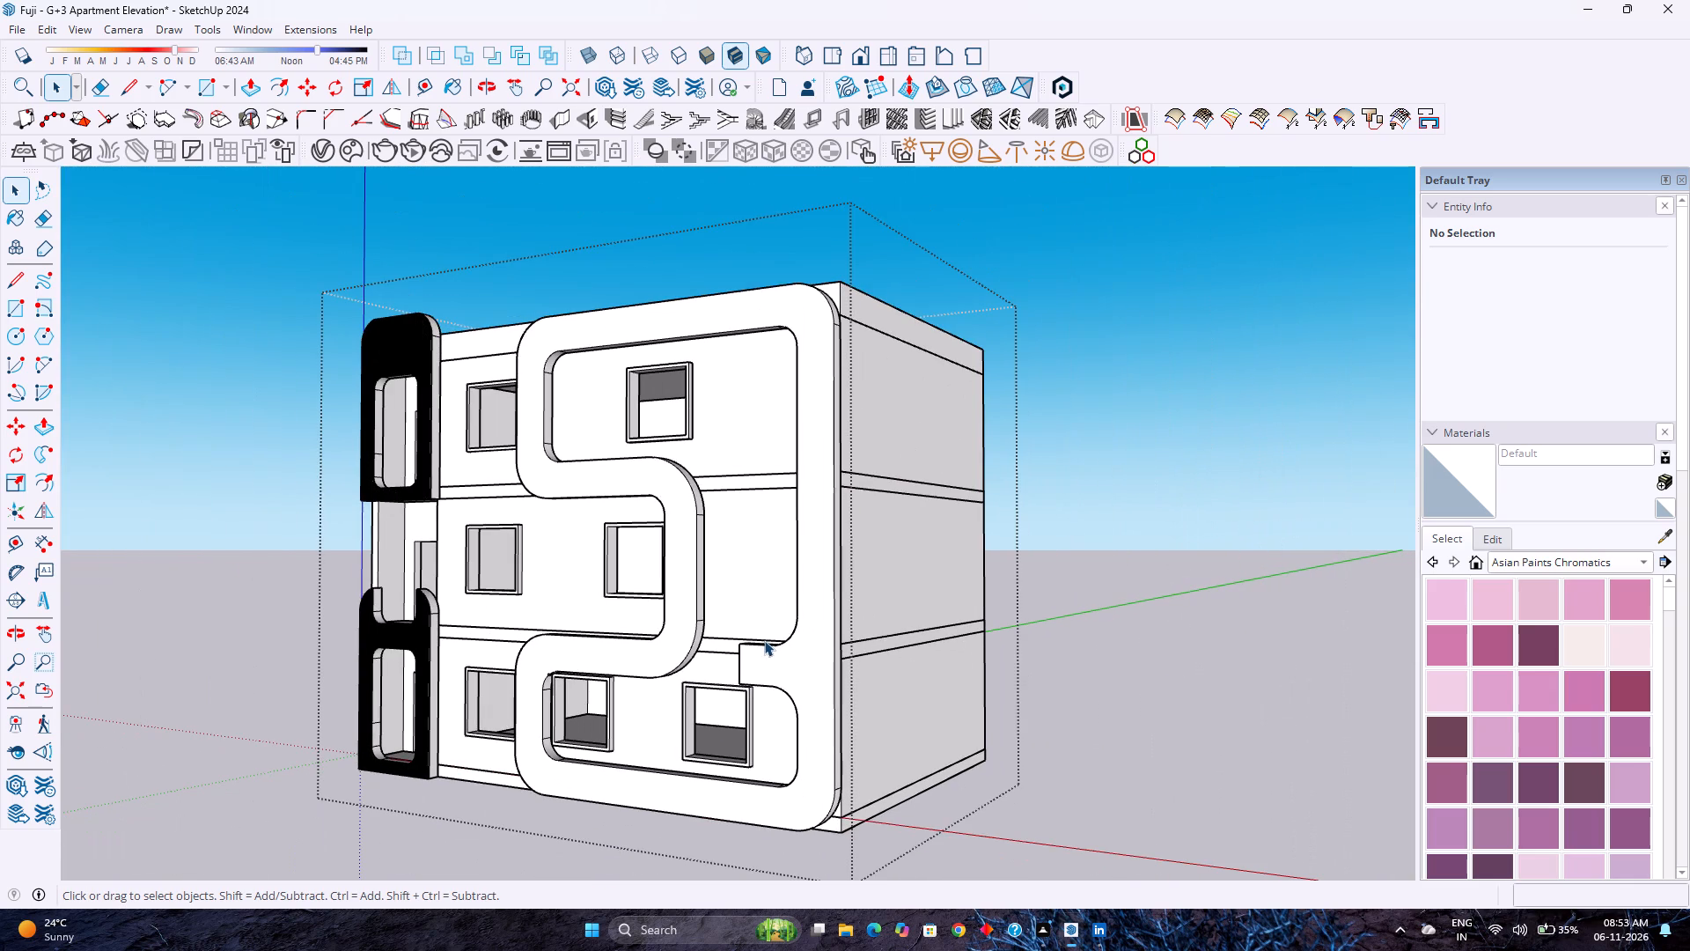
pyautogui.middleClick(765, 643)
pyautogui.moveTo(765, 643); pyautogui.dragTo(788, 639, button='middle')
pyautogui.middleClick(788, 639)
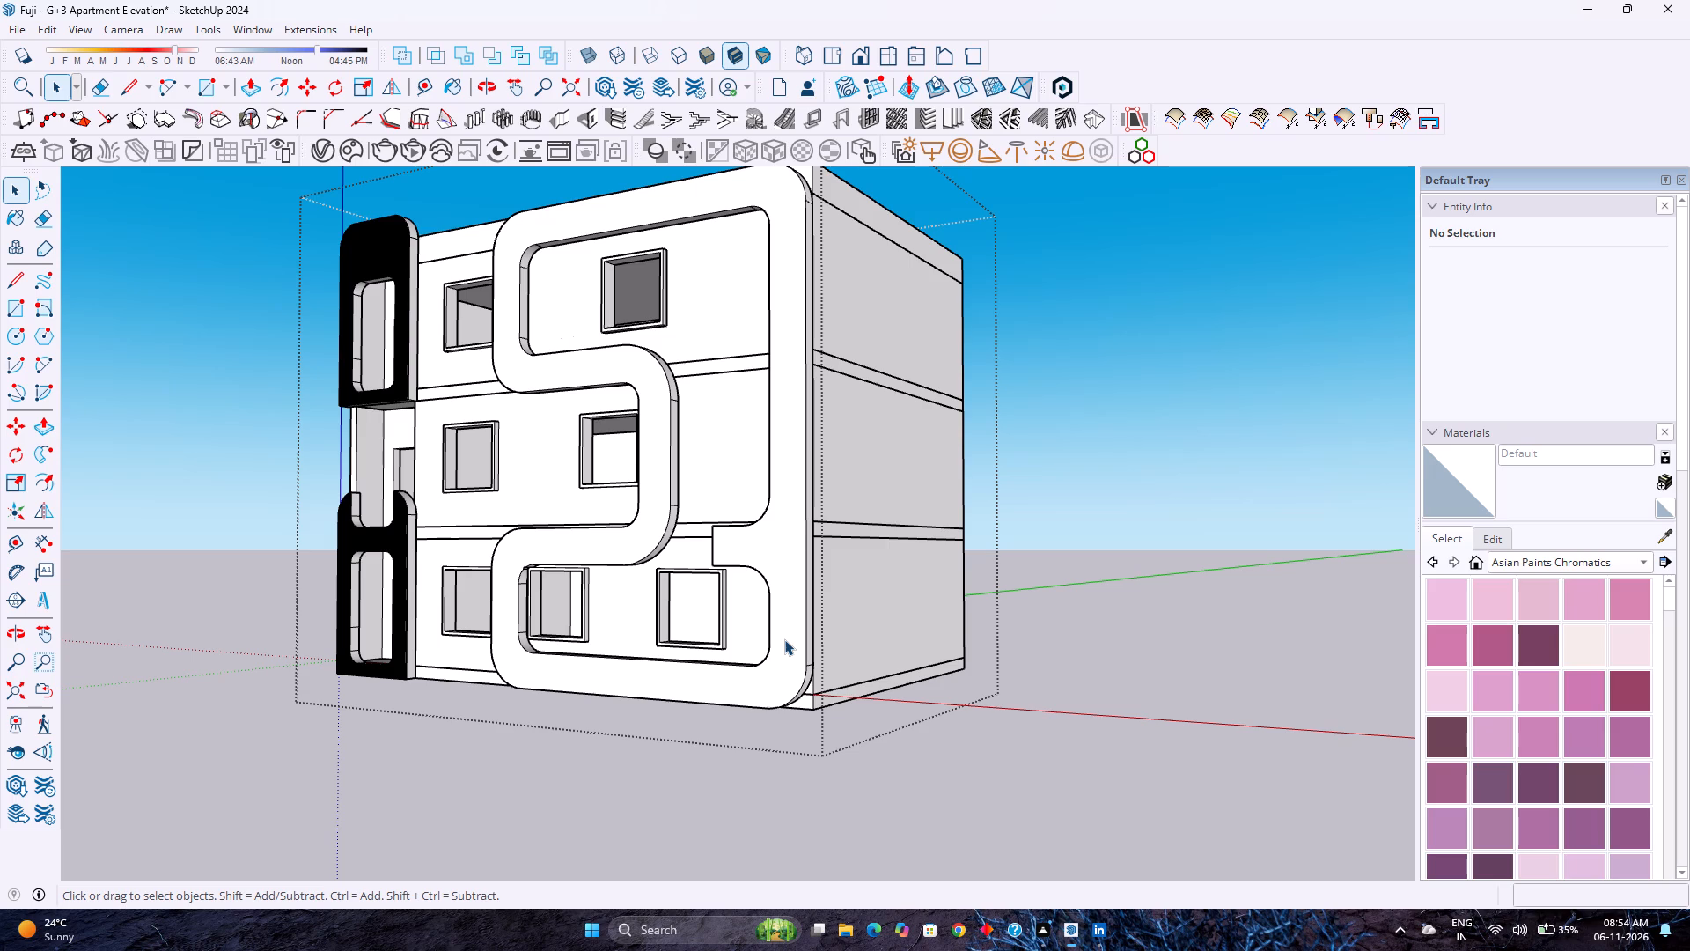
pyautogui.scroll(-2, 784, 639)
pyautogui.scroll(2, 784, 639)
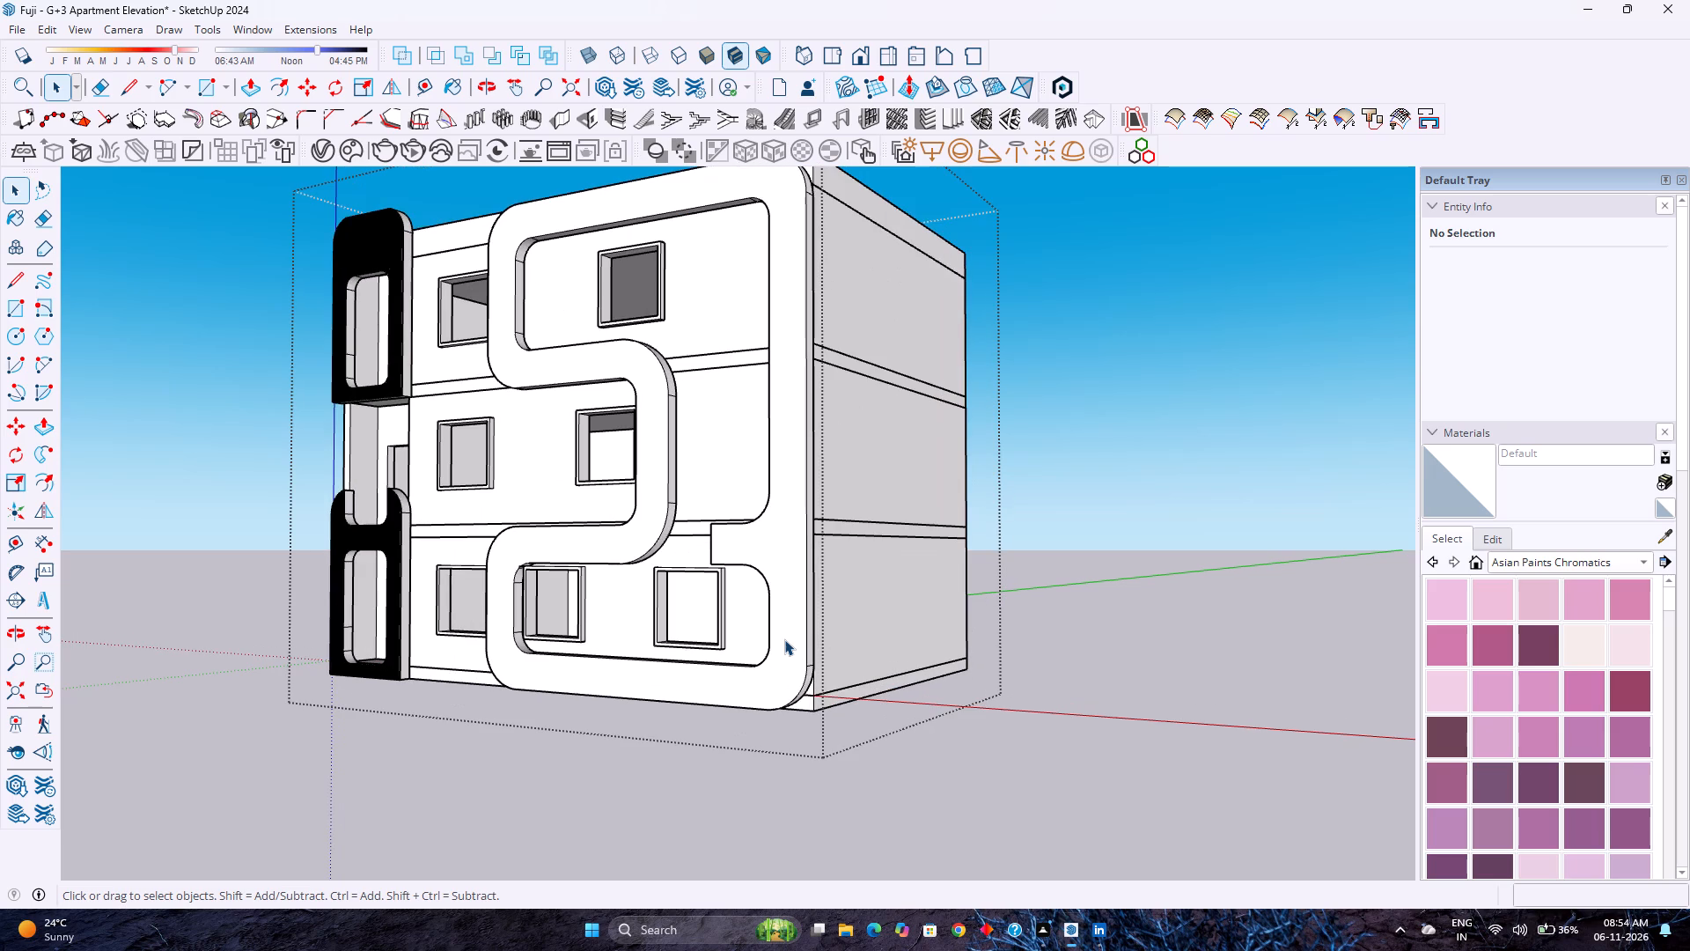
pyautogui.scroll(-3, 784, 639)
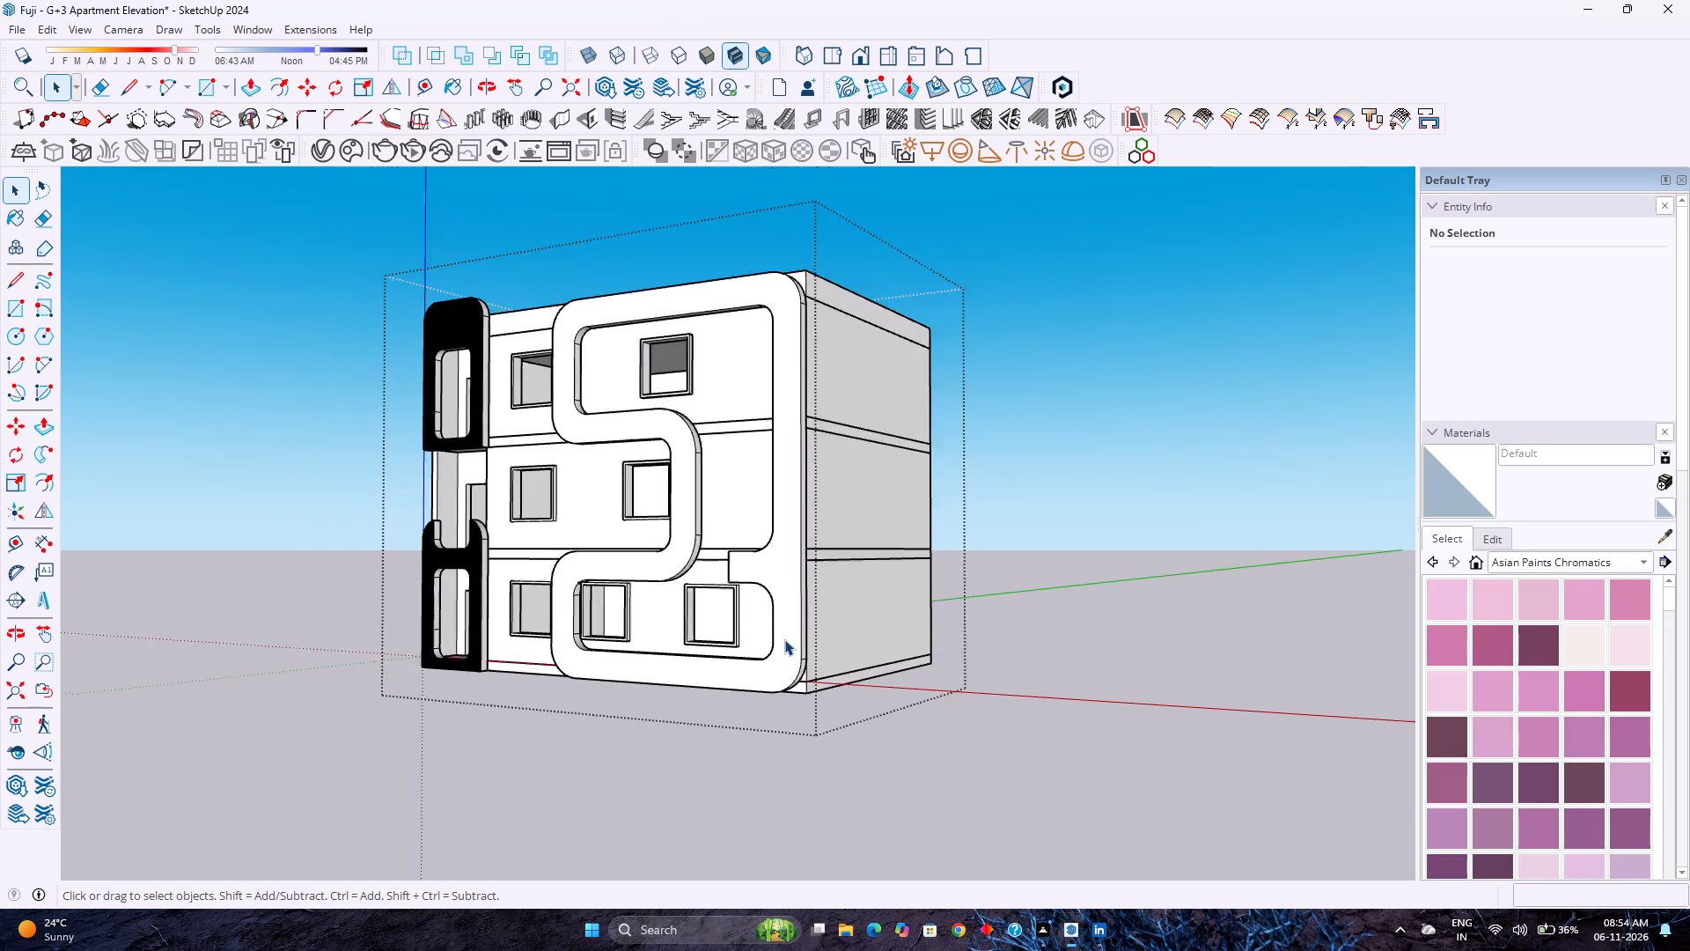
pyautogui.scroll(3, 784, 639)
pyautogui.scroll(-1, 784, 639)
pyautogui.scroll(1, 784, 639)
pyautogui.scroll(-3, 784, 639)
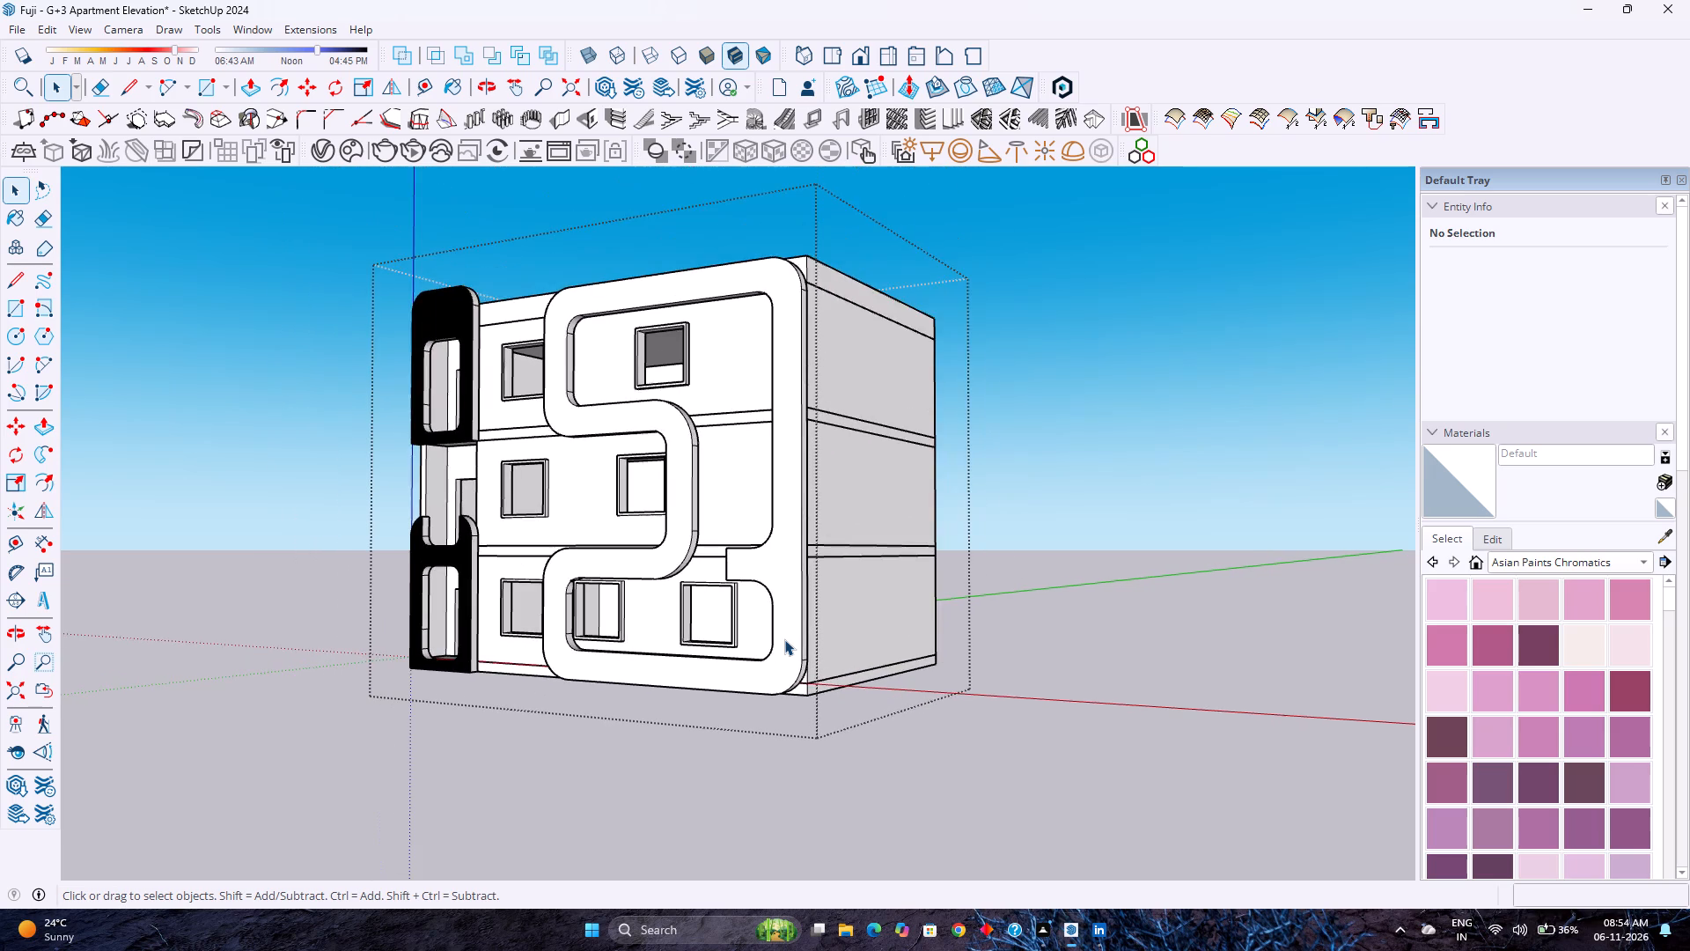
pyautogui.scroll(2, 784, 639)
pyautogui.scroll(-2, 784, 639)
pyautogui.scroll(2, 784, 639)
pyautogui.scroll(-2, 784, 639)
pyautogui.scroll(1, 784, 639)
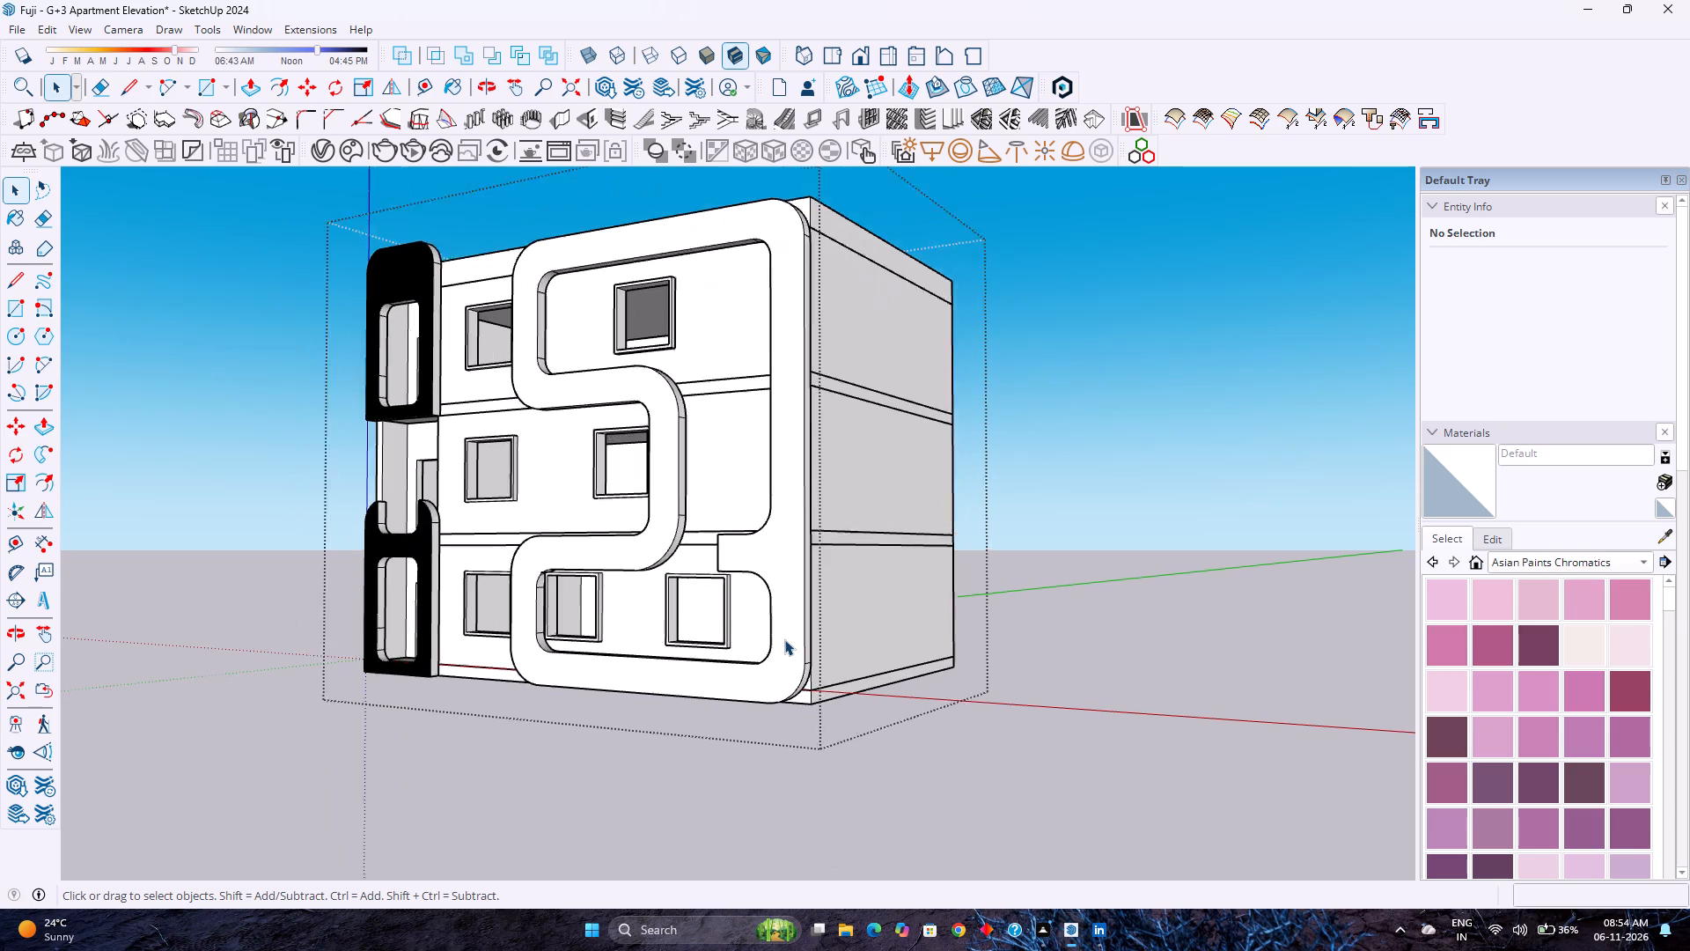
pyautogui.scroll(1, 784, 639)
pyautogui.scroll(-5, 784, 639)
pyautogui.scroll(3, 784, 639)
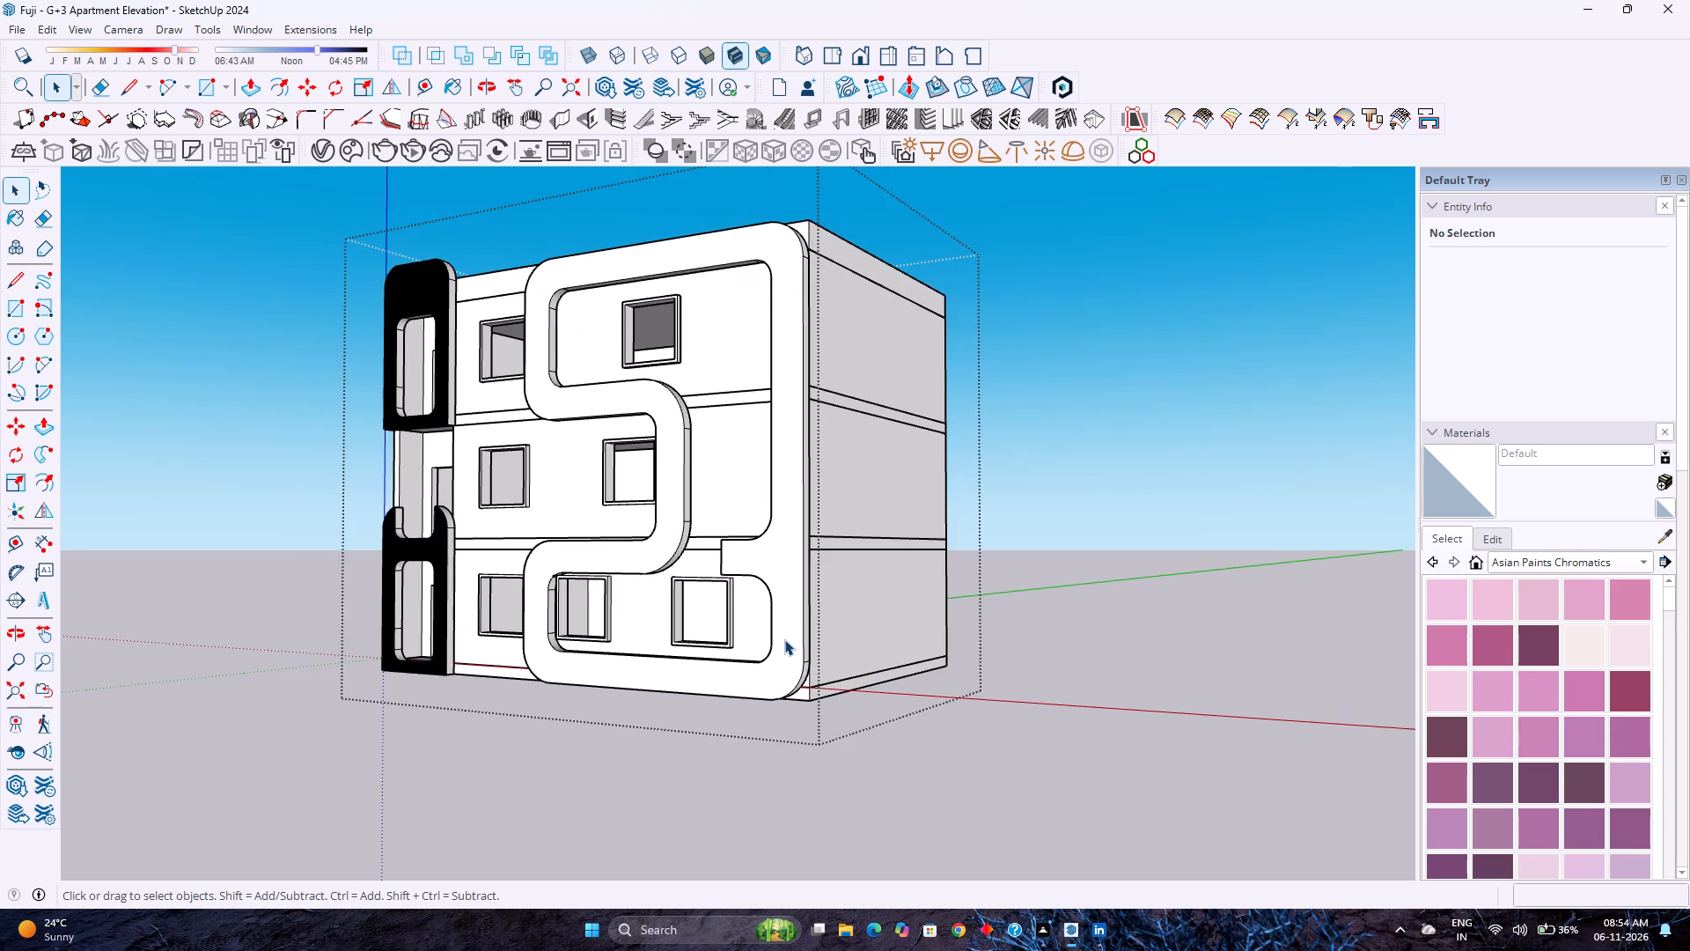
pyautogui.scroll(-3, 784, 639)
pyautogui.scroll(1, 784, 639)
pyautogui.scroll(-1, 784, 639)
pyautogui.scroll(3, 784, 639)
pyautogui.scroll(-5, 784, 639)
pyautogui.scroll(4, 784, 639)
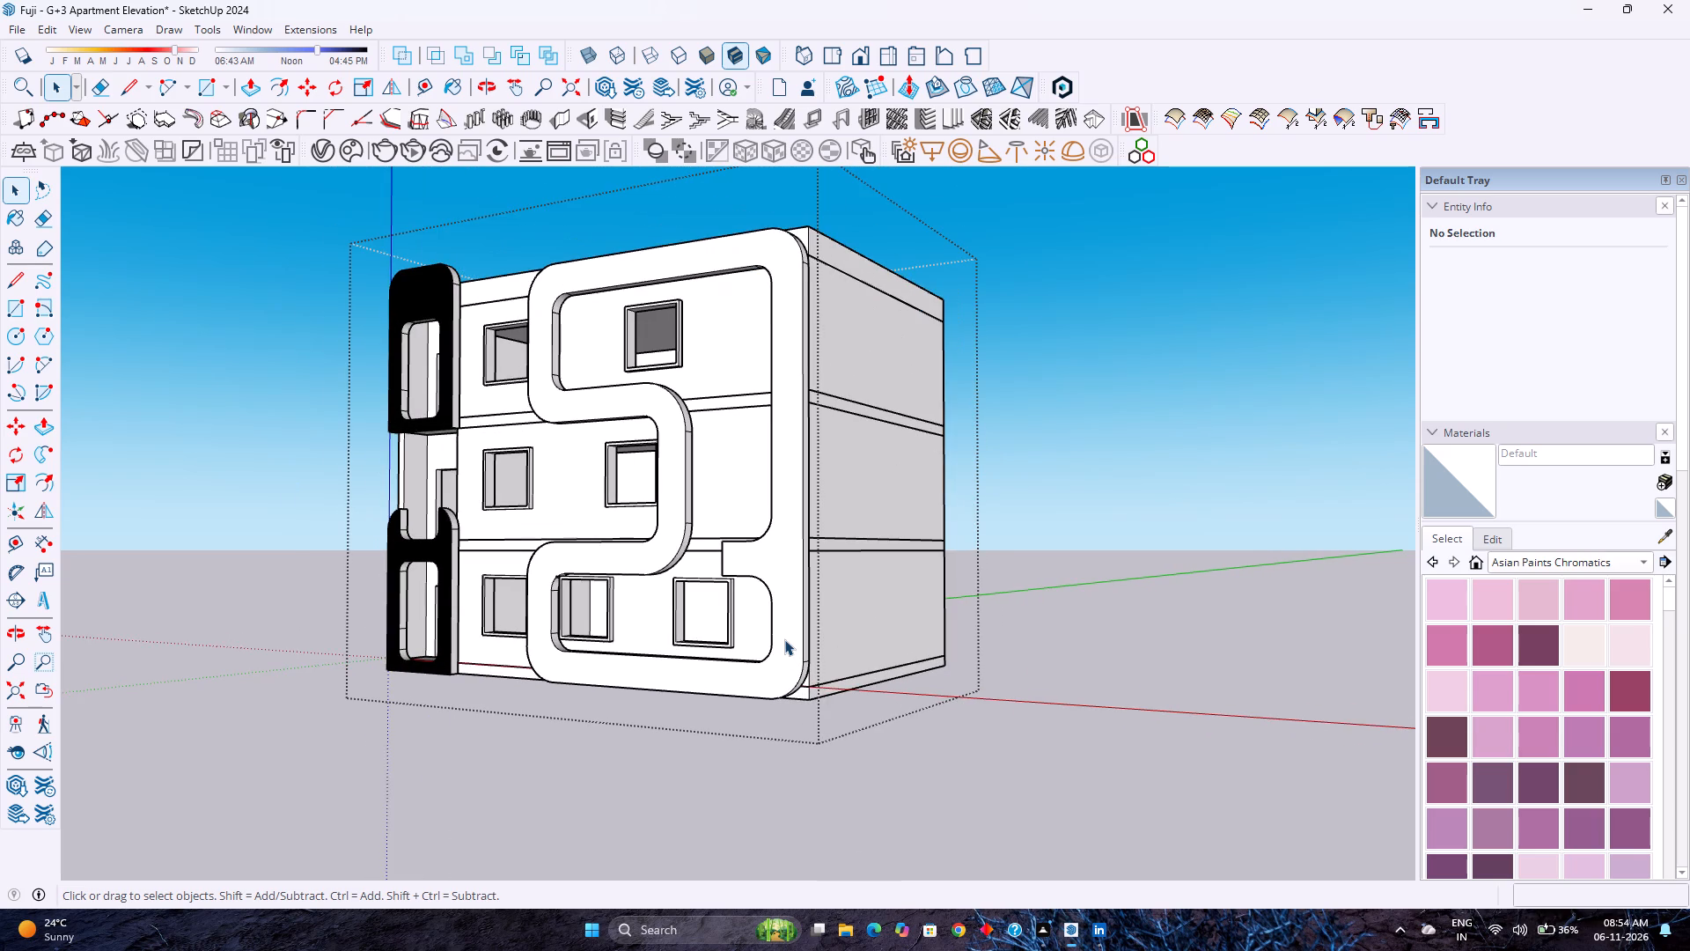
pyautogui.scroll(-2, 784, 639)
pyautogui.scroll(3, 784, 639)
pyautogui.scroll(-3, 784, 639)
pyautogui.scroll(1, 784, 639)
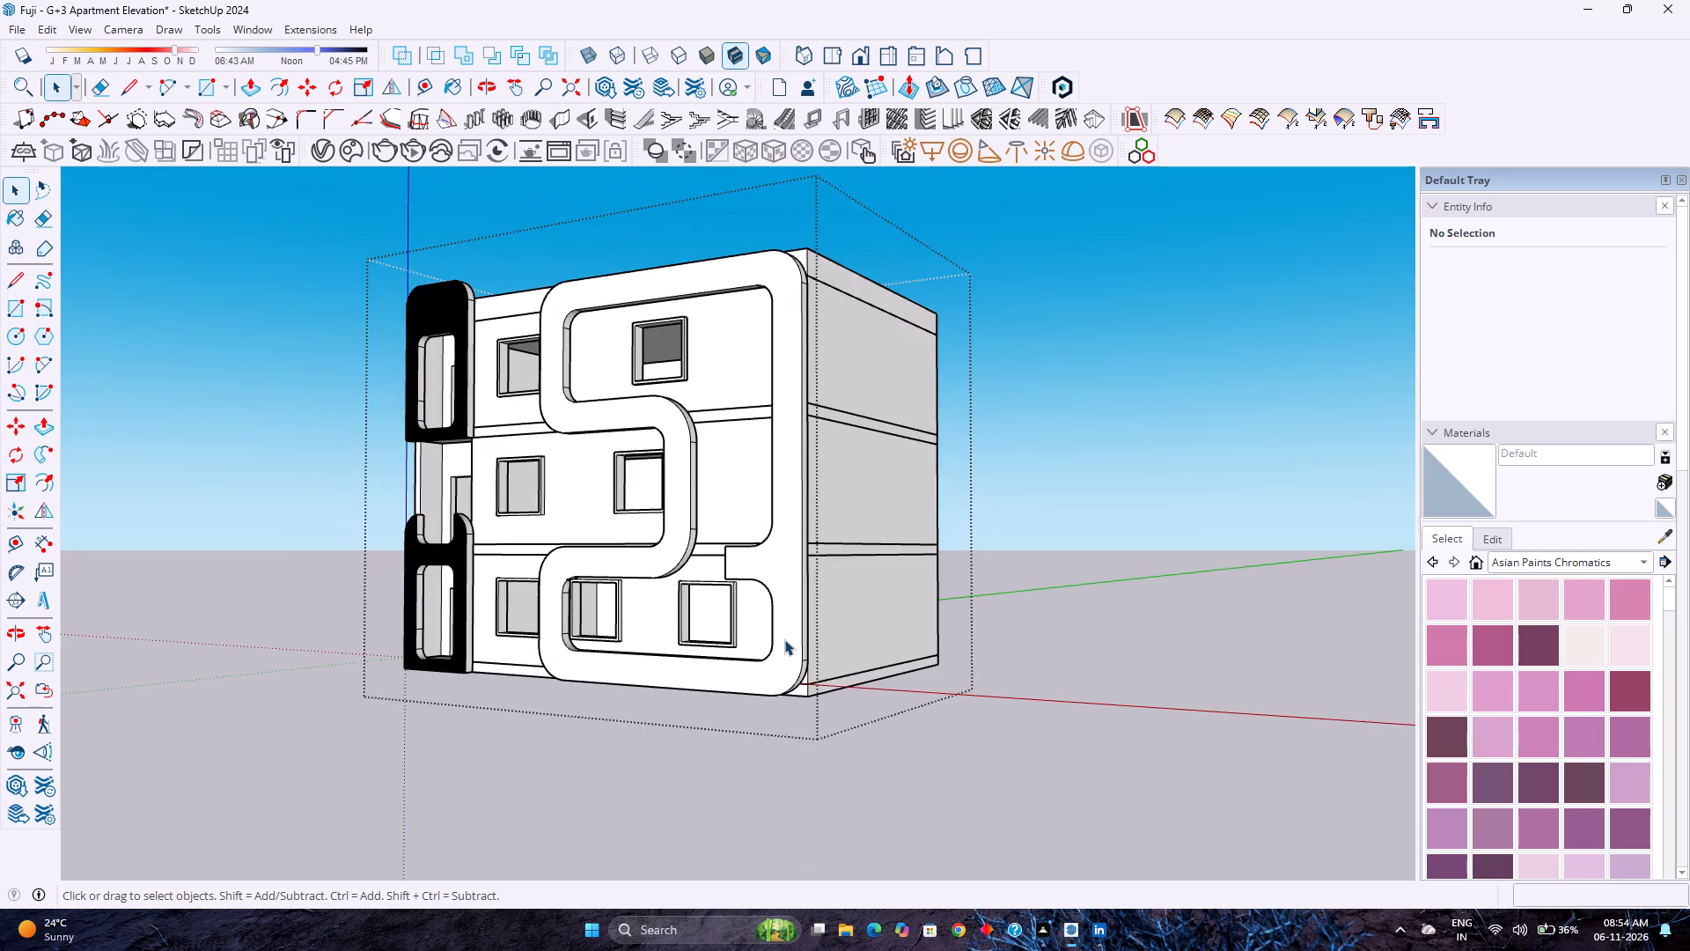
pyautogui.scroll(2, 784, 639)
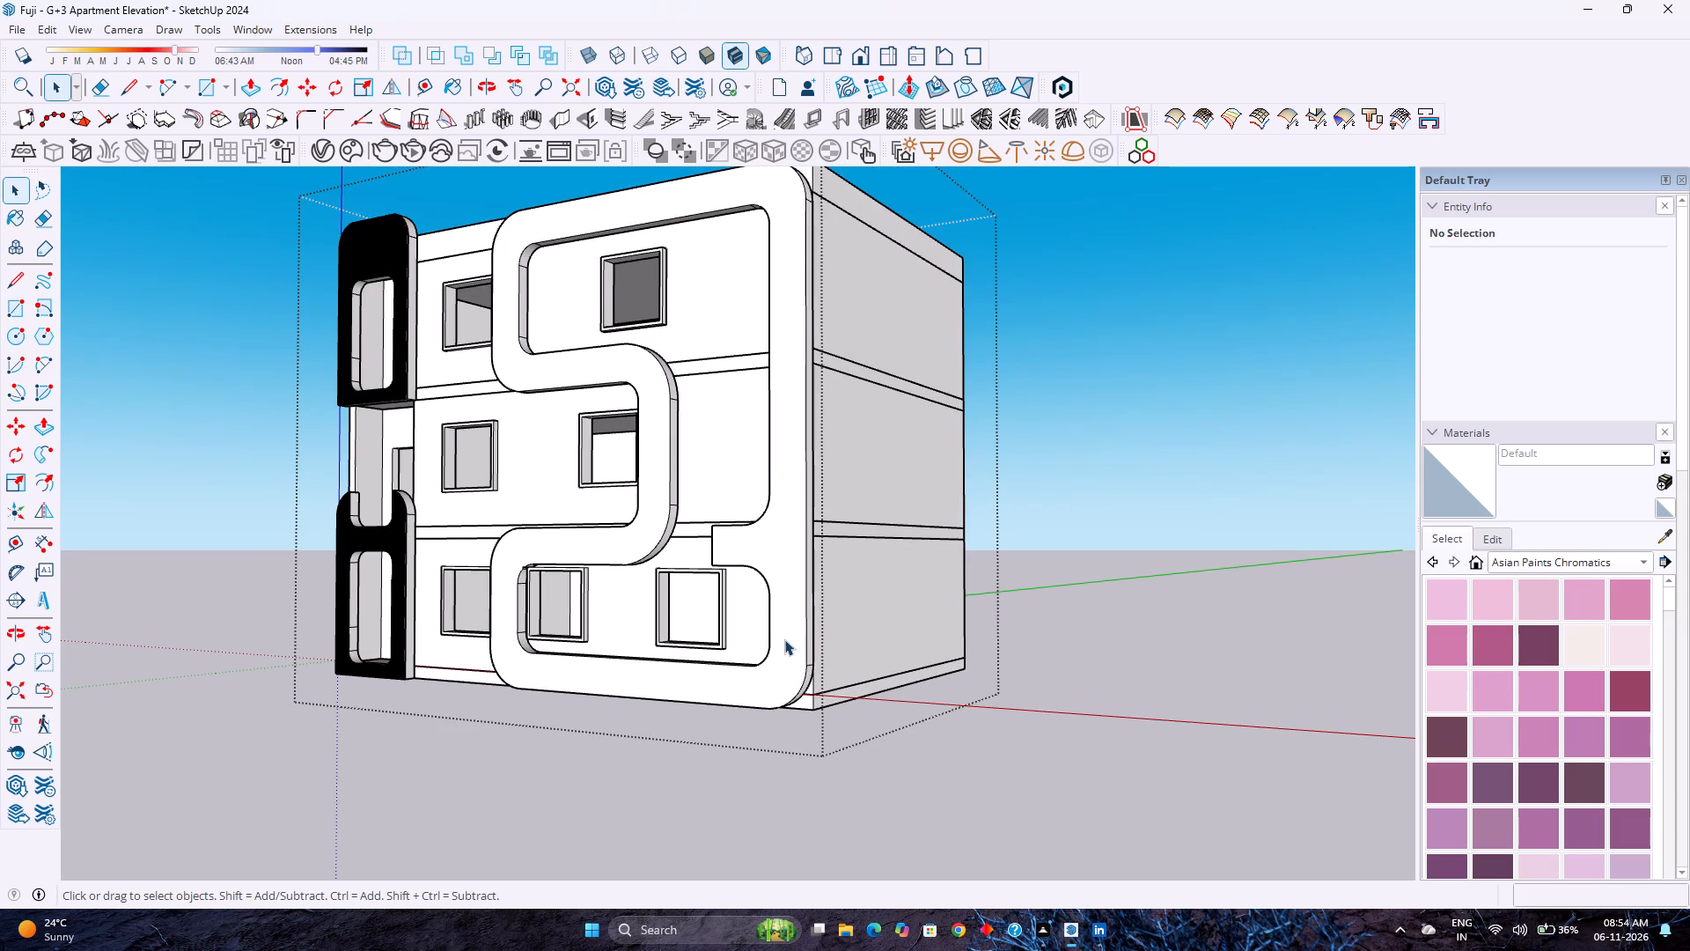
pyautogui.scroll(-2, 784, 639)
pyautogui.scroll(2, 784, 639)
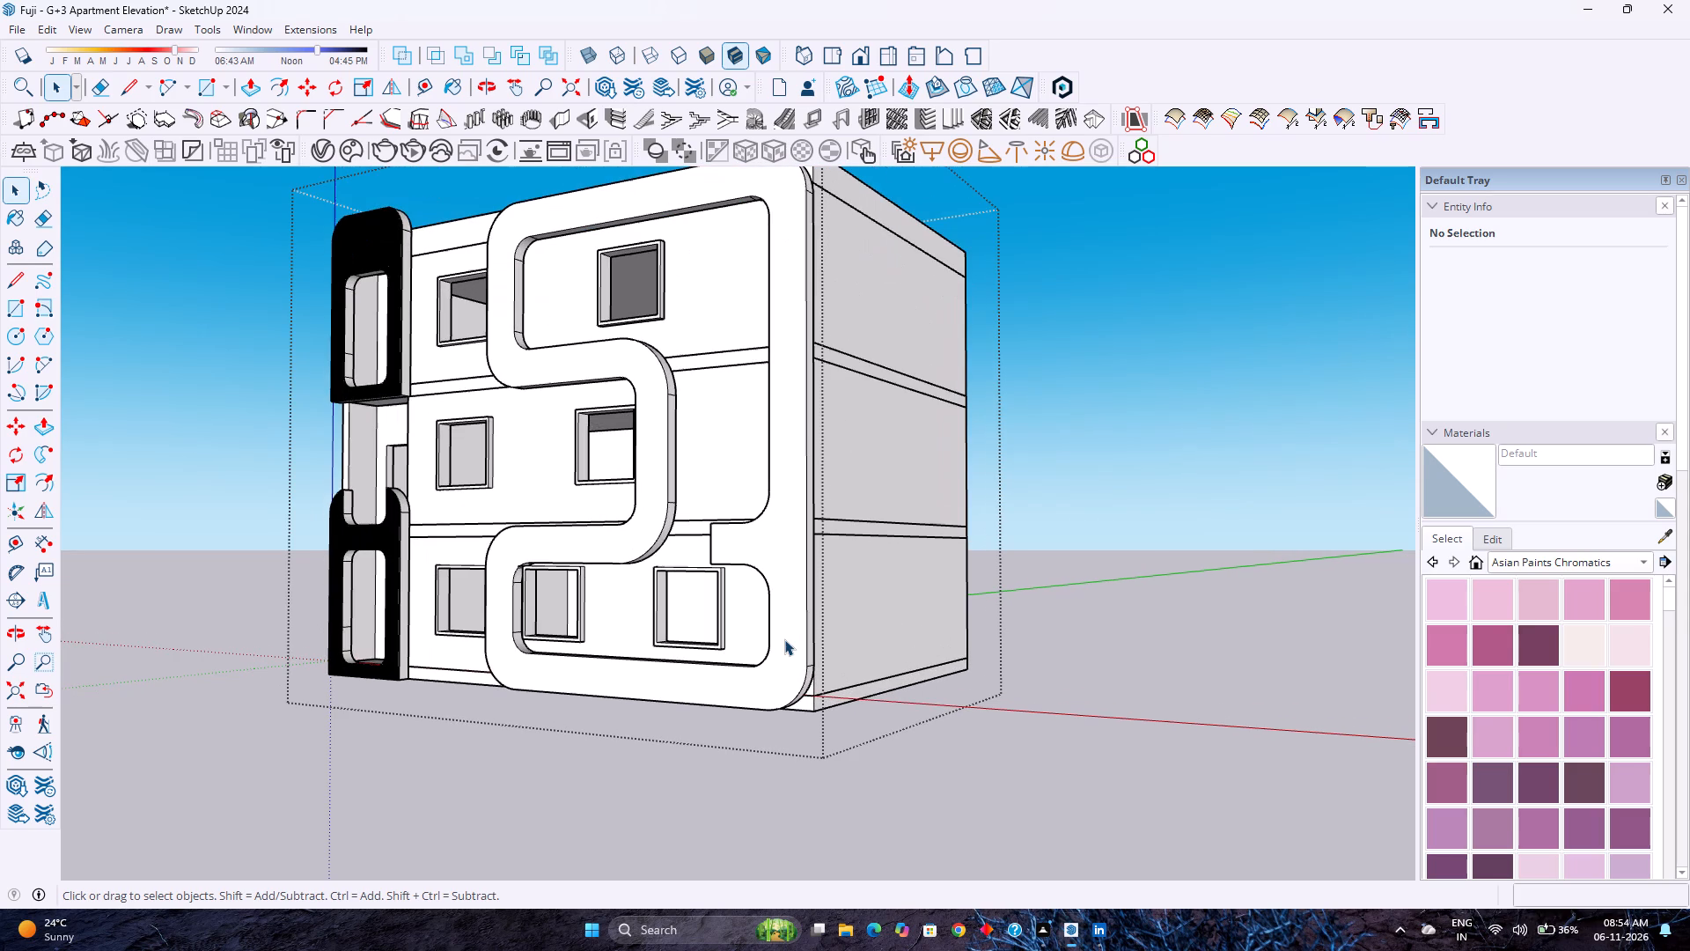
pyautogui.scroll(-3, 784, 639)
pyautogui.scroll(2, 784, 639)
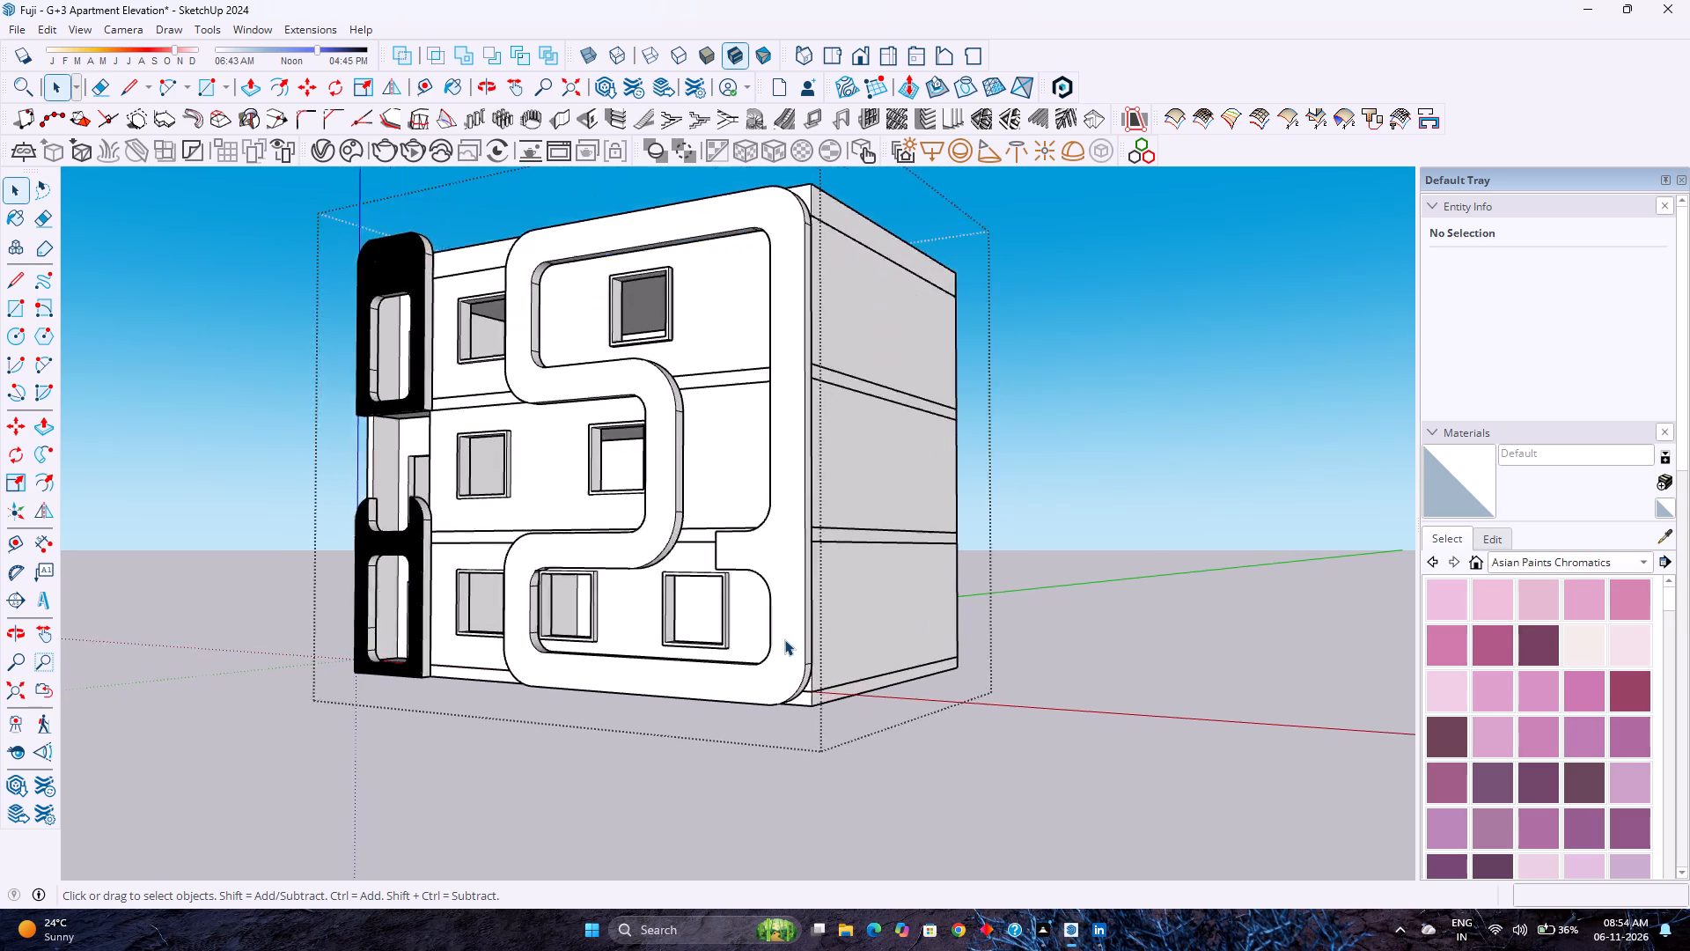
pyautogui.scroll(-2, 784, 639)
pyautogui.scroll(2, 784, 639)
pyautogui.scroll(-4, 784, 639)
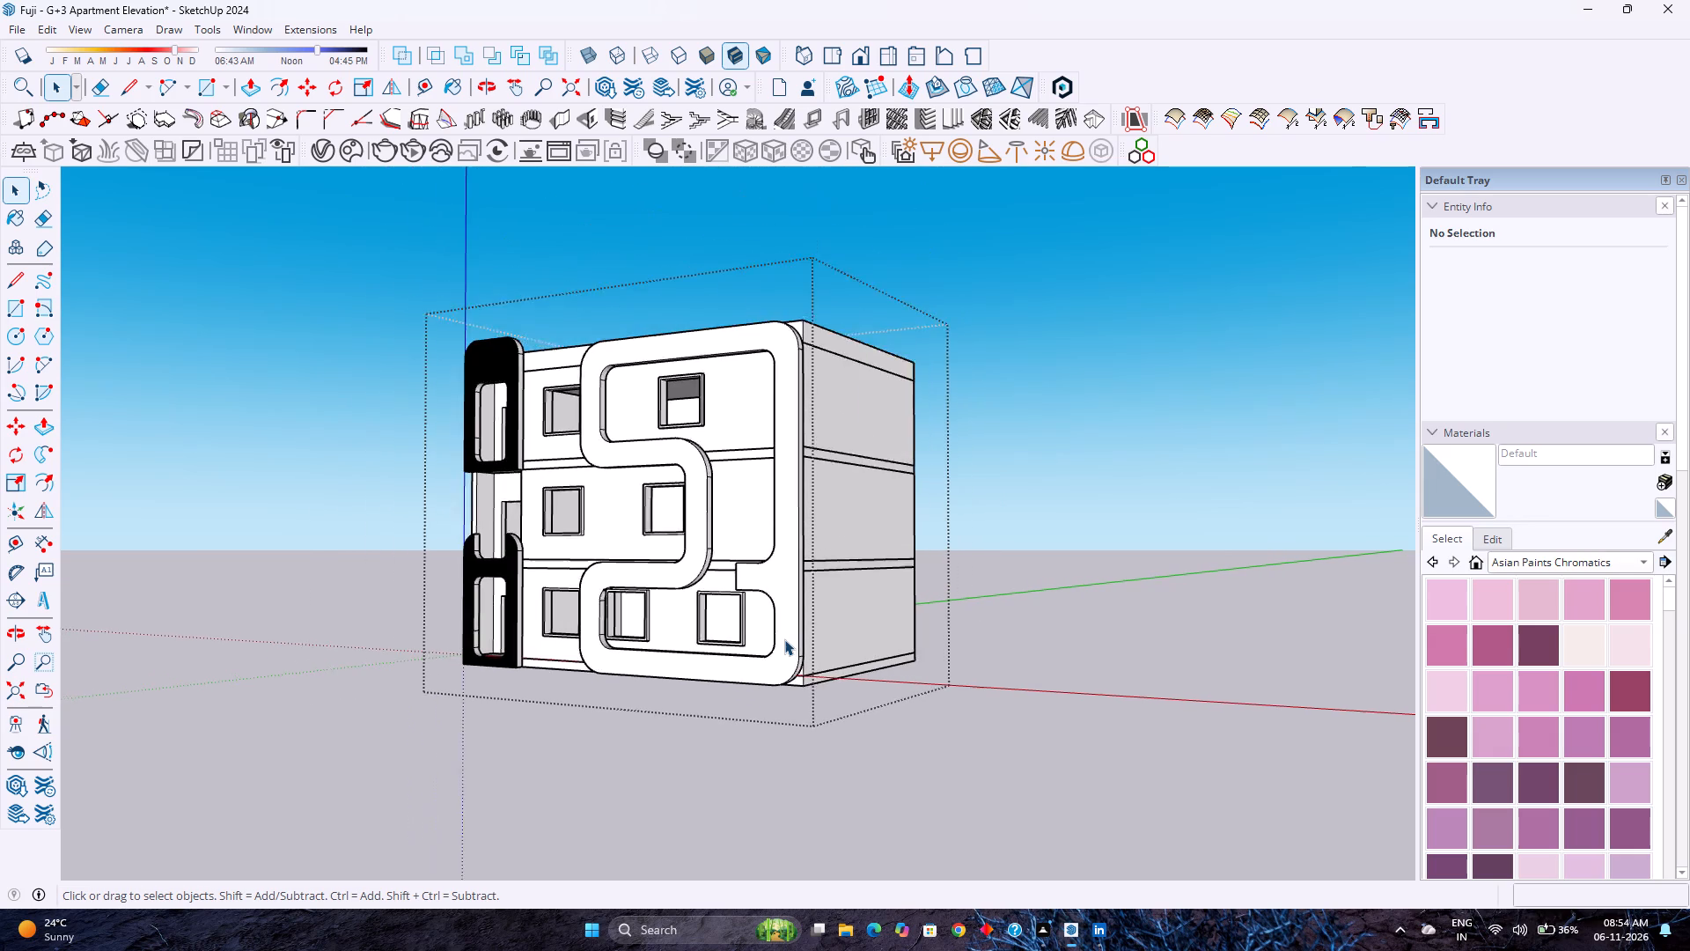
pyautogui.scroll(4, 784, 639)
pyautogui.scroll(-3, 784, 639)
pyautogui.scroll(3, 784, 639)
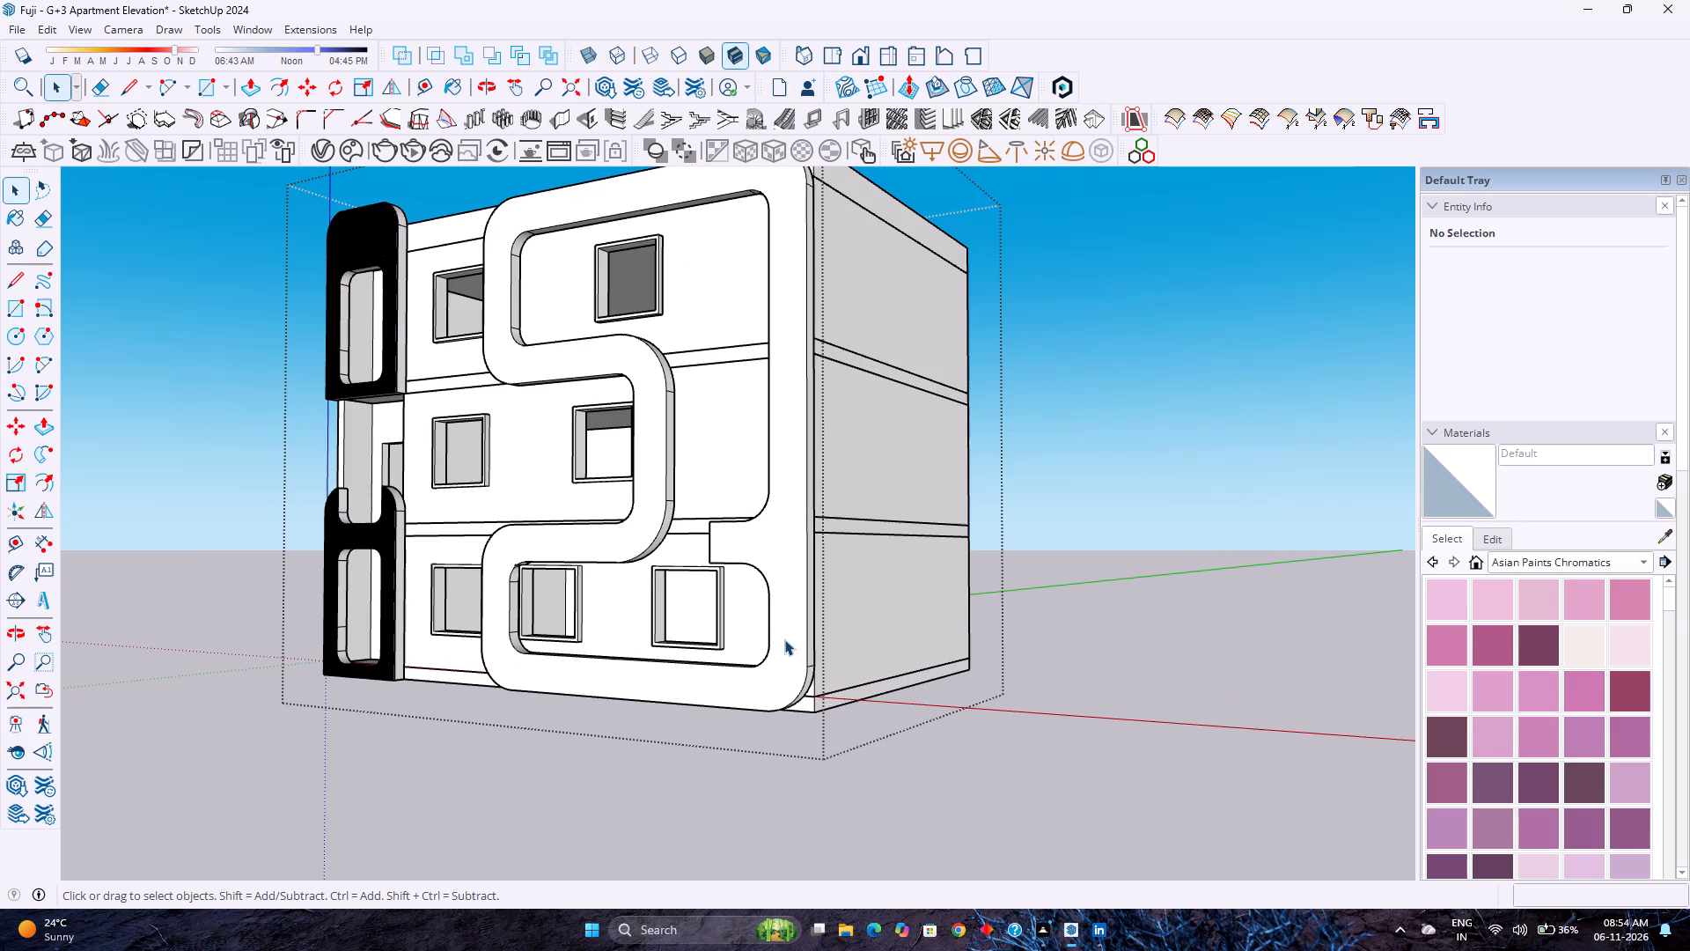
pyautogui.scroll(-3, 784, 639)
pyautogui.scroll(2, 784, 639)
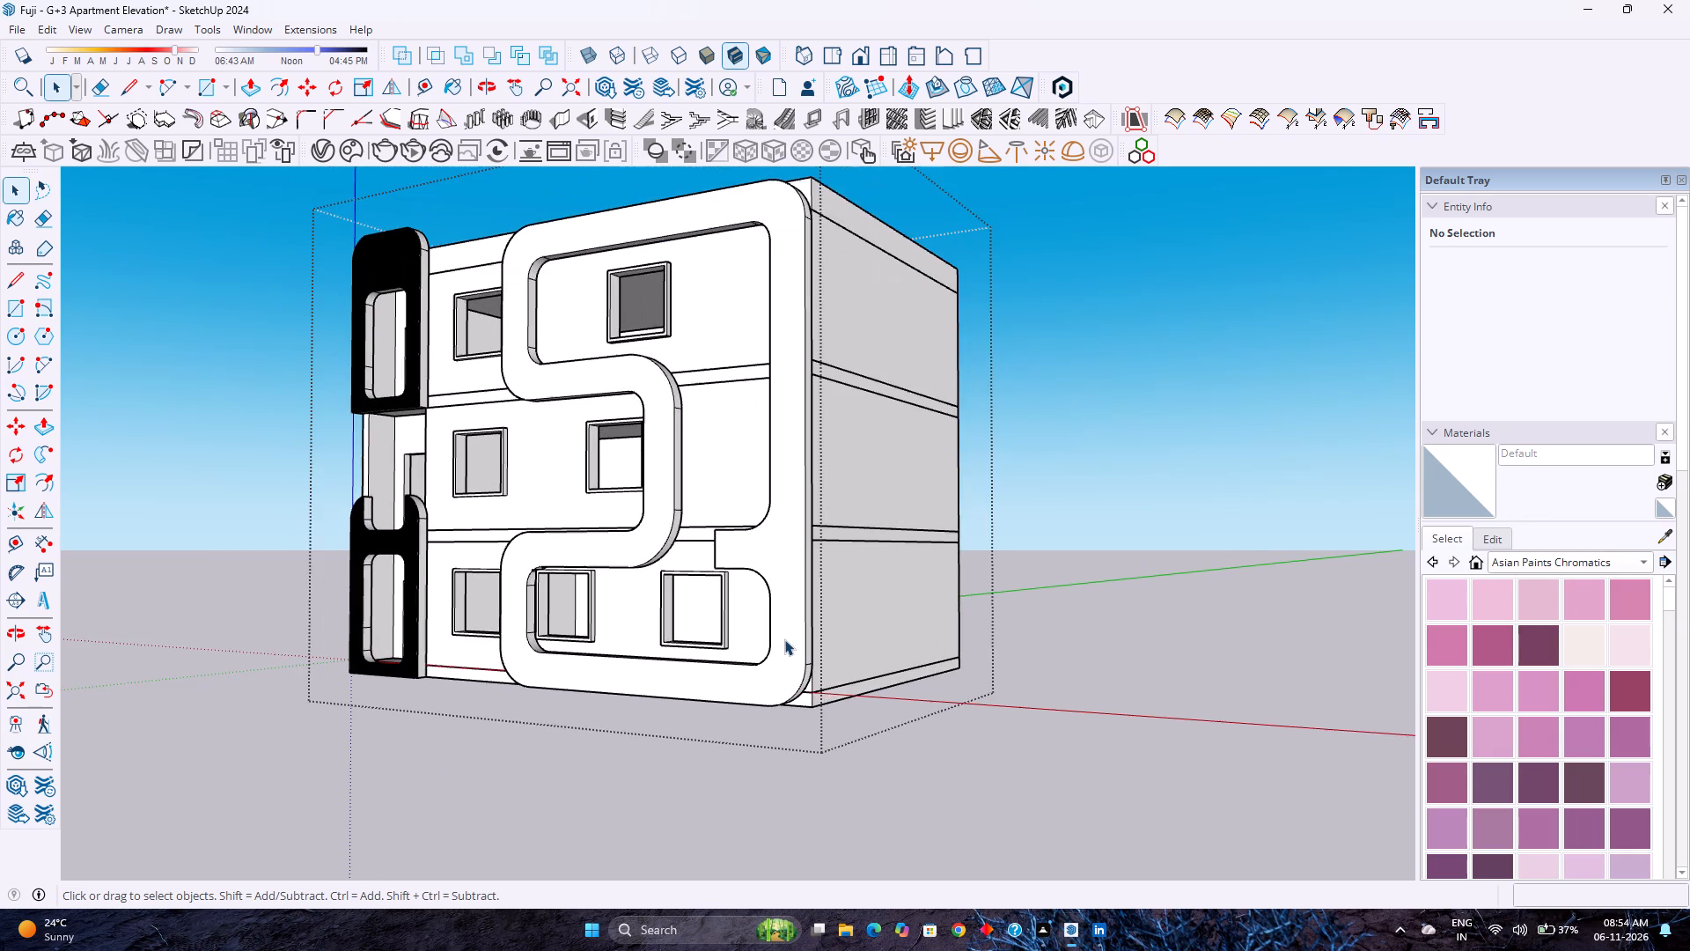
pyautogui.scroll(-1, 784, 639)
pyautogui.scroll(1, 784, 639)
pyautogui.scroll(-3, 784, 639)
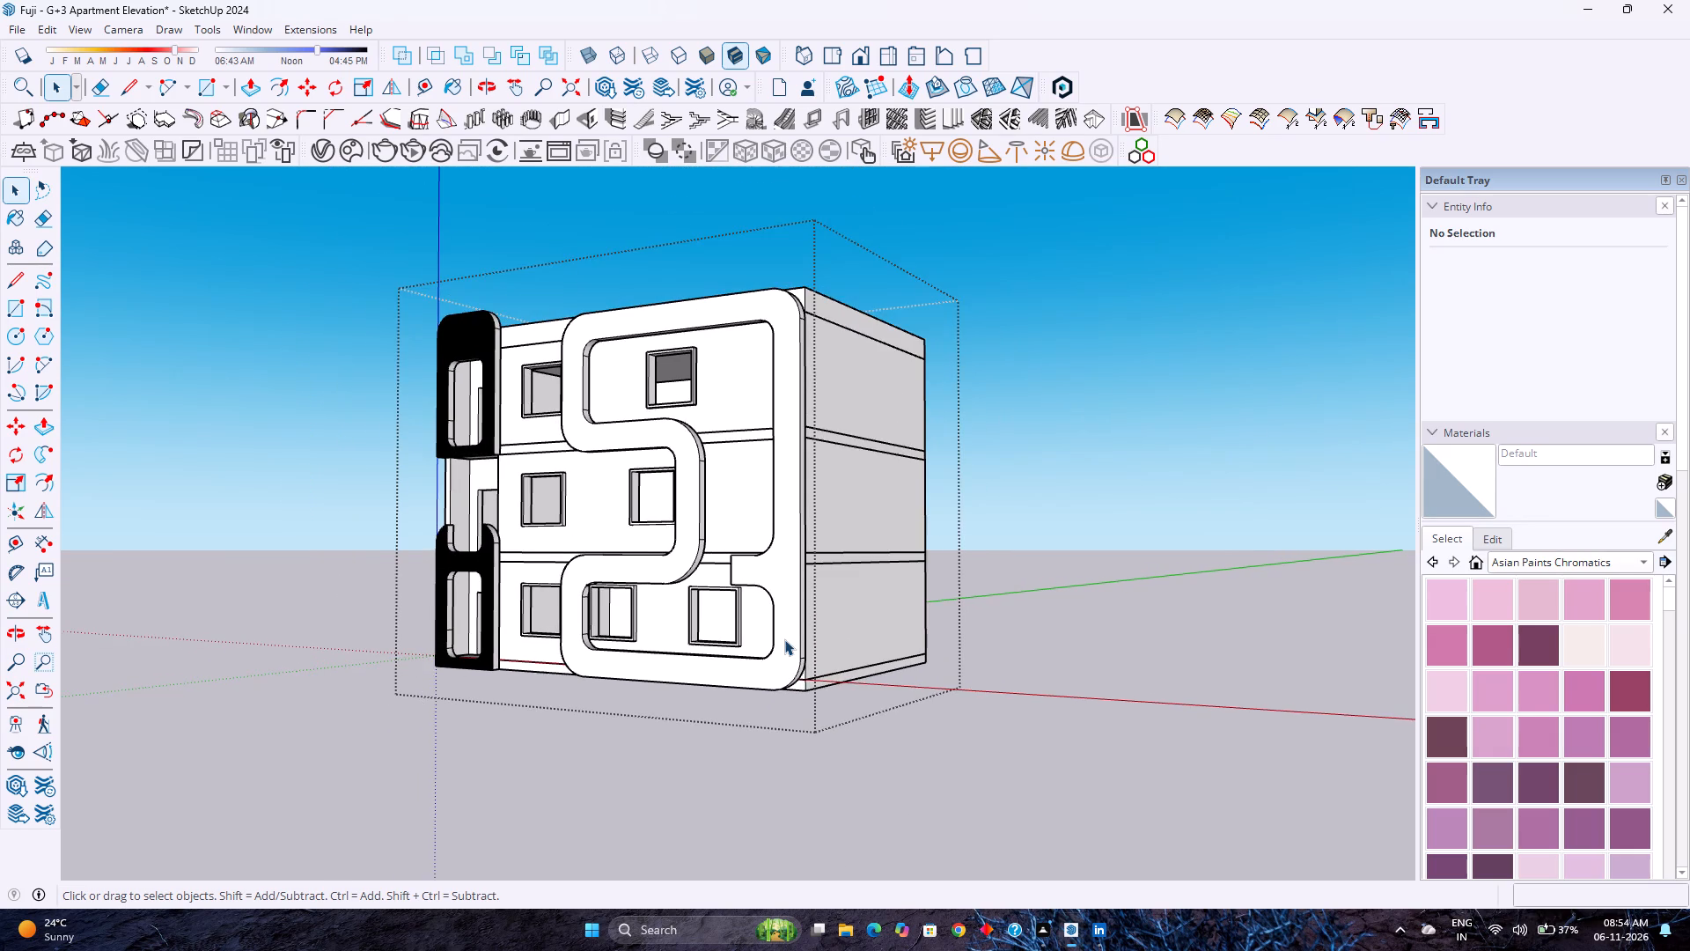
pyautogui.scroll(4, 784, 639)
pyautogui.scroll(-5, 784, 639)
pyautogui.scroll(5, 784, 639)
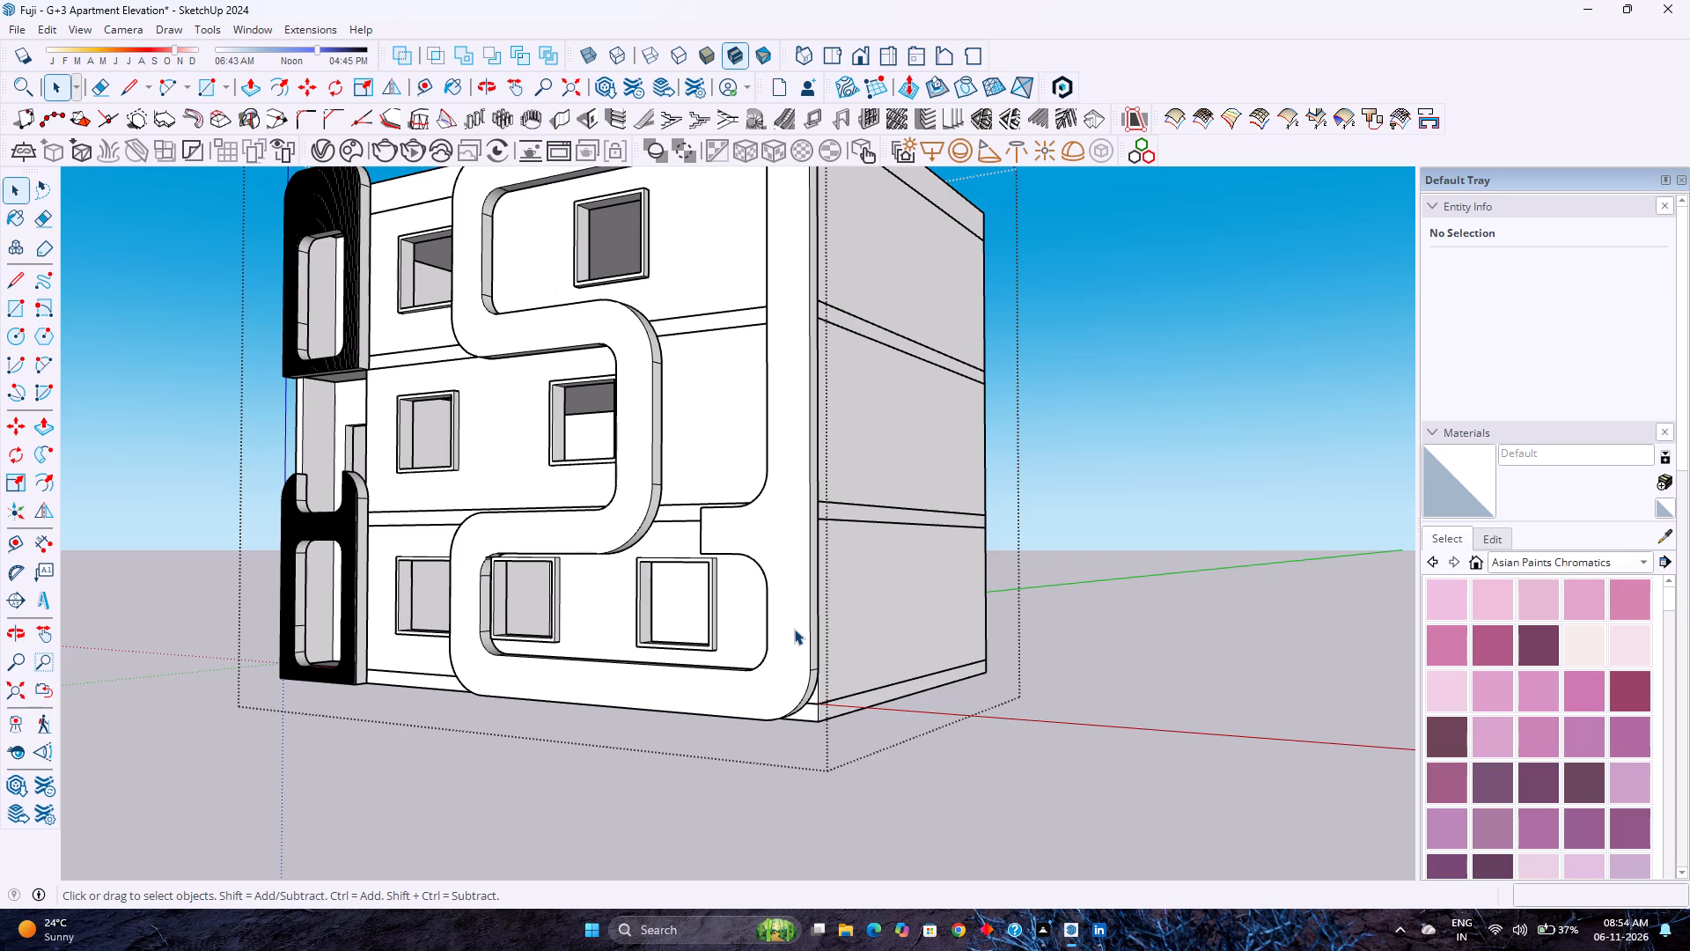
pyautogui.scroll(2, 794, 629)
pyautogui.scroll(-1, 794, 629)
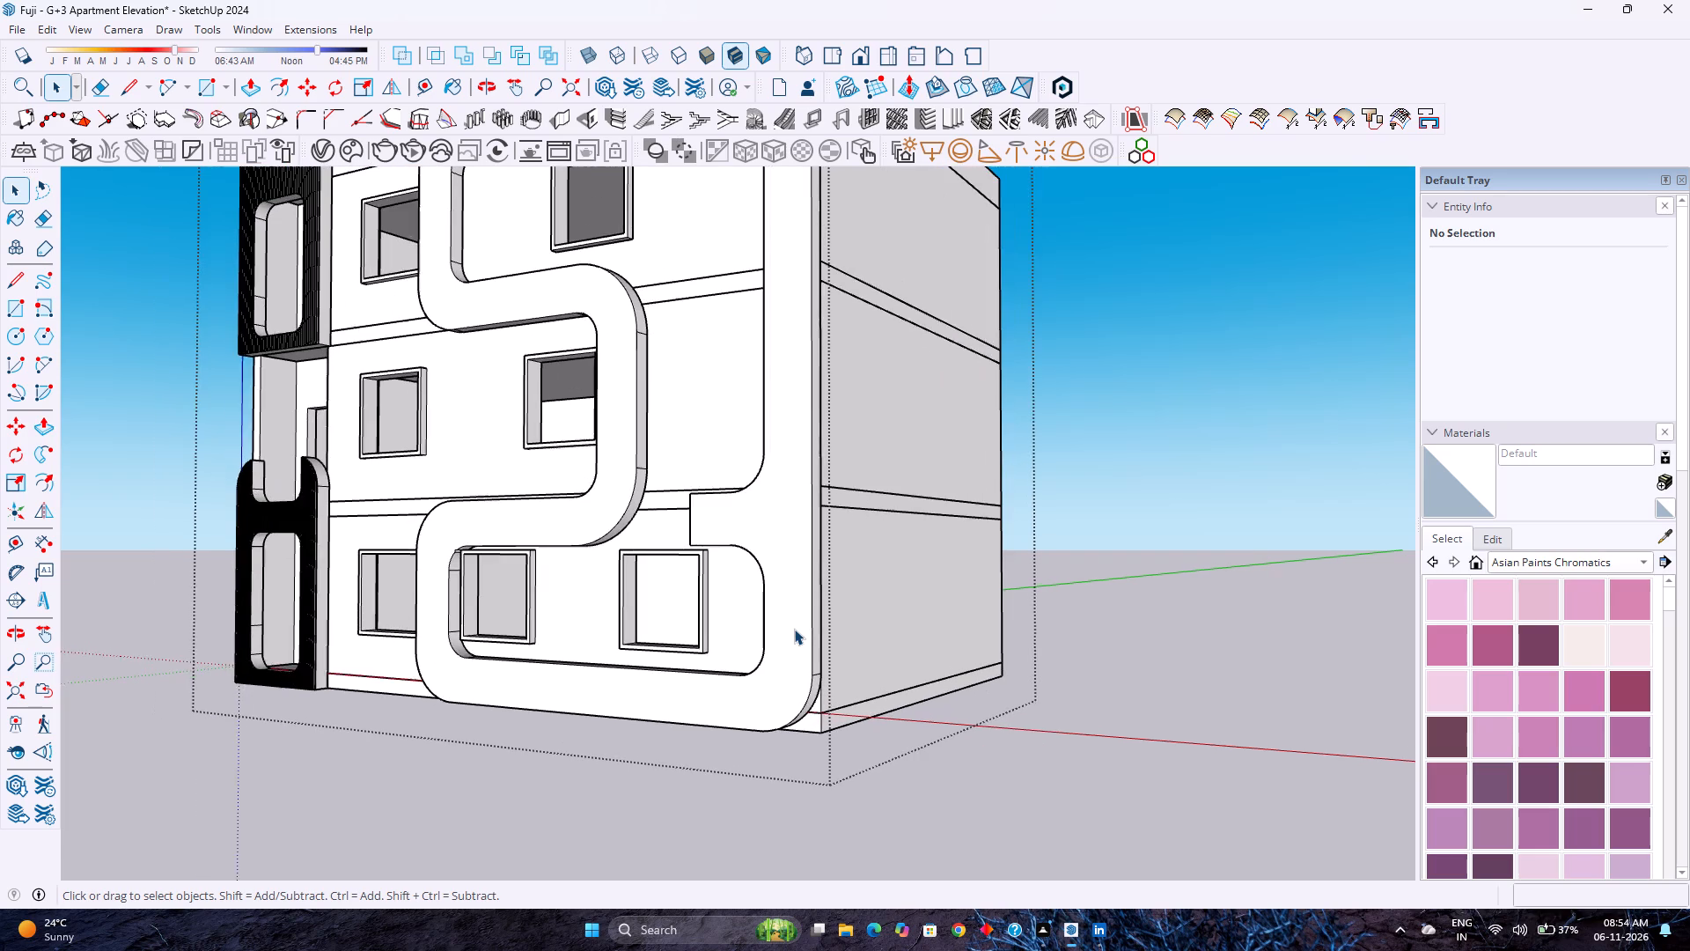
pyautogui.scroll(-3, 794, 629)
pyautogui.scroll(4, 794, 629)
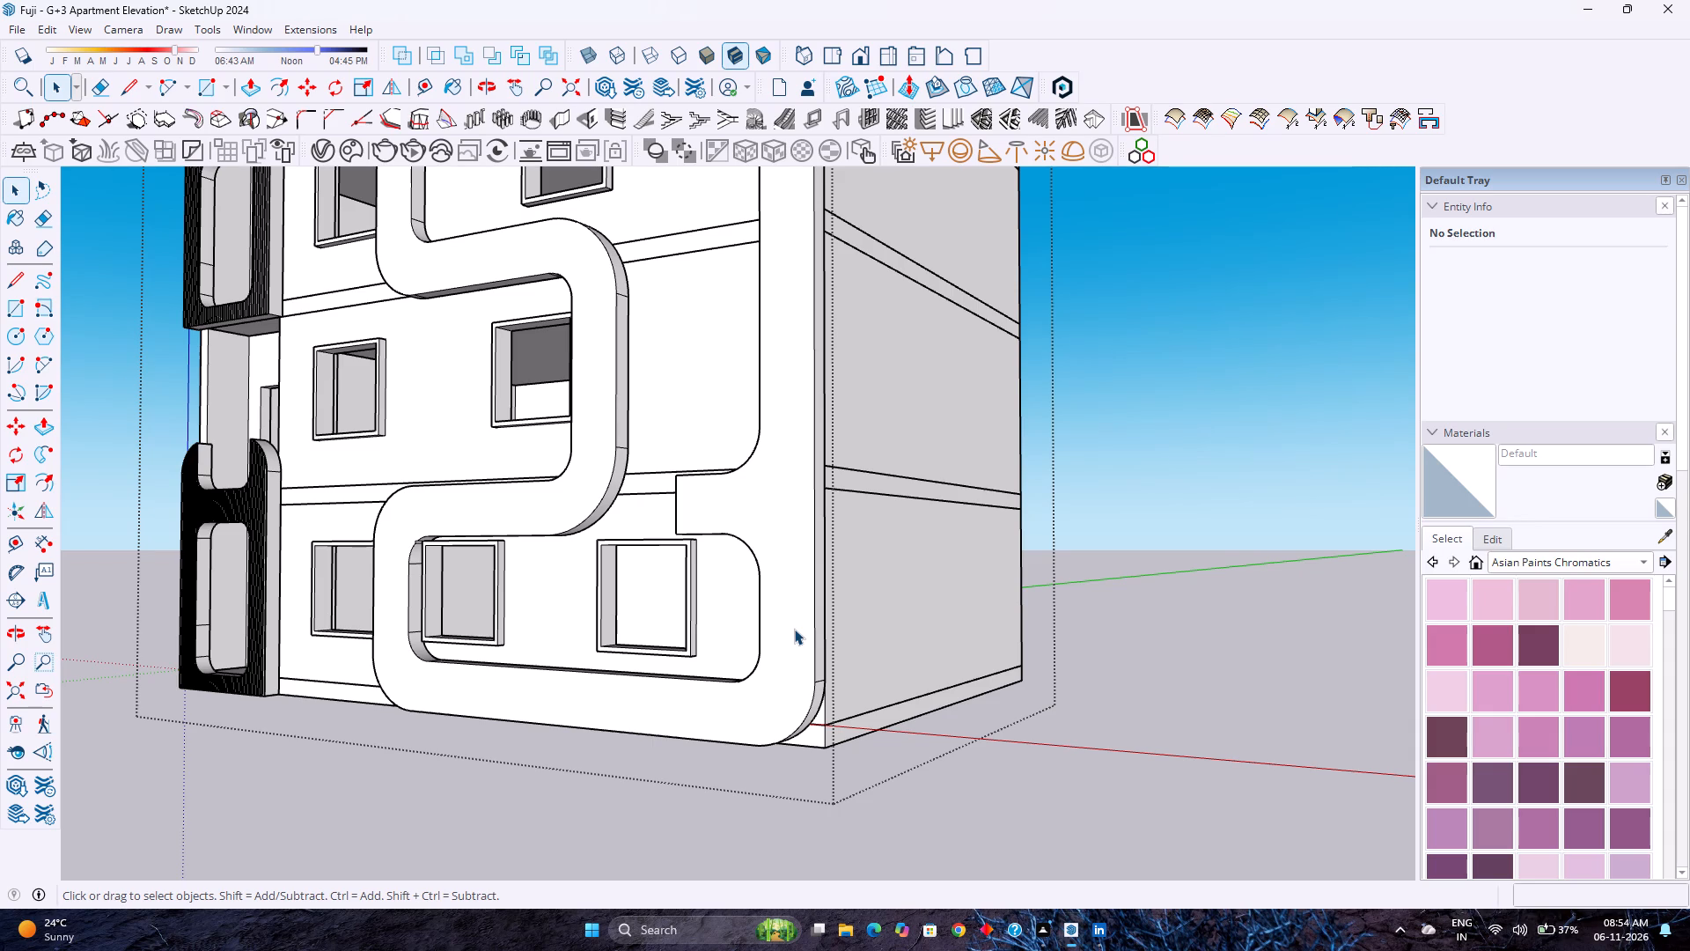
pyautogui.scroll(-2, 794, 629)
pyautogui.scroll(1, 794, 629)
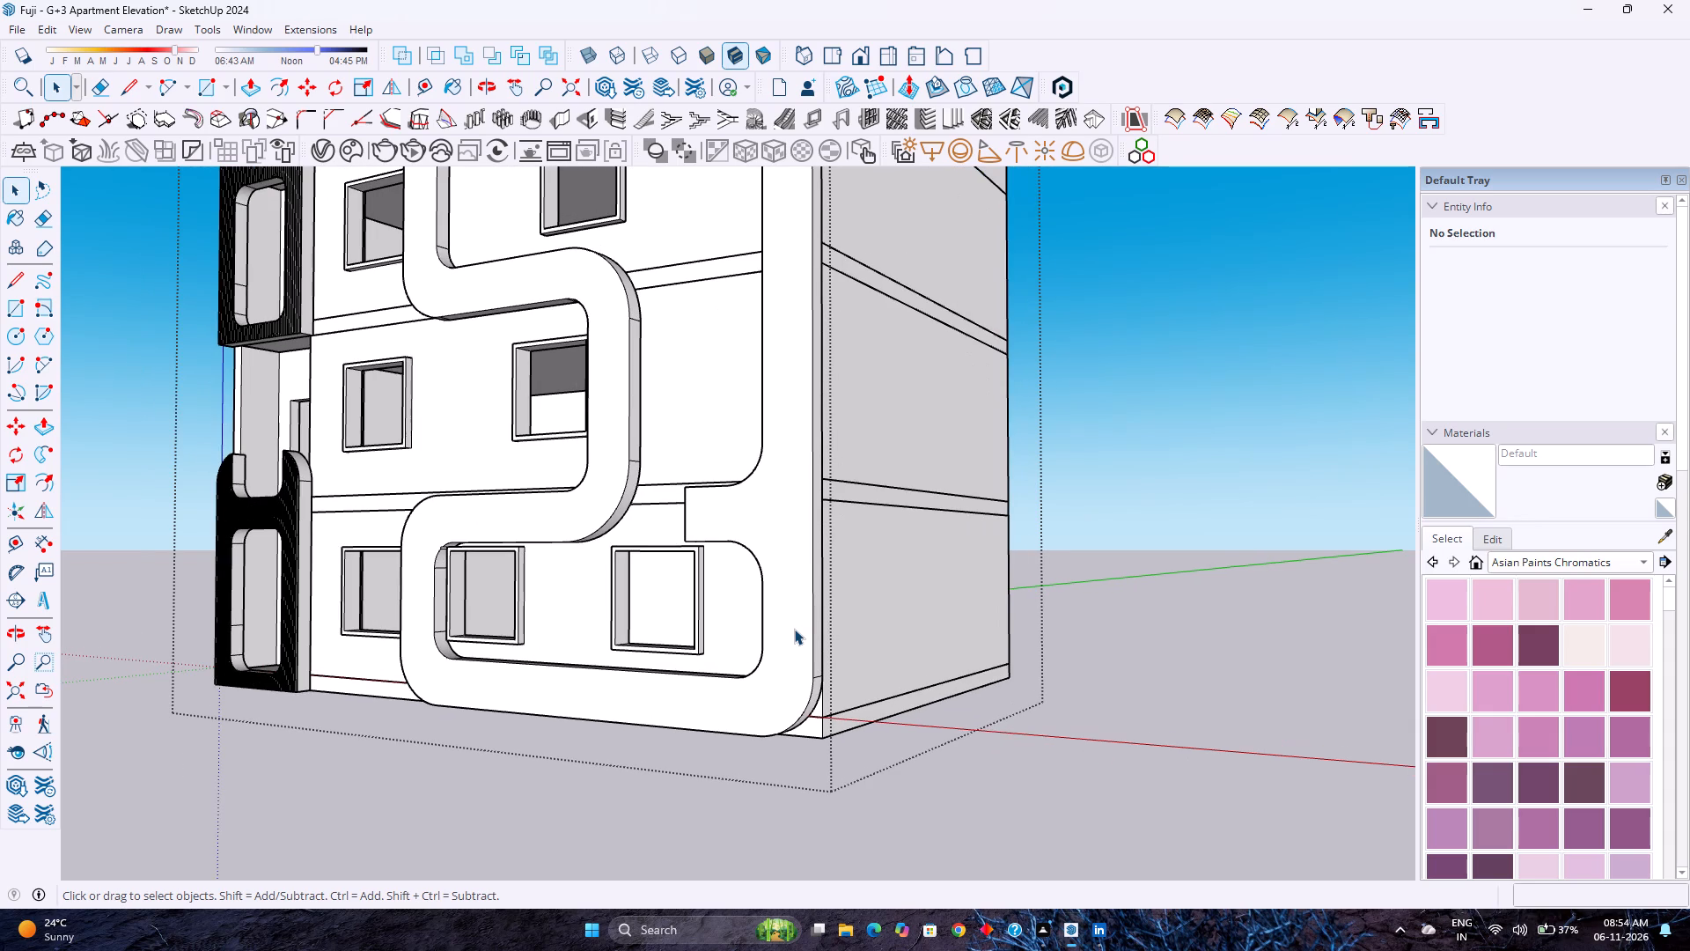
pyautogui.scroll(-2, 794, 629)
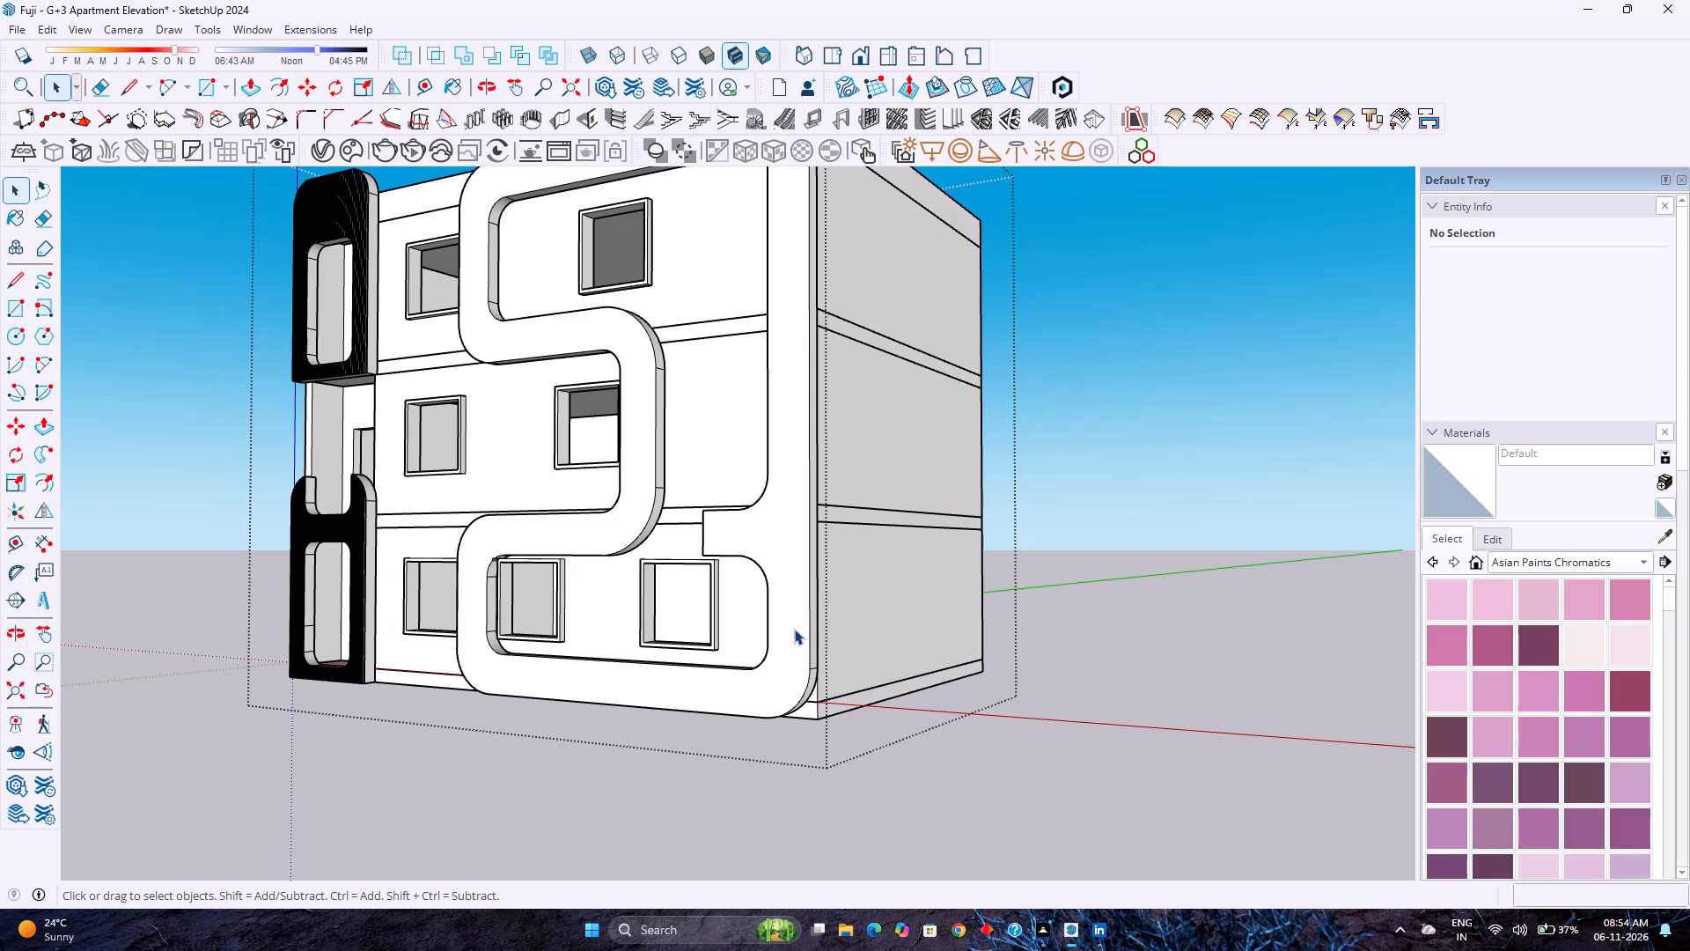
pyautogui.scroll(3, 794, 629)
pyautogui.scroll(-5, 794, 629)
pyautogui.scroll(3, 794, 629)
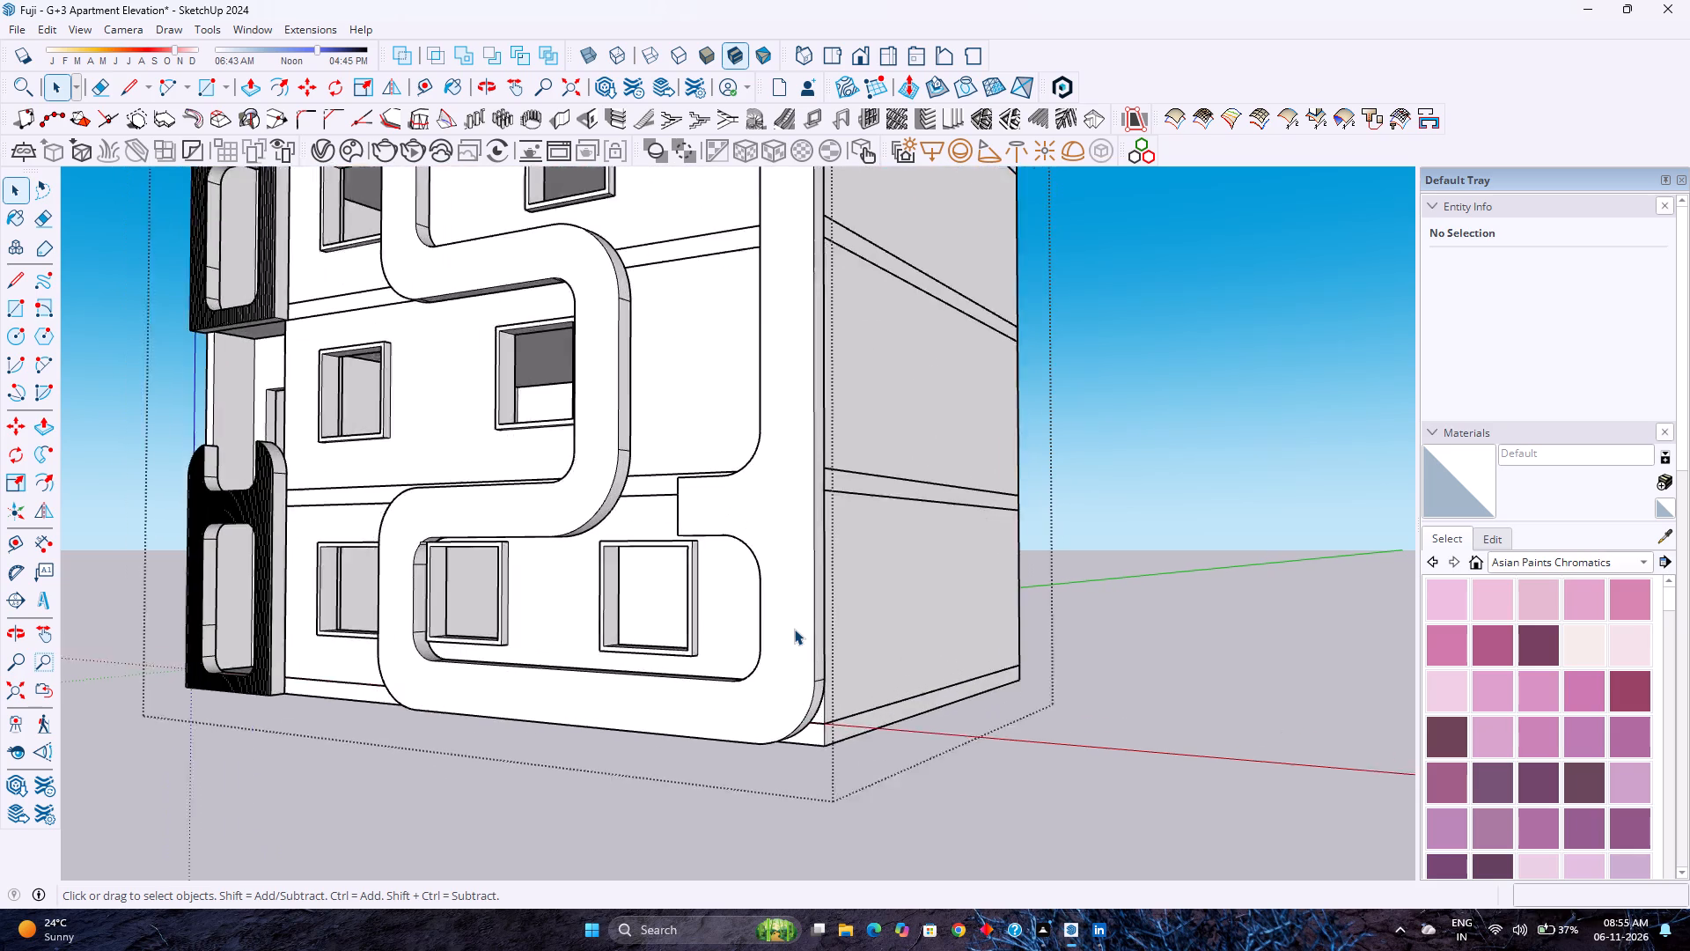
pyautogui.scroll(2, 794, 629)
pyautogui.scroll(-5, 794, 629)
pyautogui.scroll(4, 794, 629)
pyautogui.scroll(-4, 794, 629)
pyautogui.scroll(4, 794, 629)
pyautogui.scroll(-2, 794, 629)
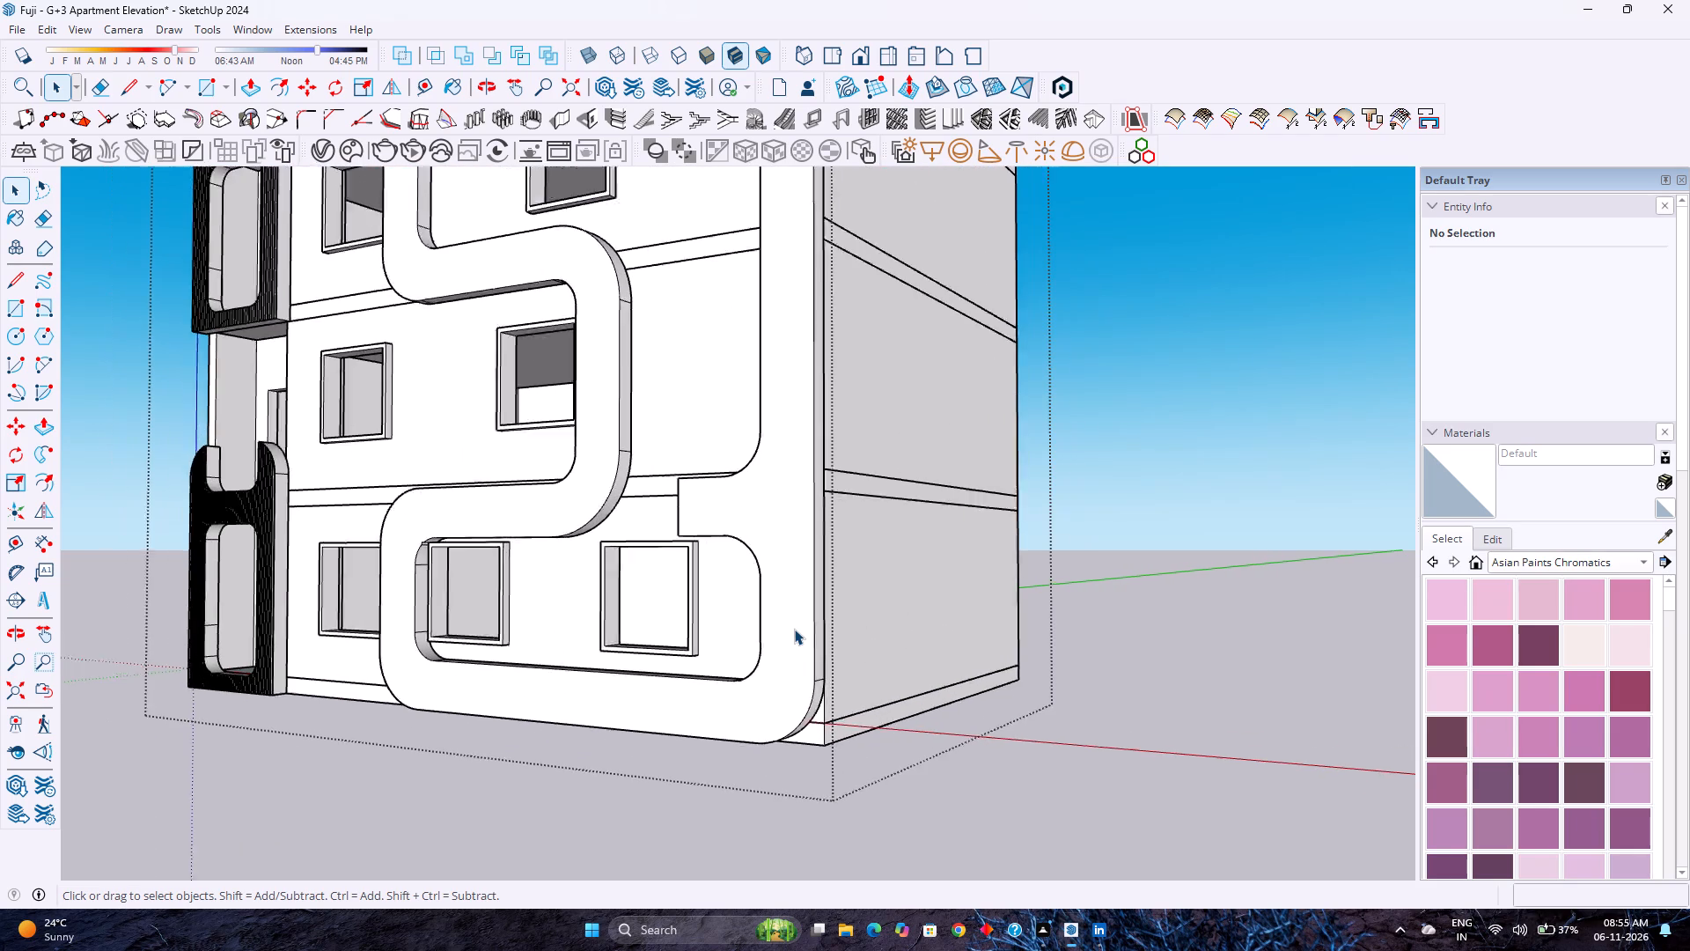
# Examine the facade band's stub and lower curved corner around the ground-floor windows, both close up and from farther out.
pyautogui.scroll(-2, 794, 629)
pyautogui.scroll(5, 794, 629)
pyautogui.scroll(-5, 794, 629)
pyautogui.scroll(5, 794, 629)
pyautogui.scroll(-6, 794, 629)
pyautogui.scroll(3, 794, 629)
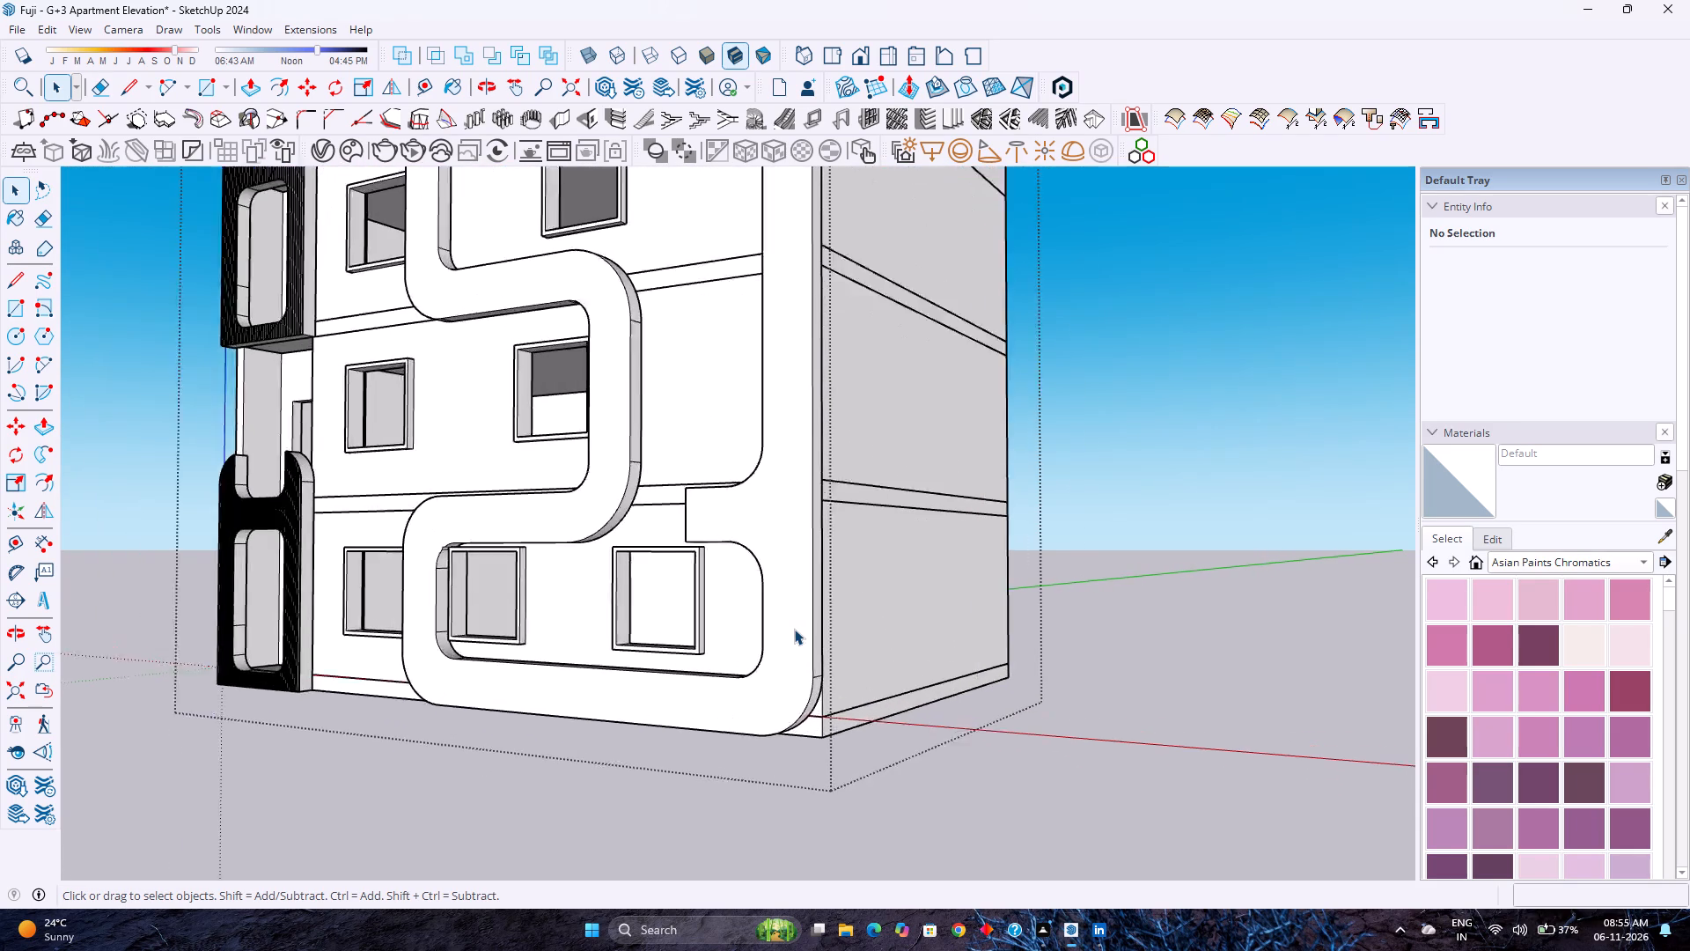
pyautogui.scroll(2, 794, 629)
pyautogui.scroll(-5, 794, 629)
pyautogui.scroll(1, 794, 633)
pyautogui.scroll(-3, 794, 633)
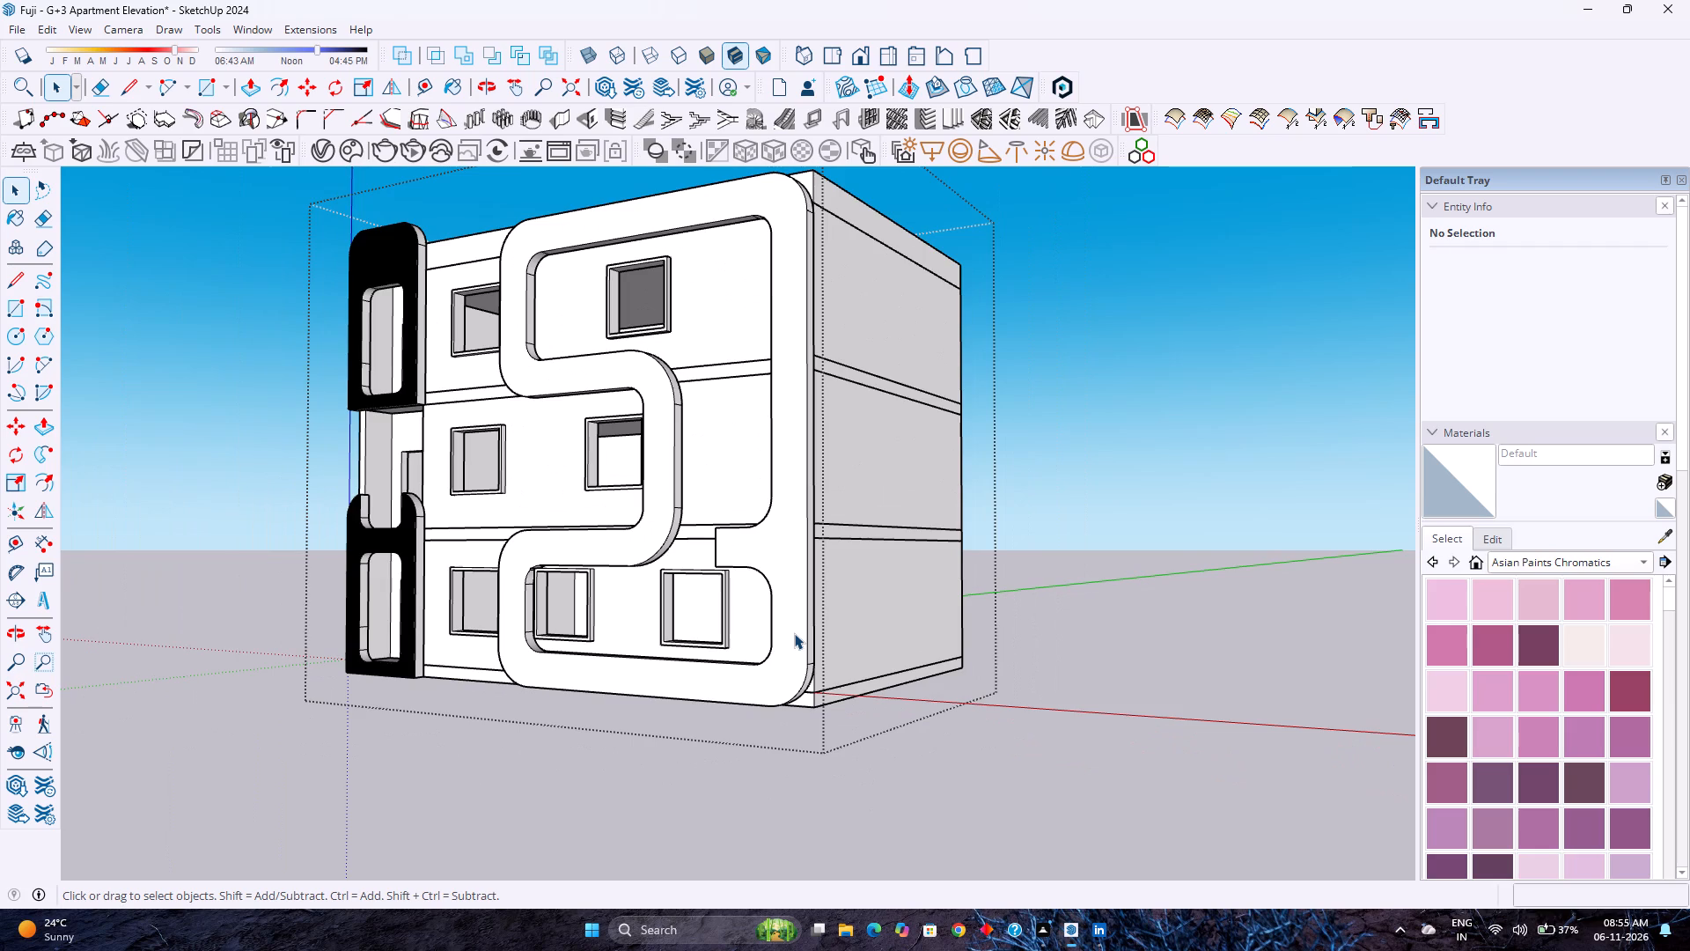
pyautogui.scroll(3, 794, 633)
pyautogui.scroll(-8, 794, 633)
pyautogui.scroll(9, 794, 633)
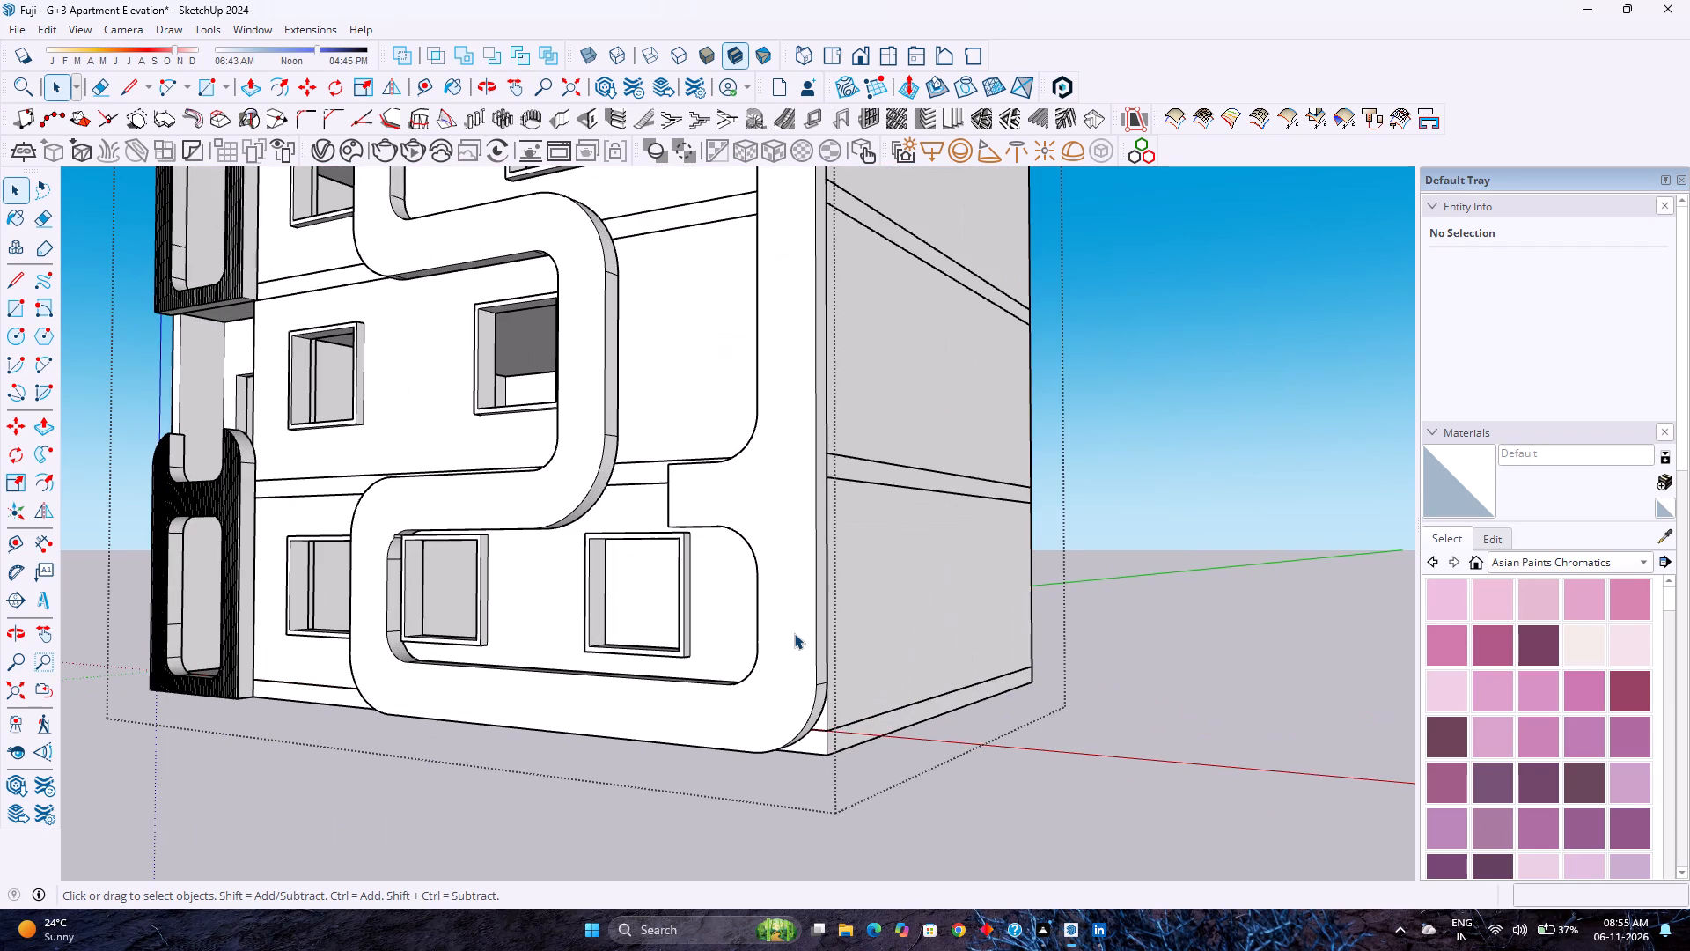
pyautogui.scroll(3, 794, 633)
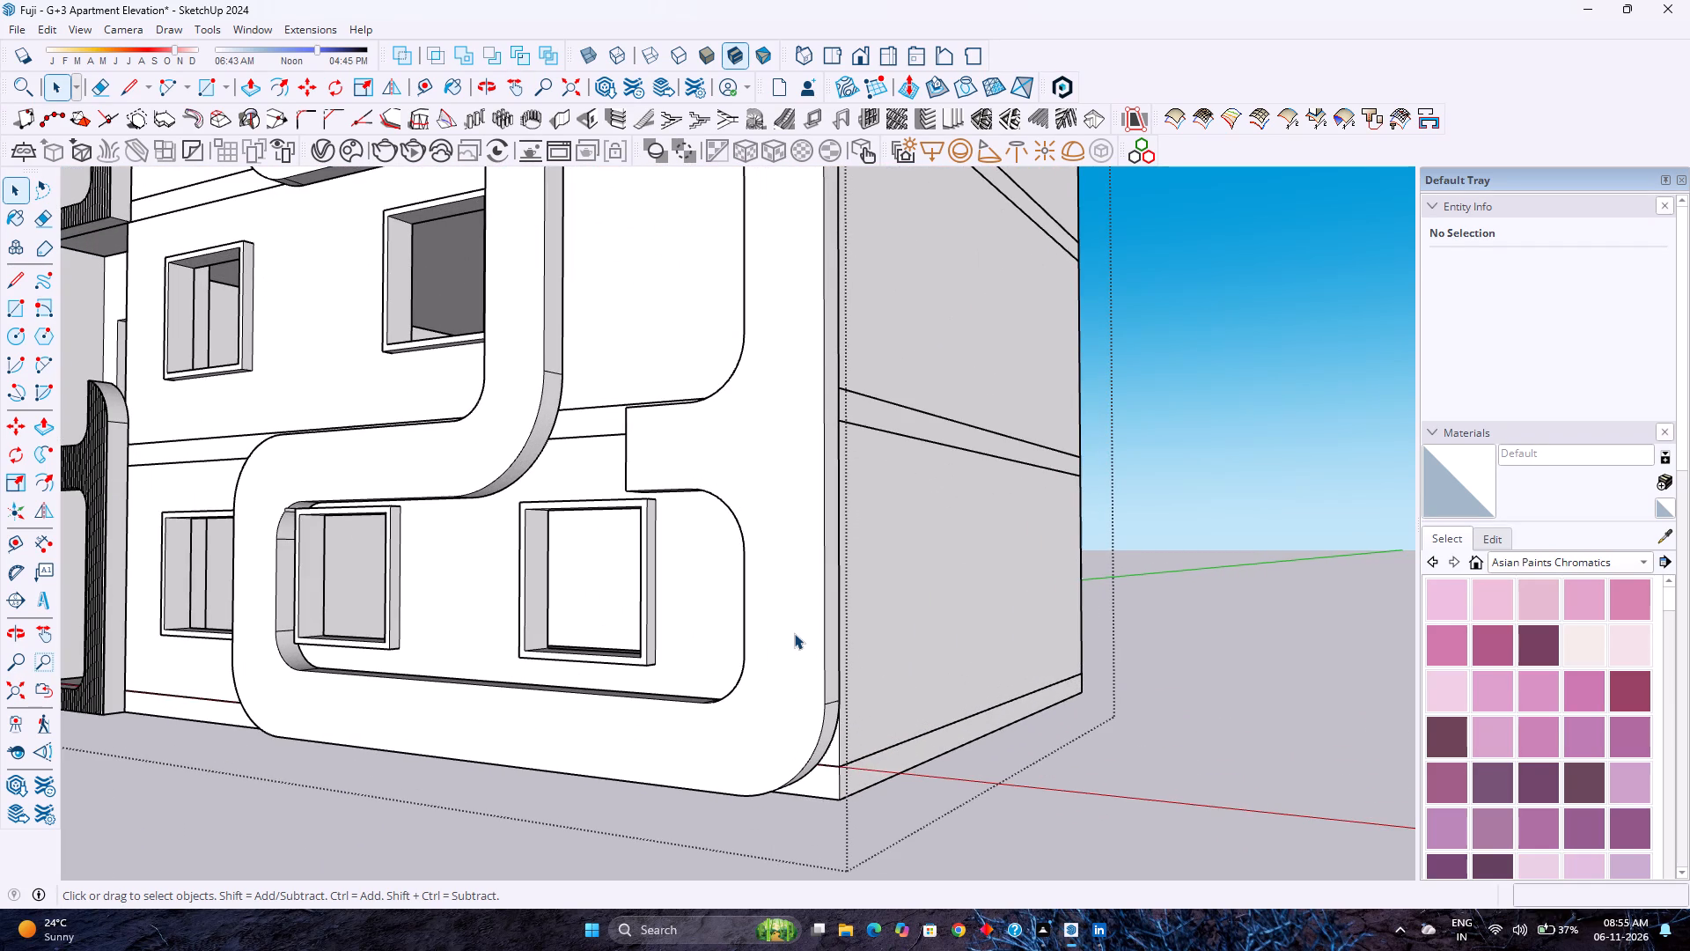
pyautogui.scroll(6, 794, 633)
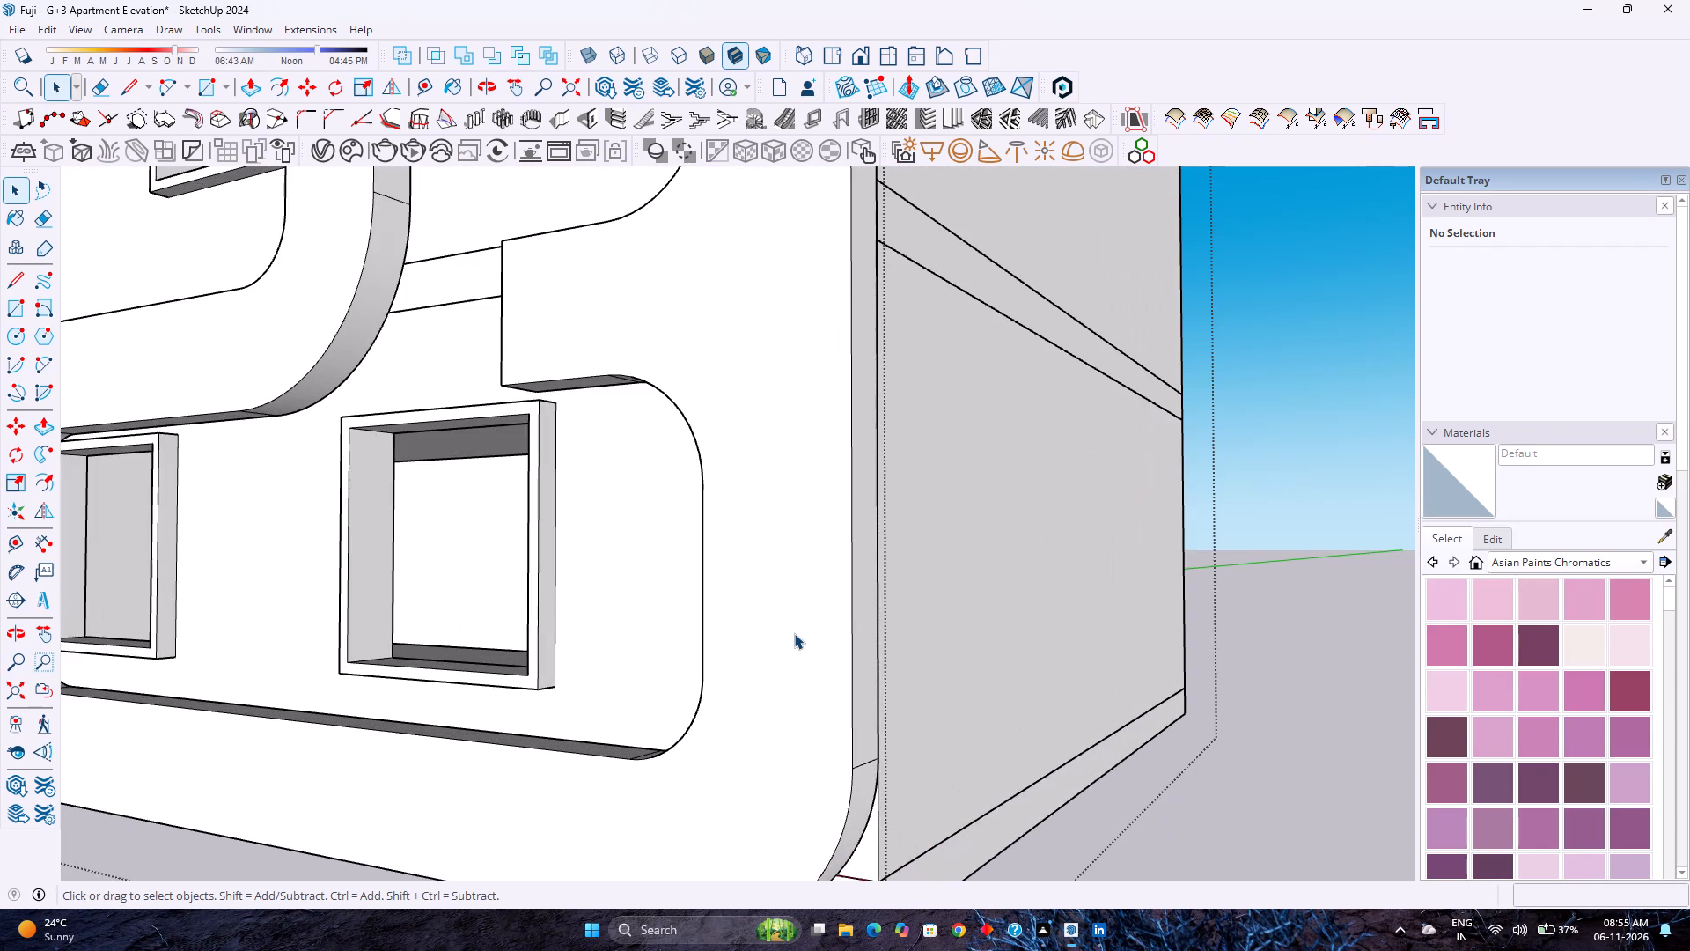
pyautogui.scroll(5, 794, 633)
pyautogui.scroll(-3, 794, 633)
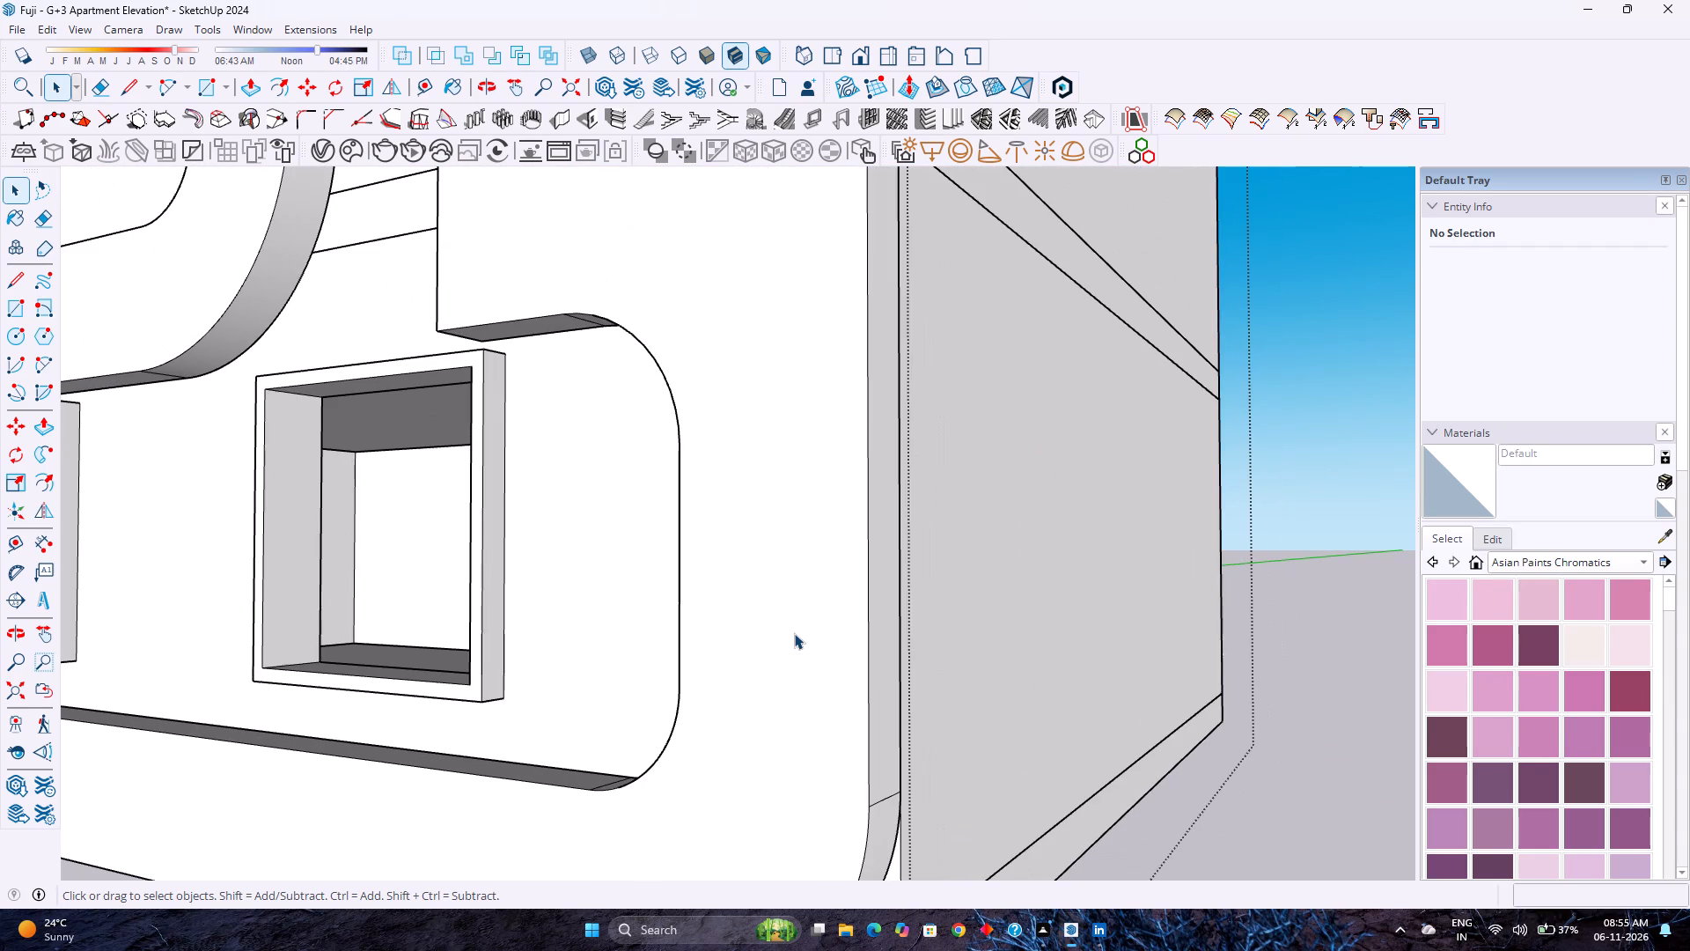
pyautogui.scroll(2, 794, 633)
pyautogui.scroll(-4, 794, 633)
pyautogui.scroll(5, 794, 633)
pyautogui.scroll(-2, 794, 633)
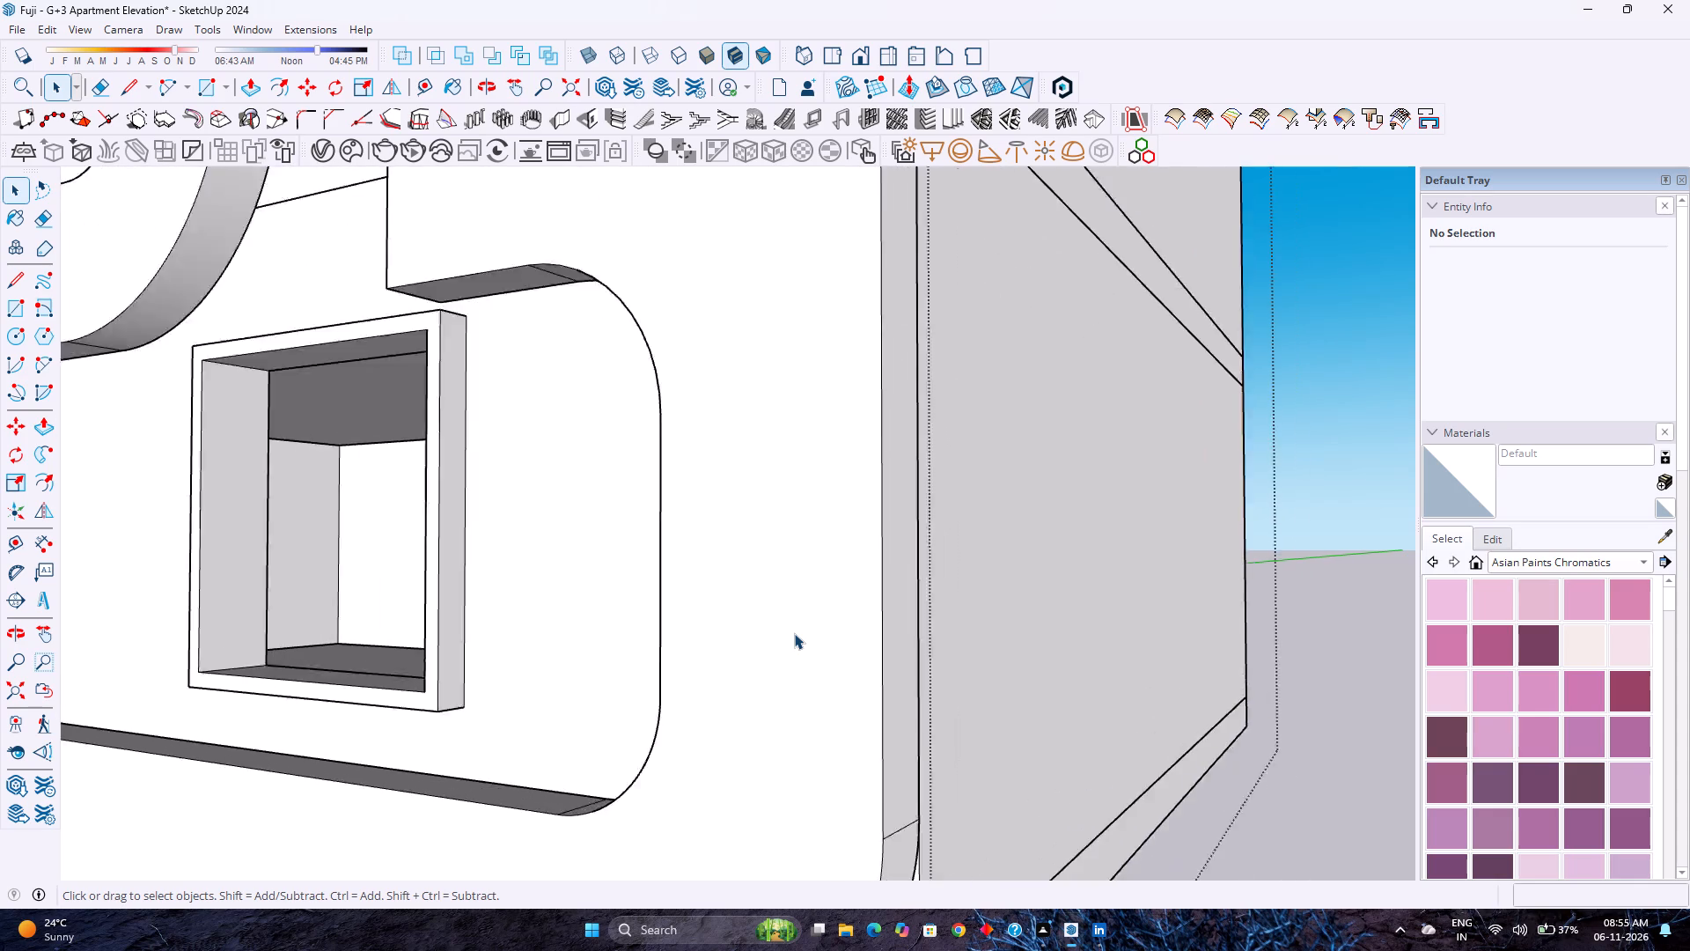
pyautogui.scroll(-3, 794, 633)
pyautogui.scroll(5, 794, 633)
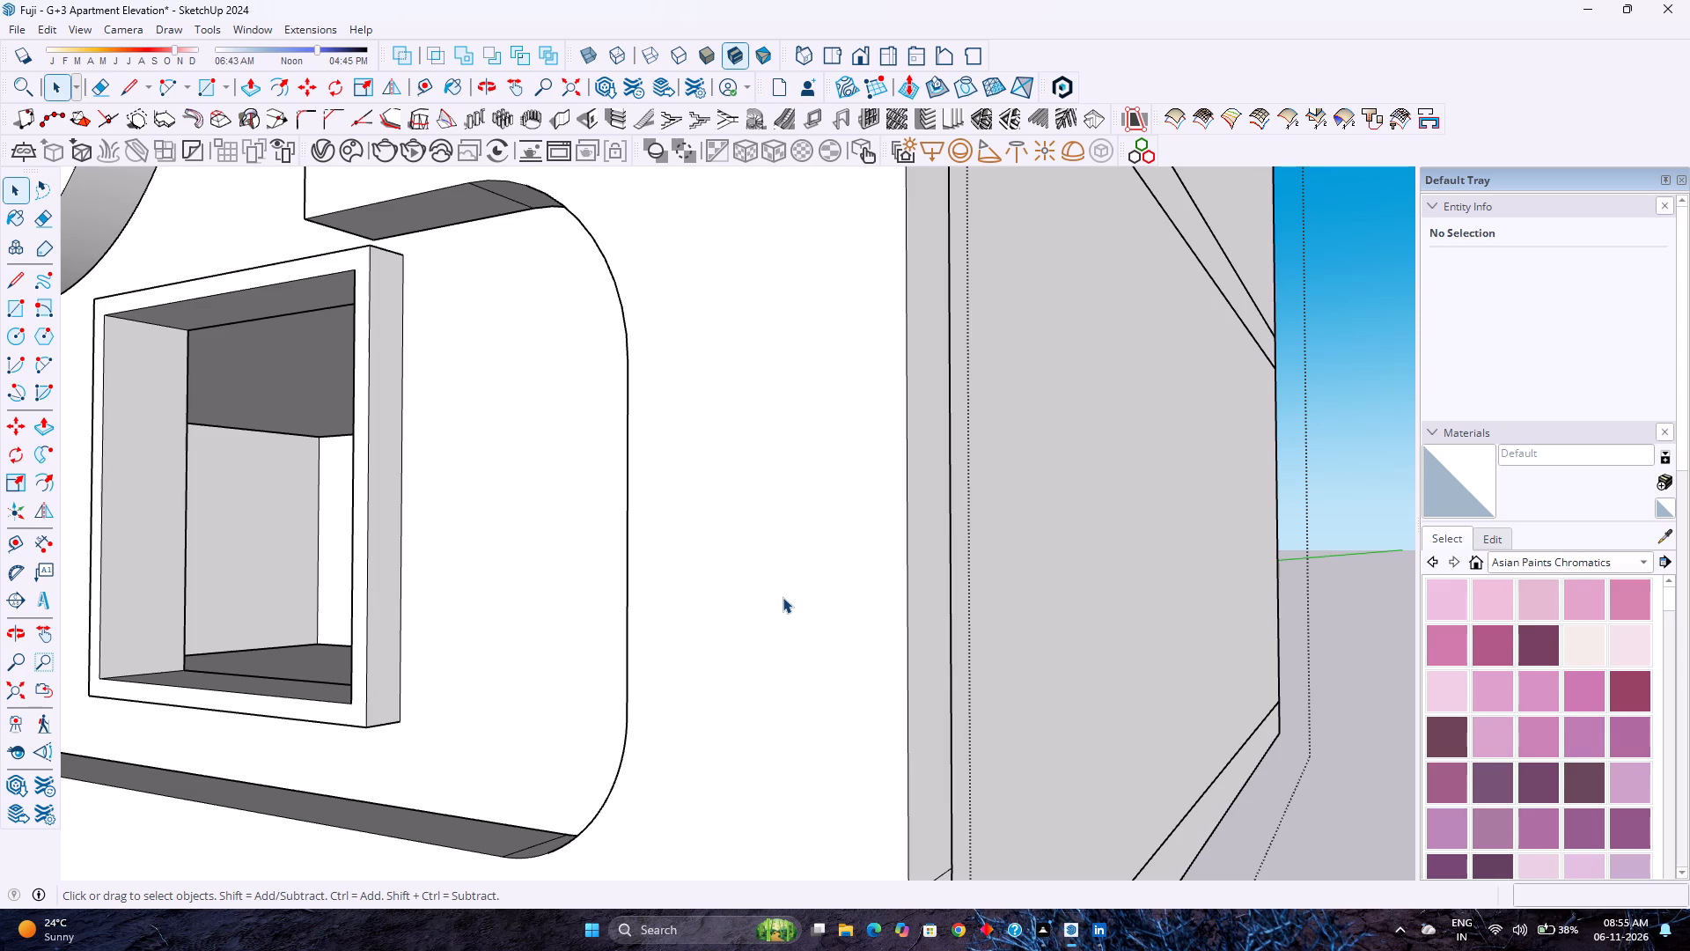
pyautogui.scroll(-13, 761, 608)
pyautogui.scroll(3, 735, 634)
pyautogui.scroll(-7, 736, 634)
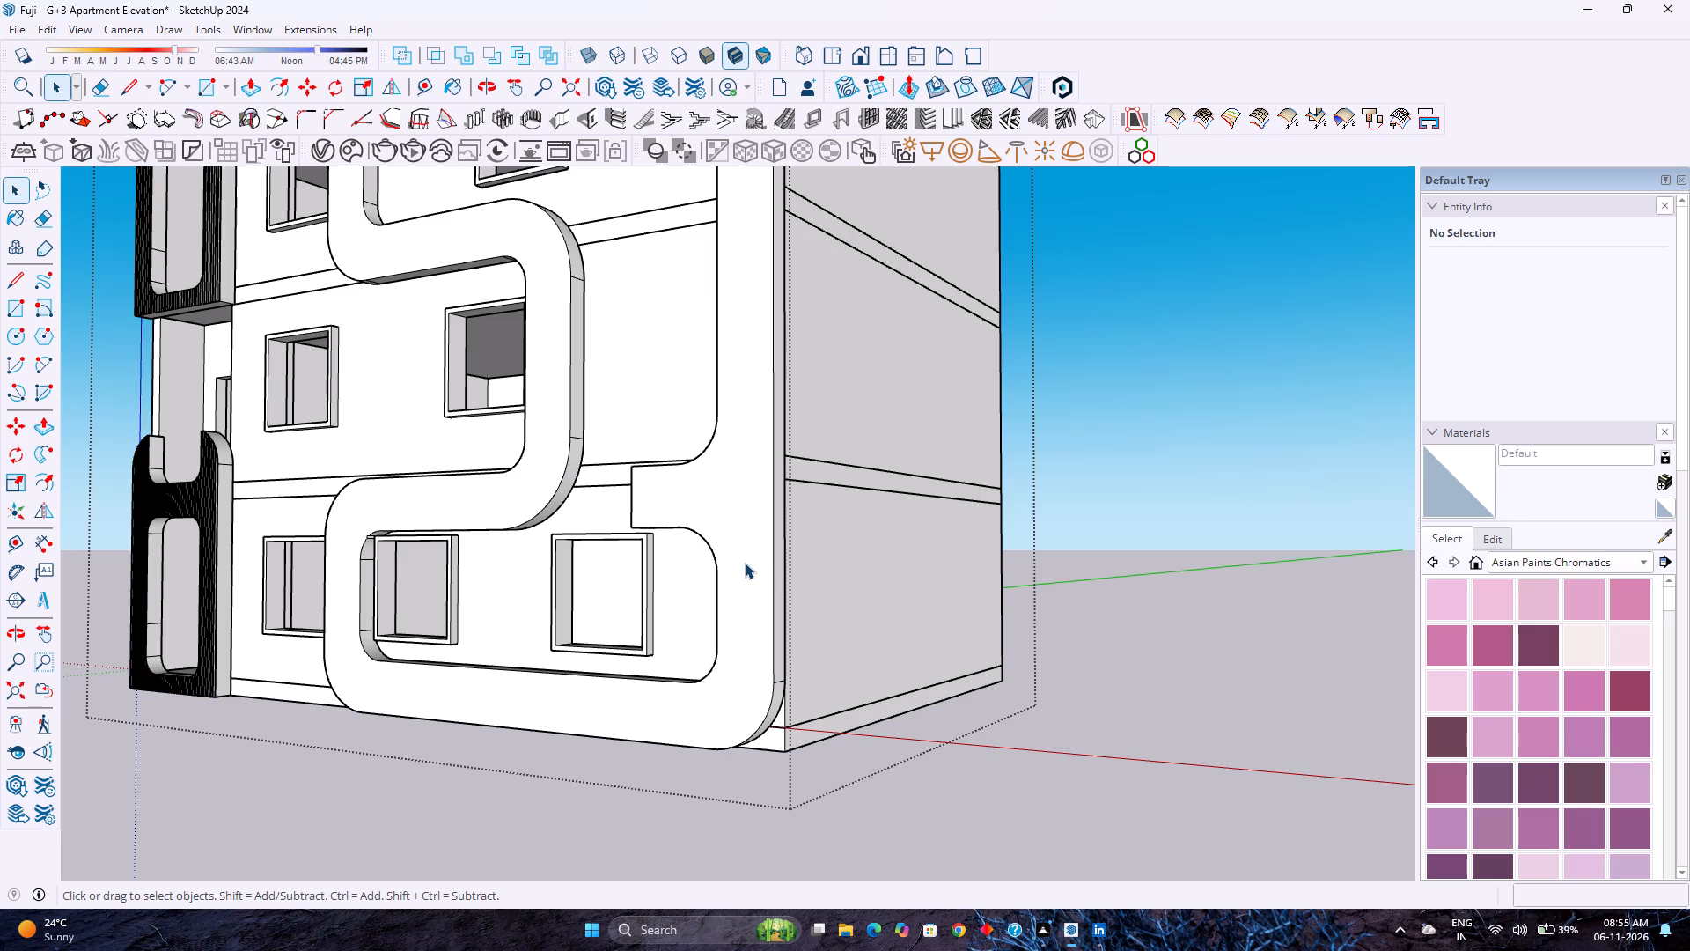
# Open the S-shaped facade band's group for editing and select its whole front face.
pyautogui.moveTo(661, 566); pyautogui.dragTo(762, 605, button='middle')
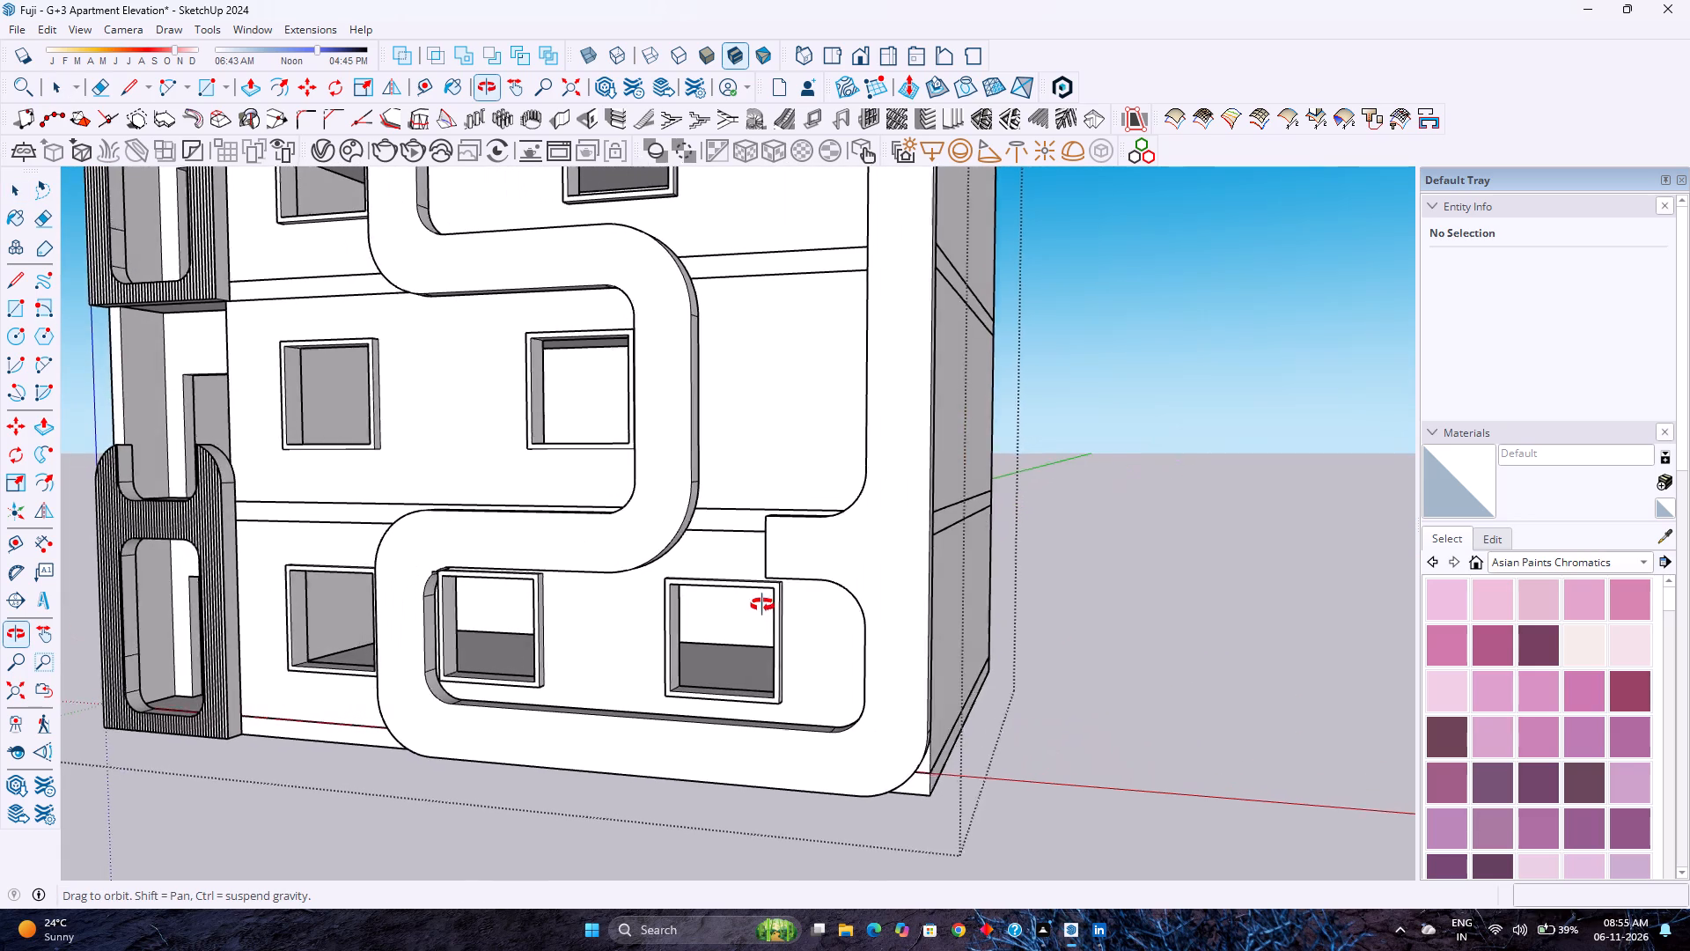
pyautogui.moveTo(762, 605); pyautogui.dragTo(749, 605, button='middle')
pyautogui.middleClick(749, 605)
pyautogui.click(820, 543)
pyautogui.click(821, 543)
pyautogui.click(826, 542)
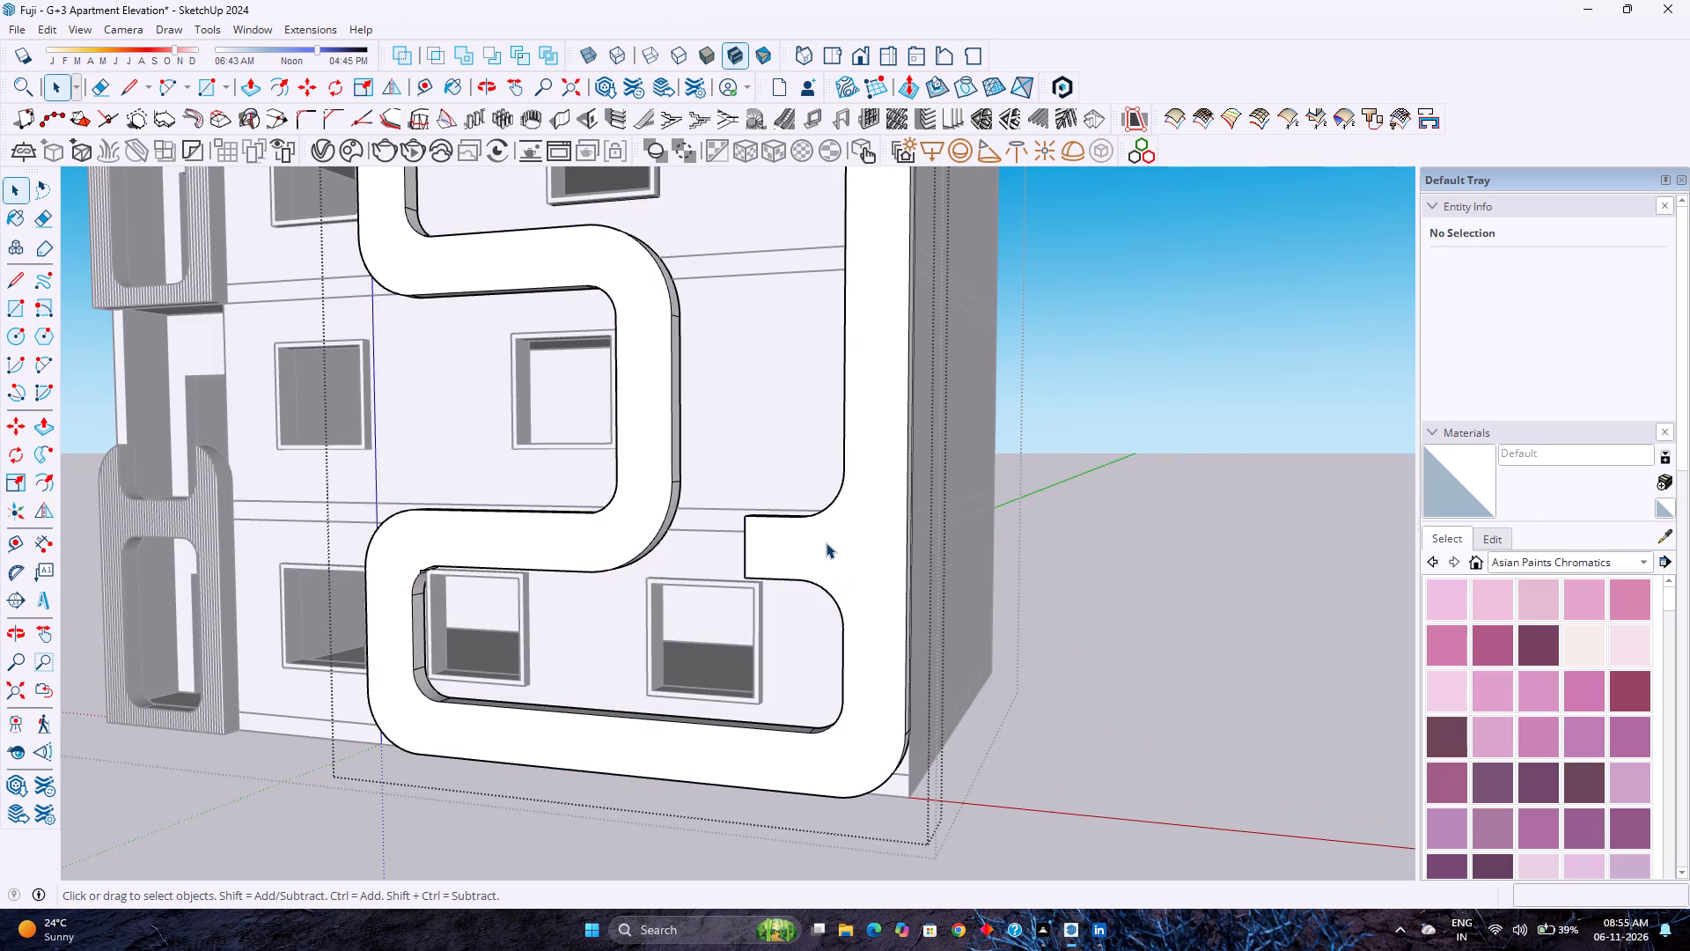
pyautogui.click(839, 548)
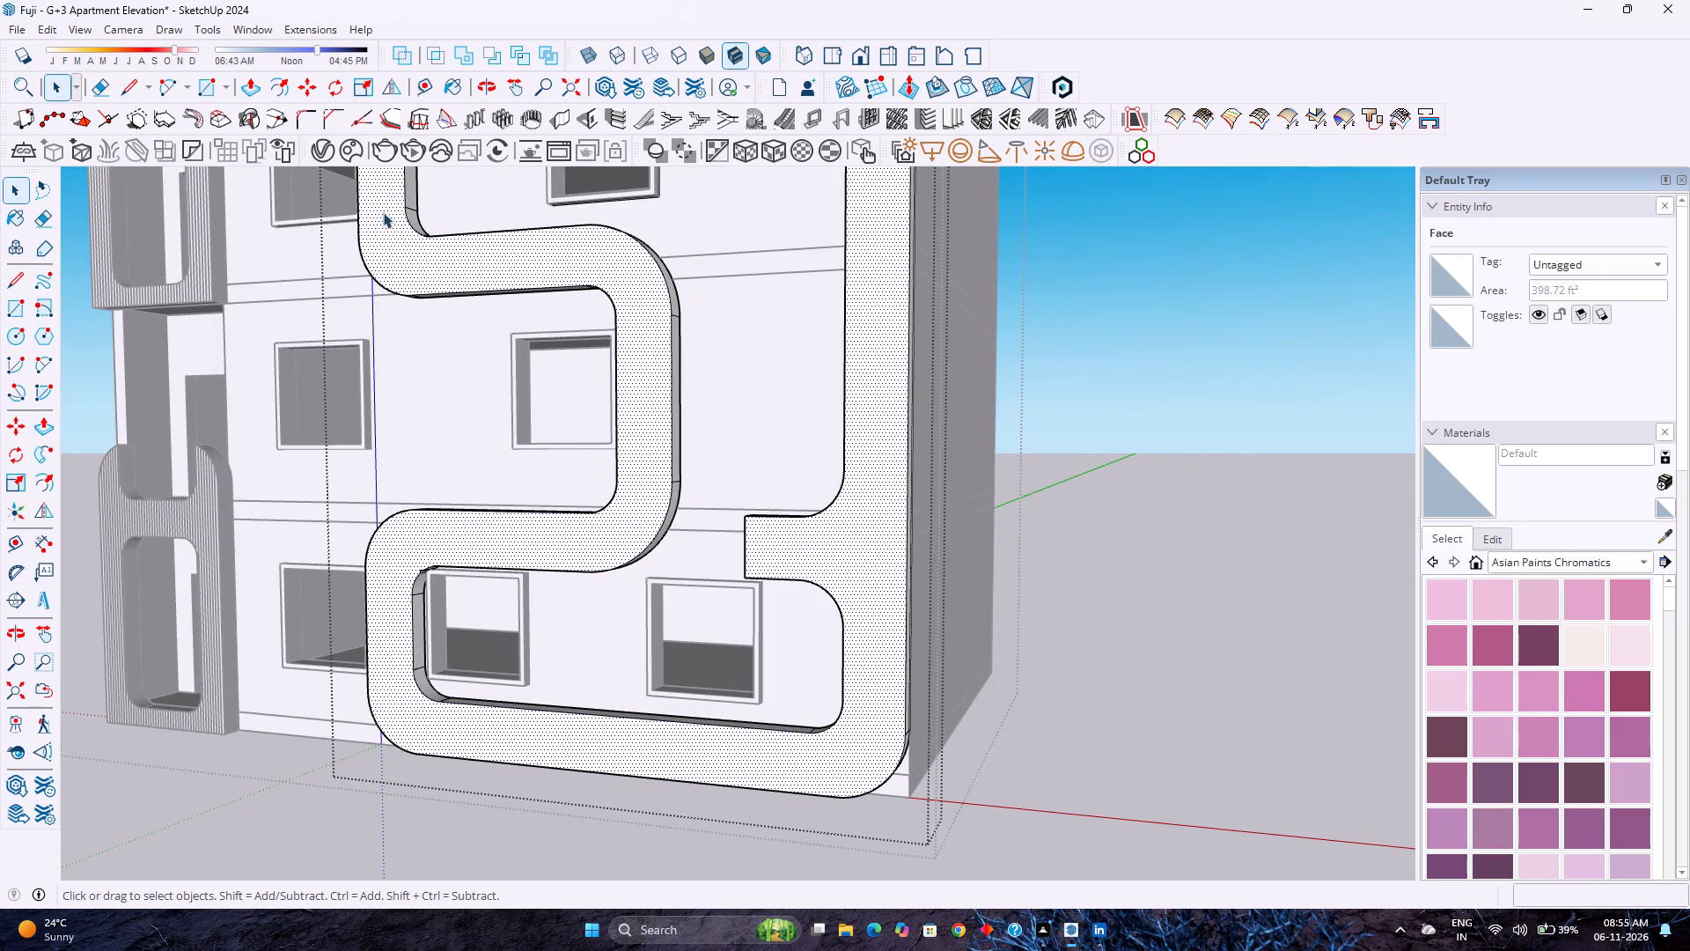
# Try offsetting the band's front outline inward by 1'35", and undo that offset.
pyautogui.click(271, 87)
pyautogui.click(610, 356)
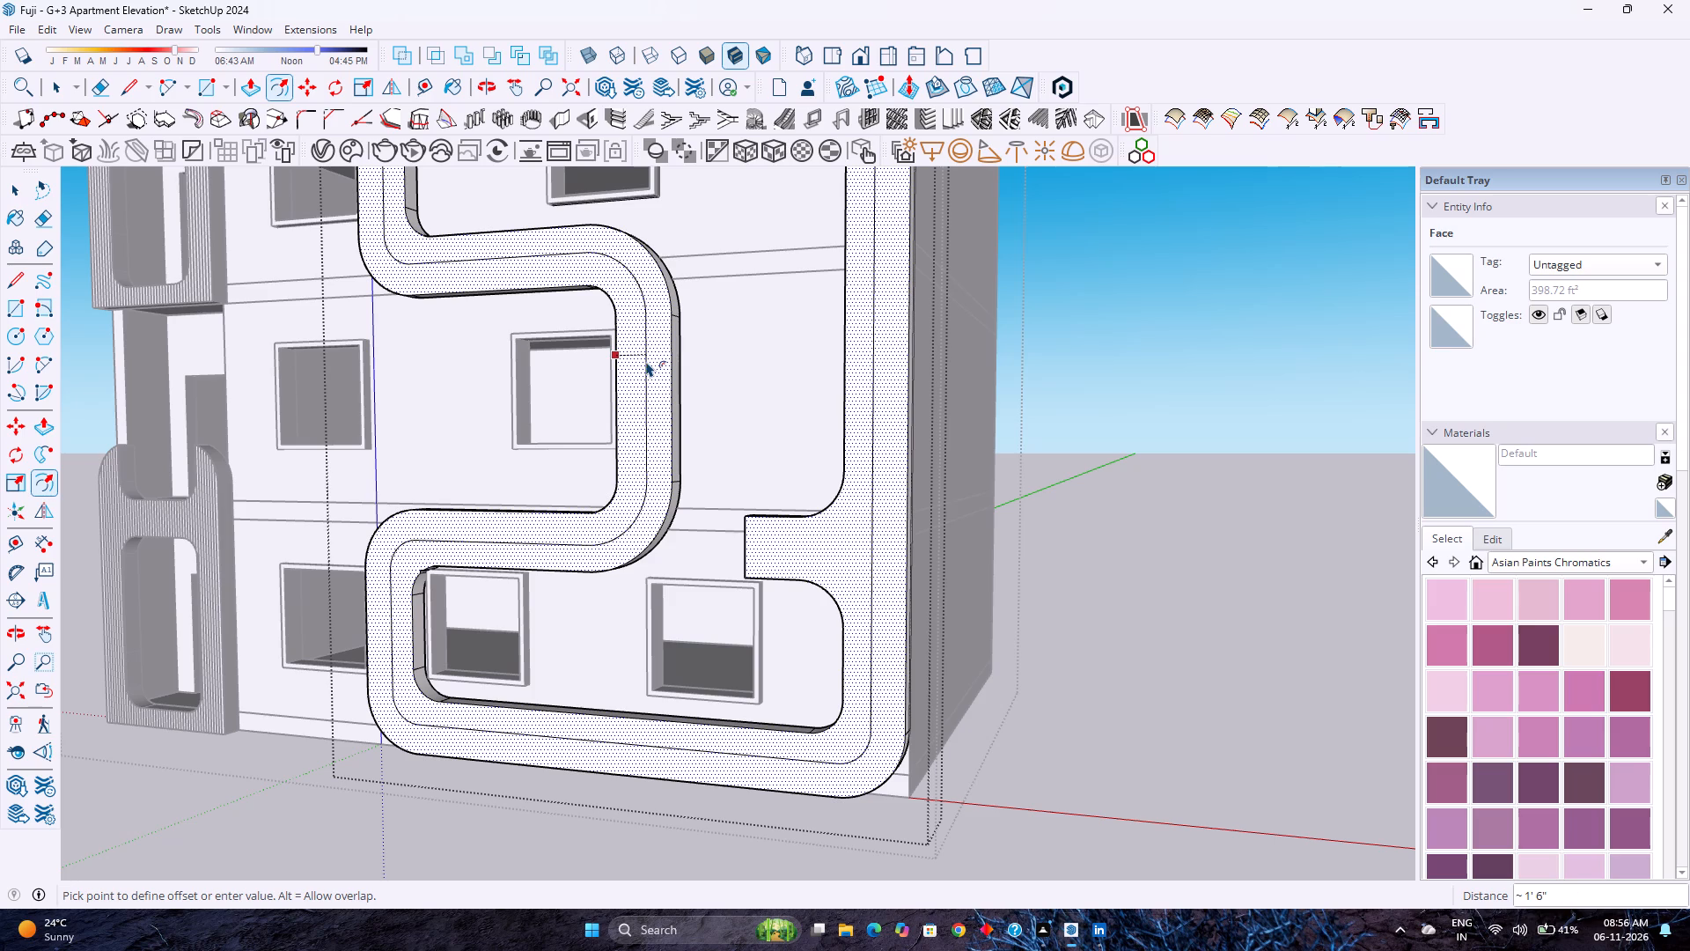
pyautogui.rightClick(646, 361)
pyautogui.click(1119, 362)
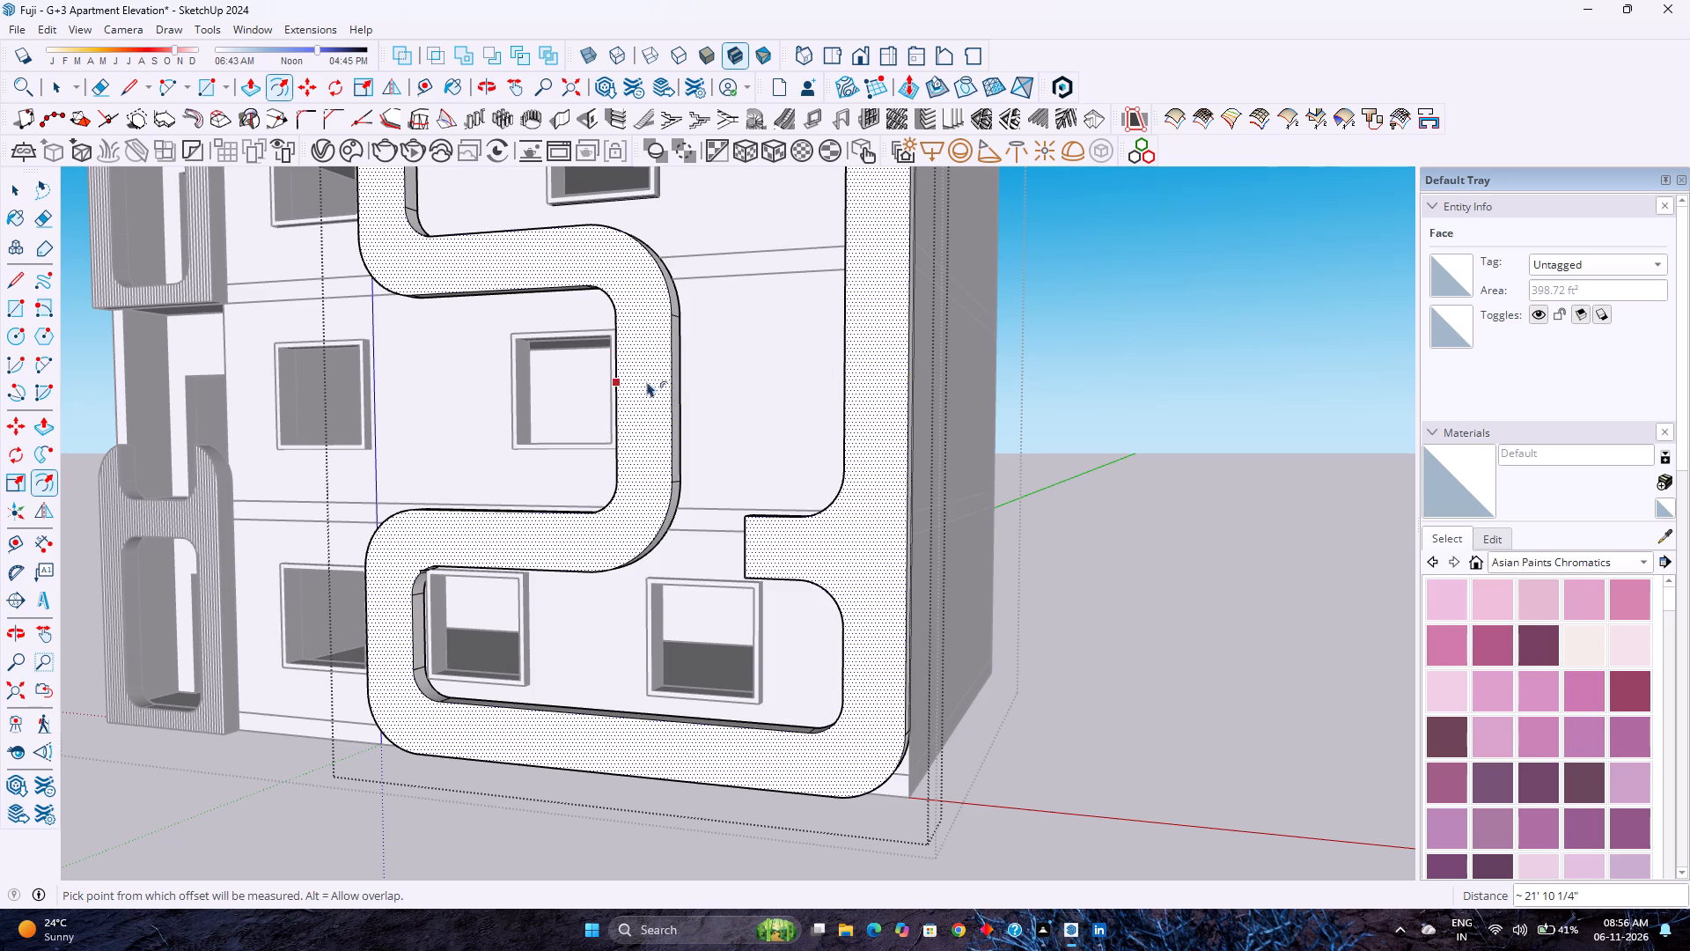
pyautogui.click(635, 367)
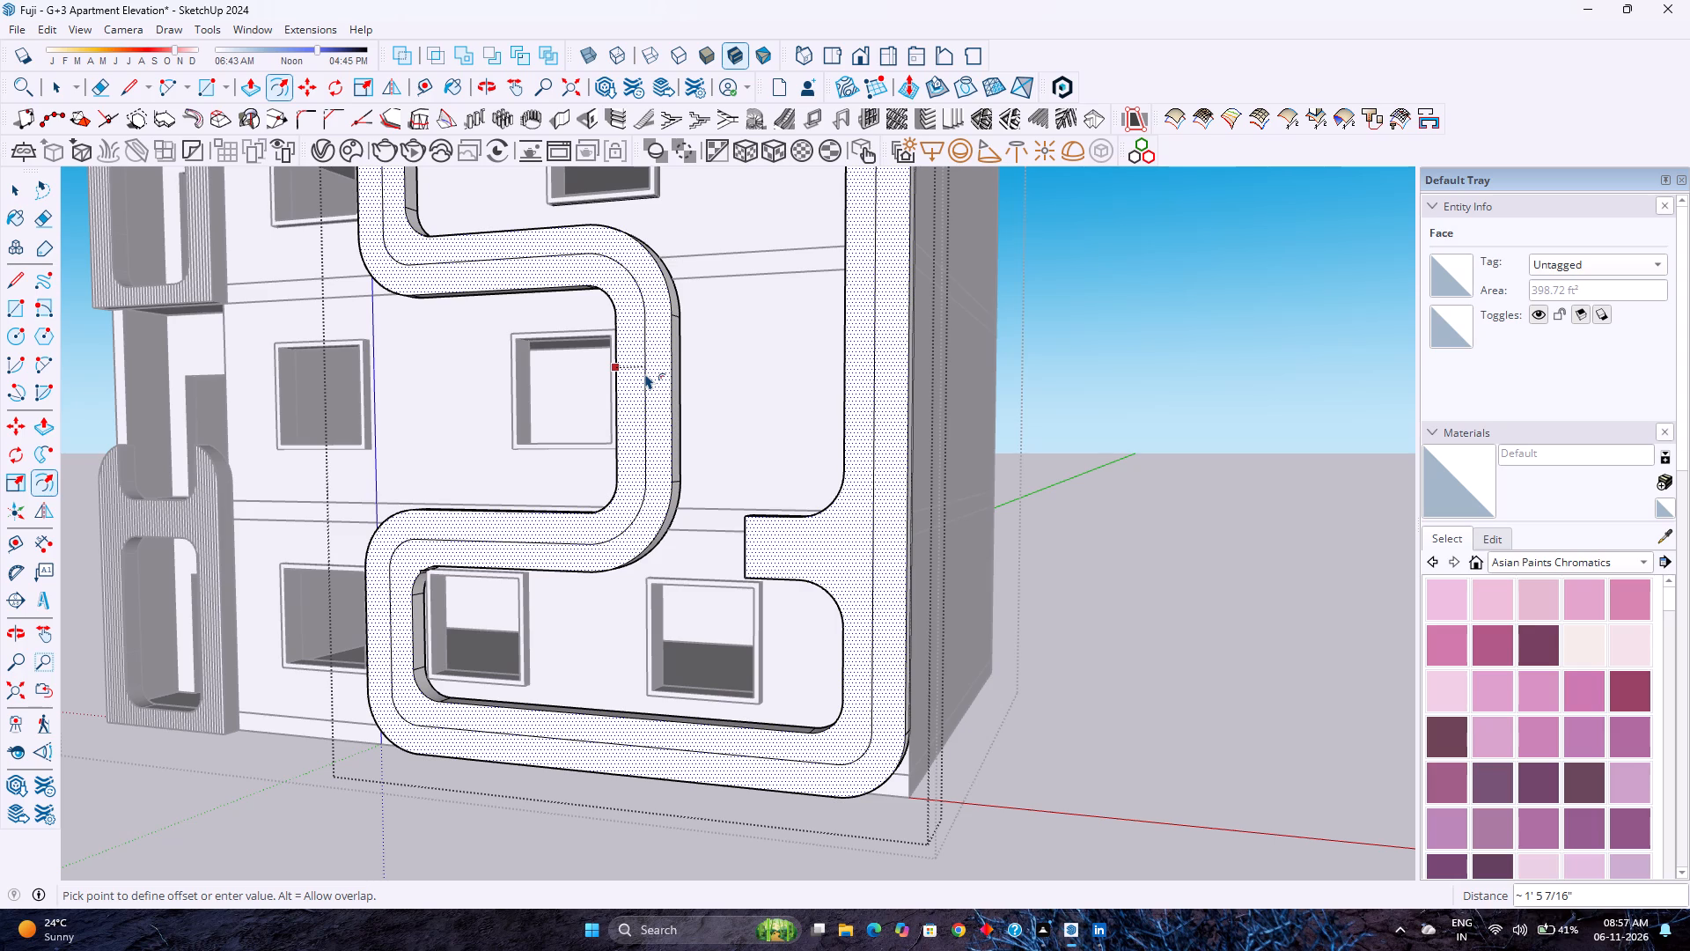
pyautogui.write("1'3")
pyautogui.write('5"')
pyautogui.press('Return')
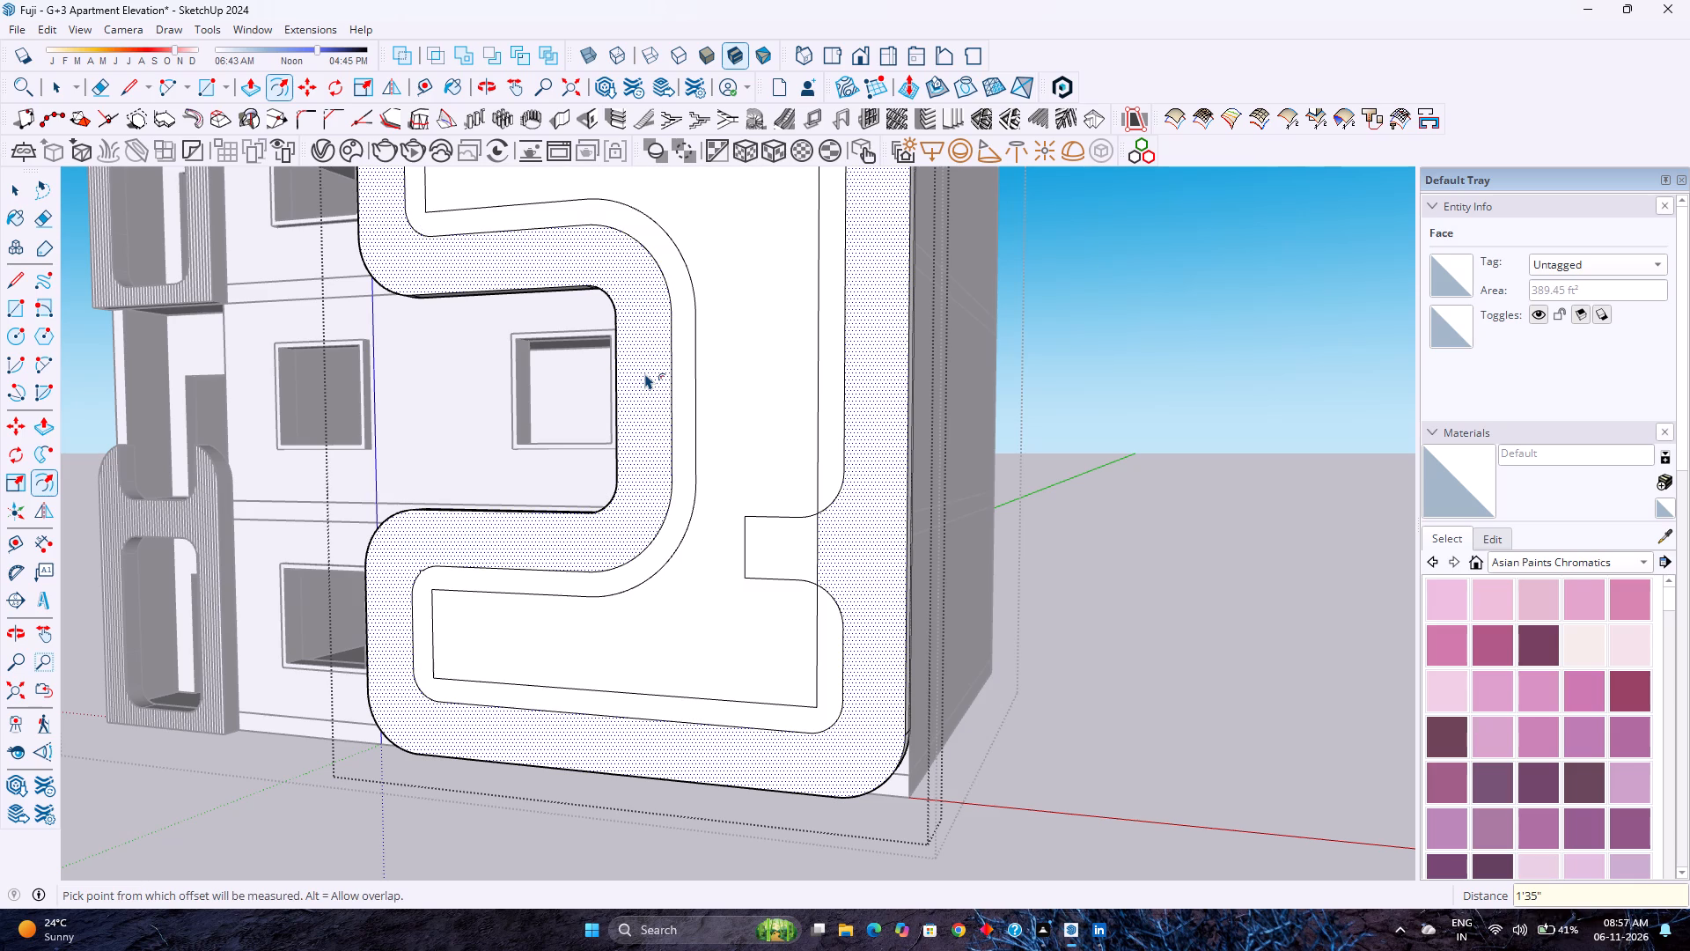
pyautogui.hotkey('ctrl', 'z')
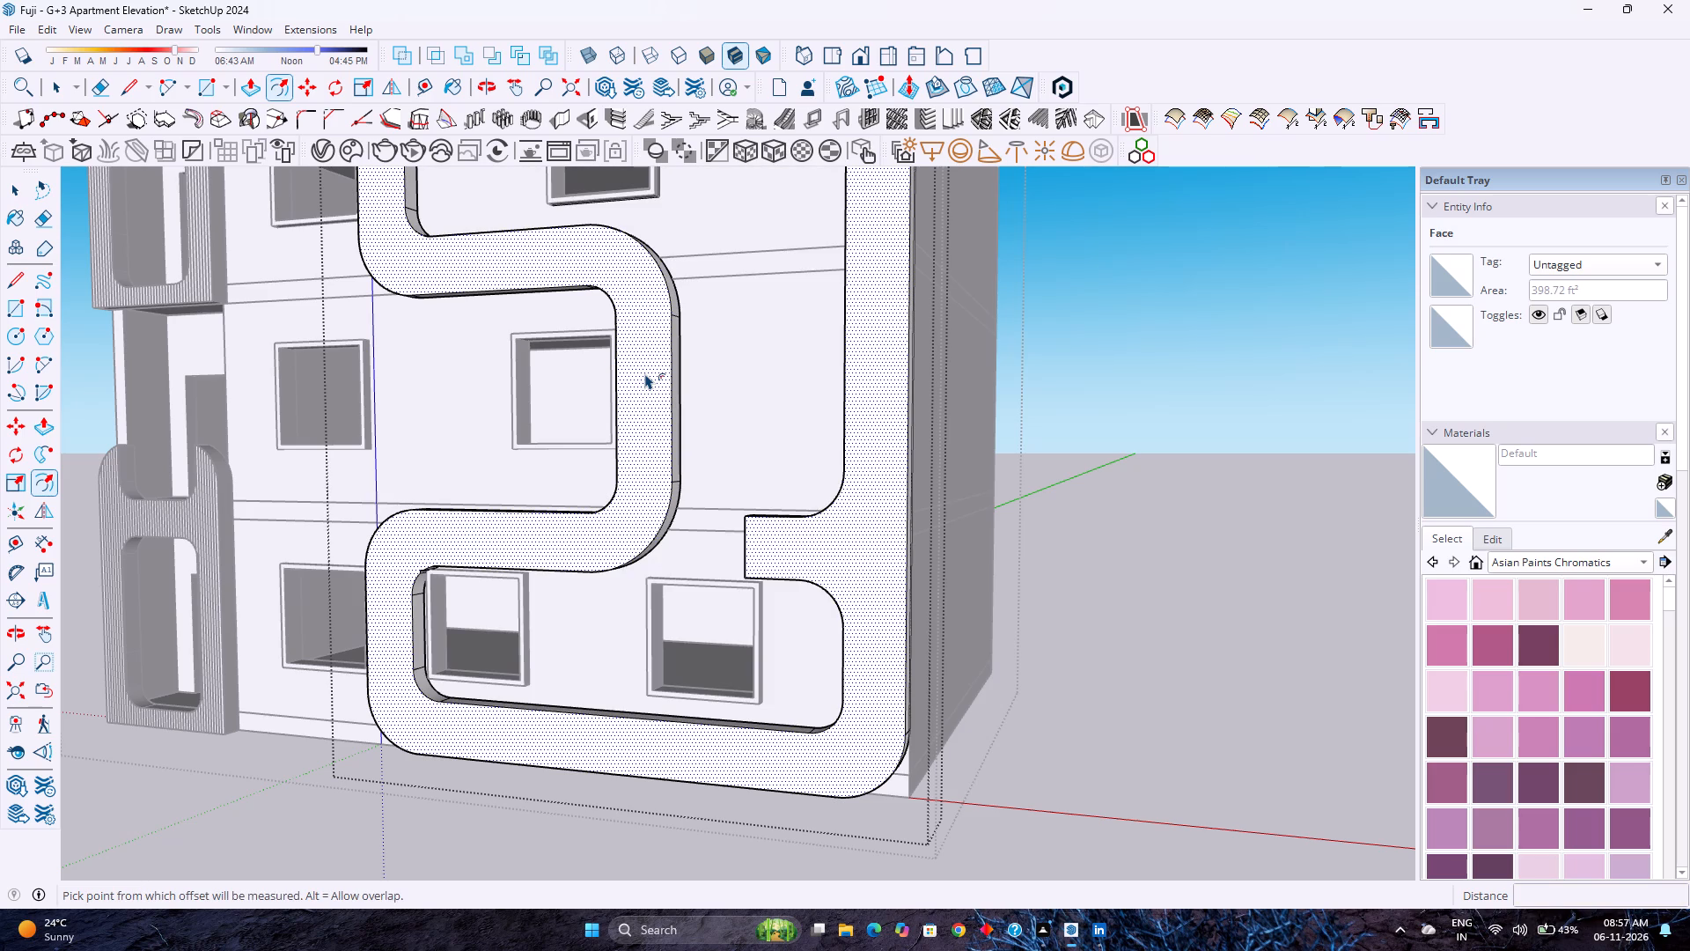
# Offset the outer outline of the band's front face 1'3.5" inward.
pyautogui.click(635, 374)
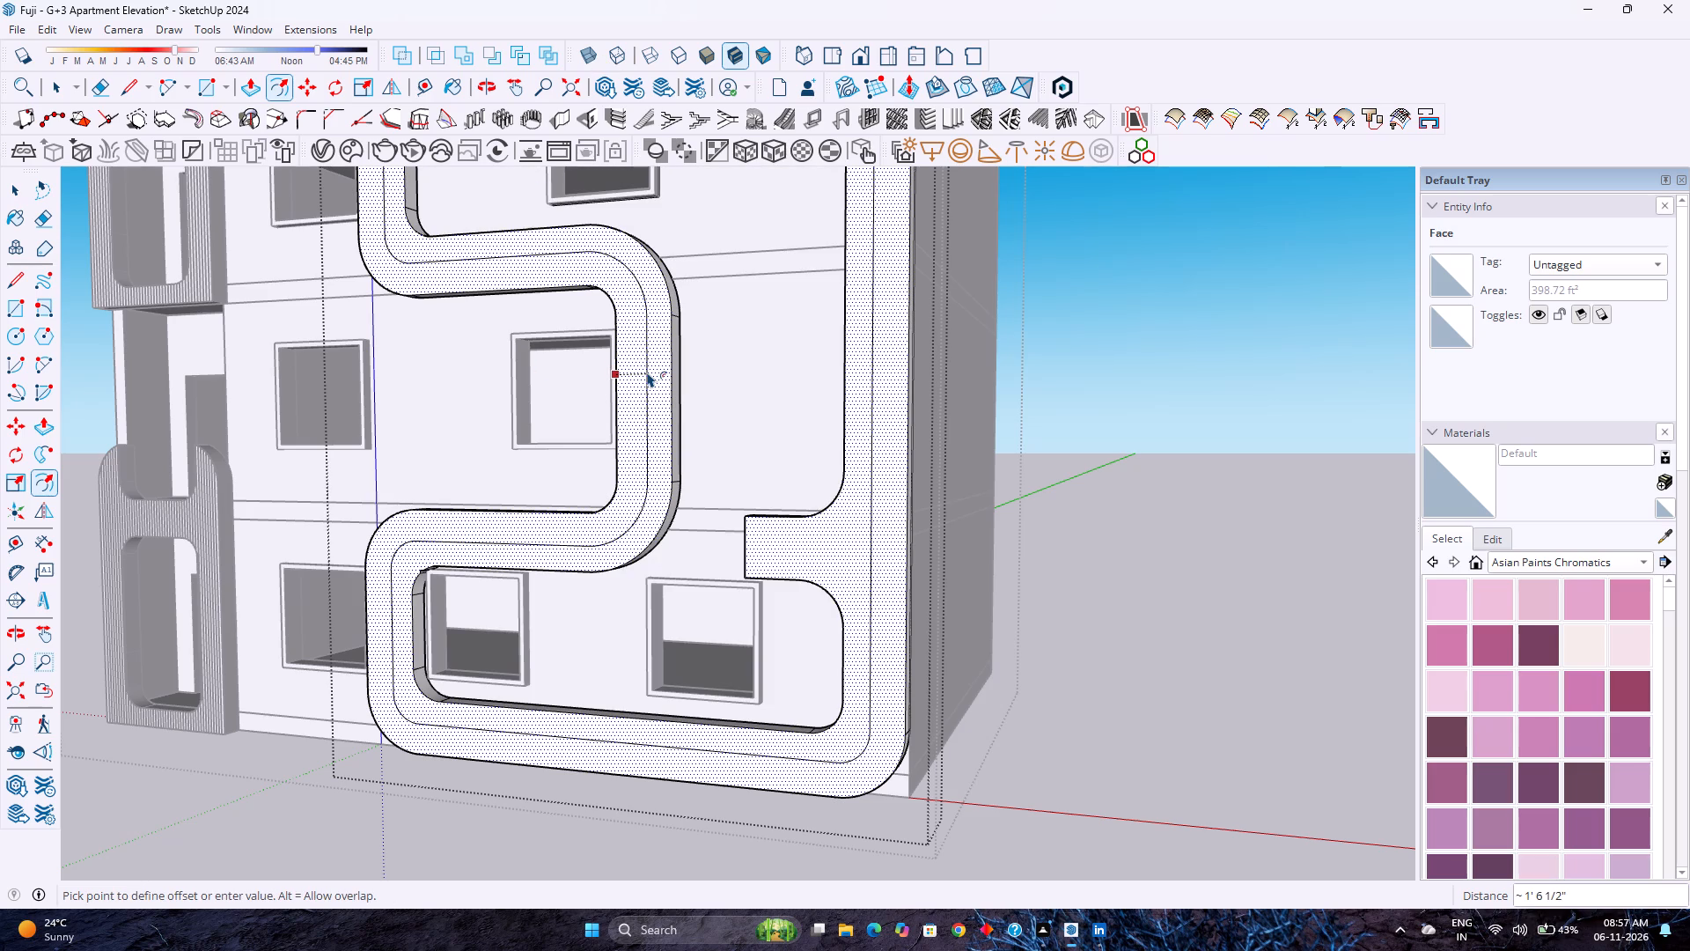
pyautogui.write('1\'3.5"')
pyautogui.press('Return')
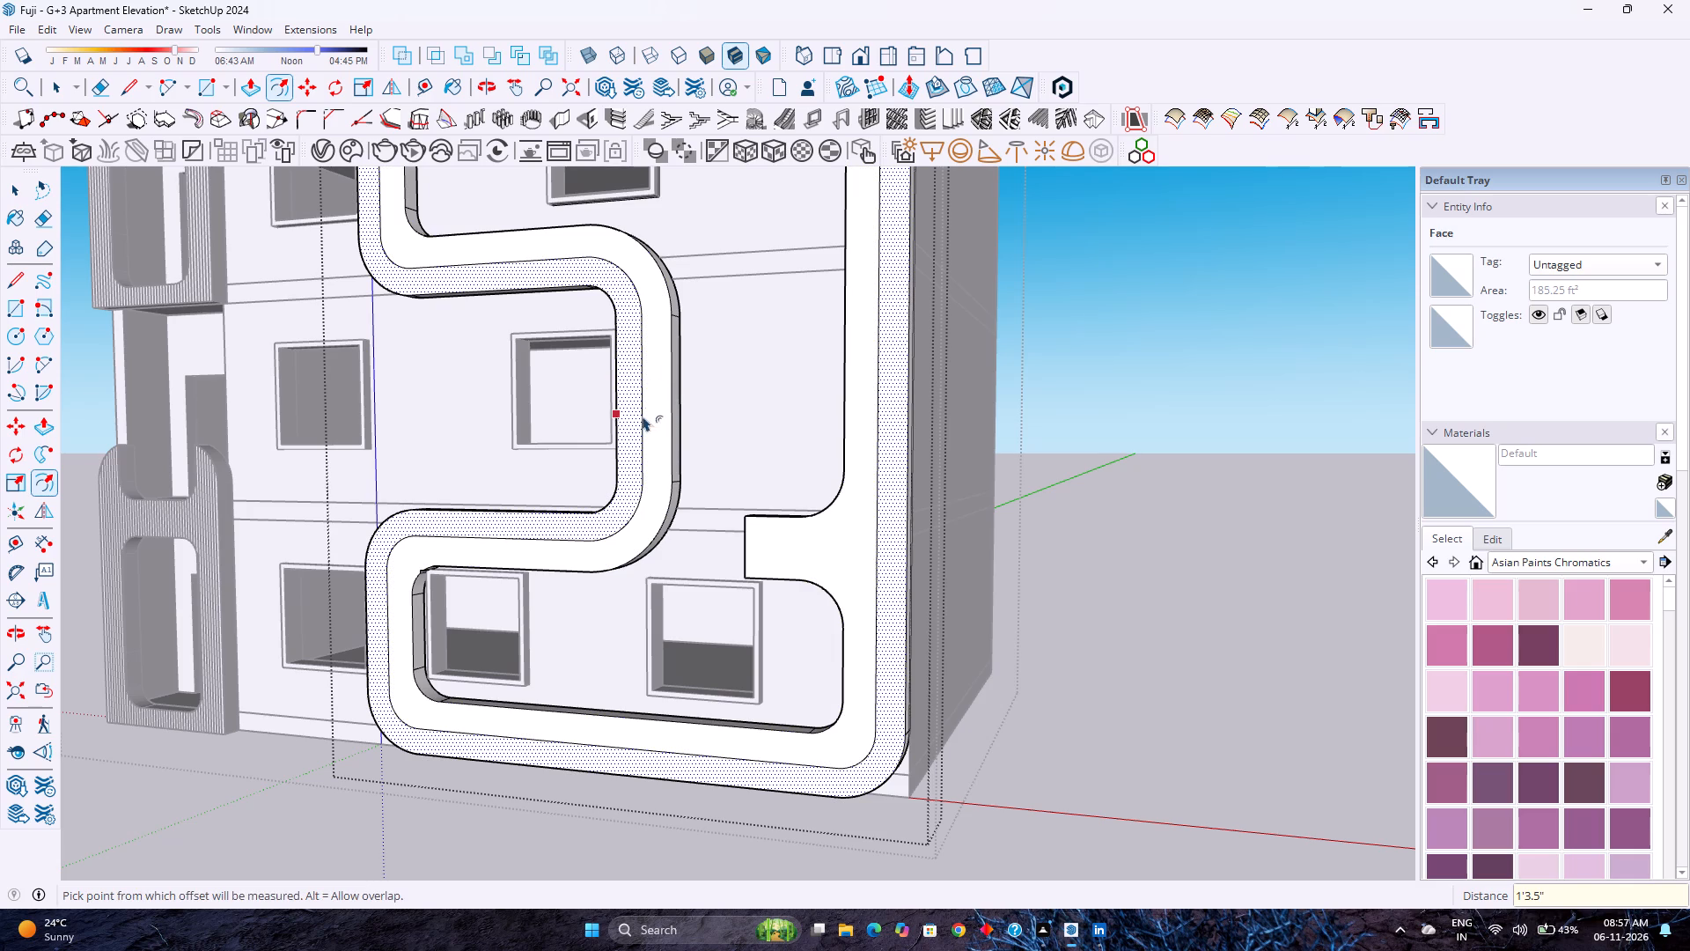
# Offset the same outer outline 1'4.5" inward to draw a second line beside the first offset.
pyautogui.click(635, 430)
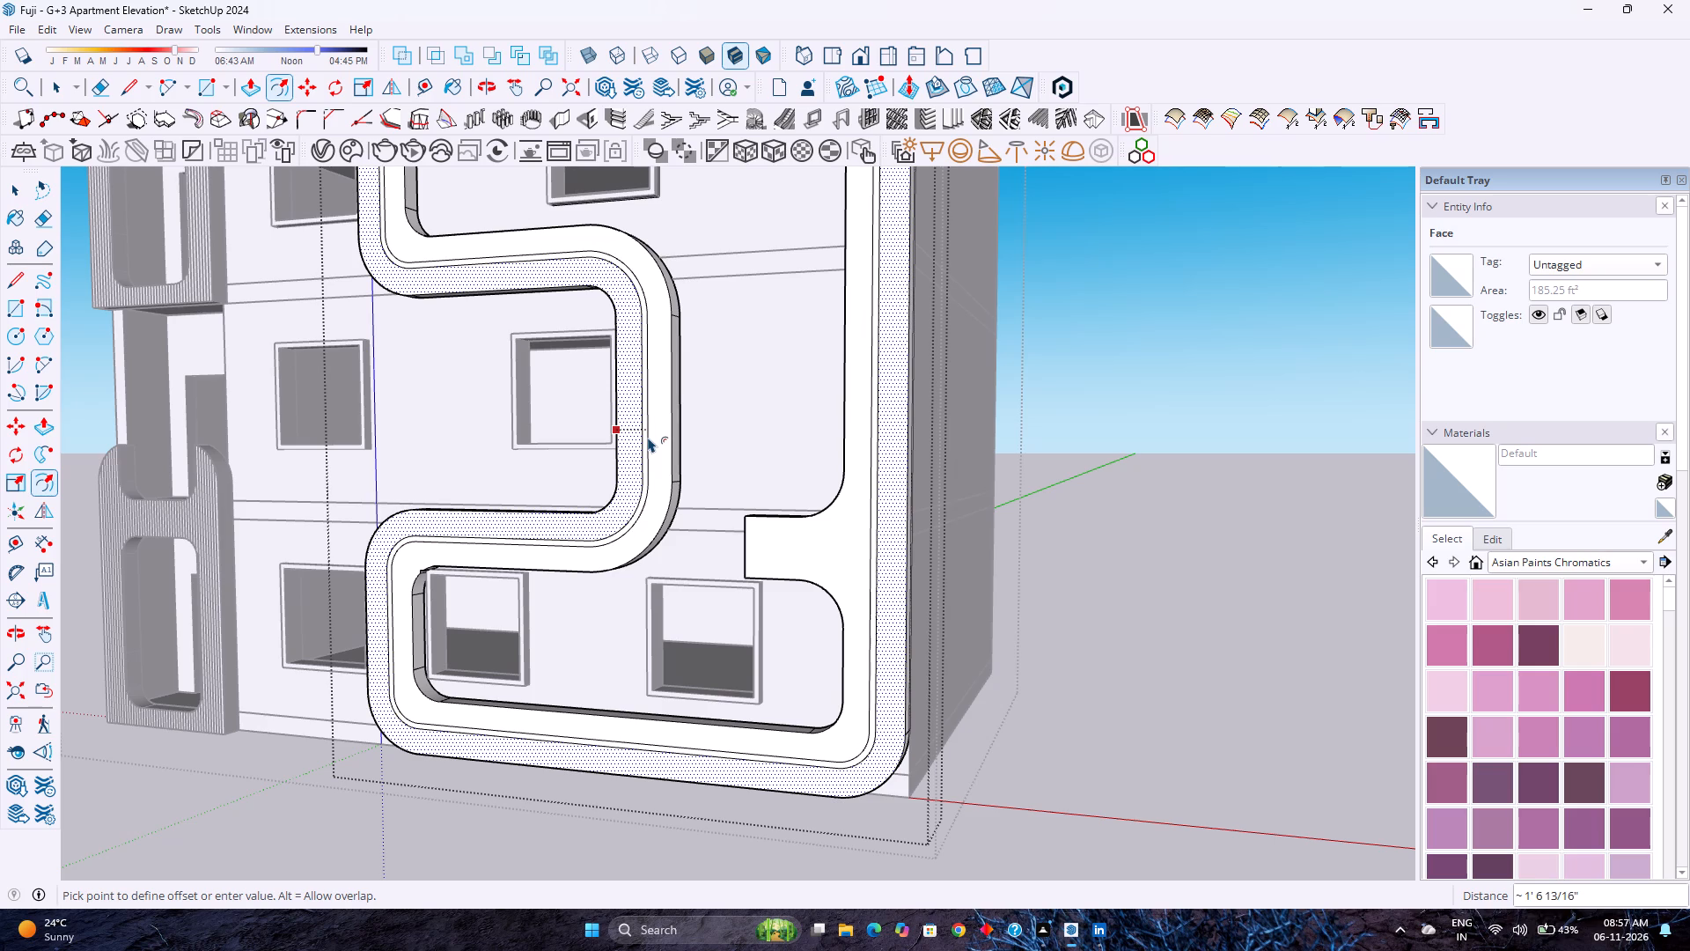
pyautogui.write('1\'4.5"')
pyautogui.press('Return')
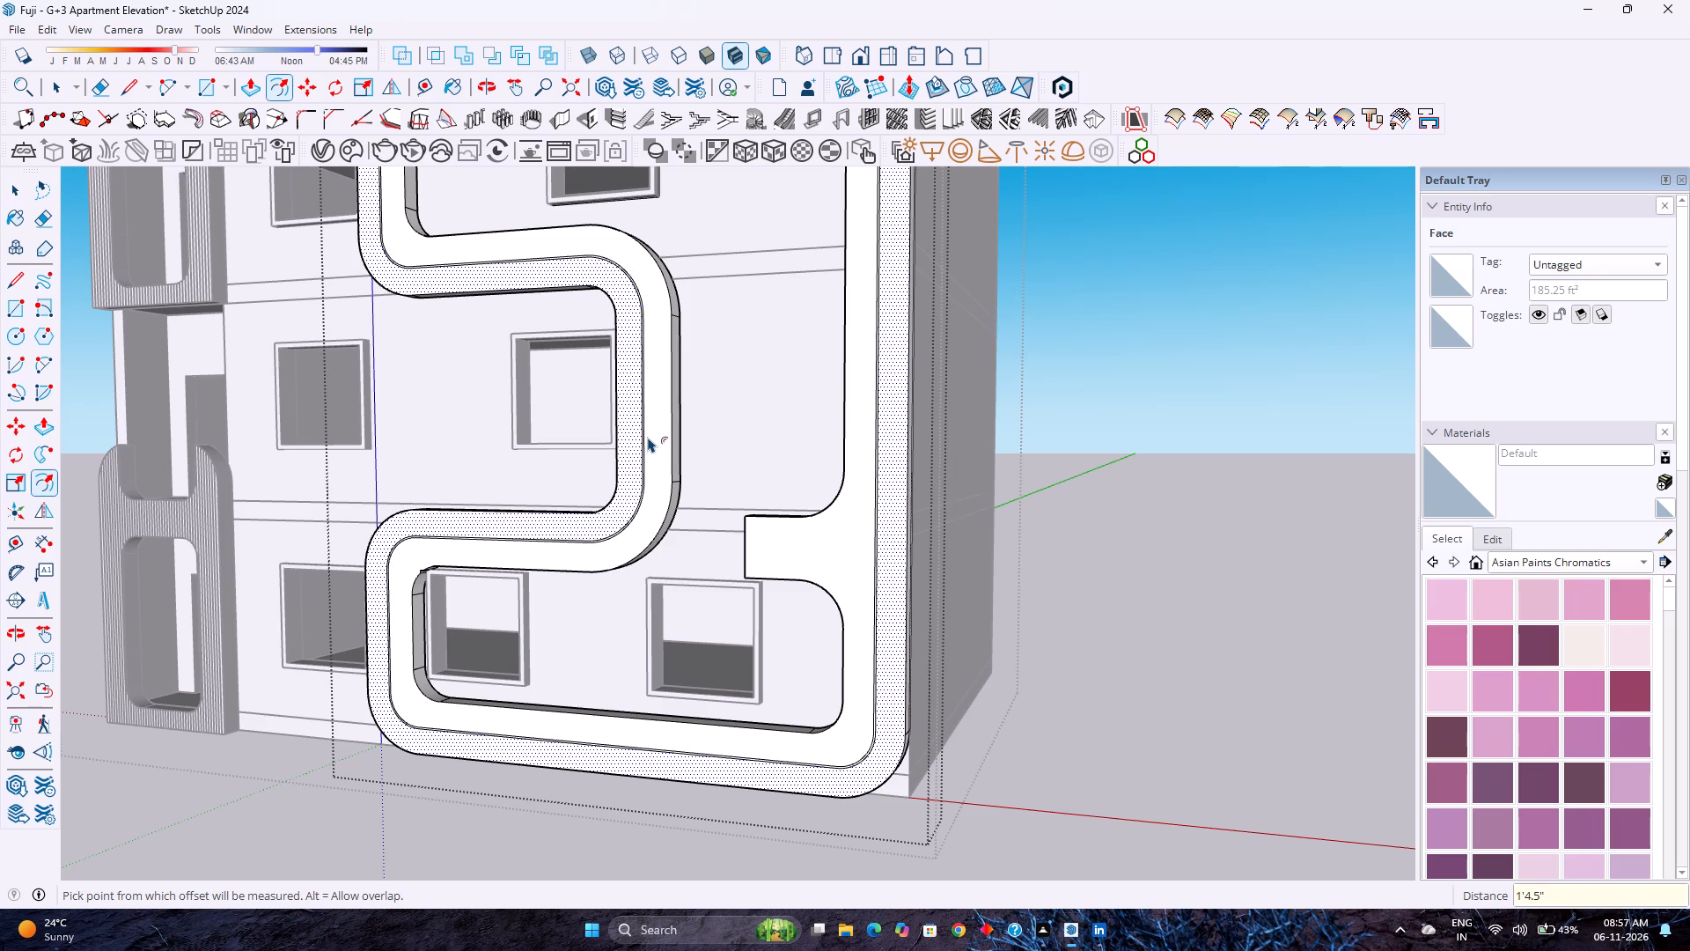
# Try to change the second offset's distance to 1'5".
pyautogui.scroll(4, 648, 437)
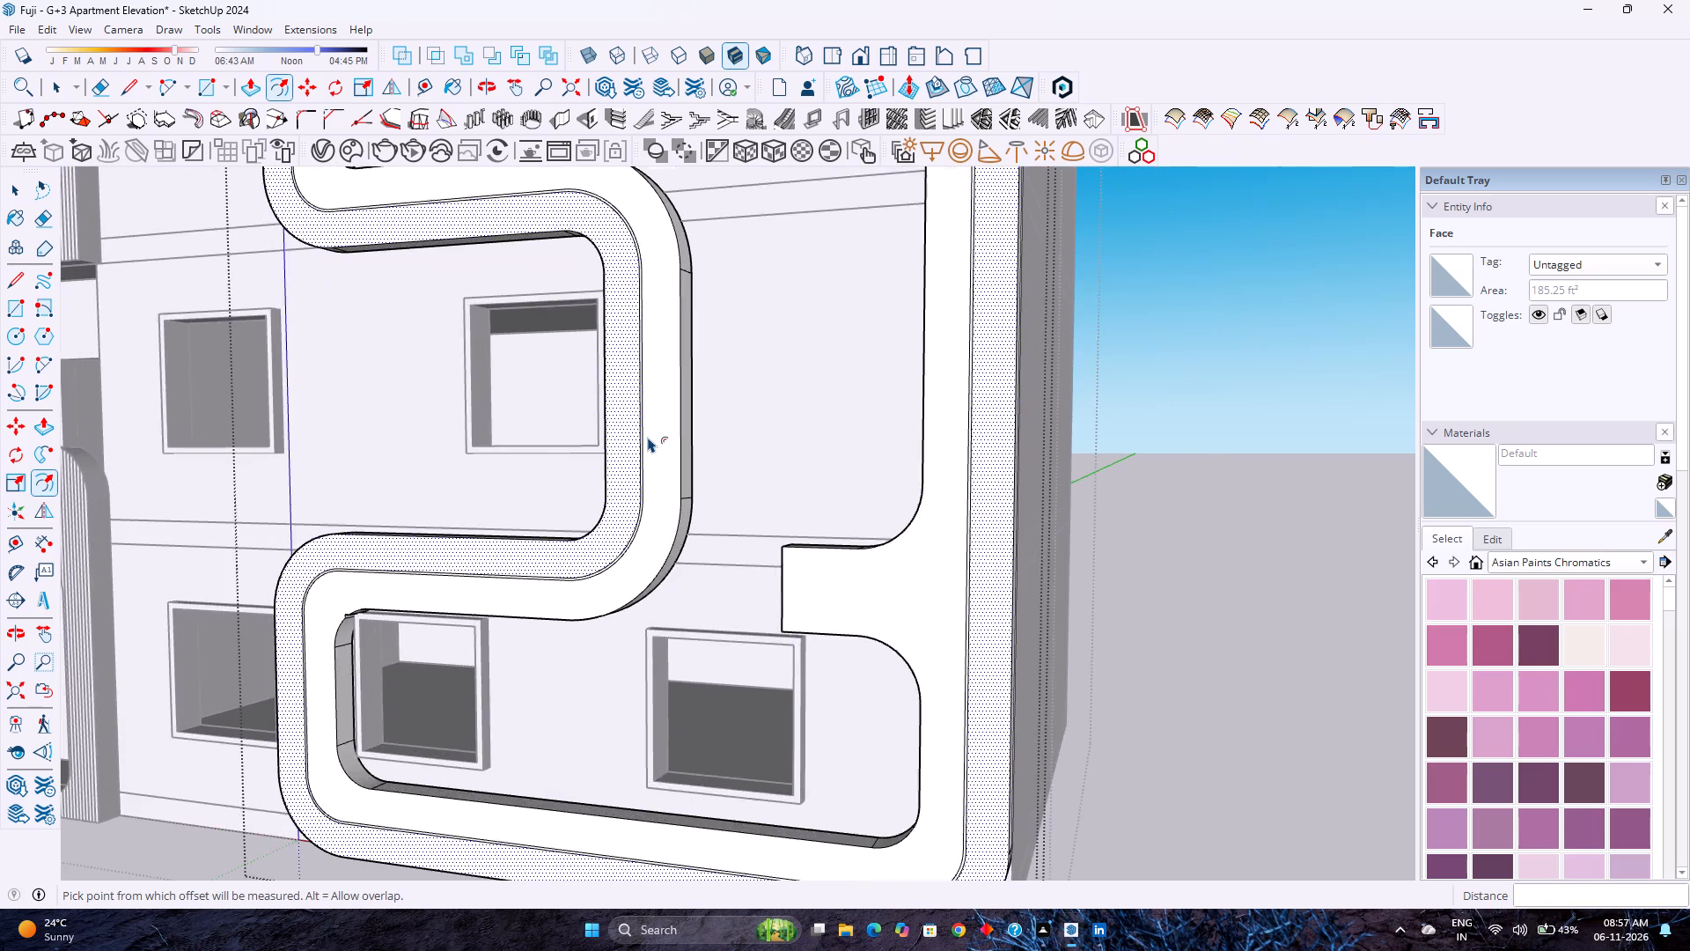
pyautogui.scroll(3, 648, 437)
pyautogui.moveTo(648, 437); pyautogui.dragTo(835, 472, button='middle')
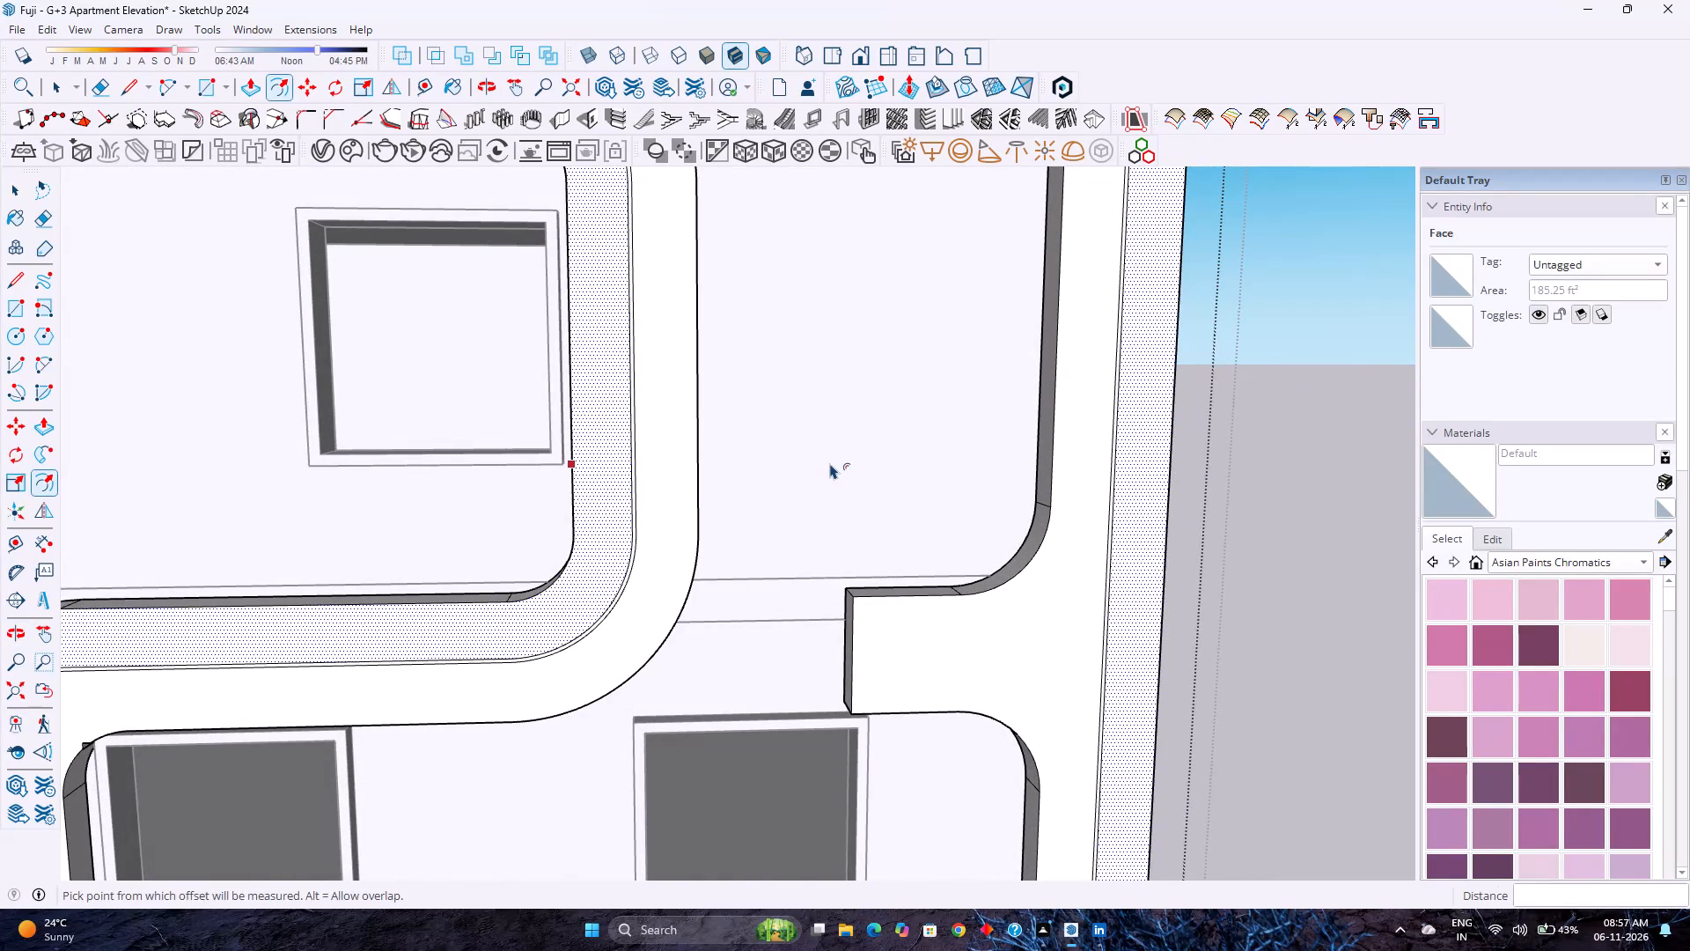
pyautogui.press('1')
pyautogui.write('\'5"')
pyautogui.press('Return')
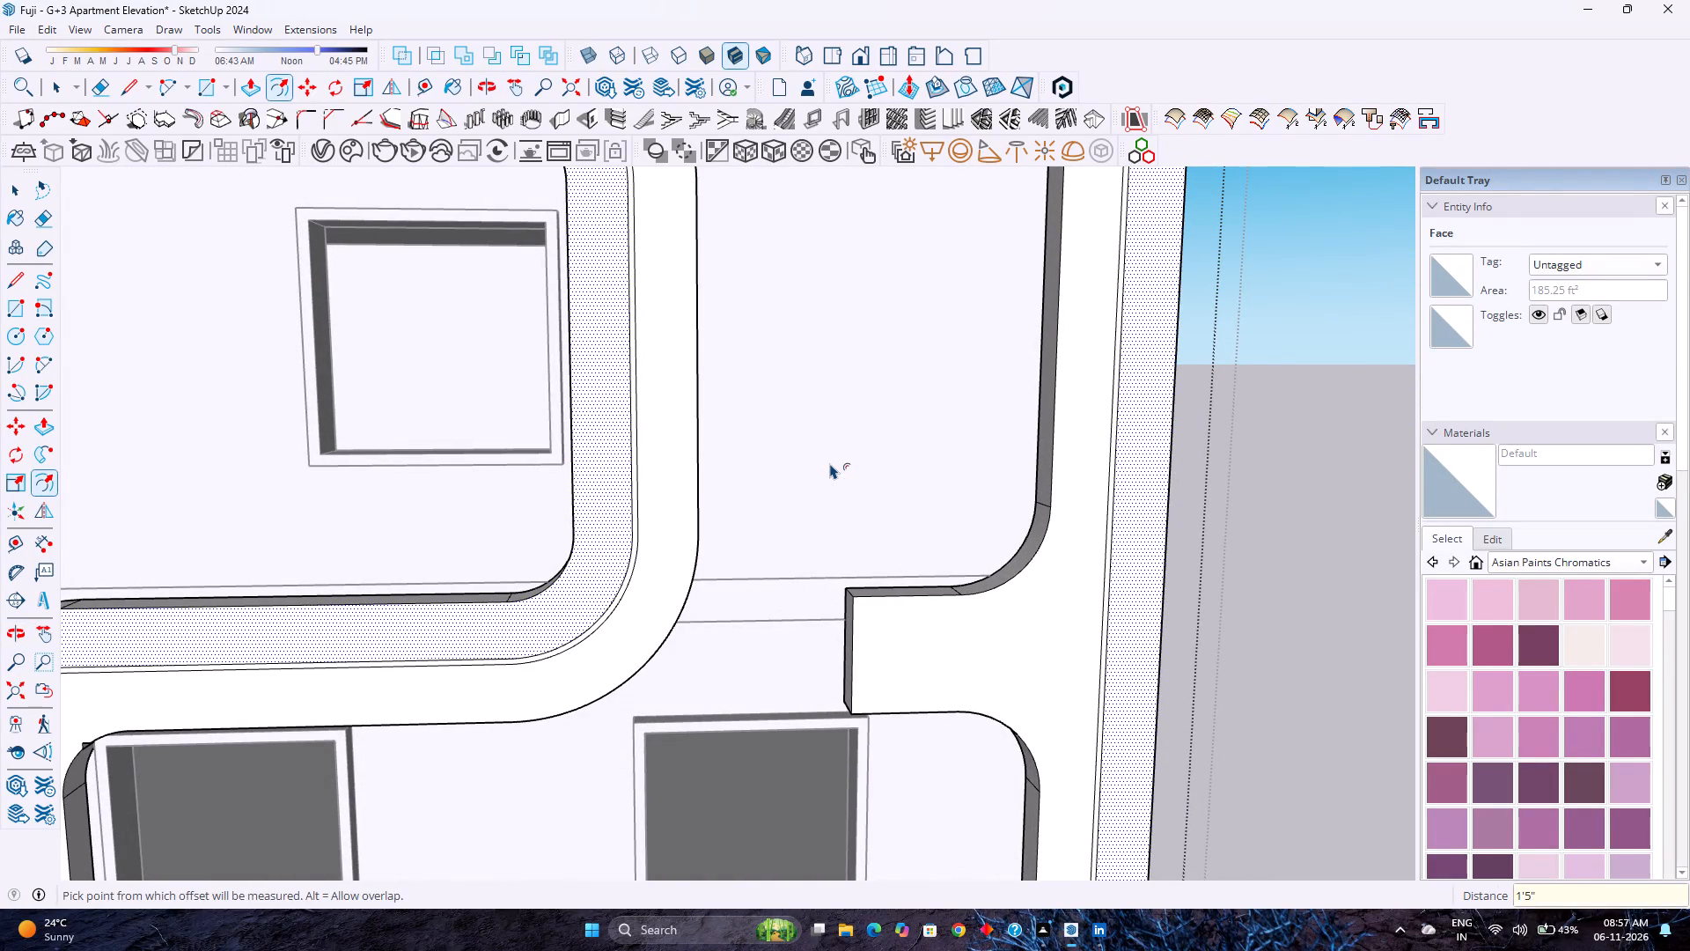
# Leave the Offset tool and close the facade band's group to return to the whole building model.
pyautogui.scroll(-10, 701, 432)
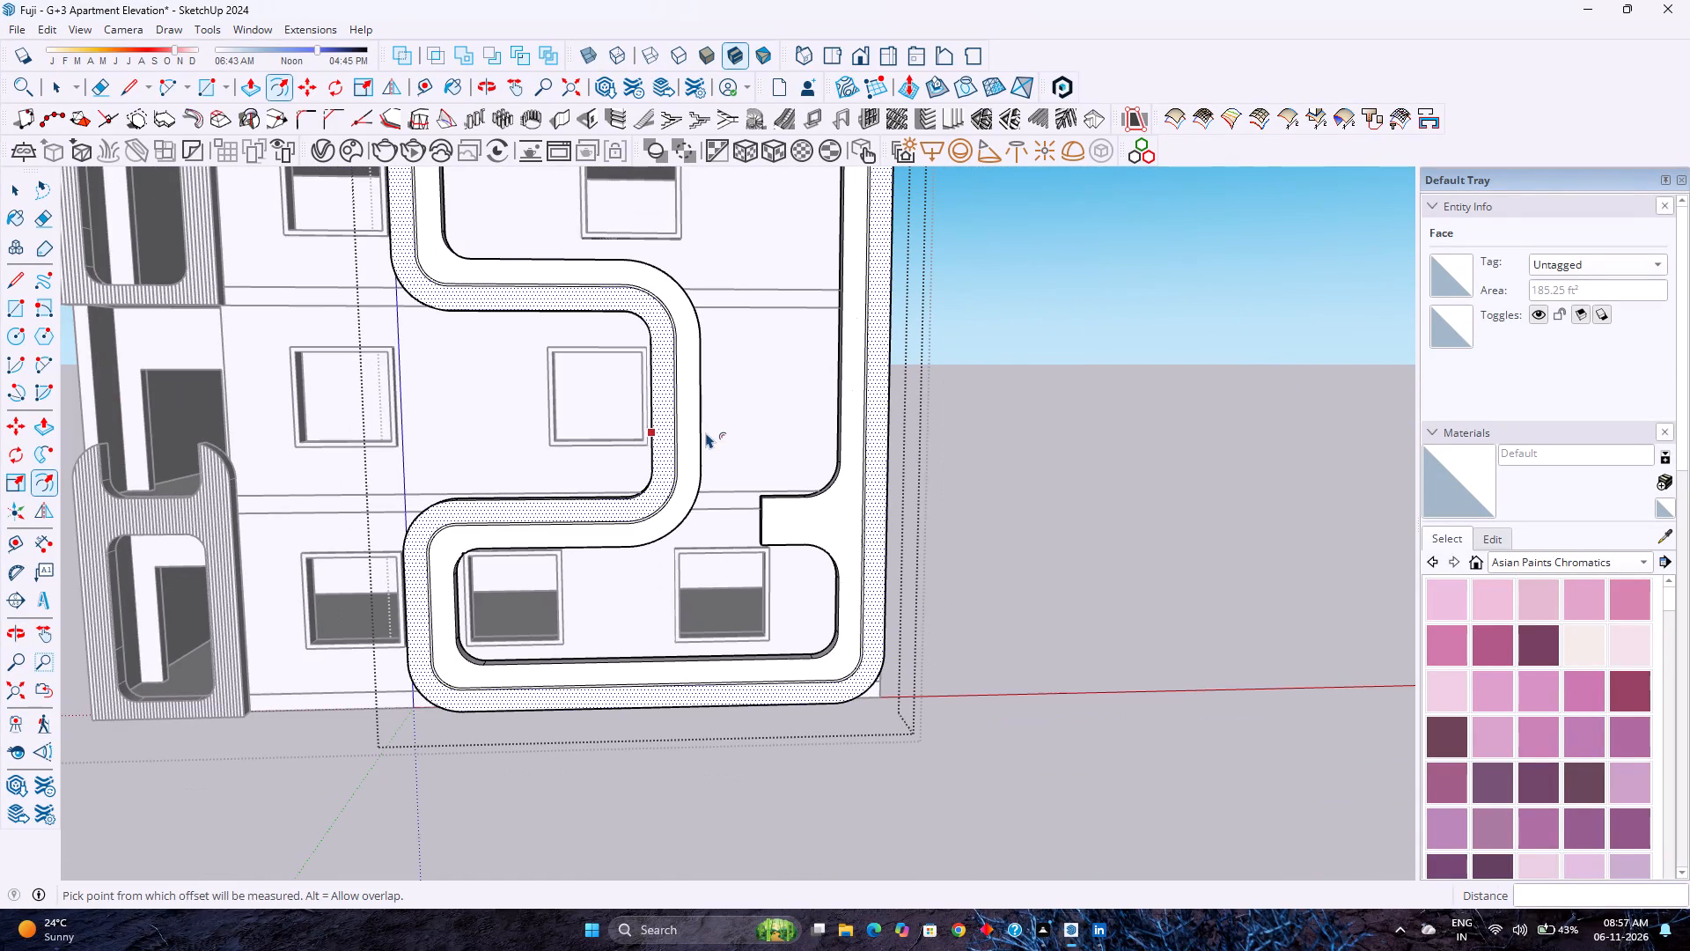
pyautogui.press('space')
pyautogui.press('Escape')
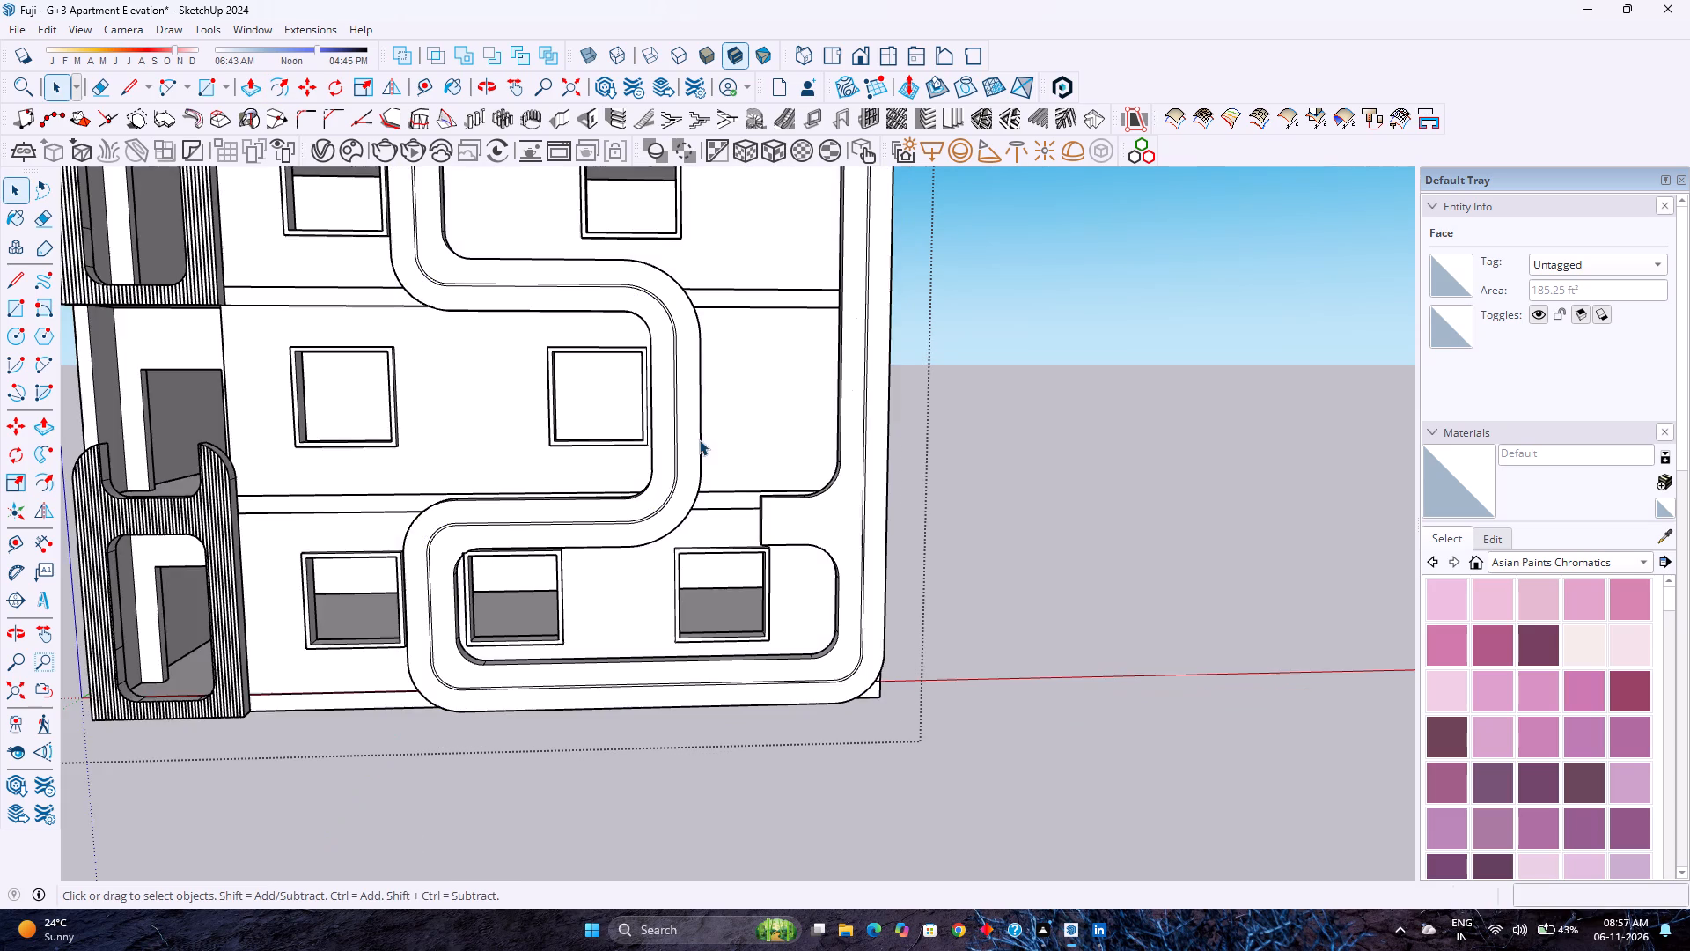
# Examine the paired offset lines along the facade band's front from several angles and distances.
pyautogui.scroll(3, 698, 439)
pyautogui.moveTo(701, 440); pyautogui.dragTo(420, 520, button='middle')
pyautogui.scroll(-4, 422, 498)
pyautogui.moveTo(422, 497); pyautogui.dragTo(525, 402, button='middle')
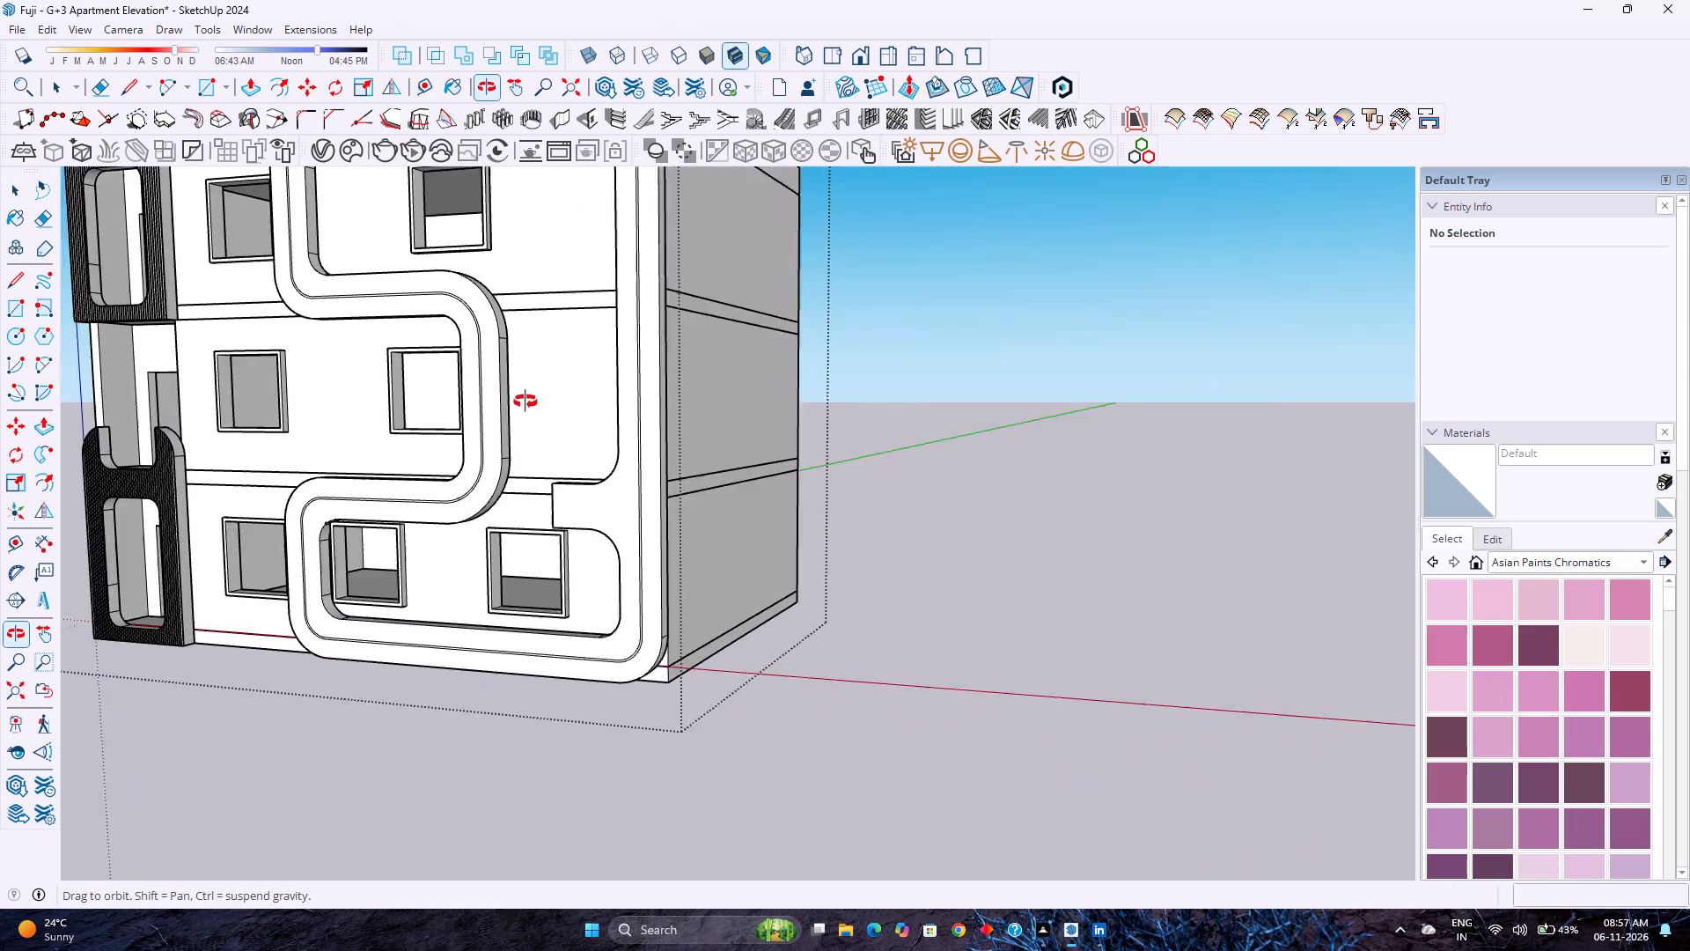
pyautogui.moveTo(525, 402); pyautogui.dragTo(548, 392, button='middle')
pyautogui.moveTo(550, 391); pyautogui.dragTo(560, 387, button='middle')
pyautogui.scroll(-6, 566, 387)
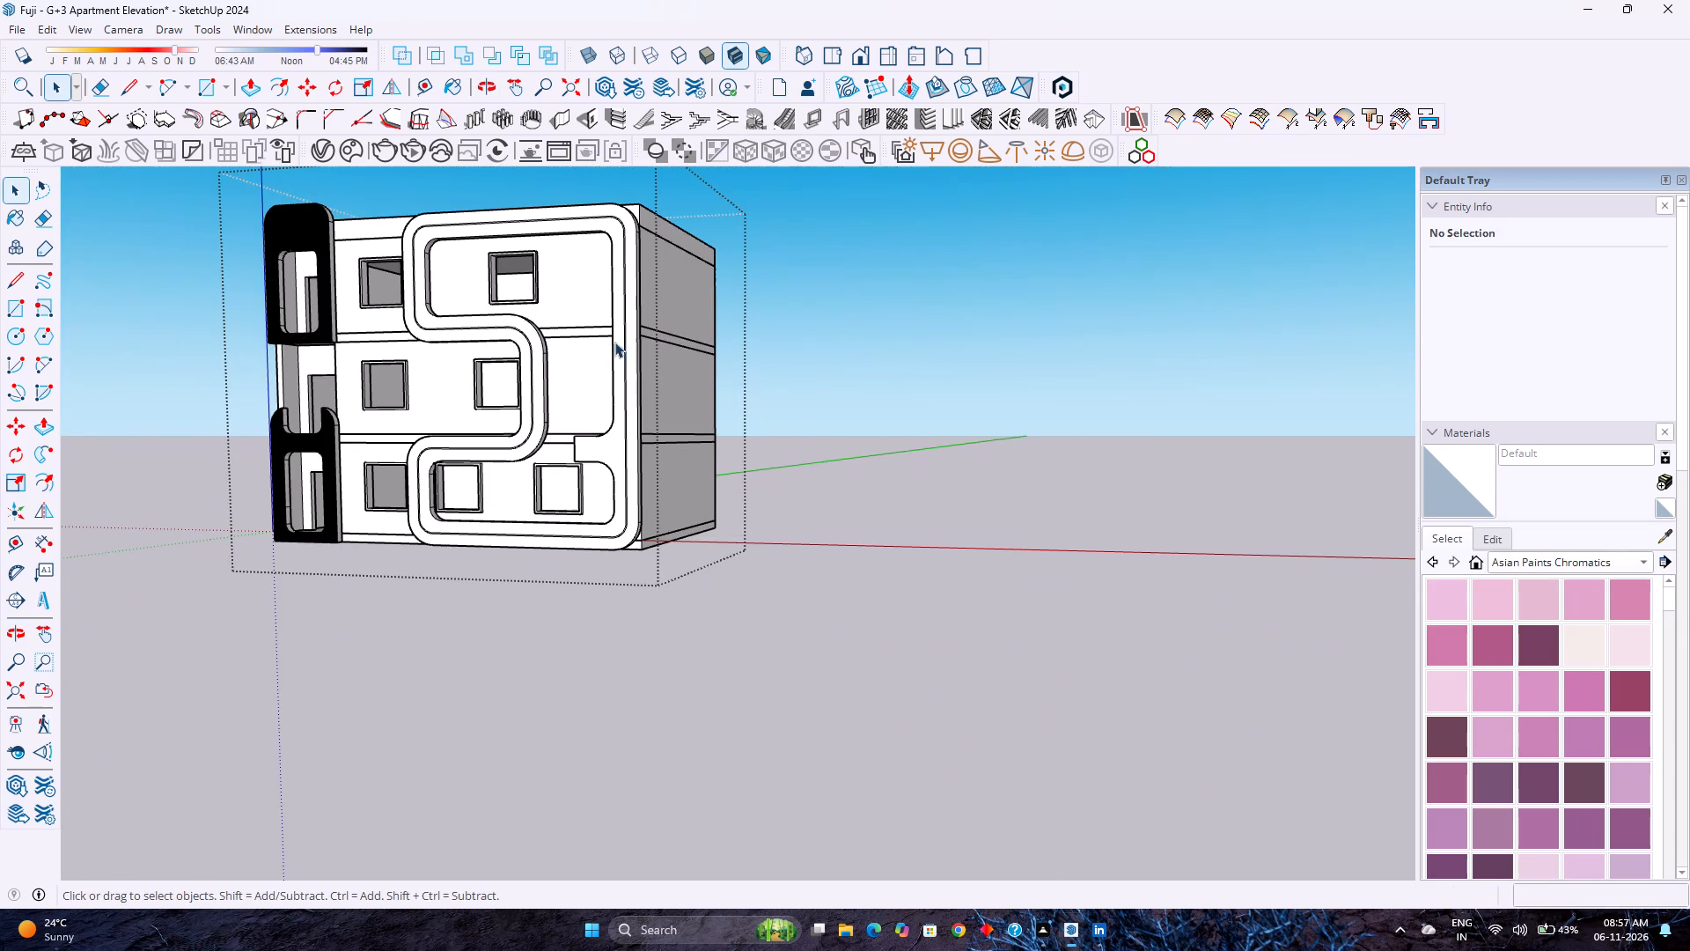
pyautogui.scroll(5, 615, 341)
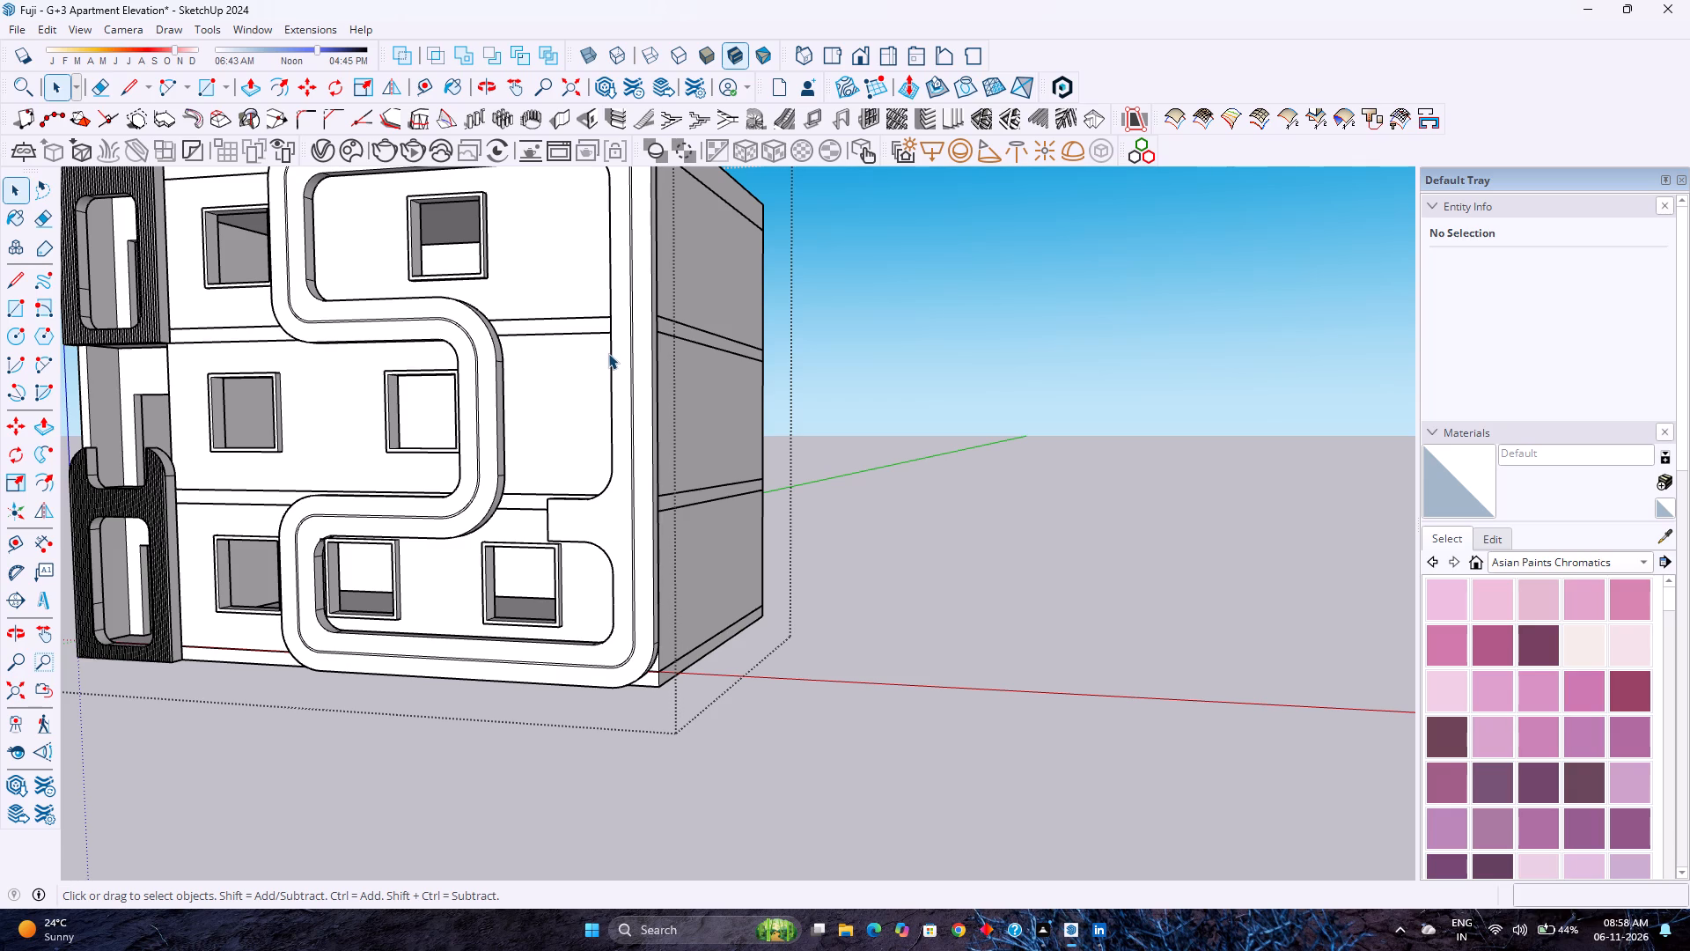
pyautogui.scroll(5, 464, 401)
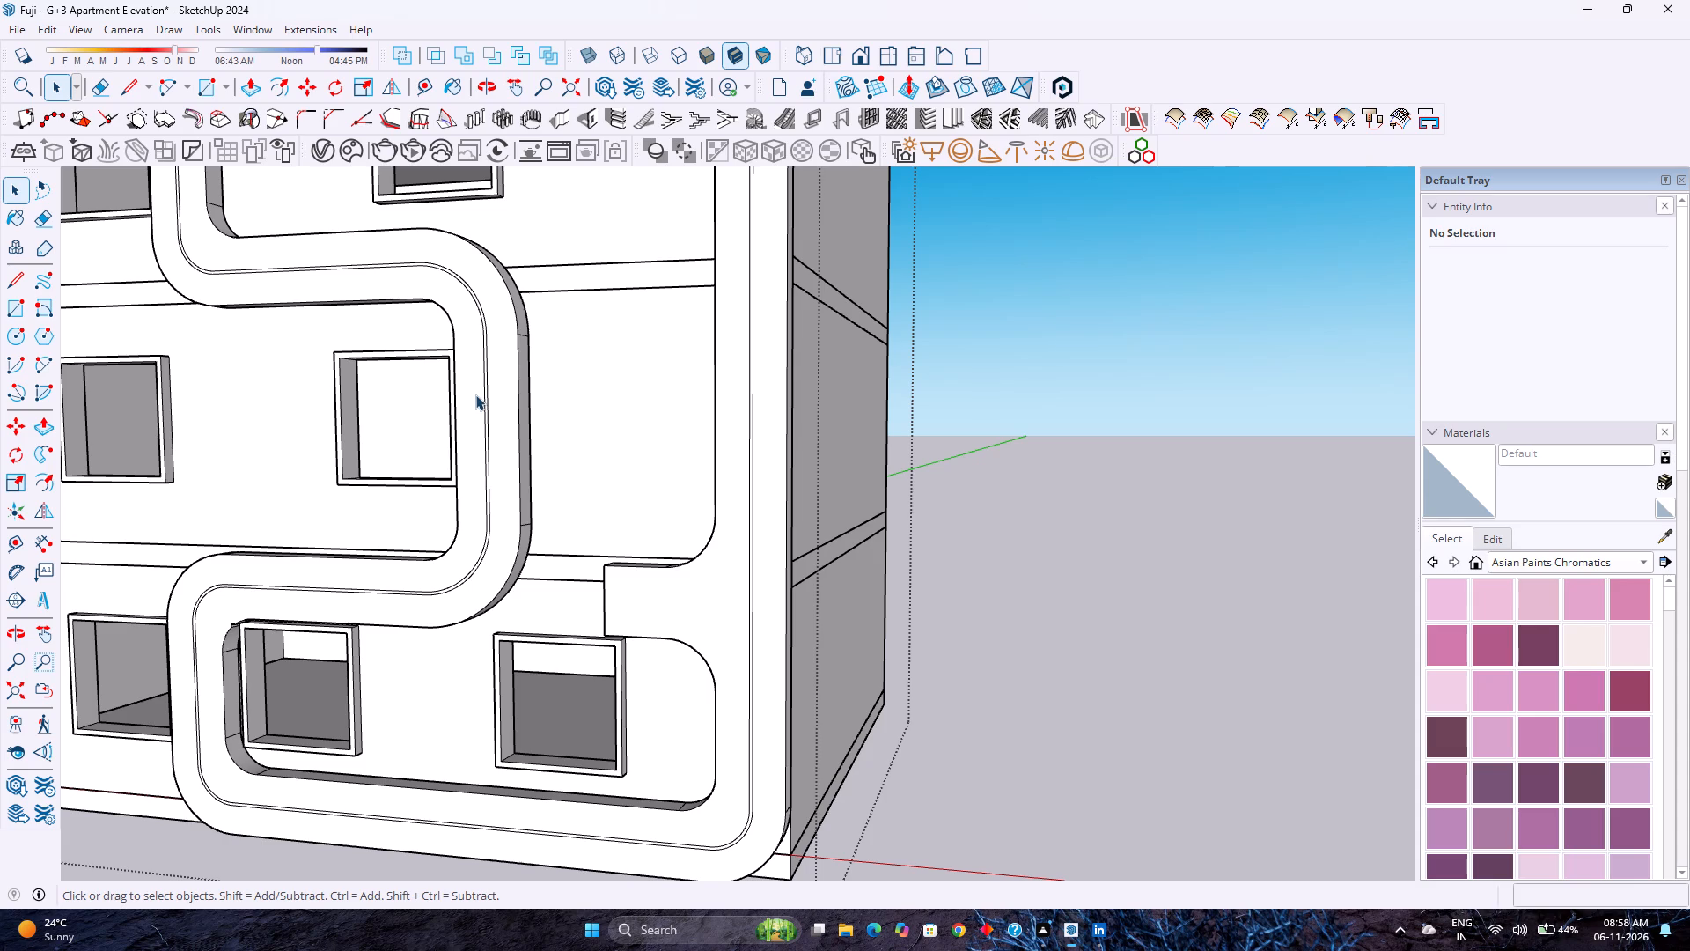
pyautogui.scroll(5, 476, 394)
pyautogui.scroll(-1, 478, 314)
pyautogui.scroll(3, 475, 324)
pyautogui.moveTo(468, 358); pyautogui.dragTo(494, 372, button='middle')
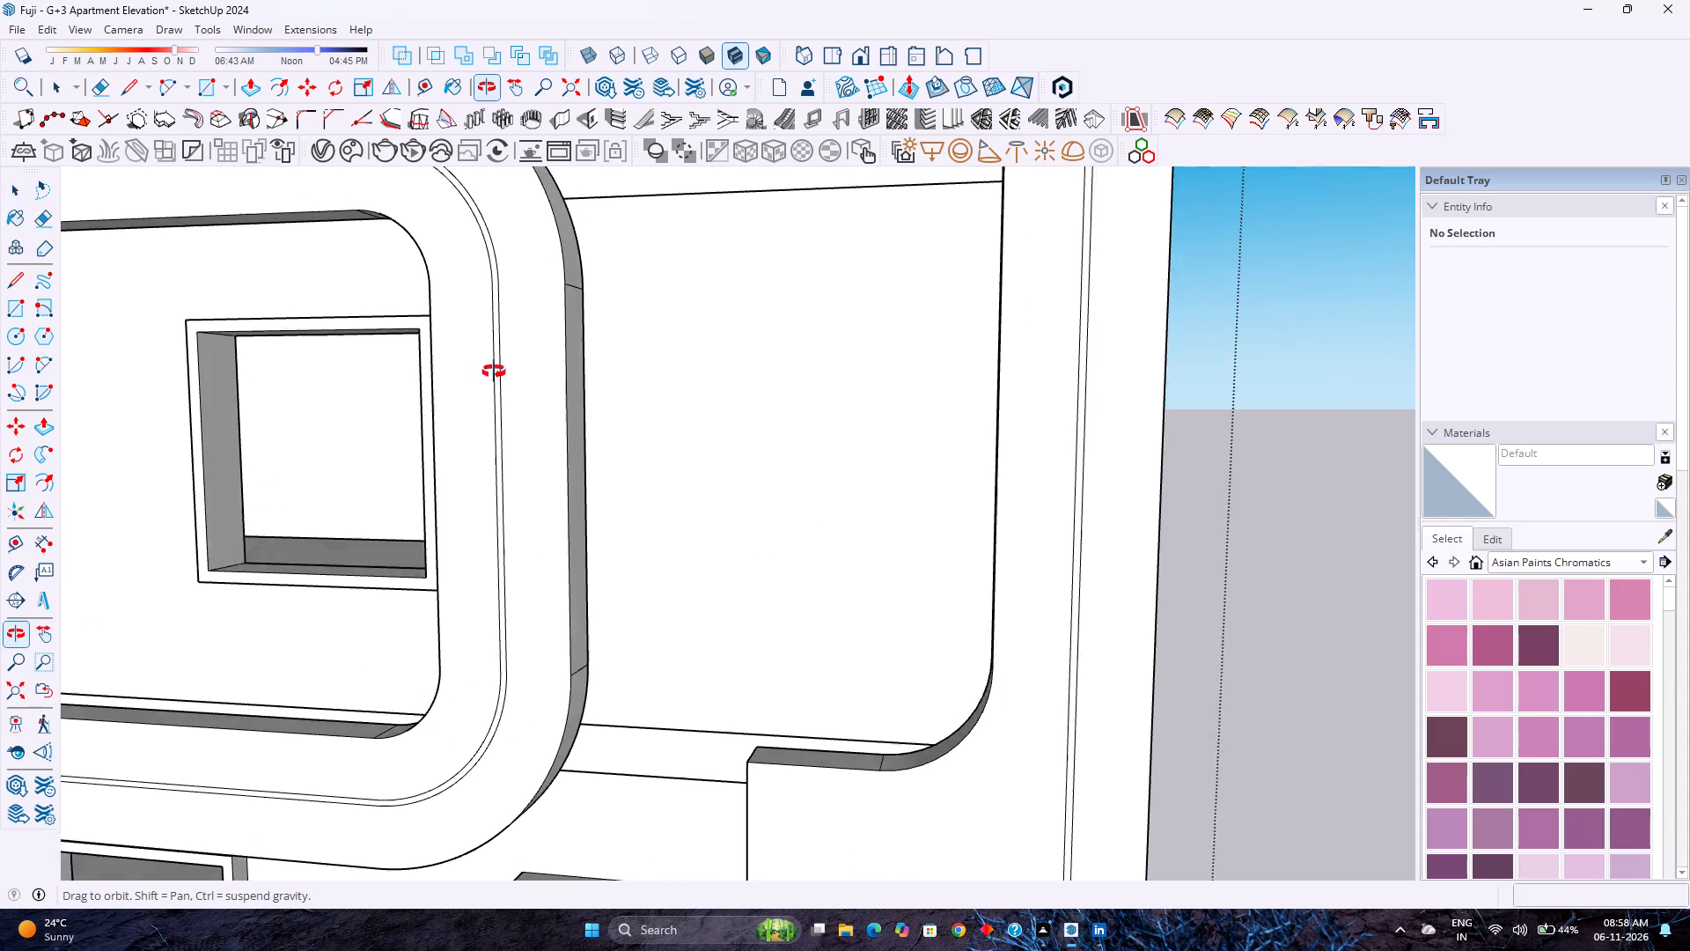
pyautogui.moveTo(494, 372); pyautogui.dragTo(597, 419, button='middle')
pyautogui.middleClick(597, 419)
pyautogui.scroll(-4, 588, 418)
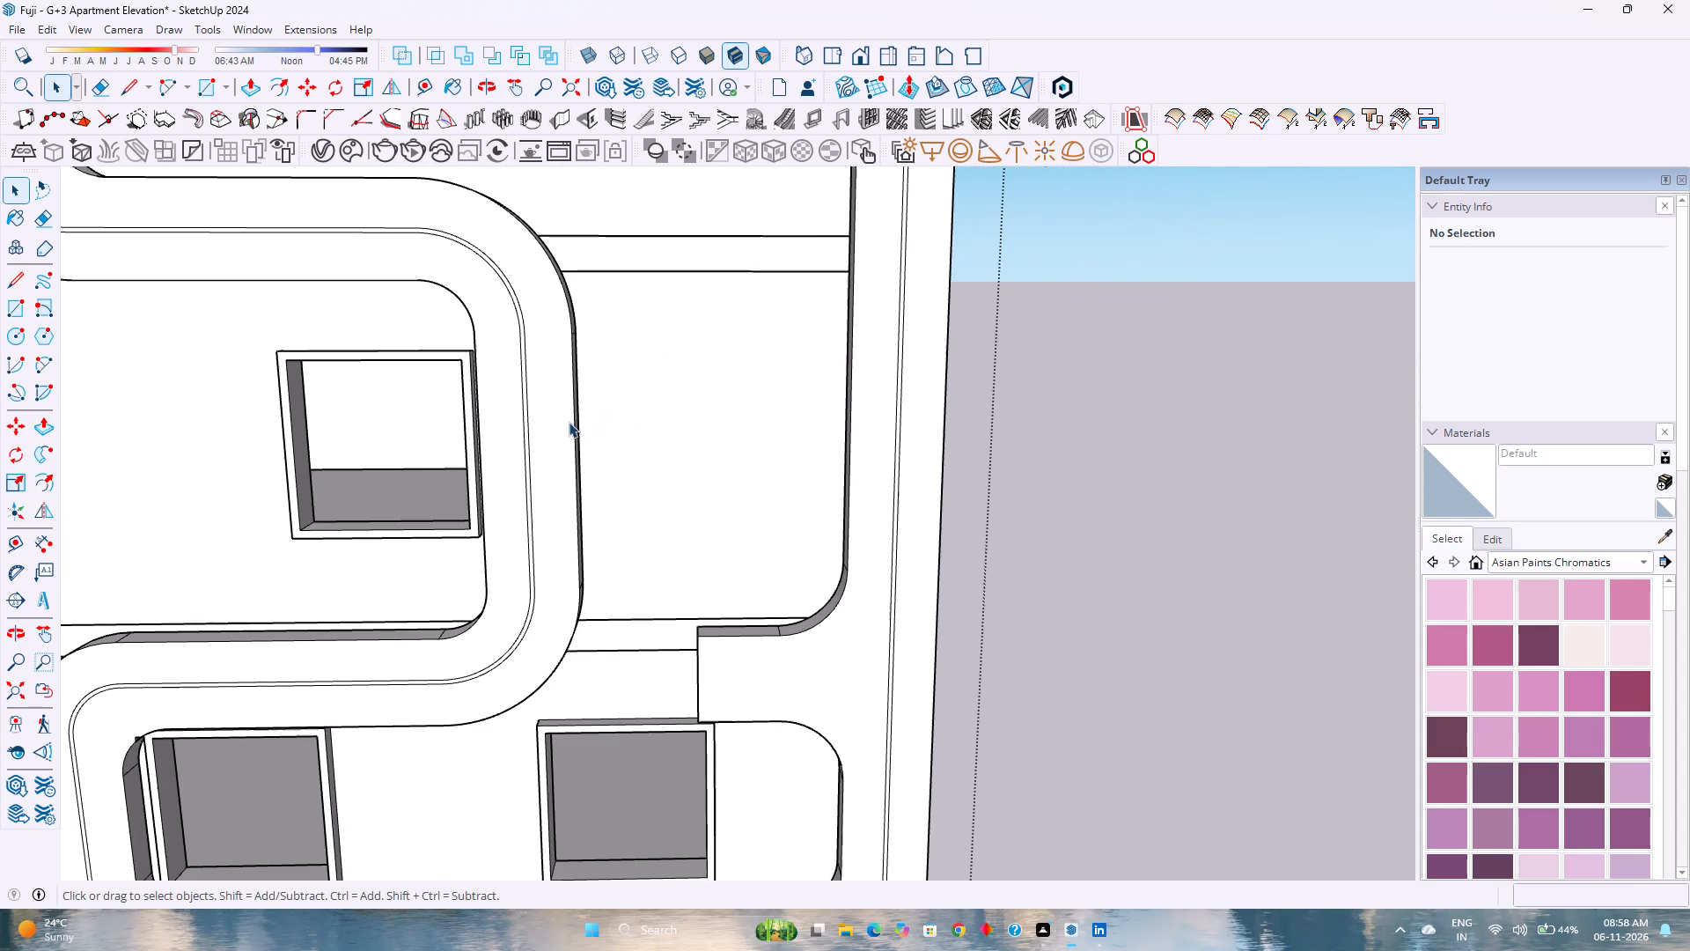
# Open the S-shaped facade band's group for editing.
pyautogui.scroll(11, 540, 421)
pyautogui.click(498, 423)
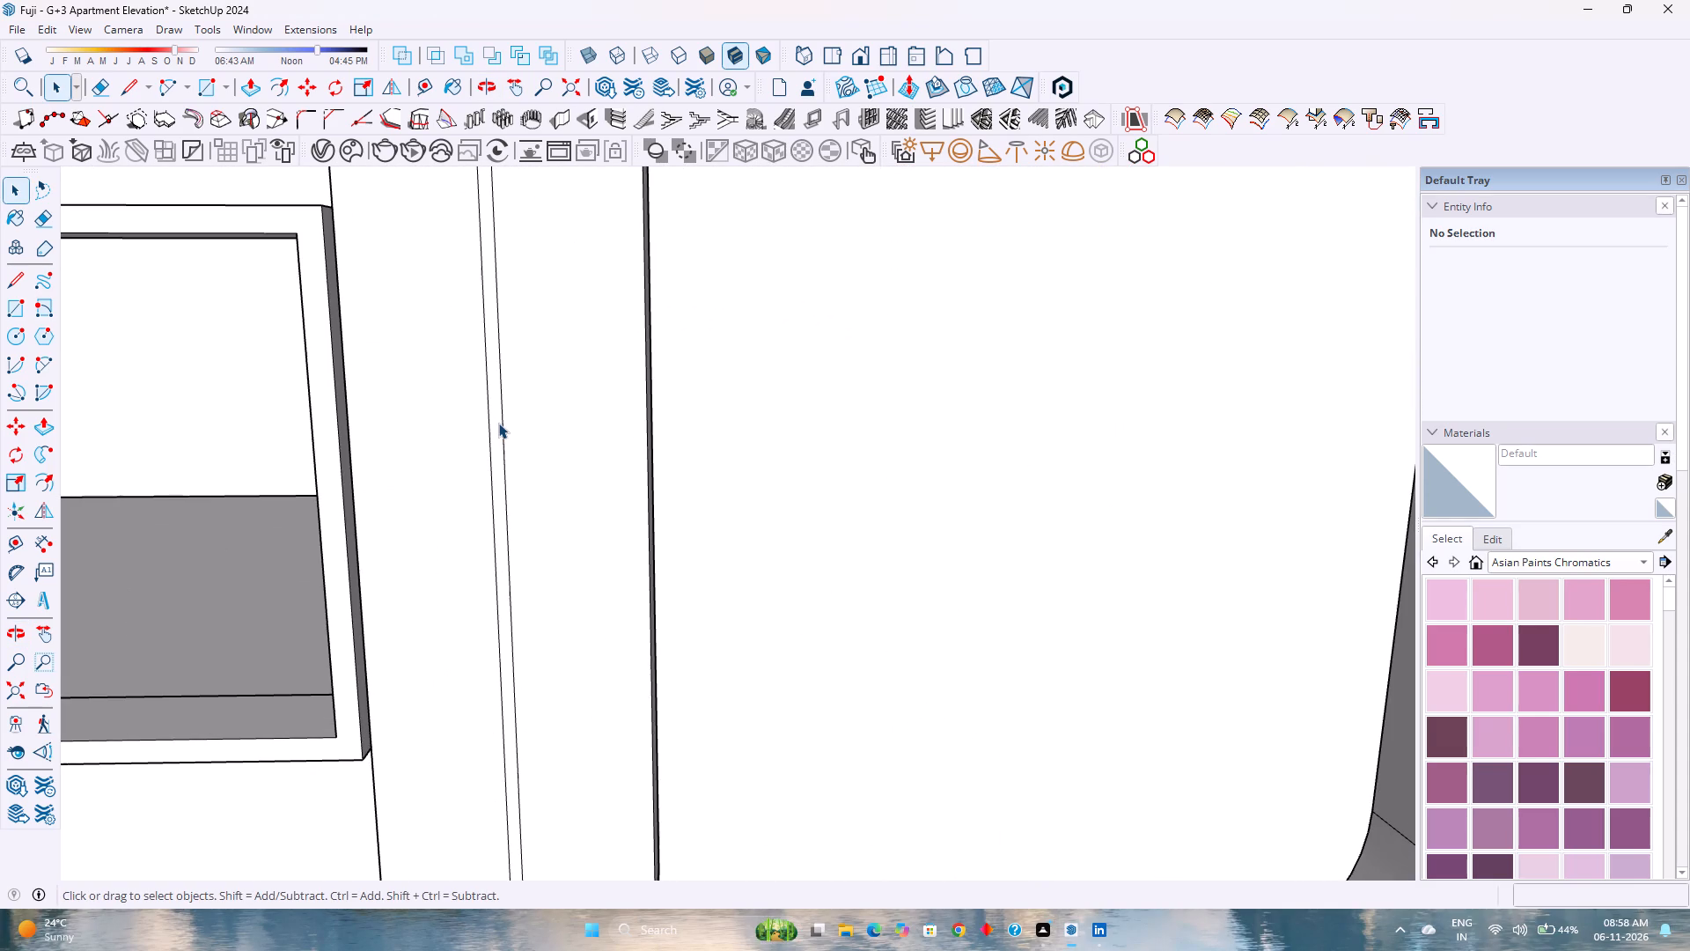
pyautogui.doubleClick(498, 423)
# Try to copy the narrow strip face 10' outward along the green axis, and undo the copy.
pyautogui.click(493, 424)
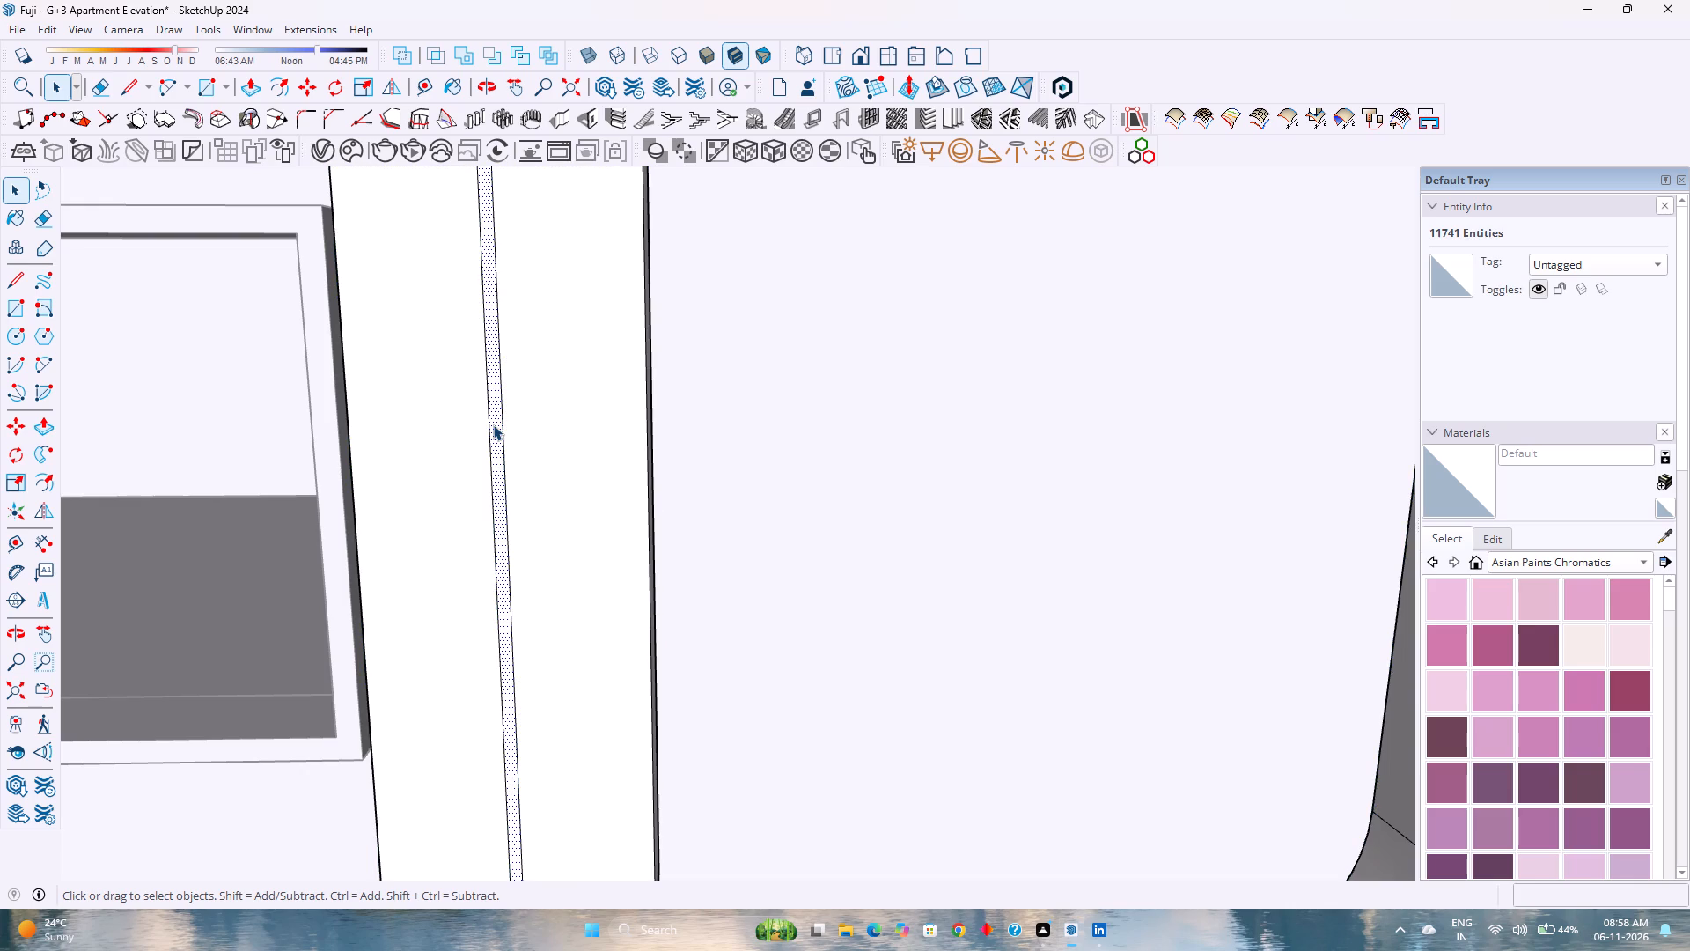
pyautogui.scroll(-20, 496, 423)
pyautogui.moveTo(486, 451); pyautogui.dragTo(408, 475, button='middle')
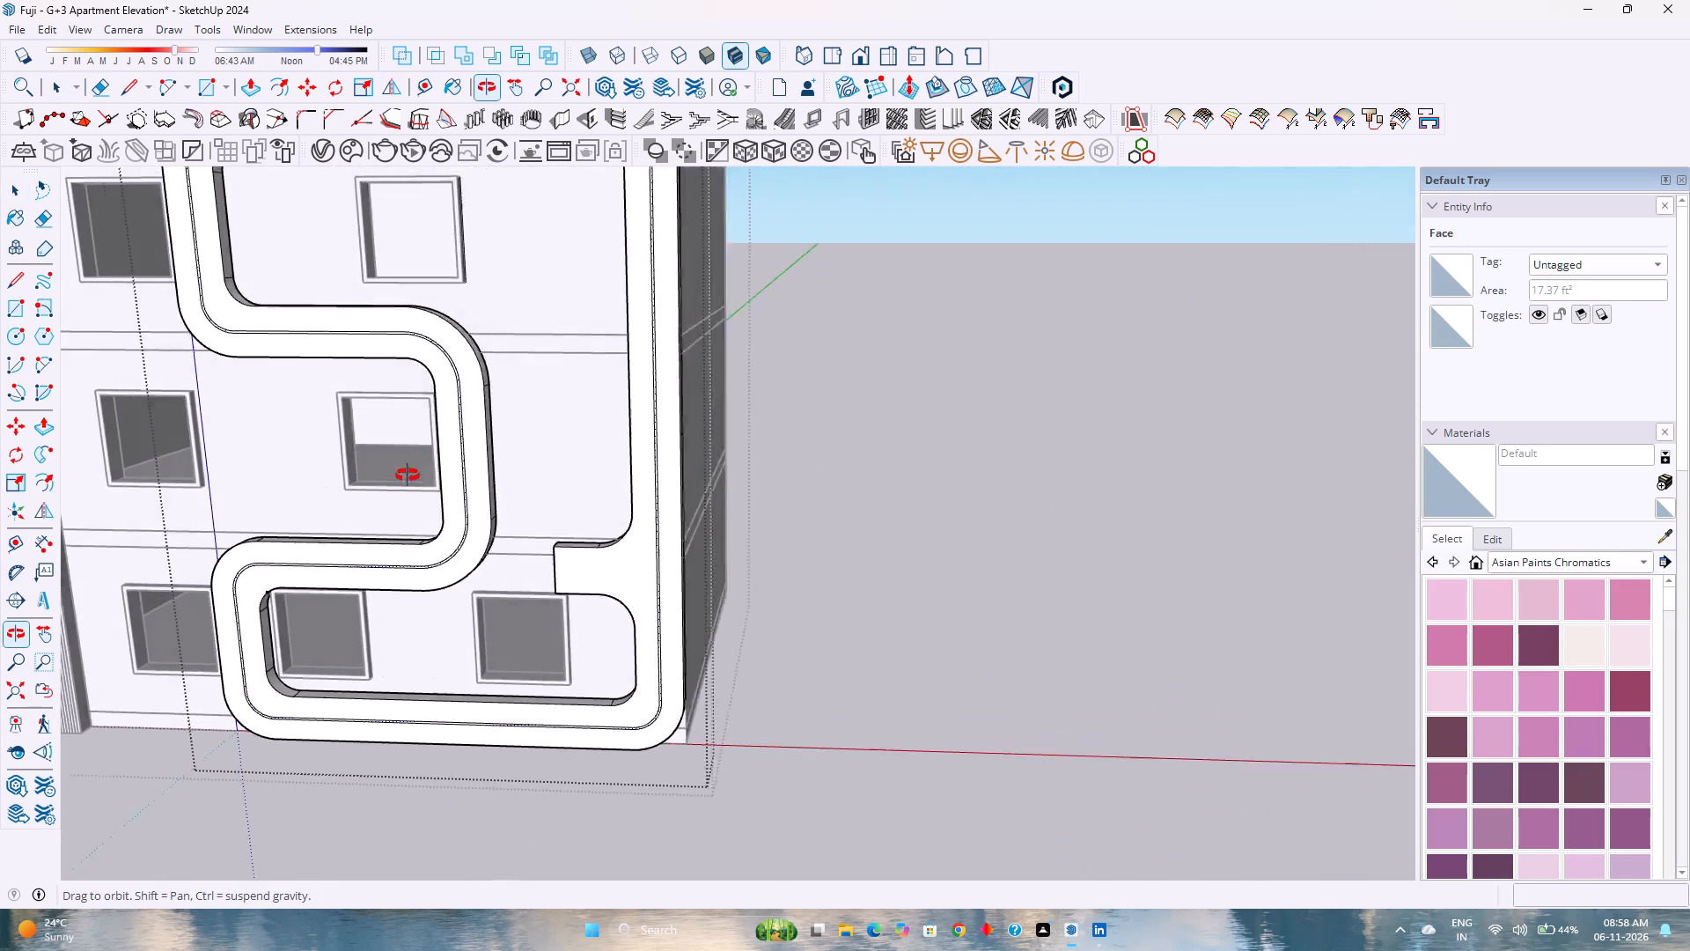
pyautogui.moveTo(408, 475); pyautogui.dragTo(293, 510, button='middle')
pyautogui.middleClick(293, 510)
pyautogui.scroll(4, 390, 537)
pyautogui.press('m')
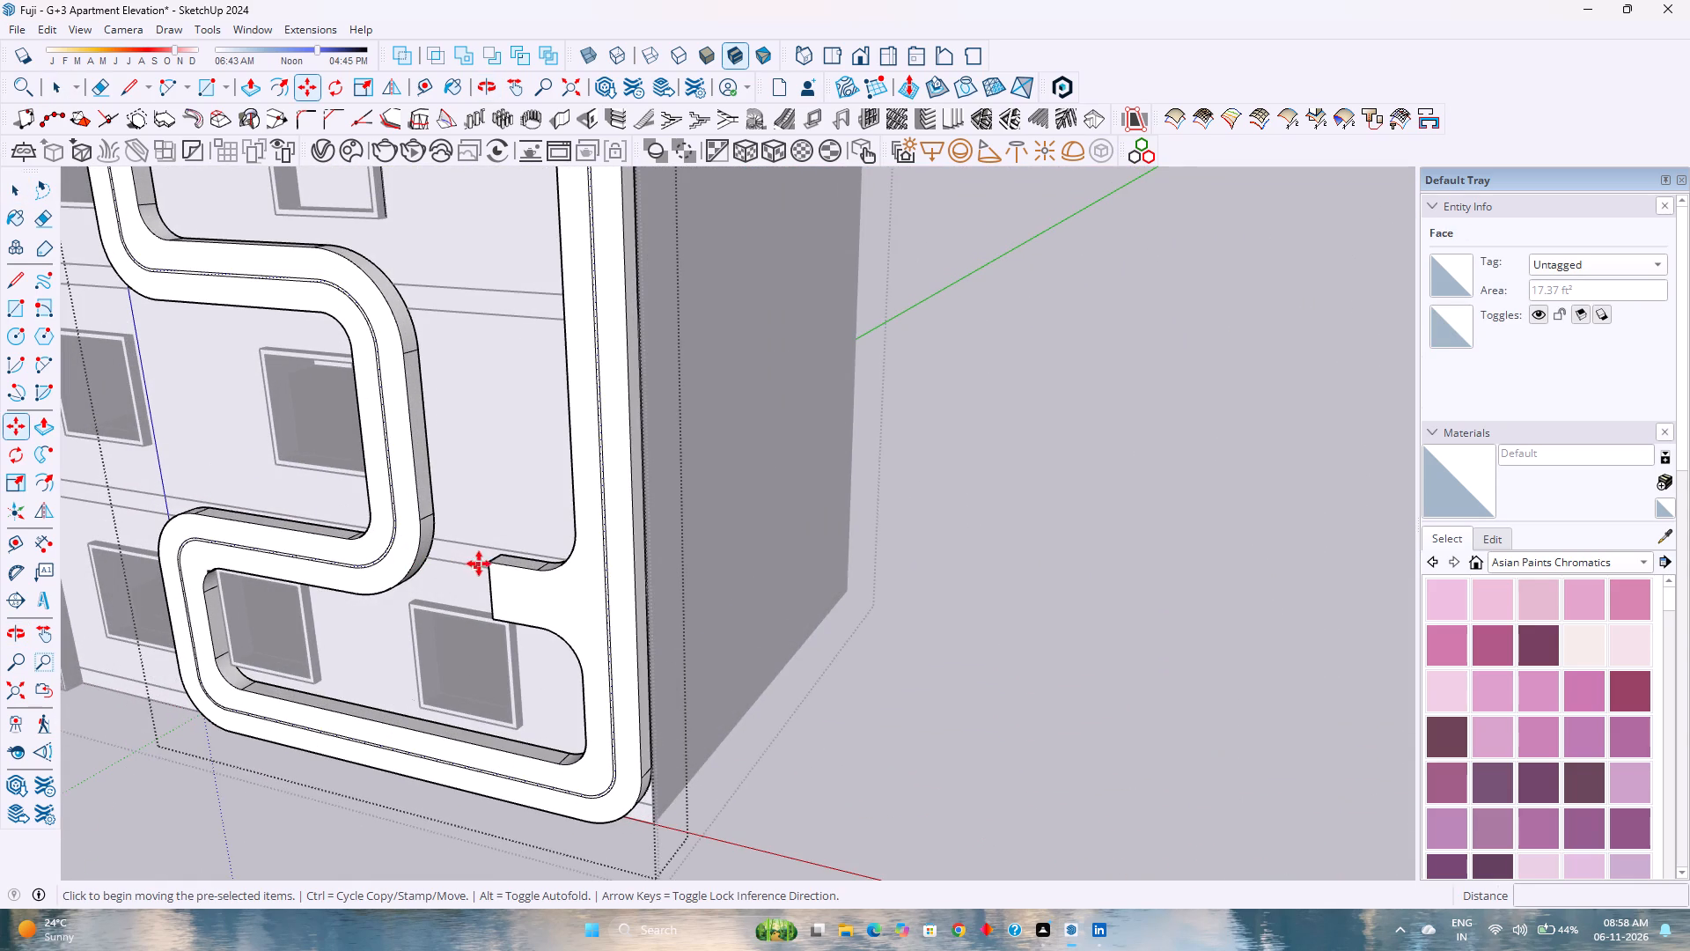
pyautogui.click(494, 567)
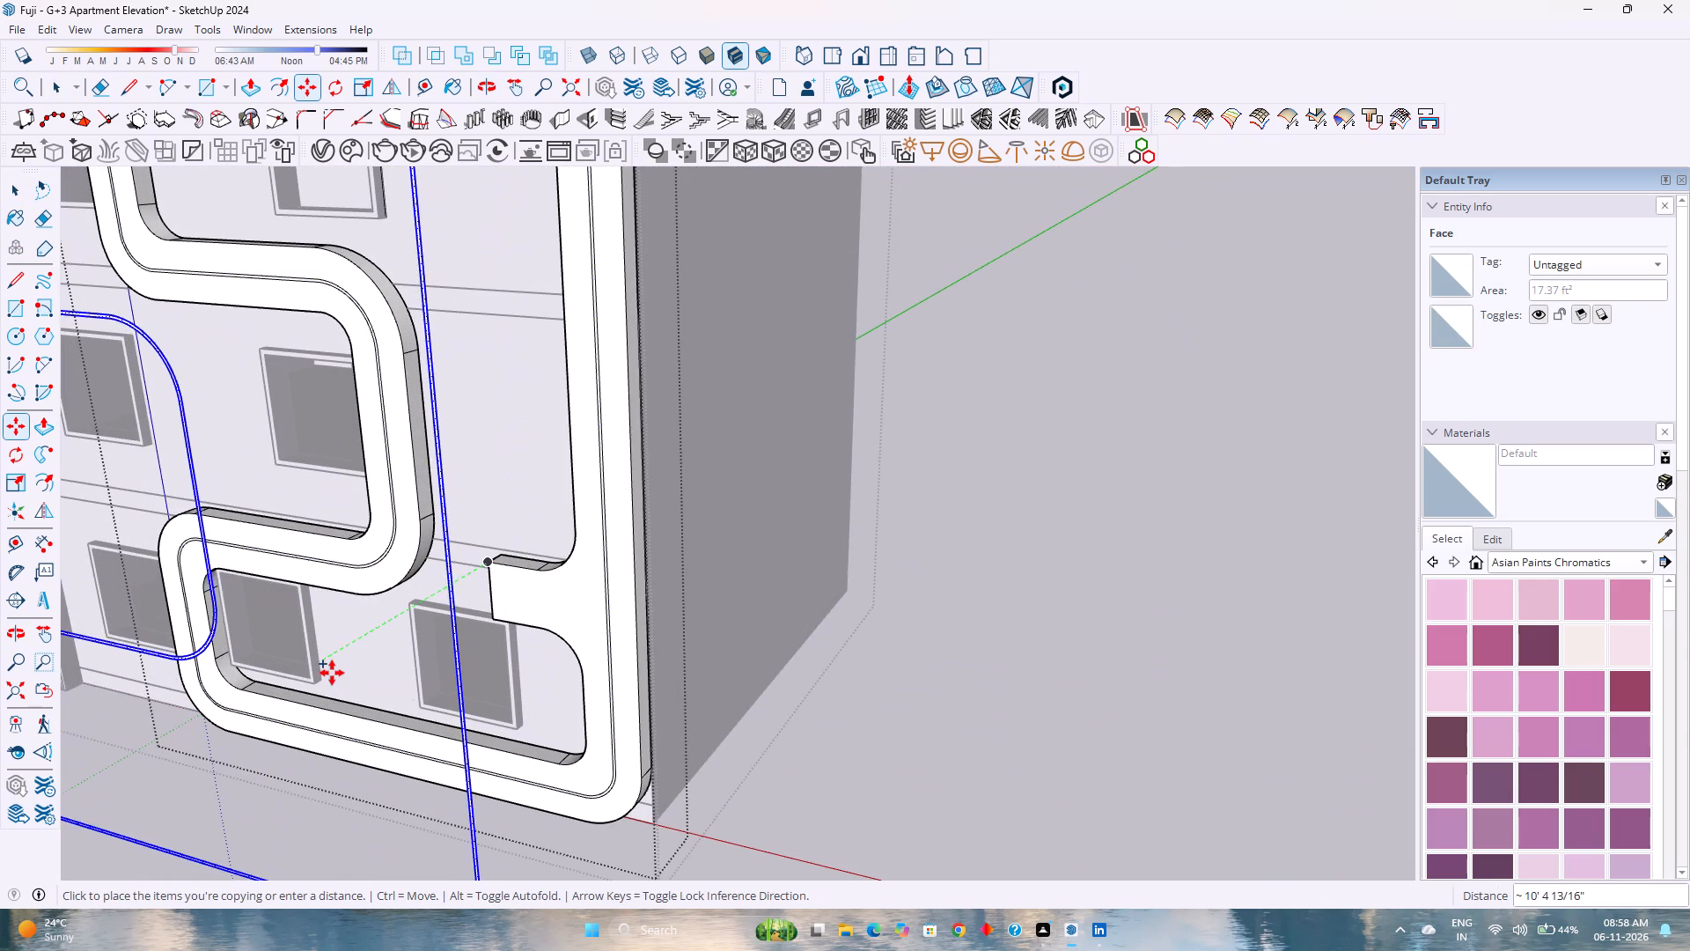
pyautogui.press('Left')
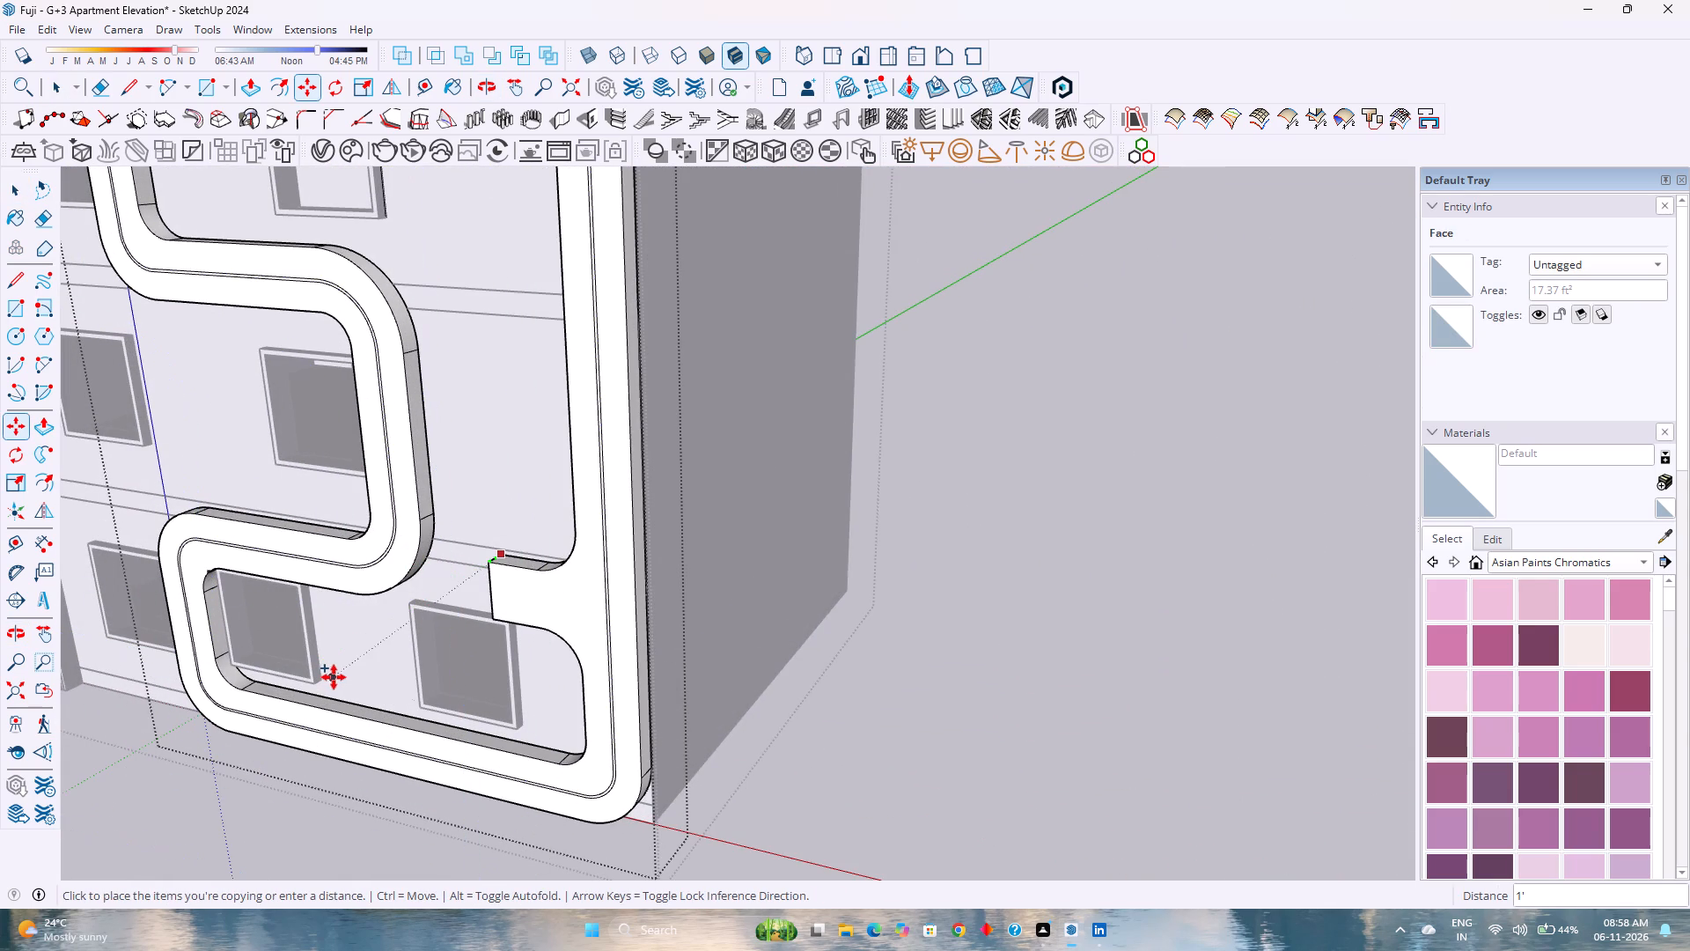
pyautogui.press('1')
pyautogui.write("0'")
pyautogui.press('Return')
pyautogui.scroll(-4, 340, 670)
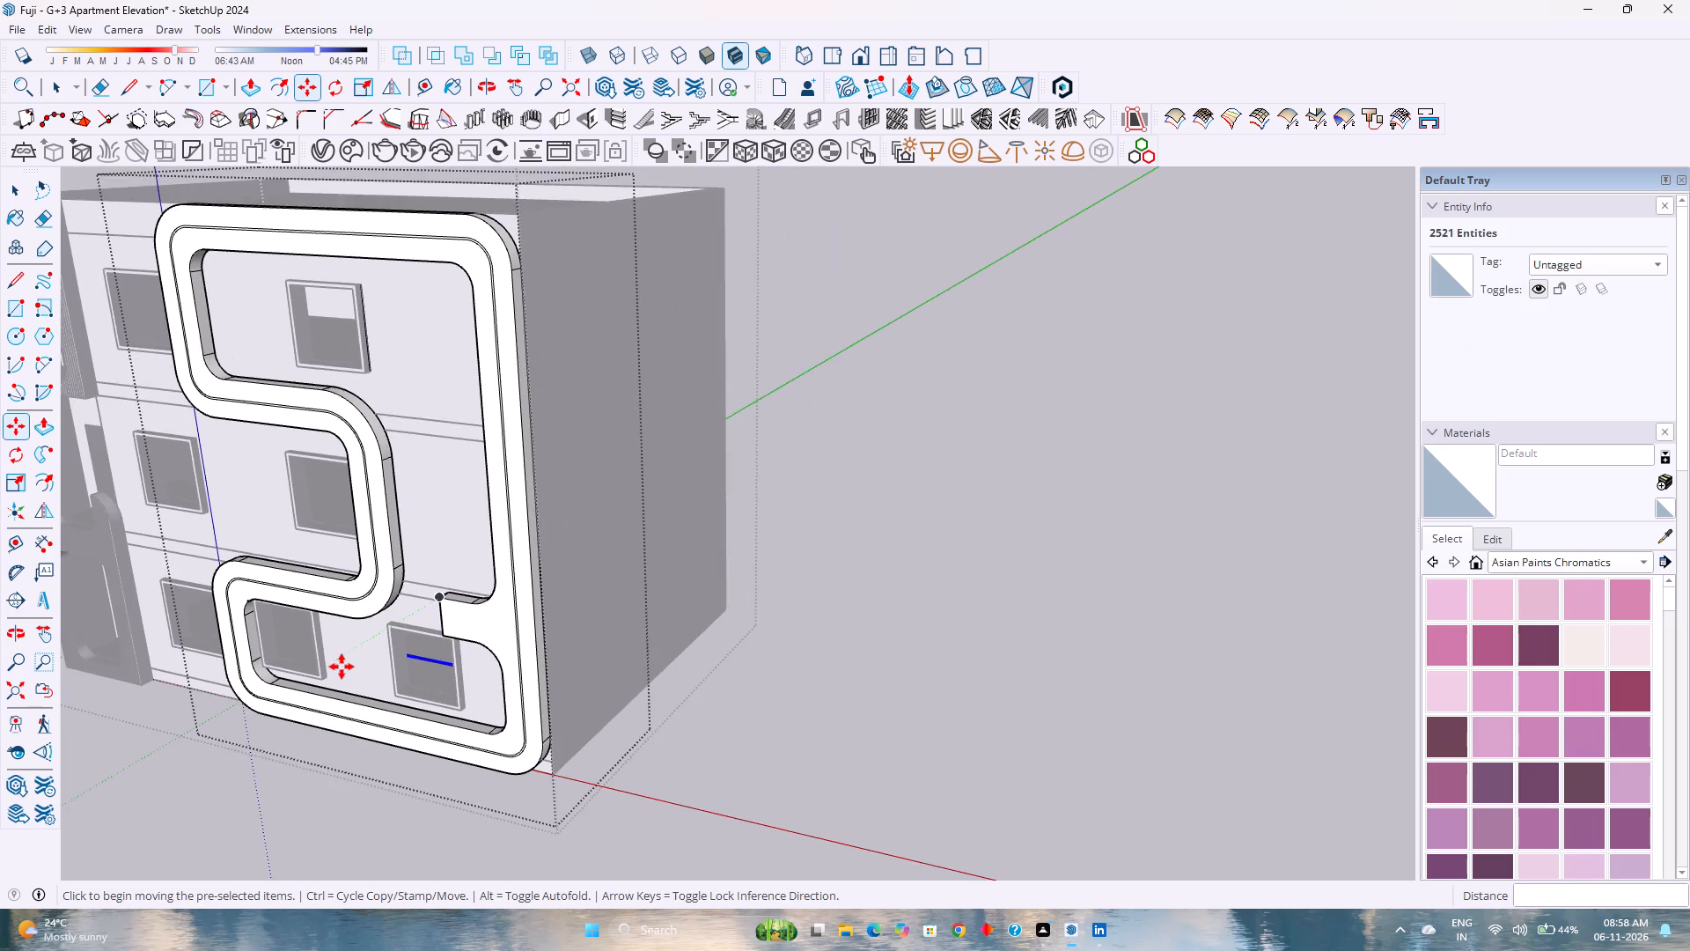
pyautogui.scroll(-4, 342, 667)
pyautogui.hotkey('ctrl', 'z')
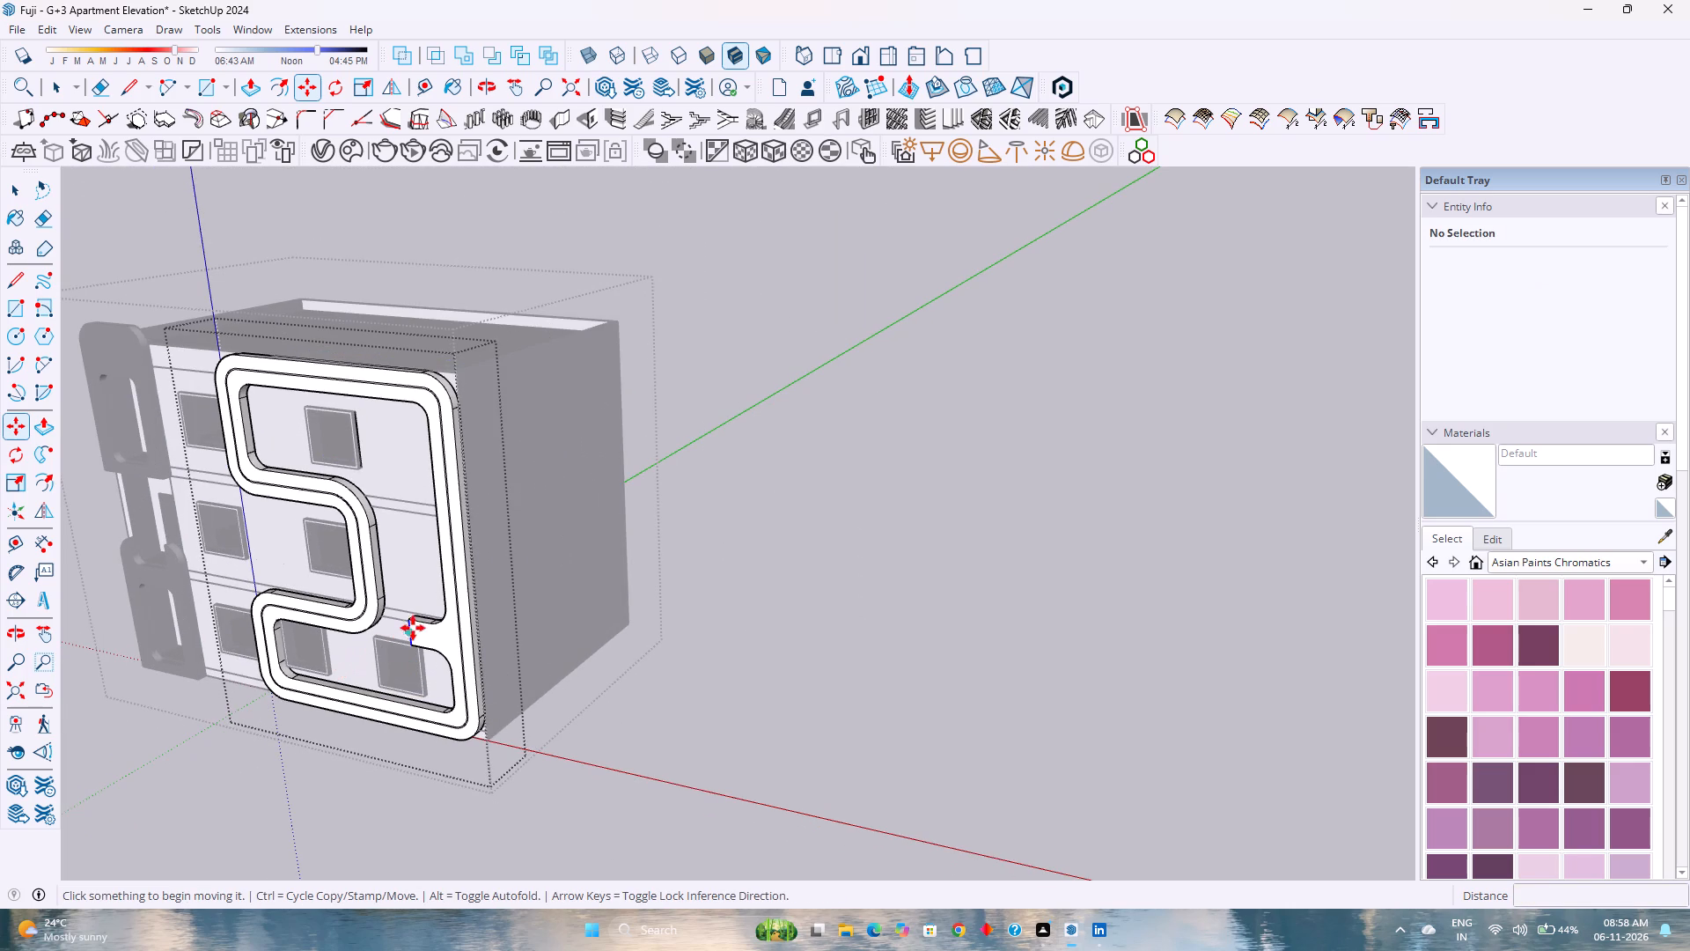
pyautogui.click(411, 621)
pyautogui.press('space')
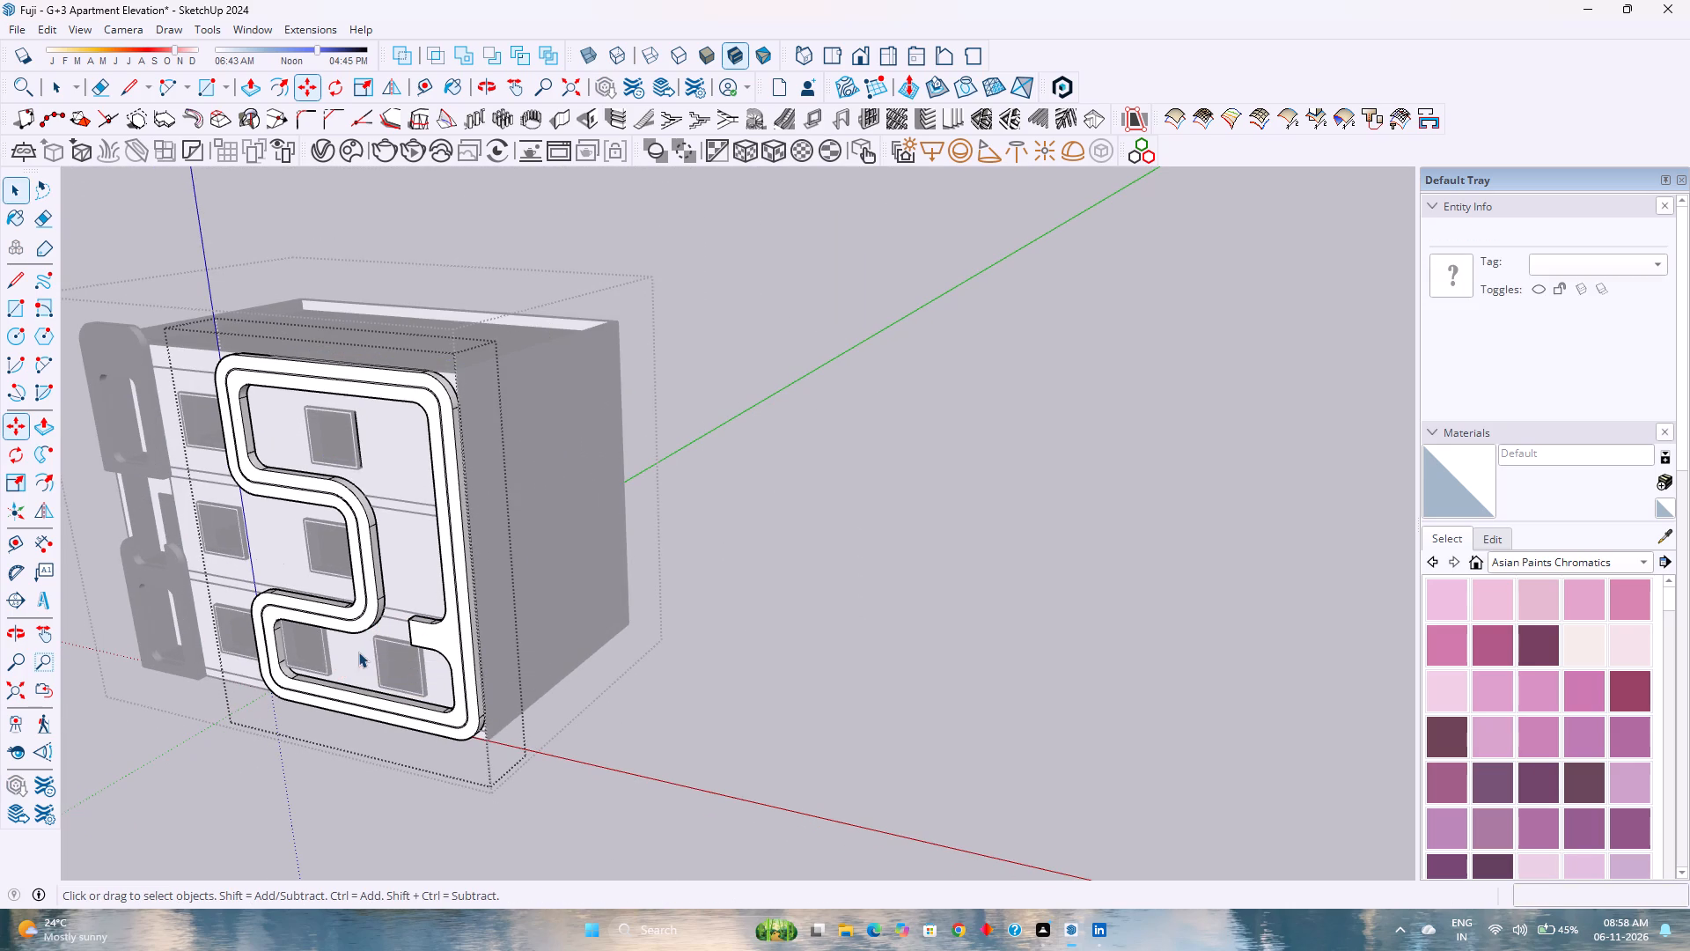
# Copy the narrow strip face between the two offset lines 10' out in front of the facade band along the green axis.
pyautogui.scroll(13, 405, 626)
pyautogui.moveTo(501, 609); pyautogui.dragTo(602, 590, button='middle')
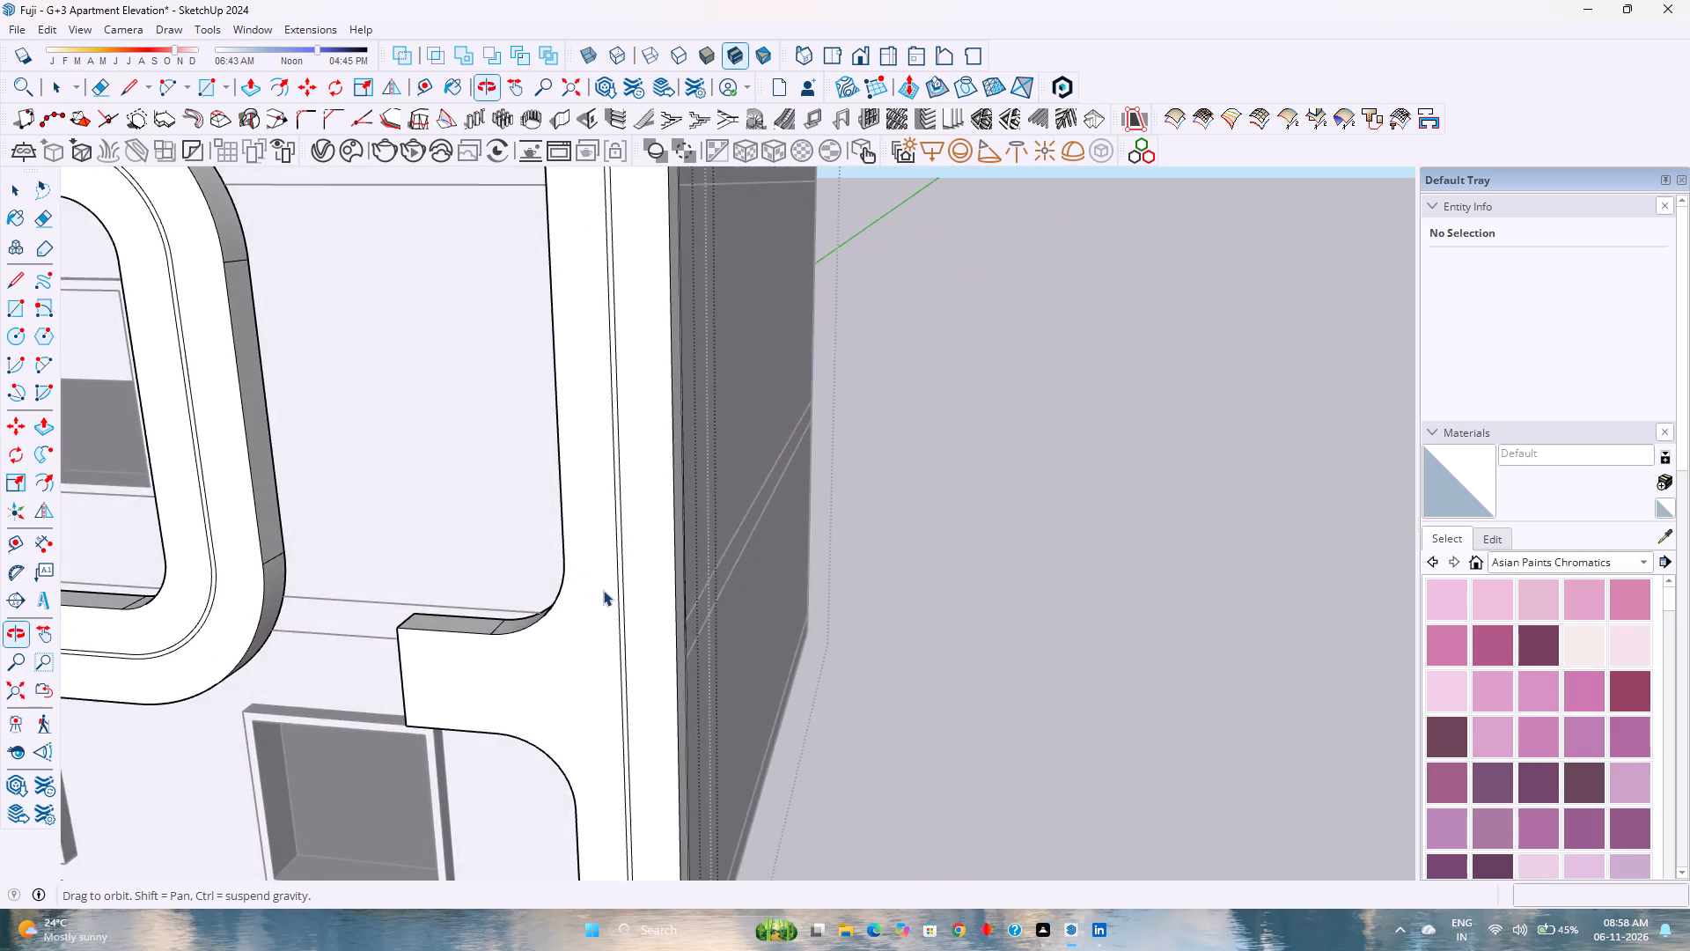
pyautogui.scroll(9, 606, 592)
pyautogui.click(636, 581)
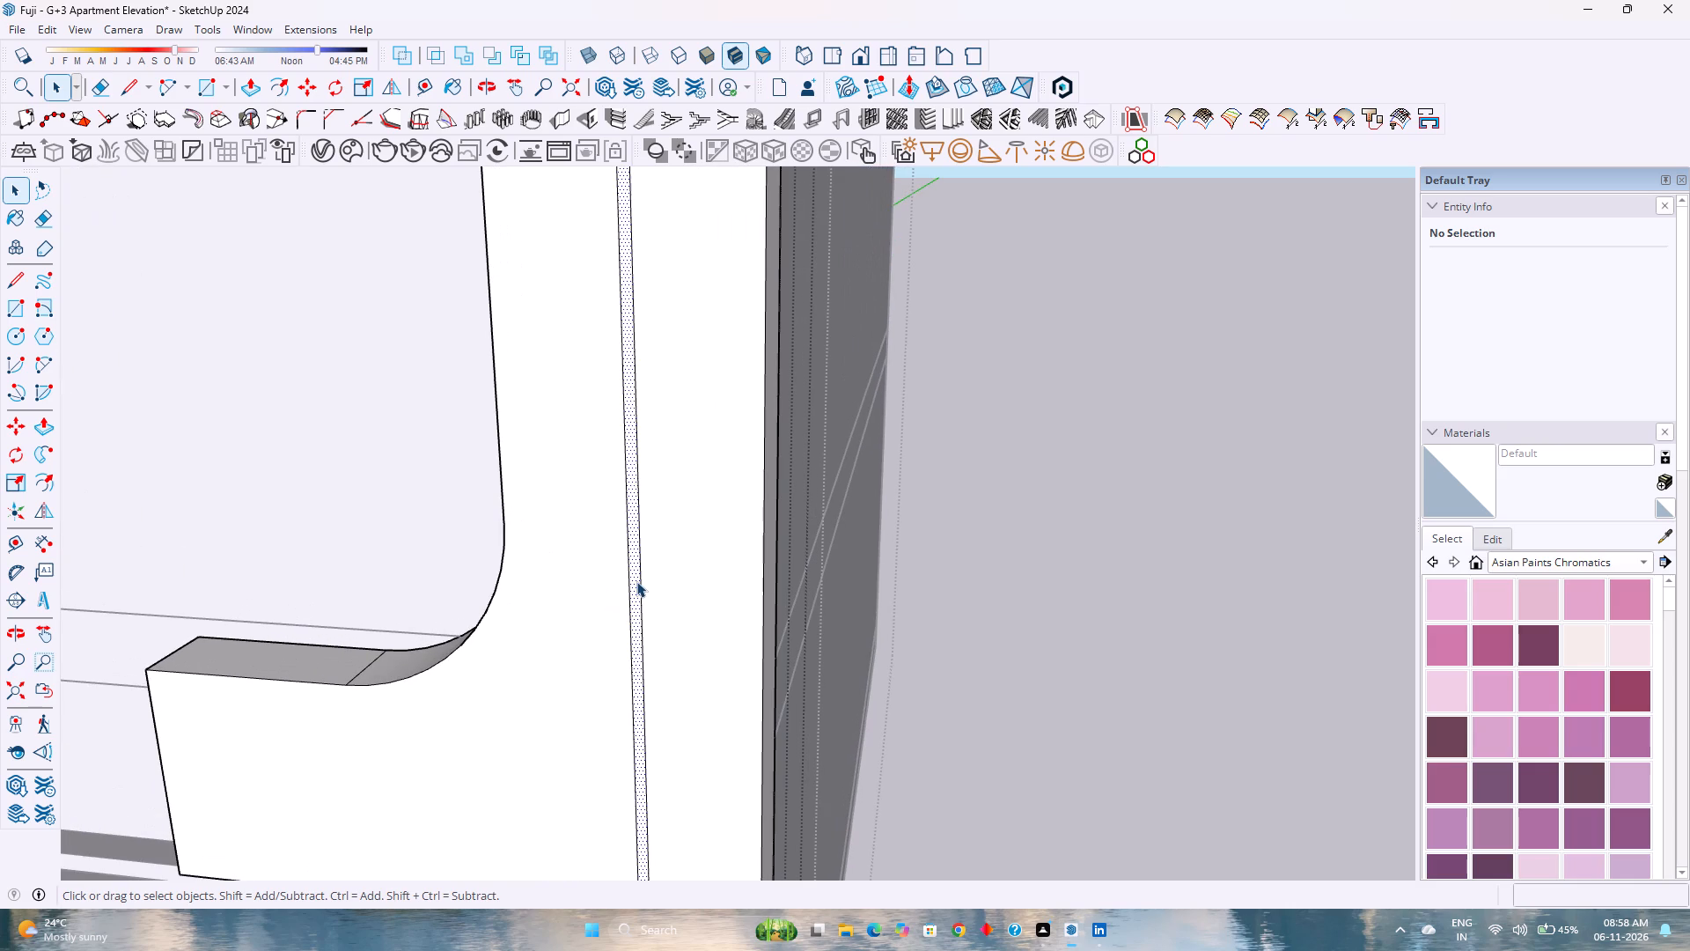
pyautogui.scroll(-6, 634, 581)
pyautogui.press('m')
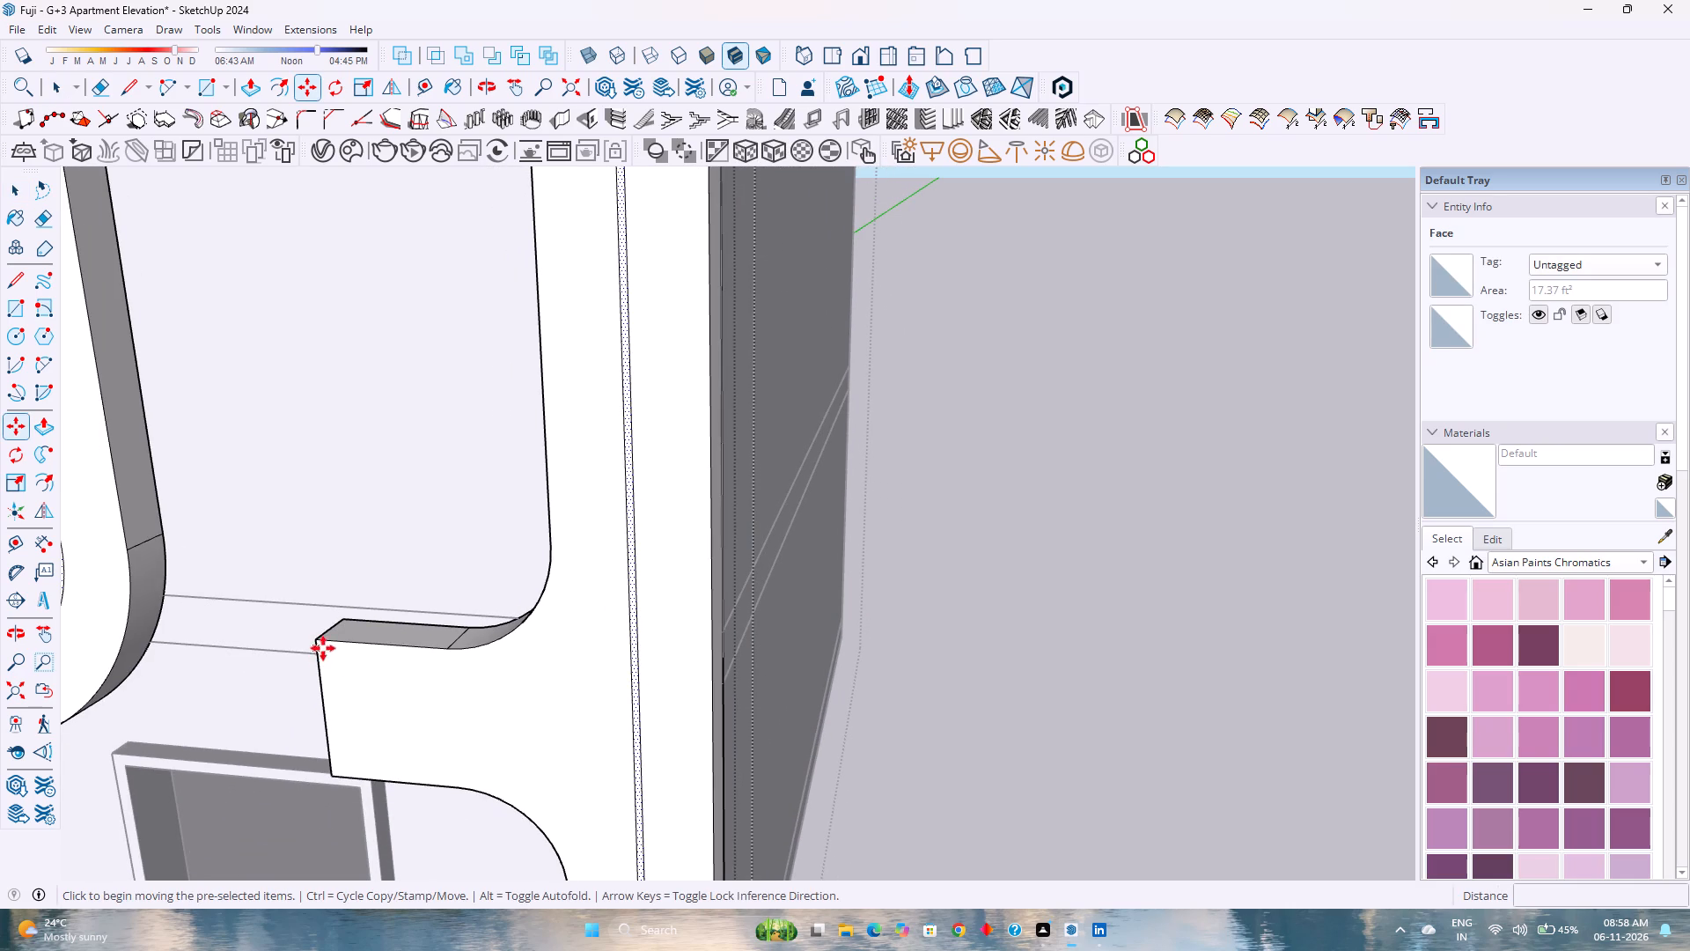
pyautogui.click(314, 638)
pyautogui.scroll(-11, 266, 709)
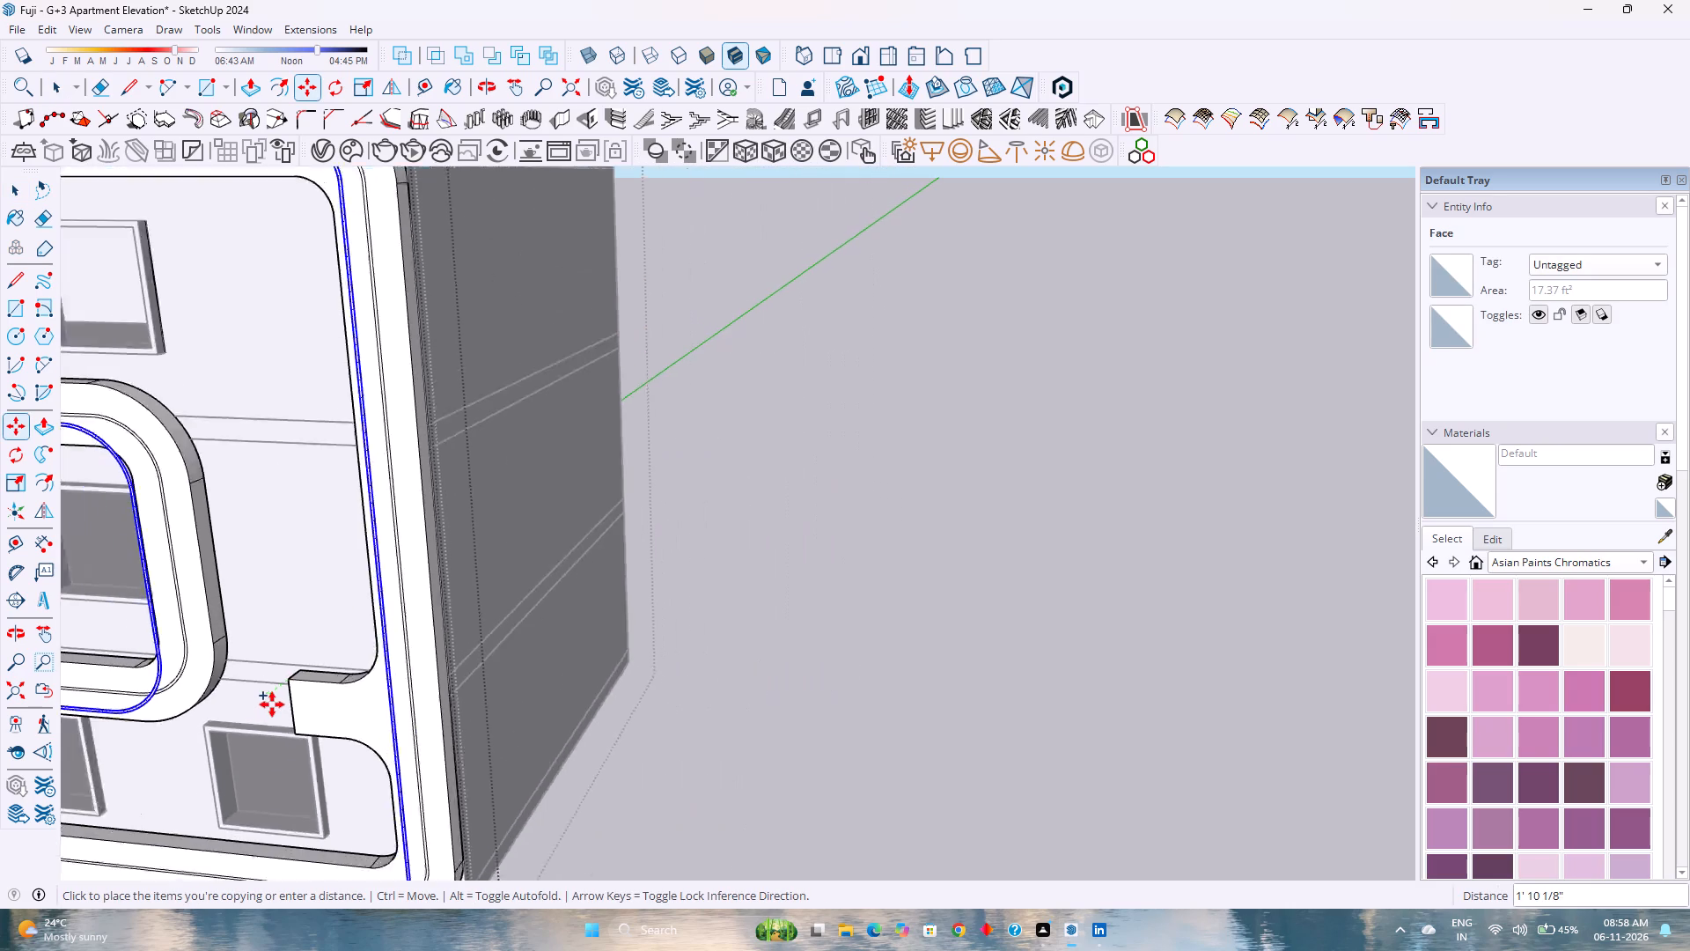
pyautogui.scroll(-17, 272, 704)
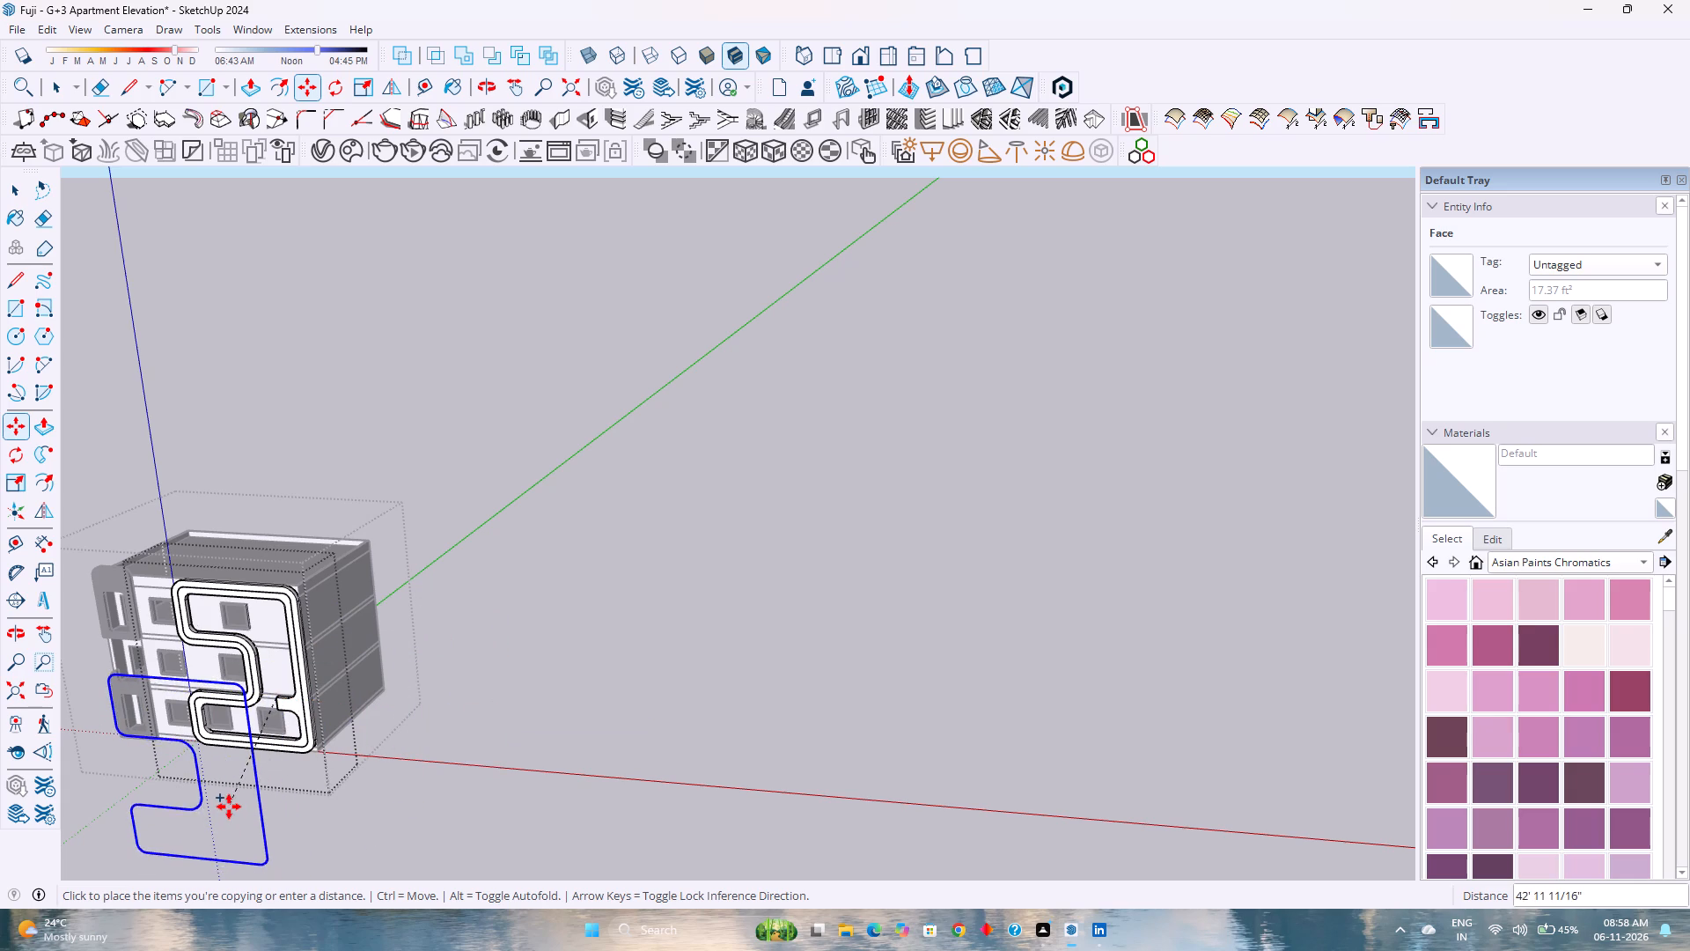
pyautogui.press('Left')
pyautogui.write("10'")
pyautogui.press('Return')
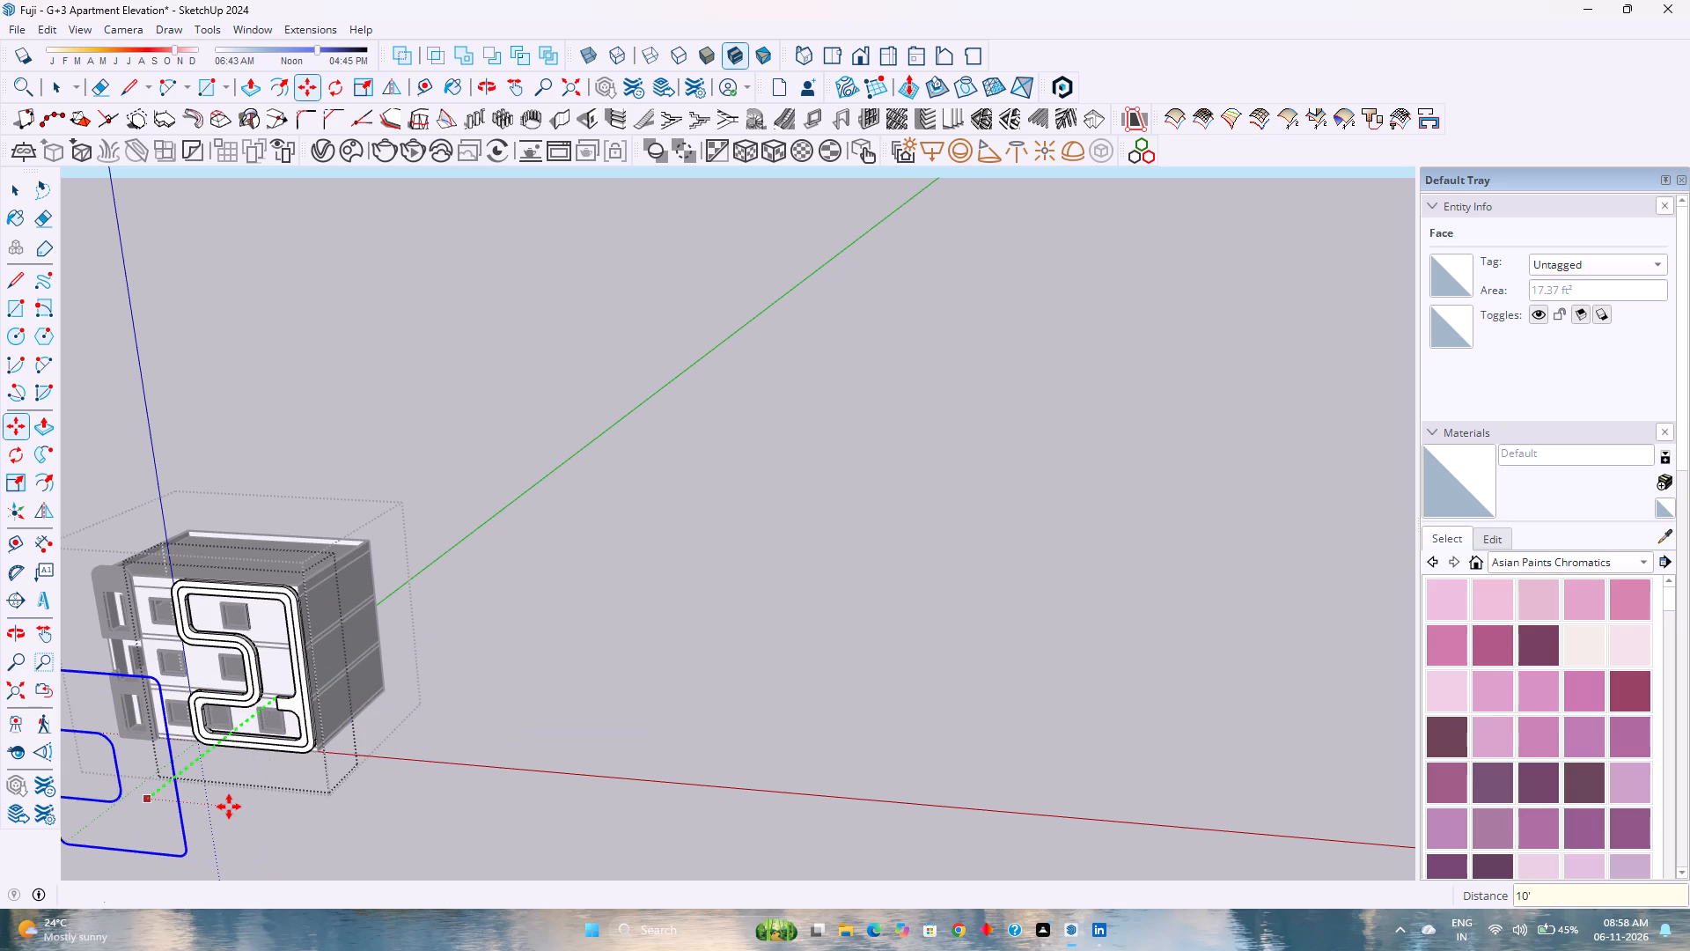
pyautogui.press('space')
# Make the copied strip in front of the facade band into its own group.
pyautogui.scroll(8, 302, 694)
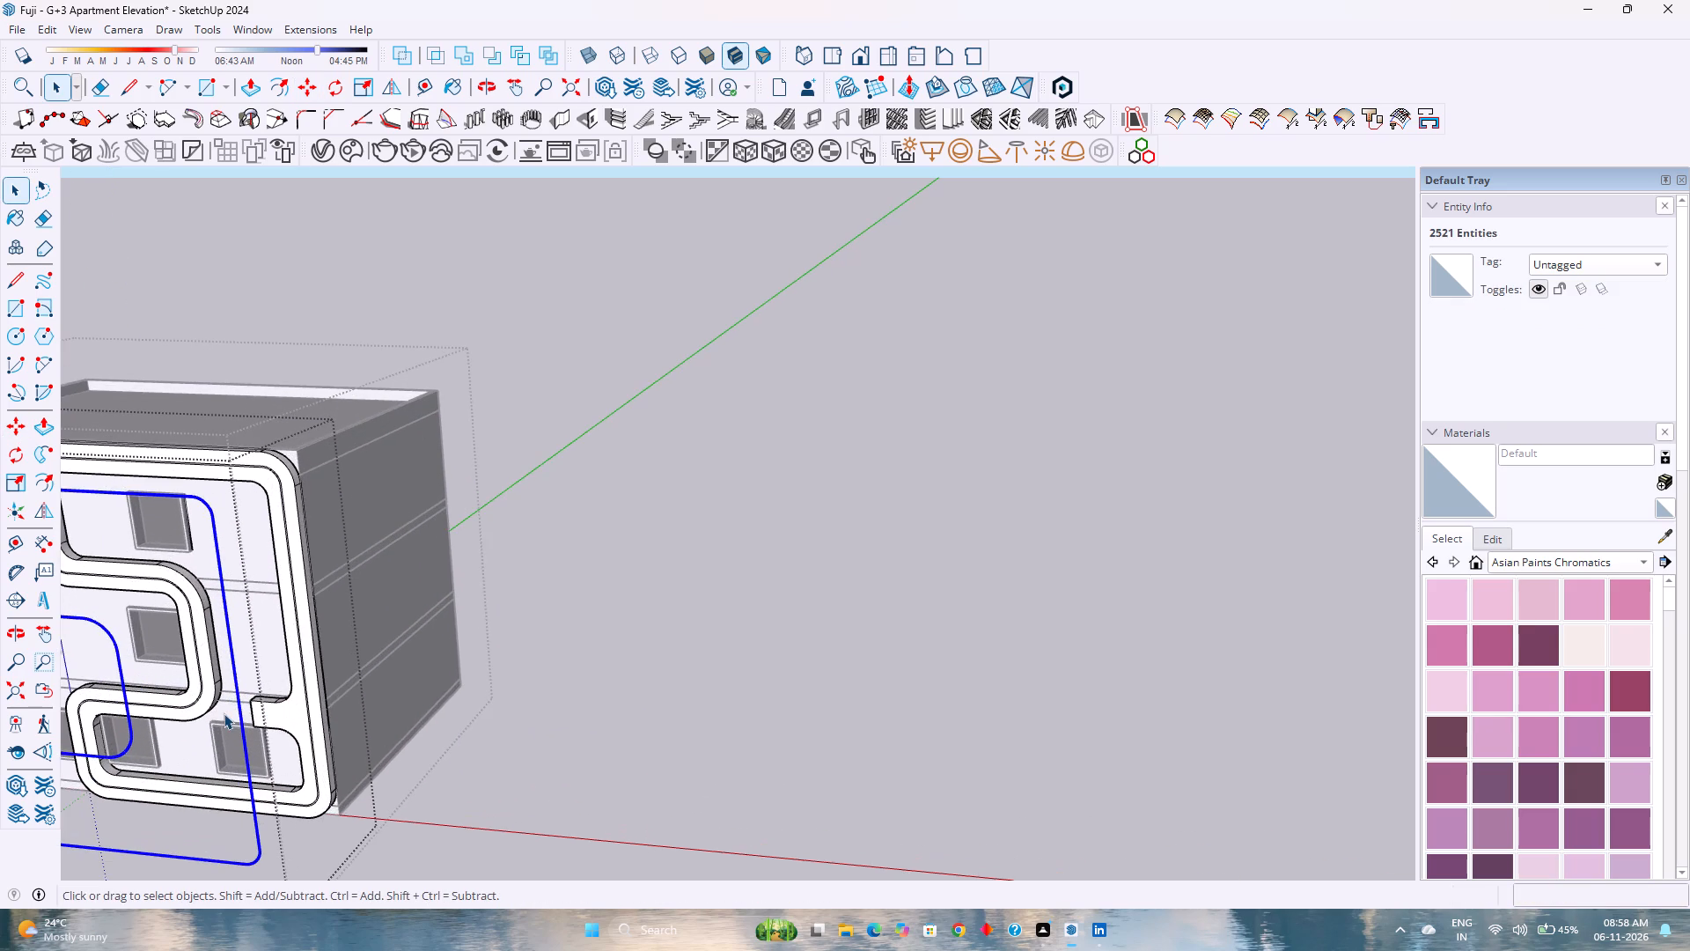
pyautogui.scroll(19, 231, 707)
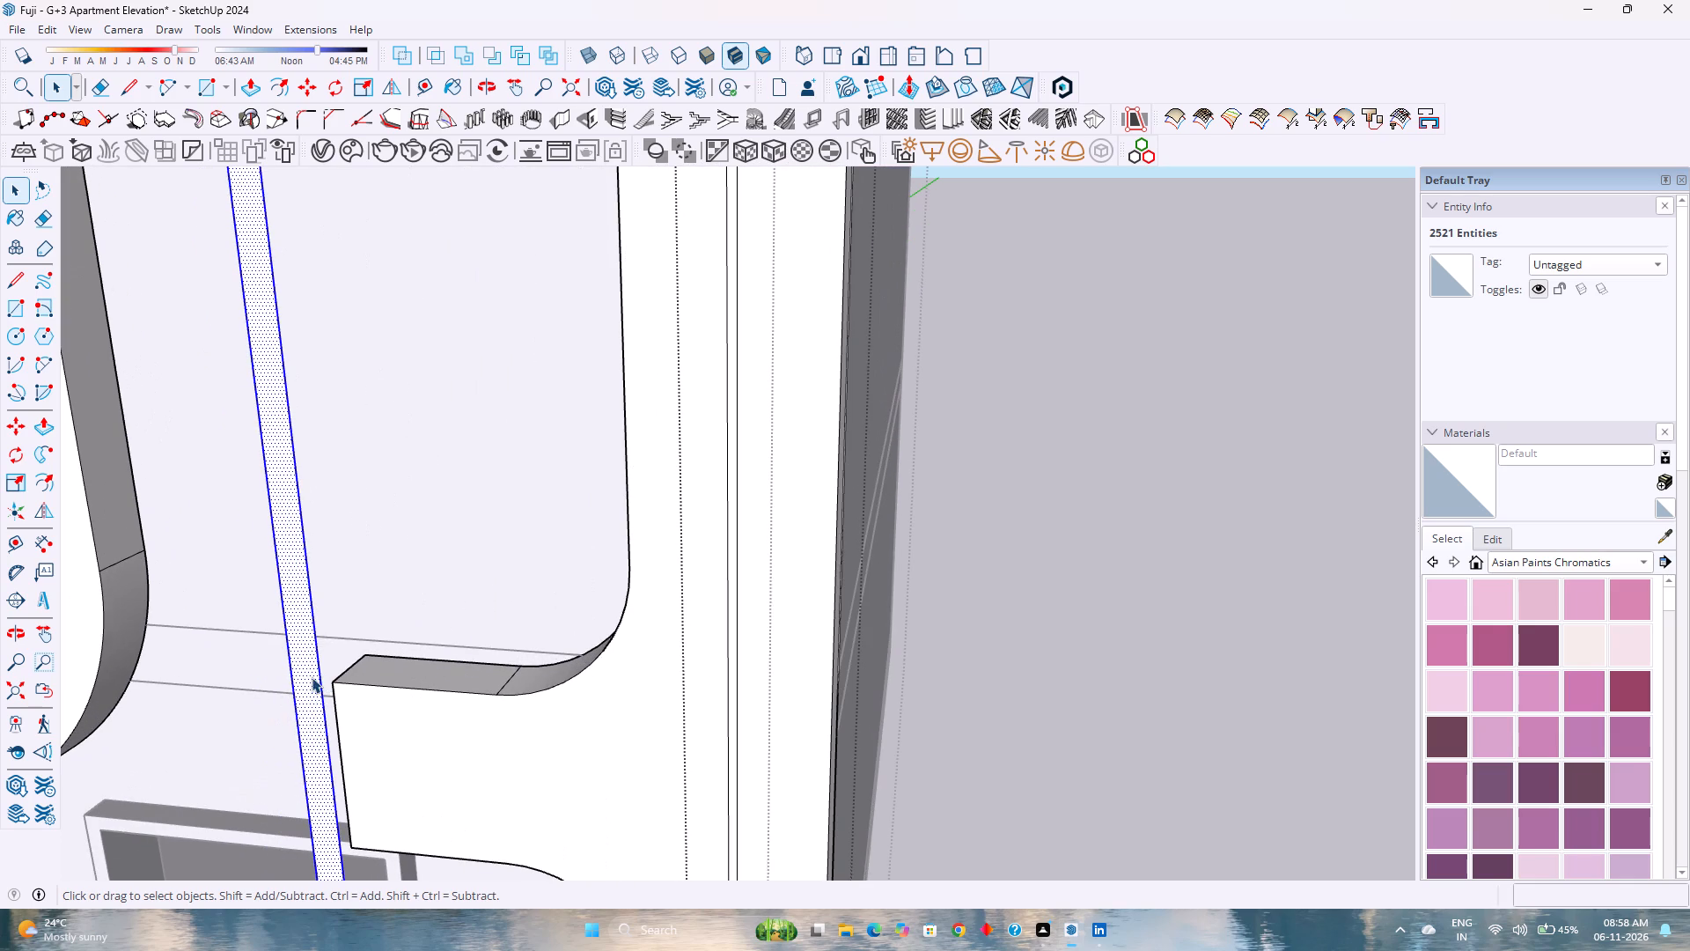
pyautogui.rightClick(312, 677)
pyautogui.click(375, 282)
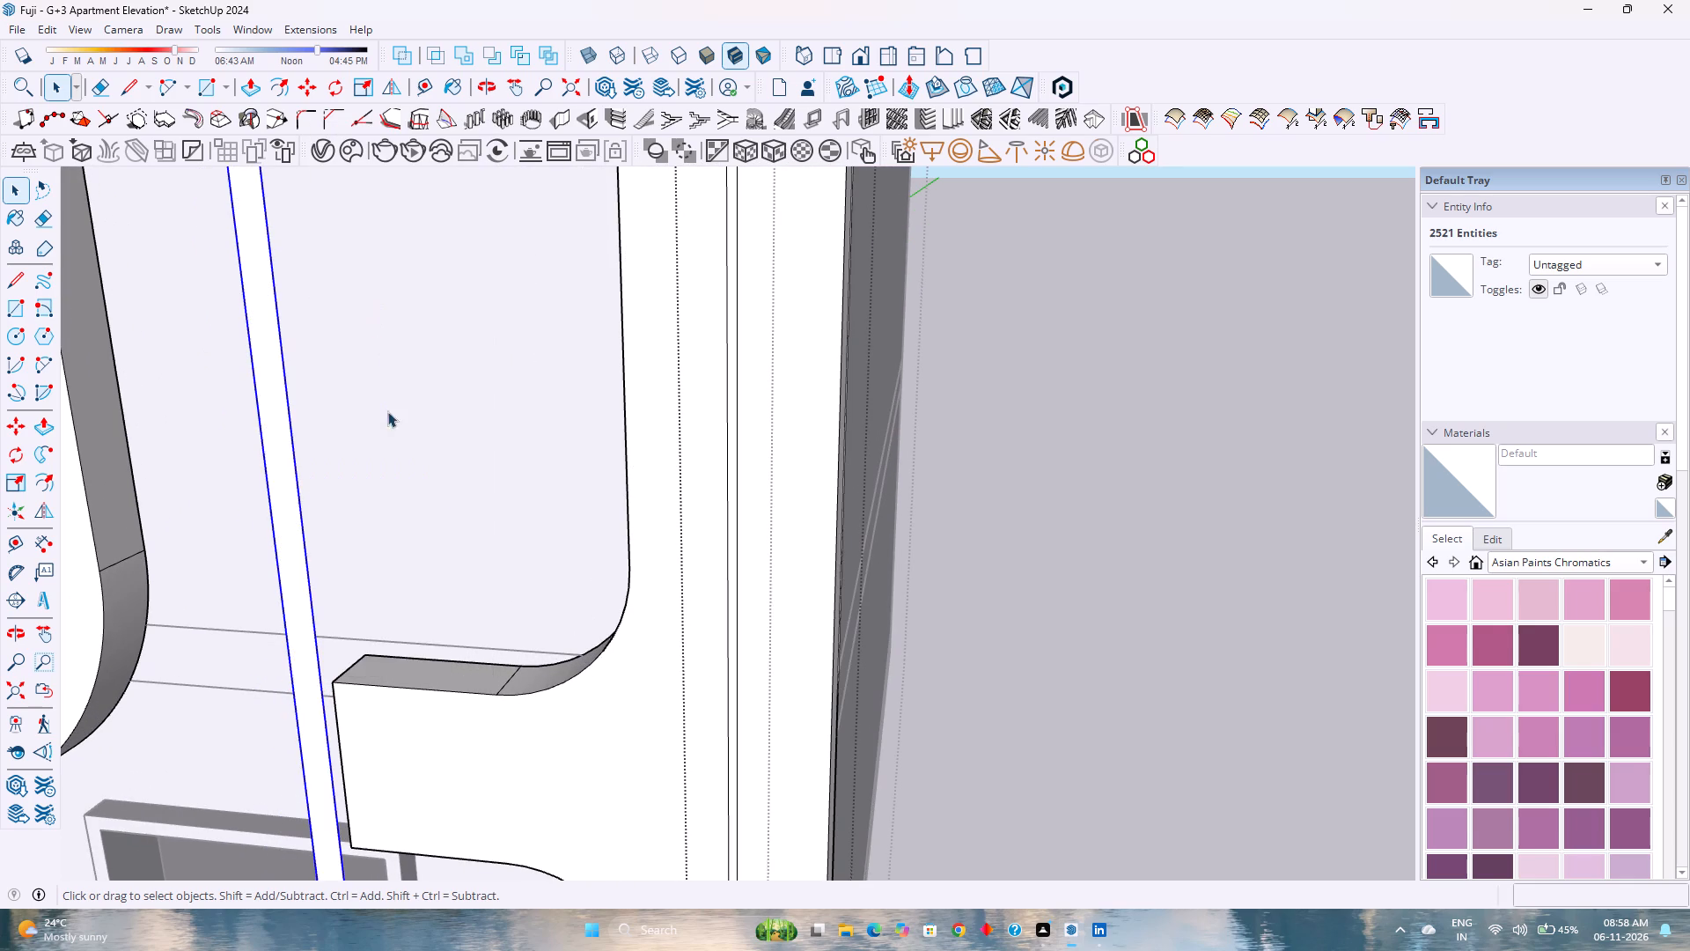
pyautogui.scroll(-9, 479, 513)
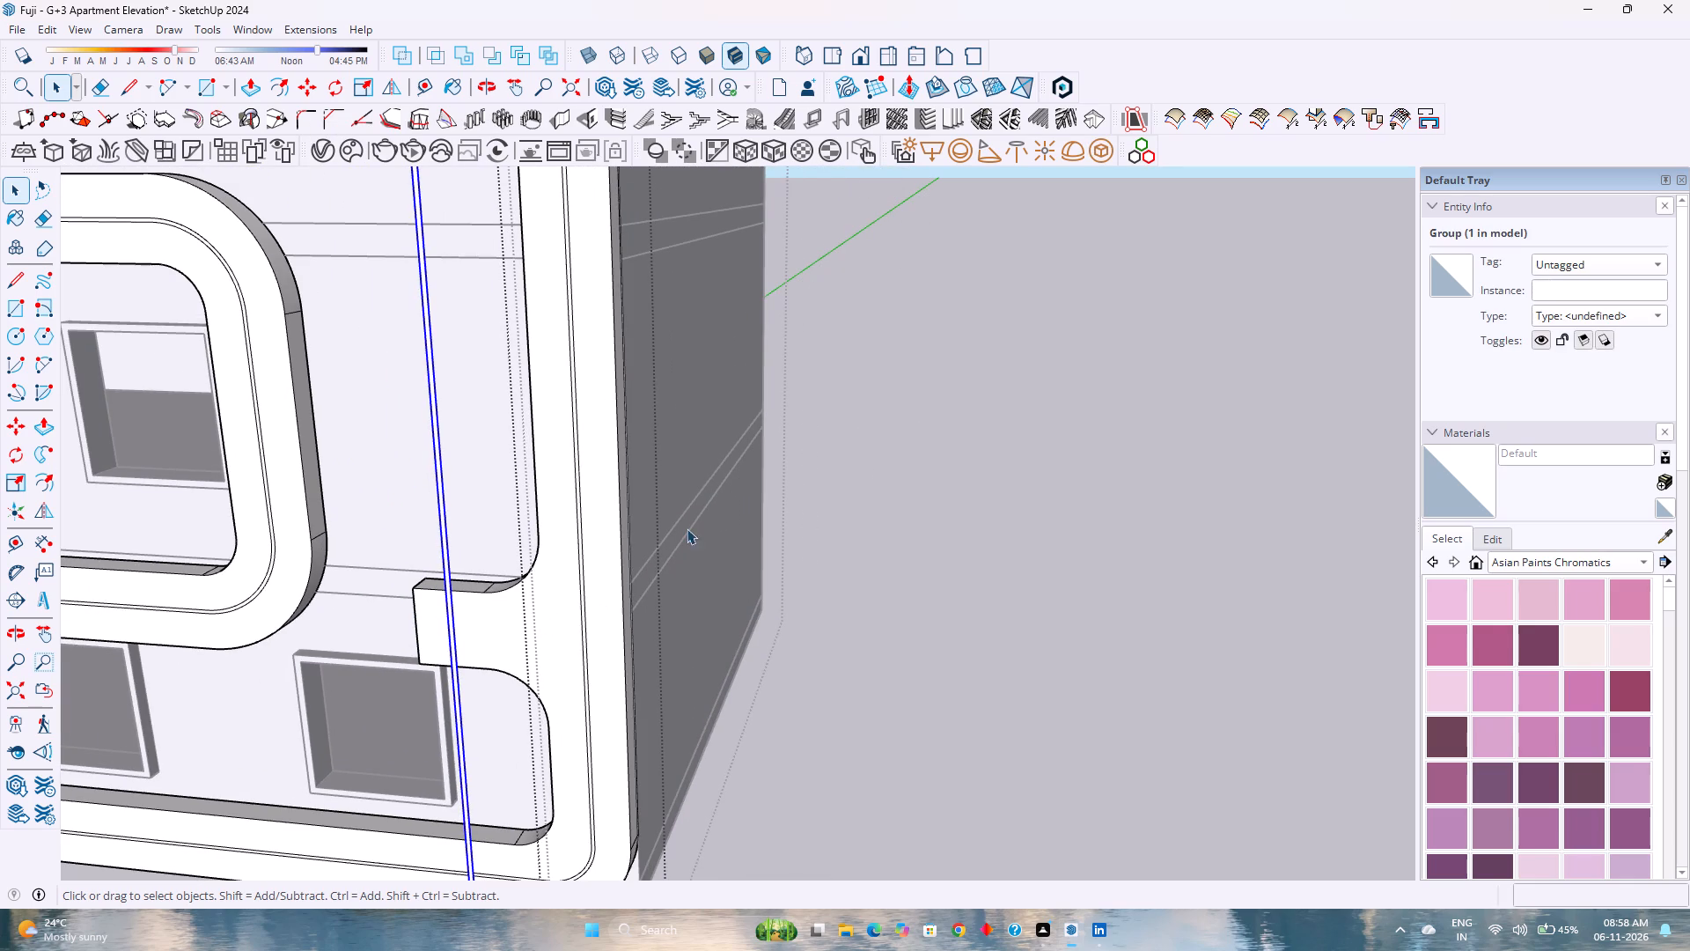
# Push the original narrow strip face 1.5" into the facade band to form a groove.
pyautogui.scroll(4, 615, 557)
pyautogui.press('p')
pyautogui.scroll(7, 565, 573)
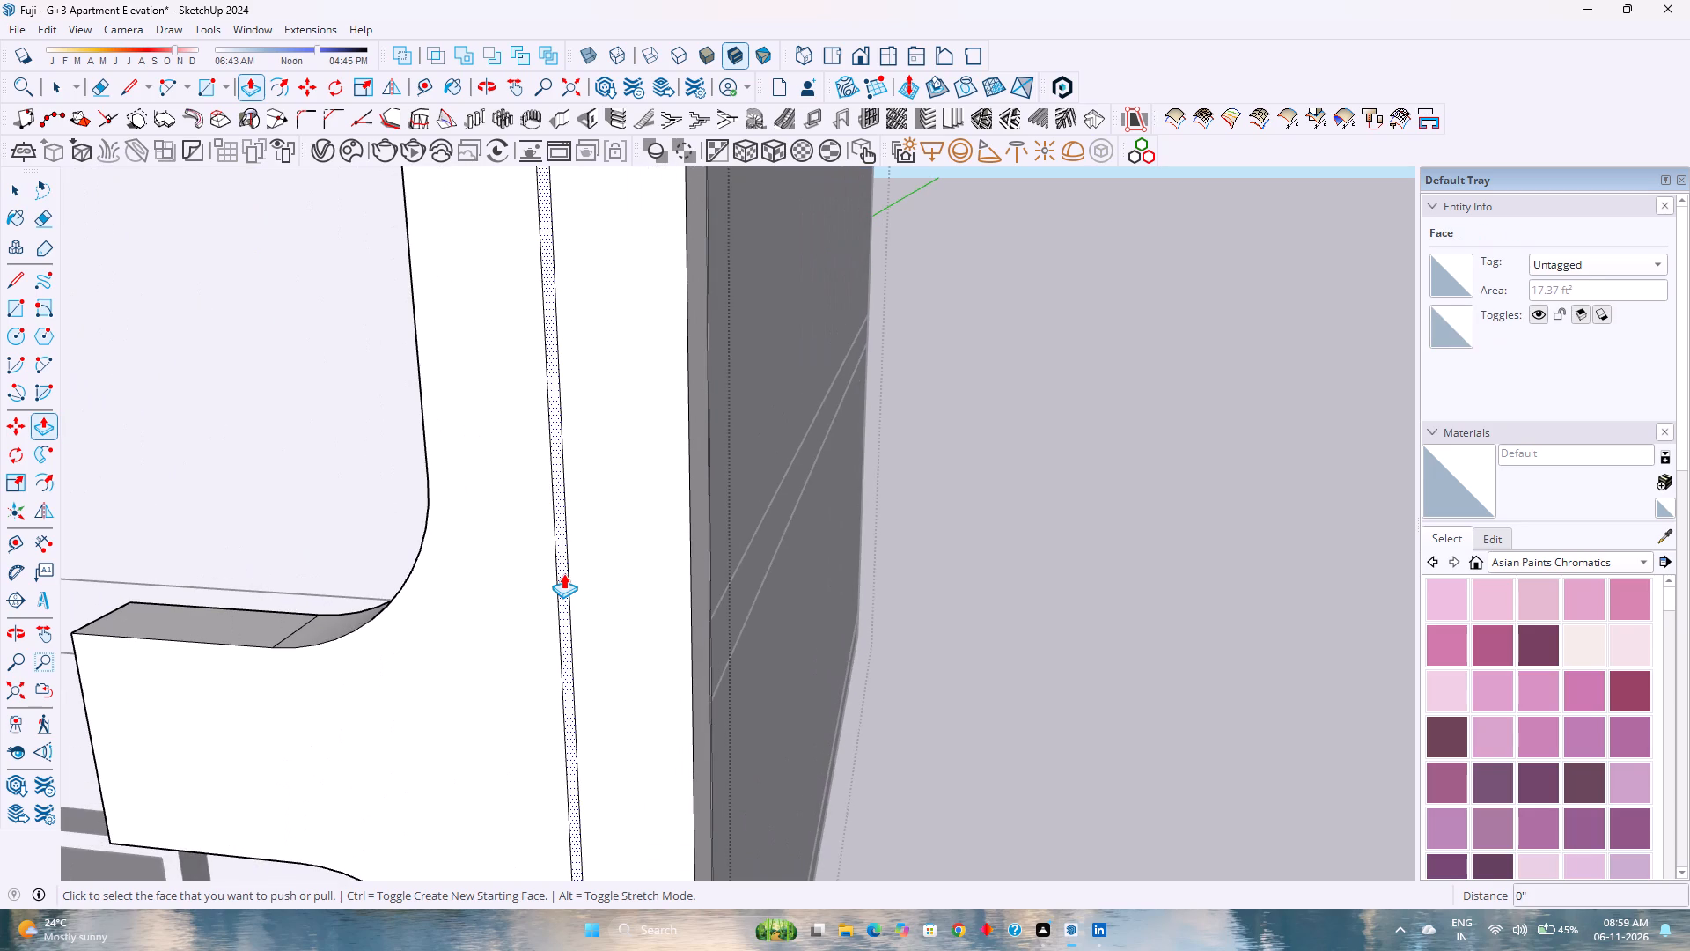
pyautogui.click(563, 573)
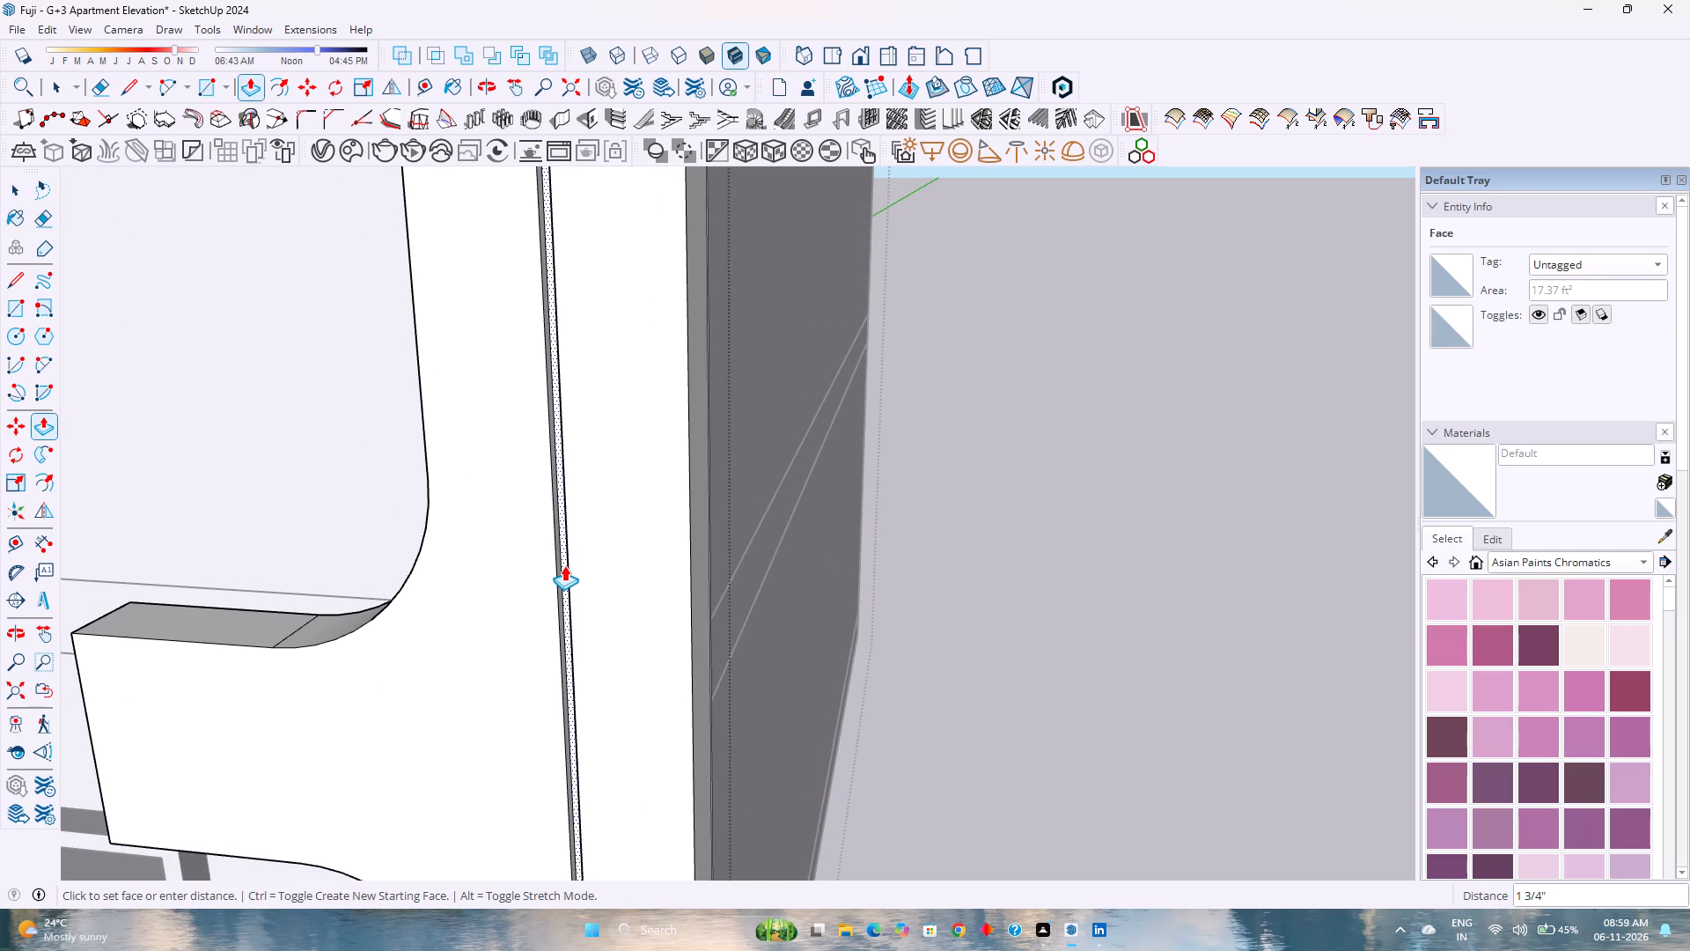
pyautogui.write('0.')
pyautogui.press('BackSpace')
pyautogui.press('BackSpace')
pyautogui.press('1')
pyautogui.press('Return')
pyautogui.write('1.5')
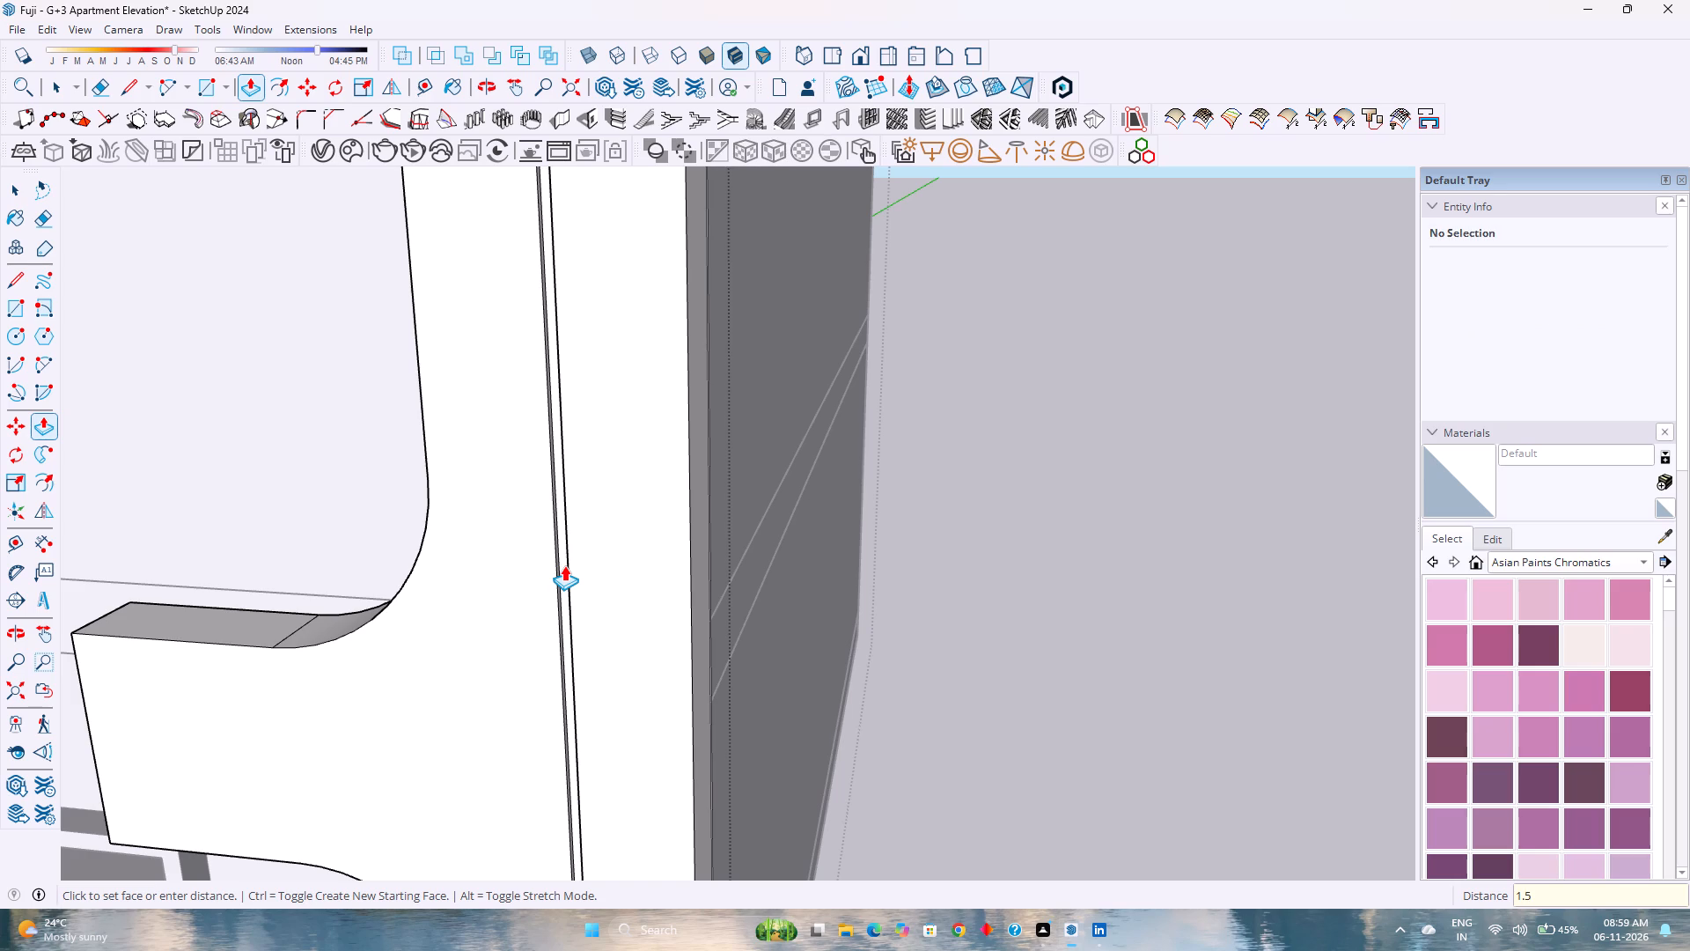
pyautogui.press('Return')
pyautogui.scroll(-7, 564, 565)
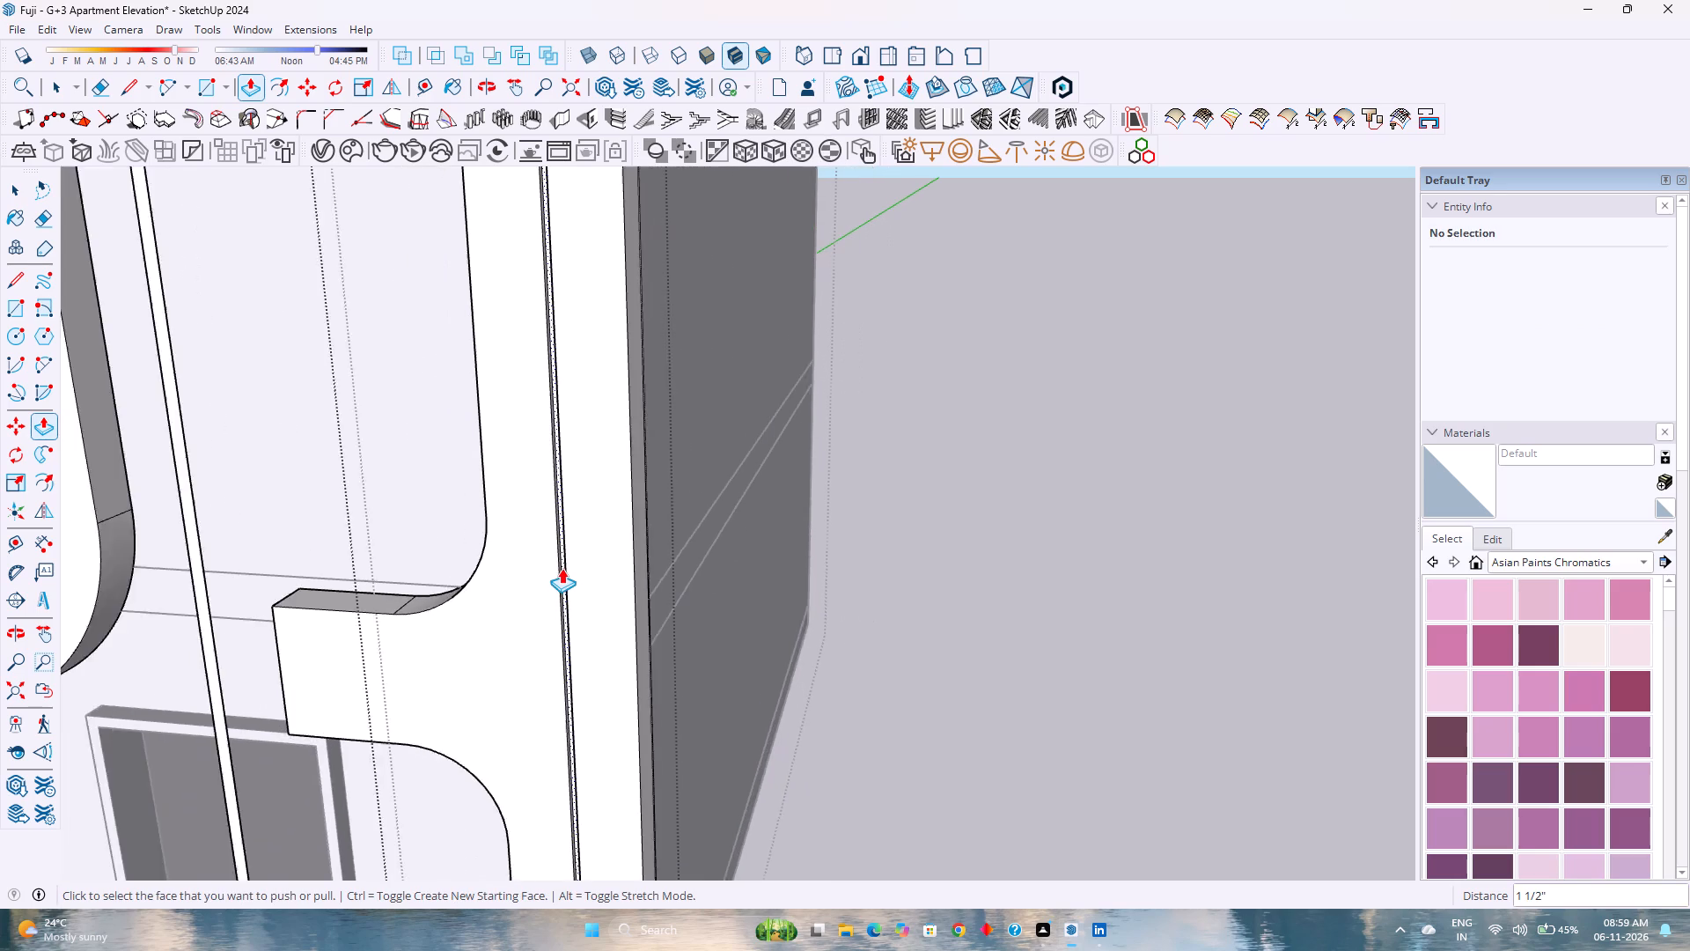
pyautogui.scroll(-8, 562, 568)
pyautogui.press('space')
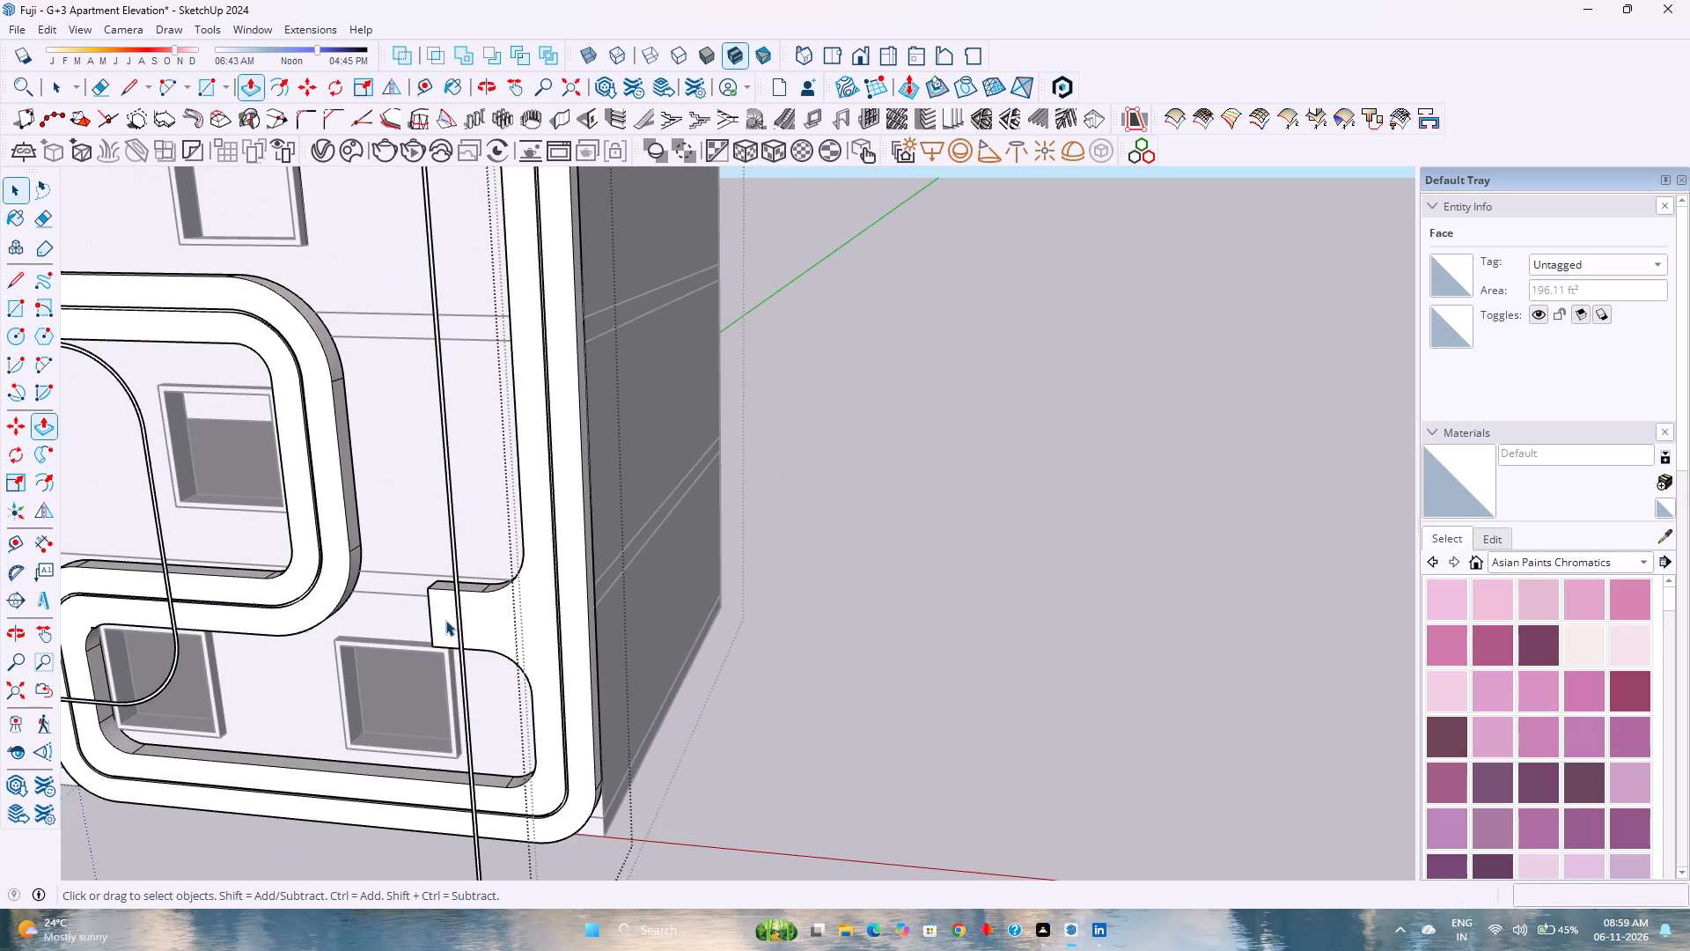
# Open the copied strip's group, pull its face outward 1.5", and close the group.
pyautogui.scroll(7, 445, 620)
pyautogui.doubleClick(479, 596)
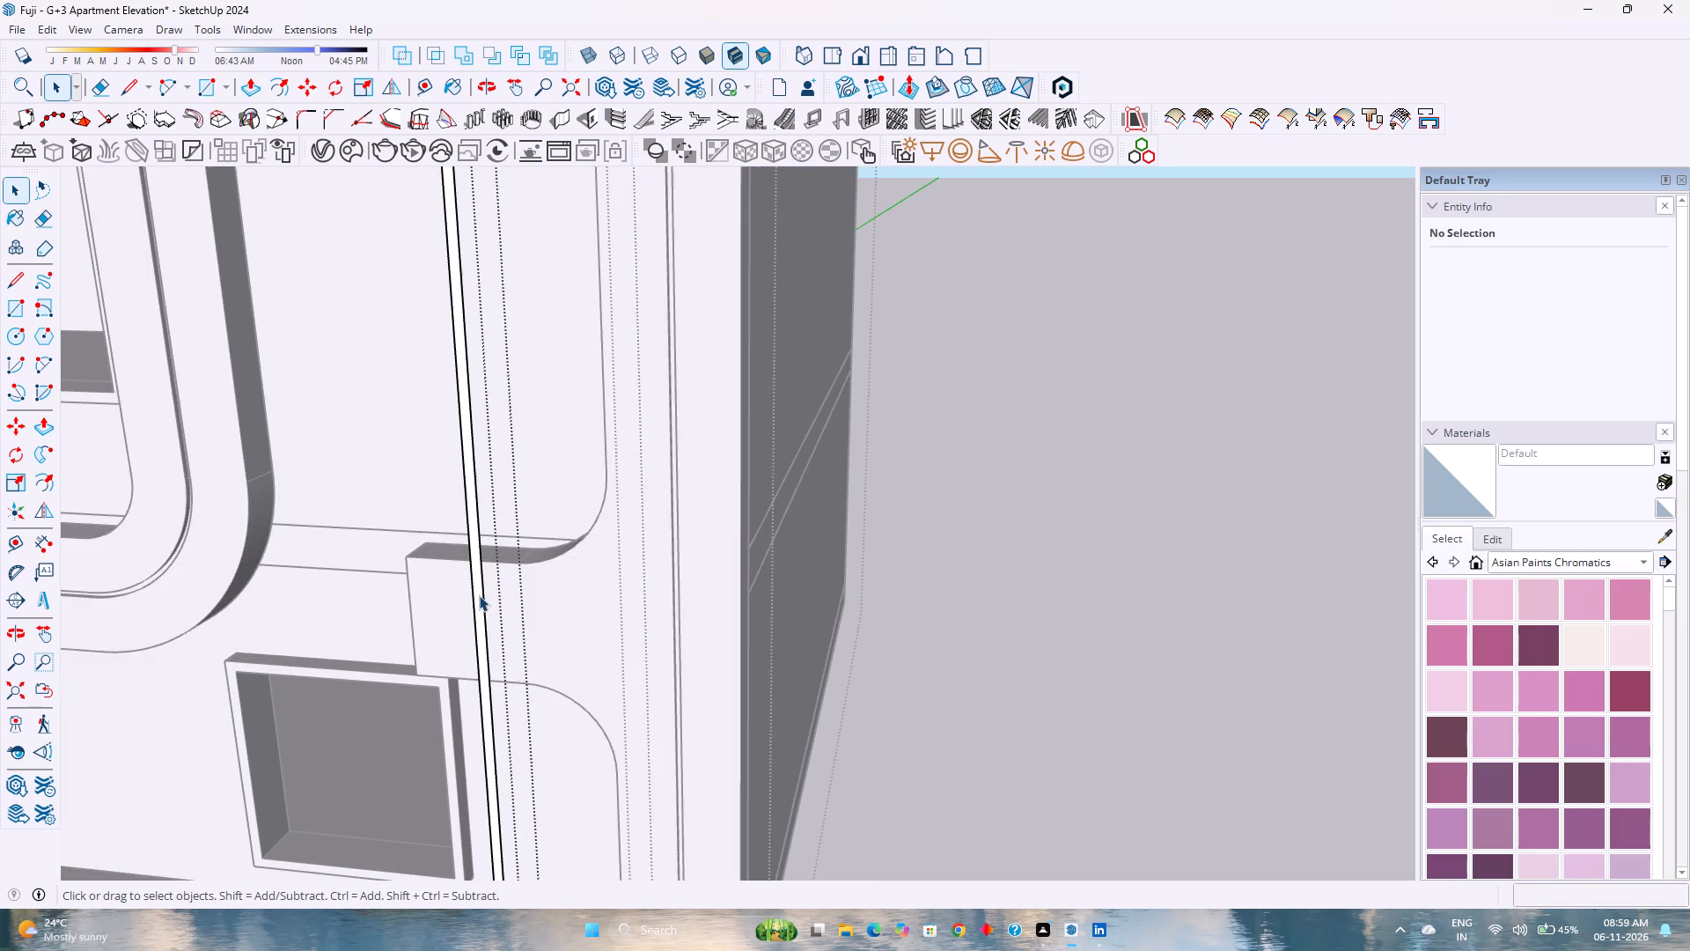
pyautogui.scroll(4, 474, 595)
pyautogui.press('p')
pyautogui.click(475, 596)
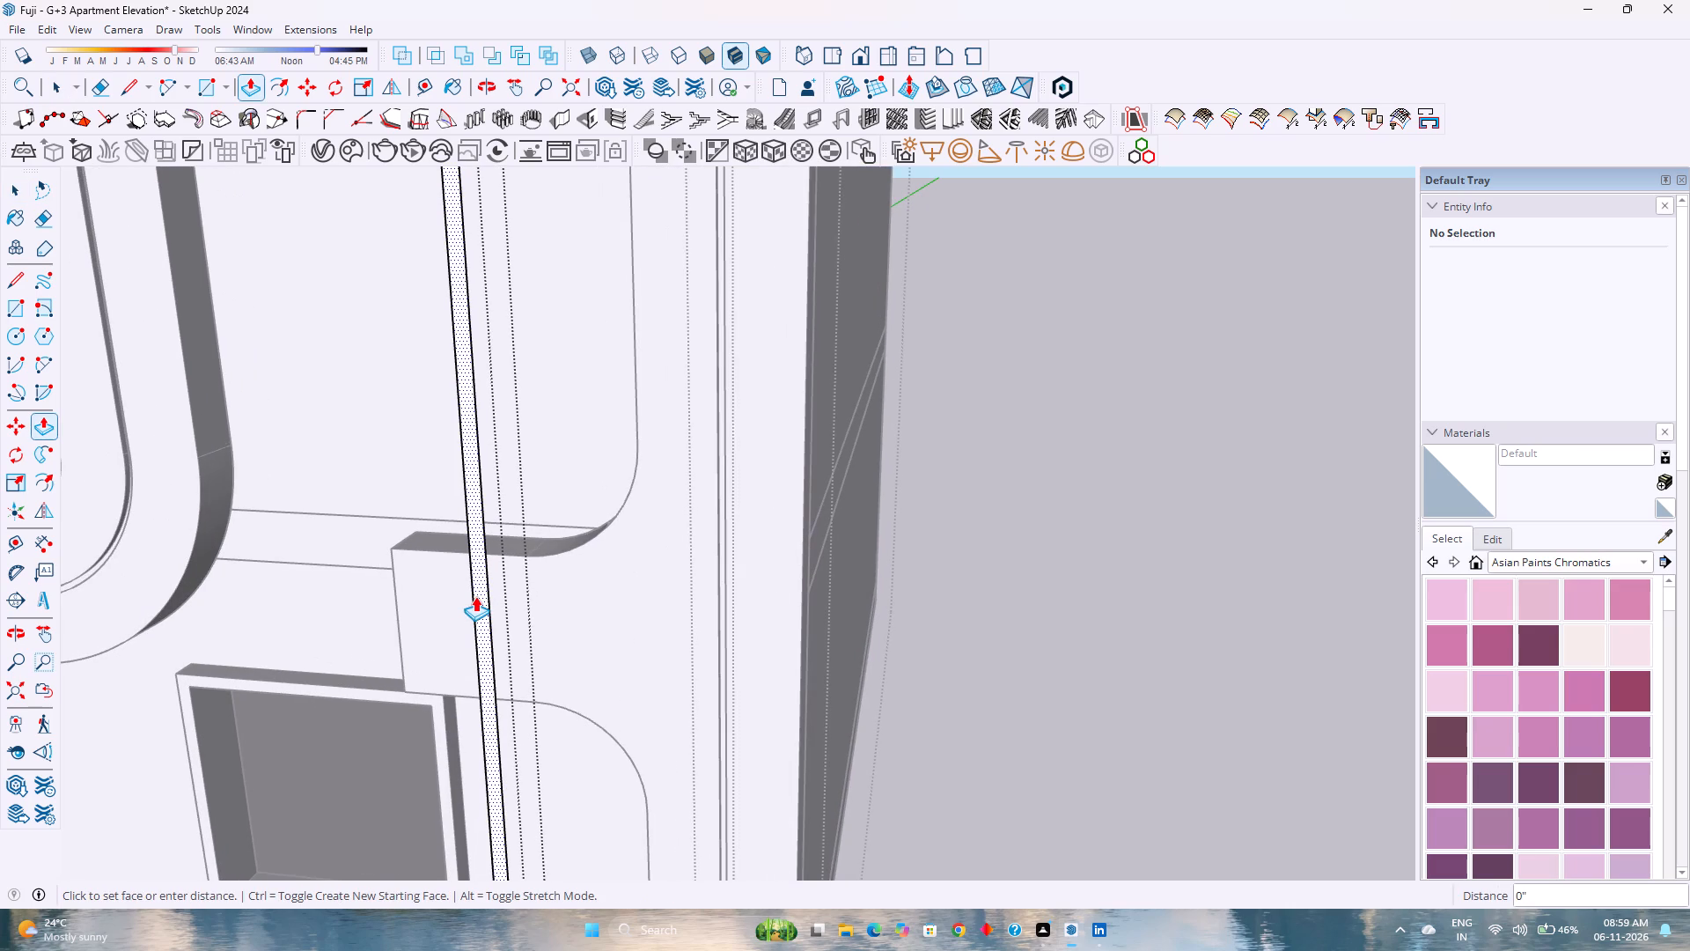
pyautogui.write('1.')
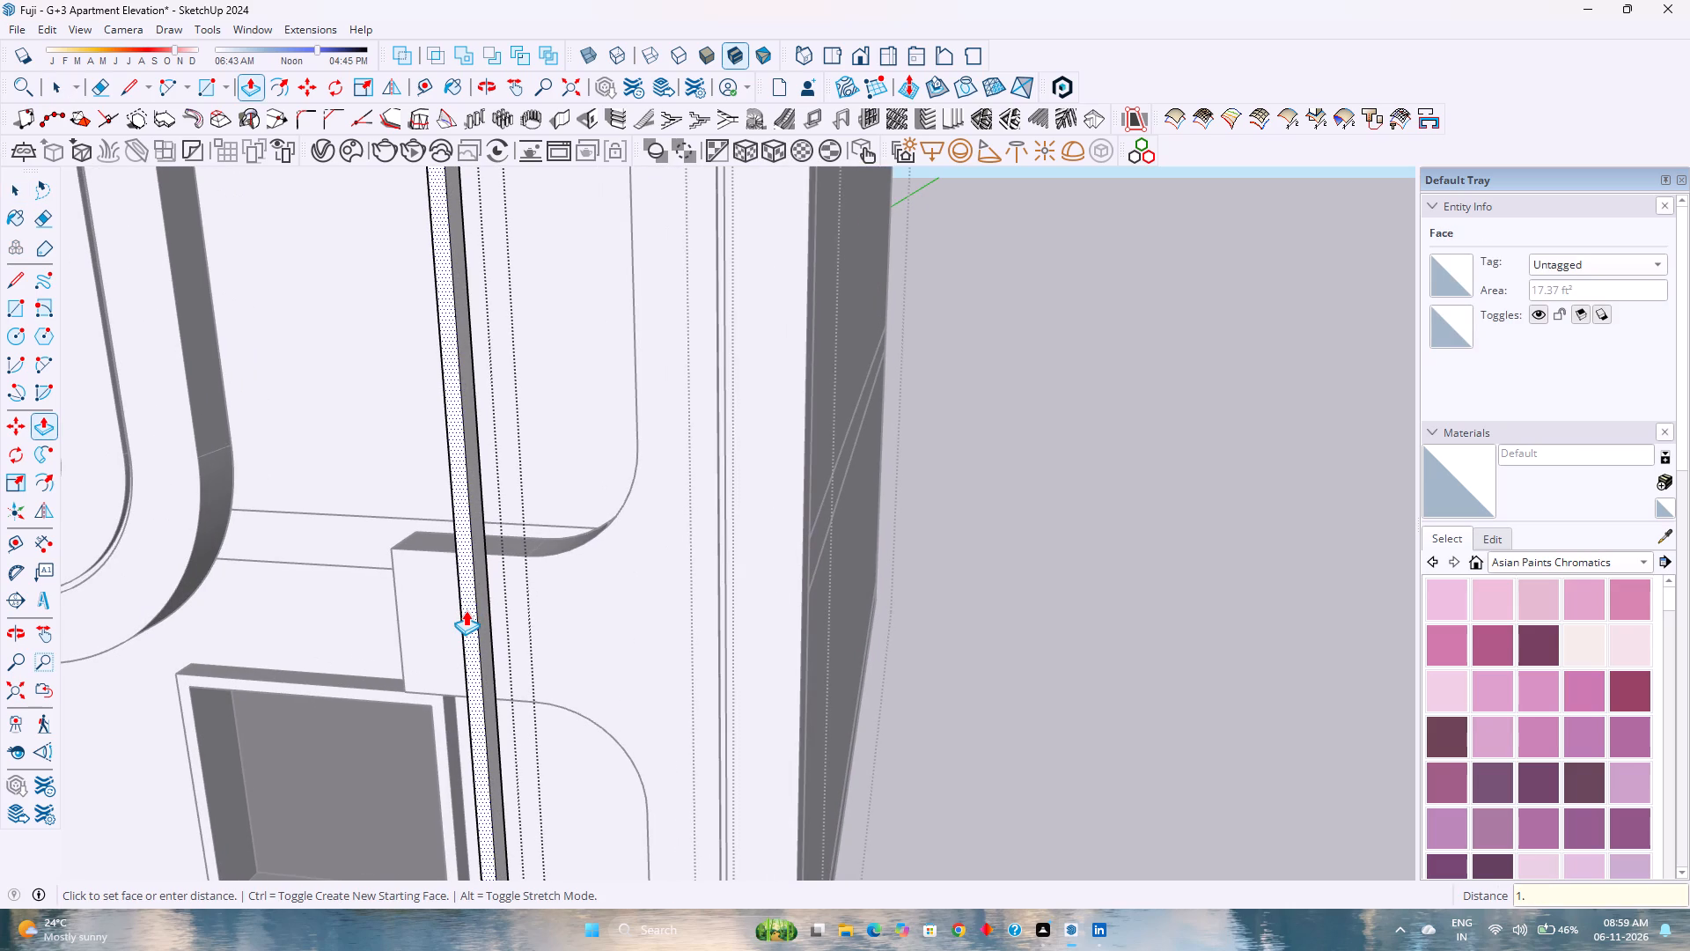
pyautogui.press('5')
pyautogui.press('Return')
pyautogui.press('space')
pyautogui.scroll(-11, 488, 610)
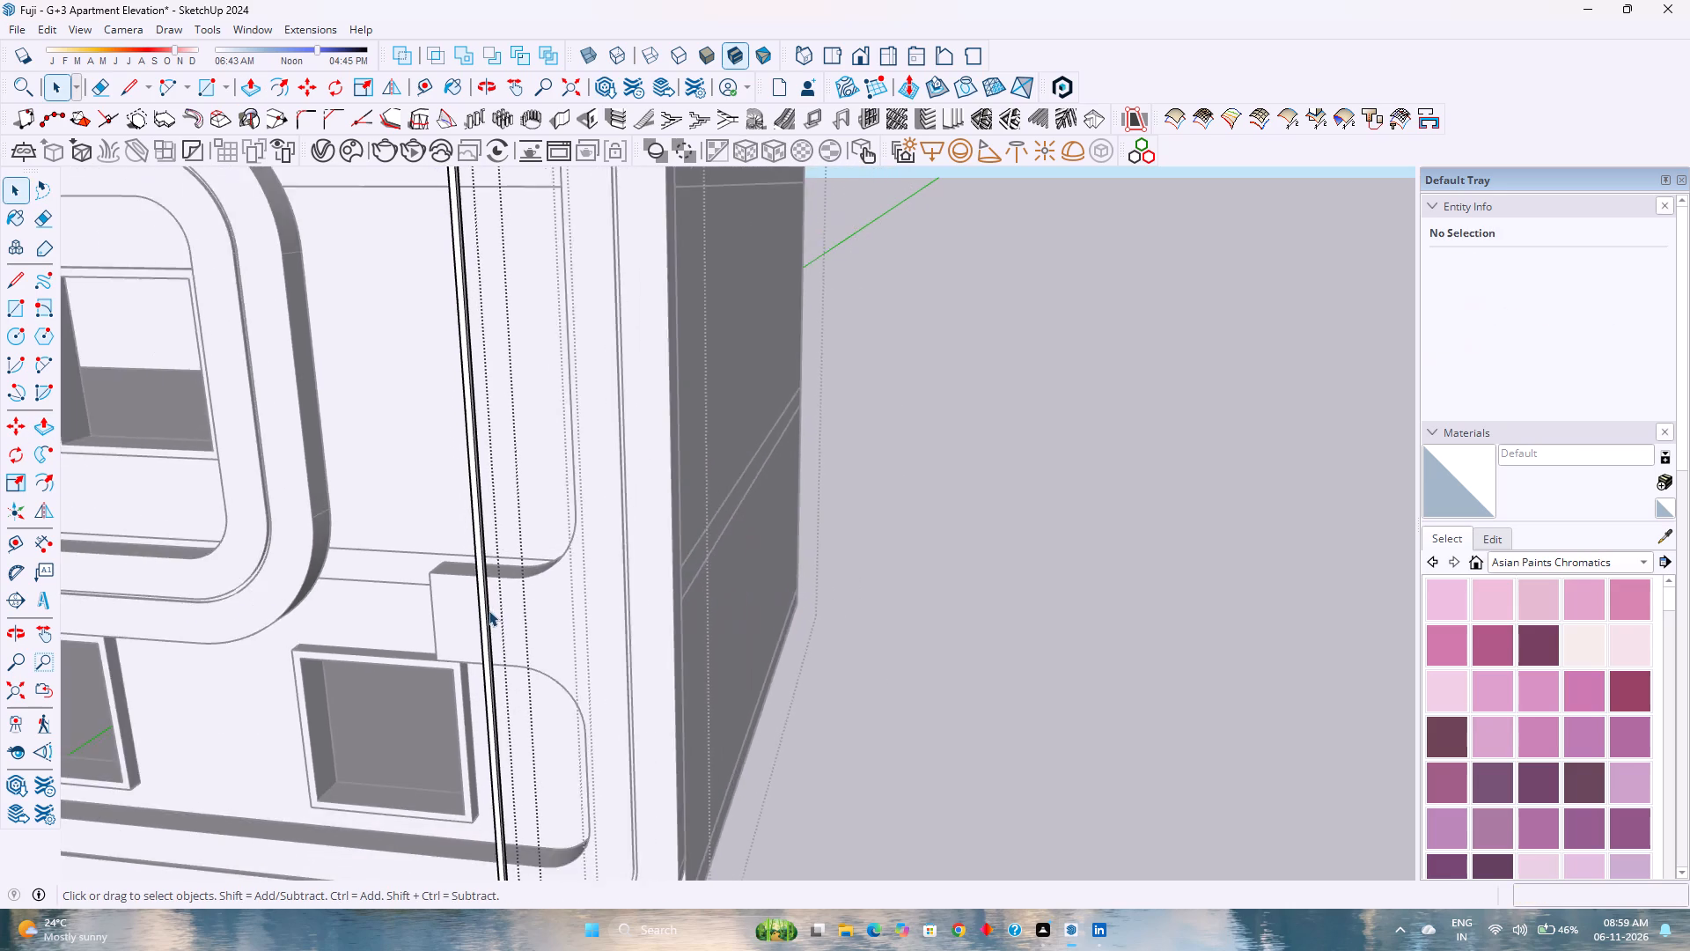
pyautogui.scroll(-12, 489, 610)
pyautogui.click(851, 628)
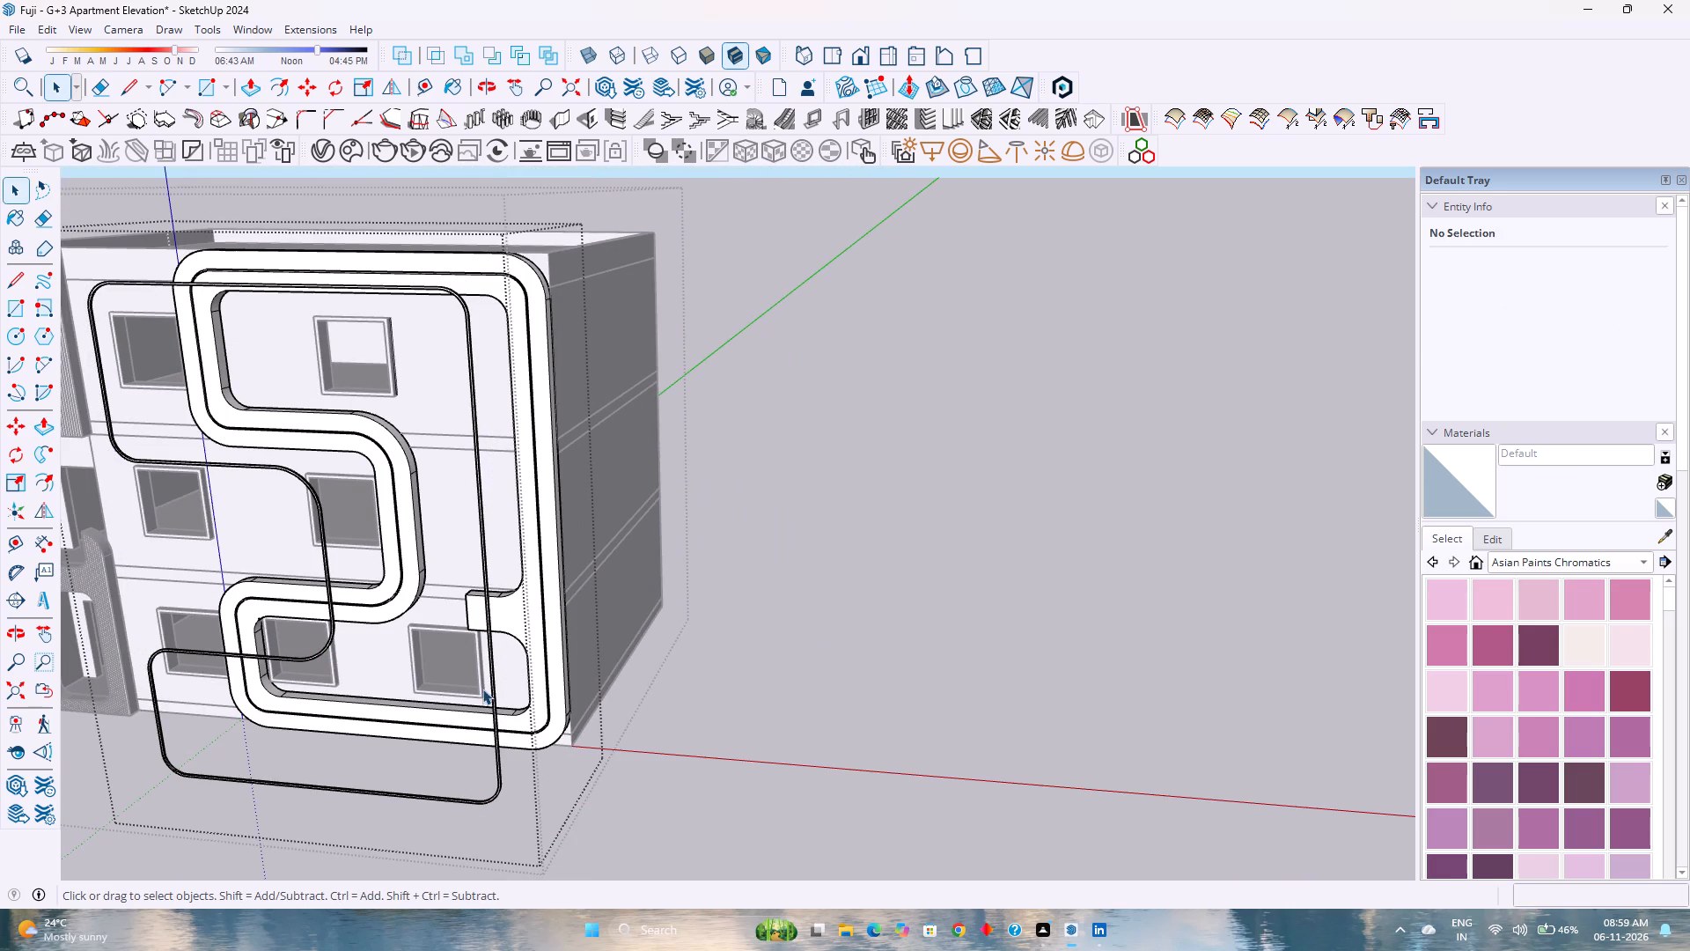
# Move the thickened strip group 10' back onto the facade band's front face and leave the band's group.
pyautogui.click(490, 664)
pyautogui.press('m')
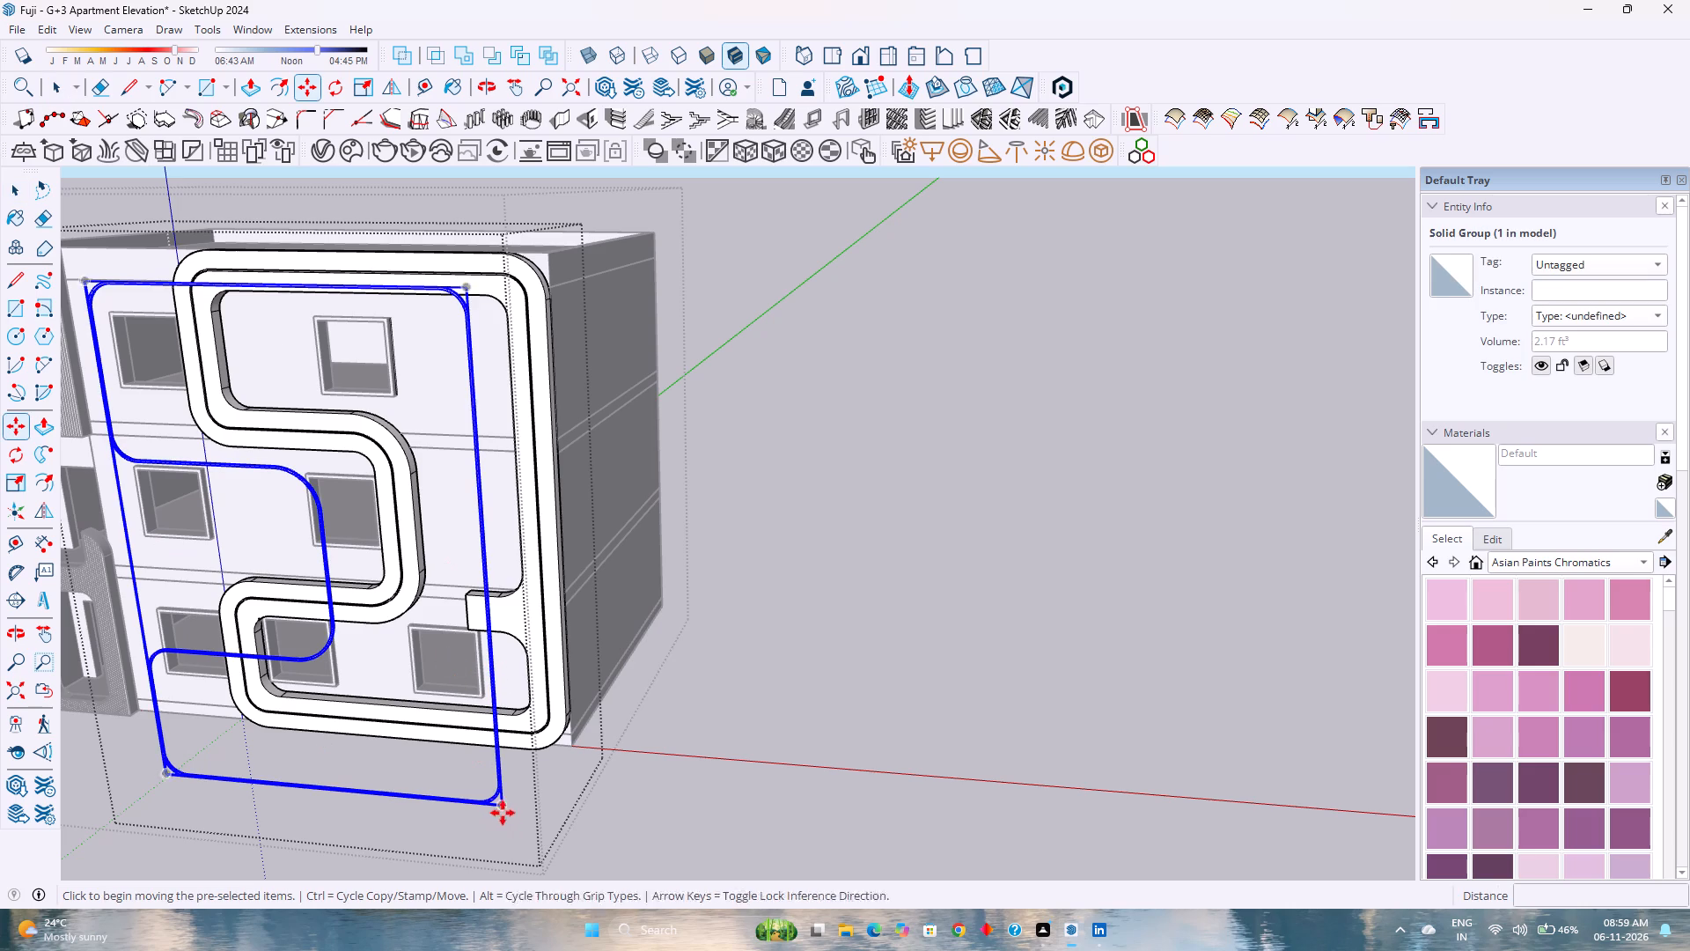
pyautogui.click(497, 808)
pyautogui.write("10'")
pyautogui.press('Return')
pyautogui.press('space')
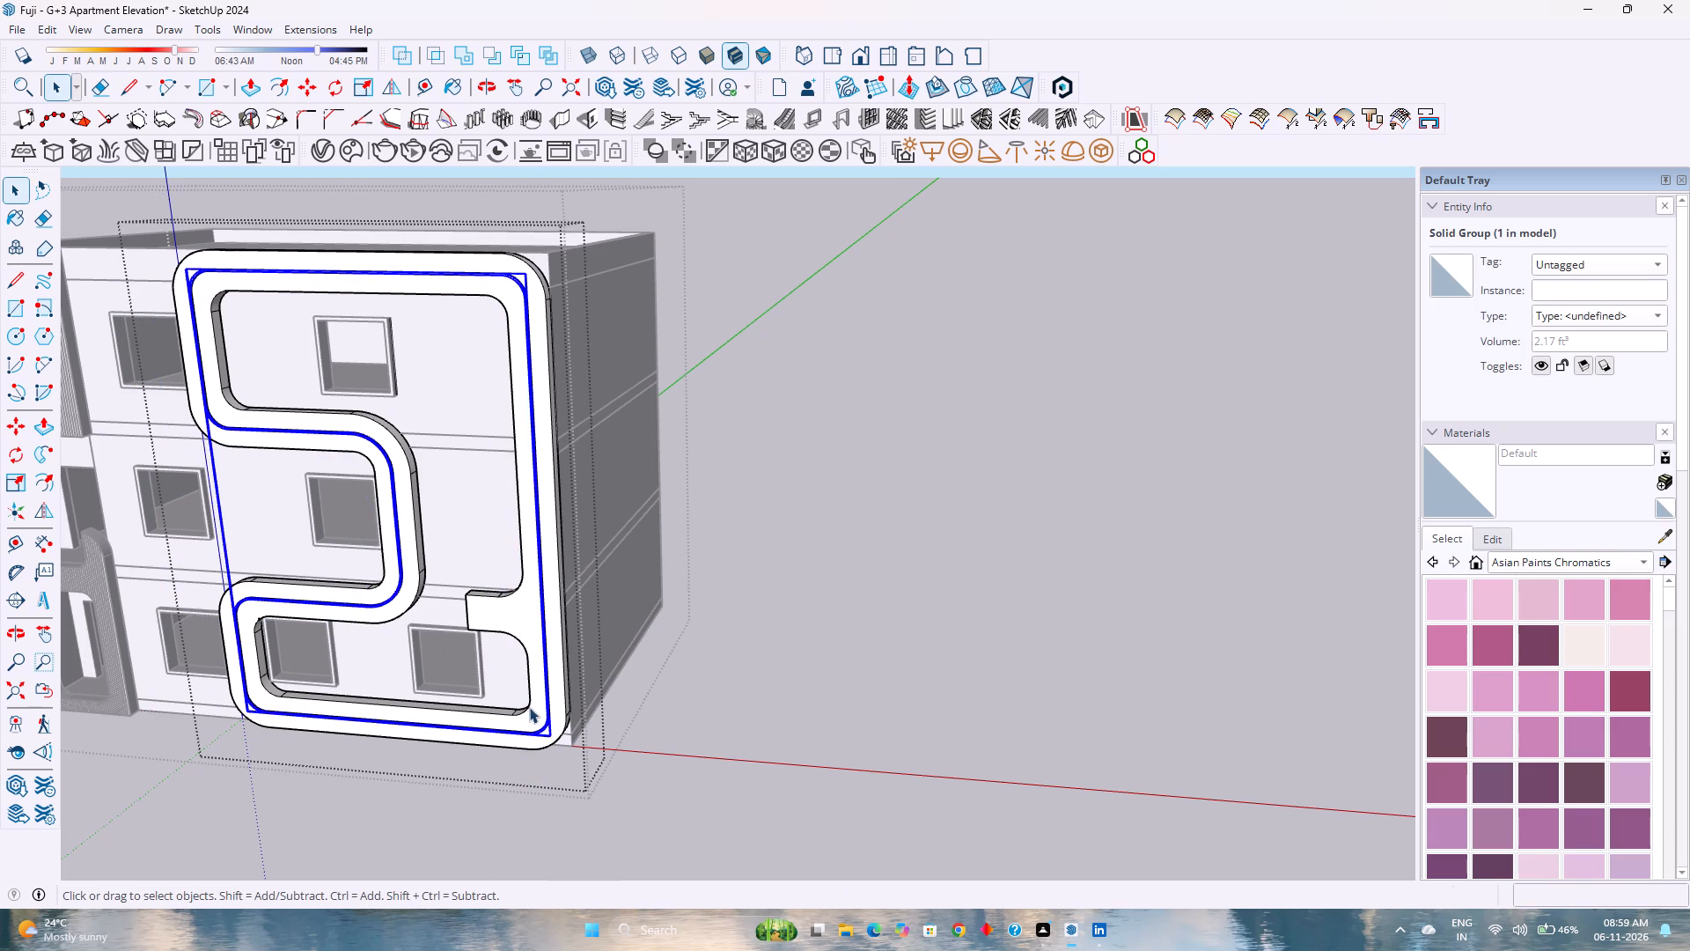
pyautogui.press('Escape')
pyautogui.scroll(-1, 530, 696)
pyautogui.scroll(19, 530, 696)
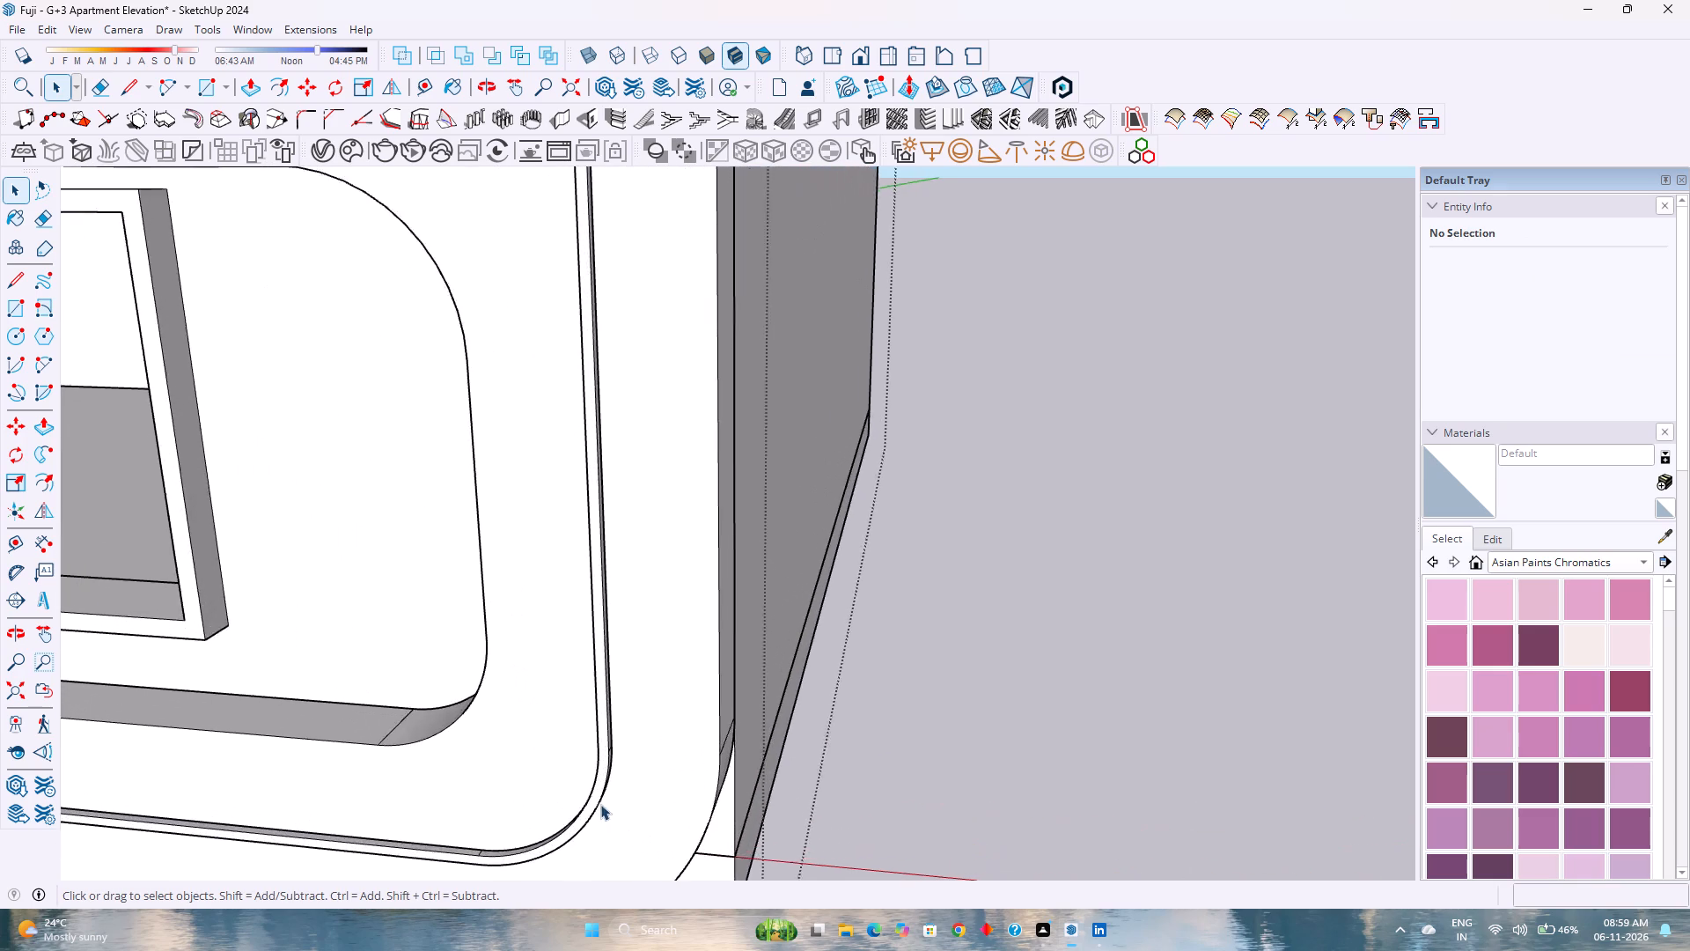
# Move the thin strip group 1 1/2" back into the groove of the S-shaped facade band and leave the open group.
pyautogui.scroll(1, 600, 804)
pyautogui.moveTo(596, 801); pyautogui.dragTo(324, 781, button='middle')
pyautogui.middleClick(324, 781)
pyautogui.scroll(4, 524, 785)
pyautogui.click(636, 810)
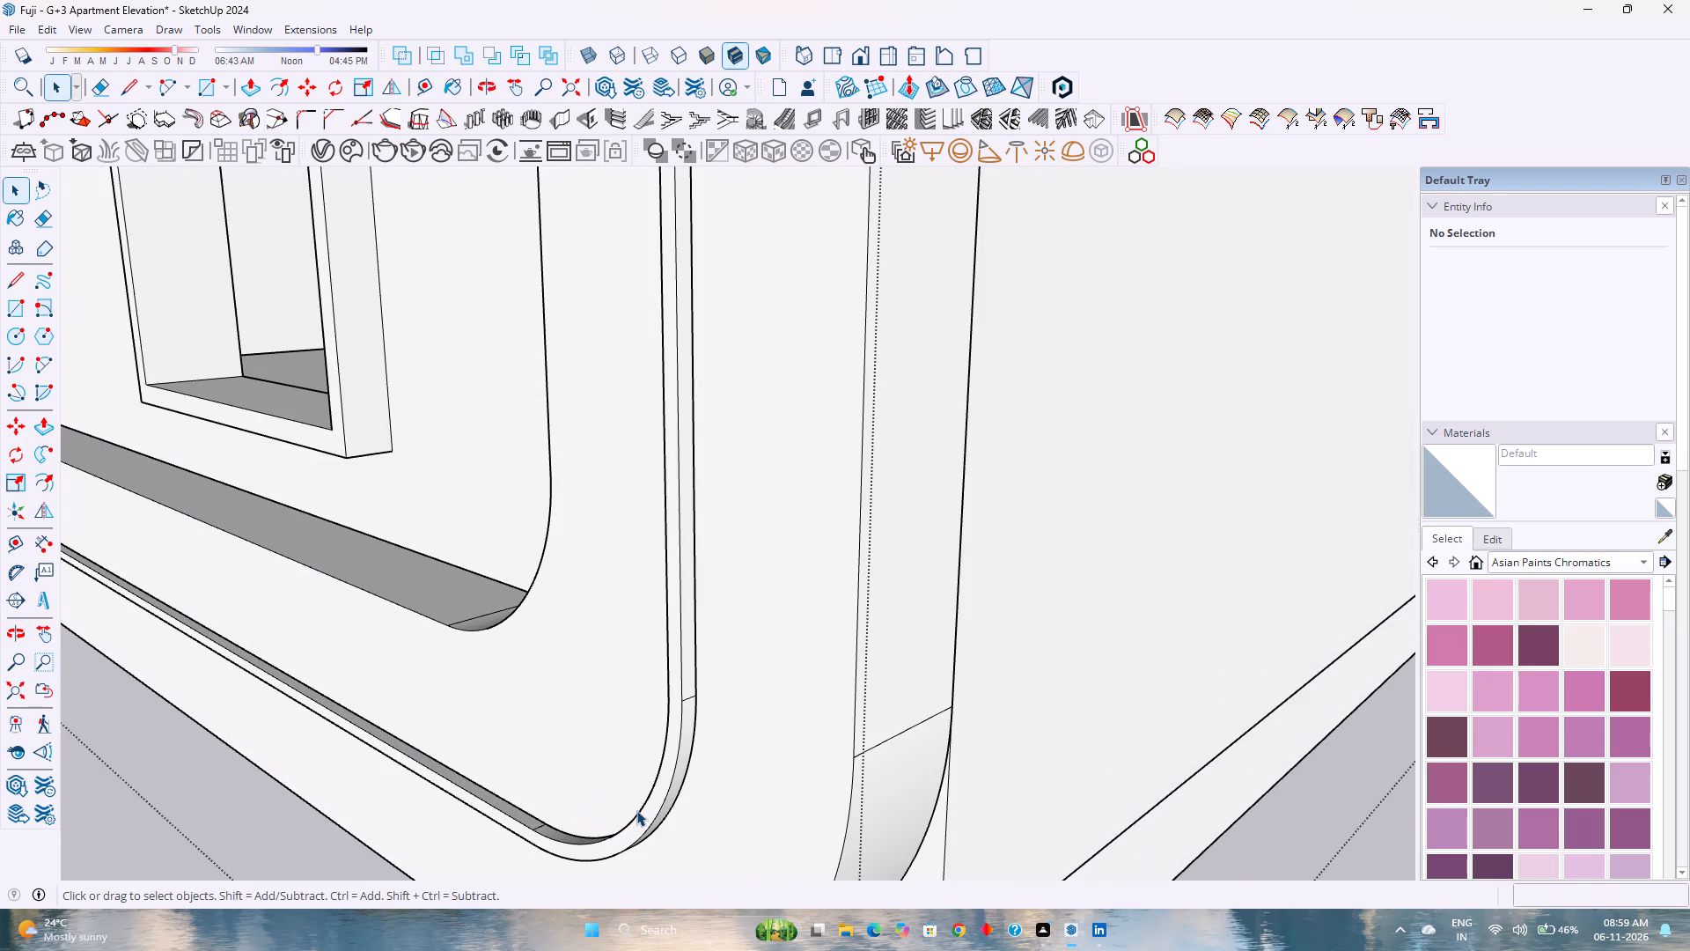
pyautogui.doubleClick(643, 810)
pyautogui.click(655, 807)
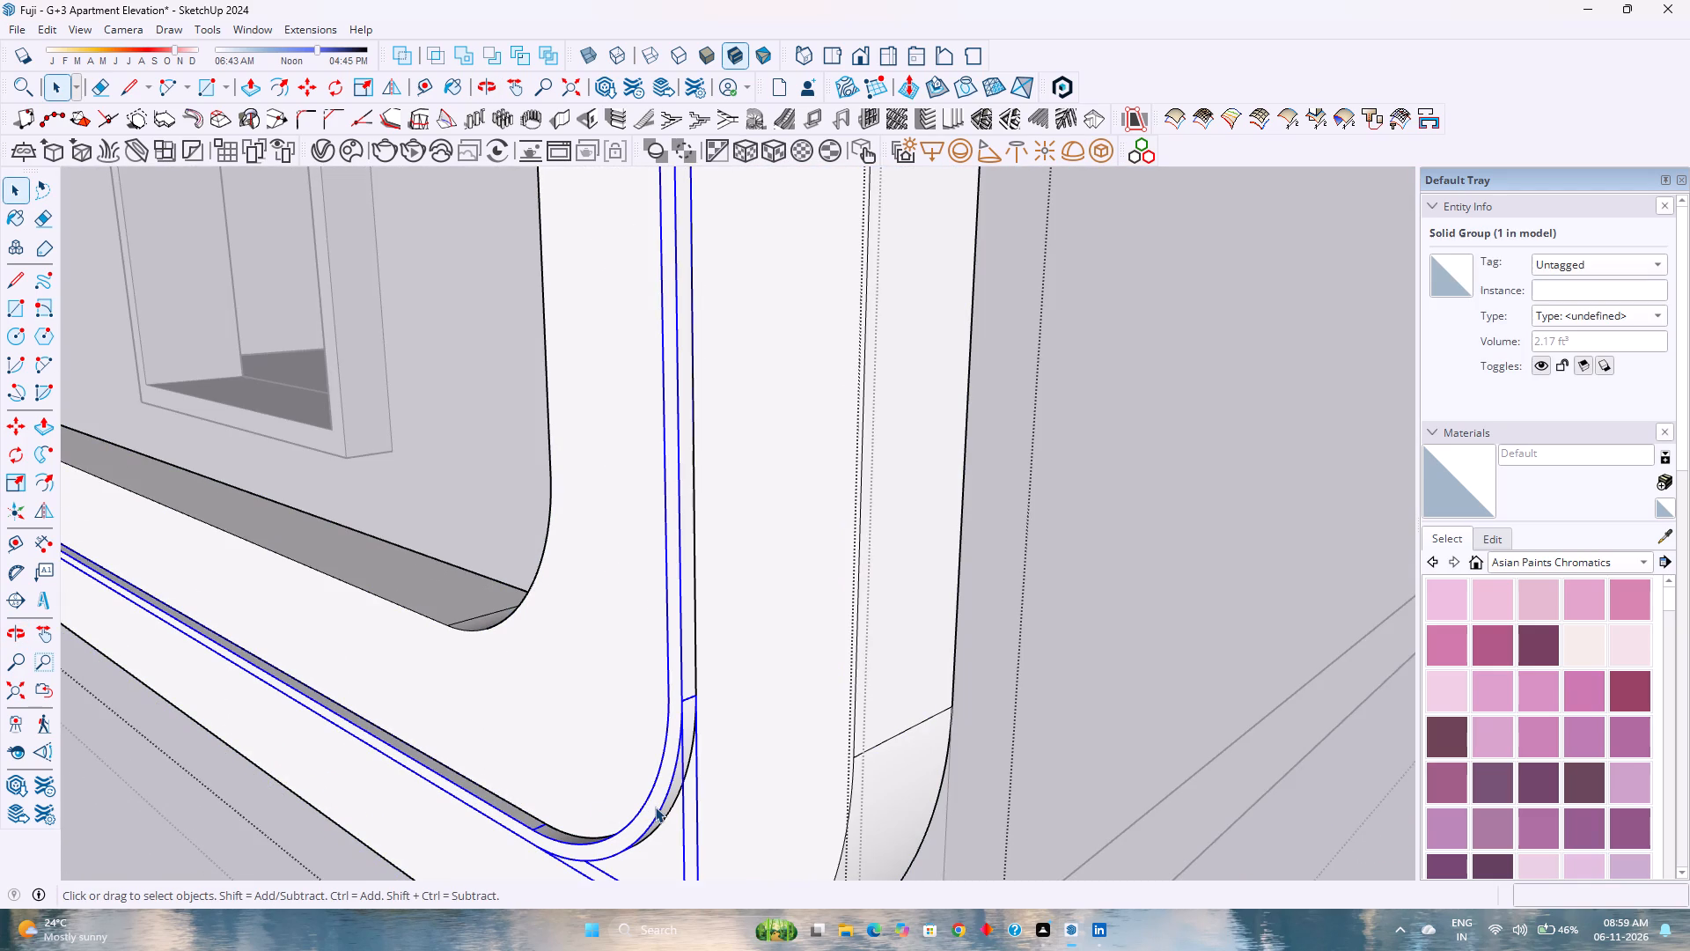
pyautogui.press('m')
pyautogui.scroll(-9, 506, 746)
pyautogui.keyDown('shift'); pyautogui.middleClick(514, 726); pyautogui.keyUp('shift')
pyautogui.keyDown('shift'); pyautogui.moveTo(521, 723); pyautogui.dragTo(681, 708, button='middle'); pyautogui.keyUp('shift')
pyautogui.keyDown('shift'); pyautogui.middleClick(681, 708); pyautogui.keyUp('shift')
pyautogui.scroll(6, 725, 792)
pyautogui.scroll(-1, 753, 807)
pyautogui.scroll(4, 753, 808)
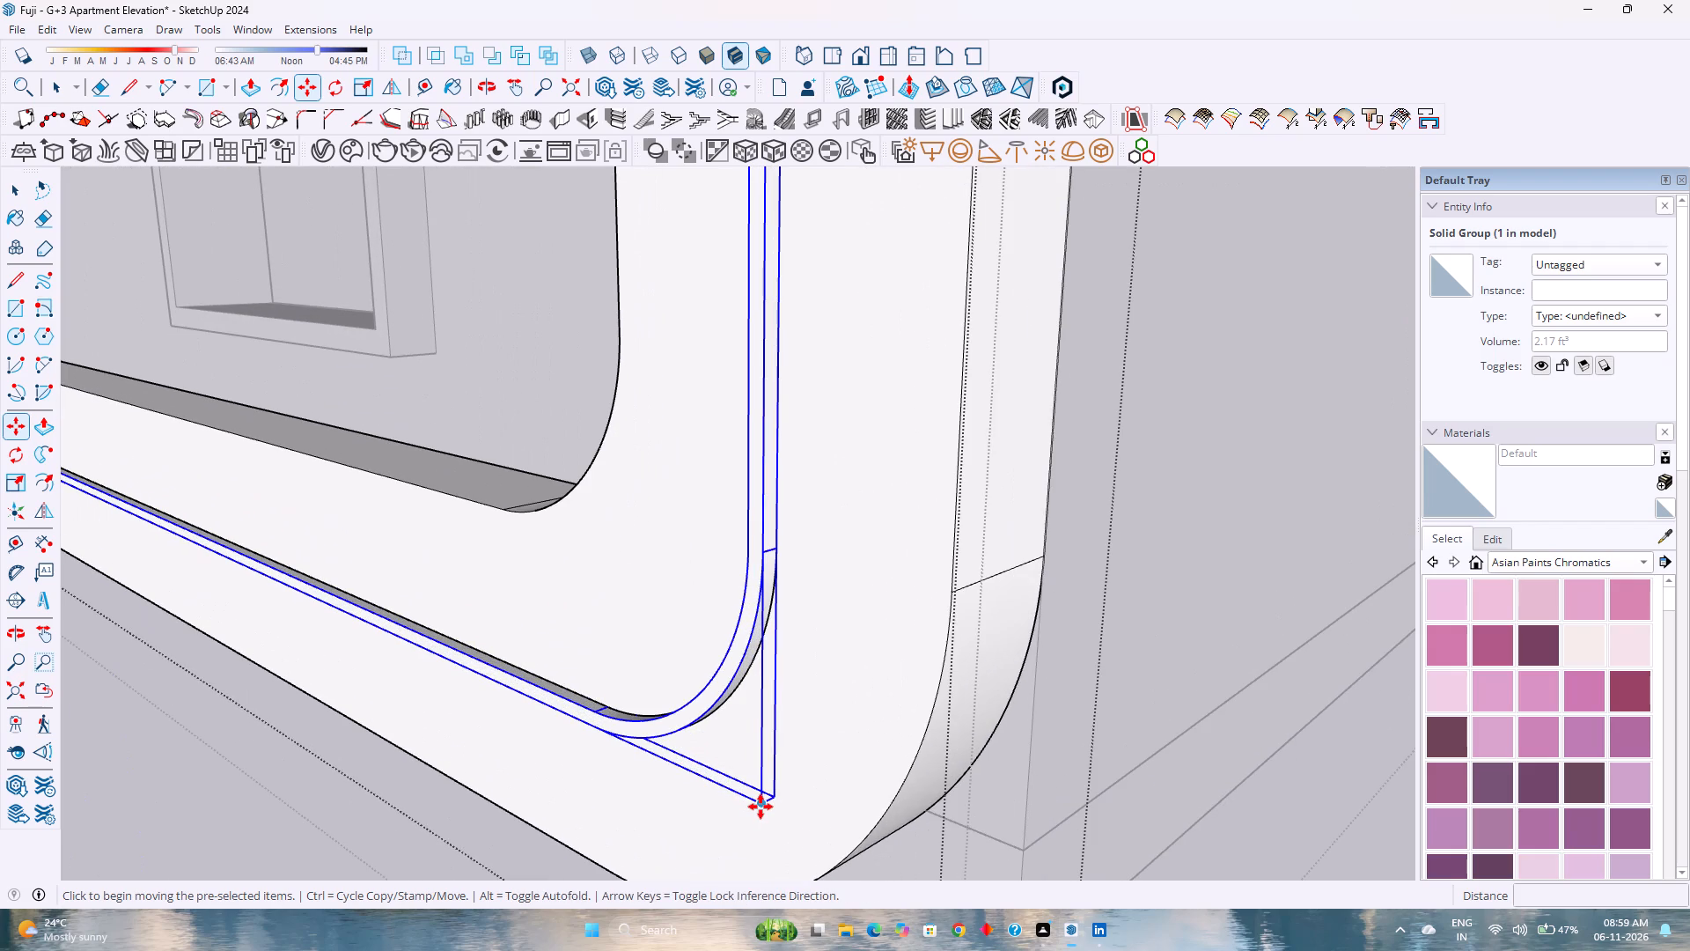
pyautogui.click(760, 807)
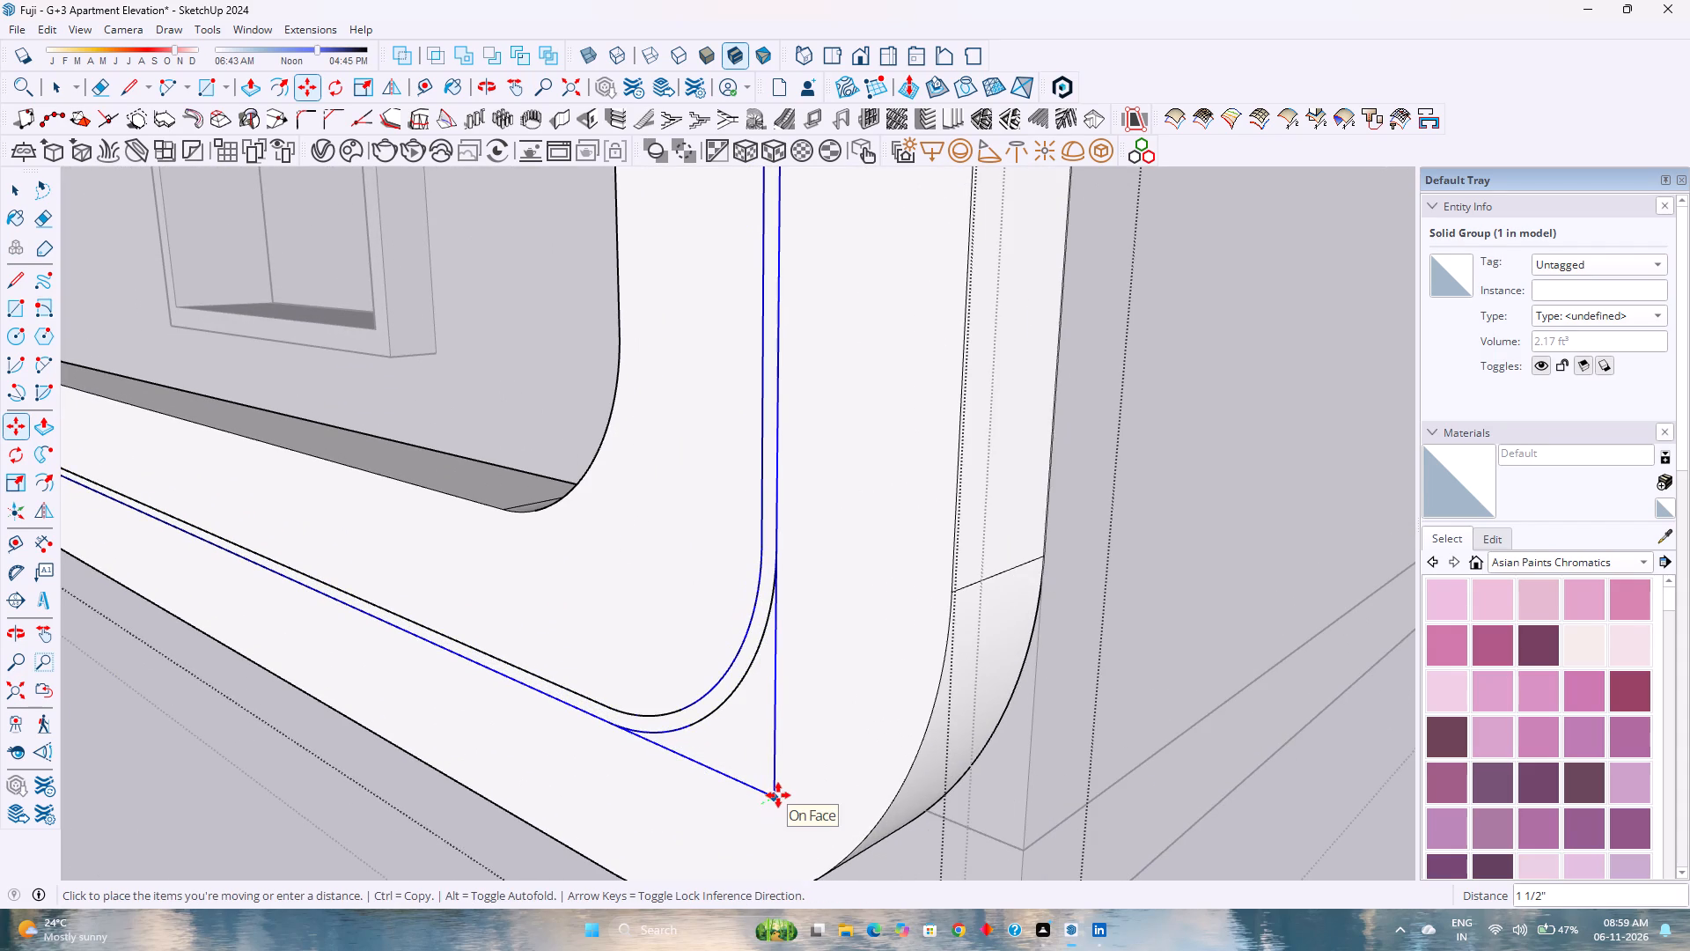
pyautogui.click(778, 795)
pyautogui.press('space')
pyautogui.press('Escape')
pyautogui.scroll(-4, 656, 807)
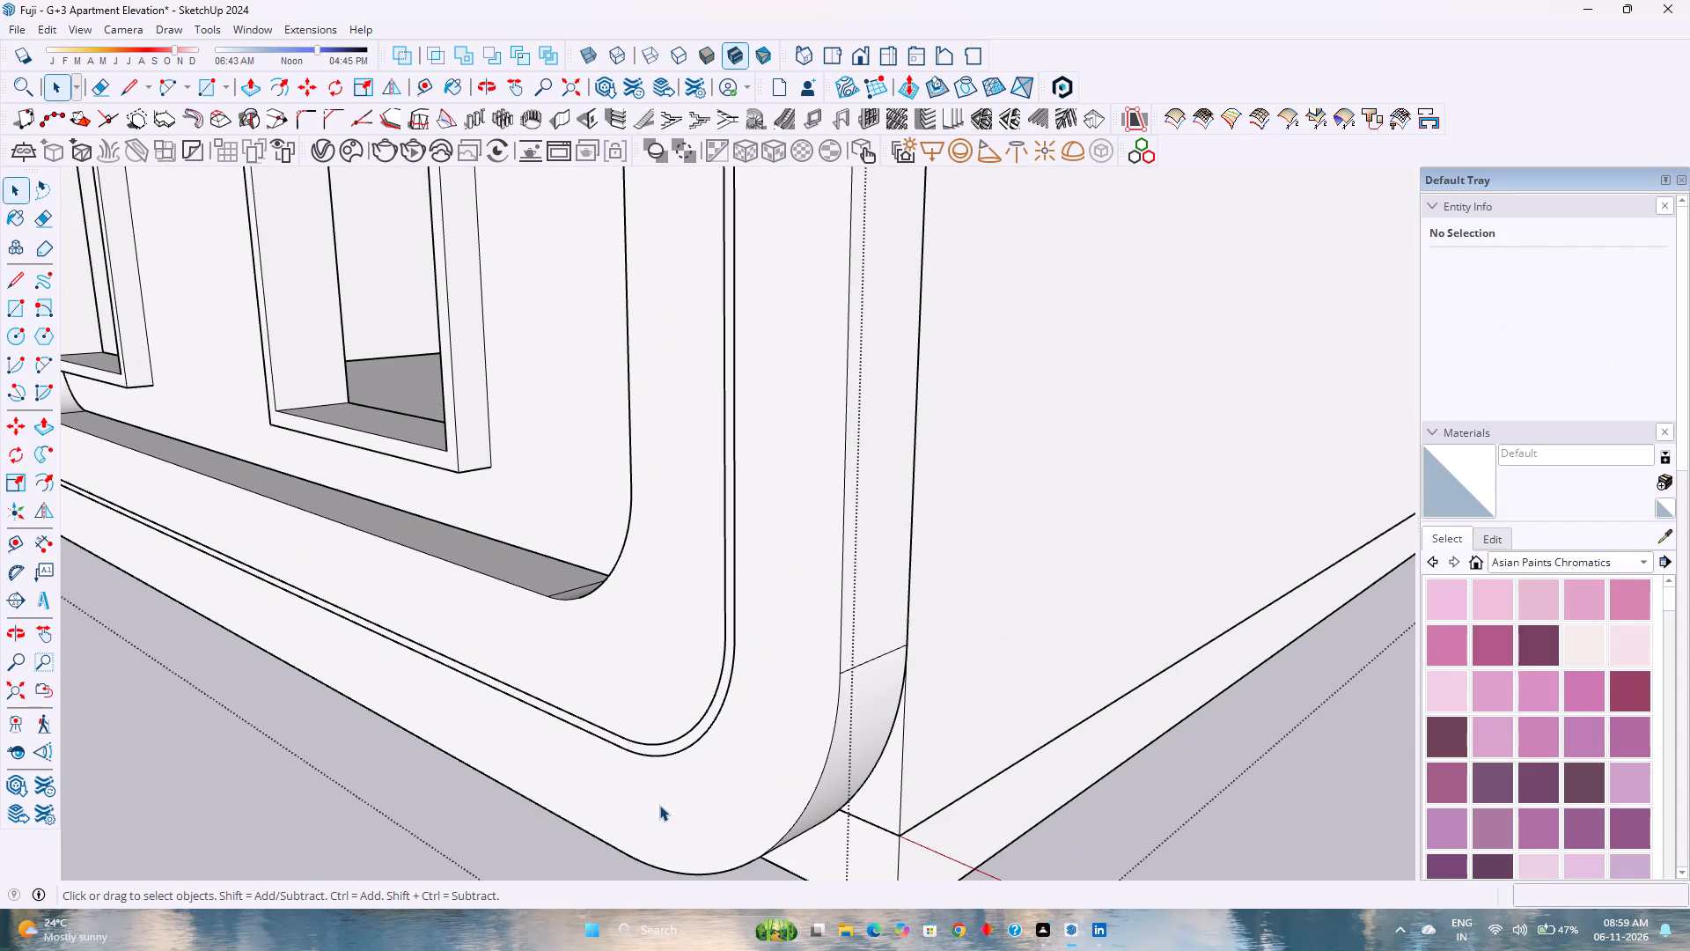
pyautogui.scroll(-13, 677, 784)
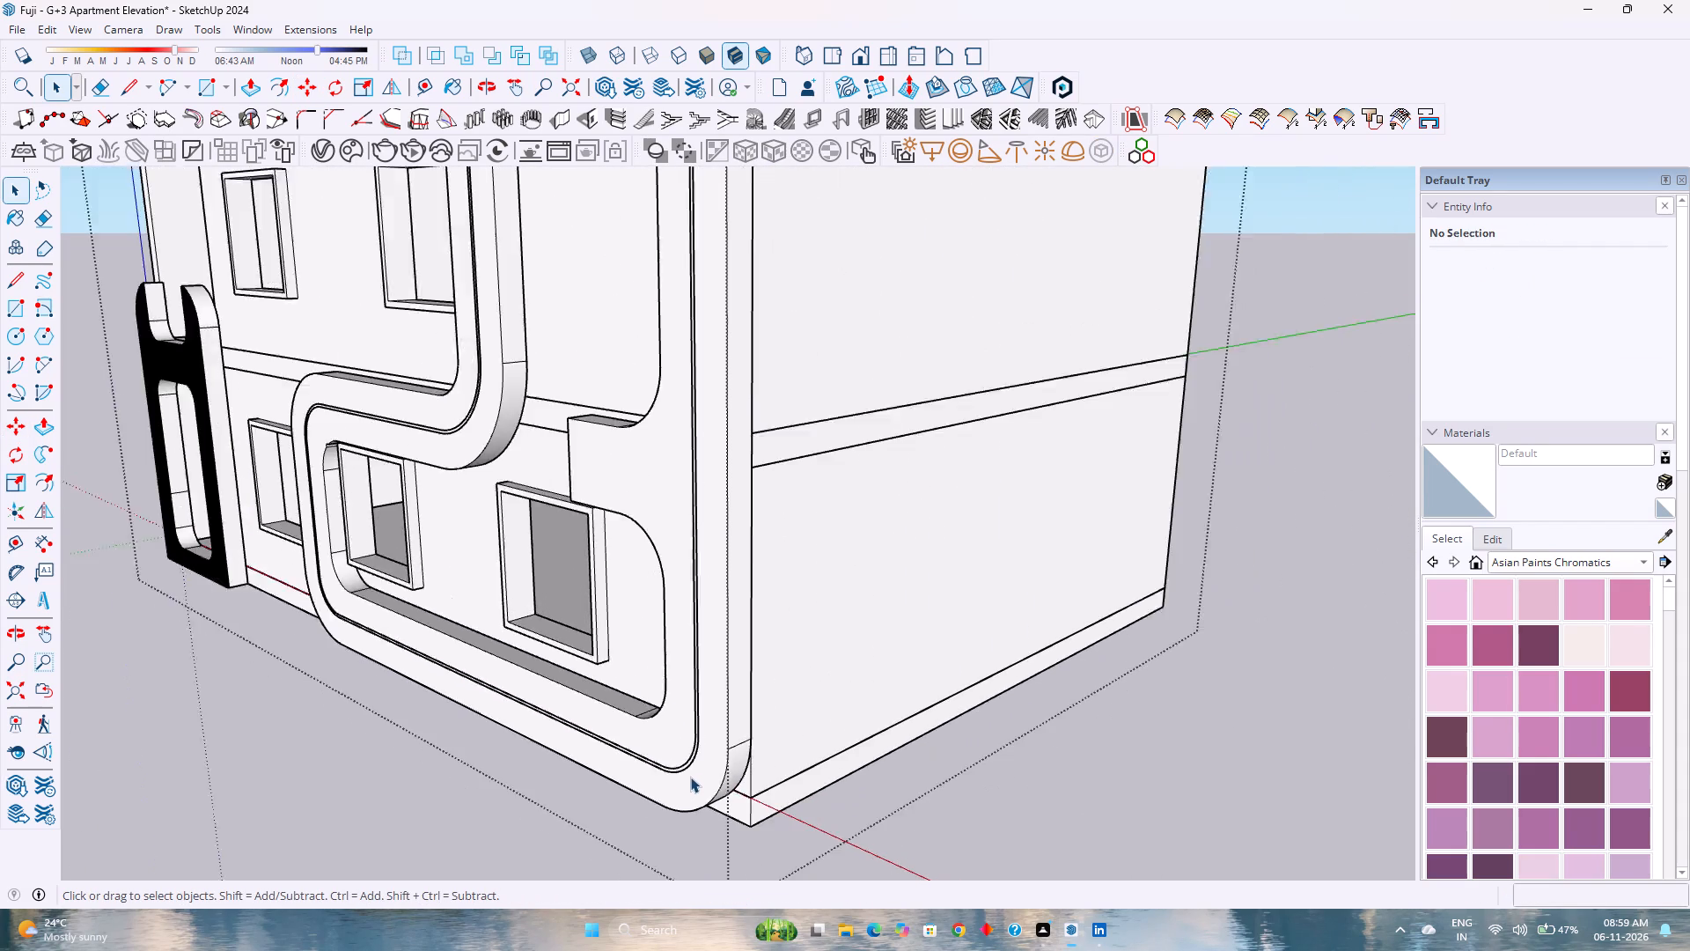
pyautogui.scroll(-14, 690, 777)
pyautogui.click(1047, 748)
# Examine the building's front facade and the inset strip on the S-shaped band from both sides and from below.
pyautogui.scroll(3, 722, 672)
pyautogui.moveTo(718, 668); pyautogui.dragTo(871, 614, button='middle')
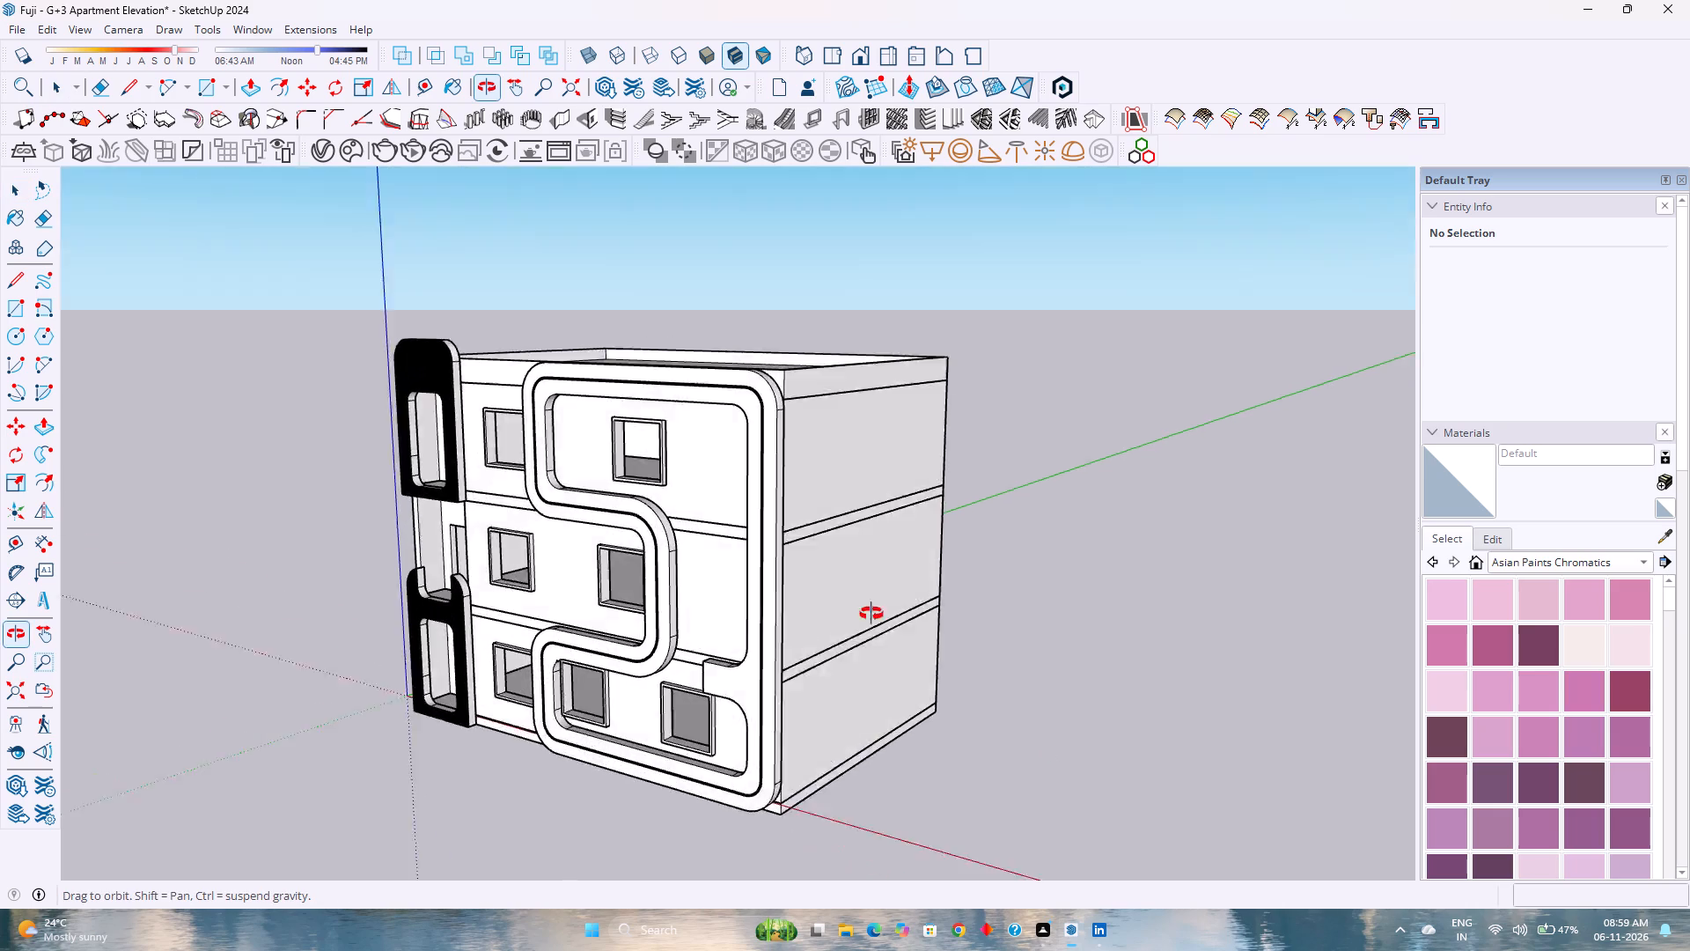
pyautogui.moveTo(871, 614); pyautogui.dragTo(908, 607, button='middle')
pyautogui.middleClick(908, 607)
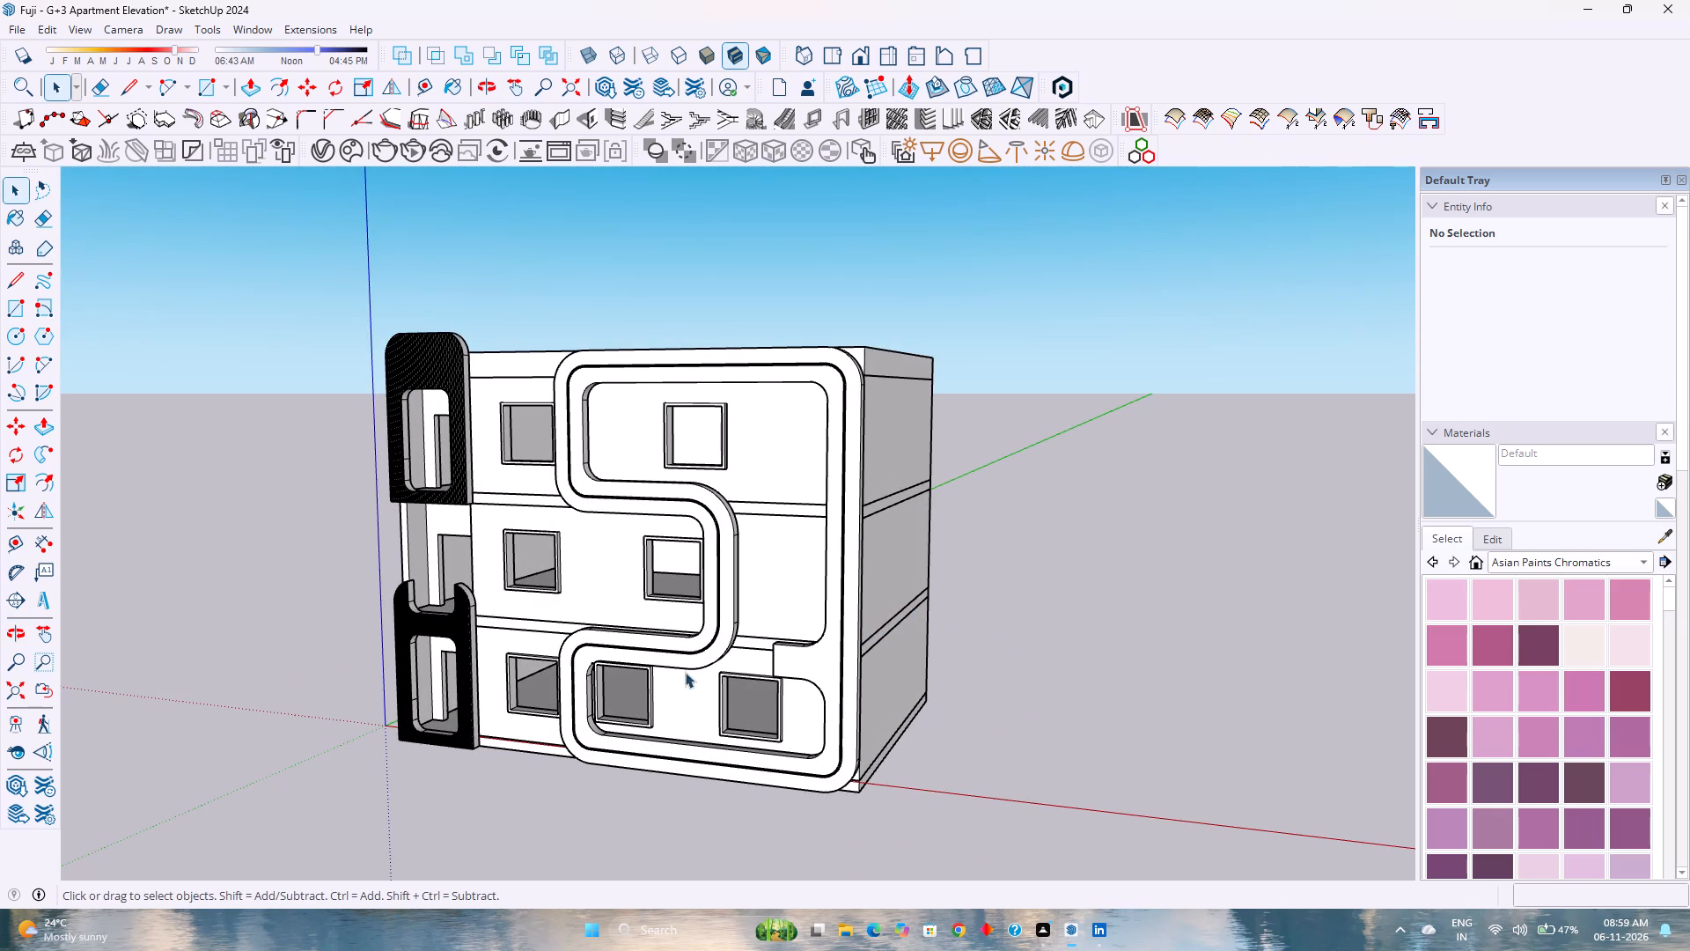
pyautogui.scroll(4, 618, 680)
pyautogui.scroll(-3, 589, 591)
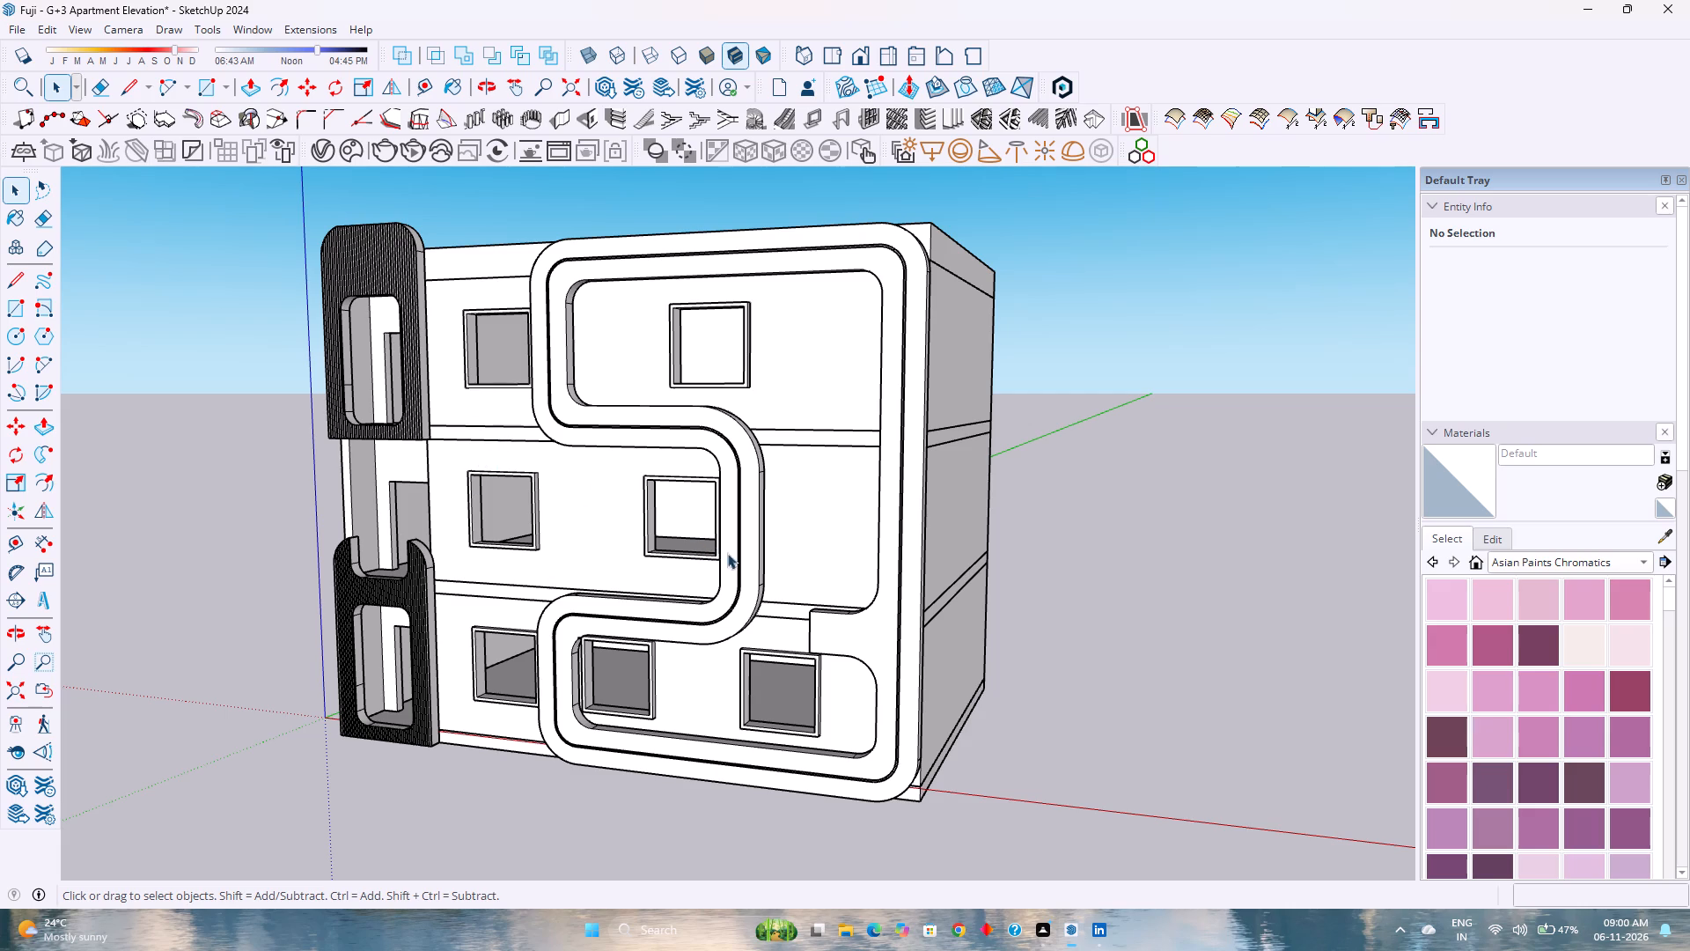
pyautogui.scroll(-5, 807, 528)
pyautogui.scroll(6, 812, 520)
pyautogui.scroll(-3, 808, 520)
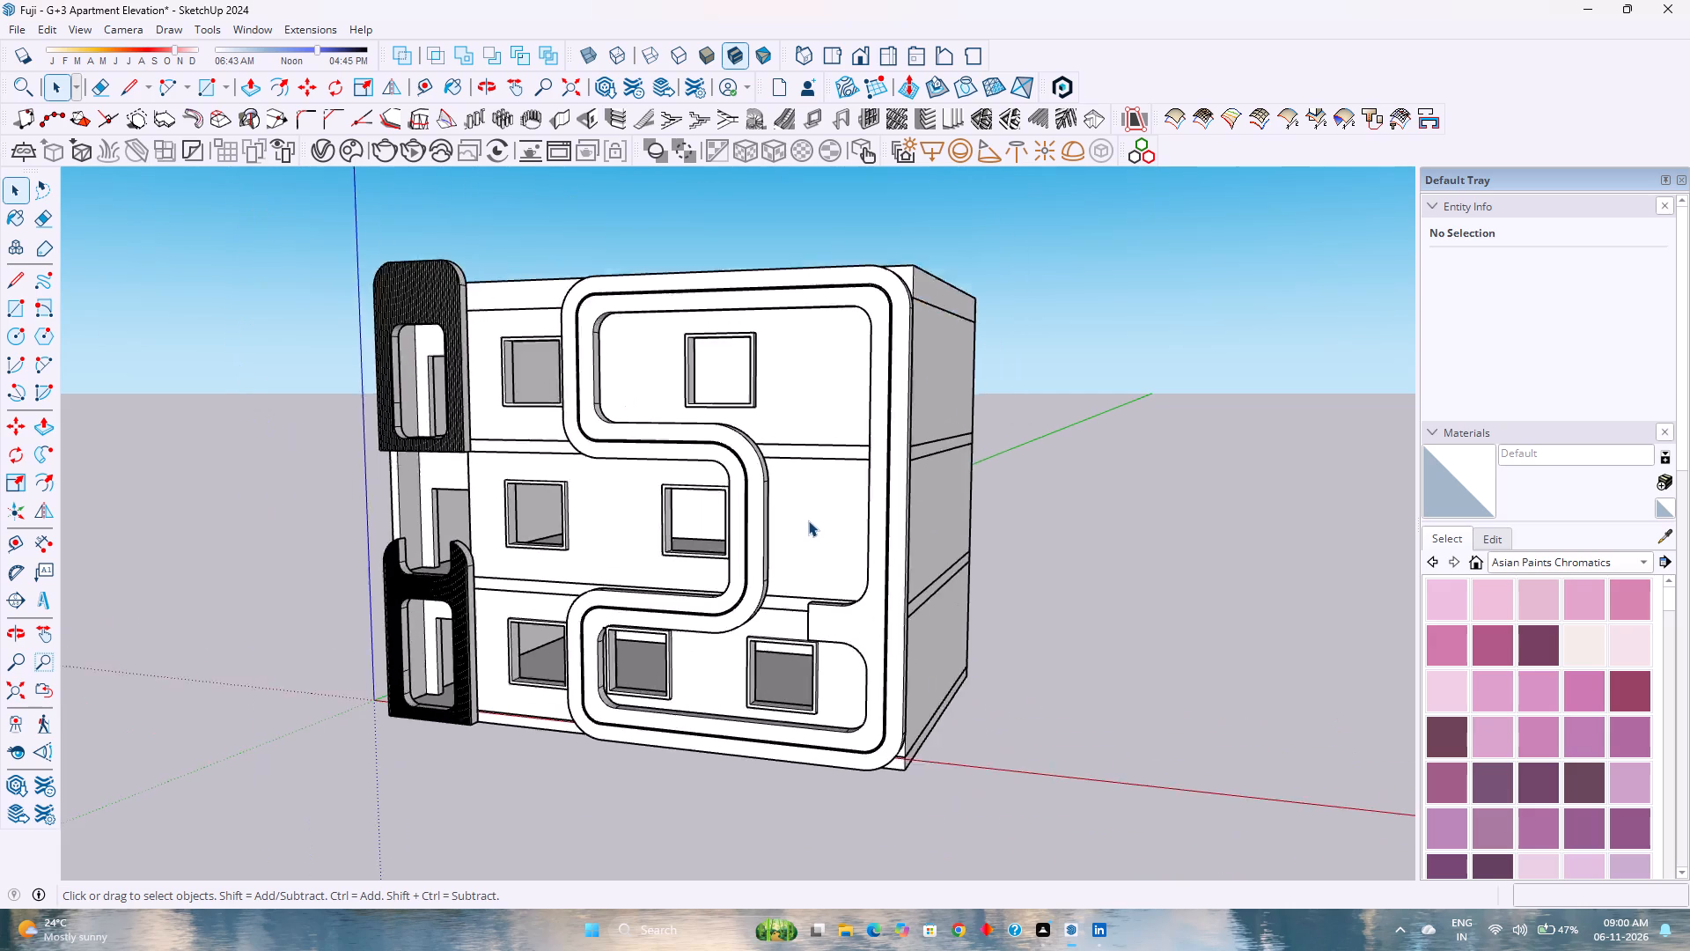
pyautogui.scroll(-4, 808, 520)
pyautogui.moveTo(808, 523); pyautogui.dragTo(738, 443, button='middle')
pyautogui.middleClick(738, 443)
pyautogui.moveTo(744, 450); pyautogui.dragTo(672, 533, button='middle')
pyautogui.middleClick(672, 533)
pyautogui.scroll(4, 614, 465)
pyautogui.scroll(-3, 614, 465)
pyautogui.scroll(3, 614, 465)
pyautogui.scroll(-4, 614, 465)
pyautogui.scroll(4, 614, 465)
pyautogui.scroll(-3, 614, 465)
pyautogui.scroll(3, 614, 465)
pyautogui.scroll(-4, 614, 465)
pyautogui.scroll(4, 614, 465)
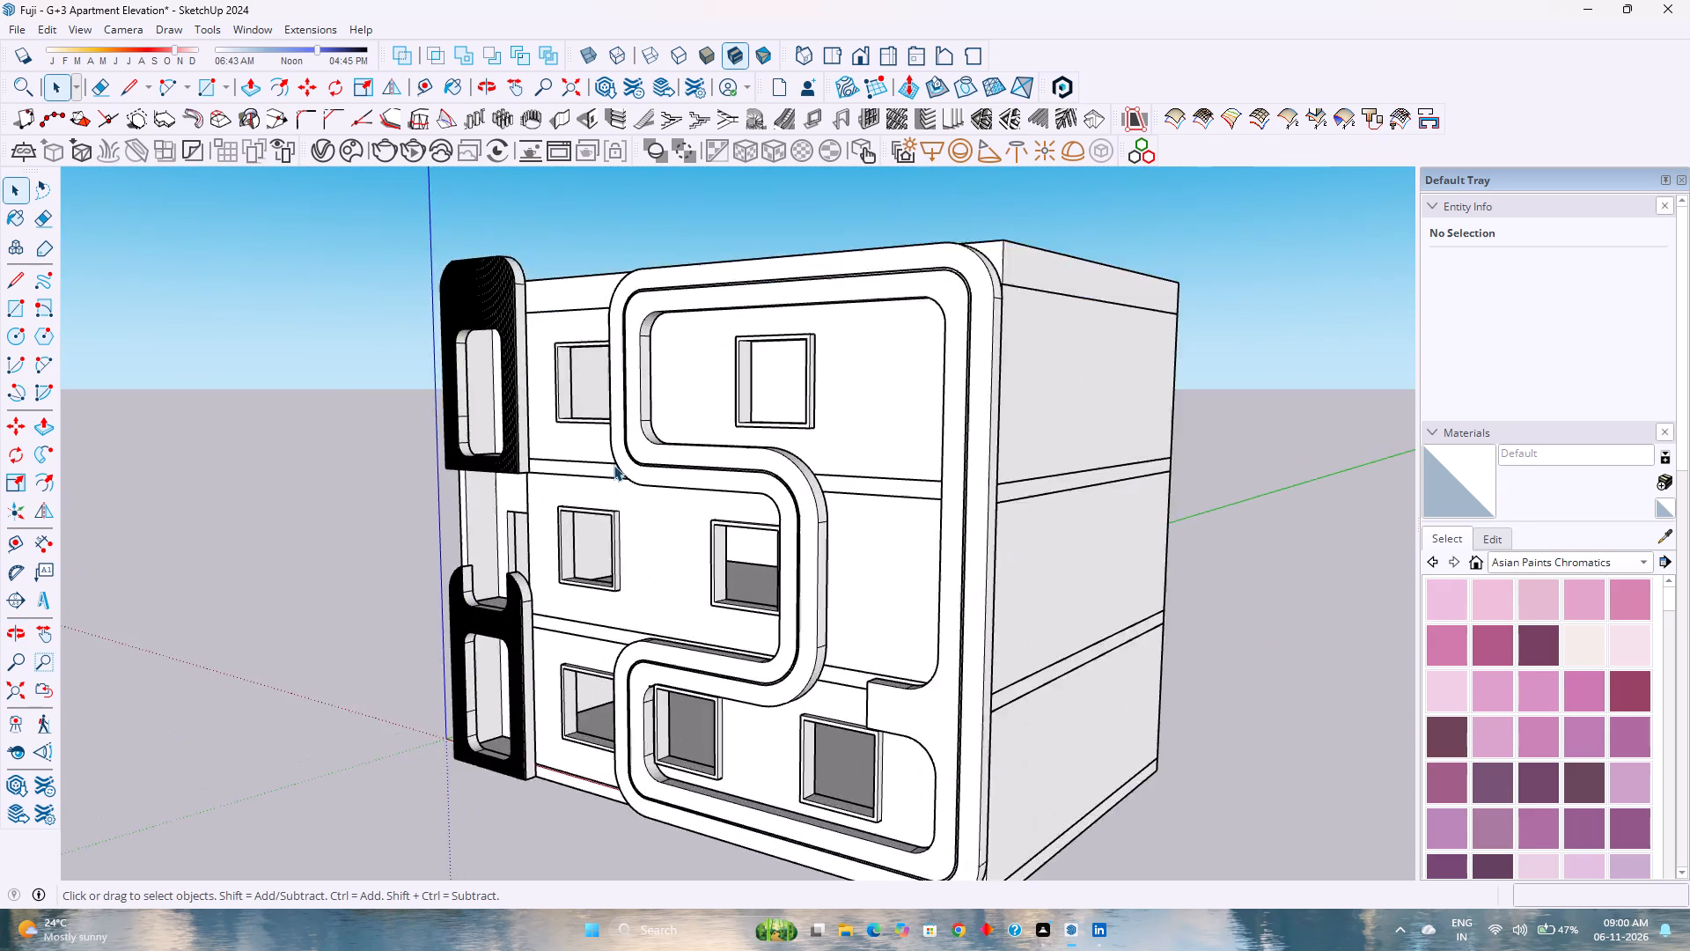
pyautogui.scroll(4, 614, 465)
pyautogui.scroll(-4, 614, 465)
pyautogui.moveTo(613, 465); pyautogui.dragTo(1108, 435, button='middle')
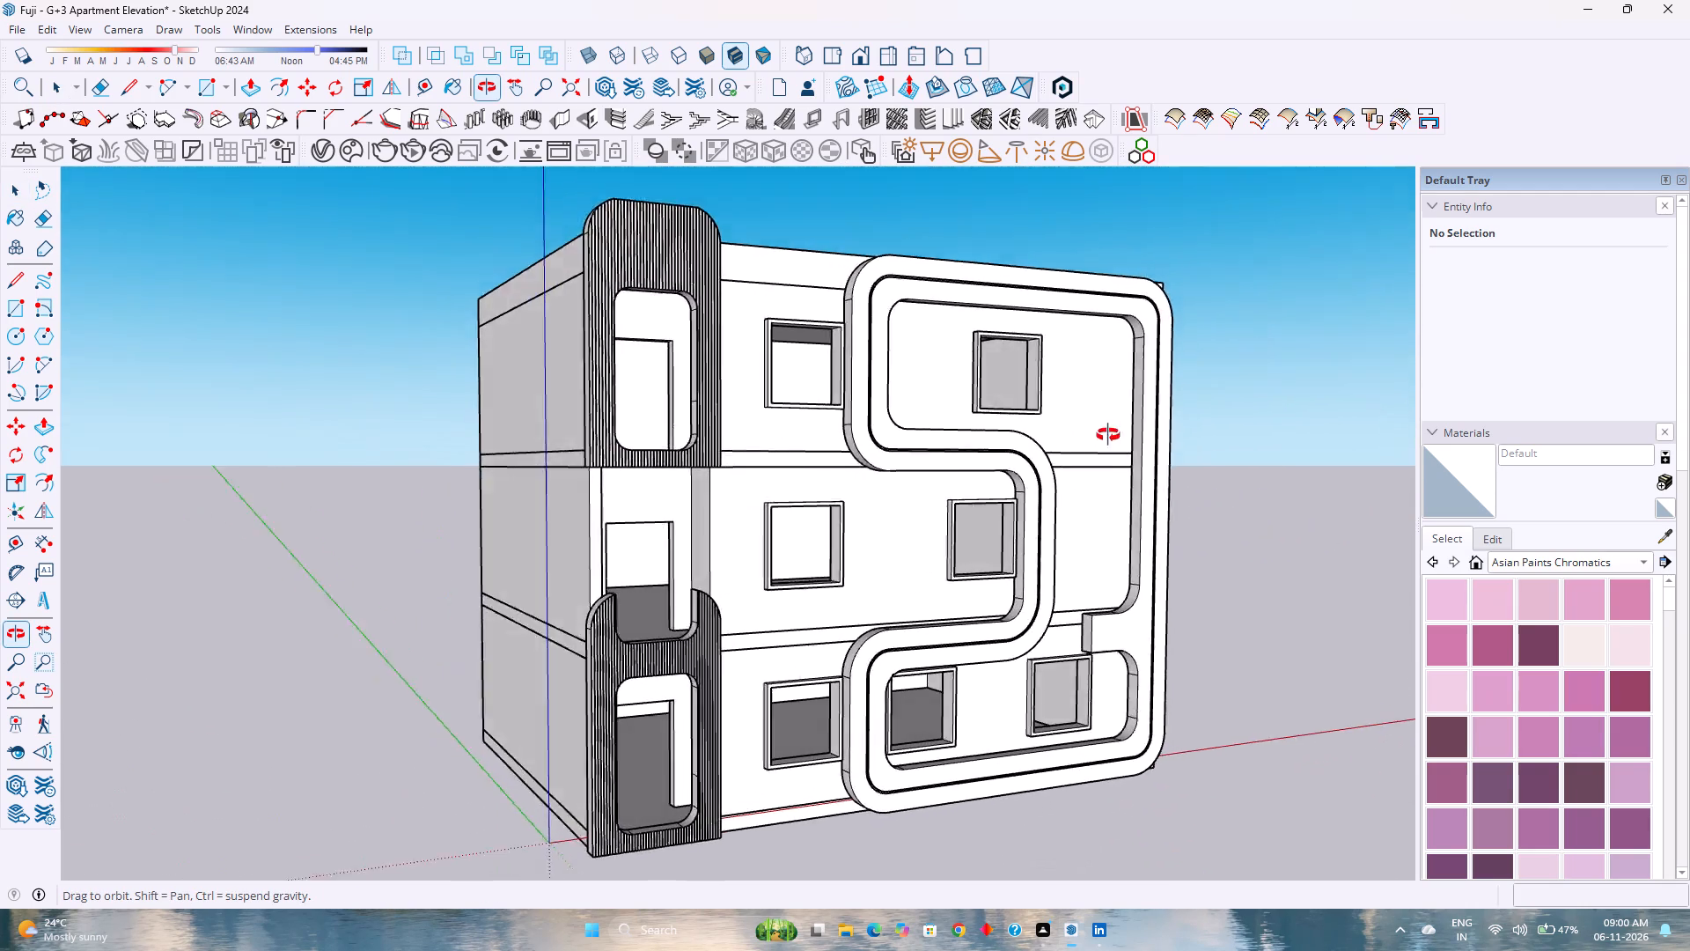
pyautogui.moveTo(1108, 435); pyautogui.dragTo(729, 352, button='middle')
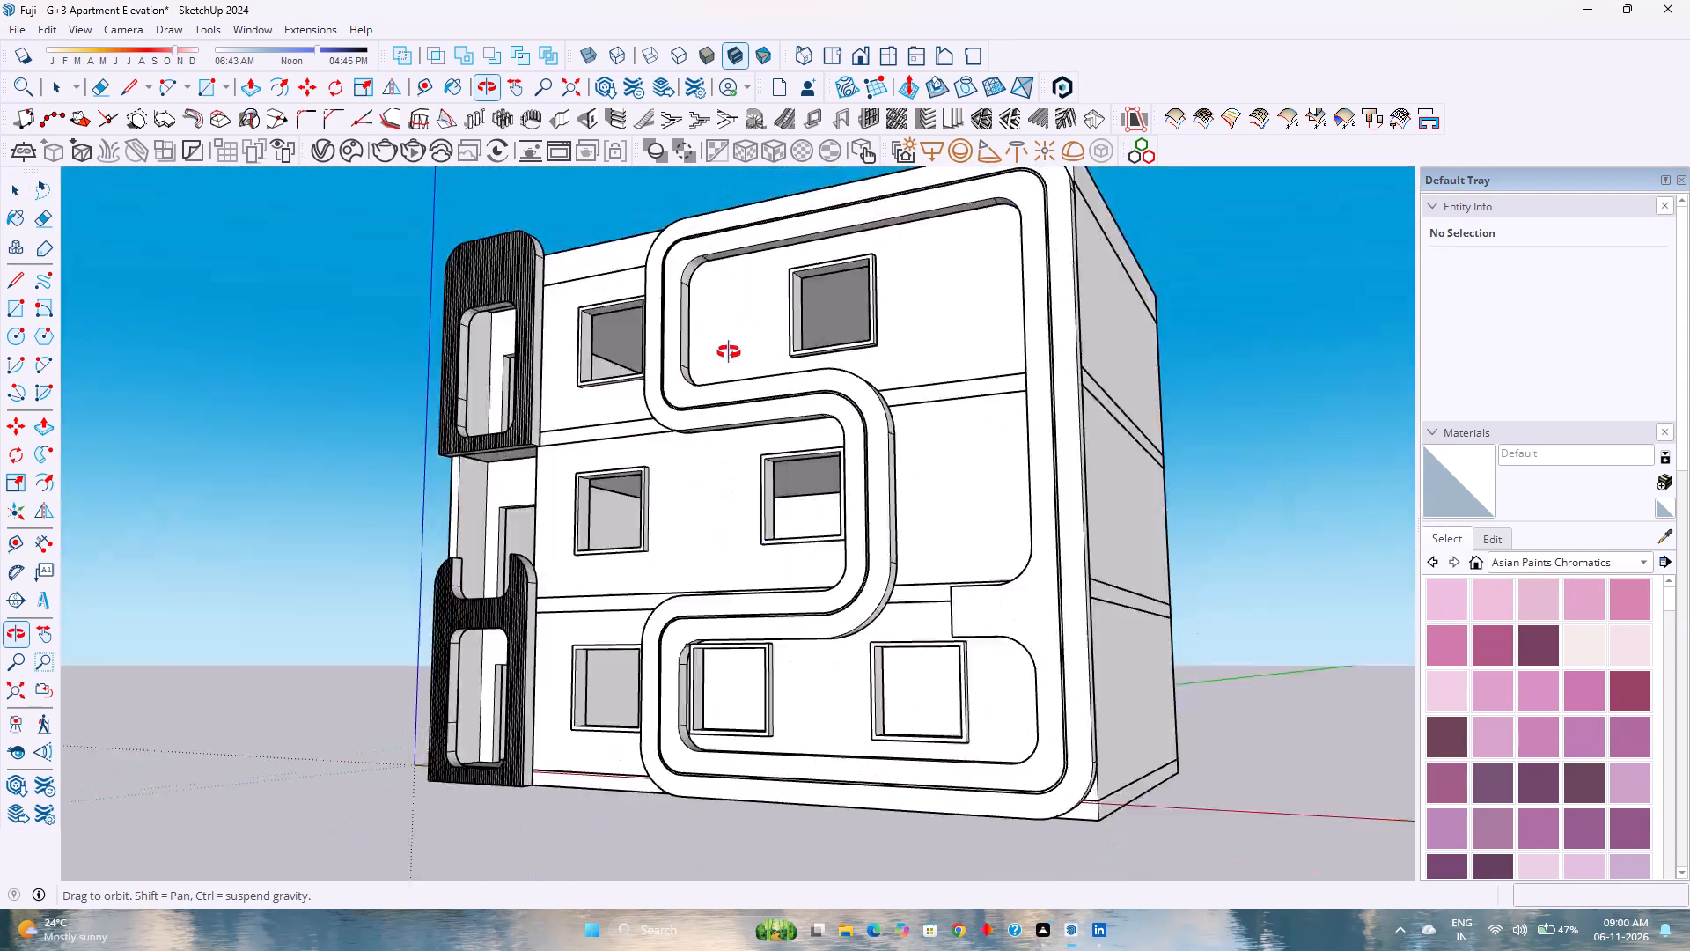
pyautogui.moveTo(729, 352); pyautogui.dragTo(496, 531, button='middle')
pyautogui.moveTo(490, 524); pyautogui.dragTo(653, 374, button='middle')
pyautogui.scroll(4, 653, 374)
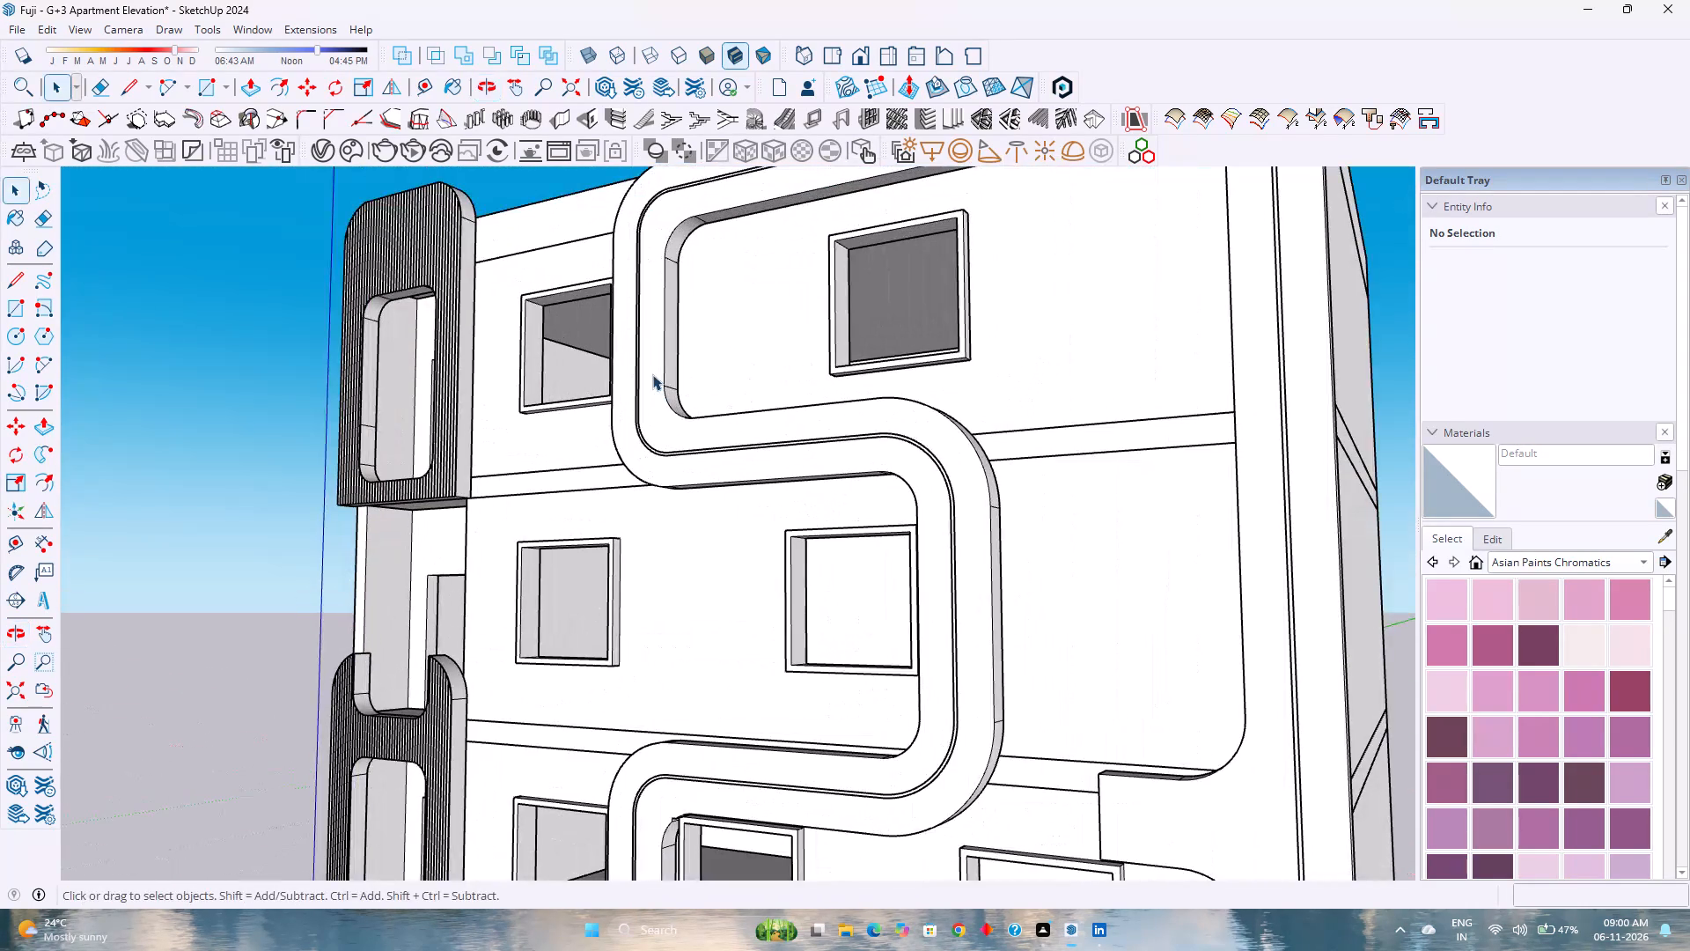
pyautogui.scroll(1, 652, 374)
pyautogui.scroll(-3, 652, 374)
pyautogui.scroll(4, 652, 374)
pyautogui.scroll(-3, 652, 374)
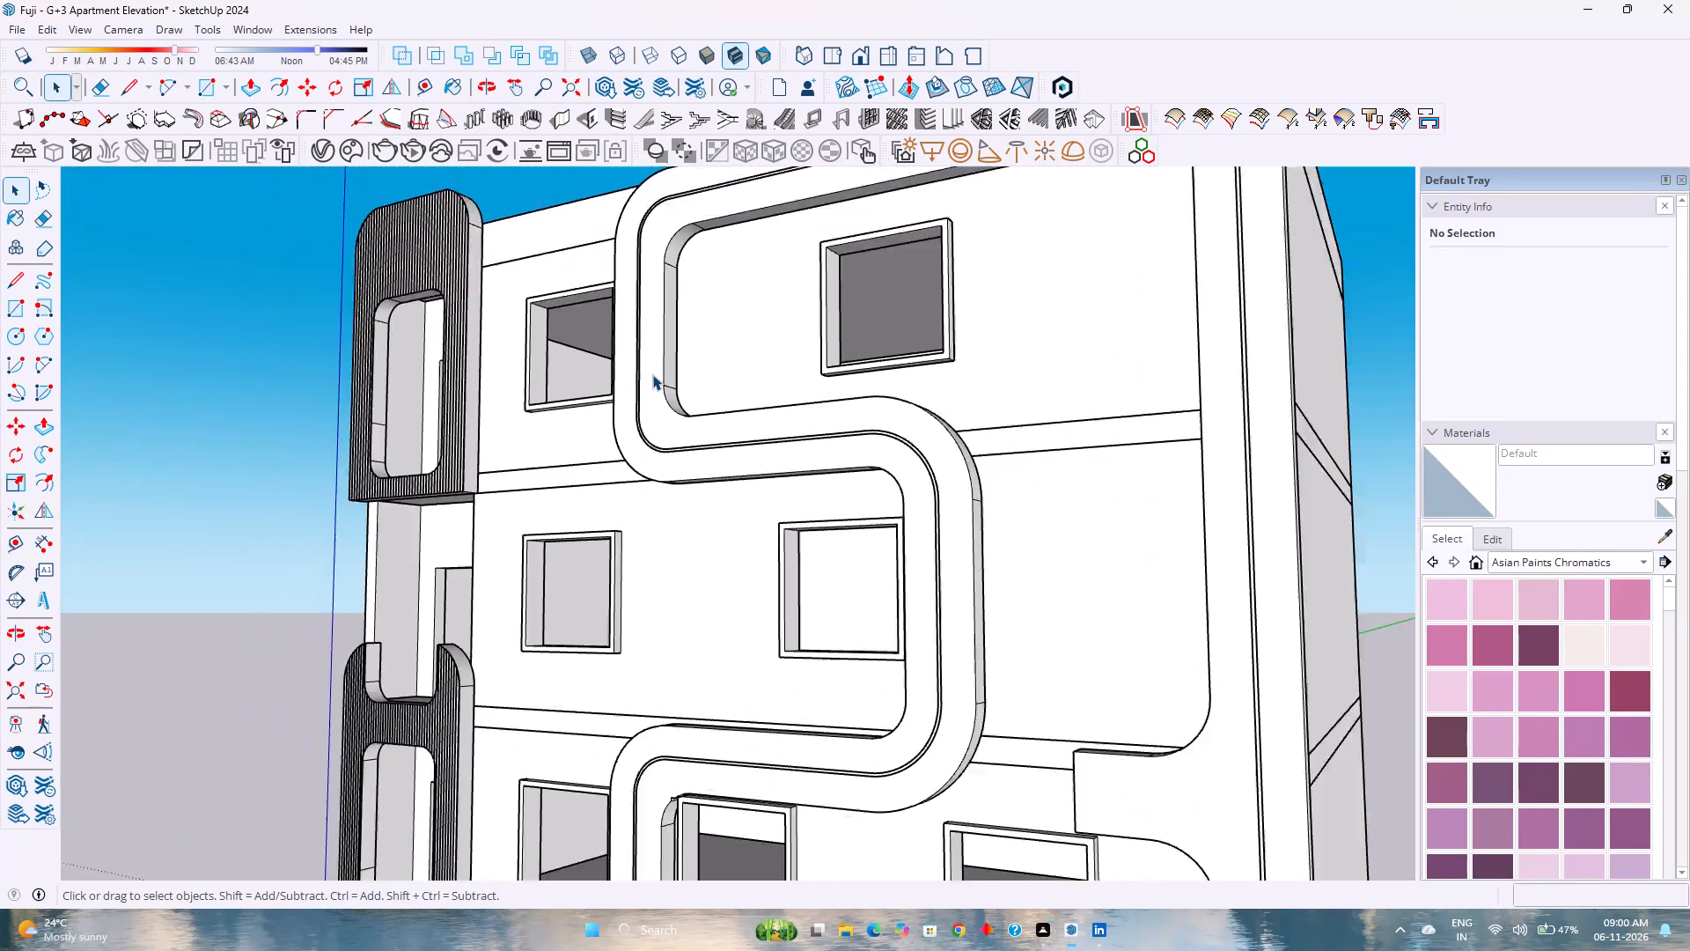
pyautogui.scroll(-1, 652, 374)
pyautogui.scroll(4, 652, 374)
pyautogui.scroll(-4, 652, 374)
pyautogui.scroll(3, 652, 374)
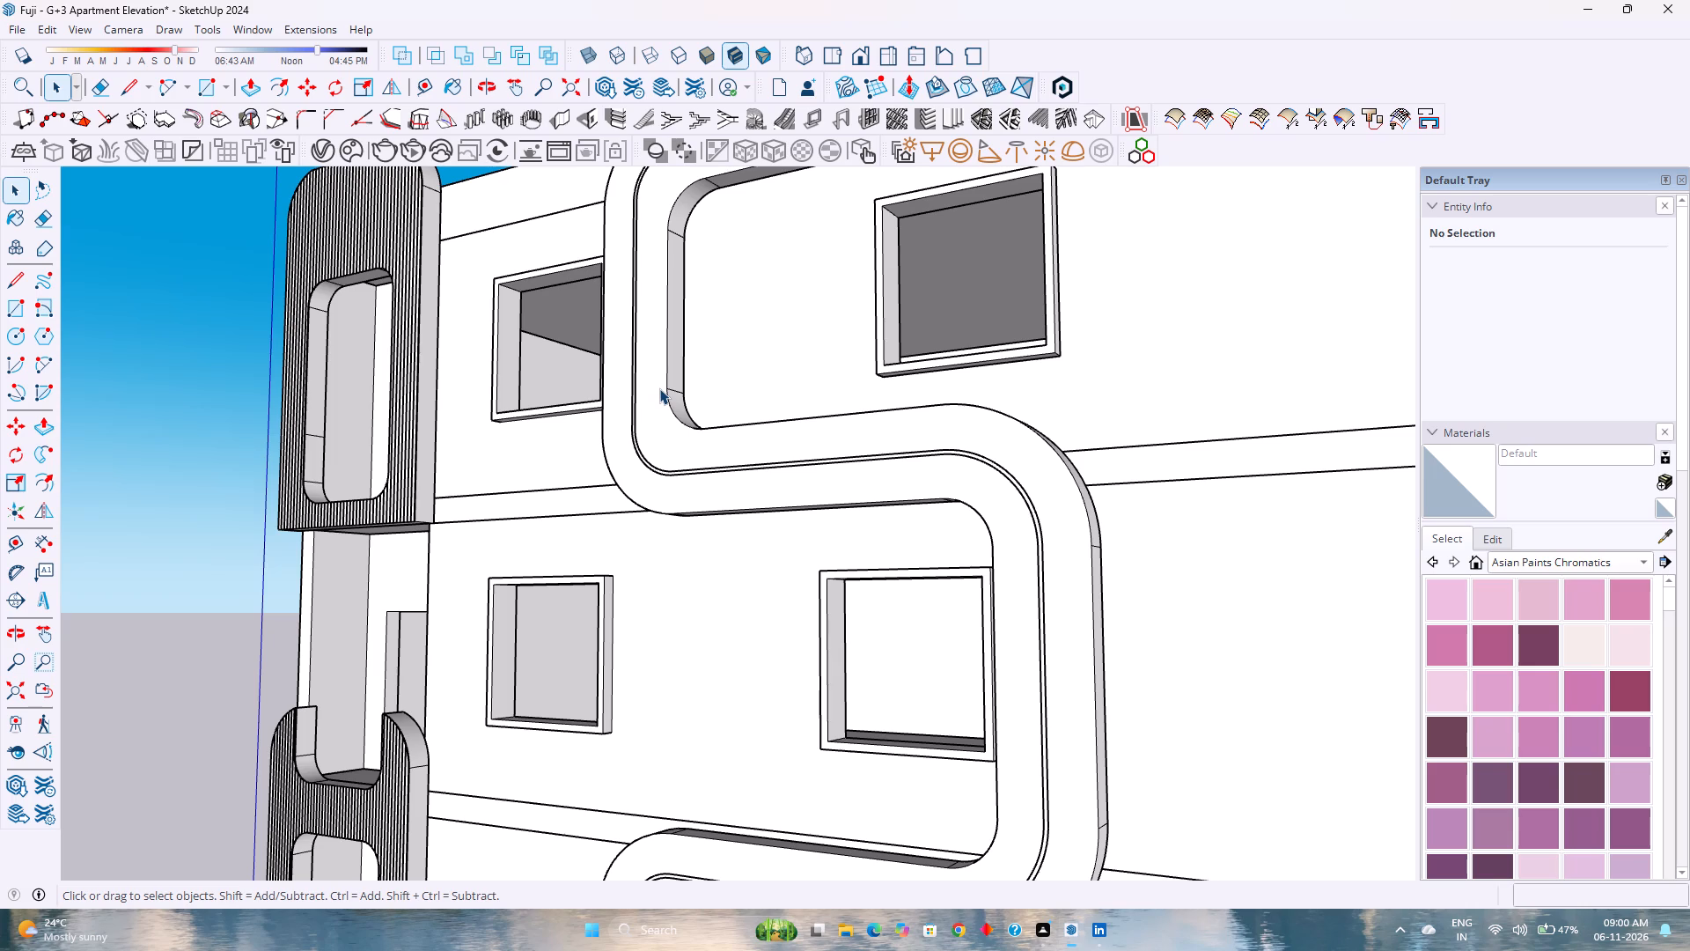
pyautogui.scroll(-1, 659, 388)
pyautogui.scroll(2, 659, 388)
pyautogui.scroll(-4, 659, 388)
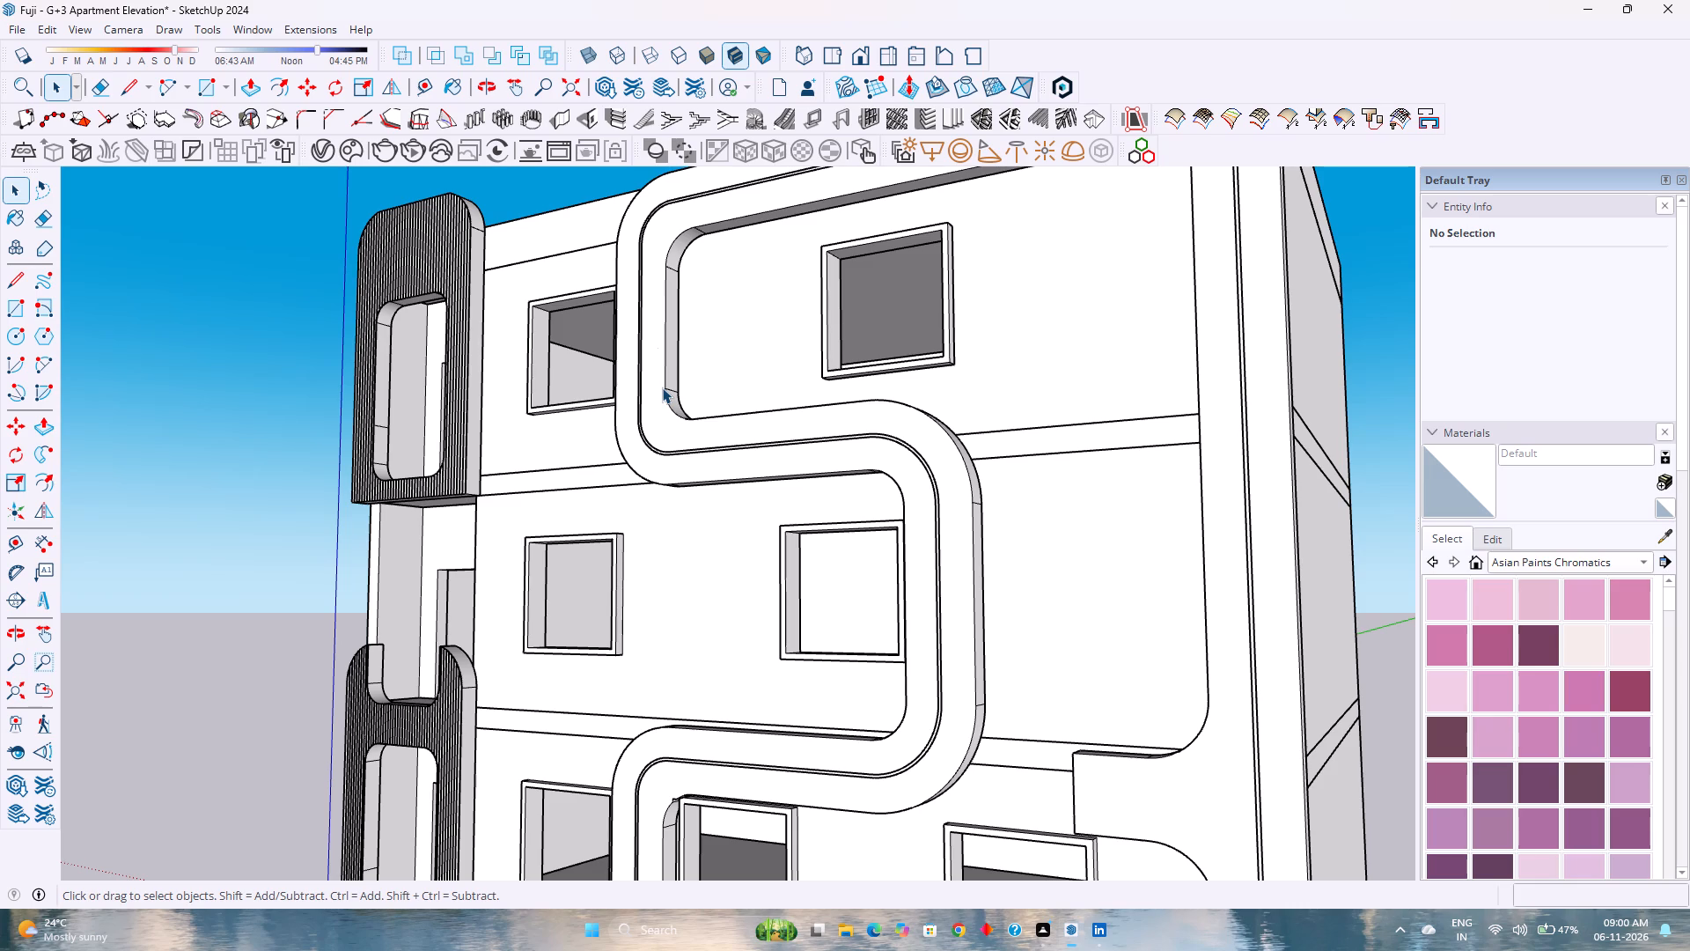
# Open the S-shaped facade band's group inside the building group for editing.
pyautogui.click(1098, 298)
pyautogui.click(1228, 311)
pyautogui.click(1225, 310)
pyautogui.doubleClick(1224, 310)
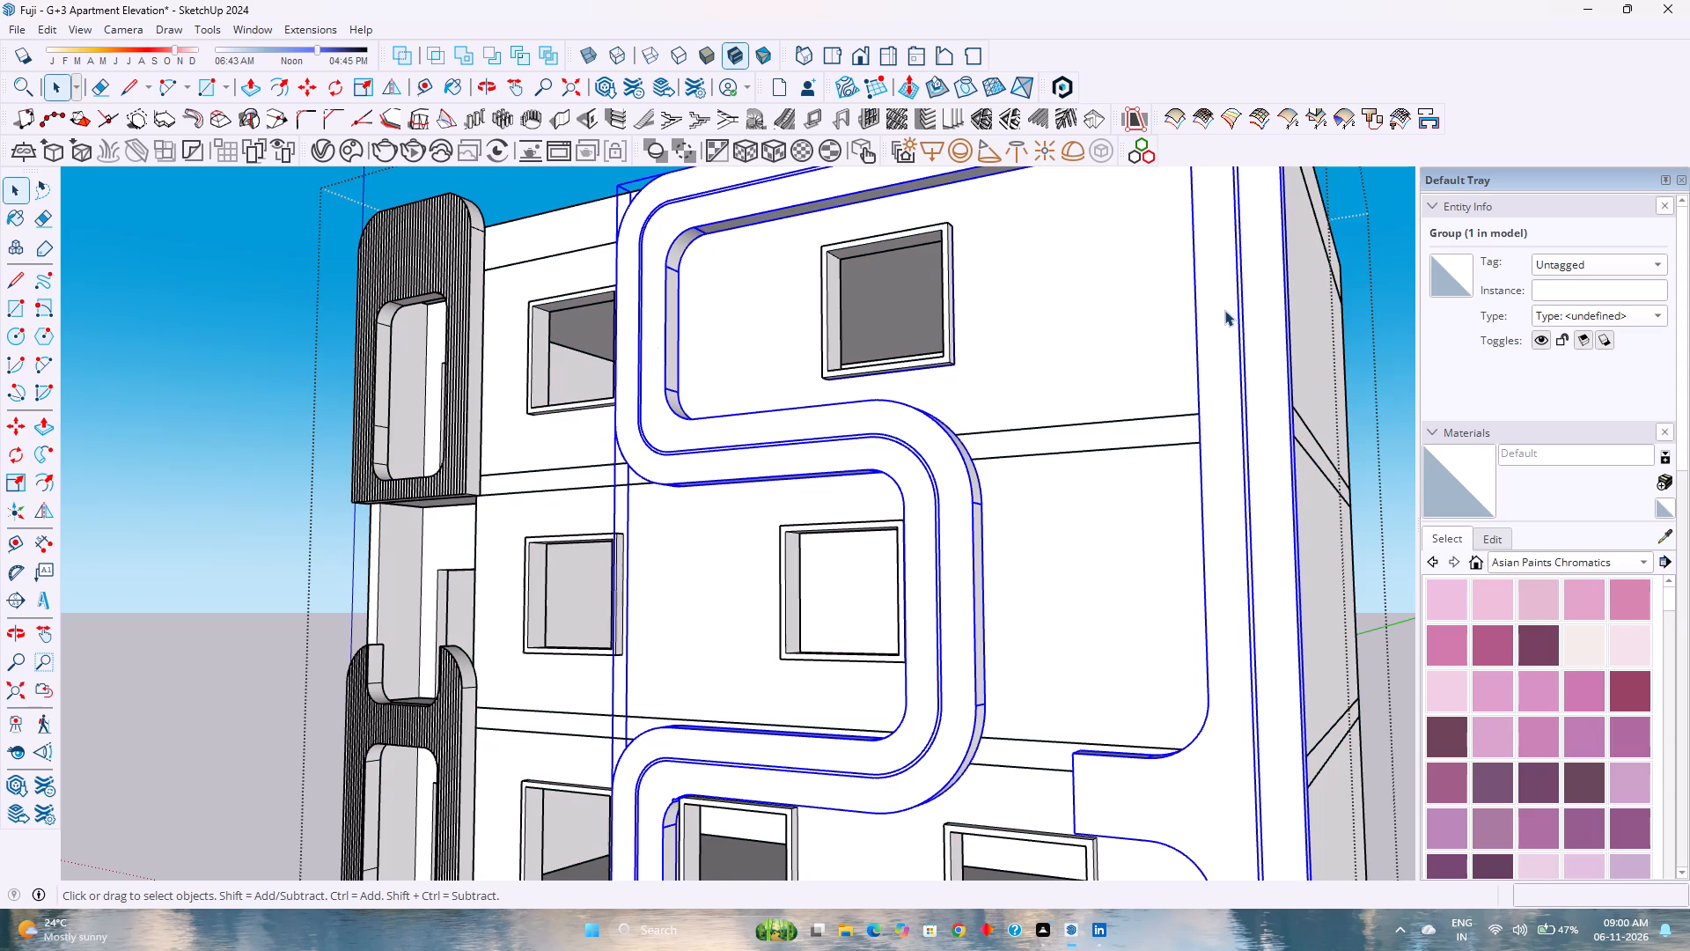
pyautogui.doubleClick(1224, 310)
# Examine the isolated S-shaped band, including its lower corner and the short stub on its inner edge, from several angles.
pyautogui.scroll(-8, 1001, 354)
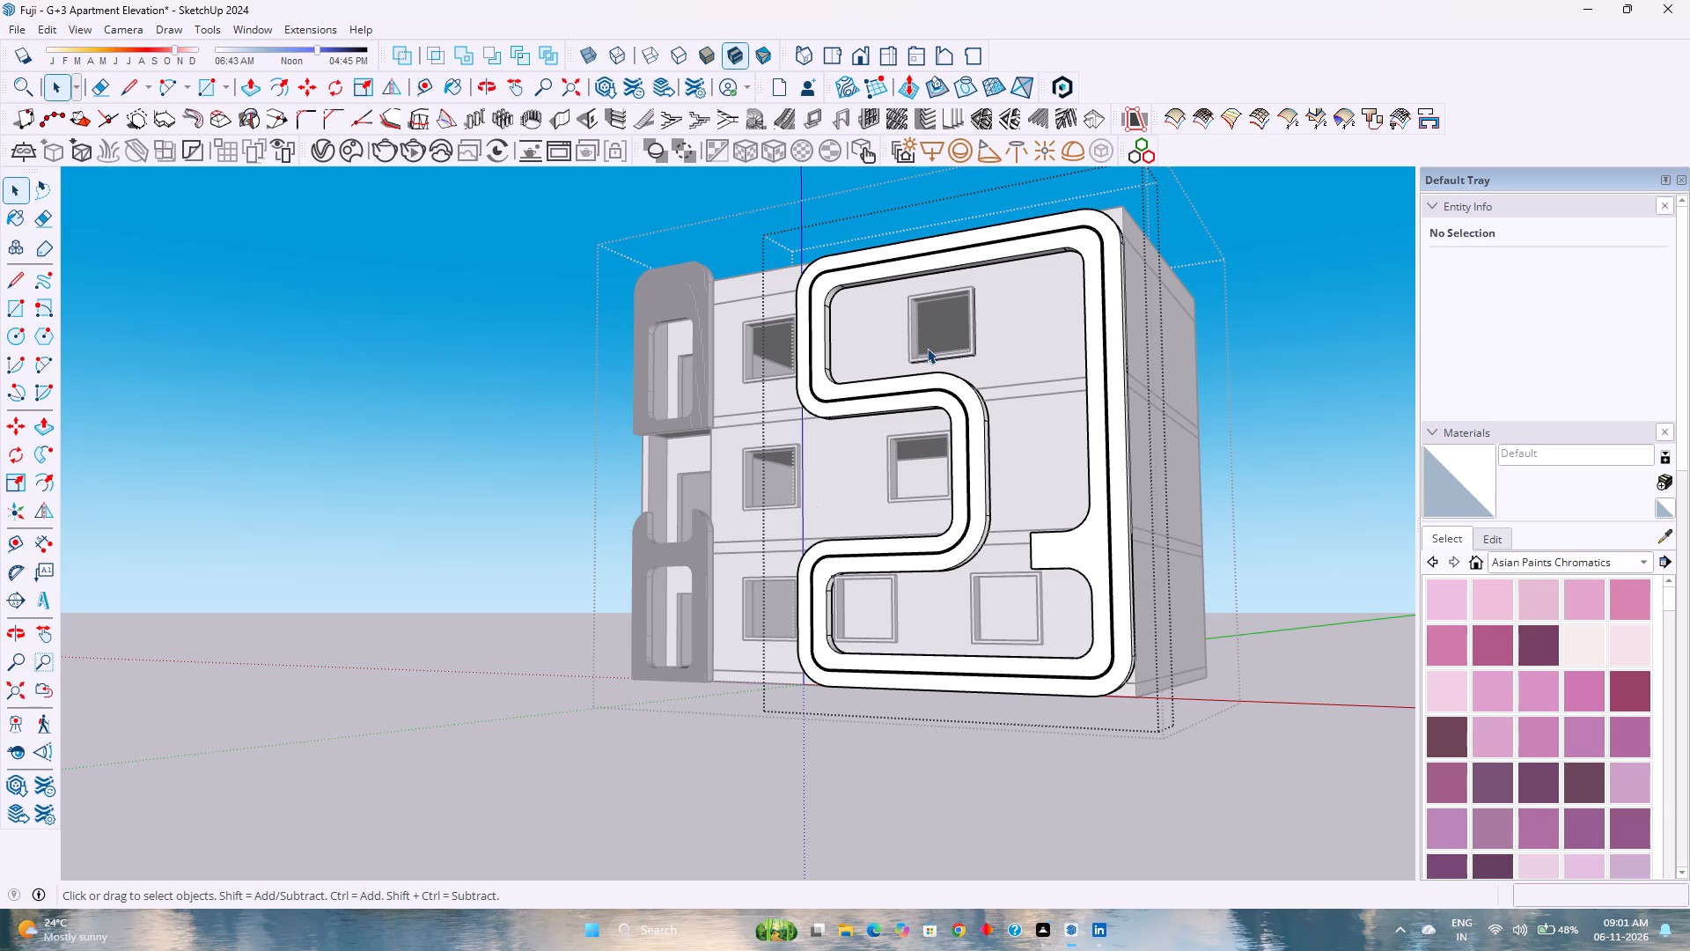
pyautogui.scroll(-3, 724, 285)
pyautogui.moveTo(770, 348); pyautogui.dragTo(625, 439, button='middle')
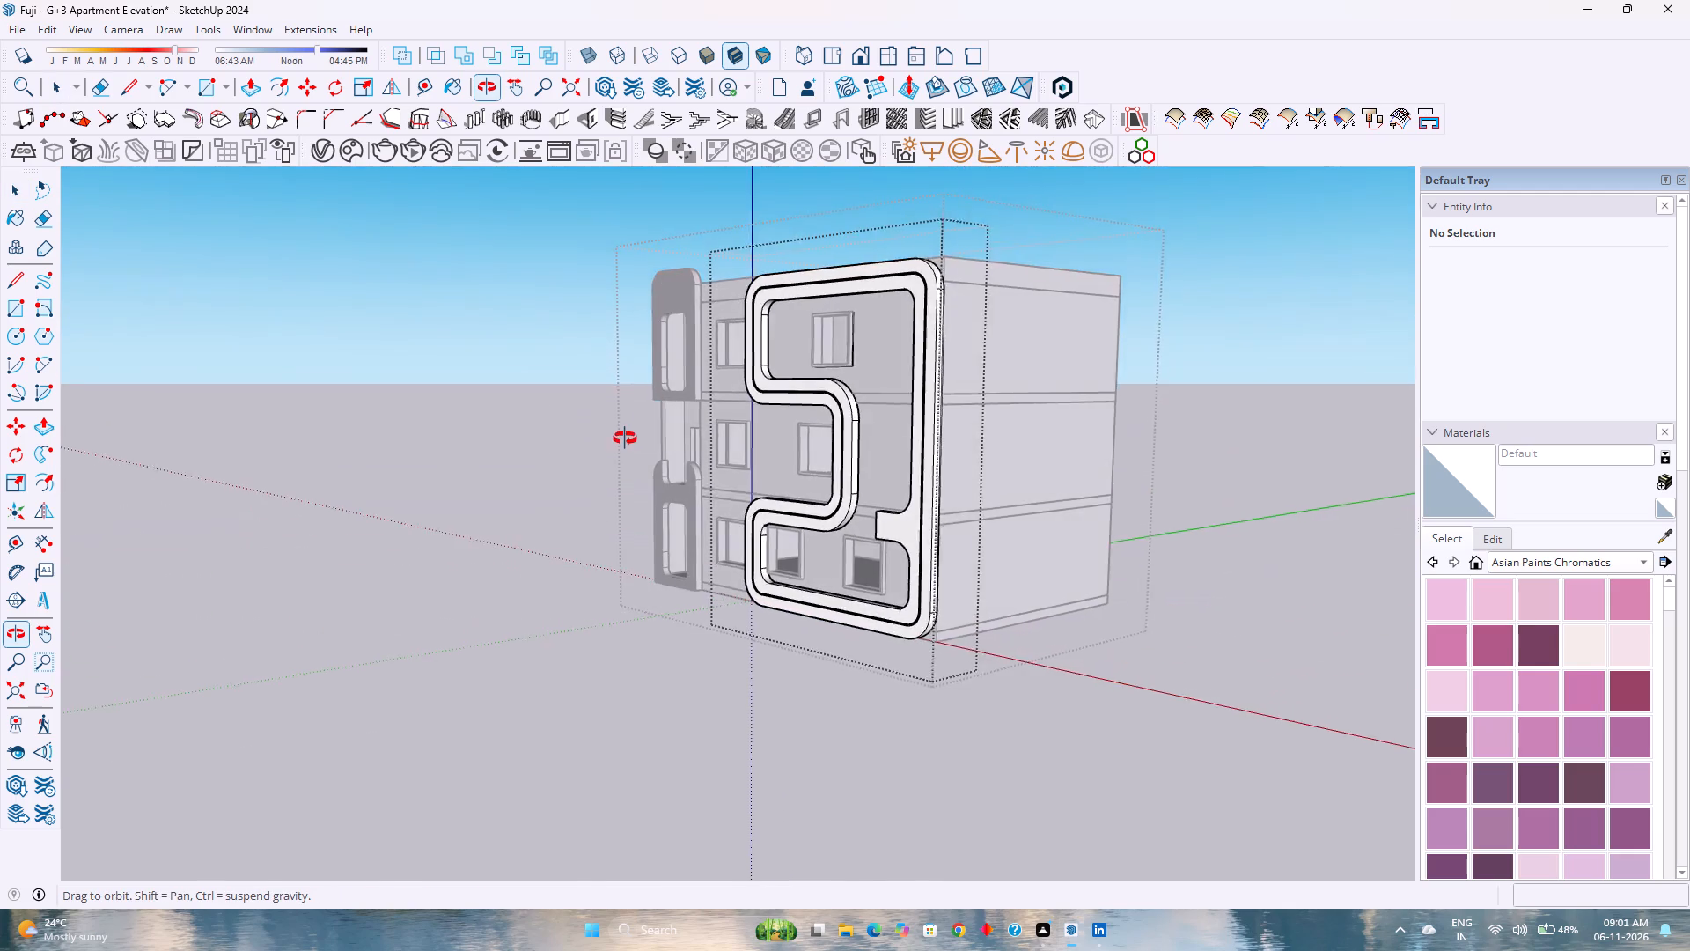
pyautogui.moveTo(625, 439); pyautogui.dragTo(654, 380, button='middle')
pyautogui.middleClick(654, 380)
pyautogui.middleClick(654, 380)
pyautogui.middleClick(655, 380)
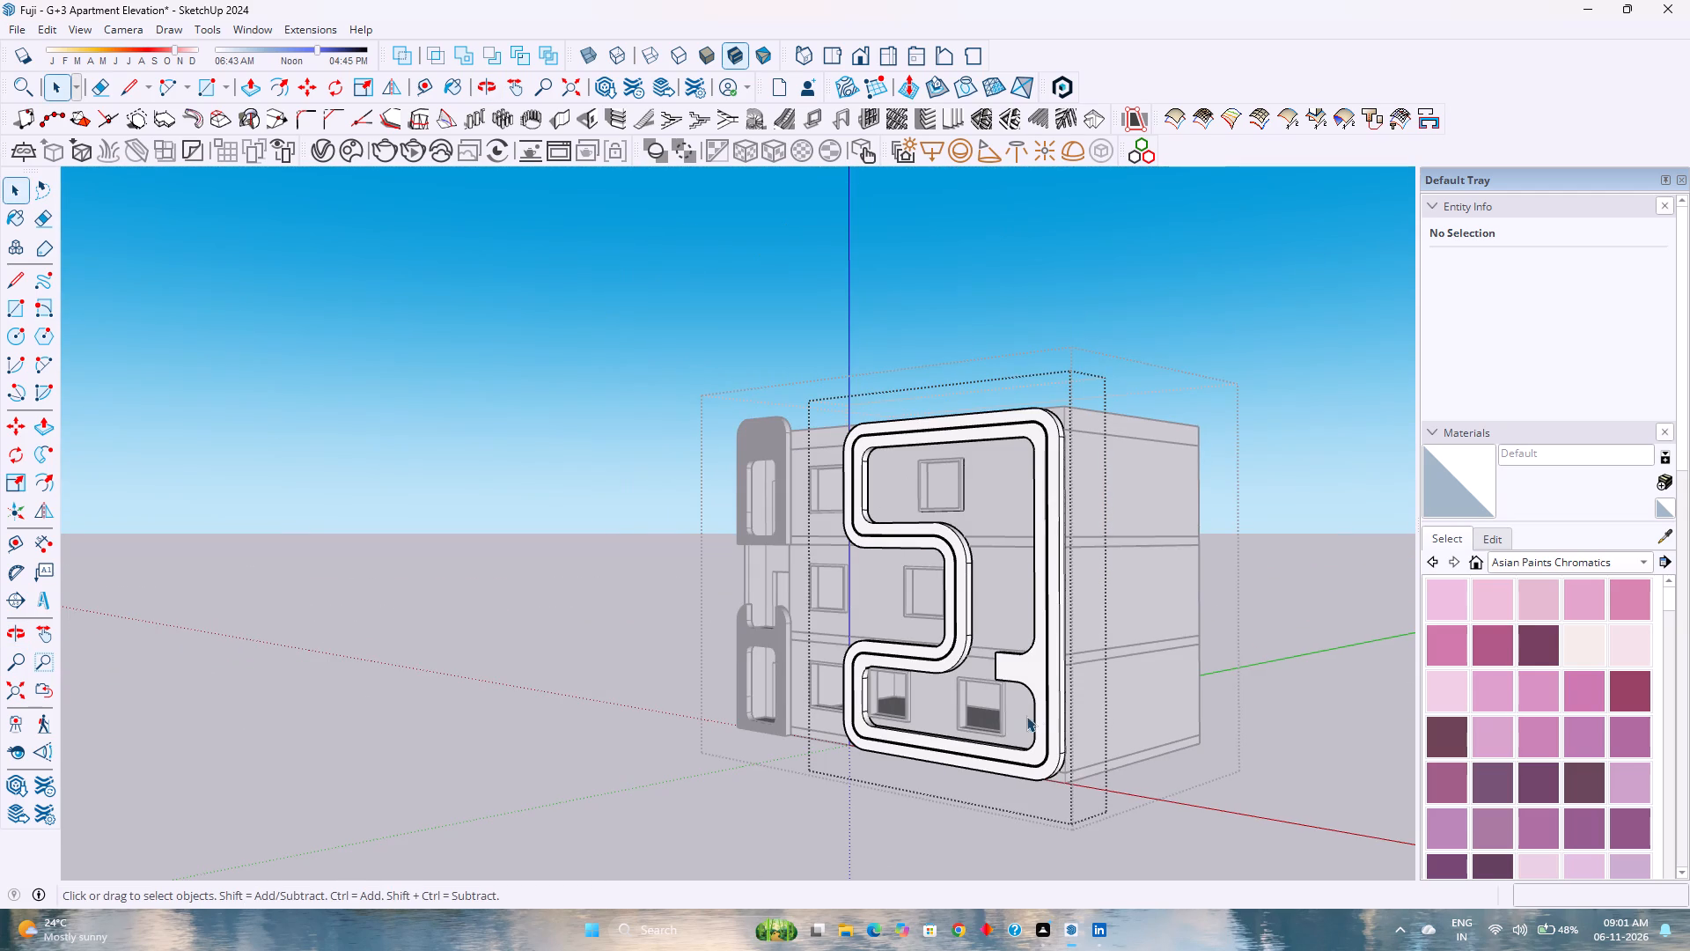
pyautogui.scroll(5, 1026, 716)
pyautogui.moveTo(1082, 720); pyautogui.dragTo(1081, 668, button='middle')
pyautogui.middleClick(1081, 668)
pyautogui.middleClick(1081, 668)
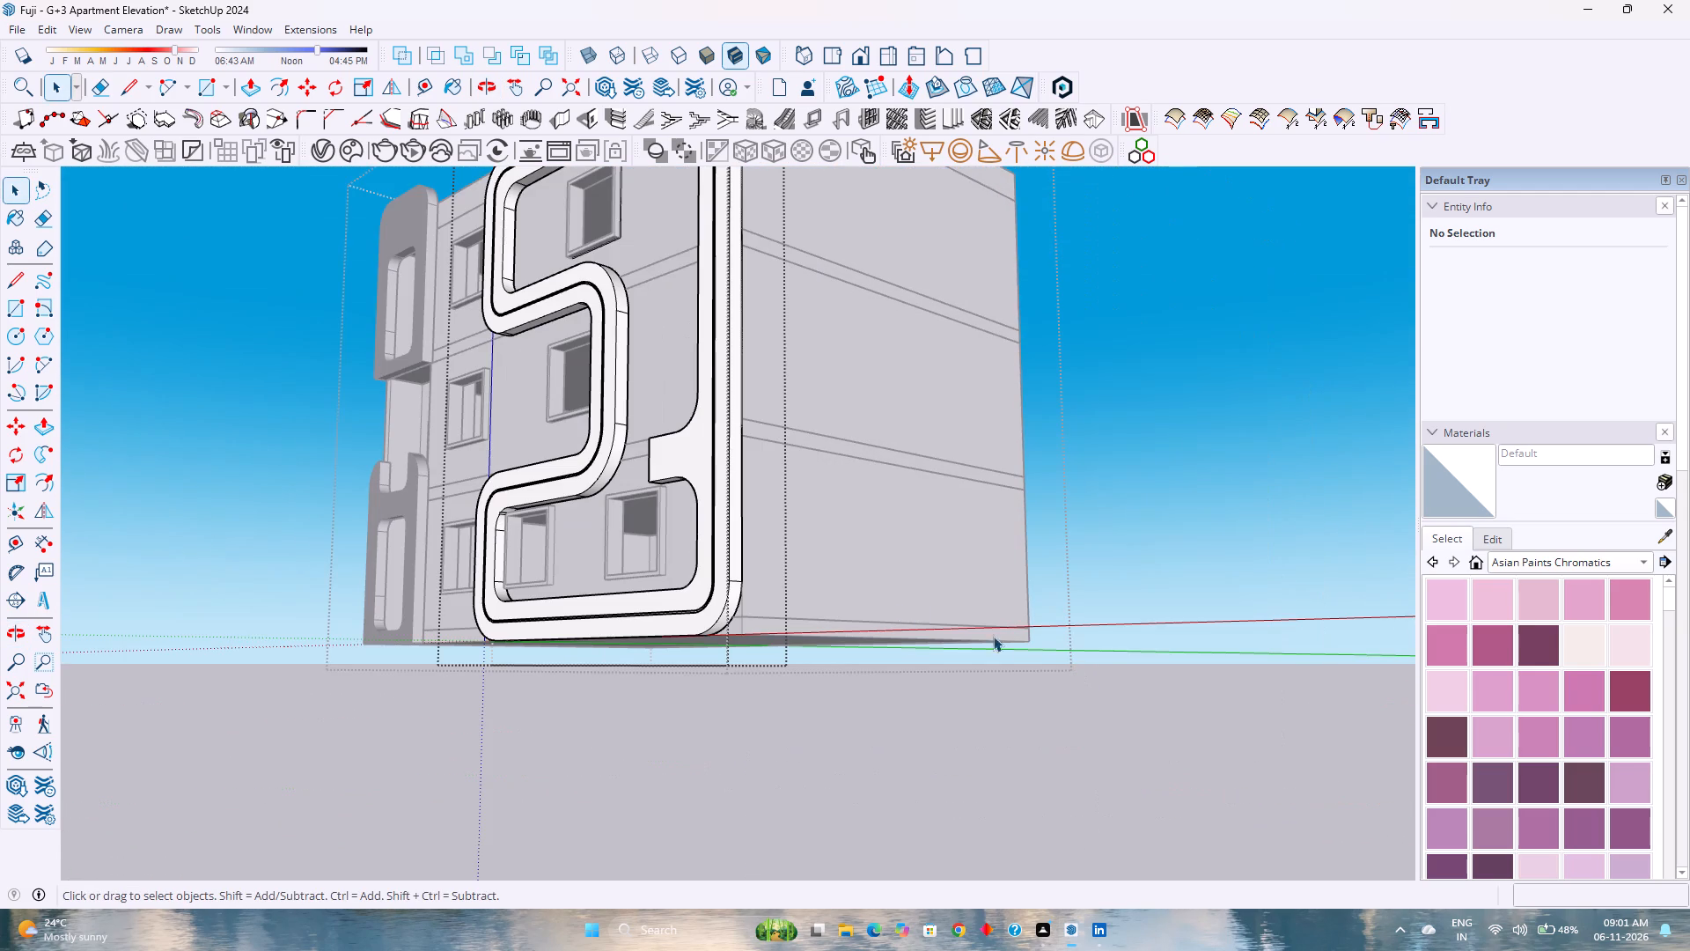
pyautogui.scroll(7, 675, 438)
pyautogui.scroll(-3, 636, 439)
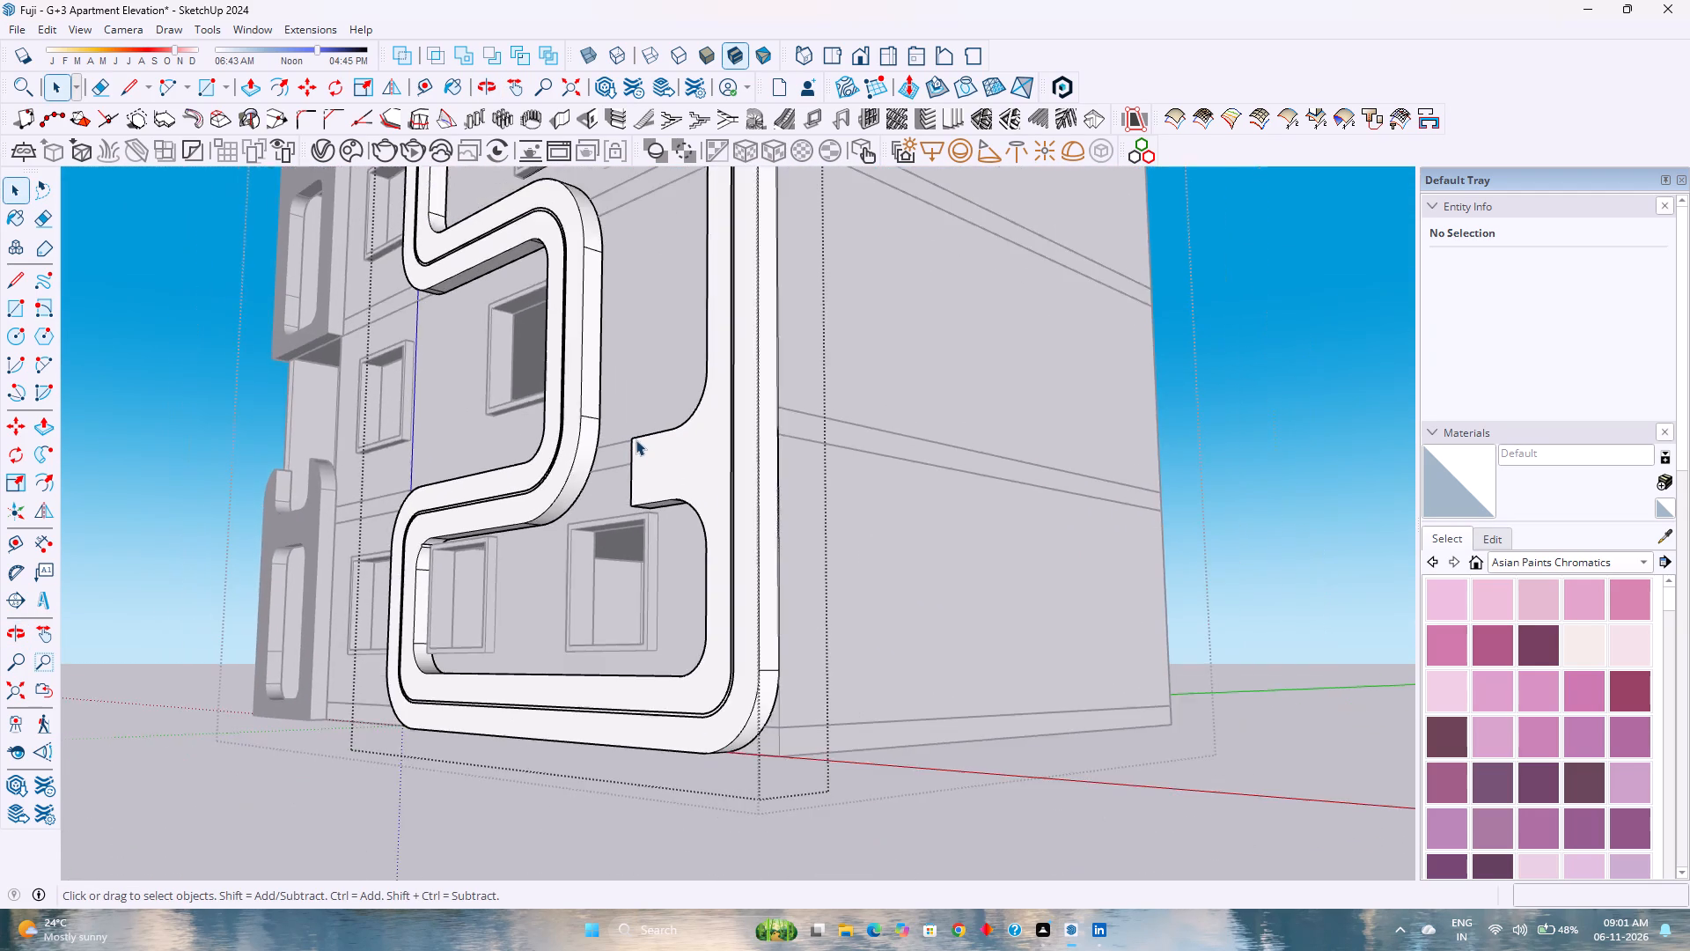
pyautogui.moveTo(552, 460); pyautogui.dragTo(634, 495, button='middle')
pyautogui.scroll(-9, 635, 490)
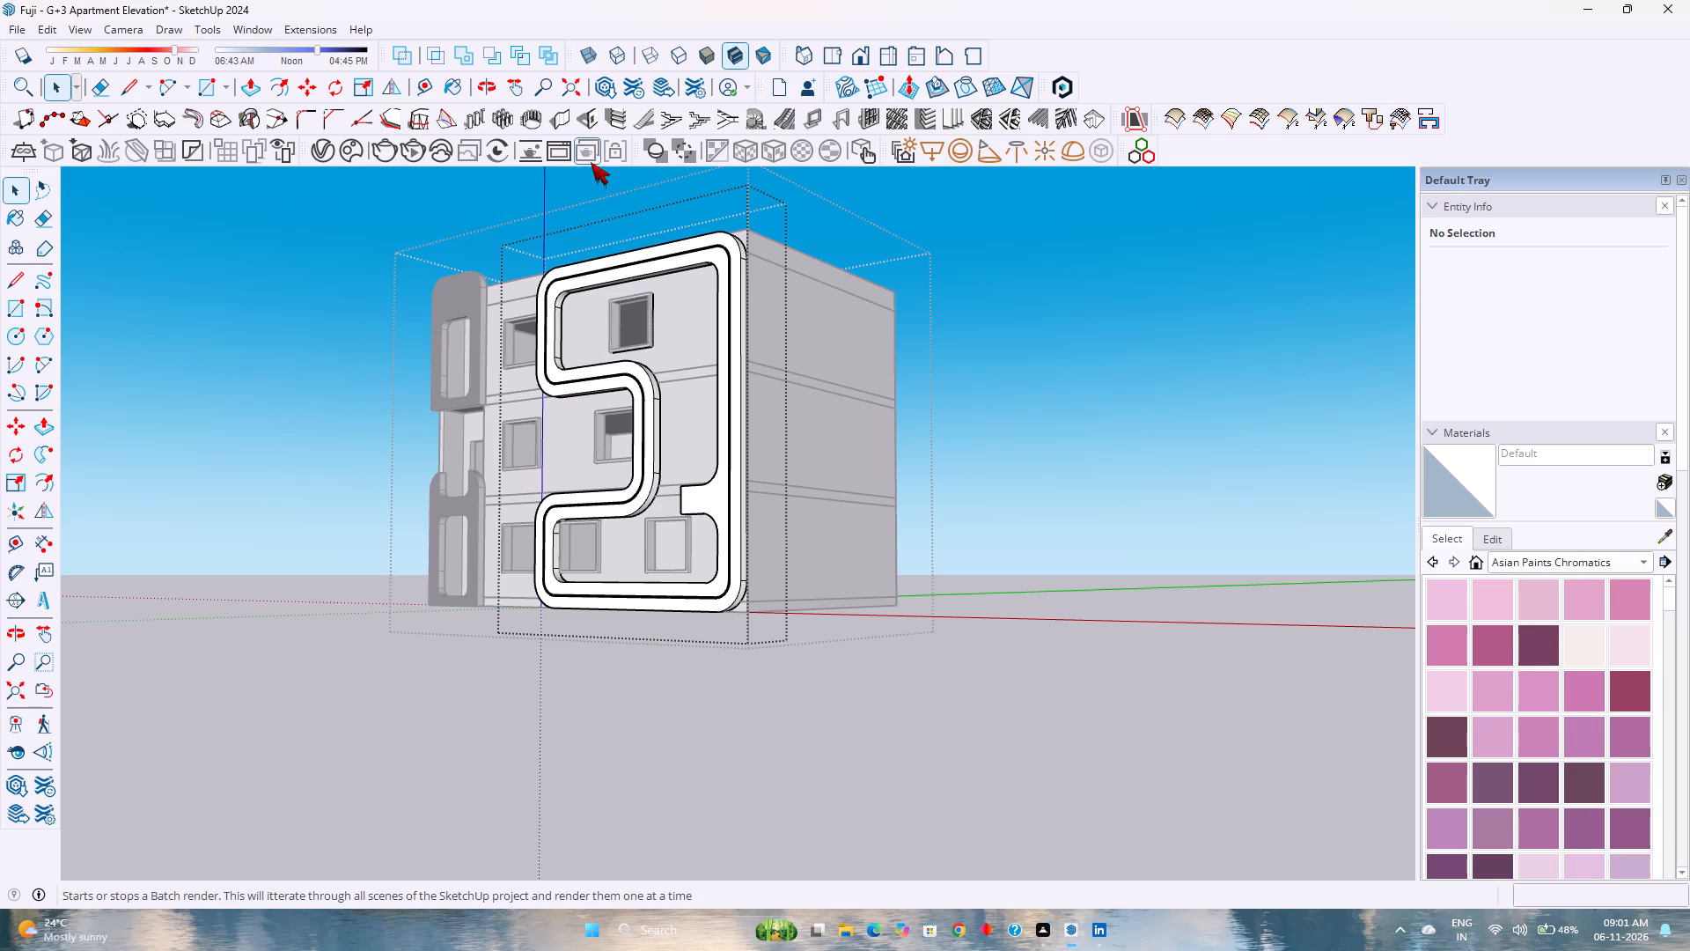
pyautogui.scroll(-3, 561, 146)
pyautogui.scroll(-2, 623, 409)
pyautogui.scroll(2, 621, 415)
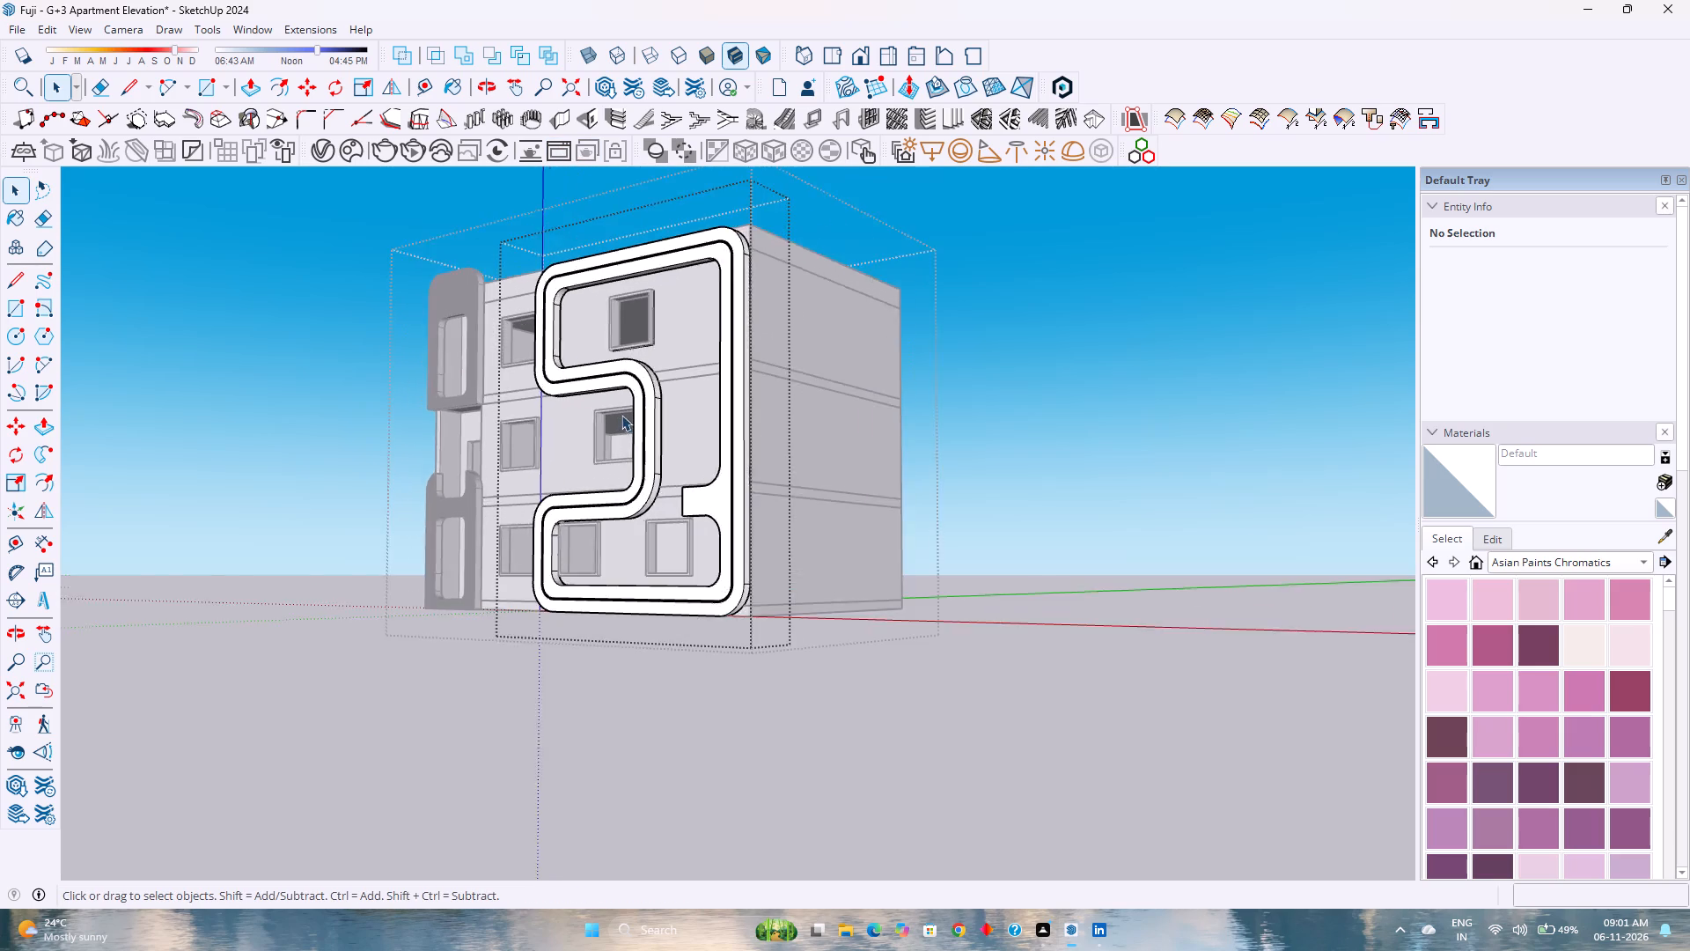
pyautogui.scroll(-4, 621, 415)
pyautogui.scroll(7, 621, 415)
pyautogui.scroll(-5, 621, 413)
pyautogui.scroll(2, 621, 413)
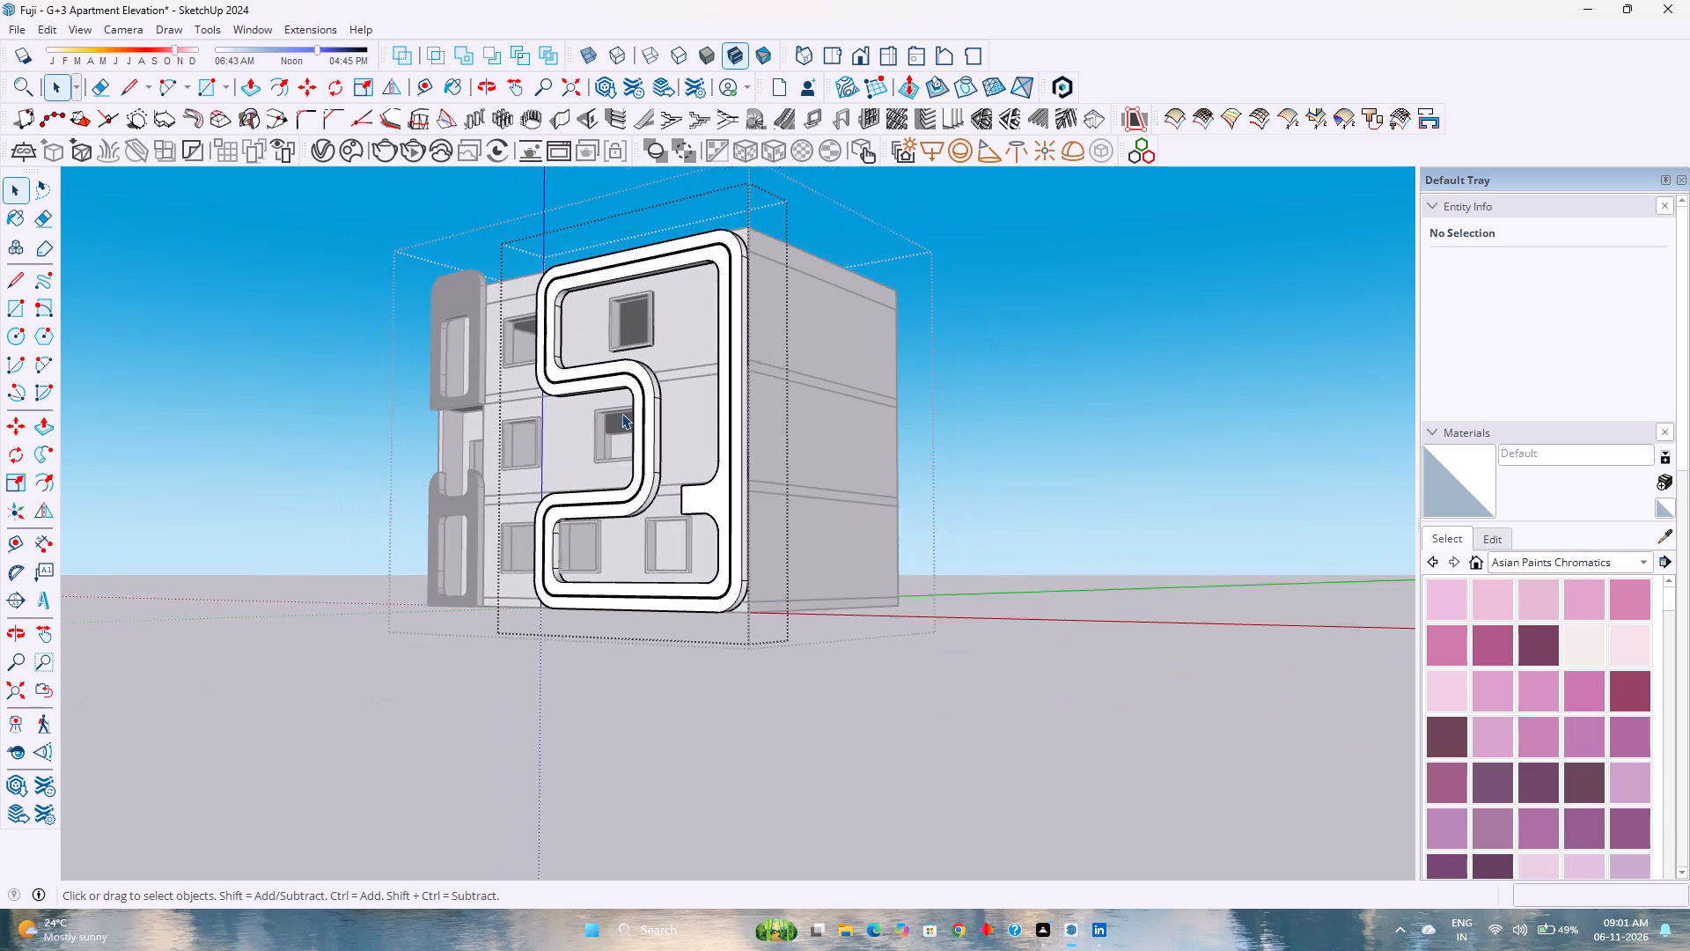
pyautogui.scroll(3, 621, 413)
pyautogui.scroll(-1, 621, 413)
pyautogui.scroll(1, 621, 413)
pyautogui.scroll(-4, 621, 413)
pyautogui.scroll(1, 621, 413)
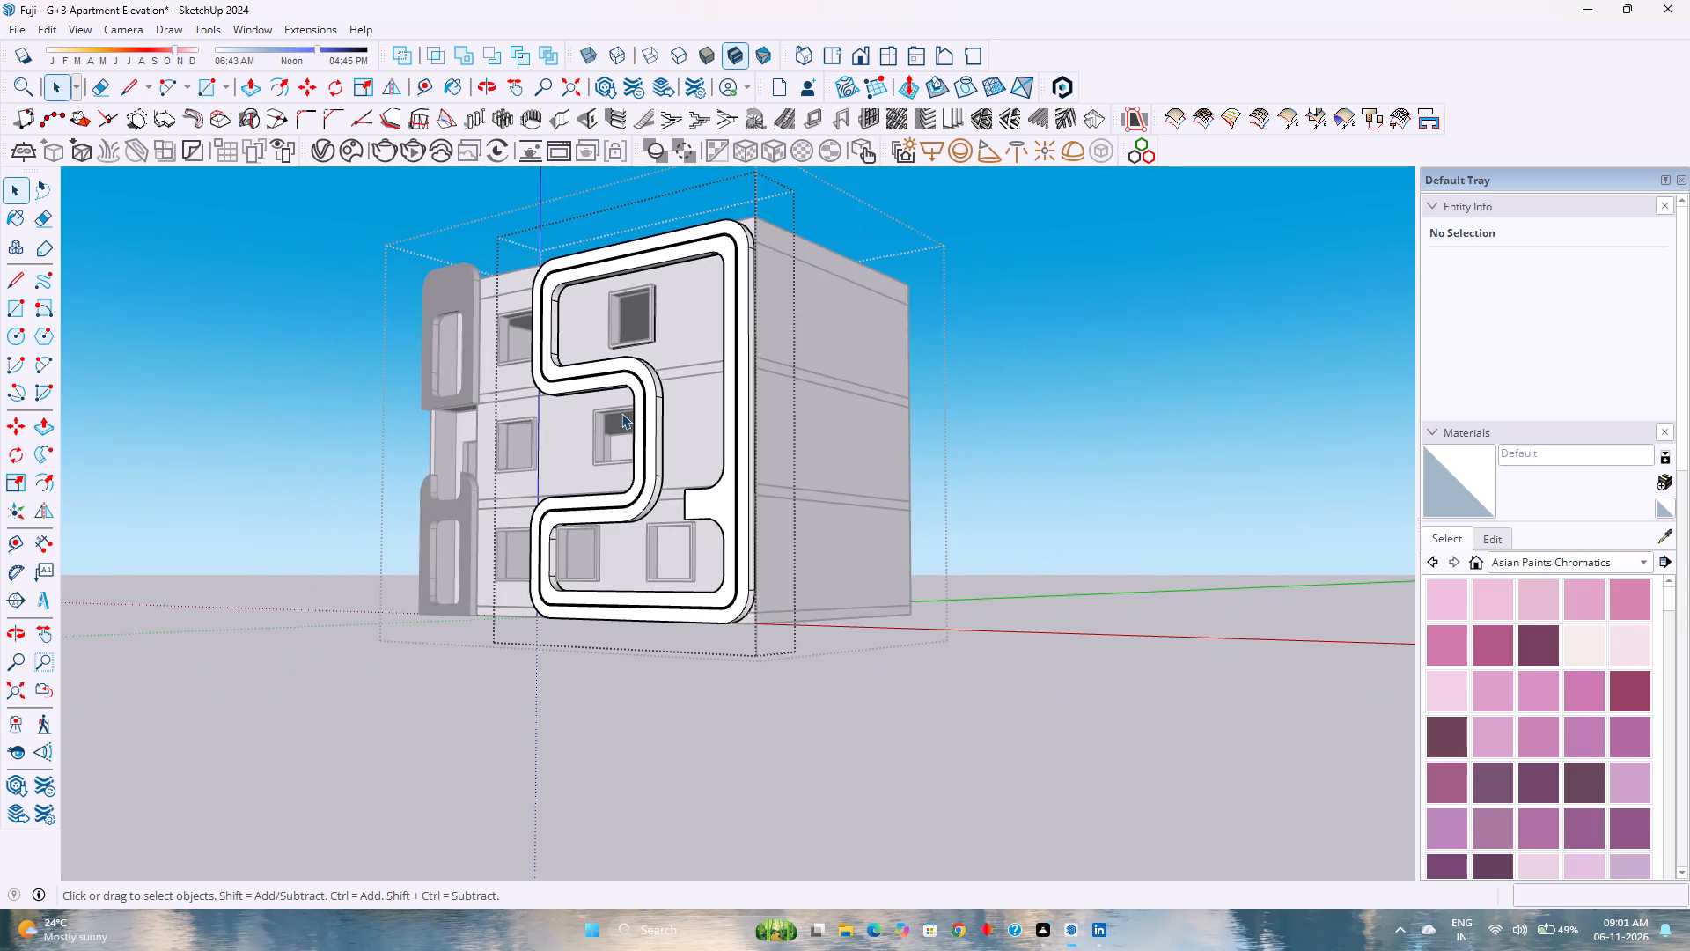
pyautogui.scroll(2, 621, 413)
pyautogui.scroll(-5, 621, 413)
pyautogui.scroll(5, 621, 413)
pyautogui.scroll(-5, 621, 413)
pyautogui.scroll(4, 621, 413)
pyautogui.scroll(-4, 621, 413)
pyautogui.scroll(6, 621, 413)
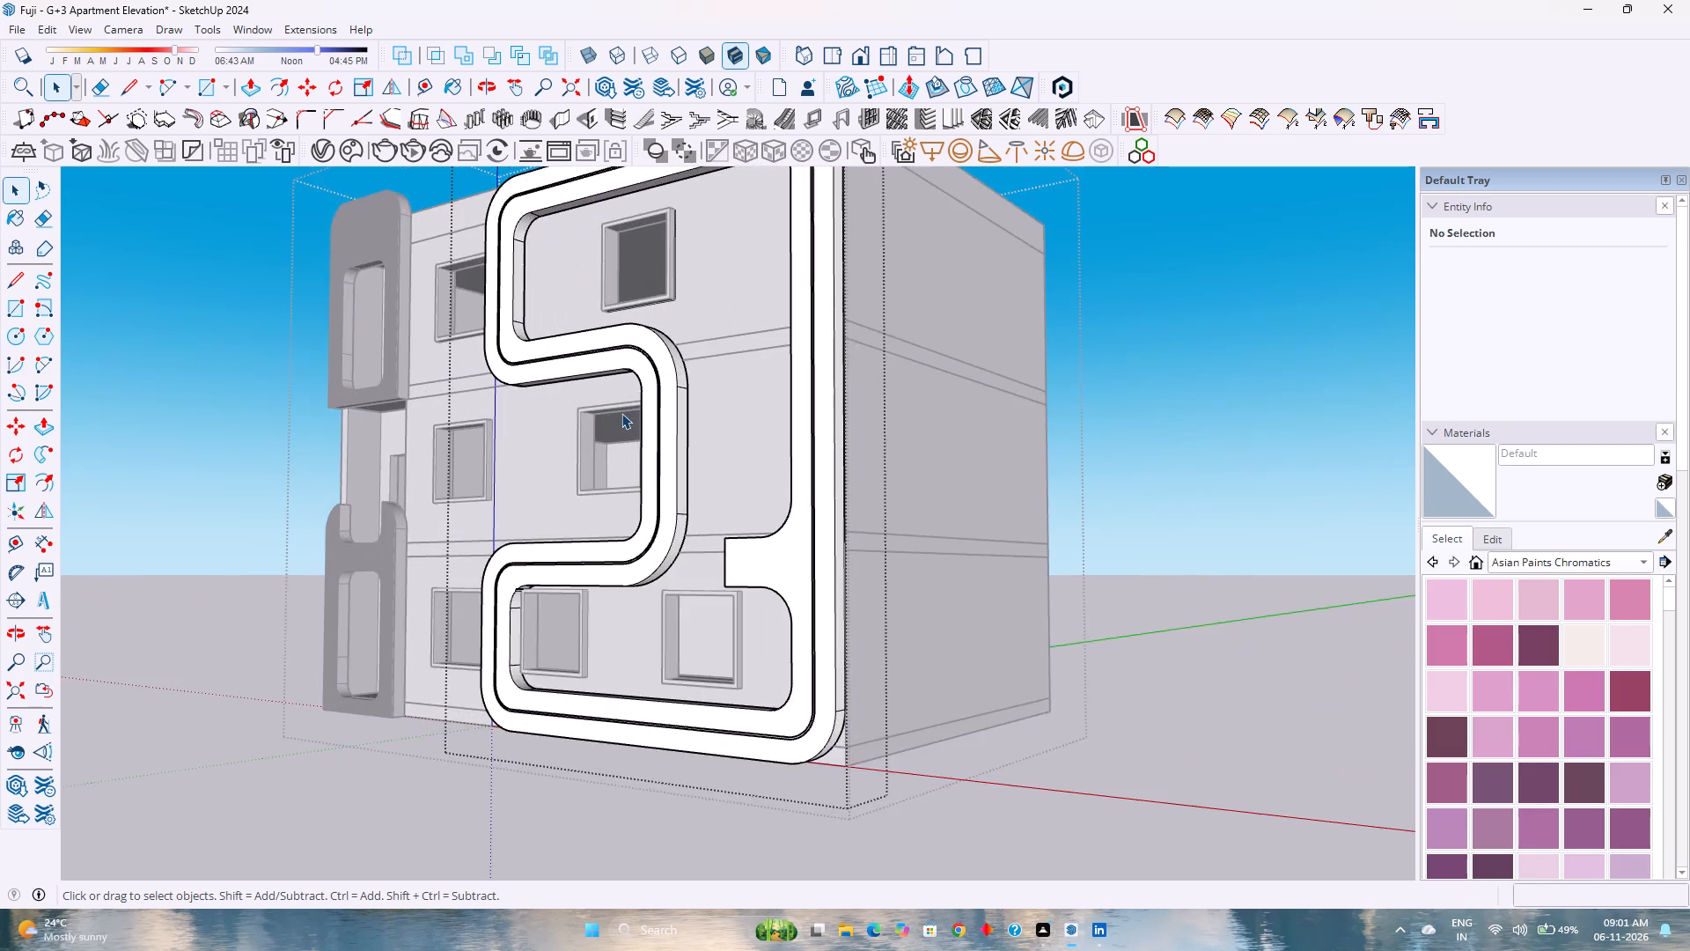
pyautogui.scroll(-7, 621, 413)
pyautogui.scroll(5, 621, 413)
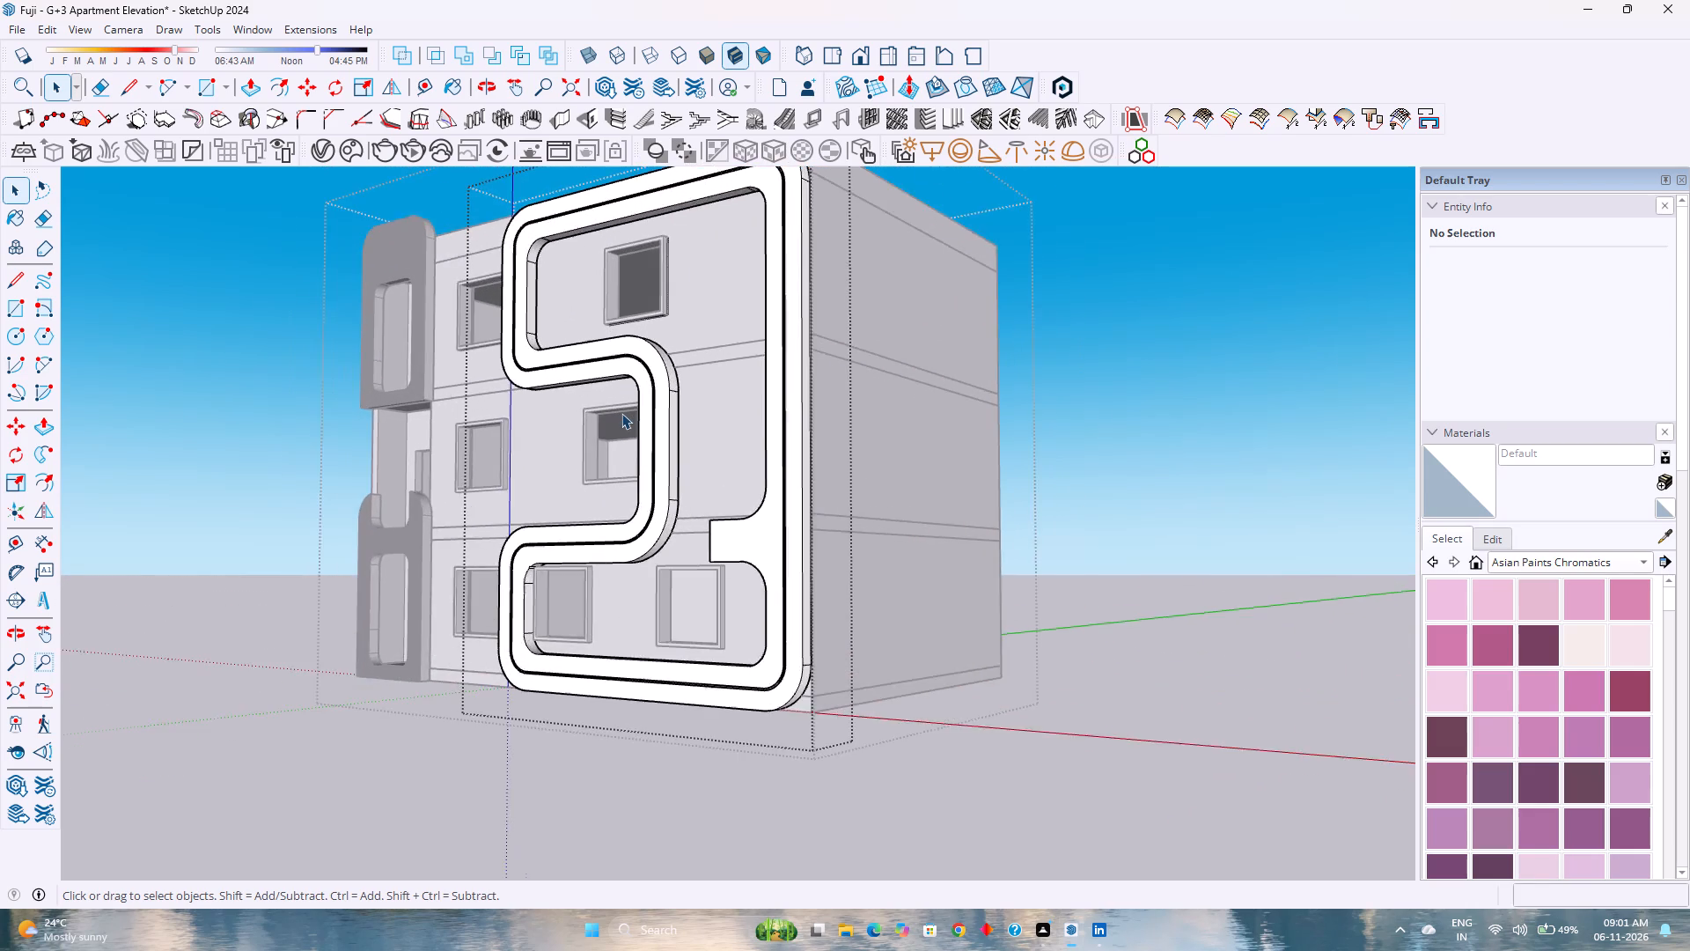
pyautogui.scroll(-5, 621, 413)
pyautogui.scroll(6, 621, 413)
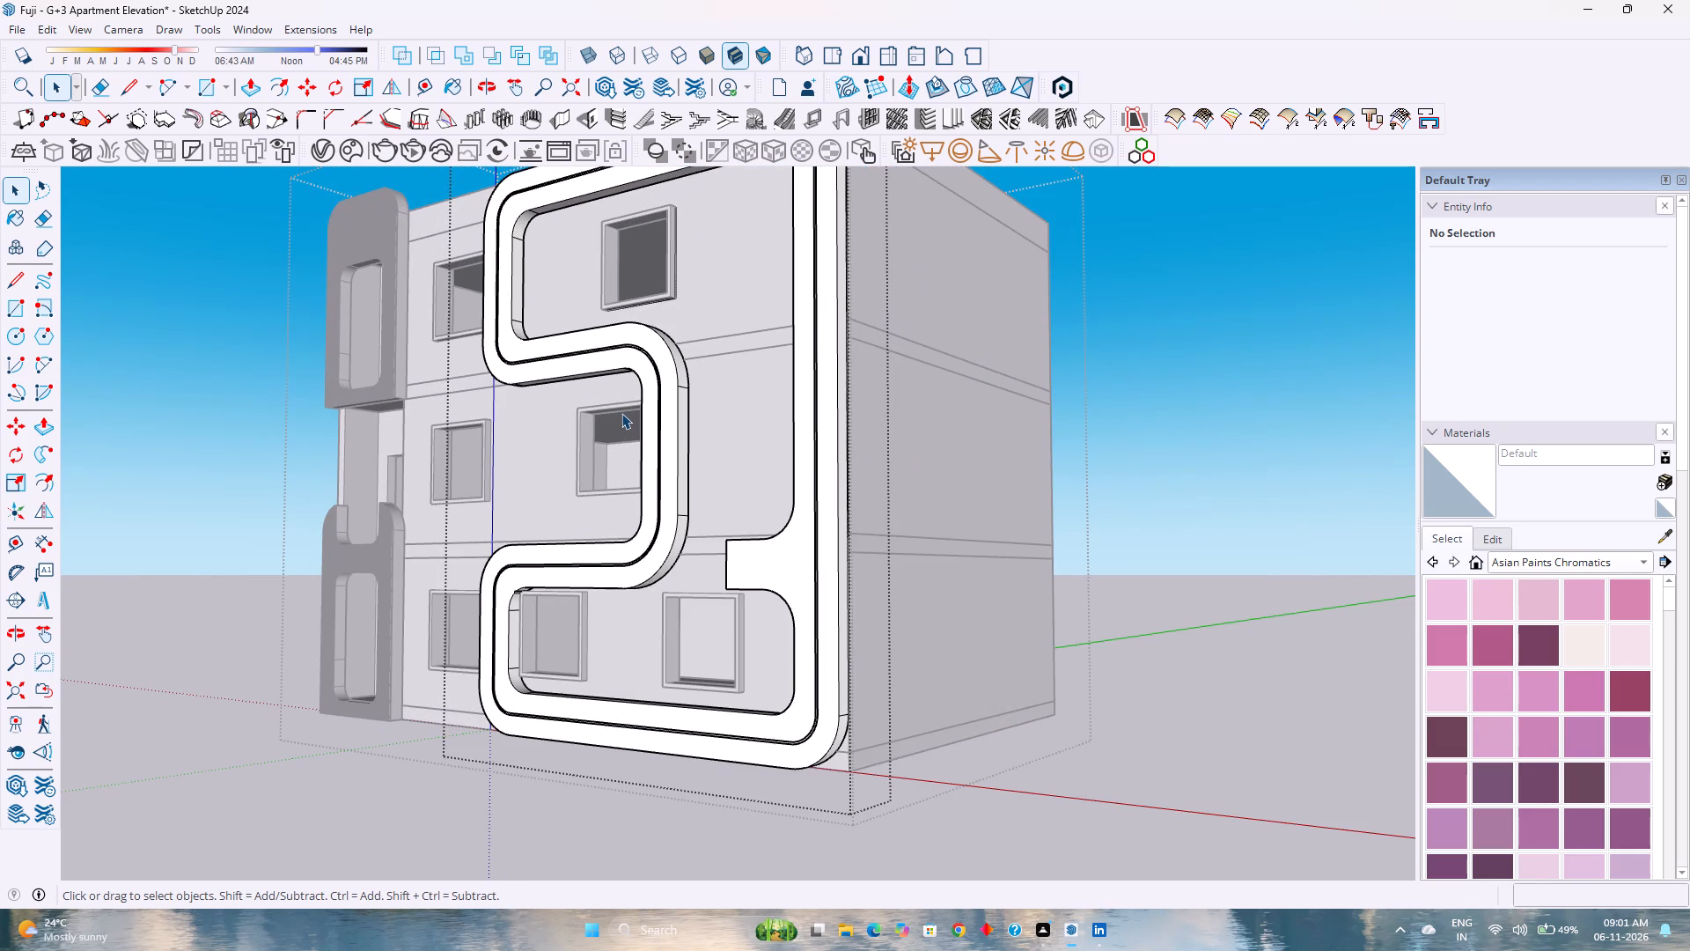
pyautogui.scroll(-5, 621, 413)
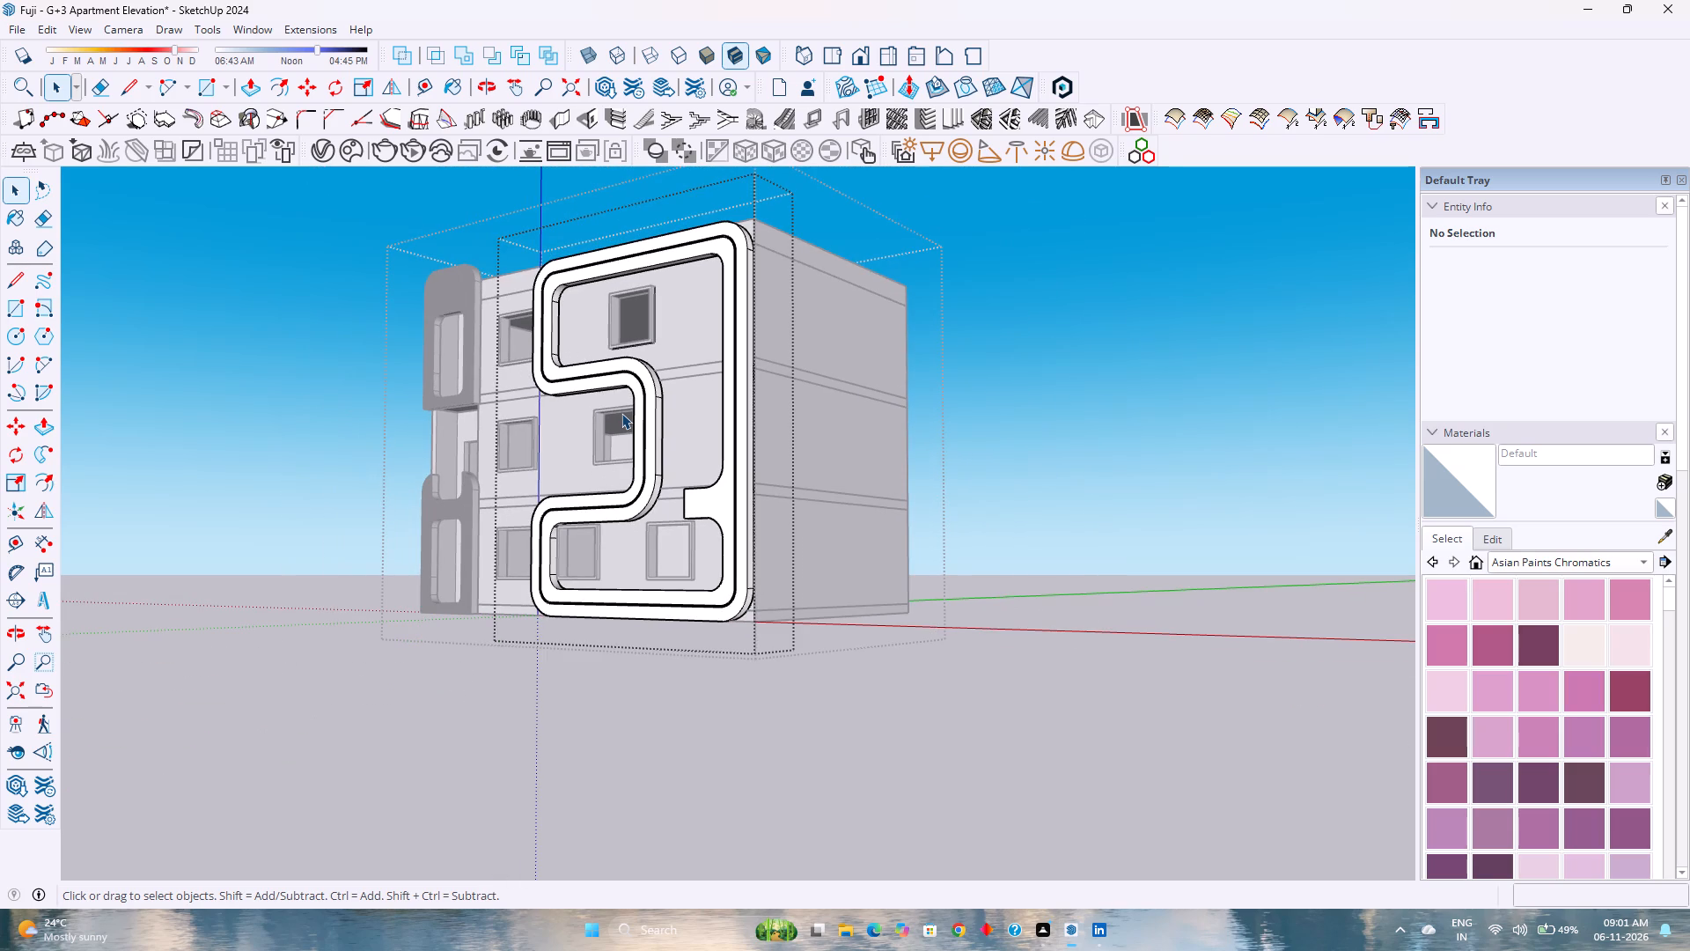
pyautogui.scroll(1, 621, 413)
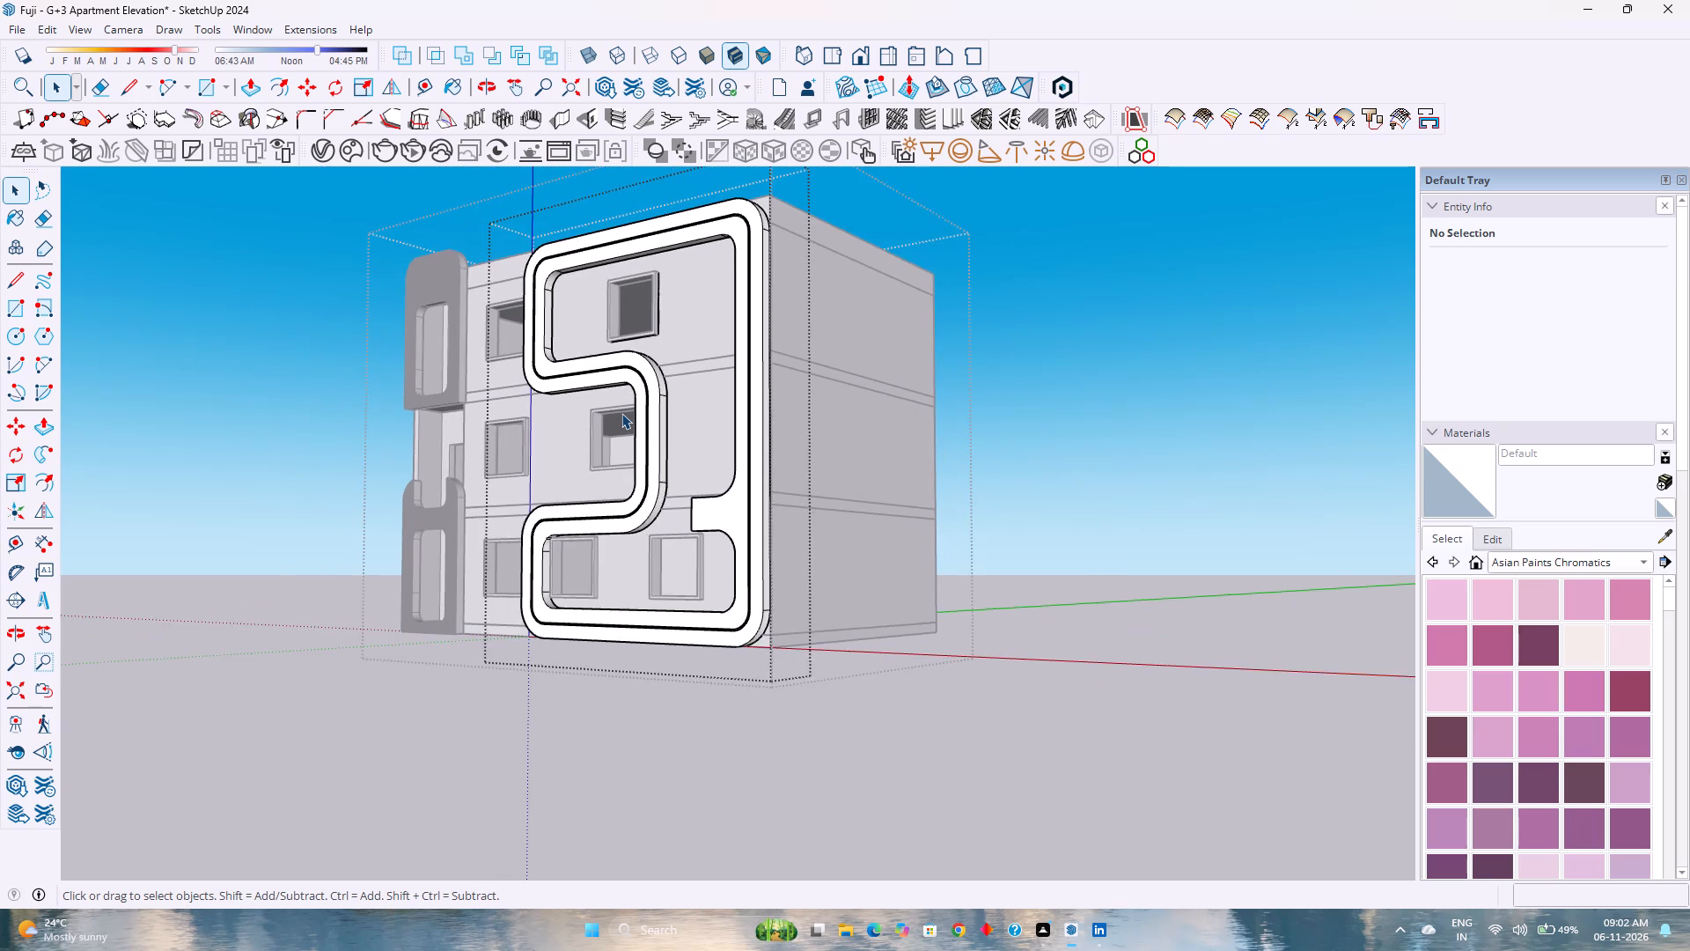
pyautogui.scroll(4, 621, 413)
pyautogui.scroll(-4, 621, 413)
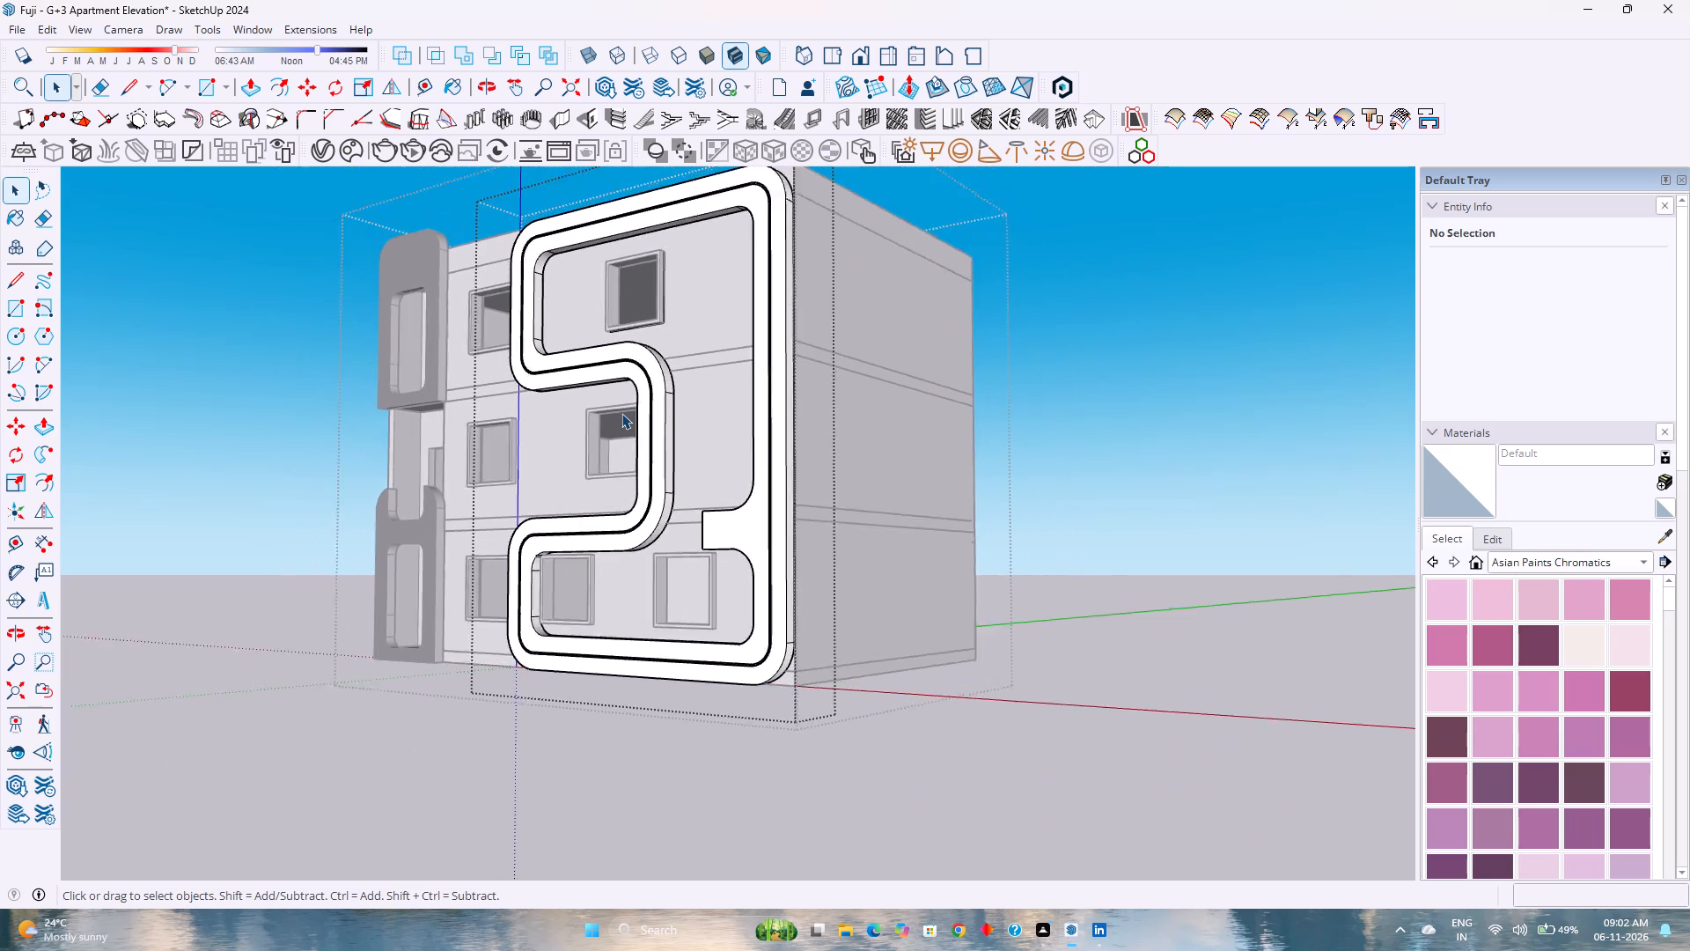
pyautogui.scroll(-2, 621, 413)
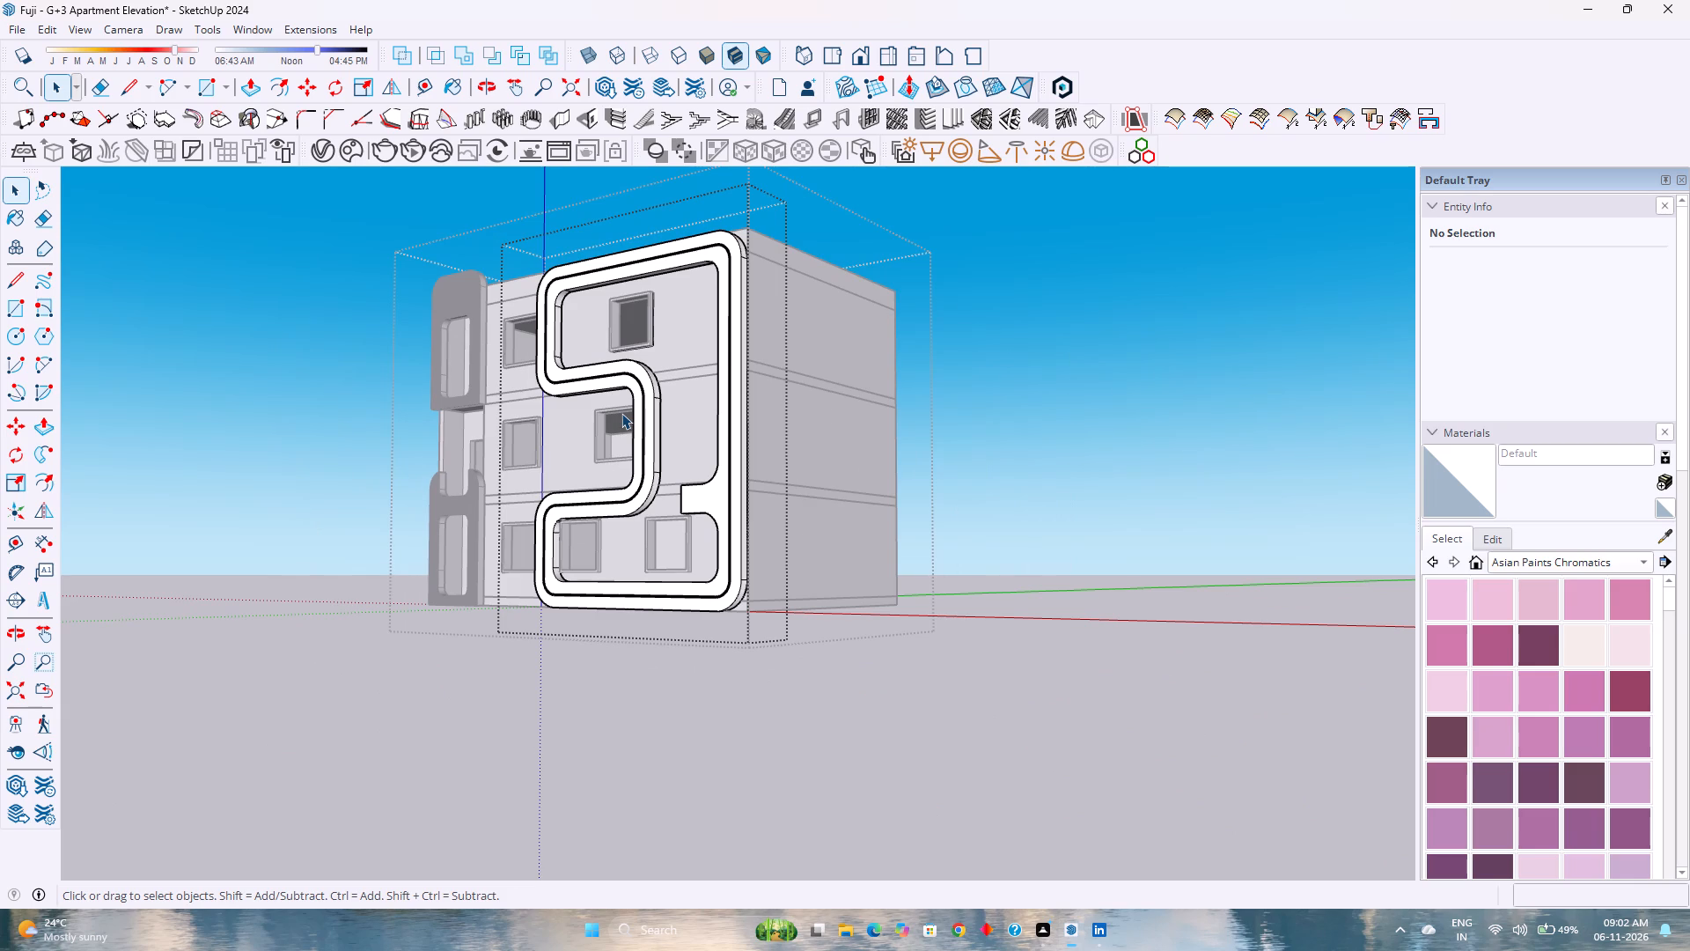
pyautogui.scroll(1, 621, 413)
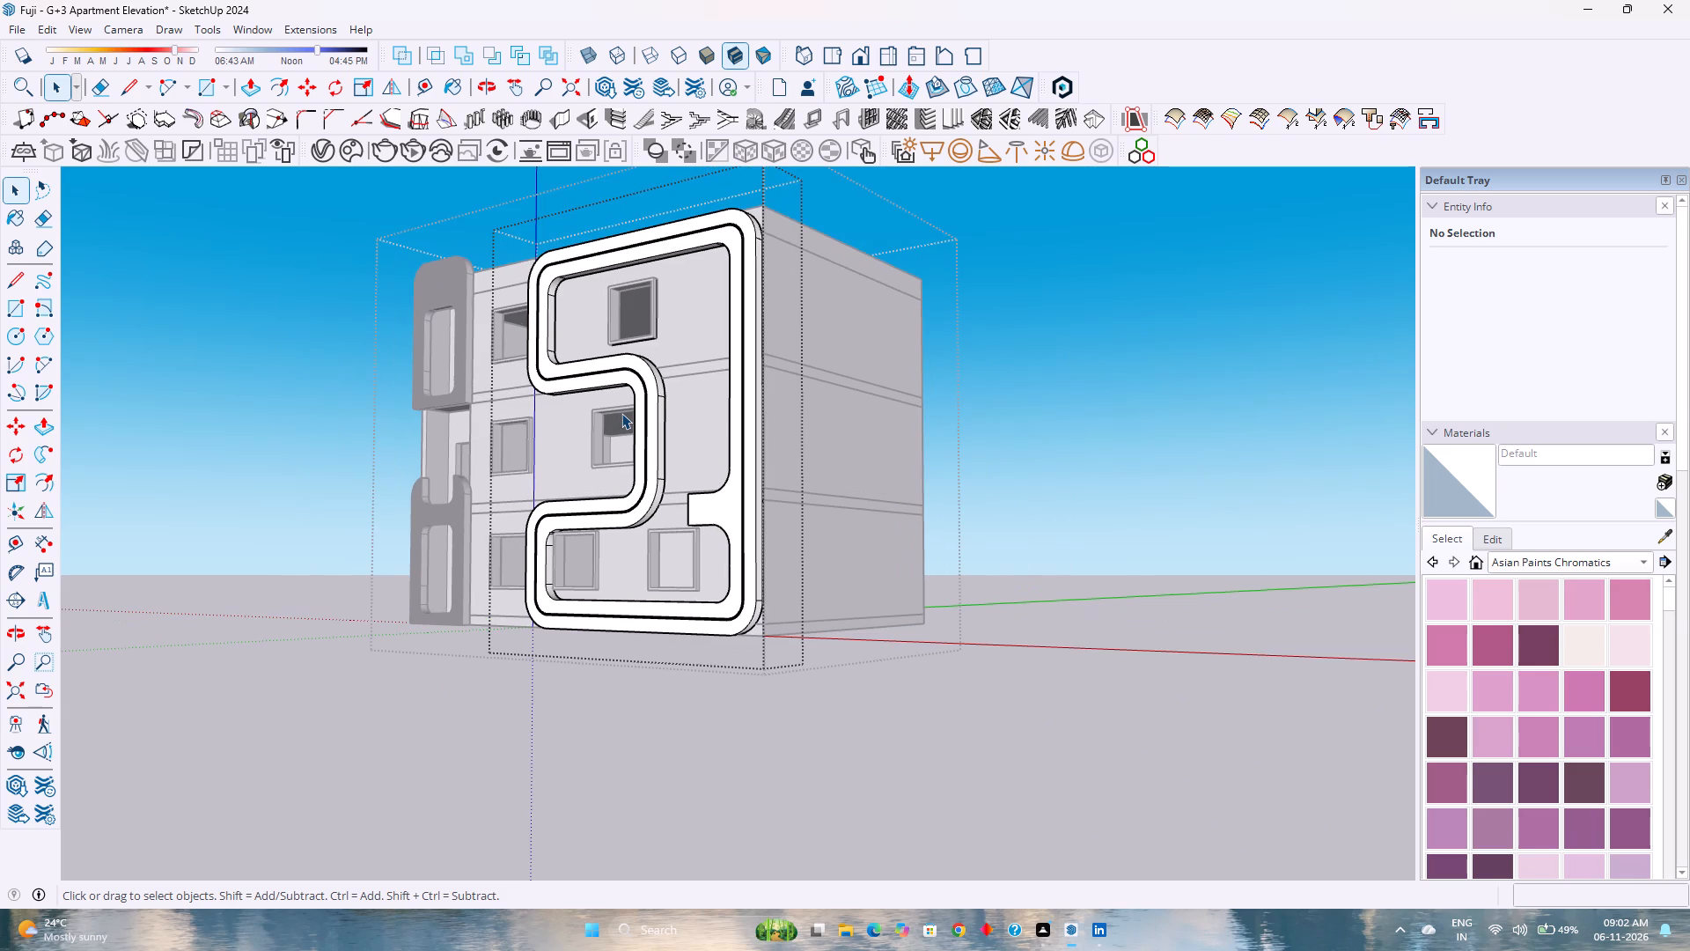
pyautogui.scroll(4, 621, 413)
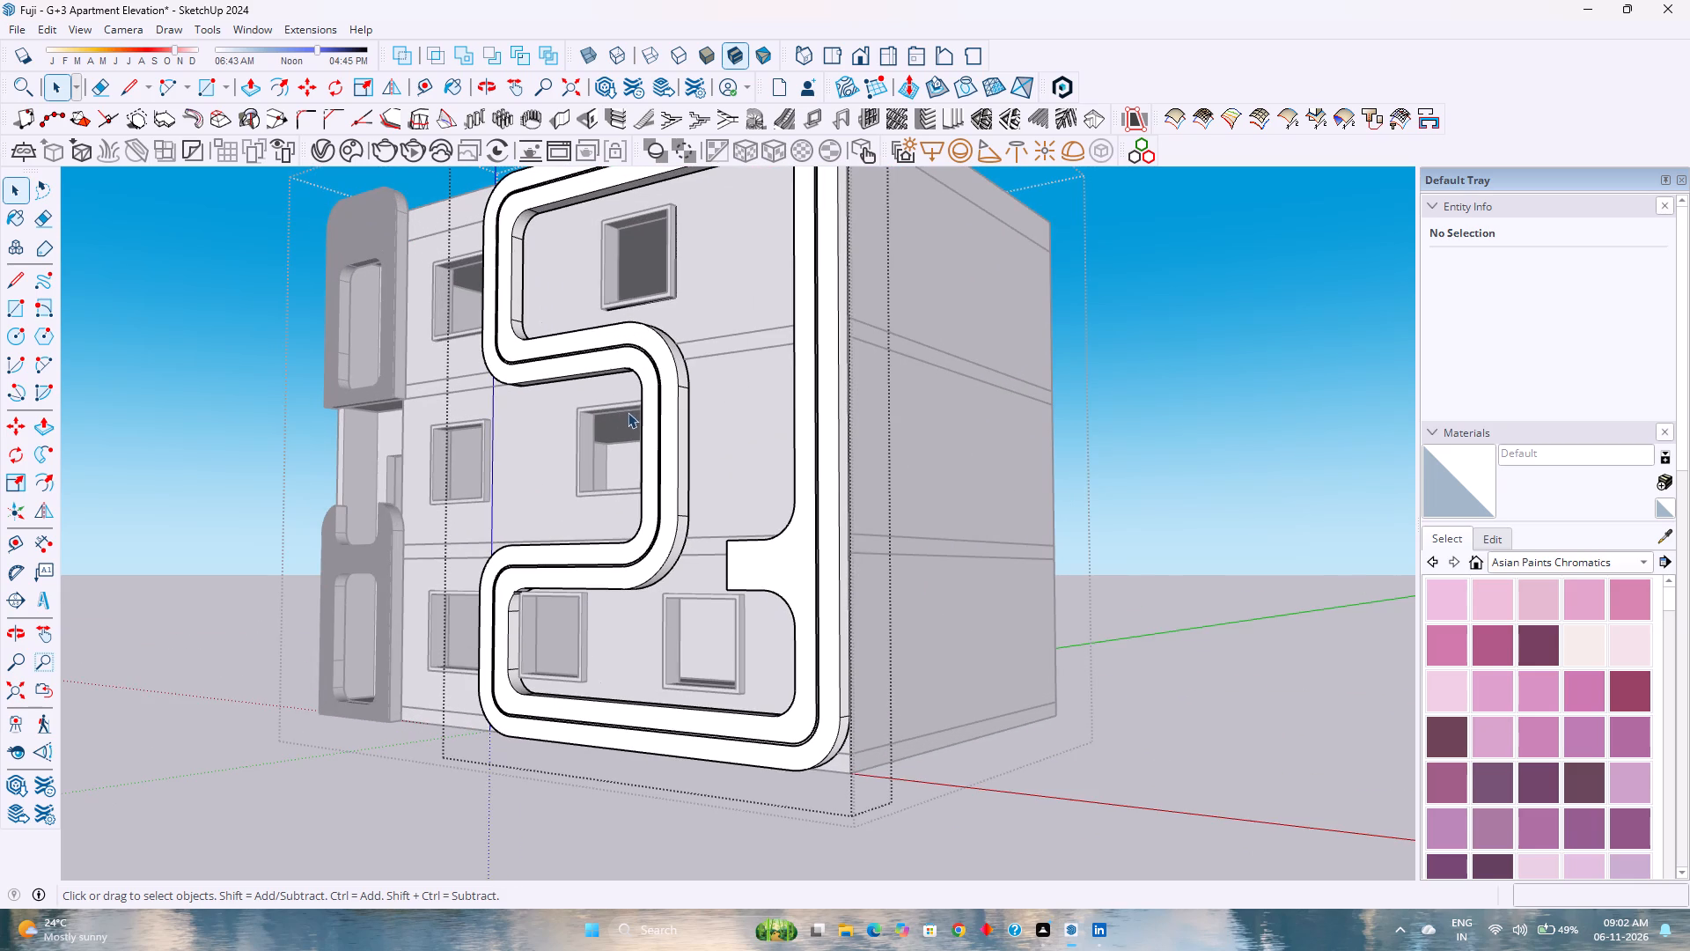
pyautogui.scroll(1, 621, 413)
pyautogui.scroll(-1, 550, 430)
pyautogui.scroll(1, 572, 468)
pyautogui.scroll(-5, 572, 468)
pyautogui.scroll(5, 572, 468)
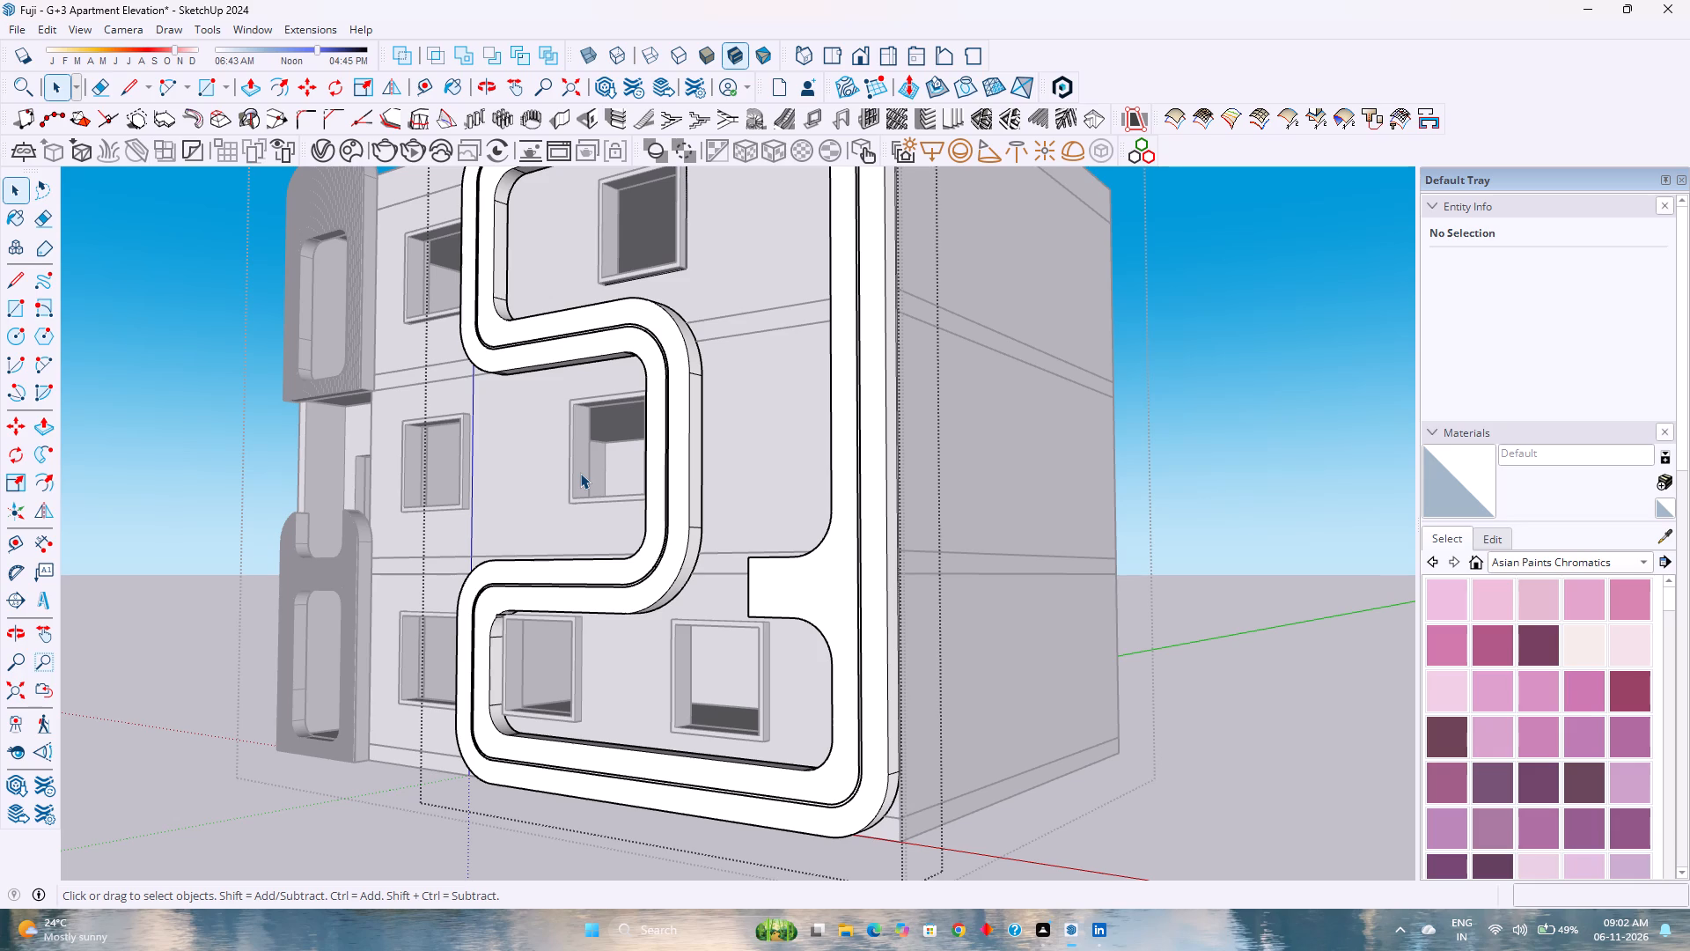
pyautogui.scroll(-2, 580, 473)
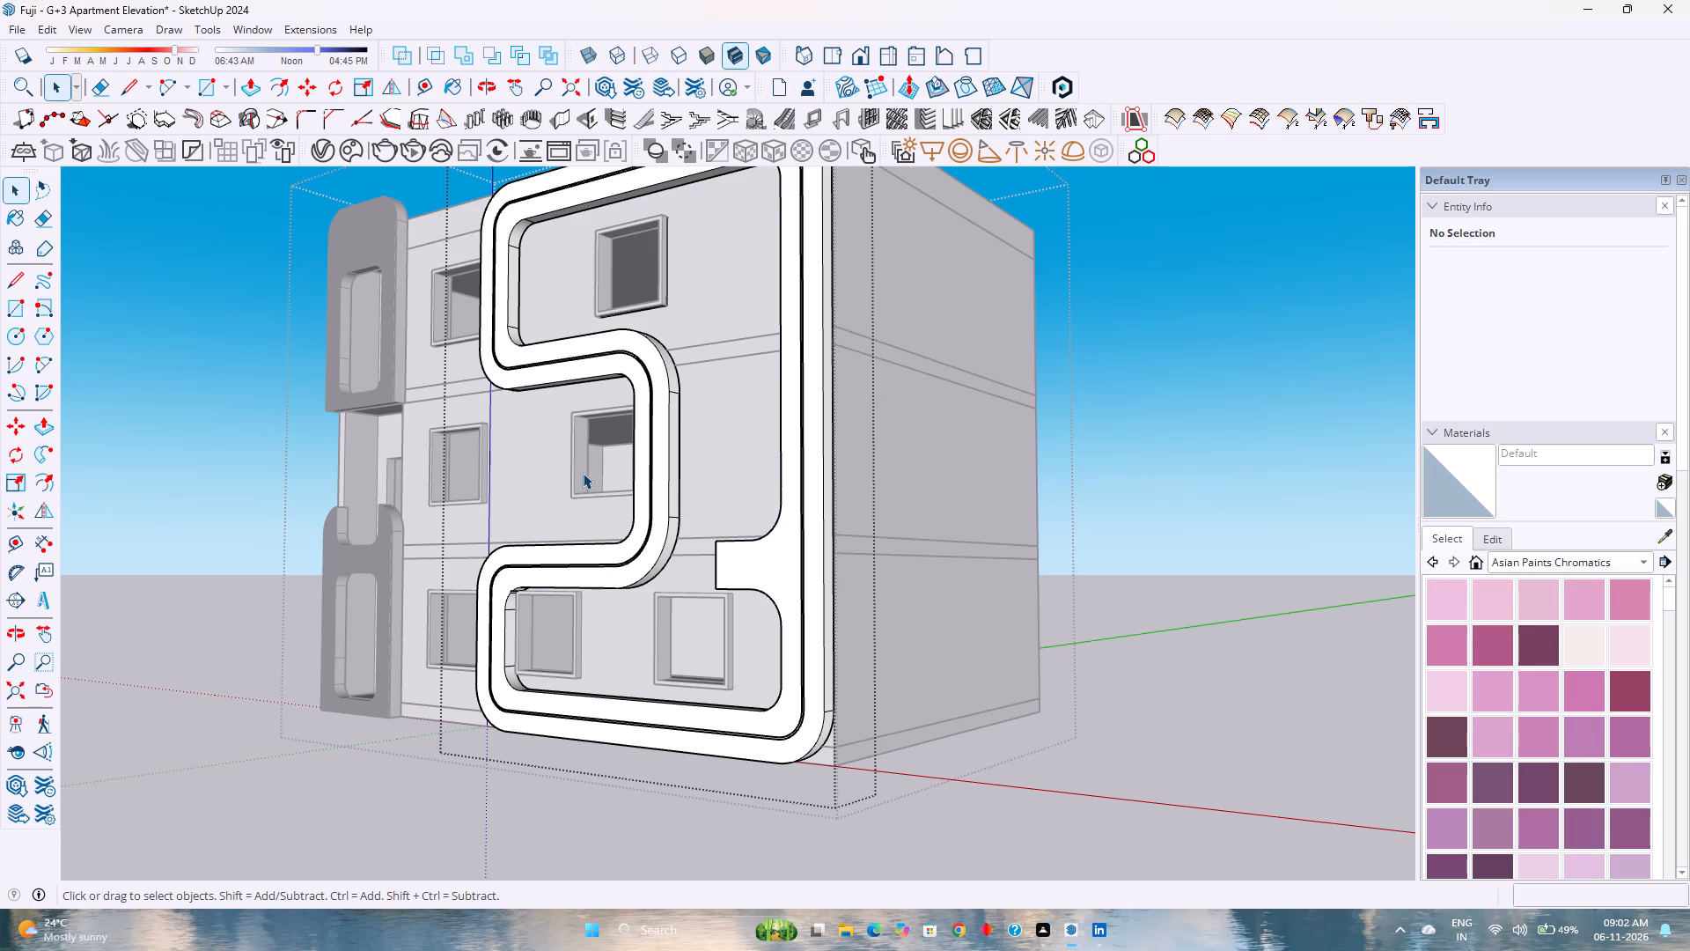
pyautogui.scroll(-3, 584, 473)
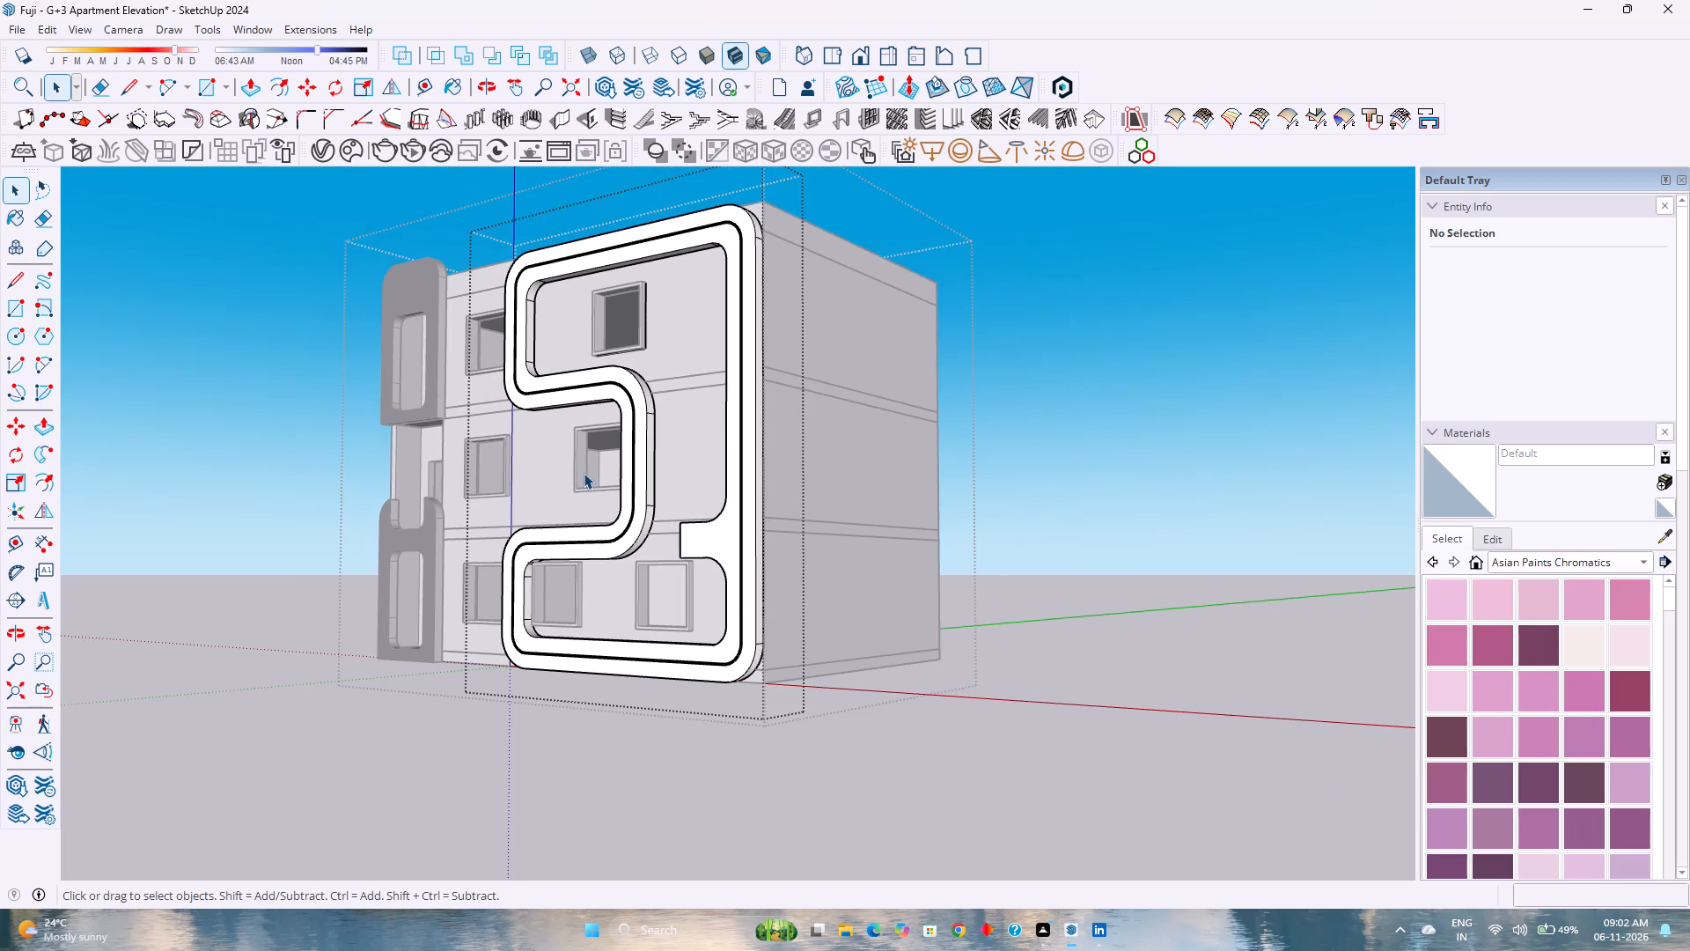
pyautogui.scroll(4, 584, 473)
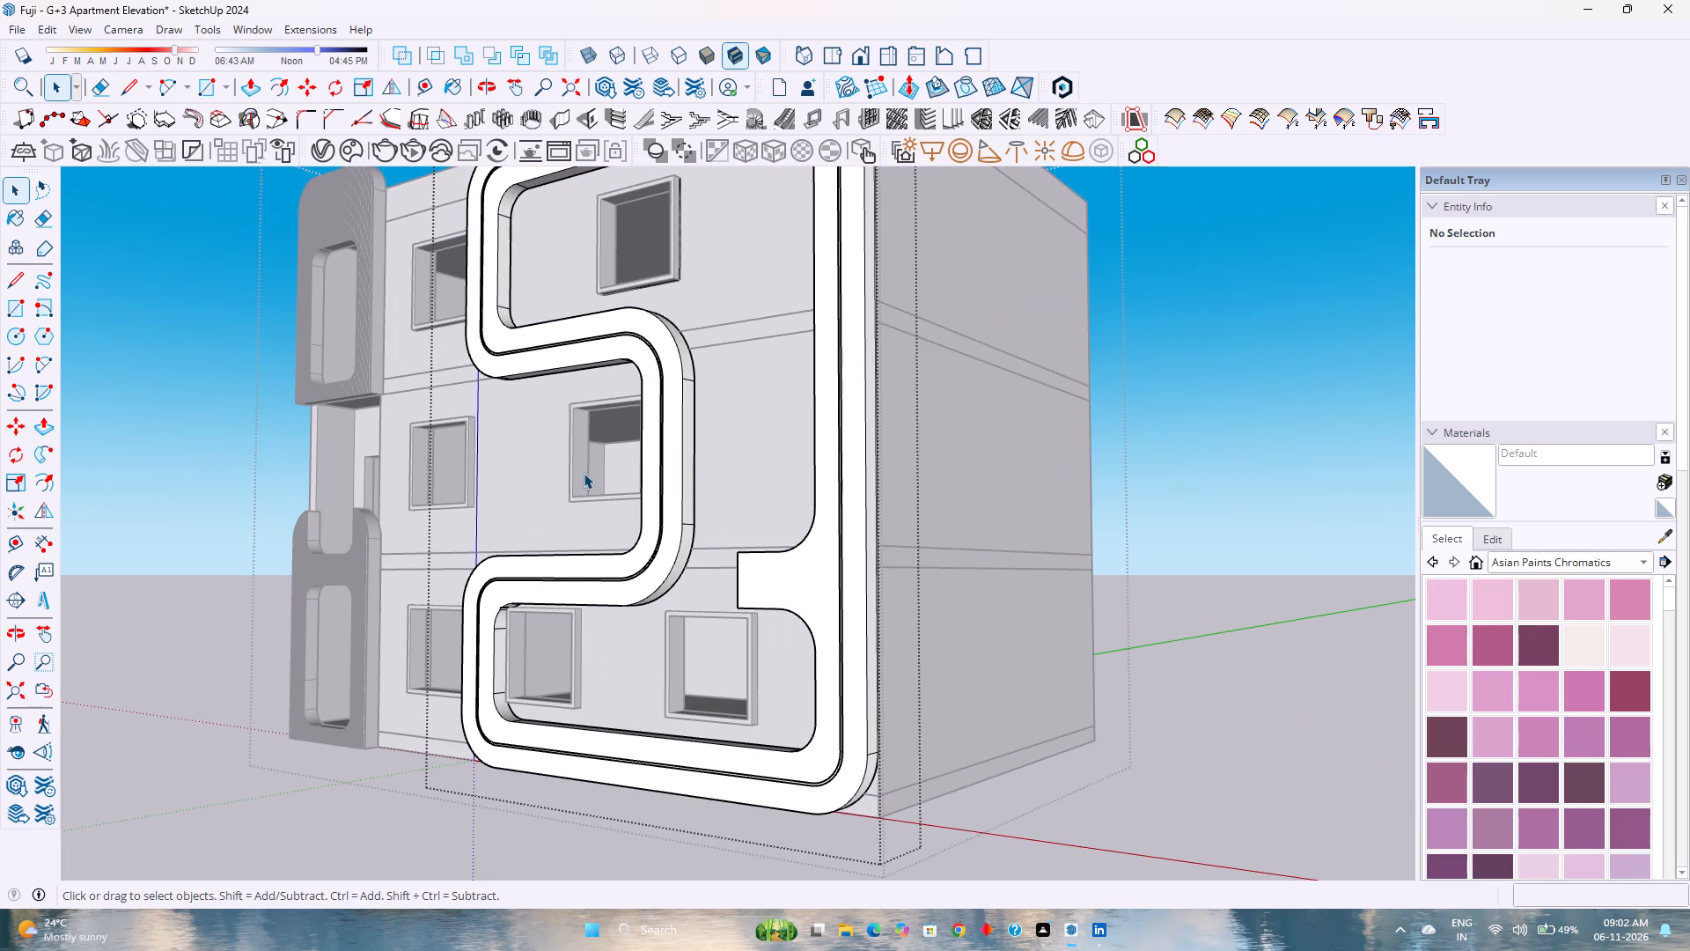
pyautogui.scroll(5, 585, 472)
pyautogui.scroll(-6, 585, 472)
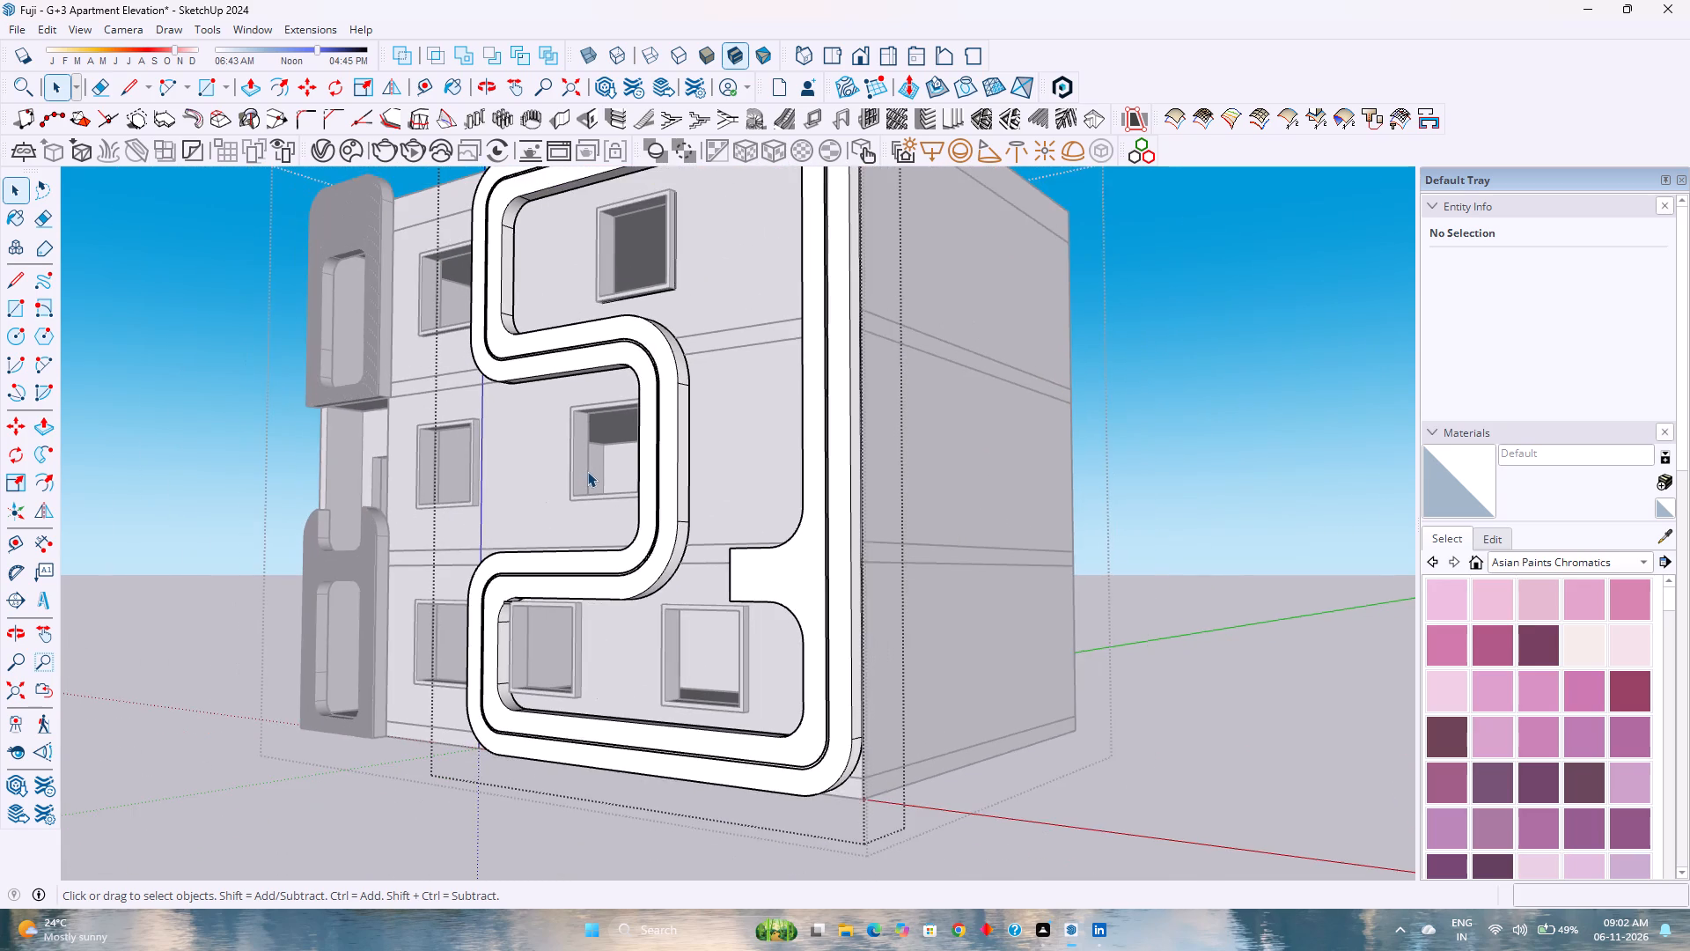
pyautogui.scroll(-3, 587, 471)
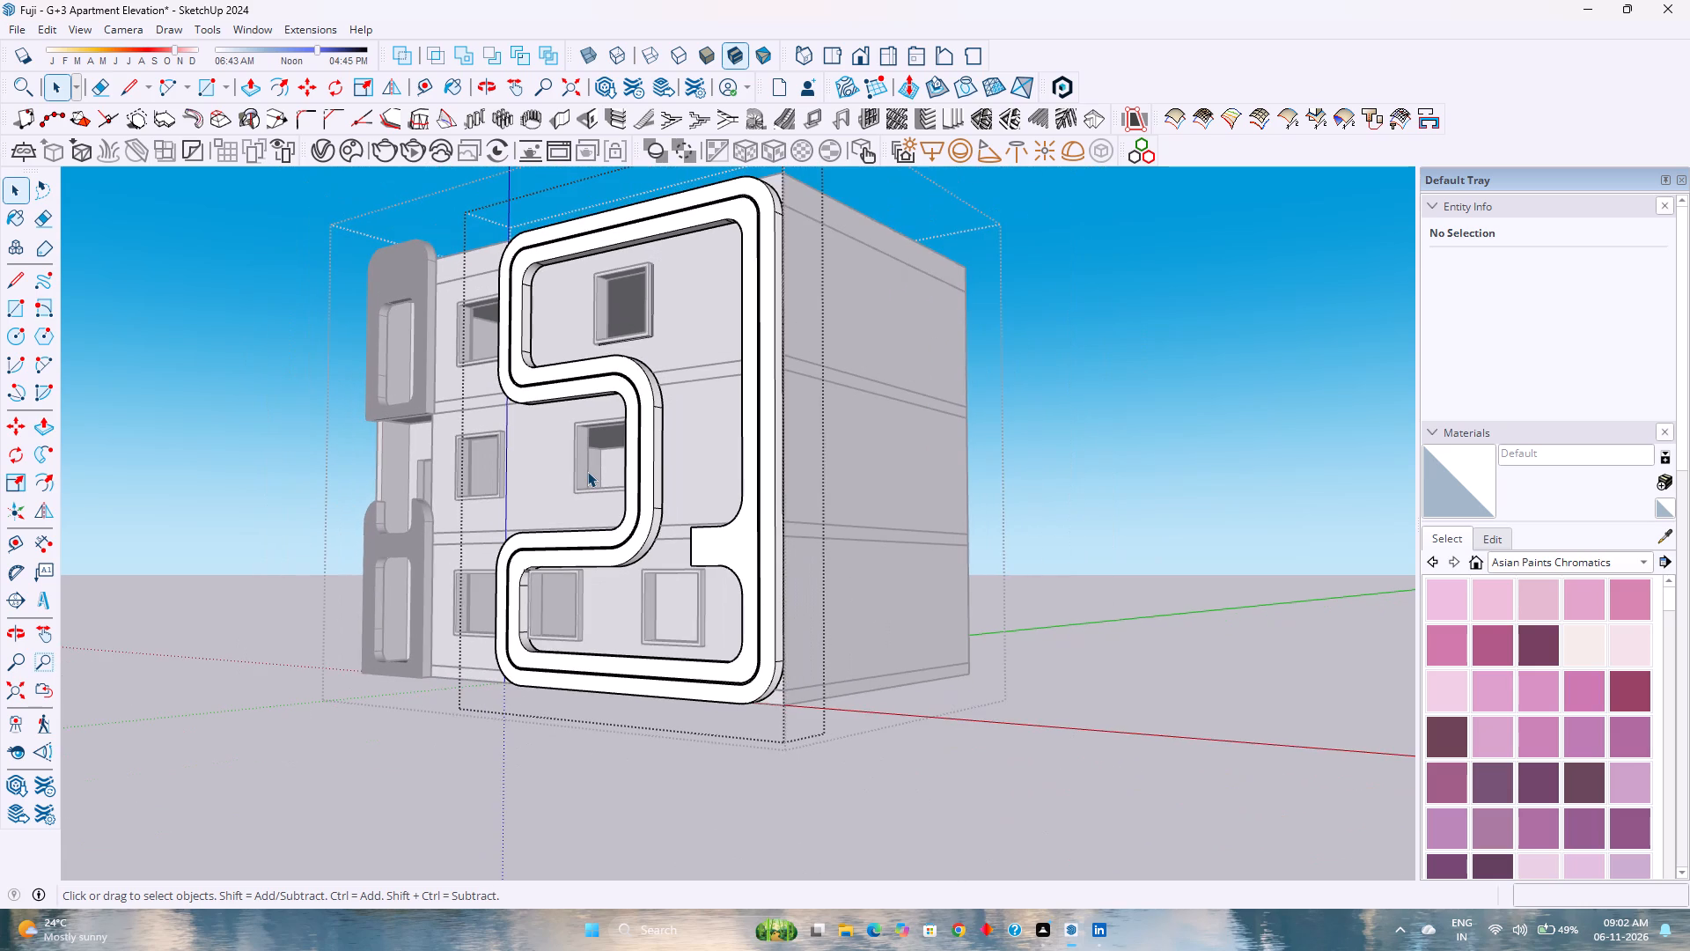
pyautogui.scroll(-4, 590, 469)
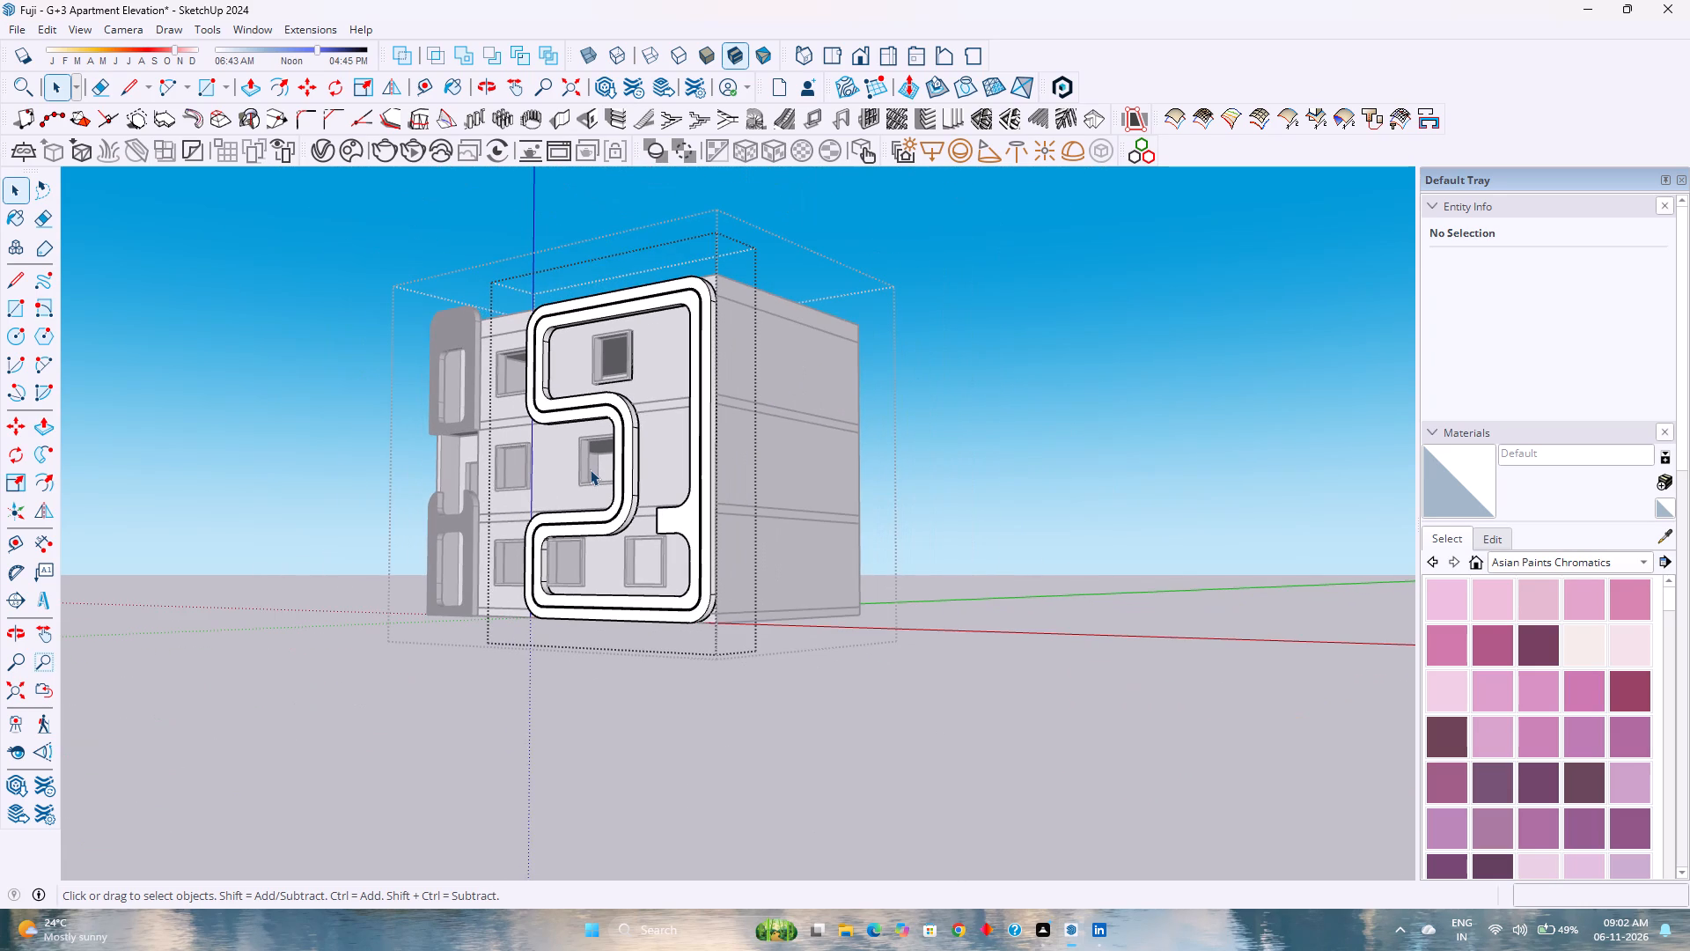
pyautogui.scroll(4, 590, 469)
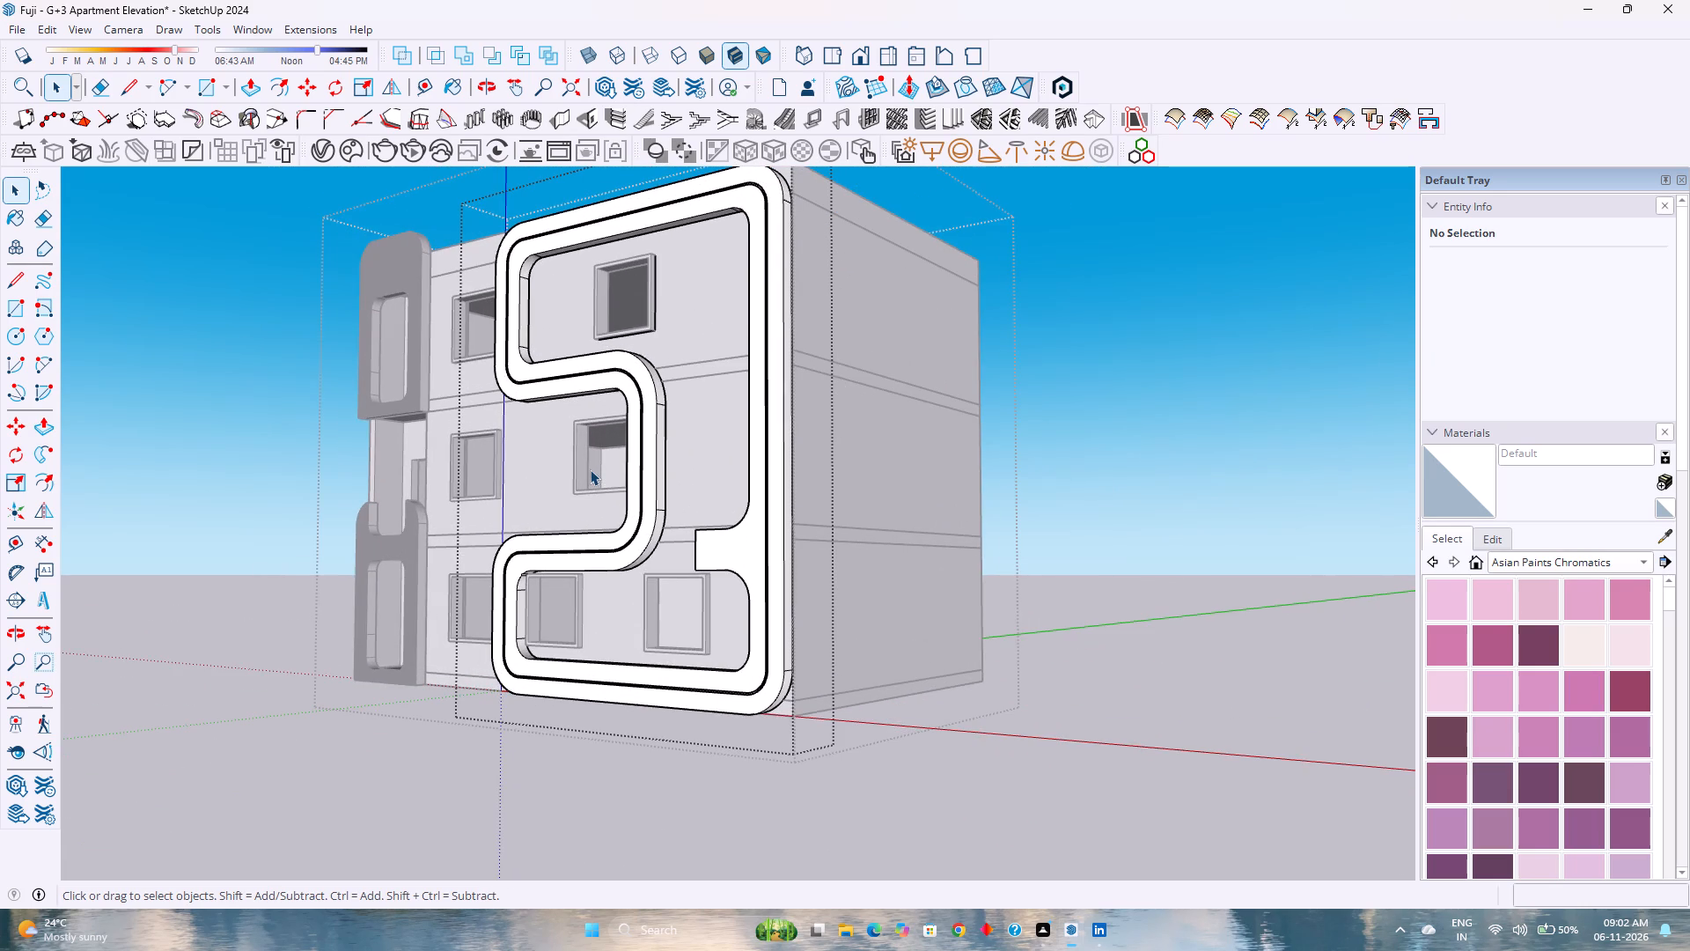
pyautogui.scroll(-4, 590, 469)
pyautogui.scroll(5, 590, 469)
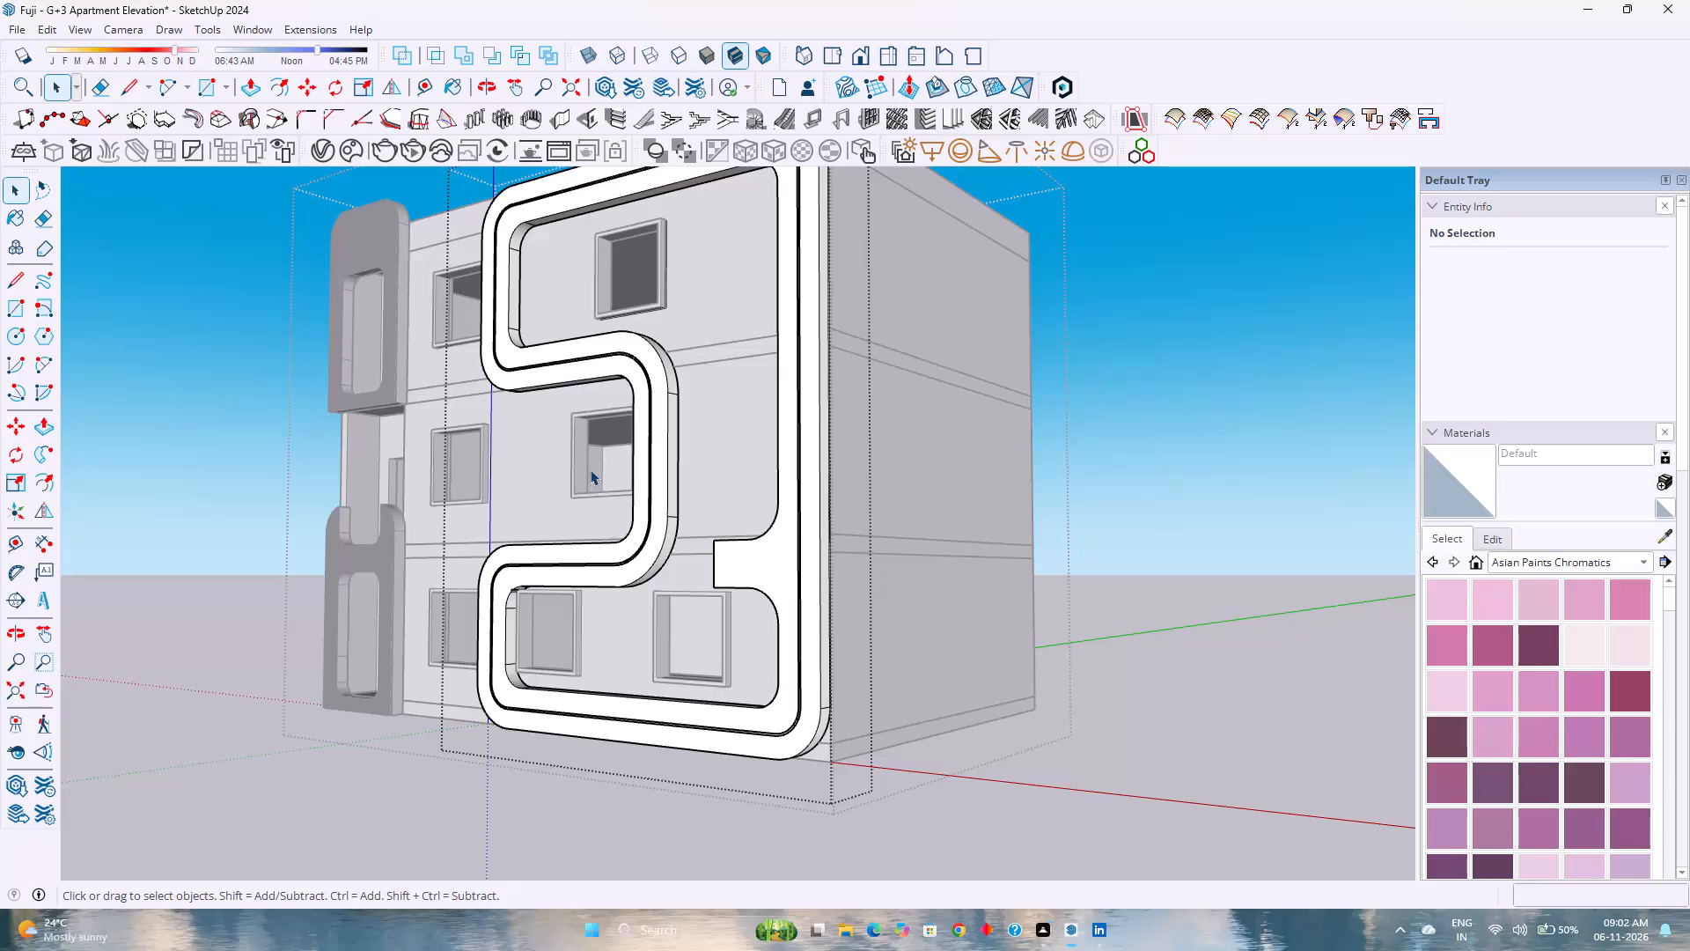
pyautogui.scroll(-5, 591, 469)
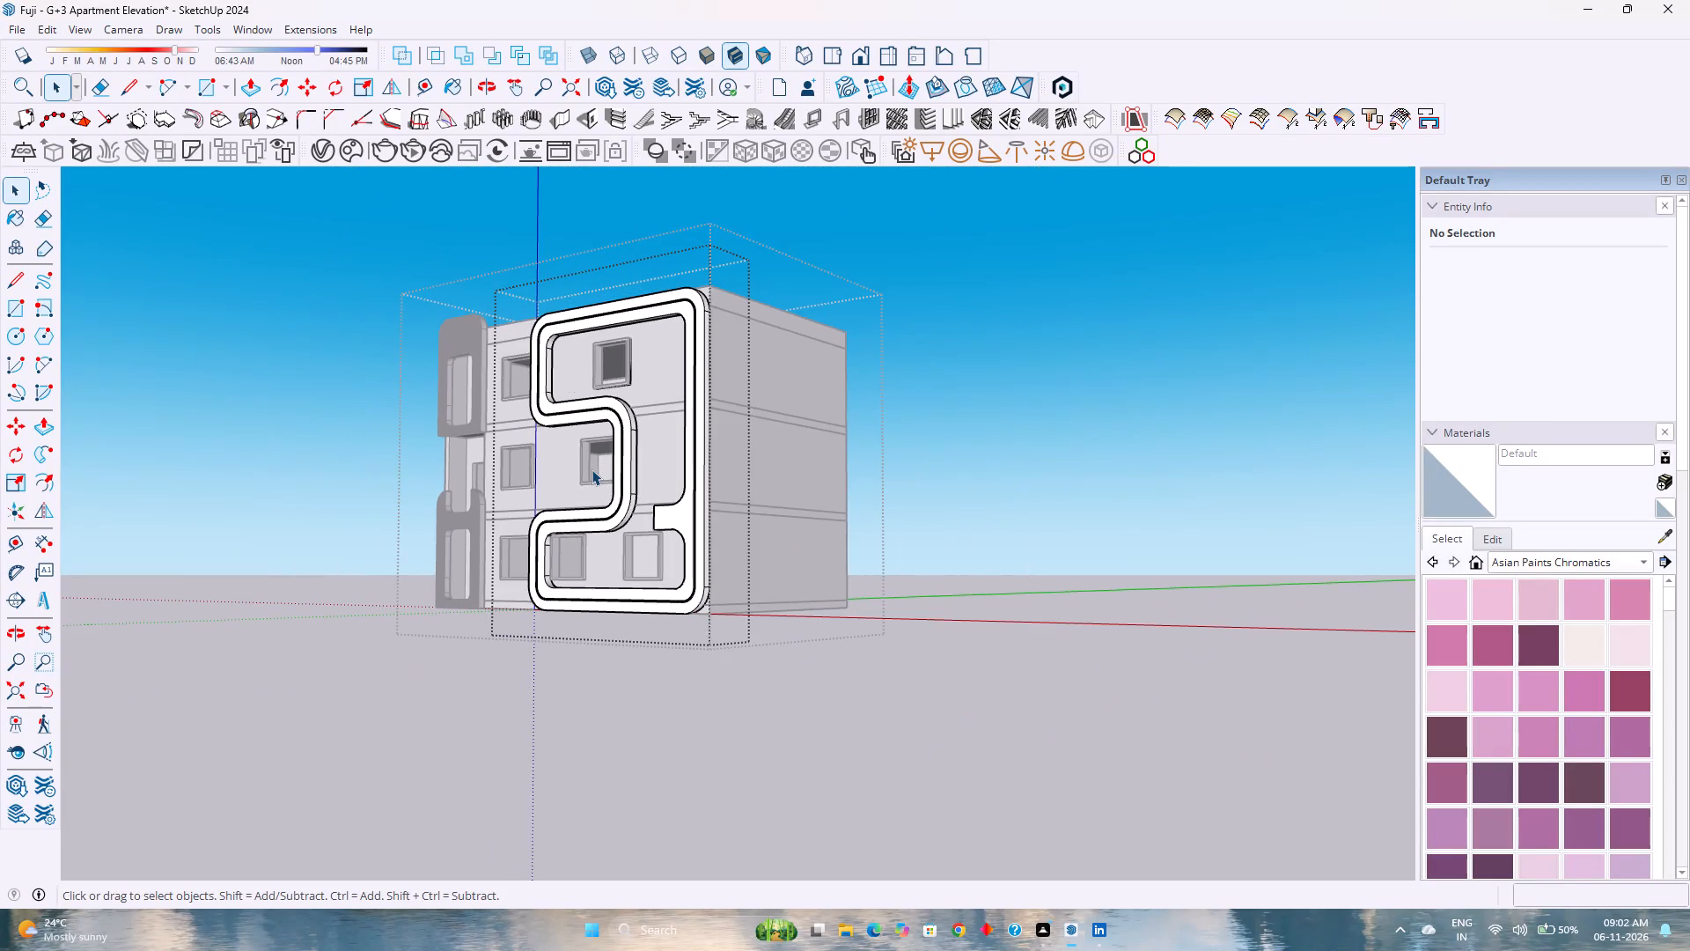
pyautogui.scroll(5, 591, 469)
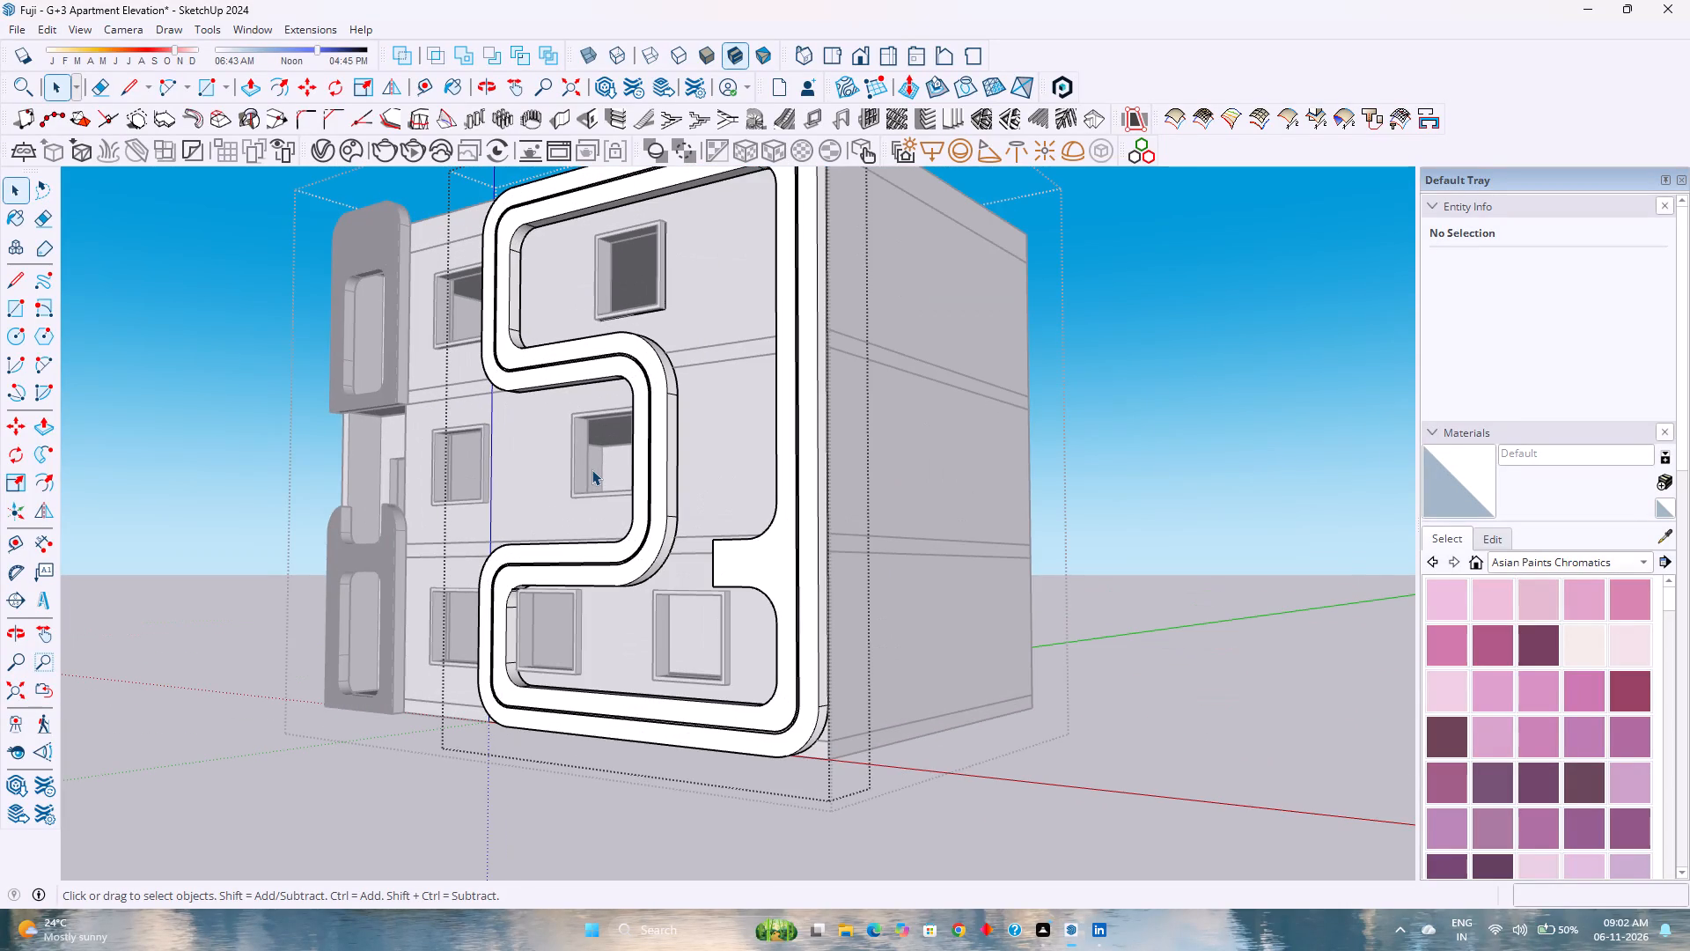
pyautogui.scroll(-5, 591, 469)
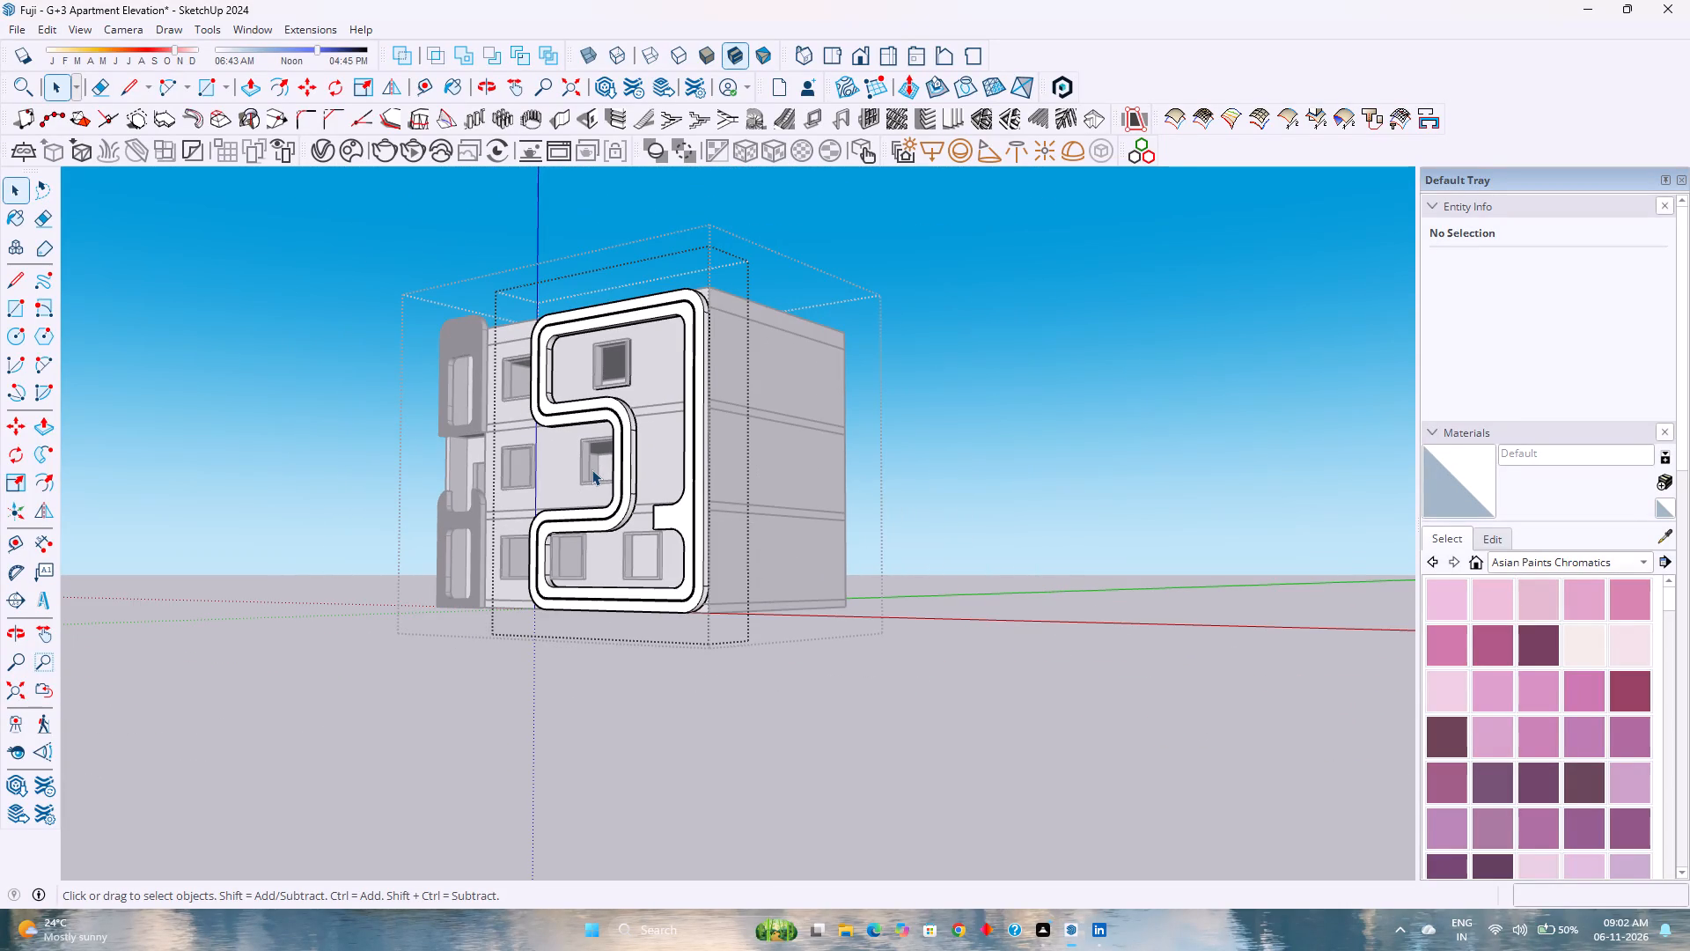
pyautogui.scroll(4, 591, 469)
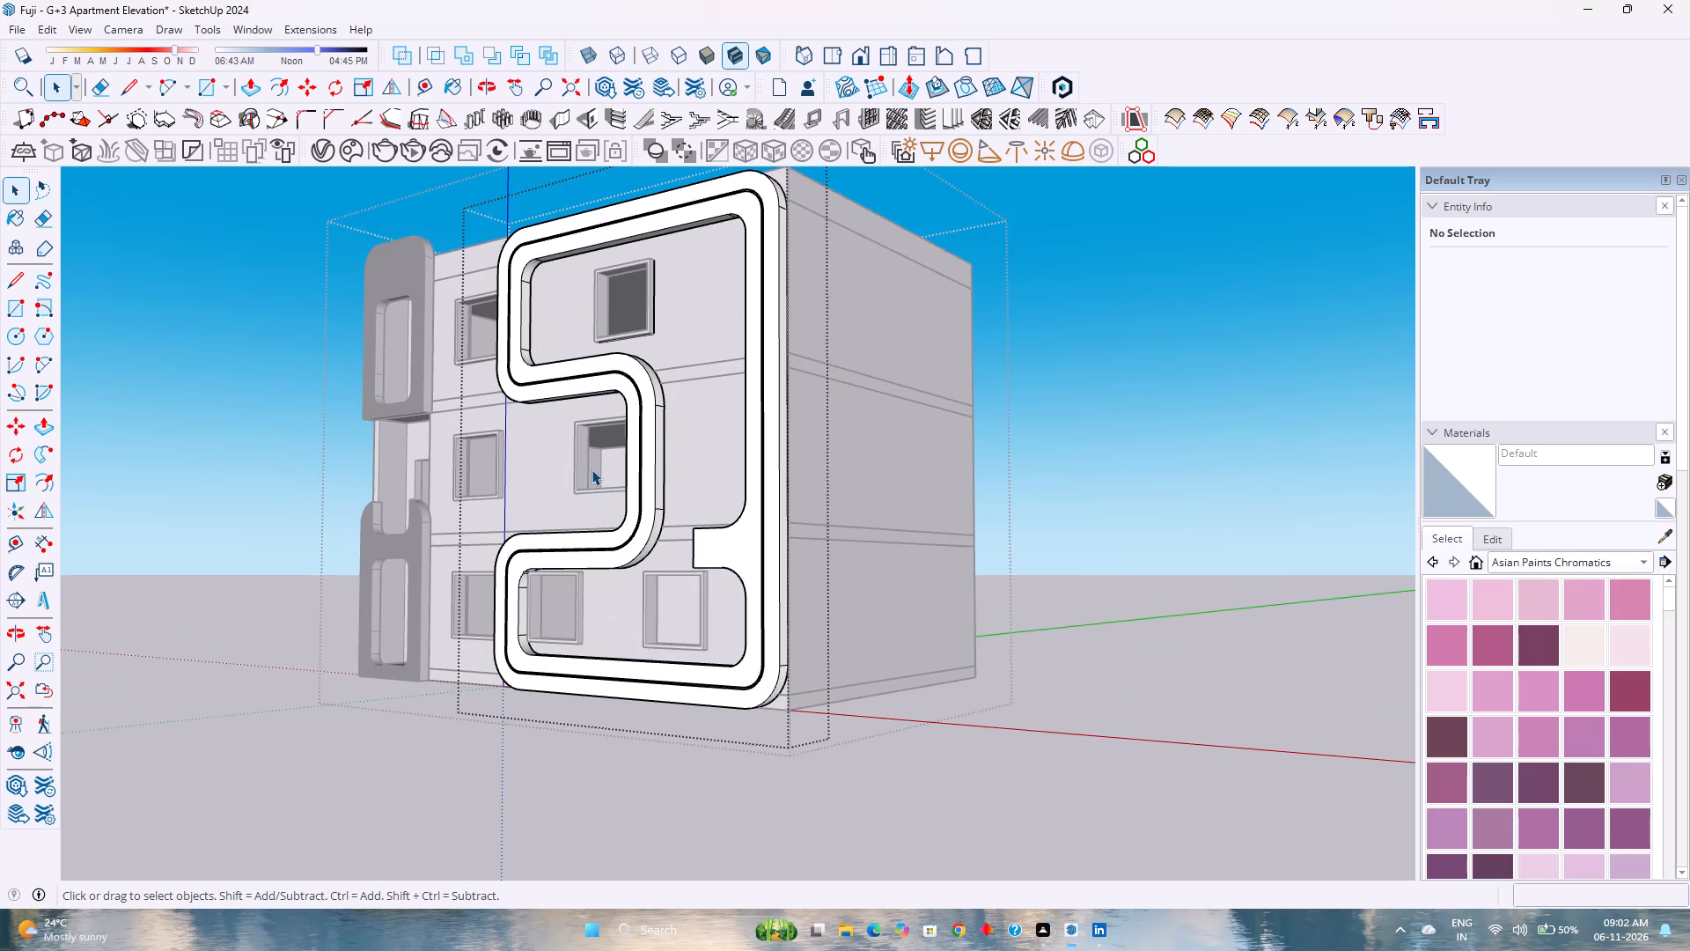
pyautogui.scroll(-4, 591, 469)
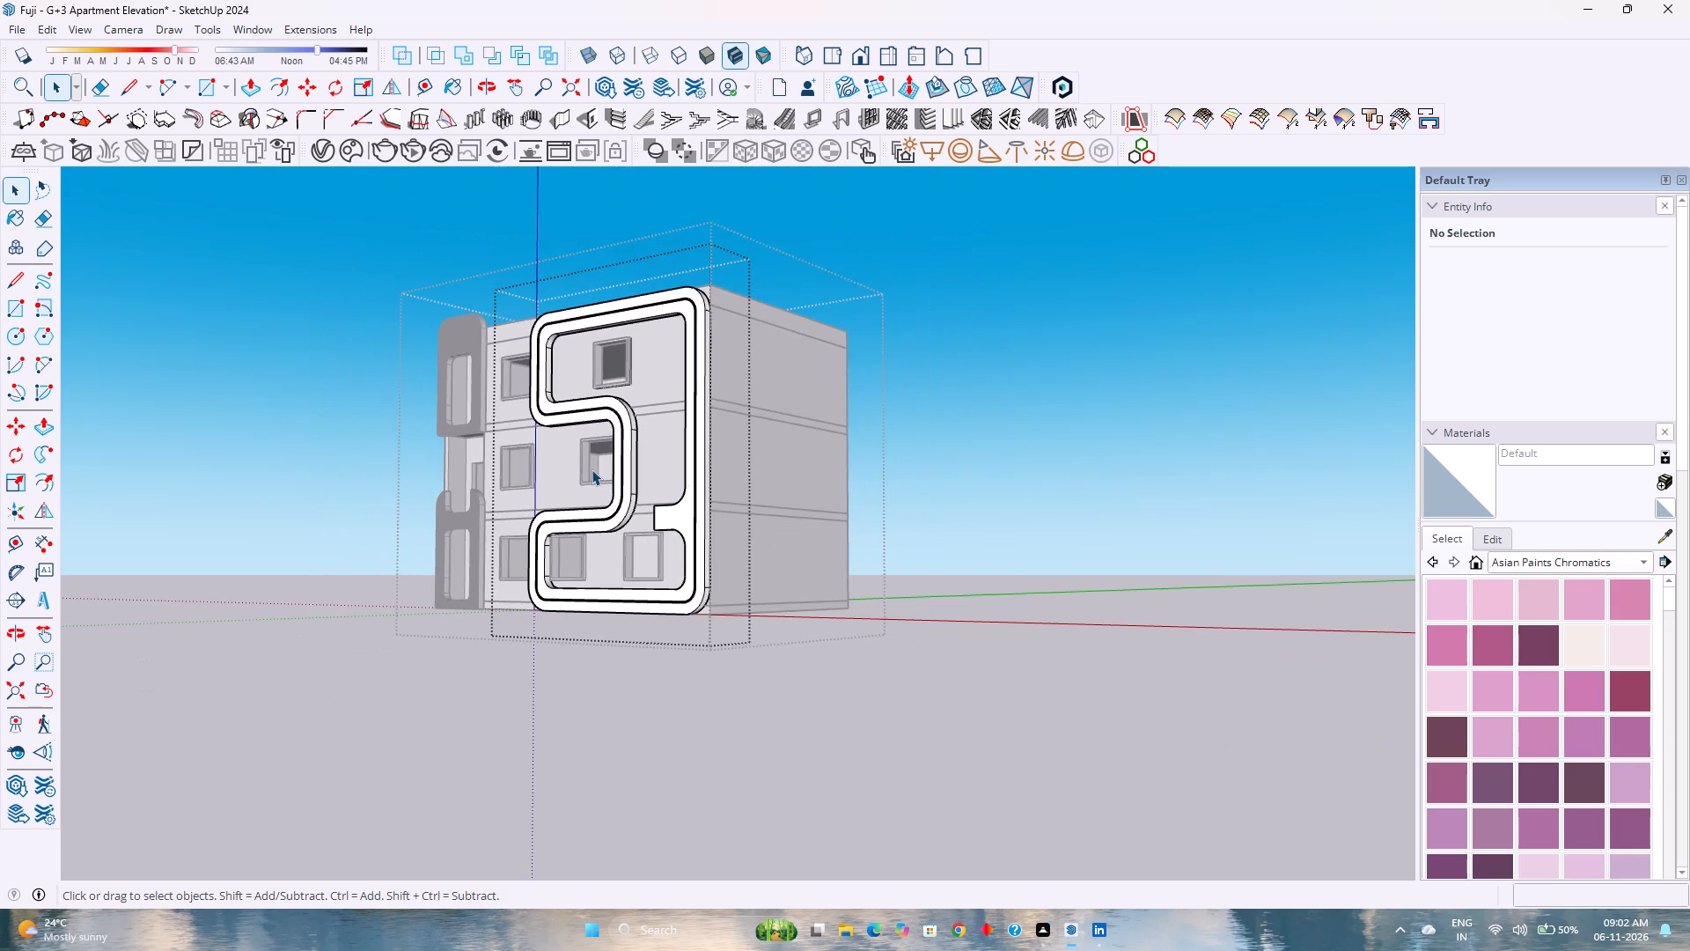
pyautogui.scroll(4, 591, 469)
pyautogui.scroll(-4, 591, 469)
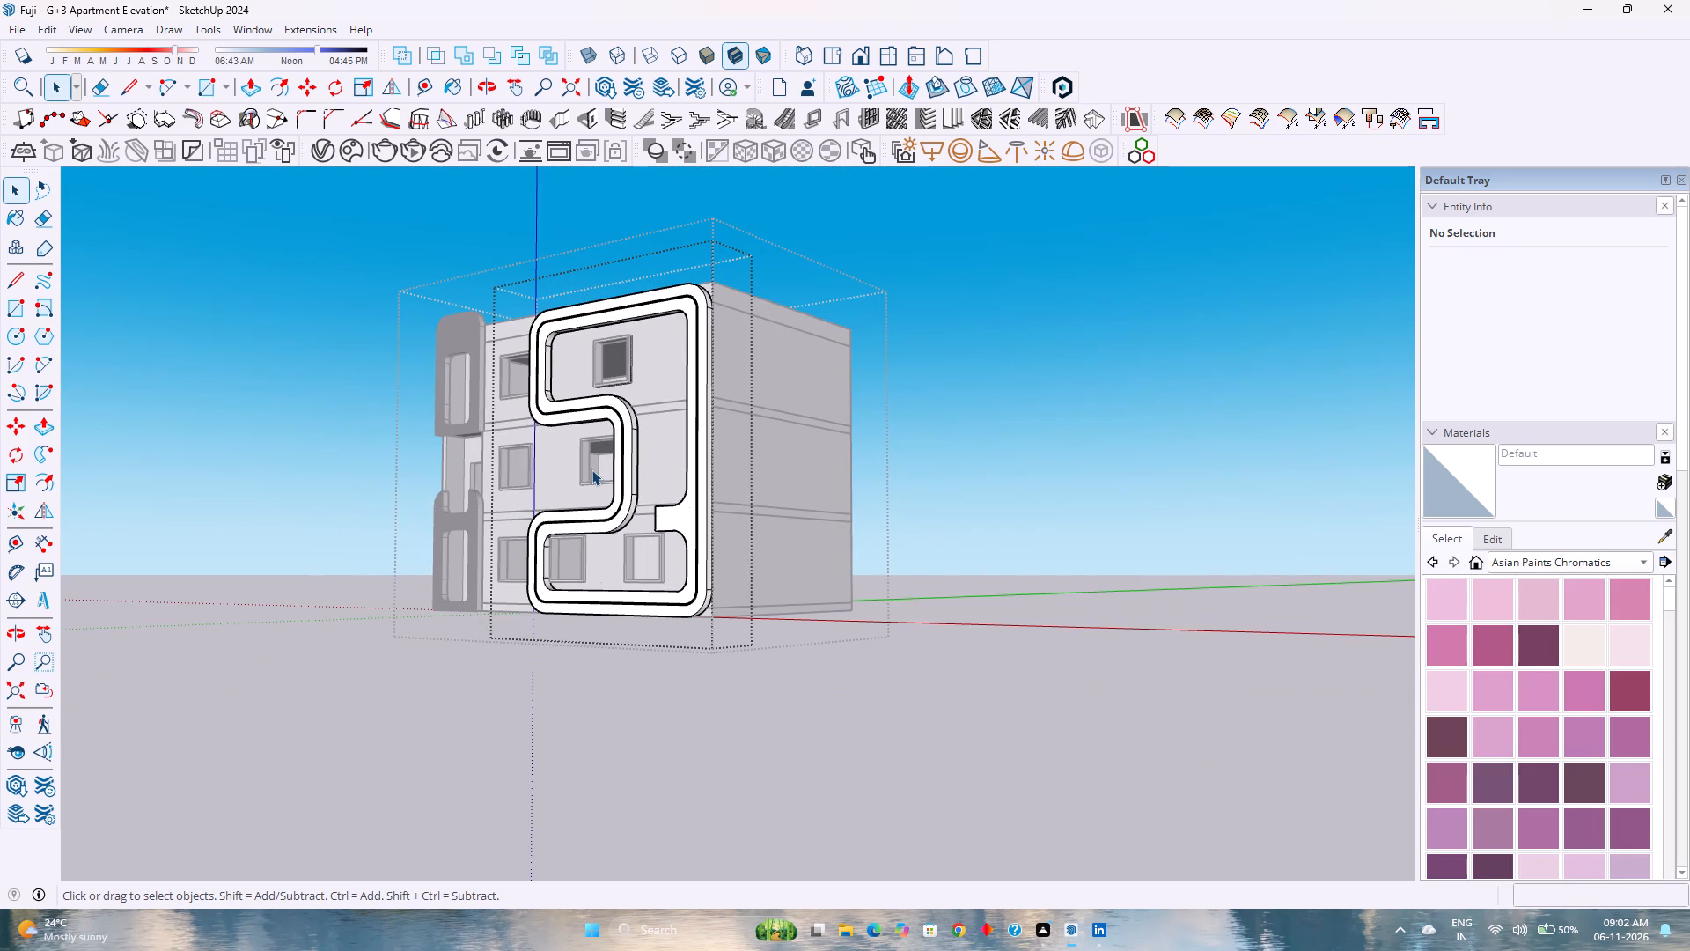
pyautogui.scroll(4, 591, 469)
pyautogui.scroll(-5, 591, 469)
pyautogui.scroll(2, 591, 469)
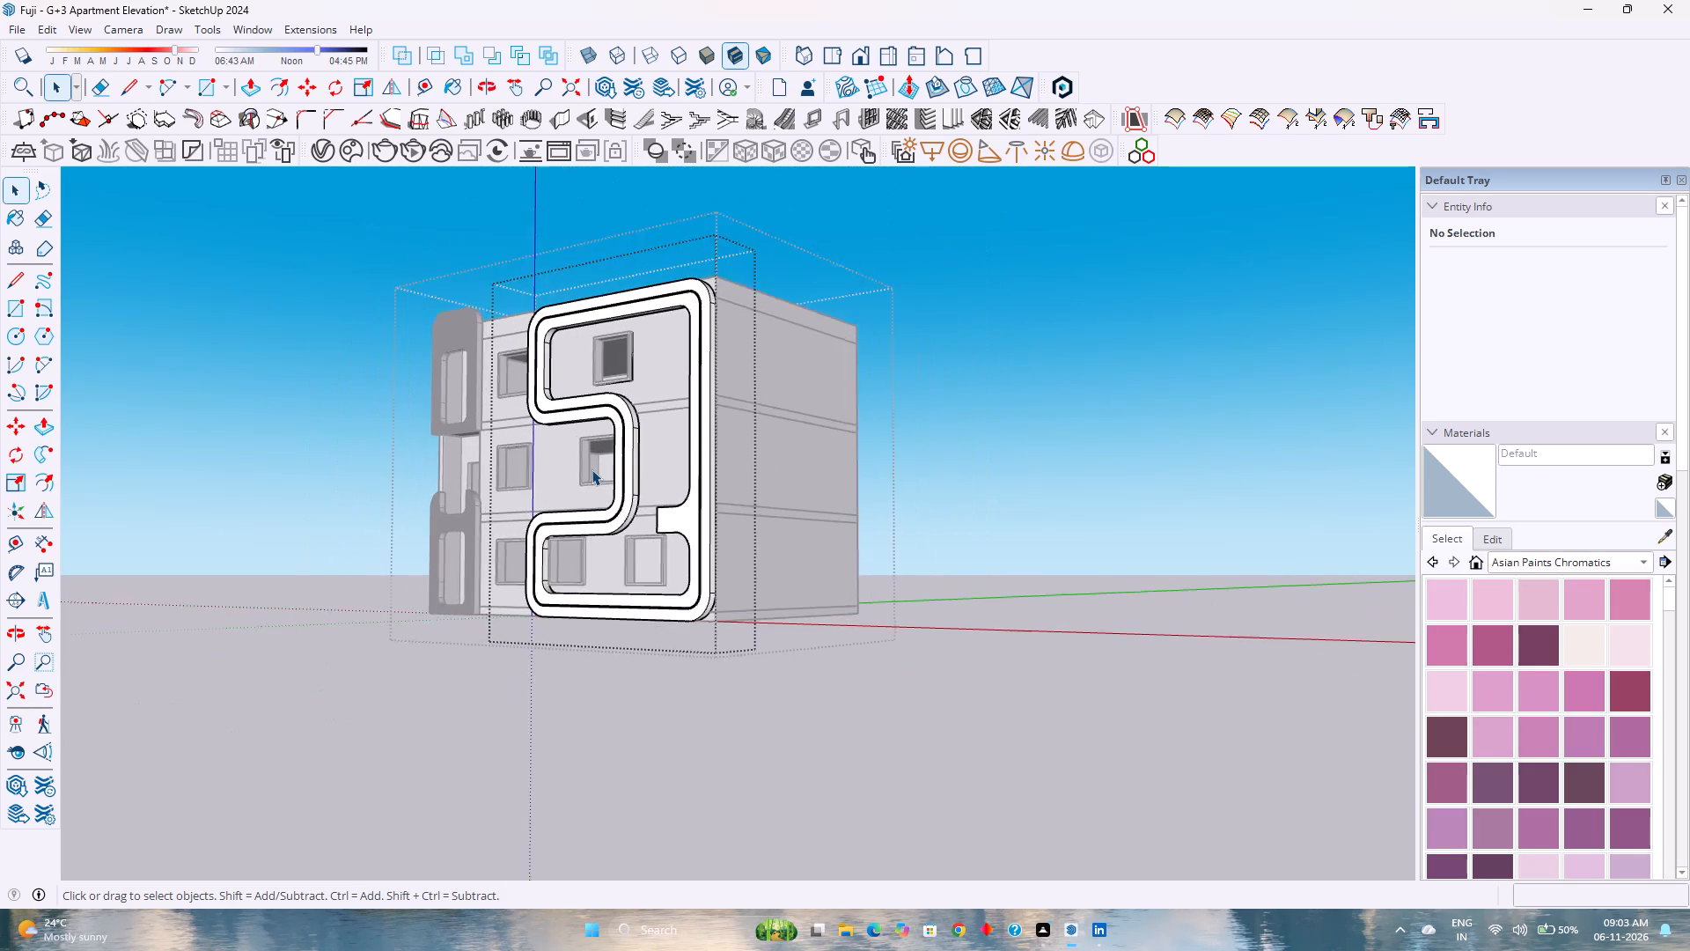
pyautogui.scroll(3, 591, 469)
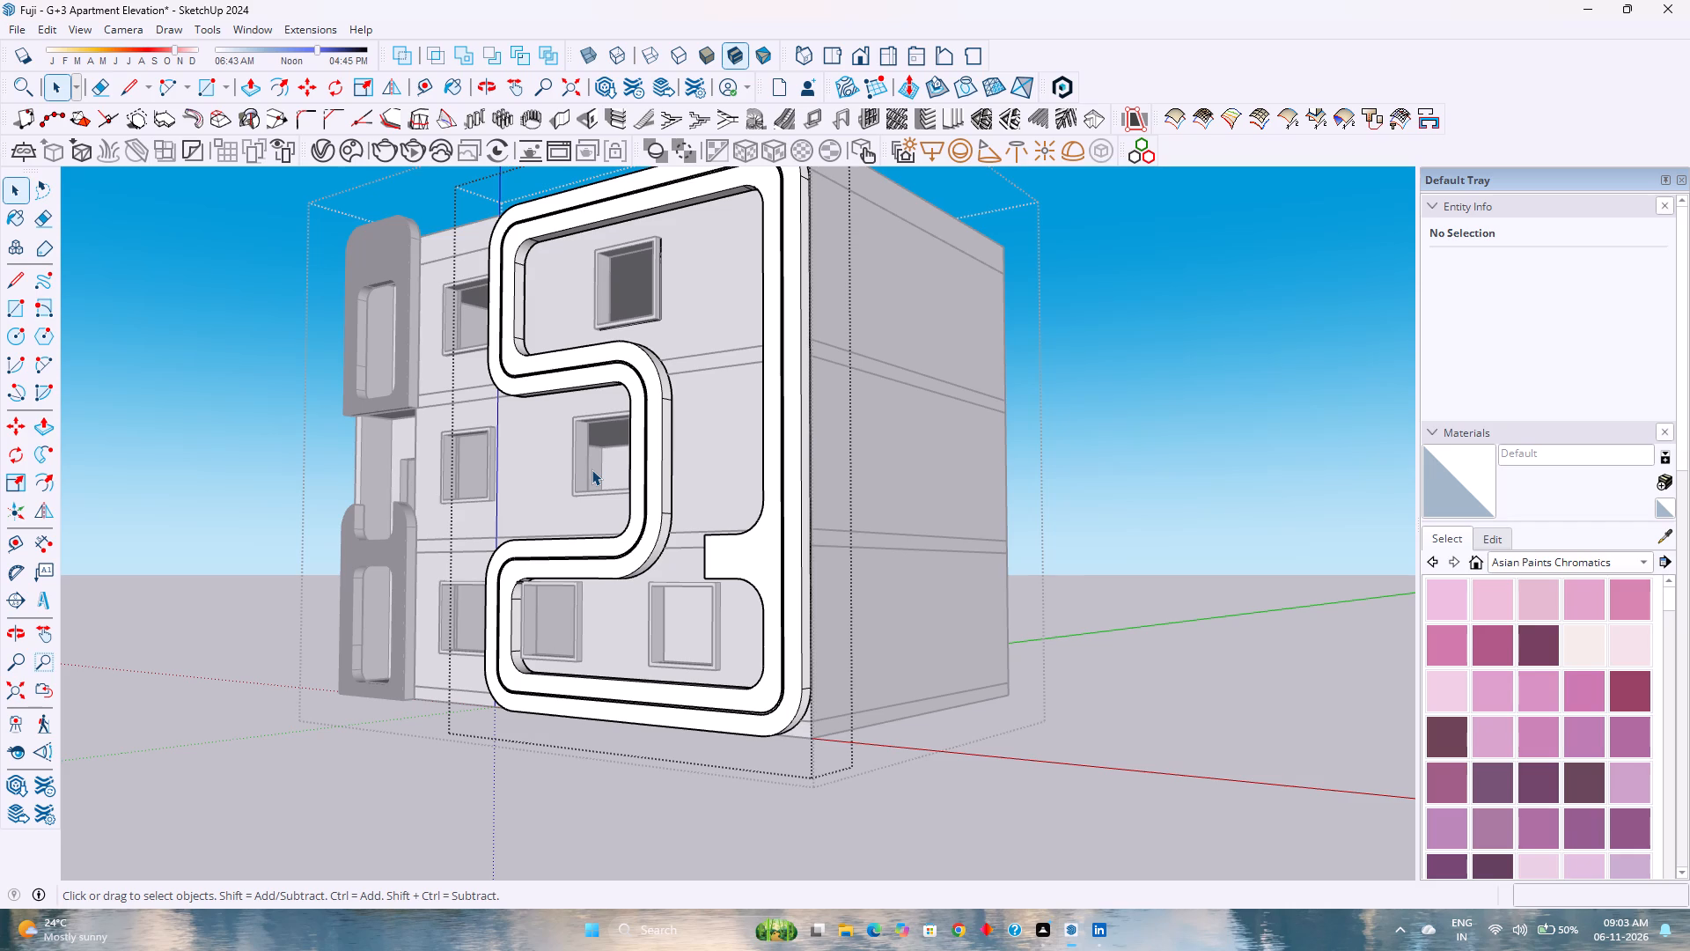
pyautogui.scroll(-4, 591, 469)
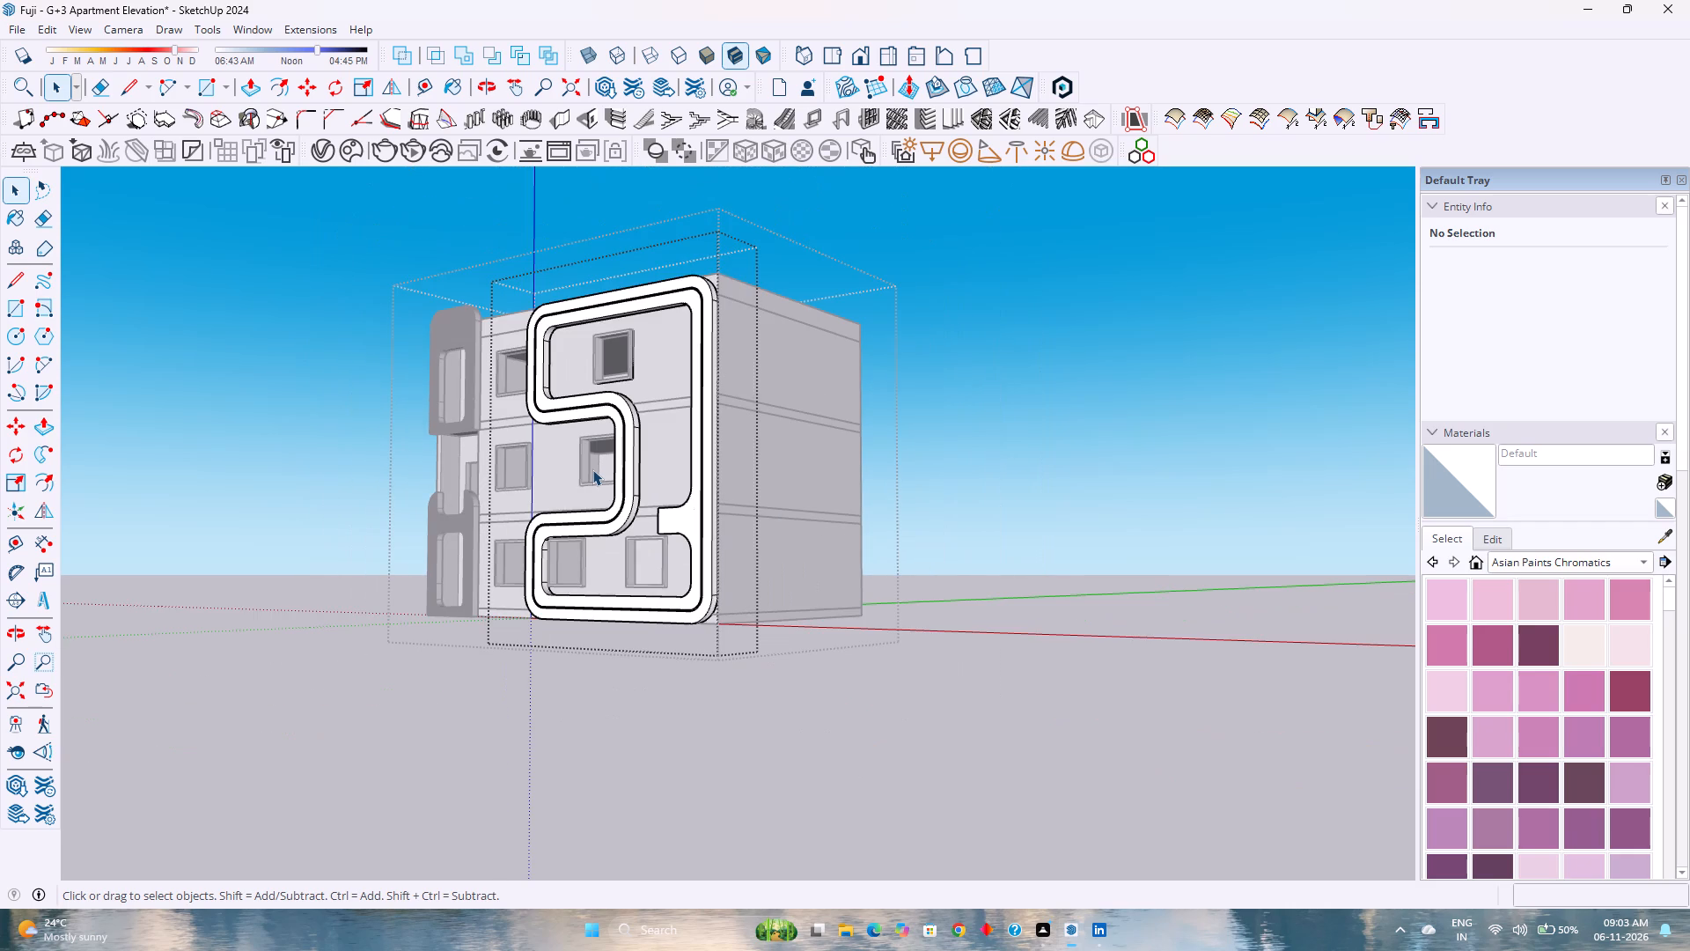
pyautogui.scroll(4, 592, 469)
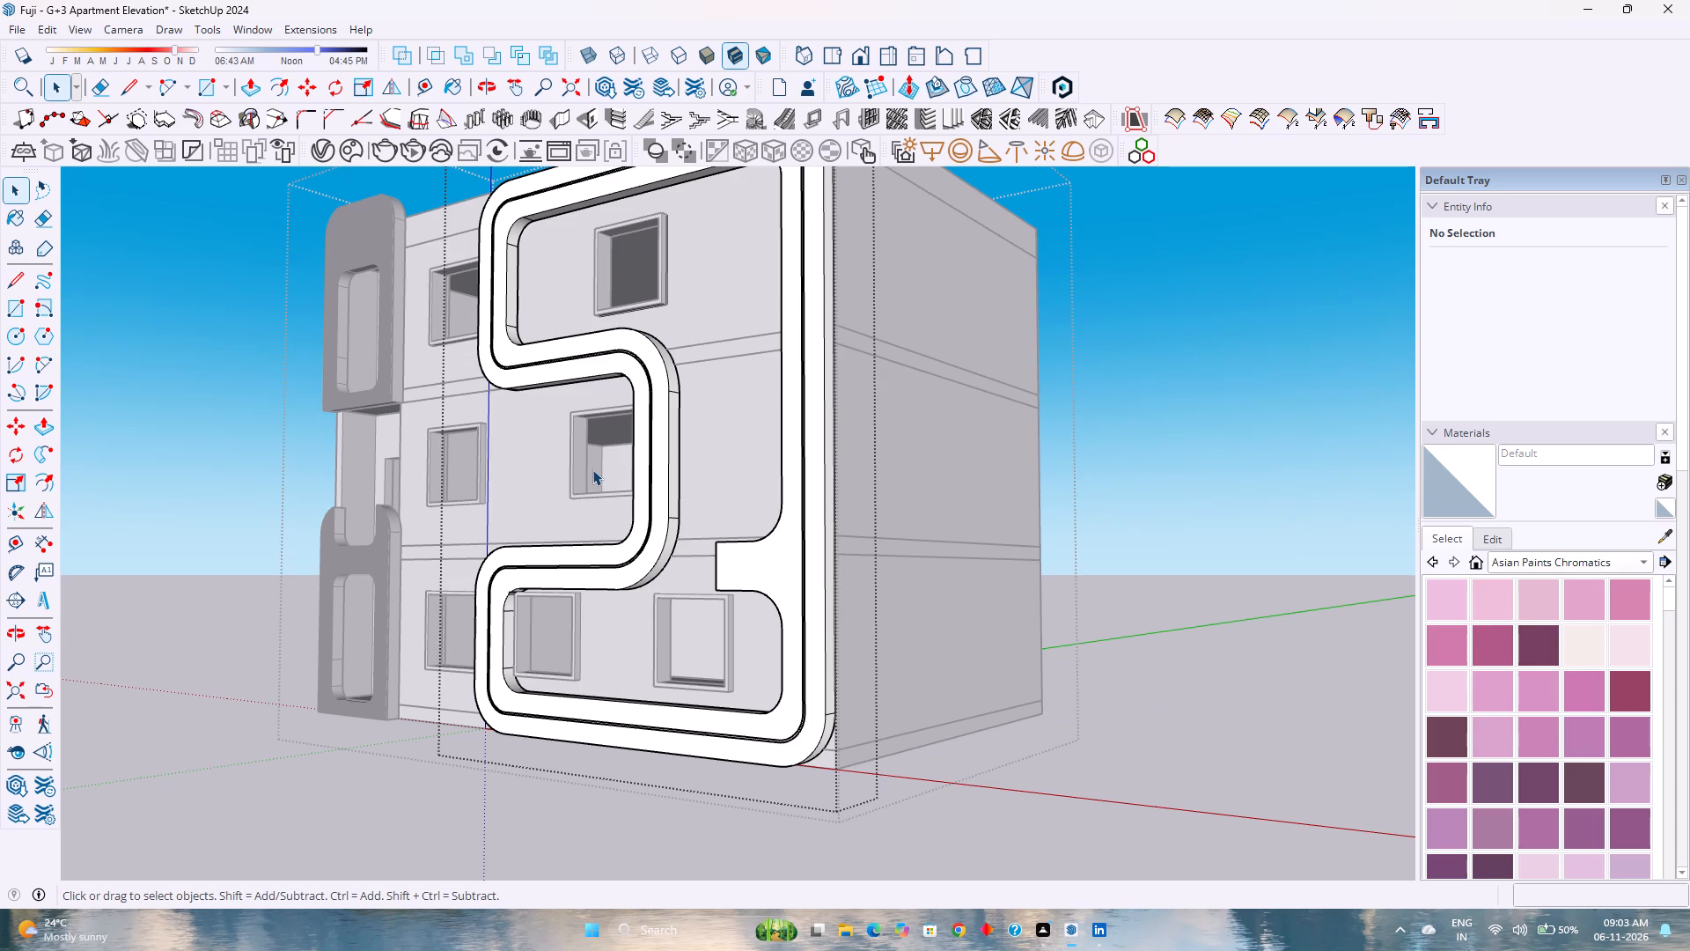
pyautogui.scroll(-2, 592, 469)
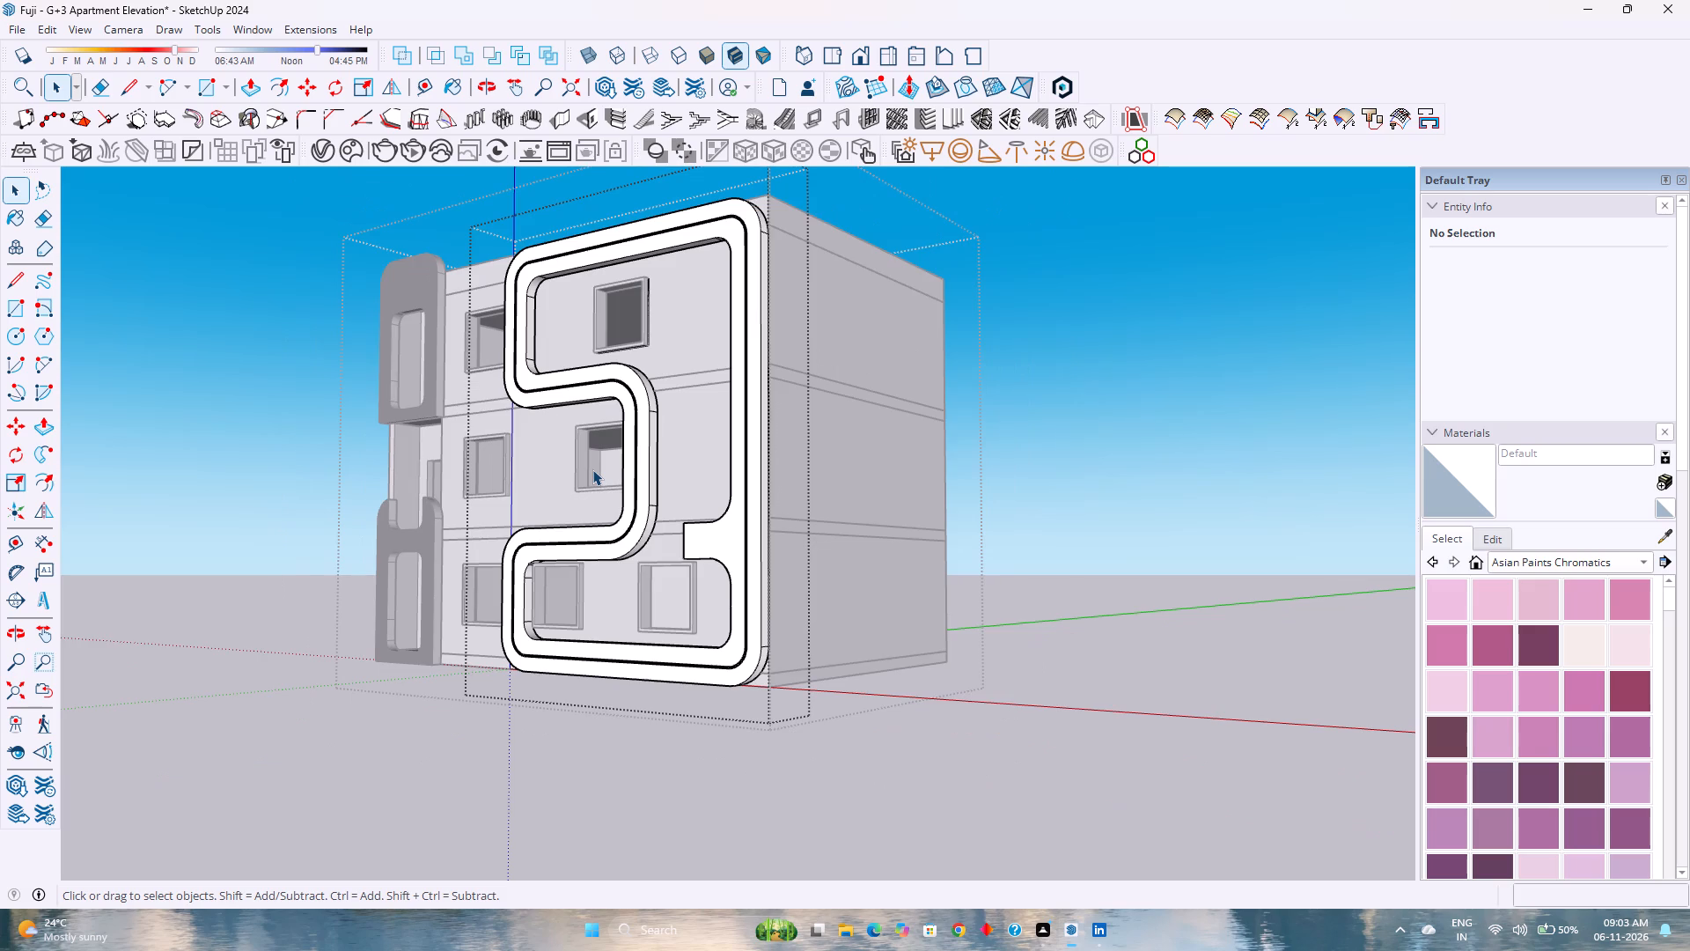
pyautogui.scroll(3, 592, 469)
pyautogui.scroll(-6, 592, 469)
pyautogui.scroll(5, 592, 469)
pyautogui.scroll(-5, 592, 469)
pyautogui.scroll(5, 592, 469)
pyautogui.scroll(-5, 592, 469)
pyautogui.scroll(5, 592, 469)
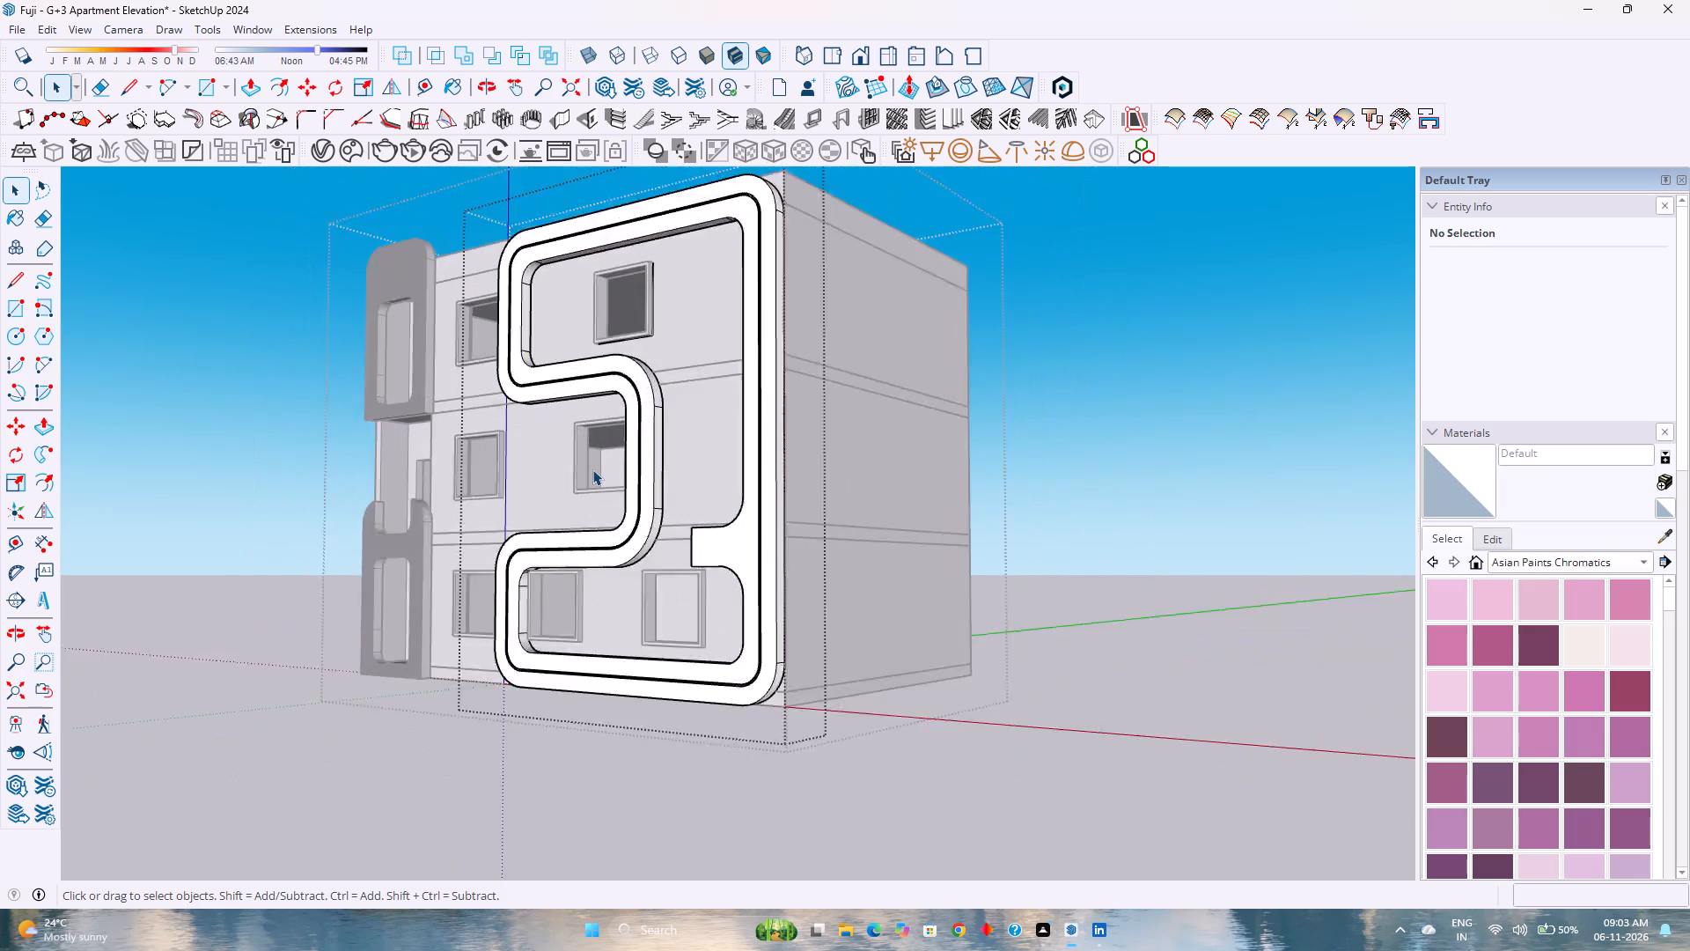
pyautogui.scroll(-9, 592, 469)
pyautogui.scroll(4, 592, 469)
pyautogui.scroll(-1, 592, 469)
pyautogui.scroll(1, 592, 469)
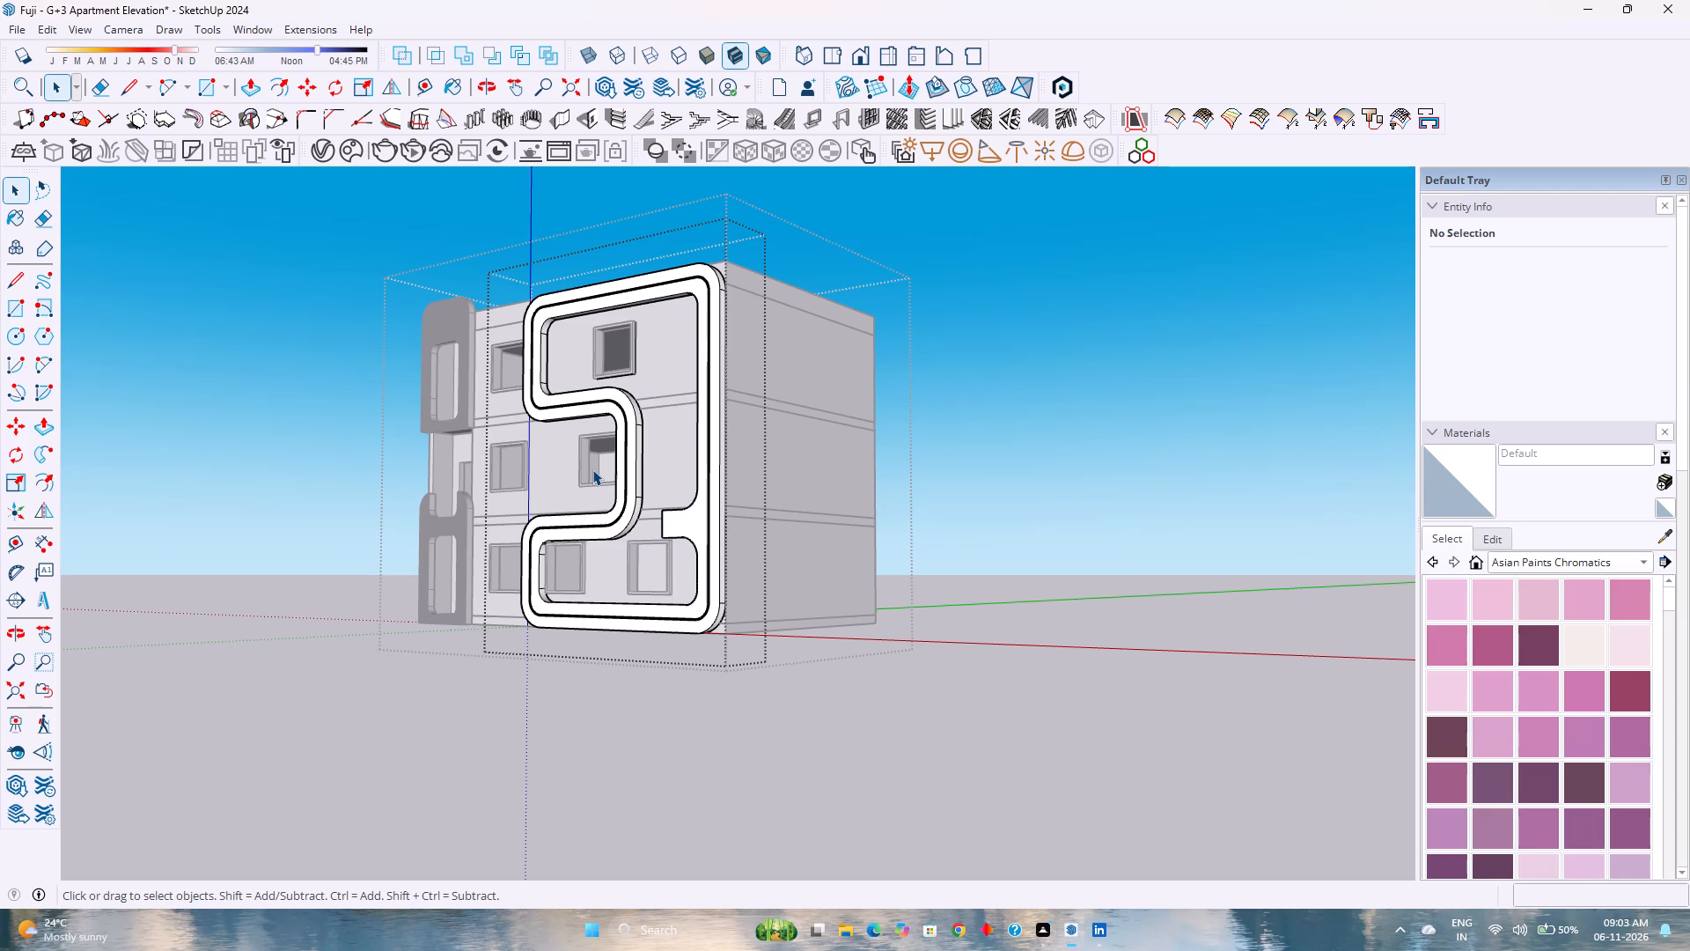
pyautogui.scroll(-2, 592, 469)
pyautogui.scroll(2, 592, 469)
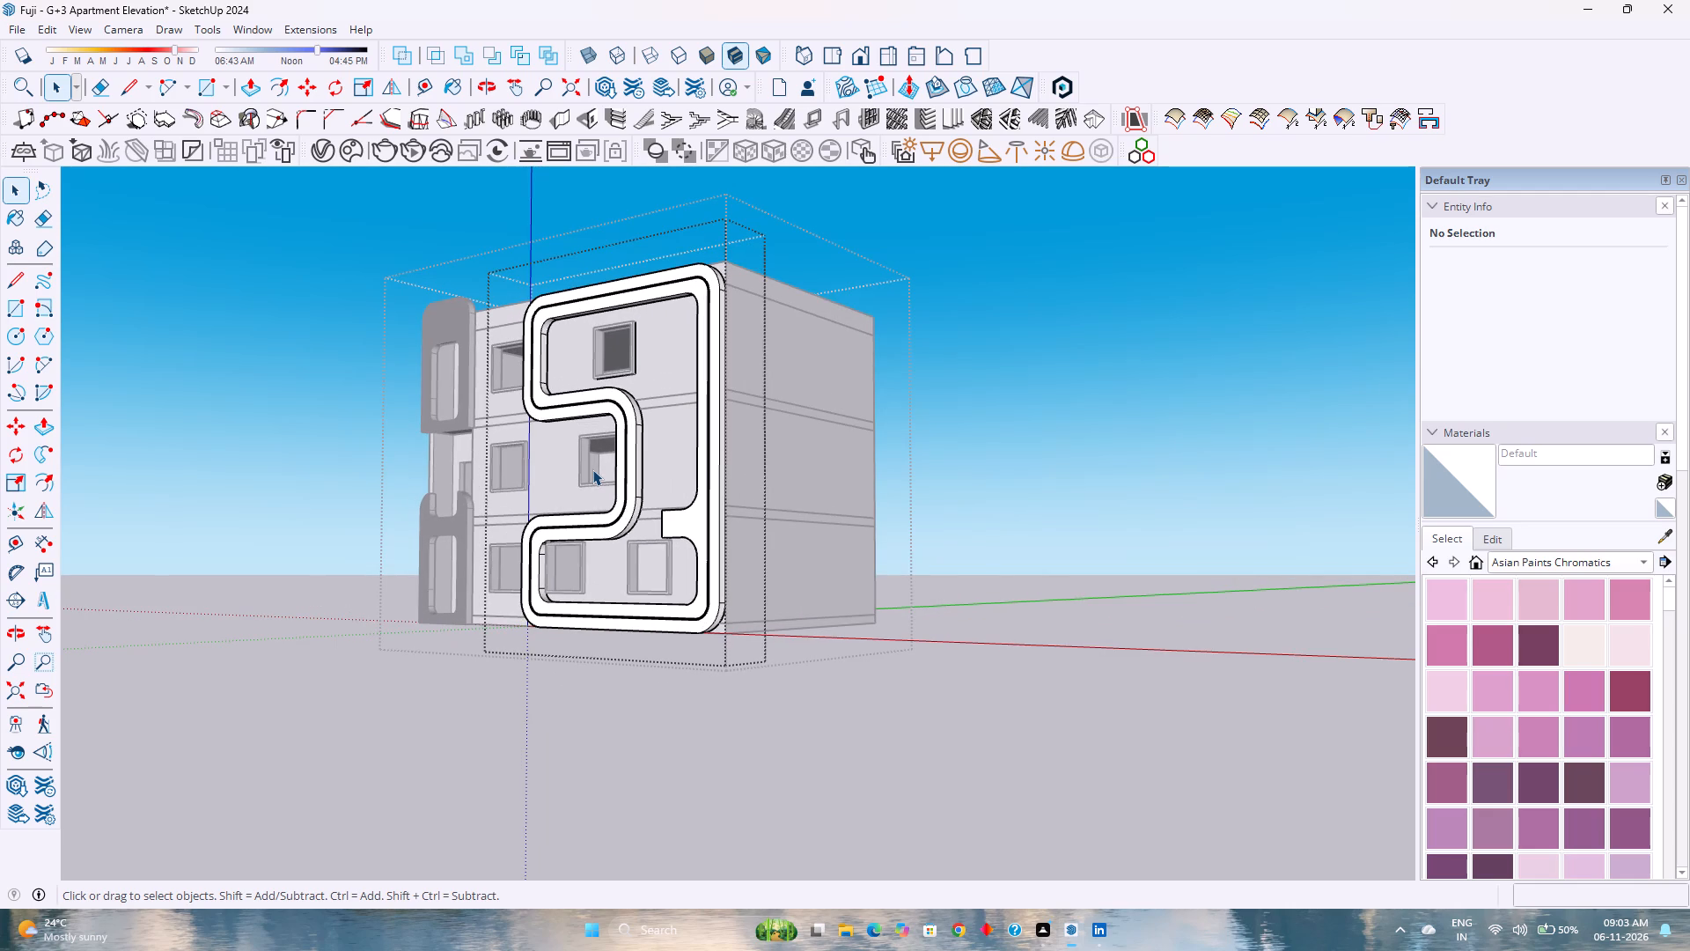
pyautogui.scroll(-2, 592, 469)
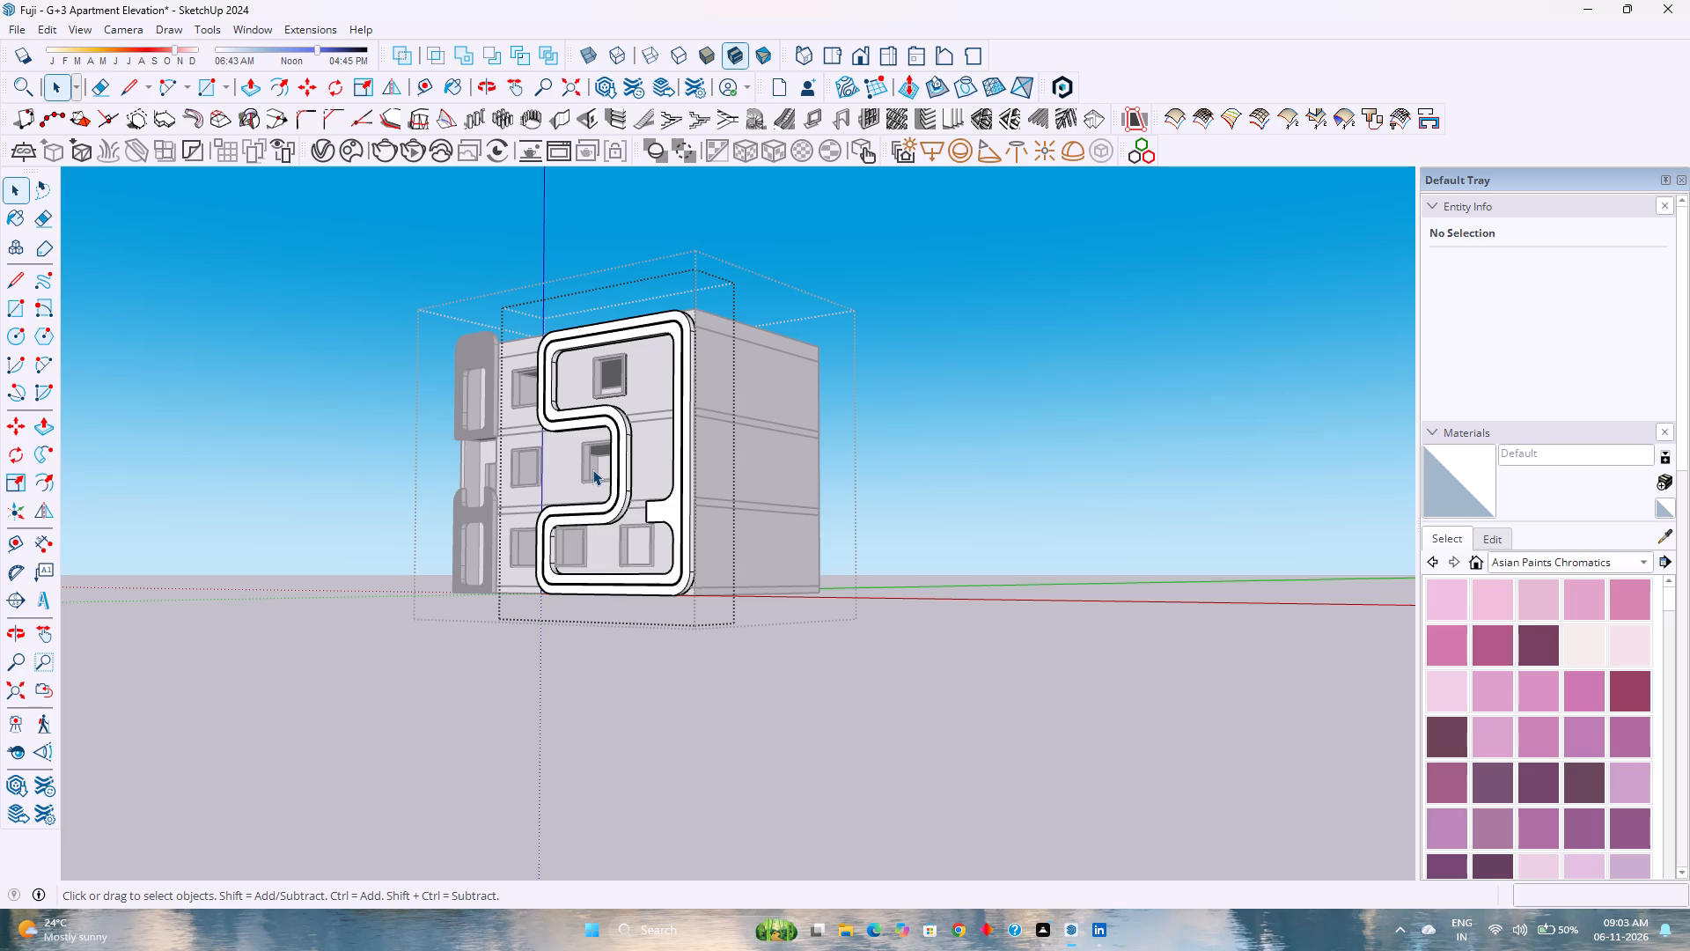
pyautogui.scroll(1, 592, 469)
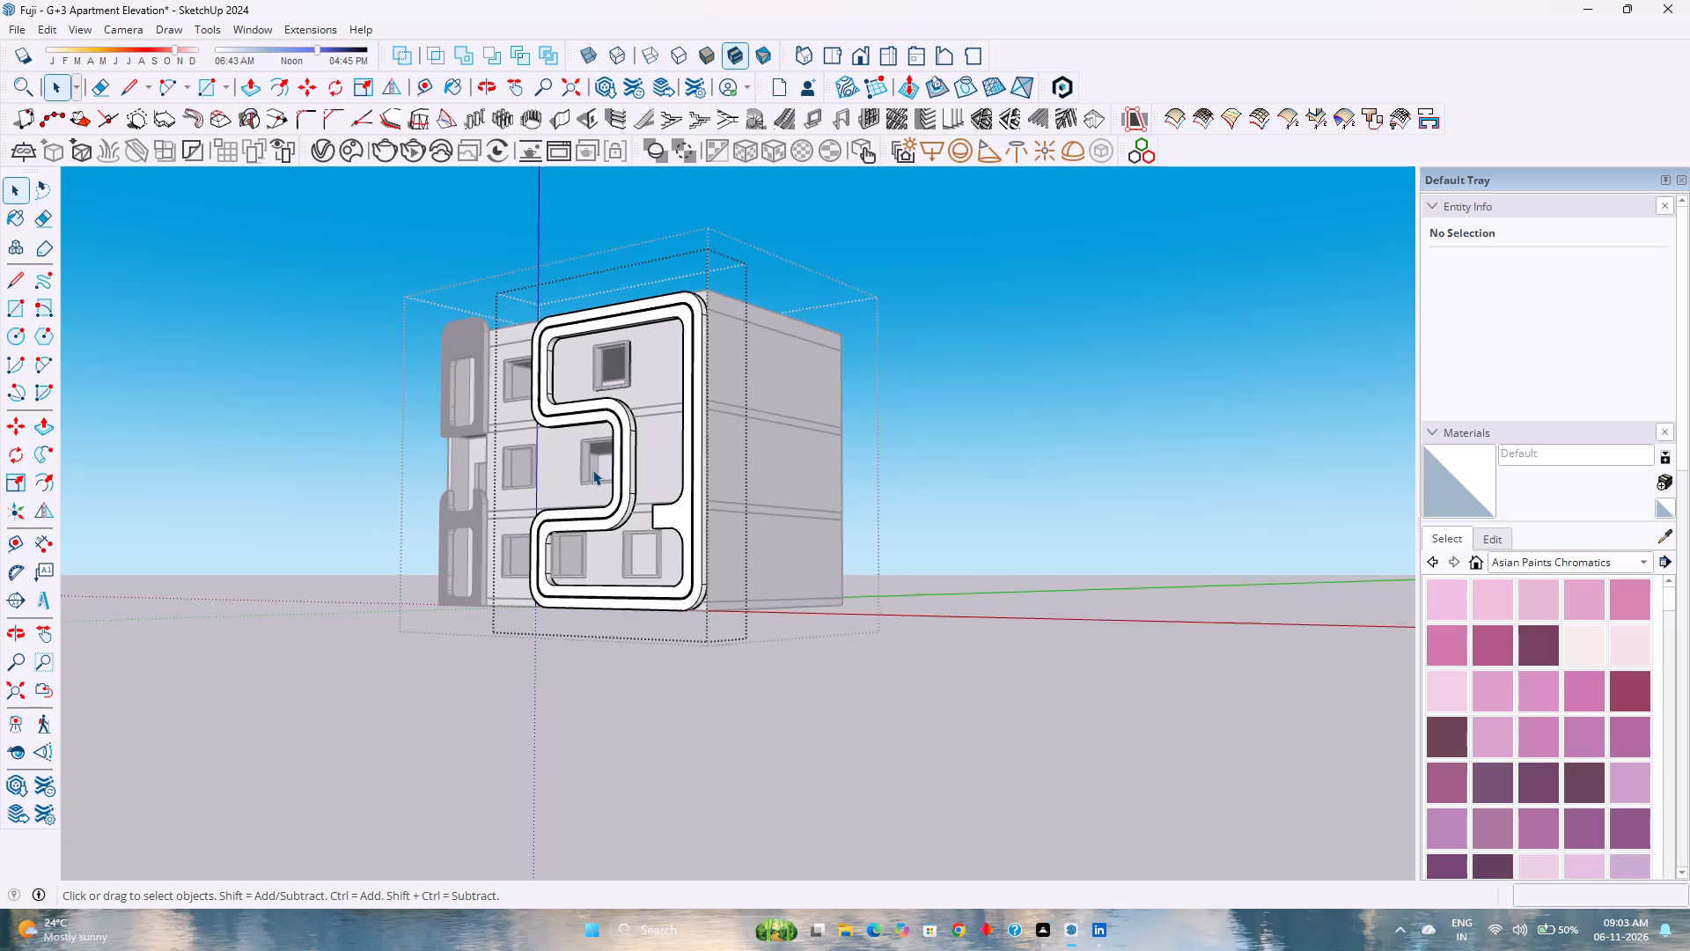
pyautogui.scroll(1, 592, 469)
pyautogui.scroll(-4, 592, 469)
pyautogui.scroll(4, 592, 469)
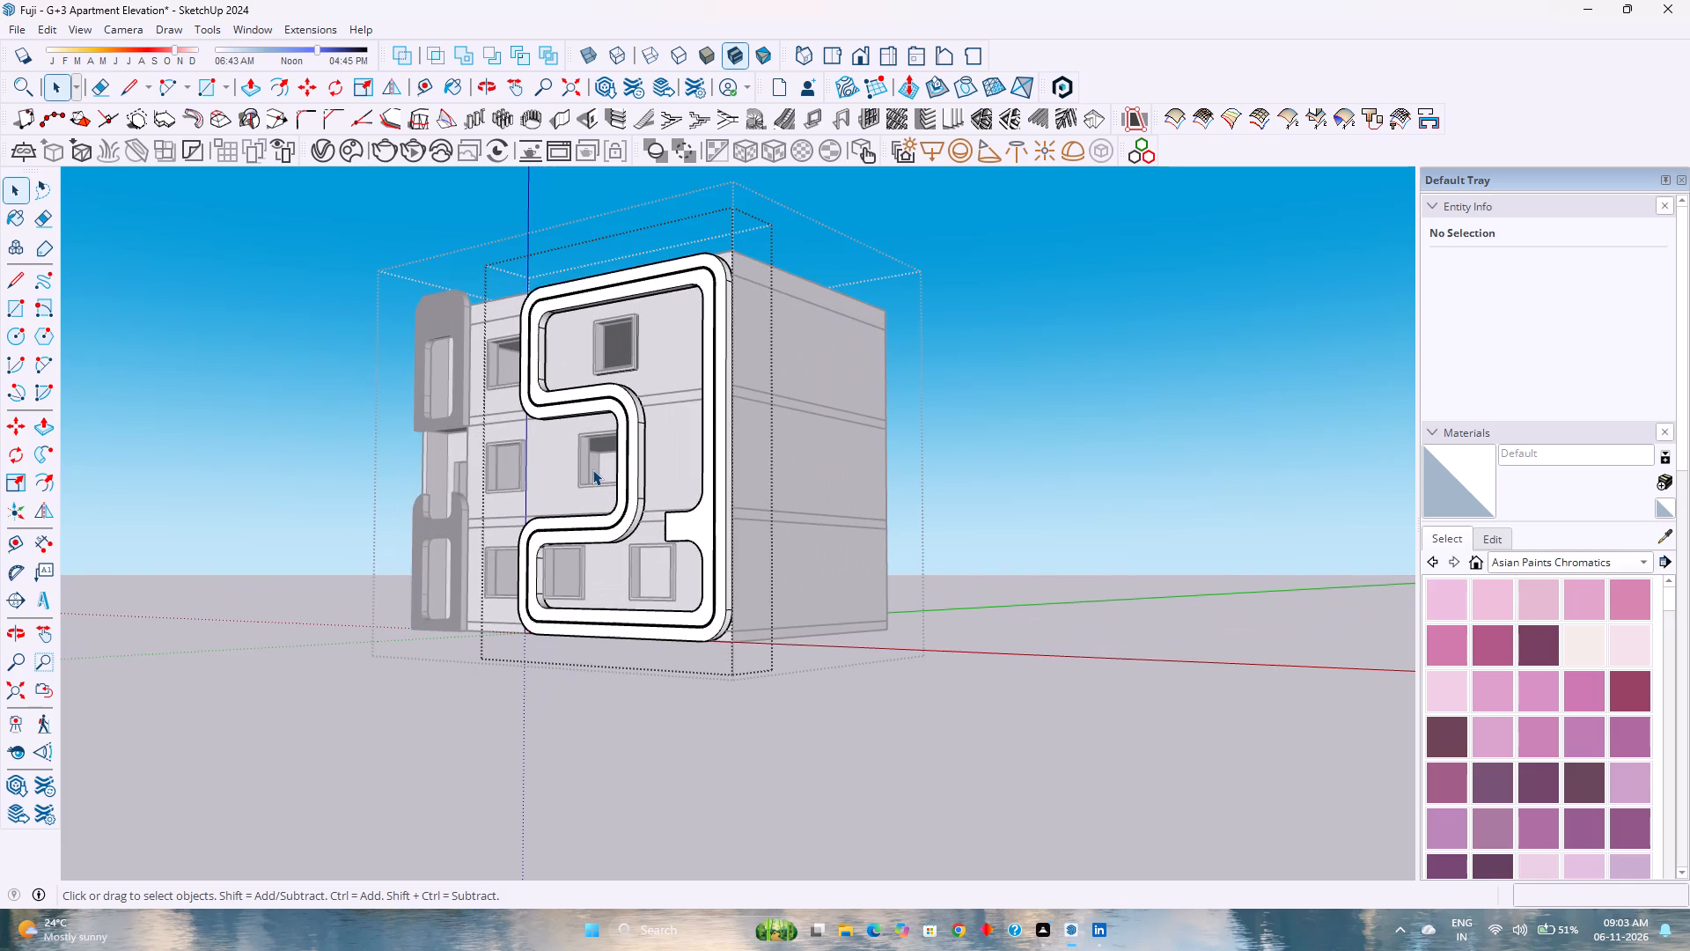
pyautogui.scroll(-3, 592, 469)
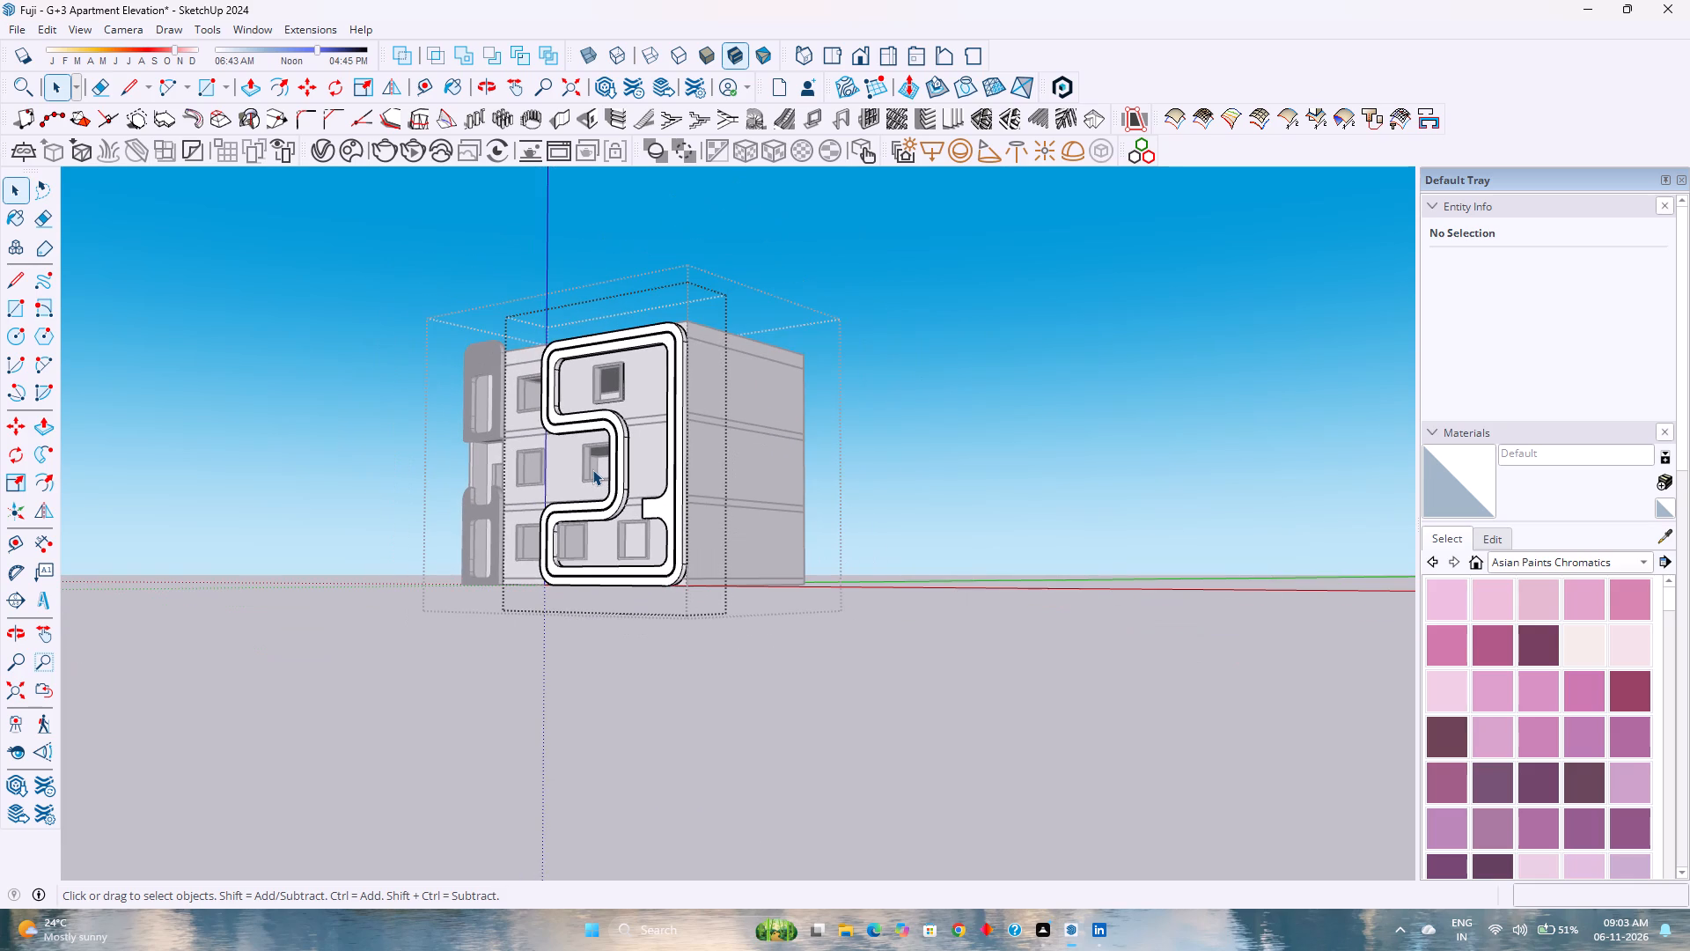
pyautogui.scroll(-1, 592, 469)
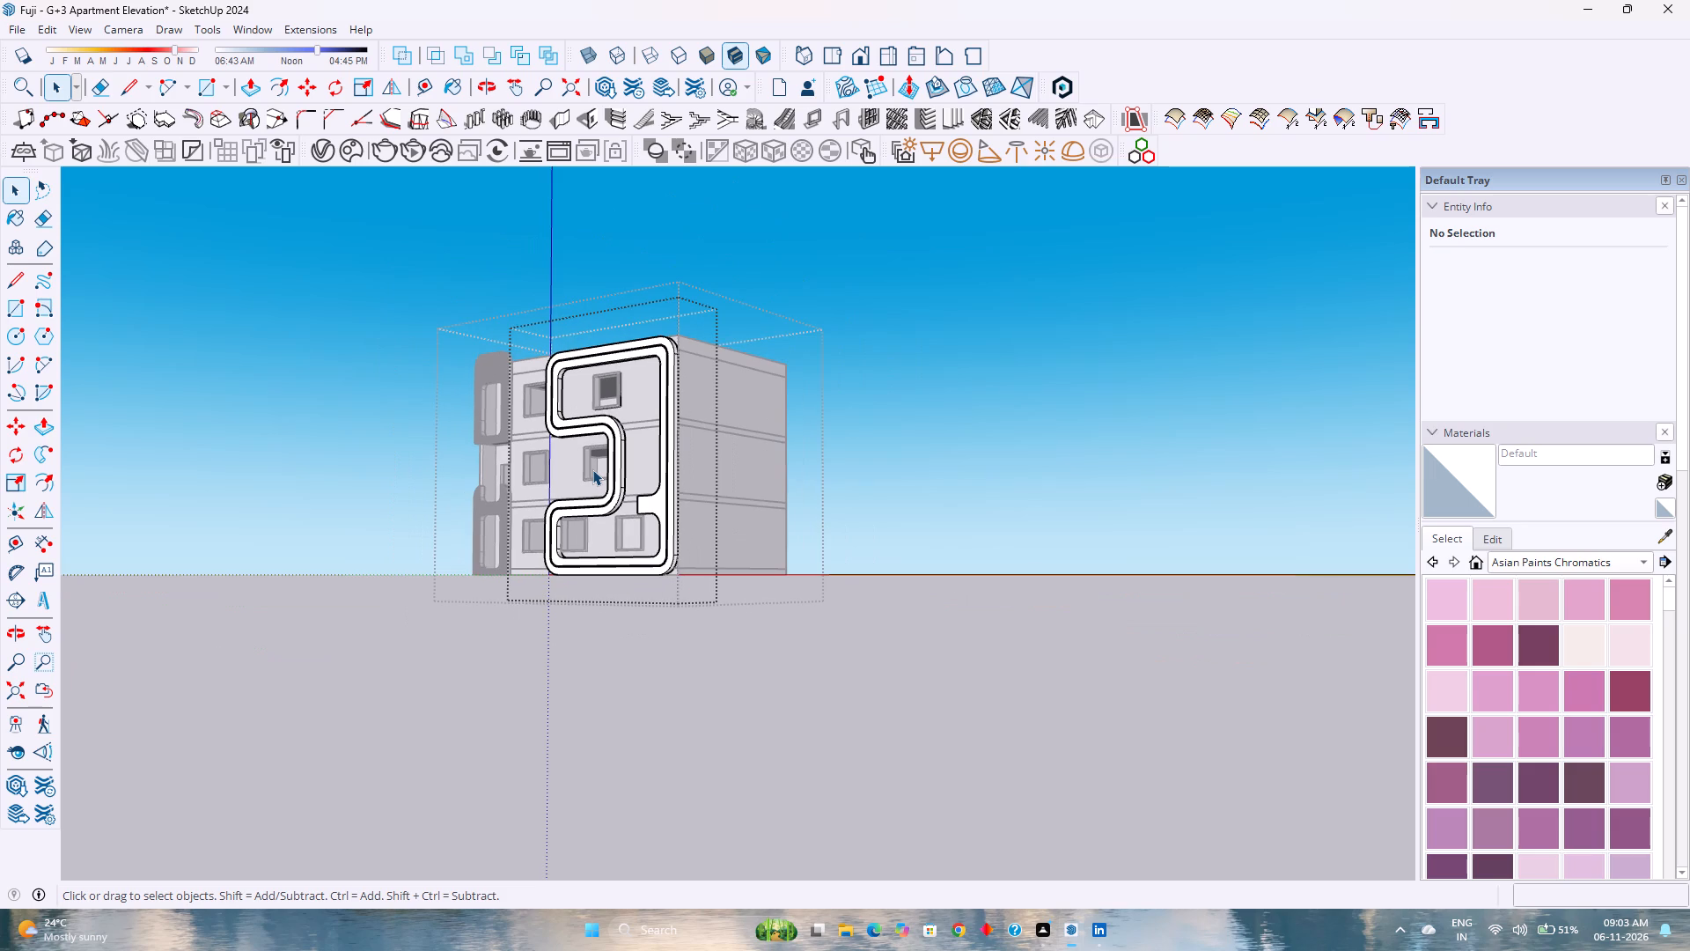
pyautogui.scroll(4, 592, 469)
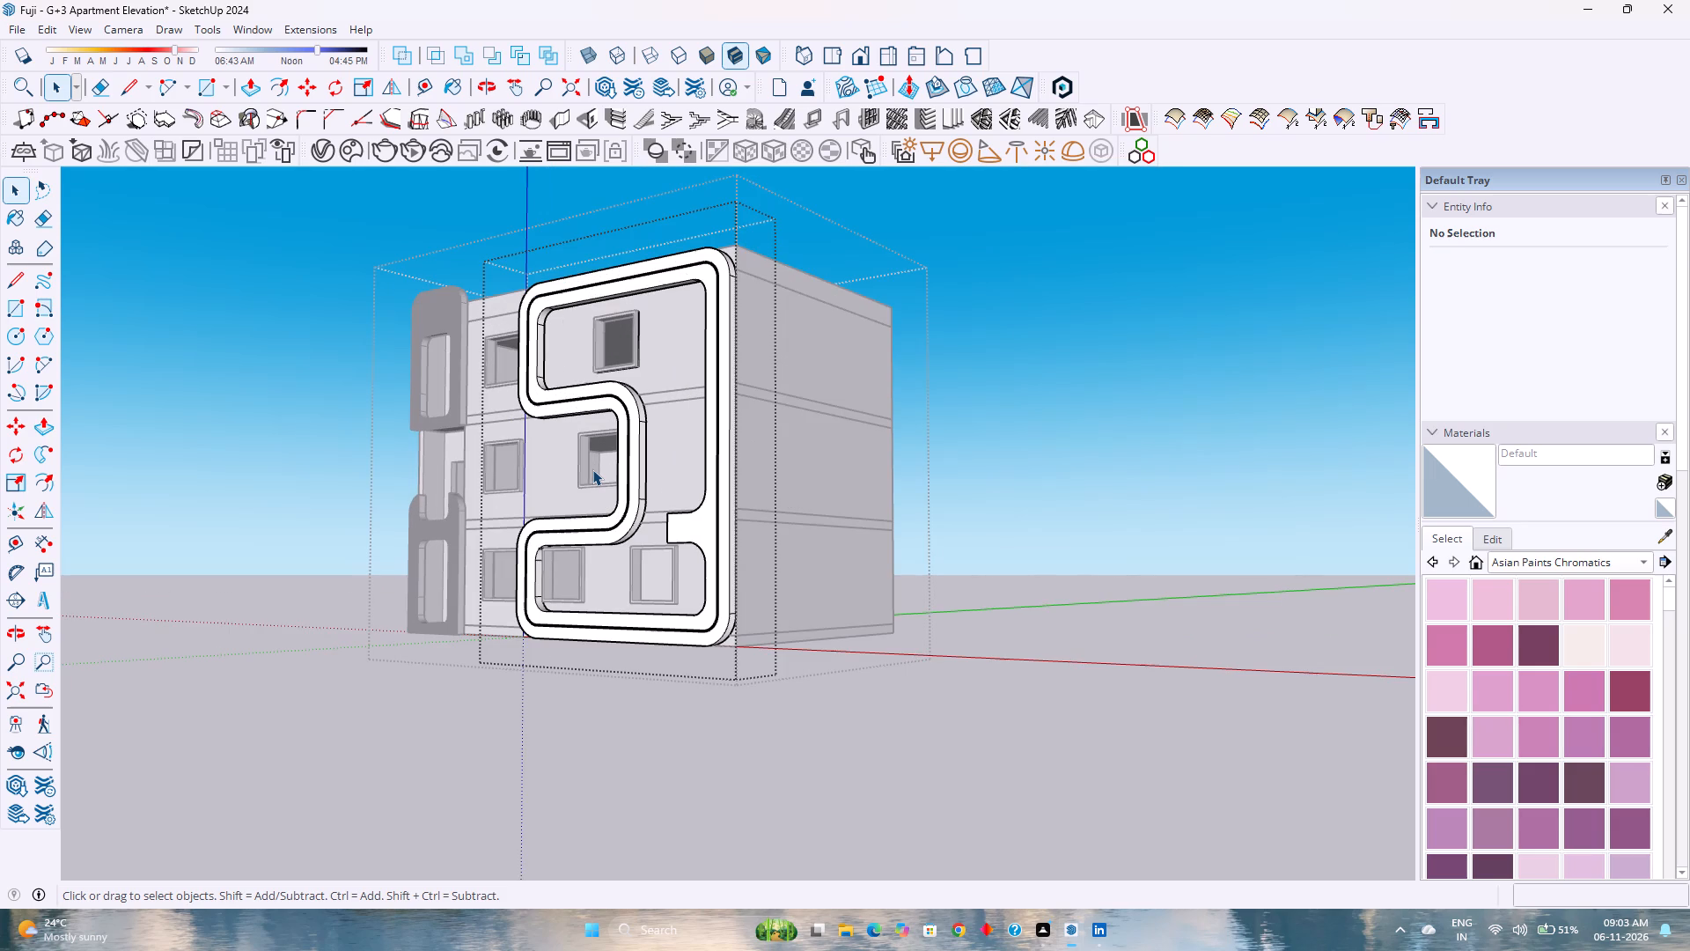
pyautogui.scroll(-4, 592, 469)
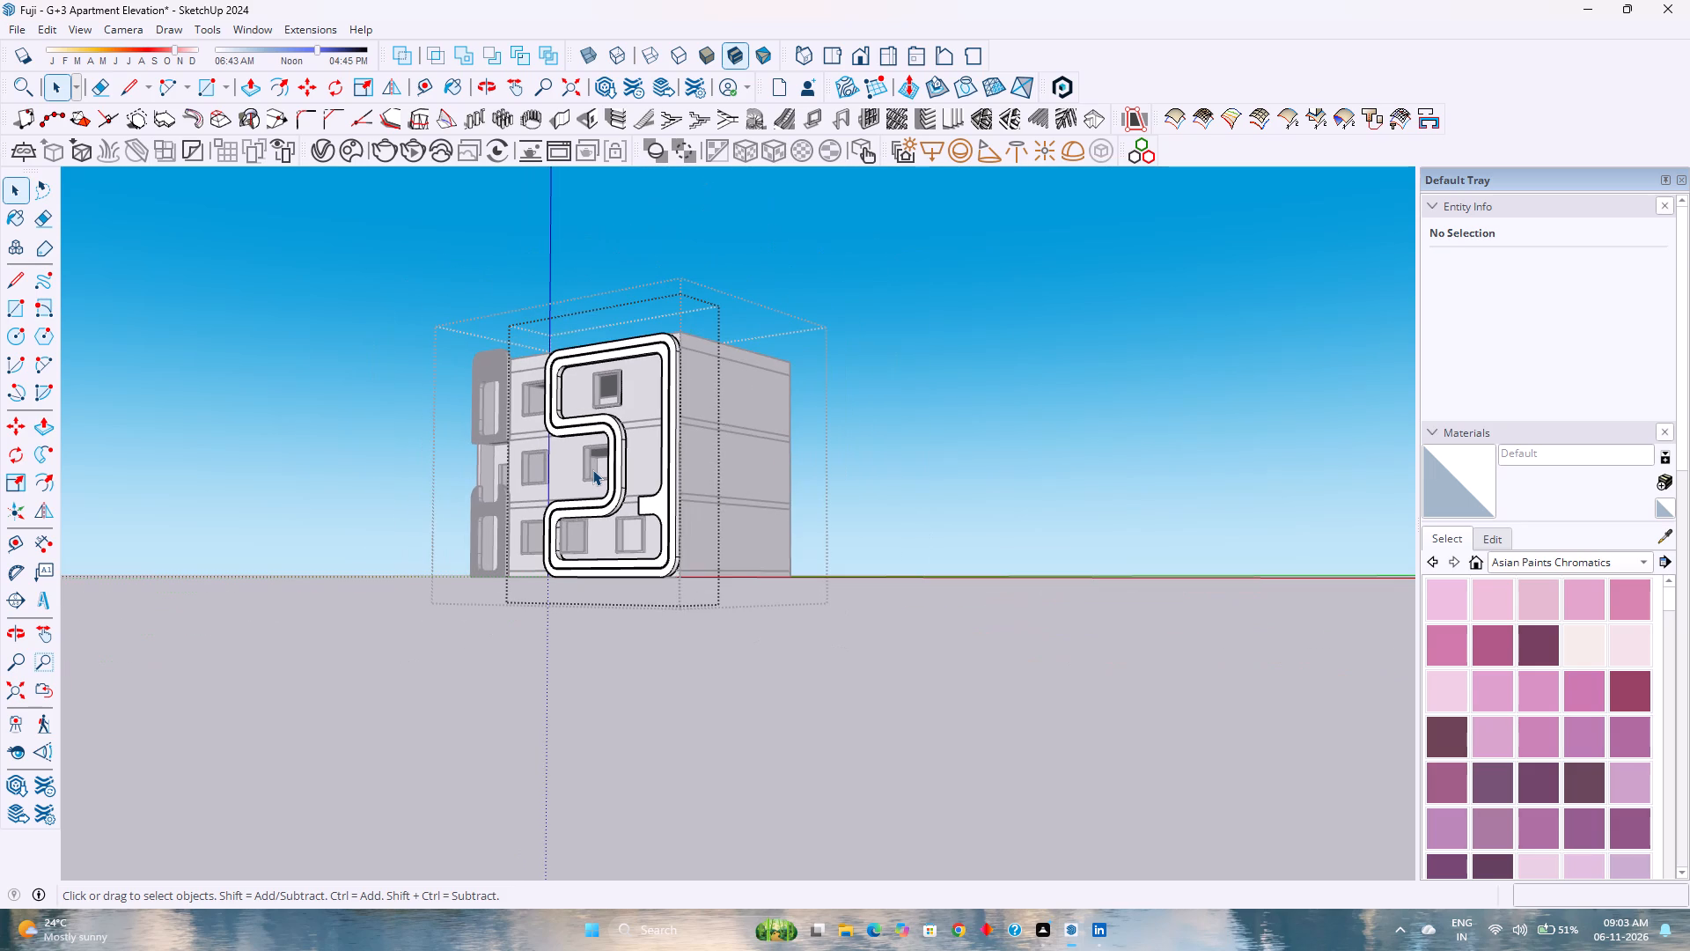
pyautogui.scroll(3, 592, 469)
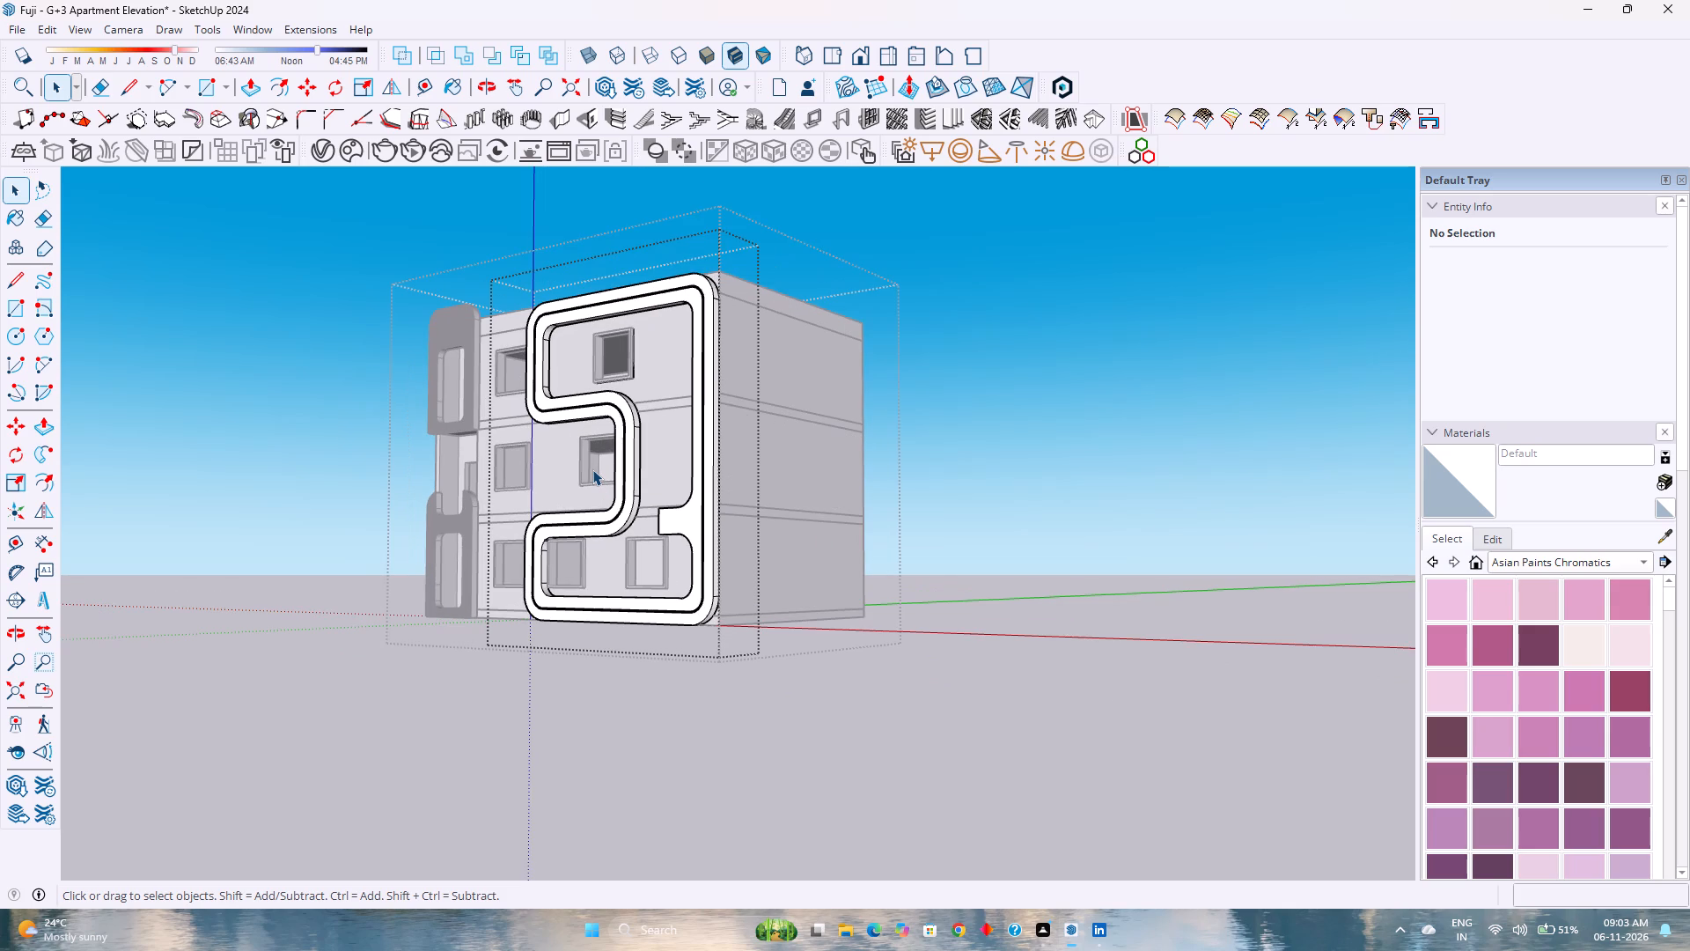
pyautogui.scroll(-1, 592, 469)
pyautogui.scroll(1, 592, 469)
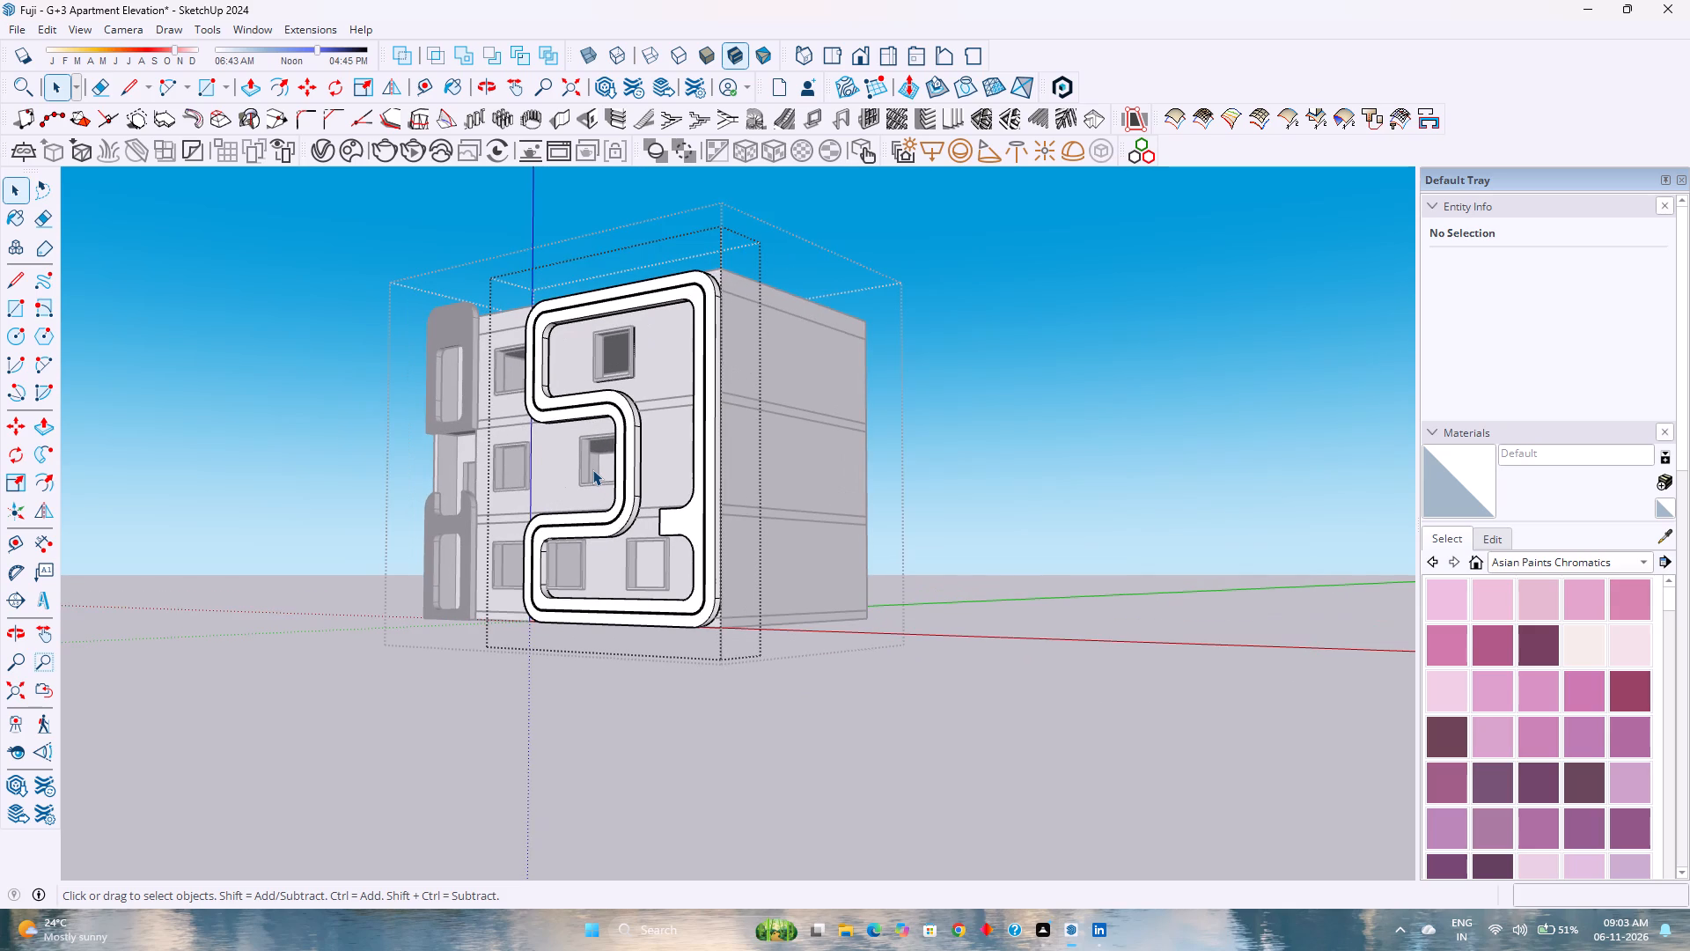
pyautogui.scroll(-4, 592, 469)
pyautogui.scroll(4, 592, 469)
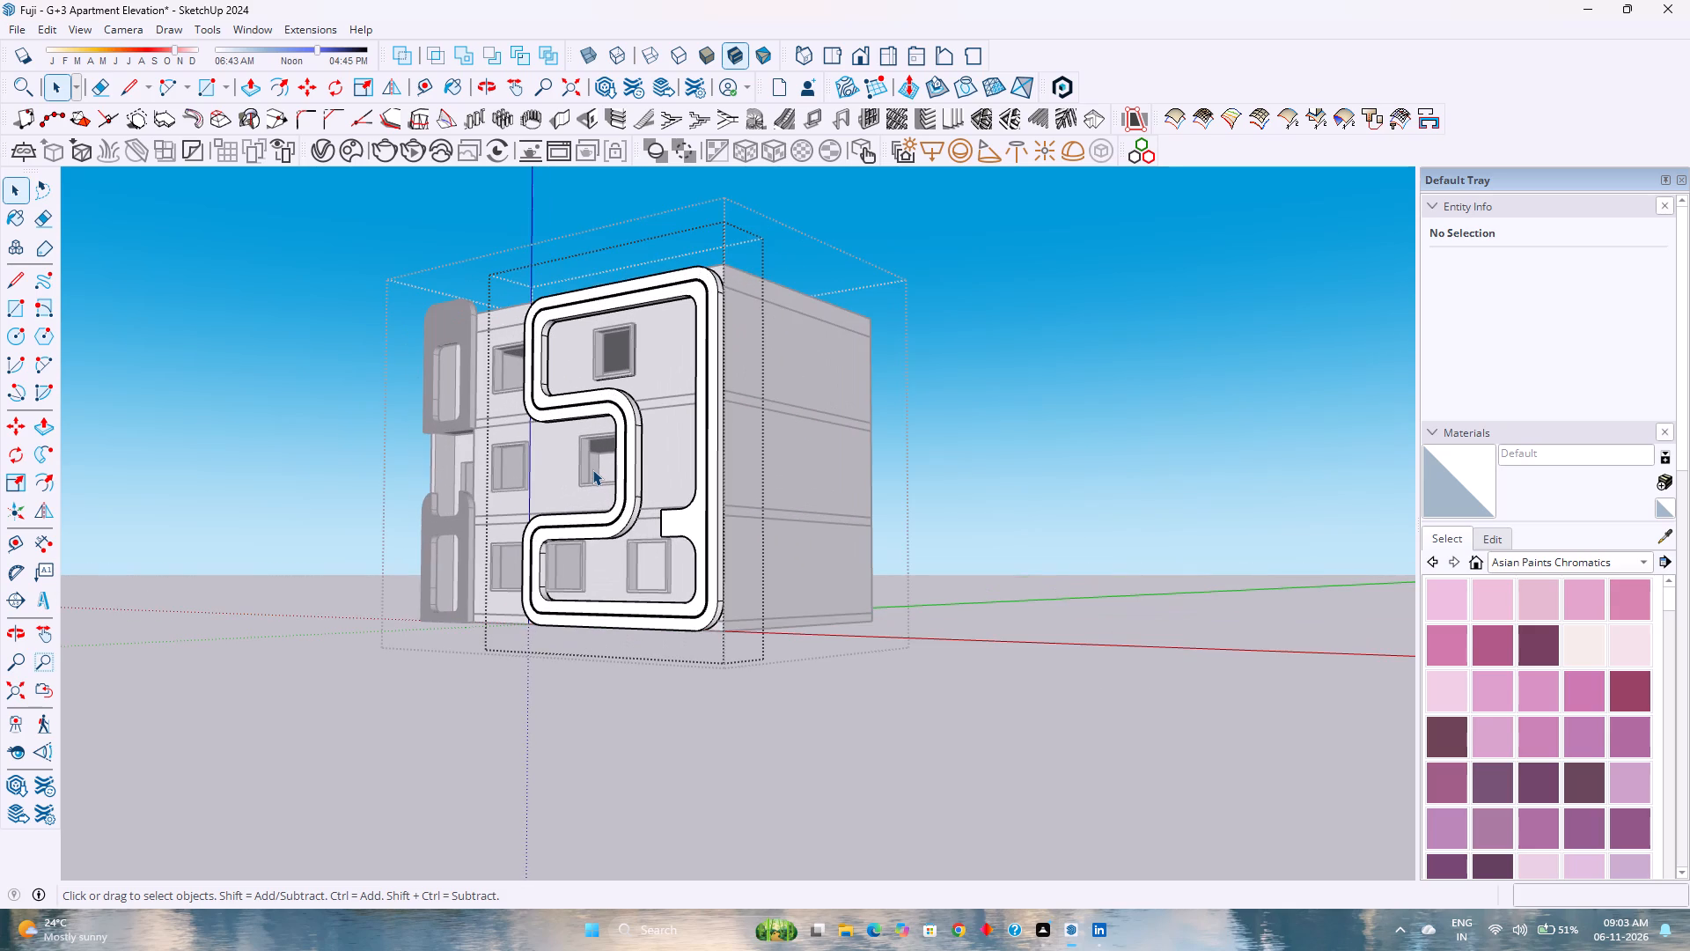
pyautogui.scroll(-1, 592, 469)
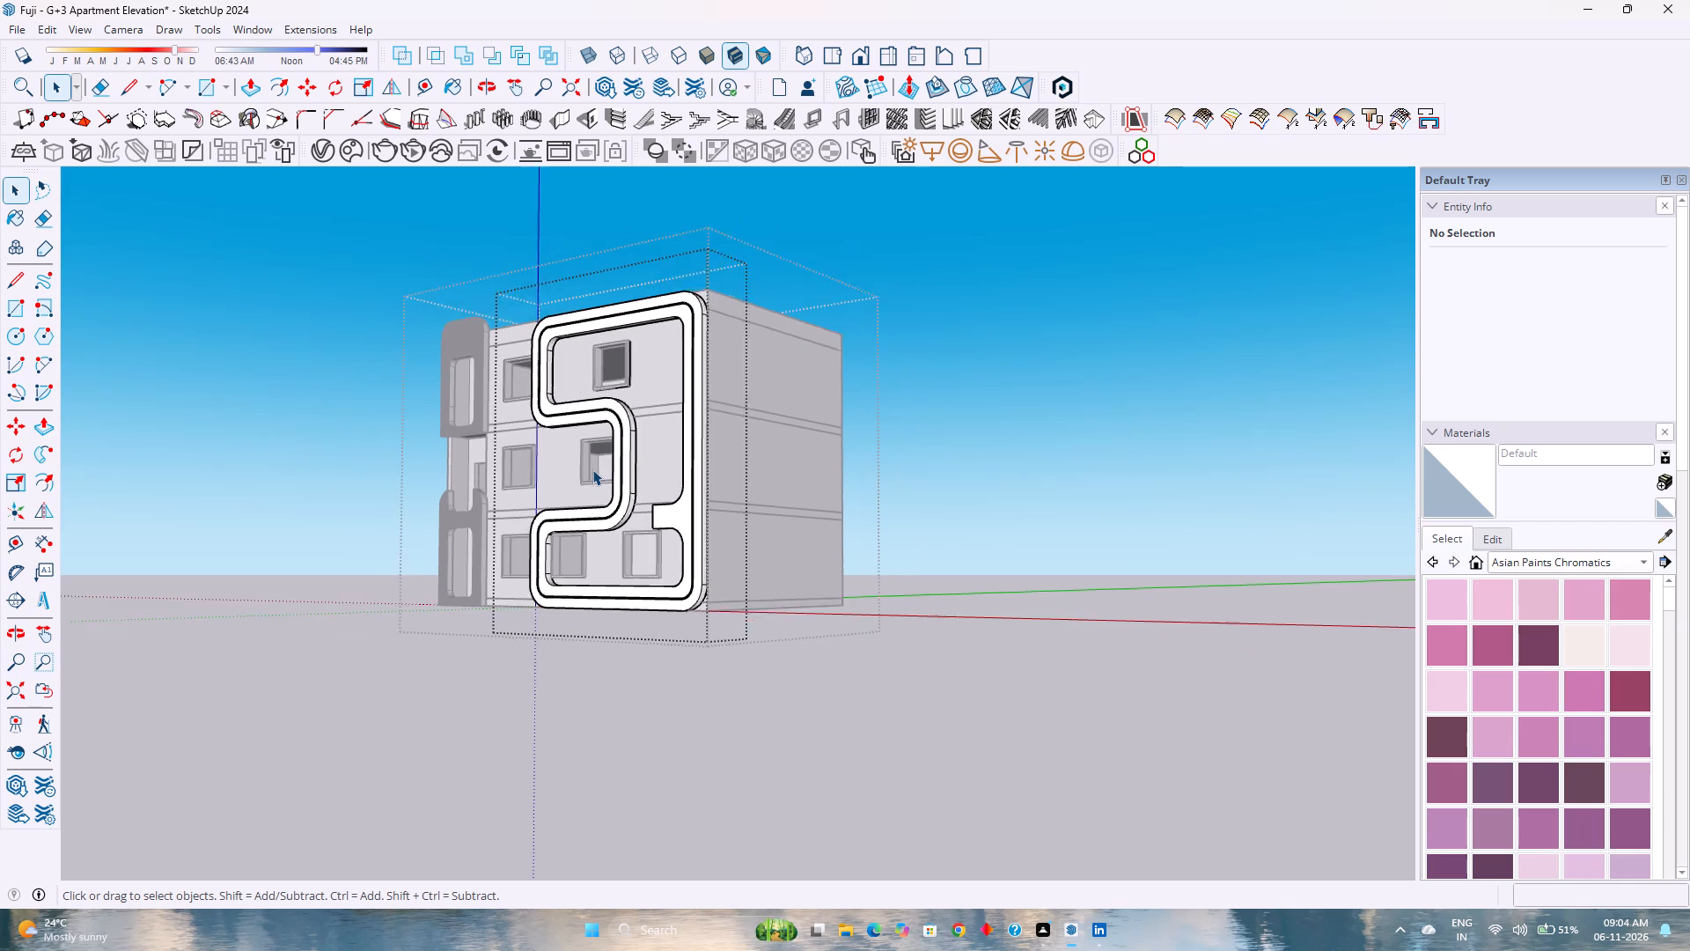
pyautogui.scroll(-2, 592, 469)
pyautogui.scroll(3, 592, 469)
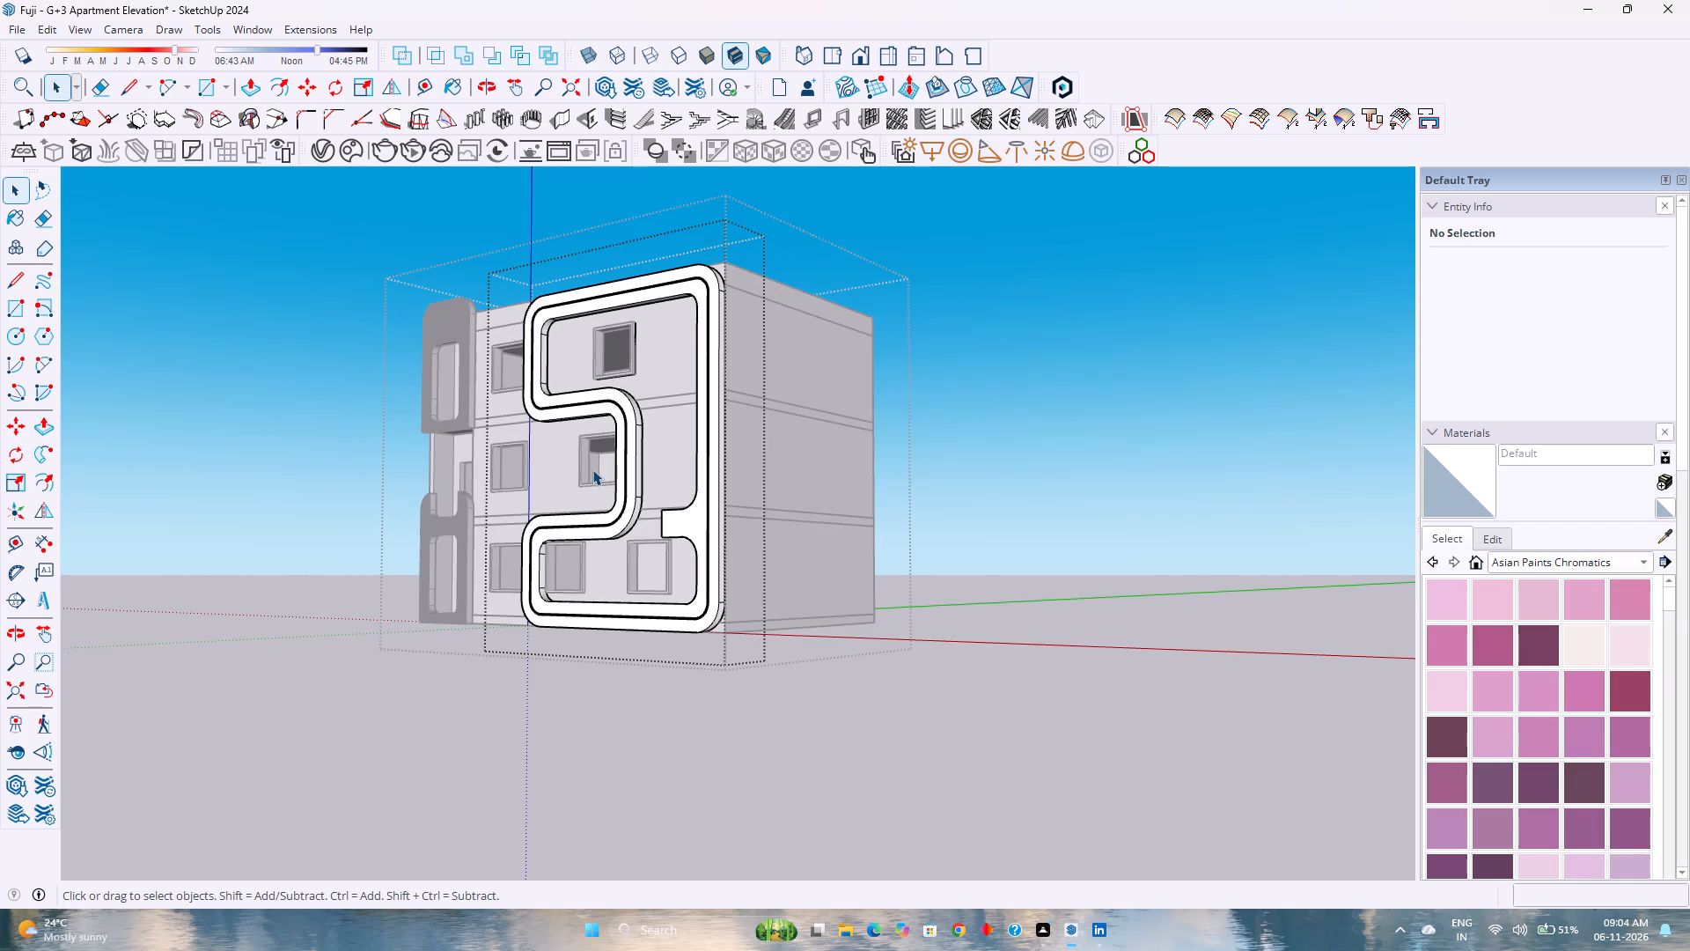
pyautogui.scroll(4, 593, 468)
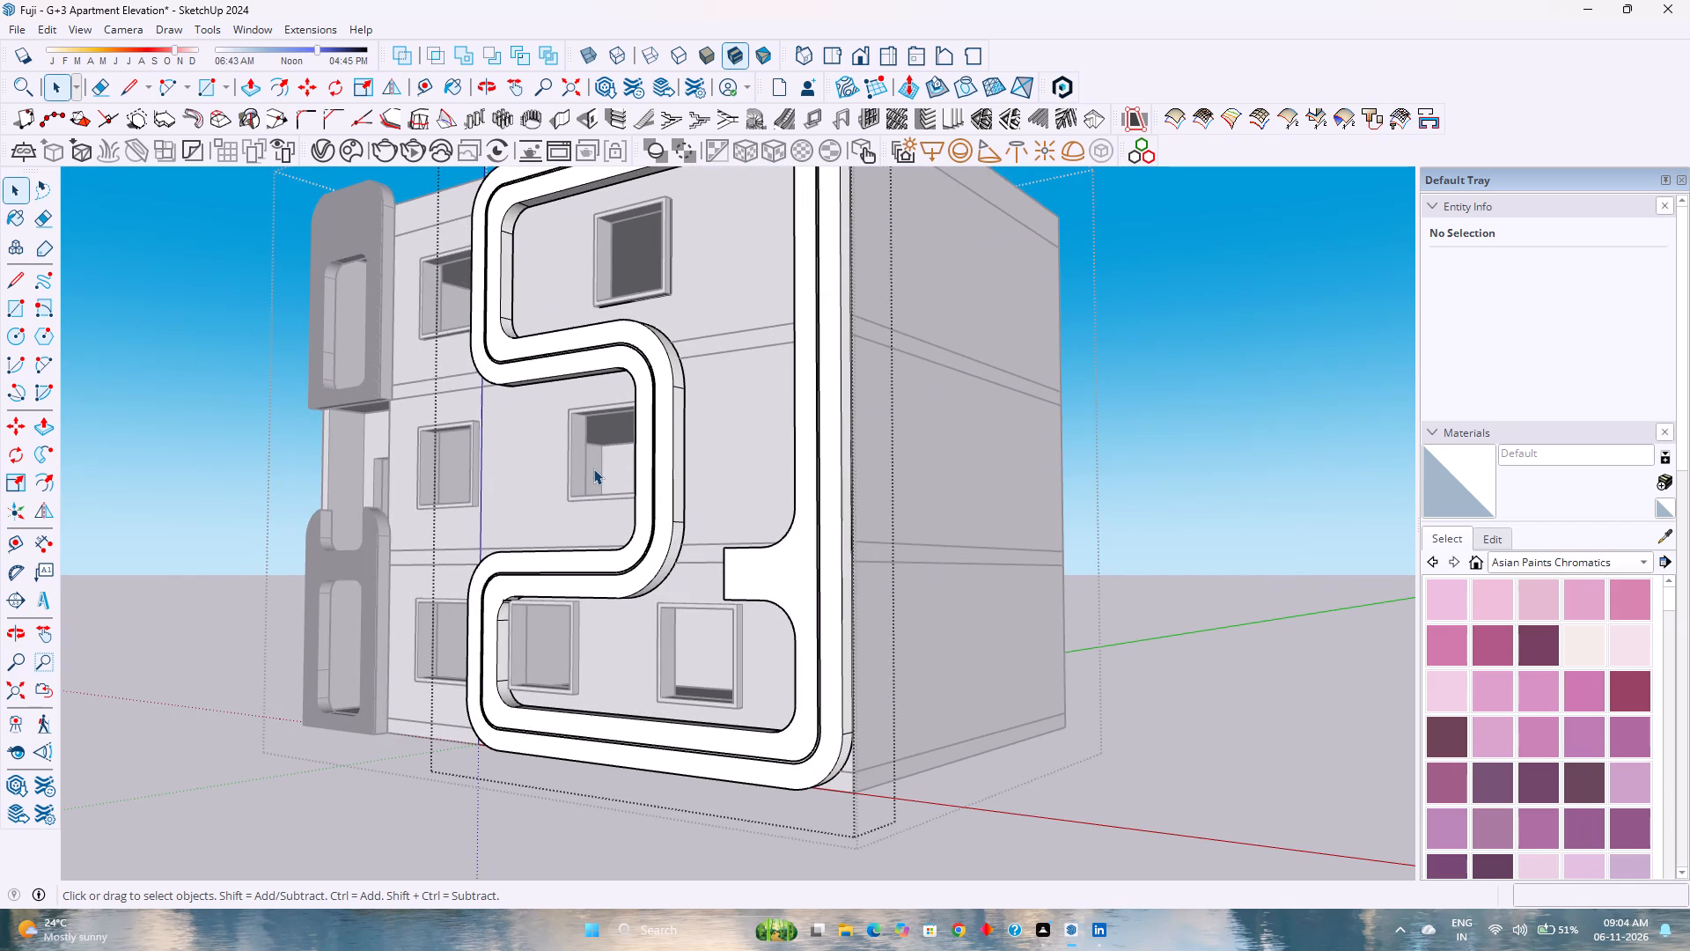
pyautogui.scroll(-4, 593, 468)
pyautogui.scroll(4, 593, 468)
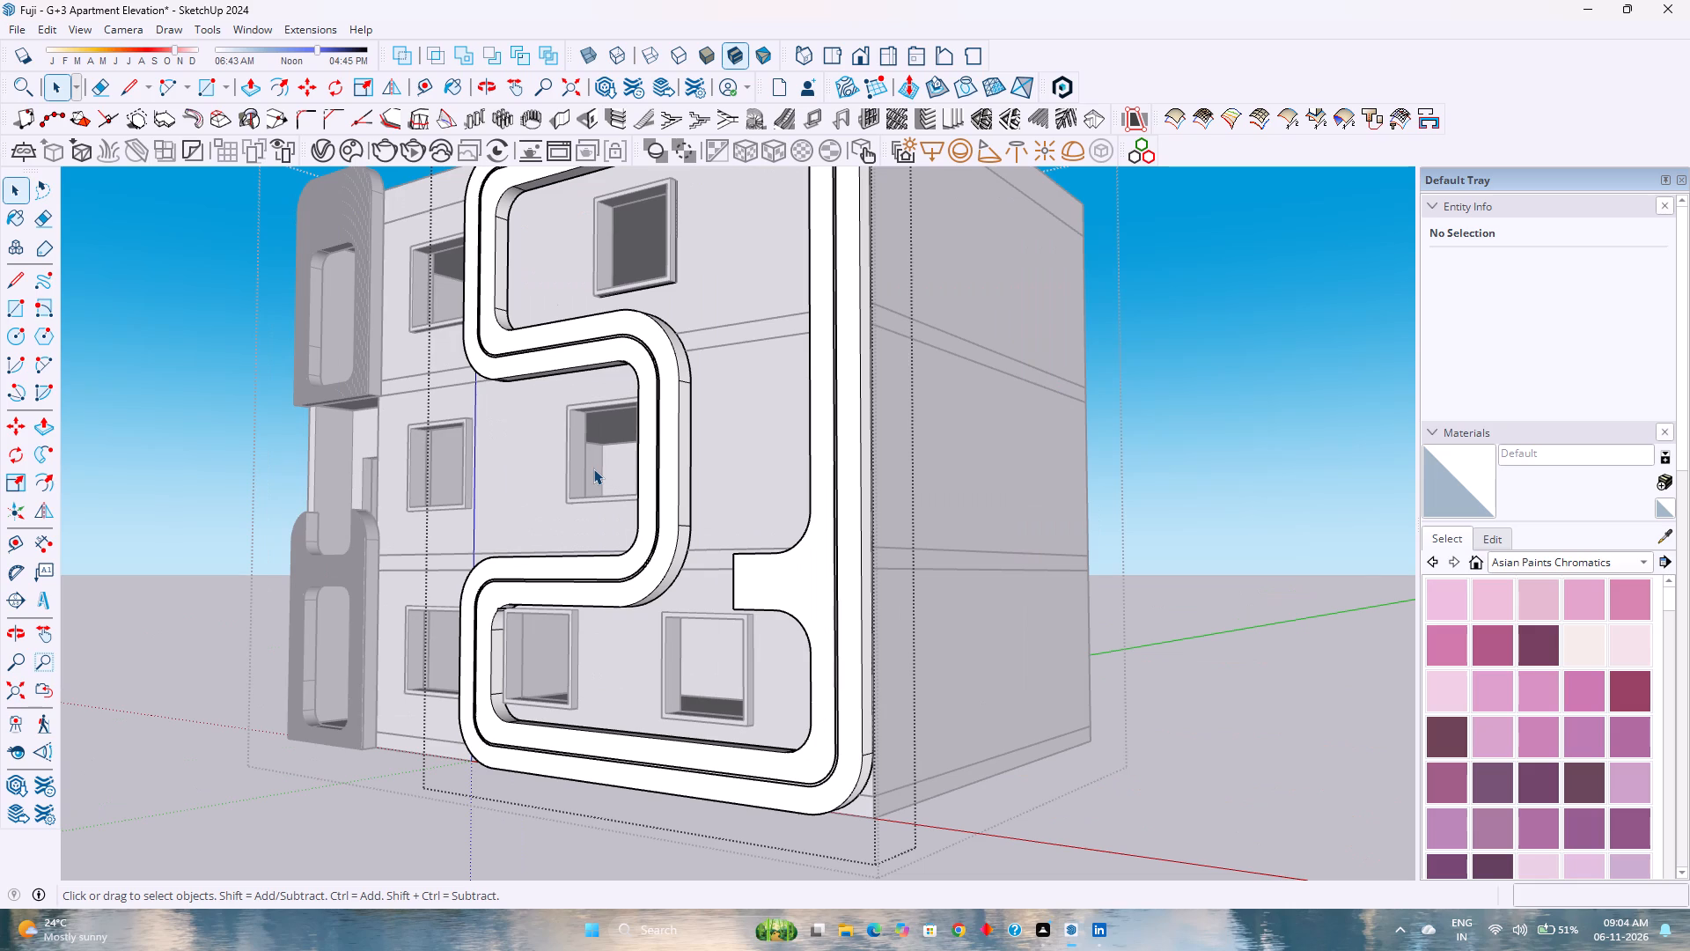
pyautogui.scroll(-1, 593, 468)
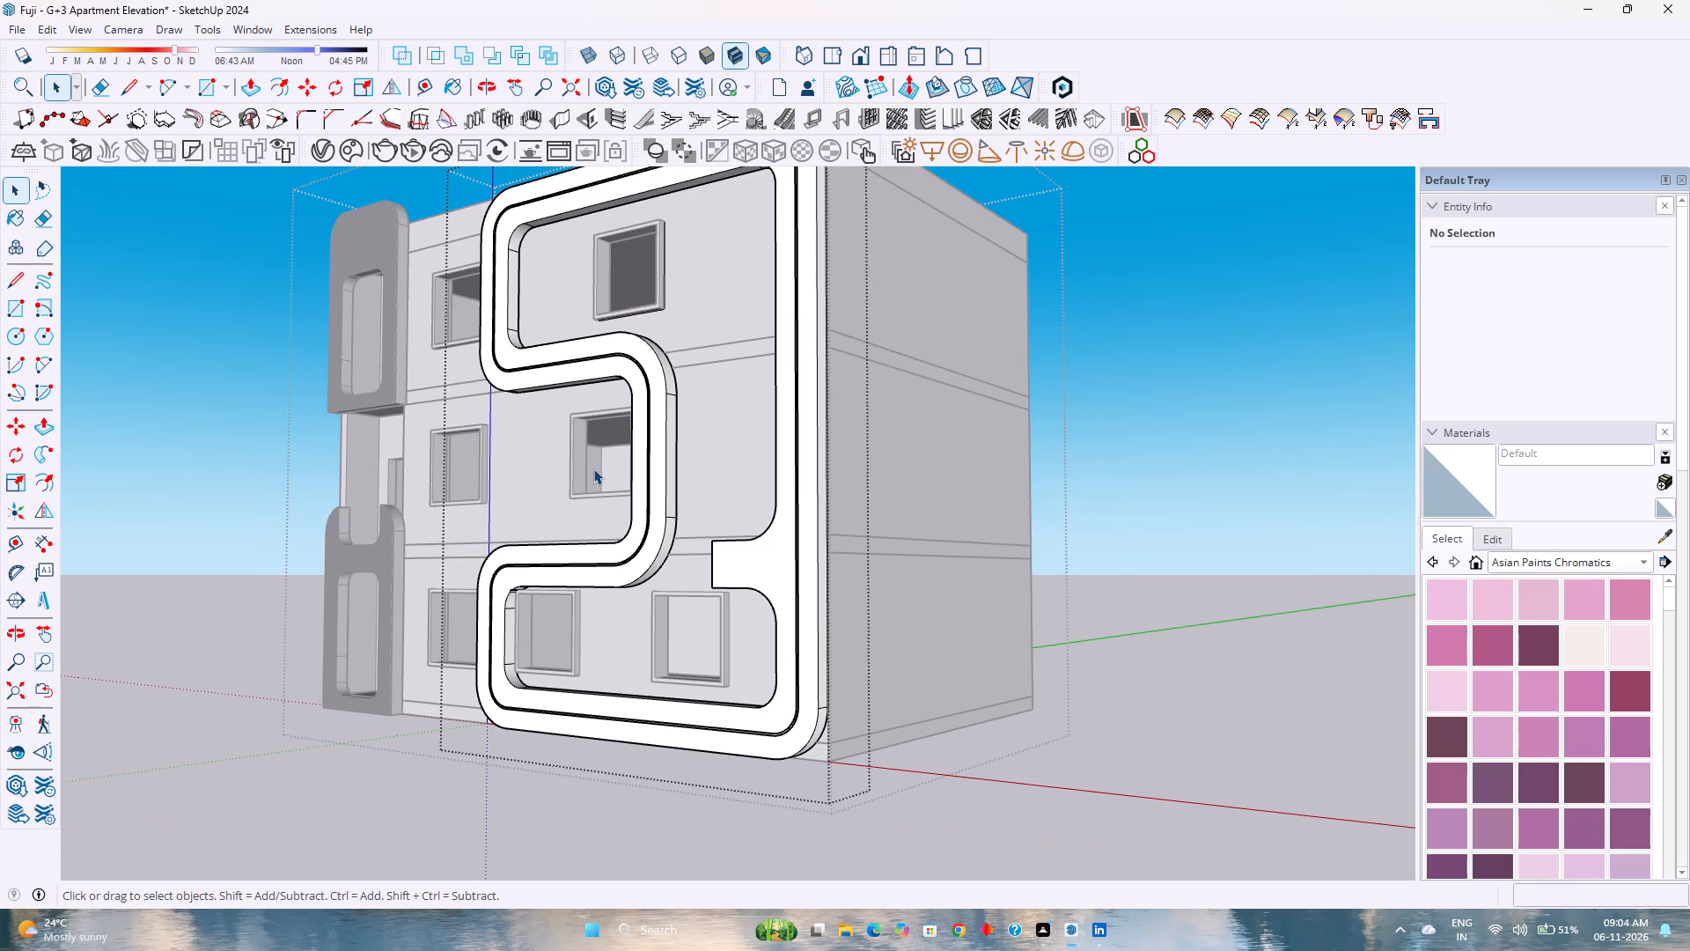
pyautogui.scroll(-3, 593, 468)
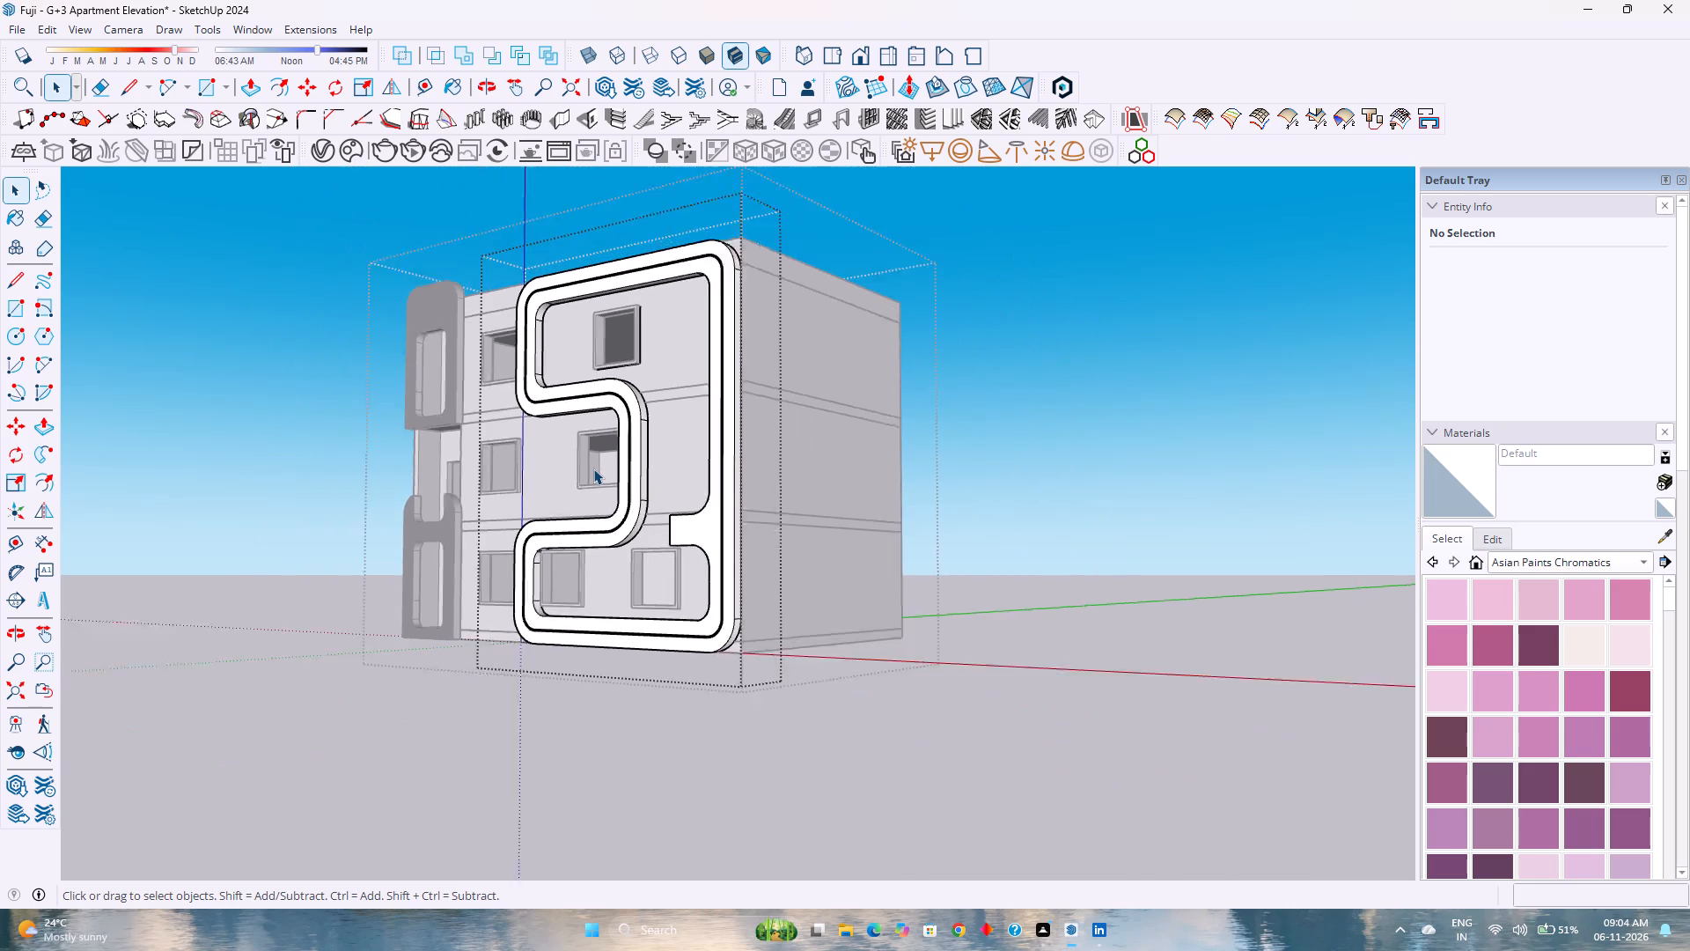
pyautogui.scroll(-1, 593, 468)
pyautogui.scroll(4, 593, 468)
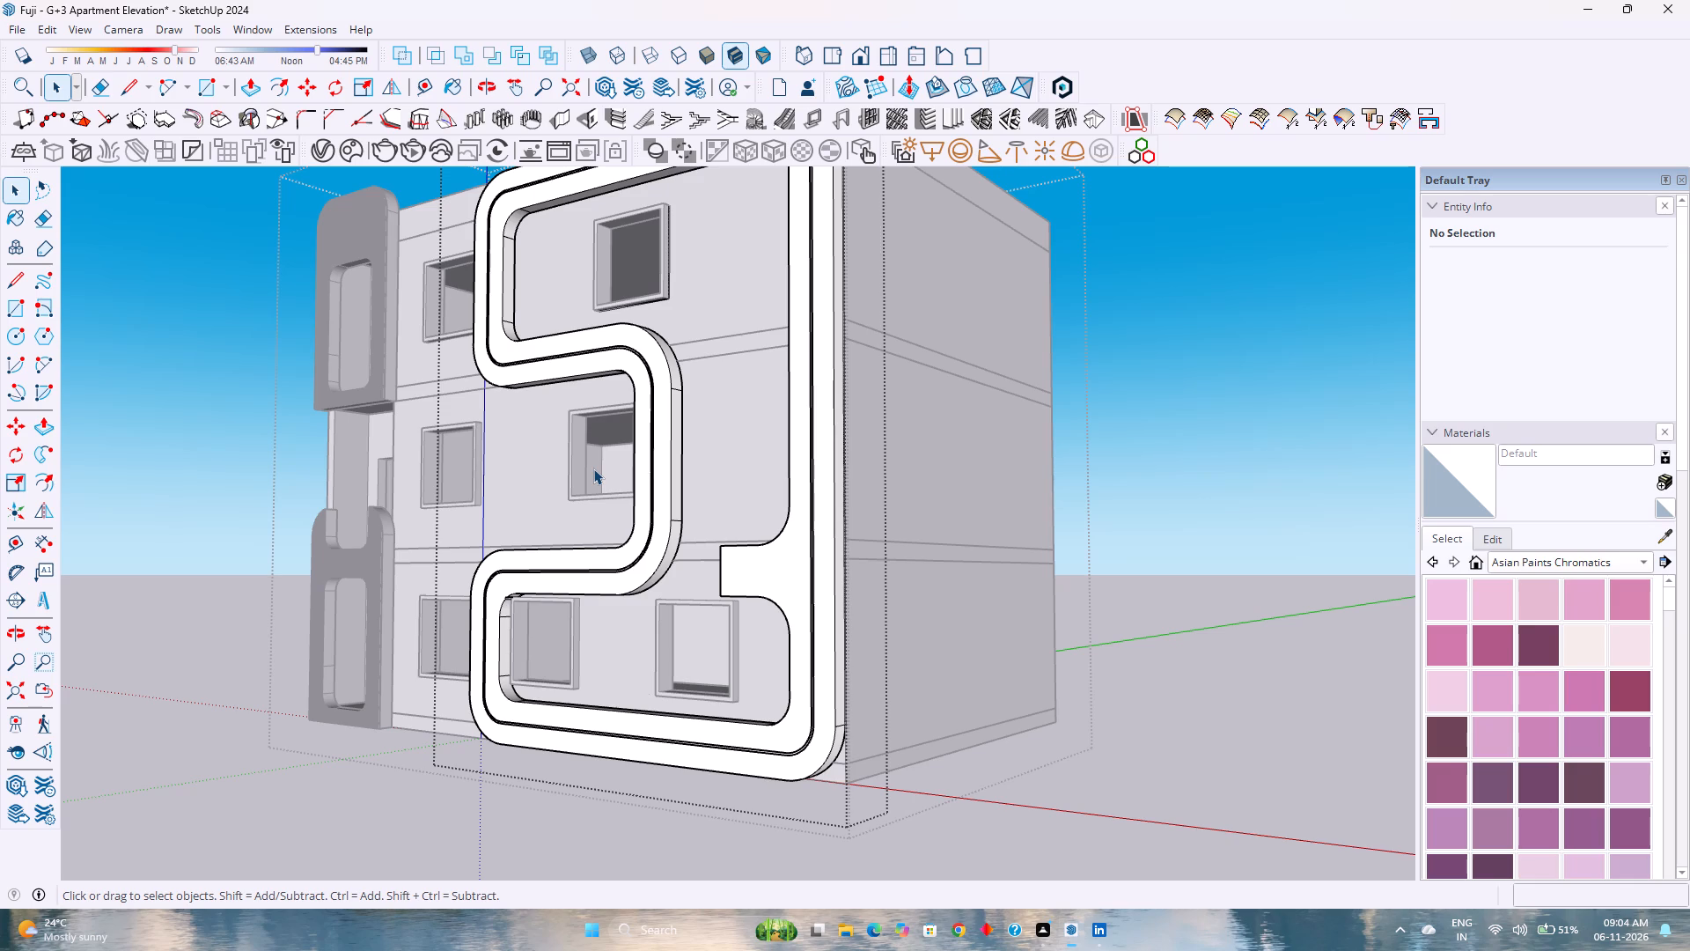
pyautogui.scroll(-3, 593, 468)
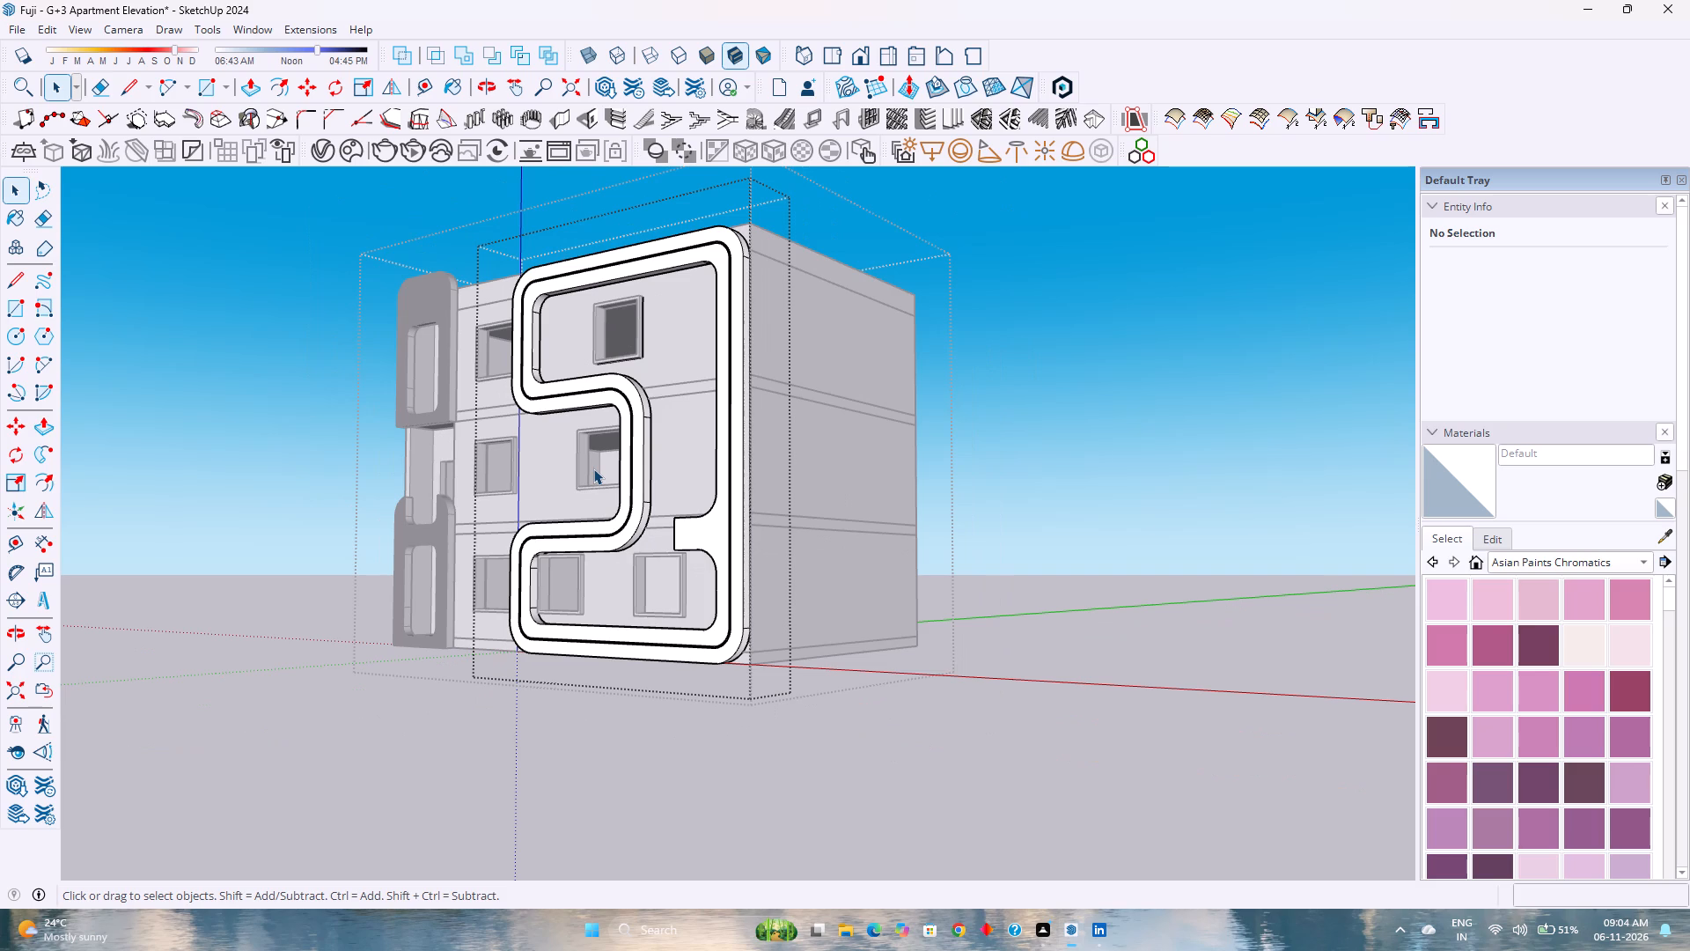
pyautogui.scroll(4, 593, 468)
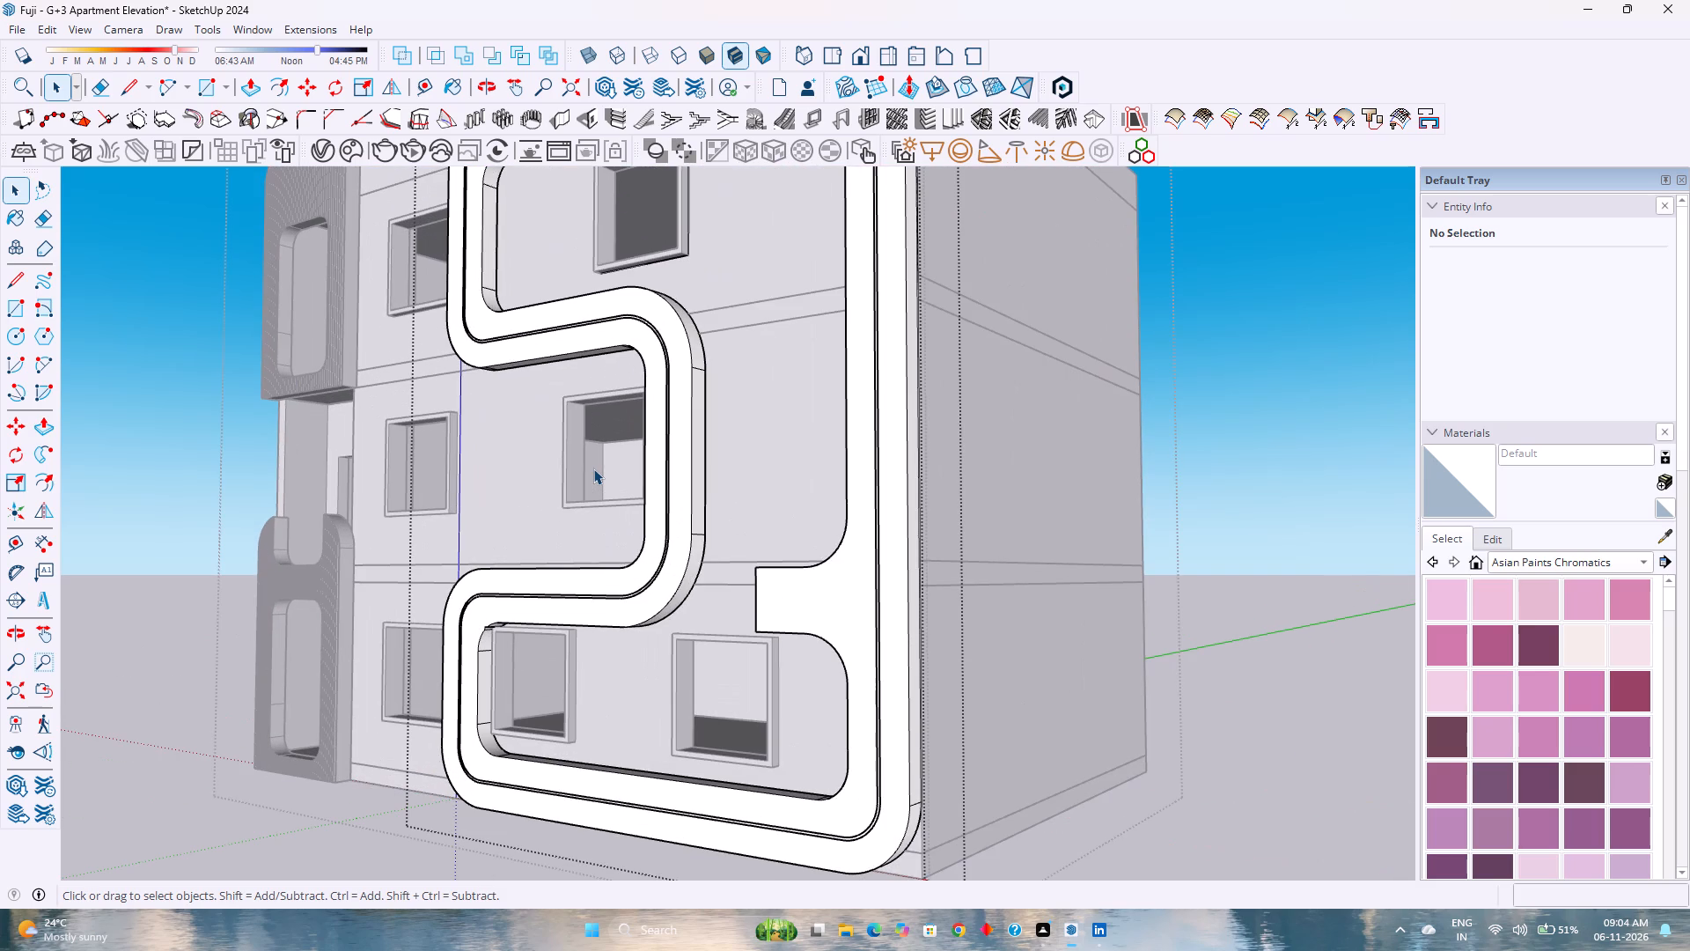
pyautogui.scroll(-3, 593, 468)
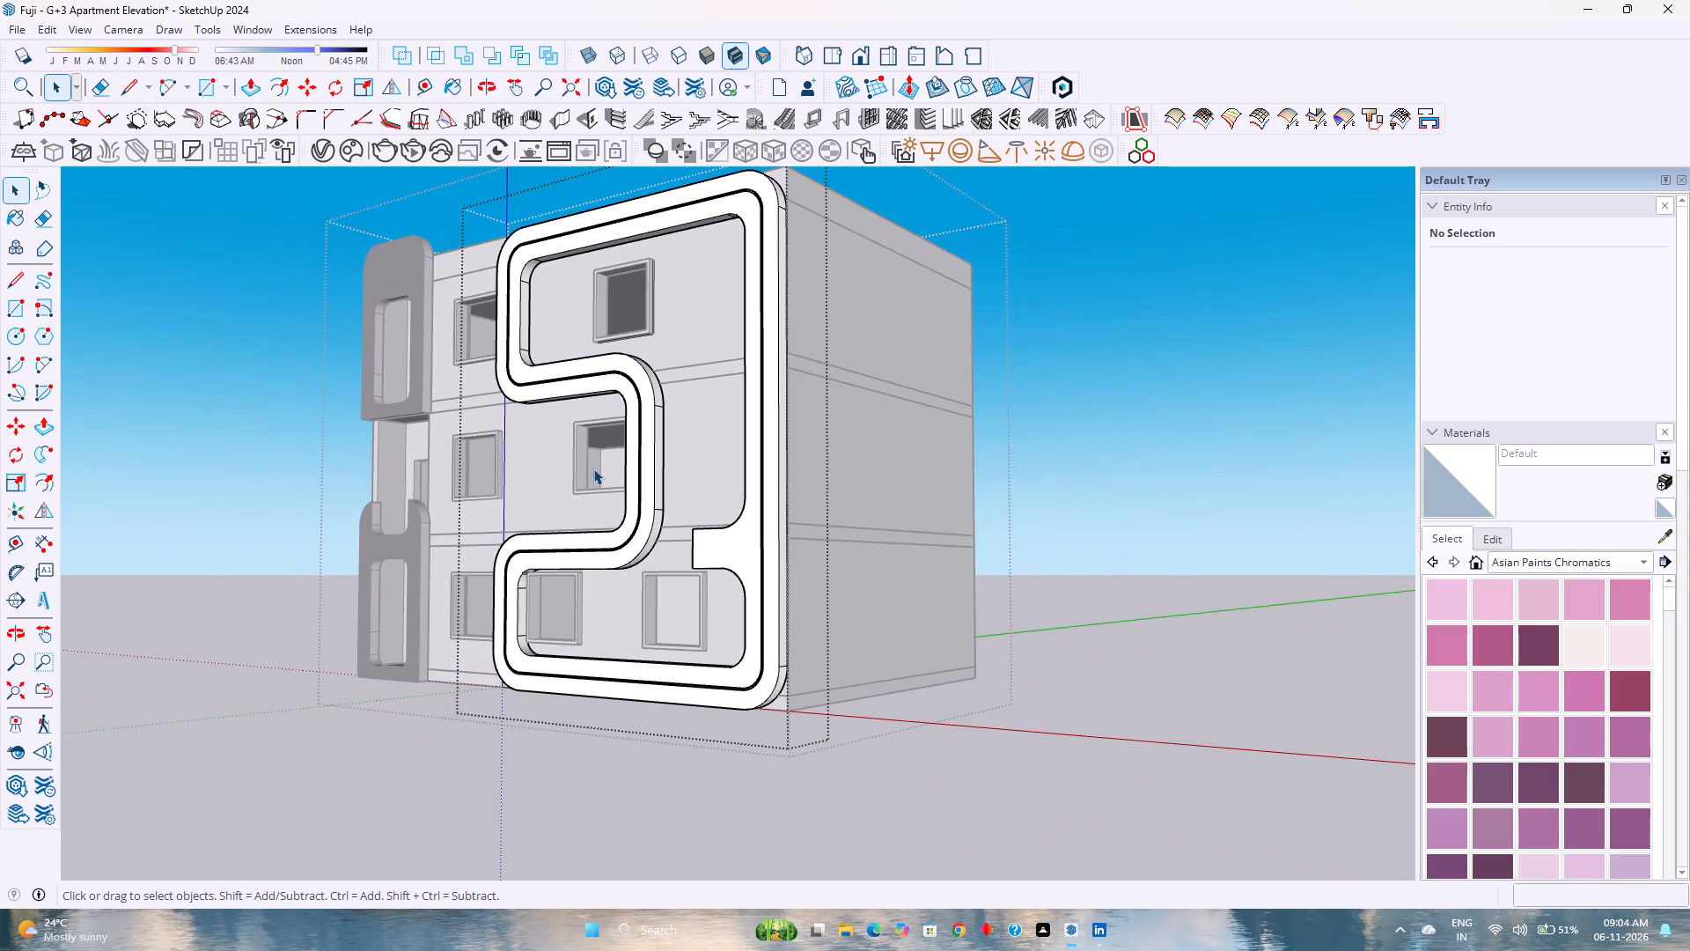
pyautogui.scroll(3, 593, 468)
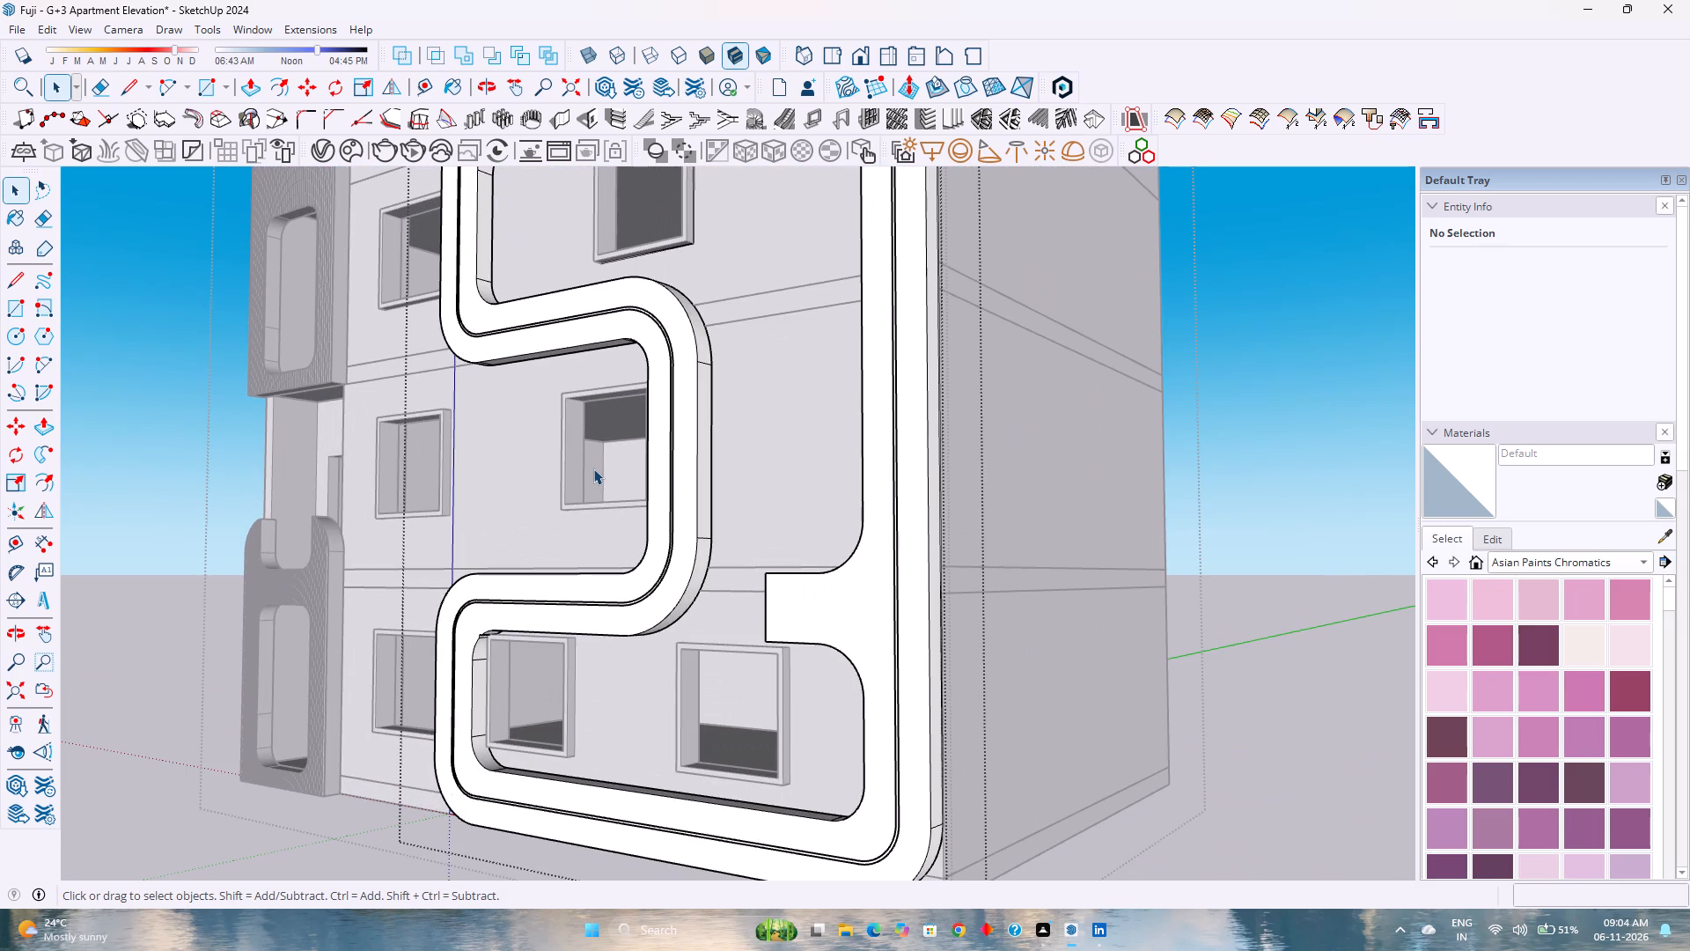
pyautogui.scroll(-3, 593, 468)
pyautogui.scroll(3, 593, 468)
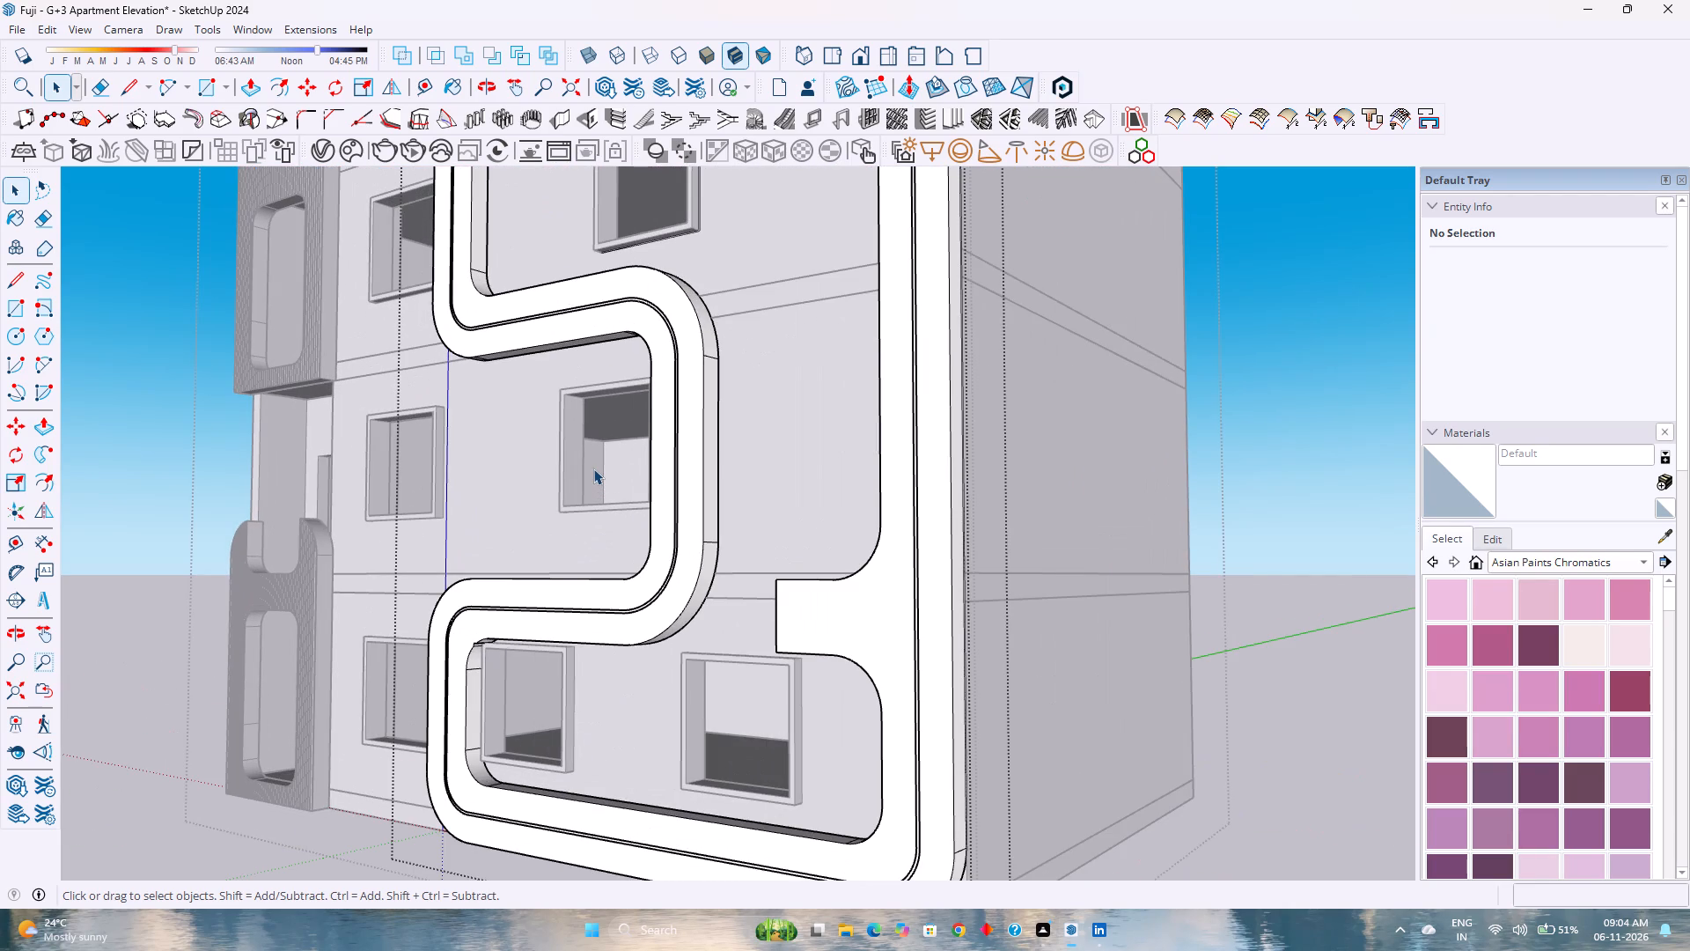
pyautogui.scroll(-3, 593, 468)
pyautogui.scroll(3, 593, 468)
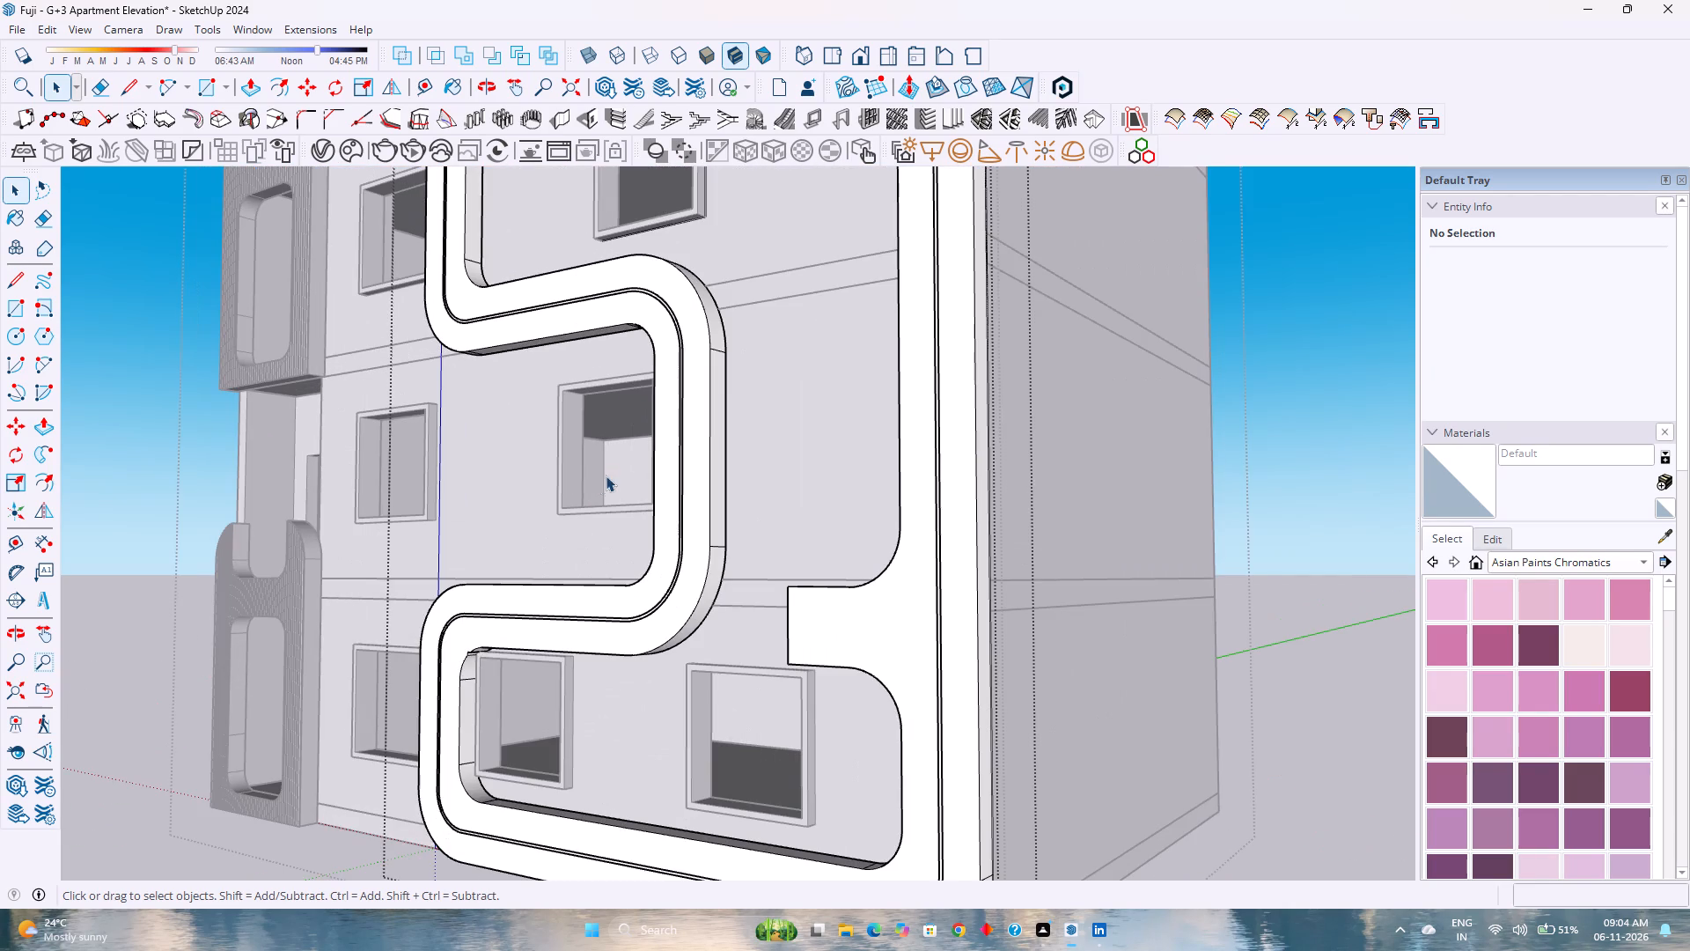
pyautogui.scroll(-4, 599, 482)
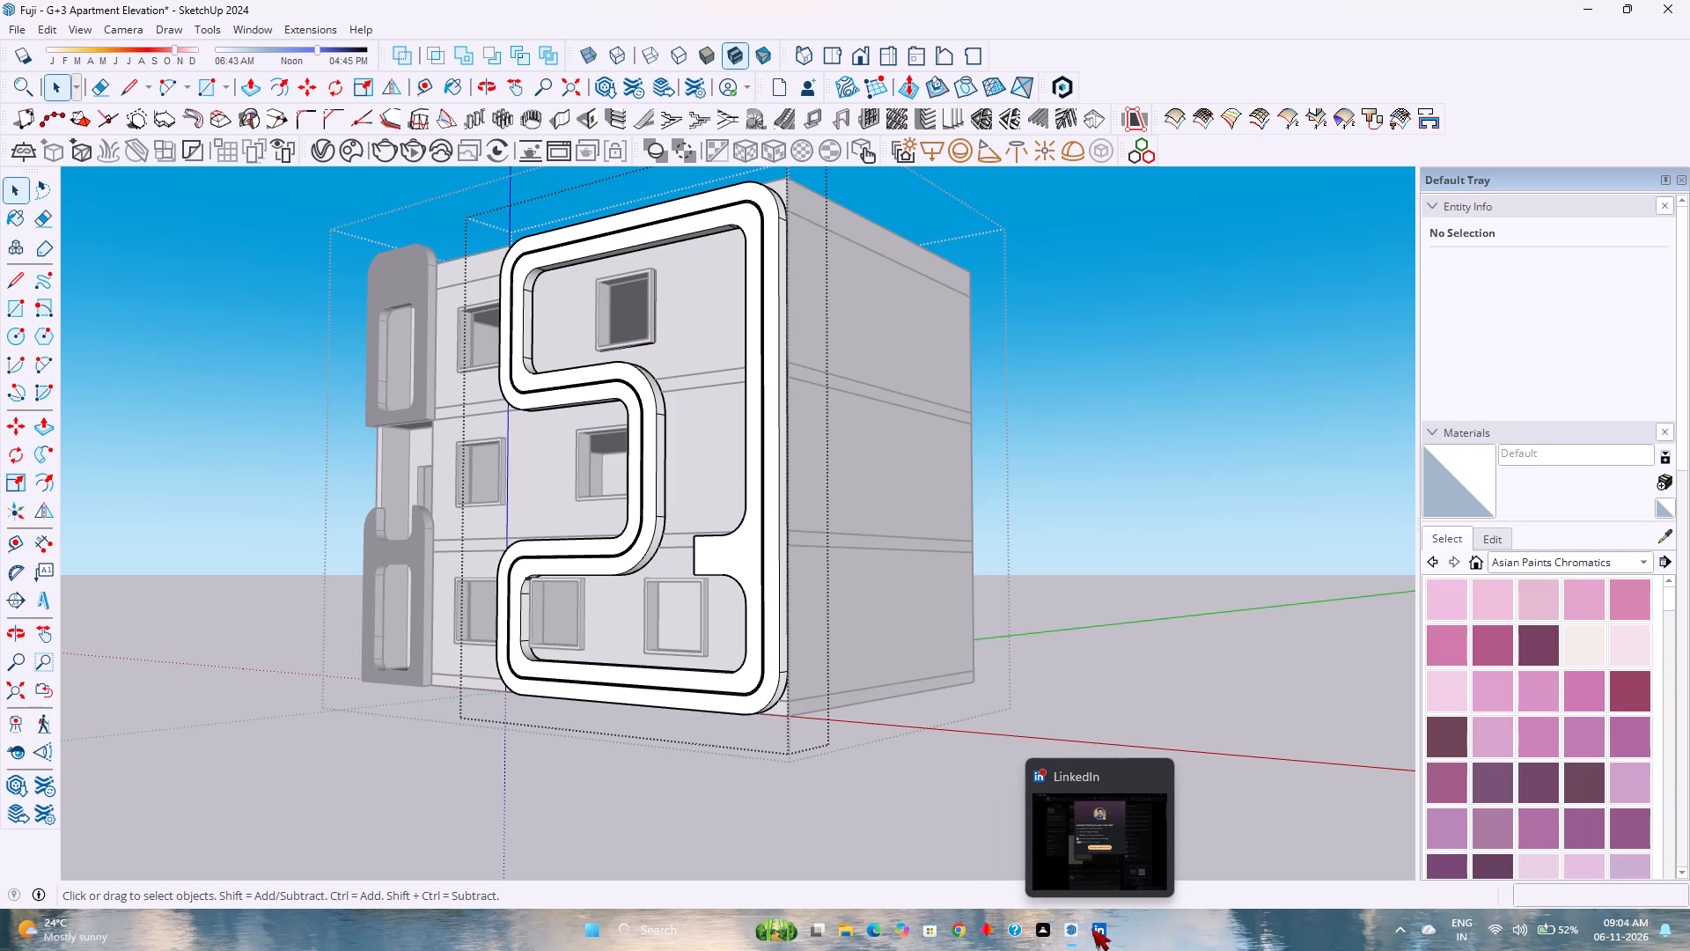
# Close the LinkedIn window that is open in the background.
pyautogui.click(1150, 779)
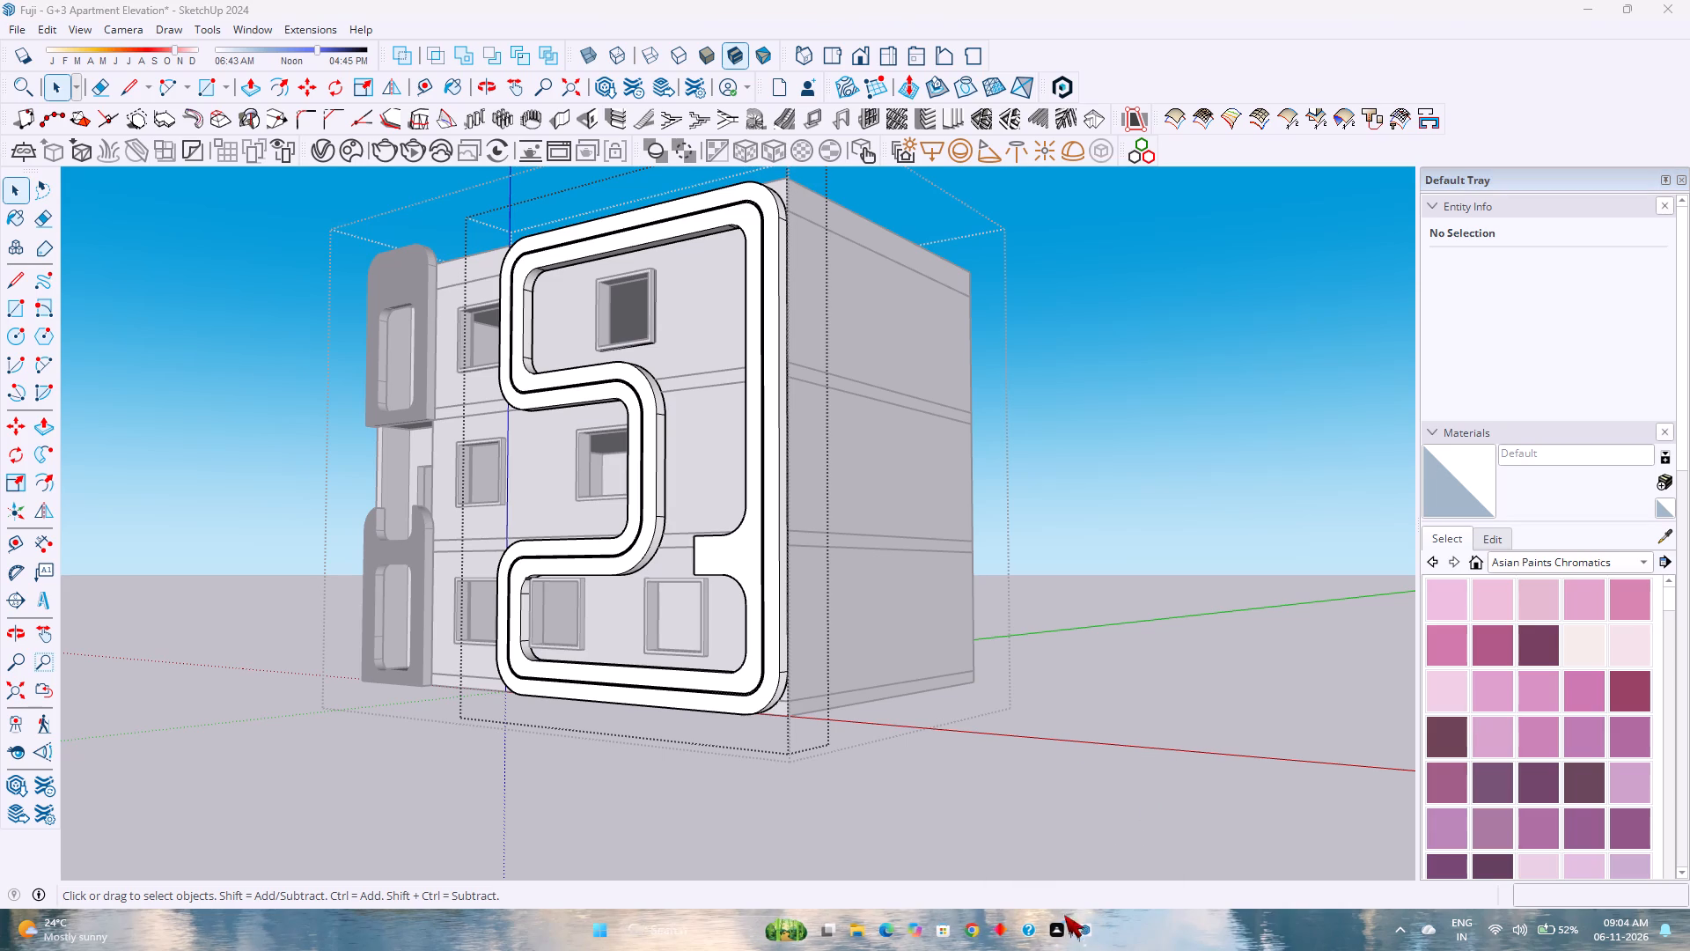
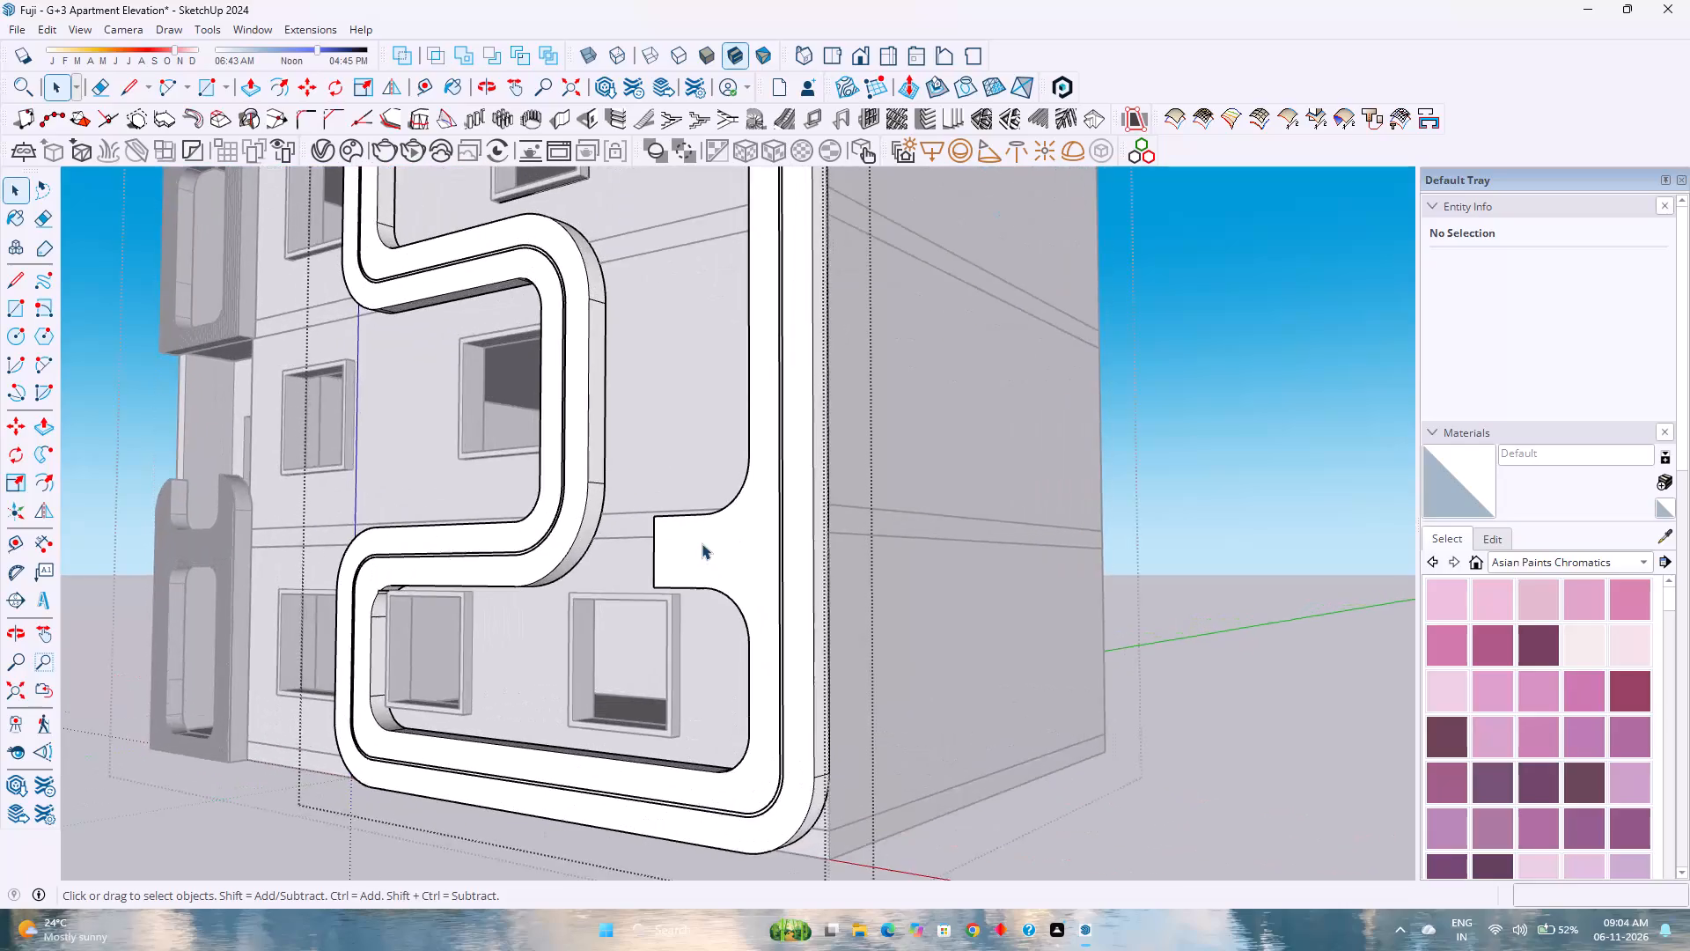
# Place a horizontal construction guide along the back upper edge of the short stub on the S-shaped band.
pyautogui.moveTo(707, 547); pyautogui.dragTo(854, 766, button='middle')
pyautogui.scroll(2, 759, 655)
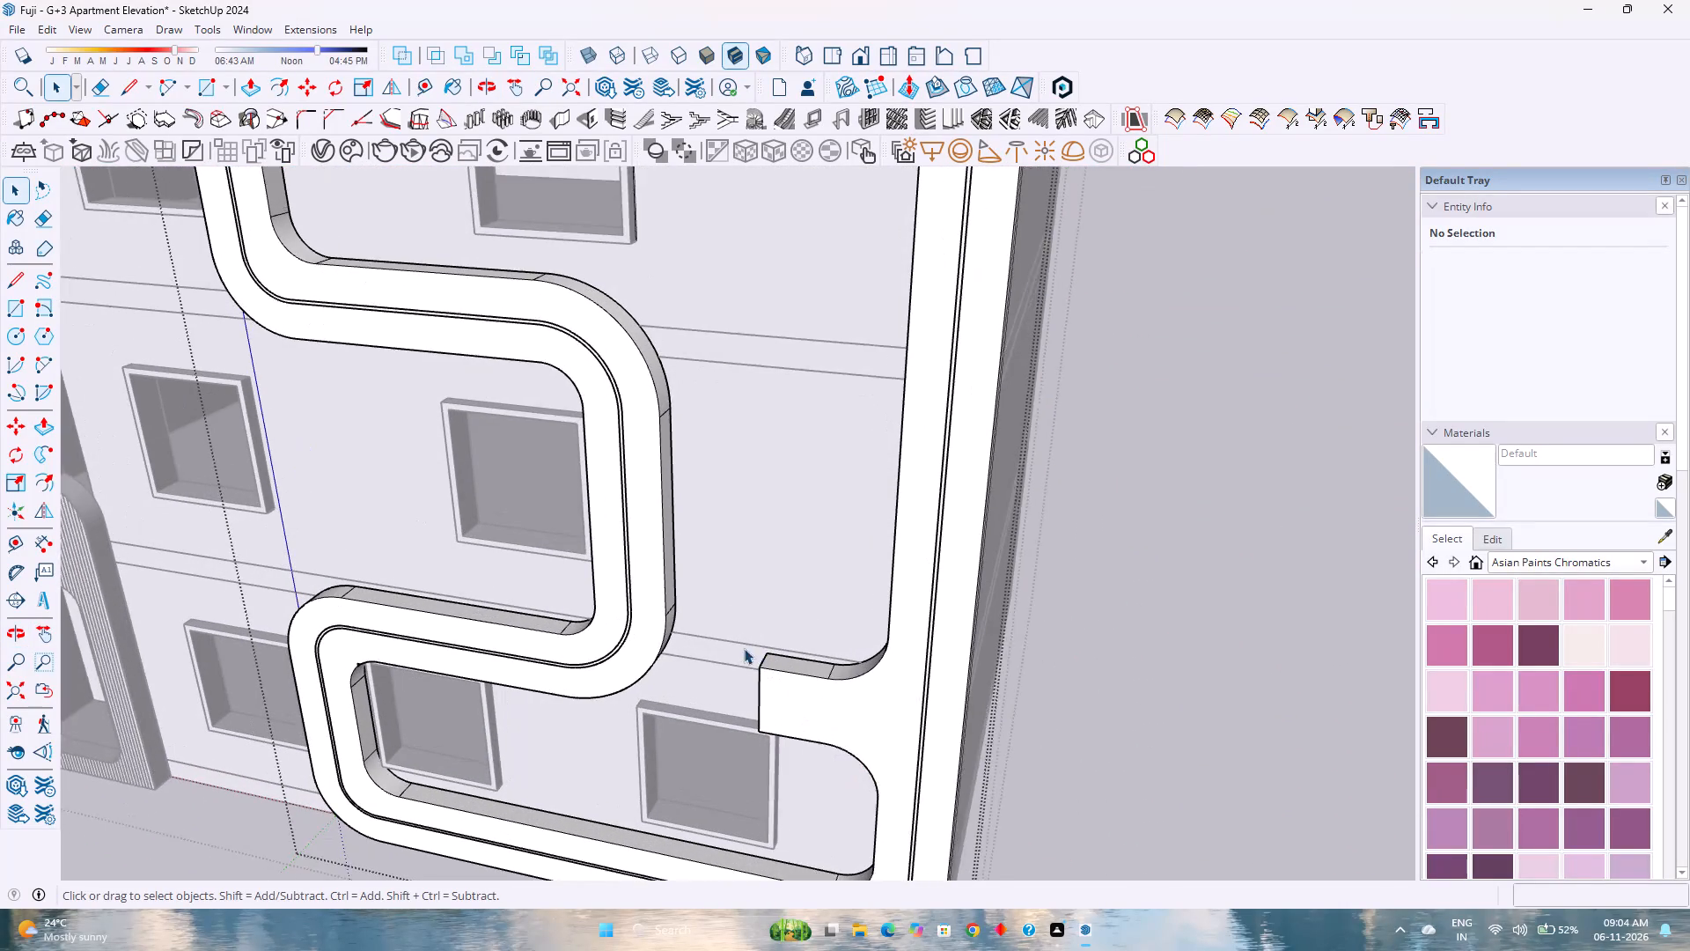
pyautogui.click(426, 89)
pyautogui.rightClick(426, 89)
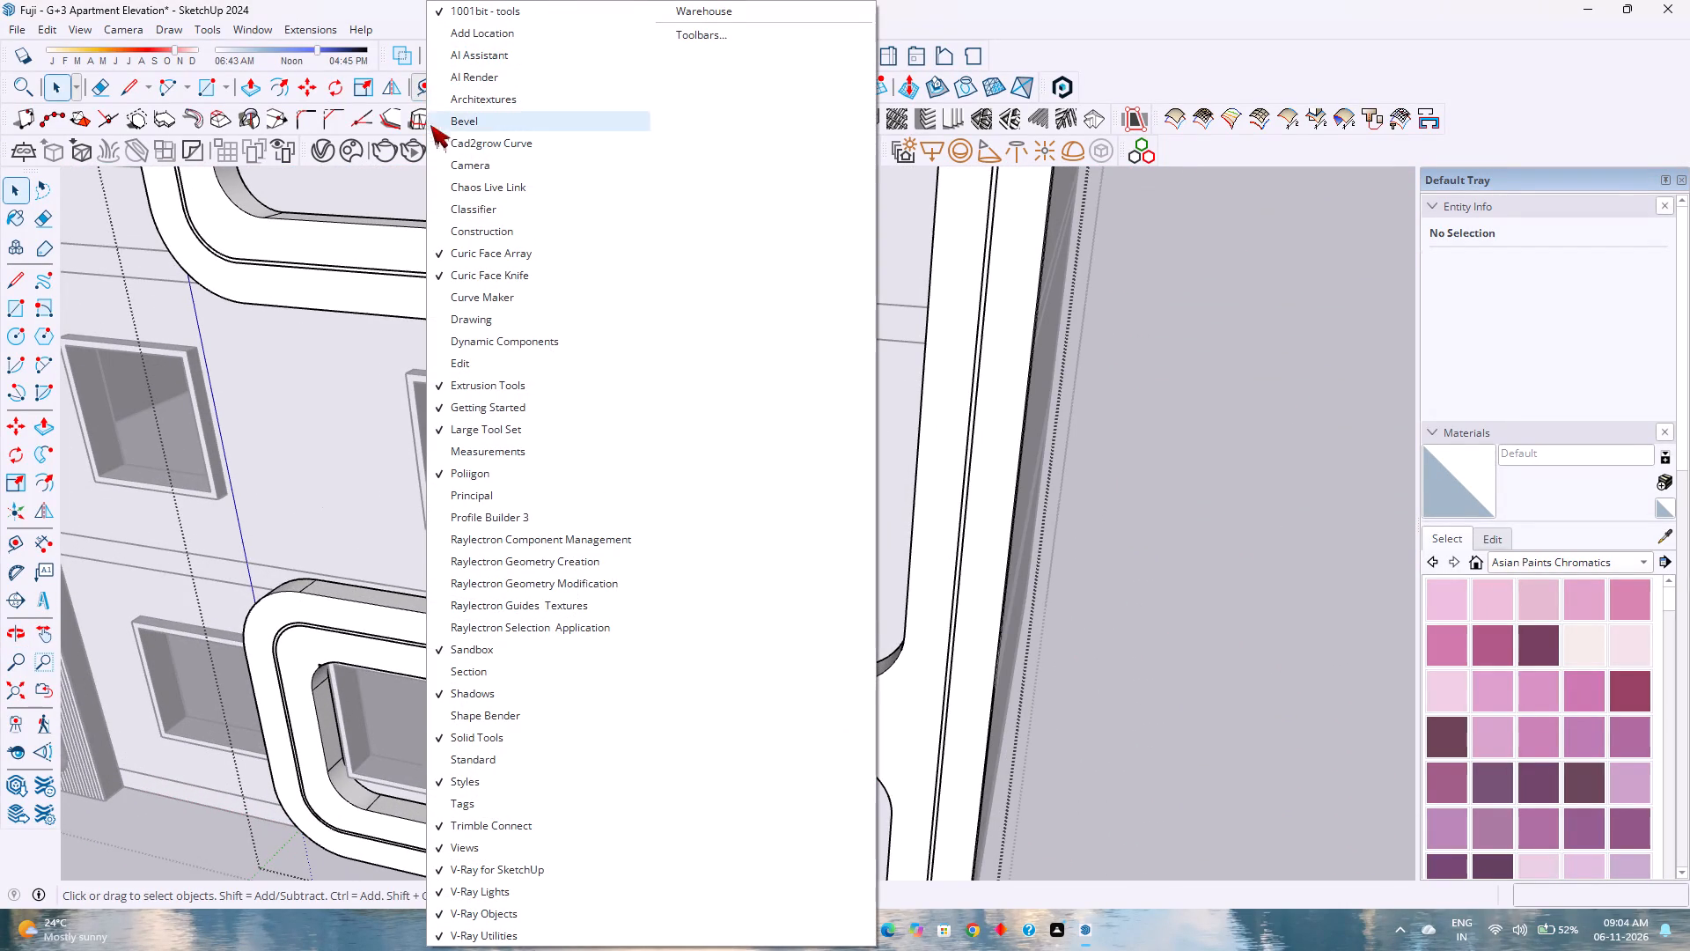
pyautogui.click(417, 90)
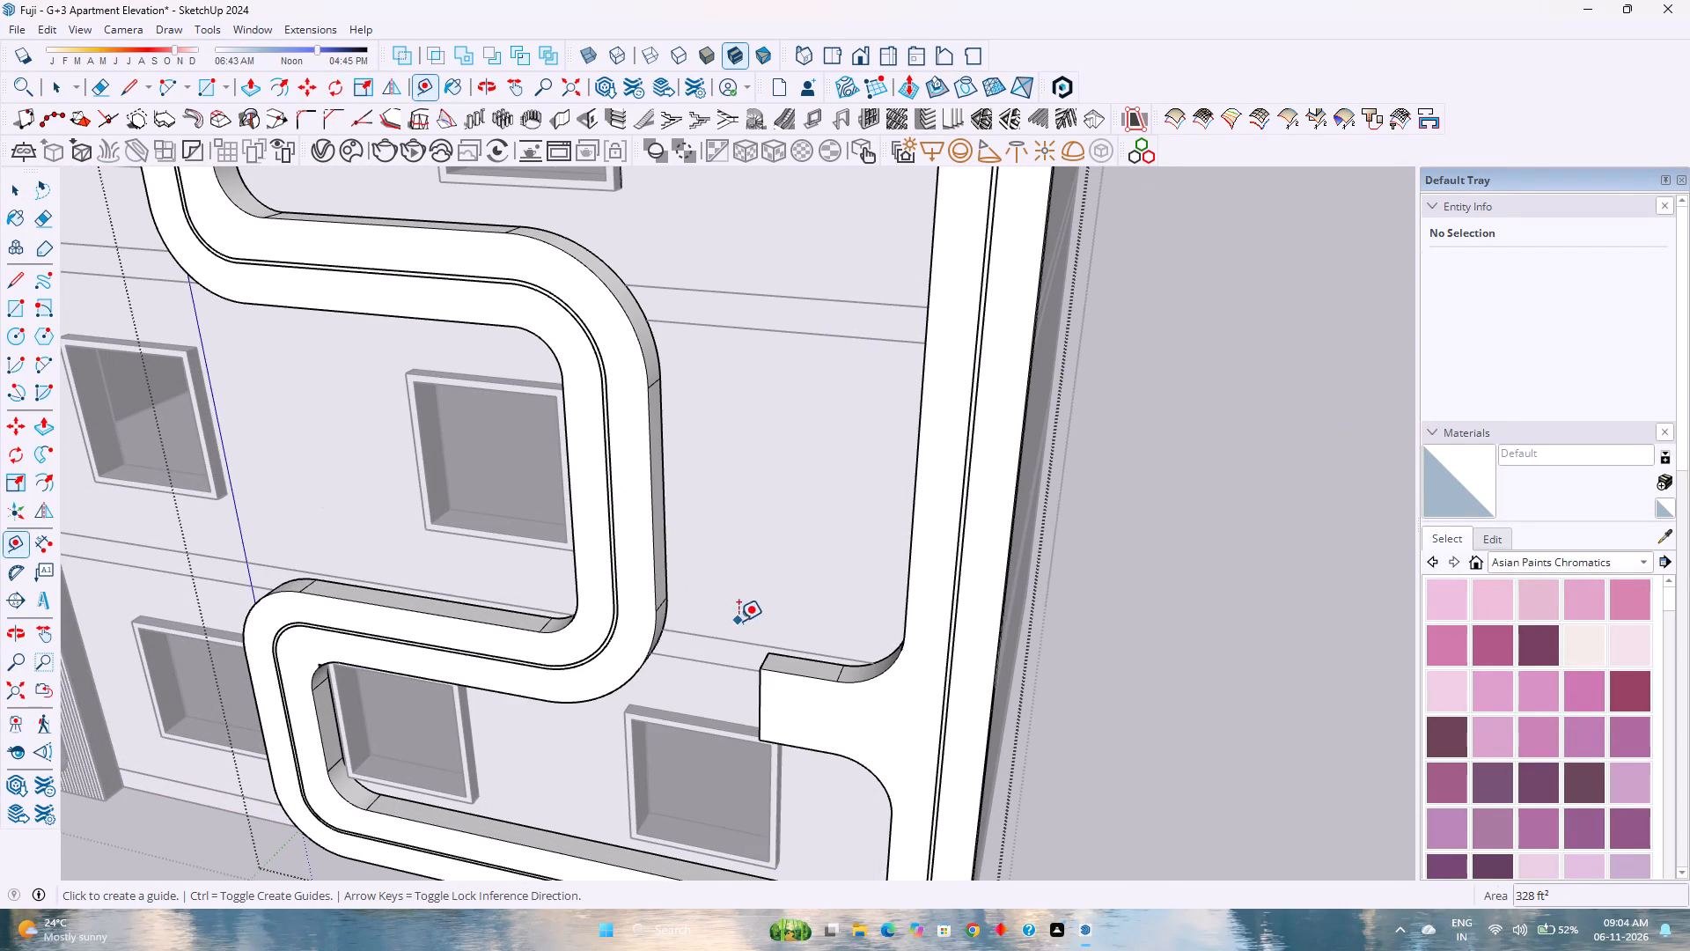
pyautogui.click(790, 657)
pyautogui.click(763, 658)
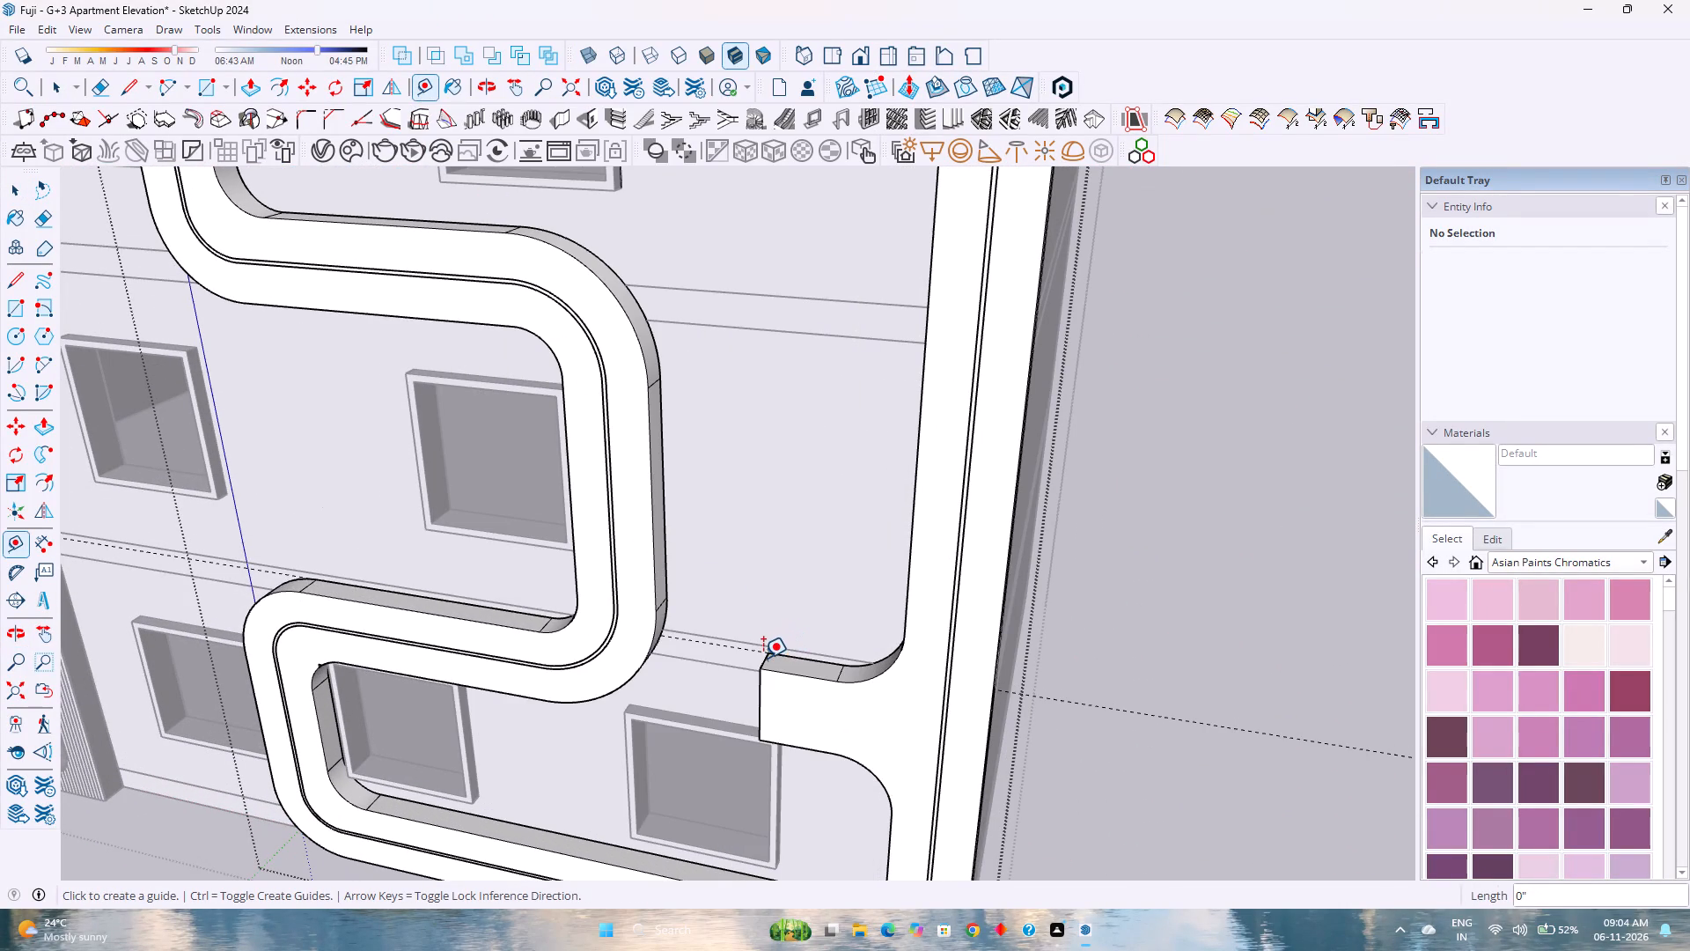
# Place a vertical guide 2' from the inner edge of the band's straight vertical leg, through the start of the stub's rounded corner.
pyautogui.moveTo(732, 655); pyautogui.dragTo(805, 648, button='middle')
pyautogui.middleClick(810, 657)
pyautogui.click(1076, 488)
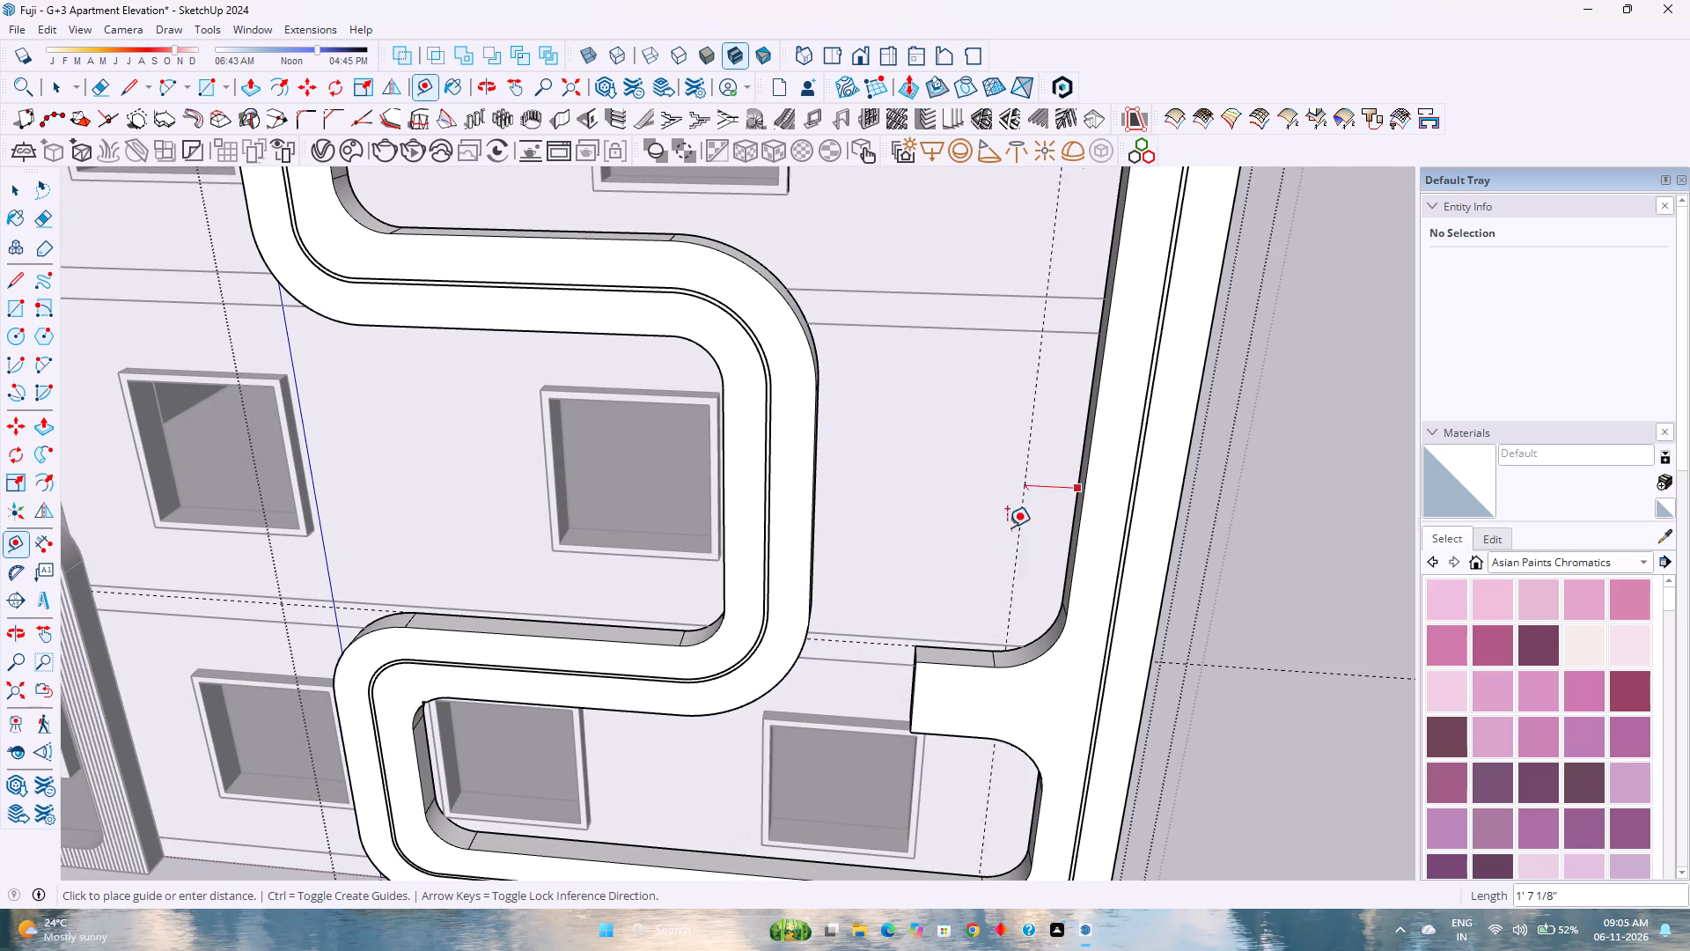
pyautogui.click(996, 649)
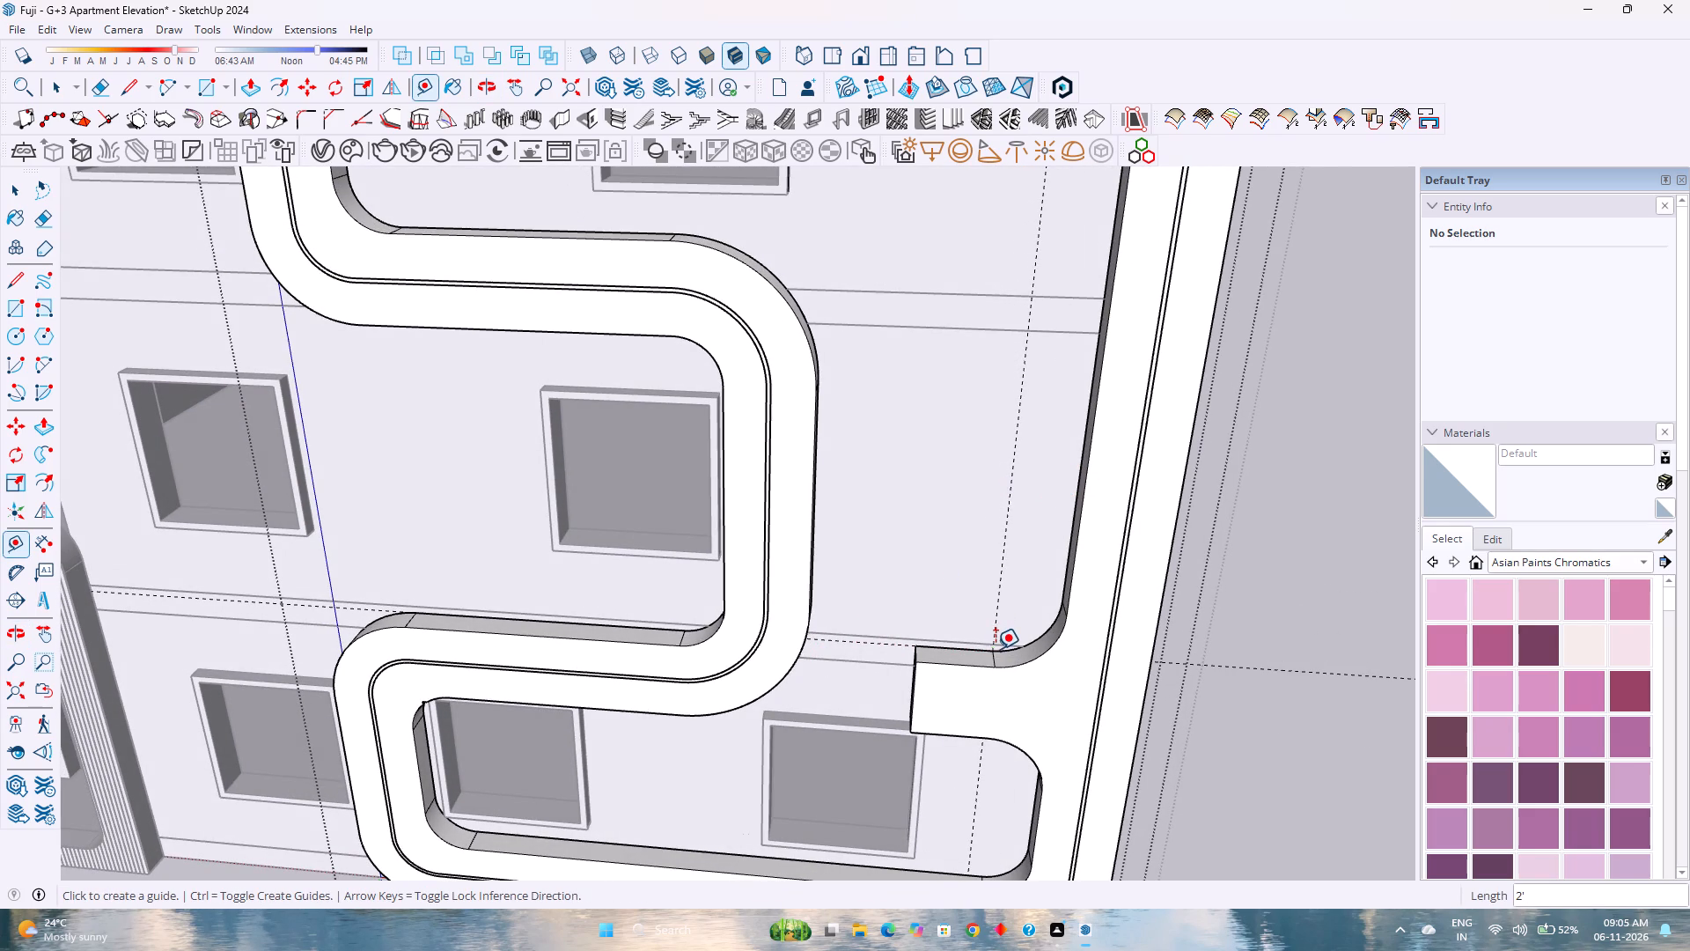
# Place a horizontal guide 2' above the guide along the stub's upper edge.
pyautogui.scroll(-2, 841, 612)
pyautogui.click(868, 641)
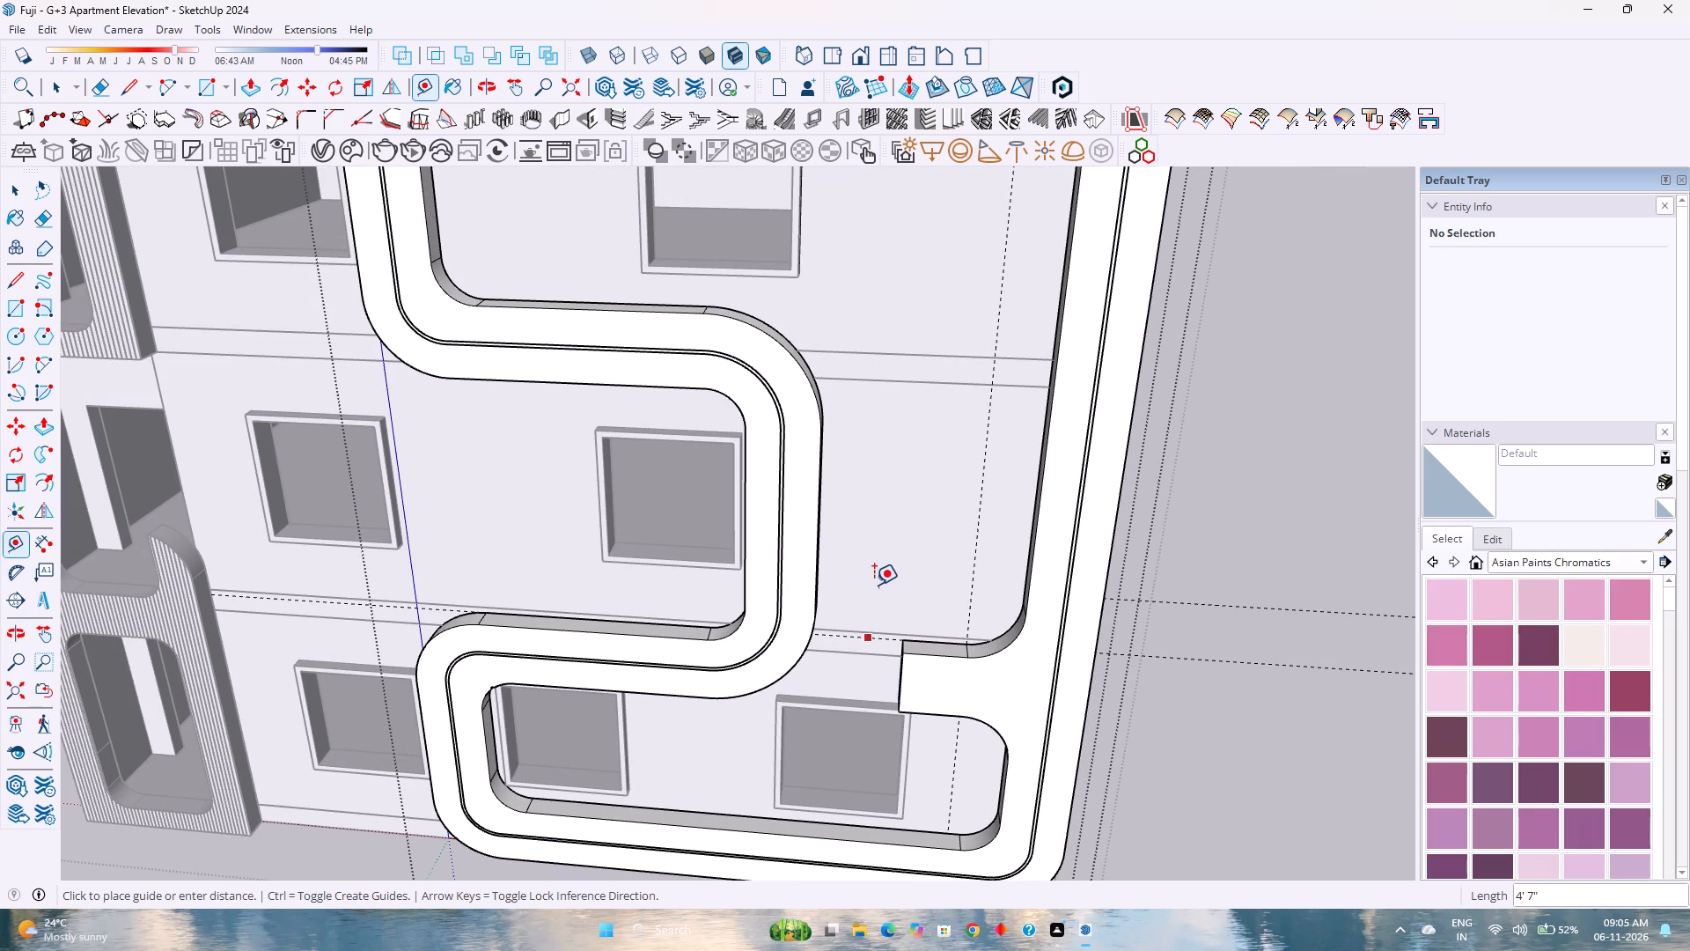
pyautogui.press('Up')
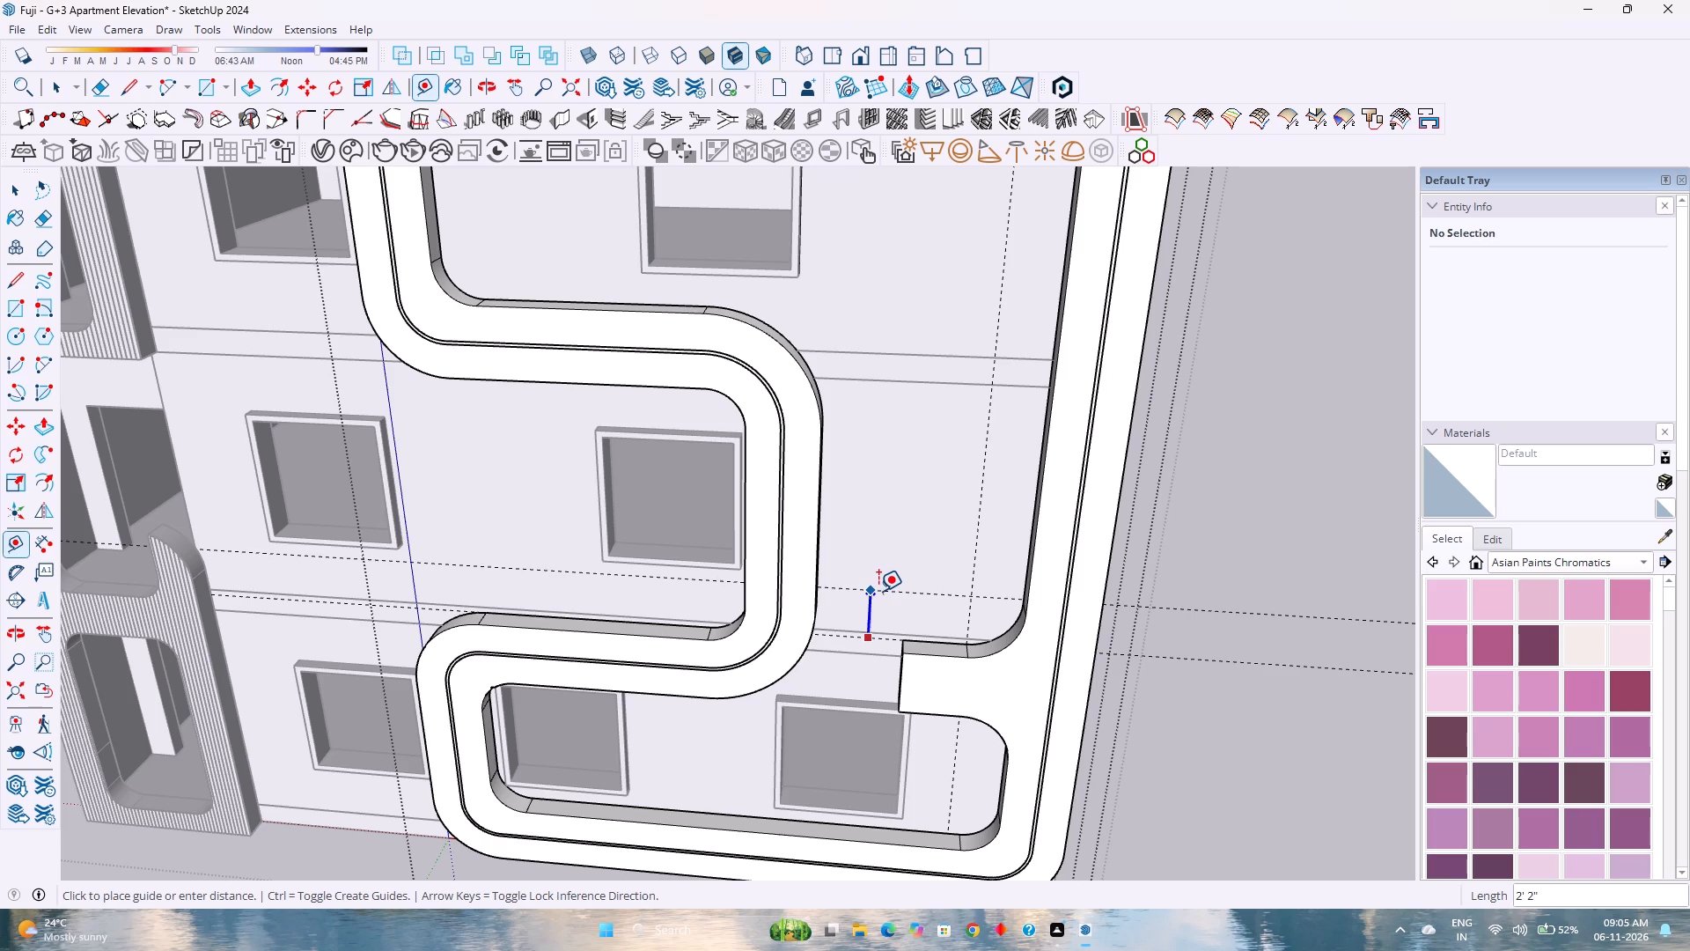
pyautogui.press('2')
pyautogui.press("'")
pyautogui.press('Return')
# Place a second vertical guide 6' from the first vertical one, meeting the outer edge of the S-curve's middle bend.
pyautogui.scroll(-3, 893, 599)
pyautogui.moveTo(893, 599); pyautogui.dragTo(880, 490, button='middle')
pyautogui.middleClick(880, 489)
pyautogui.scroll(-1, 880, 487)
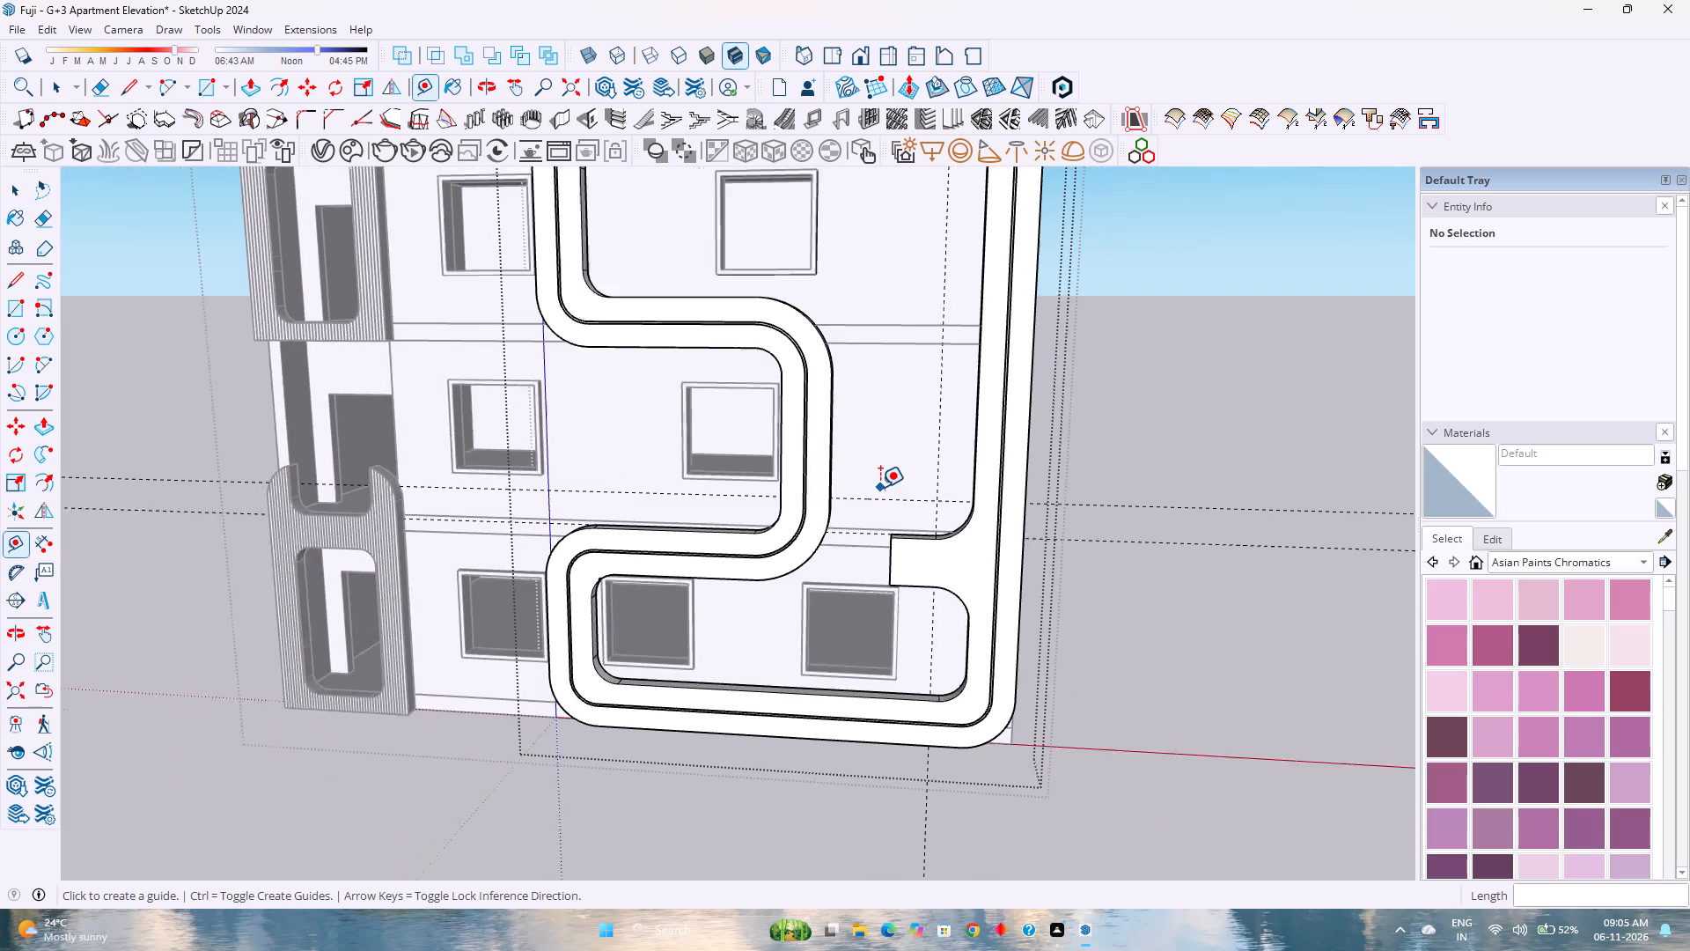
pyautogui.scroll(-1, 880, 487)
pyautogui.keyDown('shift'); pyautogui.moveTo(880, 487); pyautogui.dragTo(818, 712, button='middle'); pyautogui.keyUp('shift')
pyautogui.moveTo(814, 697); pyautogui.dragTo(782, 666, button='middle')
pyautogui.middleClick(782, 666)
pyautogui.scroll(2, 770, 660)
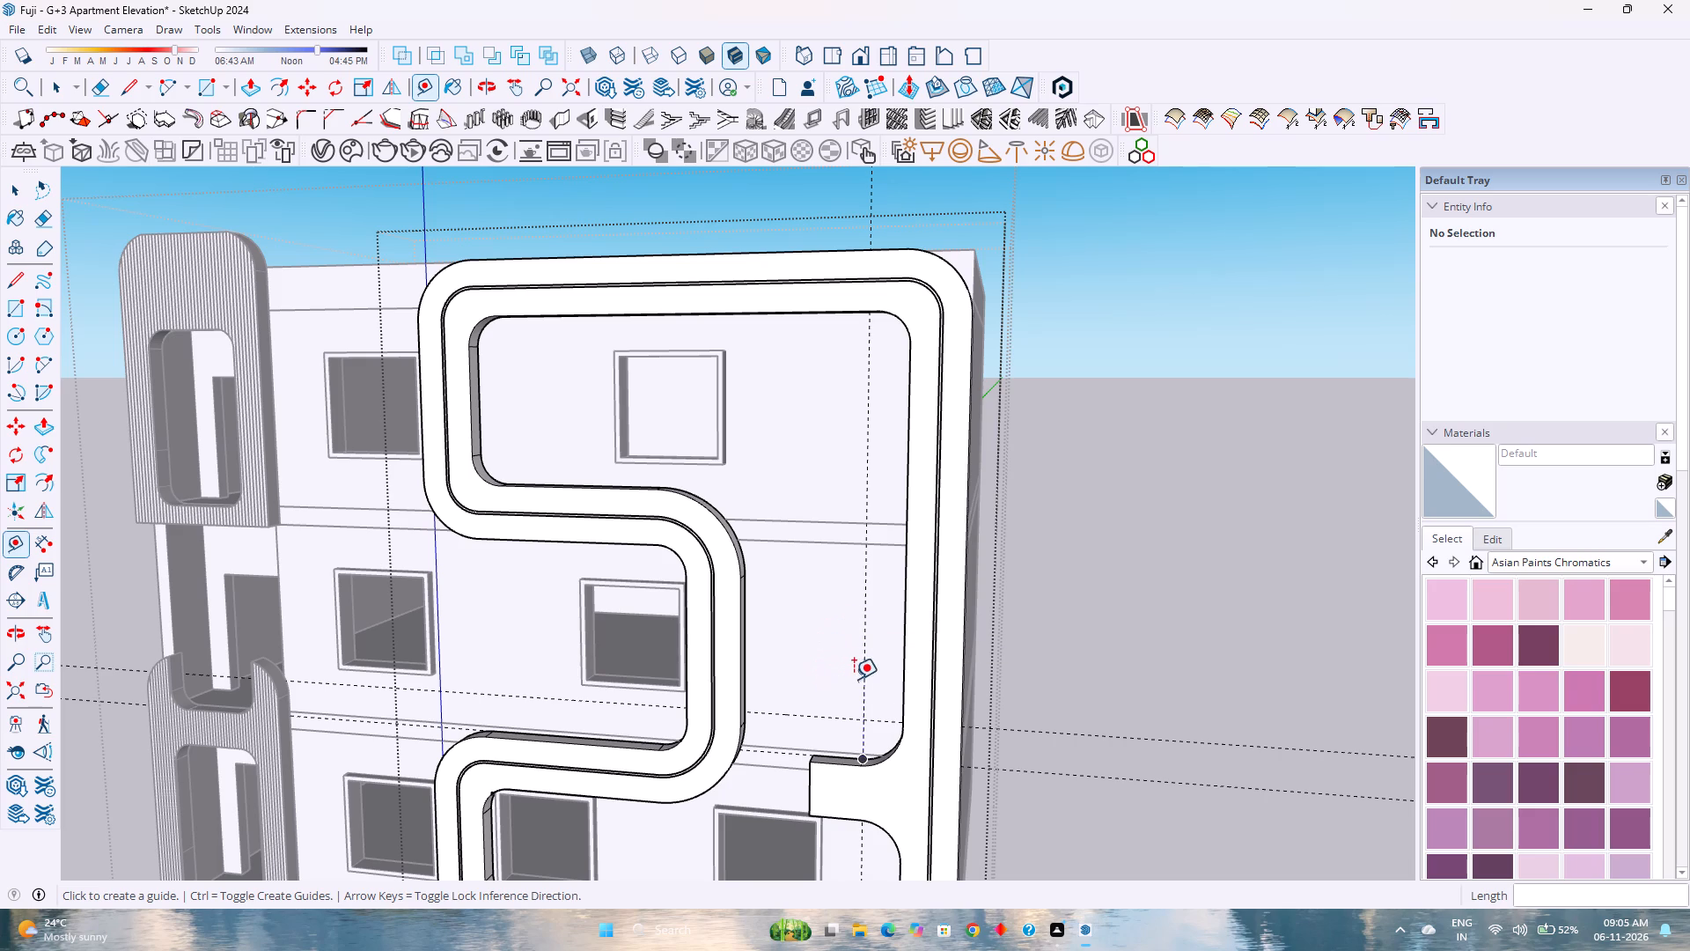
pyautogui.moveTo(766, 723); pyautogui.dragTo(804, 618, button='middle')
pyautogui.middleClick(804, 618)
pyautogui.middleClick(805, 617)
pyautogui.middleClick(805, 617)
pyautogui.middleClick(805, 613)
pyautogui.scroll(5, 720, 569)
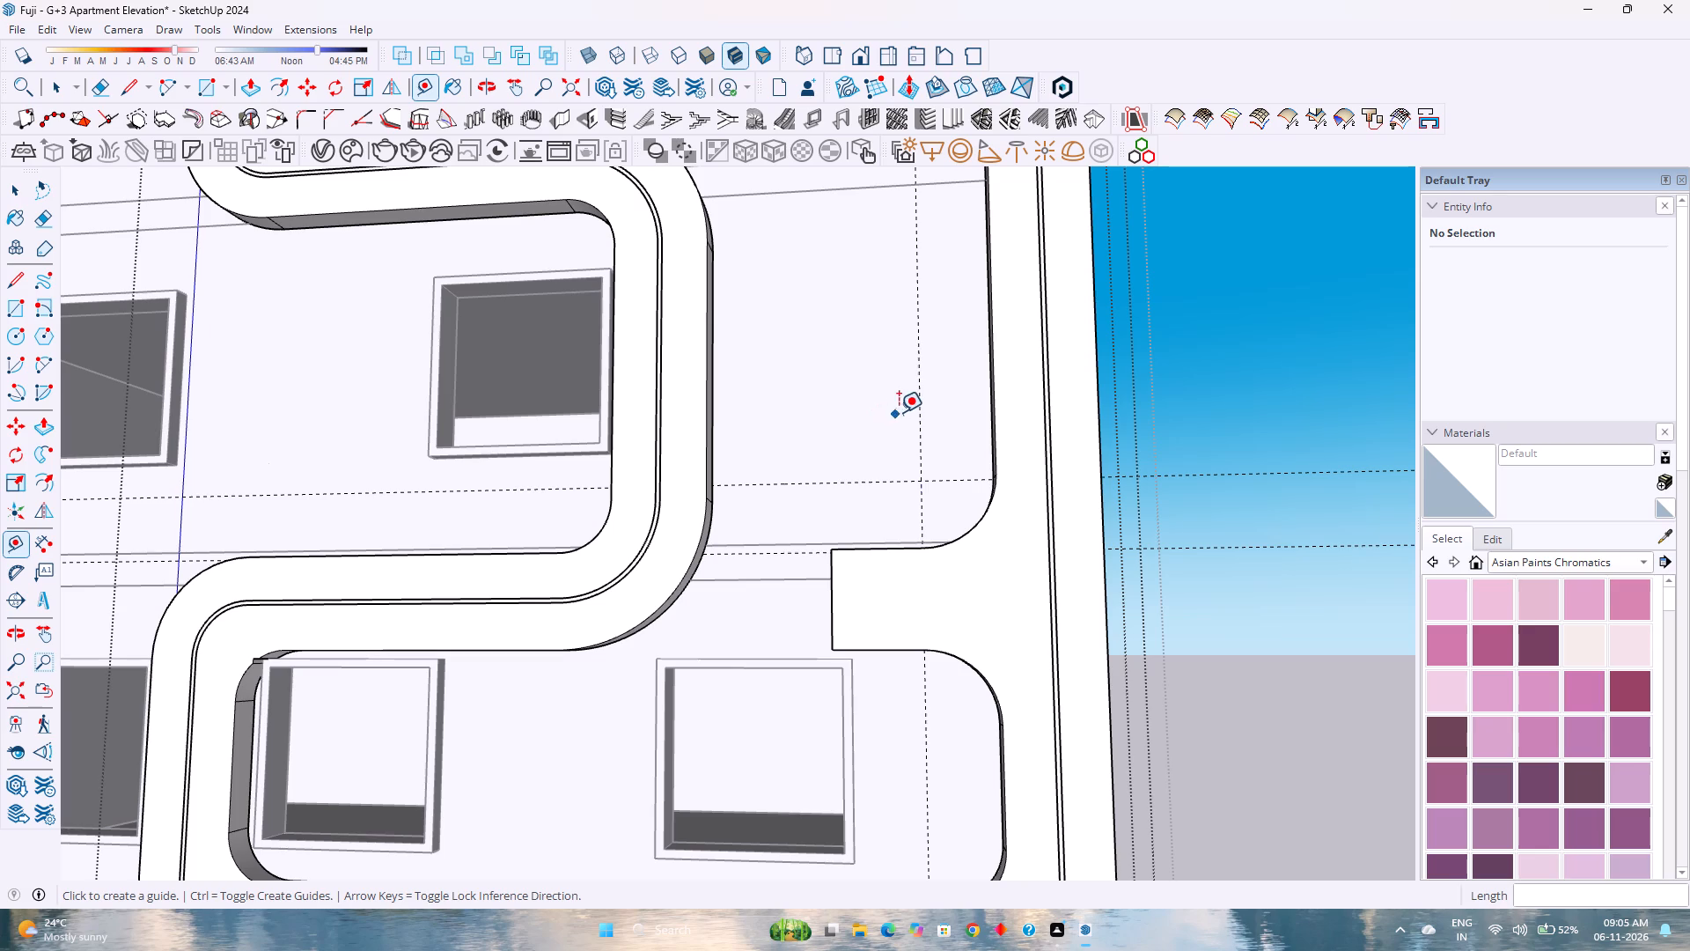
pyautogui.click(920, 400)
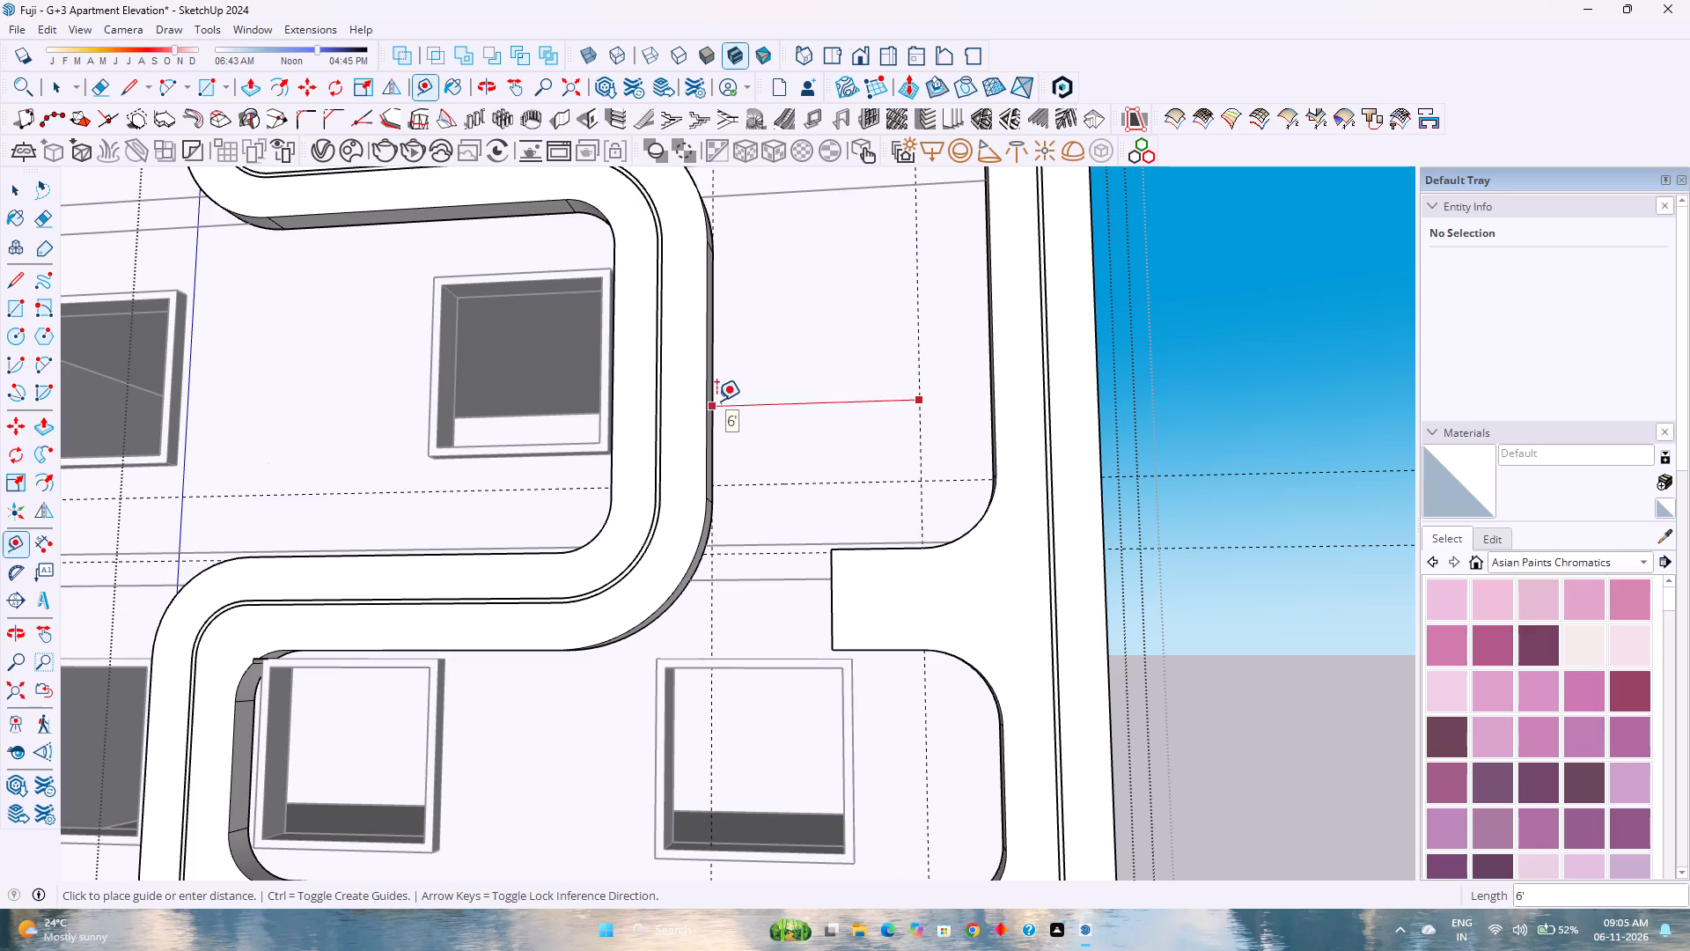
pyautogui.click(716, 401)
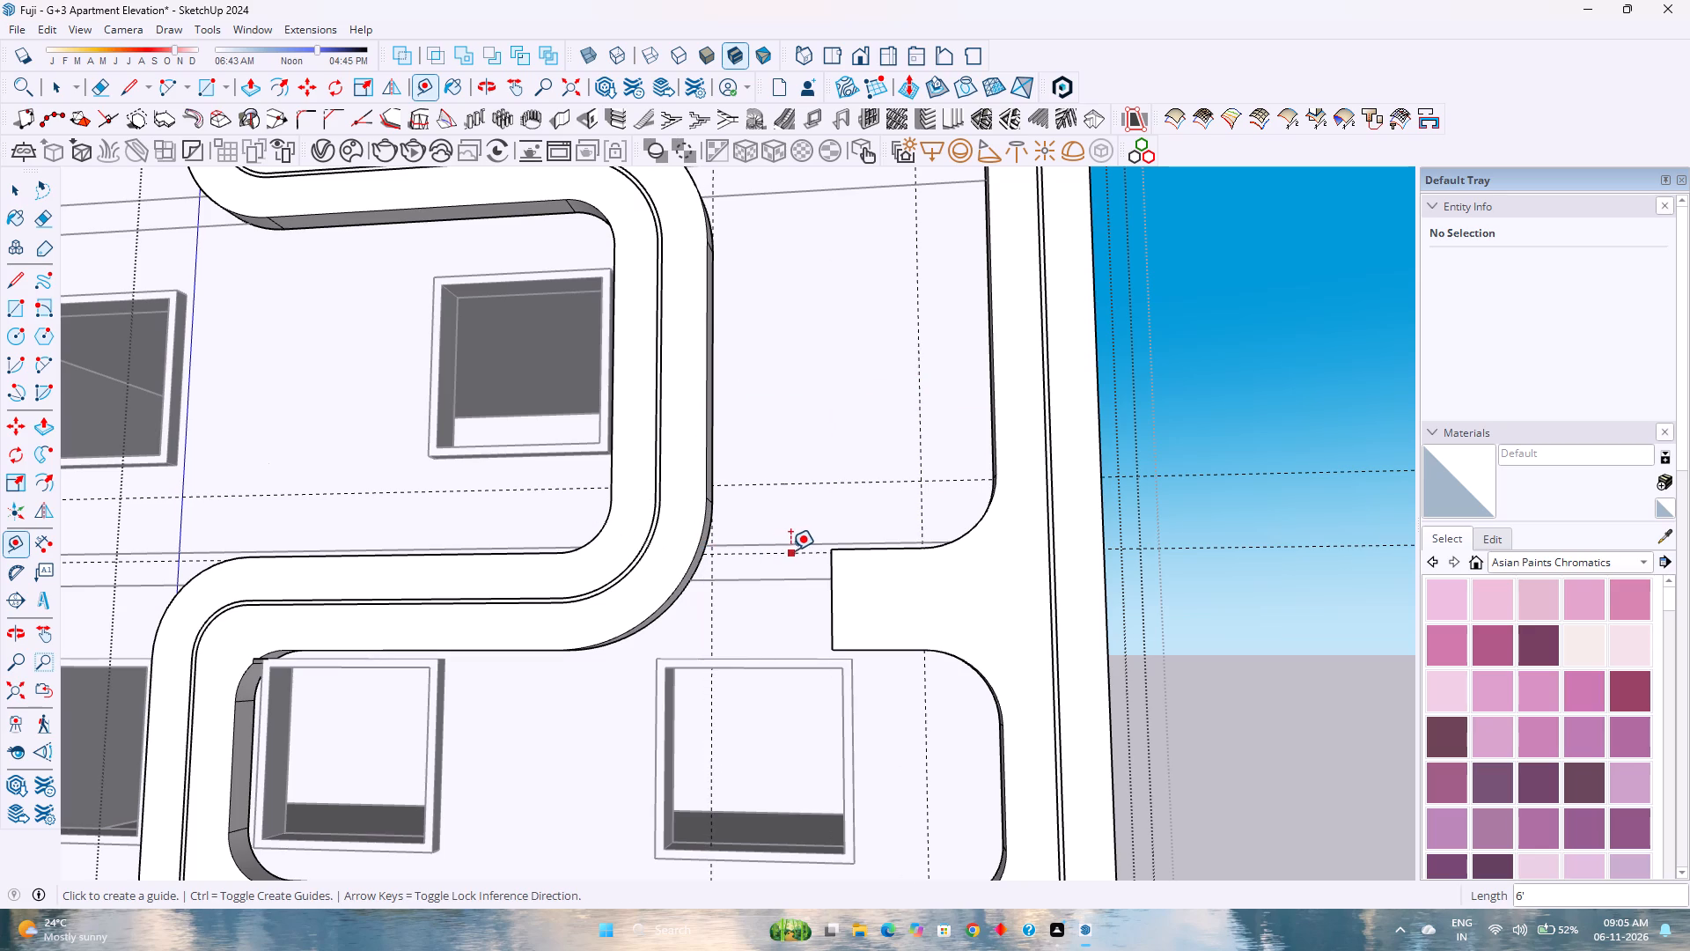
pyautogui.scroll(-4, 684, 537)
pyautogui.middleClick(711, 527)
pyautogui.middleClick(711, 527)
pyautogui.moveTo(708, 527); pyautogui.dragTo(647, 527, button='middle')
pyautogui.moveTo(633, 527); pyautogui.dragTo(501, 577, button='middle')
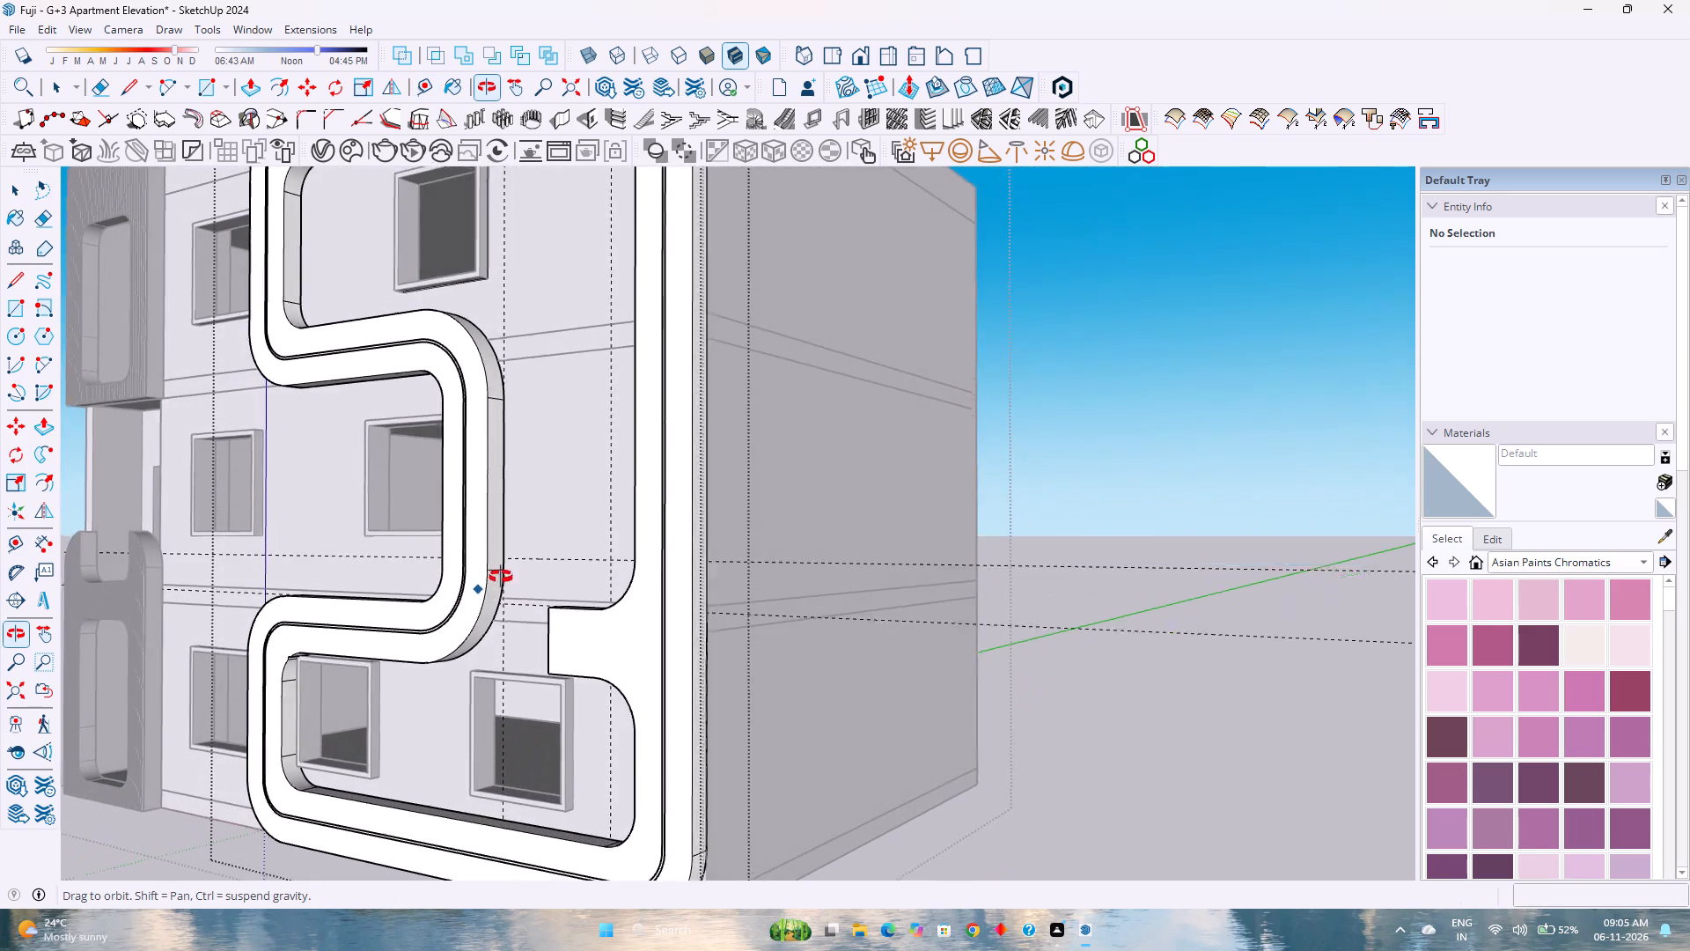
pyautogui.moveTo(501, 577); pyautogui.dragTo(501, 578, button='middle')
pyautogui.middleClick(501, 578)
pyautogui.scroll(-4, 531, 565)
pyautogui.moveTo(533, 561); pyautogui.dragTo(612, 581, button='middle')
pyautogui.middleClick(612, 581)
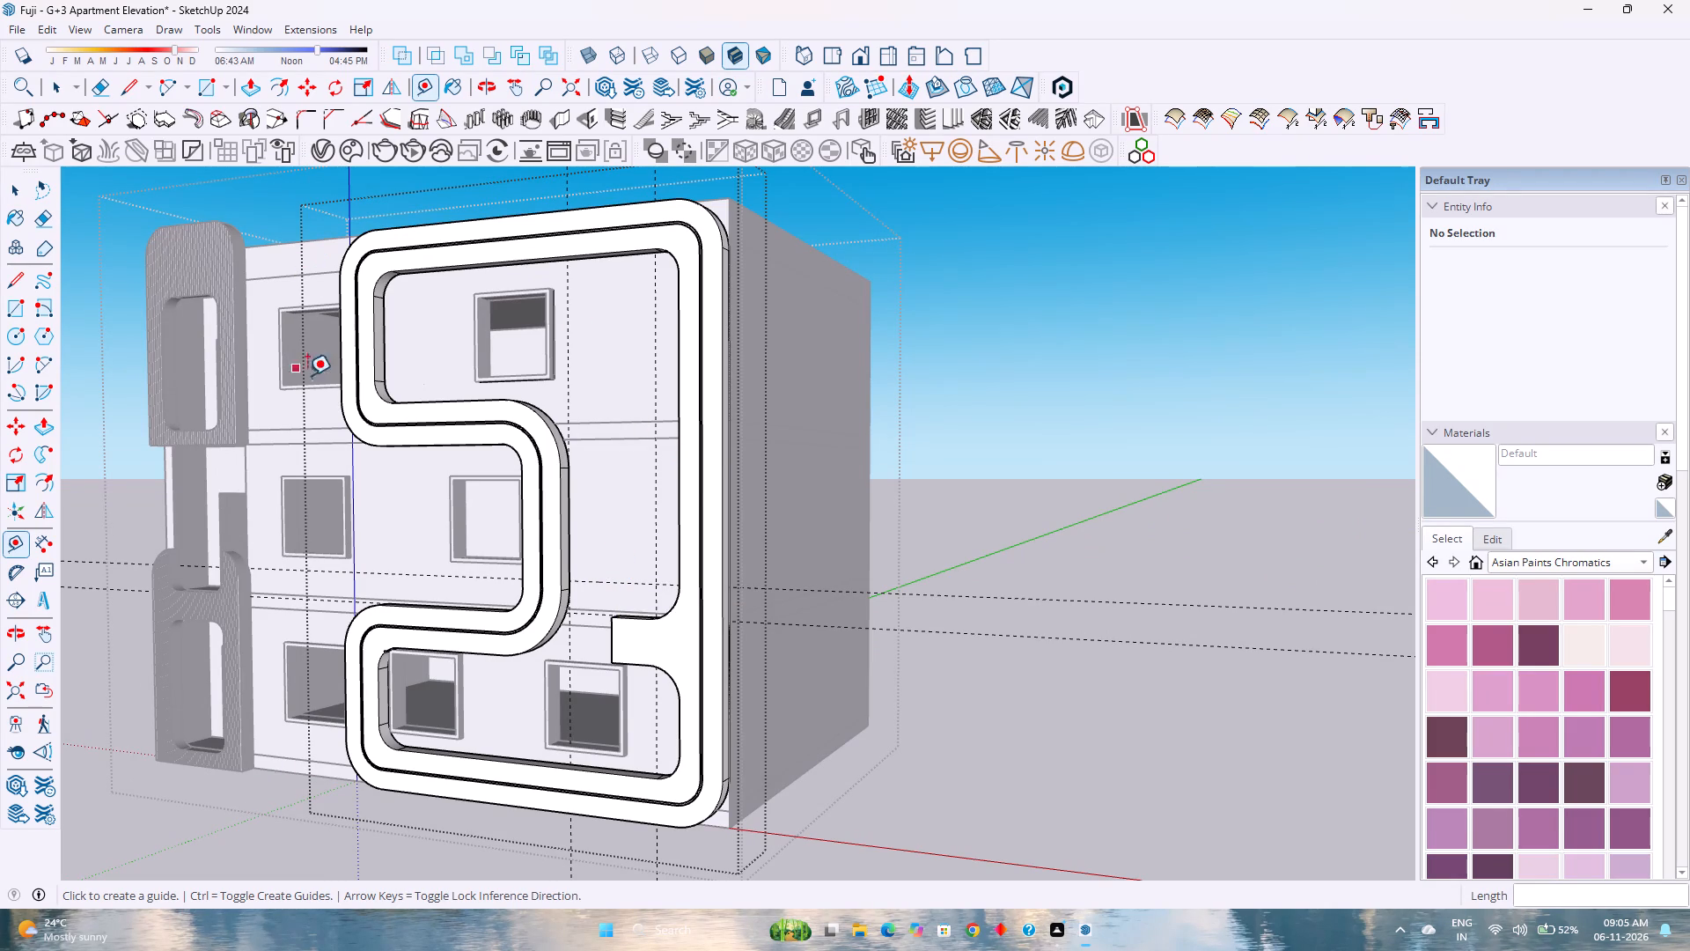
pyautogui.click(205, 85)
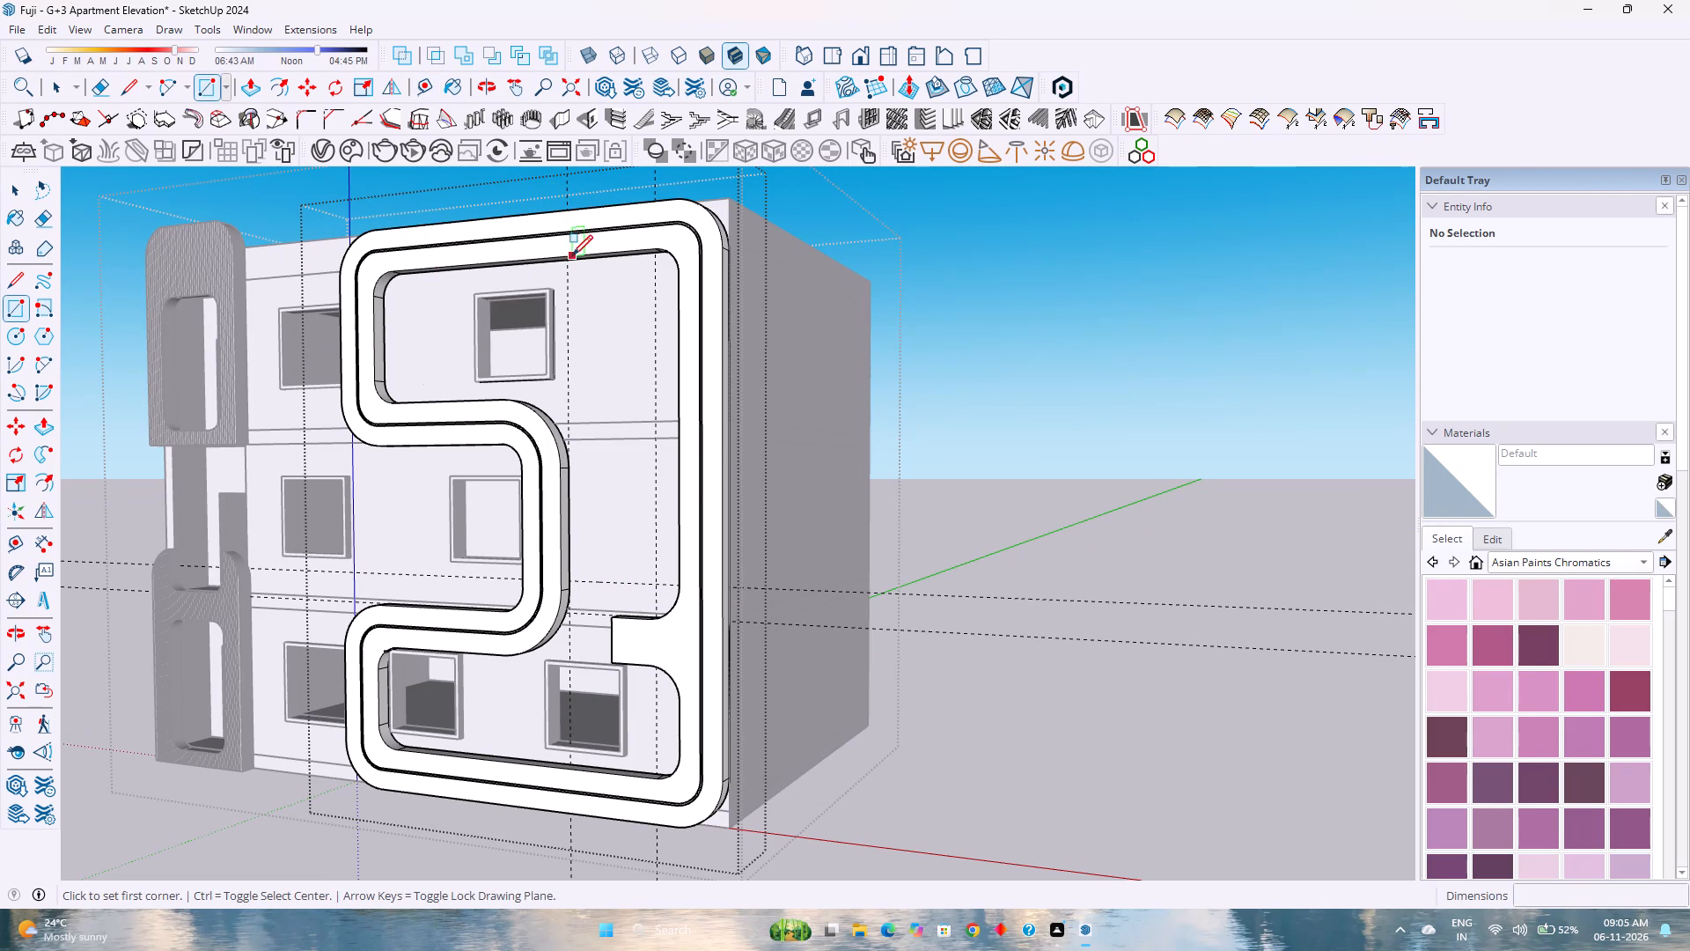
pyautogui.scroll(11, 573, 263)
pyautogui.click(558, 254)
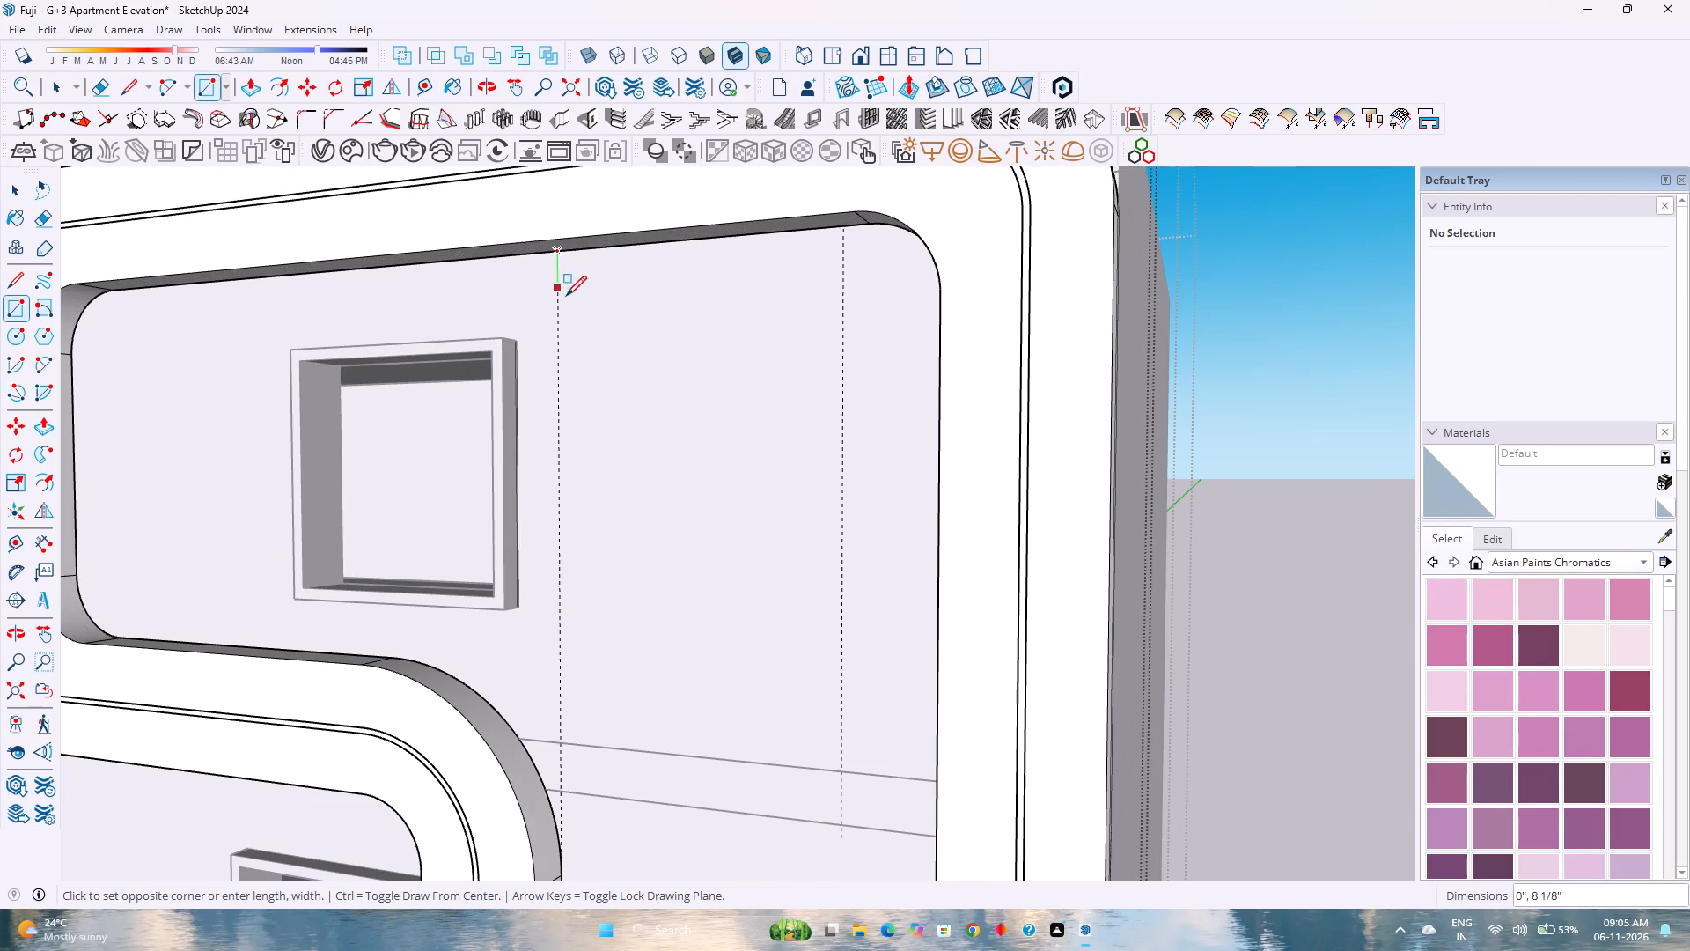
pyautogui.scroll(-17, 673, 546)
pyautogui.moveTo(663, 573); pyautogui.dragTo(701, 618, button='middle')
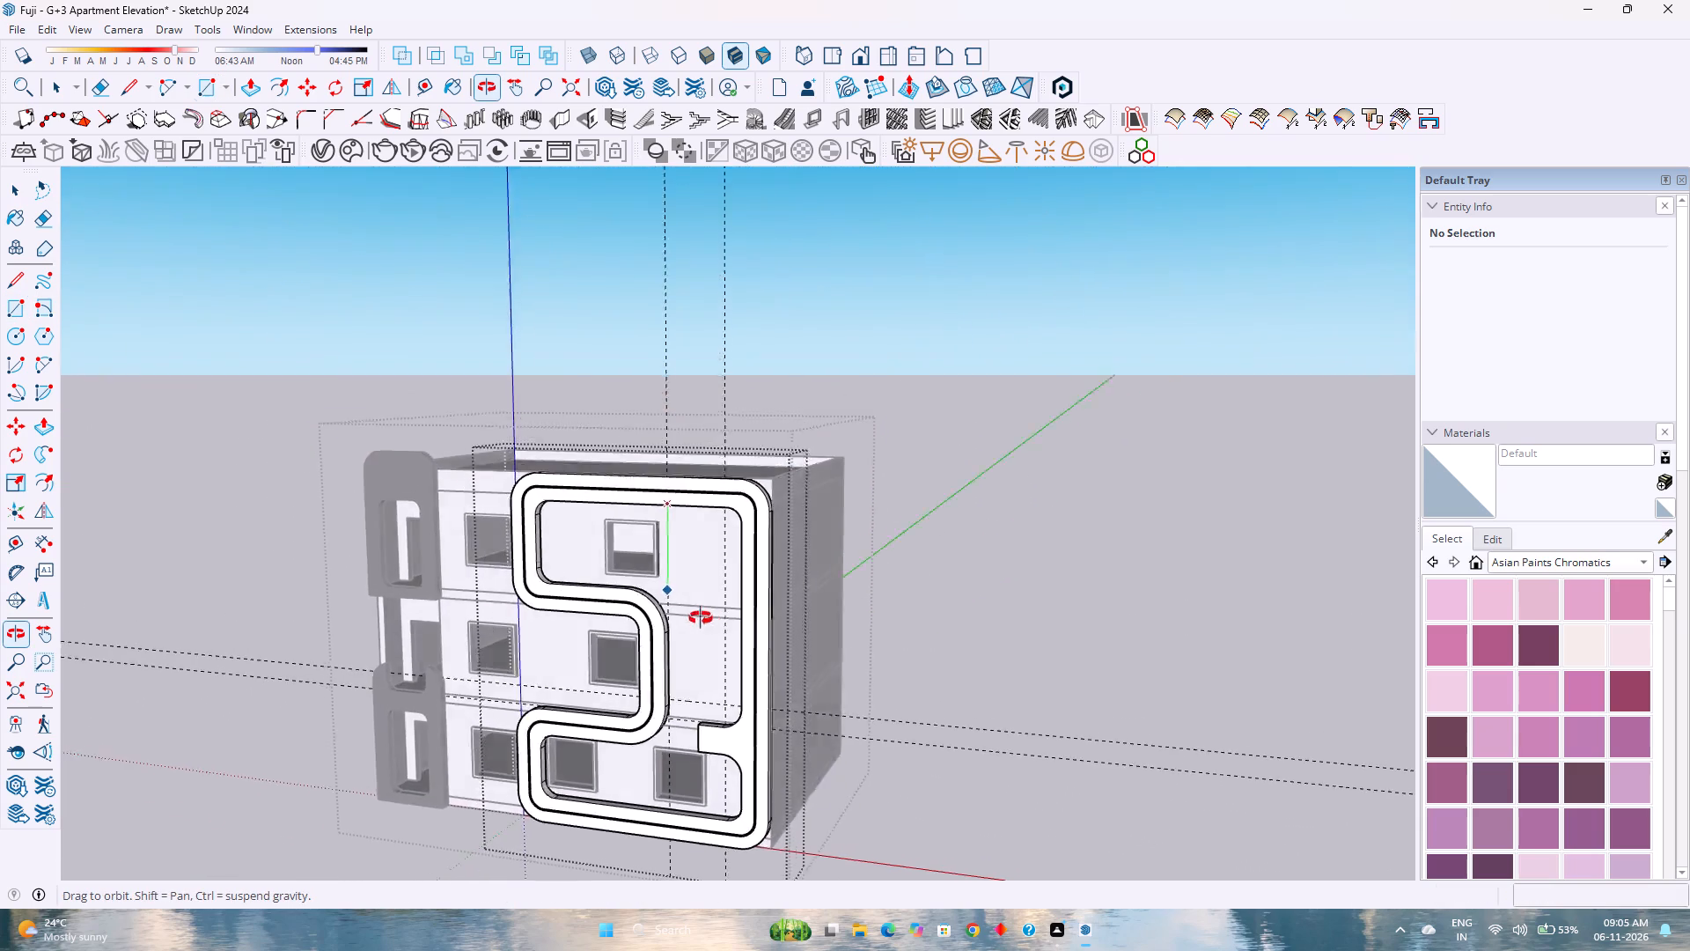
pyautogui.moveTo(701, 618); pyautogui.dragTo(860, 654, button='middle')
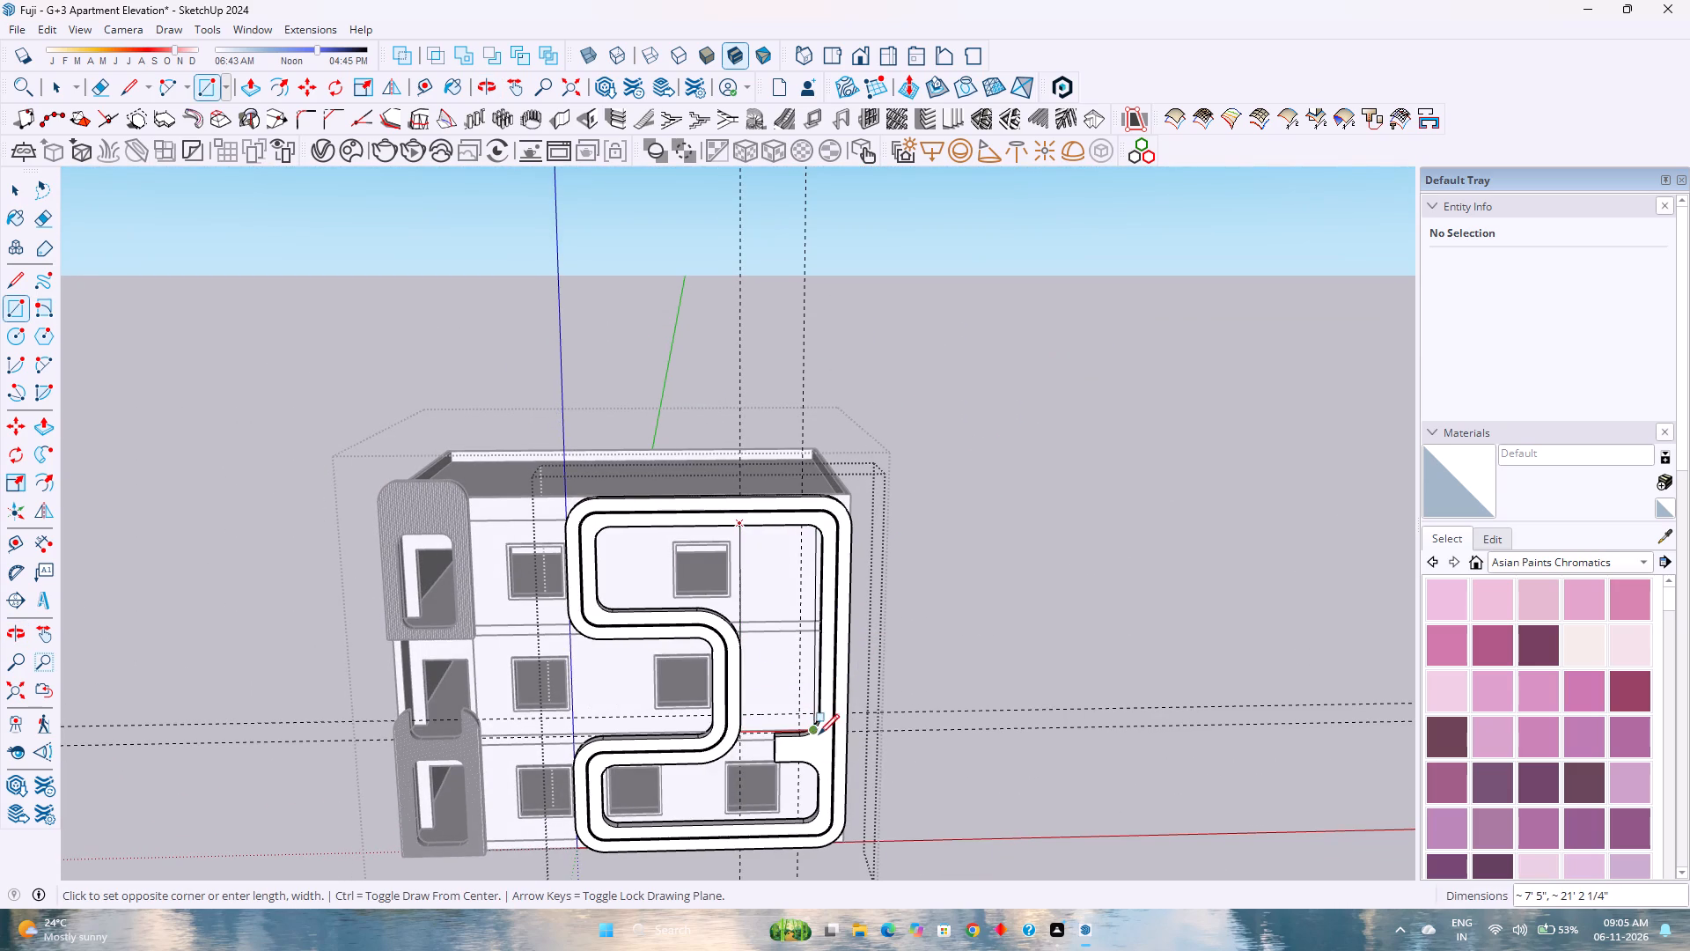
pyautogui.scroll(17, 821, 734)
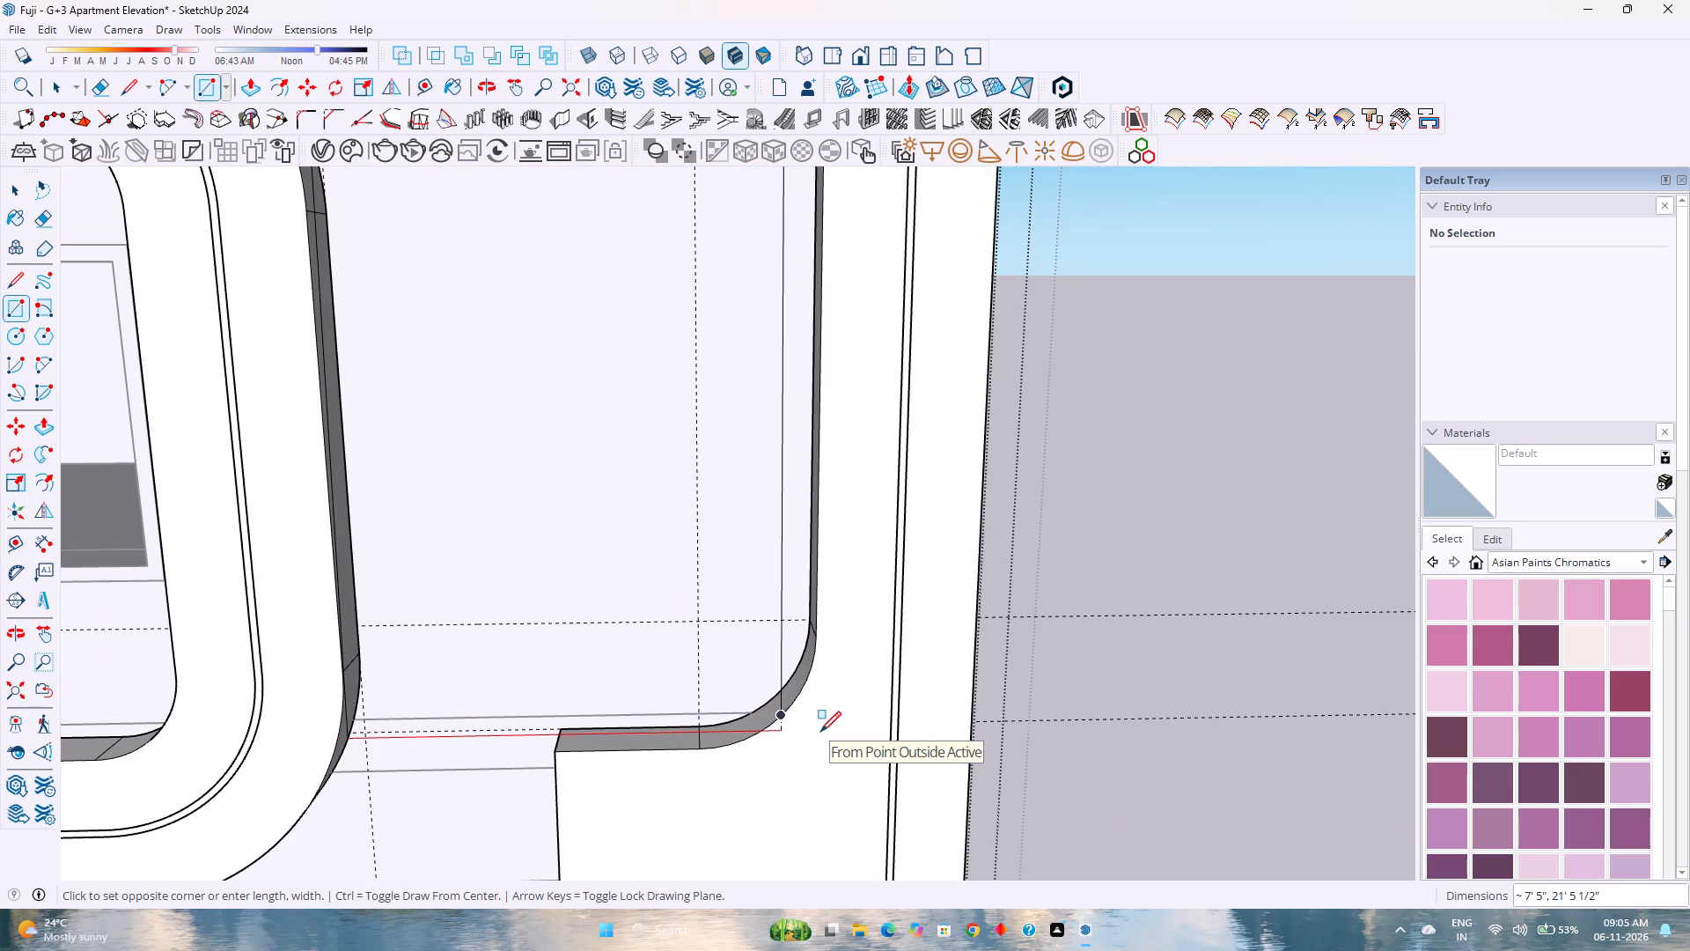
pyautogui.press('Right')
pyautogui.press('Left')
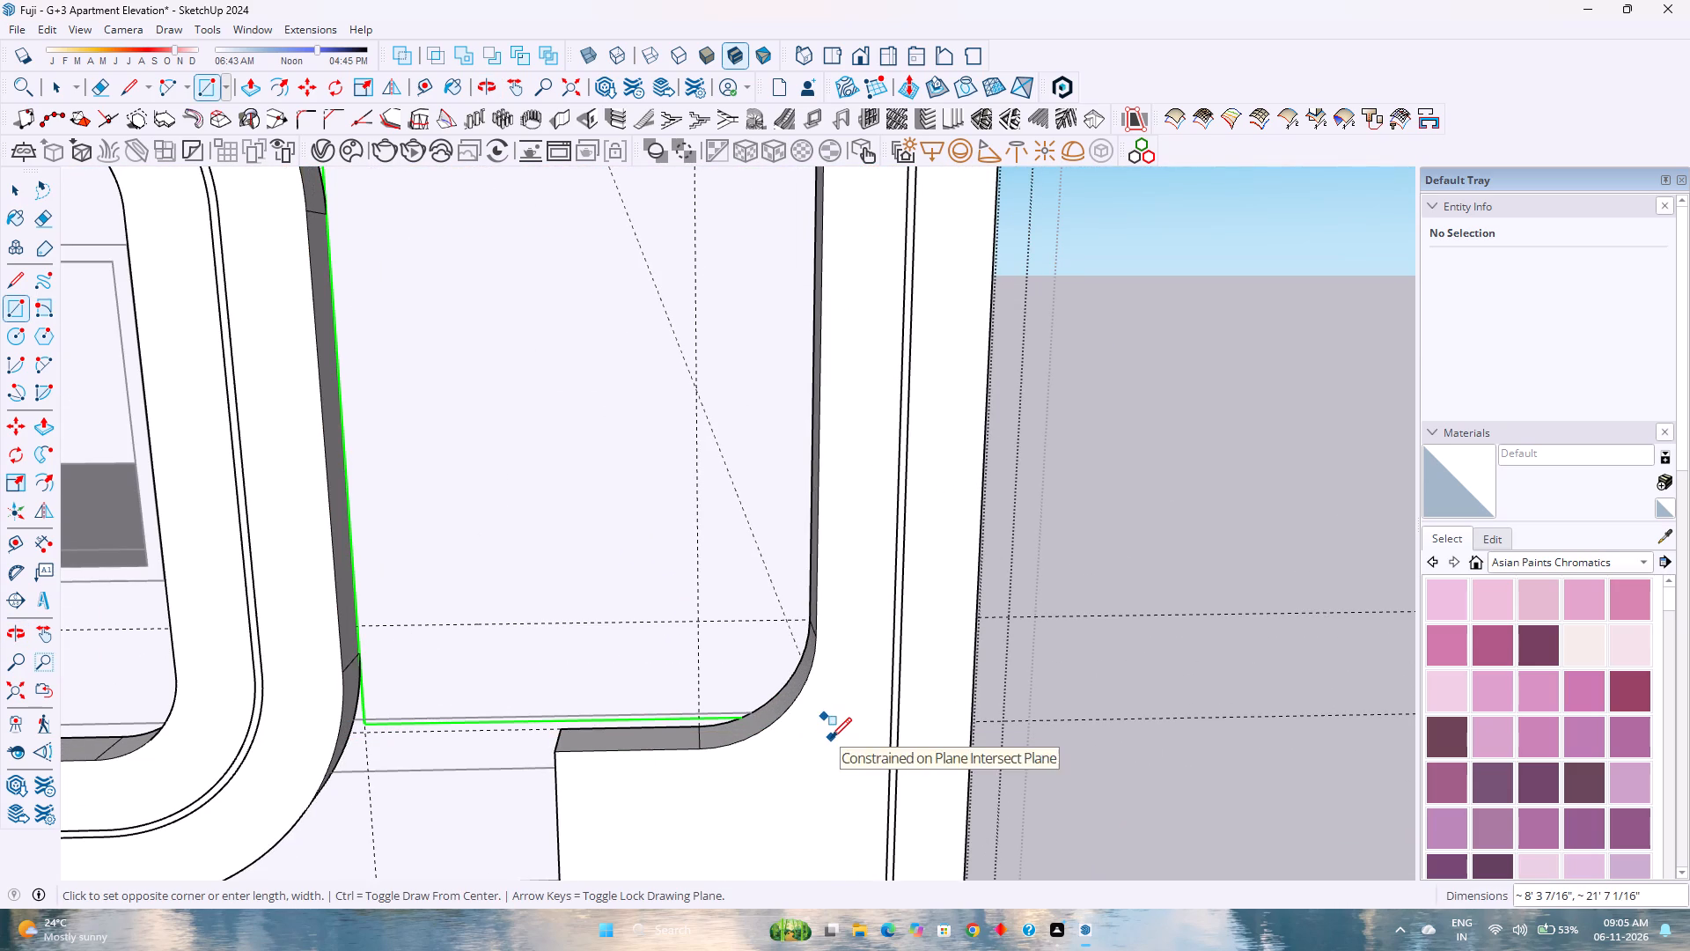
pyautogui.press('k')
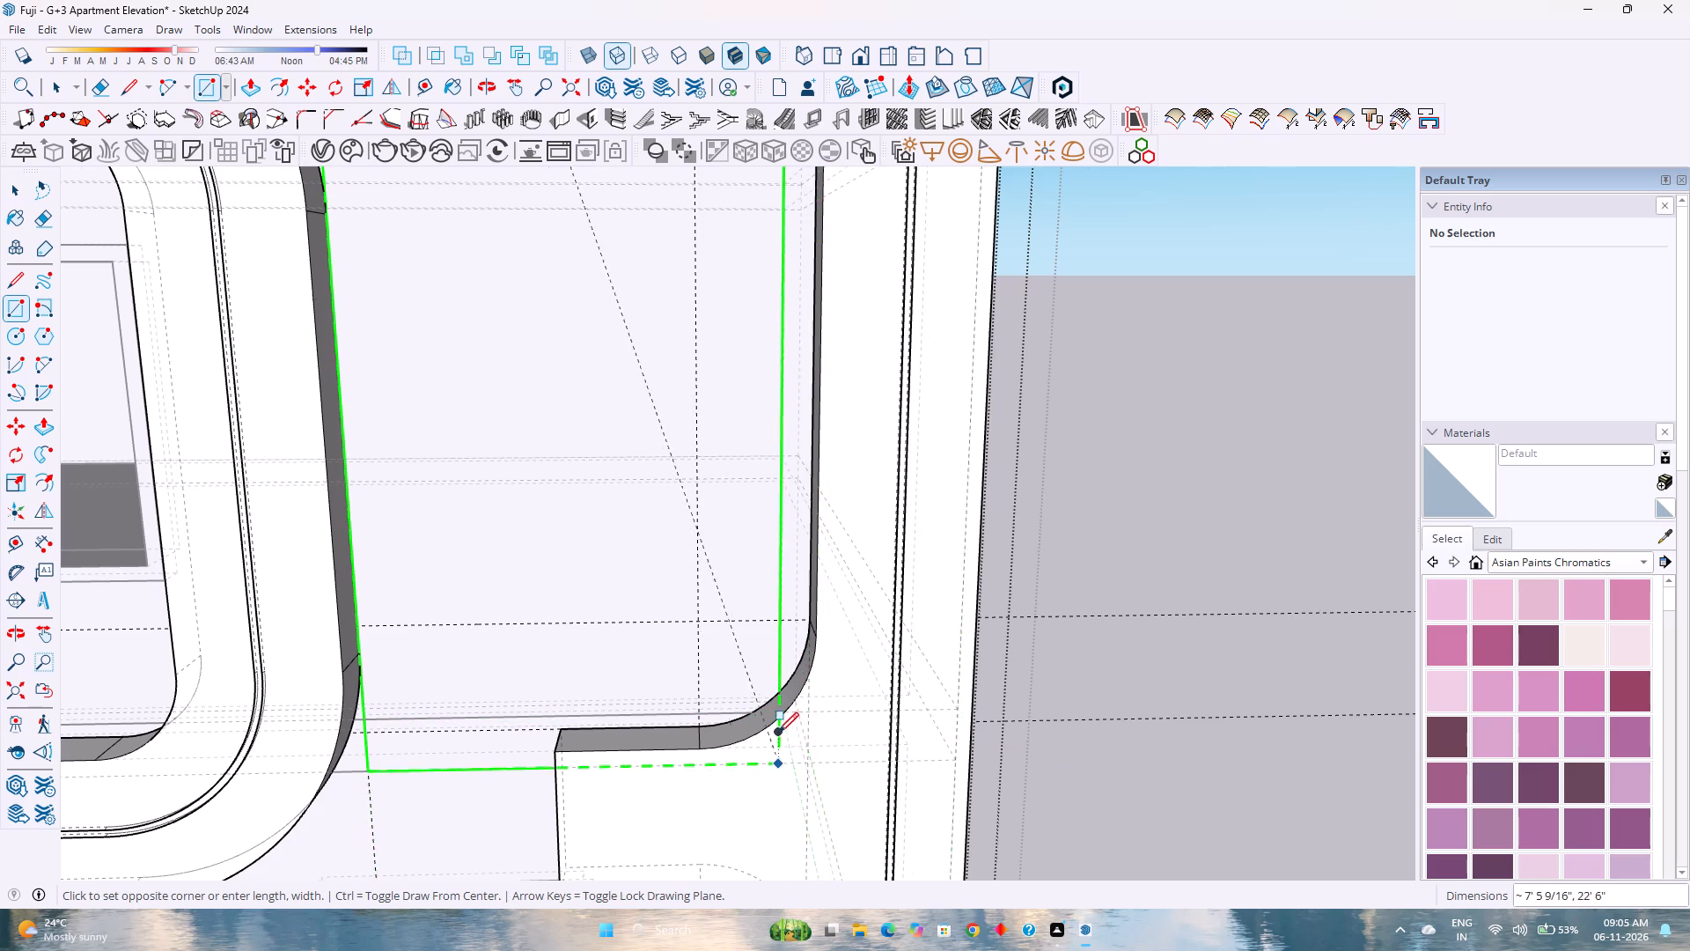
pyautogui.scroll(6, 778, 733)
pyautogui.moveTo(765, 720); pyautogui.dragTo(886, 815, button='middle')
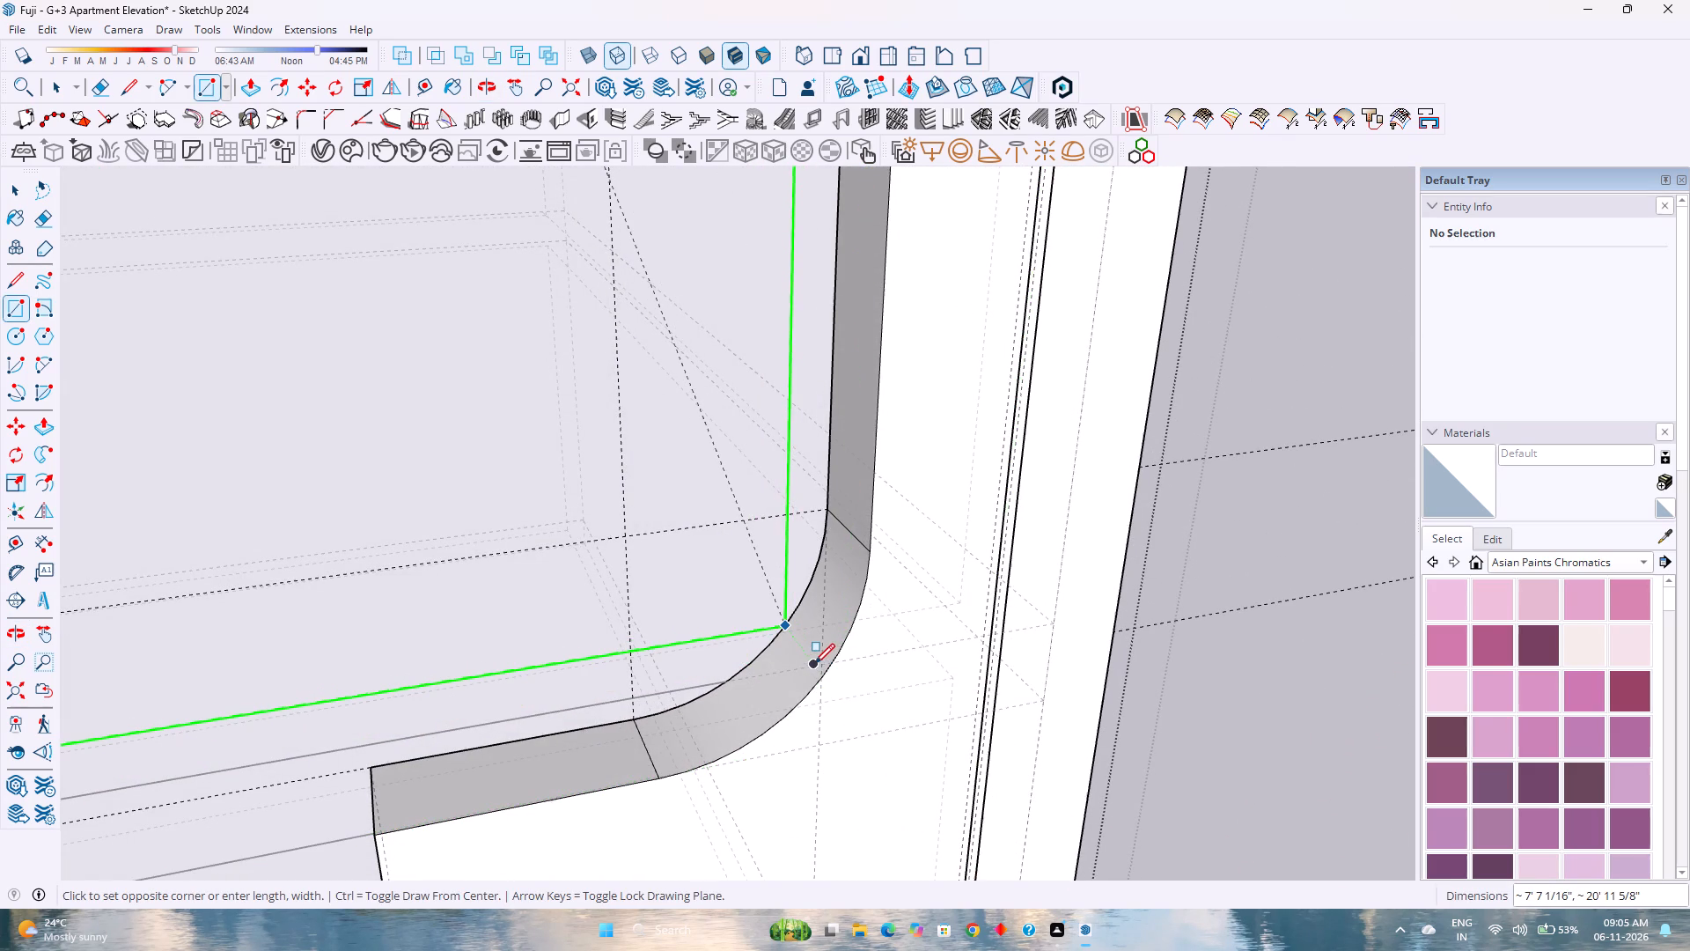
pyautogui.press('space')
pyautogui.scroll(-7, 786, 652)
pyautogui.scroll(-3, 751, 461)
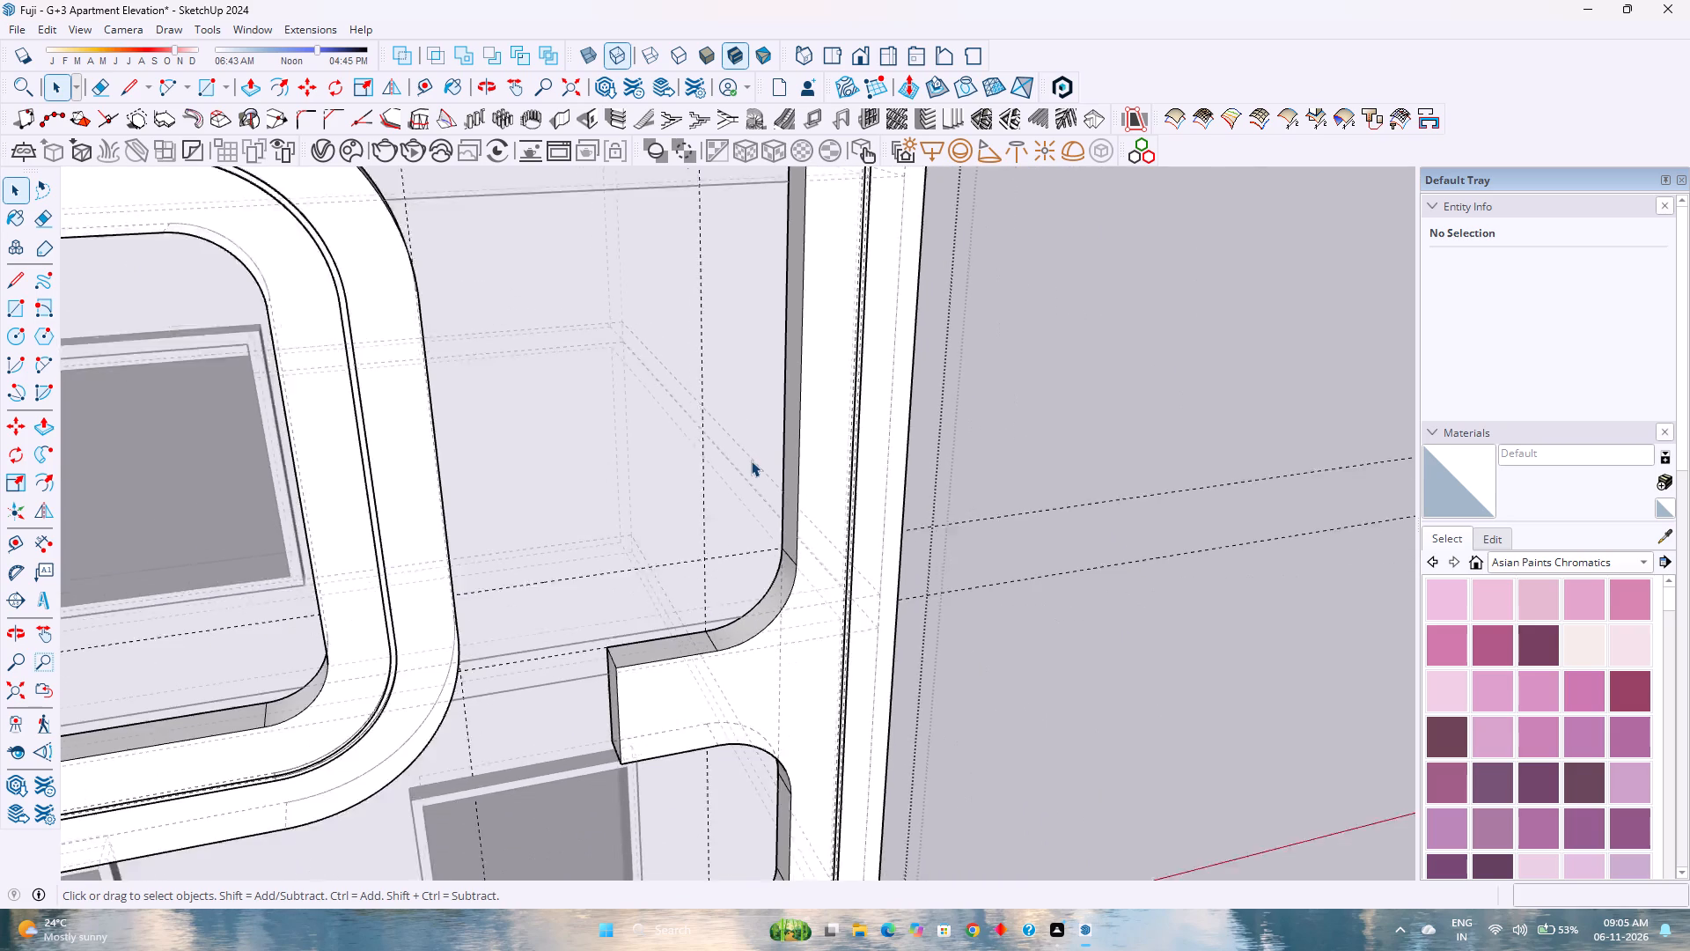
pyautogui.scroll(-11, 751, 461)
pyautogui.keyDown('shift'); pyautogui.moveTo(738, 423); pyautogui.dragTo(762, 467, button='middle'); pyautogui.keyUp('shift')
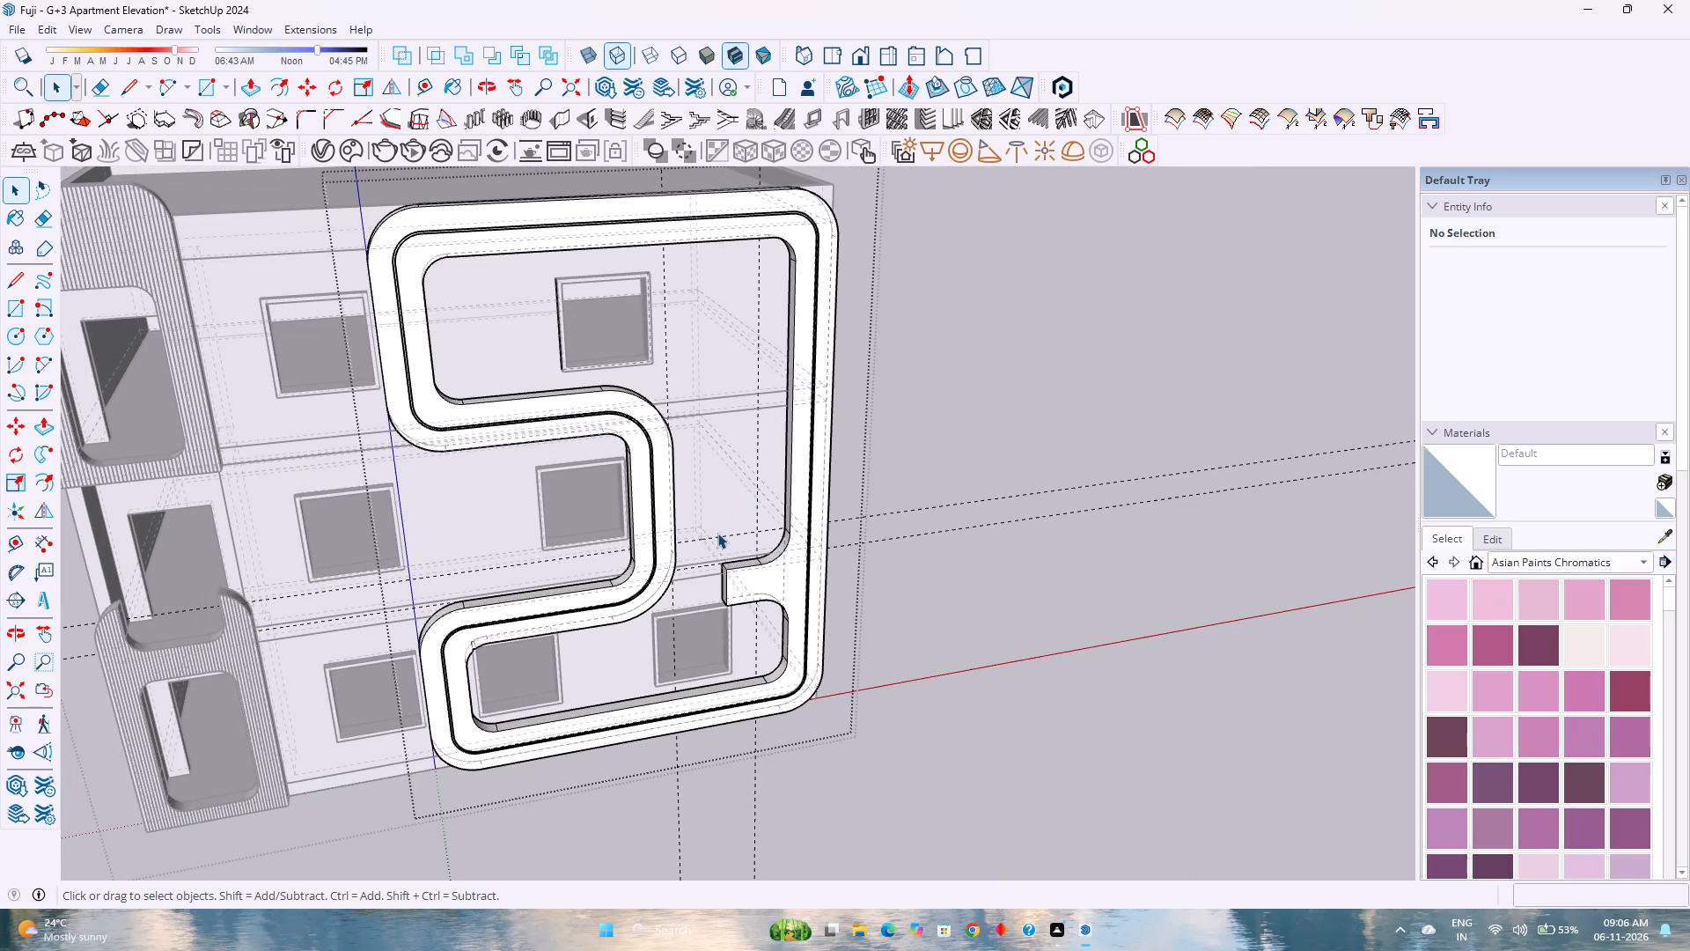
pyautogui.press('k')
# Draw a horizontal line about 6' 3" long from the S-curve's lower bend to the start of the stub's rounded corner.
pyautogui.scroll(6, 717, 557)
pyautogui.moveTo(720, 557); pyautogui.dragTo(563, 563, button='middle')
pyautogui.press('l')
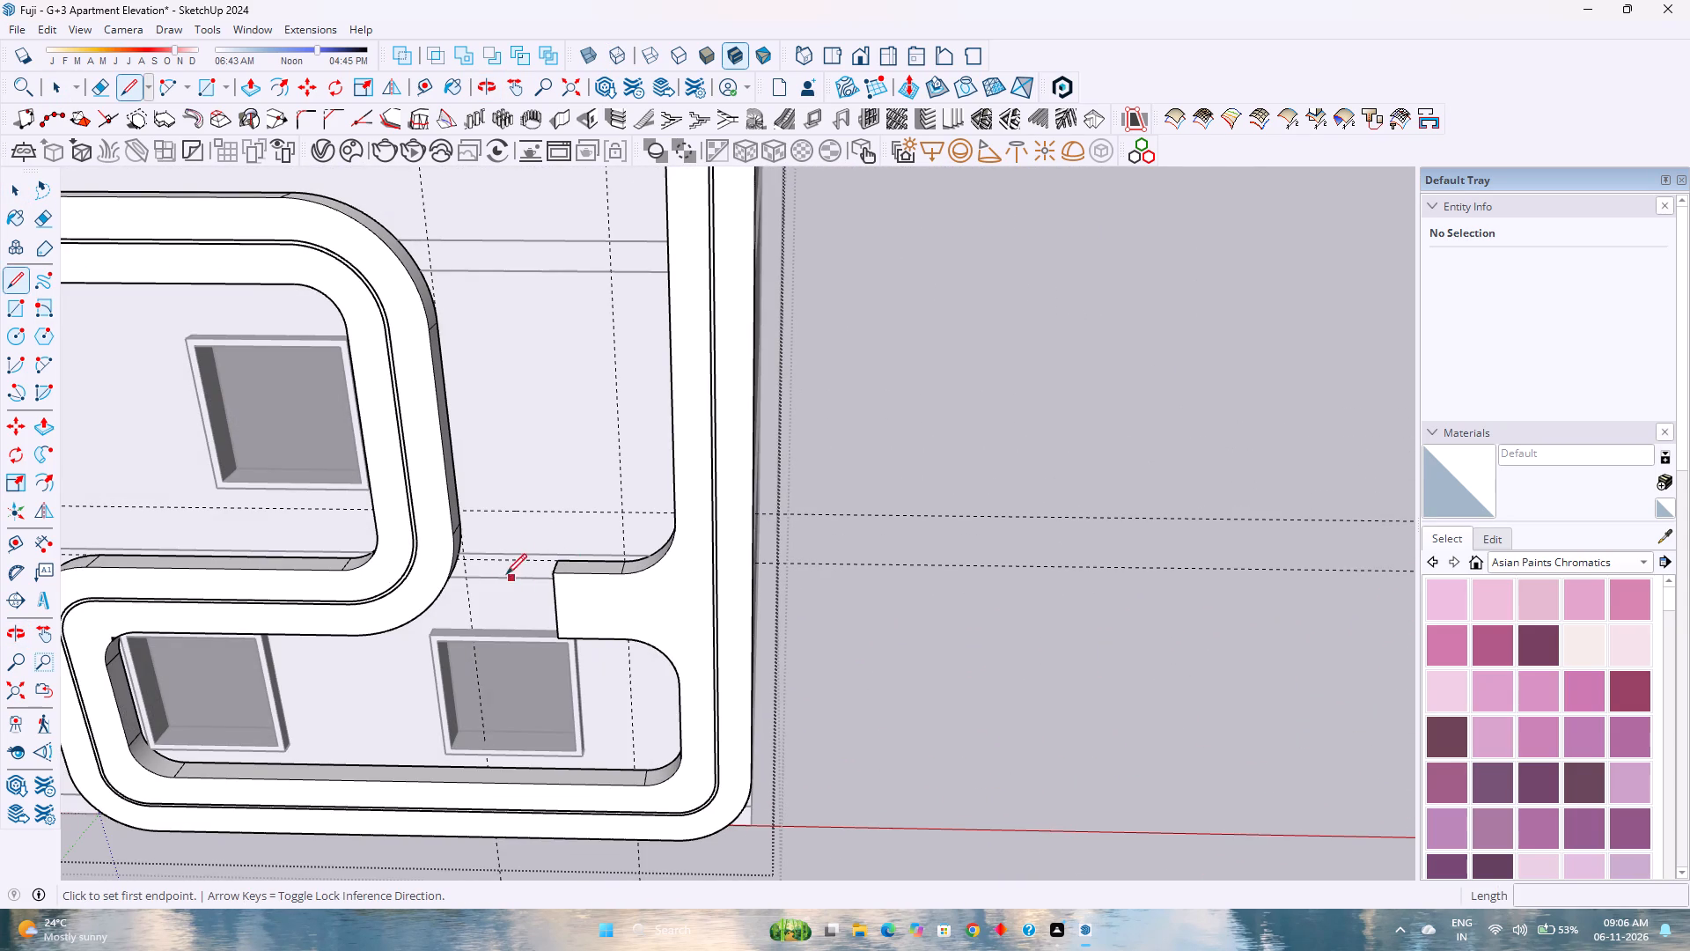
pyautogui.click(465, 563)
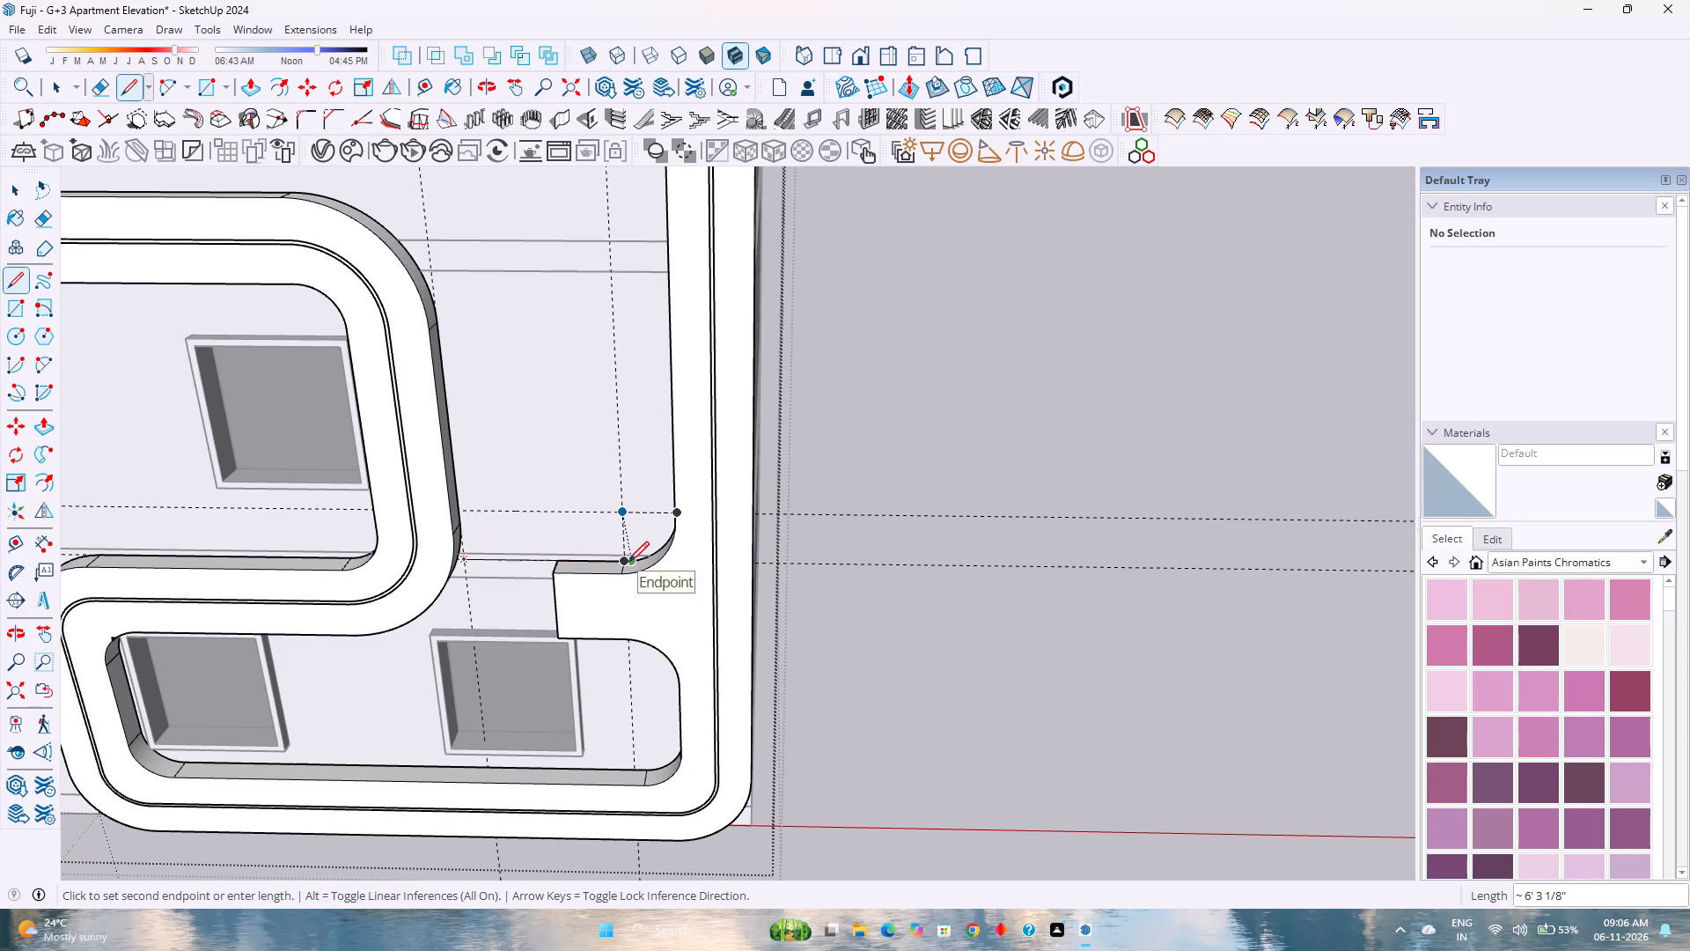
pyautogui.click(621, 559)
# Draw a 21' 9" vertical line from the horizontal line's end at the S-curve up to the inner edge of the band's top run.
pyautogui.scroll(-4, 522, 512)
pyautogui.keyDown('shift'); pyautogui.moveTo(546, 483); pyautogui.dragTo(614, 564, button='middle'); pyautogui.keyUp('shift')
pyautogui.click(557, 613)
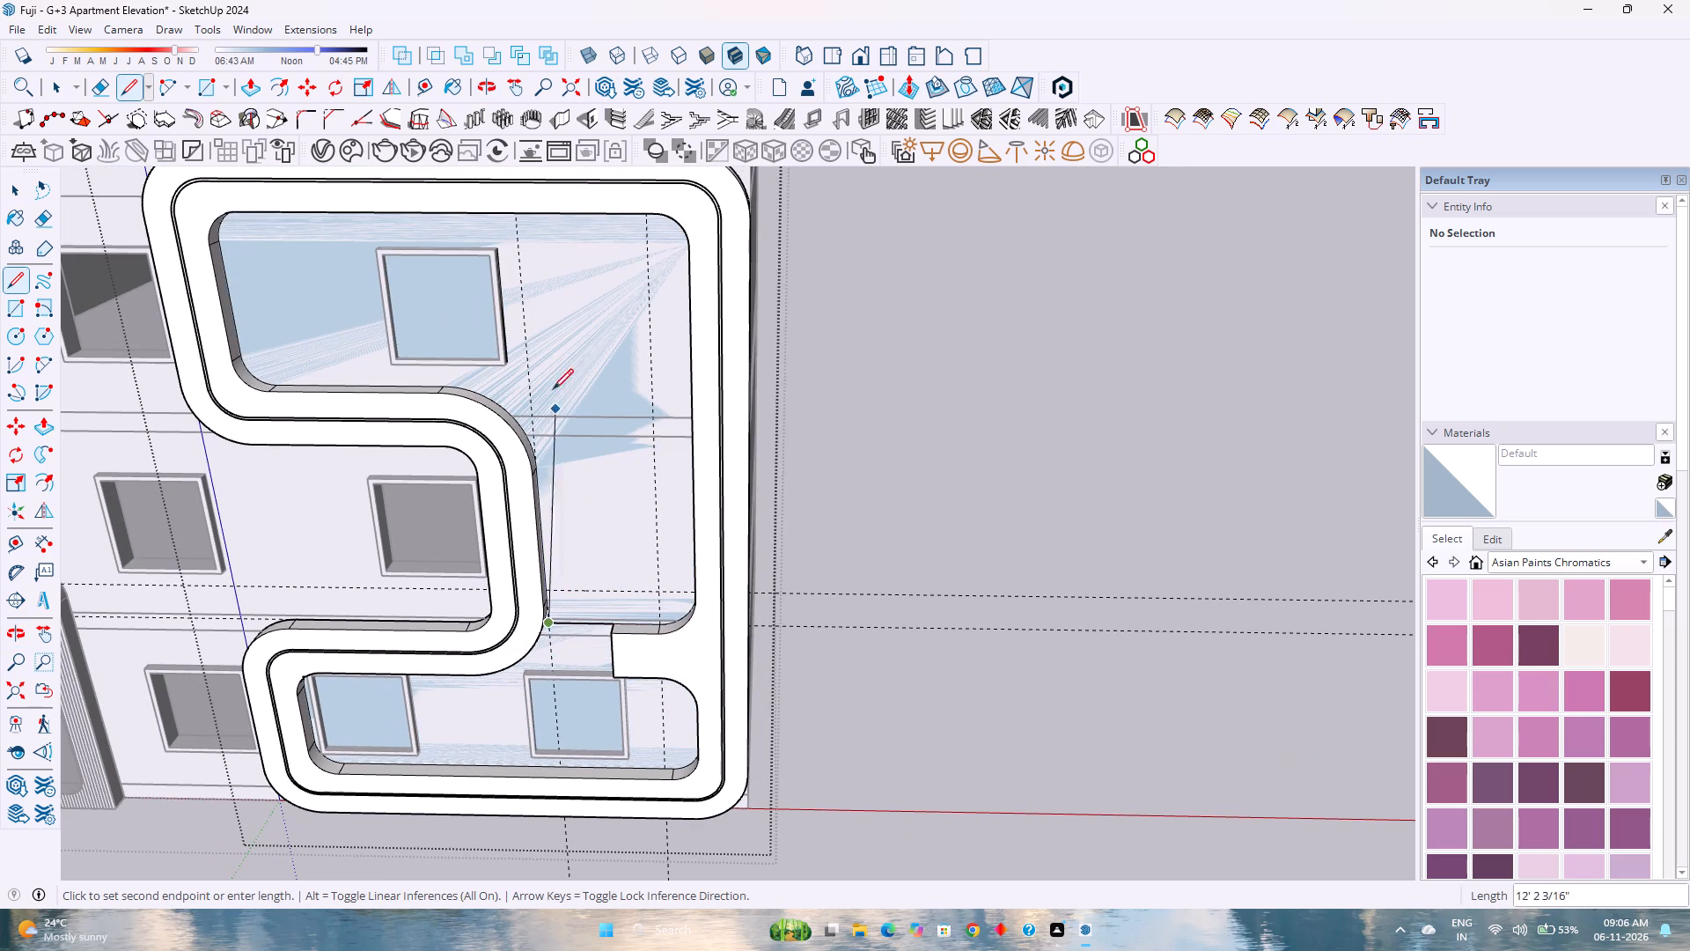
pyautogui.scroll(5, 511, 218)
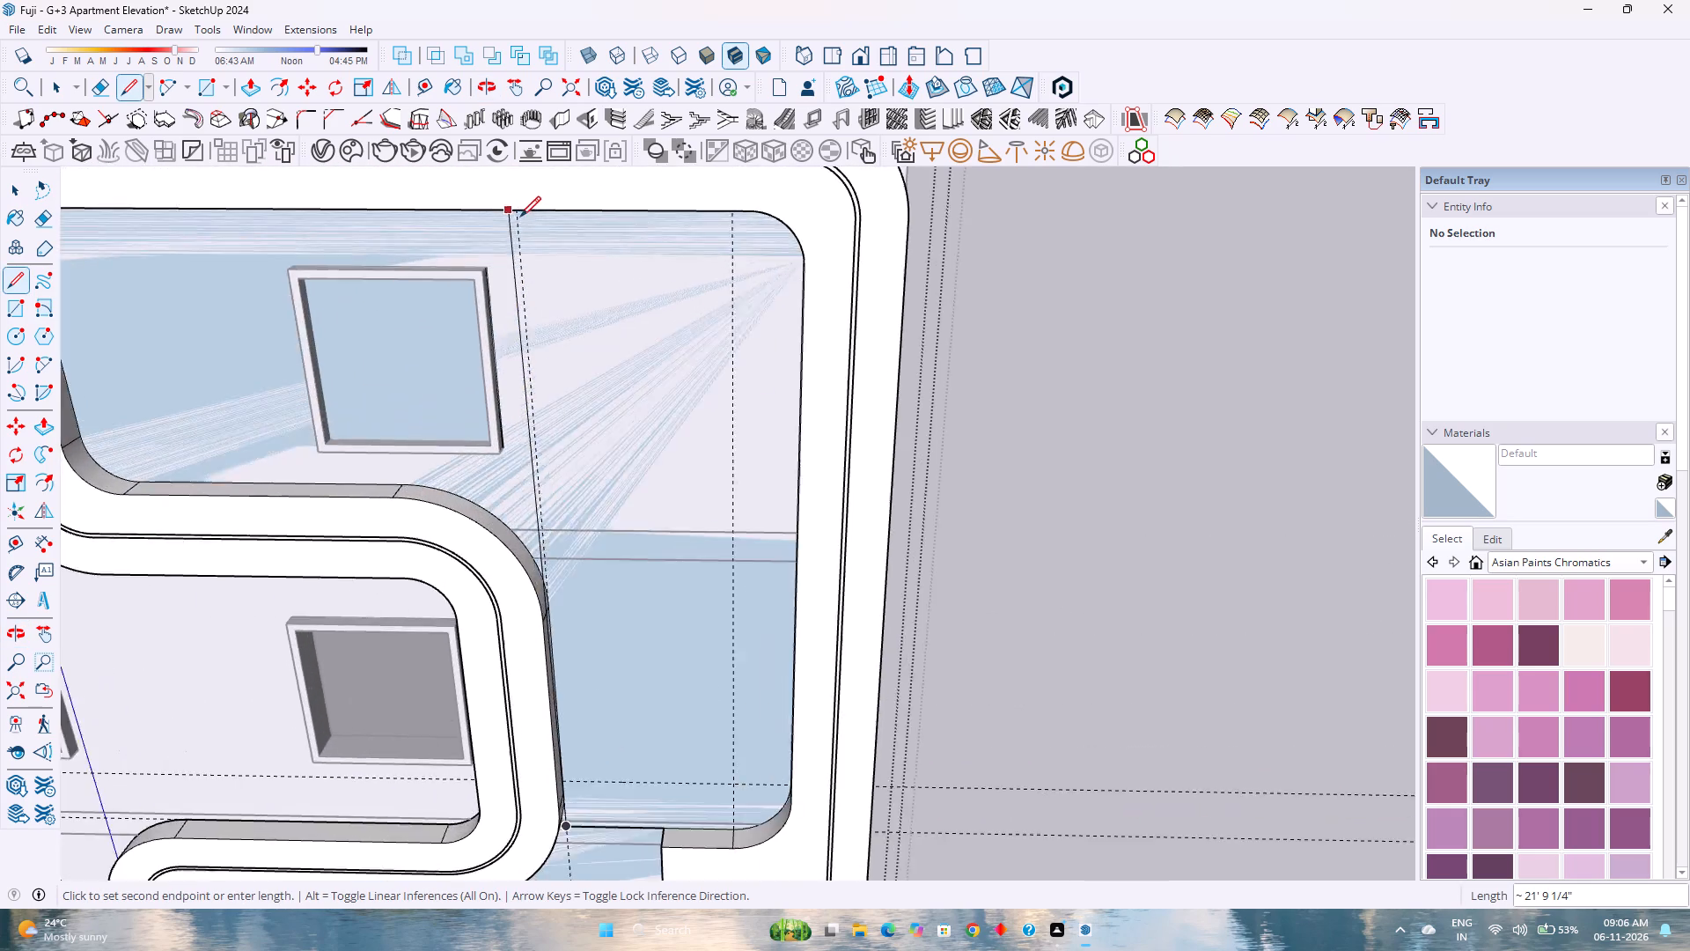
pyautogui.moveTo(534, 232); pyautogui.dragTo(569, 370, button='middle')
pyautogui.moveTo(547, 370); pyautogui.dragTo(533, 359, button='middle')
pyautogui.moveTo(530, 357); pyautogui.dragTo(525, 348, button='middle')
pyautogui.moveTo(514, 329); pyautogui.dragTo(484, 210, button='middle')
pyautogui.middleClick(485, 206)
pyautogui.keyDown('shift'); pyautogui.moveTo(525, 251); pyautogui.dragTo(561, 418, button='middle'); pyautogui.keyUp('shift')
pyautogui.moveTo(543, 436); pyautogui.dragTo(518, 408, button='middle')
pyautogui.moveTo(512, 394); pyautogui.dragTo(503, 252, button='middle')
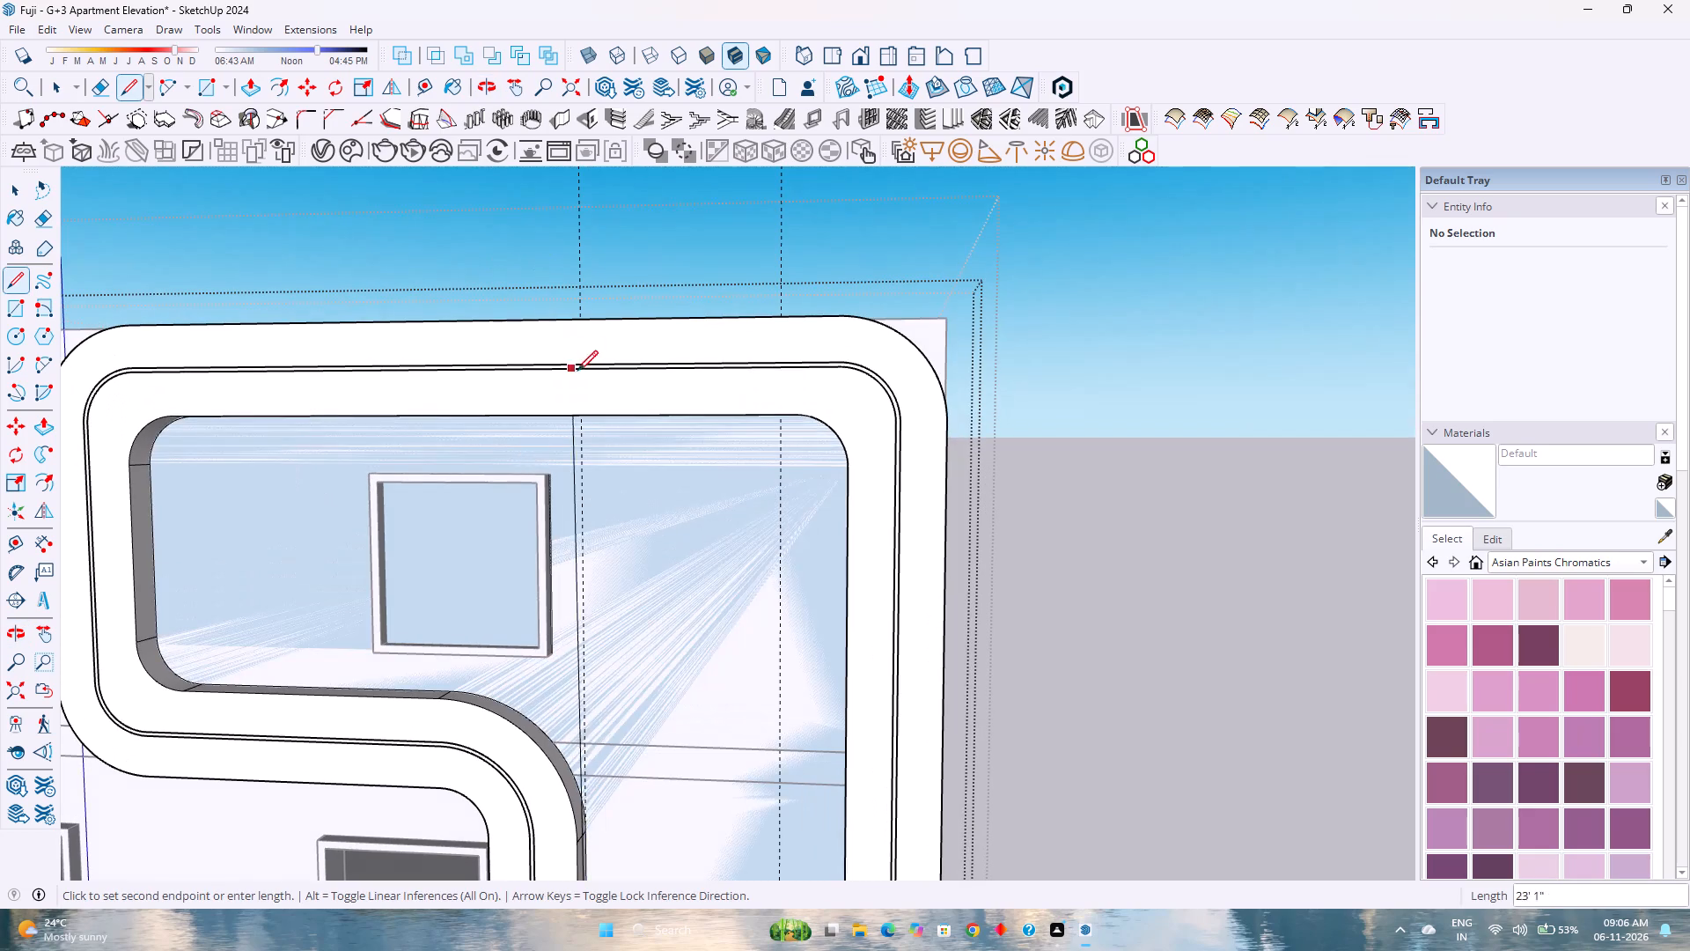
pyautogui.press('Up')
pyautogui.scroll(5, 578, 414)
pyautogui.moveTo(577, 414); pyautogui.dragTo(573, 333, button='middle')
pyautogui.middleClick(573, 333)
pyautogui.click(584, 437)
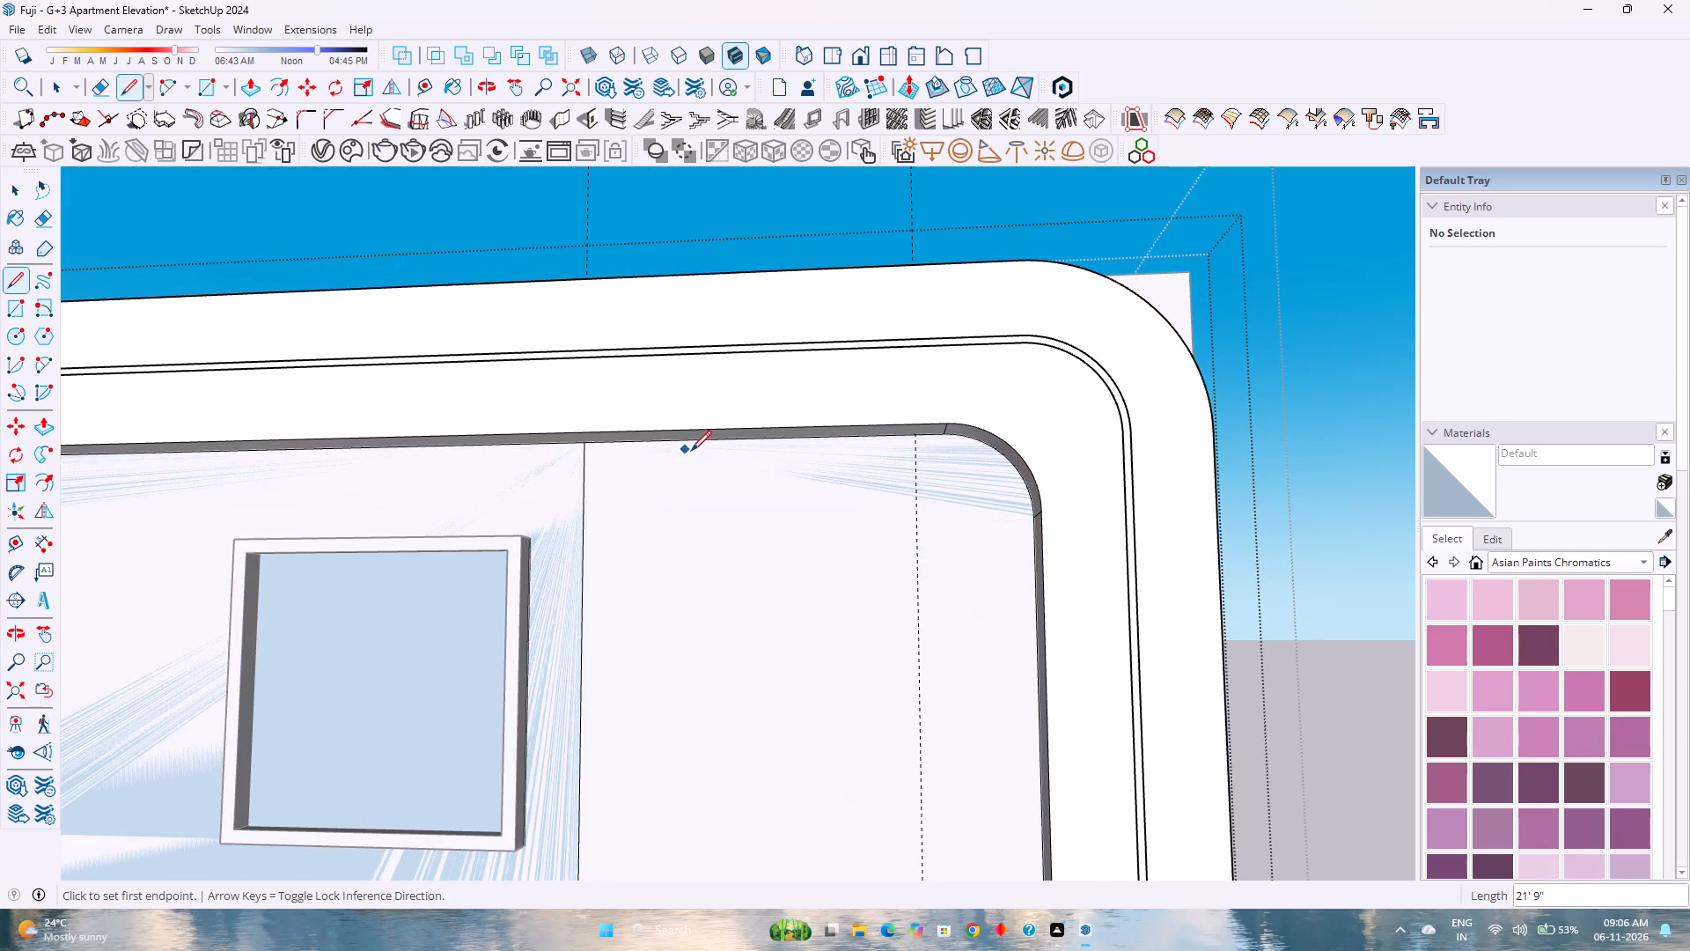
# Delete the surplus faces in the upper window bay and the lower opening, keeping the tall face beside the band's straight leg.
pyautogui.scroll(-15, 697, 450)
pyautogui.scroll(1, 695, 446)
pyautogui.scroll(-1, 689, 588)
pyautogui.scroll(1, 642, 689)
pyautogui.moveTo(645, 682); pyautogui.dragTo(758, 665, button='middle')
pyautogui.press('space')
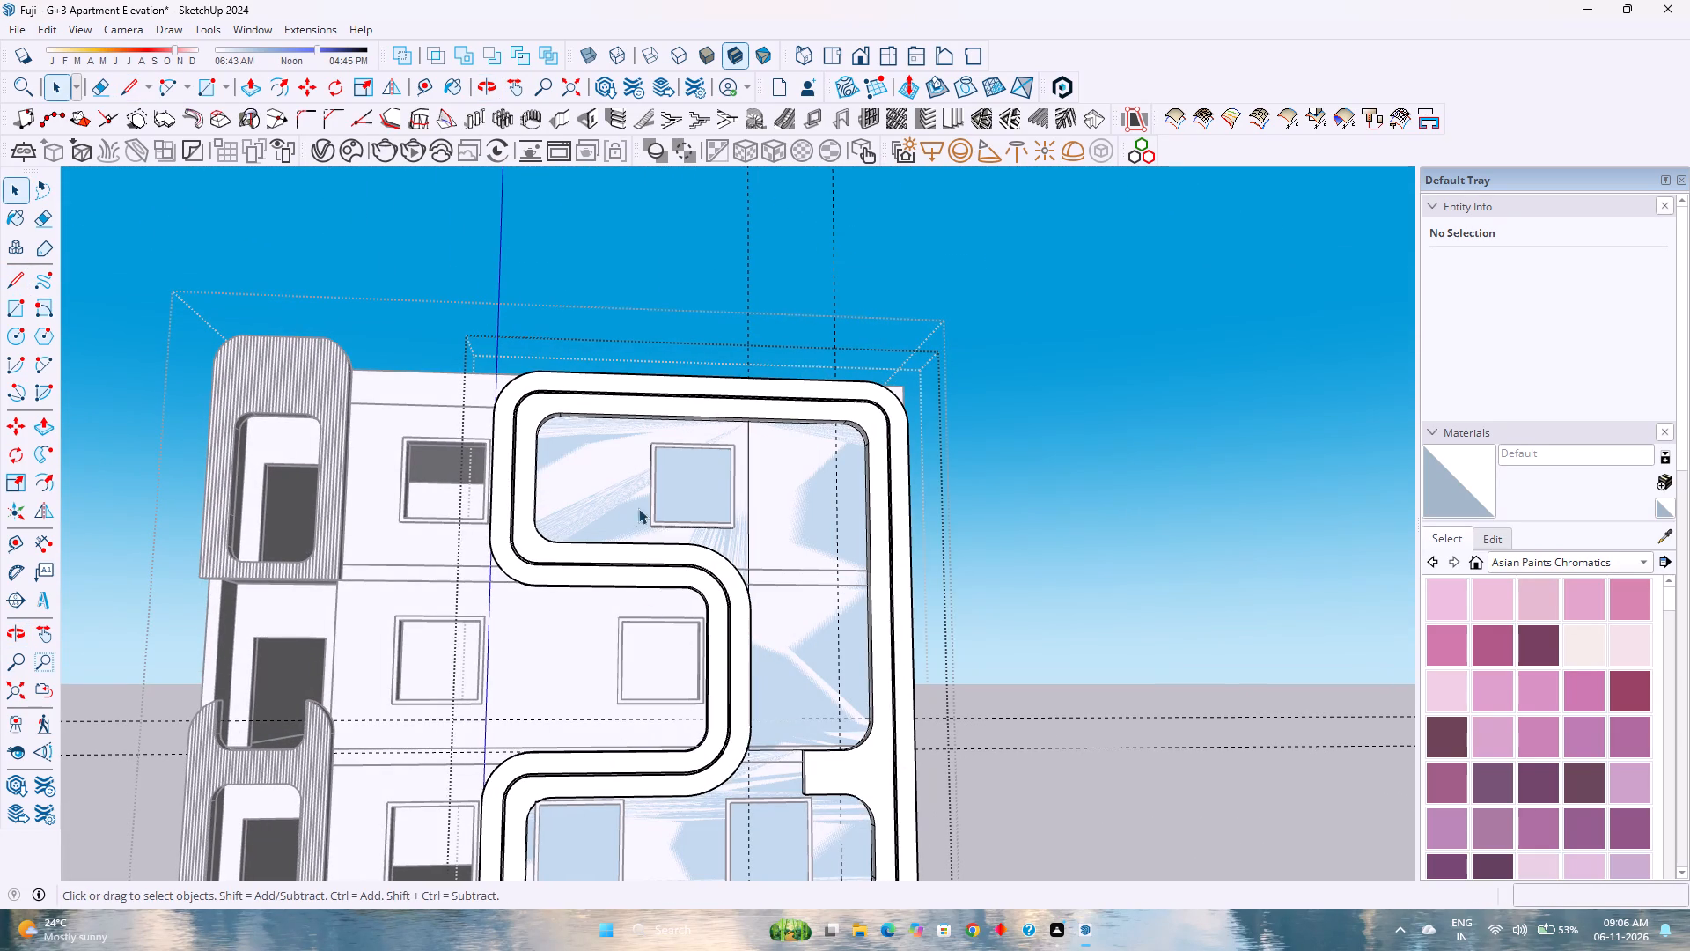
pyautogui.click(618, 441)
pyautogui.press('Delete')
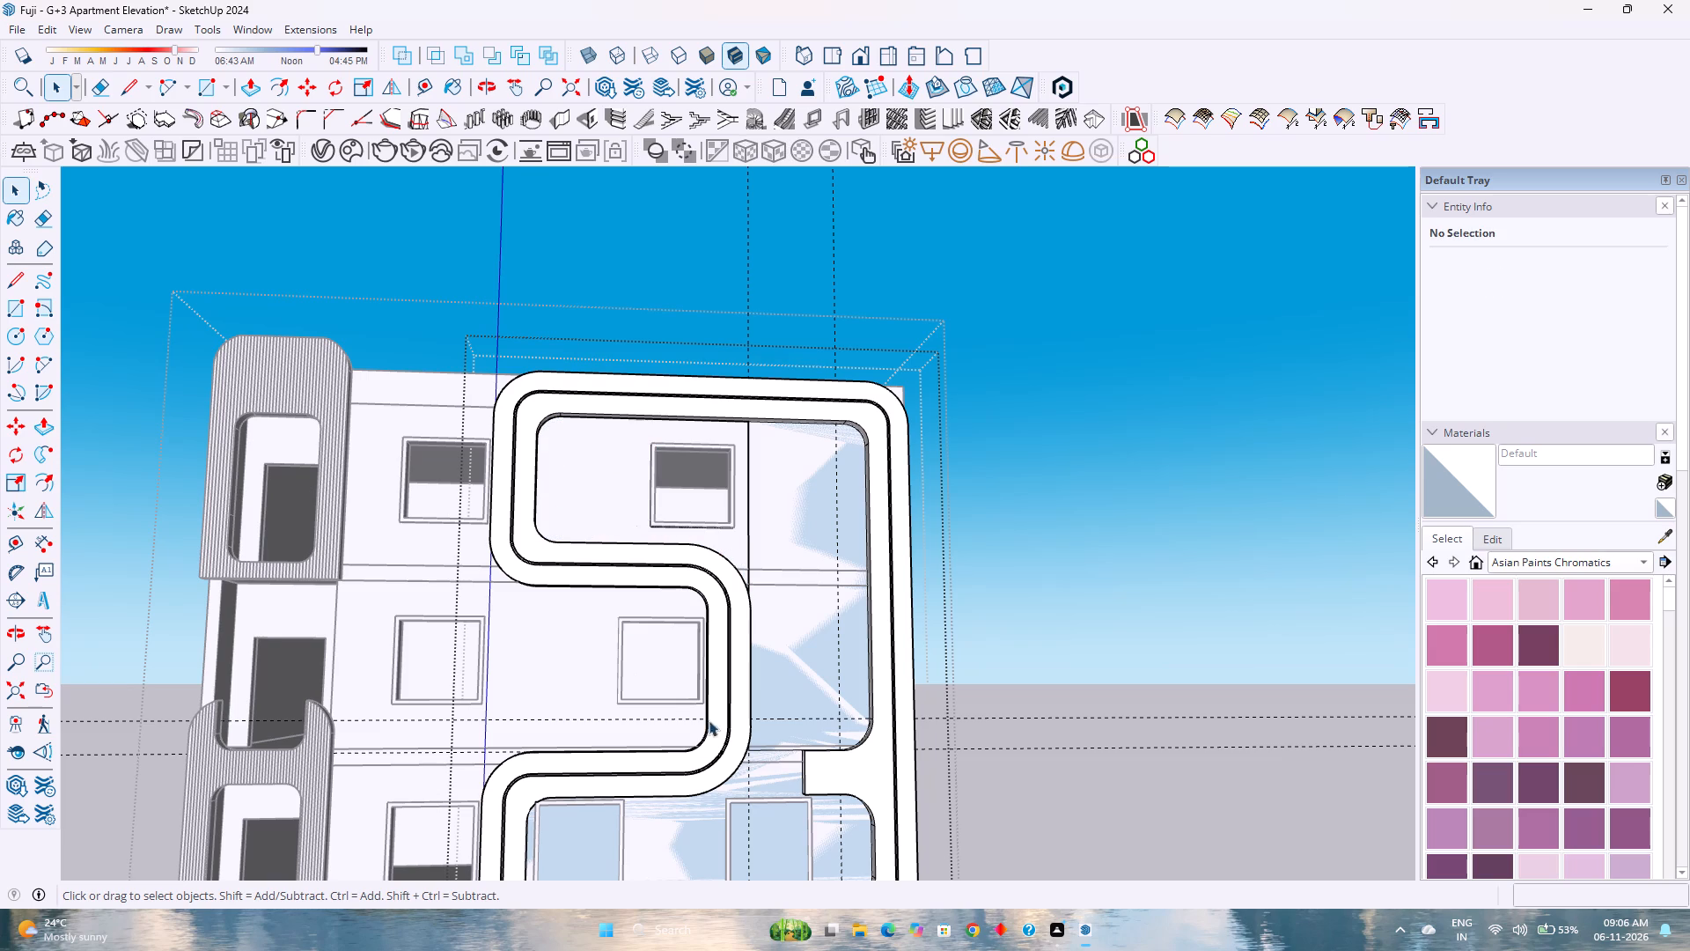
pyautogui.click(701, 840)
pyautogui.press('Delete')
pyautogui.scroll(-1, 713, 716)
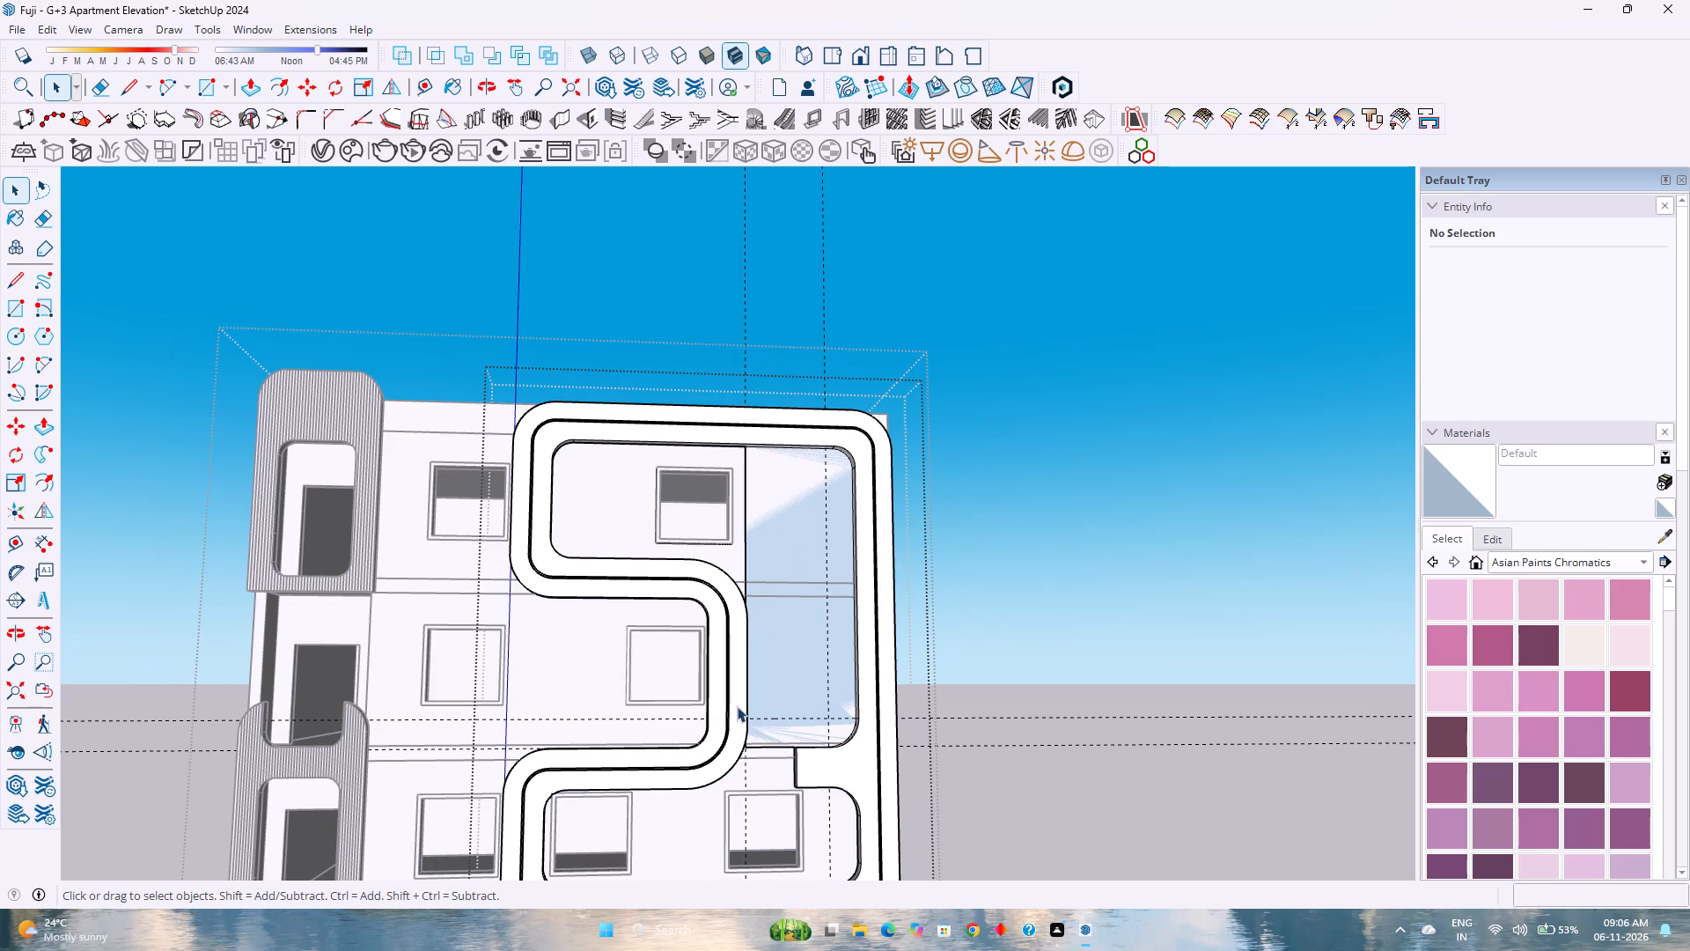
# Draw a 2' radius two-point arc along the lower rounded corner of the tall face, ending on the straight vertical leg.
pyautogui.moveTo(795, 694); pyautogui.dragTo(650, 746, button='middle')
pyautogui.moveTo(650, 746); pyautogui.dragTo(663, 776, button='middle')
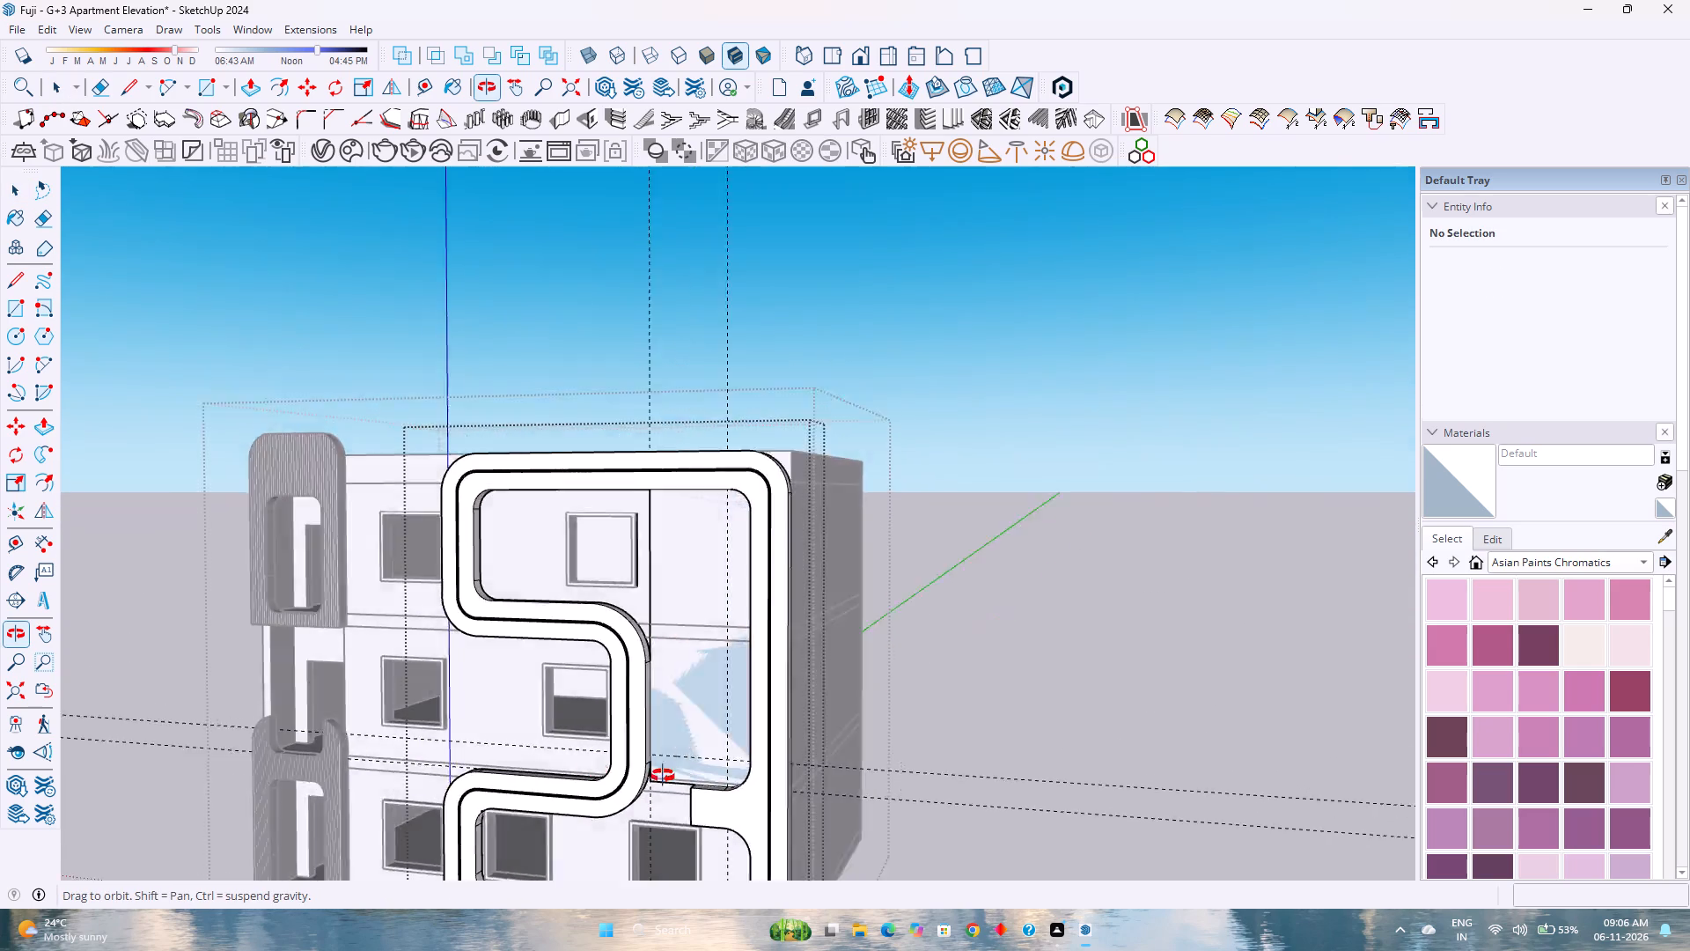
pyautogui.moveTo(663, 776); pyautogui.dragTo(836, 804, button='middle')
pyautogui.press('a')
pyautogui.scroll(8, 875, 790)
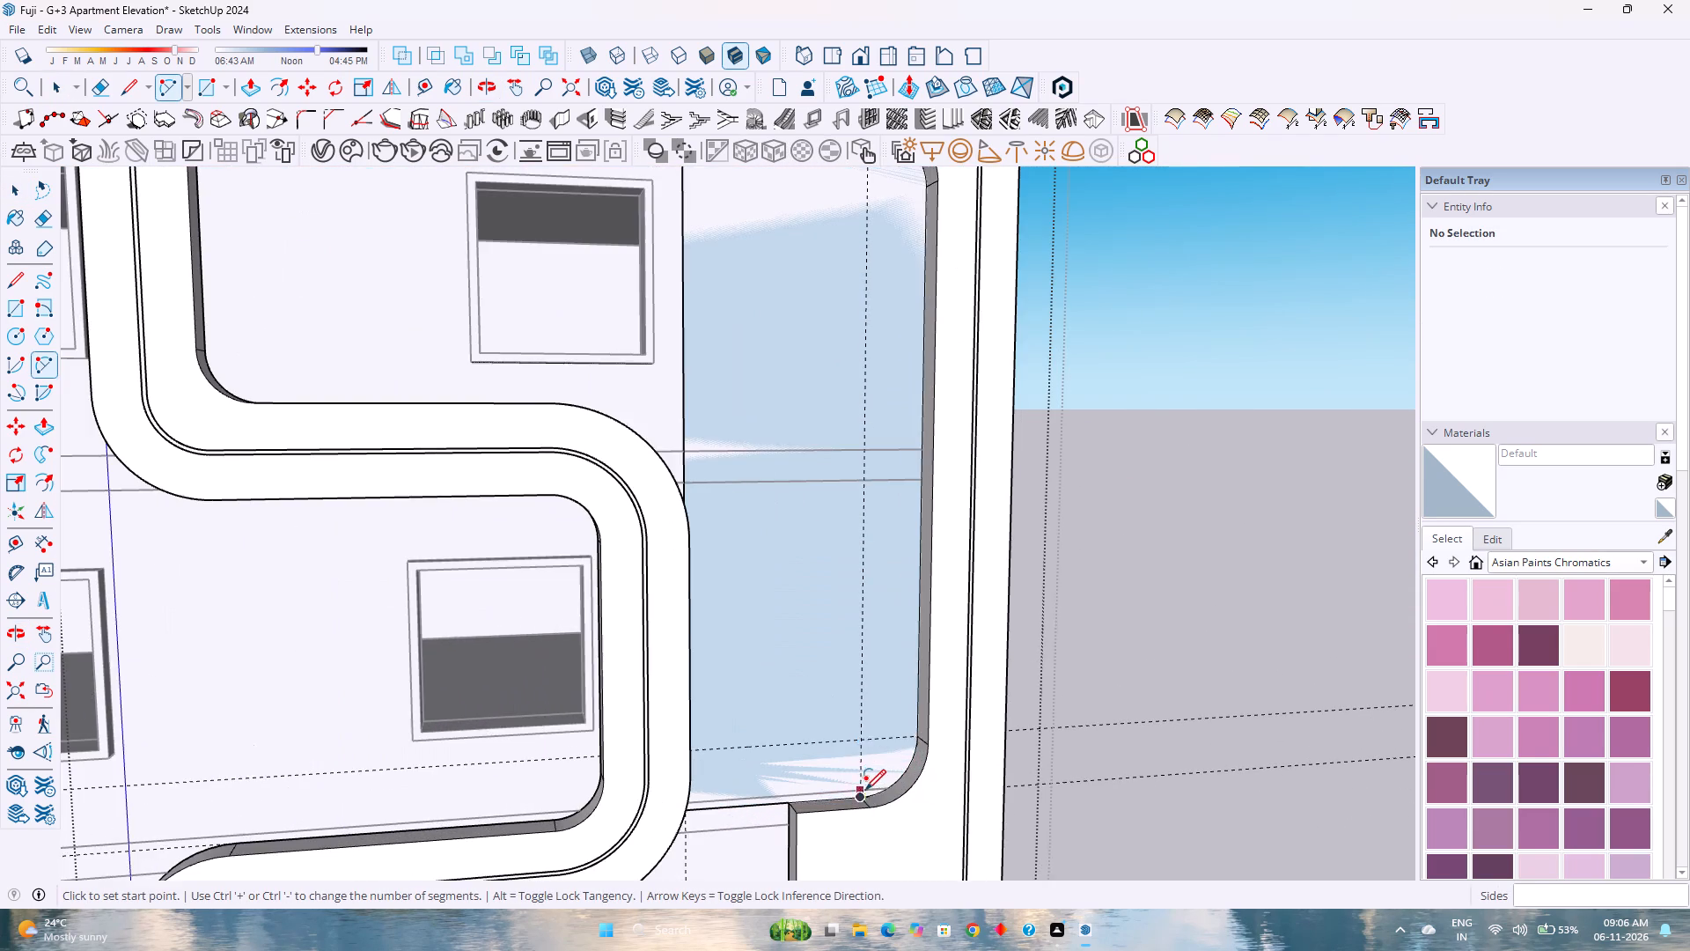
pyautogui.scroll(3, 864, 787)
pyautogui.click(857, 801)
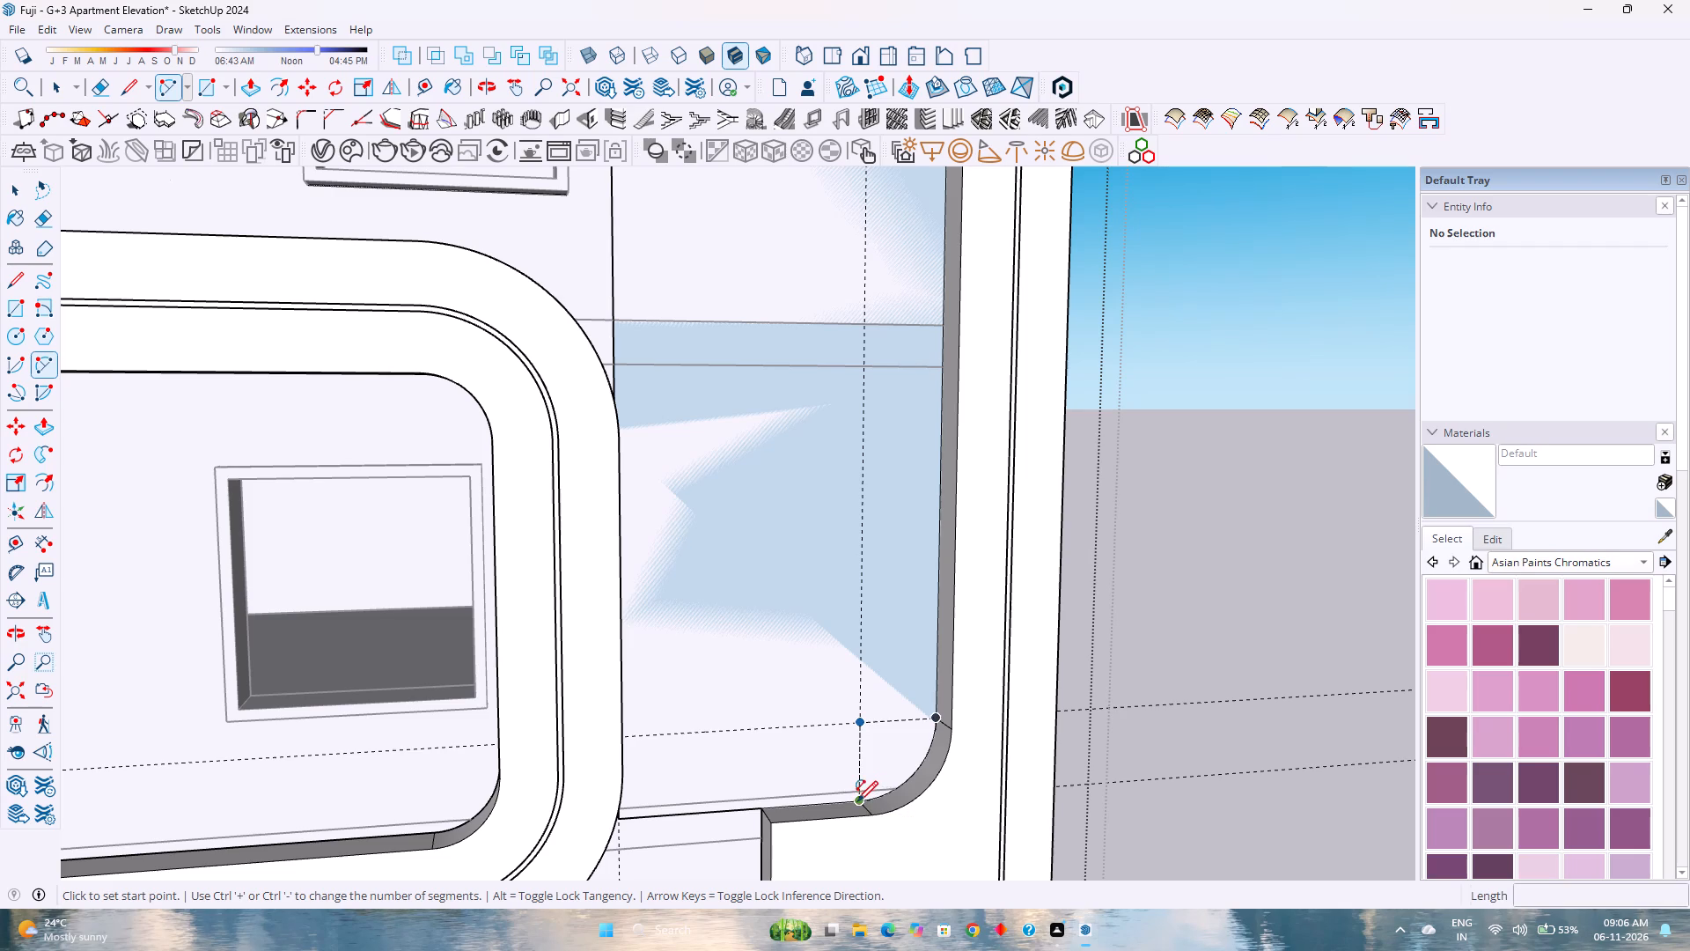
pyautogui.click(937, 719)
pyautogui.click(937, 719)
pyautogui.press('space')
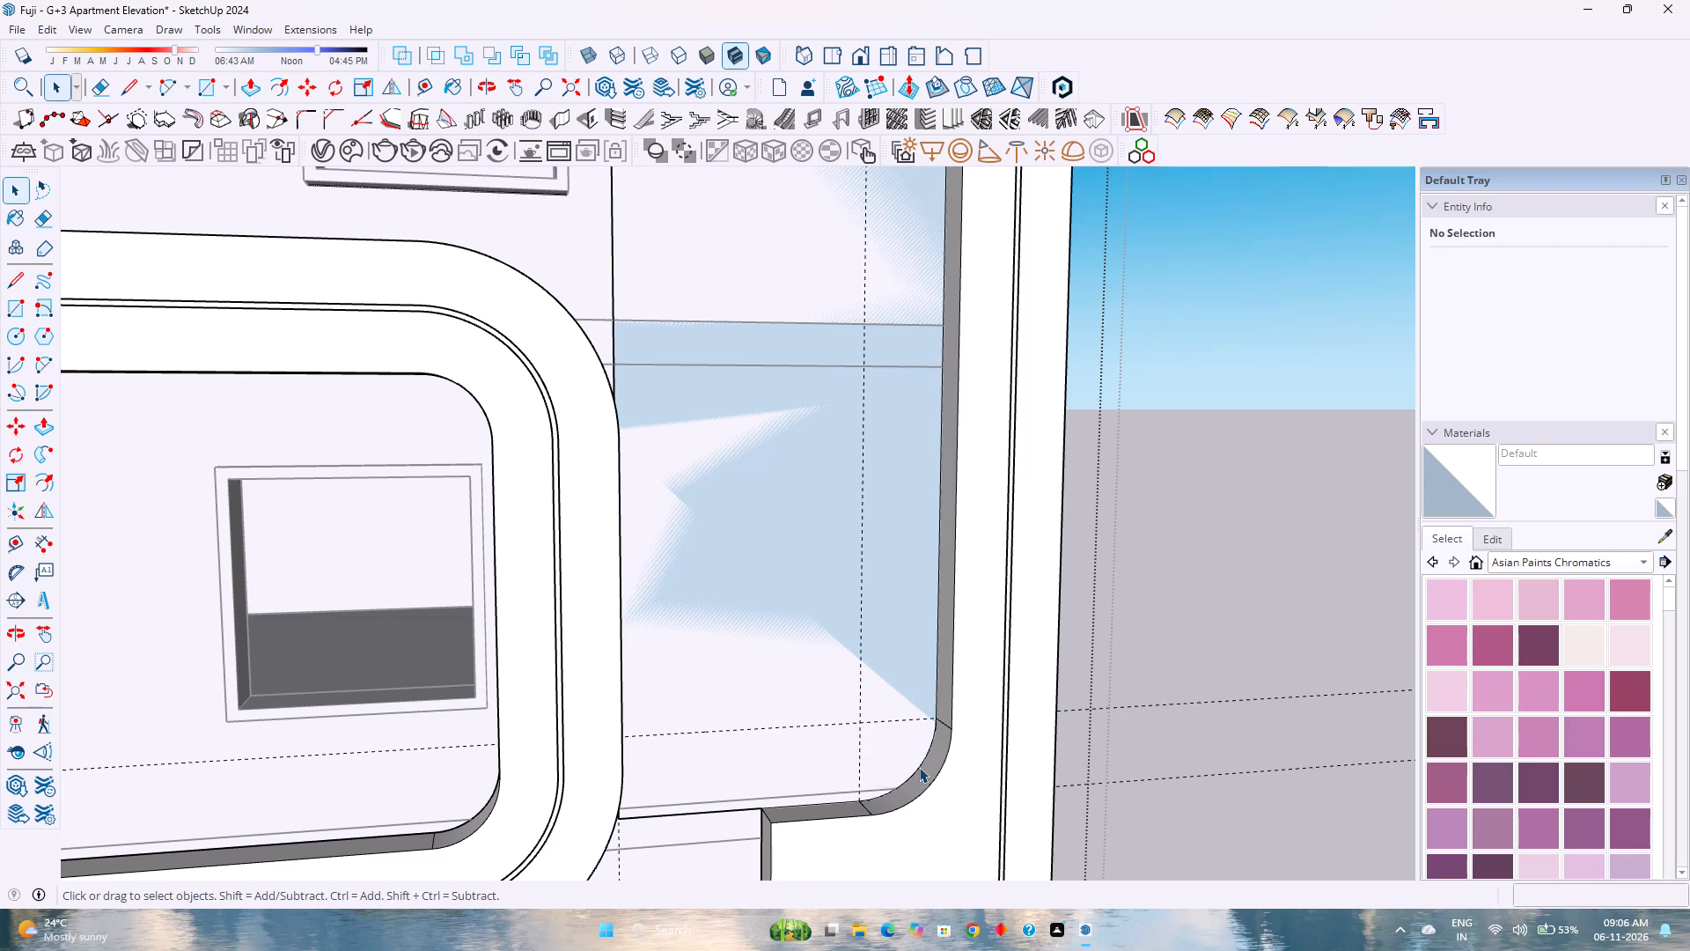
pyautogui.click(919, 767)
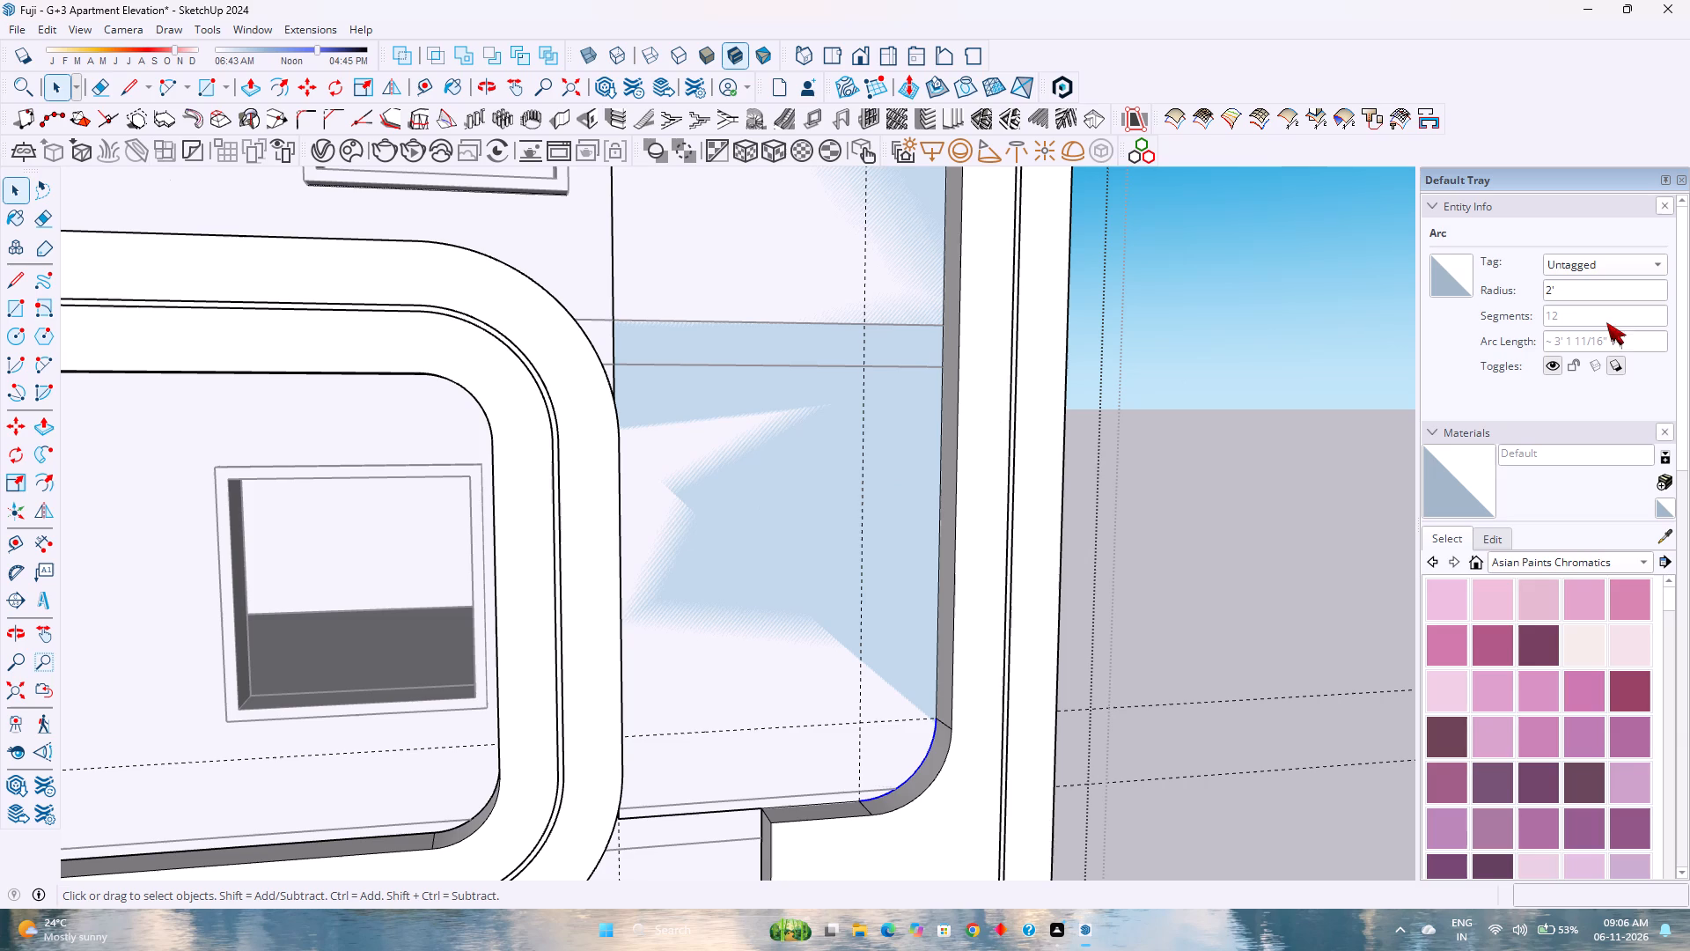
pyautogui.click(1608, 317)
pyautogui.scroll(-4, 735, 586)
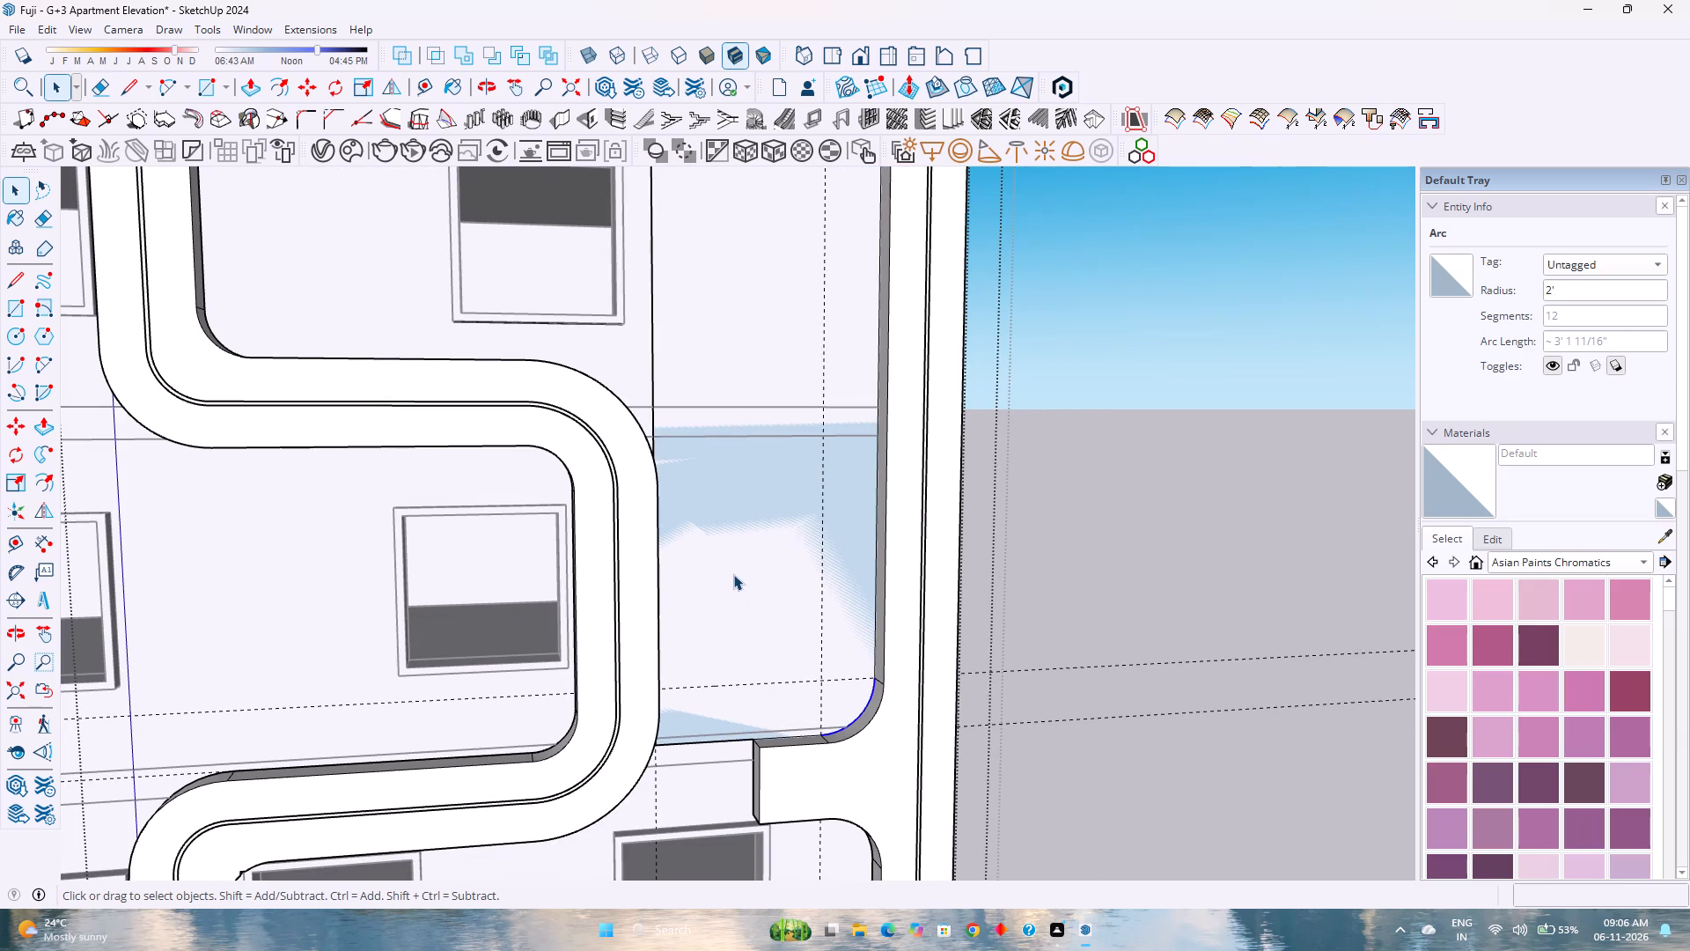
# Group the tall face between the S-curve and the straight leg together with its bounding edges.
pyautogui.doubleClick(724, 594)
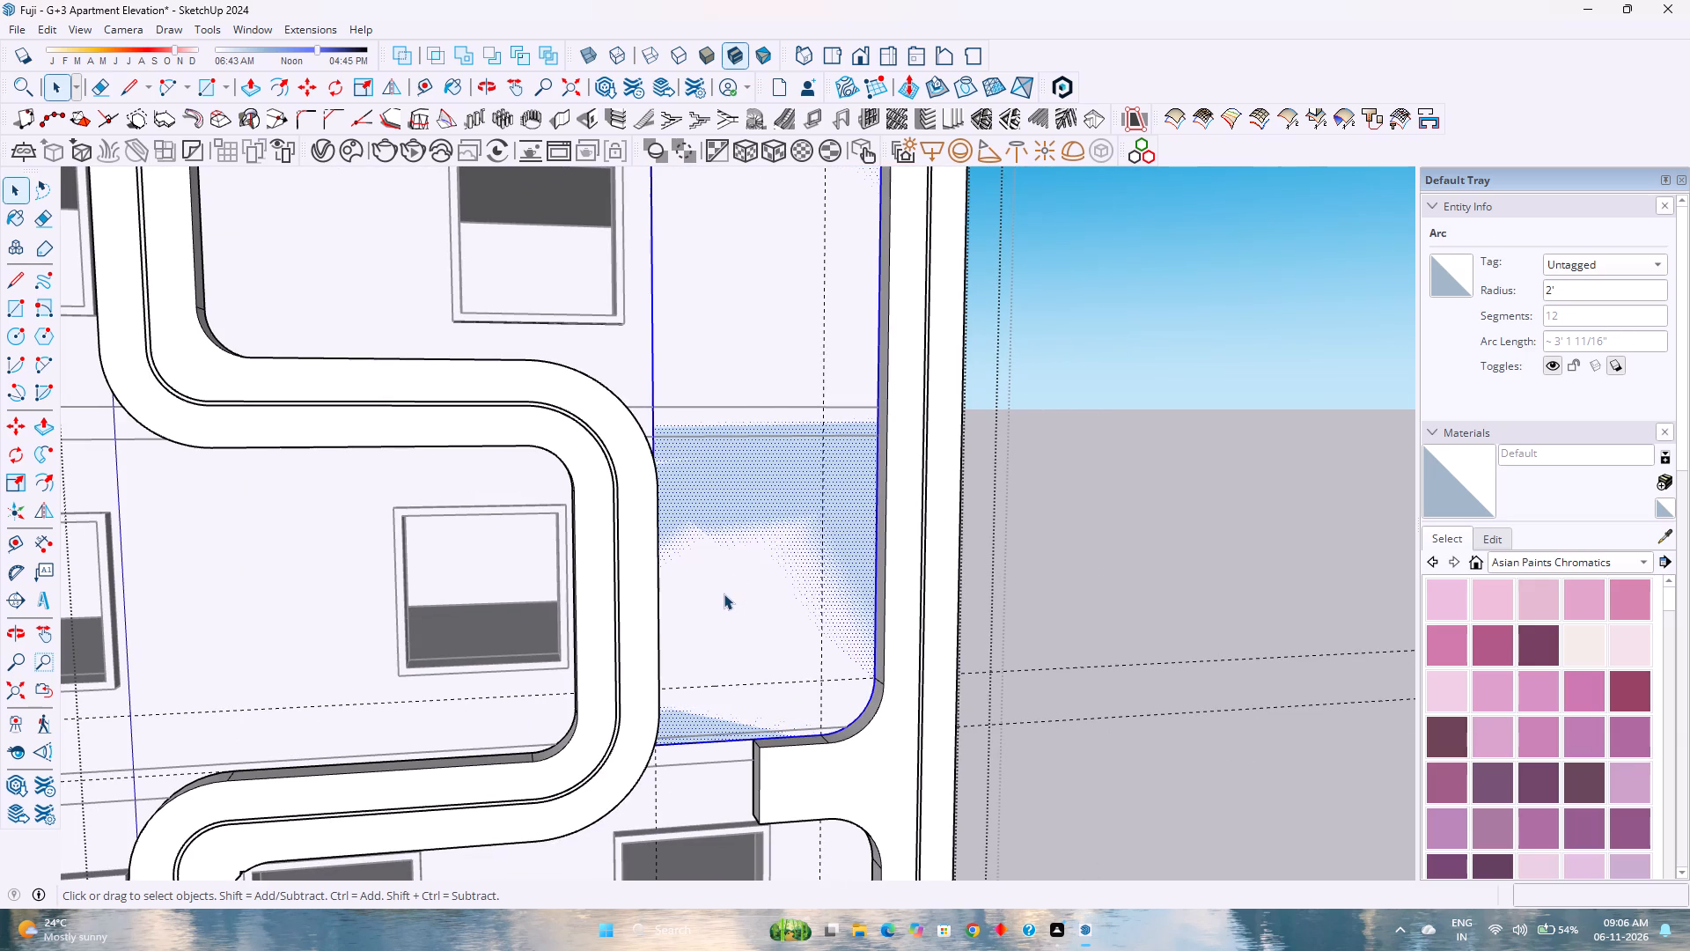
pyautogui.rightClick(724, 593)
pyautogui.click(802, 208)
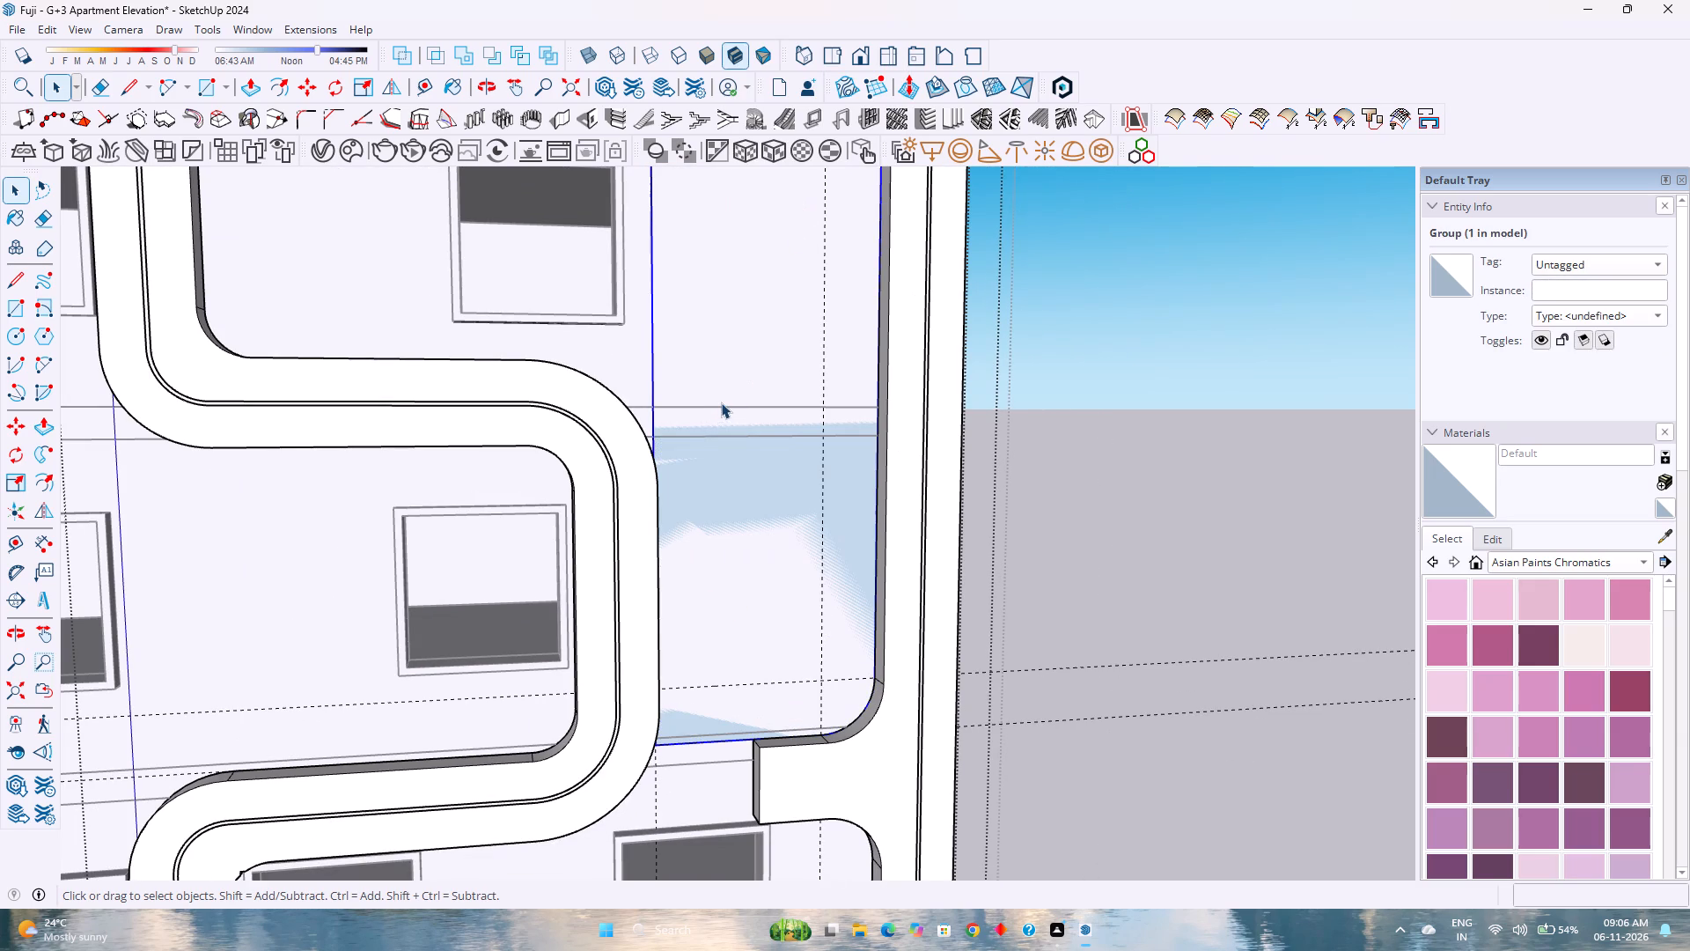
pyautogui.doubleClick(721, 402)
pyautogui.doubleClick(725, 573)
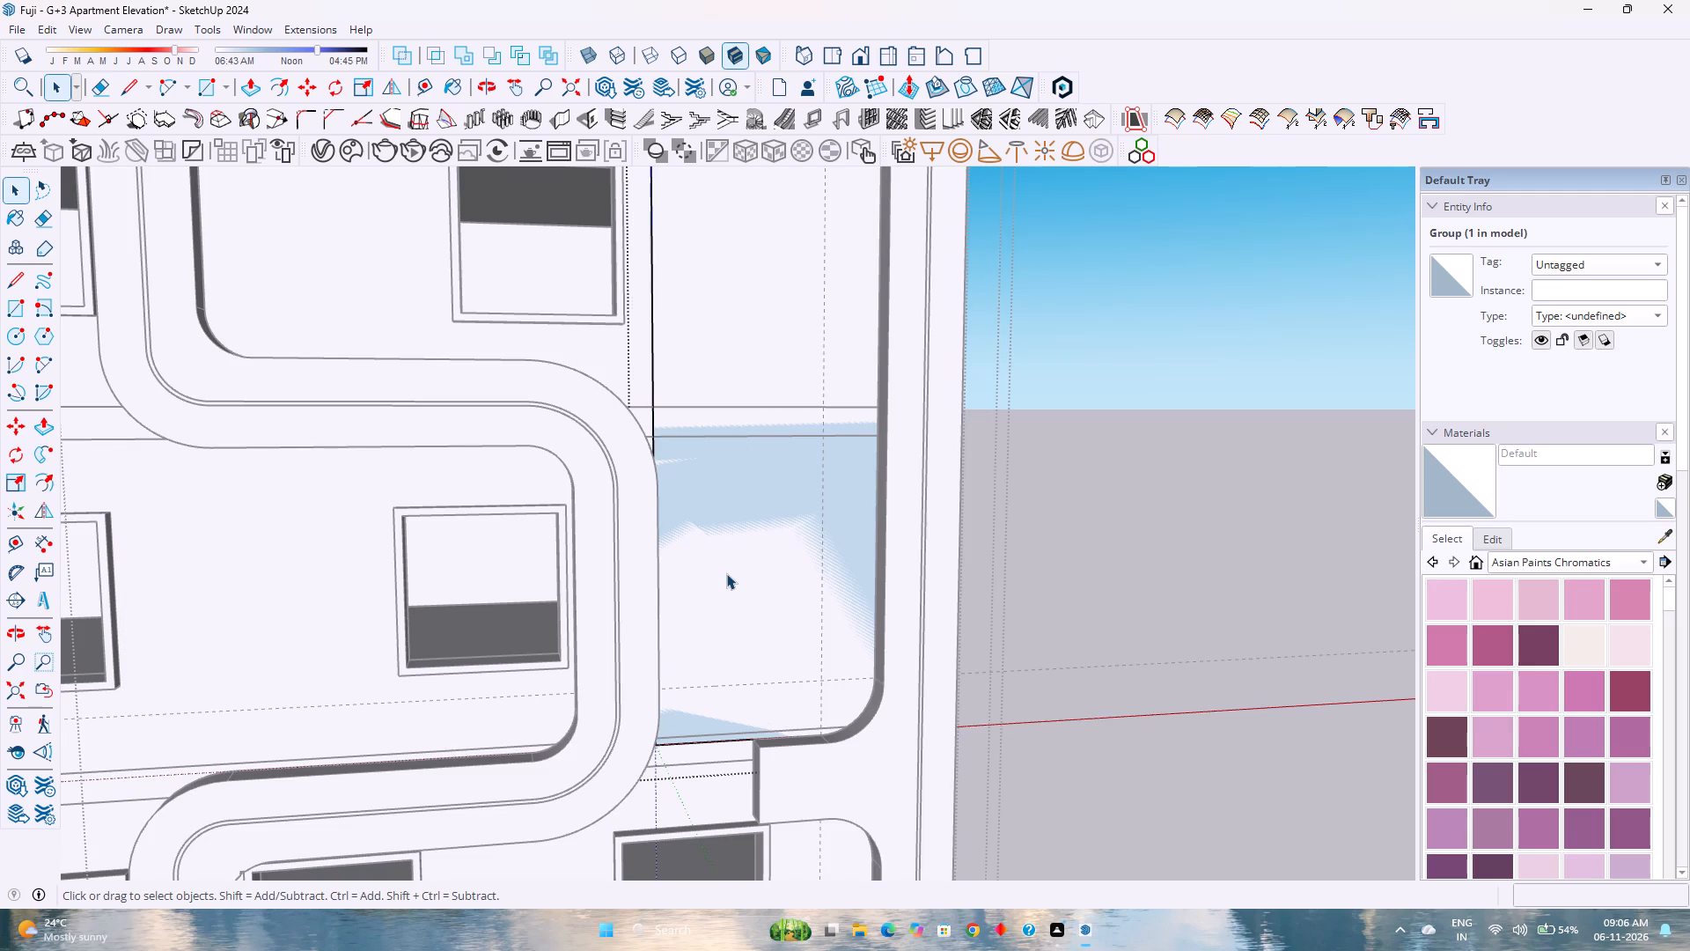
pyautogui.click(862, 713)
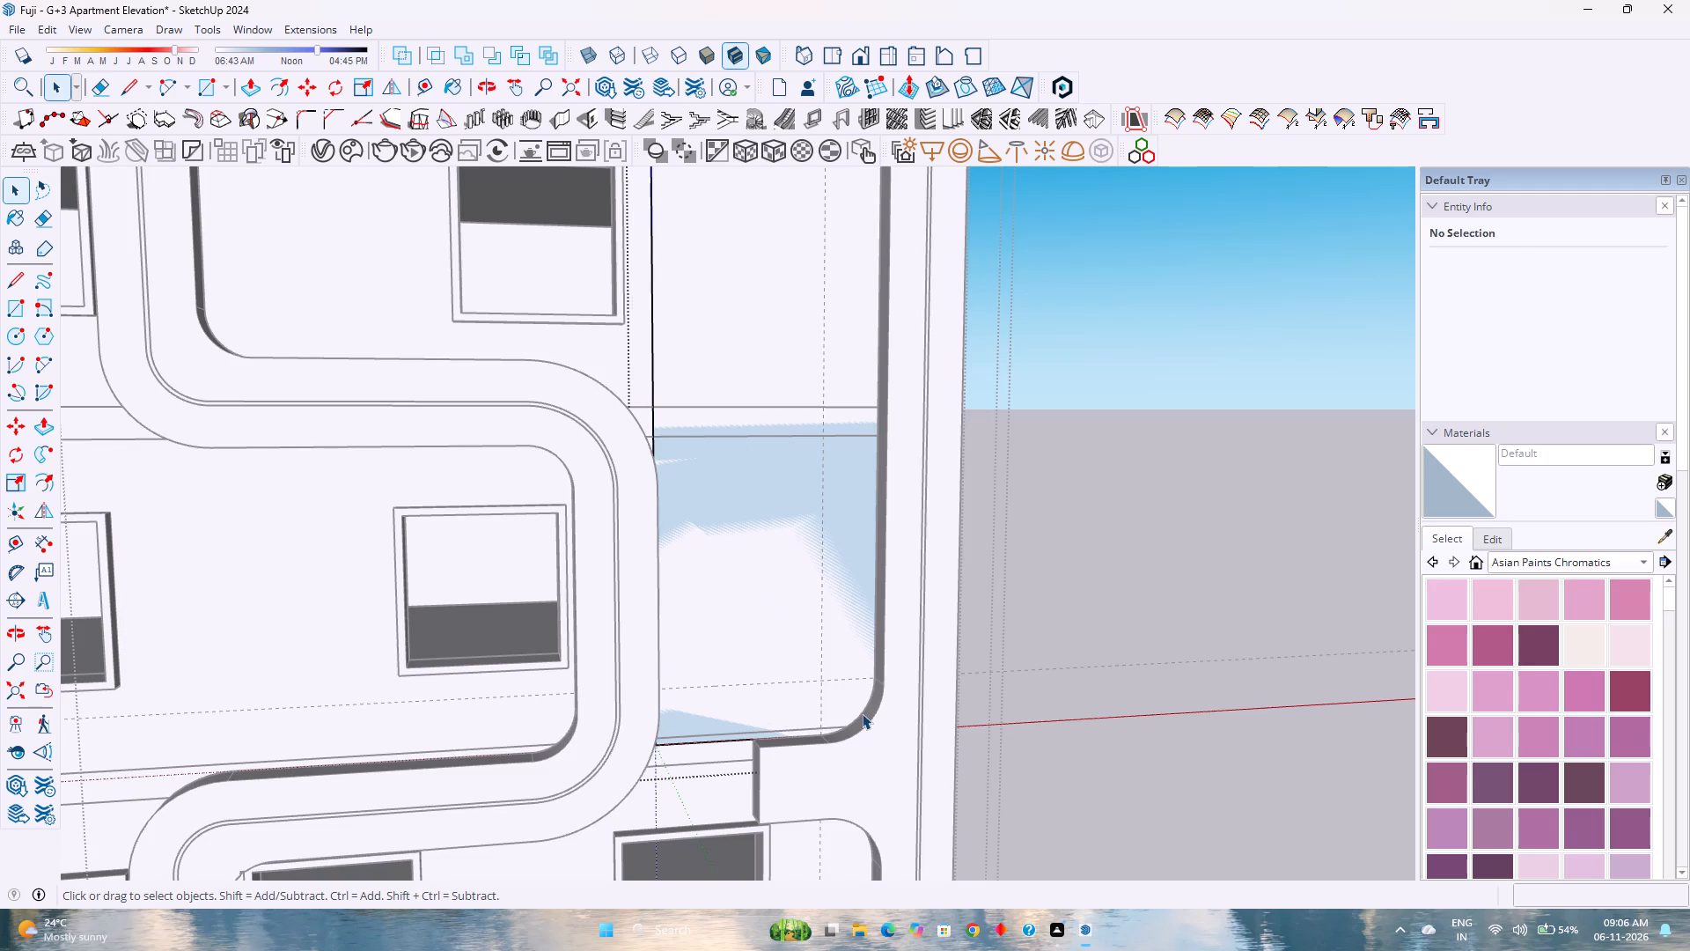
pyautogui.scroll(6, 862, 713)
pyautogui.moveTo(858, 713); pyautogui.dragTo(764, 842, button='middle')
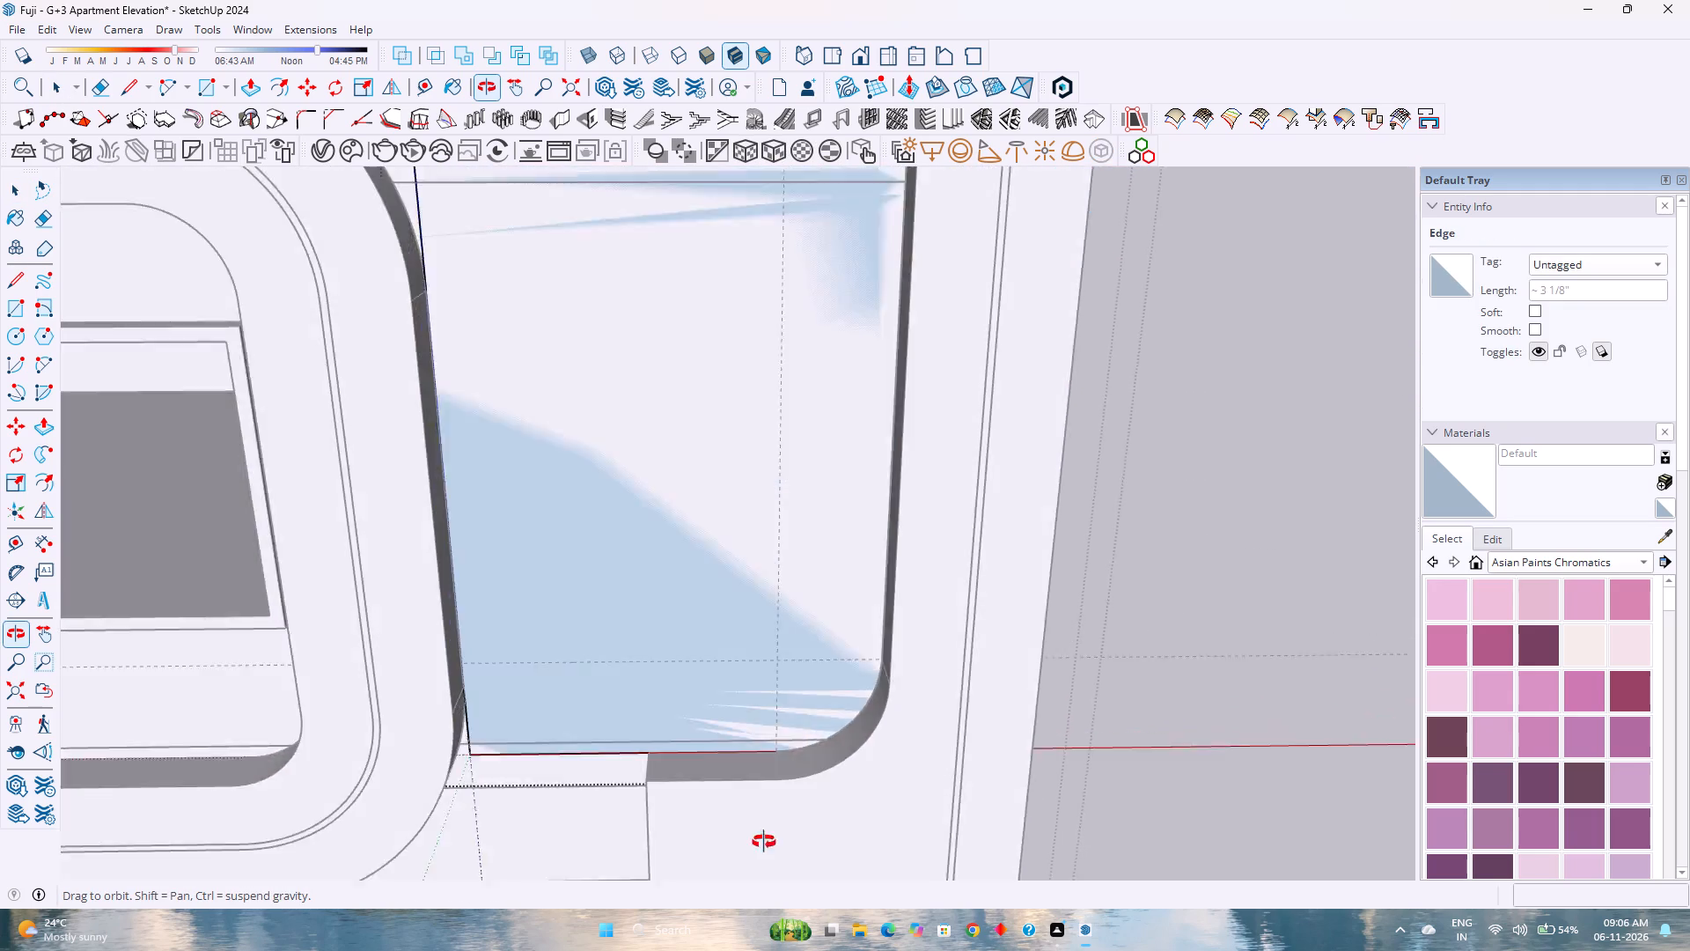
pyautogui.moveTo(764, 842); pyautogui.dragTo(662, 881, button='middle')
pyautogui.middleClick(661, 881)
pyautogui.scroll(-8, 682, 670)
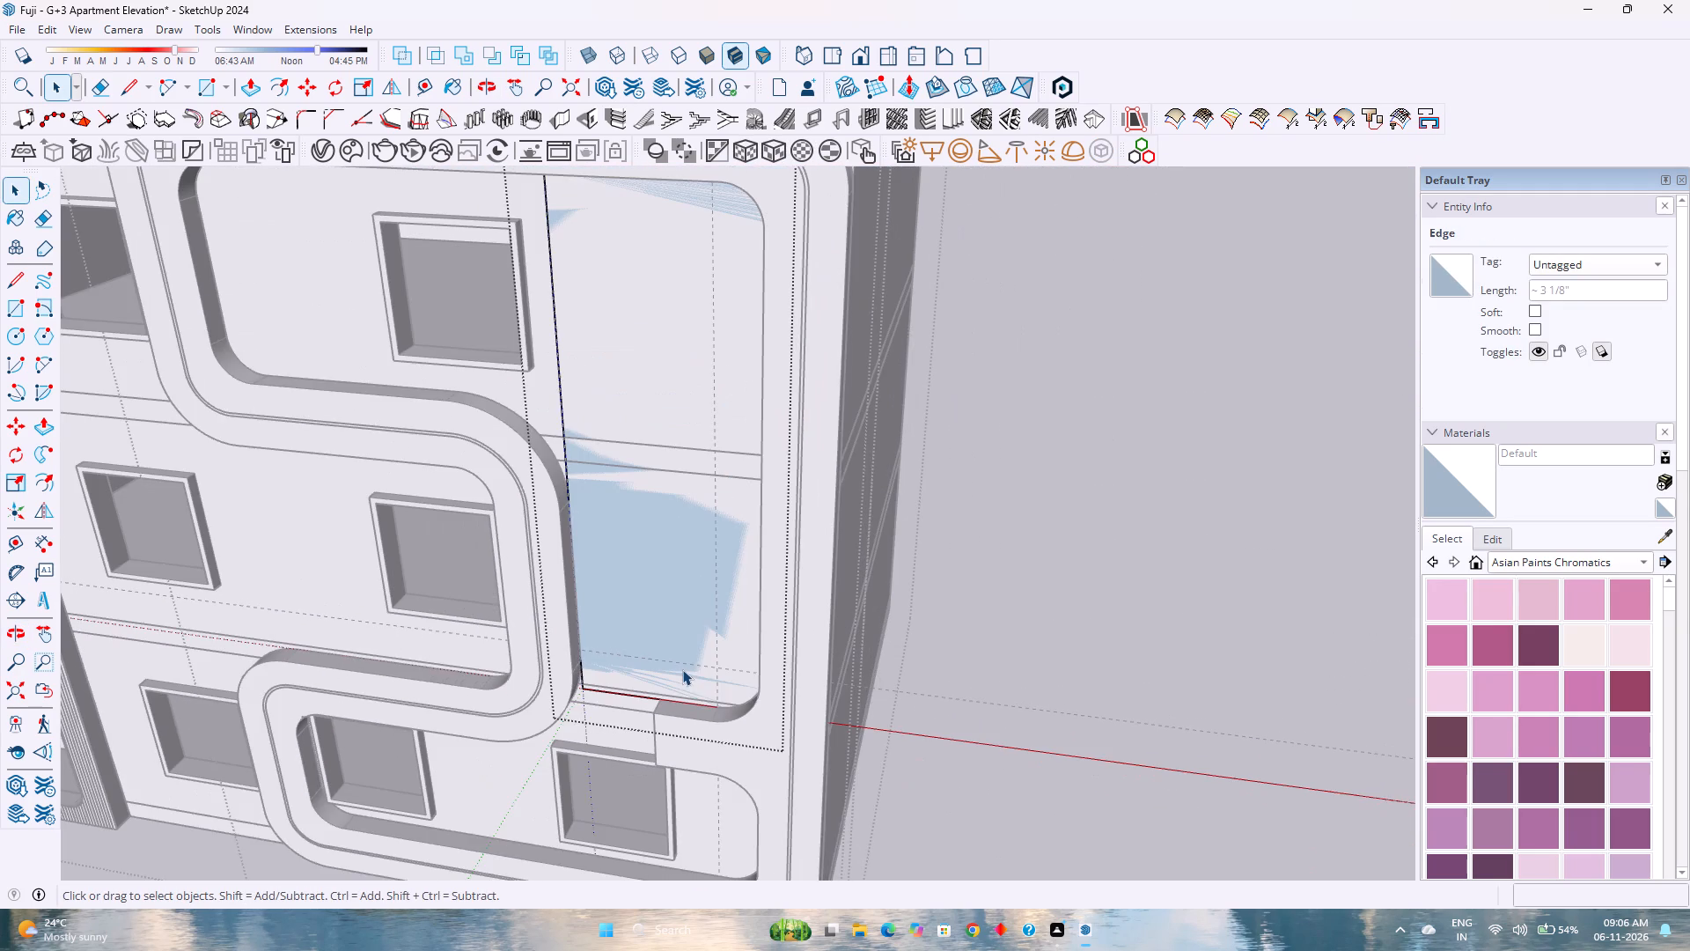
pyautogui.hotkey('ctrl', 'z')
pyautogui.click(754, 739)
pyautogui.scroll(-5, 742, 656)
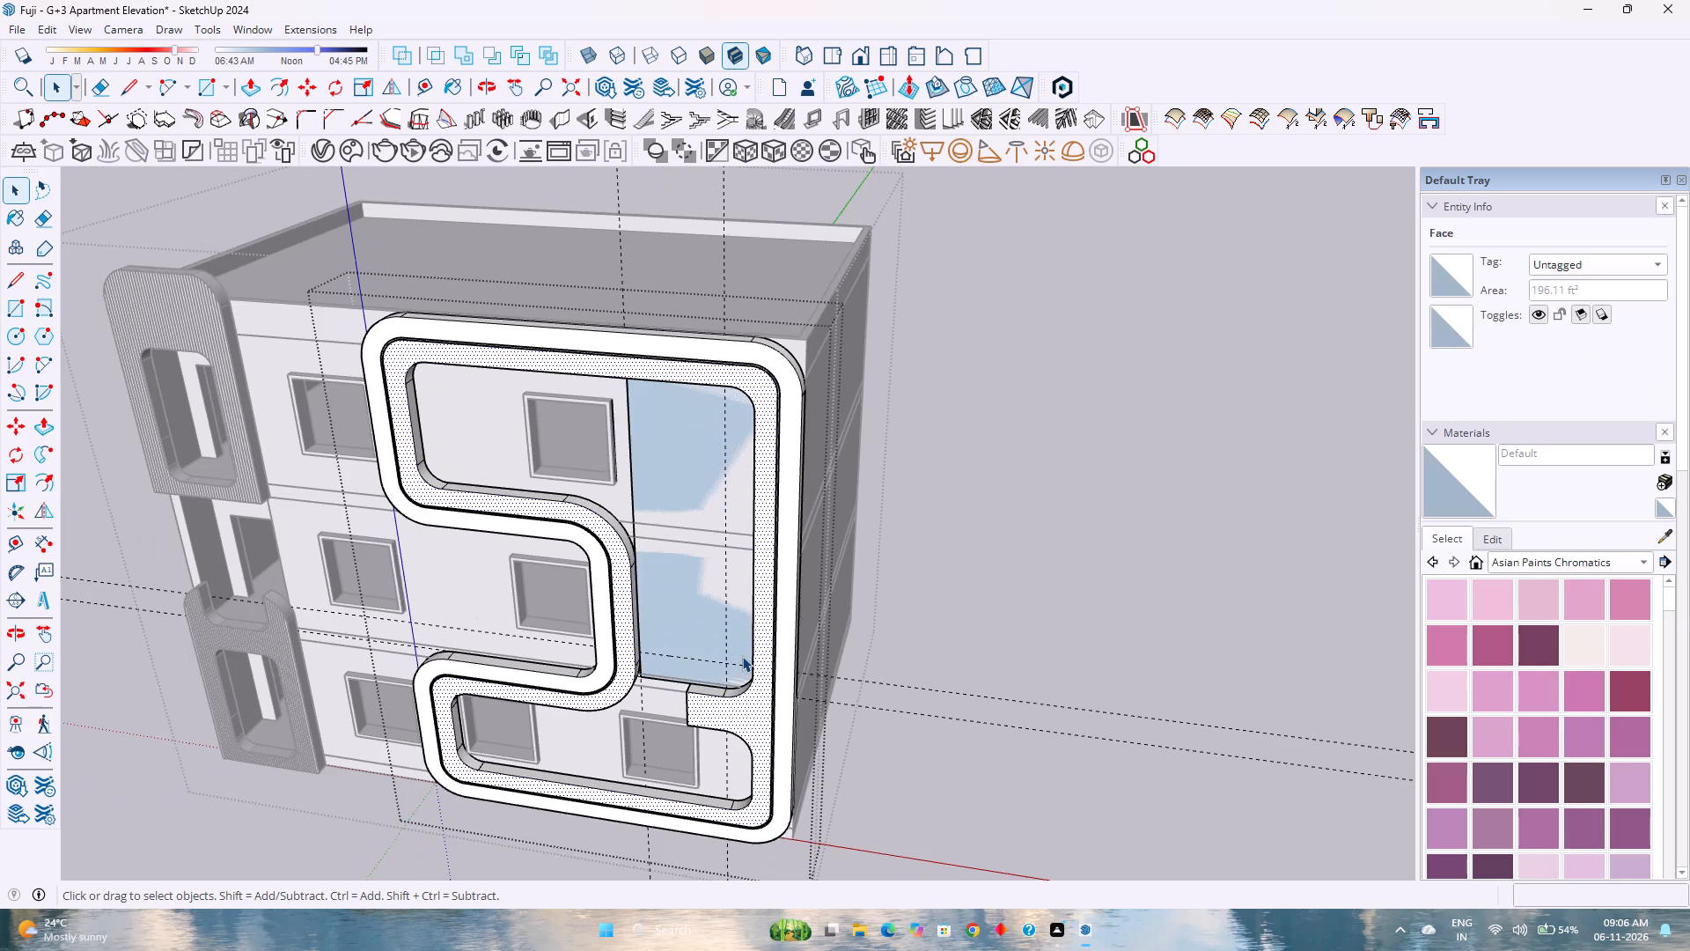
# Close the band group and move the whole S-shaped band 20' out from the facade along the green axis.
pyautogui.press('Escape')
pyautogui.click(769, 635)
pyautogui.press('m')
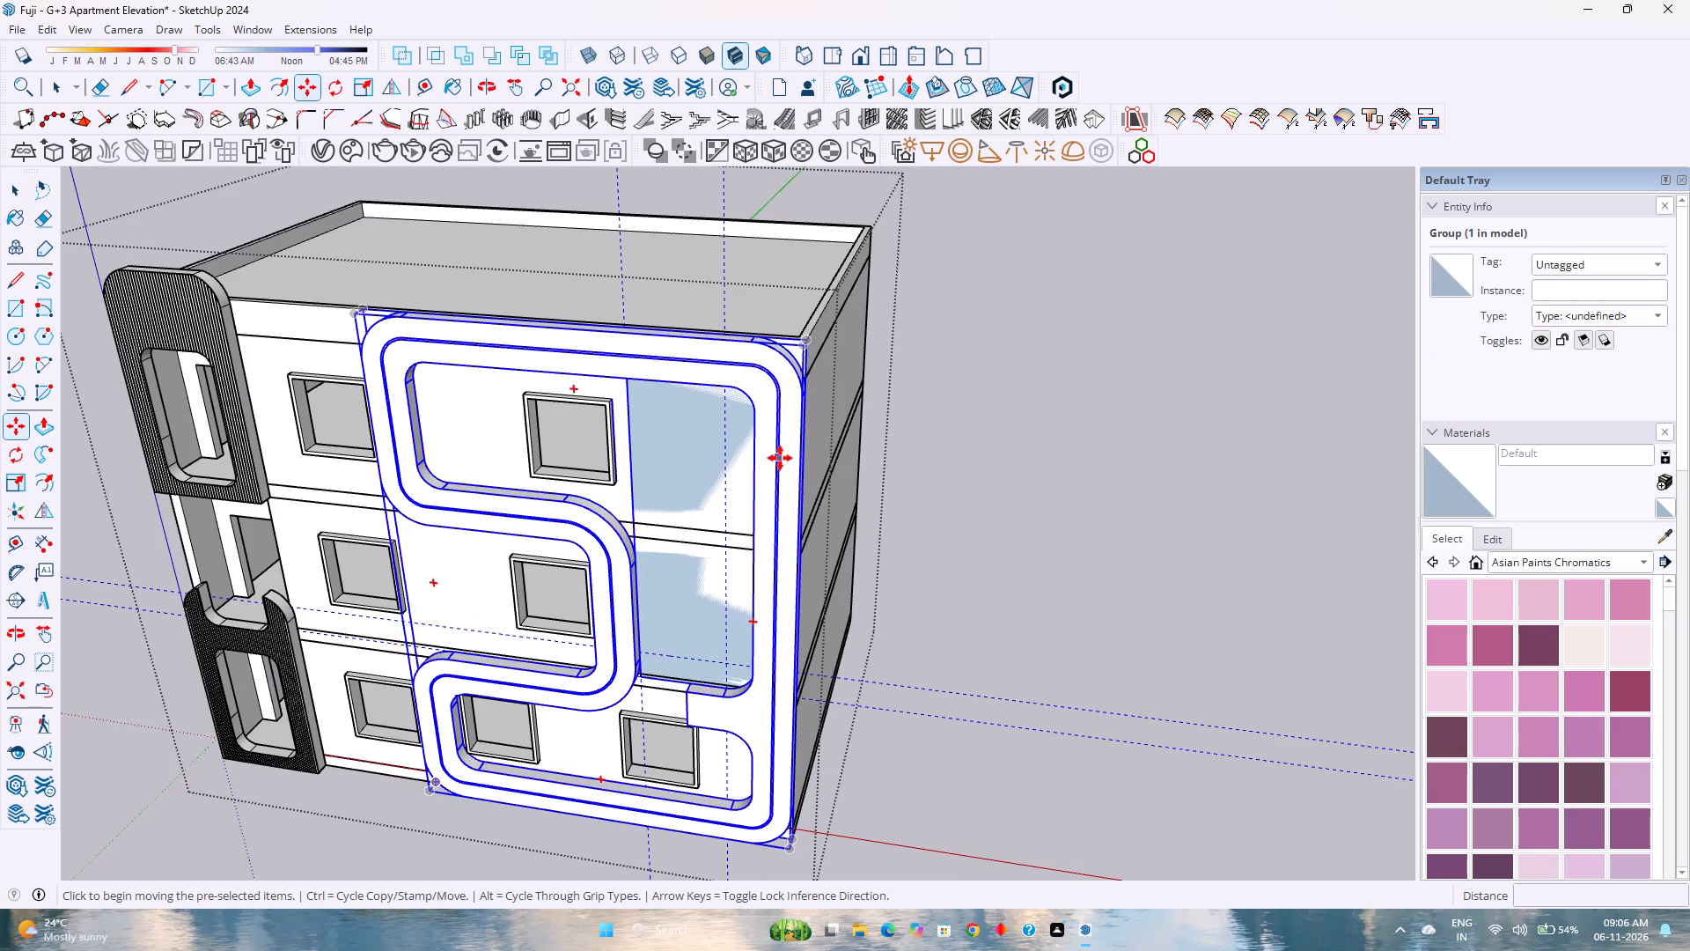
pyautogui.click(807, 343)
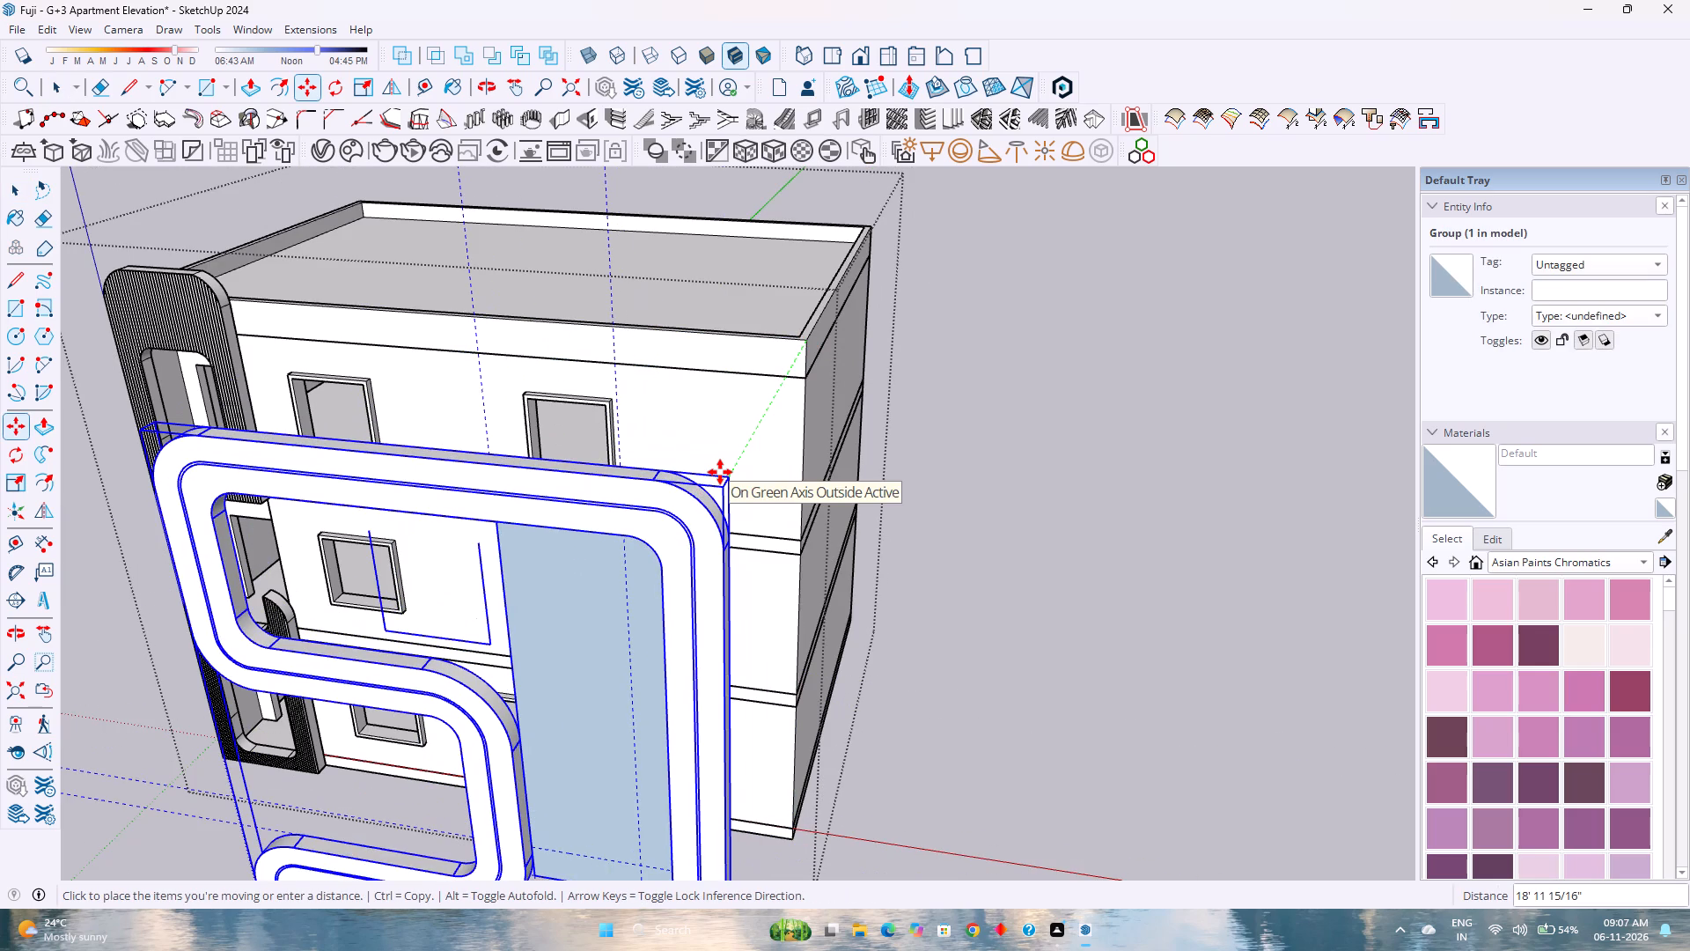
pyautogui.write("20'")
pyautogui.press('Return')
# Delete the three connected loose edges in the band's upper opening, beside the tall panel, inside the band group.
pyautogui.scroll(-5, 729, 468)
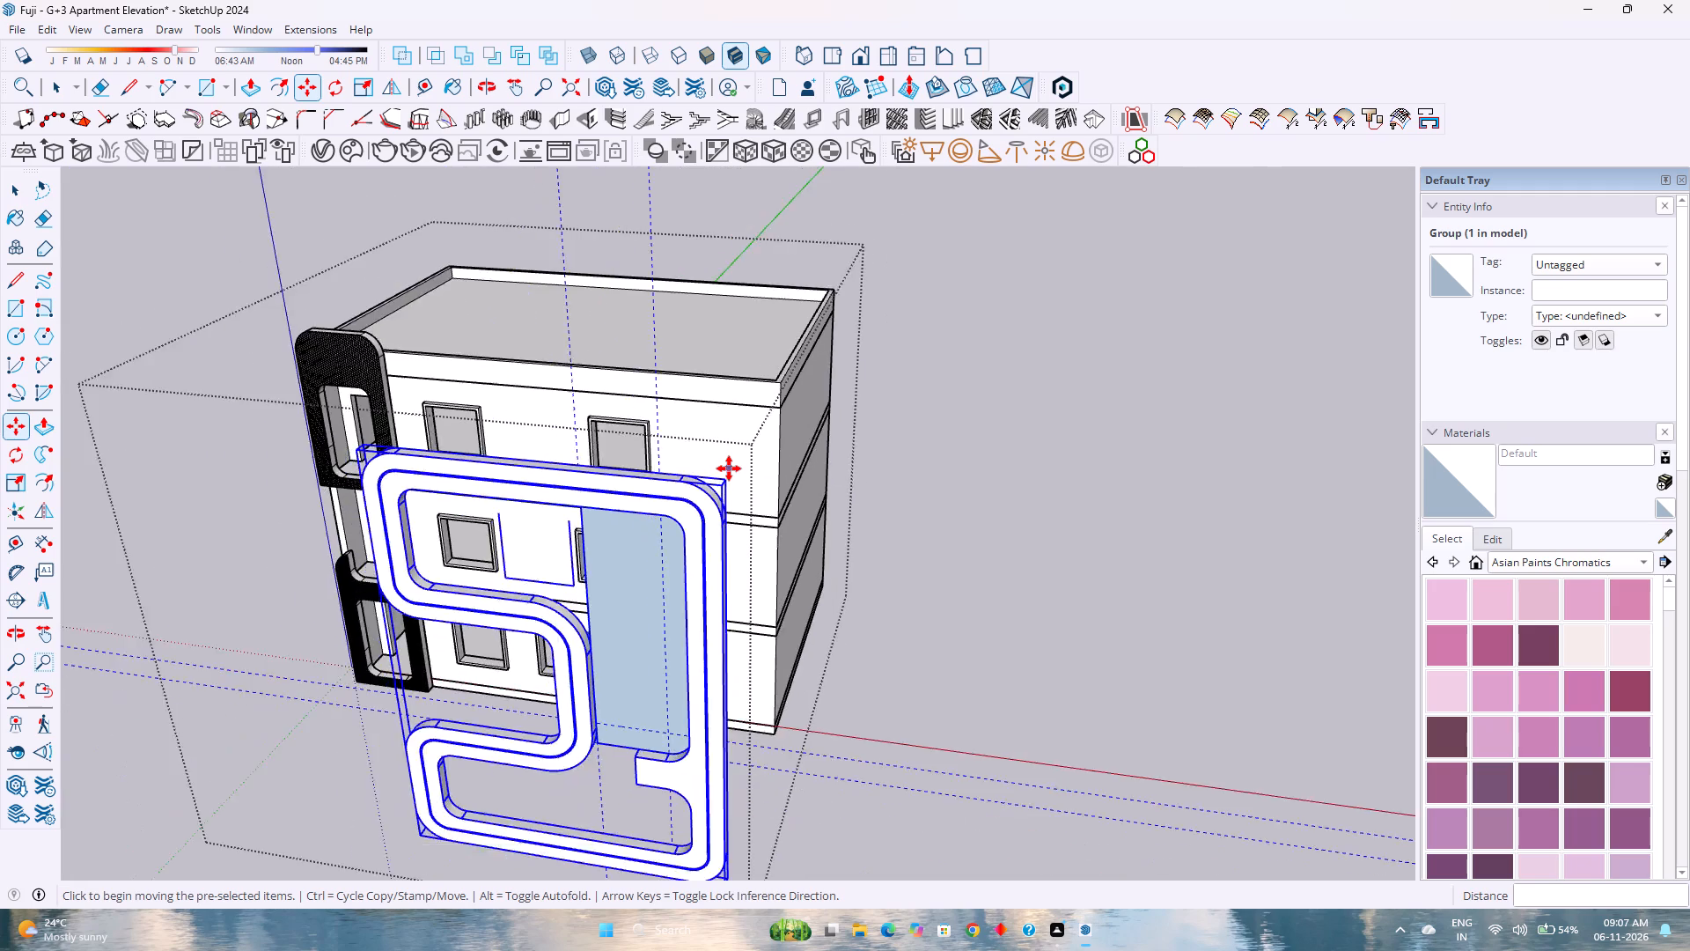
pyautogui.scroll(-3, 729, 468)
pyautogui.moveTo(746, 491); pyautogui.dragTo(213, 550, button='middle')
pyautogui.moveTo(196, 550); pyautogui.dragTo(20, 528, button='middle')
pyautogui.scroll(11, 452, 457)
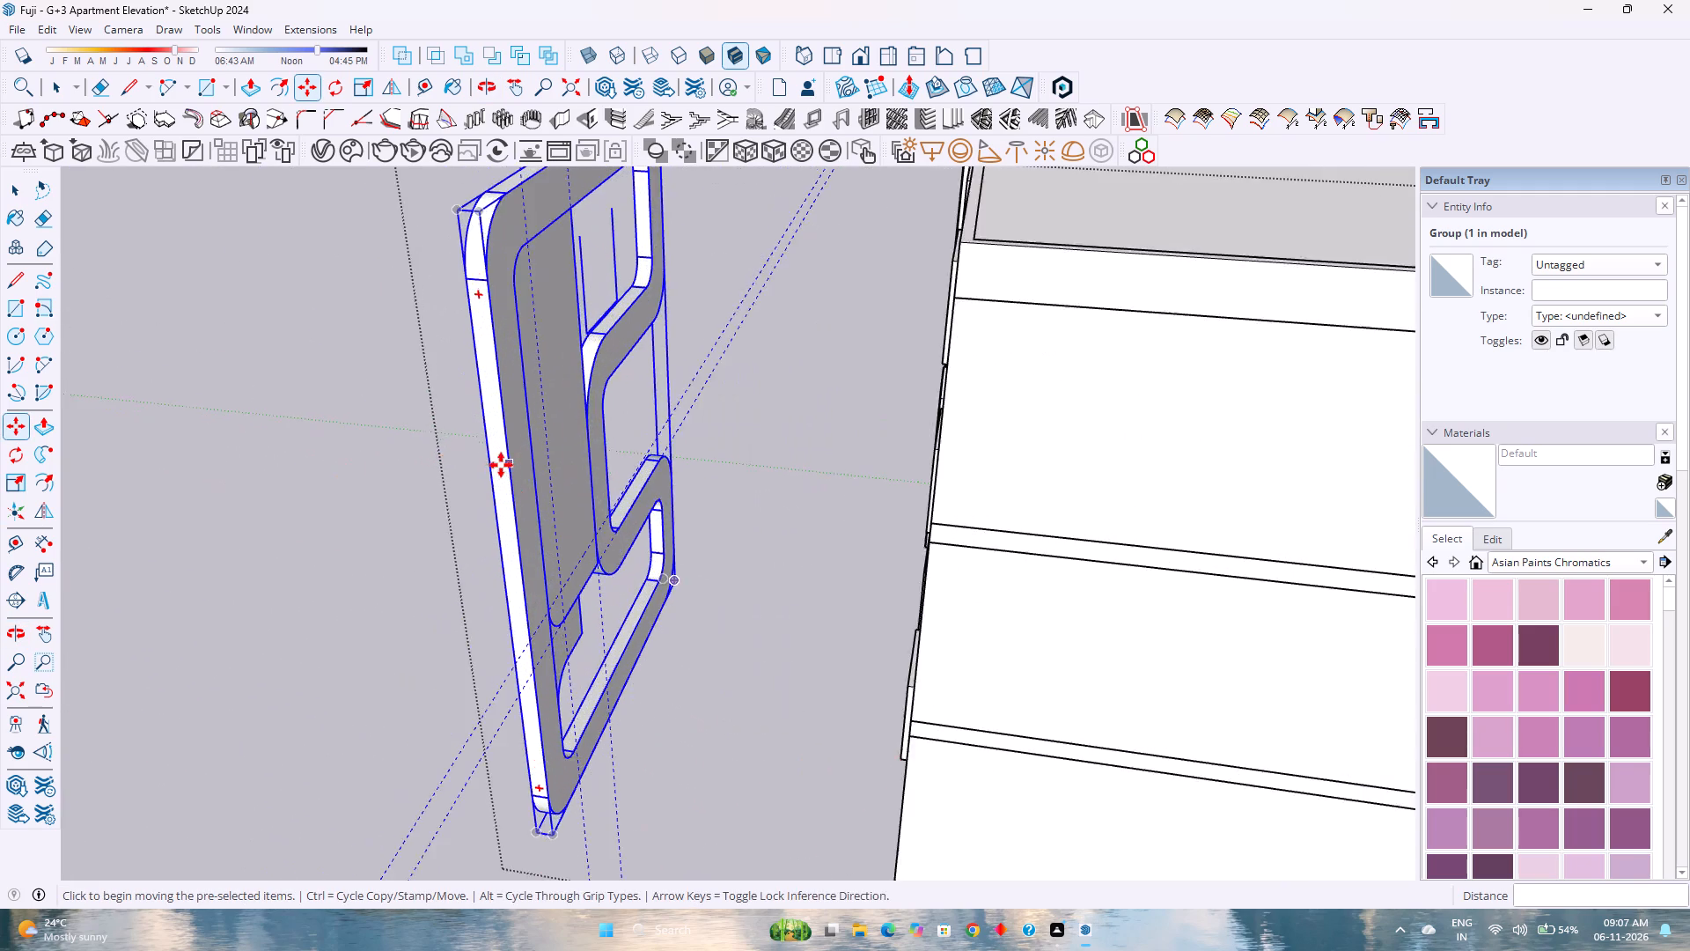
pyautogui.moveTo(502, 465); pyautogui.dragTo(367, 471, button='middle')
pyautogui.press('space')
pyautogui.doubleClick(489, 426)
pyautogui.scroll(4, 489, 425)
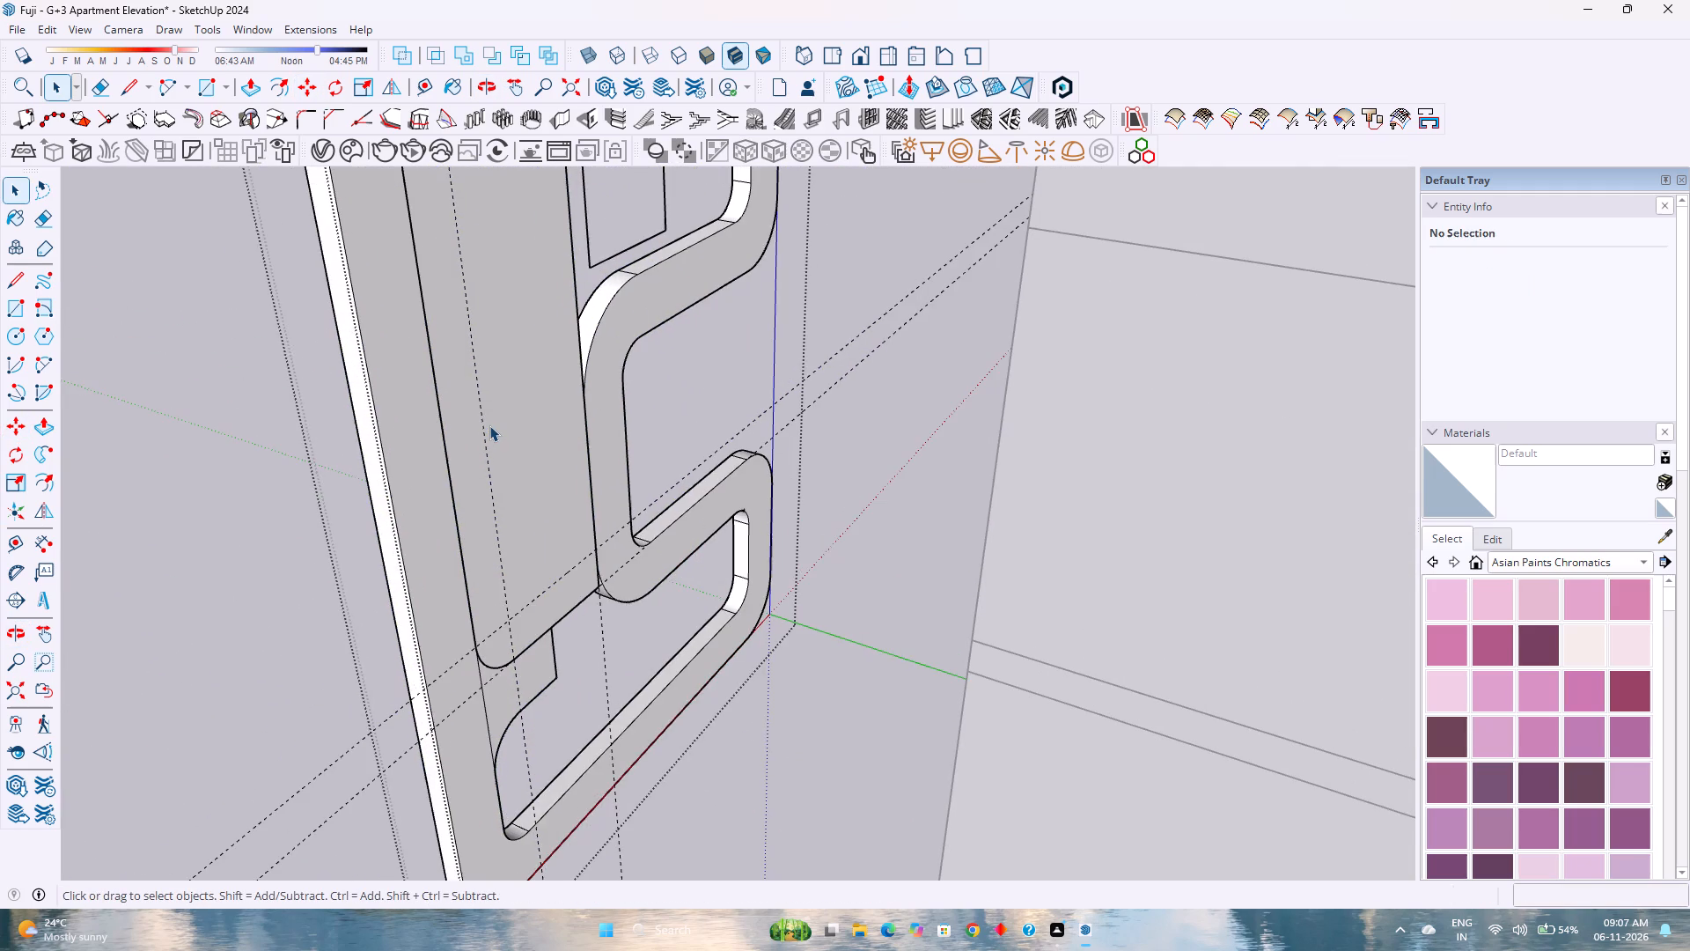
pyautogui.doubleClick(489, 425)
pyautogui.scroll(-3, 504, 414)
pyautogui.keyDown('shift'); pyautogui.moveTo(507, 412); pyautogui.dragTo(533, 616, button='middle'); pyautogui.keyUp('shift')
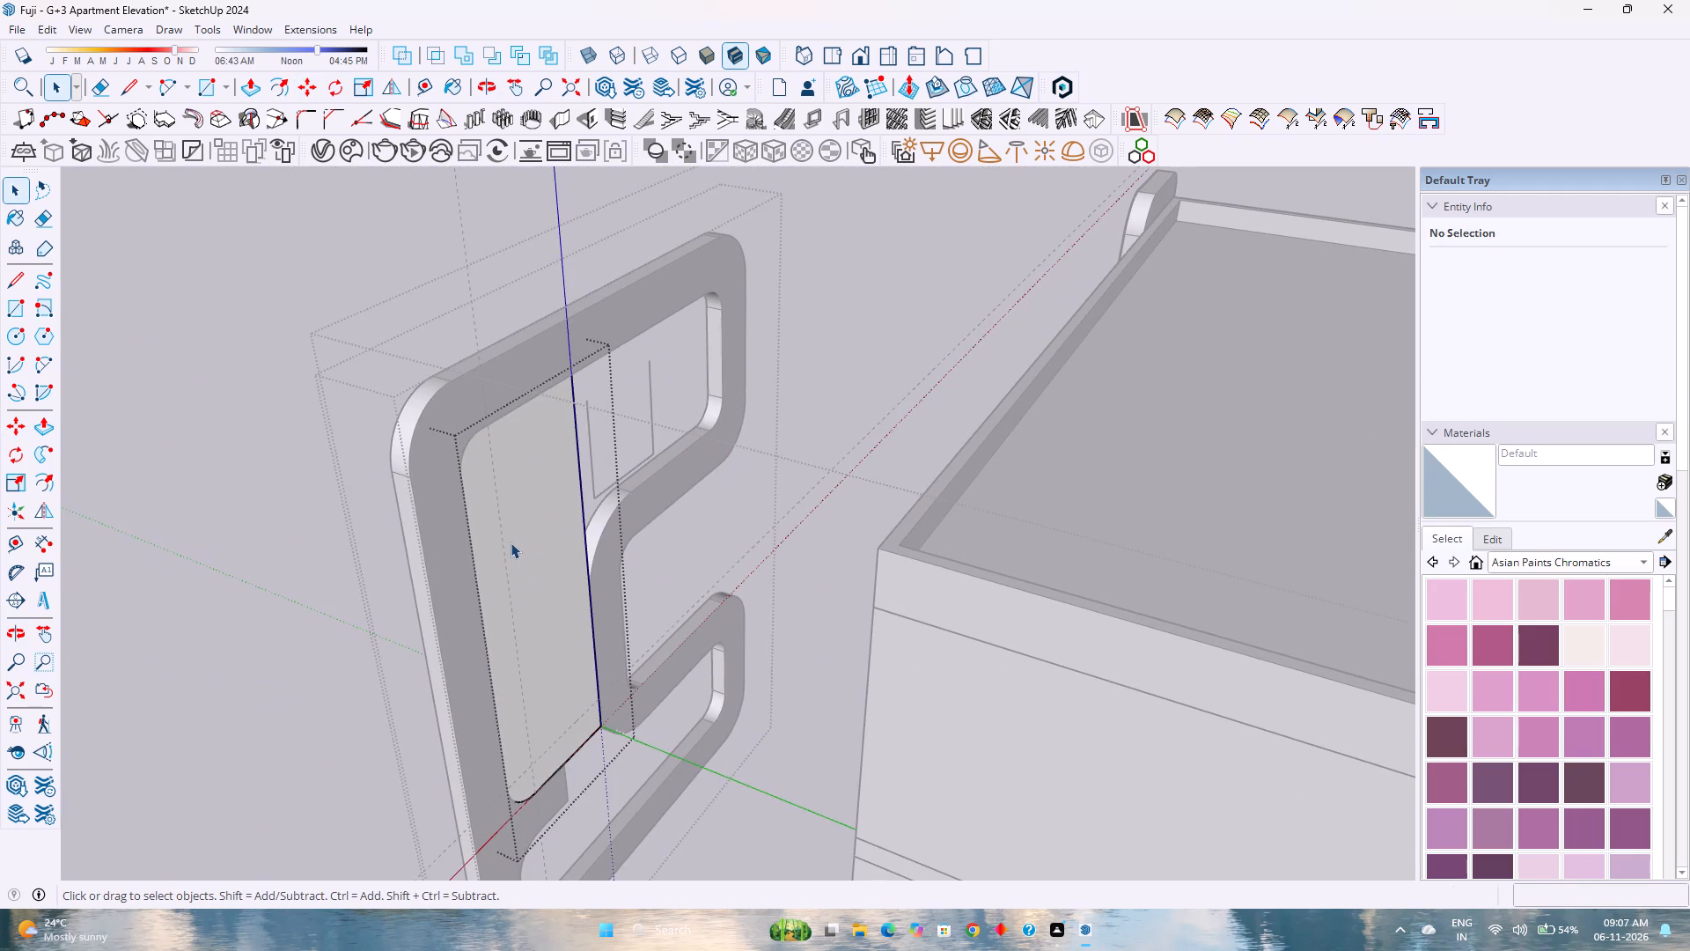
pyautogui.press('Escape')
pyautogui.click(595, 472)
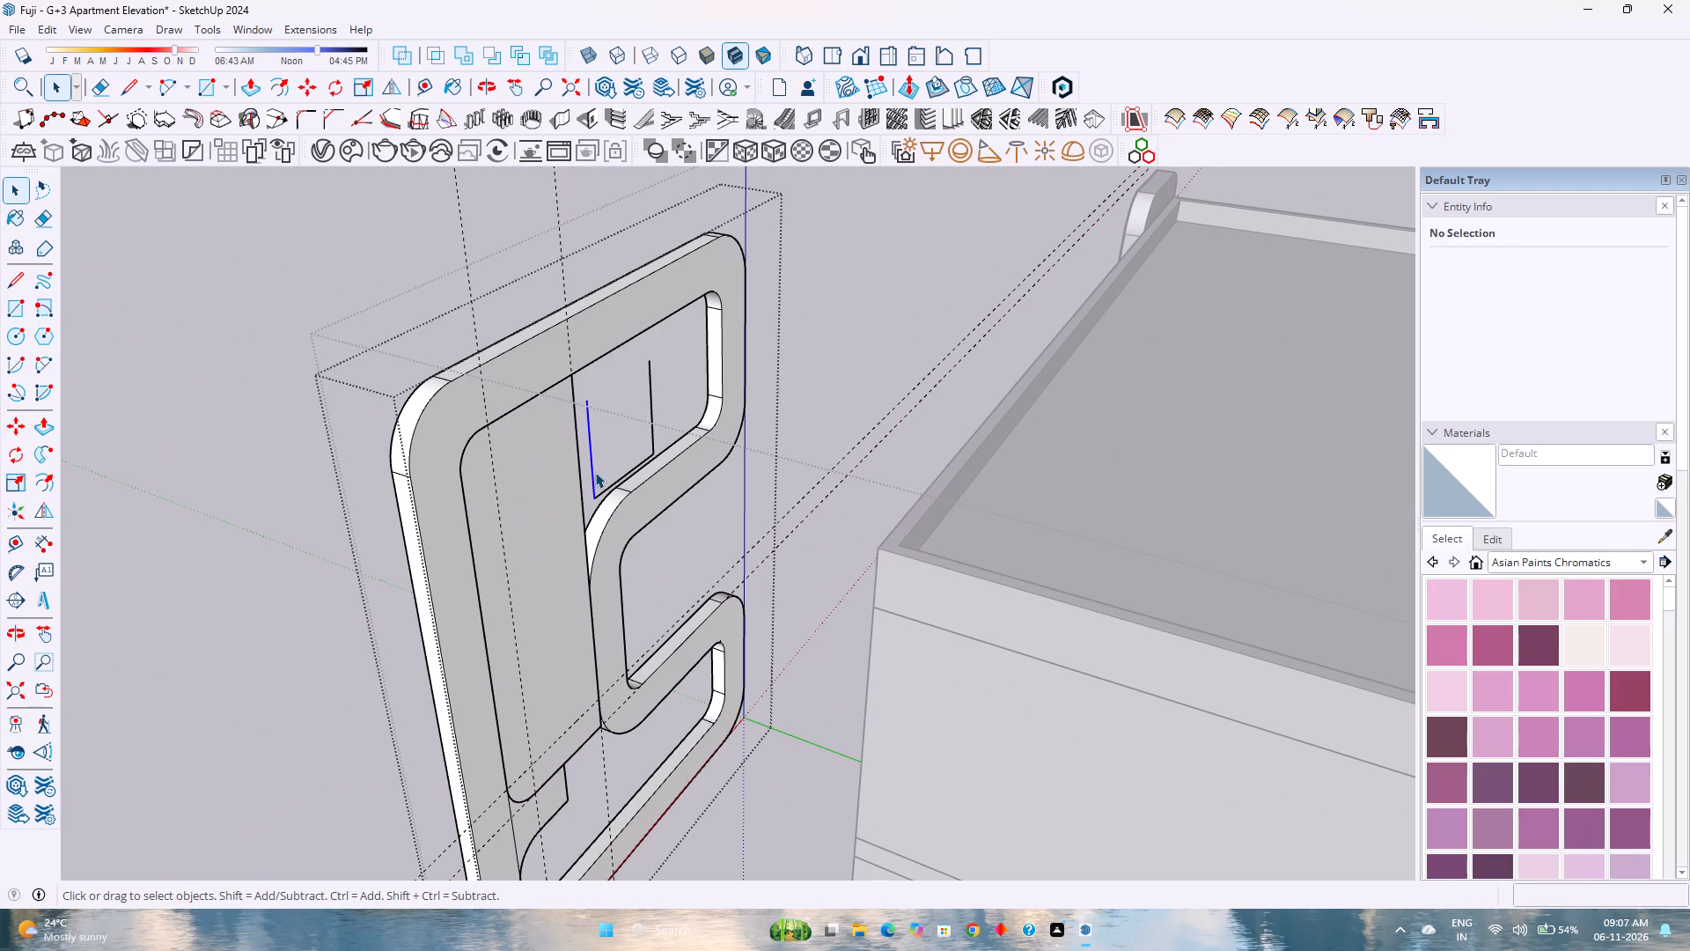
pyautogui.tripleClick(592, 472)
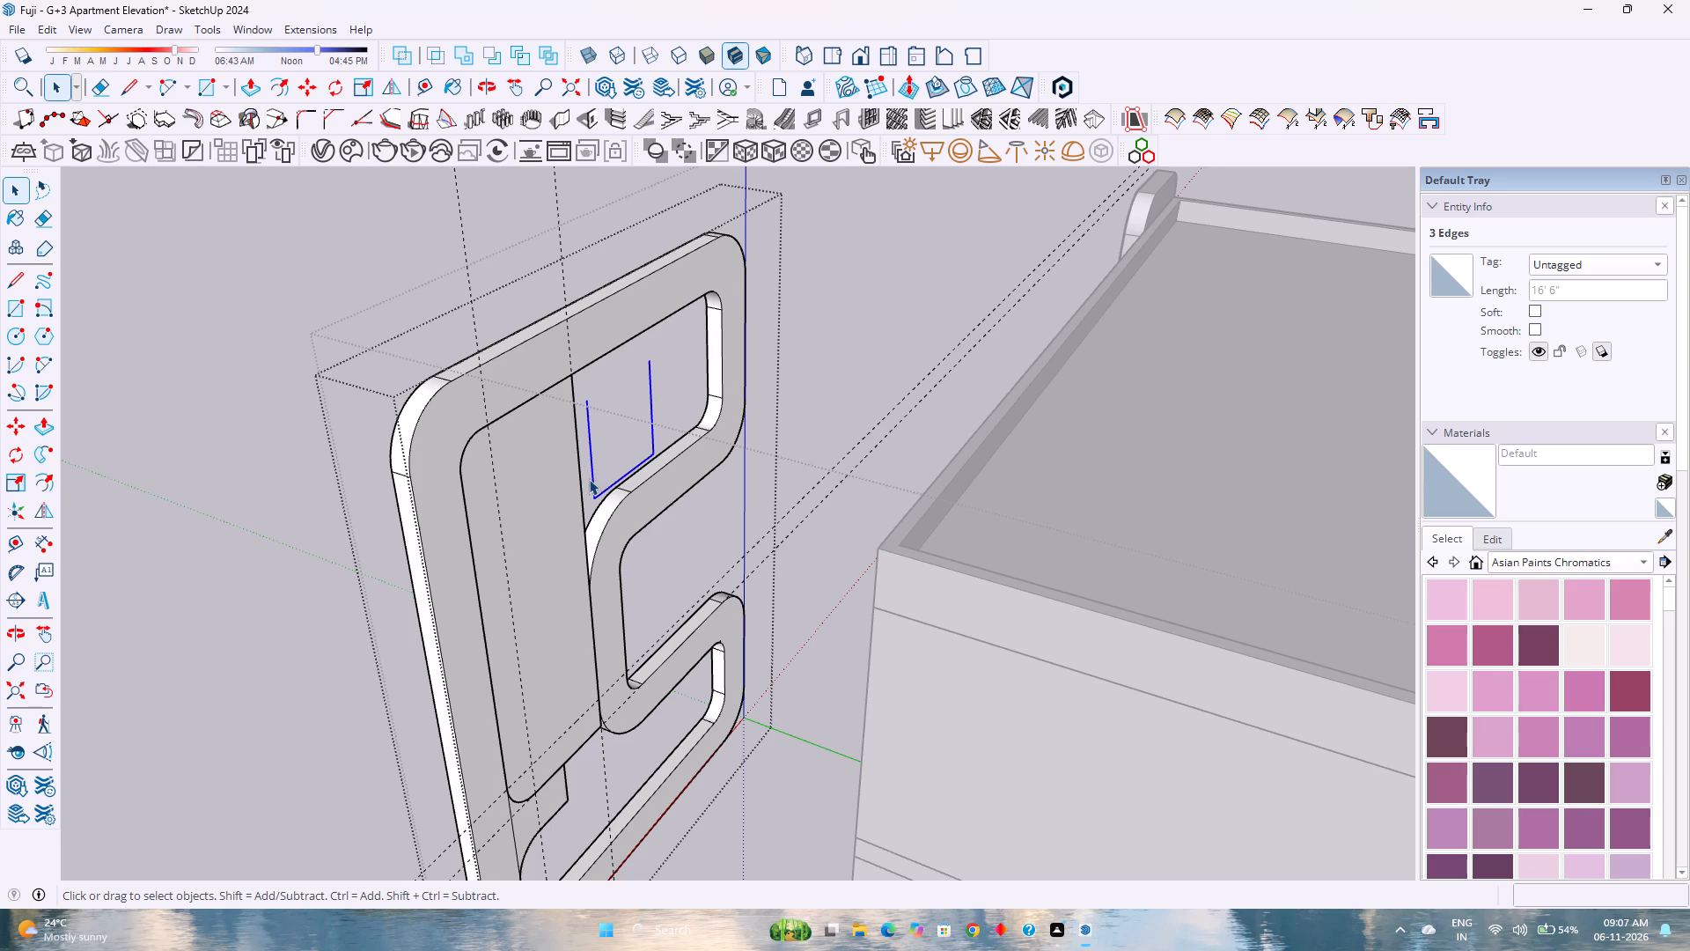
pyautogui.press('Delete')
# Inside the tall panel group, draw a 2' radius two-point arc around the panel's lower rounded corner.
pyautogui.doubleClick(516, 520)
pyautogui.scroll(3, 514, 520)
pyautogui.scroll(-2, 507, 518)
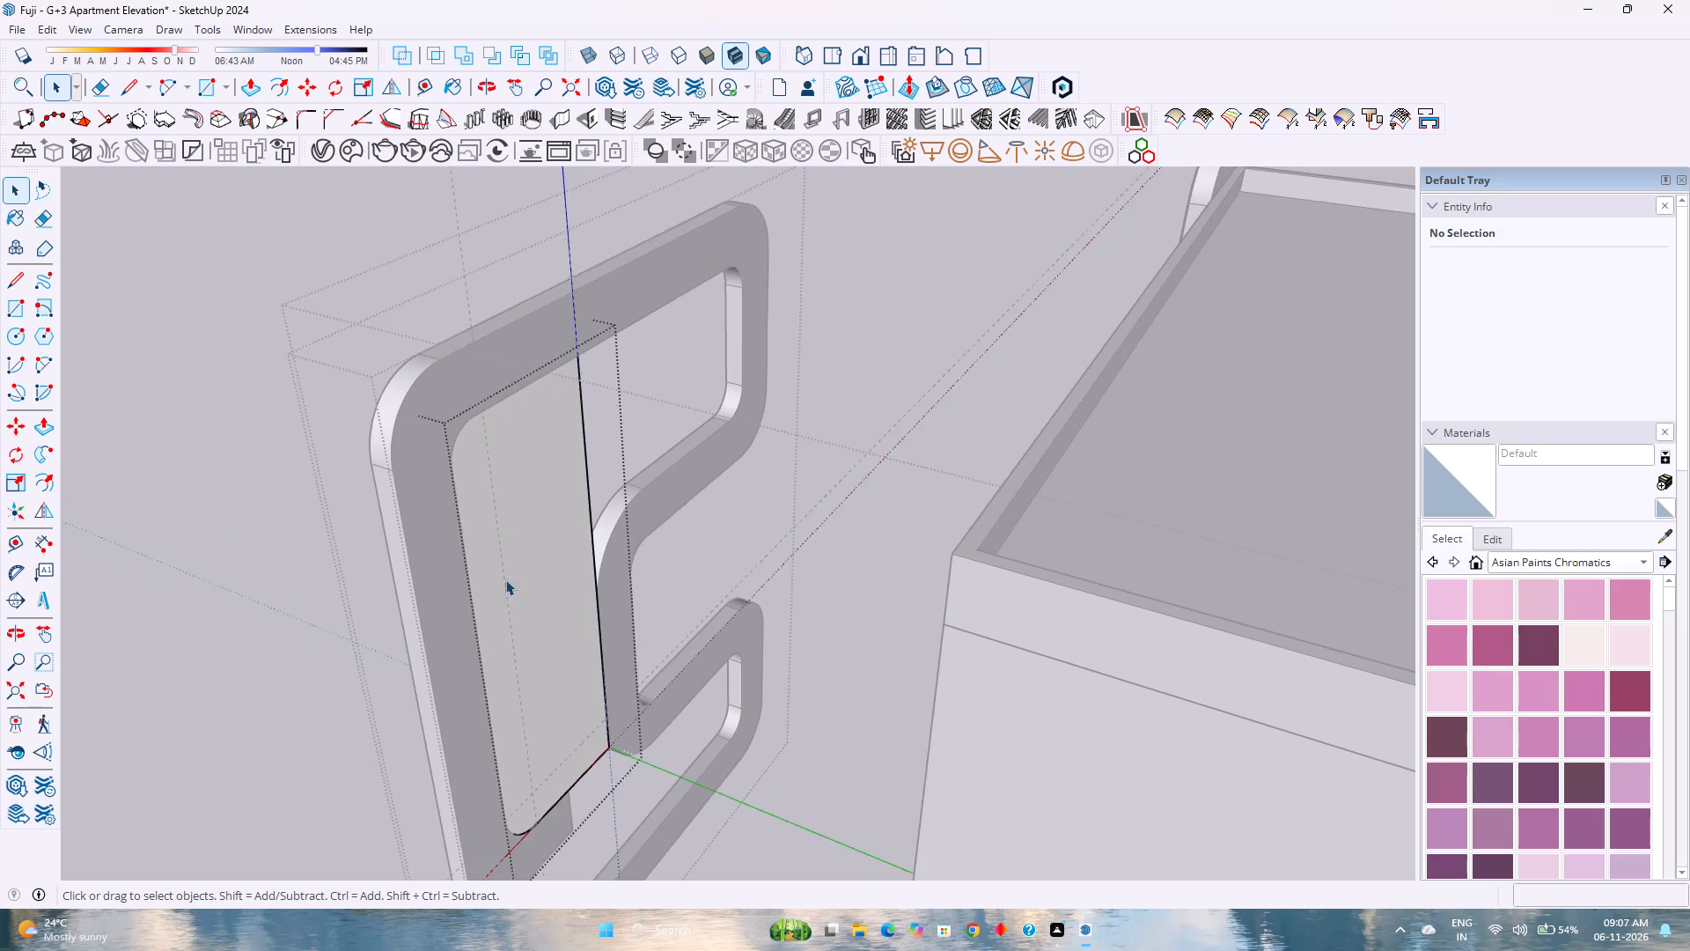
pyautogui.moveTo(504, 659); pyautogui.dragTo(435, 617, button='middle')
pyautogui.scroll(8, 472, 846)
pyautogui.click(479, 748)
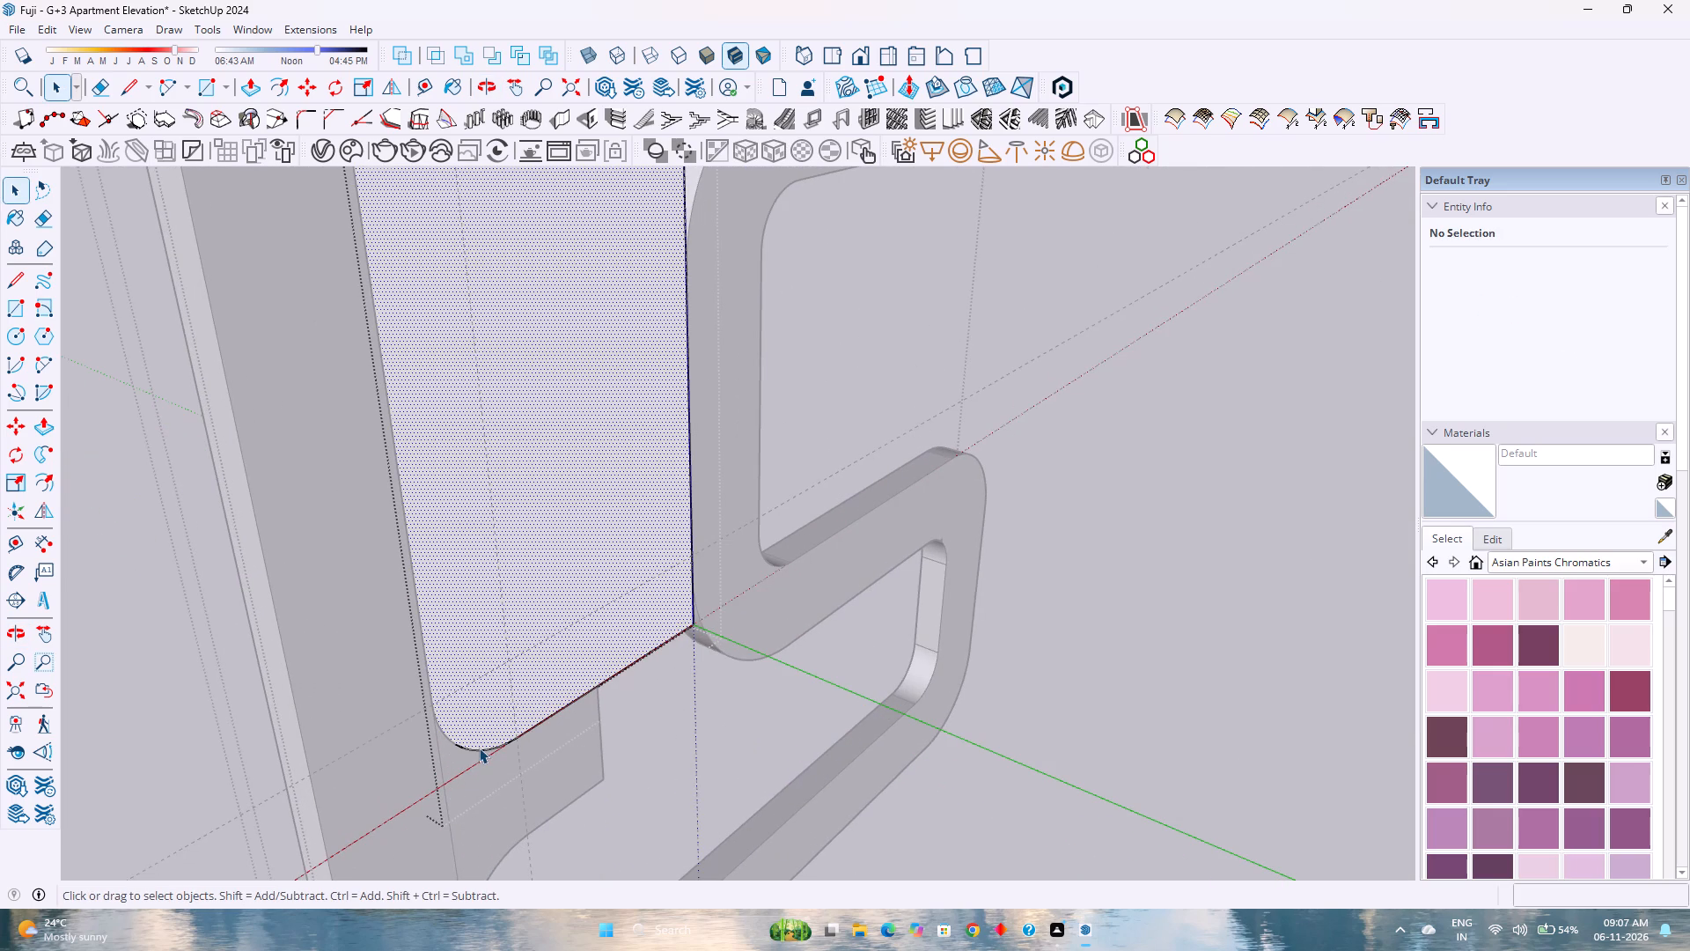
pyautogui.click(478, 748)
pyautogui.doubleClick(477, 750)
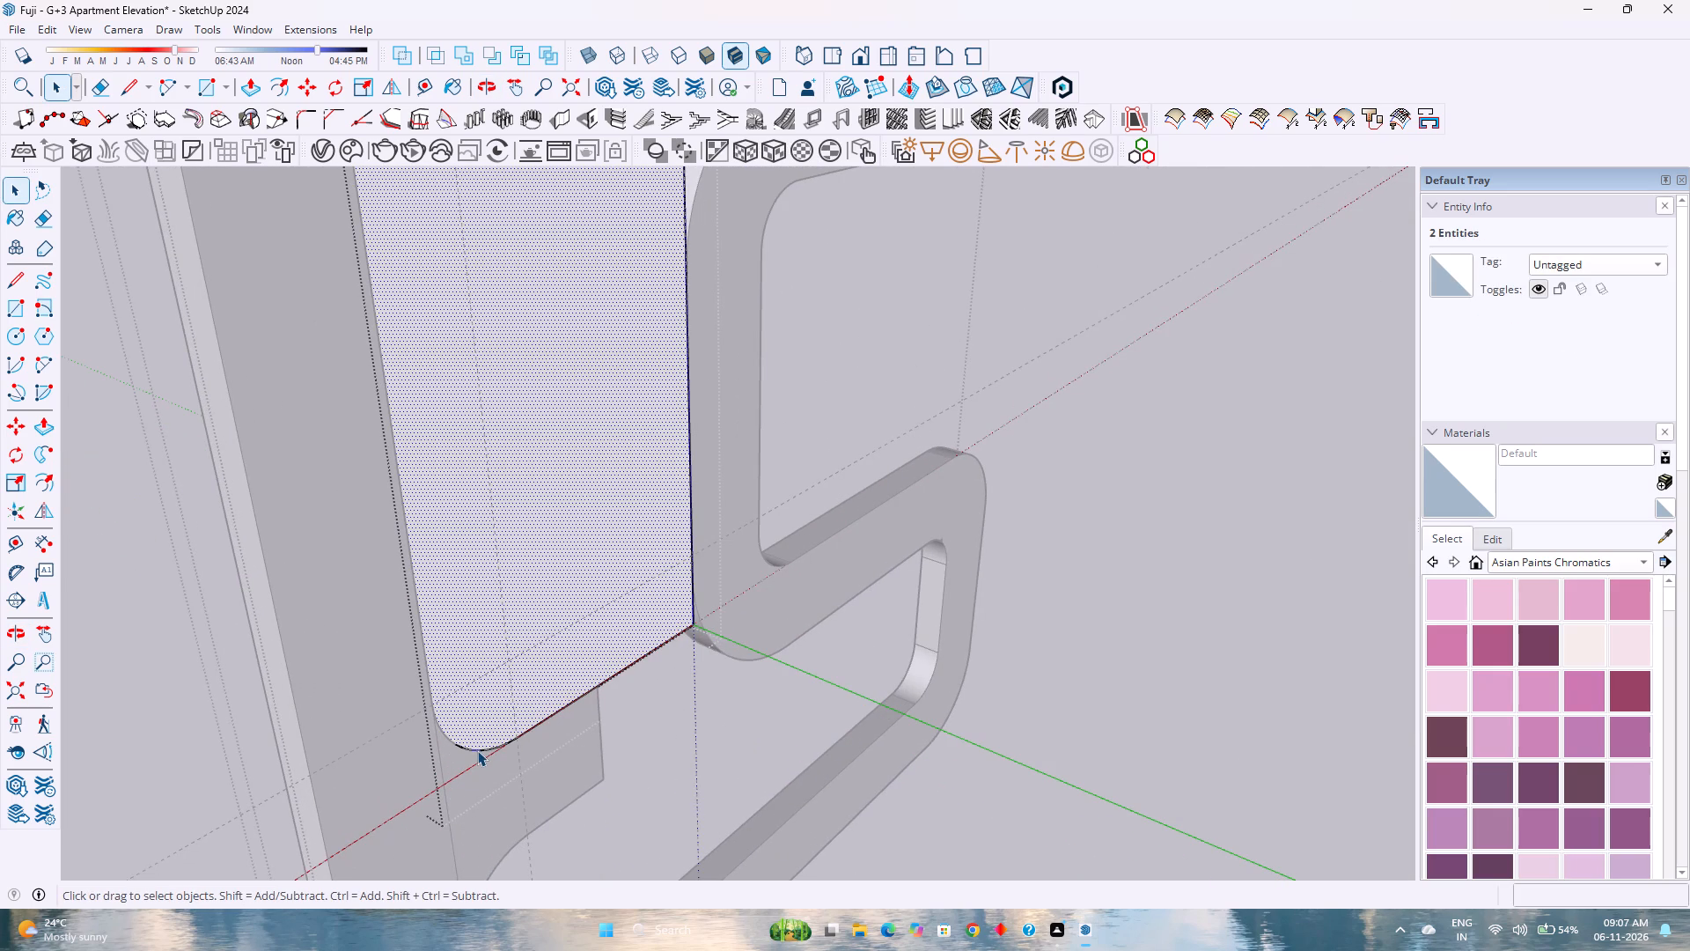
pyautogui.click(164, 83)
pyautogui.click(432, 705)
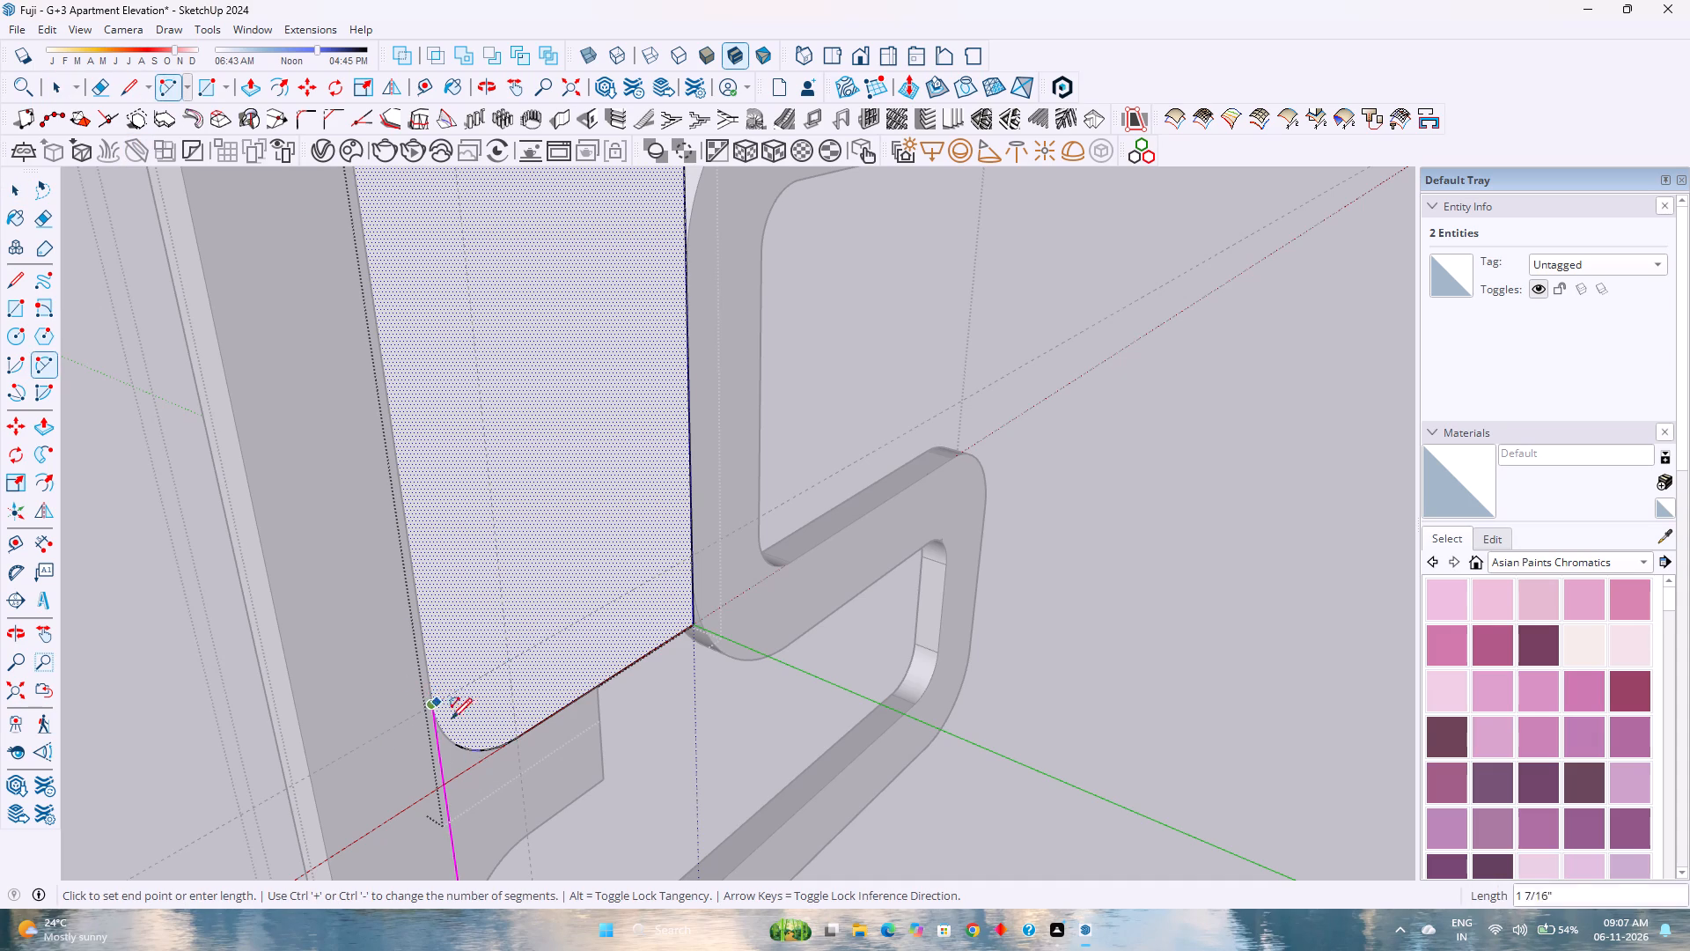
pyautogui.doubleClick(518, 738)
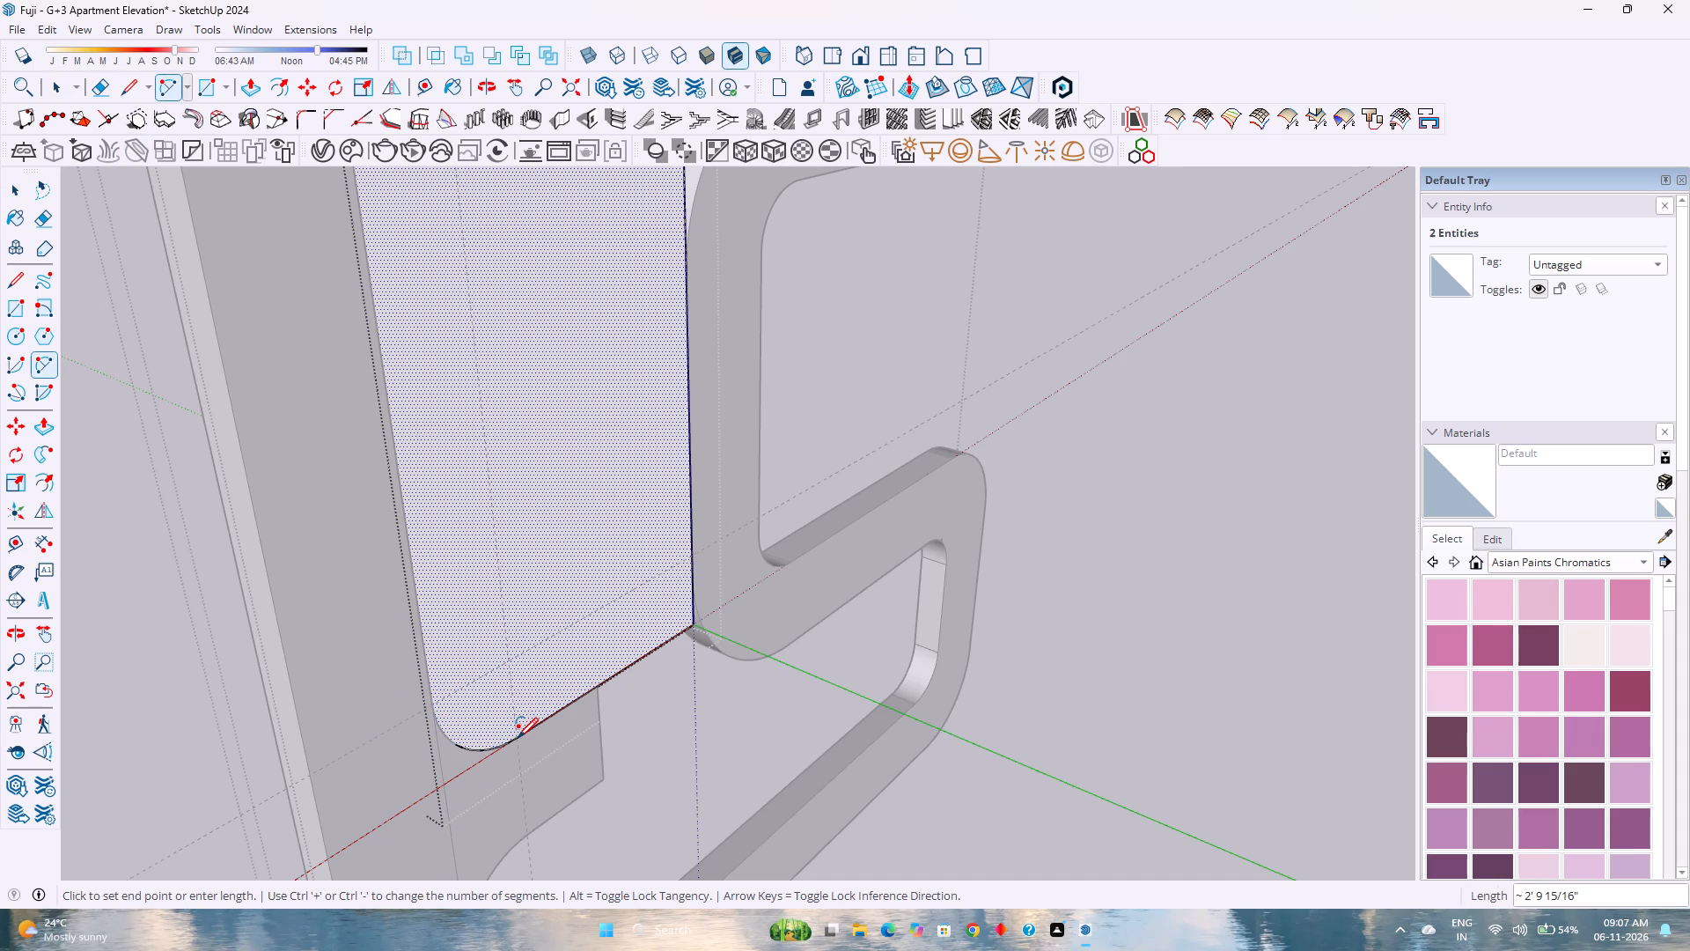
# Set the segment count of the panel's lower-corner arc to 150.
pyautogui.press('space')
pyautogui.click(472, 750)
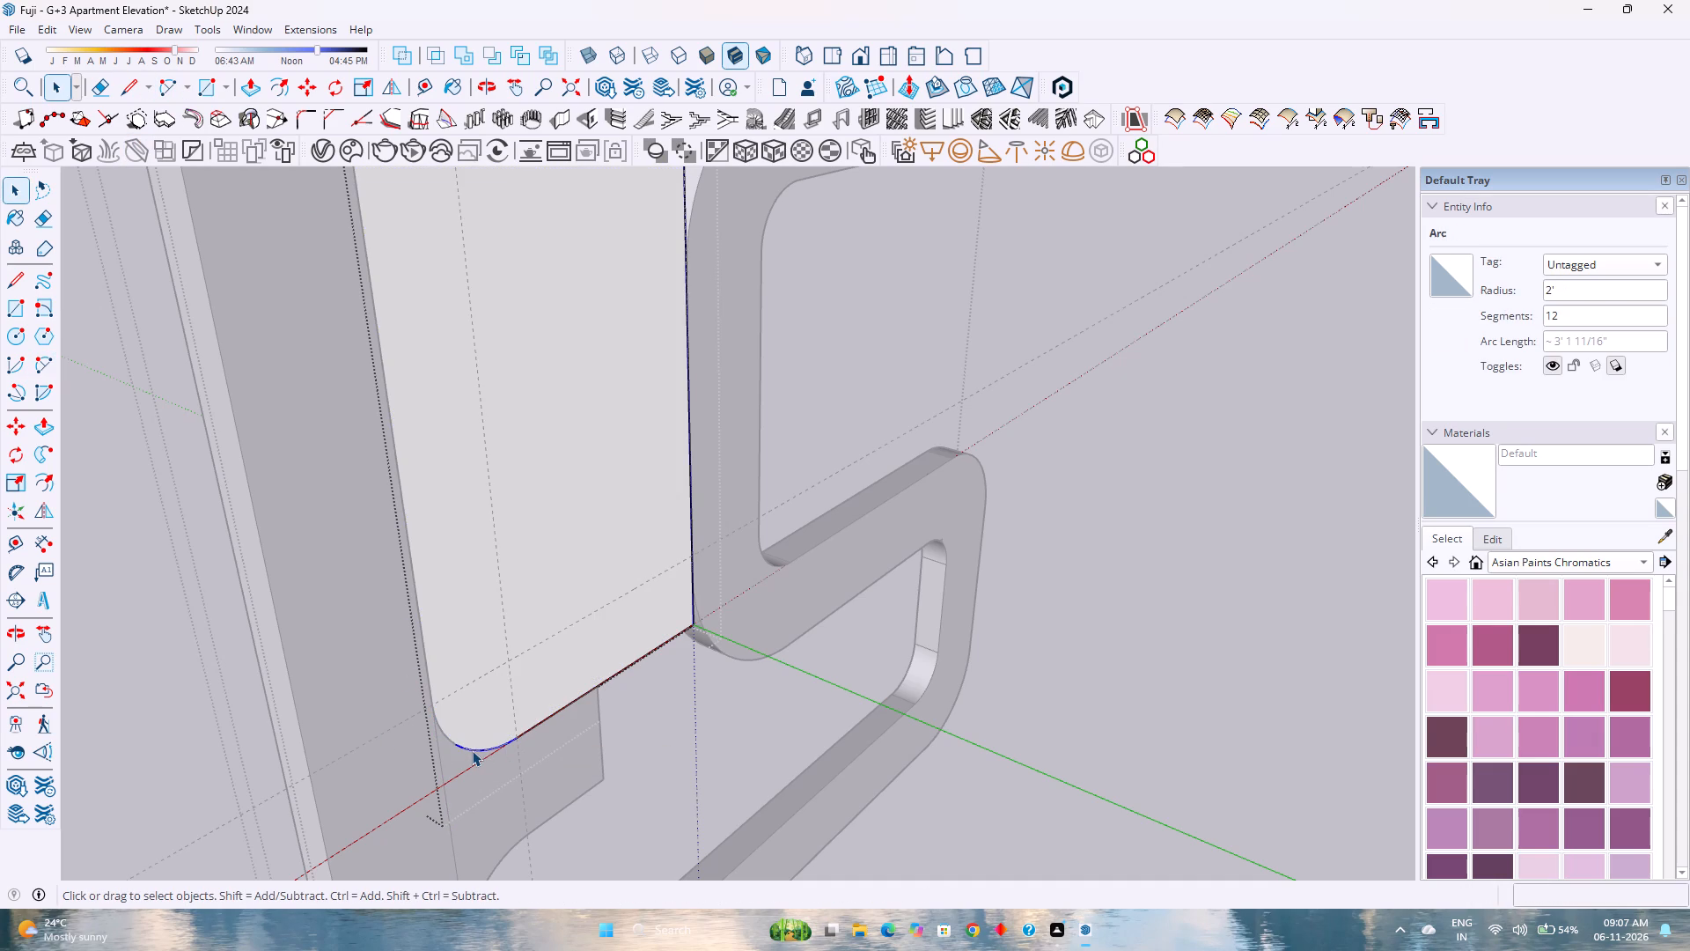
pyautogui.doubleClick(1611, 312)
pyautogui.press('1')
pyautogui.write('50')
pyautogui.press('Return')
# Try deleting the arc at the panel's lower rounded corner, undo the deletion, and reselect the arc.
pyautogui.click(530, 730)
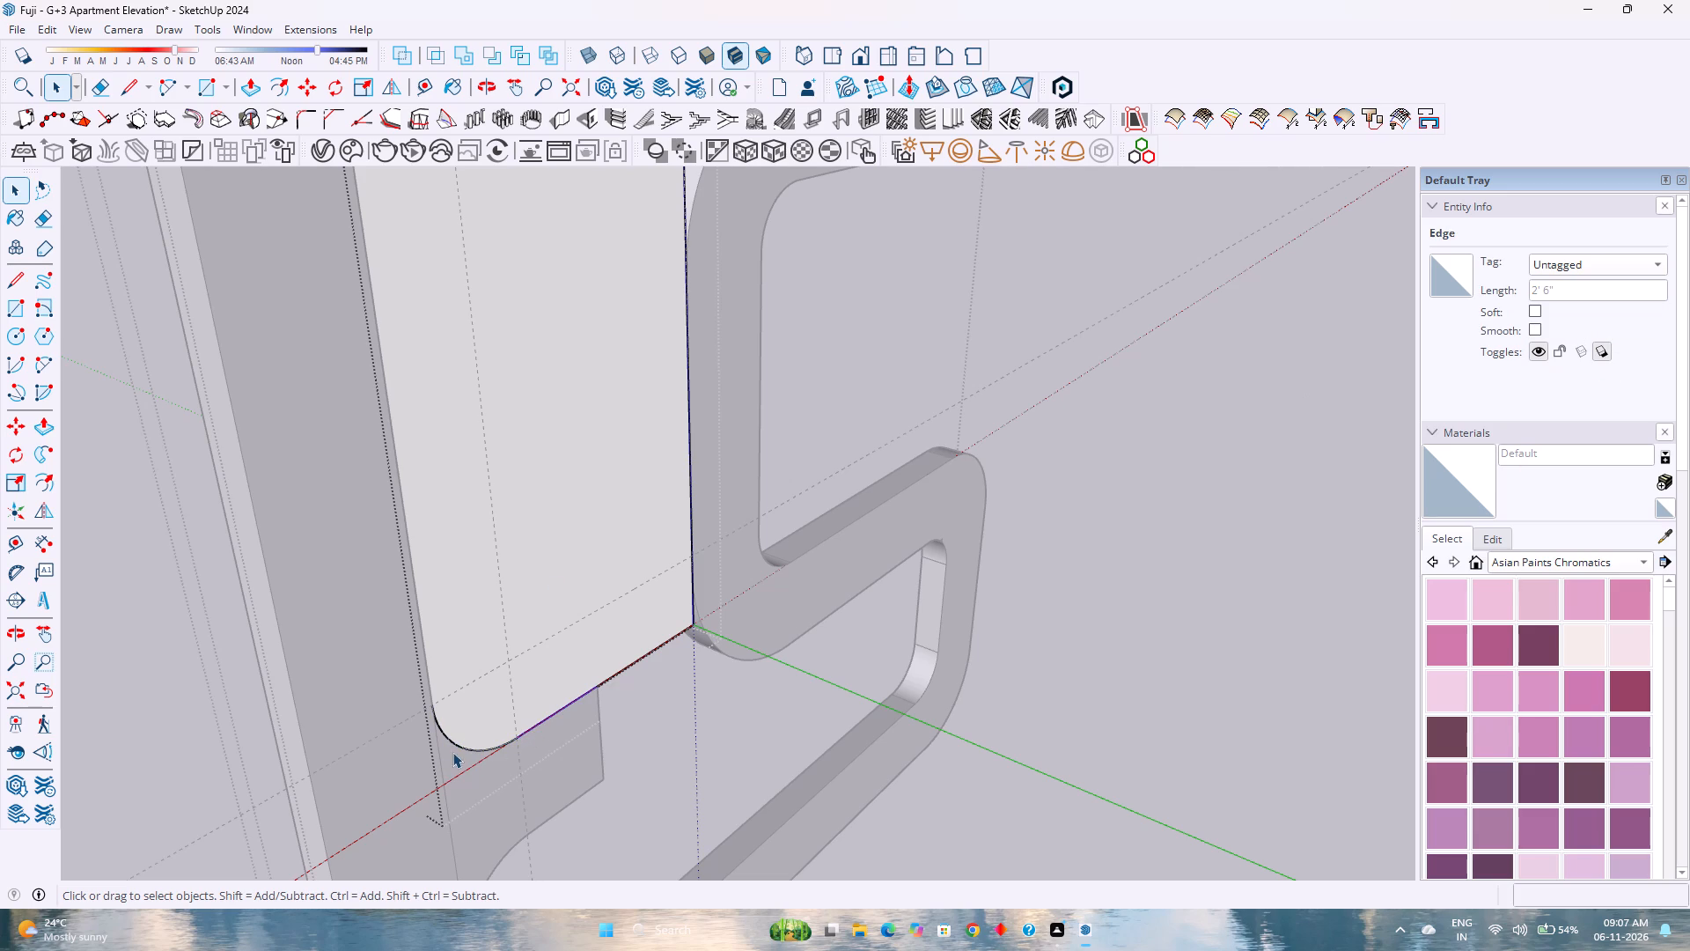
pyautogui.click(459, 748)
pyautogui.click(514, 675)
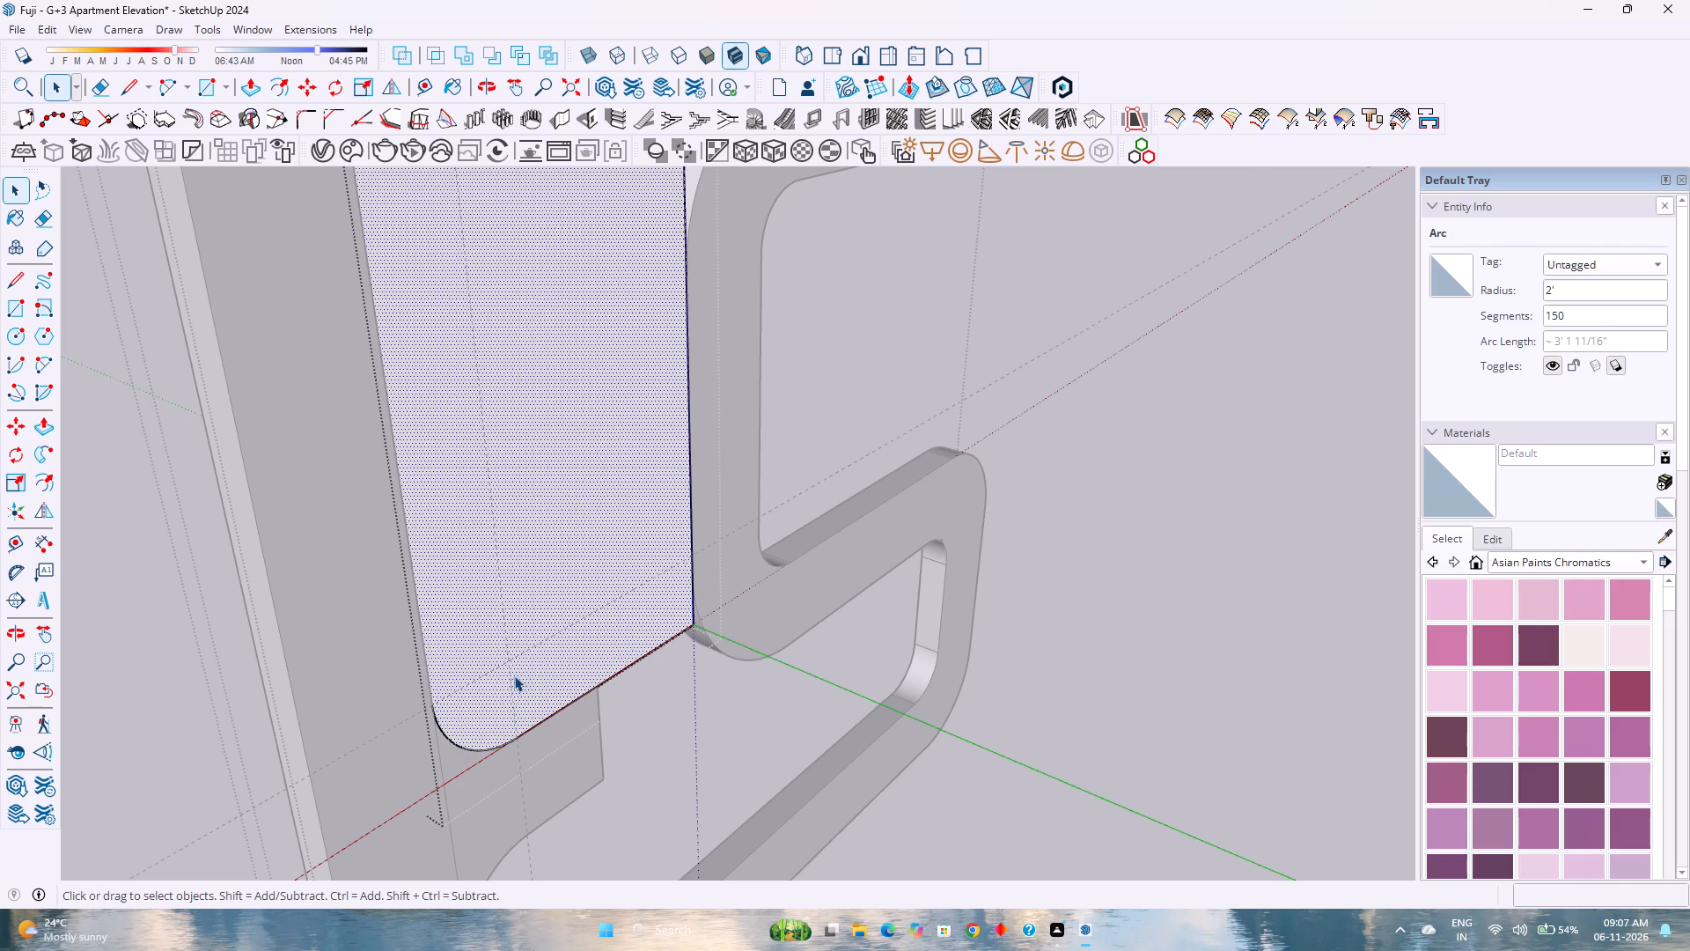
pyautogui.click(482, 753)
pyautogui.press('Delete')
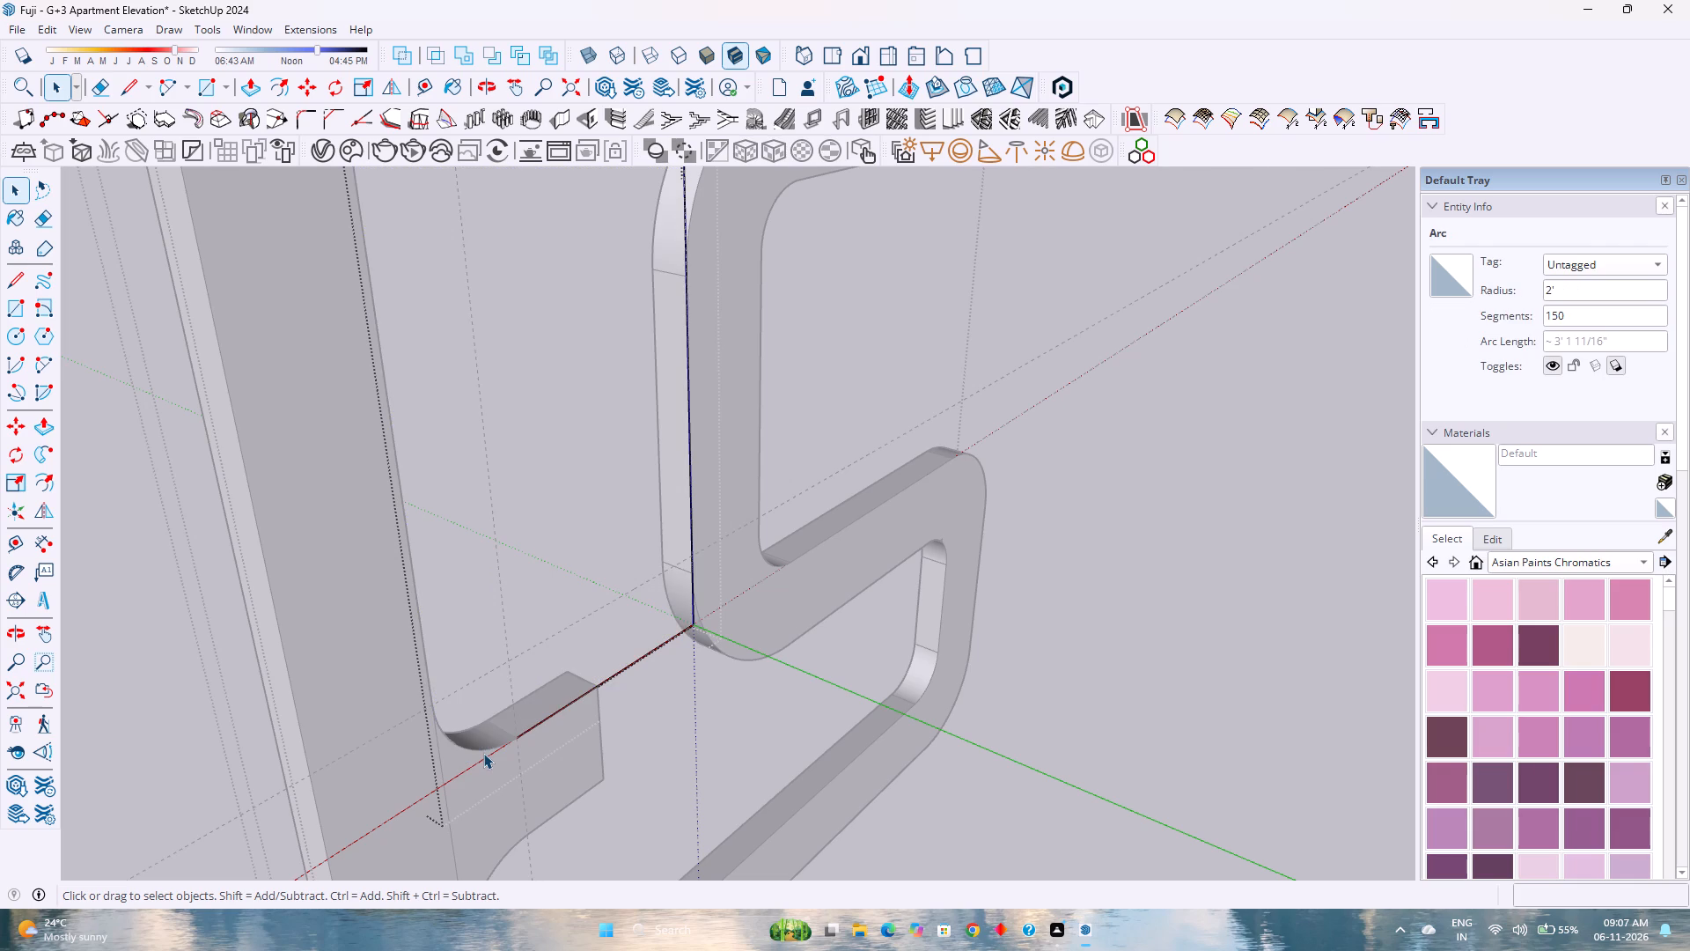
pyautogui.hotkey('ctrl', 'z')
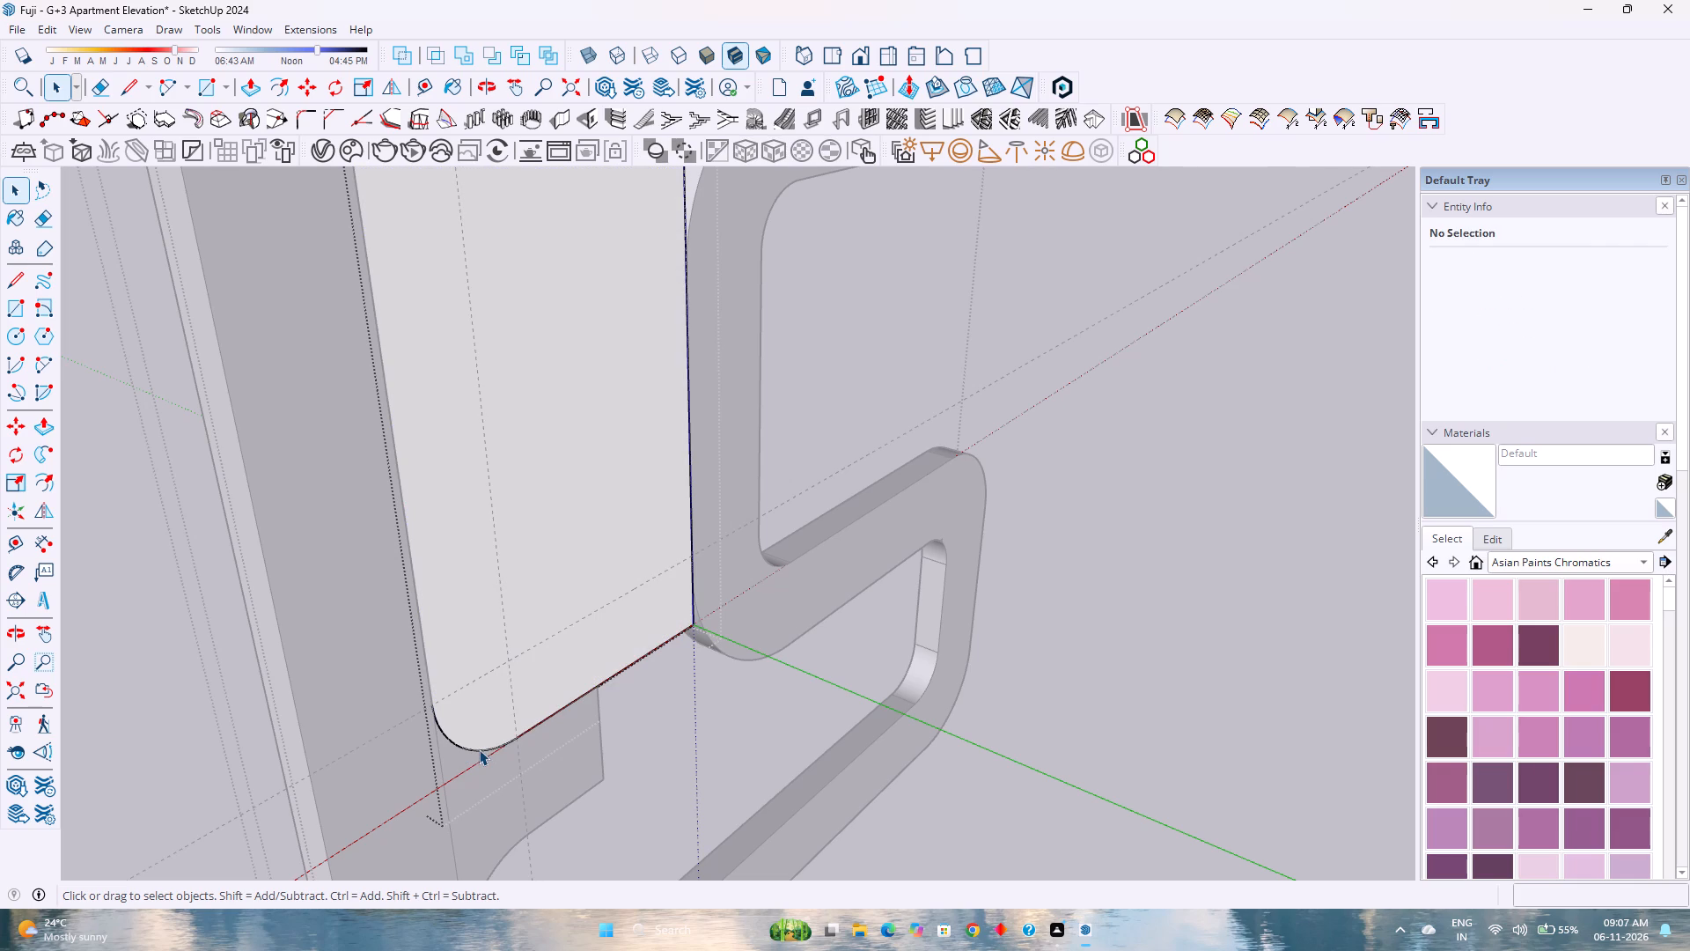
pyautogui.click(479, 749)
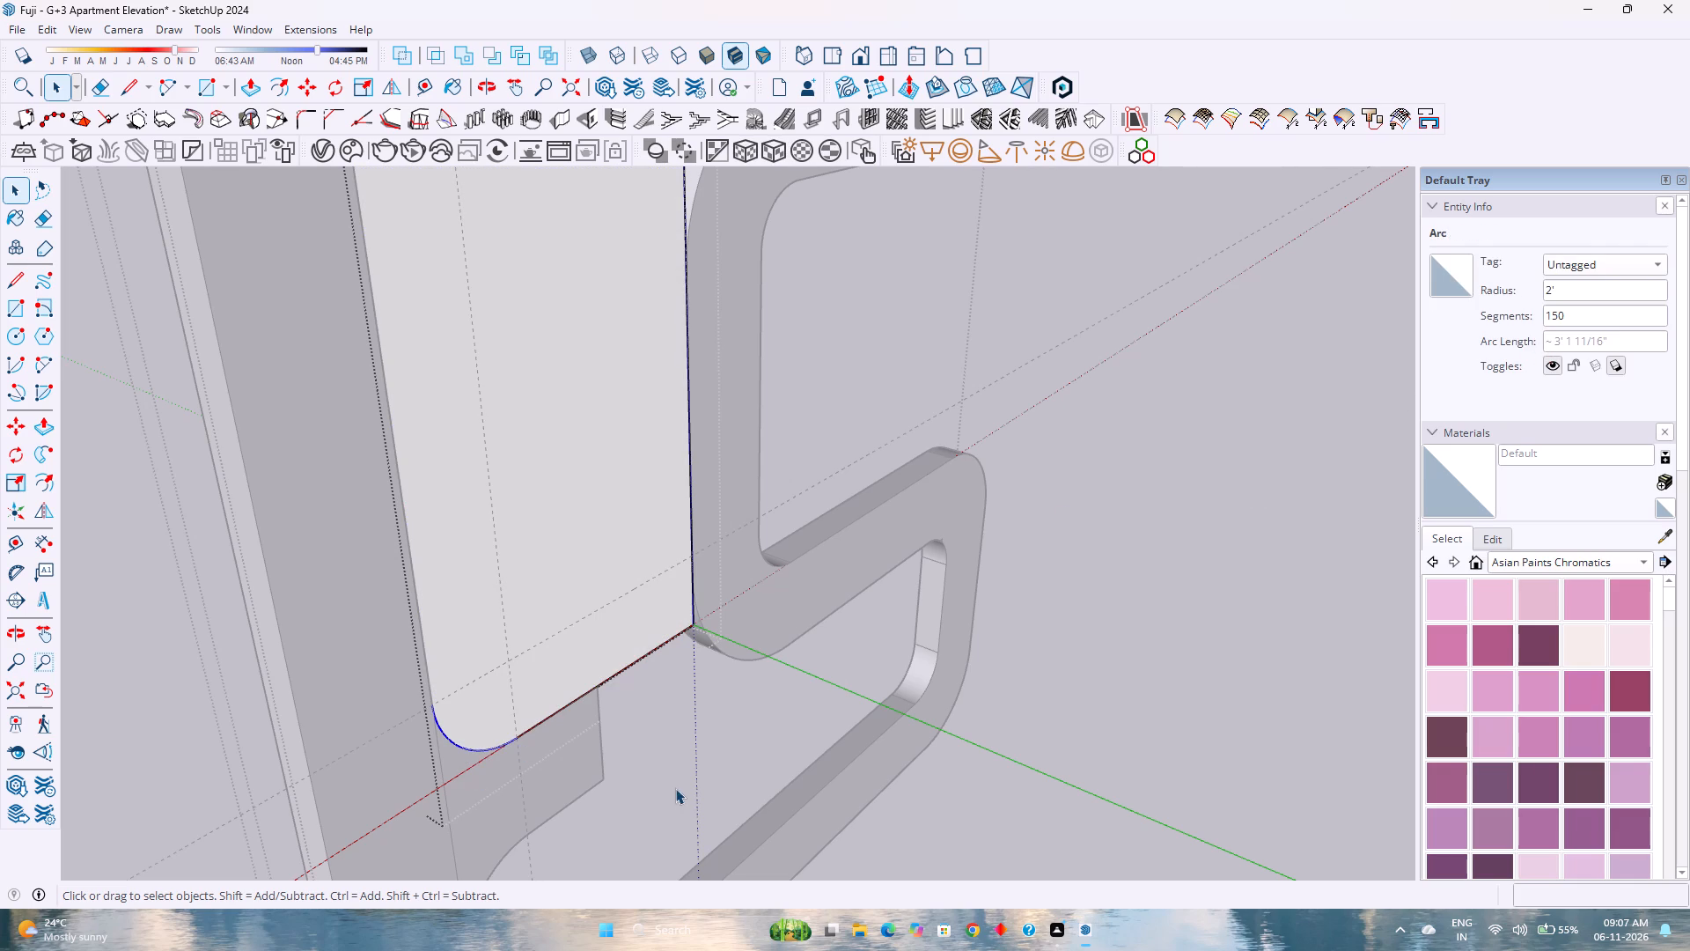
# Push/Pull the tall panel's face inside its group to a thickness of 3".
pyautogui.scroll(-3, 675, 788)
pyautogui.click(569, 626)
pyautogui.press('p')
pyautogui.click(570, 626)
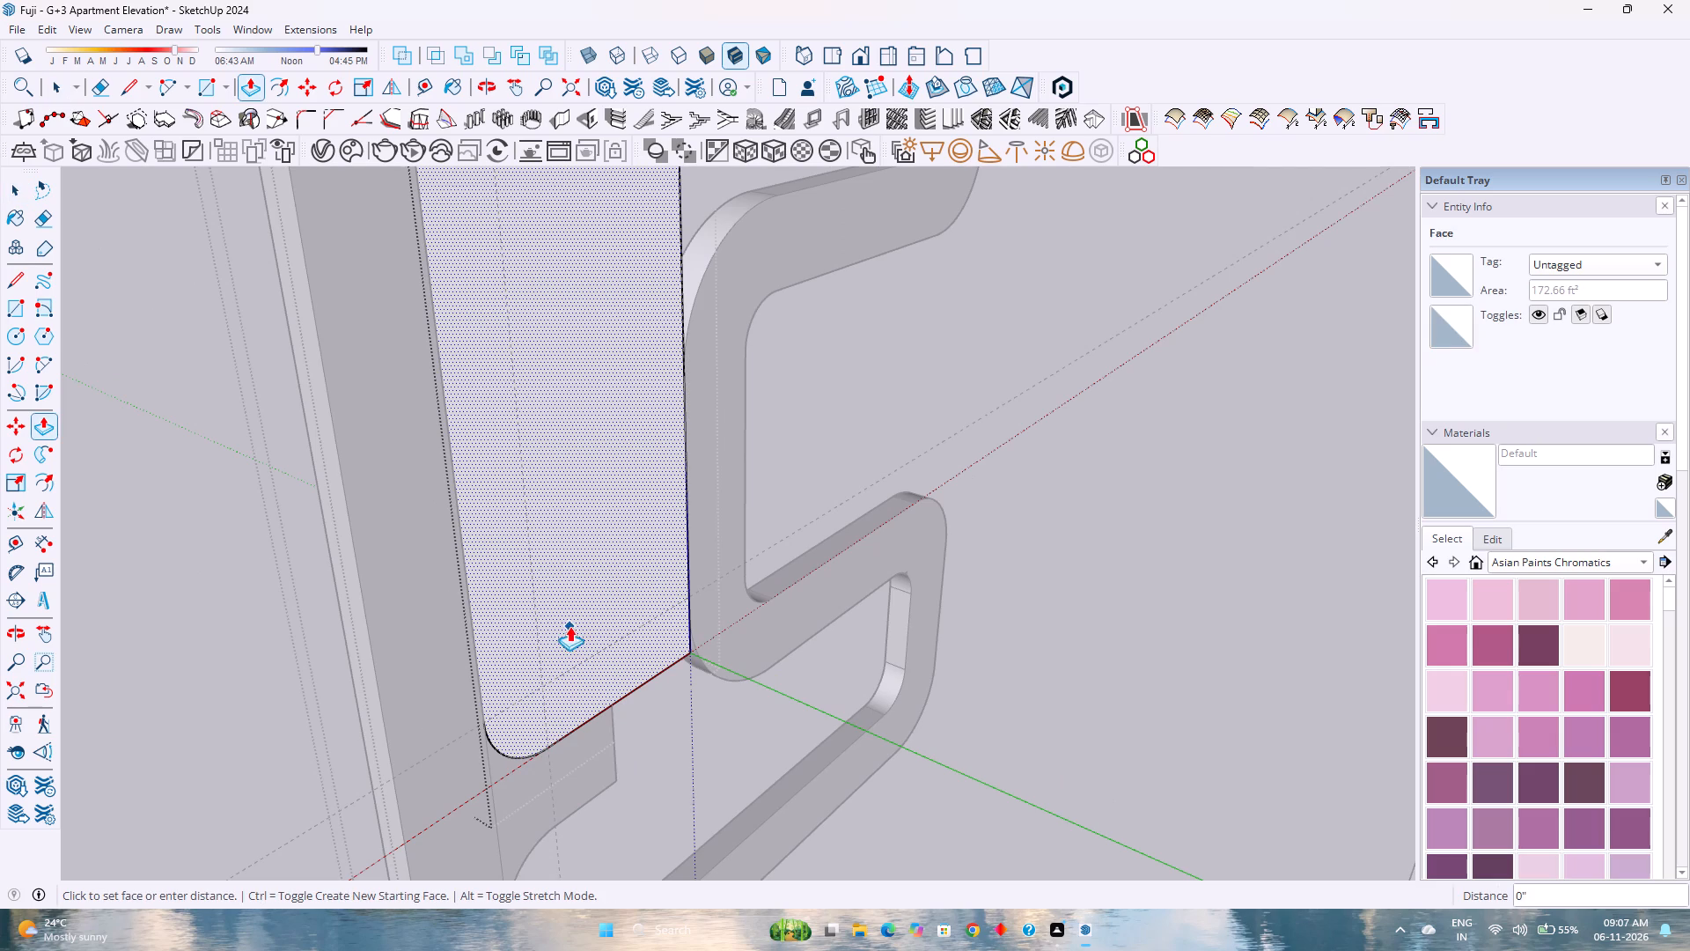
pyautogui.press('Escape')
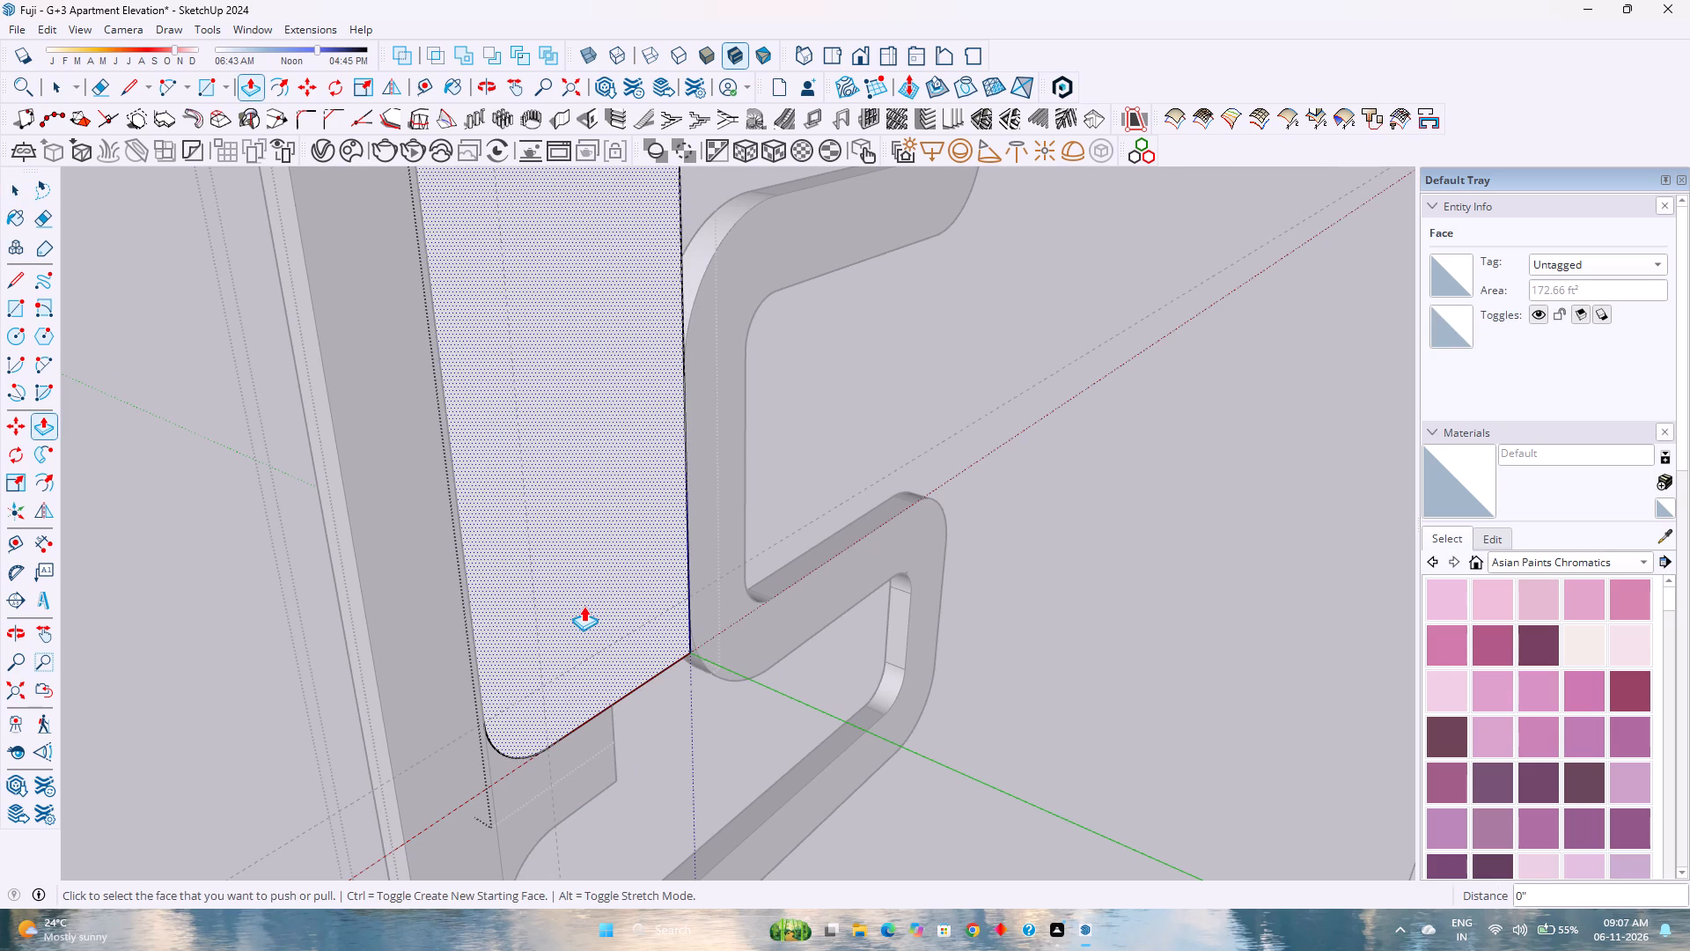
pyautogui.click(583, 606)
pyautogui.moveTo(408, 605); pyautogui.dragTo(991, 700, button='middle')
pyautogui.scroll(-1, 991, 700)
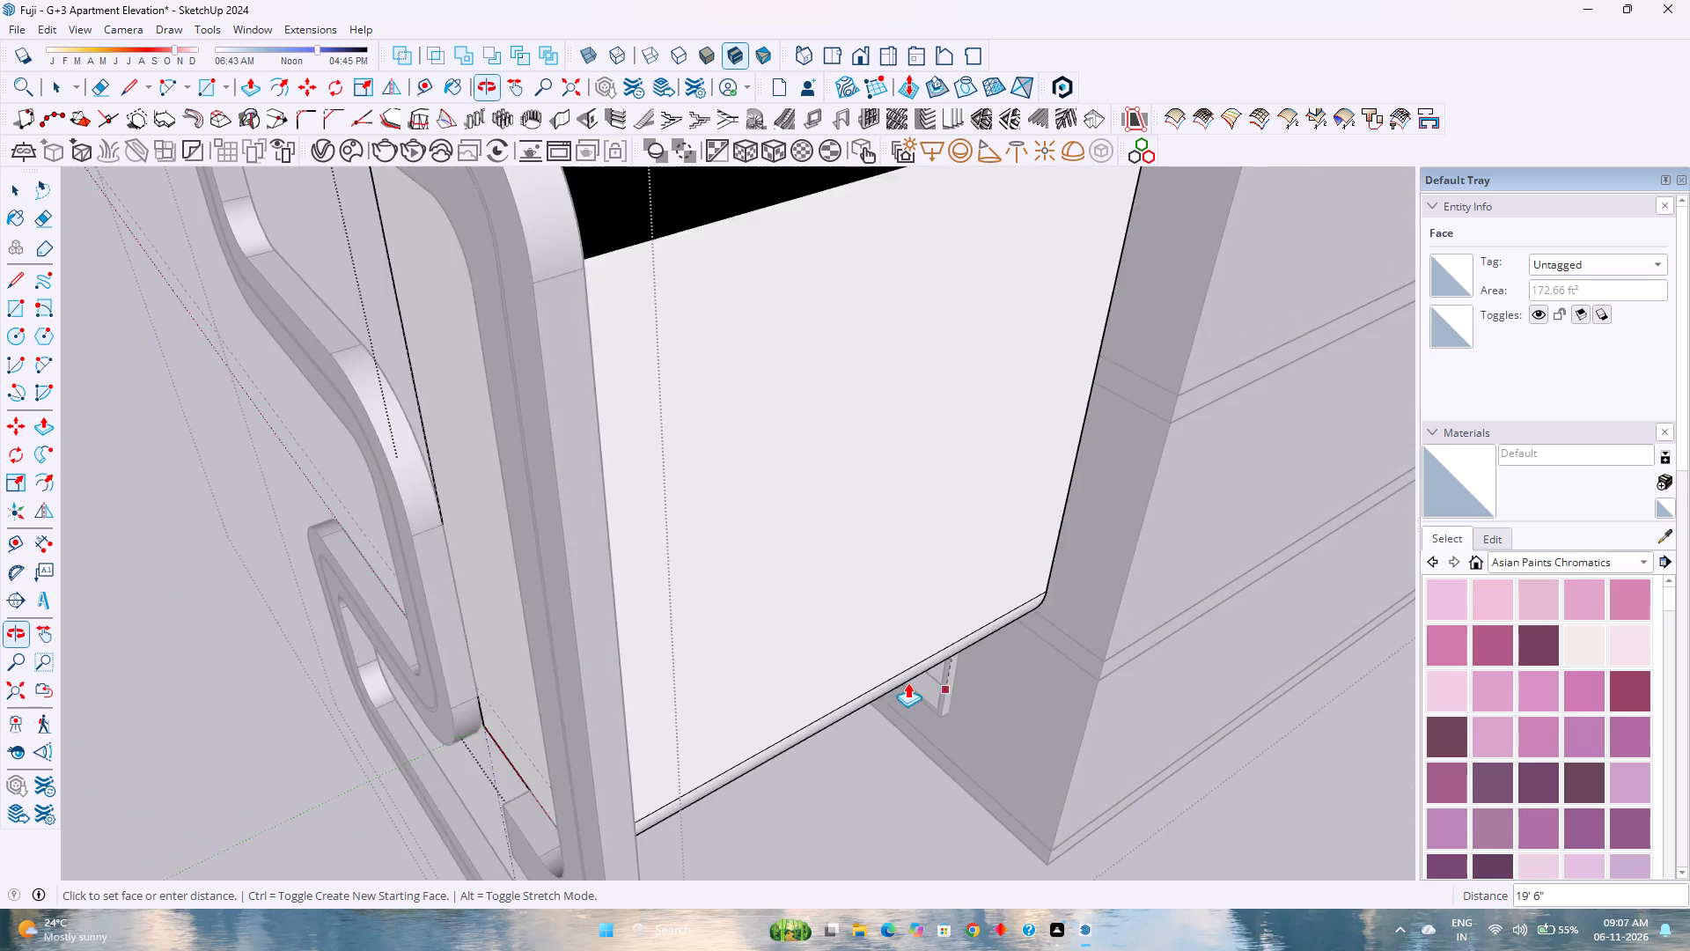
pyautogui.scroll(-3, 871, 679)
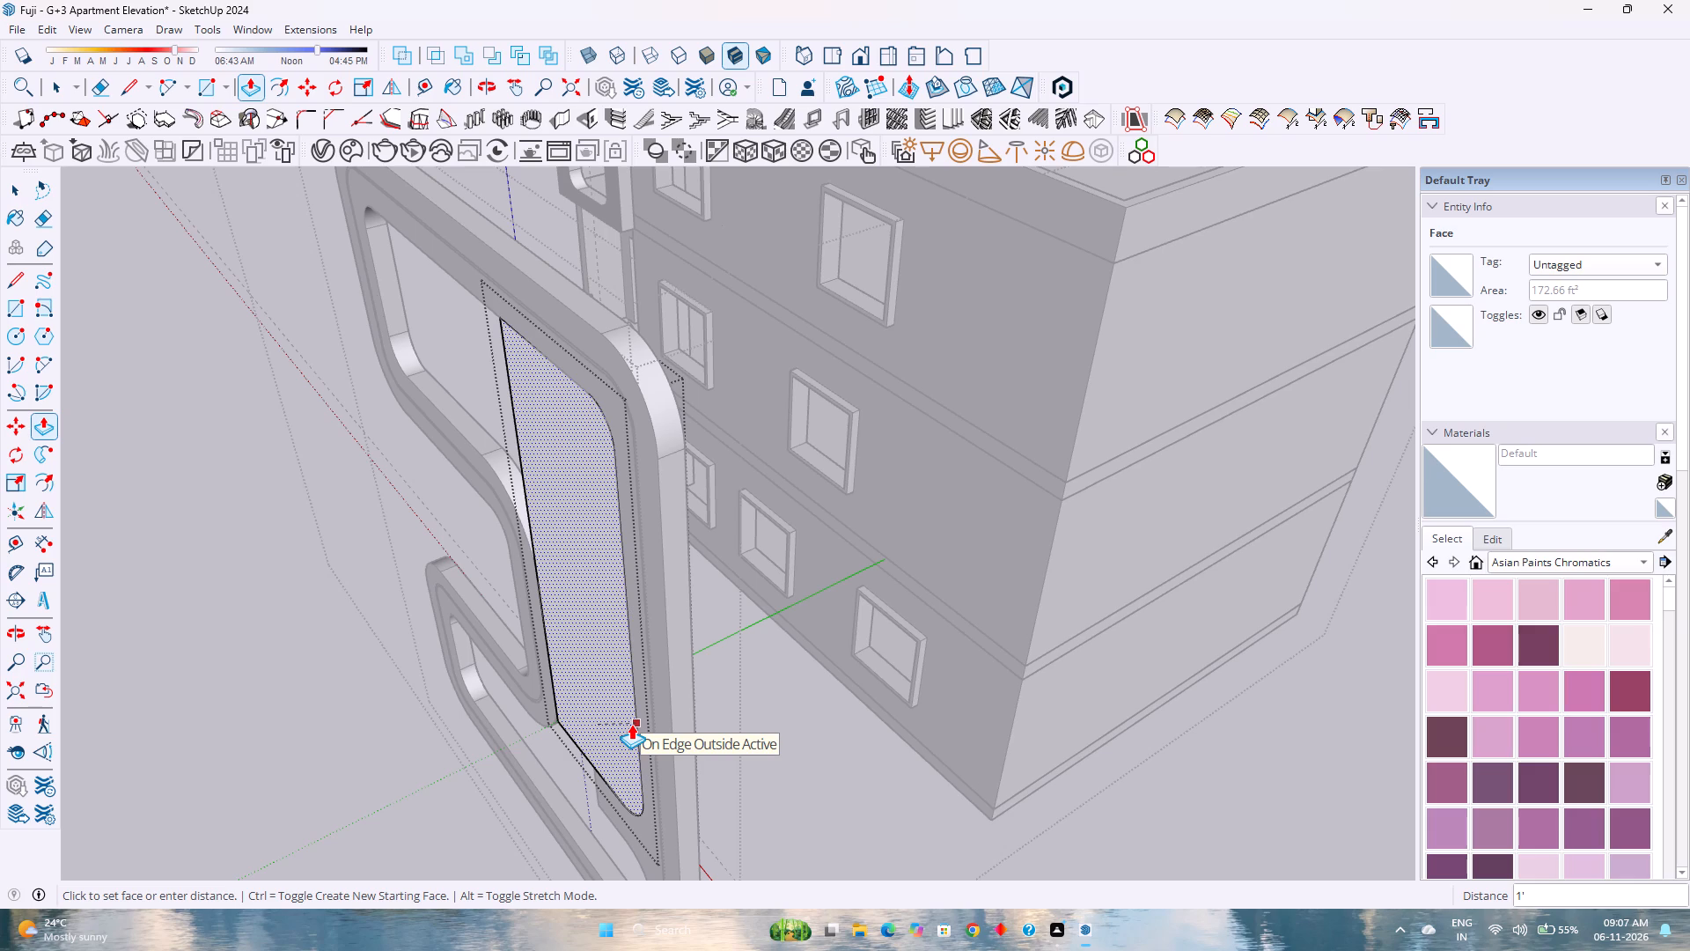
pyautogui.press('6')
pyautogui.press('Return')
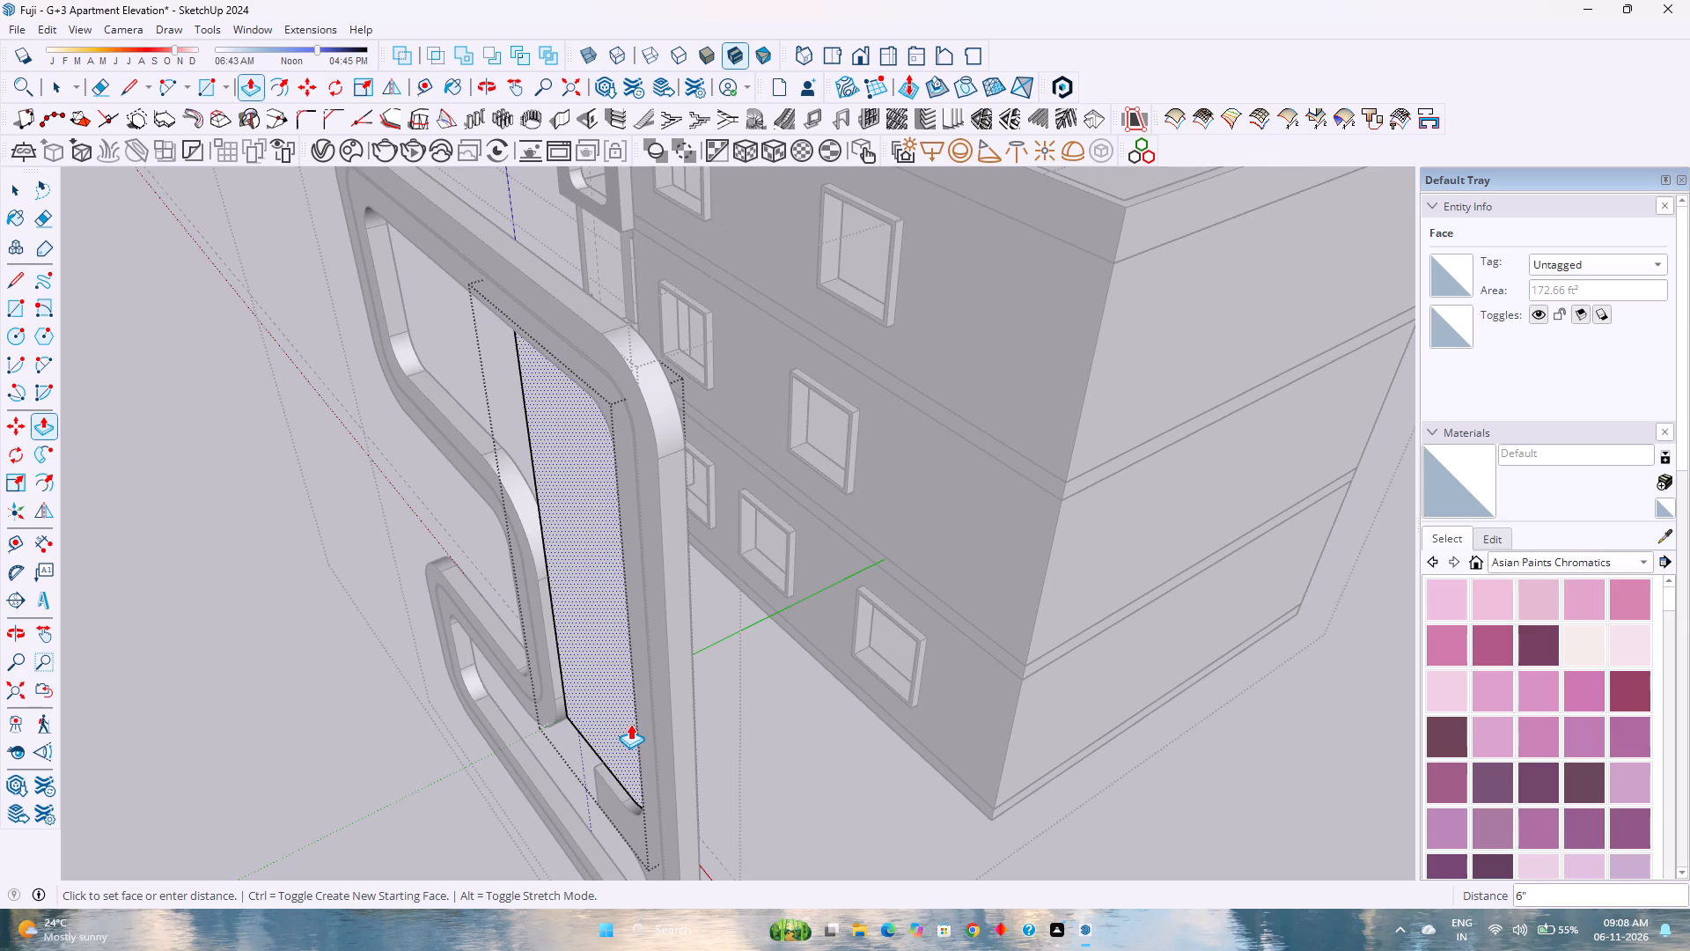
pyautogui.press('4')
pyautogui.press('Return')
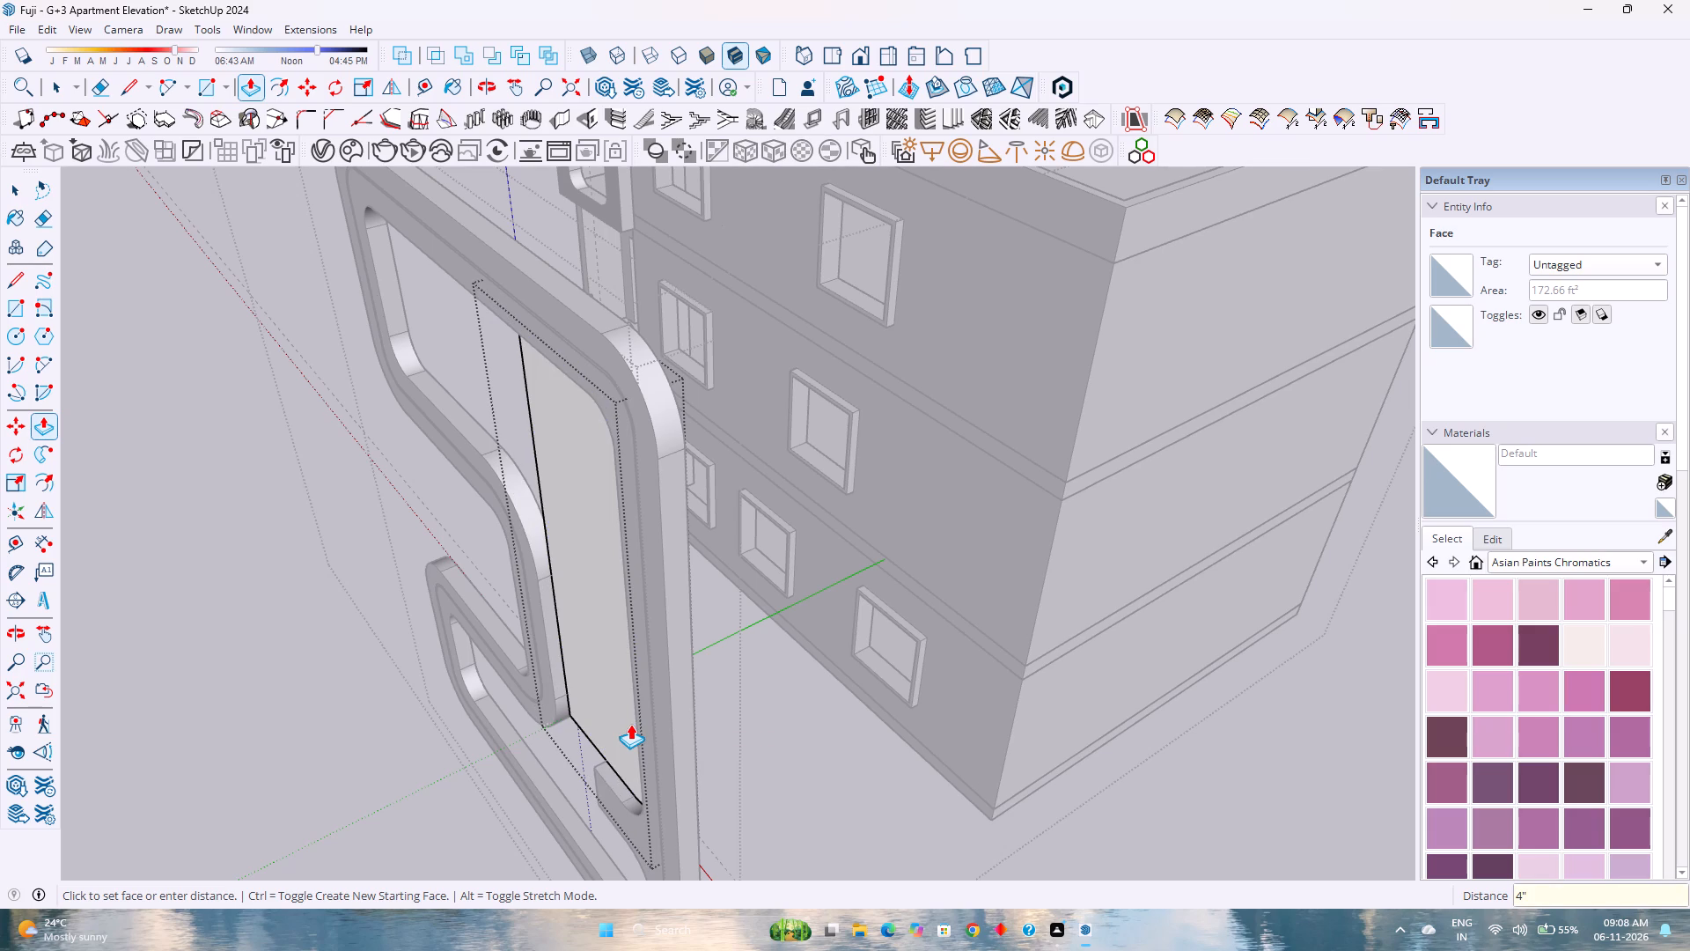
pyautogui.press('3')
pyautogui.press('Return')
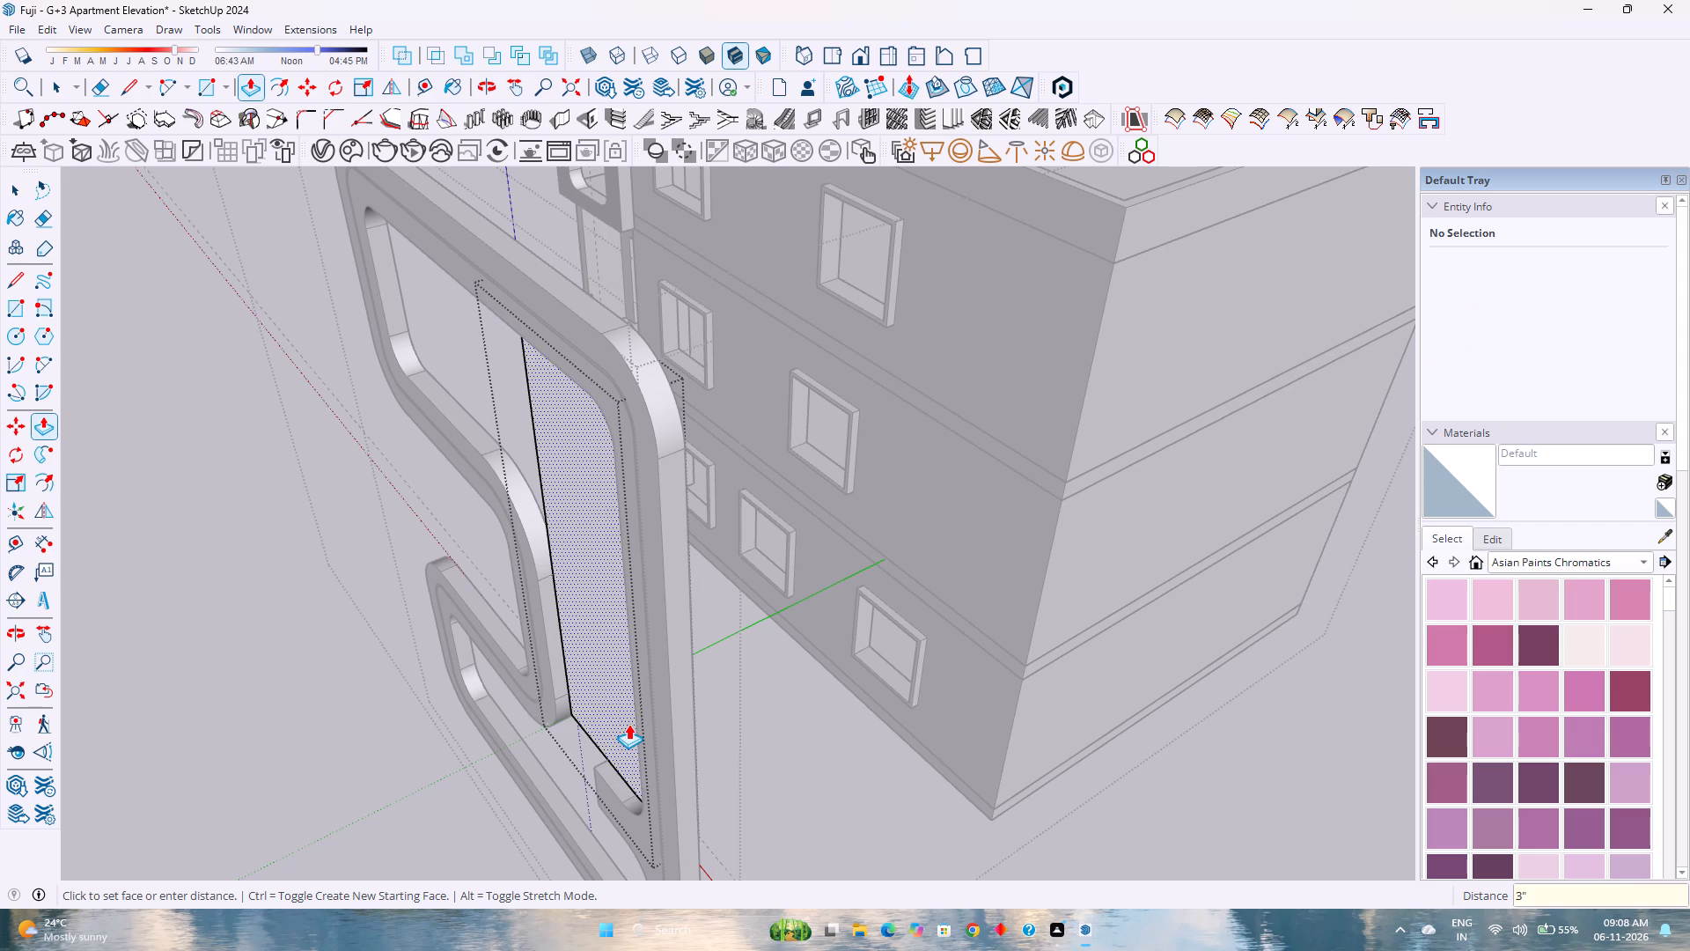
pyautogui.press('space')
# Move the whole S-shaped band group 20' along the green axis toward the apartment building's facade.
pyautogui.press('Escape')
pyautogui.scroll(-4, 625, 724)
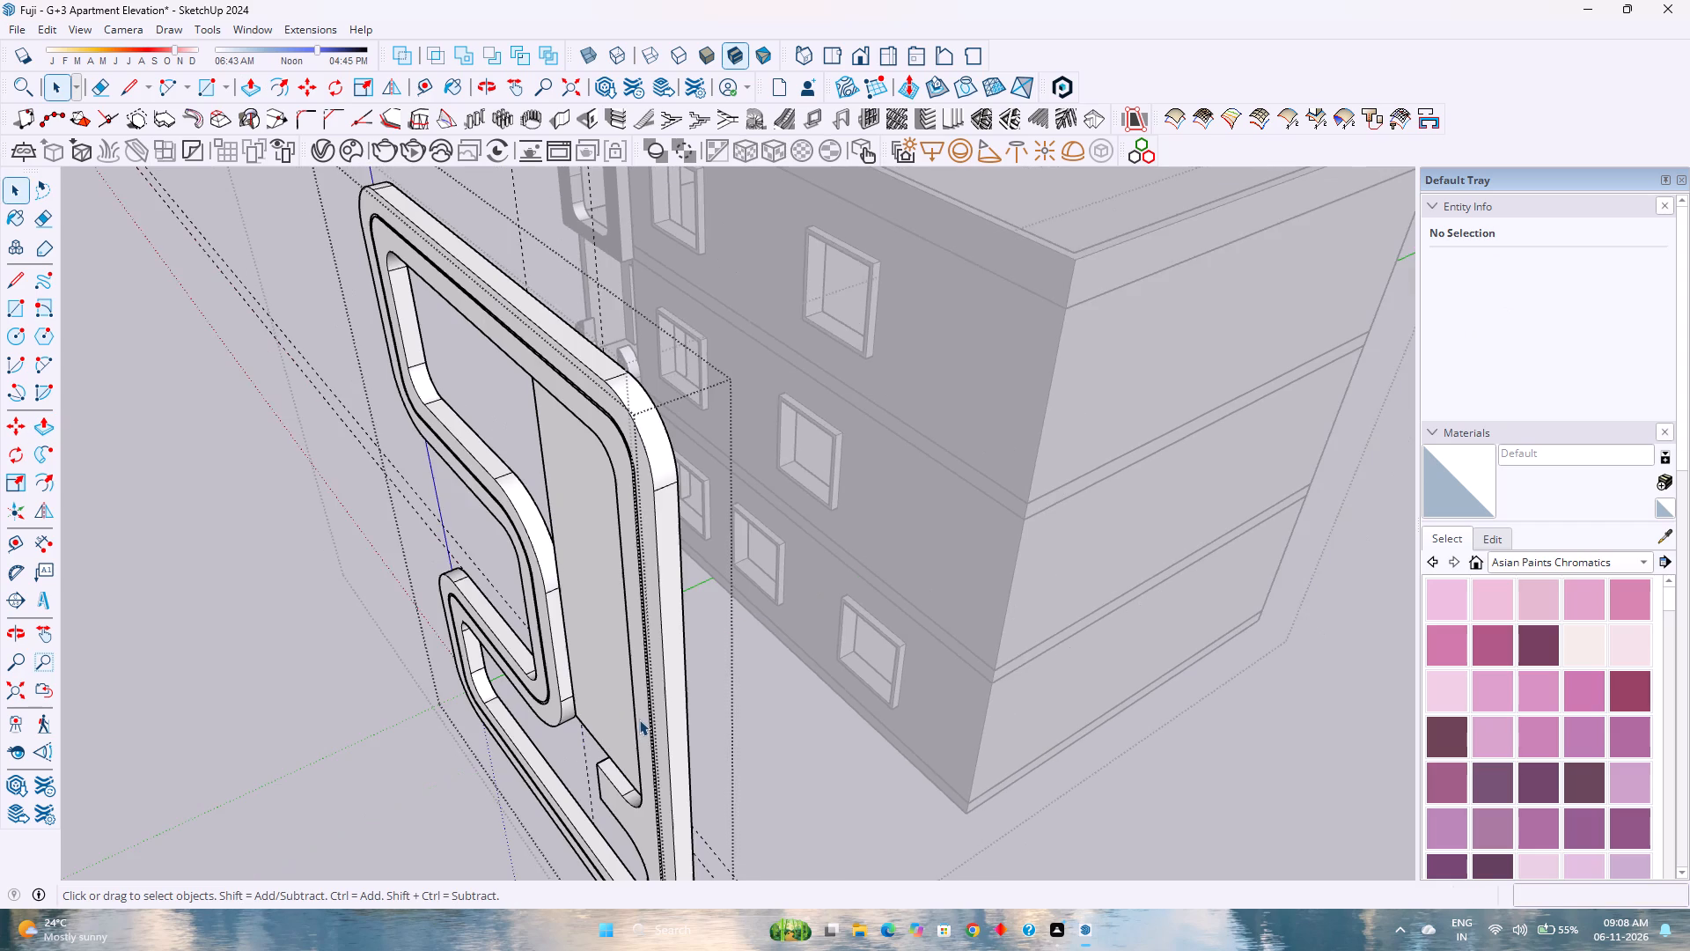
pyautogui.click(790, 720)
pyautogui.click(656, 727)
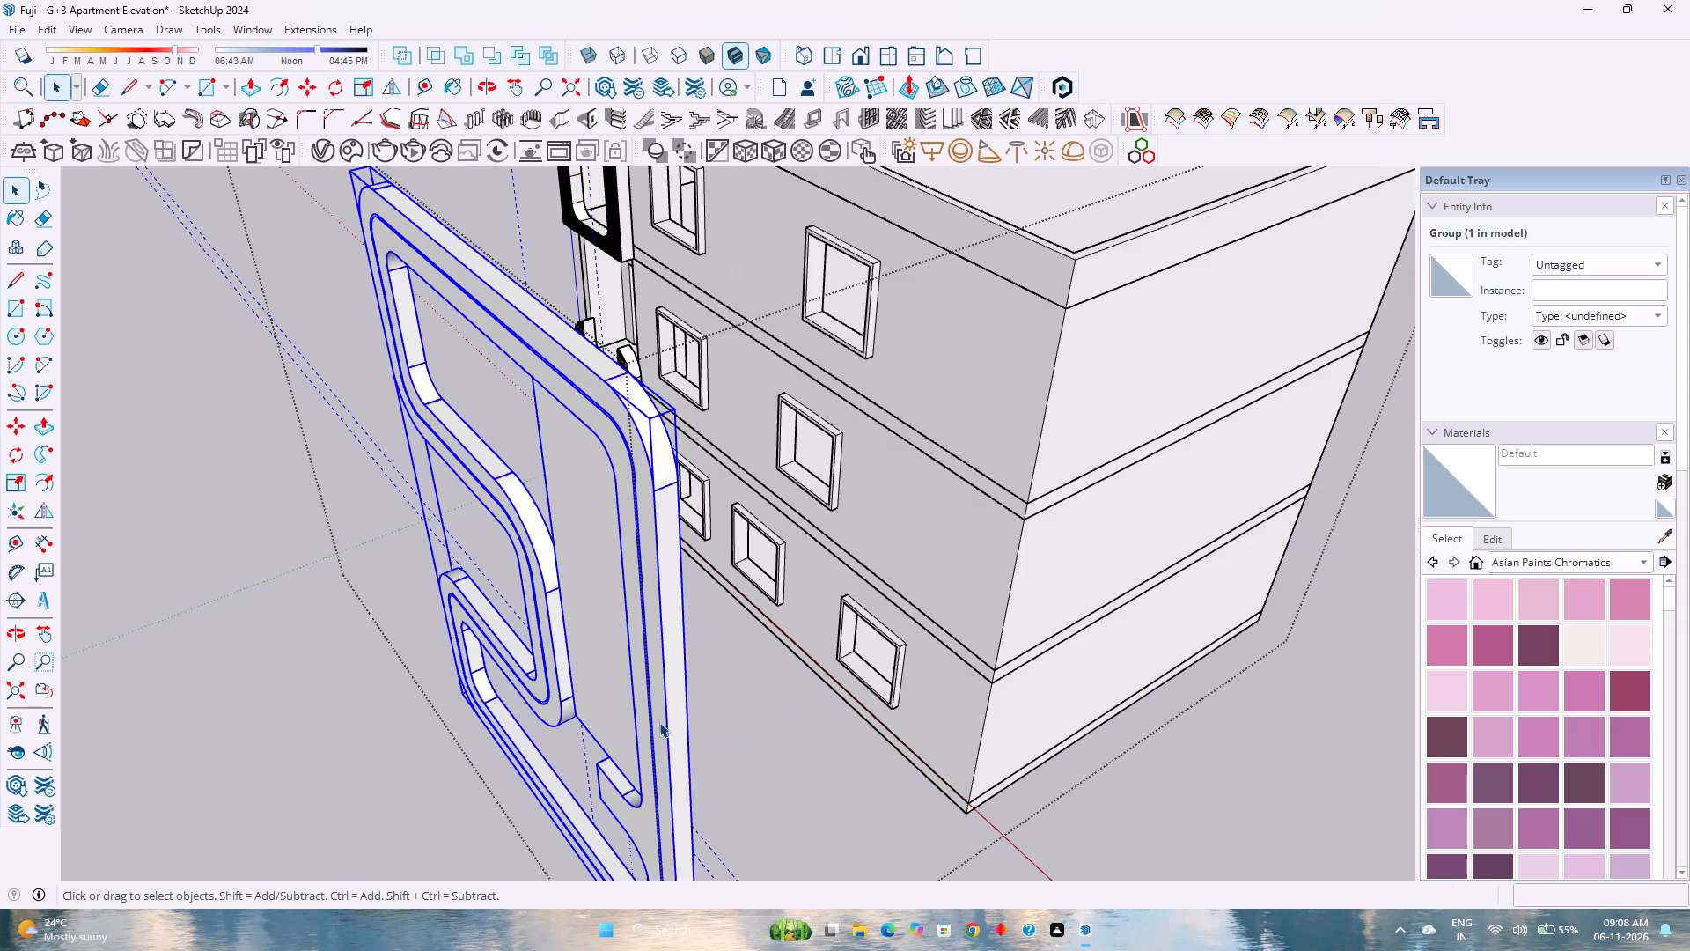
pyautogui.press('m')
pyautogui.click(677, 402)
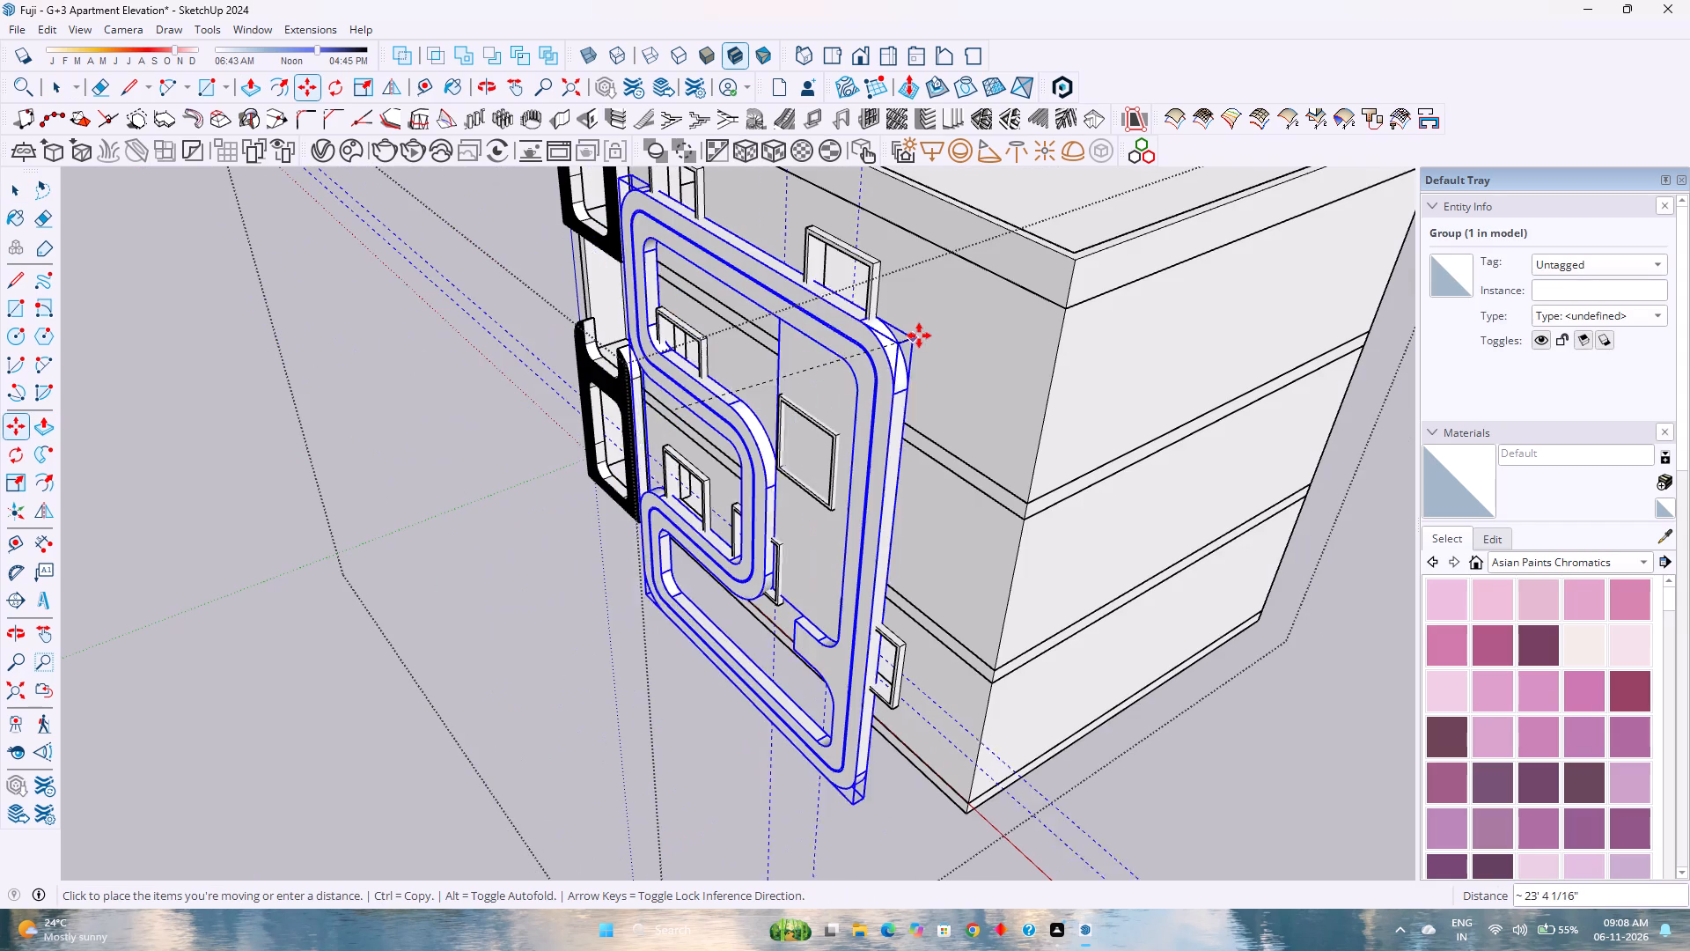
pyautogui.press('Left')
pyautogui.press('2')
pyautogui.press('0')
pyautogui.press("'")
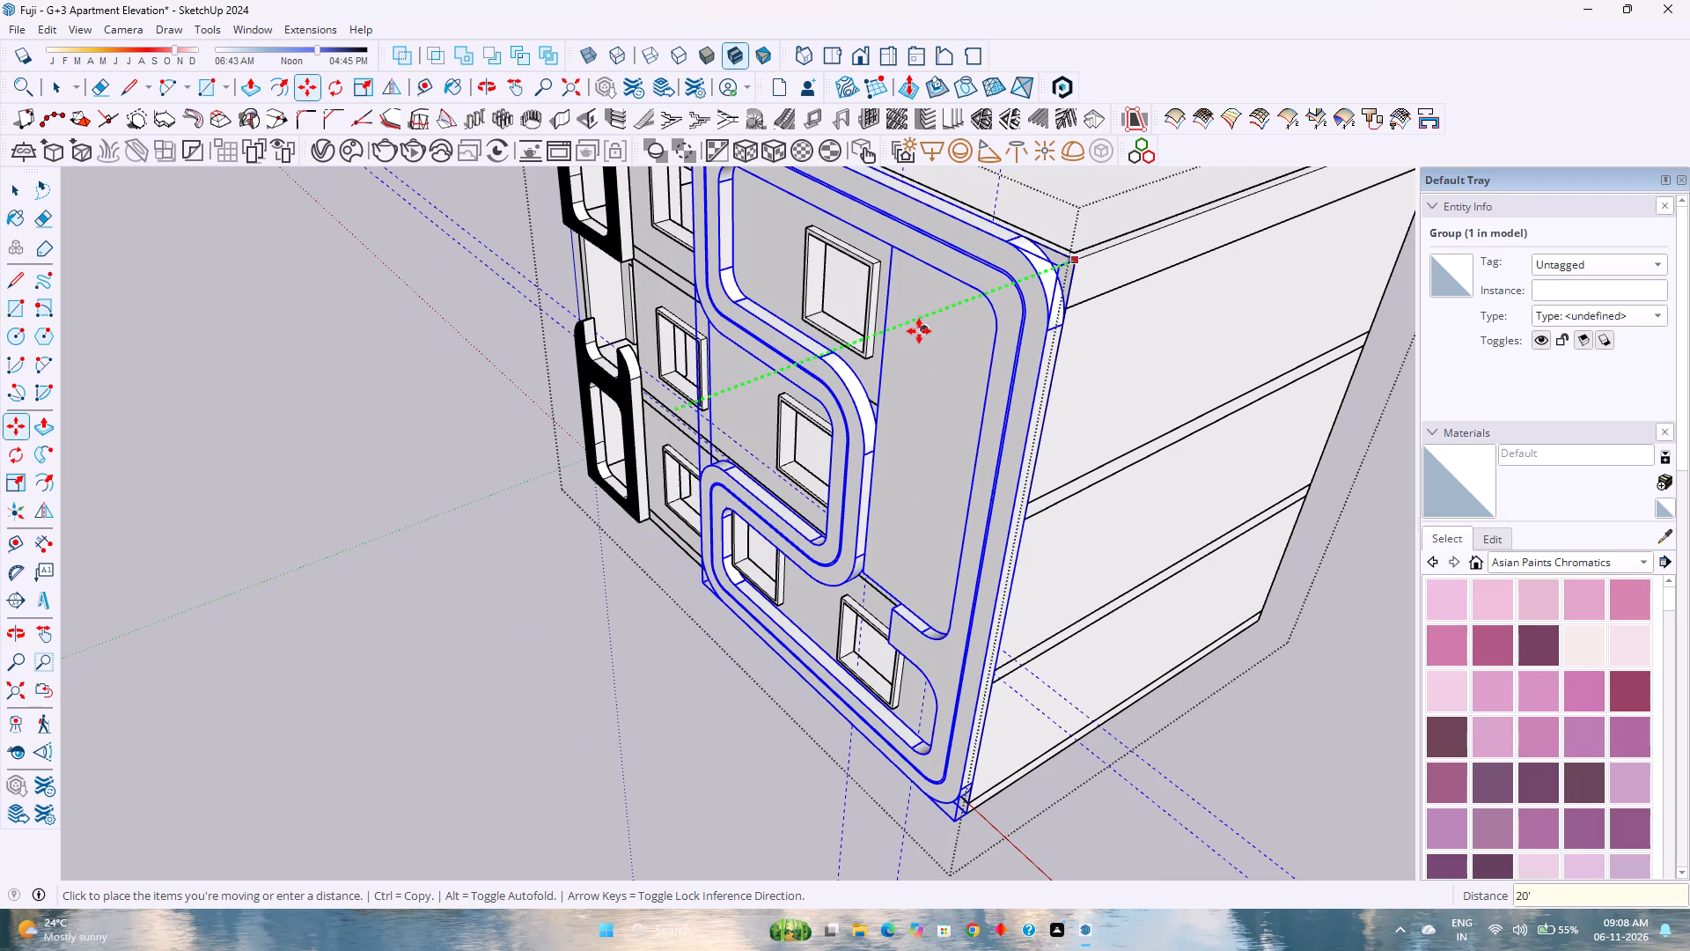
pyautogui.press('Return')
pyautogui.scroll(-6, 983, 431)
pyautogui.press('space')
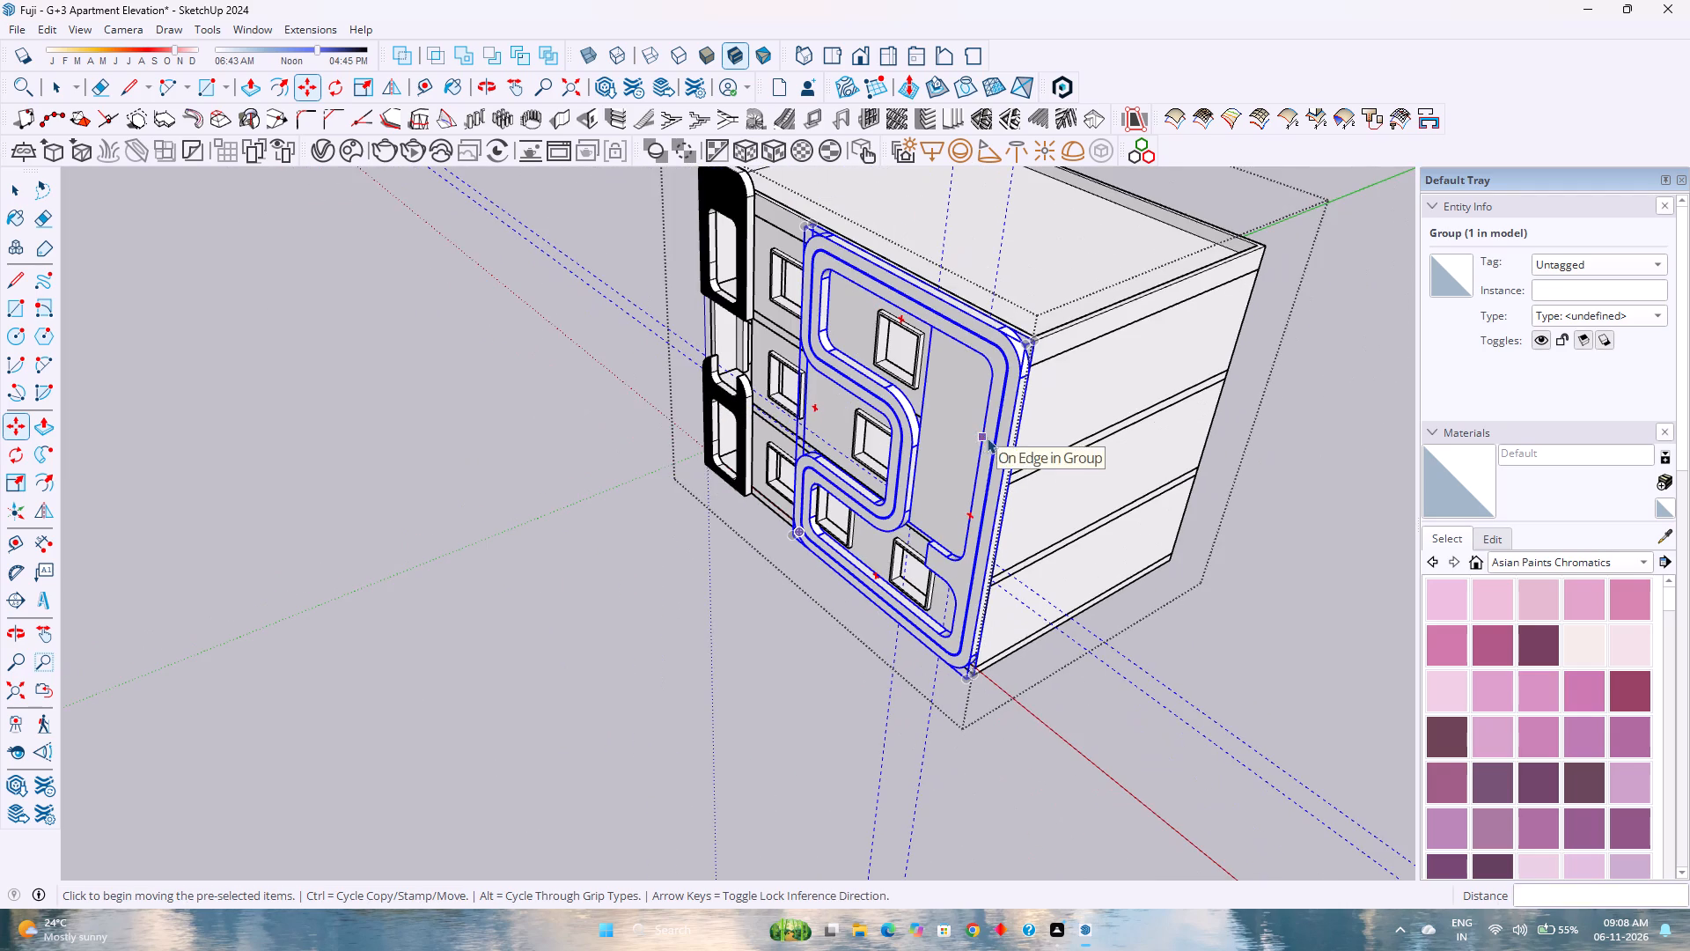
# Examine how the relocated band sits against the building's window facade from several angles.
pyautogui.scroll(-3, 982, 438)
pyautogui.keyDown('shift'); pyautogui.moveTo(916, 460); pyautogui.dragTo(672, 640, button='middle'); pyautogui.keyUp('shift')
pyautogui.moveTo(628, 638); pyautogui.dragTo(1001, 480, button='middle')
pyautogui.middleClick(1001, 480)
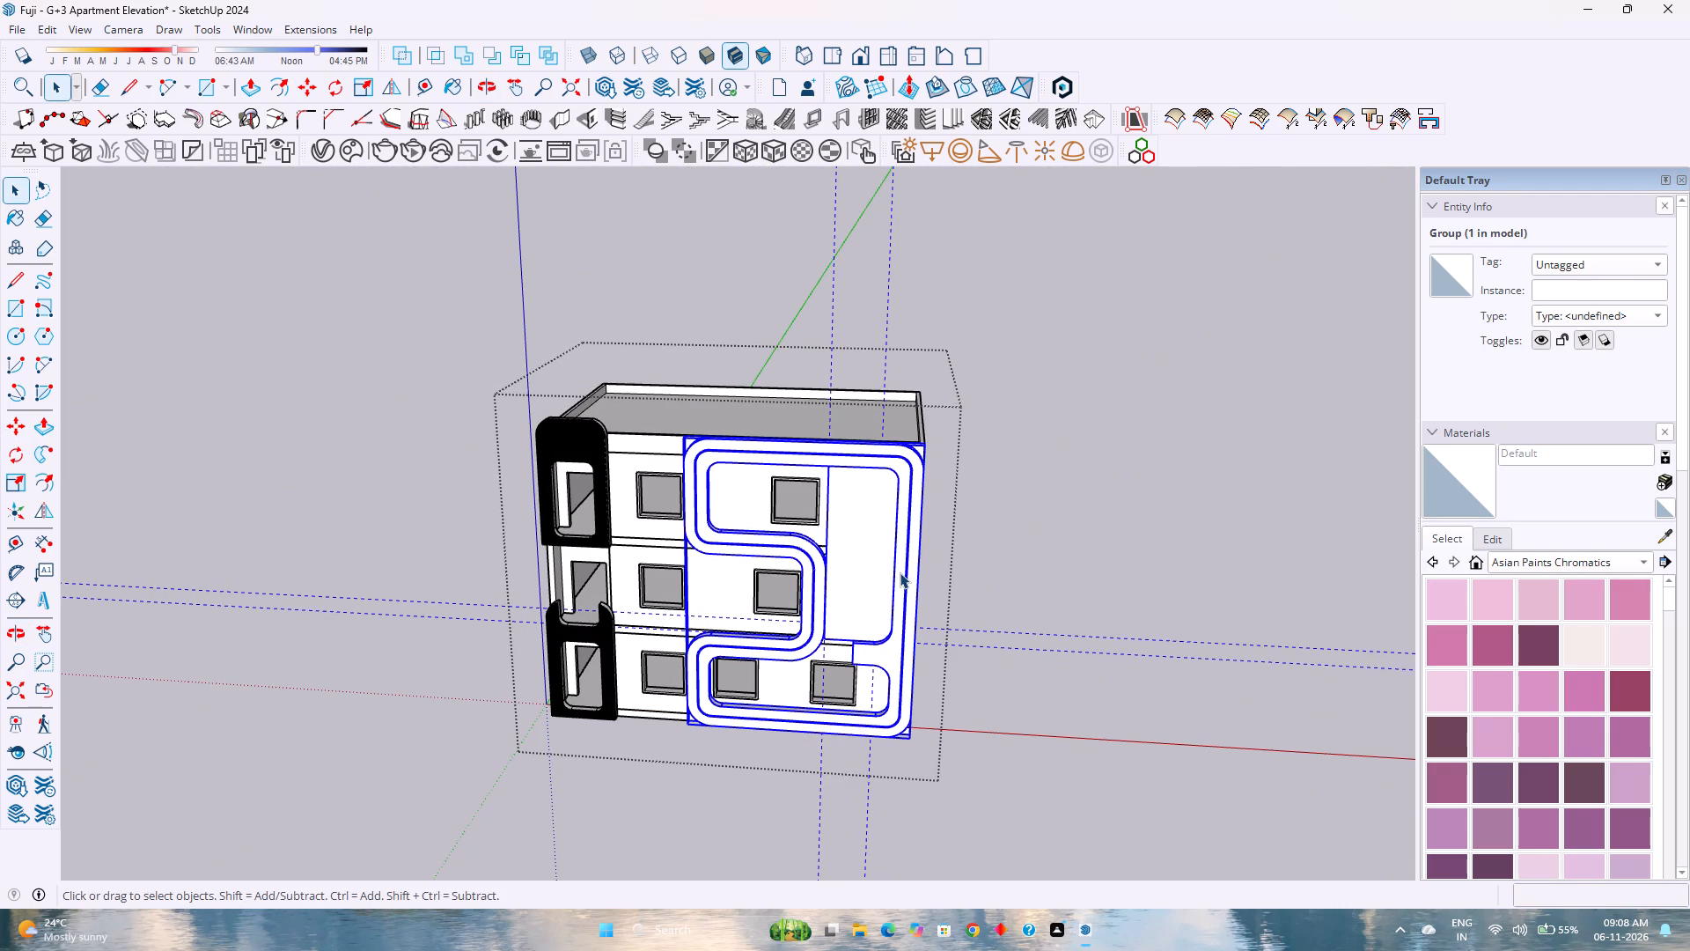
pyautogui.moveTo(892, 572); pyautogui.dragTo(732, 492, button='middle')
pyautogui.scroll(8, 743, 483)
pyautogui.keyDown('shift'); pyautogui.middleClick(776, 490); pyautogui.keyUp('shift')
pyautogui.keyDown('shift'); pyautogui.moveTo(778, 492); pyautogui.dragTo(774, 527, button='middle'); pyautogui.keyUp('shift')
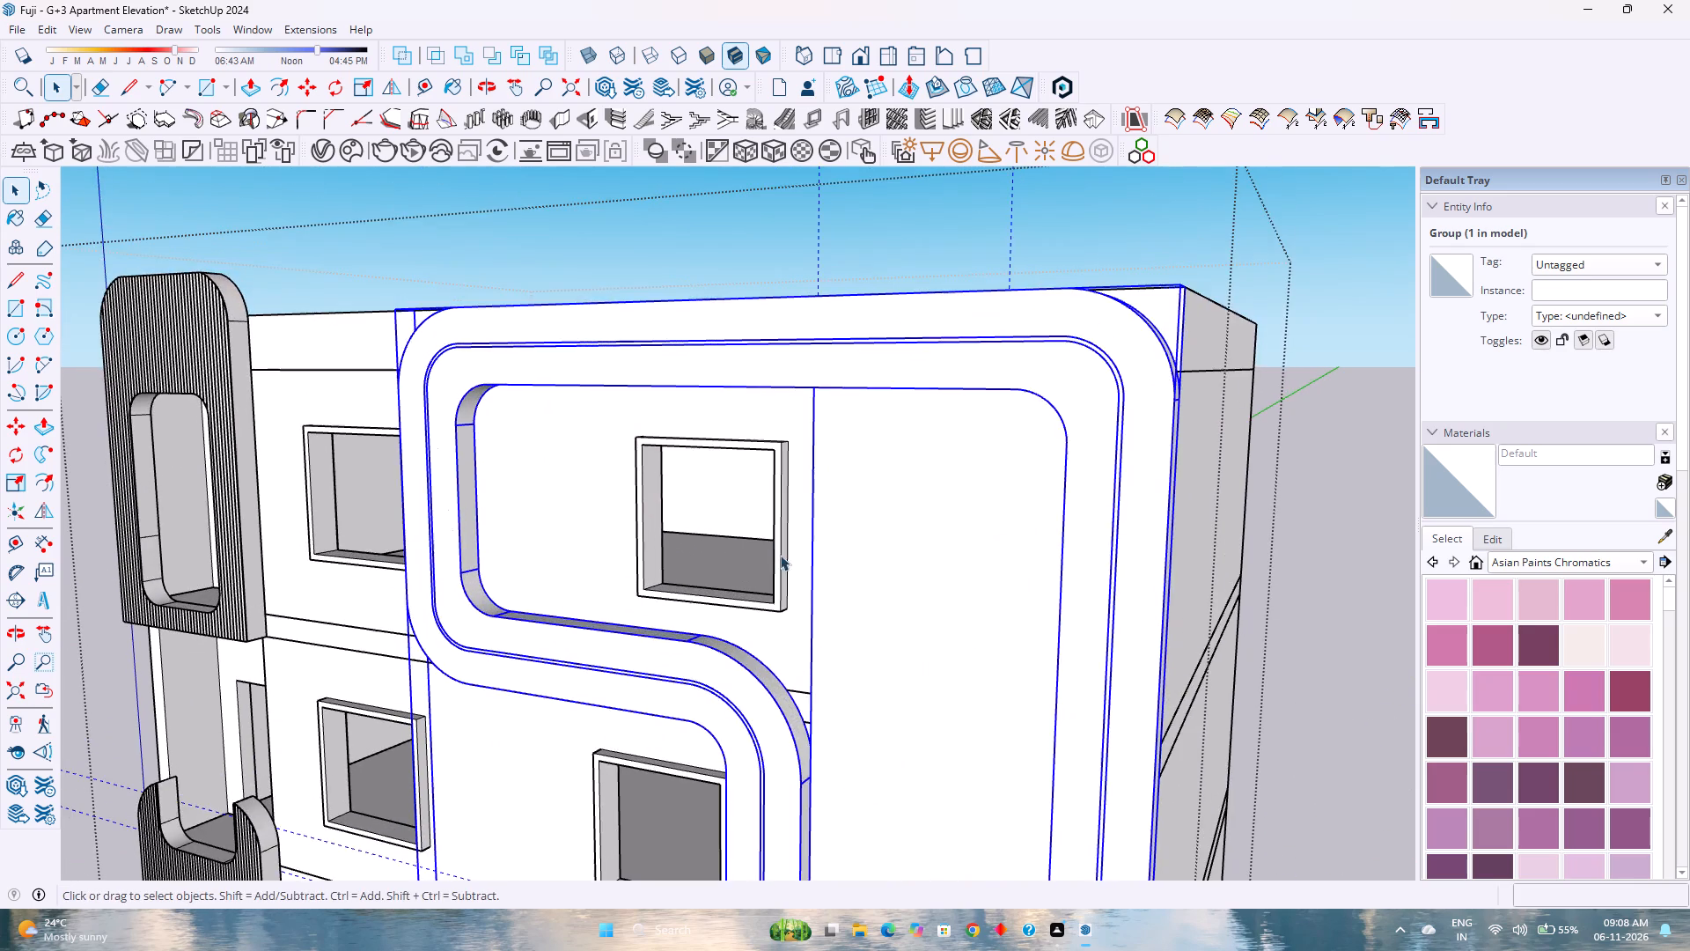
pyautogui.middleClick(846, 573)
pyautogui.moveTo(845, 573); pyautogui.dragTo(827, 562, button='middle')
pyautogui.moveTo(823, 560); pyautogui.dragTo(787, 537, button='middle')
pyautogui.scroll(1, 787, 537)
pyautogui.middleClick(787, 537)
pyautogui.scroll(-4, 780, 534)
# Open the S-shaped band group for editing and select the tall panel group inside it.
pyautogui.doubleClick(766, 543)
pyautogui.scroll(4, 766, 543)
pyautogui.moveTo(751, 542); pyautogui.dragTo(956, 538, button='middle')
pyautogui.moveTo(967, 538); pyautogui.dragTo(1063, 570, button='middle')
pyautogui.moveTo(996, 570); pyautogui.dragTo(934, 563, button='middle')
pyautogui.moveTo(912, 560); pyautogui.dragTo(904, 559, button='middle')
pyautogui.middleClick(903, 559)
pyautogui.middleClick(903, 559)
pyautogui.scroll(-3, 895, 550)
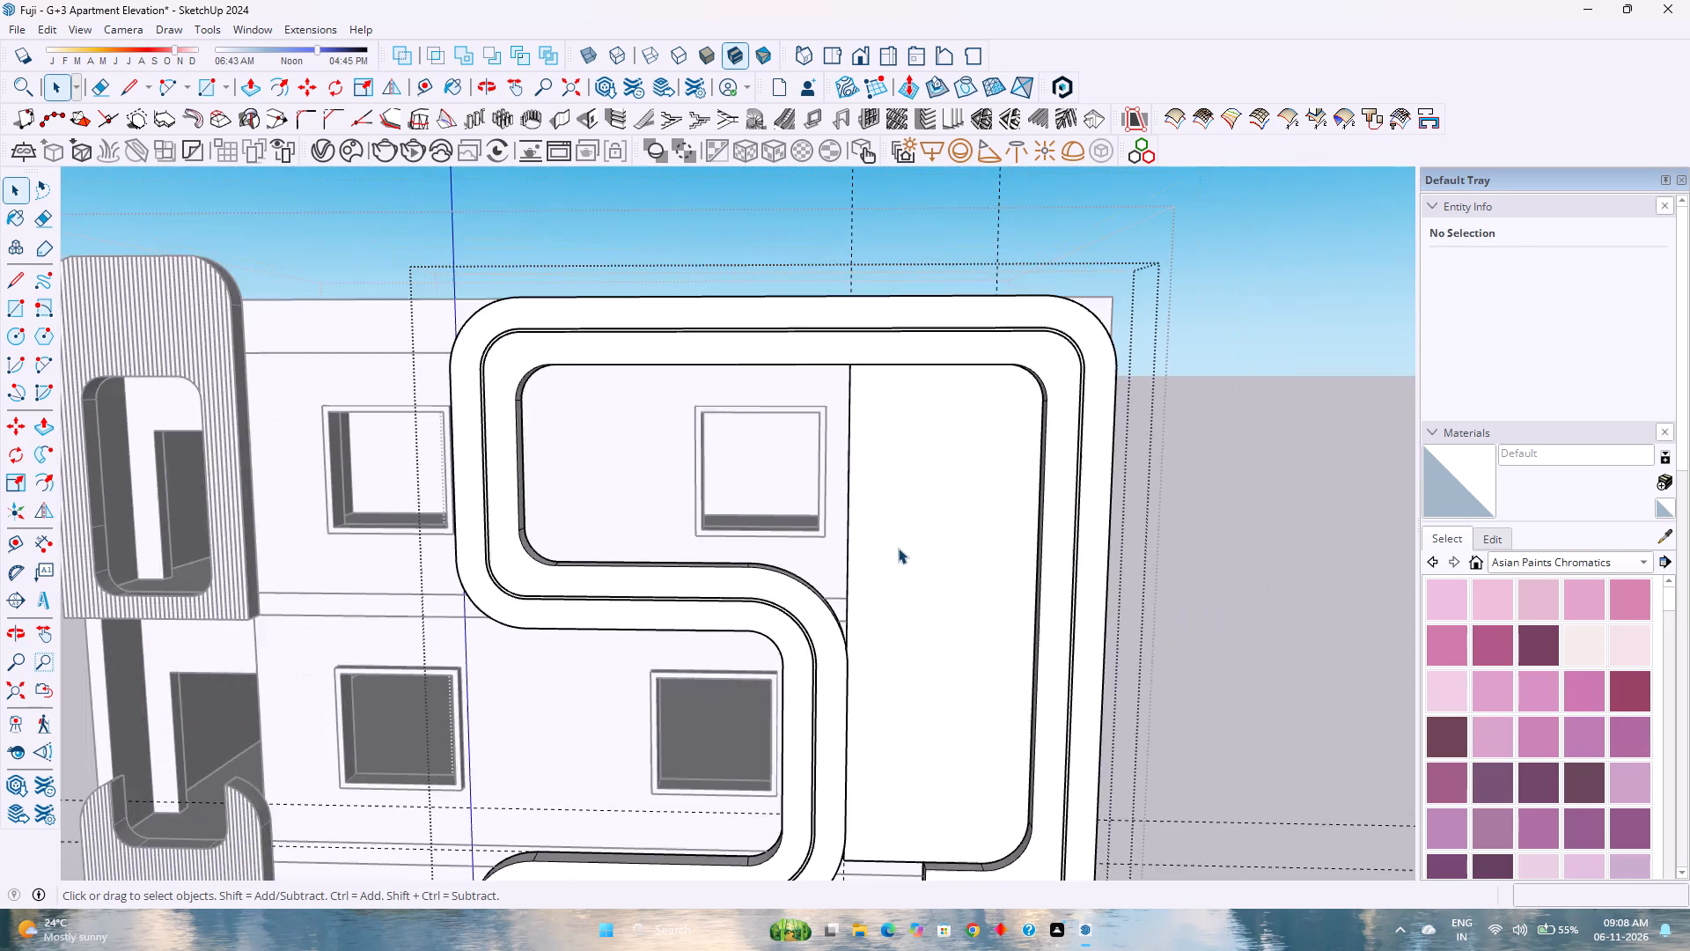
pyautogui.scroll(-3, 898, 548)
pyautogui.click(902, 538)
pyautogui.scroll(2, 898, 527)
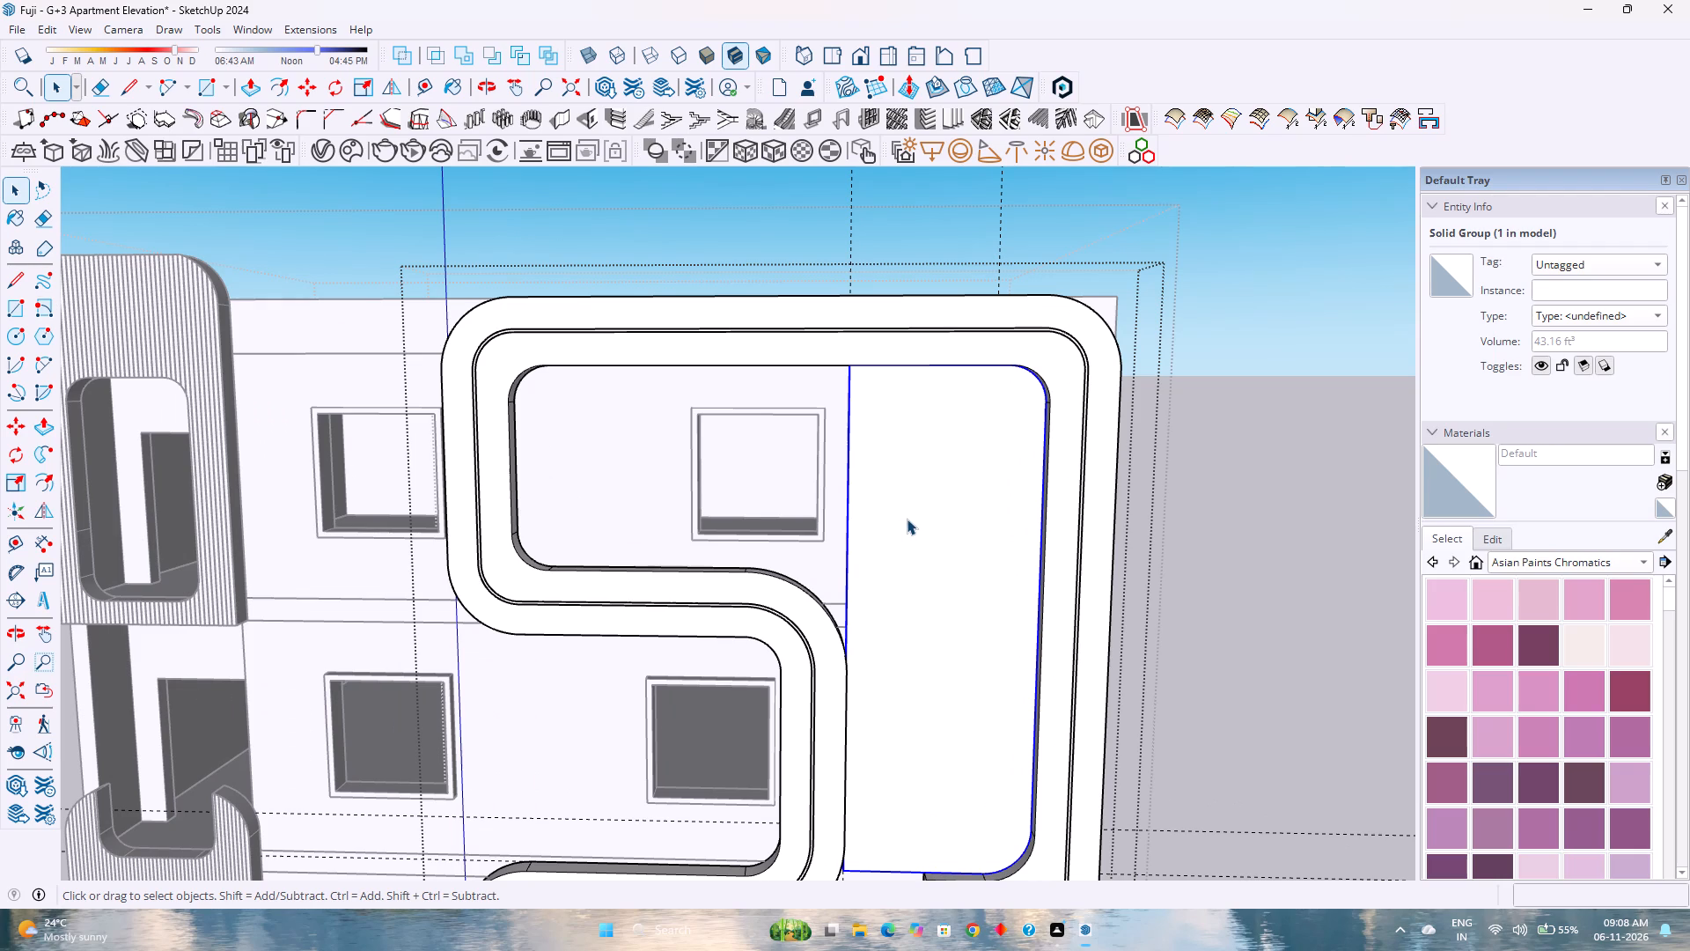
pyautogui.scroll(-2, 909, 508)
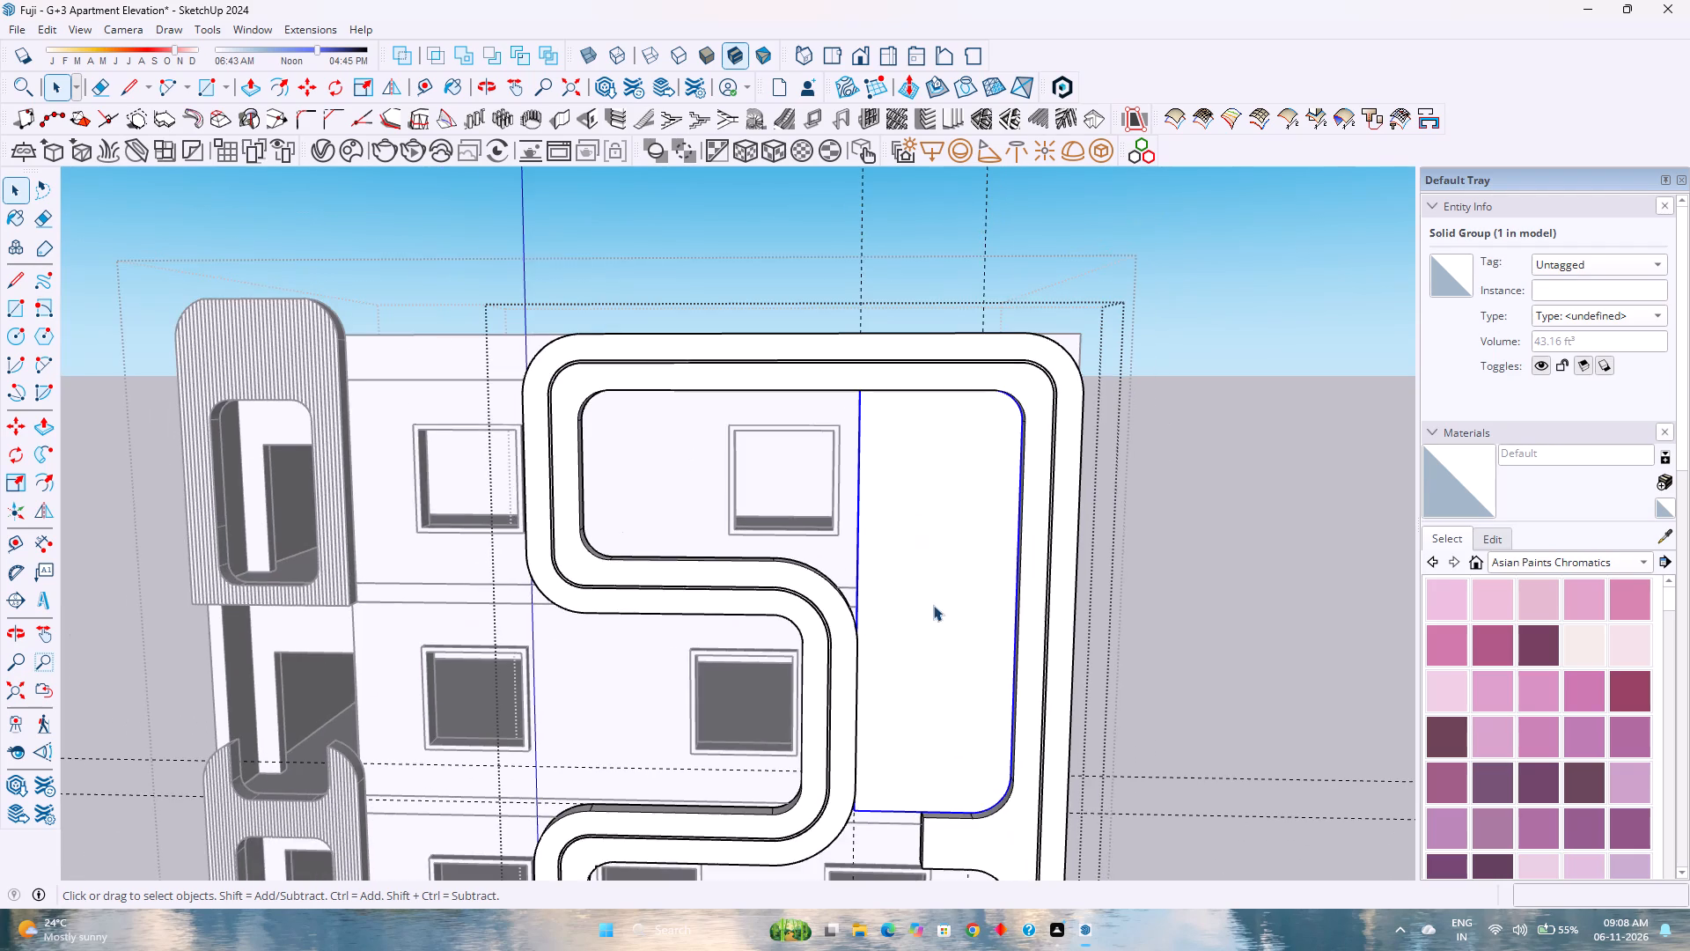
pyautogui.moveTo(977, 662); pyautogui.dragTo(810, 597, button='middle')
pyautogui.scroll(5, 805, 594)
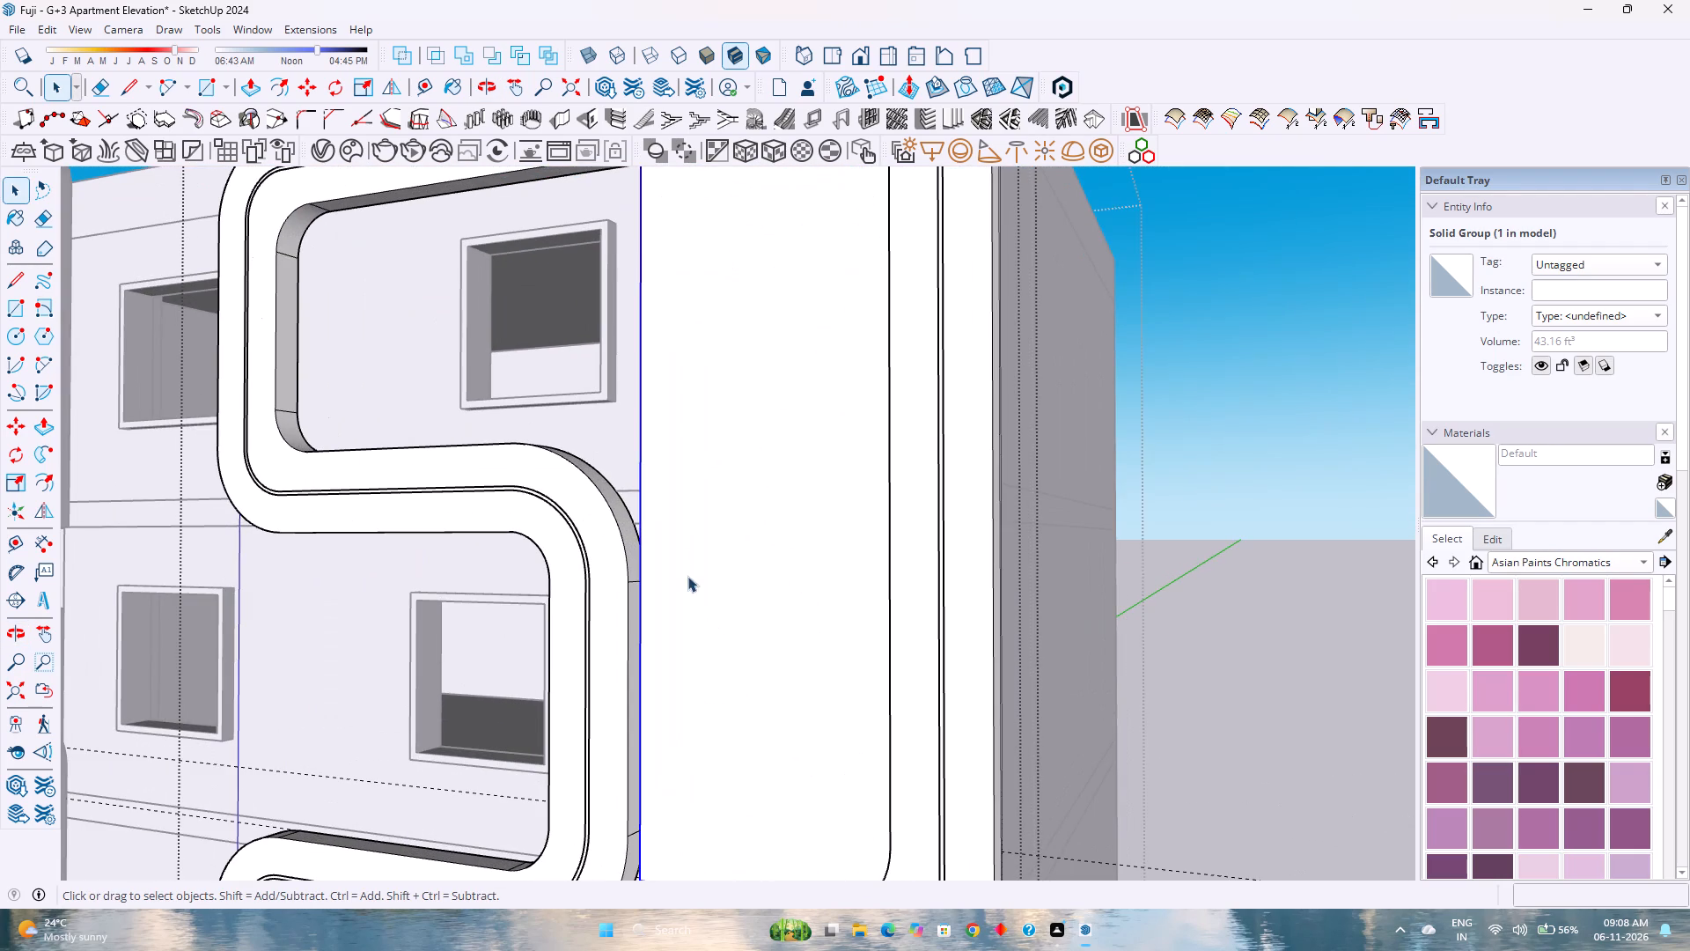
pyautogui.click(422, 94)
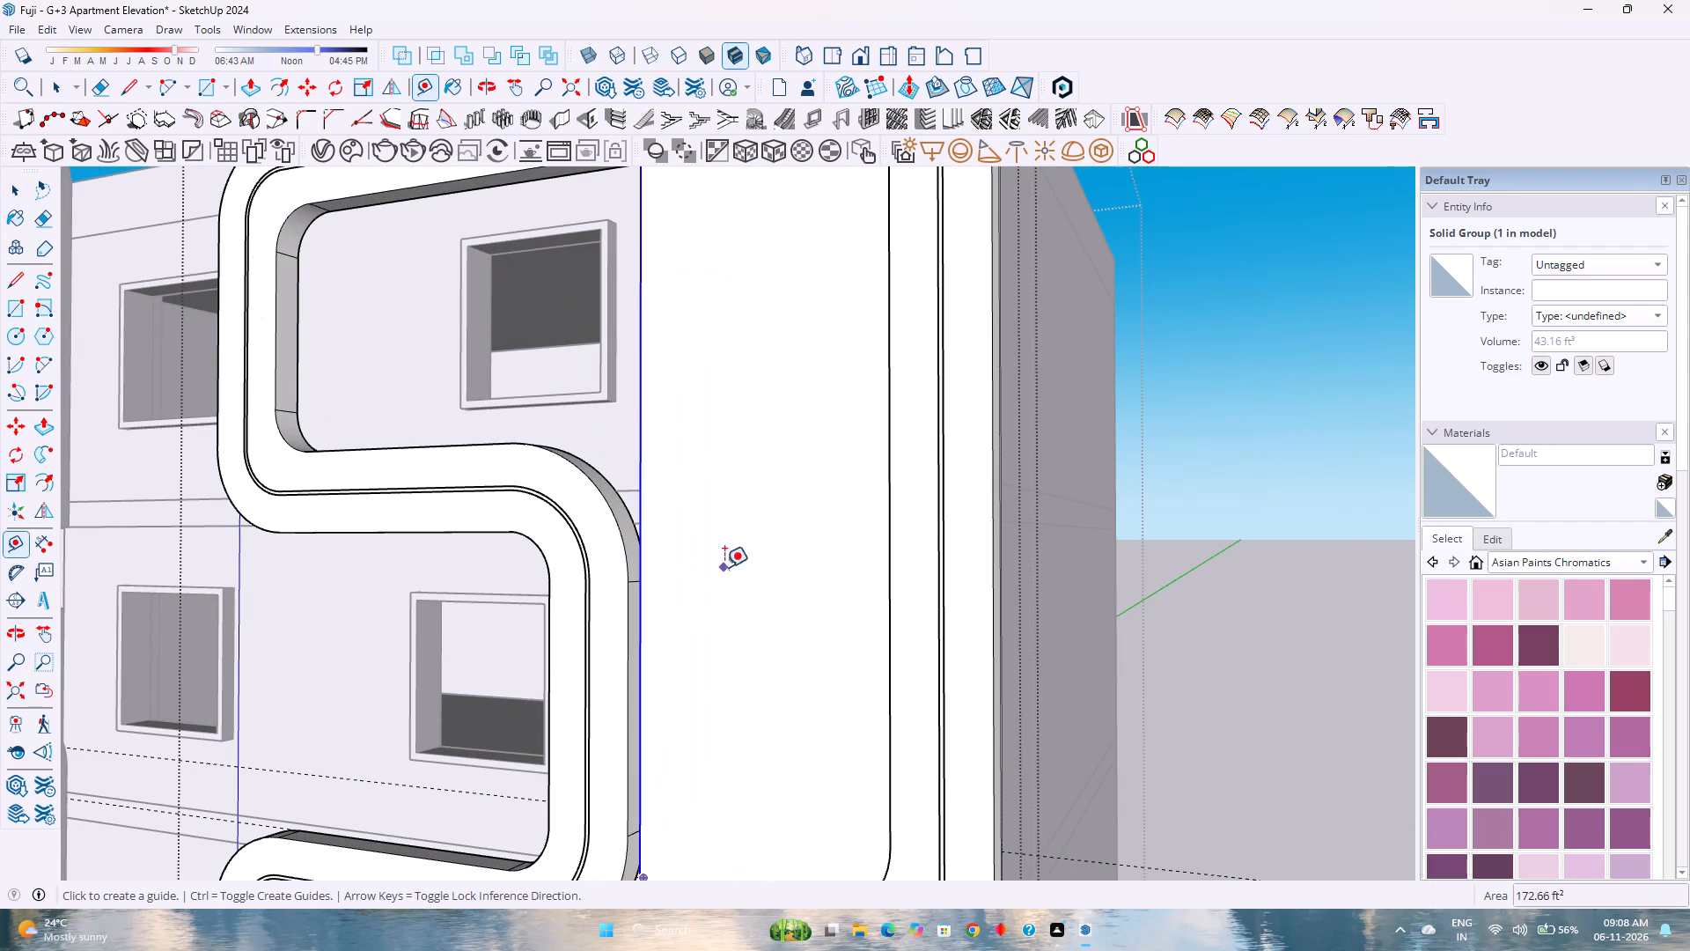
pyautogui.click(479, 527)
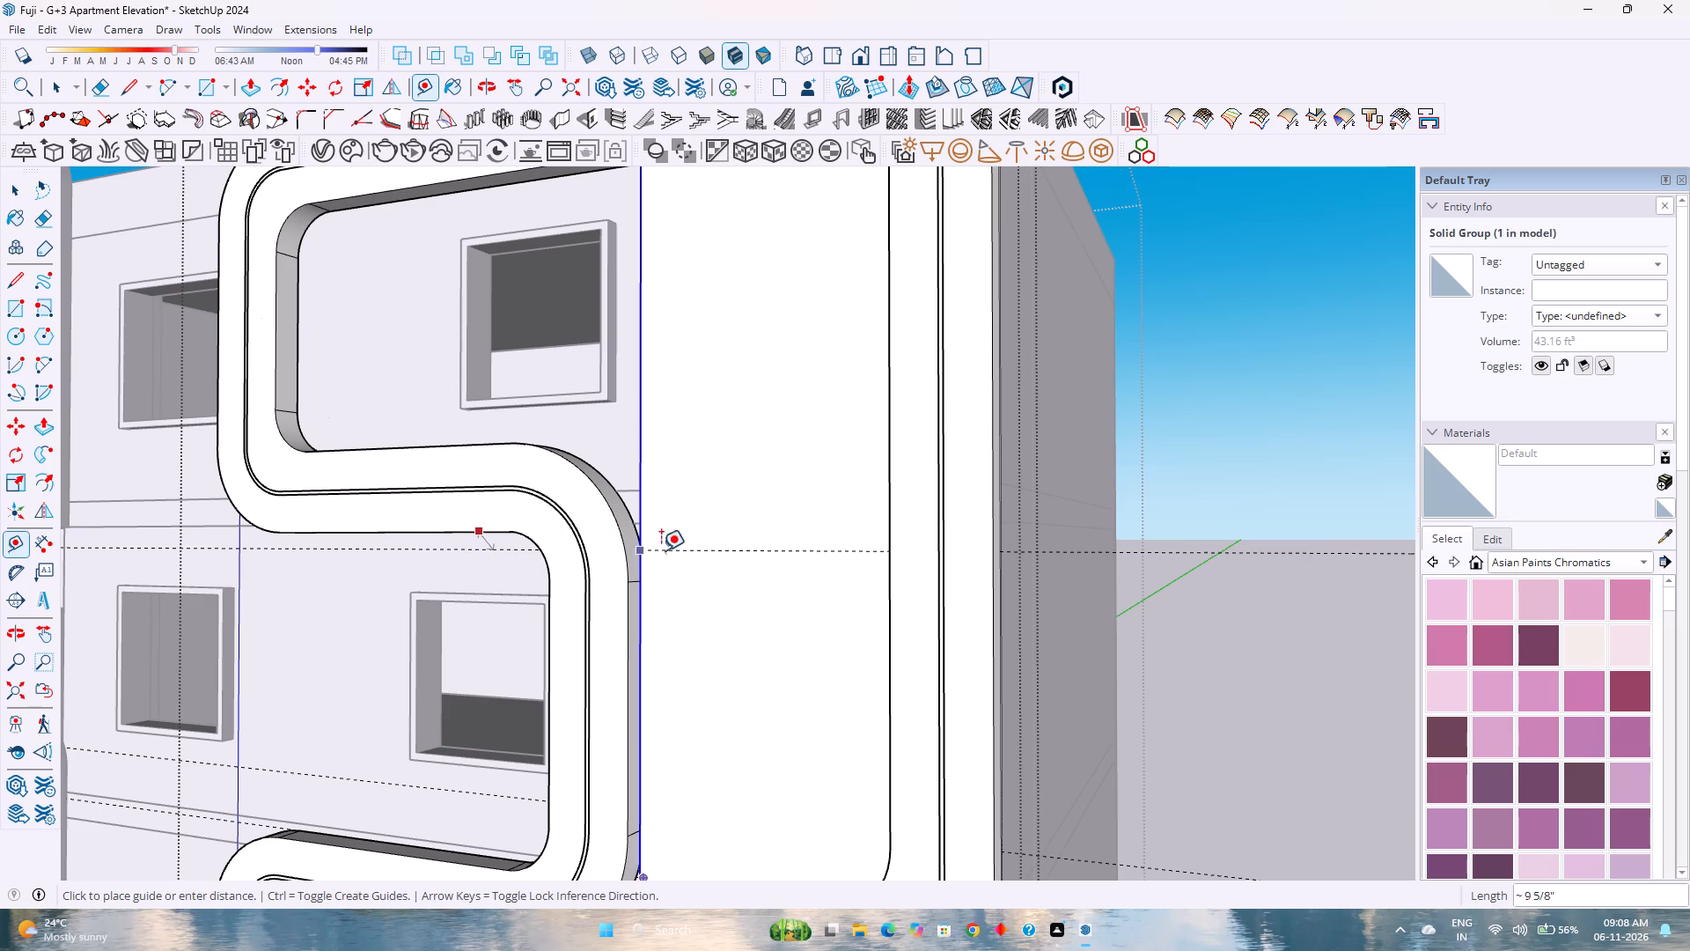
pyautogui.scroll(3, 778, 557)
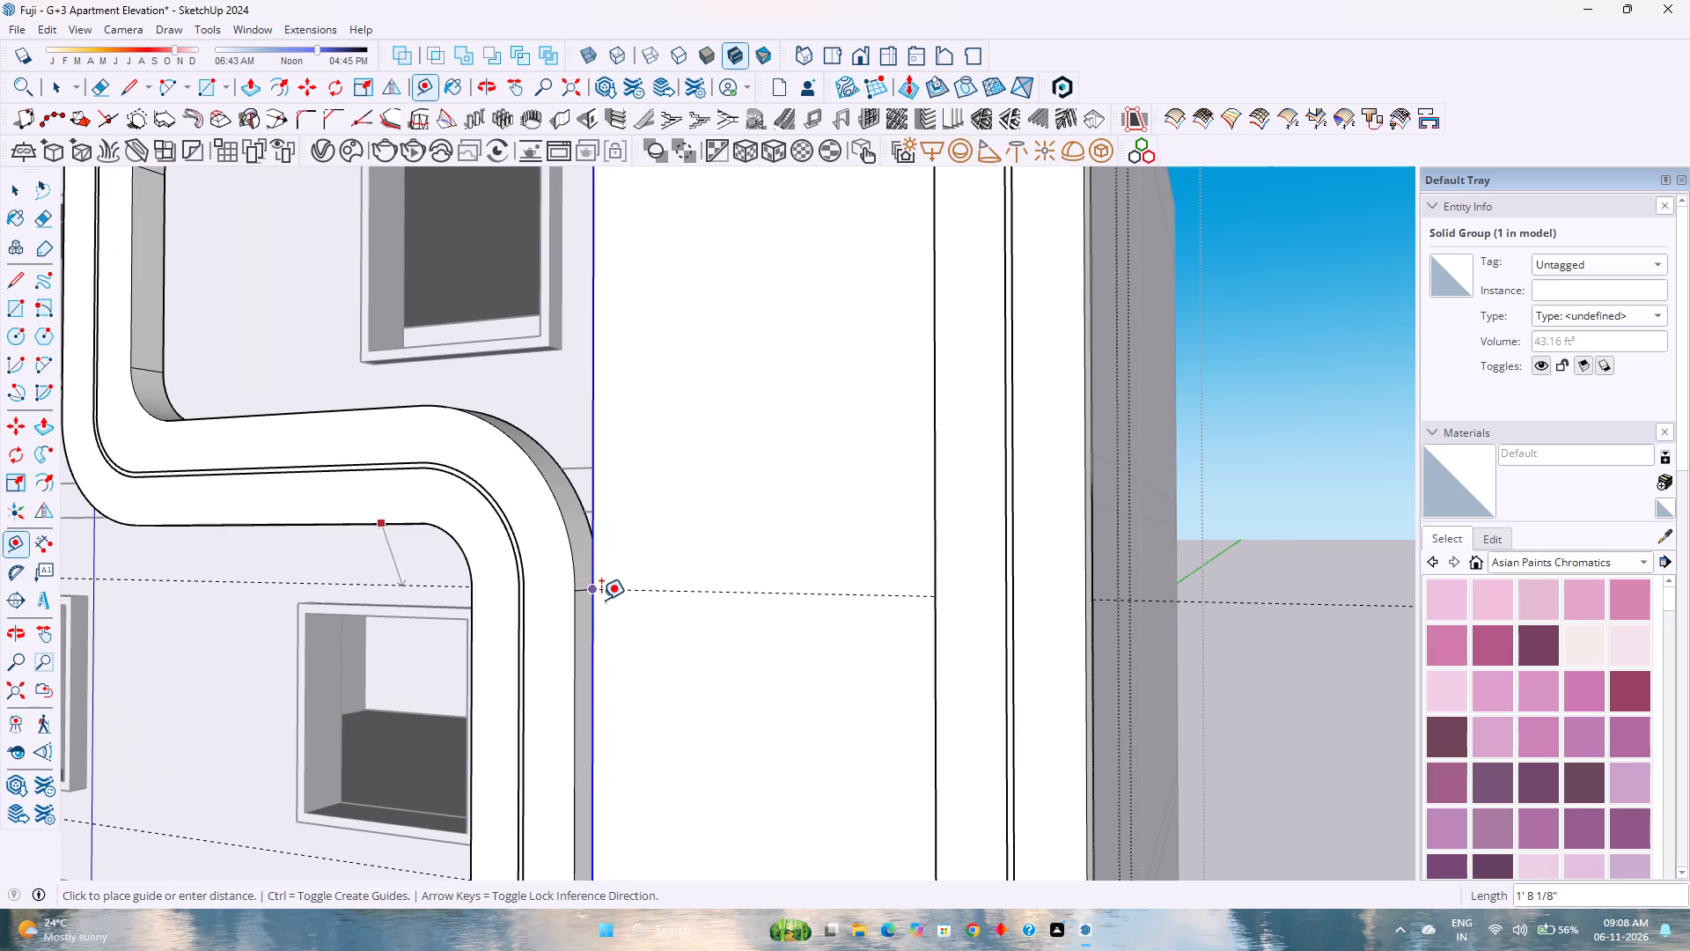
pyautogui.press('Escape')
# Place a horizontal guide 13' 6" below the tall panel's top edge, and a second one 1' above that guide.
pyautogui.scroll(-7, 639, 586)
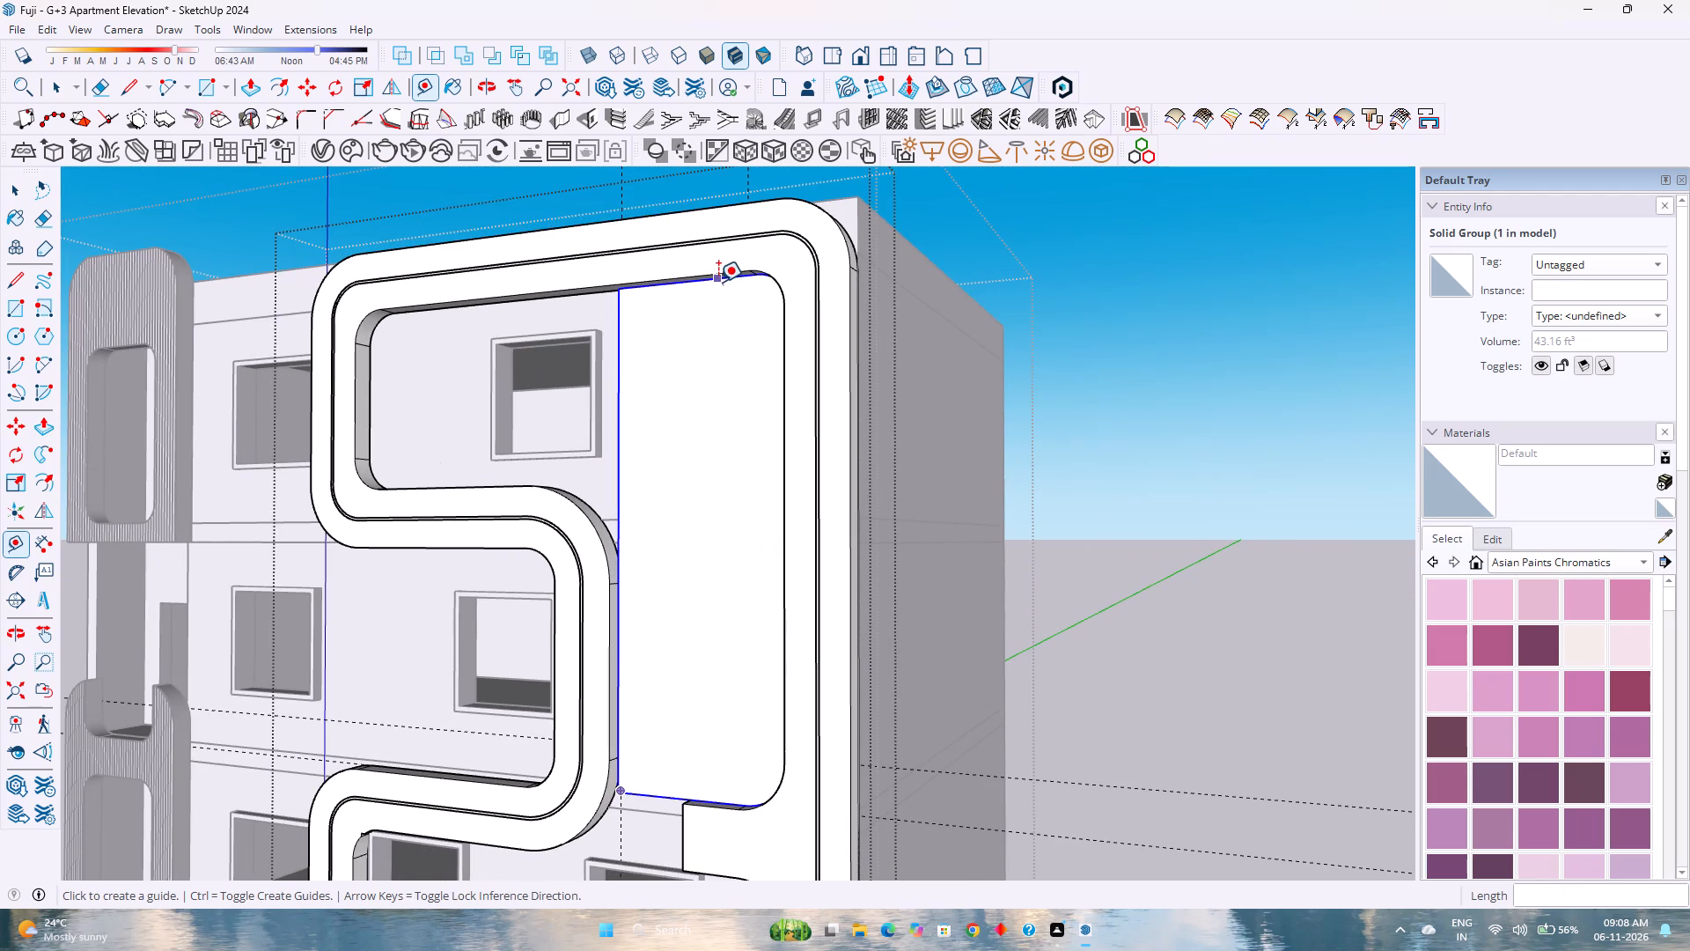
pyautogui.click(718, 282)
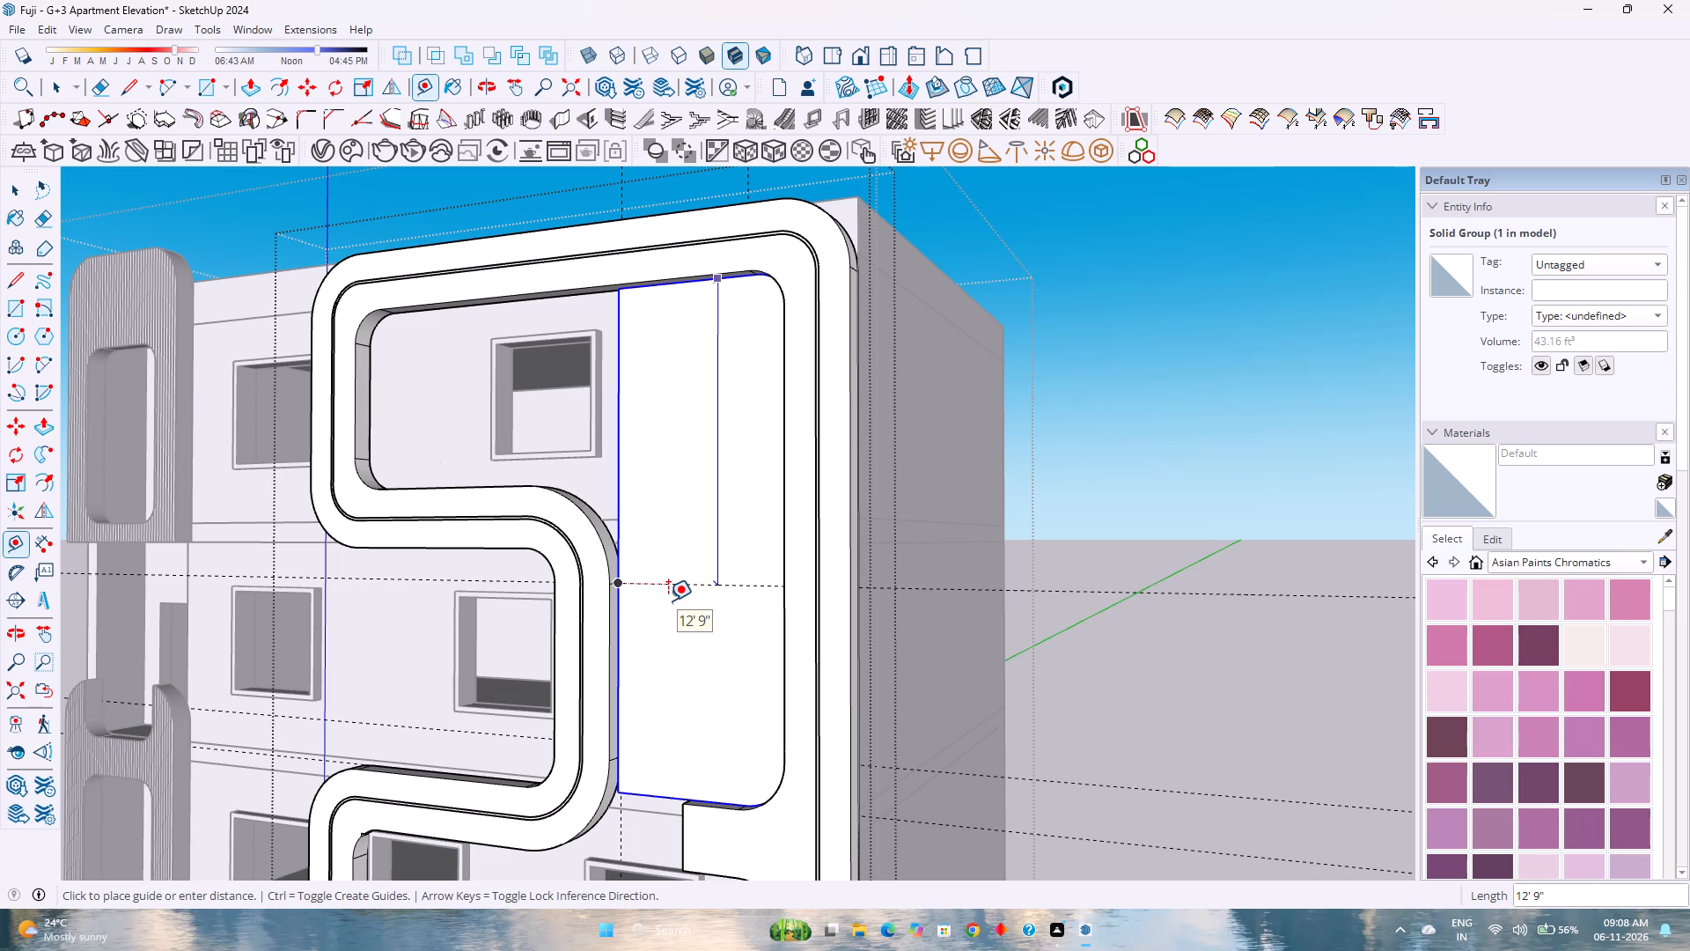
pyautogui.press('Up')
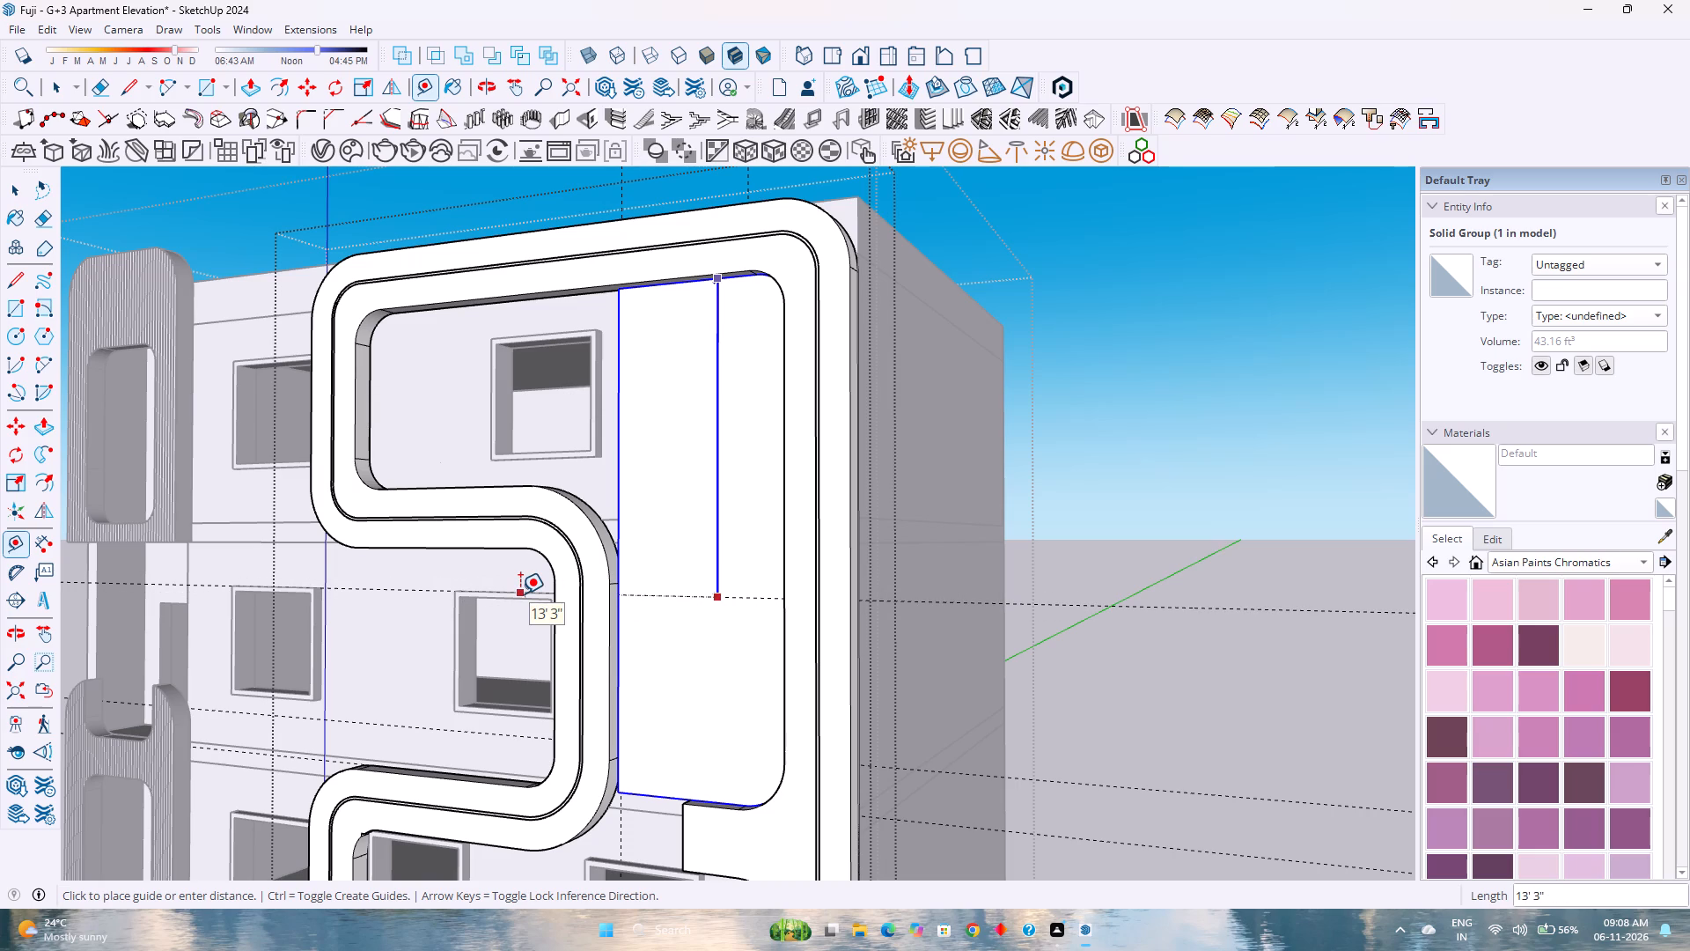
pyautogui.click(525, 601)
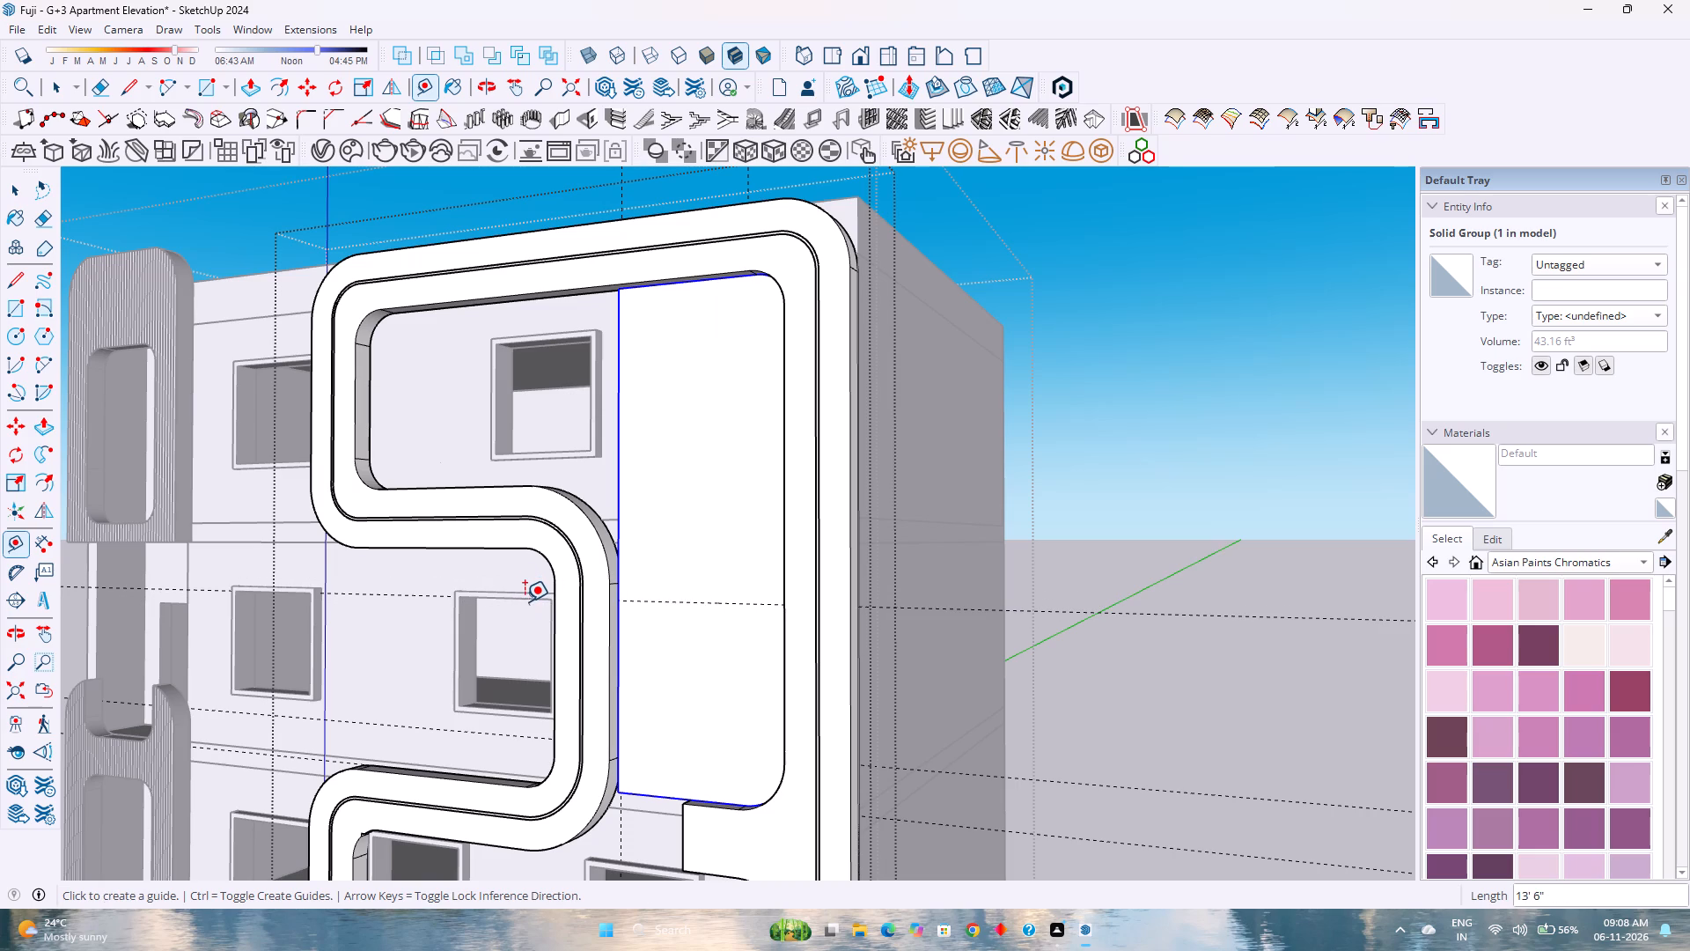
pyautogui.click(709, 605)
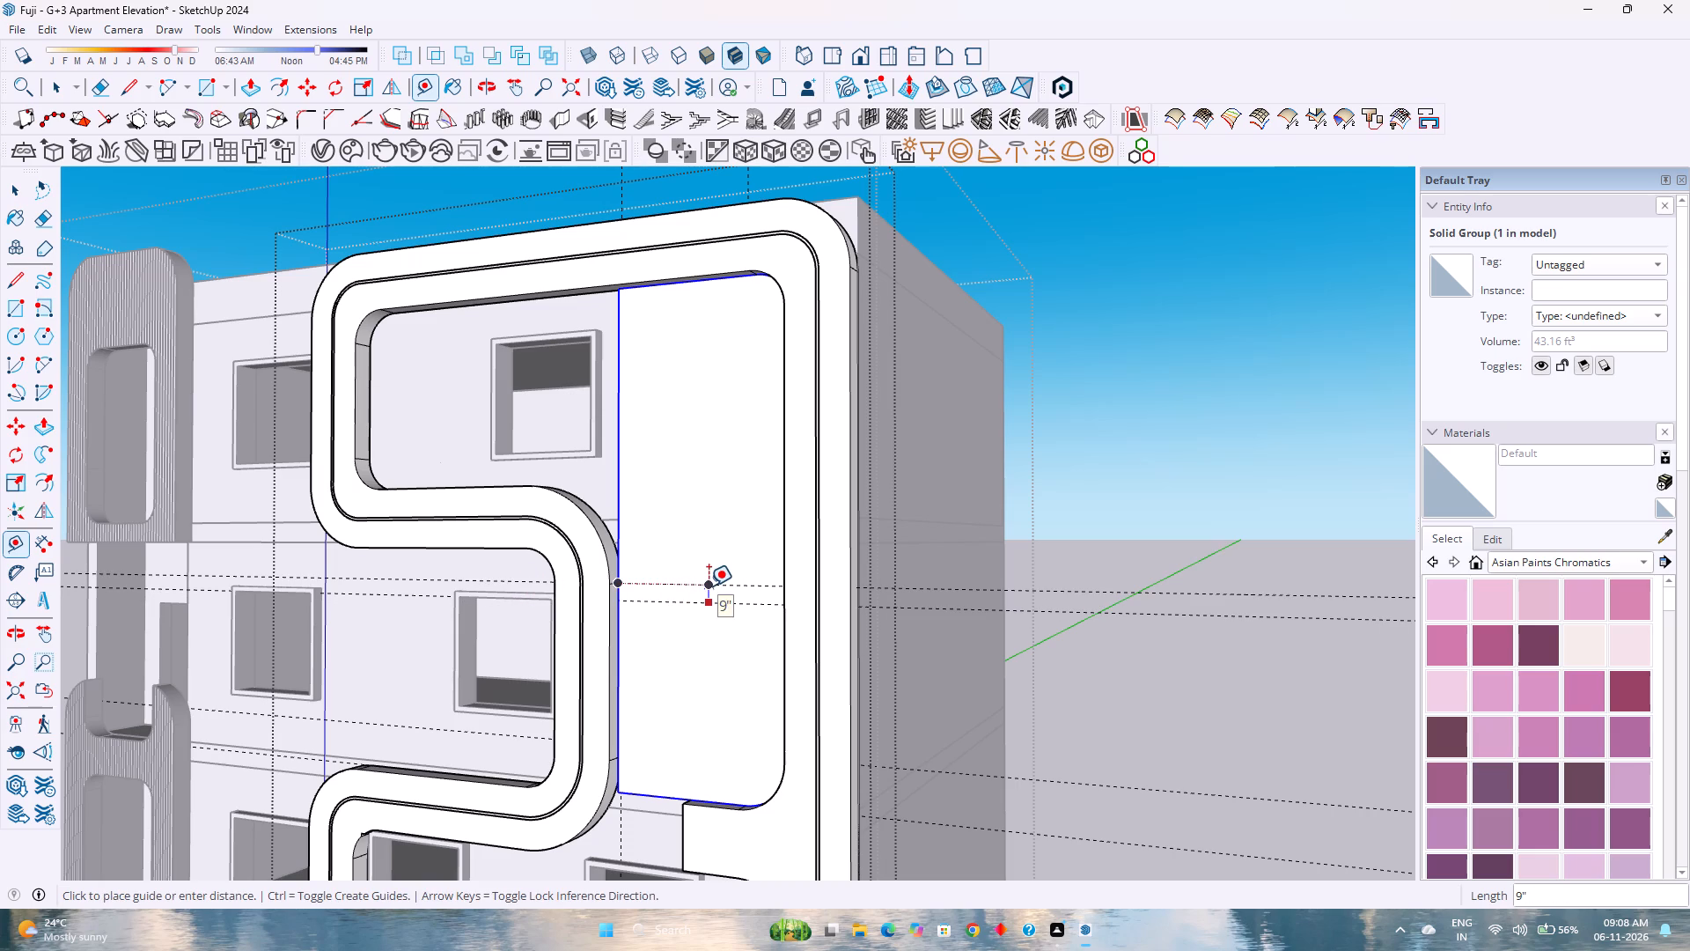
pyautogui.write("1'")
pyautogui.press('Return')
# Place a vertical guide on the tall panel, 4' in from its straight edge beside the band's curve.
pyautogui.scroll(4, 658, 593)
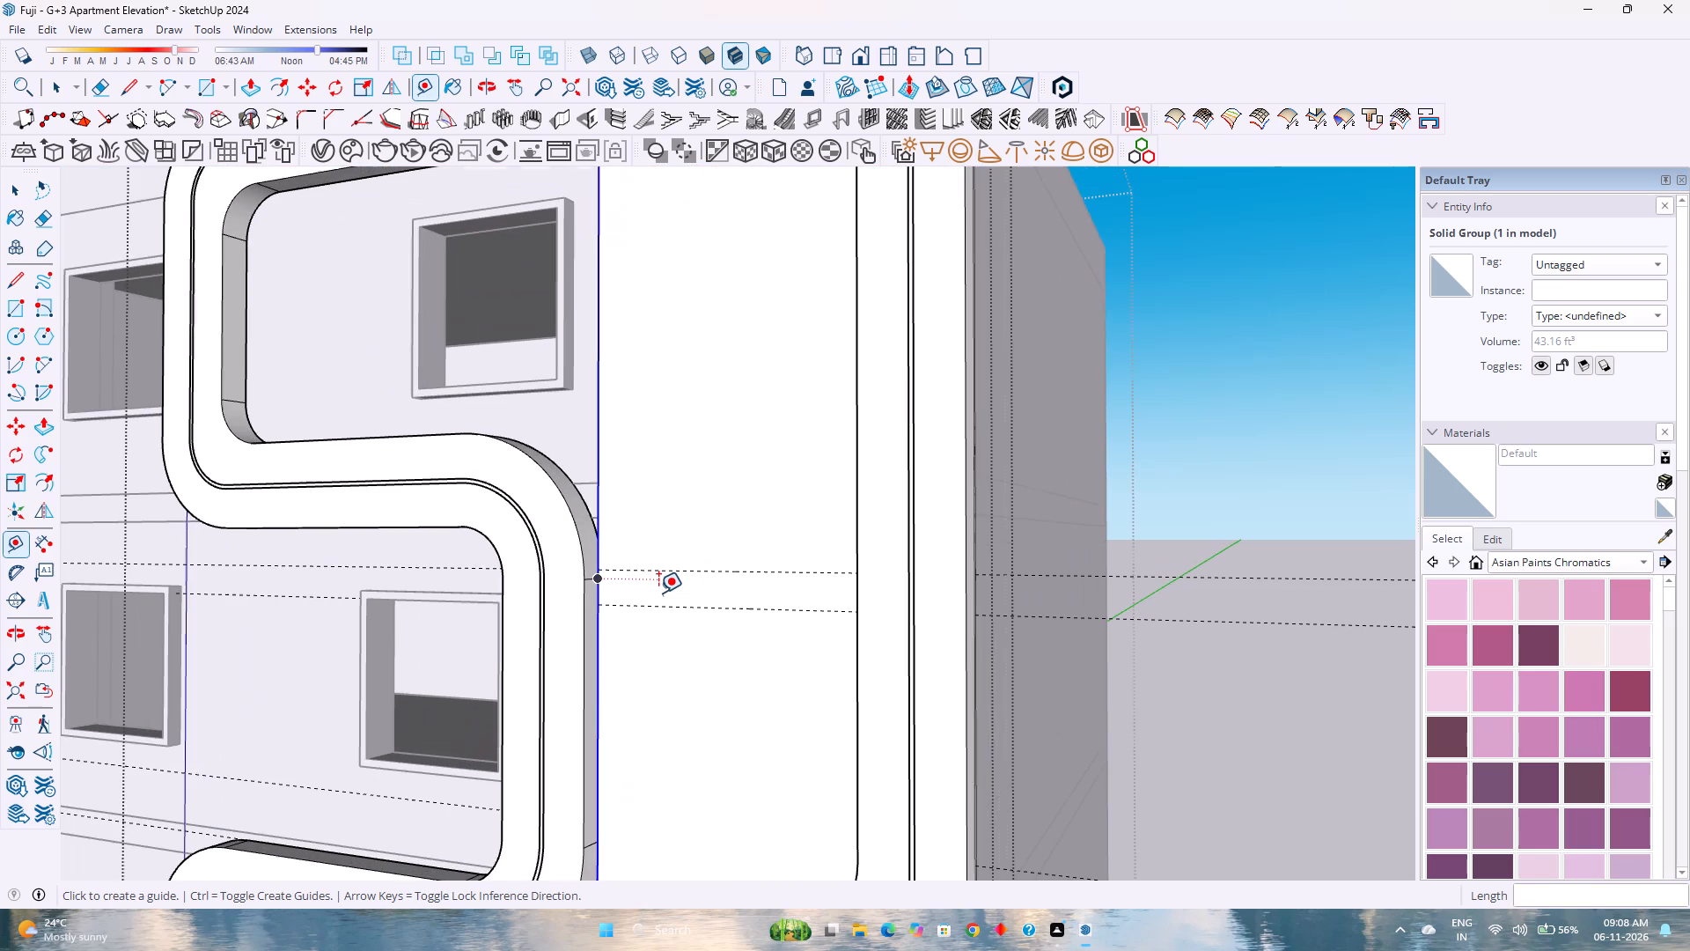
pyautogui.click(597, 474)
pyautogui.moveTo(755, 481); pyautogui.dragTo(971, 542, button='middle')
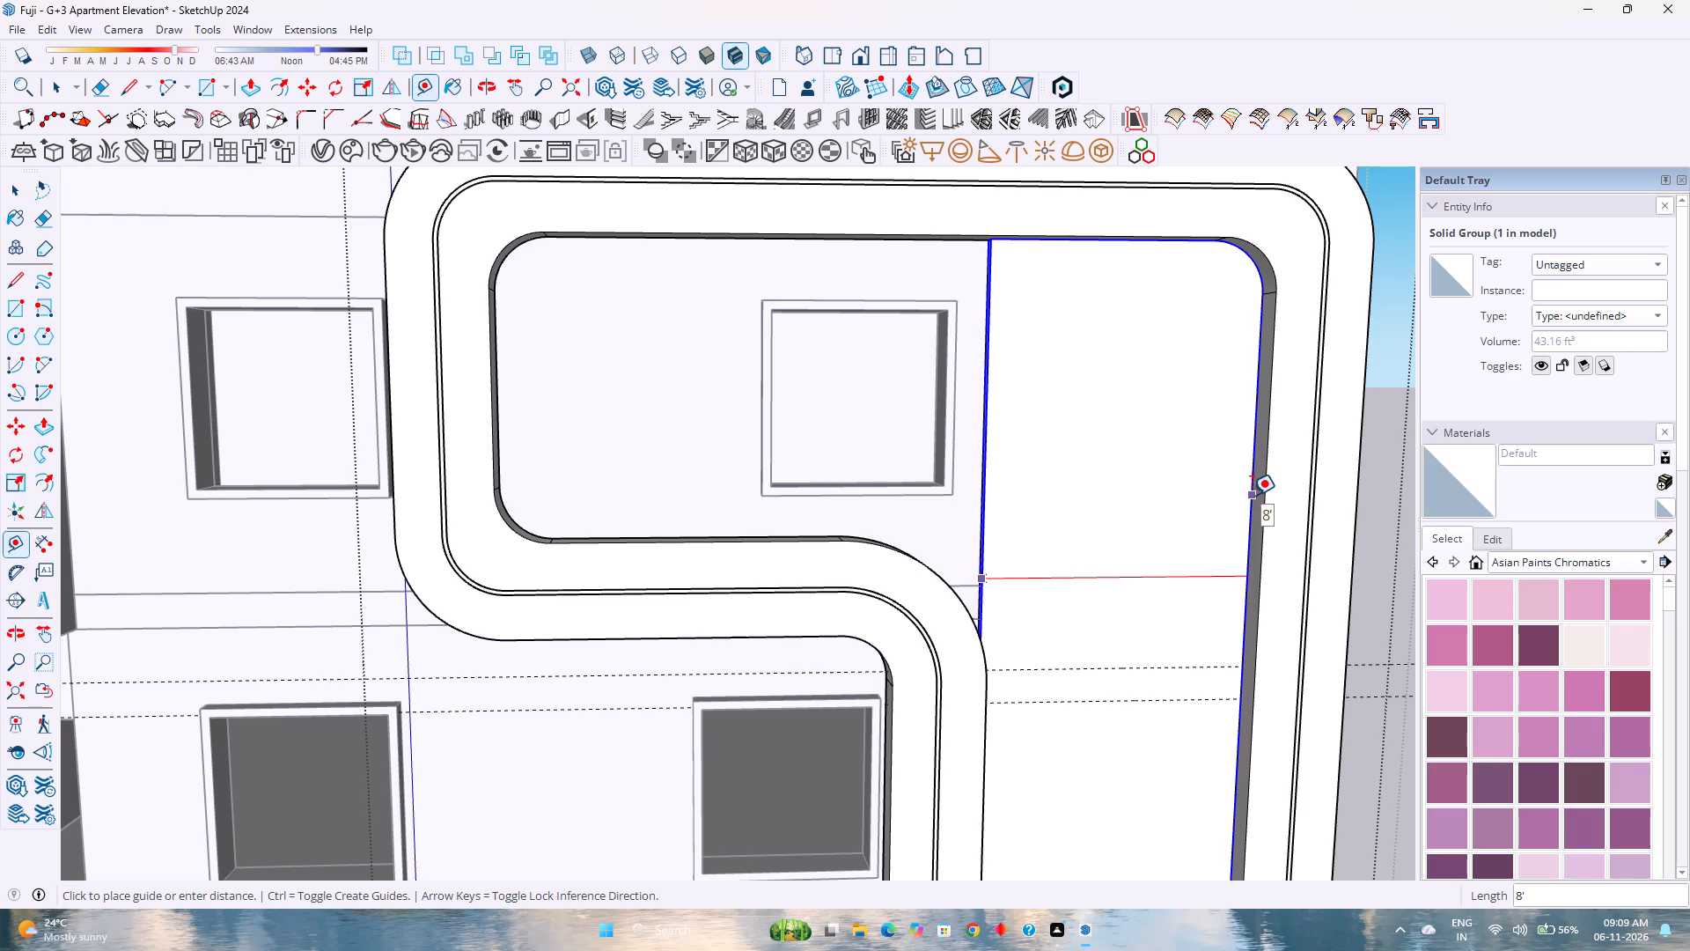
pyautogui.write("4'")
pyautogui.press('Return')
# Add two vertical guides offset 1' to either side of the panel's centre guide.
pyautogui.scroll(-1, 1024, 560)
pyautogui.moveTo(1150, 692); pyautogui.dragTo(1063, 630, button='middle')
pyautogui.middleClick(1063, 629)
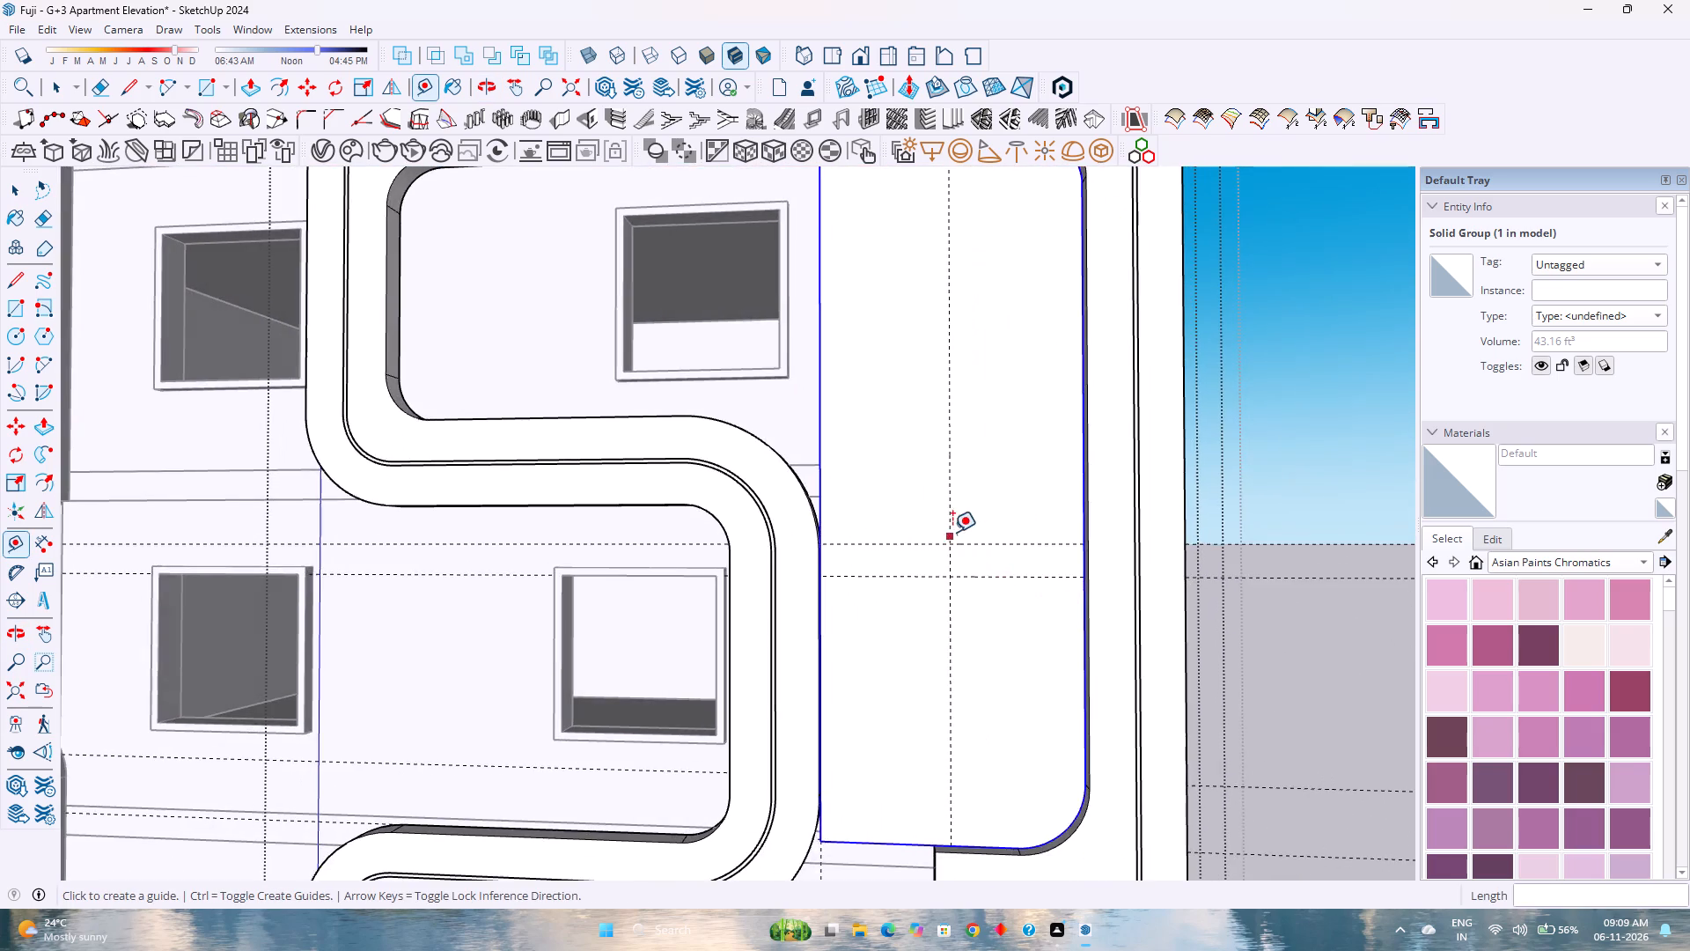
pyautogui.scroll(3, 952, 532)
pyautogui.click(949, 505)
pyautogui.write("1'")
pyautogui.press('Return')
pyautogui.click(954, 508)
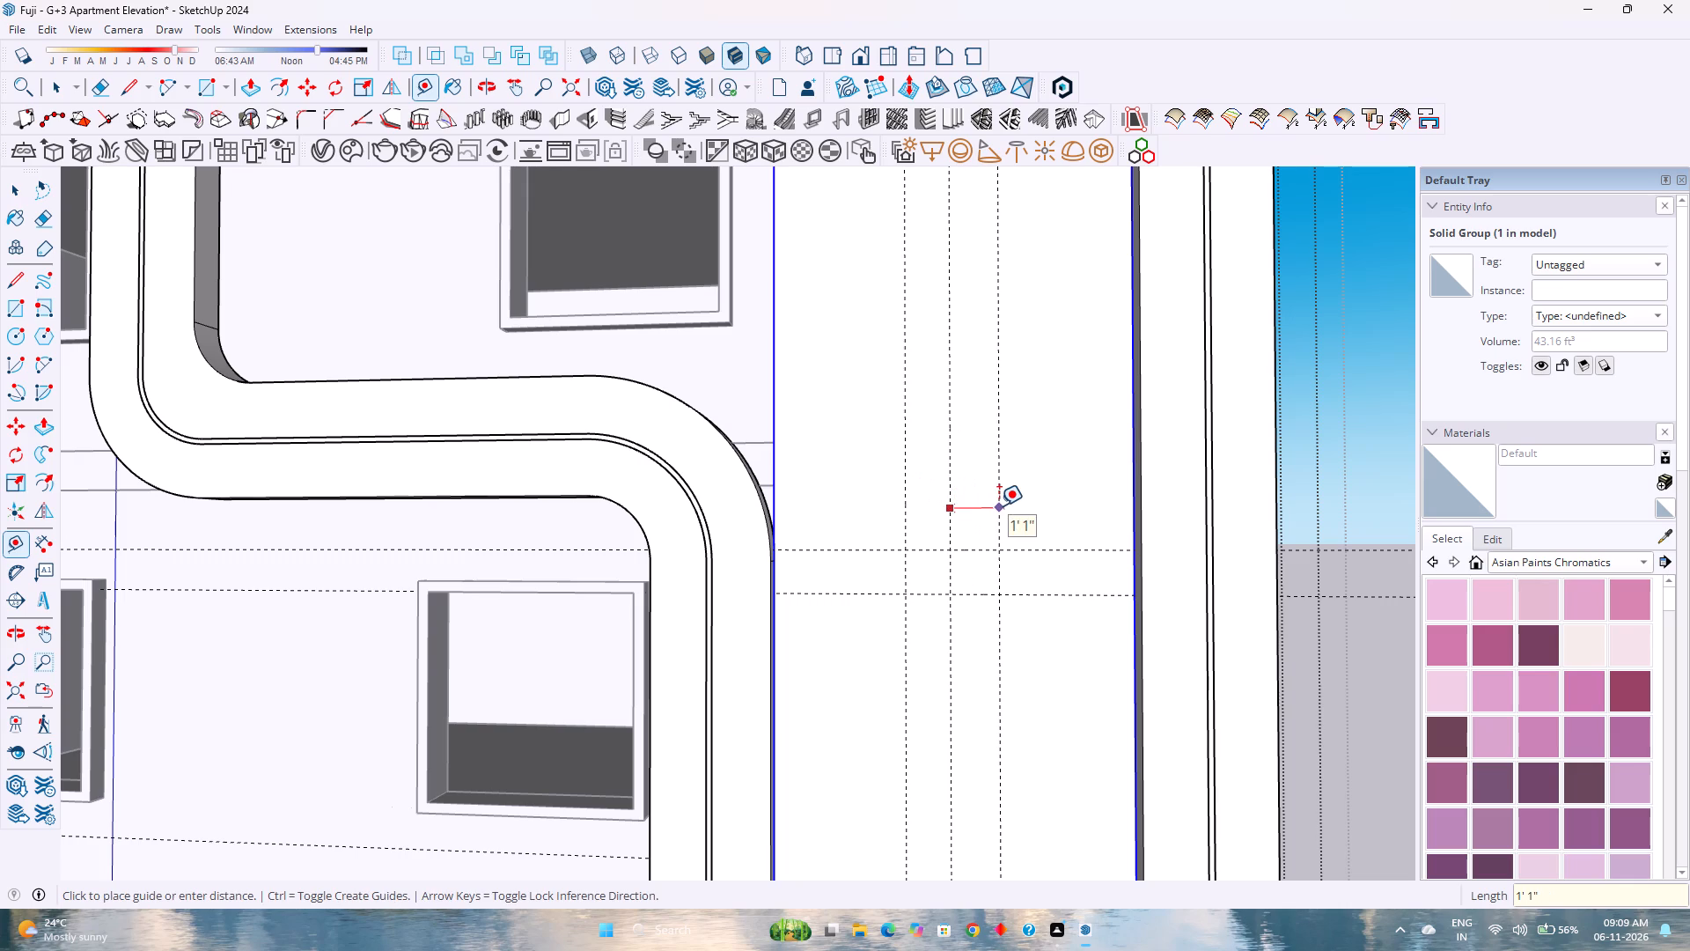
pyautogui.press('1')
pyautogui.press("'")
pyautogui.press('Return')
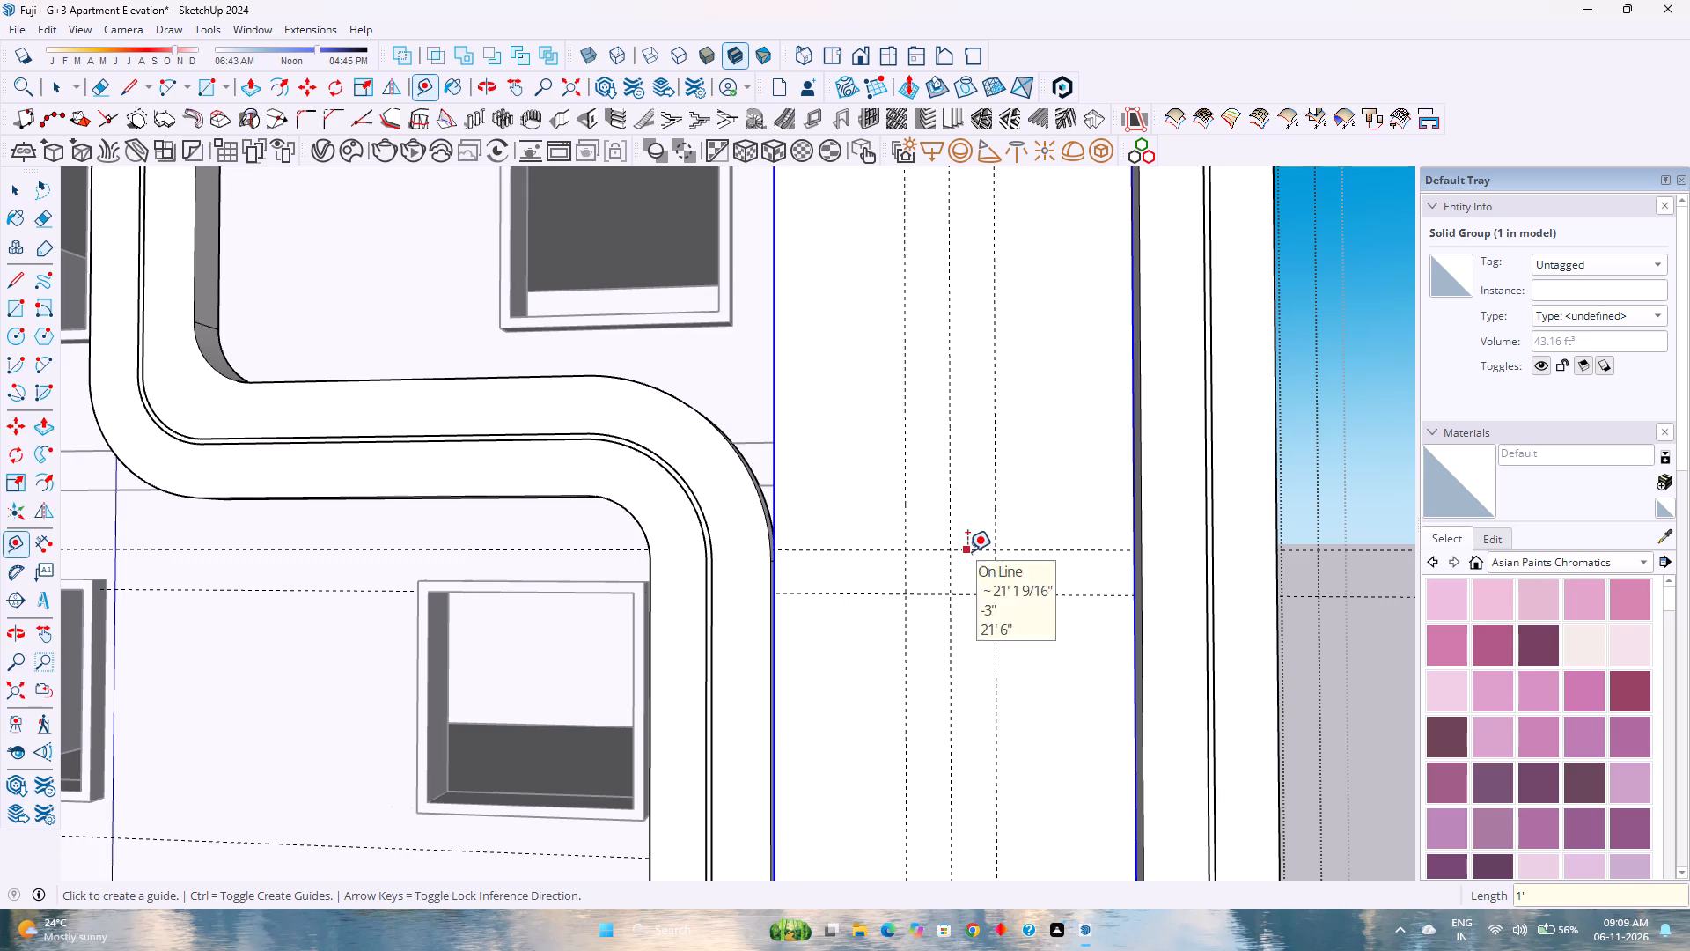
# Replace the upper horizontal guide on the tall panel with one 6" higher, deleting the old guide.
pyautogui.click(967, 551)
pyautogui.press('6')
pyautogui.press('Return')
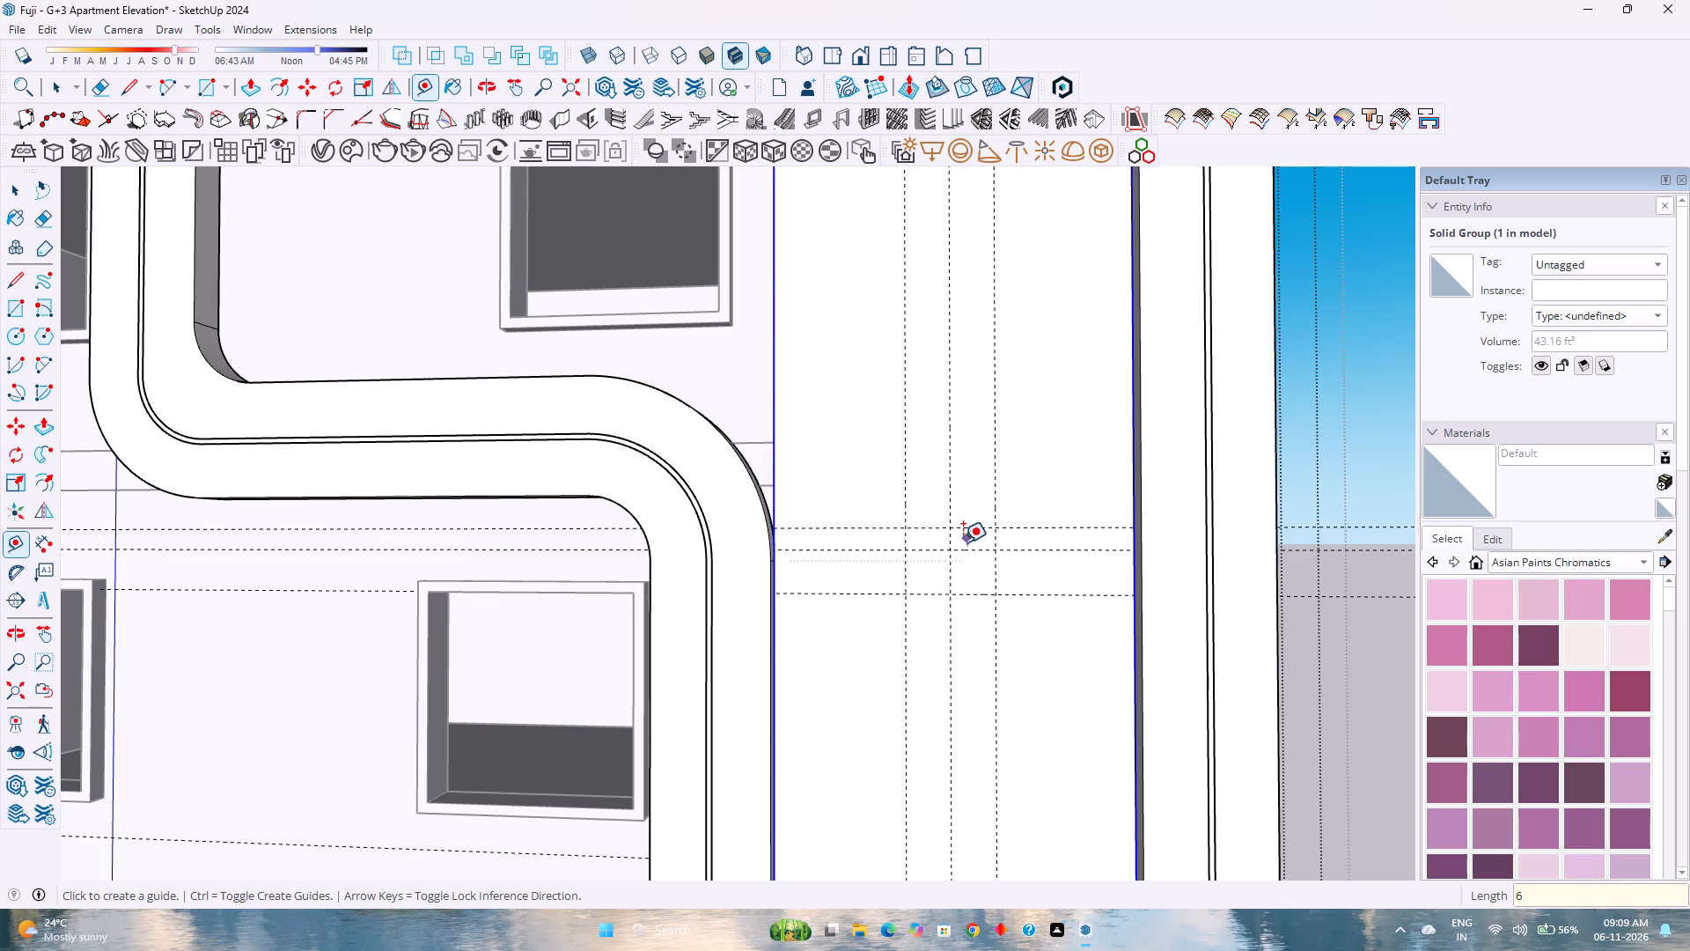
pyautogui.press('space')
pyautogui.click(963, 554)
pyautogui.click(970, 549)
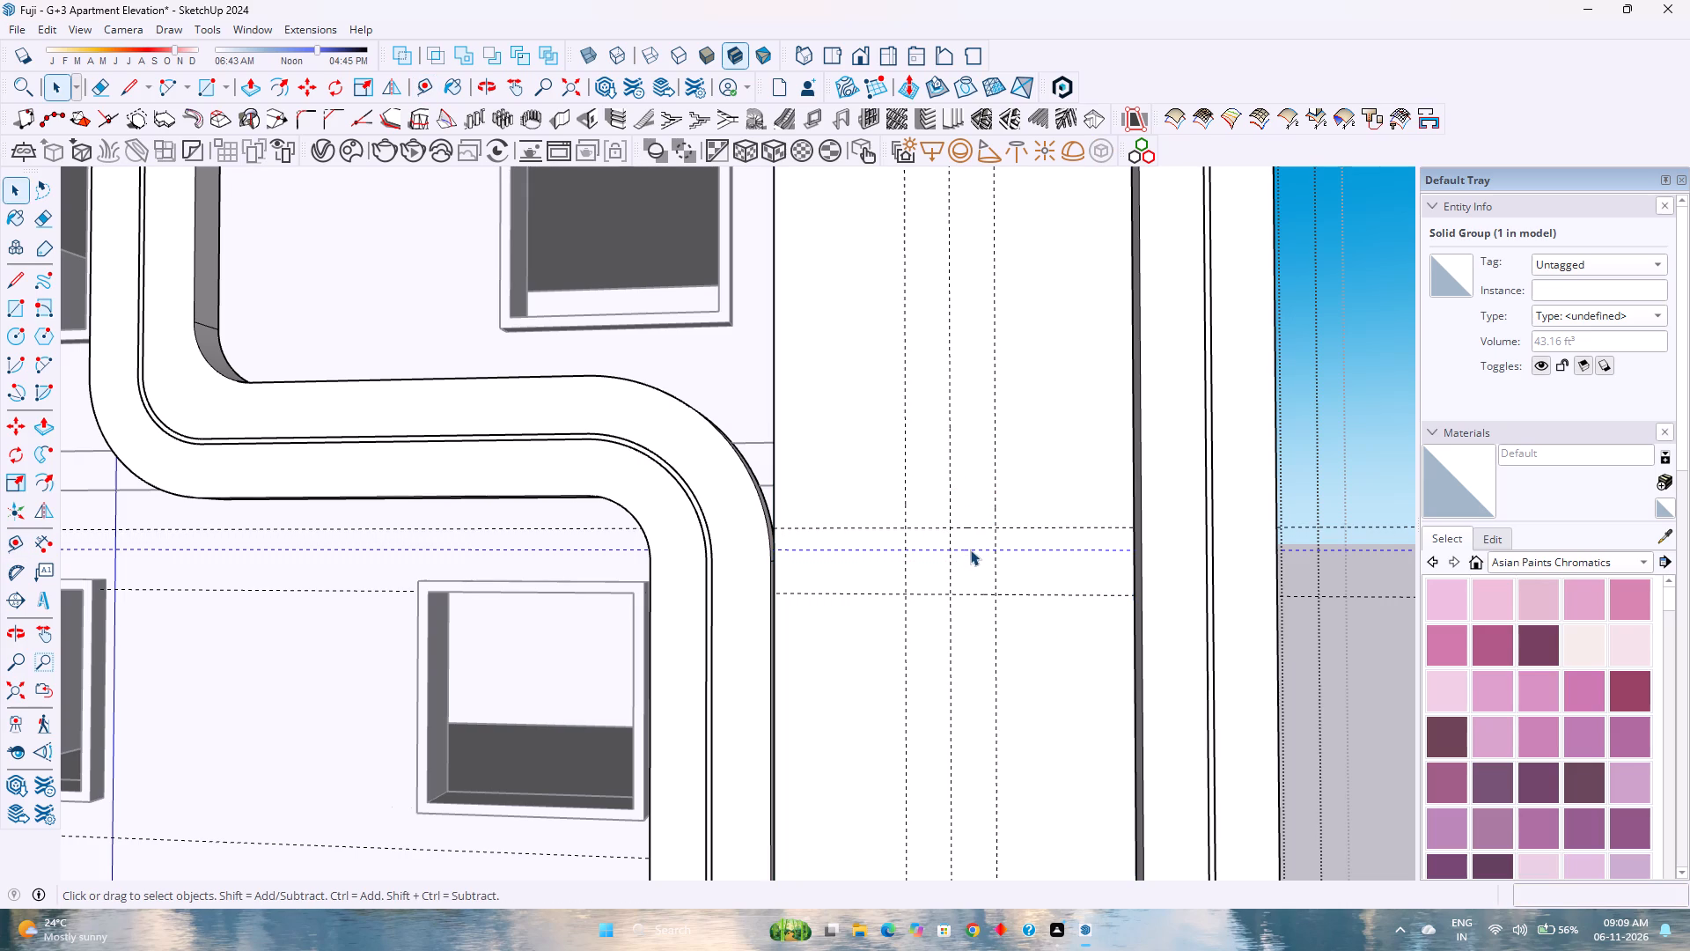
pyautogui.press('Delete')
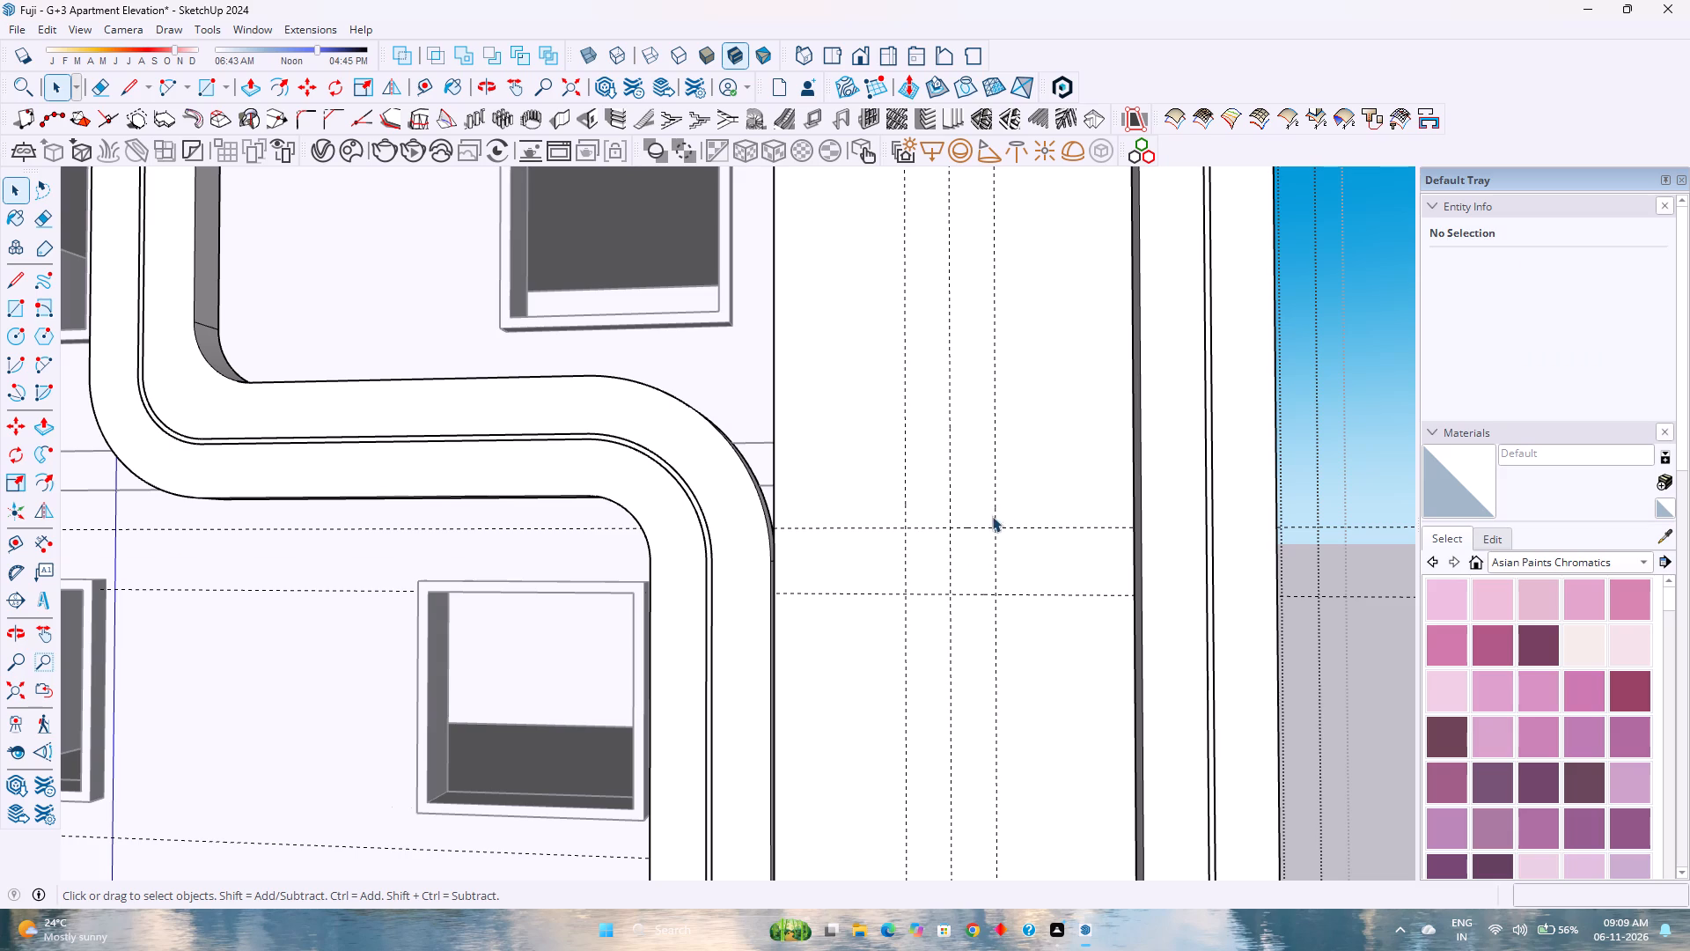
# Delete the centre vertical guide on the tall panel, between the two guides offset from it.
pyautogui.click(949, 572)
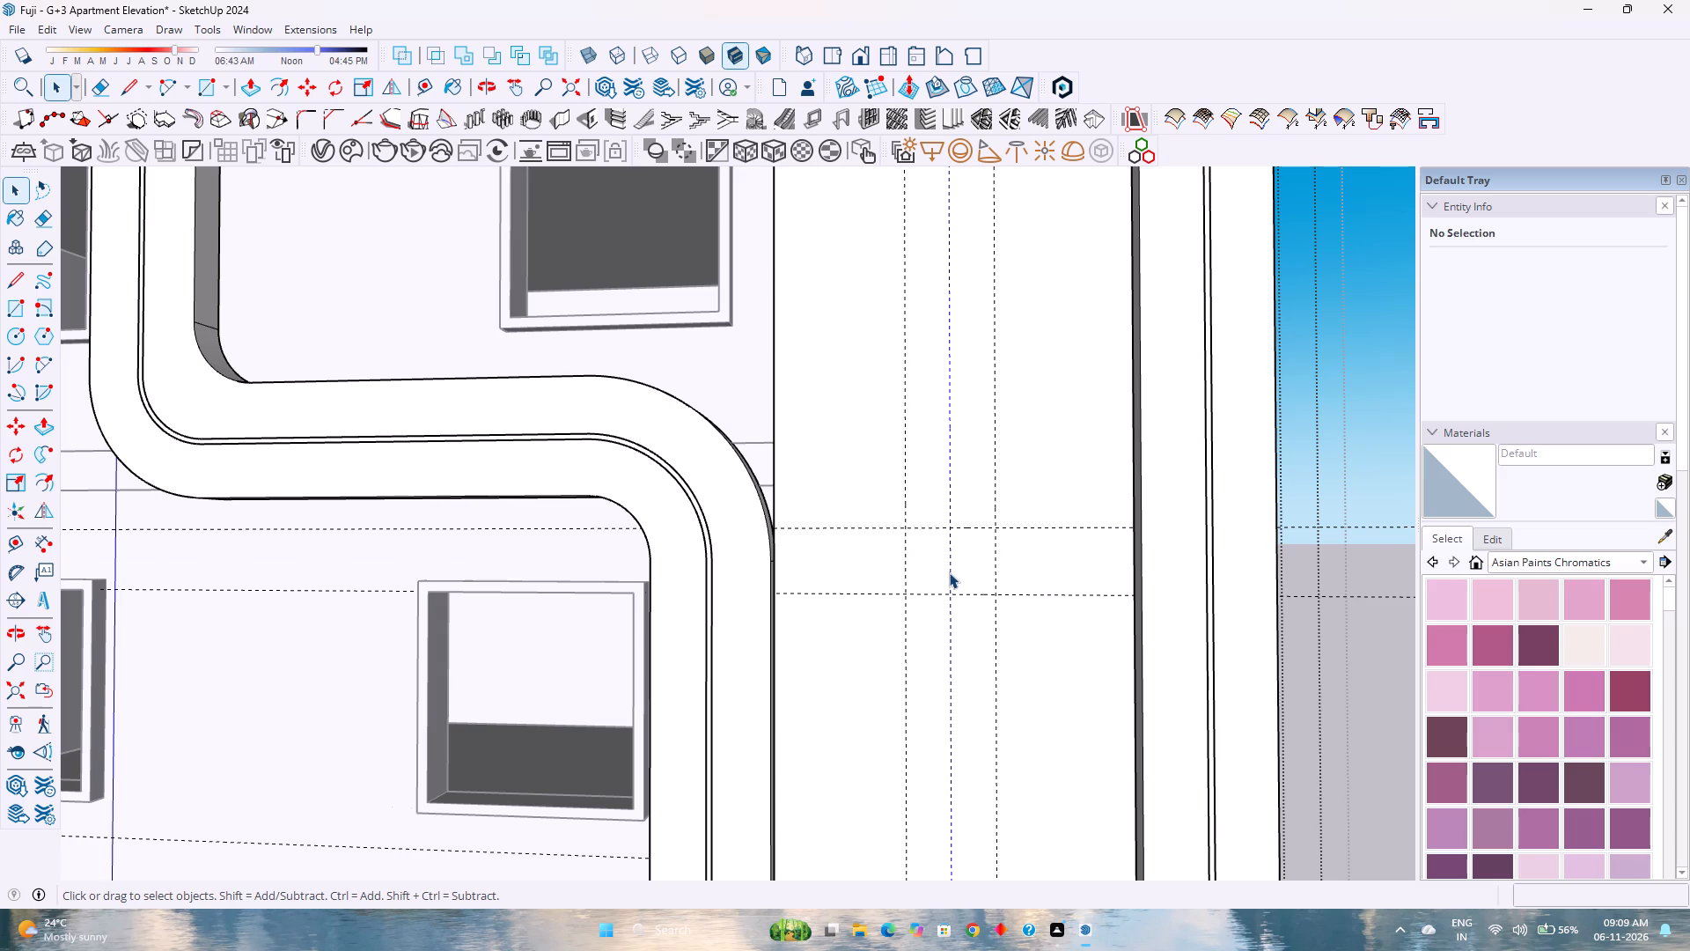
pyautogui.press('Delete')
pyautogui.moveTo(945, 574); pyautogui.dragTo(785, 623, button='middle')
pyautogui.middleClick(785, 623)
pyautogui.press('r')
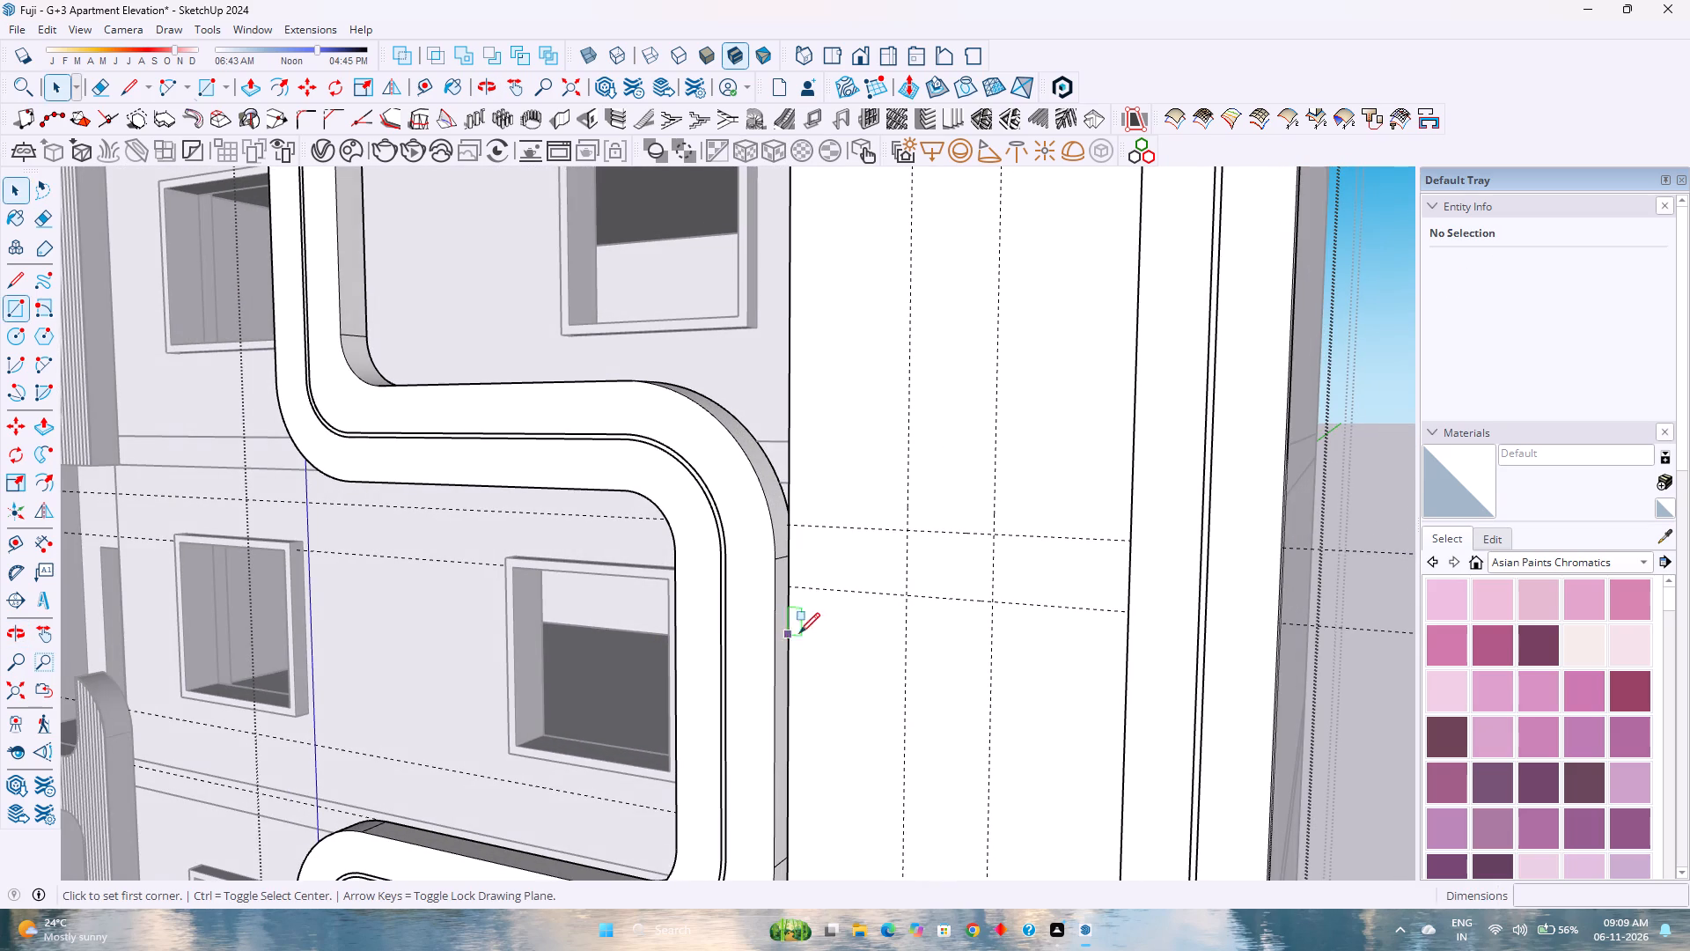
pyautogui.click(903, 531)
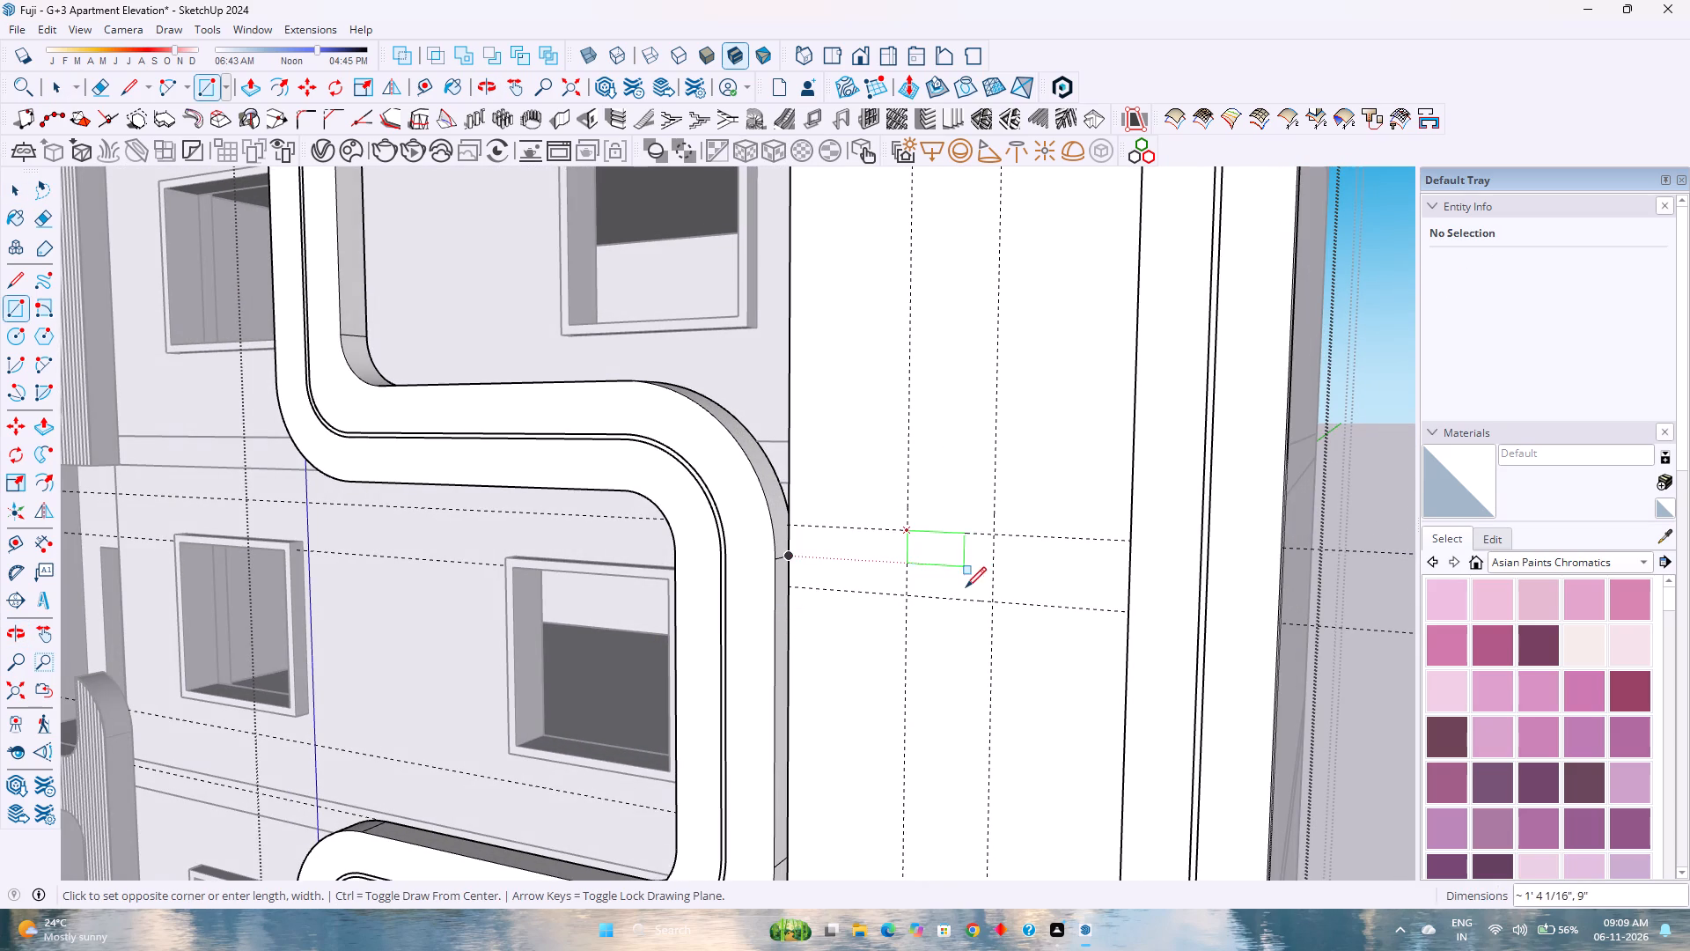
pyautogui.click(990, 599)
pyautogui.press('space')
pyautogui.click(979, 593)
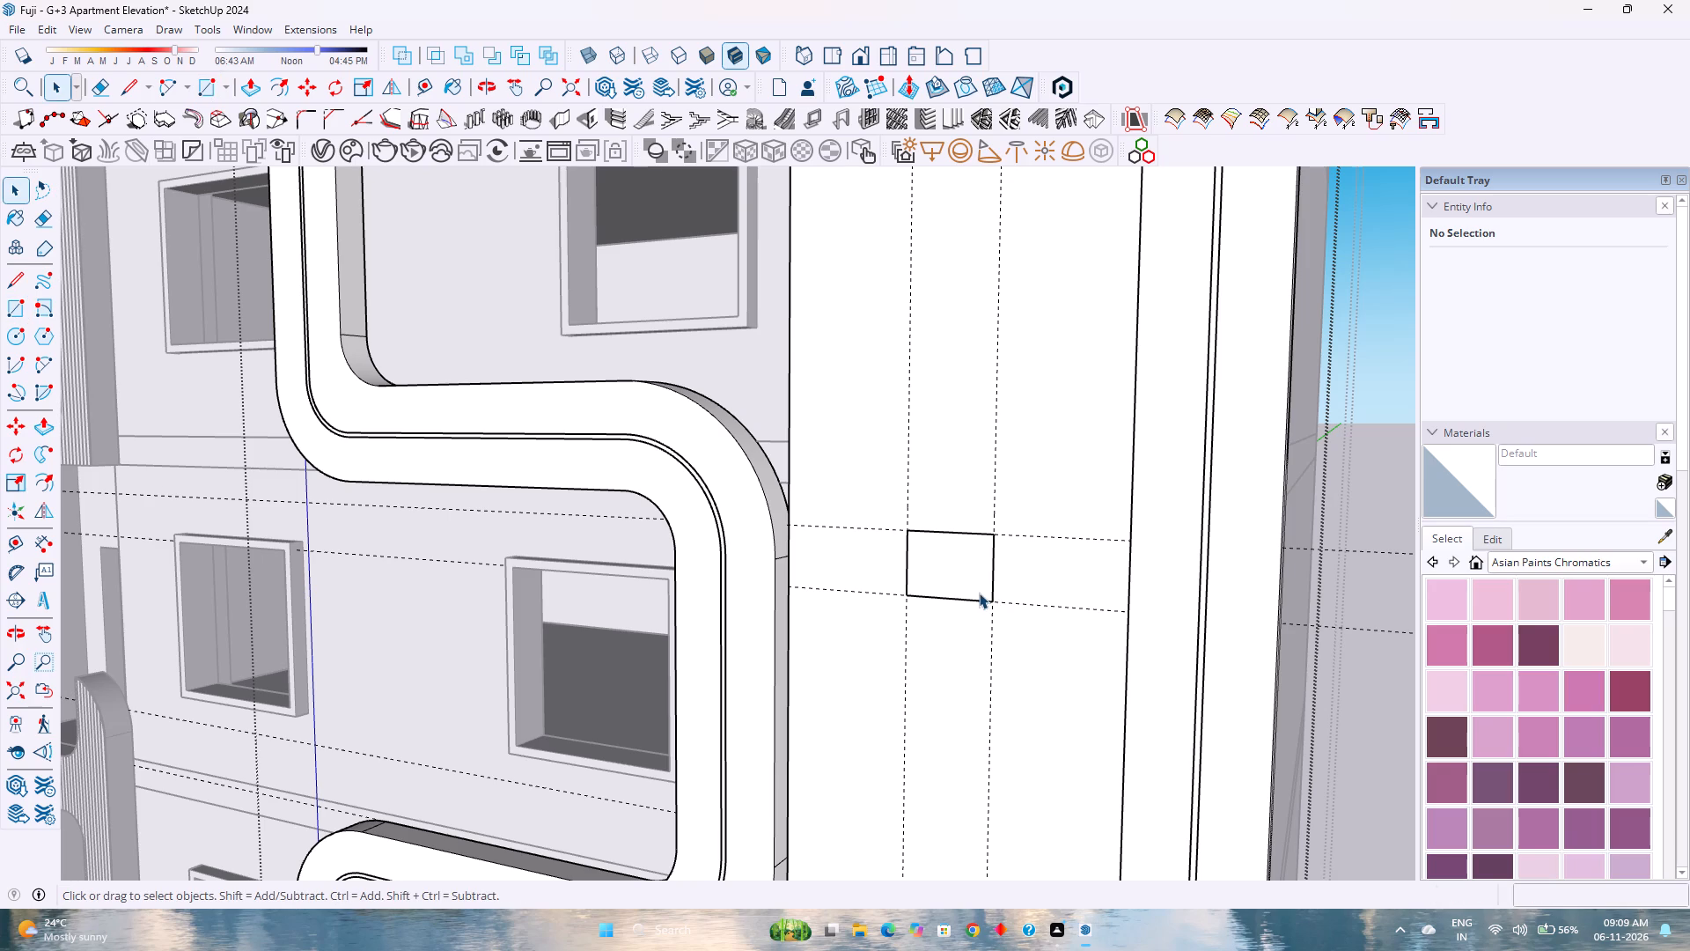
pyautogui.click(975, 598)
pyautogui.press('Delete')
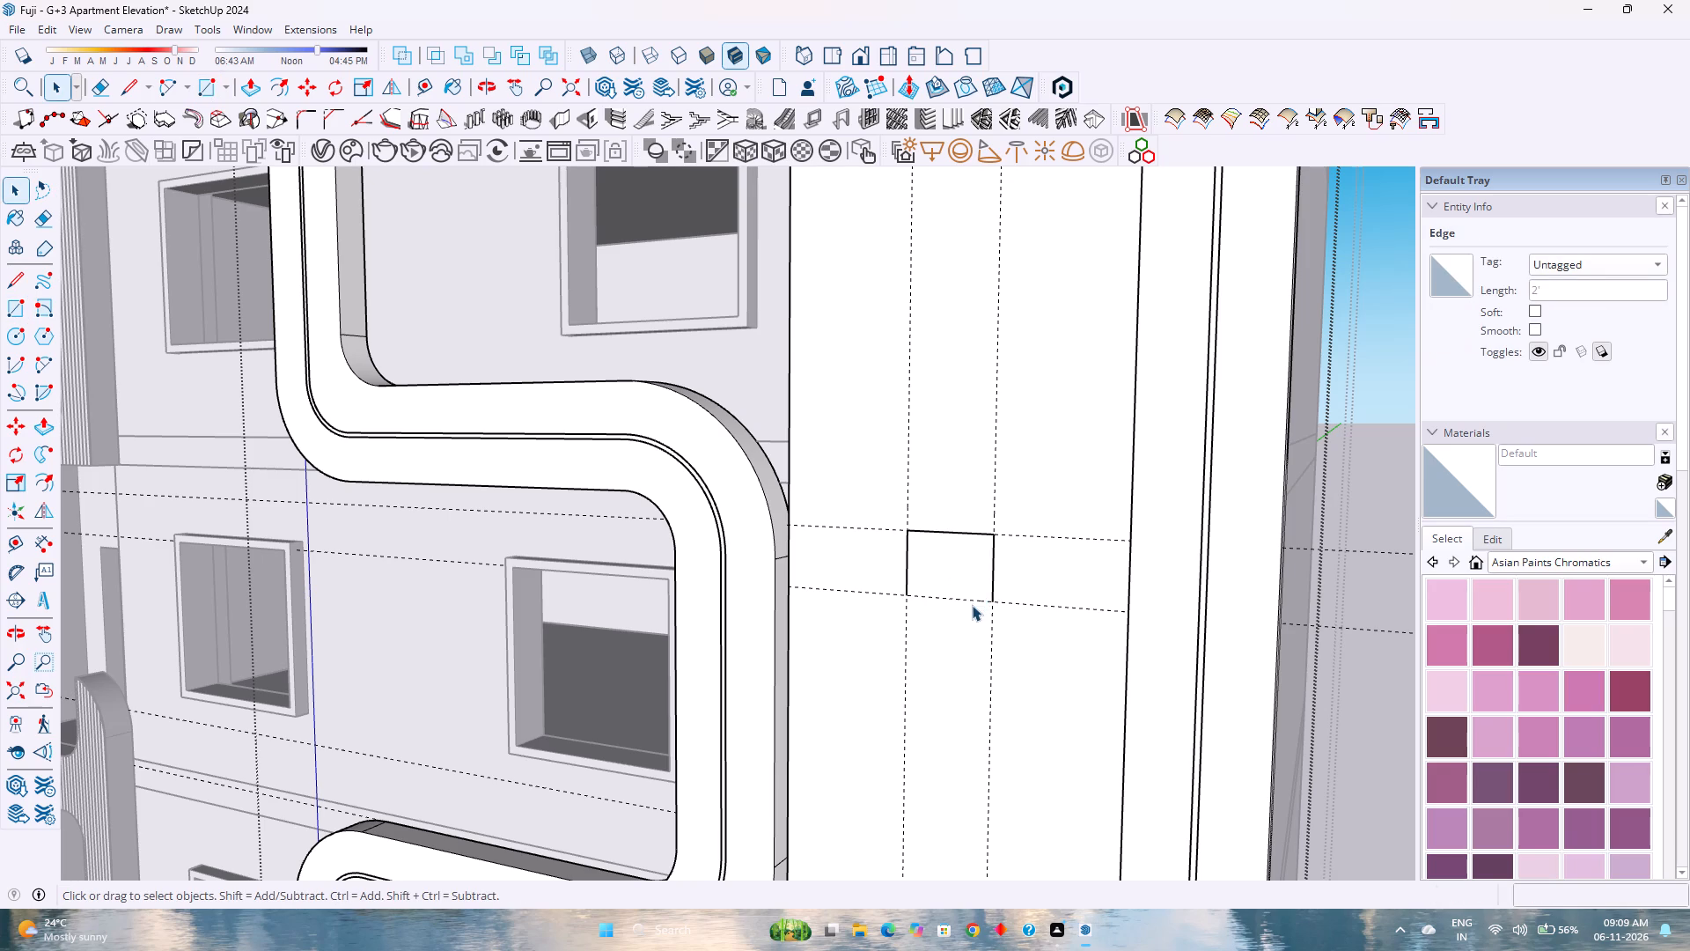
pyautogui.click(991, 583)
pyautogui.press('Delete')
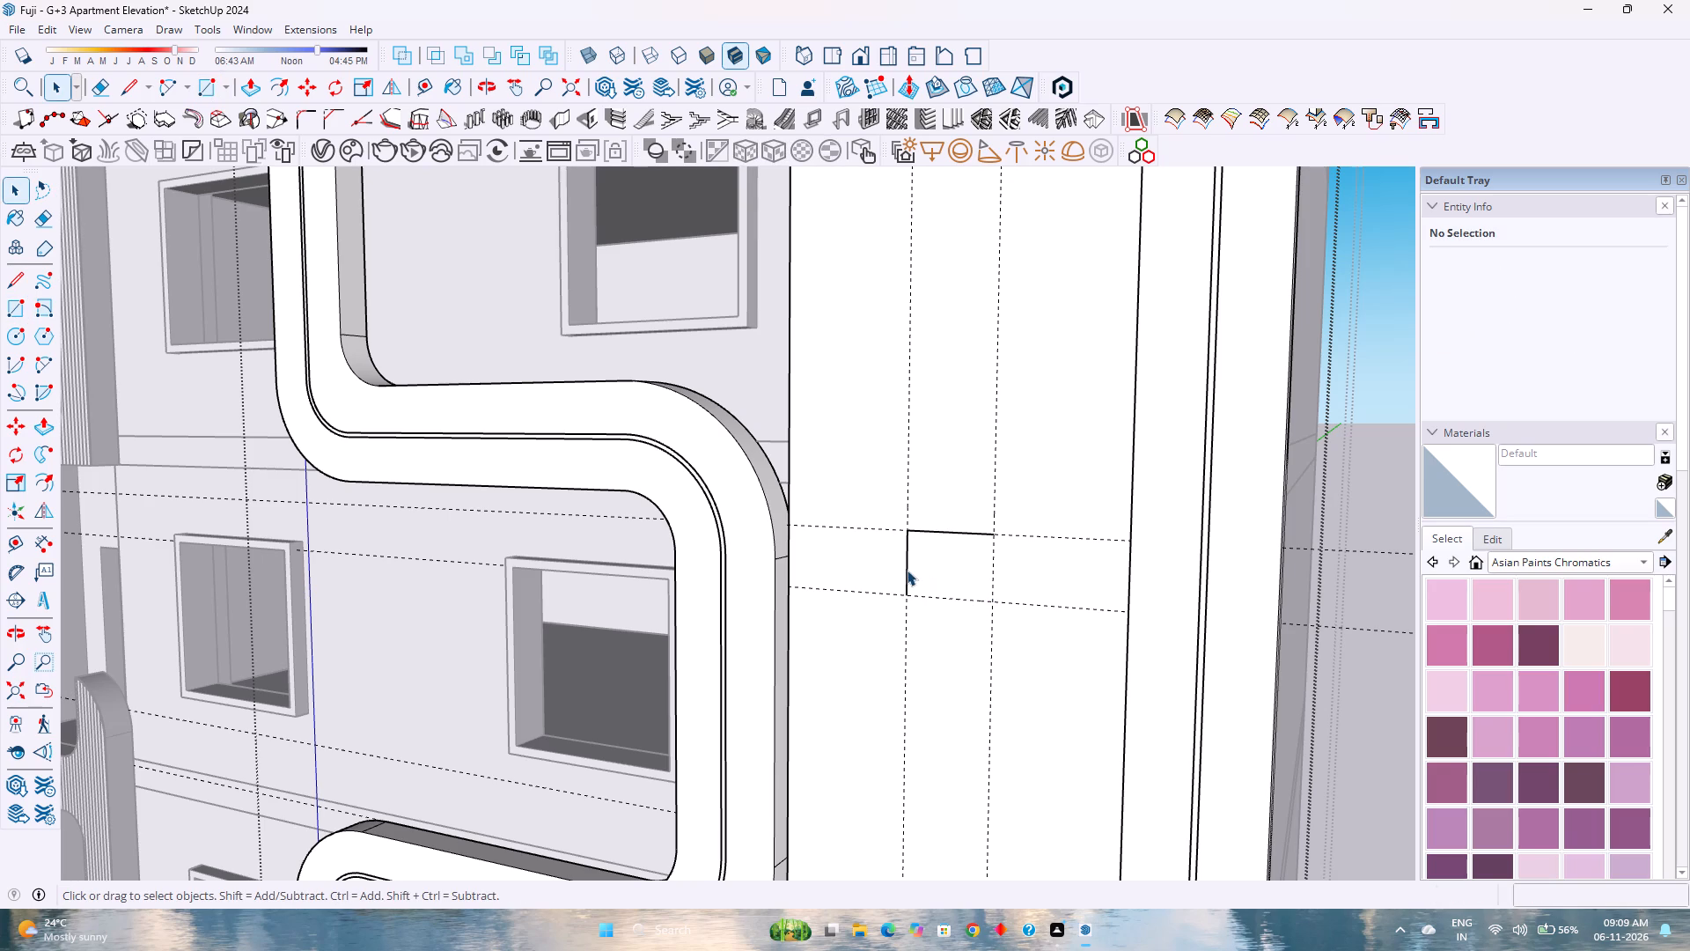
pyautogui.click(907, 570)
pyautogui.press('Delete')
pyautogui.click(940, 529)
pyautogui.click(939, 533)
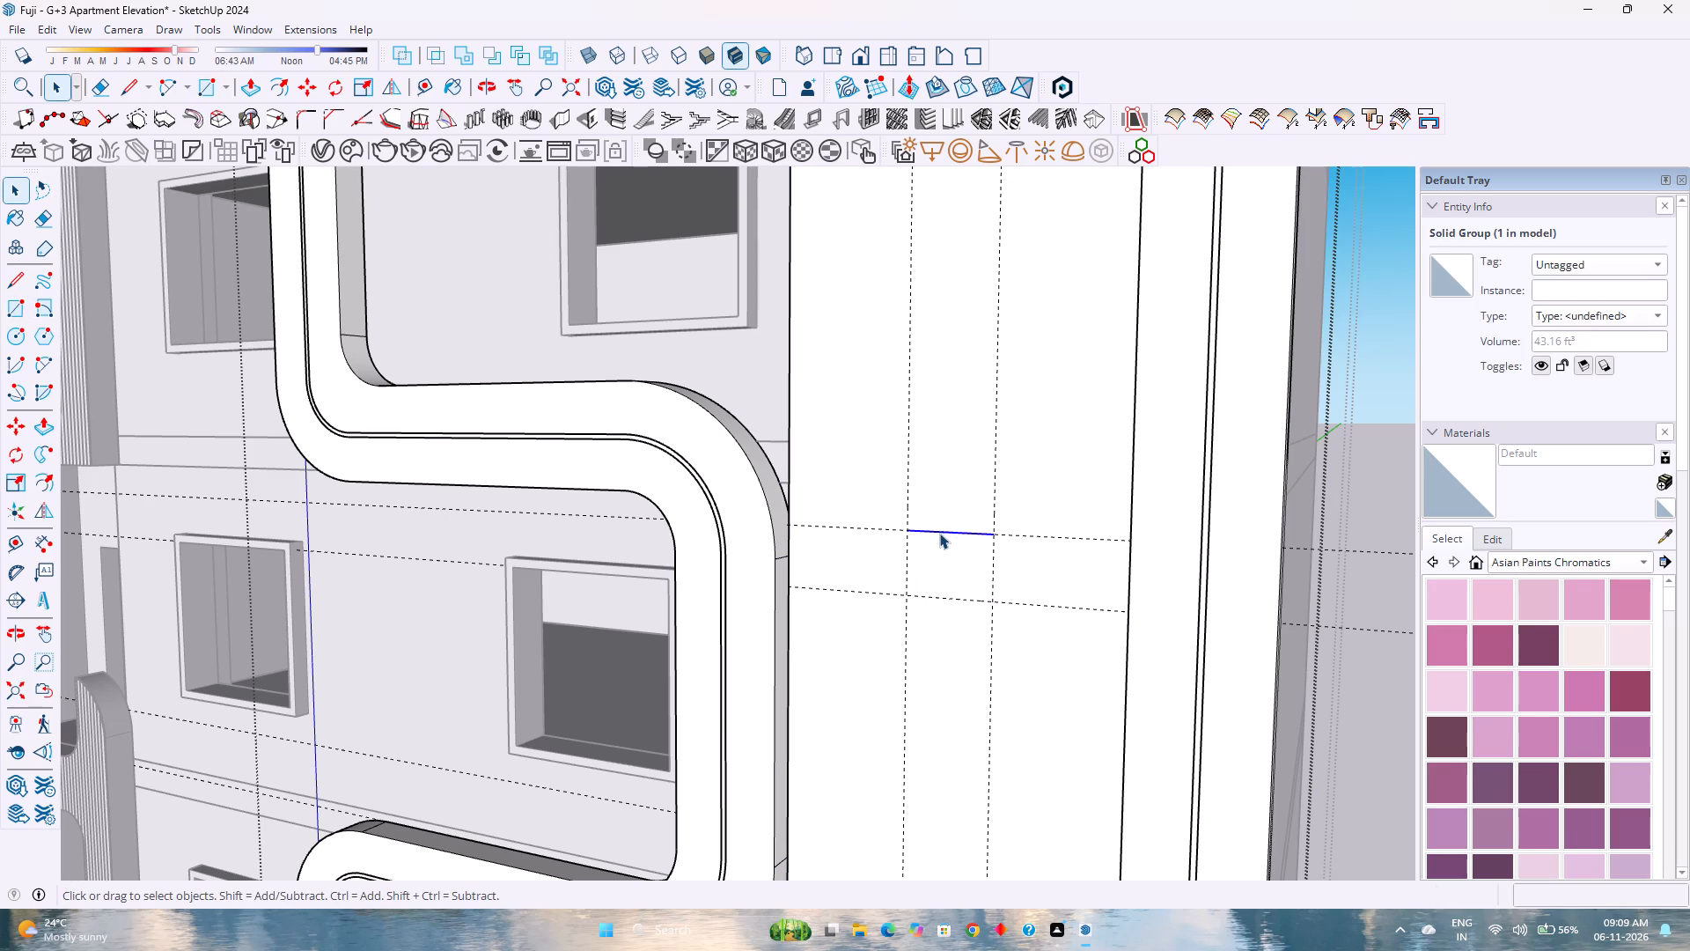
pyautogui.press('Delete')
# Inside the tall panel's group, draw a 2' by 1' 6" rectangle between the guides and push it in 3" to cut an opening.
pyautogui.doubleClick(952, 563)
pyautogui.press('r')
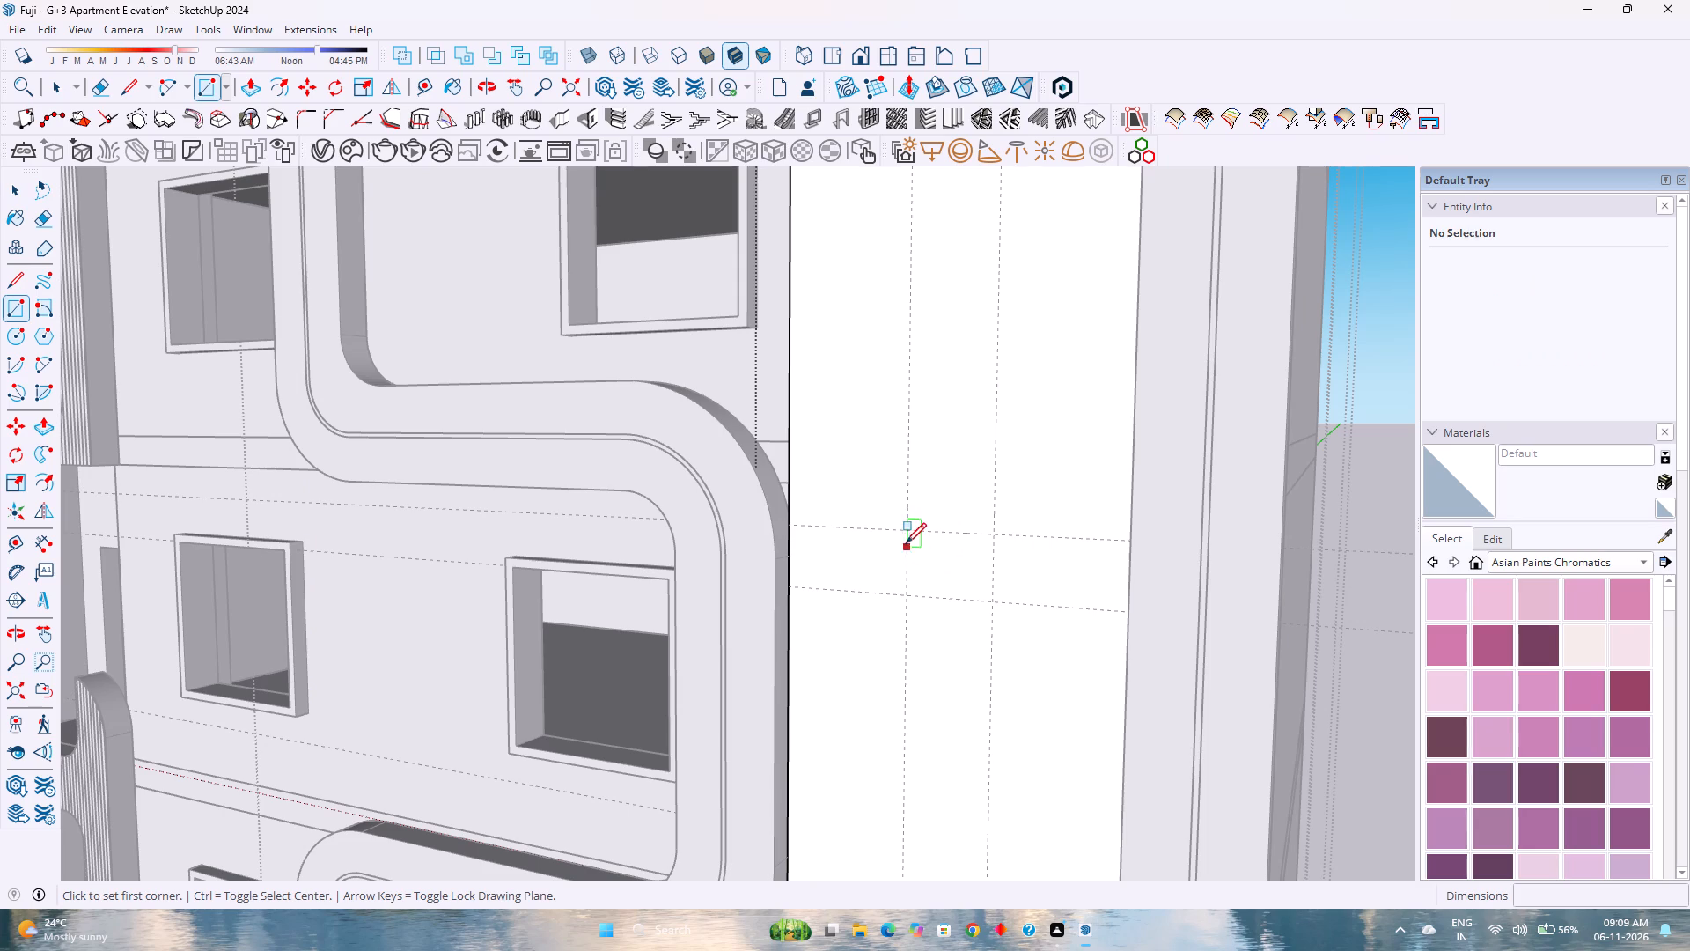
pyautogui.click(908, 533)
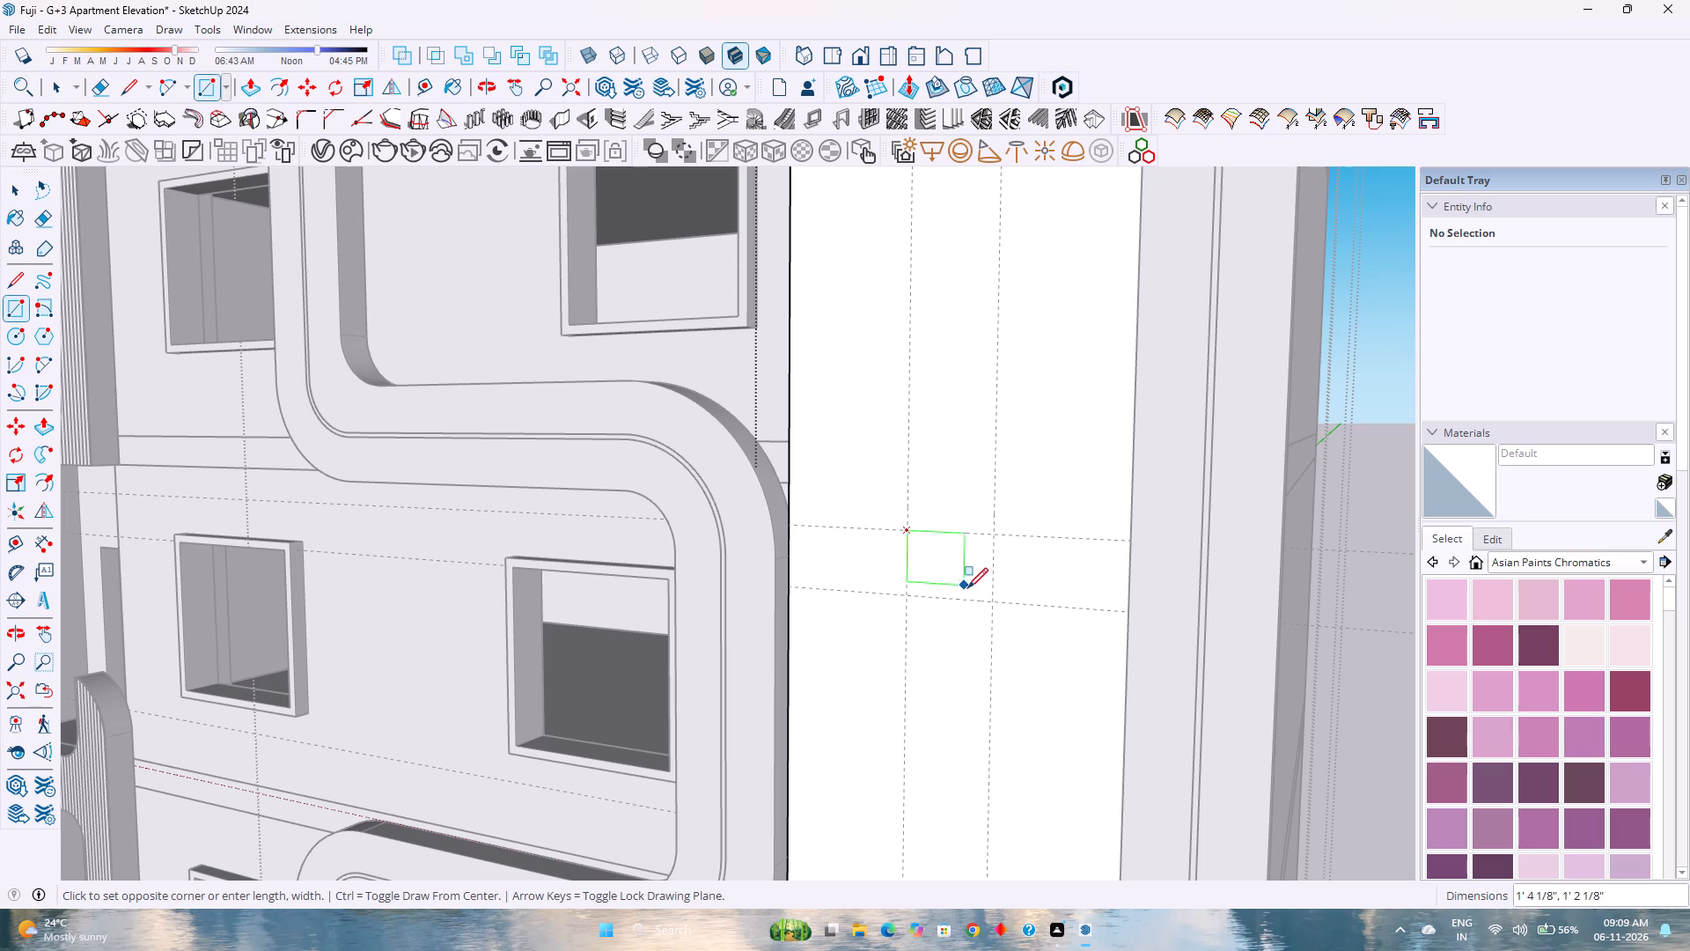
pyautogui.click(991, 599)
pyautogui.press('p')
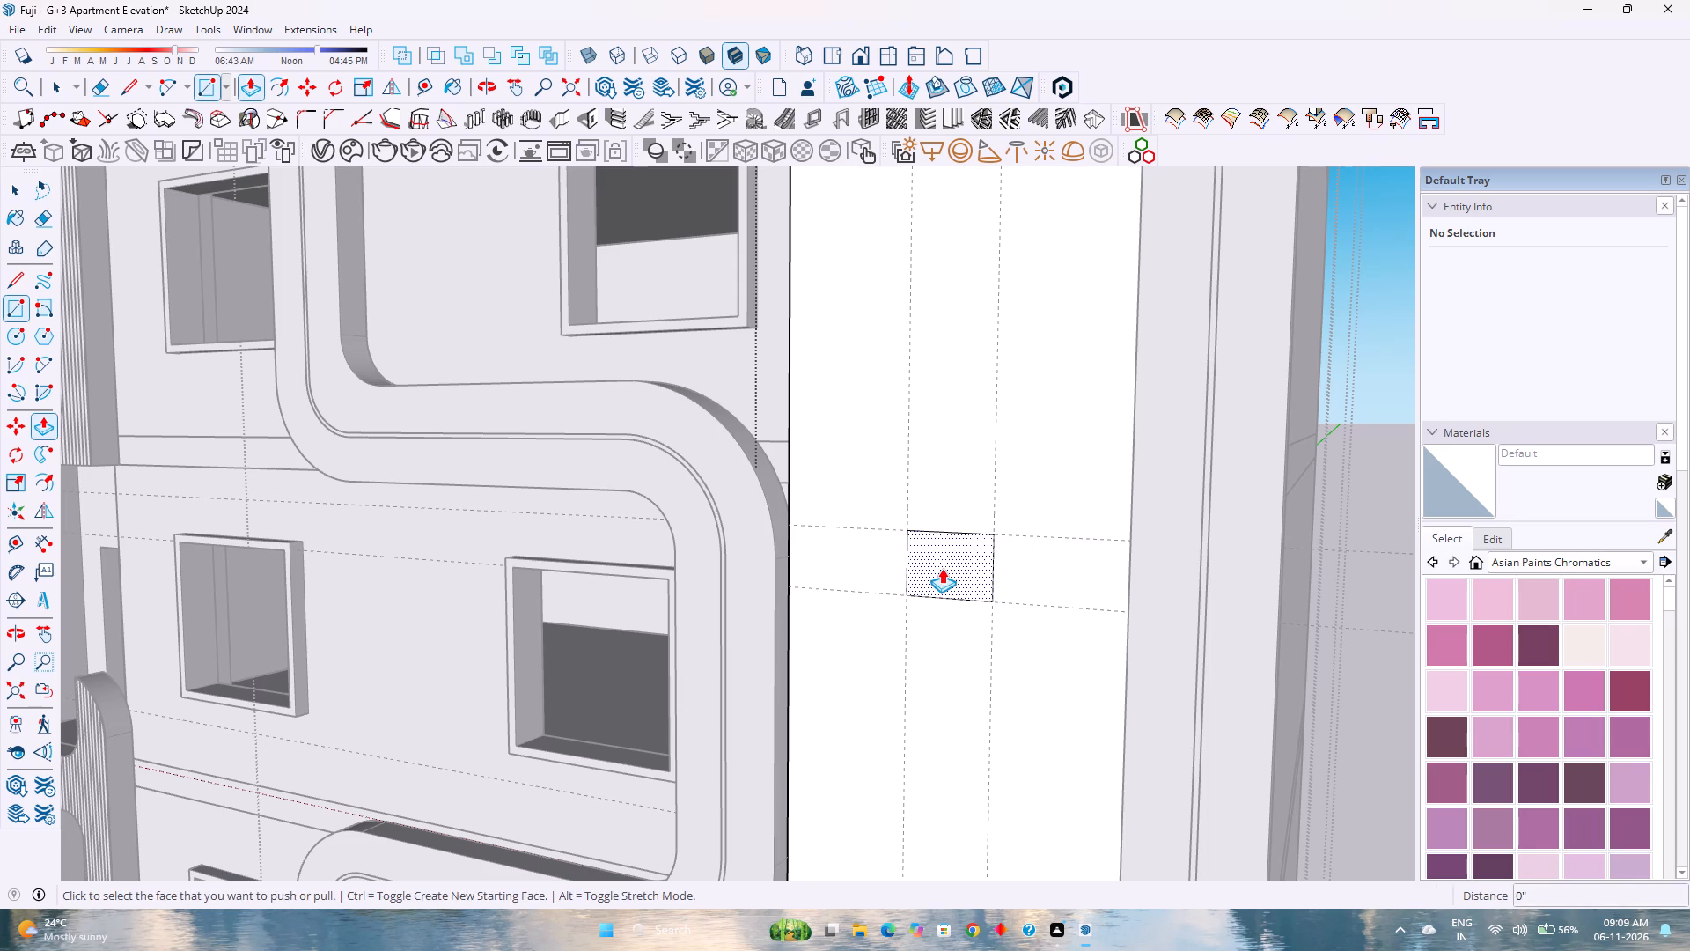
pyautogui.click(942, 568)
pyautogui.moveTo(966, 551); pyautogui.dragTo(1579, 694, button='middle')
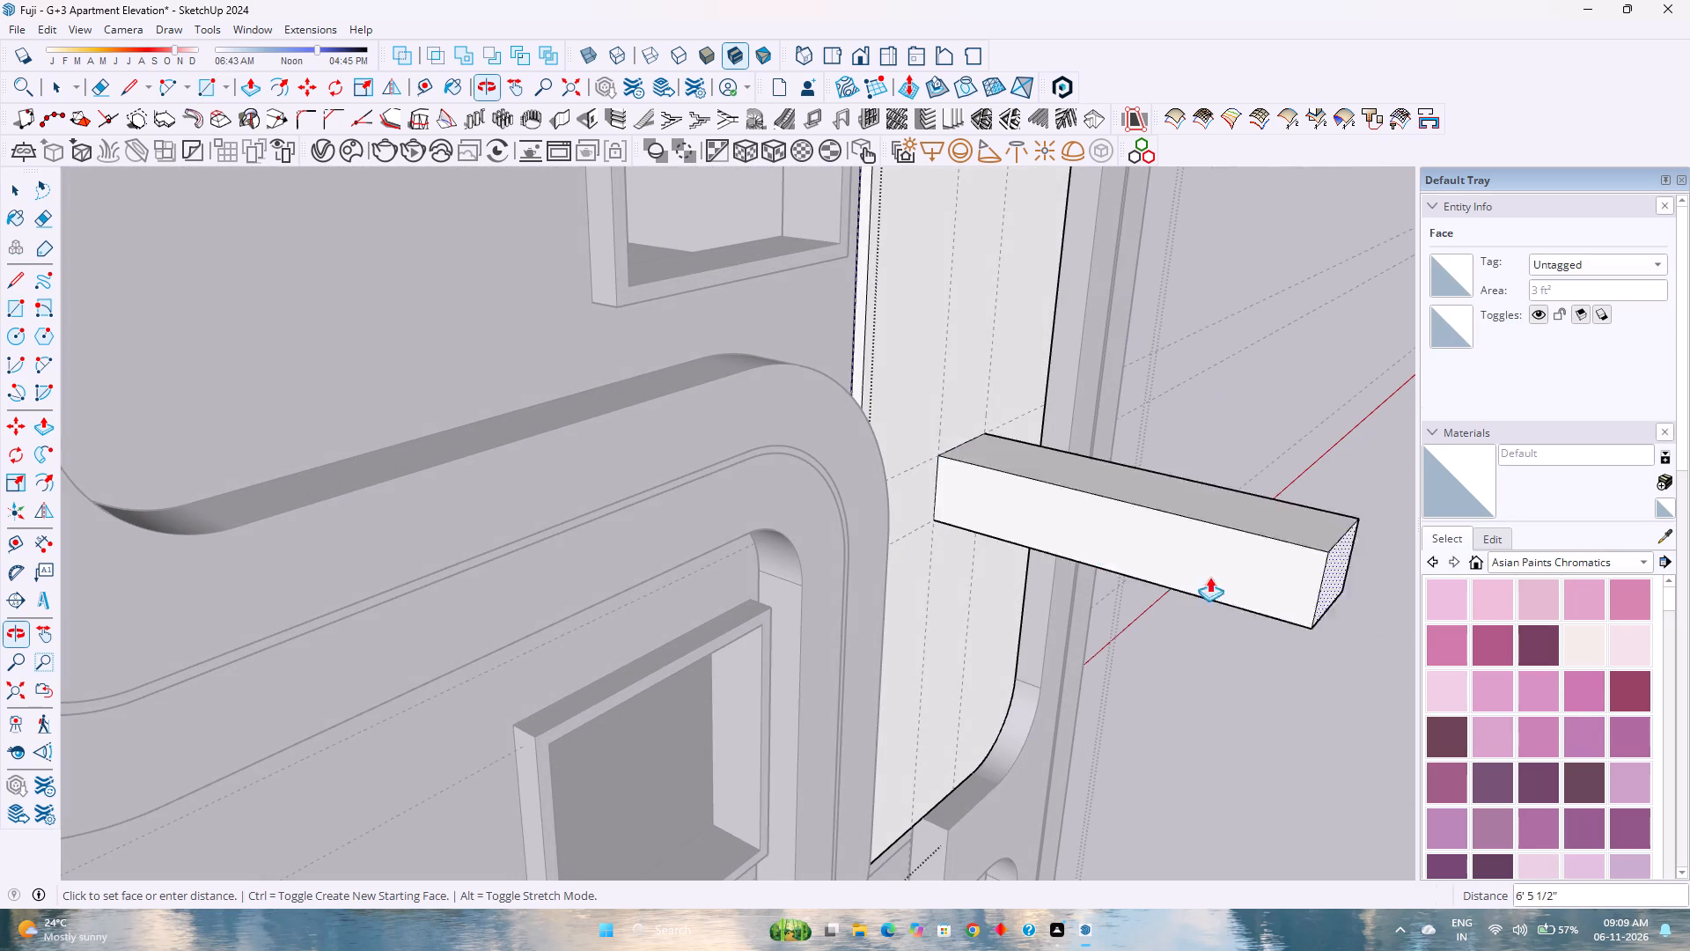
pyautogui.click(853, 364)
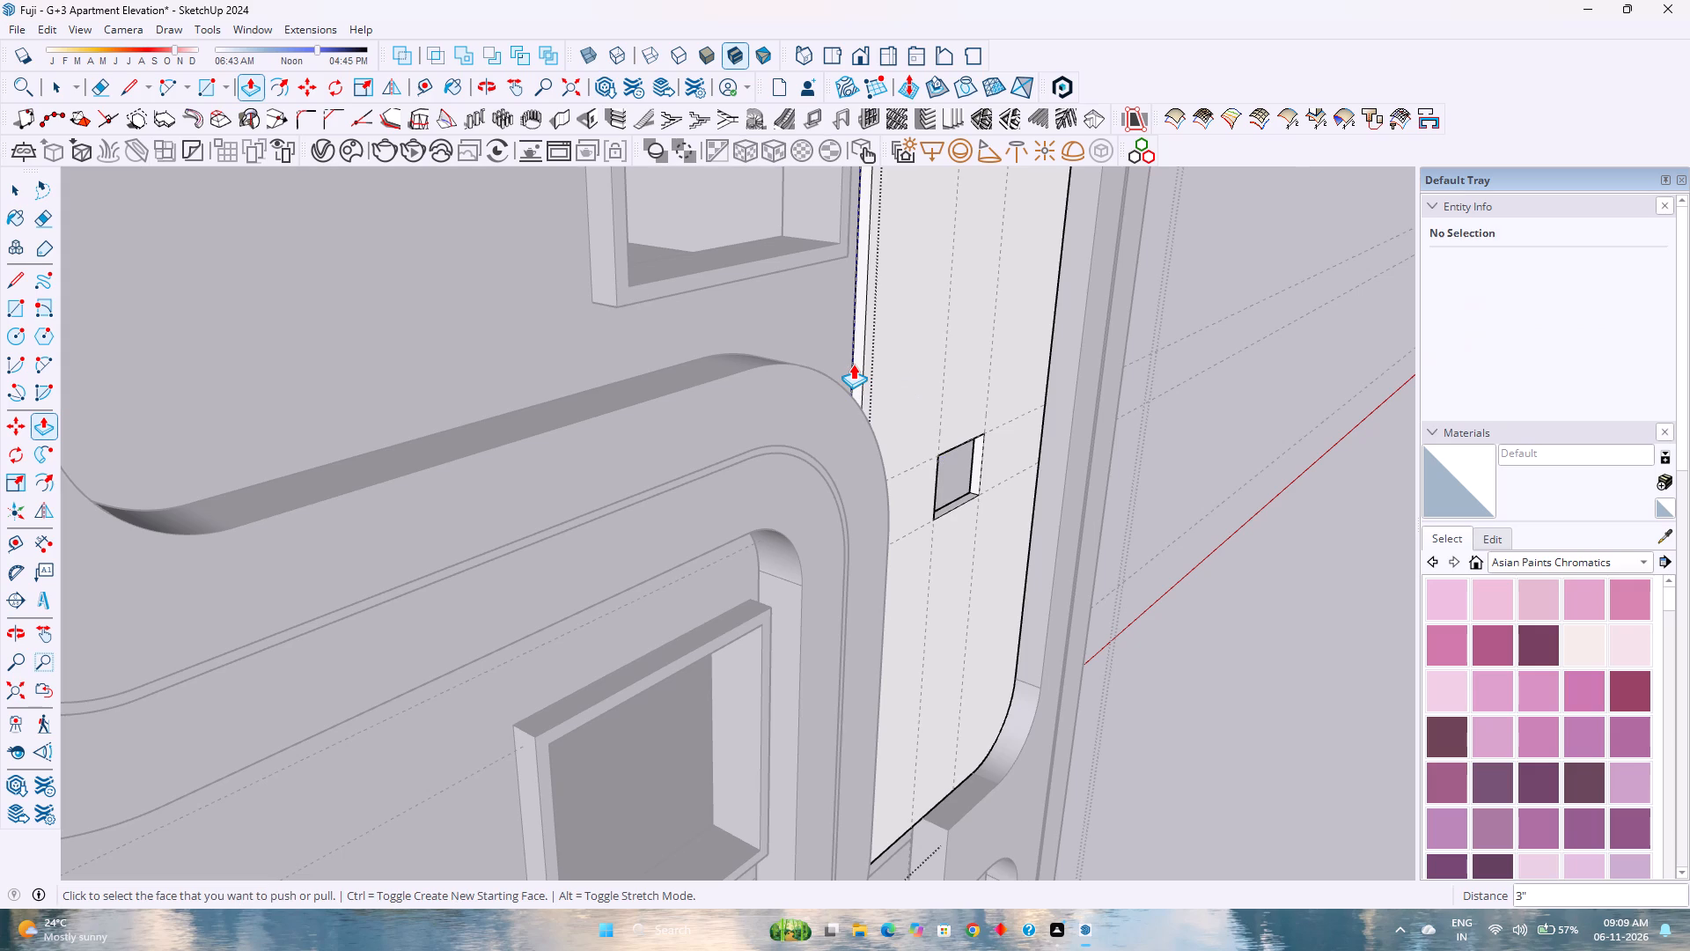
pyautogui.press('space')
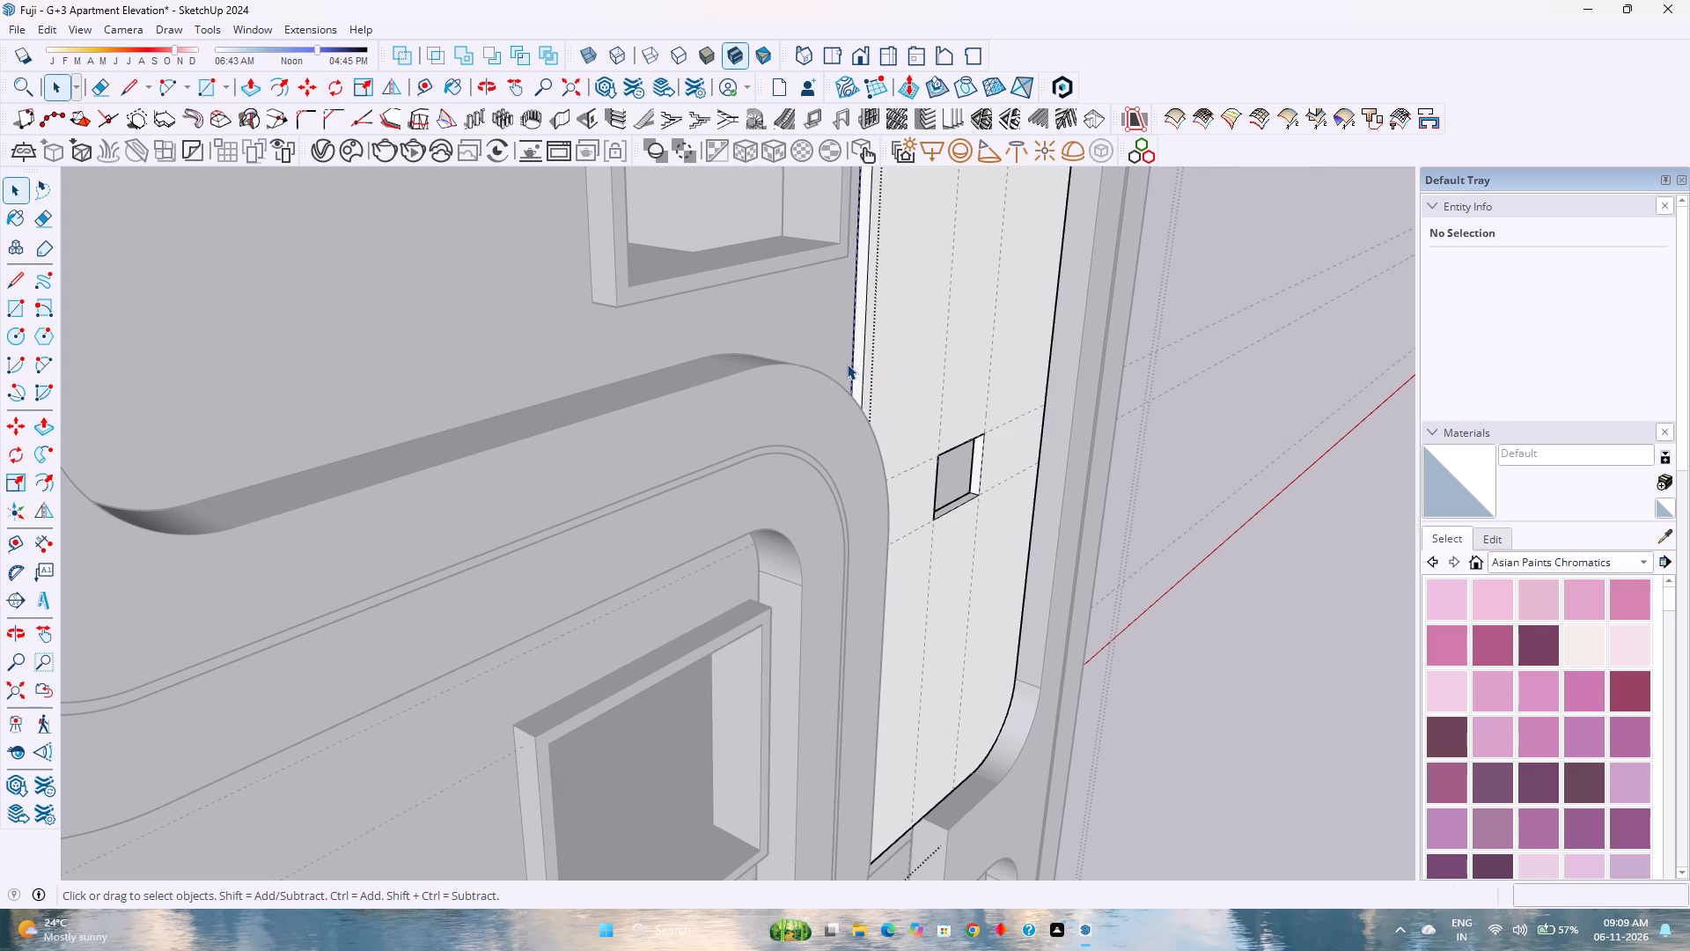
# Inside the building wall's group, draw a 2' by 1' 6" rectangle on the wall face behind the panel opening.
pyautogui.scroll(-3, 928, 457)
pyautogui.moveTo(933, 474); pyautogui.dragTo(604, 399, button='middle')
pyautogui.middleClick(604, 399)
pyautogui.scroll(-3, 604, 399)
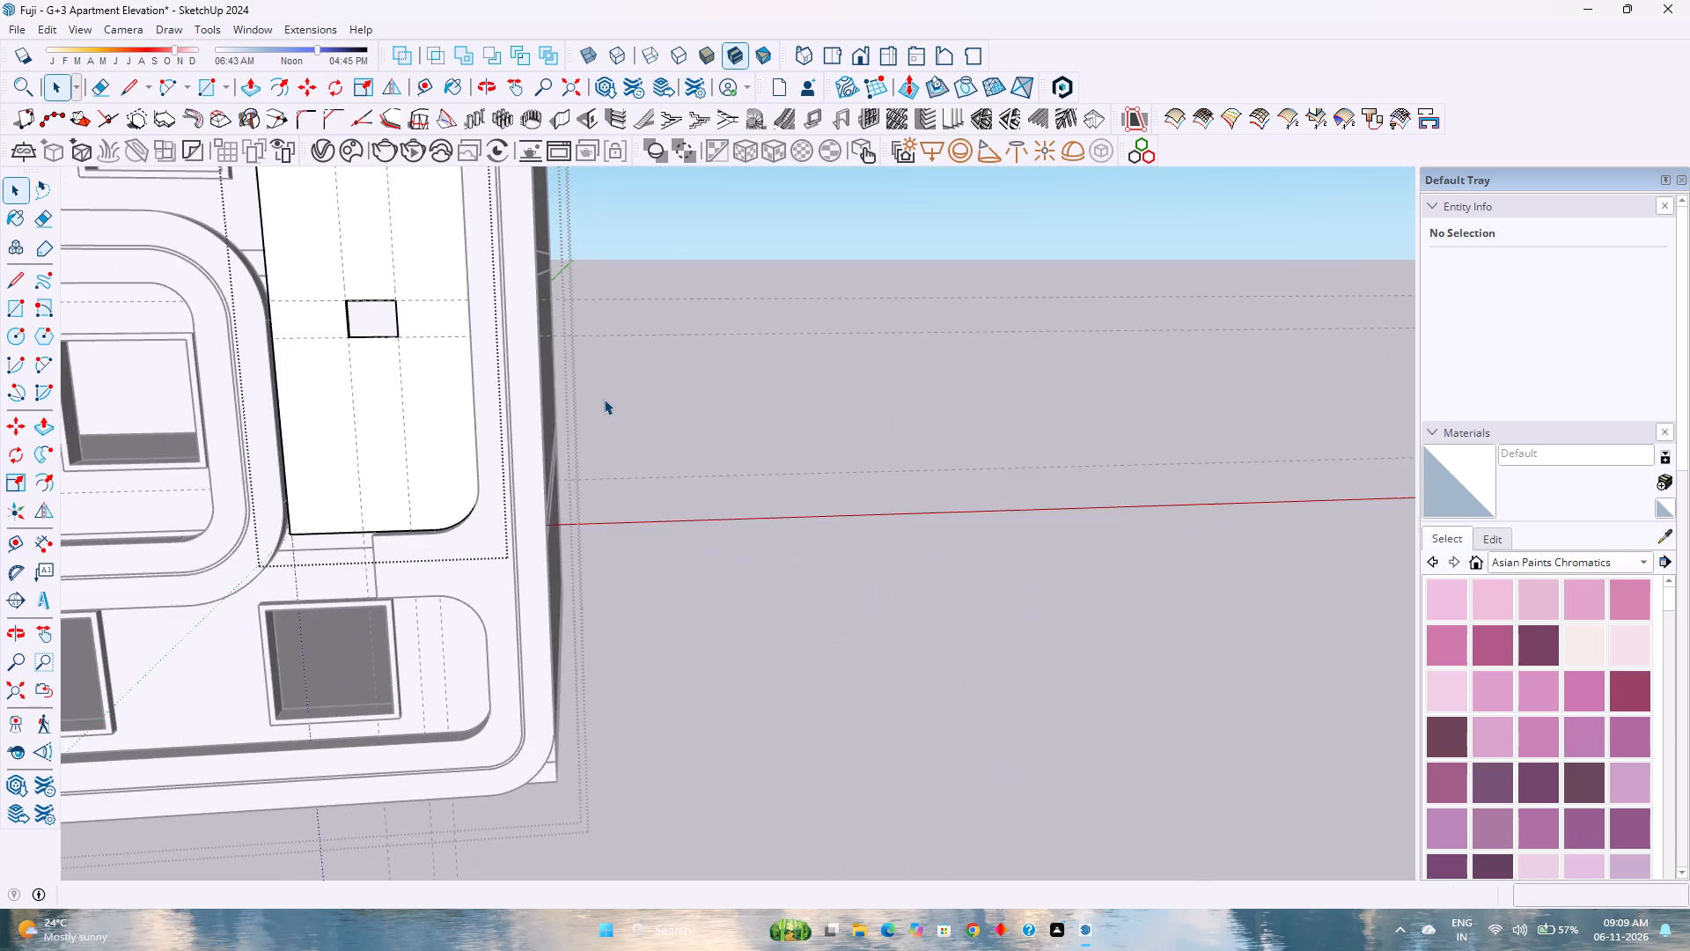
pyautogui.keyDown('shift'); pyautogui.moveTo(604, 399); pyautogui.dragTo(868, 446, button='middle'); pyautogui.keyUp('shift')
pyautogui.keyDown('shift'); pyautogui.middleClick(868, 446); pyautogui.keyUp('shift')
pyautogui.keyDown('shift'); pyautogui.middleClick(870, 446); pyautogui.keyUp('shift')
pyautogui.click(1069, 508)
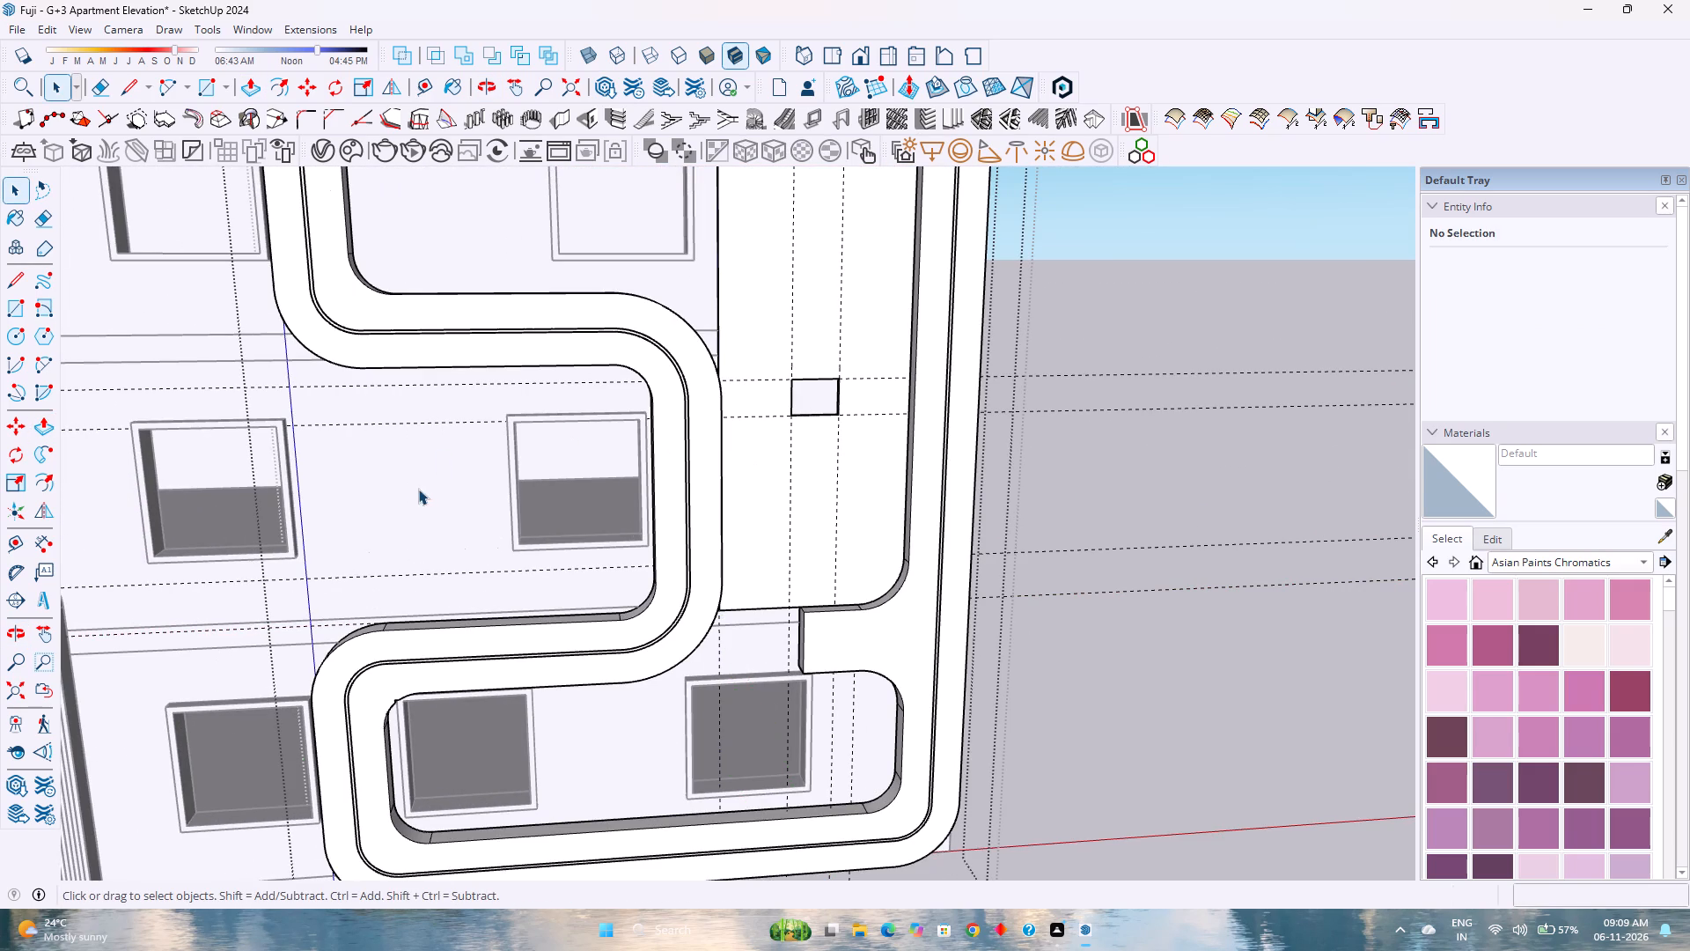
pyautogui.press('Escape')
pyautogui.click(422, 490)
pyautogui.click(422, 490)
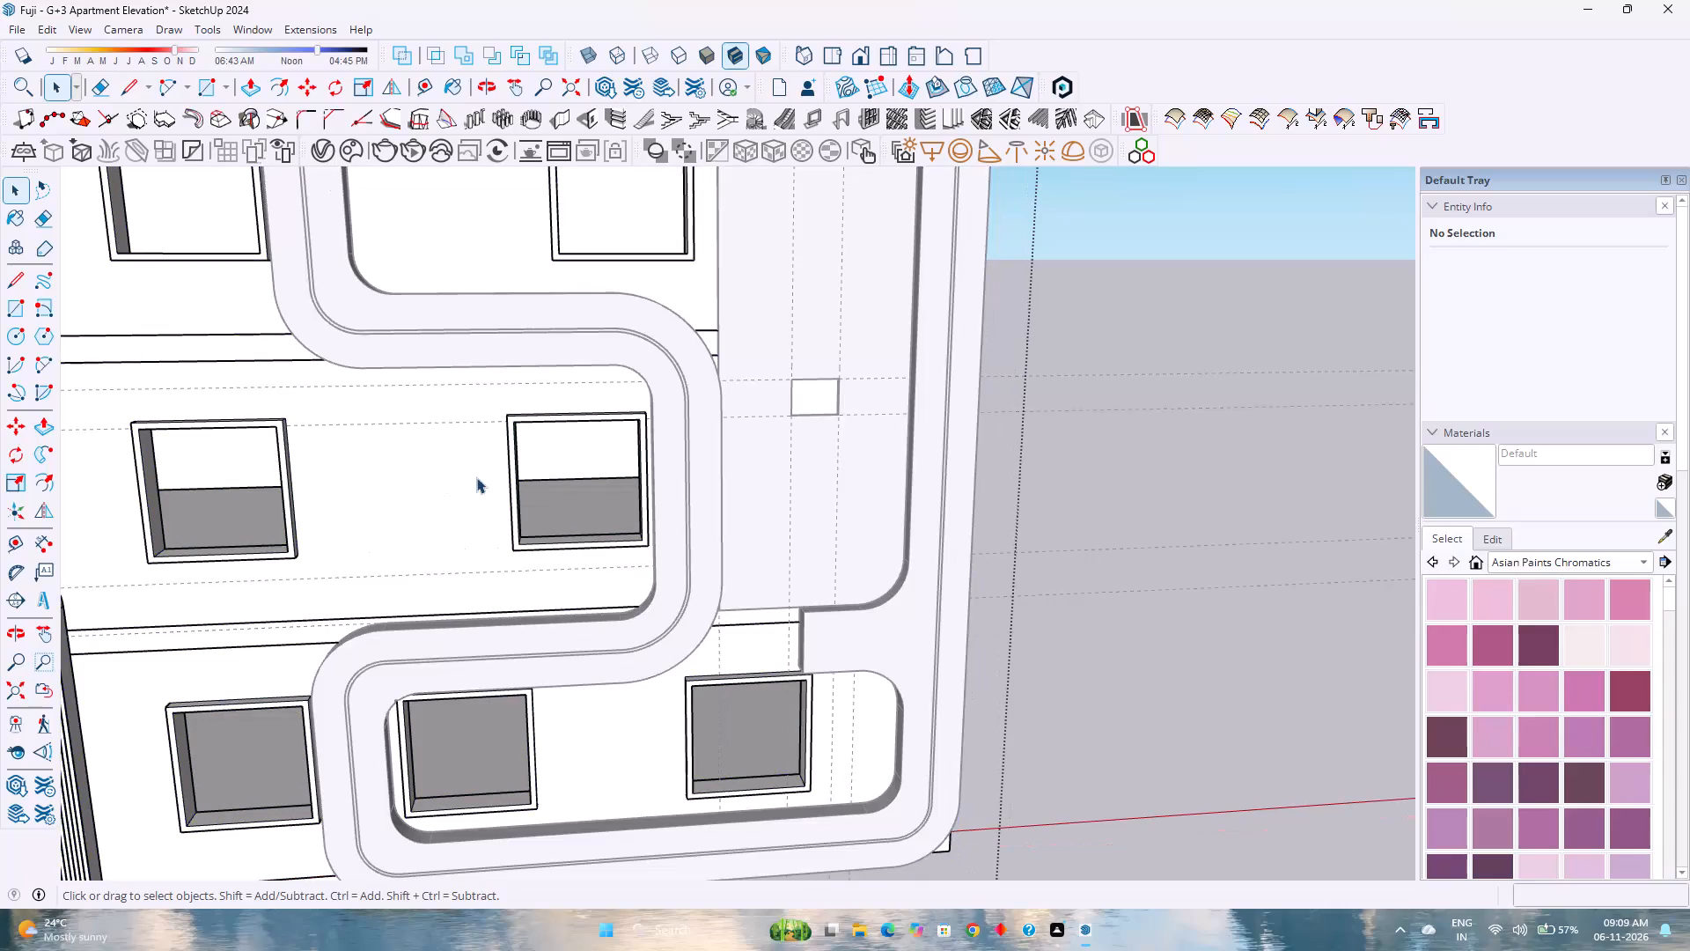
pyautogui.scroll(6, 712, 409)
pyautogui.click(246, 581)
pyautogui.click(246, 581)
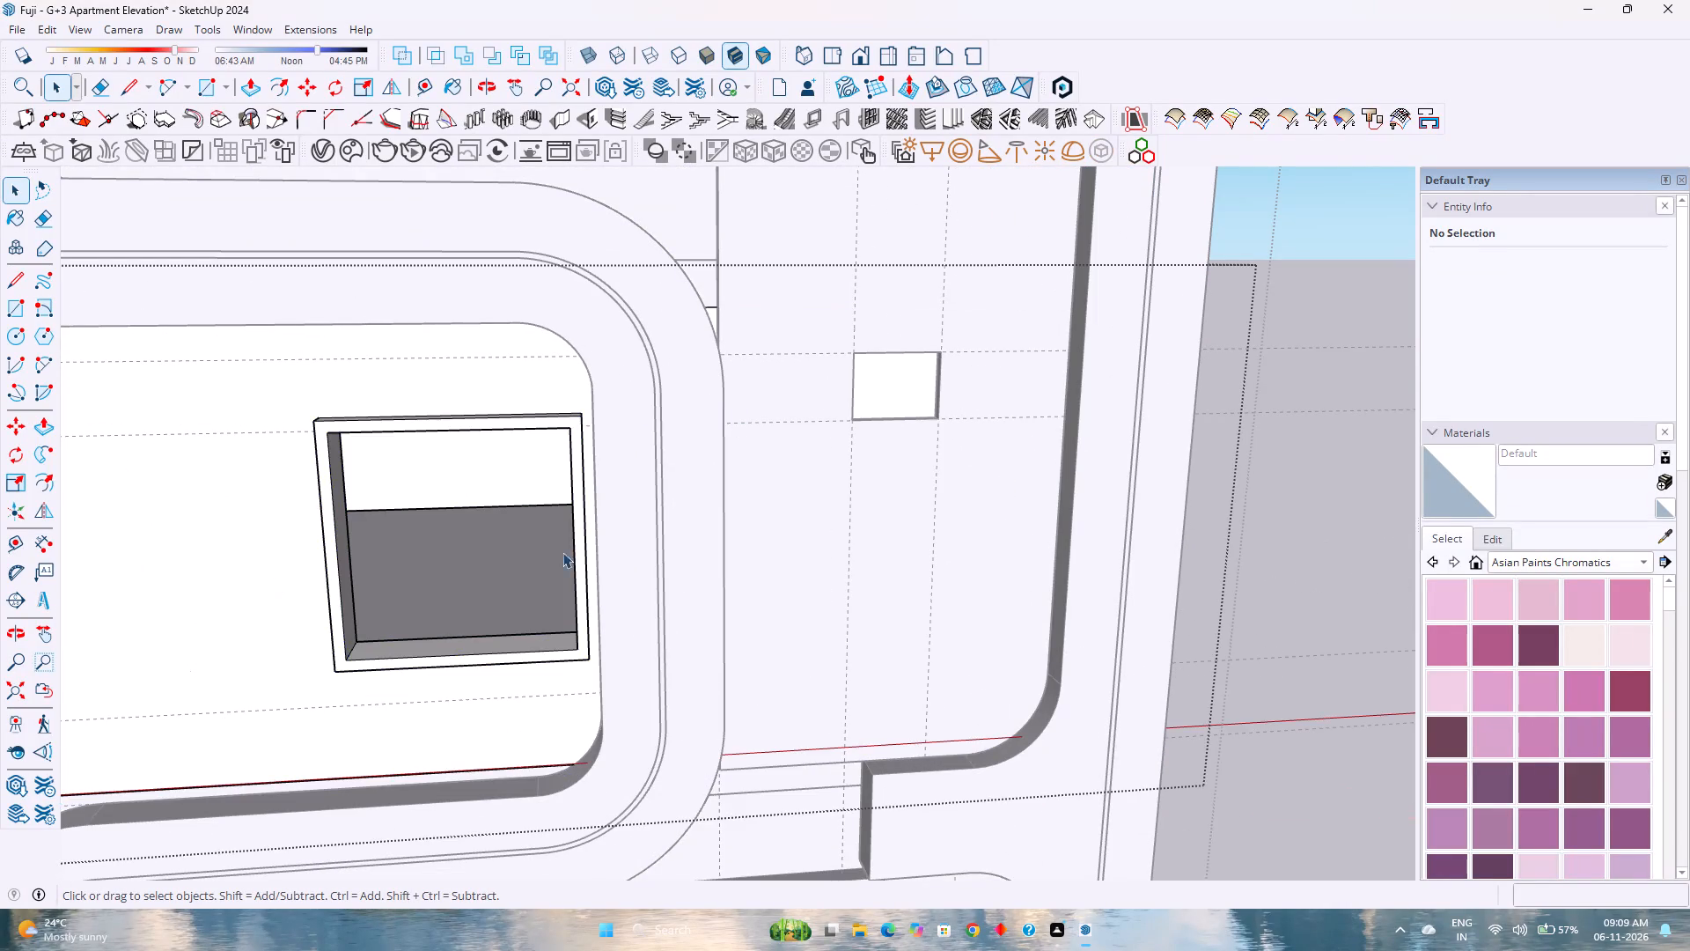
pyautogui.moveTo(786, 524); pyautogui.dragTo(356, 482, button='middle')
pyautogui.middleClick(354, 482)
pyautogui.scroll(5, 672, 440)
pyautogui.press('r')
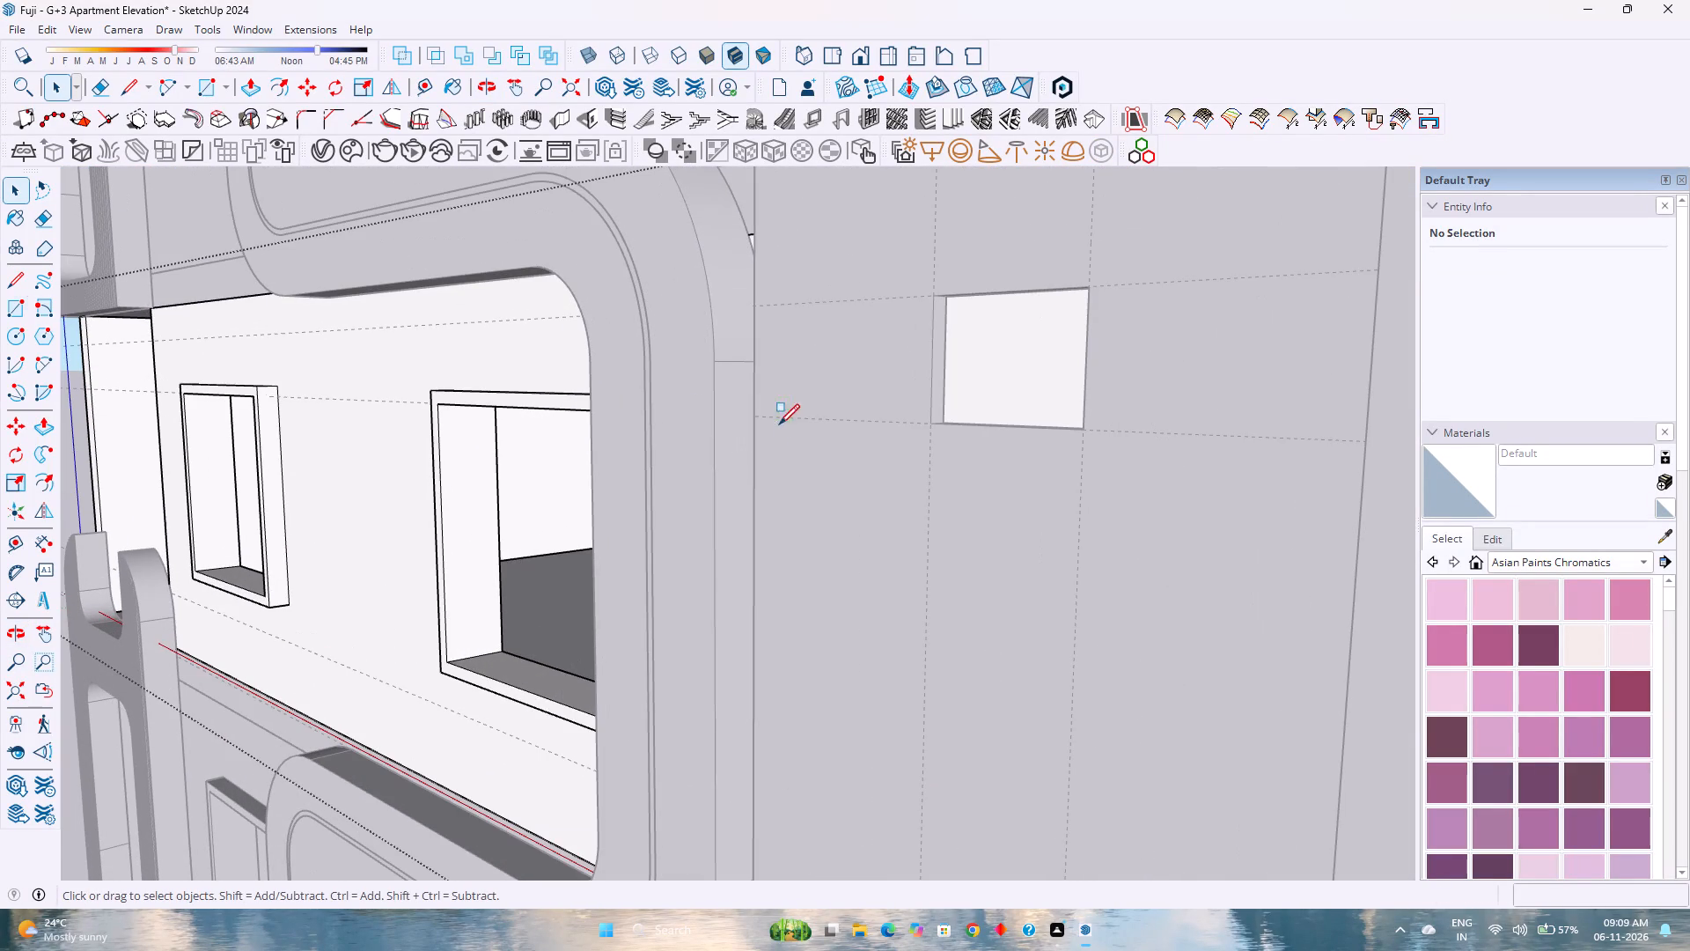
pyautogui.scroll(2, 938, 318)
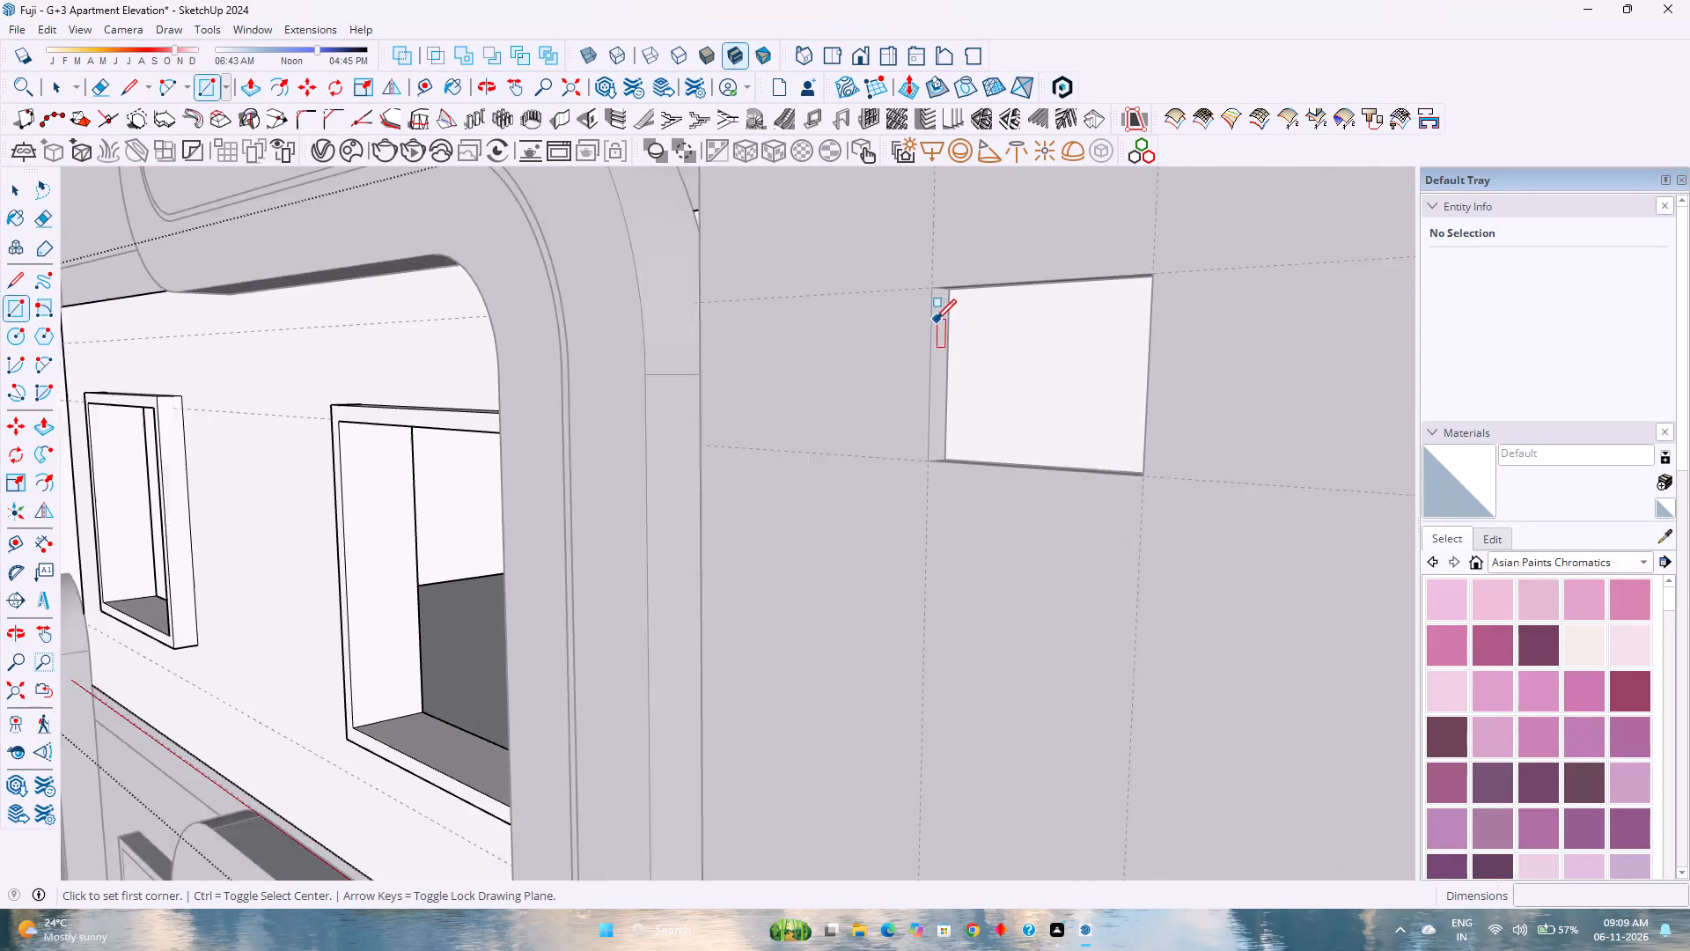
pyautogui.scroll(4, 936, 320)
pyautogui.moveTo(917, 335); pyautogui.dragTo(935, 276, button='middle')
pyautogui.middleClick(937, 275)
pyautogui.click(957, 285)
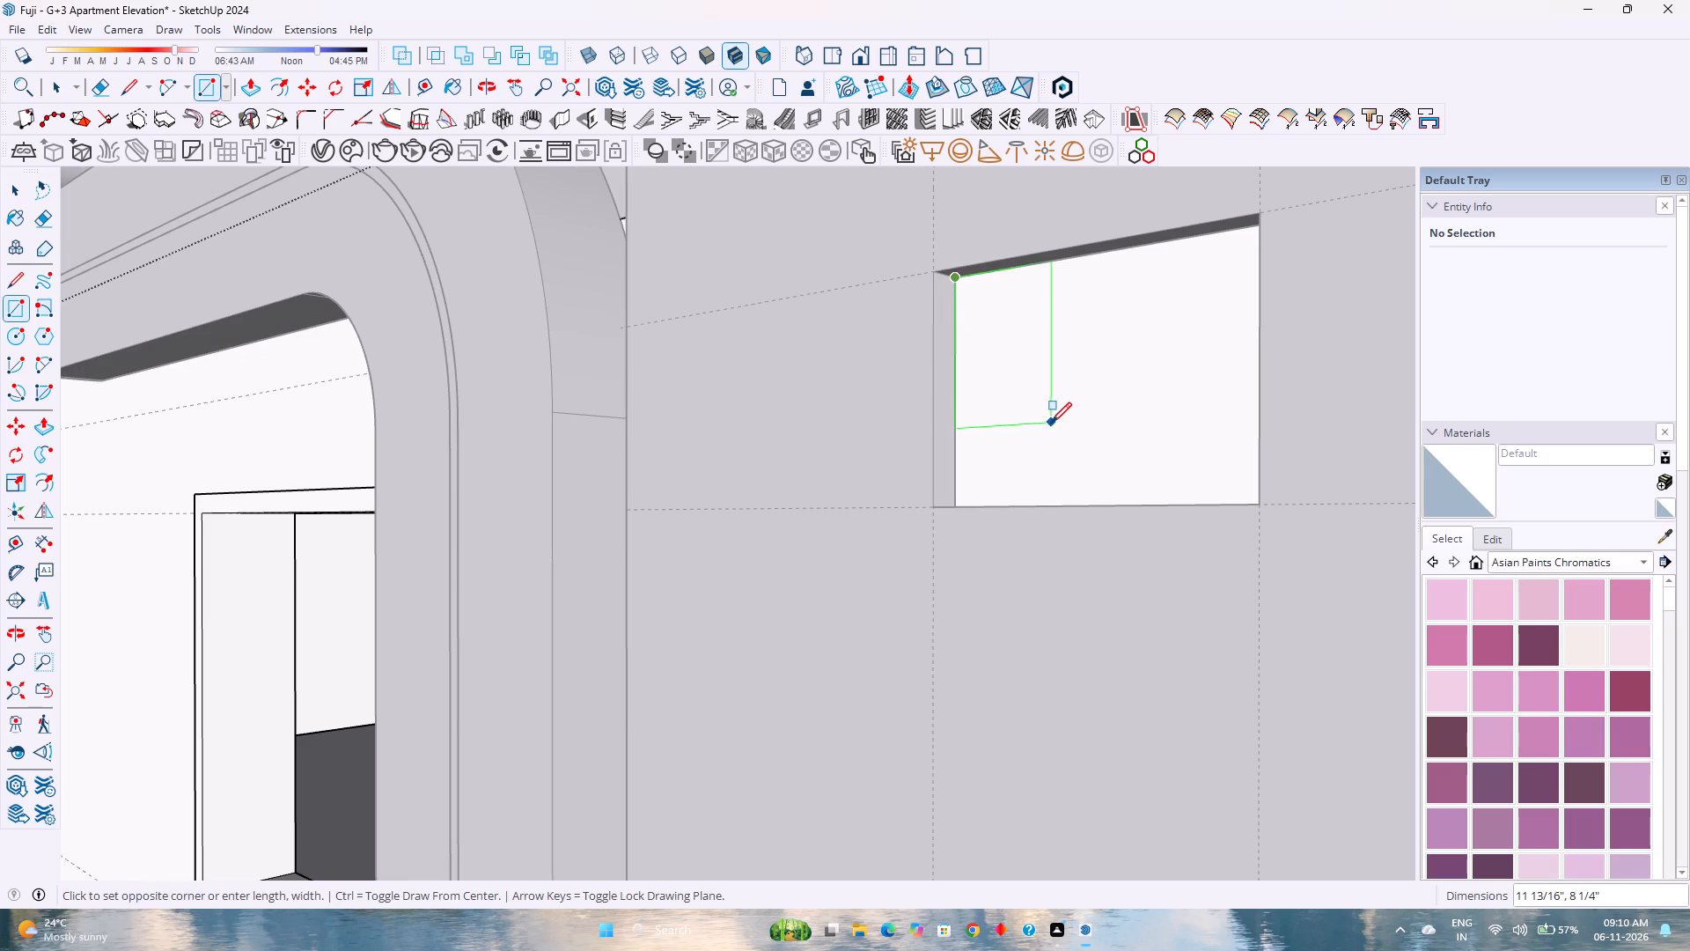
pyautogui.scroll(-5, 1051, 423)
pyautogui.moveTo(1049, 423); pyautogui.dragTo(1397, 542, button='middle')
pyautogui.middleClick(1397, 542)
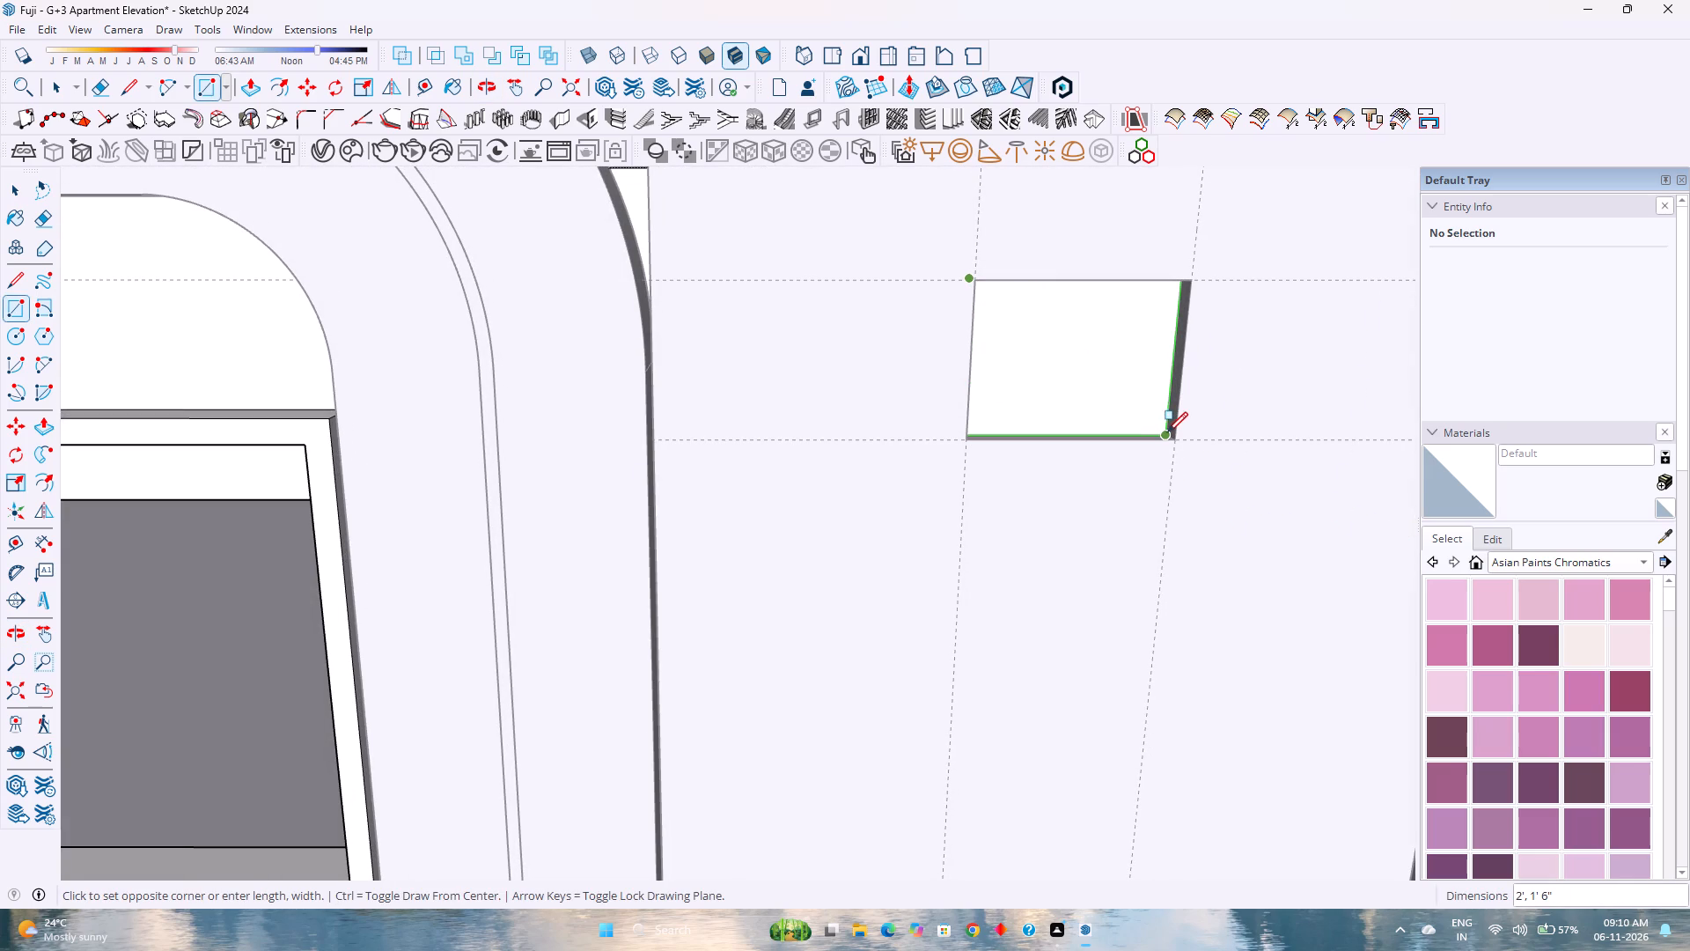
pyautogui.click(1169, 431)
pyautogui.press('space')
# Push the new wall rectangle in 9" to cut the opening, and leave the wall group.
pyautogui.press('p')
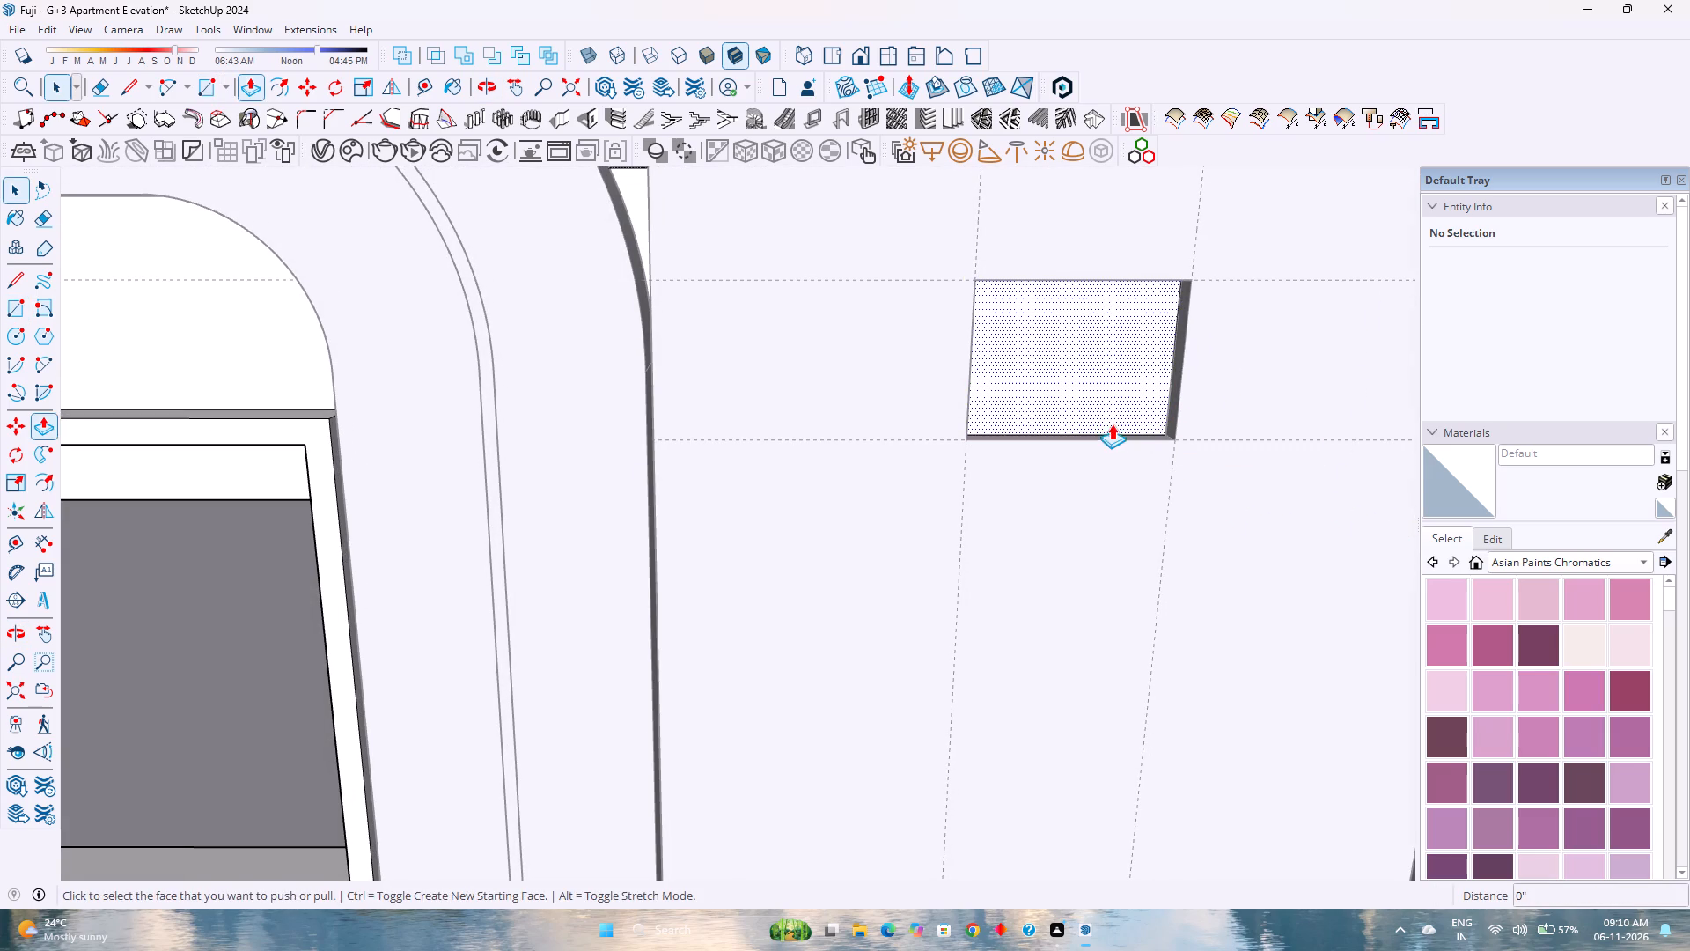
pyautogui.click(1103, 403)
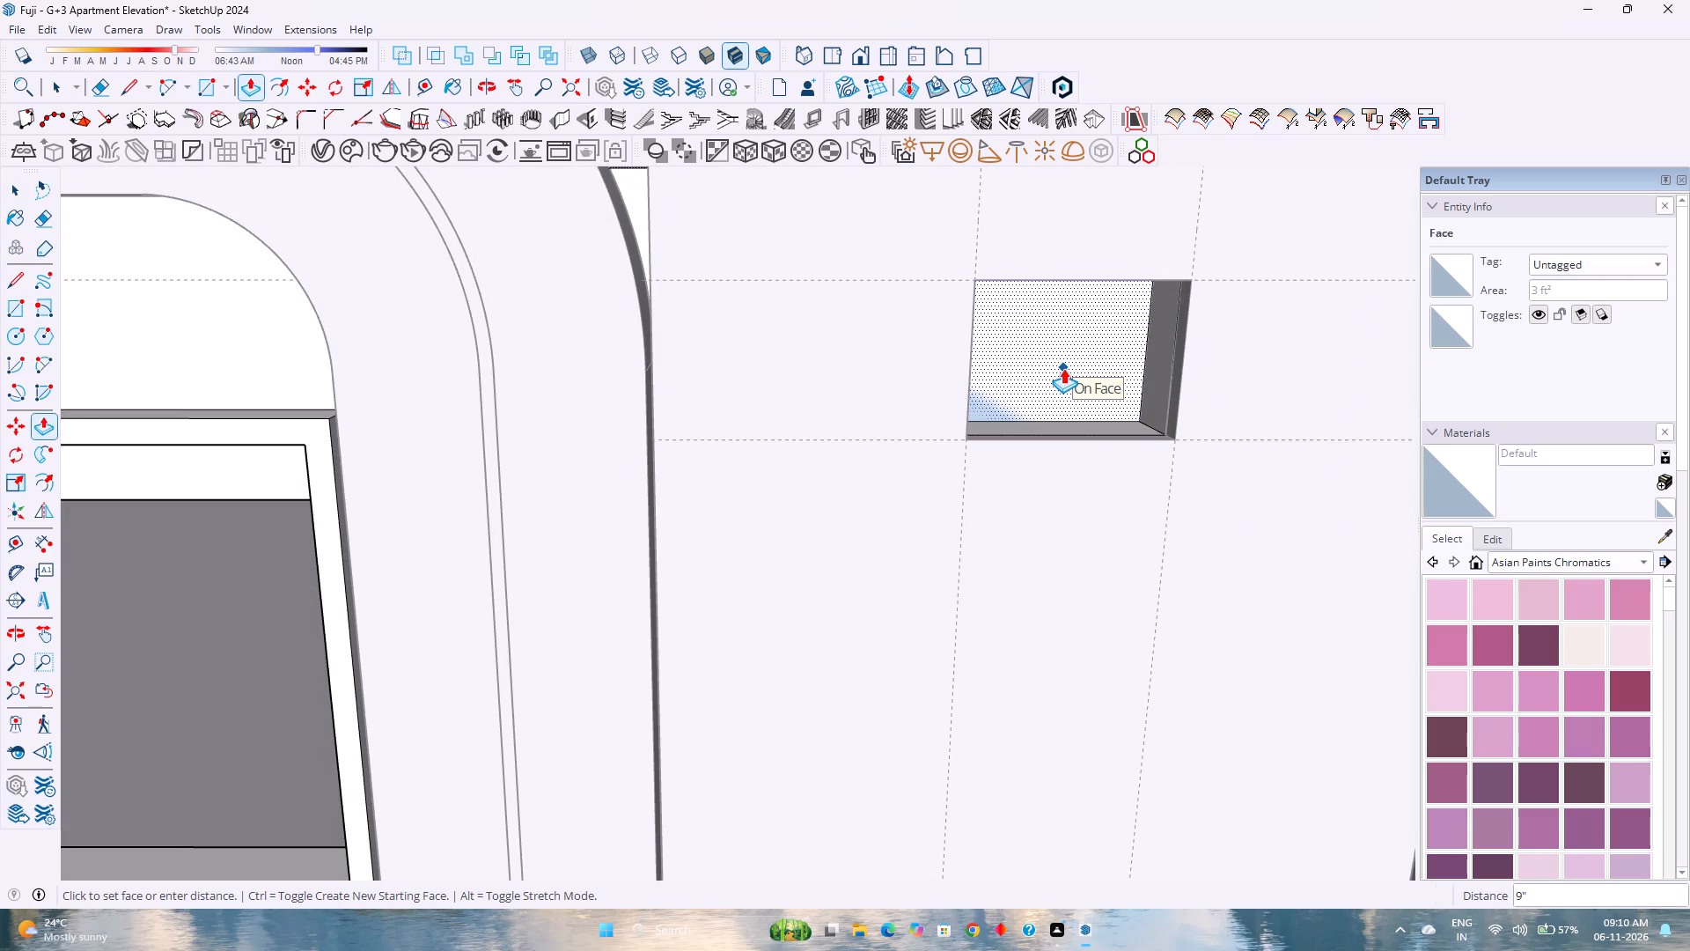
pyautogui.press('9')
pyautogui.press('Return')
pyautogui.press('space')
pyautogui.scroll(-7, 778, 510)
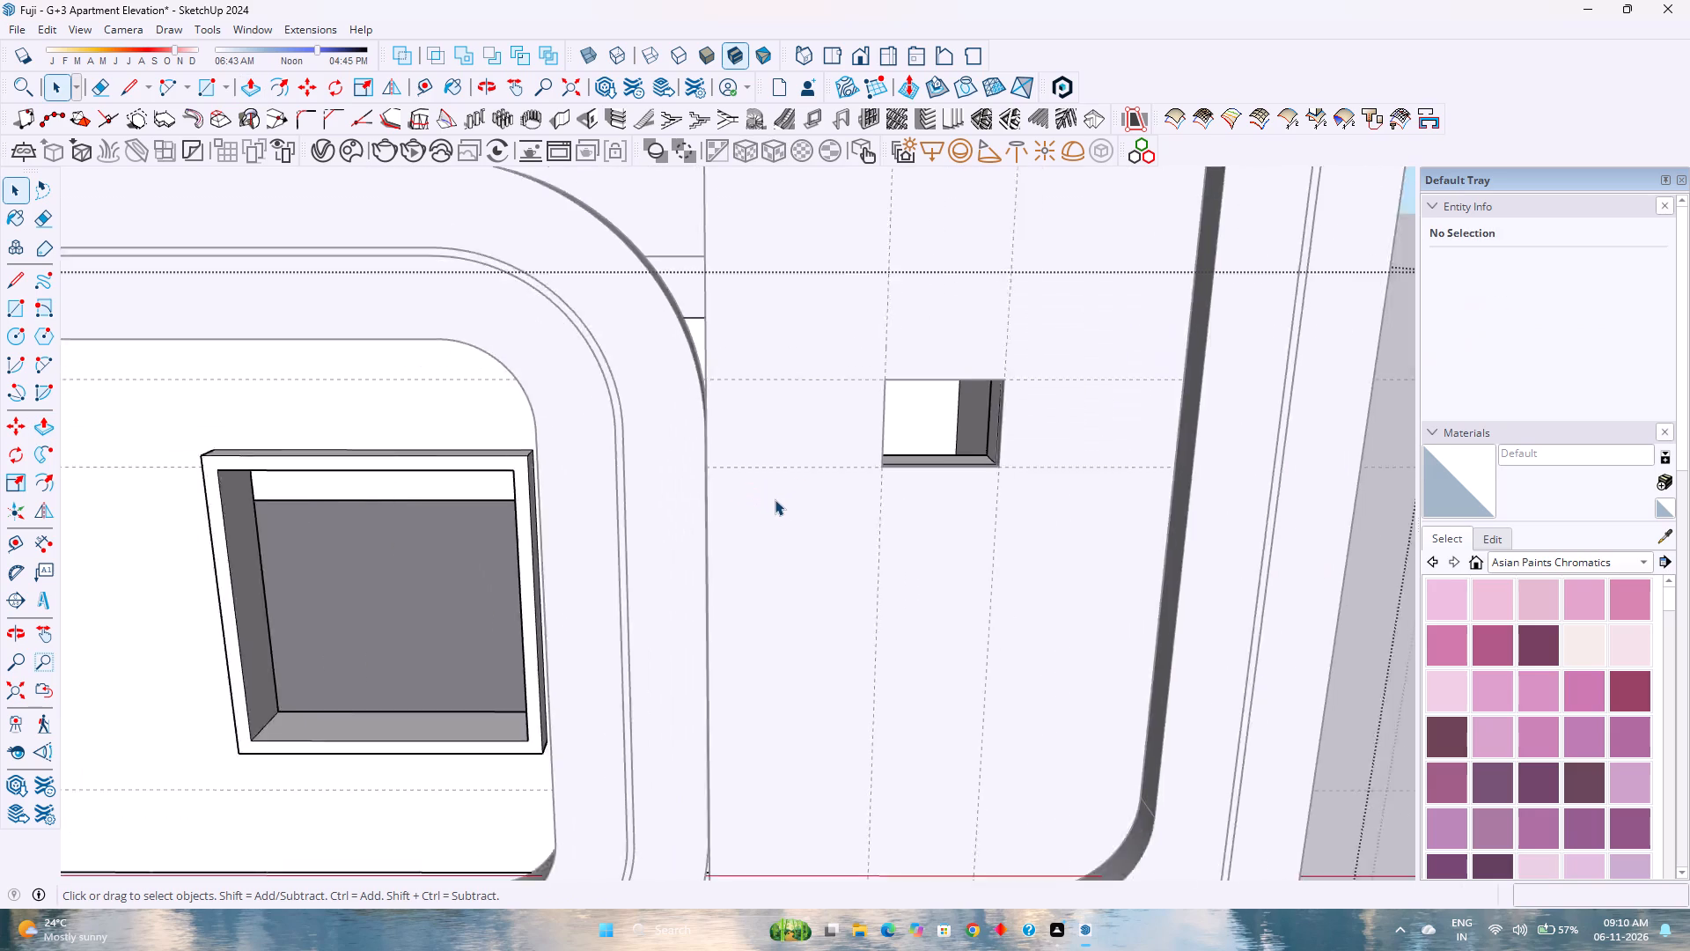
pyautogui.scroll(-7, 775, 499)
pyautogui.click(1245, 564)
pyautogui.moveTo(1216, 574); pyautogui.dragTo(935, 468, button='middle')
pyautogui.middleClick(935, 468)
pyautogui.scroll(-3, 934, 467)
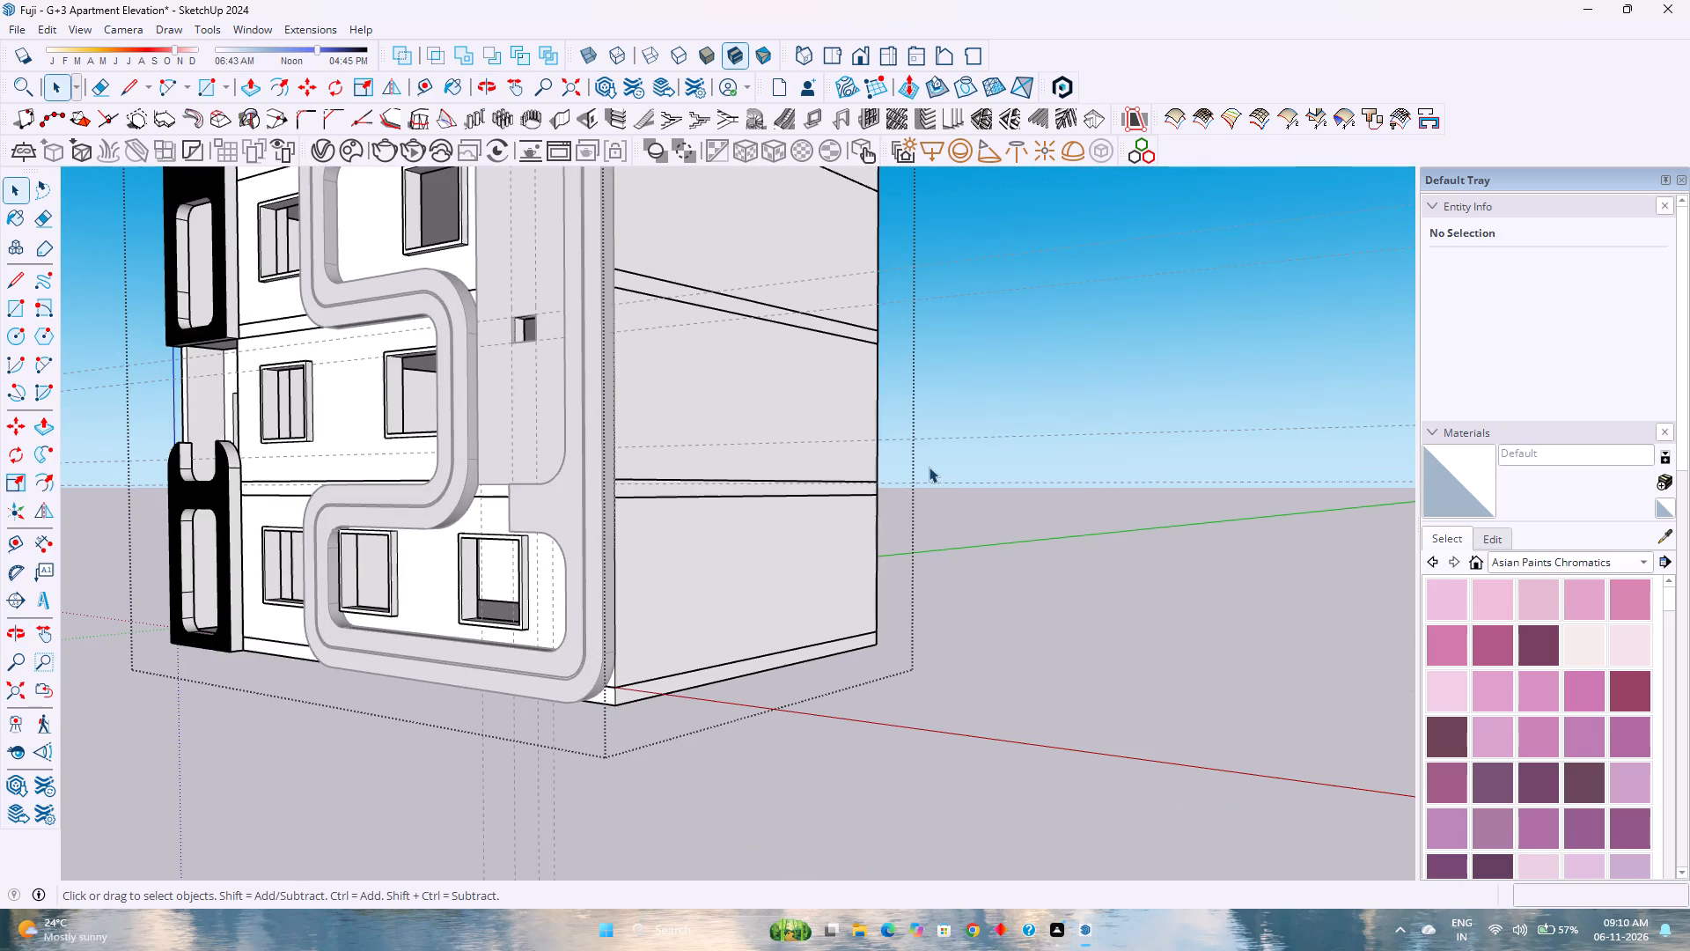
pyautogui.keyDown('shift'); pyautogui.moveTo(775, 490); pyautogui.dragTo(1000, 719, button='middle'); pyautogui.keyUp('shift')
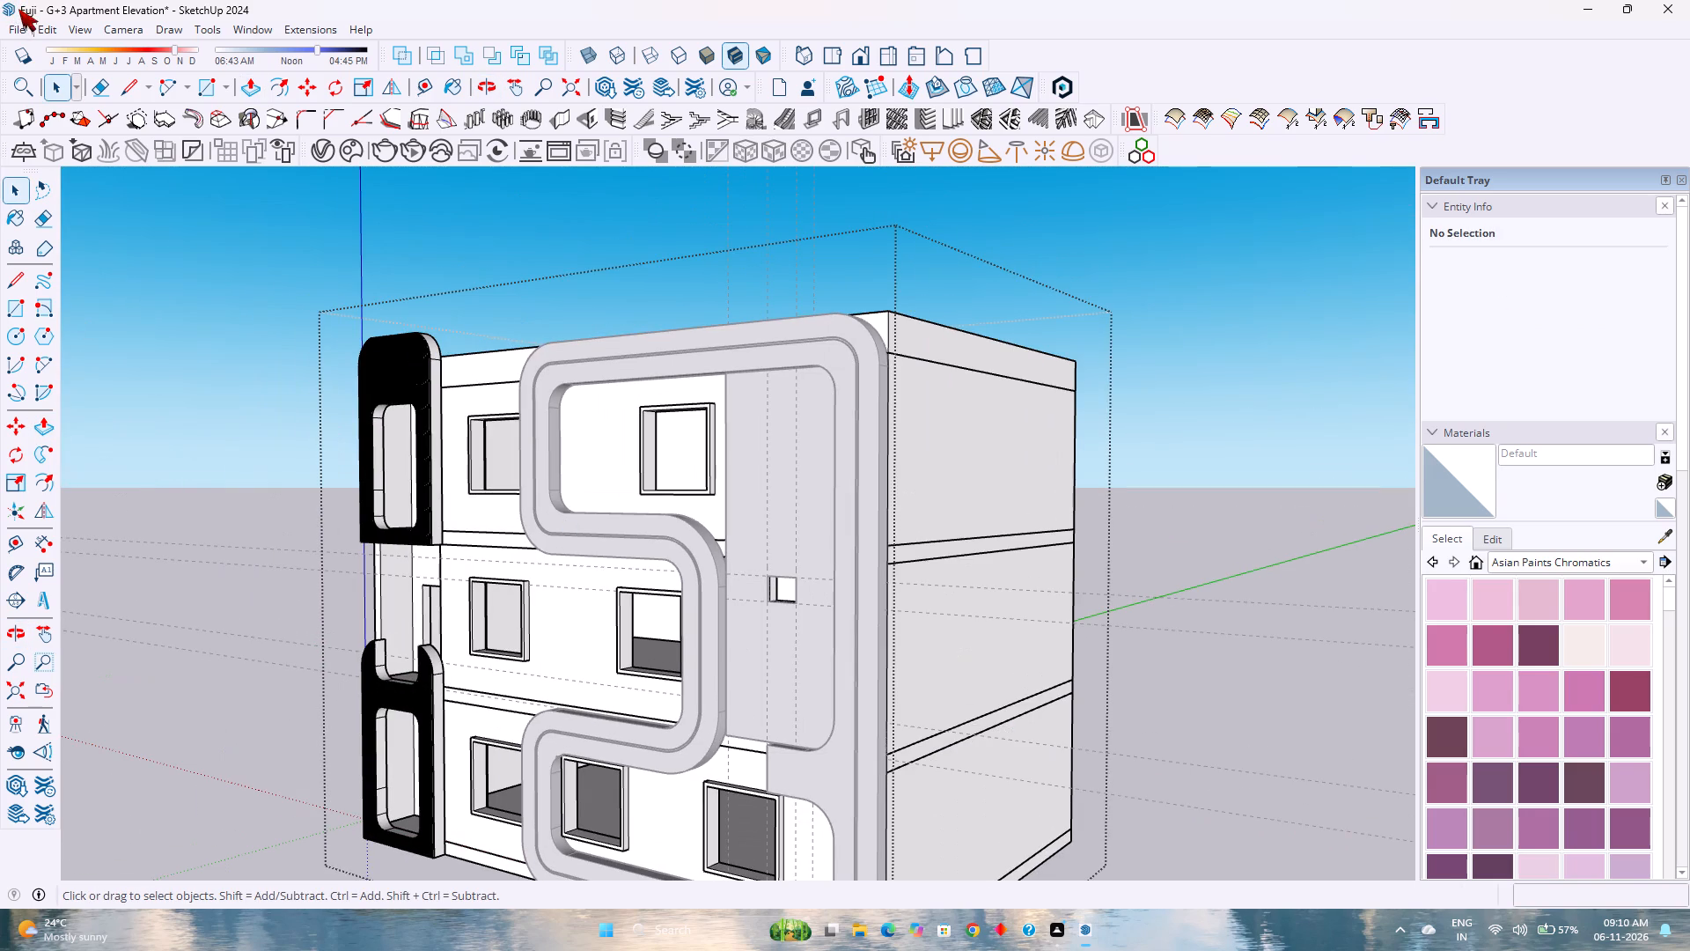
pyautogui.press('Escape')
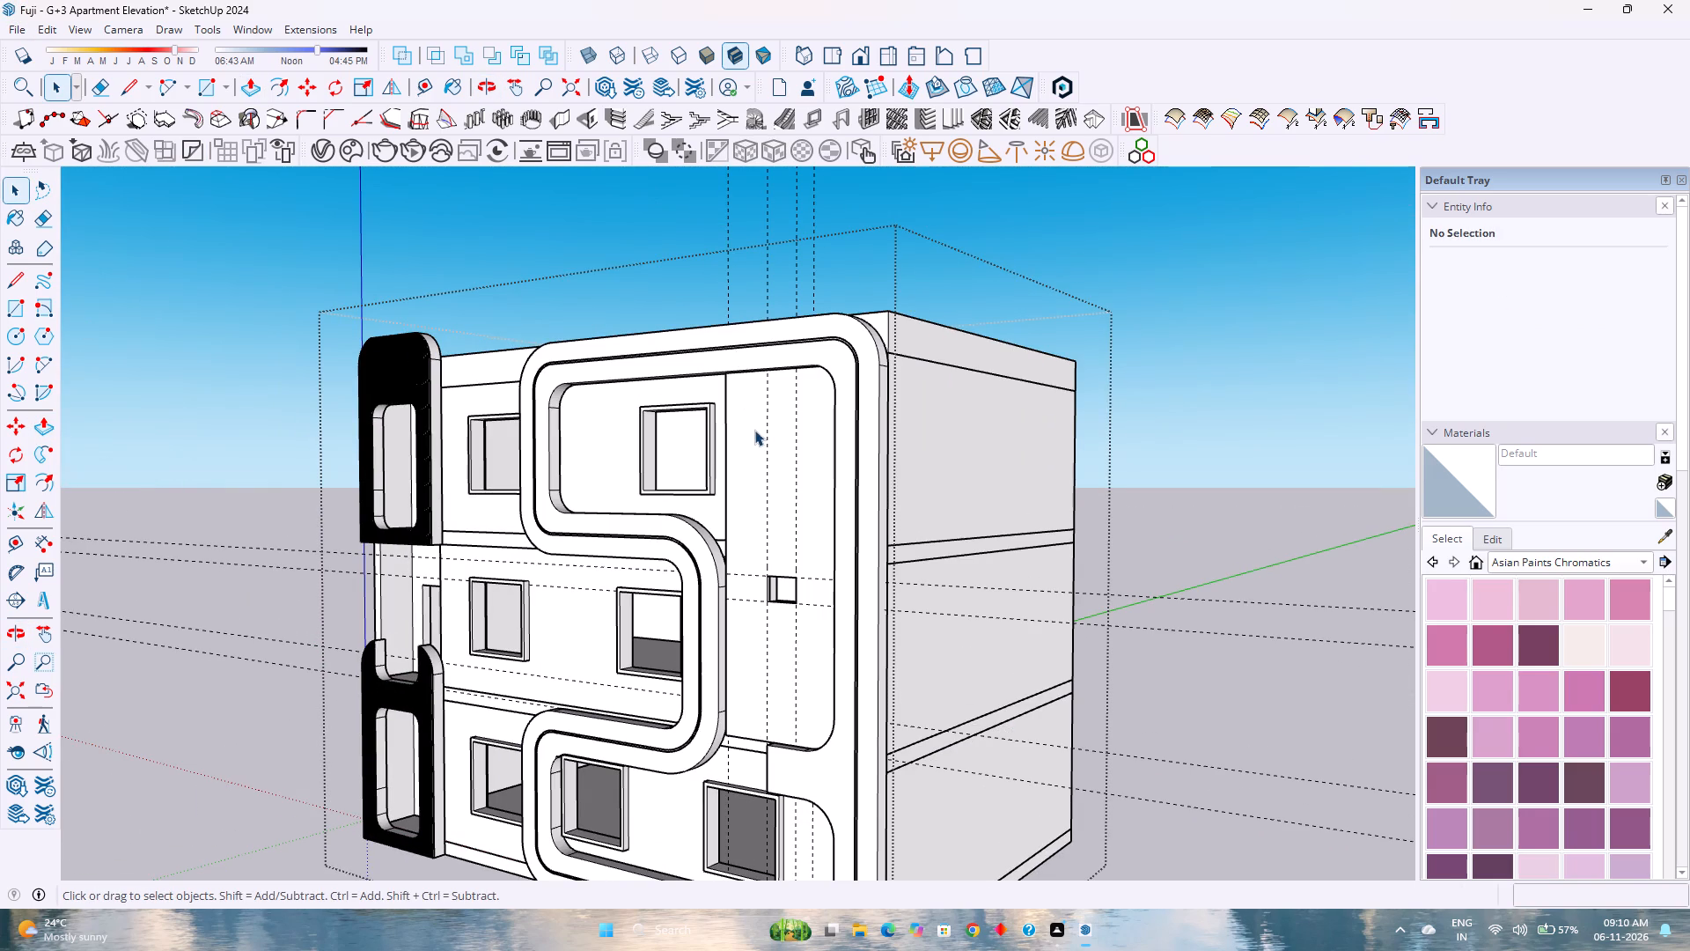
# Inside the tall panel's group, copy the front face 16' along the red axis, clear of the building.
pyautogui.doubleClick(754, 430)
pyautogui.click(749, 436)
pyautogui.click(749, 436)
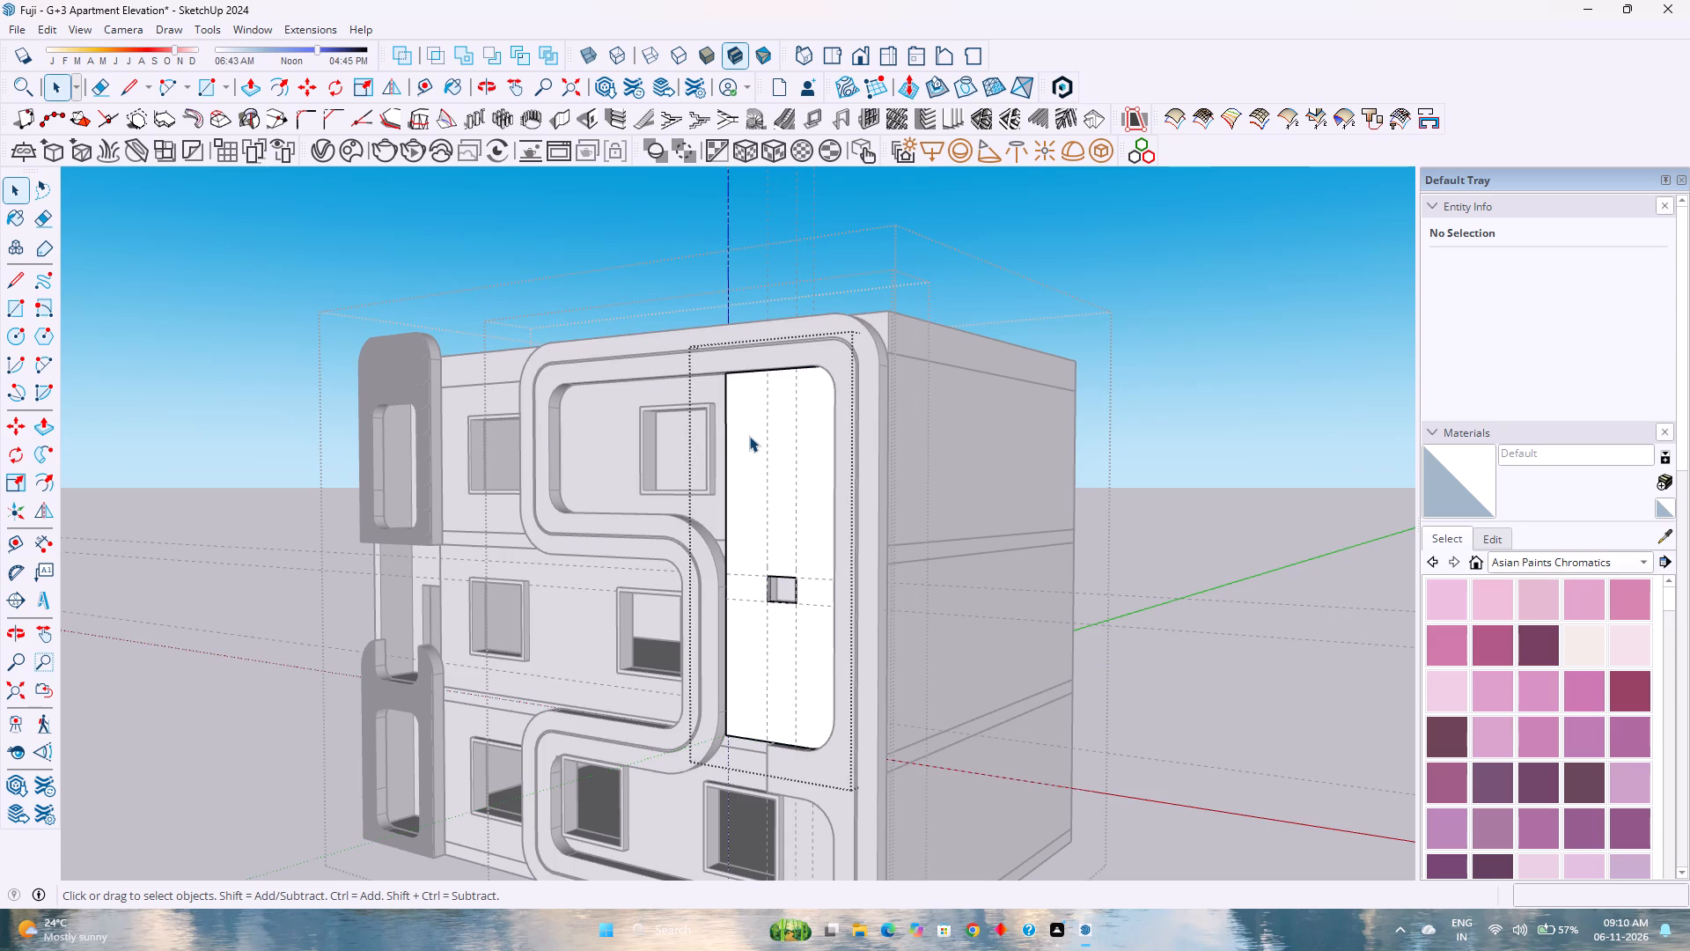
pyautogui.click(748, 448)
pyautogui.press('m')
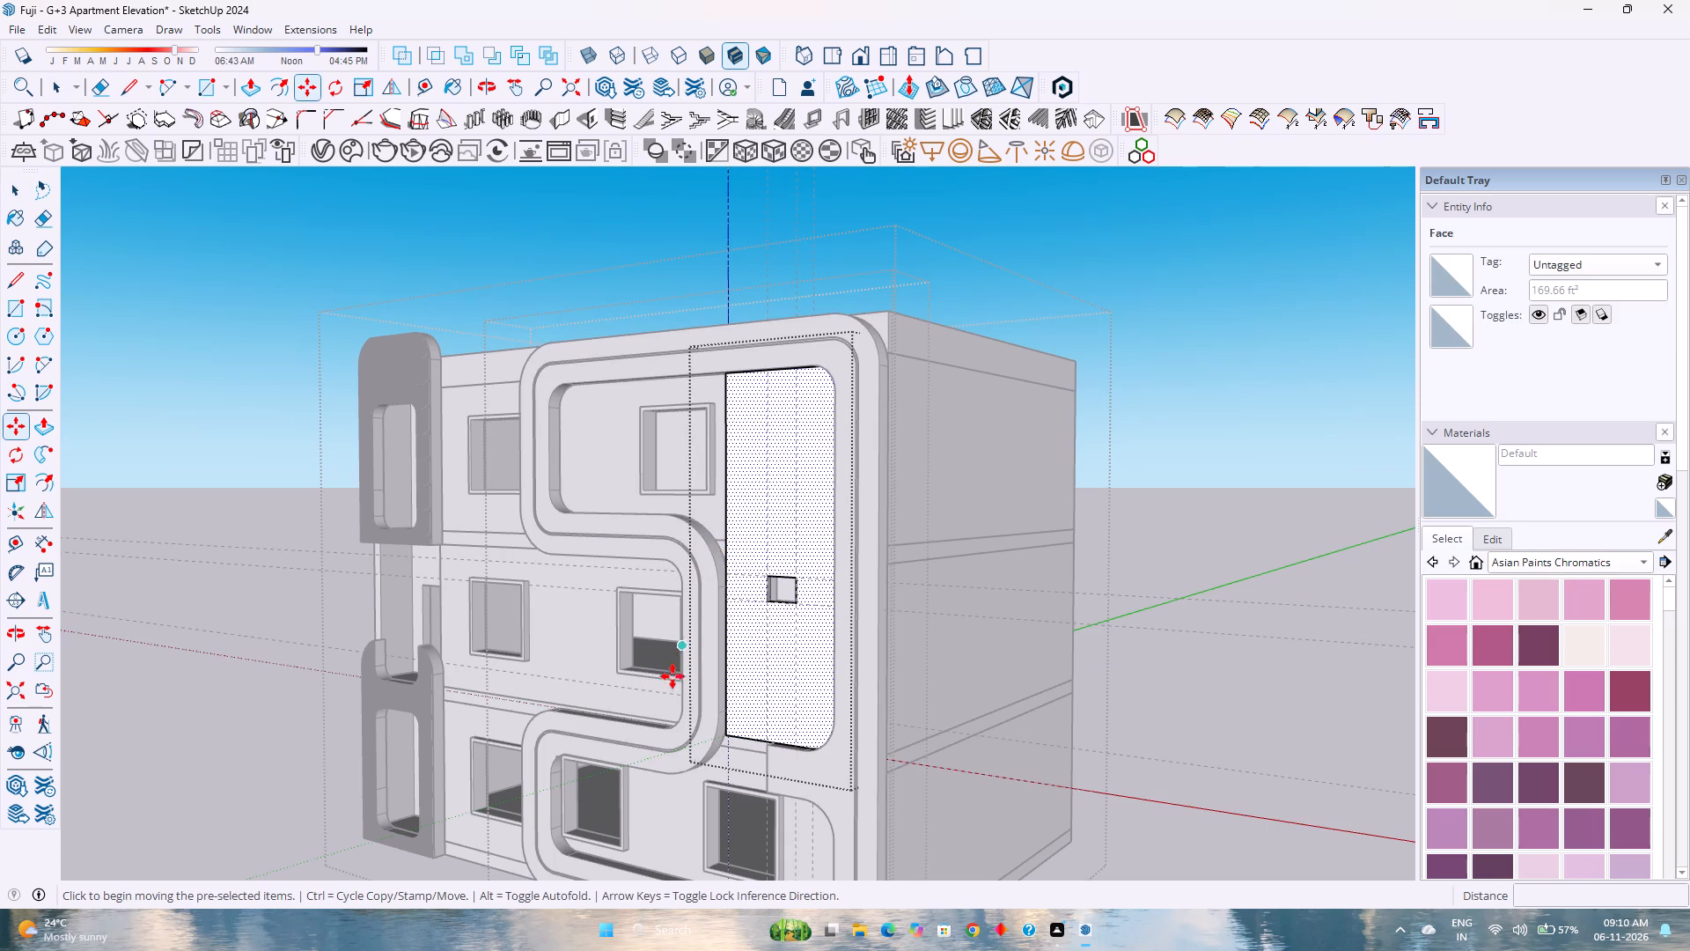
pyautogui.click(724, 734)
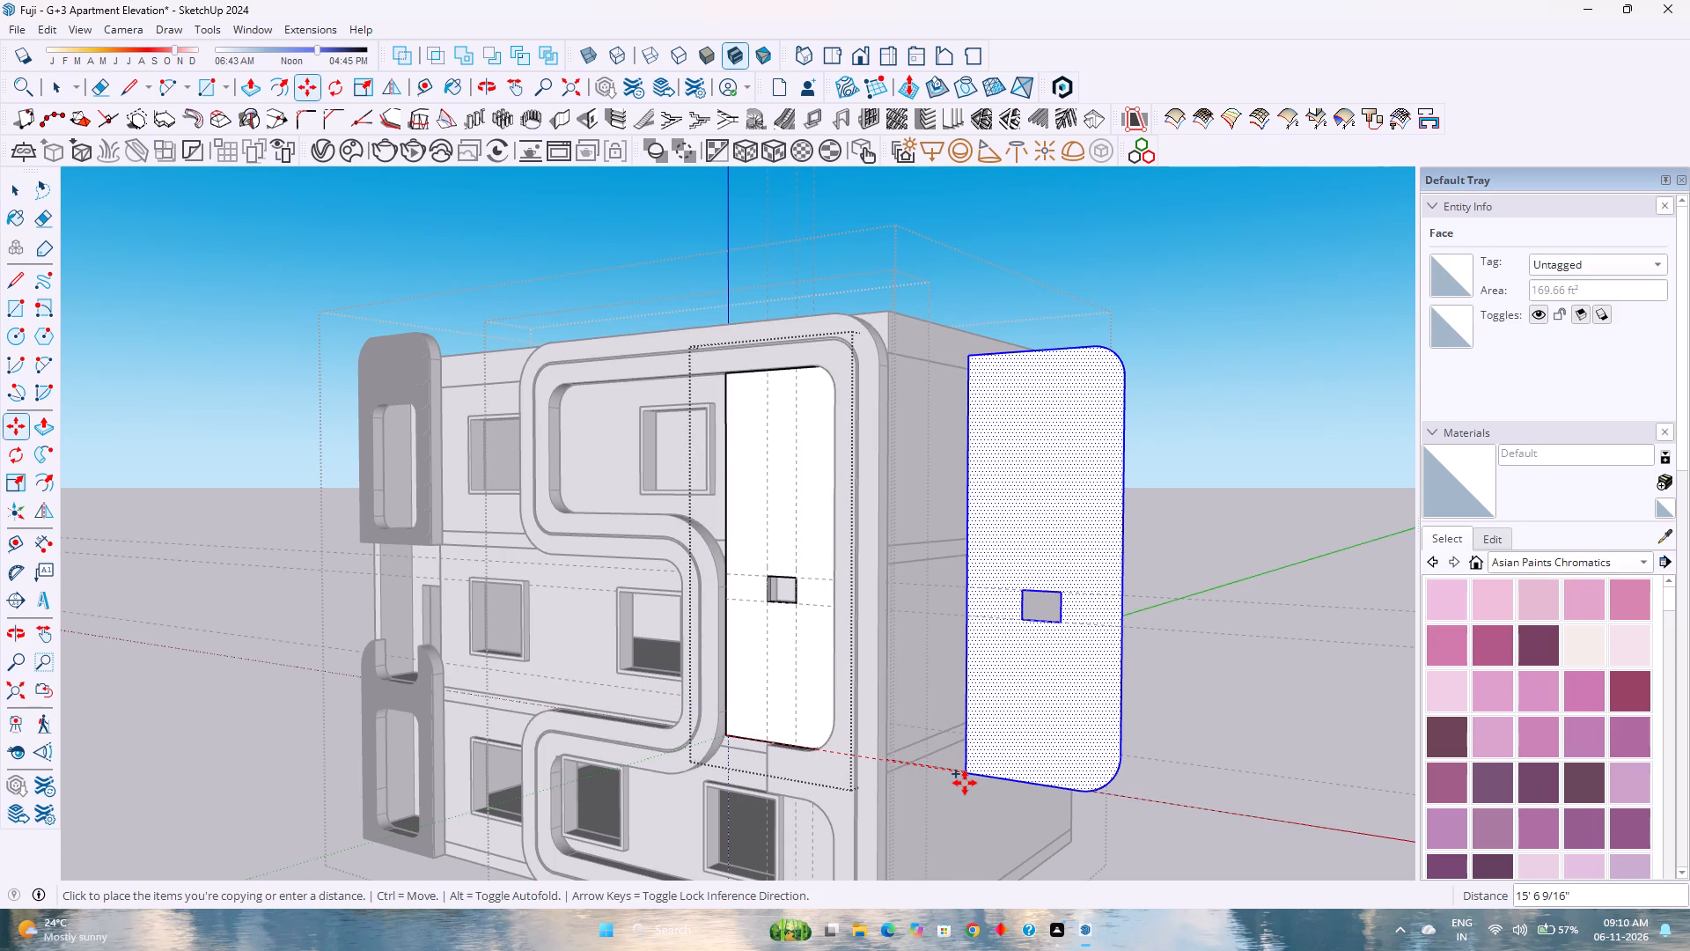
pyautogui.press('1')
pyautogui.press('6')
pyautogui.press("'")
pyautogui.press('Return')
# Make the copied panel face into its own group.
pyautogui.rightClick(1027, 741)
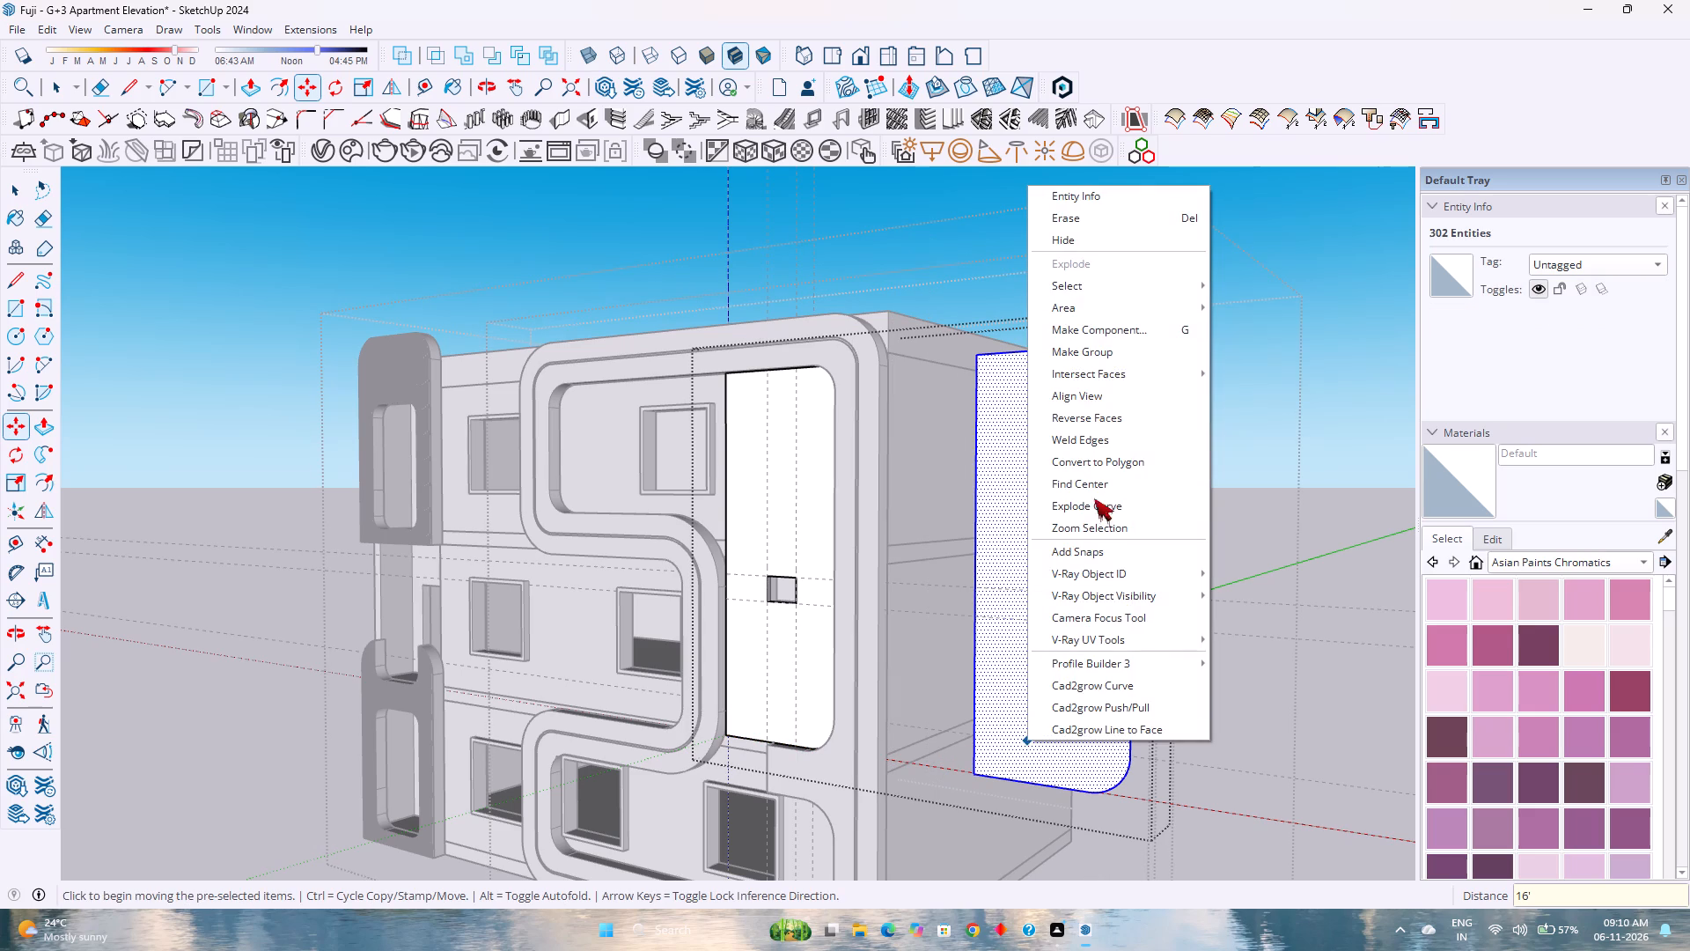
pyautogui.click(1085, 347)
pyautogui.press('space')
# Open the copied panel face's group for editing and select the face inside it.
pyautogui.doubleClick(1063, 446)
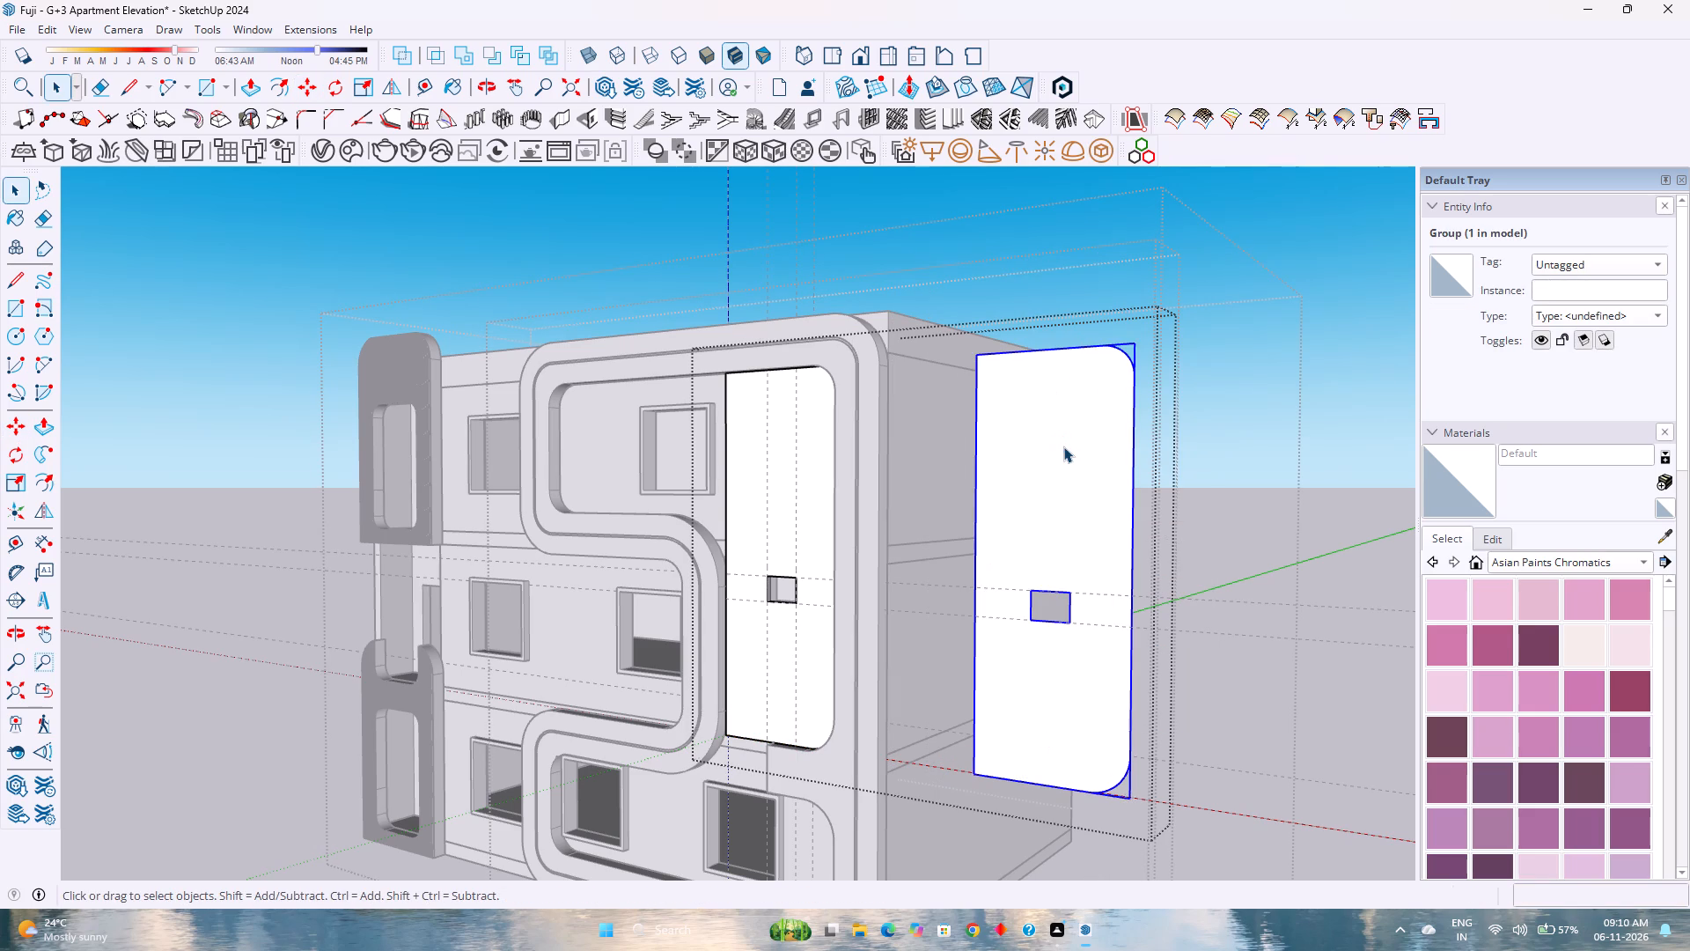
pyautogui.click(1063, 446)
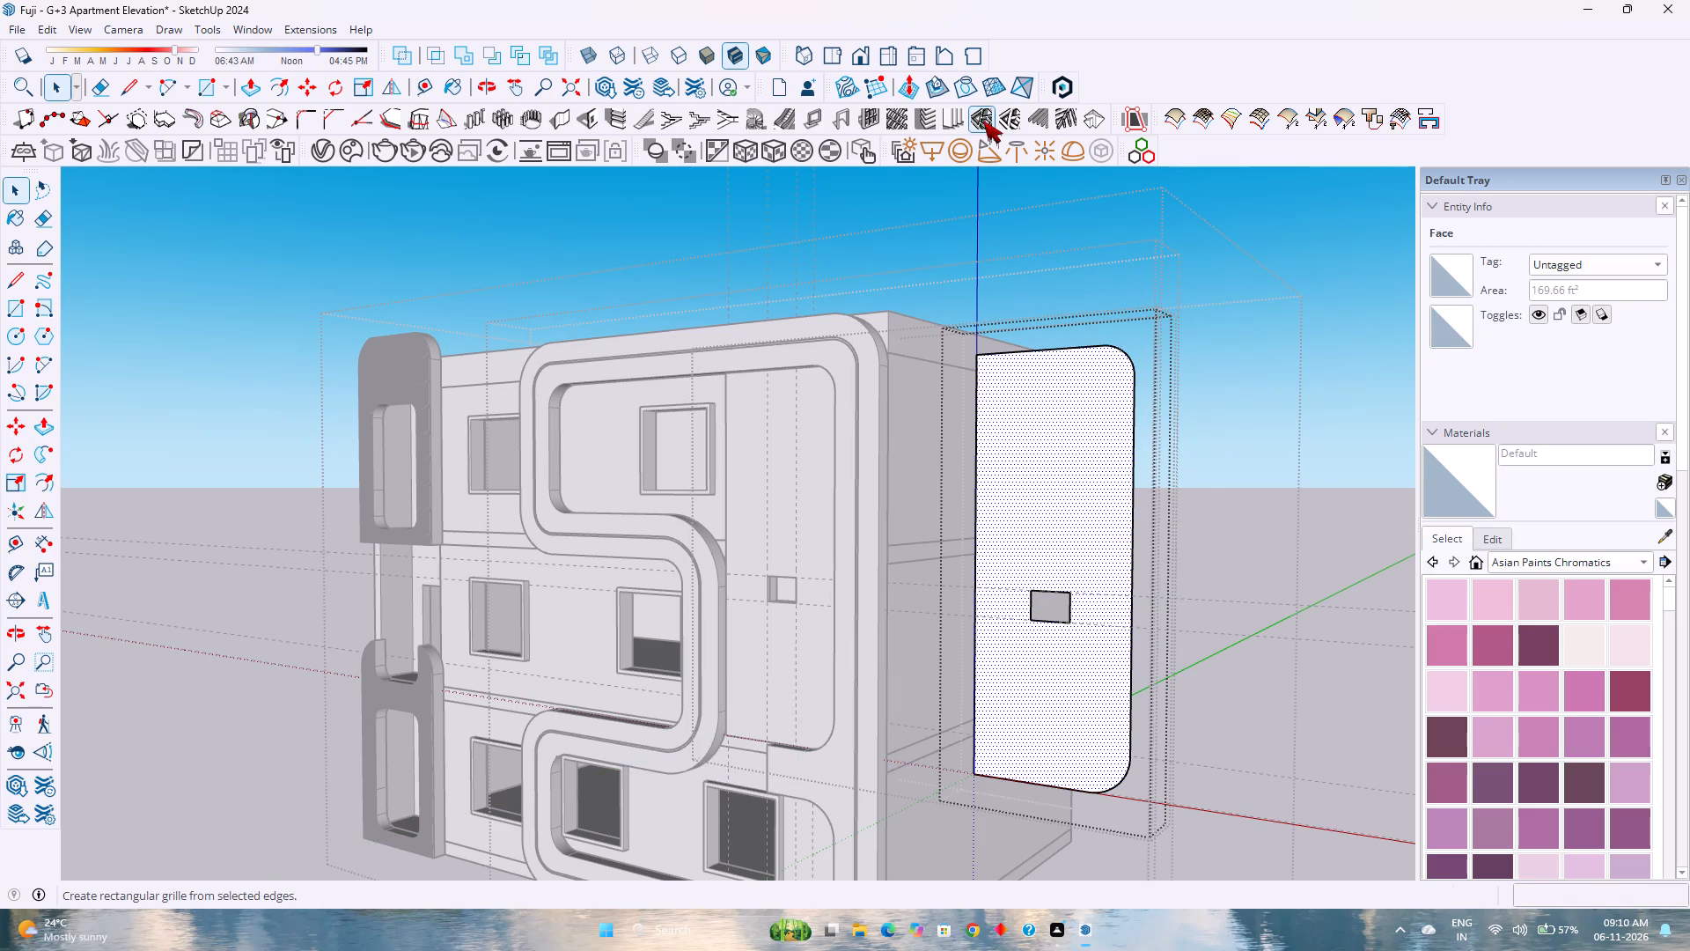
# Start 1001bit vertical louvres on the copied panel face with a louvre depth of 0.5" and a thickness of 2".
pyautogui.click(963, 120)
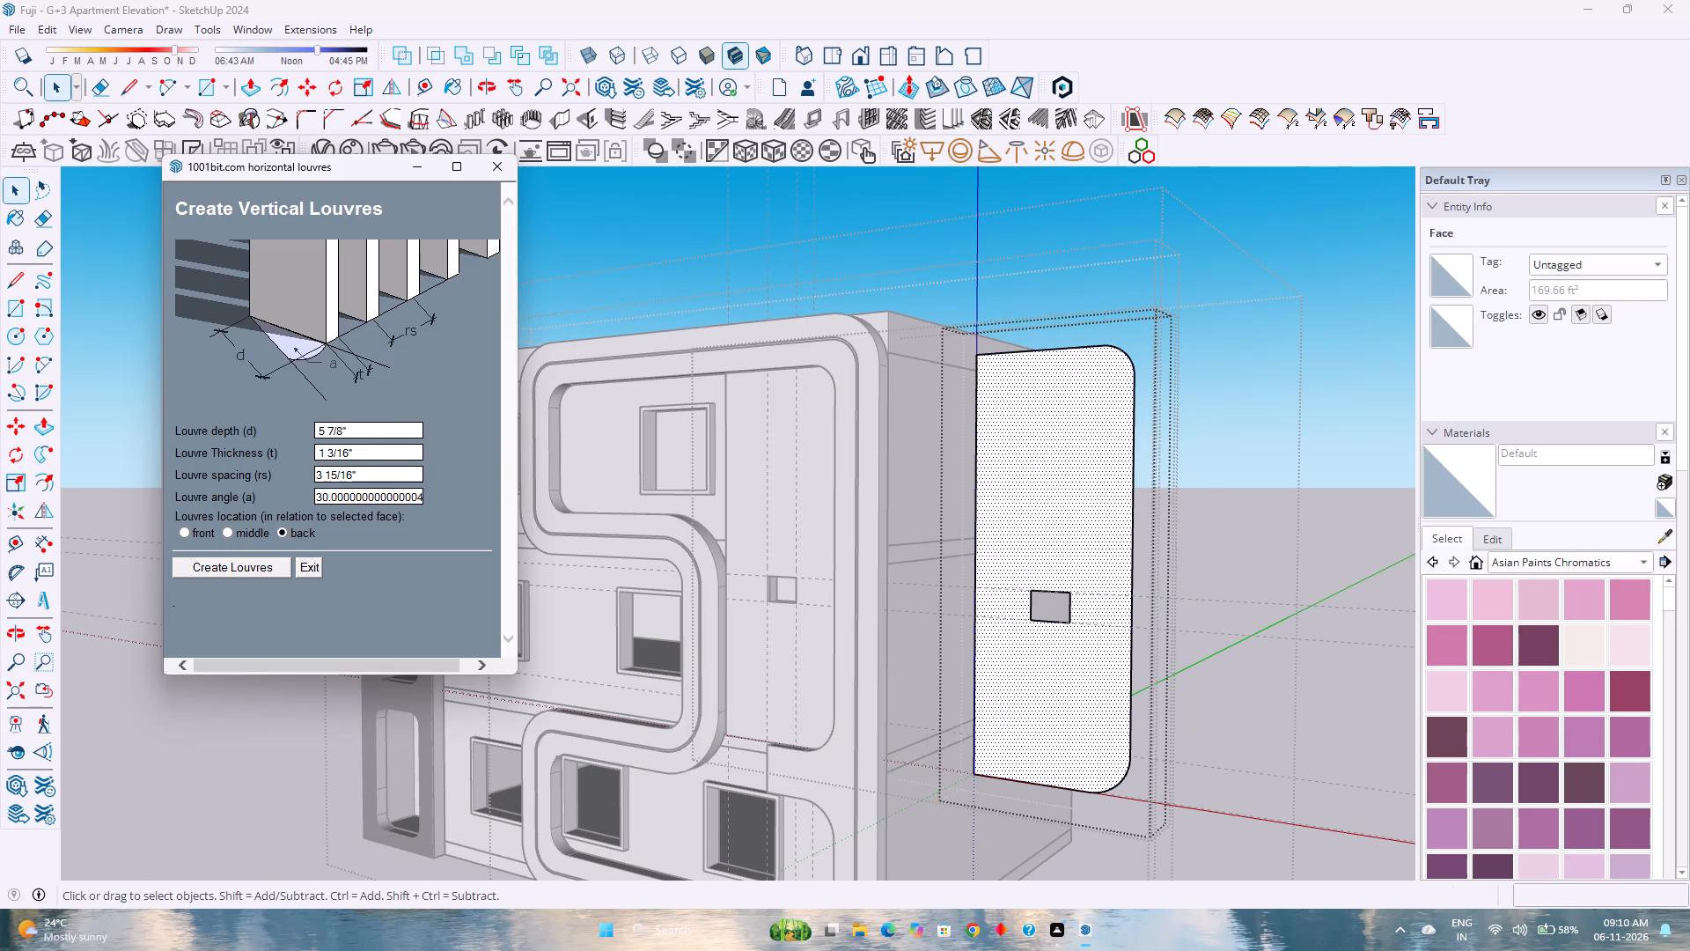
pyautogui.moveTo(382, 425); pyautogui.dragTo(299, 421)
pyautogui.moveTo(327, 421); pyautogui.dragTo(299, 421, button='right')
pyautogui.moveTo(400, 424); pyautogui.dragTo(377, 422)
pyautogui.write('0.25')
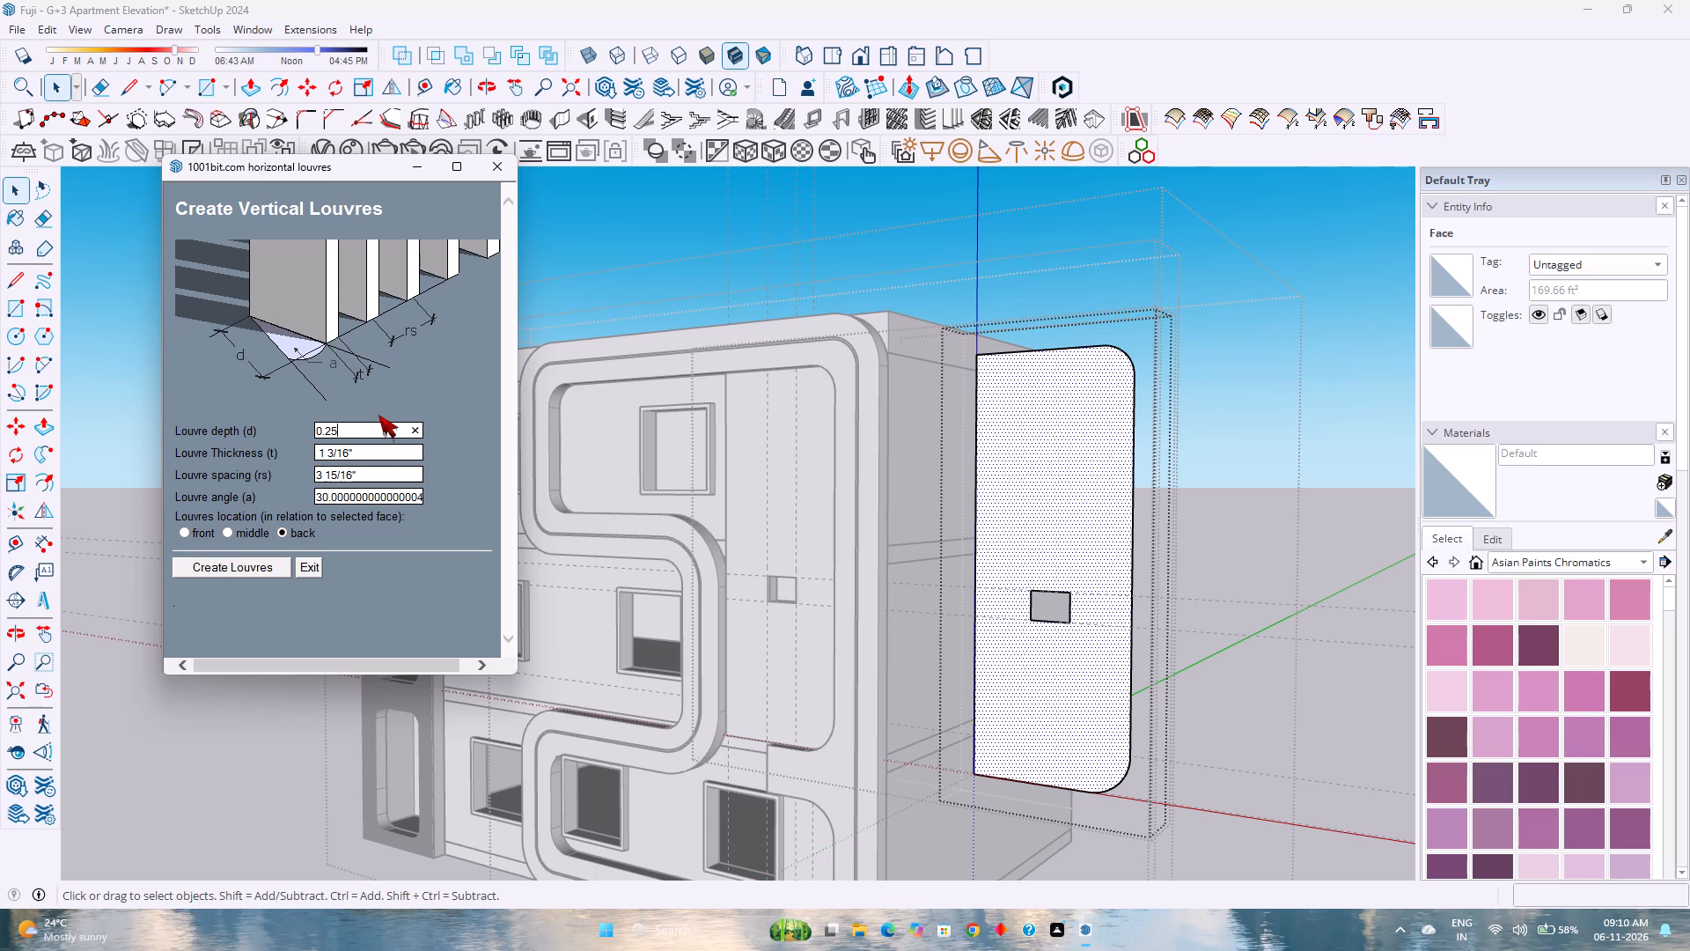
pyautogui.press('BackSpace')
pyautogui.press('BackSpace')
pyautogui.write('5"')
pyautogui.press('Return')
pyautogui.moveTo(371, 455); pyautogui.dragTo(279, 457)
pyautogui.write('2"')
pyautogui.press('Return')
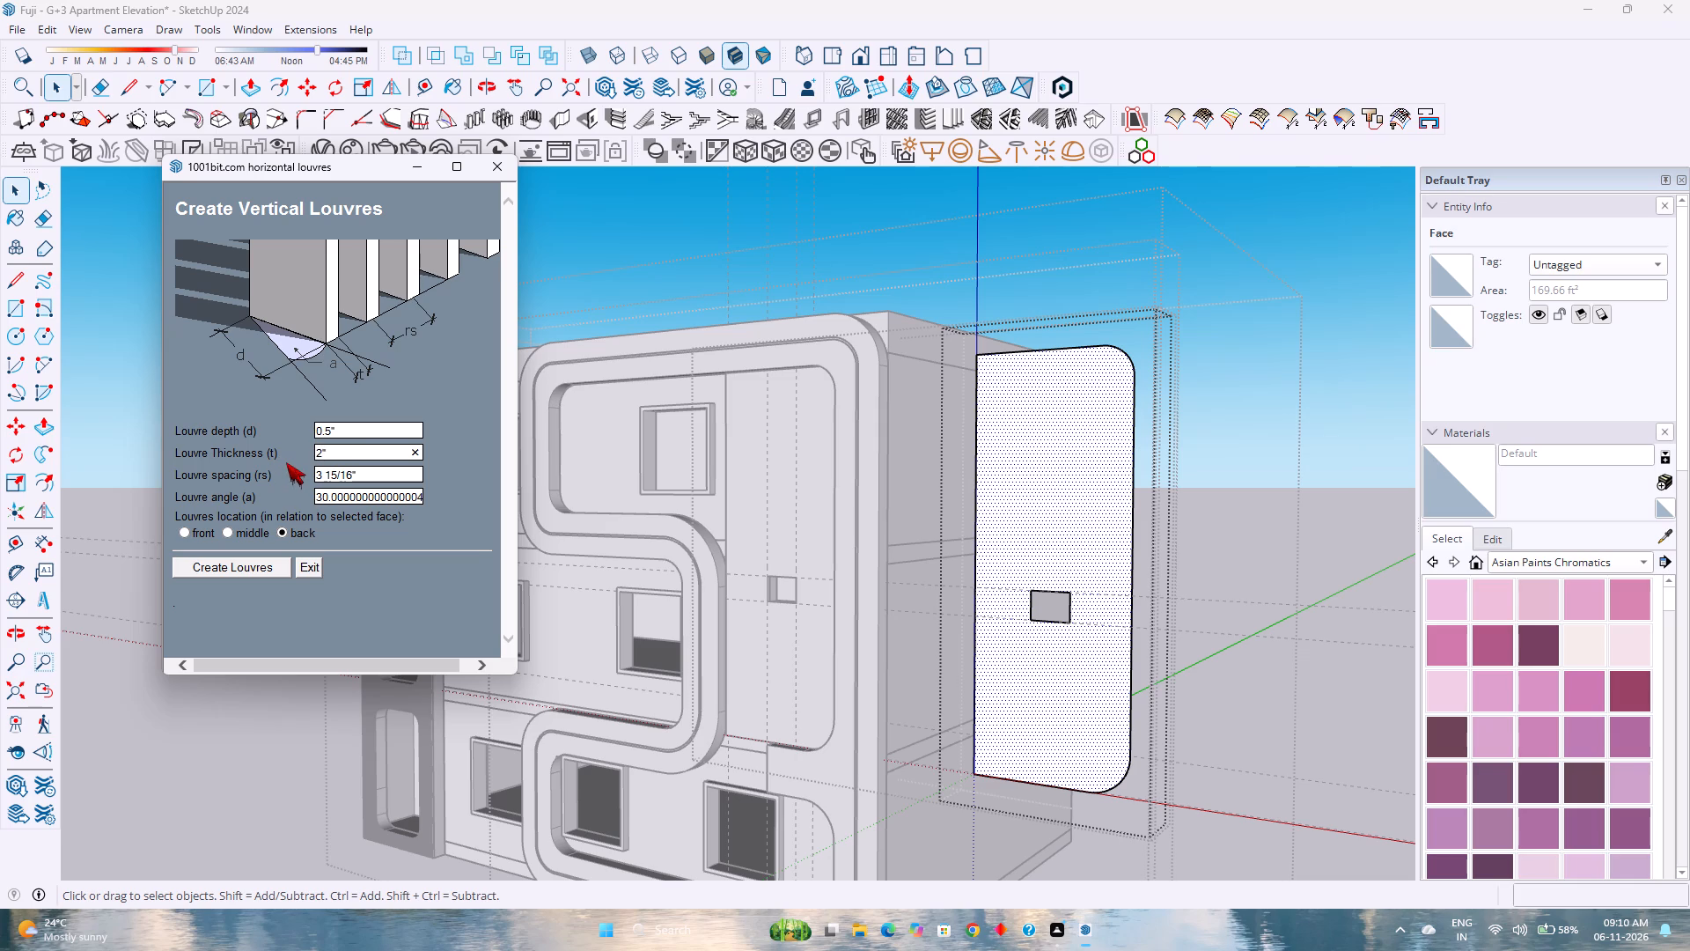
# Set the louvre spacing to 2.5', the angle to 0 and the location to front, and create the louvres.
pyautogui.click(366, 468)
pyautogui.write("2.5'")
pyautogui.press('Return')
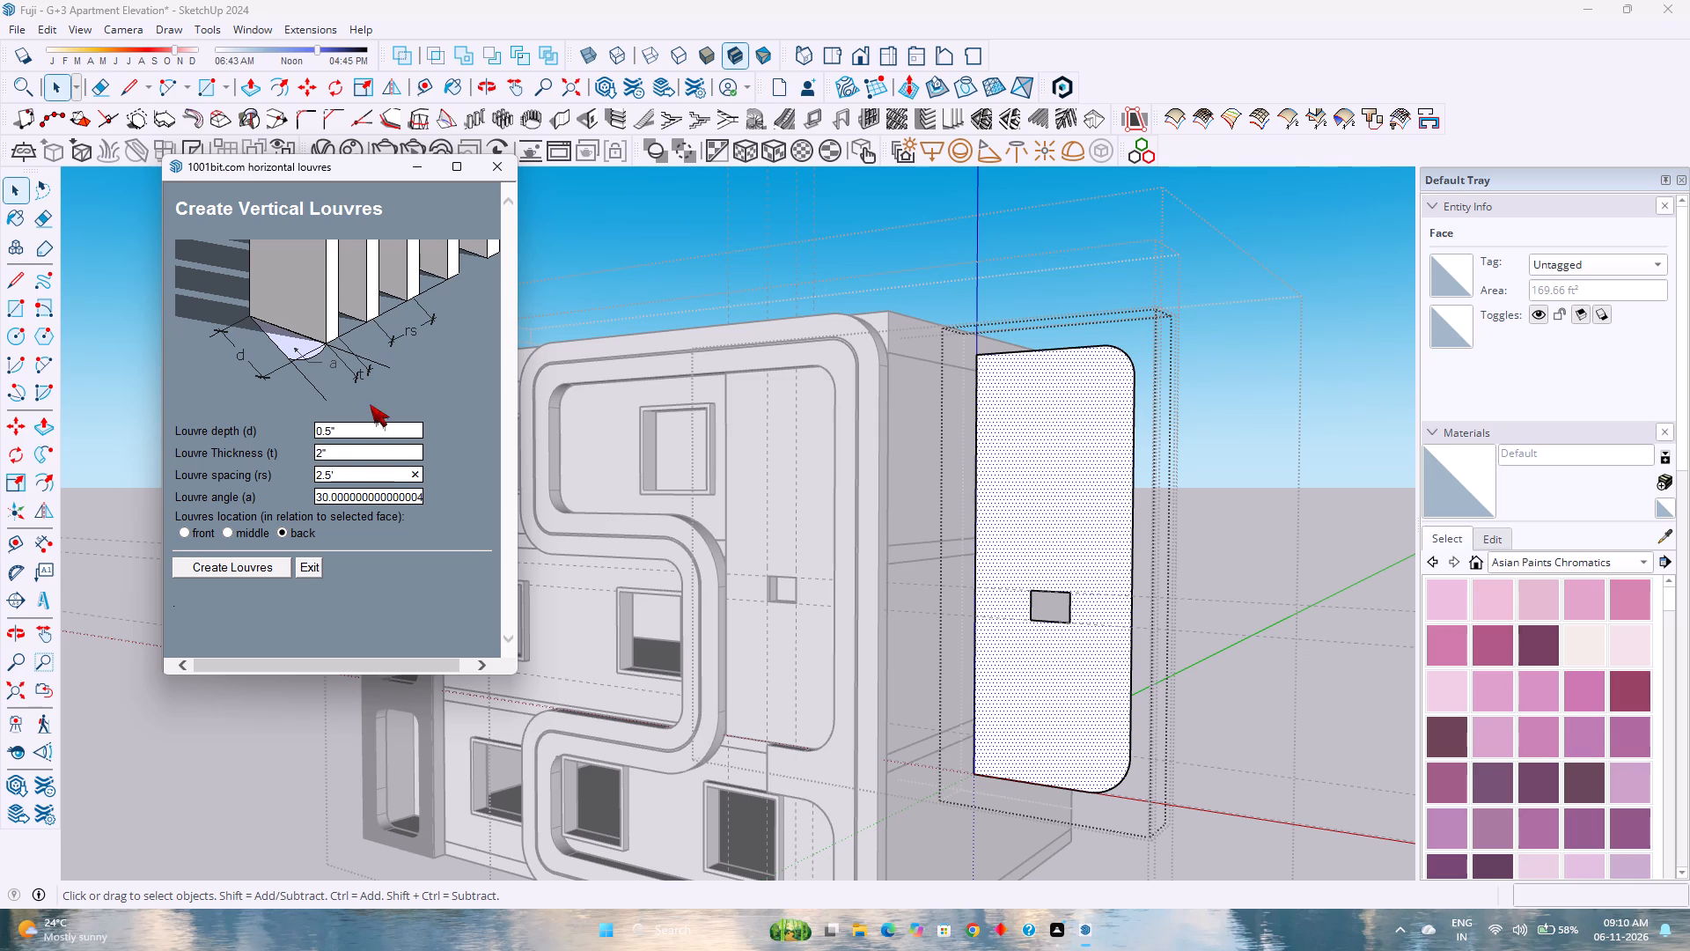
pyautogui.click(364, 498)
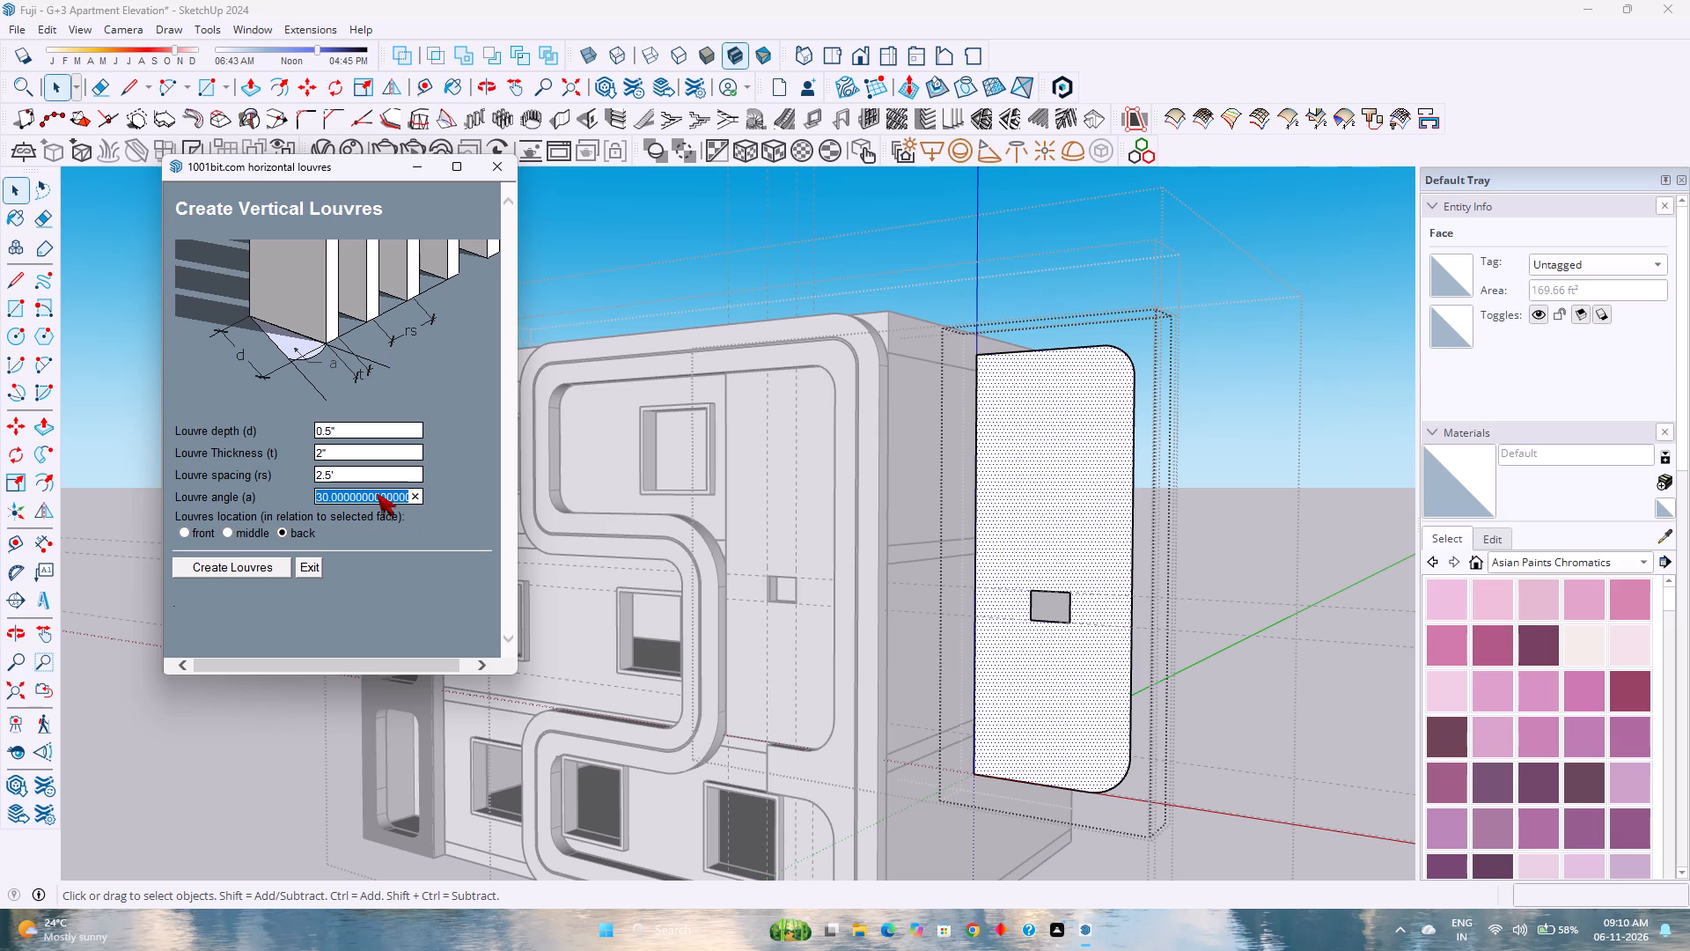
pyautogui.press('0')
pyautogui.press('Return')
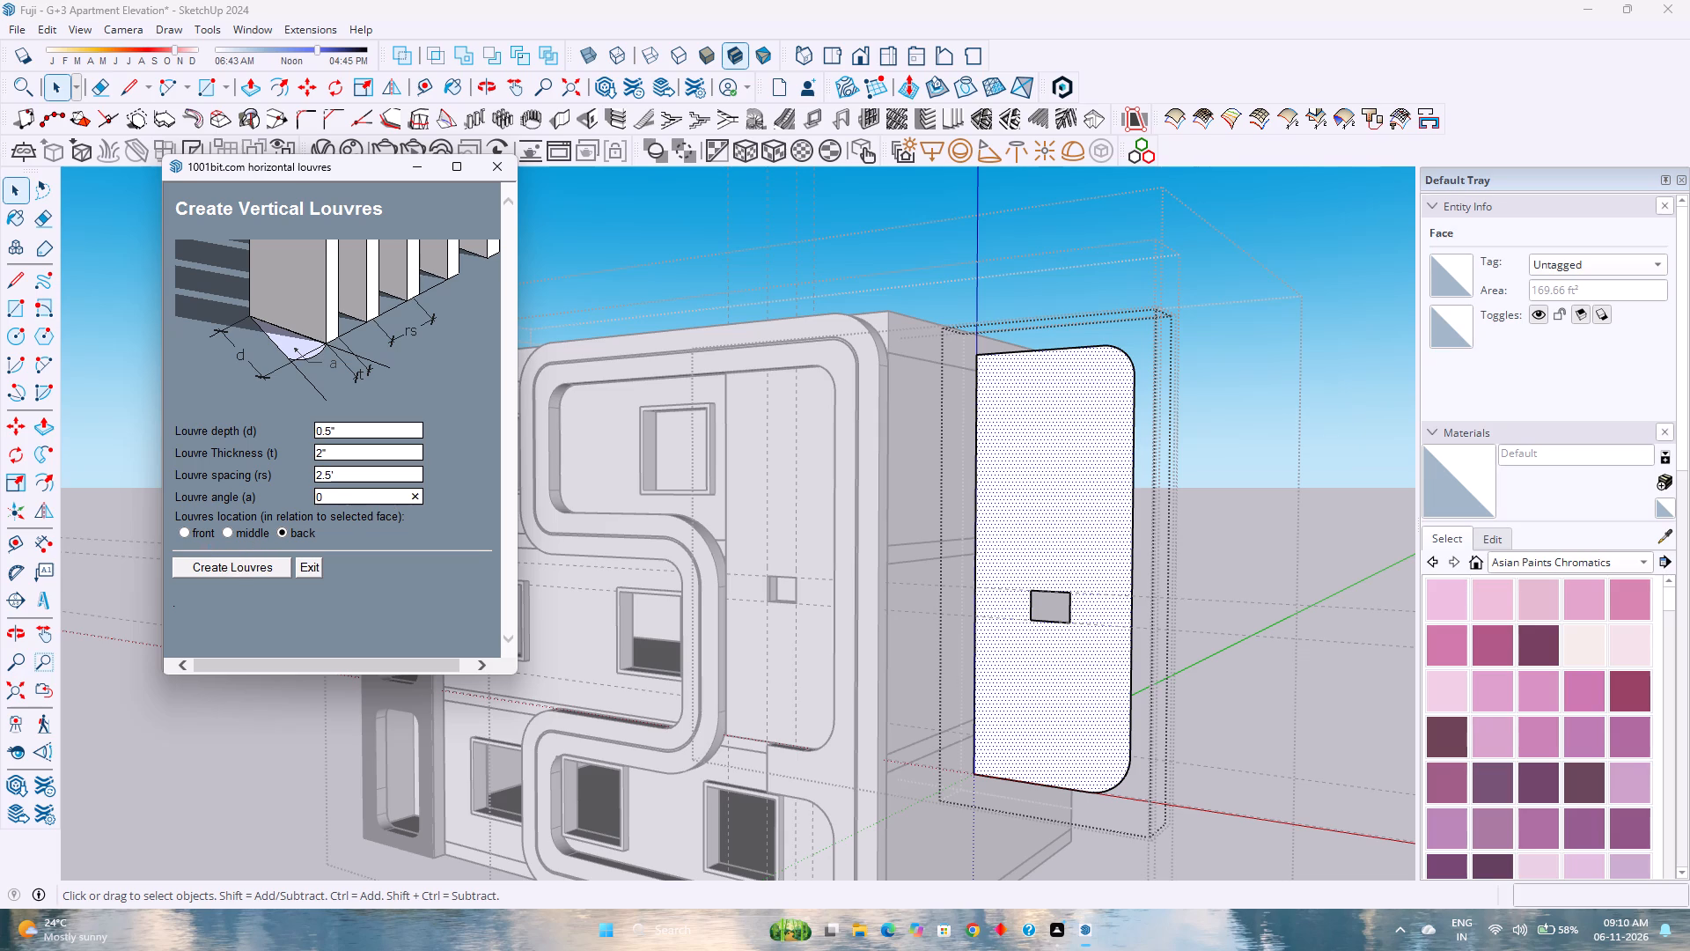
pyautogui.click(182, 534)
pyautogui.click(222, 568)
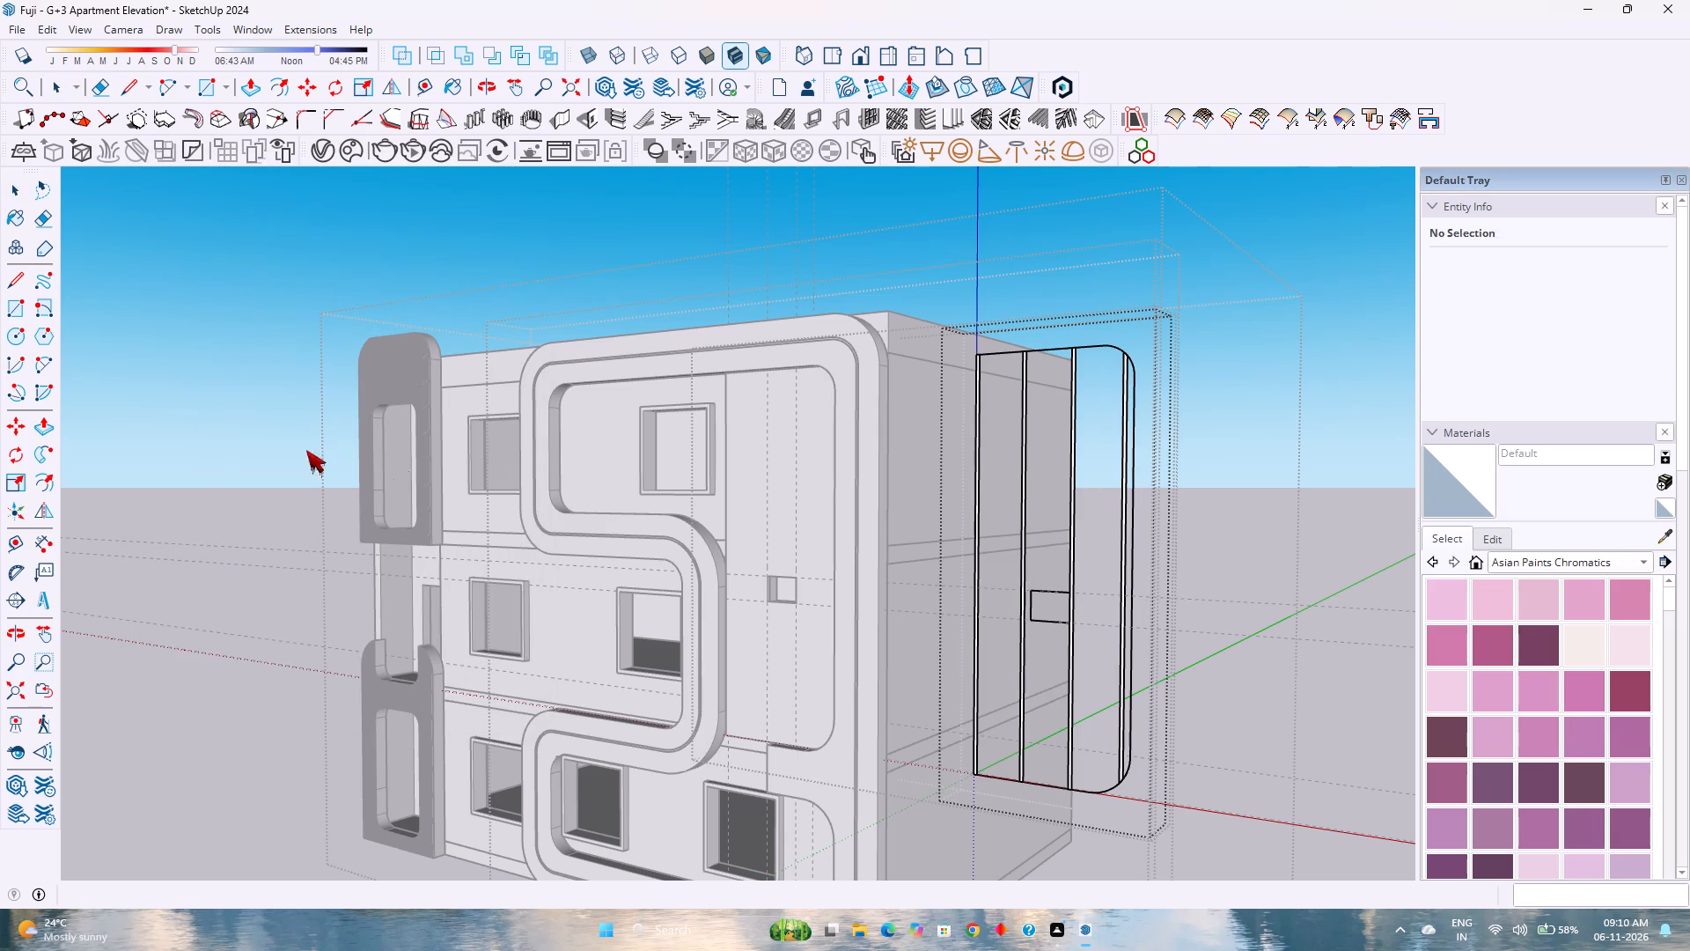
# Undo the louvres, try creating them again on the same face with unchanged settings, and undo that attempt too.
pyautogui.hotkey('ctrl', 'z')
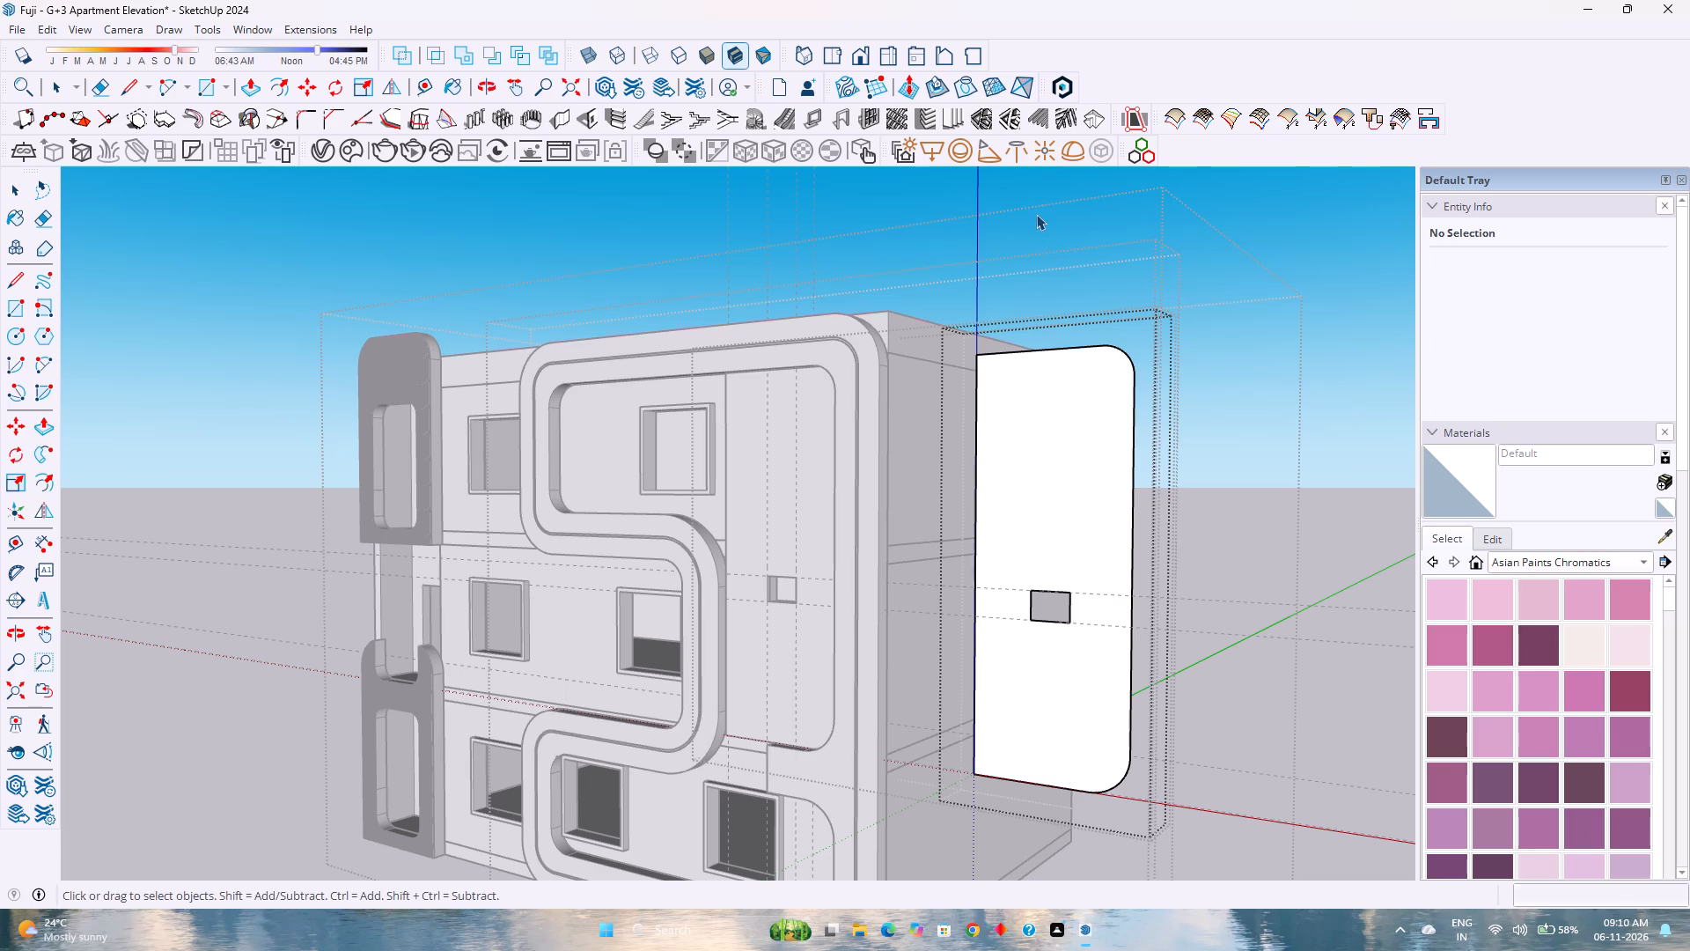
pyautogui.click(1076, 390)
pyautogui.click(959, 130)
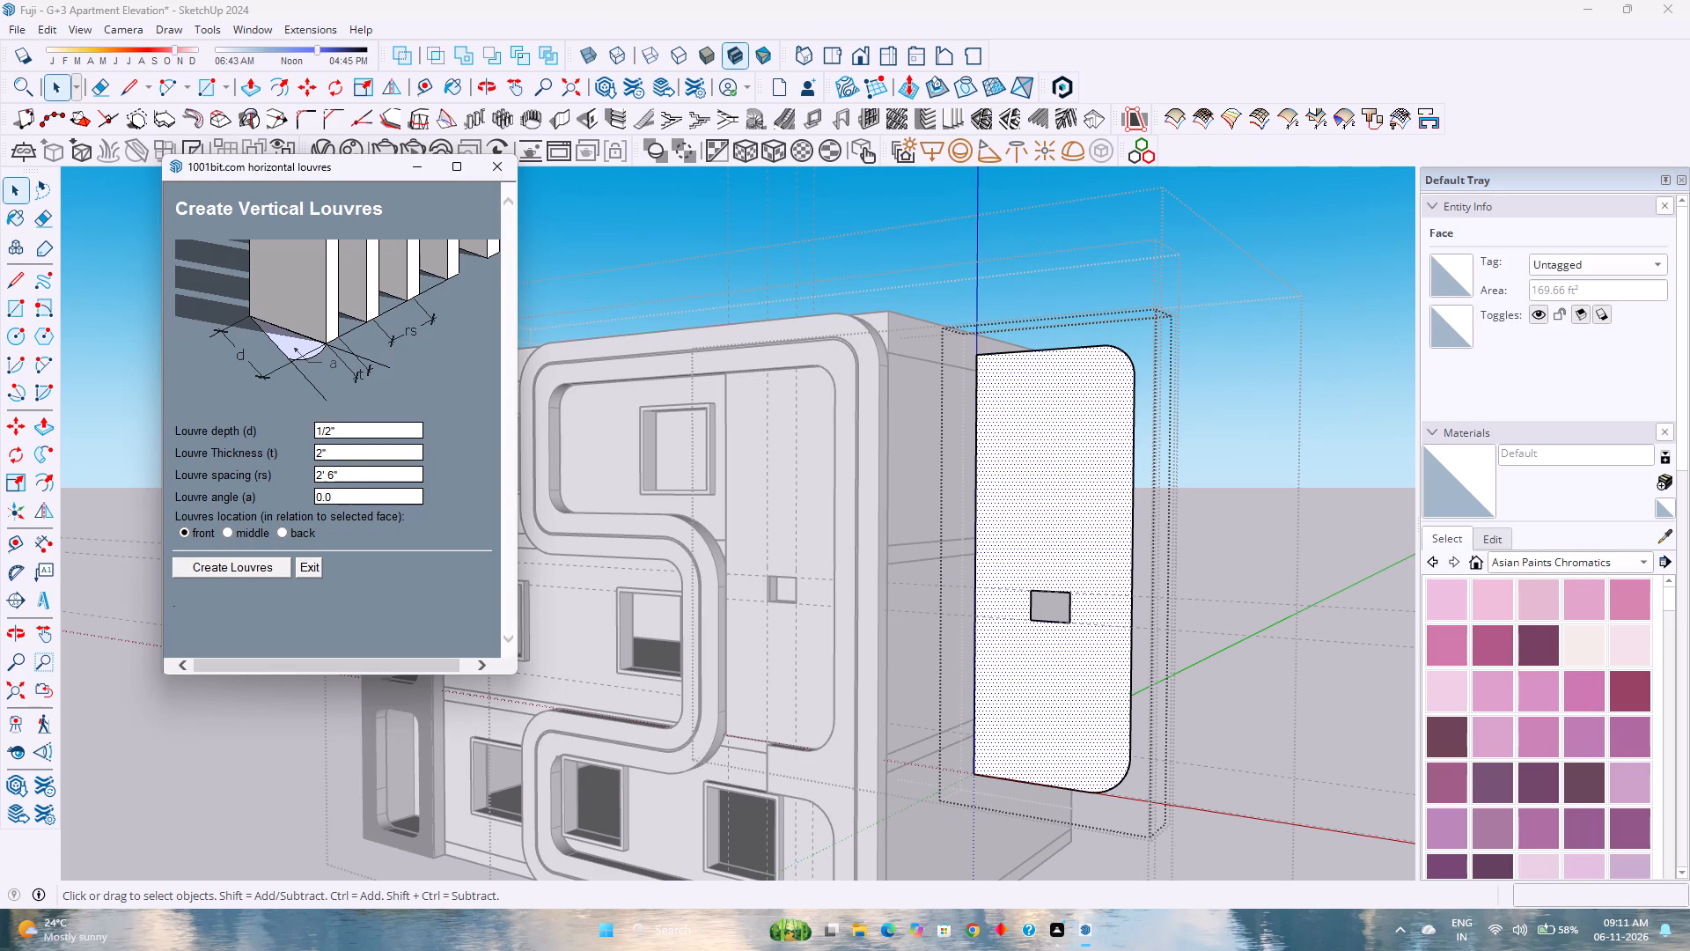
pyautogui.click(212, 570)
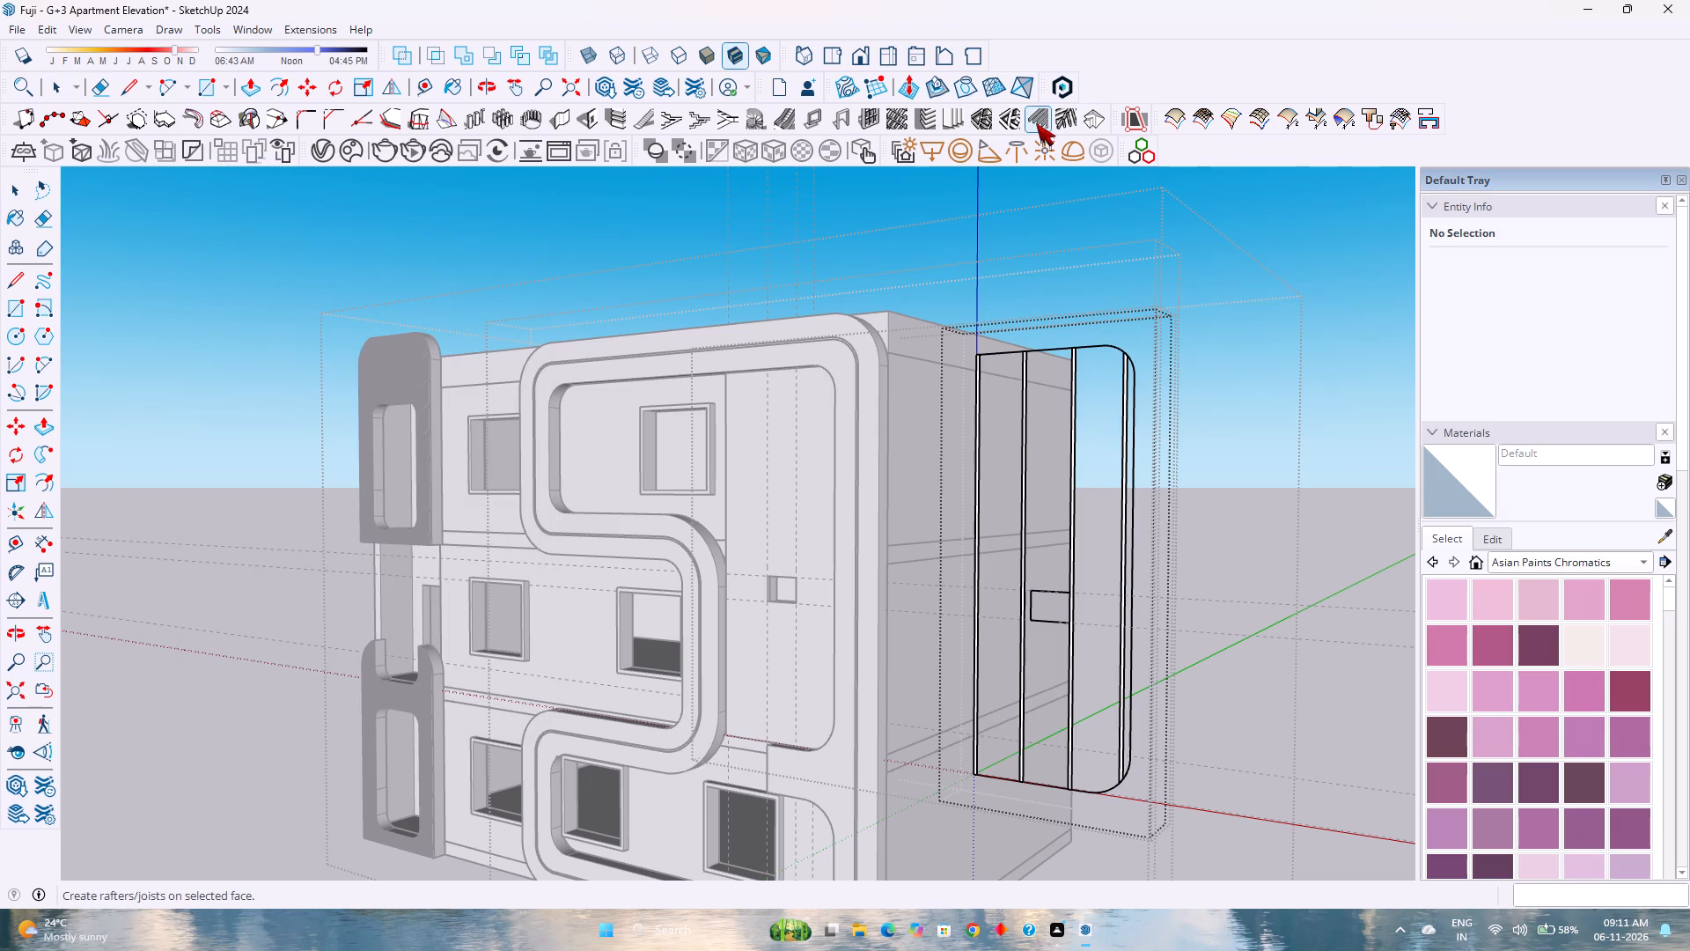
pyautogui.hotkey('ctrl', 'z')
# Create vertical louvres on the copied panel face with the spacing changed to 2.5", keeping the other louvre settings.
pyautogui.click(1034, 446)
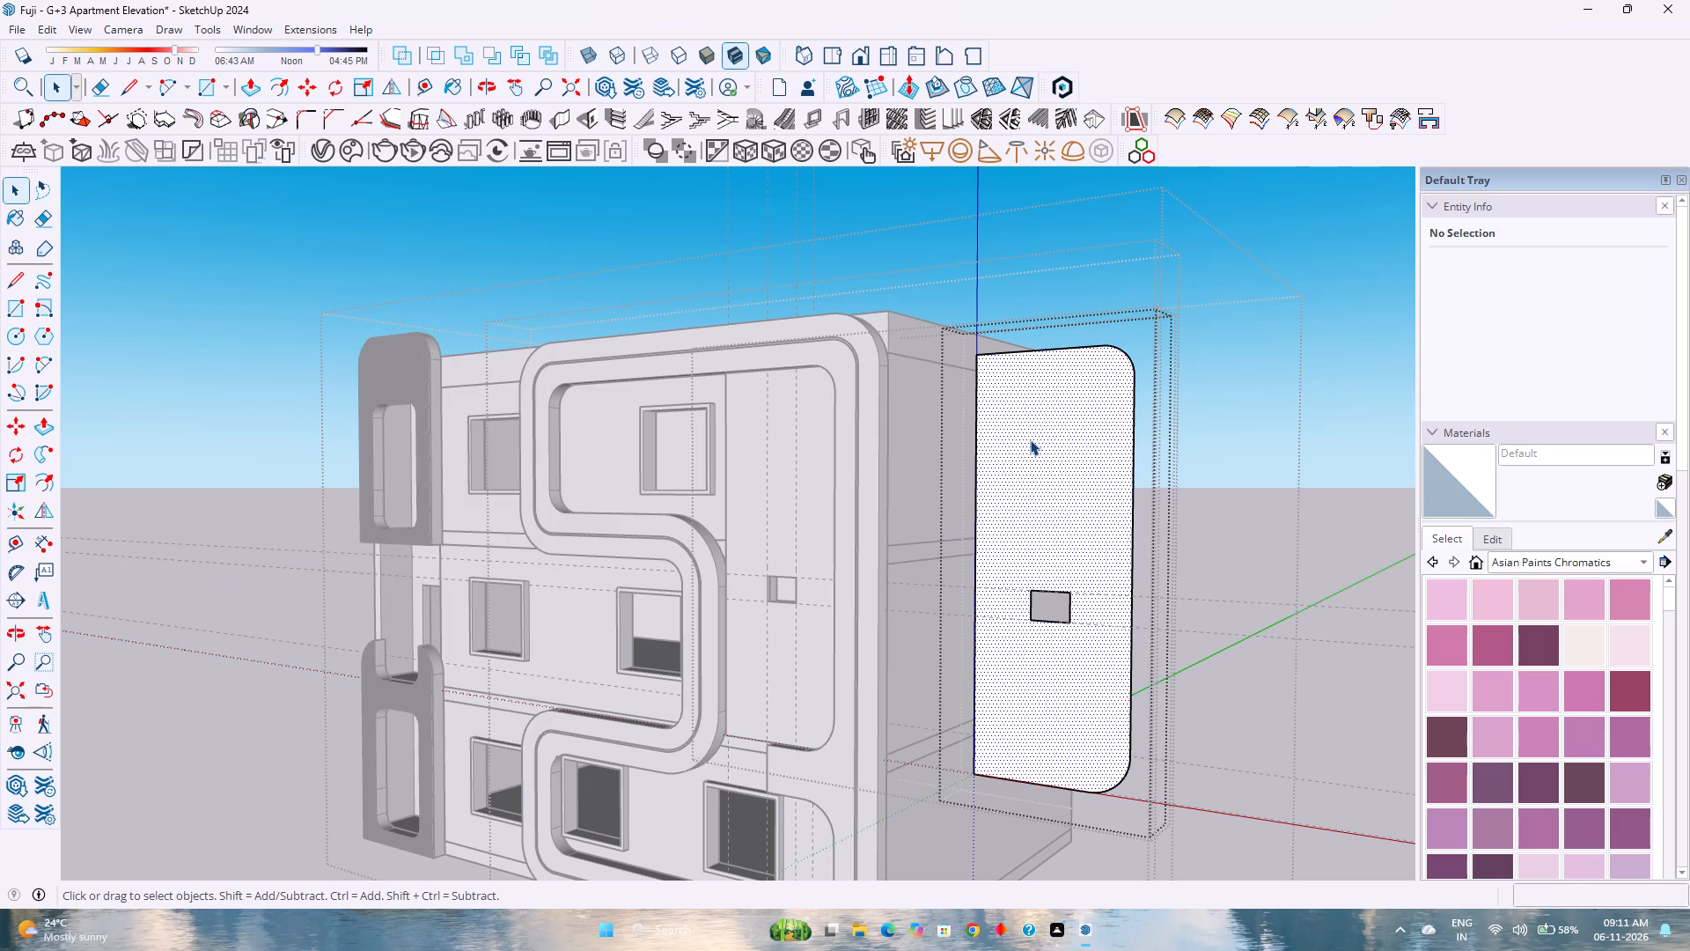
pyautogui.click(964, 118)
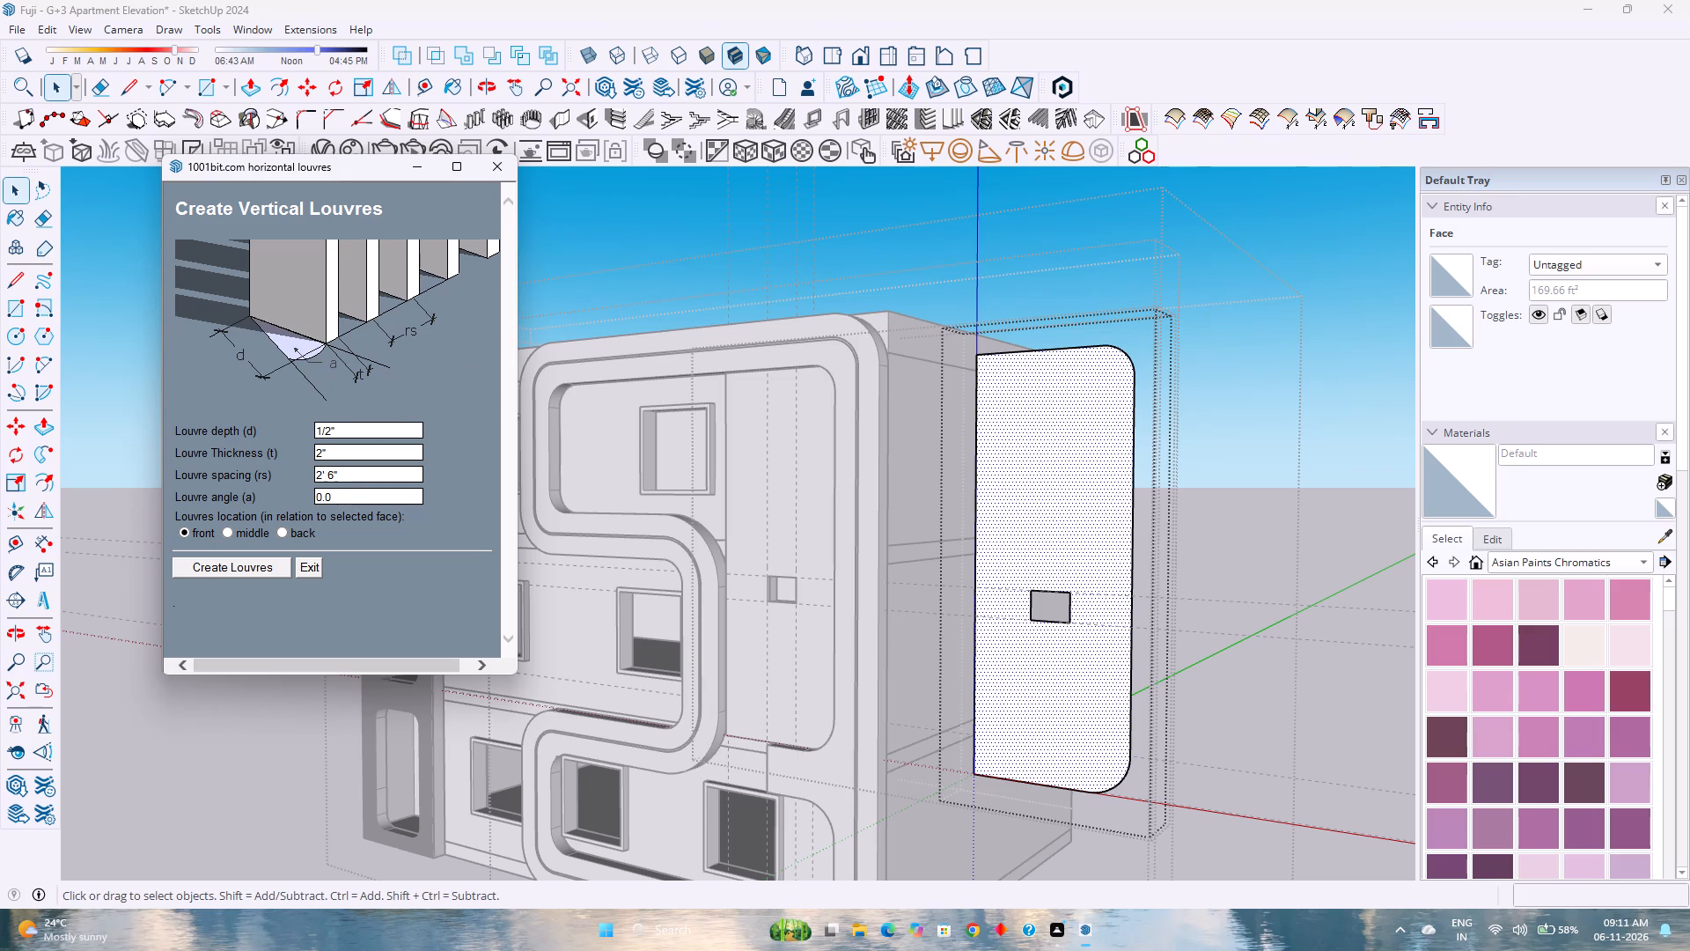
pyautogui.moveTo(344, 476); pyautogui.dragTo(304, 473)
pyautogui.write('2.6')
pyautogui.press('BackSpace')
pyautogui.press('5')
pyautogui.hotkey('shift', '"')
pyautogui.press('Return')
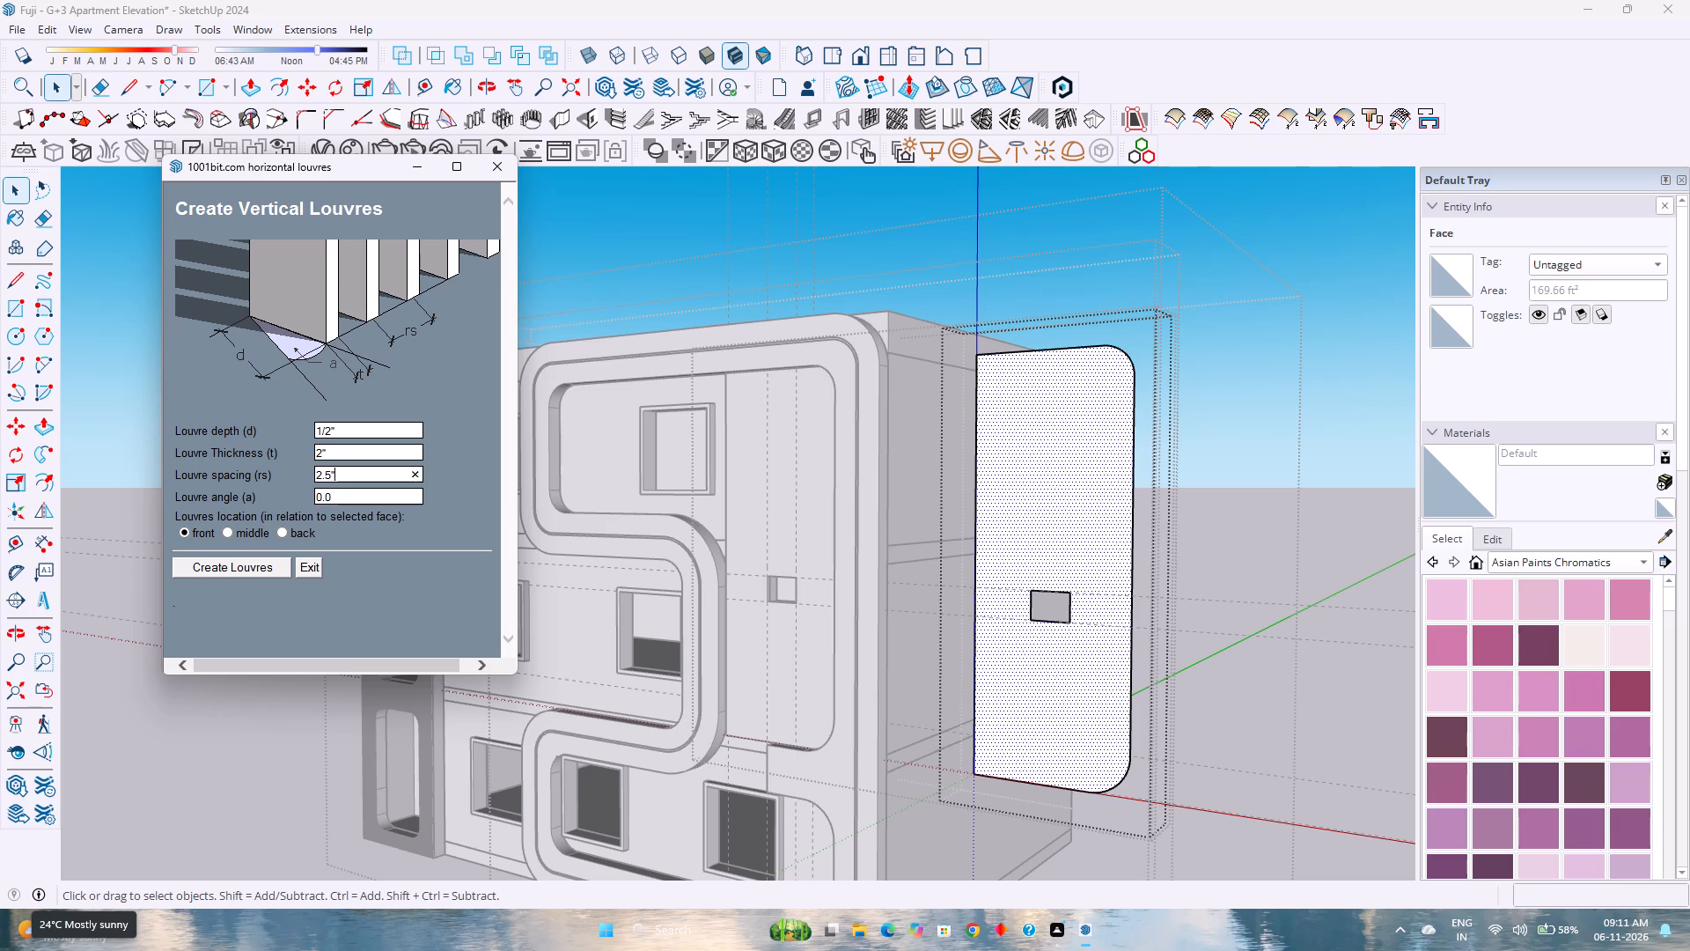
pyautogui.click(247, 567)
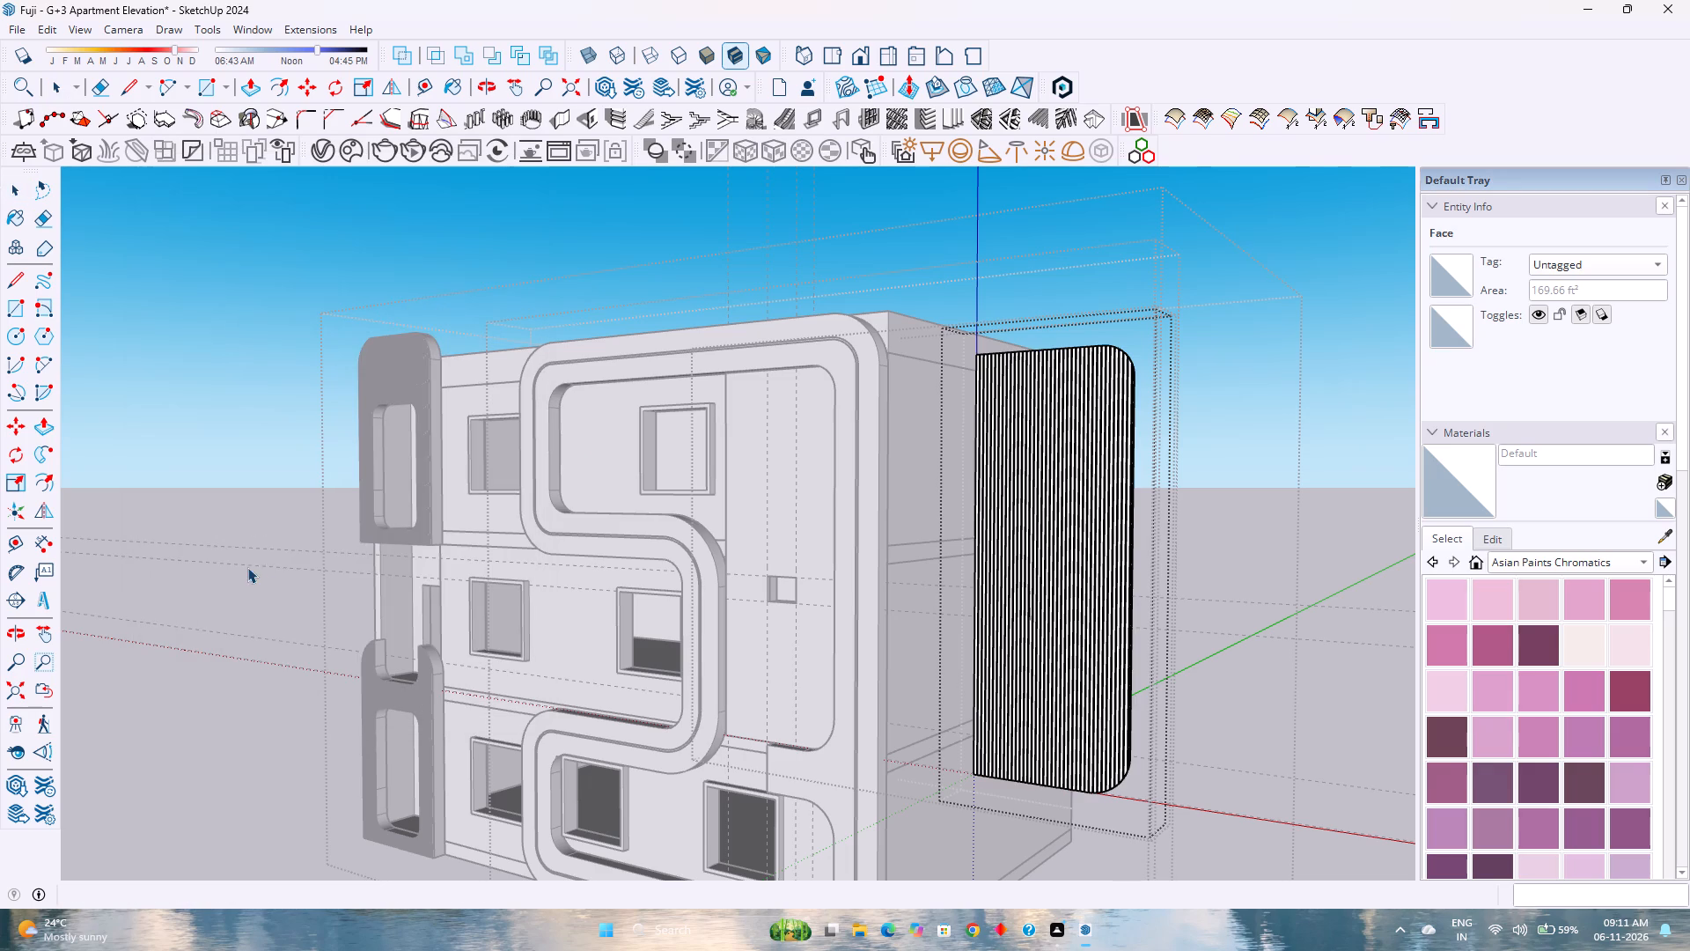
# Examine the new louvres from the front and back, checking how they run across the small window opening.
pyautogui.scroll(3, 1092, 350)
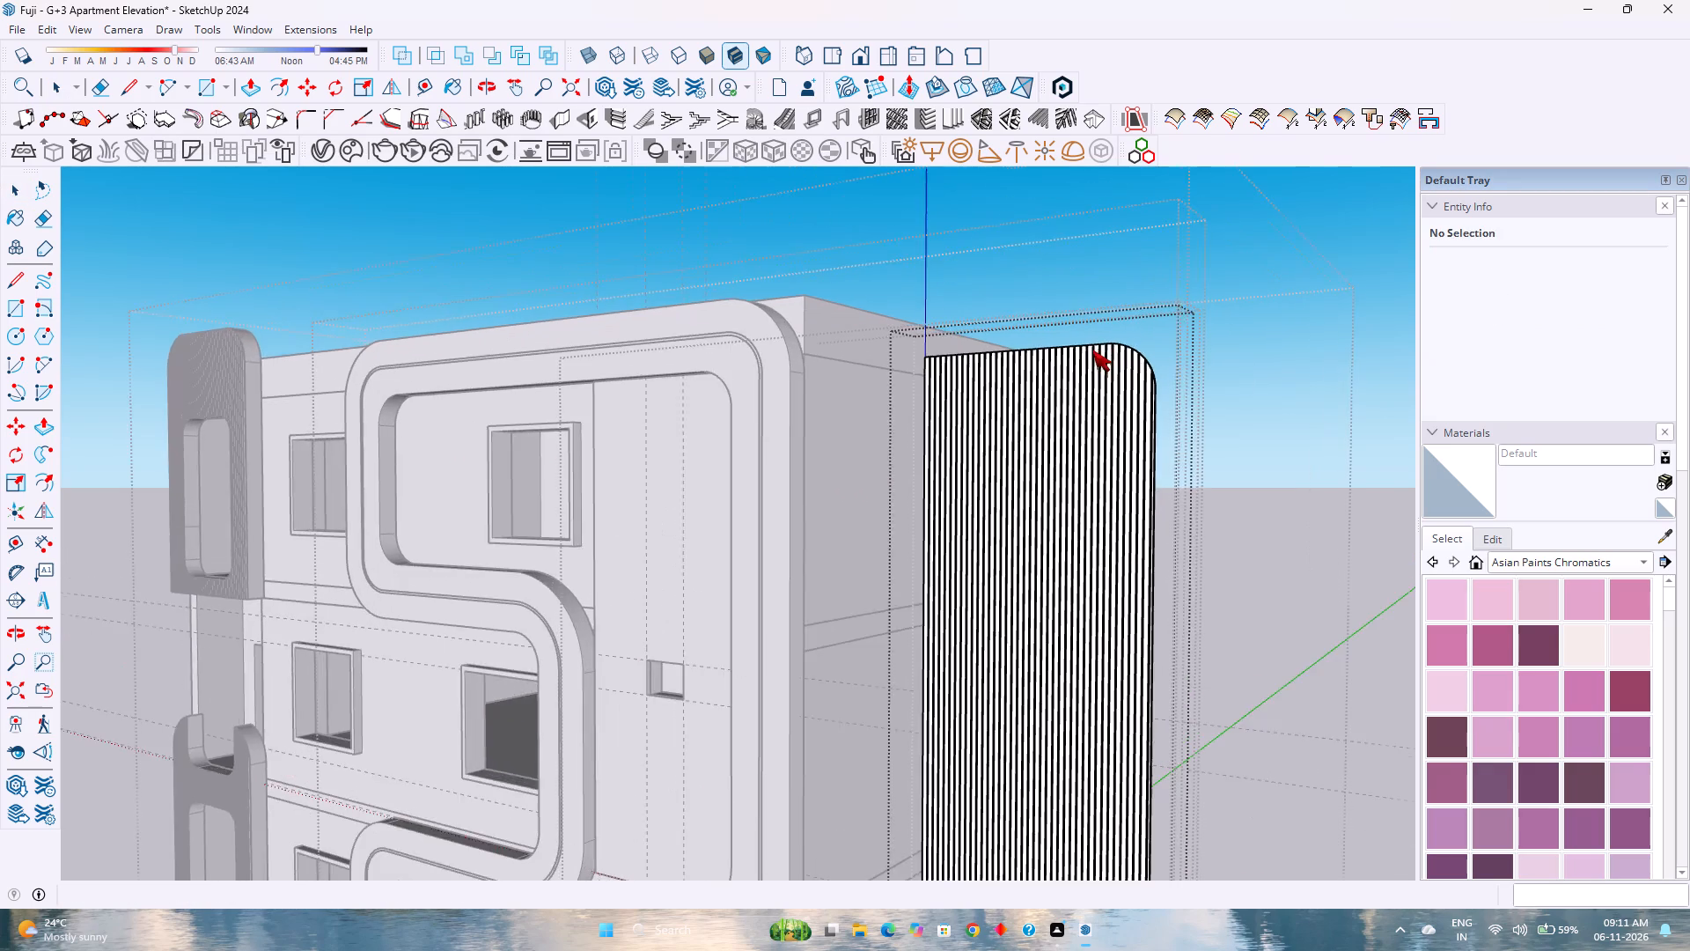
pyautogui.scroll(10, 1092, 350)
pyautogui.moveTo(1101, 357); pyautogui.dragTo(728, 548, button='middle')
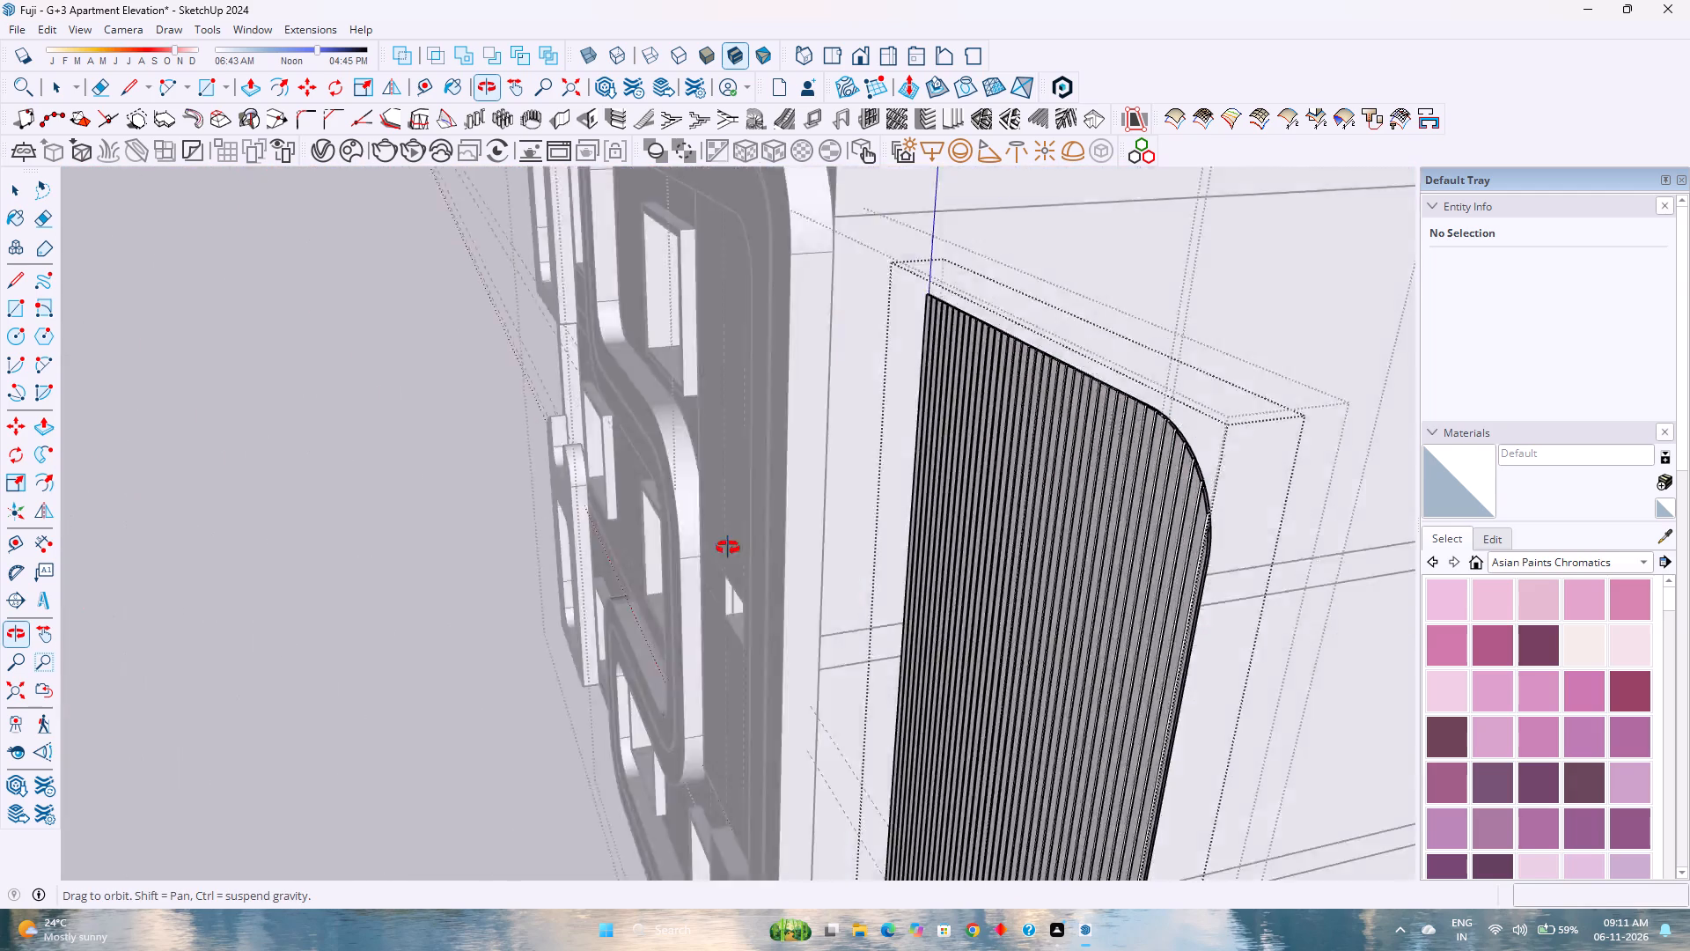
pyautogui.moveTo(728, 548); pyautogui.dragTo(1216, 482, button='middle')
pyautogui.middleClick(1216, 482)
pyautogui.scroll(-12, 1216, 482)
pyautogui.moveTo(1194, 542); pyautogui.dragTo(964, 485, button='middle')
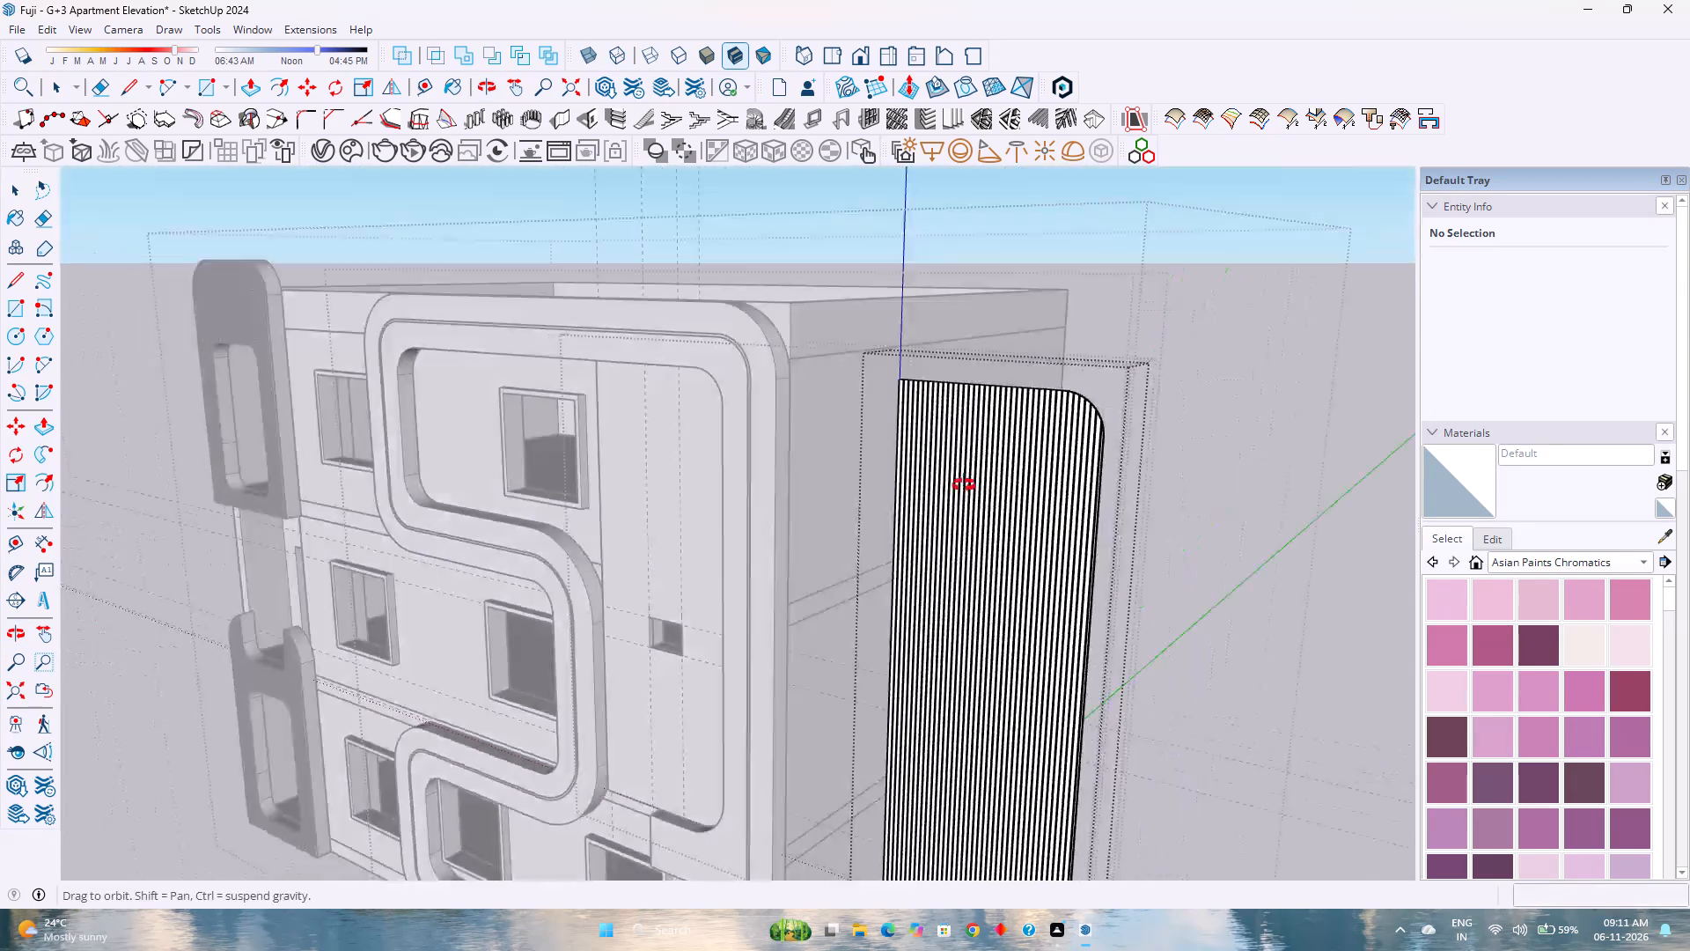
pyautogui.moveTo(964, 485); pyautogui.dragTo(350, 508, button='middle')
pyautogui.scroll(11, 347, 615)
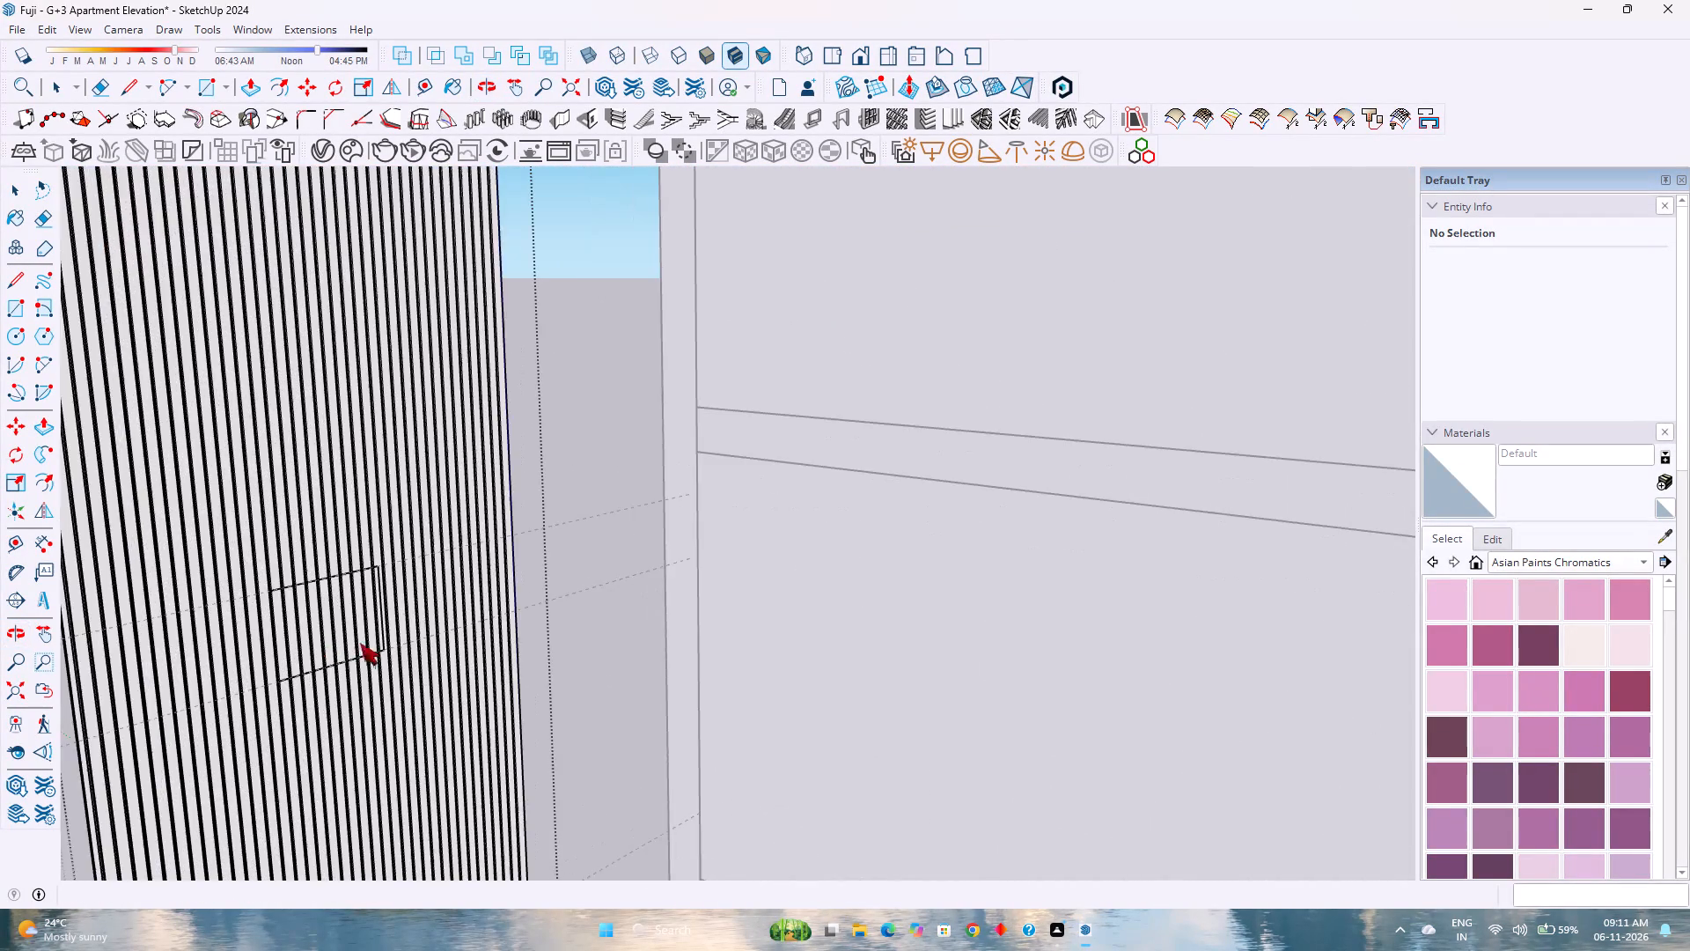
pyautogui.scroll(3, 408, 645)
pyautogui.click(330, 630)
pyautogui.scroll(-5, 362, 607)
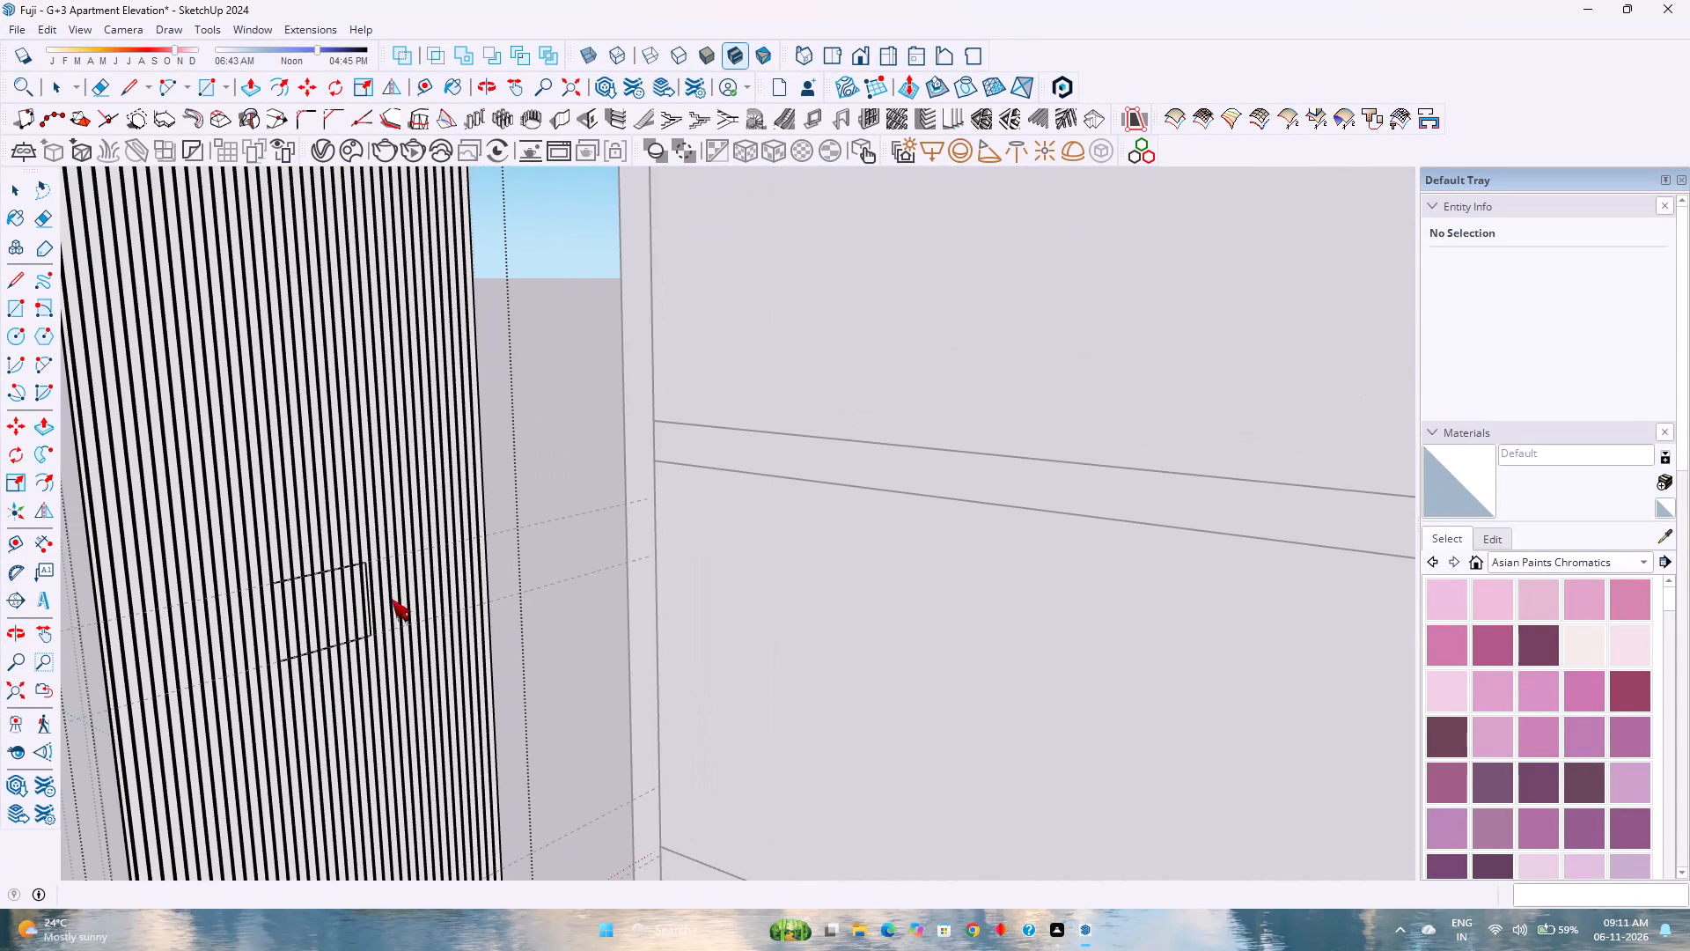
pyautogui.press('Escape')
pyautogui.click(432, 581)
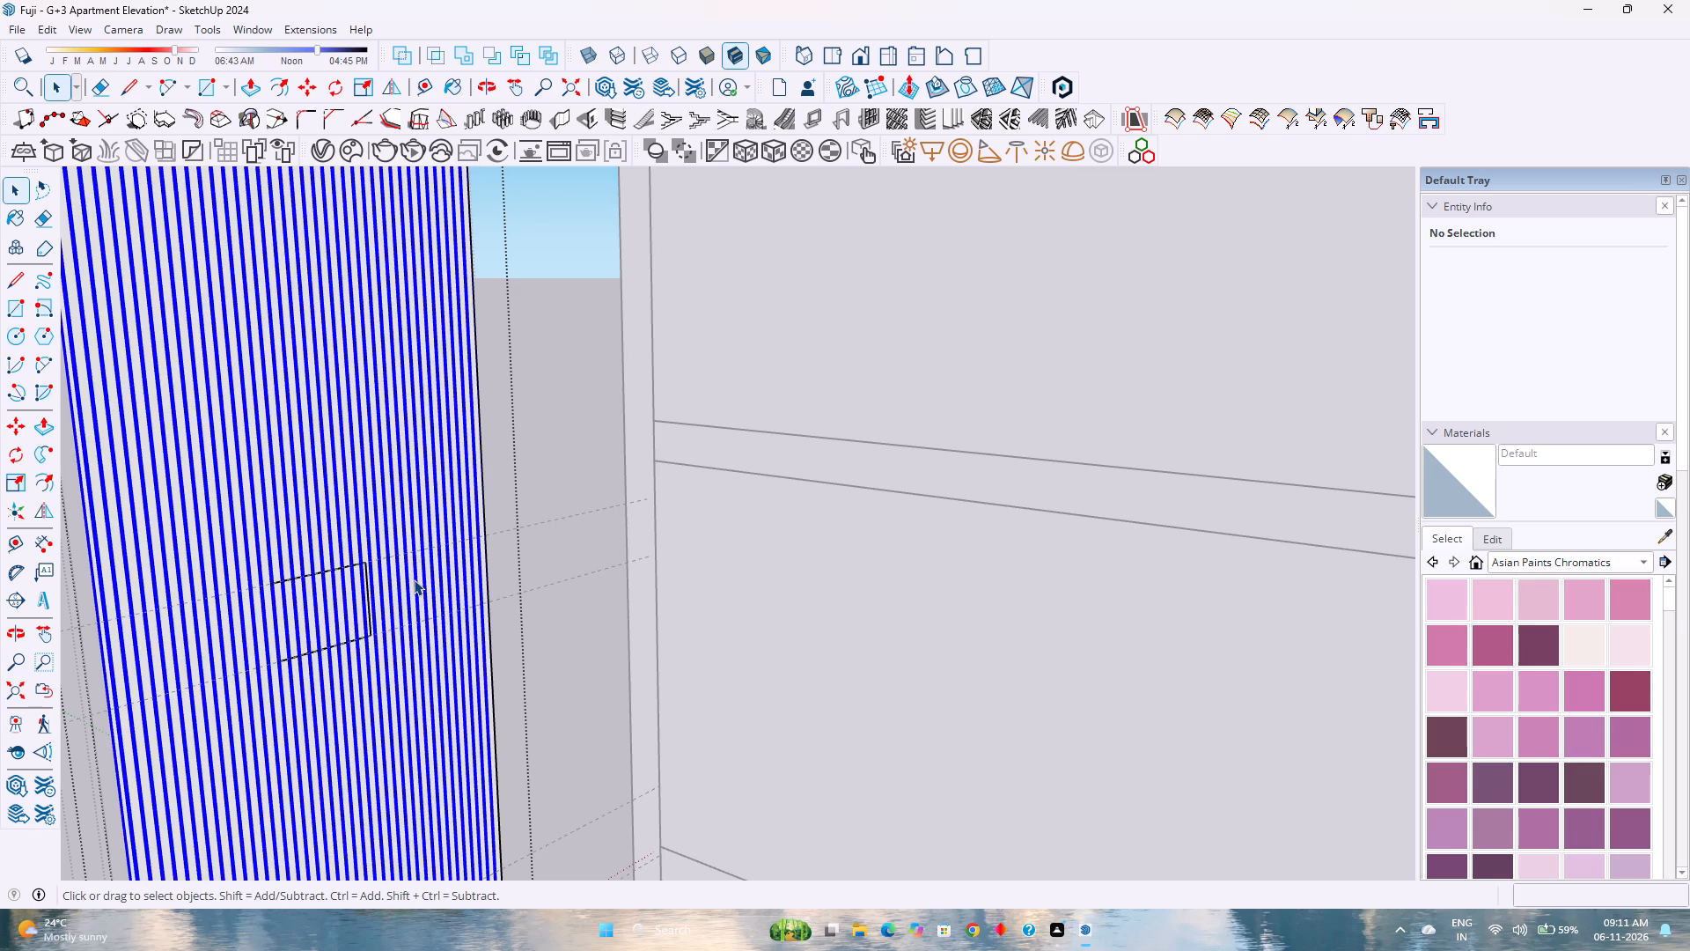
pyautogui.scroll(-7, 414, 579)
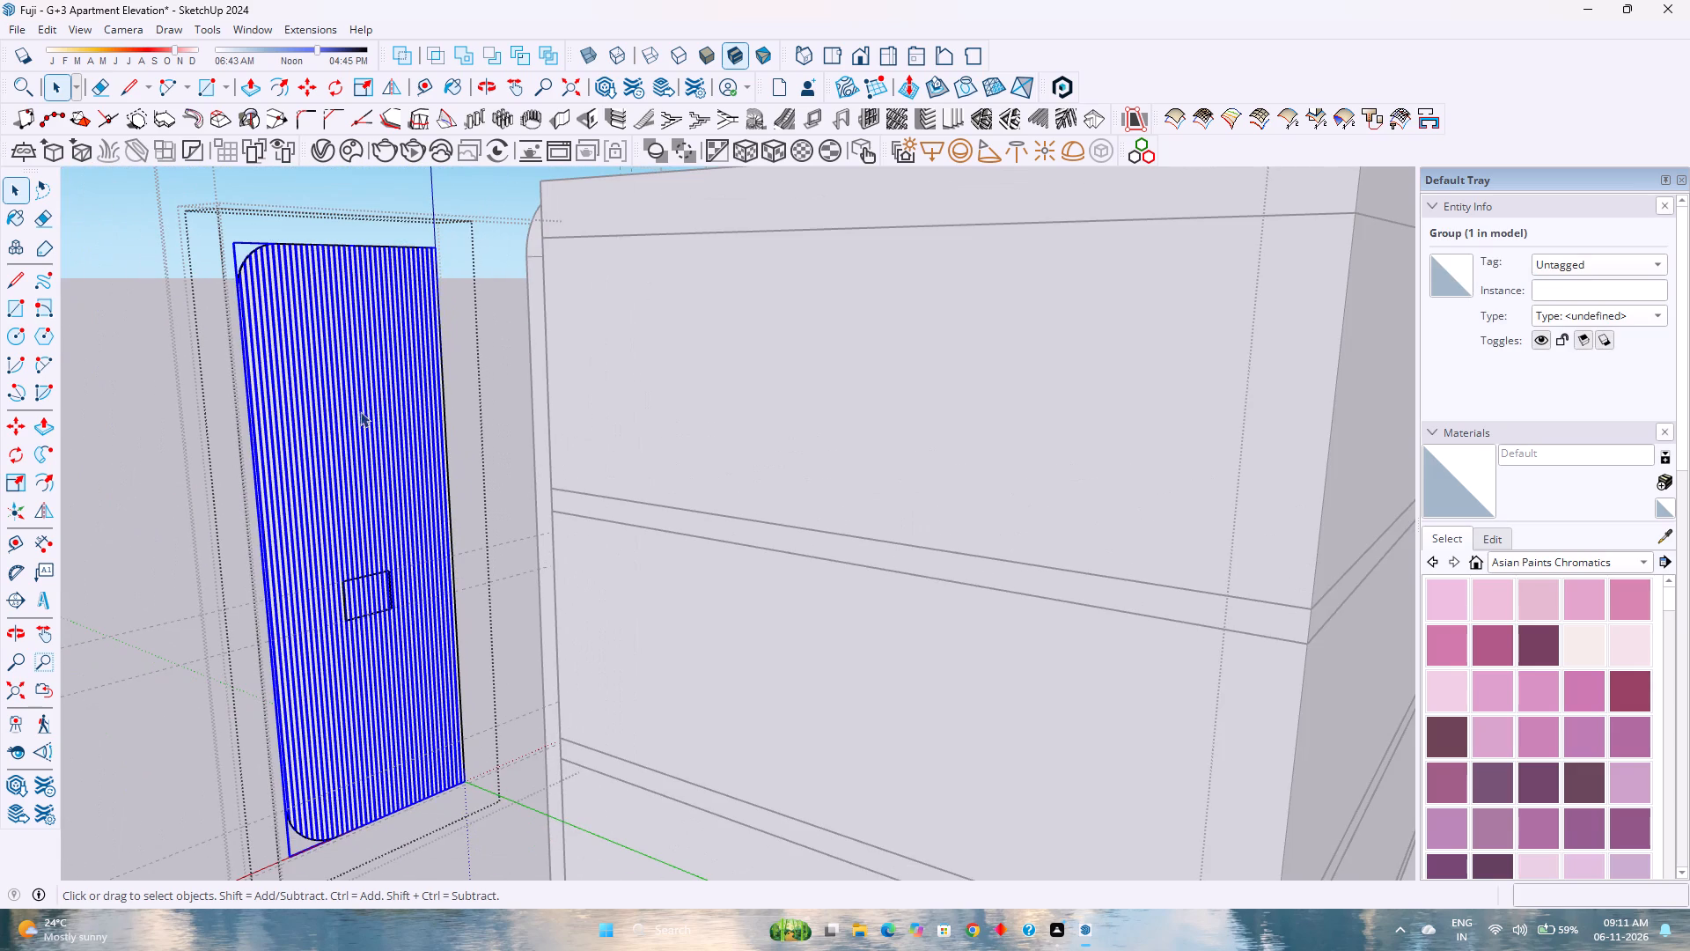
pyautogui.moveTo(312, 395); pyautogui.dragTo(1072, 540, button='middle')
pyautogui.middleClick(1072, 540)
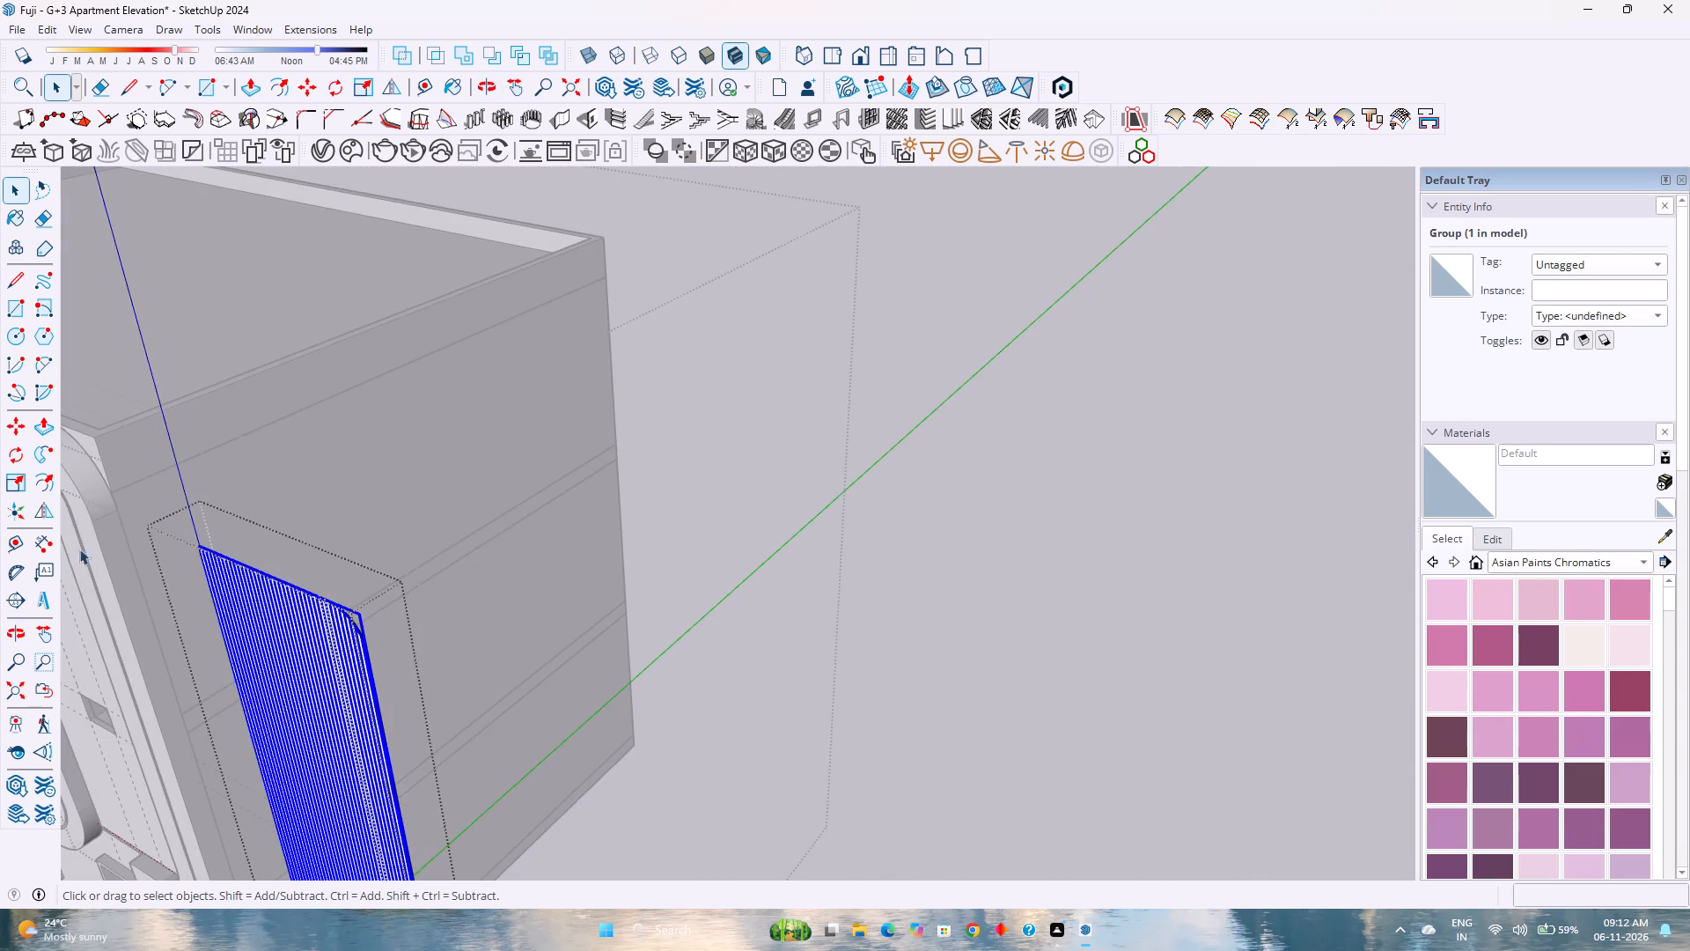
pyautogui.scroll(3, 255, 608)
pyautogui.keyDown('shift'); pyautogui.moveTo(202, 616); pyautogui.dragTo(905, 249, button='middle'); pyautogui.keyUp('shift')
pyautogui.middleClick(914, 244)
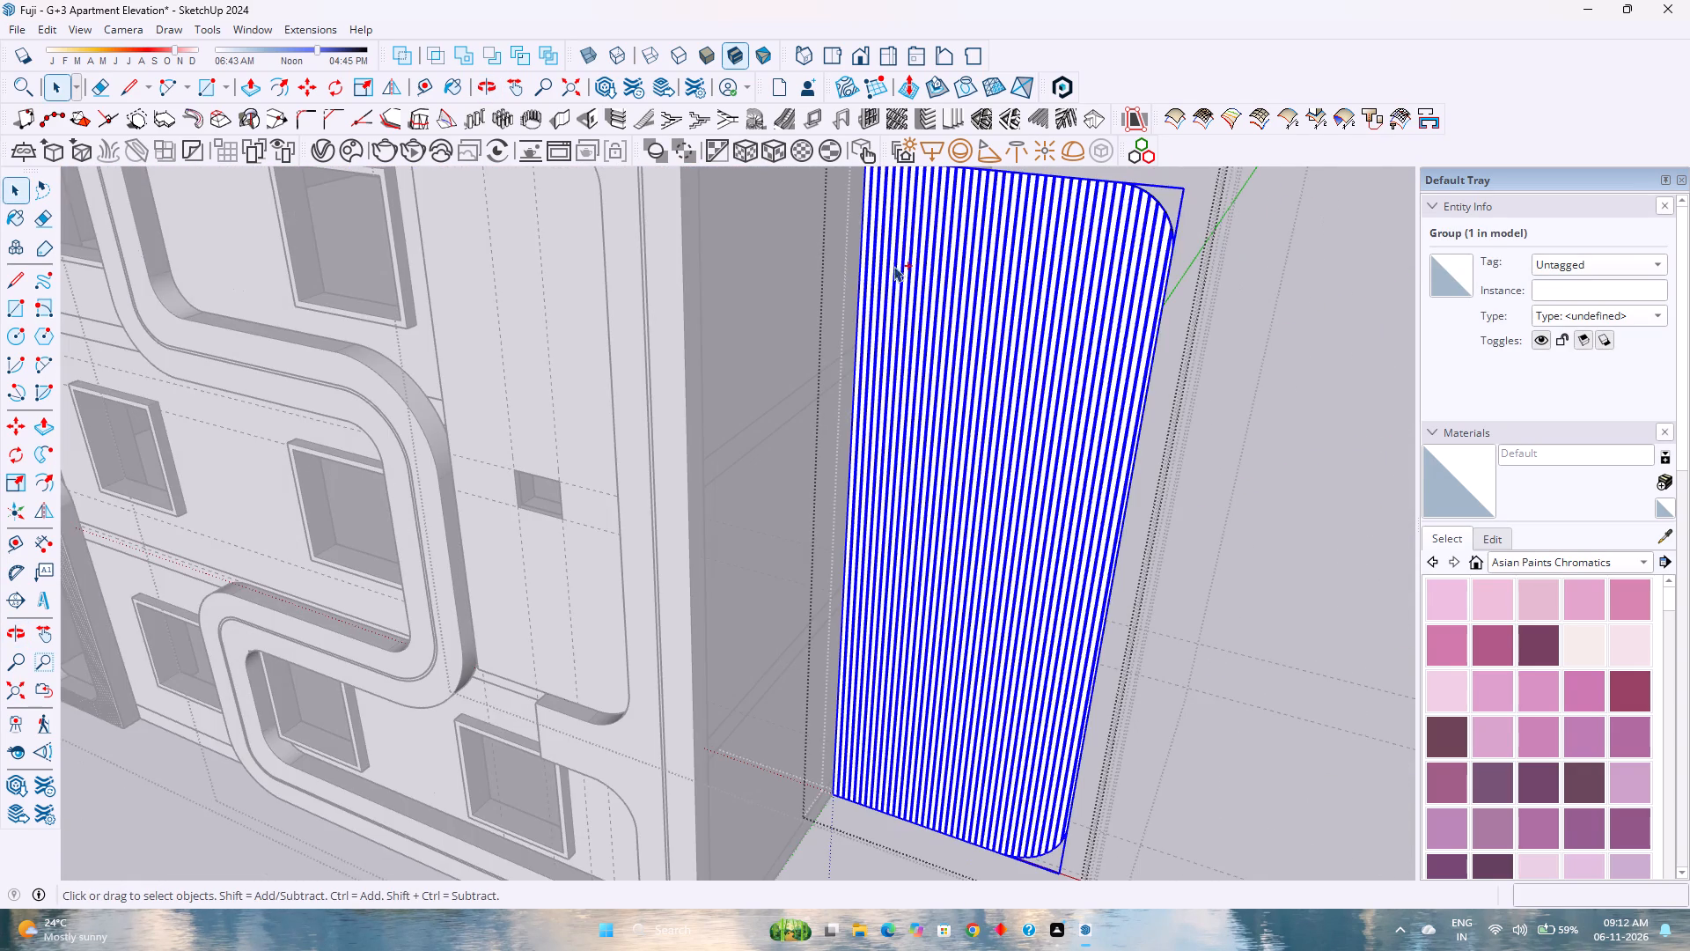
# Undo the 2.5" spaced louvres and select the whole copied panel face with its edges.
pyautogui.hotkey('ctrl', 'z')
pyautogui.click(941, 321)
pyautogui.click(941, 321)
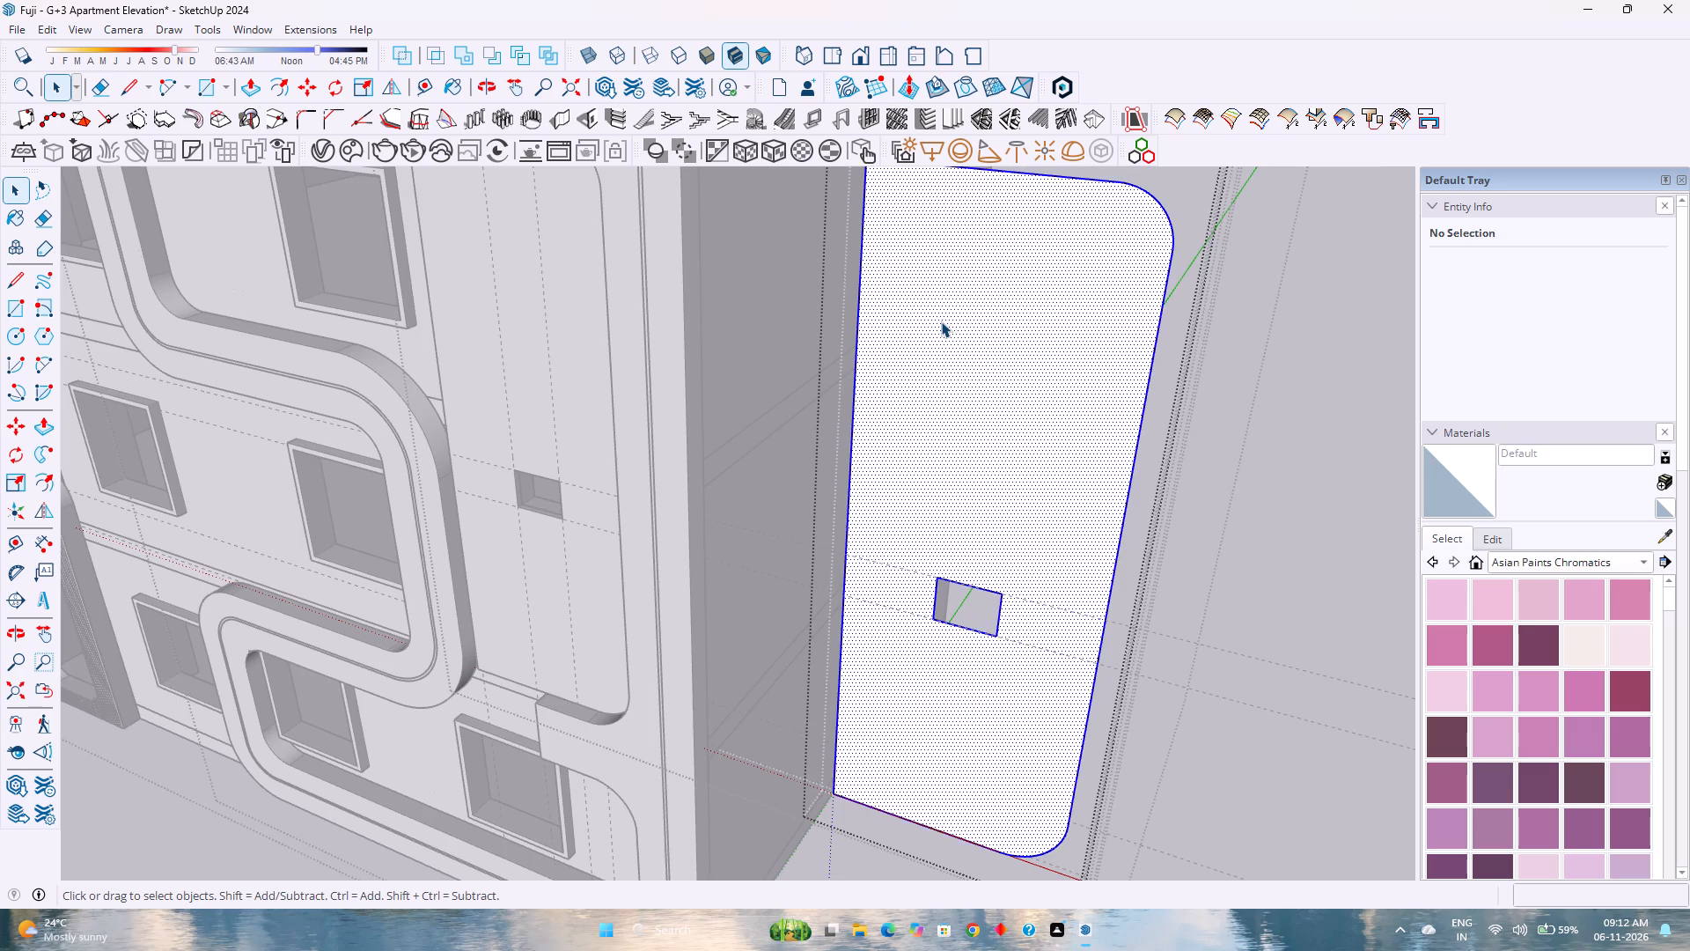
# Place a guide 2" in from the copied panel face's long vertical edge on the rounded-corner side.
pyautogui.scroll(-3, 941, 321)
pyautogui.keyDown('shift'); pyautogui.moveTo(972, 306); pyautogui.dragTo(805, 366, button='middle'); pyautogui.keyUp('shift')
pyautogui.keyDown('shift'); pyautogui.middleClick(805, 366); pyautogui.keyUp('shift')
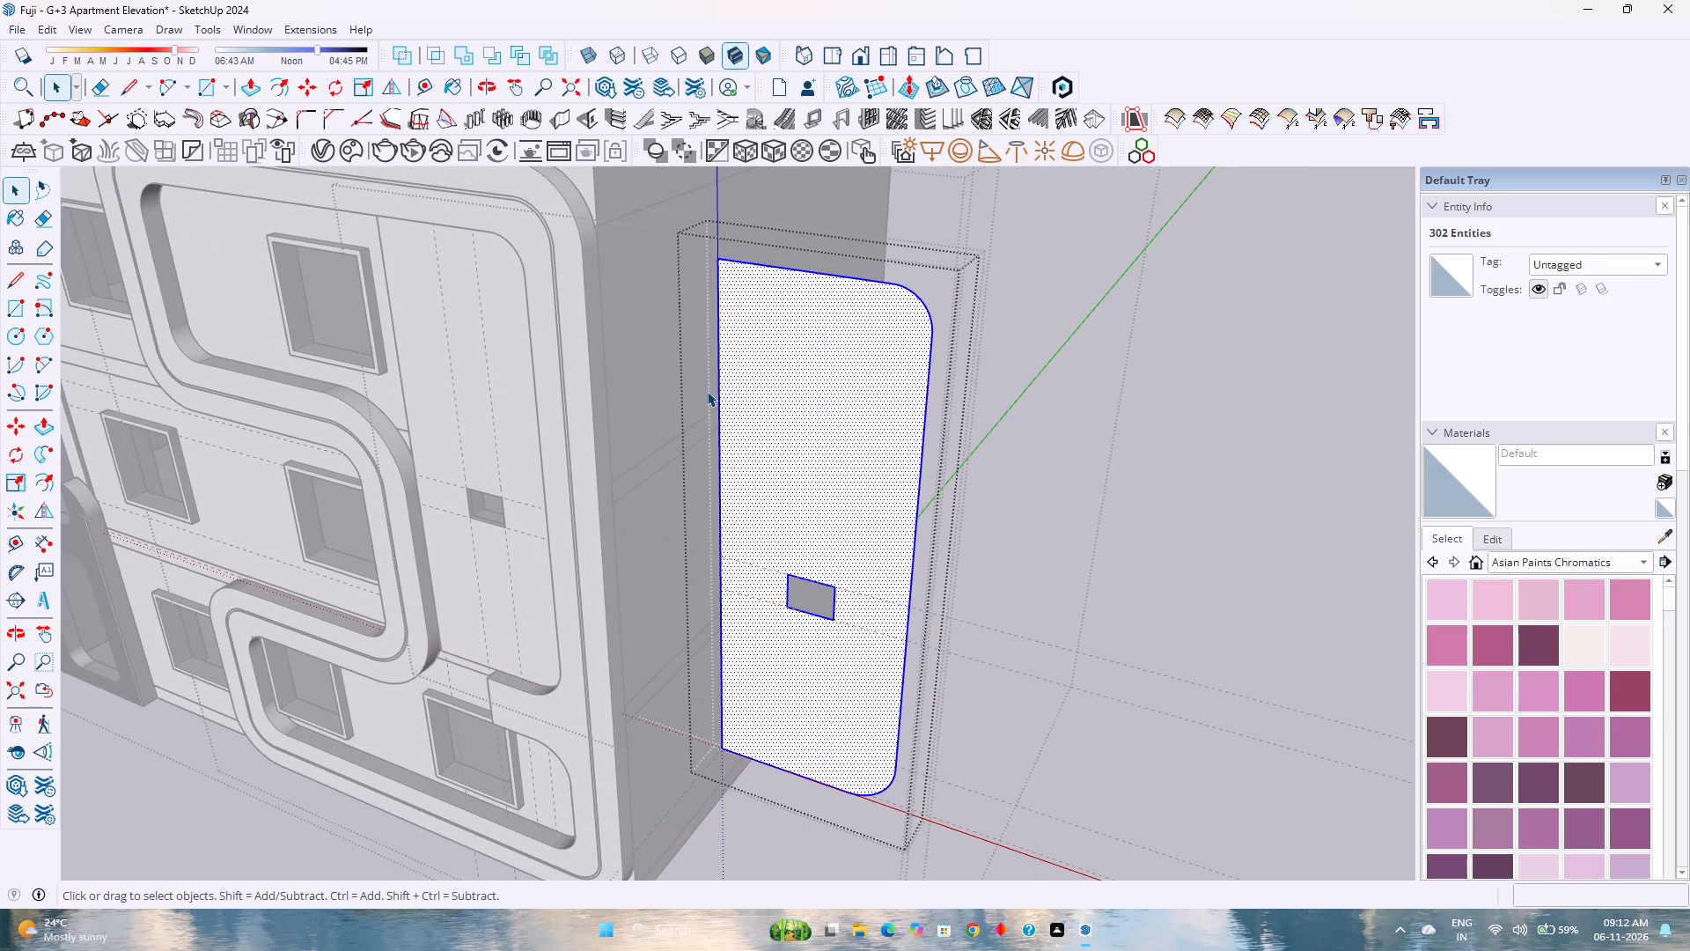
pyautogui.click(427, 87)
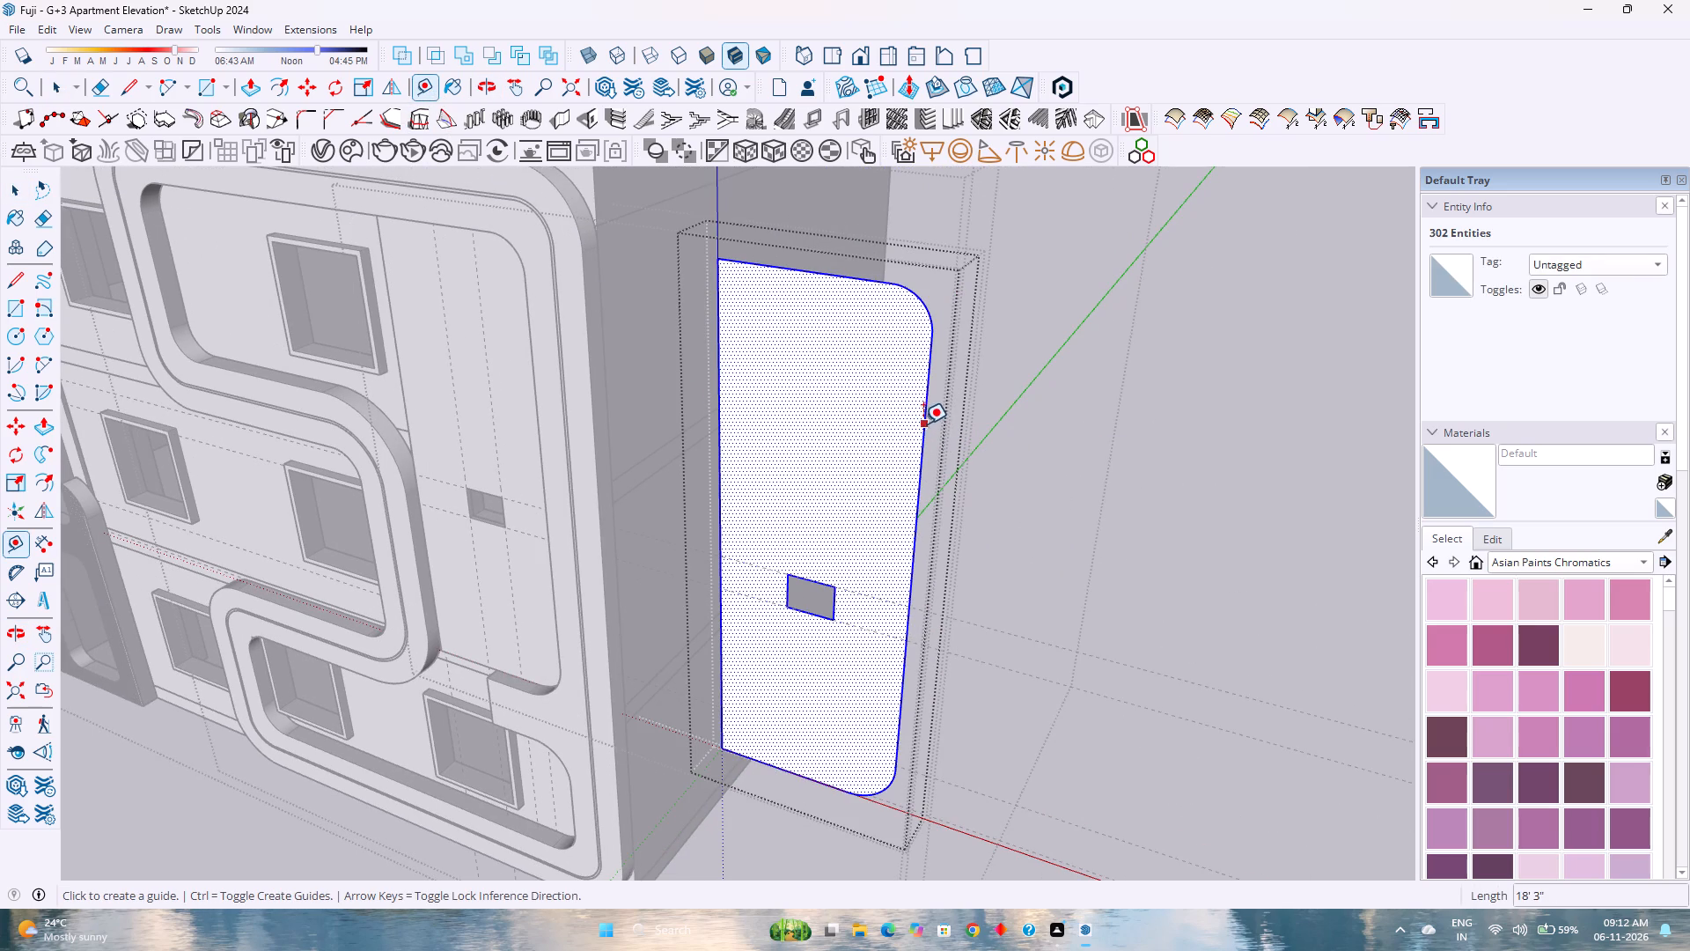
pyautogui.click(922, 424)
pyautogui.press('2')
pyautogui.press('Return')
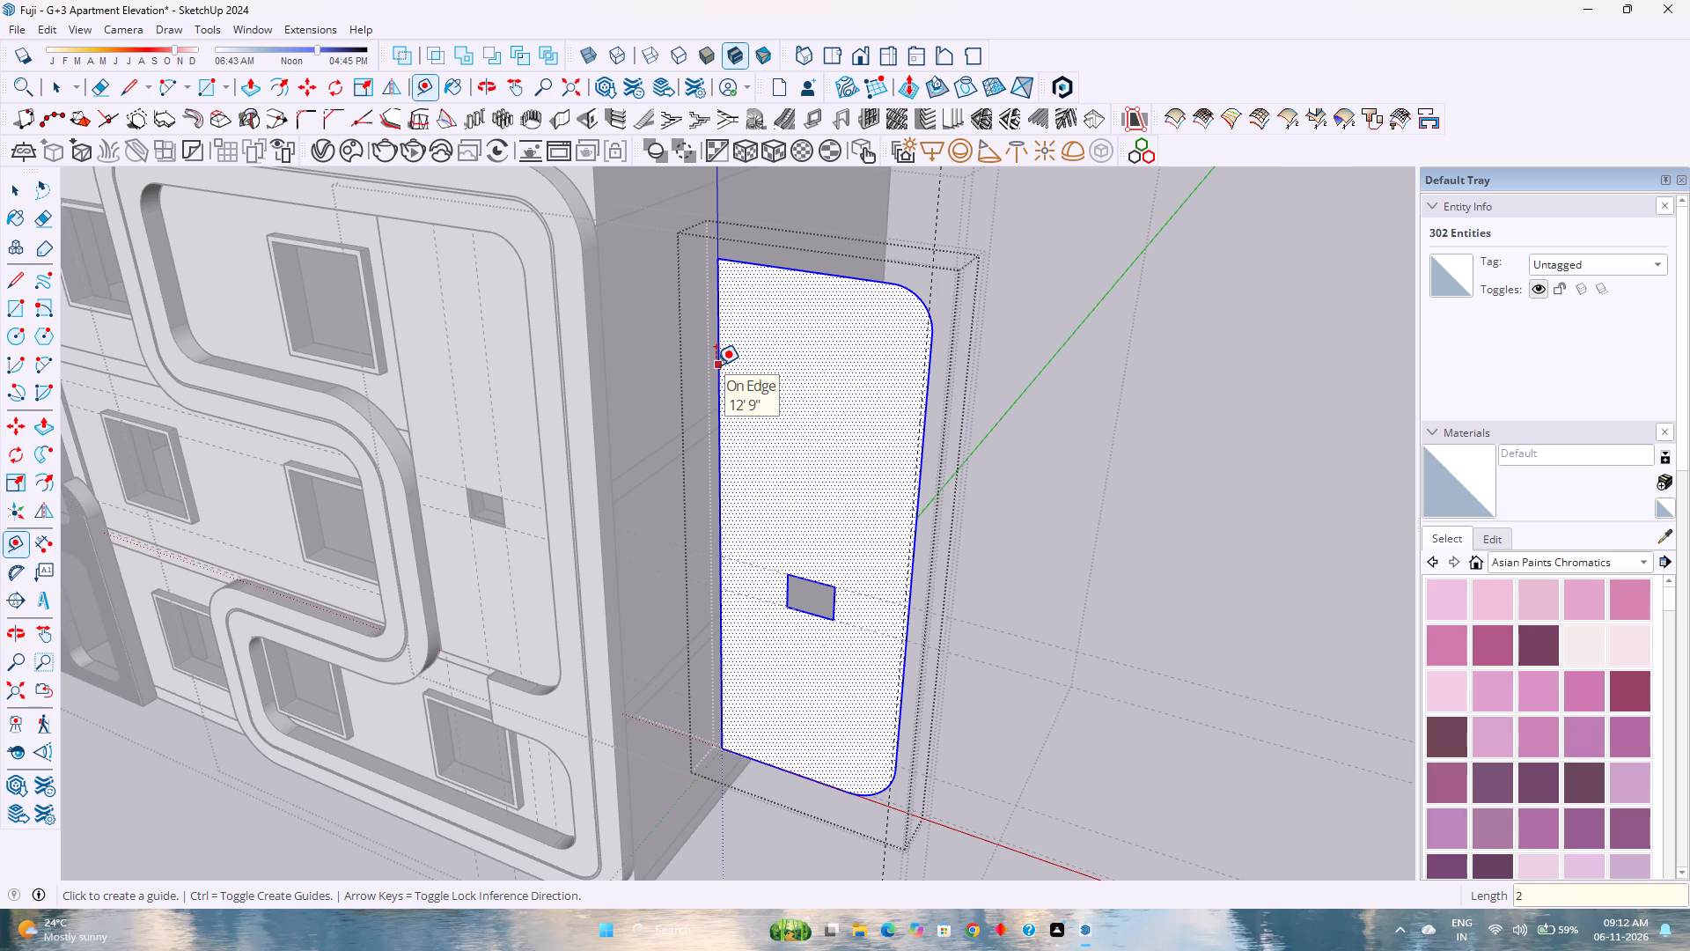
# Select the three segments of the copied panel's long straight vertical edge opposite the rounded corners and weld them into one curve.
pyautogui.press('space')
pyautogui.click(722, 312)
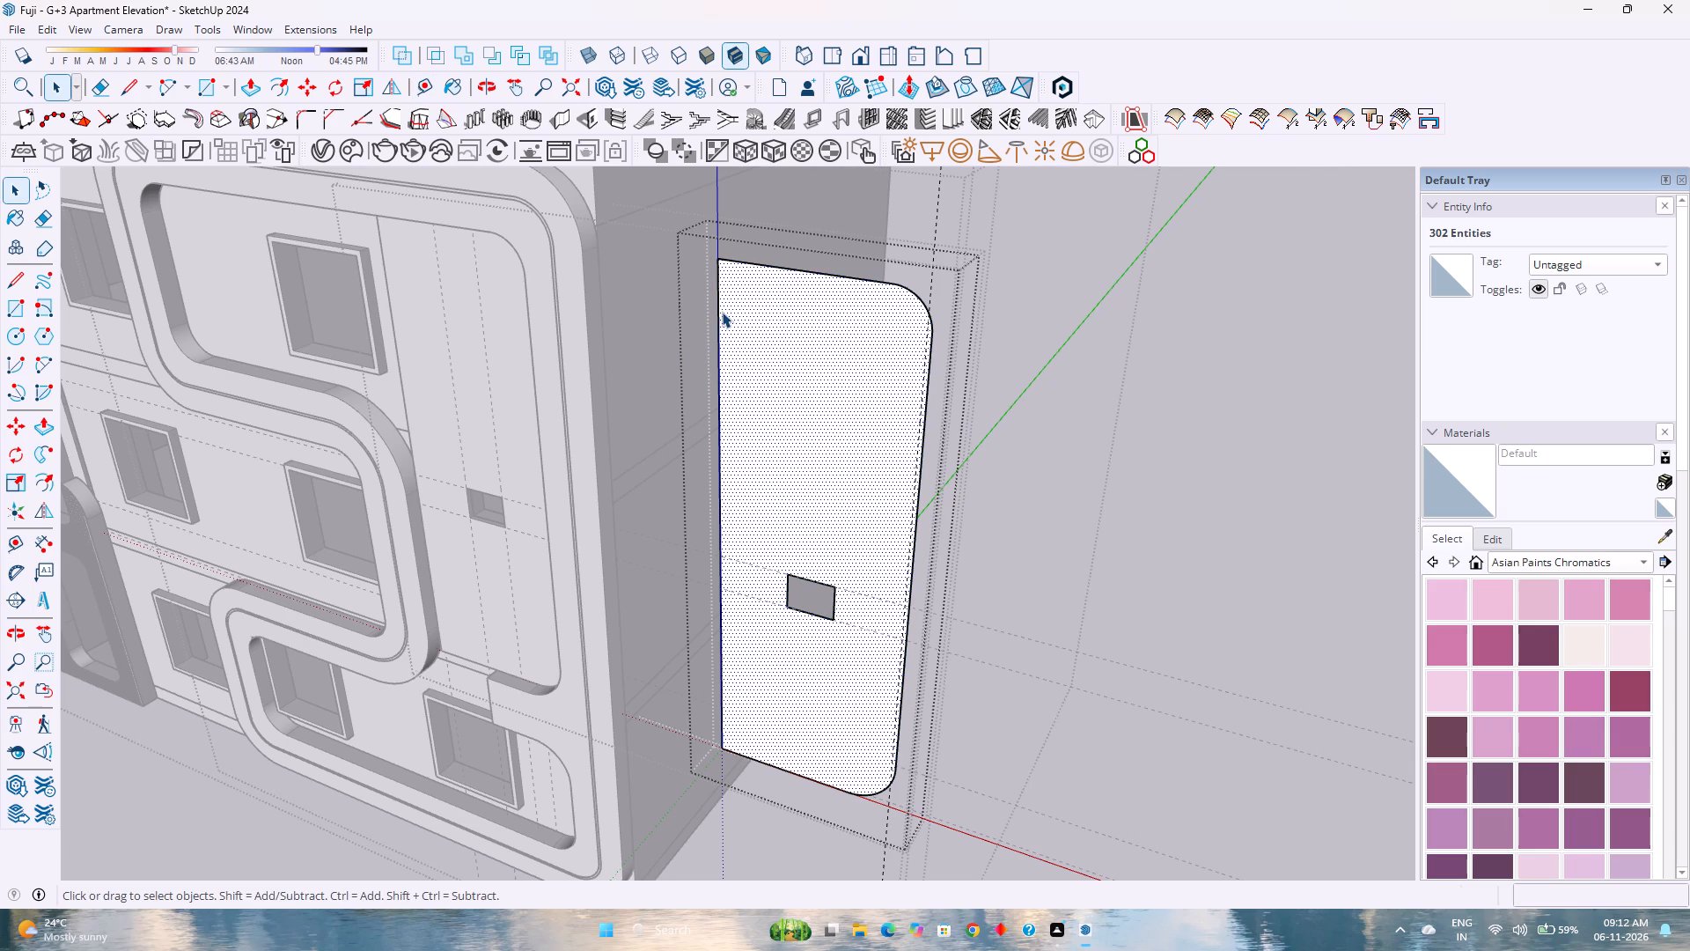
pyautogui.click(719, 314)
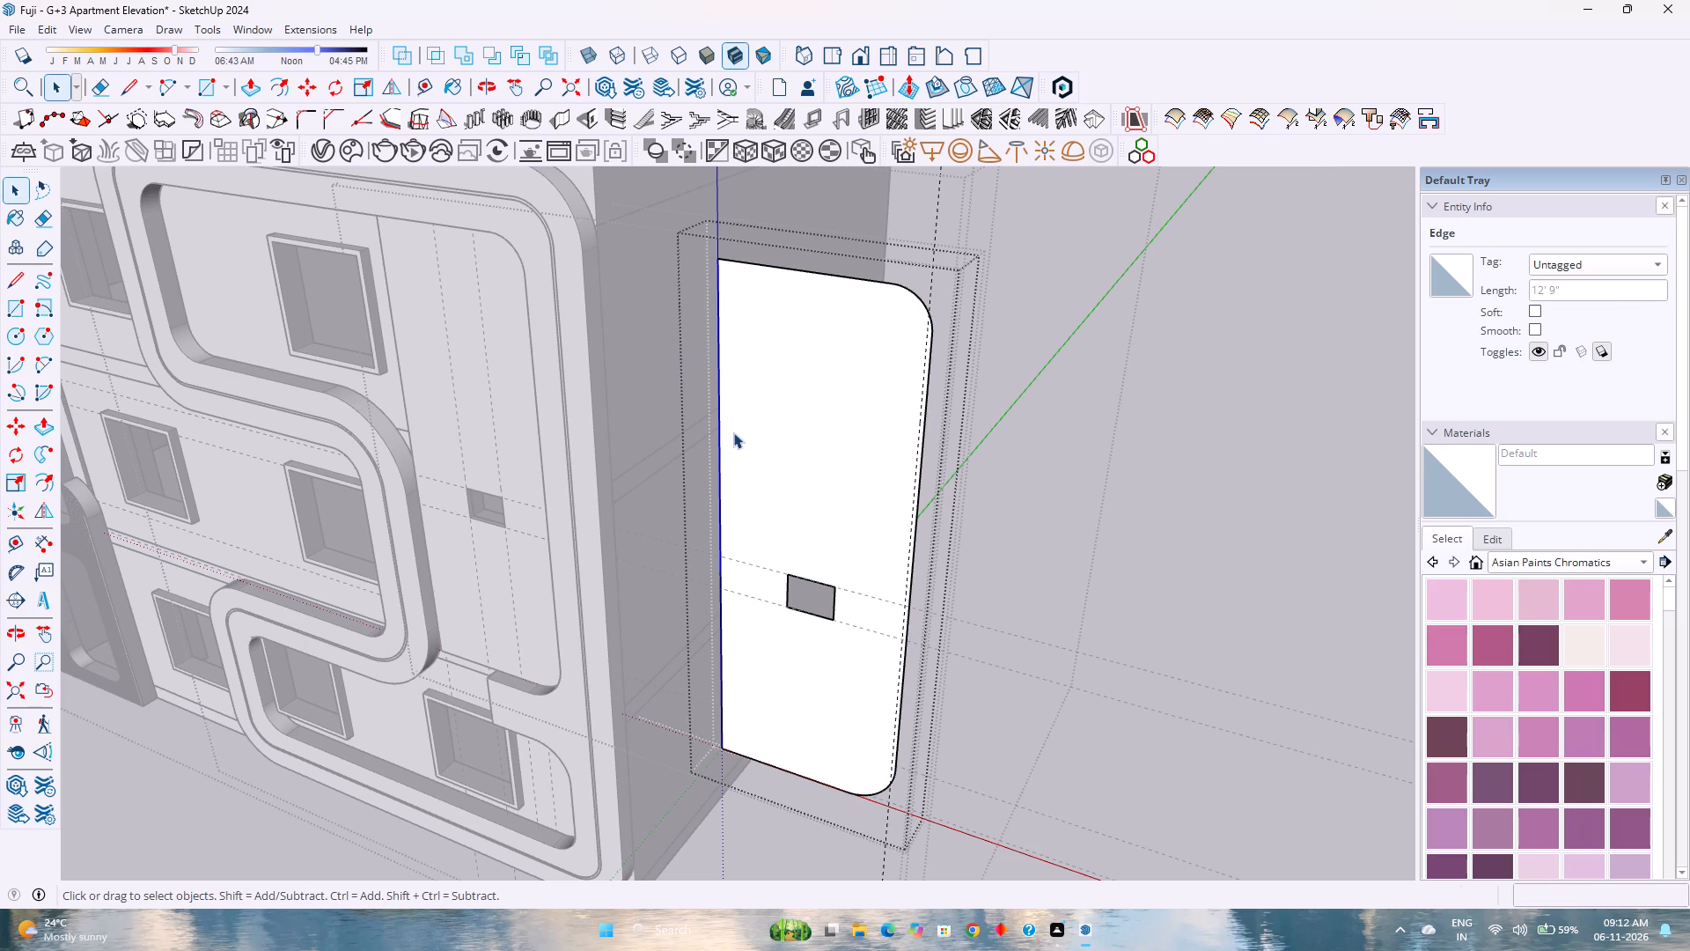
pyautogui.keyDown('ctrl'); pyautogui.click(719, 644); pyautogui.keyUp('ctrl')
pyautogui.keyDown('ctrl'); pyautogui.click(723, 733); pyautogui.keyUp('ctrl')
pyautogui.keyDown('ctrl'); pyautogui.rightClick(723, 733); pyautogui.keyUp('ctrl')
pyautogui.click(764, 527)
# Copy the welded edge 2" inward across the panel face, and copy that line another 0.5" inward to form a thin strip.
pyautogui.press('m')
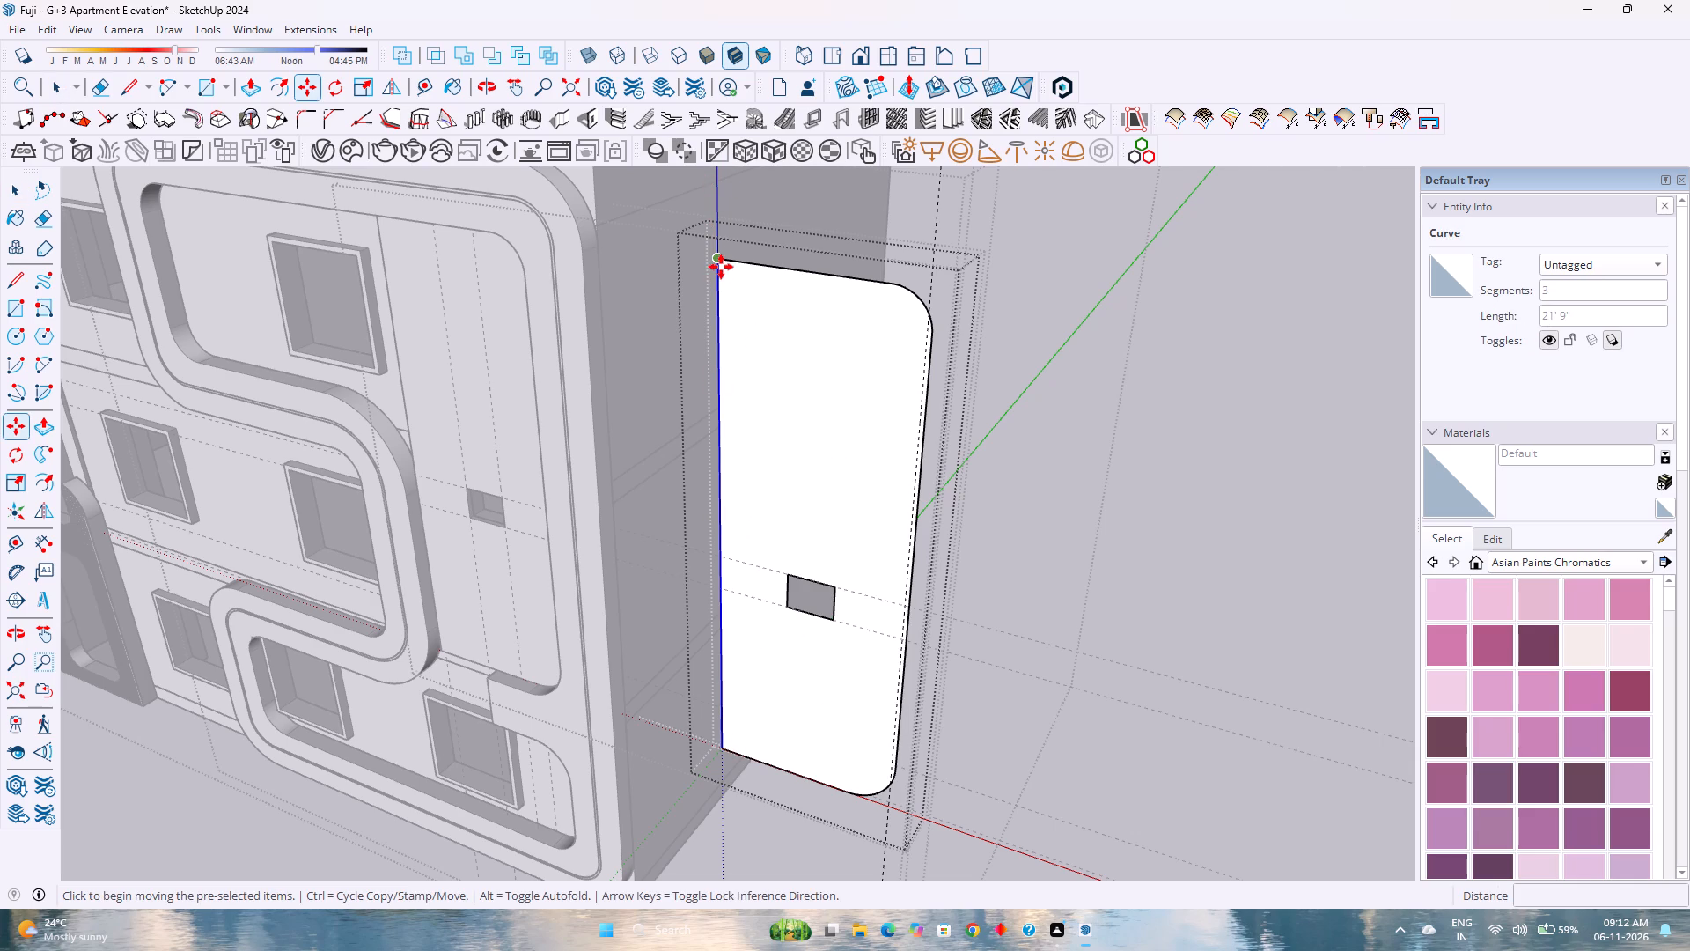
pyautogui.click(721, 267)
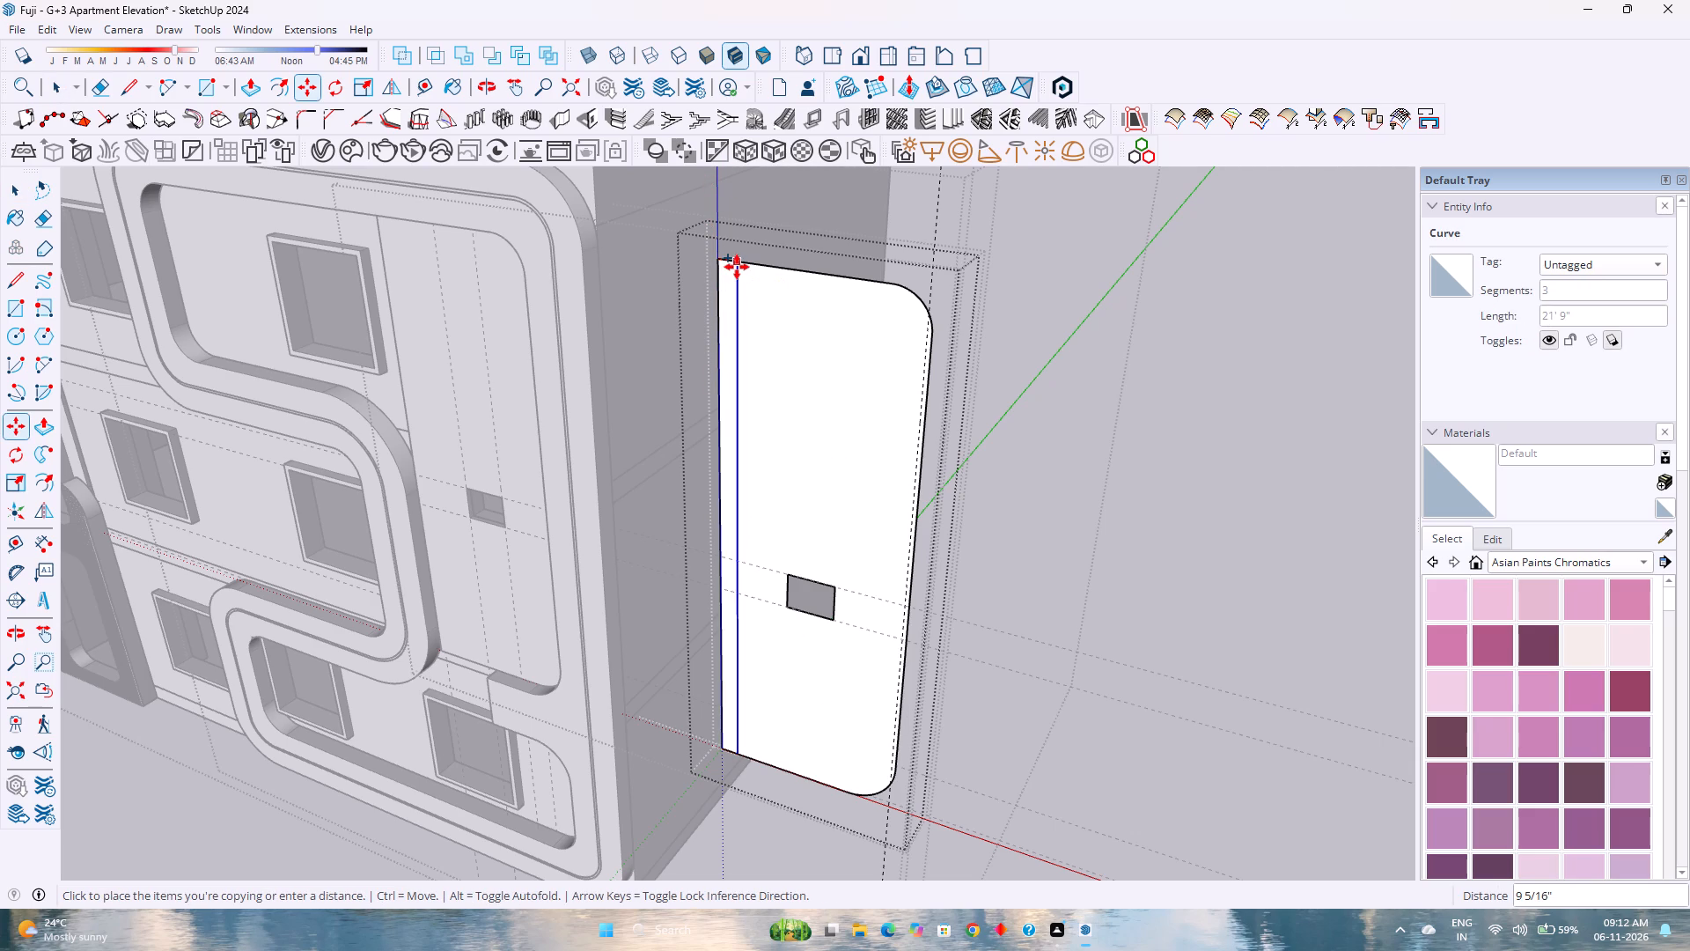
pyautogui.press('Left')
pyautogui.press('Right')
pyautogui.press('2')
pyautogui.press('Return')
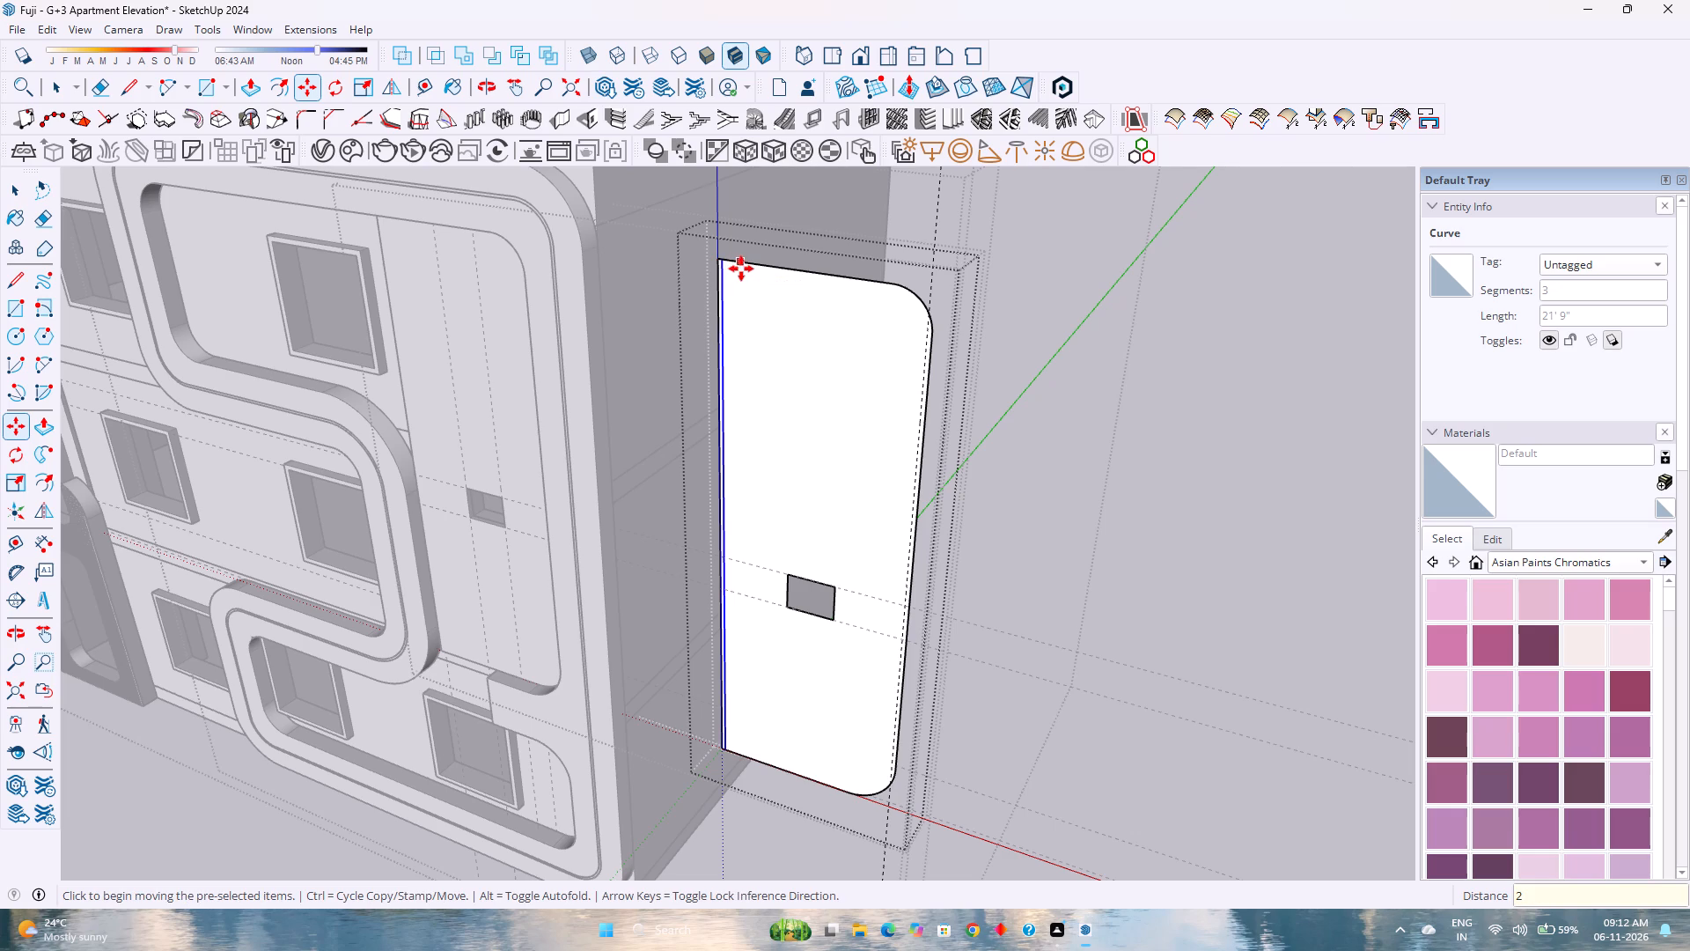
pyautogui.click(726, 261)
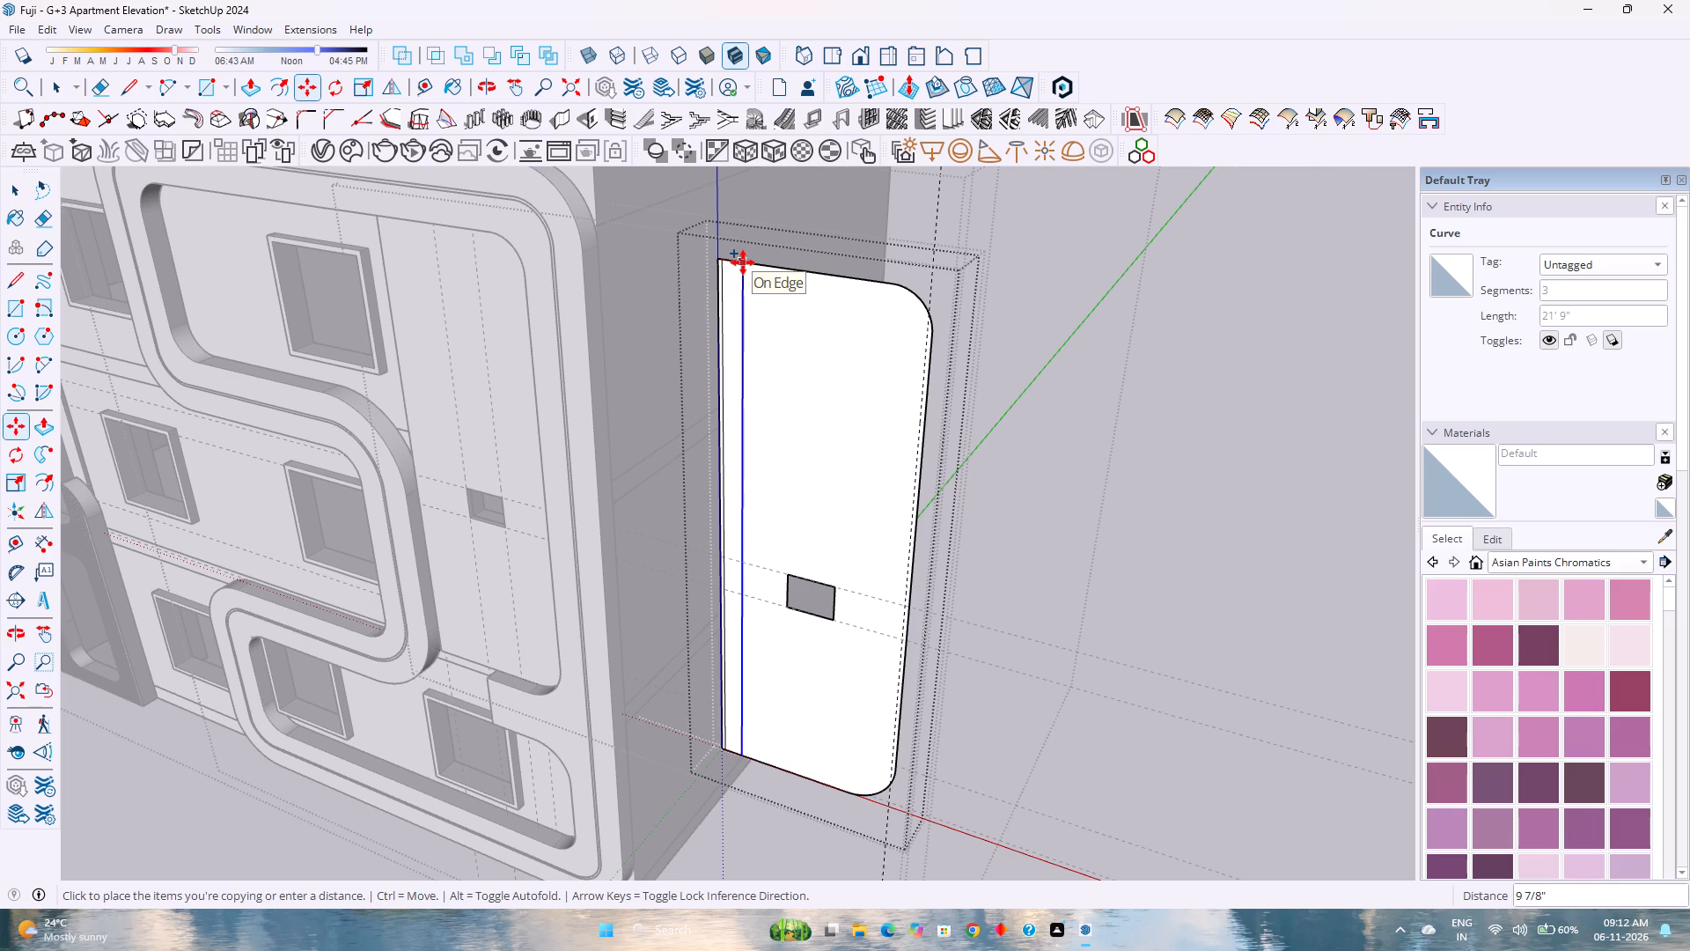
pyautogui.write('0.5')
pyautogui.press('Return')
# Copy the pair of strip lines 7' 7 1/2" along the red axis to the guide near the panel's rounded-corner side.
pyautogui.scroll(4, 712, 266)
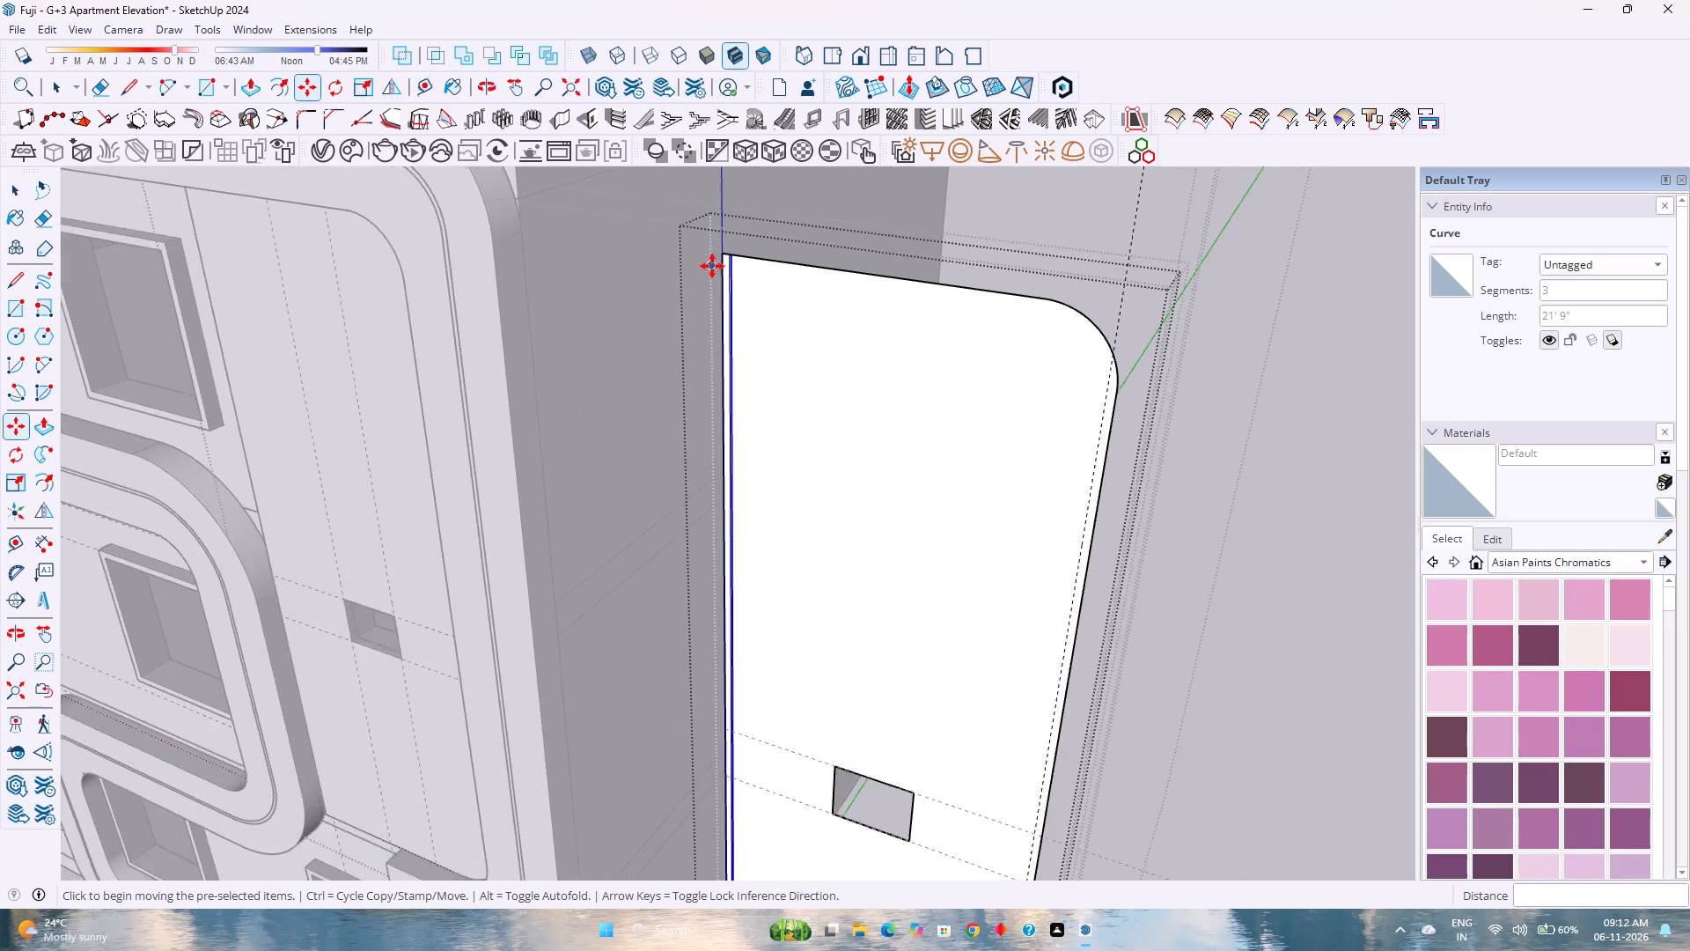
pyautogui.scroll(10, 712, 266)
pyautogui.press('space')
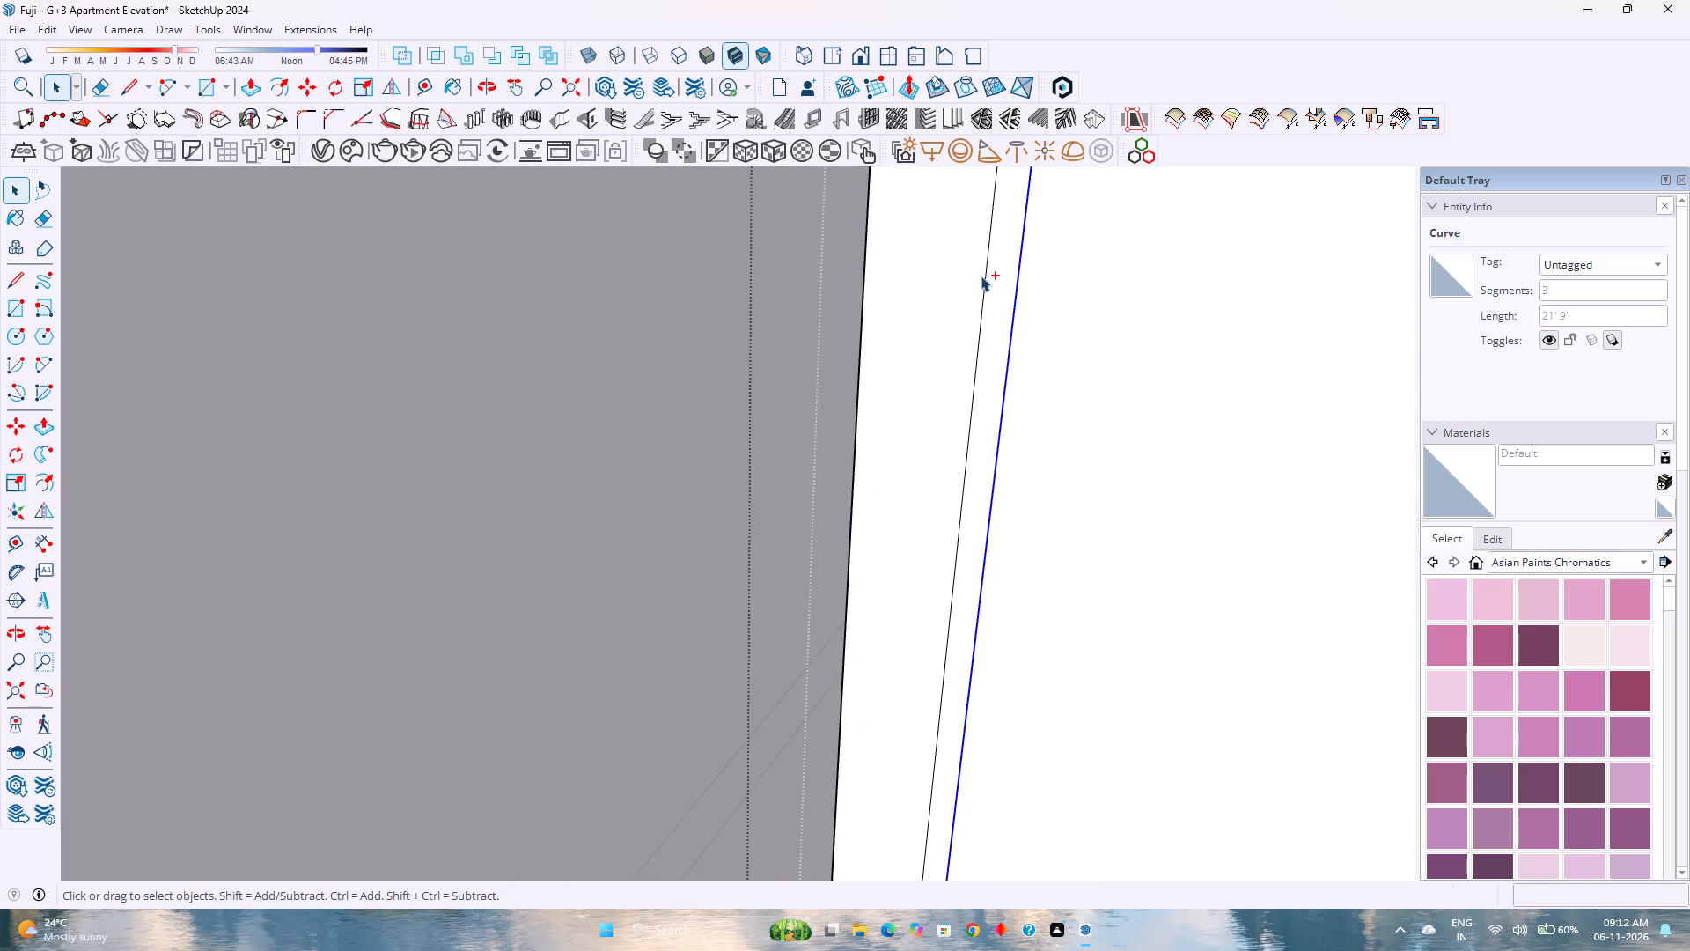
pyautogui.keyDown('ctrl'); pyautogui.click(986, 270); pyautogui.keyUp('ctrl')
pyautogui.scroll(-12, 957, 291)
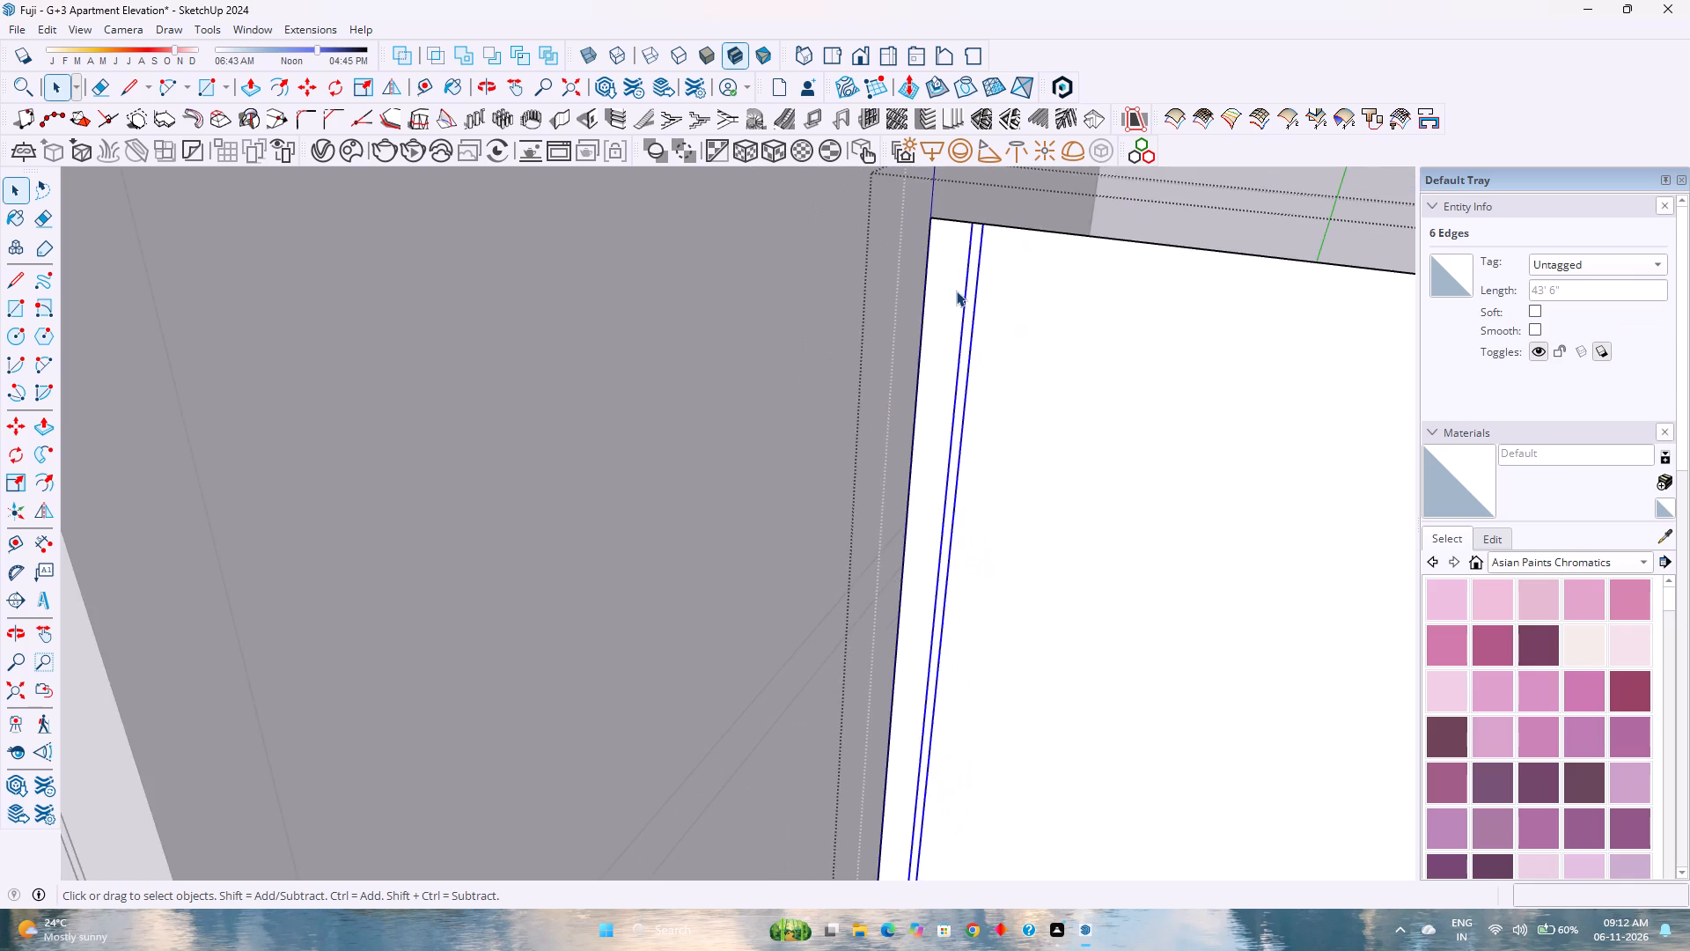
pyautogui.scroll(-20, 956, 291)
pyautogui.scroll(-1, 948, 280)
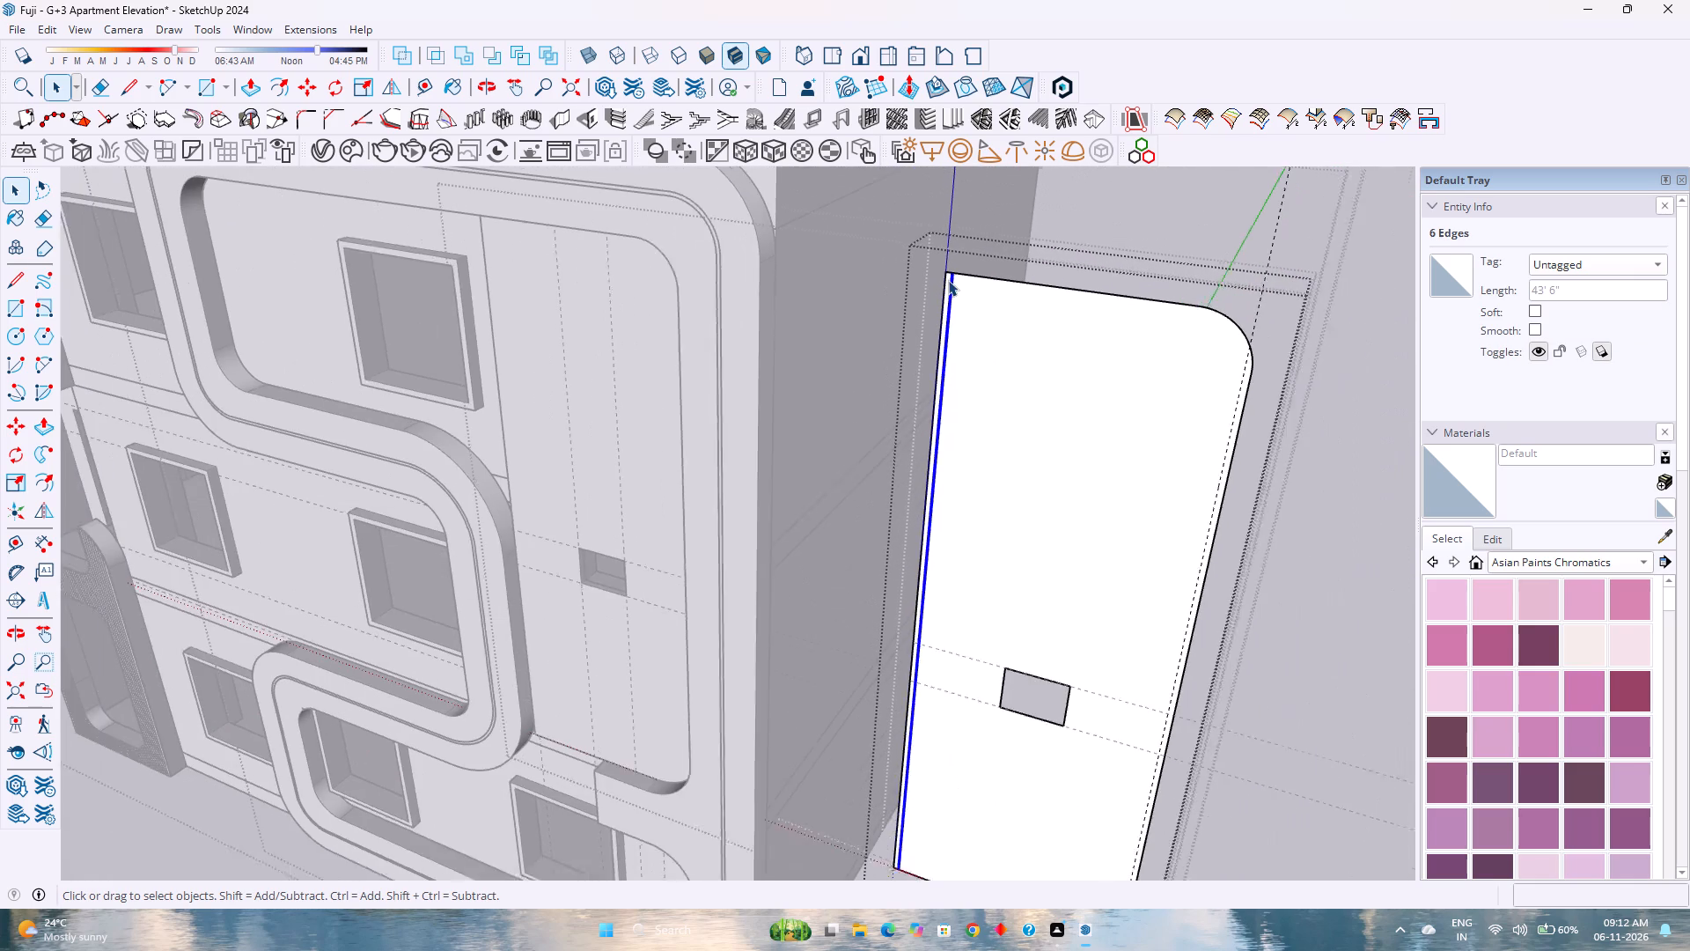
pyautogui.scroll(-2, 948, 280)
pyautogui.press('m')
pyautogui.scroll(10, 974, 240)
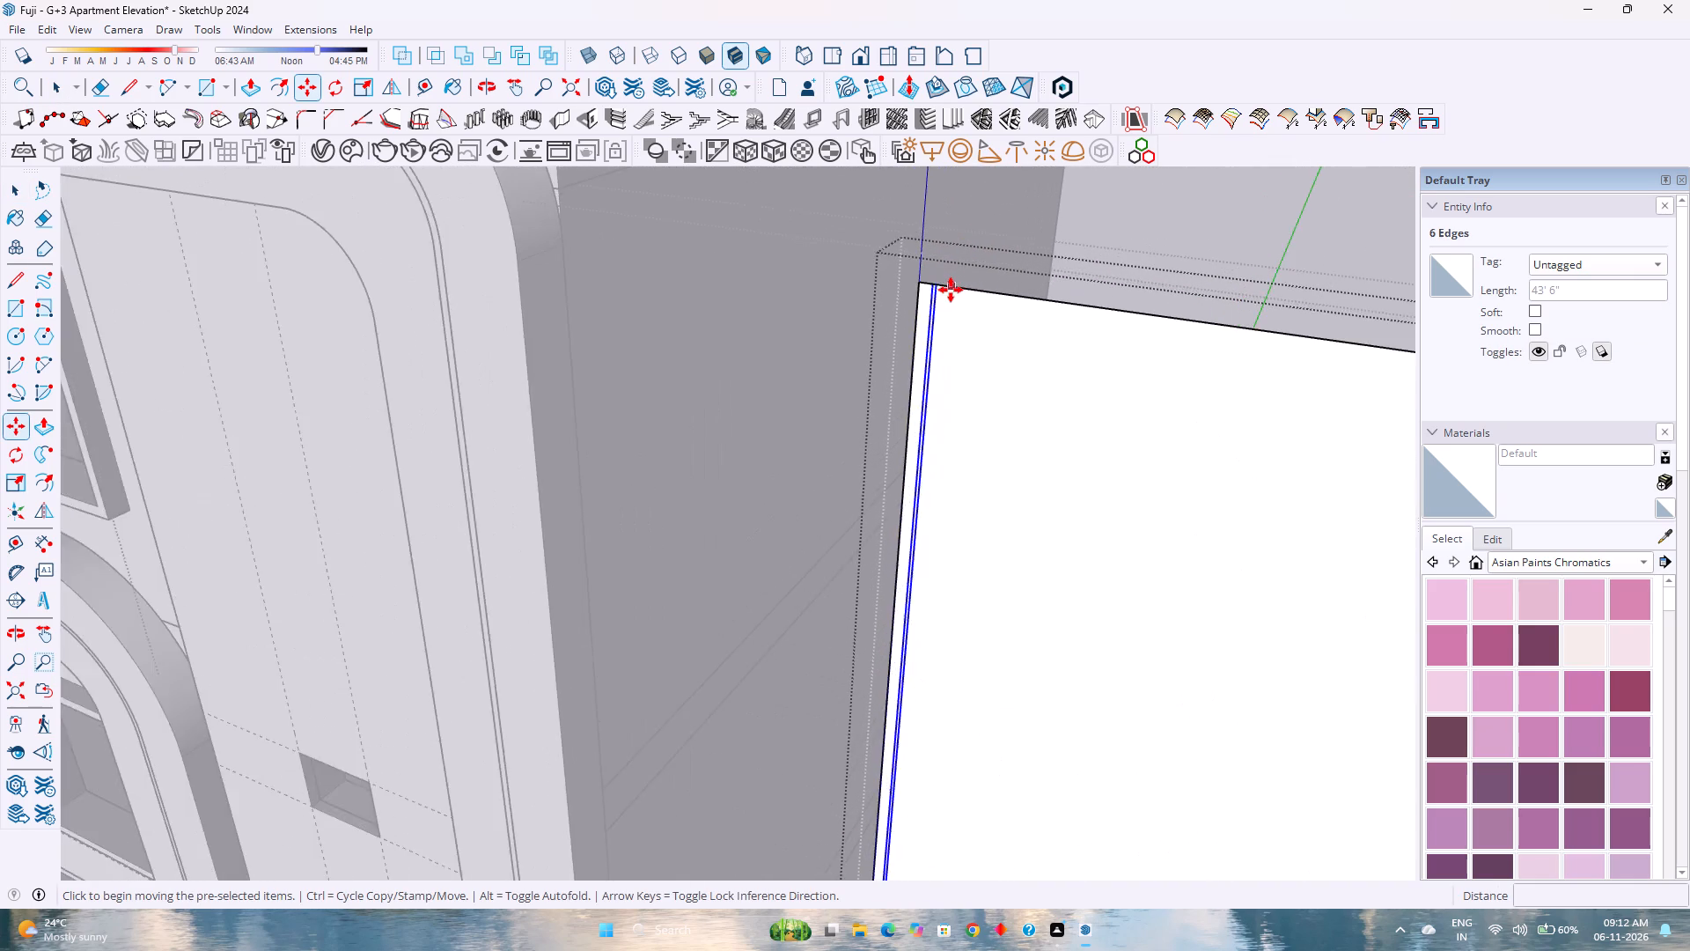
pyautogui.scroll(10, 951, 290)
pyautogui.click(924, 278)
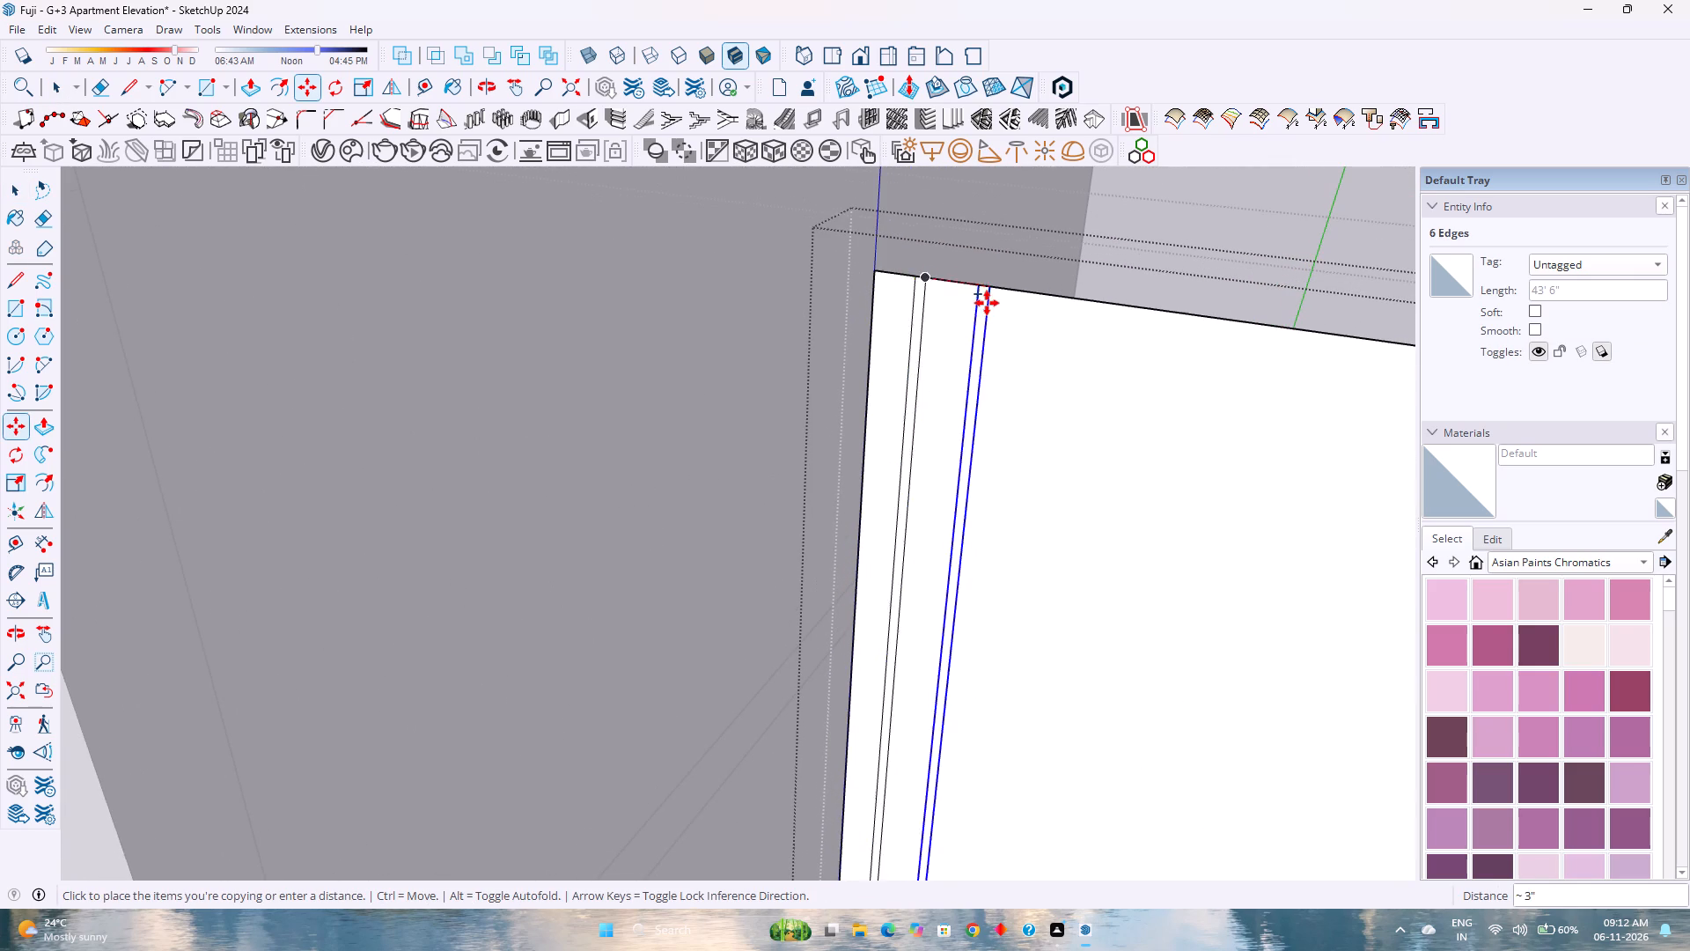
pyautogui.scroll(-20, 987, 303)
pyautogui.scroll(-2, 987, 303)
pyautogui.keyDown('shift'); pyautogui.moveTo(1125, 346); pyautogui.dragTo(1121, 346, button='middle'); pyautogui.keyUp('shift')
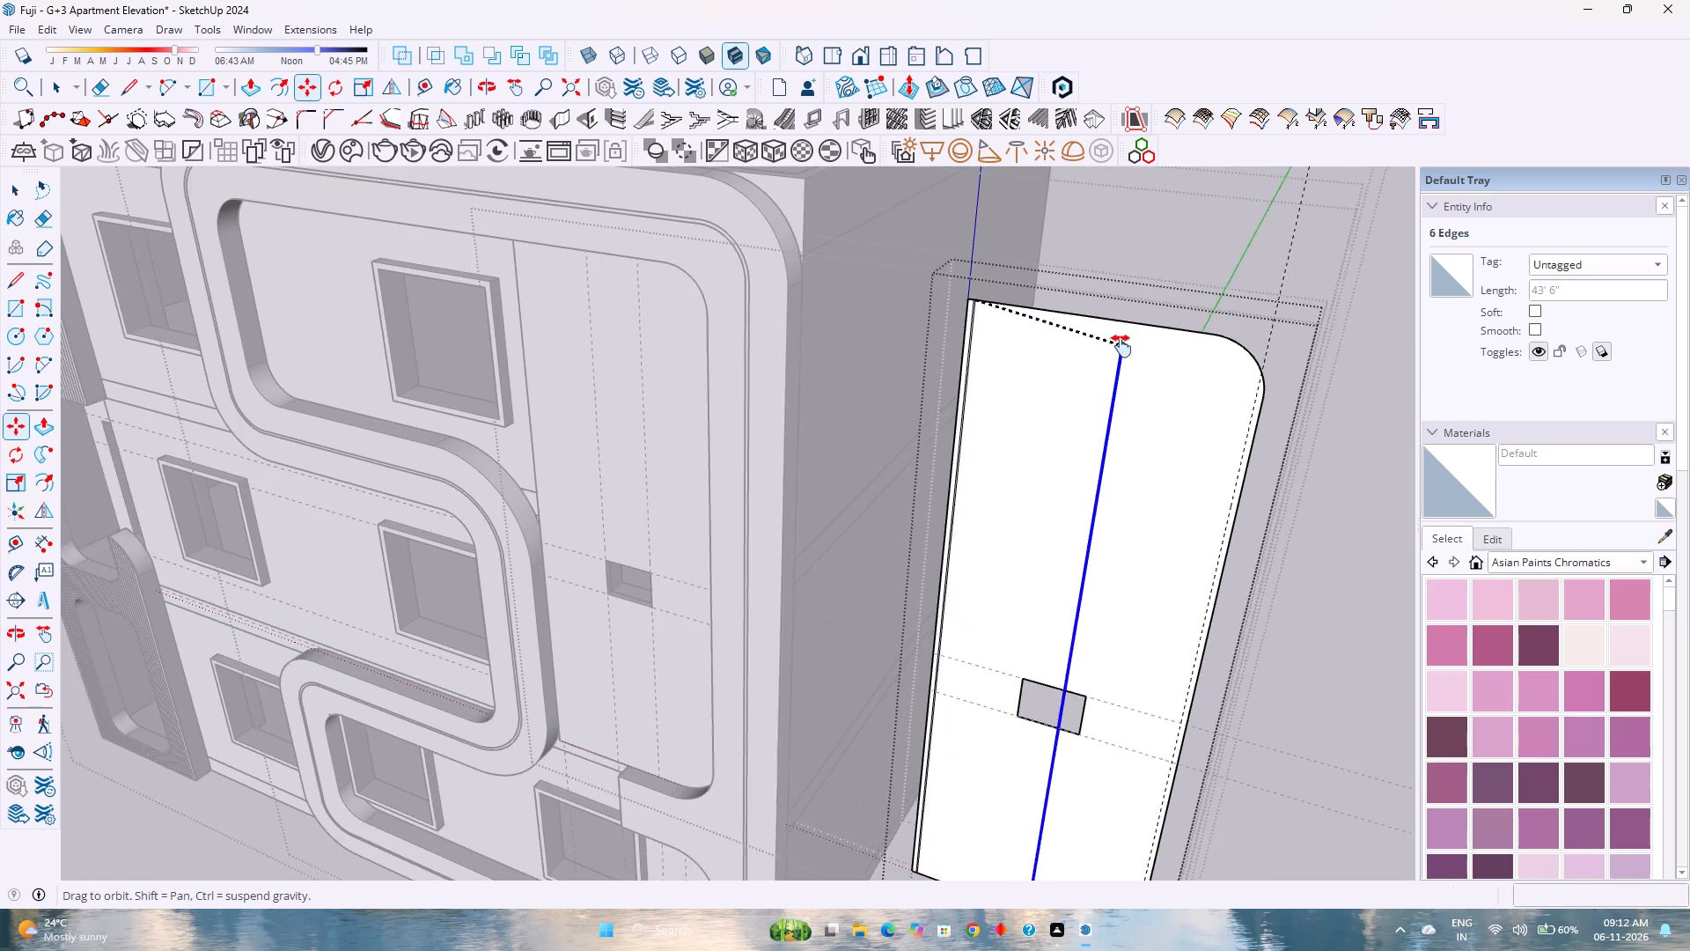
pyautogui.keyDown('shift'); pyautogui.moveTo(1121, 346); pyautogui.dragTo(933, 321, button='middle'); pyautogui.keyUp('shift')
pyautogui.press('Right')
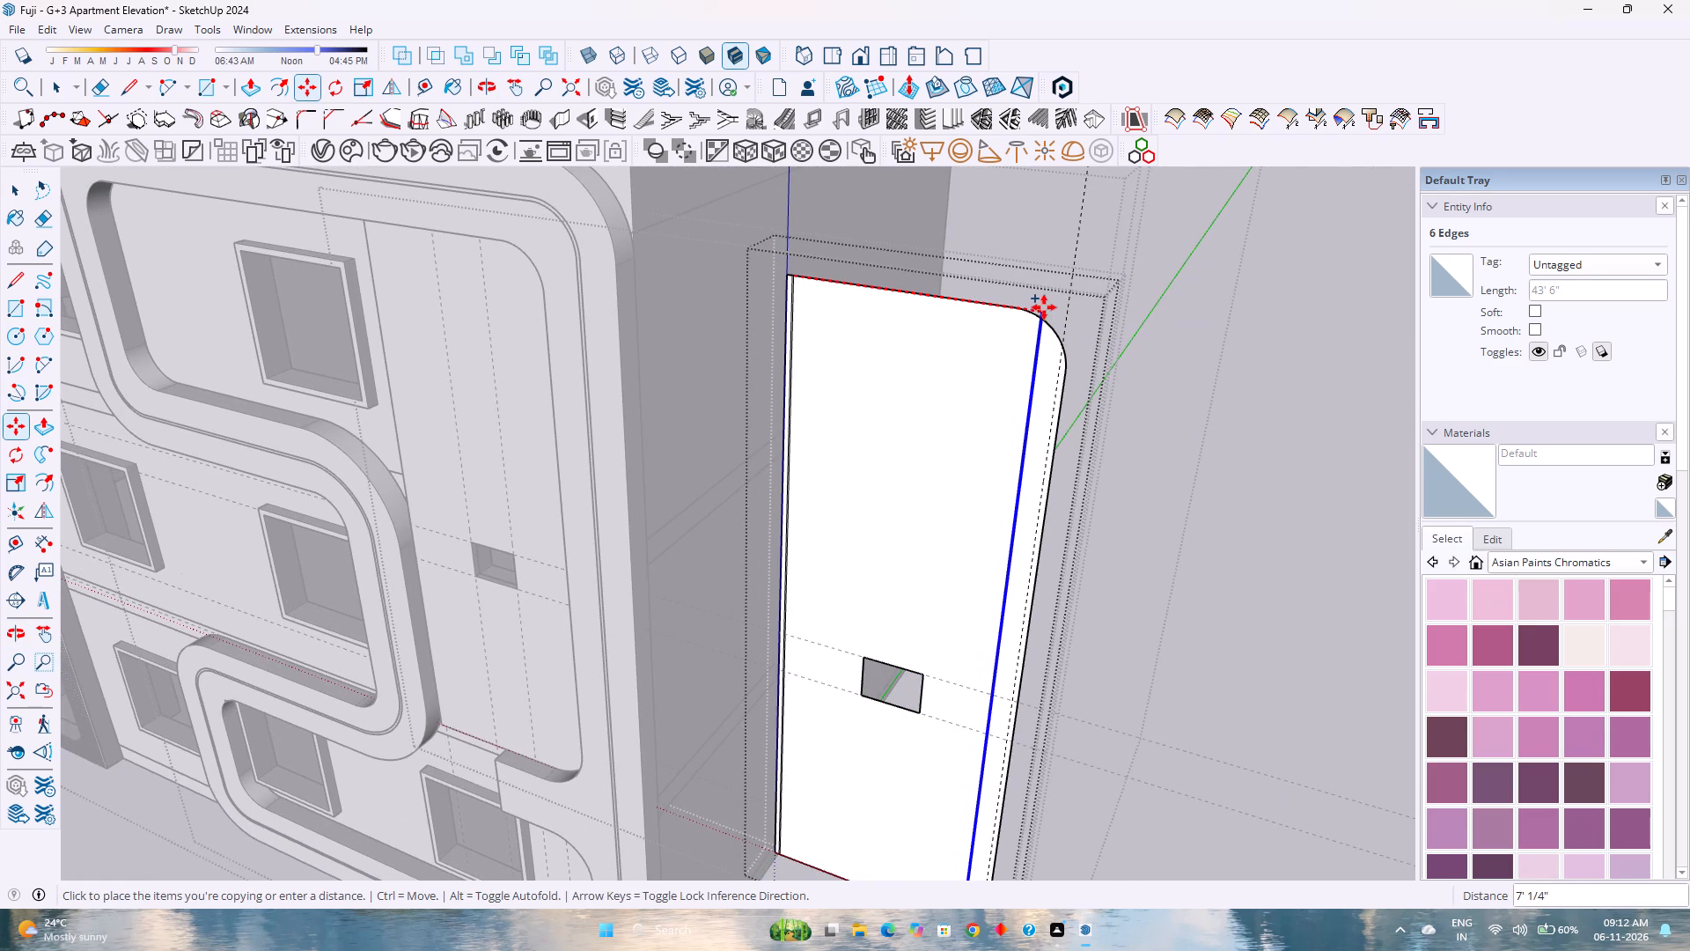
pyautogui.scroll(15, 1062, 362)
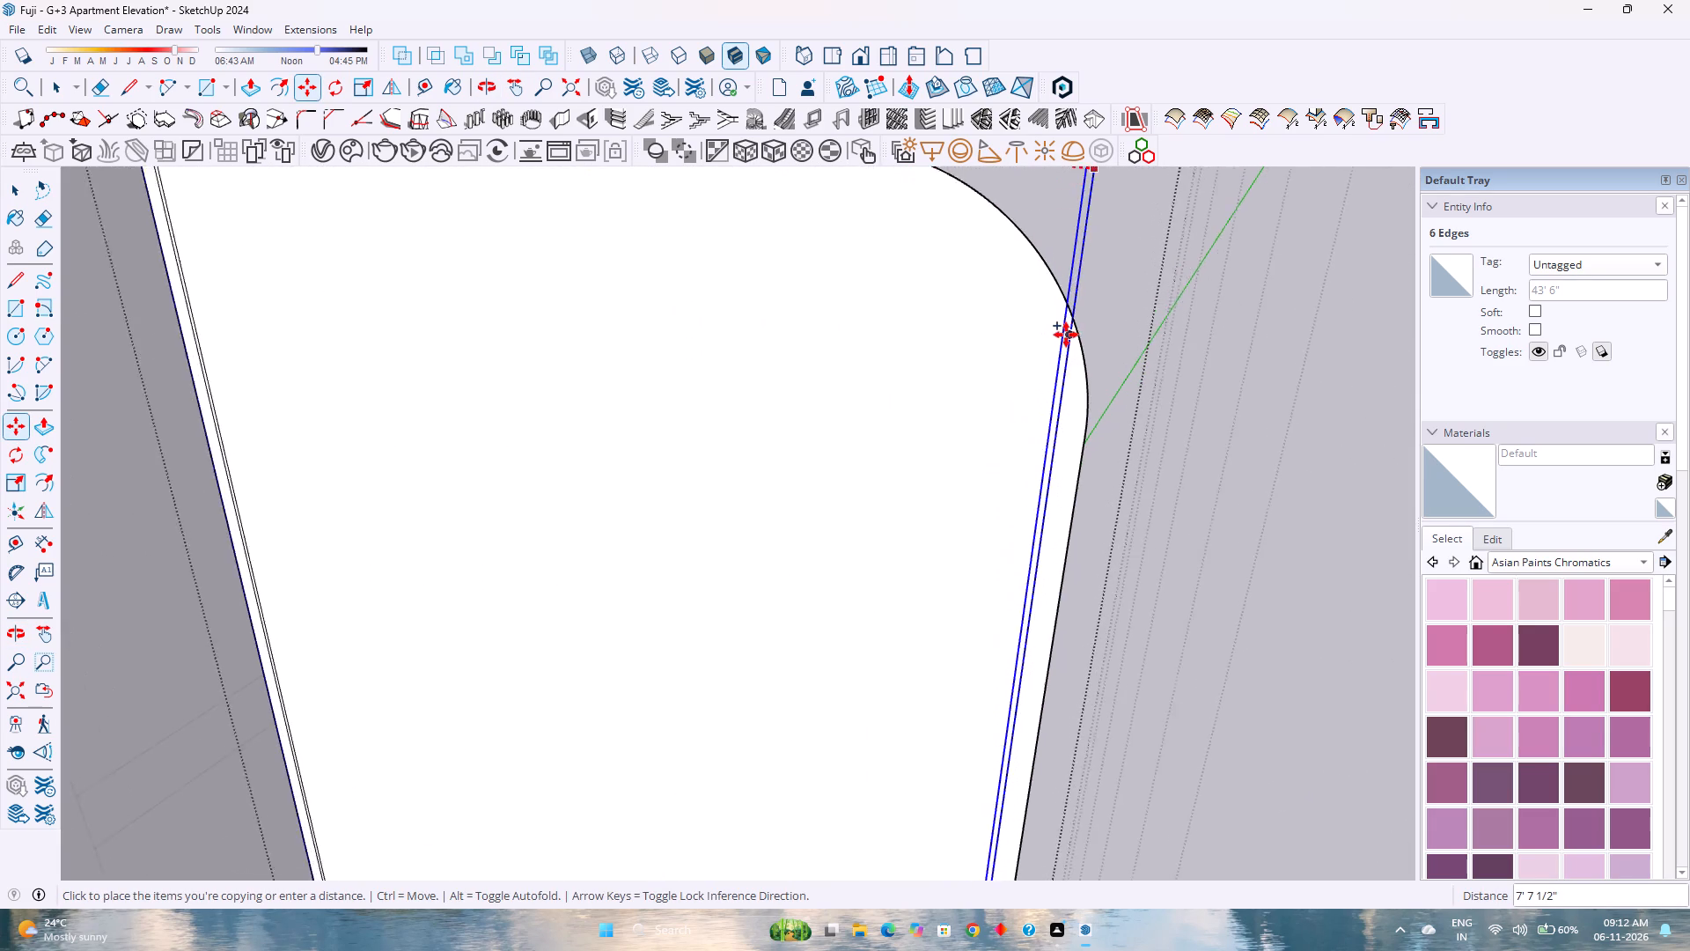
pyautogui.scroll(6, 1066, 335)
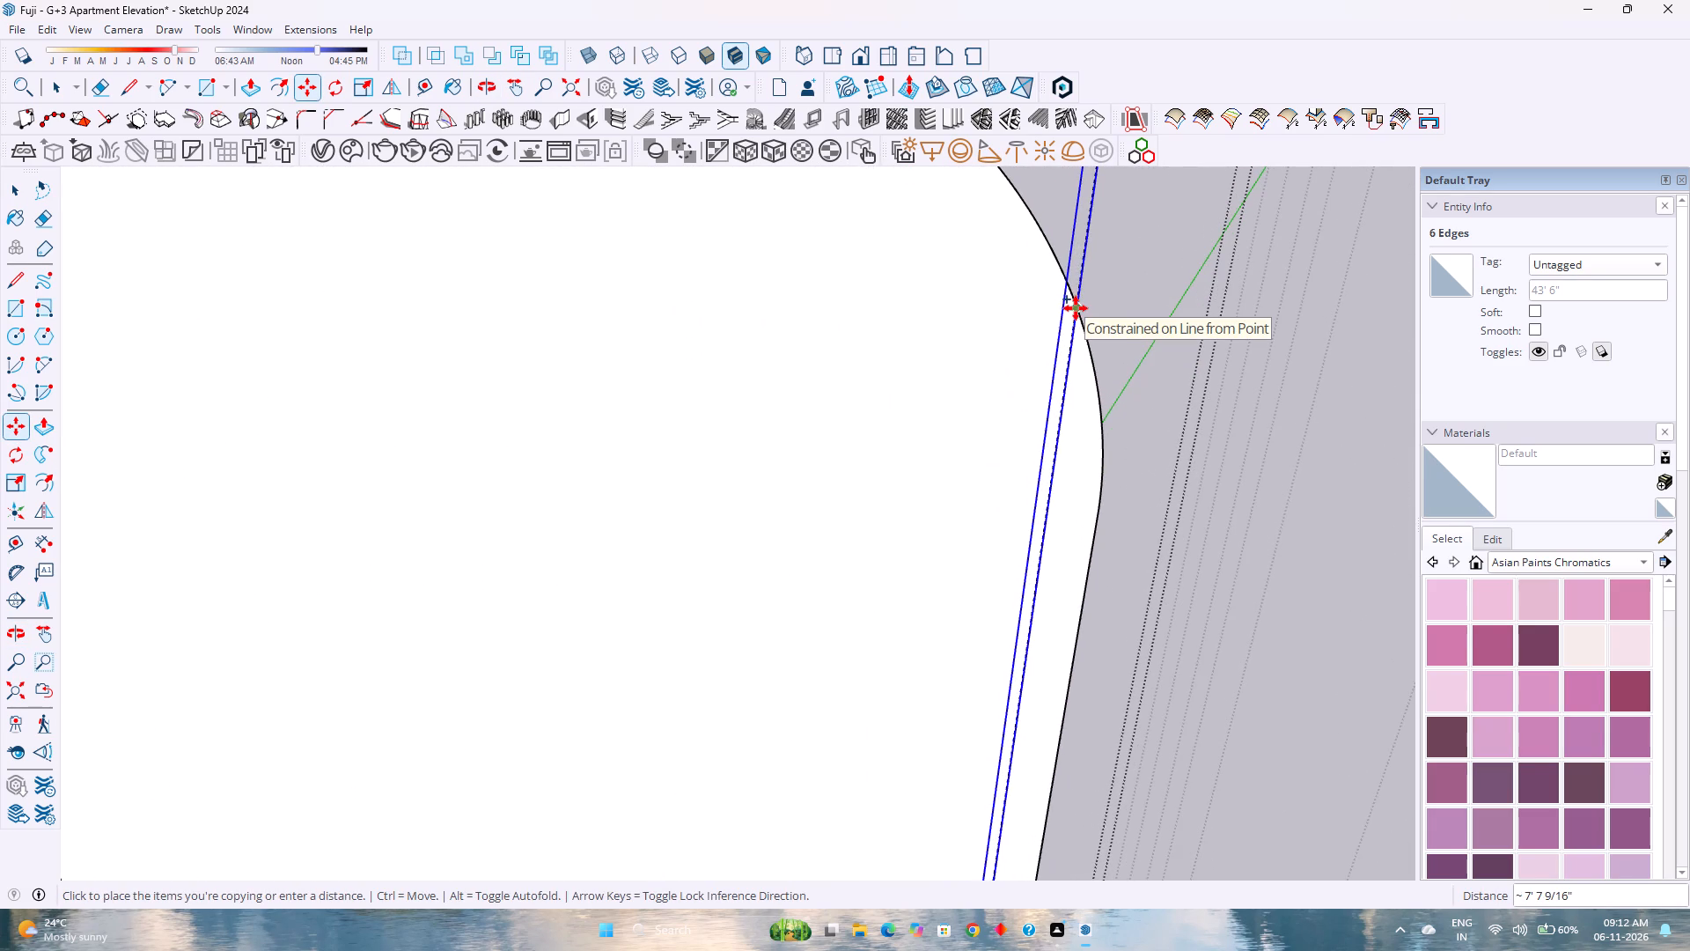
pyautogui.scroll(18, 1076, 308)
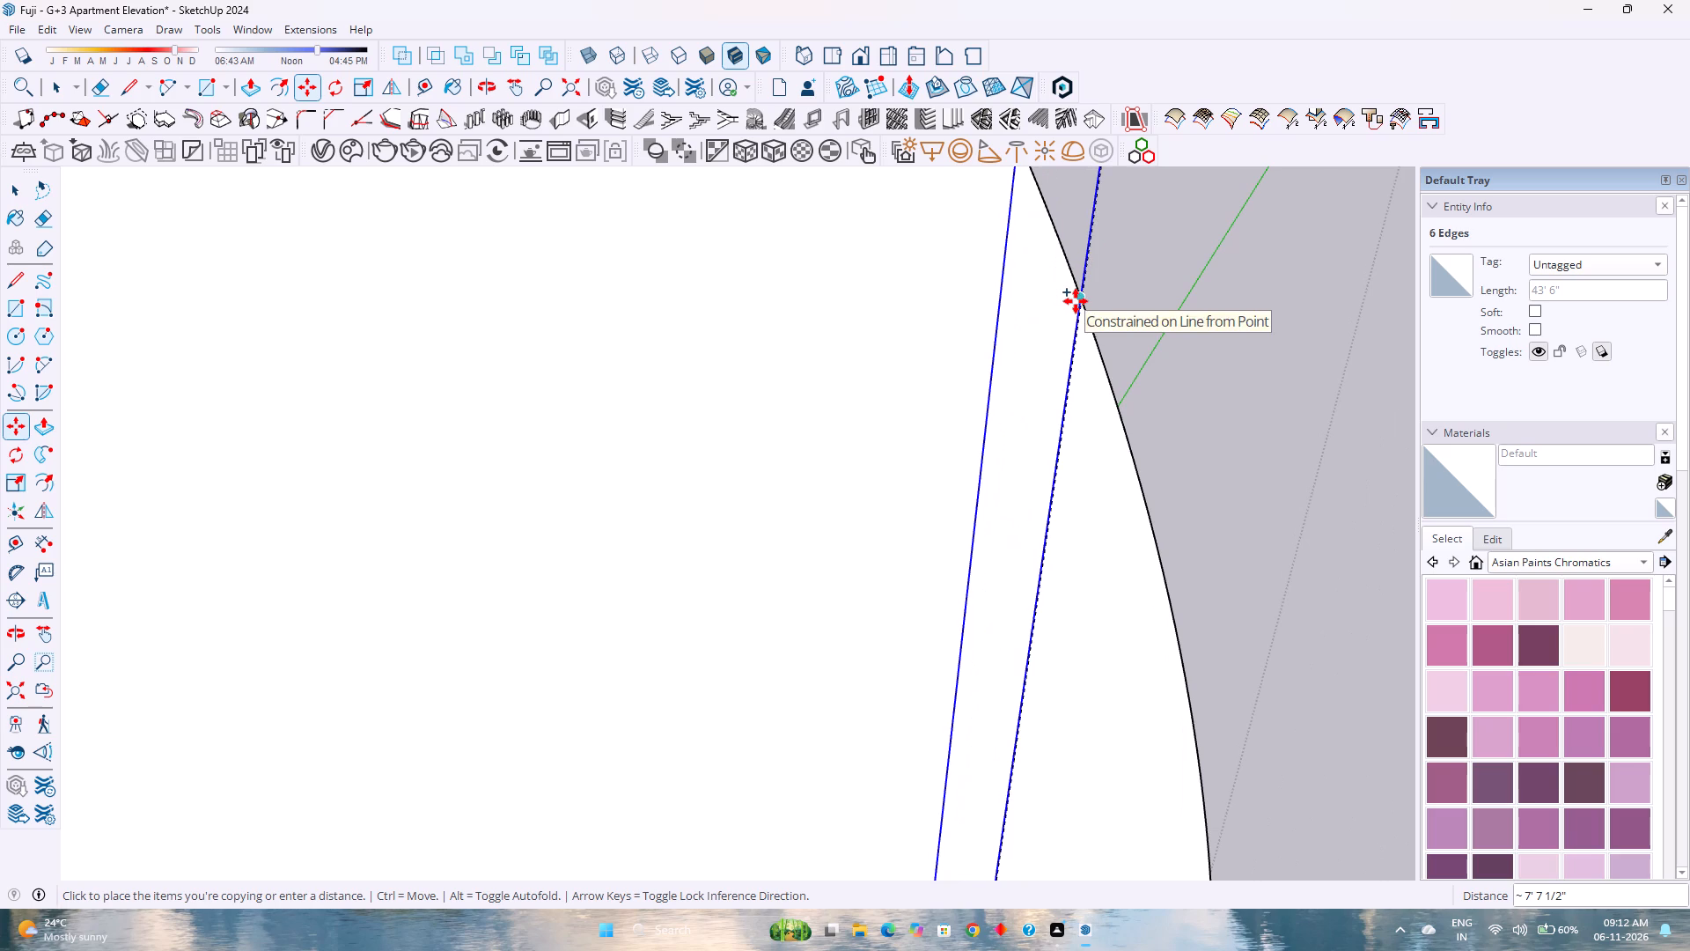
pyautogui.scroll(8, 1077, 301)
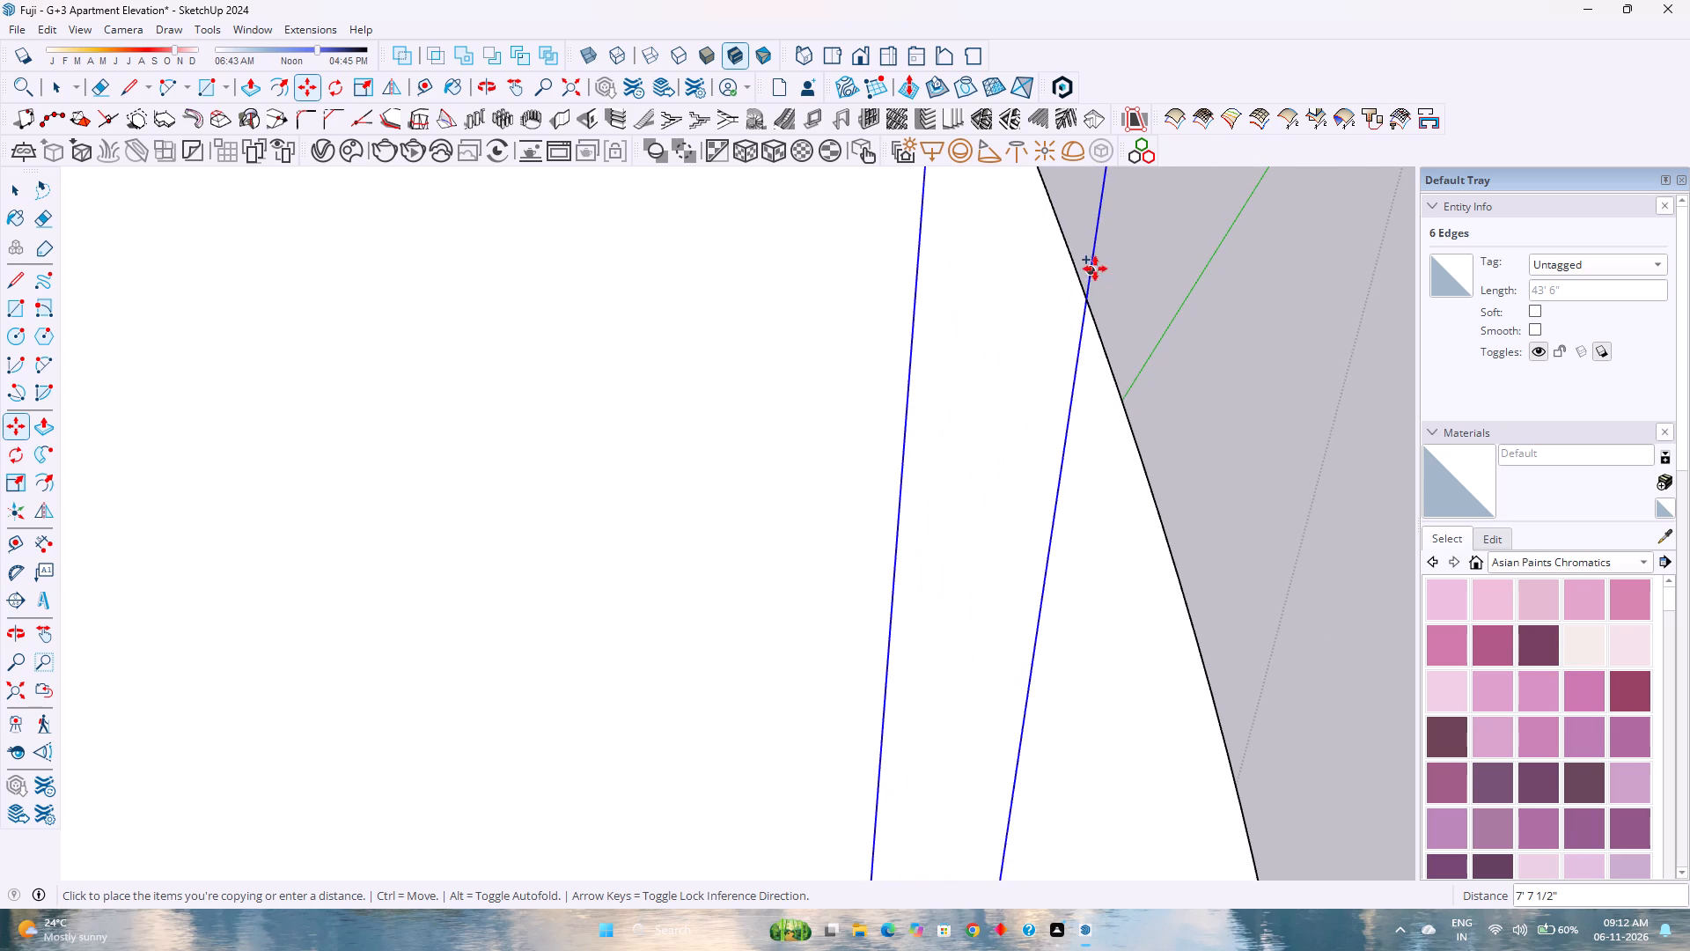
pyautogui.scroll(-8, 1074, 249)
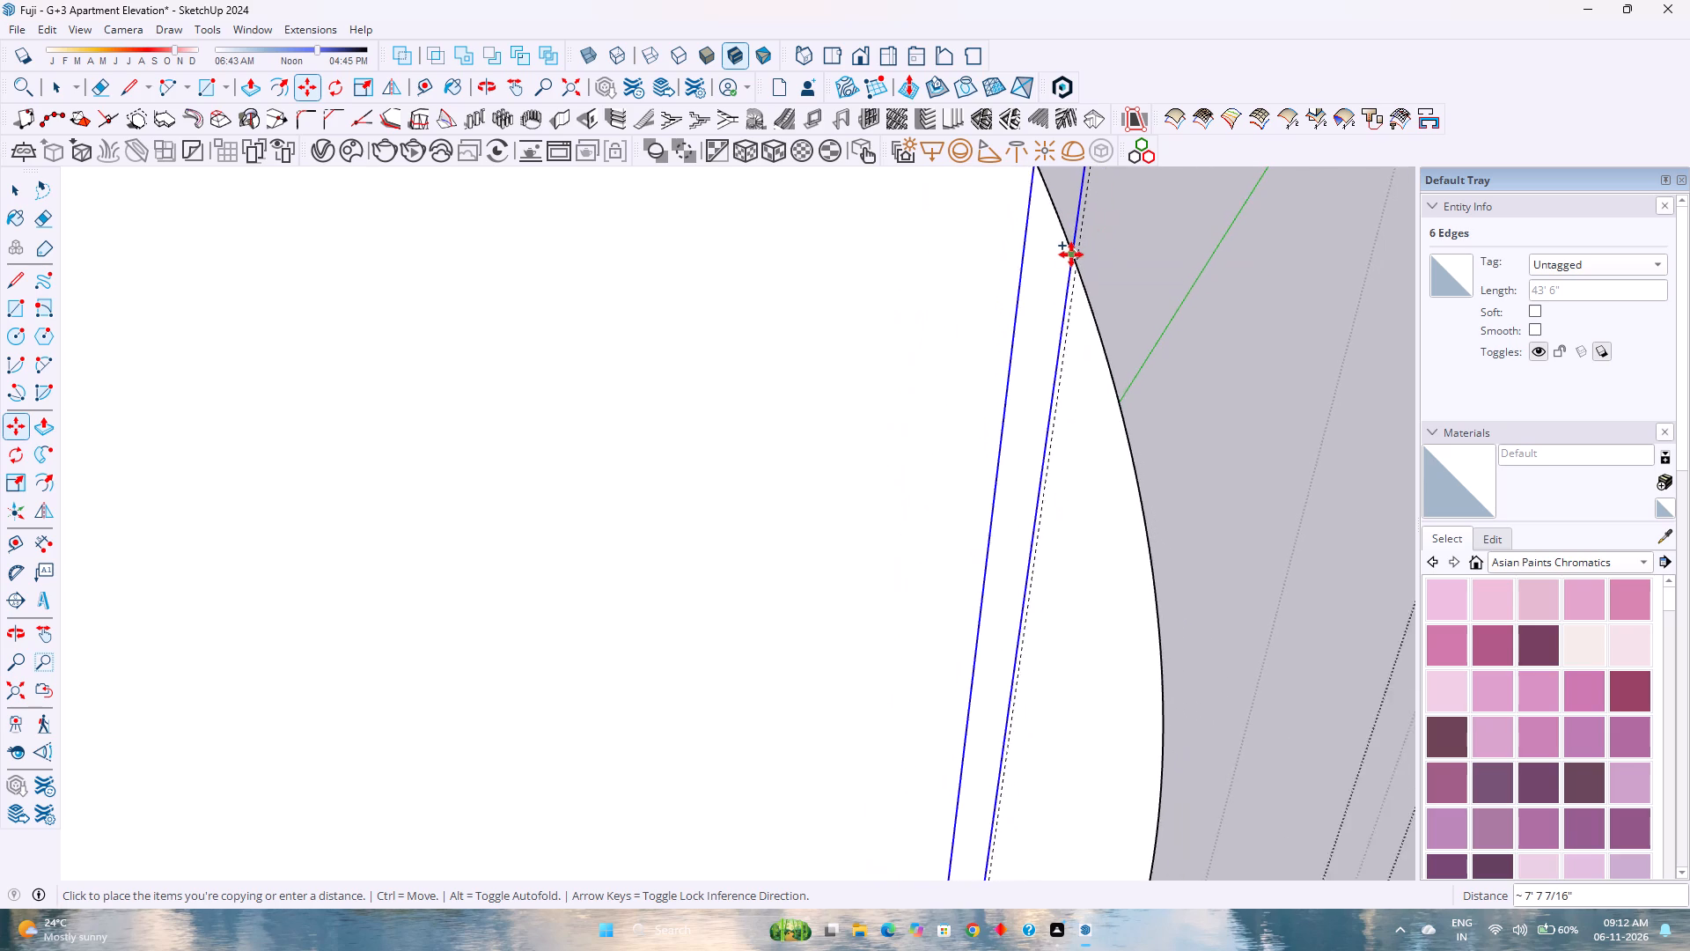
pyautogui.scroll(-20, 1071, 254)
pyautogui.scroll(-5, 1071, 254)
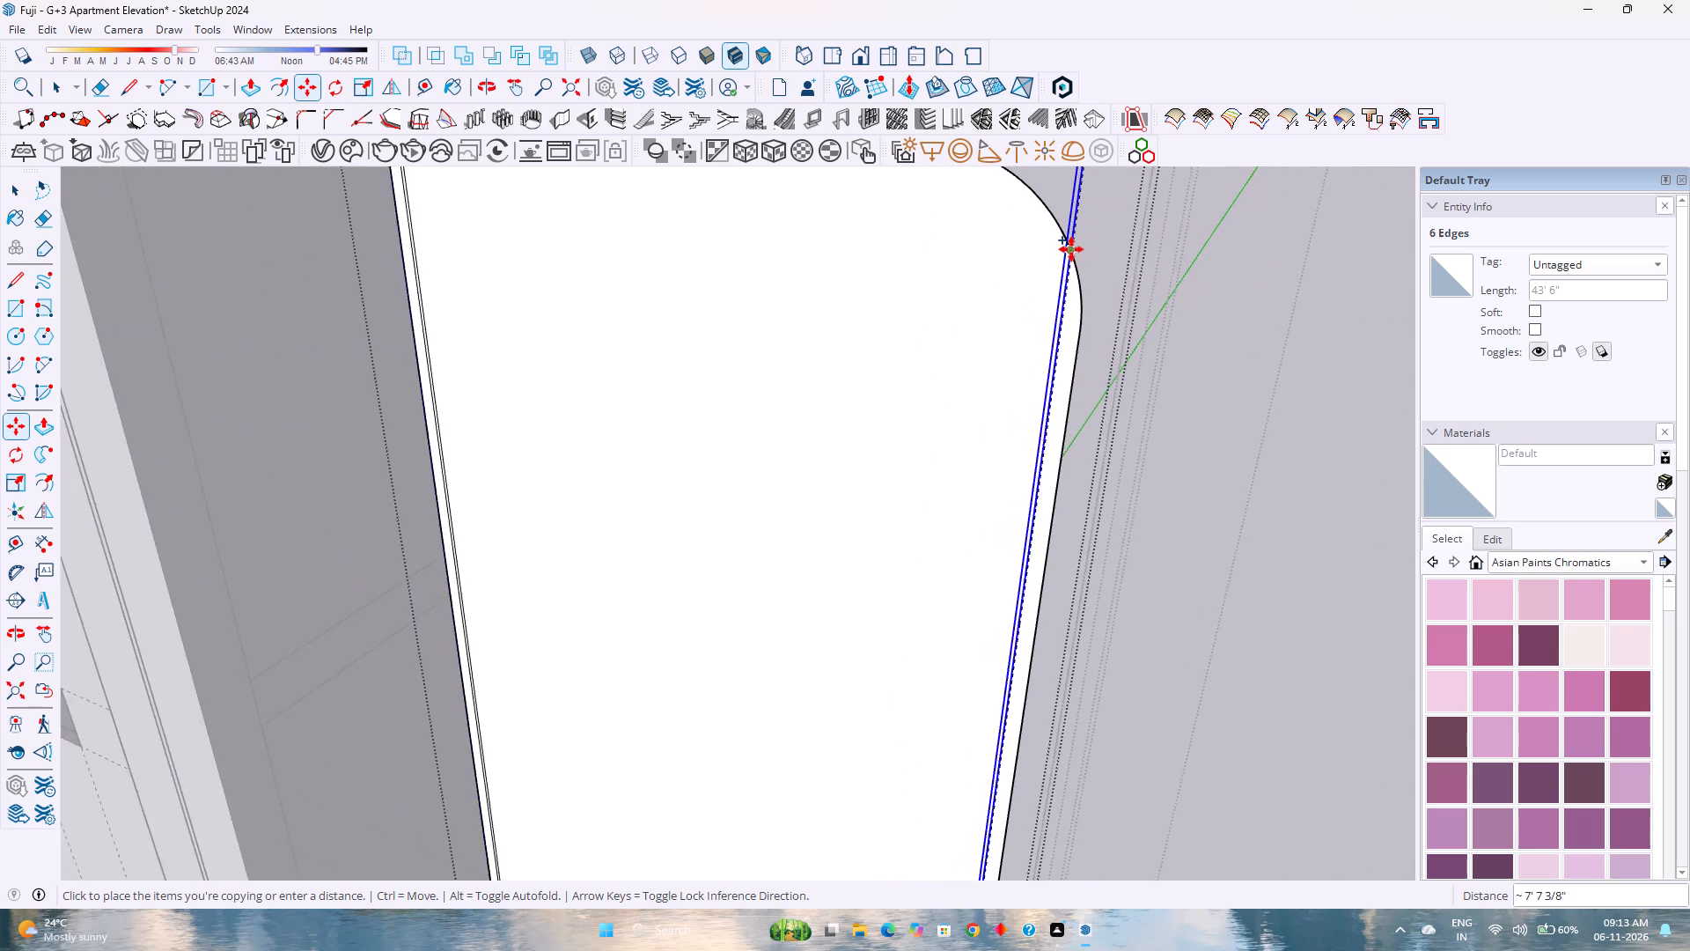
pyautogui.scroll(-9, 1071, 249)
pyautogui.click(1078, 188)
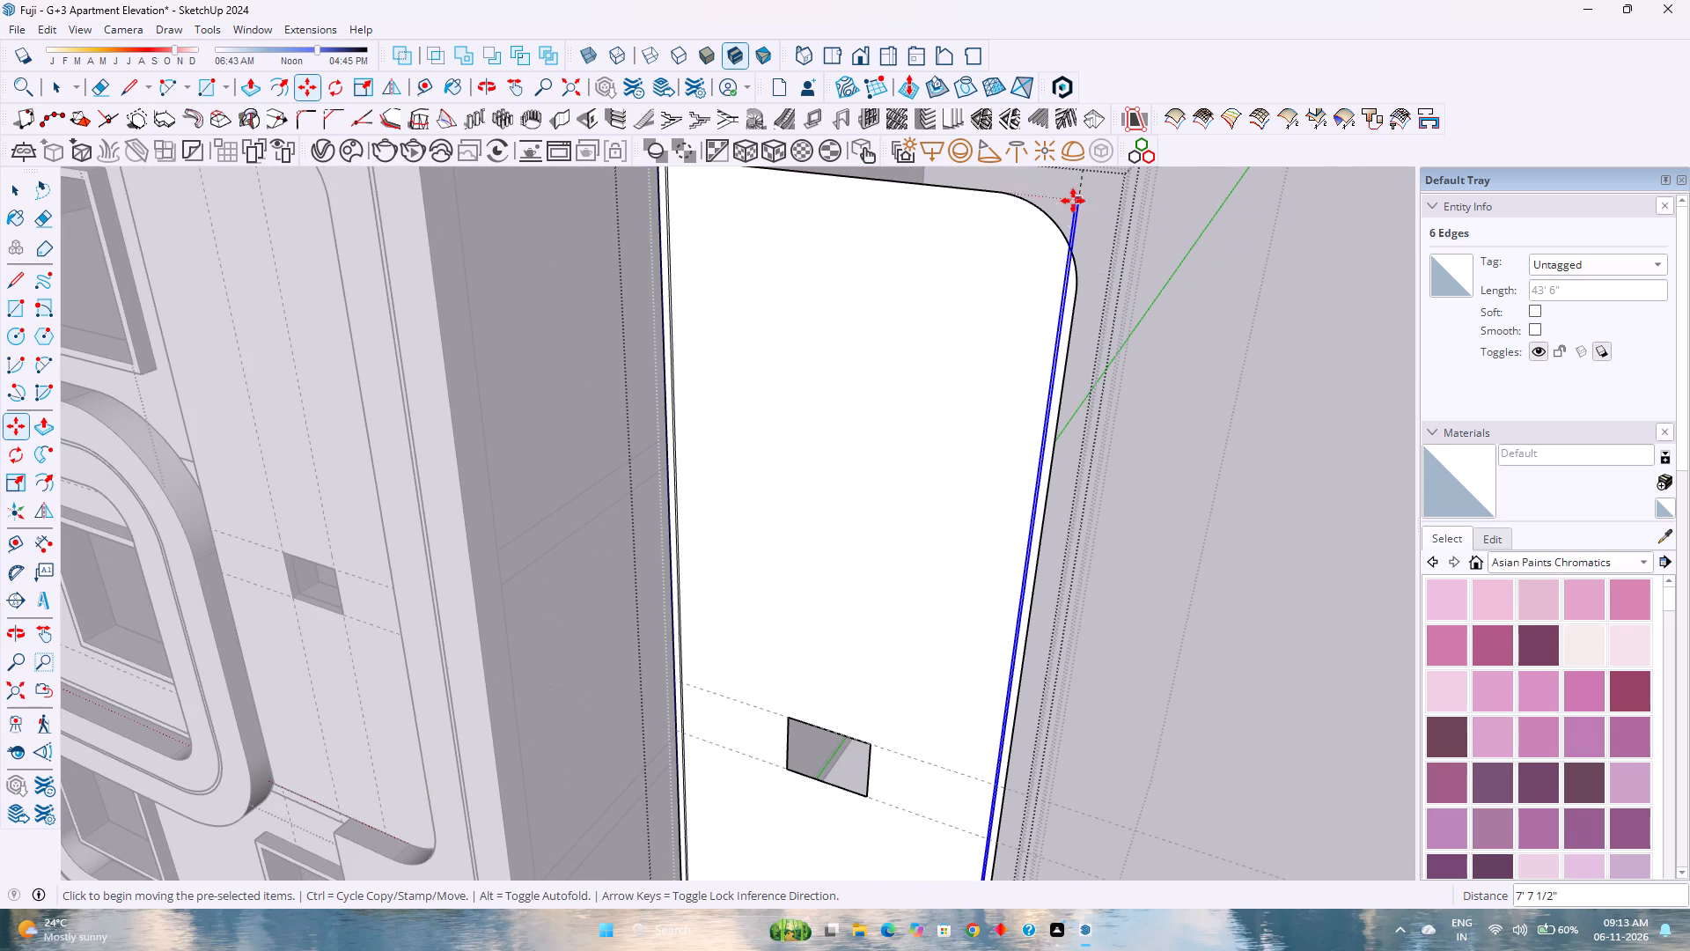
# Divide the copy distance into 40 equal intervals to array the line pairs across the panel face.
pyautogui.write('/4')
pyautogui.press('0')
pyautogui.press('Return')
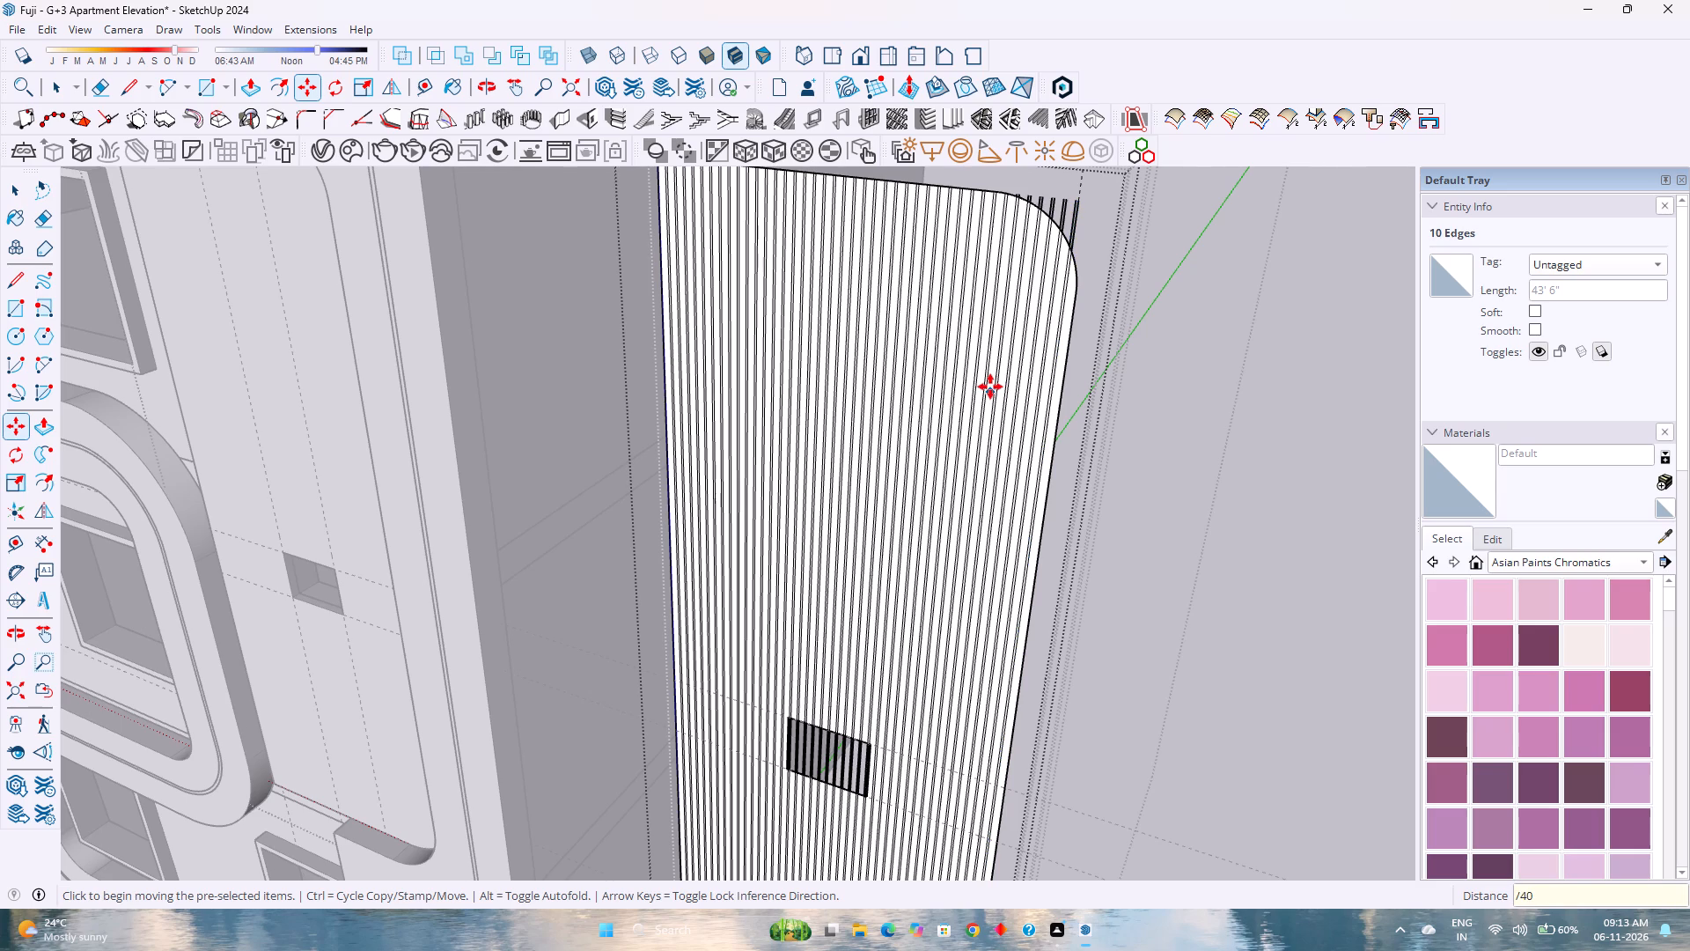
# Examine the spacing of the arrayed line pairs near the panel's rounded-corner side and across the whole face.
pyautogui.scroll(7, 1041, 404)
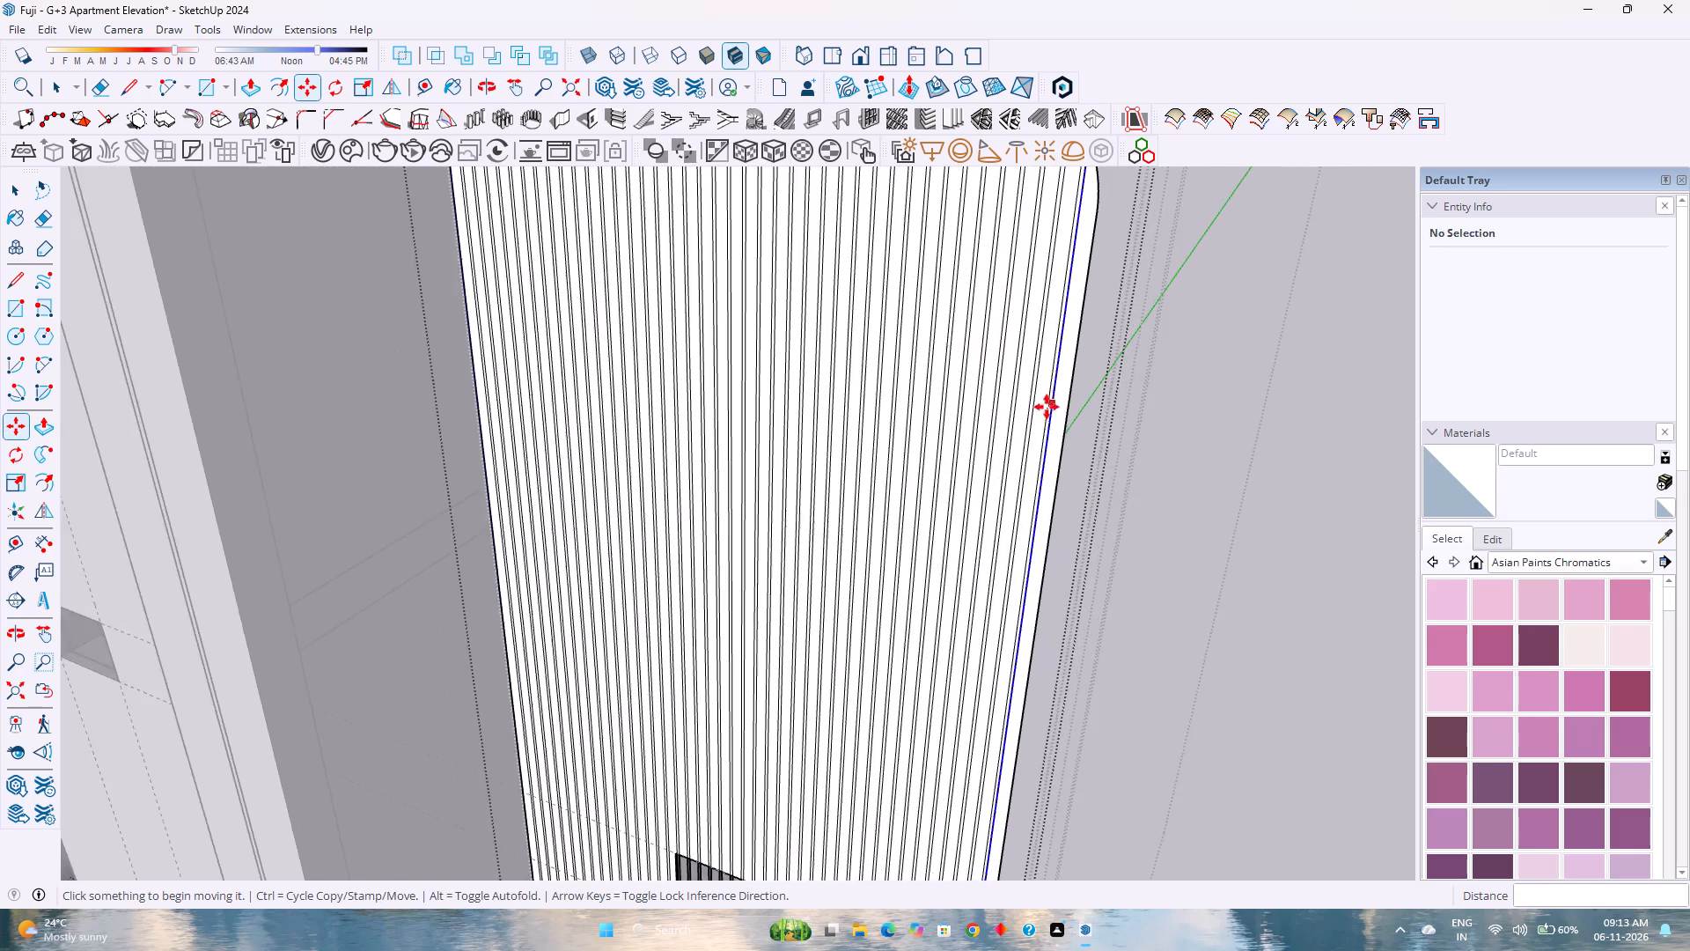
pyautogui.scroll(2, 1047, 407)
pyautogui.scroll(-2, 1036, 417)
pyautogui.scroll(13, 1036, 424)
pyautogui.moveTo(1010, 467); pyautogui.dragTo(1240, 450, button='middle')
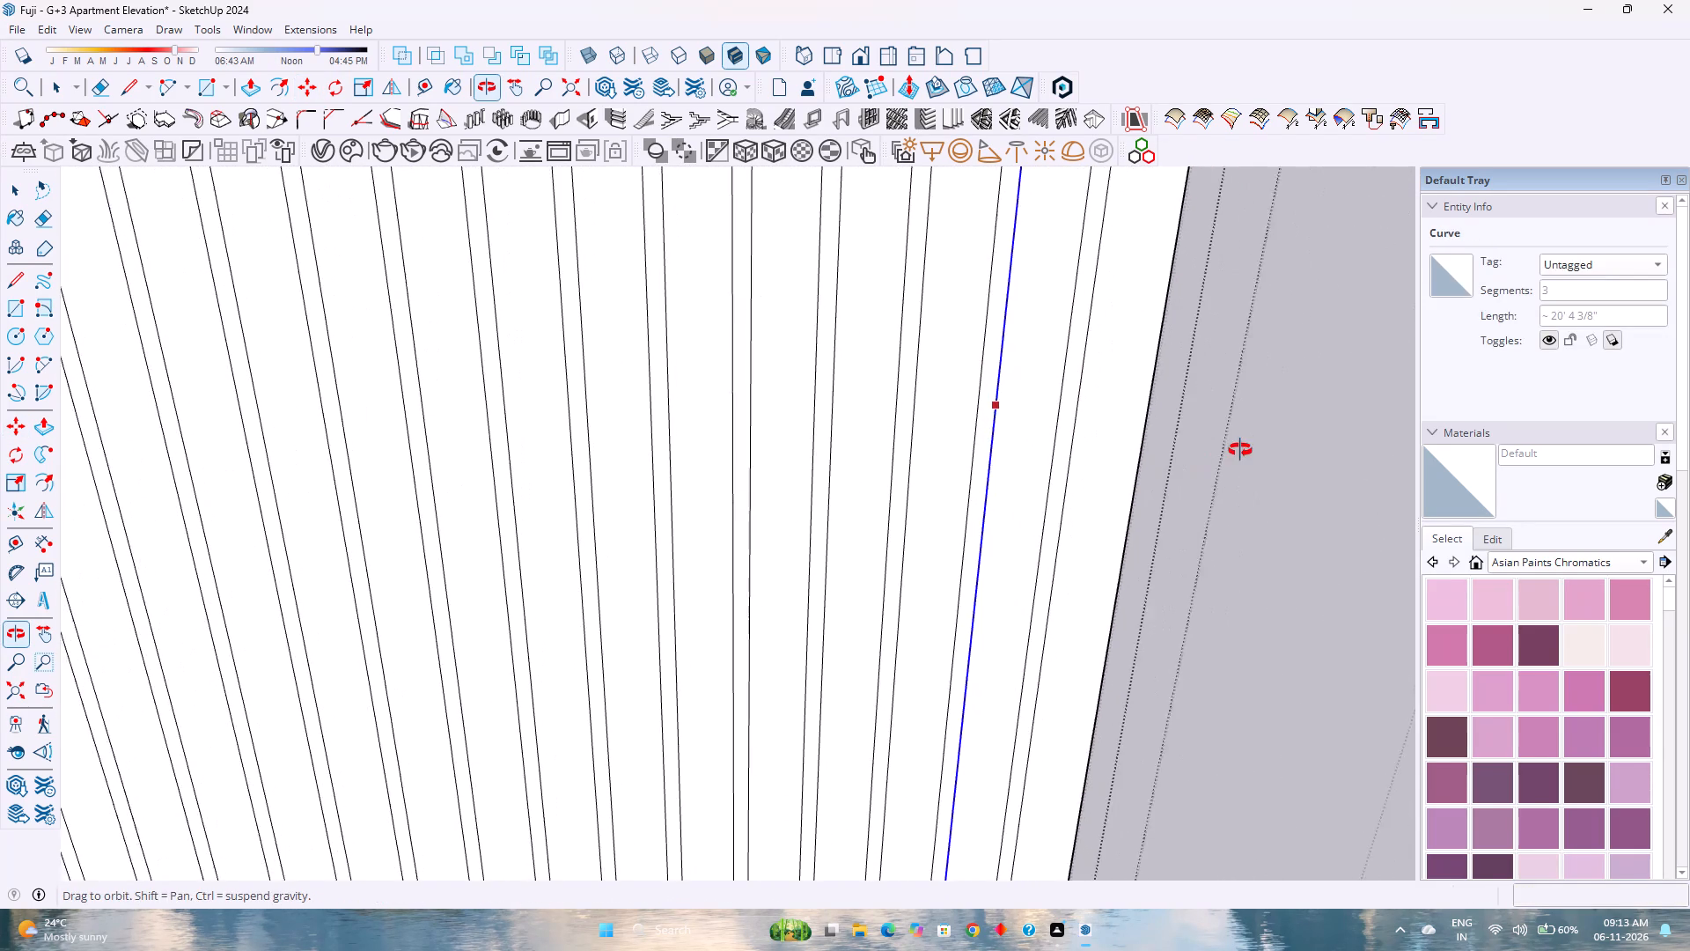
pyautogui.moveTo(1240, 450); pyautogui.dragTo(1184, 436, button='middle')
pyautogui.moveTo(899, 407); pyautogui.dragTo(886, 406, button='middle')
pyautogui.middleClick(884, 405)
pyautogui.scroll(-15, 872, 398)
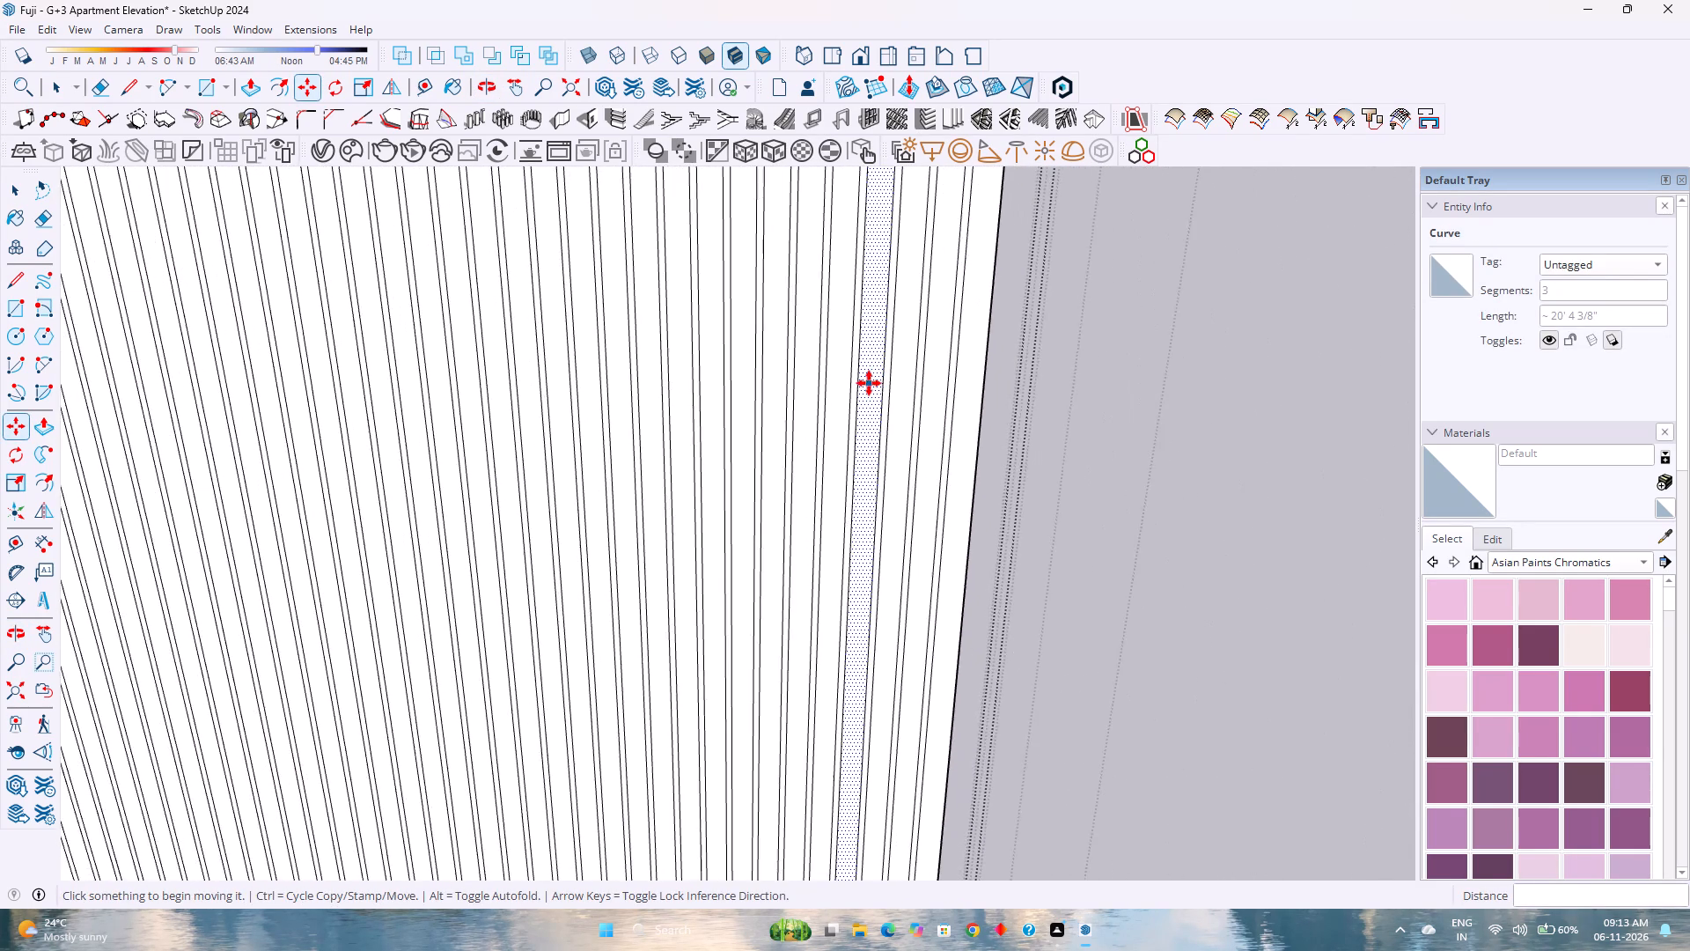
pyautogui.scroll(-15, 869, 383)
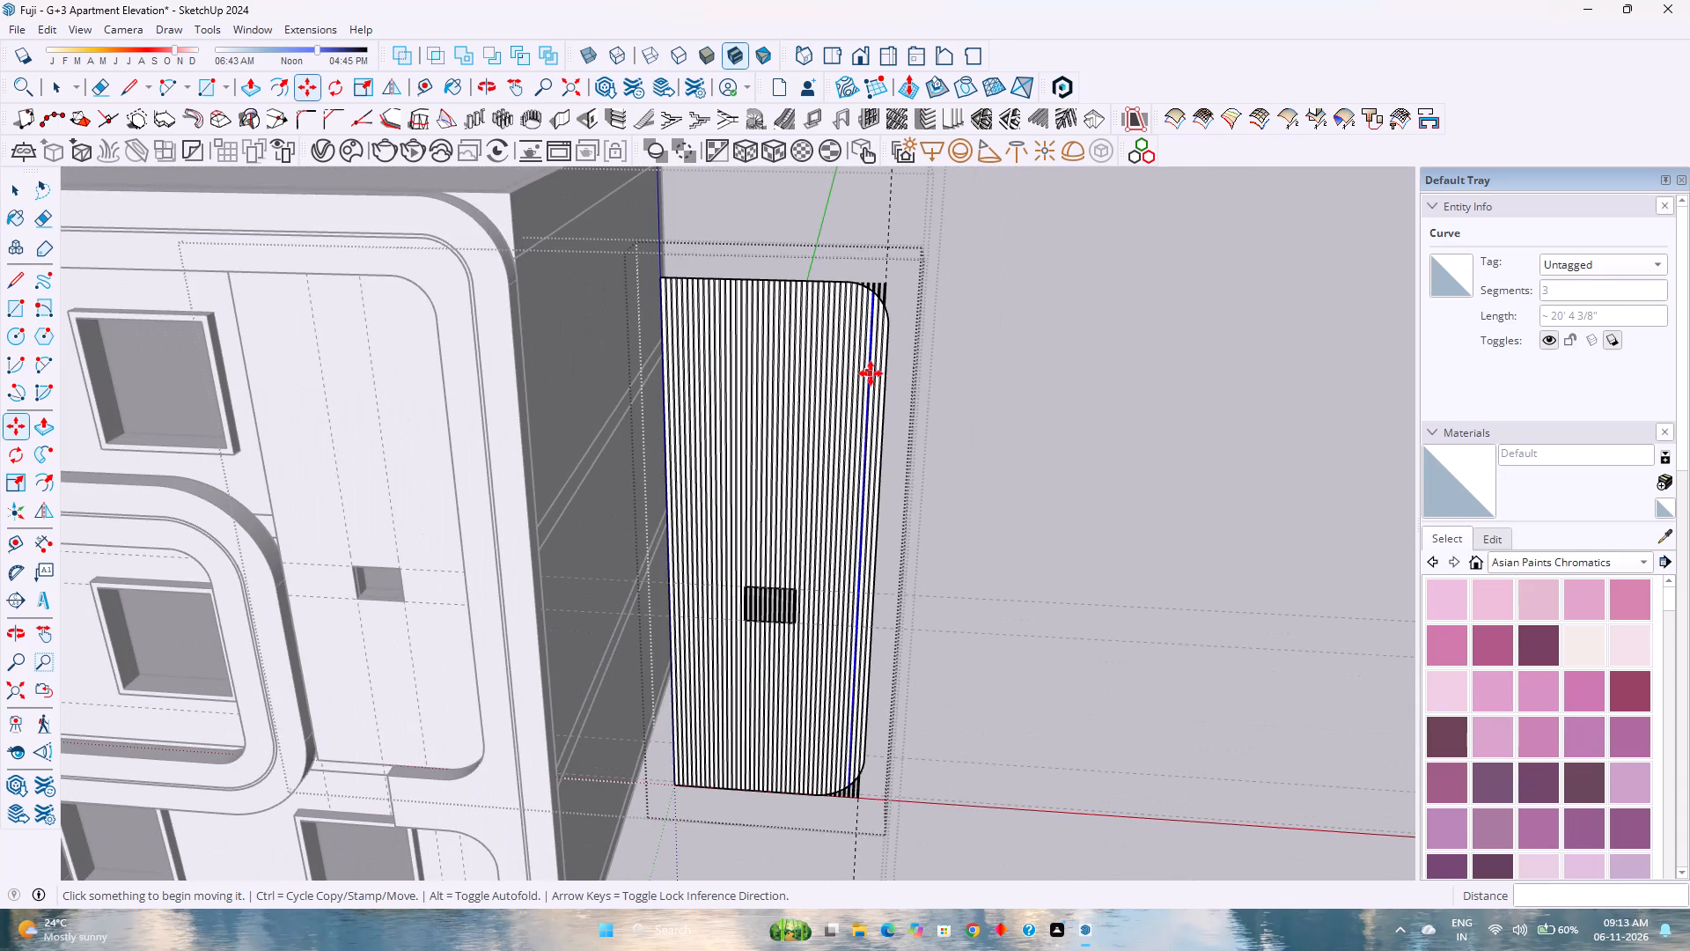
# Erase the line ends that project beyond the panel's upper rounded corner.
pyautogui.press('e')
pyautogui.scroll(15, 912, 287)
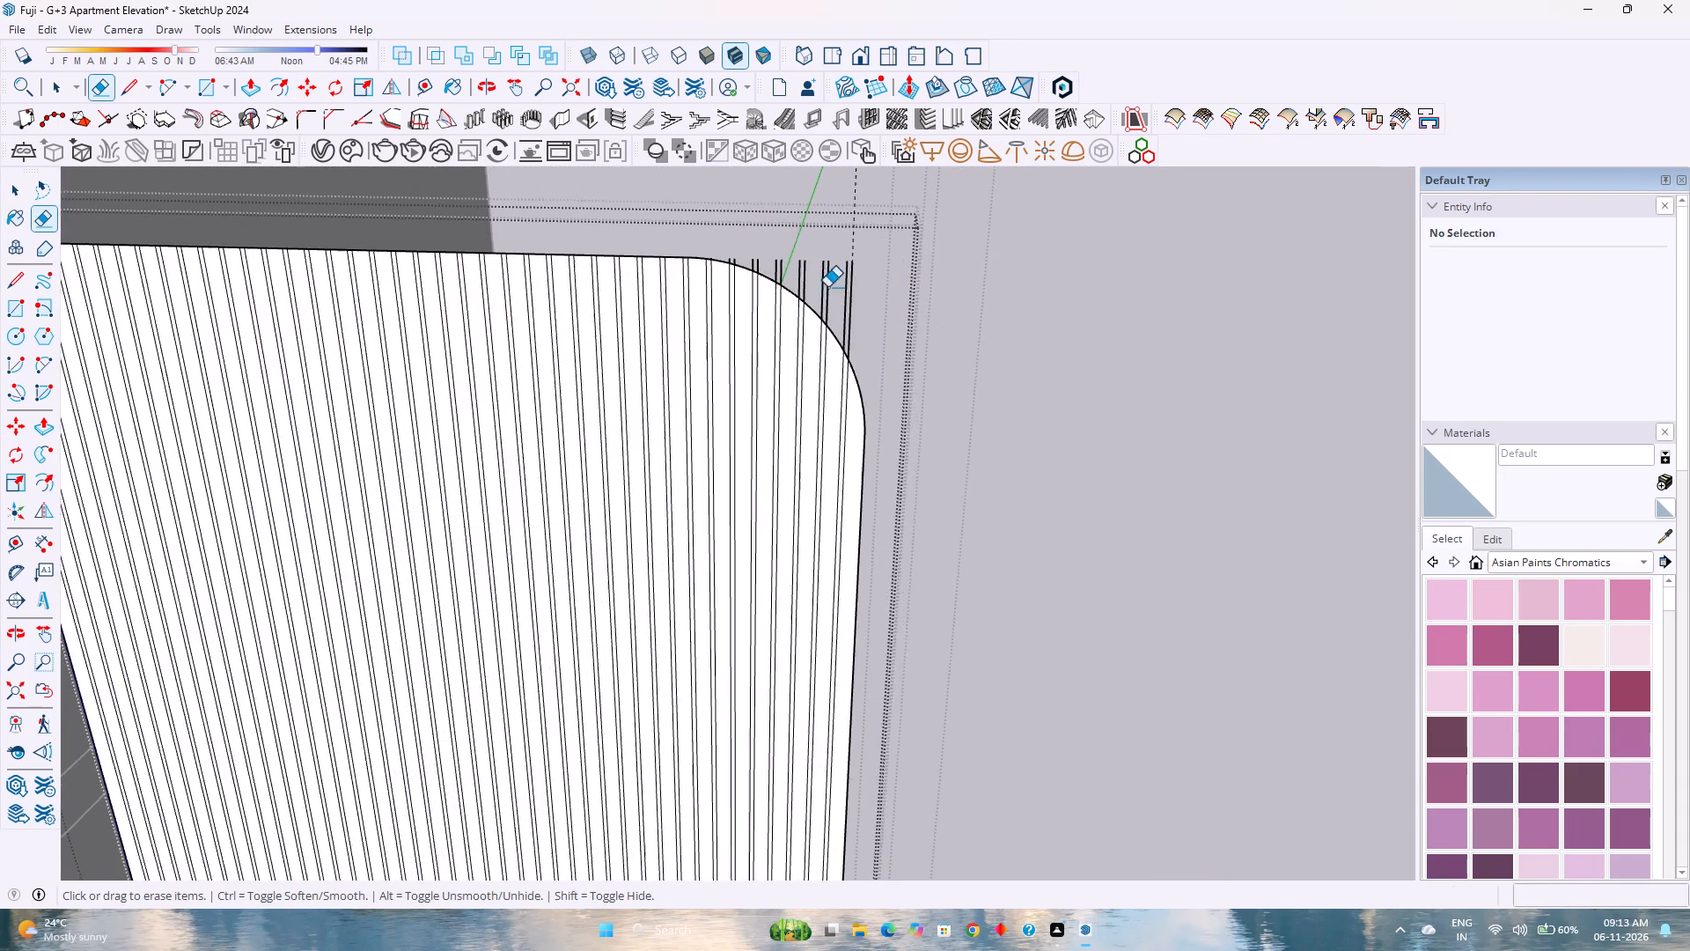
pyautogui.scroll(3, 827, 287)
pyautogui.scroll(8, 660, 224)
pyautogui.click(499, 267)
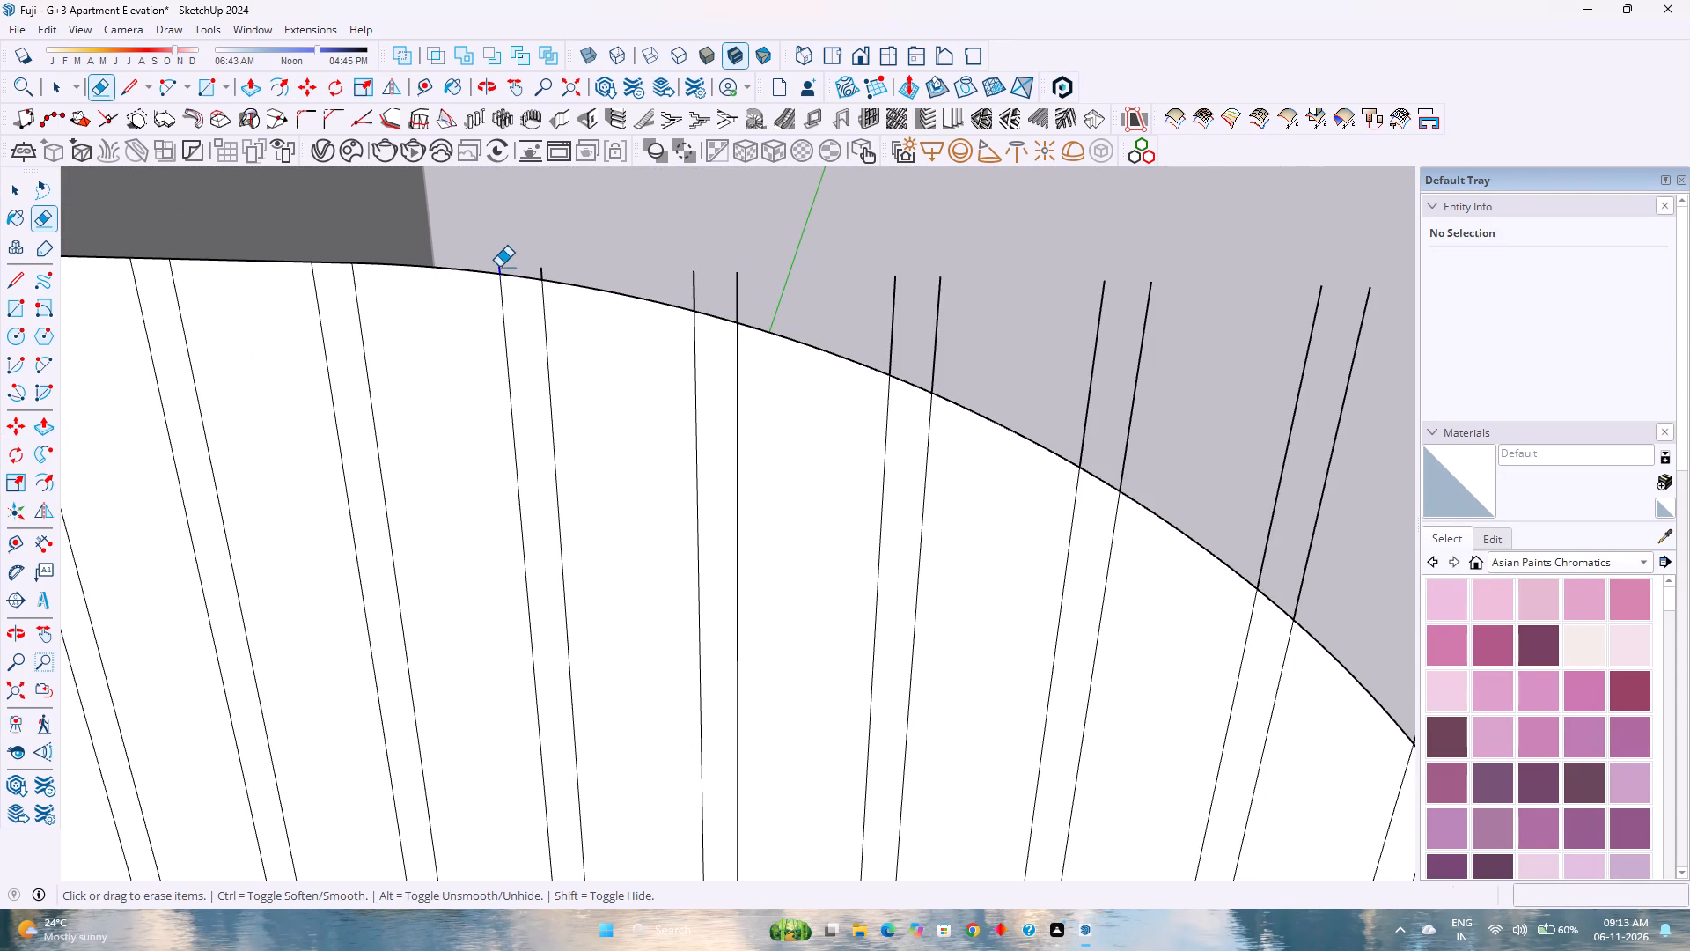
pyautogui.moveTo(532, 267); pyautogui.dragTo(550, 272)
pyautogui.moveTo(584, 273); pyautogui.dragTo(693, 277)
pyautogui.moveTo(693, 277); pyautogui.dragTo(1110, 339)
pyautogui.scroll(-8, 1047, 331)
pyautogui.moveTo(1048, 325); pyautogui.dragTo(1189, 345)
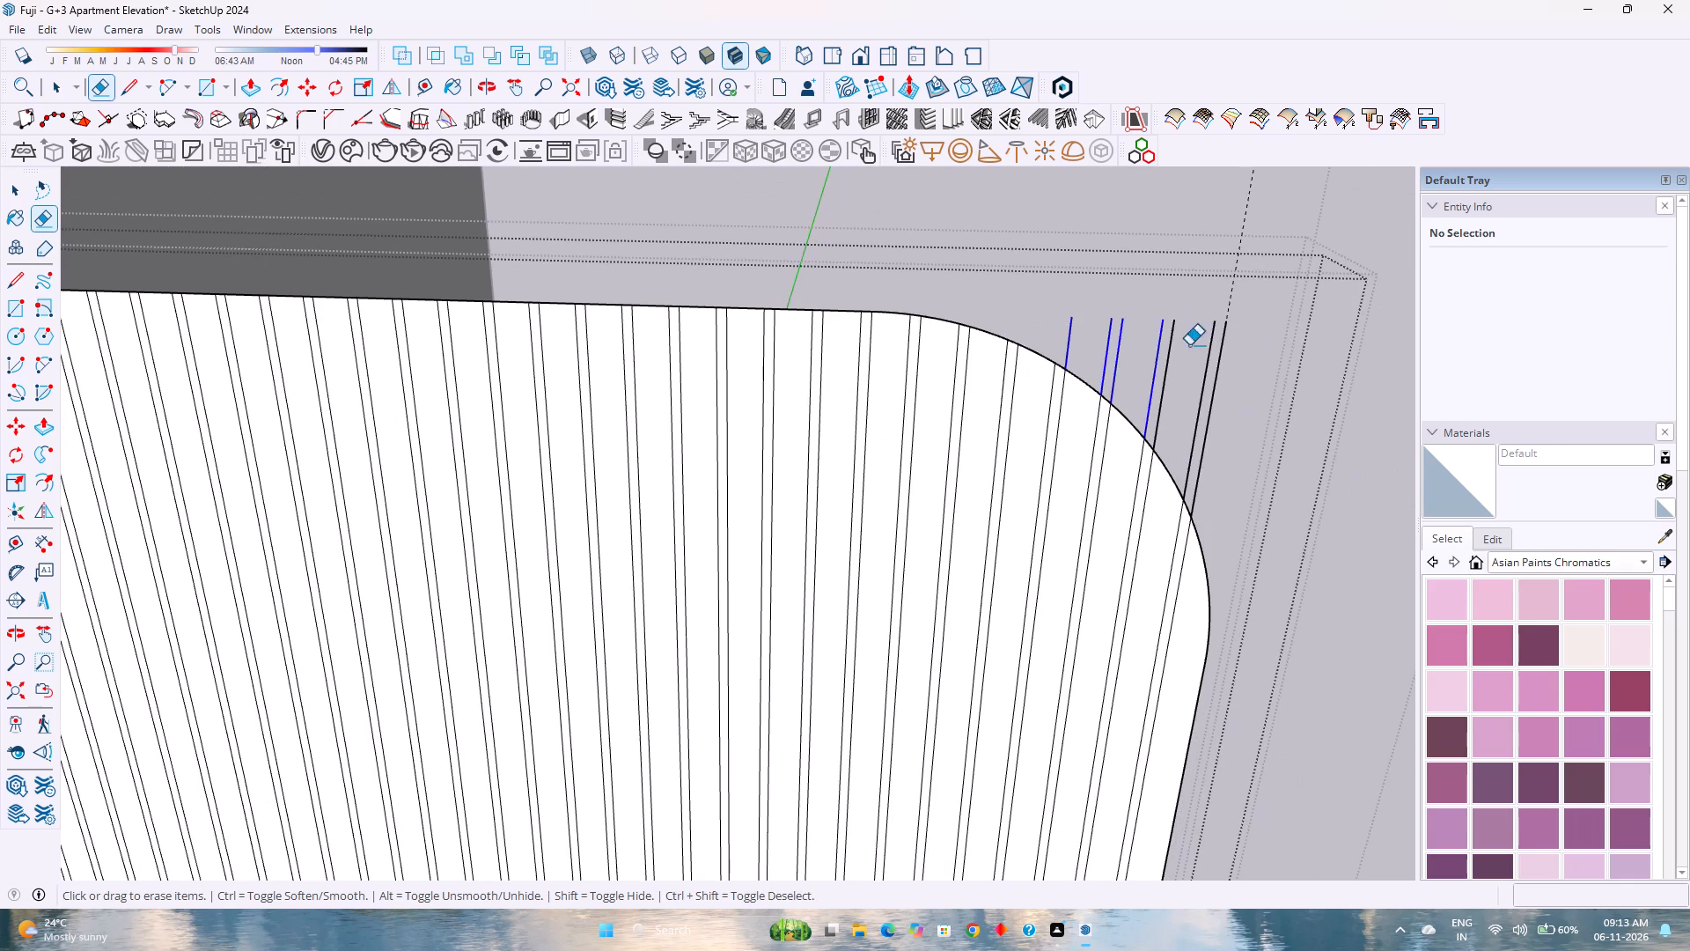
pyautogui.moveTo(1189, 345); pyautogui.dragTo(1270, 363)
# Erase the strip lines that cross the small window opening in the louvre panel.
pyautogui.scroll(-15, 1006, 297)
pyautogui.scroll(1, 997, 300)
pyautogui.scroll(-3, 997, 300)
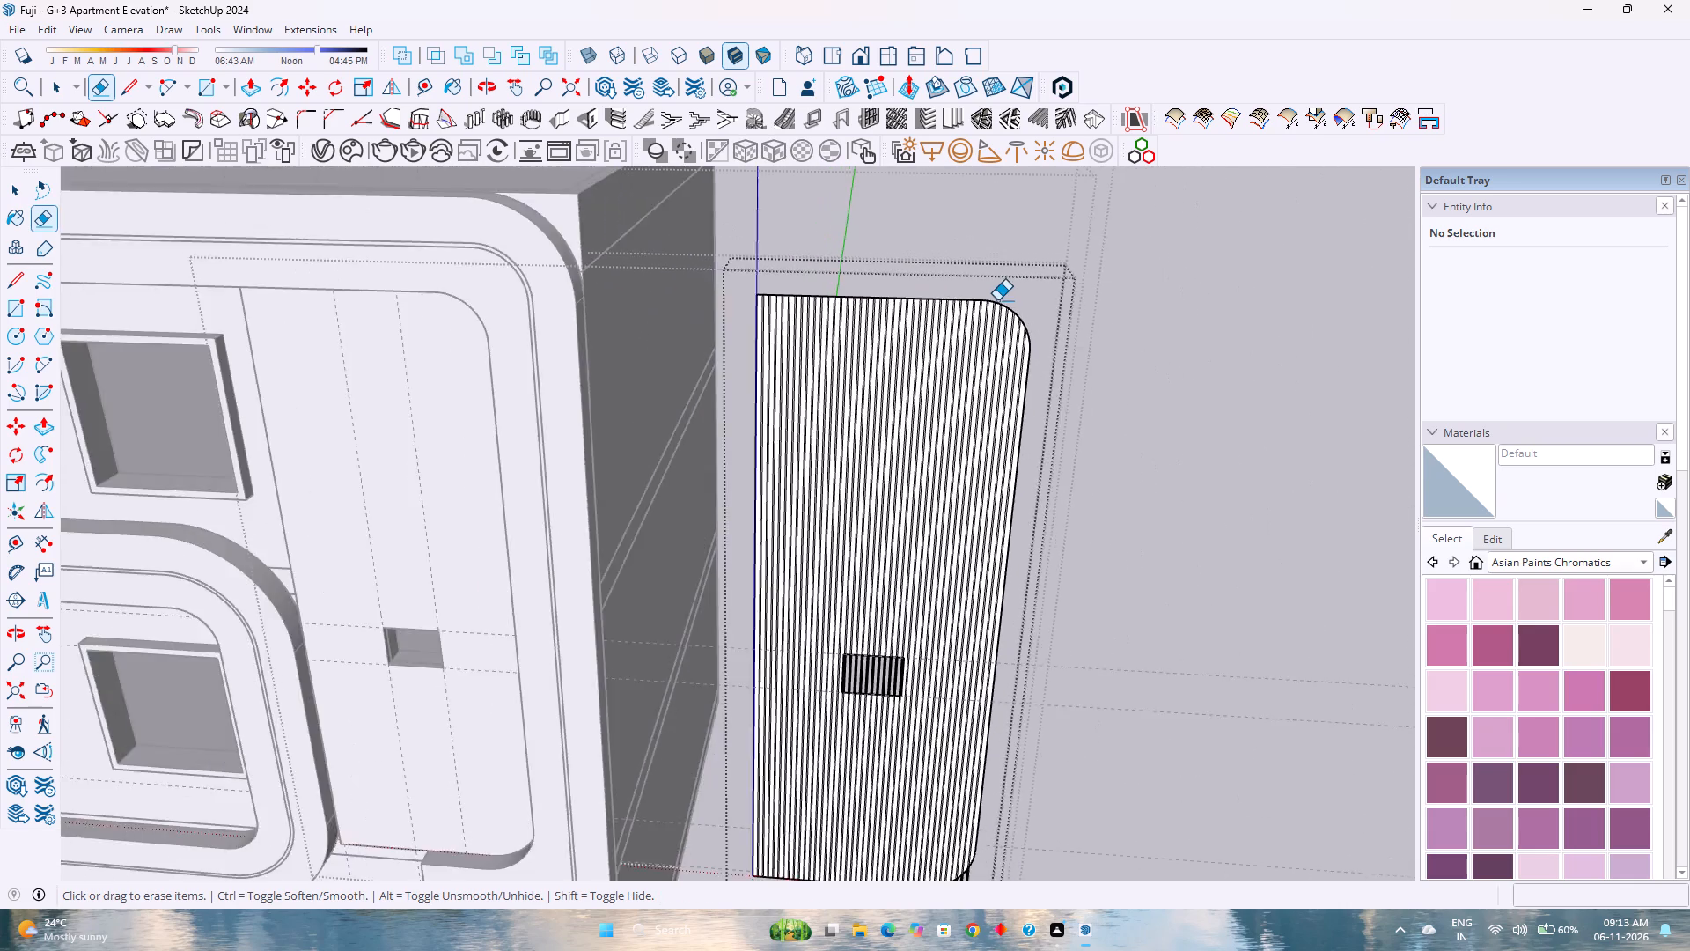
pyautogui.scroll(-9, 997, 300)
pyautogui.scroll(8, 949, 520)
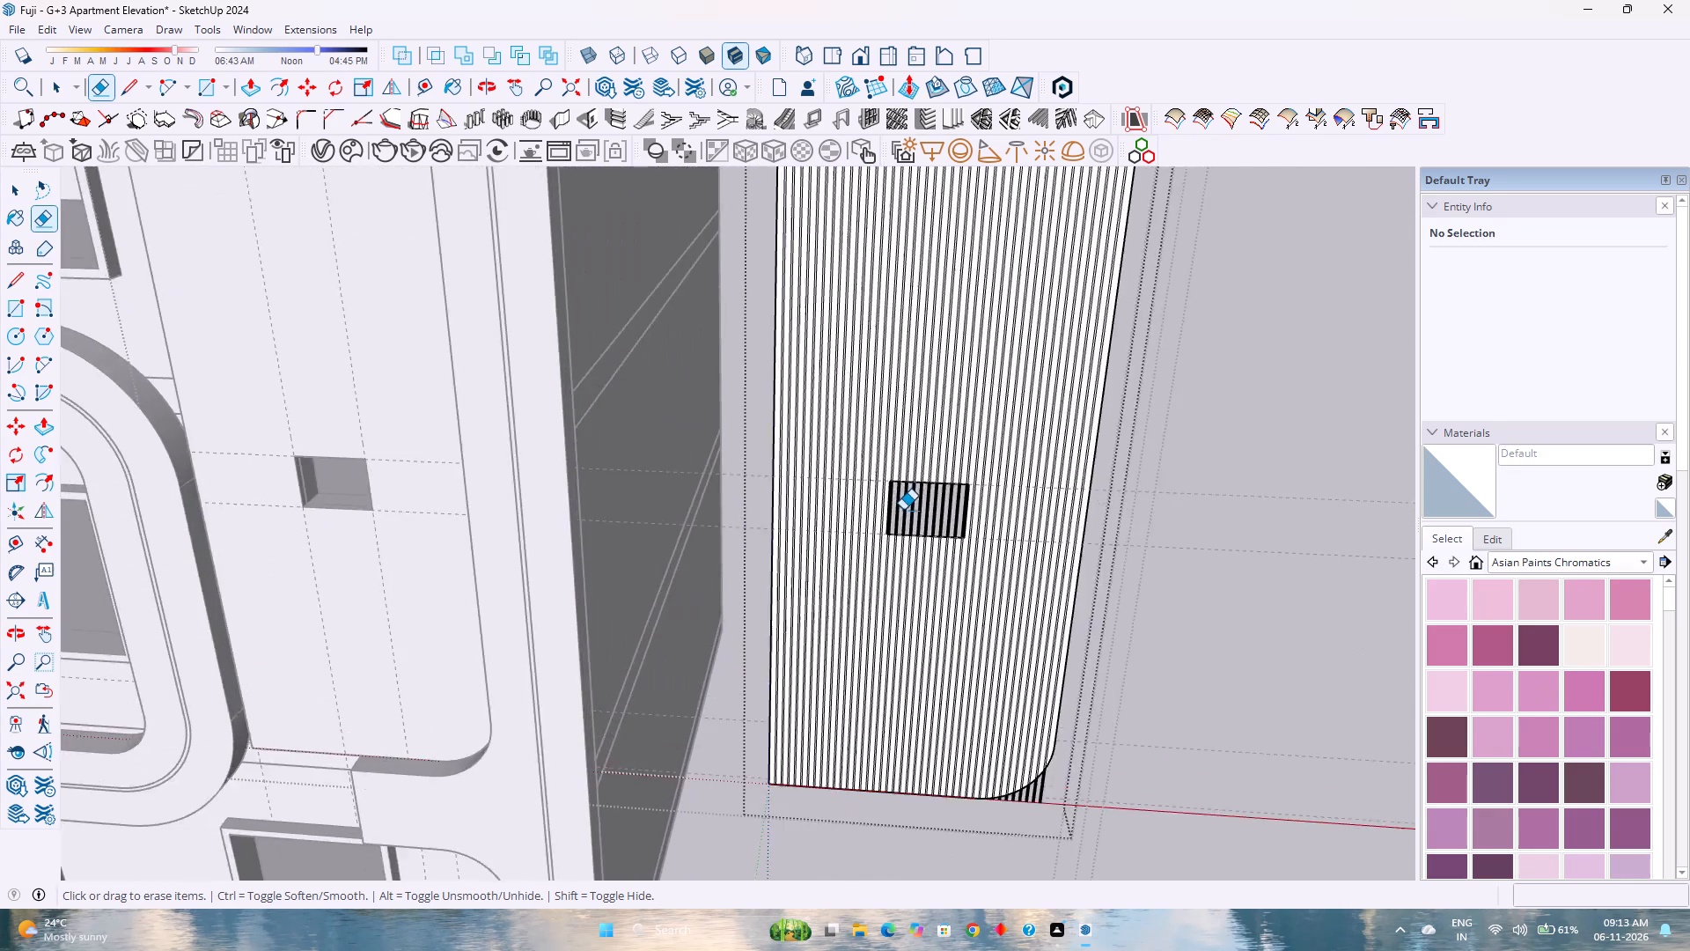
pyautogui.scroll(16, 903, 510)
pyautogui.scroll(5, 1184, 564)
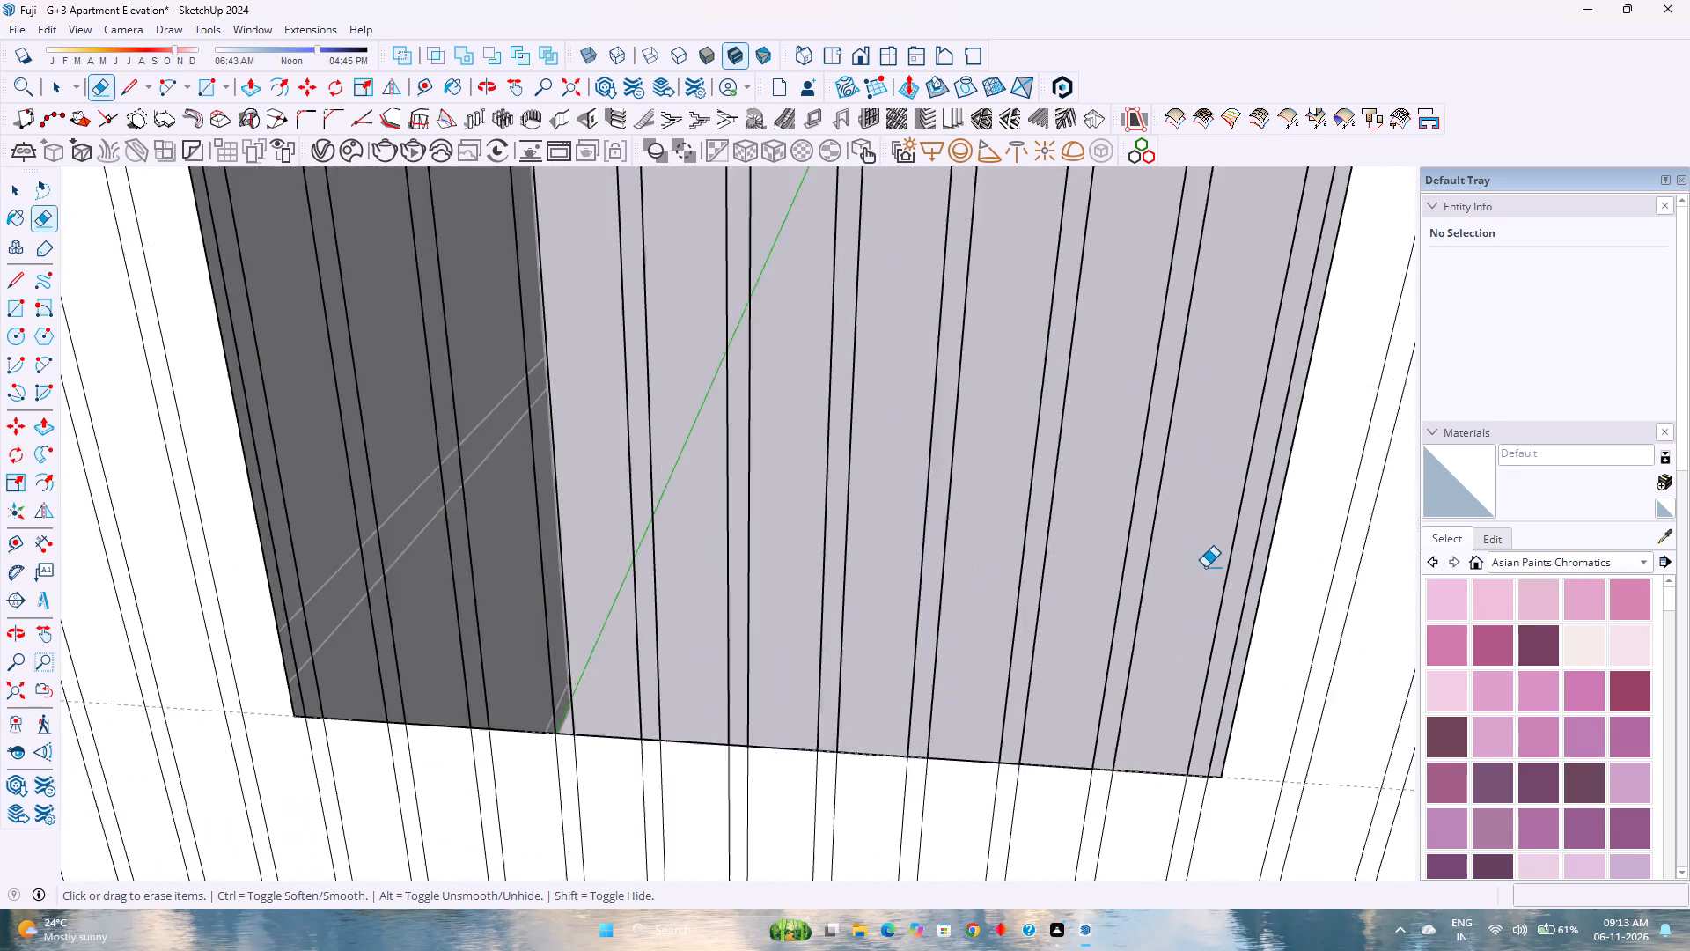
pyautogui.scroll(4, 1205, 567)
pyautogui.moveTo(1273, 571); pyautogui.dragTo(876, 521)
pyautogui.scroll(-3, 876, 521)
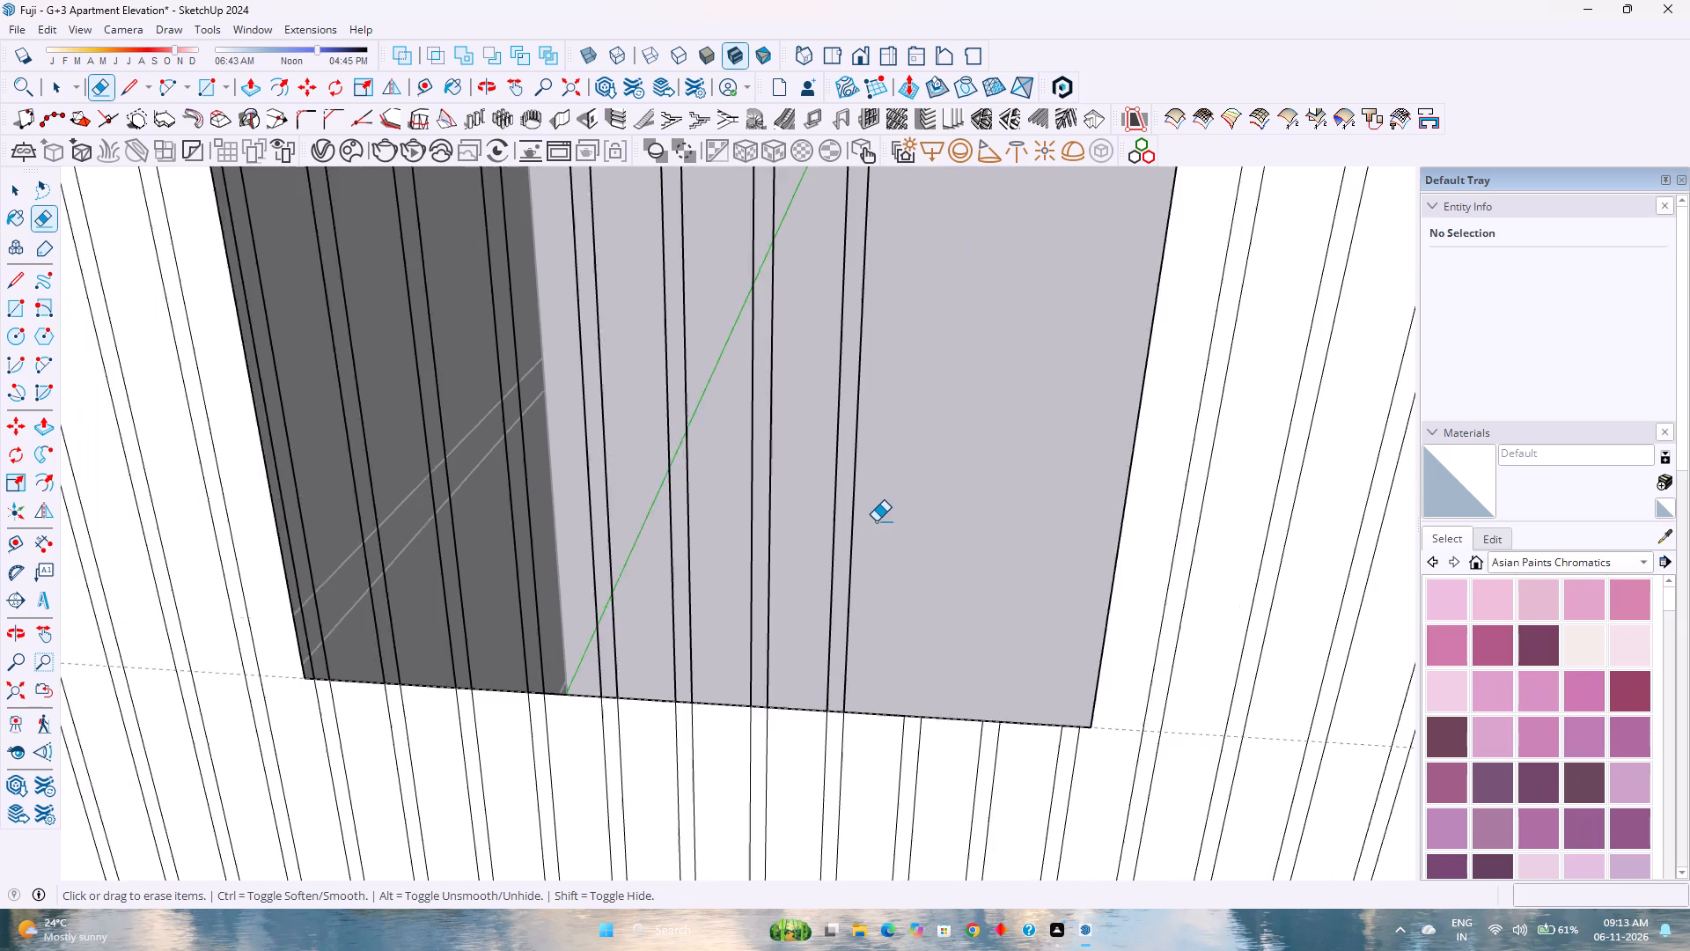
pyautogui.scroll(-2, 876, 521)
pyautogui.moveTo(890, 520); pyautogui.dragTo(683, 497)
pyautogui.moveTo(699, 497); pyautogui.dragTo(549, 498)
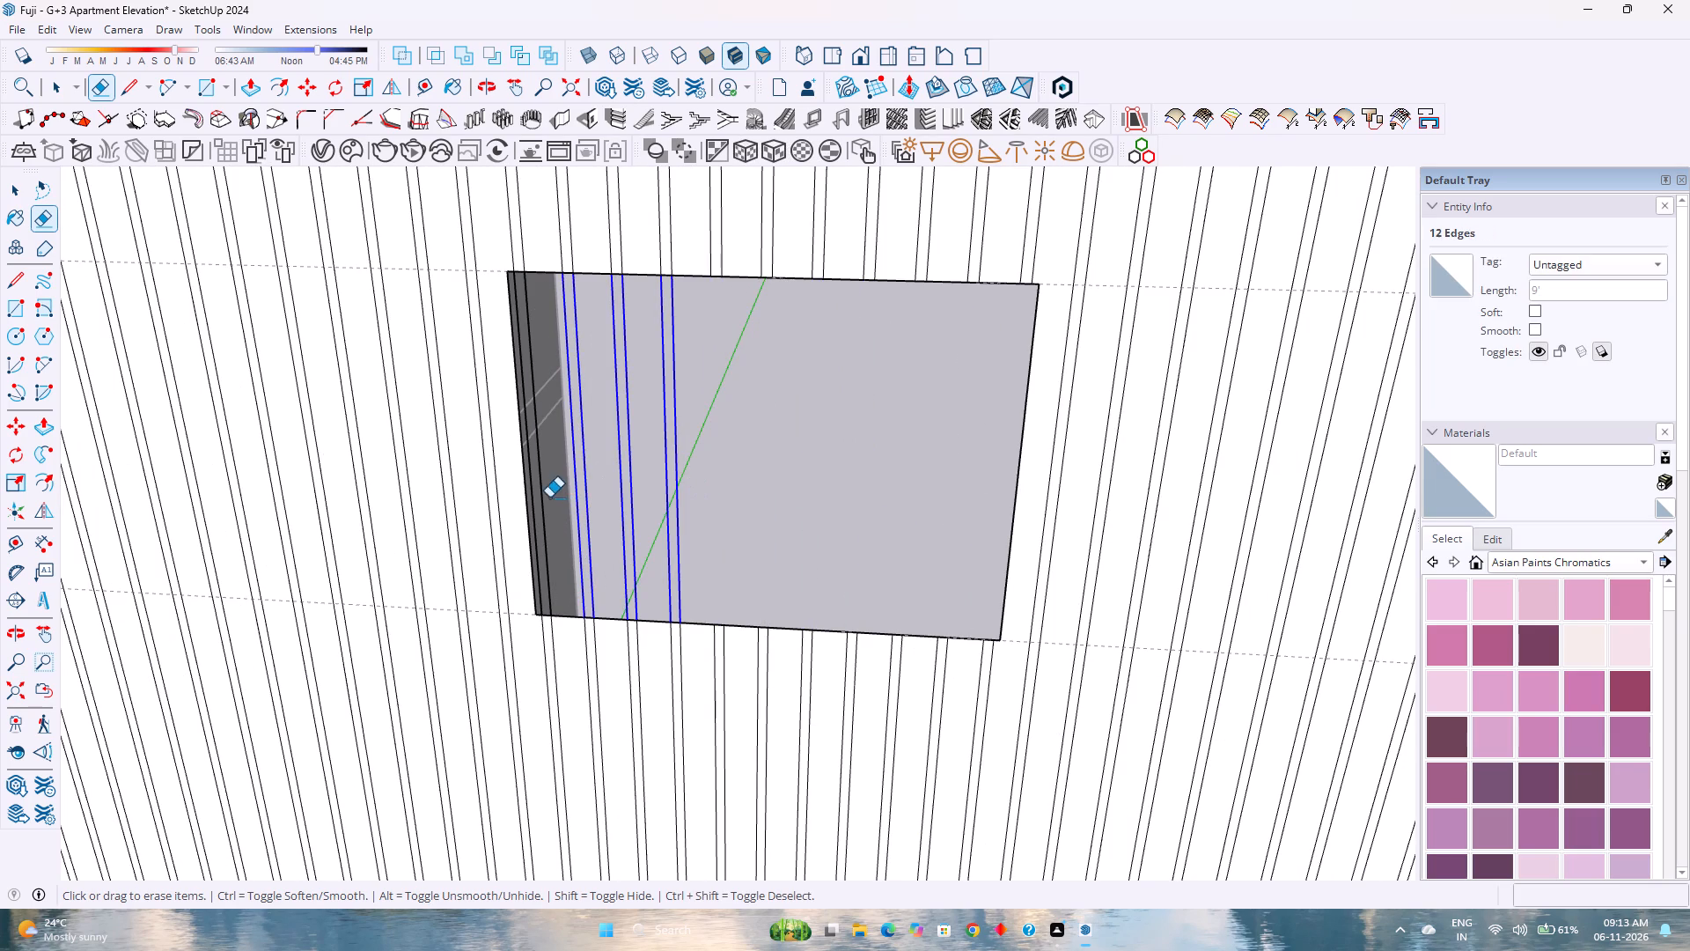
pyautogui.moveTo(549, 498); pyautogui.dragTo(533, 502)
pyautogui.scroll(-5, 817, 517)
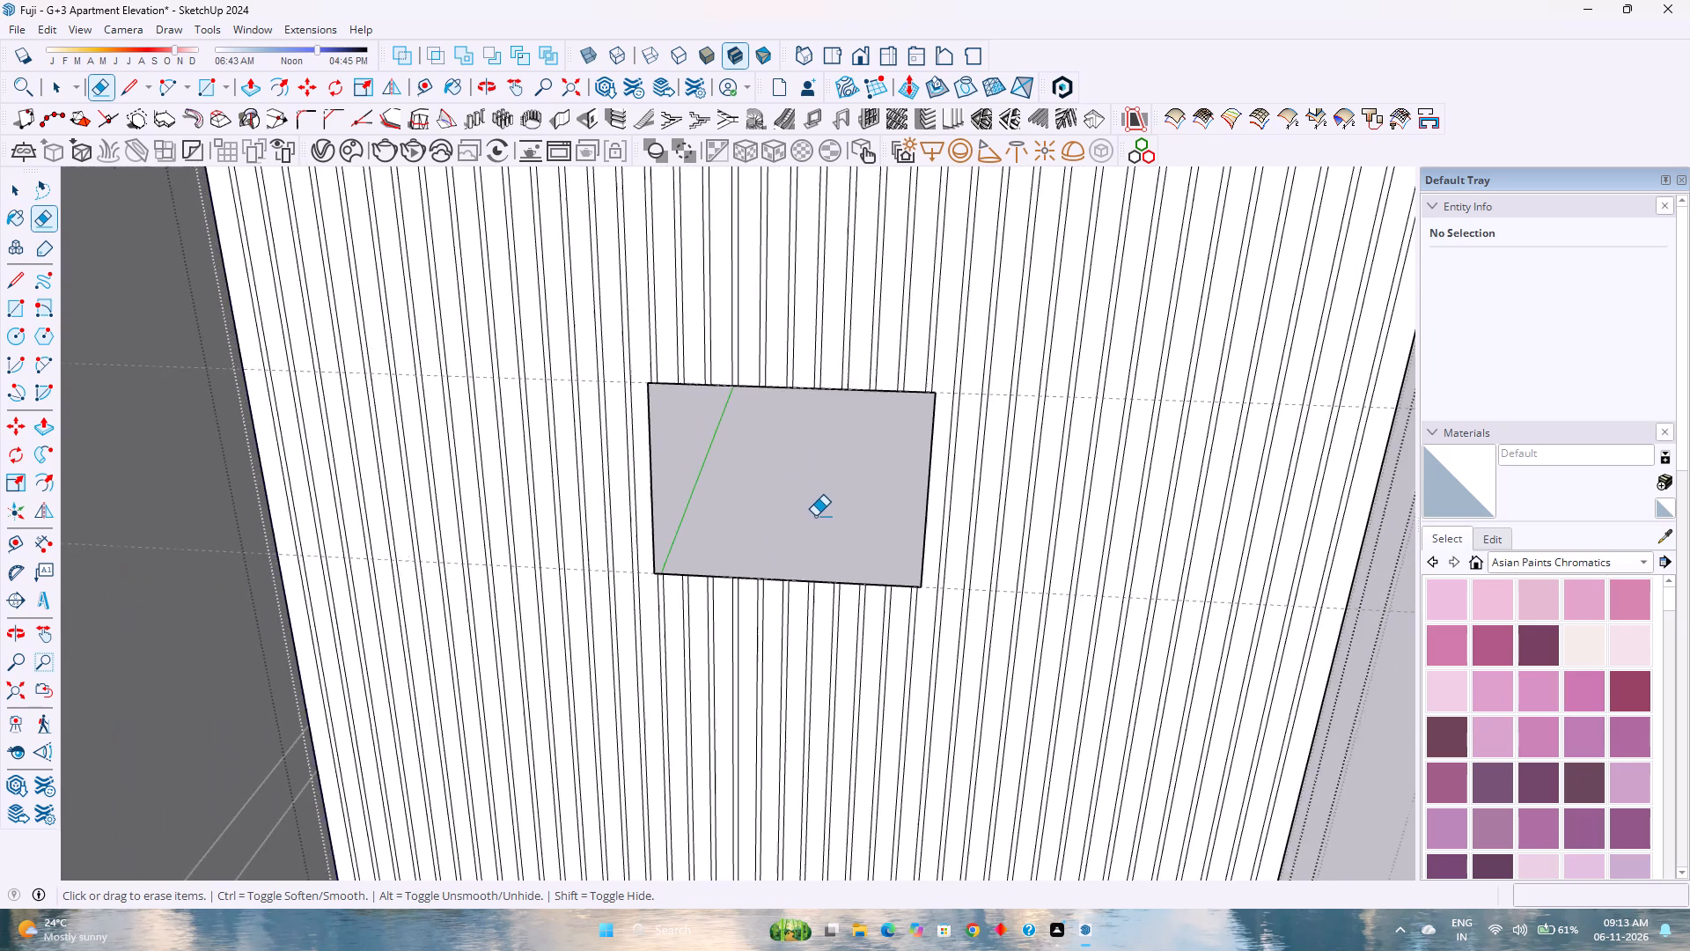
# Erase the strip line ends that project beyond the panel's lower rounded corner.
pyautogui.scroll(-16, 815, 516)
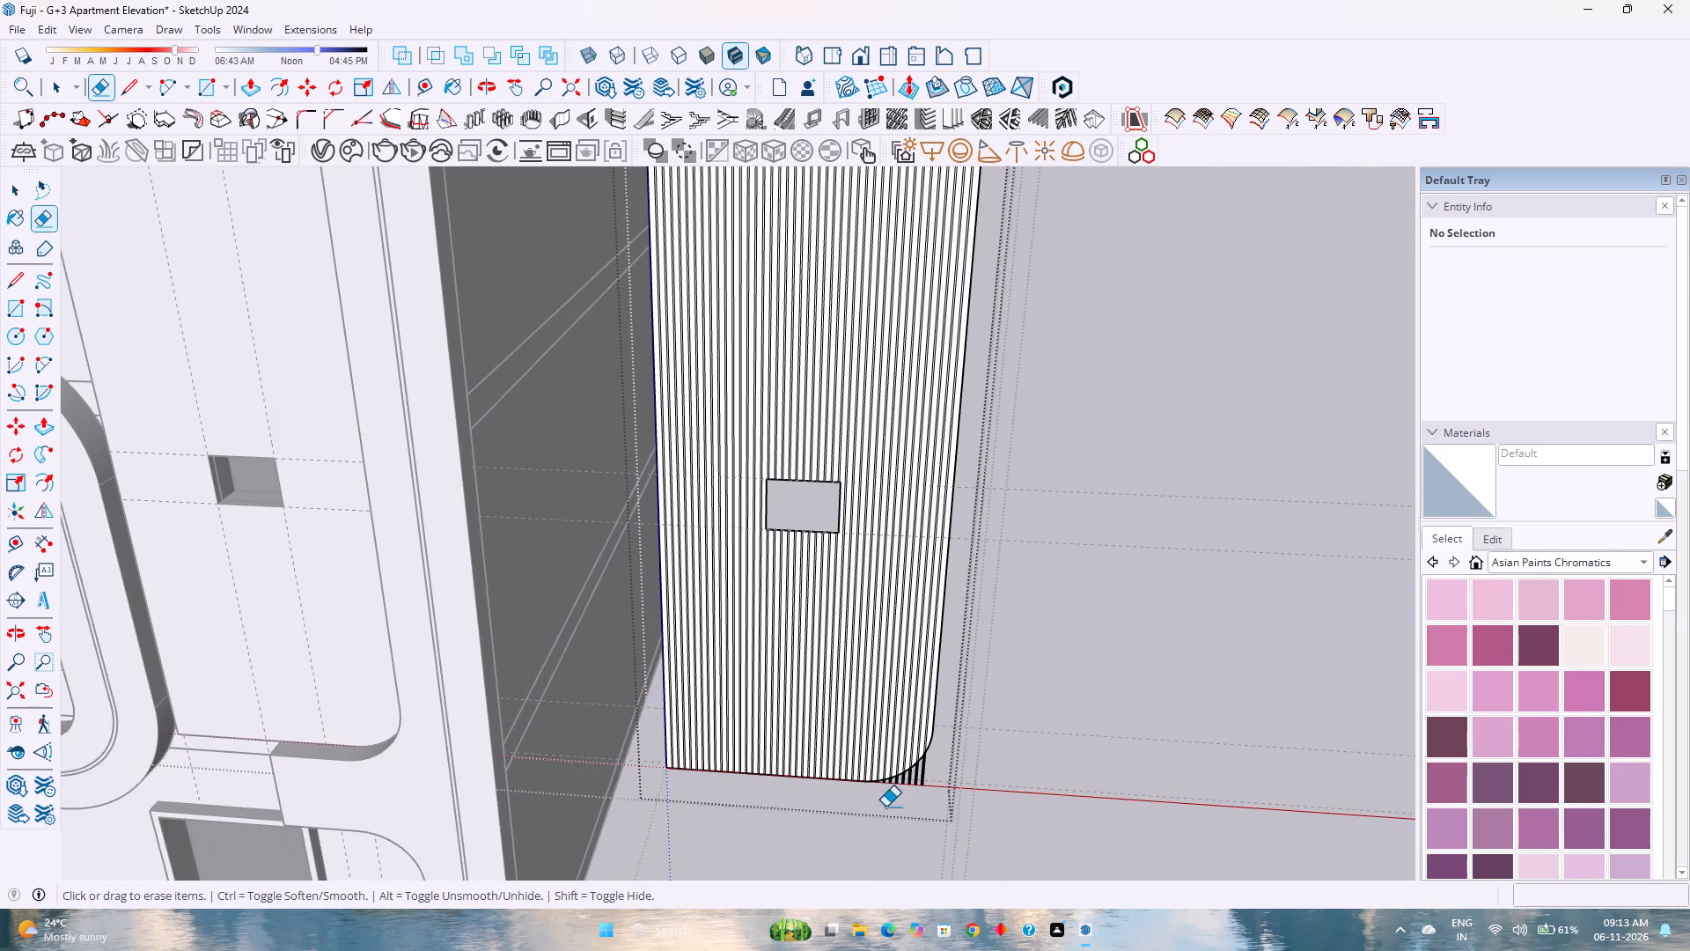
pyautogui.scroll(11, 926, 799)
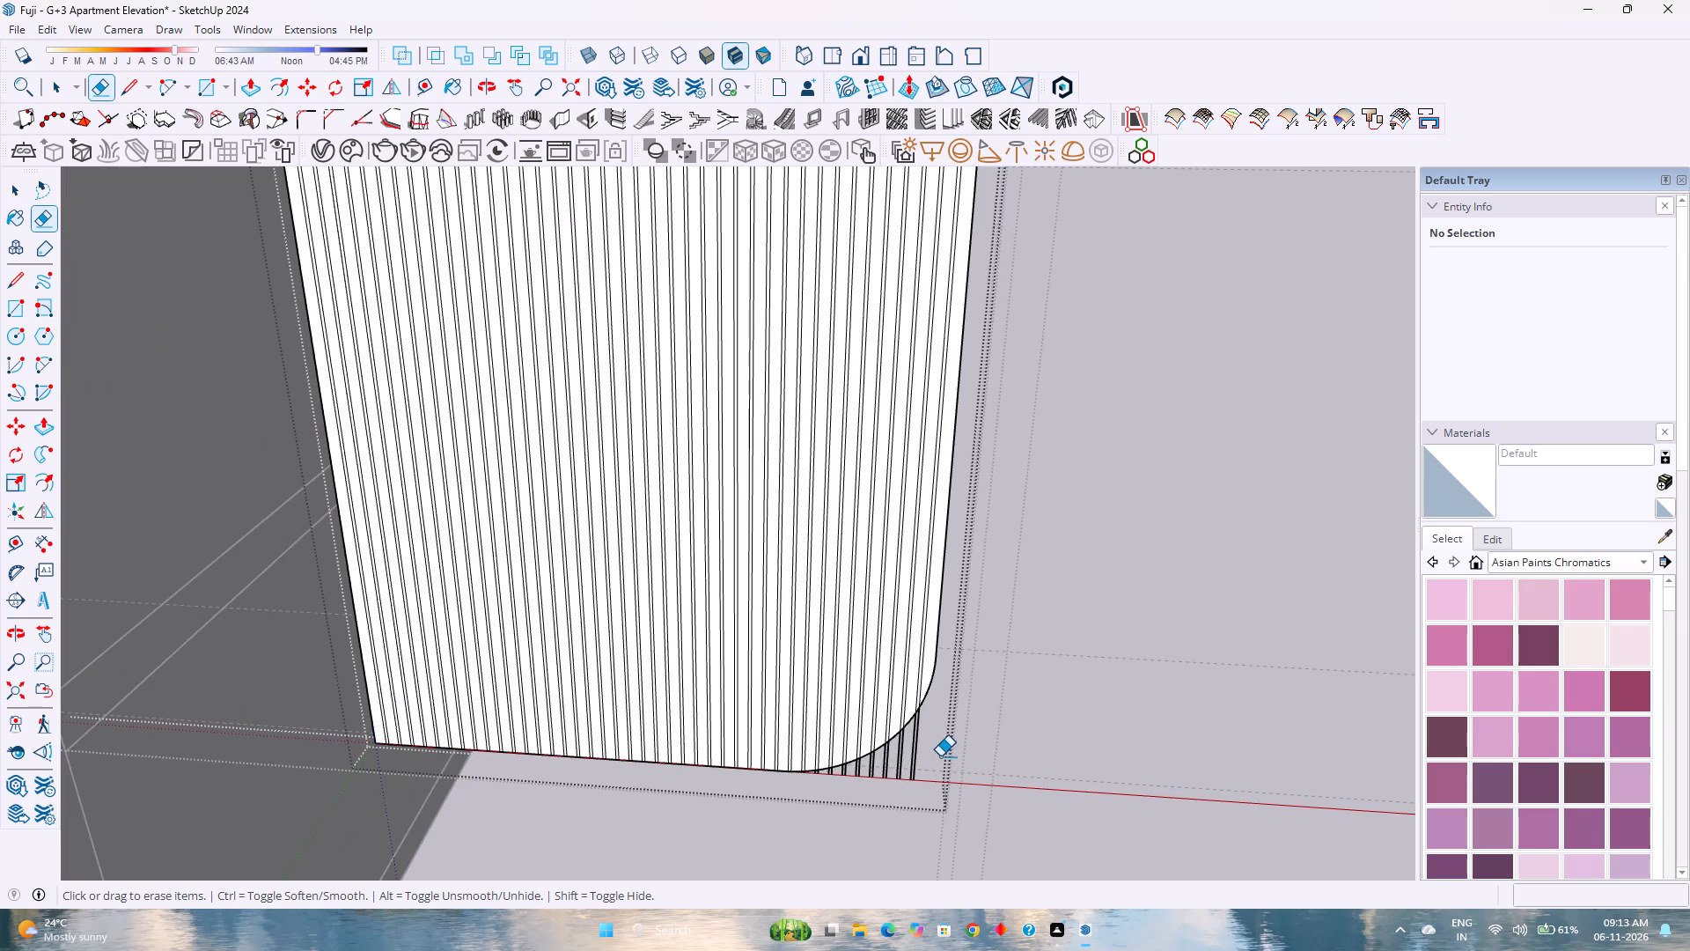
pyautogui.moveTo(940, 756); pyautogui.dragTo(817, 788)
pyautogui.scroll(5, 826, 789)
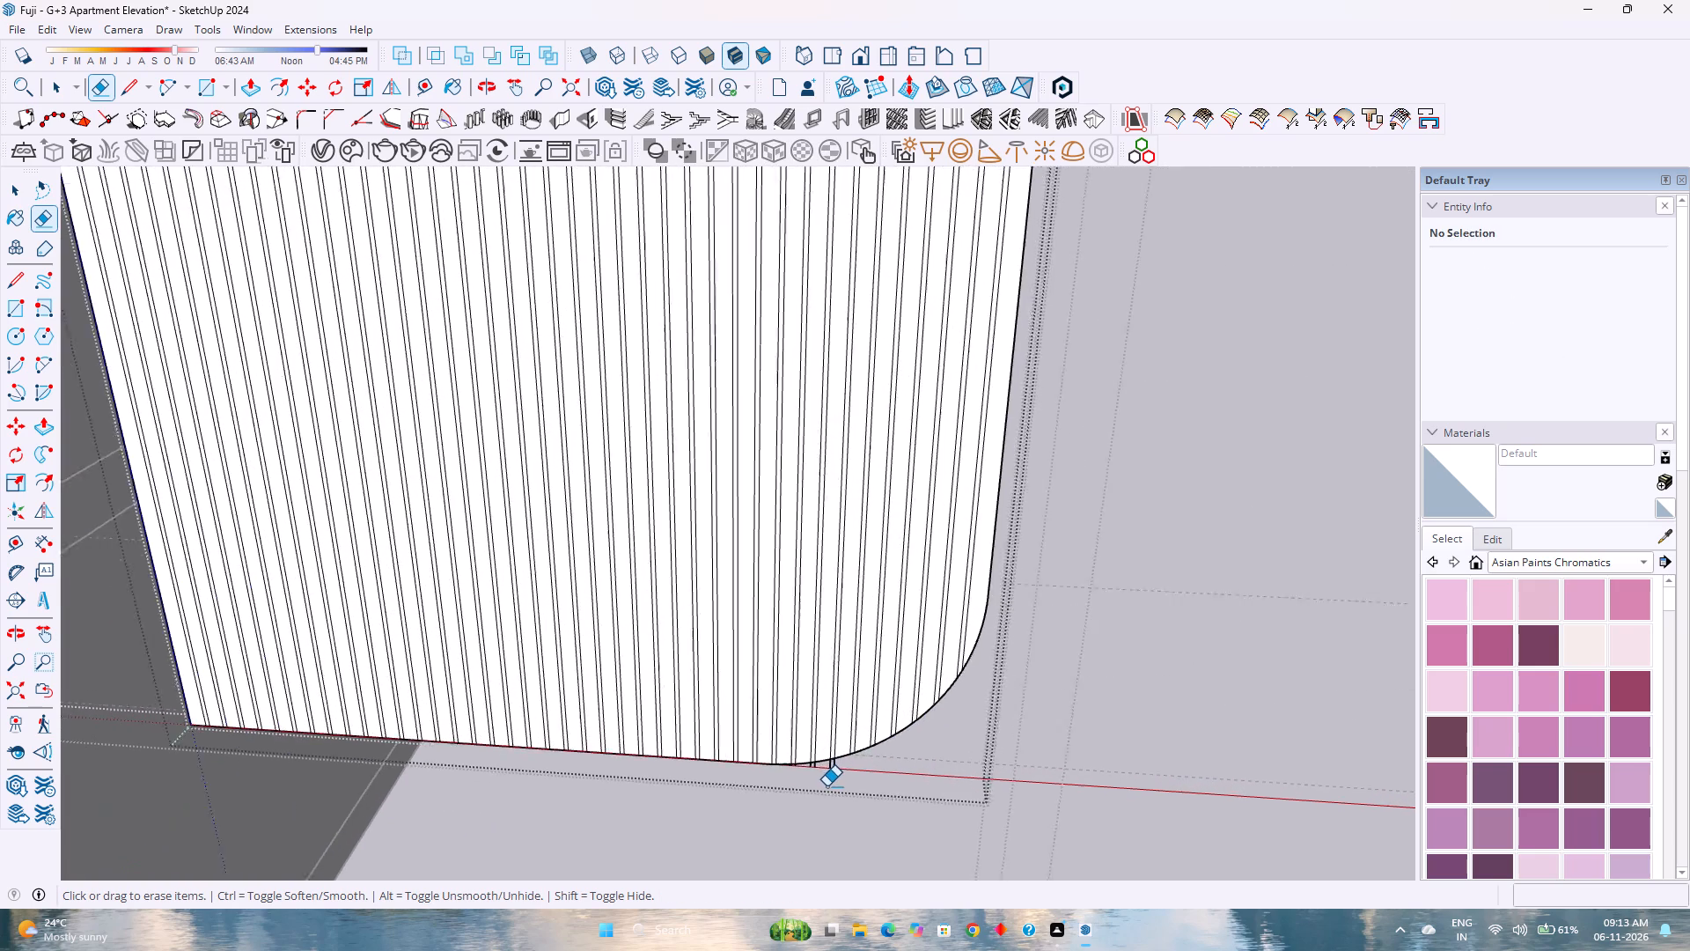
pyautogui.scroll(14, 827, 786)
pyautogui.moveTo(949, 744); pyautogui.dragTo(780, 738)
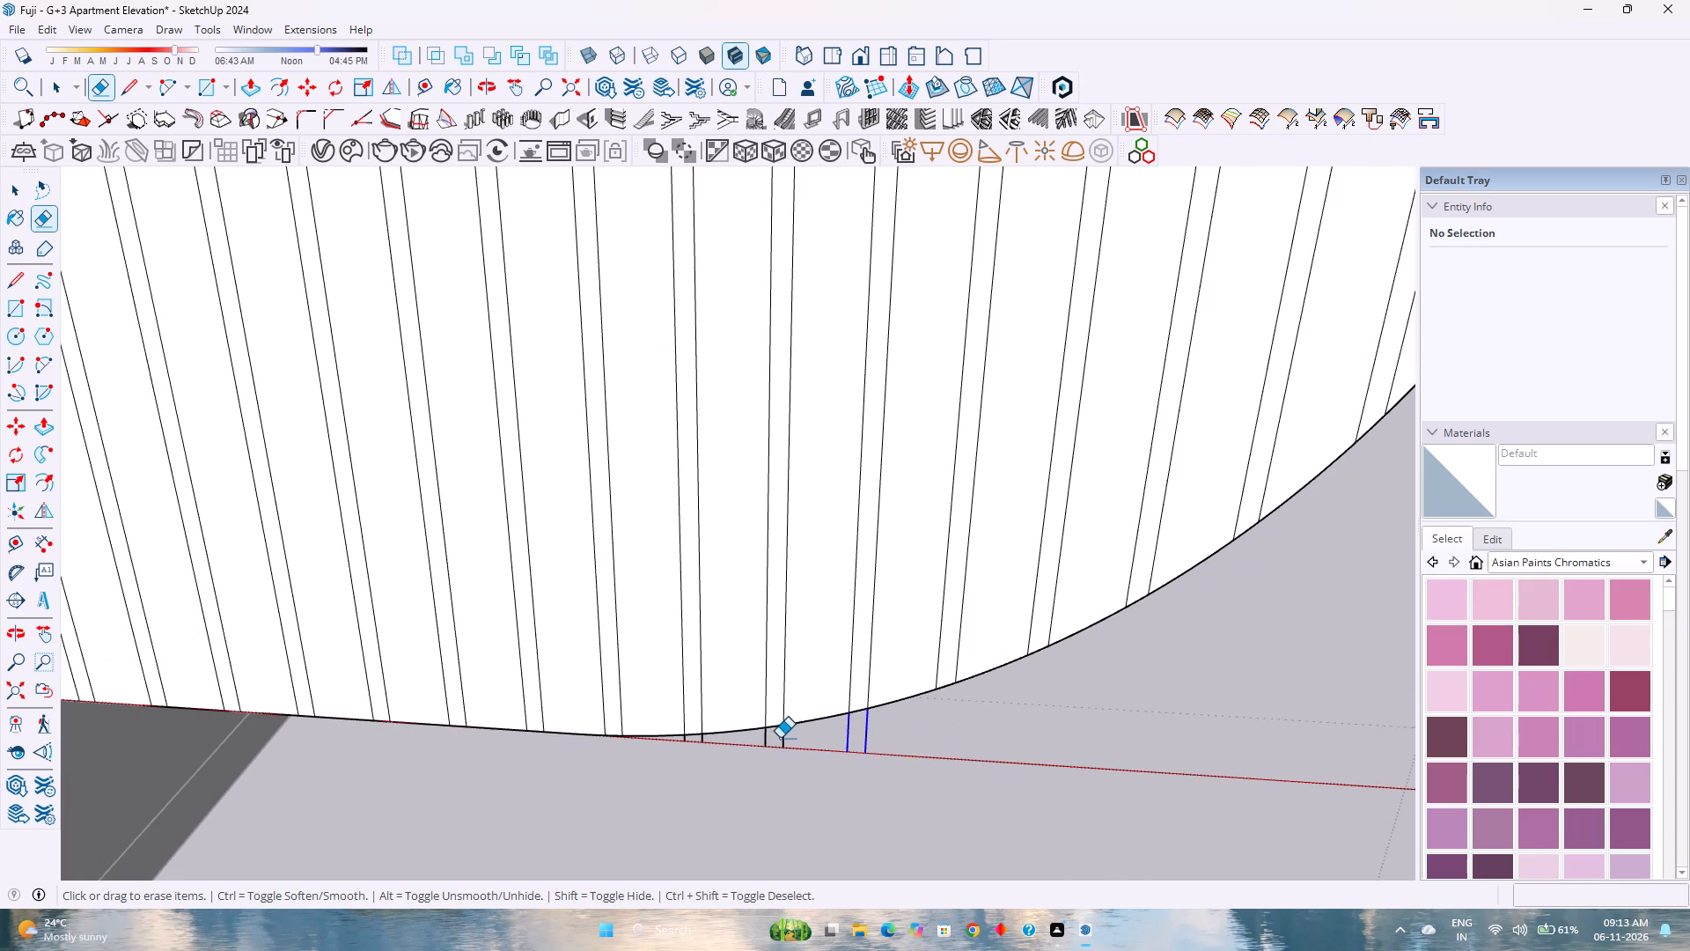
pyautogui.moveTo(780, 738); pyautogui.dragTo(754, 740)
pyautogui.scroll(4, 759, 746)
pyautogui.moveTo(726, 748); pyautogui.dragTo(647, 738)
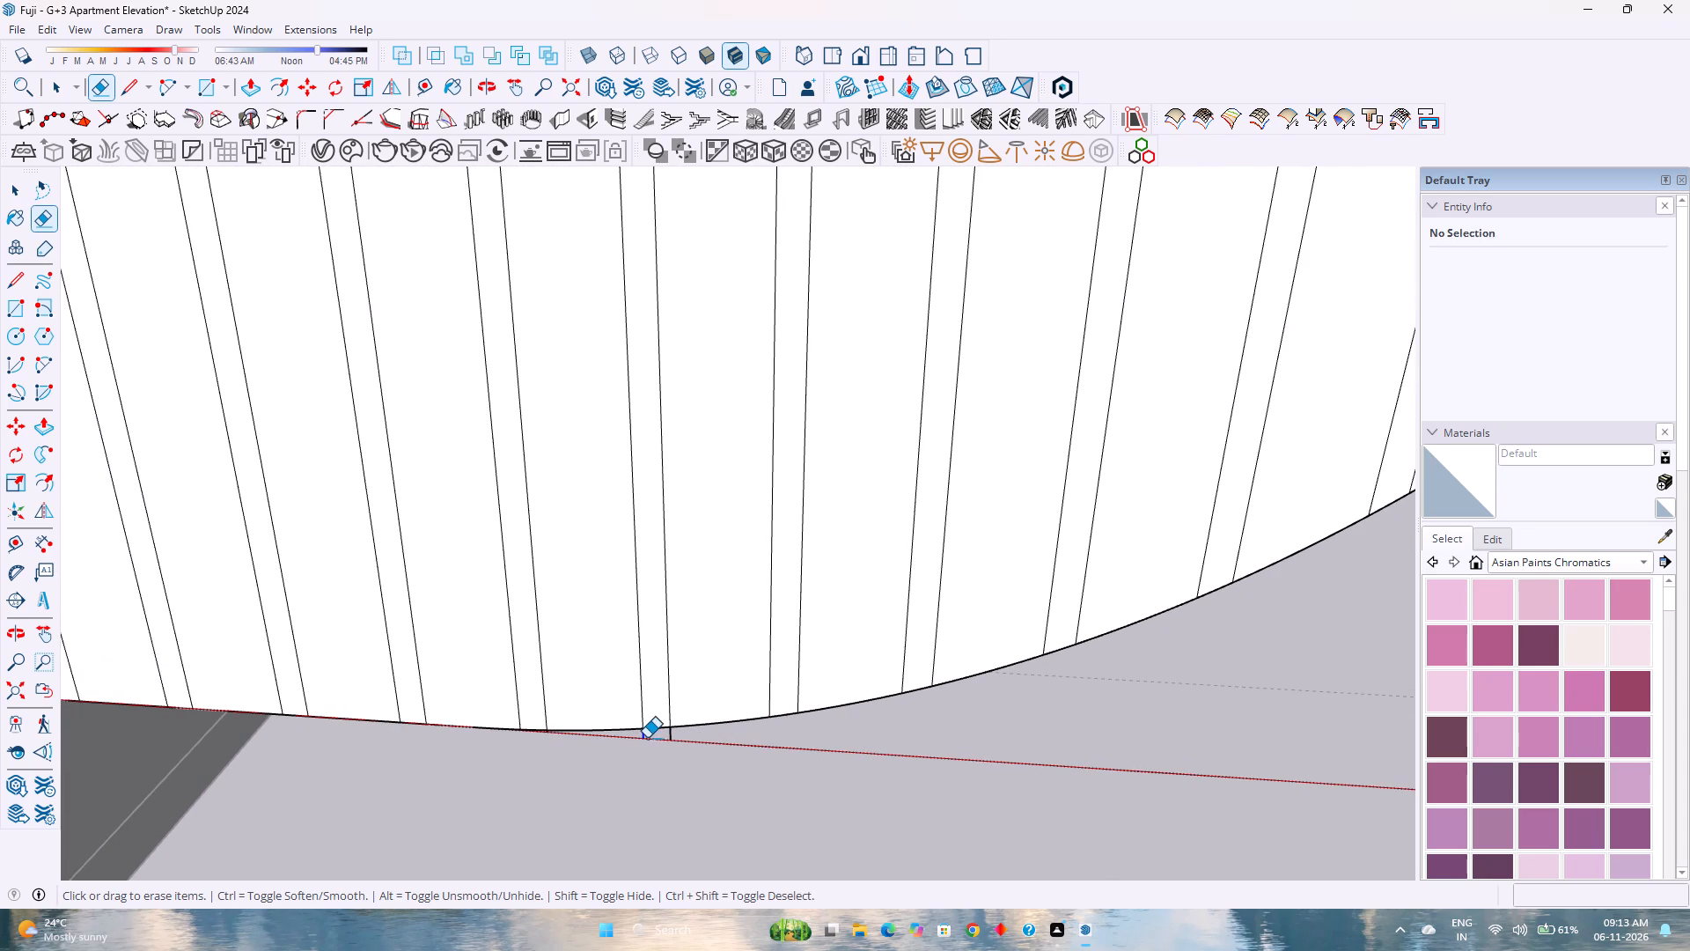
pyautogui.moveTo(647, 738); pyautogui.dragTo(652, 738)
pyautogui.moveTo(675, 742); pyautogui.dragTo(661, 739)
# Erase the short arc segments closing the first five narrow strips along the start of the lower rounded corner, opening them as gaps.
pyautogui.click(659, 726)
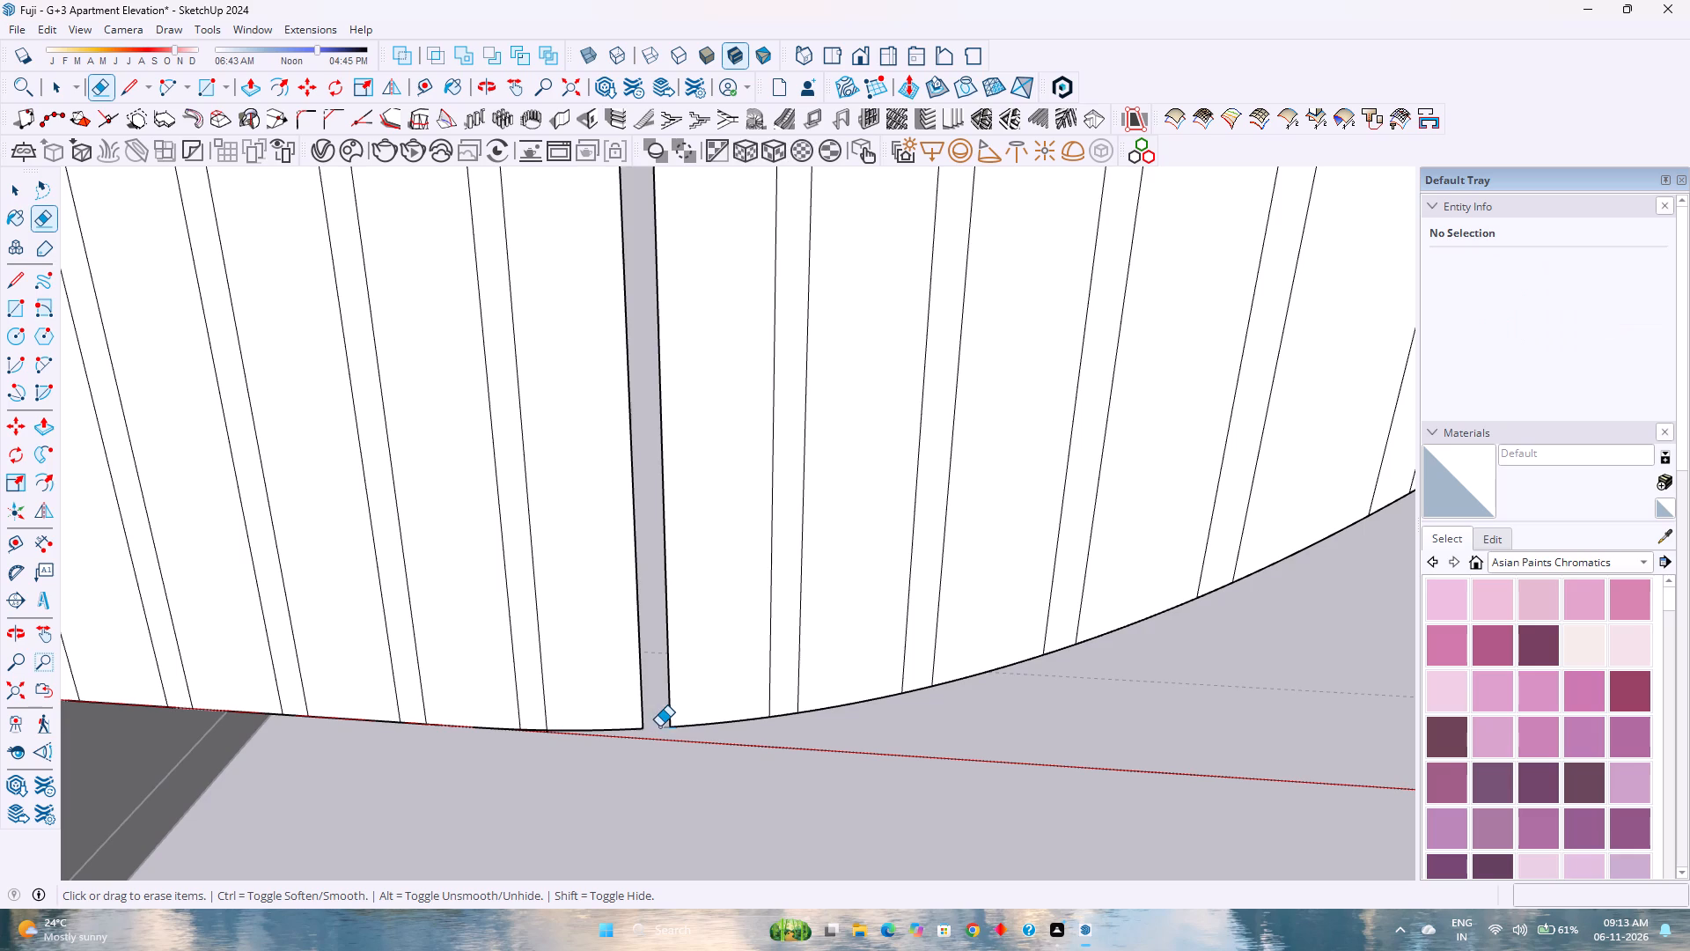
pyautogui.doubleClick(783, 719)
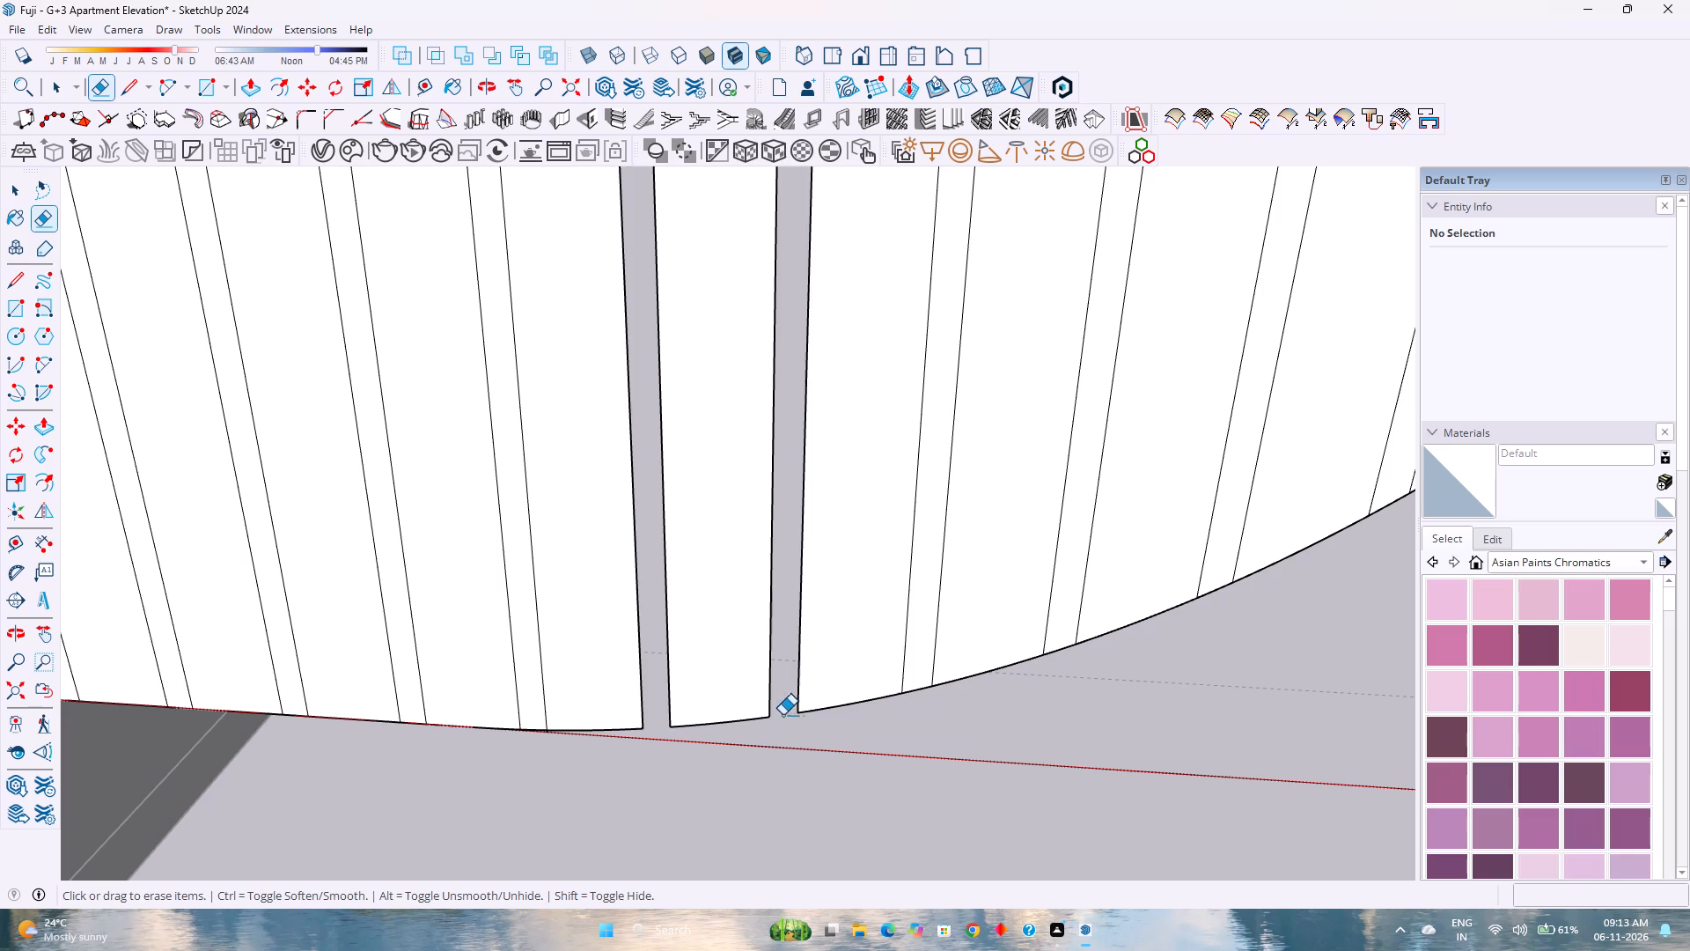
pyautogui.click(918, 689)
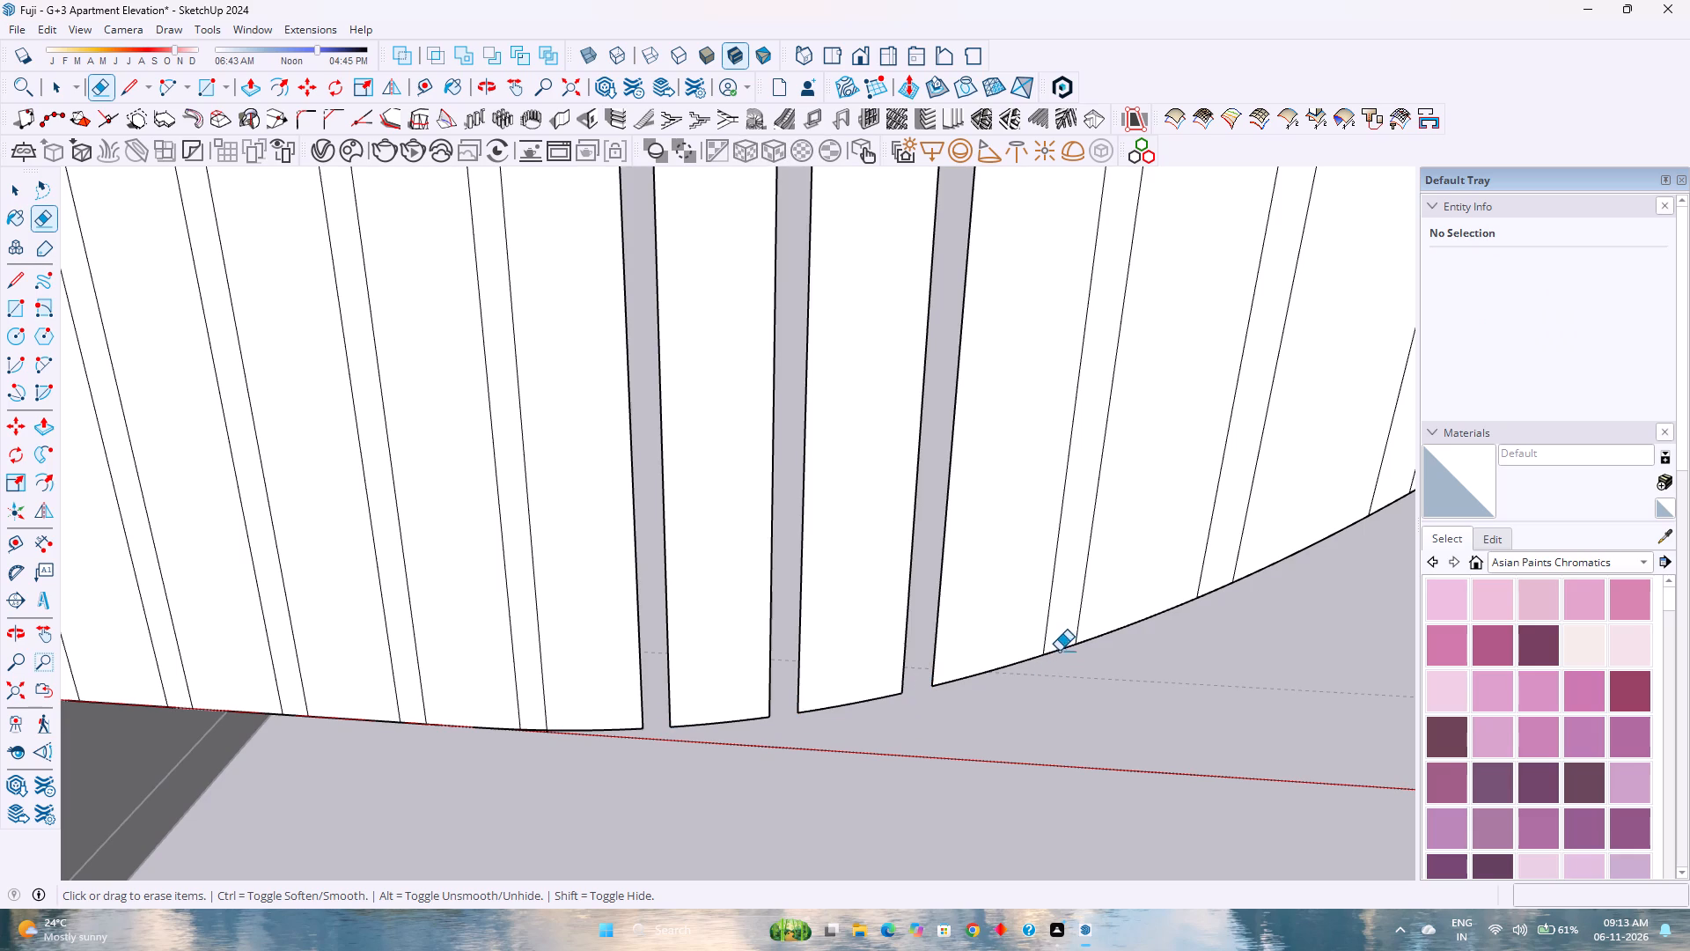
pyautogui.click(1062, 649)
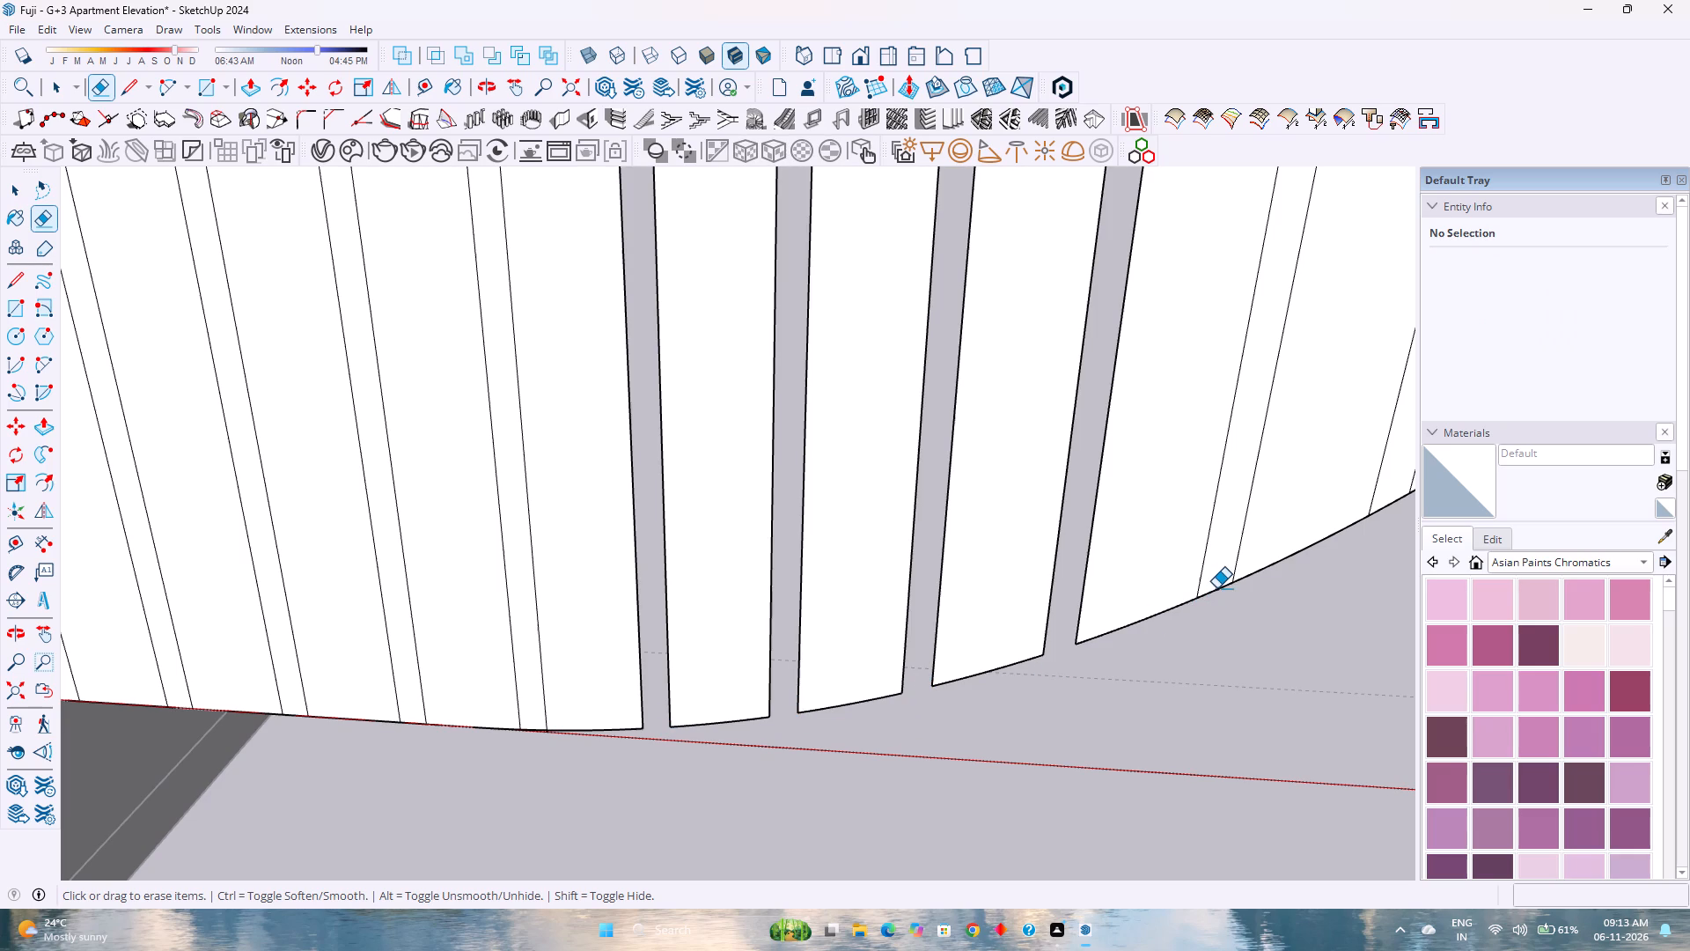
pyautogui.click(1218, 590)
# Open the remaining four narrow strips along the lower rounded corner as gaps by erasing their short arc segments.
pyautogui.scroll(-9, 1157, 645)
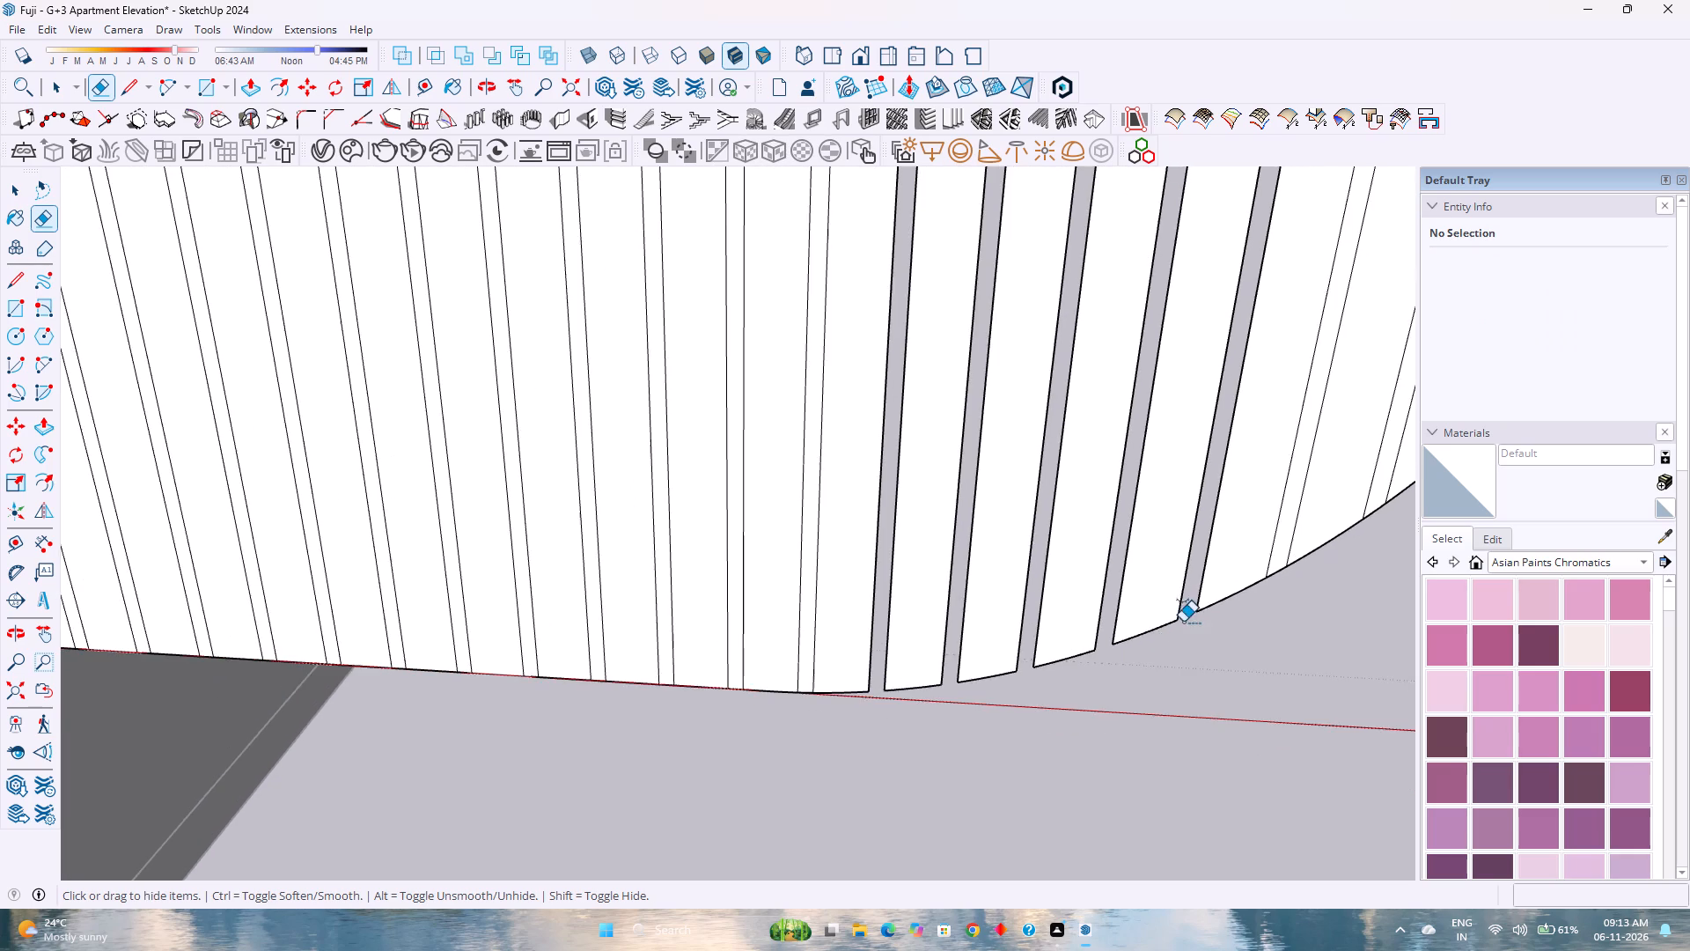
pyautogui.keyDown('shift'); pyautogui.moveTo(1165, 616); pyautogui.dragTo(785, 674, button='middle'); pyautogui.keyUp('shift')
pyautogui.scroll(4, 868, 681)
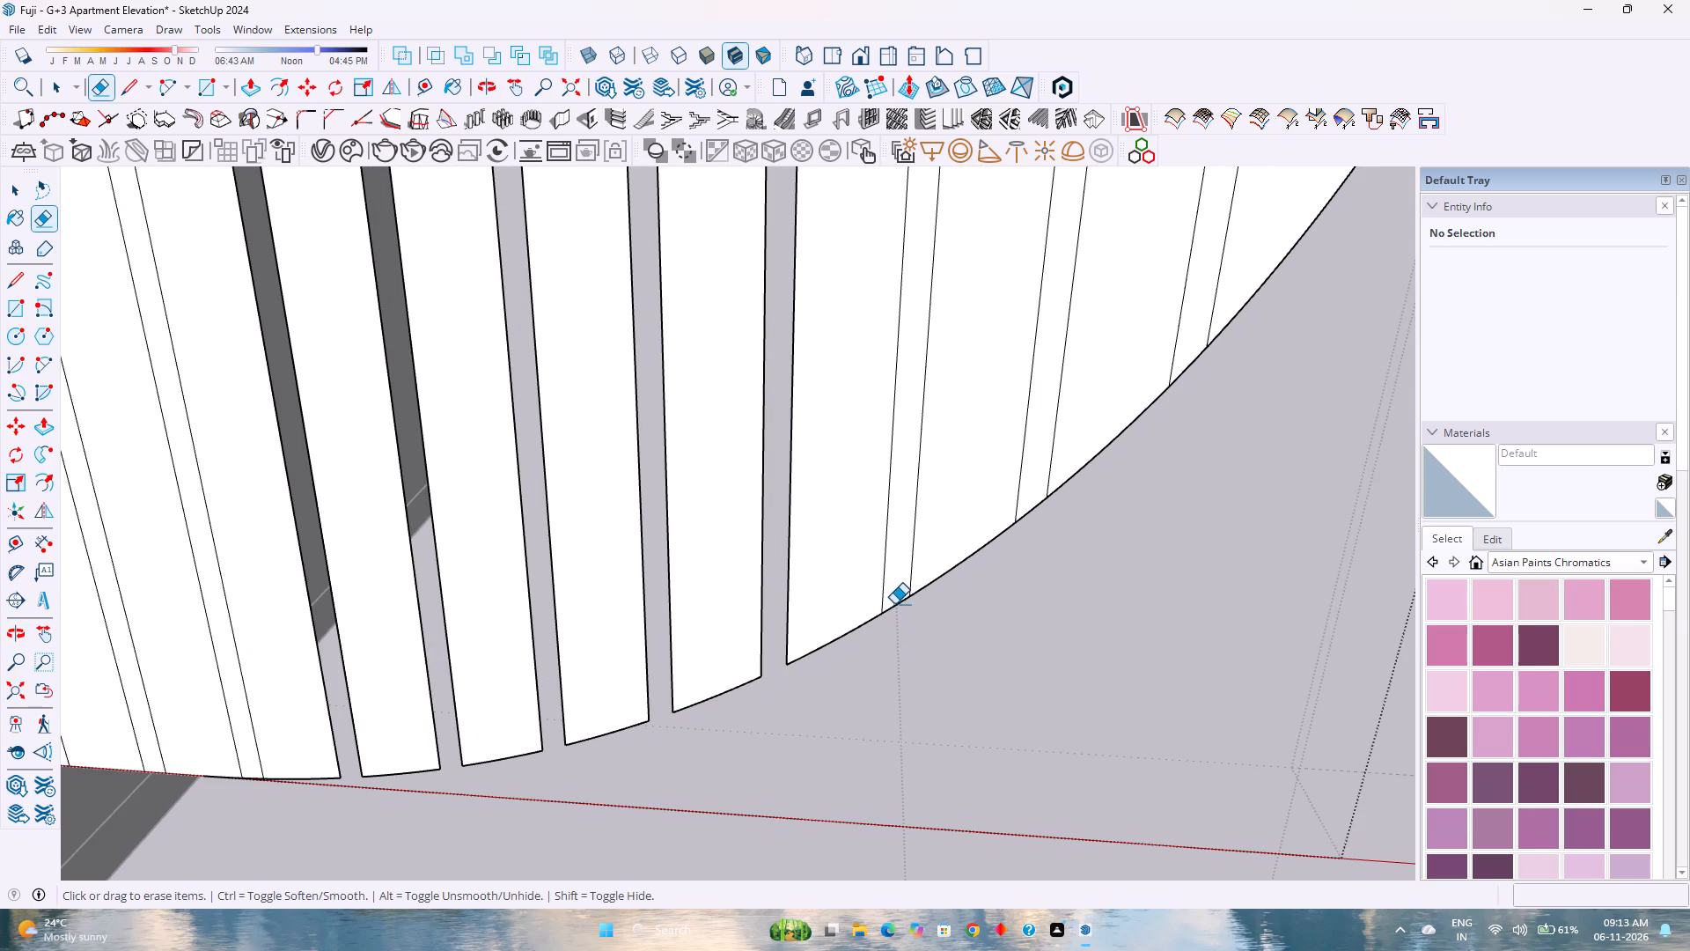
pyautogui.click(894, 603)
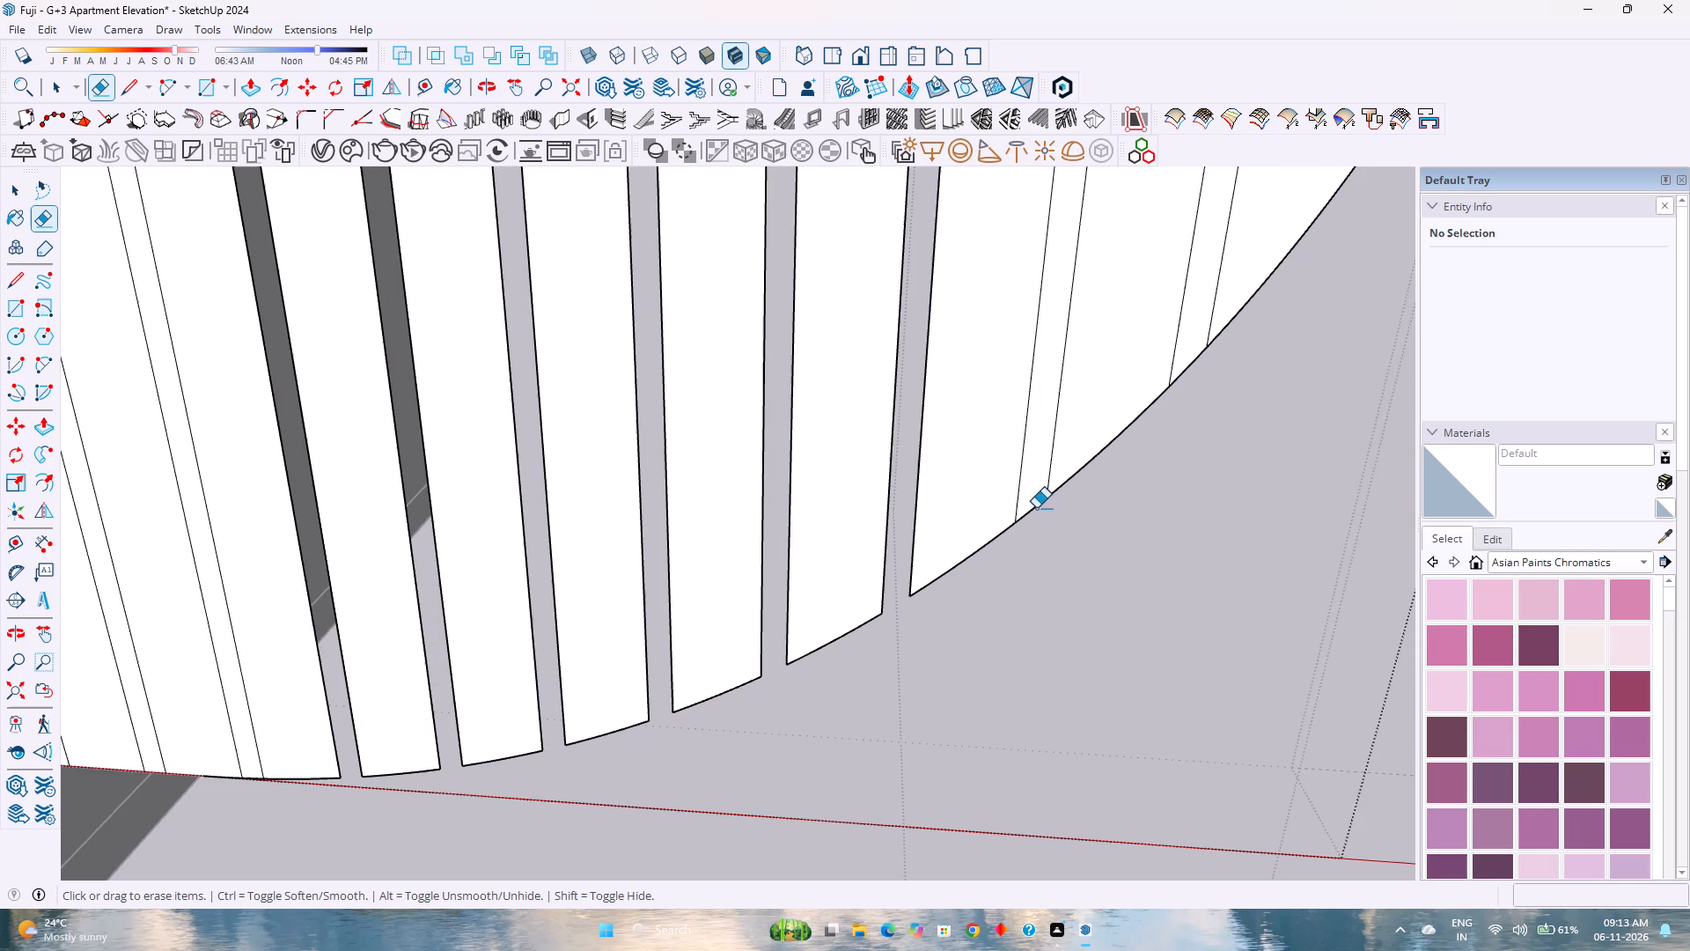
pyautogui.click(1033, 507)
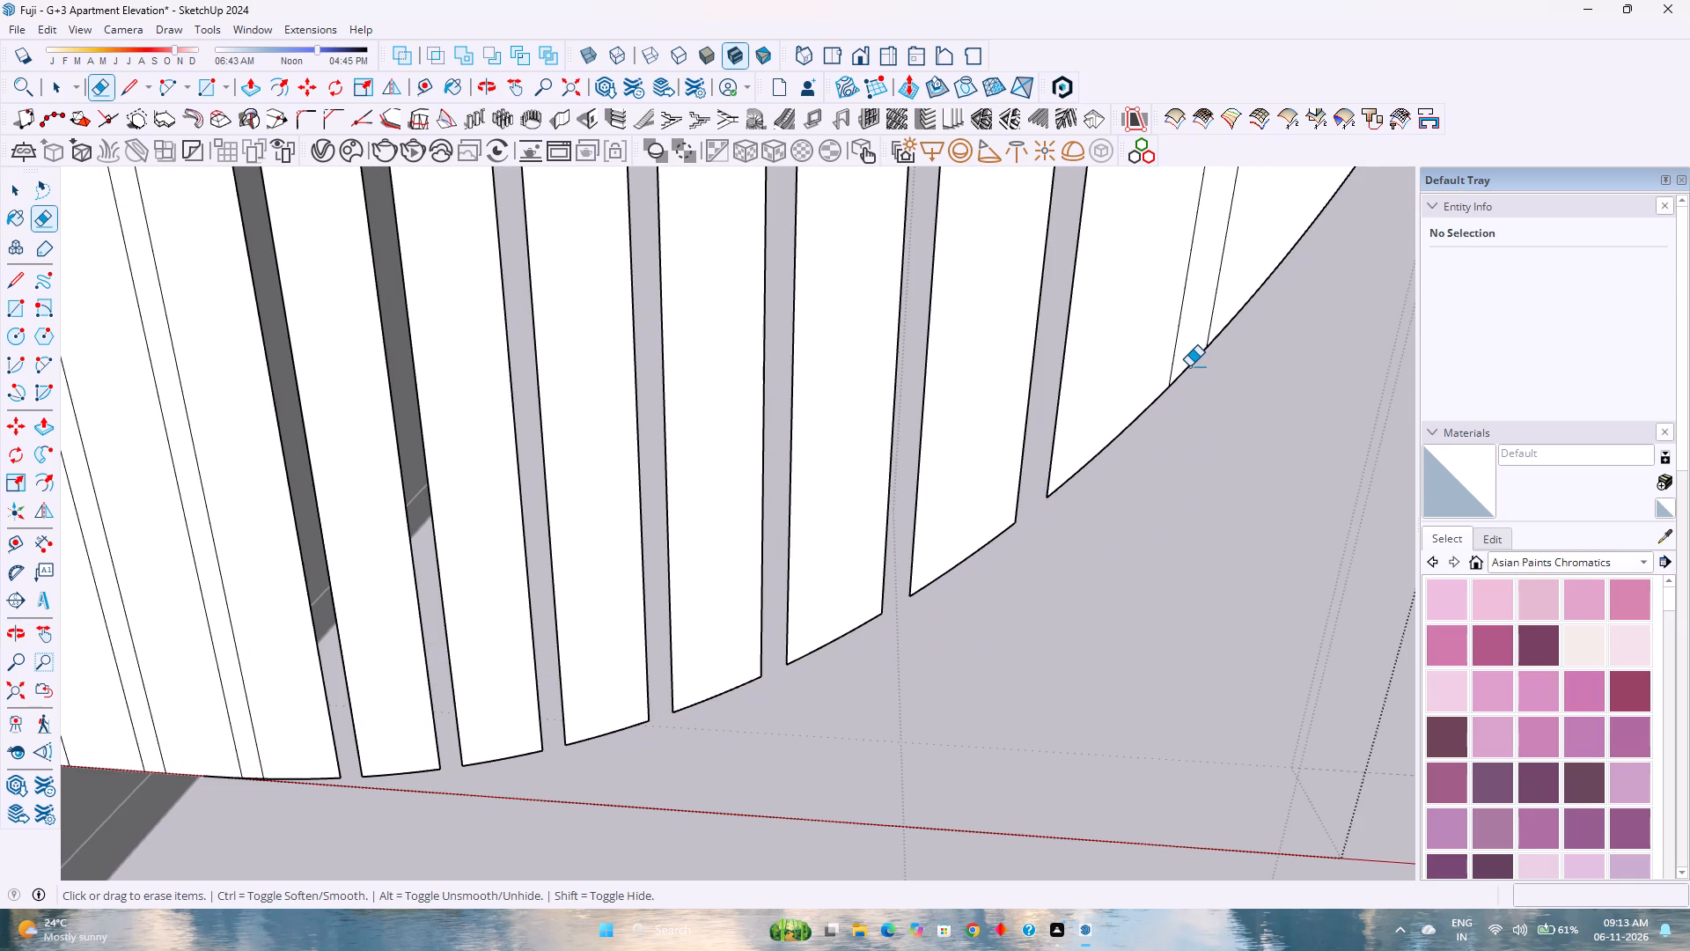
pyautogui.click(1188, 365)
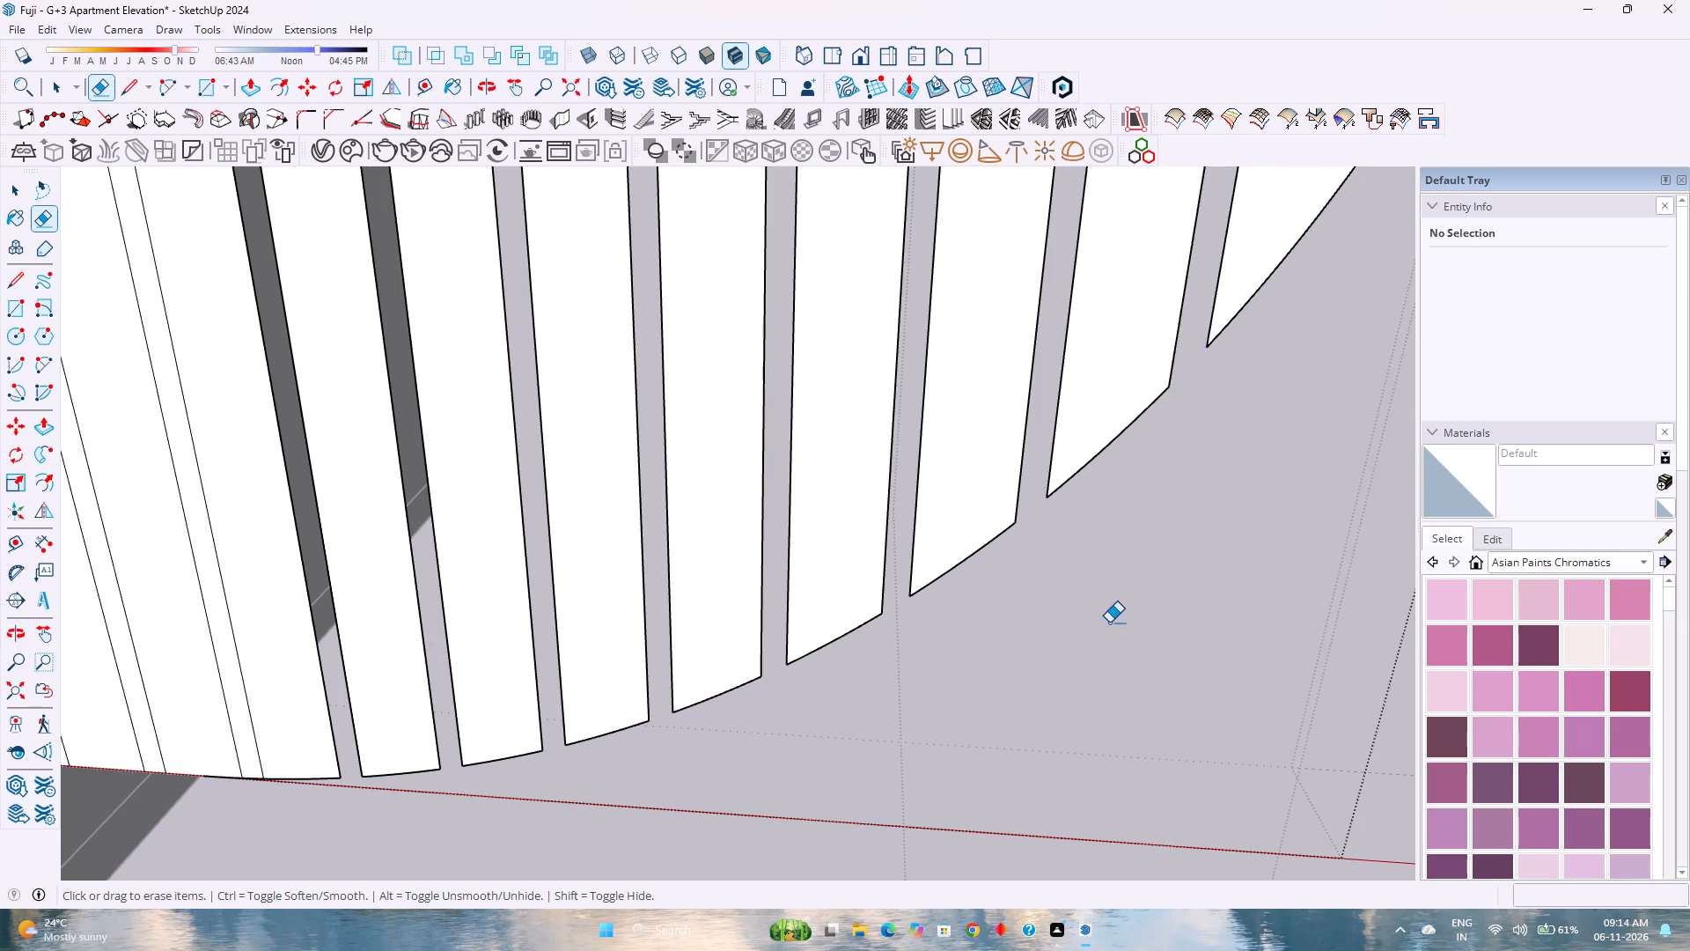
pyautogui.scroll(-11, 1115, 631)
pyautogui.scroll(1, 1109, 638)
pyautogui.scroll(-4, 1109, 638)
pyautogui.scroll(3, 1157, 421)
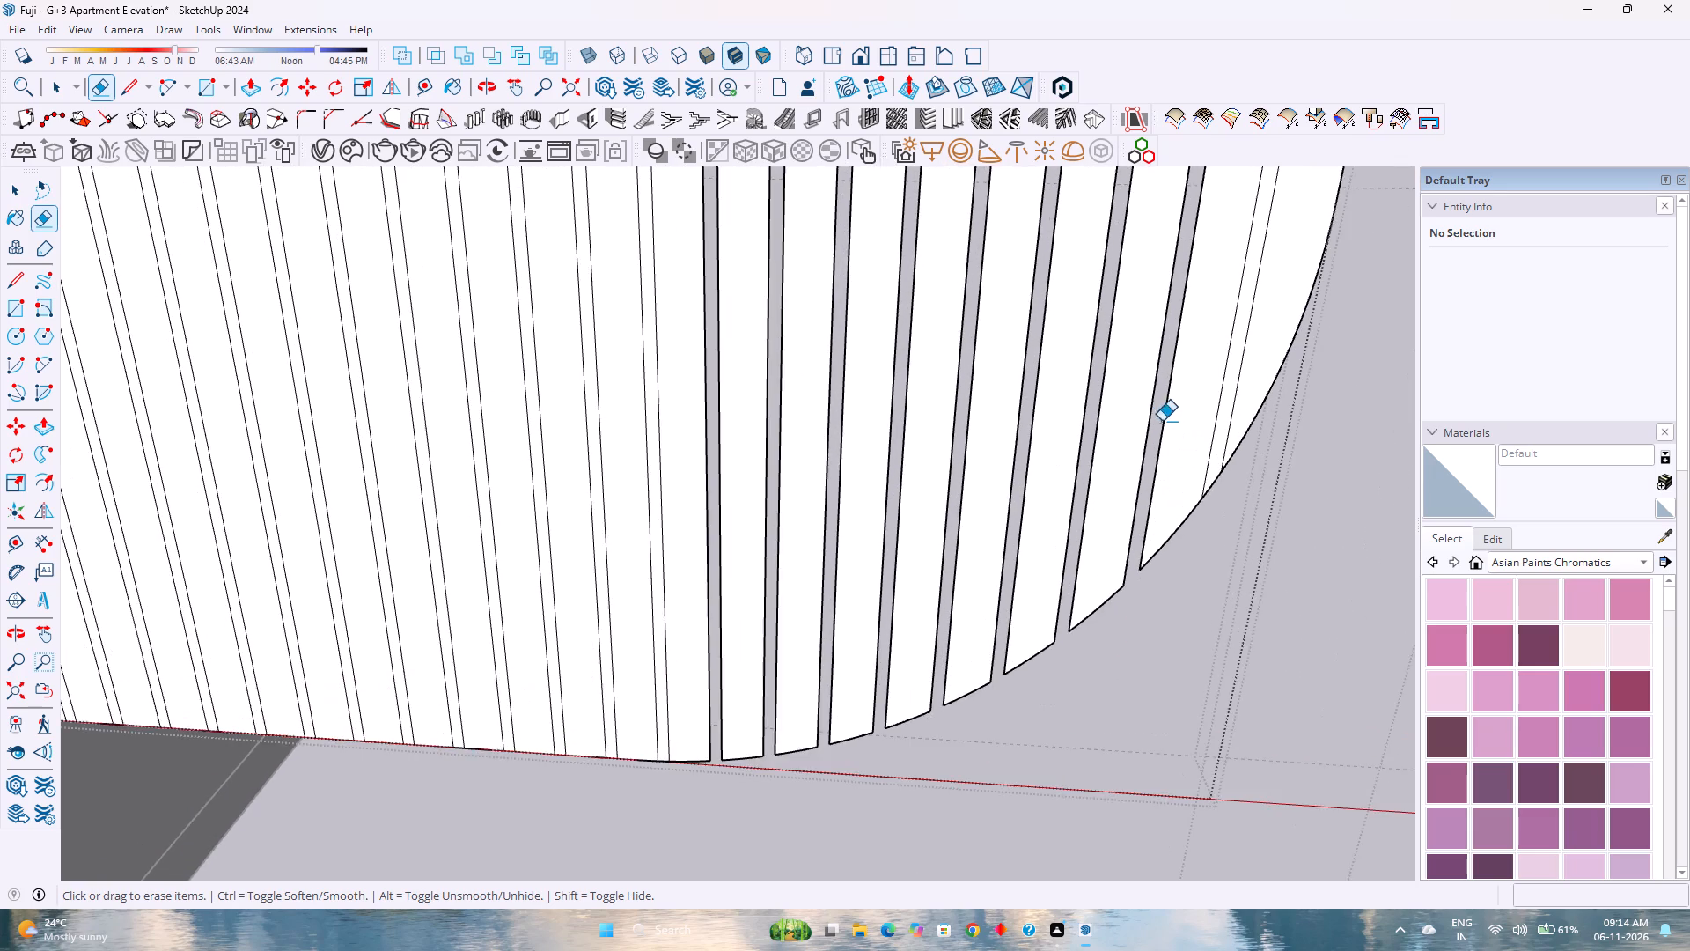
pyautogui.scroll(10, 1187, 424)
pyautogui.click(1229, 520)
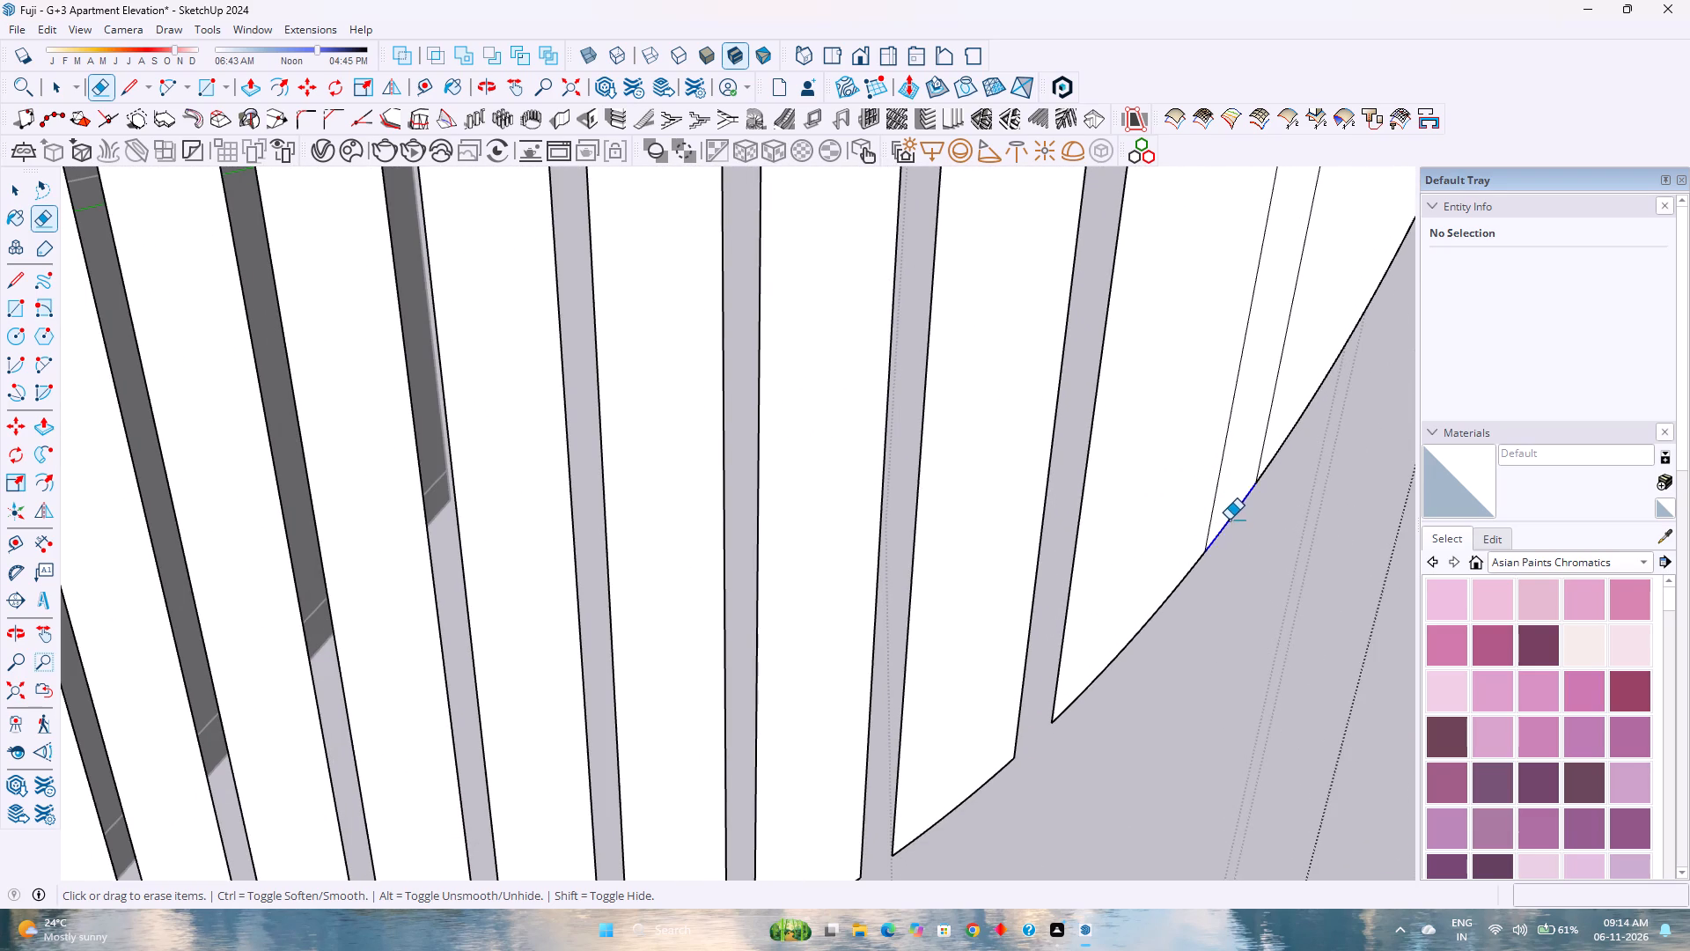
# Erase the bottom edge segments of the four narrow strips beside the lower rounded corner, opening gaps between the louvres.
pyautogui.scroll(-20, 1228, 532)
pyautogui.scroll(-4, 1228, 532)
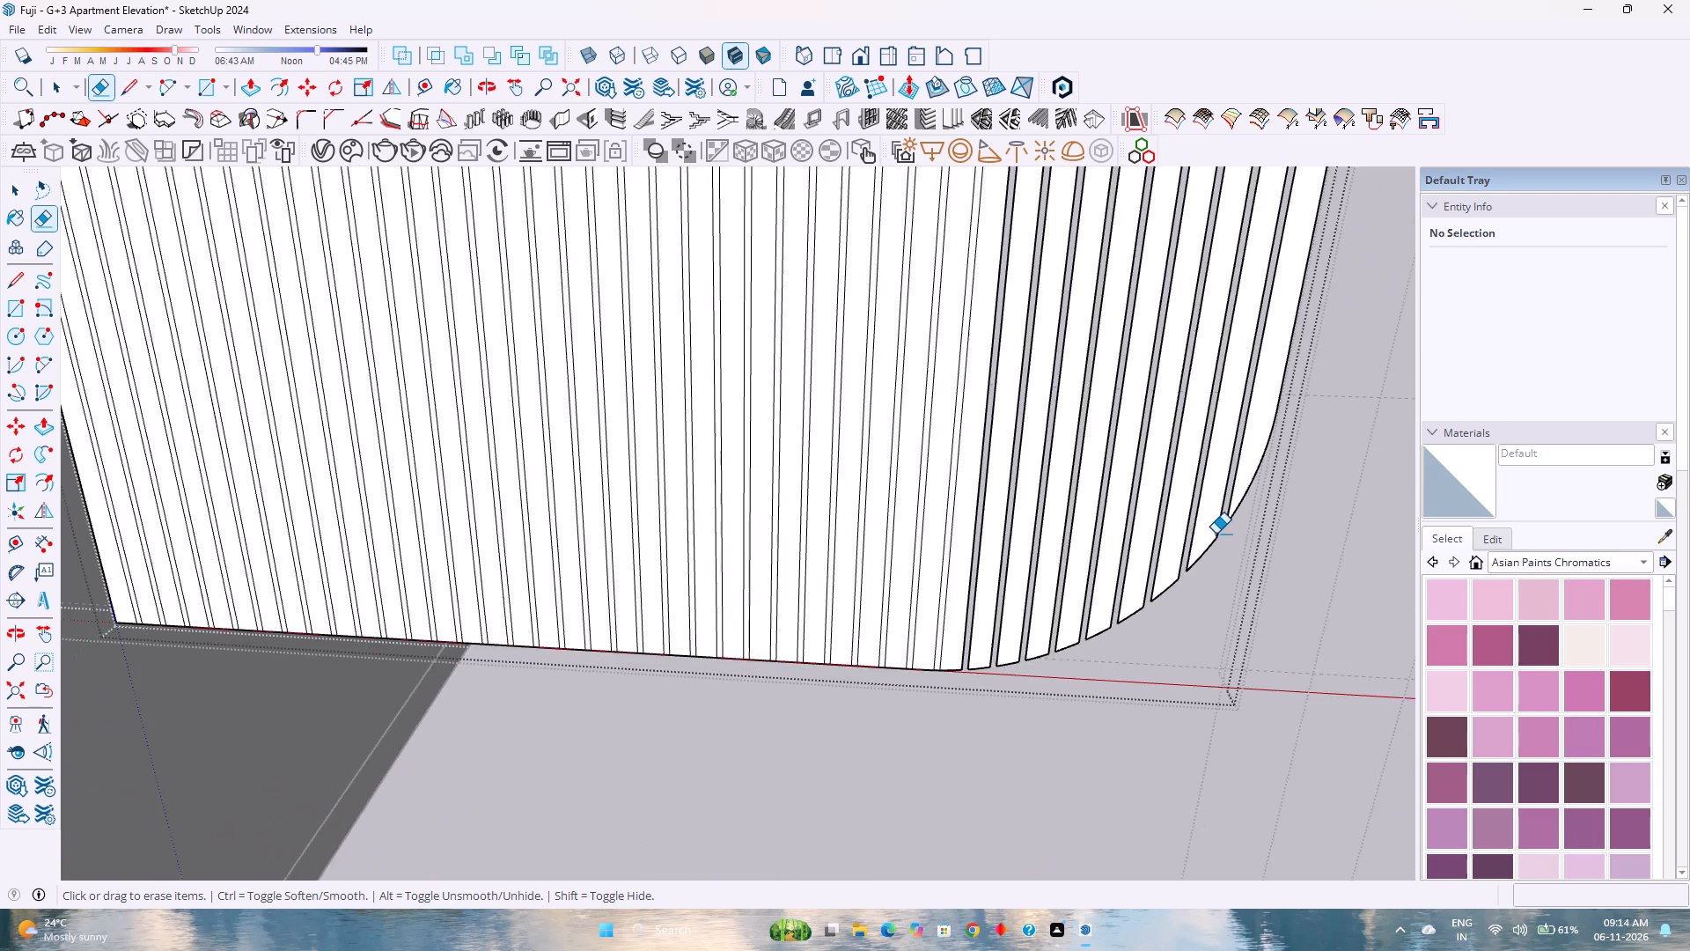
pyautogui.scroll(-9, 1216, 534)
pyautogui.scroll(14, 1041, 625)
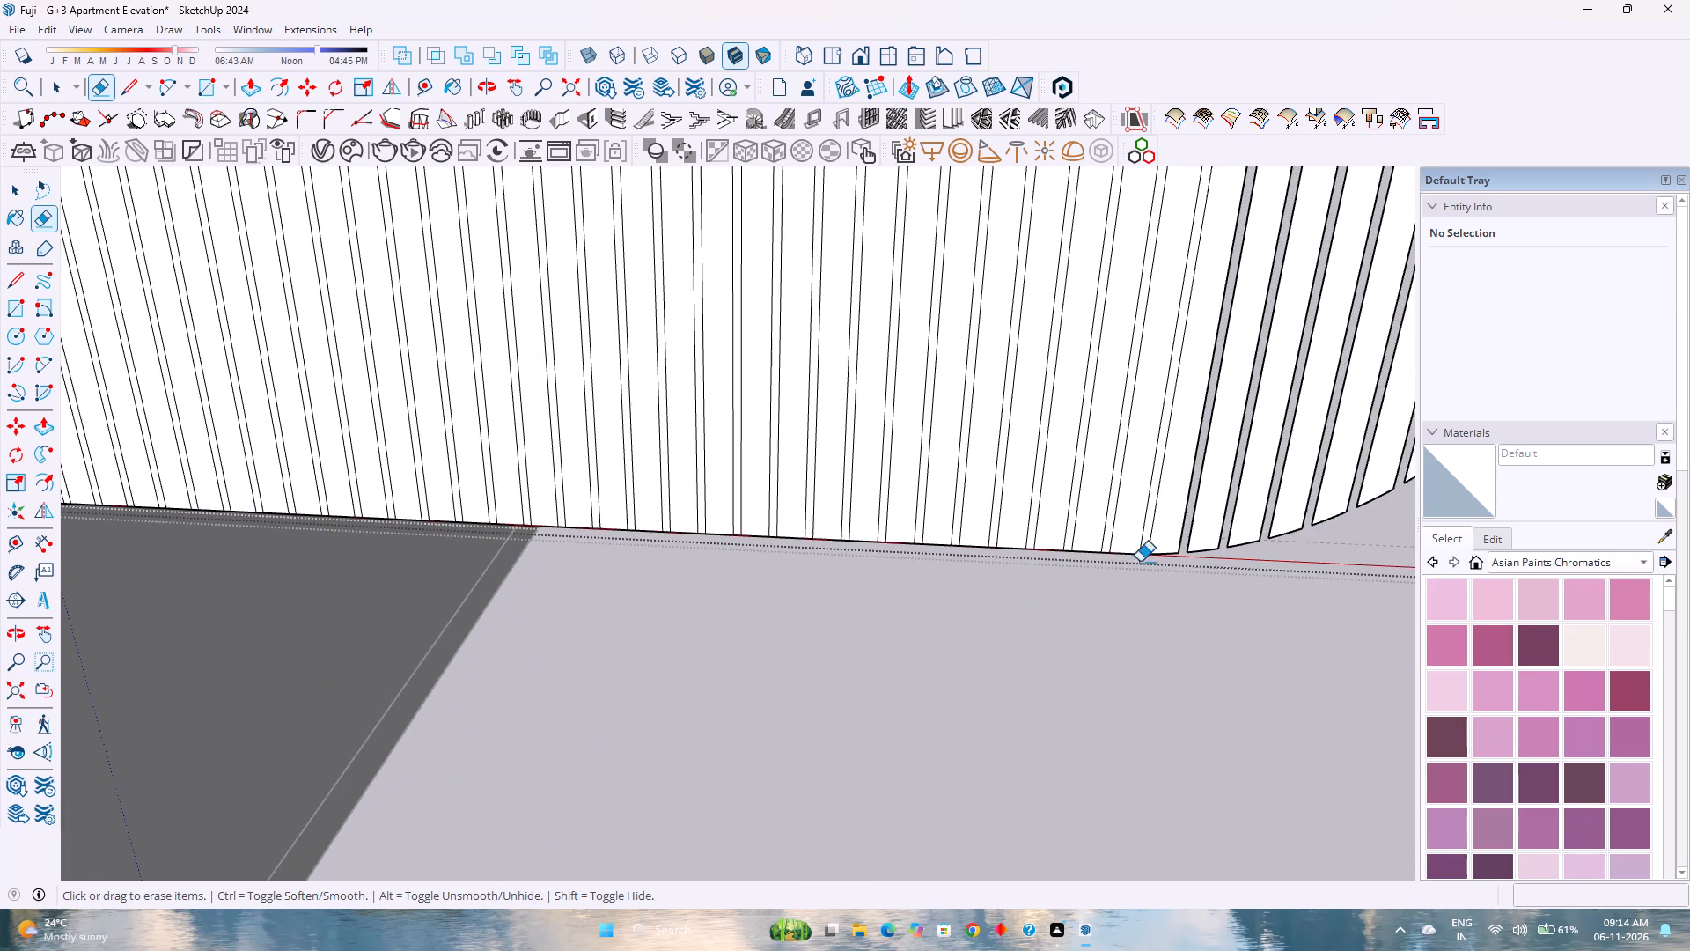
pyautogui.scroll(19, 1140, 562)
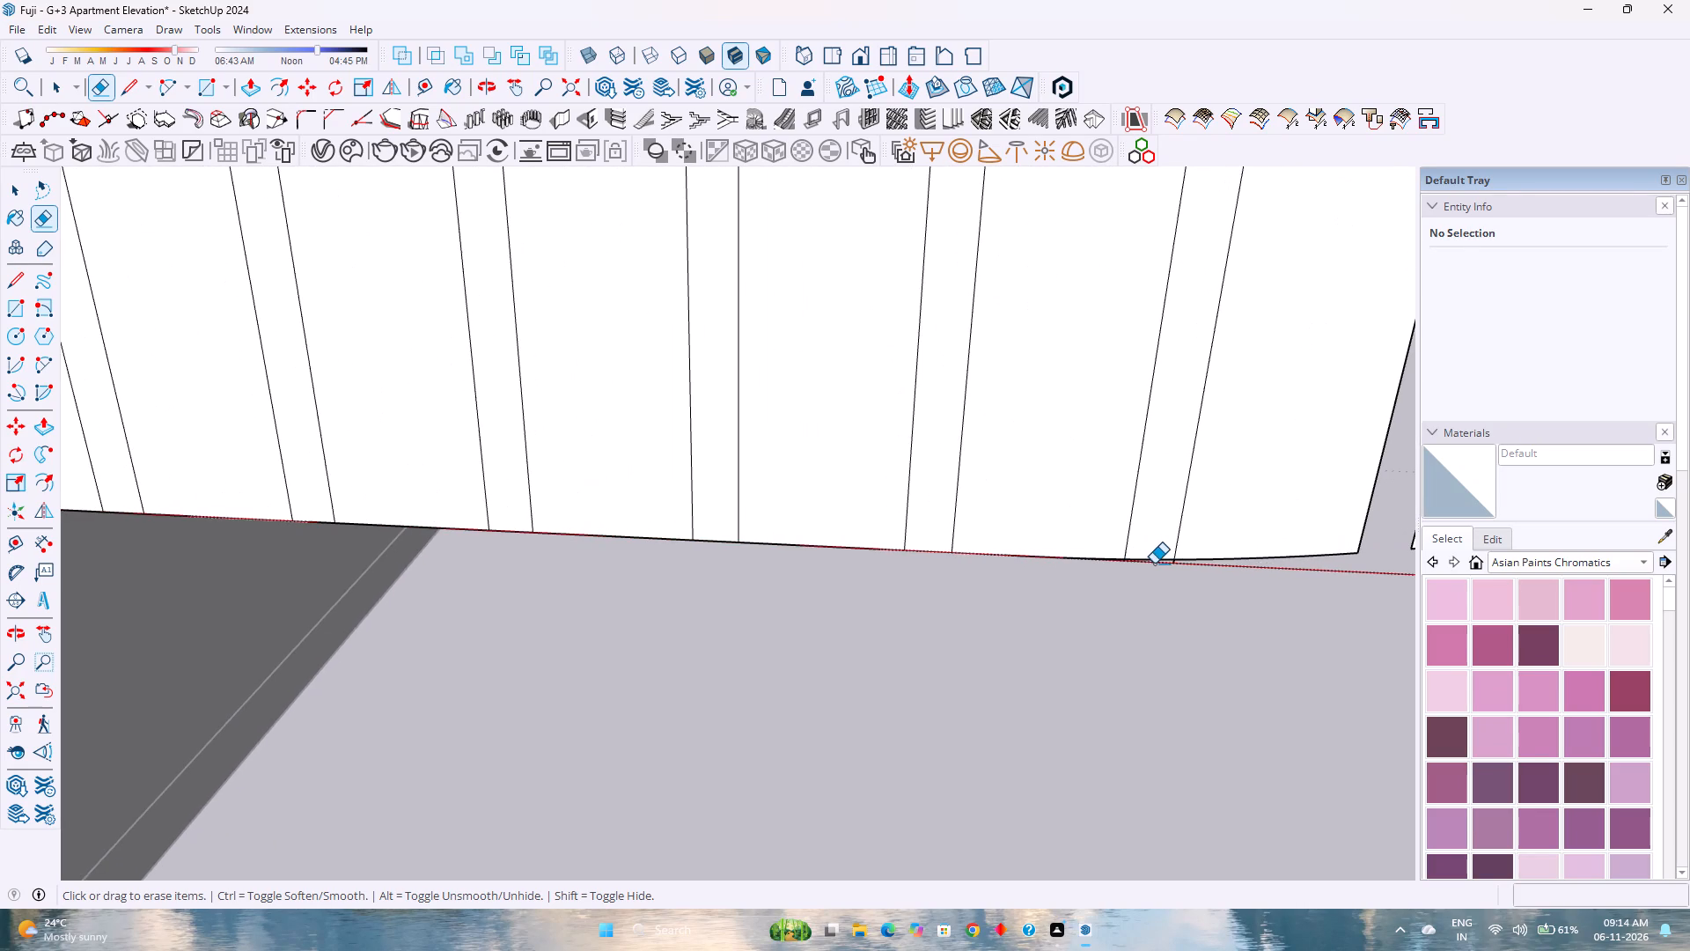
pyautogui.click(1154, 561)
pyautogui.click(920, 550)
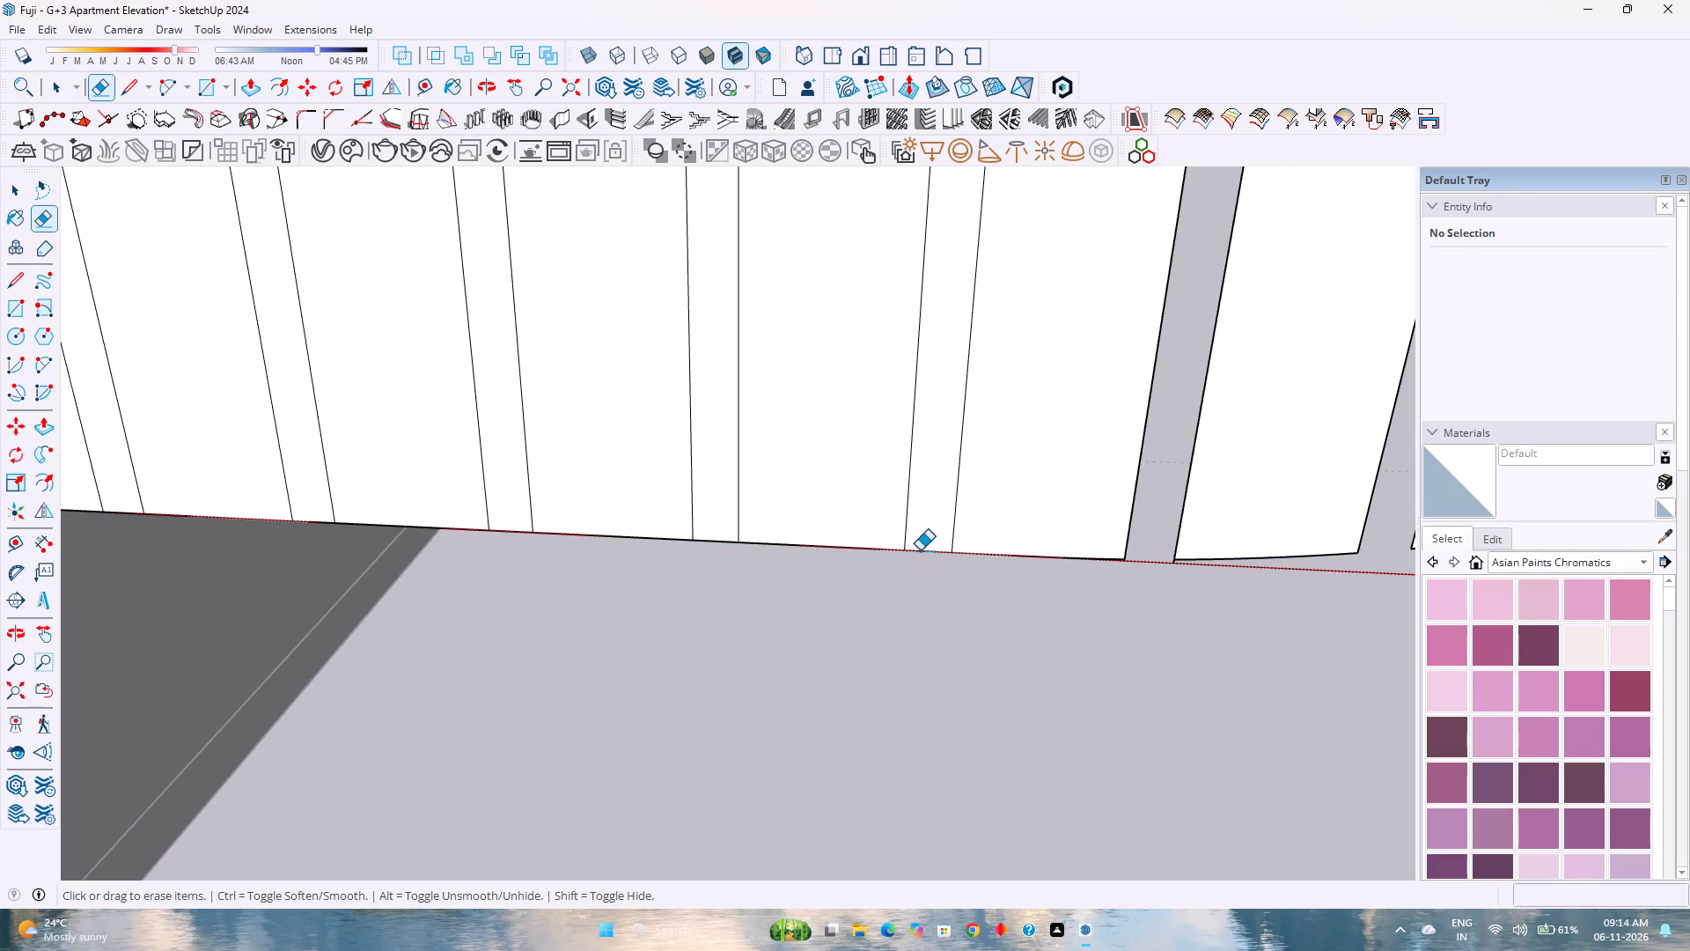
pyautogui.click(712, 539)
pyautogui.scroll(-5, 730, 544)
pyautogui.keyDown('shift'); pyautogui.moveTo(686, 564); pyautogui.dragTo(871, 570, button='middle'); pyautogui.keyUp('shift')
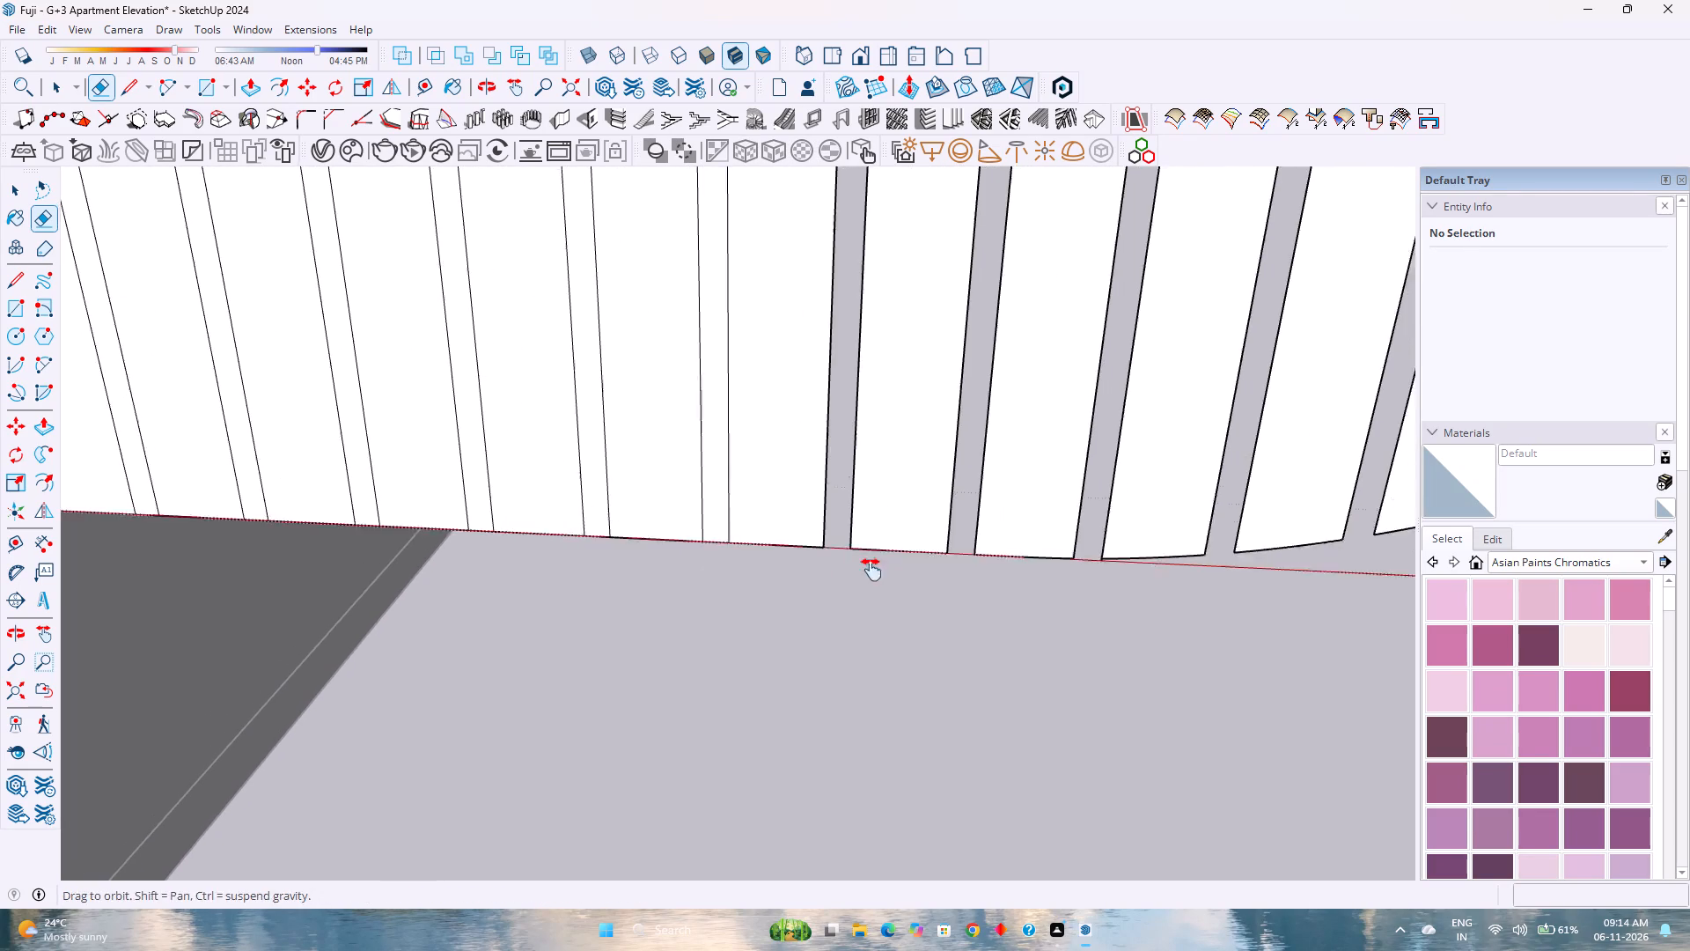
pyautogui.keyDown('shift'); pyautogui.moveTo(871, 570); pyautogui.dragTo(948, 570, button='middle'); pyautogui.keyUp('shift')
pyautogui.keyDown('shift'); pyautogui.middleClick(948, 570); pyautogui.keyUp('shift')
pyautogui.scroll(3, 873, 546)
pyautogui.click(856, 540)
# Open the next four narrow strips along the panel's straight bottom edge by erasing the short segment between each line pair.
pyautogui.keyDown('shift'); pyautogui.moveTo(723, 581); pyautogui.dragTo(763, 589, button='middle'); pyautogui.keyUp('shift')
pyautogui.keyDown('shift'); pyautogui.moveTo(763, 589); pyautogui.dragTo(819, 605, button='middle'); pyautogui.keyUp('shift')
pyautogui.keyDown('shift'); pyautogui.moveTo(837, 611); pyautogui.dragTo(869, 621, button='middle'); pyautogui.keyUp('shift')
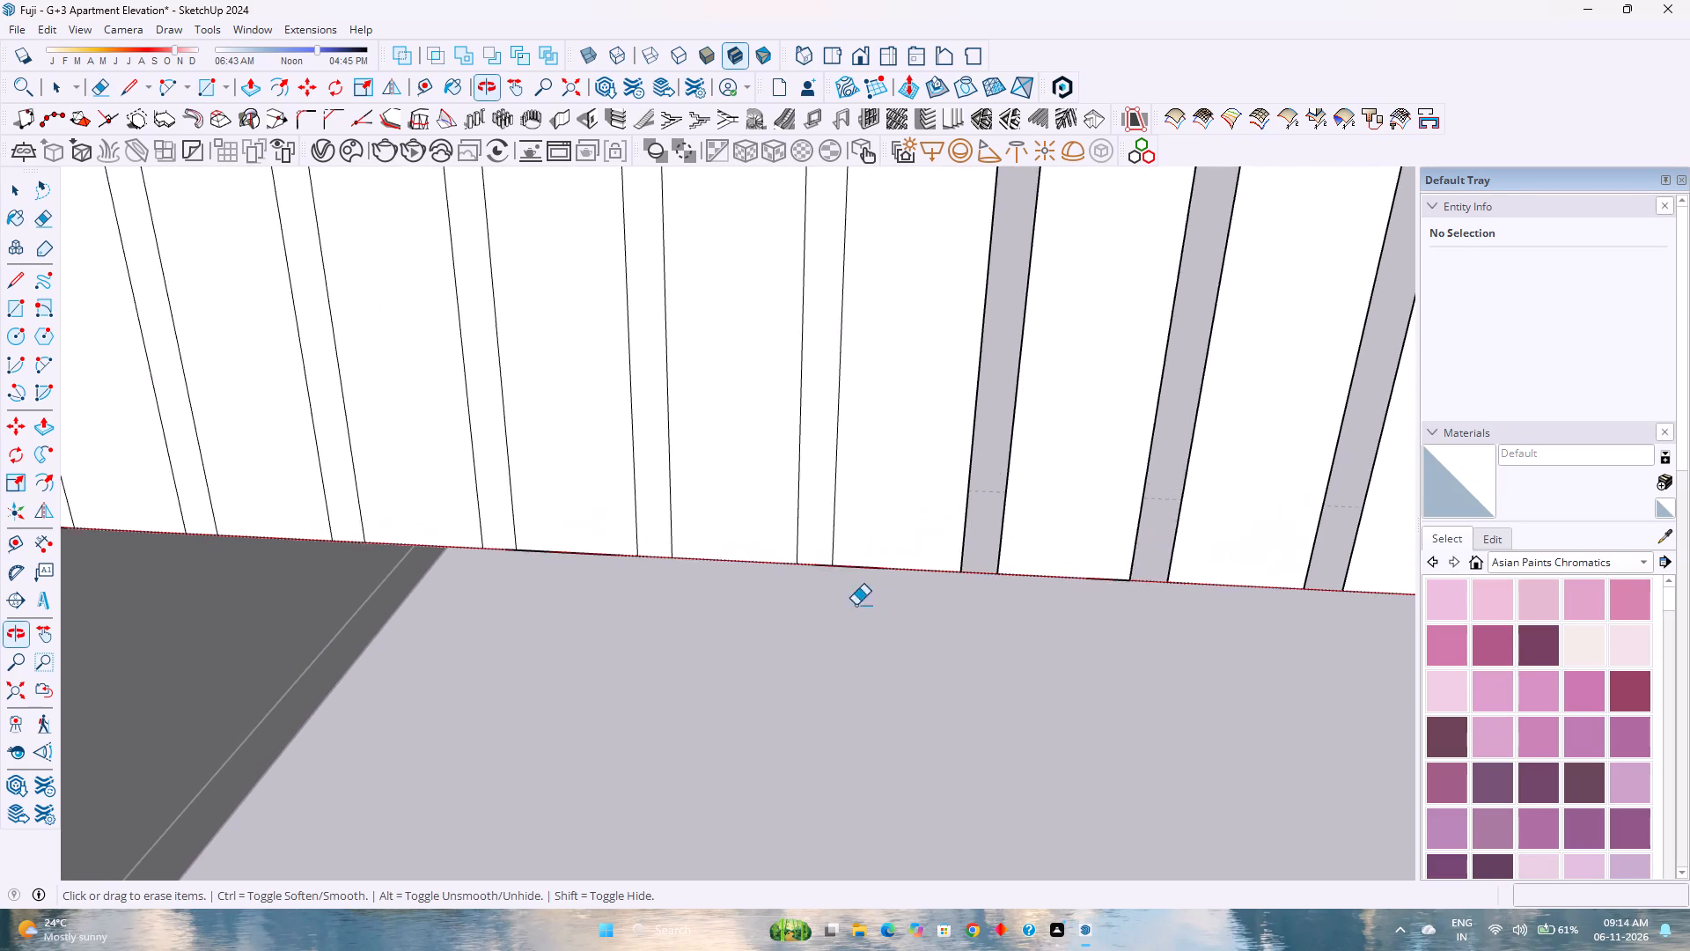
pyautogui.scroll(4, 841, 591)
pyautogui.click(798, 551)
pyautogui.keyDown('shift'); pyautogui.moveTo(668, 594); pyautogui.dragTo(676, 597, button='middle'); pyautogui.keyUp('shift')
pyautogui.keyDown('shift'); pyautogui.moveTo(677, 598); pyautogui.dragTo(1050, 660, button='middle'); pyautogui.keyUp('shift')
pyautogui.keyDown('shift'); pyautogui.scroll(1, 930, 651); pyautogui.keyUp('shift')
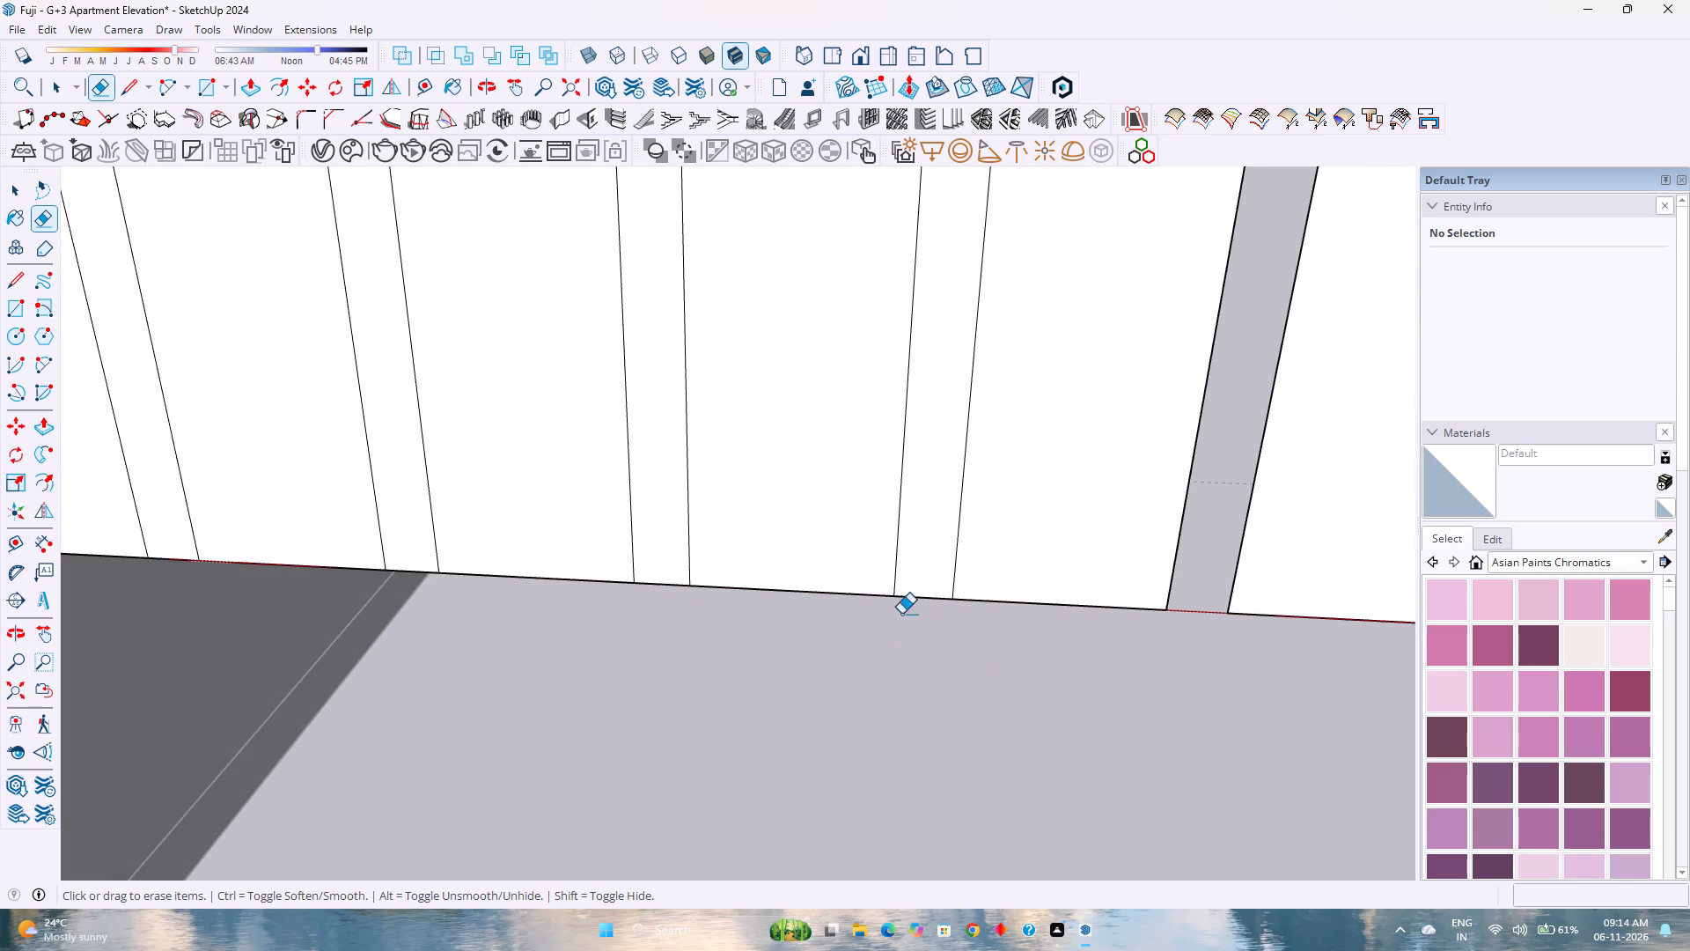
pyautogui.click(910, 597)
pyautogui.click(664, 585)
pyautogui.keyDown('shift'); pyautogui.moveTo(600, 620); pyautogui.dragTo(605, 621, button='middle'); pyautogui.keyUp('shift')
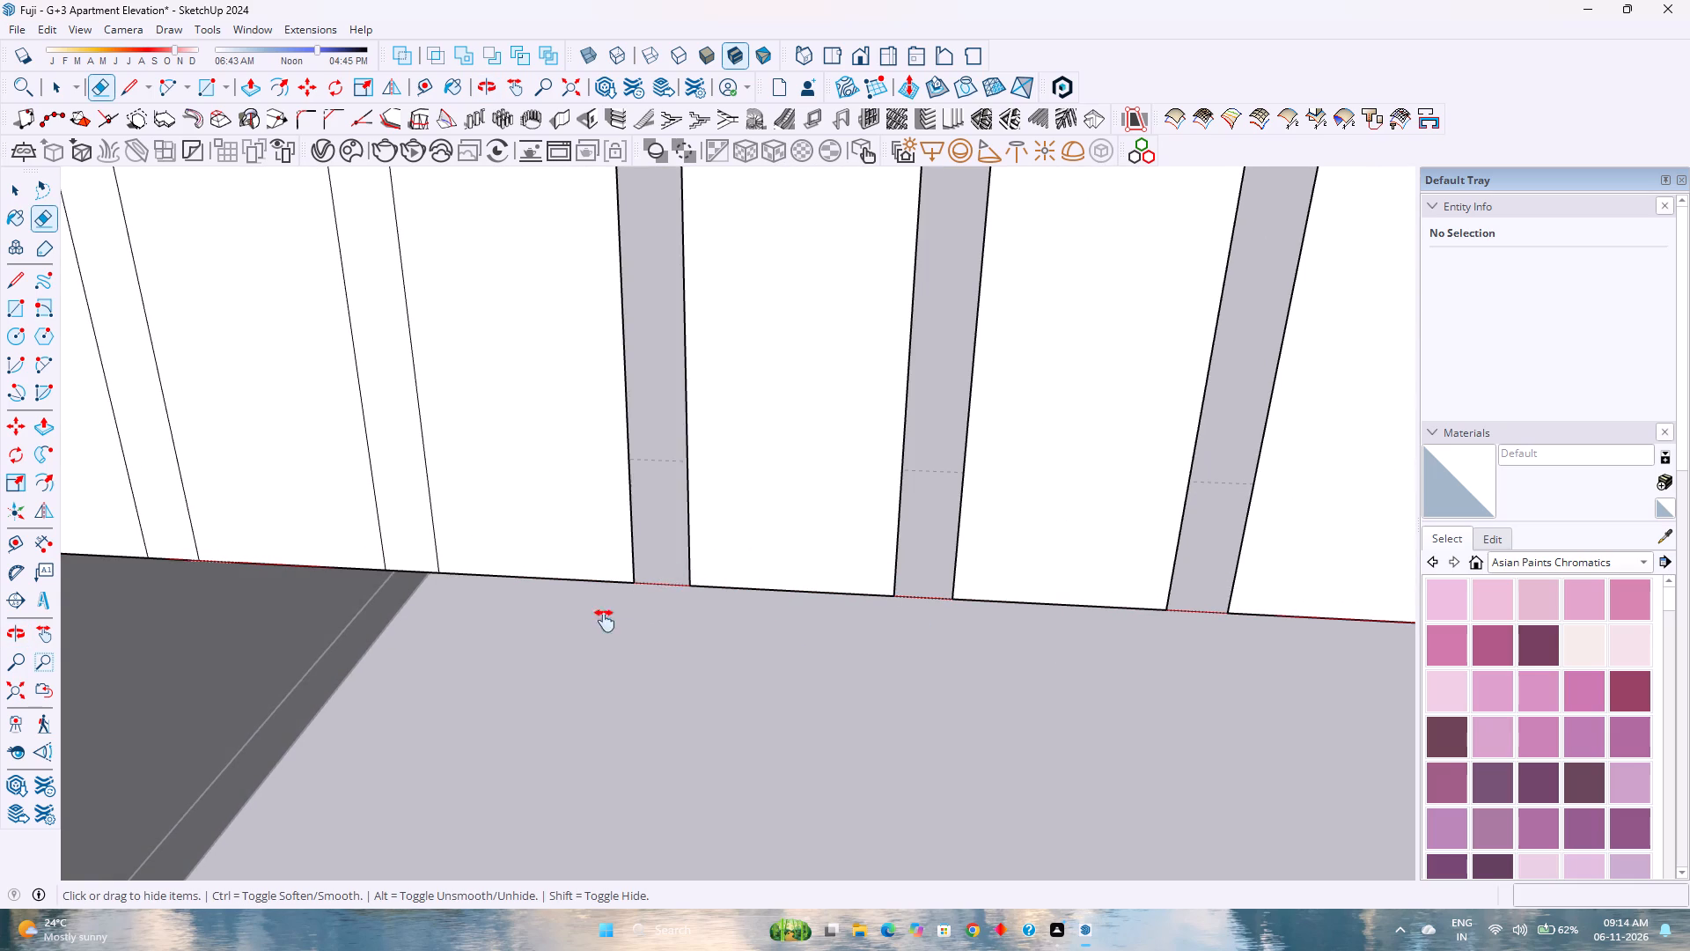
pyautogui.keyDown('shift'); pyautogui.moveTo(605, 621); pyautogui.dragTo(995, 746, button='middle'); pyautogui.keyUp('shift')
pyautogui.click(785, 693)
# Open the next five narrow strips along the panel's straight bottom edge by erasing the short segment closing each one.
pyautogui.keyDown('shift'); pyautogui.moveTo(724, 693); pyautogui.dragTo(1135, 751, button='middle'); pyautogui.keyUp('shift')
pyautogui.keyDown('shift'); pyautogui.middleClick(1135, 751); pyautogui.keyUp('shift')
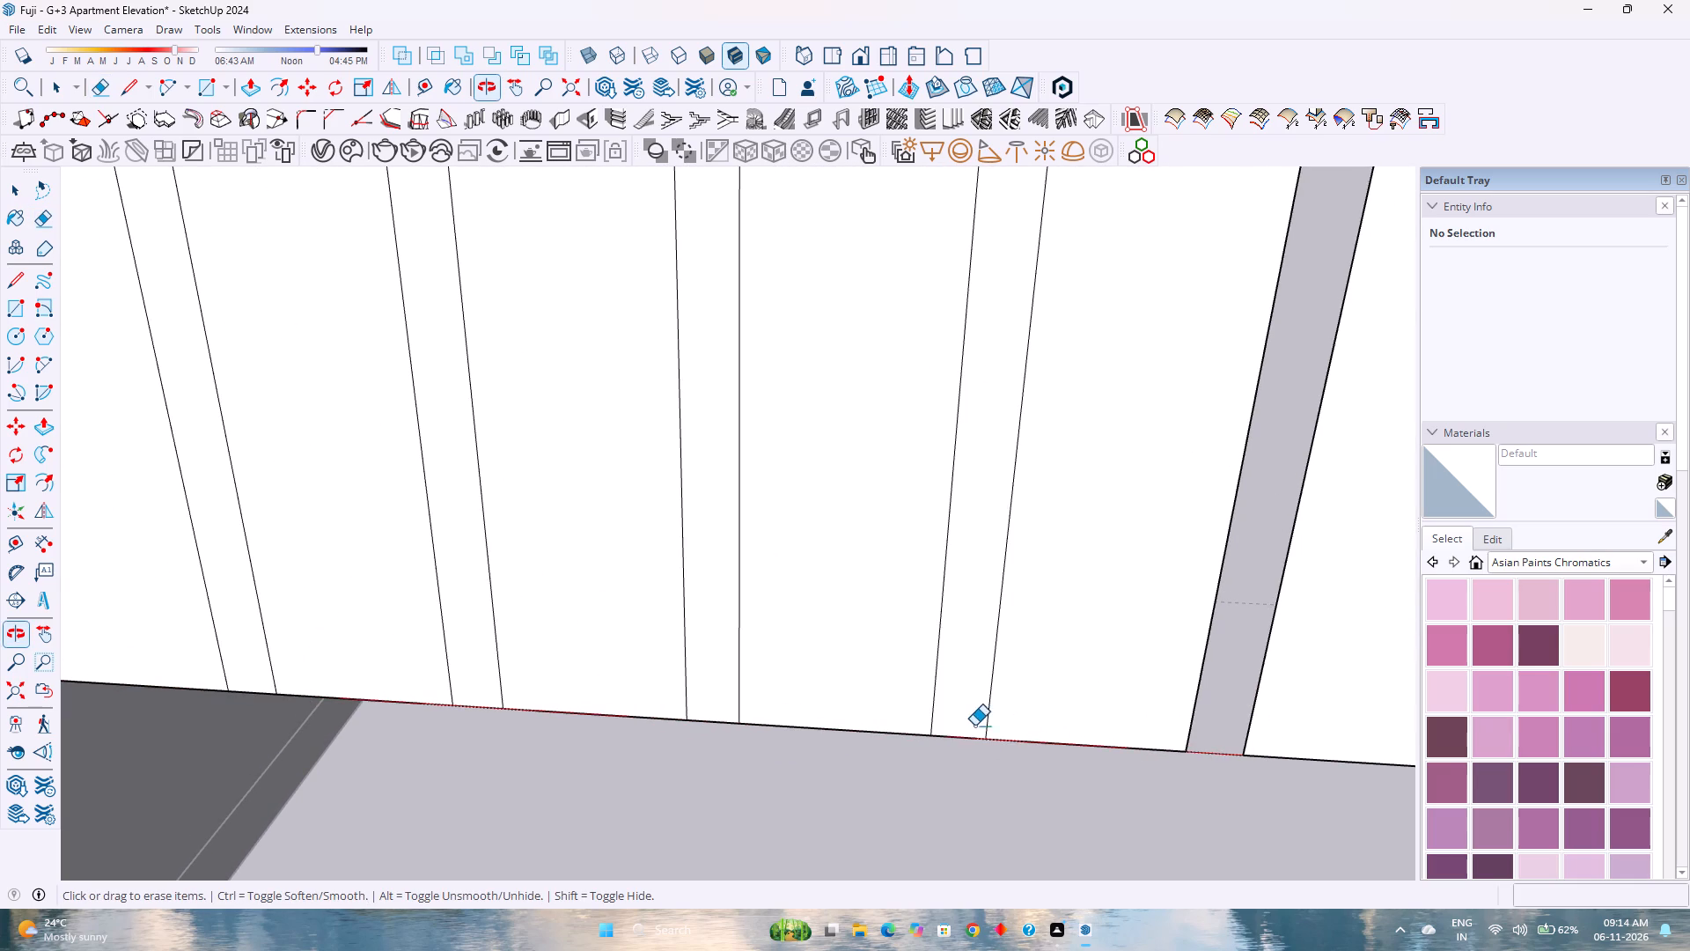
pyautogui.click(950, 735)
pyautogui.click(710, 716)
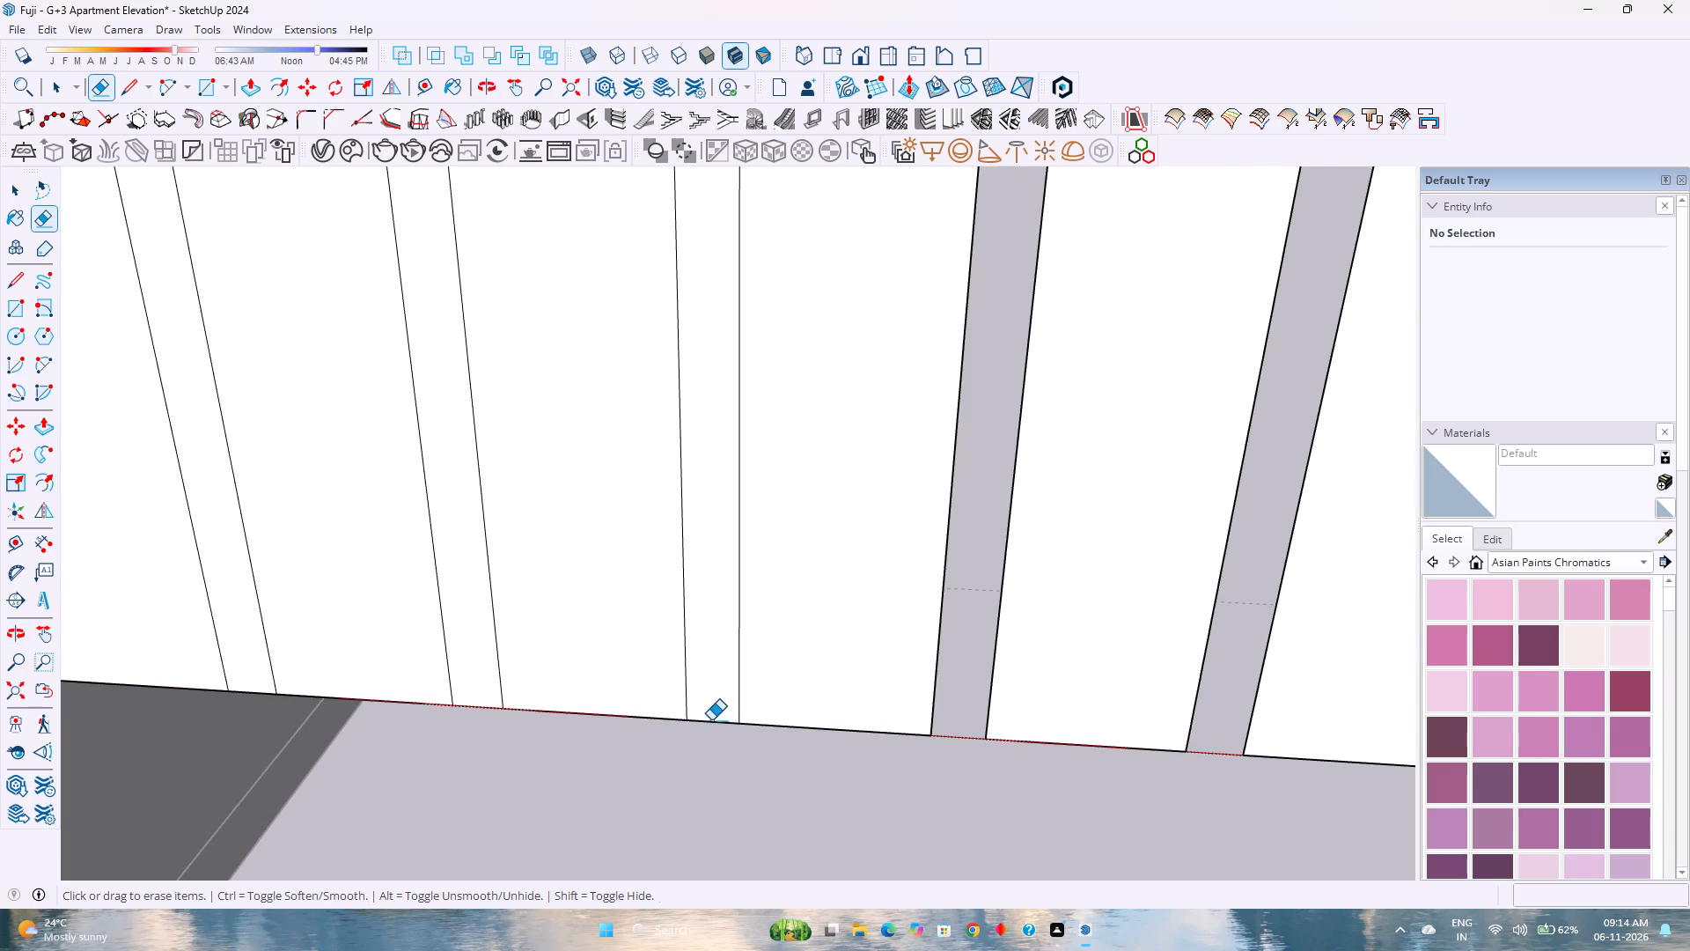
pyautogui.click(710, 720)
pyautogui.keyDown('shift'); pyautogui.moveTo(678, 732); pyautogui.dragTo(1103, 778, button='middle'); pyautogui.keyUp('shift')
pyautogui.keyDown('shift'); pyautogui.middleClick(1103, 778); pyautogui.keyUp('shift')
pyautogui.click(892, 748)
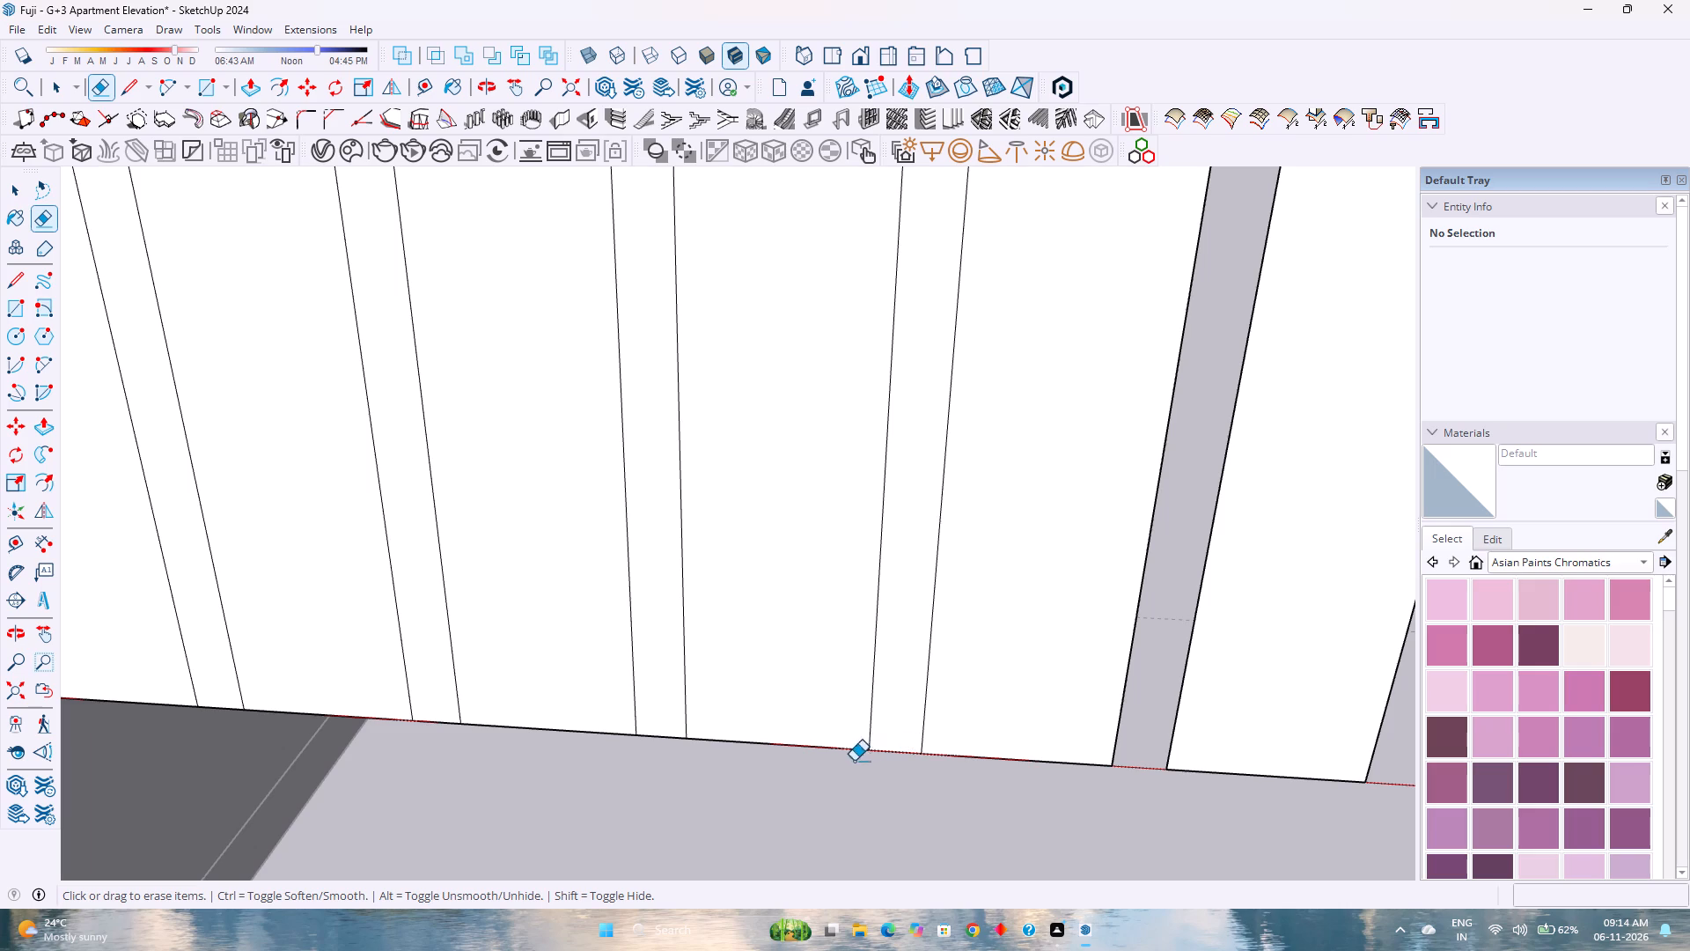
pyautogui.click(878, 754)
pyautogui.click(663, 741)
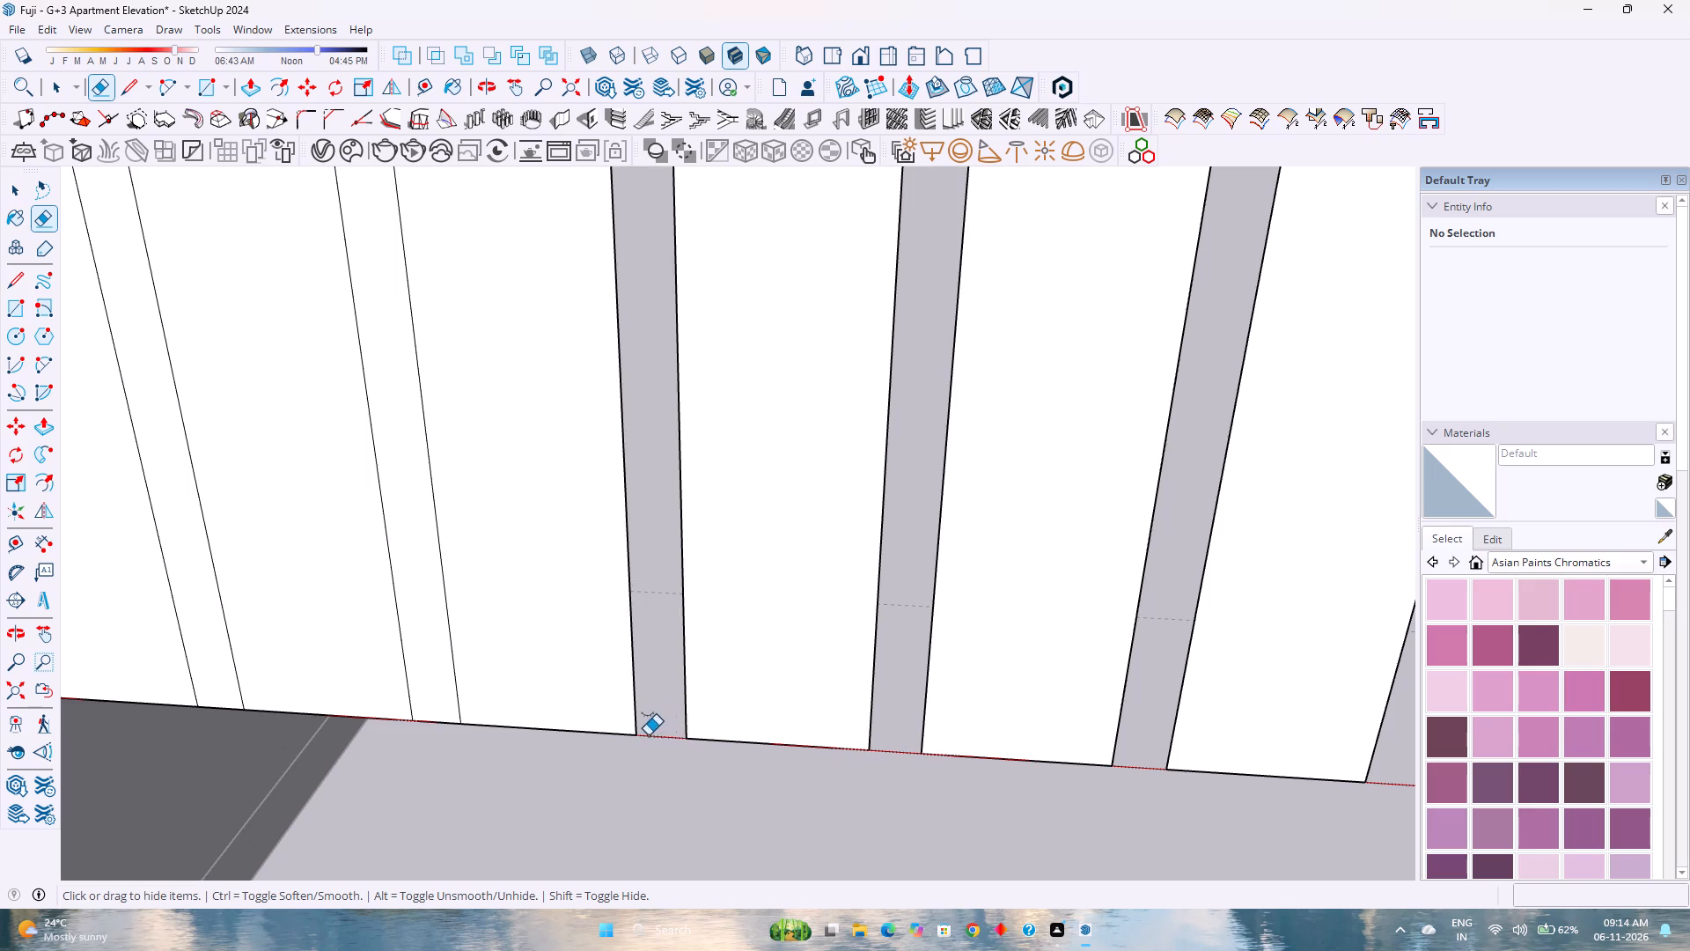
pyautogui.keyDown('shift'); pyautogui.moveTo(645, 736); pyautogui.dragTo(997, 785, button='middle'); pyautogui.keyUp('shift')
pyautogui.moveTo(790, 777); pyautogui.dragTo(782, 765)
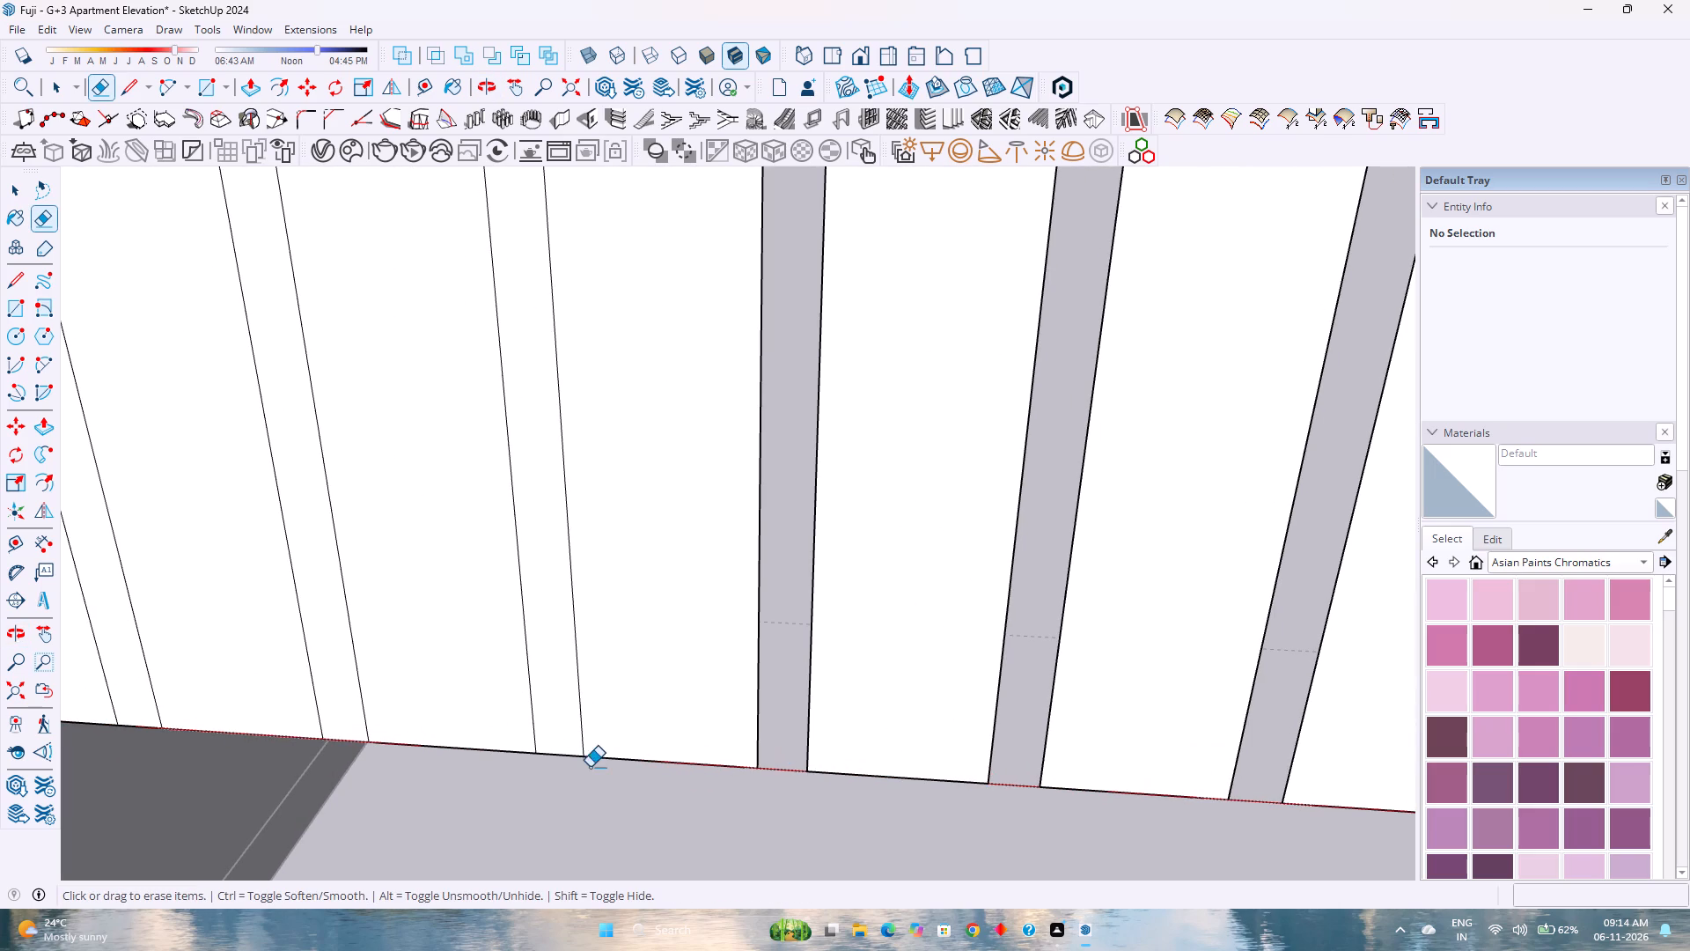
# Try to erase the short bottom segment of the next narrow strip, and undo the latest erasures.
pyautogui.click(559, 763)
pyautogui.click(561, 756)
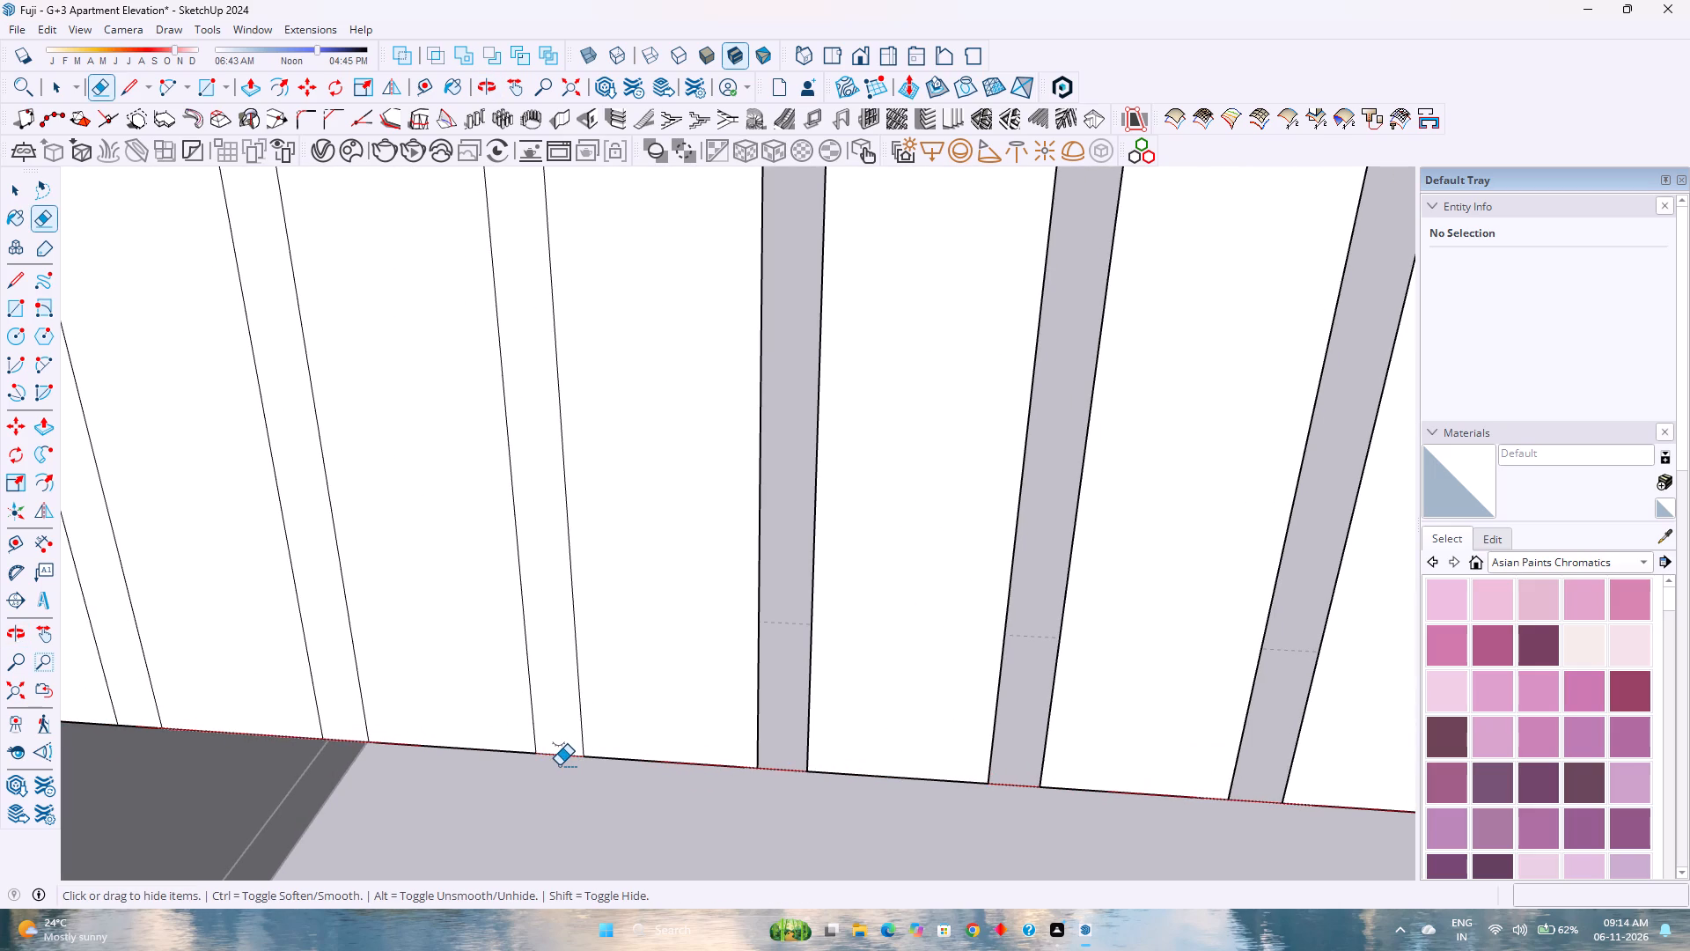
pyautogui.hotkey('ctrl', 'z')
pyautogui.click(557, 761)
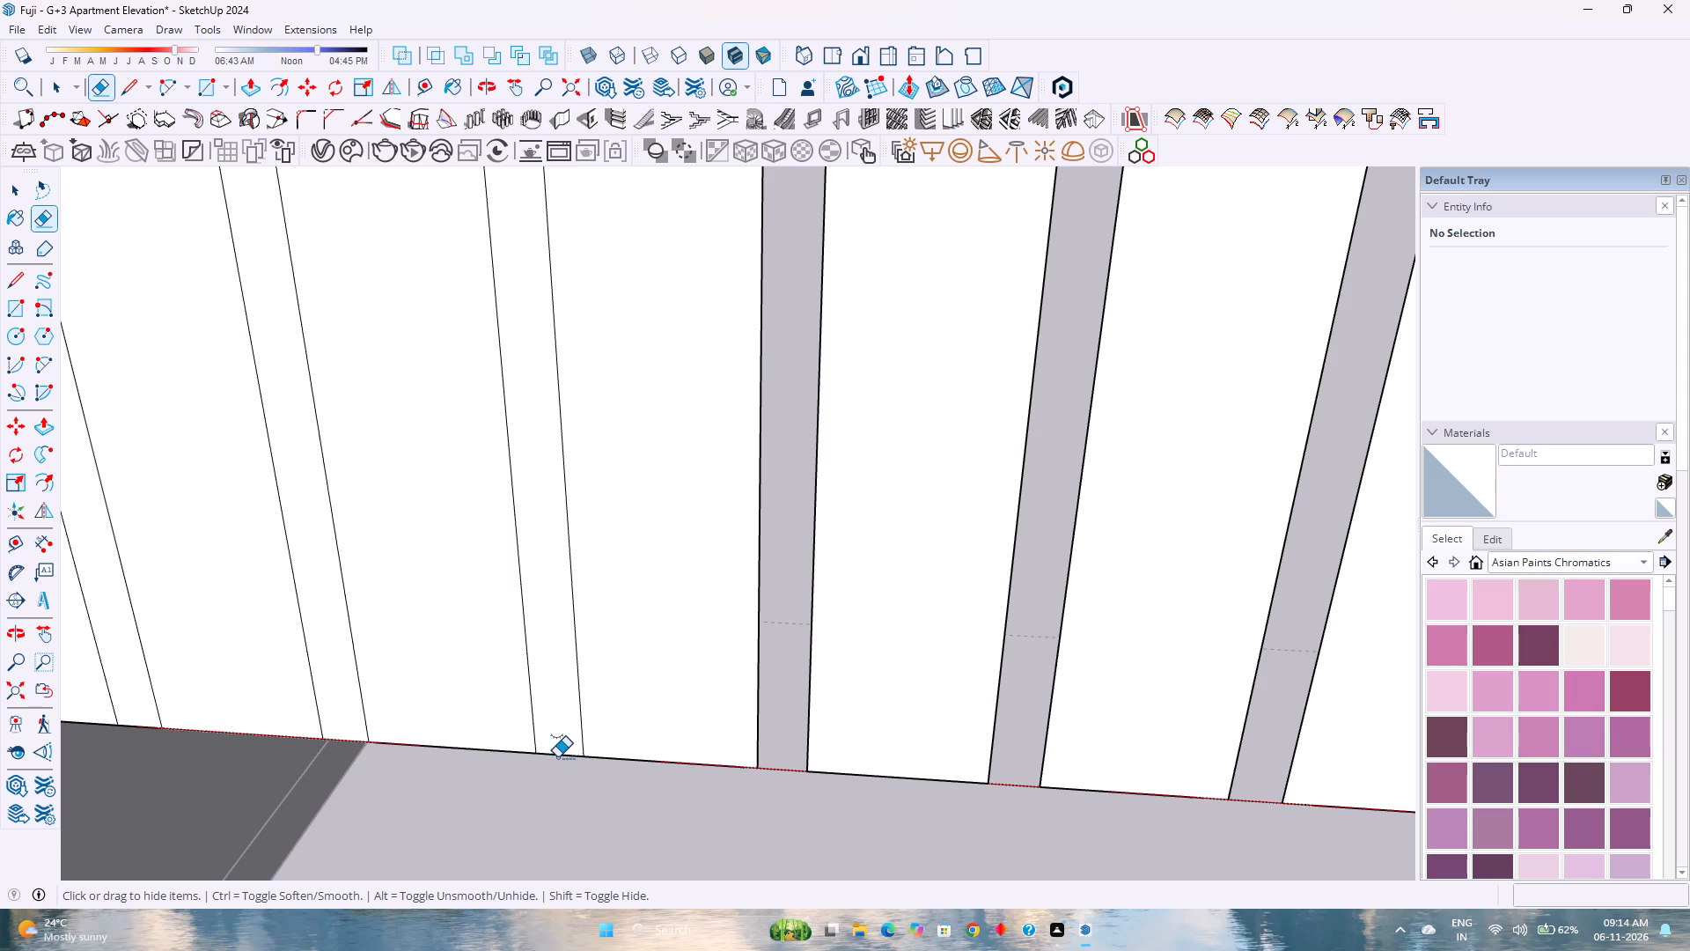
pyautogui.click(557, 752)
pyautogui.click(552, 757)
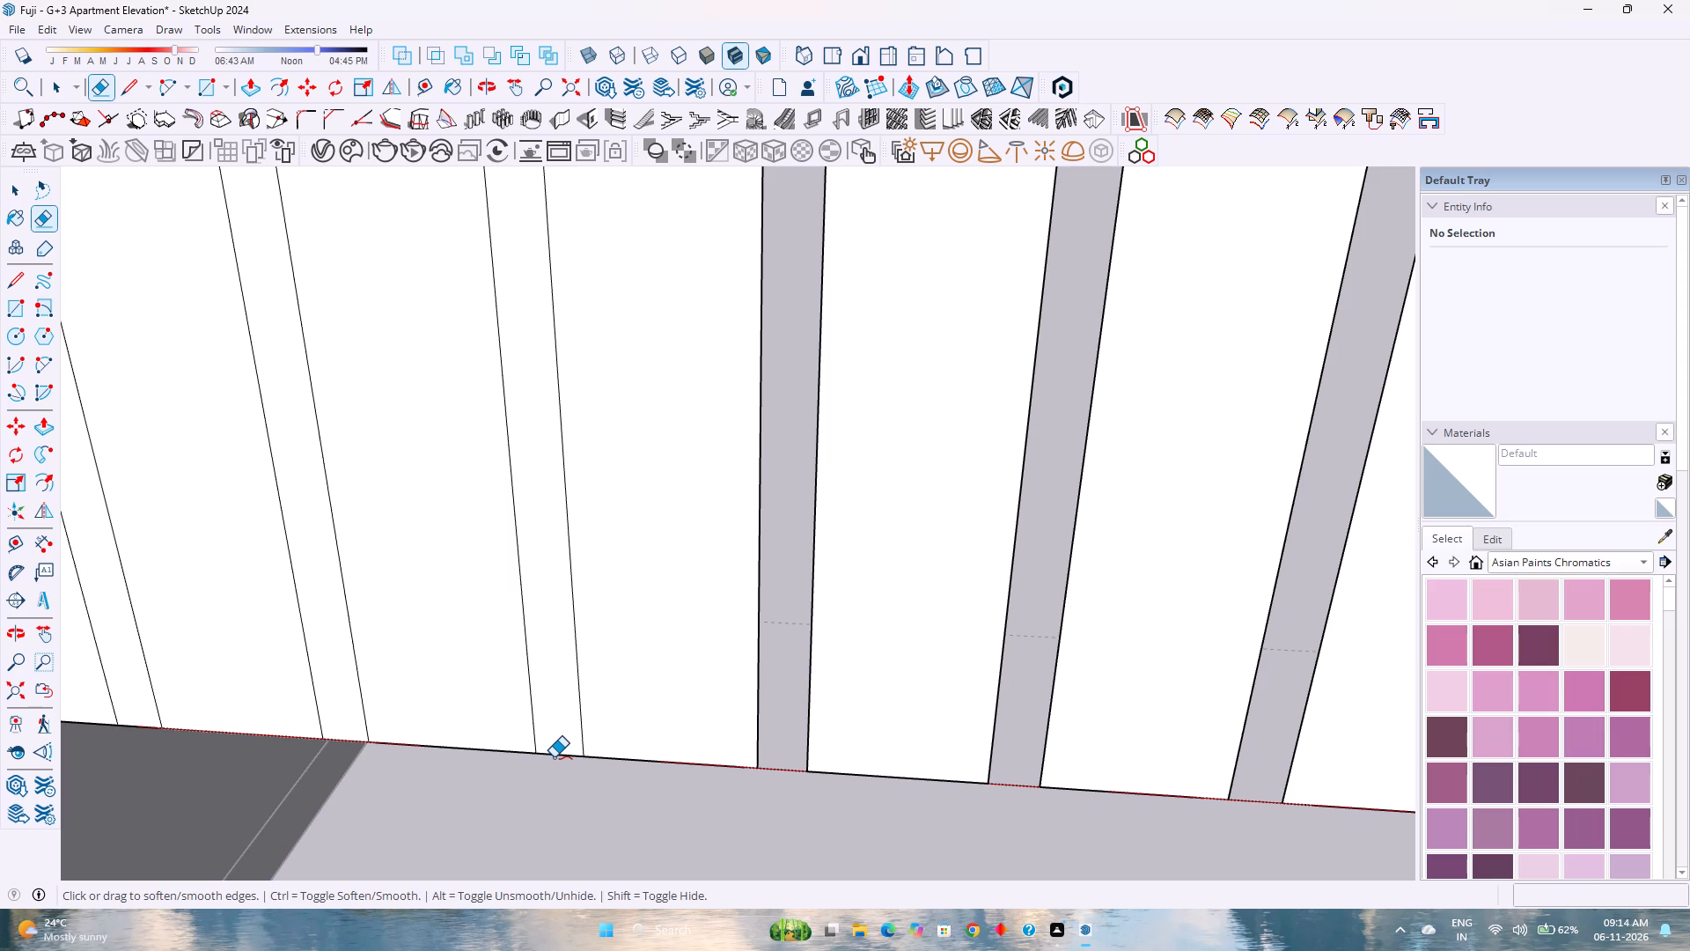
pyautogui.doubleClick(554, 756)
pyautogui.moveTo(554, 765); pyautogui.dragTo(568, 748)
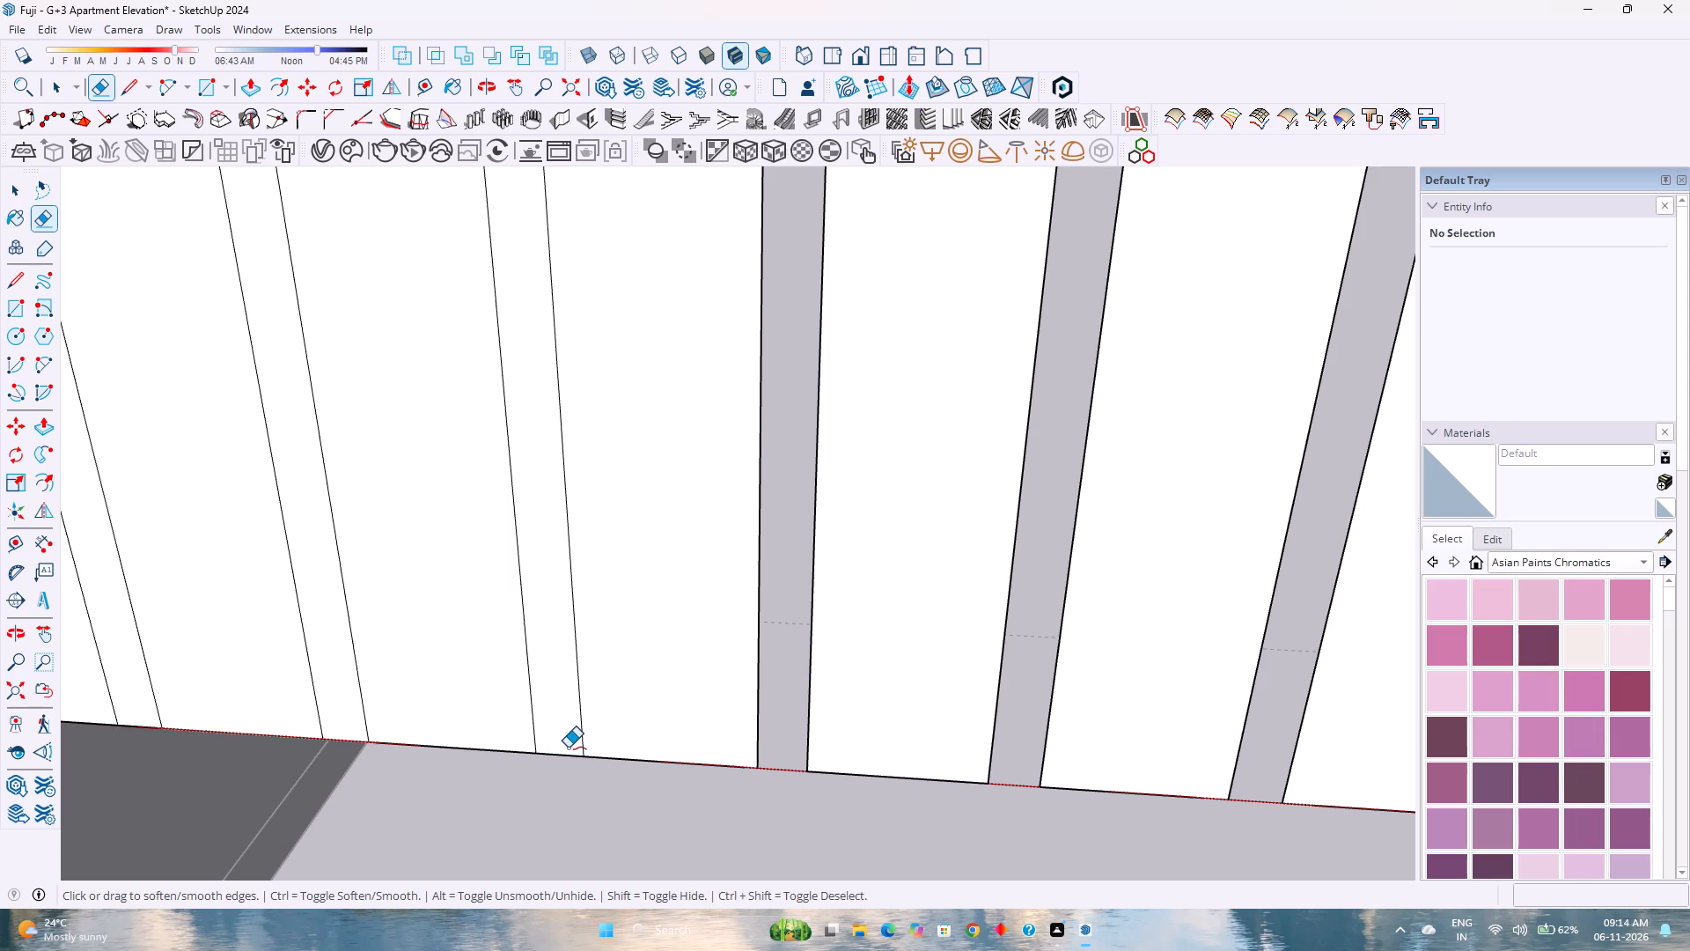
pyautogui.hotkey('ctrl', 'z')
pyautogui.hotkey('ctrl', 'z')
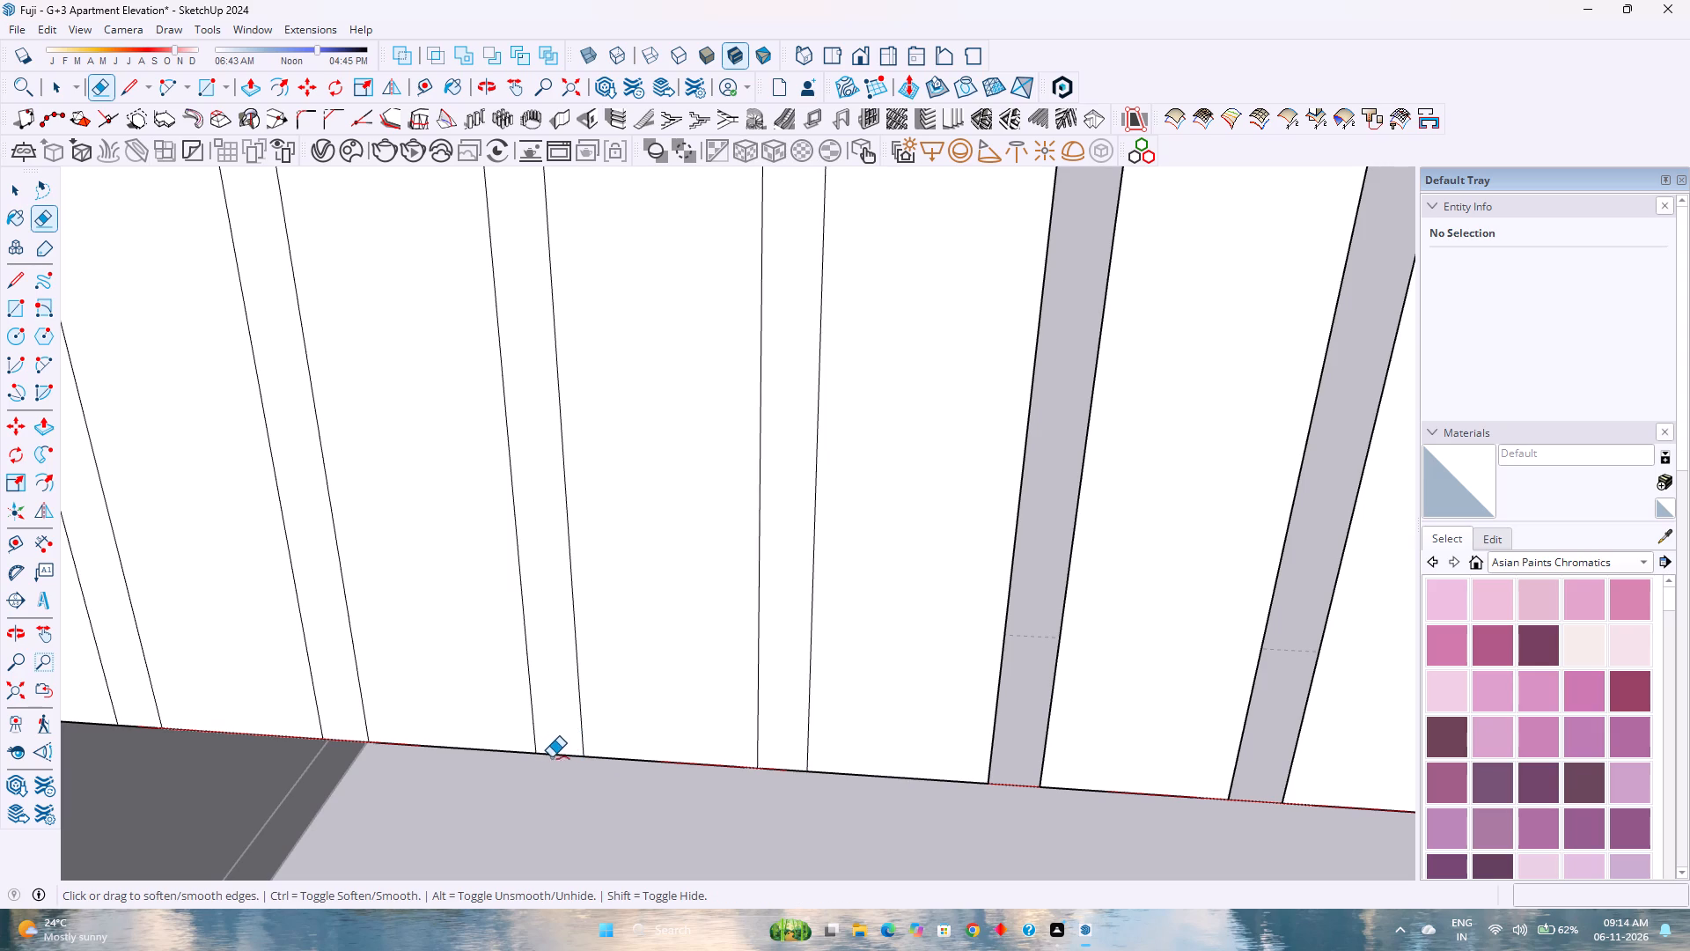
# Reopen the restored narrow strip and open the next three along the bottom edge by erasing their short segments.
pyautogui.moveTo(777, 766); pyautogui.dragTo(780, 776)
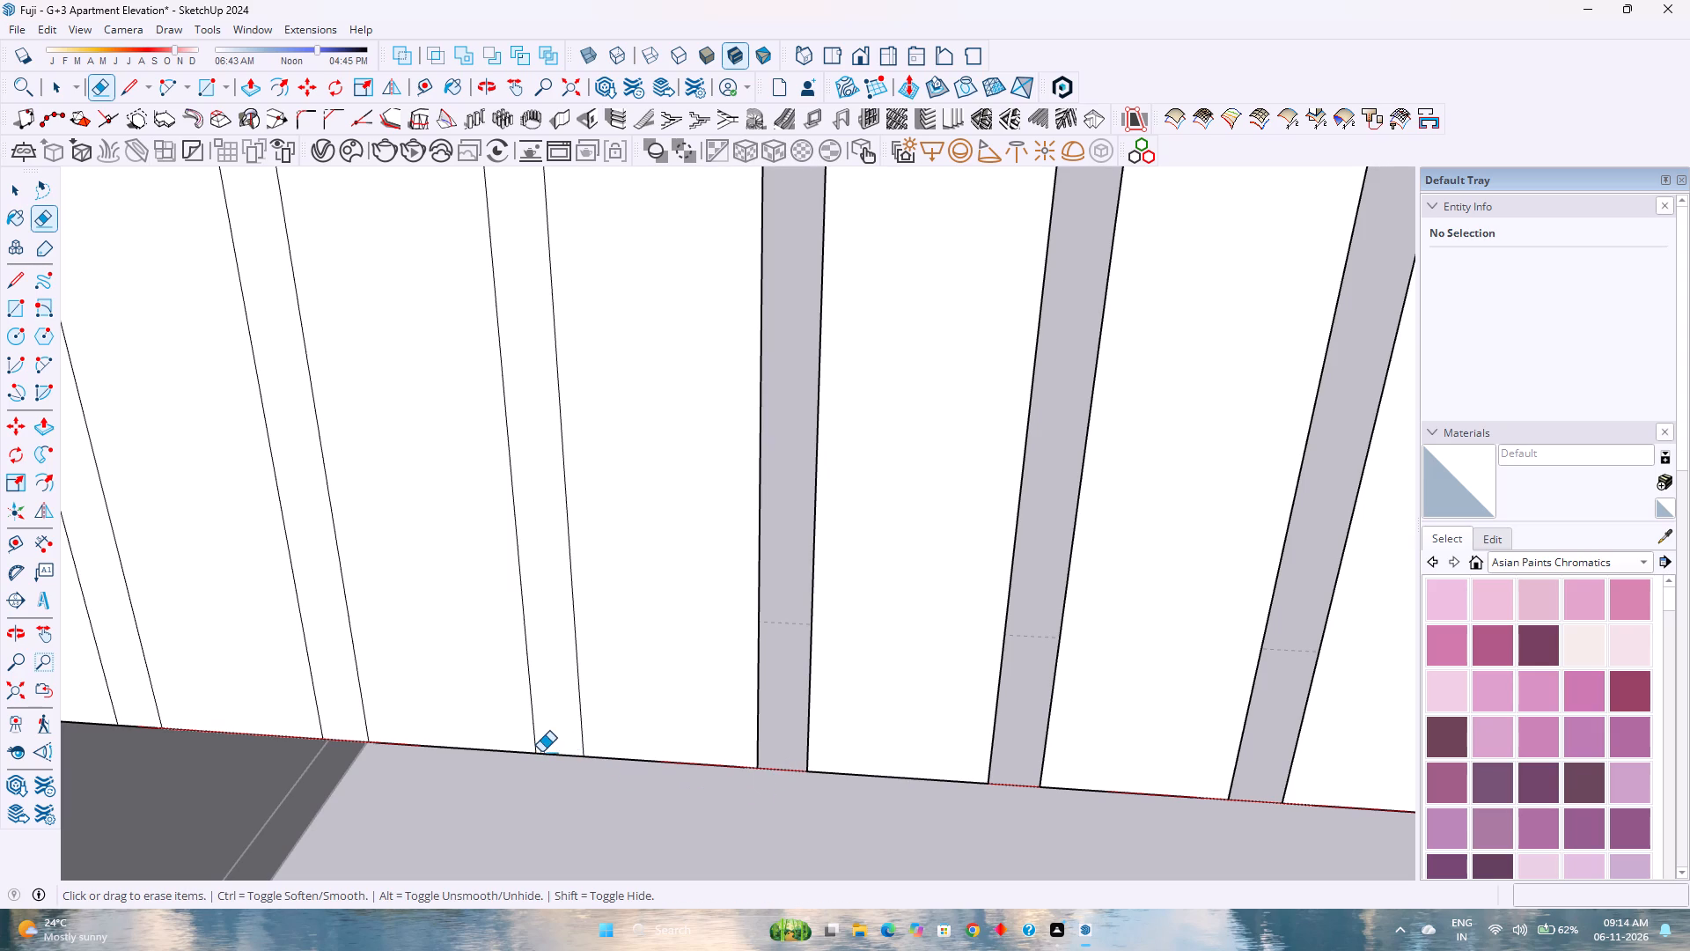
pyautogui.moveTo(541, 752); pyautogui.dragTo(566, 769)
pyautogui.scroll(-1, 547, 782)
pyautogui.keyDown('shift'); pyautogui.moveTo(447, 789); pyautogui.dragTo(785, 783, button='middle'); pyautogui.keyUp('shift')
pyautogui.scroll(3, 733, 763)
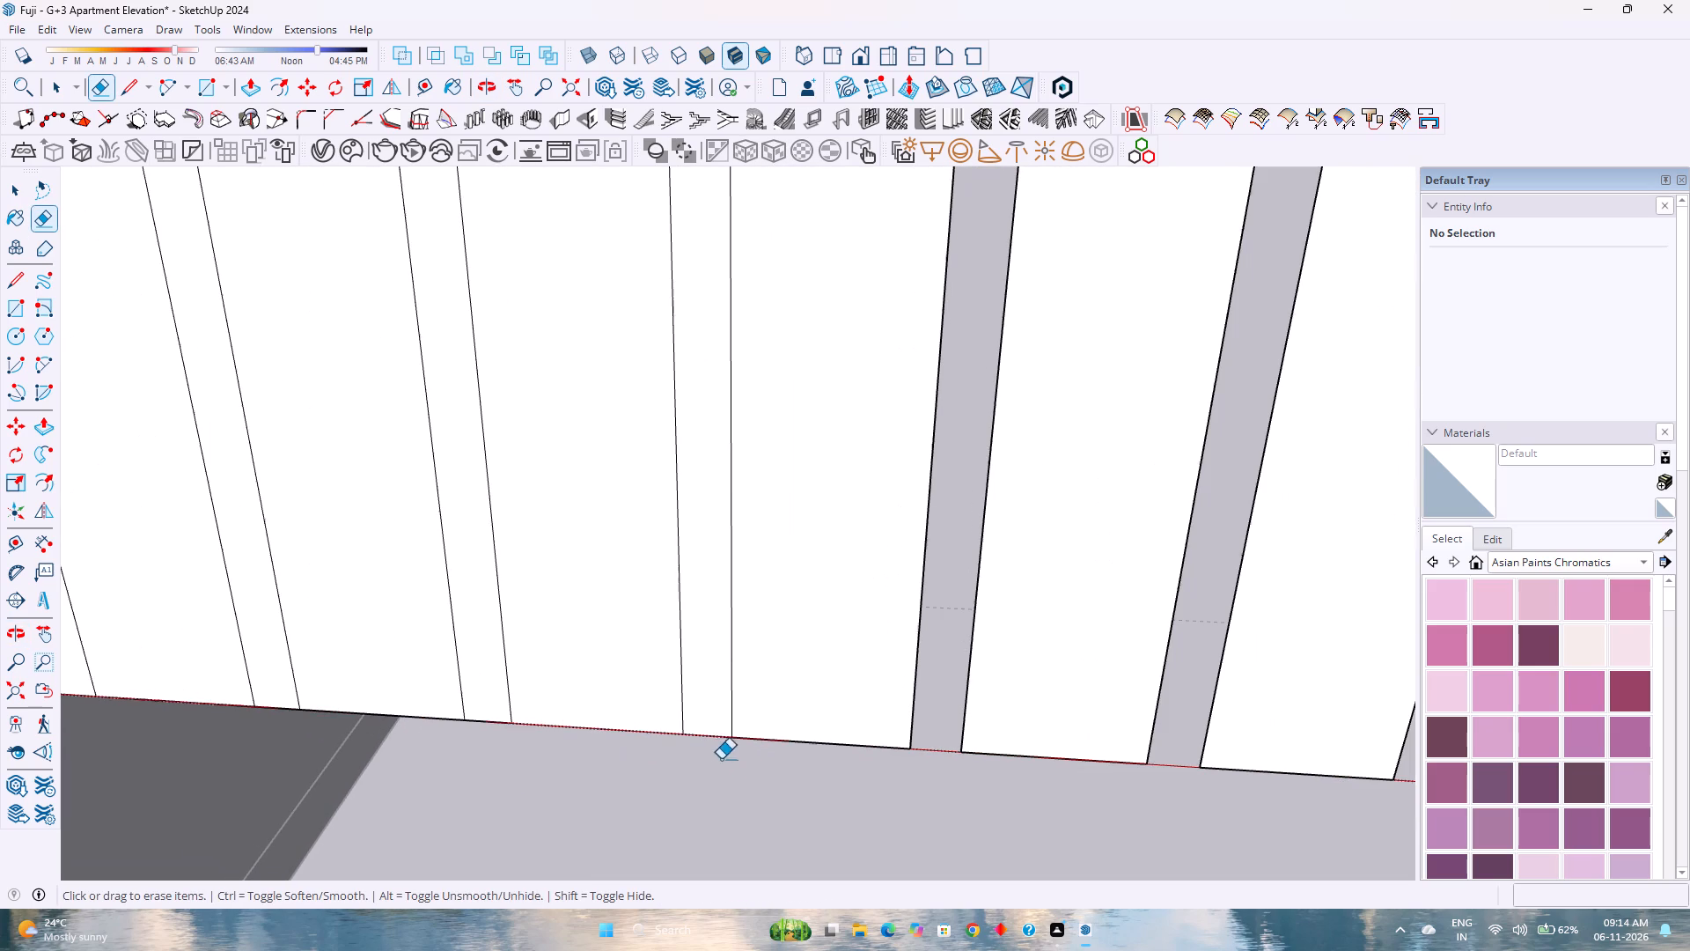
pyautogui.click(717, 742)
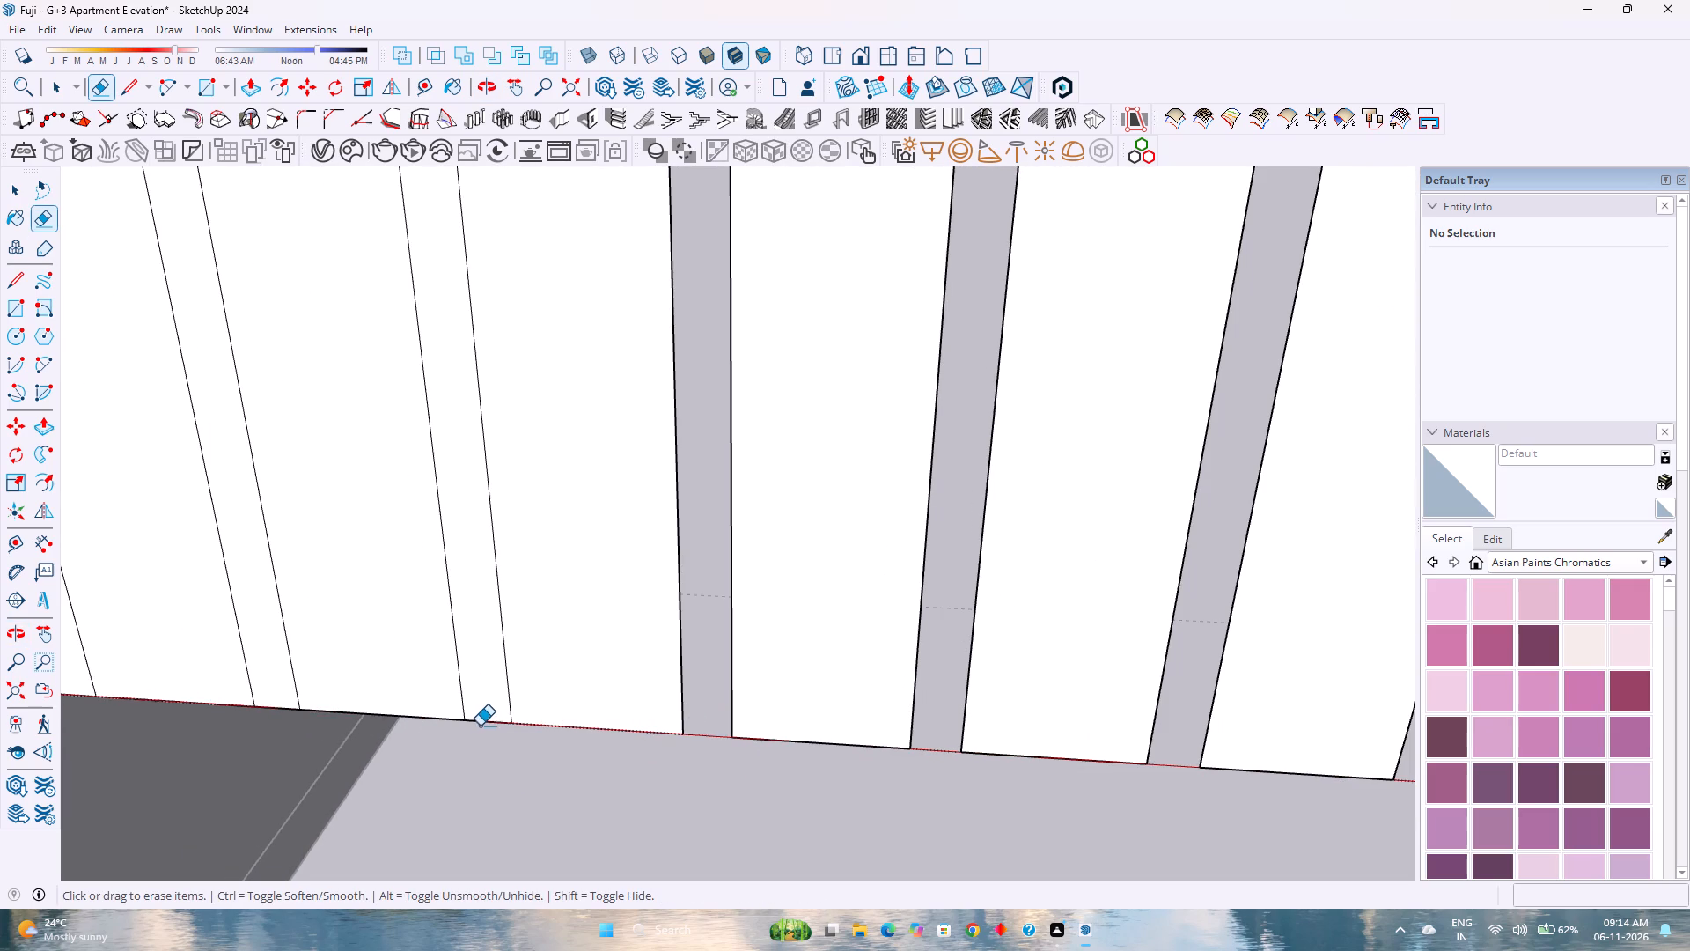
pyautogui.click(482, 725)
# Erase the short bottom edge segments of the next five narrow strips, continuing the gaps toward the panel's square corner.
pyautogui.scroll(-2, 459, 745)
pyautogui.keyDown('shift'); pyautogui.moveTo(454, 757); pyautogui.dragTo(763, 795, button='middle'); pyautogui.keyUp('shift')
pyautogui.scroll(3, 599, 751)
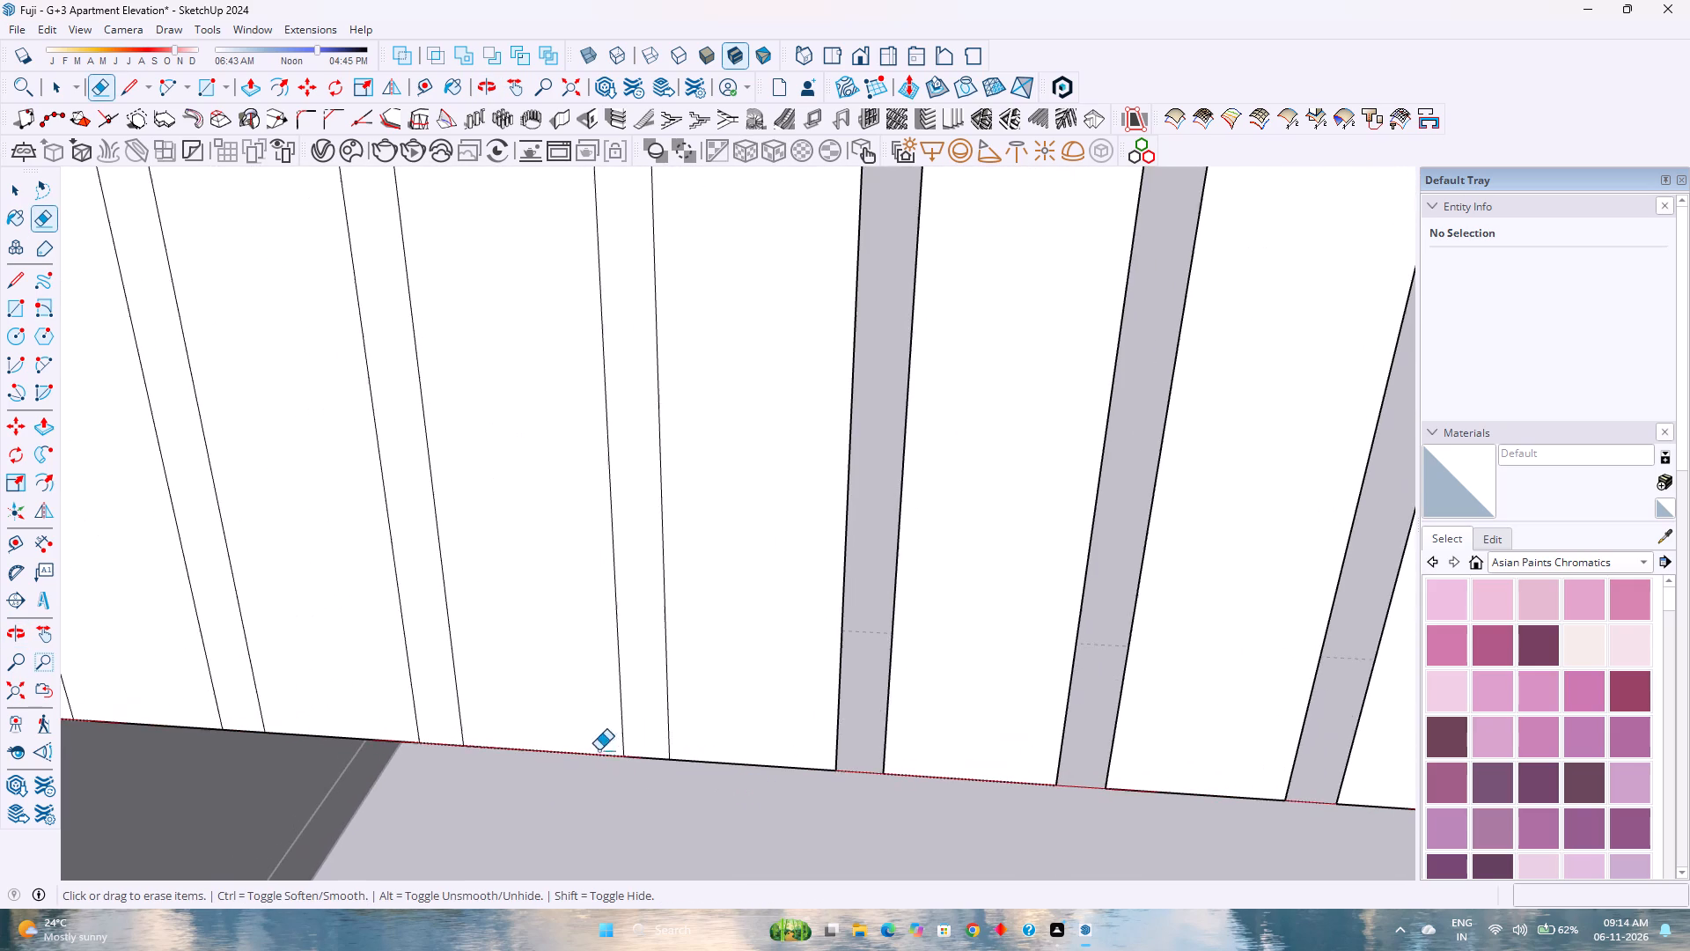
pyautogui.scroll(1, 653, 755)
pyautogui.moveTo(646, 759); pyautogui.dragTo(646, 783)
pyautogui.keyDown('shift'); pyautogui.moveTo(555, 786); pyautogui.dragTo(945, 778, button='middle'); pyautogui.keyUp('shift')
pyautogui.keyDown('shift'); pyautogui.middleClick(945, 778); pyautogui.keyUp('shift')
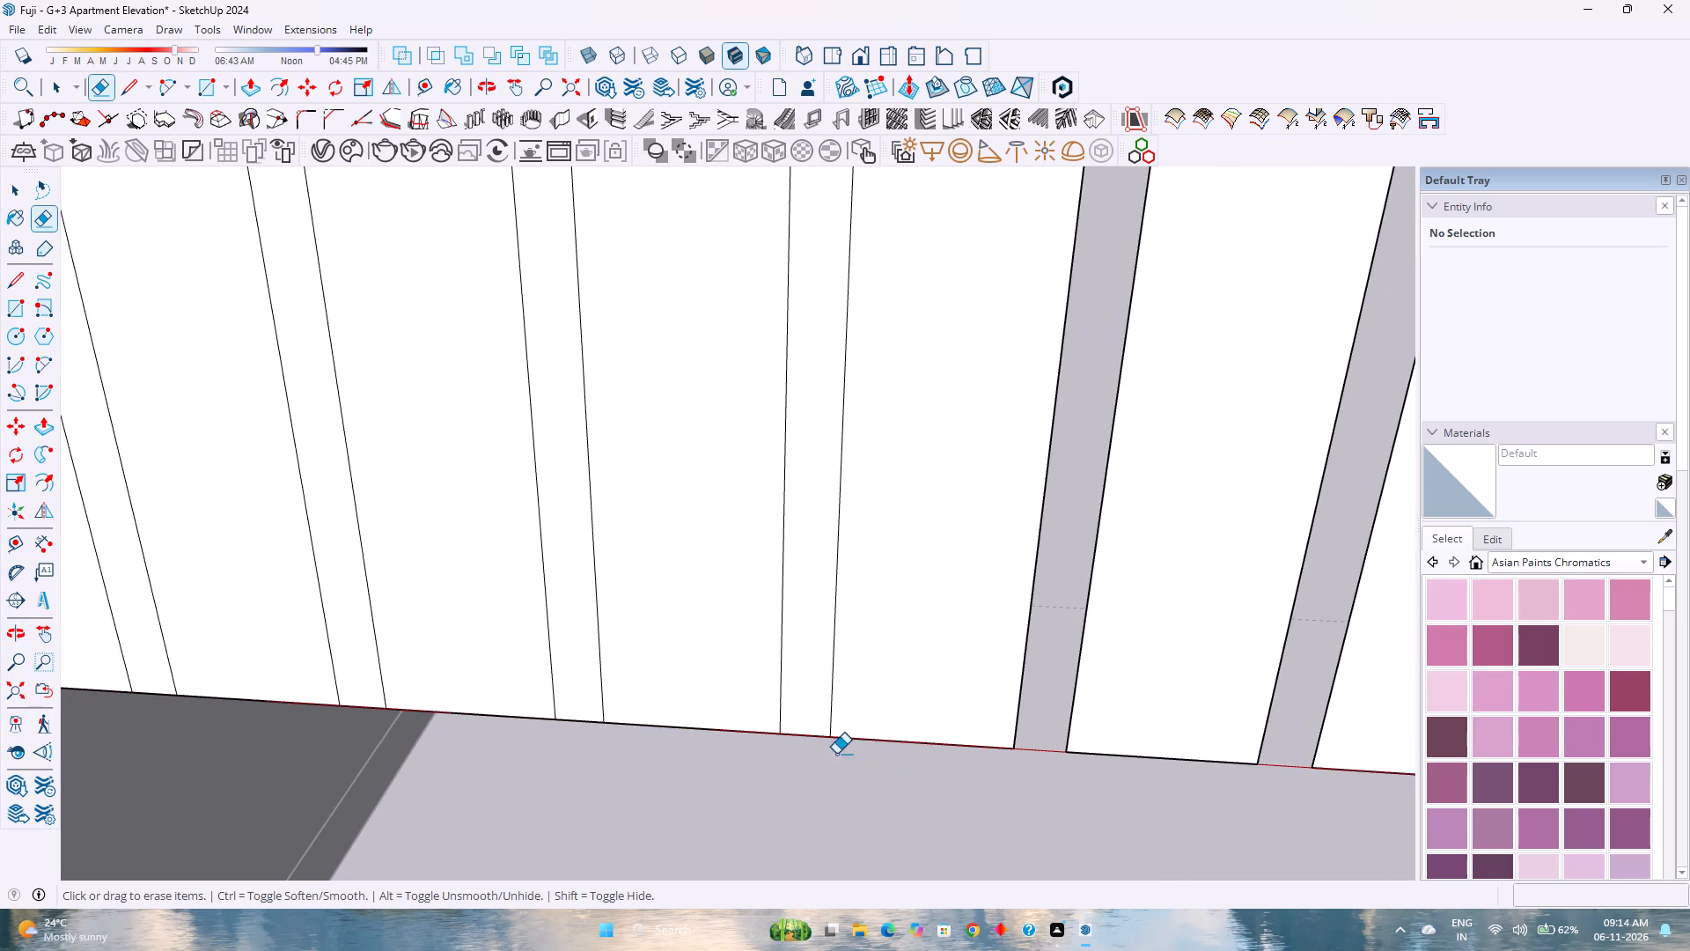
pyautogui.click(807, 742)
pyautogui.click(805, 736)
pyautogui.keyDown('shift'); pyautogui.moveTo(636, 760); pyautogui.dragTo(796, 804, button='middle'); pyautogui.keyUp('shift')
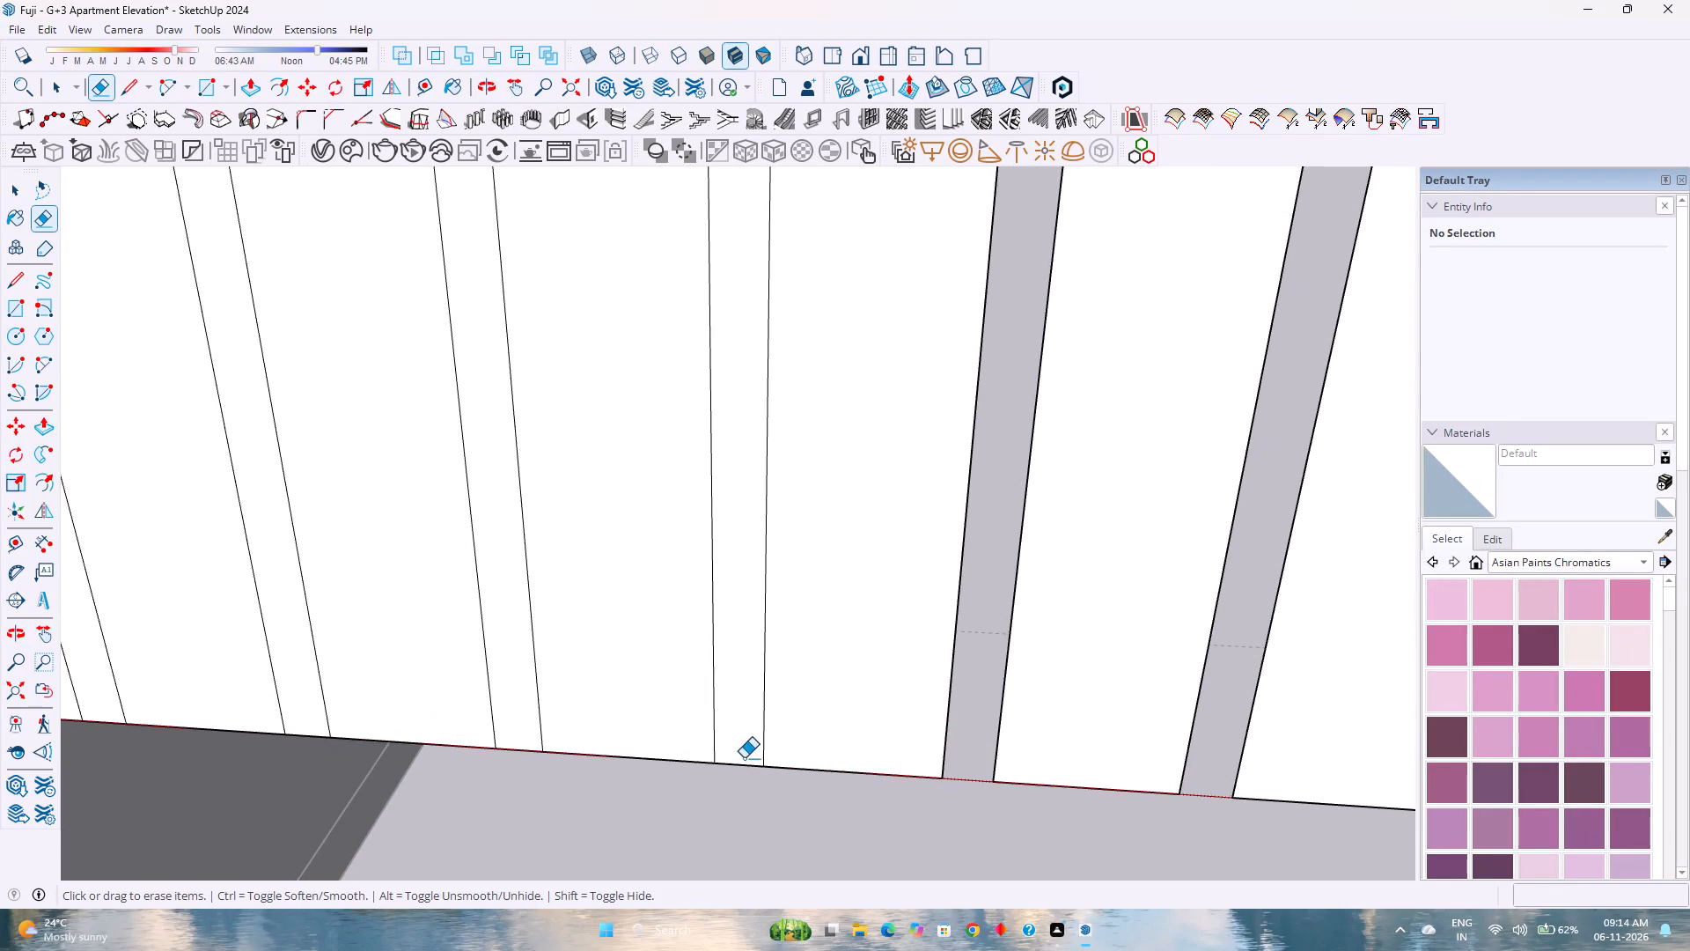
pyautogui.moveTo(743, 758); pyautogui.dragTo(728, 787)
pyautogui.keyDown('shift'); pyautogui.moveTo(606, 780); pyautogui.dragTo(845, 813, button='middle'); pyautogui.keyUp('shift')
pyautogui.moveTo(762, 768); pyautogui.dragTo(739, 810)
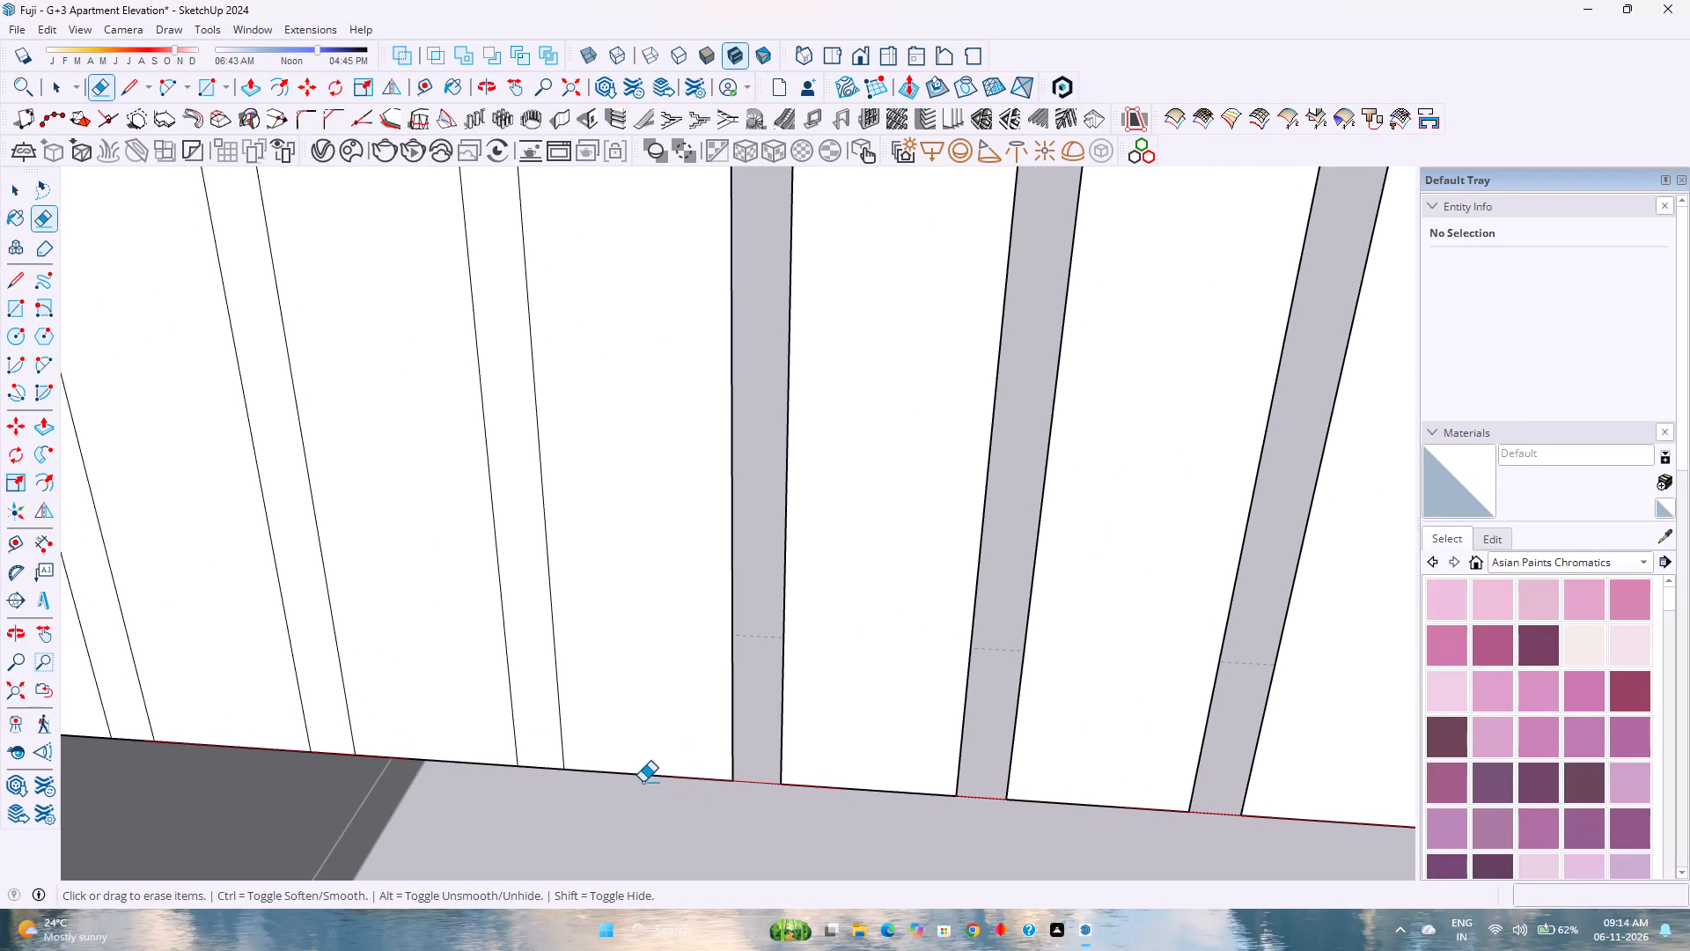
pyautogui.moveTo(546, 764); pyautogui.dragTo(511, 812)
# Open five more narrow strips along the straight bottom edge by erasing the segment between each line pair.
pyautogui.keyDown('shift'); pyautogui.moveTo(513, 819); pyautogui.dragTo(816, 833, button='middle'); pyautogui.keyUp('shift')
pyautogui.keyDown('shift'); pyautogui.moveTo(824, 837); pyautogui.dragTo(905, 859, button='middle'); pyautogui.keyUp('shift')
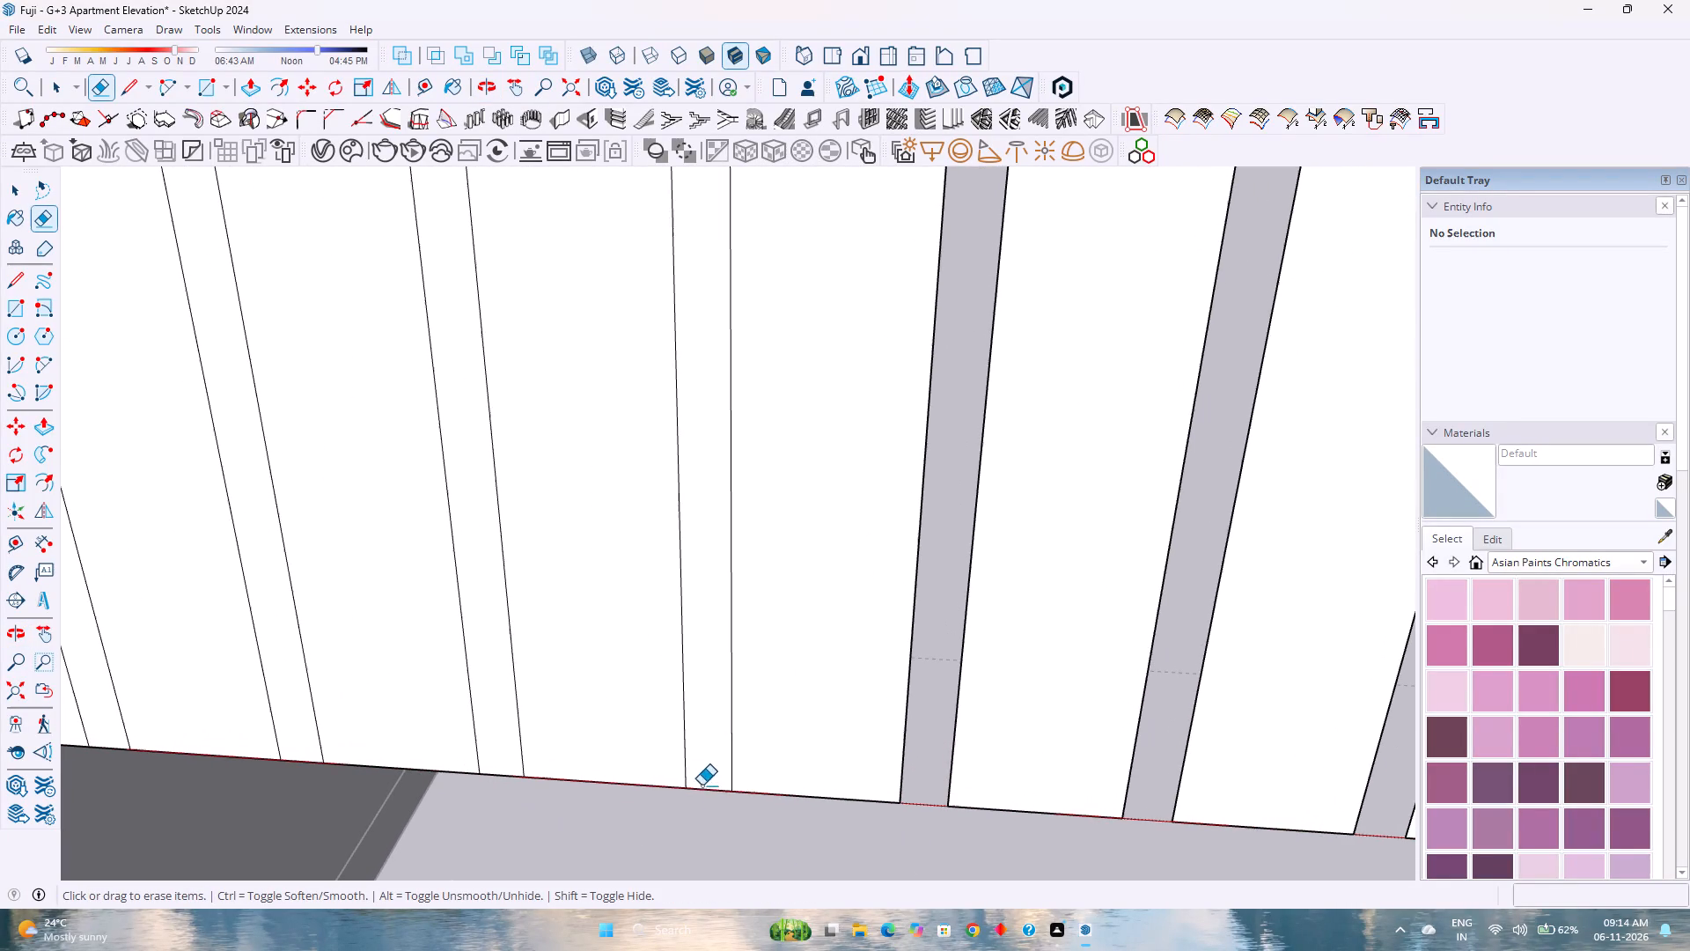
pyautogui.moveTo(702, 785); pyautogui.dragTo(709, 825)
pyautogui.keyDown('shift'); pyautogui.moveTo(668, 817); pyautogui.dragTo(954, 823, button='middle'); pyautogui.keyUp('shift')
pyautogui.keyDown('shift'); pyautogui.middleClick(954, 823); pyautogui.keyUp('shift')
pyautogui.click(773, 781)
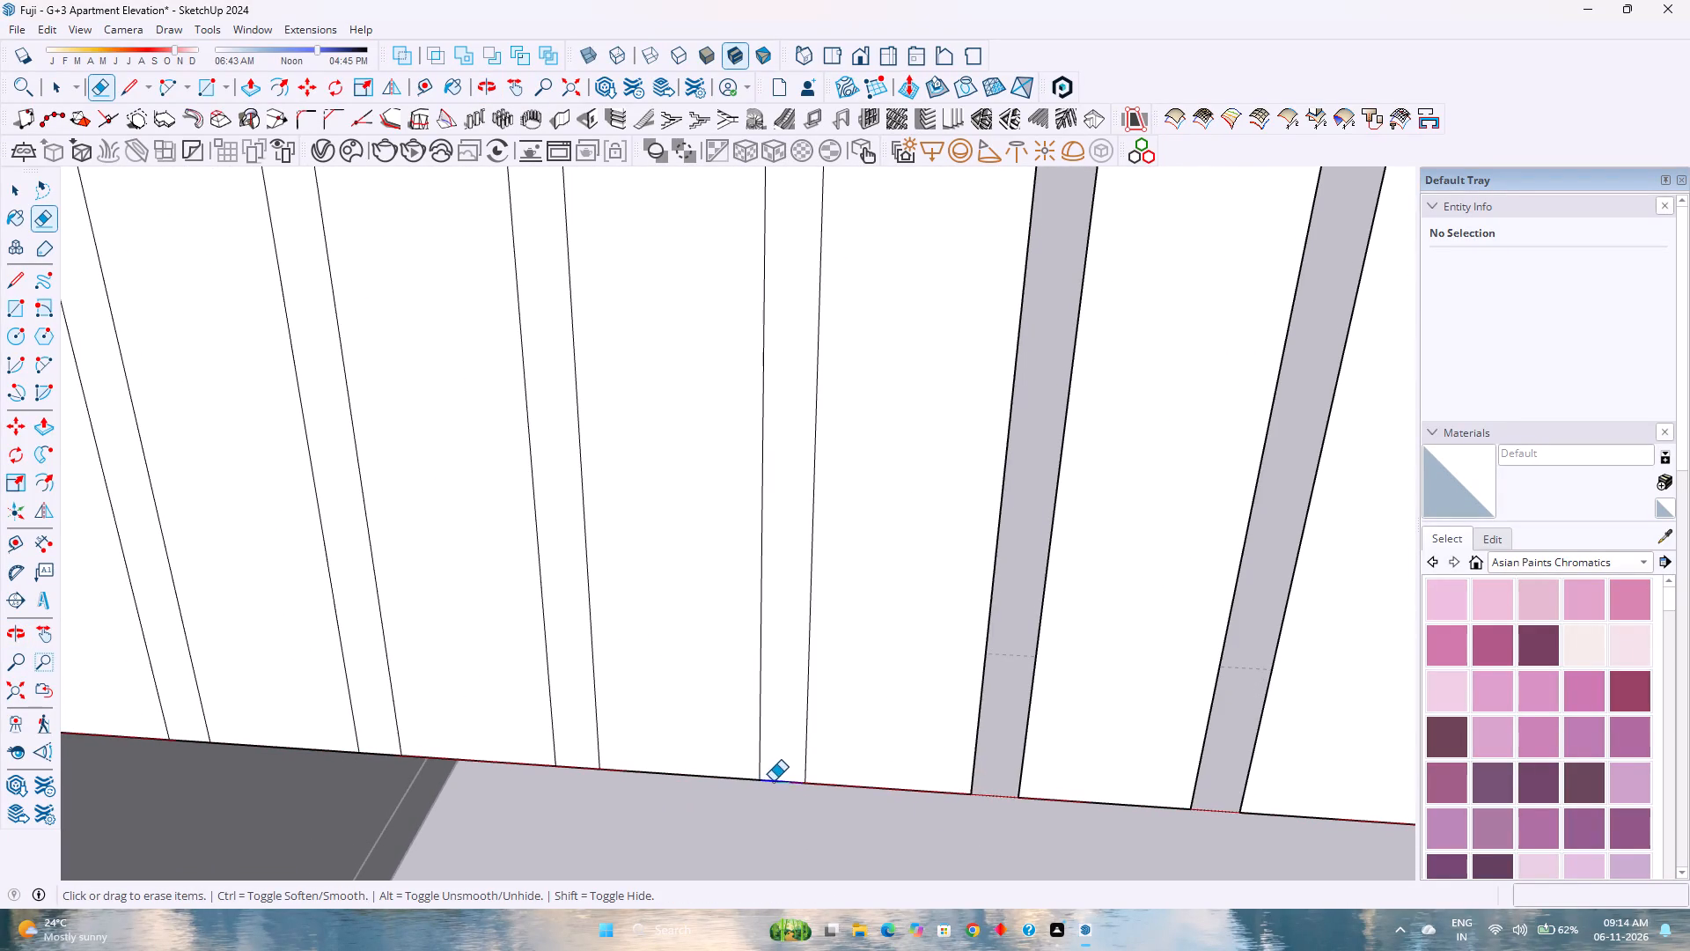
pyautogui.click(576, 768)
pyautogui.keyDown('shift'); pyautogui.moveTo(572, 768); pyautogui.dragTo(981, 811, button='middle'); pyautogui.keyUp('shift')
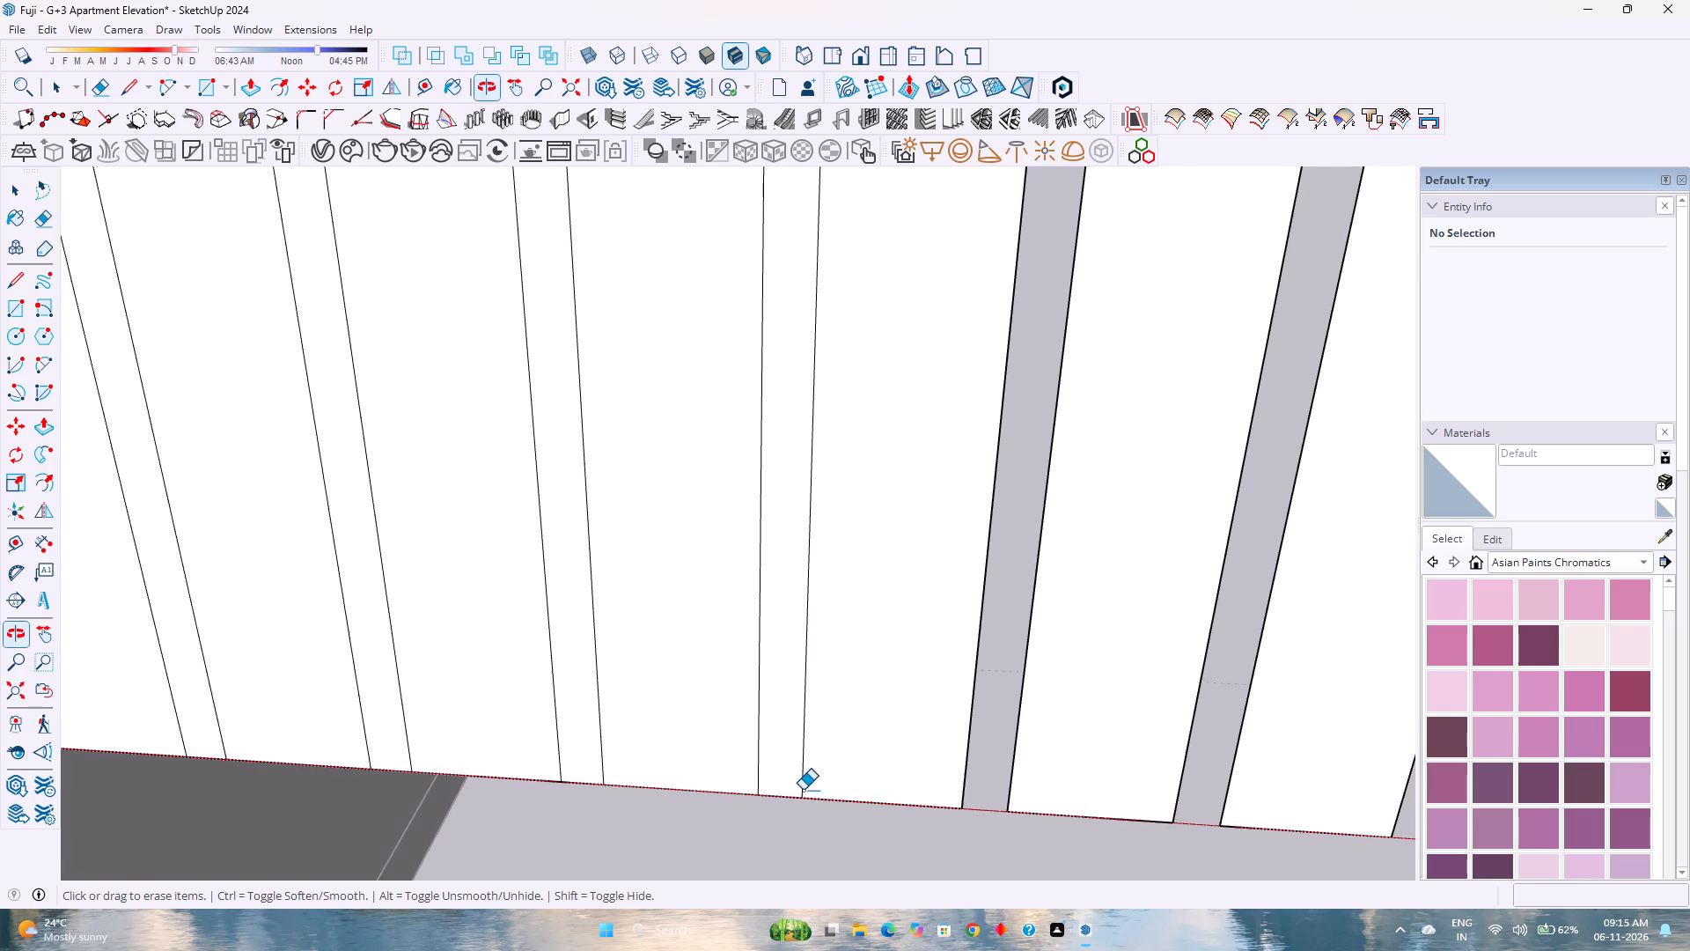
pyautogui.moveTo(770, 792); pyautogui.dragTo(766, 815)
pyautogui.moveTo(578, 779); pyautogui.dragTo(579, 788)
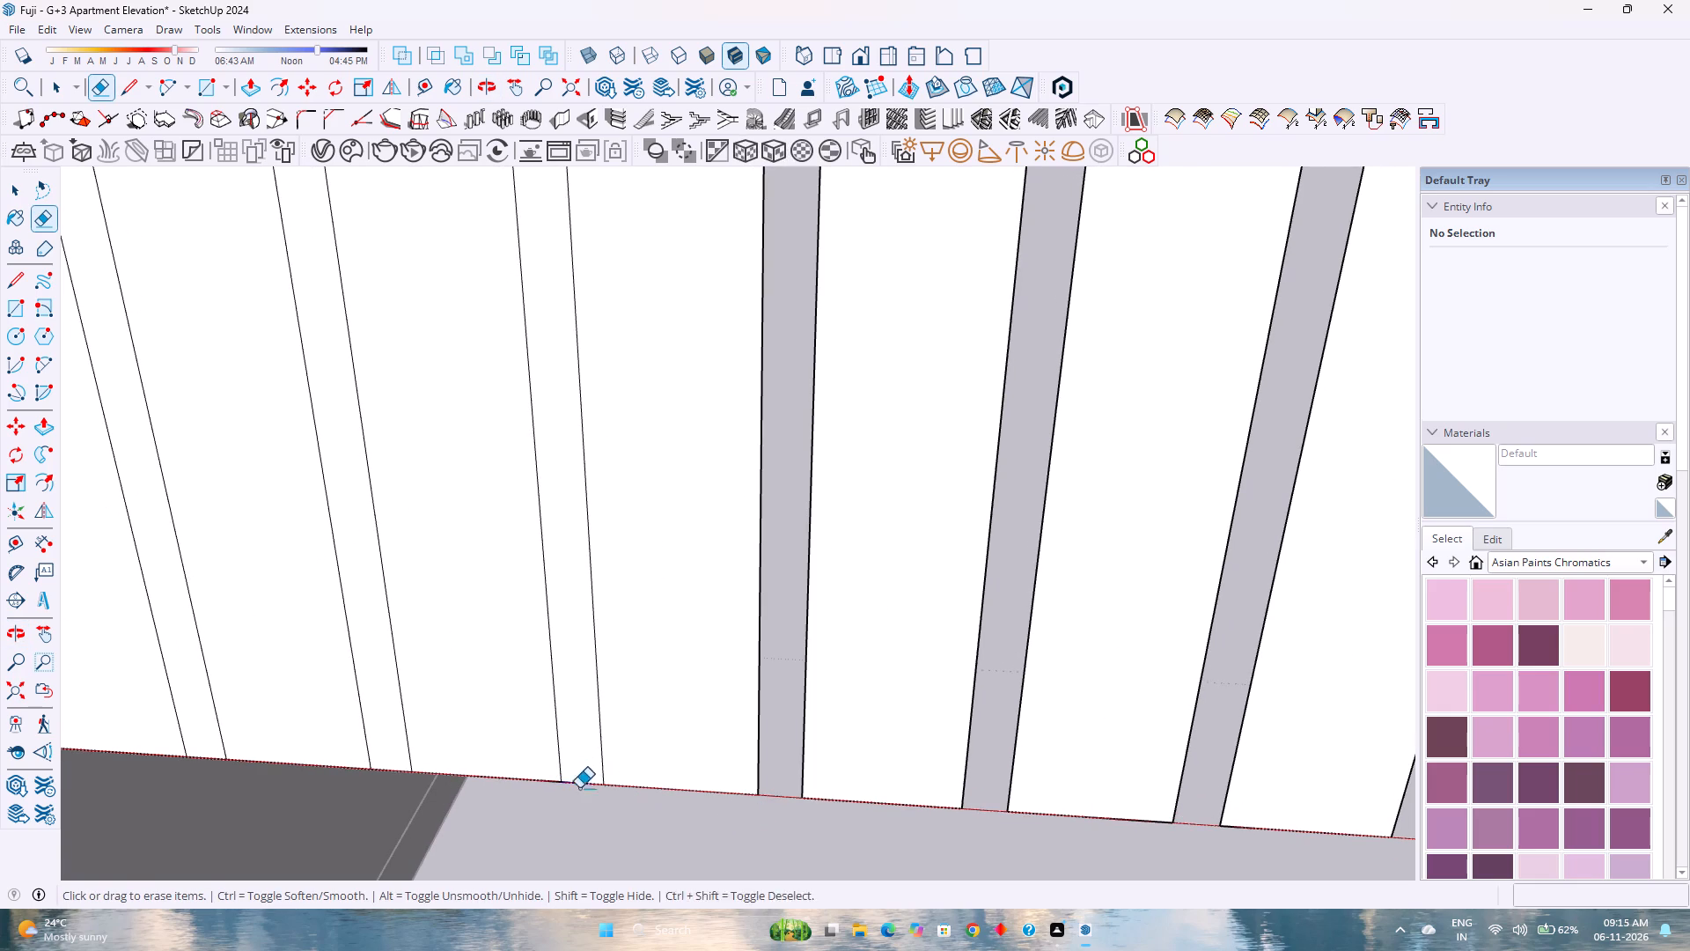
pyautogui.moveTo(579, 788); pyautogui.dragTo(582, 832)
# Erase the short bottom segments of the last six narrow strips, completing the gaps up to the panel's square lower corner.
pyautogui.keyDown('shift'); pyautogui.moveTo(584, 816); pyautogui.dragTo(1030, 815, button='middle'); pyautogui.keyUp('shift')
pyautogui.keyDown('shift'); pyautogui.middleClick(1031, 815); pyautogui.keyUp('shift')
pyautogui.click(822, 769)
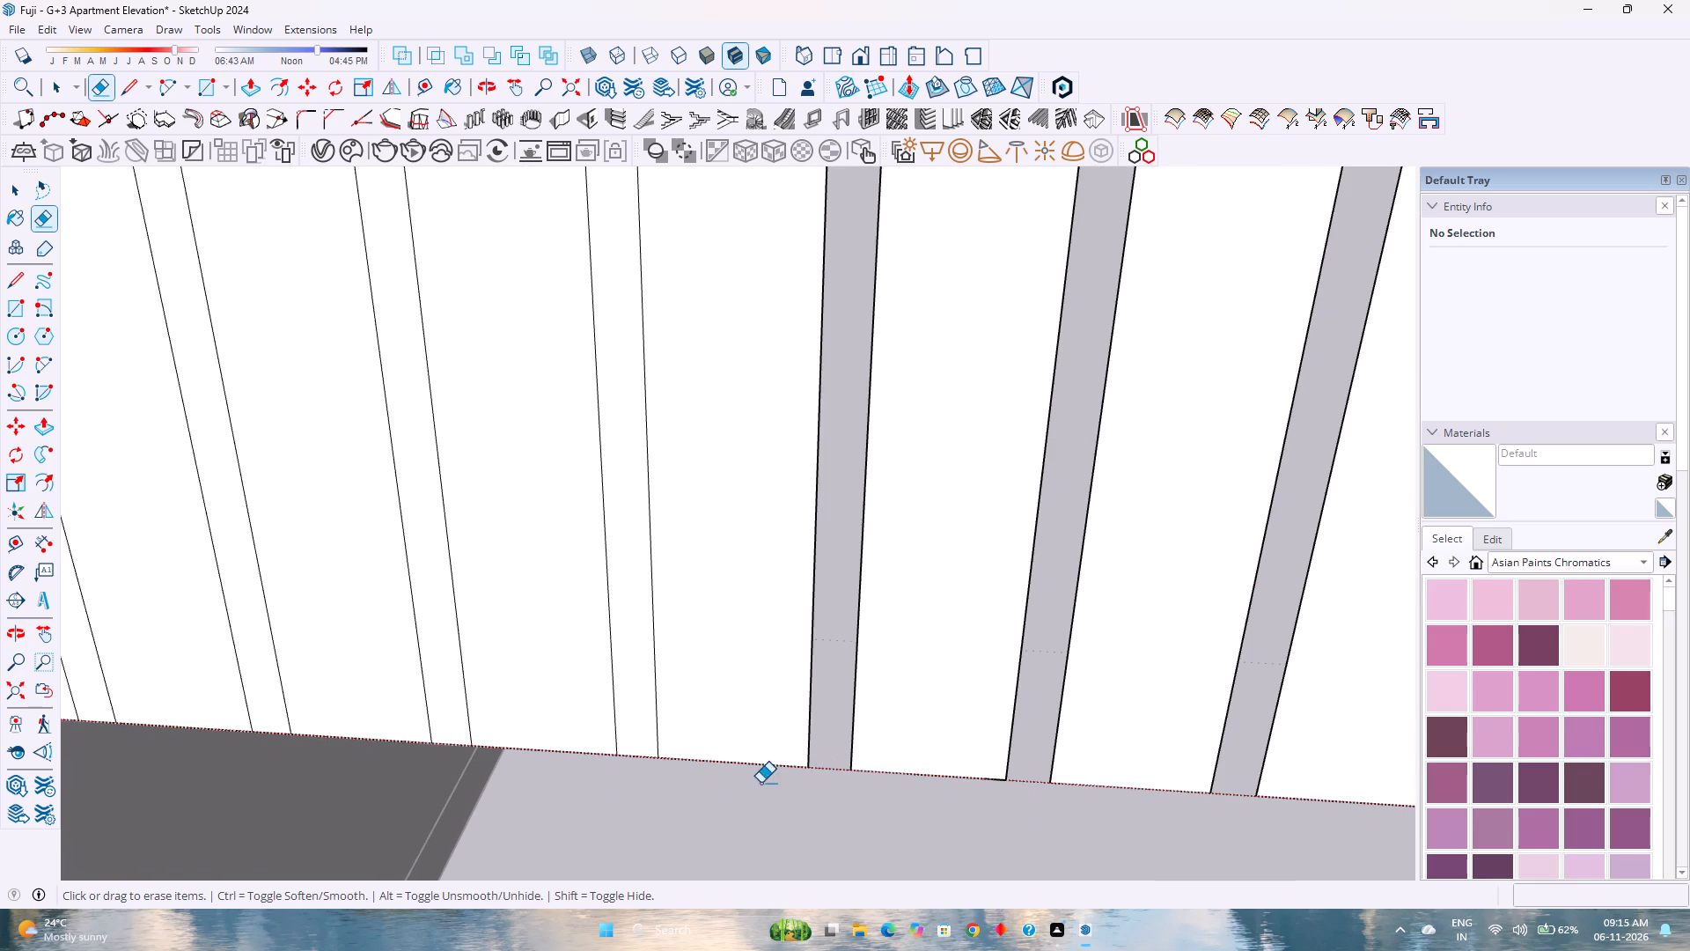
pyautogui.click(645, 756)
pyautogui.keyDown('shift'); pyautogui.moveTo(621, 766); pyautogui.dragTo(1114, 820, button='middle'); pyautogui.keyUp('shift')
pyautogui.keyDown('shift'); pyautogui.middleClick(1114, 820); pyautogui.keyUp('shift')
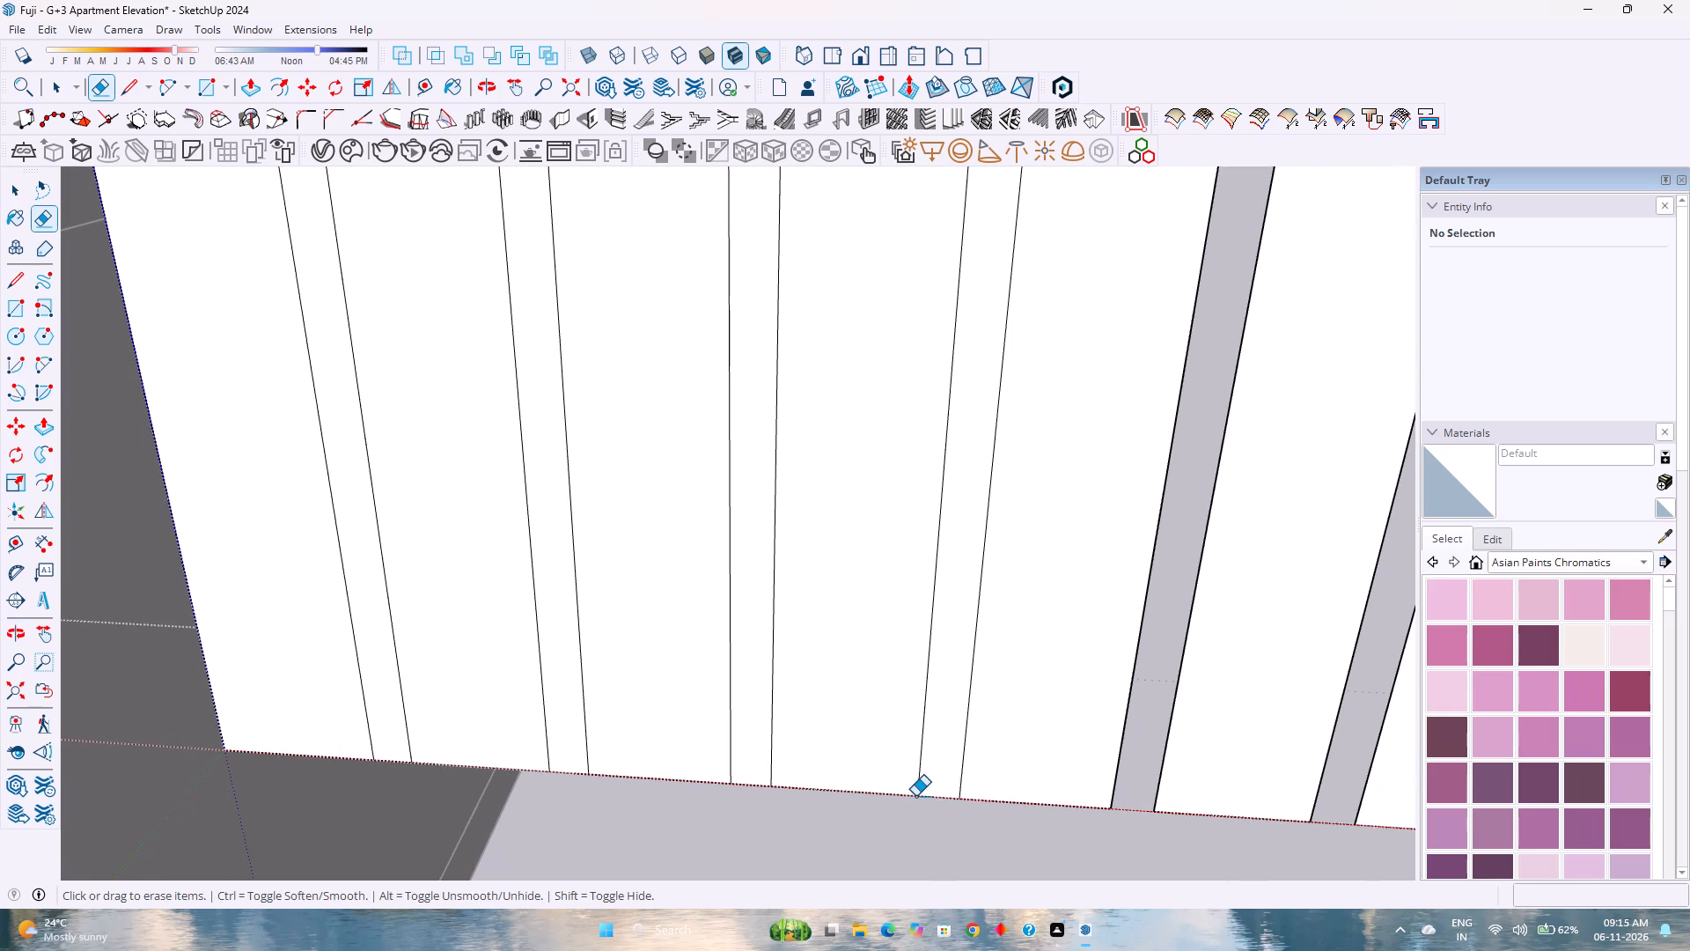
pyautogui.moveTo(938, 793); pyautogui.dragTo(937, 807)
pyautogui.moveTo(759, 781); pyautogui.dragTo(738, 802)
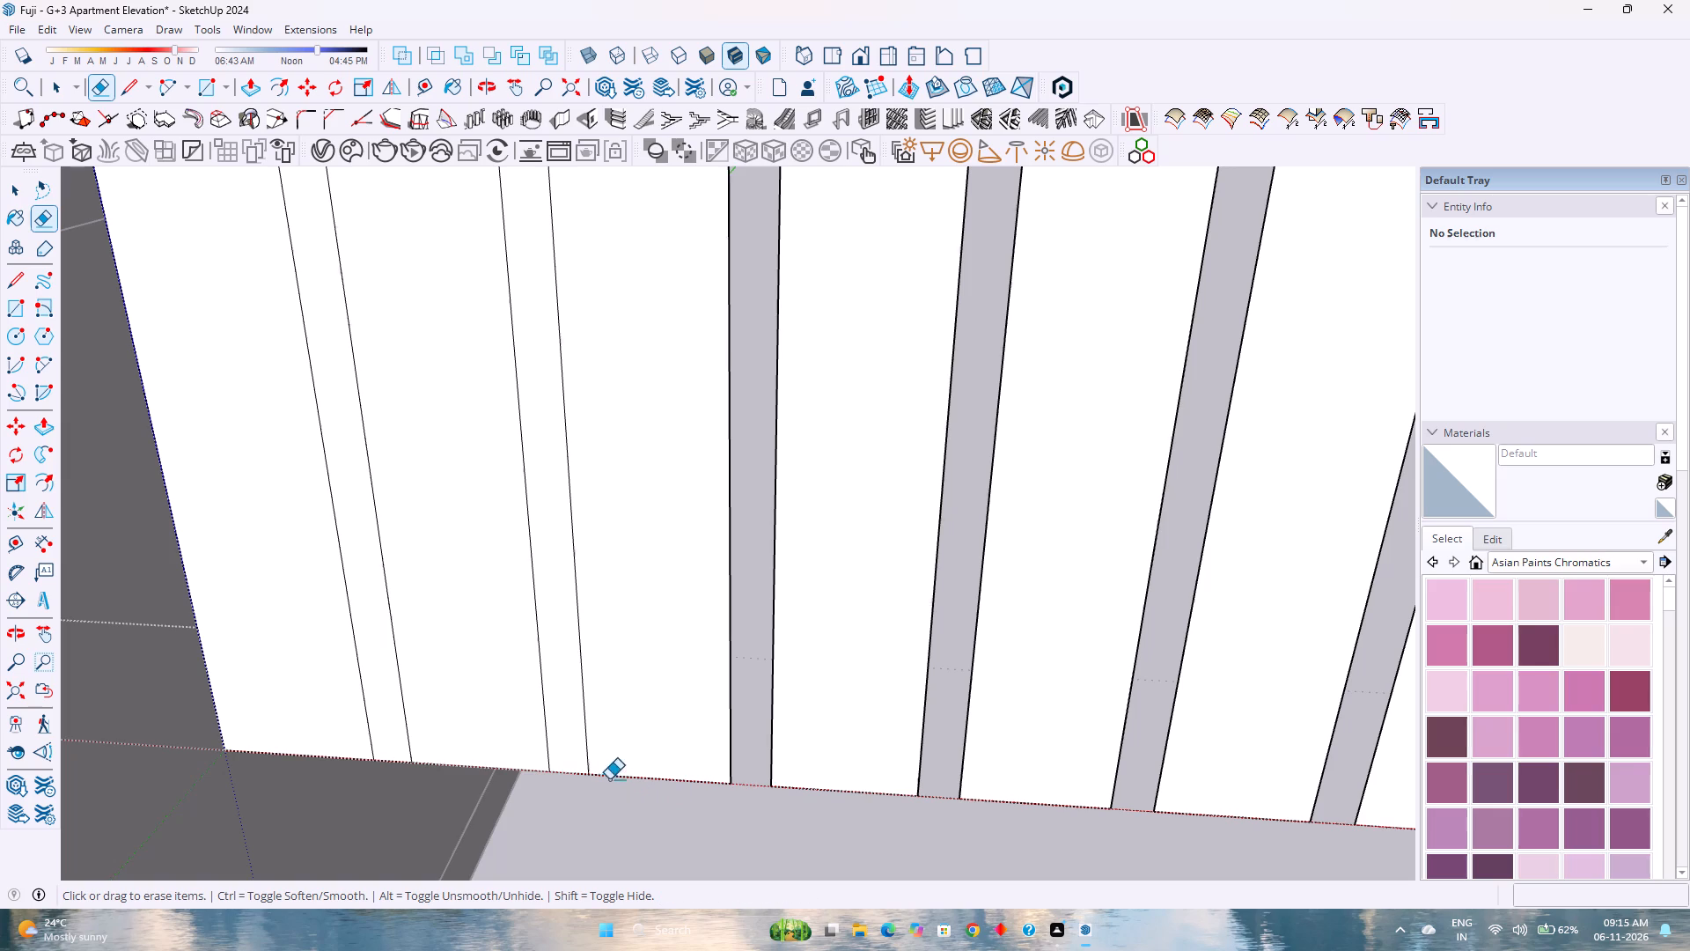
pyautogui.moveTo(568, 770); pyautogui.dragTo(448, 859)
pyautogui.moveTo(384, 764); pyautogui.dragTo(394, 792)
pyautogui.click(393, 763)
# Open the first eight narrow strips above the small rectangular opening by erasing their short segments along its top edge.
pyautogui.scroll(-5, 398, 775)
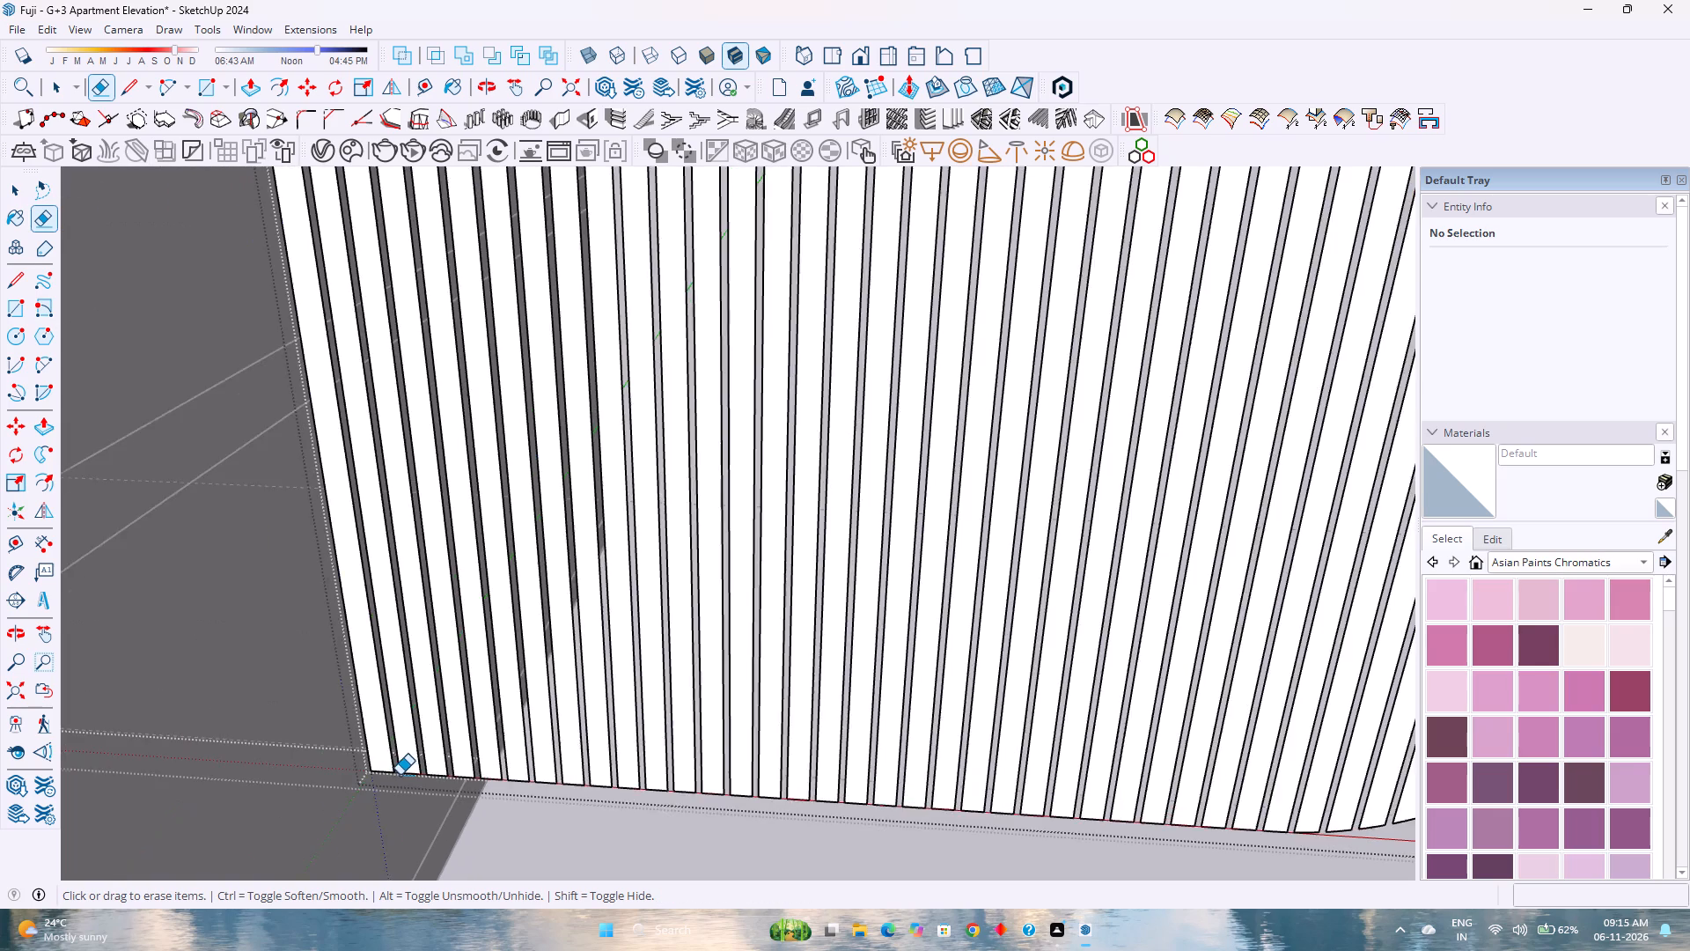
pyautogui.scroll(-20, 400, 775)
pyautogui.scroll(-1, 400, 775)
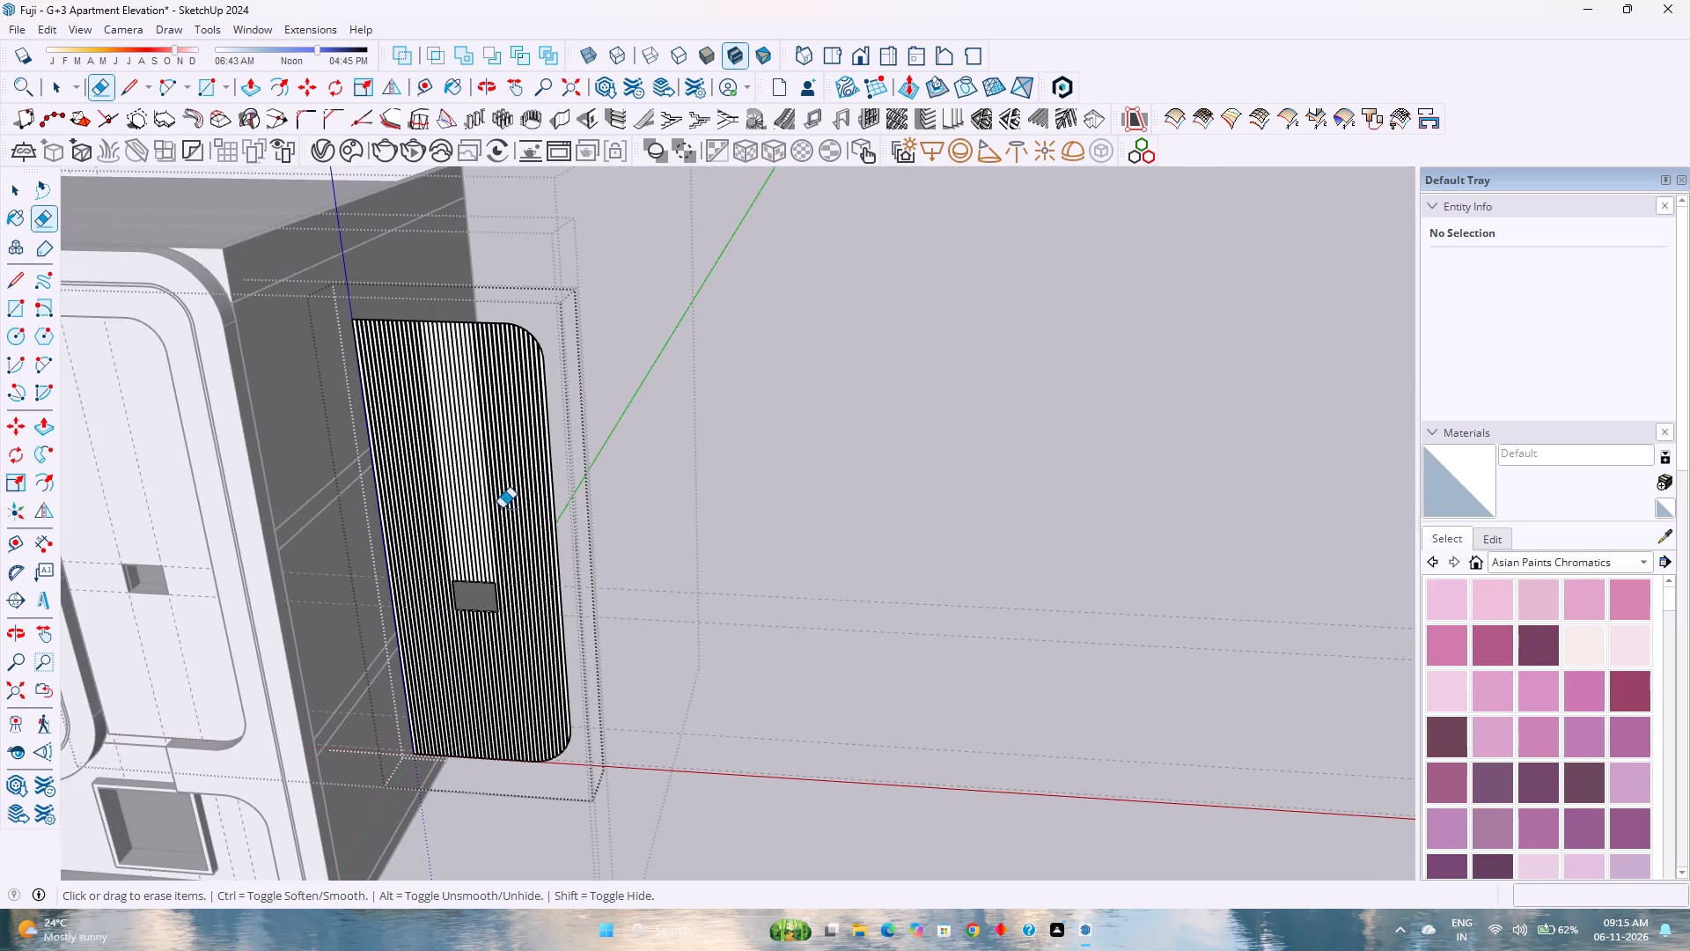
pyautogui.scroll(5, 425, 594)
pyautogui.scroll(8, 496, 555)
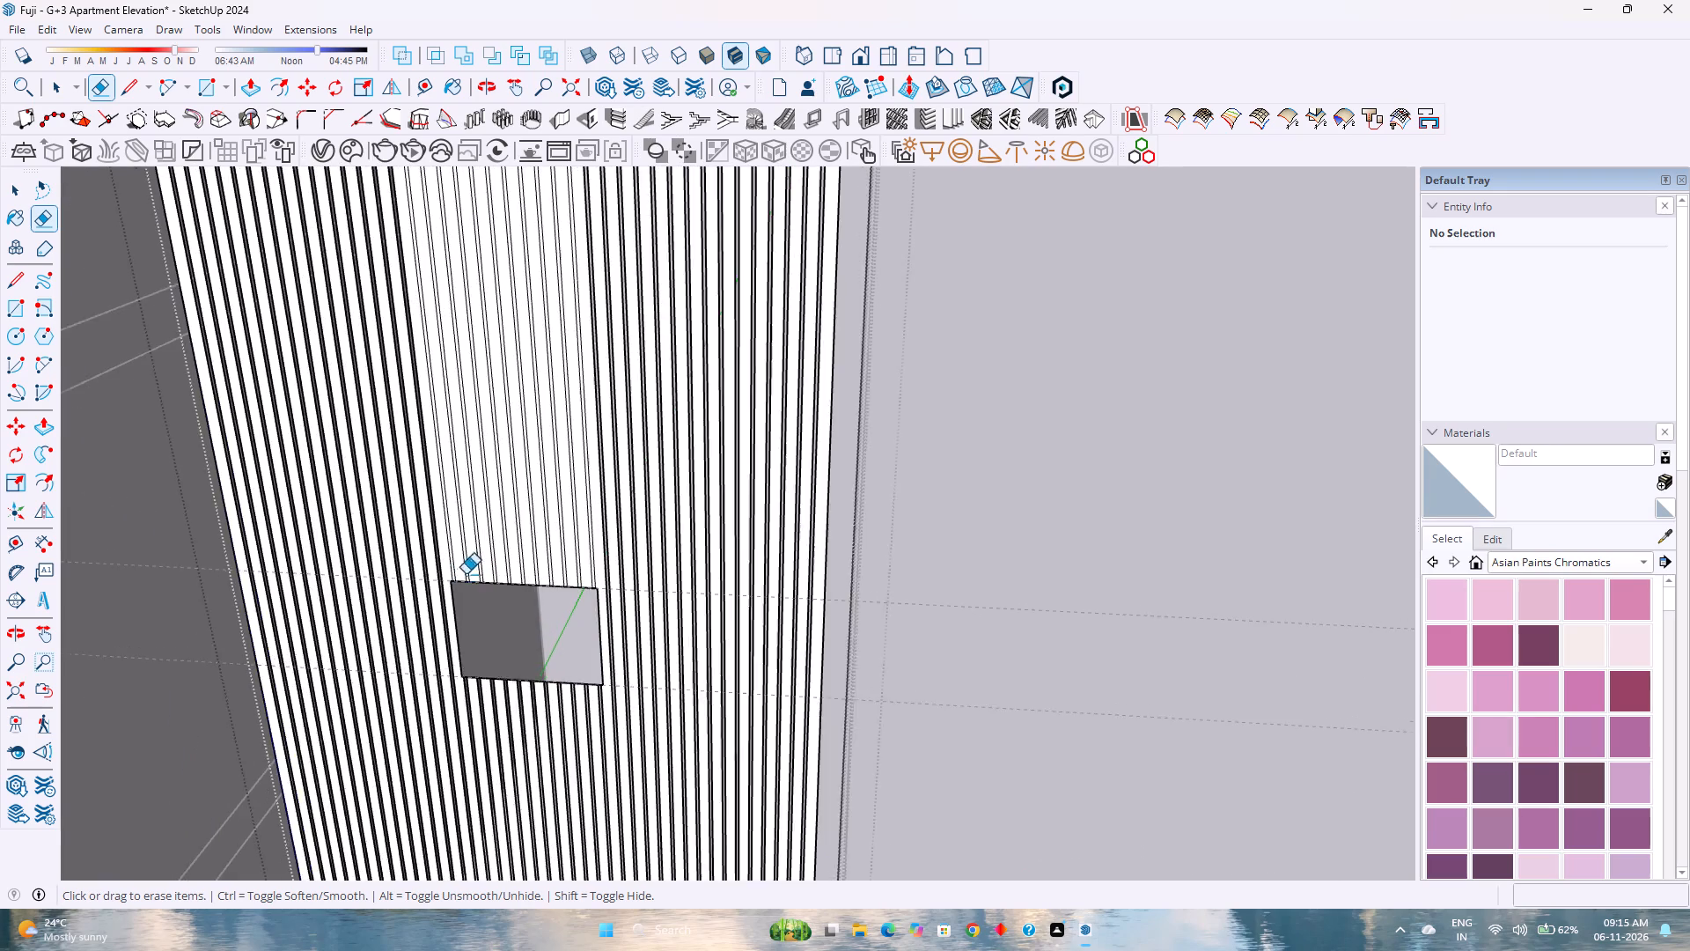
pyautogui.scroll(13, 466, 574)
pyautogui.scroll(-4, 447, 584)
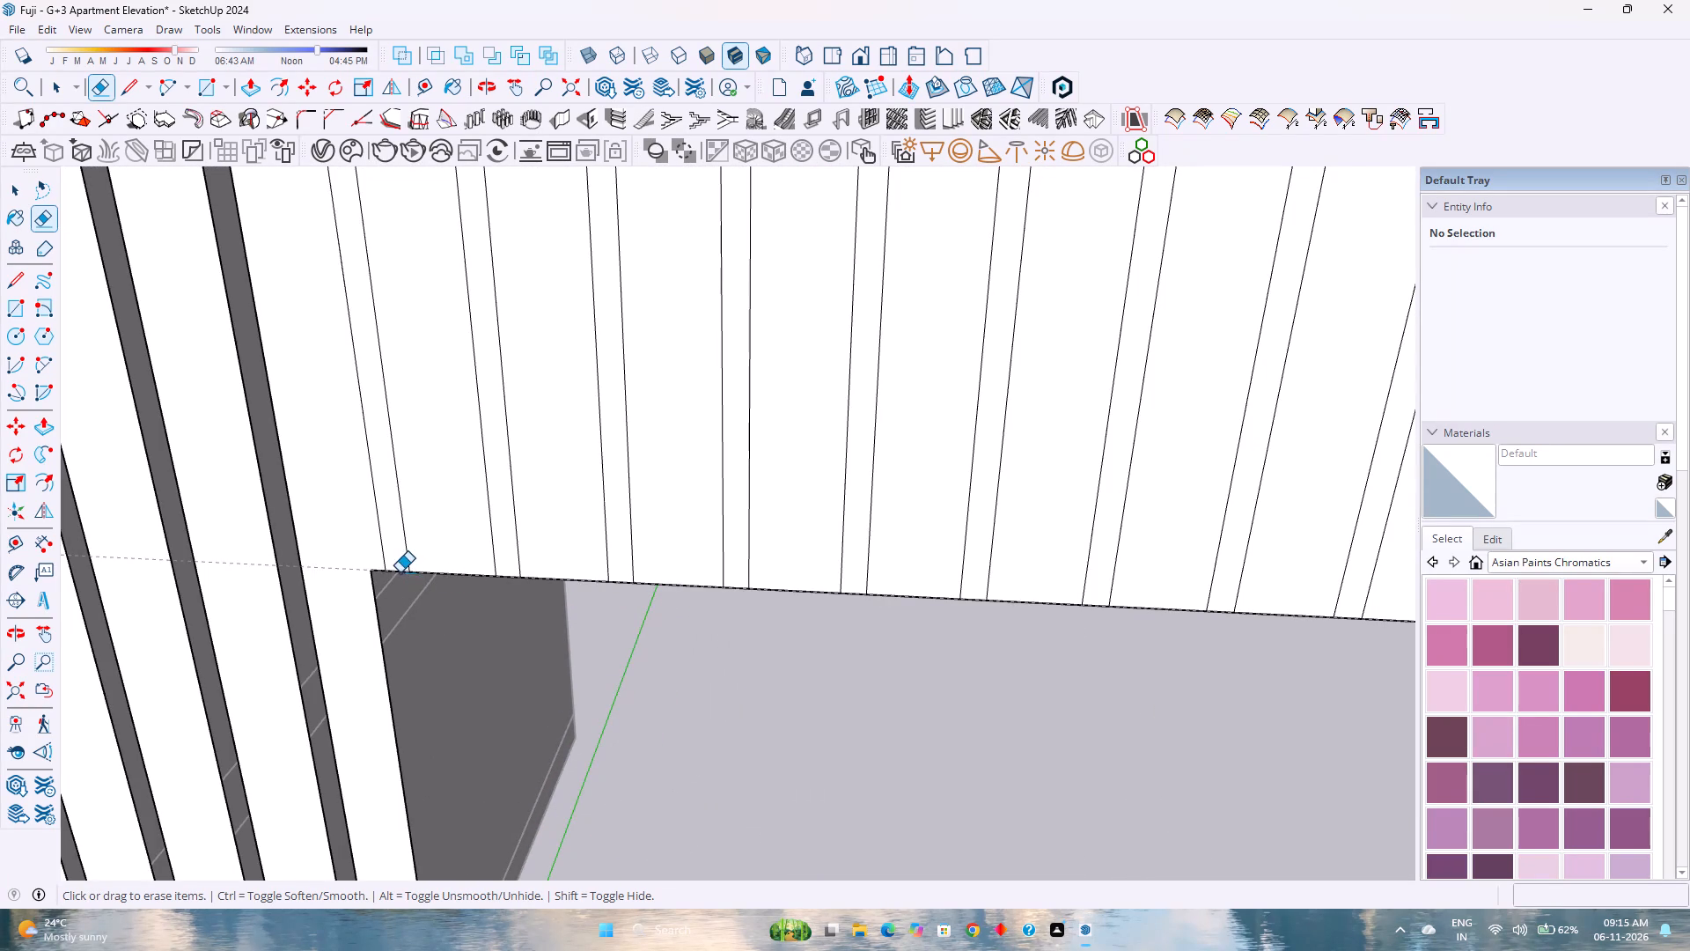
pyautogui.click(400, 571)
pyautogui.click(505, 577)
pyautogui.click(622, 579)
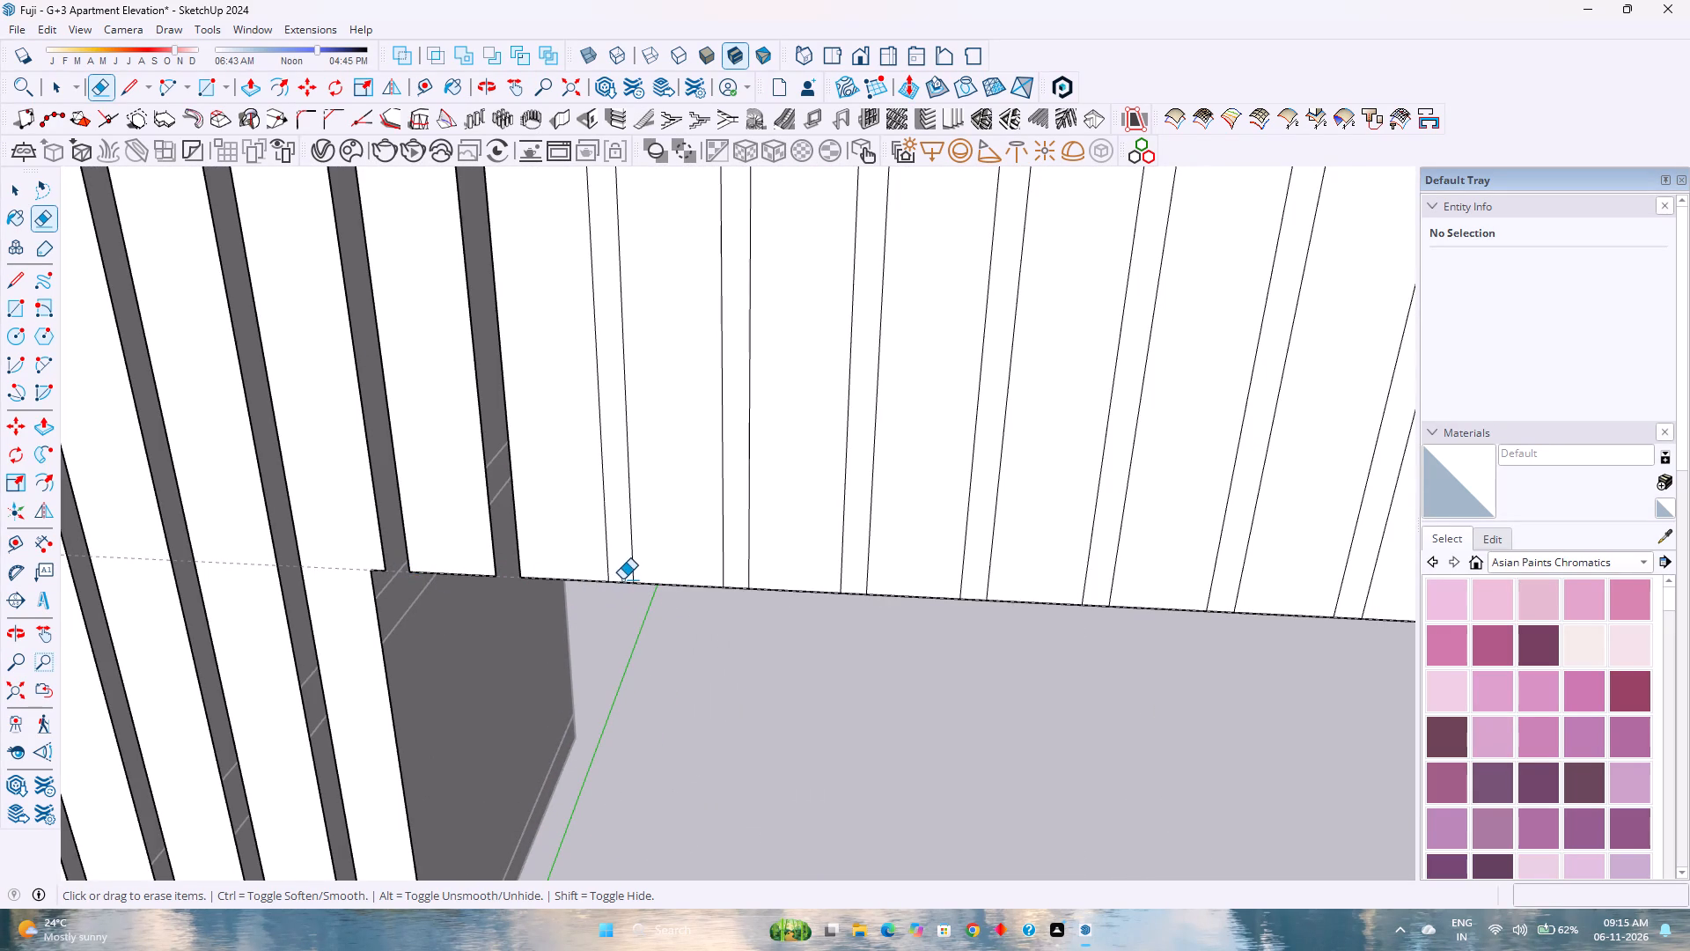
pyautogui.click(621, 581)
pyautogui.click(737, 588)
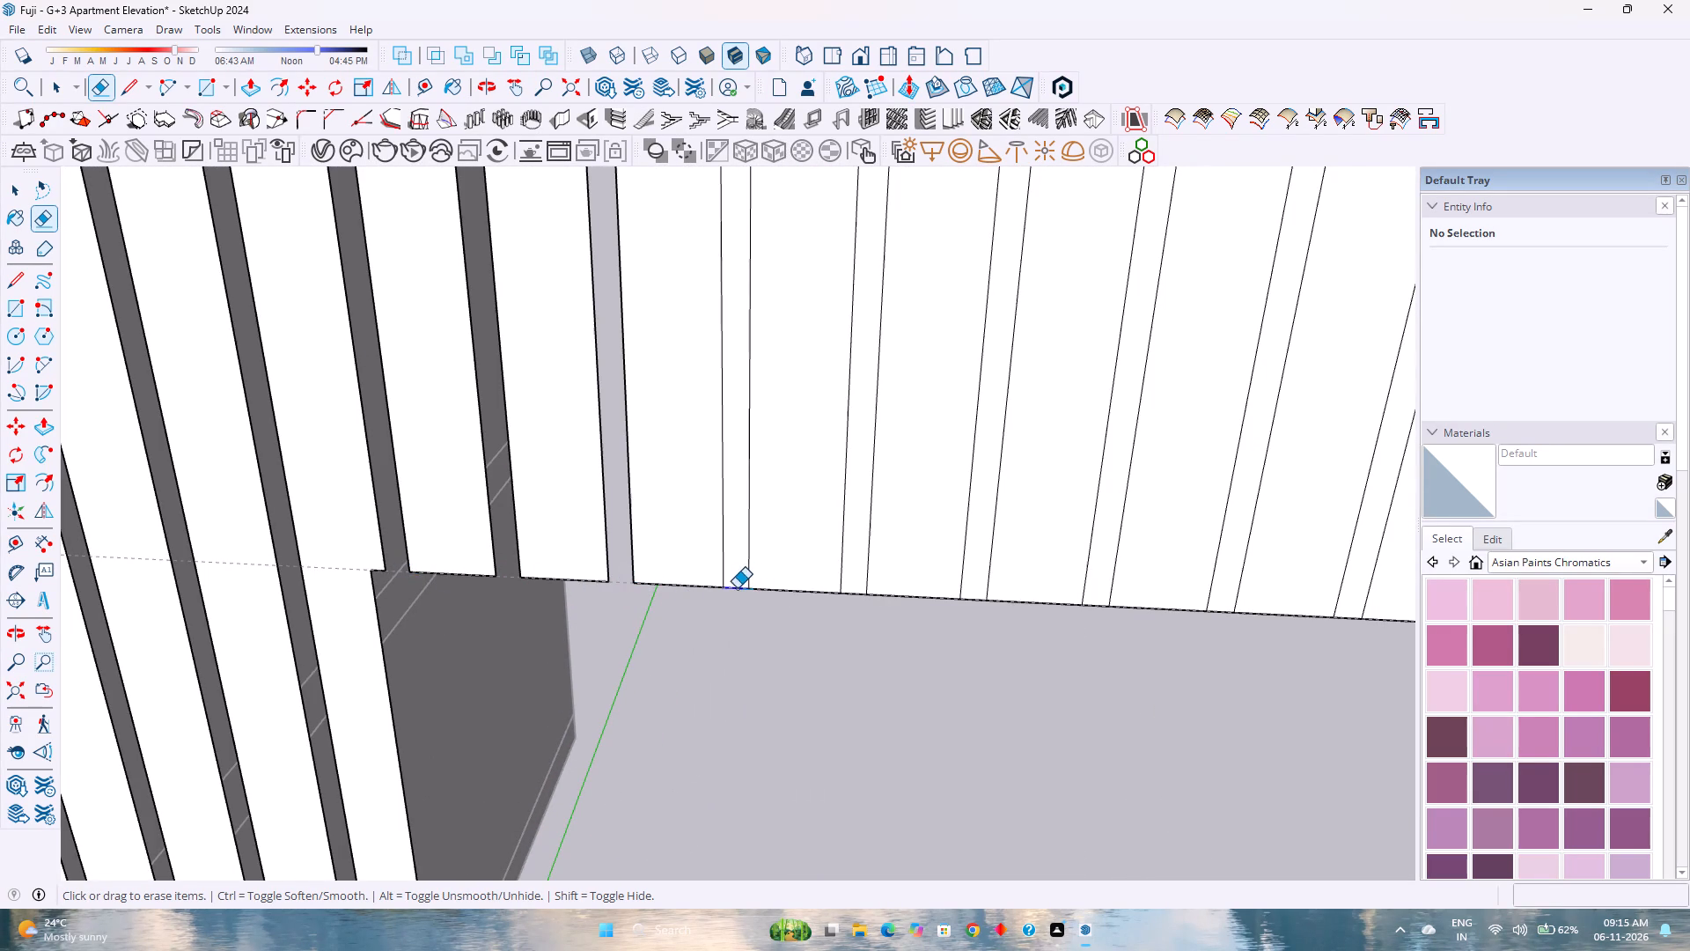
pyautogui.click(857, 596)
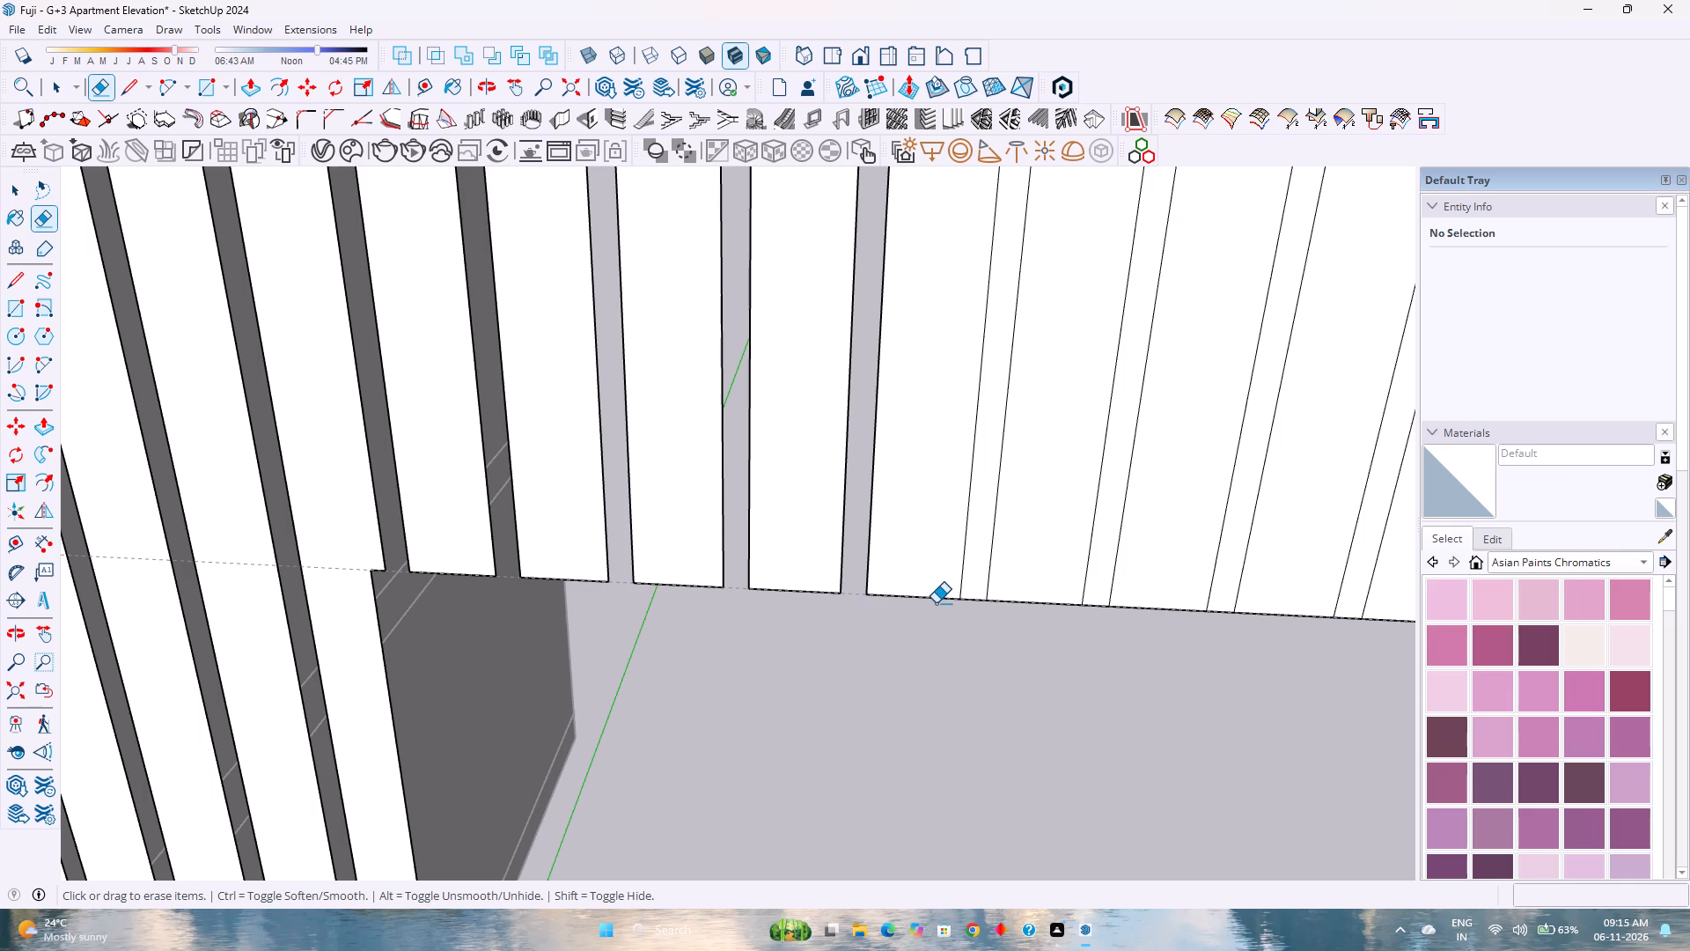
pyautogui.click(979, 600)
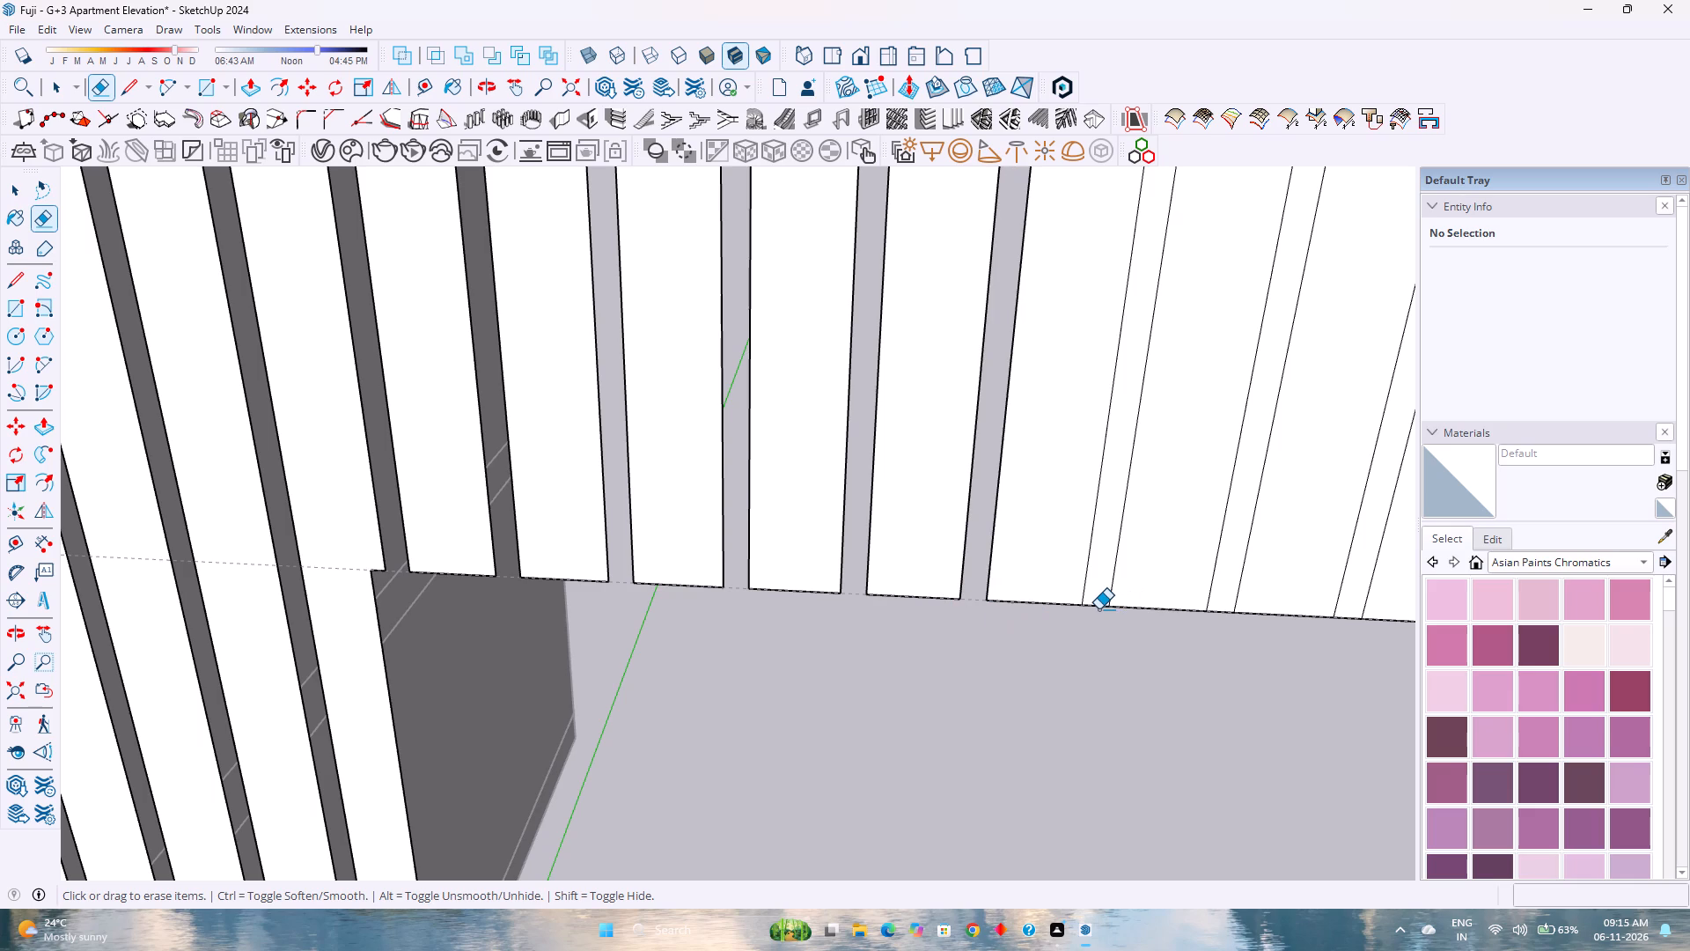
pyautogui.click(1098, 607)
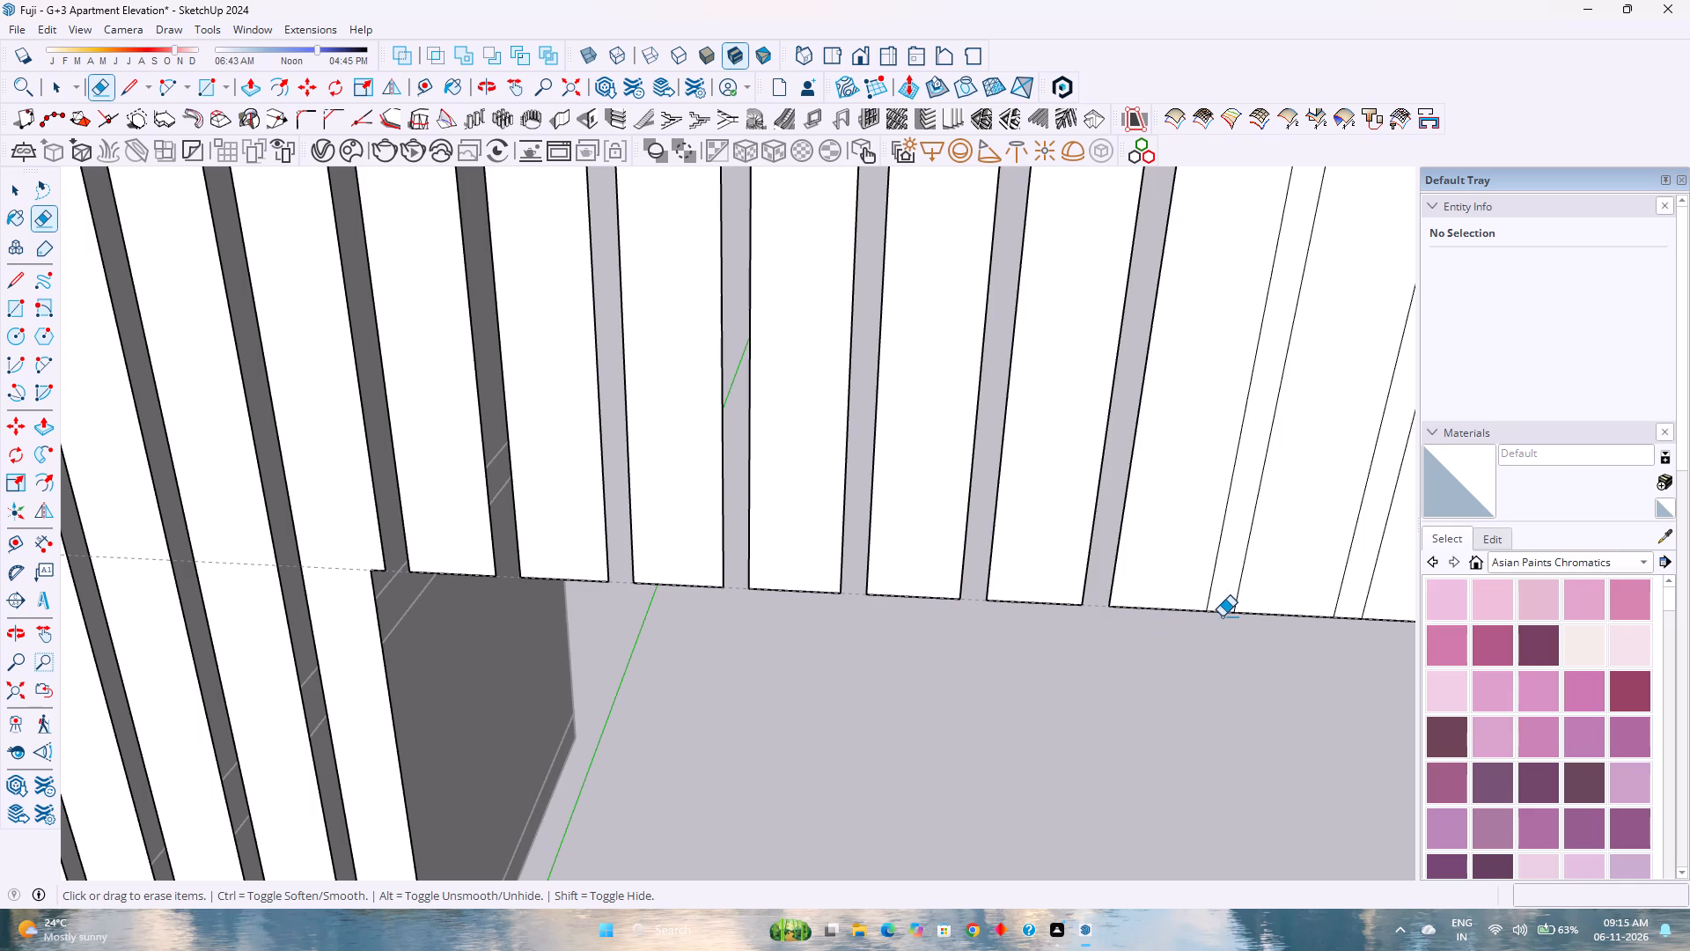
pyautogui.click(1223, 614)
# Erase the short segments of the last three narrow strips along the top edge of the small rectangular opening.
pyautogui.scroll(-3, 1091, 674)
pyautogui.keyDown('shift'); pyautogui.moveTo(1118, 667); pyautogui.dragTo(805, 644, button='middle'); pyautogui.keyUp('shift')
pyautogui.keyDown('shift'); pyautogui.middleClick(805, 644); pyautogui.keyUp('shift')
pyautogui.scroll(-1, 944, 608)
pyautogui.scroll(6, 993, 615)
pyautogui.click(1010, 638)
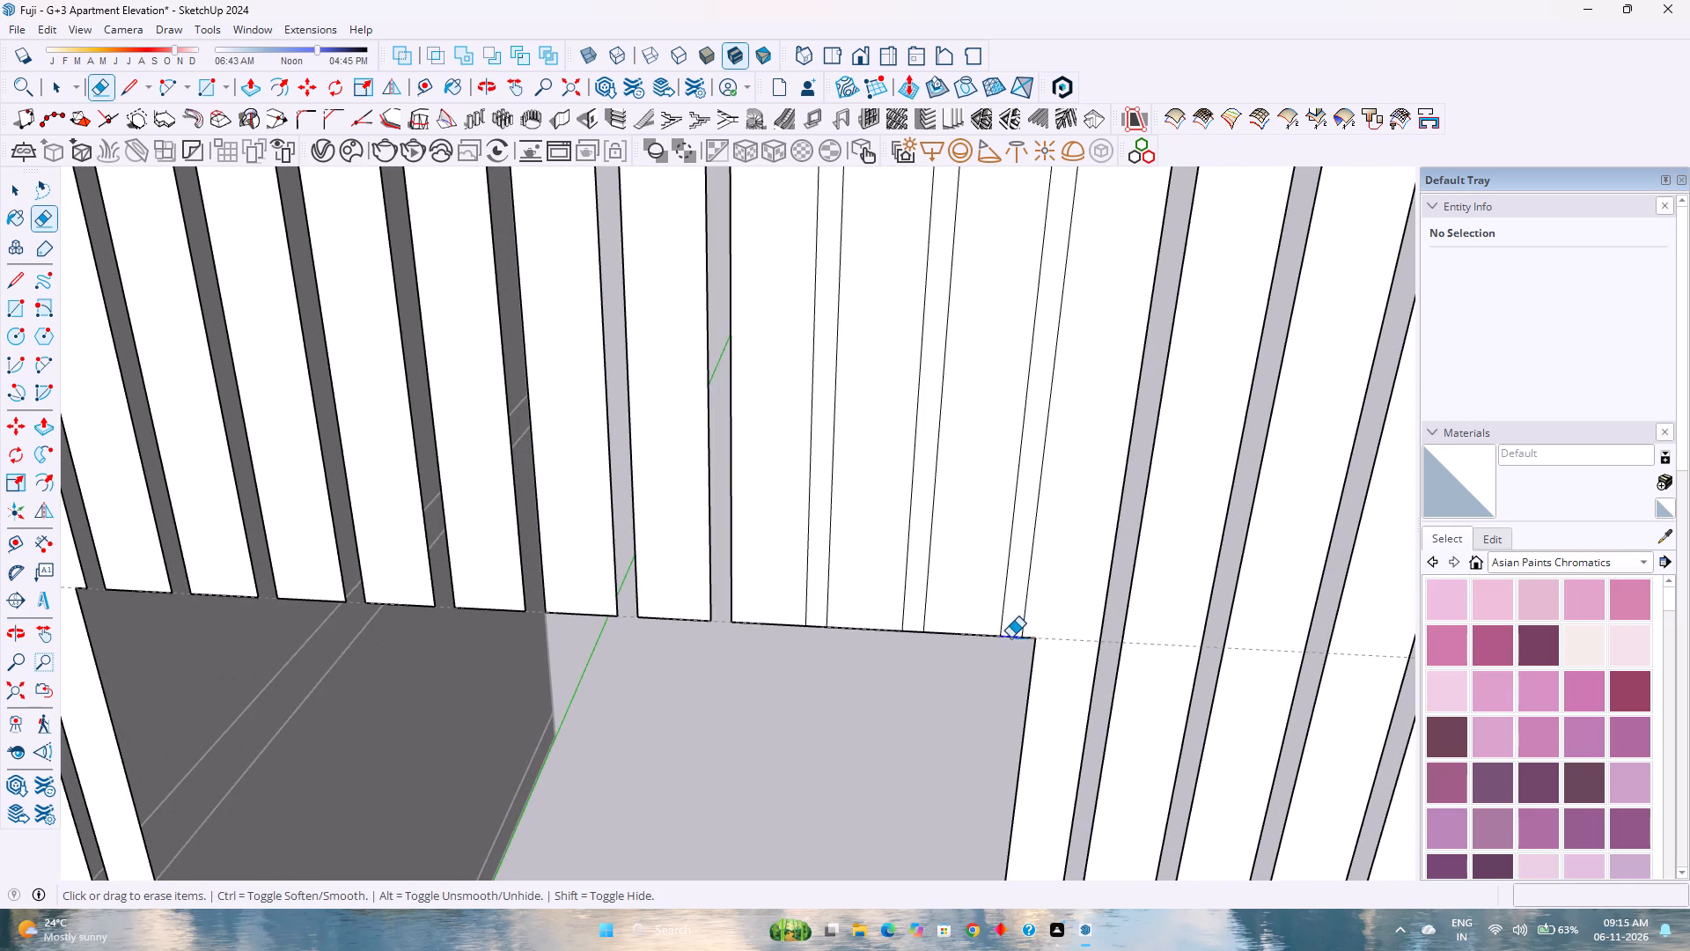
pyautogui.click(915, 631)
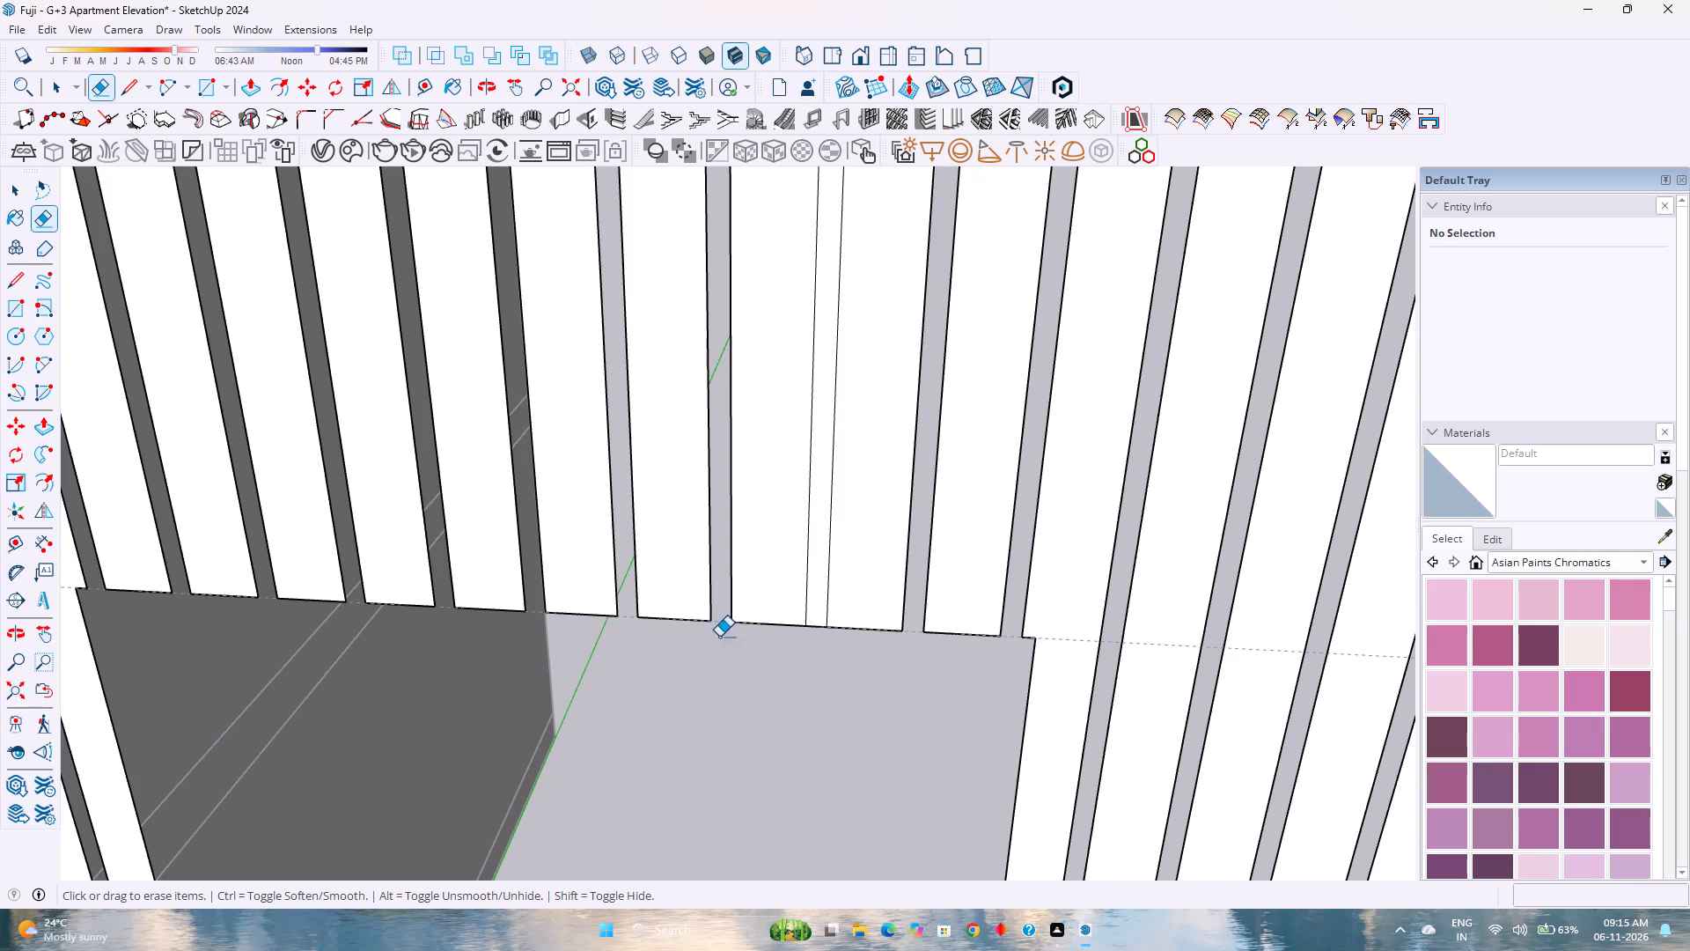
pyautogui.click(817, 626)
# Open four narrow strips below the small rectangular opening by erasing their short segments along its bottom edge.
pyautogui.scroll(-10, 746, 654)
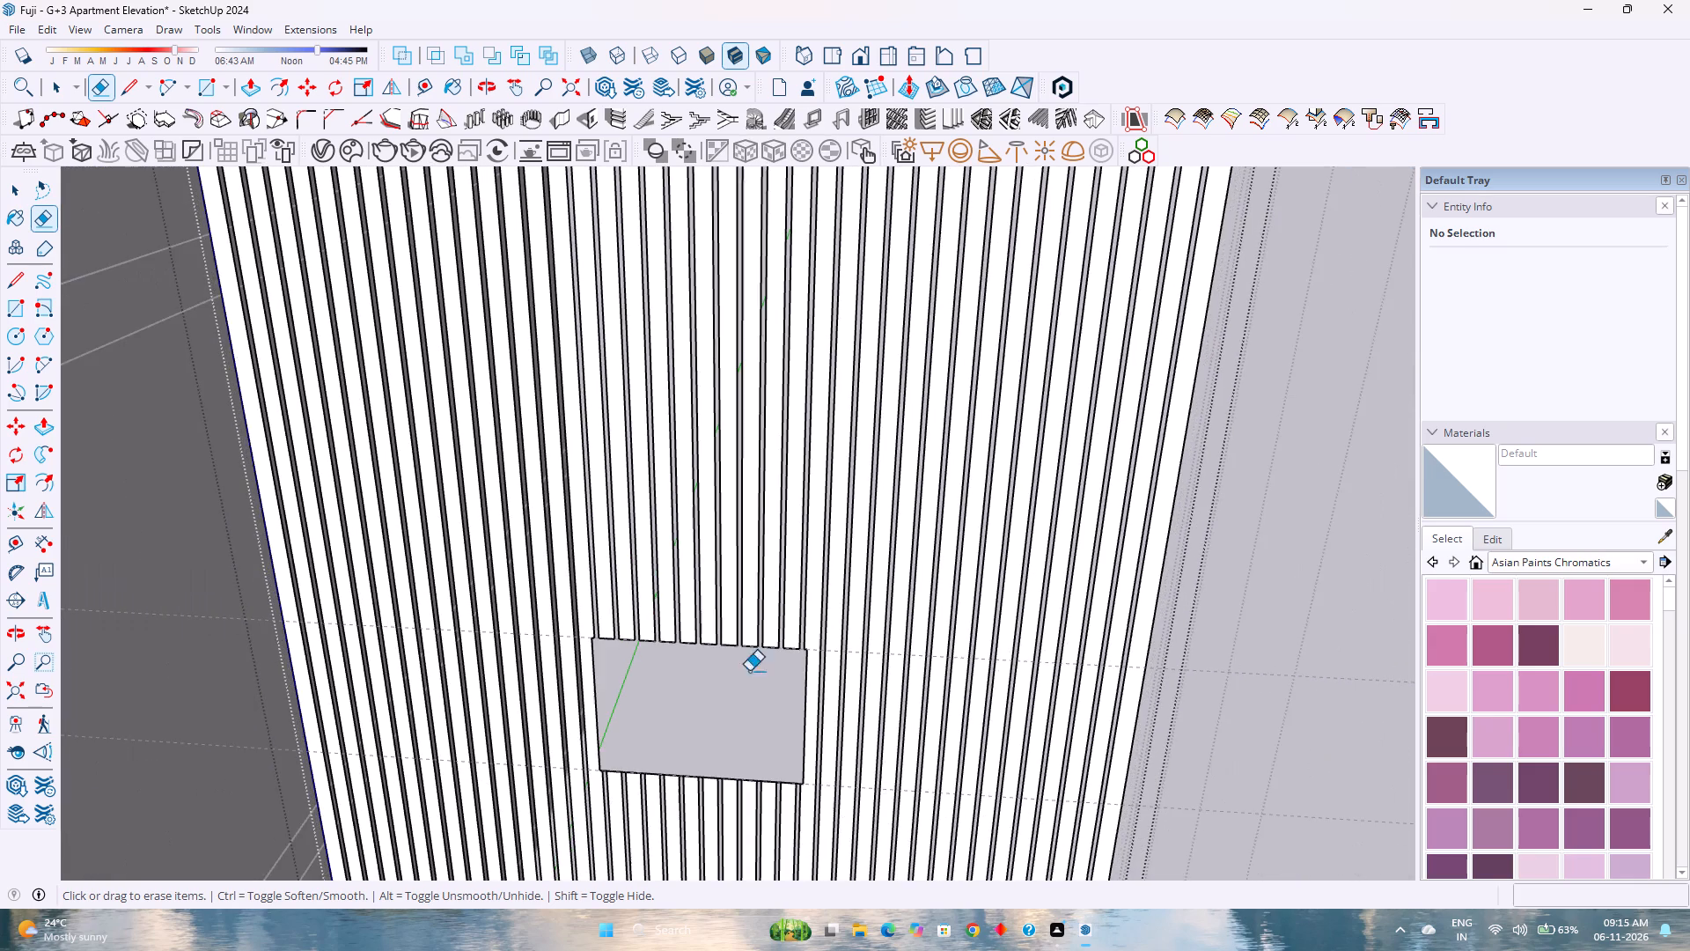
pyautogui.scroll(13, 759, 803)
pyautogui.scroll(1, 830, 739)
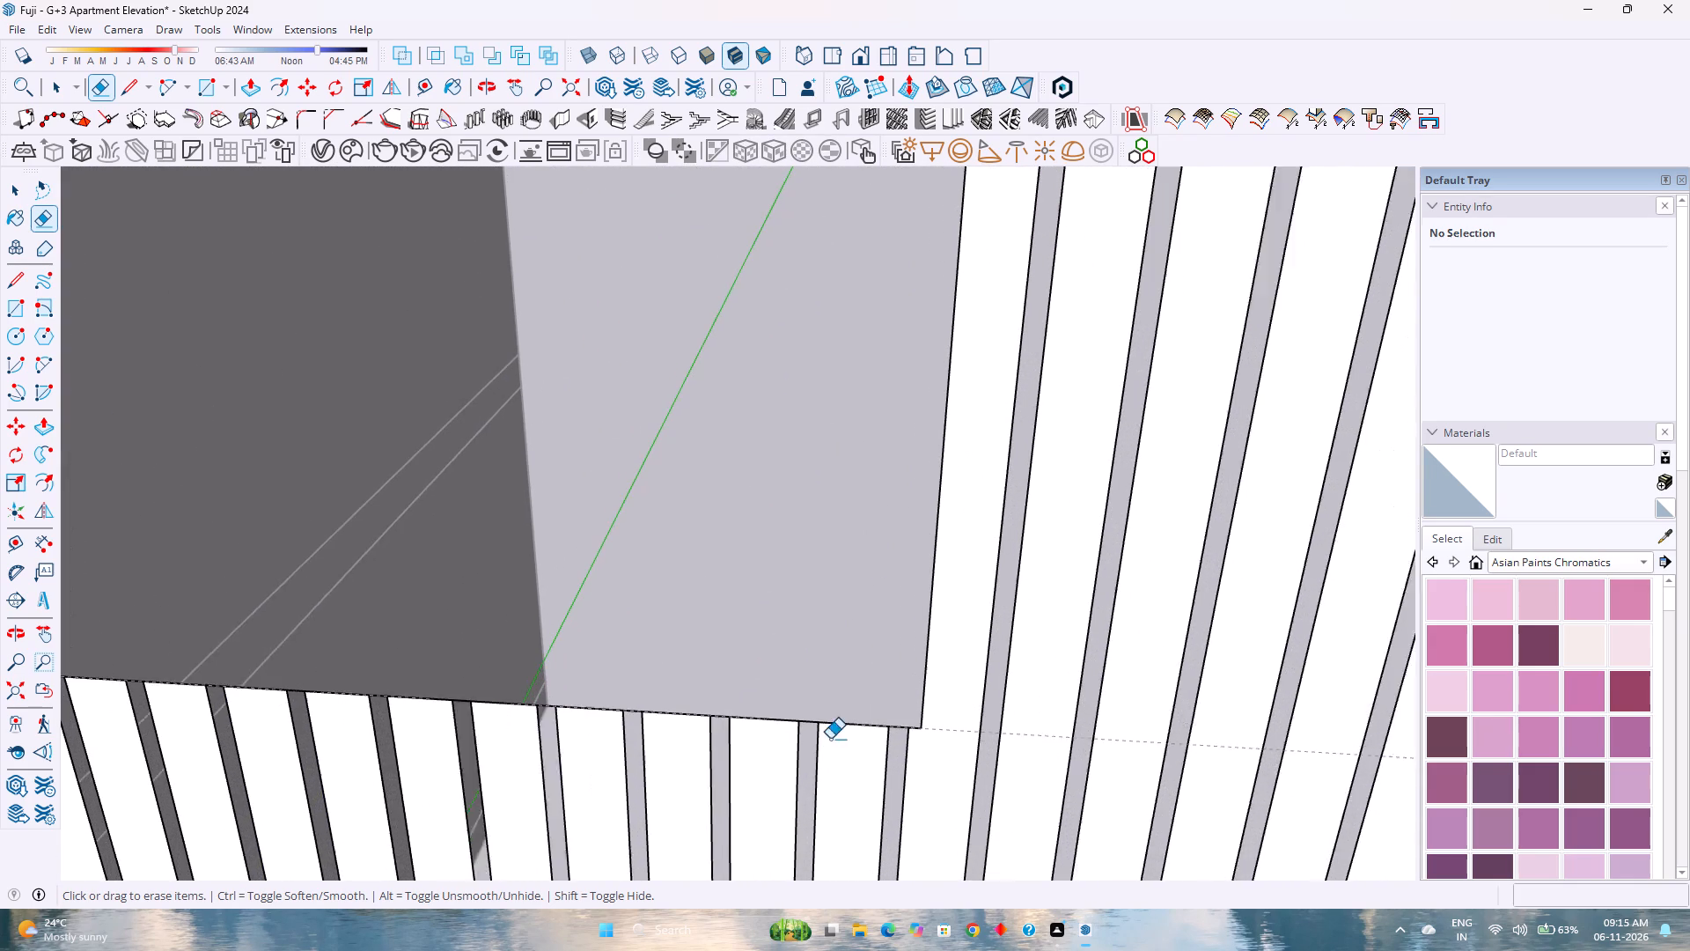
pyautogui.scroll(1, 830, 739)
pyautogui.click(807, 716)
pyautogui.click(703, 712)
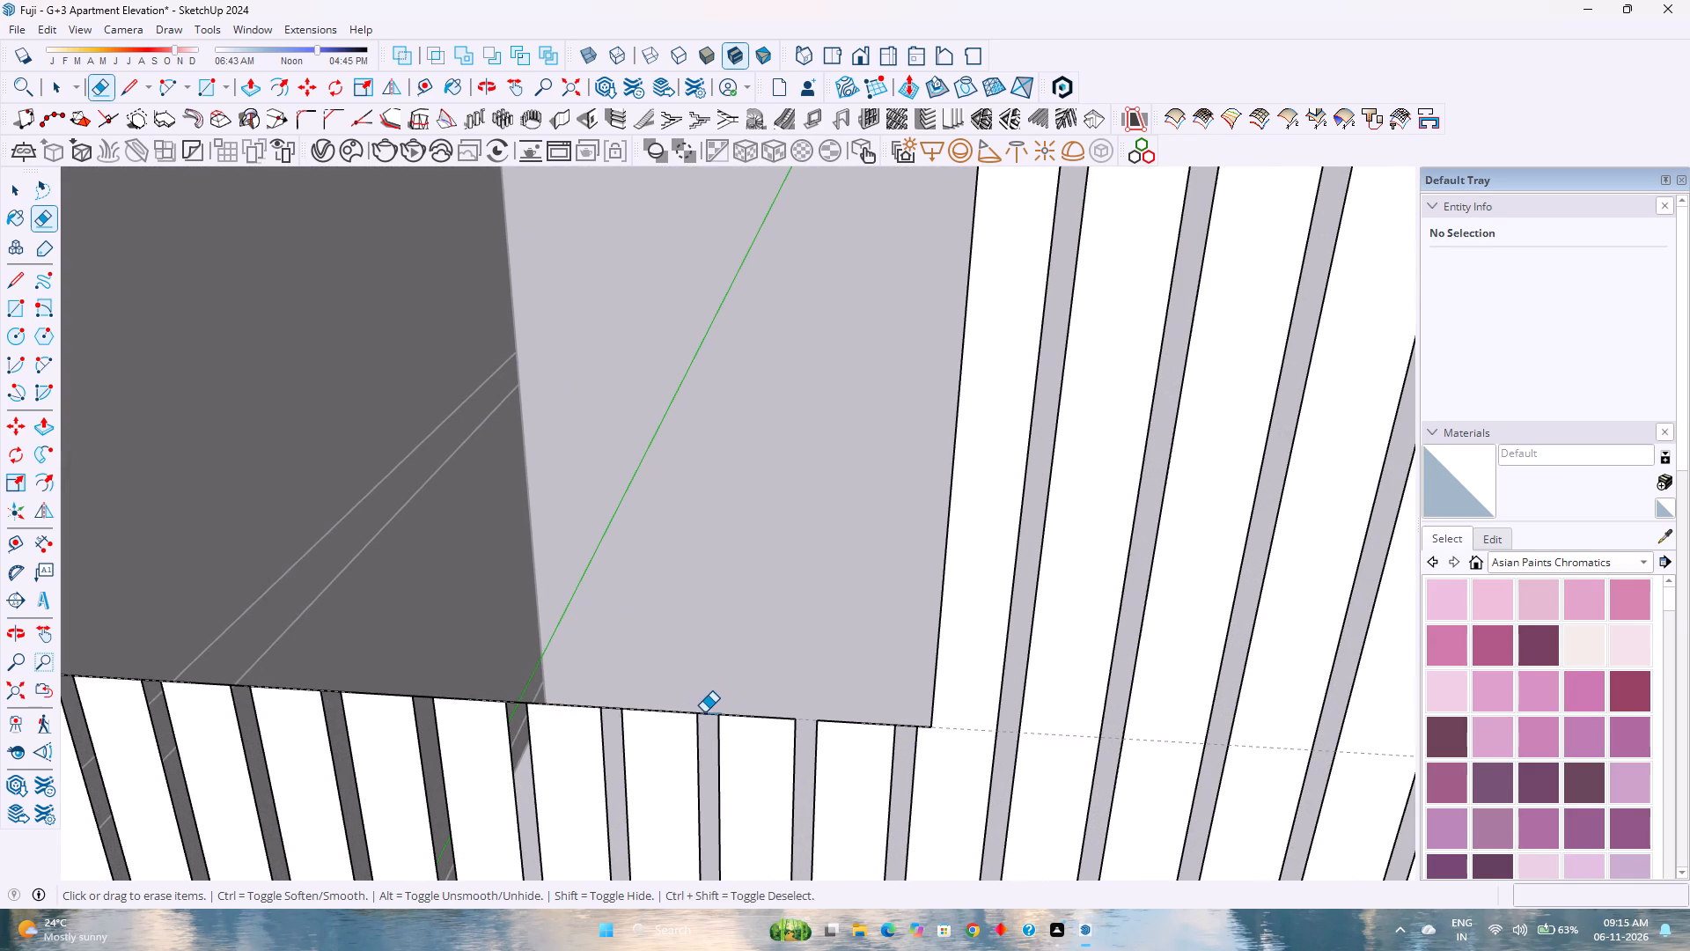
pyautogui.click(609, 706)
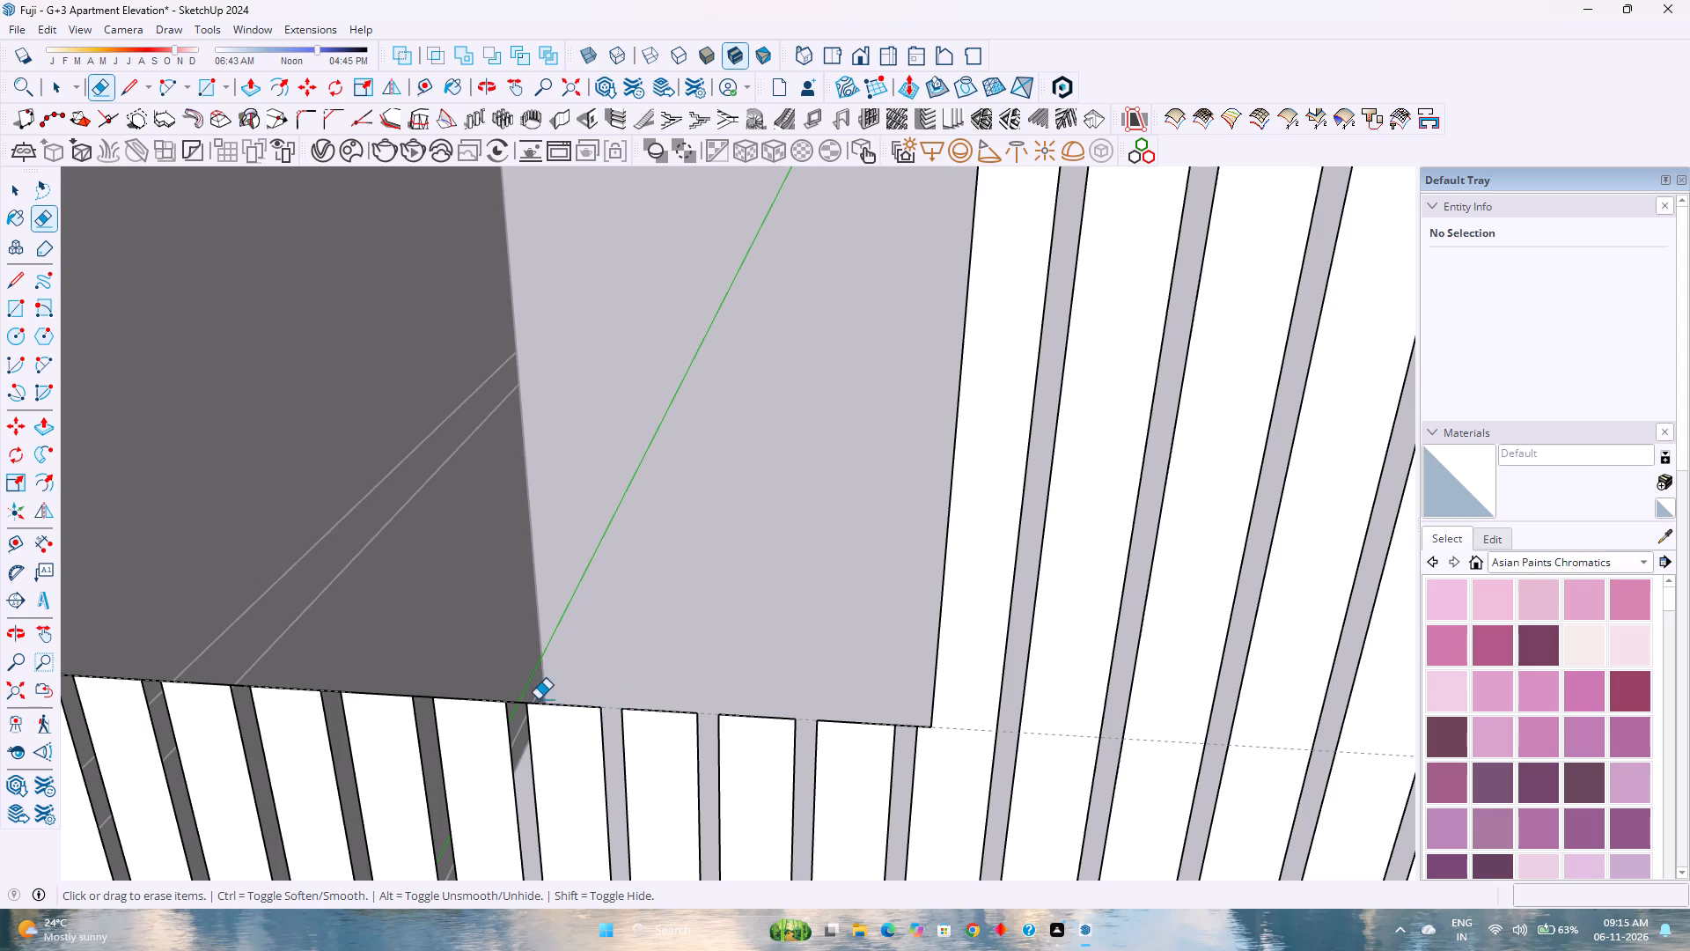
pyautogui.click(515, 704)
# Erase the short segments of six more narrow strips along the opening's bottom edge, starting from its other lower corner.
pyautogui.keyDown('shift'); pyautogui.moveTo(541, 696); pyautogui.dragTo(706, 715, button='middle'); pyautogui.keyUp('shift')
pyautogui.keyDown('shift'); pyautogui.middleClick(711, 717); pyautogui.keyUp('shift')
pyautogui.keyDown('shift'); pyautogui.middleClick(711, 717); pyautogui.keyUp('shift')
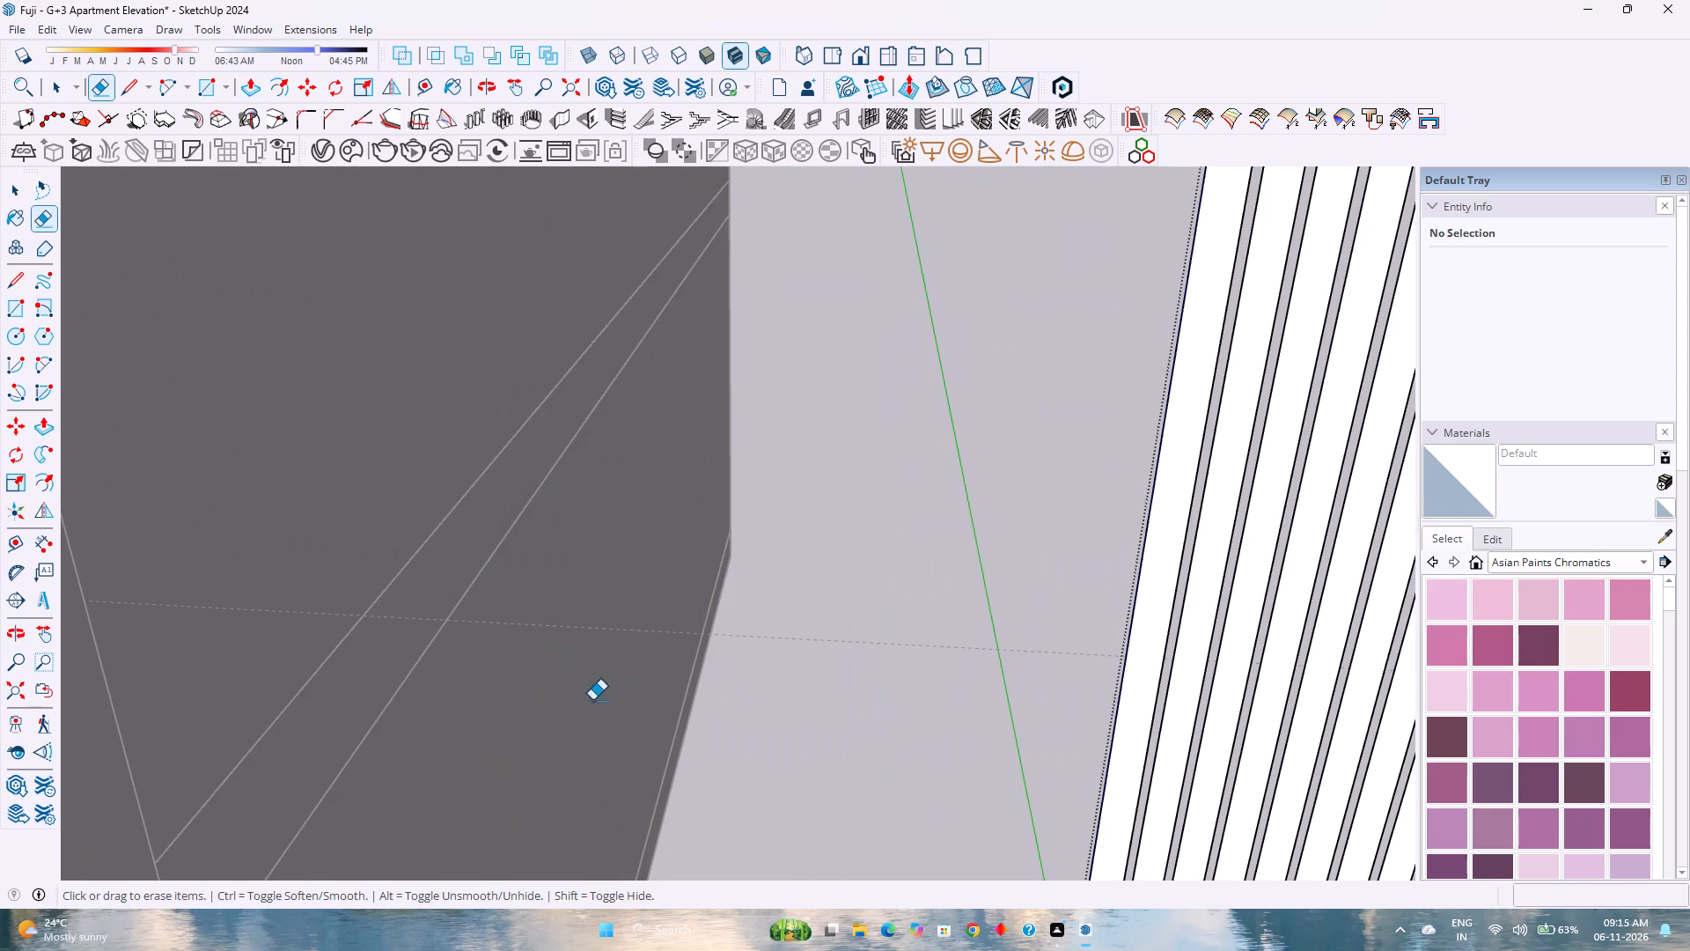
pyautogui.keyDown('shift'); pyautogui.middleClick(587, 699); pyautogui.keyUp('shift')
pyautogui.keyDown('shift'); pyautogui.middleClick(581, 699); pyautogui.keyUp('shift')
pyautogui.scroll(-4, 580, 698)
pyautogui.keyDown('shift'); pyautogui.moveTo(727, 703); pyautogui.dragTo(517, 823, button='middle'); pyautogui.keyUp('shift')
pyautogui.keyDown('shift'); pyautogui.middleClick(517, 823); pyautogui.keyUp('shift')
pyautogui.scroll(2, 361, 573)
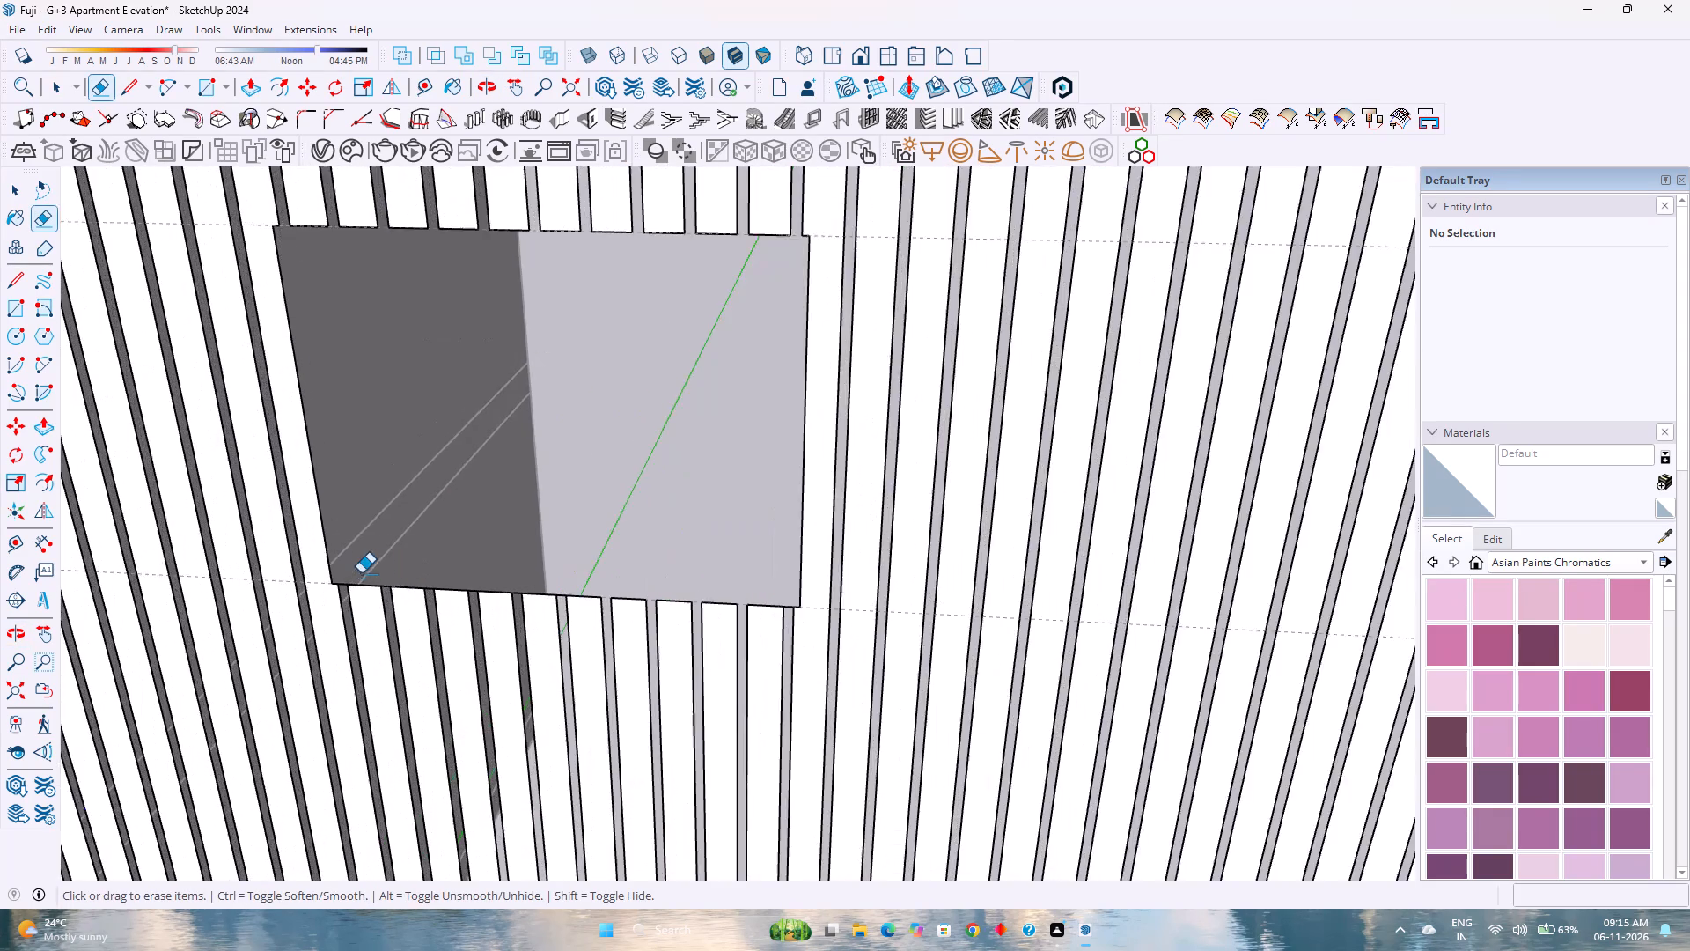
pyautogui.scroll(8, 361, 573)
pyautogui.click(281, 569)
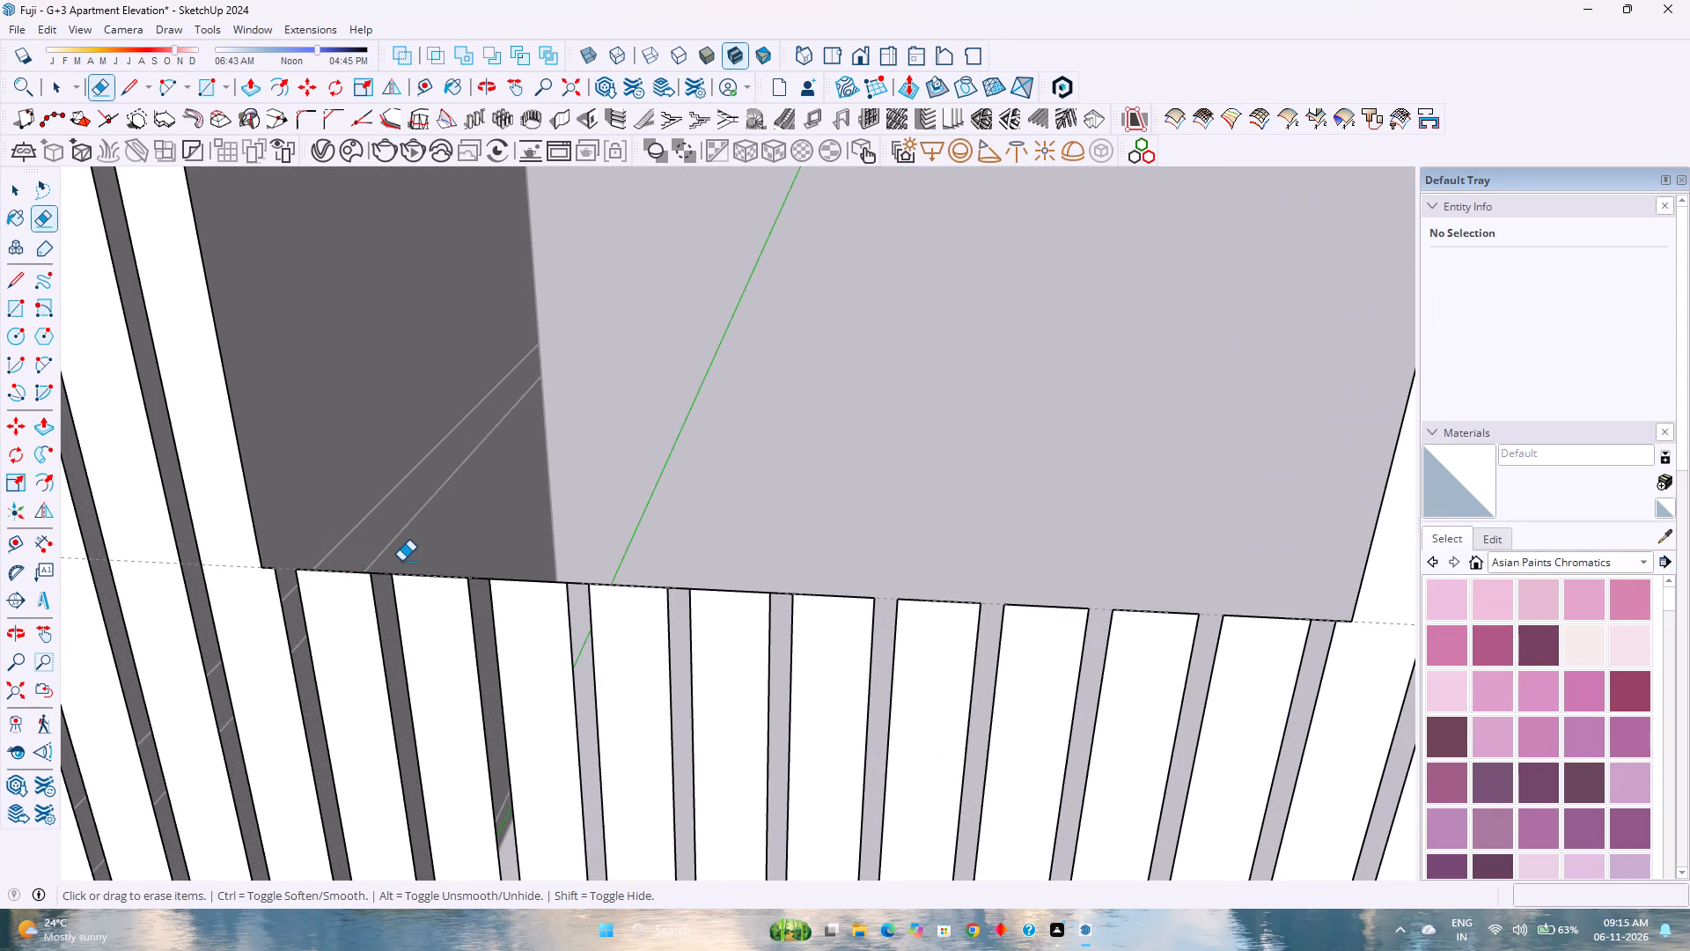
pyautogui.click(384, 571)
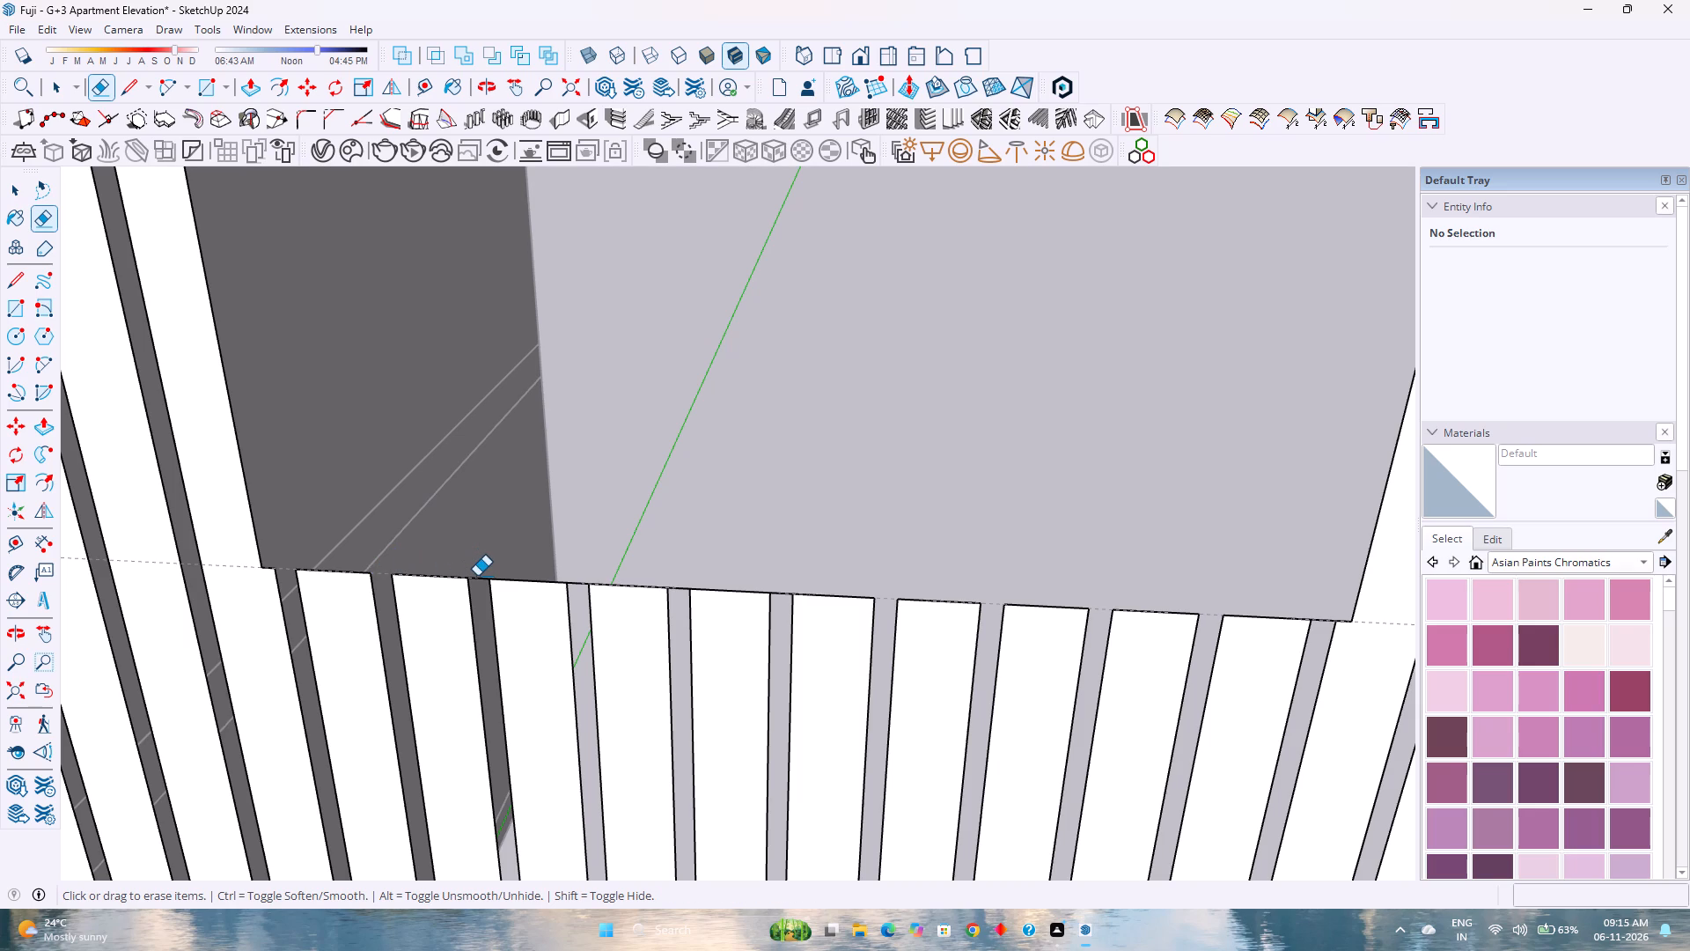
pyautogui.click(477, 577)
pyautogui.click(580, 584)
pyautogui.click(677, 587)
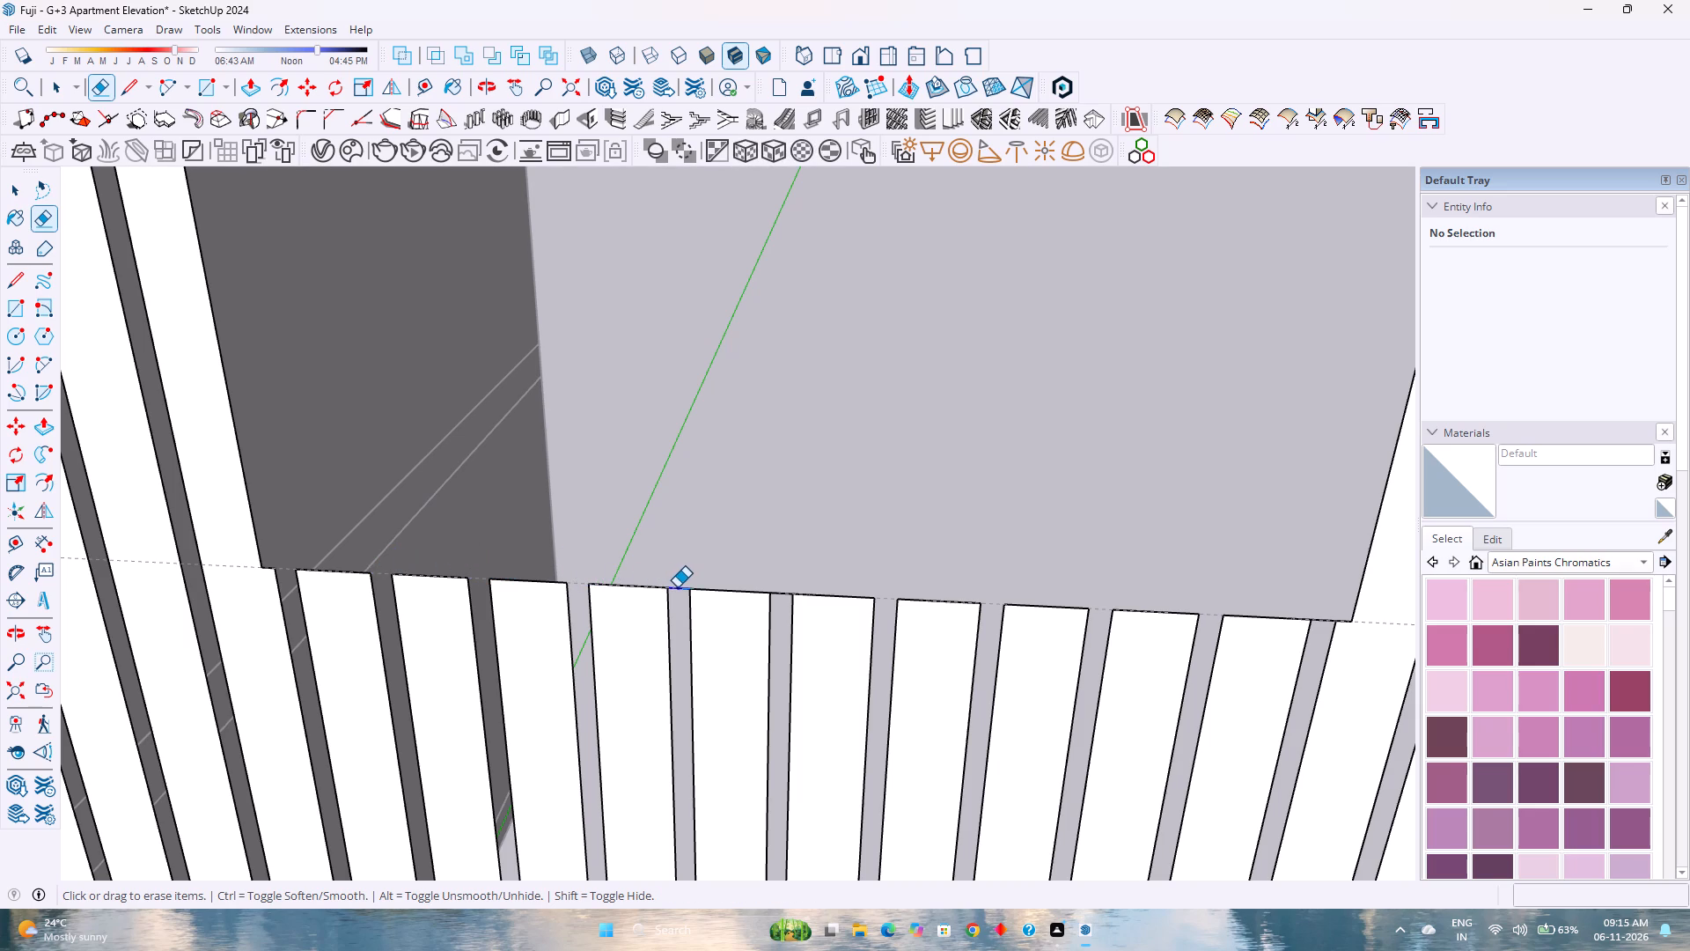
pyautogui.click(780, 593)
# Erase the one remaining short strip segment at the end of the opening's bottom edge.
pyautogui.scroll(-2, 737, 576)
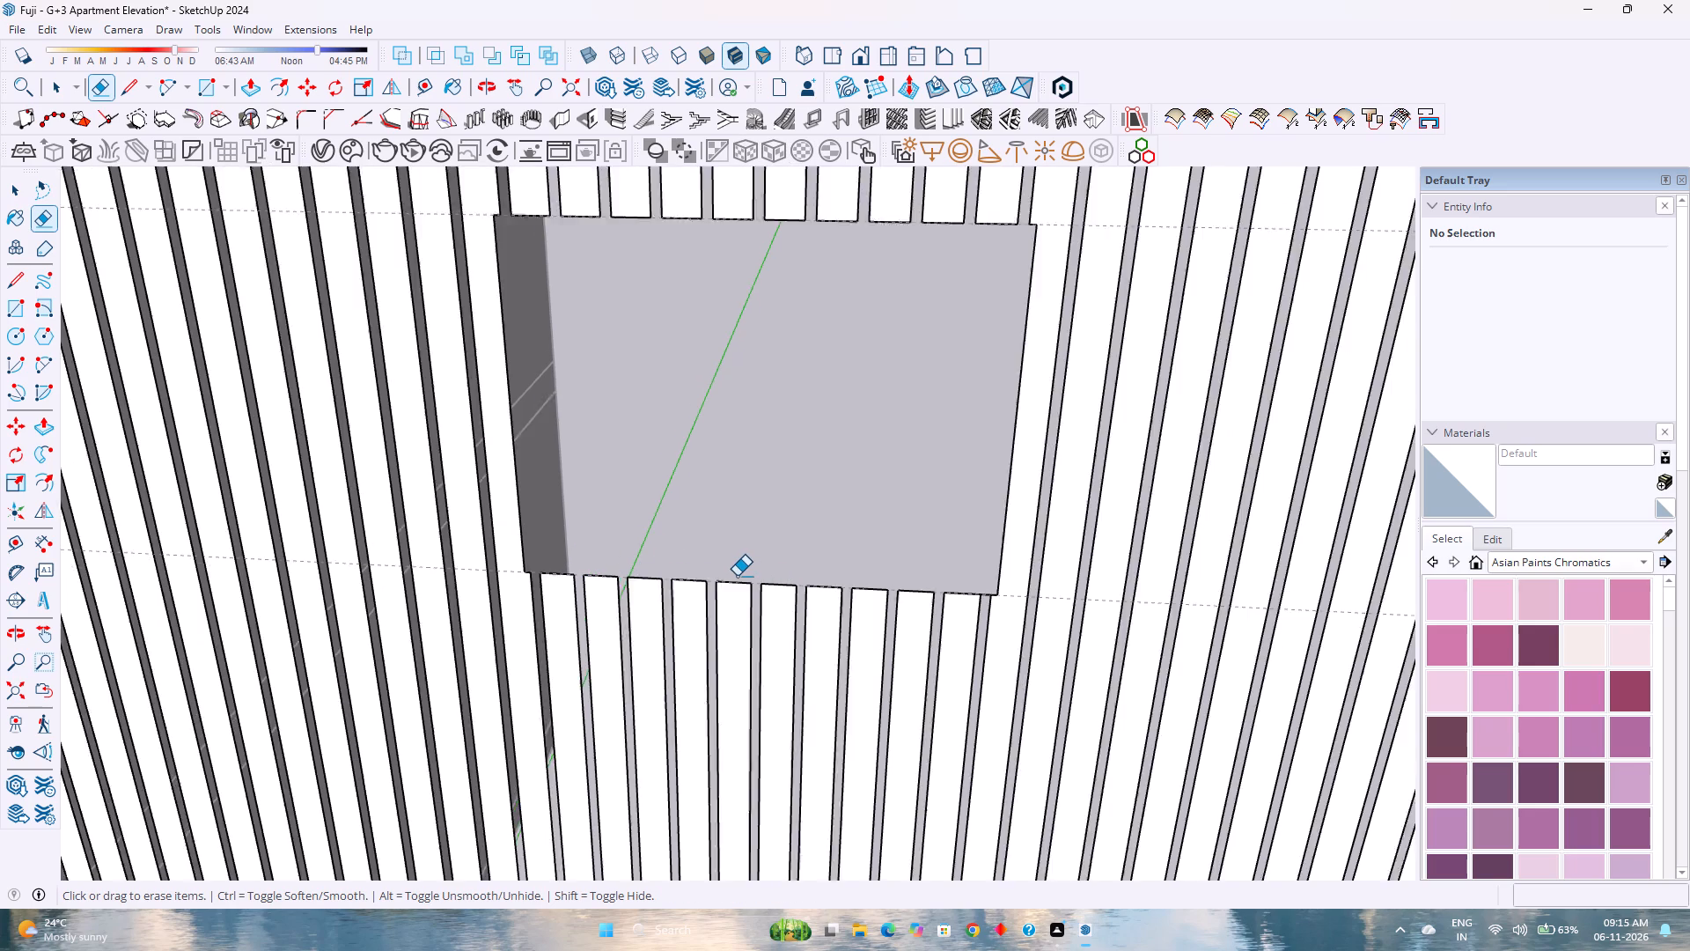
pyautogui.scroll(-6, 737, 576)
pyautogui.keyDown('shift'); pyautogui.moveTo(782, 534); pyautogui.dragTo(760, 575, button='middle'); pyautogui.keyUp('shift')
pyautogui.keyDown('shift'); pyautogui.middleClick(759, 576); pyautogui.keyUp('shift')
pyautogui.scroll(6, 885, 650)
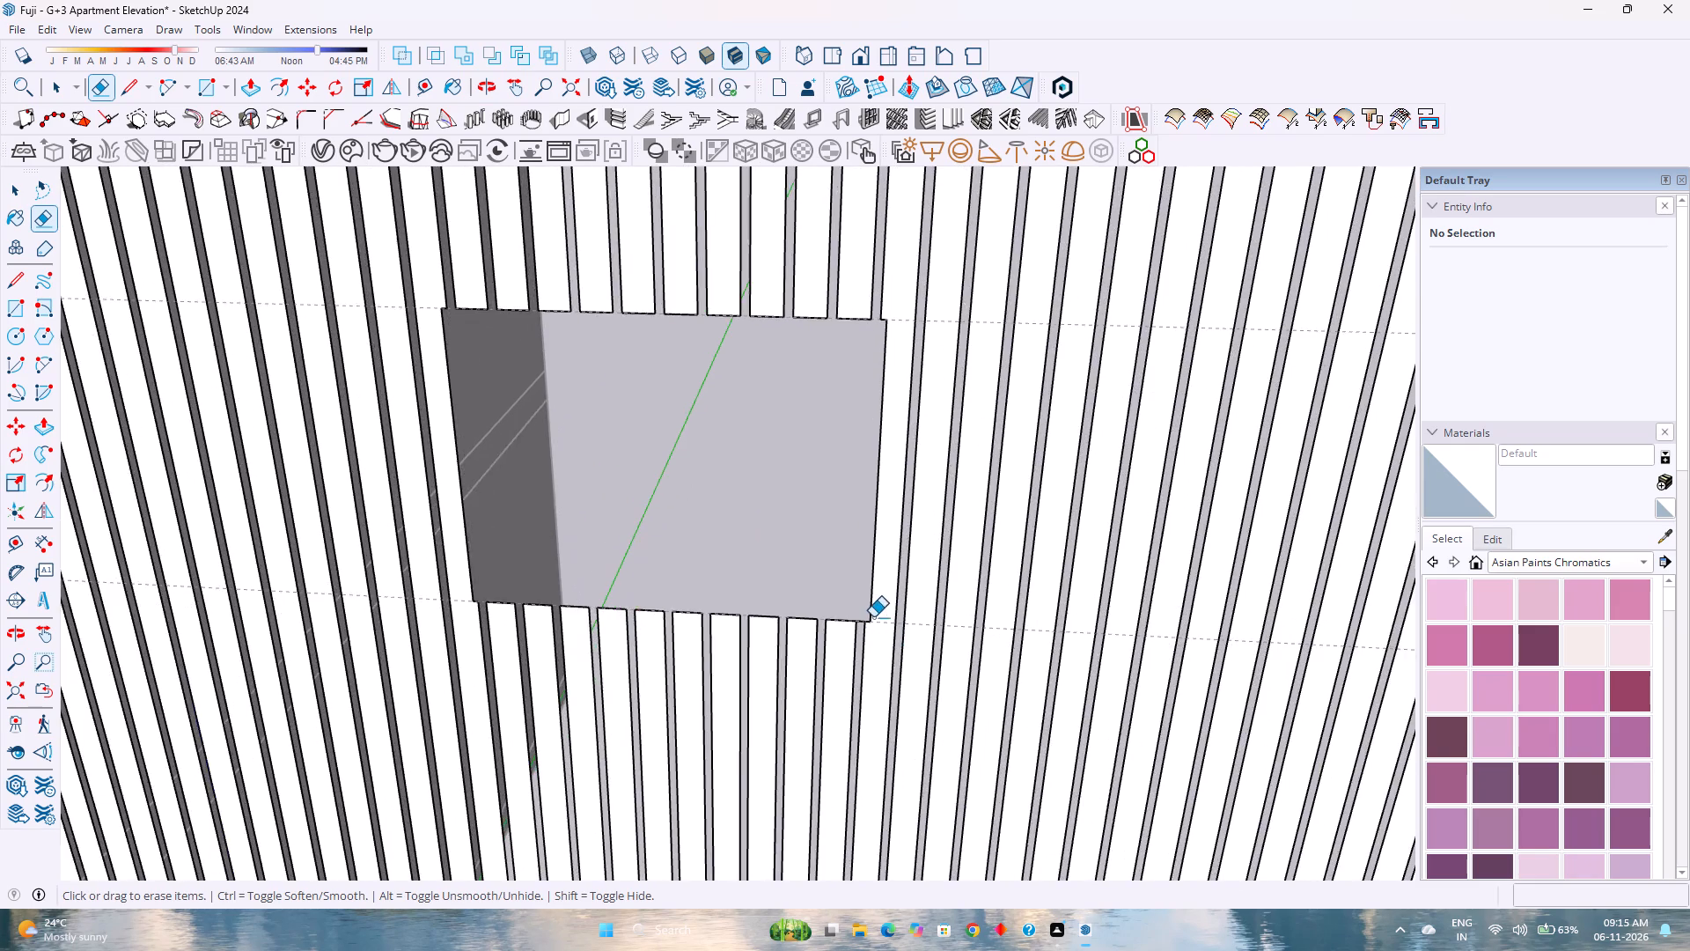
pyautogui.scroll(6, 873, 617)
pyautogui.click(842, 648)
# Open the first five narrow strips along the panel's top edge by erasing their short segments, starting at the square upper corner.
pyautogui.scroll(-3, 781, 622)
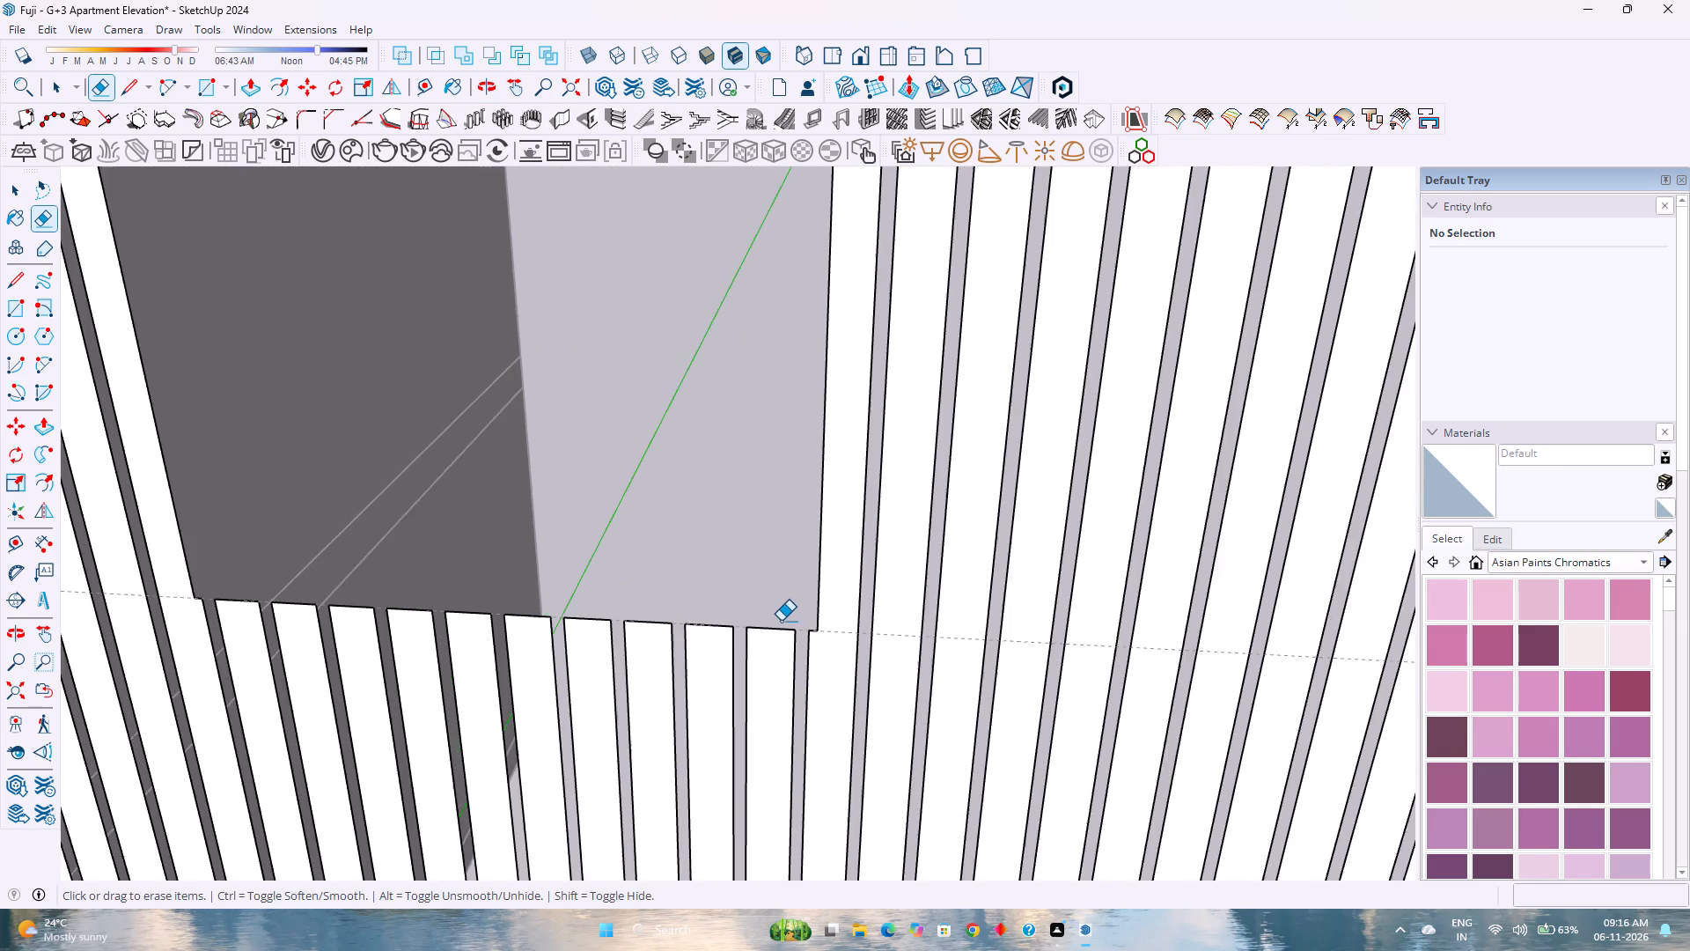
pyautogui.scroll(-15, 781, 621)
pyautogui.scroll(-5, 846, 496)
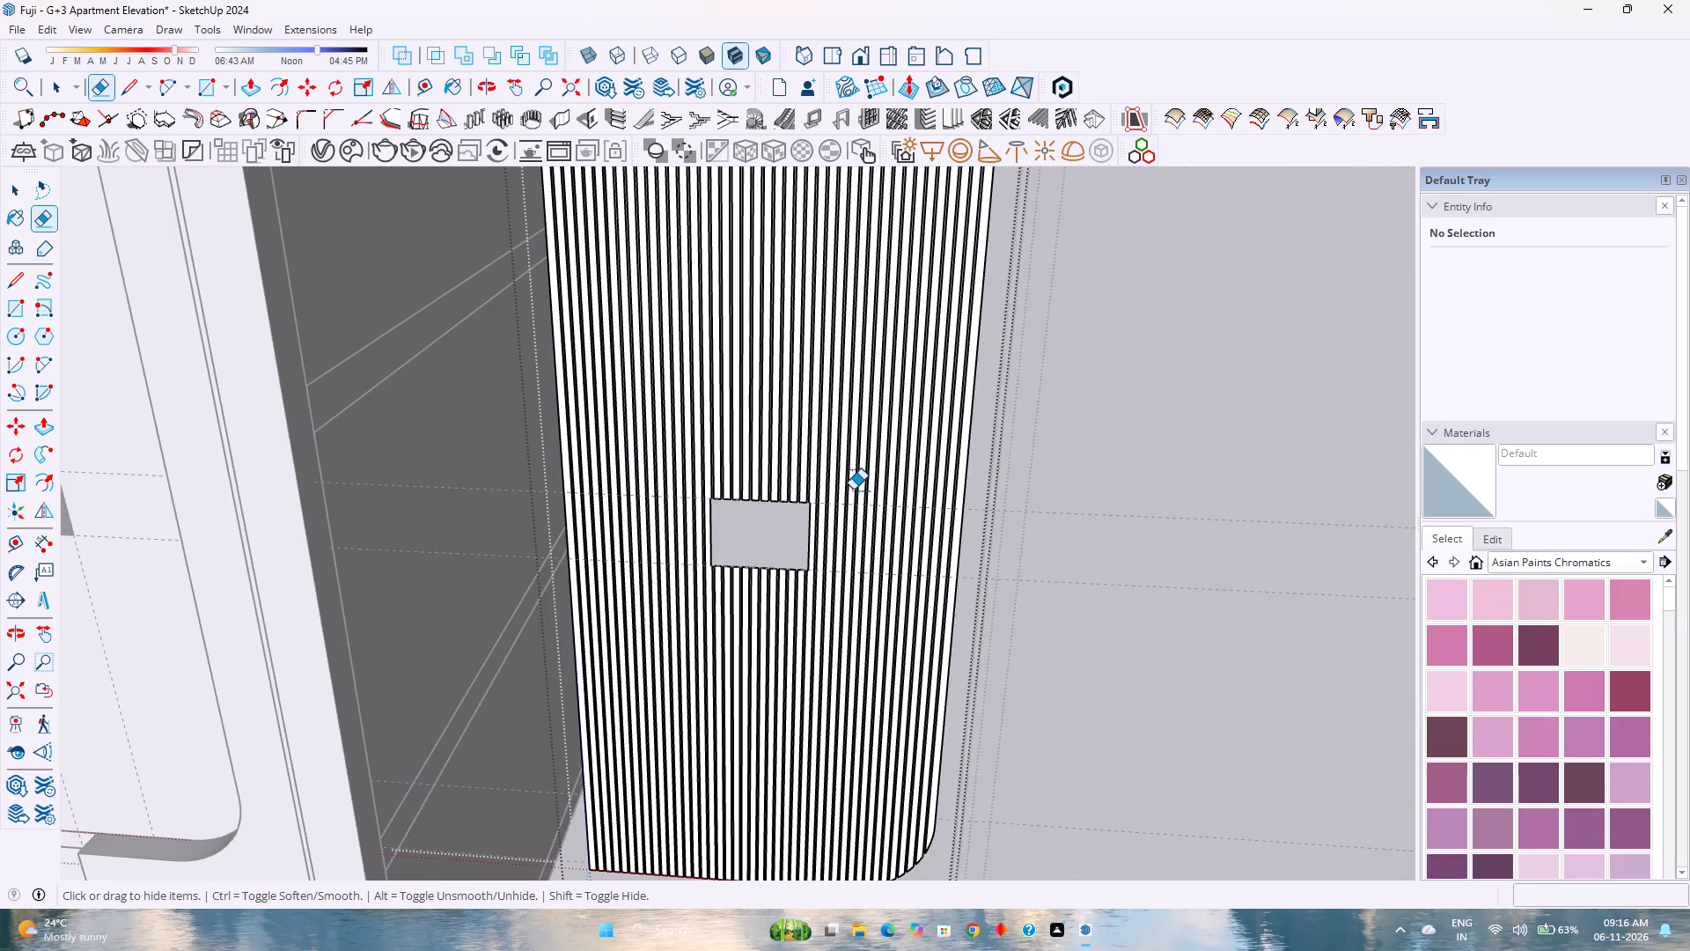
pyautogui.keyDown('shift'); pyautogui.moveTo(858, 523); pyautogui.dragTo(859, 582, button='middle'); pyautogui.keyUp('shift')
pyautogui.keyDown('shift'); pyautogui.middleClick(859, 582); pyautogui.keyUp('shift')
pyautogui.keyDown('shift'); pyautogui.moveTo(859, 595); pyautogui.dragTo(855, 672, button='middle'); pyautogui.keyUp('shift')
pyautogui.scroll(-10, 766, 523)
pyautogui.scroll(8, 737, 321)
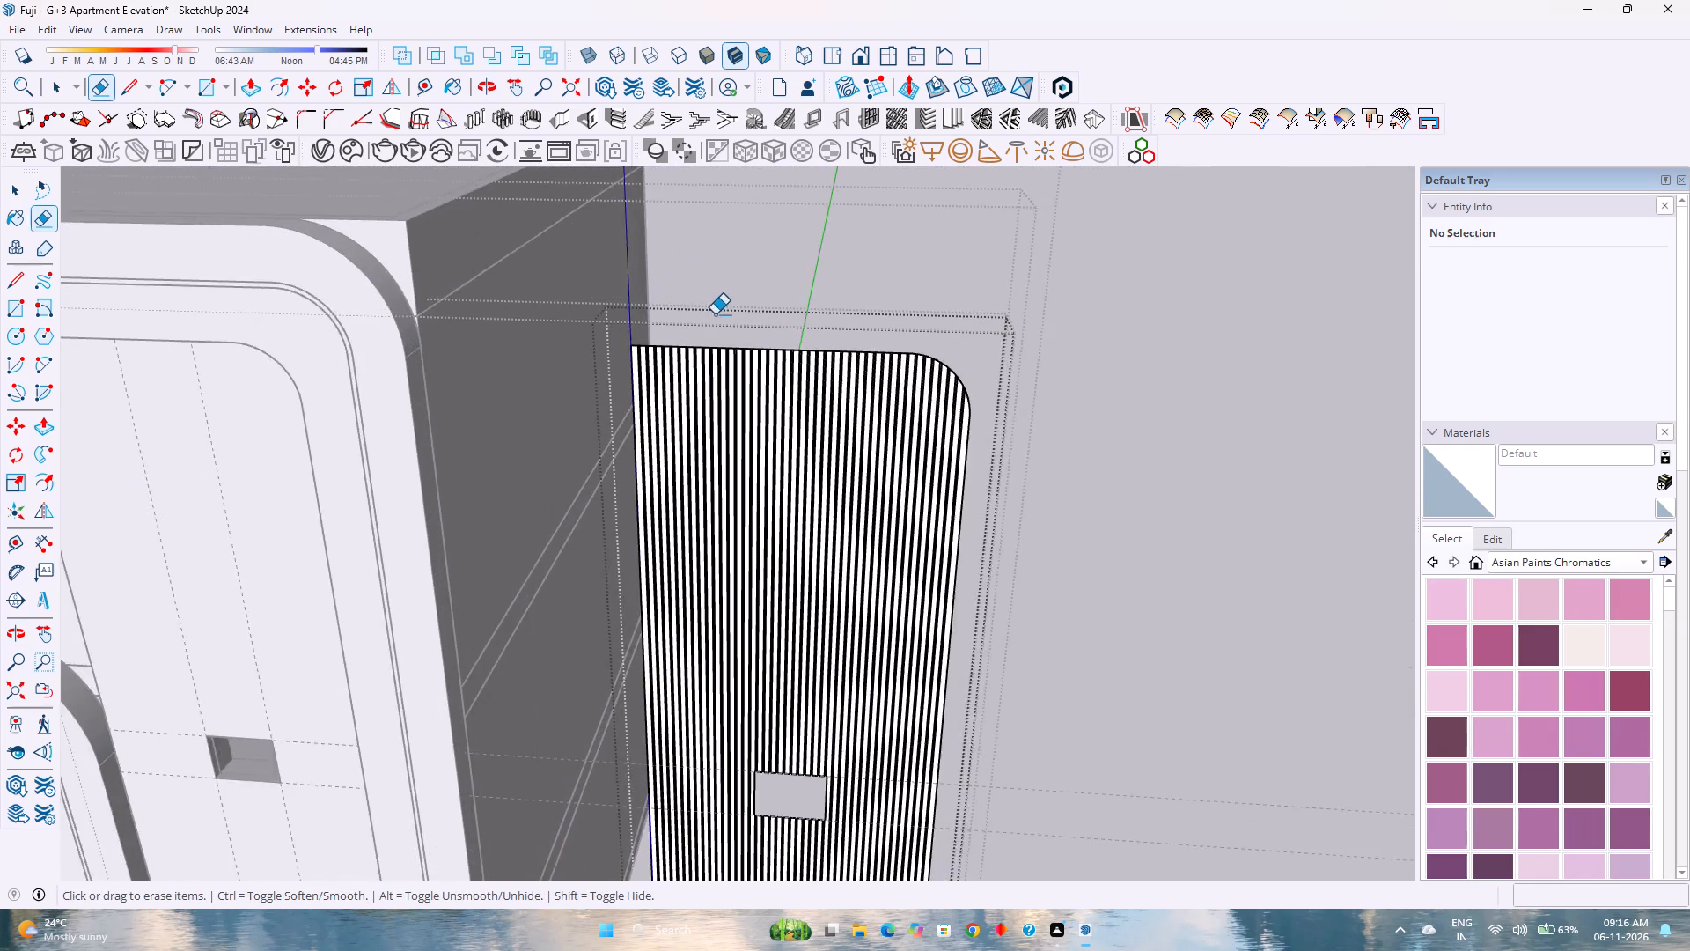
pyautogui.scroll(20, 715, 314)
pyautogui.scroll(5, 715, 314)
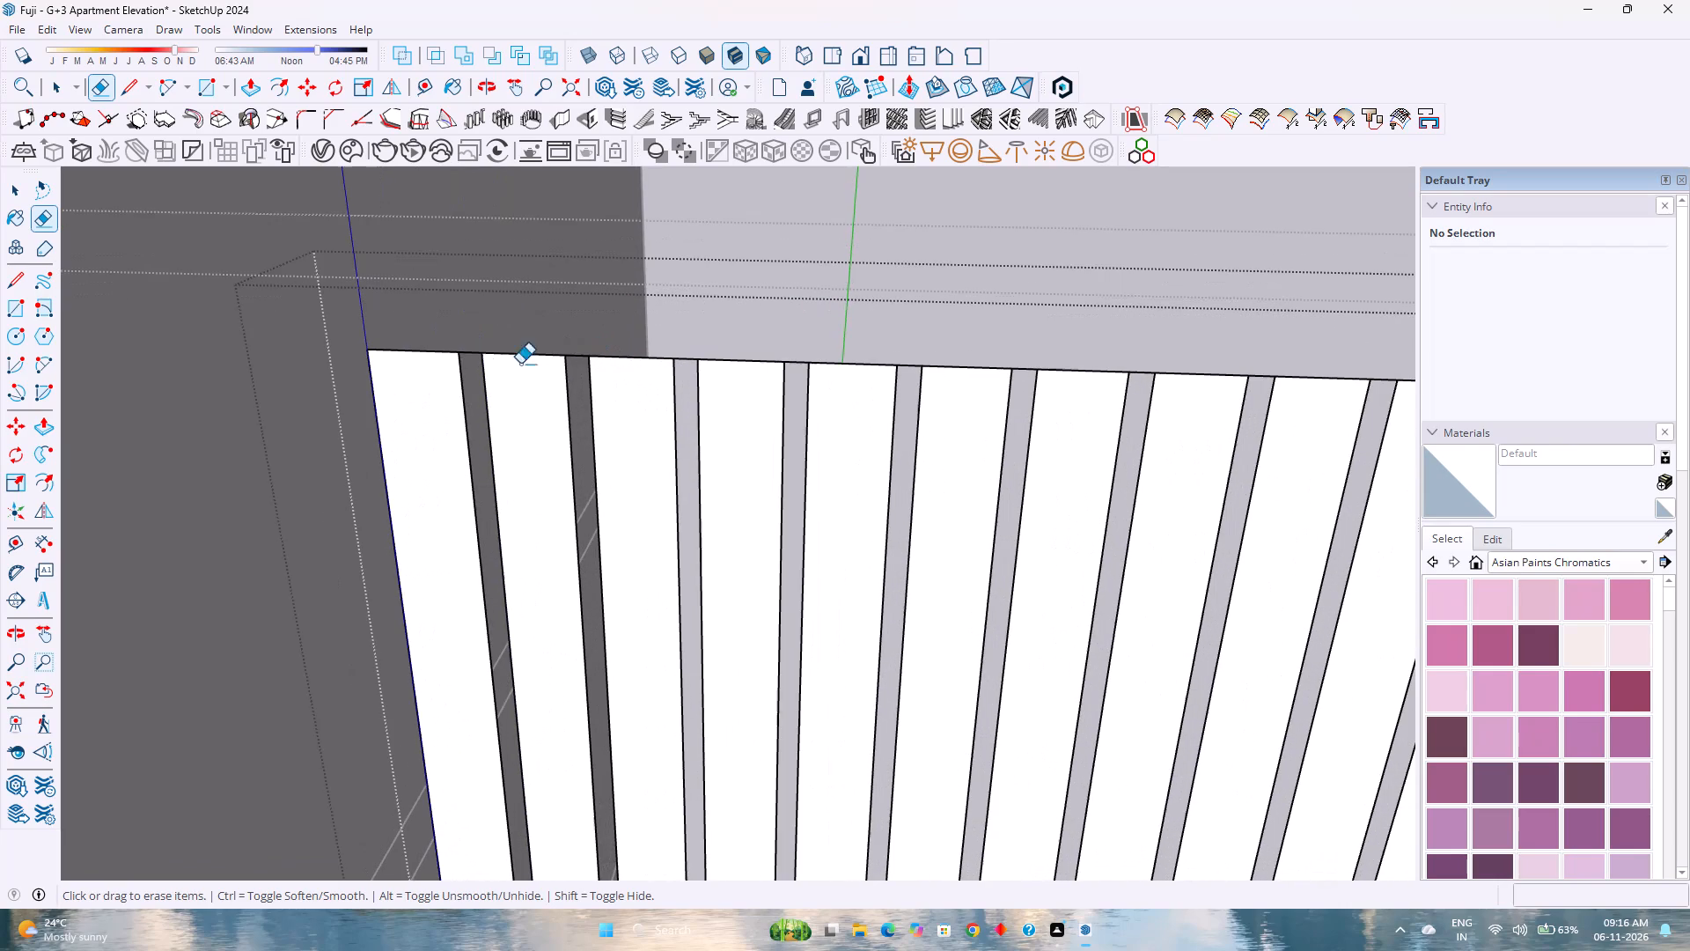
pyautogui.click(472, 350)
pyautogui.moveTo(583, 334); pyautogui.dragTo(581, 352)
pyautogui.moveTo(581, 352); pyautogui.dragTo(578, 356)
pyautogui.moveTo(681, 350); pyautogui.dragTo(688, 360)
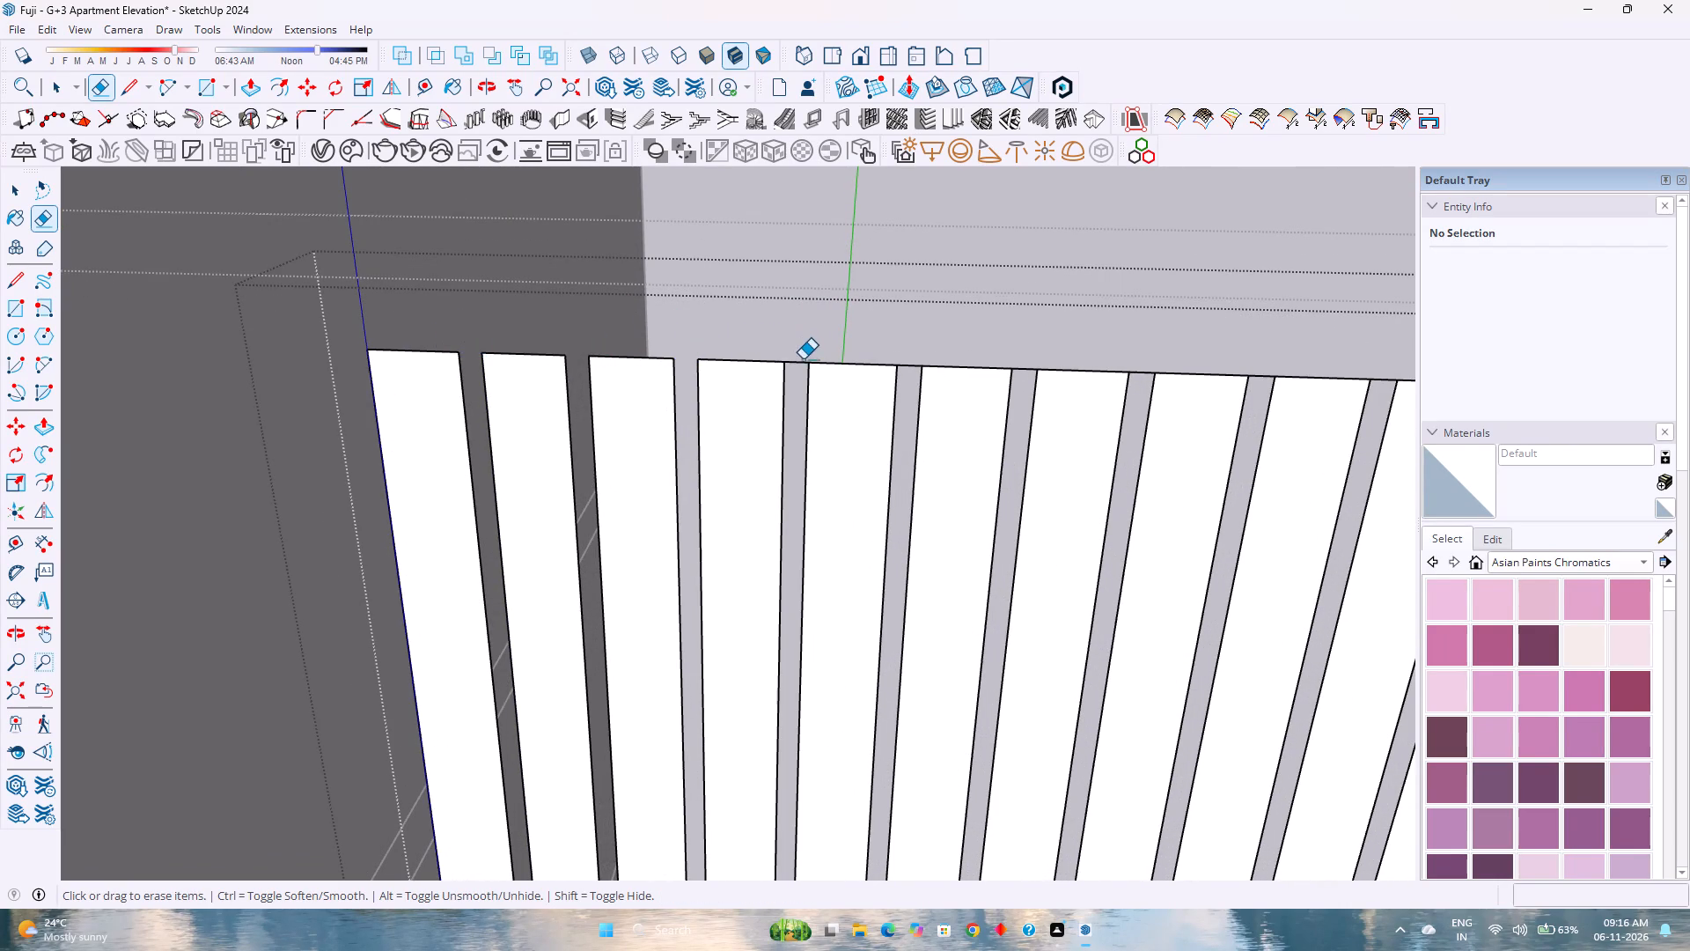
pyautogui.click(803, 363)
pyautogui.click(906, 369)
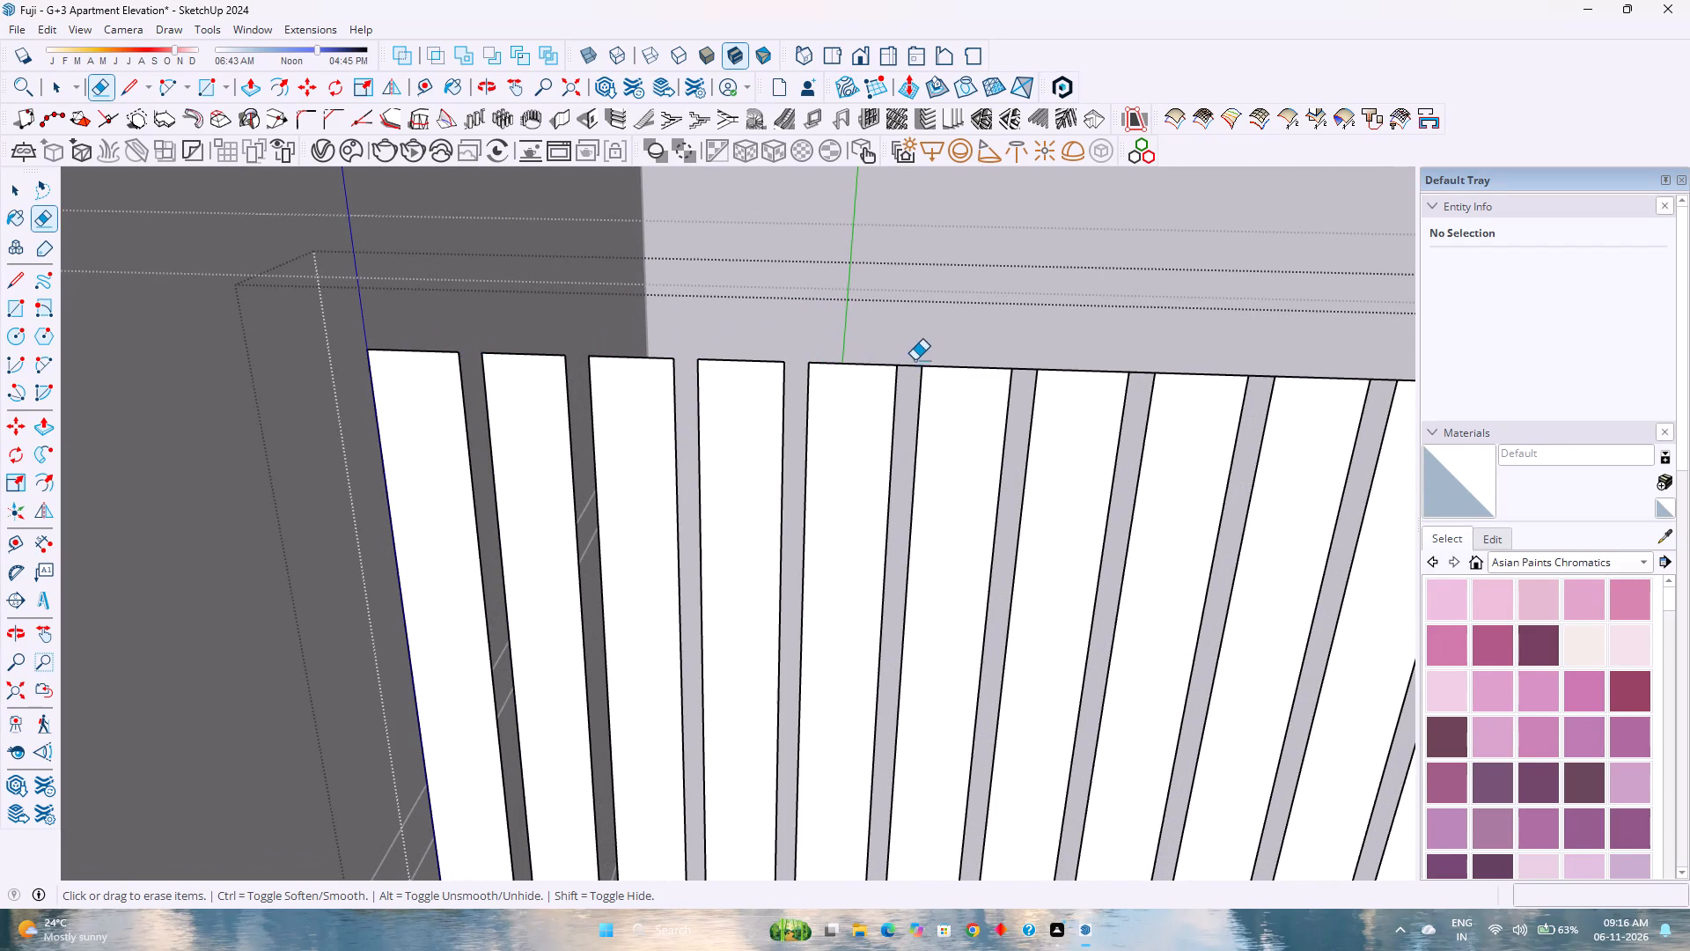
pyautogui.click(913, 364)
# Erase the short top edge segments of the next three narrow strips, moving toward the panel's rounded corner.
pyautogui.keyDown('shift'); pyautogui.moveTo(911, 365); pyautogui.dragTo(534, 396, button='middle'); pyautogui.keyUp('shift')
pyautogui.keyDown('shift'); pyautogui.middleClick(533, 397); pyautogui.keyUp('shift')
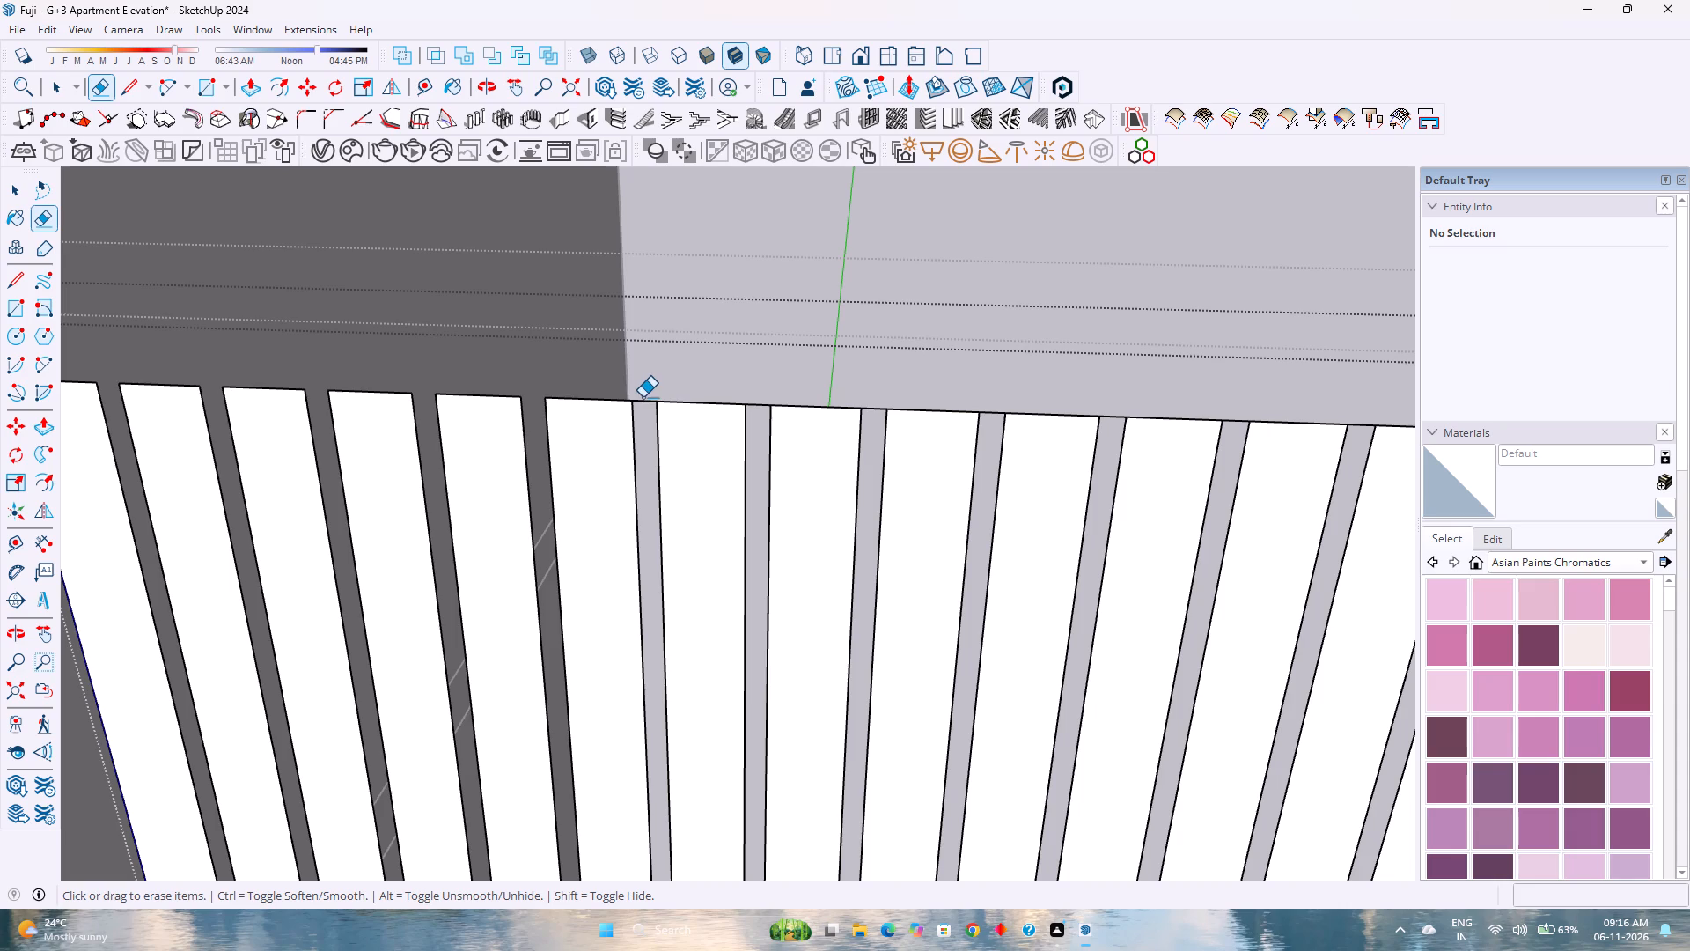
pyautogui.moveTo(643, 398); pyautogui.dragTo(643, 407)
pyautogui.click(759, 404)
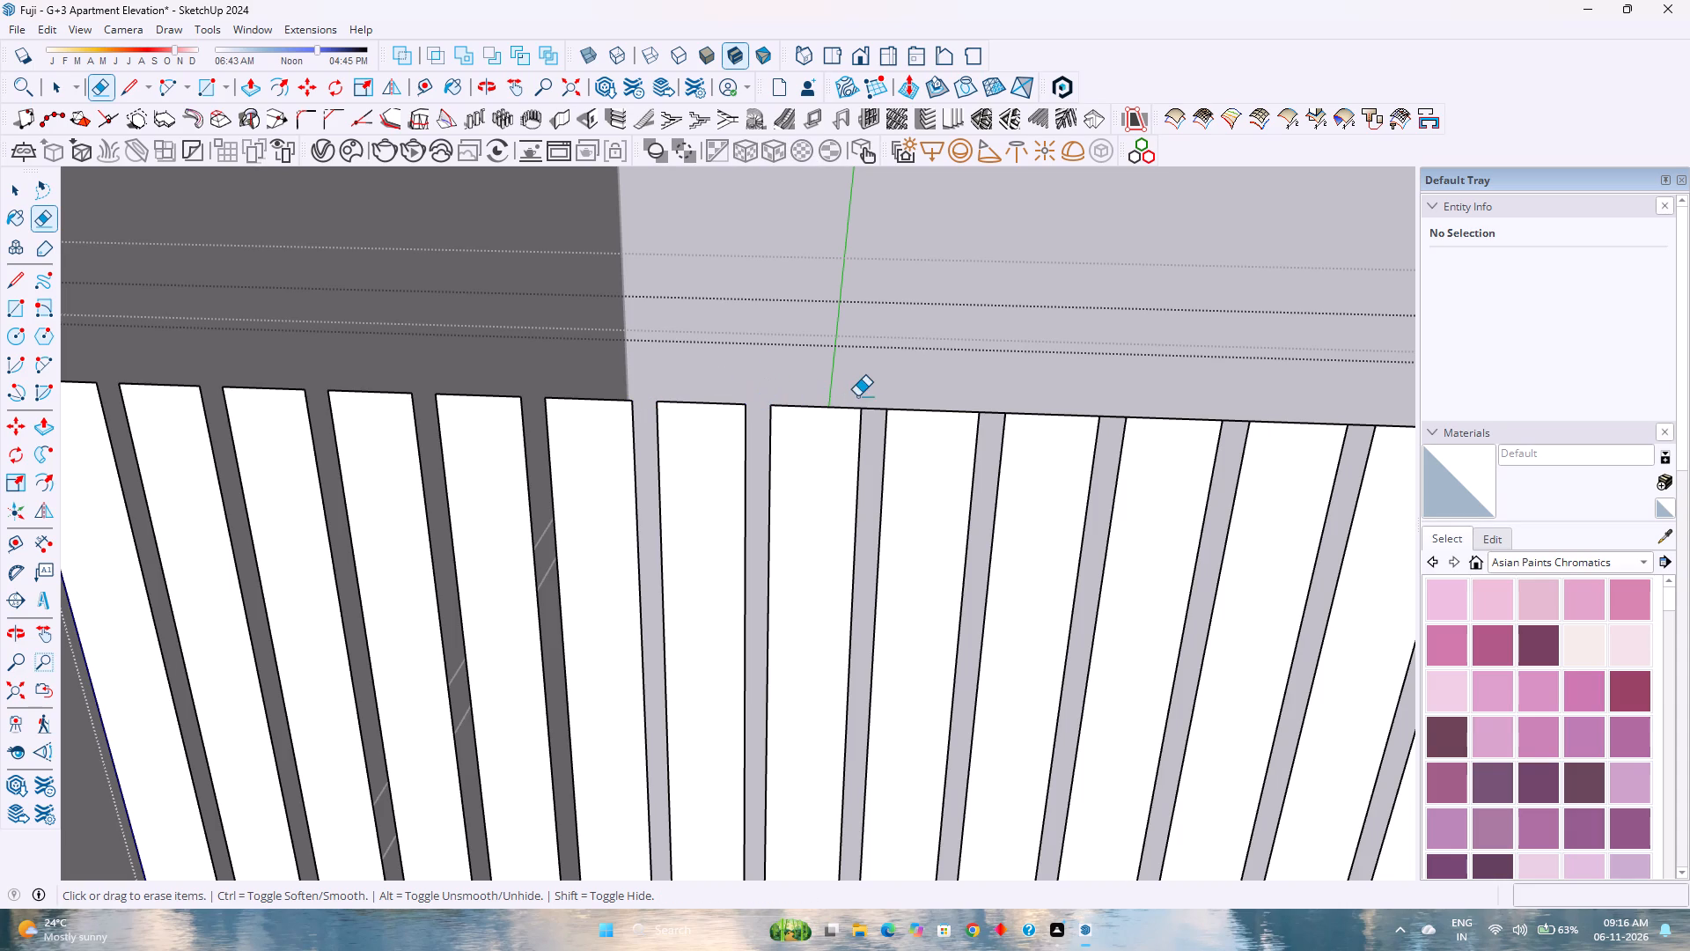
pyautogui.click(869, 409)
# Open six more narrow strips along the panel's straight top edge by erasing the segment between each line pair.
pyautogui.keyDown('shift'); pyautogui.moveTo(869, 389); pyautogui.dragTo(669, 389, button='middle'); pyautogui.keyUp('shift')
pyautogui.keyDown('shift'); pyautogui.moveTo(620, 389); pyautogui.dragTo(593, 389, button='middle'); pyautogui.keyUp('shift')
pyautogui.keyDown('shift'); pyautogui.moveTo(530, 389); pyautogui.dragTo(511, 389, button='middle'); pyautogui.keyUp('shift')
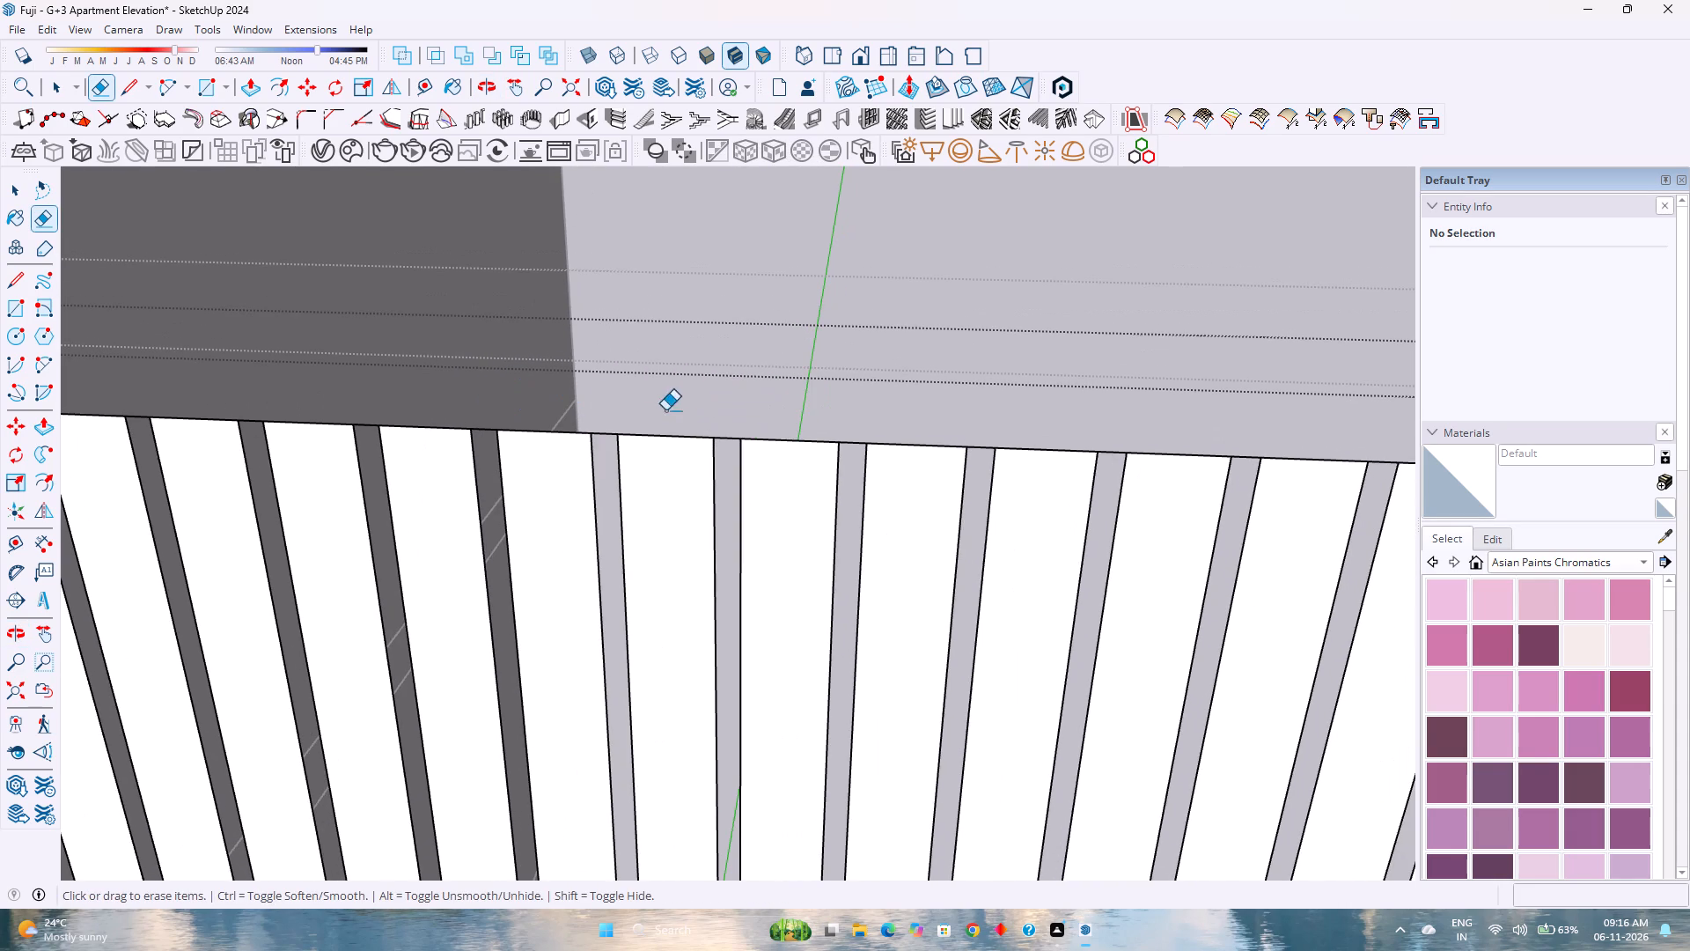
pyautogui.click(721, 440)
pyautogui.click(606, 434)
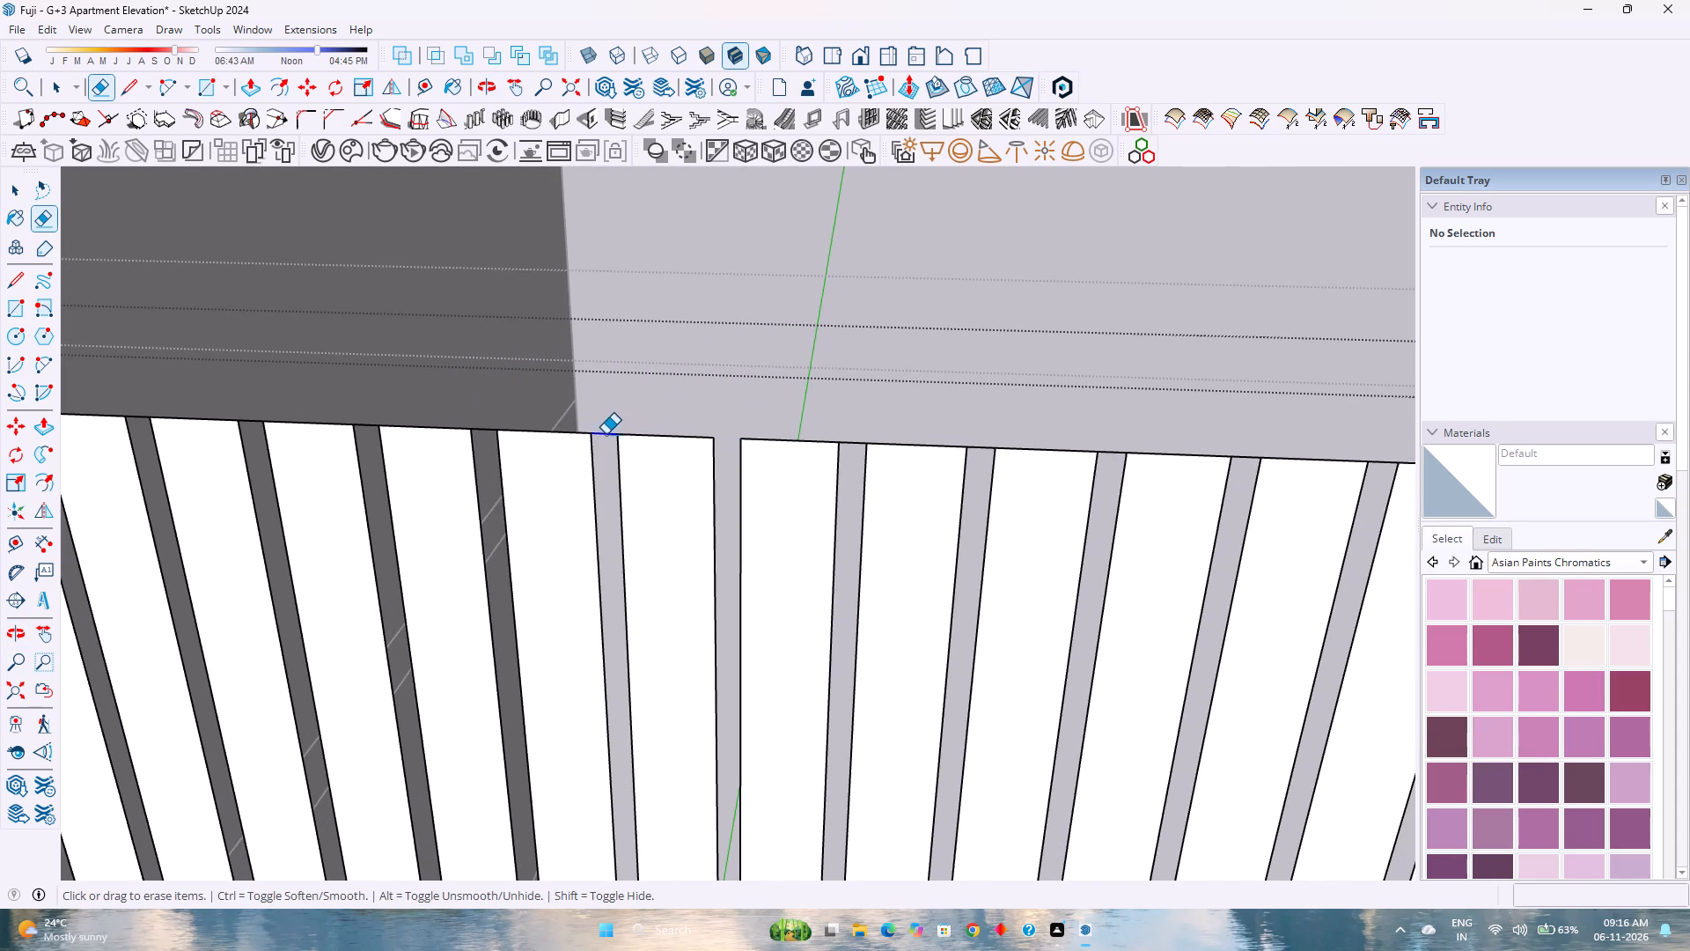
pyautogui.click(853, 443)
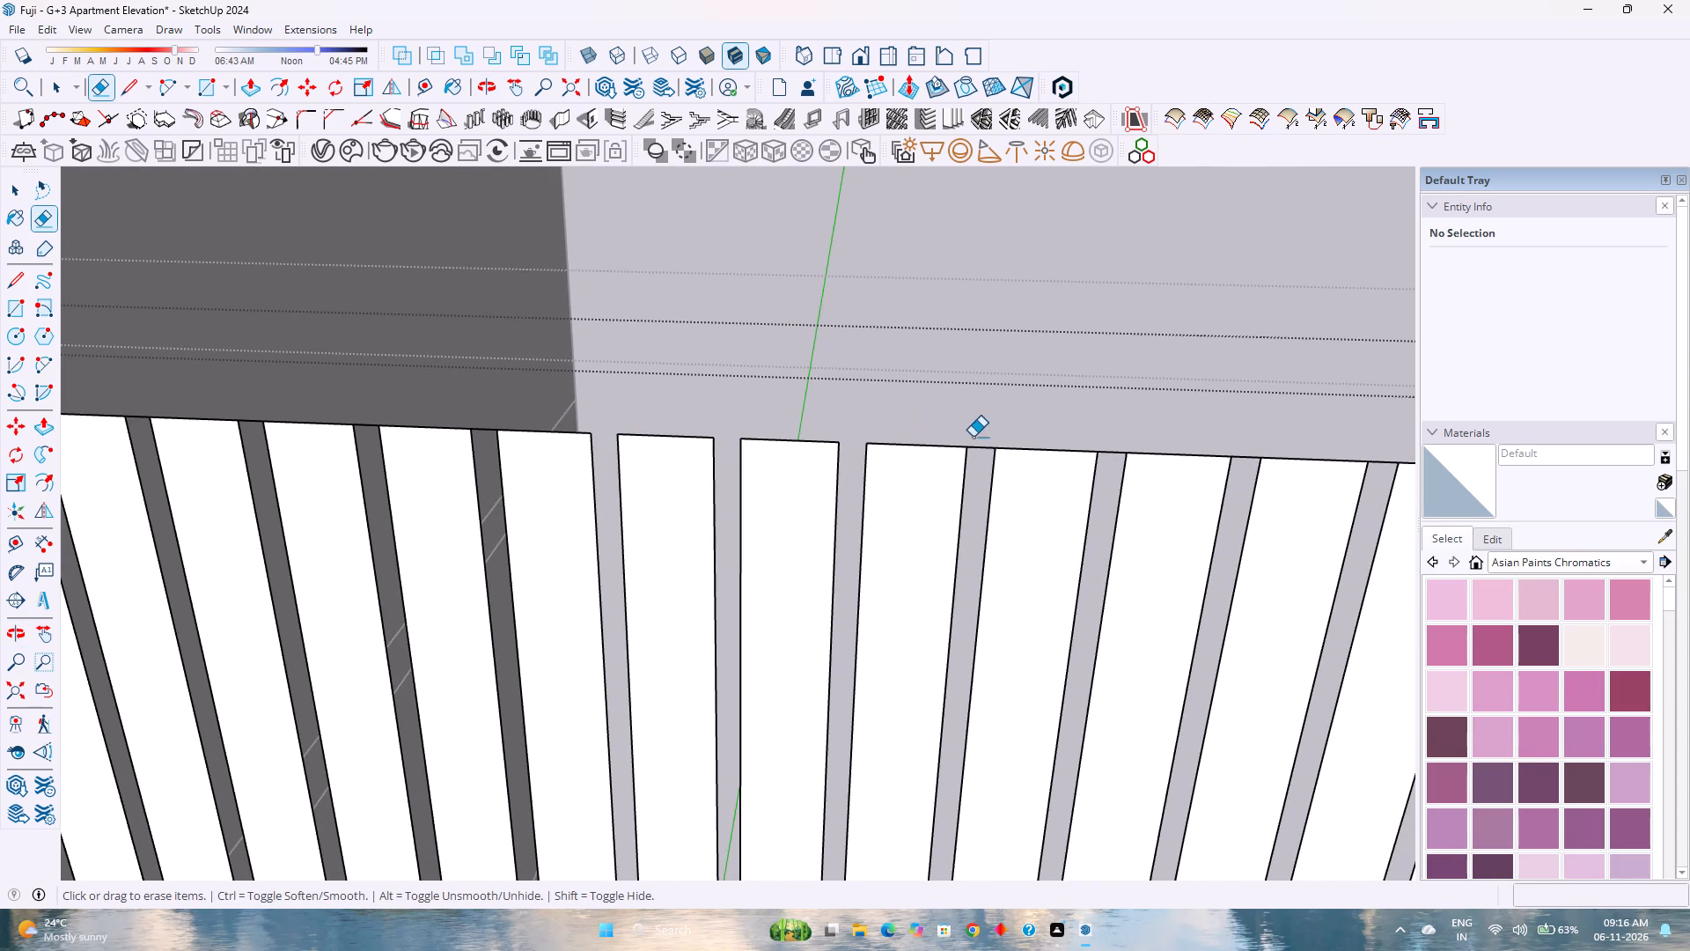
pyautogui.click(981, 446)
pyautogui.click(1113, 457)
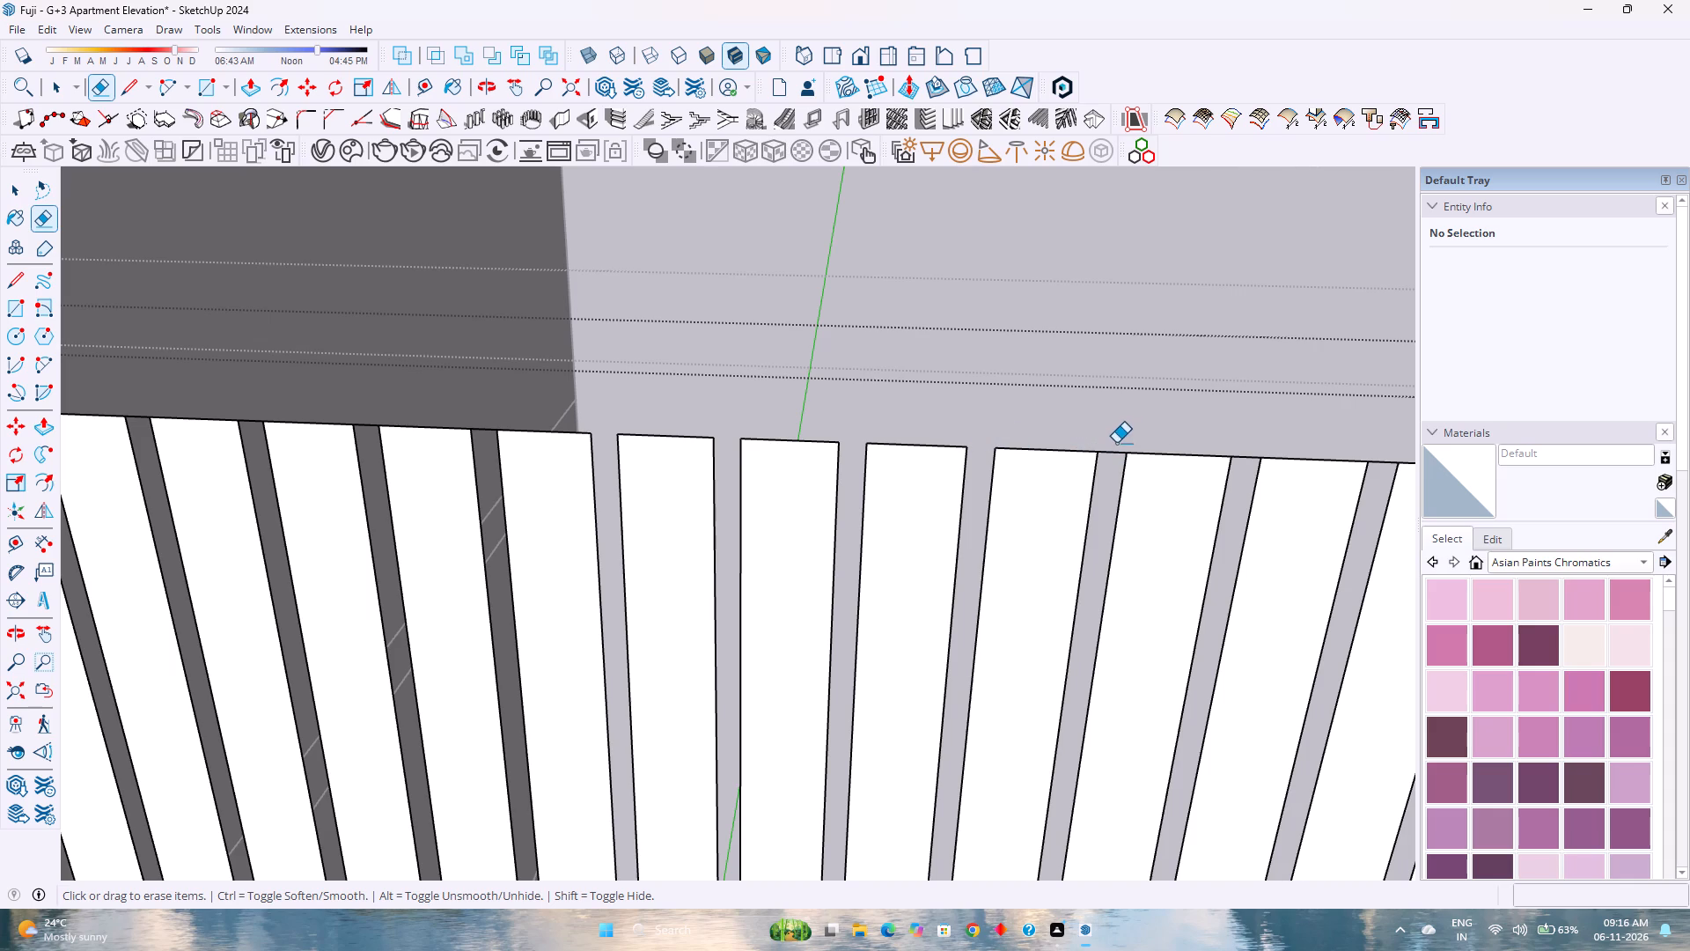
pyautogui.click(1113, 446)
pyautogui.click(1244, 461)
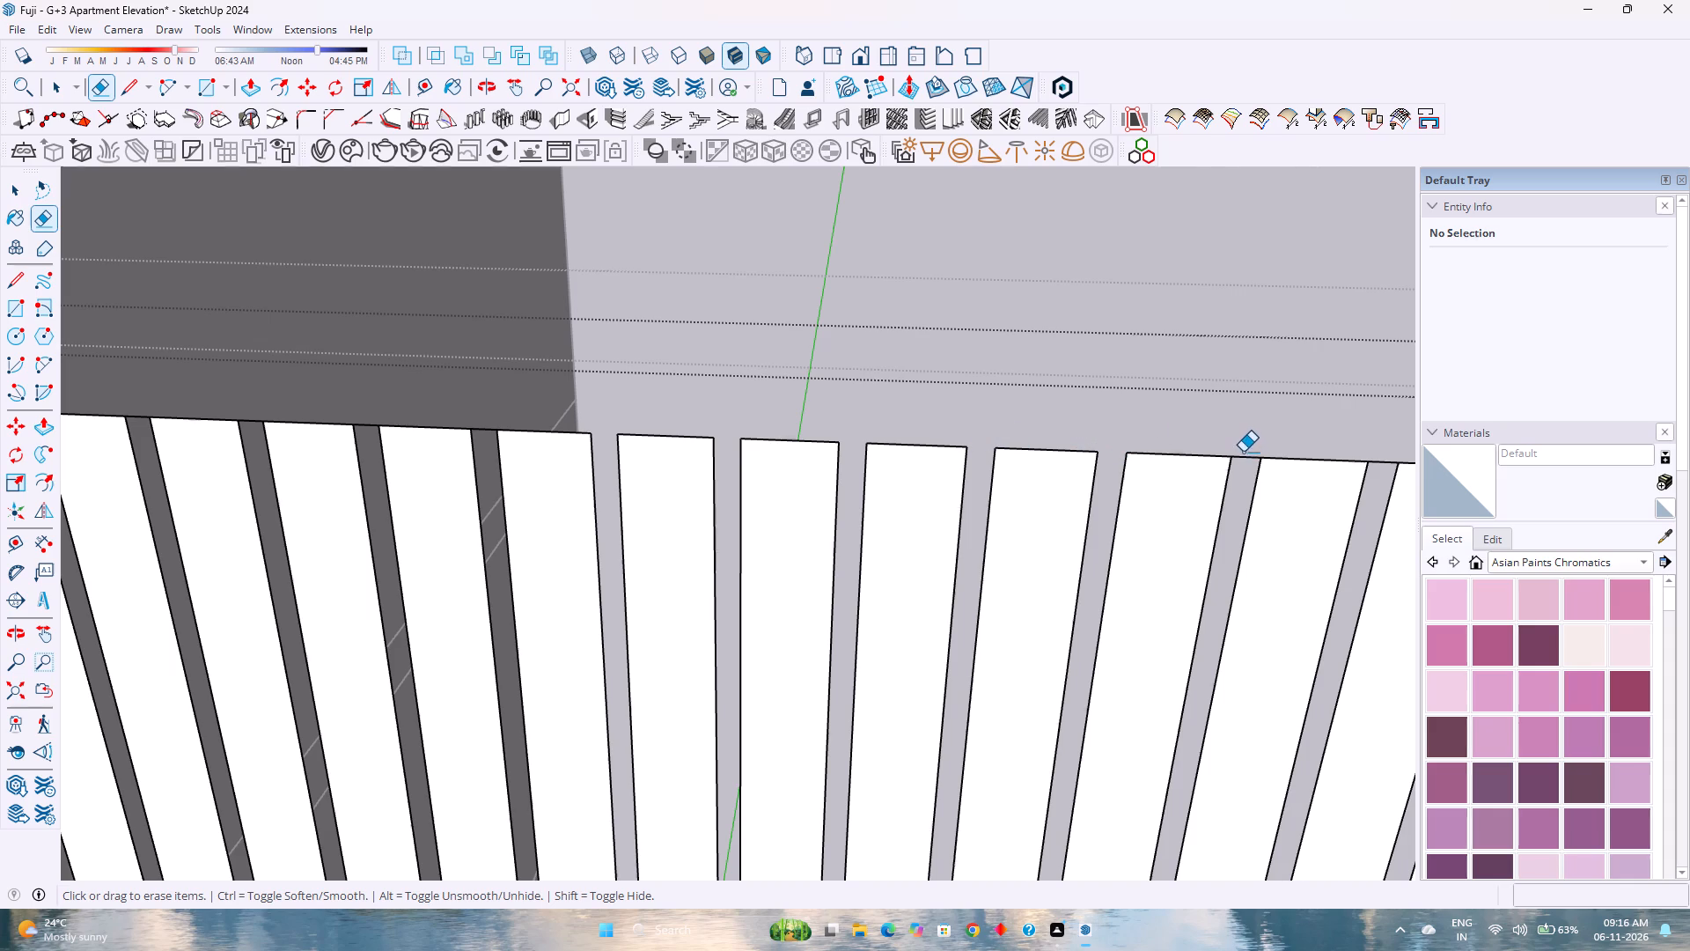
pyautogui.click(1243, 452)
# Erase the short top edge segments of the next five narrow strips, continuing toward the panel's rounded upper corner.
pyautogui.scroll(-3, 1147, 412)
pyautogui.keyDown('shift'); pyautogui.scroll(1, 1280, 452); pyautogui.keyUp('shift')
pyautogui.keyDown('shift'); pyautogui.moveTo(1211, 456); pyautogui.dragTo(1147, 456, button='middle'); pyautogui.keyUp('shift')
pyautogui.keyDown('shift'); pyautogui.moveTo(1142, 456); pyautogui.dragTo(831, 456, button='middle'); pyautogui.keyUp('shift')
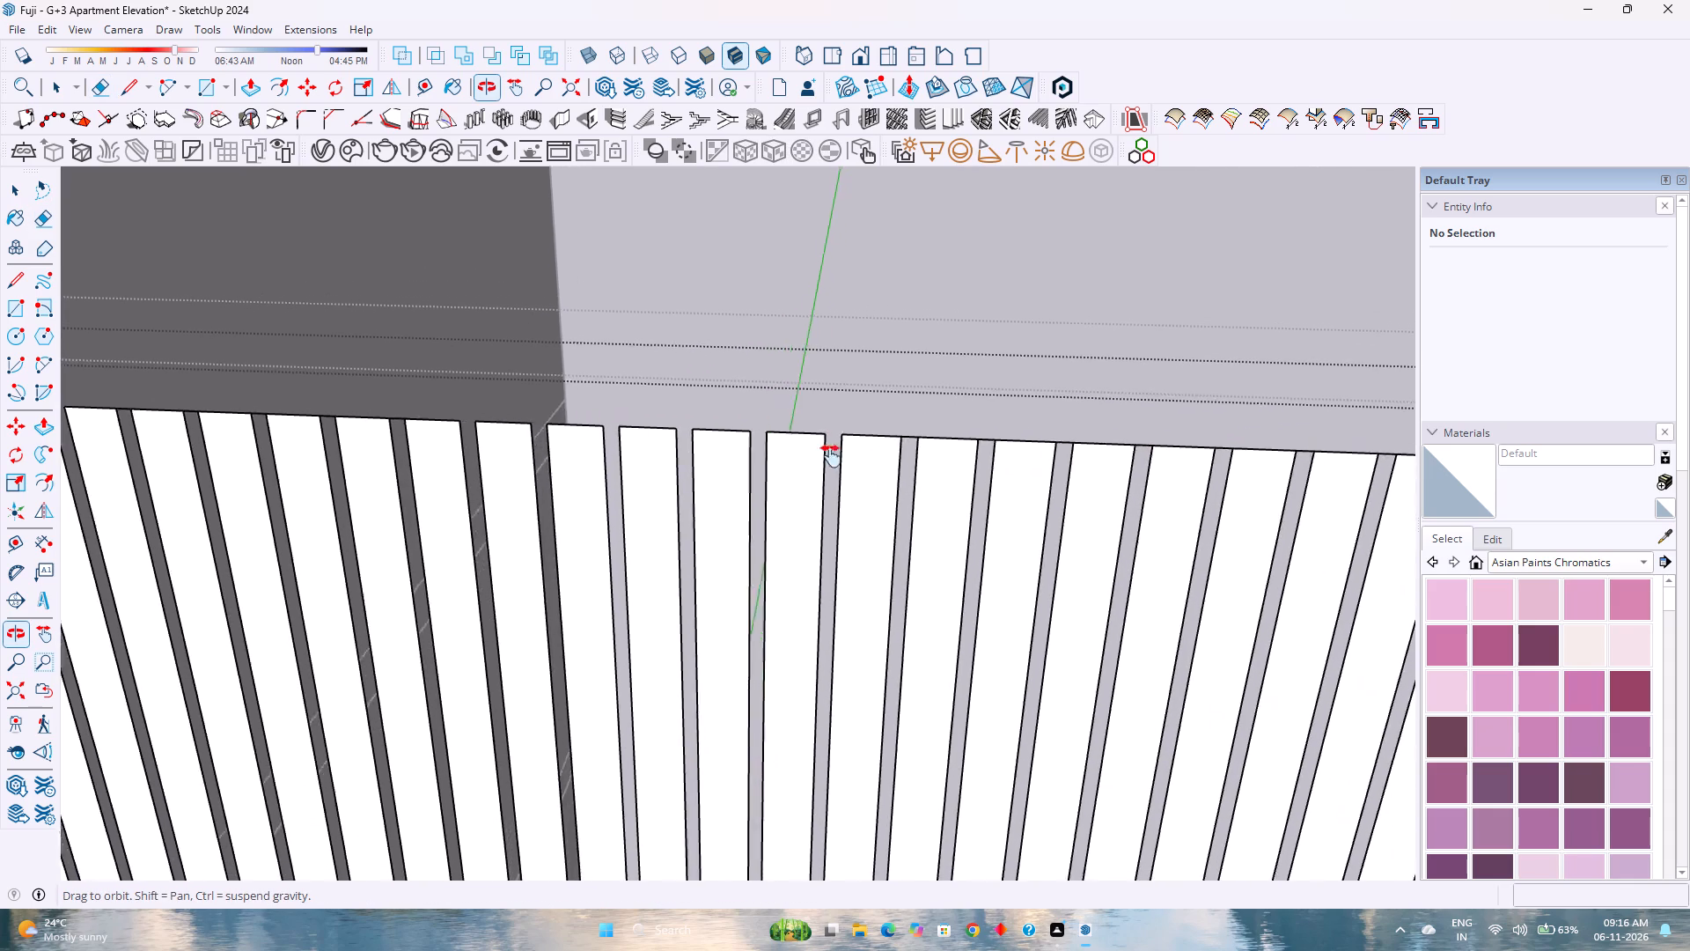
pyautogui.keyDown('shift'); pyautogui.moveTo(831, 456); pyautogui.dragTo(291, 456, button='middle'); pyautogui.keyUp('shift')
pyautogui.keyDown('shift'); pyautogui.middleClick(291, 456); pyautogui.keyUp('shift')
pyautogui.click(351, 434)
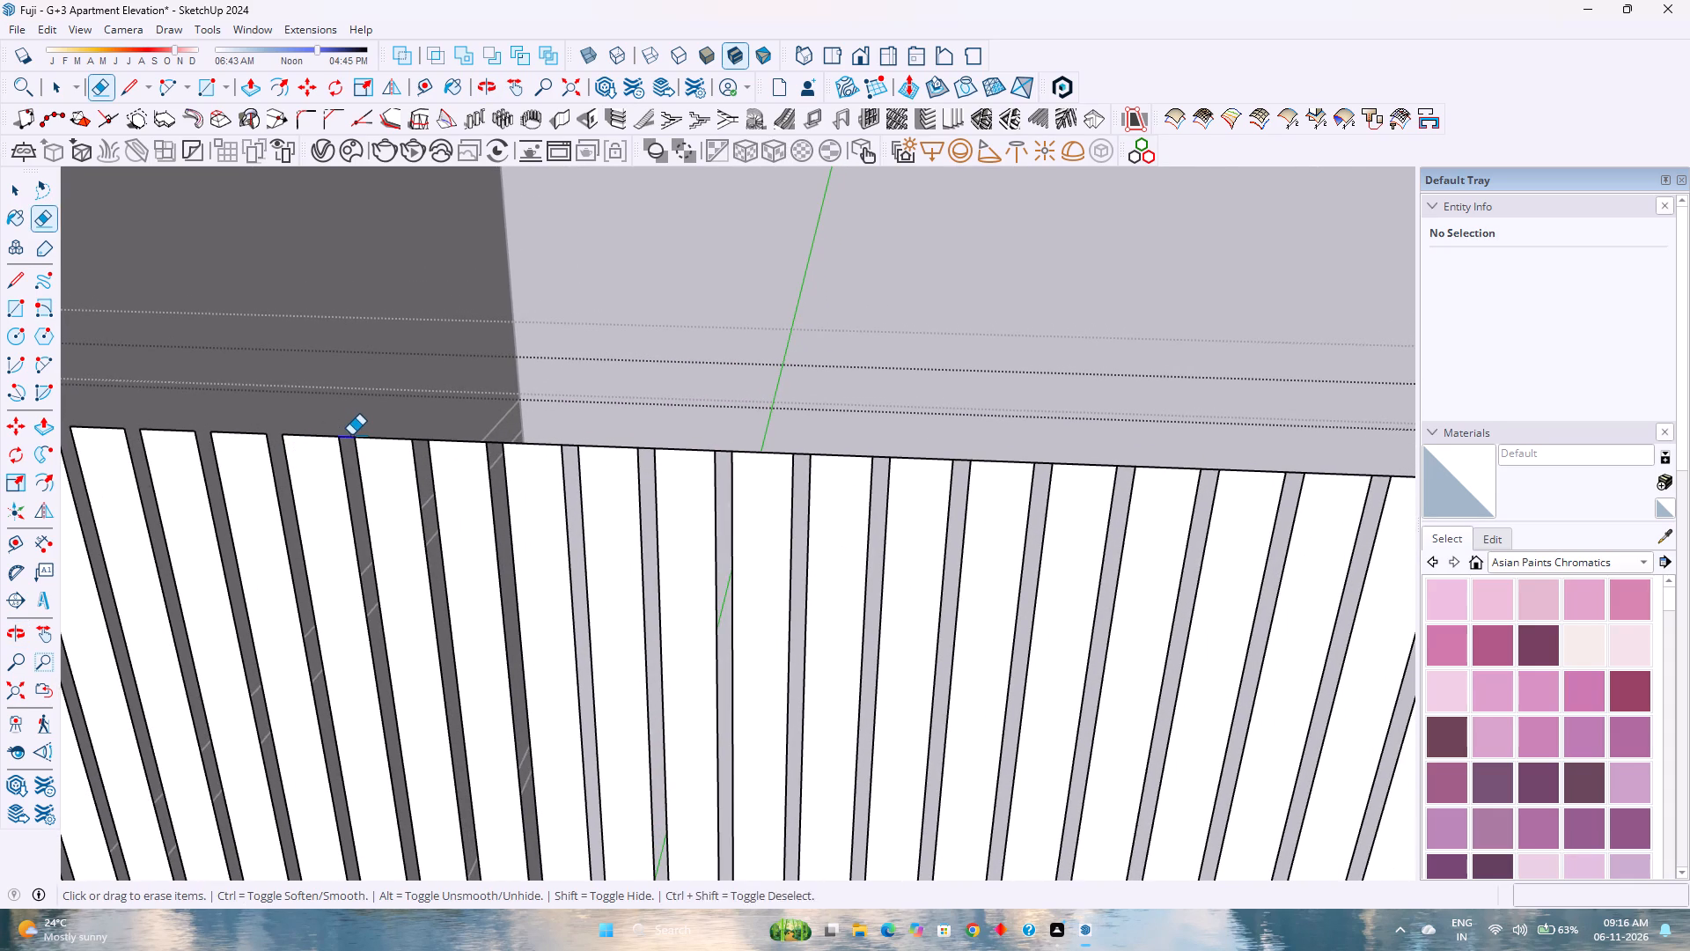
pyautogui.click(420, 440)
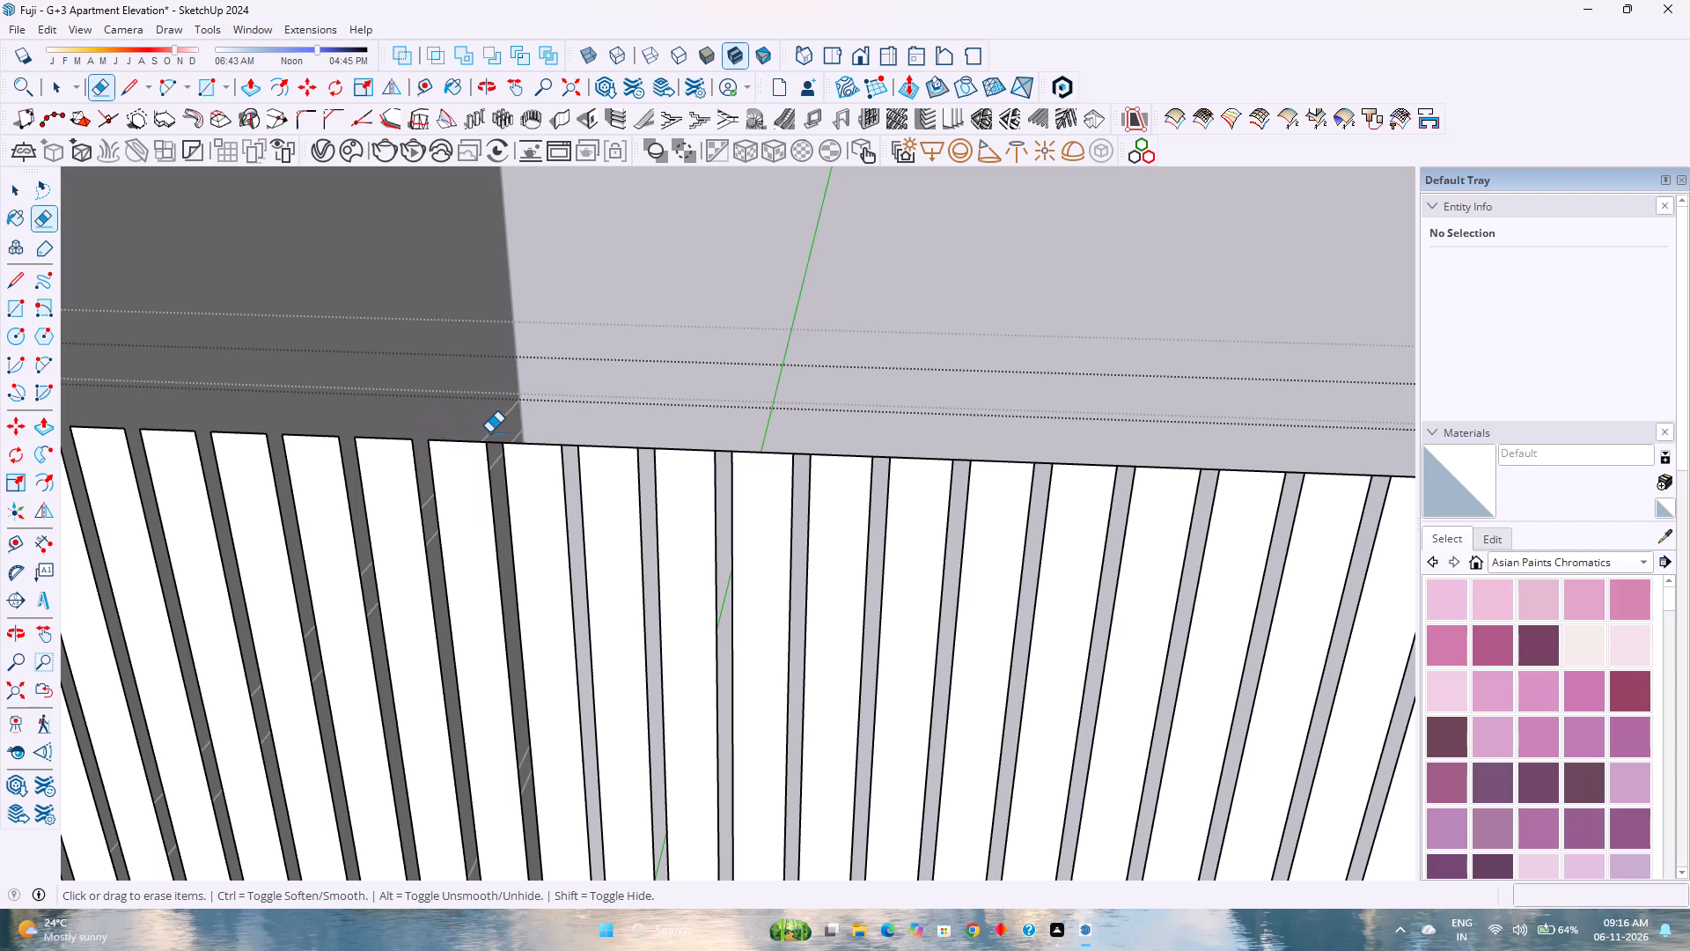
pyautogui.click(492, 439)
pyautogui.scroll(4, 575, 439)
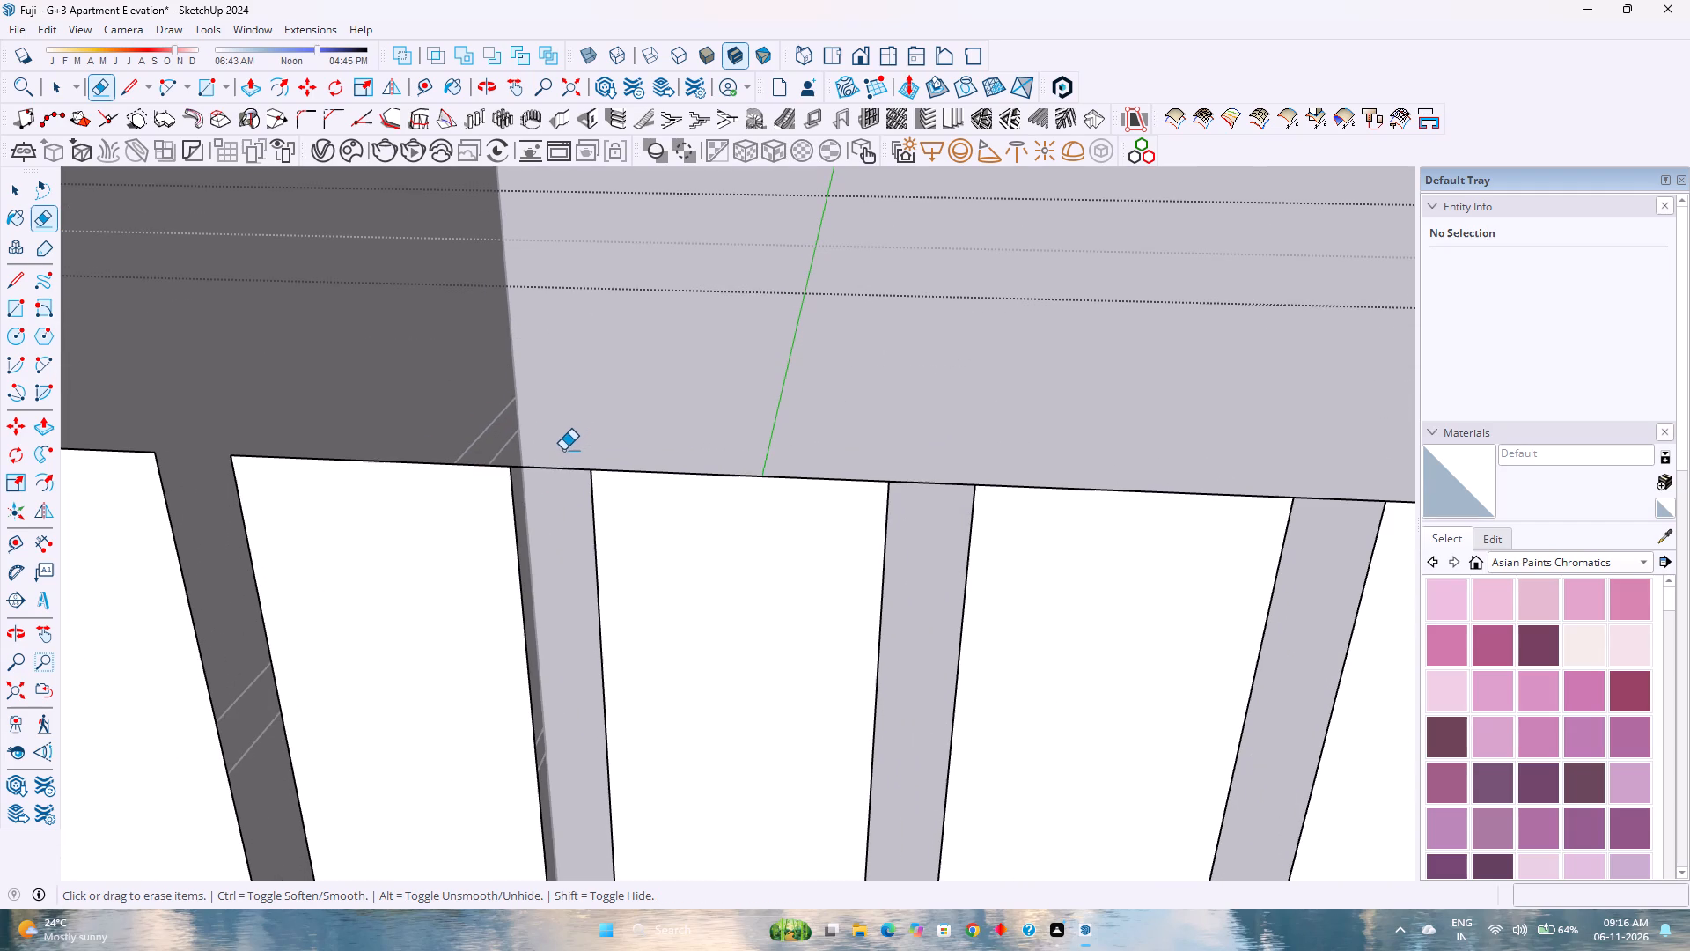
pyautogui.moveTo(562, 453); pyautogui.dragTo(559, 472)
pyautogui.moveTo(915, 461); pyautogui.dragTo(922, 487)
# Open three further narrow strips along the panel's top edge by erasing their short end segments.
pyautogui.scroll(-5, 703, 404)
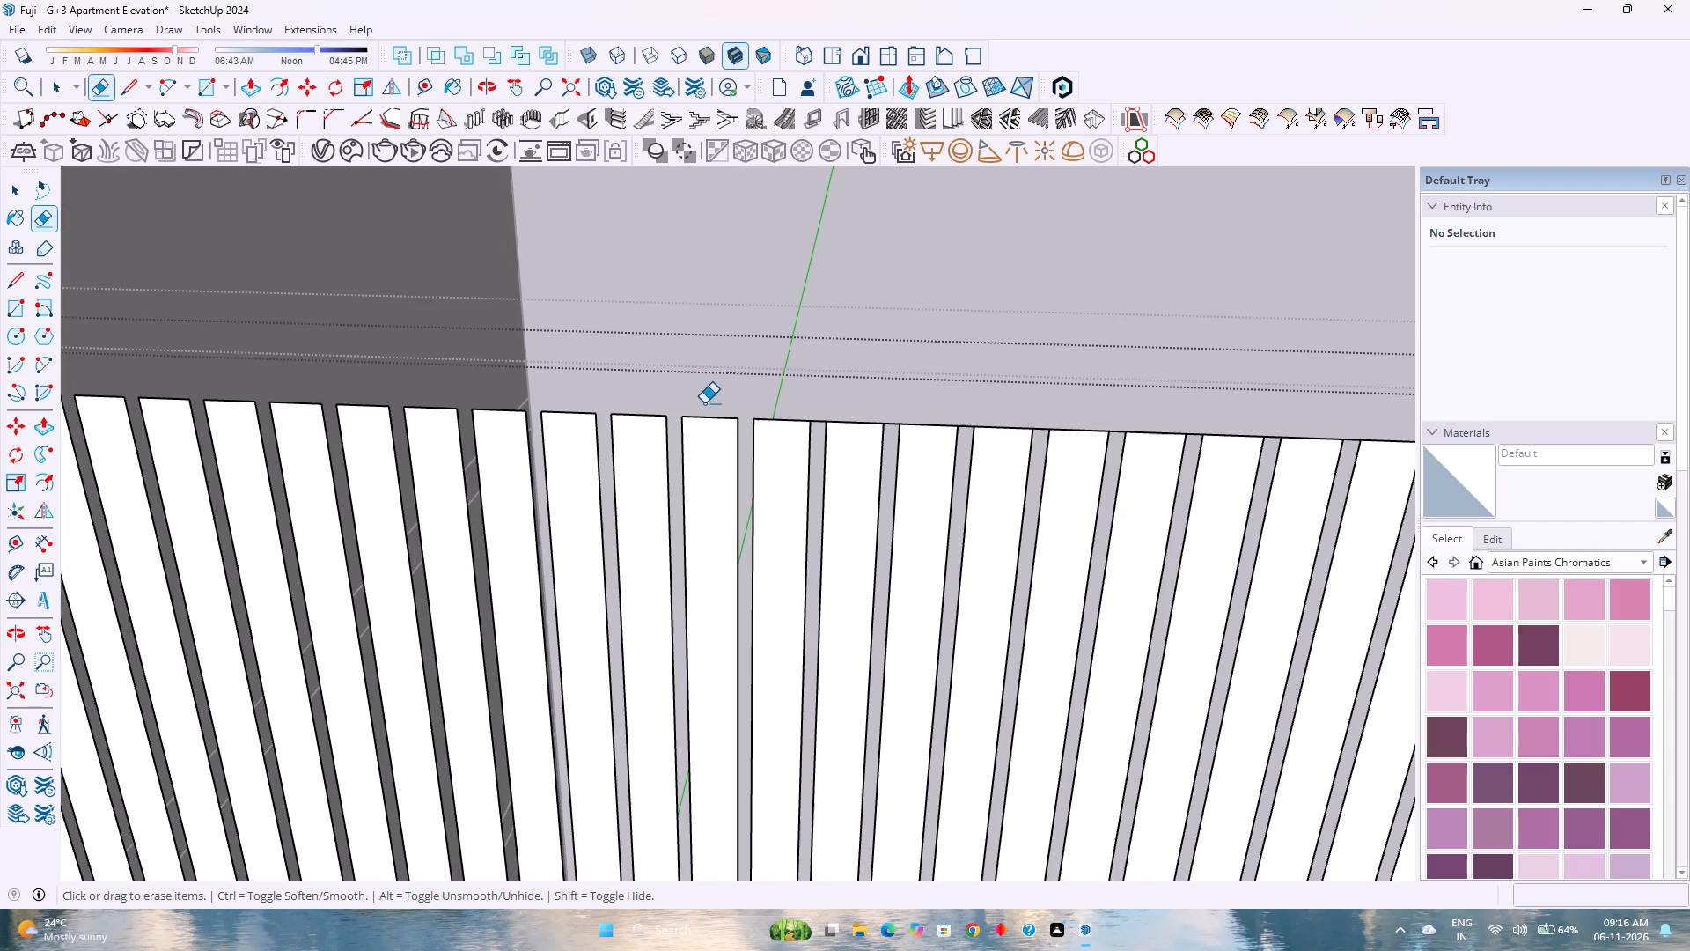
pyautogui.scroll(5, 818, 426)
pyautogui.moveTo(814, 387); pyautogui.dragTo(809, 365)
pyautogui.scroll(-7, 802, 365)
pyautogui.scroll(4, 863, 363)
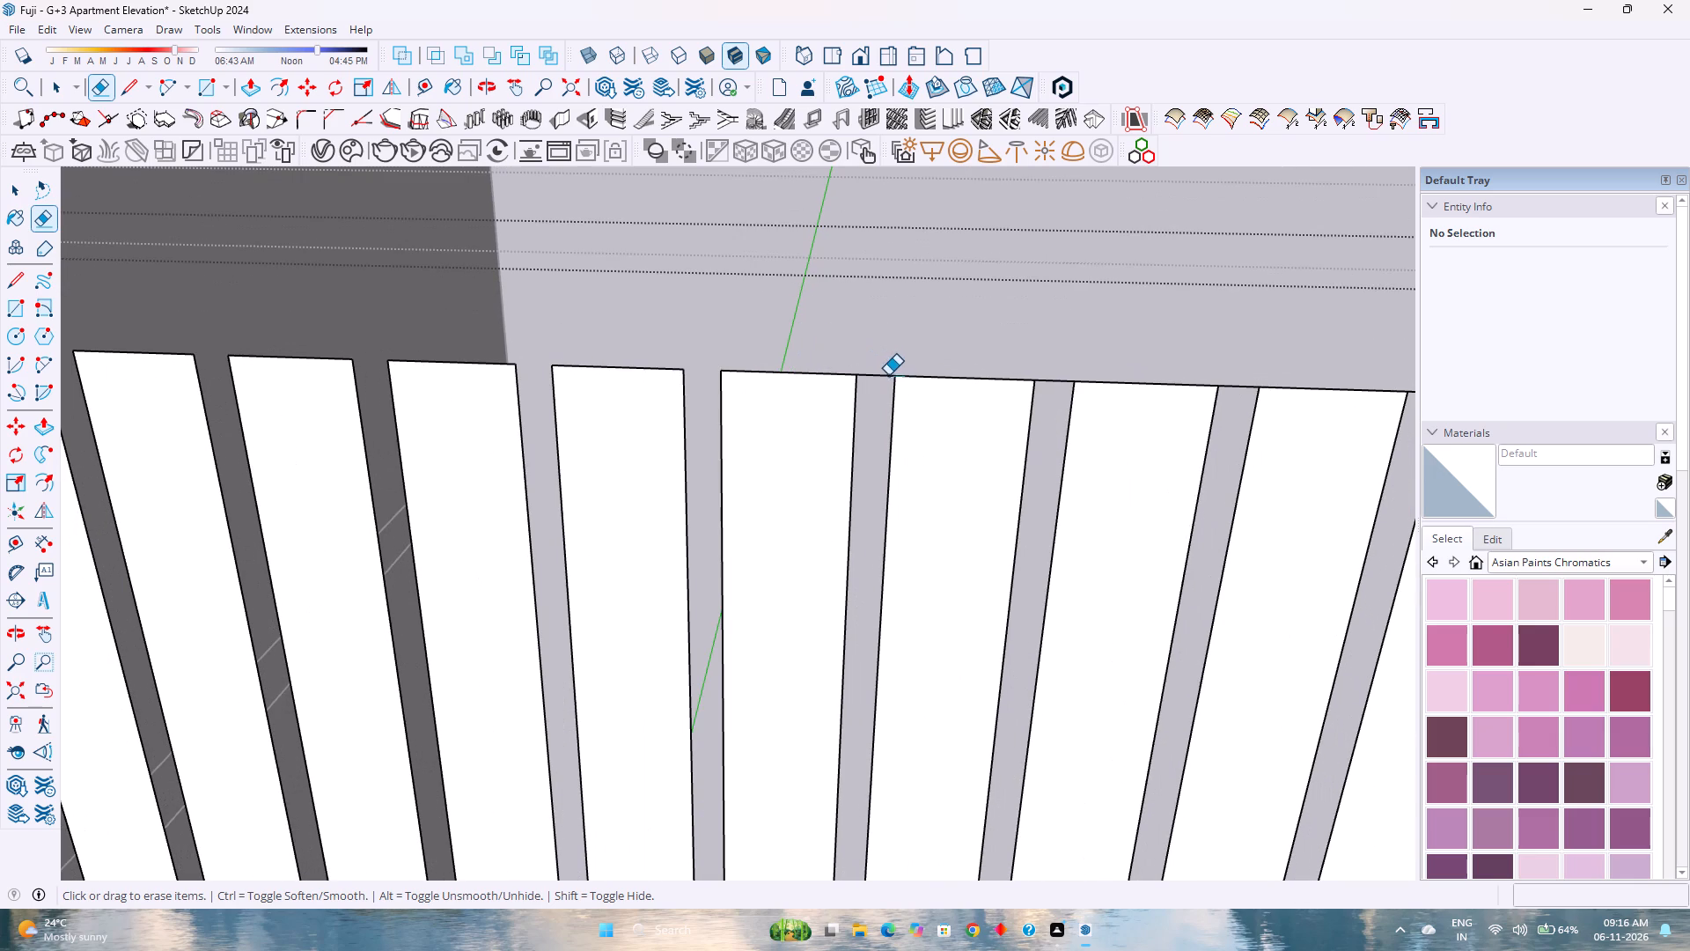
pyautogui.click(879, 377)
pyautogui.click(1049, 383)
pyautogui.scroll(-2, 1049, 383)
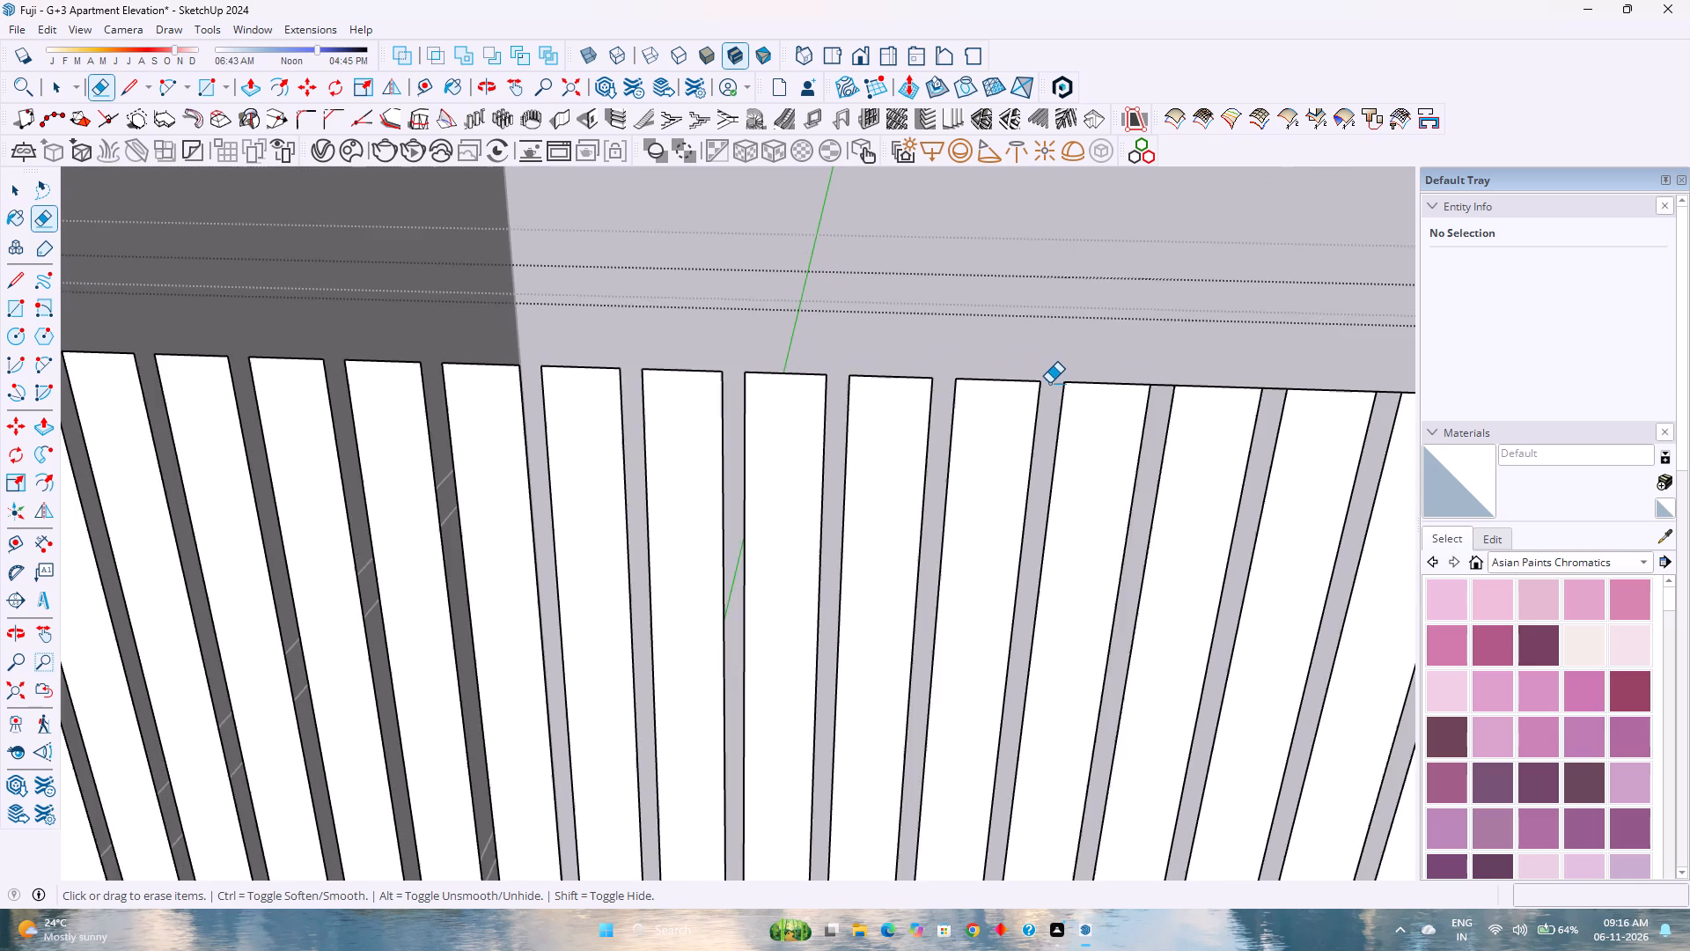
# Erase the short top edge segments of the next four narrow gap strips along the panel's top edge.
pyautogui.keyDown('shift'); pyautogui.moveTo(1084, 411); pyautogui.dragTo(628, 422, button='middle'); pyautogui.keyUp('shift')
pyautogui.keyDown('shift'); pyautogui.moveTo(585, 422); pyautogui.dragTo(459, 422, button='middle'); pyautogui.keyUp('shift')
pyautogui.keyDown('shift'); pyautogui.middleClick(457, 422); pyautogui.keyUp('shift')
pyautogui.scroll(3, 591, 397)
pyautogui.click(588, 397)
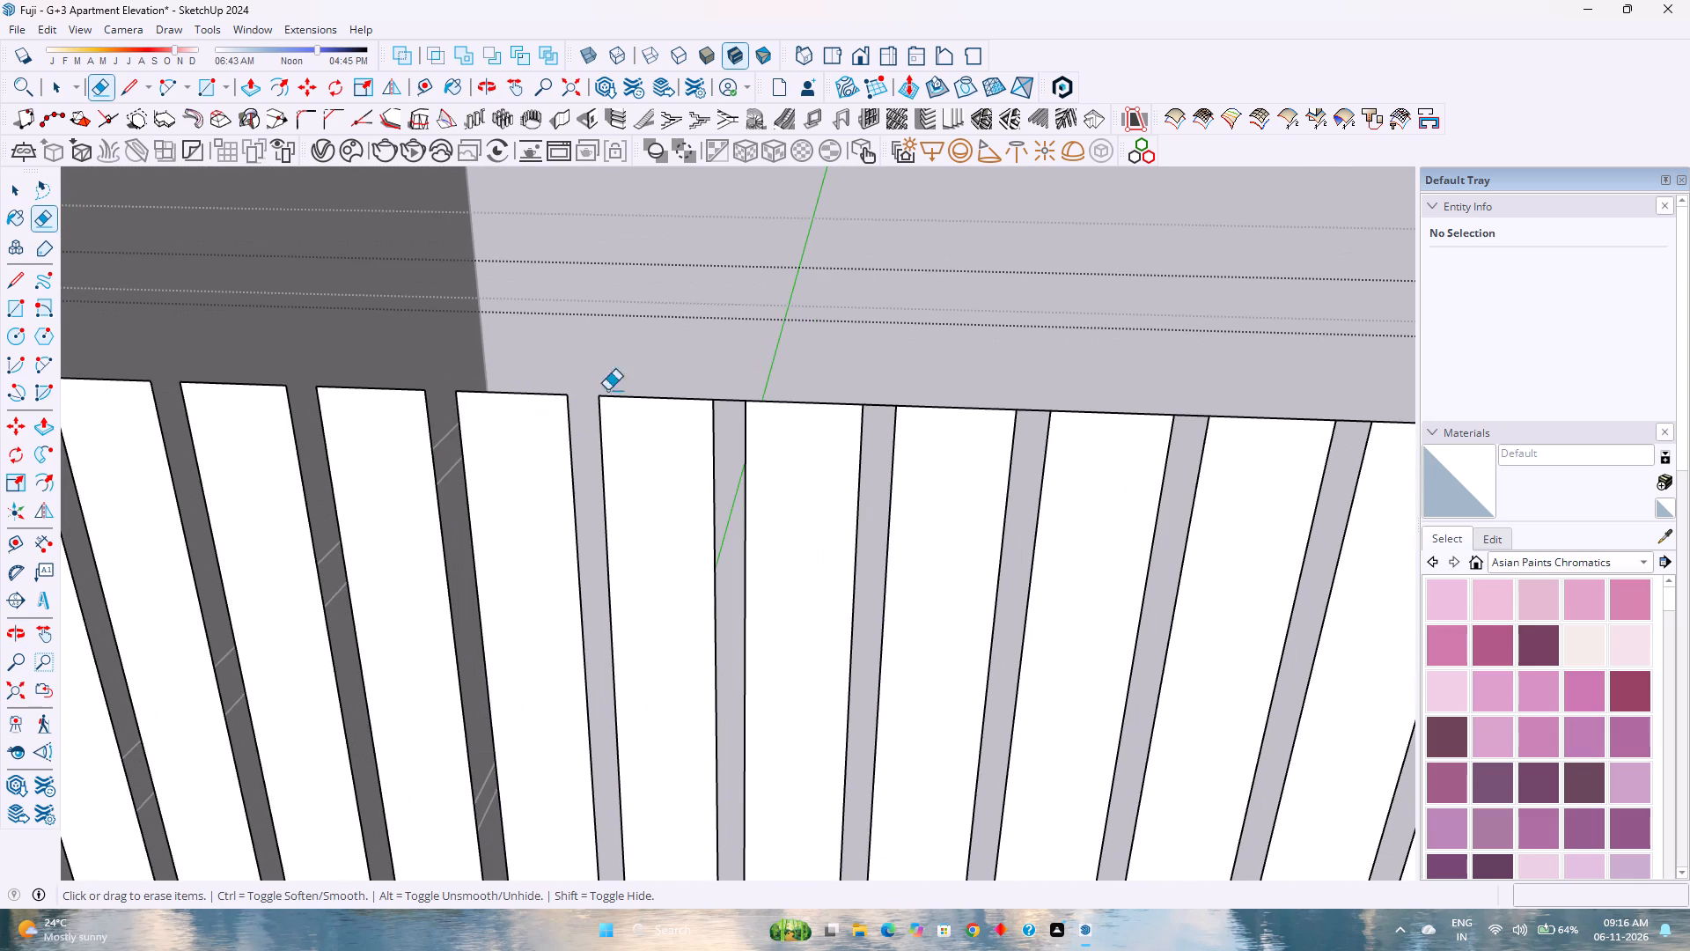
pyautogui.click(728, 401)
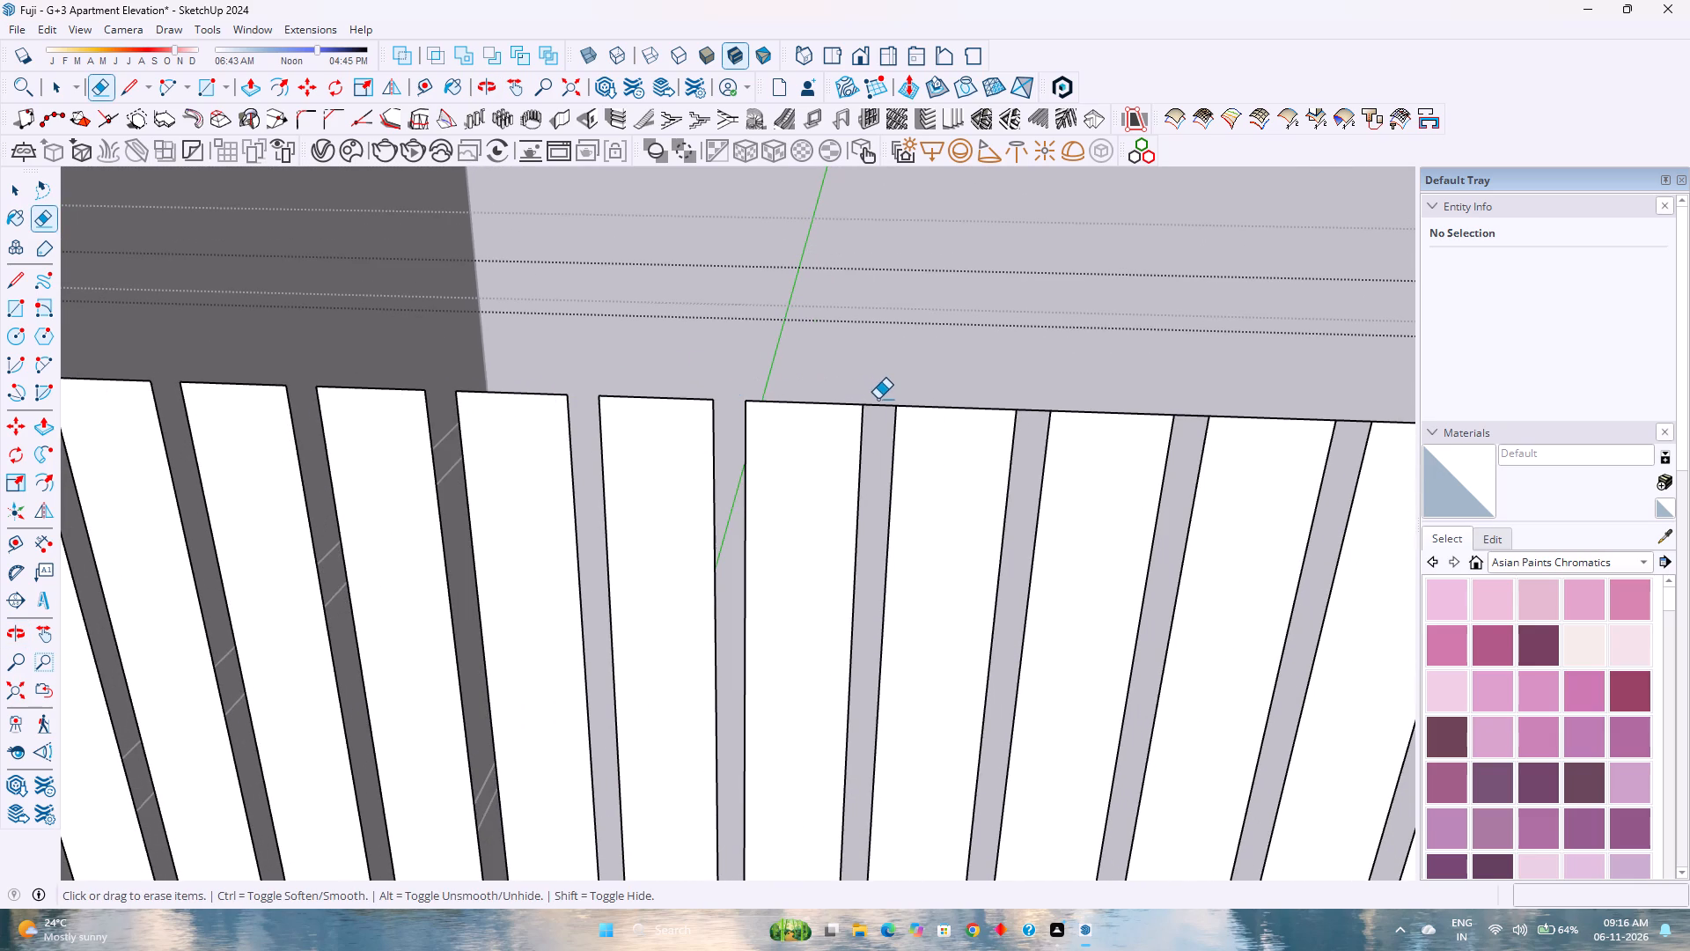
pyautogui.click(878, 403)
pyautogui.click(1026, 411)
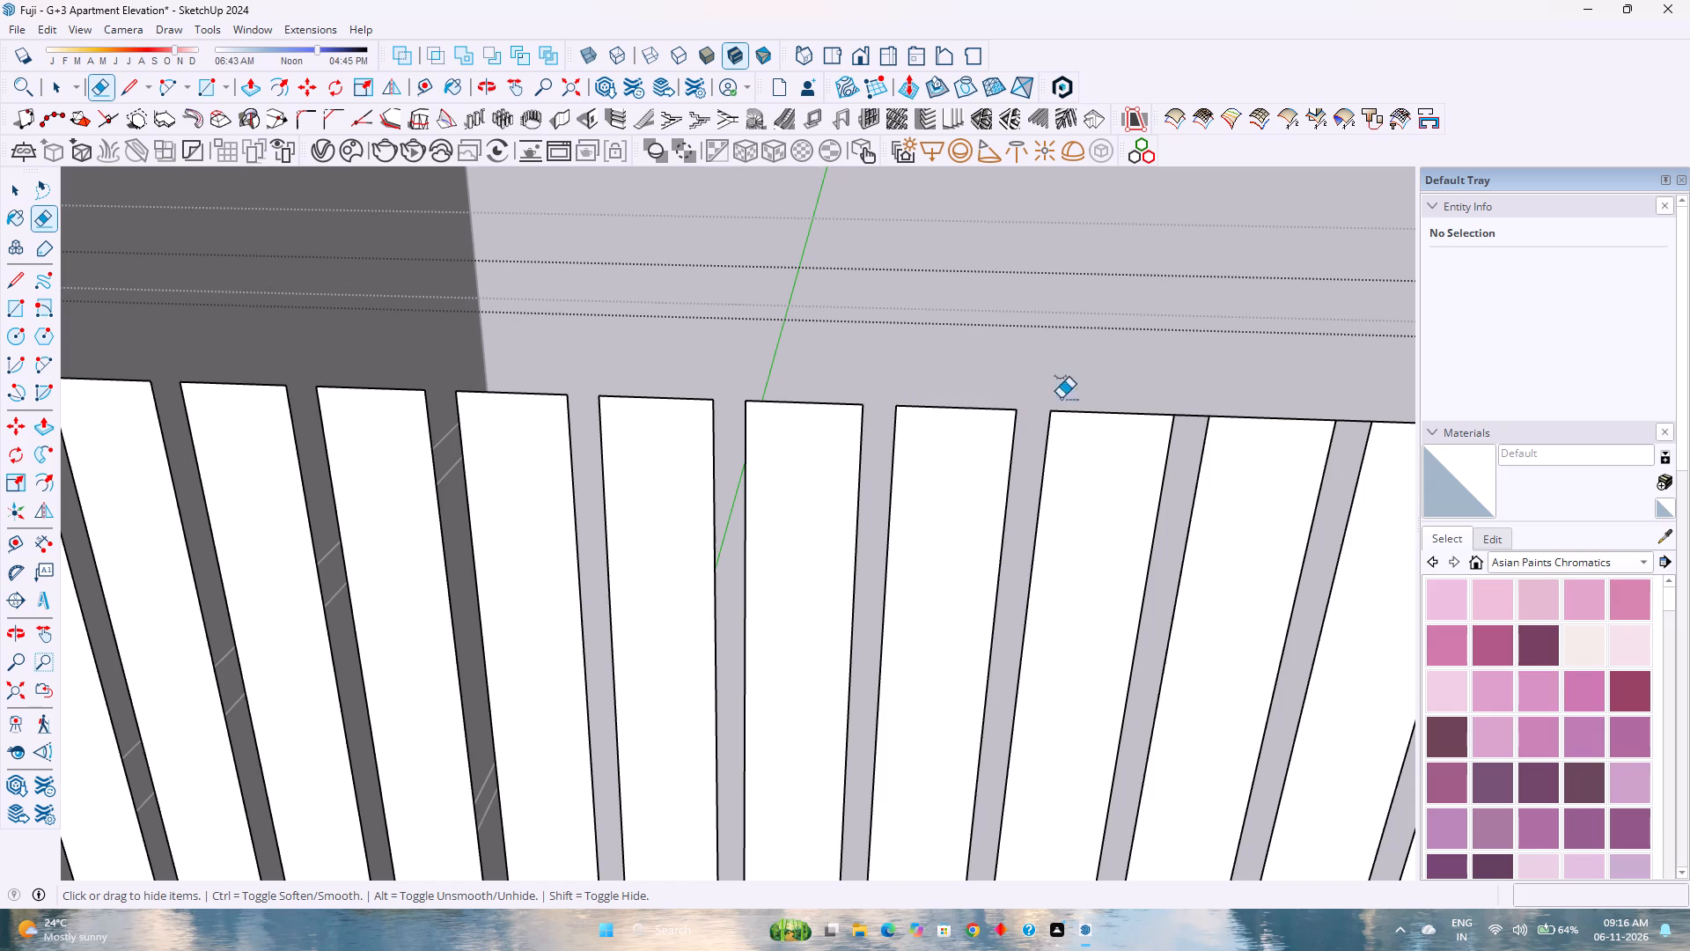
# Open three more narrow gap strips by erasing their top end segments up to the start of the rounded corner.
pyautogui.keyDown('shift'); pyautogui.moveTo(1119, 425); pyautogui.dragTo(838, 424, button='middle'); pyautogui.keyUp('shift')
pyautogui.keyDown('shift'); pyautogui.moveTo(769, 424); pyautogui.dragTo(605, 424, button='middle'); pyautogui.keyUp('shift')
pyautogui.keyDown('shift'); pyautogui.middleClick(525, 423); pyautogui.keyUp('shift')
pyautogui.keyDown('shift'); pyautogui.middleClick(525, 423); pyautogui.keyUp('shift')
pyautogui.scroll(-4, 859, 498)
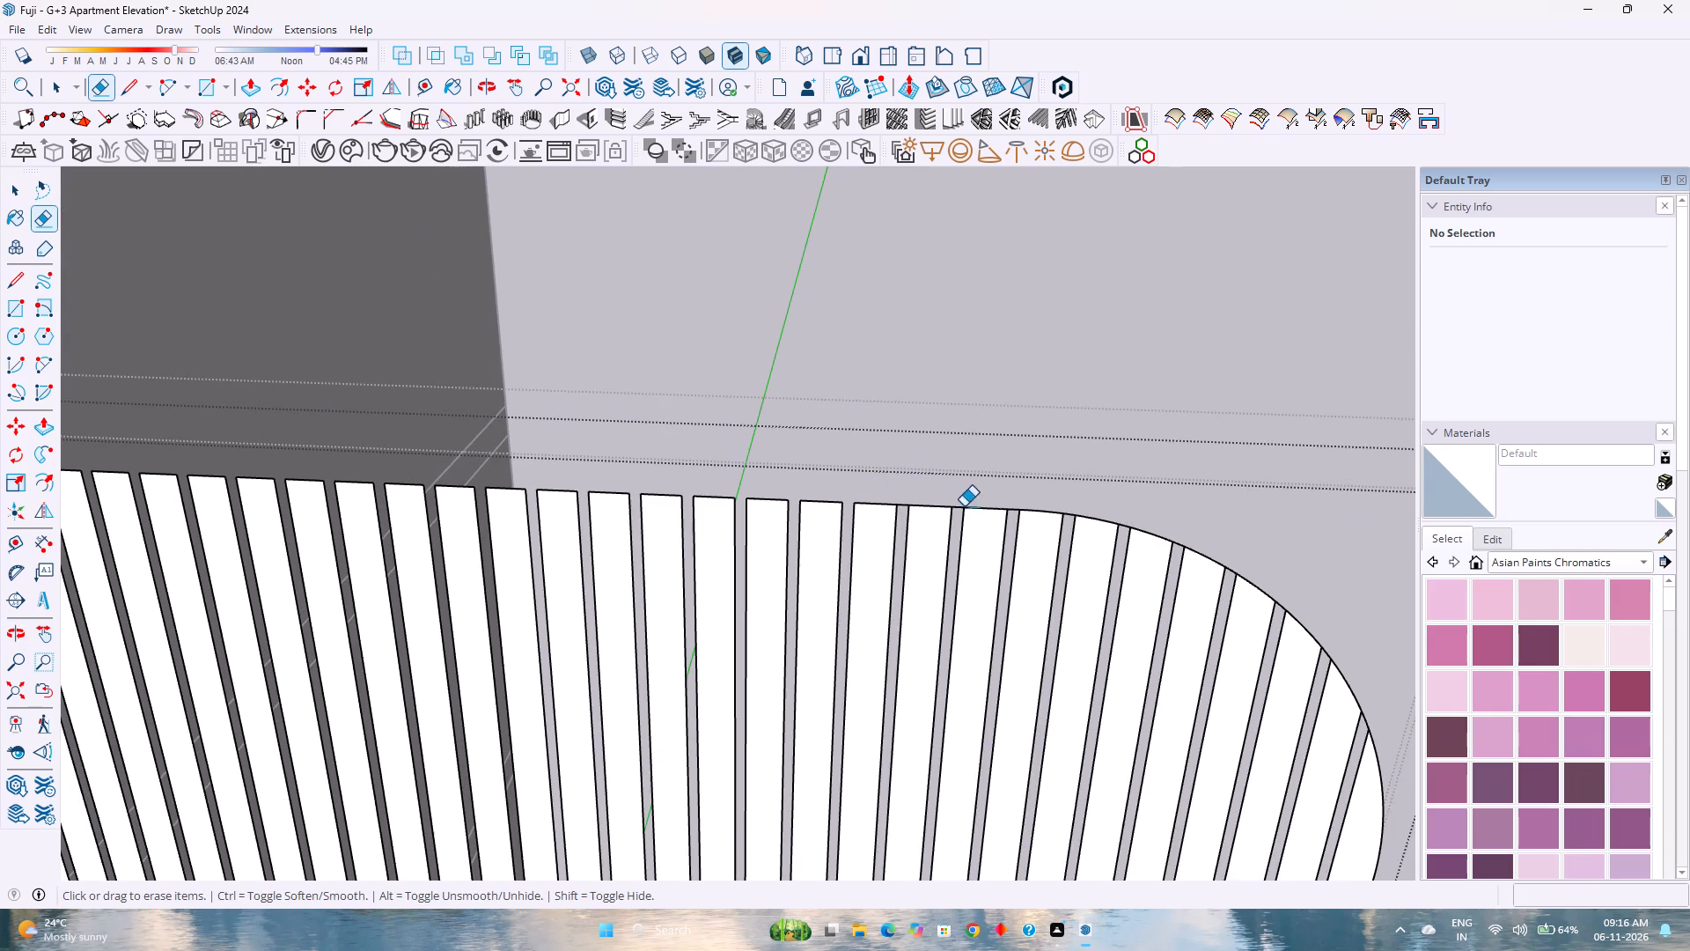
pyautogui.scroll(2, 913, 506)
pyautogui.click(901, 501)
pyautogui.click(901, 503)
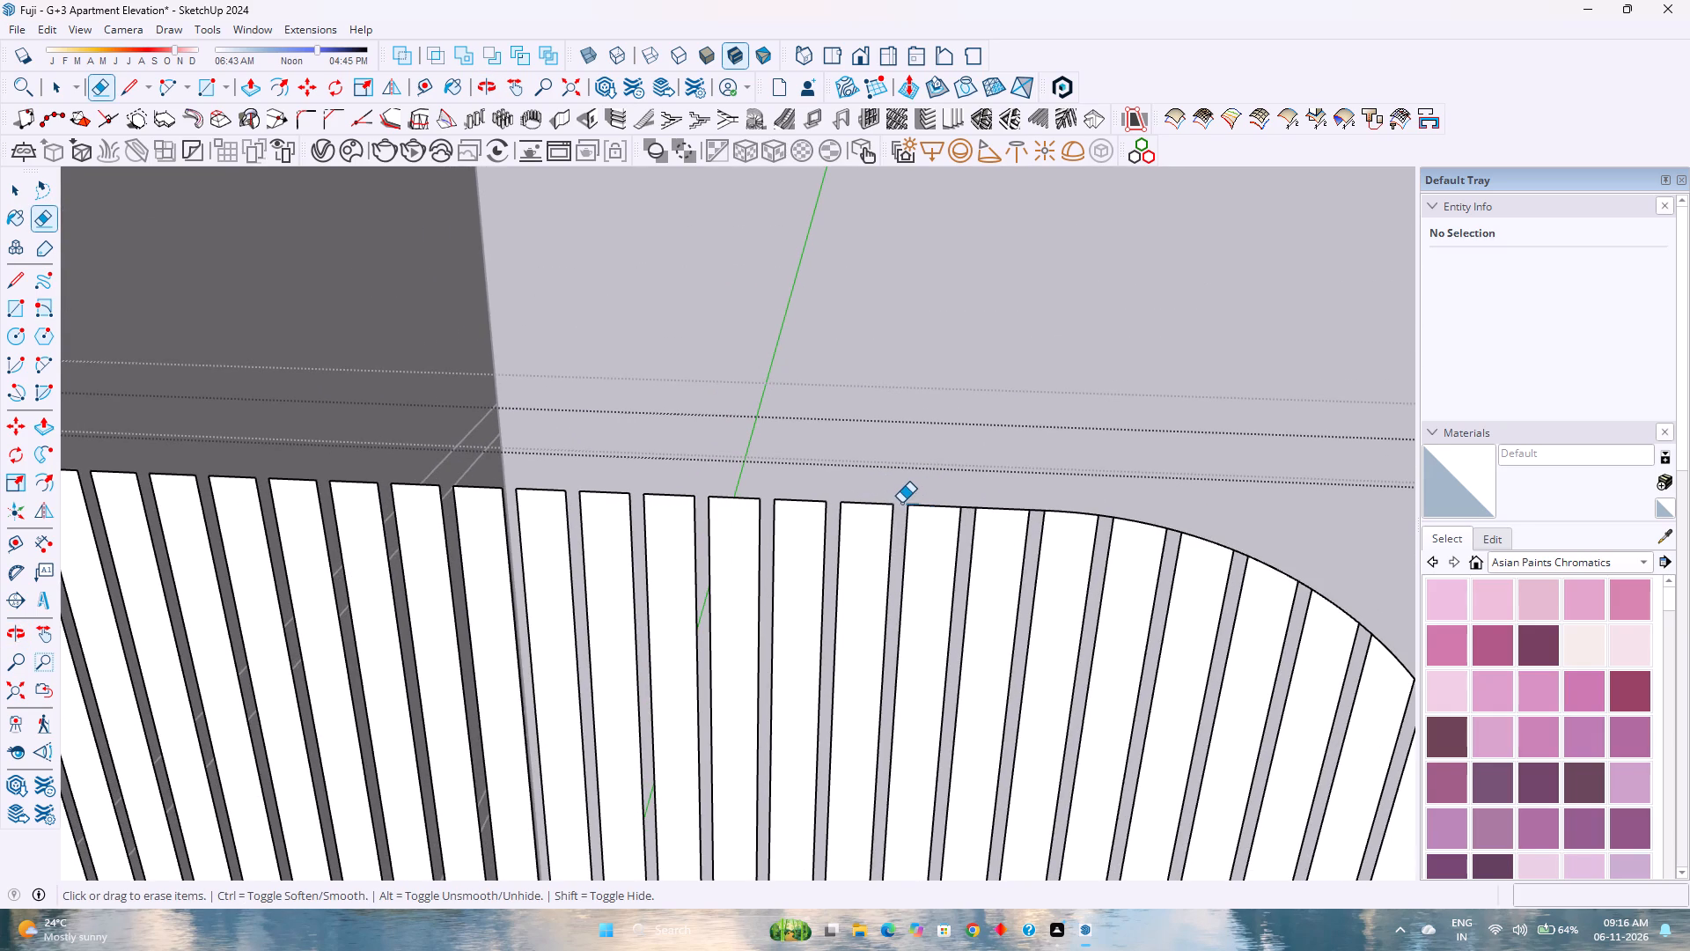
pyautogui.click(967, 506)
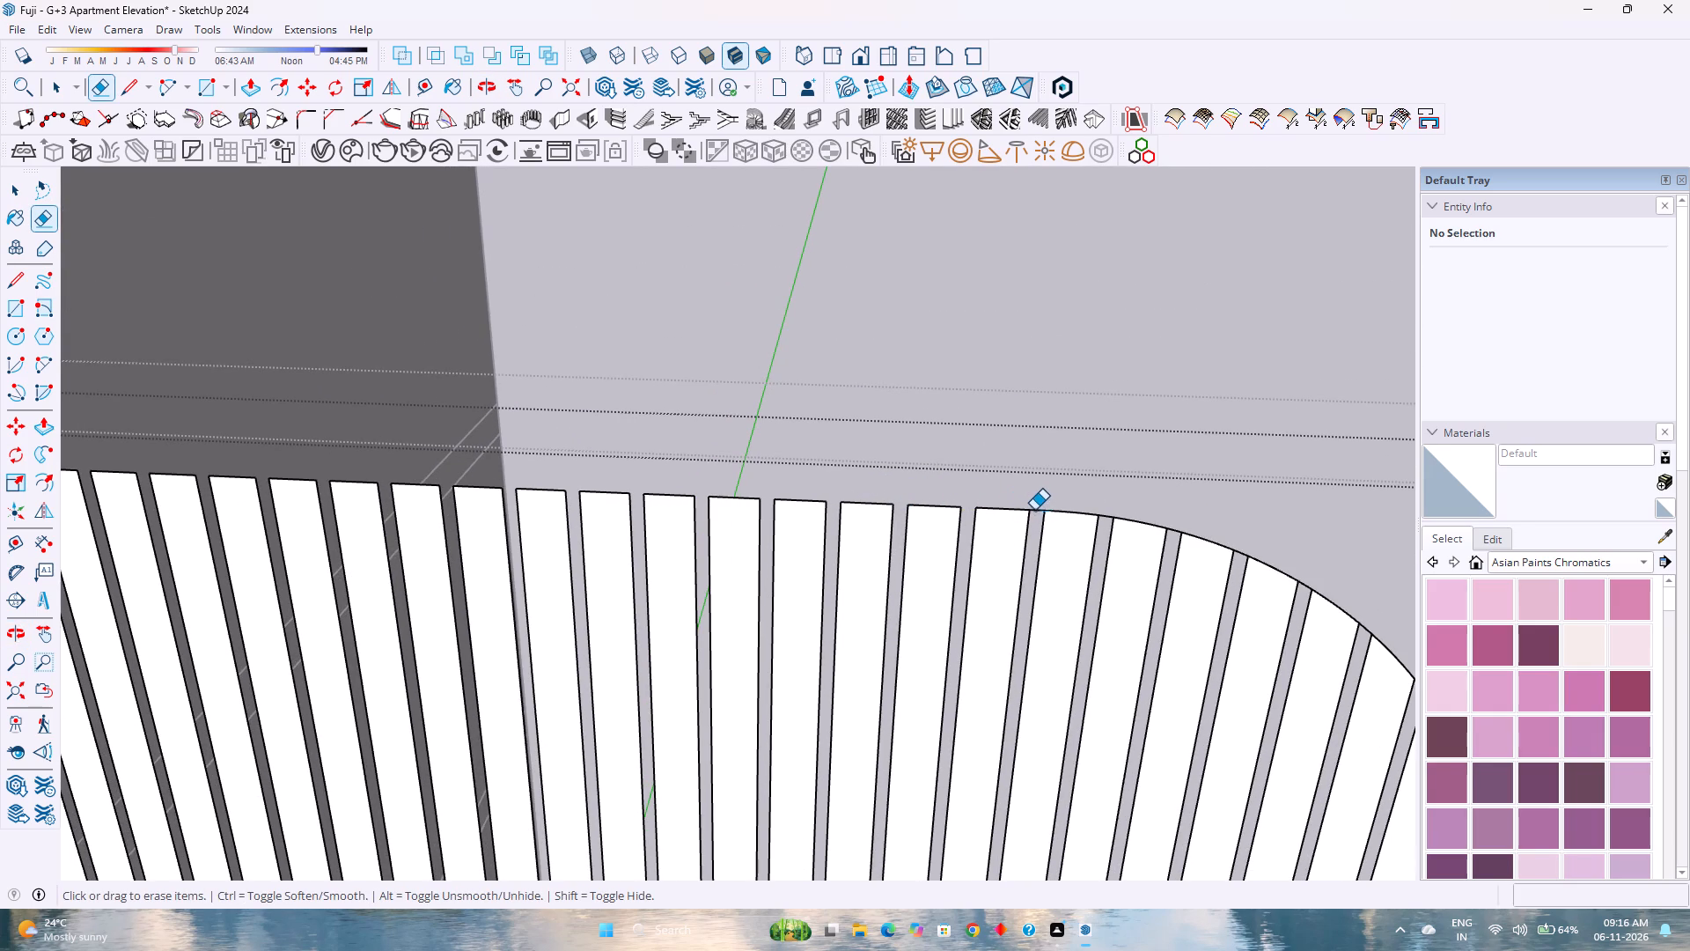
pyautogui.click(1034, 508)
# Erase all the short arc pieces closing the first narrow gap strip on the panel's rounded upper corner.
pyautogui.scroll(-3, 1033, 508)
pyautogui.keyDown('shift'); pyautogui.moveTo(1073, 547); pyautogui.dragTo(810, 530, button='middle'); pyautogui.keyUp('shift')
pyautogui.keyDown('shift'); pyautogui.middleClick(810, 530); pyautogui.keyUp('shift')
pyautogui.scroll(5, 801, 505)
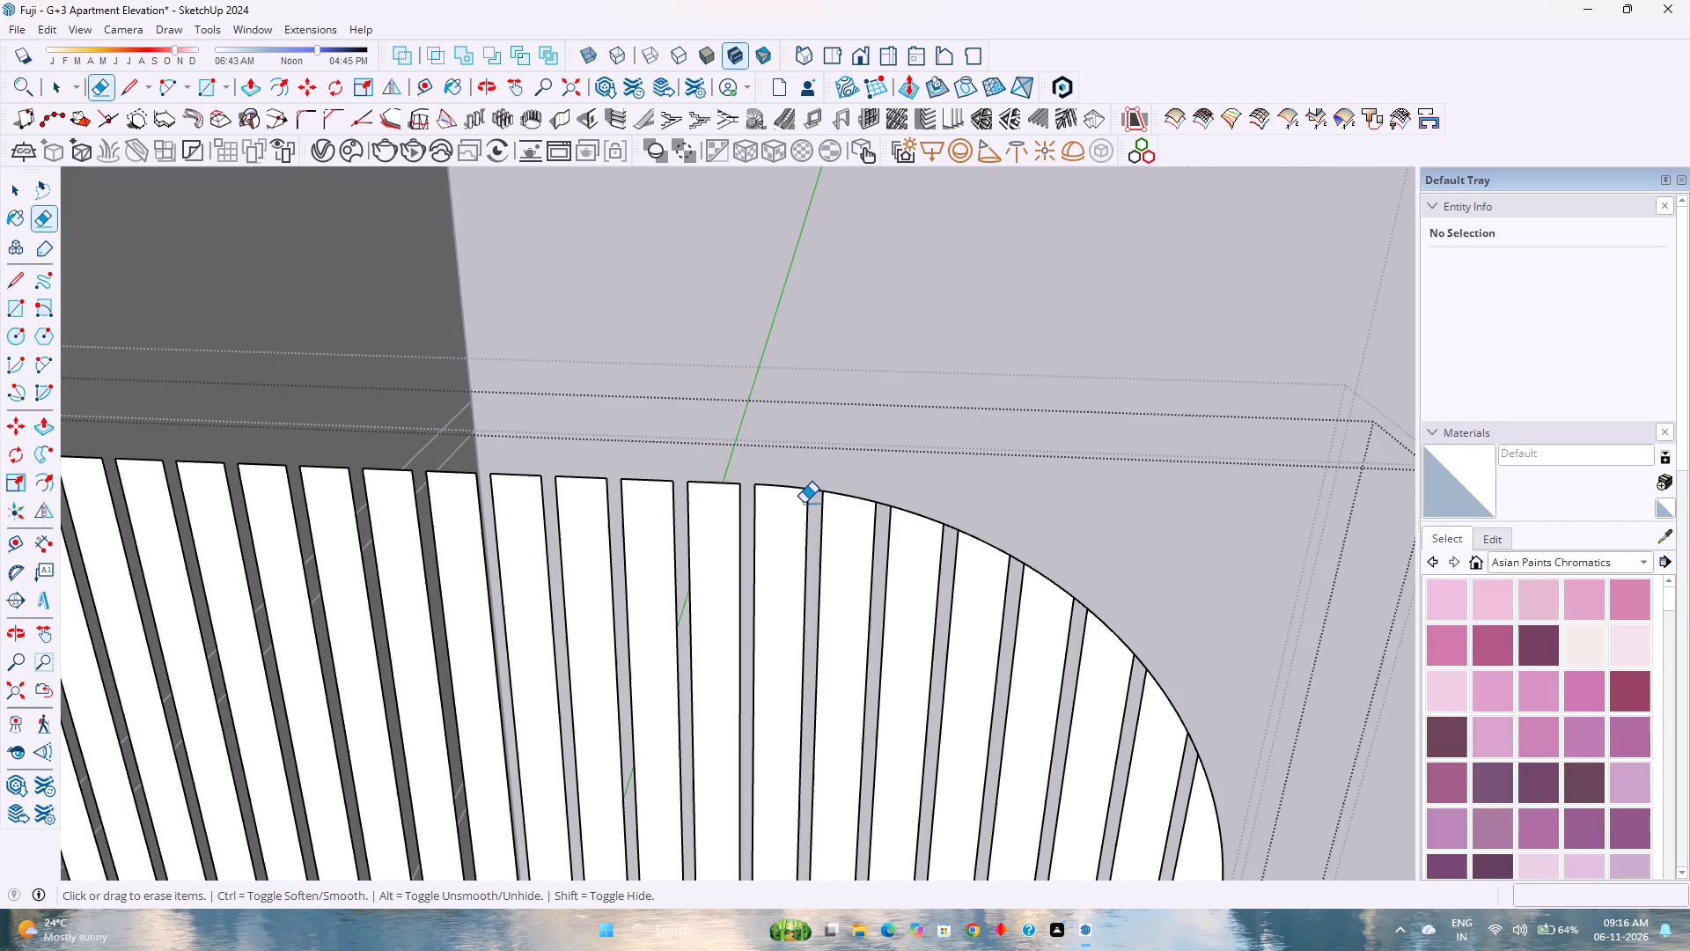
pyautogui.scroll(4, 826, 482)
pyautogui.click(772, 515)
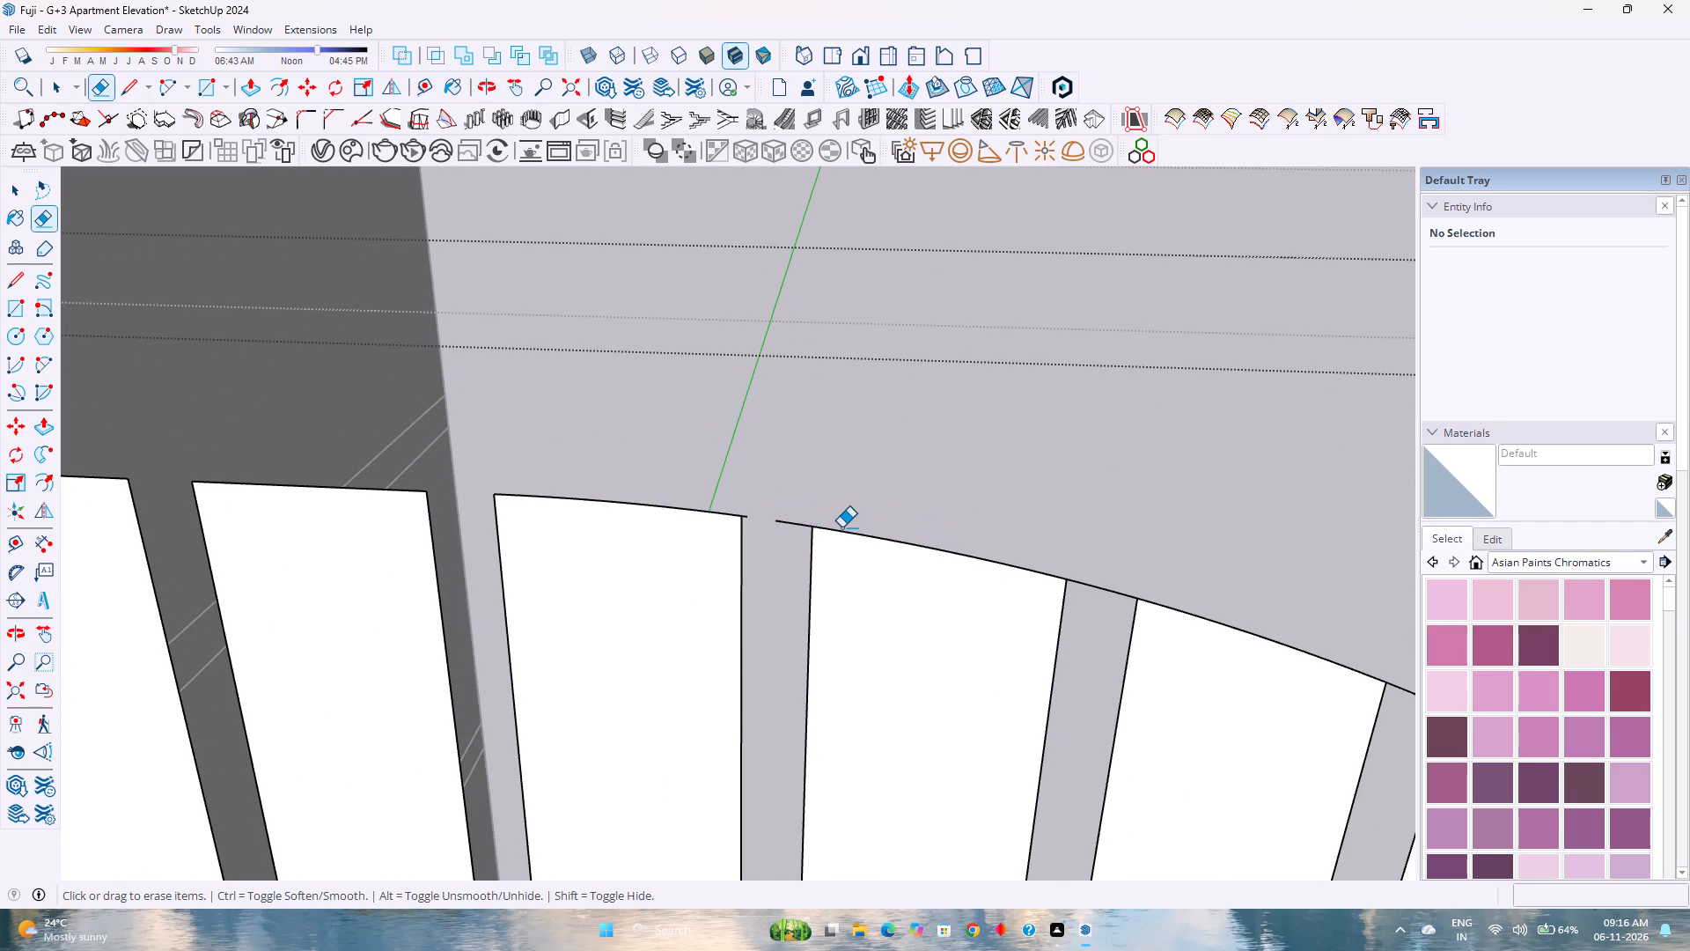
pyautogui.click(797, 527)
pyautogui.click(794, 523)
pyautogui.click(808, 524)
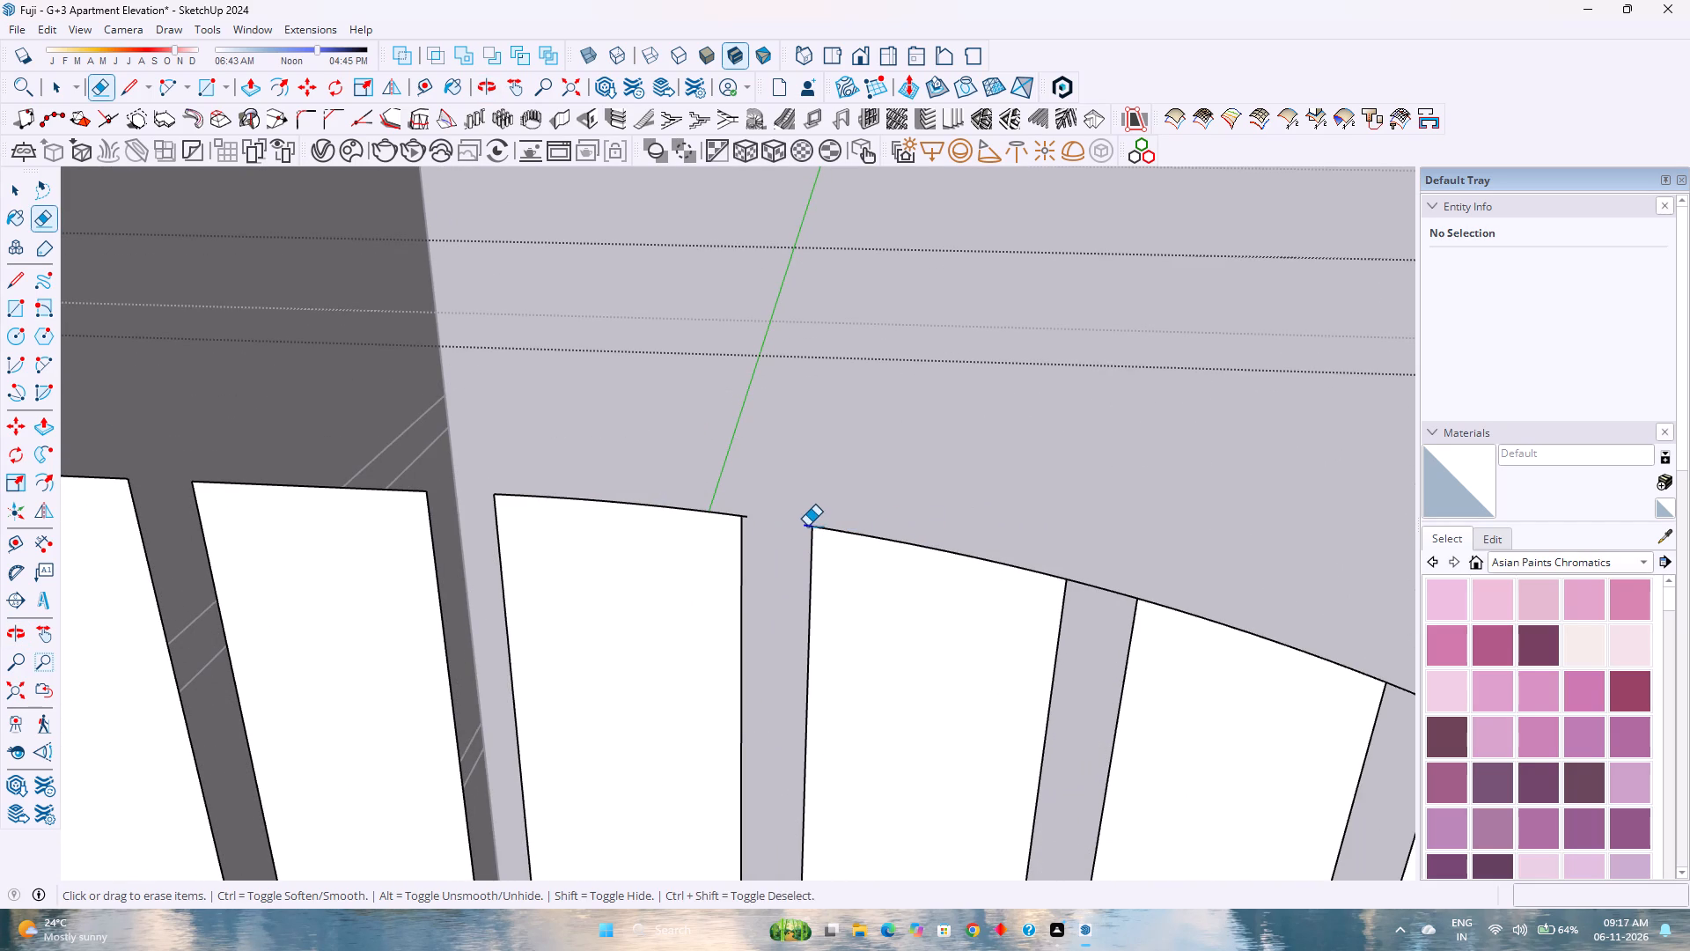
pyautogui.click(748, 516)
# Open the next two narrow gap strips on the rounded corner by erasing the arc pieces across their tops.
pyautogui.scroll(-2, 807, 519)
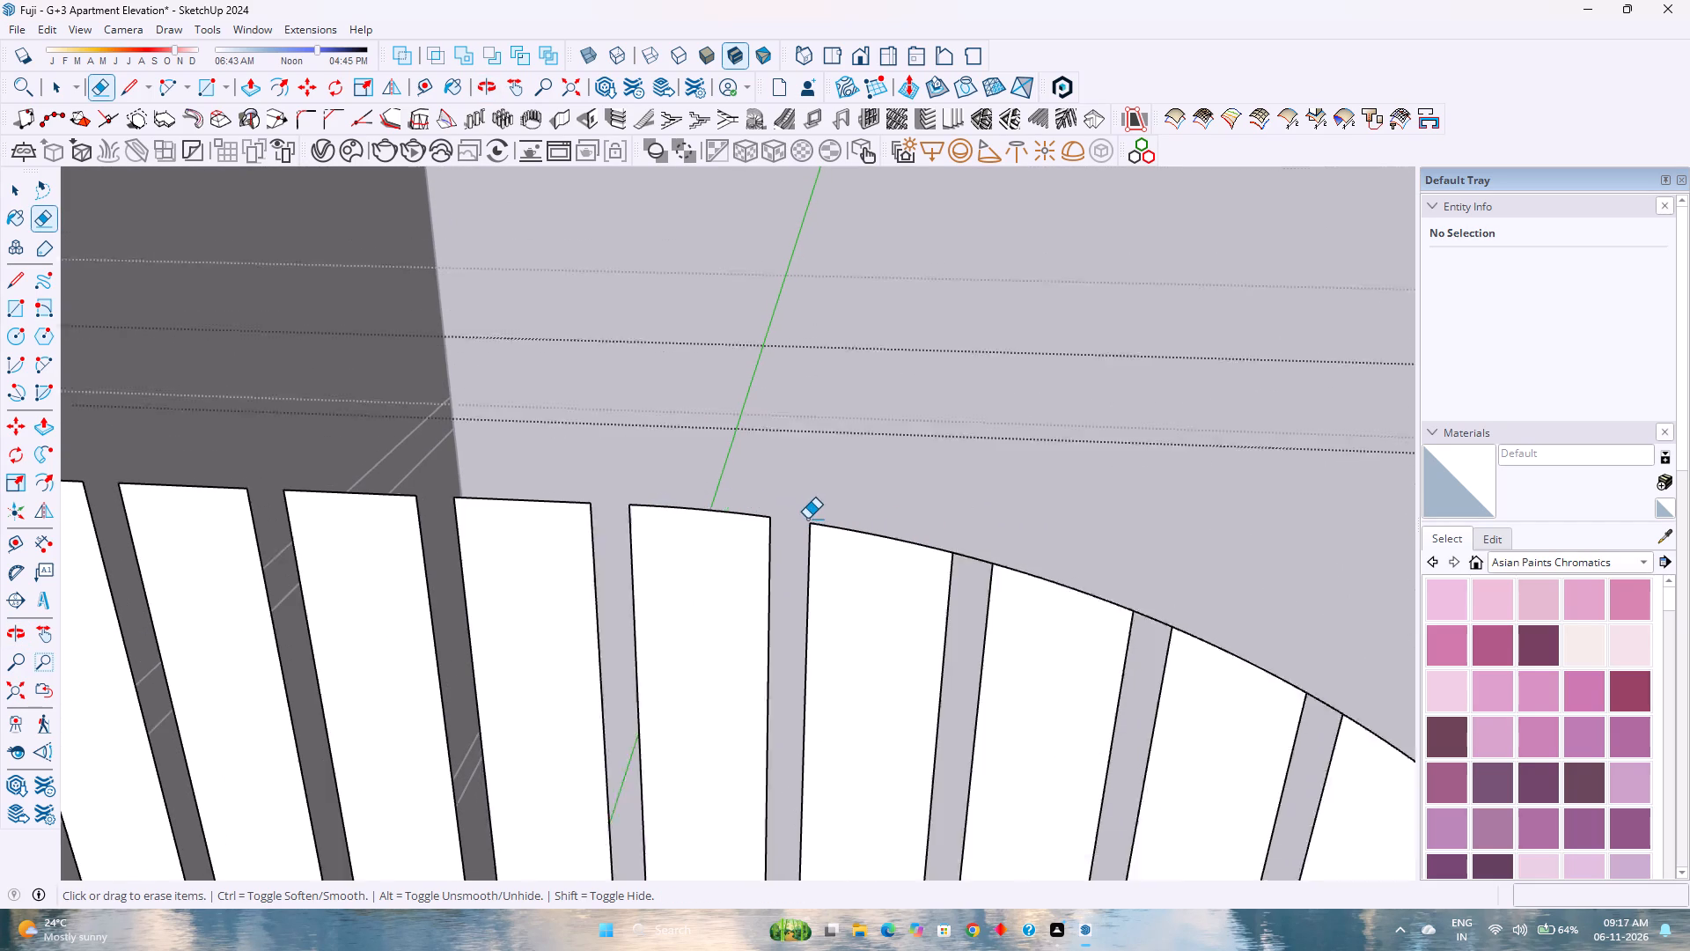
pyautogui.scroll(-3, 807, 519)
pyautogui.scroll(4, 863, 537)
pyautogui.click(887, 535)
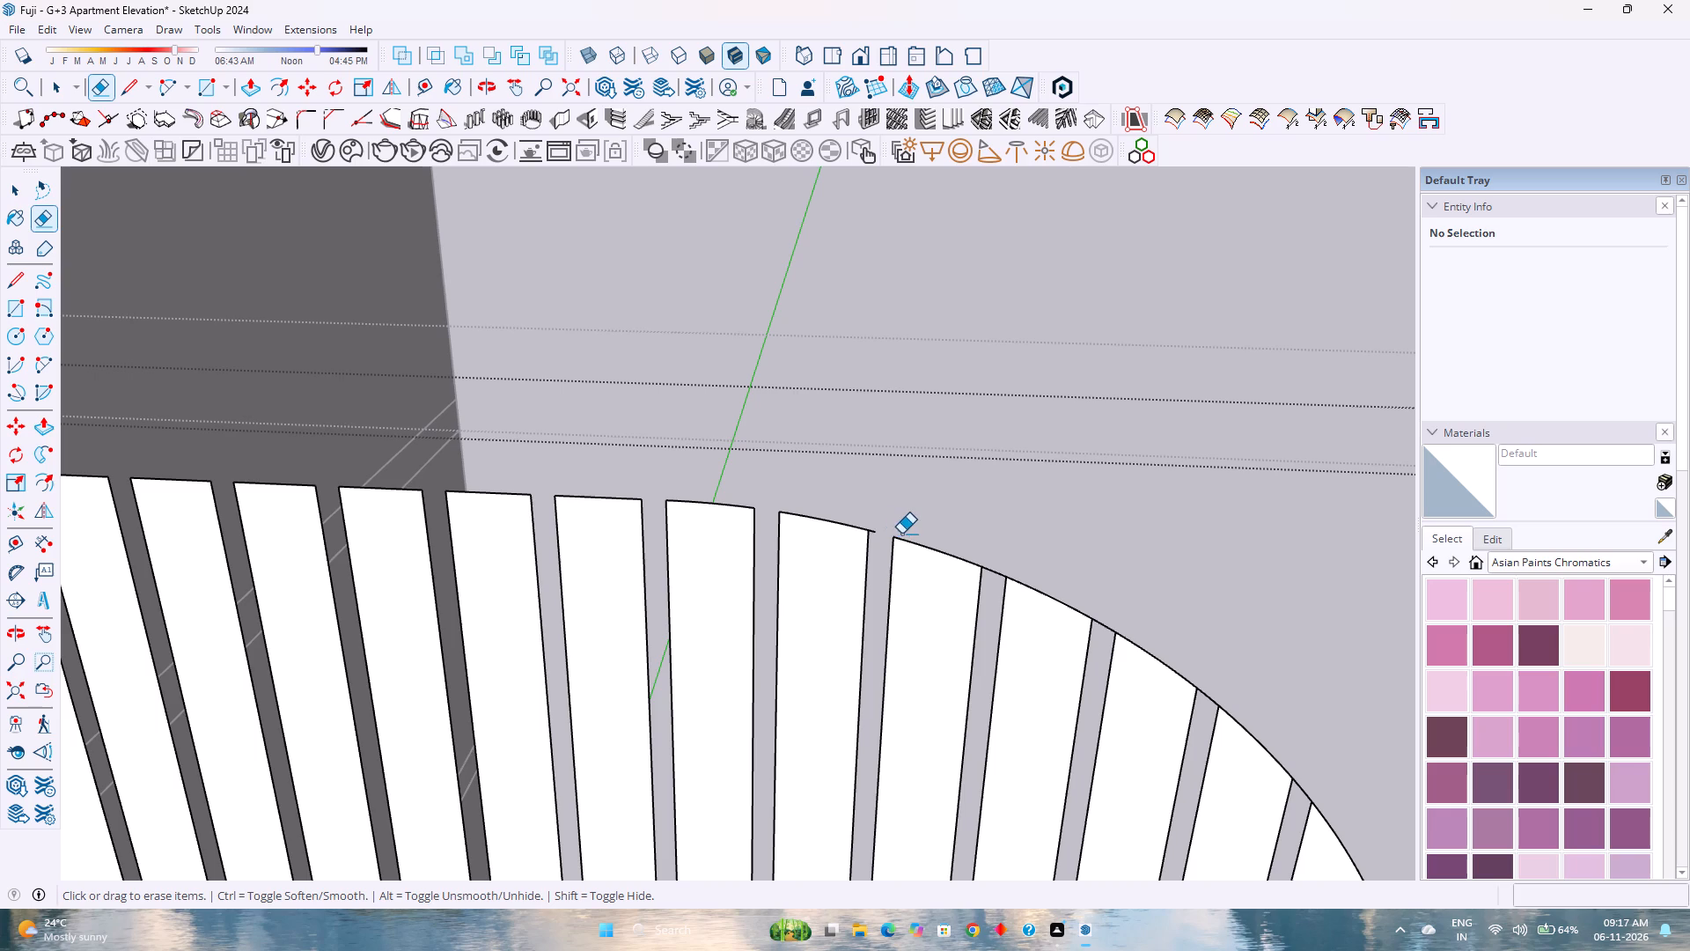
pyautogui.click(876, 534)
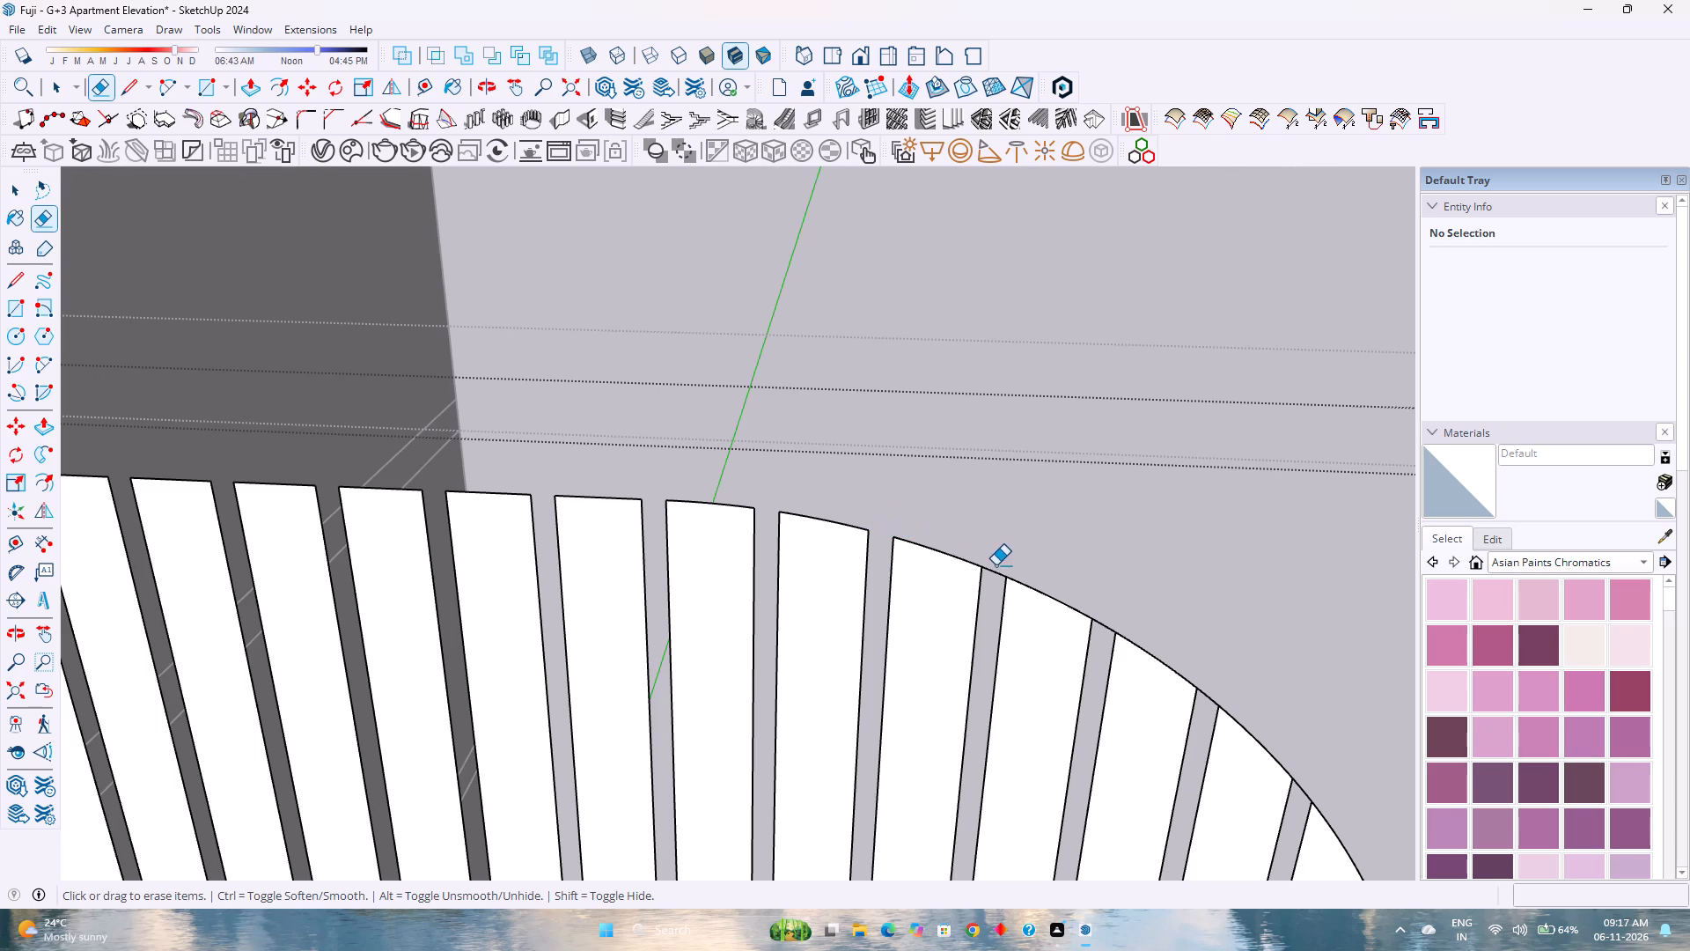
pyautogui.click(995, 571)
pyautogui.click(1003, 573)
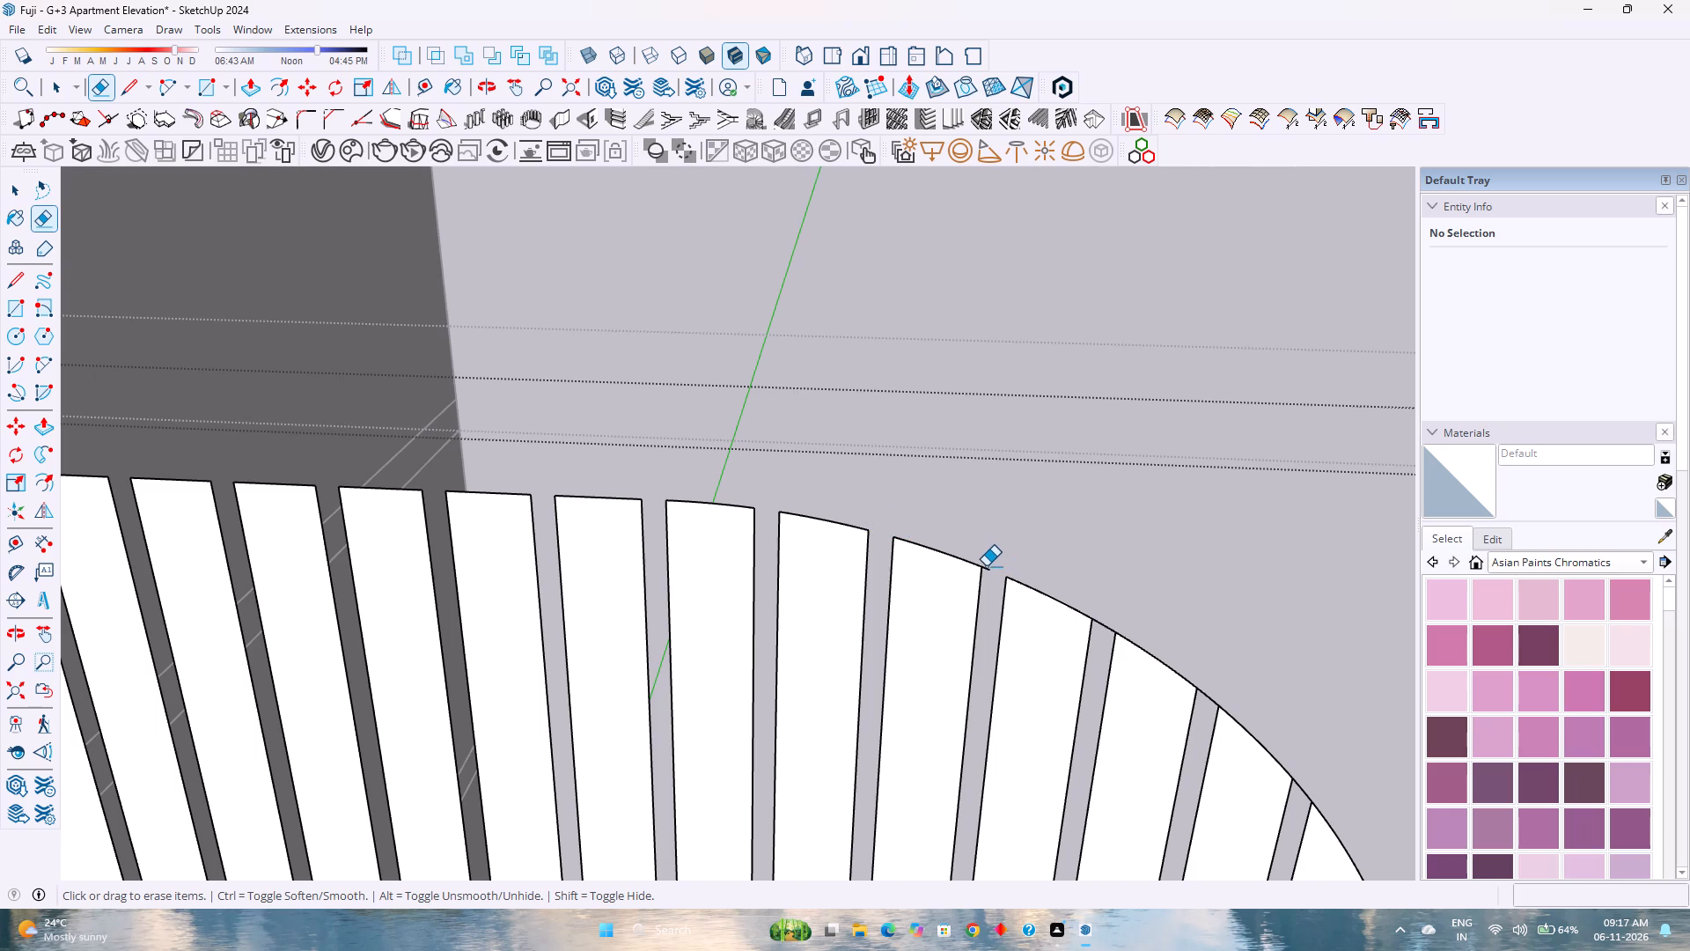
pyautogui.click(986, 566)
# Erase the arc pieces closing the next gap strip on the curve, undoing any cut into the neighbouring louvre outlines.
pyautogui.keyDown('shift'); pyautogui.moveTo(1070, 603); pyautogui.dragTo(758, 523, button='middle'); pyautogui.keyUp('shift')
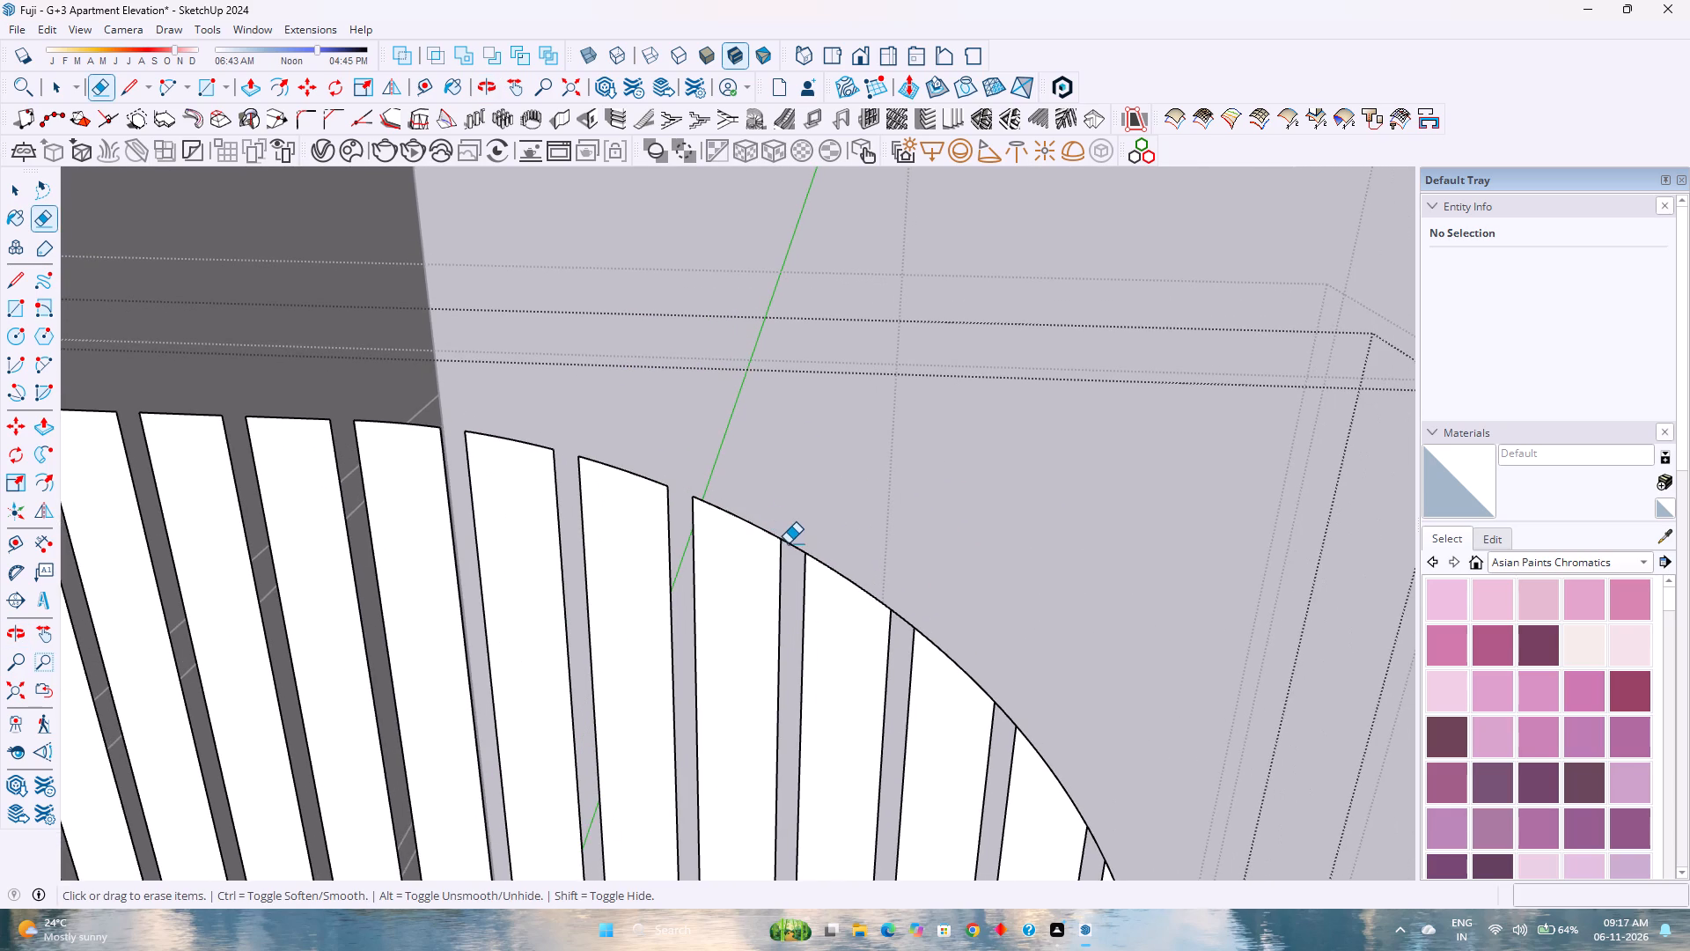
pyautogui.click(788, 543)
pyautogui.click(804, 550)
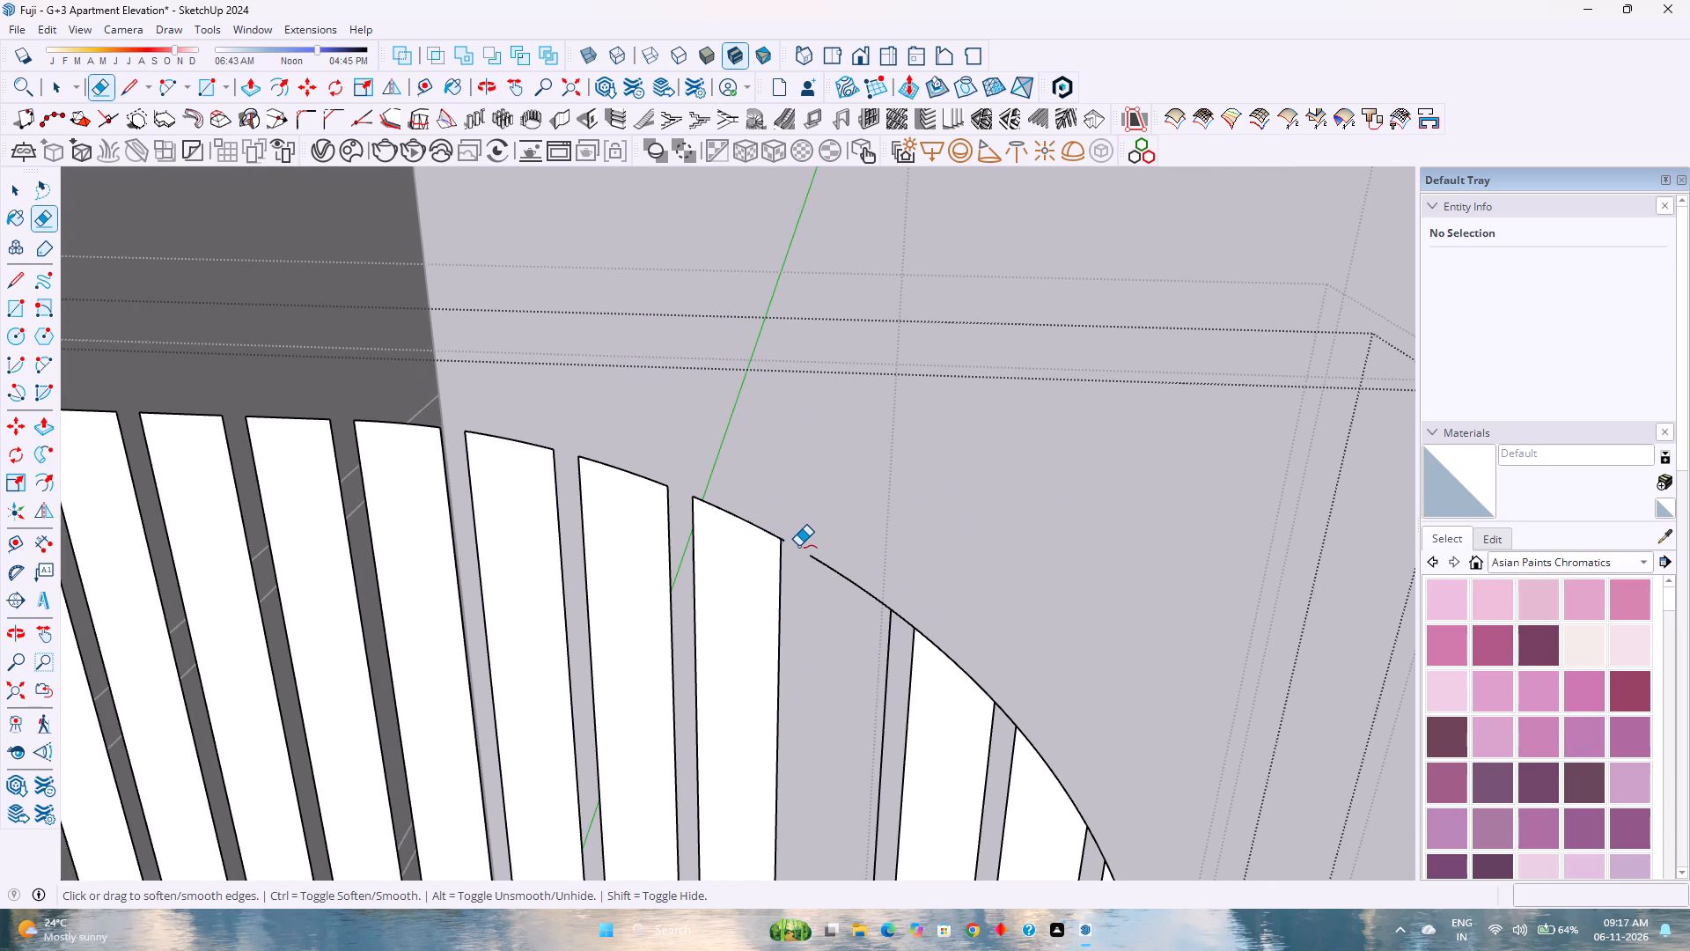
pyautogui.hotkey('ctrl', 'z')
pyautogui.click(797, 549)
pyautogui.click(797, 546)
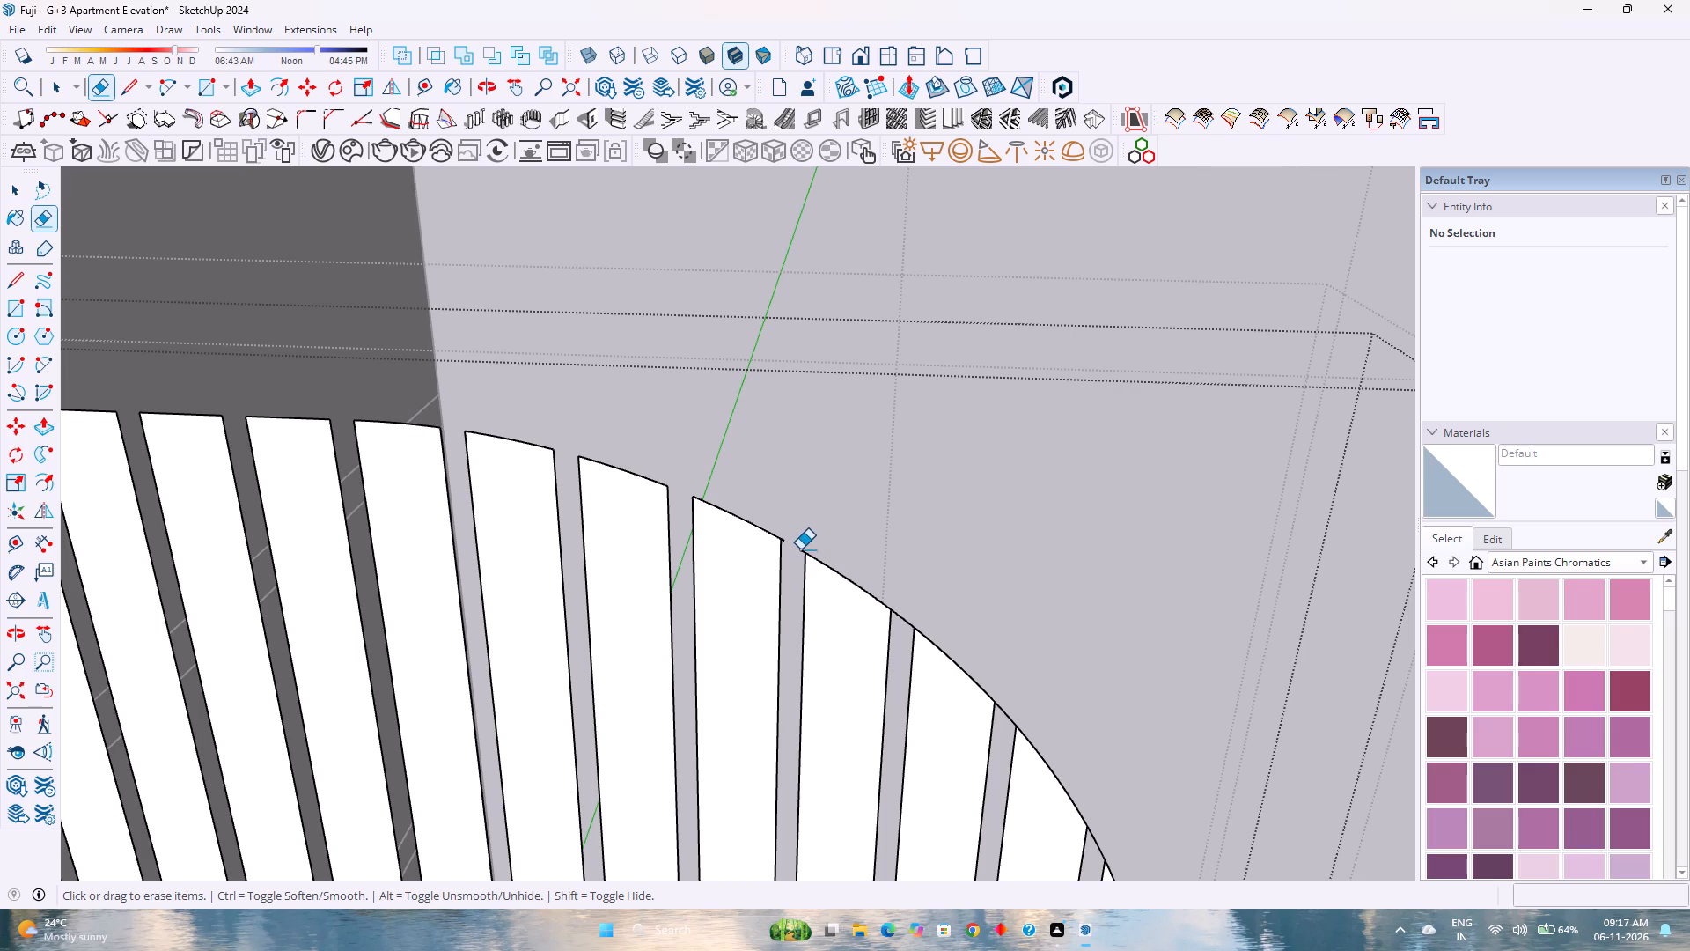
pyautogui.click(801, 551)
pyautogui.click(781, 539)
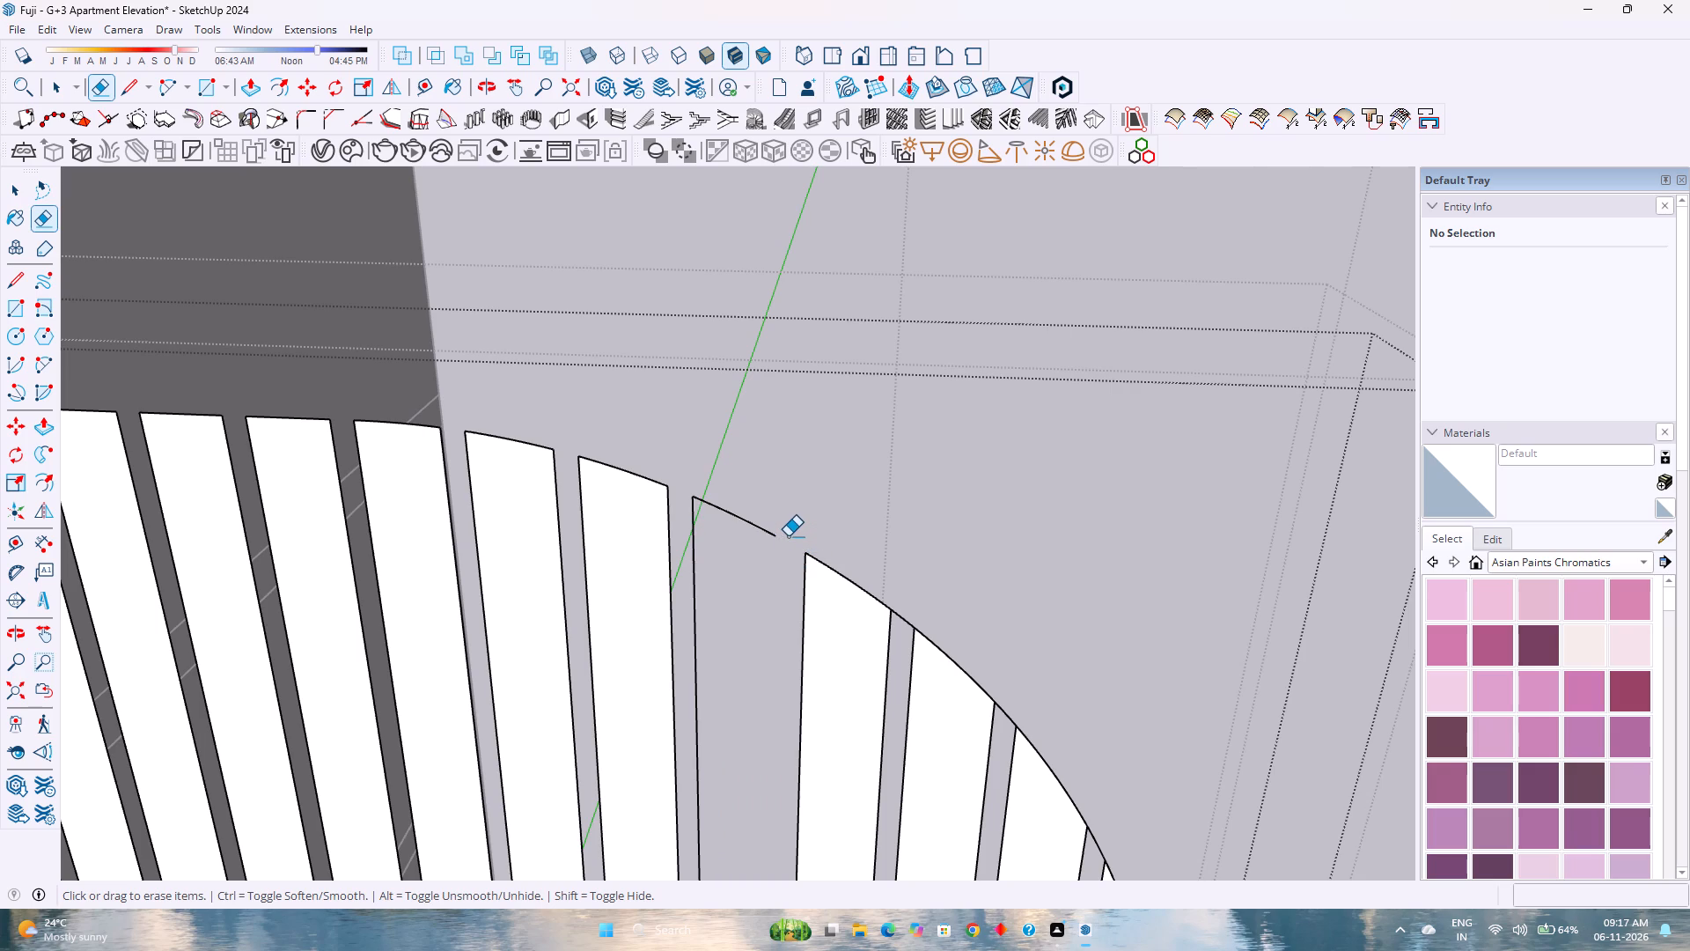
pyautogui.hotkey('ctrl', 'z')
pyautogui.click(785, 539)
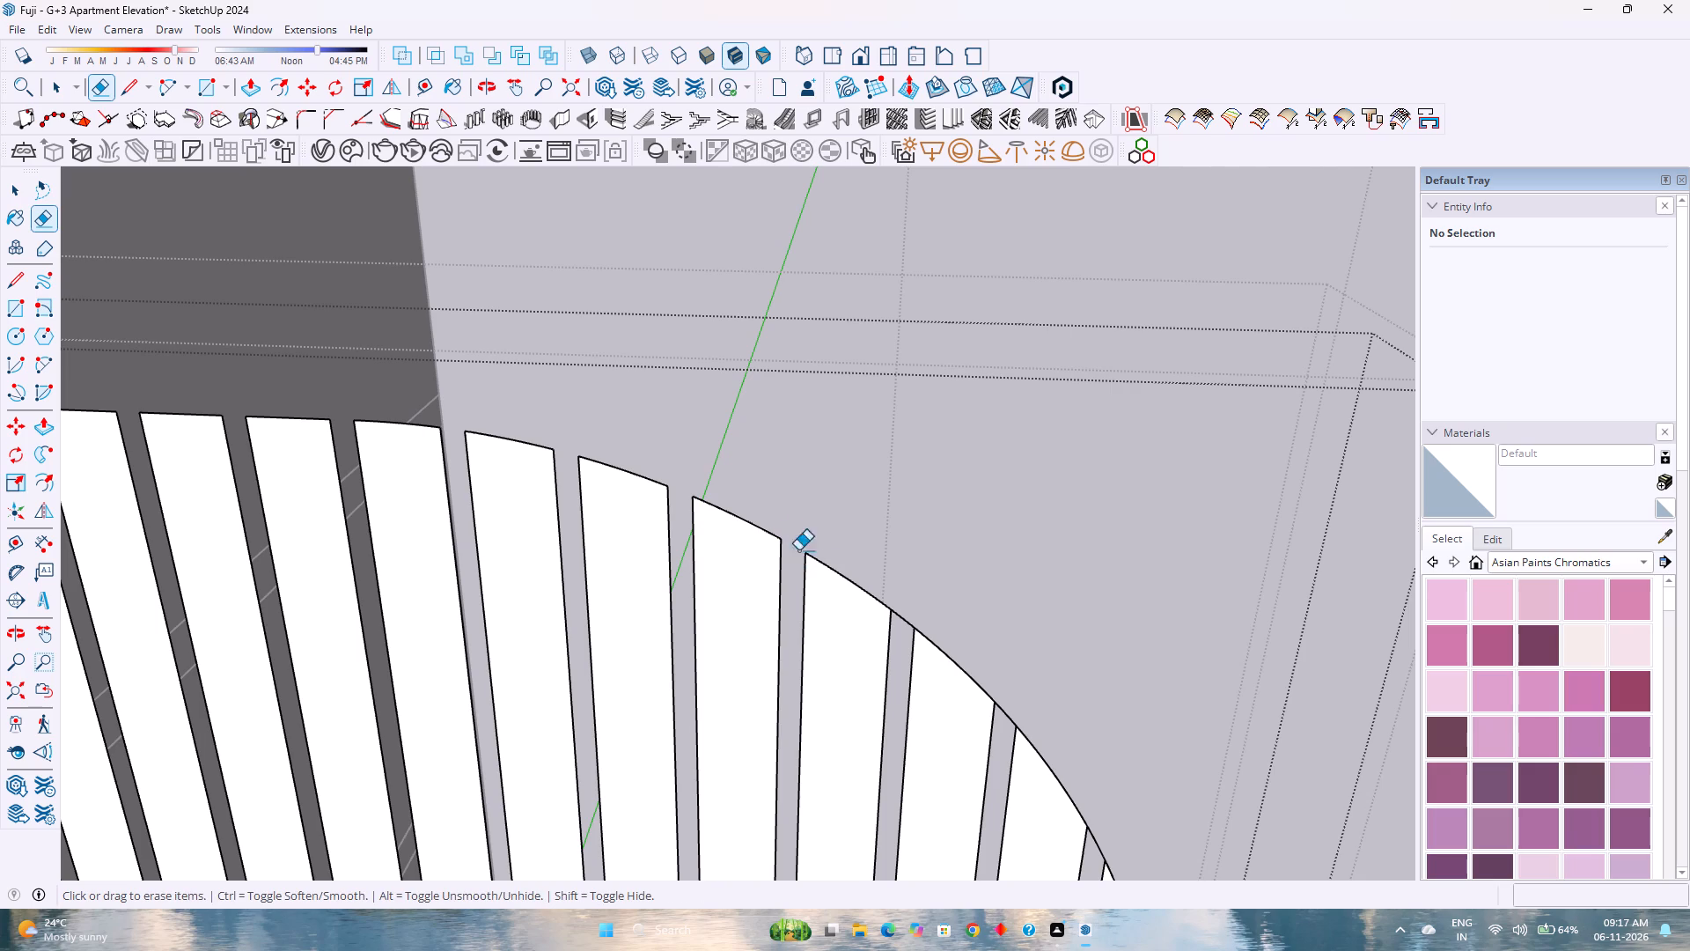
# Clear the arc pieces across the following gap strip on the rounded corner, keeping both adjacent louvre faces intact.
pyautogui.click(900, 613)
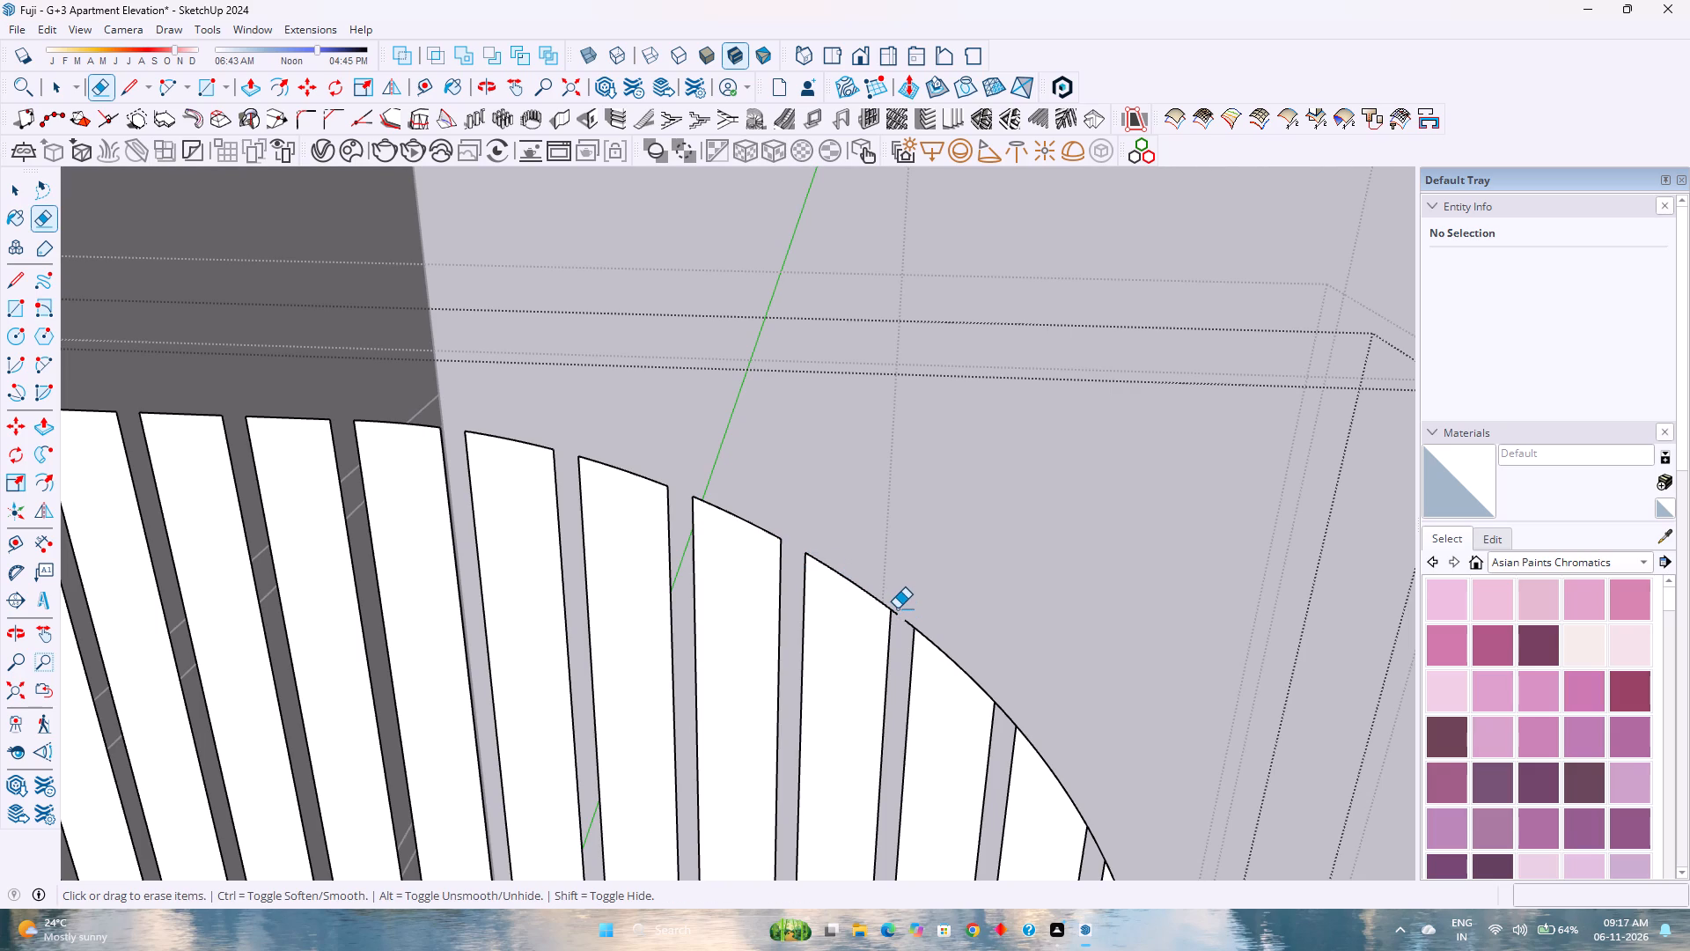
pyautogui.click(895, 610)
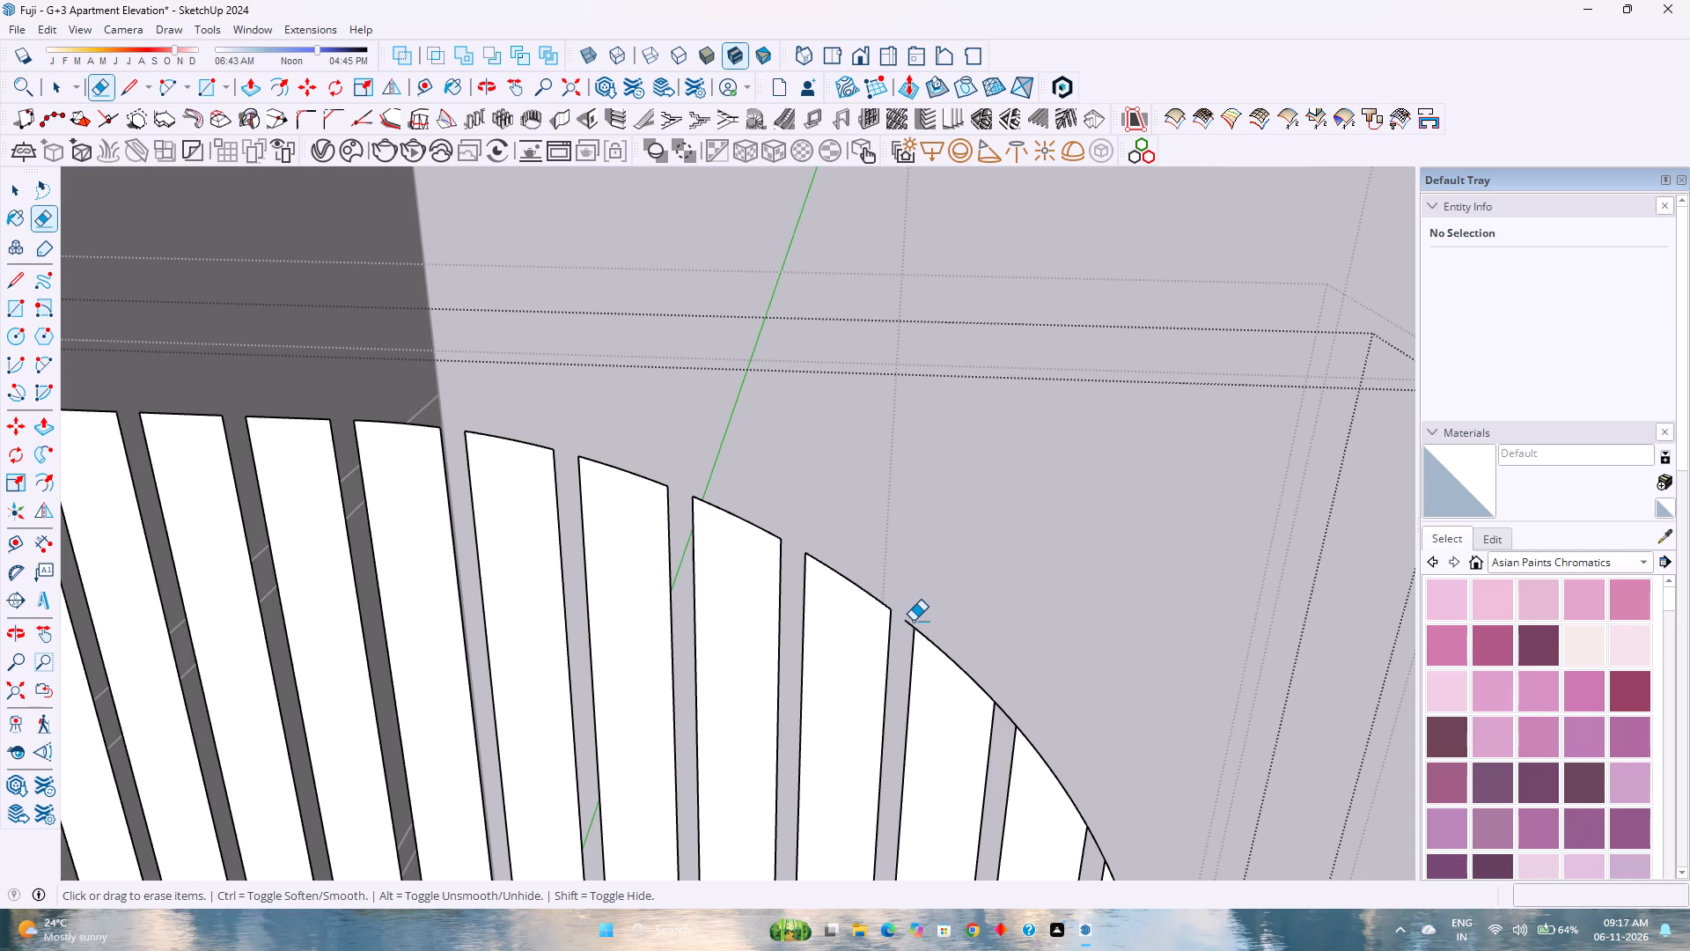
pyautogui.click(913, 621)
pyautogui.click(914, 625)
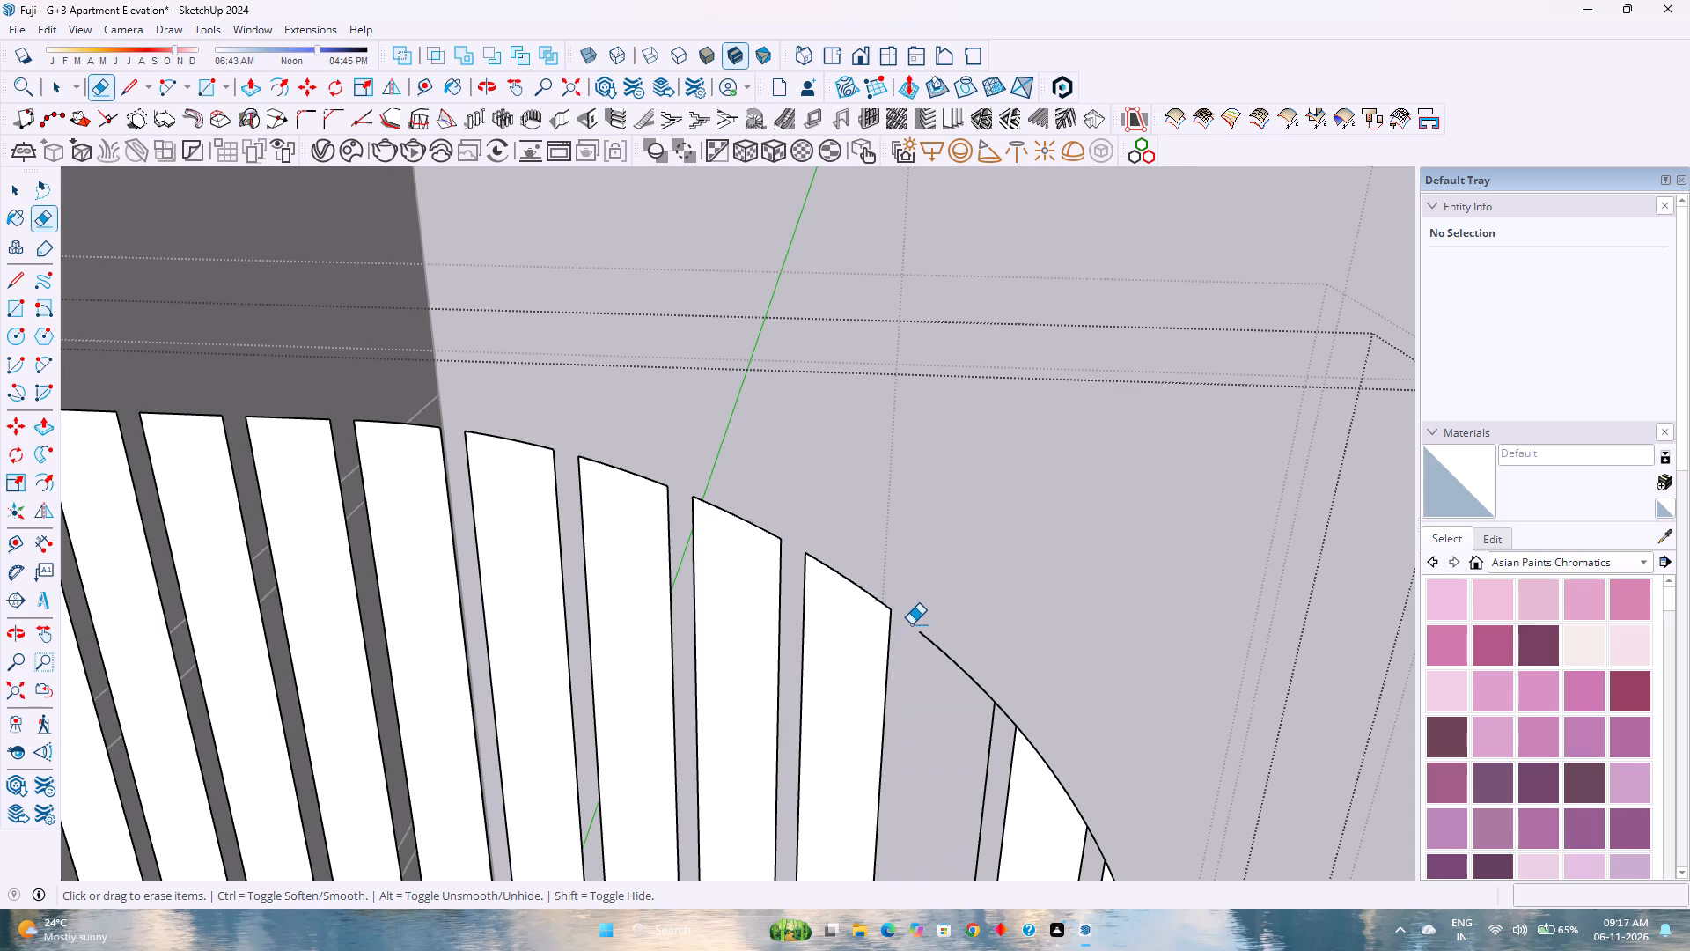
pyautogui.hotkey('ctrl', 'z')
pyautogui.scroll(4, 919, 621)
pyautogui.scroll(-3, 889, 622)
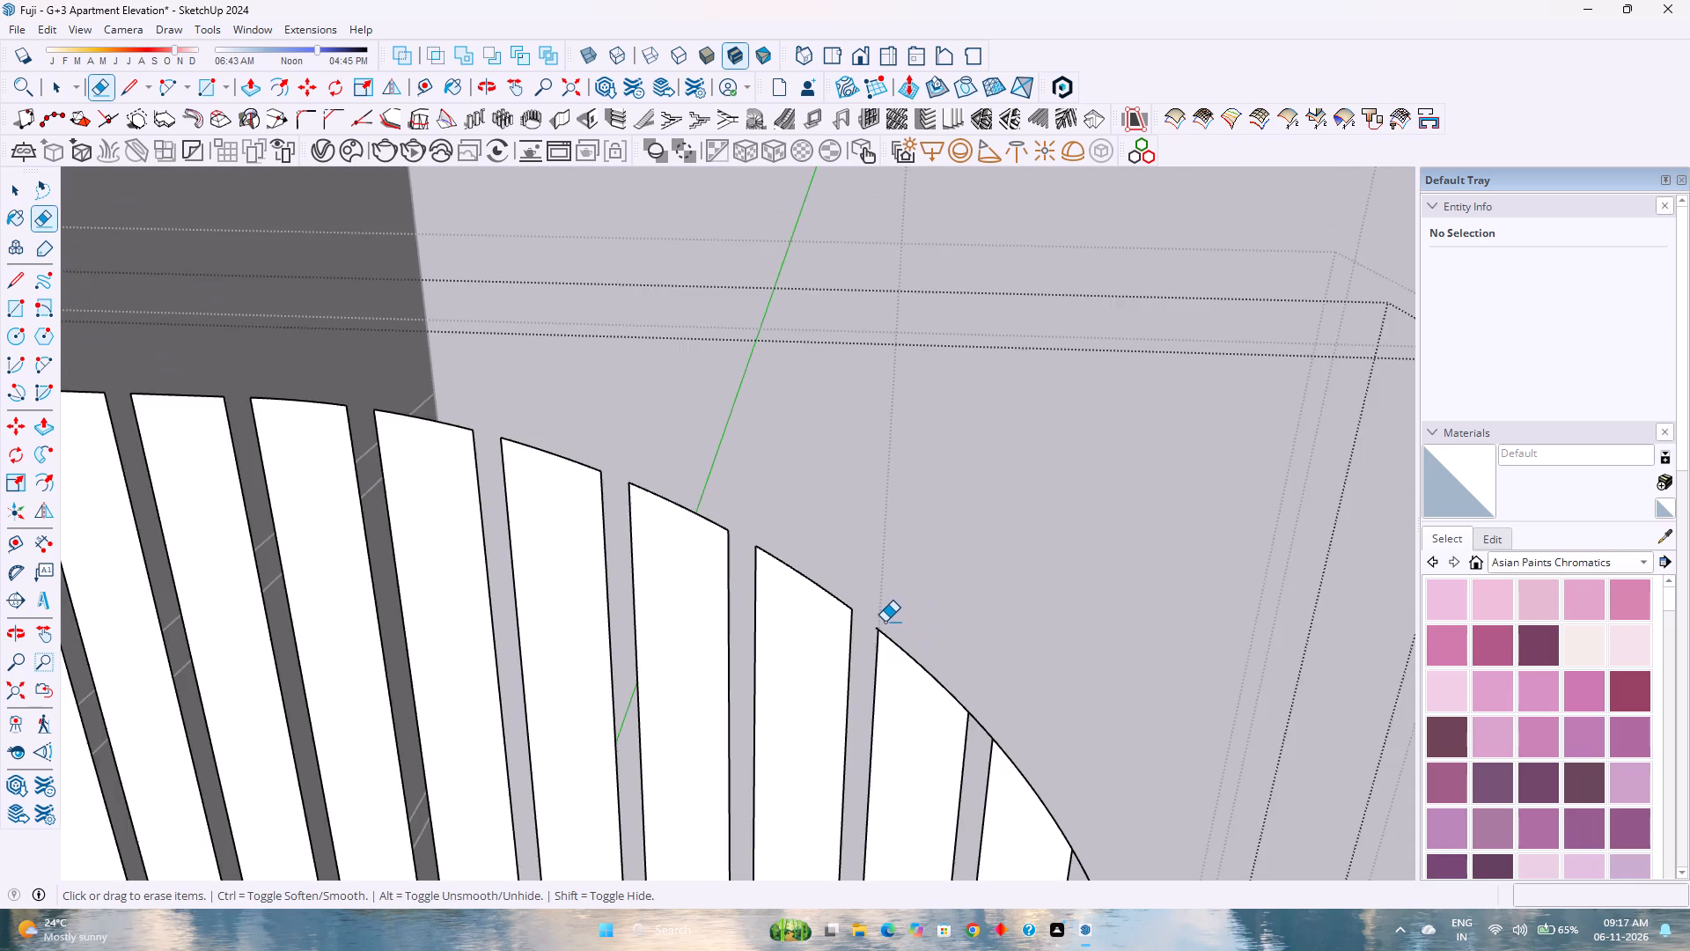
pyautogui.scroll(4, 883, 622)
pyautogui.scroll(-3, 875, 630)
pyautogui.scroll(9, 871, 653)
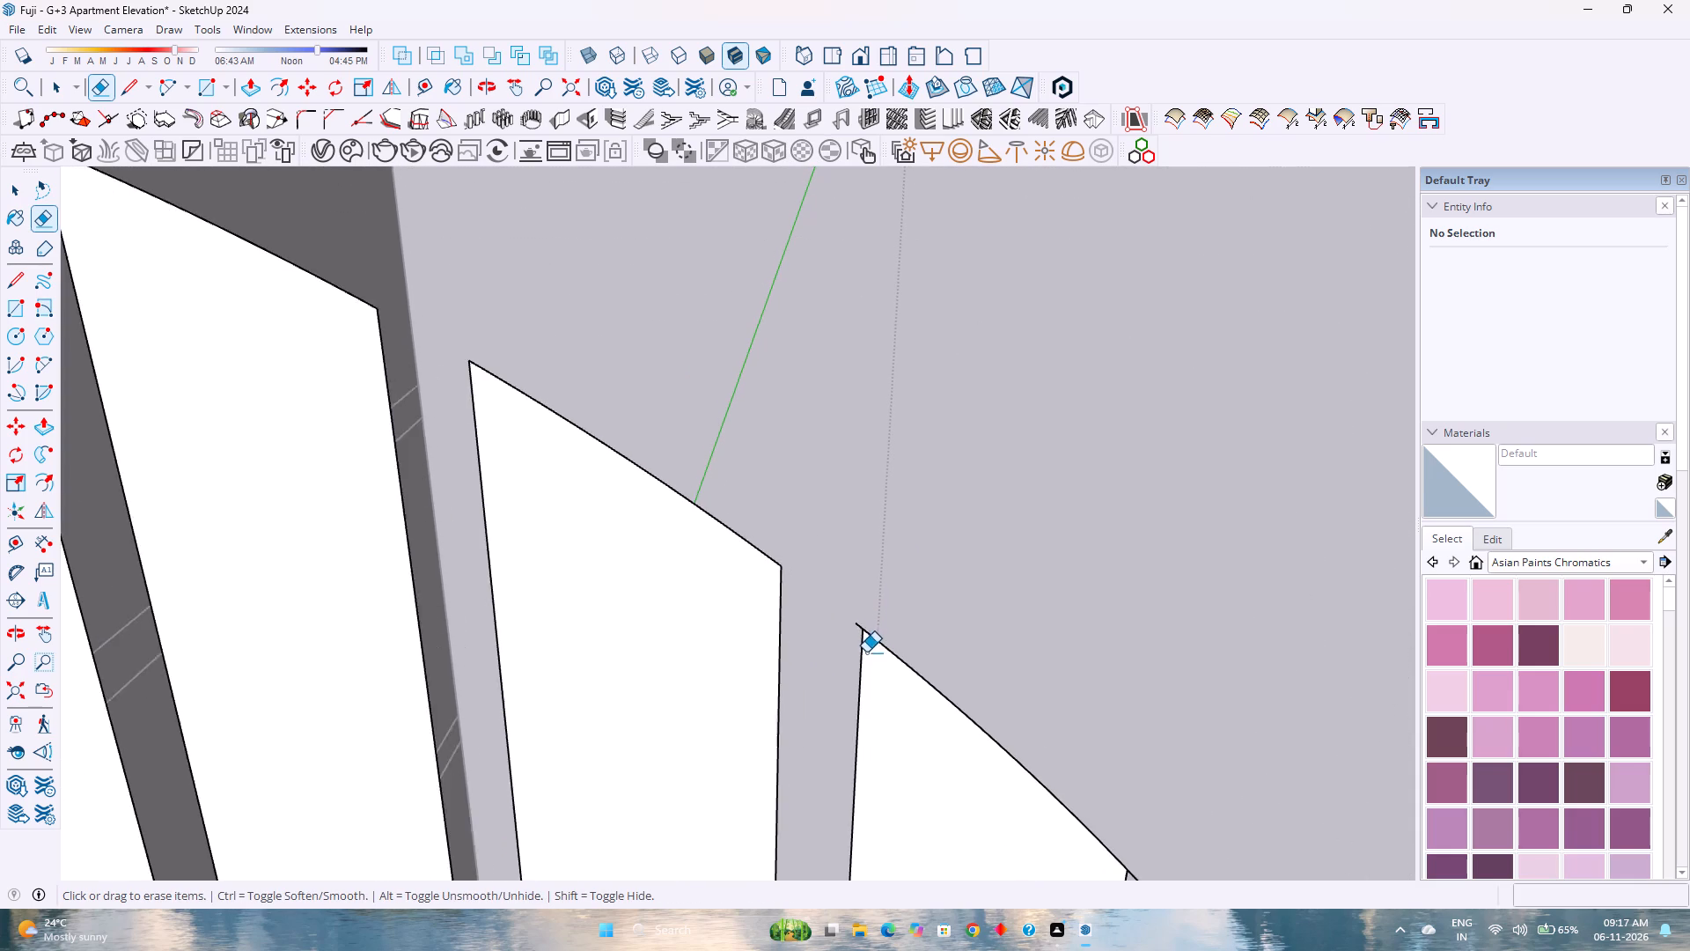
pyautogui.scroll(4, 866, 652)
pyautogui.click(852, 615)
# Erase the arc pieces across the top of the second-to-last gap strip on the rounded corner.
pyautogui.scroll(-10, 847, 605)
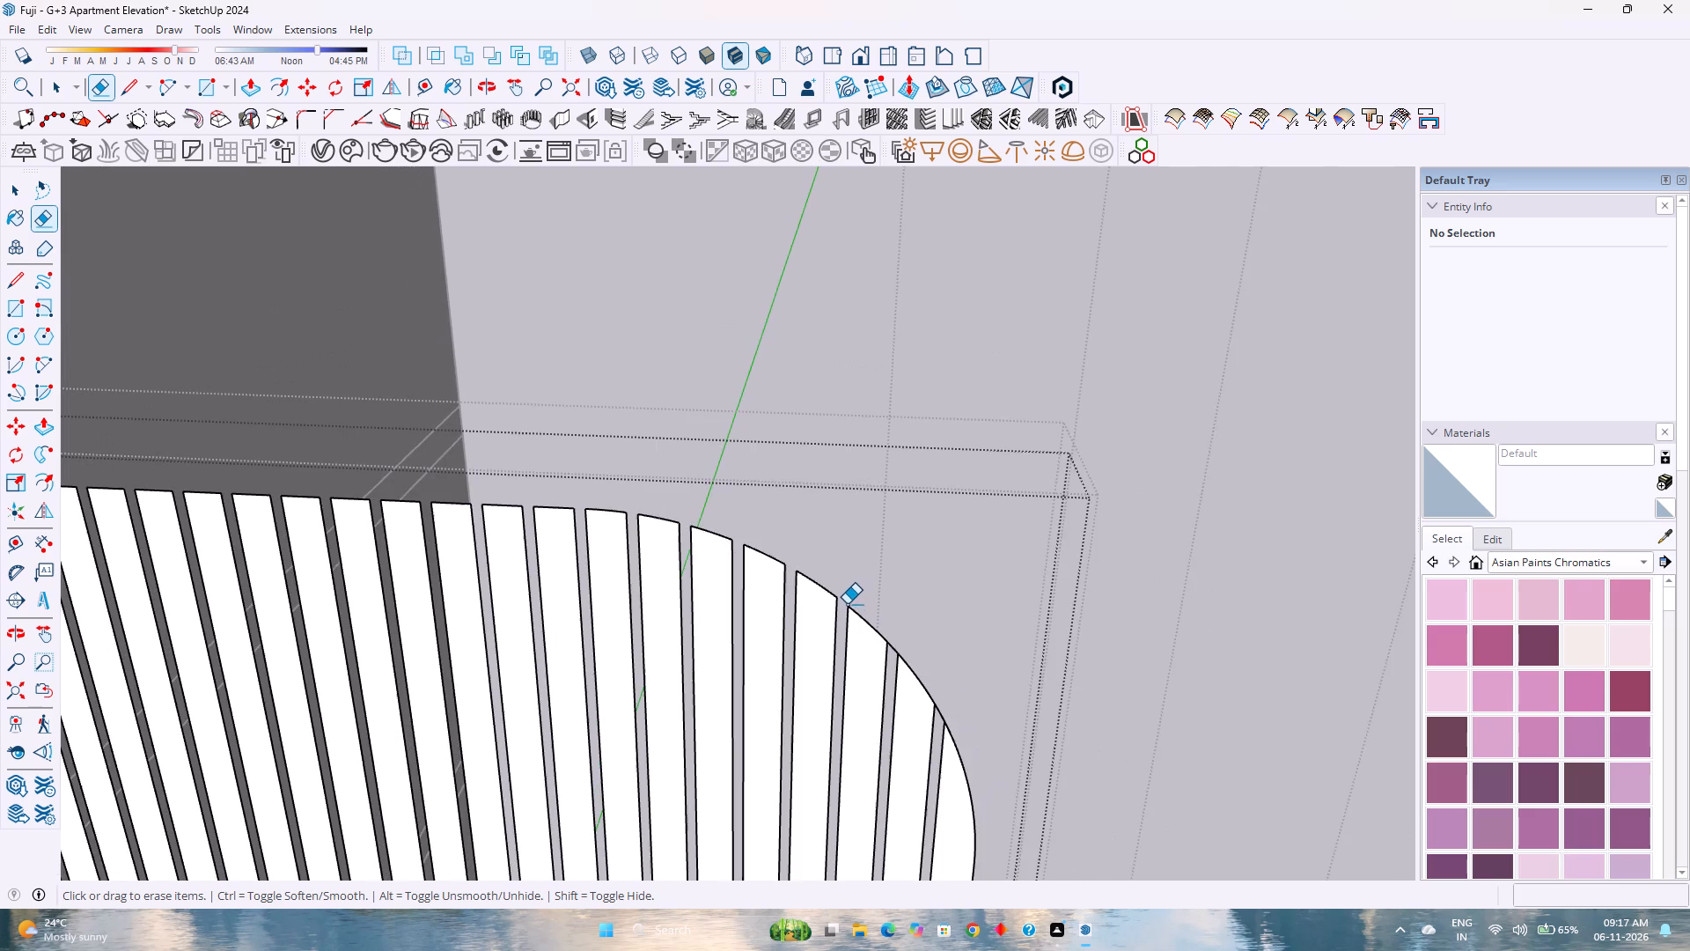
pyautogui.scroll(5, 890, 662)
pyautogui.moveTo(931, 520); pyautogui.dragTo(896, 584)
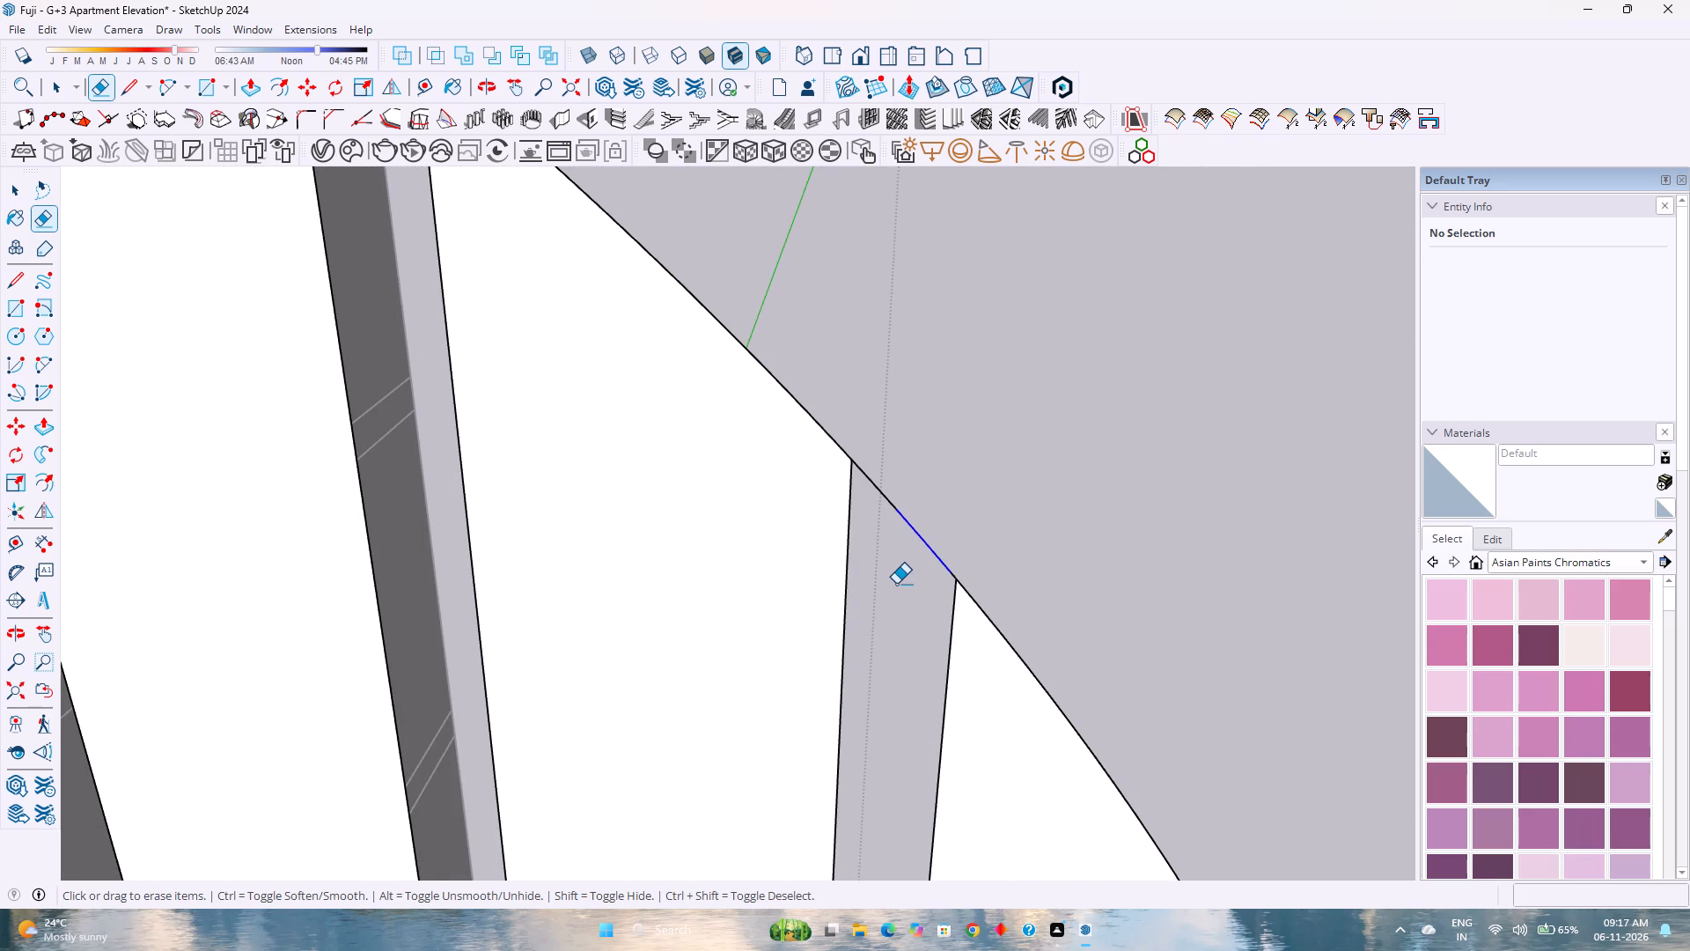
pyautogui.moveTo(896, 584); pyautogui.dragTo(952, 572)
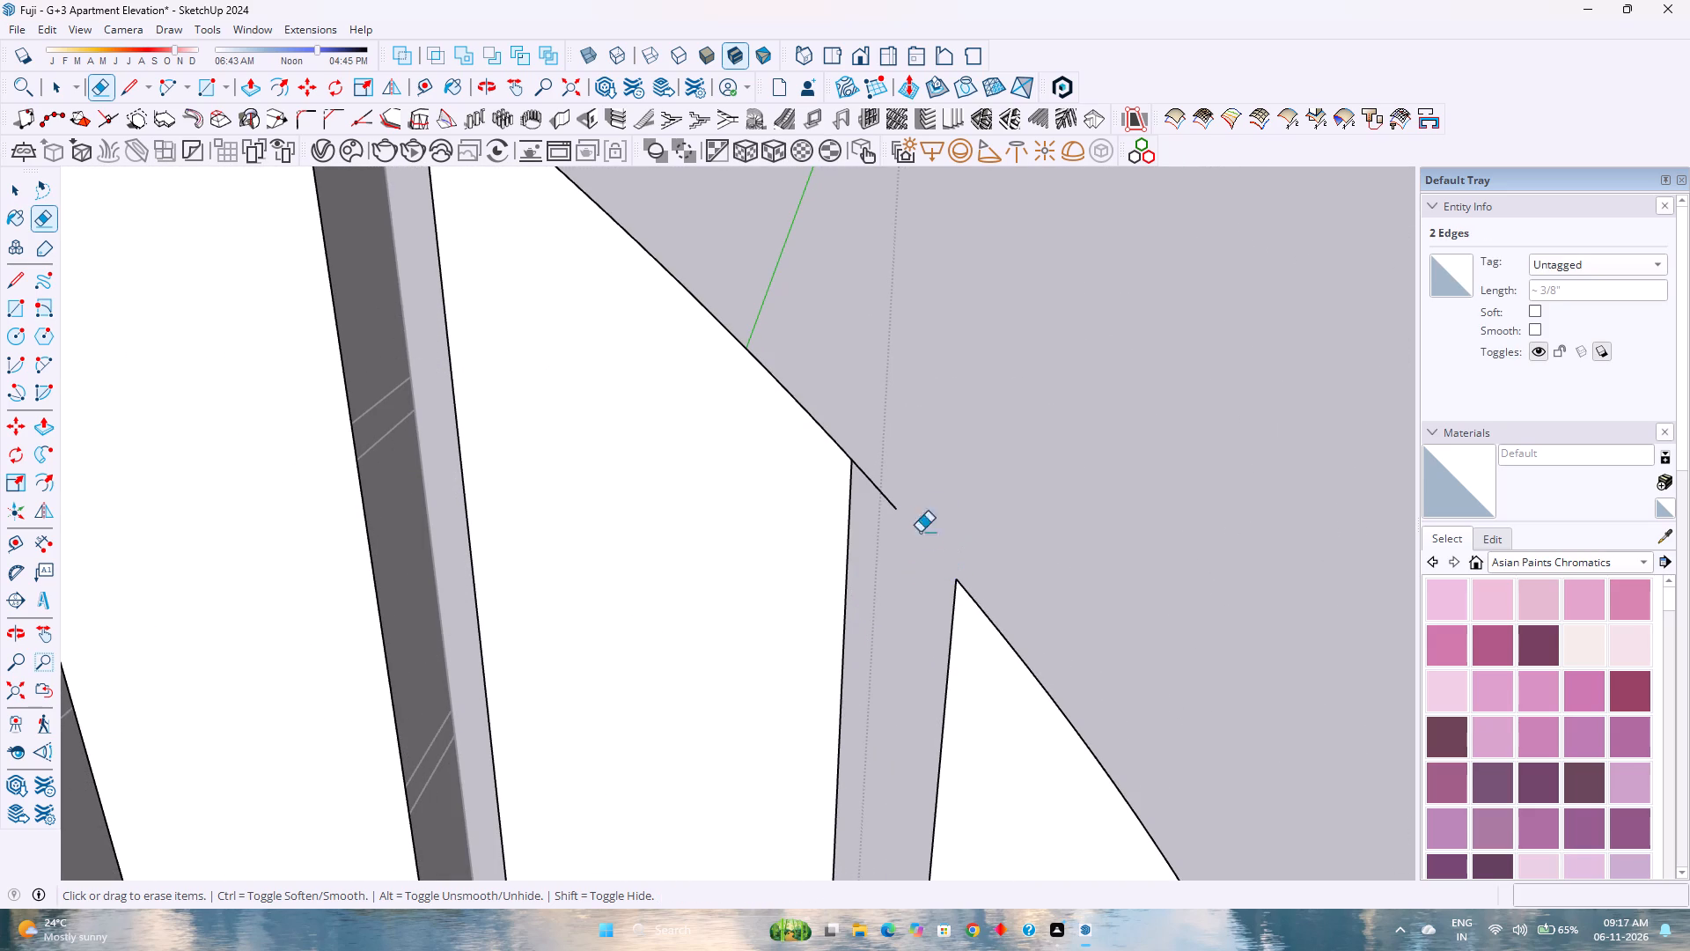
pyautogui.moveTo(905, 510); pyautogui.dragTo(887, 501)
pyautogui.moveTo(876, 485); pyautogui.dragTo(863, 474)
# Open the last gap strip beside the panel's outer edge by erasing the arc pieces across its top.
pyautogui.scroll(-13, 841, 558)
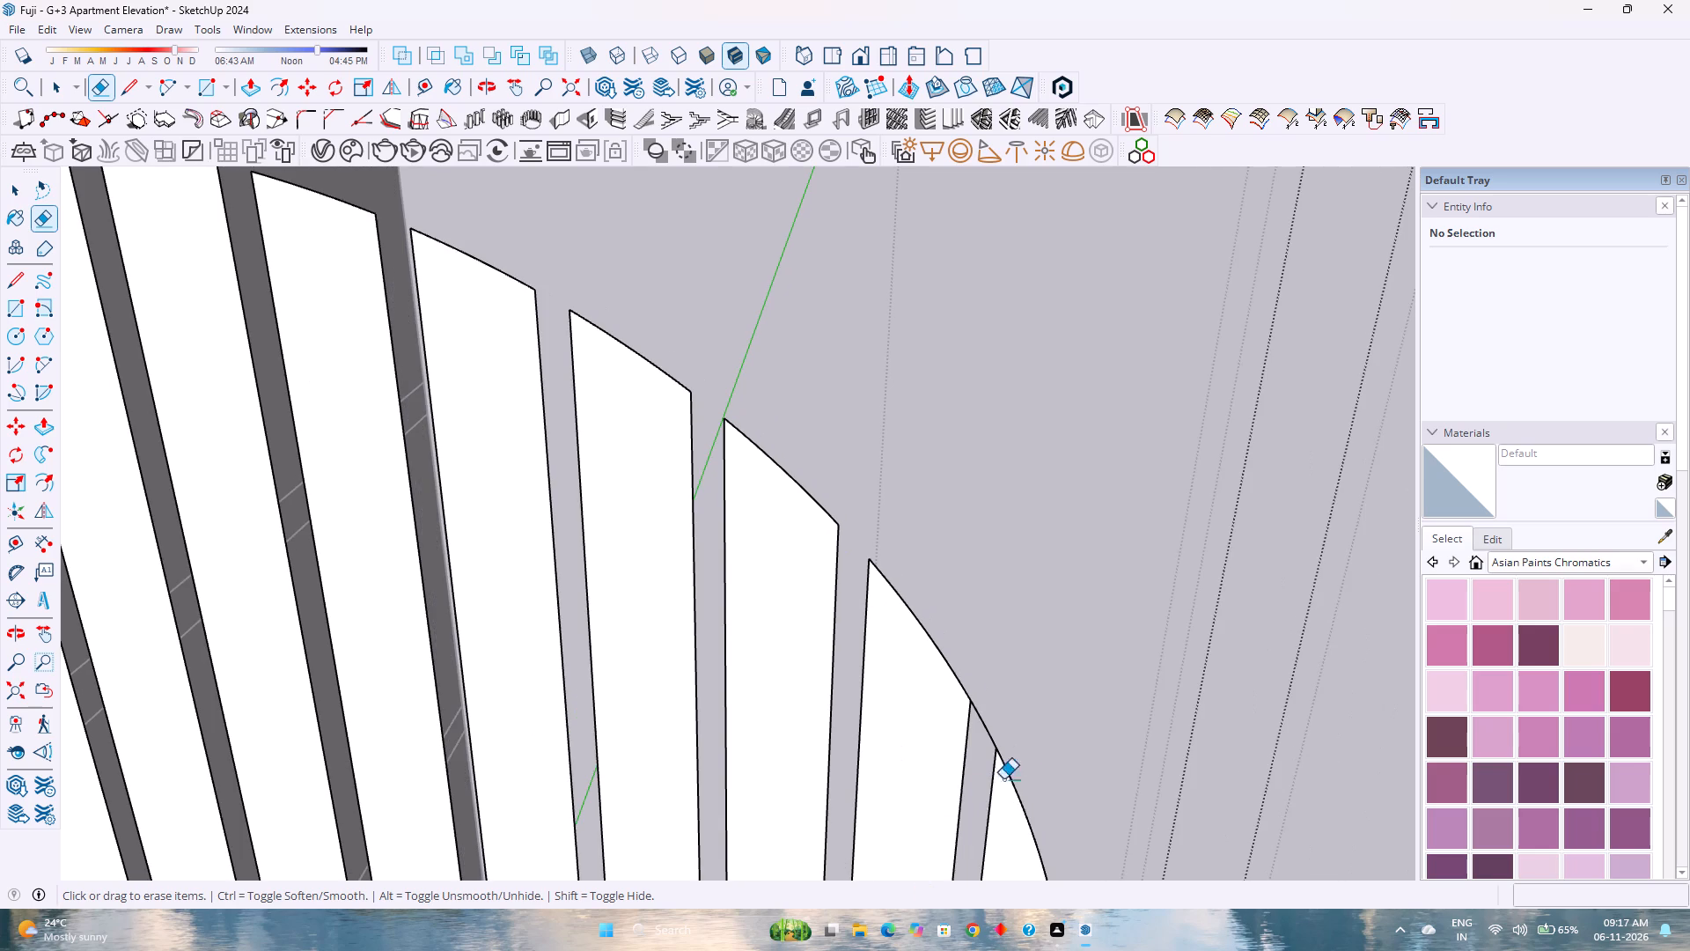
pyautogui.scroll(3, 1002, 745)
pyautogui.scroll(-3, 986, 710)
pyautogui.moveTo(975, 692); pyautogui.dragTo(964, 690)
pyautogui.moveTo(966, 685); pyautogui.dragTo(967, 676)
pyautogui.moveTo(968, 669); pyautogui.dragTo(956, 668)
pyautogui.scroll(3, 965, 667)
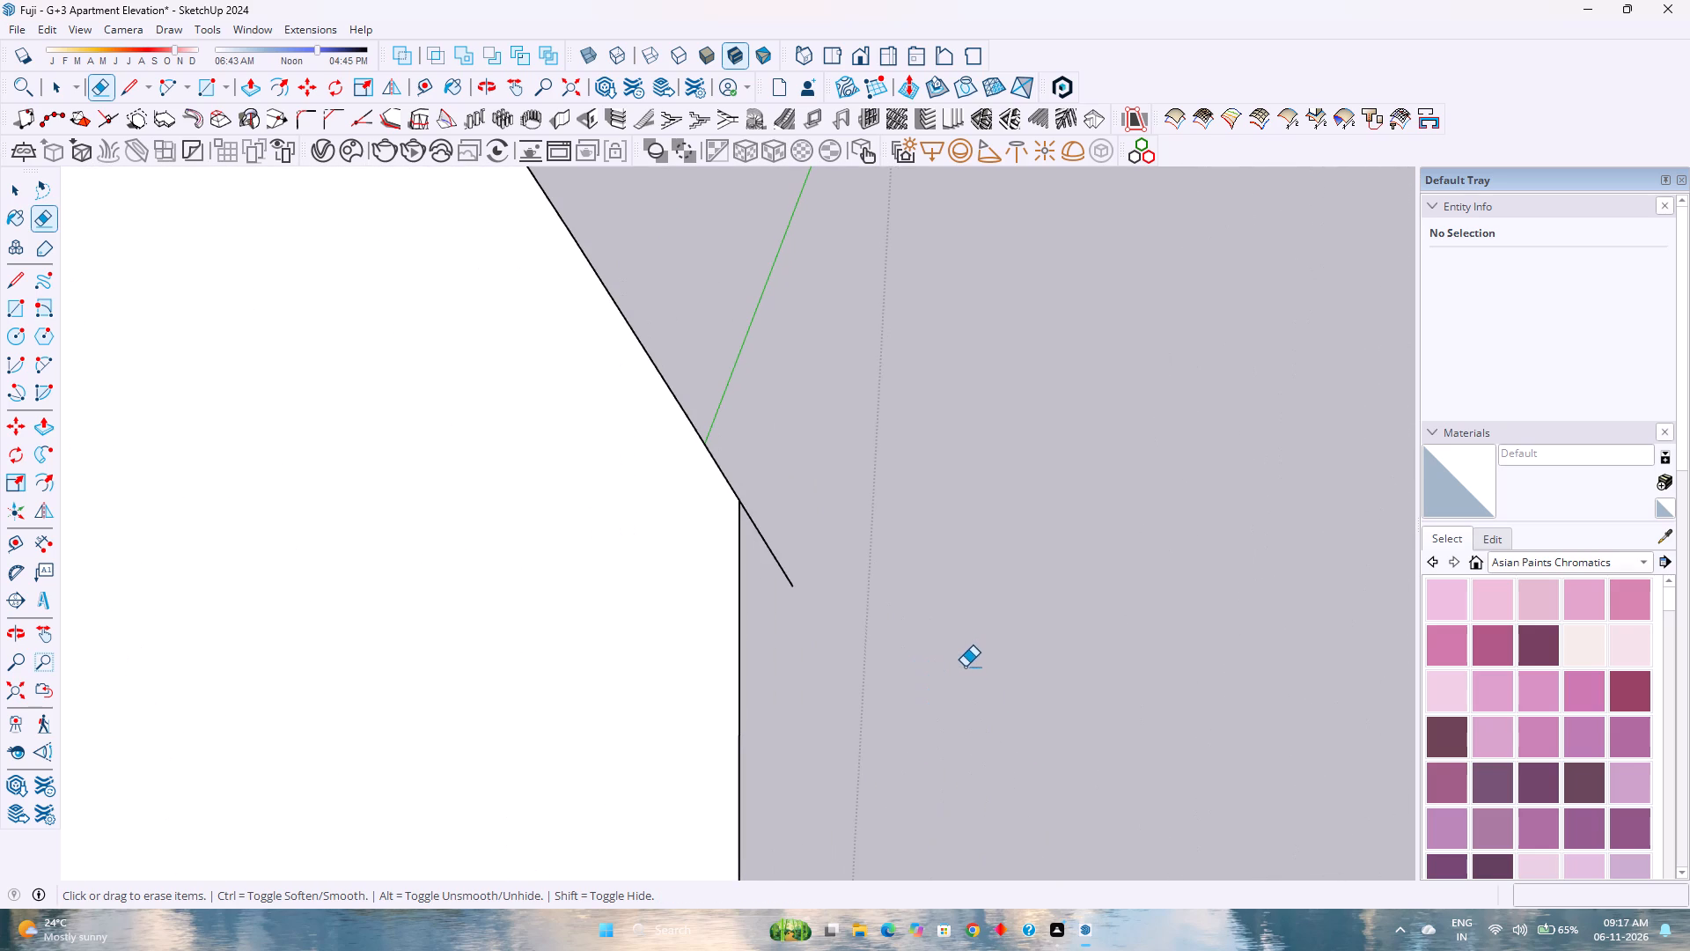
pyautogui.click(794, 581)
pyautogui.scroll(-5, 790, 589)
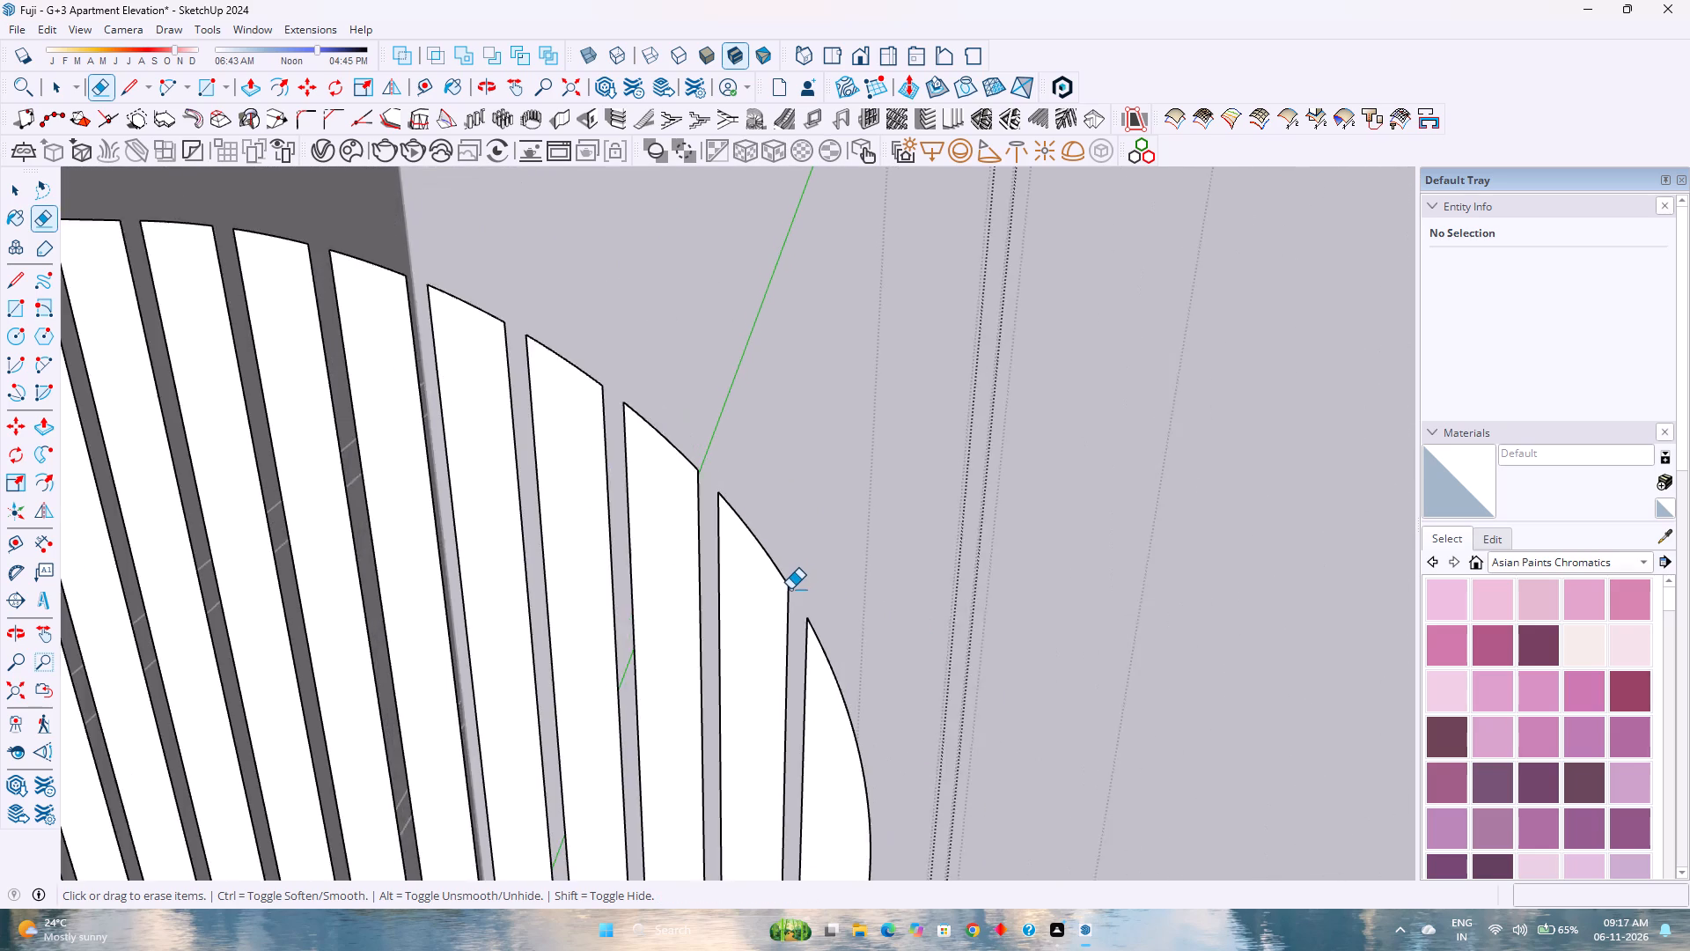
# Extrude the outermost louvre strip at the rounded corner by 0.5 inch with Push/Pull.
pyautogui.scroll(-20, 790, 589)
pyautogui.scroll(-8, 790, 589)
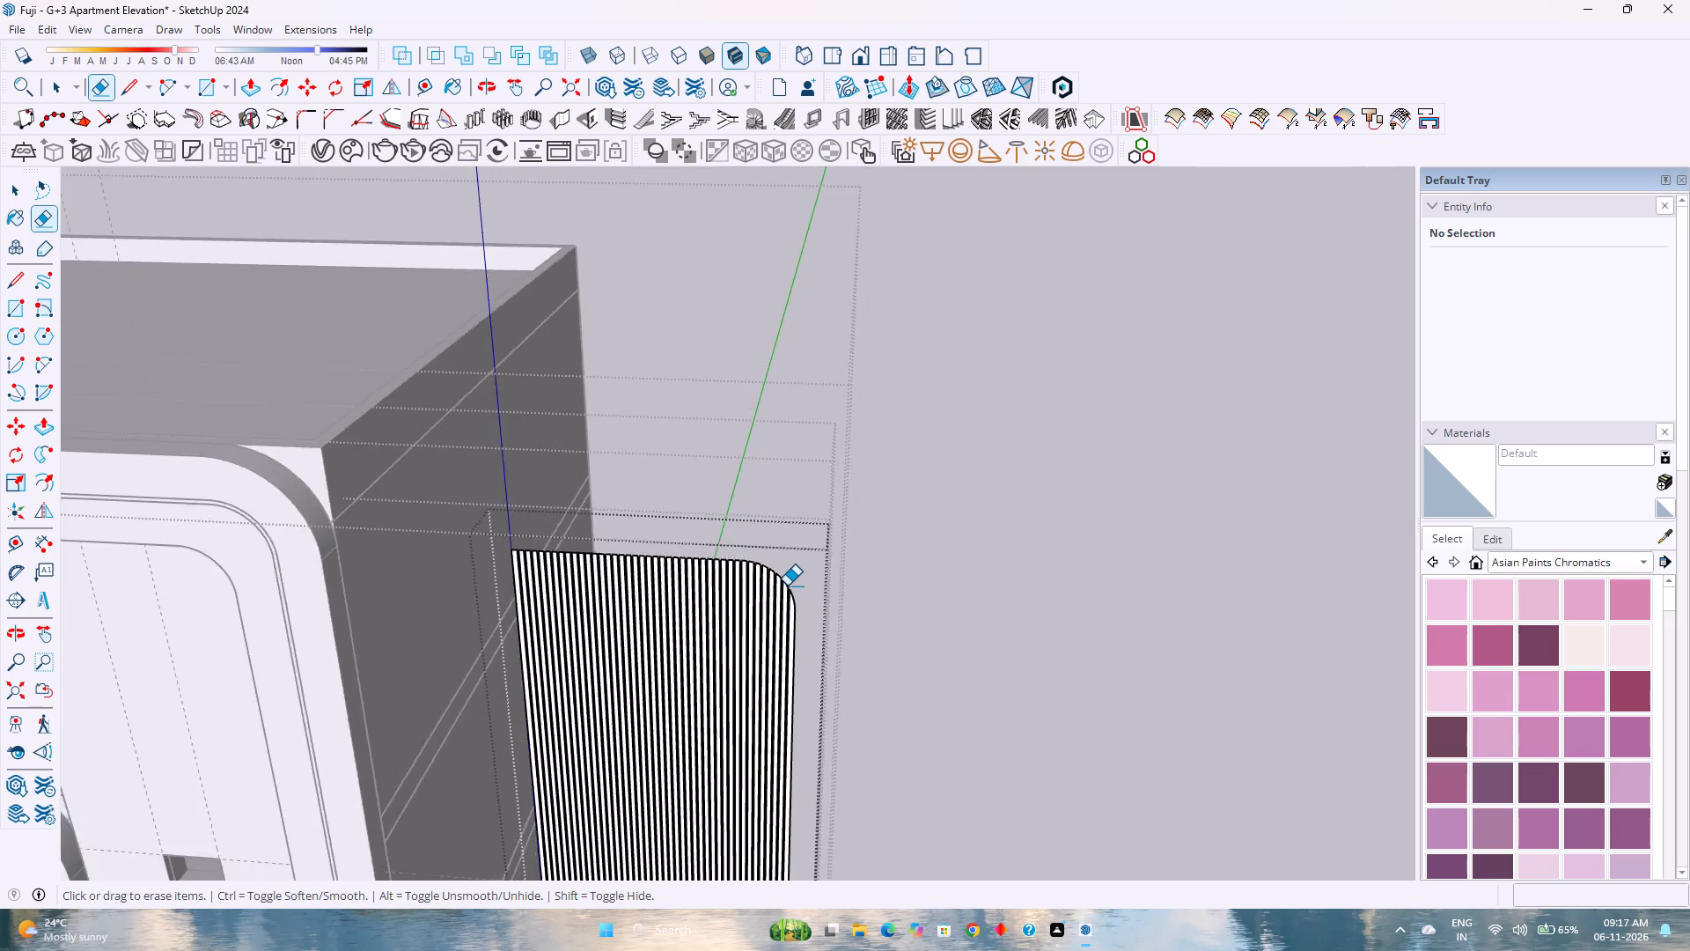
pyautogui.scroll(-2, 787, 586)
pyautogui.moveTo(834, 630); pyautogui.dragTo(698, 639, button='middle')
pyautogui.middleClick(696, 639)
pyautogui.scroll(3, 618, 634)
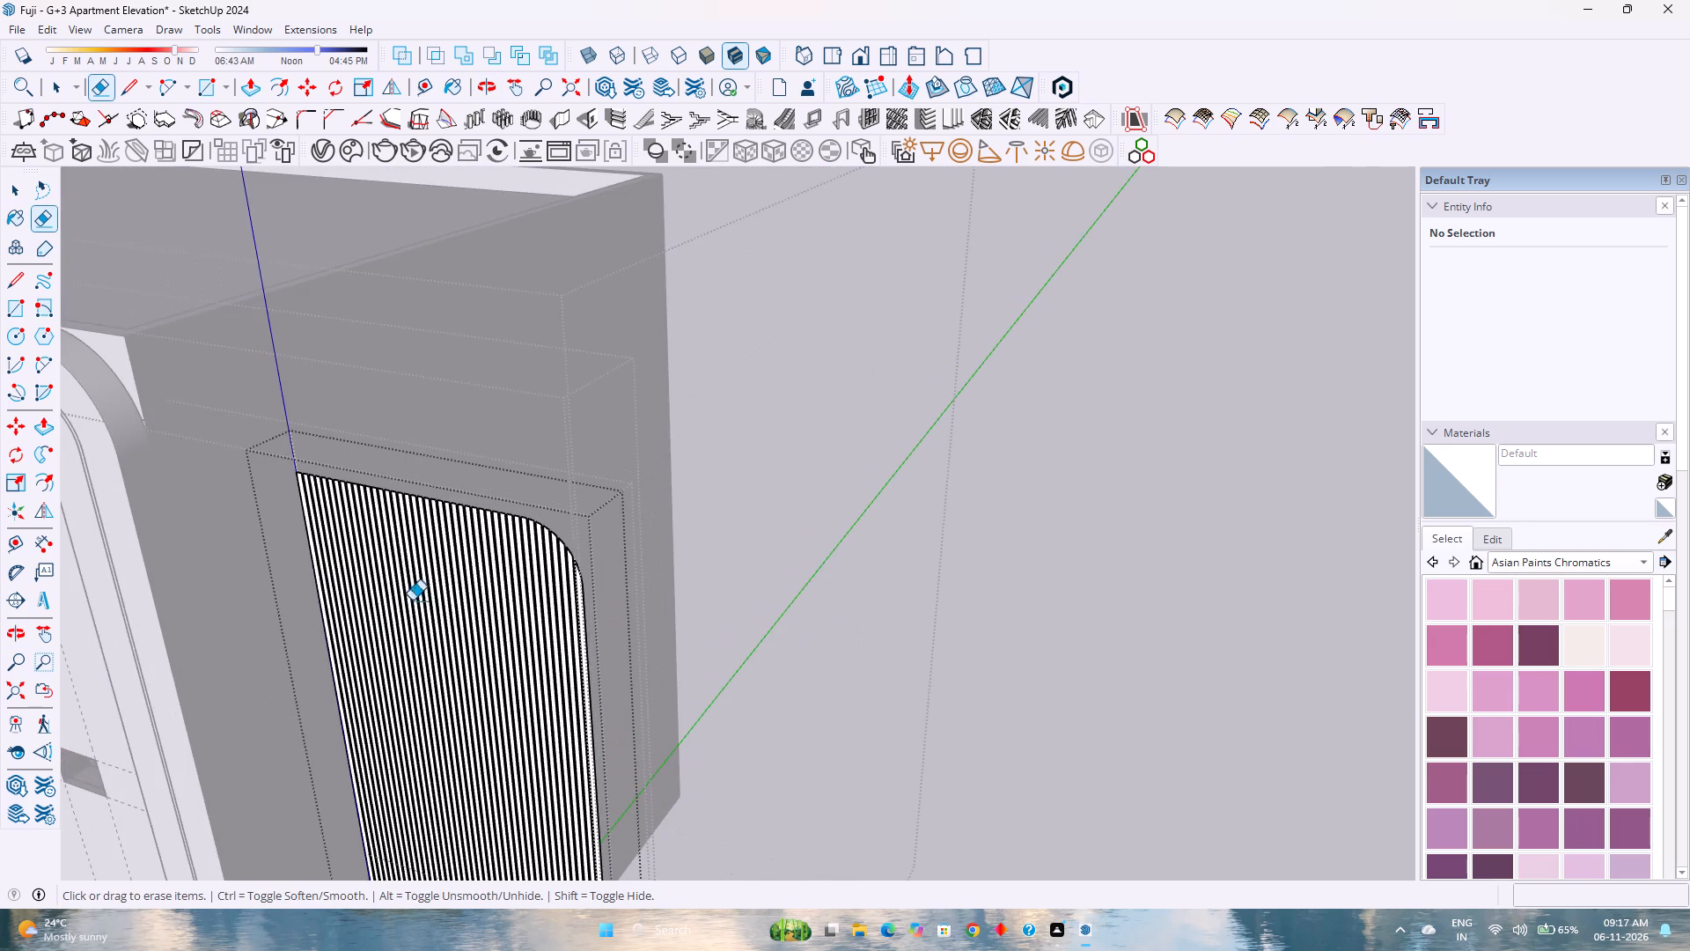
pyautogui.scroll(12, 477, 598)
pyautogui.press('p')
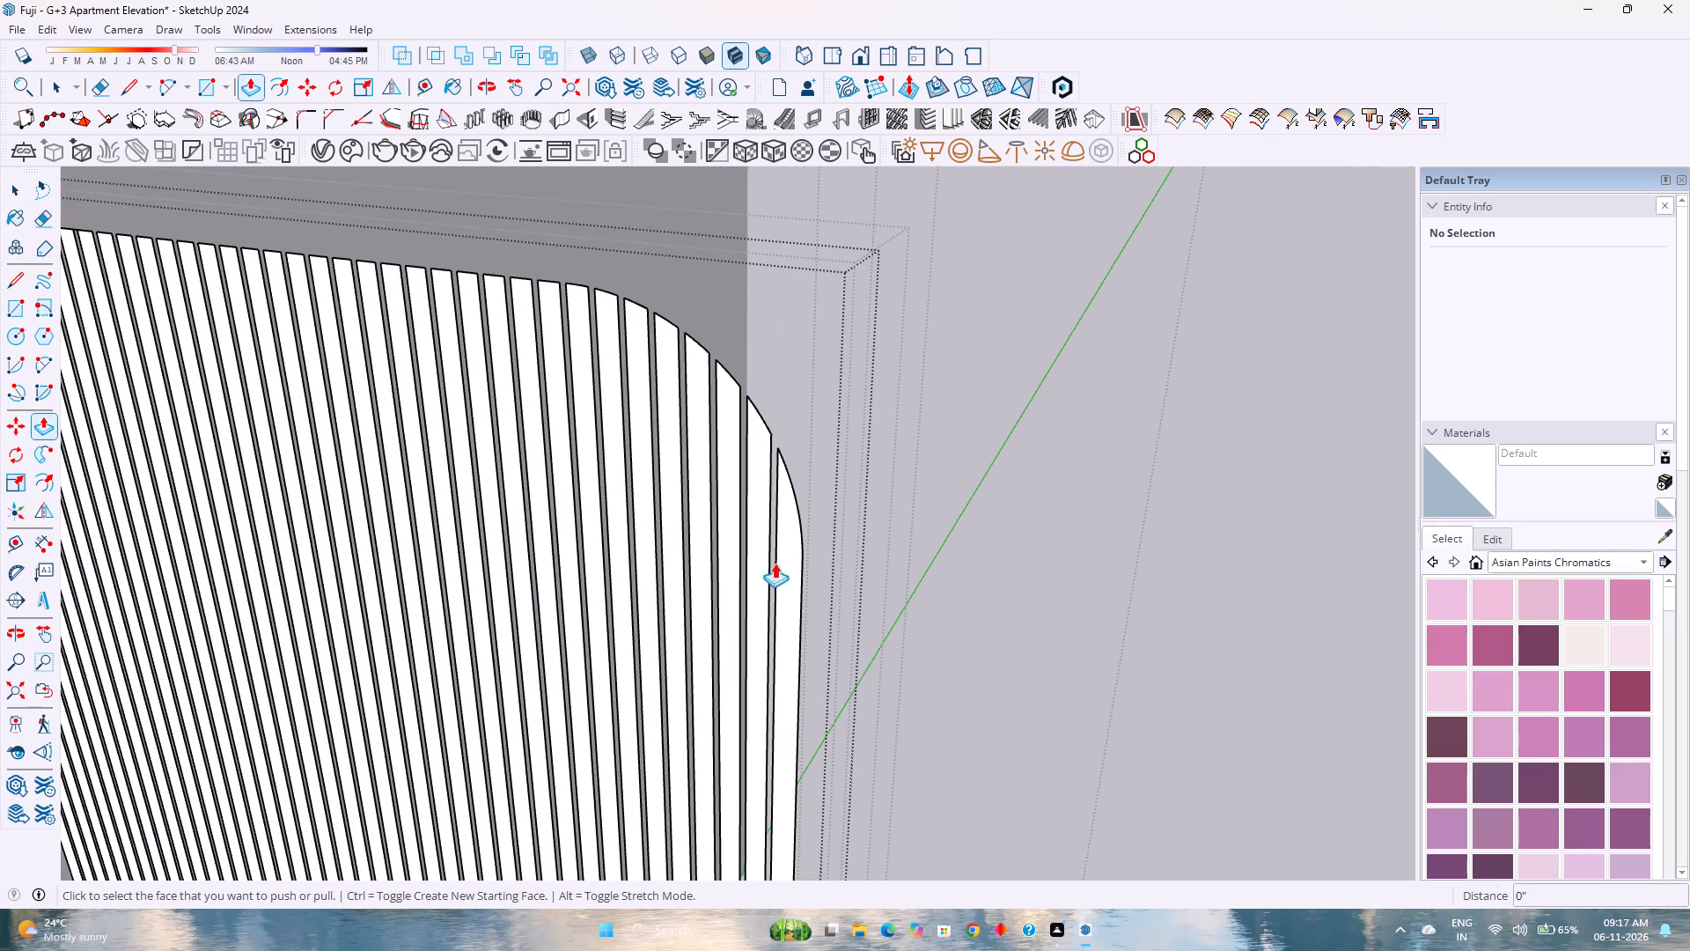
pyautogui.click(784, 558)
pyautogui.write('0.5')
pyautogui.press('Return')
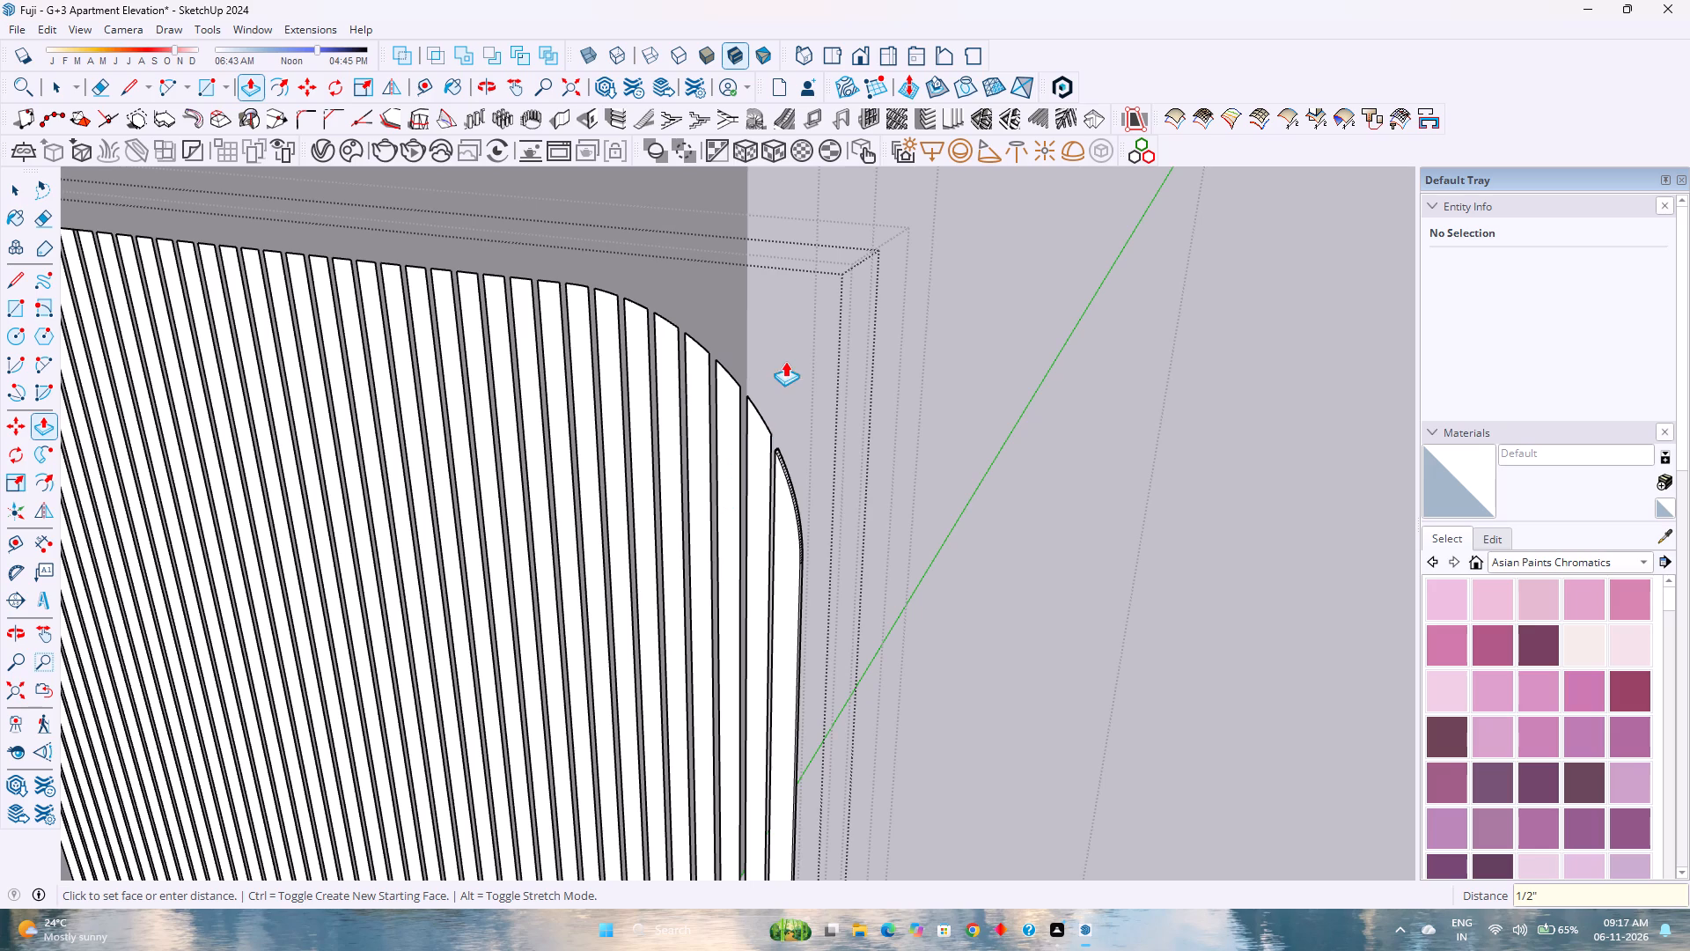
# Extrude the seven louvre strips next to the outermost one around the rounded corner by 0.5 inch with Push/Pull.
pyautogui.doubleClick(750, 441)
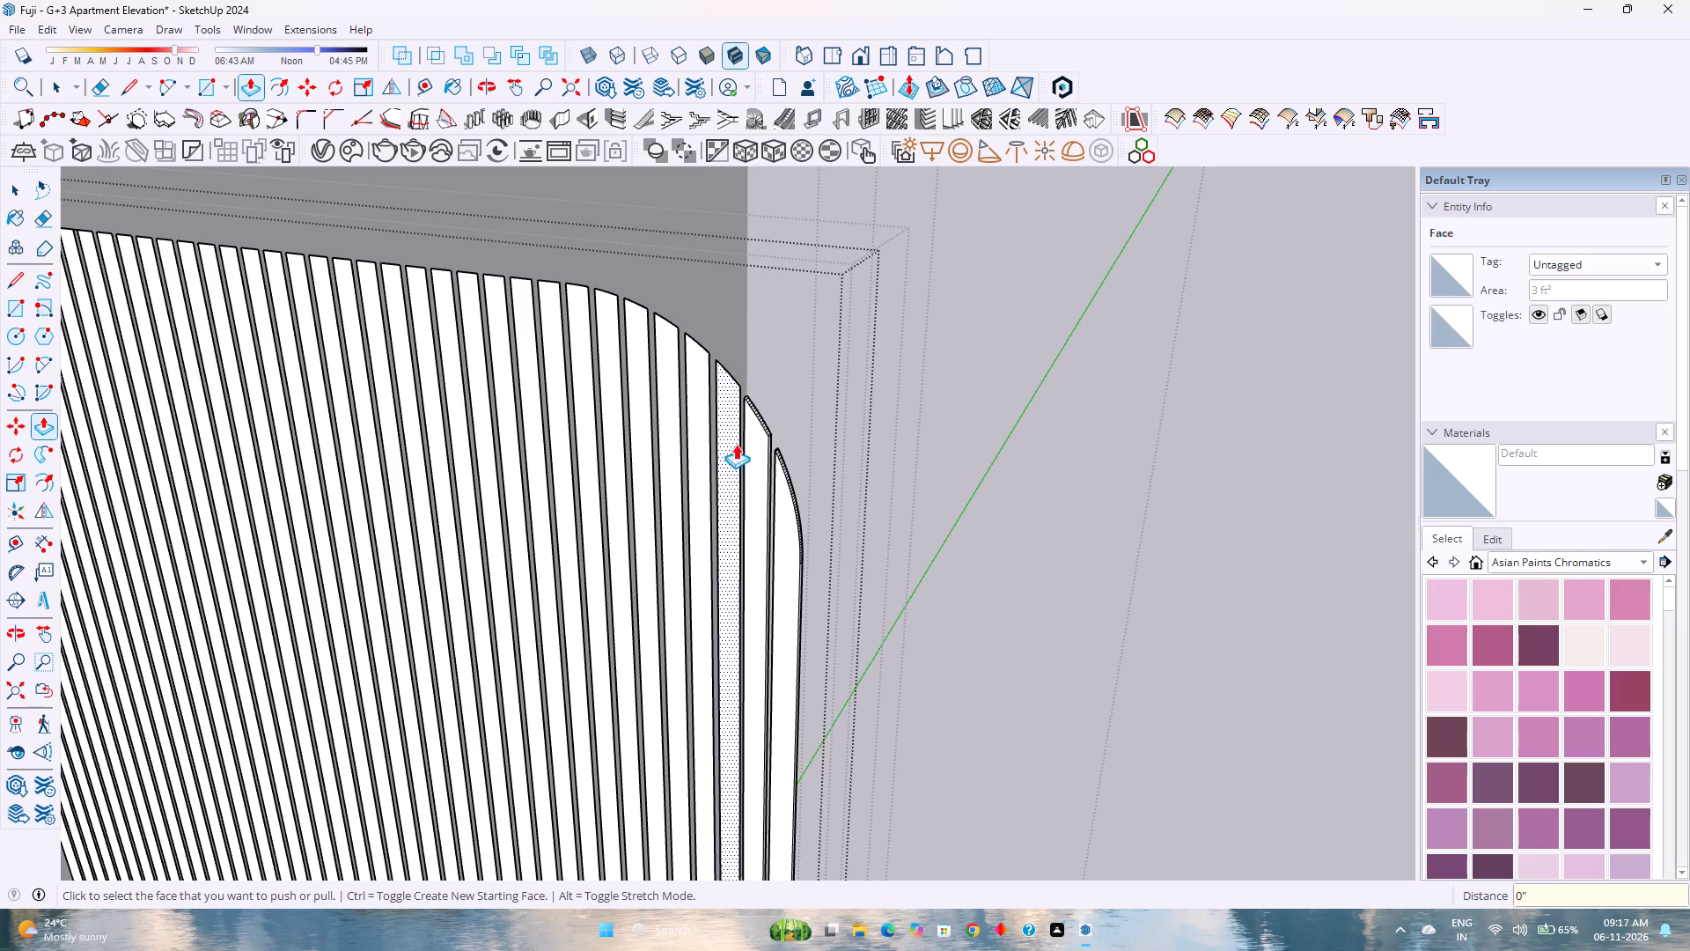
pyautogui.doubleClick(723, 407)
pyautogui.doubleClick(693, 391)
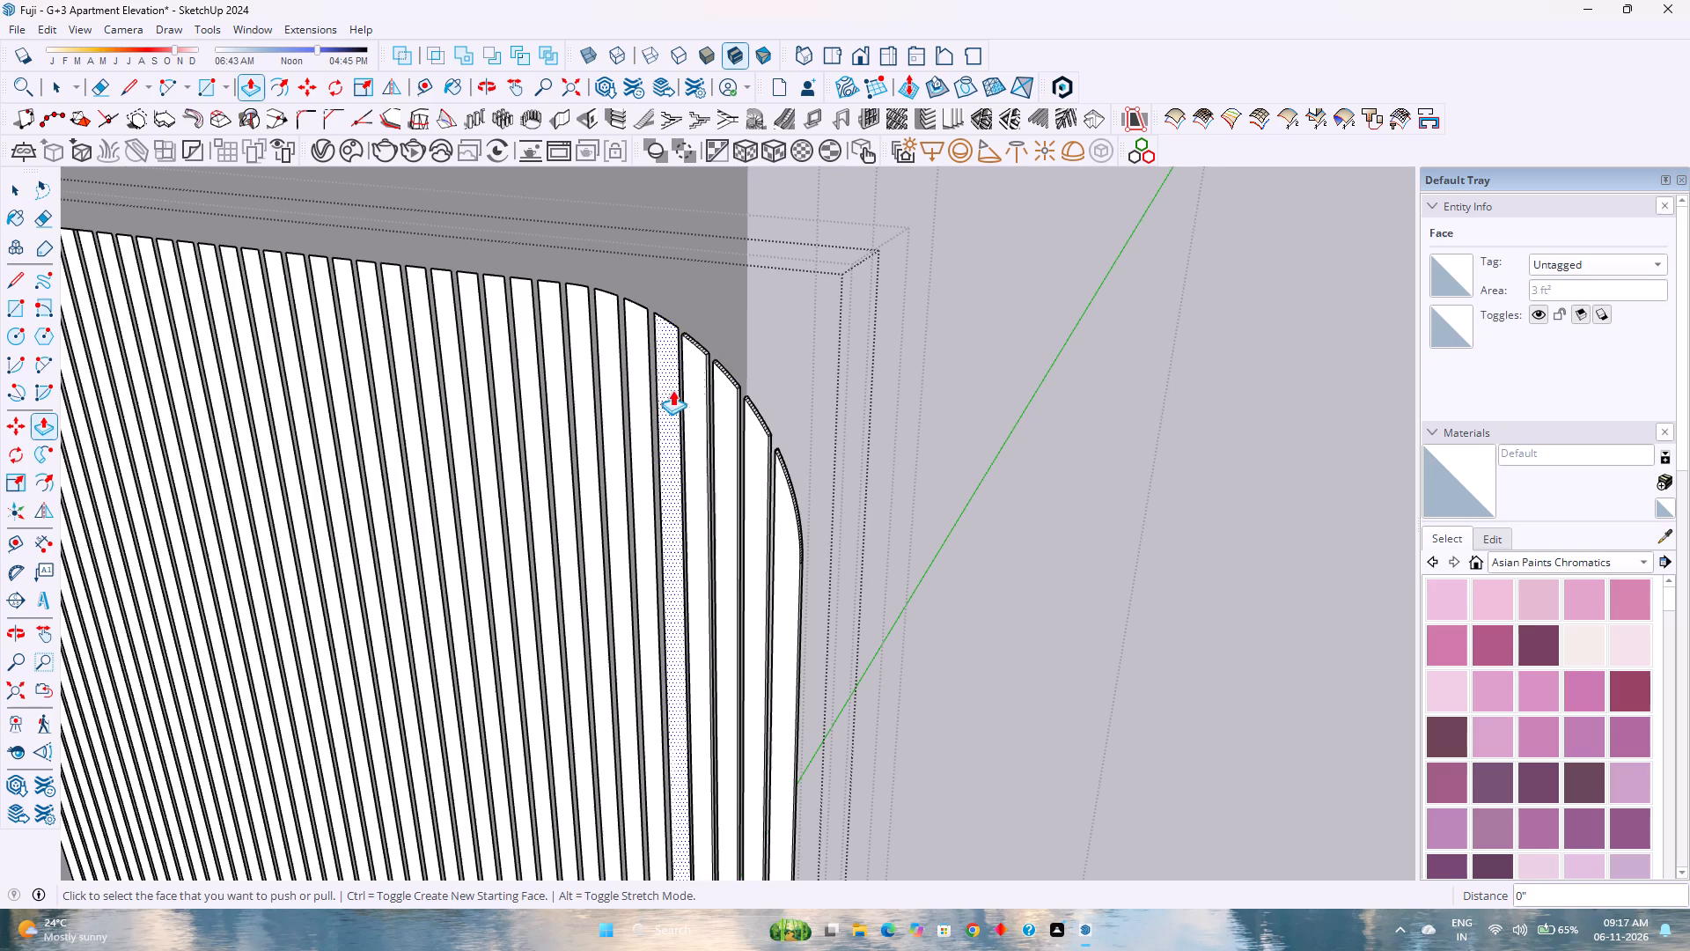
pyautogui.doubleClick(663, 390)
pyautogui.doubleClick(642, 389)
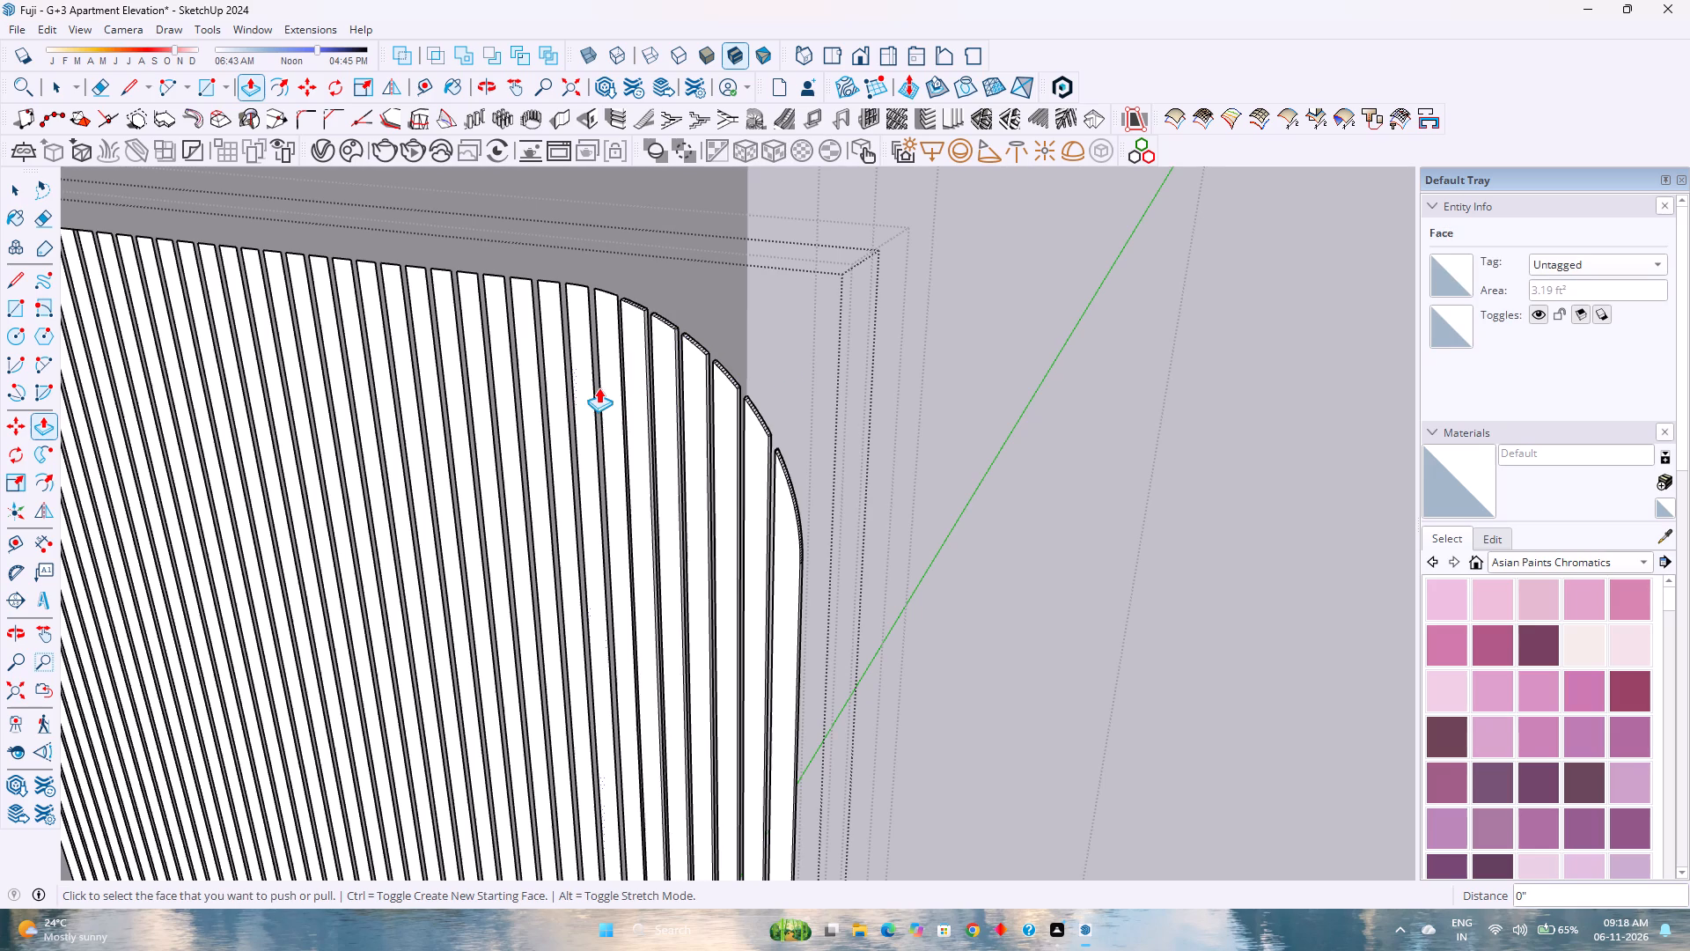
pyautogui.doubleClick(604, 386)
pyautogui.doubleClick(584, 396)
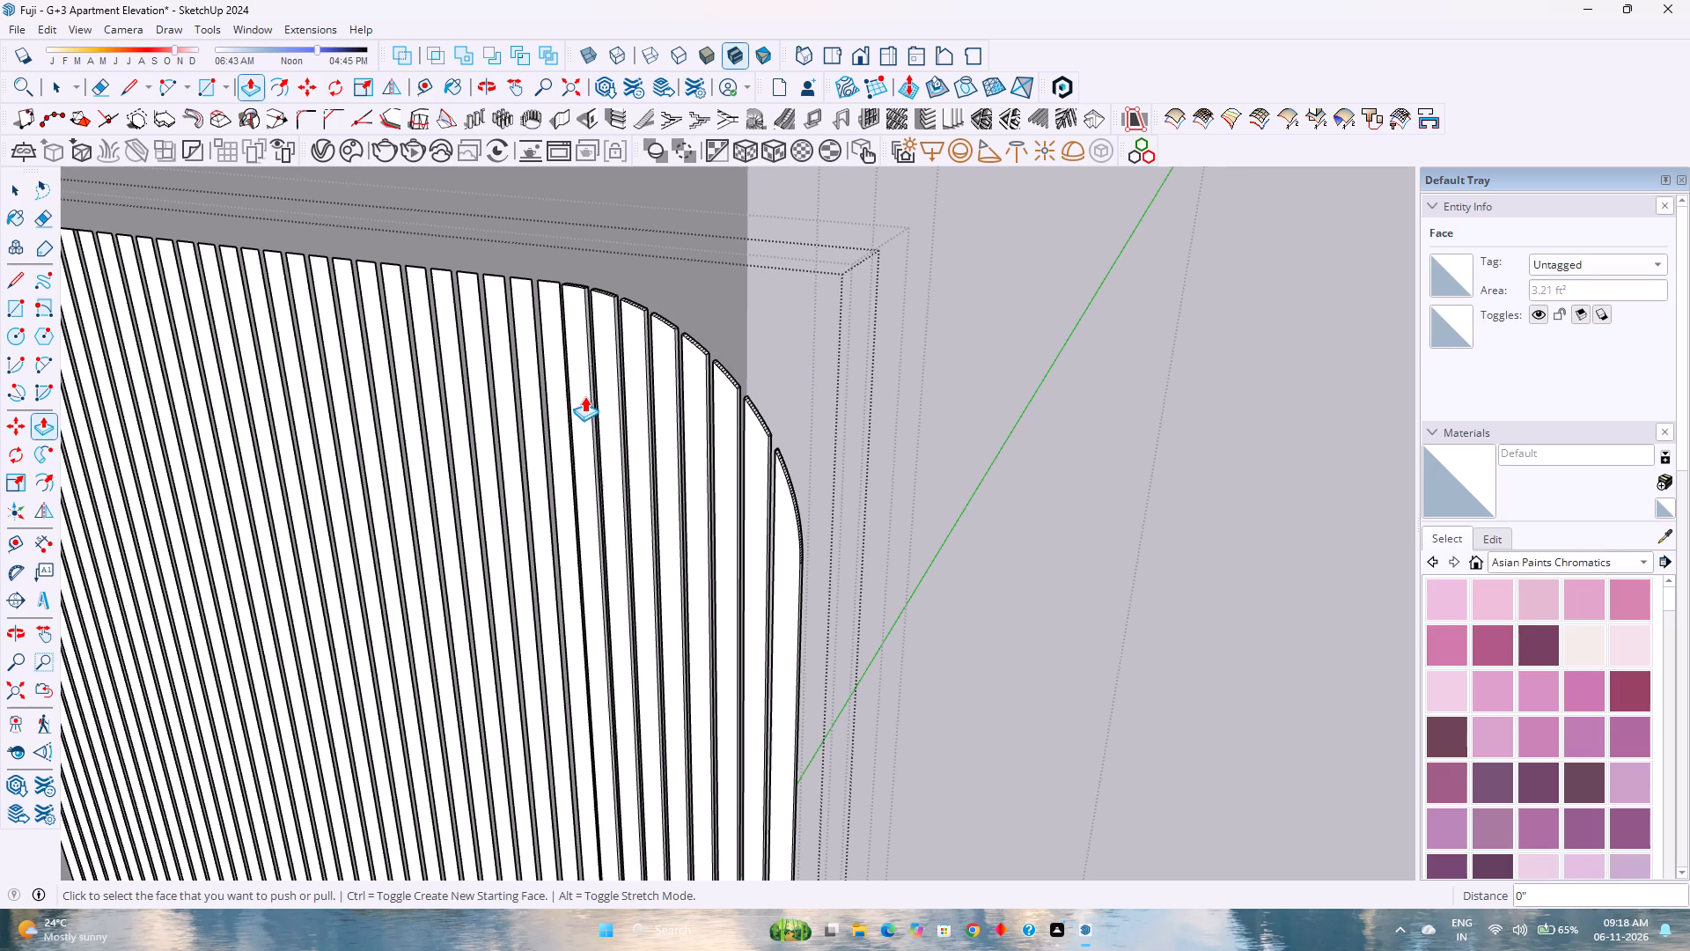
# Extrude the next seven full-length louvre strips 0.5 inch, working from the rounded corner toward the rectangular opening.
pyautogui.moveTo(568, 405); pyautogui.dragTo(650, 504, button='middle')
pyautogui.scroll(6, 522, 331)
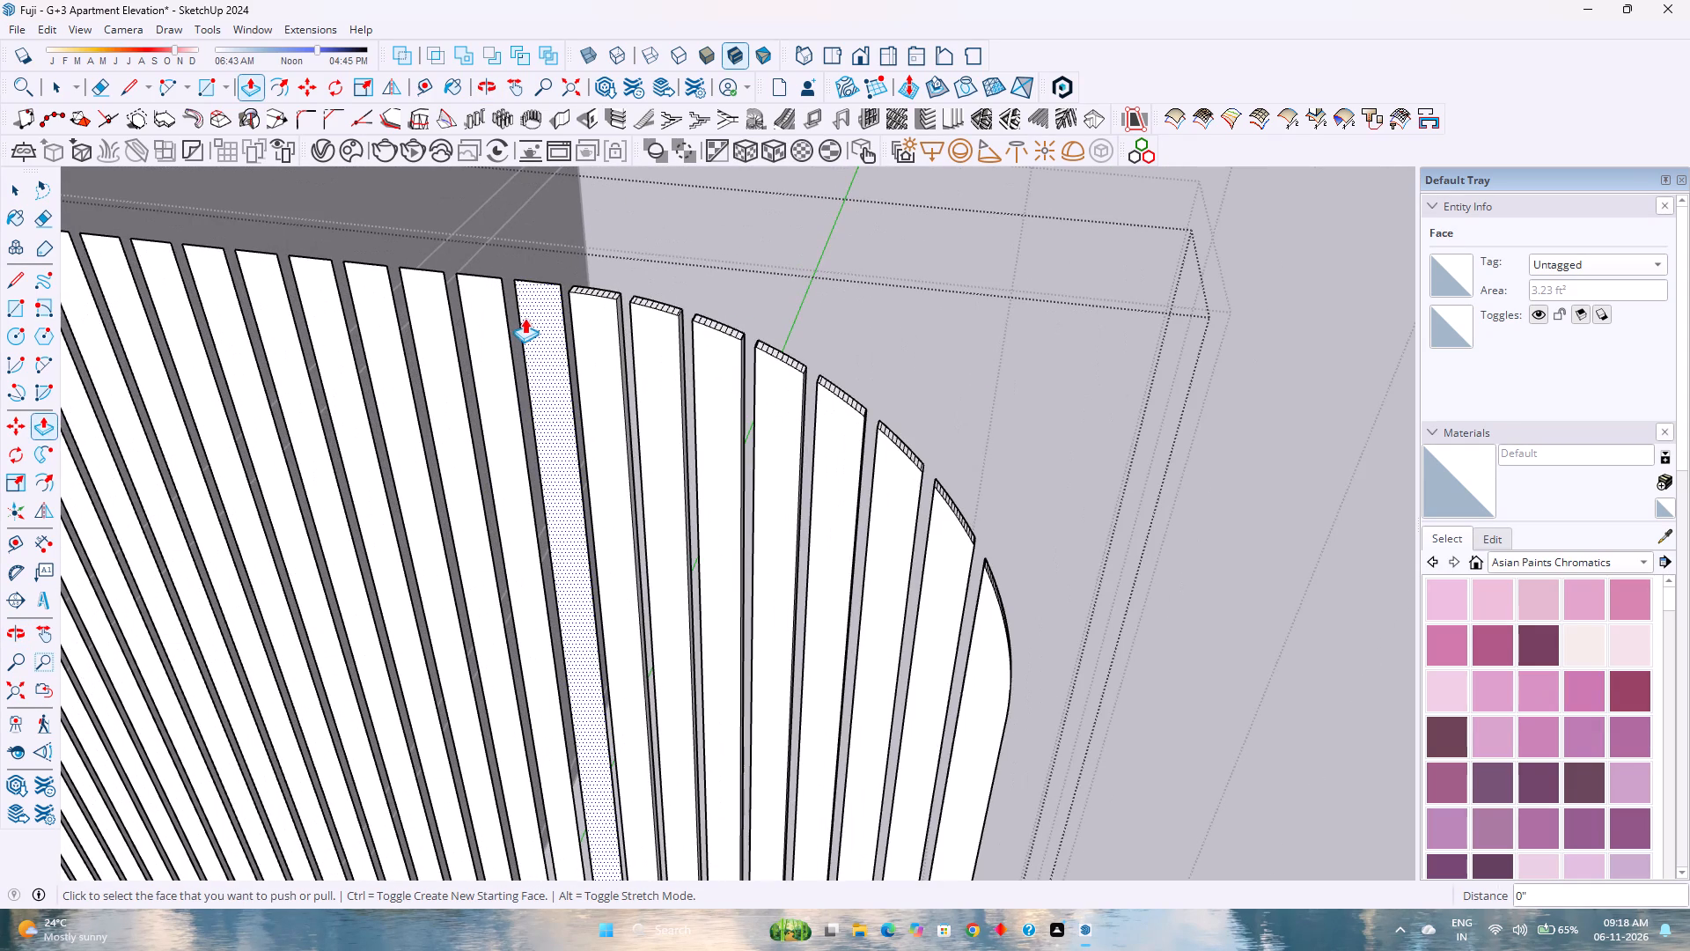
pyautogui.doubleClick(534, 313)
pyautogui.doubleClick(474, 324)
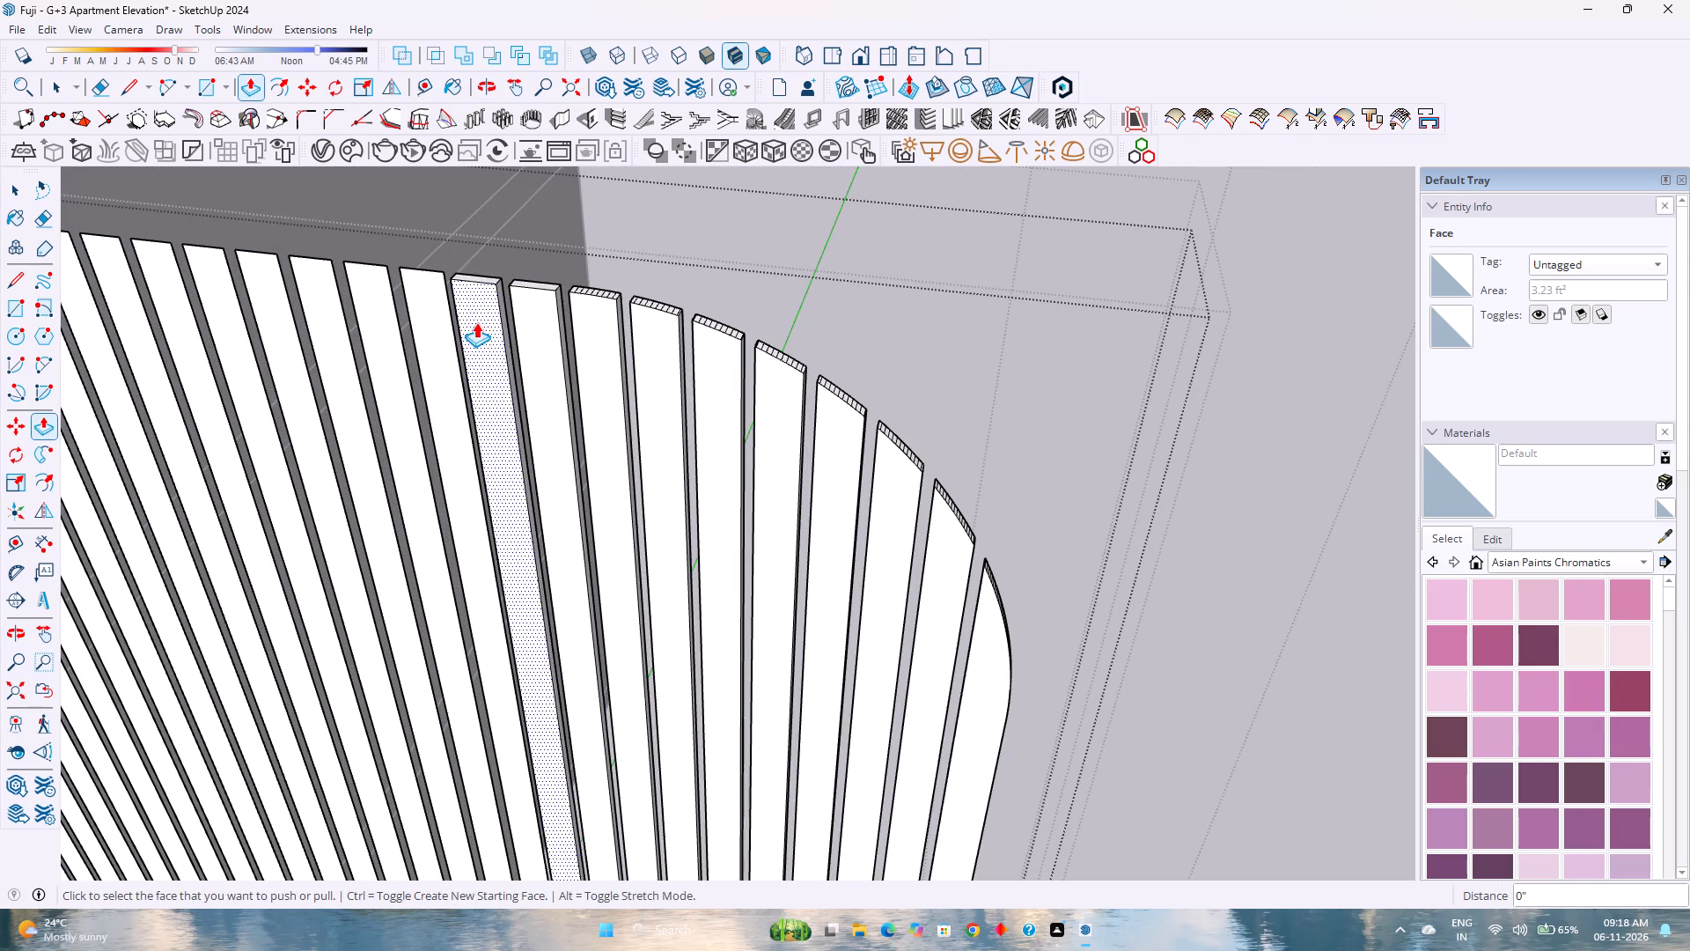
pyautogui.keyDown('shift'); pyautogui.moveTo(476, 322); pyautogui.dragTo(860, 435, button='middle'); pyautogui.keyUp('shift')
pyautogui.keyDown('shift'); pyautogui.middleClick(860, 435); pyautogui.keyUp('shift')
pyautogui.scroll(5, 826, 426)
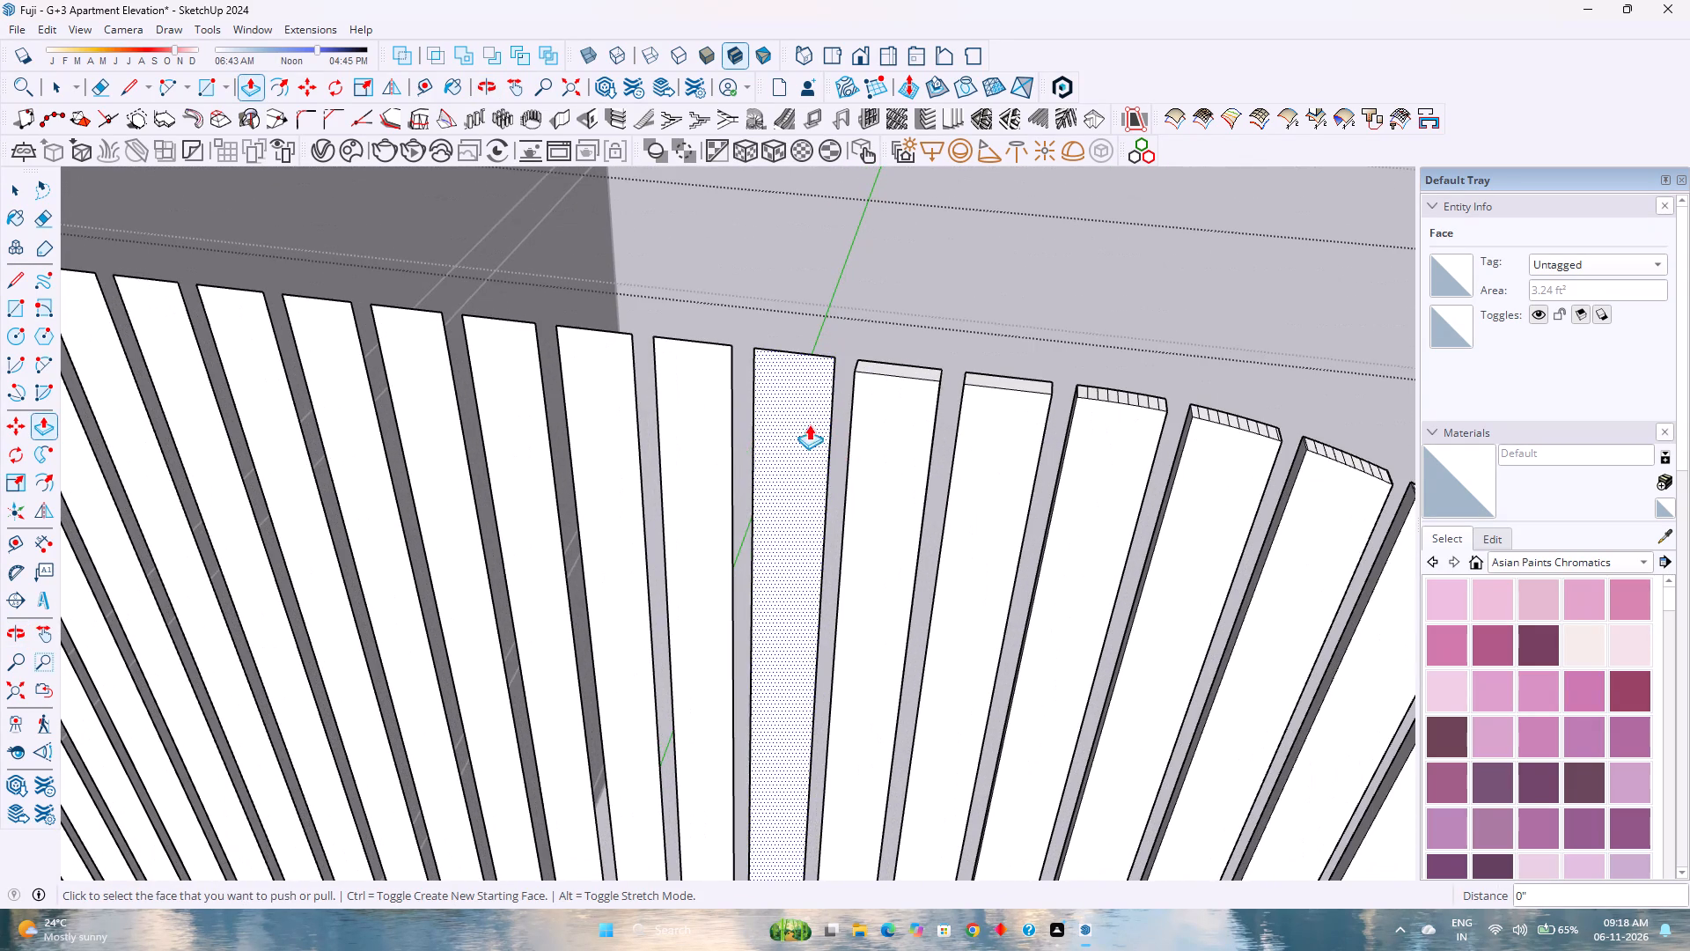
pyautogui.doubleClick(787, 415)
pyautogui.doubleClick(674, 407)
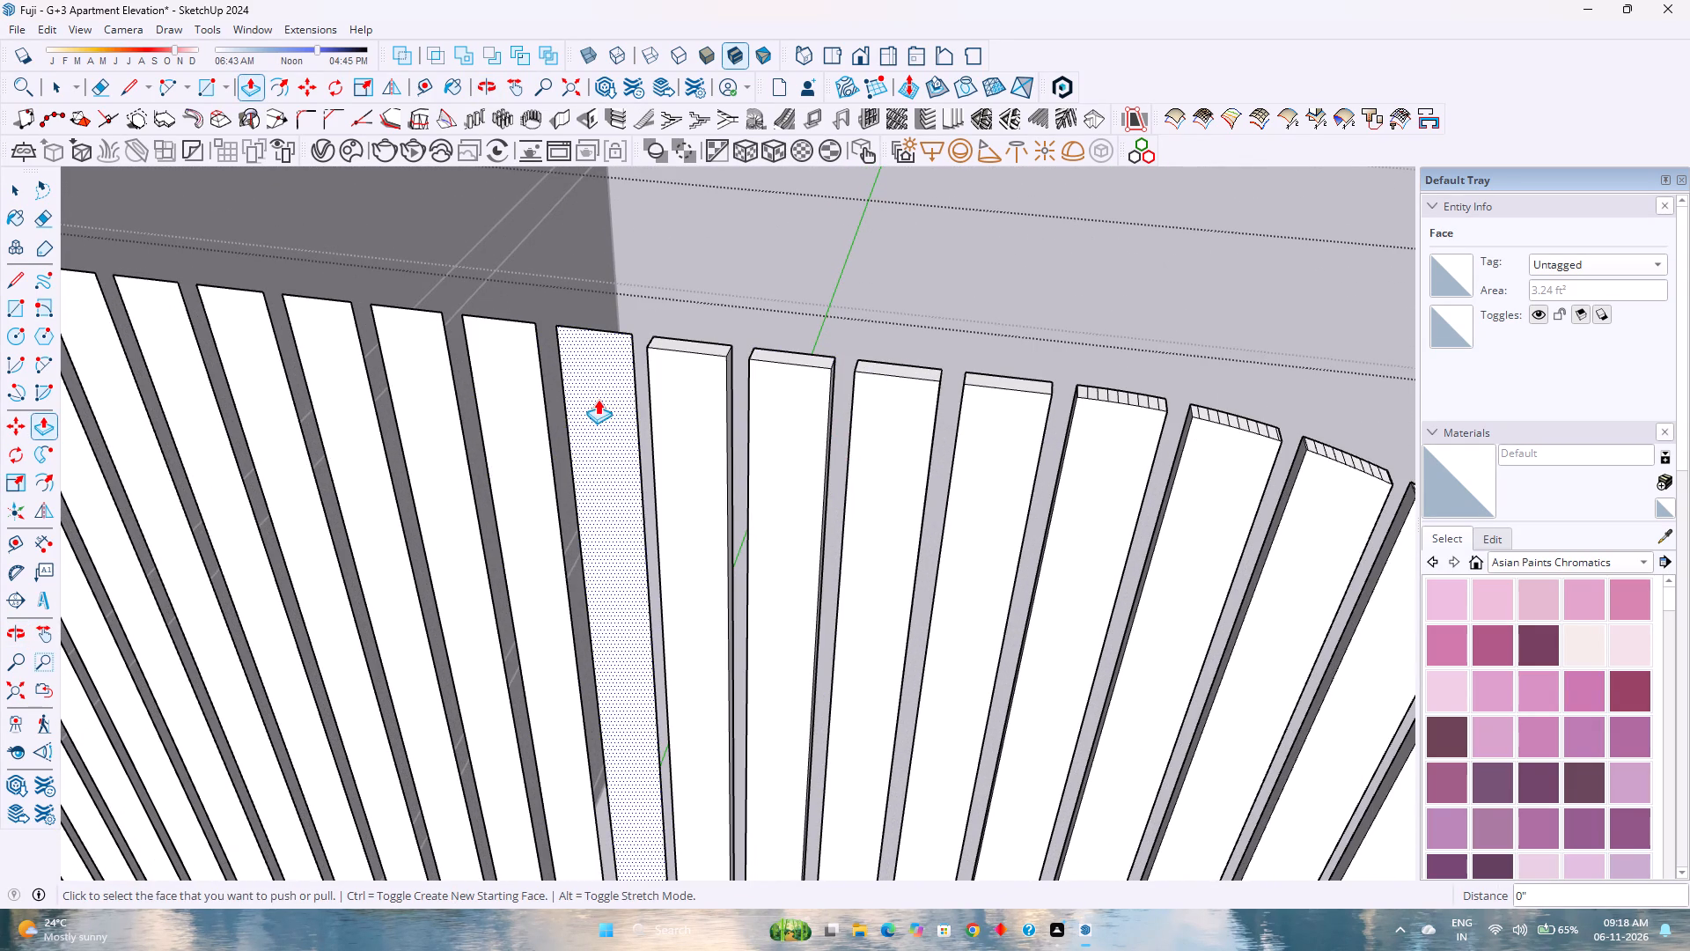
pyautogui.doubleClick(598, 399)
pyautogui.doubleClick(524, 410)
pyautogui.doubleClick(446, 414)
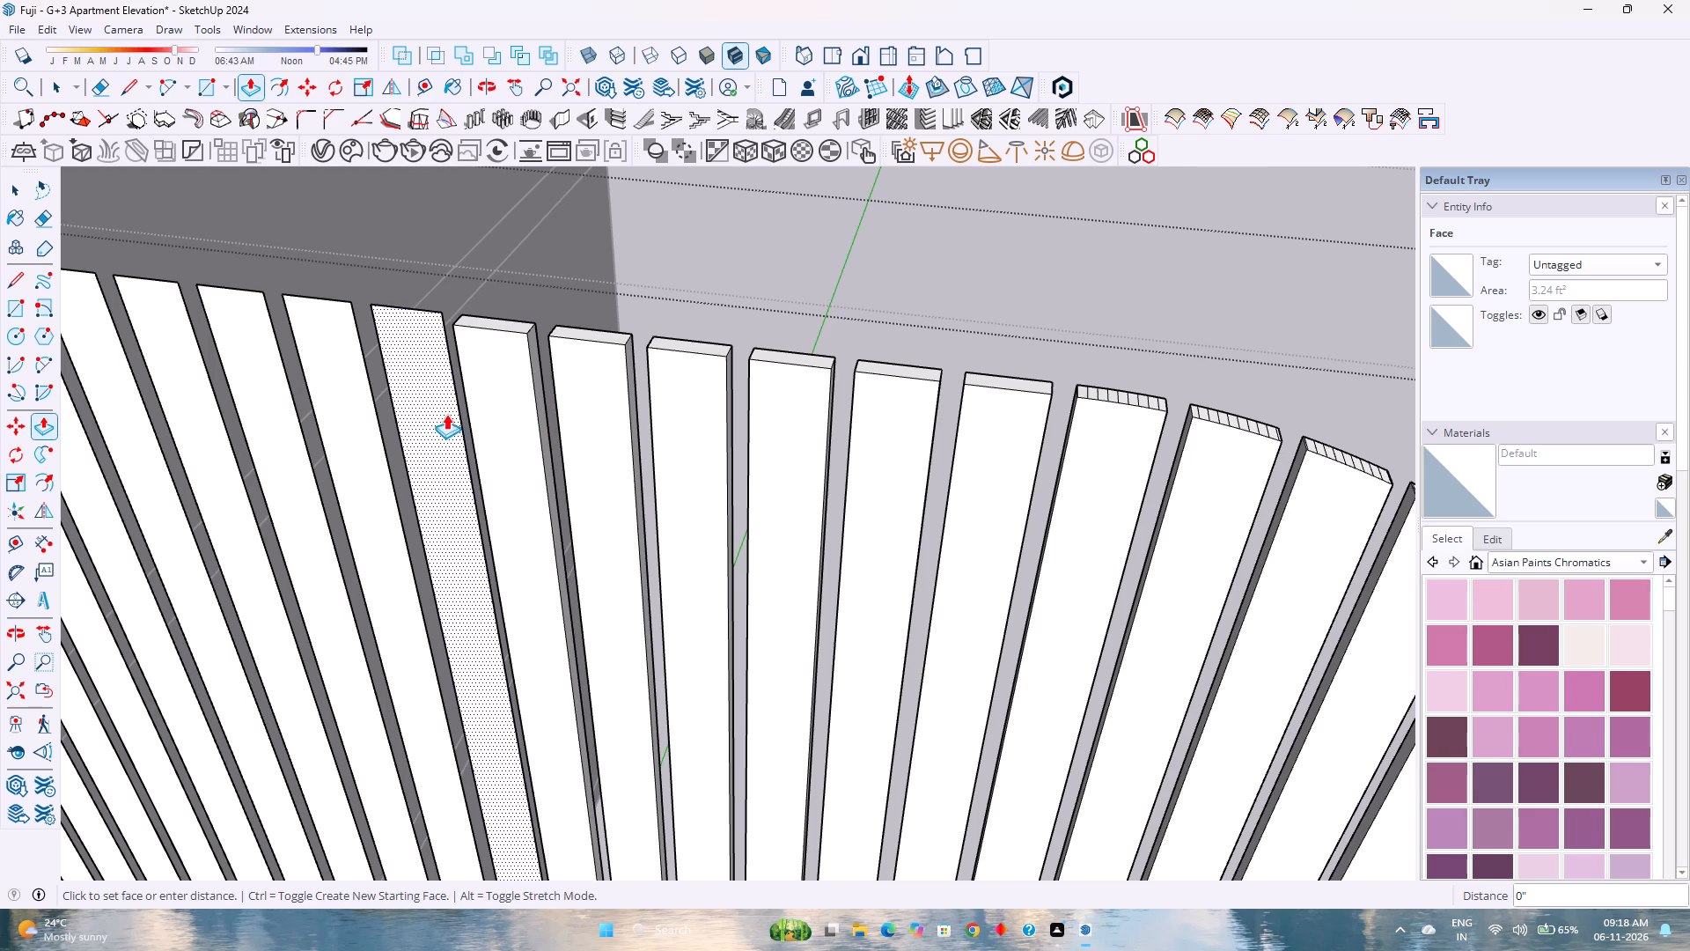
# Extrude the last two long louvre strips before the rectangular opening by 0.5 inch, including the notched one bordering it.
pyautogui.keyDown('shift'); pyautogui.moveTo(477, 422); pyautogui.dragTo(580, 448, button='middle'); pyautogui.keyUp('shift')
pyautogui.keyDown('shift'); pyautogui.moveTo(704, 456); pyautogui.dragTo(965, 456, button='middle'); pyautogui.keyUp('shift')
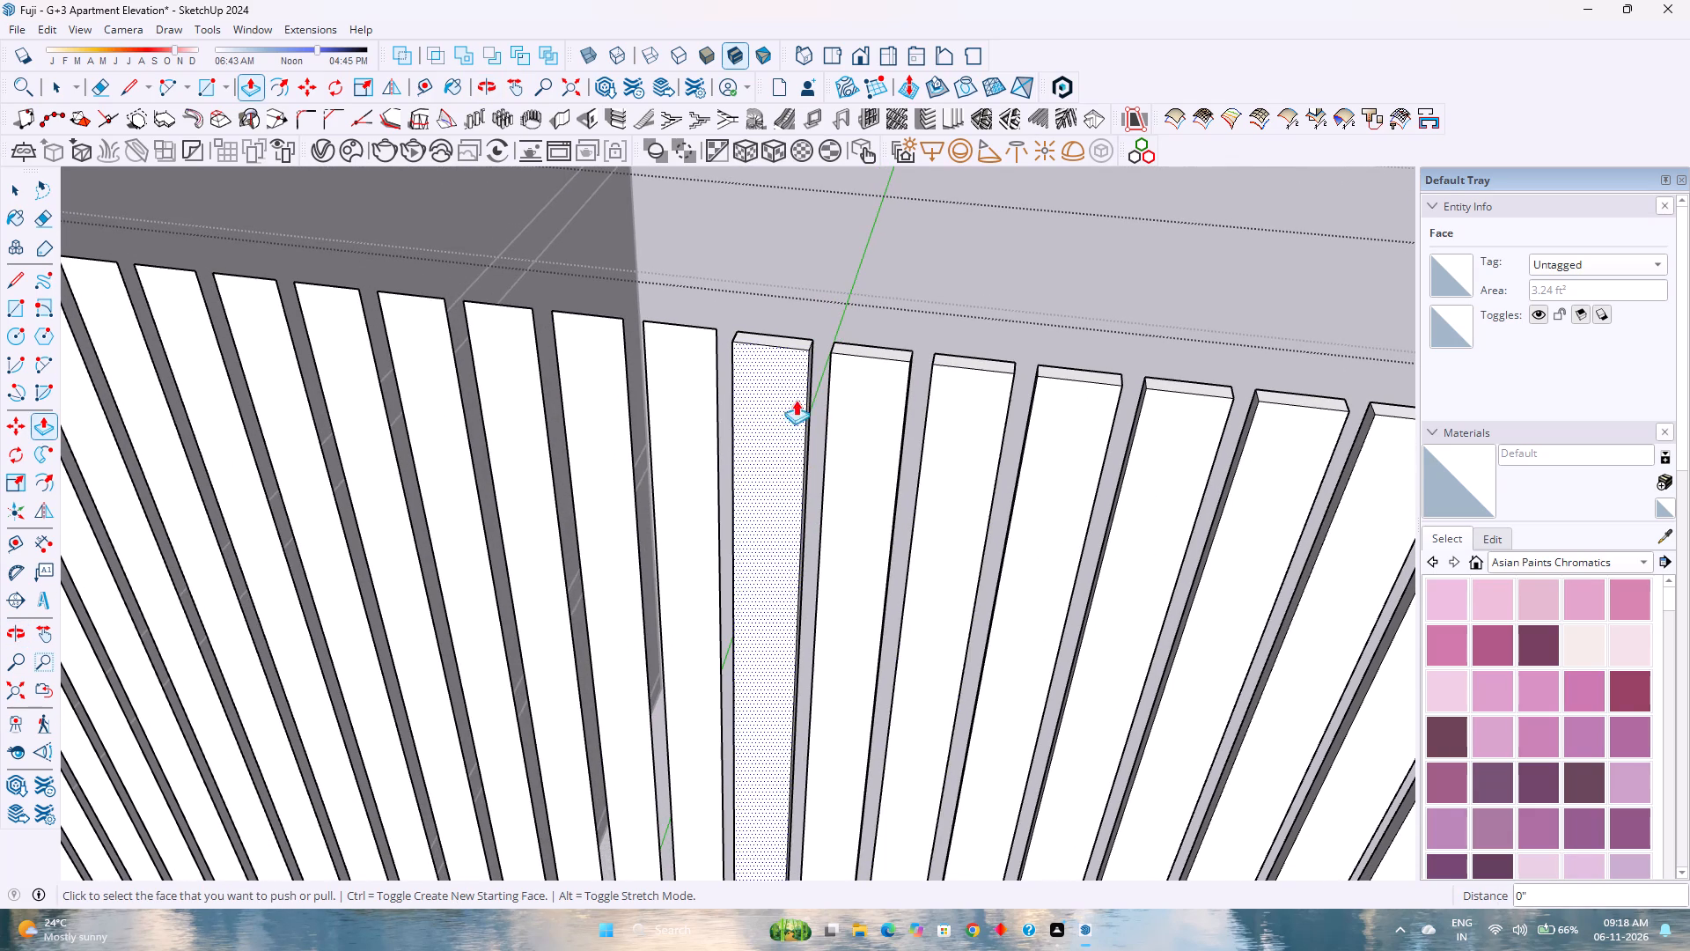
pyautogui.doubleClick(694, 402)
pyautogui.click(634, 400)
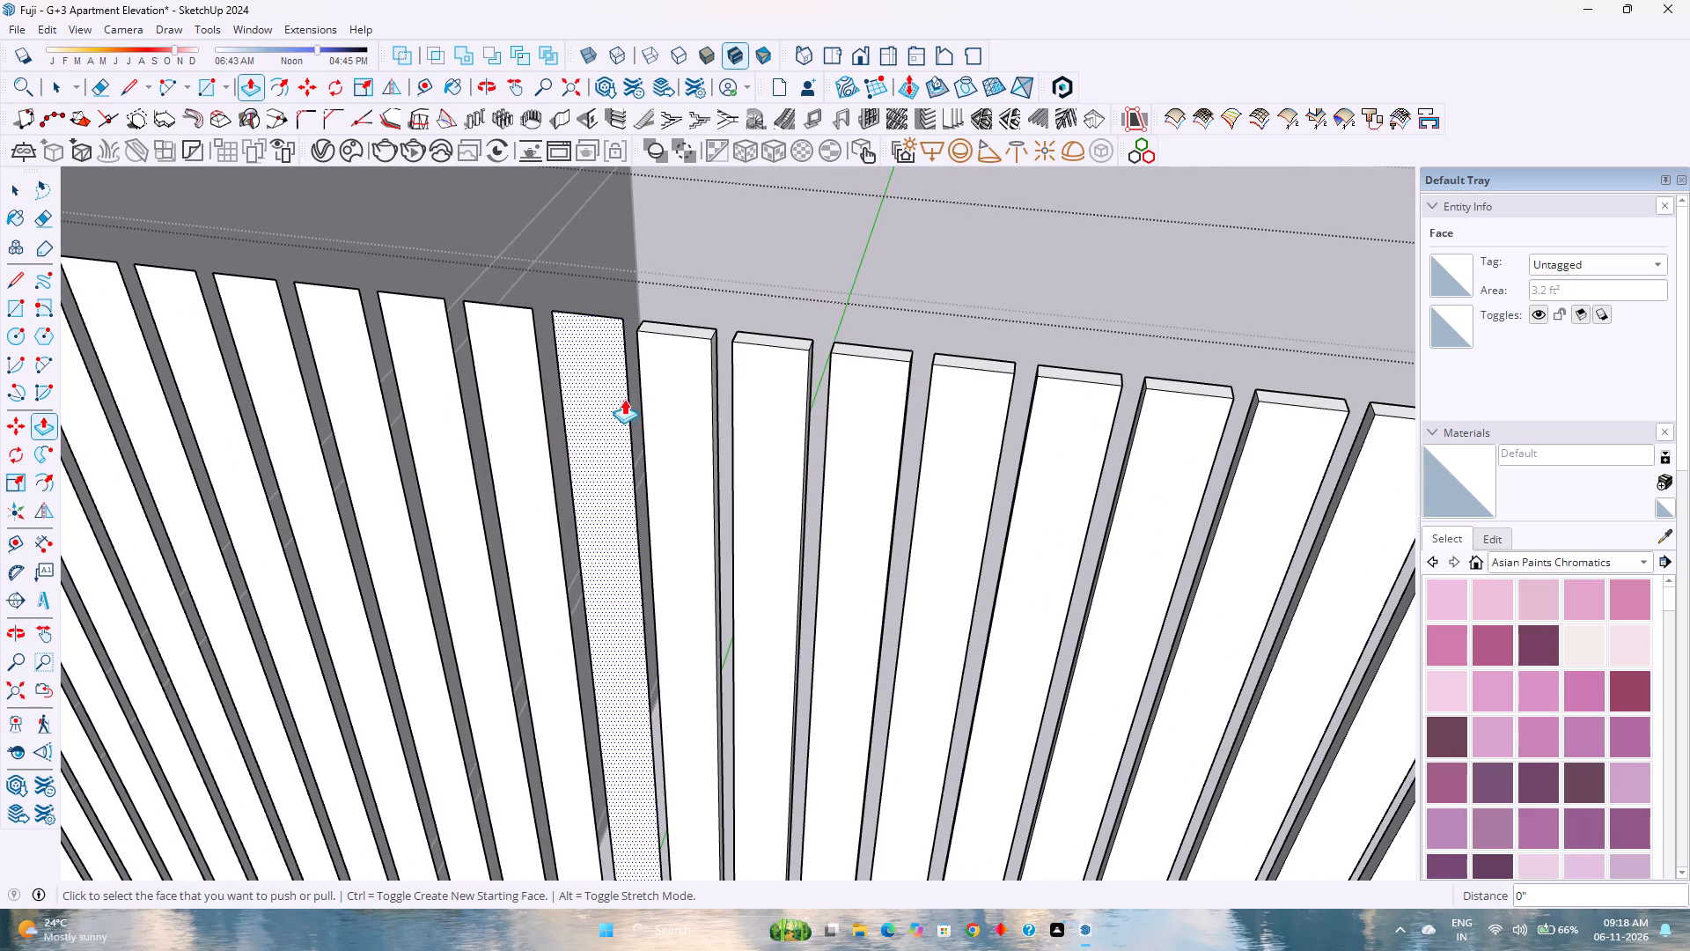
pyautogui.doubleClick(585, 398)
# Extrude the first four short louvre strips above the rectangular opening by 0.5 inch, starting at its rounded-corner side.
pyautogui.keyDown('shift'); pyautogui.moveTo(509, 405); pyautogui.dragTo(520, 408, button='middle'); pyautogui.keyUp('shift')
pyautogui.keyDown('shift'); pyautogui.moveTo(525, 409); pyautogui.dragTo(680, 447, button='middle'); pyautogui.keyUp('shift')
pyautogui.keyDown('shift'); pyautogui.moveTo(684, 448); pyautogui.dragTo(783, 474, button='middle'); pyautogui.keyUp('shift')
pyautogui.keyDown('shift'); pyautogui.middleClick(784, 474); pyautogui.keyUp('shift')
pyautogui.doubleClick(793, 439)
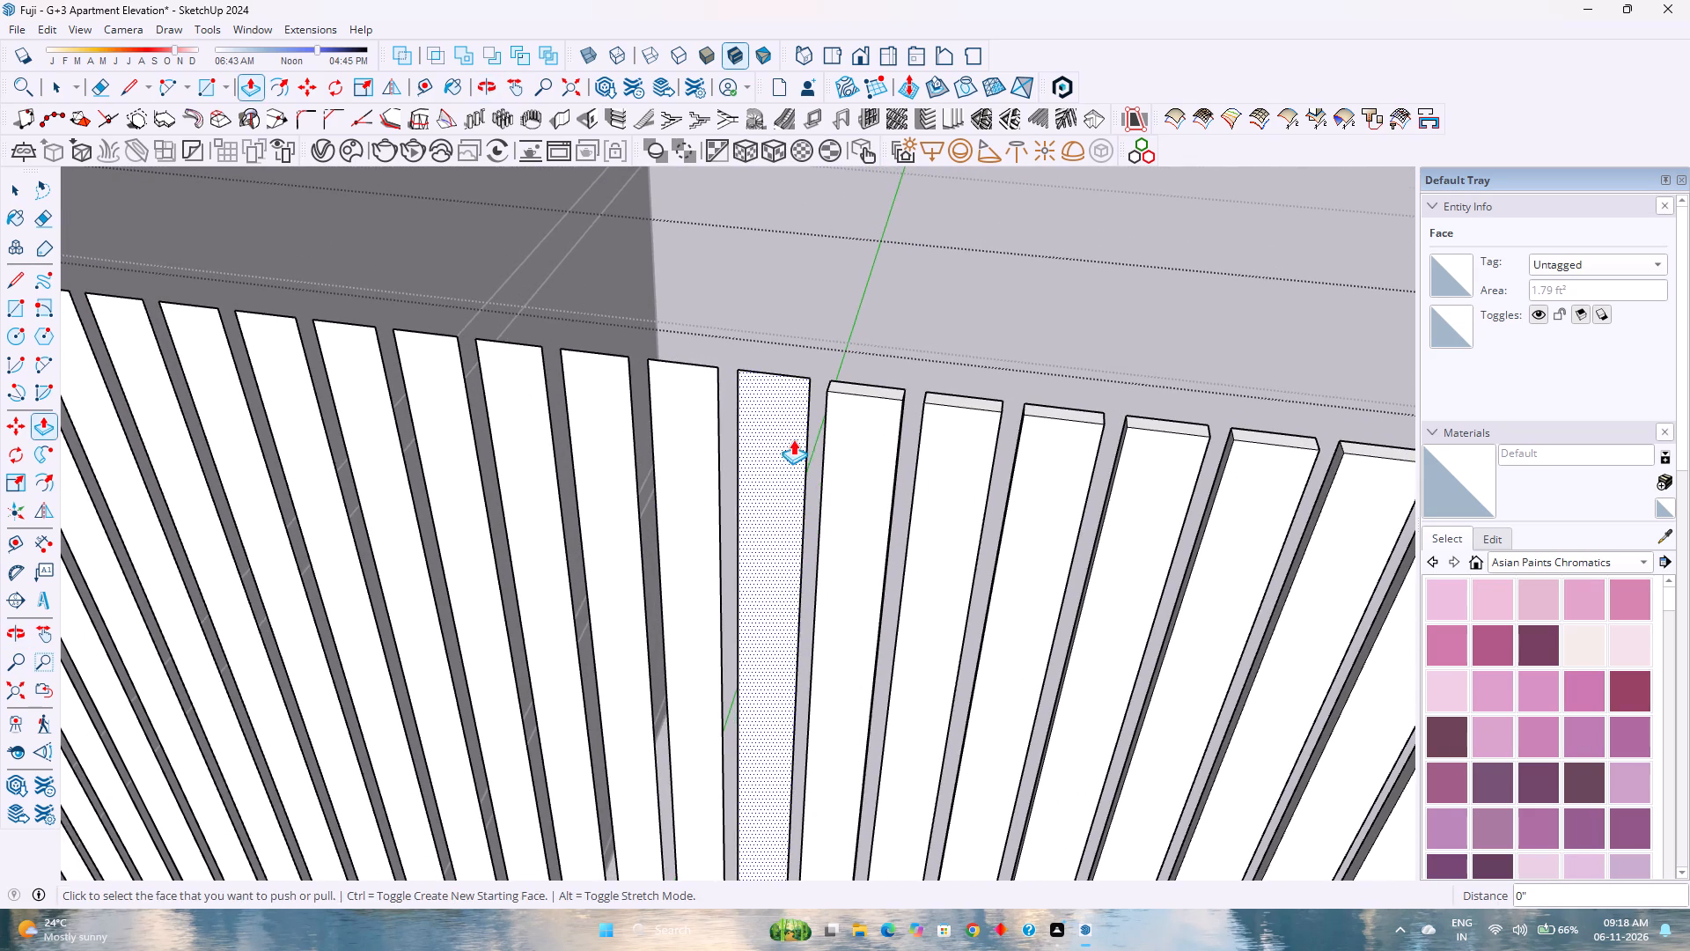
pyautogui.doubleClick(676, 429)
pyautogui.keyDown('shift'); pyautogui.moveTo(709, 436); pyautogui.dragTo(907, 475, button='middle'); pyautogui.keyUp('shift')
pyautogui.keyDown('shift'); pyautogui.middleClick(910, 475); pyautogui.keyUp('shift')
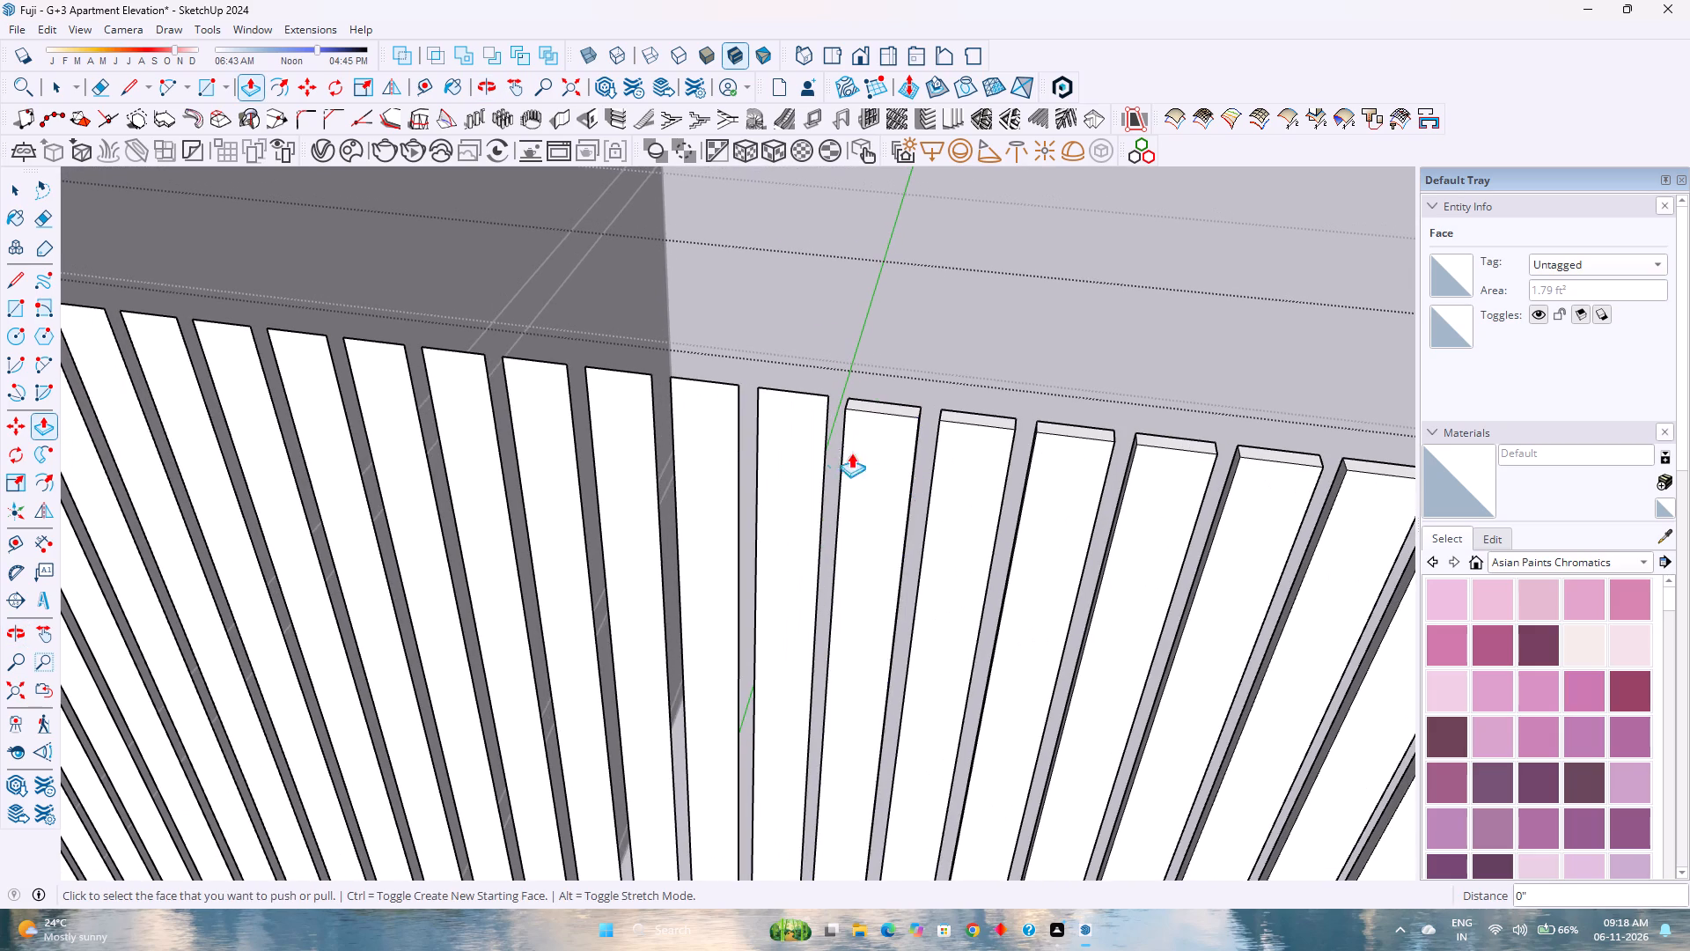
pyautogui.doubleClick(792, 440)
pyautogui.doubleClick(699, 430)
# Extrude the remaining short louvre strips above the rectangular opening by 0.5 inch.
pyautogui.keyDown('shift'); pyautogui.moveTo(606, 434); pyautogui.dragTo(667, 450, button='middle'); pyautogui.keyUp('shift')
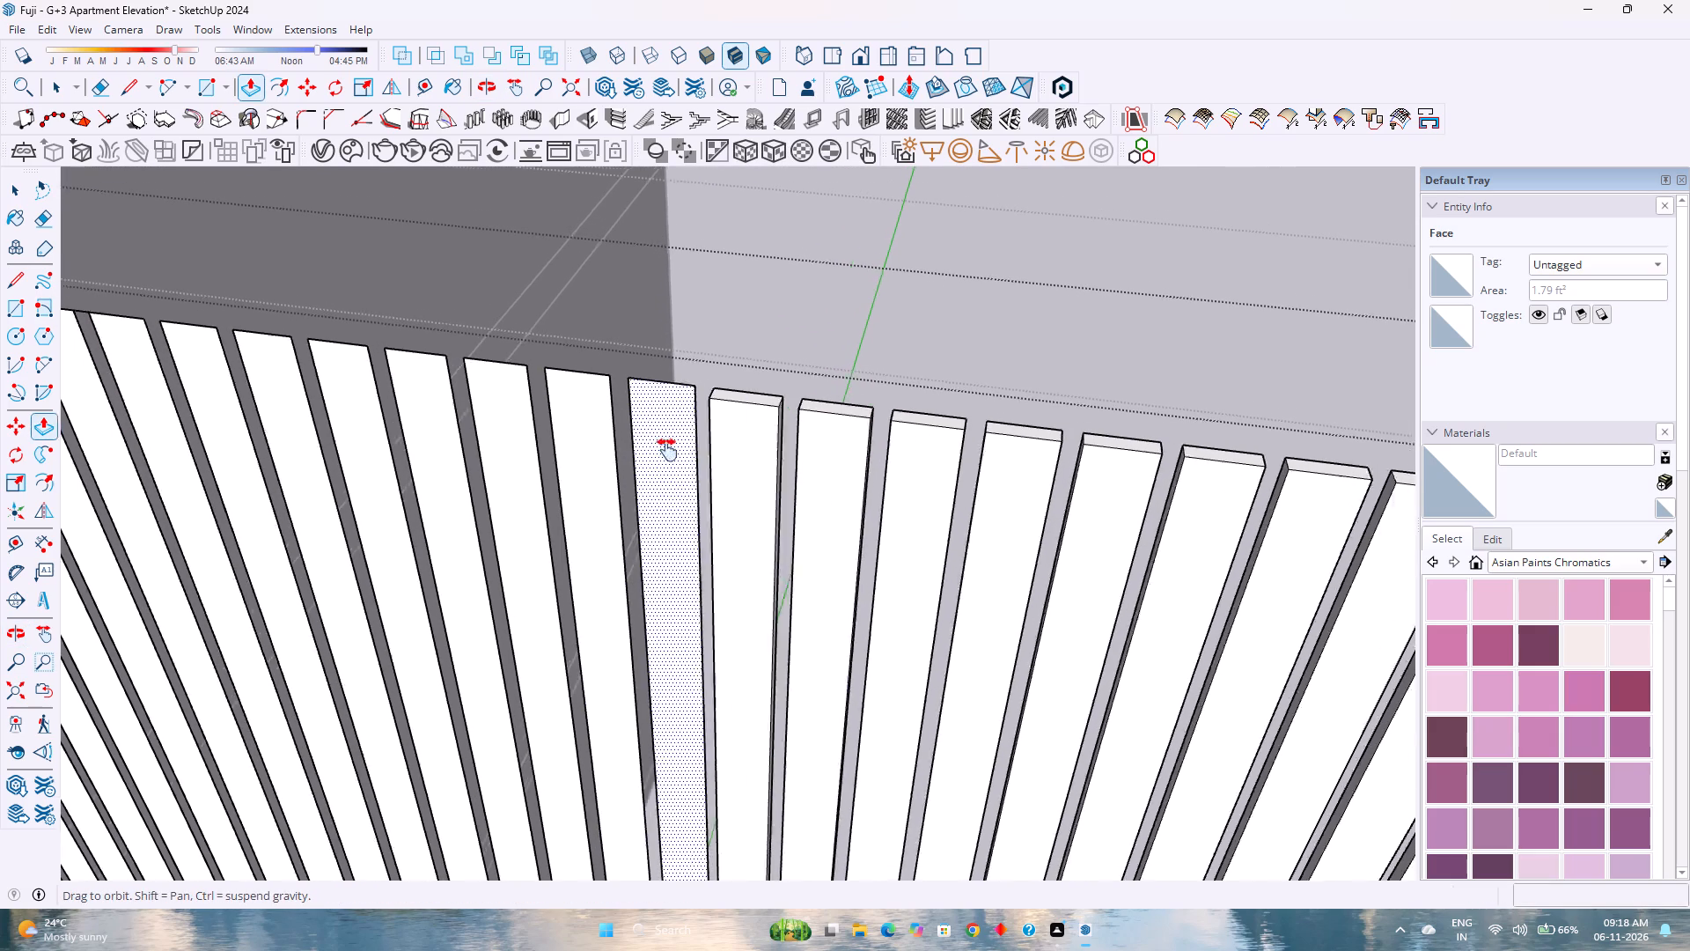
pyautogui.keyDown('shift'); pyautogui.moveTo(667, 450); pyautogui.dragTo(731, 475, button='middle'); pyautogui.keyUp('shift')
pyautogui.keyDown('shift'); pyautogui.middleClick(731, 475); pyautogui.keyUp('shift')
pyautogui.doubleClick(749, 462)
pyautogui.doubleClick(655, 453)
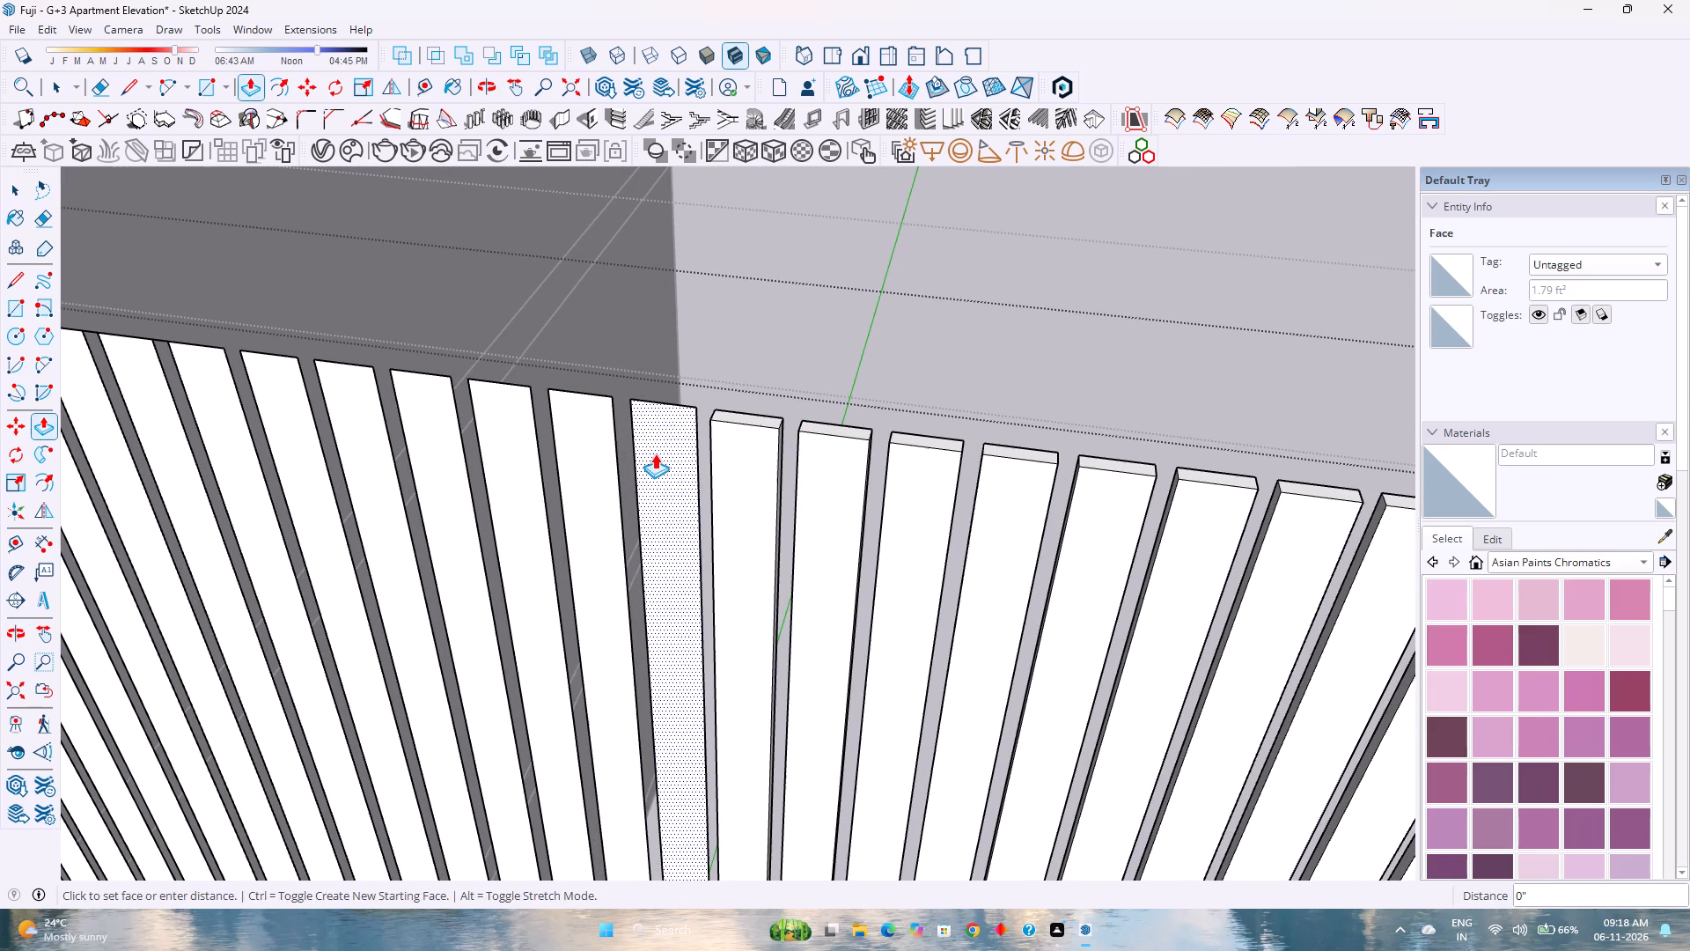
pyautogui.keyDown('shift'); pyautogui.moveTo(635, 456); pyautogui.dragTo(783, 495, button='middle'); pyautogui.keyUp('shift')
pyautogui.keyDown('shift'); pyautogui.middleClick(783, 495); pyautogui.keyUp('shift')
pyautogui.doubleClick(722, 481)
pyautogui.keyDown('shift'); pyautogui.moveTo(673, 481); pyautogui.dragTo(683, 483, button='middle'); pyautogui.keyUp('shift')
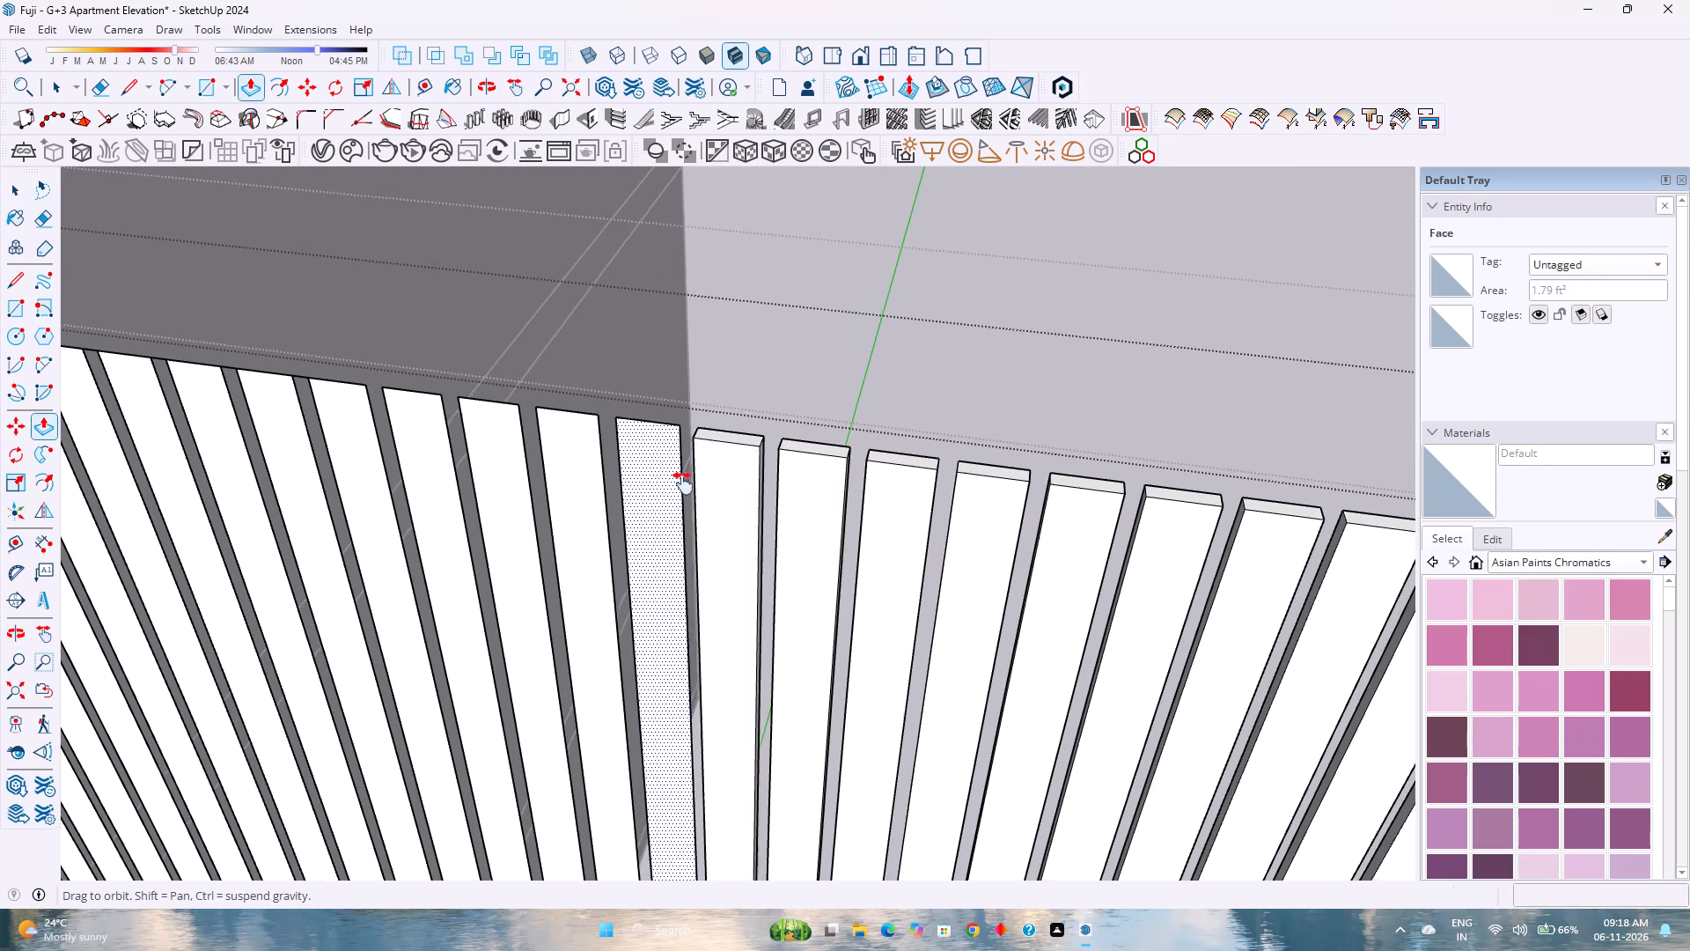
pyautogui.keyDown('shift'); pyautogui.moveTo(683, 483); pyautogui.dragTo(753, 513, button='middle'); pyautogui.keyUp('shift')
pyautogui.keyDown('shift'); pyautogui.middleClick(753, 513); pyautogui.keyUp('shift')
pyautogui.doubleClick(740, 508)
pyautogui.doubleClick(643, 503)
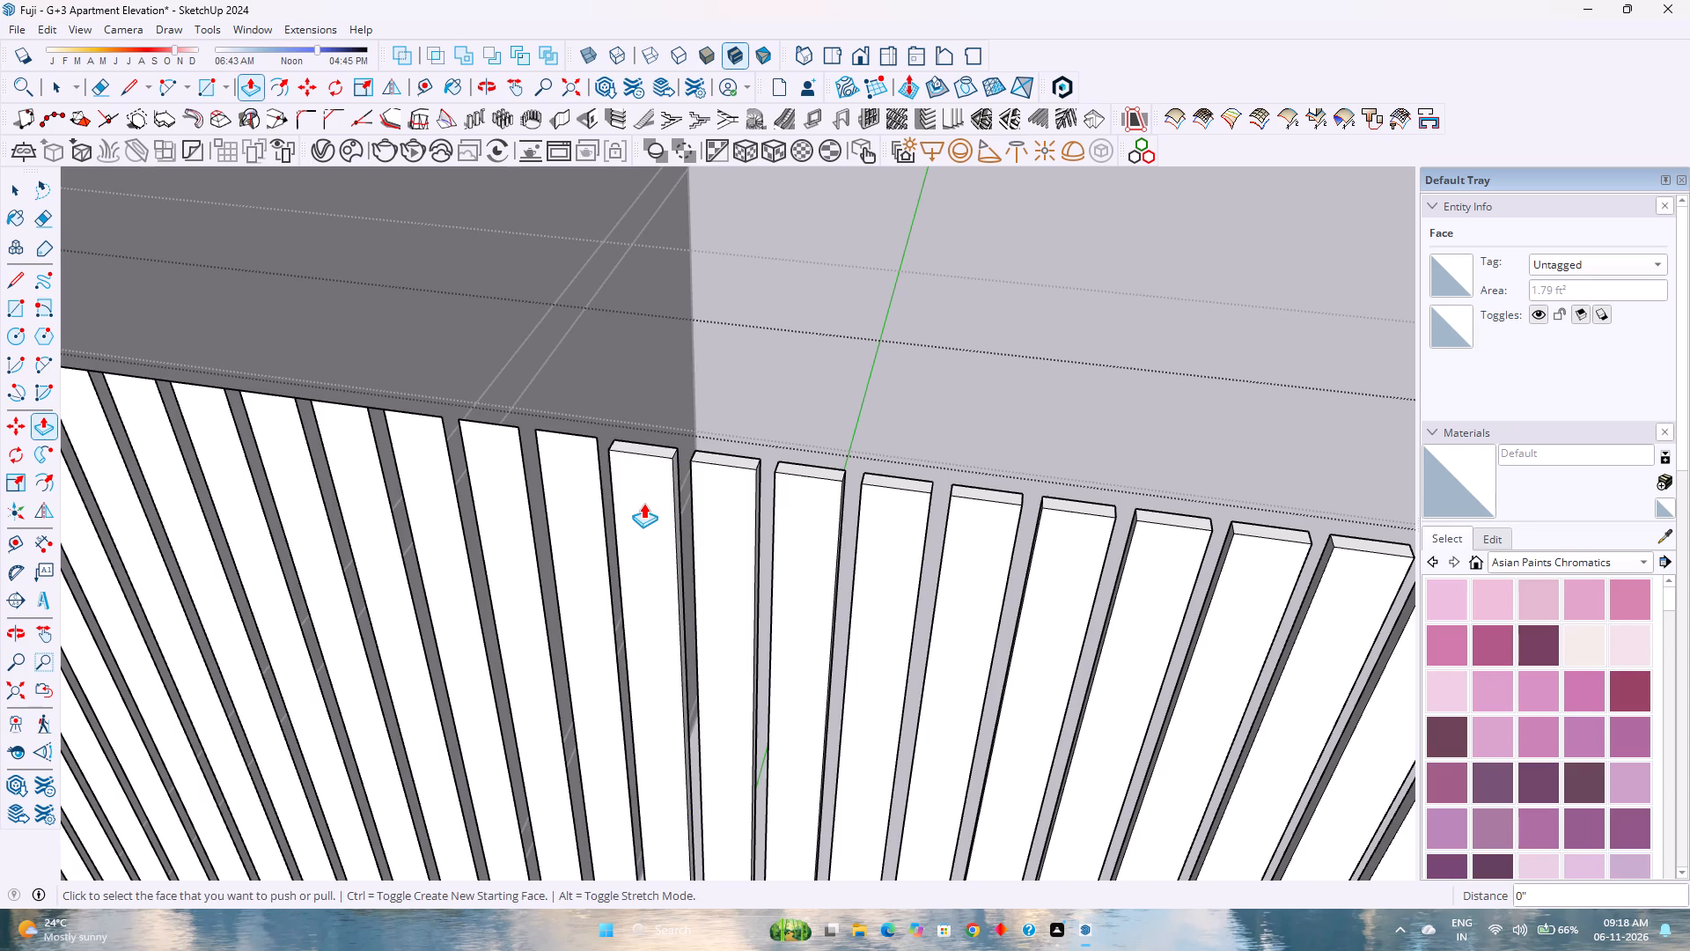
# Extrude the long louvre strips beyond the opening by 0.5 inch, continuing toward the panel's straight edge until six strips remain.
pyautogui.keyDown('shift'); pyautogui.moveTo(647, 505); pyautogui.dragTo(892, 579, button='middle'); pyautogui.keyUp('shift')
pyautogui.doubleClick(809, 543)
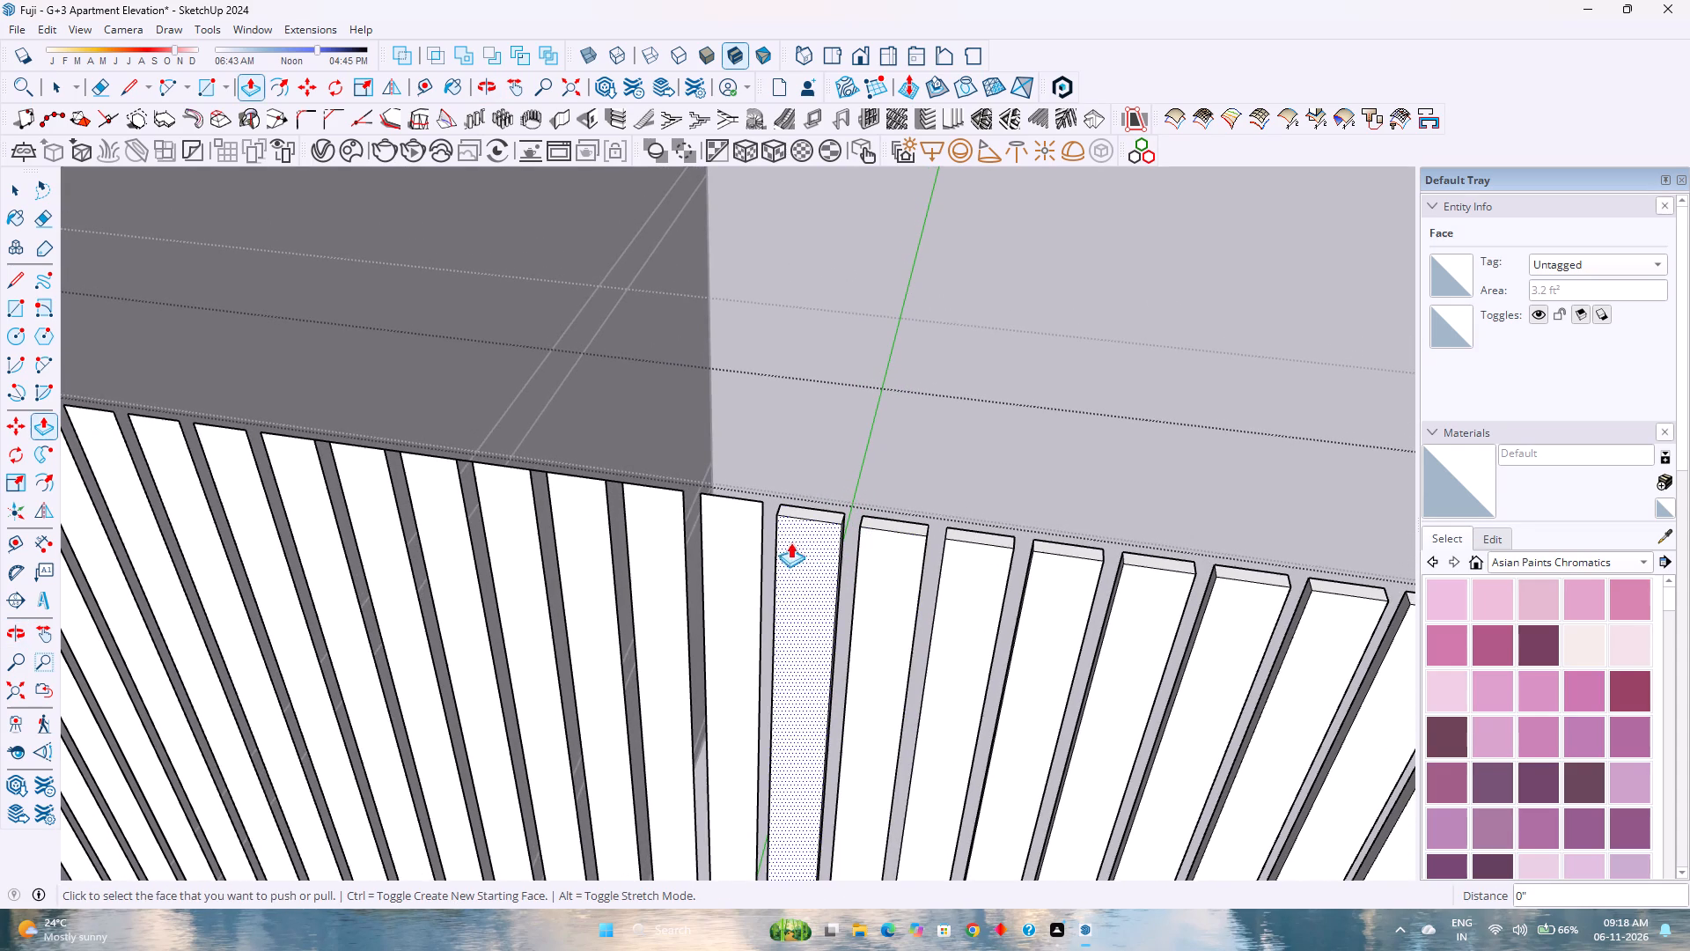
pyautogui.doubleClick(751, 541)
pyautogui.doubleClick(662, 541)
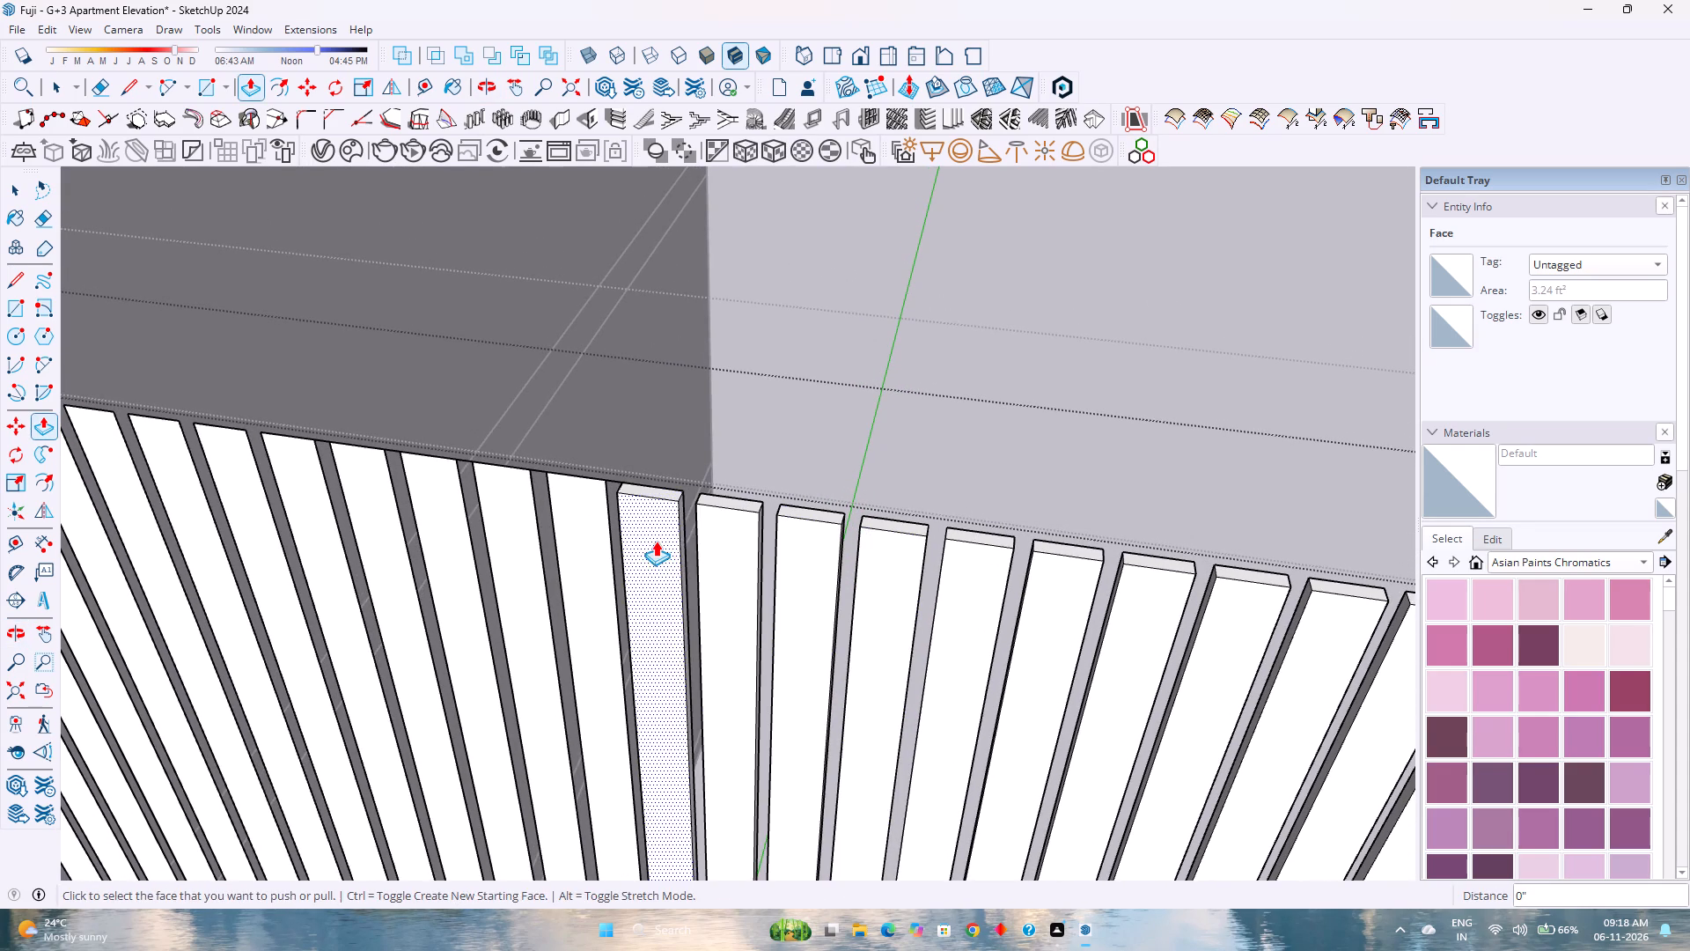
pyautogui.keyDown('shift'); pyautogui.moveTo(759, 564); pyautogui.dragTo(1101, 607, button='middle'); pyautogui.keyUp('shift')
pyautogui.keyDown('shift'); pyautogui.middleClick(1101, 607); pyautogui.keyUp('shift')
pyautogui.keyDown('shift'); pyautogui.middleClick(1105, 607); pyautogui.keyUp('shift')
pyautogui.doubleClick(908, 536)
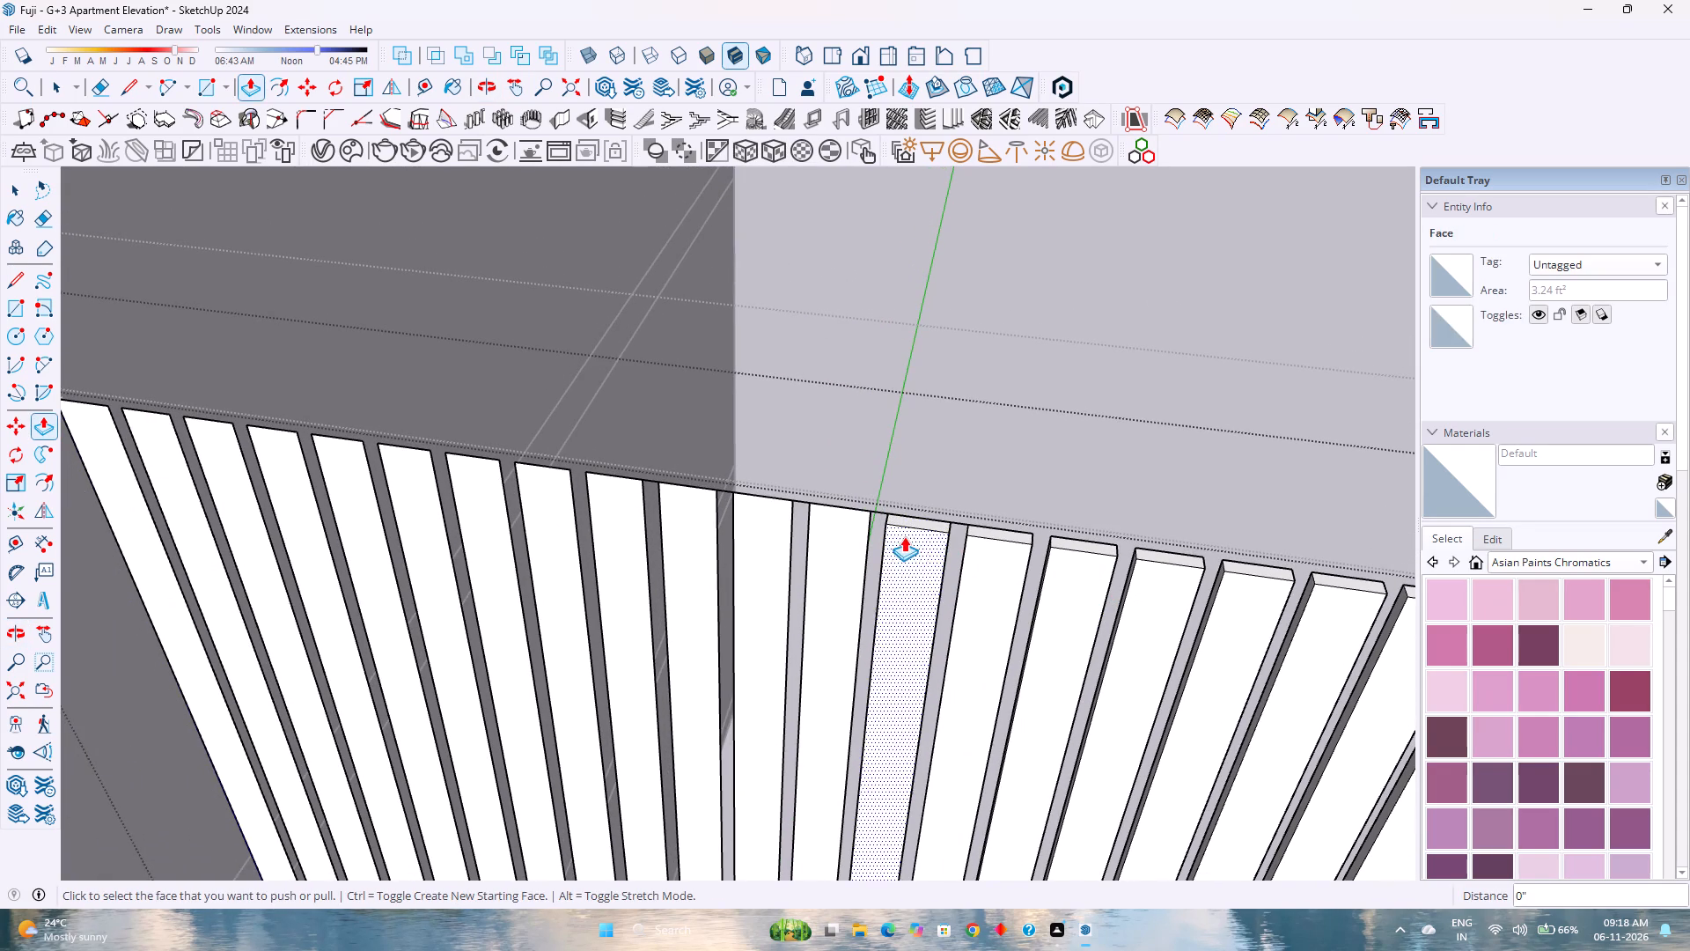
pyautogui.doubleClick(849, 536)
pyautogui.doubleClick(768, 536)
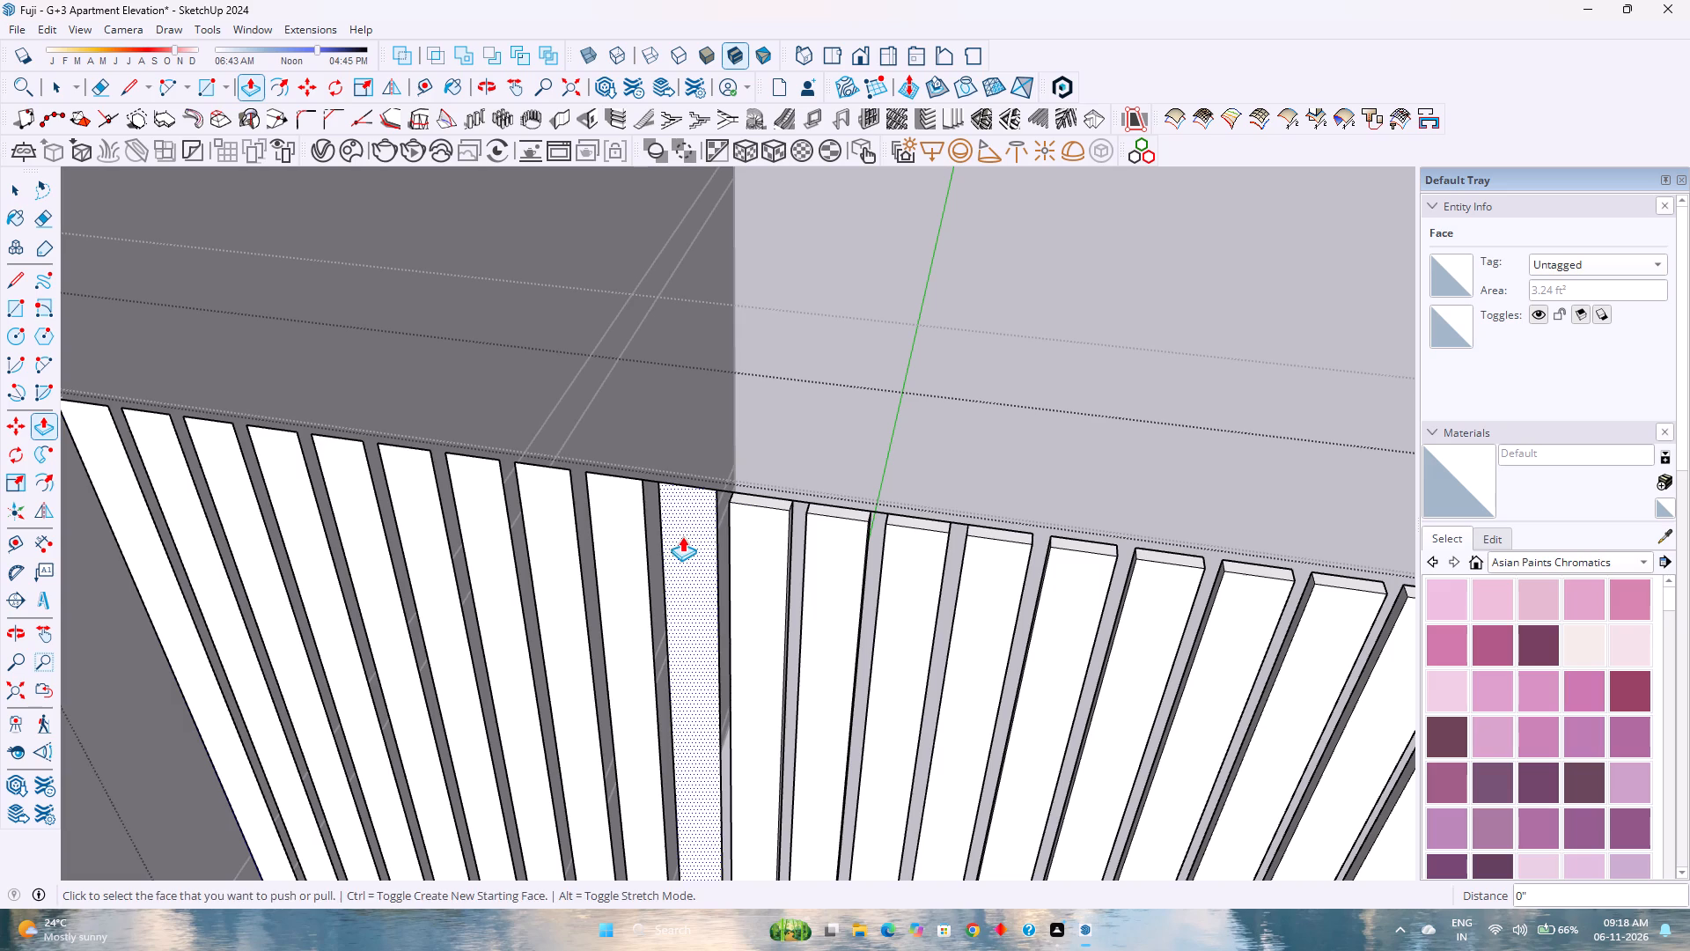
pyautogui.doubleClick(682, 536)
pyautogui.doubleClick(634, 541)
pyautogui.doubleClick(562, 541)
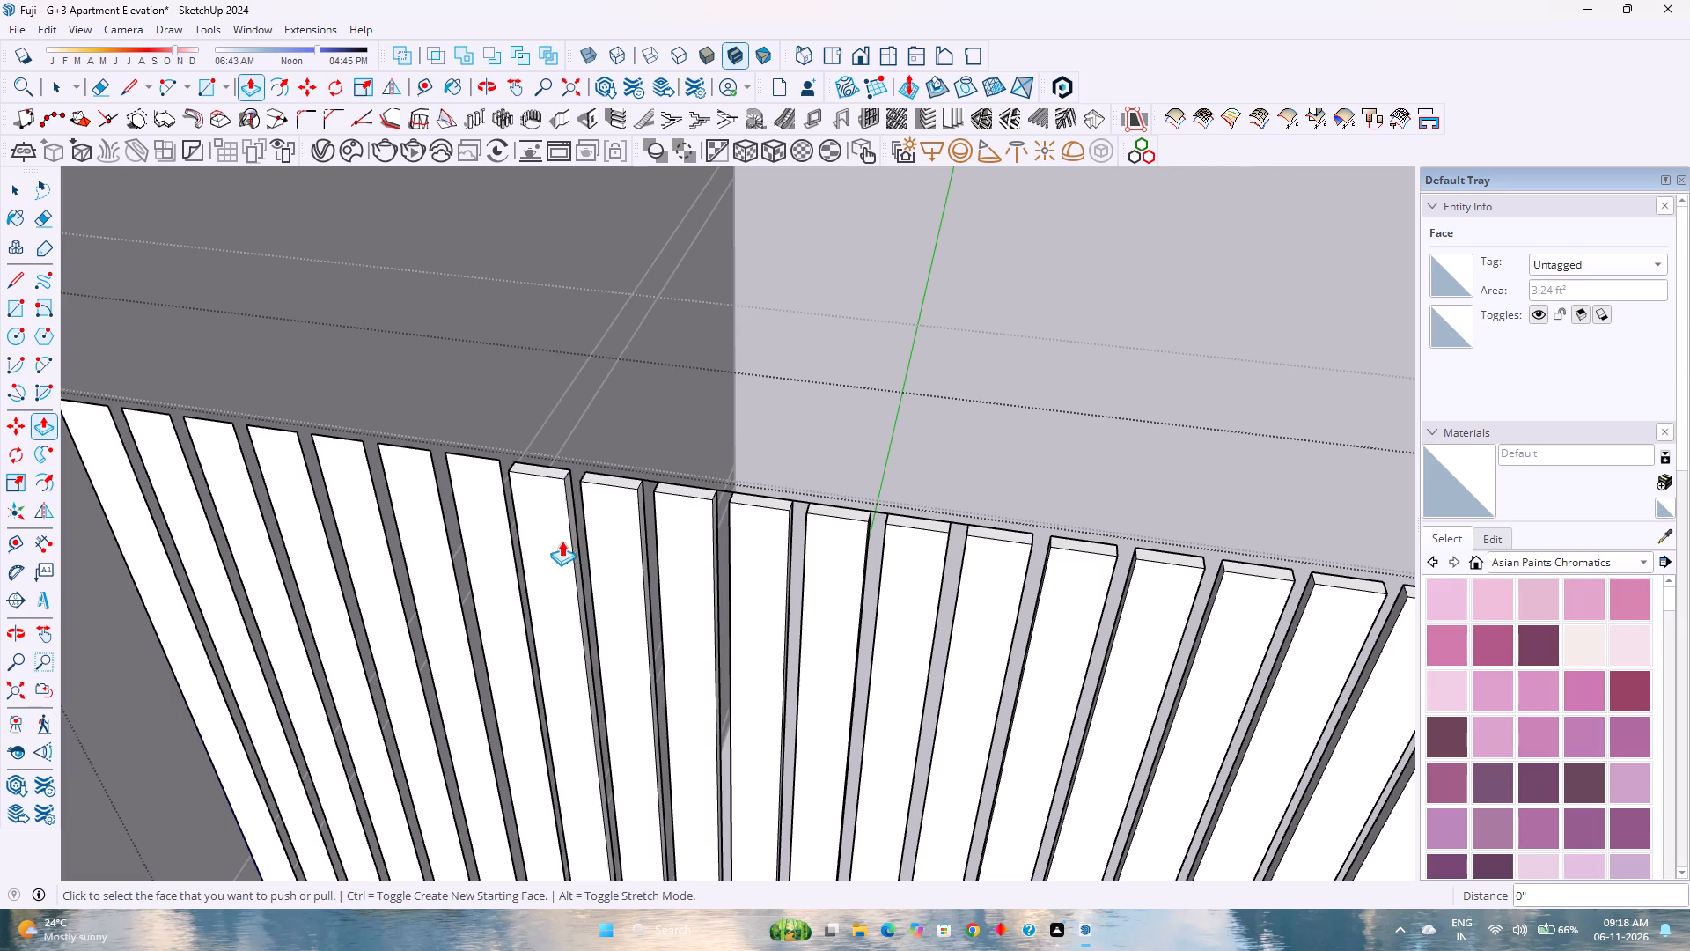
pyautogui.doubleClick(504, 541)
# Extrude the final six louvre strips up to the panel's straight outer edge by 0.5 inch.
pyautogui.keyDown('shift'); pyautogui.moveTo(467, 539); pyautogui.dragTo(785, 630, button='middle'); pyautogui.keyUp('shift')
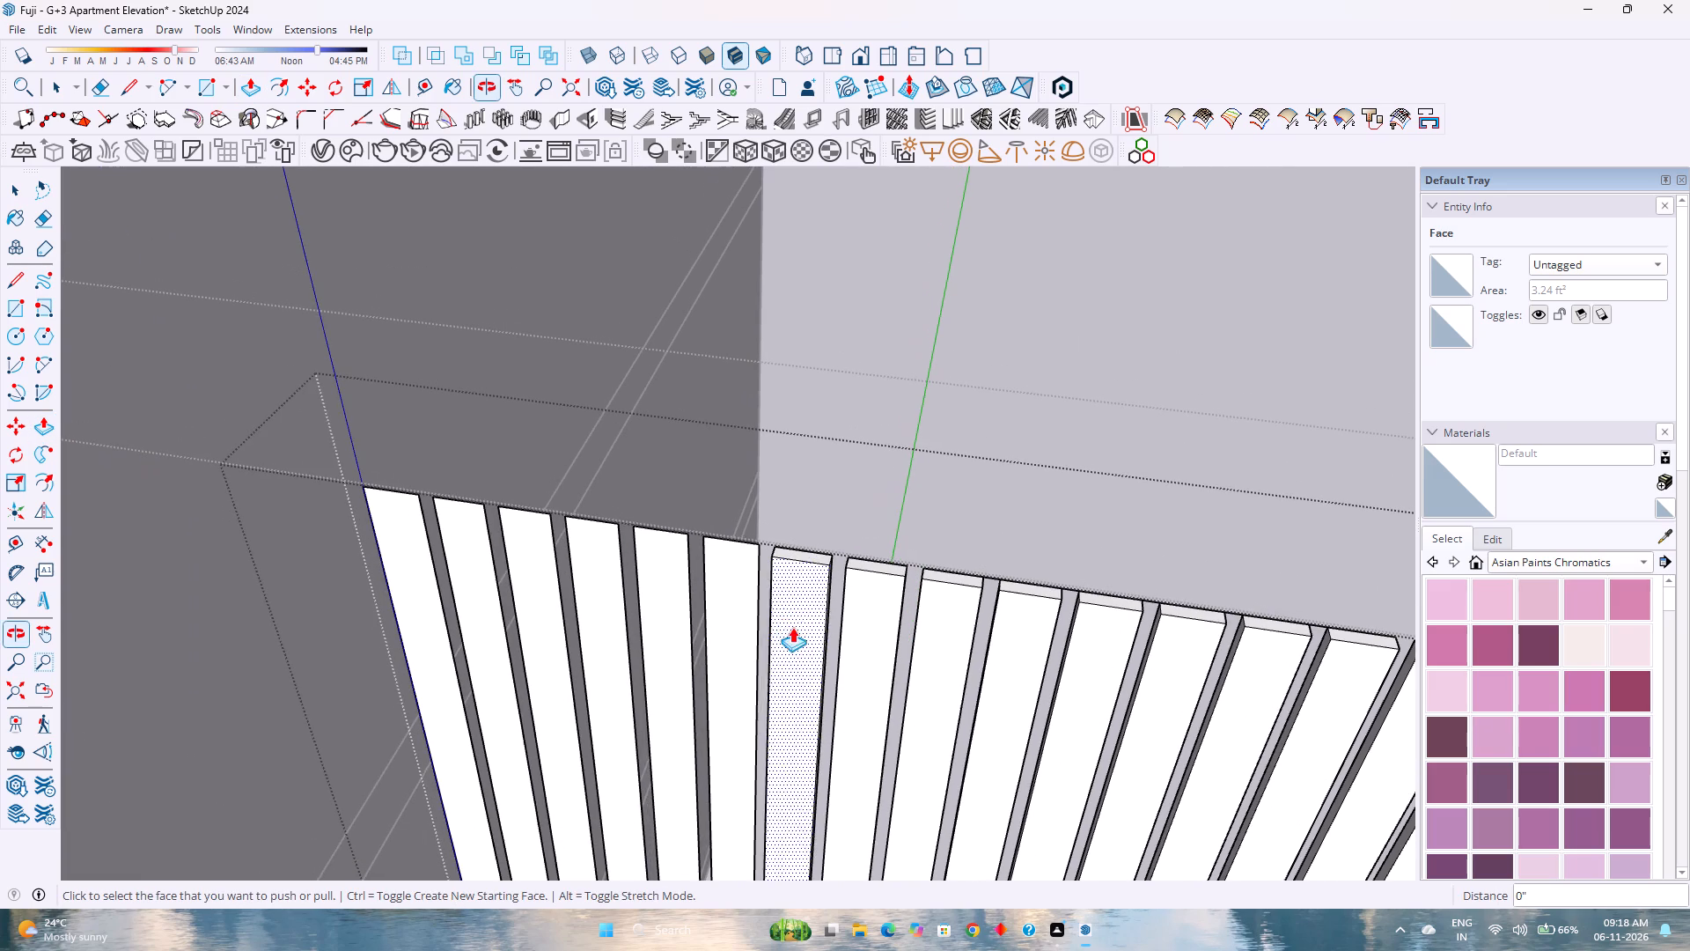
pyautogui.doubleClick(738, 593)
pyautogui.doubleClick(655, 585)
pyautogui.doubleClick(596, 583)
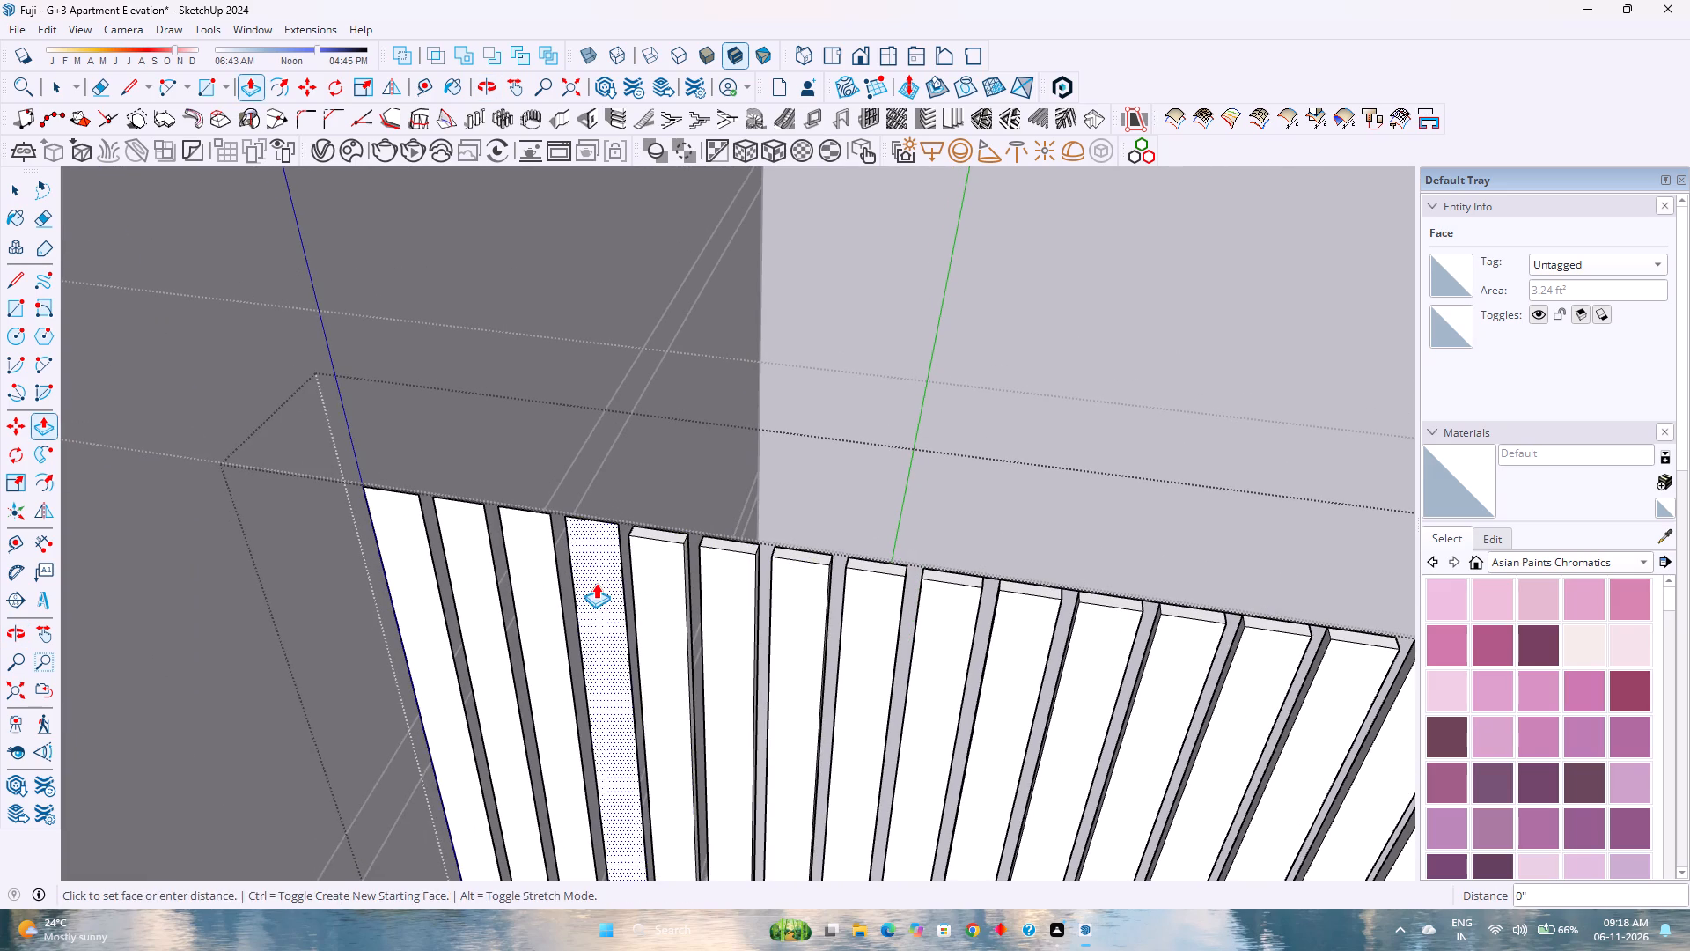
pyautogui.doubleClick(529, 578)
pyautogui.doubleClick(462, 577)
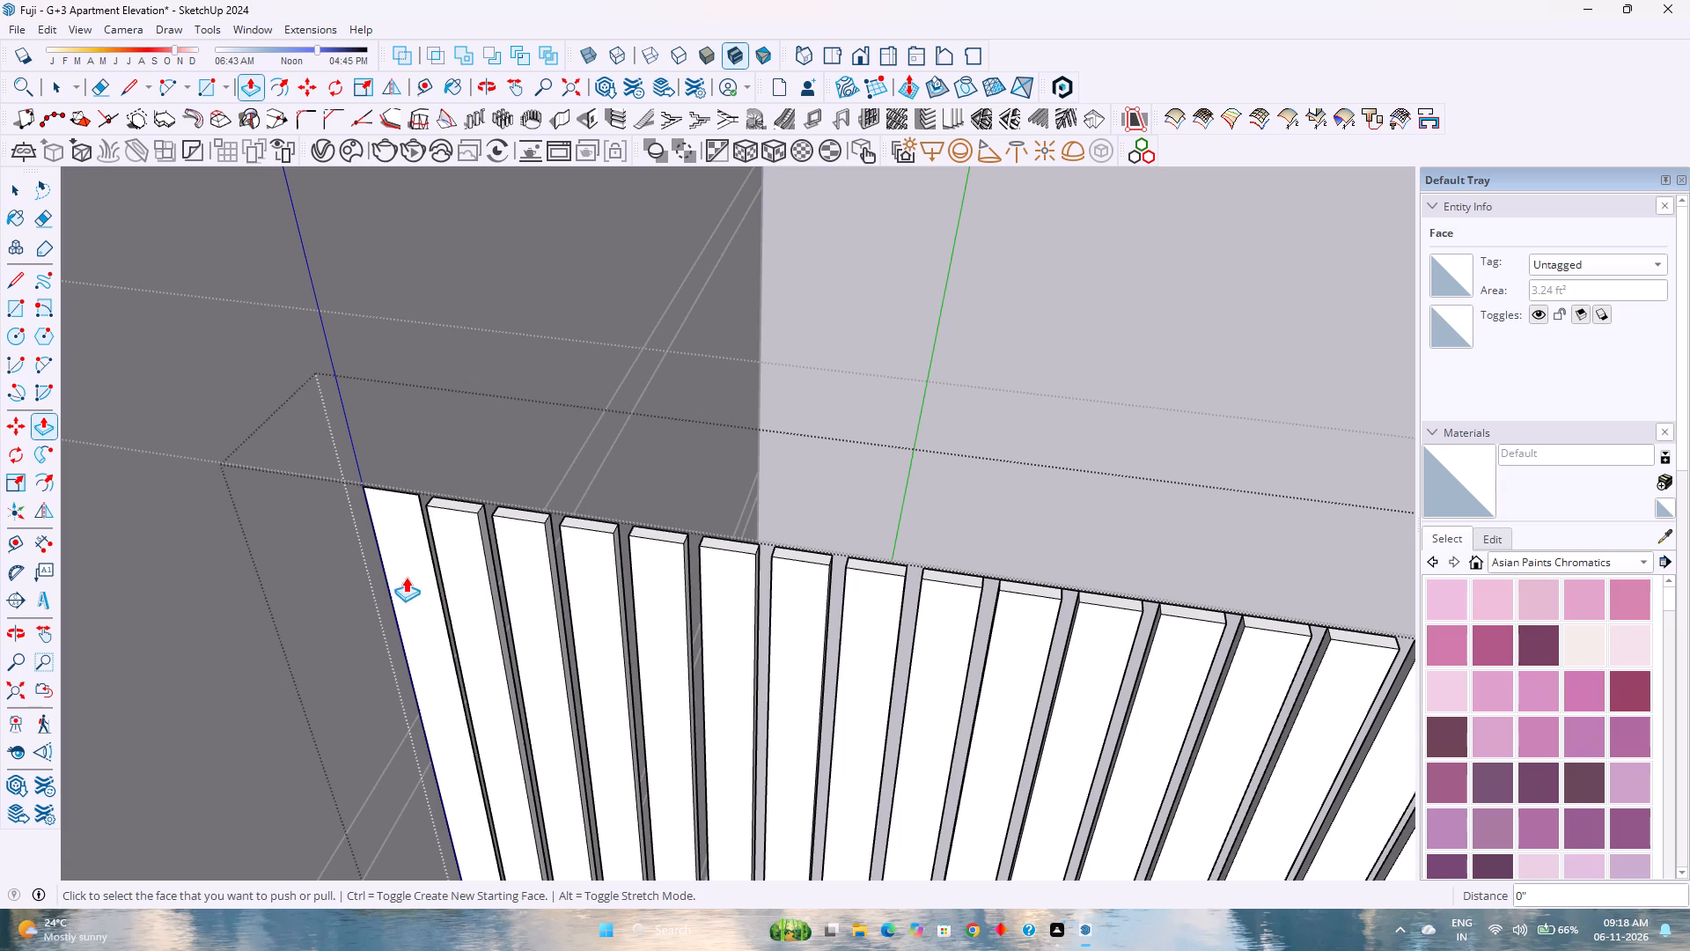
pyautogui.doubleClick(405, 569)
# Extrude the ten short louvre strips directly below the rectangular opening by 0.5 inch.
pyautogui.scroll(-13, 369, 530)
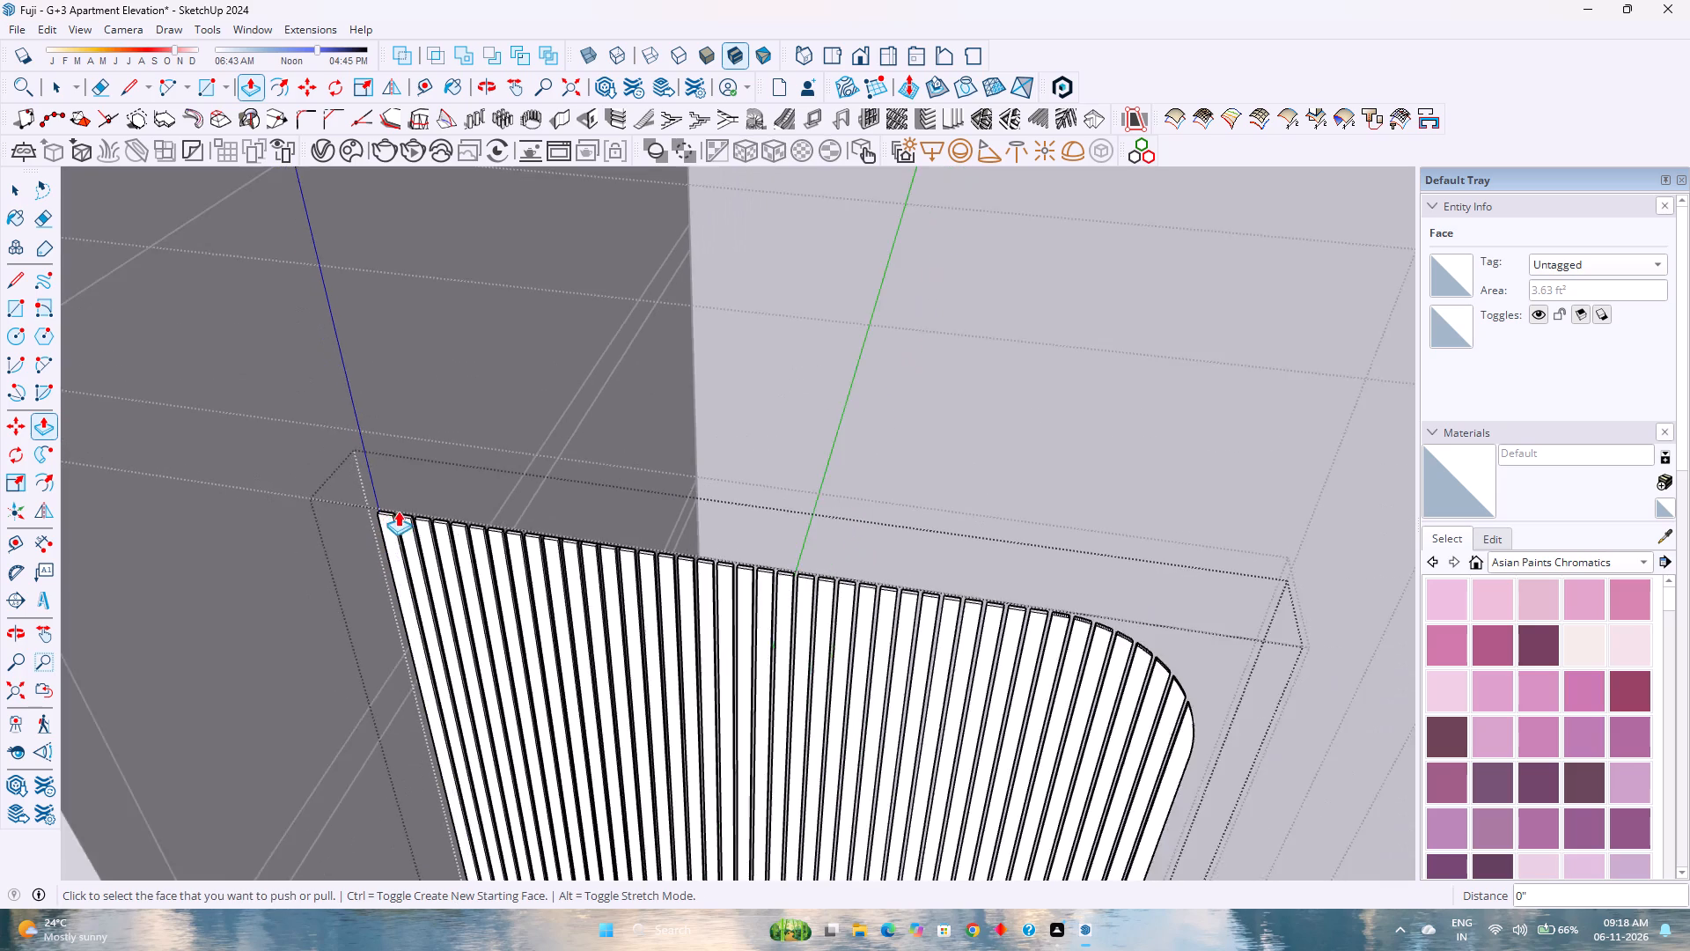
pyautogui.scroll(-9, 398, 511)
pyautogui.keyDown('shift'); pyautogui.moveTo(596, 859); pyautogui.dragTo(647, 686, button='middle'); pyautogui.keyUp('shift')
pyautogui.scroll(4, 584, 631)
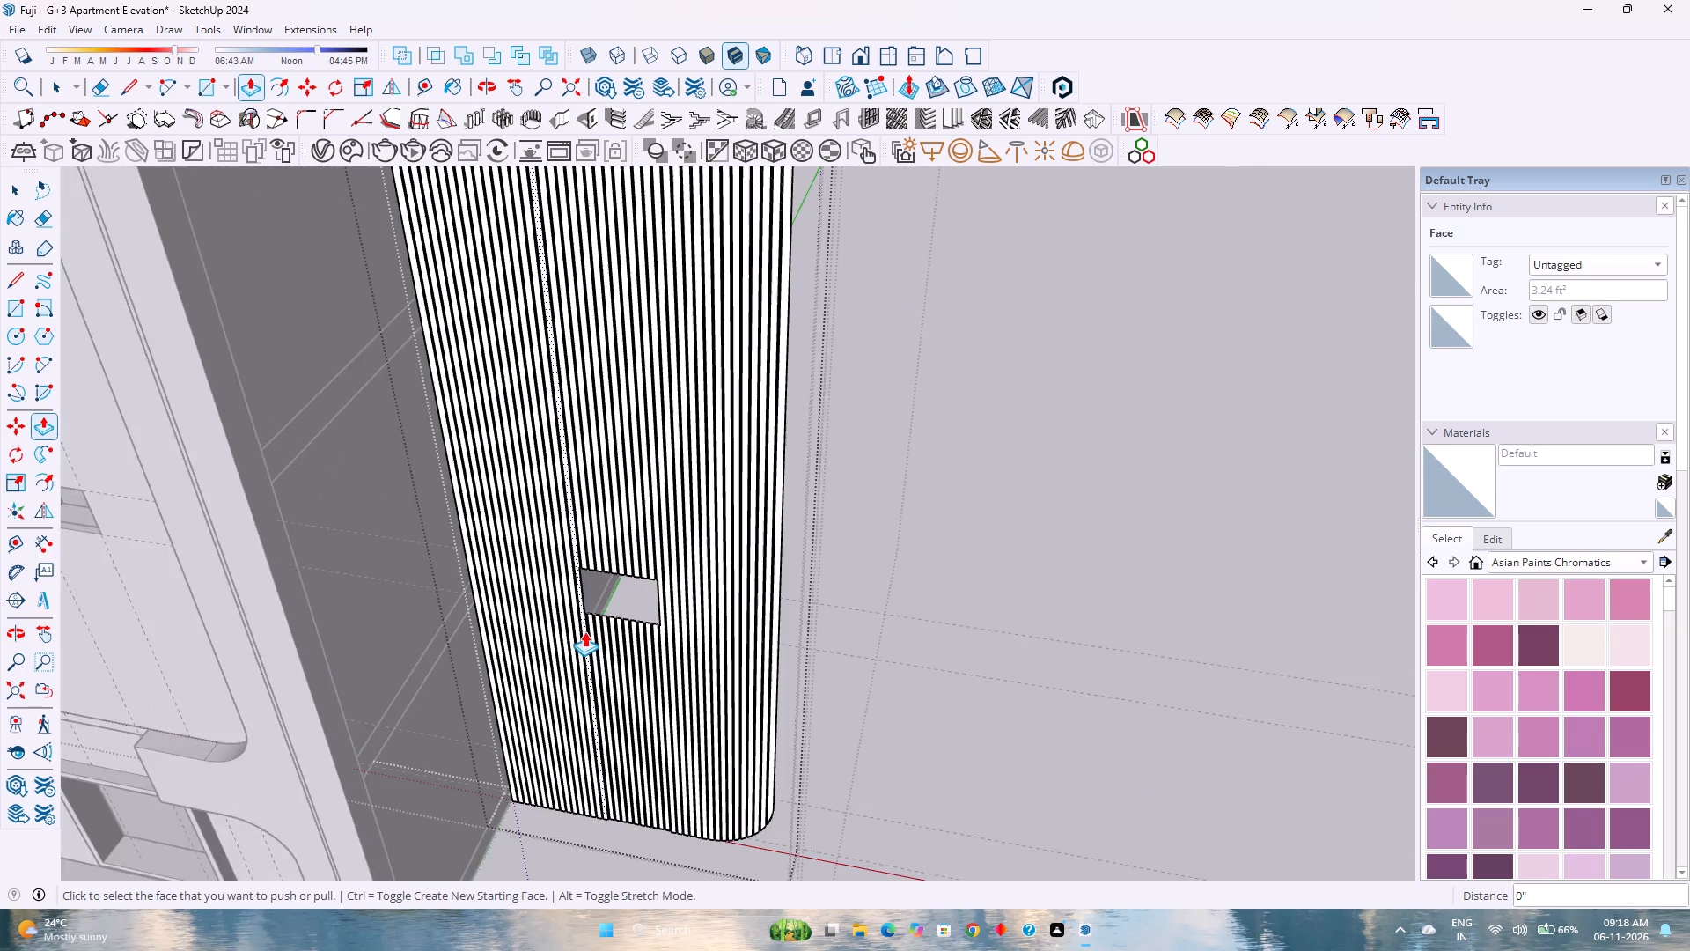
pyautogui.scroll(16, 584, 631)
pyautogui.doubleClick(617, 586)
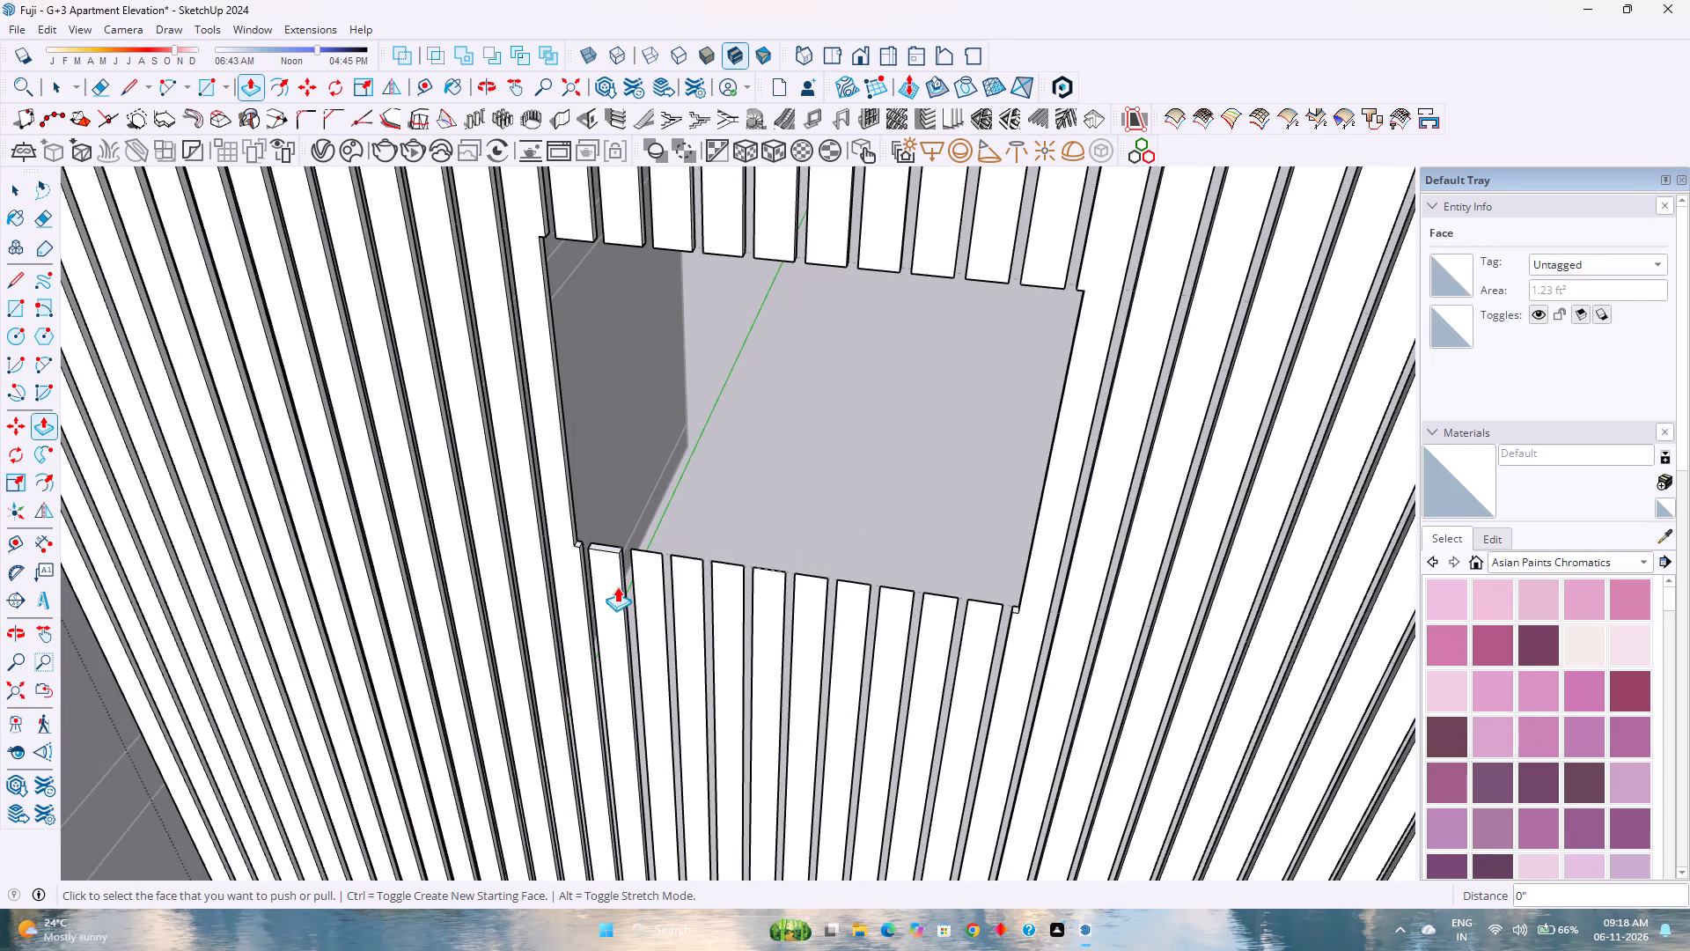
pyautogui.doubleClick(657, 585)
pyautogui.doubleClick(696, 584)
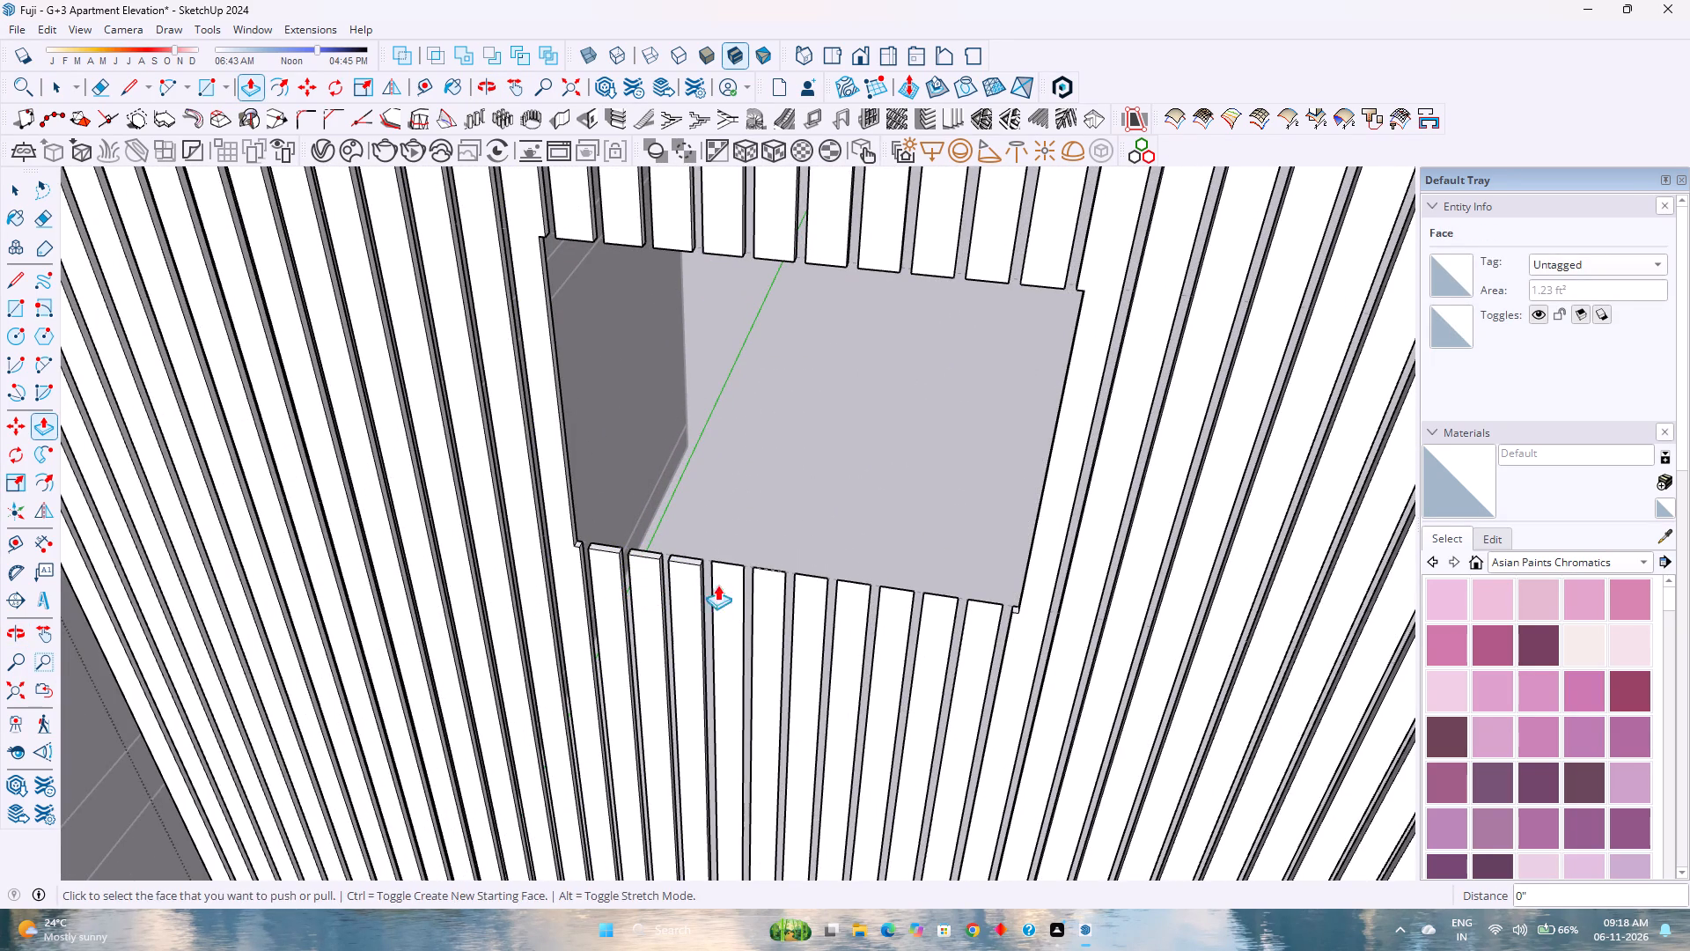
pyautogui.doubleClick(729, 585)
pyautogui.doubleClick(767, 586)
pyautogui.doubleClick(800, 588)
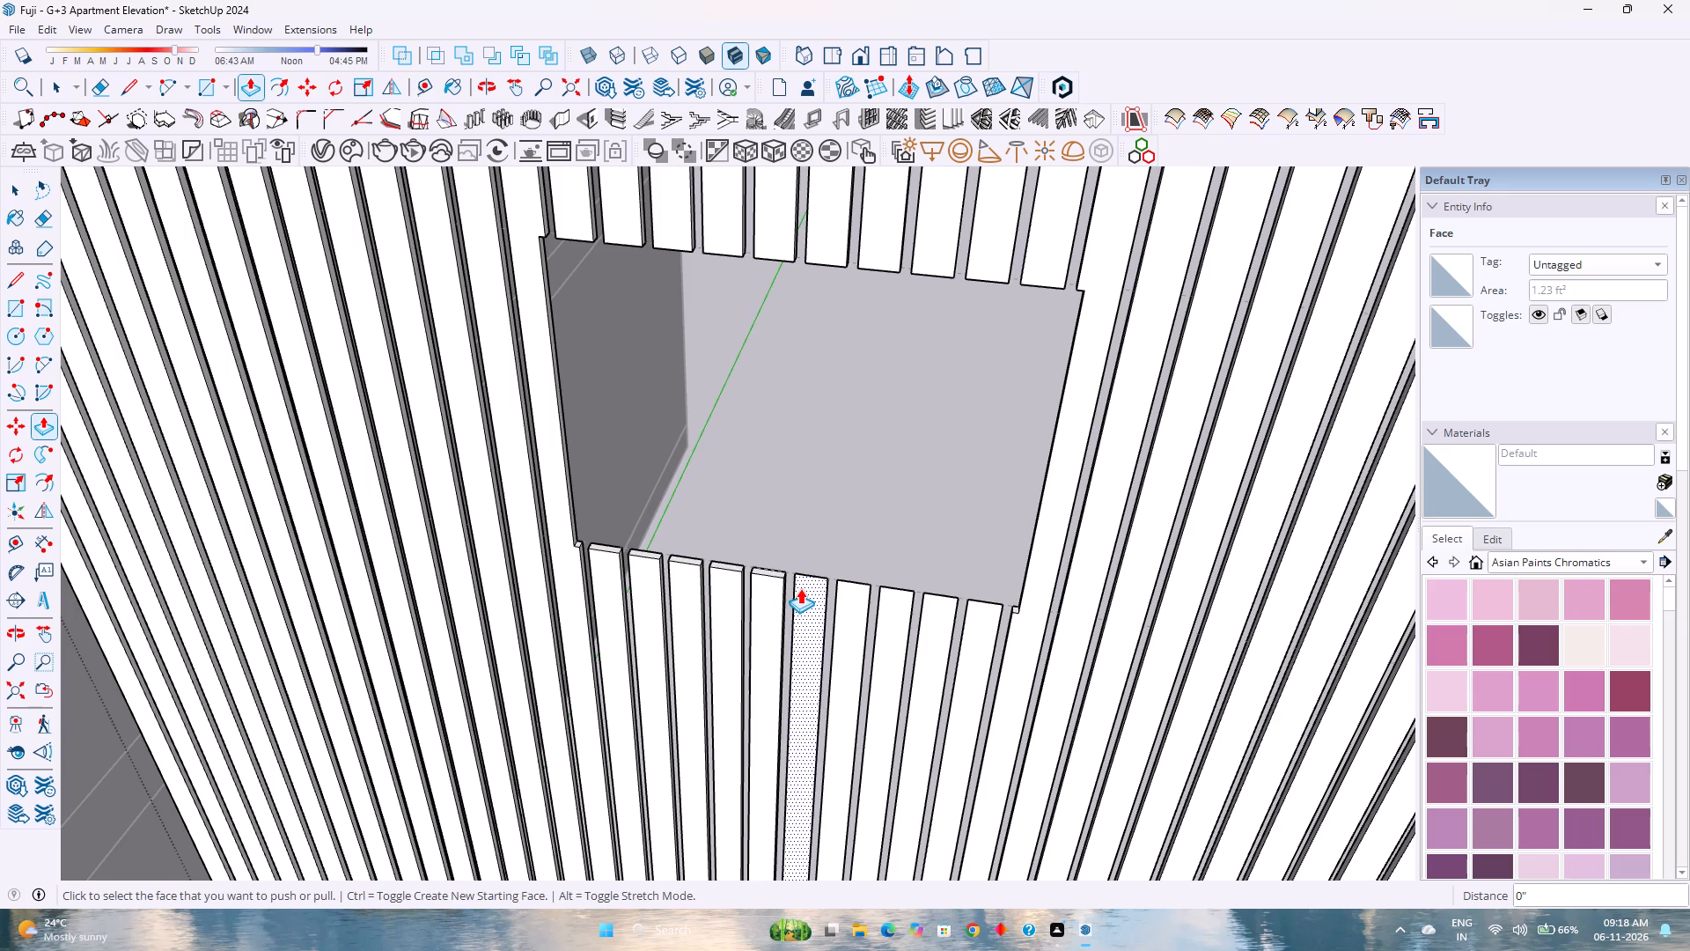
pyautogui.doubleClick(856, 591)
pyautogui.doubleClick(896, 595)
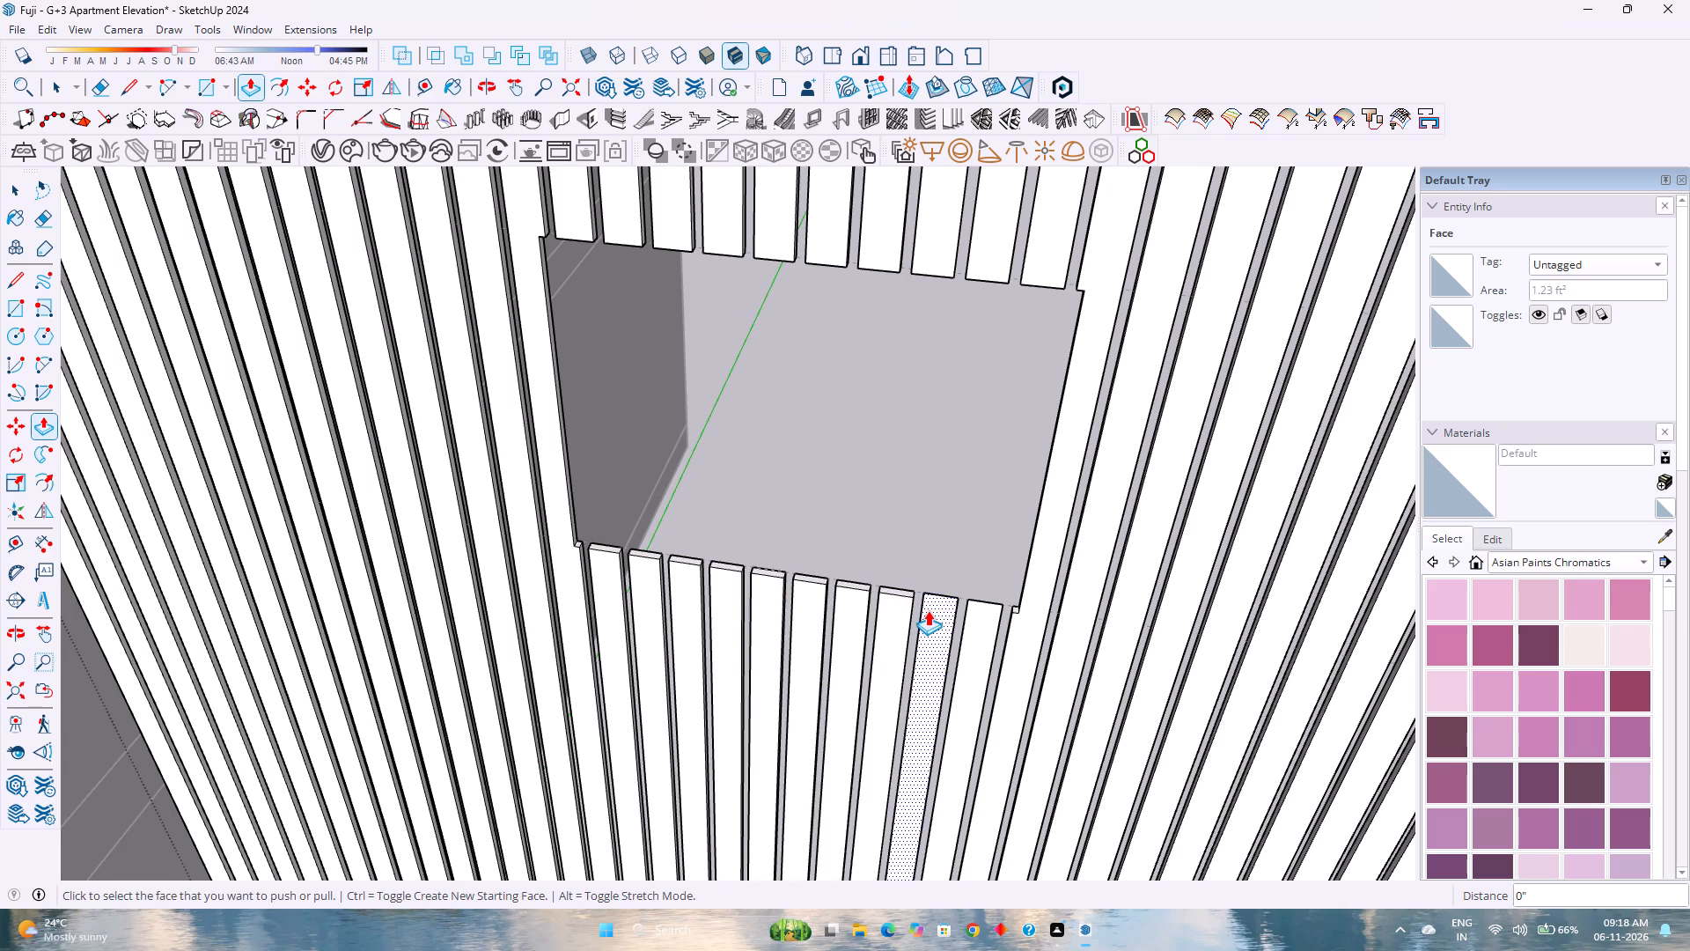
pyautogui.doubleClick(929, 610)
pyautogui.doubleClick(988, 621)
# Examine the extruded louvre panel from several angles and compare it with the matching facade recess.
pyautogui.scroll(-7, 840, 593)
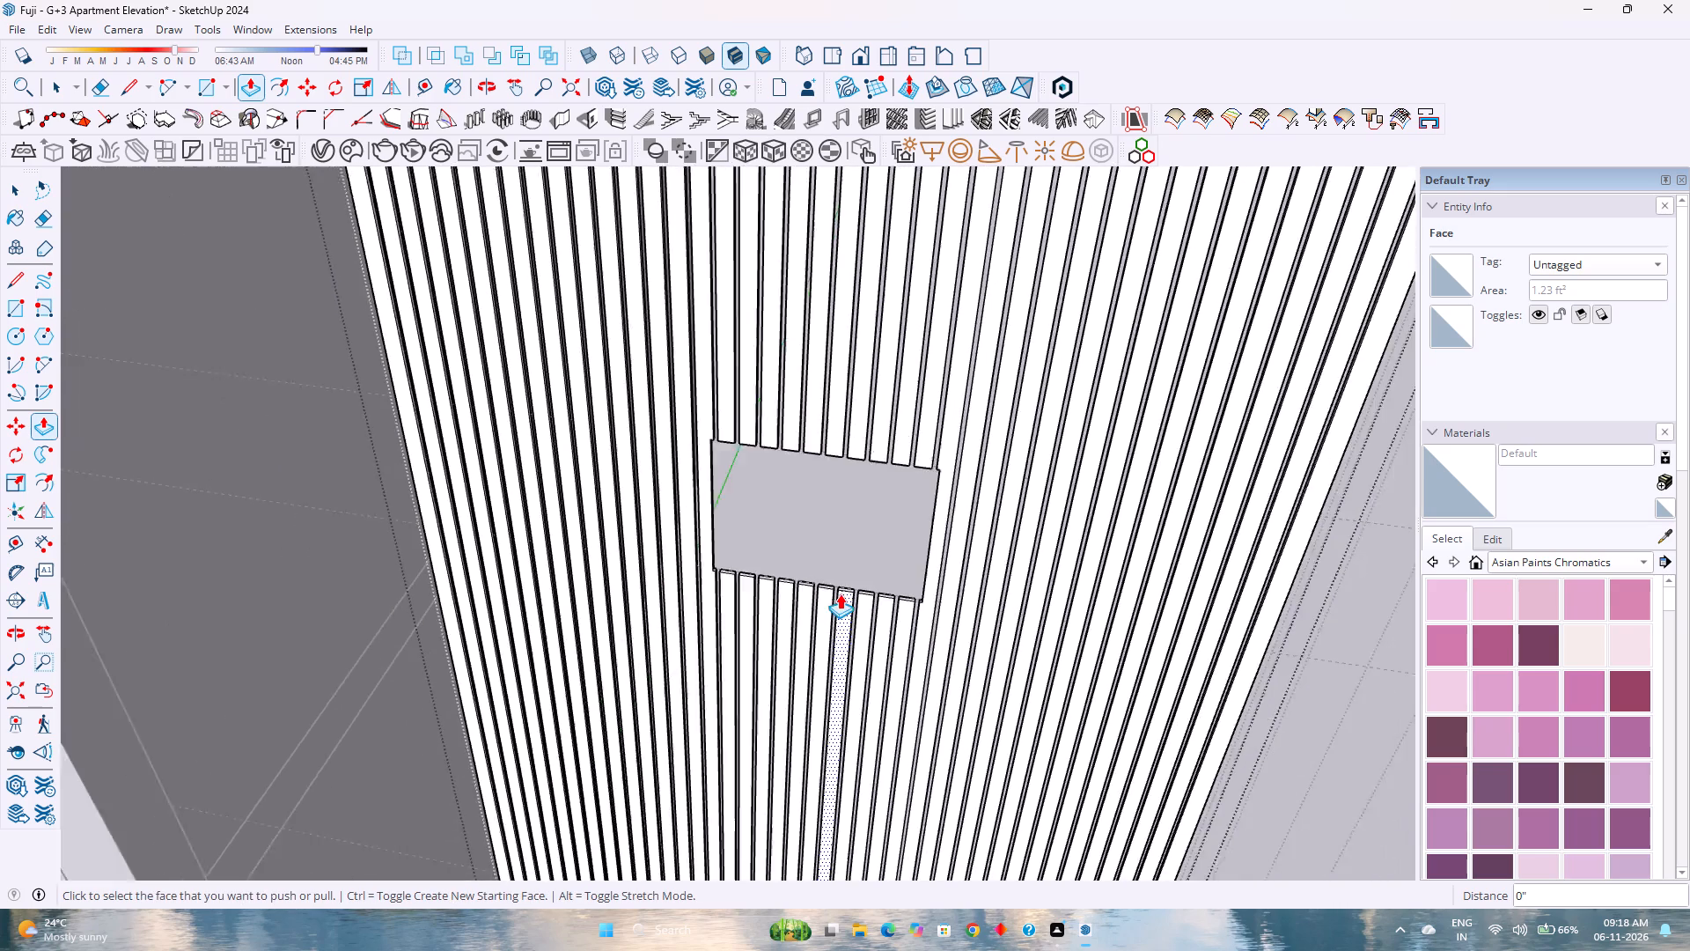
pyautogui.scroll(-6, 840, 593)
pyautogui.scroll(-3, 996, 591)
pyautogui.moveTo(1084, 592); pyautogui.dragTo(812, 596, button='middle')
pyautogui.middleClick(796, 596)
pyautogui.scroll(-8, 796, 596)
pyautogui.keyDown('shift'); pyautogui.moveTo(794, 596); pyautogui.dragTo(788, 611, button='middle'); pyautogui.keyUp('shift')
pyautogui.keyDown('shift'); pyautogui.middleClick(788, 611); pyautogui.keyUp('shift')
pyautogui.keyDown('shift'); pyautogui.moveTo(788, 611); pyautogui.dragTo(778, 639, button='middle'); pyautogui.keyUp('shift')
pyautogui.keyDown('shift'); pyautogui.moveTo(777, 648); pyautogui.dragTo(768, 732, button='middle'); pyautogui.keyUp('shift')
pyautogui.keyDown('shift'); pyautogui.middleClick(768, 732); pyautogui.keyUp('shift')
pyautogui.keyDown('shift'); pyautogui.middleClick(689, 547); pyautogui.keyUp('shift')
pyautogui.keyDown('shift'); pyautogui.moveTo(694, 548); pyautogui.dragTo(780, 712, button='middle'); pyautogui.keyUp('shift')
pyautogui.keyDown('shift'); pyautogui.middleClick(780, 712); pyautogui.keyUp('shift')
pyautogui.moveTo(730, 644); pyautogui.dragTo(986, 542, button='middle')
pyautogui.moveTo(986, 542); pyautogui.dragTo(1005, 536, button='middle')
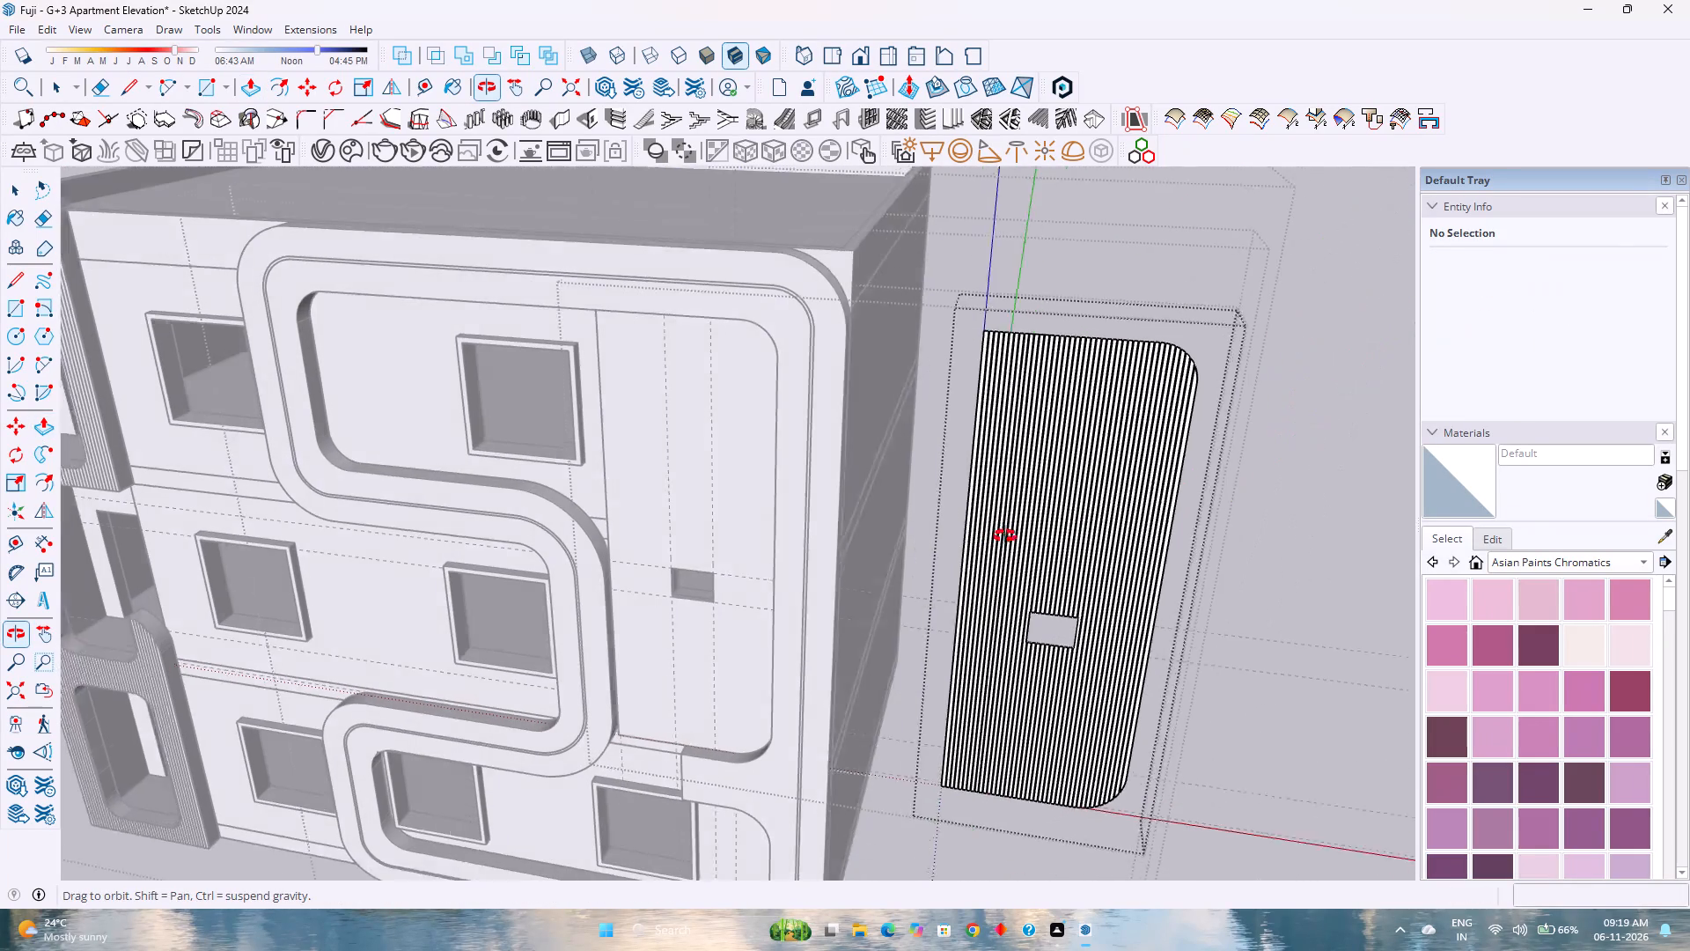
pyautogui.moveTo(1005, 536); pyautogui.dragTo(1016, 533, button='middle')
pyautogui.middleClick(1016, 533)
# Exit the louvre panel's group to return to editing the level that also holds the original facade panel.
pyautogui.press('space')
pyautogui.scroll(4, 1028, 522)
pyautogui.scroll(-2, 908, 553)
pyautogui.scroll(-6, 822, 556)
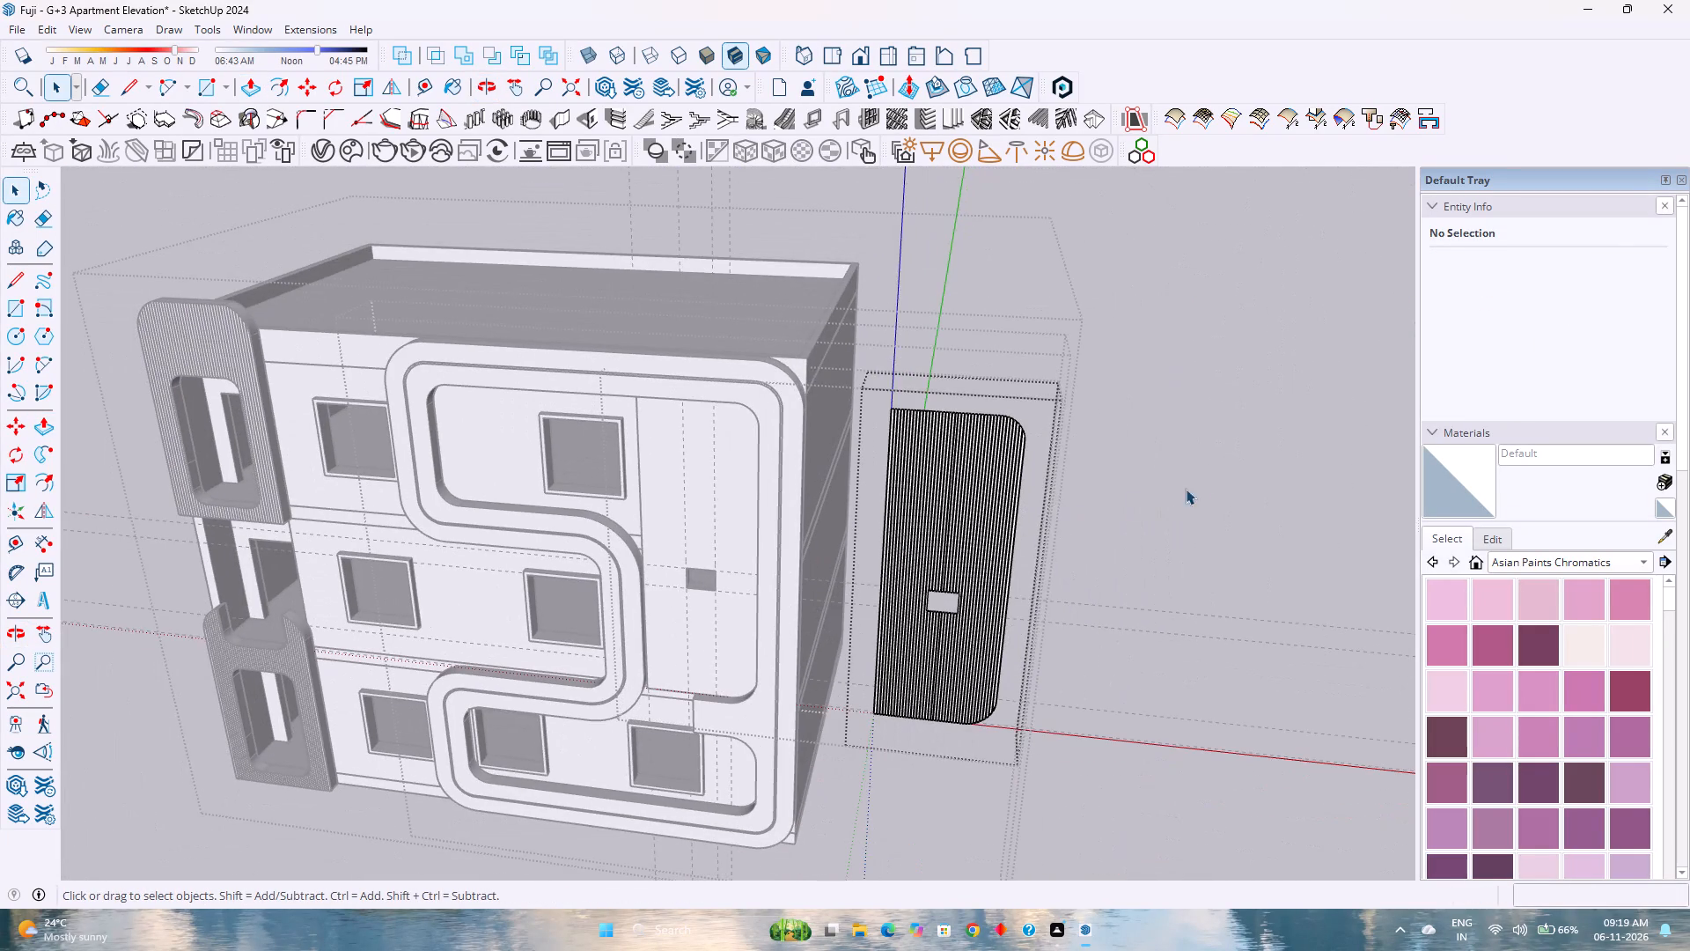
pyautogui.click(1197, 485)
pyautogui.scroll(7, 937, 643)
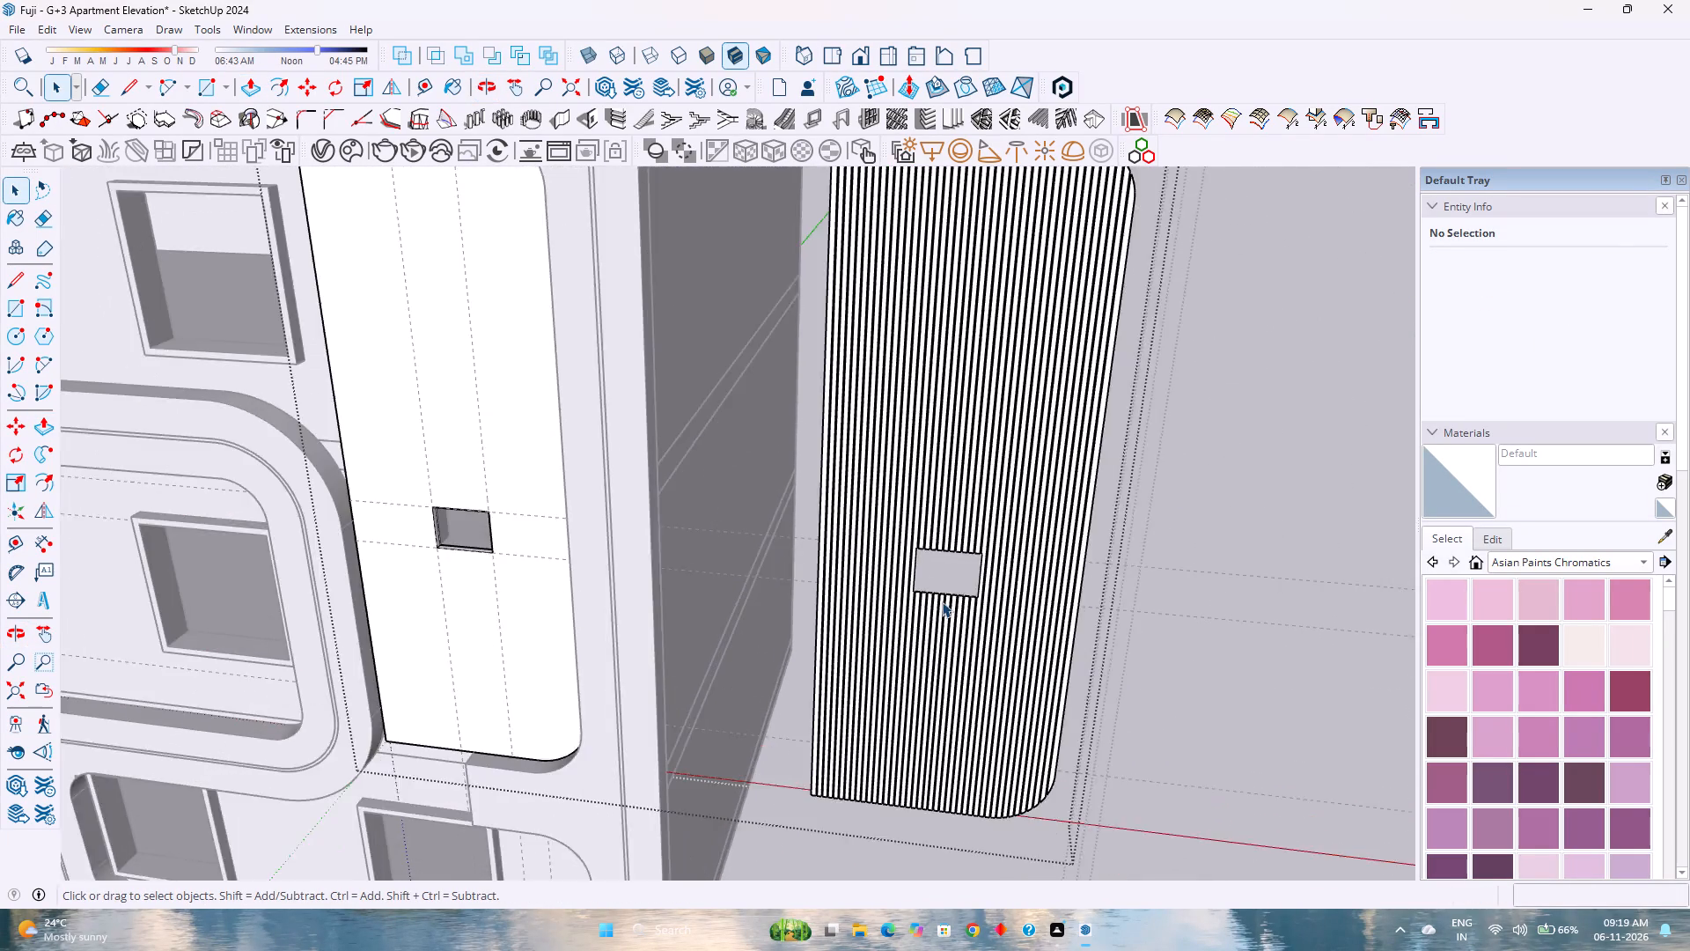
# Examine the louvre ends around the panel's rectangular opening and compare the whole louvre panel with the original facade panel.
pyautogui.scroll(19, 942, 601)
pyautogui.moveTo(948, 595); pyautogui.dragTo(931, 600, button='middle')
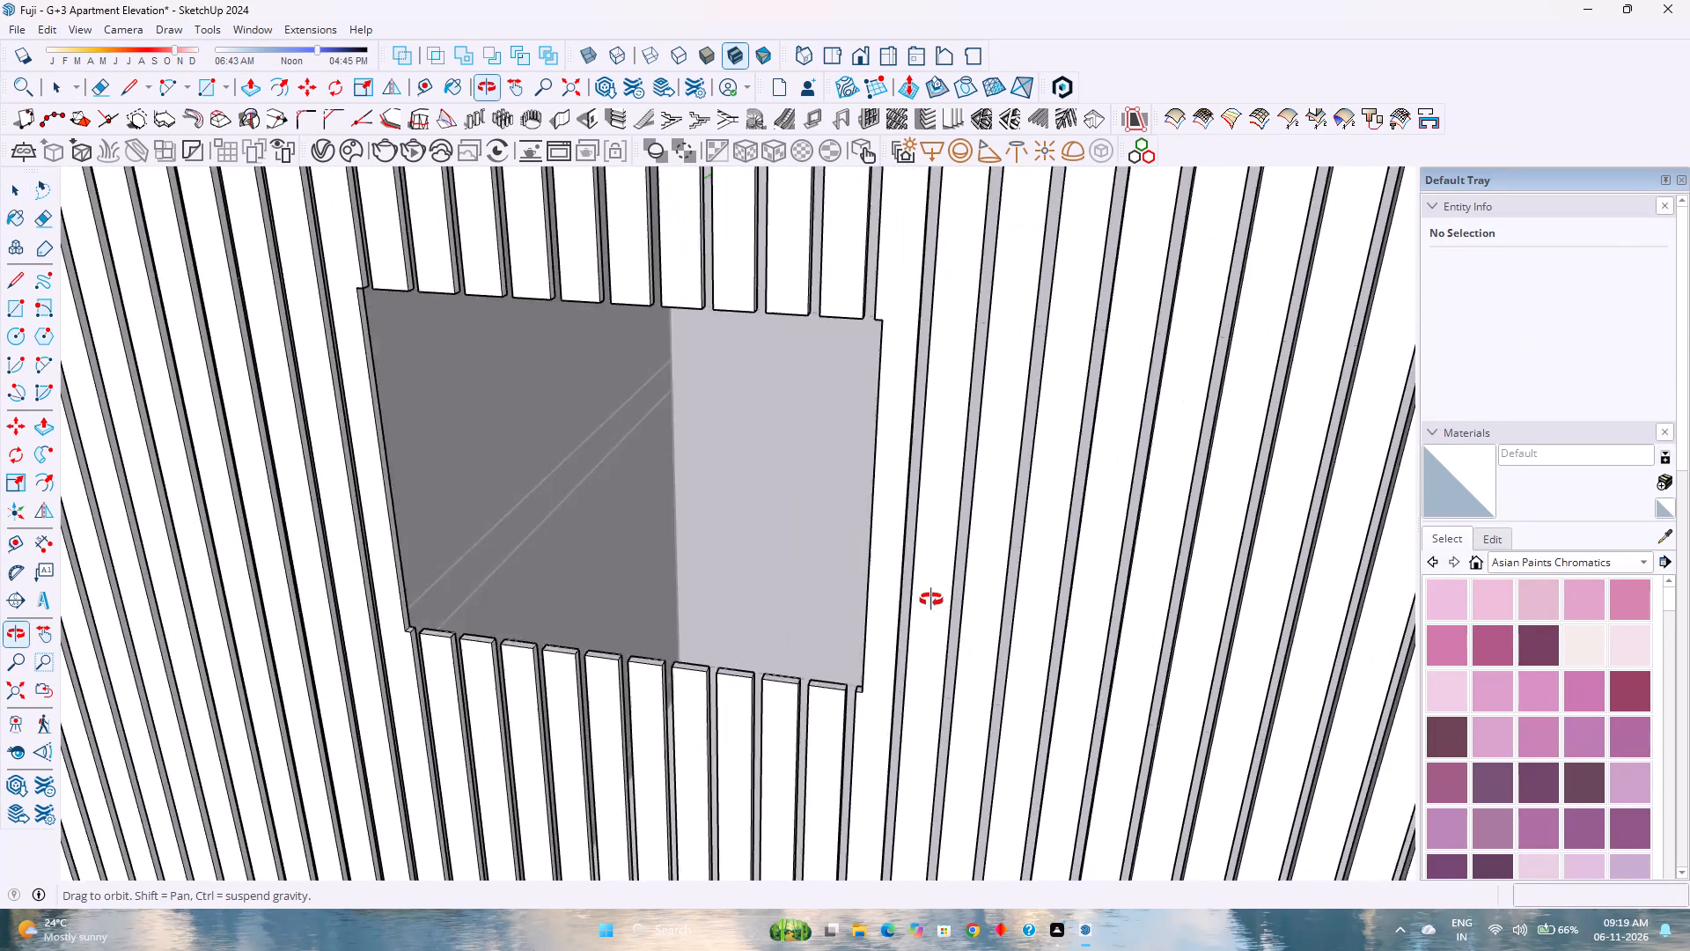
pyautogui.moveTo(931, 600); pyautogui.dragTo(931, 599, button='middle')
pyautogui.scroll(-3, 931, 599)
pyautogui.scroll(6, 710, 619)
pyautogui.moveTo(739, 638); pyautogui.dragTo(392, 776, button='middle')
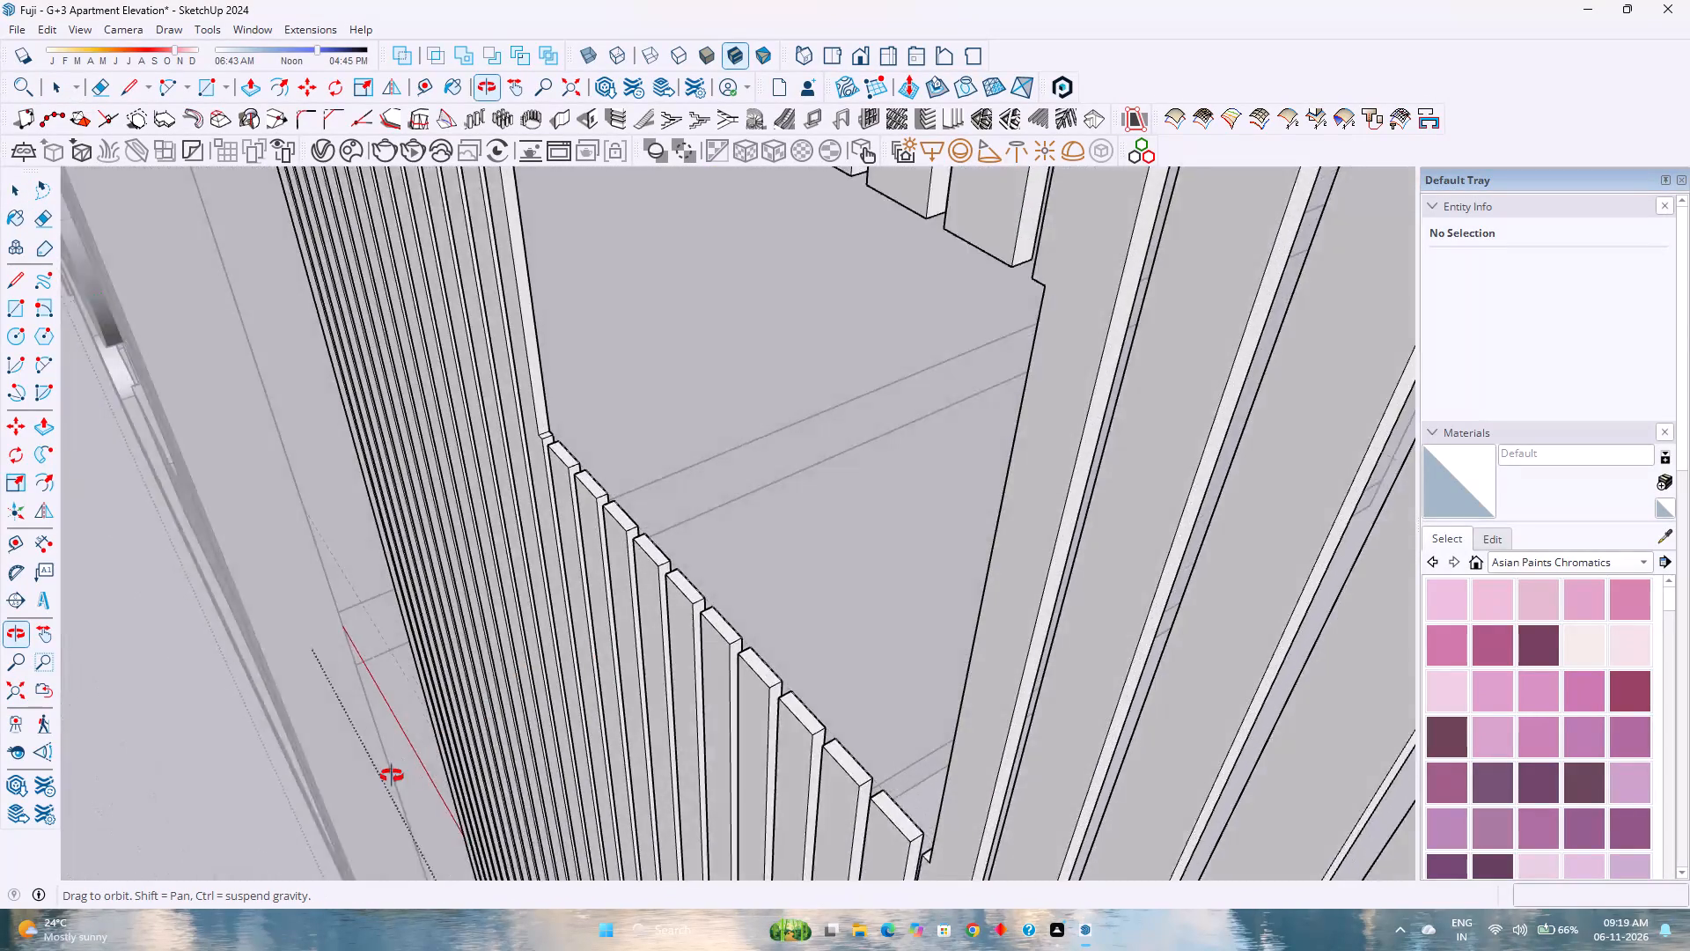
pyautogui.moveTo(392, 776); pyautogui.dragTo(775, 863, button='middle')
pyautogui.middleClick(775, 861)
pyautogui.scroll(-5, 684, 751)
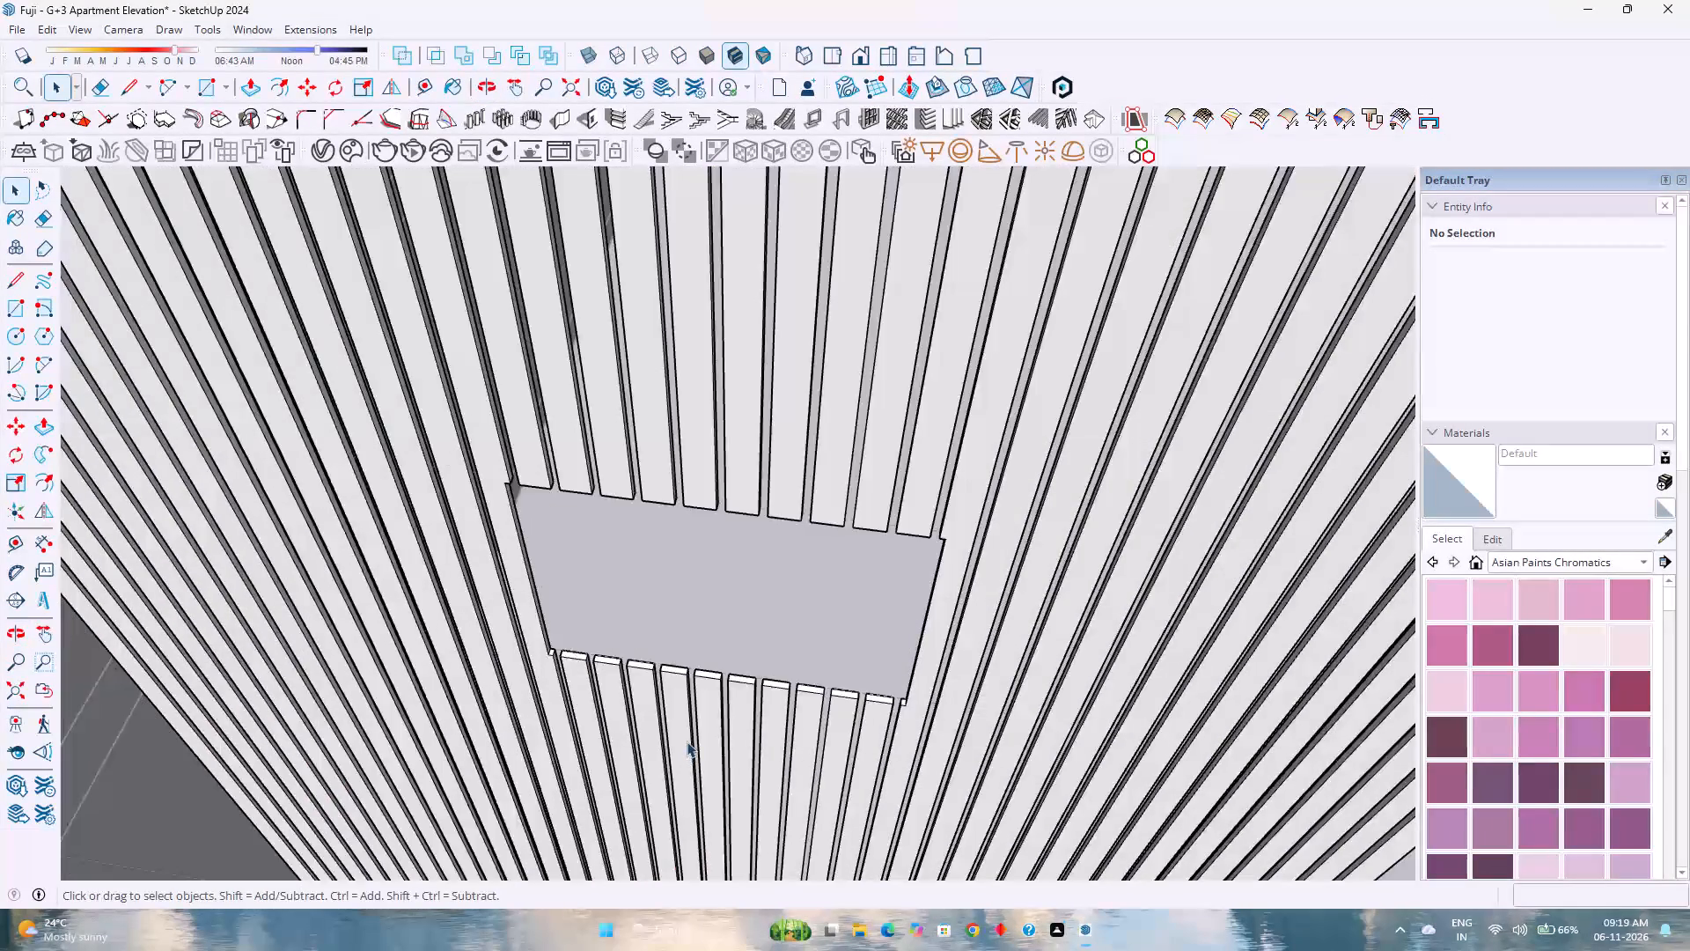
pyautogui.scroll(-4, 687, 741)
pyautogui.scroll(-18, 721, 586)
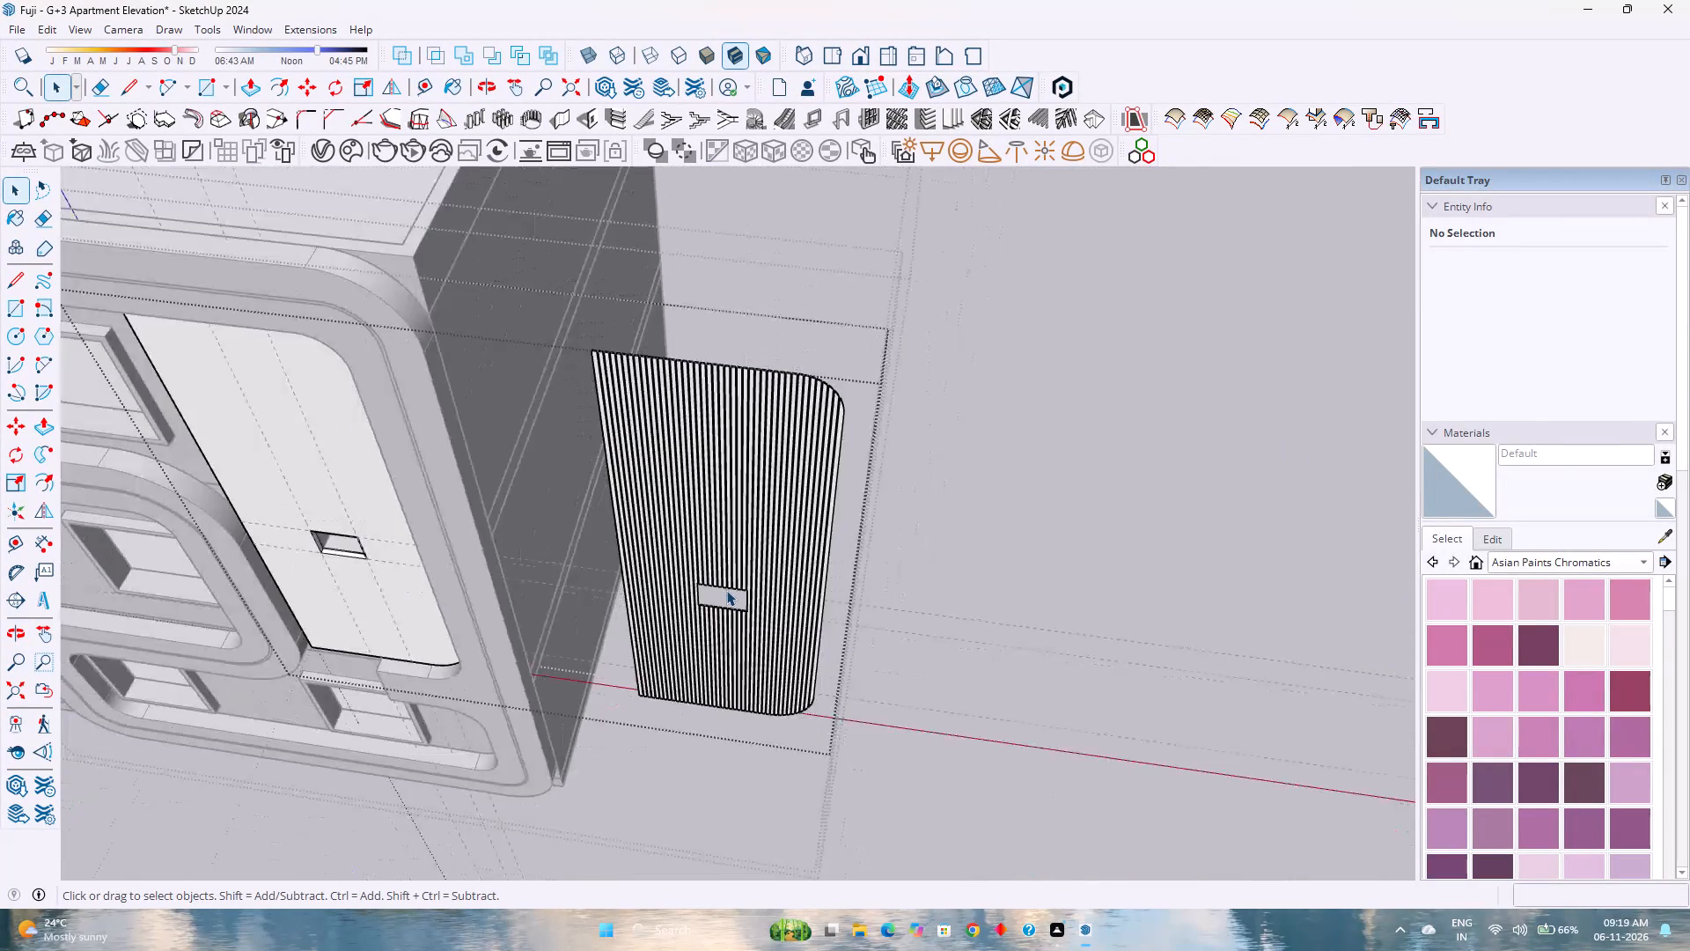
pyautogui.scroll(-8, 726, 590)
pyautogui.moveTo(694, 633); pyautogui.dragTo(743, 537, button='middle')
pyautogui.moveTo(747, 534); pyautogui.dragTo(802, 494, button='middle')
pyautogui.middleClick(802, 494)
pyautogui.scroll(3, 801, 532)
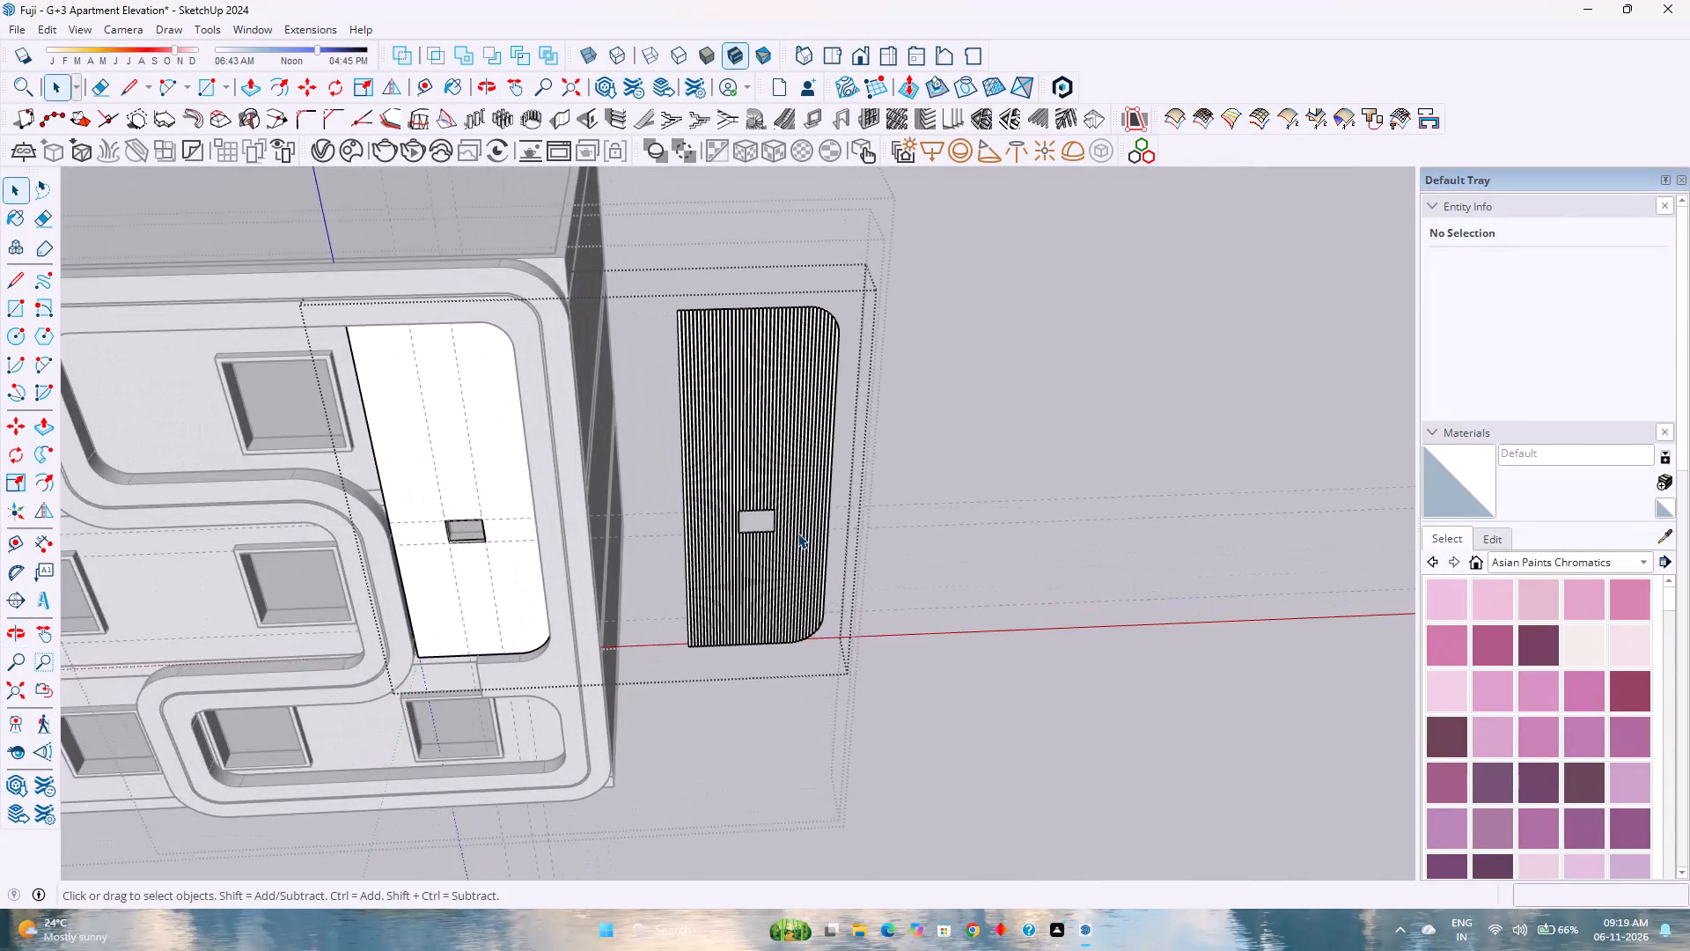
pyautogui.moveTo(797, 533); pyautogui.dragTo(768, 450, button='middle')
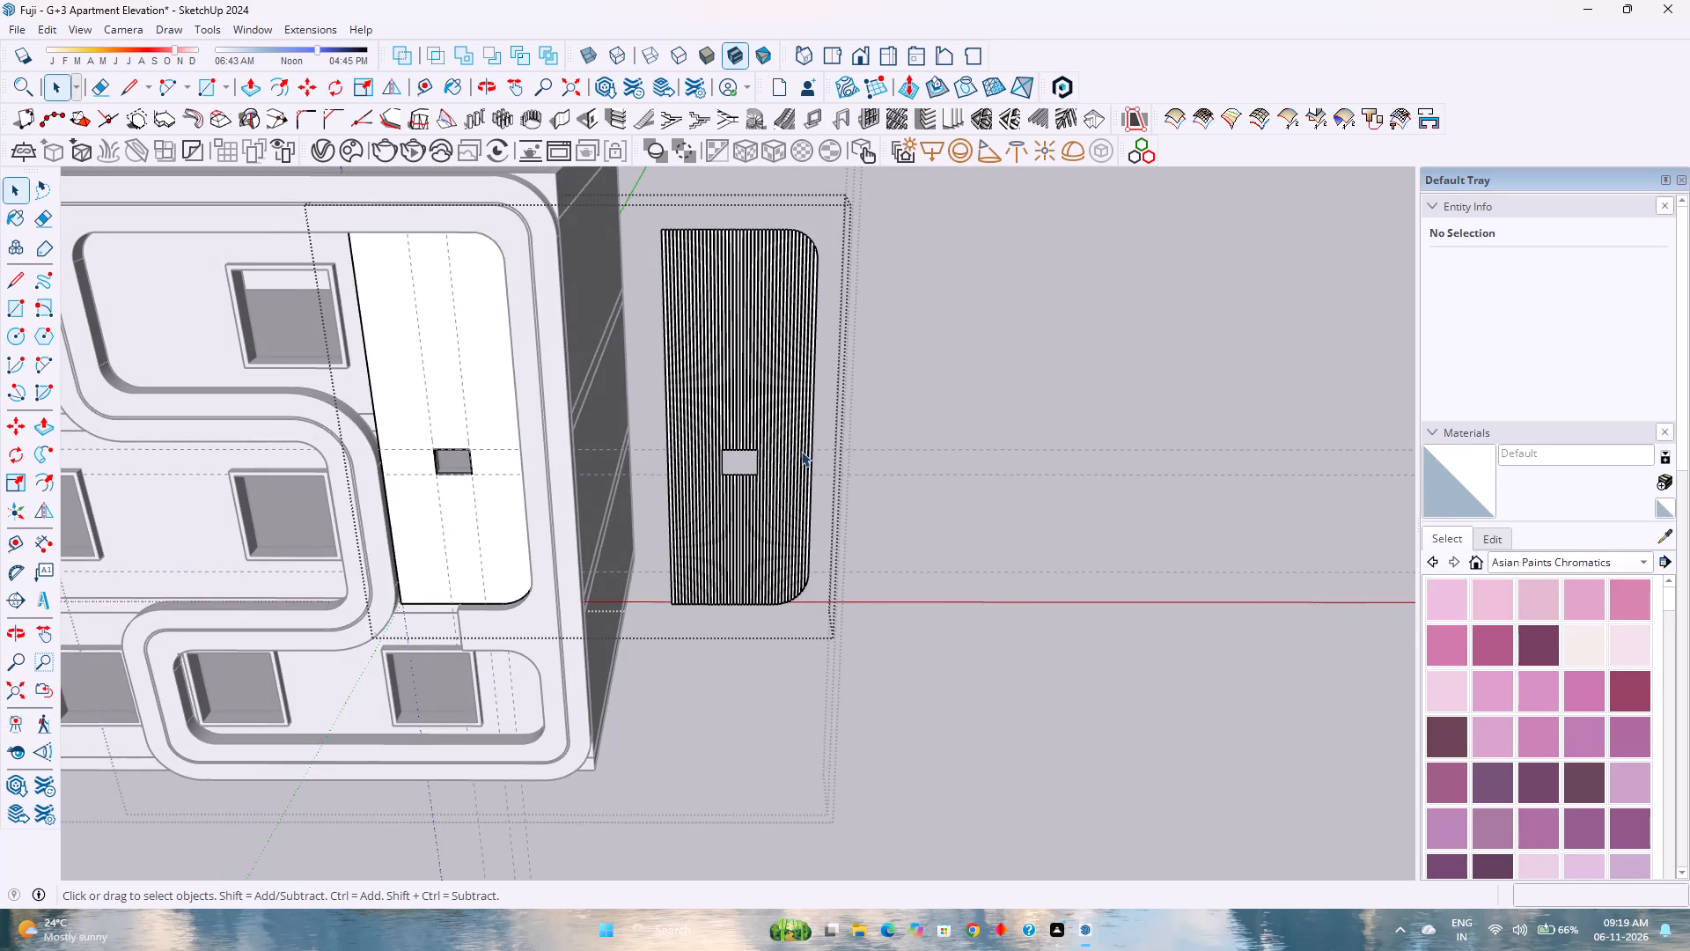
pyautogui.moveTo(801, 451); pyautogui.dragTo(1143, 457, button='middle')
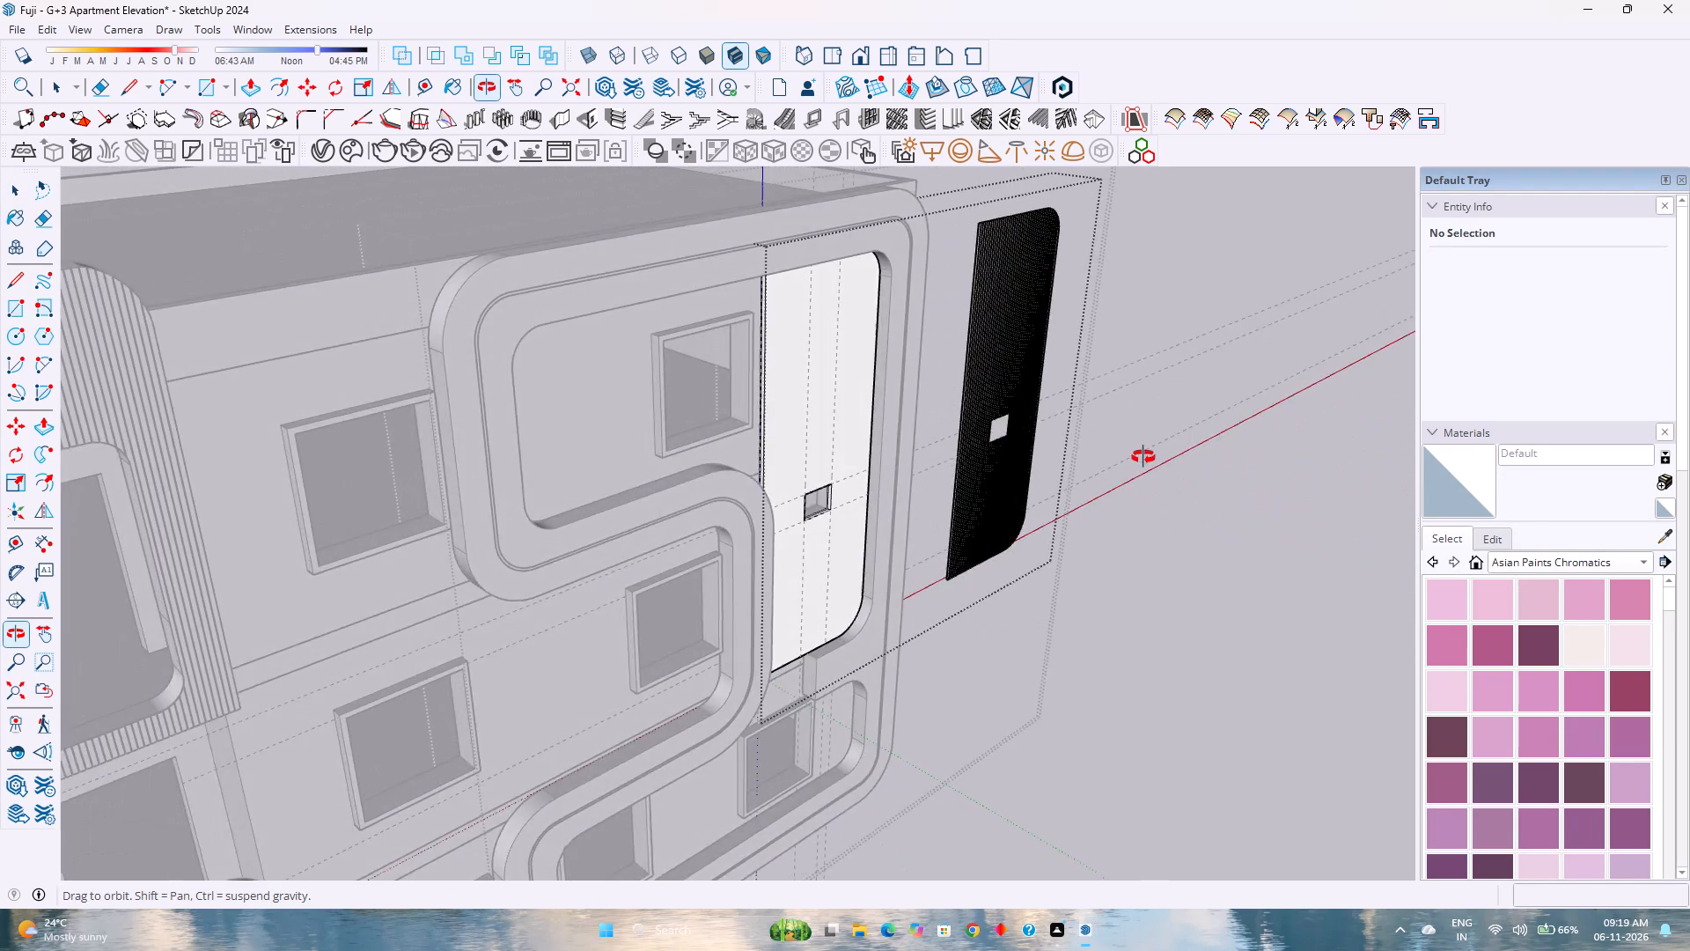
pyautogui.moveTo(1143, 457); pyautogui.dragTo(814, 475, button='middle')
pyautogui.middleClick(814, 475)
# Move the louvre panel group 16' along the red axis into the matching facade recess, and exit the group level containing both panels.
pyautogui.click(768, 466)
pyautogui.scroll(1, 775, 462)
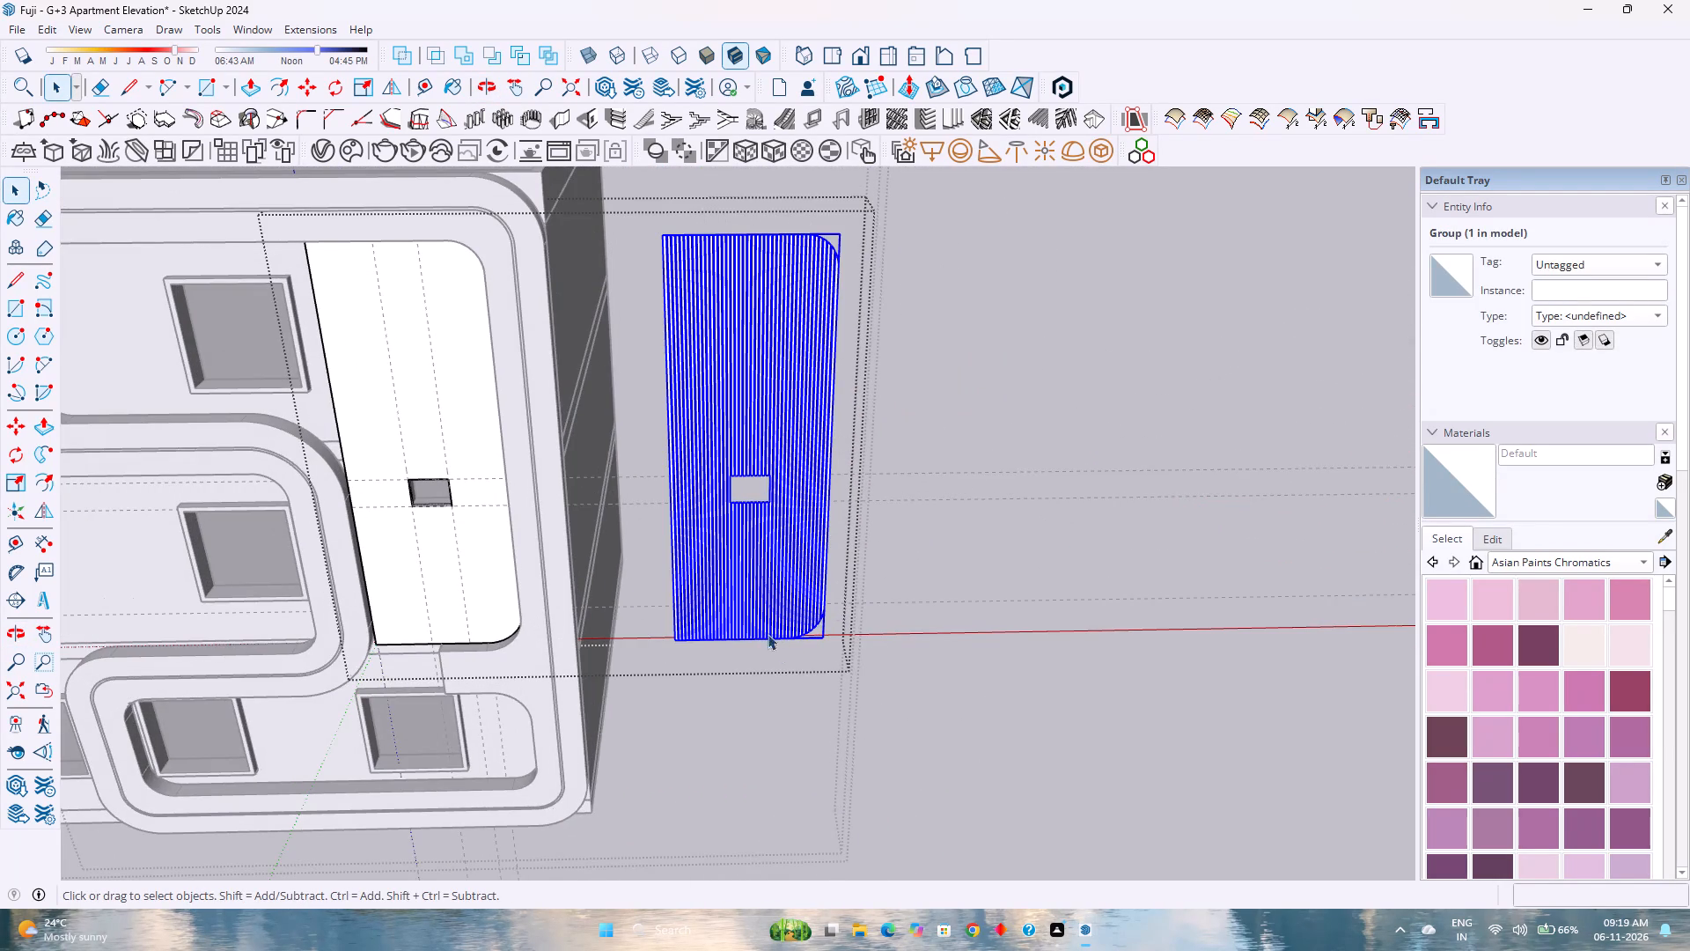
pyautogui.scroll(14, 815, 660)
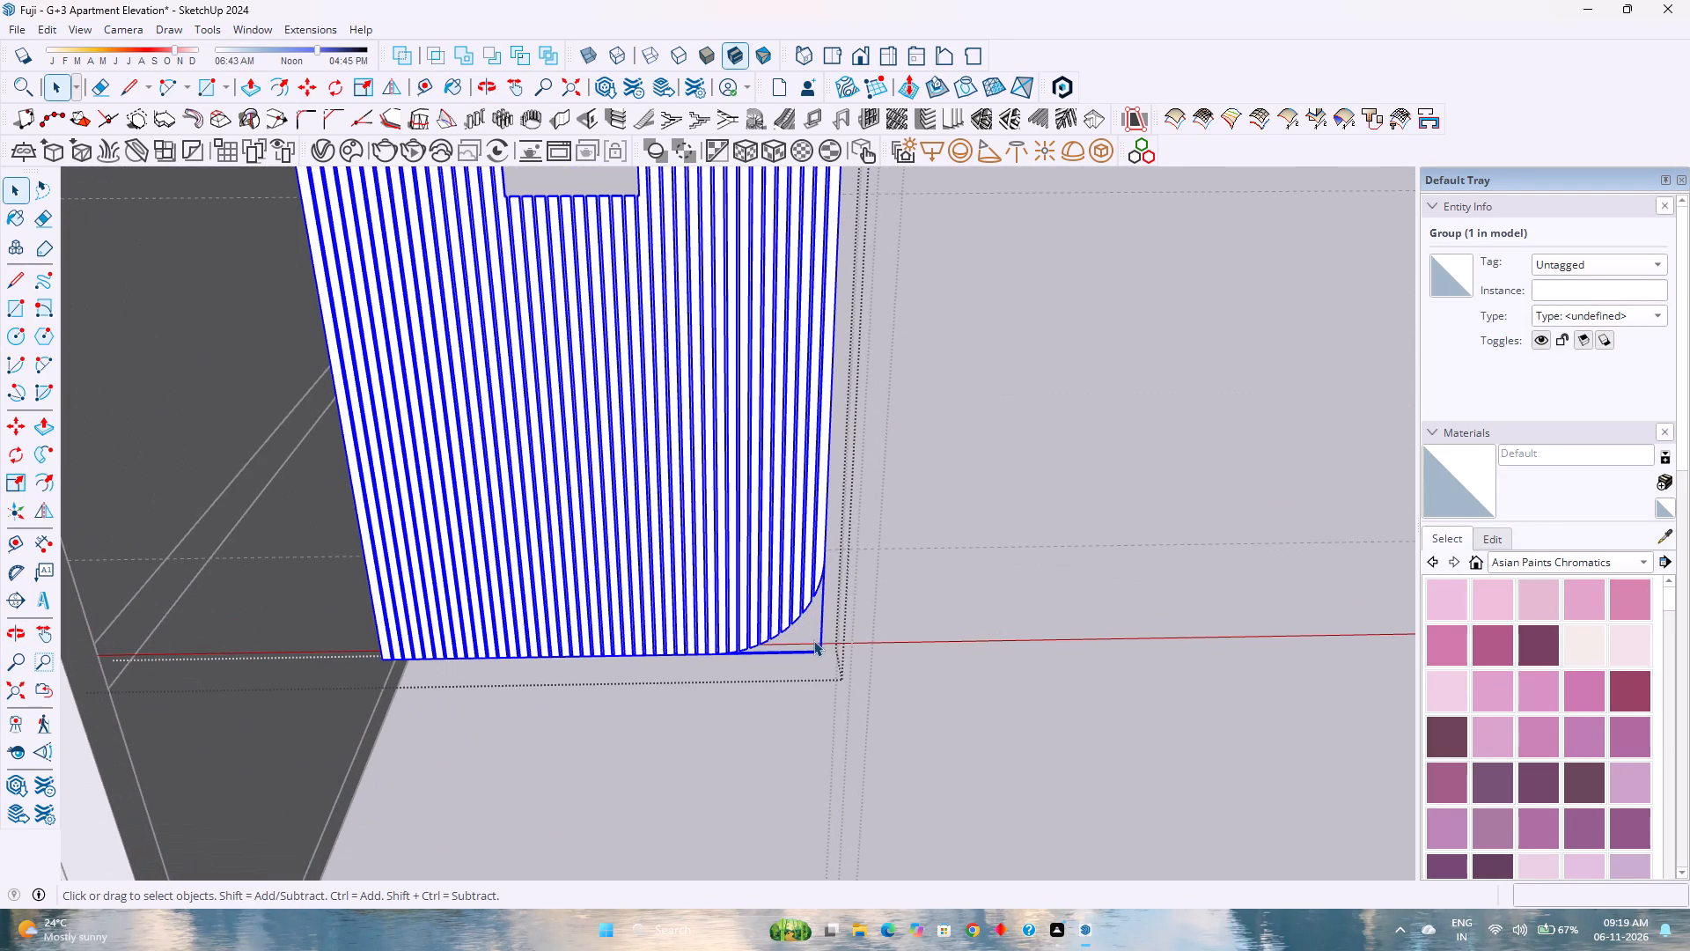
pyautogui.press('m')
pyautogui.click(826, 656)
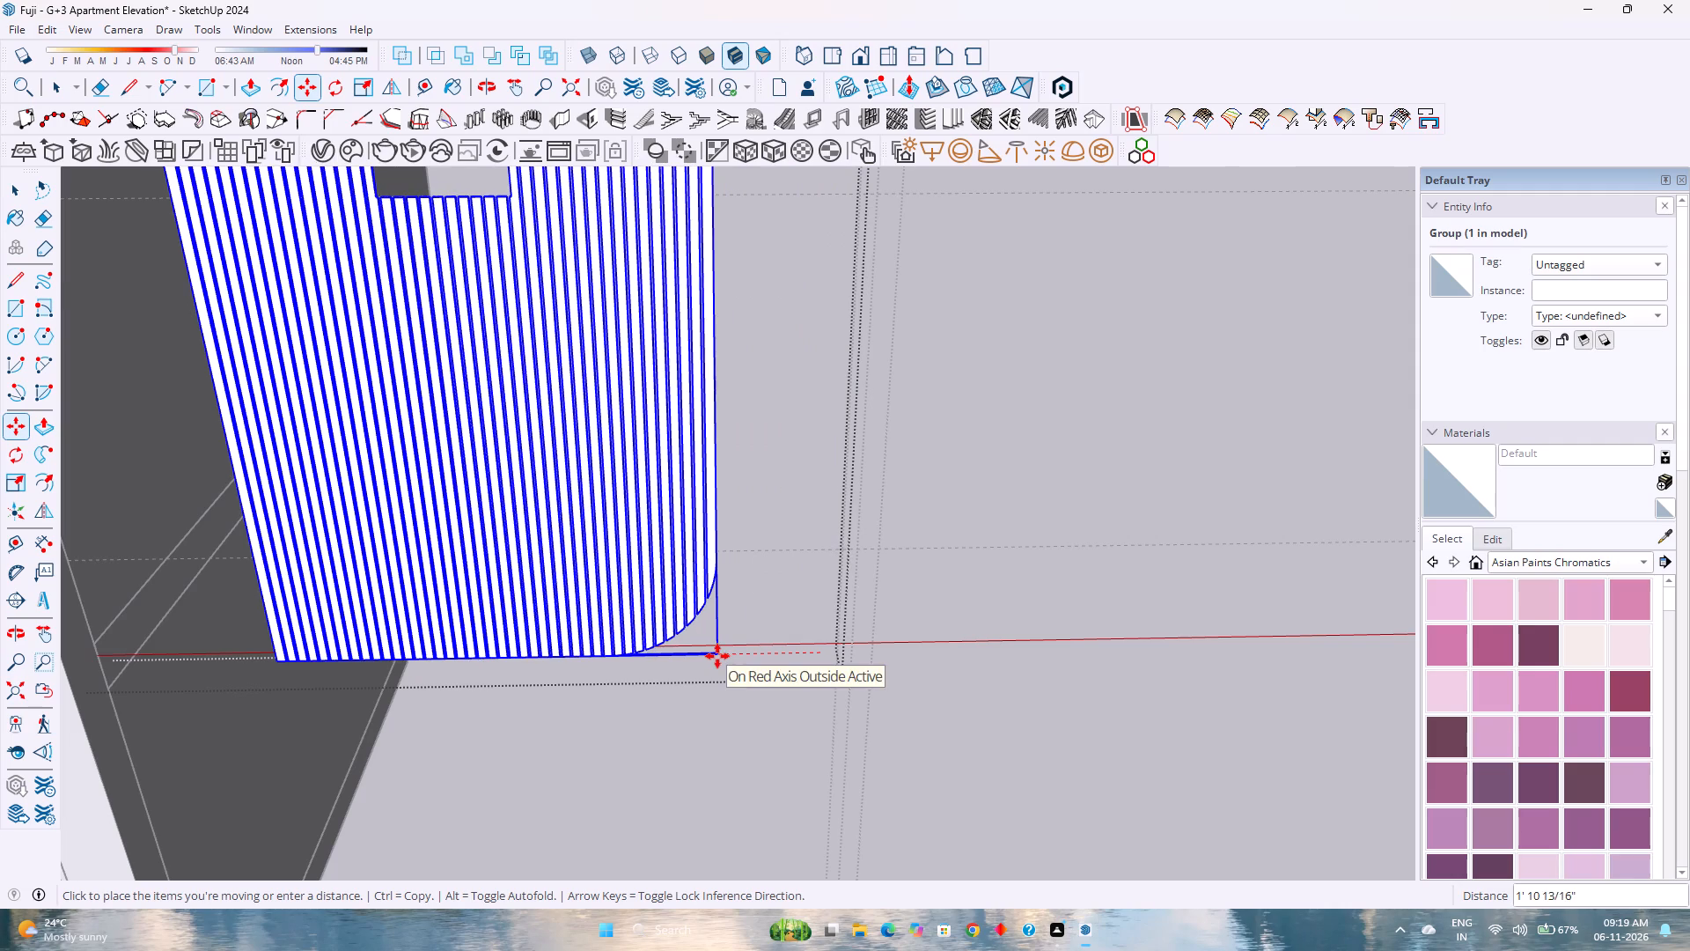
pyautogui.write("16'")
pyautogui.press('Return')
pyautogui.scroll(-8, 558, 649)
pyautogui.scroll(-2, 407, 643)
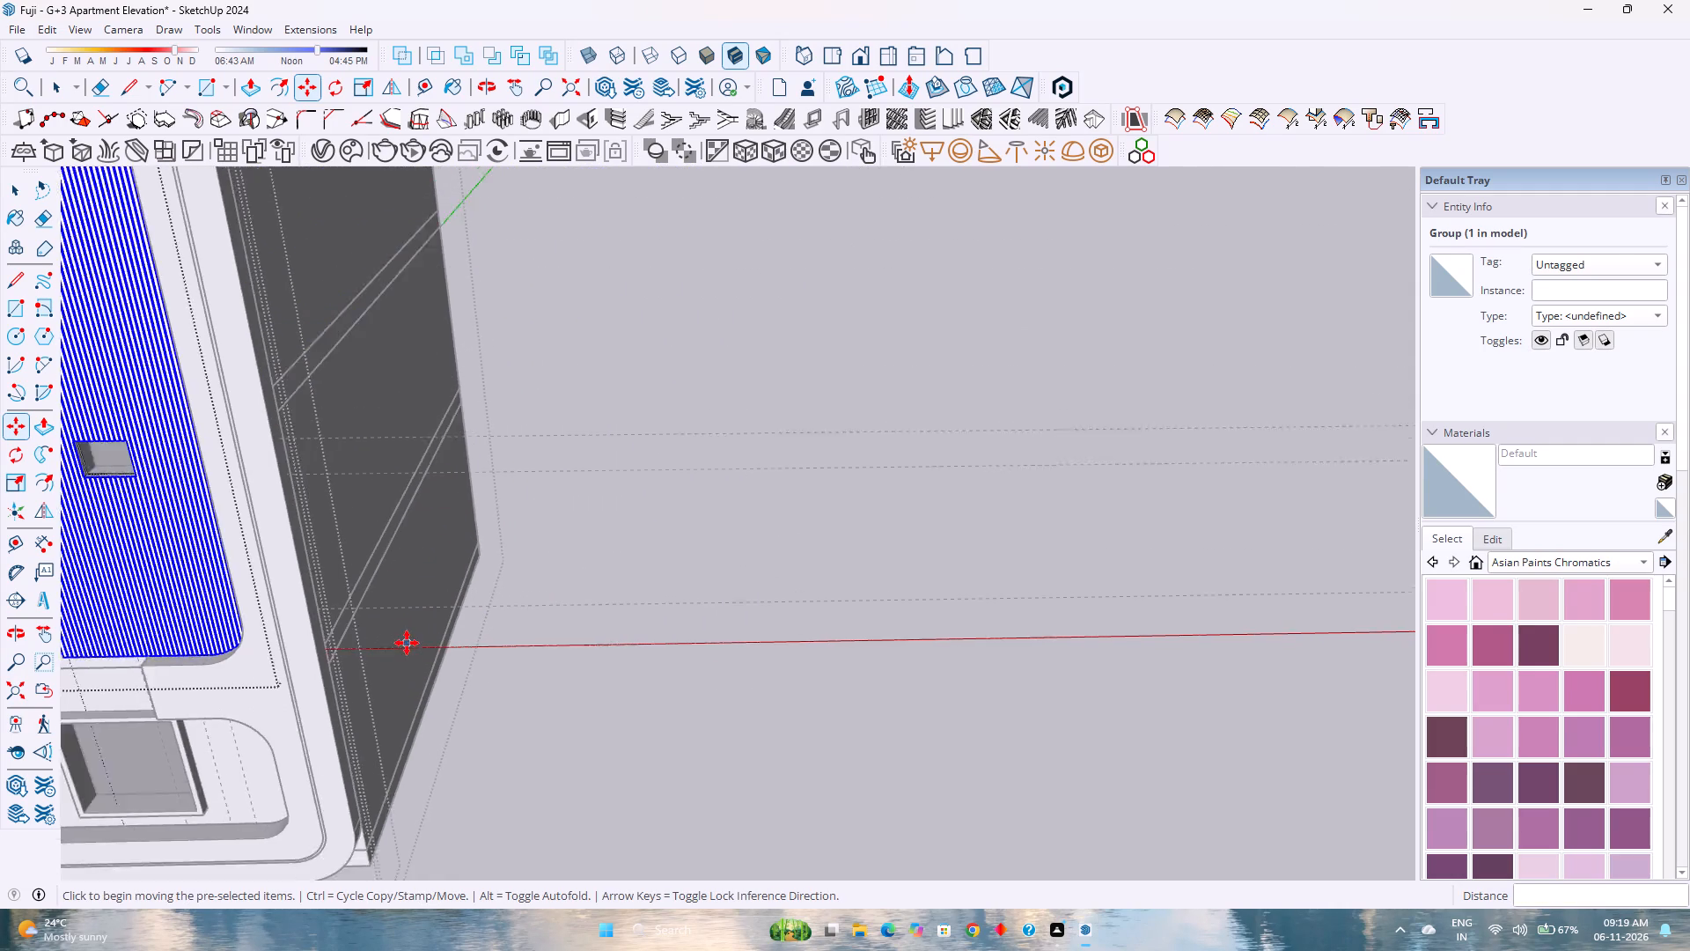
pyautogui.scroll(-2, 407, 643)
pyautogui.keyDown('shift'); pyautogui.moveTo(173, 645); pyautogui.dragTo(589, 668, button='middle'); pyautogui.keyUp('shift')
pyautogui.scroll(8, 583, 672)
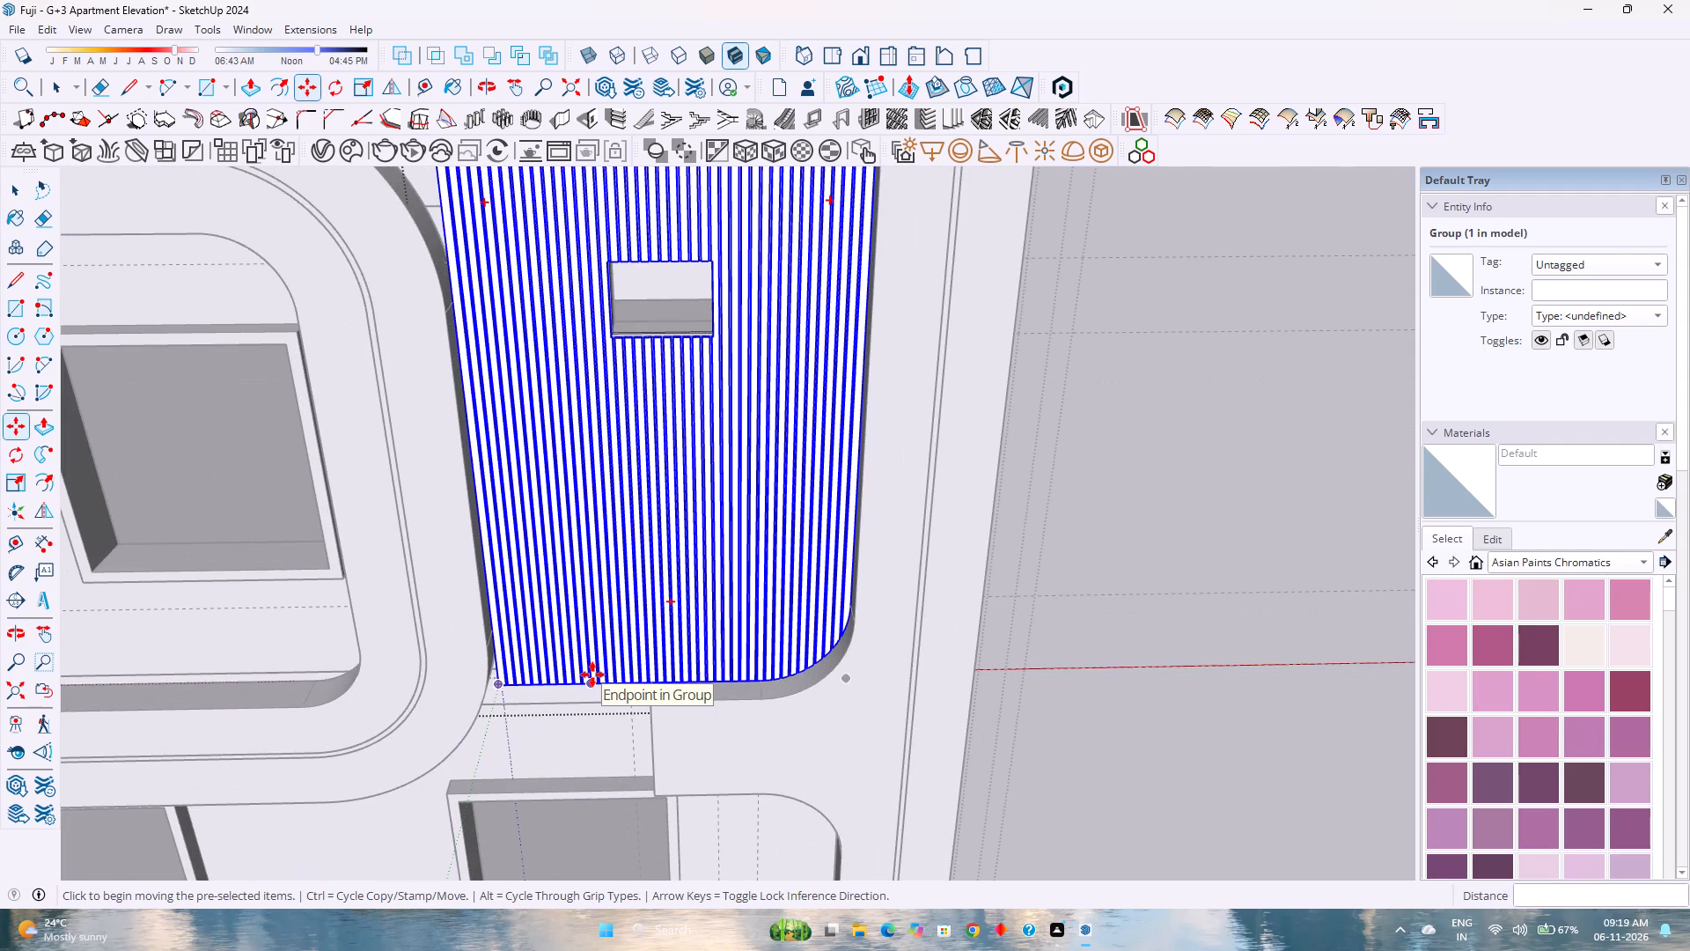
pyautogui.press('space')
pyautogui.press('Escape')
# Delete all construction guides and exit the S-shaped facade band's group to the whole-building level.
pyautogui.scroll(-7, 592, 675)
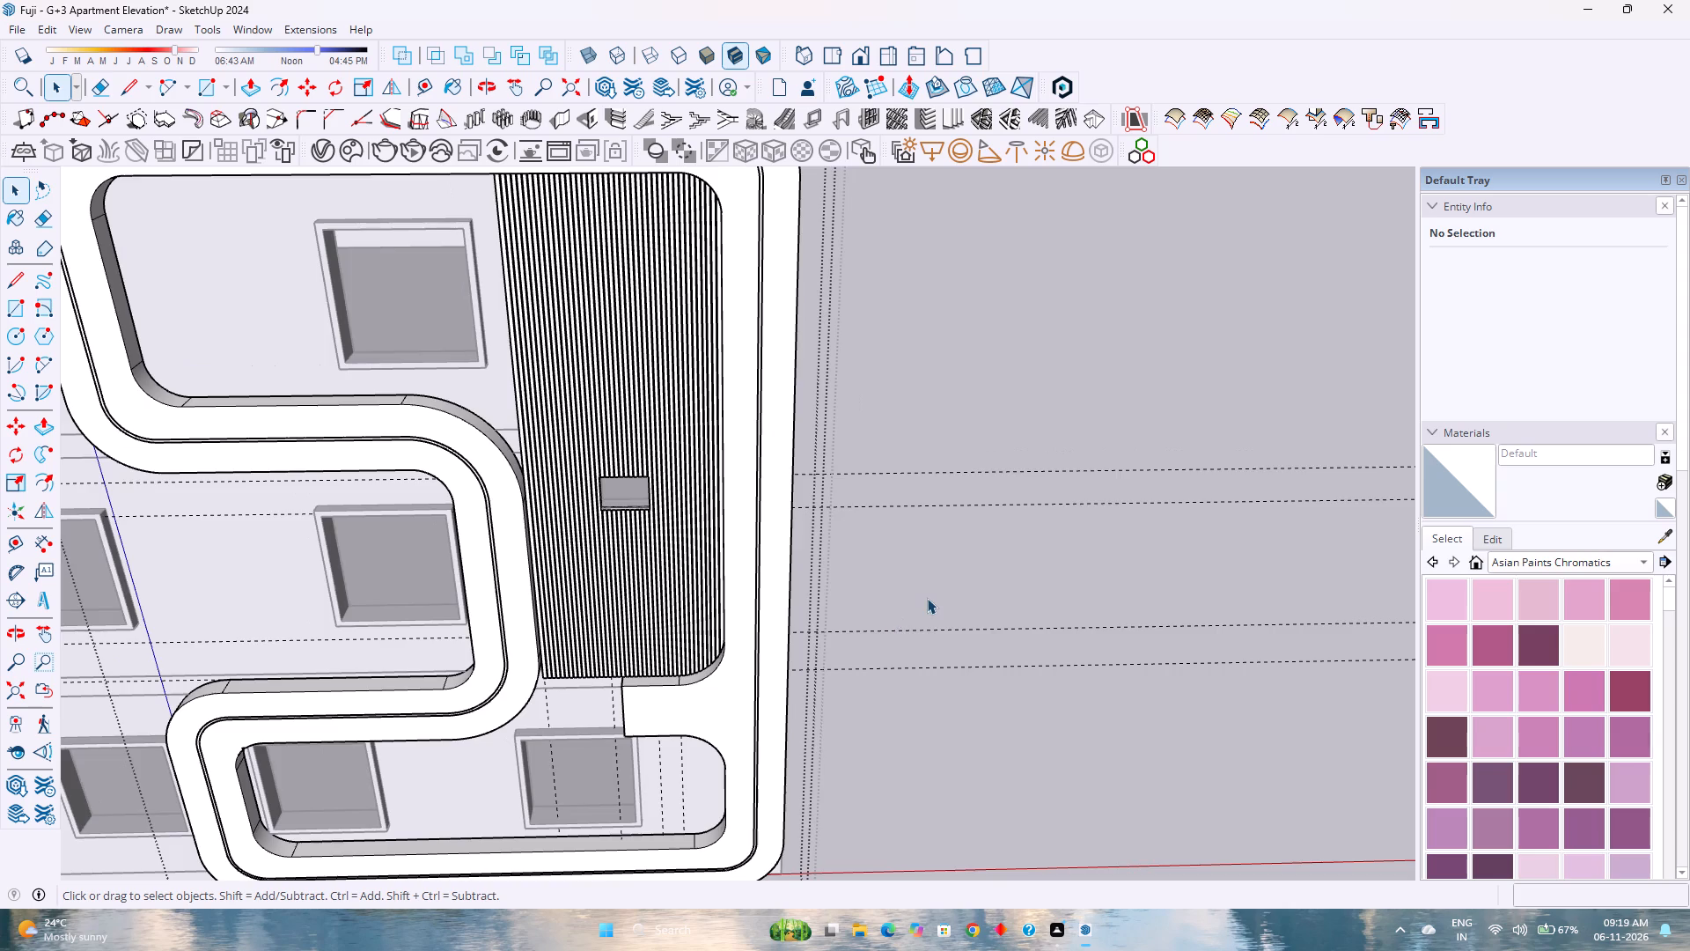
pyautogui.scroll(-4, 928, 596)
pyautogui.keyDown('shift'); pyautogui.moveTo(928, 596); pyautogui.dragTo(994, 646, button='middle'); pyautogui.keyUp('shift')
pyautogui.keyDown('shift'); pyautogui.middleClick(1001, 650); pyautogui.keyUp('shift')
pyautogui.moveTo(1004, 652); pyautogui.dragTo(665, 553, button='middle')
pyautogui.moveTo(648, 547); pyautogui.dragTo(631, 540, button='middle')
pyautogui.keyDown('shift'); pyautogui.moveTo(603, 498); pyautogui.dragTo(843, 673, button='middle'); pyautogui.keyUp('shift')
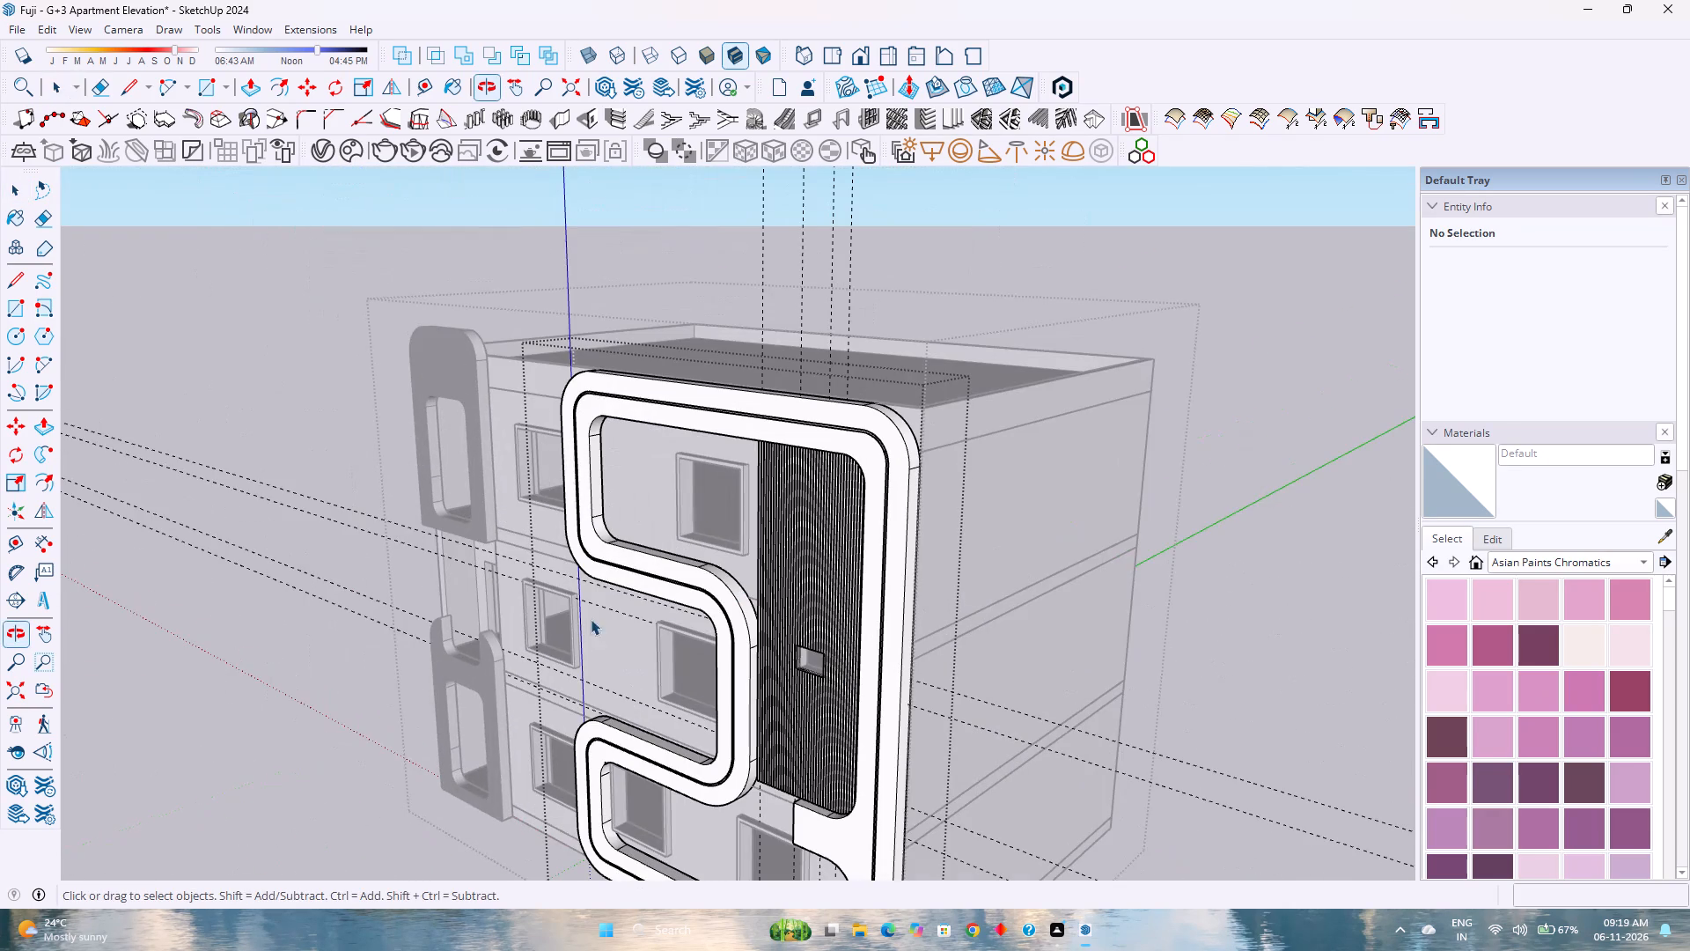
pyautogui.click(43, 21)
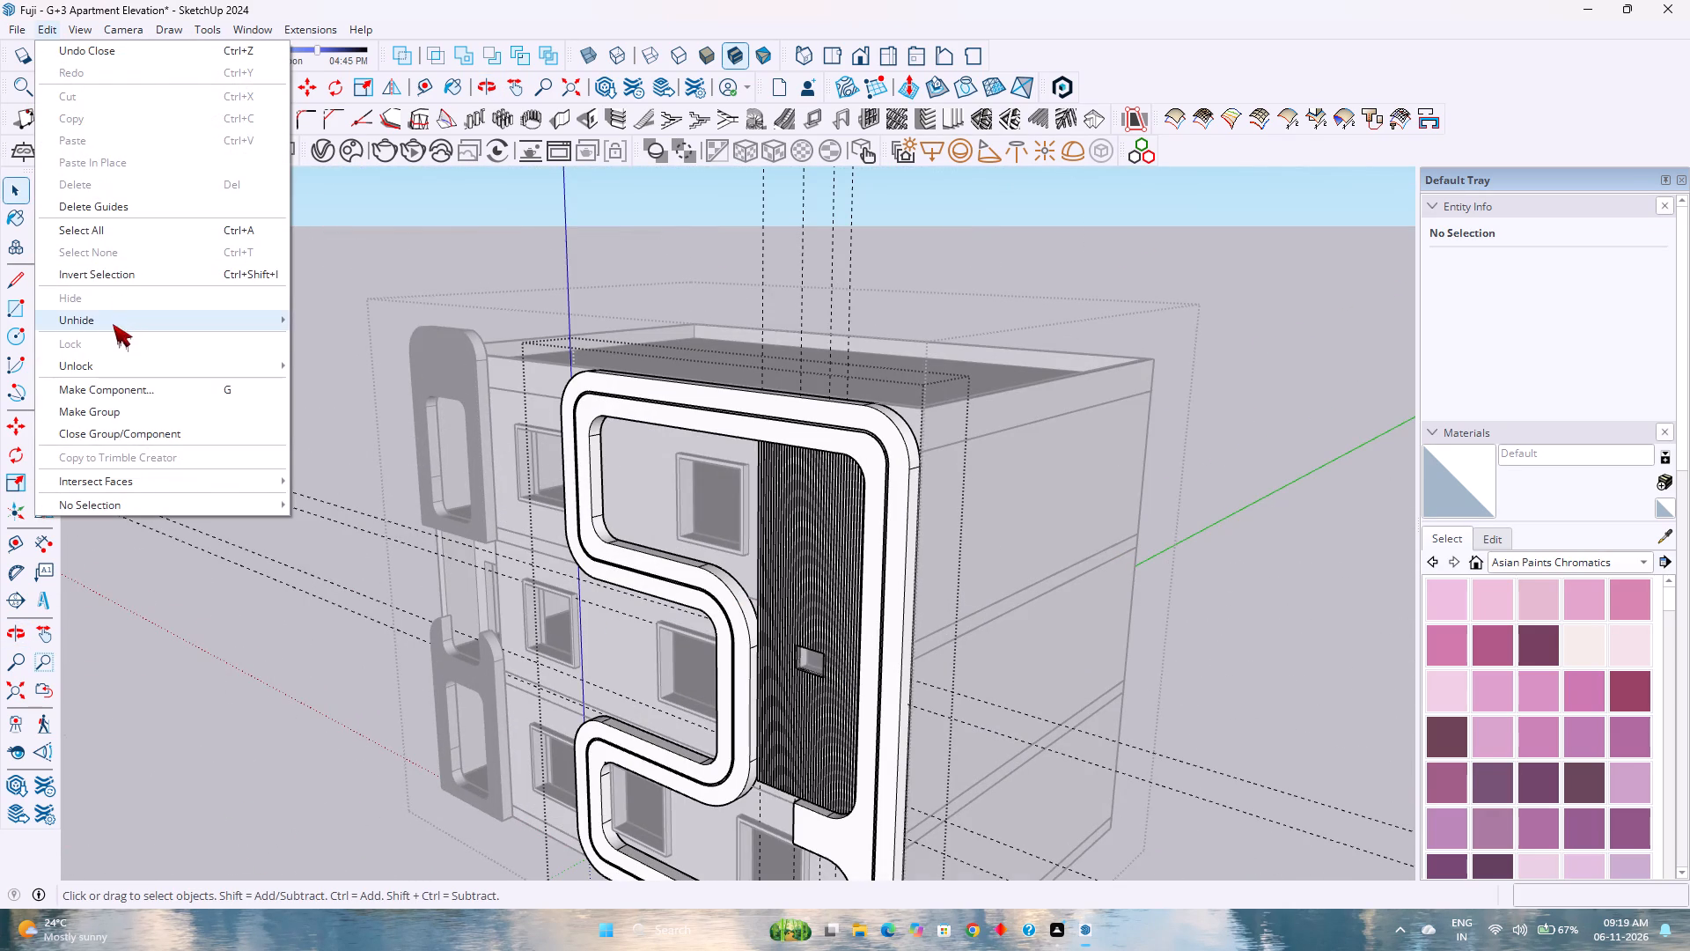
pyautogui.click(148, 207)
pyautogui.scroll(-4, 580, 392)
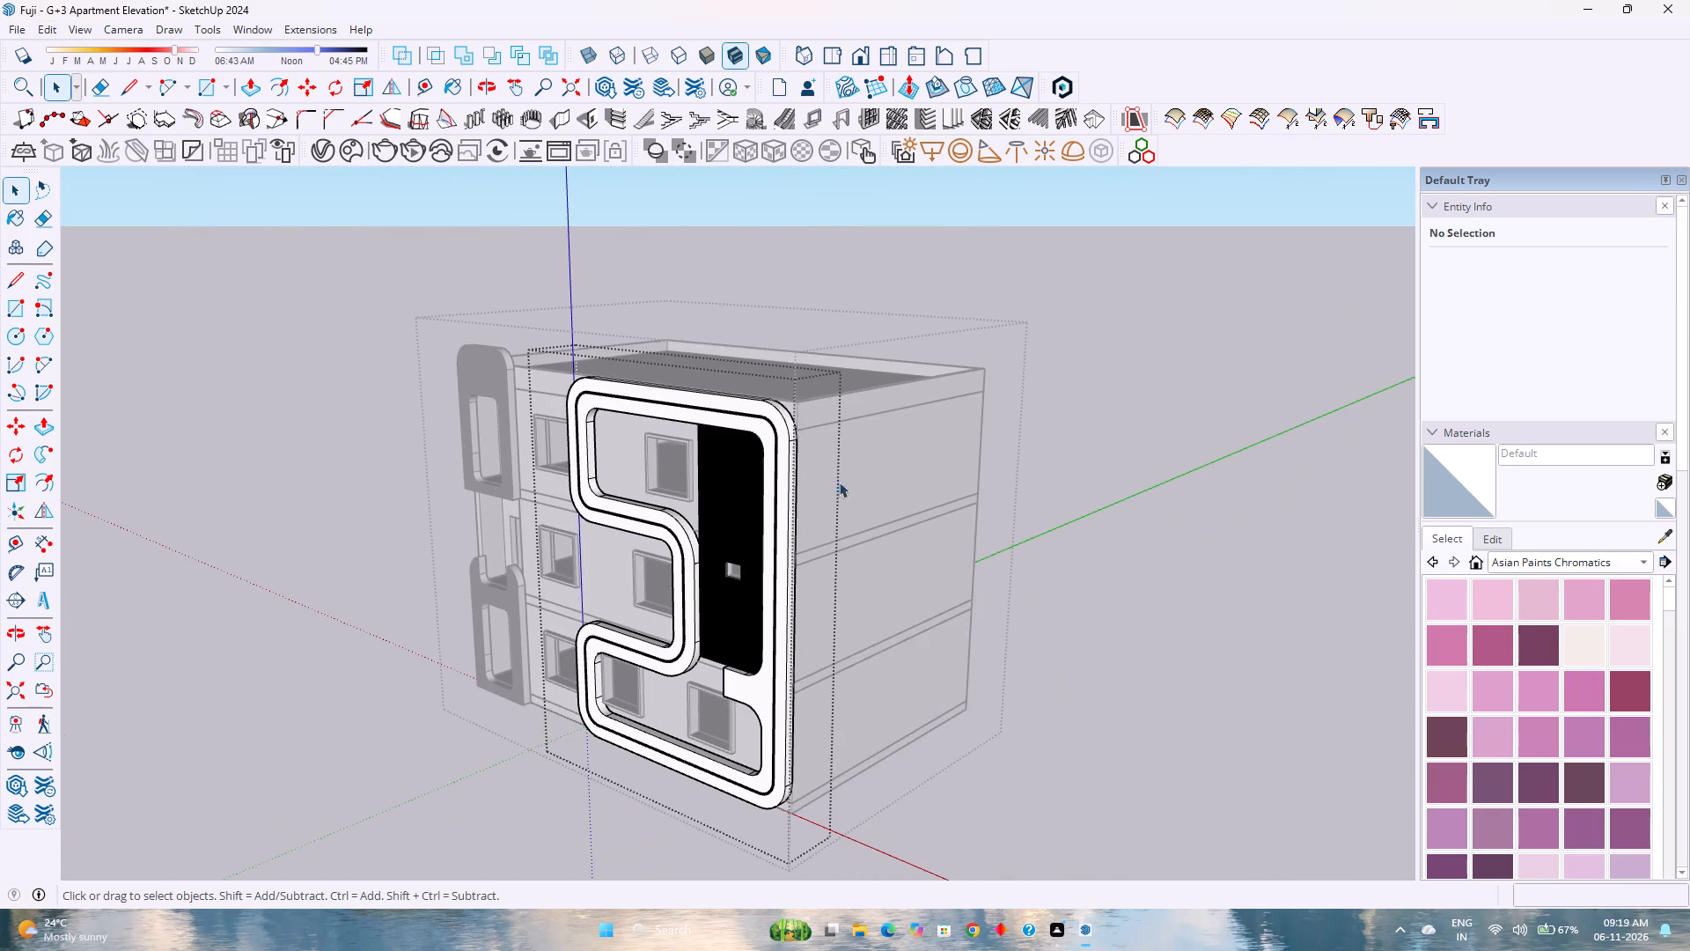
pyautogui.click(1197, 439)
# Examine the whole building elevation from the front, corner and side, checking the louvre panel within the S-shaped band.
pyautogui.keyDown('shift'); pyautogui.moveTo(725, 512); pyautogui.dragTo(785, 509, button='middle'); pyautogui.keyUp('shift')
pyautogui.keyDown('shift'); pyautogui.middleClick(788, 508); pyautogui.keyUp('shift')
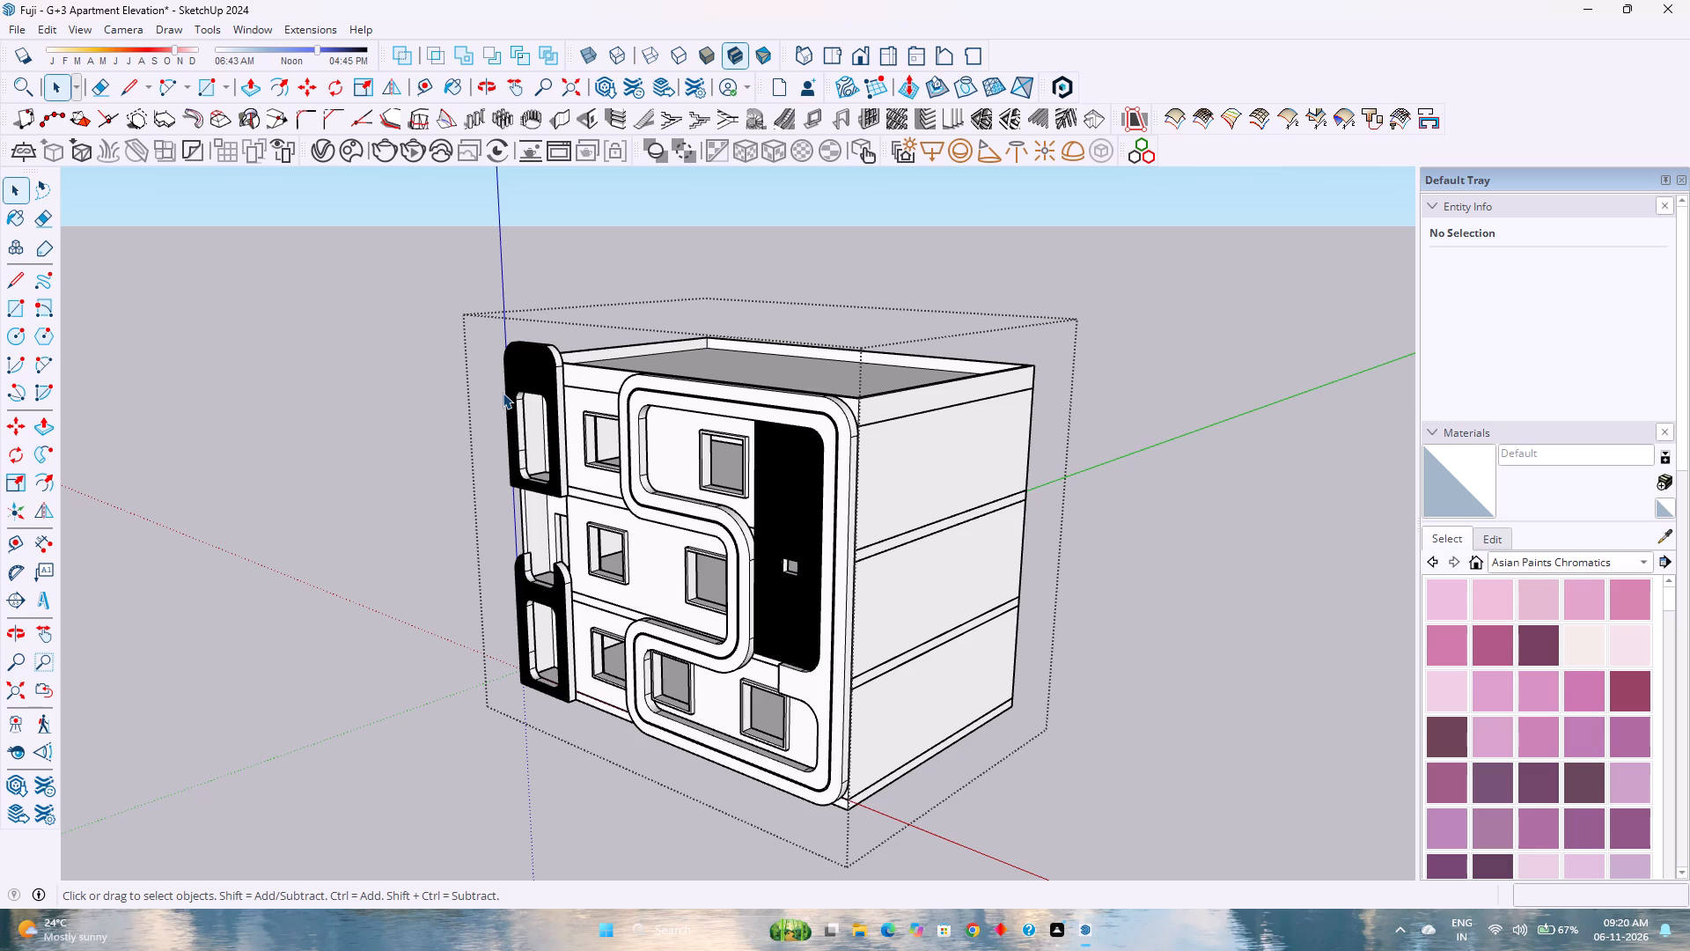
pyautogui.scroll(-4, 503, 393)
pyautogui.scroll(3, 875, 644)
pyautogui.scroll(3, 709, 623)
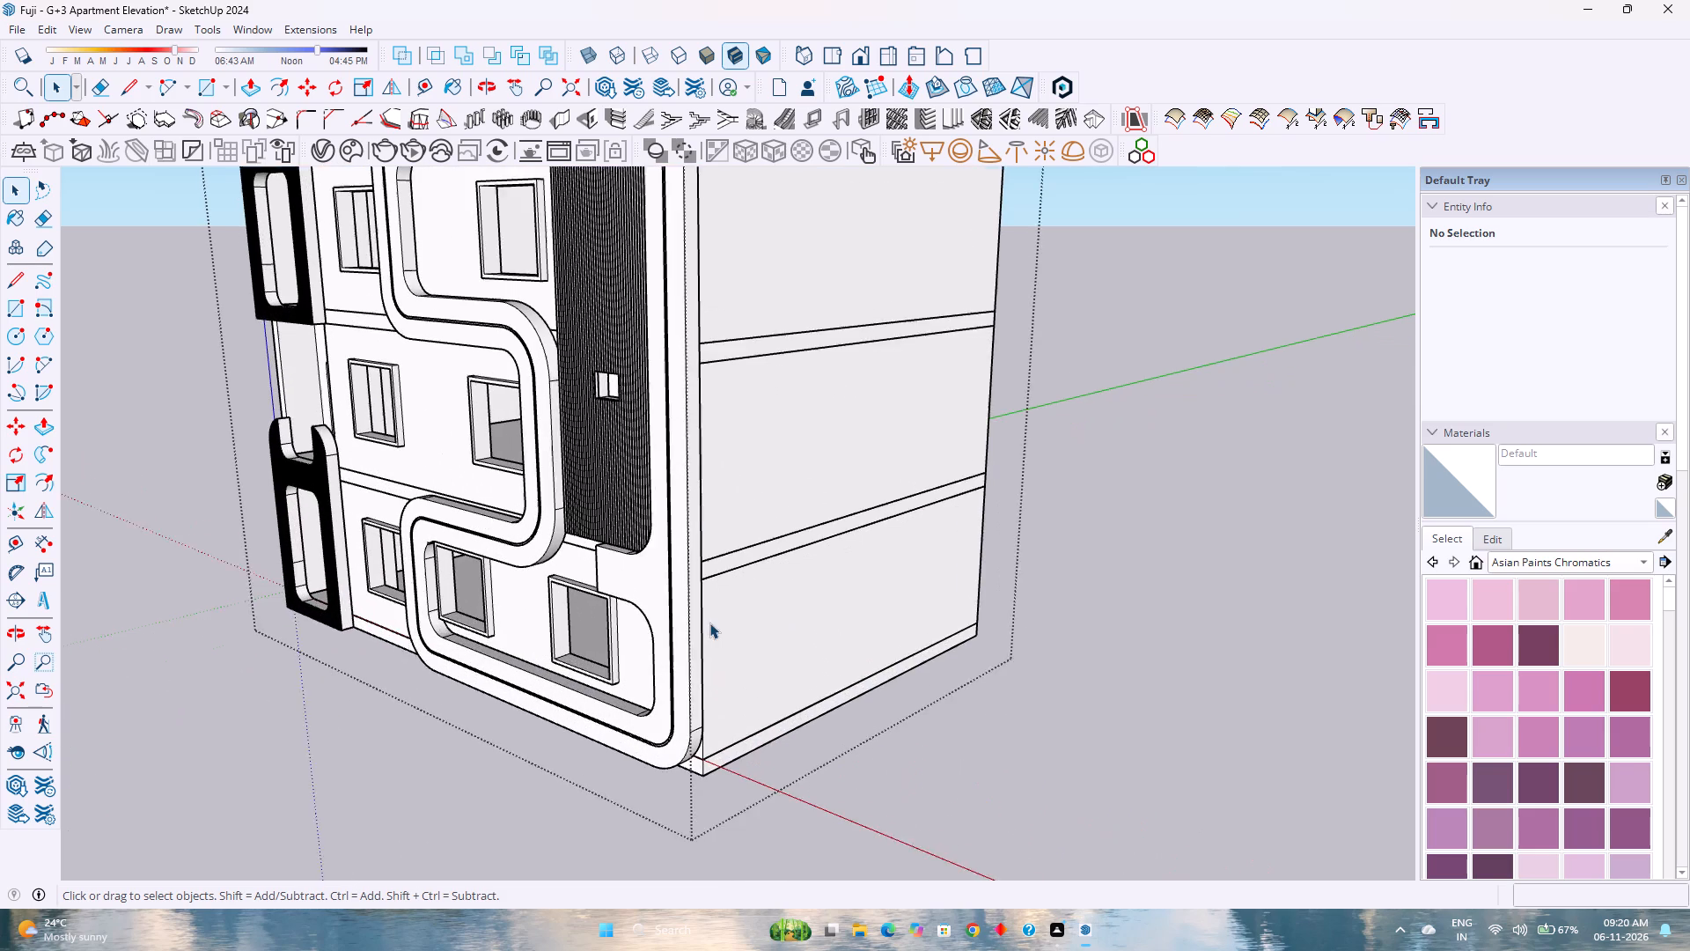
pyautogui.scroll(2, 709, 623)
pyautogui.scroll(-5, 546, 594)
pyautogui.moveTo(297, 600); pyautogui.dragTo(473, 608, button='middle')
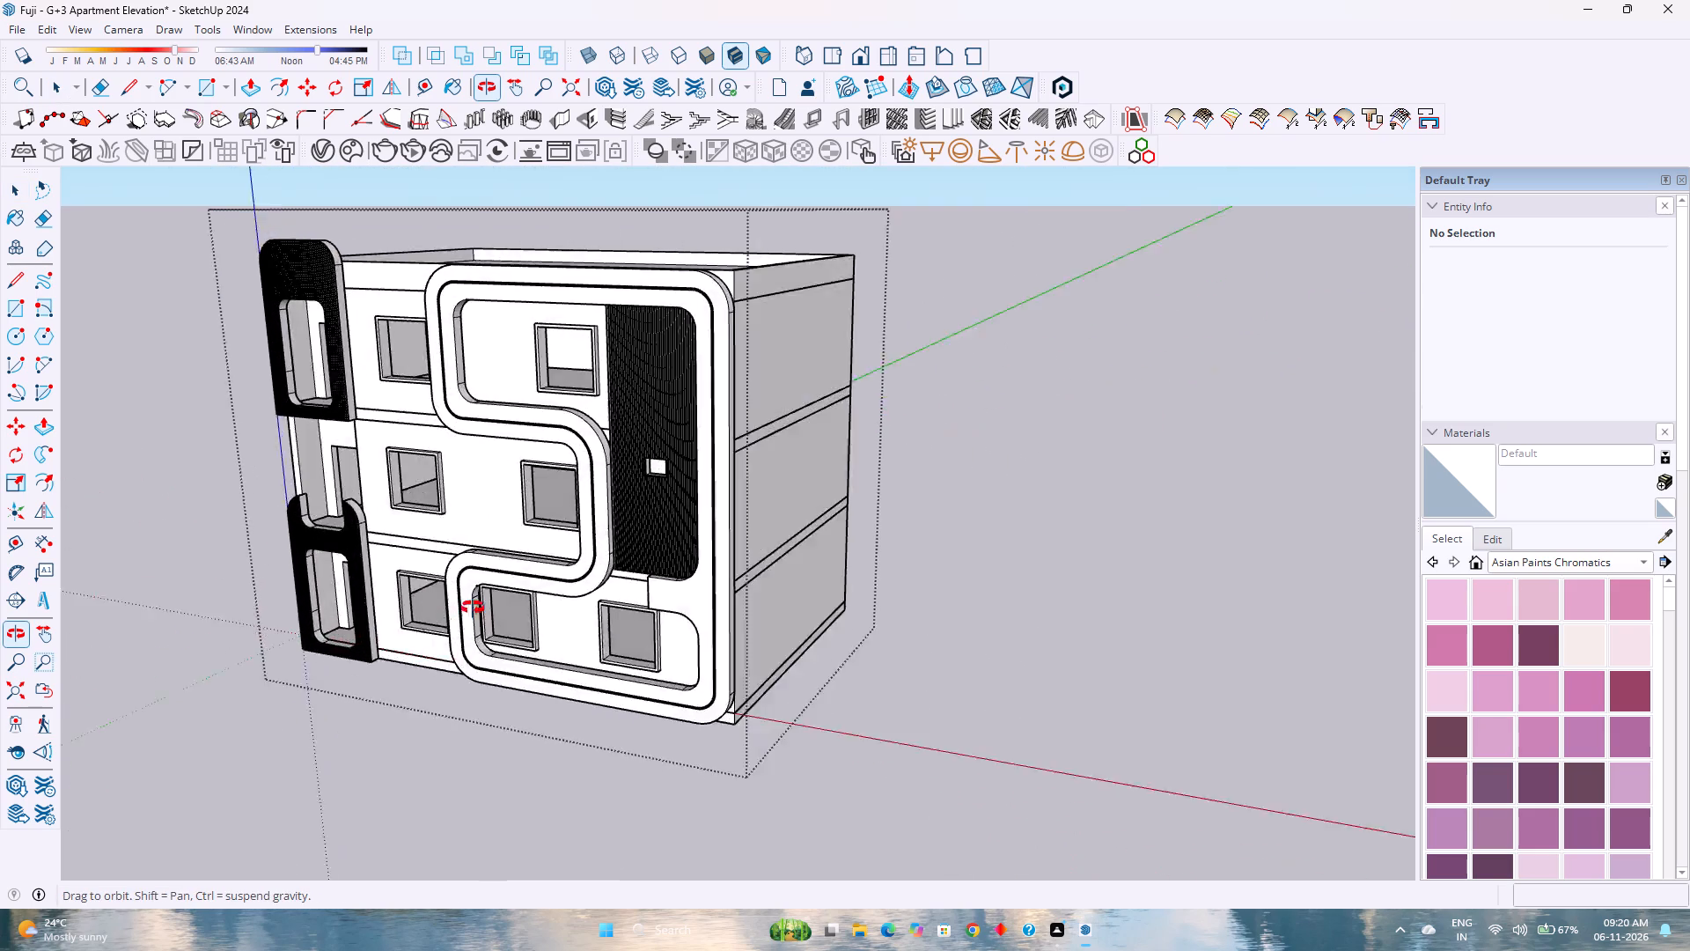
pyautogui.moveTo(473, 608); pyautogui.dragTo(691, 573, button='middle')
pyautogui.moveTo(738, 549); pyautogui.dragTo(746, 538, button='middle')
pyautogui.moveTo(752, 516); pyautogui.dragTo(738, 490, button='middle')
pyautogui.middleClick(736, 490)
pyautogui.moveTo(726, 486); pyautogui.dragTo(716, 485, button='middle')
pyautogui.scroll(-1, 658, 505)
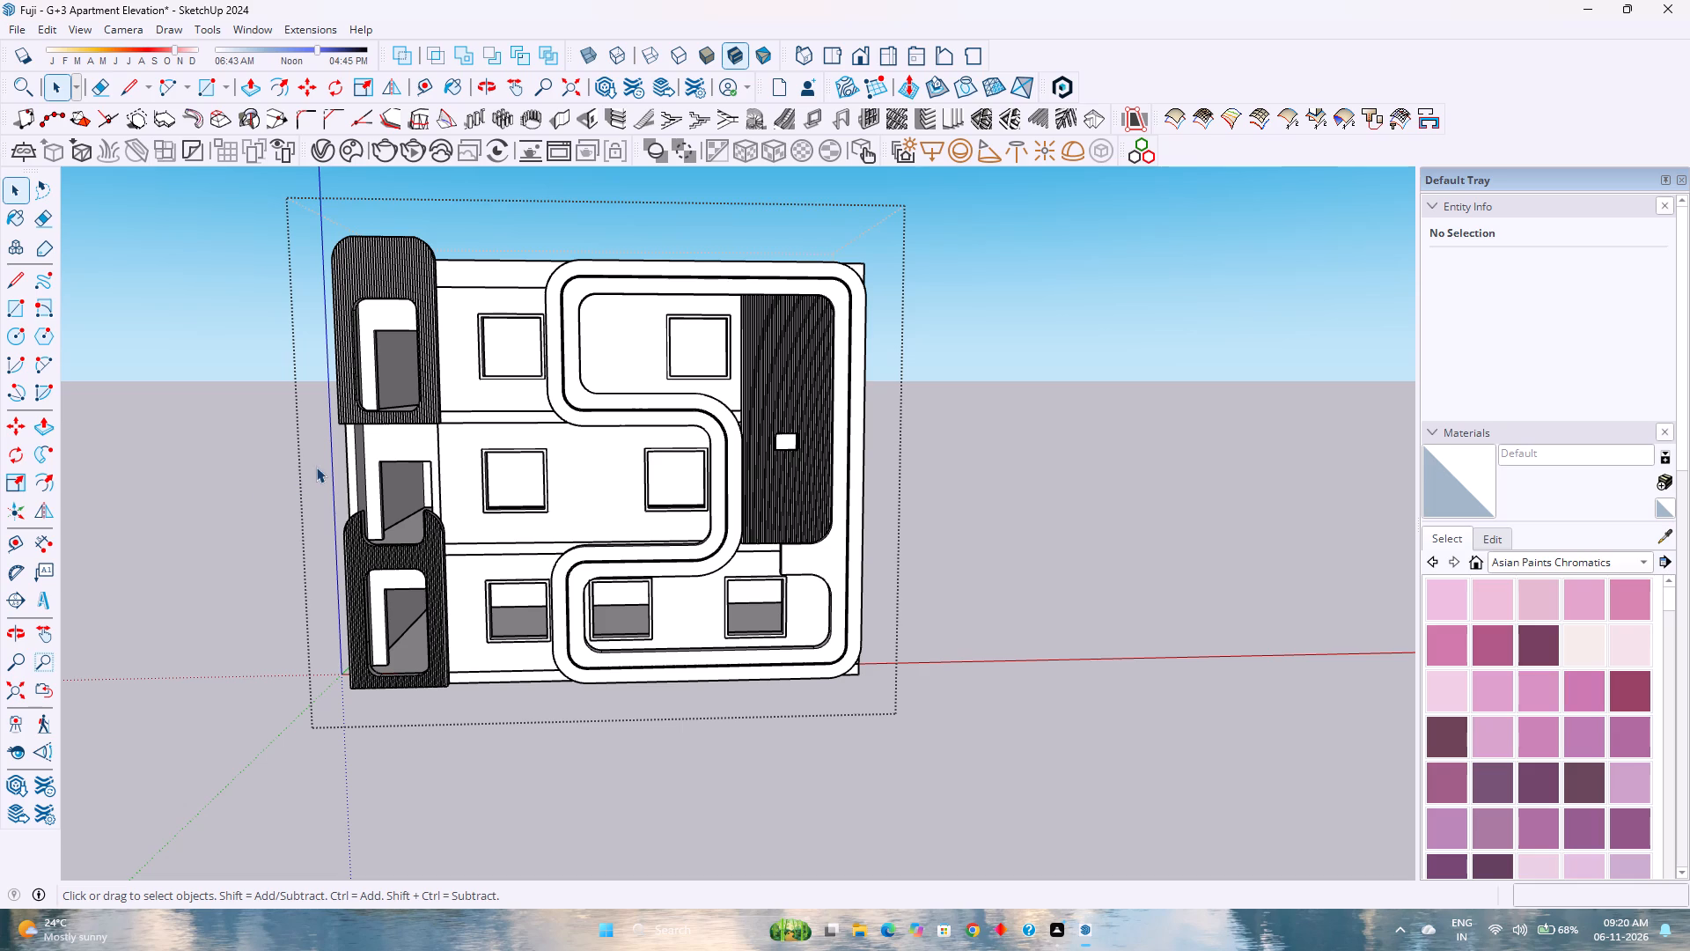
pyautogui.scroll(-2, 562, 507)
pyautogui.moveTo(560, 506); pyautogui.dragTo(219, 578, button='middle')
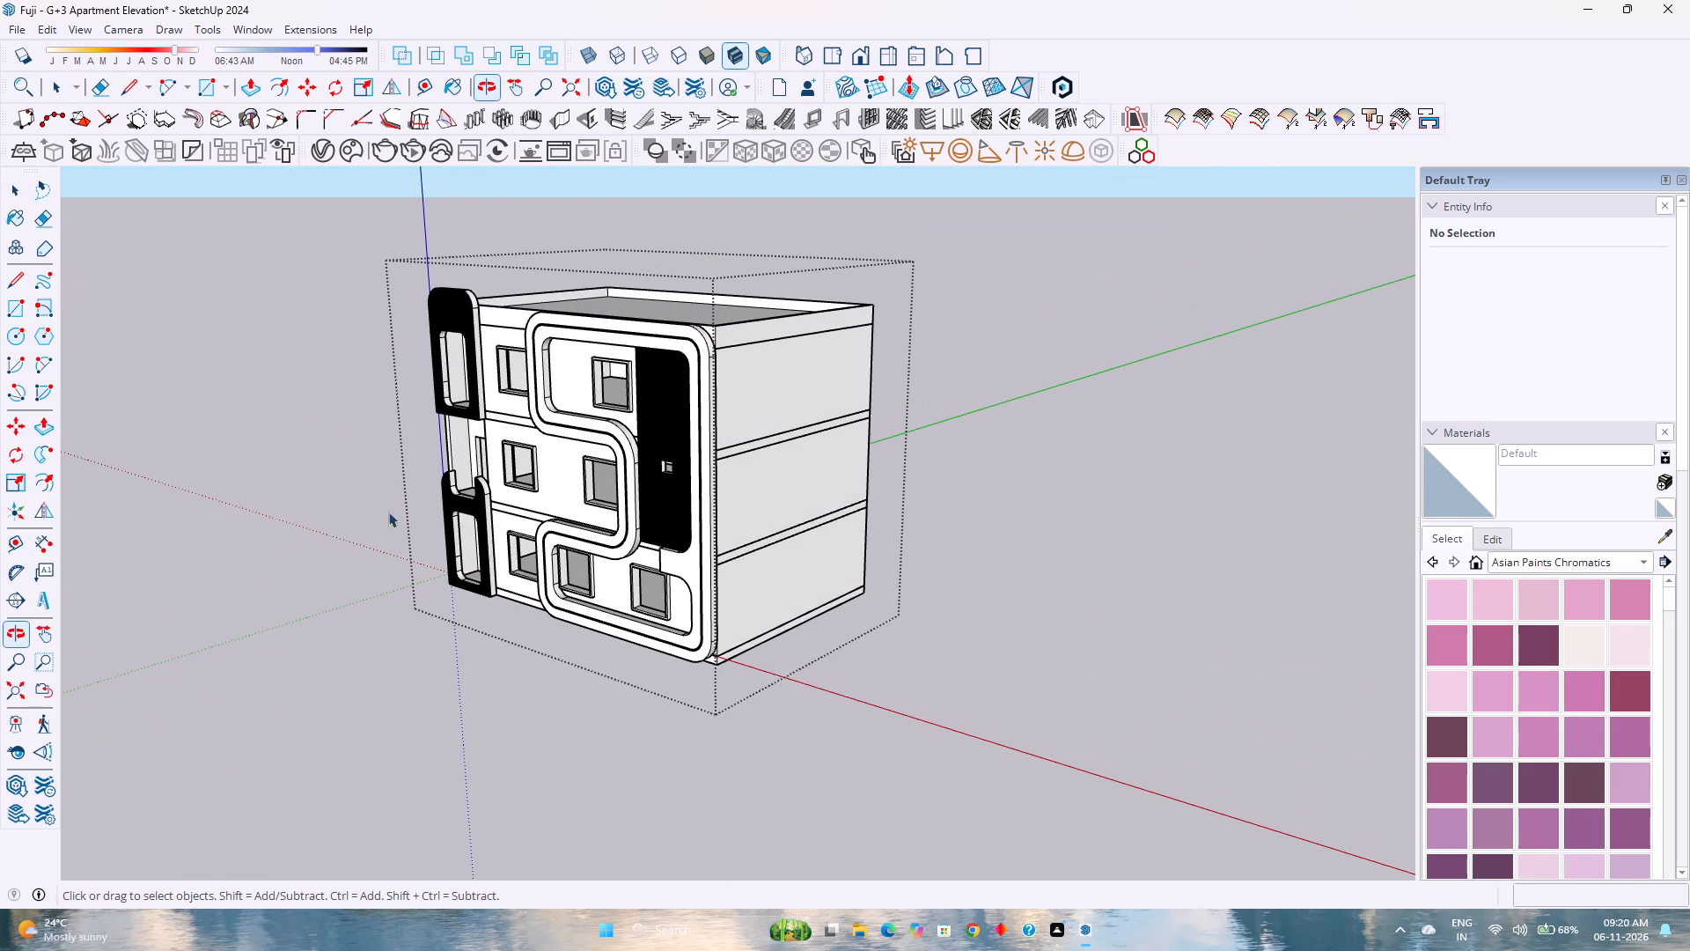
pyautogui.scroll(5, 686, 371)
pyautogui.scroll(-4, 693, 375)
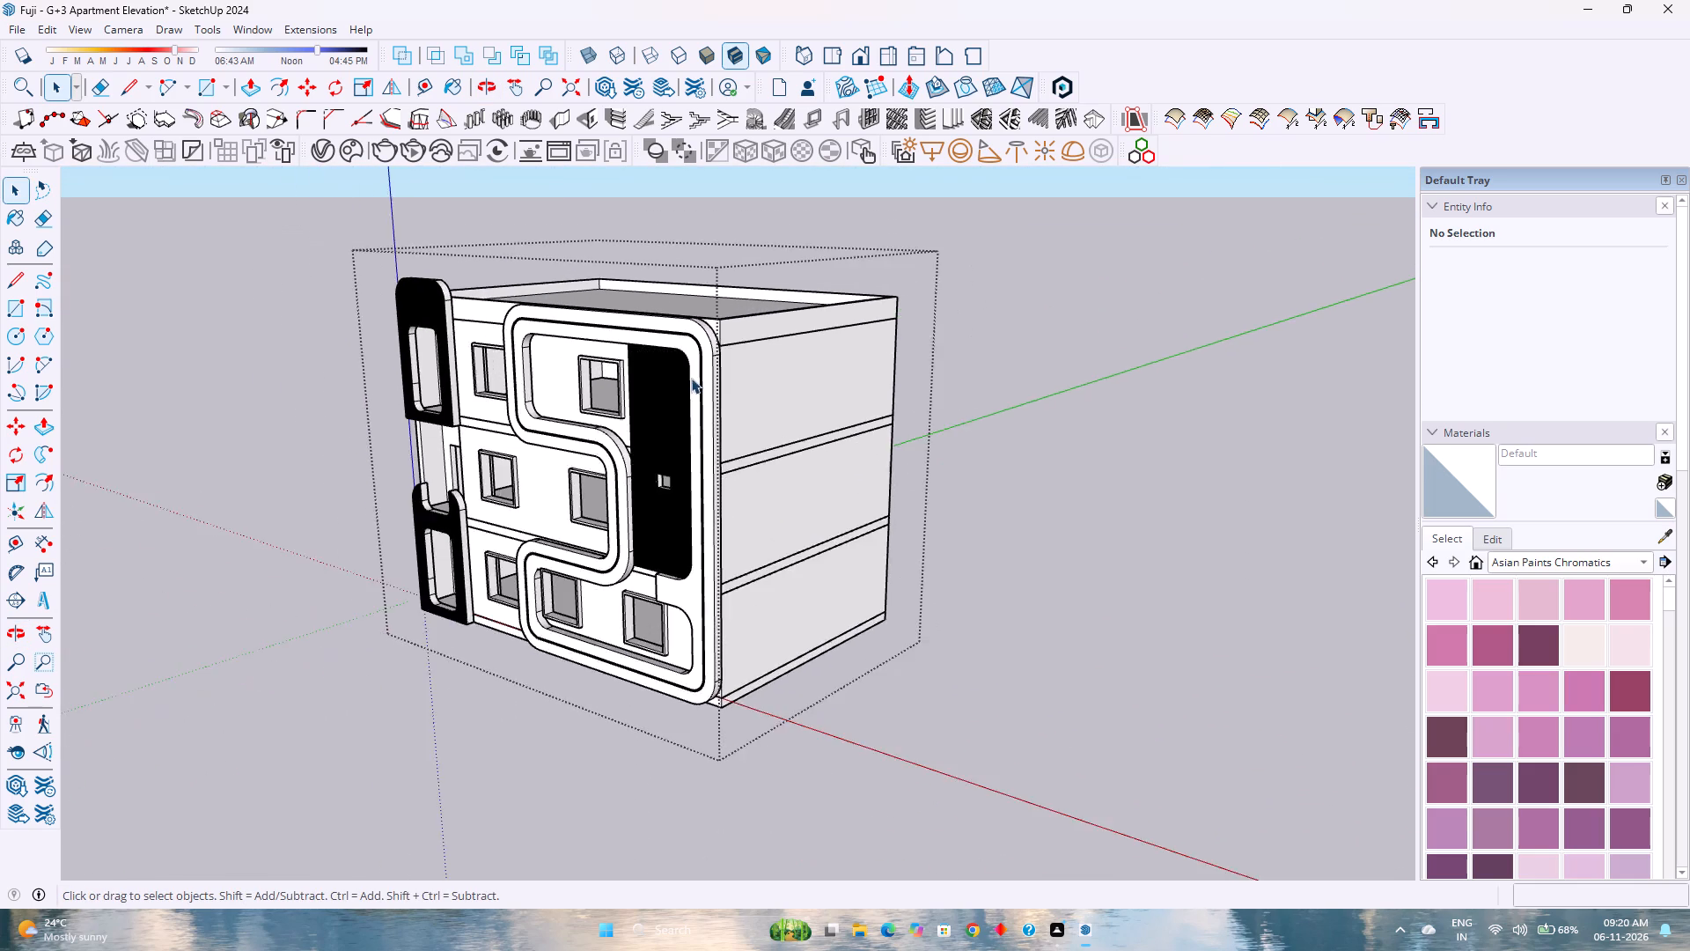
pyautogui.scroll(4, 691, 378)
pyautogui.scroll(2, 416, 471)
pyautogui.moveTo(416, 471); pyautogui.dragTo(405, 432, button='middle')
pyautogui.middleClick(402, 424)
pyautogui.middleClick(402, 423)
pyautogui.scroll(1, 402, 419)
pyautogui.scroll(-6, 402, 419)
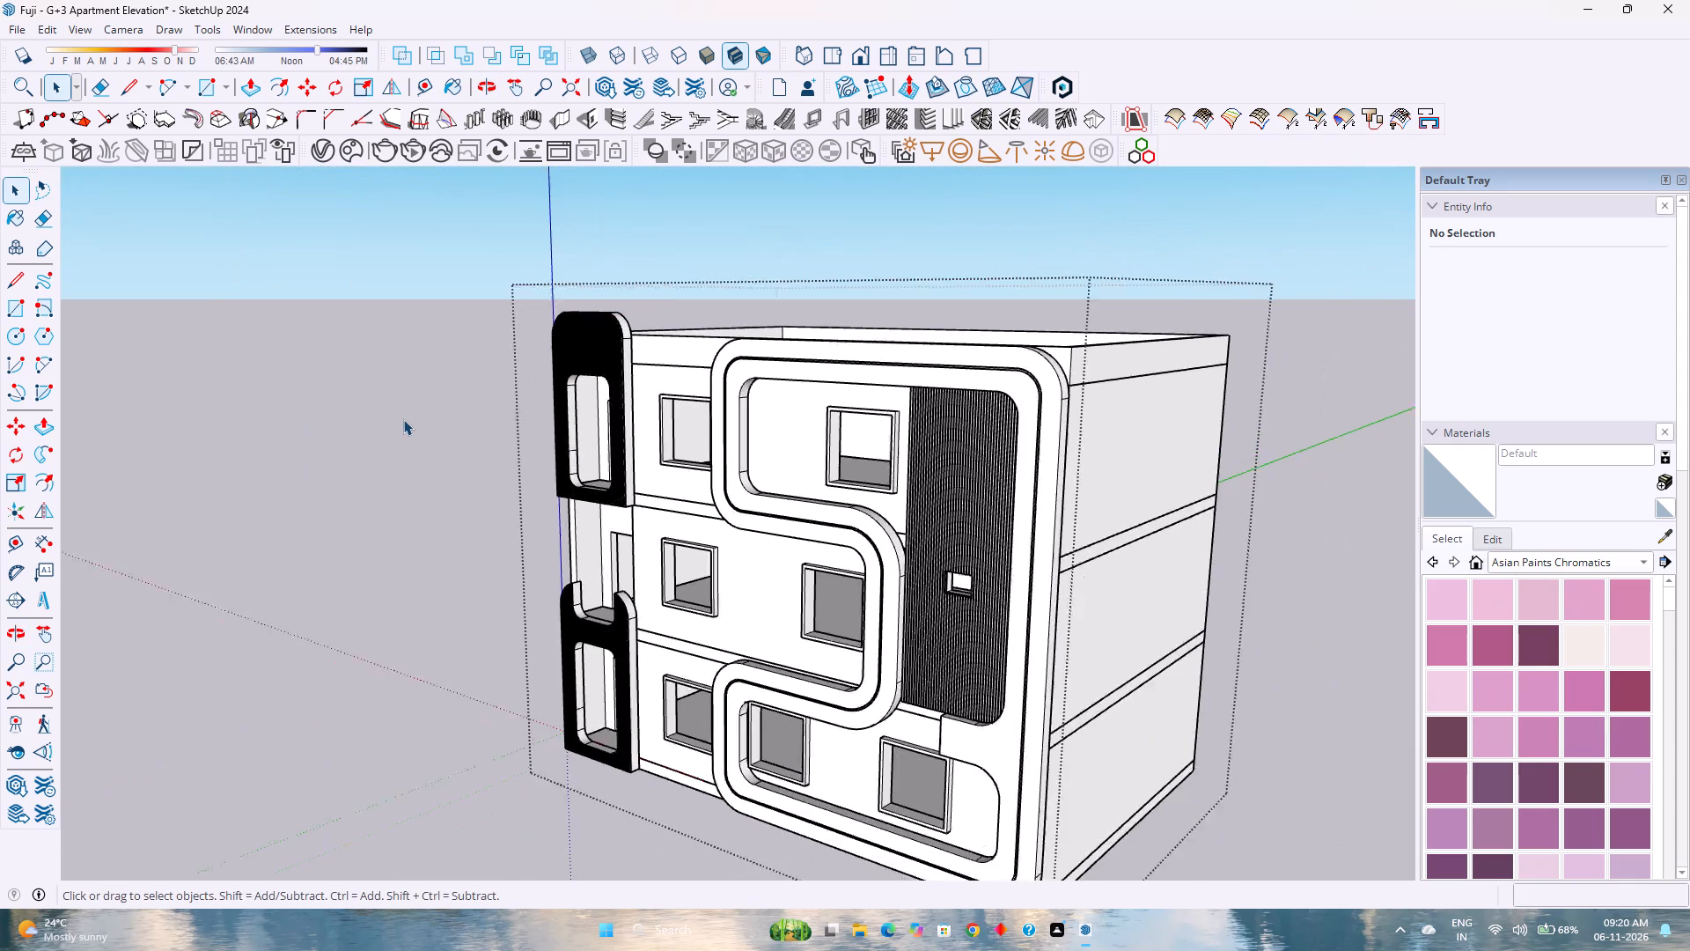
pyautogui.scroll(-4, 403, 419)
pyautogui.middleClick(541, 523)
pyautogui.moveTo(543, 523); pyautogui.dragTo(507, 467, button='middle')
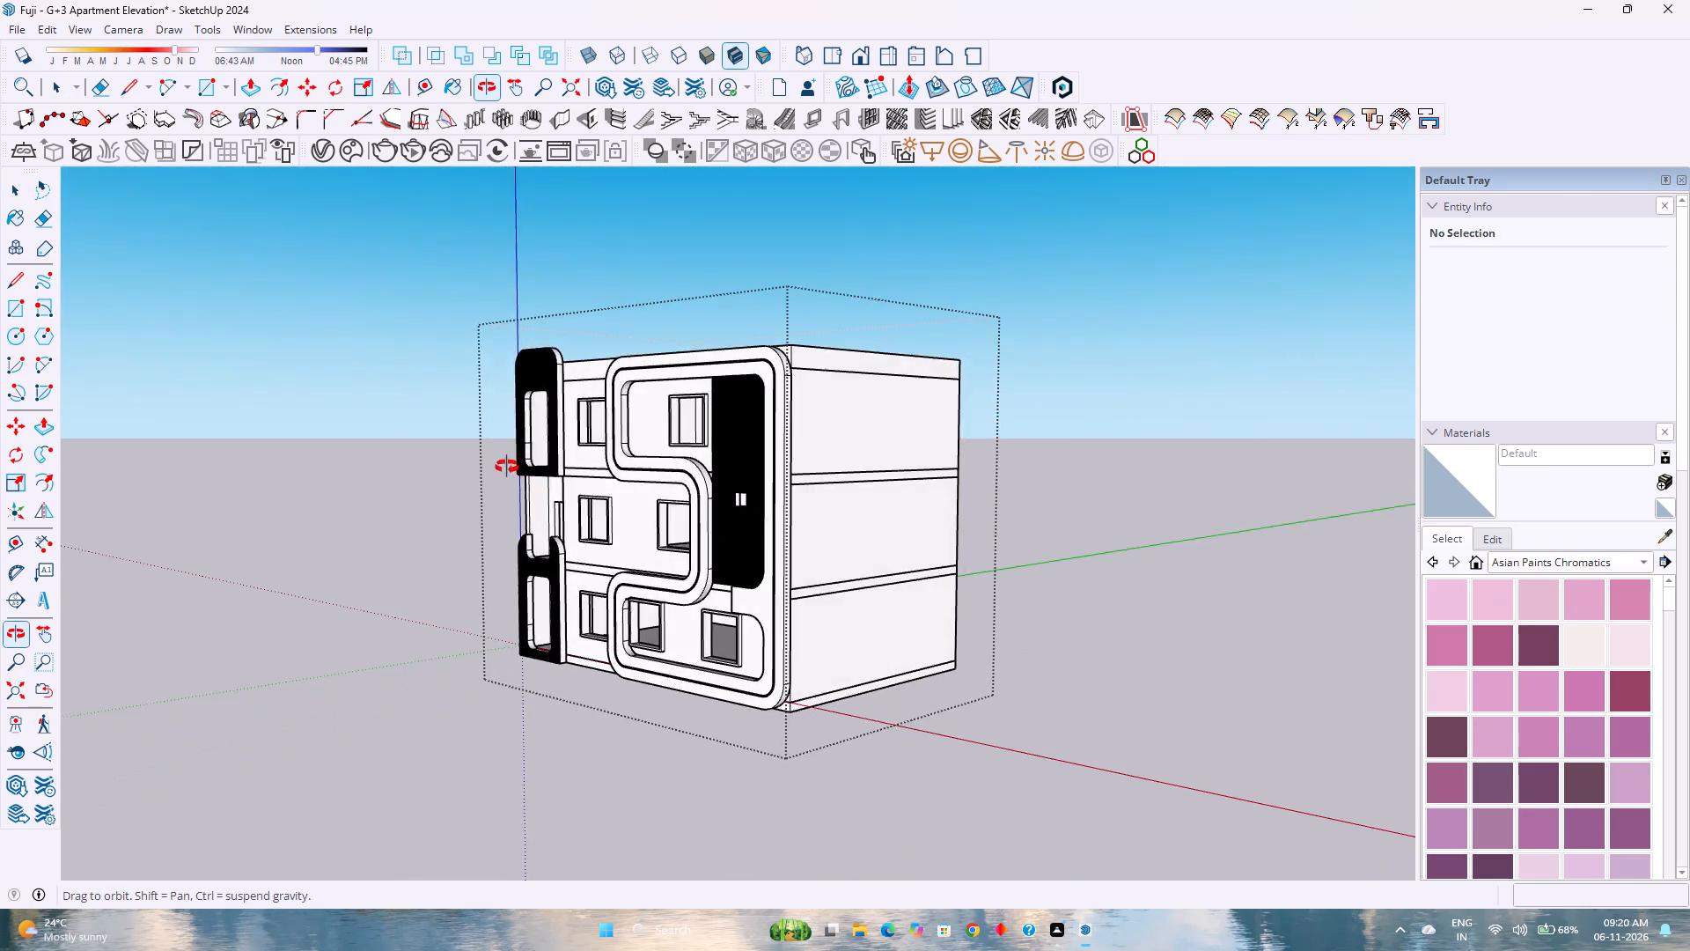
pyautogui.moveTo(507, 467); pyautogui.dragTo(507, 466, button='middle')
pyautogui.middleClick(507, 466)
pyautogui.middleClick(507, 466)
pyautogui.middleClick(507, 466)
pyautogui.scroll(3, 1258, 510)
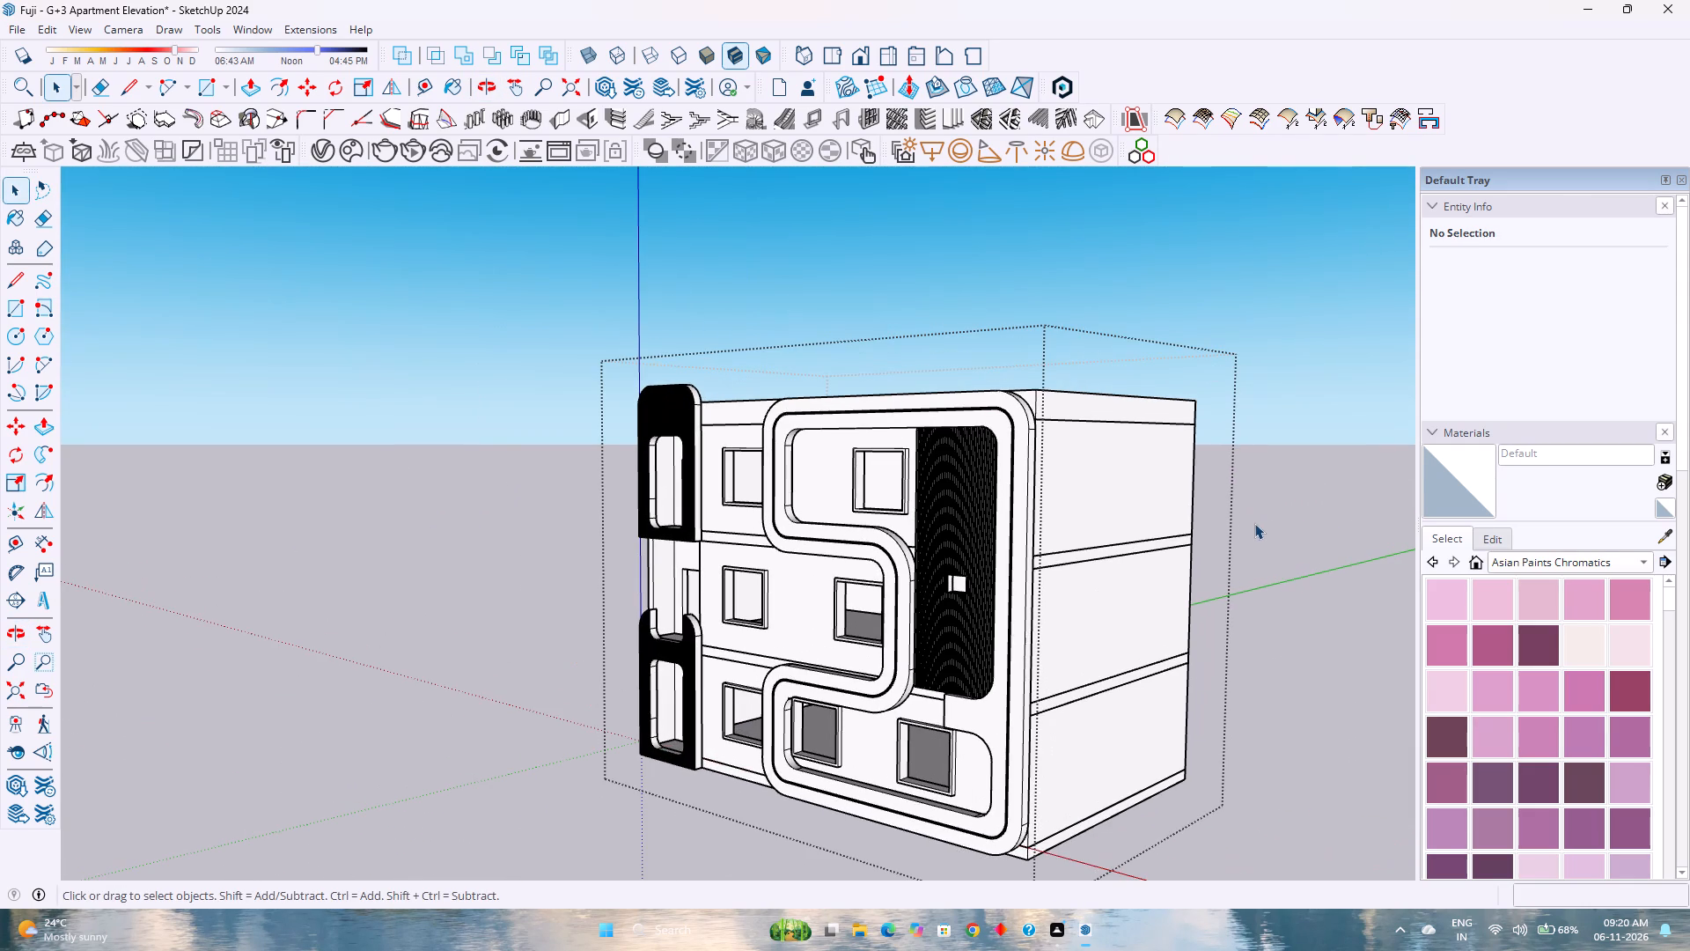
pyautogui.moveTo(1056, 541); pyautogui.dragTo(1165, 520, button='middle')
pyautogui.middleClick(1165, 520)
pyautogui.scroll(1, 1165, 520)
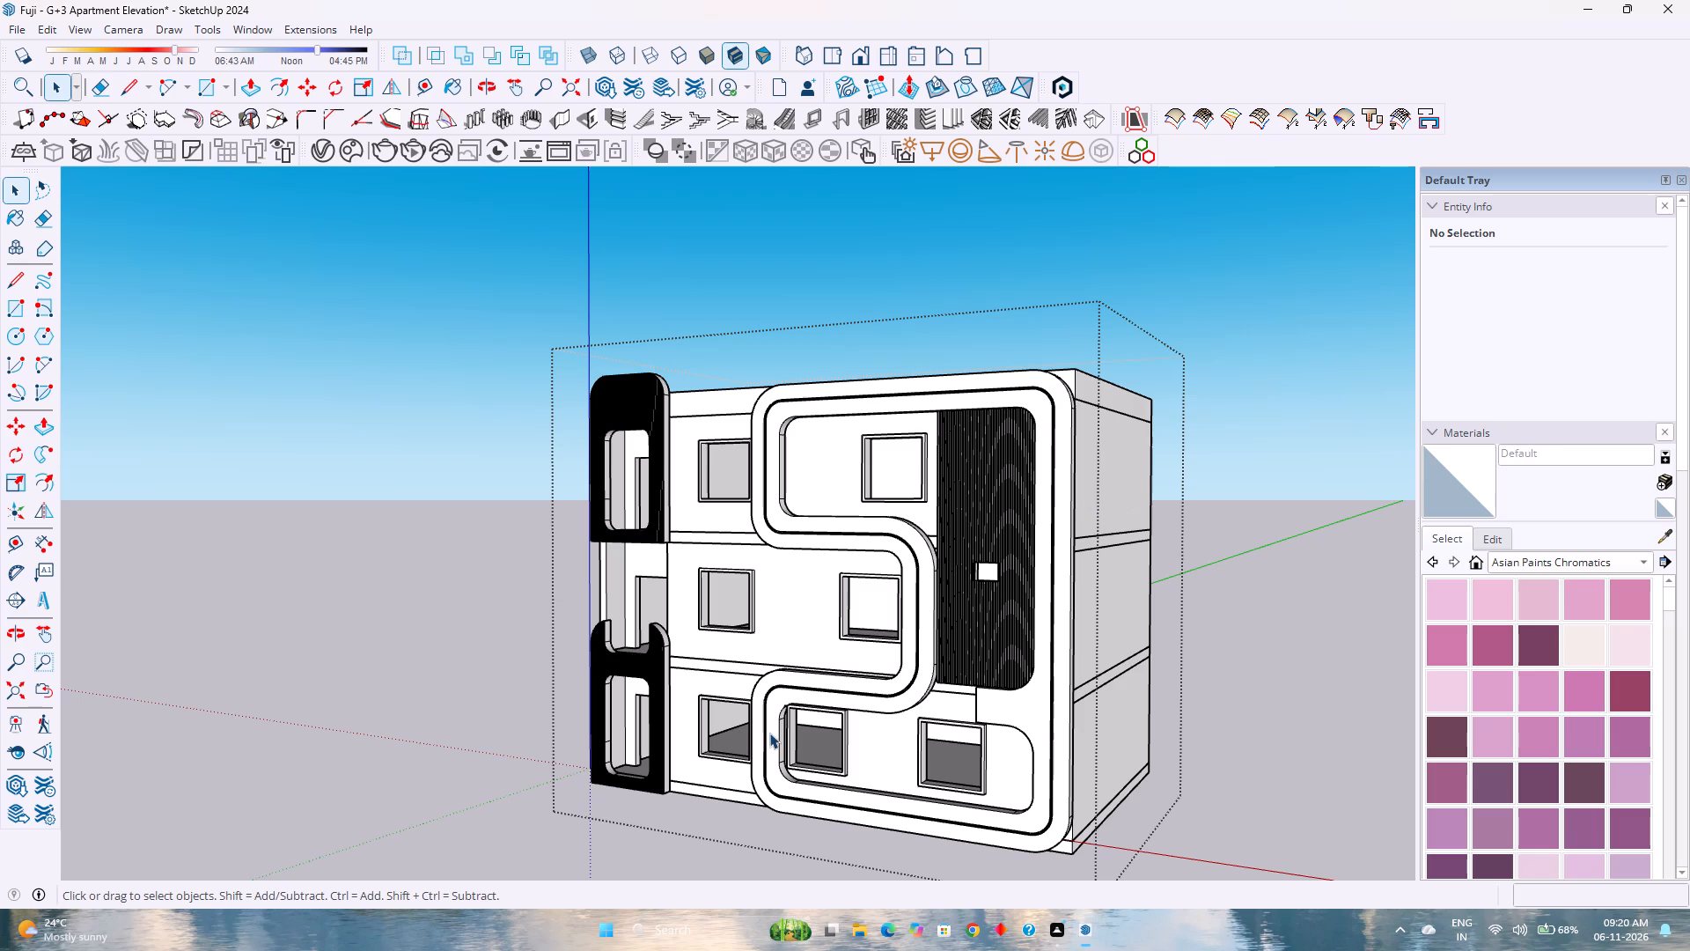
pyautogui.scroll(-5, 885, 729)
pyautogui.scroll(1, 1177, 838)
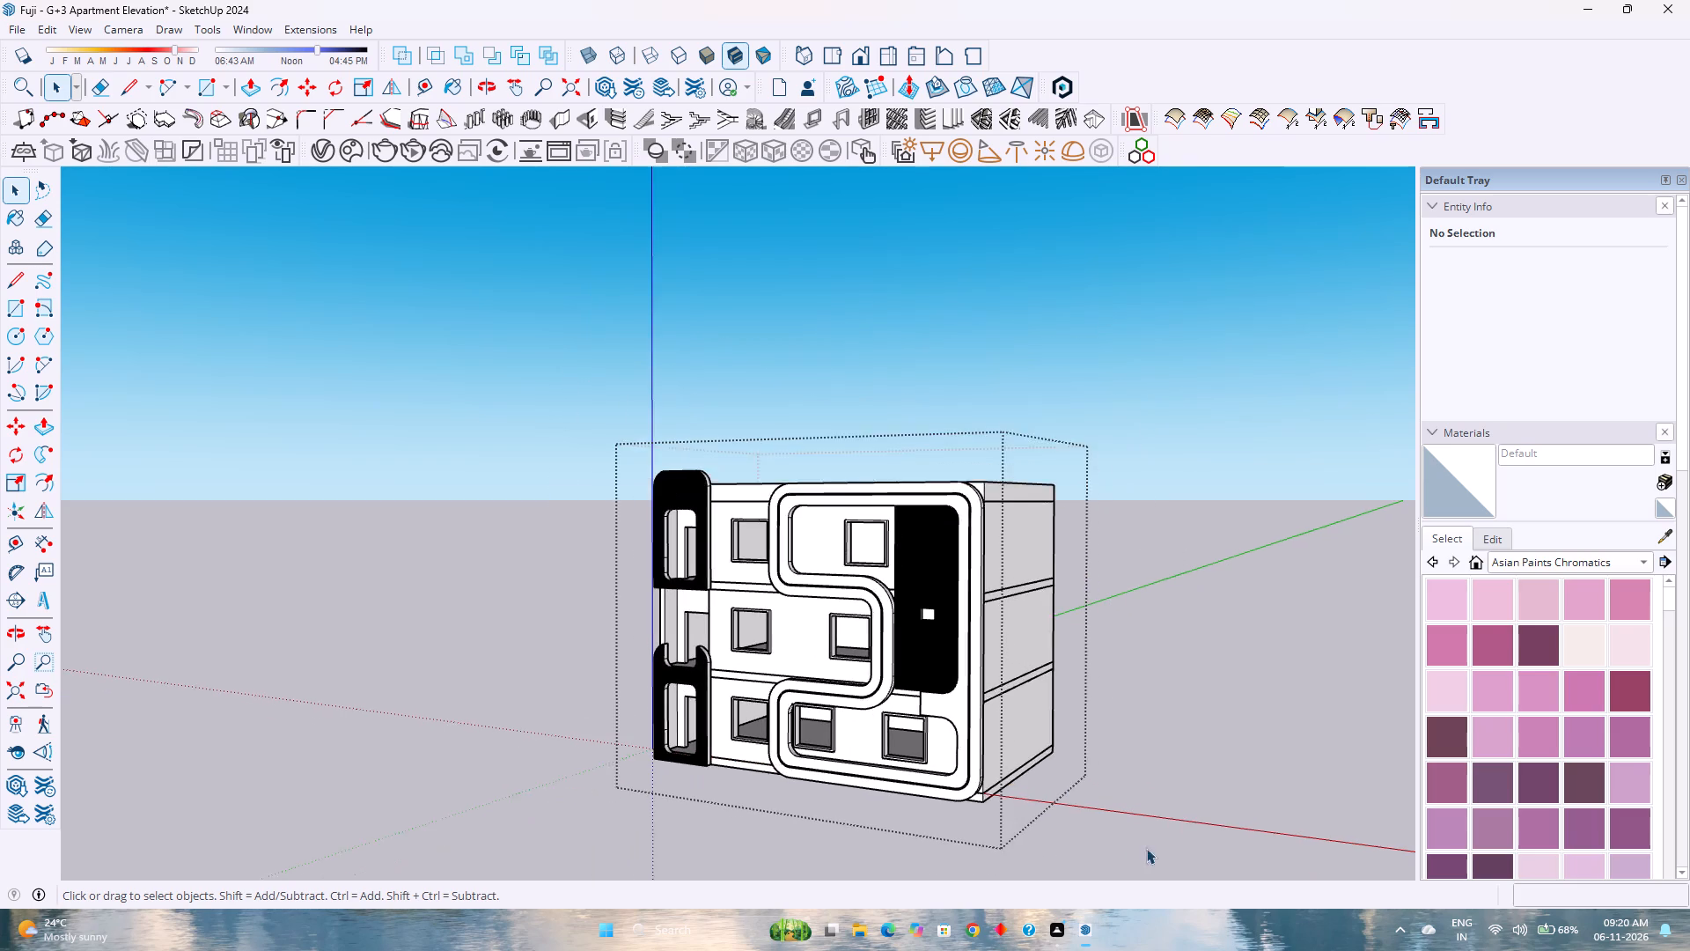
pyautogui.scroll(3, 1146, 848)
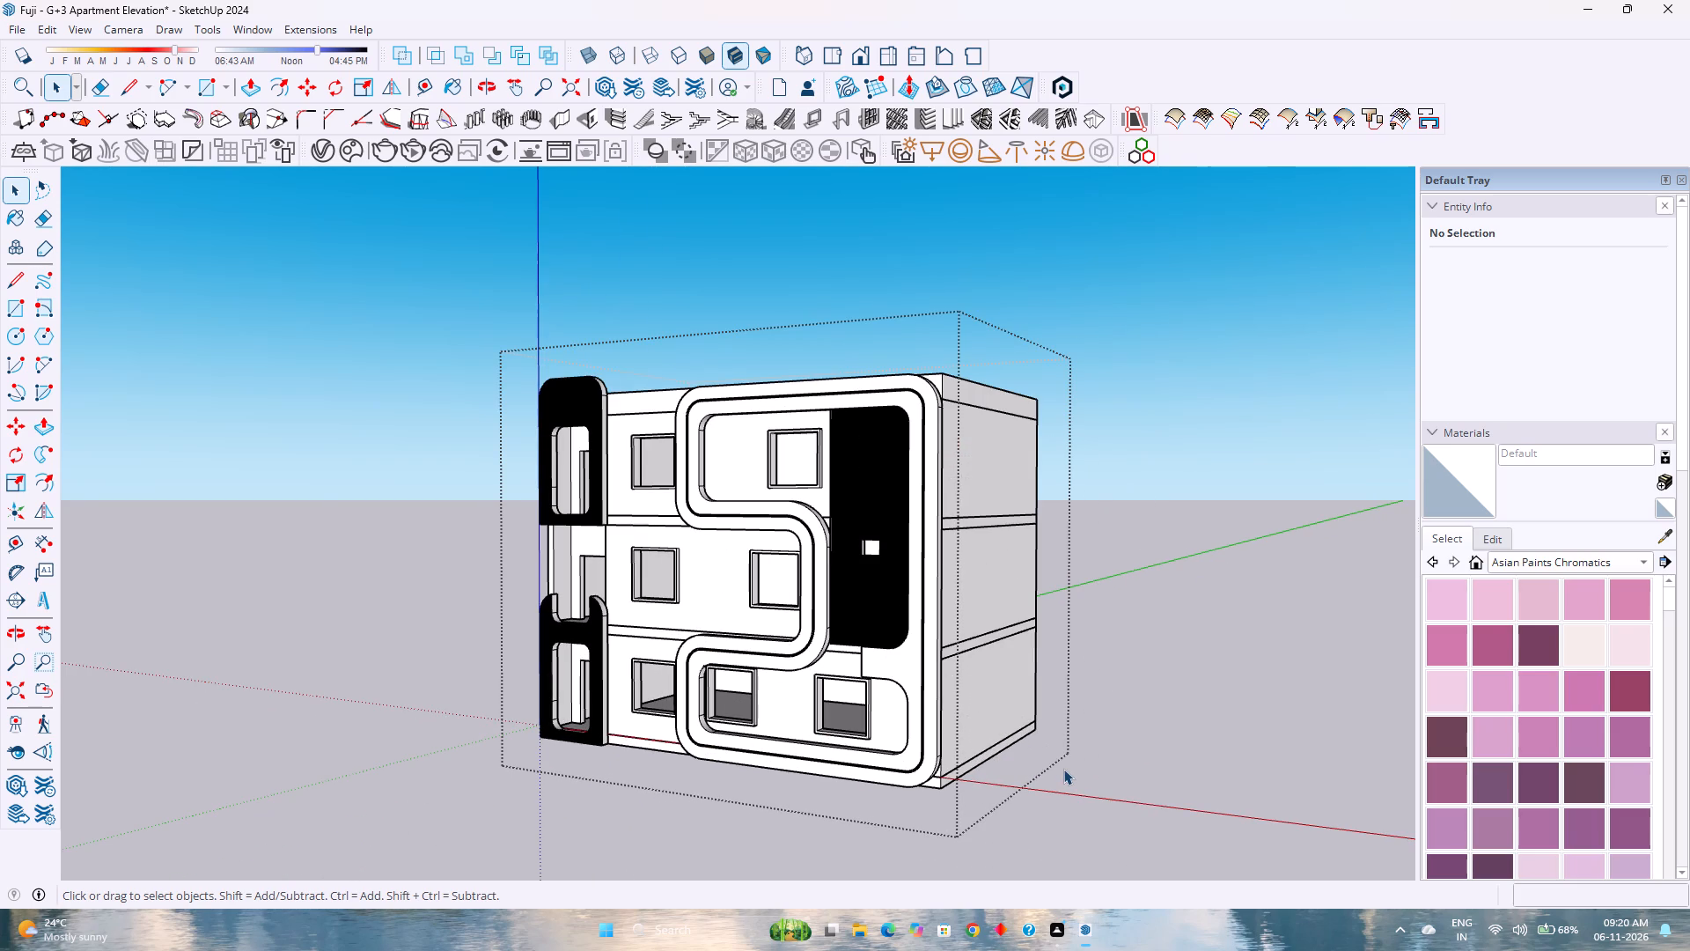
pyautogui.scroll(1, 904, 744)
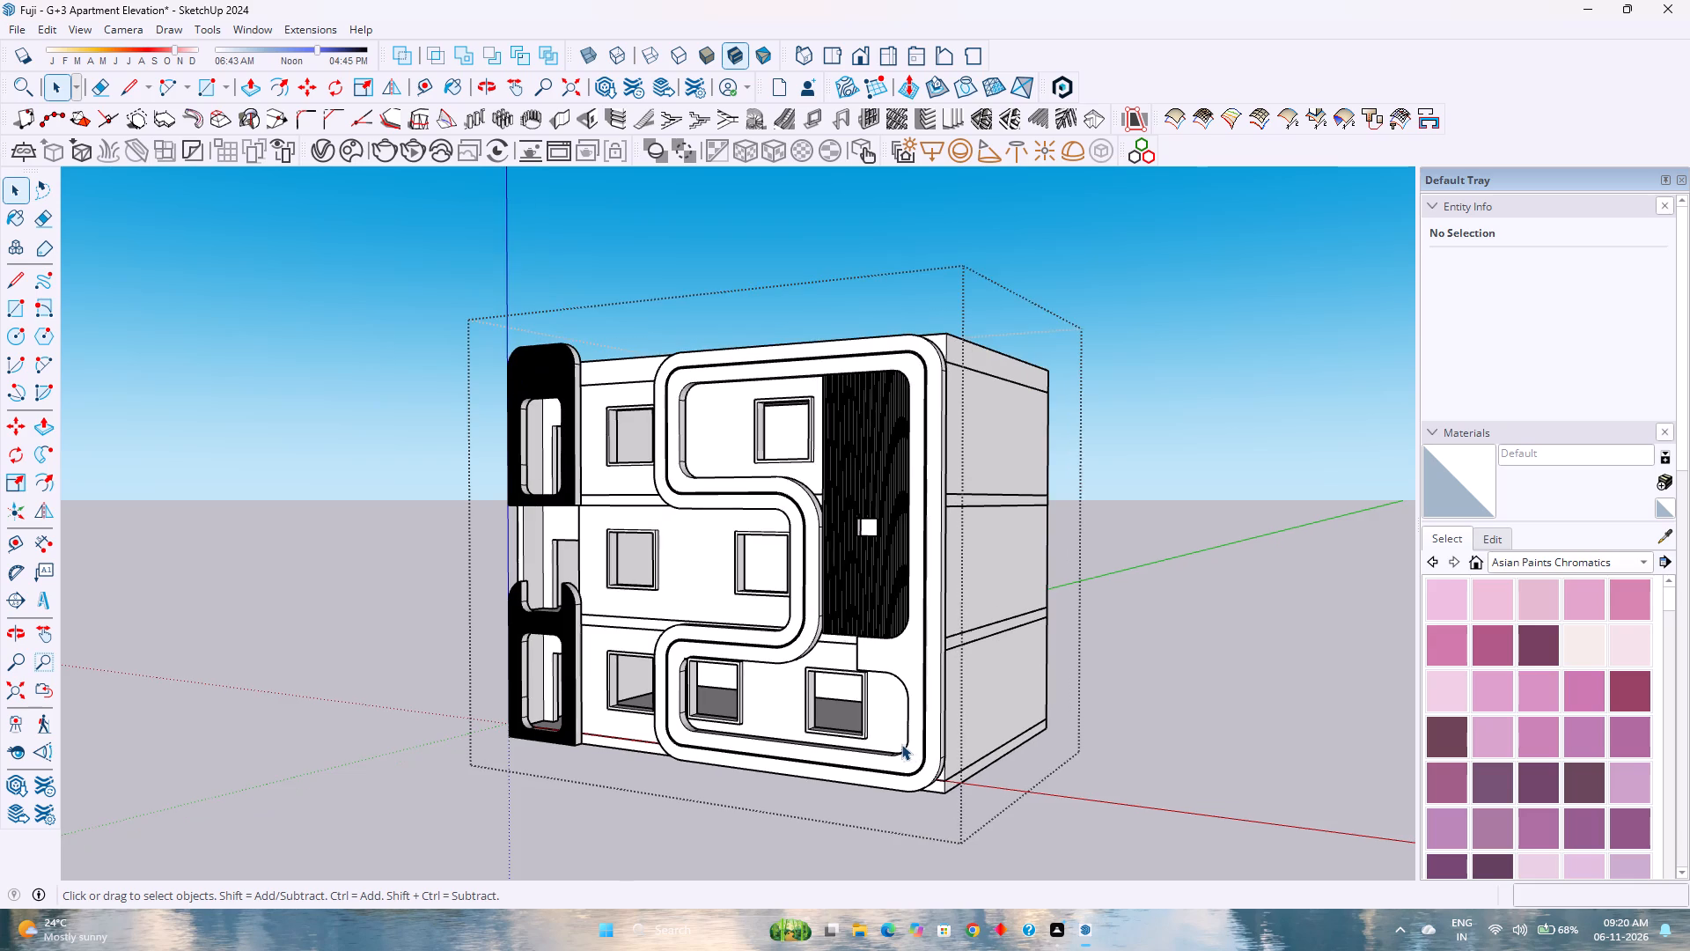
pyautogui.moveTo(896, 745); pyautogui.dragTo(602, 763, button='middle')
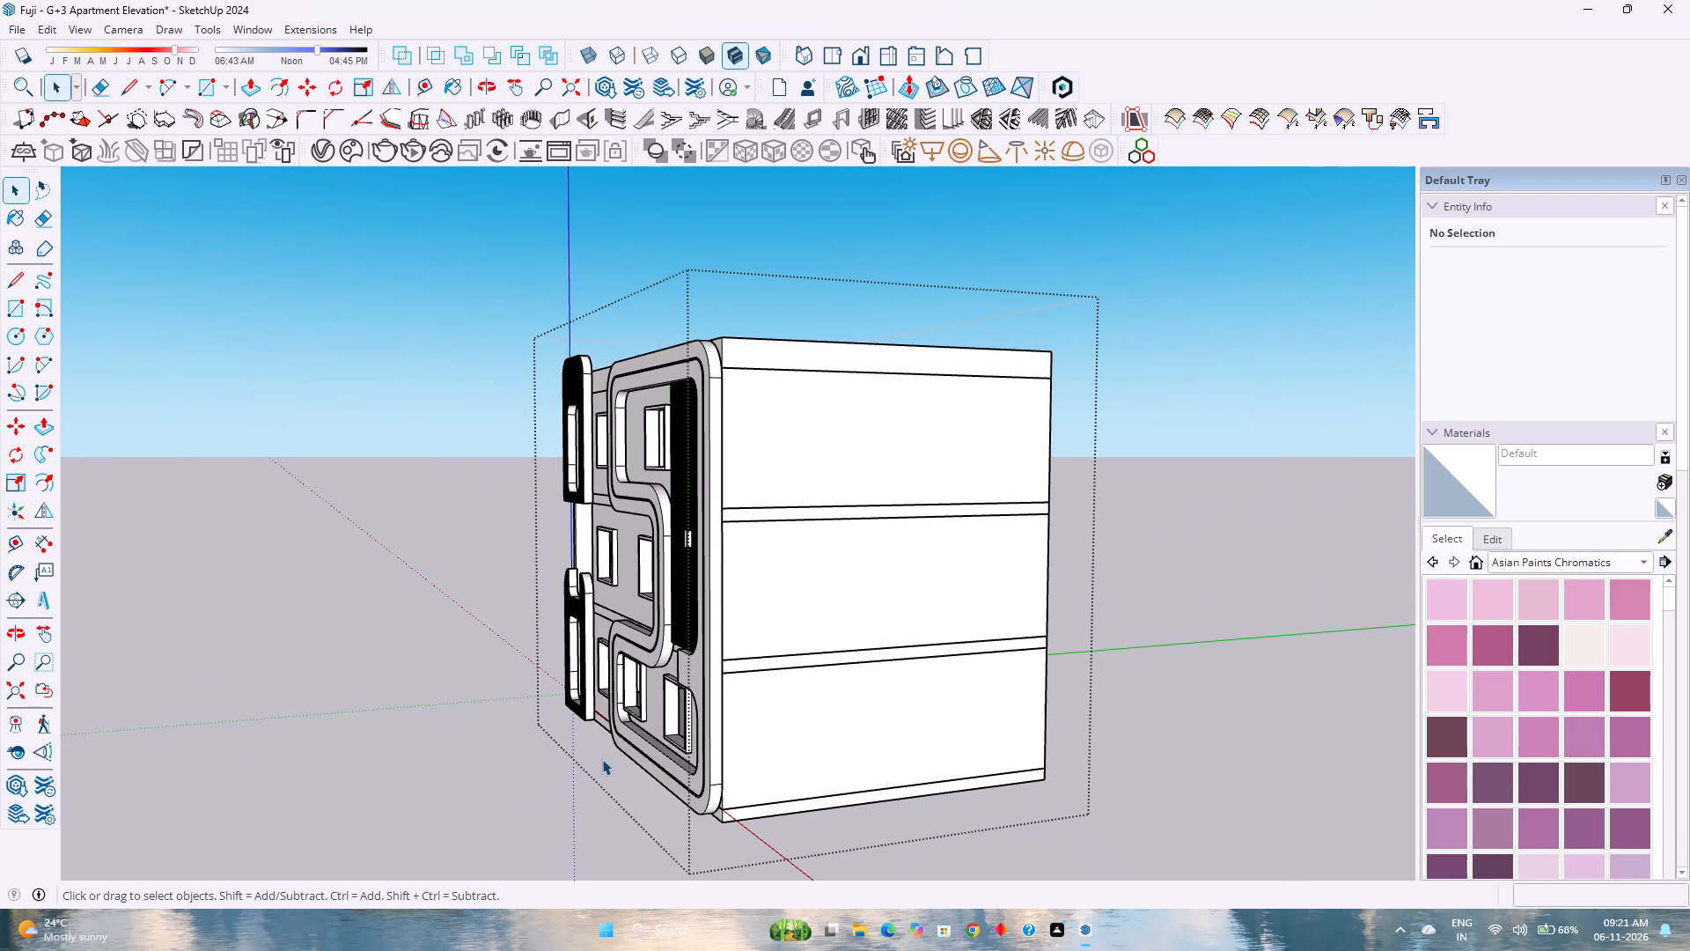
pyautogui.scroll(-4, 614, 748)
pyautogui.scroll(4, 614, 748)
pyautogui.middleClick(682, 732)
pyautogui.moveTo(699, 730); pyautogui.dragTo(742, 724, button='middle')
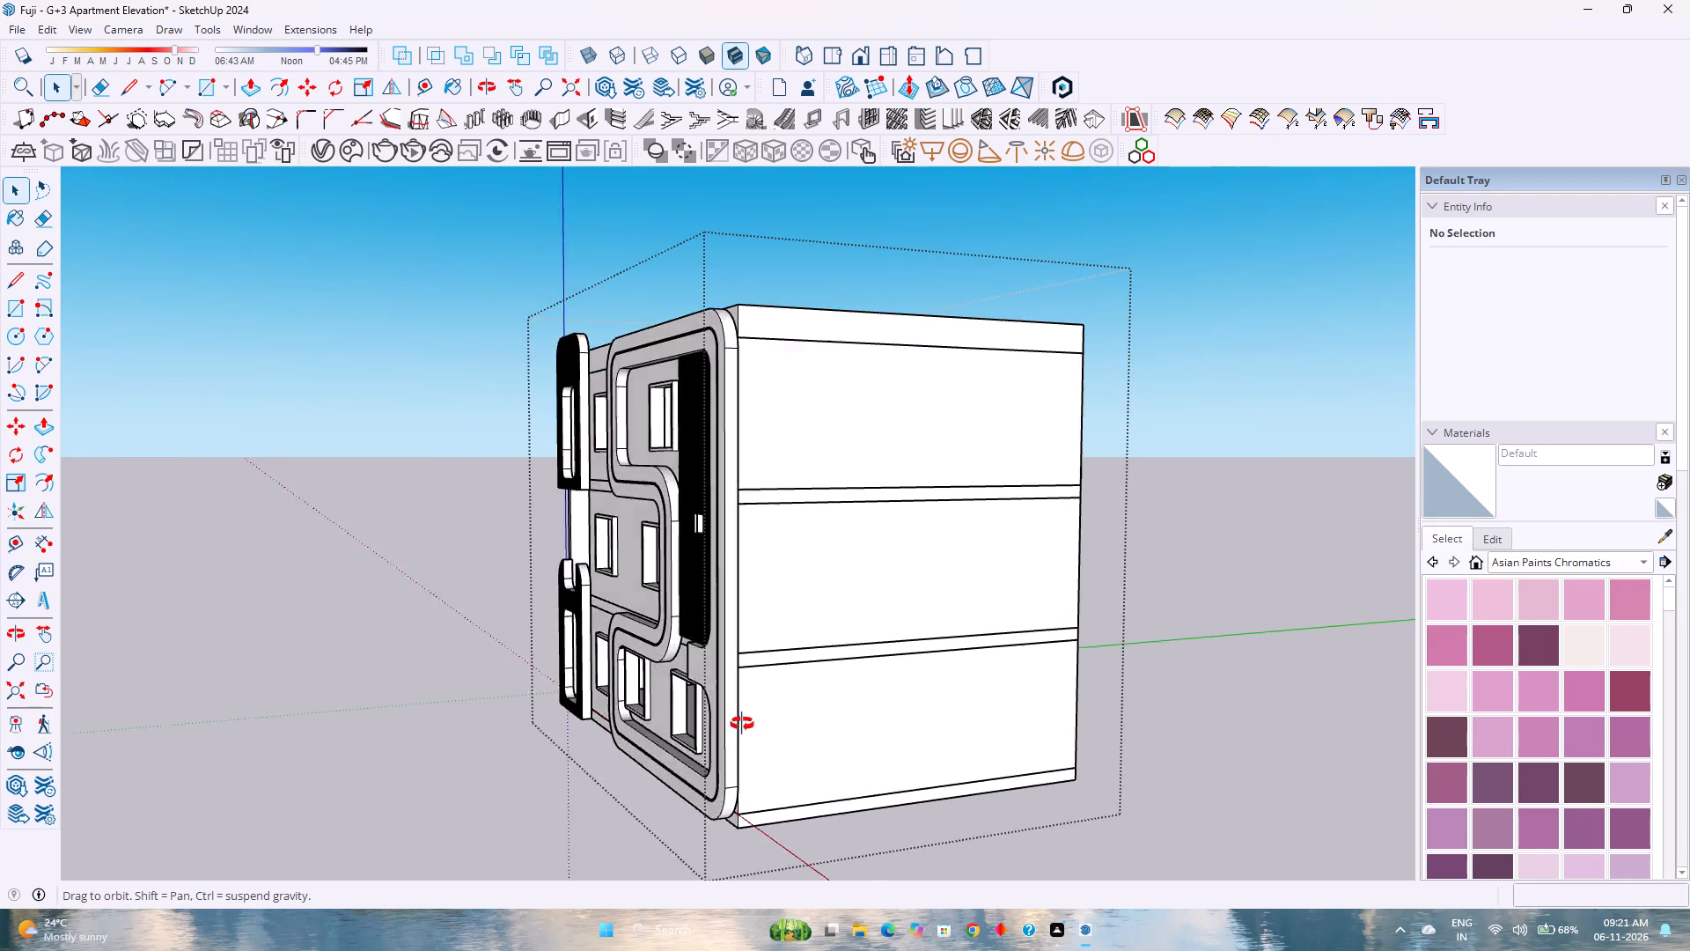
pyautogui.moveTo(742, 724); pyautogui.dragTo(974, 723, button='middle')
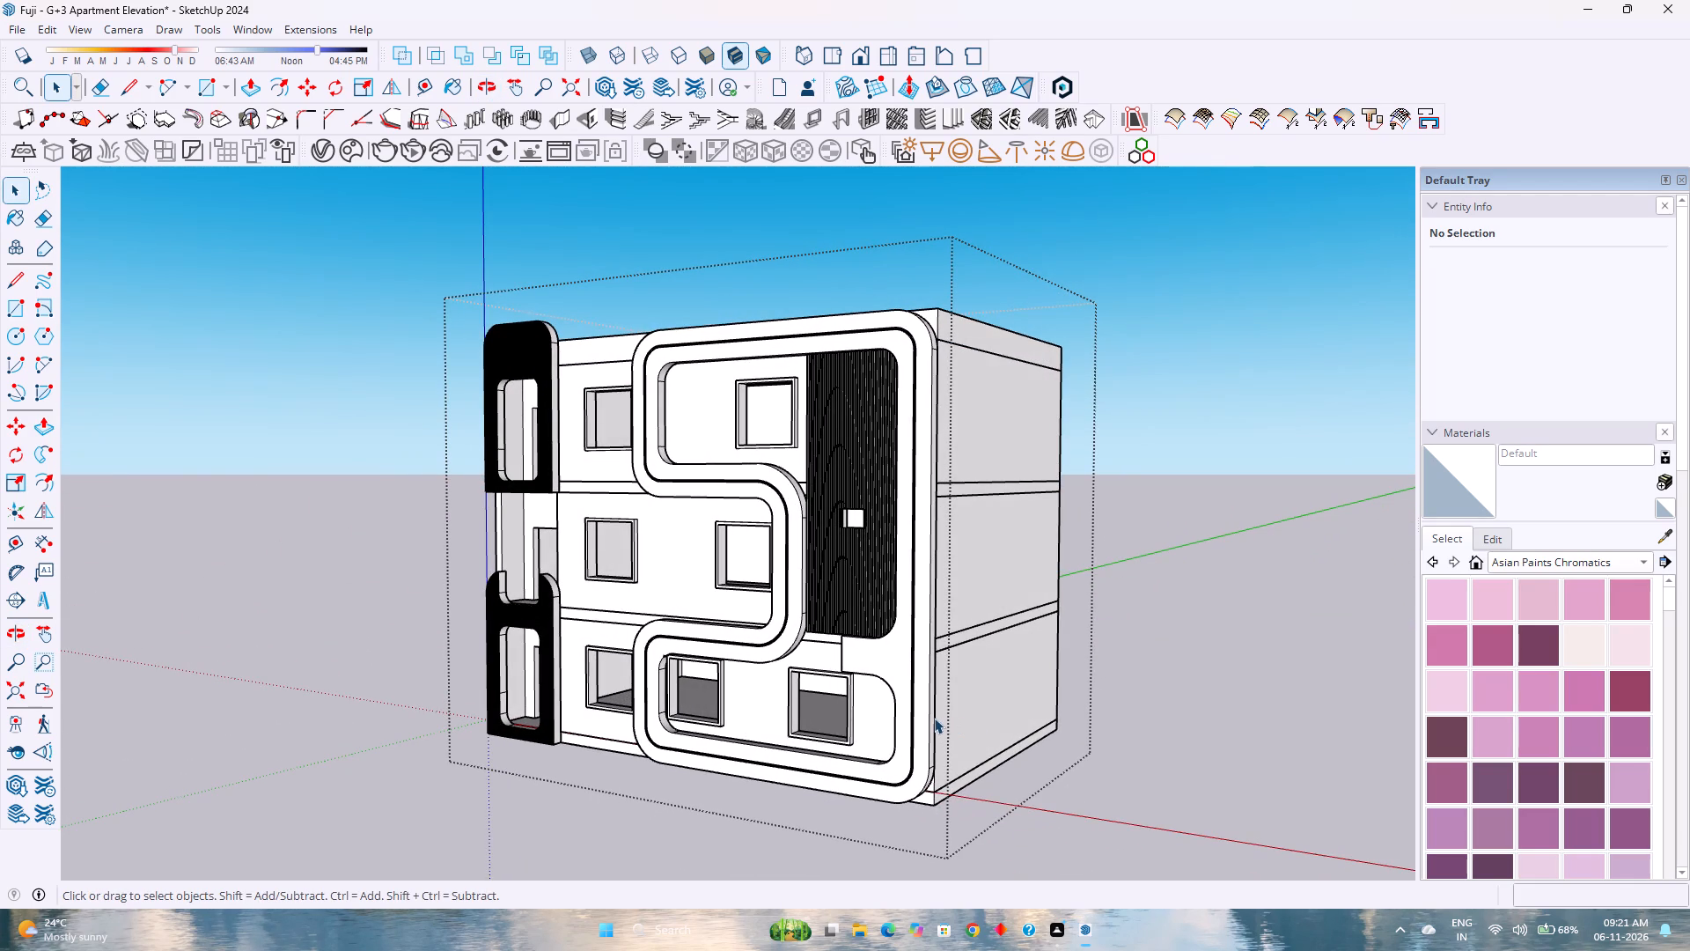
pyautogui.scroll(-3, 932, 718)
pyautogui.scroll(3, 932, 718)
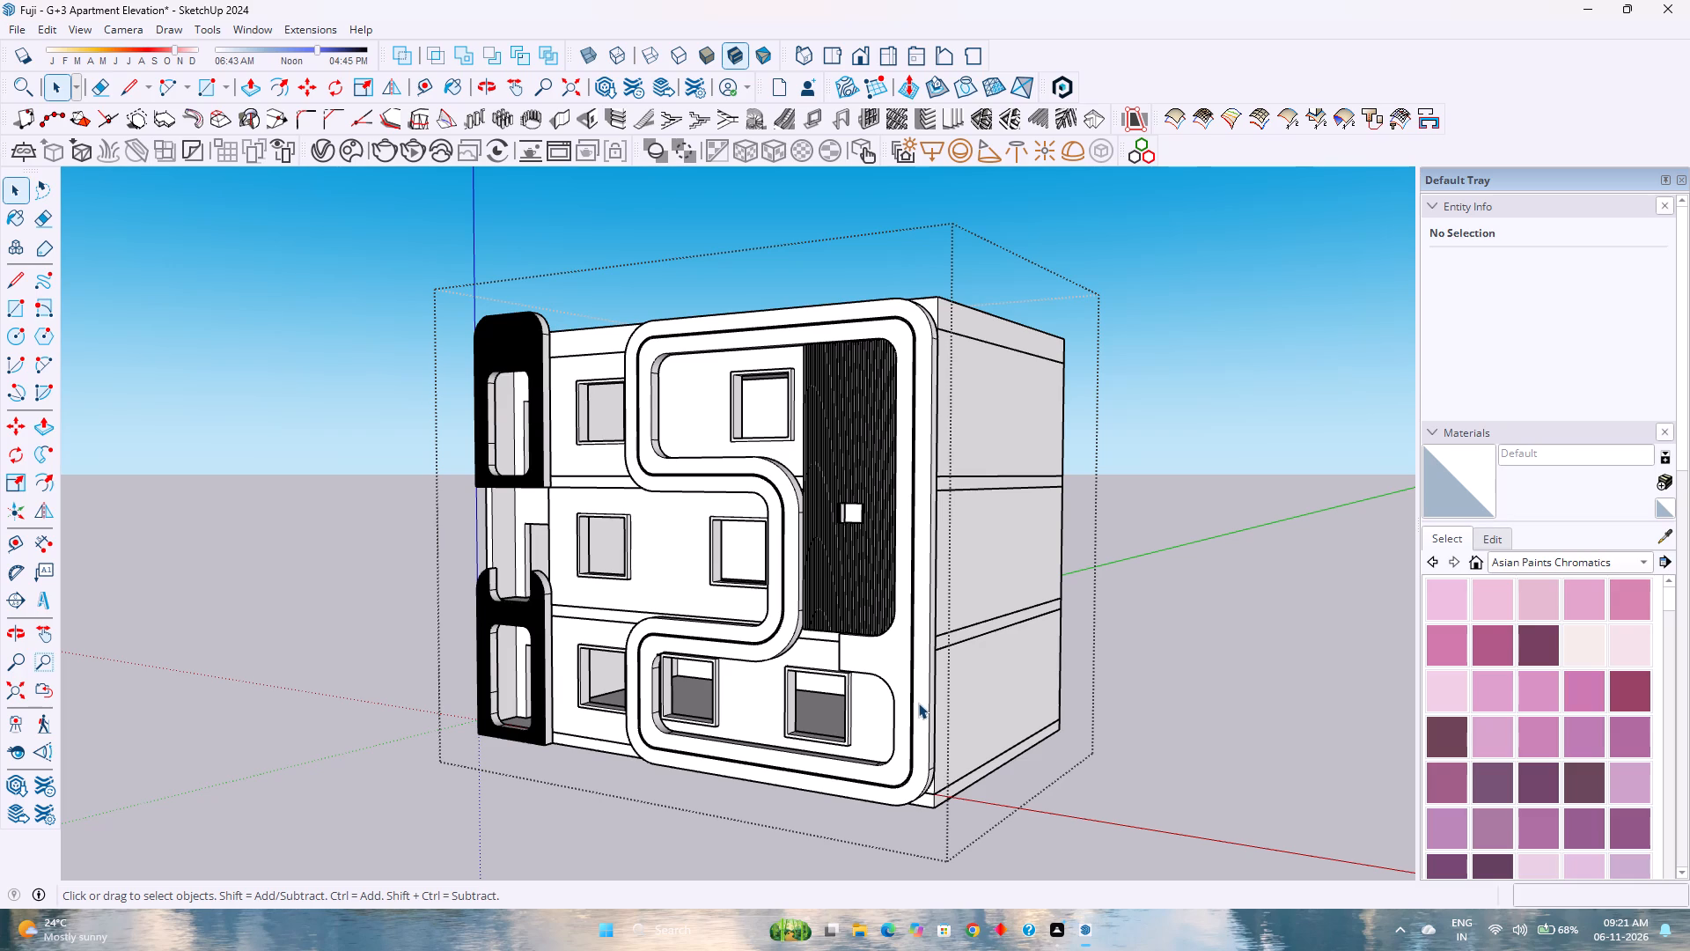
pyautogui.scroll(-5, 903, 562)
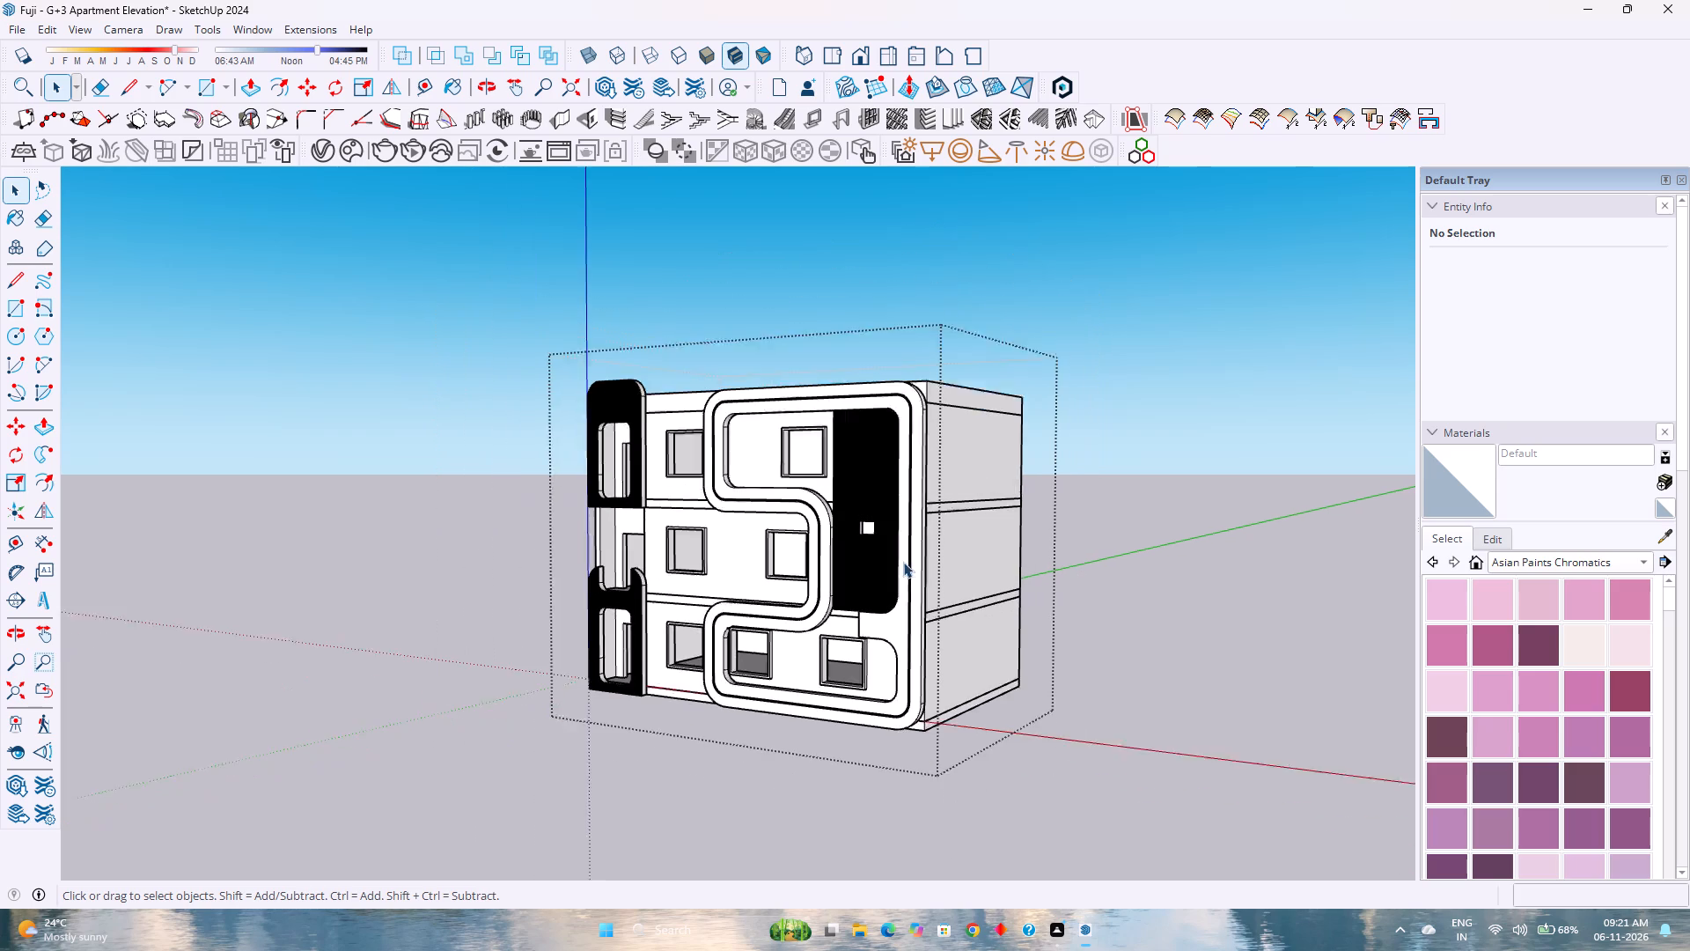
pyautogui.moveTo(975, 627); pyautogui.dragTo(957, 630, button='middle')
pyautogui.moveTo(940, 632); pyautogui.dragTo(896, 579, button='middle')
pyautogui.middleClick(896, 579)
pyautogui.scroll(4, 893, 586)
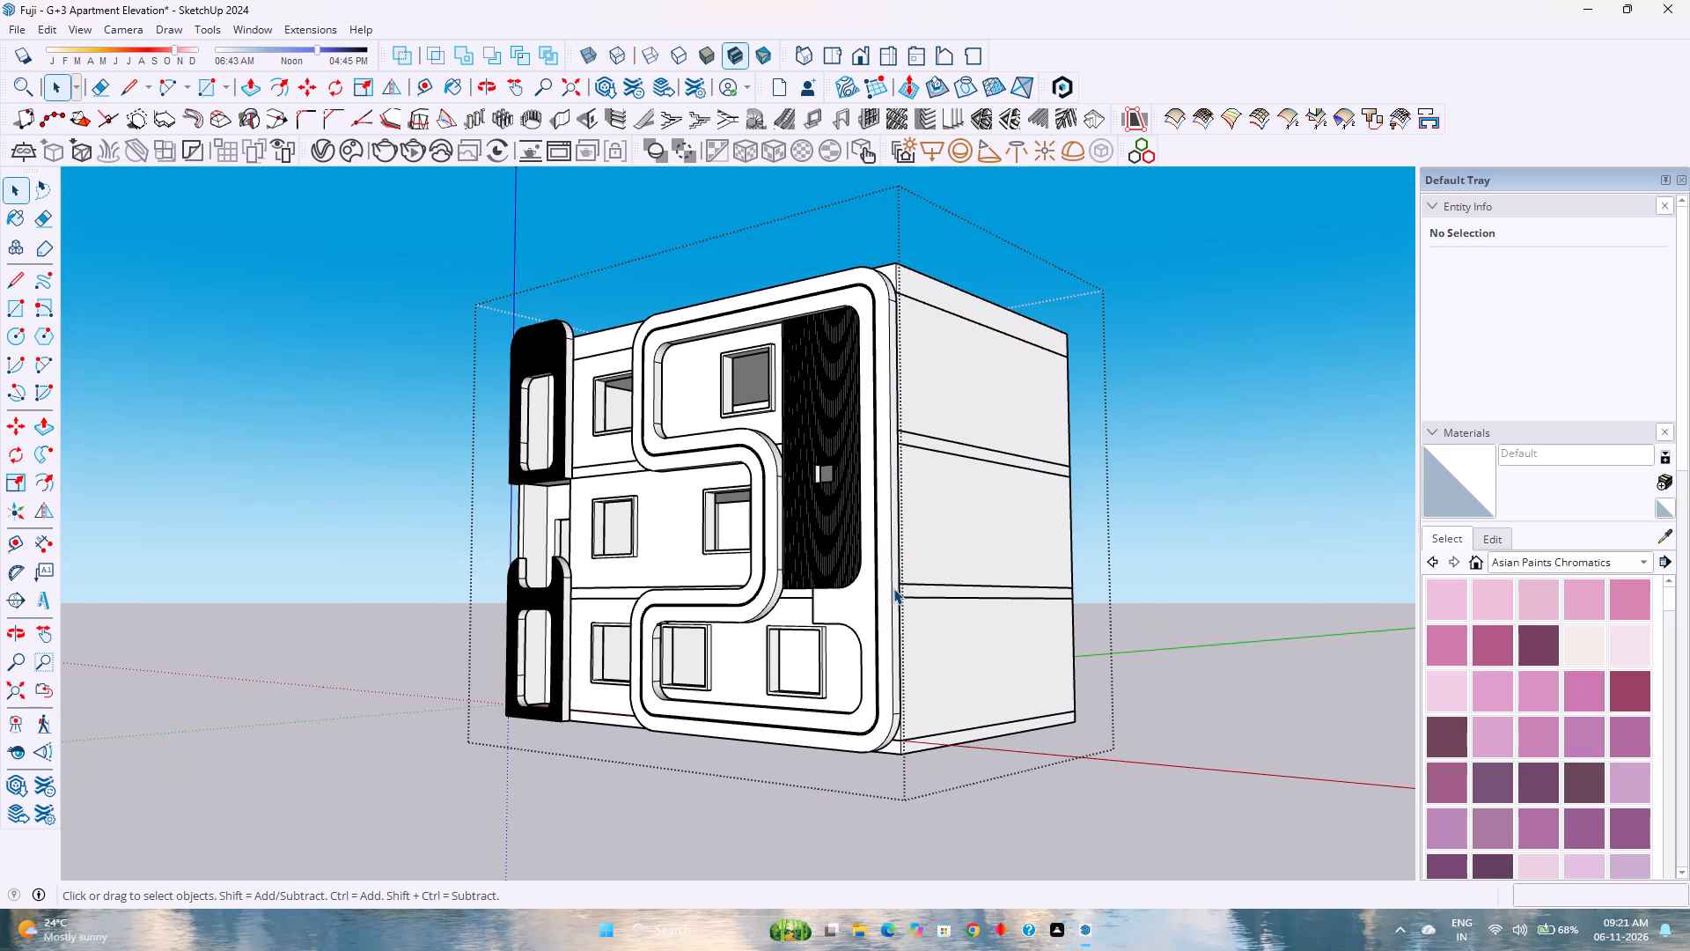
# Examine the louvre panel and S-shaped band up close and from above, and exit the whole-building group.
pyautogui.scroll(6, 893, 589)
pyautogui.scroll(3, 812, 608)
pyautogui.moveTo(812, 608); pyautogui.dragTo(984, 726, button='middle')
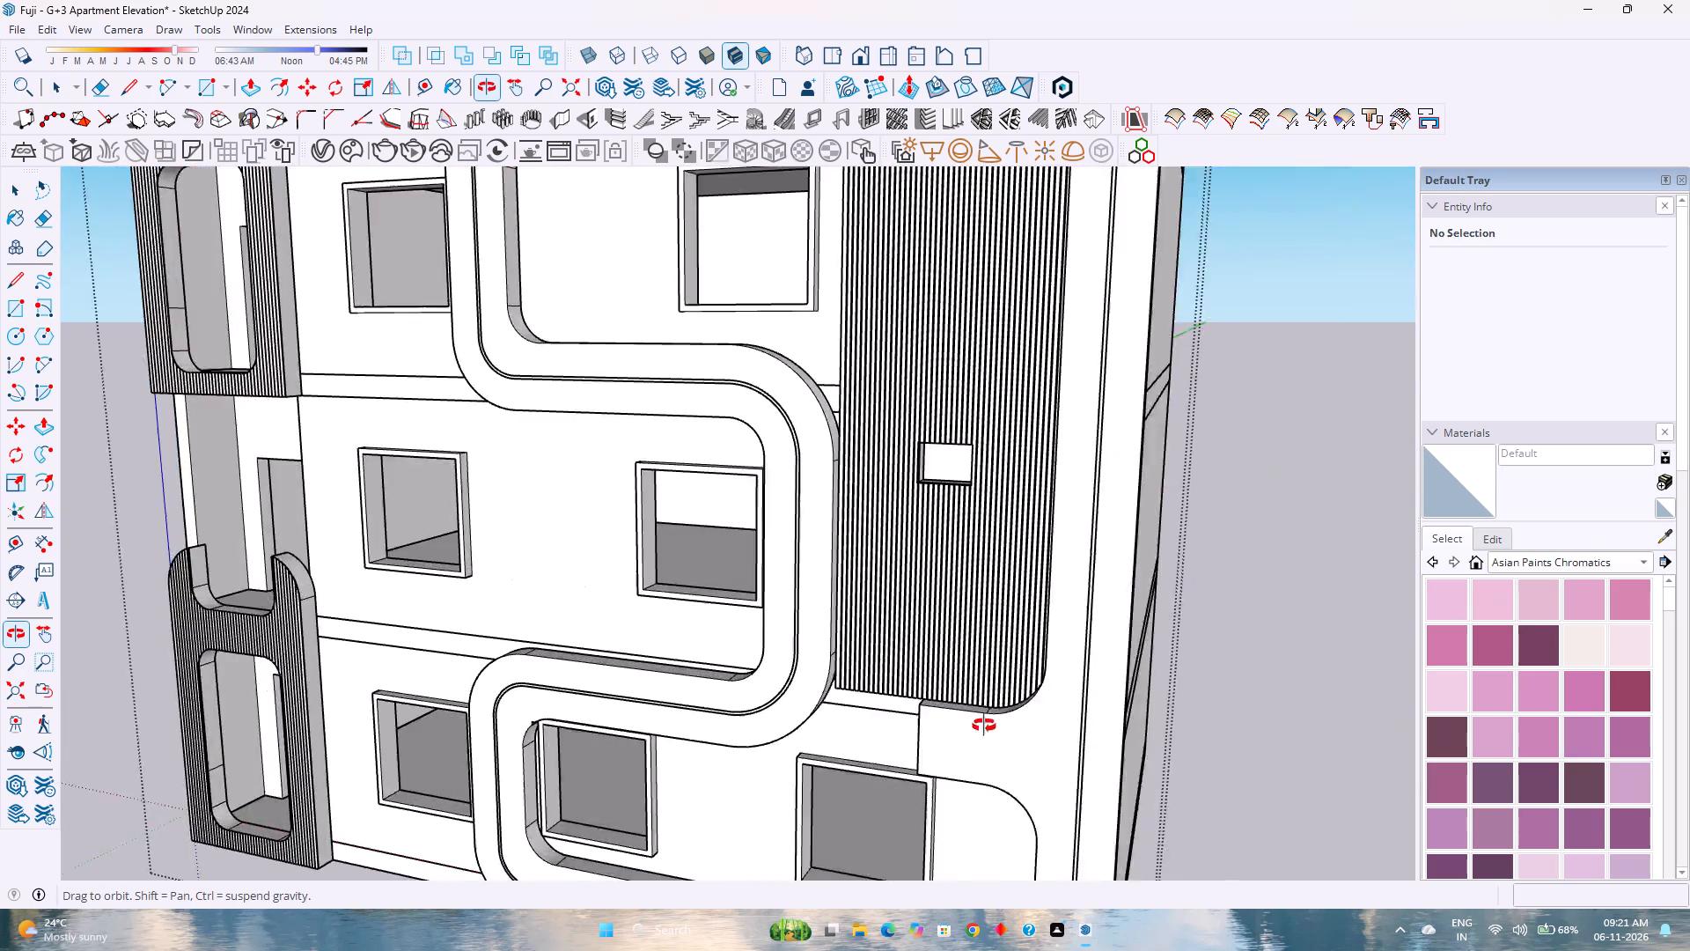
pyautogui.moveTo(984, 726); pyautogui.dragTo(1103, 726, button='middle')
pyautogui.middleClick(1103, 726)
pyautogui.scroll(3, 1045, 571)
pyautogui.moveTo(1045, 571); pyautogui.dragTo(1113, 741, button='middle')
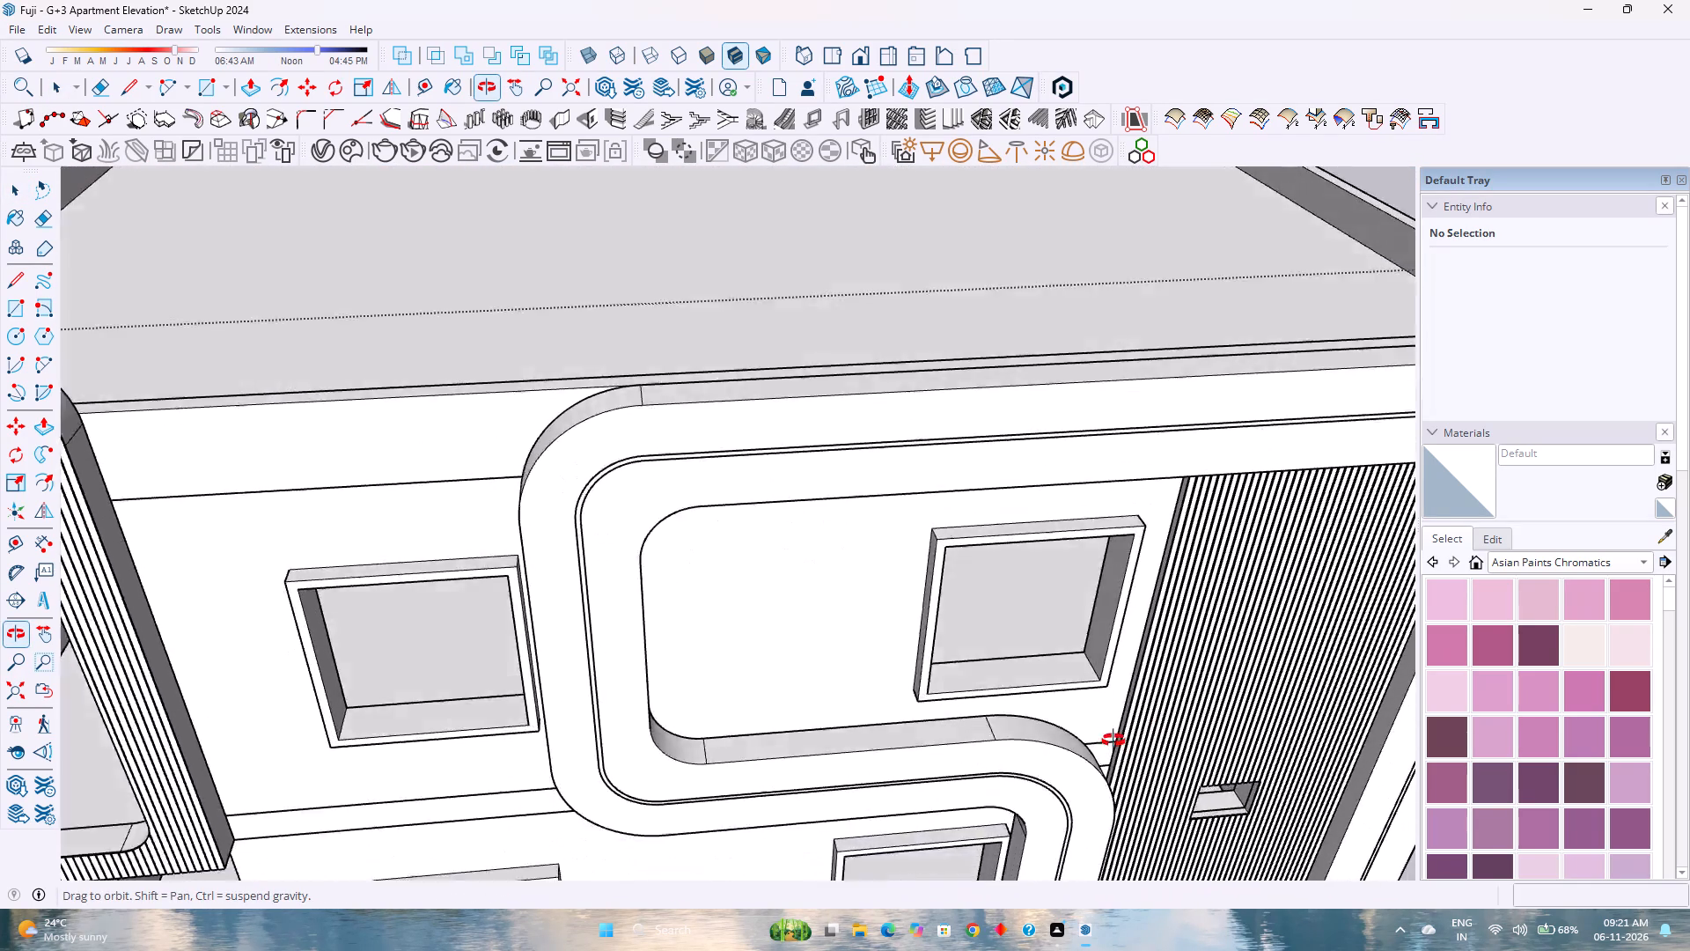
pyautogui.moveTo(1113, 741); pyautogui.dragTo(1009, 726, button='middle')
pyautogui.middleClick(1009, 726)
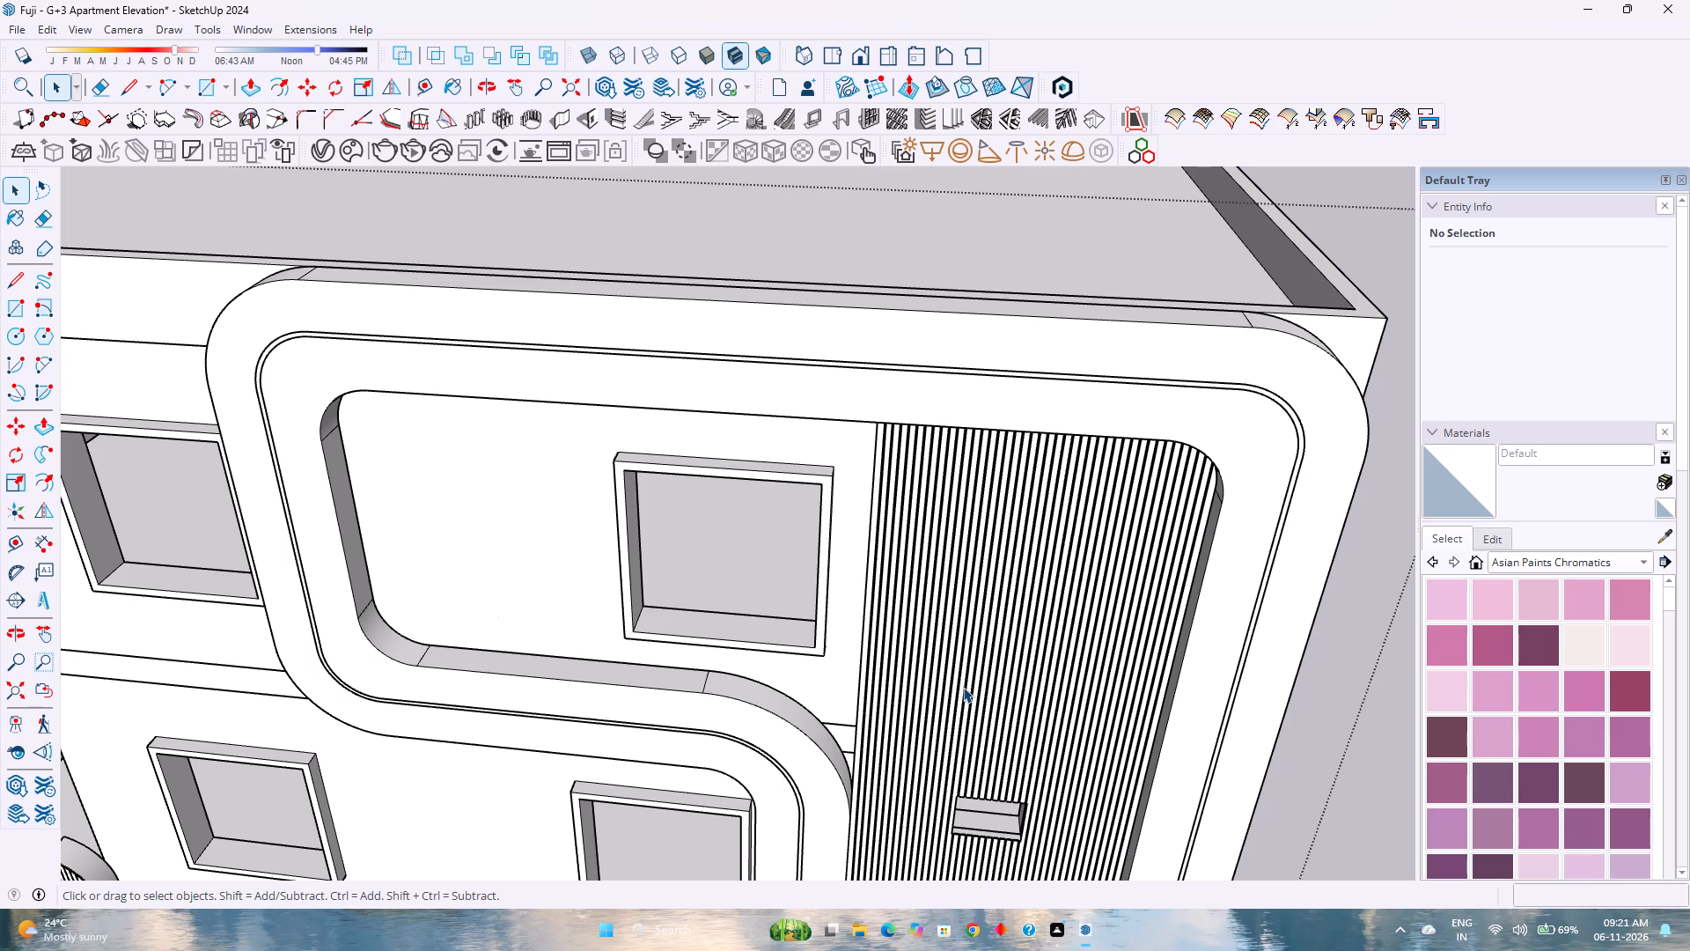
pyautogui.scroll(-2, 673, 266)
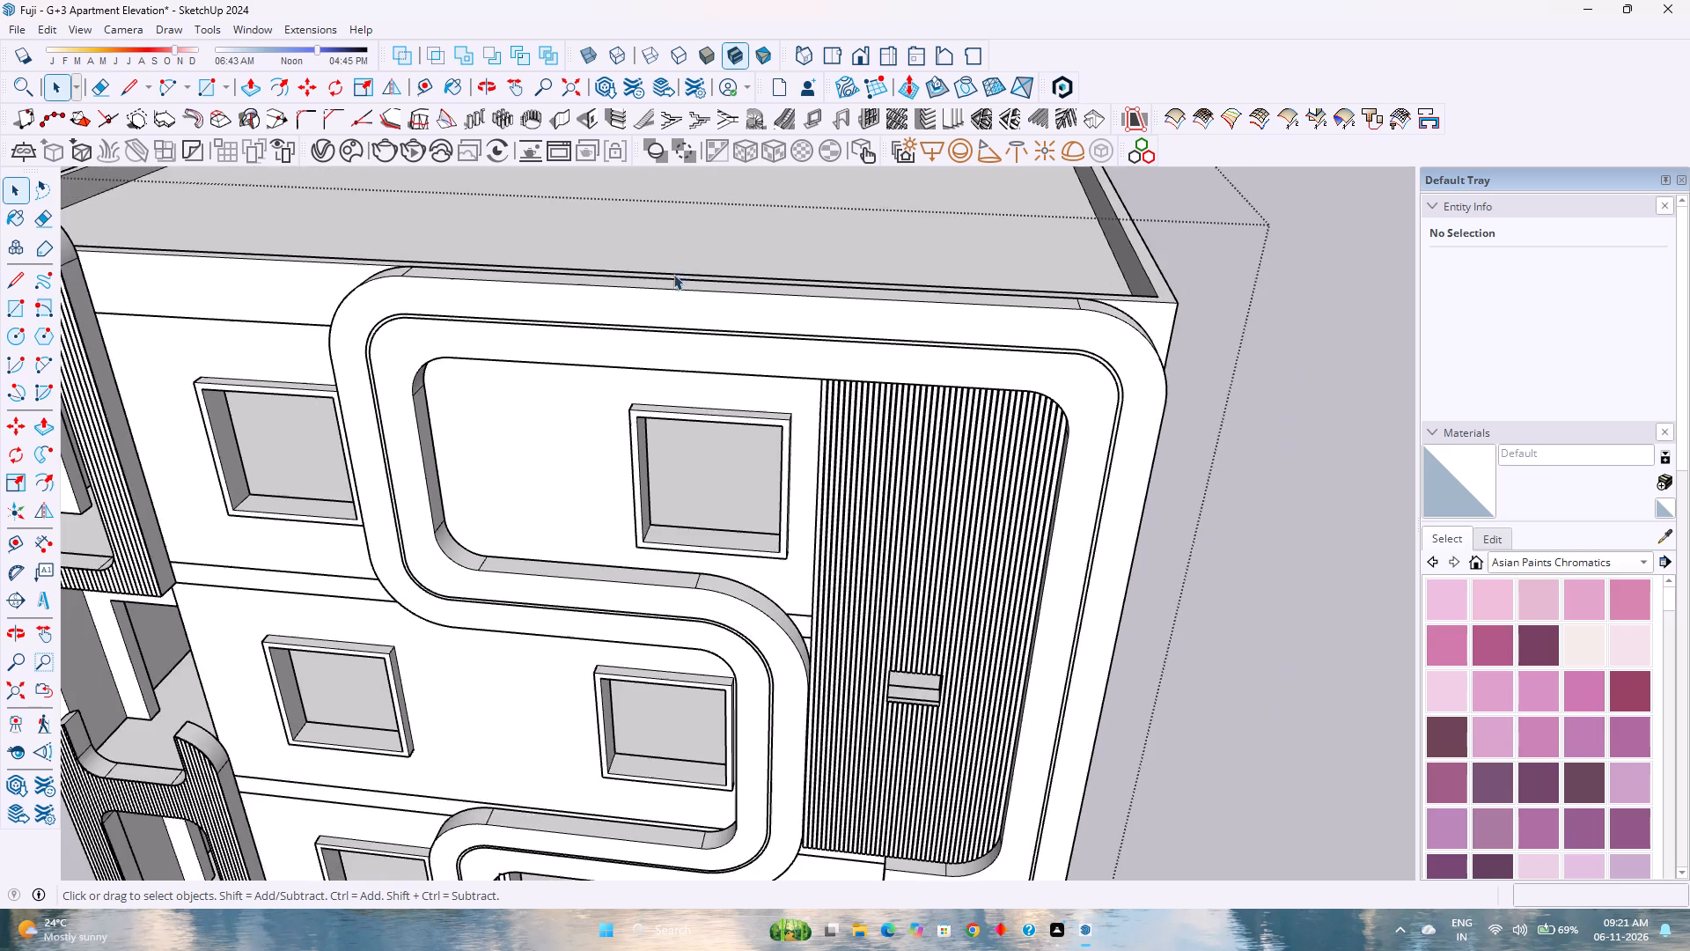
pyautogui.scroll(-1, 673, 274)
pyautogui.scroll(-4, 583, 583)
pyautogui.moveTo(643, 609); pyautogui.dragTo(552, 557, button='middle')
pyautogui.scroll(-4, 552, 557)
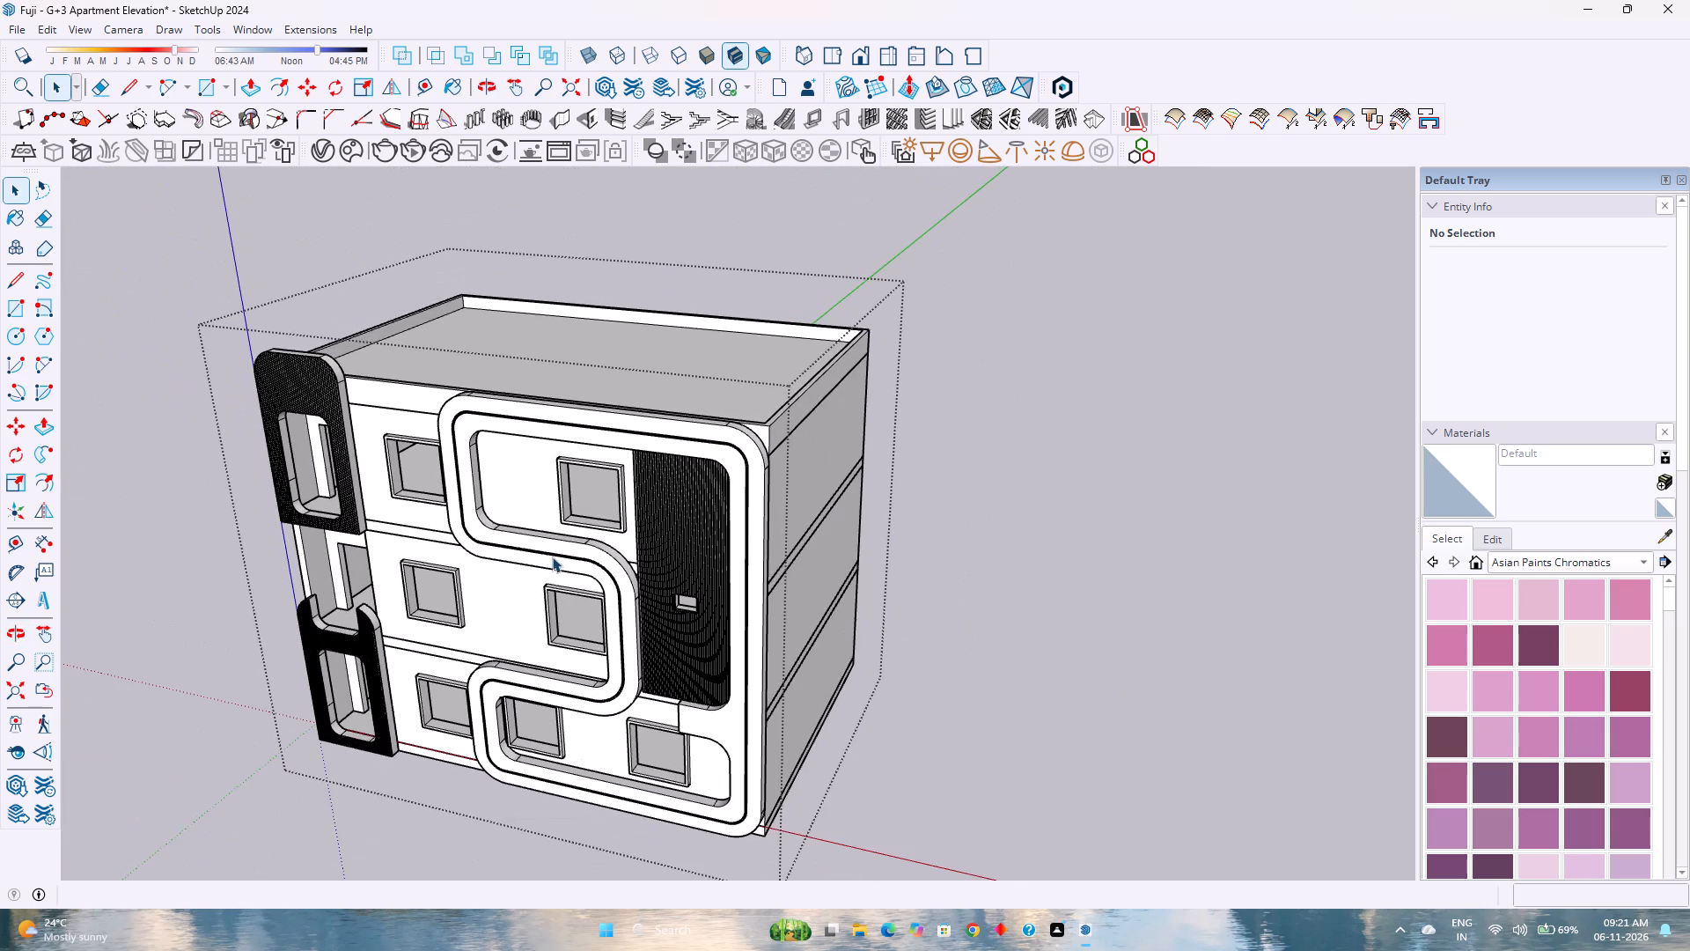
pyautogui.scroll(4, 543, 558)
pyautogui.scroll(-3, 543, 558)
pyautogui.moveTo(530, 557); pyautogui.dragTo(522, 539, button='right')
pyautogui.moveTo(530, 557); pyautogui.dragTo(518, 532, button='middle')
pyautogui.middleClick(518, 531)
pyautogui.middleClick(518, 530)
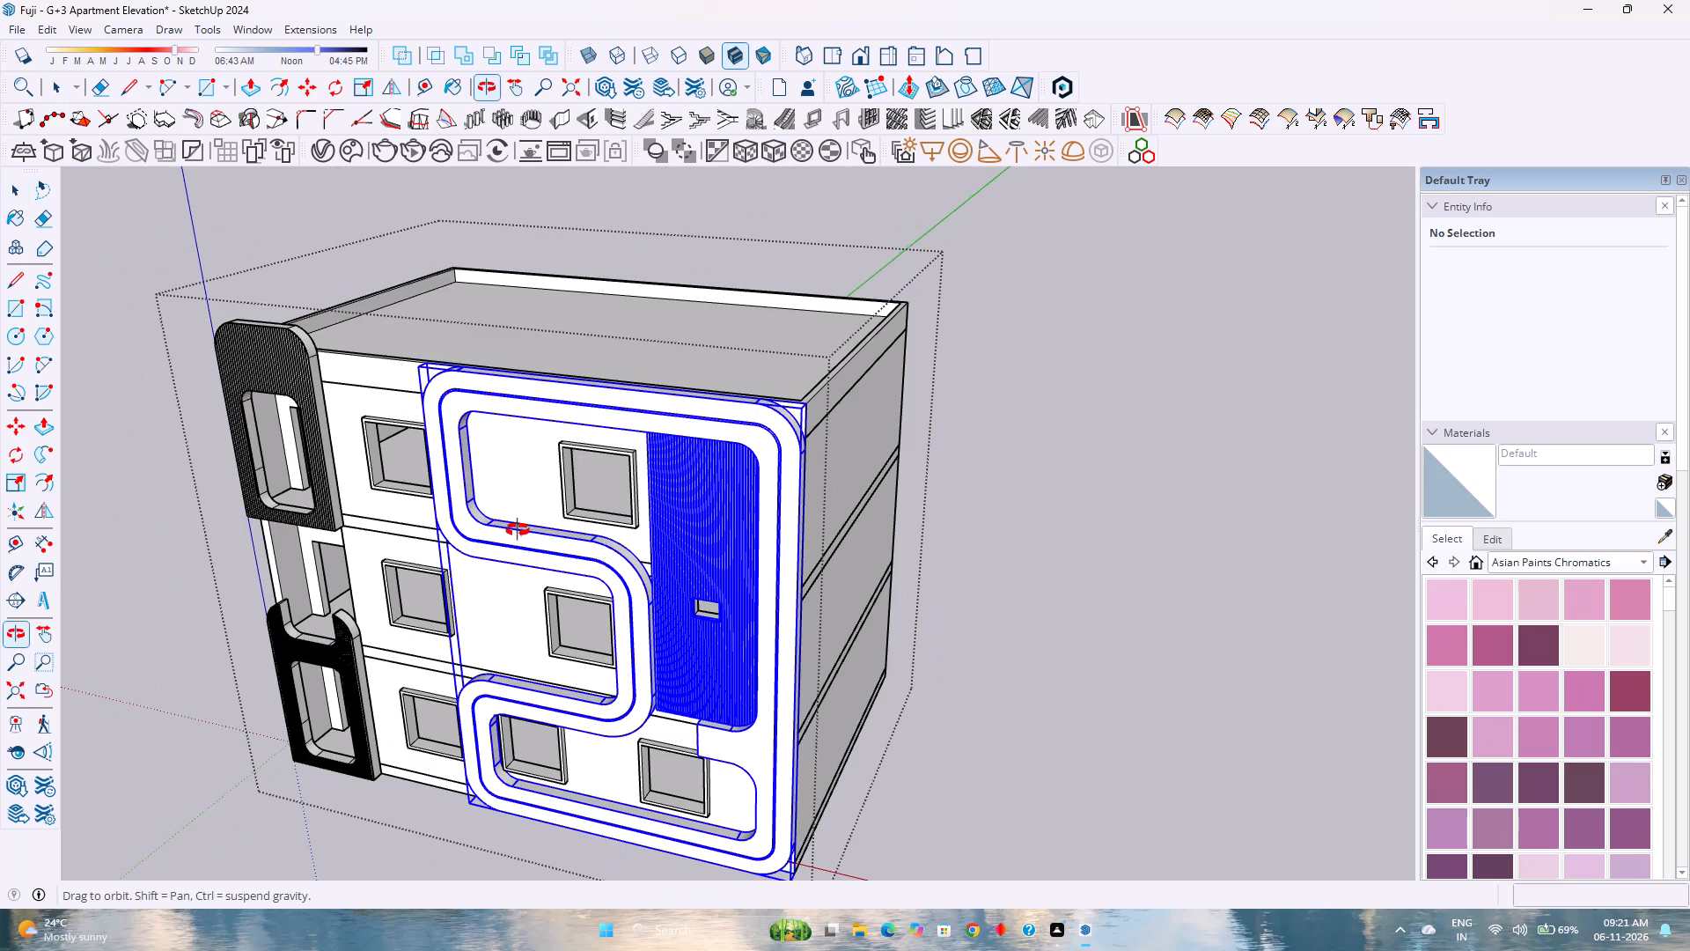
pyautogui.press('space')
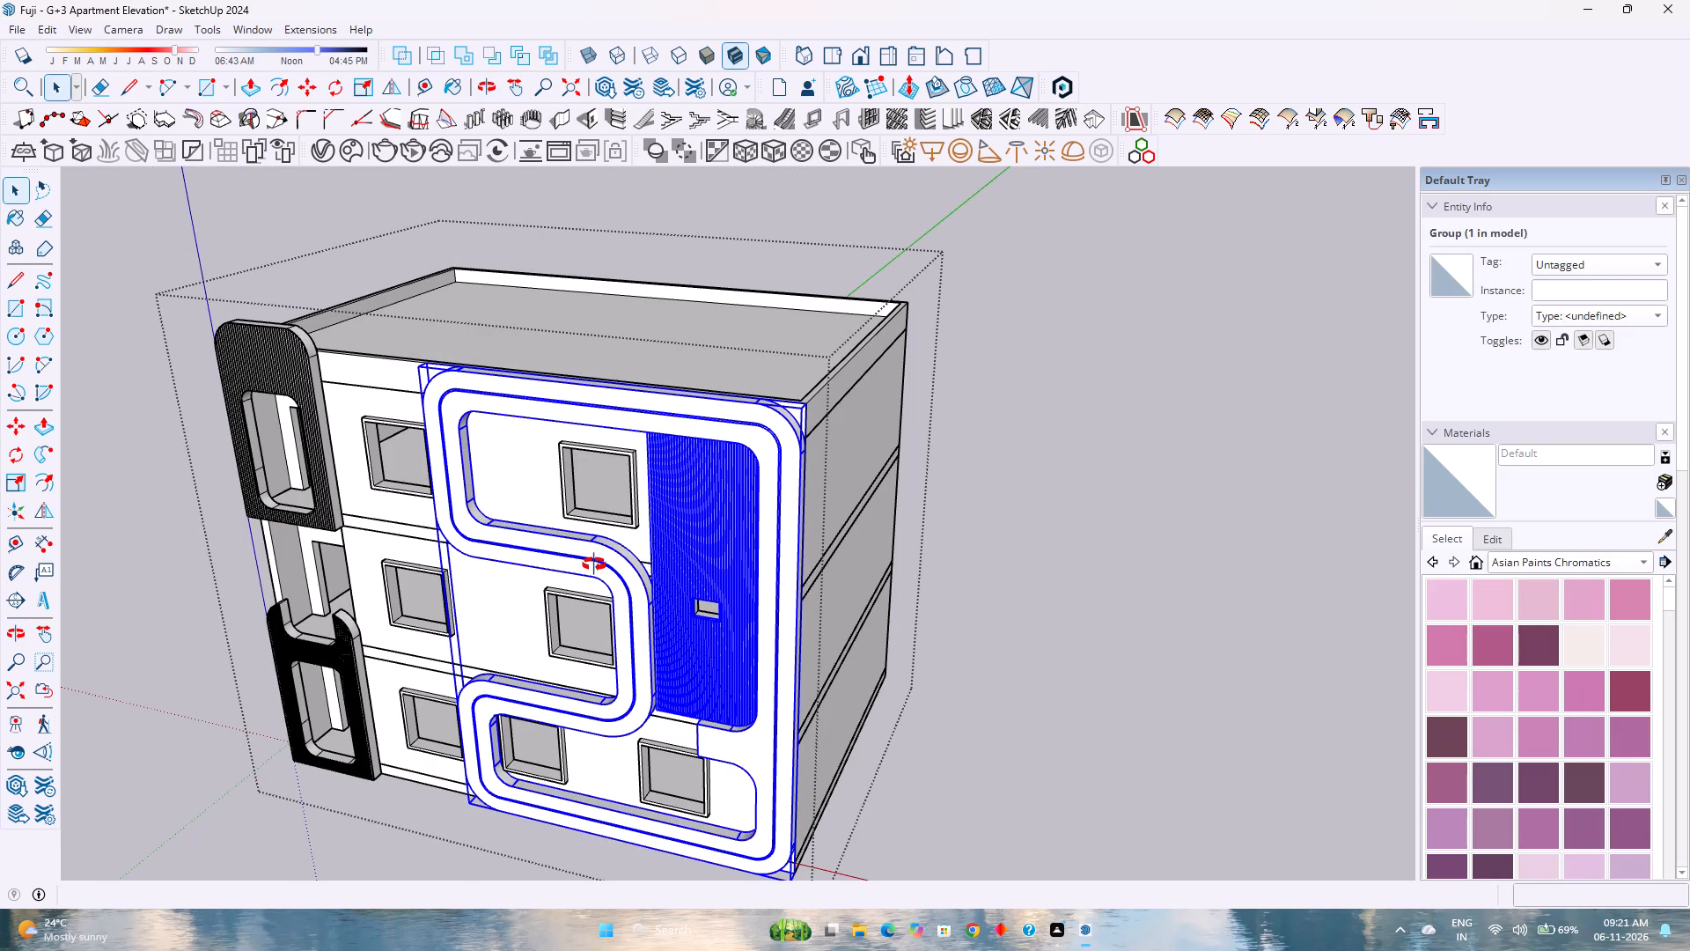
pyautogui.click(948, 244)
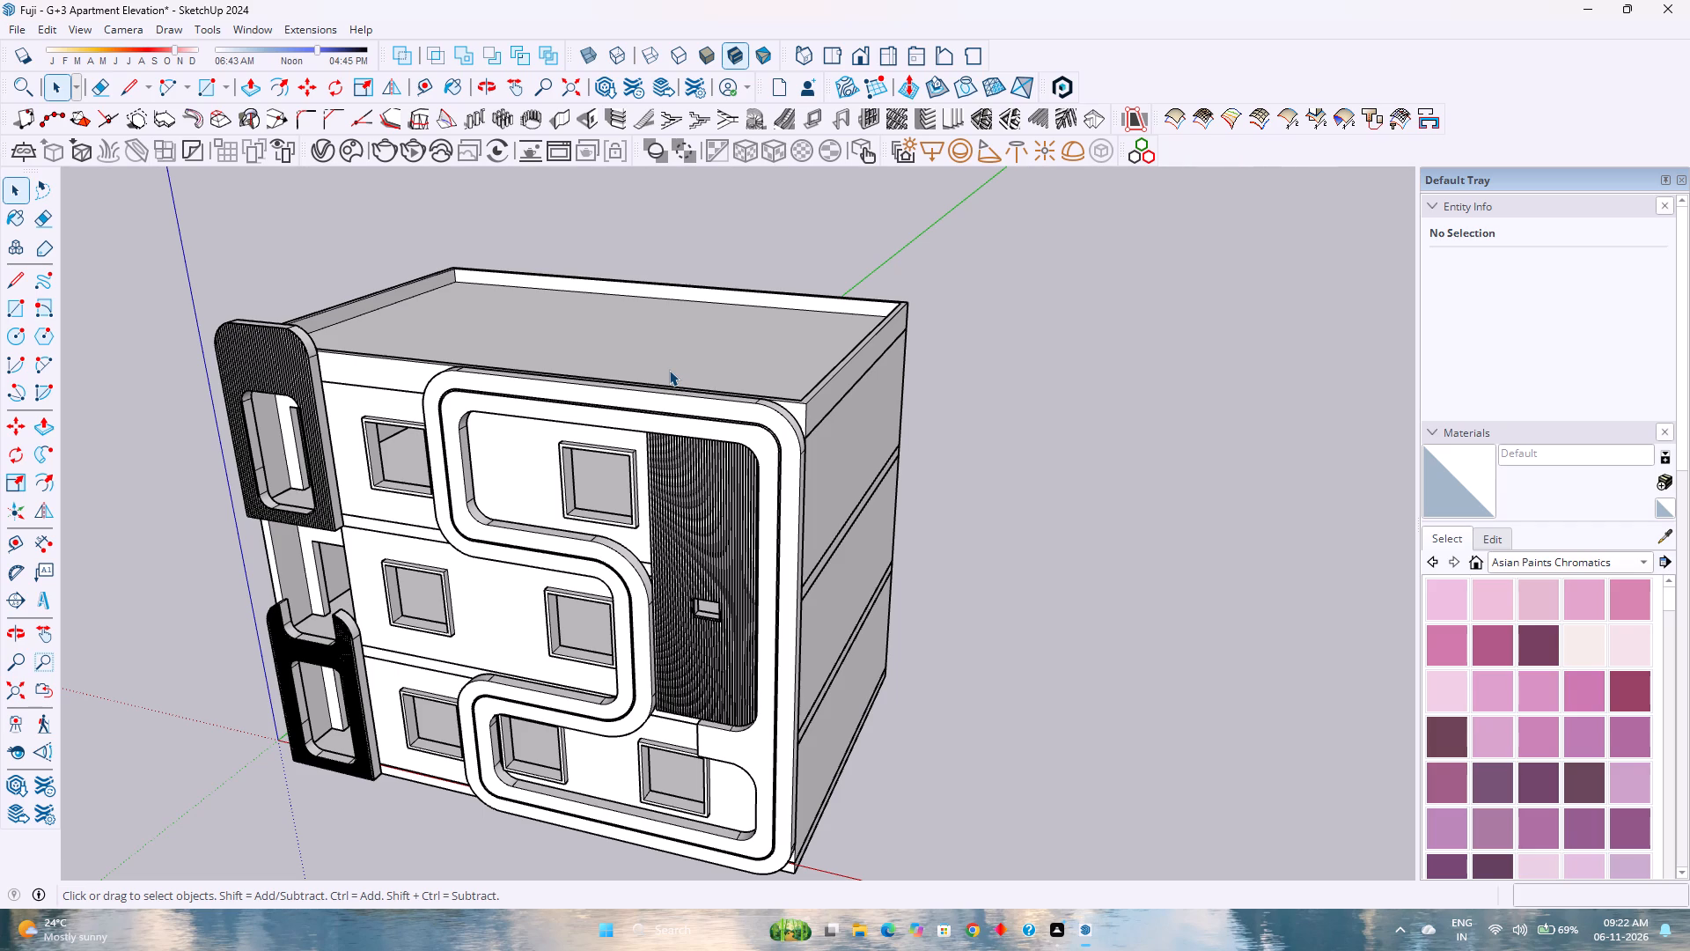
# Examine the S-shaped band's upper outer corner and its depth where it meets the building's side wall.
pyautogui.scroll(-4, 339, 512)
pyautogui.moveTo(527, 534); pyautogui.dragTo(518, 527, button='middle')
pyautogui.moveTo(518, 527); pyautogui.dragTo(475, 499, button='middle')
pyautogui.middleClick(448, 480)
pyautogui.moveTo(441, 474); pyautogui.dragTo(433, 468, button='middle')
pyautogui.scroll(3, 599, 433)
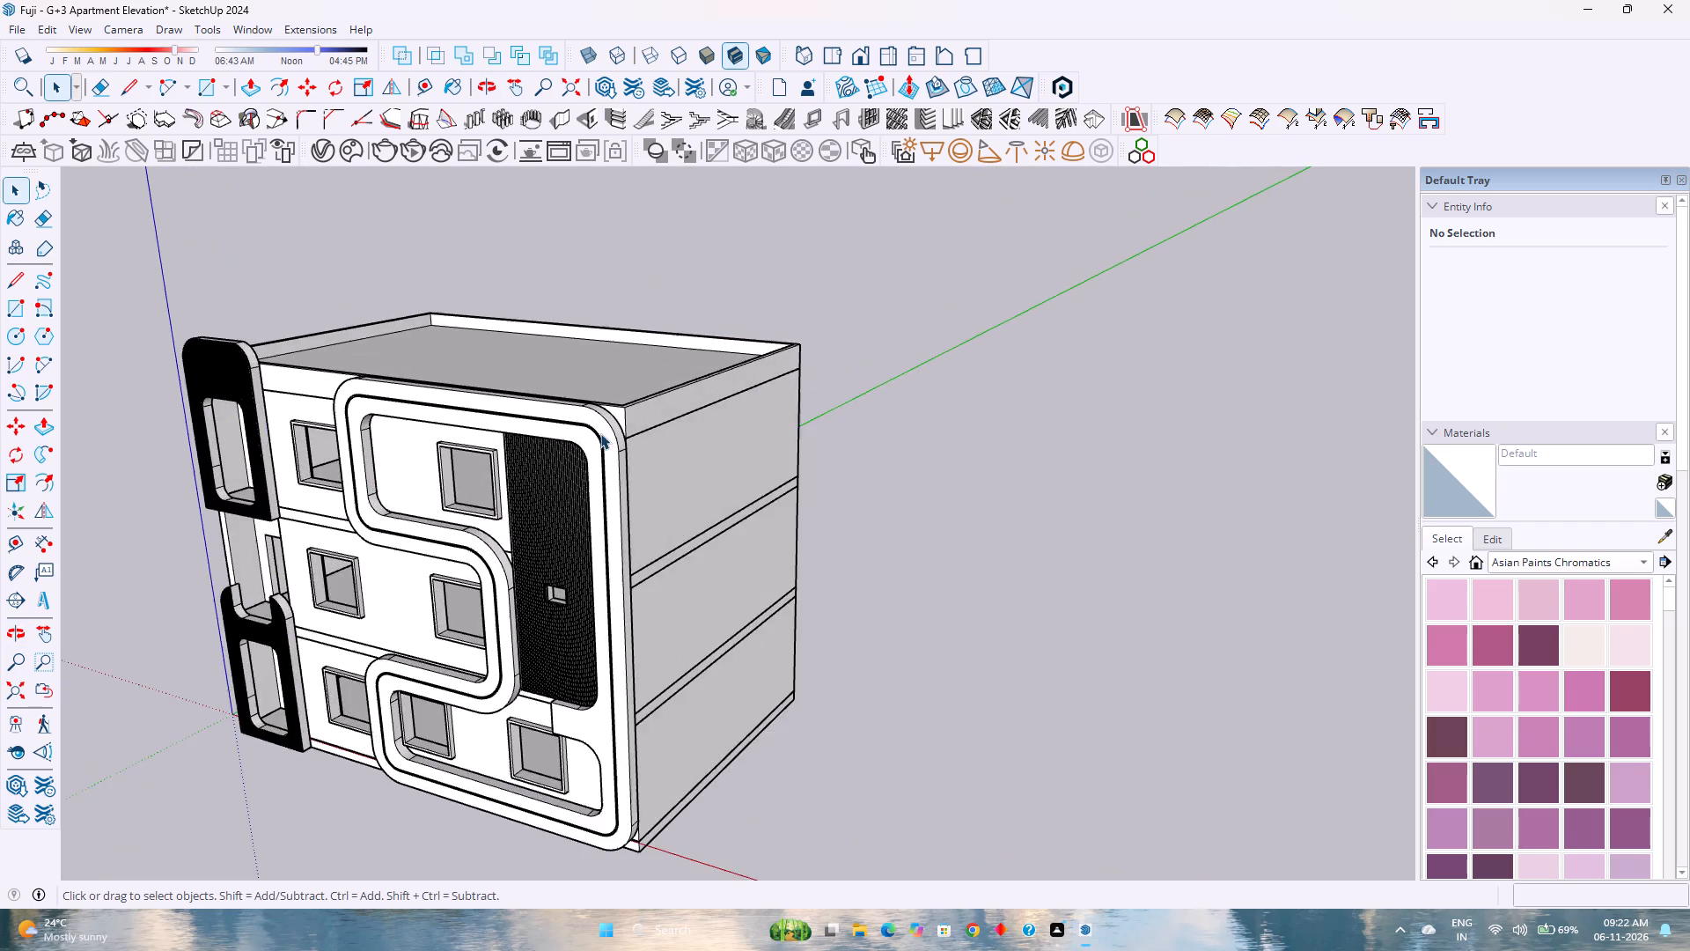
pyautogui.scroll(6, 600, 433)
pyautogui.moveTo(652, 419); pyautogui.dragTo(508, 419, button='middle')
pyautogui.scroll(6, 470, 394)
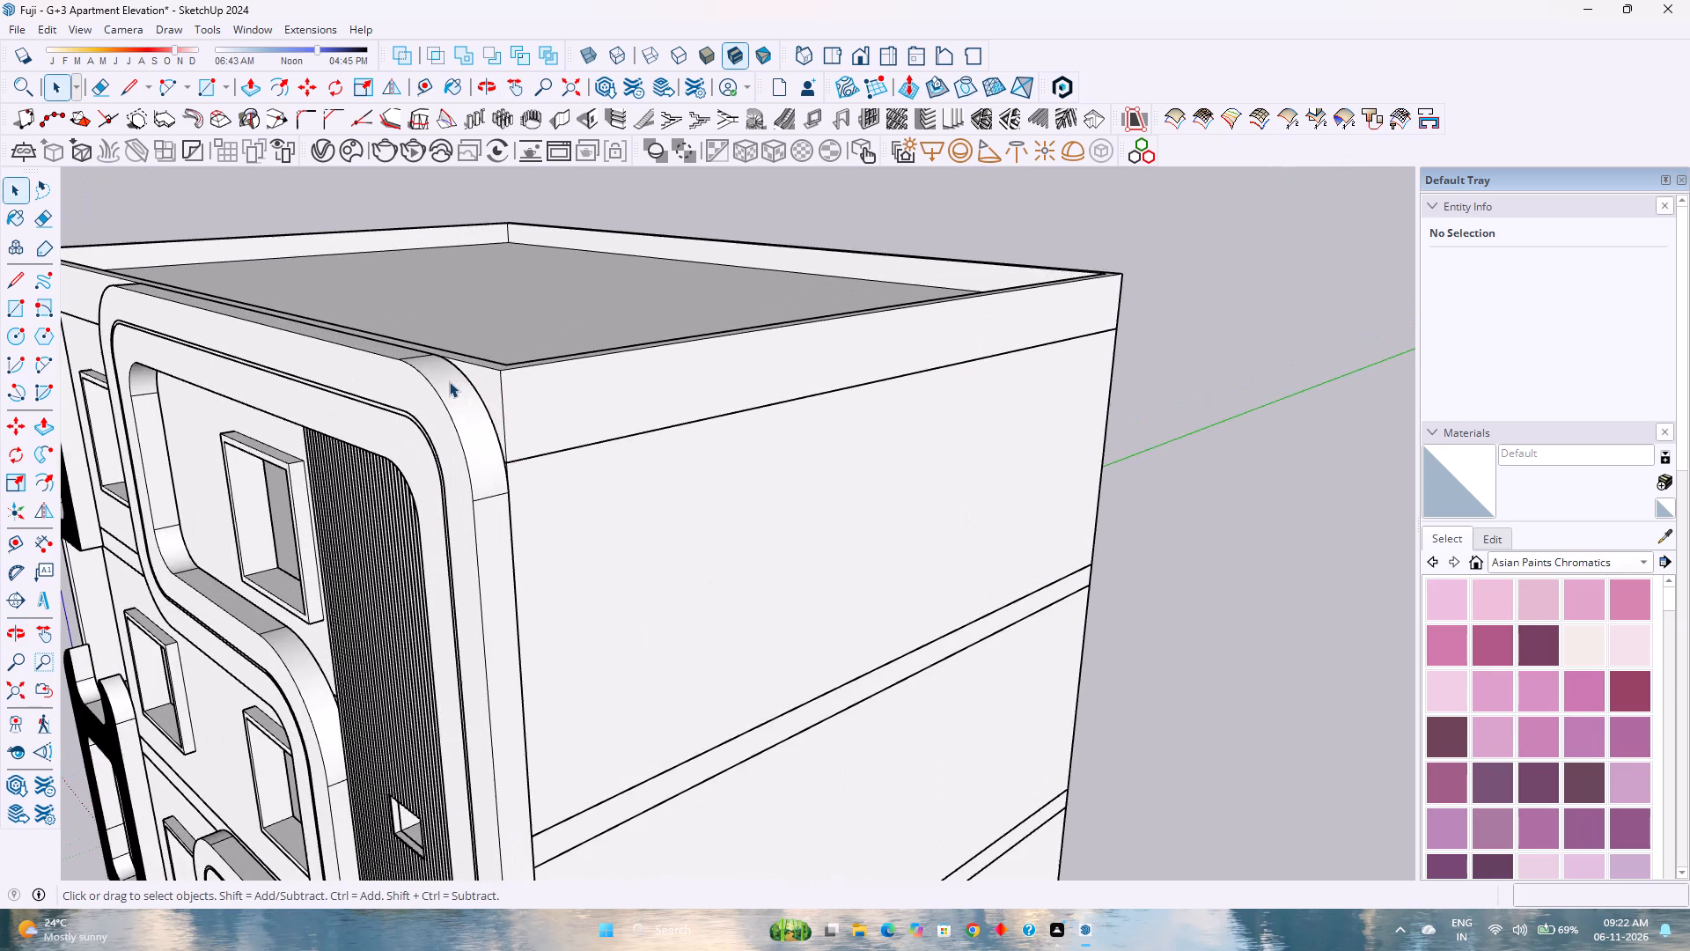
pyautogui.scroll(-1, 449, 381)
pyautogui.scroll(1, 449, 383)
pyautogui.scroll(-4, 449, 384)
pyautogui.scroll(3, 449, 384)
pyautogui.scroll(-3, 449, 384)
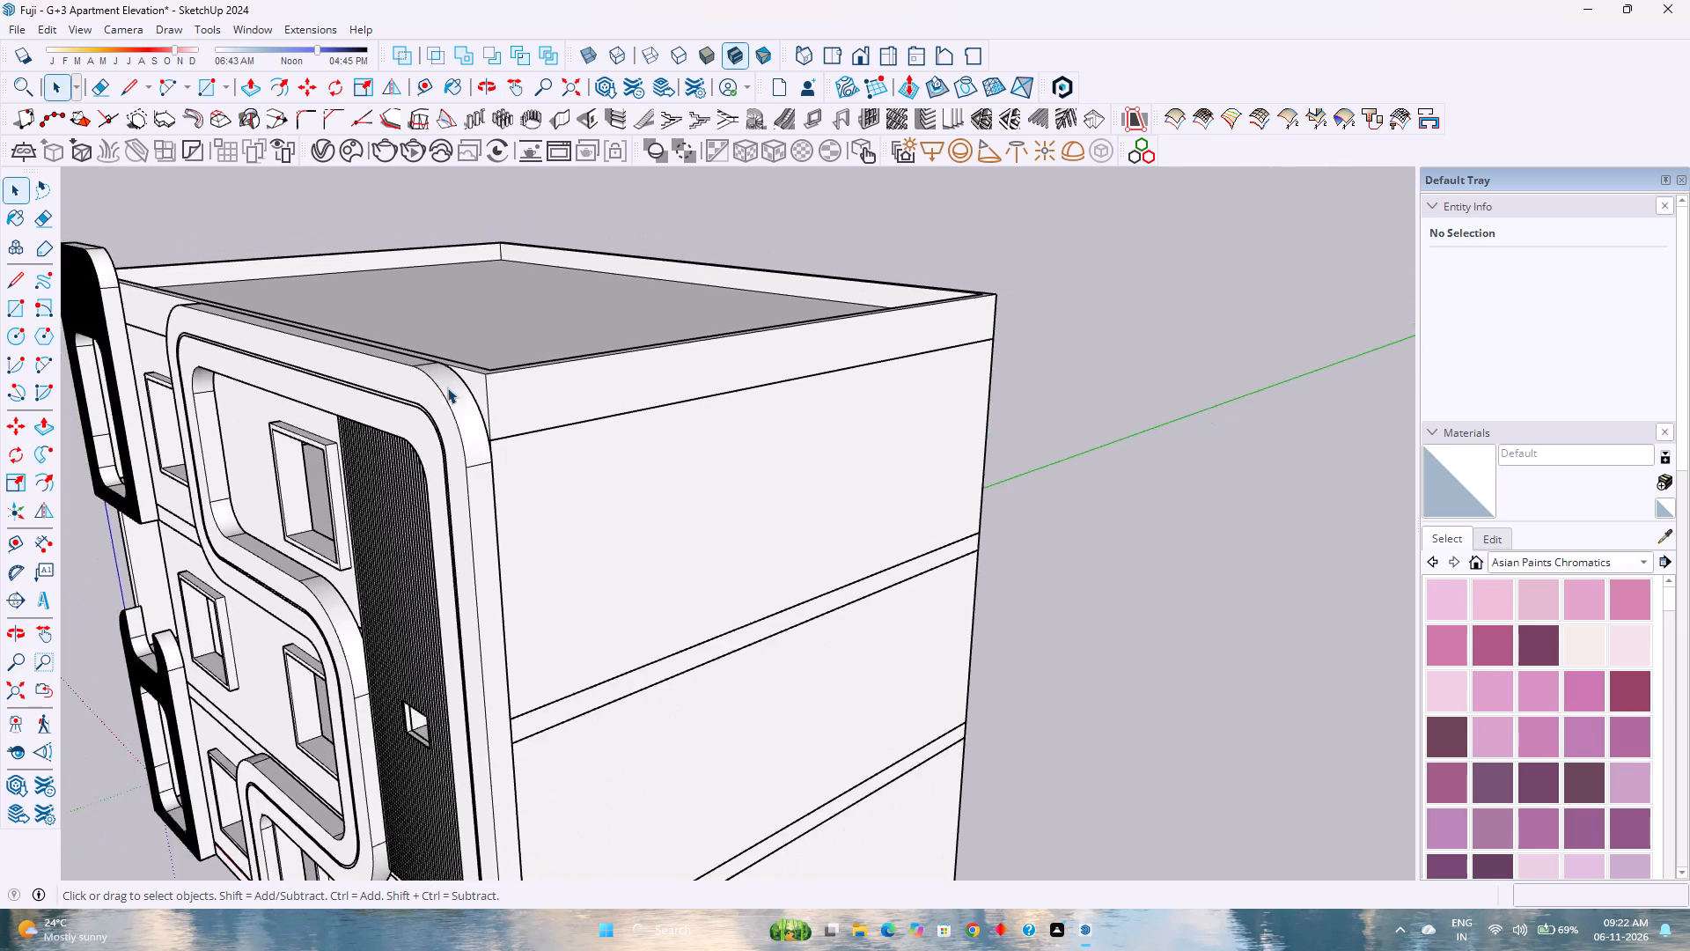
# Open the building group and the nested S-shaped band group, and select the front outer arc at the band's upper corner beside the side wall.
pyautogui.moveTo(439, 409); pyautogui.dragTo(553, 409, button='middle')
pyautogui.scroll(5, 459, 448)
pyautogui.scroll(-1, 483, 434)
pyautogui.scroll(4, 484, 434)
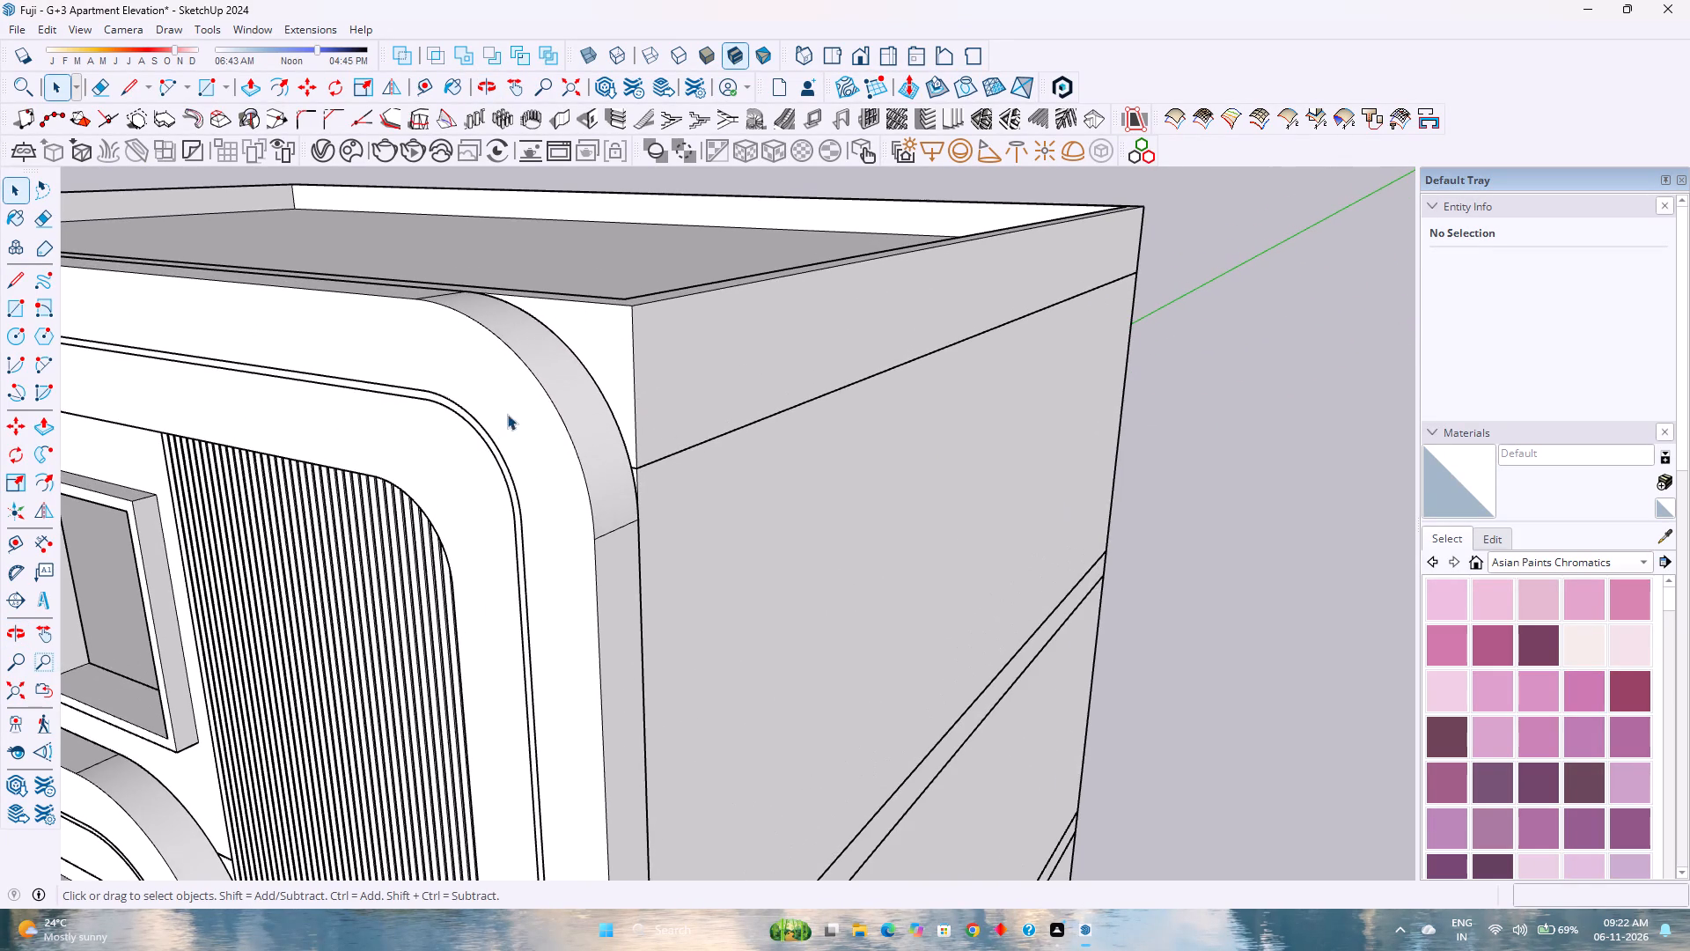
pyautogui.click(537, 384)
pyautogui.doubleClick(537, 384)
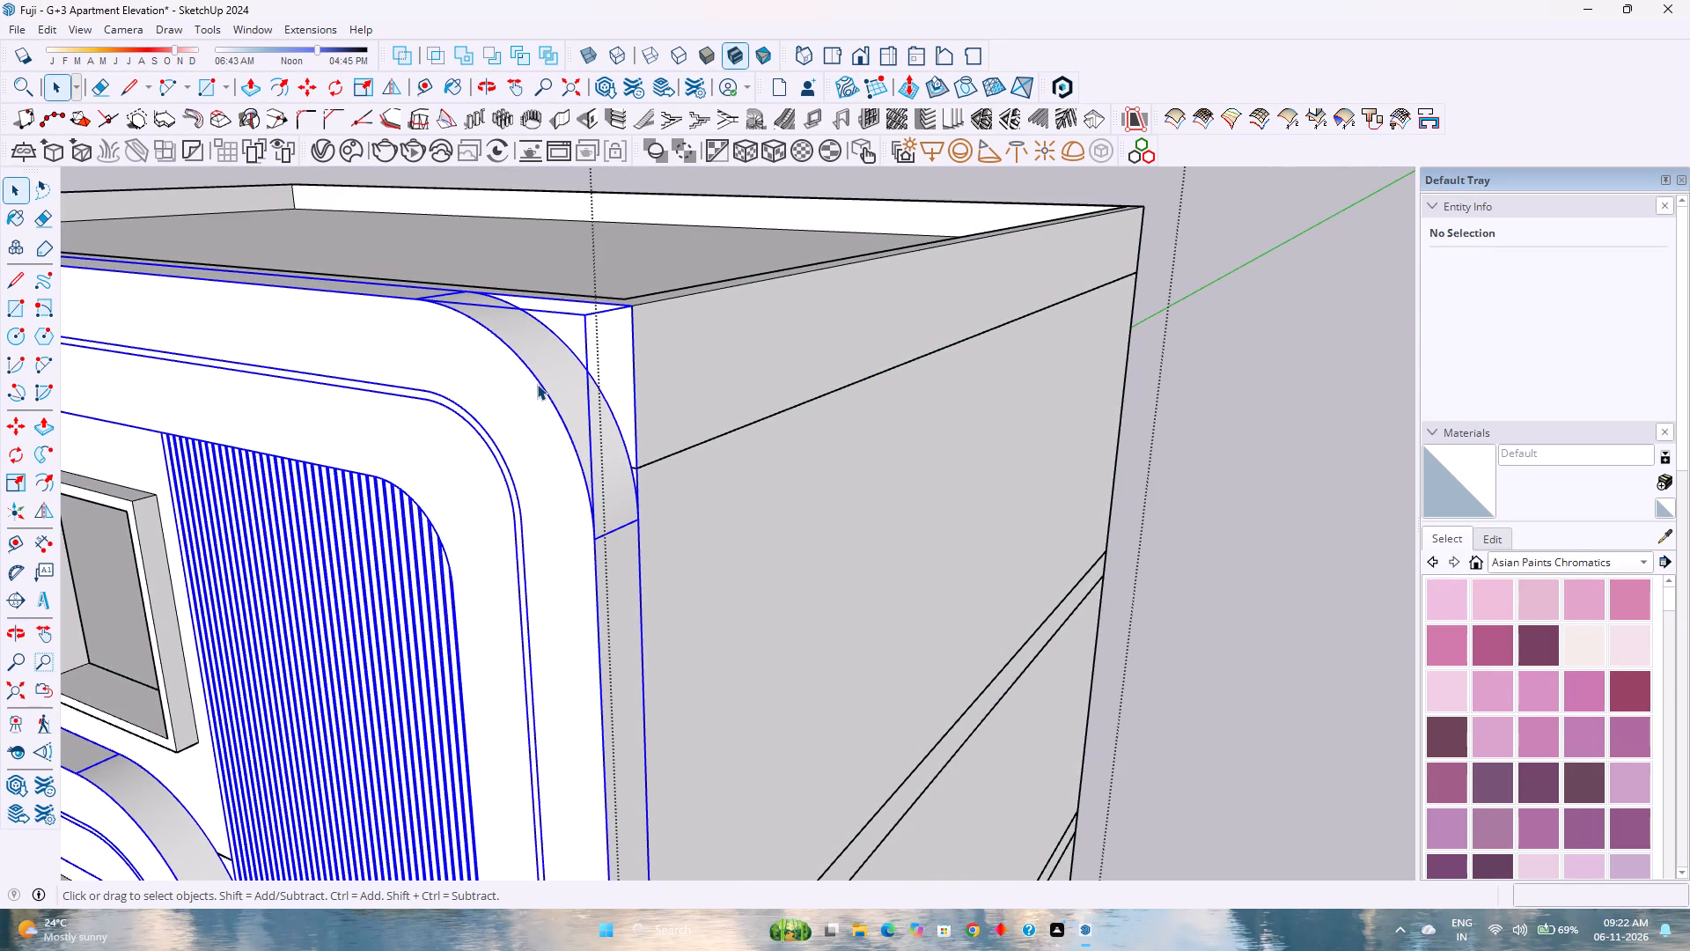
pyautogui.doubleClick(537, 384)
pyautogui.click(537, 384)
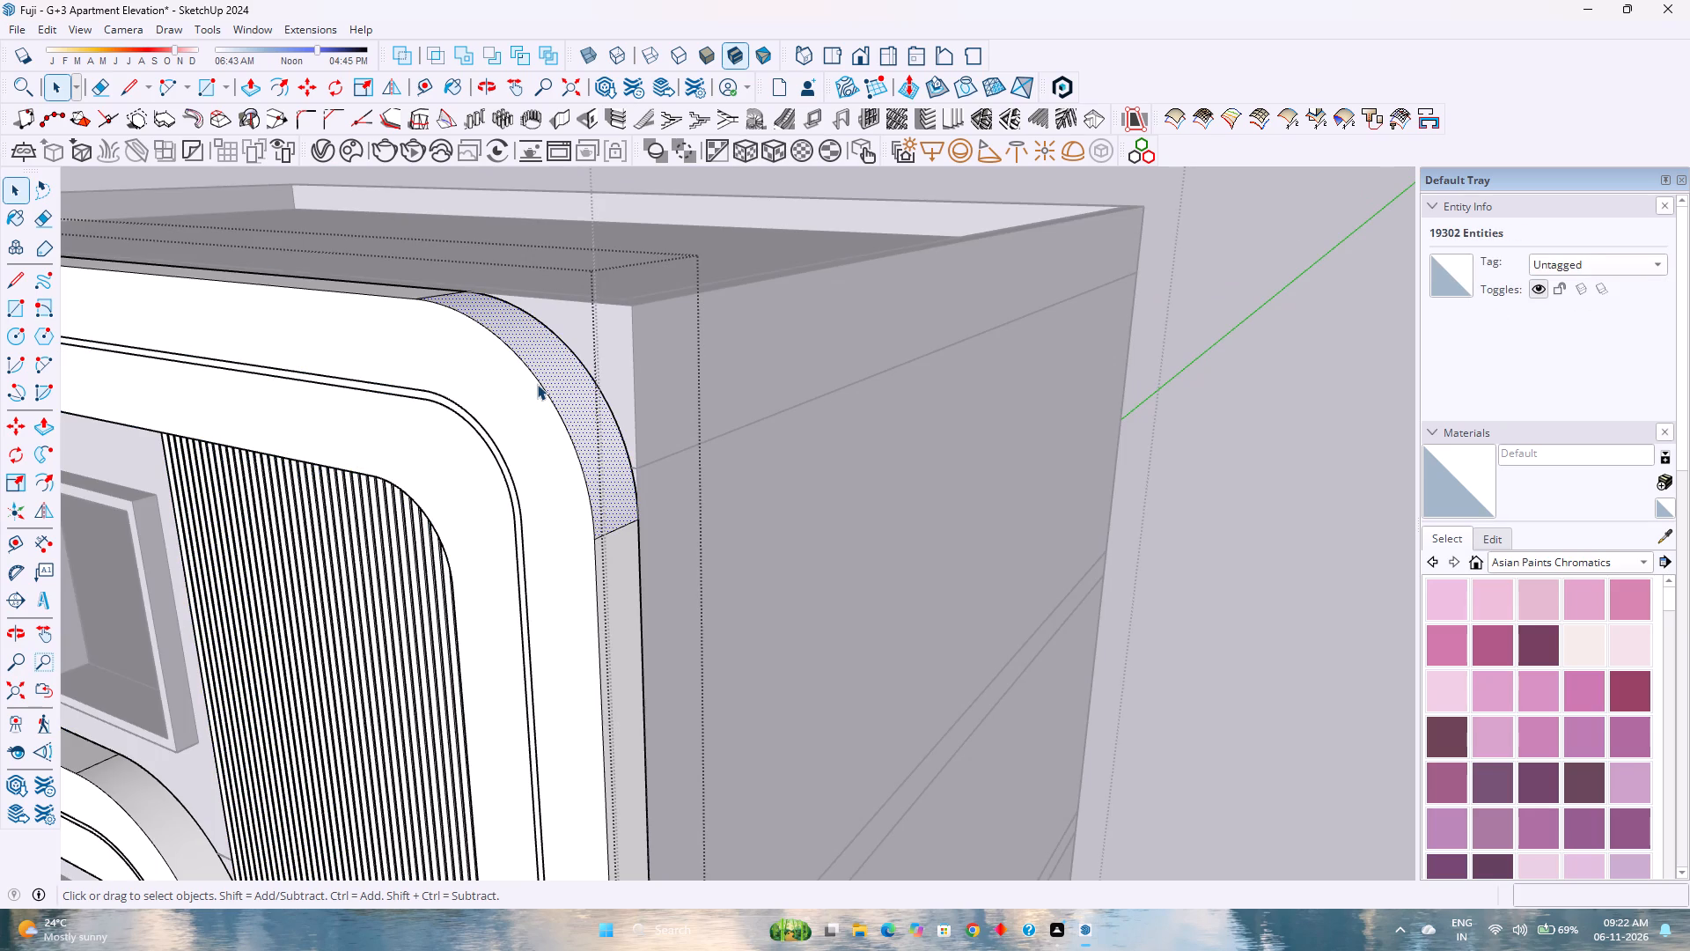
pyautogui.click(538, 384)
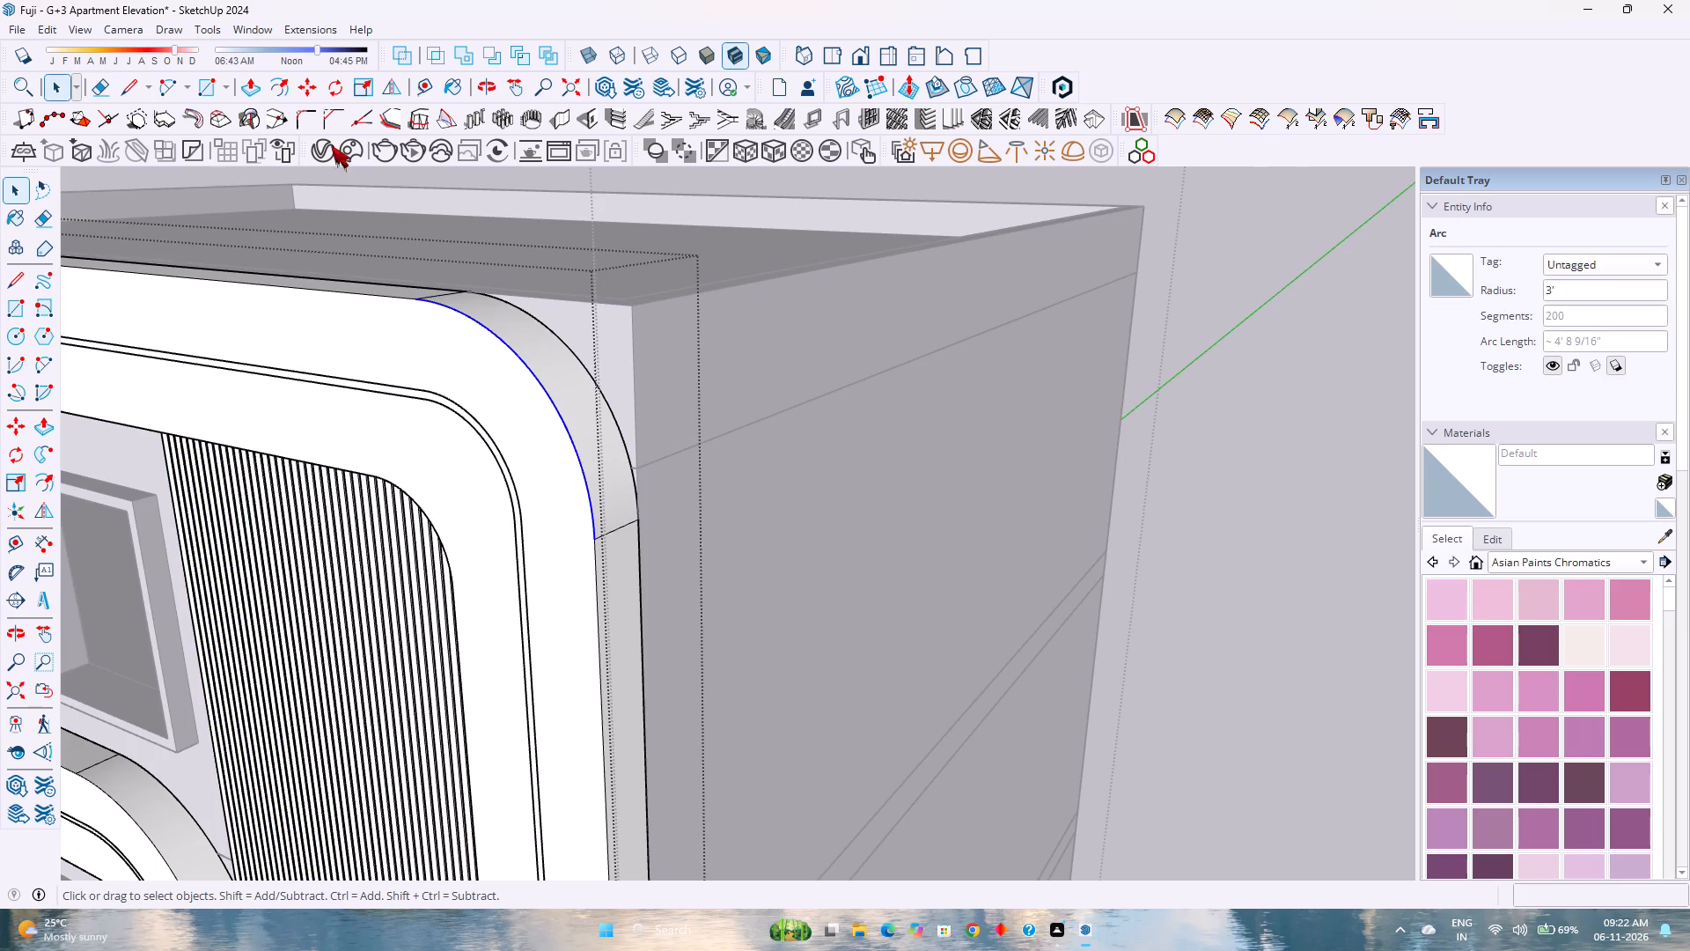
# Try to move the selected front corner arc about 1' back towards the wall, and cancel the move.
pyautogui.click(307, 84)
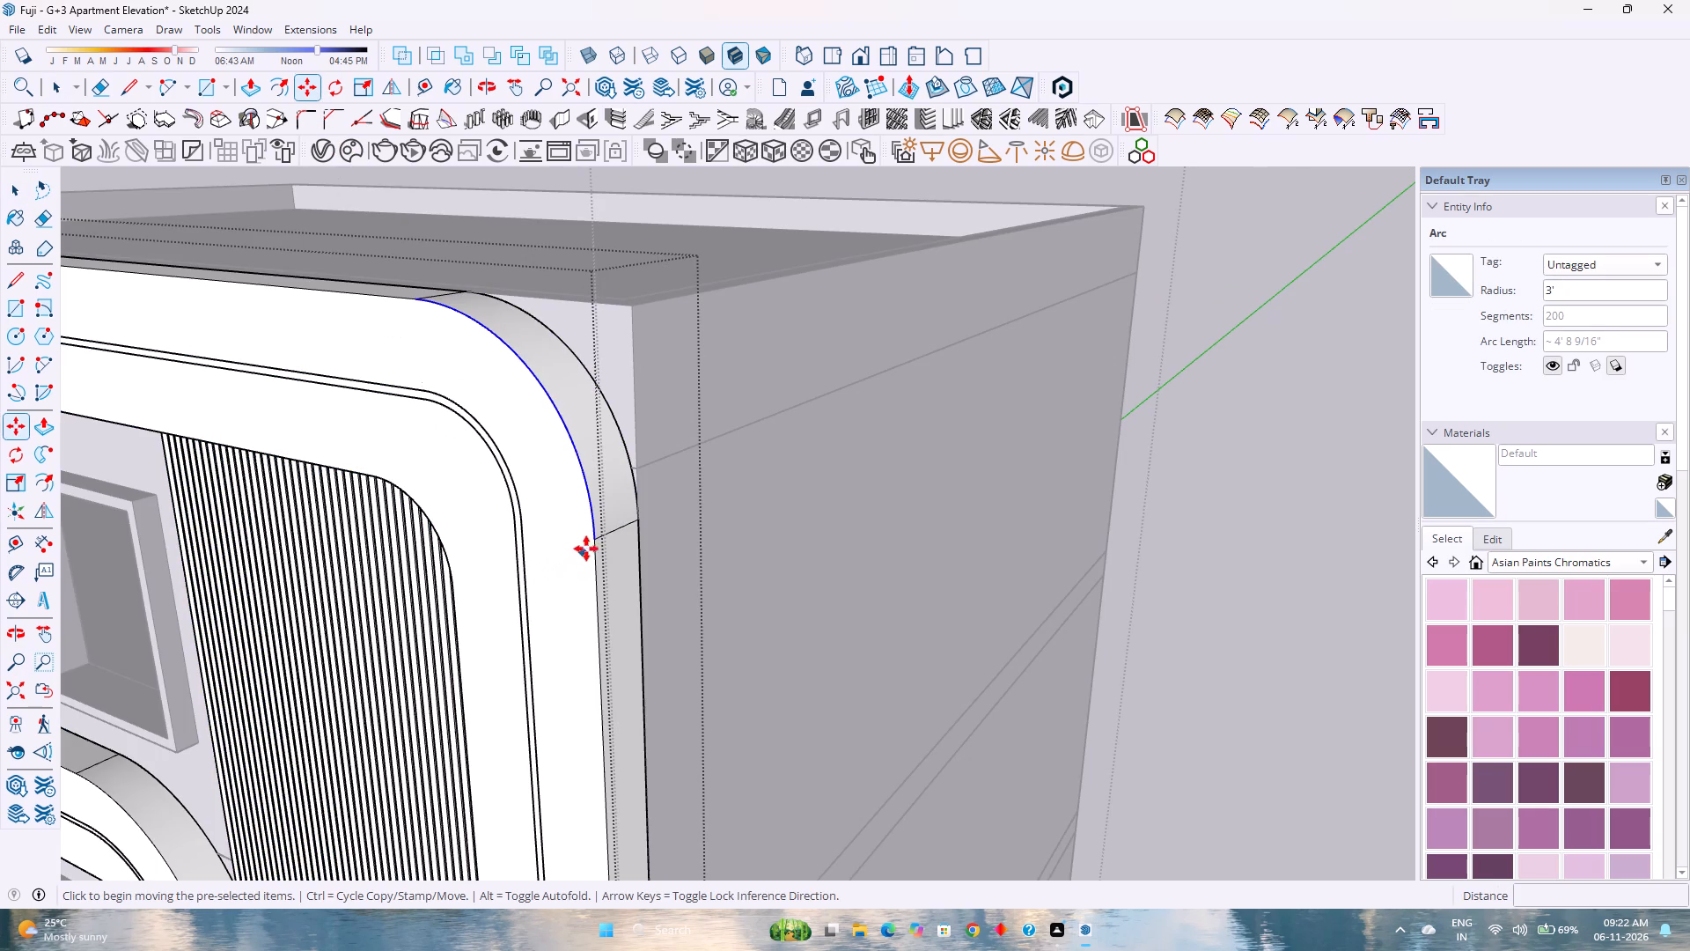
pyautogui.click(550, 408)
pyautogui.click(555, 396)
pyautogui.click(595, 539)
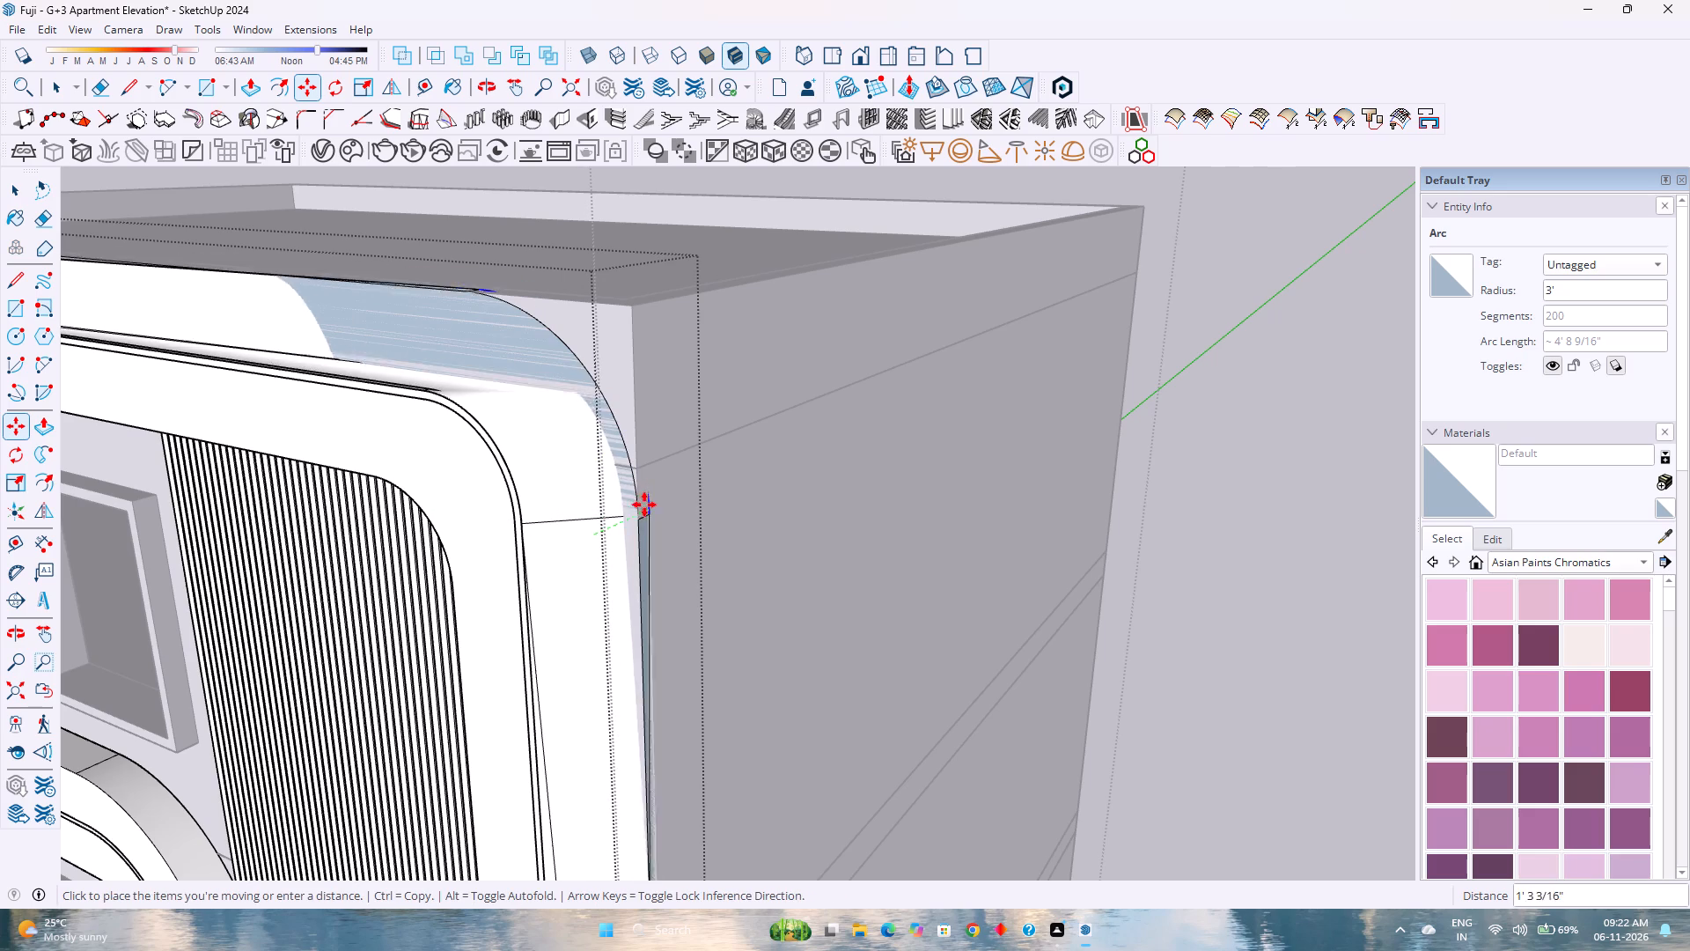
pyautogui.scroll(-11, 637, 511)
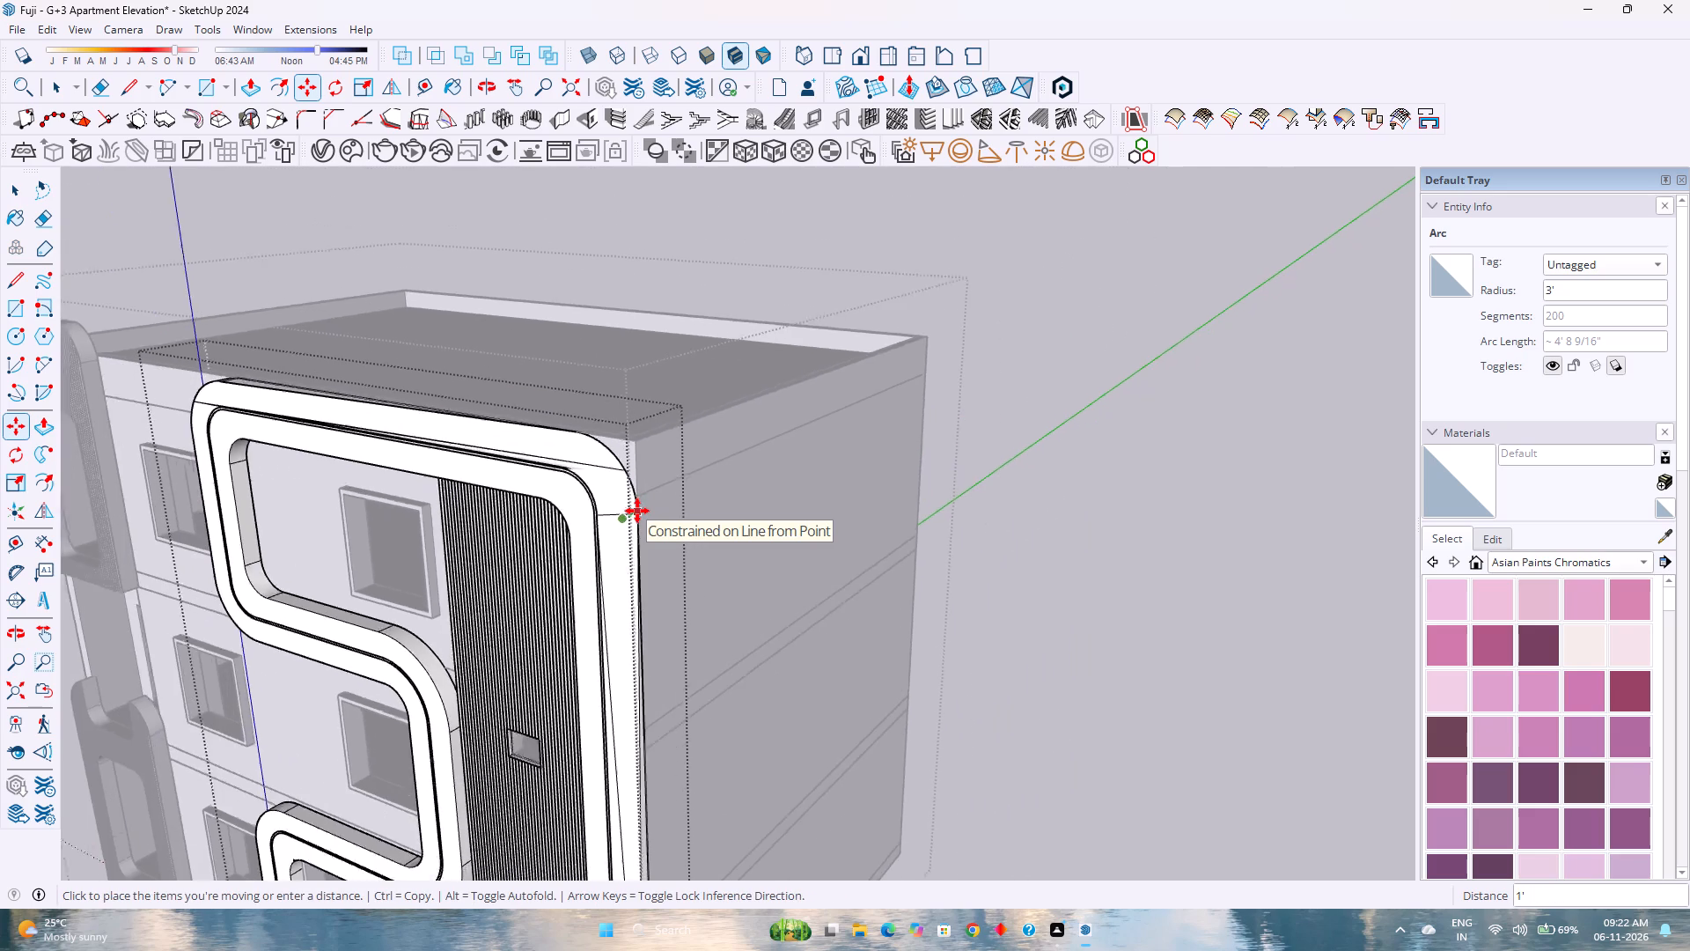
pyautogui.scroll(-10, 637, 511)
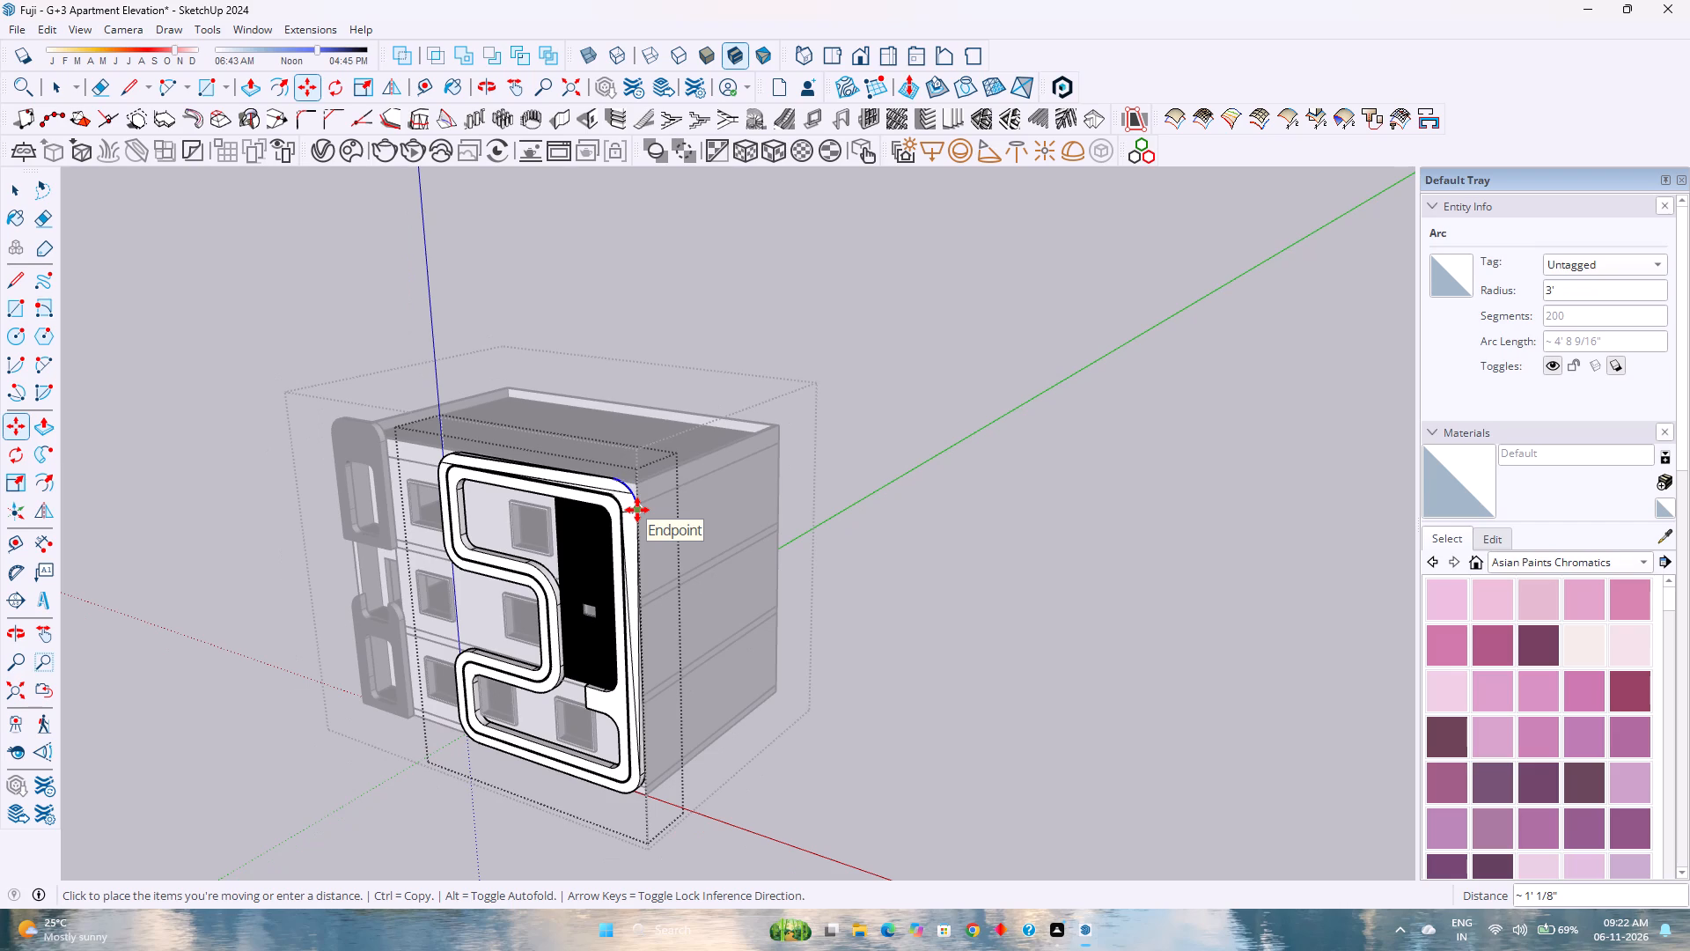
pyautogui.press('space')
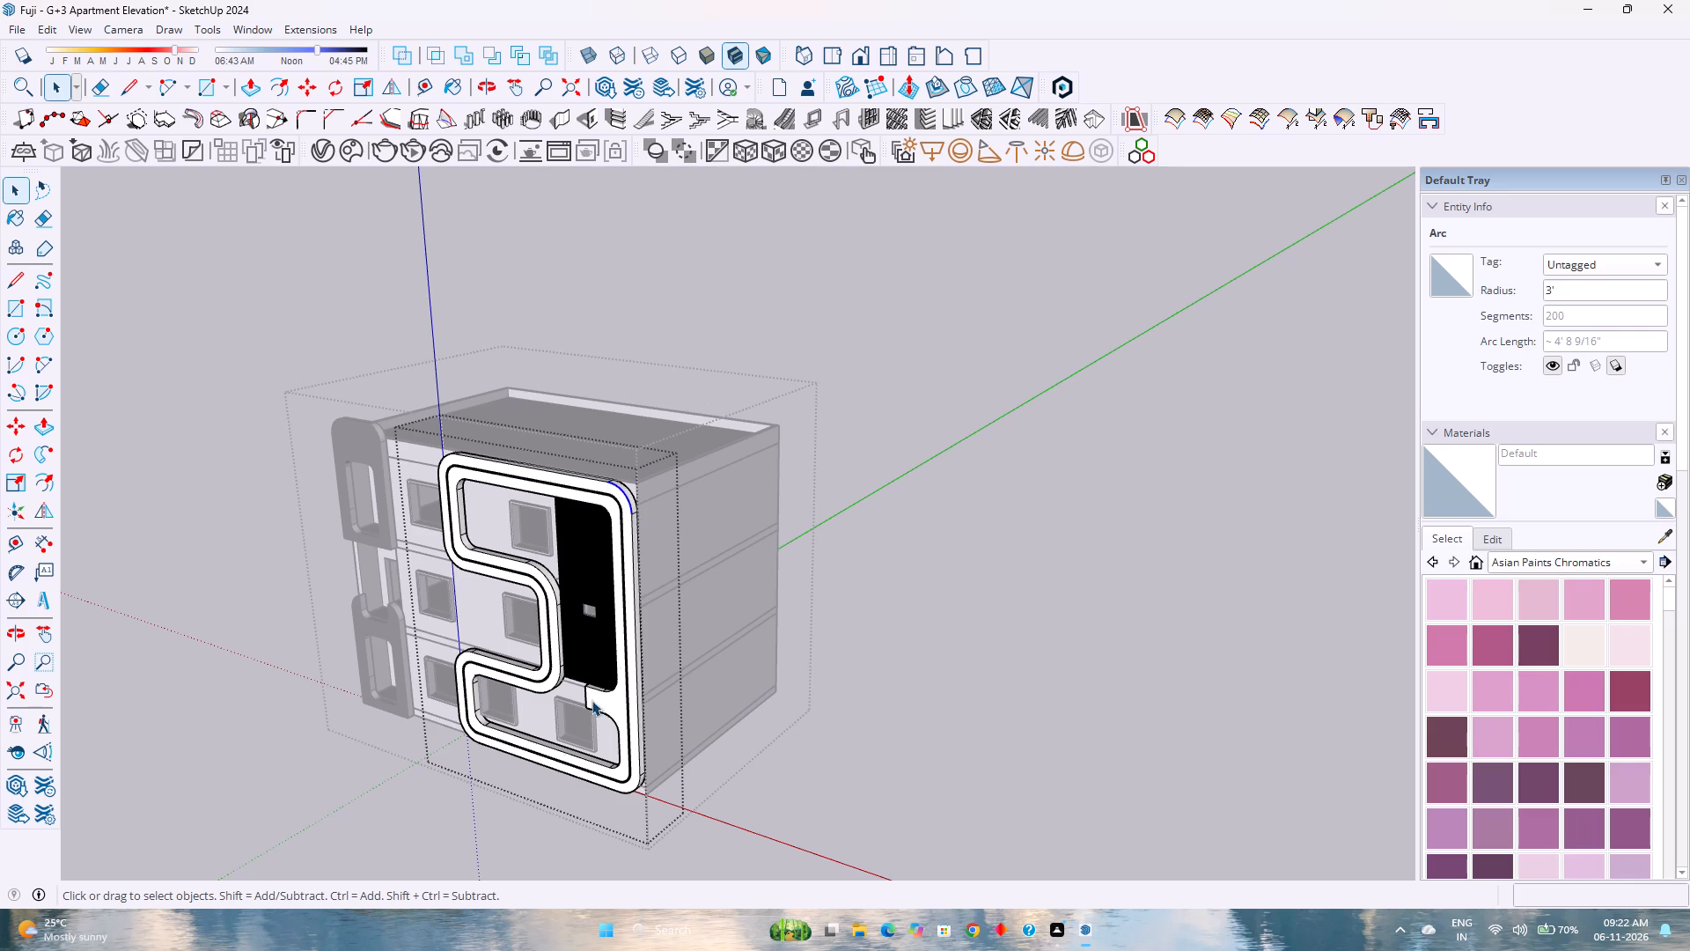
# Add the band's tall side edge, top edge, far upper corner, far vertical edge and the curve below it to the front outline selection.
pyautogui.scroll(6, 606, 555)
pyautogui.scroll(2, 625, 410)
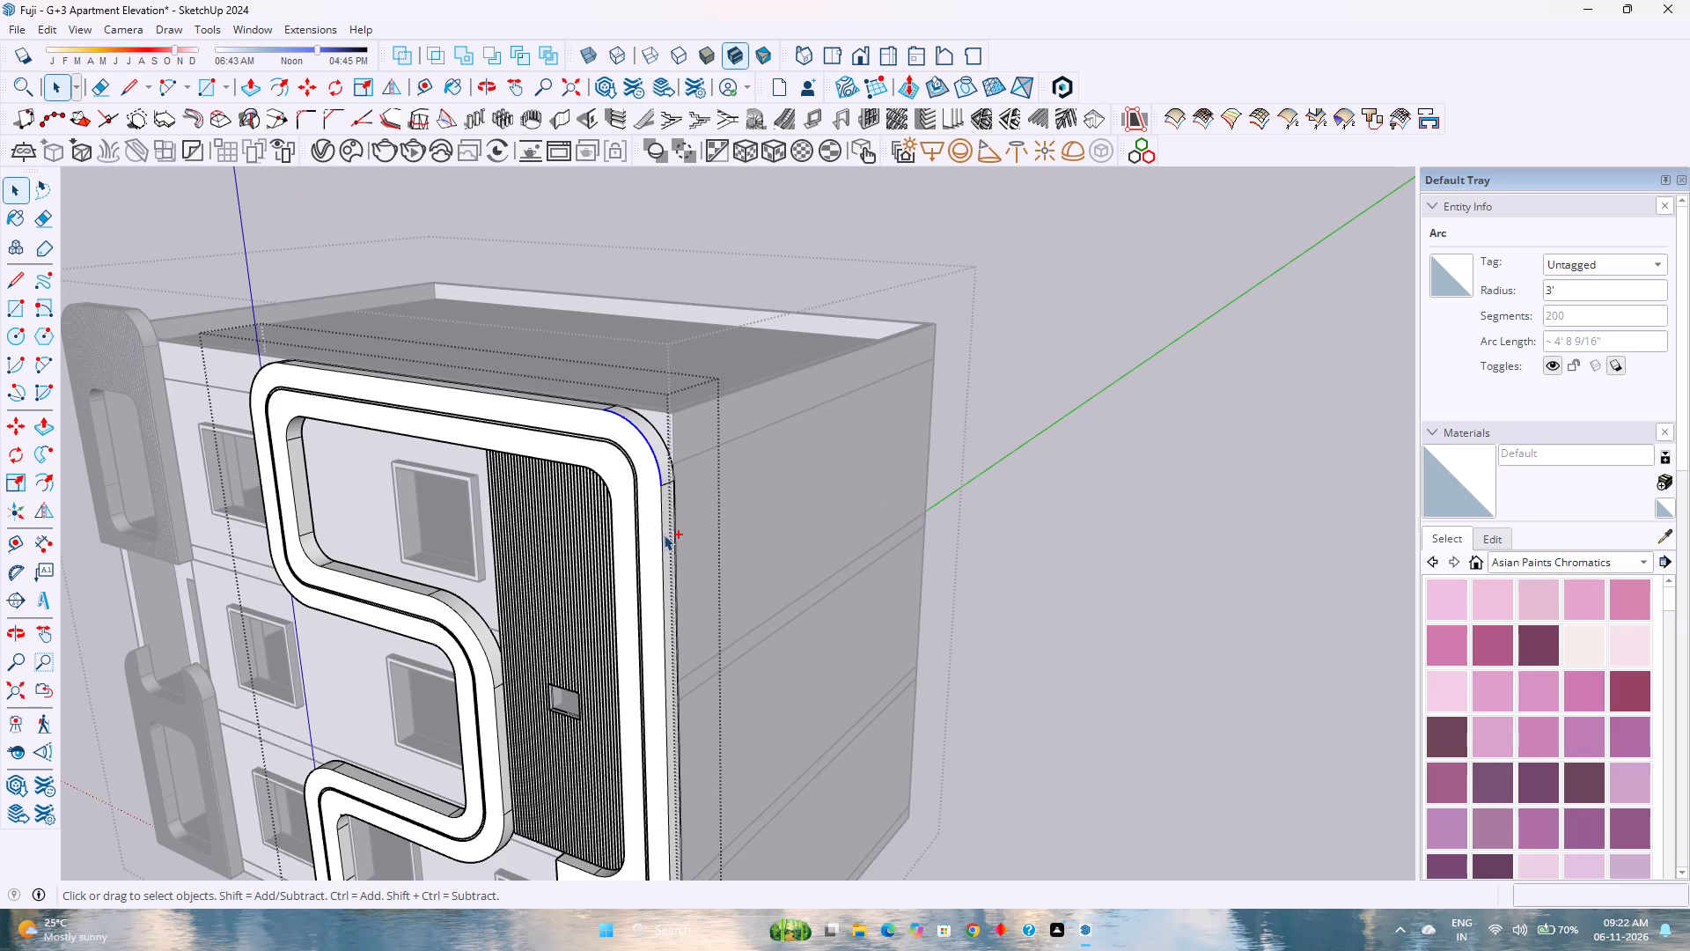
pyautogui.keyDown('ctrl'); pyautogui.click(662, 537); pyautogui.keyUp('ctrl')
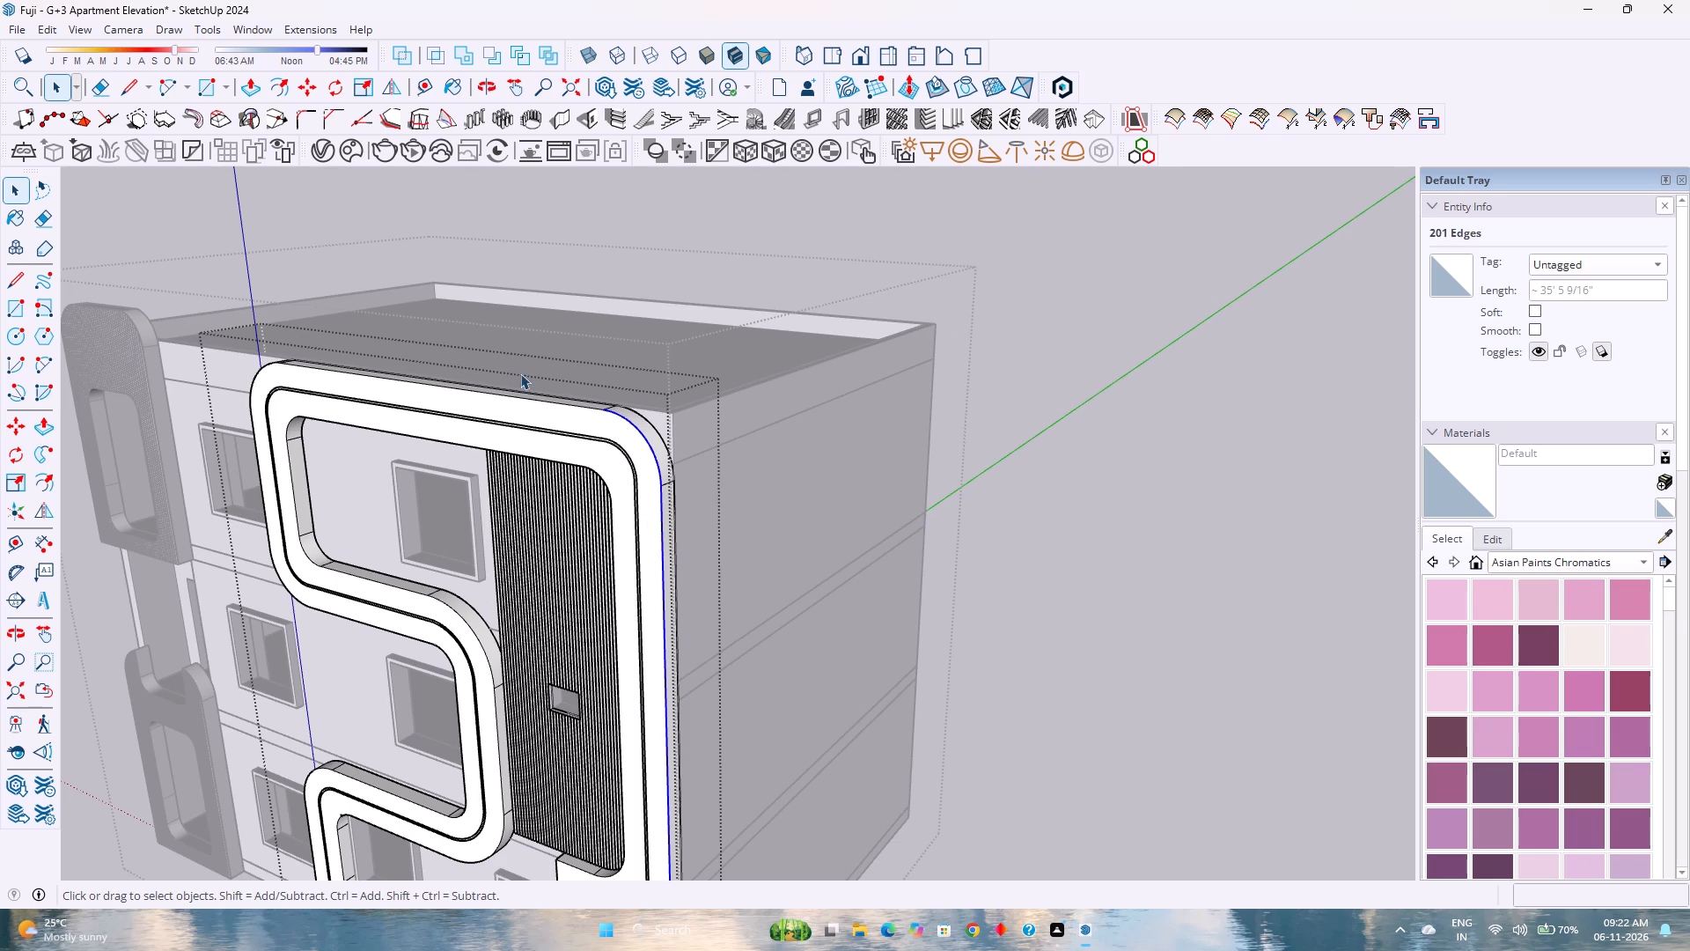
pyautogui.keyDown('ctrl'); pyautogui.click(547, 403); pyautogui.keyUp('ctrl')
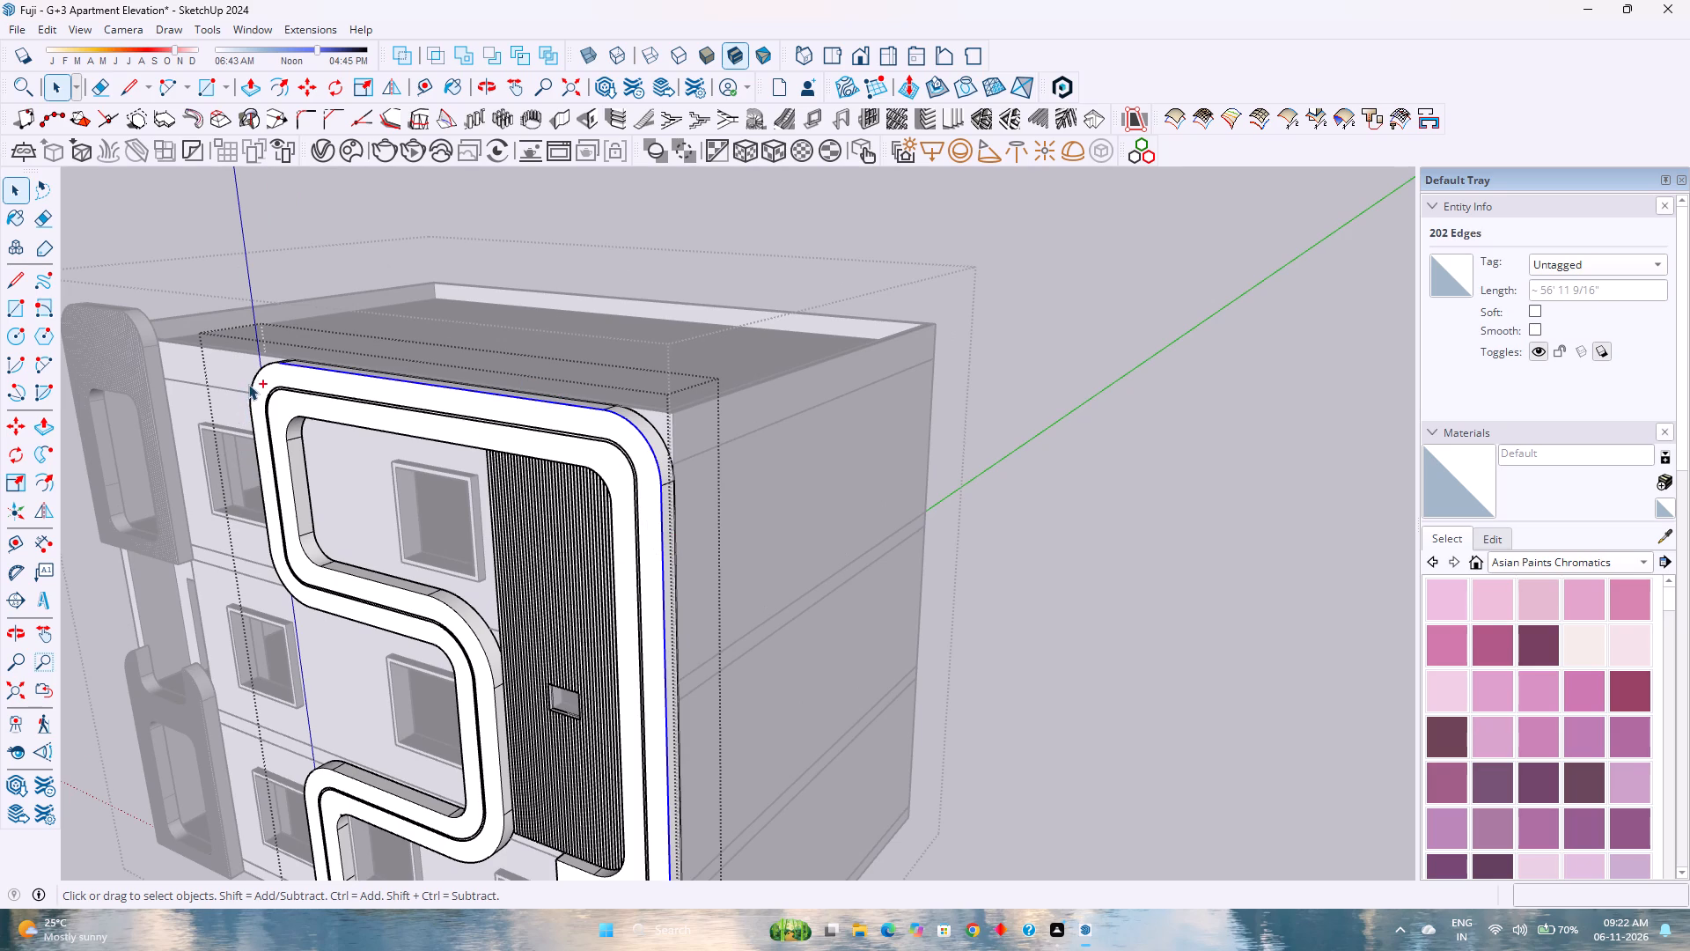
pyautogui.keyDown('ctrl'); pyautogui.click(253, 379); pyautogui.keyUp('ctrl')
pyautogui.keyDown('ctrl'); pyautogui.click(258, 449); pyautogui.keyUp('ctrl')
pyautogui.keyDown('ctrl'); pyautogui.click(288, 588); pyautogui.keyUp('ctrl')
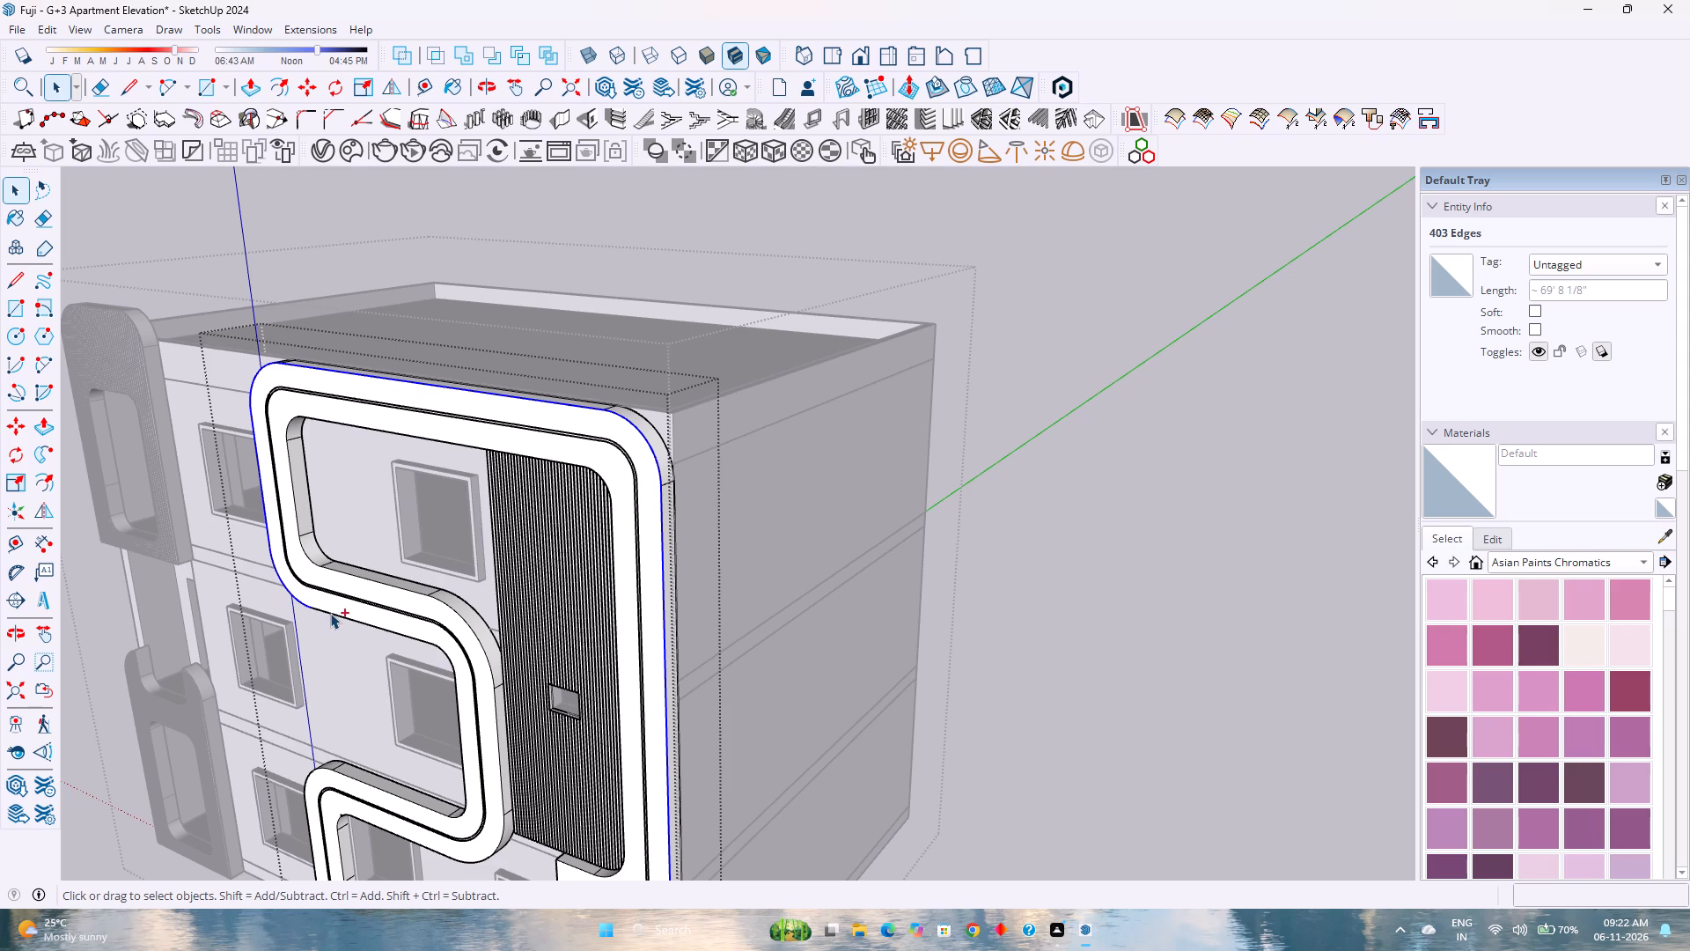
pyautogui.keyDown('ctrl'); pyautogui.click(331, 613); pyautogui.keyUp('ctrl')
# Extend the selection along the band's front outer outline around the middle recess and down the lower loop's far vertical edge.
pyautogui.scroll(-4, 344, 599)
pyautogui.scroll(3, 419, 682)
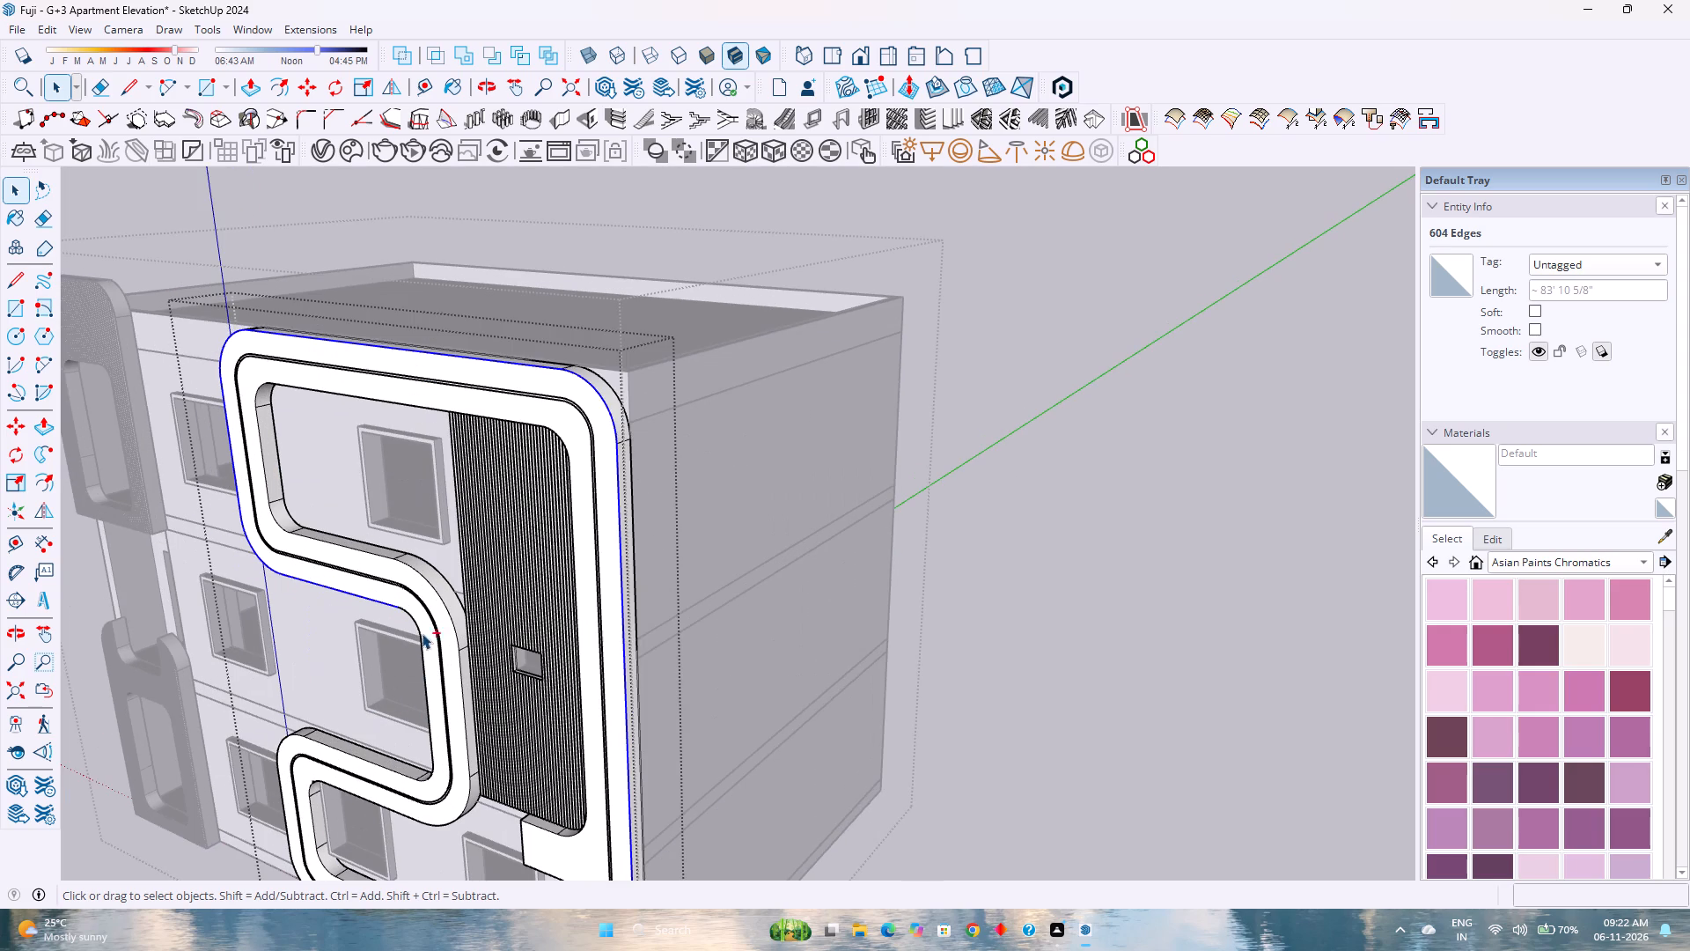
pyautogui.keyDown('ctrl'); pyautogui.click(417, 626); pyautogui.keyUp('ctrl')
pyautogui.keyDown('ctrl'); pyautogui.click(423, 655); pyautogui.keyUp('ctrl')
pyautogui.keyDown('ctrl'); pyautogui.click(432, 769); pyautogui.keyUp('ctrl')
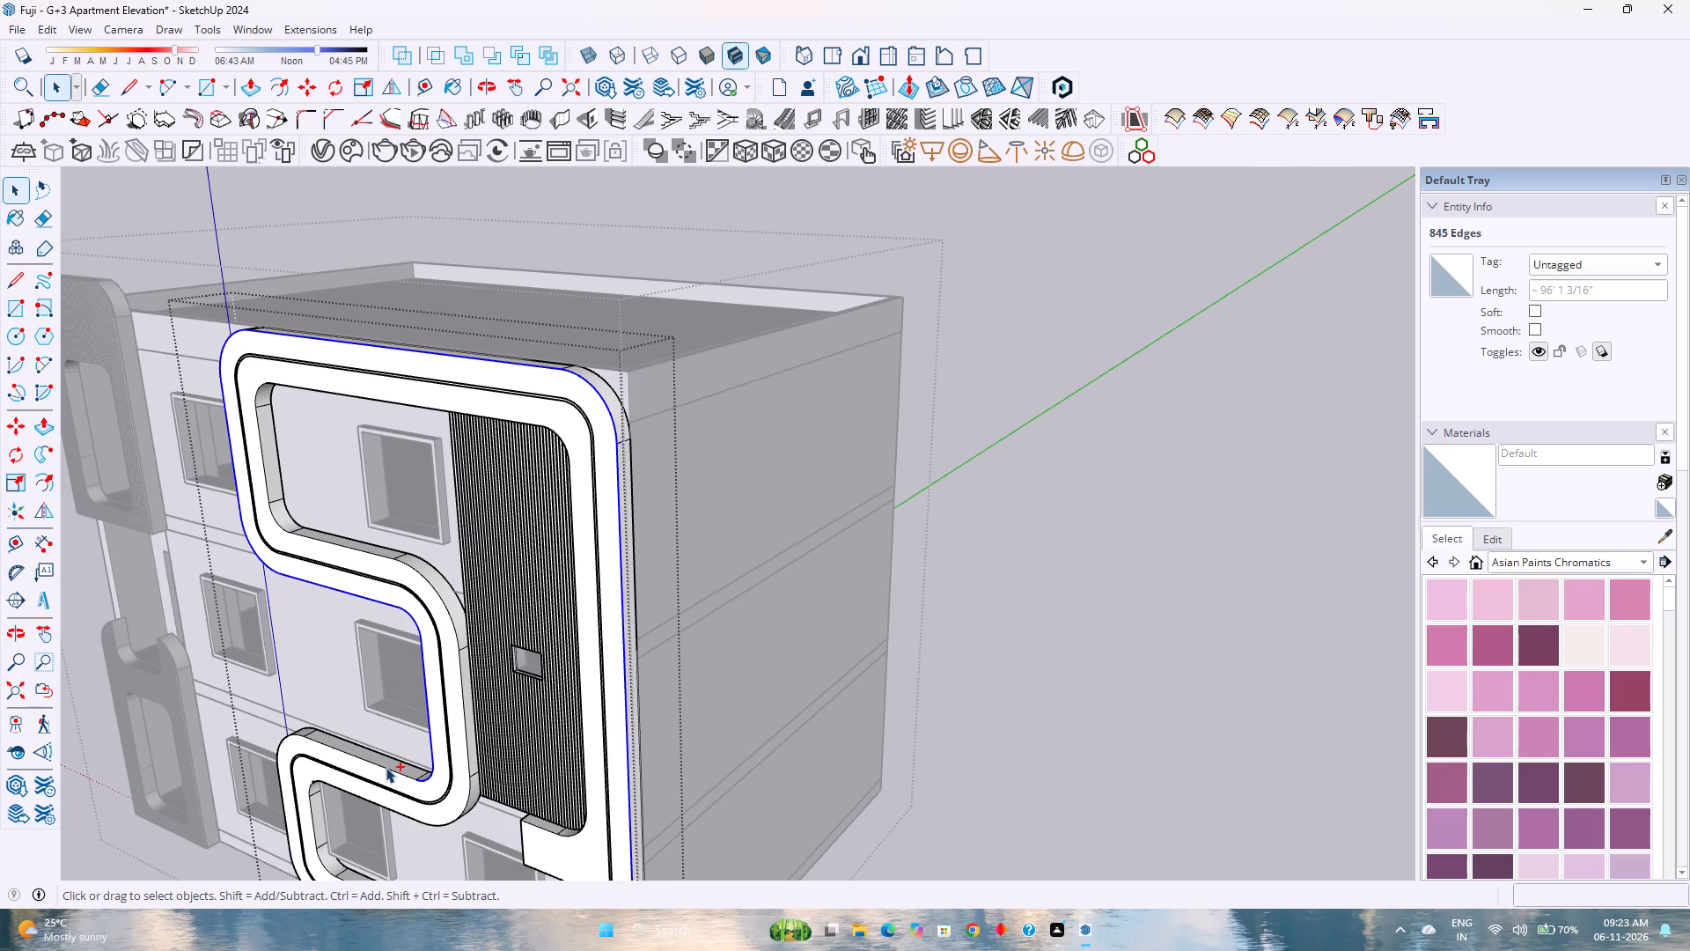
pyautogui.keyDown('ctrl'); pyautogui.click(386, 768); pyautogui.keyUp('ctrl')
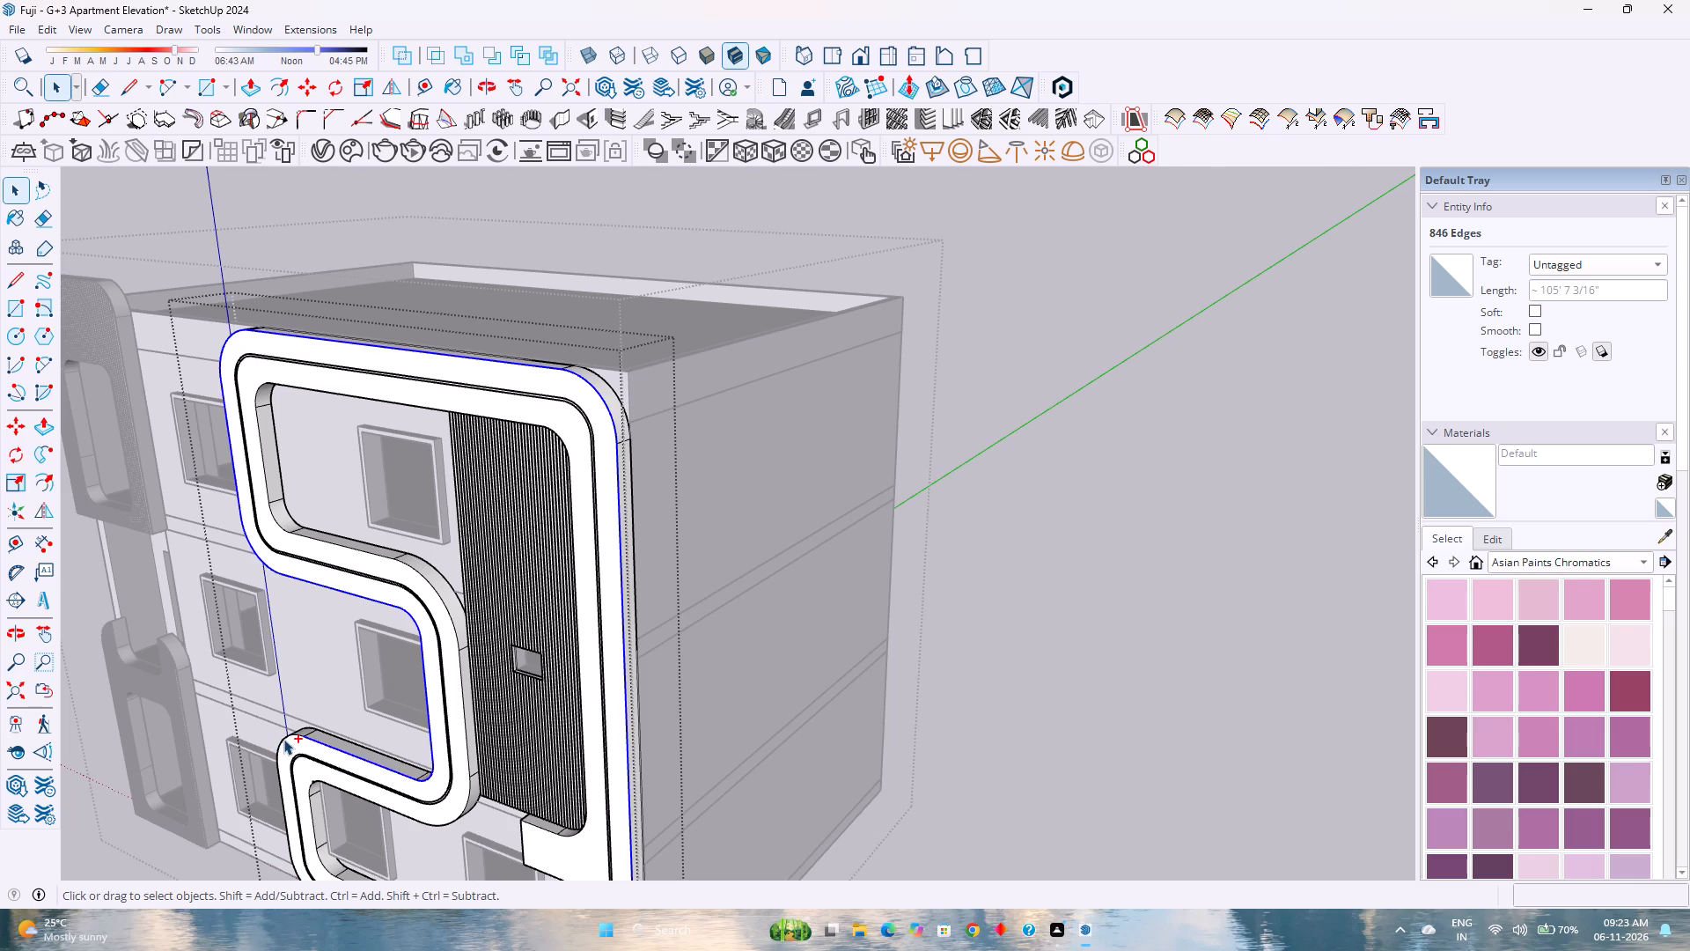
pyautogui.keyDown('ctrl'); pyautogui.click(283, 739); pyautogui.keyUp('ctrl')
pyautogui.keyDown('ctrl'); pyautogui.click(281, 783); pyautogui.keyUp('ctrl')
# Complete the front outer outline selection with the lower loop's bottom corner arcs and the bottom edge between them.
pyautogui.scroll(-7, 315, 739)
pyautogui.scroll(3, 298, 829)
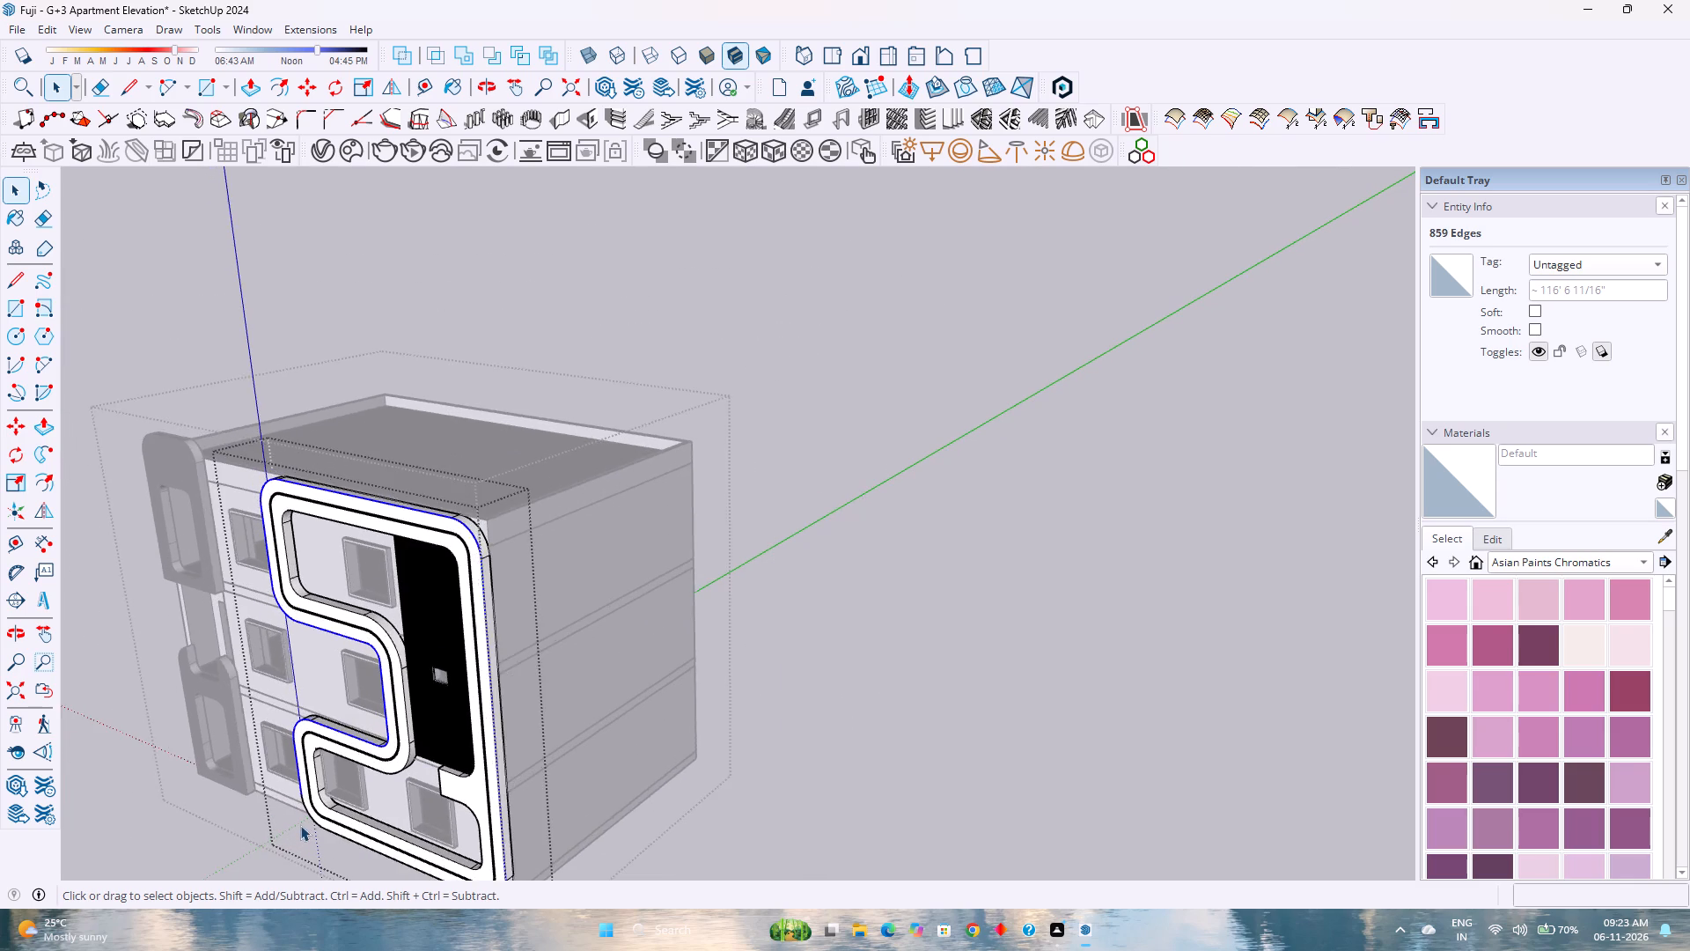
pyautogui.scroll(11, 300, 825)
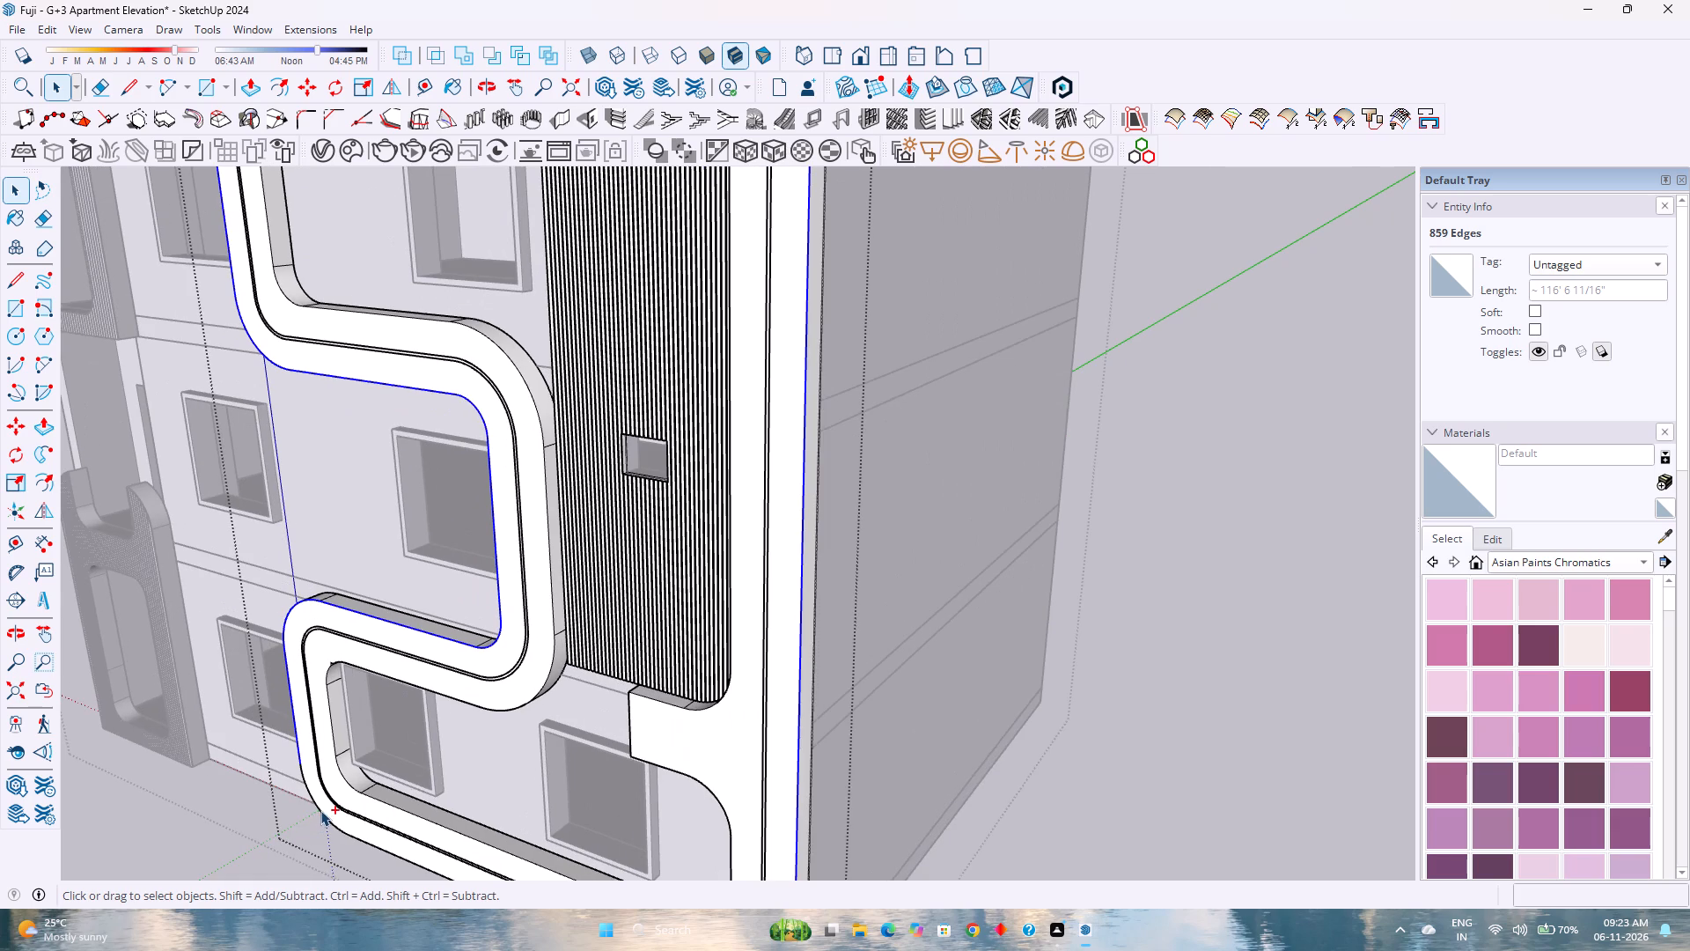
pyautogui.keyDown('ctrl'); pyautogui.click(320, 810); pyautogui.keyUp('ctrl')
pyautogui.scroll(-4, 320, 810)
pyautogui.keyDown('ctrl'); pyautogui.click(362, 838); pyautogui.keyUp('ctrl')
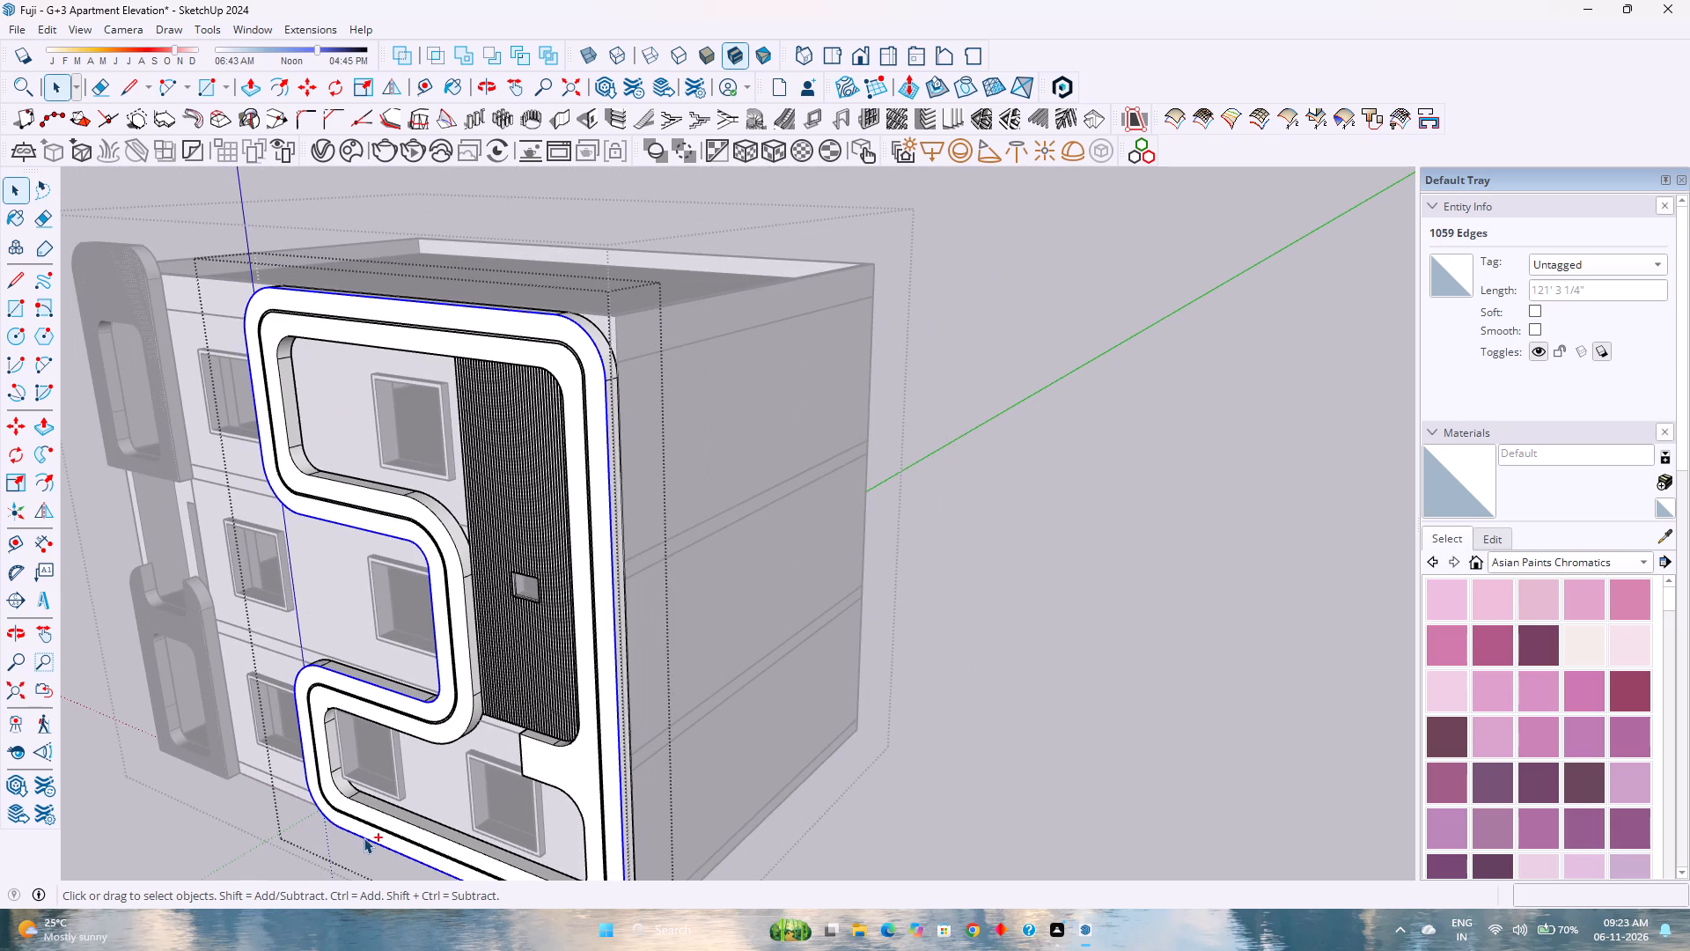
pyautogui.scroll(-7, 361, 813)
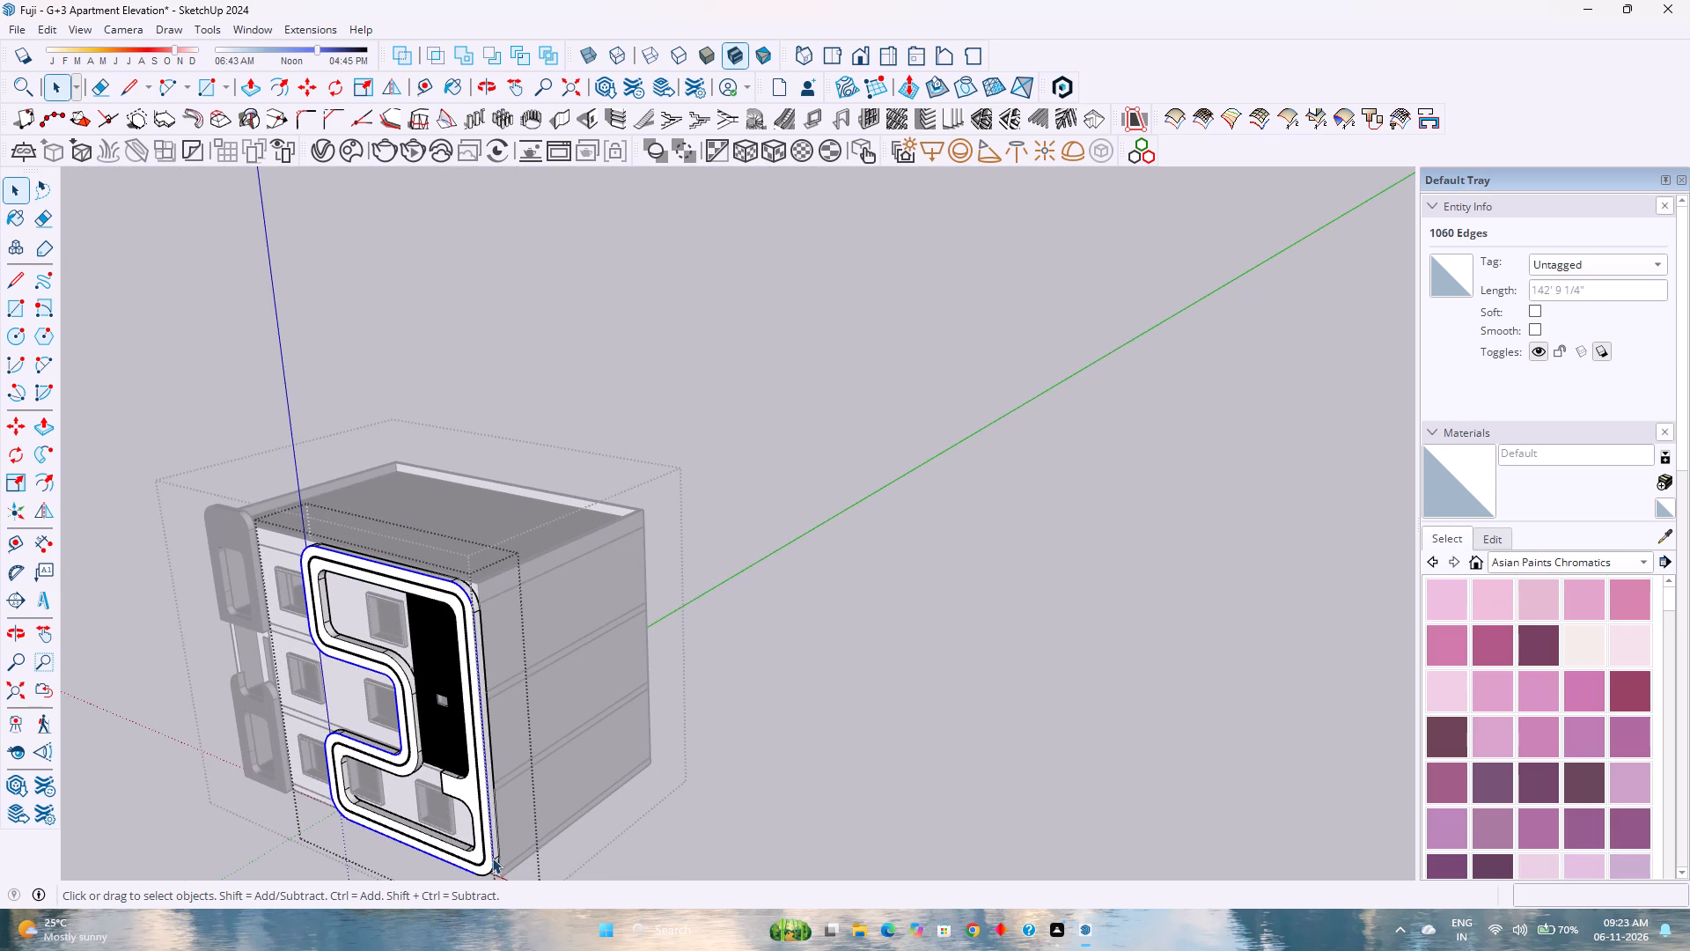
pyautogui.keyDown('shift'); pyautogui.moveTo(525, 750); pyautogui.dragTo(534, 731, button='middle'); pyautogui.keyUp('shift')
pyautogui.keyDown('shift'); pyautogui.moveTo(537, 726); pyautogui.dragTo(565, 681, button='middle'); pyautogui.keyUp('shift')
pyautogui.keyDown('shift'); pyautogui.middleClick(566, 680); pyautogui.keyUp('shift')
pyautogui.scroll(8, 544, 823)
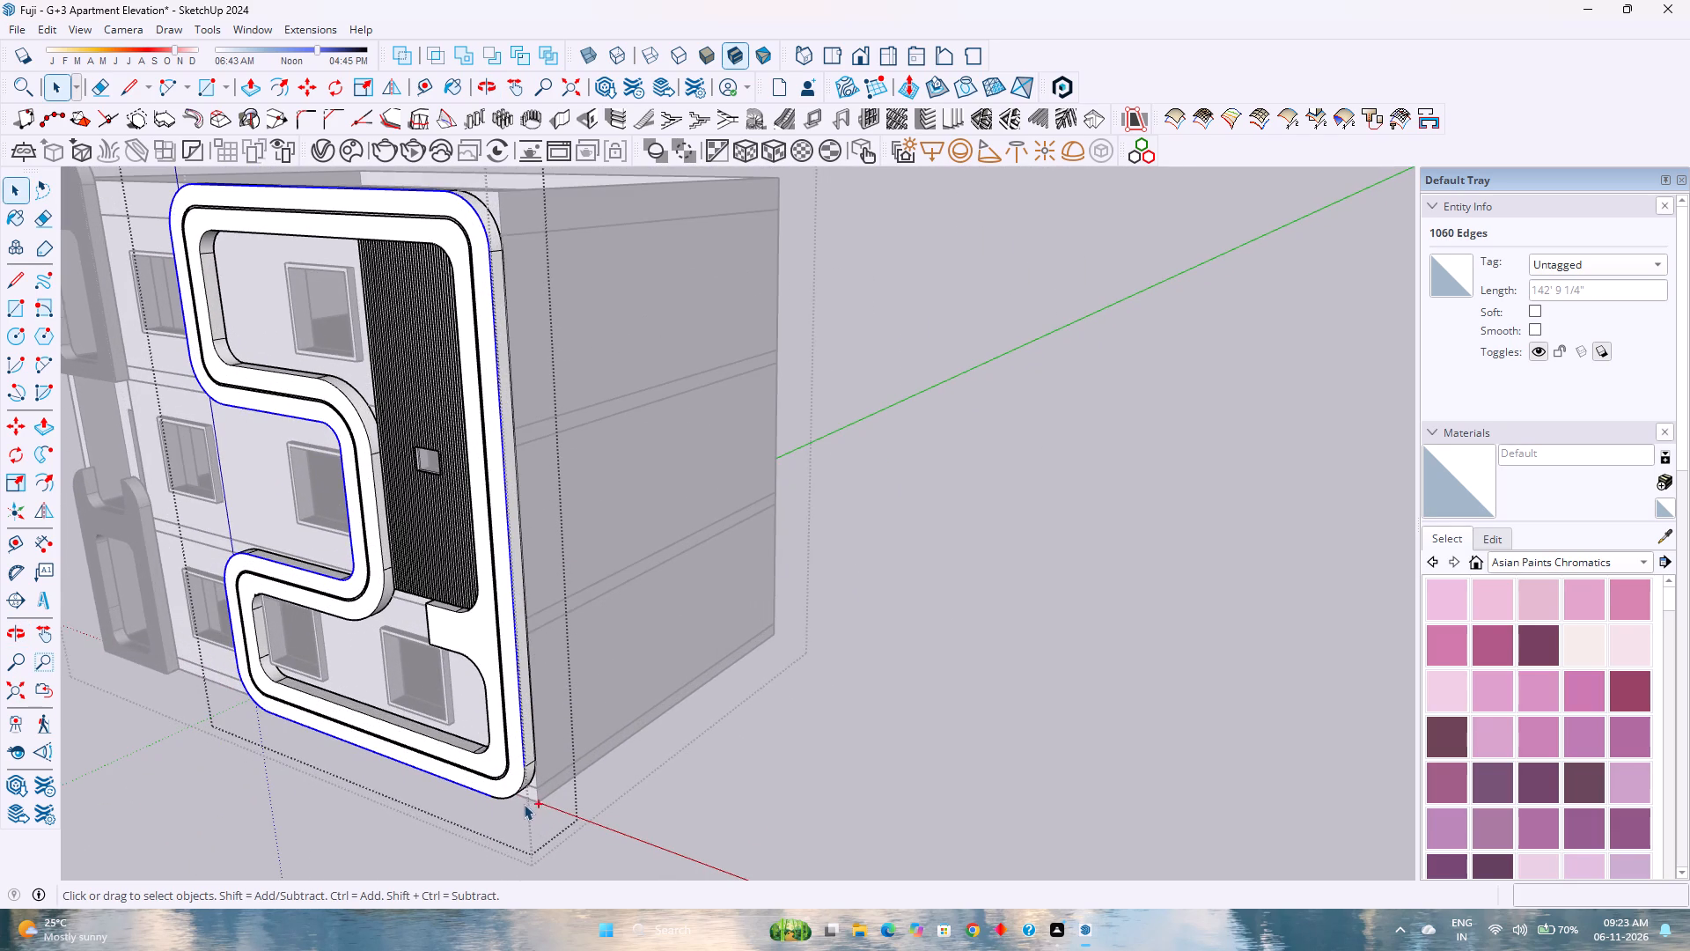
pyautogui.keyDown('ctrl'); pyautogui.click(517, 793); pyautogui.keyUp('ctrl')
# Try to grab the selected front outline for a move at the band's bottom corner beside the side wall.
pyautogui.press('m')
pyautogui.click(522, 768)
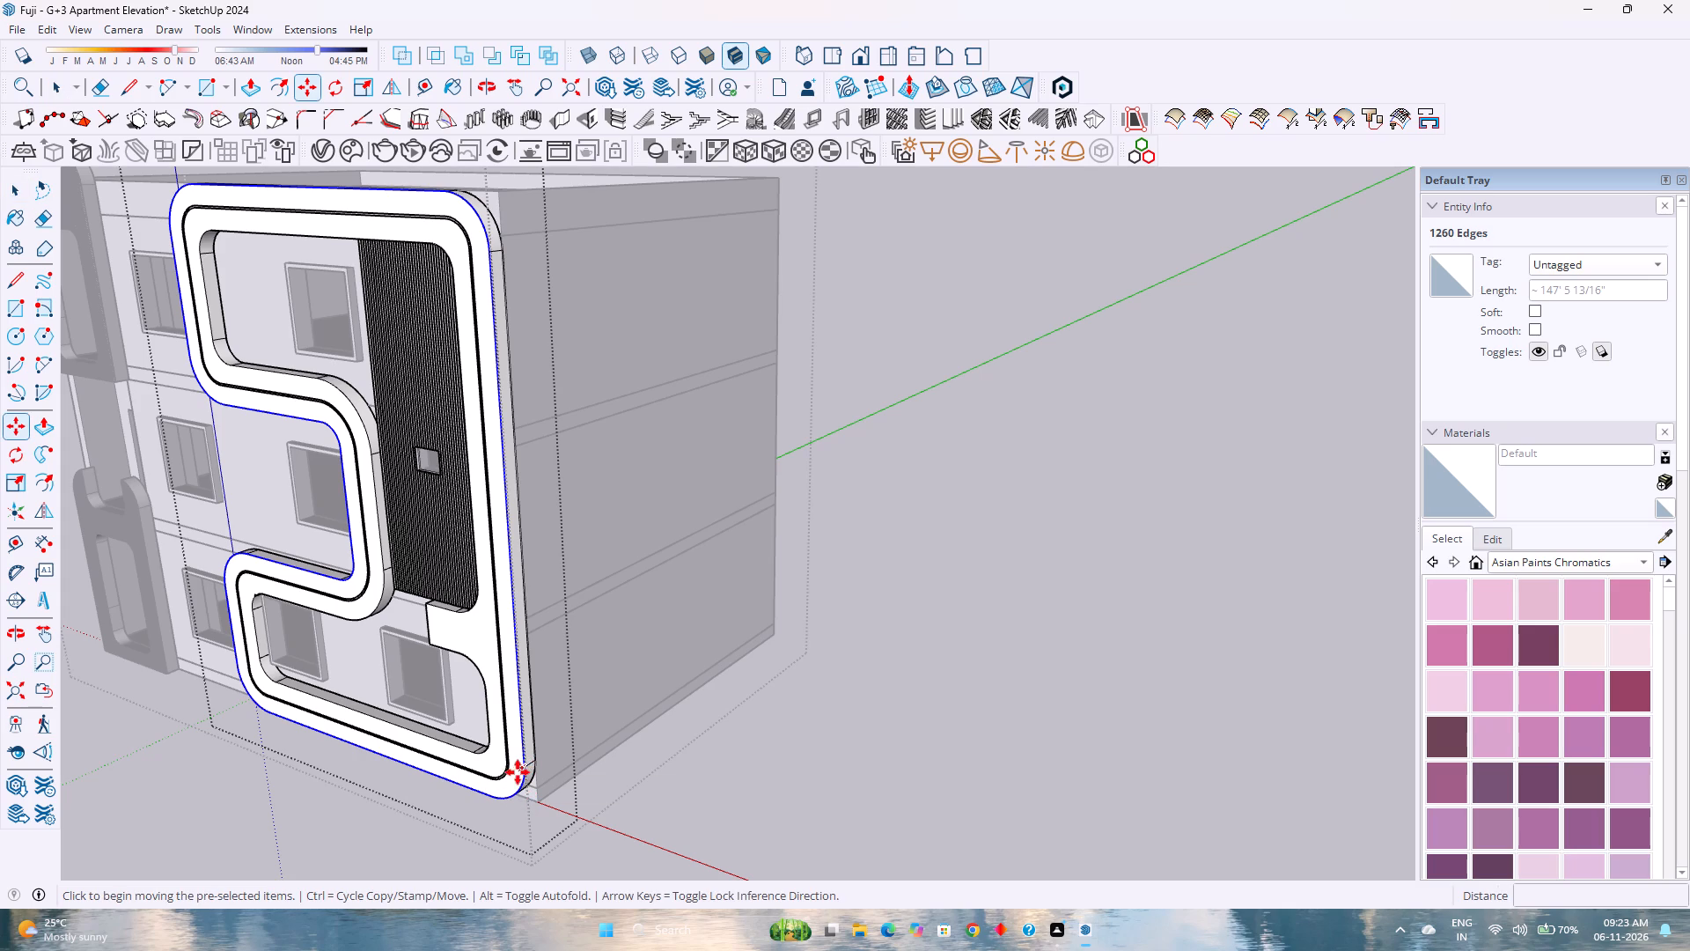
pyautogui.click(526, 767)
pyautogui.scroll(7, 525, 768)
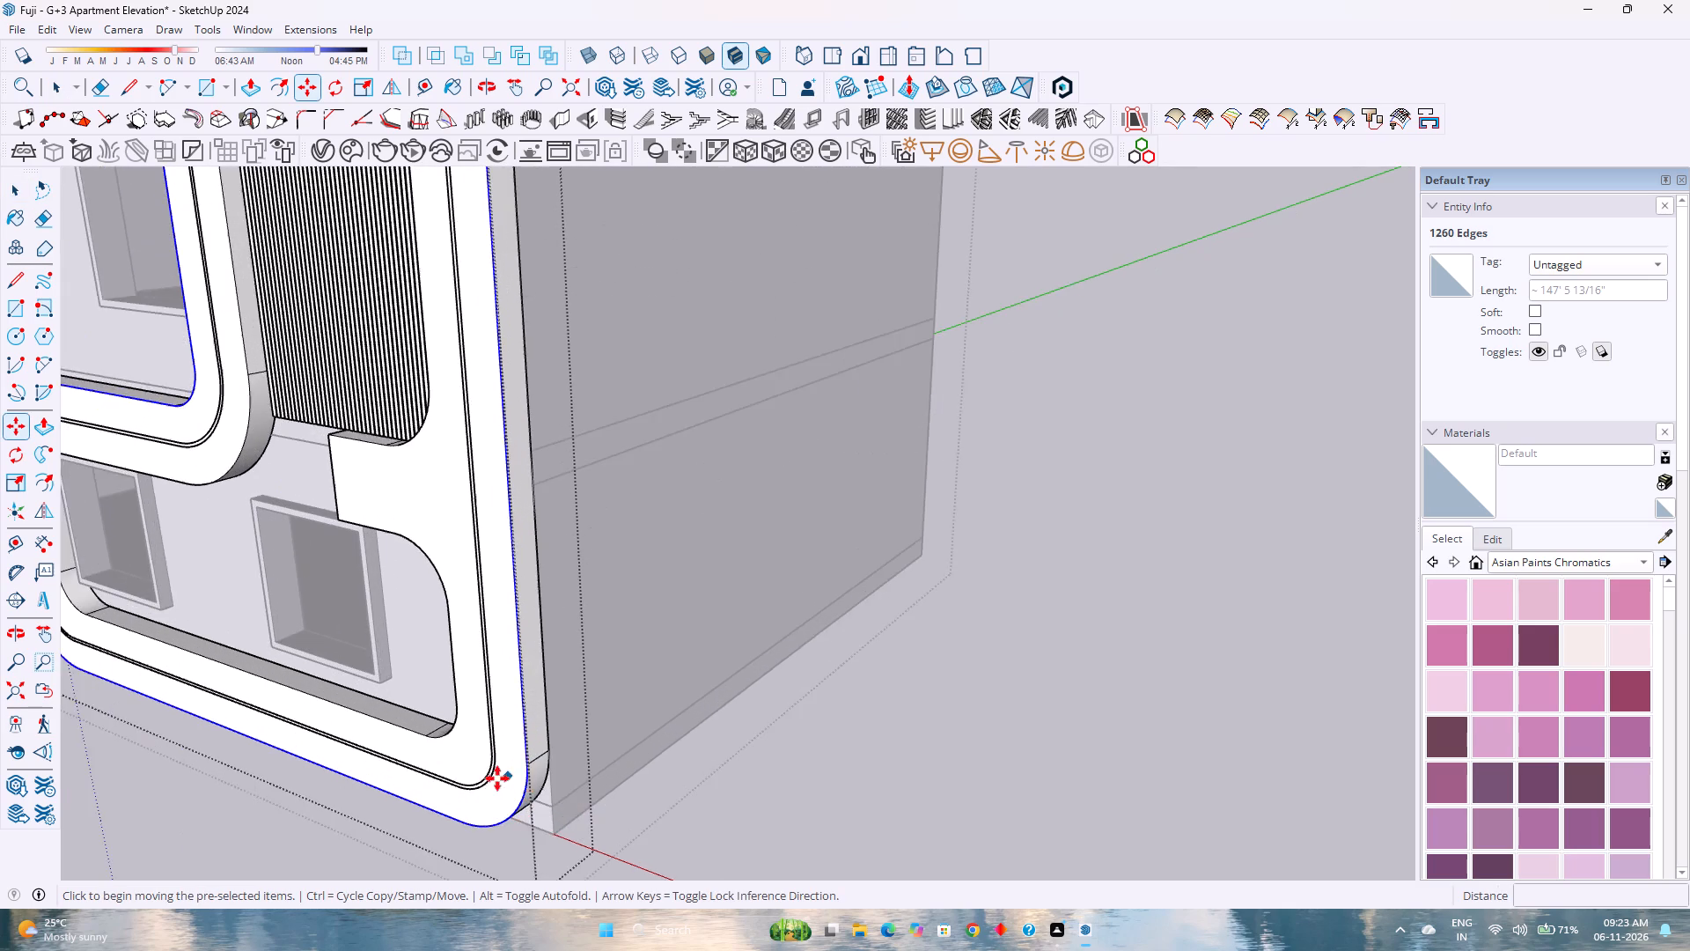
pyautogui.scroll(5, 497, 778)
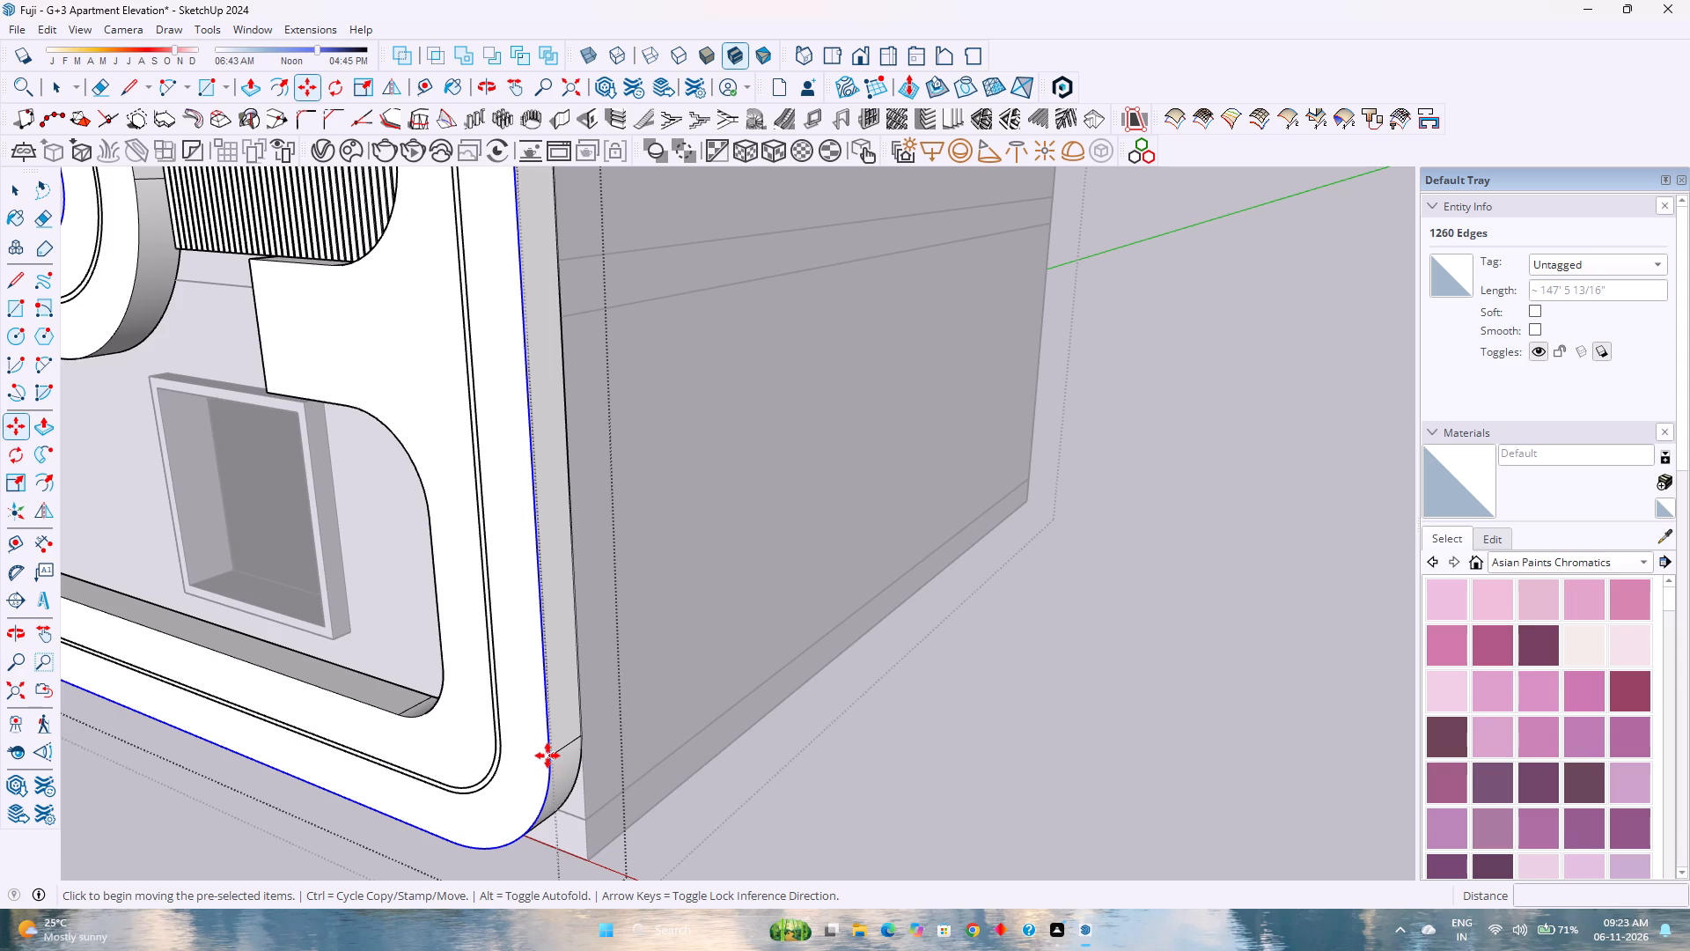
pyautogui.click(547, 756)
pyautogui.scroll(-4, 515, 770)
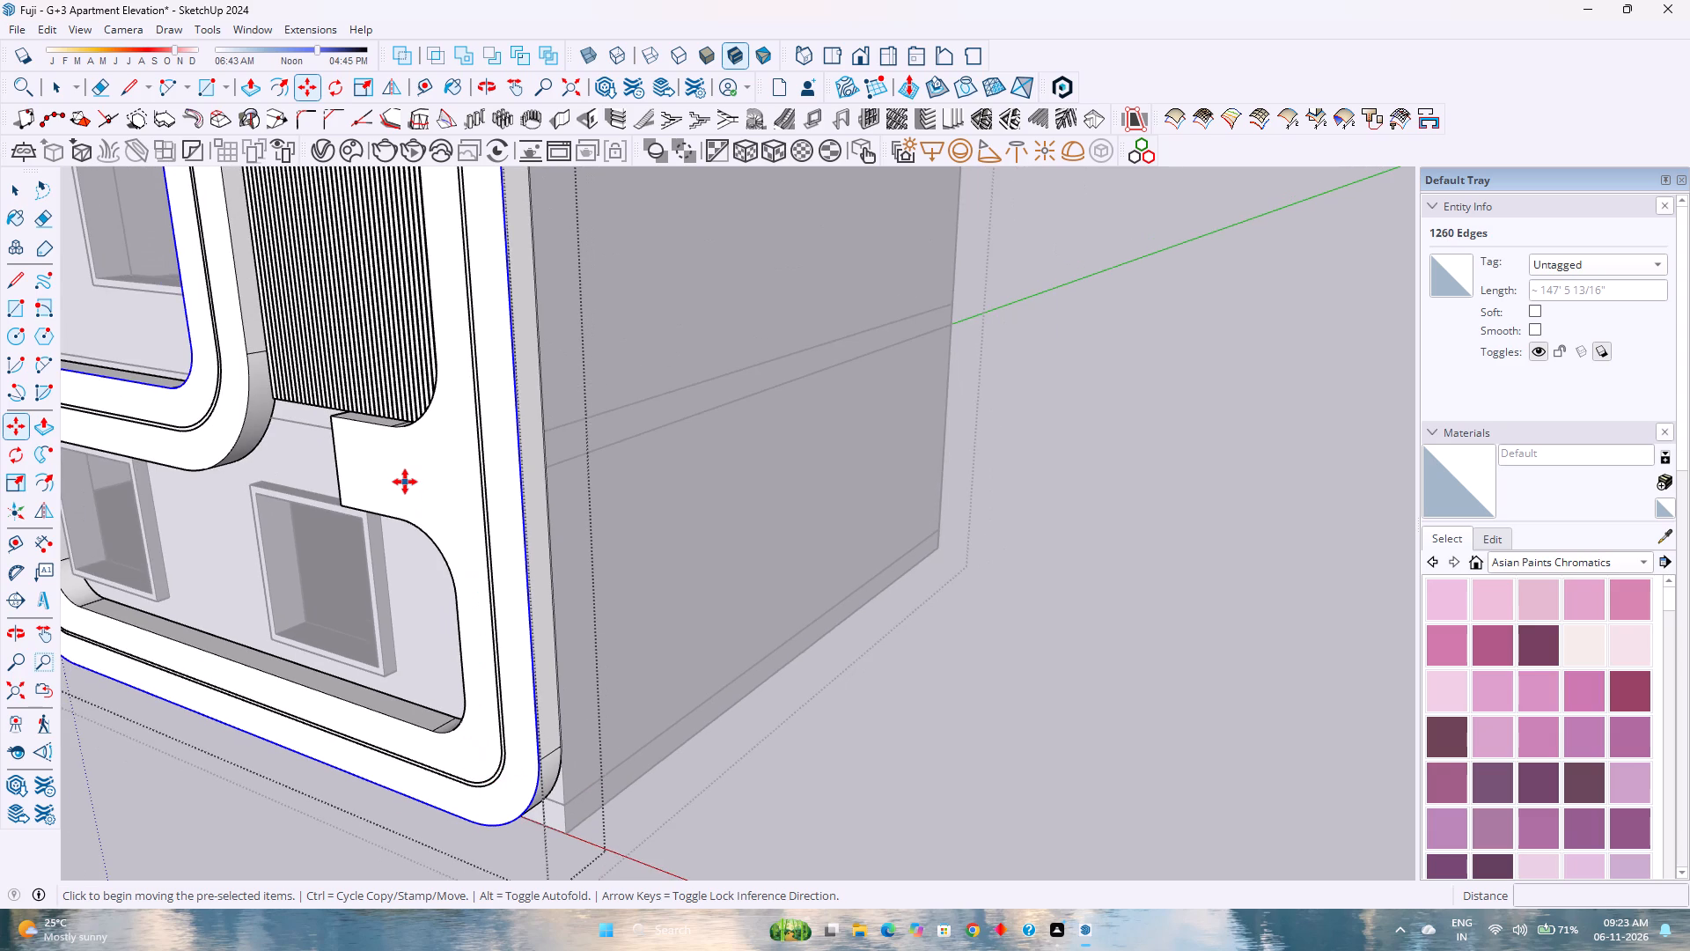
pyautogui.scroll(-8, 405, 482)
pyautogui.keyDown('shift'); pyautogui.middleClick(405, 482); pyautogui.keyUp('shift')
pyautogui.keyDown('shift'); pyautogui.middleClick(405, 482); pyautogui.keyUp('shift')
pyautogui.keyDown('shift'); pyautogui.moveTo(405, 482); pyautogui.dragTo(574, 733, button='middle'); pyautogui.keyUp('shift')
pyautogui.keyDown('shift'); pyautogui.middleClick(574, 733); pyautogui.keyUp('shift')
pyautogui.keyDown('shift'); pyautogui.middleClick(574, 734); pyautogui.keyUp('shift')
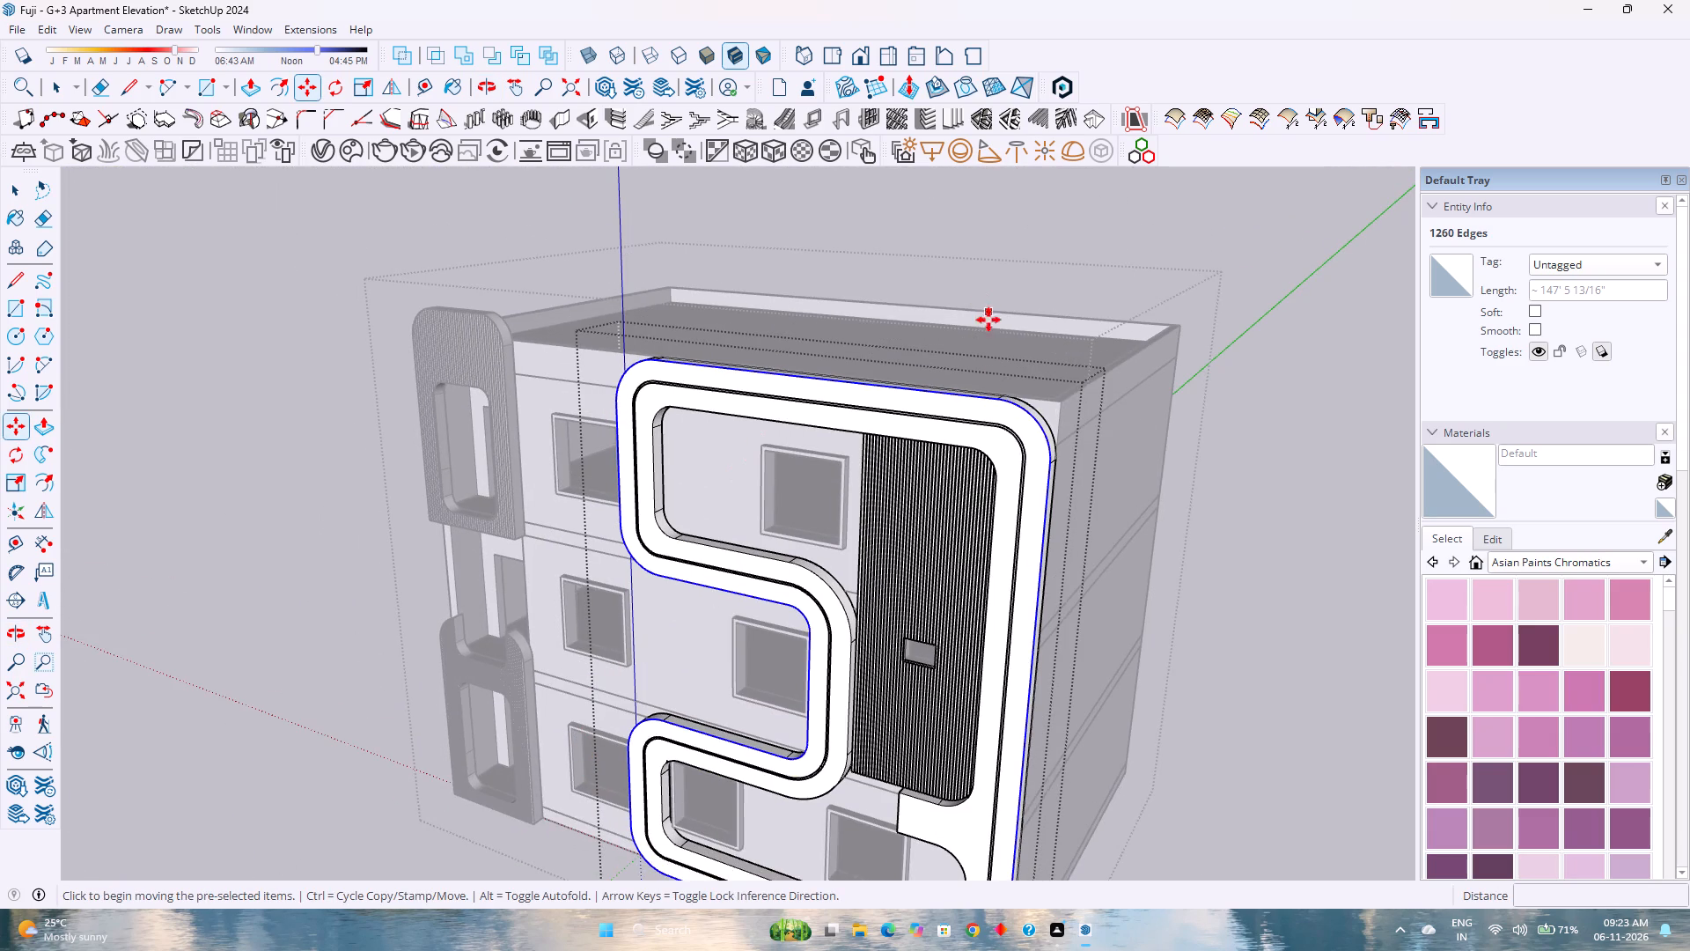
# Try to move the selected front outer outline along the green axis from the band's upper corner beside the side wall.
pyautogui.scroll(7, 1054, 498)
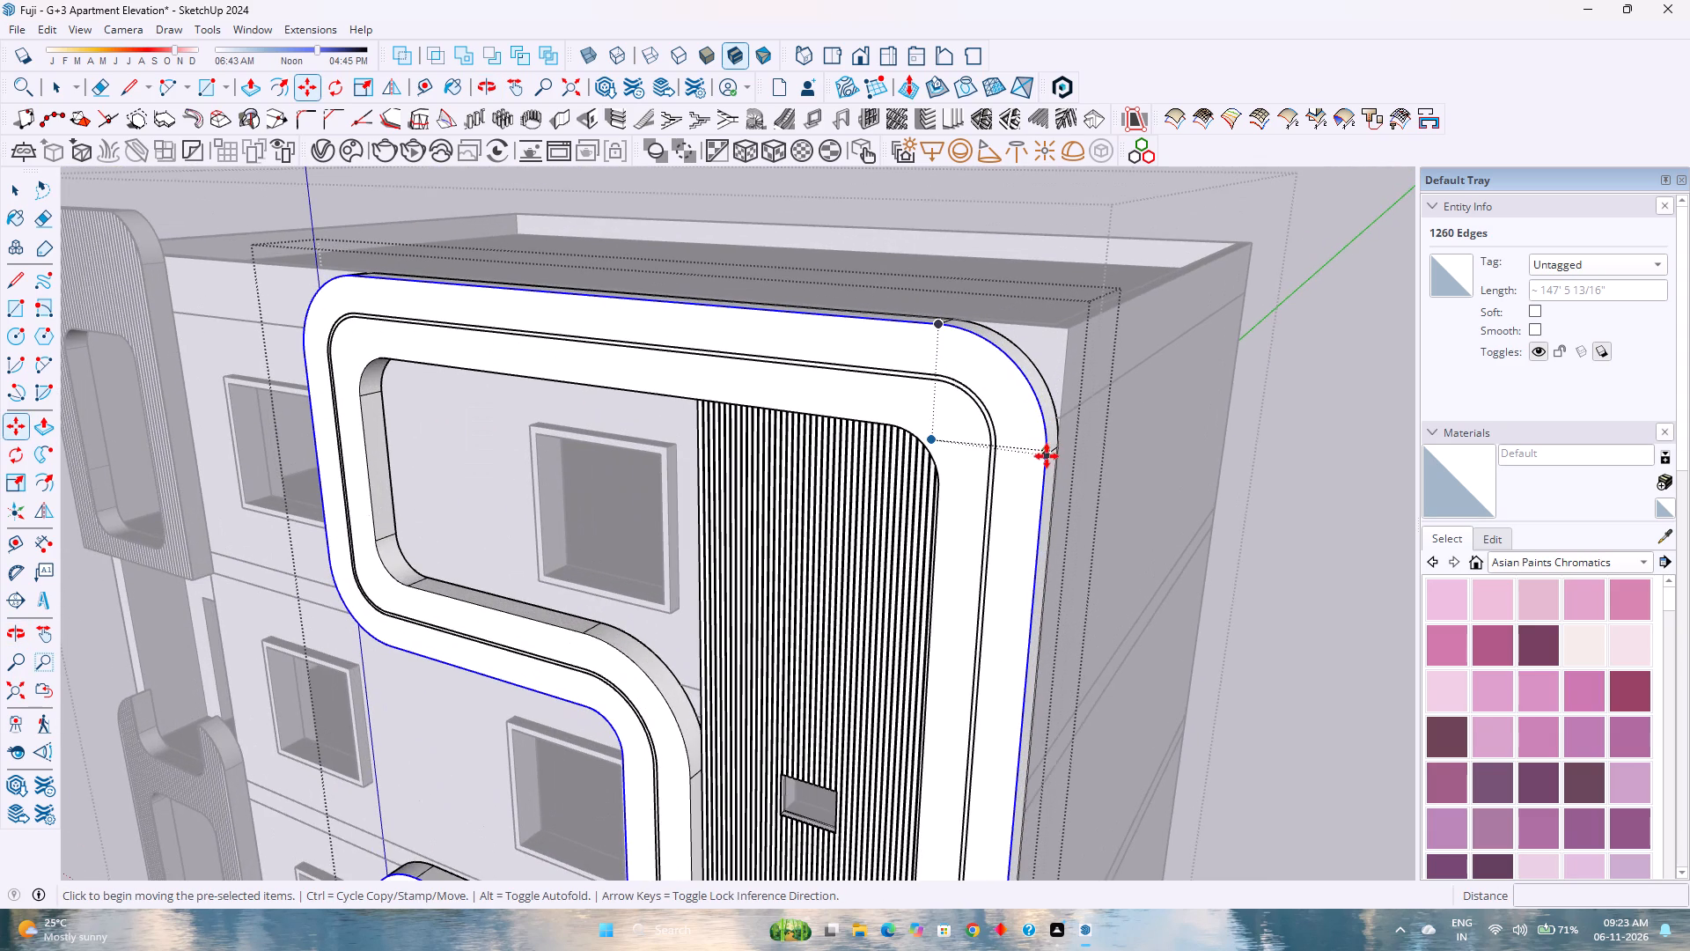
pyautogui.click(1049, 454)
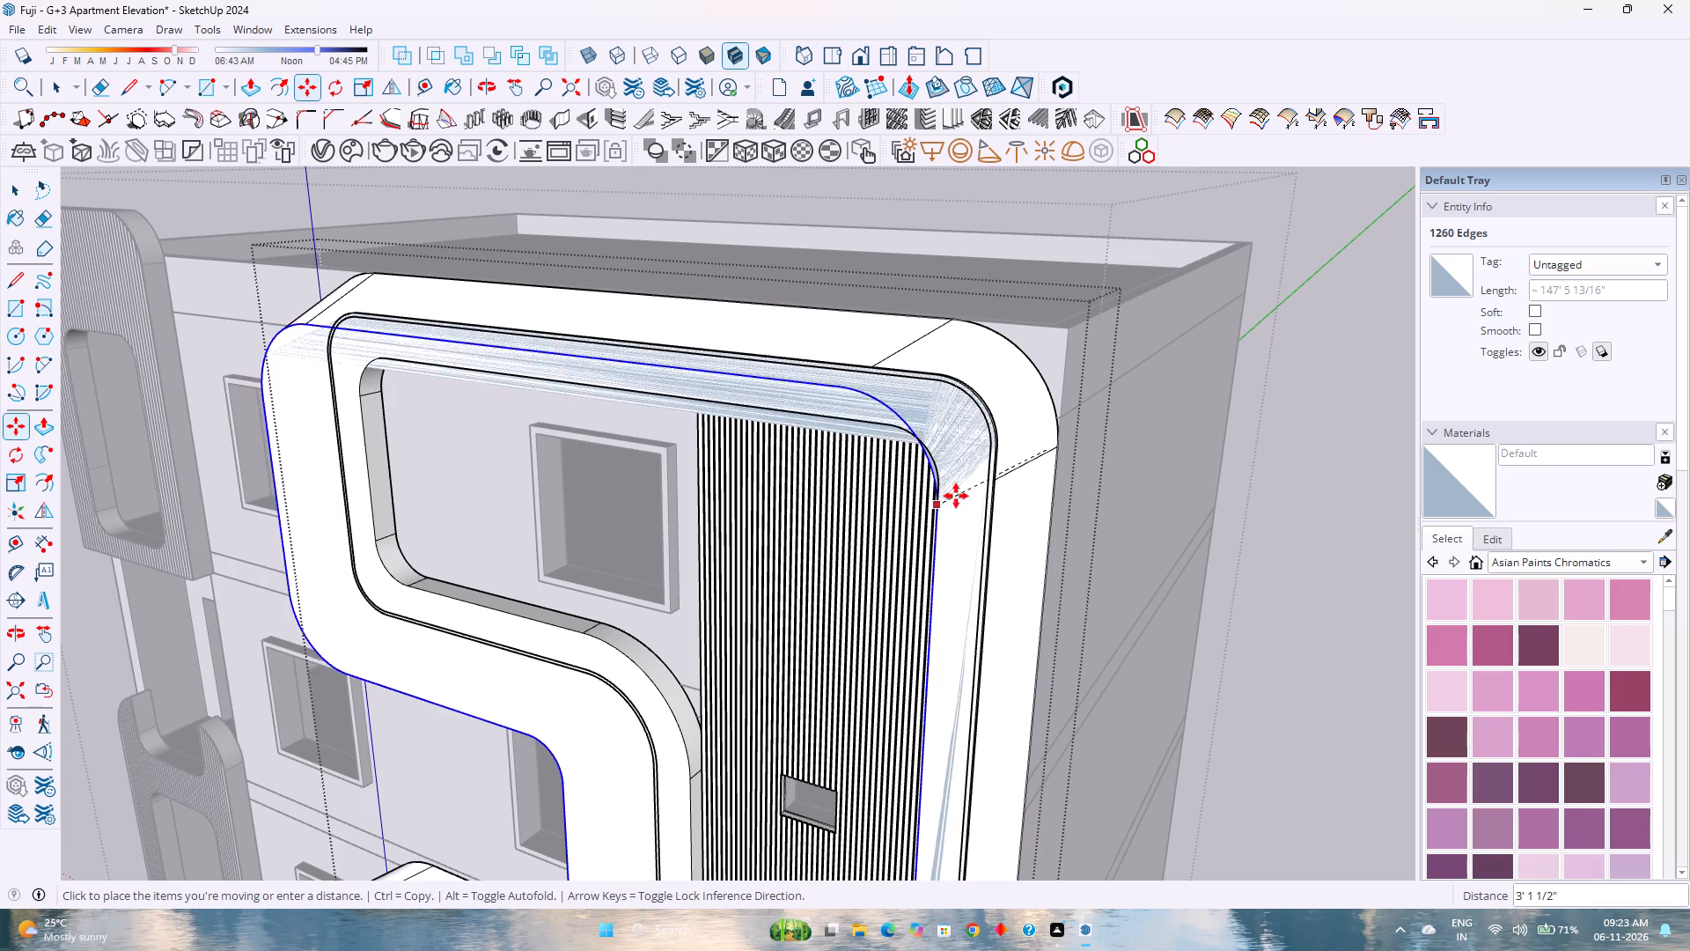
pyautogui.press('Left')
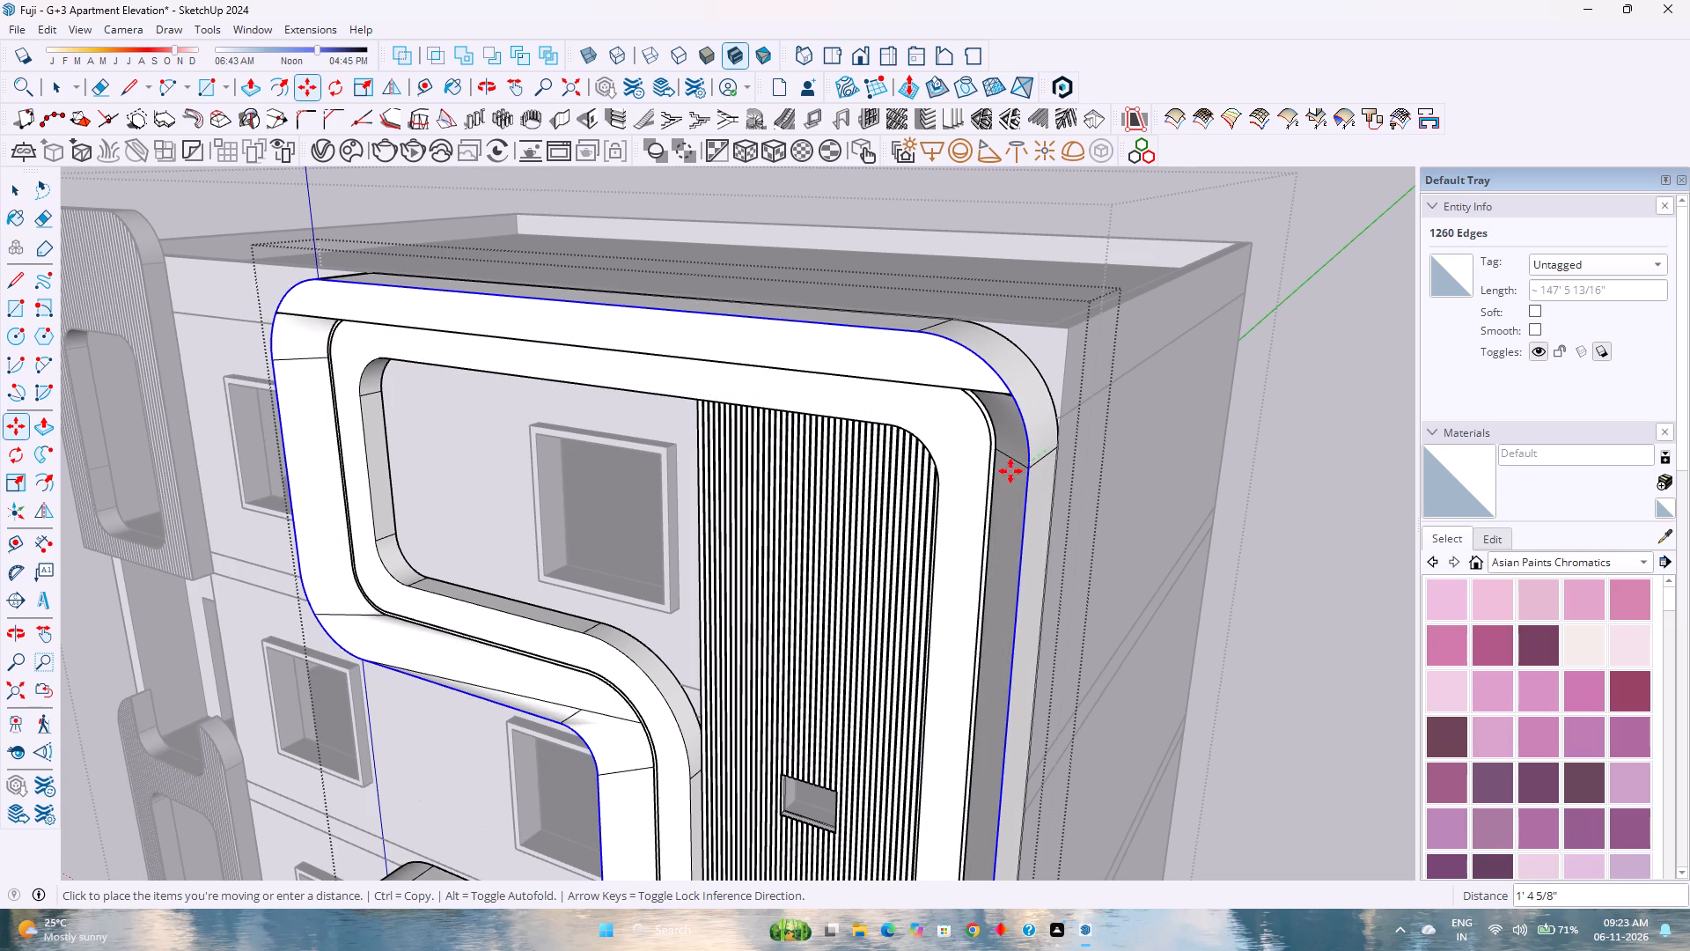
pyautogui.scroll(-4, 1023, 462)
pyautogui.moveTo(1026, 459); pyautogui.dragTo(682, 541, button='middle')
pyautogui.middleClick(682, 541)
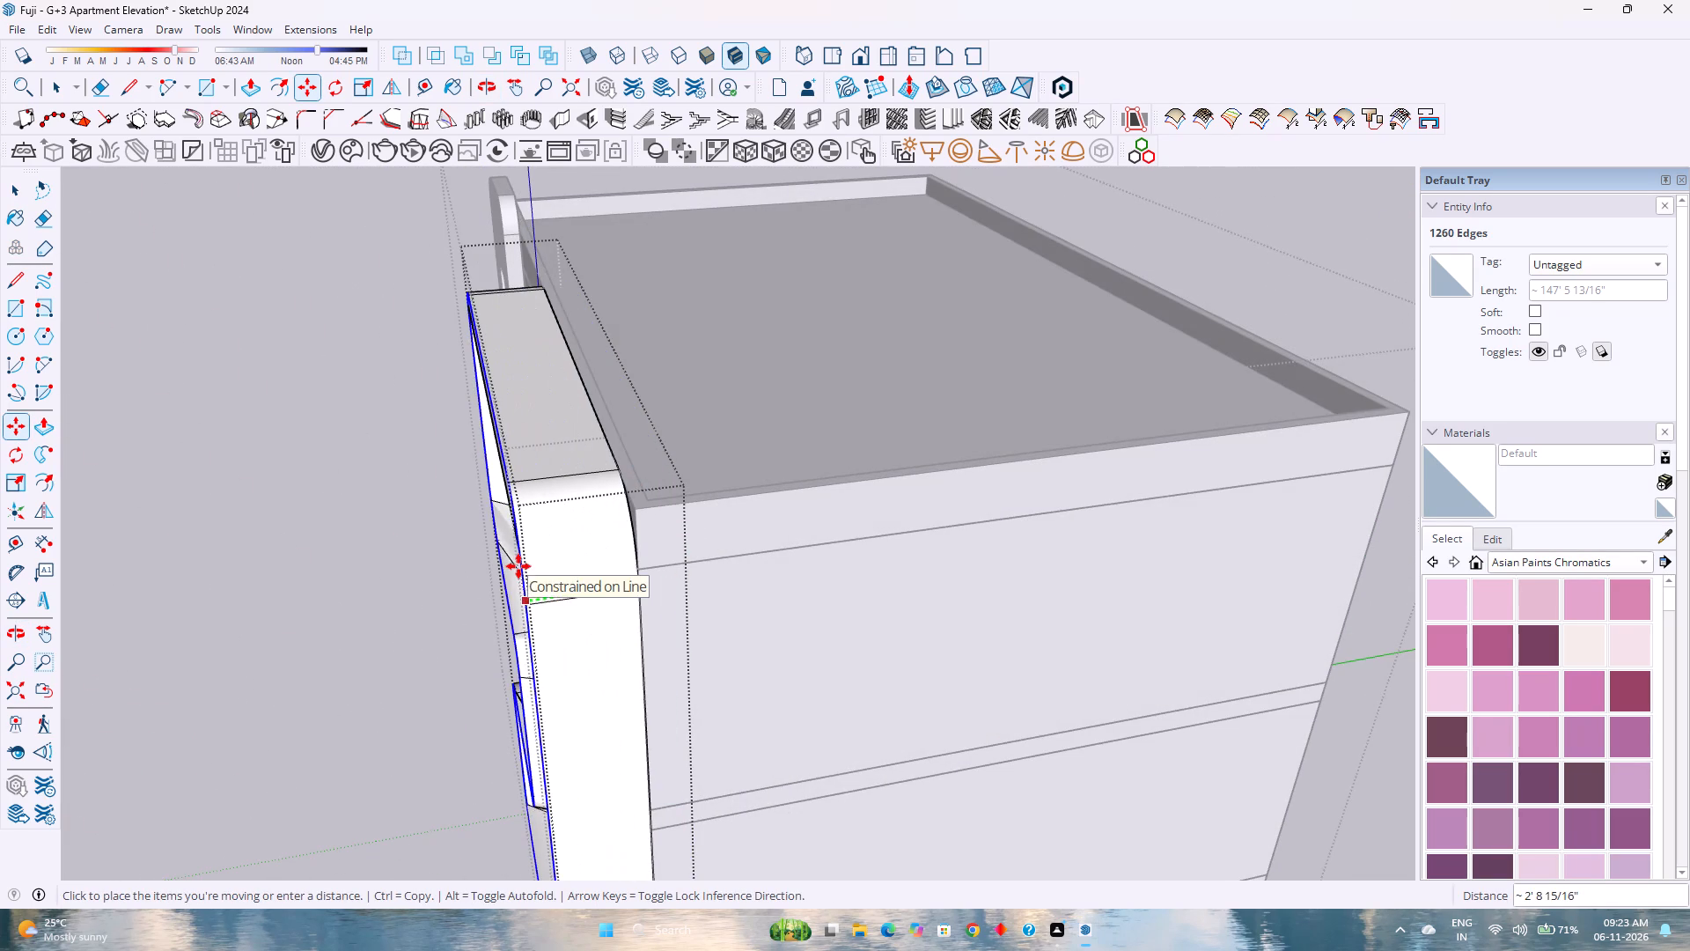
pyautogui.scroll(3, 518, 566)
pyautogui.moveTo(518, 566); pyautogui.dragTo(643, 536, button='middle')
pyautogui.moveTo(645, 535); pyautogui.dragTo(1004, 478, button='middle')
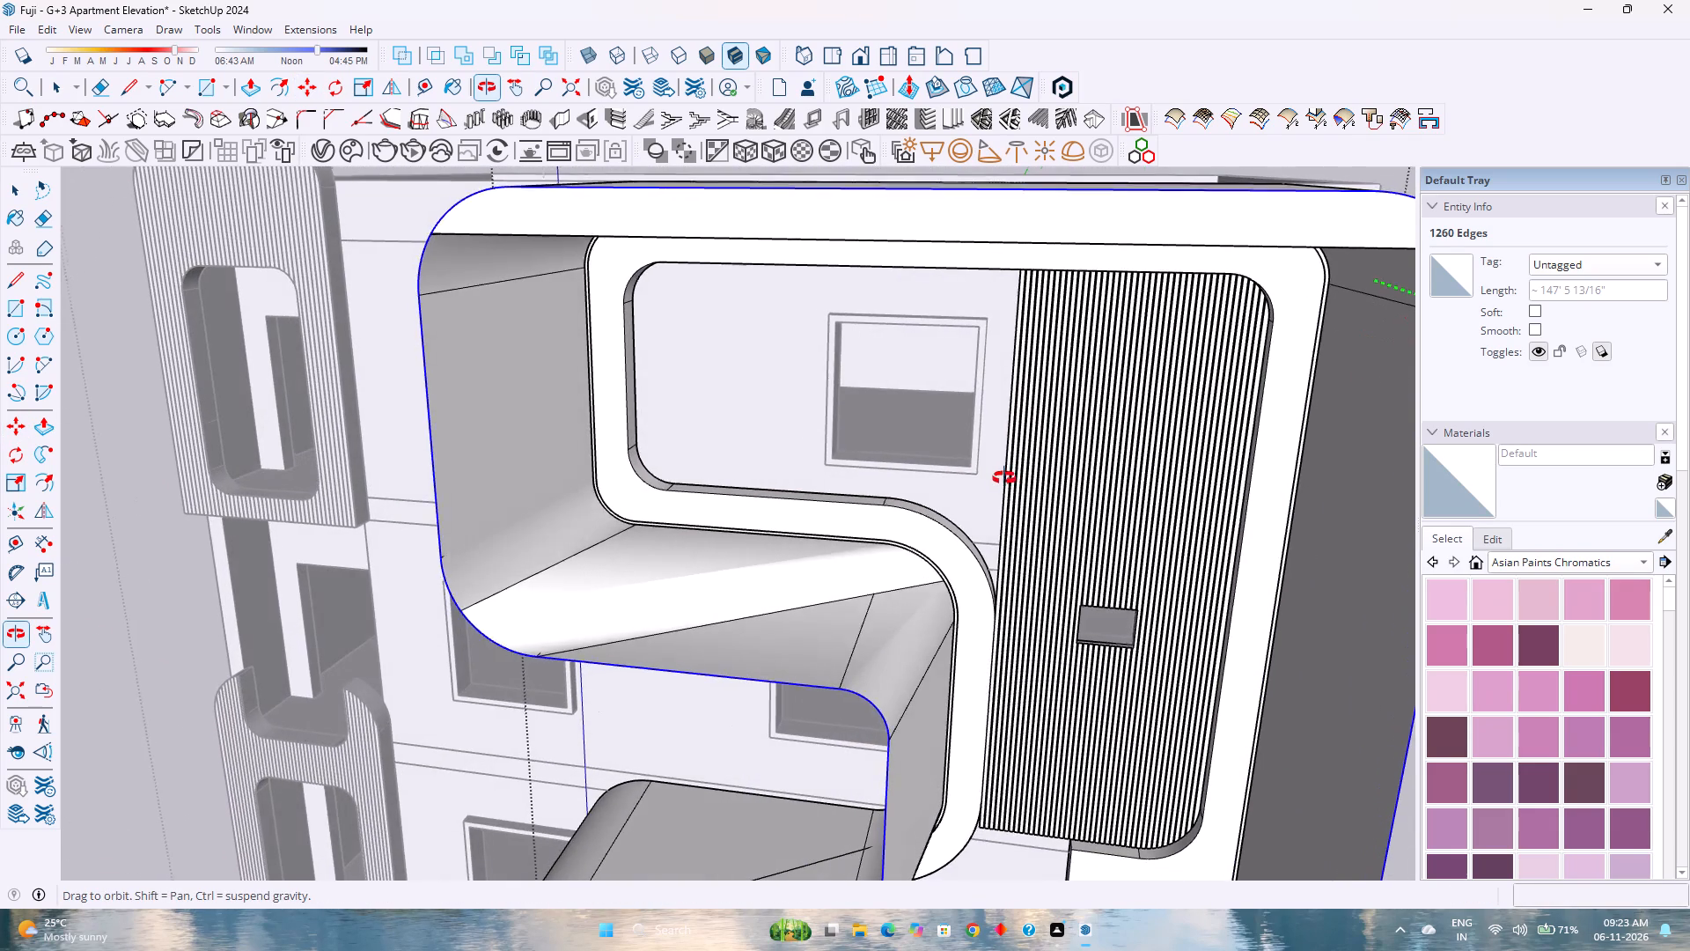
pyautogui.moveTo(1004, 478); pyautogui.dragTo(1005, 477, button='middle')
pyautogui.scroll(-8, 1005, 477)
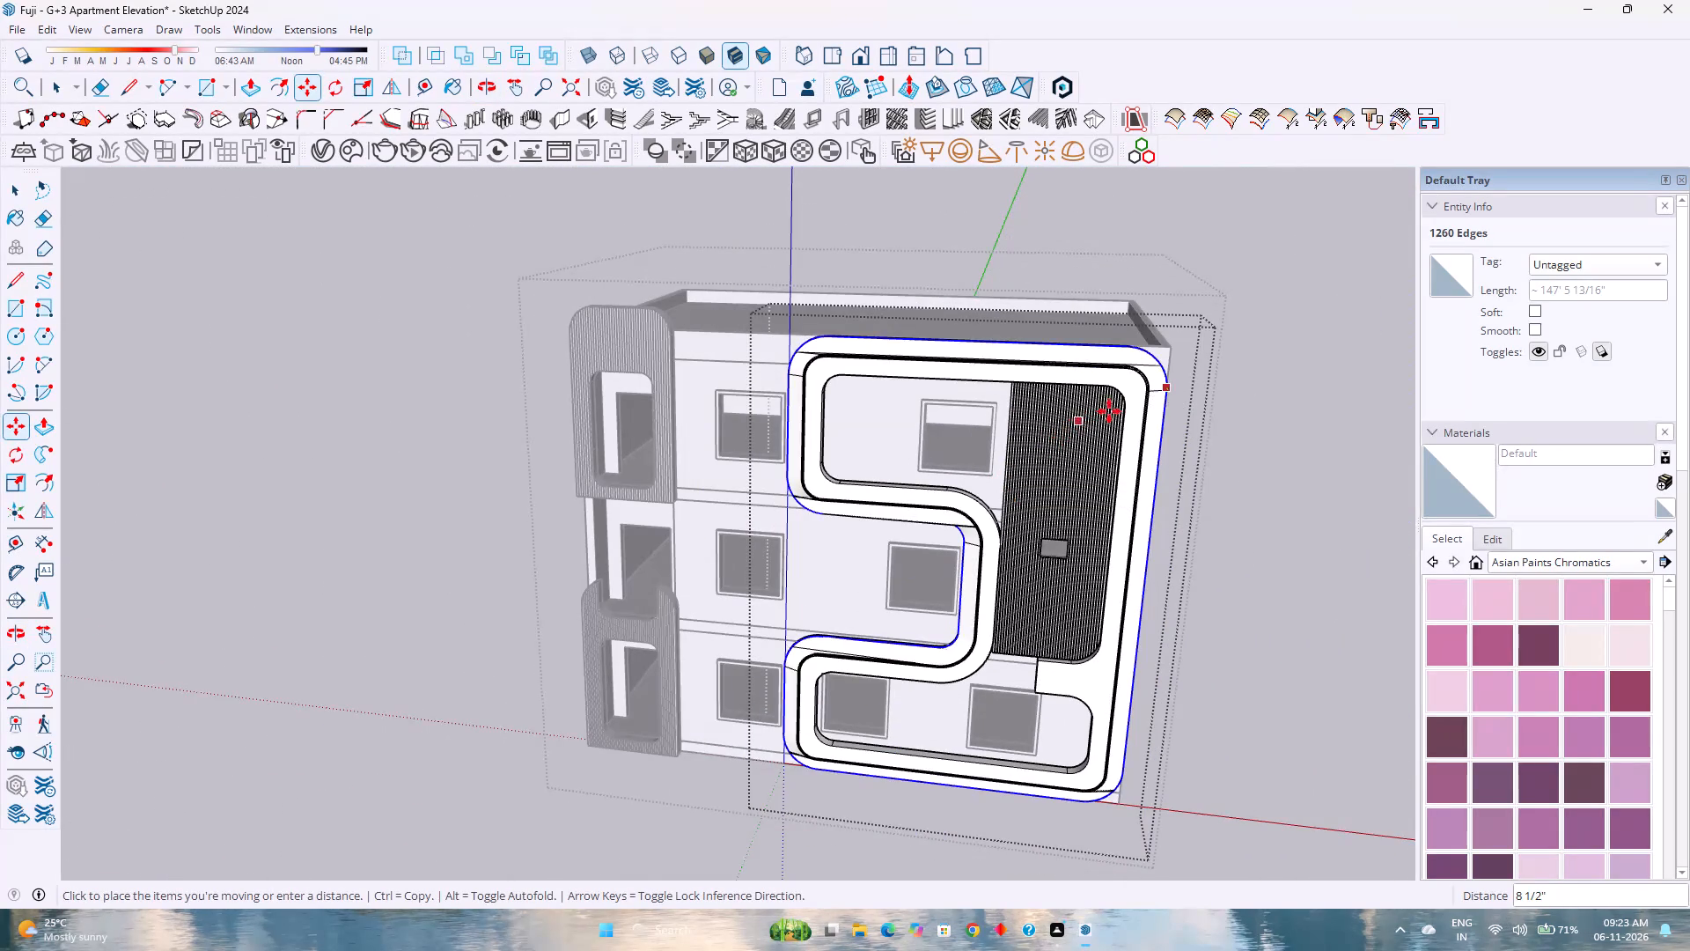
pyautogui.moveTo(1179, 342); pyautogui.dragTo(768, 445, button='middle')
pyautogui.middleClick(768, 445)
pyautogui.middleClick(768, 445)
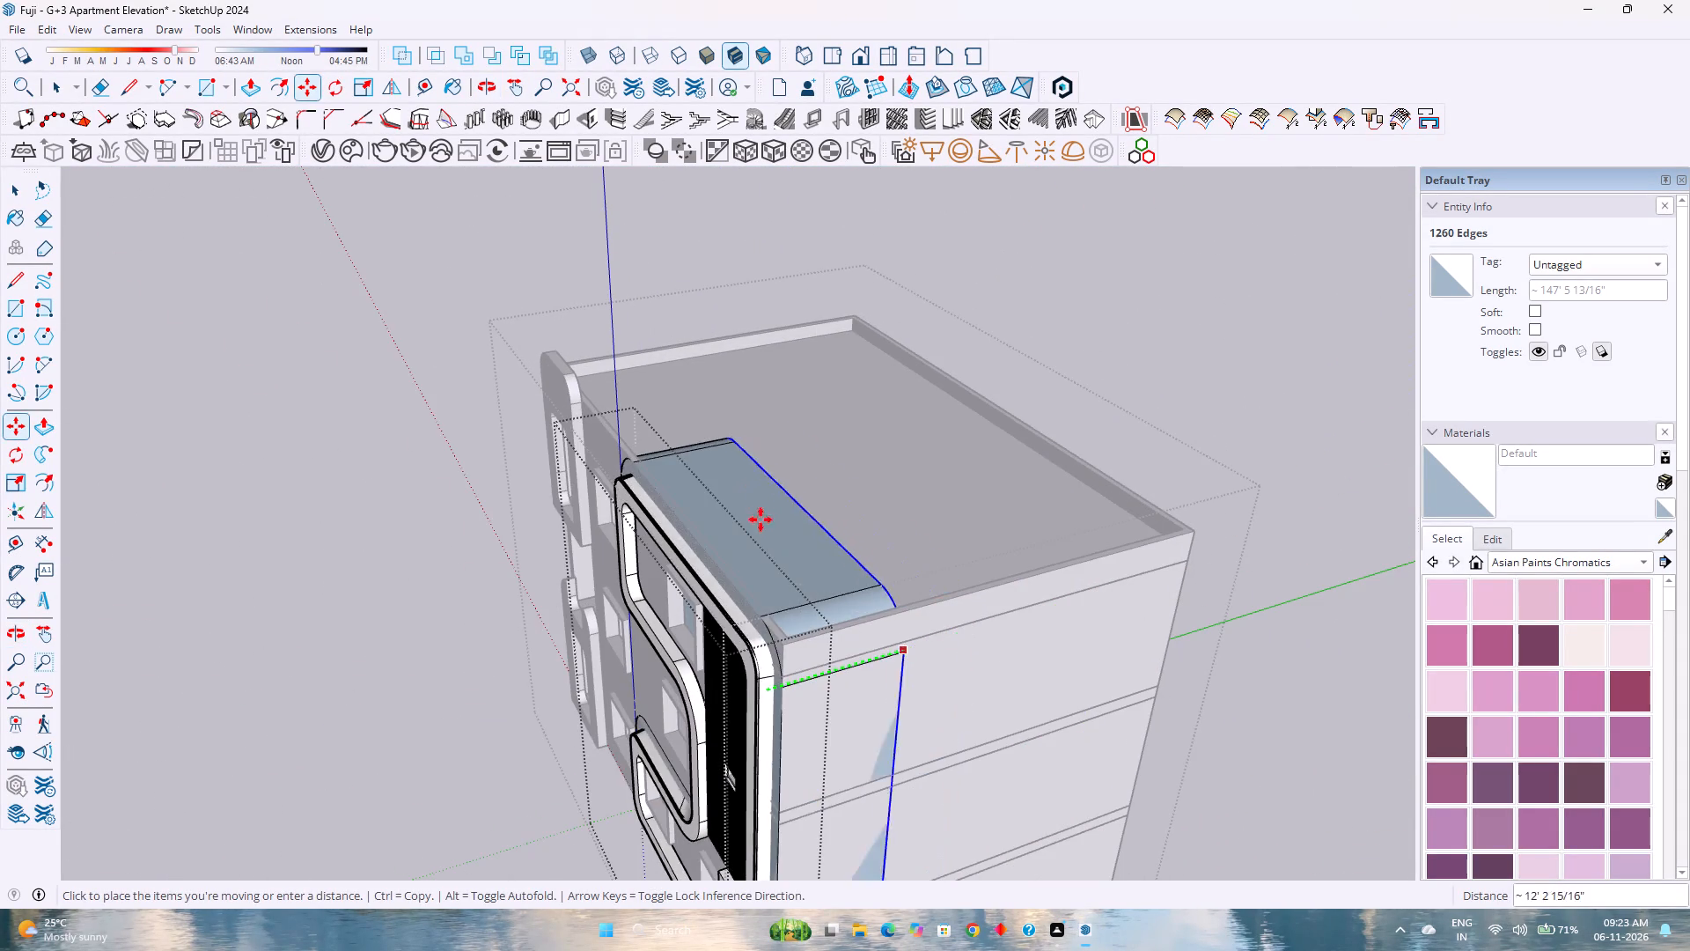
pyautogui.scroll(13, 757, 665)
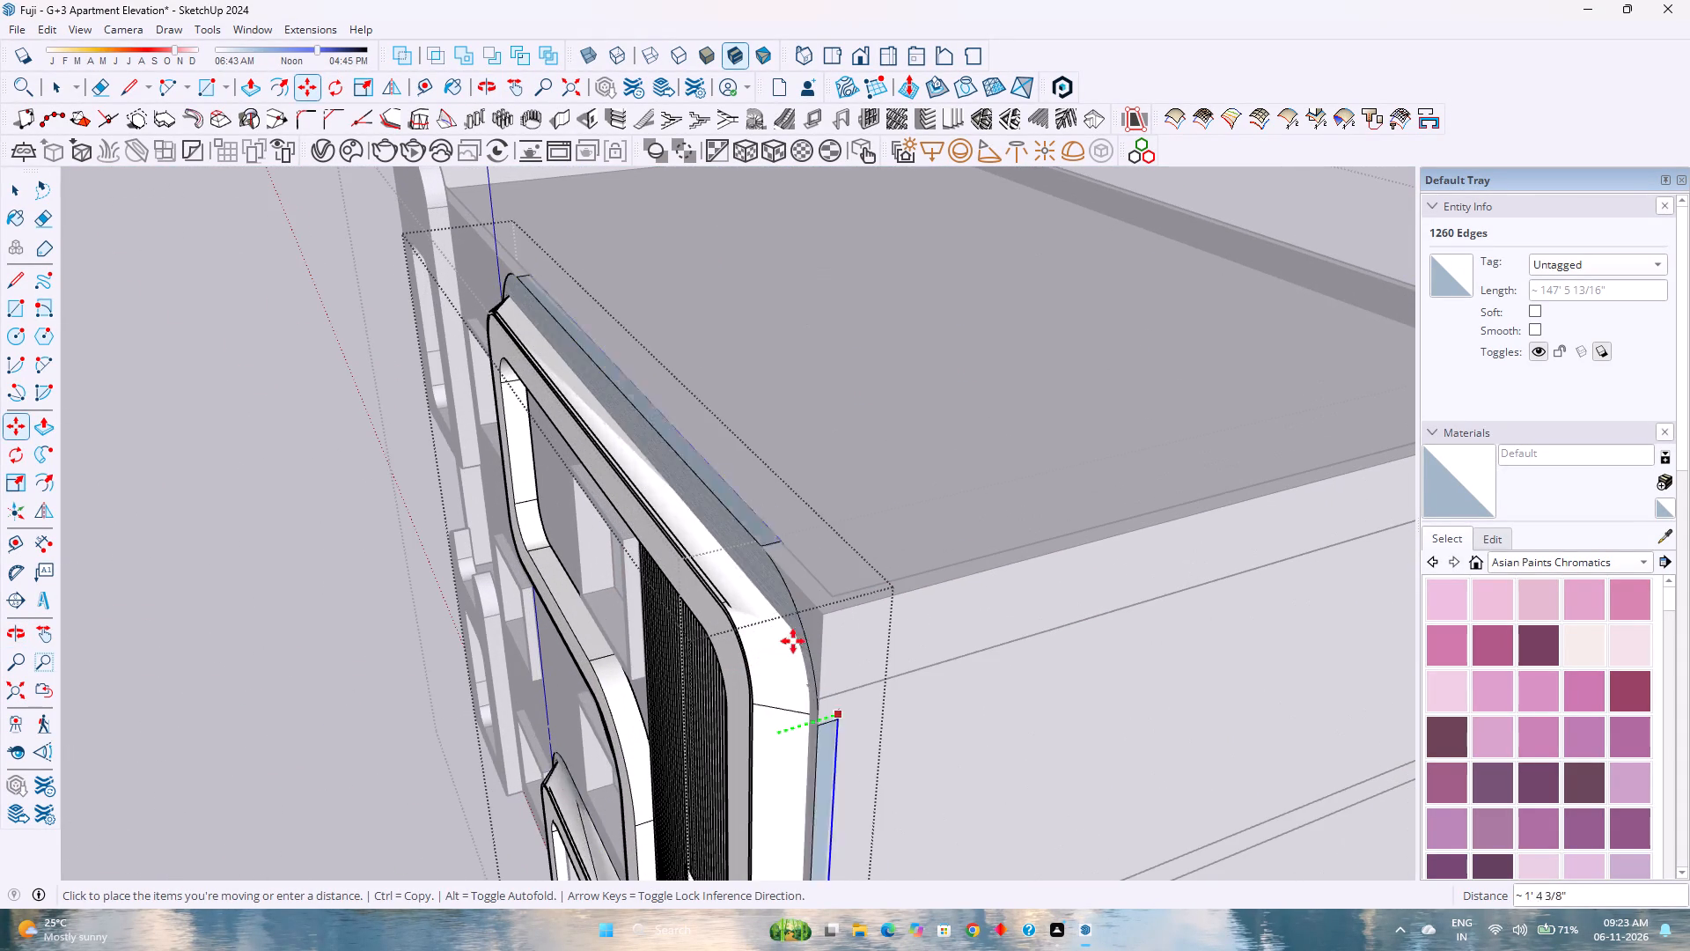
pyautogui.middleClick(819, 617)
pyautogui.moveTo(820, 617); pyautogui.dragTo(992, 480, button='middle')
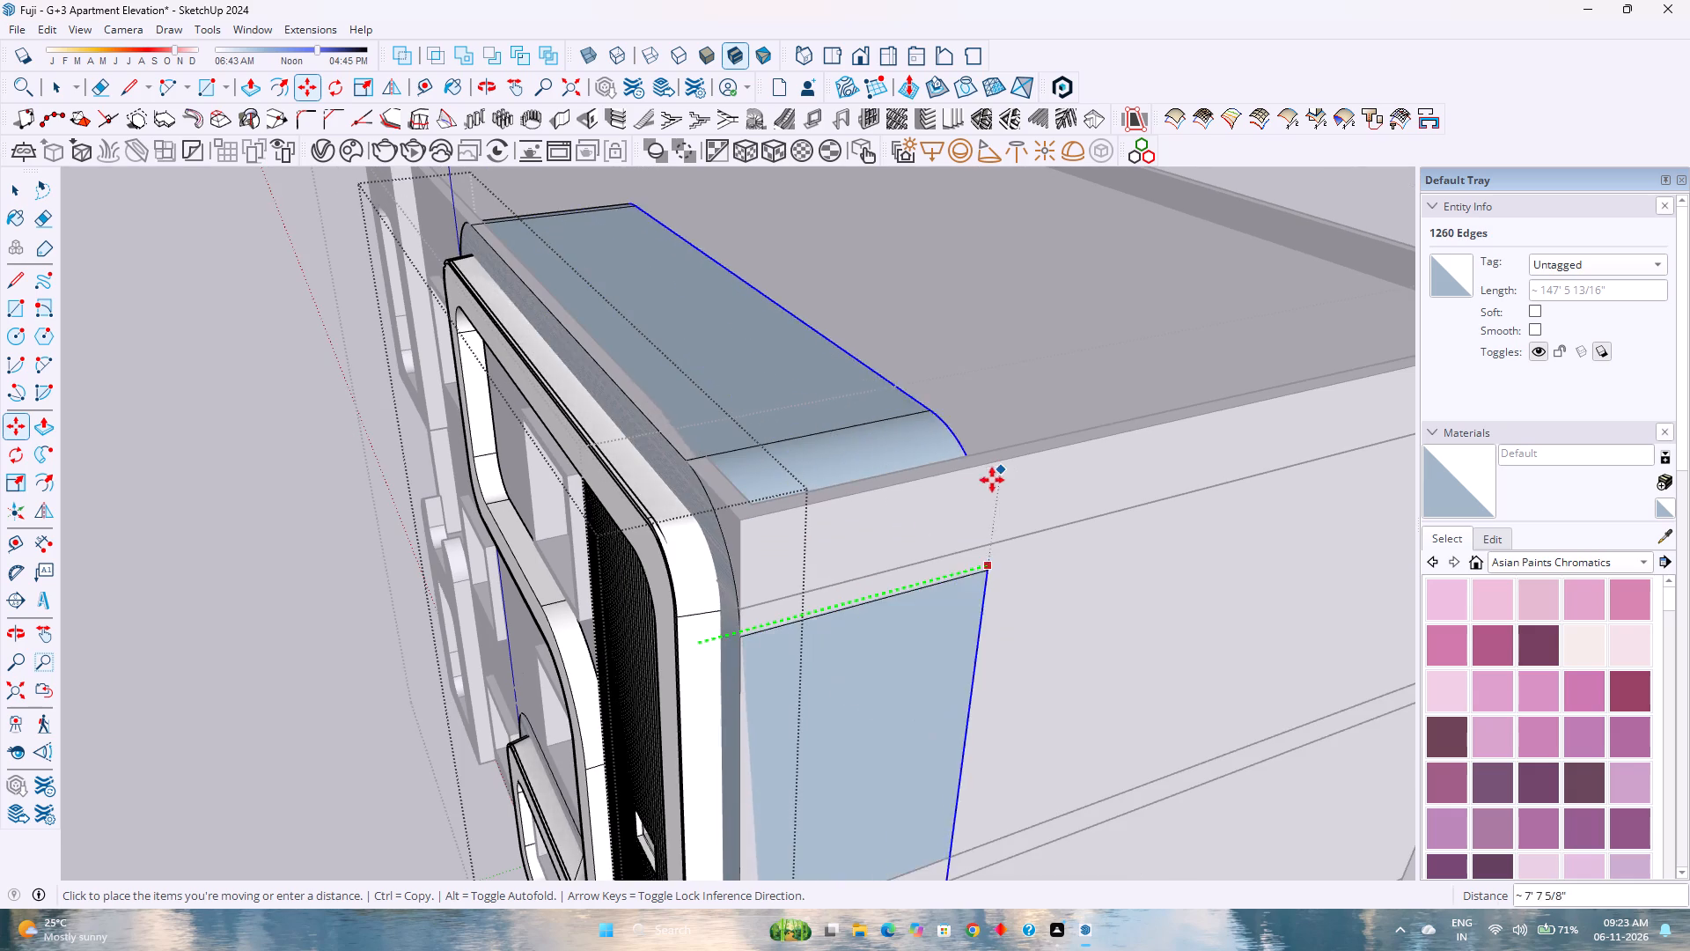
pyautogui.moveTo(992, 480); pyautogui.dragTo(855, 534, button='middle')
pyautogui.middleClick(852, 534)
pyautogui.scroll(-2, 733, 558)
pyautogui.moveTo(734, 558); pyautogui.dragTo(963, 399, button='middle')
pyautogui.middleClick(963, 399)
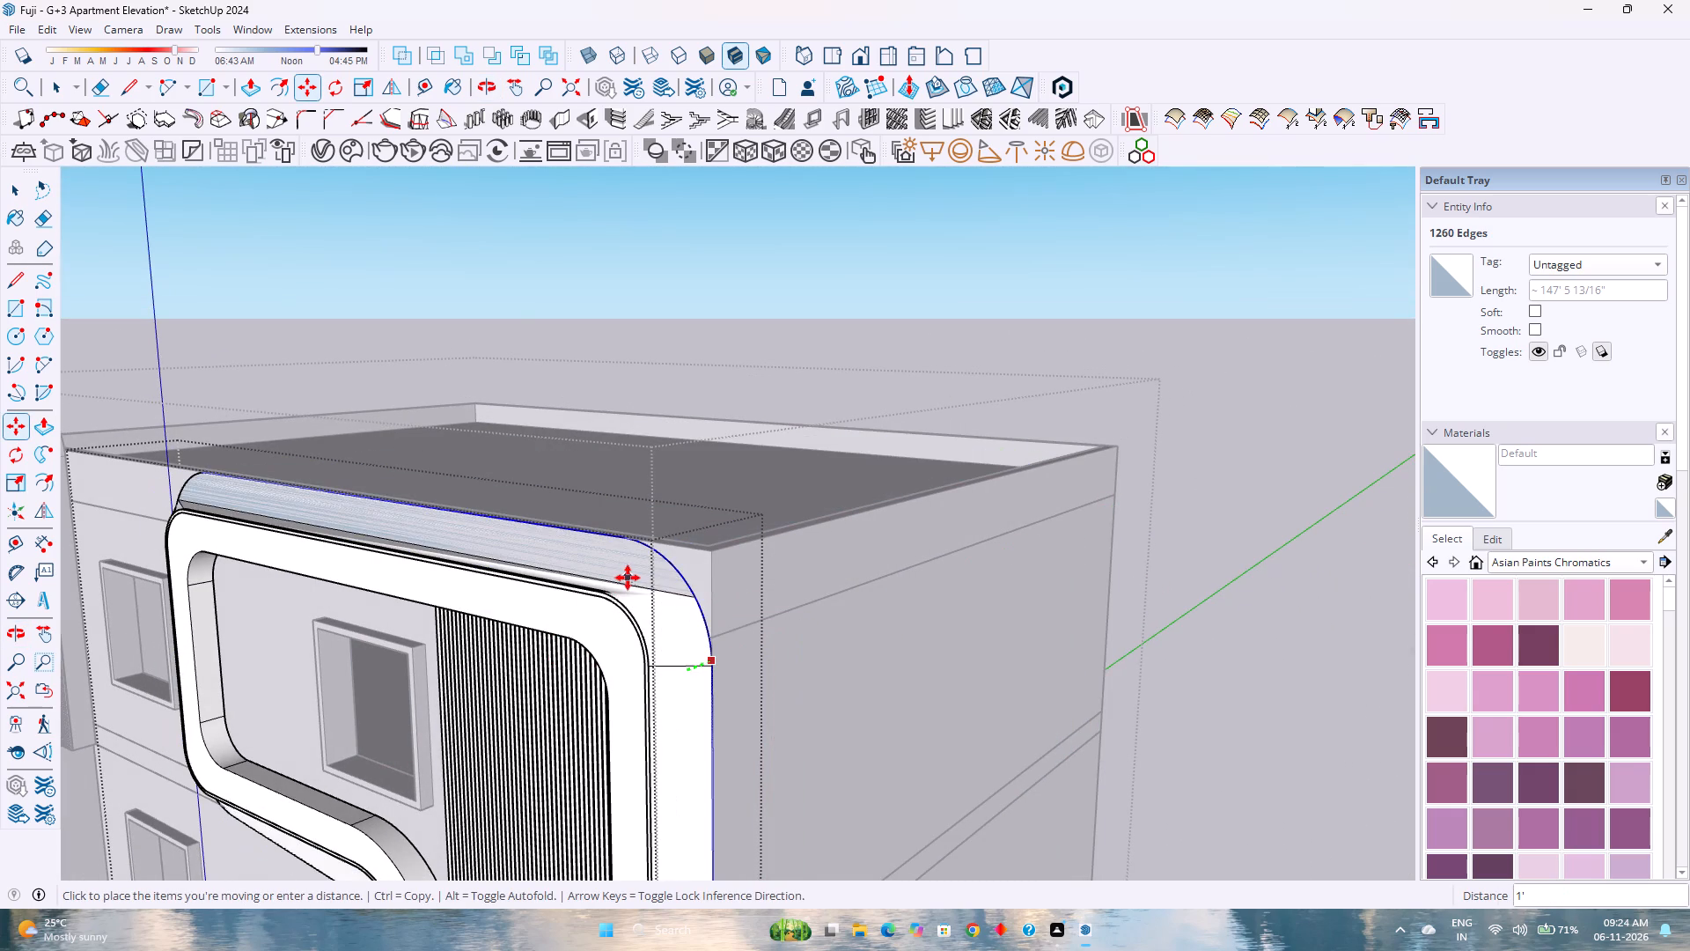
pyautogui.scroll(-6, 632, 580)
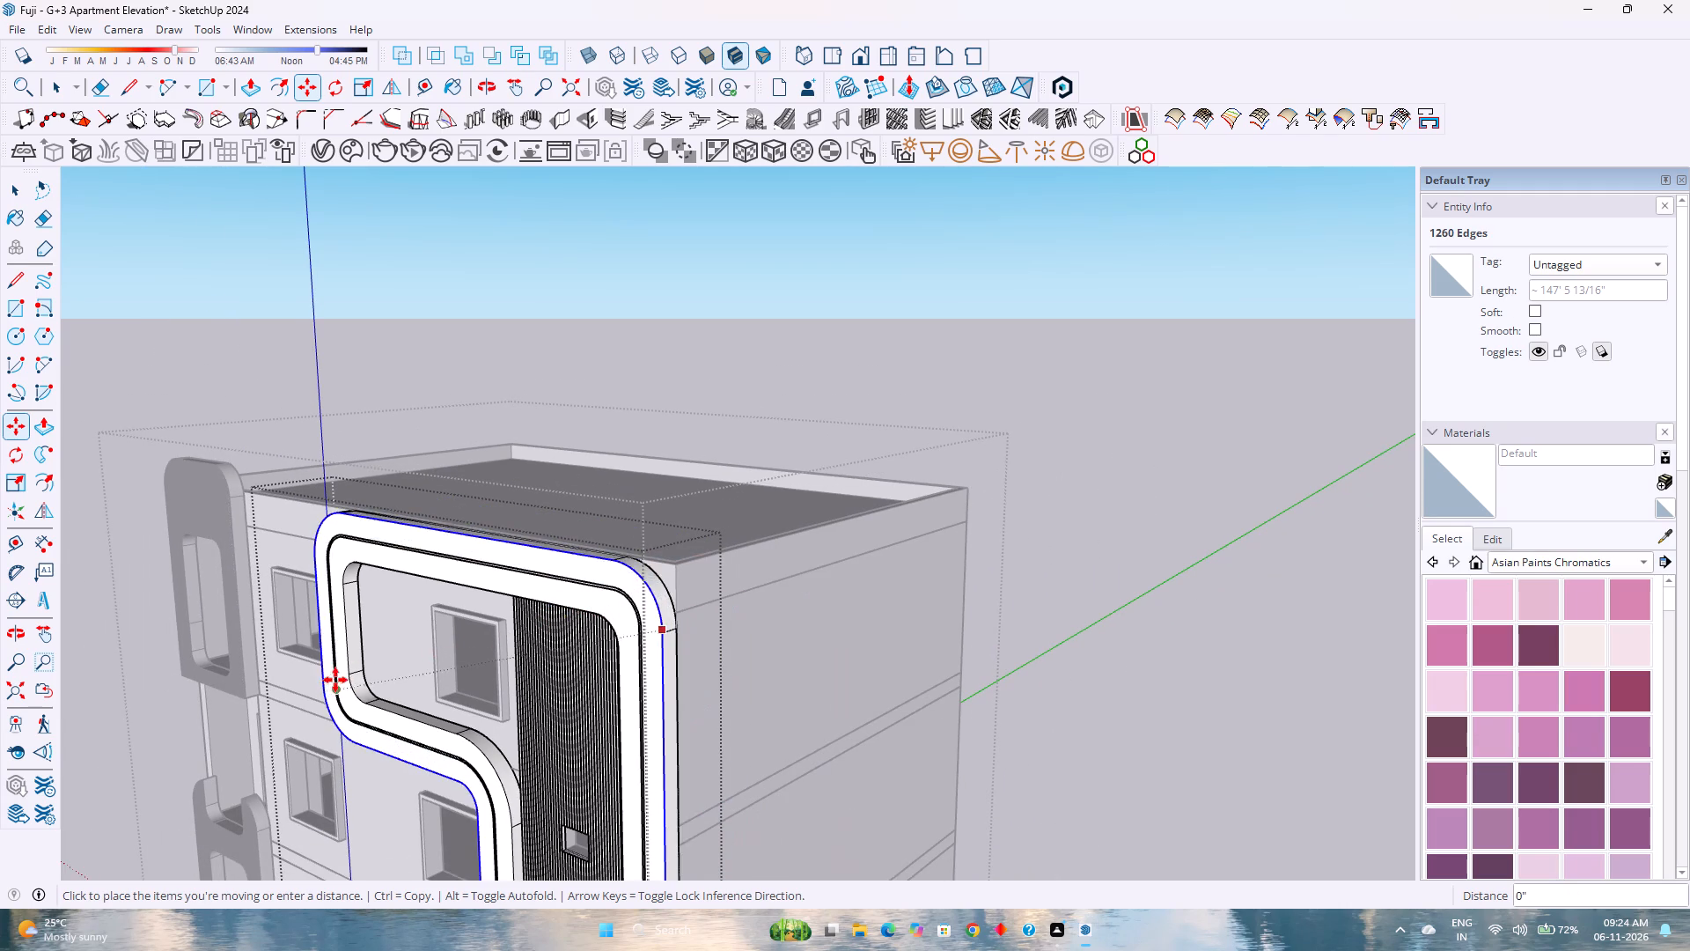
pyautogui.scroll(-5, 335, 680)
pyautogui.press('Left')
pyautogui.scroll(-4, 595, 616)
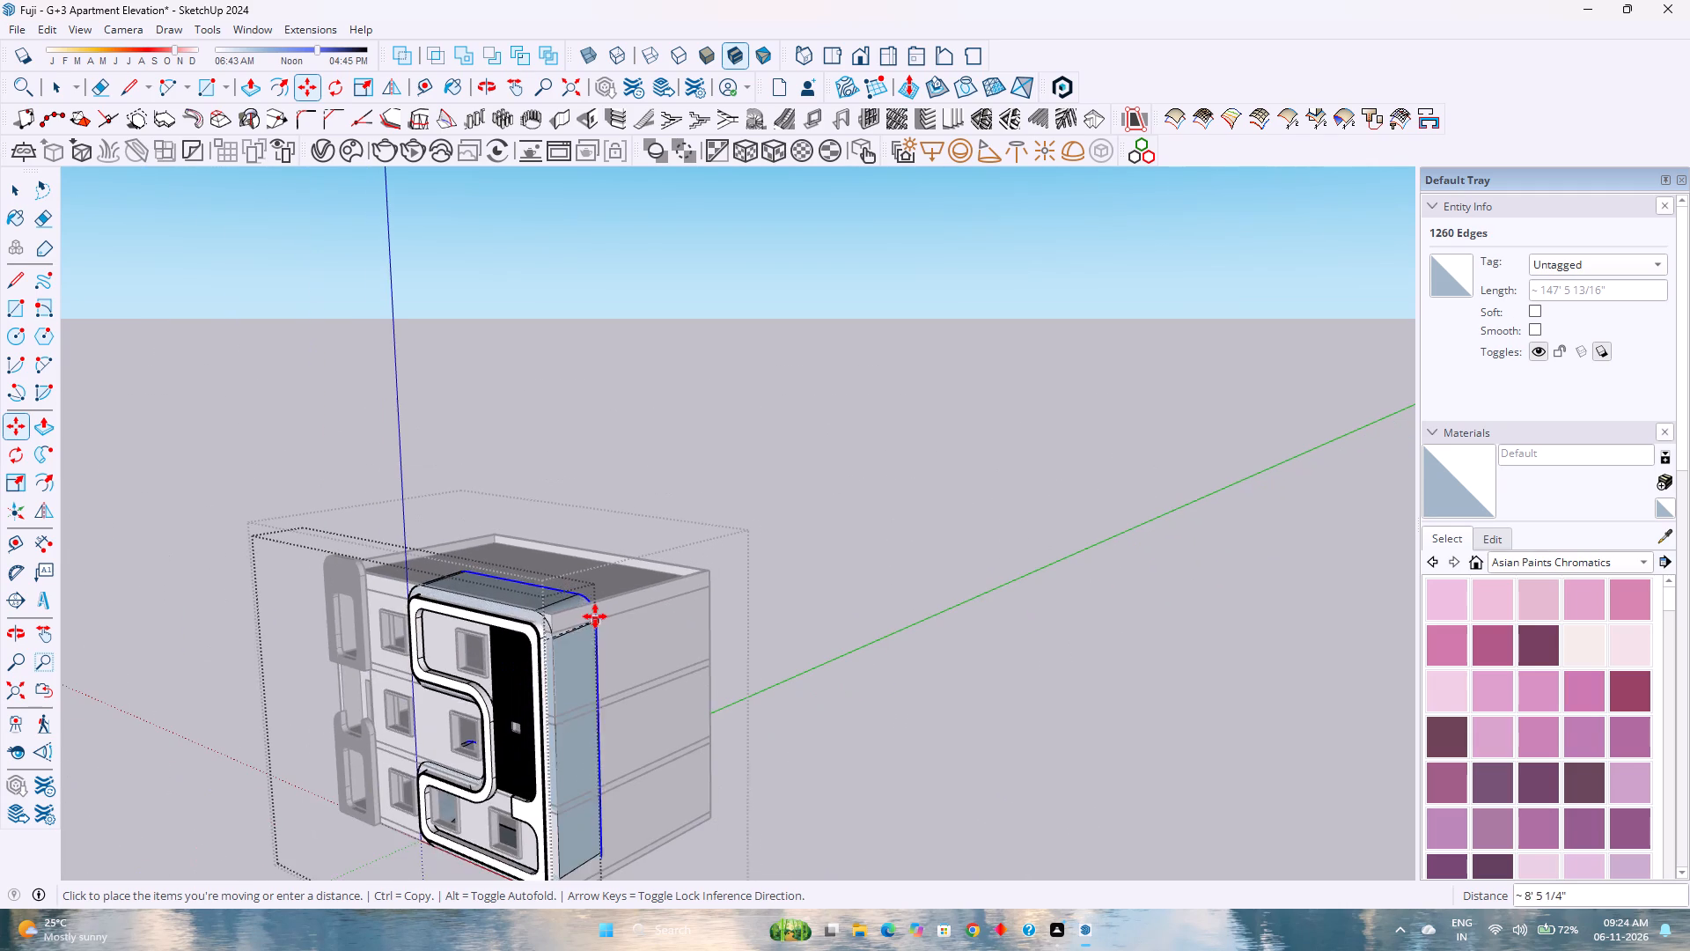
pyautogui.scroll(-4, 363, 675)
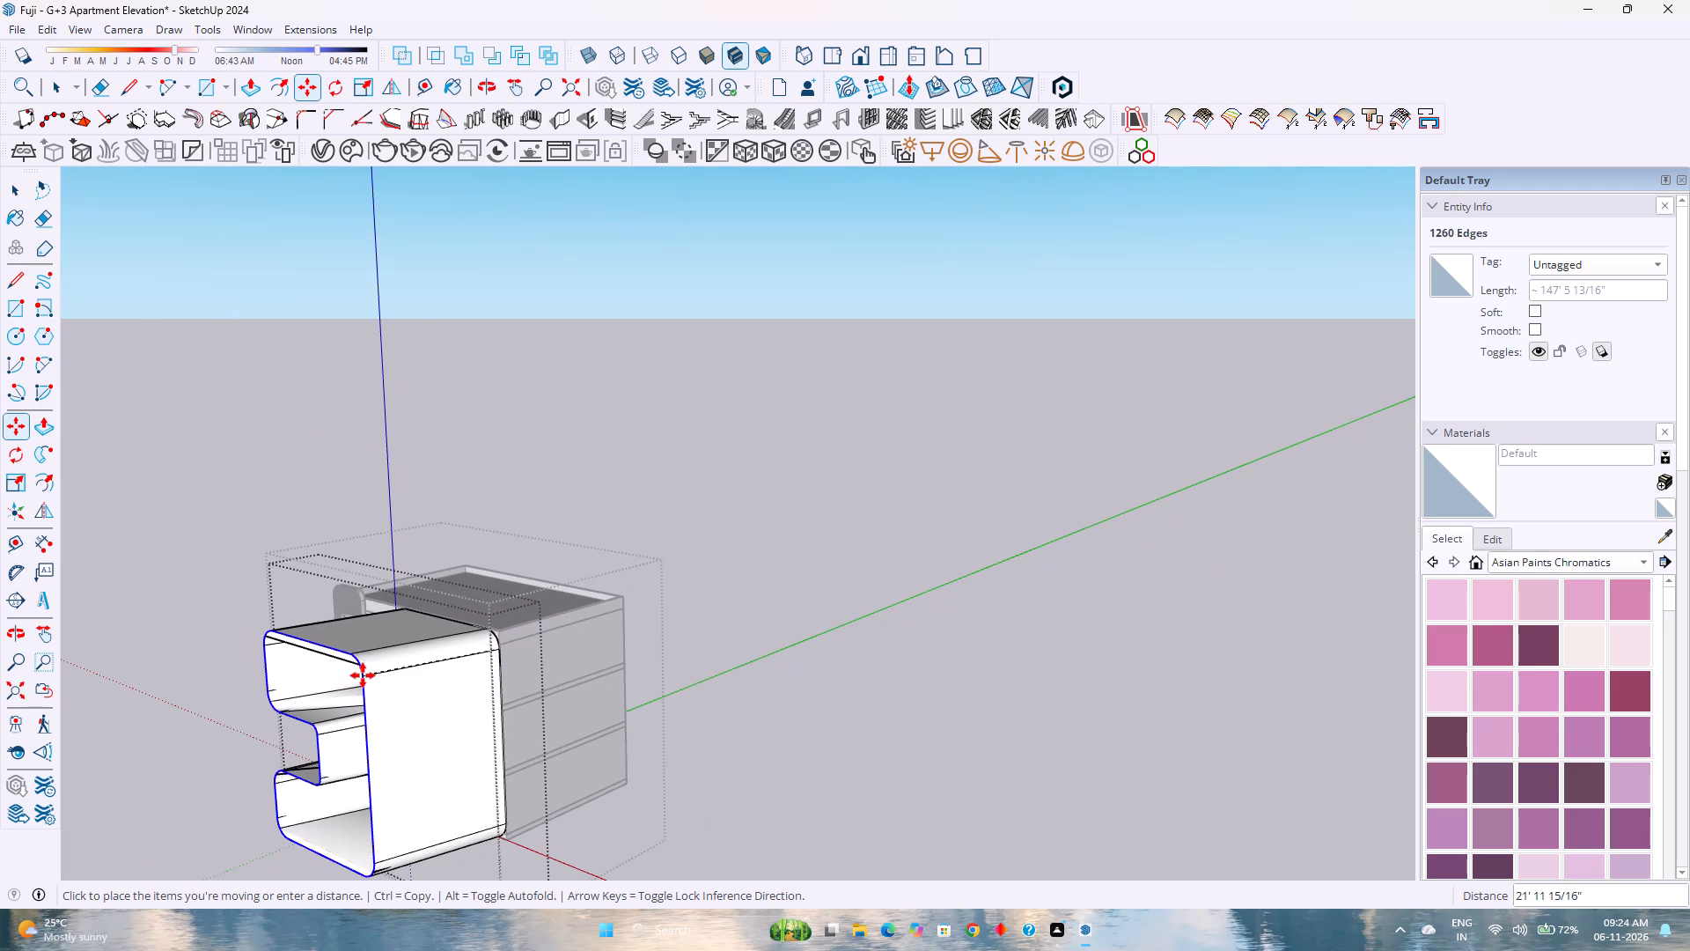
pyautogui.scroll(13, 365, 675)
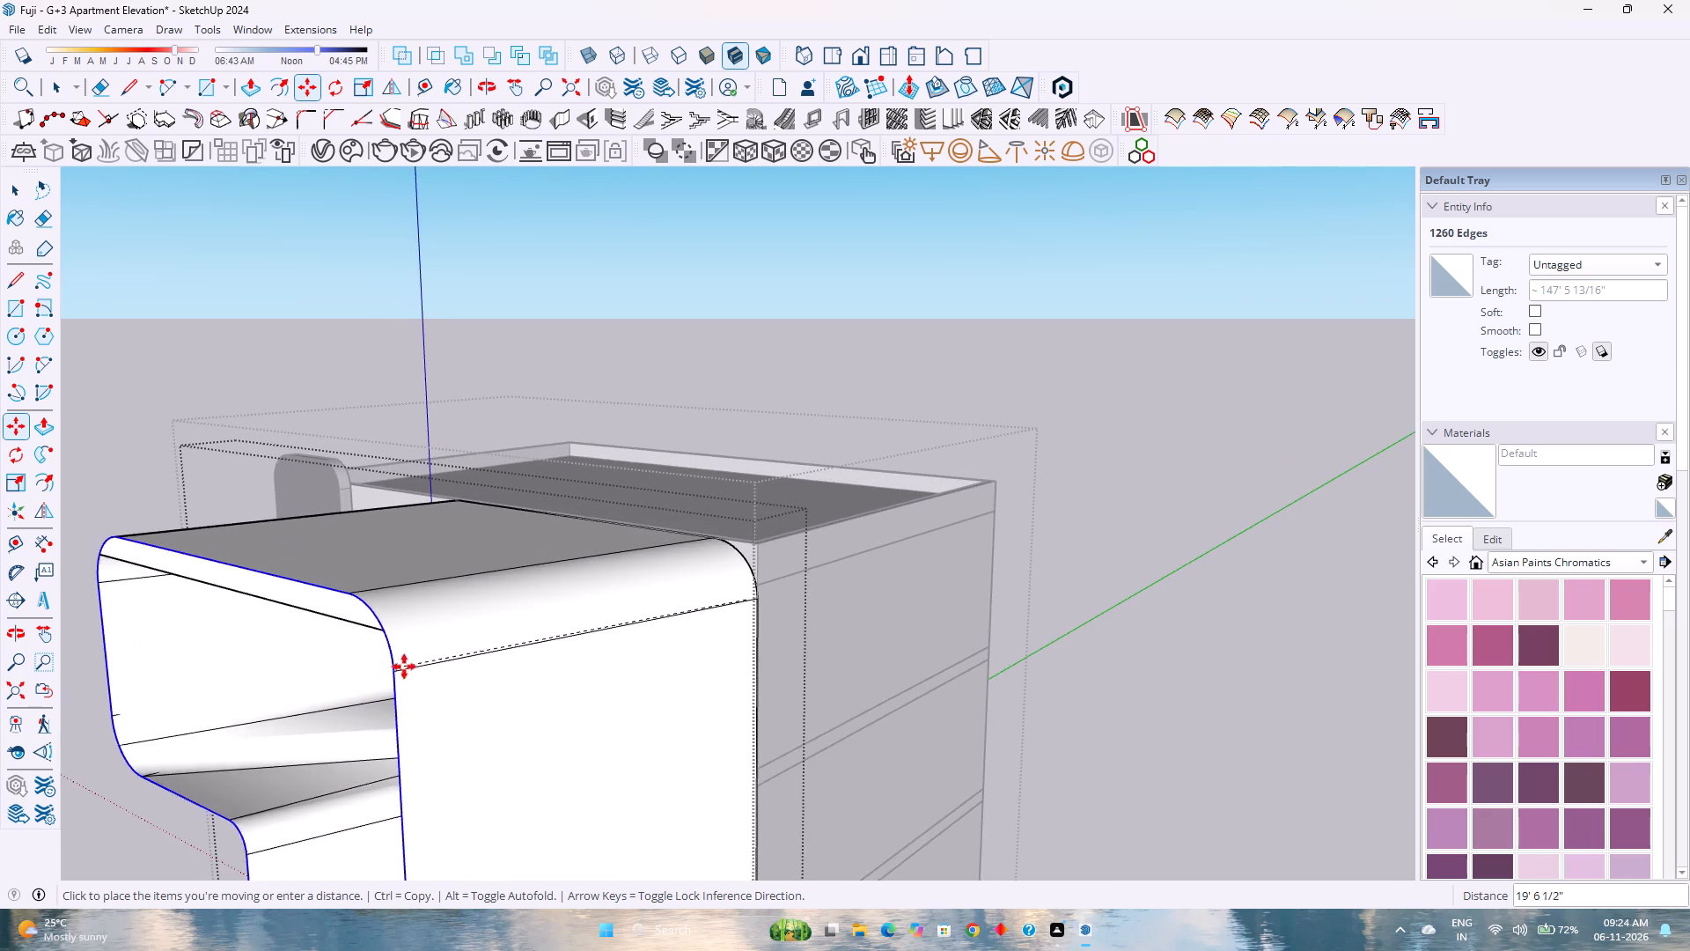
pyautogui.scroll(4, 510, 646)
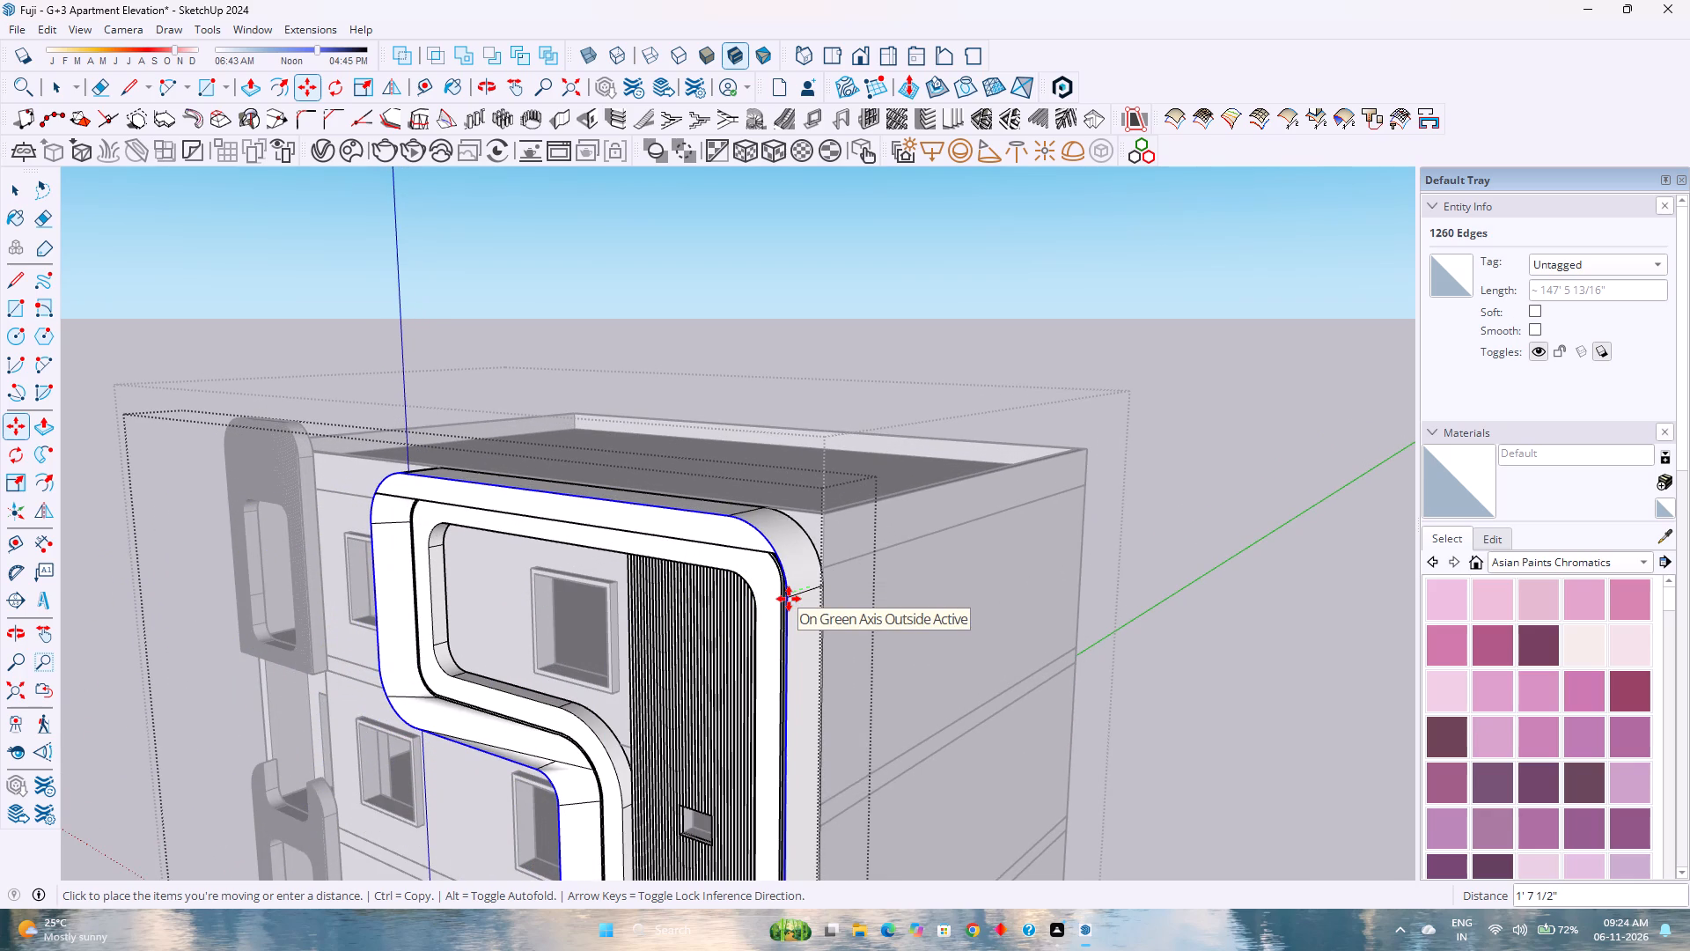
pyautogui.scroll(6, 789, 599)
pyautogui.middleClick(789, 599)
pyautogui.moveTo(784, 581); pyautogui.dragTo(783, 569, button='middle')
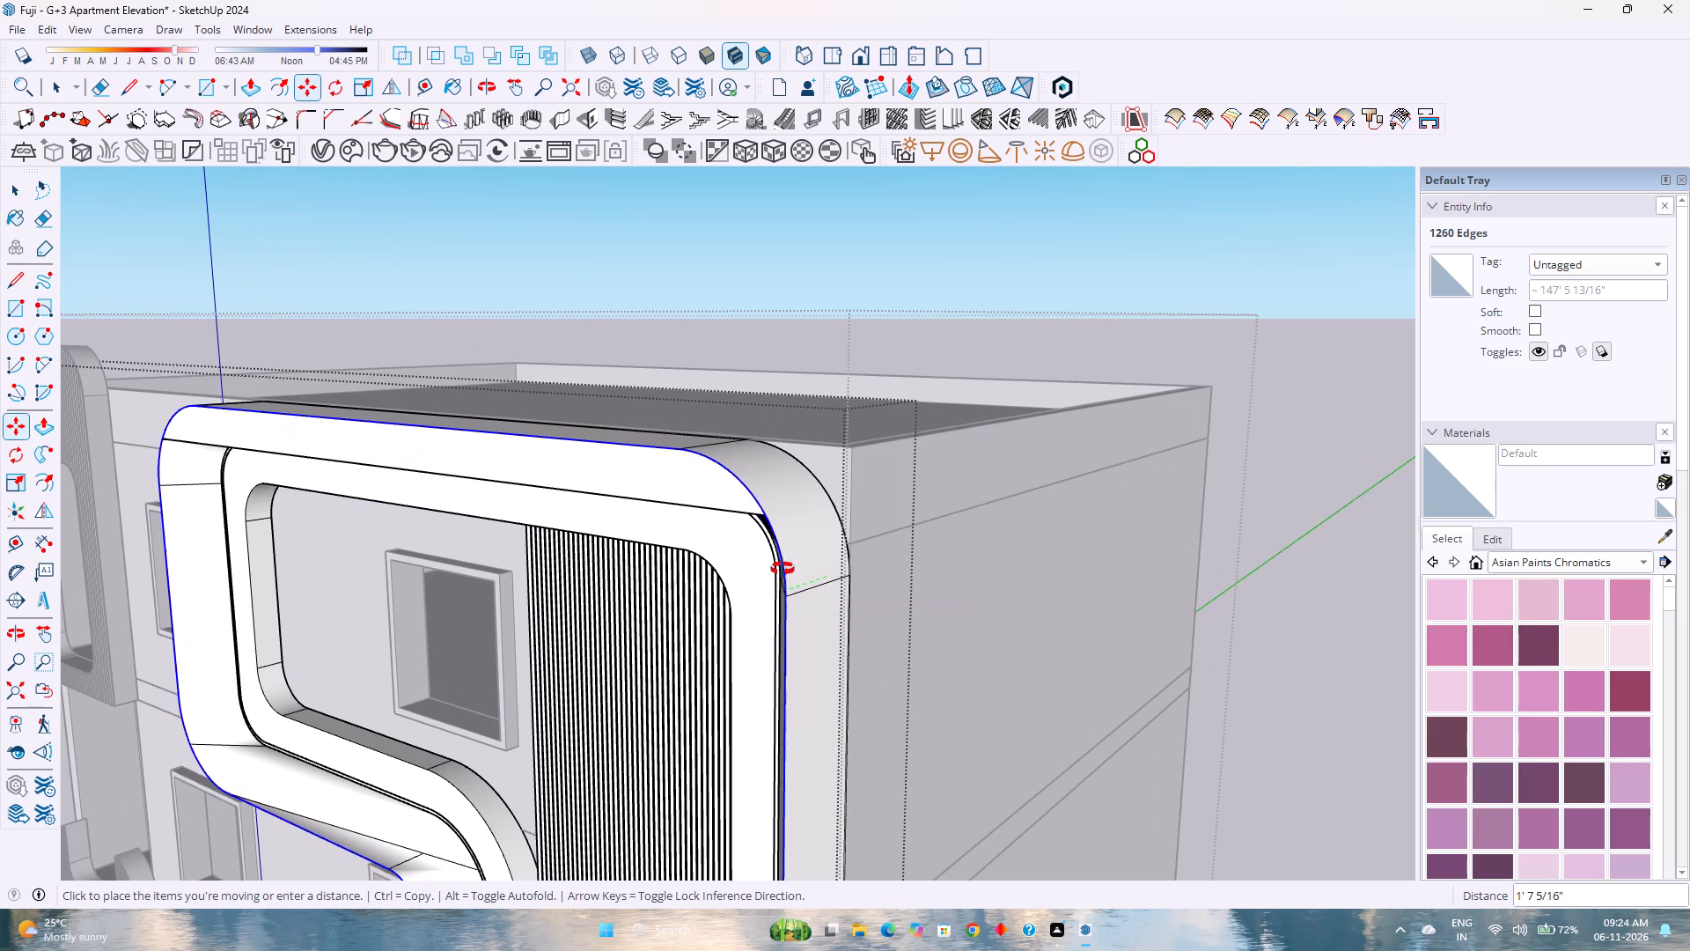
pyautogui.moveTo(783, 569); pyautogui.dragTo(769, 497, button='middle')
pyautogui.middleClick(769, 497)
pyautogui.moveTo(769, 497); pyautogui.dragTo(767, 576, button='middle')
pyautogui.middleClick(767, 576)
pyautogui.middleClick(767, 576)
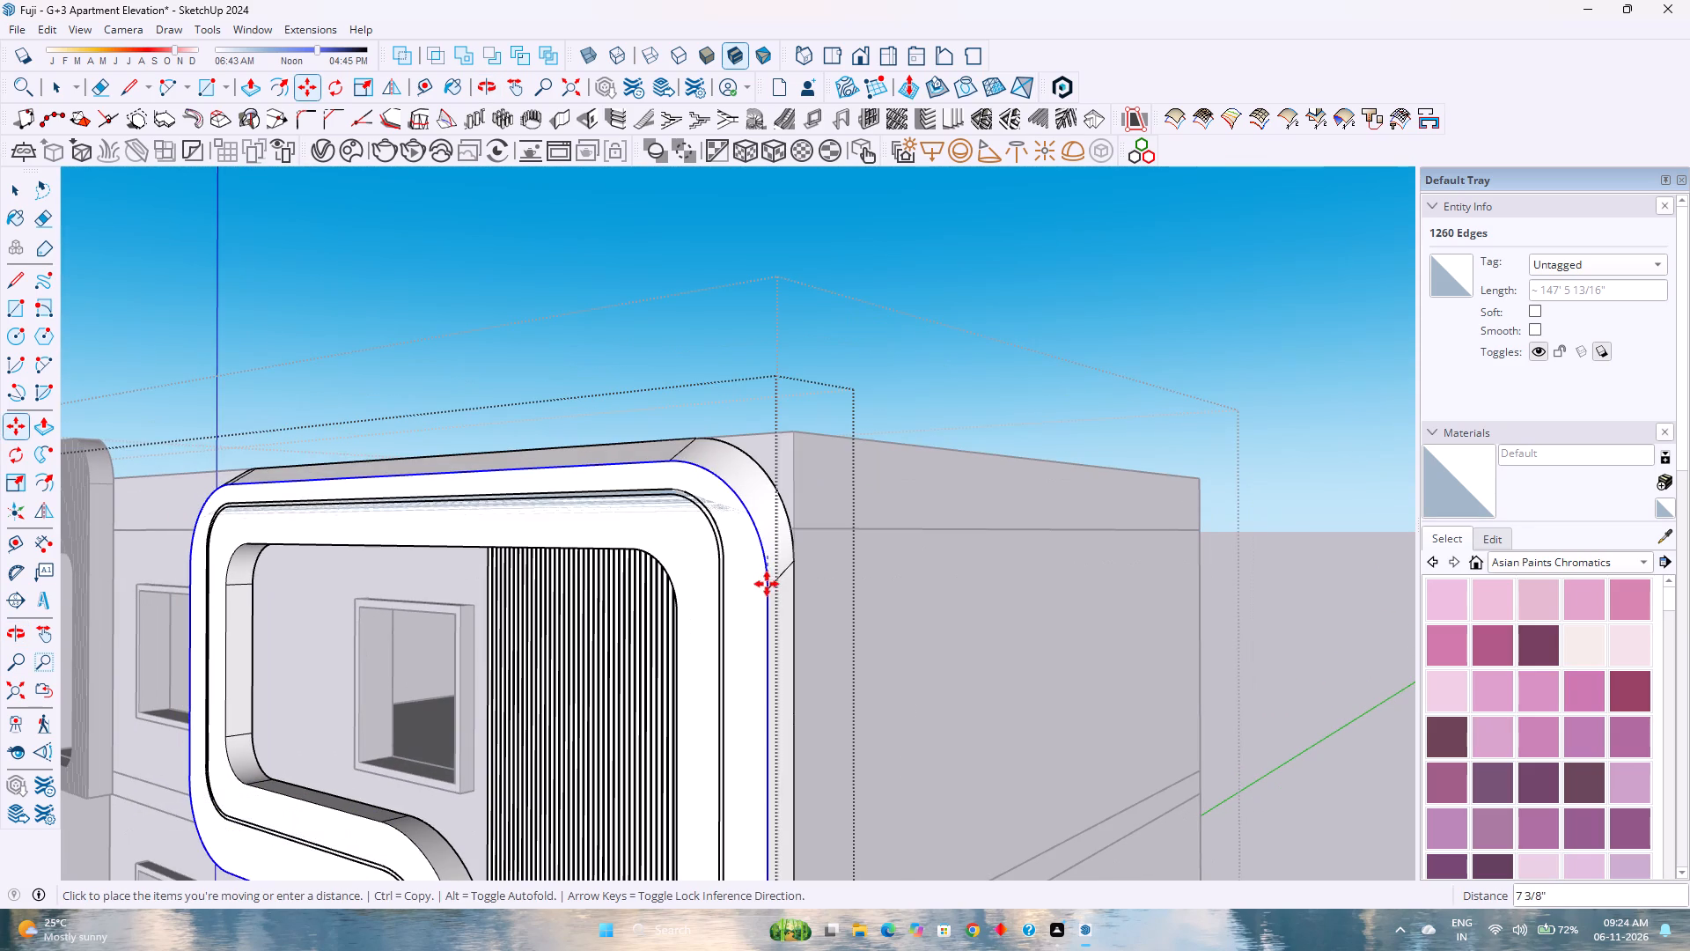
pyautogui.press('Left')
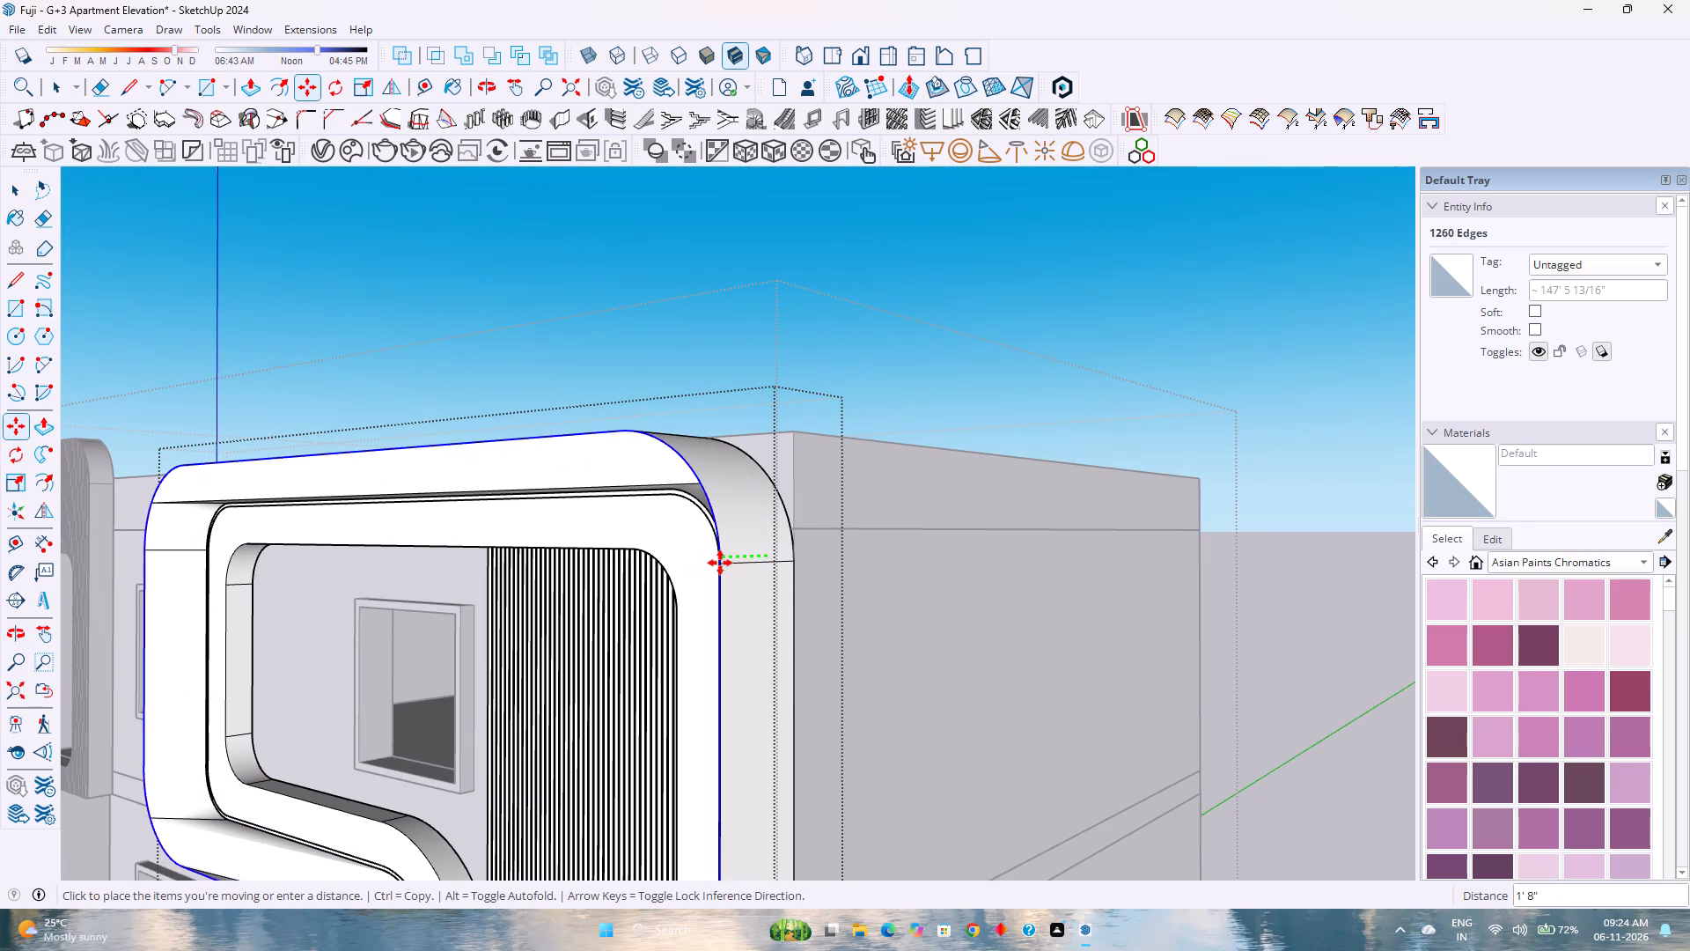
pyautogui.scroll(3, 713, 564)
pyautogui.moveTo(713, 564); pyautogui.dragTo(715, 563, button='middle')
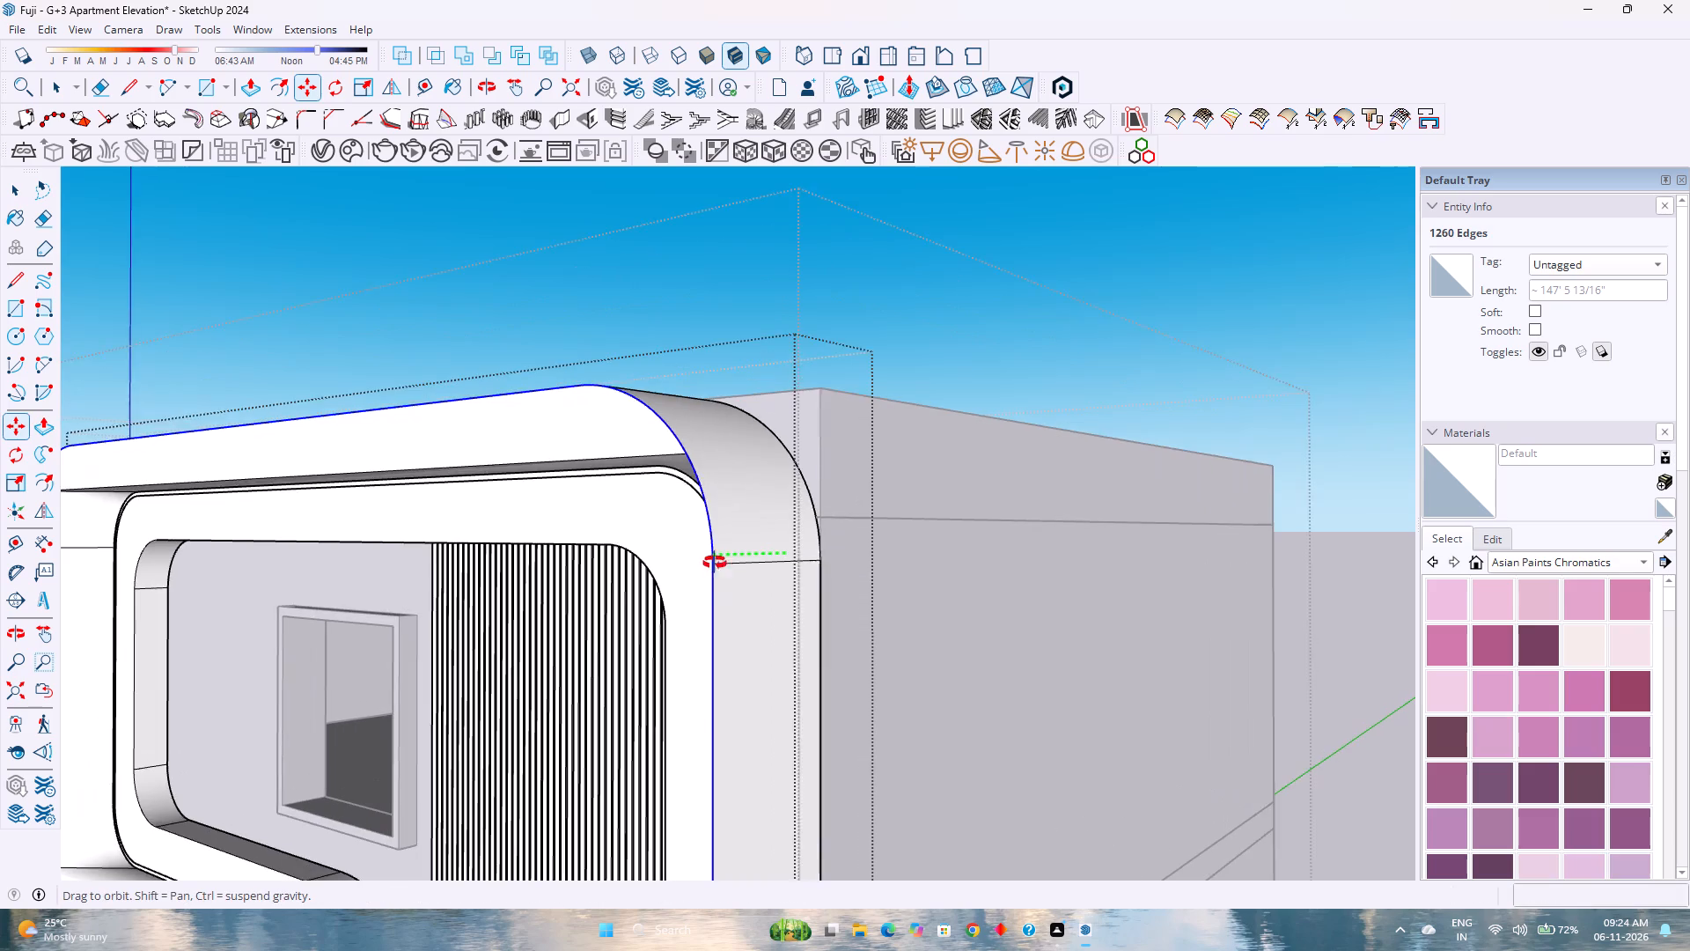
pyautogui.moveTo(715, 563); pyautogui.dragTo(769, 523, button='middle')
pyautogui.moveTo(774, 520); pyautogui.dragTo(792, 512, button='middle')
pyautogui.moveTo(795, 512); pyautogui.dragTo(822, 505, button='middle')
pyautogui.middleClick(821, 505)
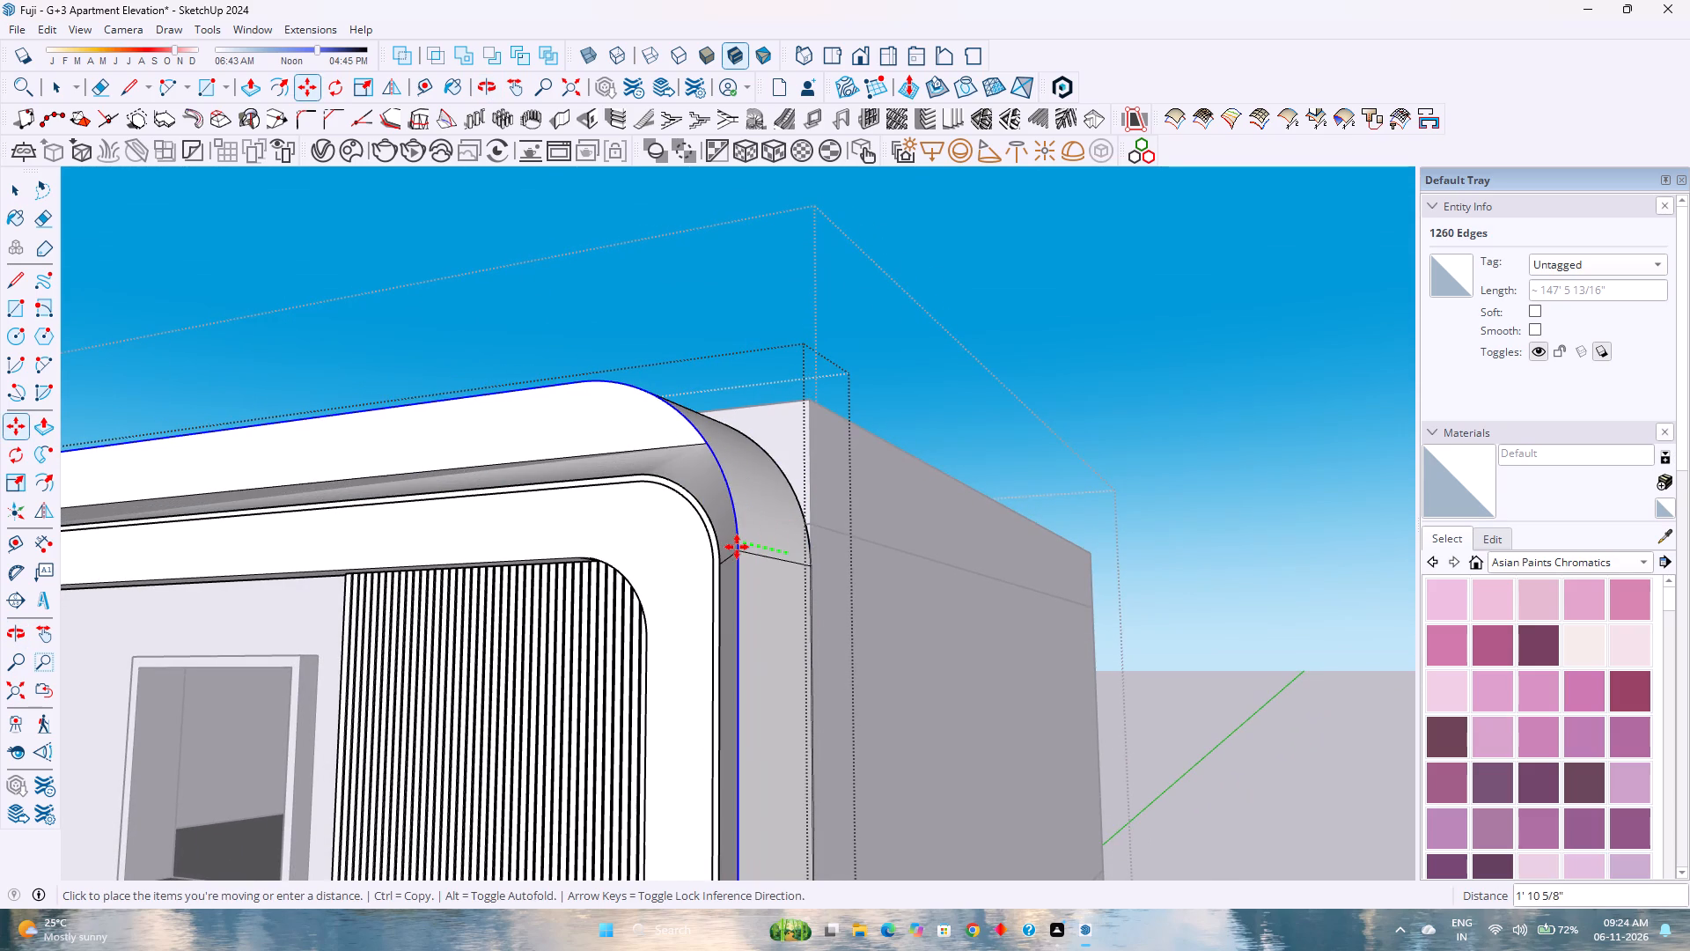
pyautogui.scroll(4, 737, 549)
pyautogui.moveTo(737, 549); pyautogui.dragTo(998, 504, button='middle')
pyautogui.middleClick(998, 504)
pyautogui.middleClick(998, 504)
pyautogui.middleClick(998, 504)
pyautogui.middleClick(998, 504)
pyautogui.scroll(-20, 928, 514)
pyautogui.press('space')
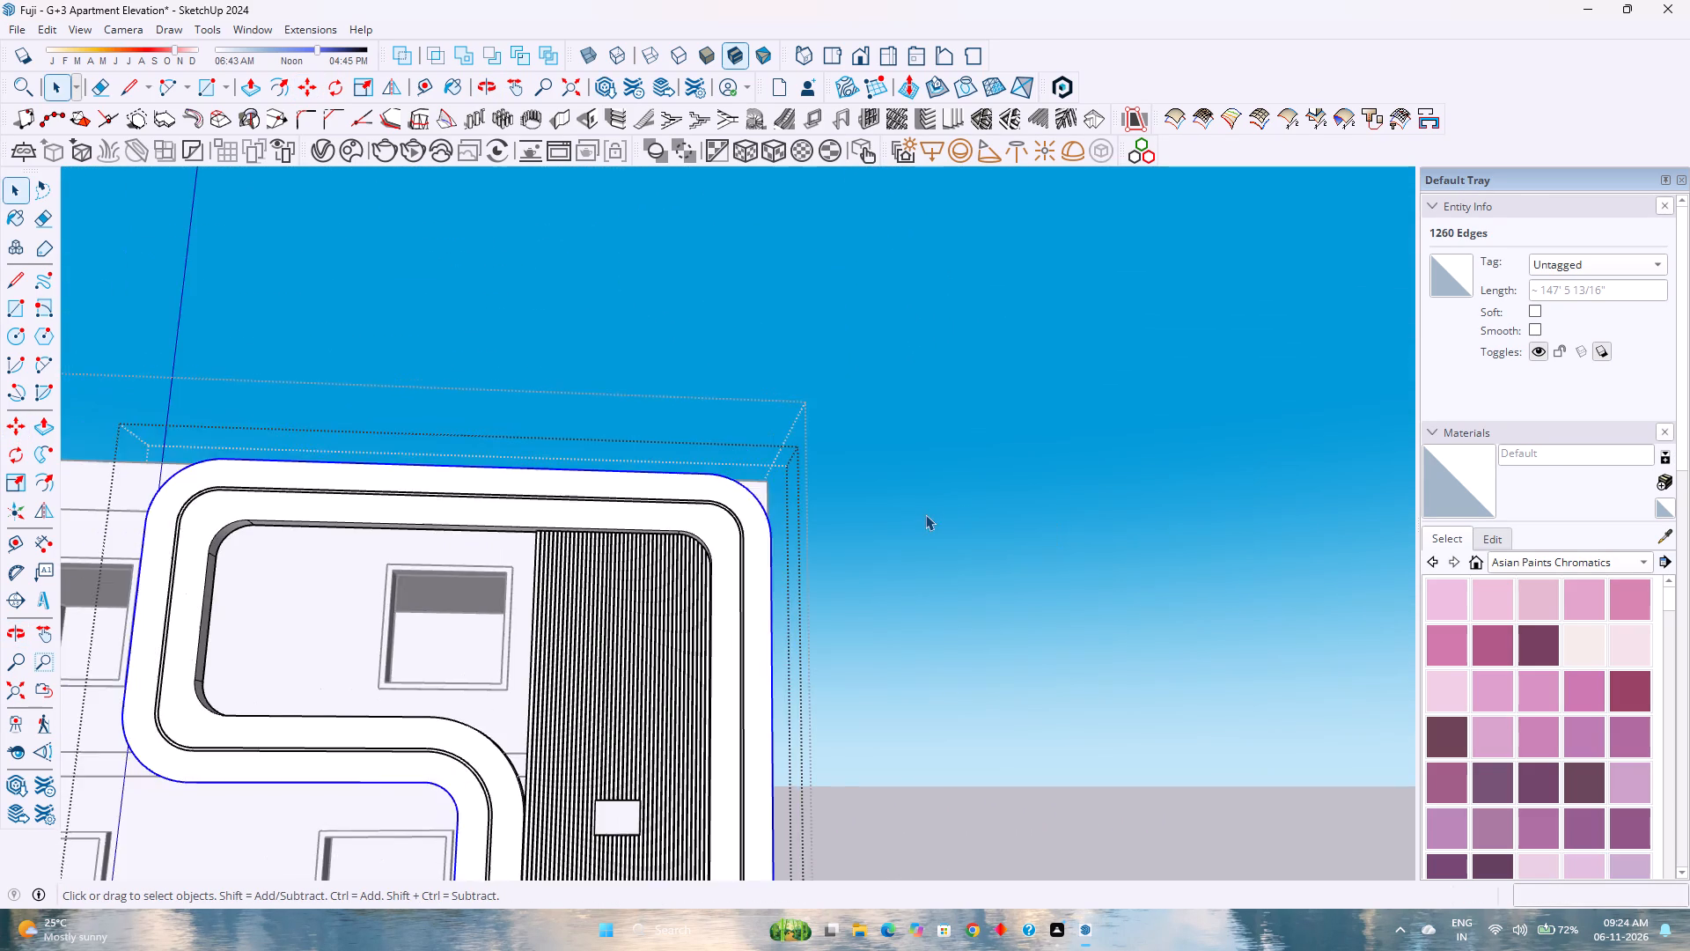
# Clear the outline selection and leave the S-shaped band's group, returning to the surrounding building group.
pyautogui.scroll(-4, 922, 514)
pyautogui.scroll(1, 922, 514)
pyautogui.scroll(-5, 919, 515)
pyautogui.press('space')
pyautogui.scroll(-9, 896, 527)
pyautogui.scroll(1, 963, 608)
pyautogui.moveTo(981, 623); pyautogui.dragTo(767, 695, button='middle')
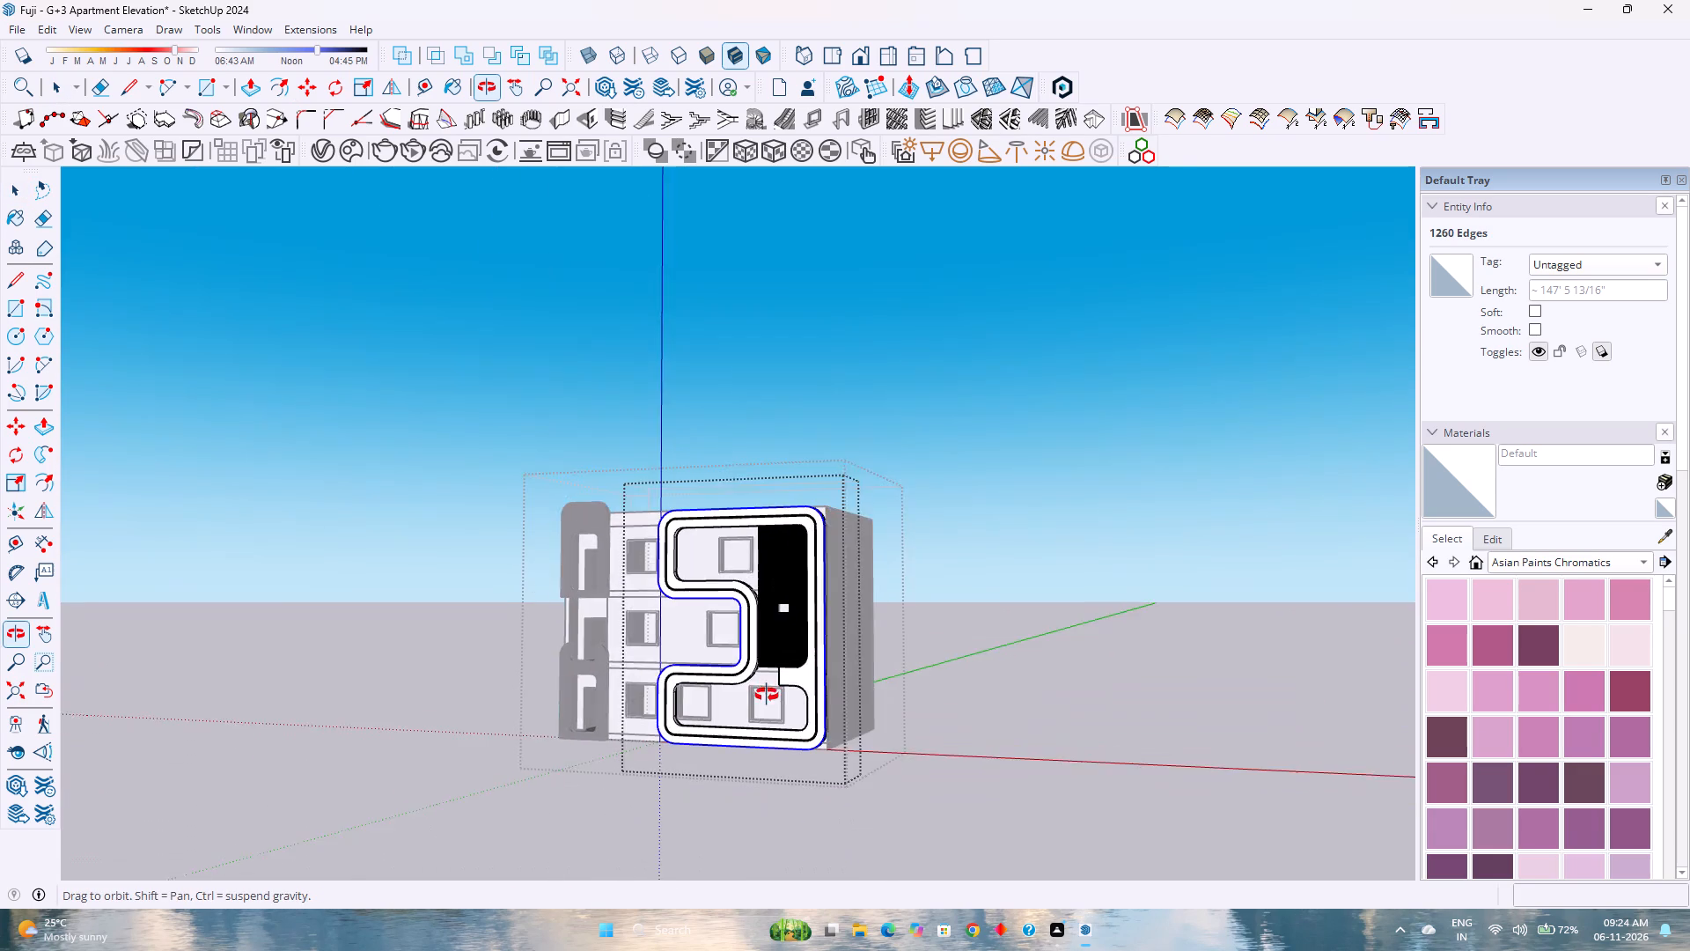
pyautogui.moveTo(767, 695); pyautogui.dragTo(682, 699, button='middle')
pyautogui.click(992, 617)
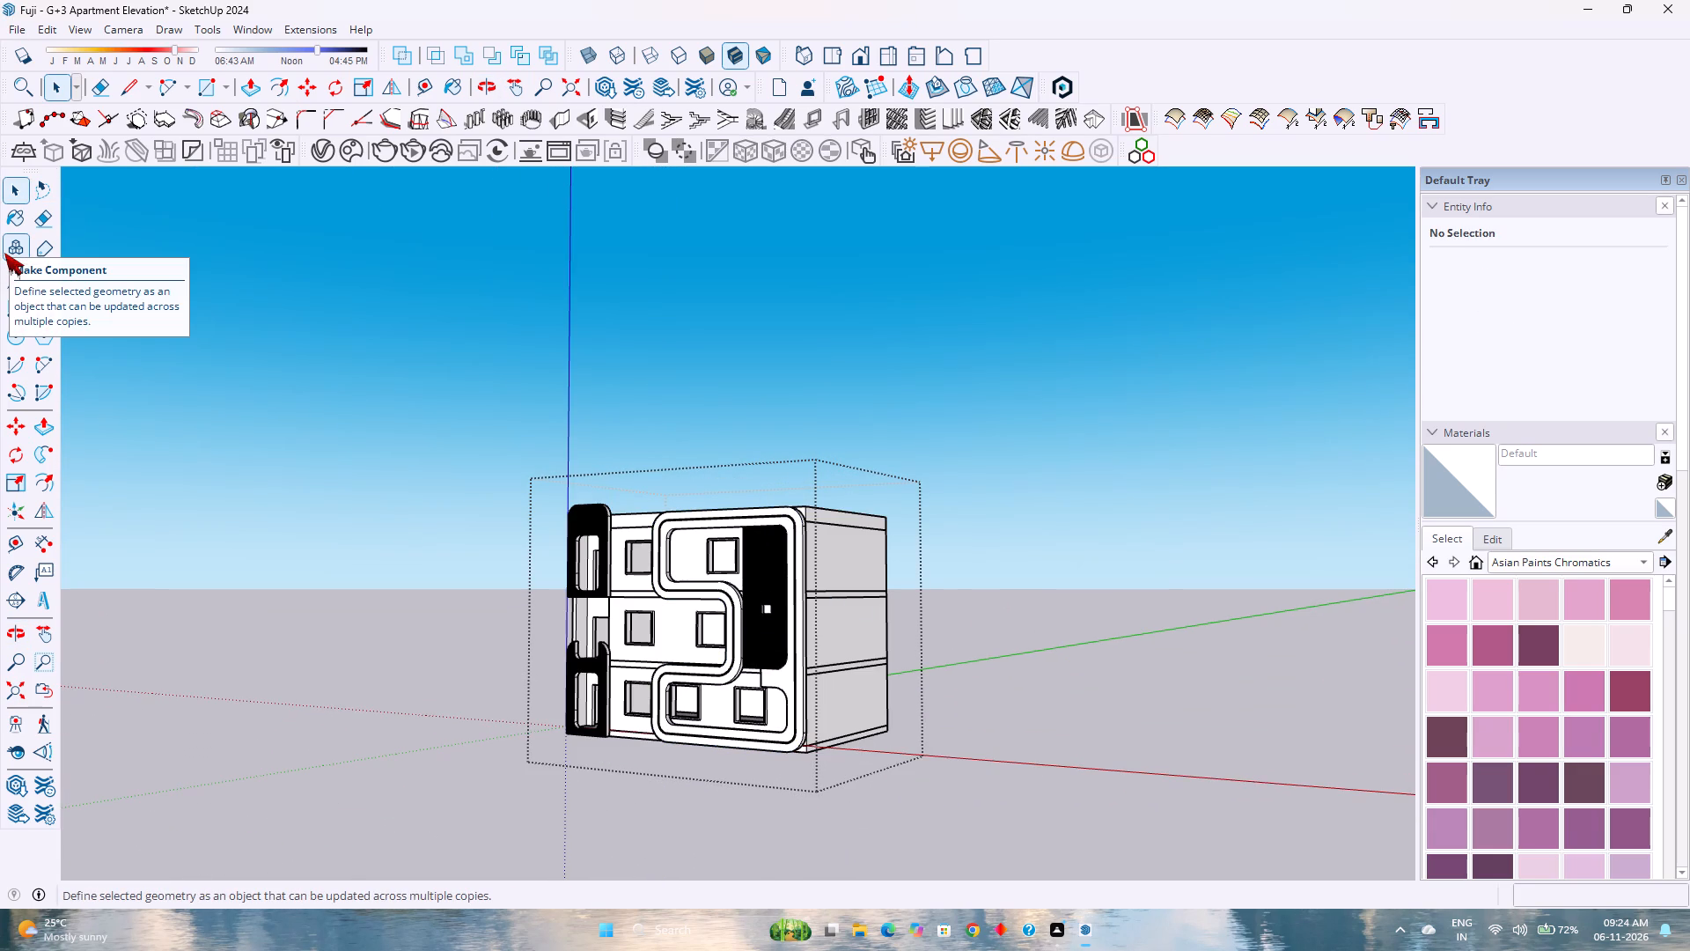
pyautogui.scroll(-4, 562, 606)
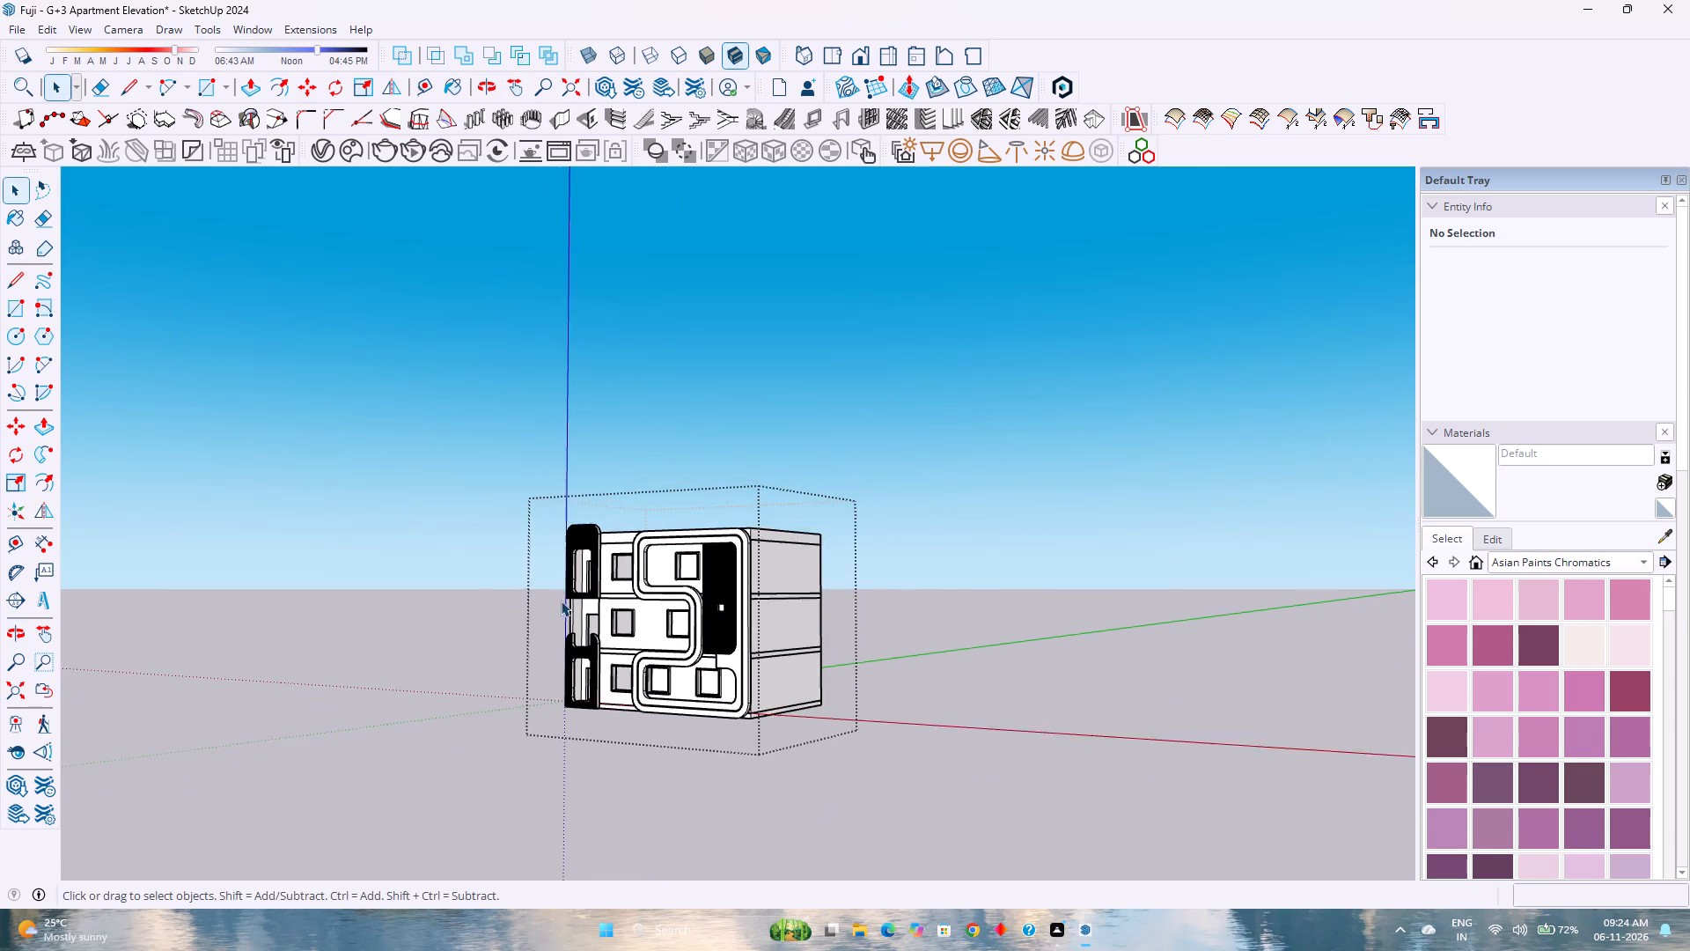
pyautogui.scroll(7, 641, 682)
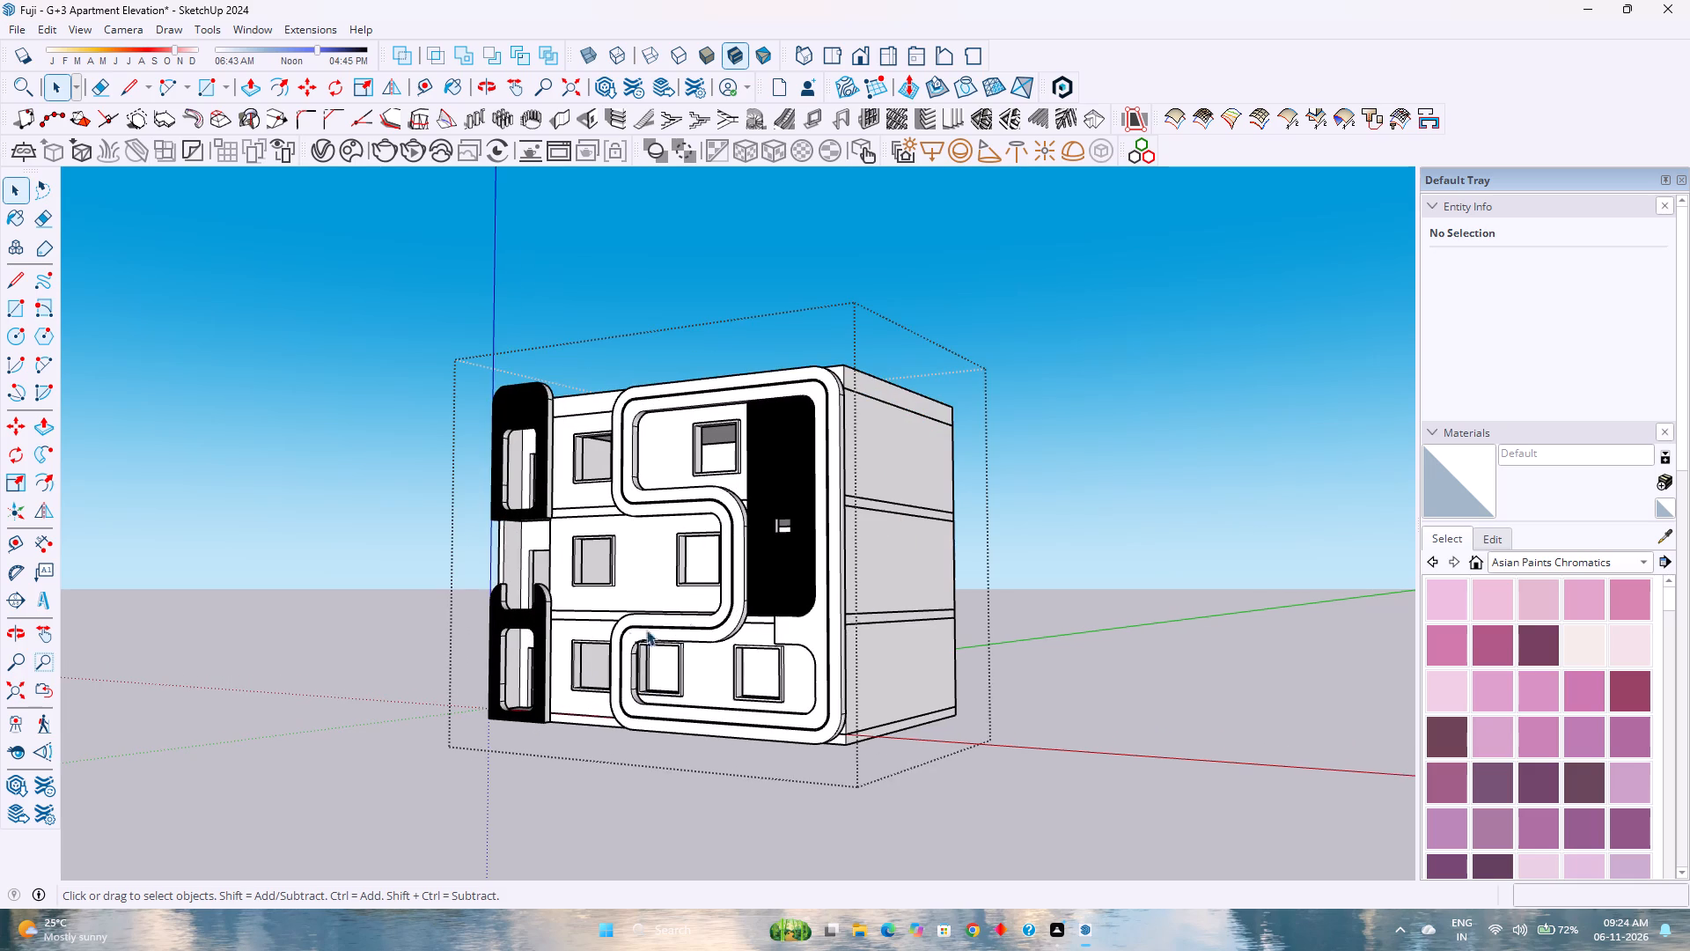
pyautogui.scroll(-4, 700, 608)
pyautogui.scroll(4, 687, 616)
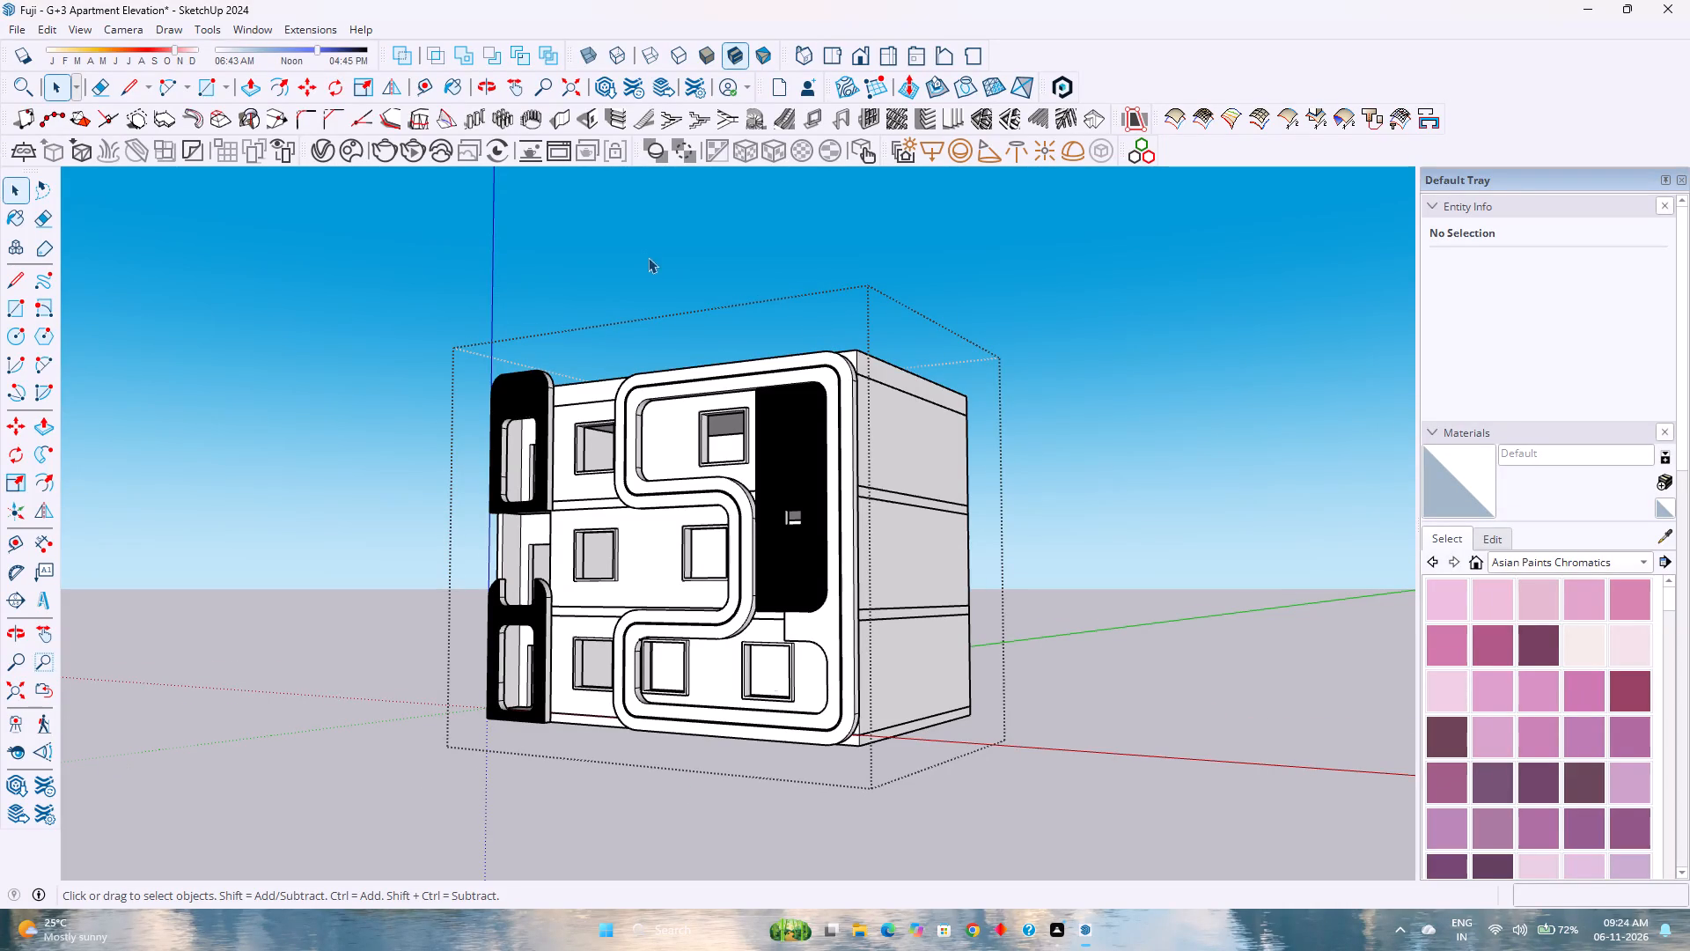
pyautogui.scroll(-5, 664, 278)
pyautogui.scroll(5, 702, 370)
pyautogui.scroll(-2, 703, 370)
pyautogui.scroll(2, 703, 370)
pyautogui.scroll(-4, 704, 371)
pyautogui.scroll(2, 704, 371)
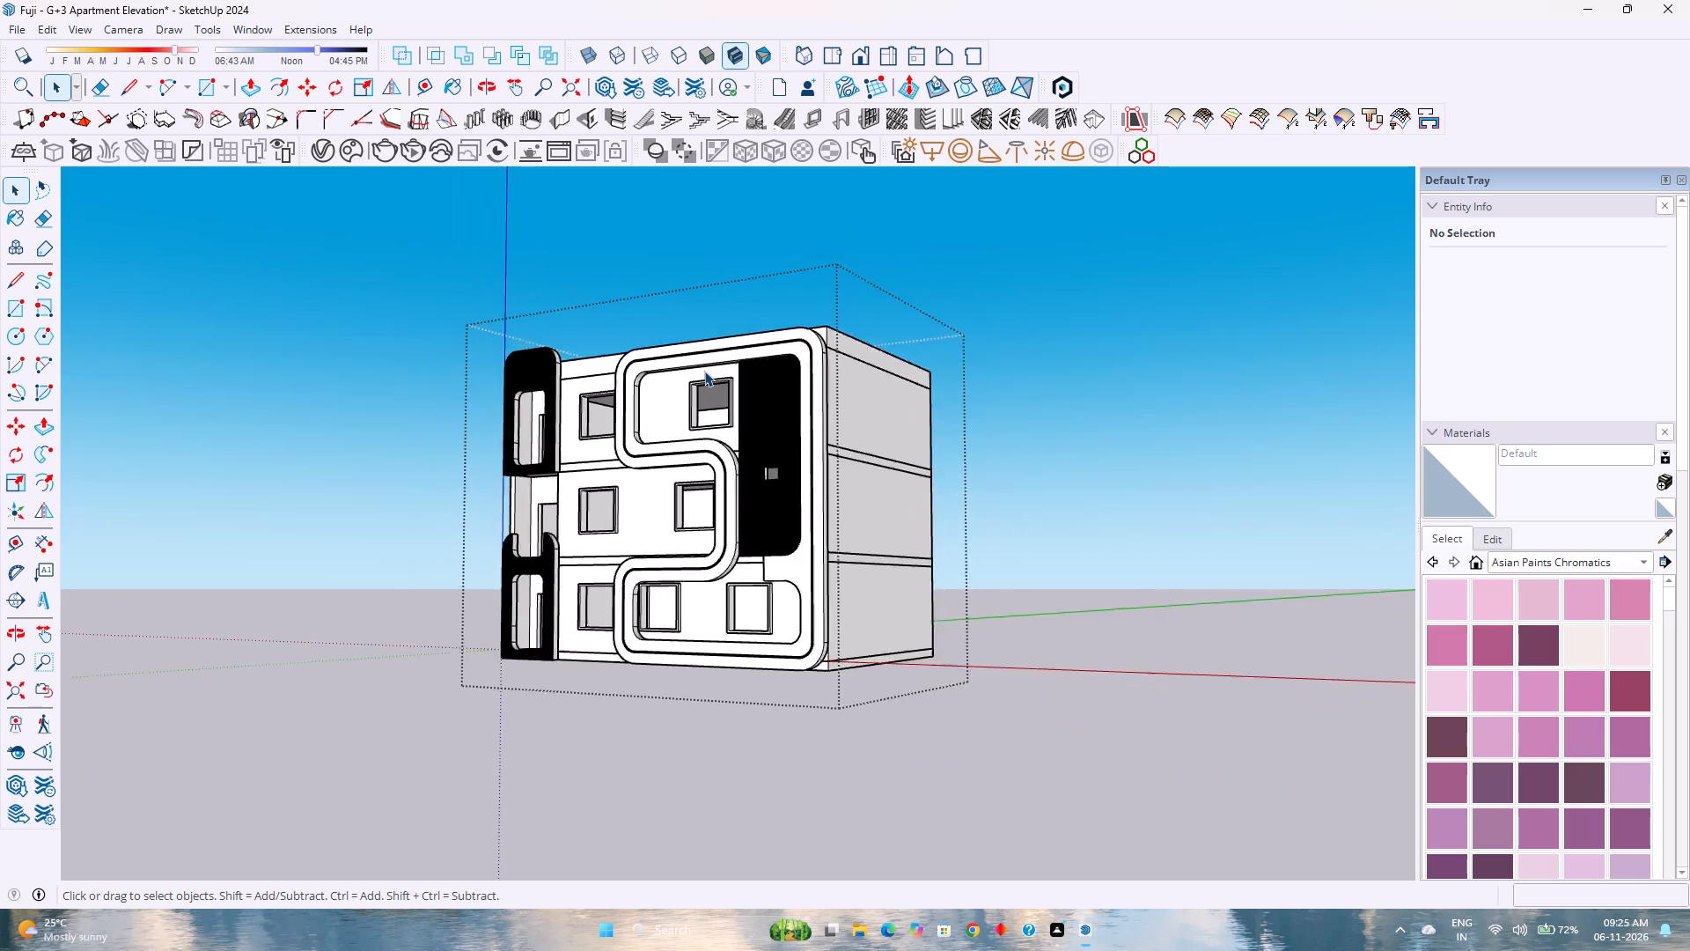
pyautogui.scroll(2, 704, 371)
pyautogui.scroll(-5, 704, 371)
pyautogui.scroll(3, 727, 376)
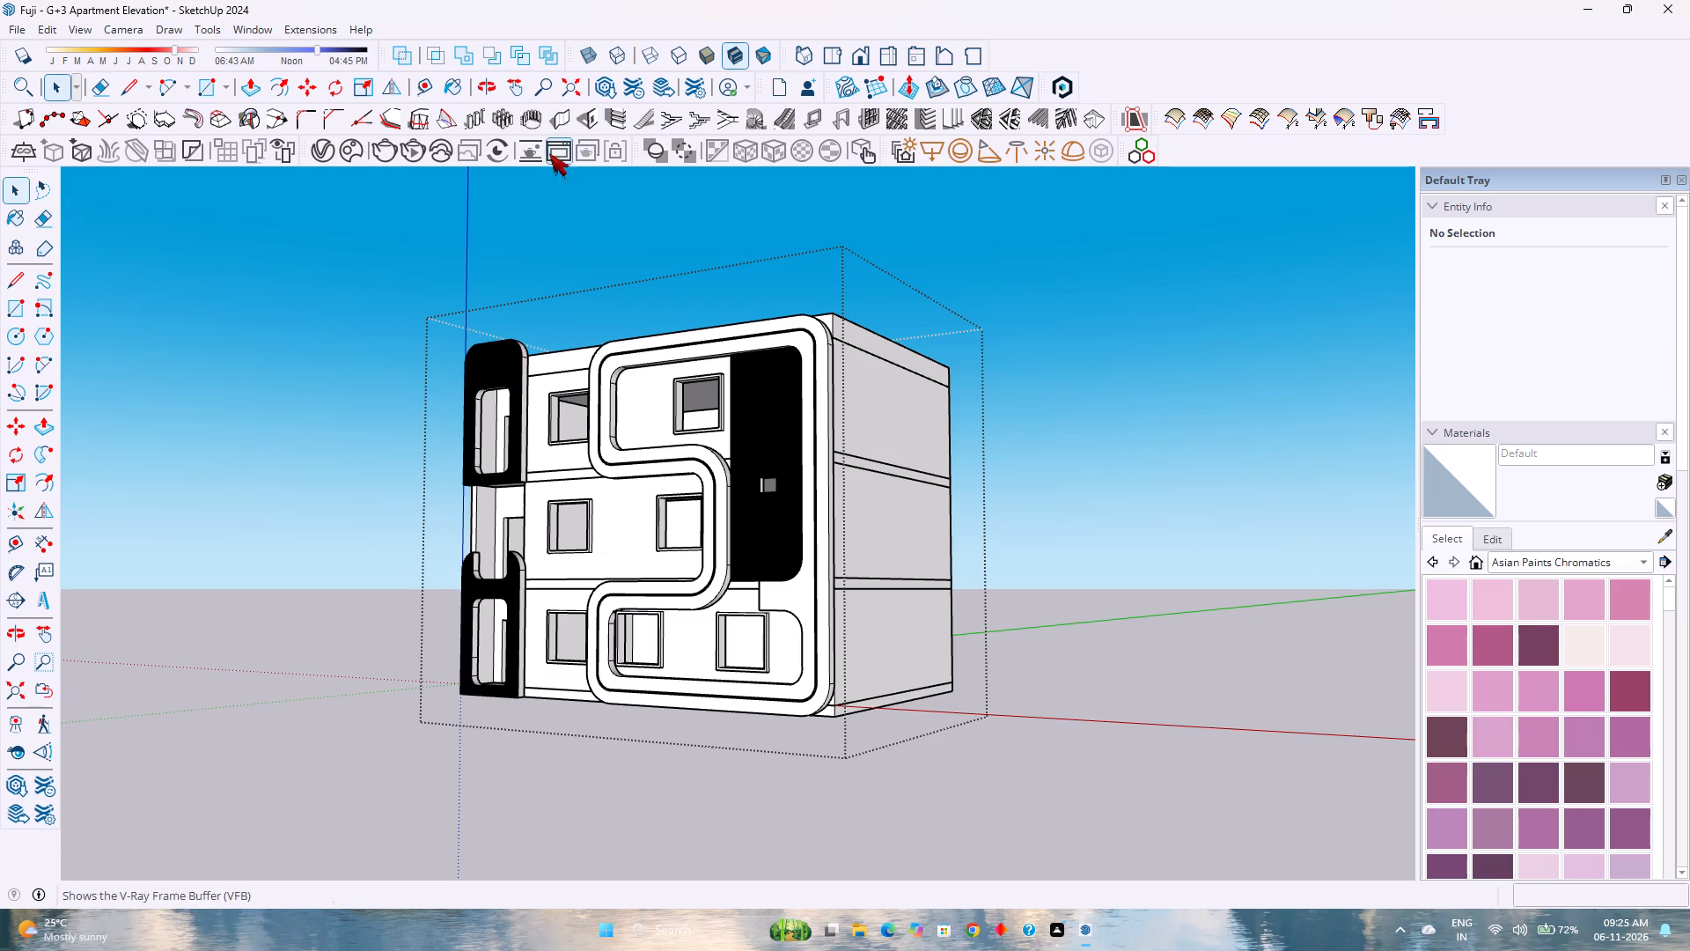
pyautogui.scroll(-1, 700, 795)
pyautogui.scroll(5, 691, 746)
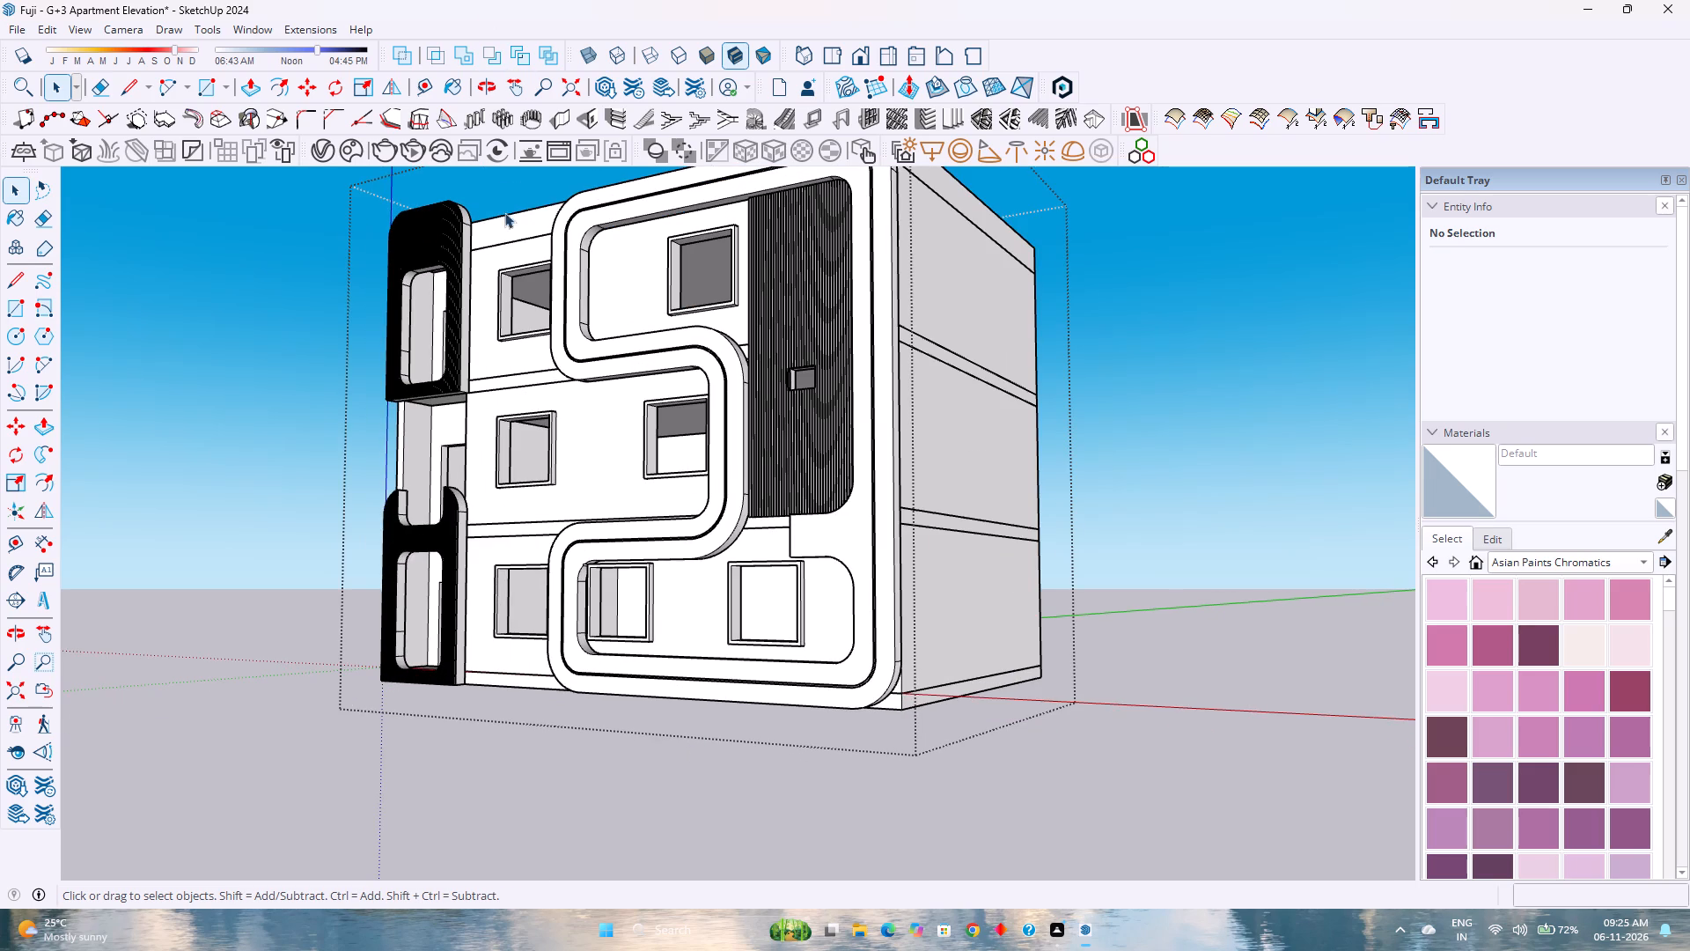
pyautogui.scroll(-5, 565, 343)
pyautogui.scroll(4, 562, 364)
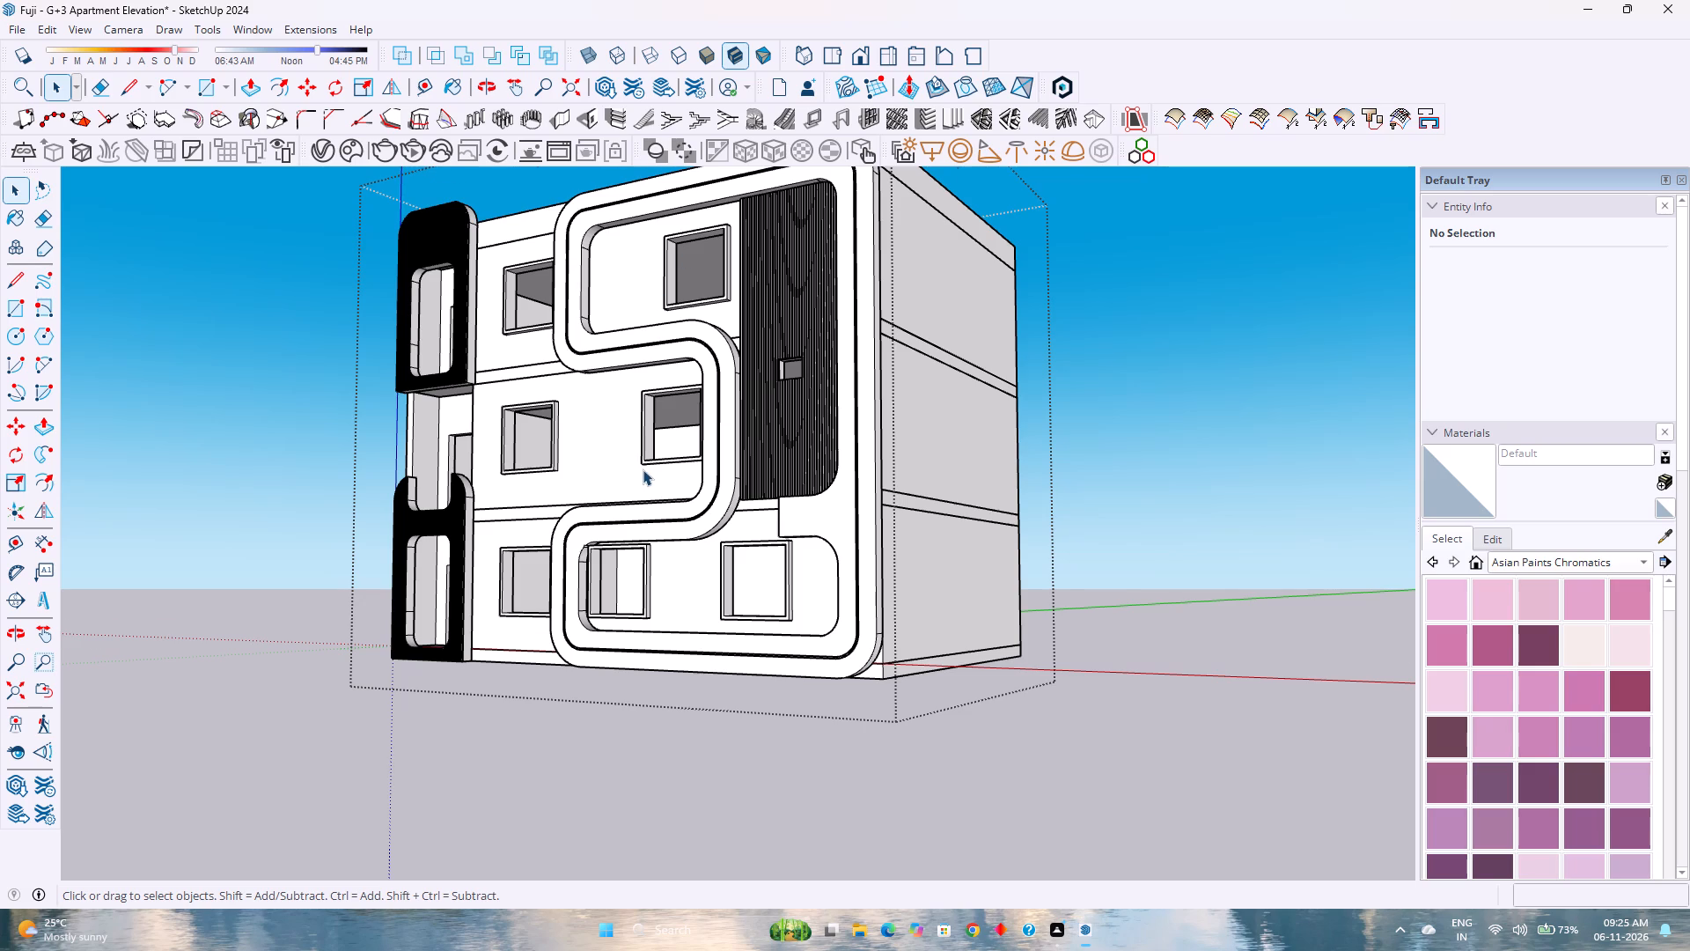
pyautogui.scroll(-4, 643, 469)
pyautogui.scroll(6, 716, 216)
# Examine the S-shaped band and the slotted frames on the front elevation obliquely from the side-wall corner.
pyautogui.moveTo(836, 413); pyautogui.dragTo(691, 474, button='middle')
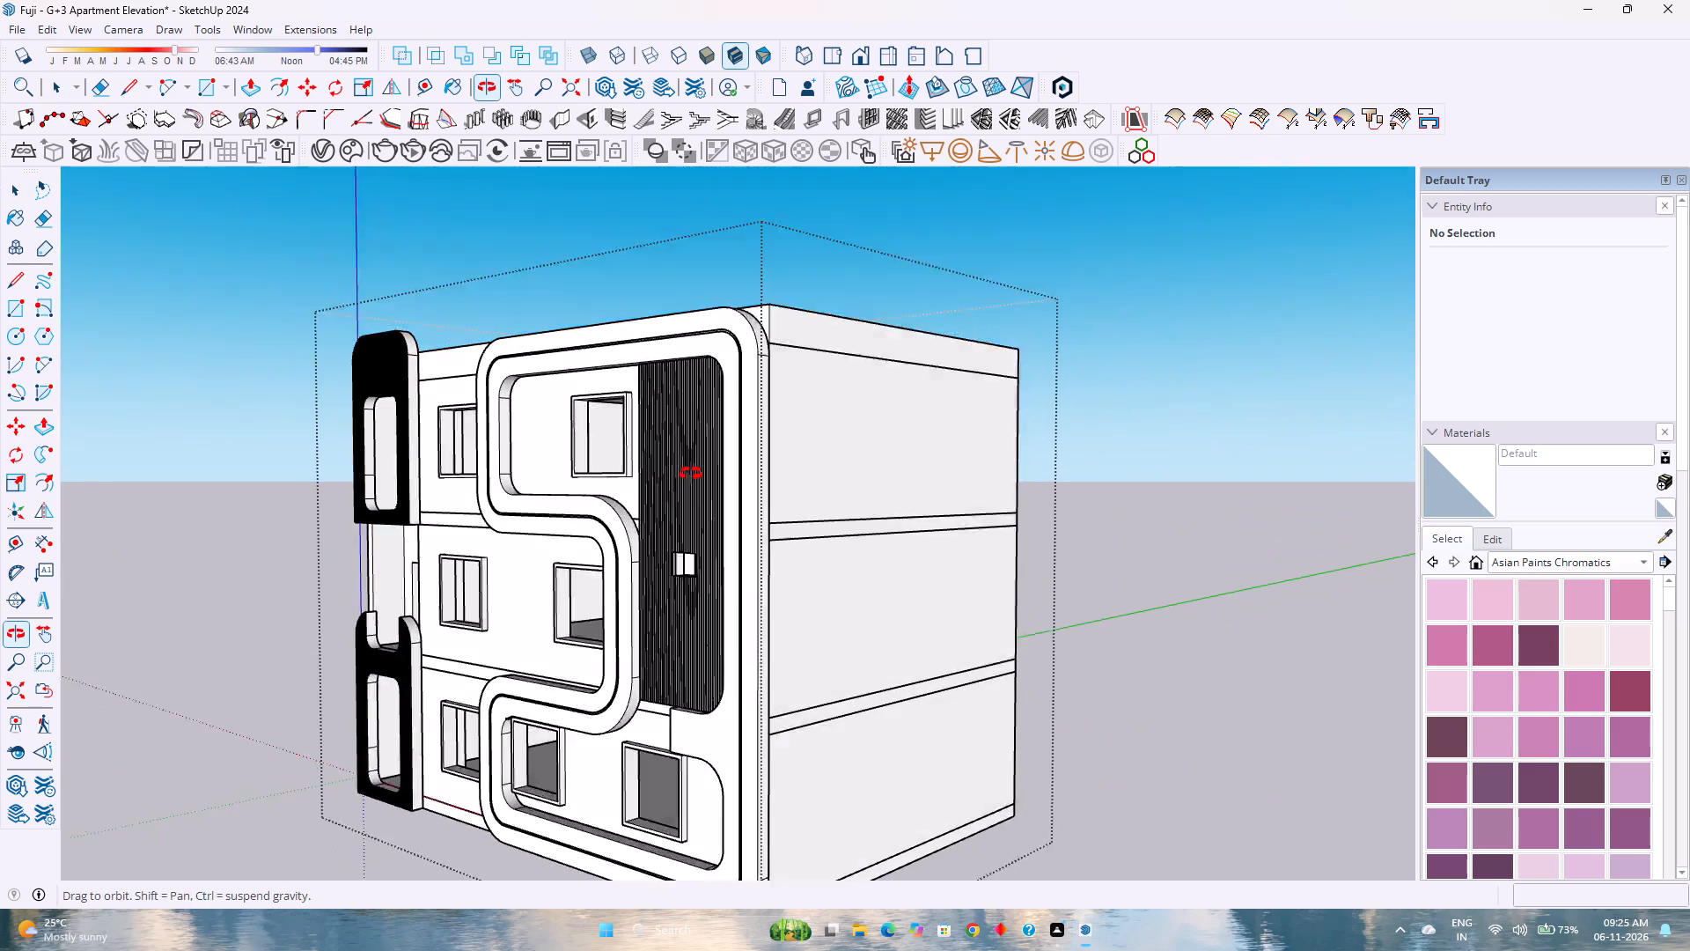
pyautogui.moveTo(691, 474); pyautogui.dragTo(665, 491, button='middle')
pyautogui.middleClick(665, 491)
pyautogui.scroll(-3, 665, 491)
pyautogui.moveTo(599, 518); pyautogui.dragTo(787, 507, button='middle')
pyautogui.moveTo(802, 507); pyautogui.dragTo(817, 507, button='middle')
pyautogui.moveTo(825, 505); pyautogui.dragTo(629, 531, button='middle')
pyautogui.middleClick(629, 531)
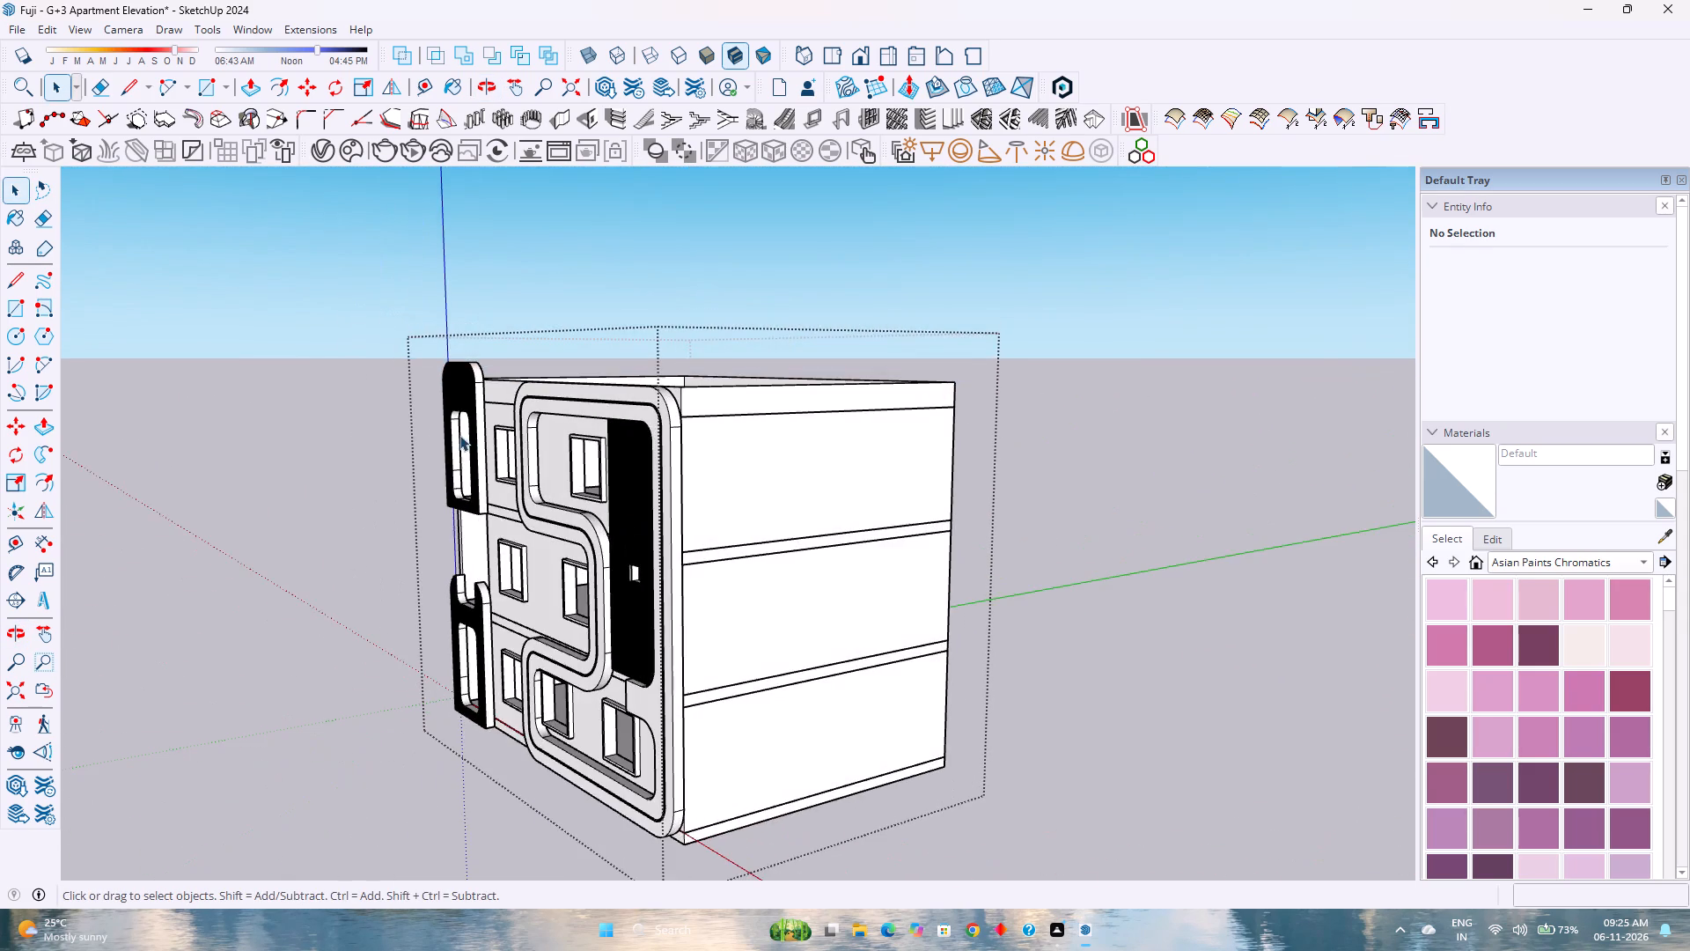
pyautogui.scroll(4, 459, 435)
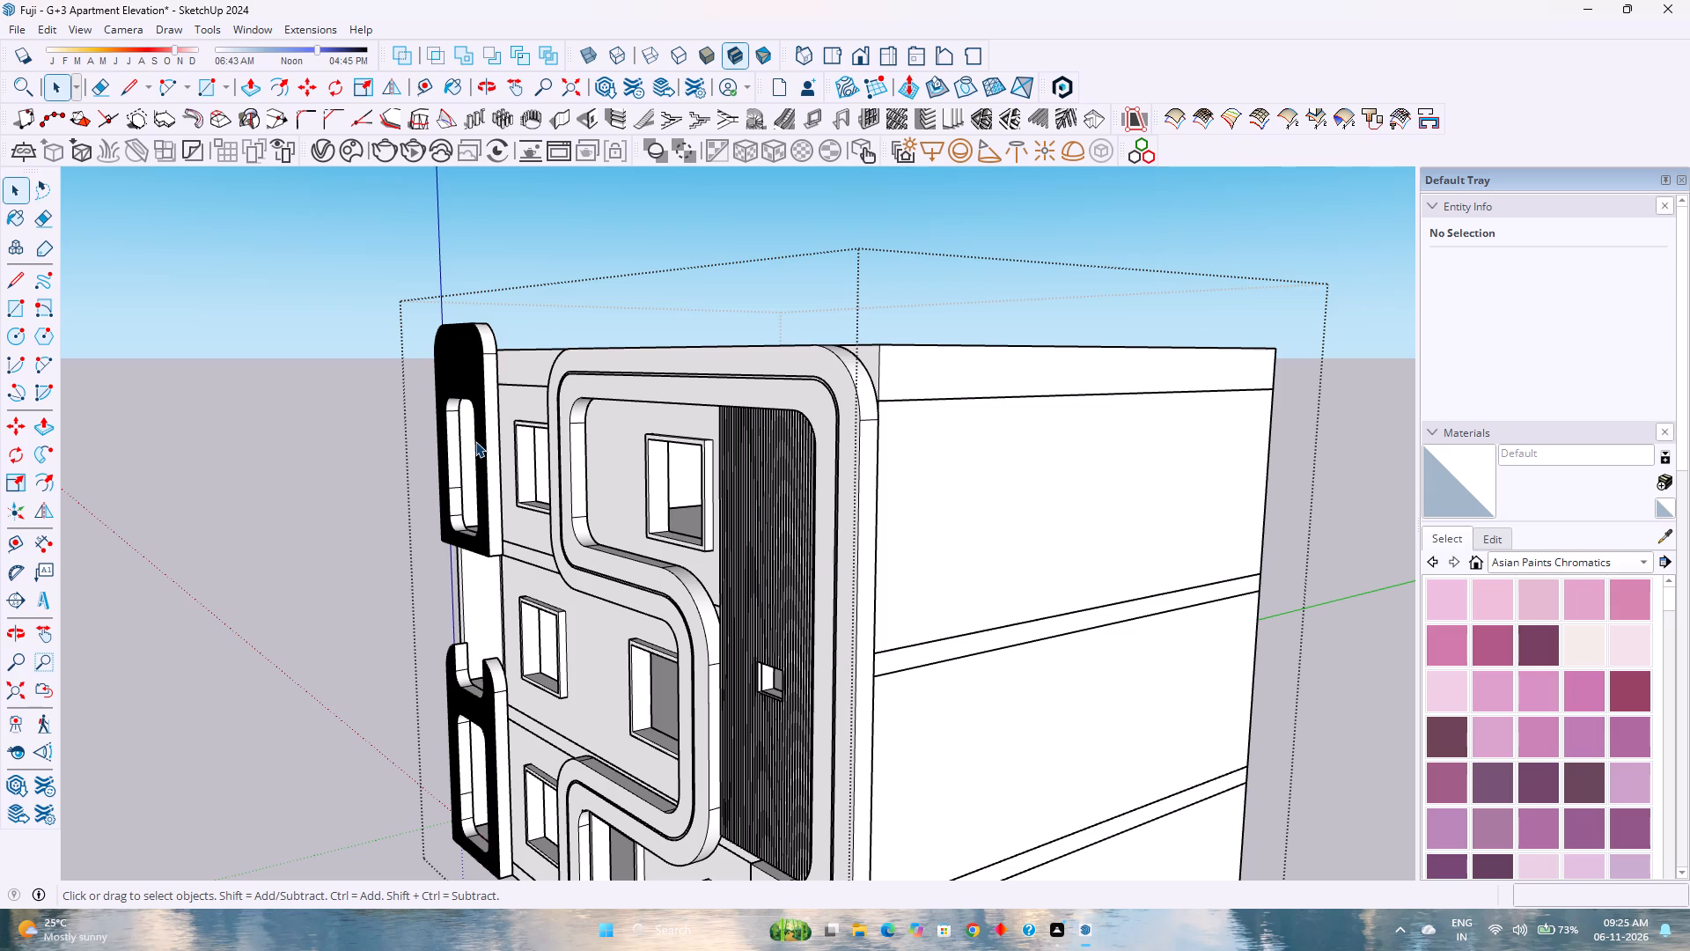
pyautogui.scroll(-4, 870, 478)
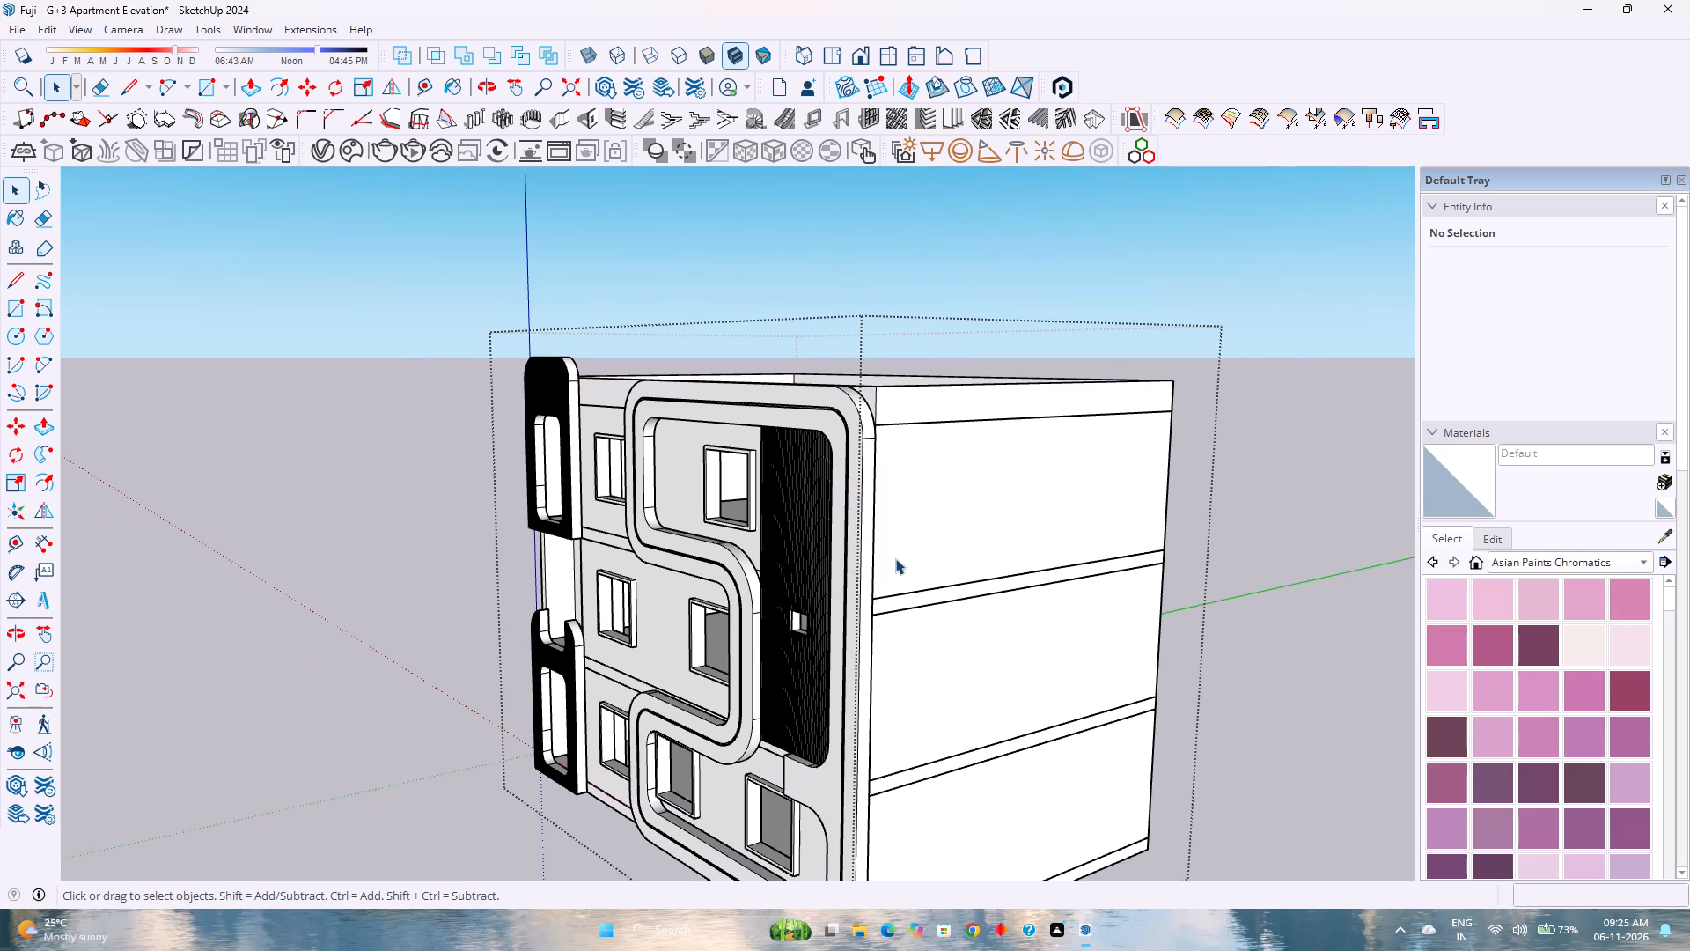
pyautogui.scroll(-4, 907, 560)
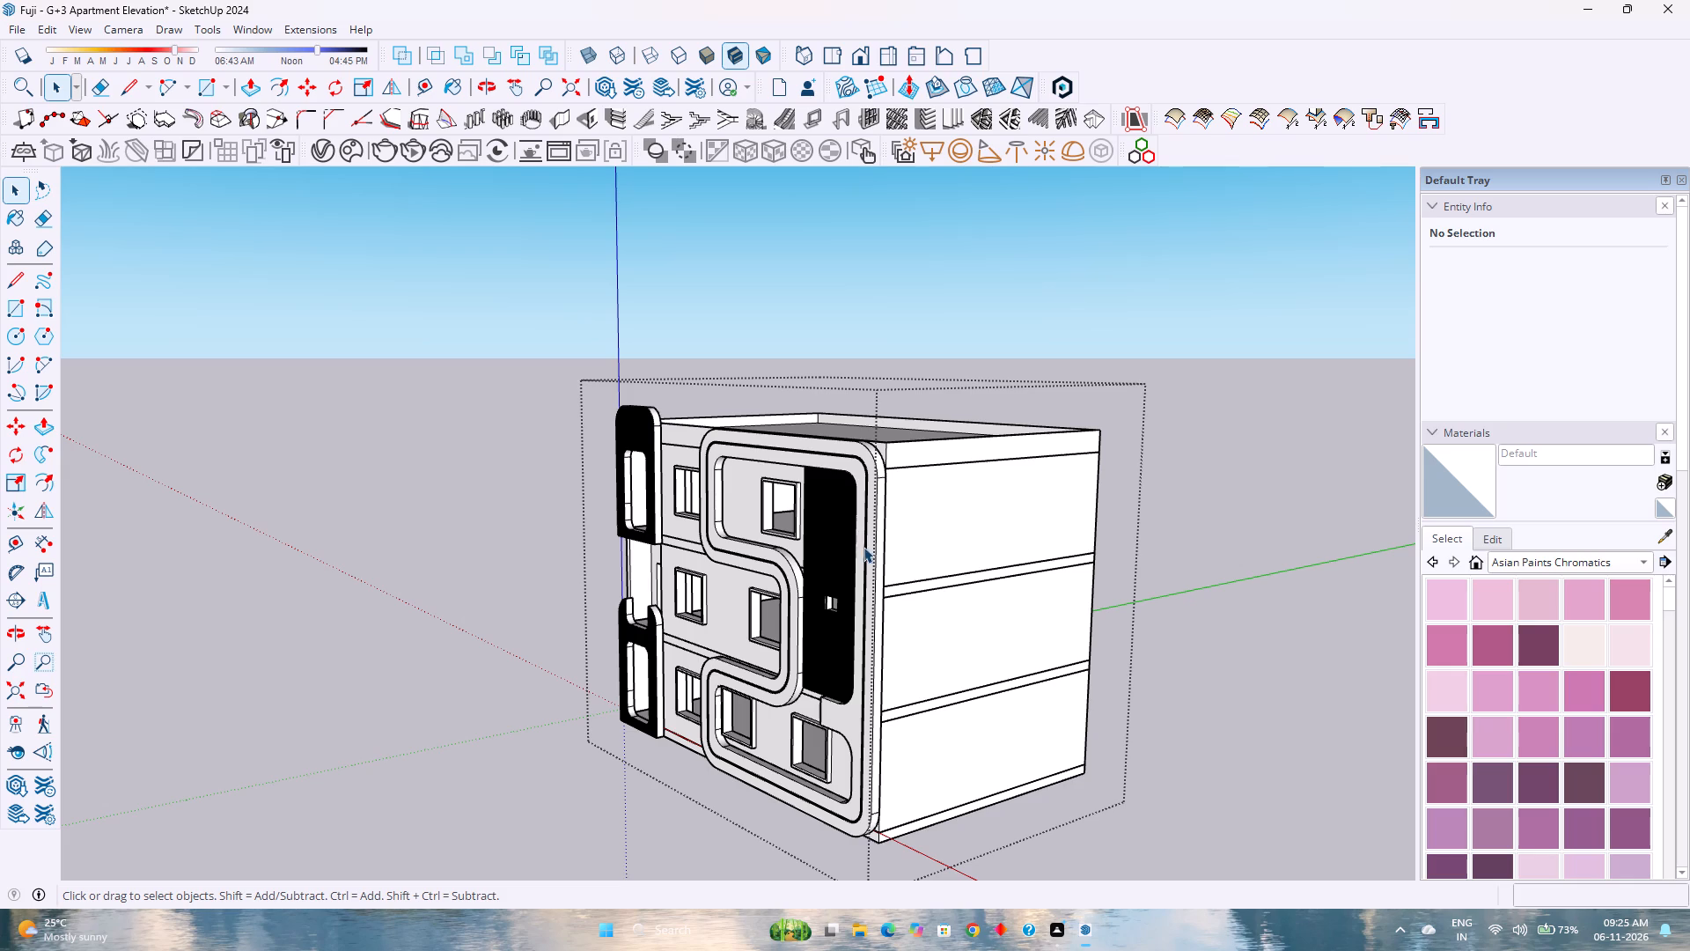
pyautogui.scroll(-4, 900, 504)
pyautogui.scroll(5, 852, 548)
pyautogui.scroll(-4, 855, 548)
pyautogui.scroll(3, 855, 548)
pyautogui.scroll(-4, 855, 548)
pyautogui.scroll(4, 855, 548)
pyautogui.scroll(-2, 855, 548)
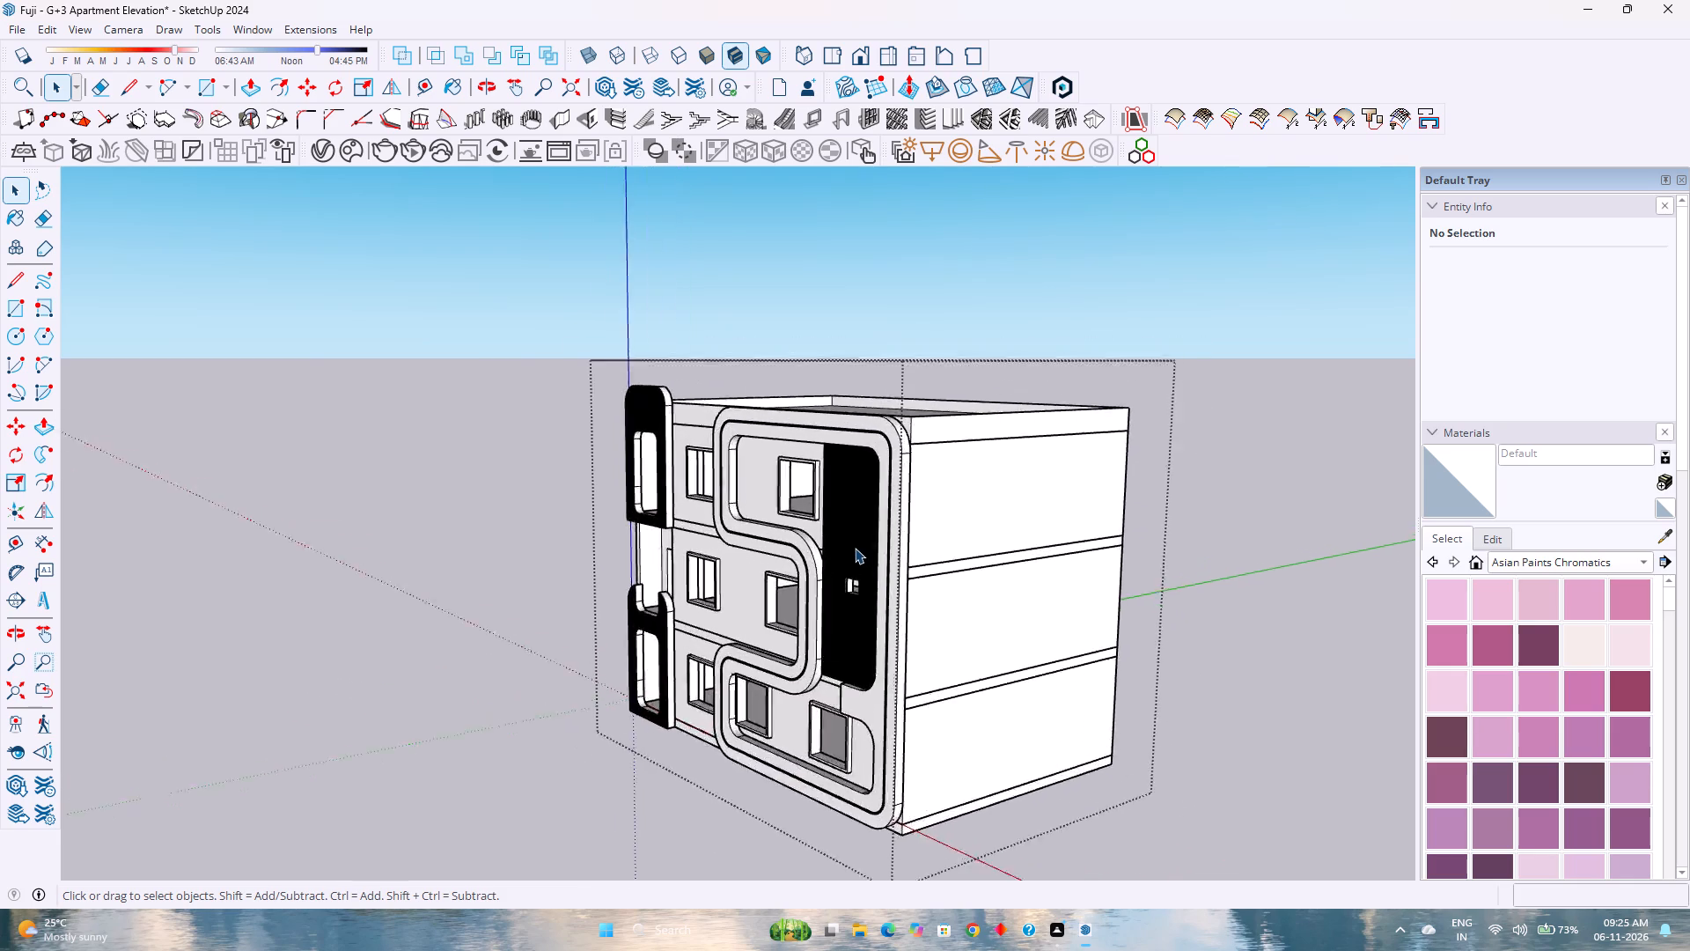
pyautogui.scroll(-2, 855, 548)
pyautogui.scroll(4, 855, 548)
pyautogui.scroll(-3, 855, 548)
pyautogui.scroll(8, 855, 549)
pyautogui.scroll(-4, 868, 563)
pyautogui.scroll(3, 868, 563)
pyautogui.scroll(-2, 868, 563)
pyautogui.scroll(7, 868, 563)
# Examine the vertically grooved panel and its small opening inside the S-shaped band on the front elevation.
pyautogui.moveTo(868, 563); pyautogui.dragTo(872, 564, button='middle')
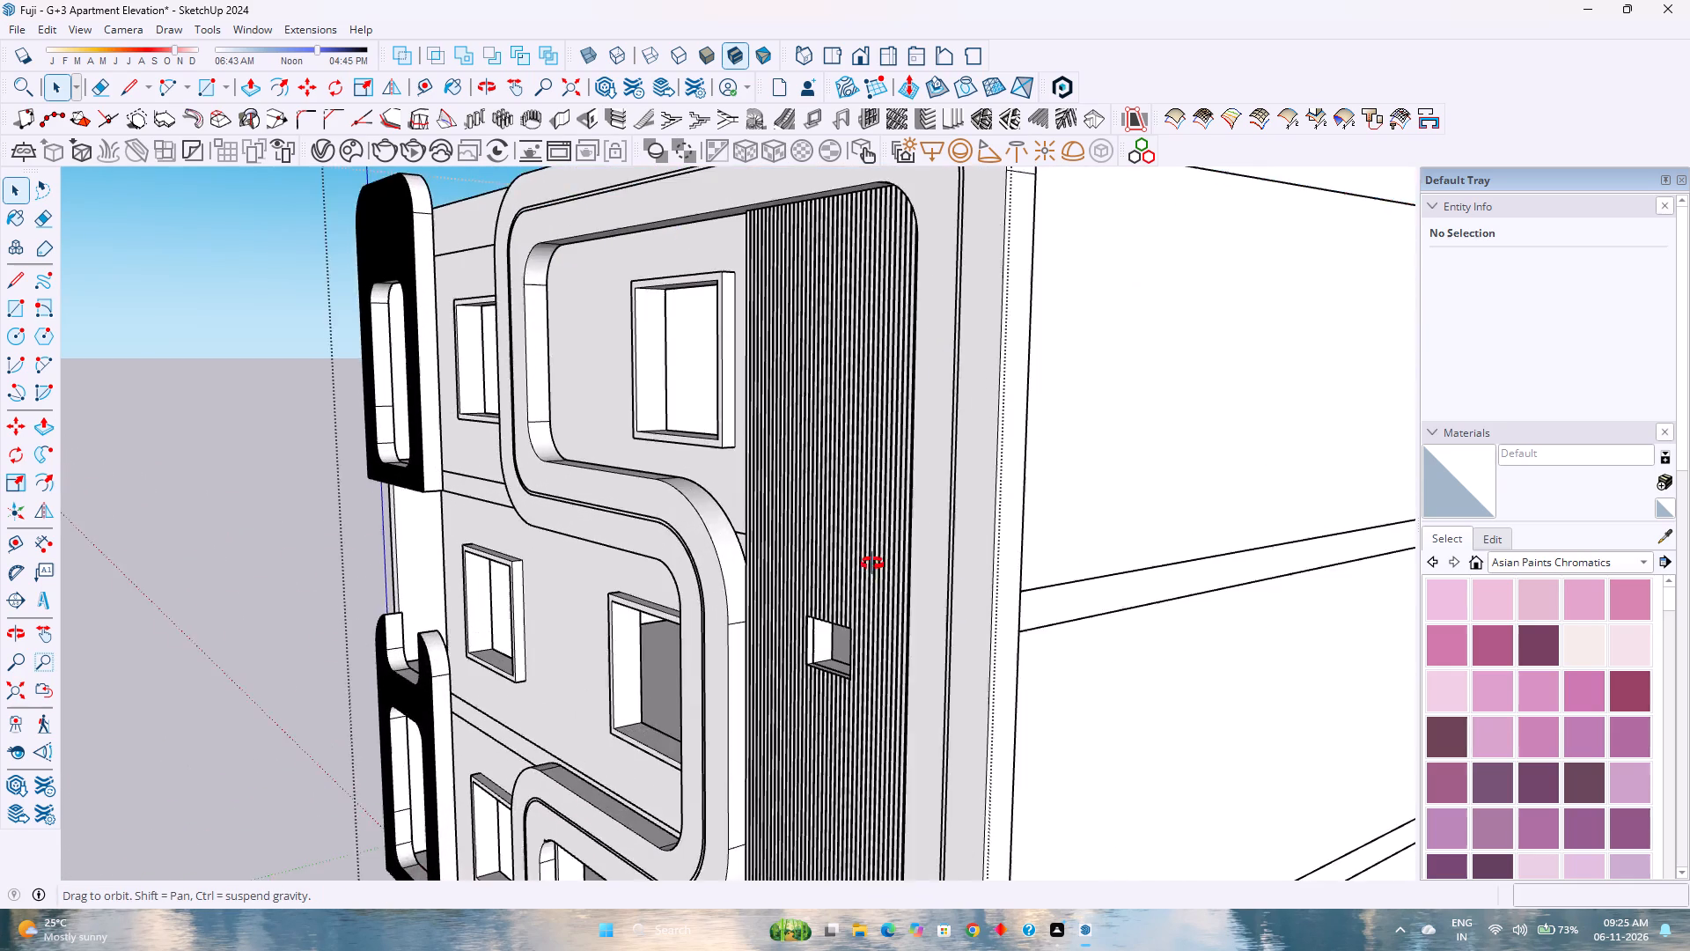
pyautogui.moveTo(872, 564); pyautogui.dragTo(1048, 546, button='middle')
pyautogui.moveTo(1048, 546); pyautogui.dragTo(914, 547, button='middle')
pyautogui.middleClick(910, 547)
pyautogui.middleClick(906, 547)
pyautogui.middleClick(902, 547)
pyautogui.scroll(-10, 898, 547)
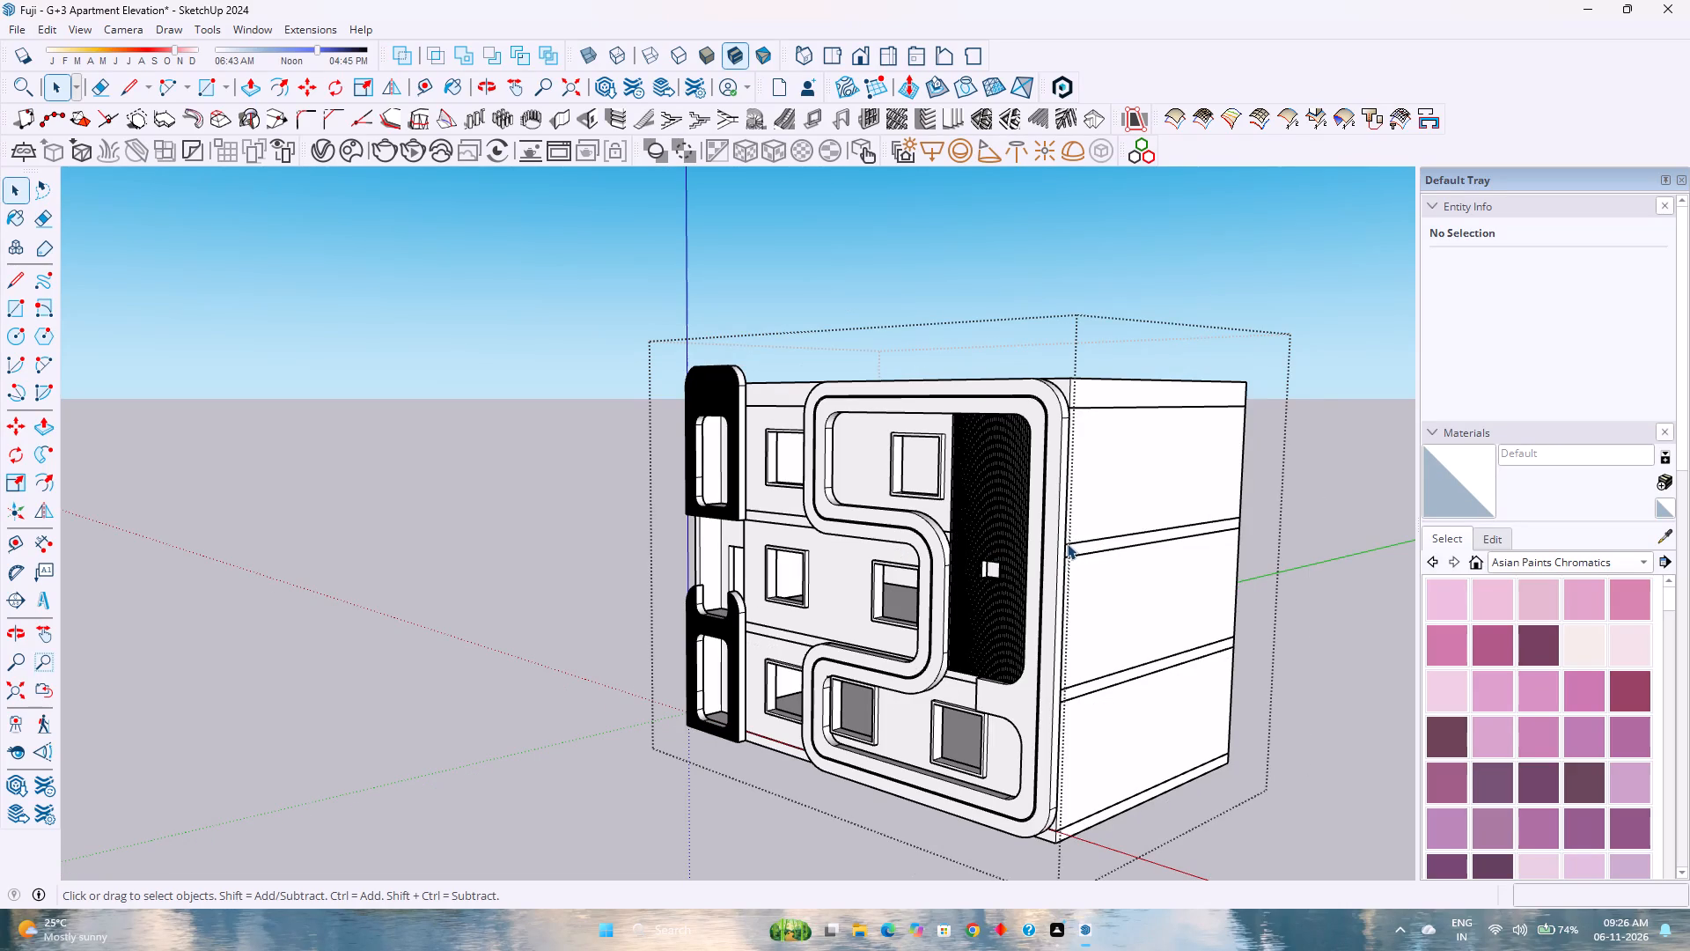
pyautogui.scroll(-1, 1063, 543)
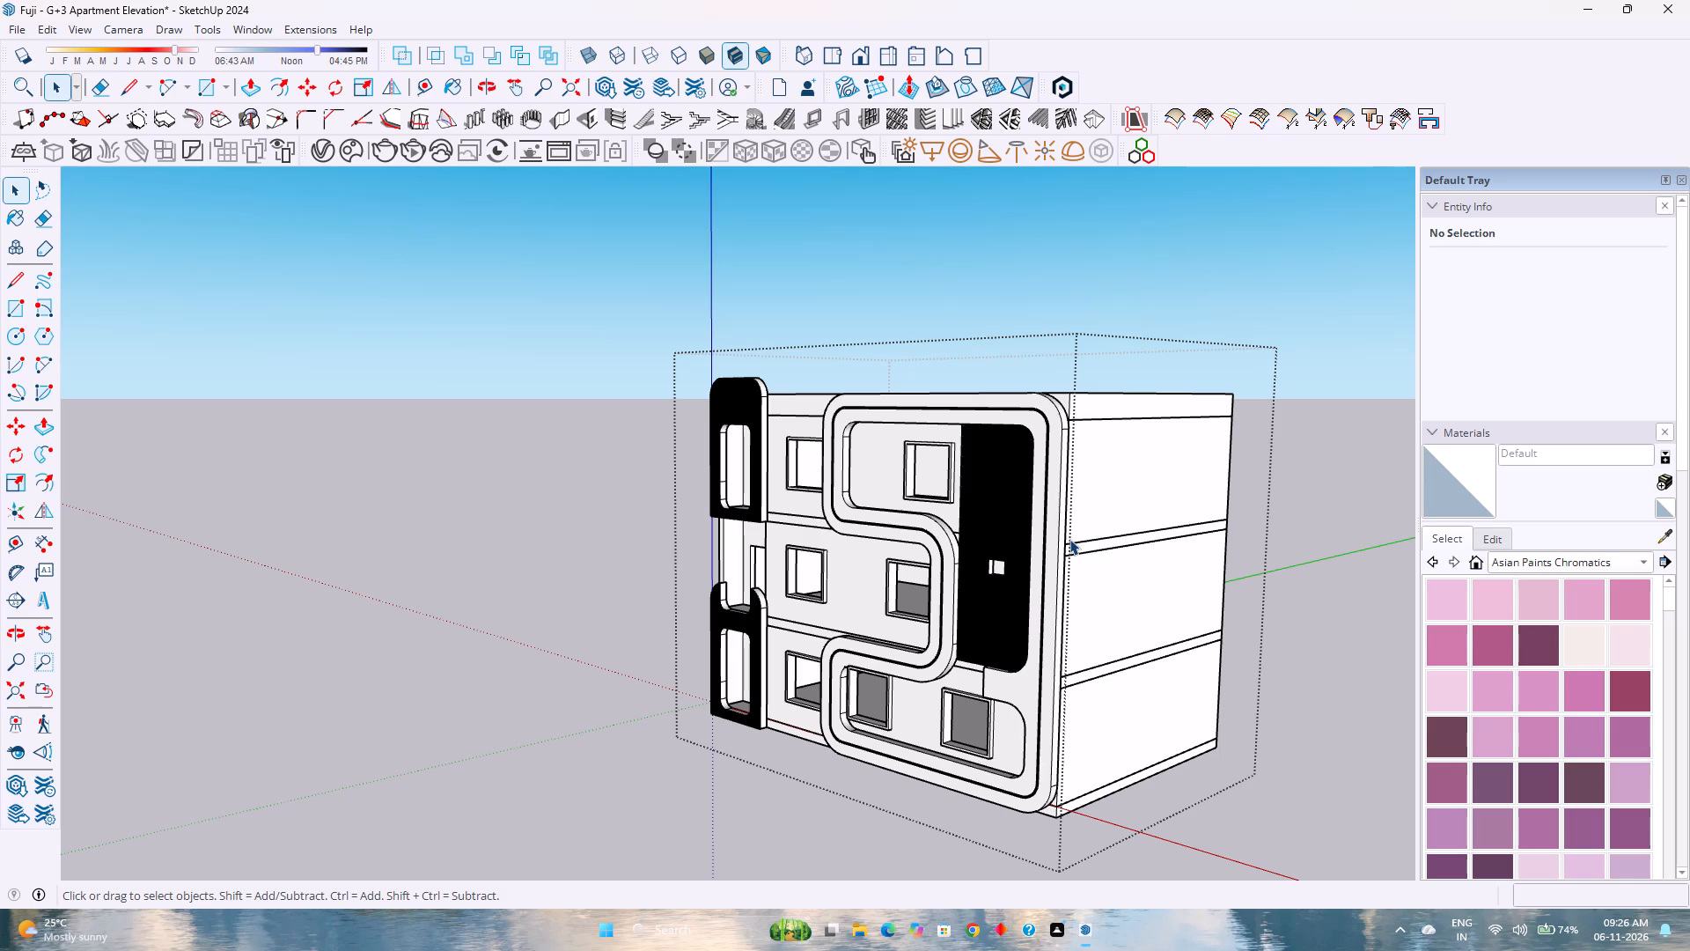
pyautogui.scroll(-2, 1007, 656)
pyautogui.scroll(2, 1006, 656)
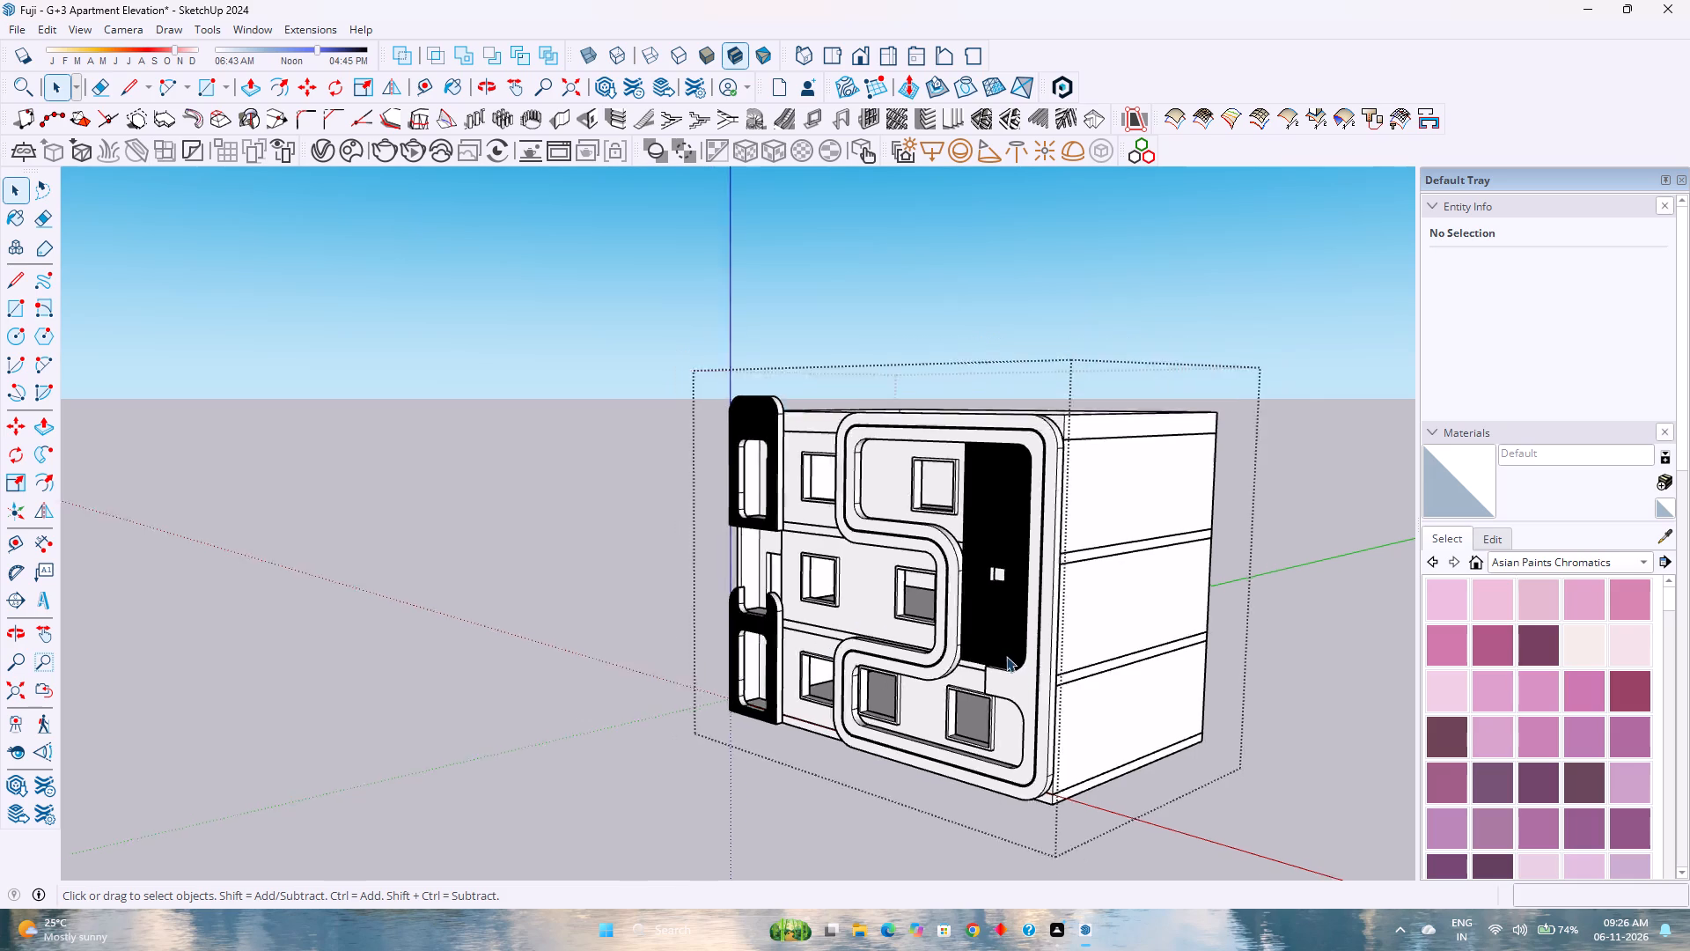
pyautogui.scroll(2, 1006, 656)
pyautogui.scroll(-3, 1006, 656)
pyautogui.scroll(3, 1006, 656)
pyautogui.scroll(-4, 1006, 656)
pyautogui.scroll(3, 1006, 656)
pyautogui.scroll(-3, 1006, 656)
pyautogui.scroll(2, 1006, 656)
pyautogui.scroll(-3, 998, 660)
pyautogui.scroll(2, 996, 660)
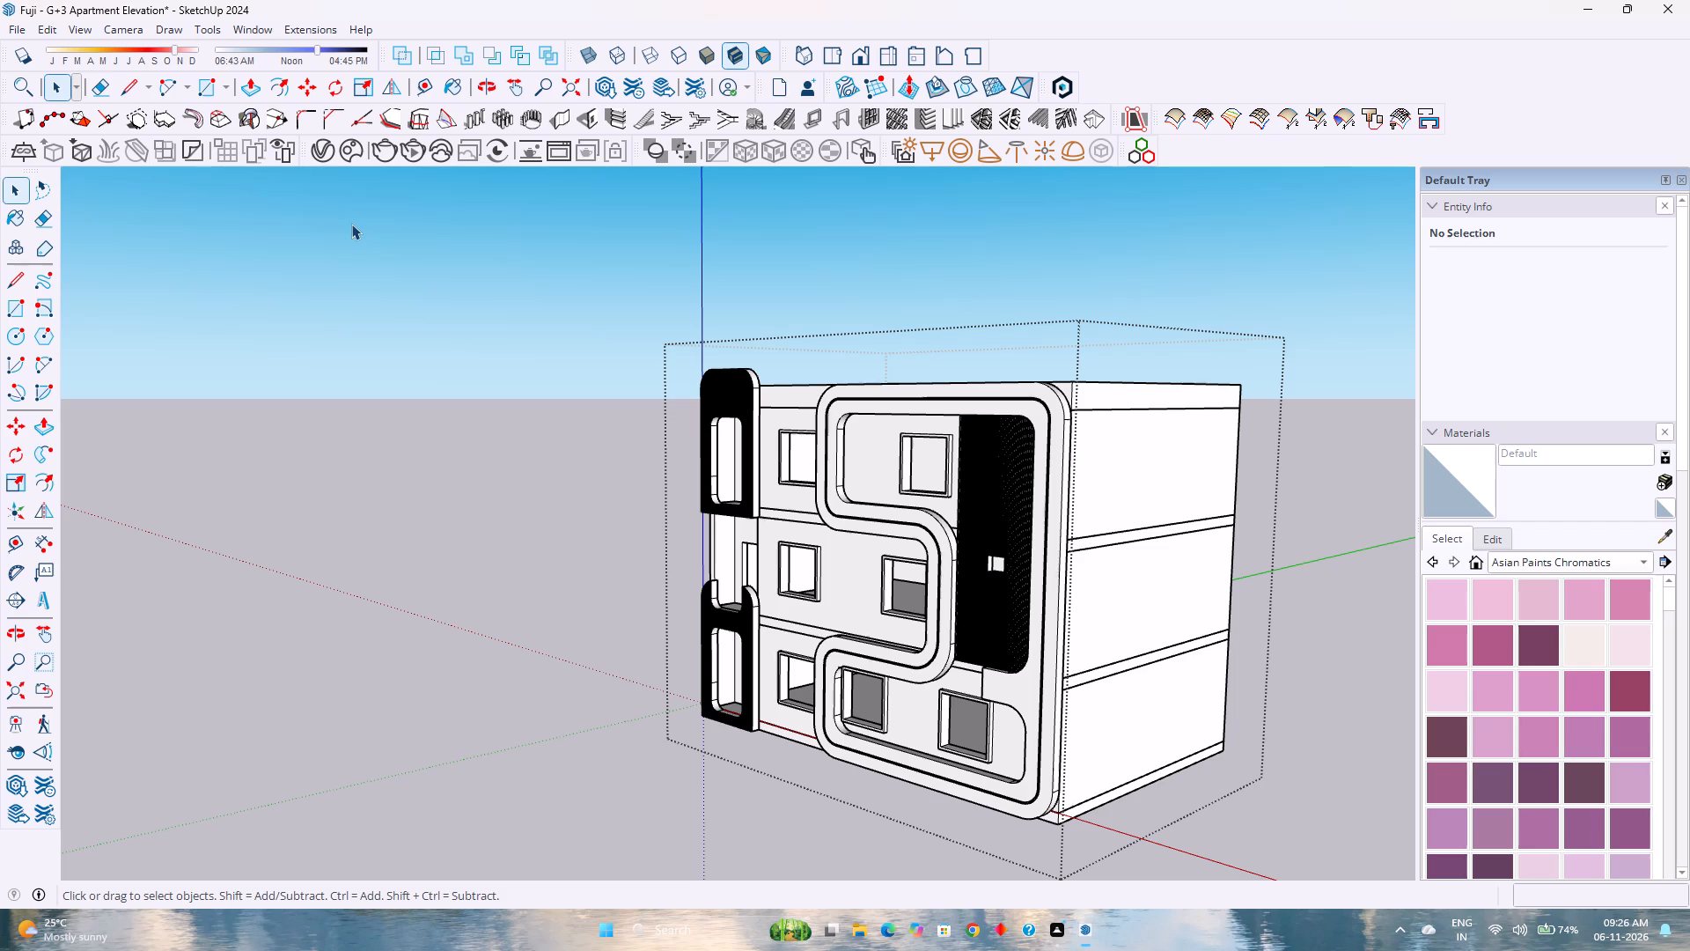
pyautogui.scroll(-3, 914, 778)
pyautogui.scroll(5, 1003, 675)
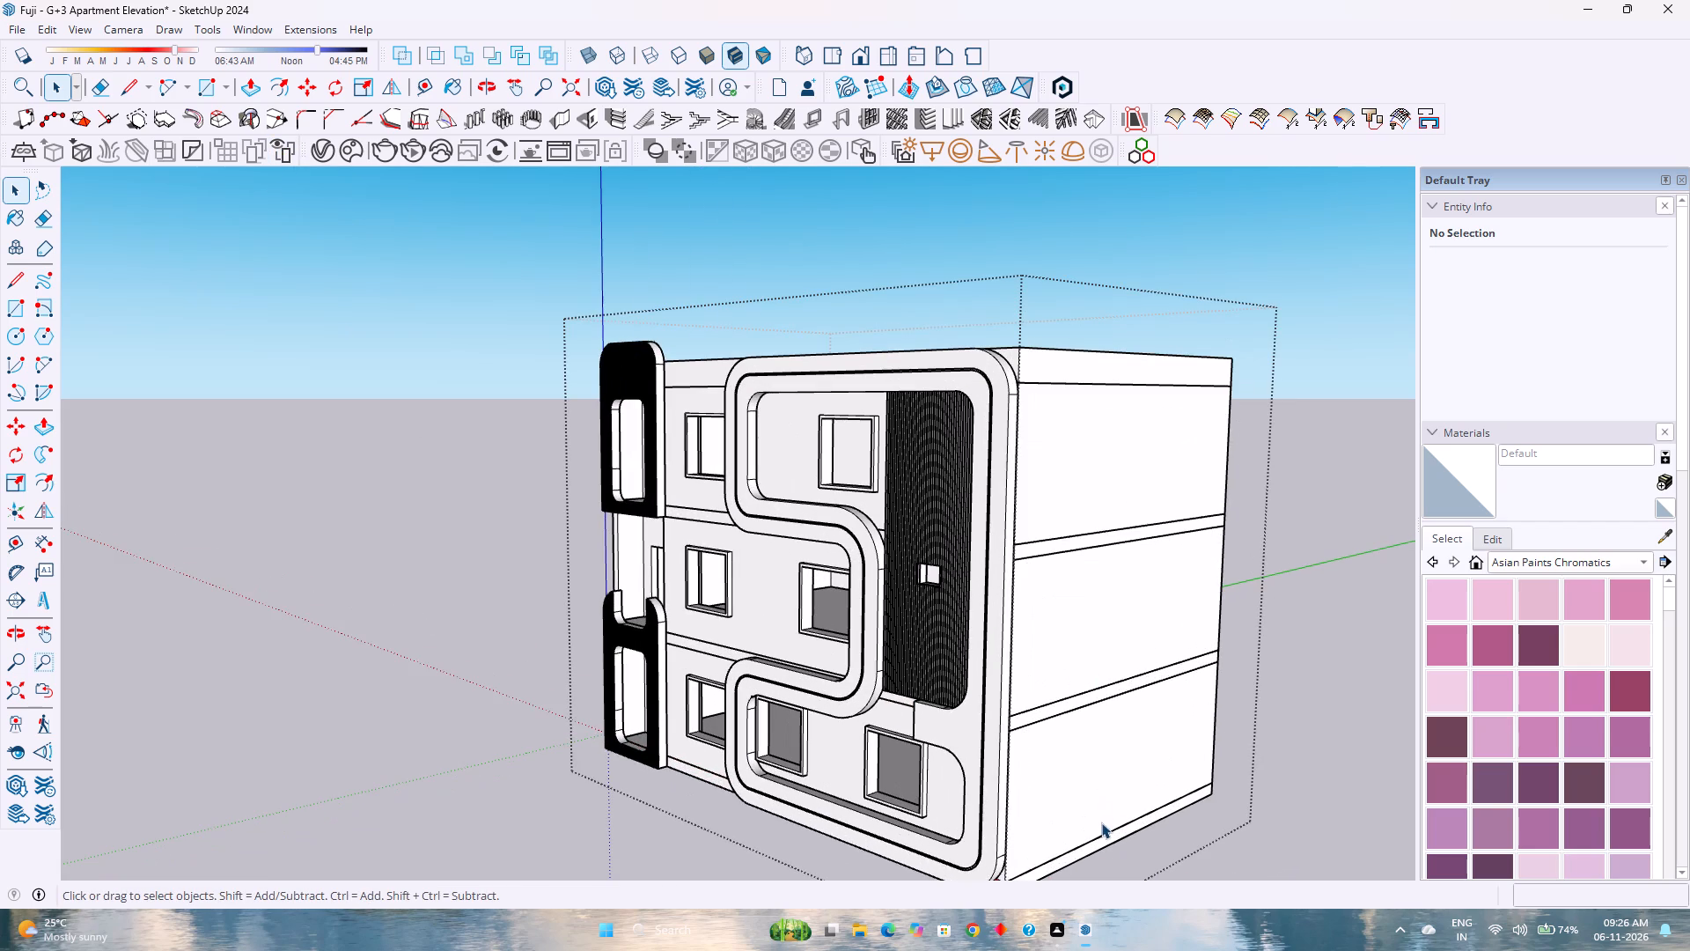
# Examine the grooved panel, the recessed windows and the S-shaped band's thickness from above and from the side-wall corner.
pyautogui.keyDown('shift'); pyautogui.moveTo(1101, 818); pyautogui.dragTo(1037, 624, button='middle'); pyautogui.keyUp('shift')
pyautogui.scroll(-5, 1009, 532)
pyautogui.scroll(3, 986, 371)
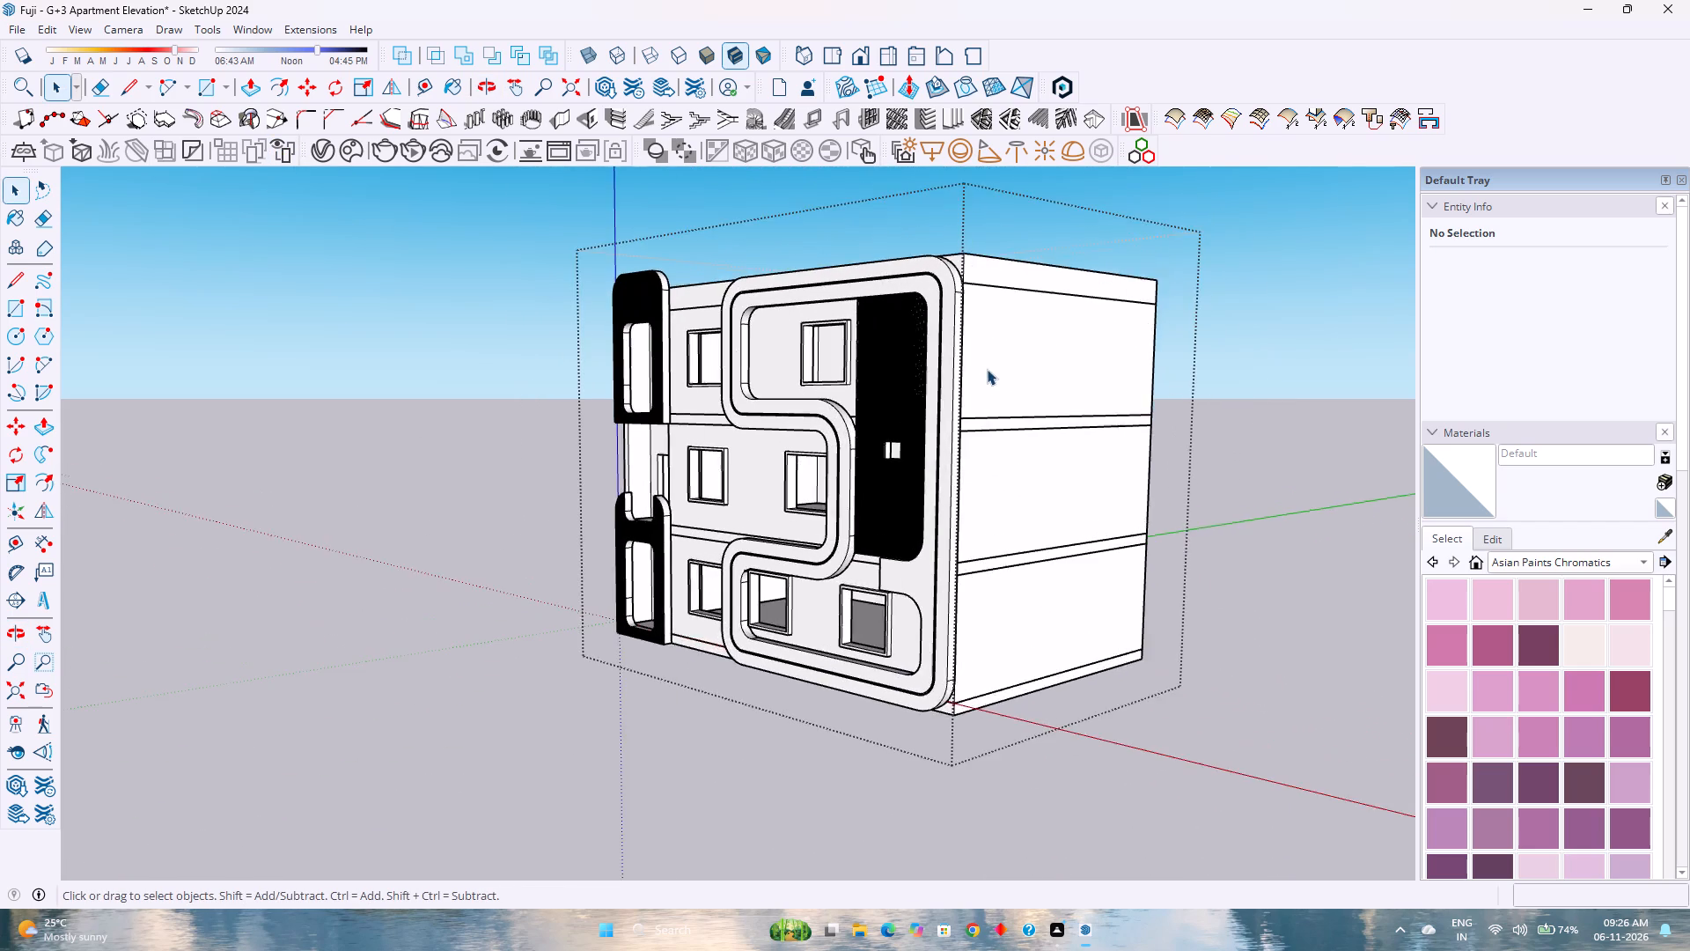
pyautogui.scroll(3, 969, 371)
pyautogui.moveTo(969, 371); pyautogui.dragTo(1106, 484, button='middle')
pyautogui.middleClick(1106, 484)
pyautogui.scroll(-1, 1103, 484)
pyautogui.scroll(9, 997, 445)
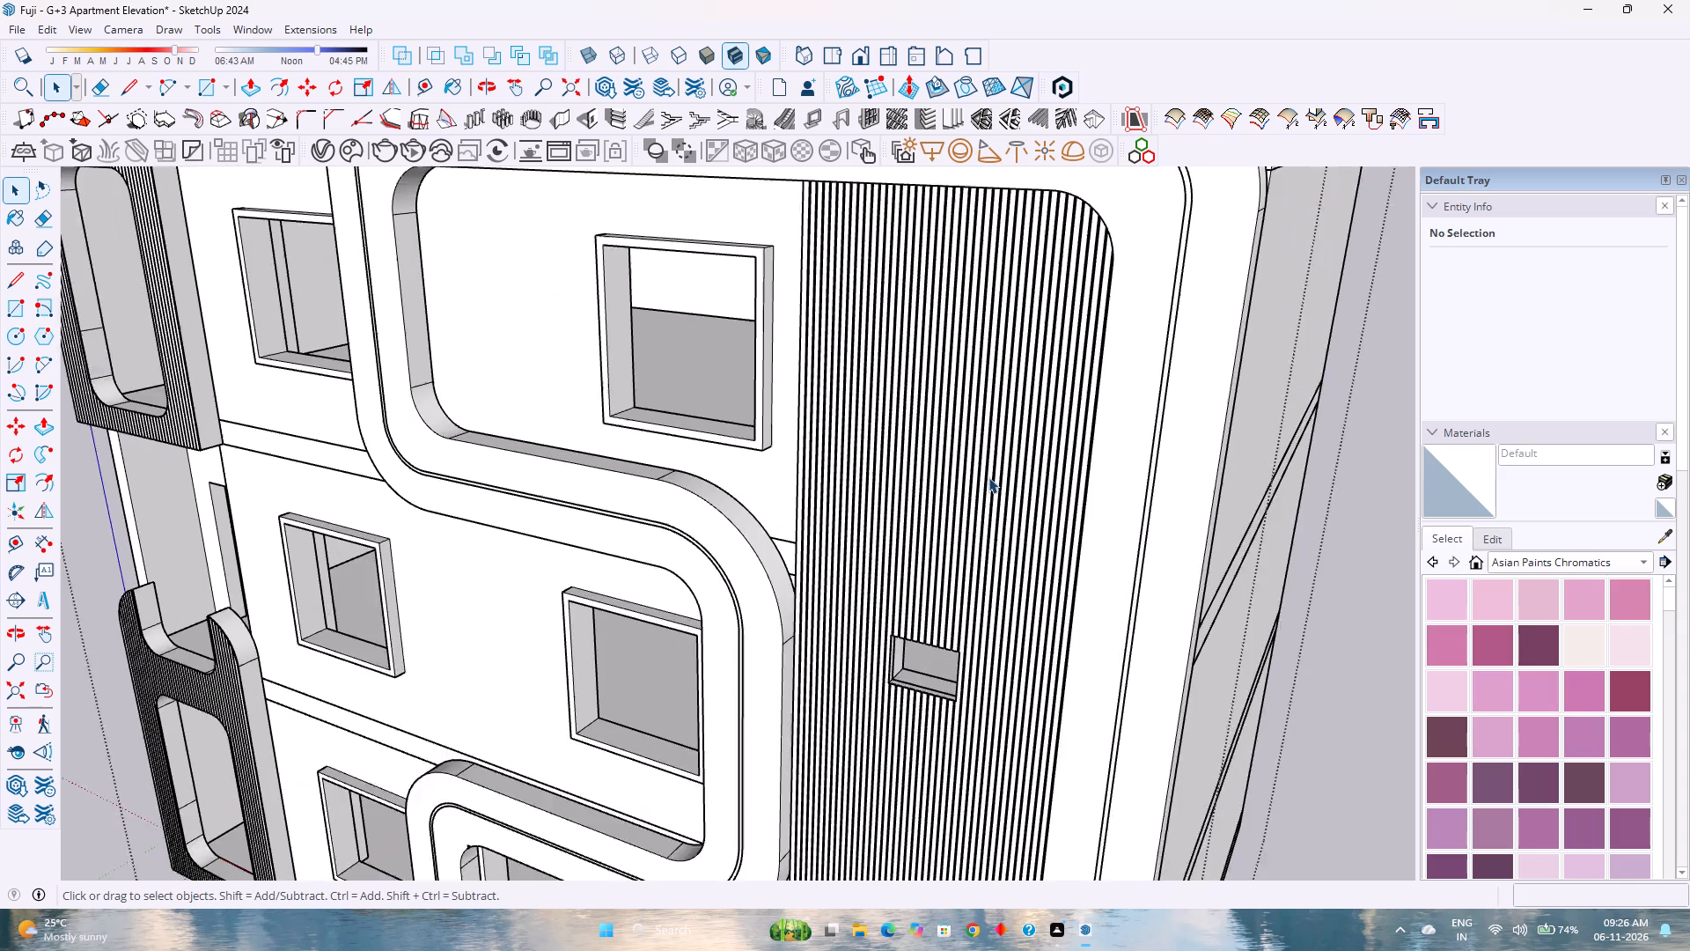
pyautogui.scroll(2, 988, 477)
pyautogui.scroll(-1, 988, 477)
pyautogui.moveTo(1020, 571); pyautogui.dragTo(880, 470, button='middle')
pyautogui.middleClick(880, 469)
pyautogui.middleClick(880, 469)
pyautogui.scroll(-7, 879, 468)
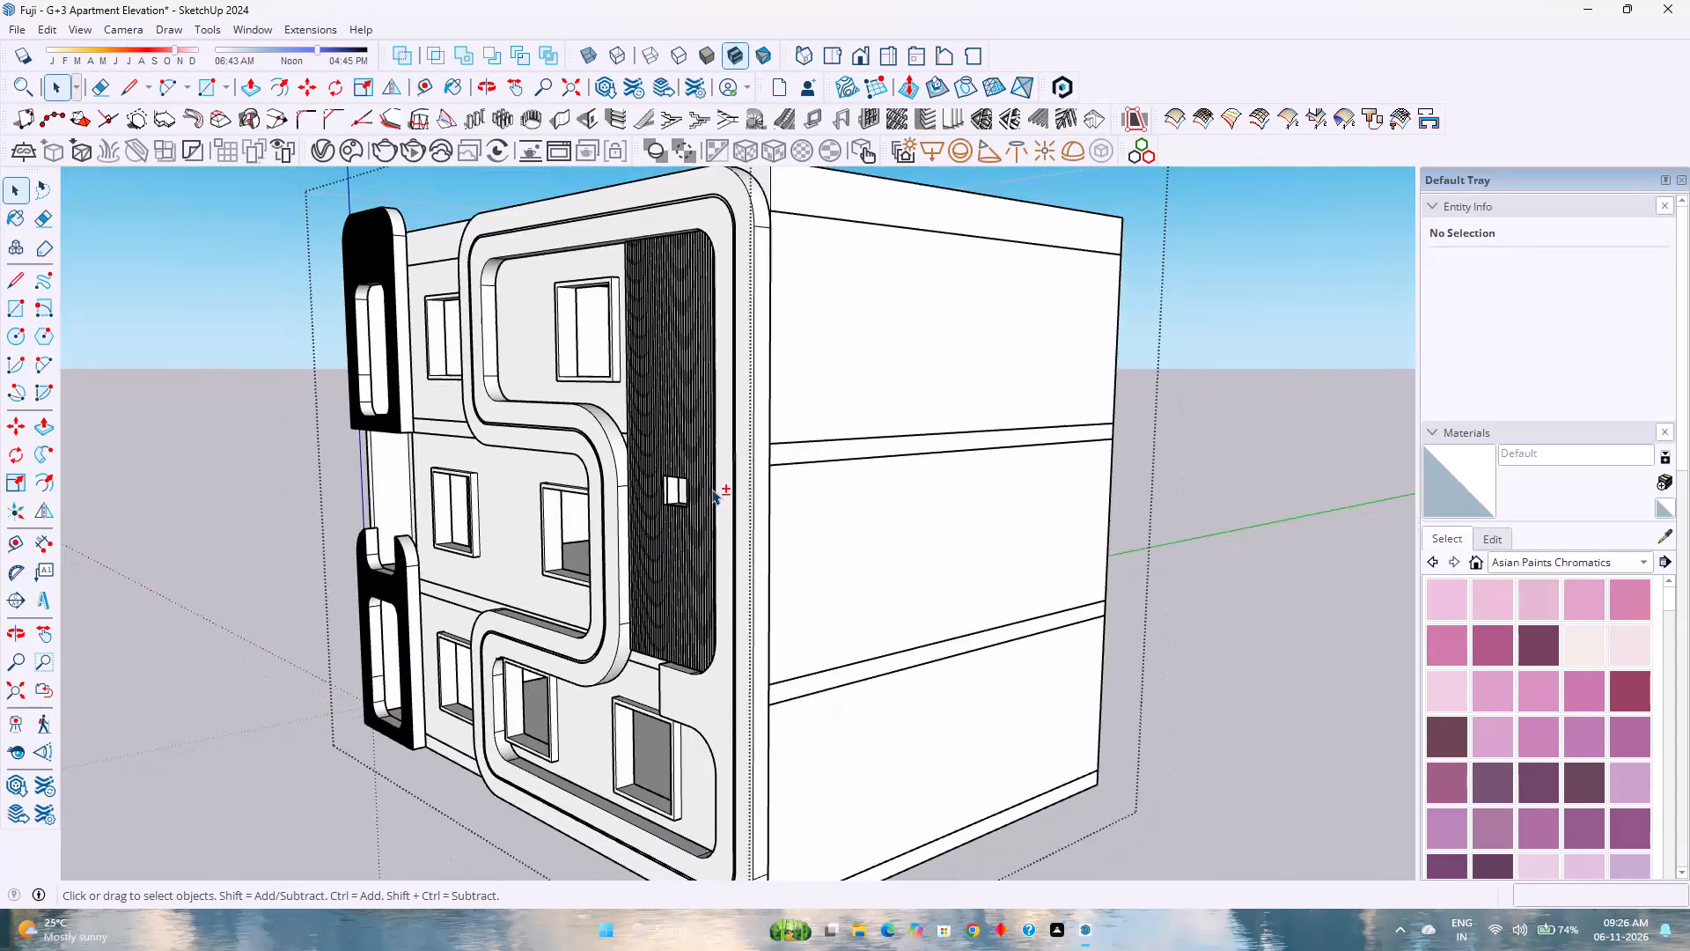
pyautogui.keyDown('shift'); pyautogui.moveTo(711, 489); pyautogui.dragTo(723, 496, button='middle'); pyautogui.keyUp('shift')
pyautogui.keyDown('shift'); pyautogui.moveTo(728, 499); pyautogui.dragTo(736, 505, button='middle'); pyautogui.keyUp('shift')
pyautogui.keyDown('shift'); pyautogui.moveTo(758, 520); pyautogui.dragTo(838, 582, button='middle'); pyautogui.keyUp('shift')
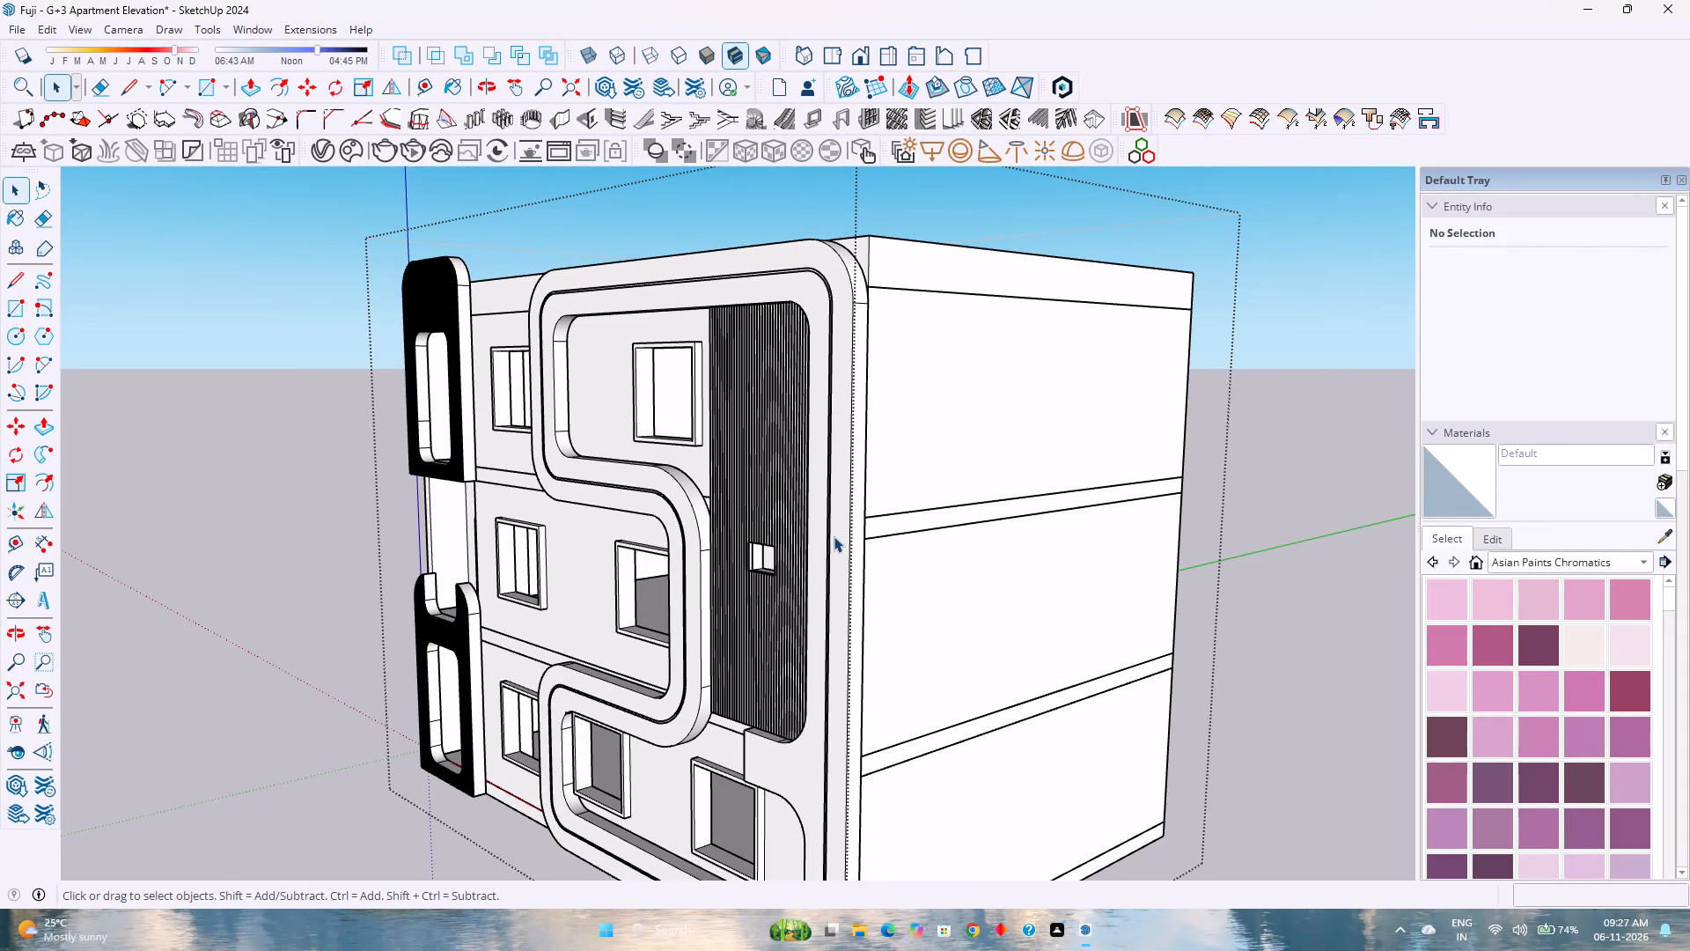
pyautogui.scroll(-3, 841, 542)
pyautogui.scroll(3, 841, 542)
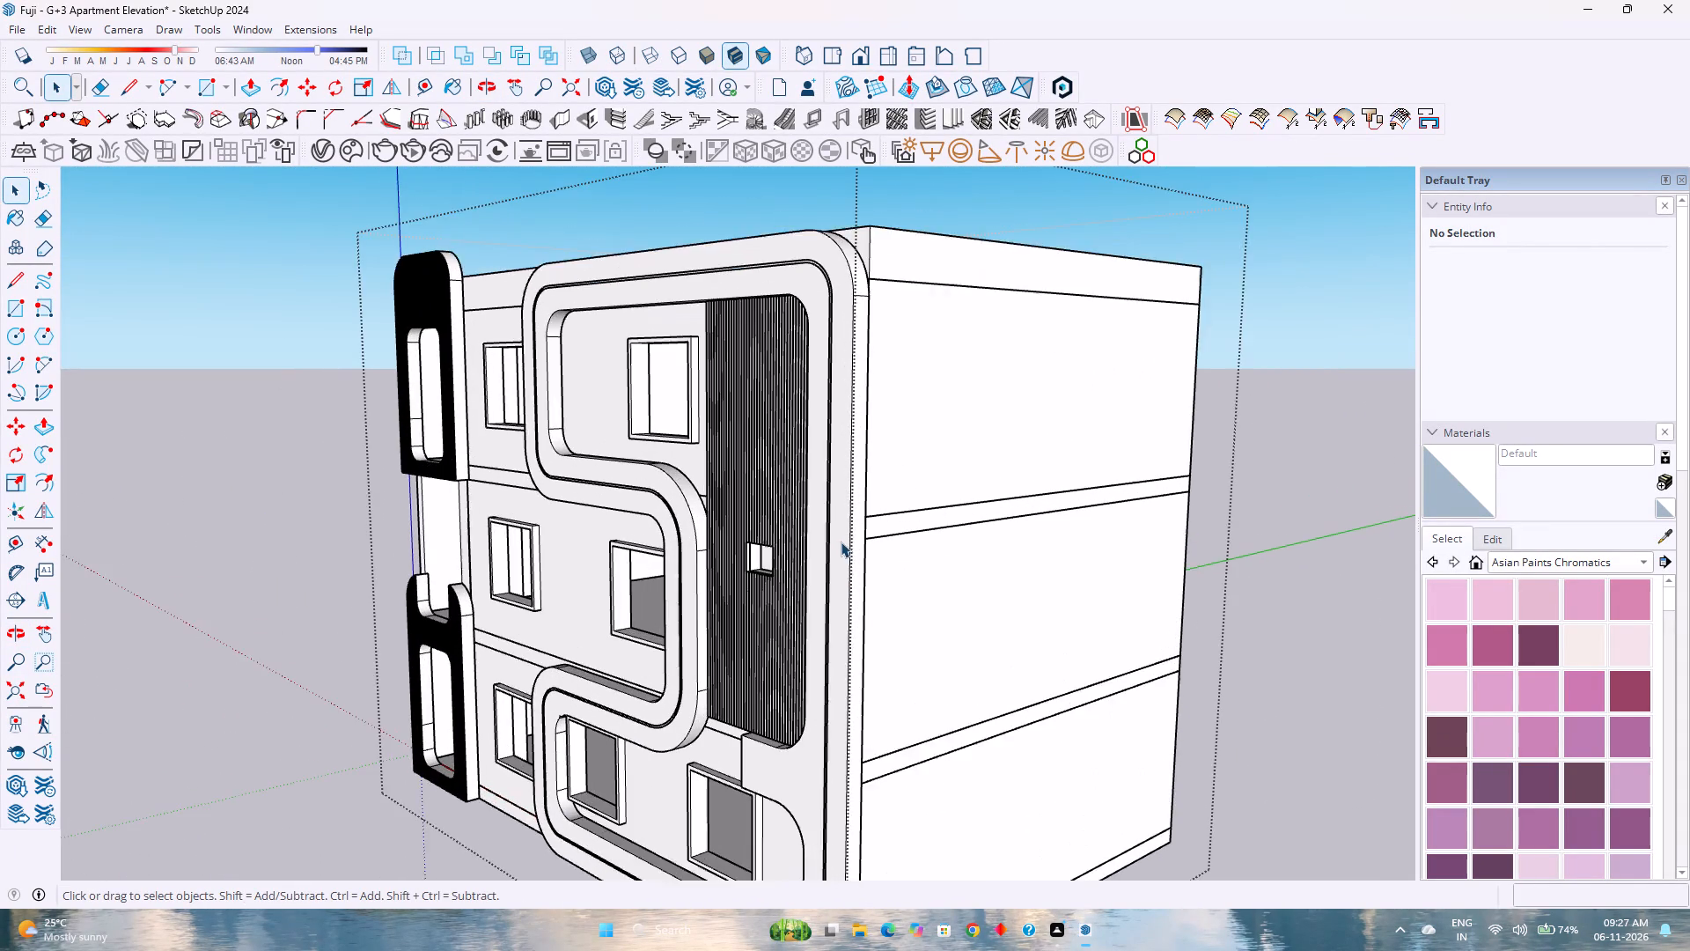
pyautogui.scroll(-3, 841, 542)
pyautogui.scroll(4, 673, 564)
# Review the full front facade with its slotted frames and S-shaped band, from near-frontal, oblique and low viewpoints.
pyautogui.moveTo(672, 564); pyautogui.dragTo(687, 566, button='middle')
pyautogui.moveTo(692, 567); pyautogui.dragTo(909, 607, button='middle')
pyautogui.middleClick(909, 607)
pyautogui.scroll(-2, 900, 604)
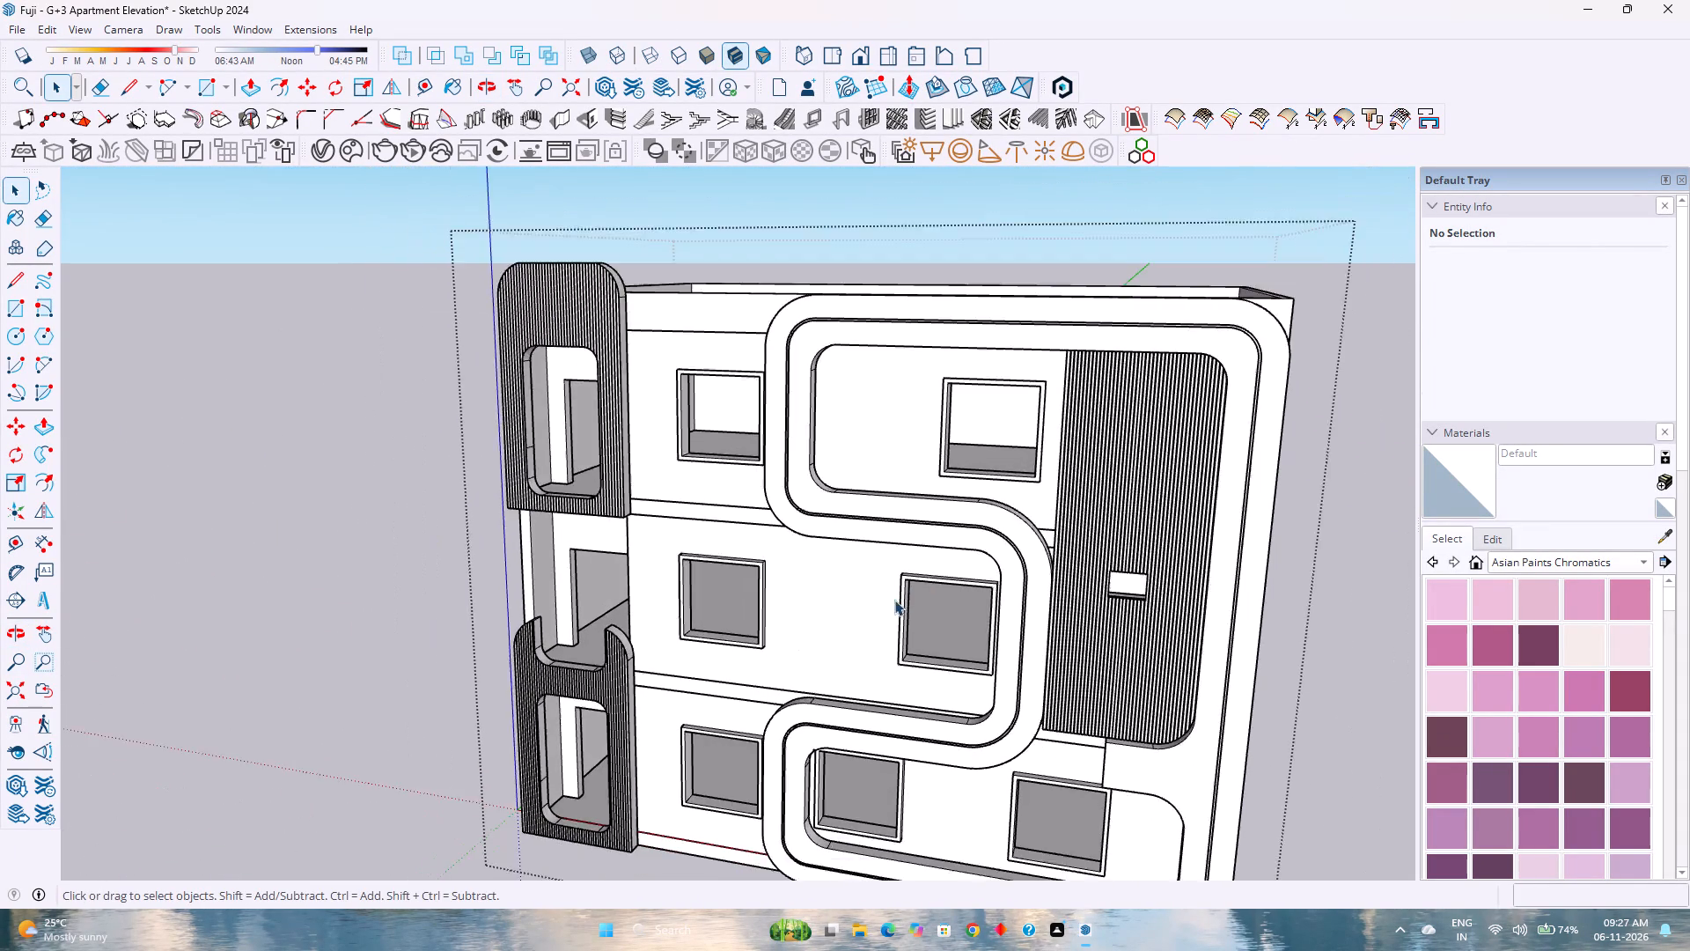
pyautogui.scroll(-3, 894, 600)
pyautogui.moveTo(1133, 629); pyautogui.dragTo(1121, 622, button='middle')
pyautogui.moveTo(1114, 621); pyautogui.dragTo(867, 608, button='middle')
pyautogui.middleClick(867, 608)
pyautogui.scroll(-1, 978, 656)
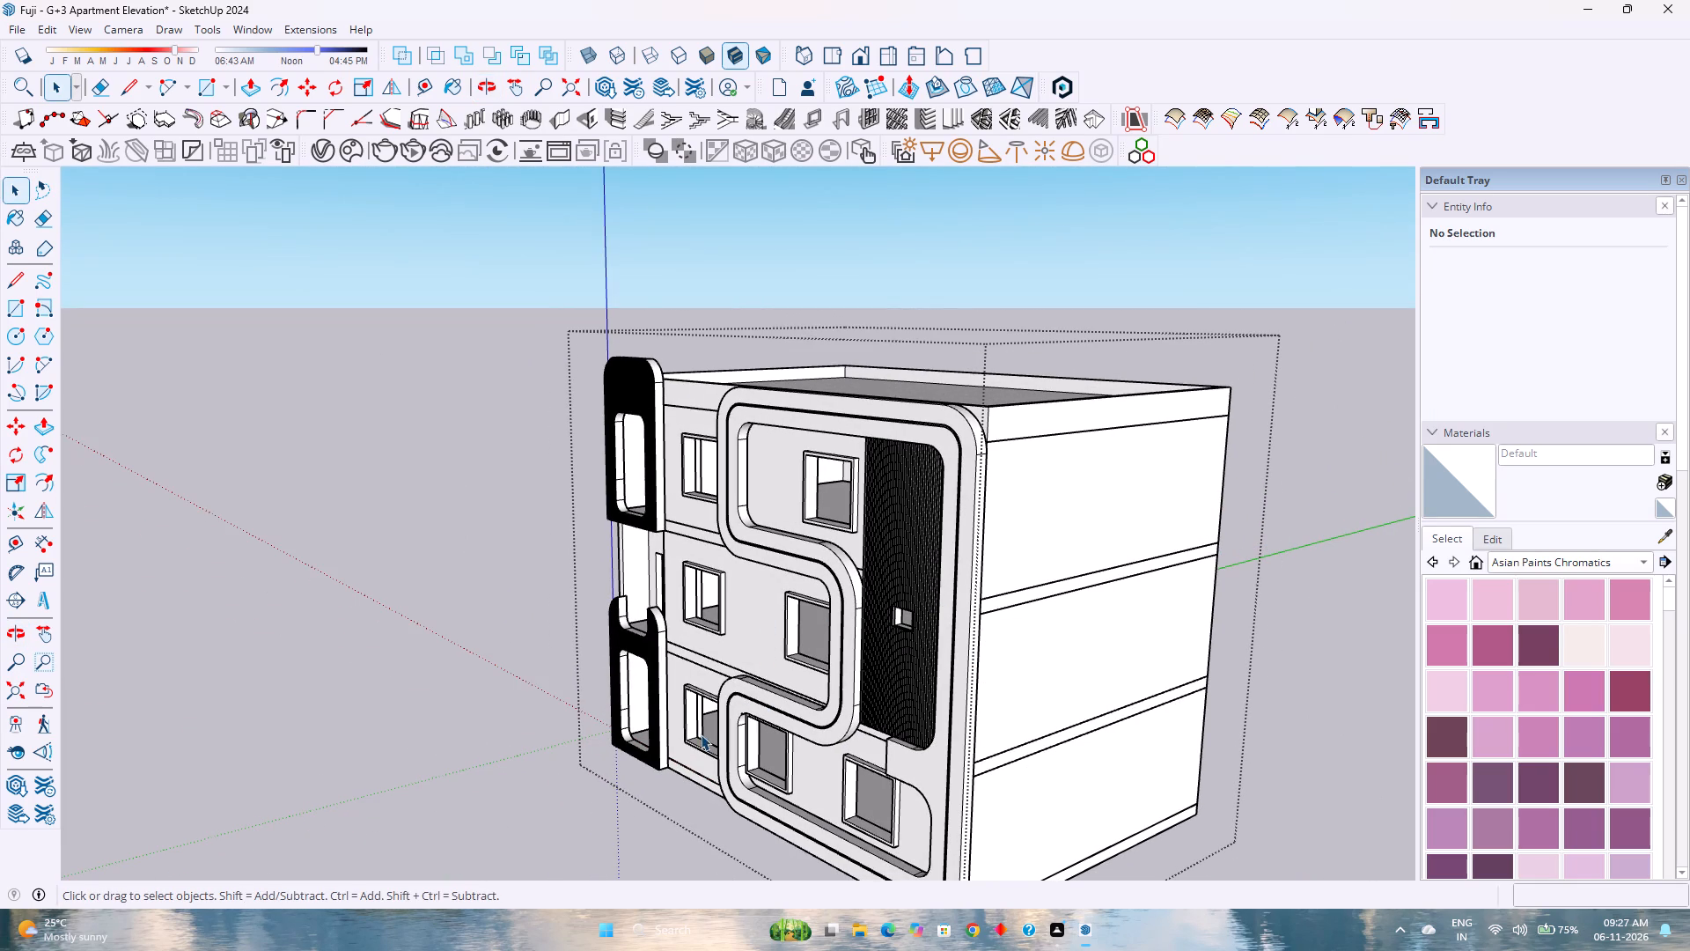
pyautogui.scroll(-5, 675, 704)
pyautogui.scroll(3, 680, 700)
pyautogui.scroll(1, 767, 821)
pyautogui.moveTo(767, 821); pyautogui.dragTo(768, 815, button='middle')
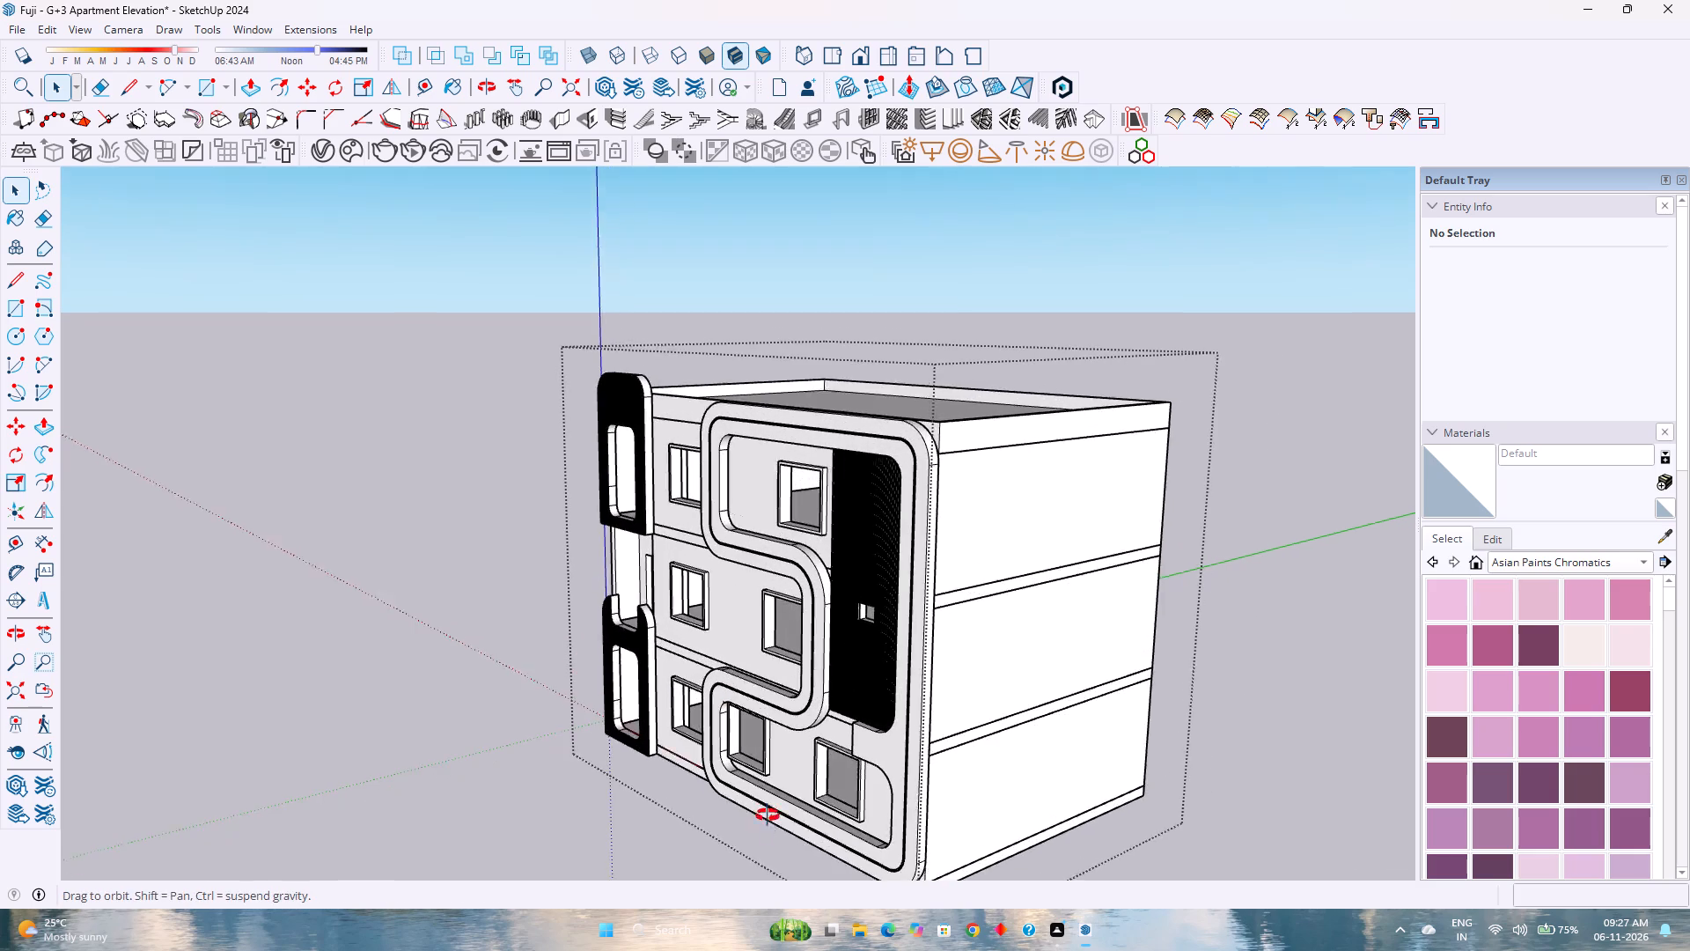
pyautogui.moveTo(768, 815); pyautogui.dragTo(782, 719, button='middle')
pyautogui.middleClick(782, 719)
pyautogui.middleClick(782, 719)
pyautogui.scroll(-3, 778, 692)
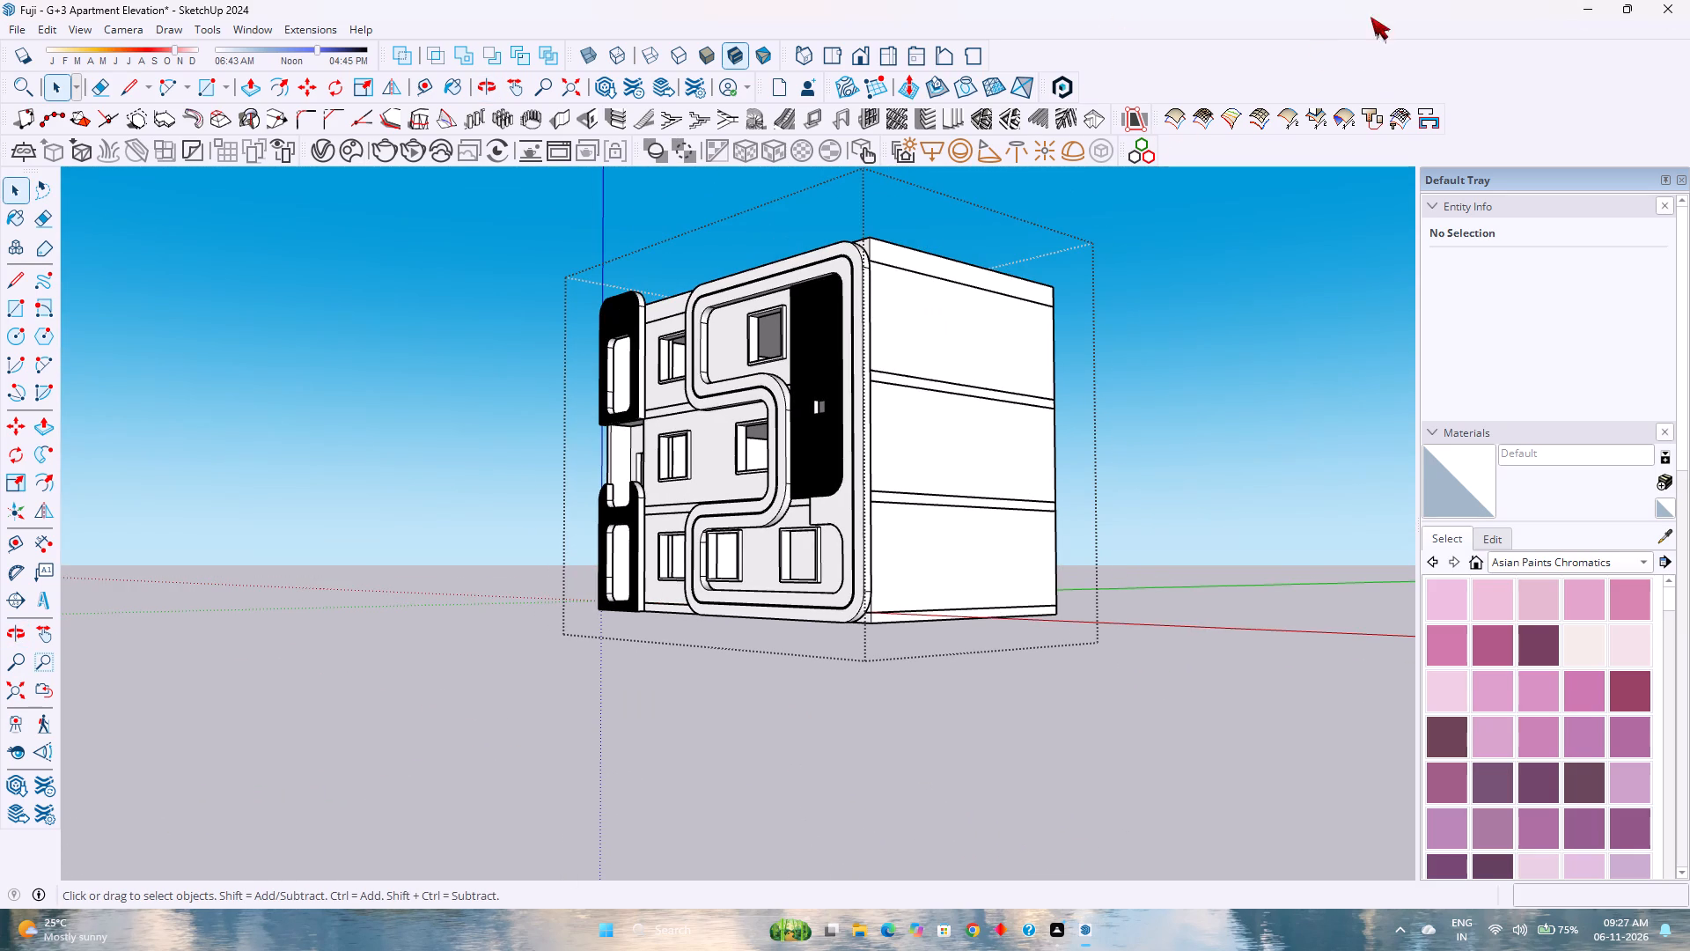
# Inspect the S-shaped band's upper rounded corner where it meets the roof parapet and the side wall.
pyautogui.moveTo(837, 349); pyautogui.dragTo(898, 446, button='middle')
pyautogui.scroll(3, 902, 275)
pyautogui.scroll(-1, 902, 274)
pyautogui.moveTo(902, 274); pyautogui.dragTo(908, 276, button='middle')
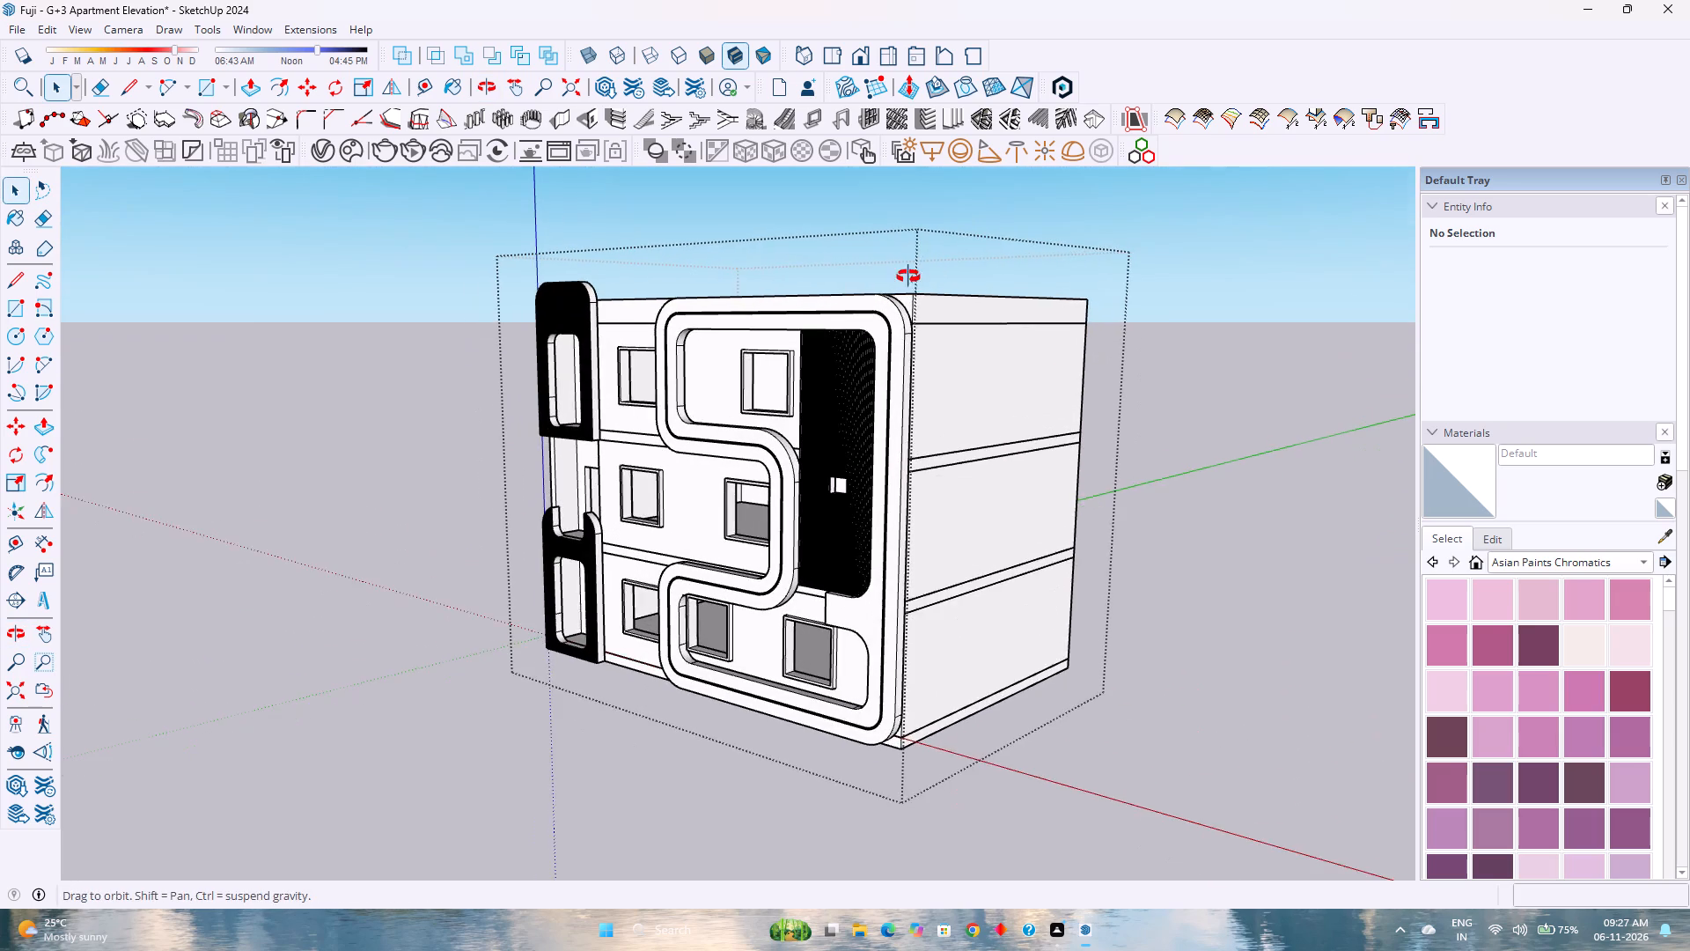
pyautogui.moveTo(908, 276); pyautogui.dragTo(1010, 326, button='middle')
pyautogui.moveTo(1013, 327); pyautogui.dragTo(1076, 372, button='middle')
pyautogui.moveTo(1081, 375); pyautogui.dragTo(846, 310, button='middle')
pyautogui.middleClick(844, 308)
pyautogui.scroll(-1, 831, 294)
pyautogui.scroll(5, 864, 310)
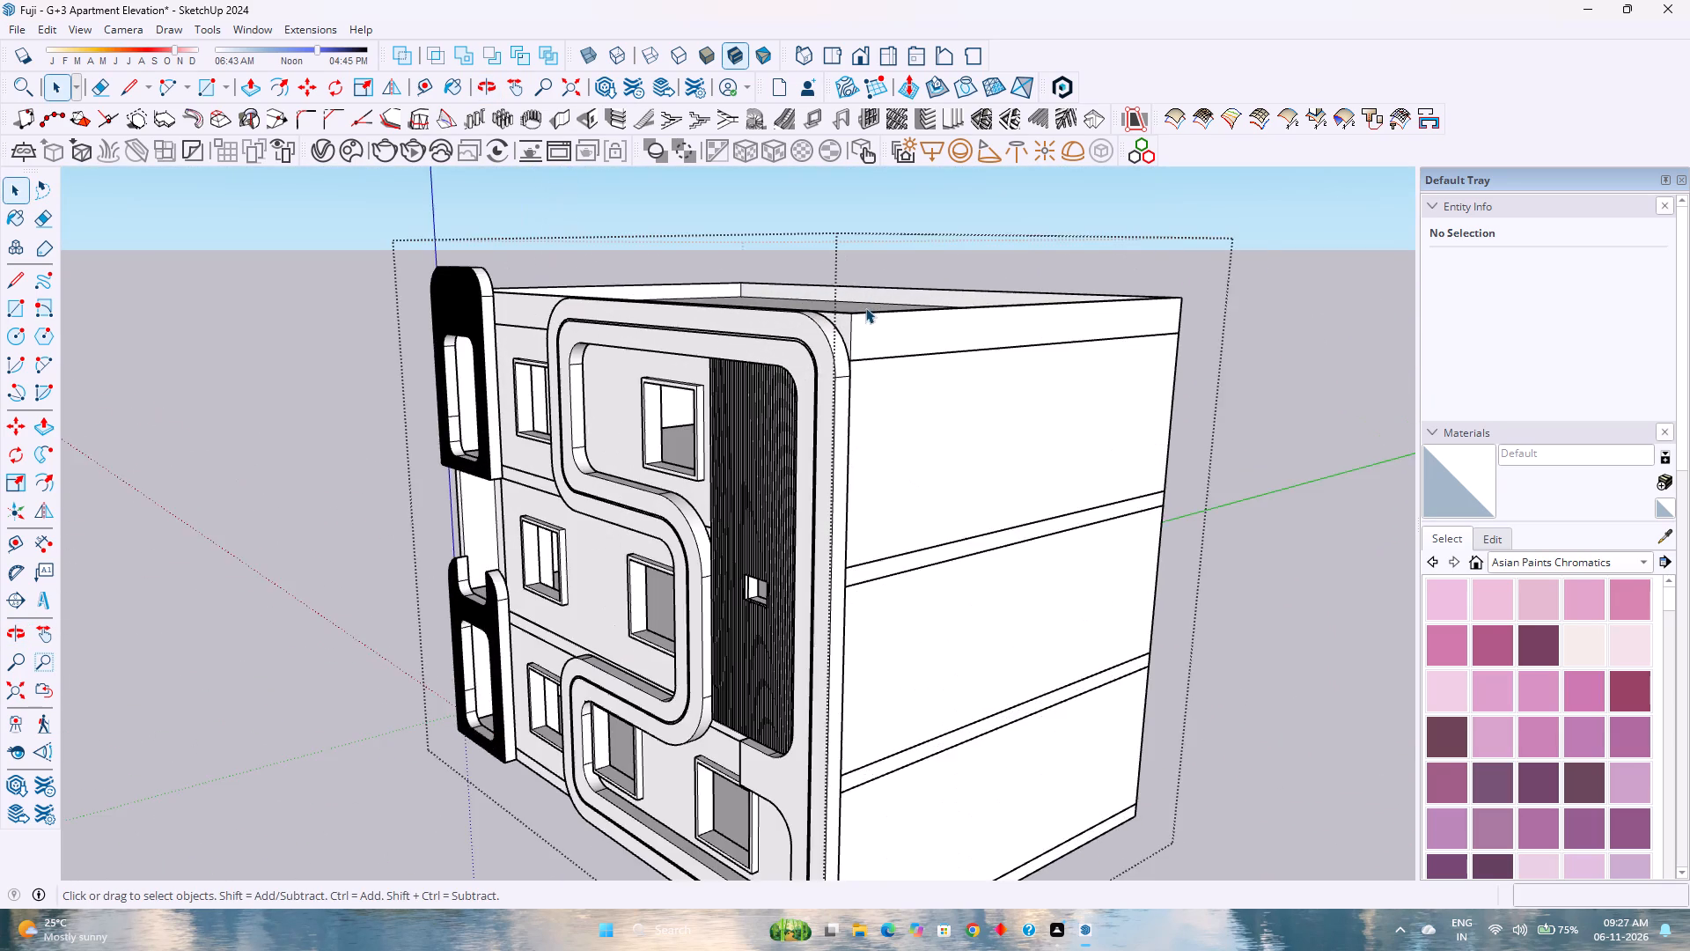
pyautogui.scroll(3, 782, 350)
pyautogui.moveTo(782, 350); pyautogui.dragTo(1092, 392, button='middle')
pyautogui.scroll(6, 1100, 332)
pyautogui.moveTo(1152, 343); pyautogui.dragTo(1101, 409, button='middle')
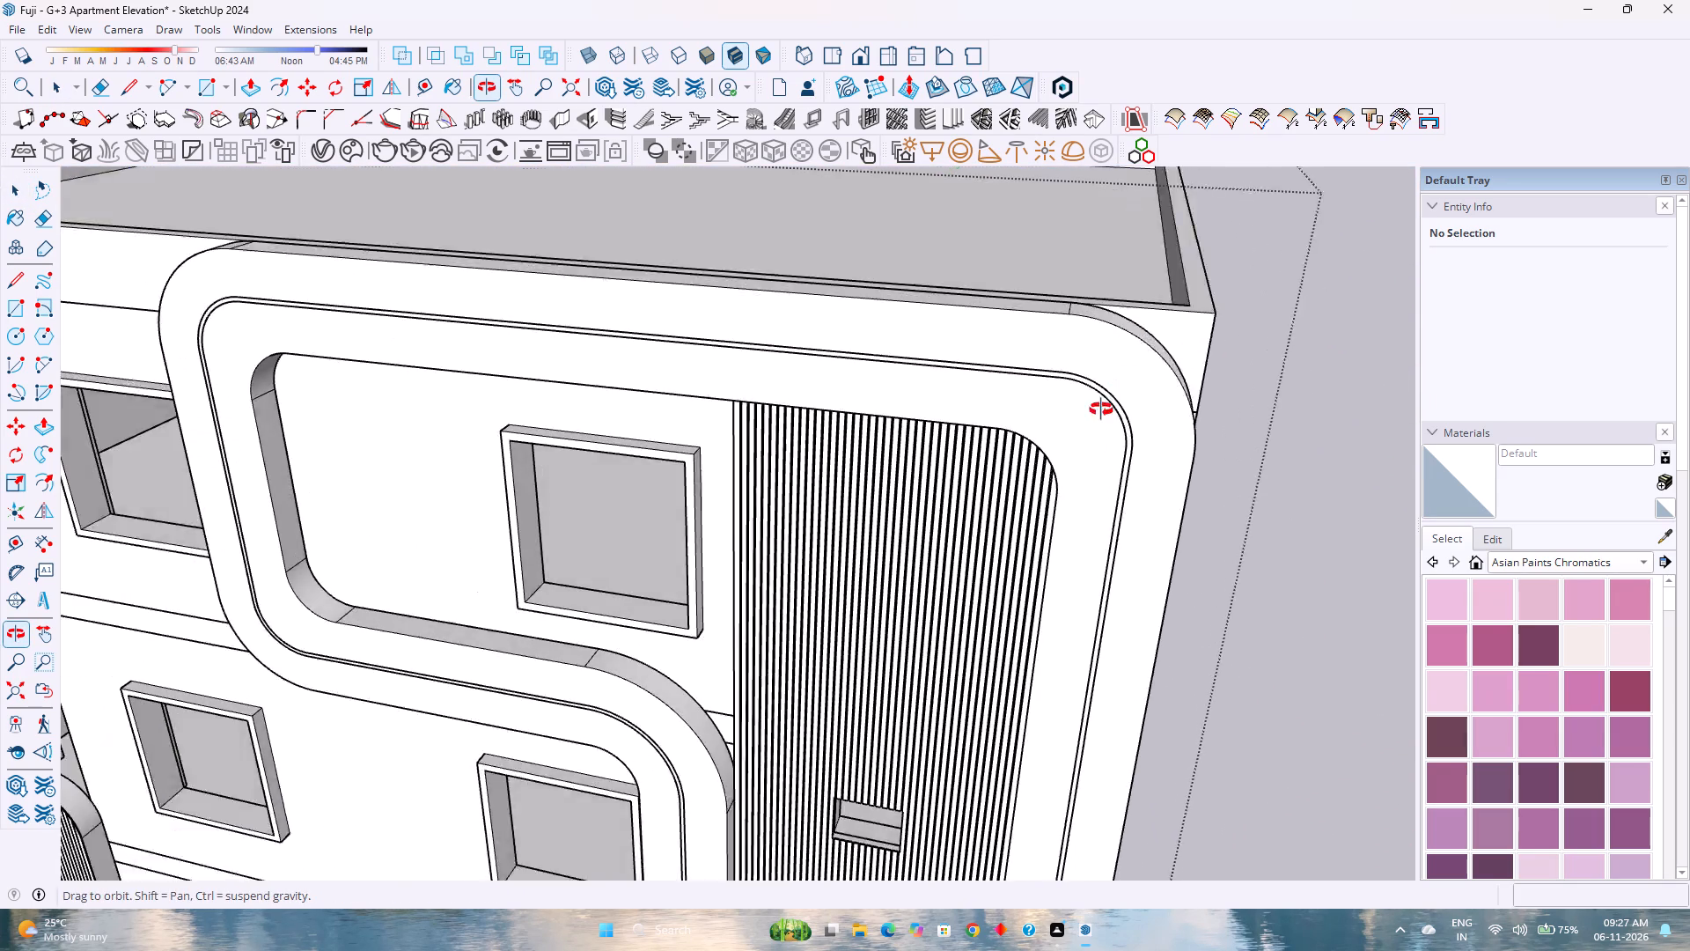
pyautogui.moveTo(1101, 409); pyautogui.dragTo(1087, 446, button='middle')
pyautogui.middleClick(1087, 446)
pyautogui.scroll(-3, 1090, 433)
pyautogui.scroll(1, 1084, 422)
pyautogui.scroll(-5, 1082, 417)
pyautogui.moveTo(1100, 435); pyautogui.dragTo(893, 338, button='middle')
pyautogui.middleClick(893, 338)
pyautogui.scroll(-4, 892, 336)
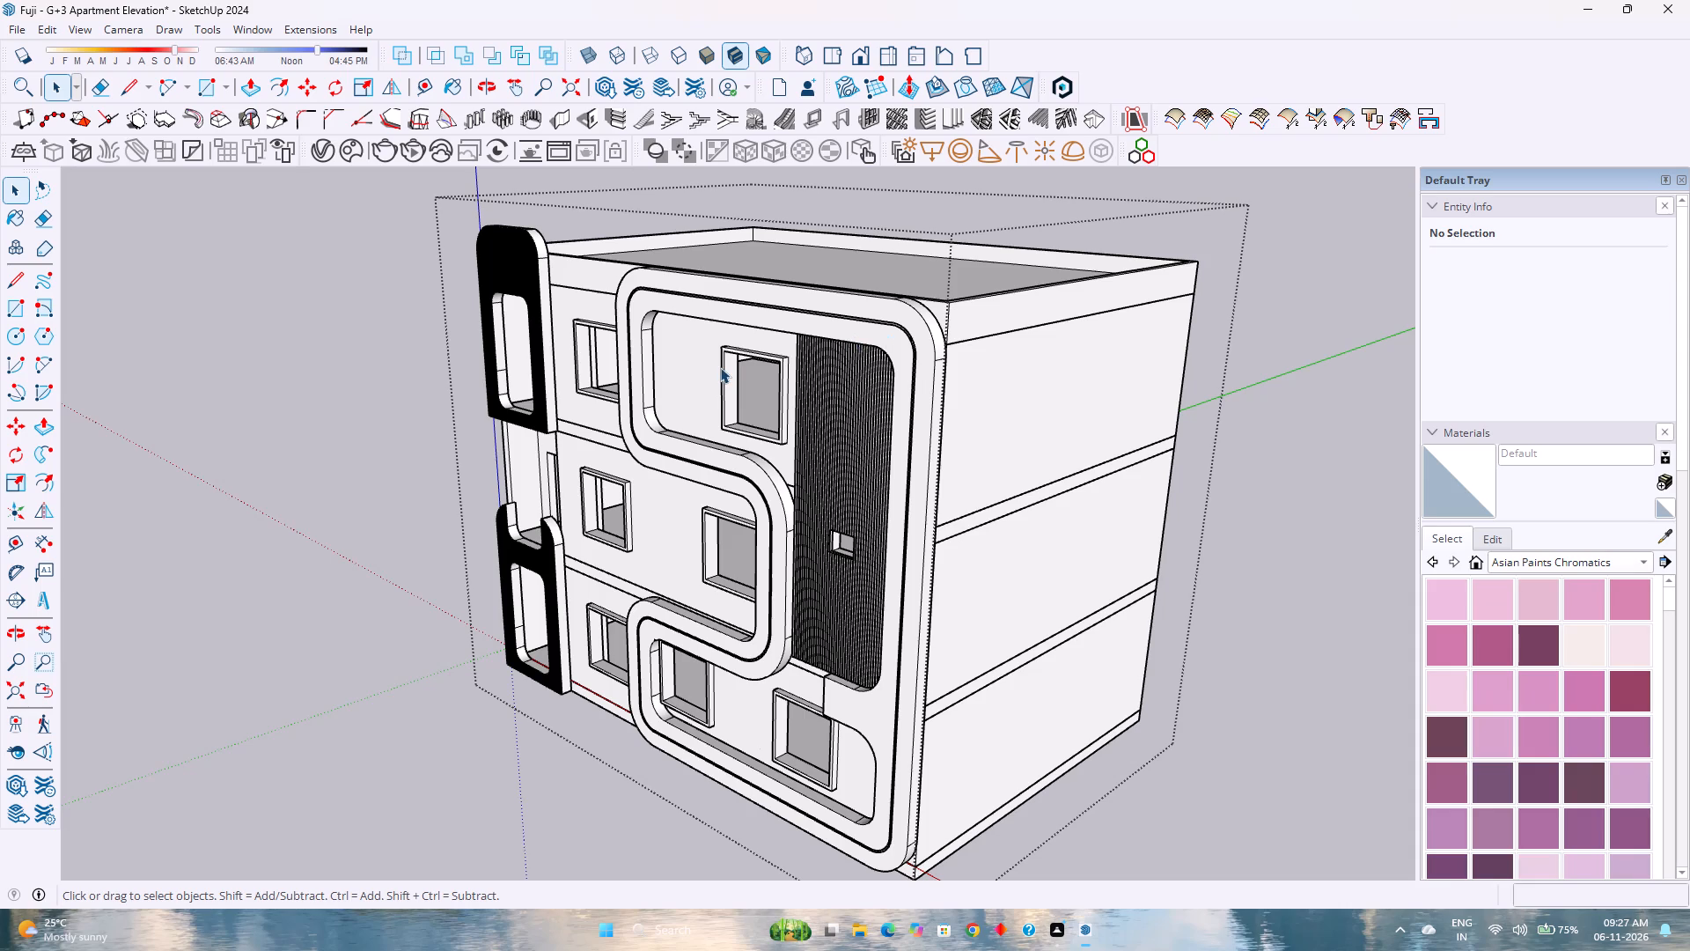
# Review the whole building's massing obliquely from the side-wall corner at a low eye level.
pyautogui.scroll(-4, 683, 697)
pyautogui.moveTo(787, 742); pyautogui.dragTo(786, 652, button='middle')
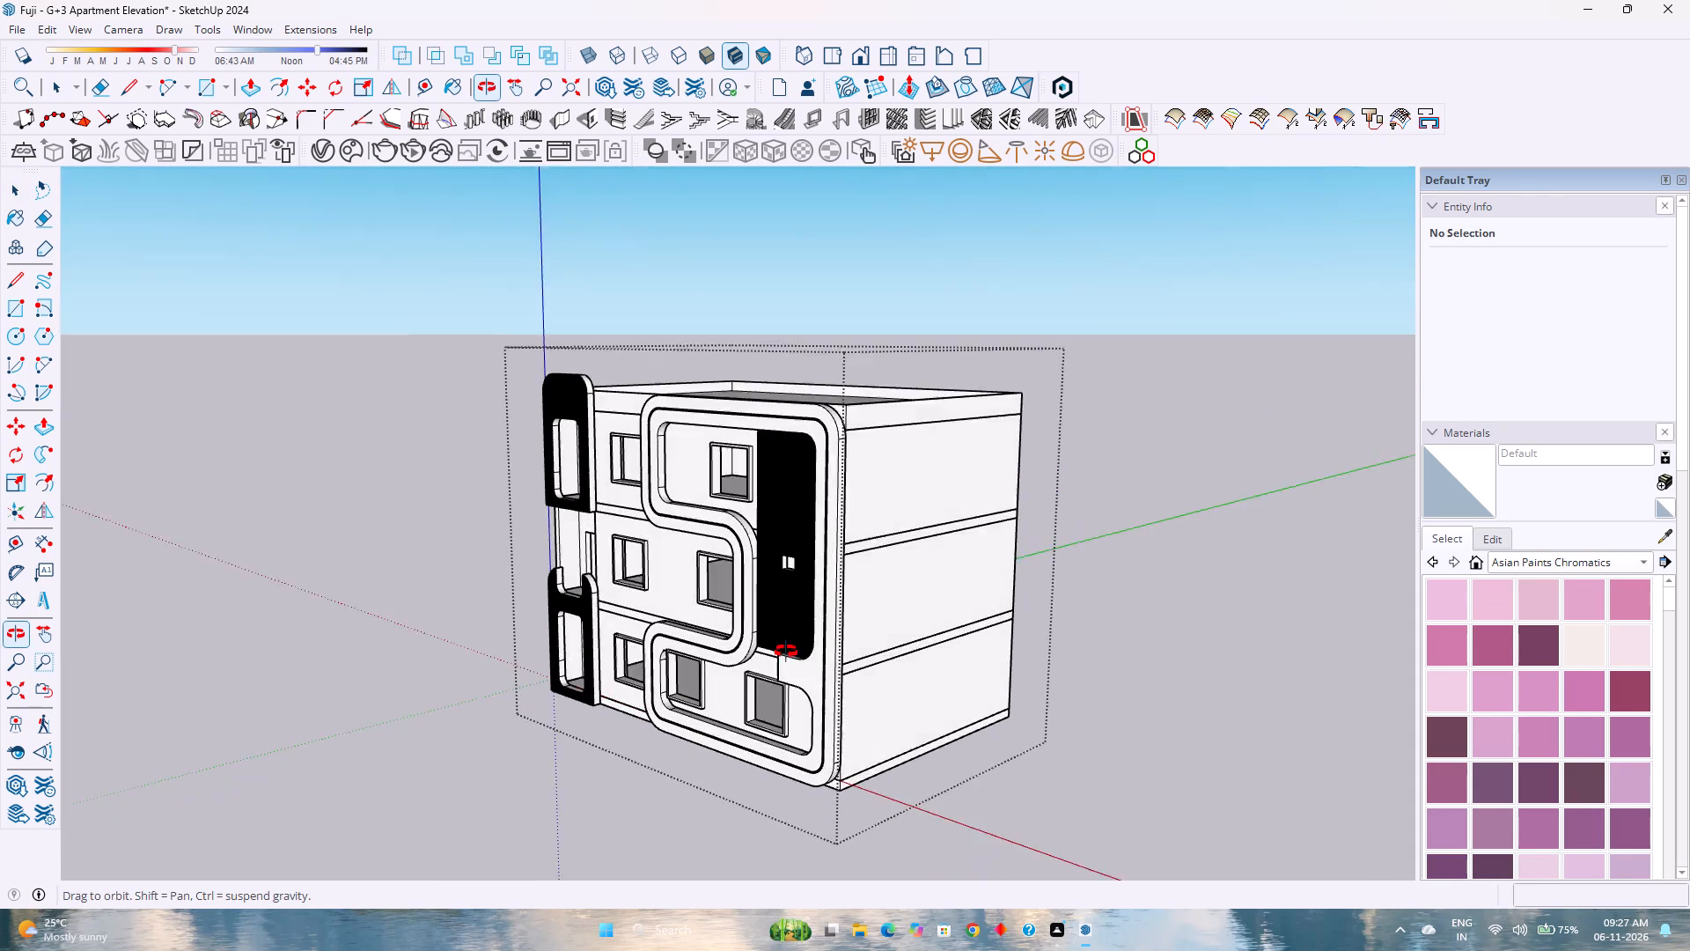
pyautogui.moveTo(786, 652); pyautogui.dragTo(779, 630, button='middle')
pyautogui.scroll(6, 782, 682)
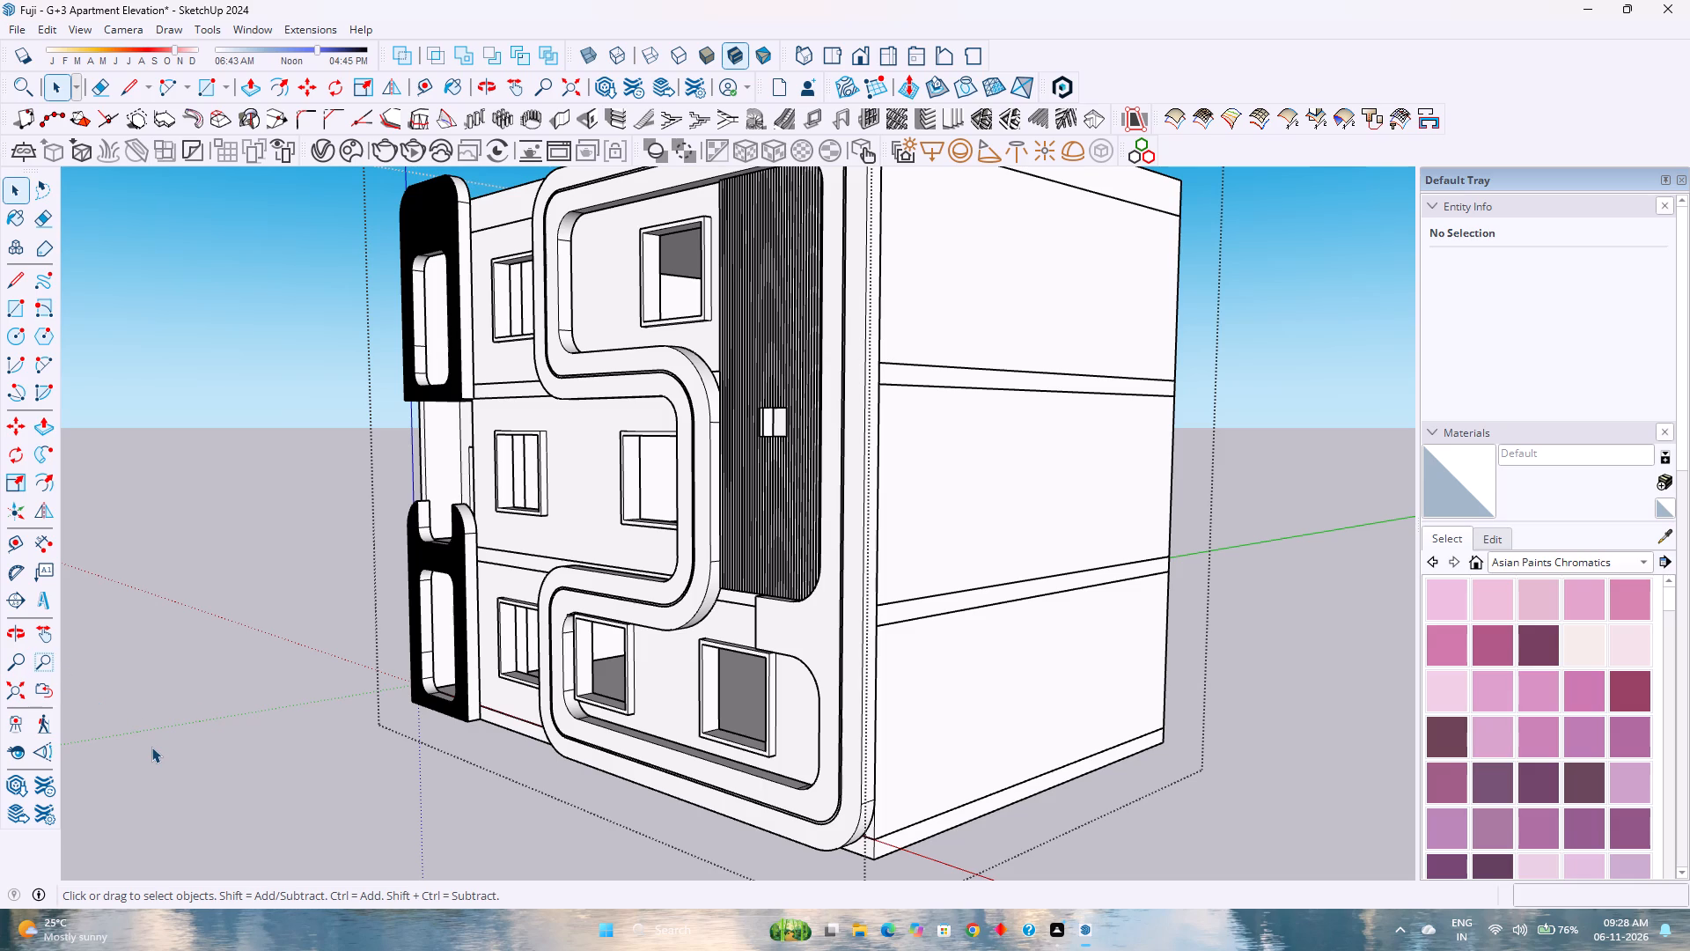
pyautogui.scroll(-2, 510, 629)
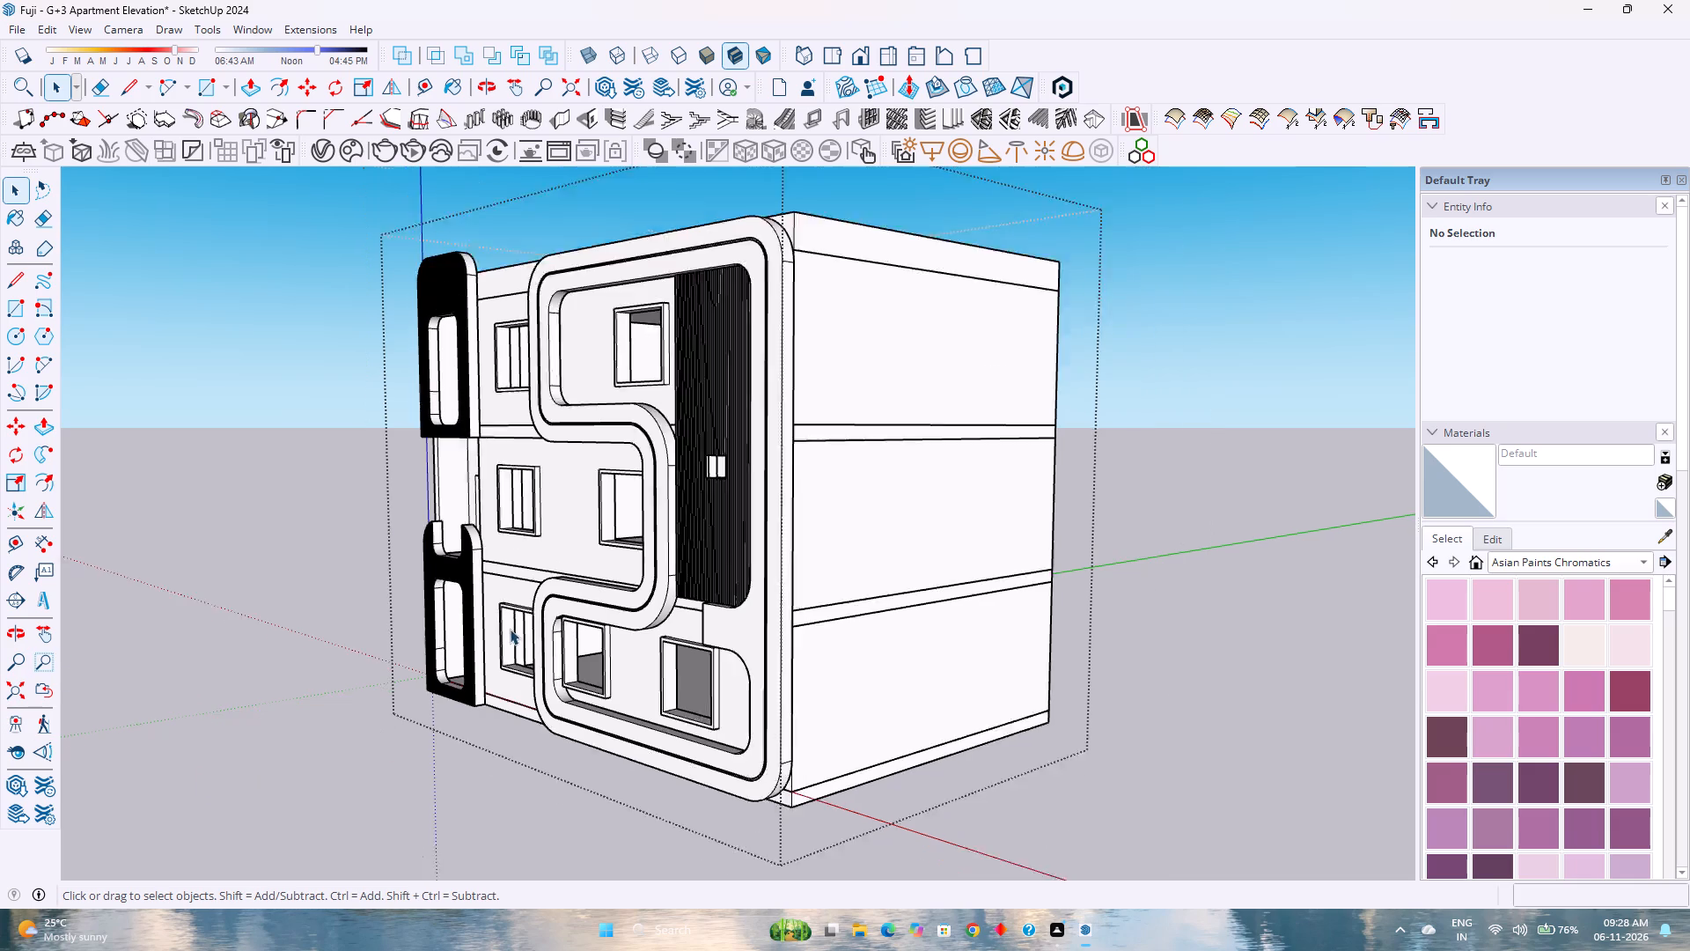
pyautogui.scroll(-1, 510, 629)
pyautogui.middleClick(510, 629)
pyautogui.moveTo(510, 629); pyautogui.dragTo(606, 648, button='middle')
pyautogui.scroll(-4, 623, 626)
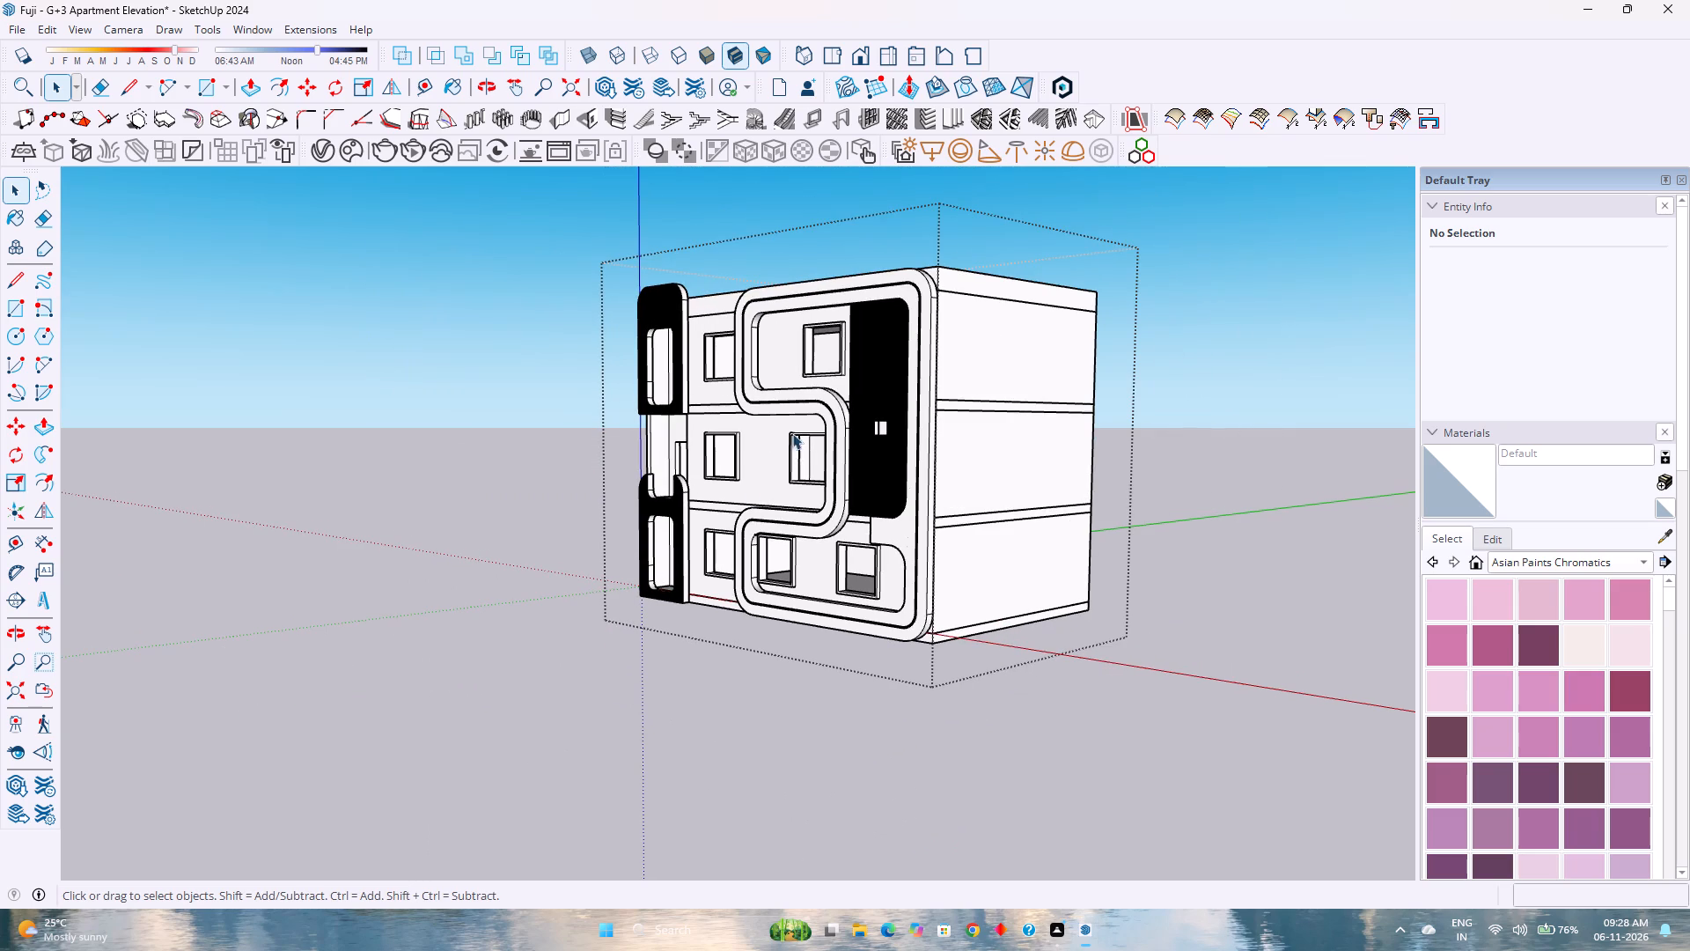
# Examine the S-shaped band's upper loop and rounded corner around the grooved panel from a low oblique view.
pyautogui.scroll(4, 959, 271)
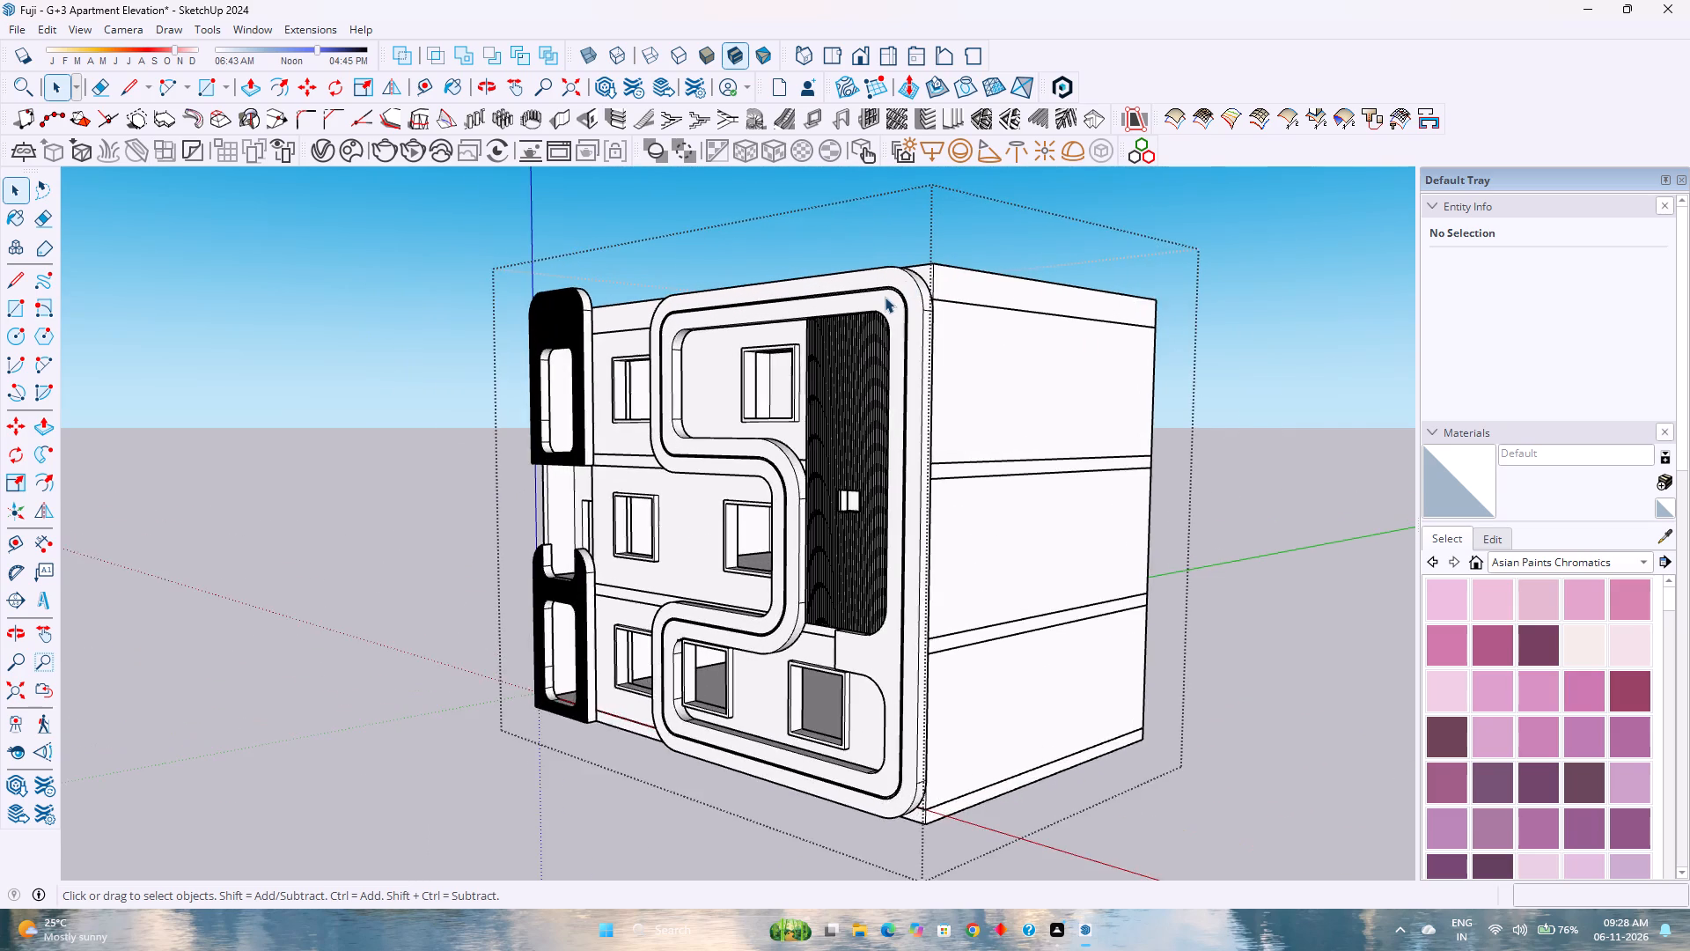
pyautogui.scroll(8, 884, 298)
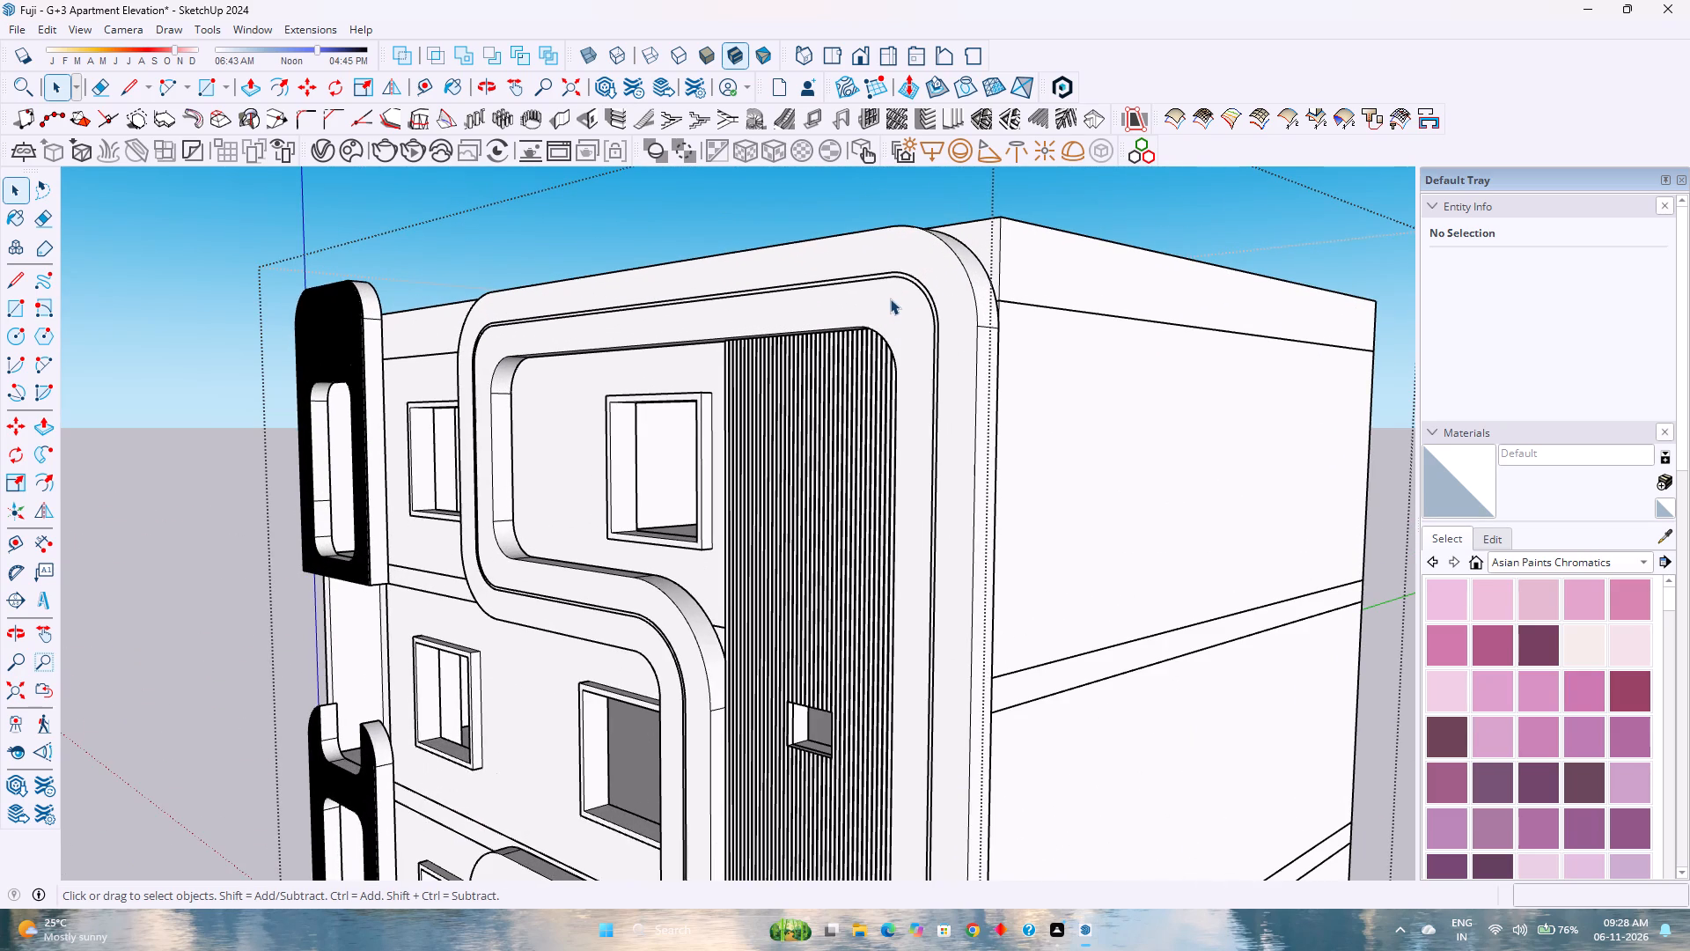
pyautogui.scroll(-1, 893, 299)
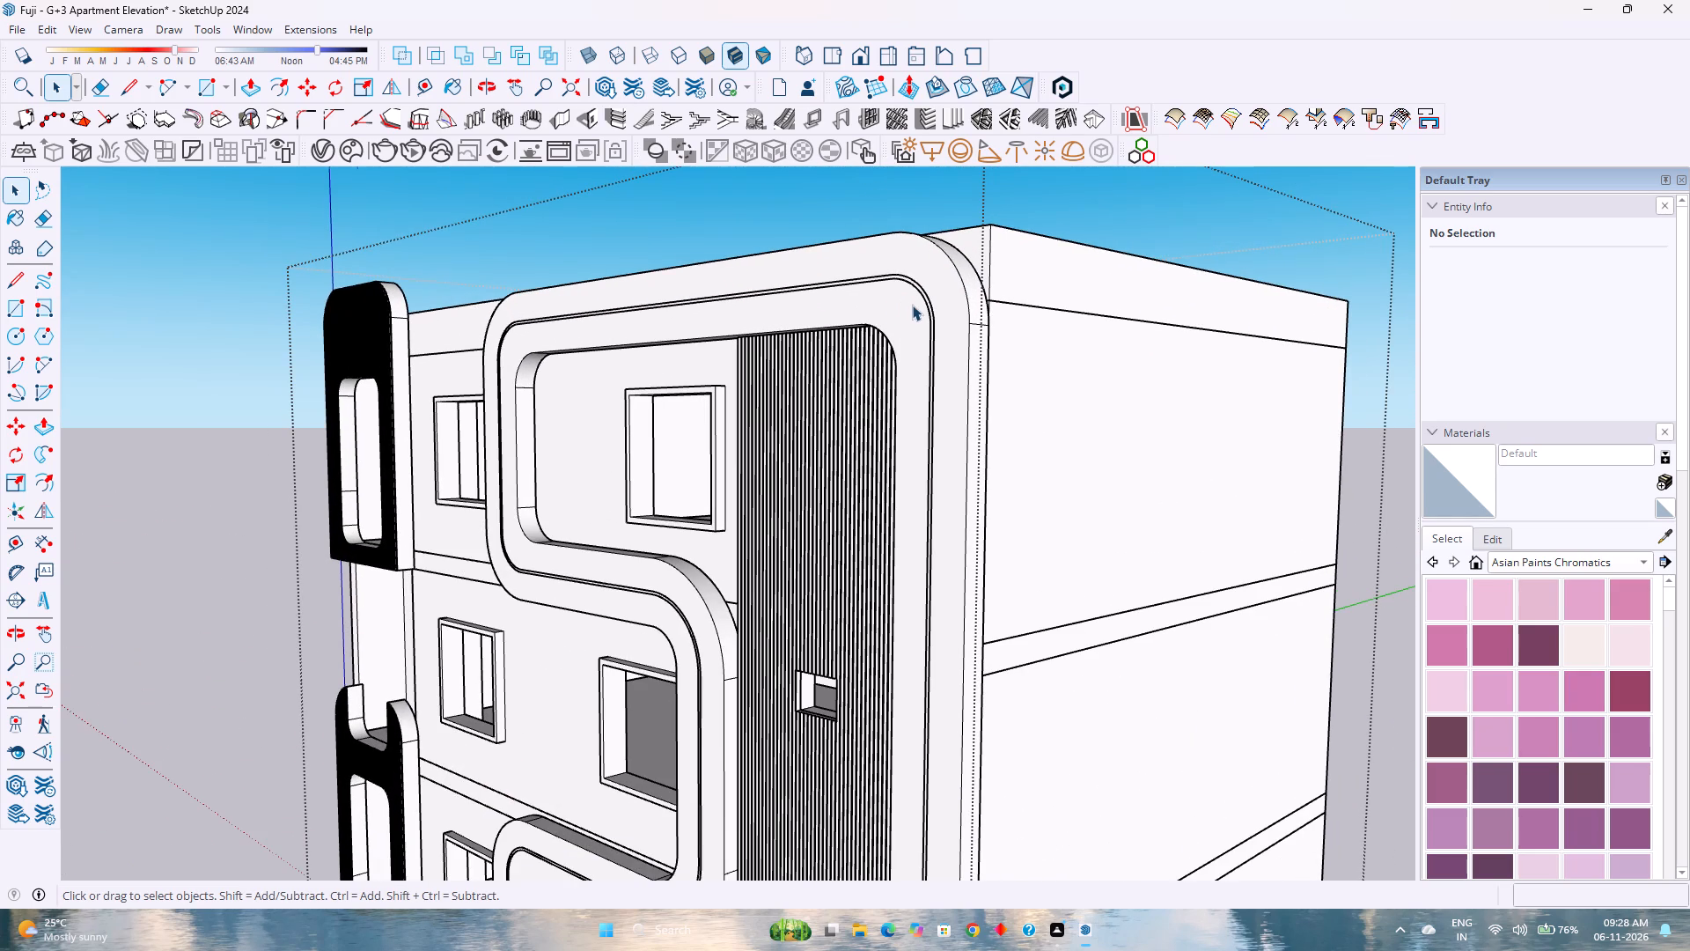
pyautogui.scroll(-10, 912, 305)
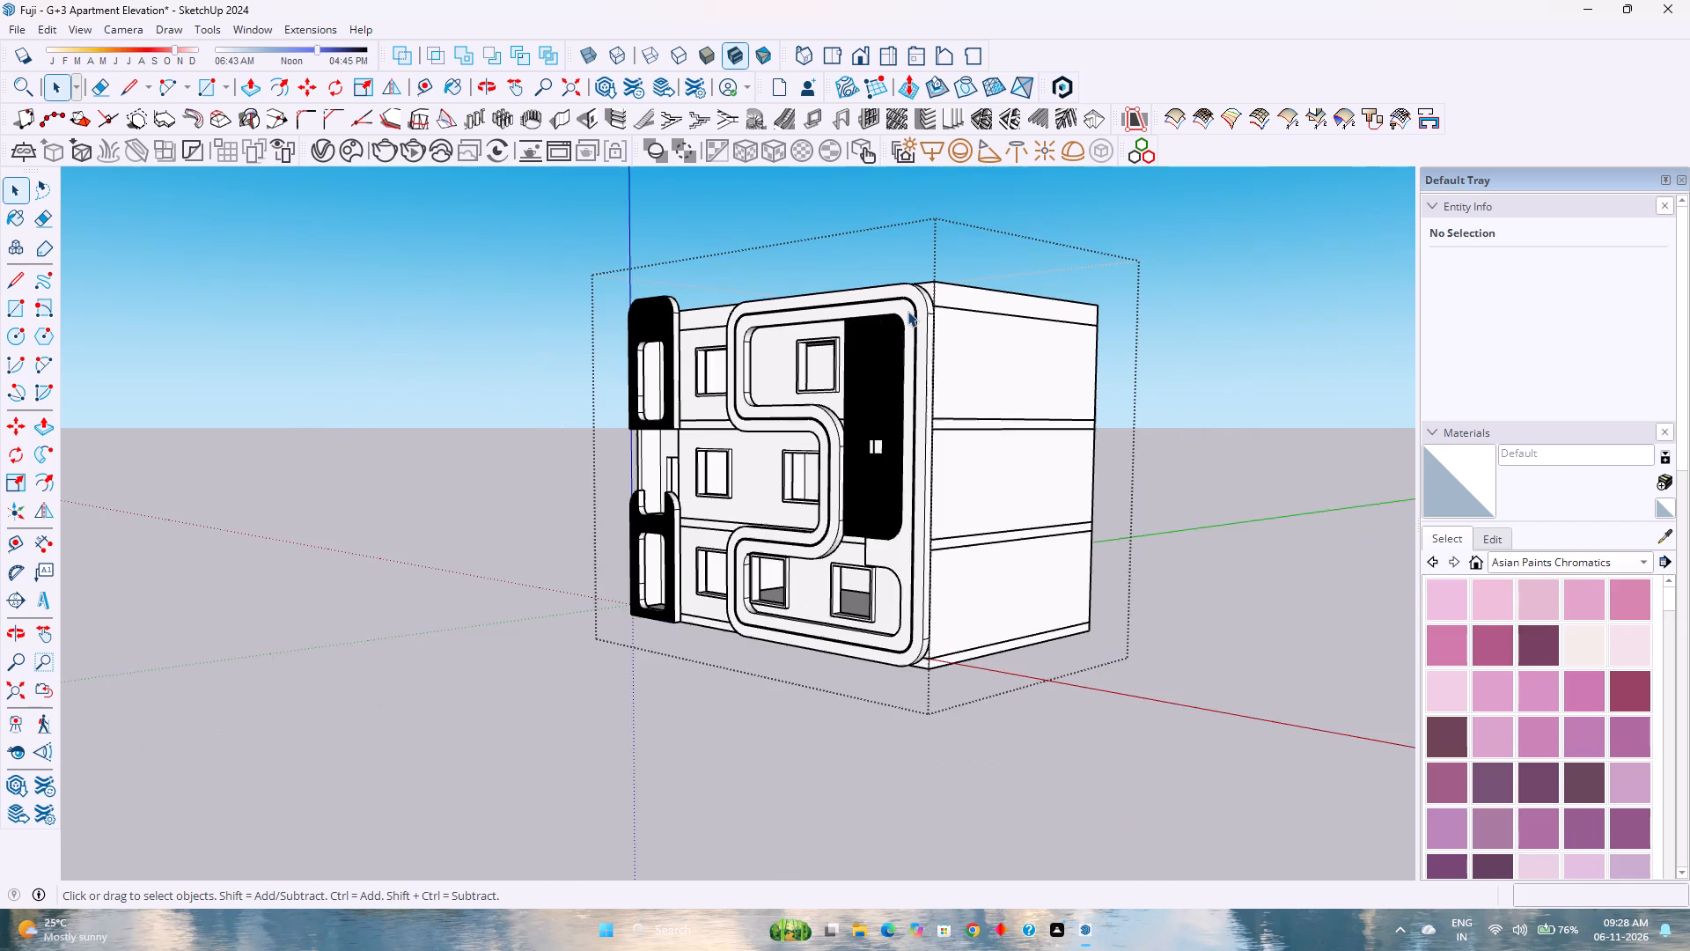
pyautogui.scroll(-3, 907, 311)
pyautogui.scroll(3, 753, 313)
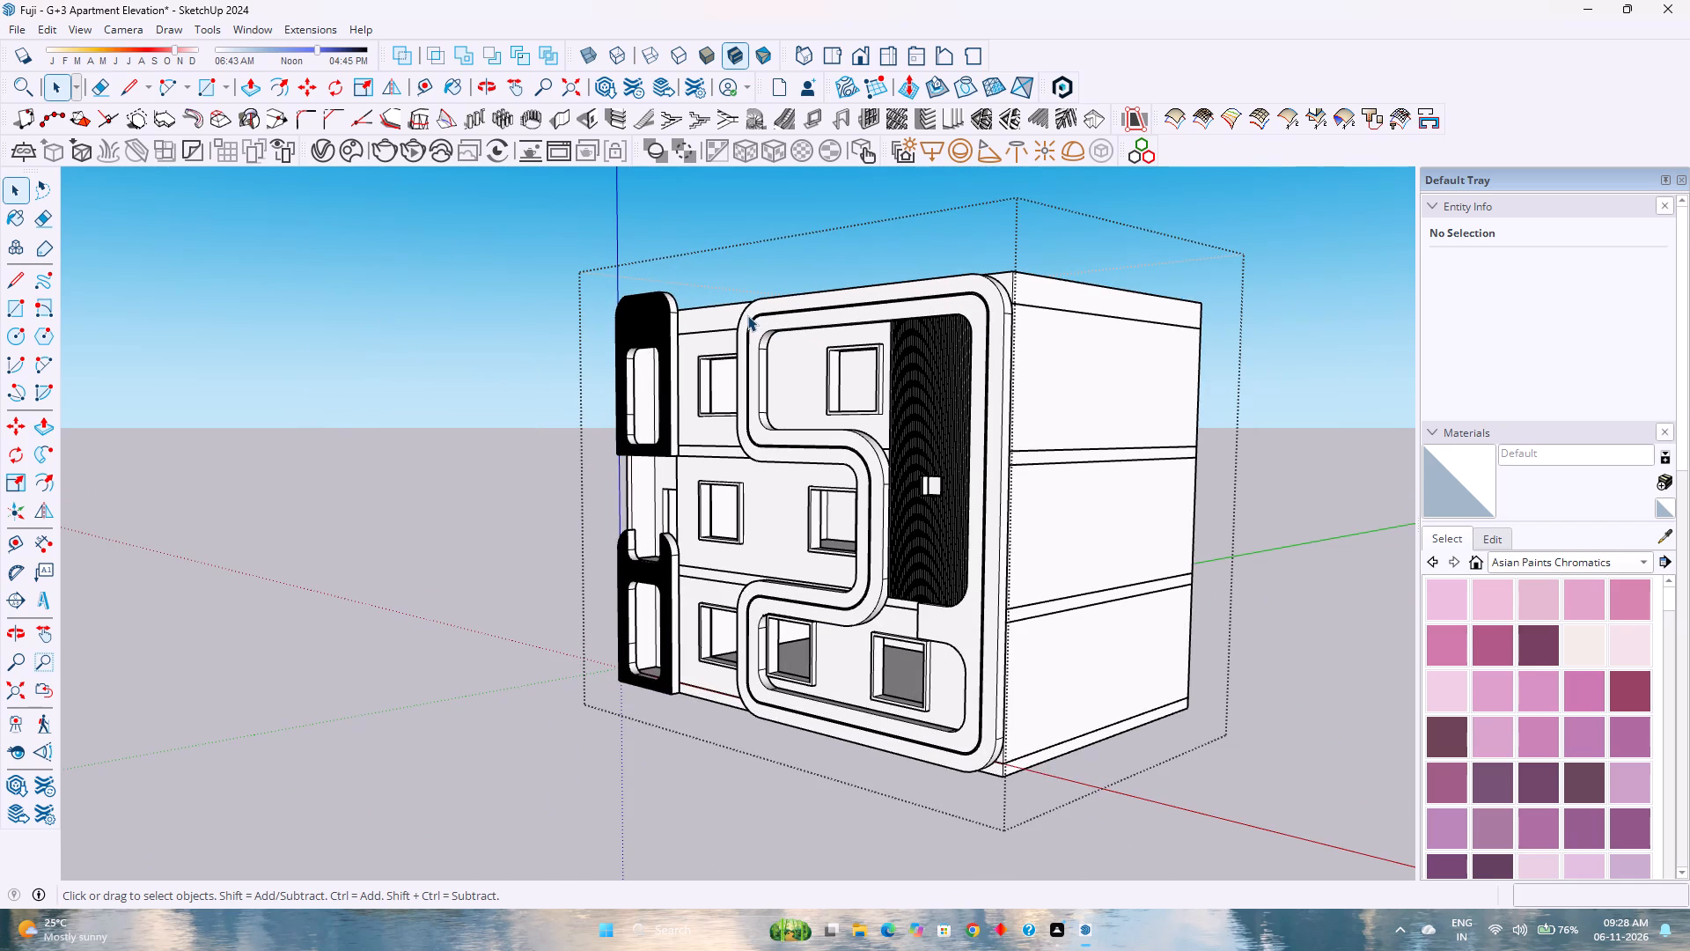
pyautogui.scroll(-1, 752, 340)
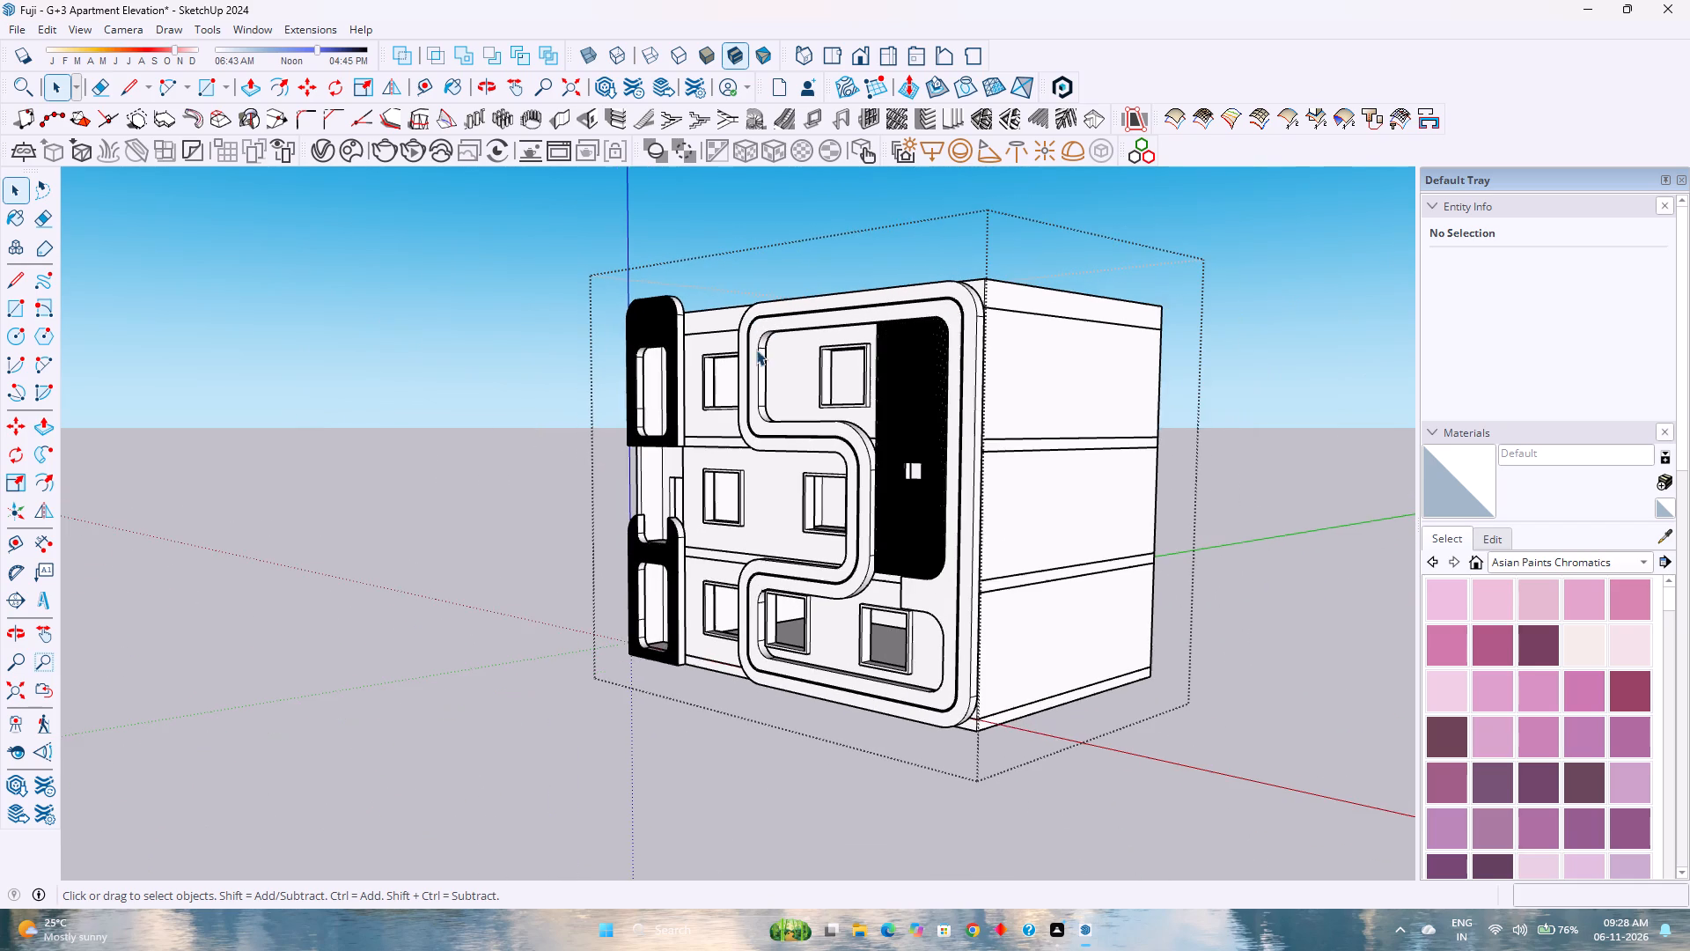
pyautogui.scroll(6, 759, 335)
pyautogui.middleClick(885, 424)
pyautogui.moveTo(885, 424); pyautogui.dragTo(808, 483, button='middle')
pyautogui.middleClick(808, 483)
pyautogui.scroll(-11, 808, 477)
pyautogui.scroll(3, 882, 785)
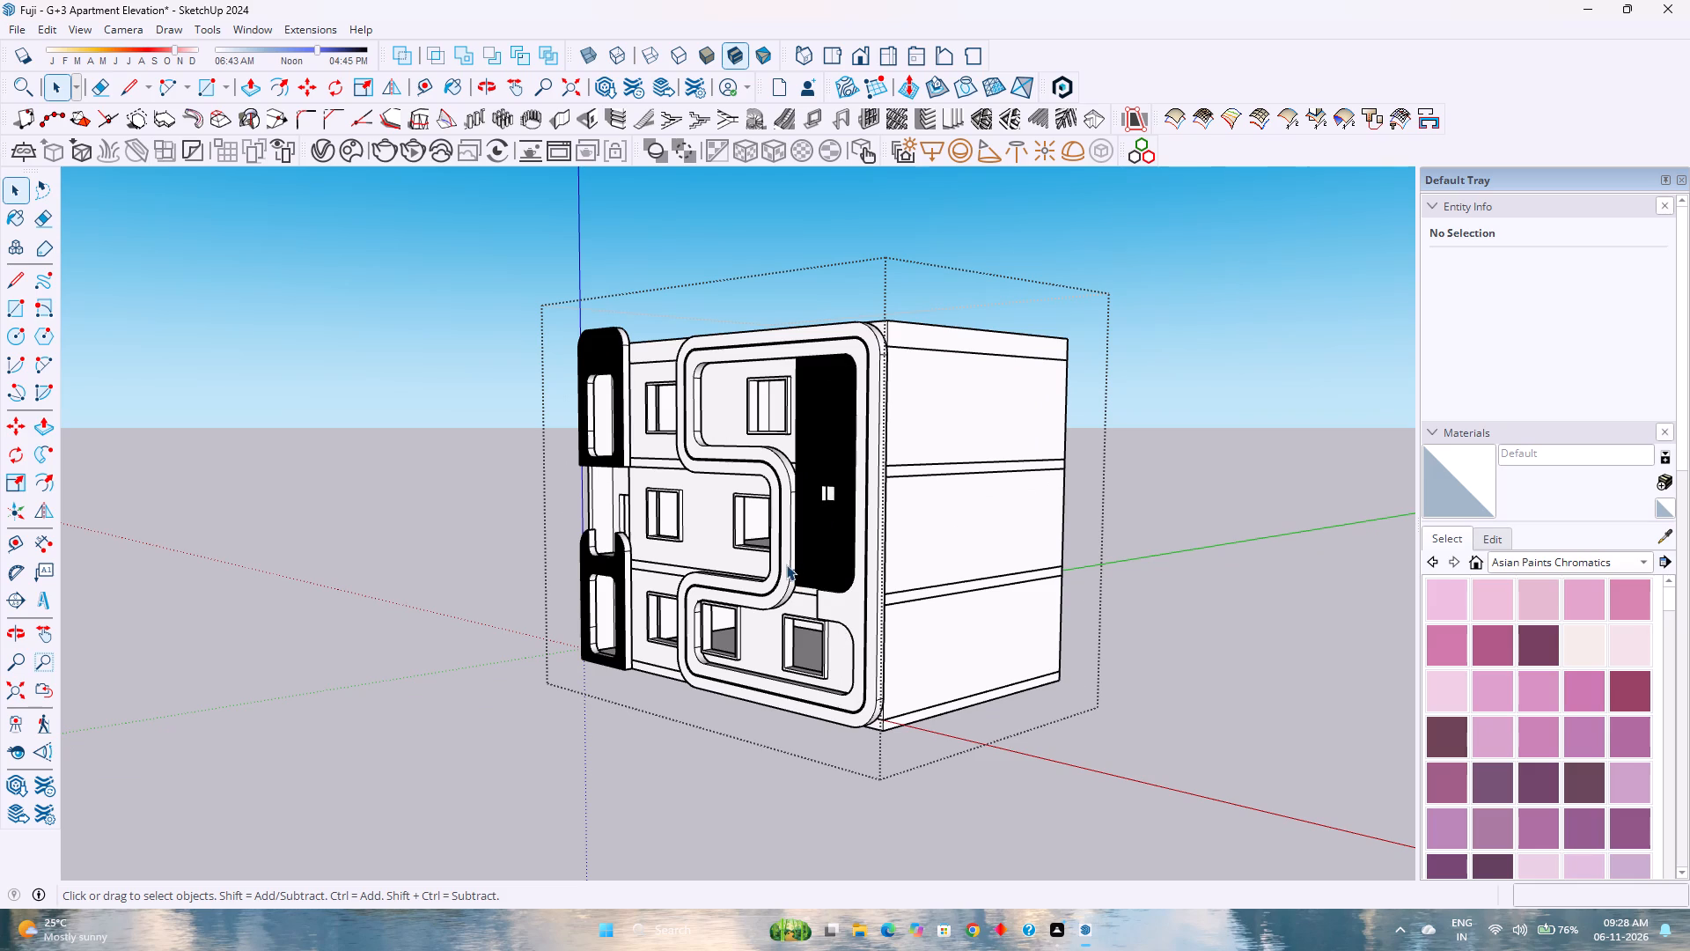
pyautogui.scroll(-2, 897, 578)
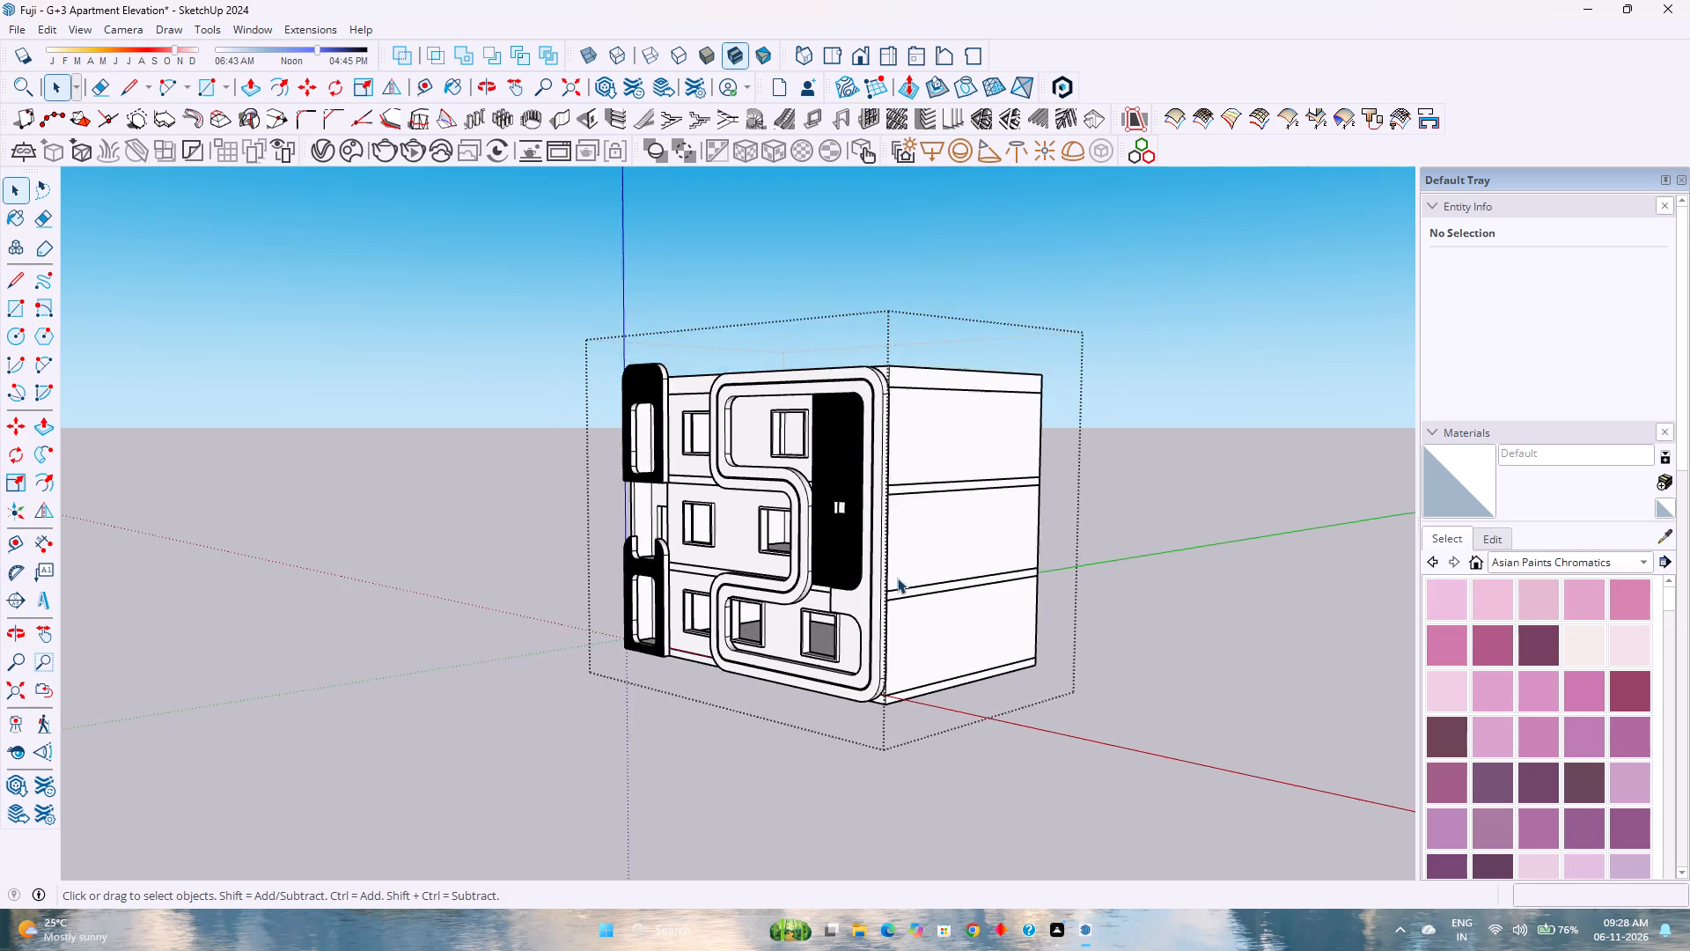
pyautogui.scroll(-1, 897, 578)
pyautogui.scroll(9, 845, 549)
# Examine the S-shaped band's lower loop and its projection beside the side wall from frontal and steep oblique views.
pyautogui.moveTo(858, 613); pyautogui.dragTo(985, 674, button='middle')
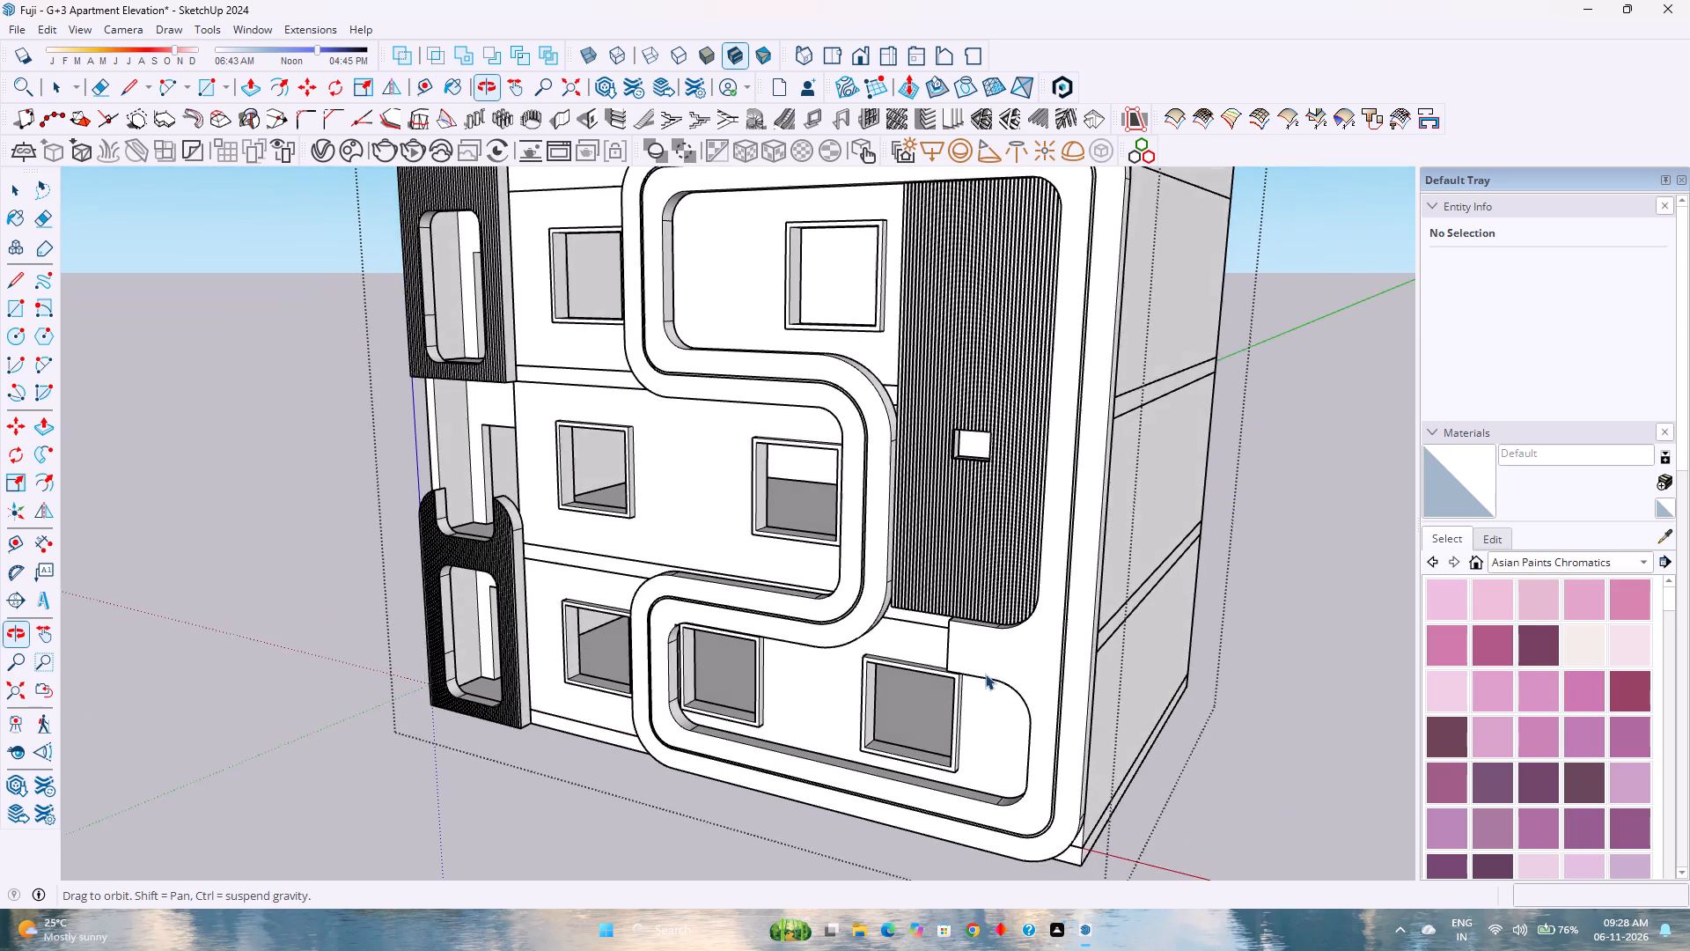
pyautogui.middleClick(983, 674)
pyautogui.moveTo(985, 674); pyautogui.dragTo(983, 674, button='middle')
pyautogui.scroll(-2, 988, 670)
pyautogui.moveTo(1009, 645); pyautogui.dragTo(783, 717, button='middle')
pyautogui.middleClick(783, 717)
pyautogui.scroll(4, 819, 513)
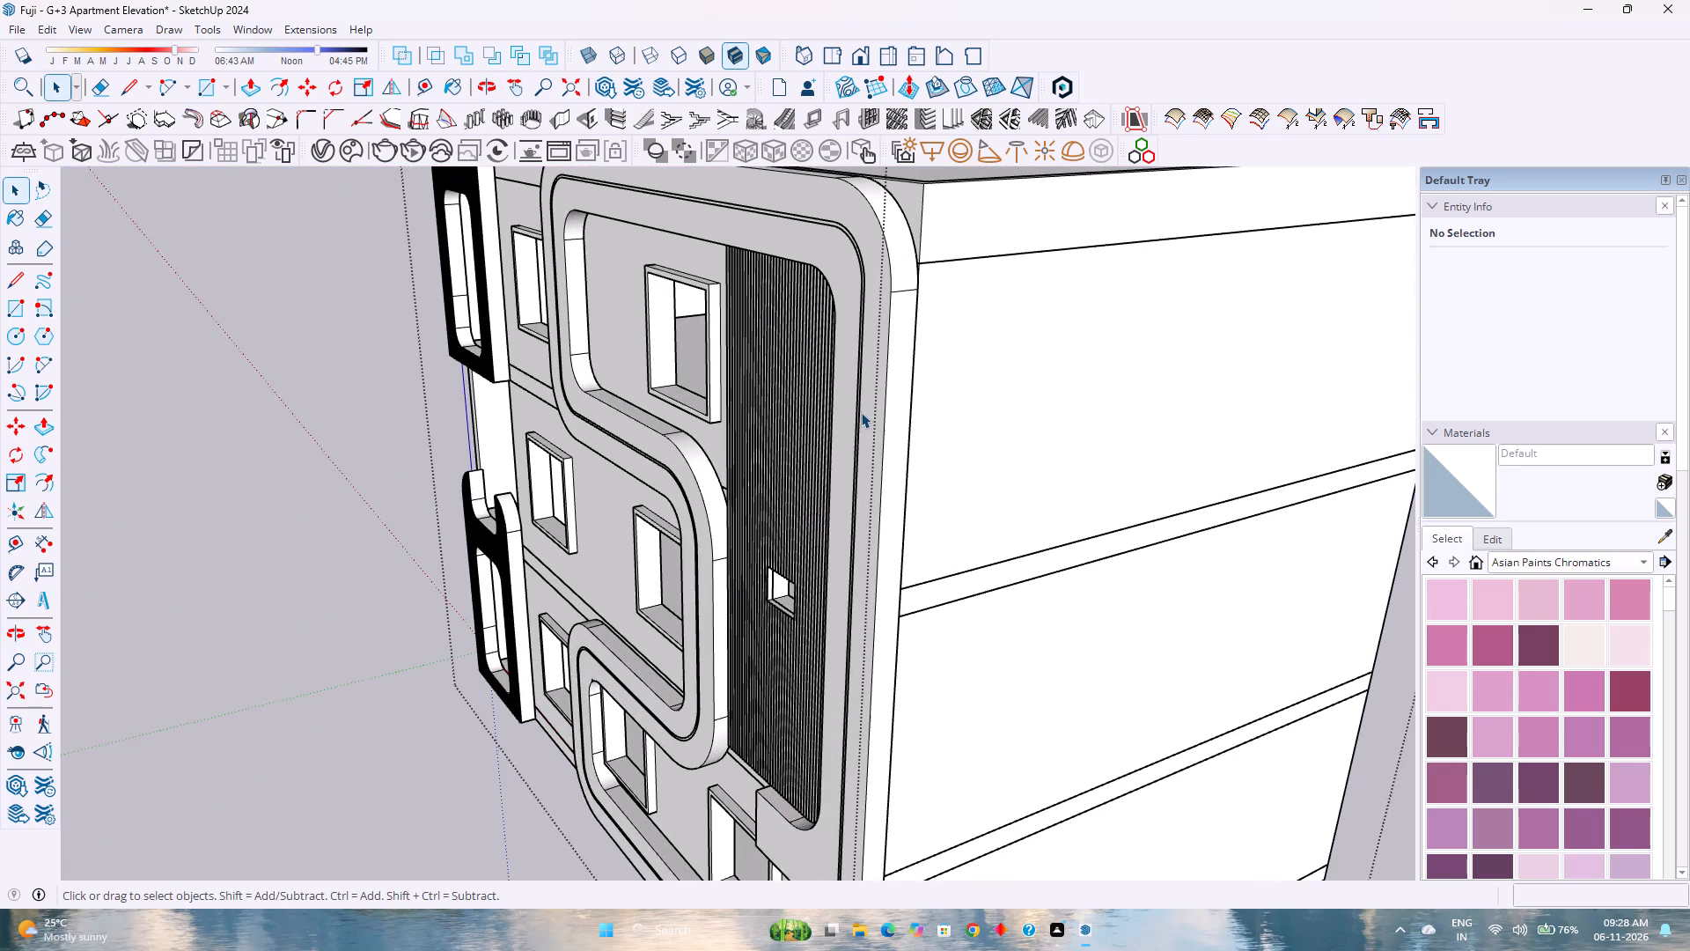
pyautogui.scroll(-2, 862, 411)
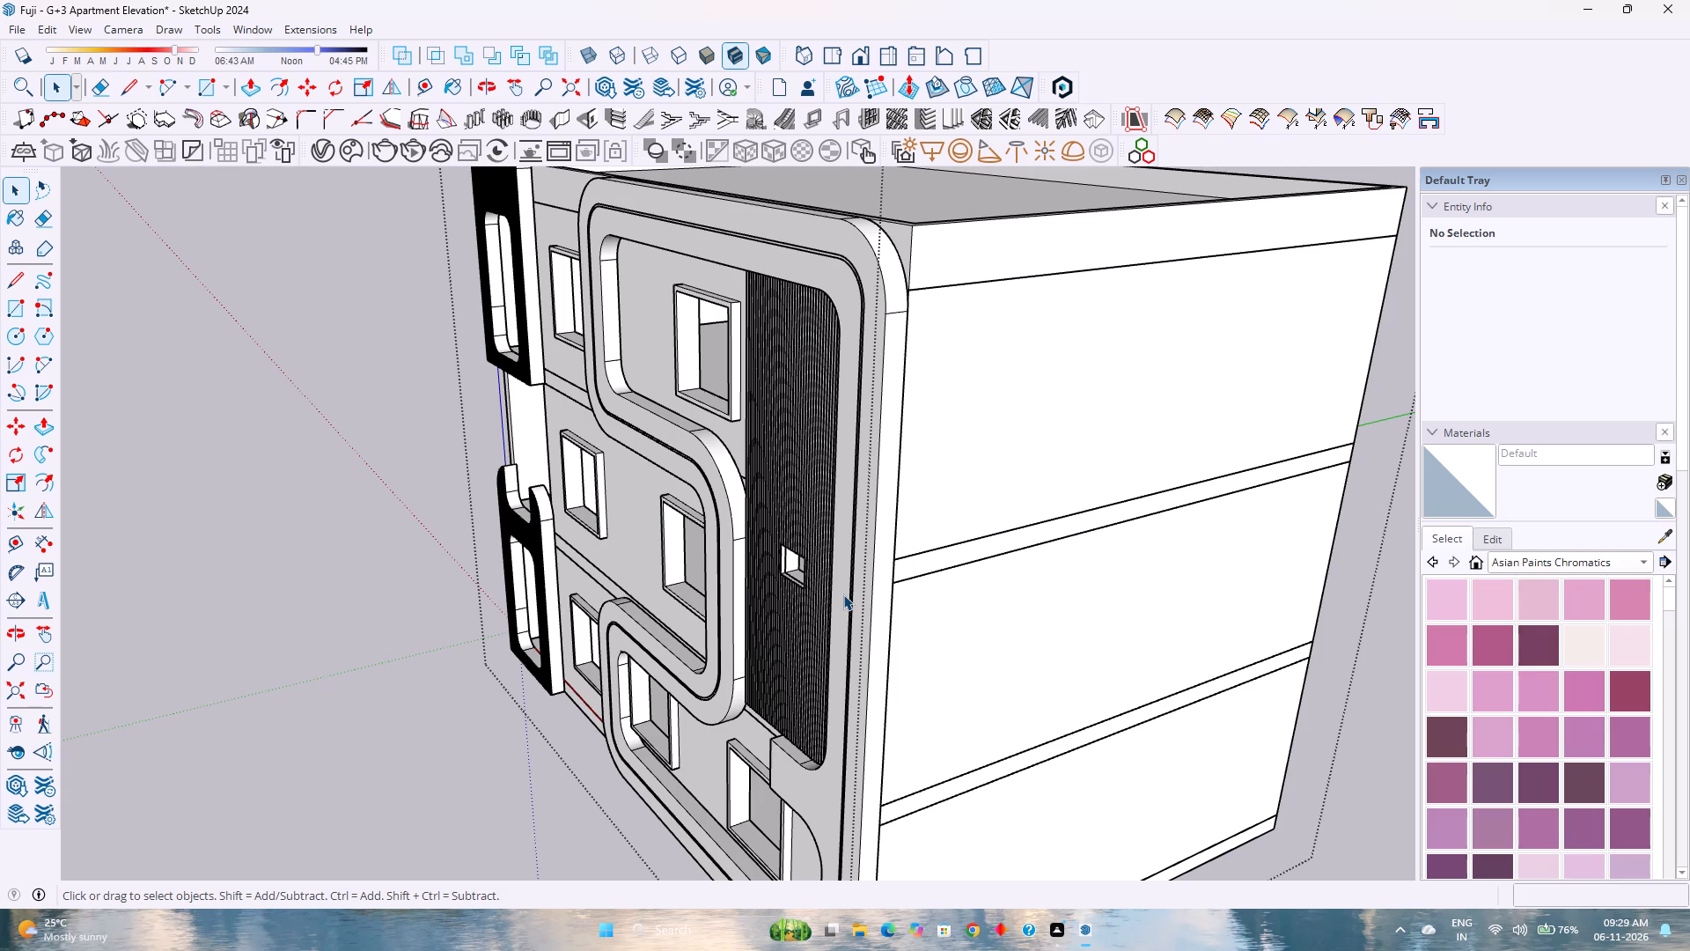
pyautogui.scroll(-4, 873, 593)
pyautogui.moveTo(828, 635); pyautogui.dragTo(963, 600, button='middle')
pyautogui.middleClick(963, 600)
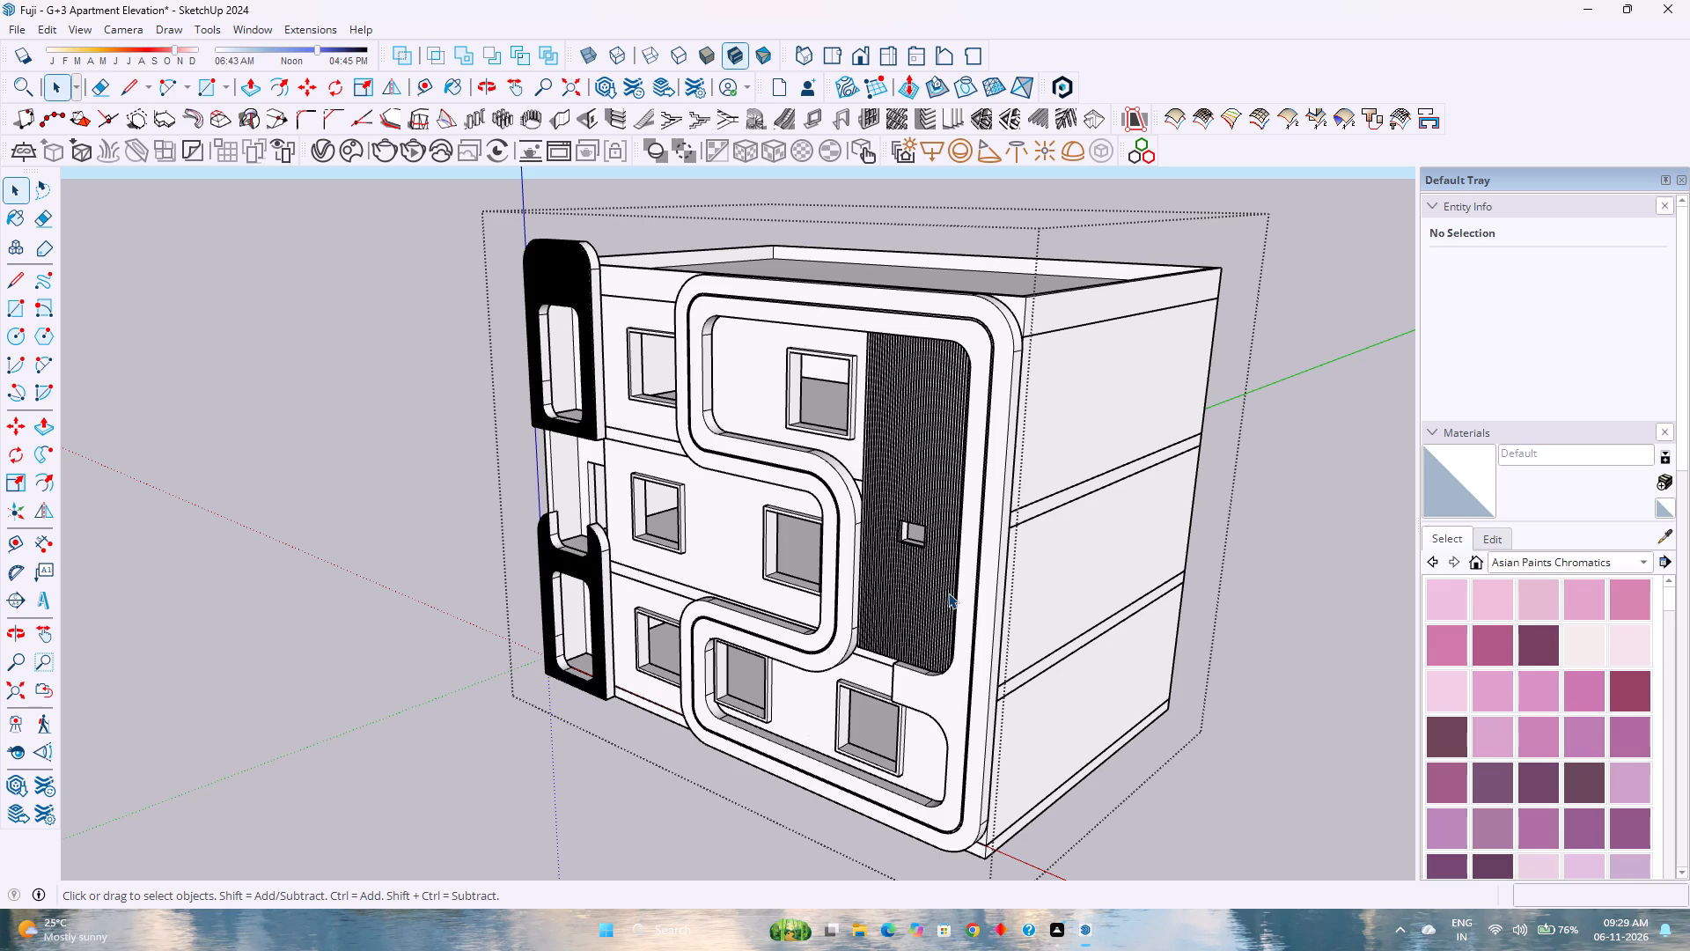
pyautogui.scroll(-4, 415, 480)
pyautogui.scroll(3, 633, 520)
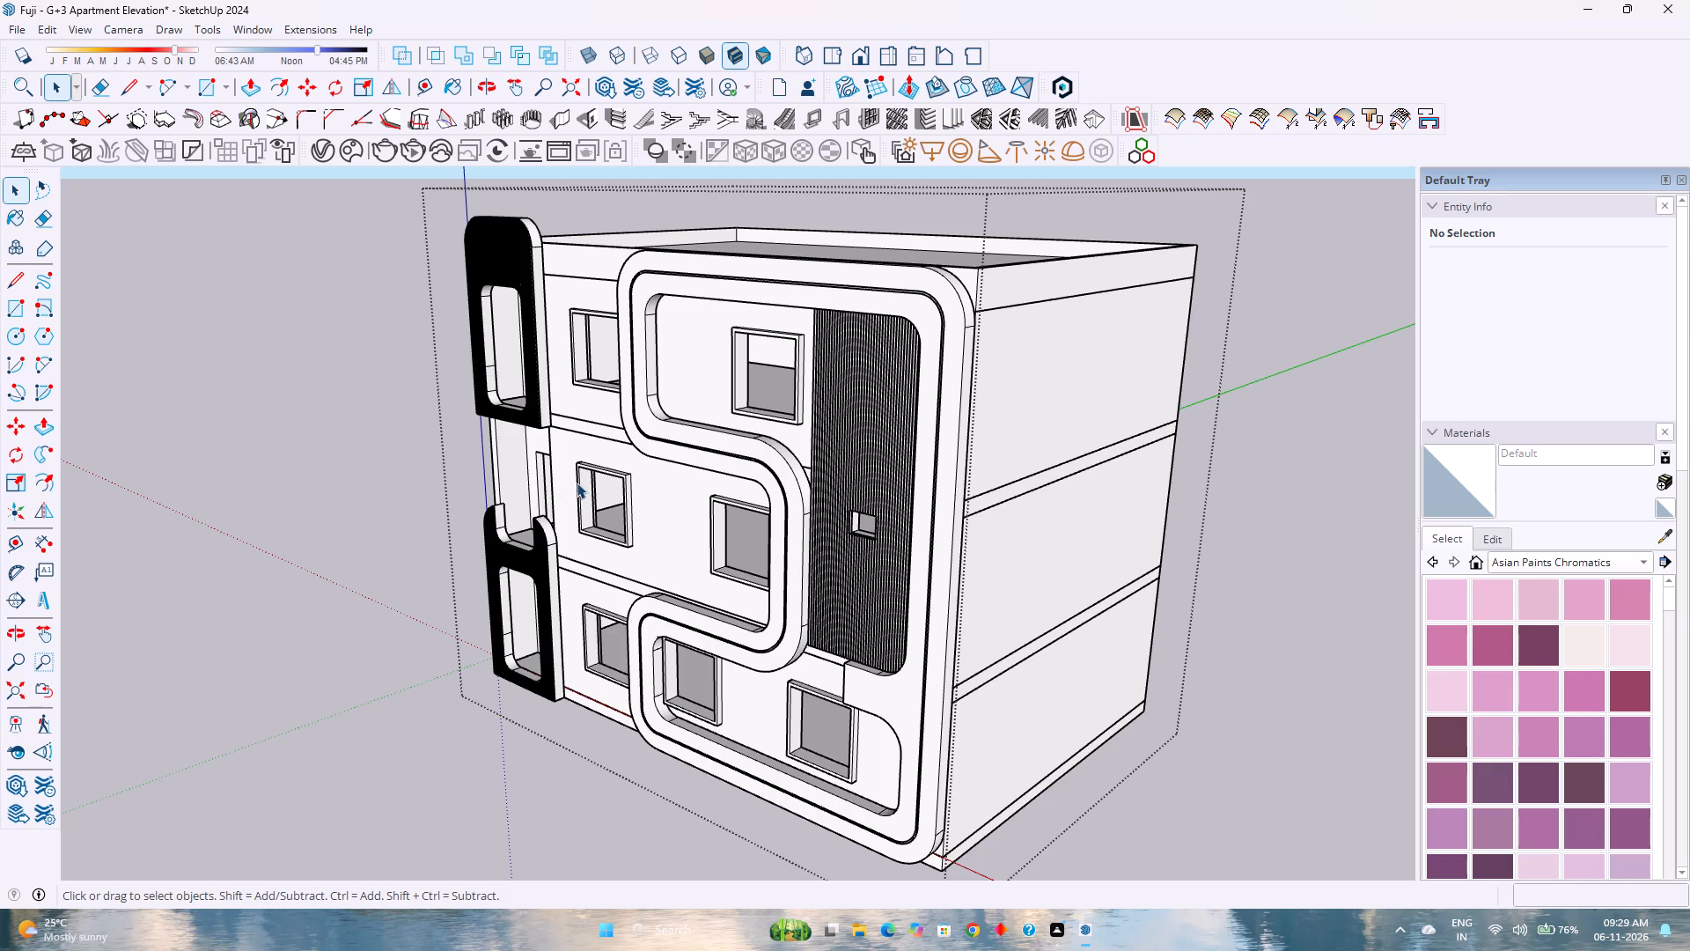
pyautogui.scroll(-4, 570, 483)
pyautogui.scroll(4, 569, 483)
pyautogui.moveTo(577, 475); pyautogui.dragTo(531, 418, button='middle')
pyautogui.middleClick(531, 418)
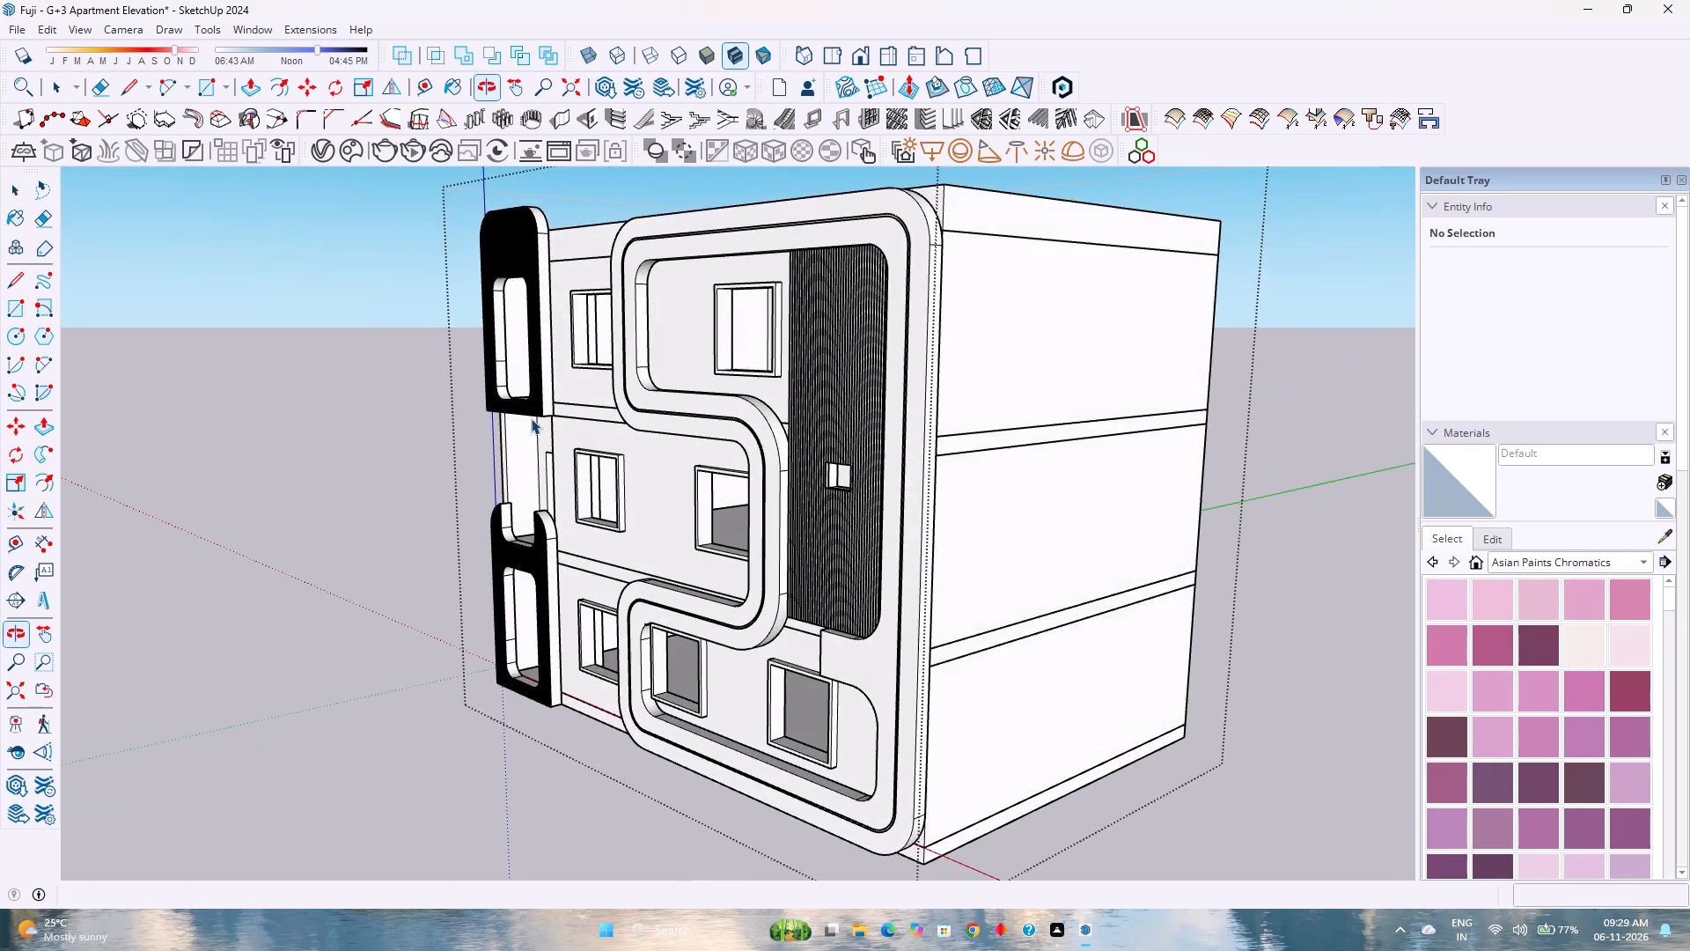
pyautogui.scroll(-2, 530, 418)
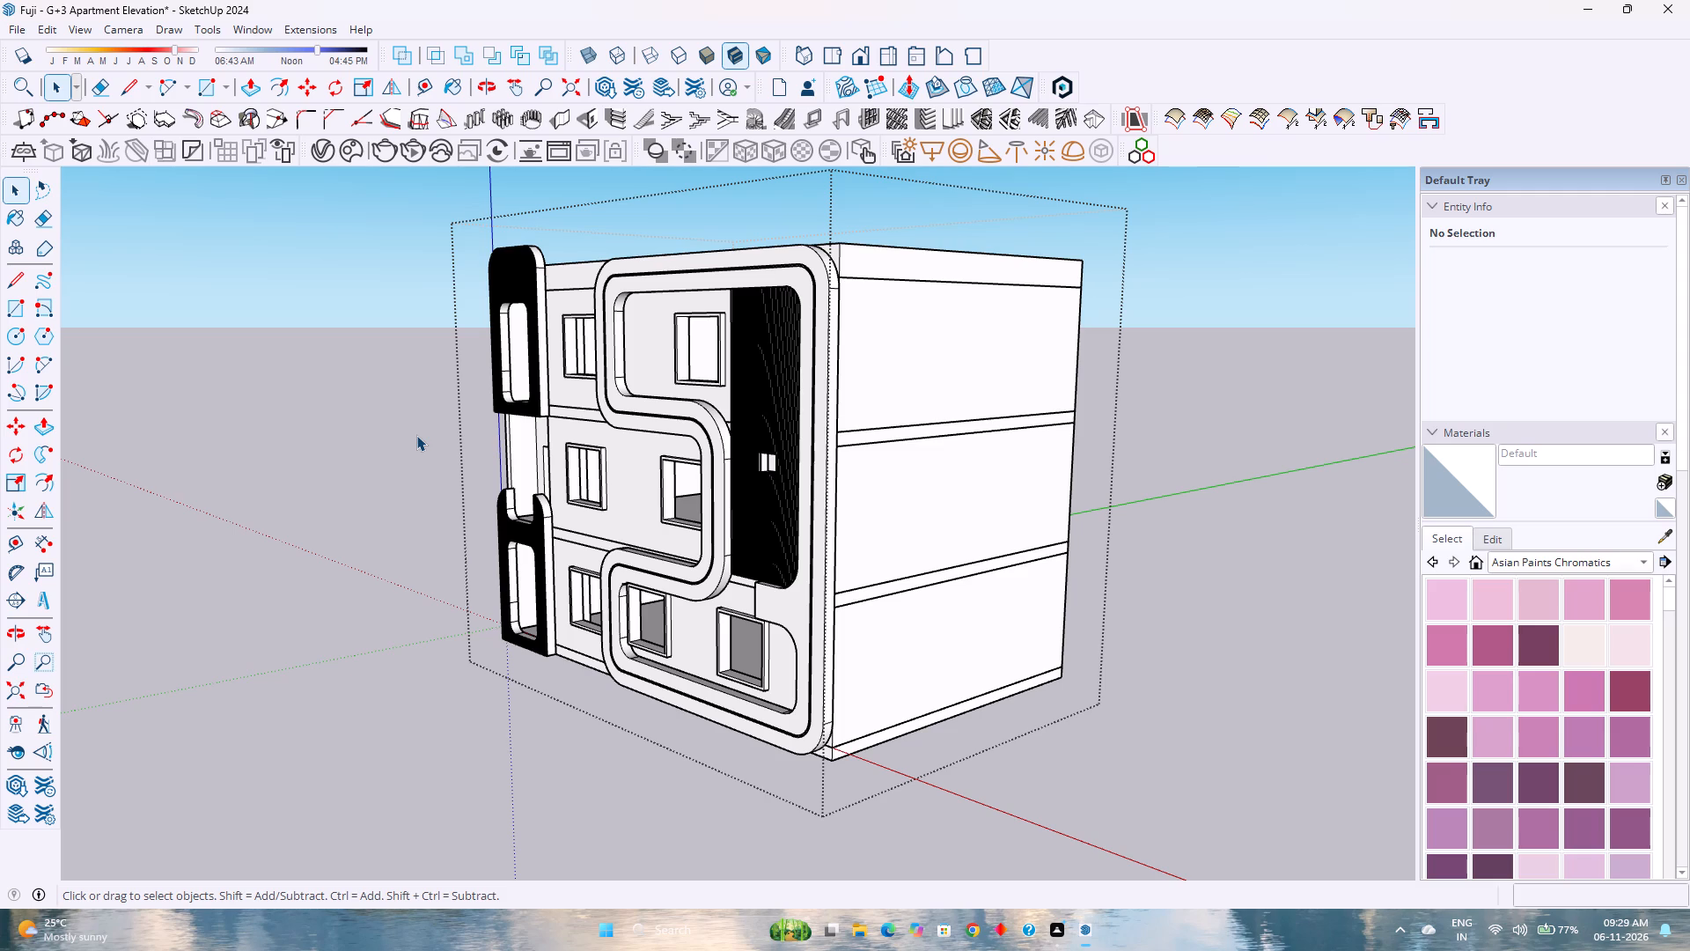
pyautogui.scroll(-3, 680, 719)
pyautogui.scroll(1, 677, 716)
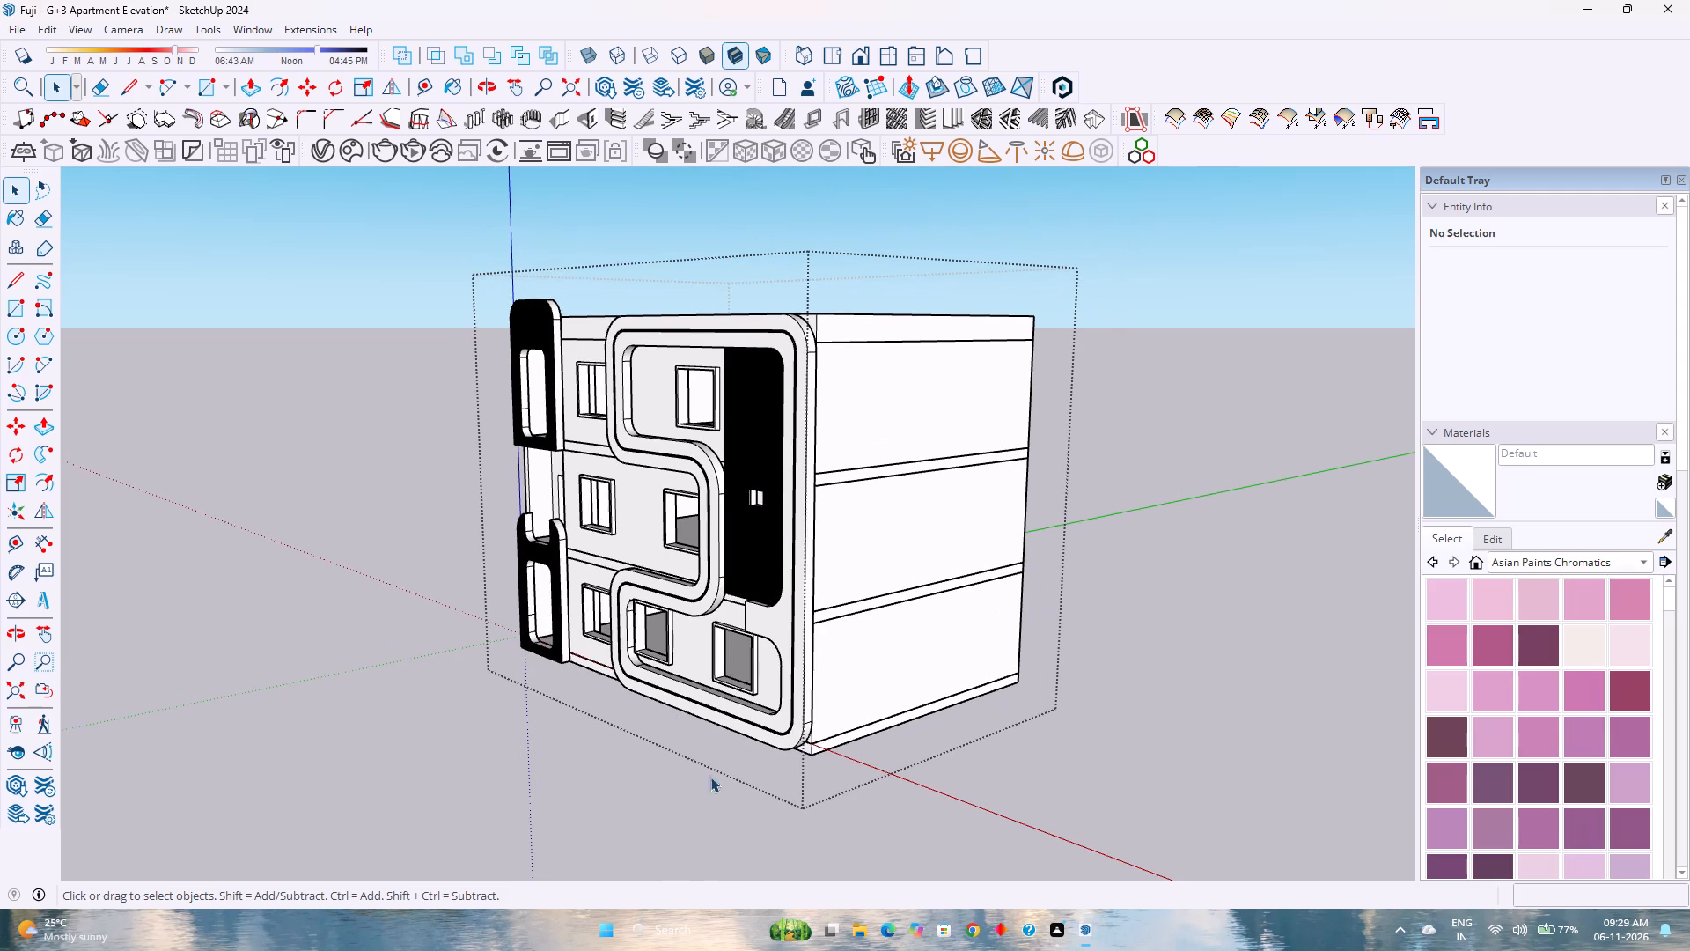
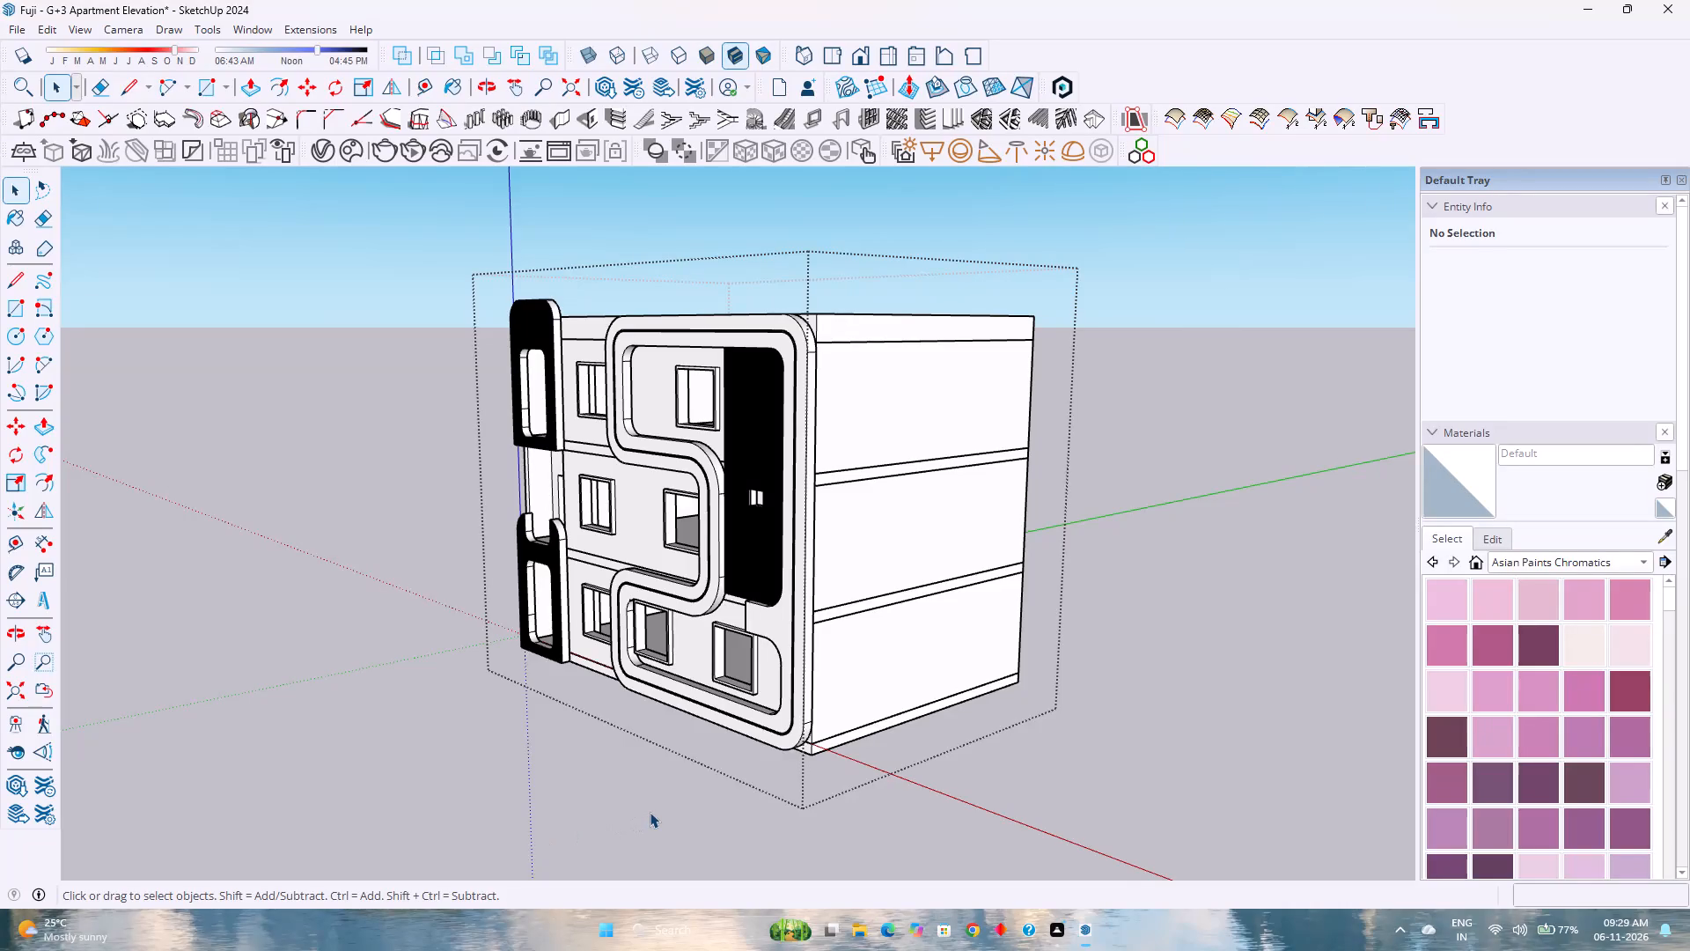
# Examine the apartment building's front facade and side wall, including the curved frame, ribbed panels and ground-floor windows.
pyautogui.scroll(-3, 654, 775)
pyautogui.scroll(3, 702, 437)
pyautogui.moveTo(716, 431); pyautogui.dragTo(716, 405, button='middle')
pyautogui.middleClick(716, 404)
pyautogui.scroll(-4, 715, 404)
pyautogui.scroll(1, 750, 468)
pyautogui.moveTo(753, 470); pyautogui.dragTo(765, 466, button='middle')
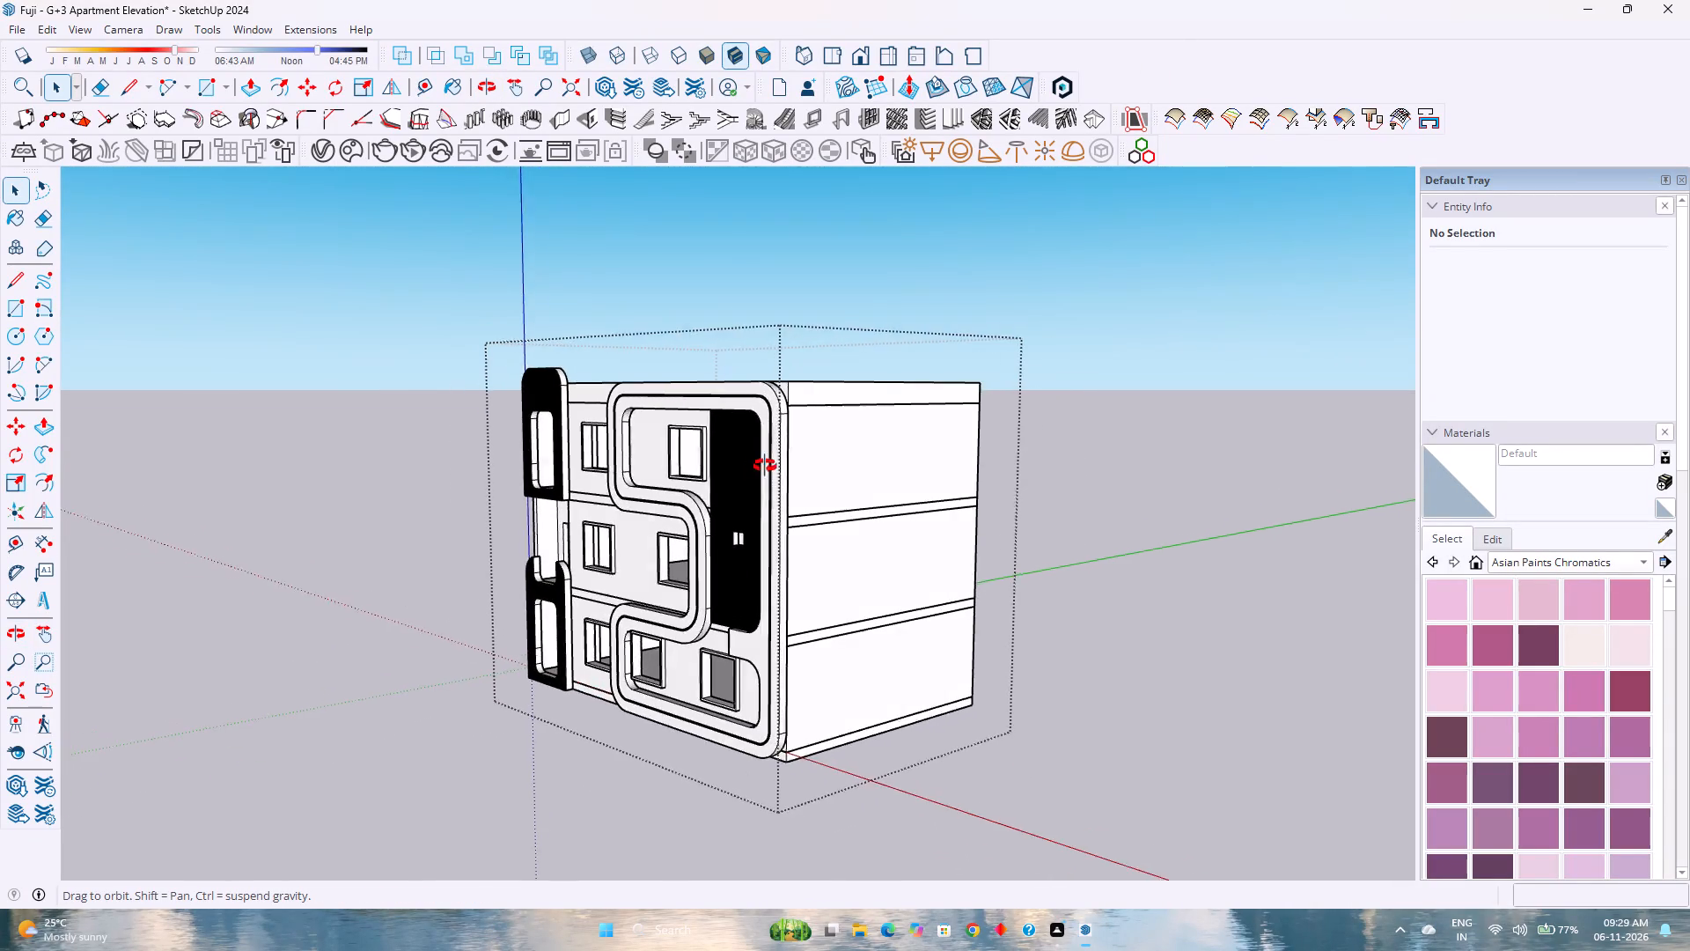
pyautogui.moveTo(765, 466); pyautogui.dragTo(570, 429, button='middle')
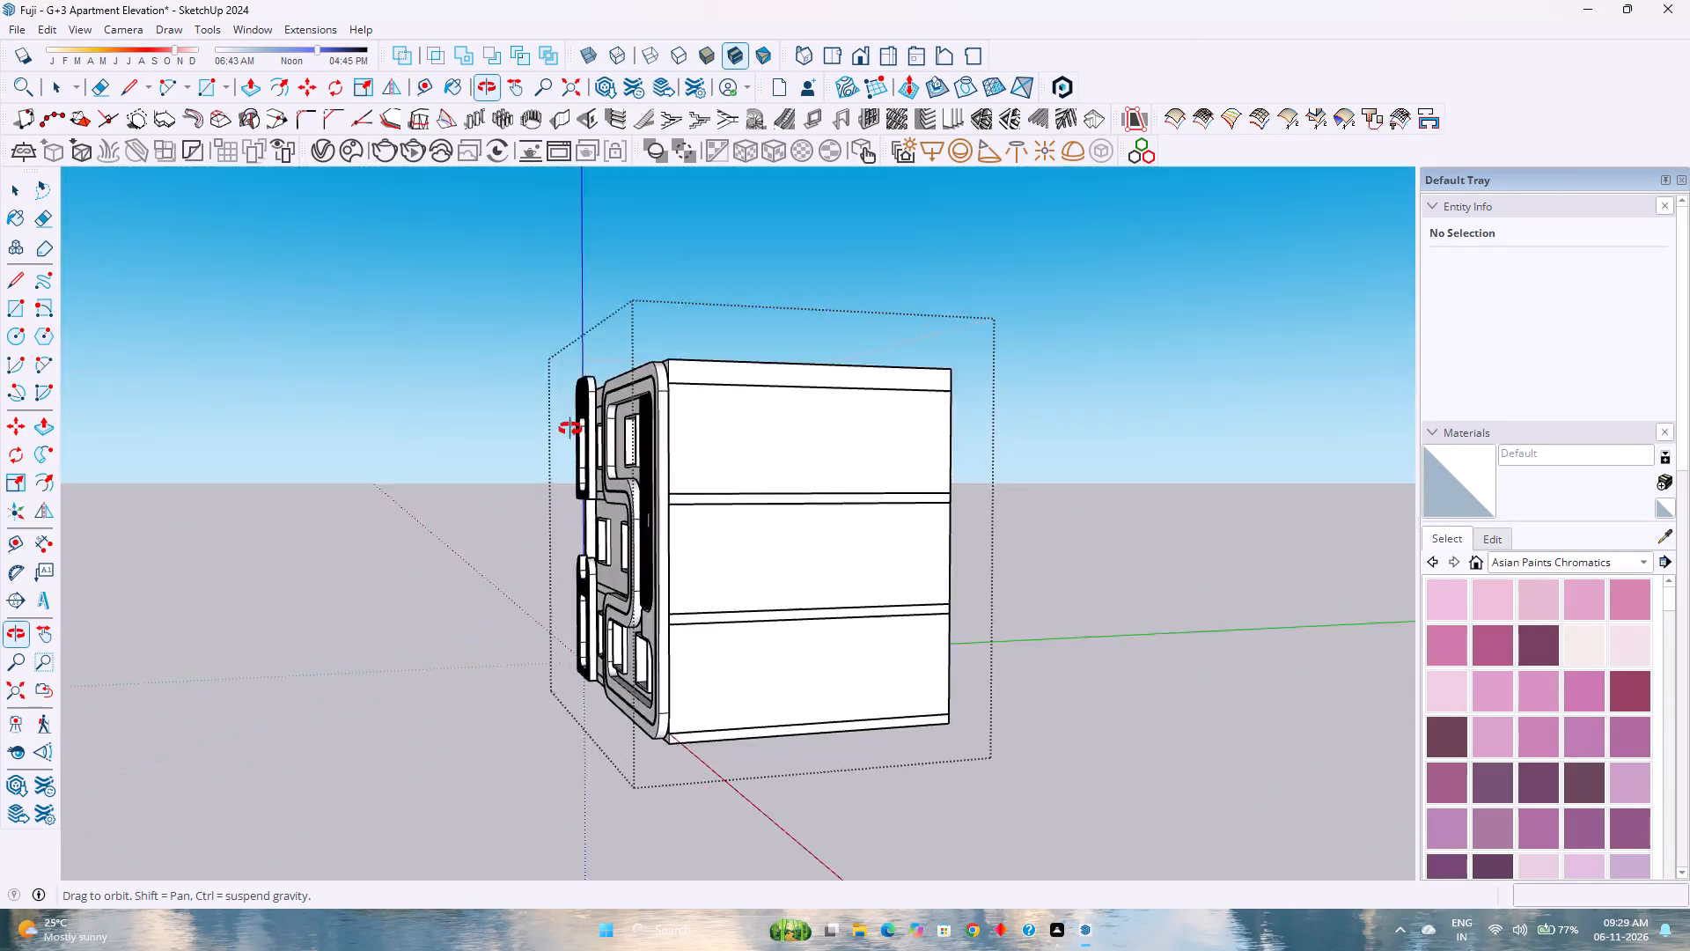
pyautogui.moveTo(570, 429); pyautogui.dragTo(940, 409, button='middle')
pyautogui.middleClick(940, 409)
pyautogui.scroll(7, 716, 428)
pyautogui.scroll(-6, 687, 427)
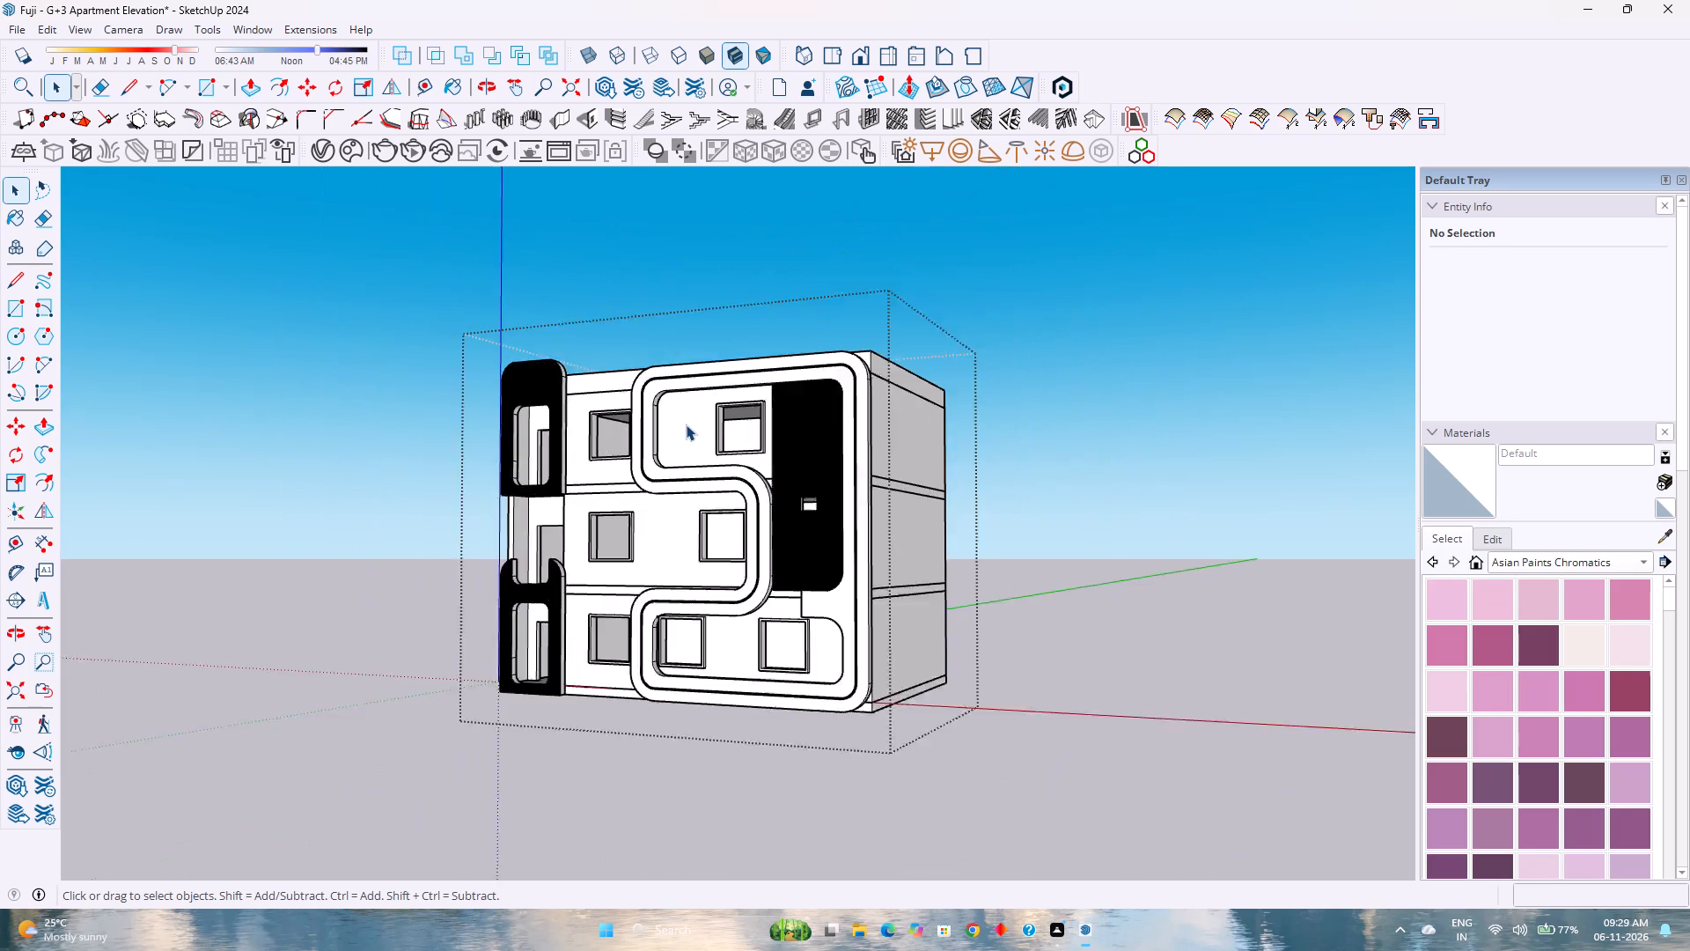
pyautogui.scroll(-5, 686, 424)
pyautogui.scroll(2, 753, 583)
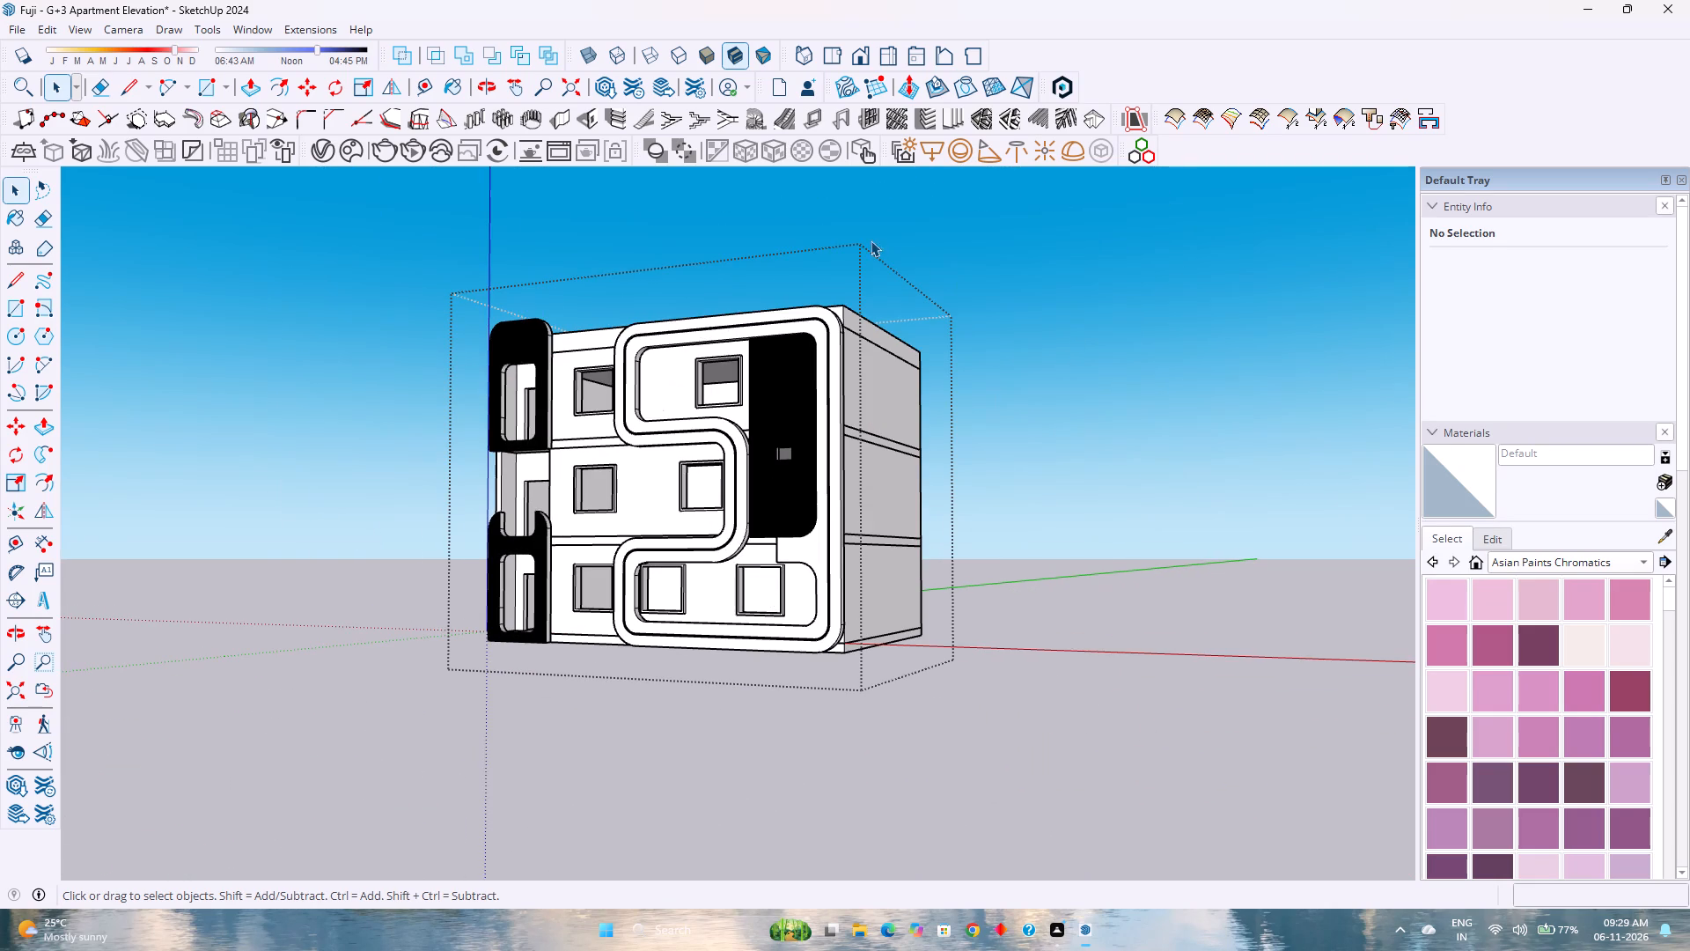
pyautogui.scroll(3, 693, 647)
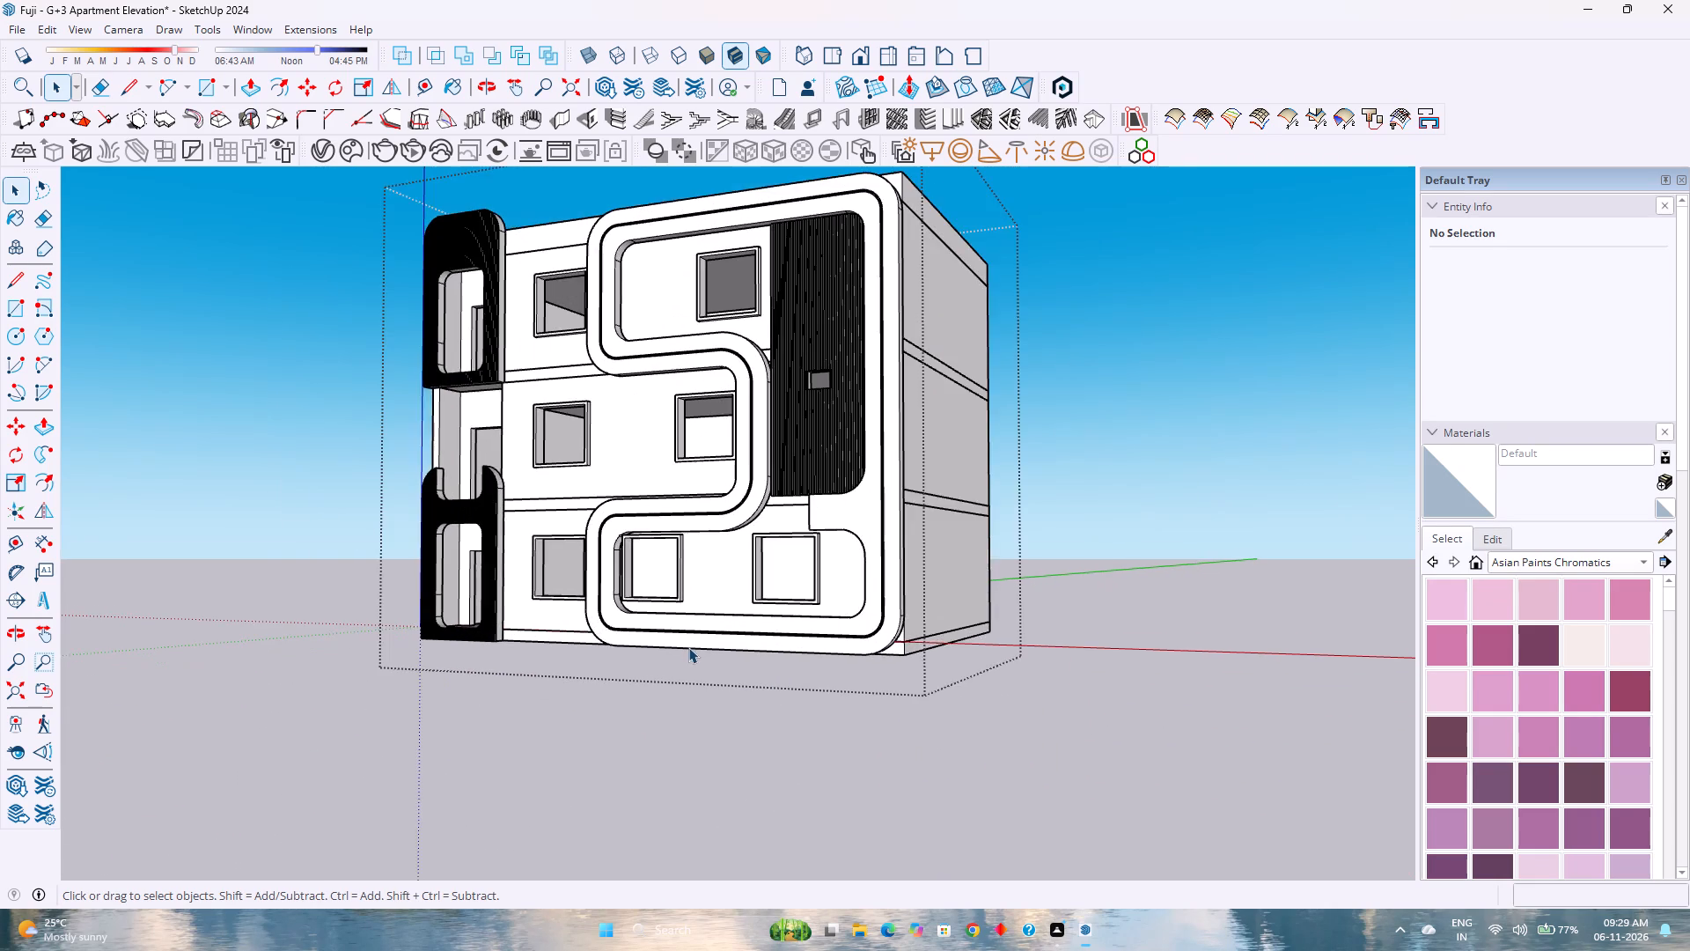
pyautogui.scroll(3, 688, 649)
pyautogui.middleClick(787, 593)
pyautogui.middleClick(787, 593)
pyautogui.middleClick(787, 593)
pyautogui.moveTo(787, 593); pyautogui.dragTo(782, 633, button='middle')
pyautogui.moveTo(772, 660); pyautogui.dragTo(726, 704, button='middle')
pyautogui.scroll(-4, 706, 692)
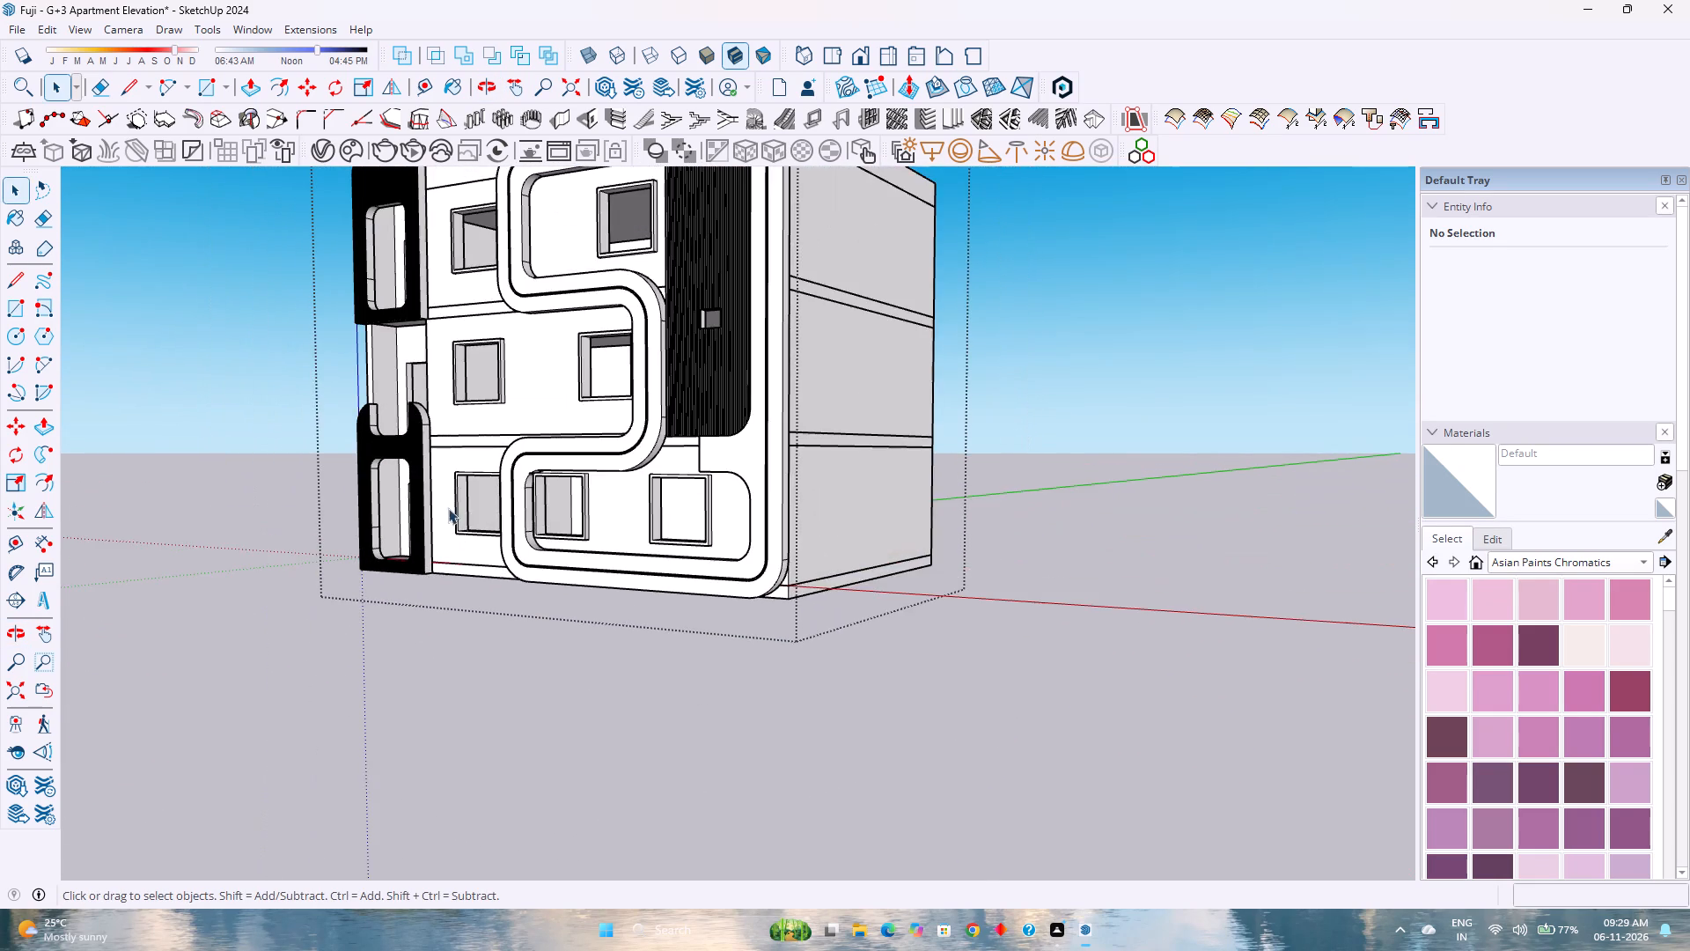
pyautogui.scroll(3, 456, 499)
pyautogui.moveTo(488, 520); pyautogui.dragTo(510, 540, button='middle')
pyautogui.moveTo(514, 544); pyautogui.dragTo(378, 685, button='middle')
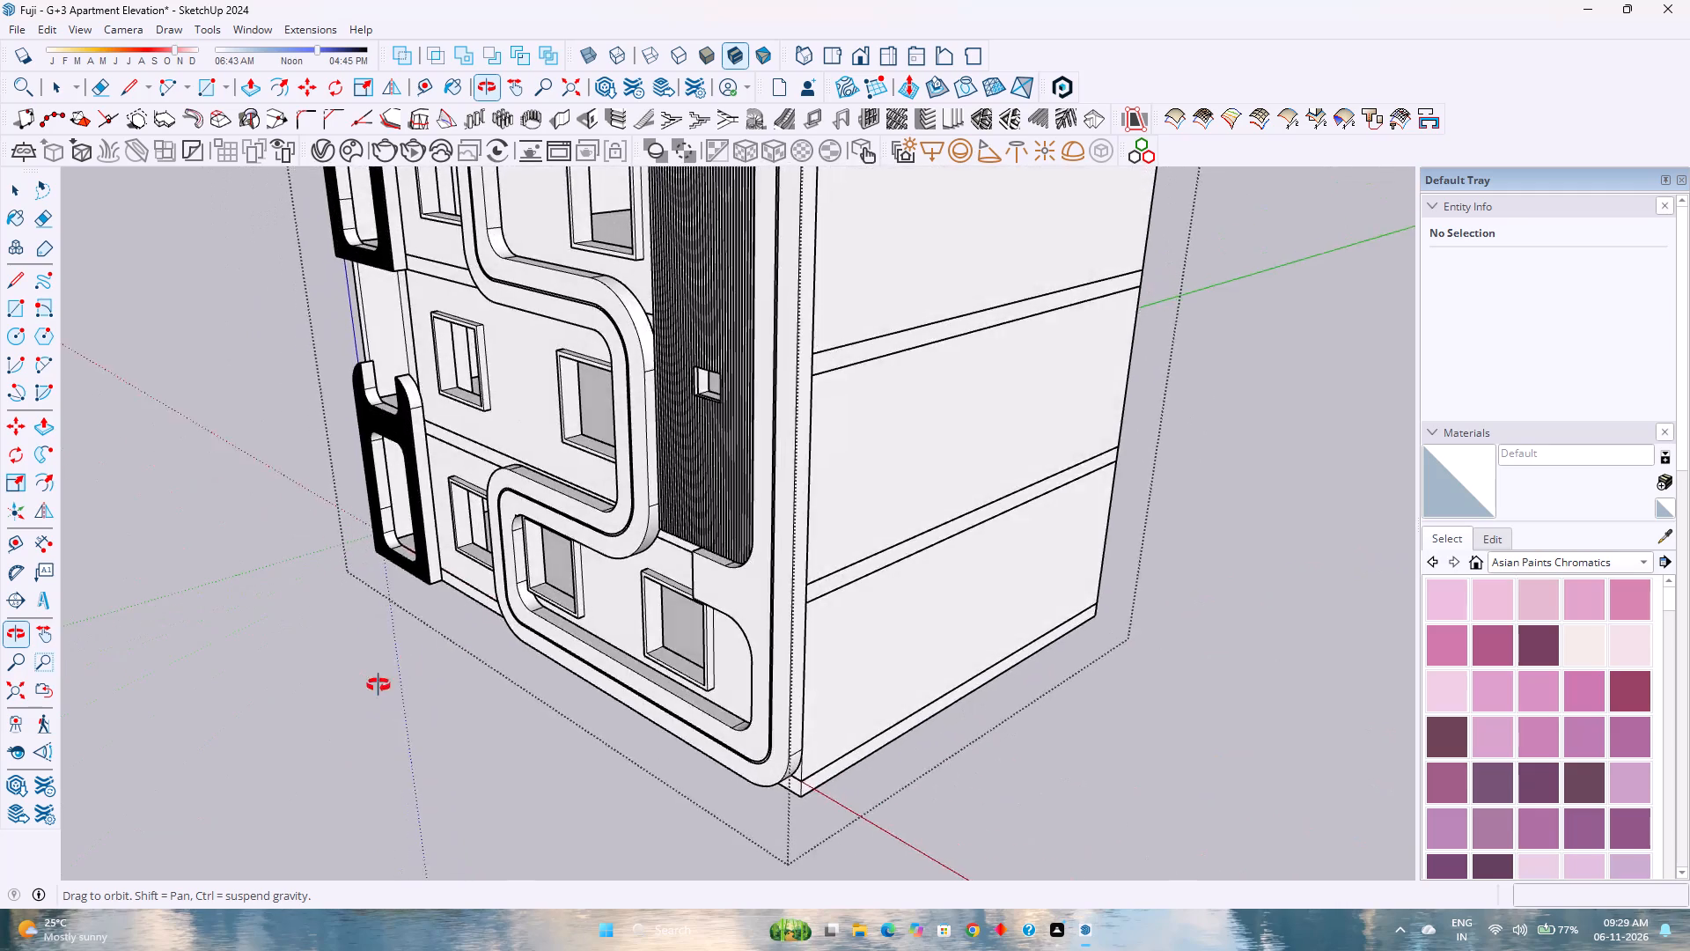
pyautogui.moveTo(378, 685); pyautogui.dragTo(656, 664, button='middle')
pyautogui.middleClick(656, 664)
pyautogui.scroll(6, 584, 611)
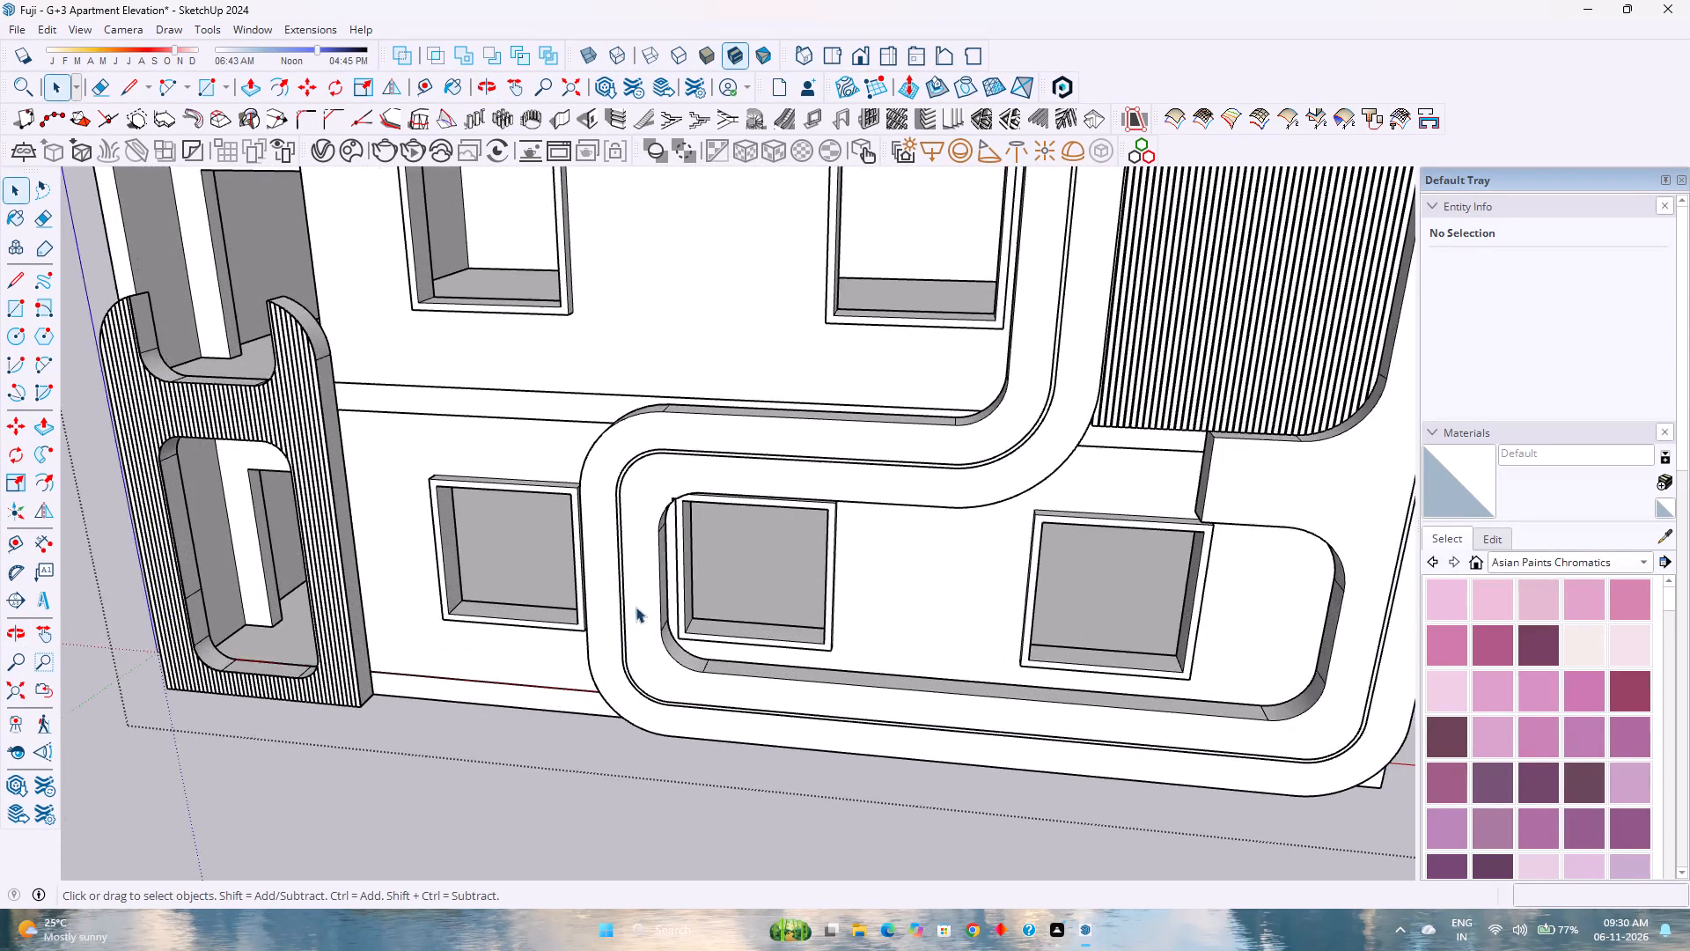
pyautogui.scroll(1, 704, 592)
pyautogui.moveTo(708, 592); pyautogui.dragTo(583, 659, button='middle')
pyautogui.moveTo(534, 650); pyautogui.dragTo(404, 621, button='middle')
pyautogui.moveTo(404, 621); pyautogui.dragTo(586, 587, button='middle')
pyautogui.middleClick(586, 587)
pyautogui.middleClick(587, 587)
pyautogui.middleClick(588, 587)
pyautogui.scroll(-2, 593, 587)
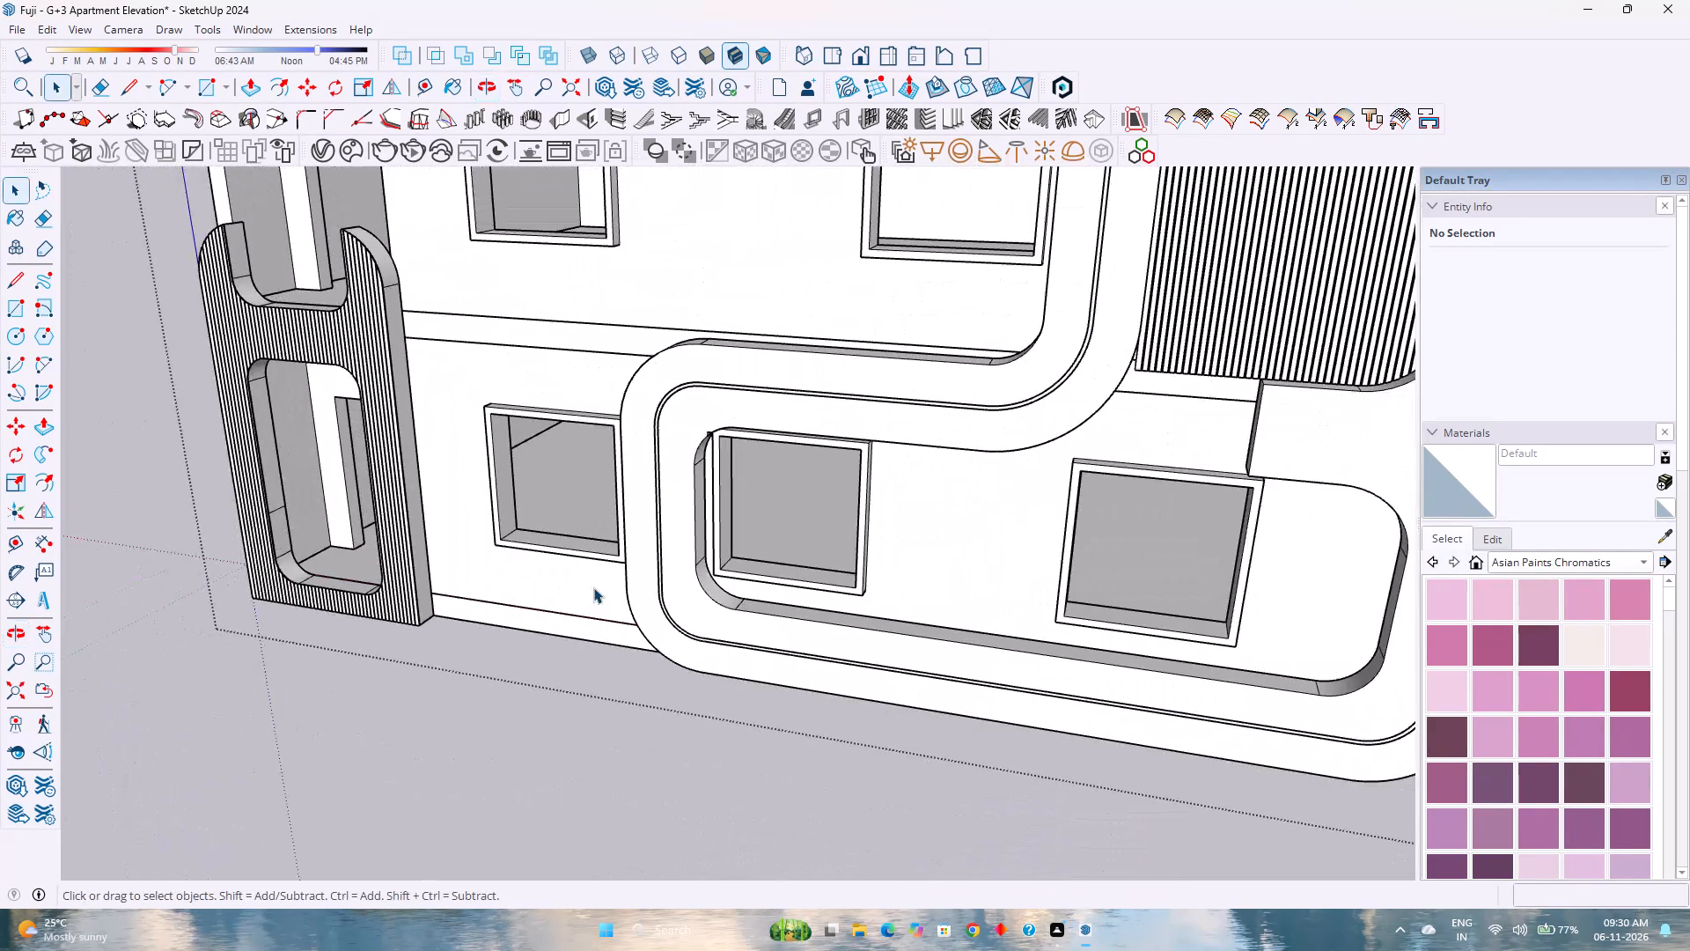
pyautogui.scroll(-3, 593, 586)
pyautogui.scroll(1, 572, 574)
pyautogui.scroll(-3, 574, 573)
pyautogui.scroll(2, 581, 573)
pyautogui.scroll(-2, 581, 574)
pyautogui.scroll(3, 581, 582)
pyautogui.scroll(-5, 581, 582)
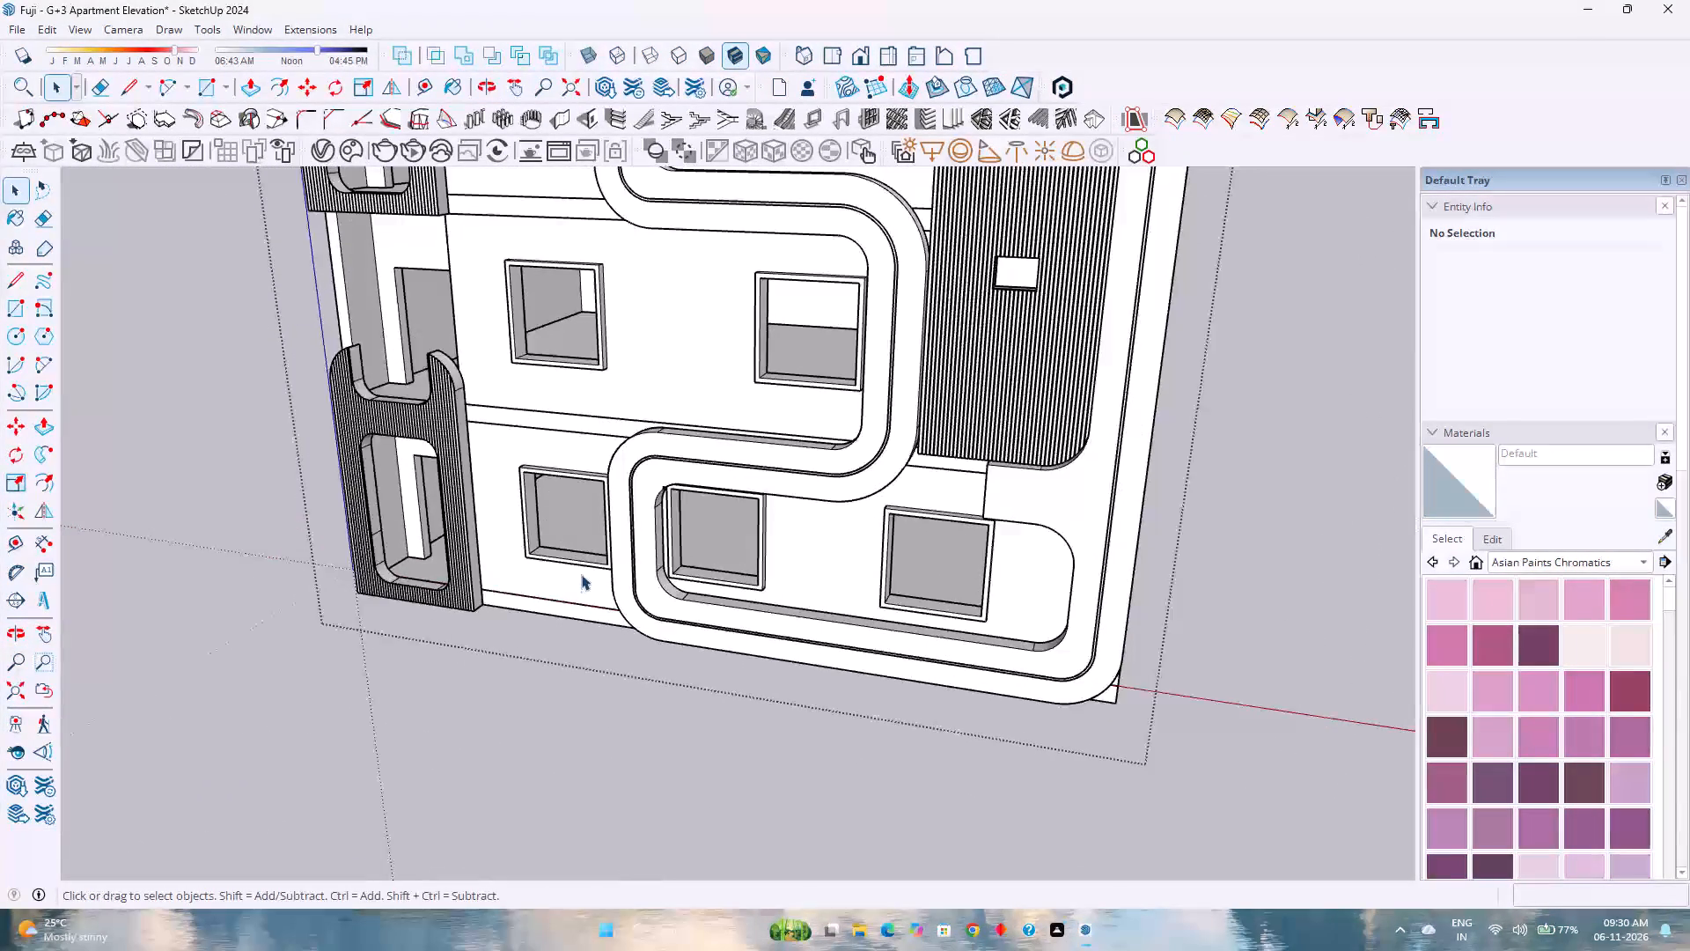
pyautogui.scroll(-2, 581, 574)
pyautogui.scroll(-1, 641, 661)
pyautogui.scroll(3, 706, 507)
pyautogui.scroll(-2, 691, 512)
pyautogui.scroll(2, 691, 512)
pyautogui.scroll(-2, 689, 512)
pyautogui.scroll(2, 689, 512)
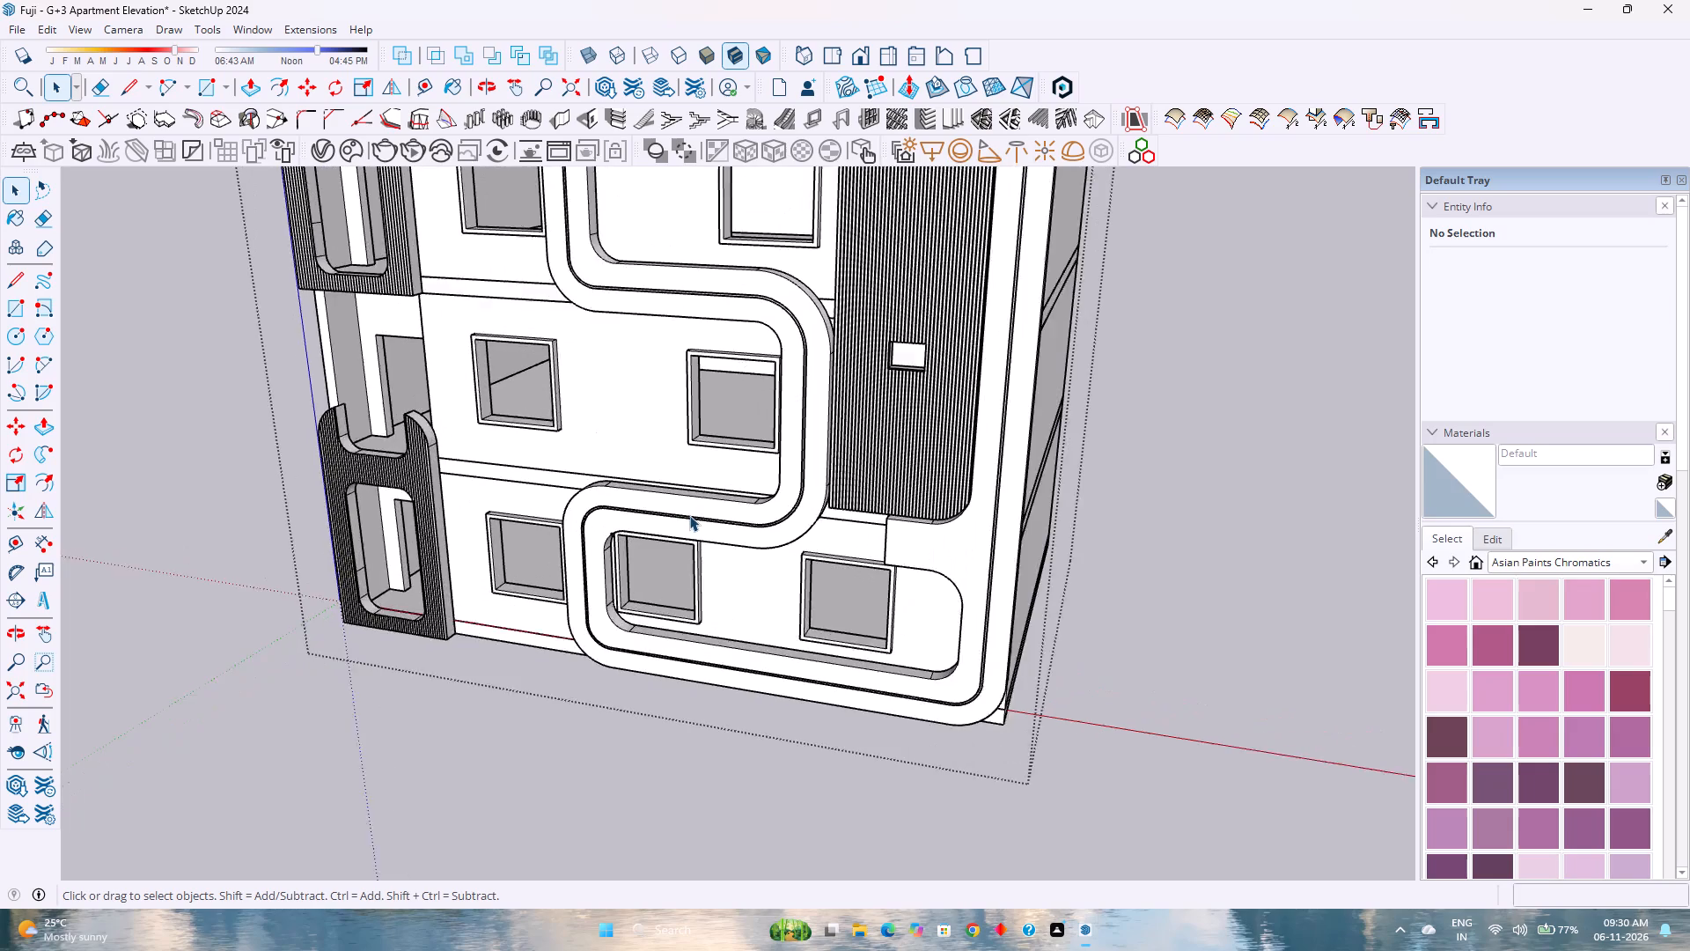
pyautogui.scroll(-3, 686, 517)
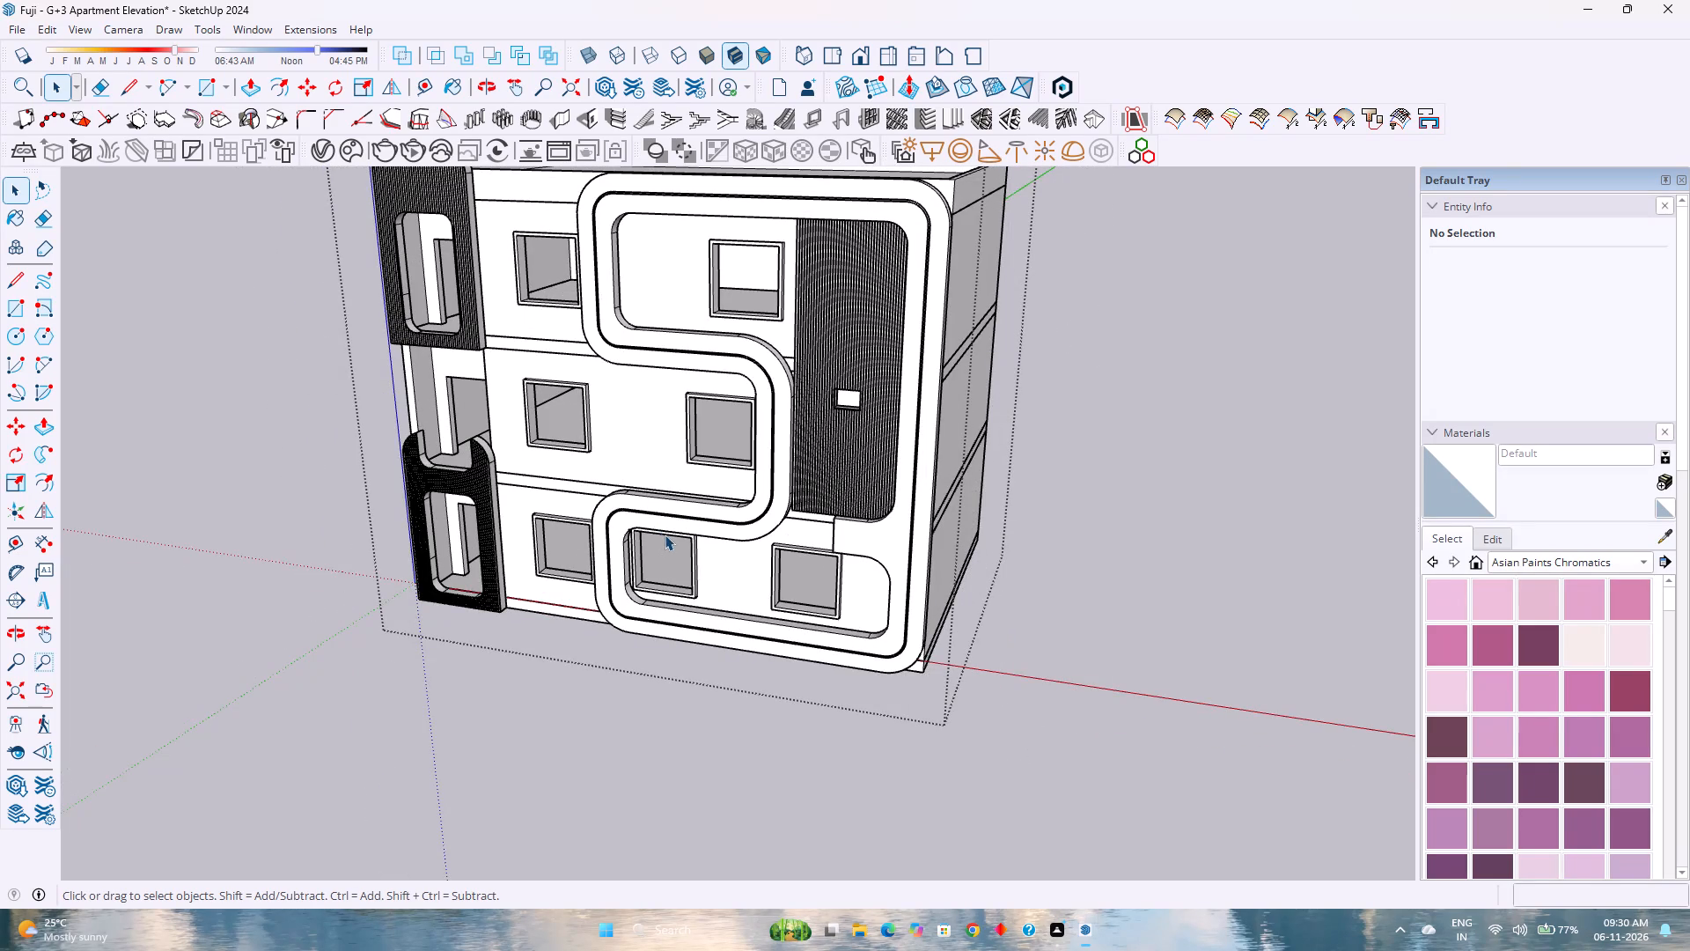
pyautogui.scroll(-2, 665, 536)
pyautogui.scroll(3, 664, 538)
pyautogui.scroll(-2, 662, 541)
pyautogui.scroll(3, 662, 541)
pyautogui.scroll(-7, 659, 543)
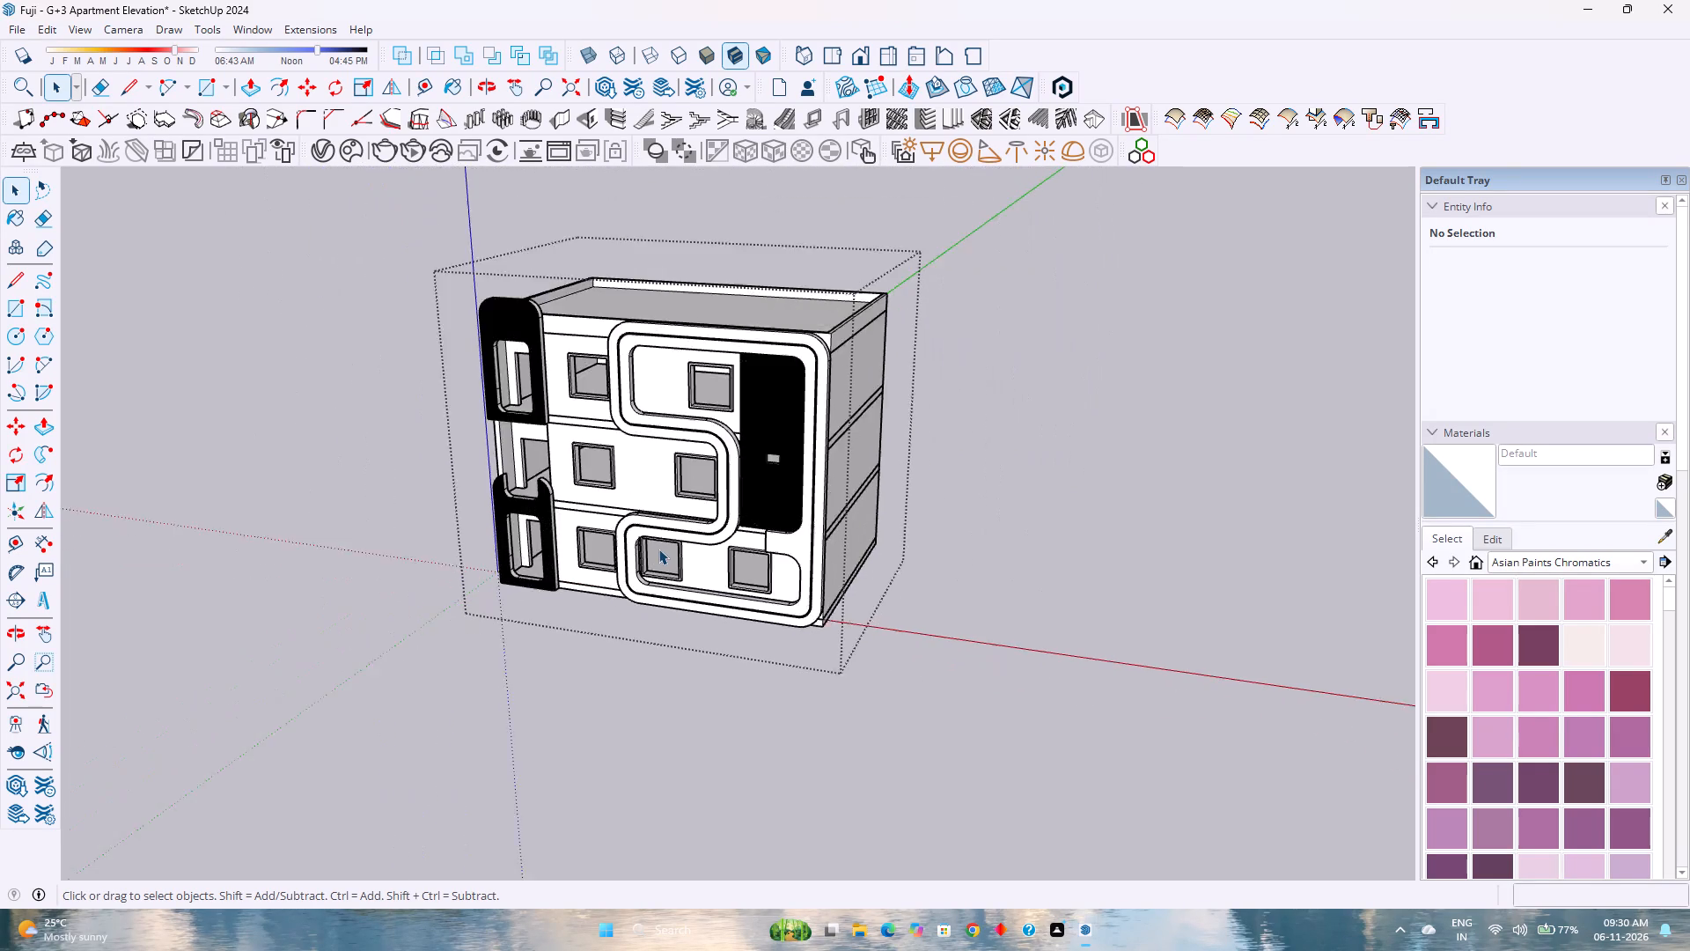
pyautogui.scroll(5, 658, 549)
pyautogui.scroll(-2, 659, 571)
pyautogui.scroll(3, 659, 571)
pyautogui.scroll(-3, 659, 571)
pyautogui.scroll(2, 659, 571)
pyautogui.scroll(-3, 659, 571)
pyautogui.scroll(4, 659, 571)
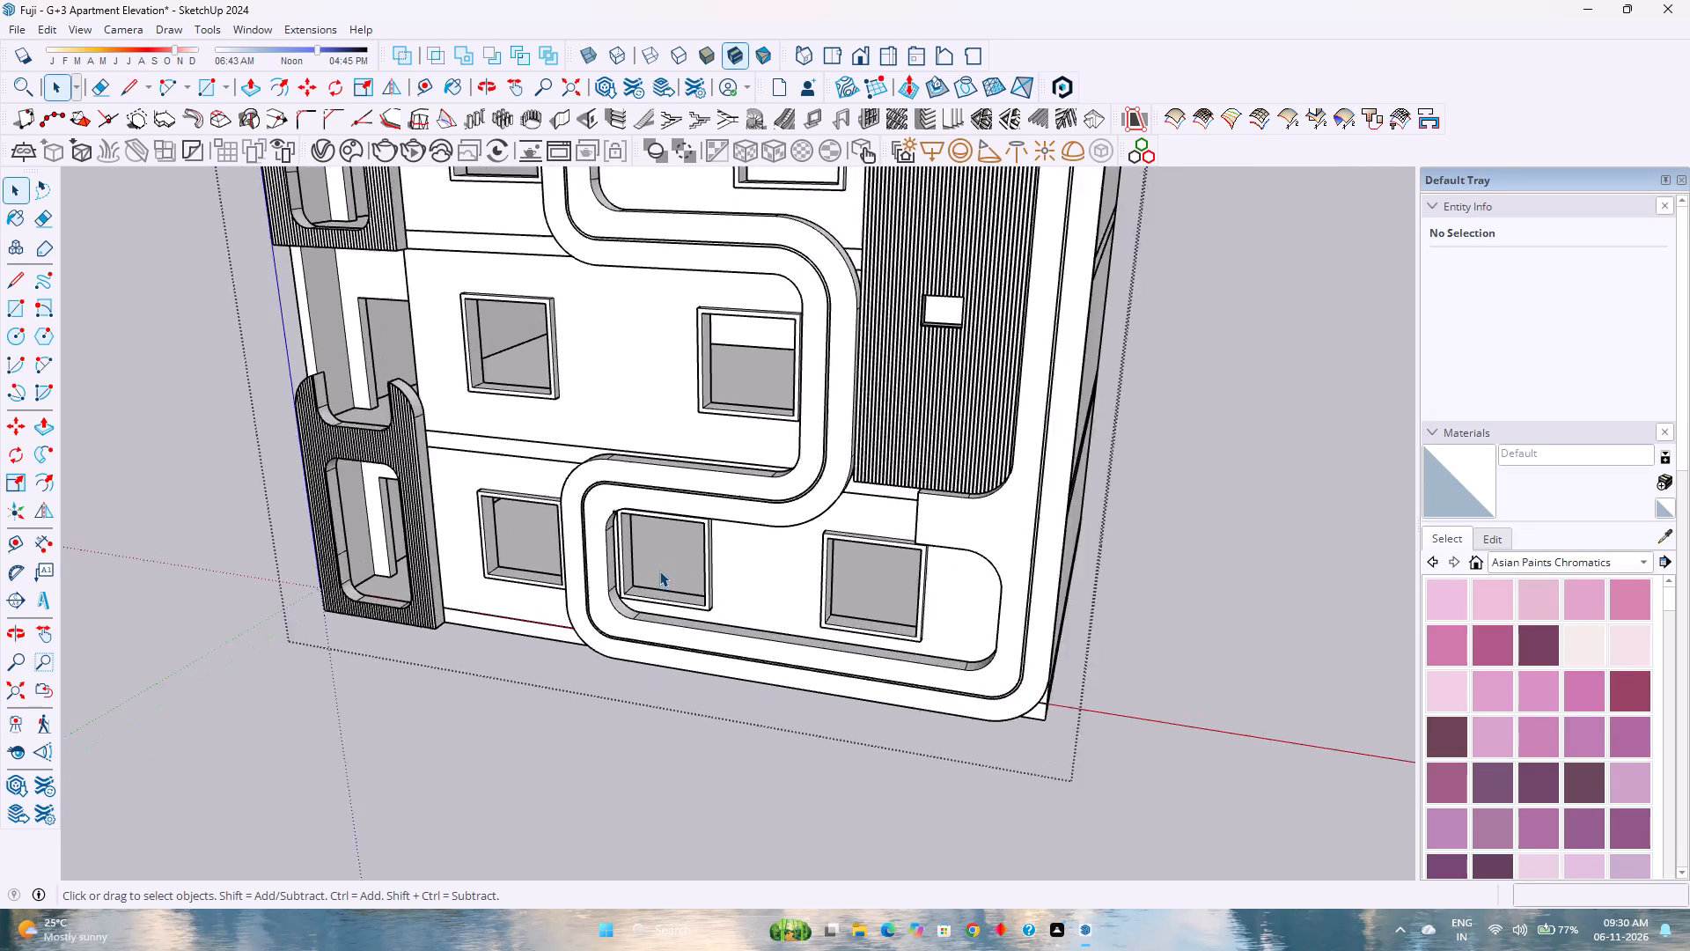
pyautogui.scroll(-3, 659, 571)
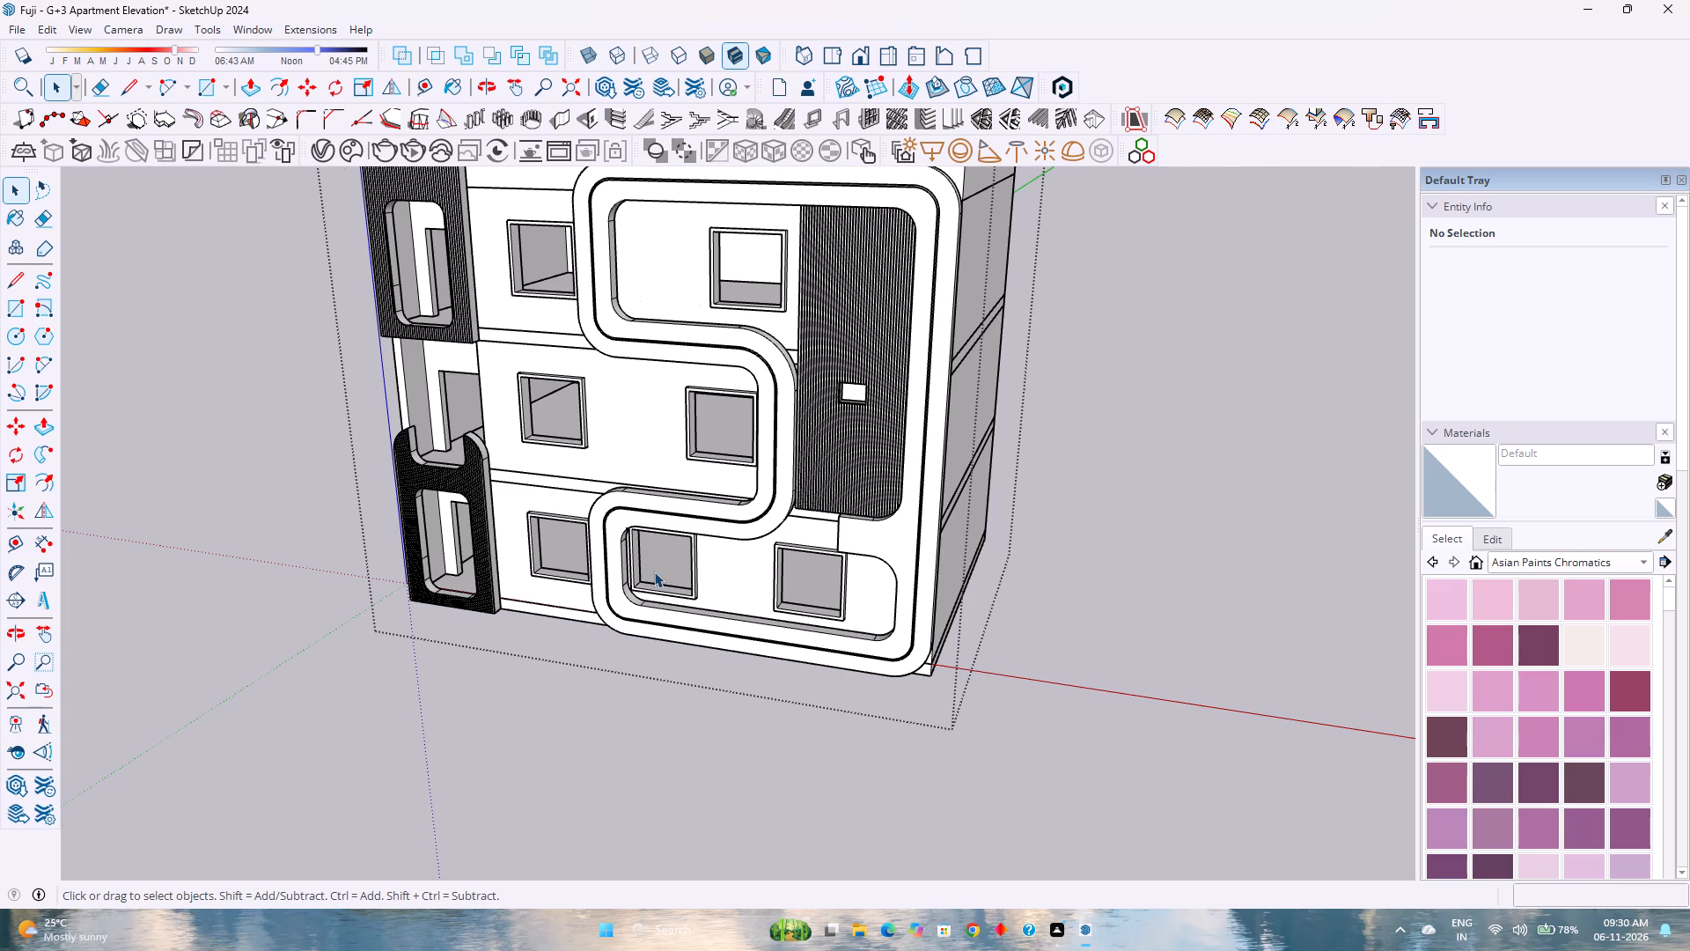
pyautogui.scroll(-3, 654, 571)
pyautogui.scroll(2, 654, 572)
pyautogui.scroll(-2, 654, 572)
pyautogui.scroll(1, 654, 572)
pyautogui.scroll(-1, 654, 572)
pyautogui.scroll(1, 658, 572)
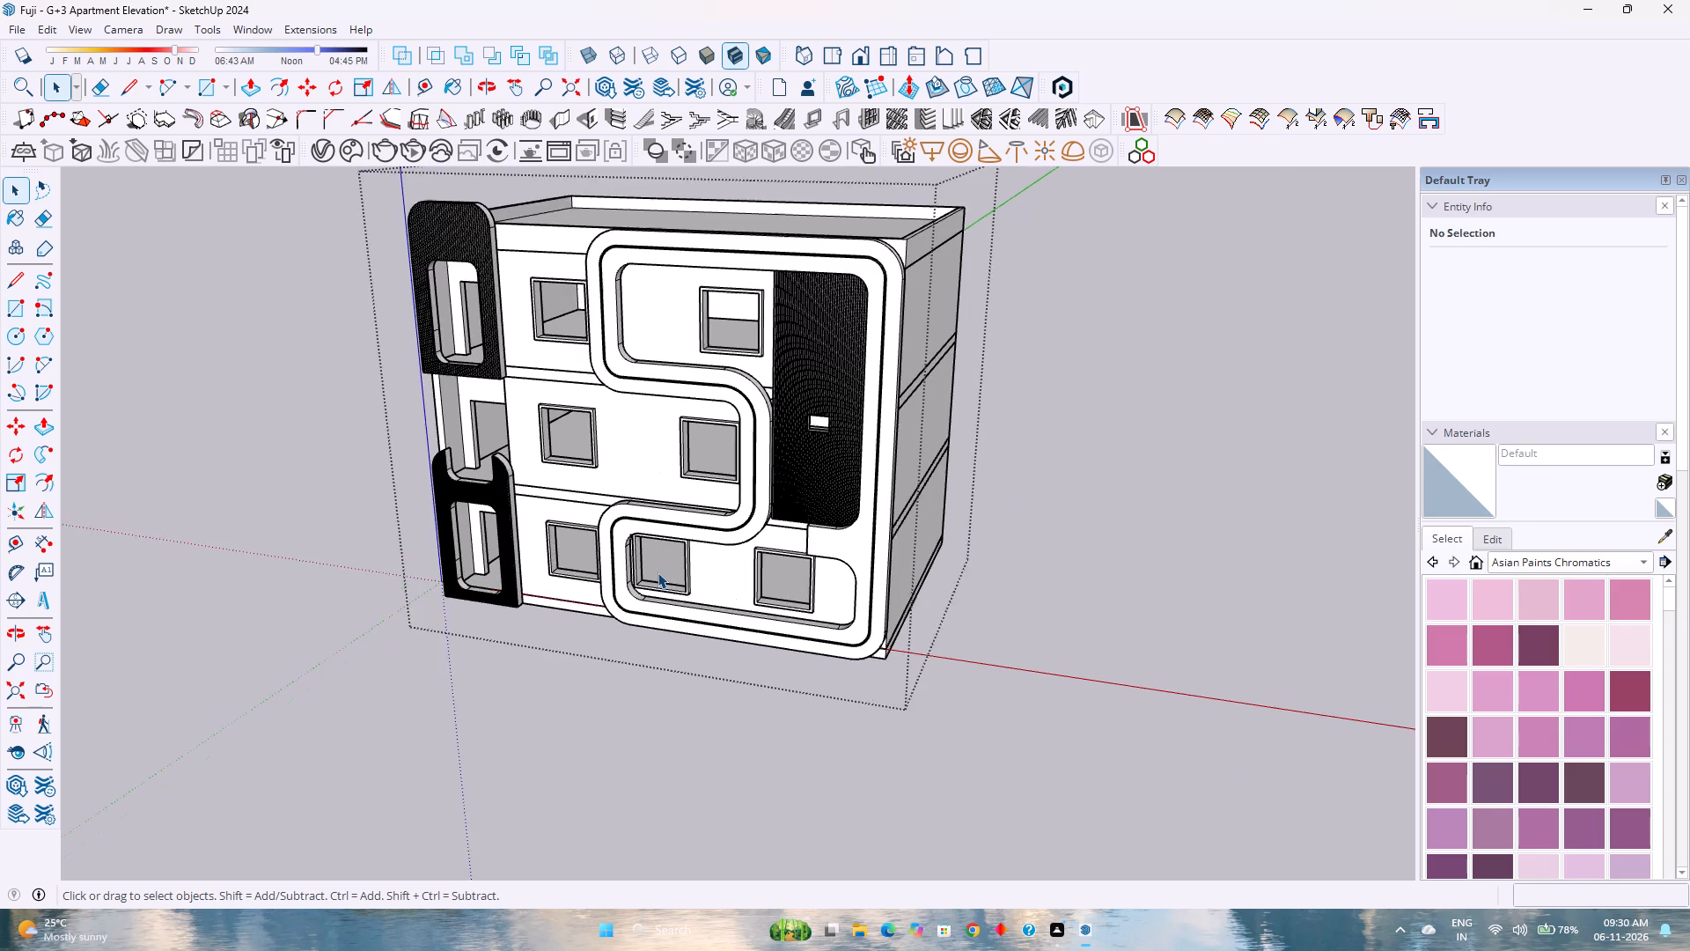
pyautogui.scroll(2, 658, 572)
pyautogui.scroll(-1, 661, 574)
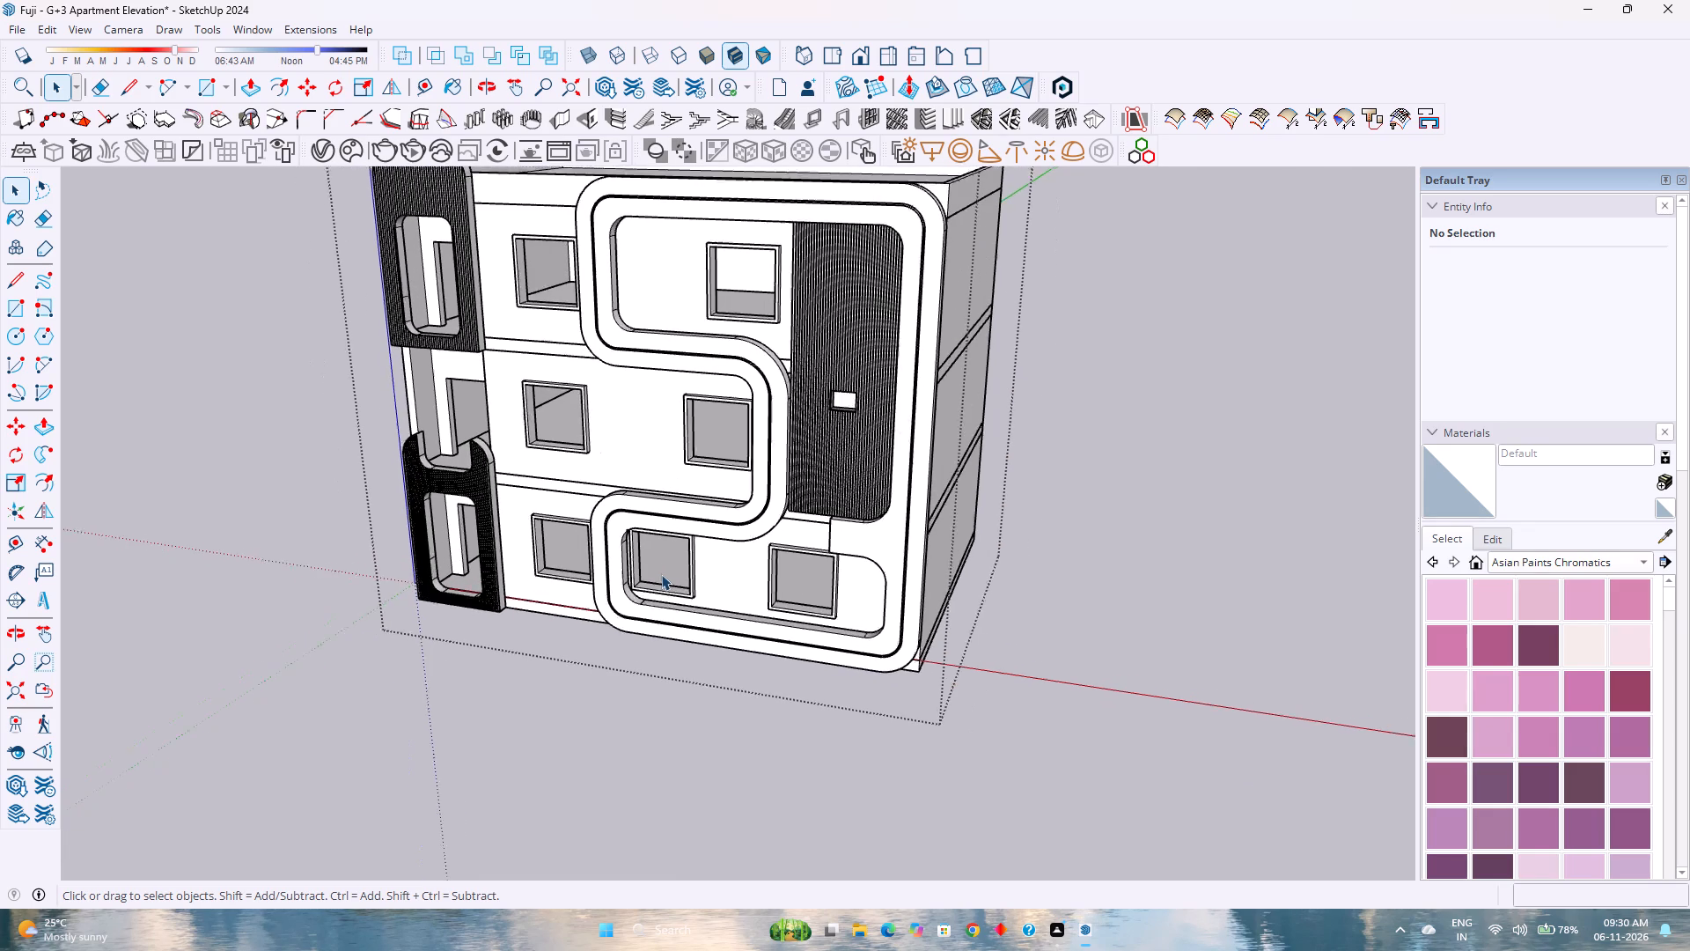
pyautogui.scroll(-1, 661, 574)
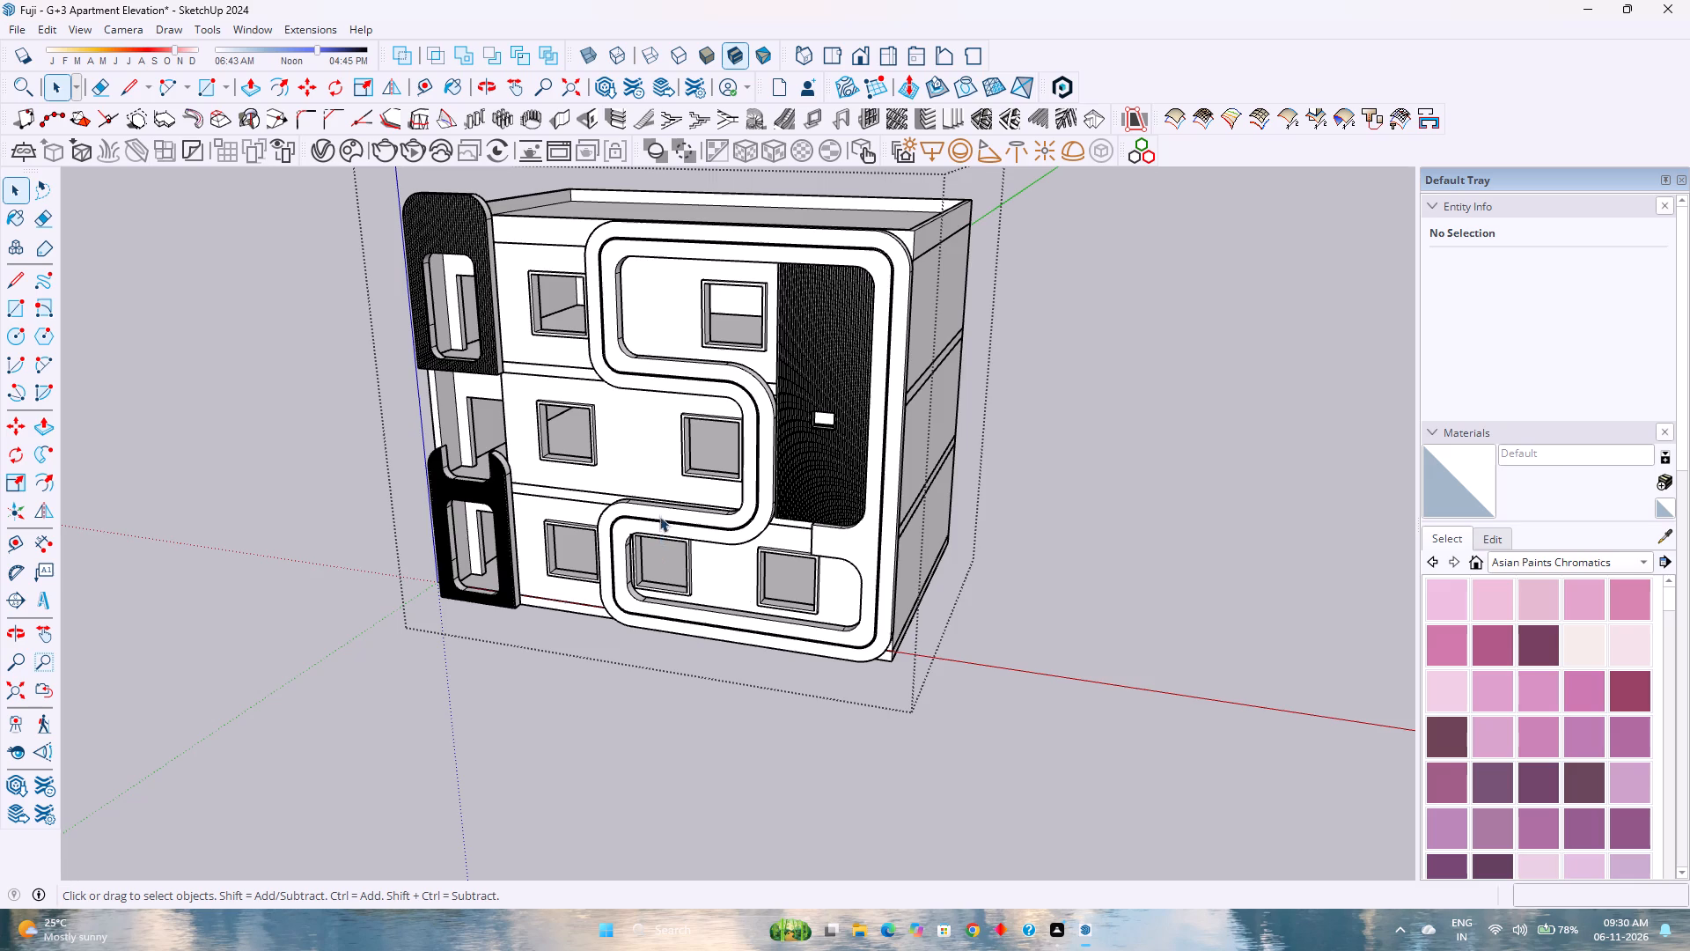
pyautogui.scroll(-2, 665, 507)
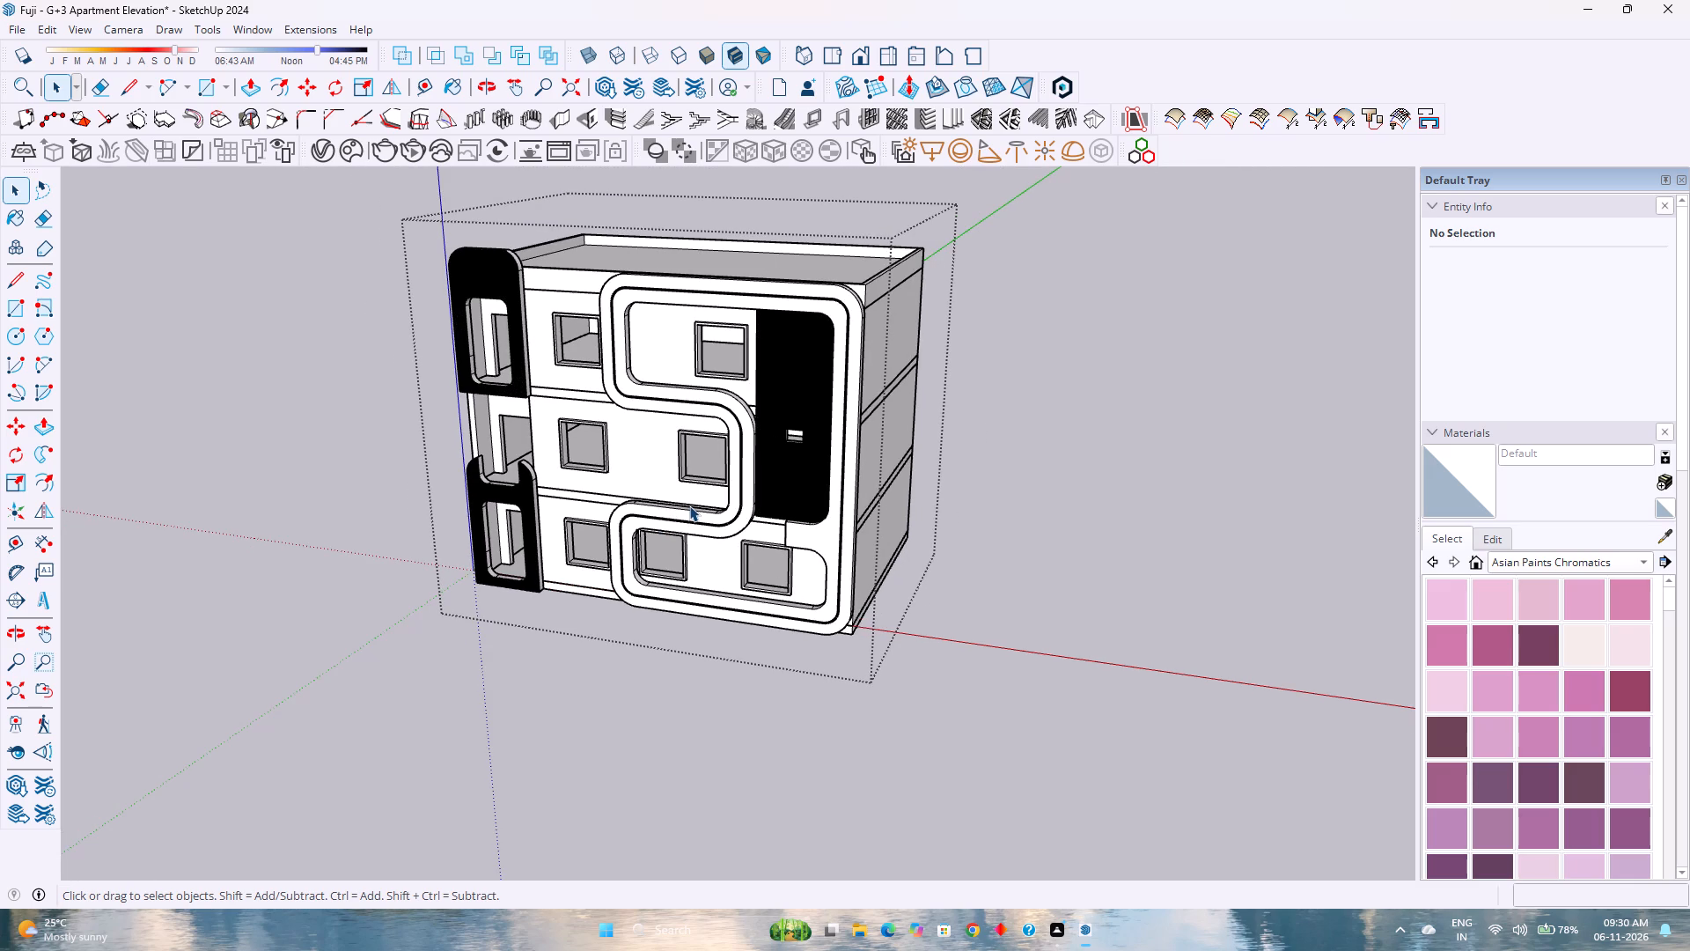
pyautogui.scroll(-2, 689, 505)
# Examine the building's massing from the side and front corner, including the roof parapet and curved frame.
pyautogui.moveTo(684, 518); pyautogui.dragTo(371, 451, button='middle')
pyautogui.middleClick(371, 451)
pyautogui.middleClick(368, 451)
pyautogui.middleClick(368, 451)
pyautogui.middleClick(368, 451)
pyautogui.middleClick(372, 444)
pyautogui.scroll(-1, 1112, 634)
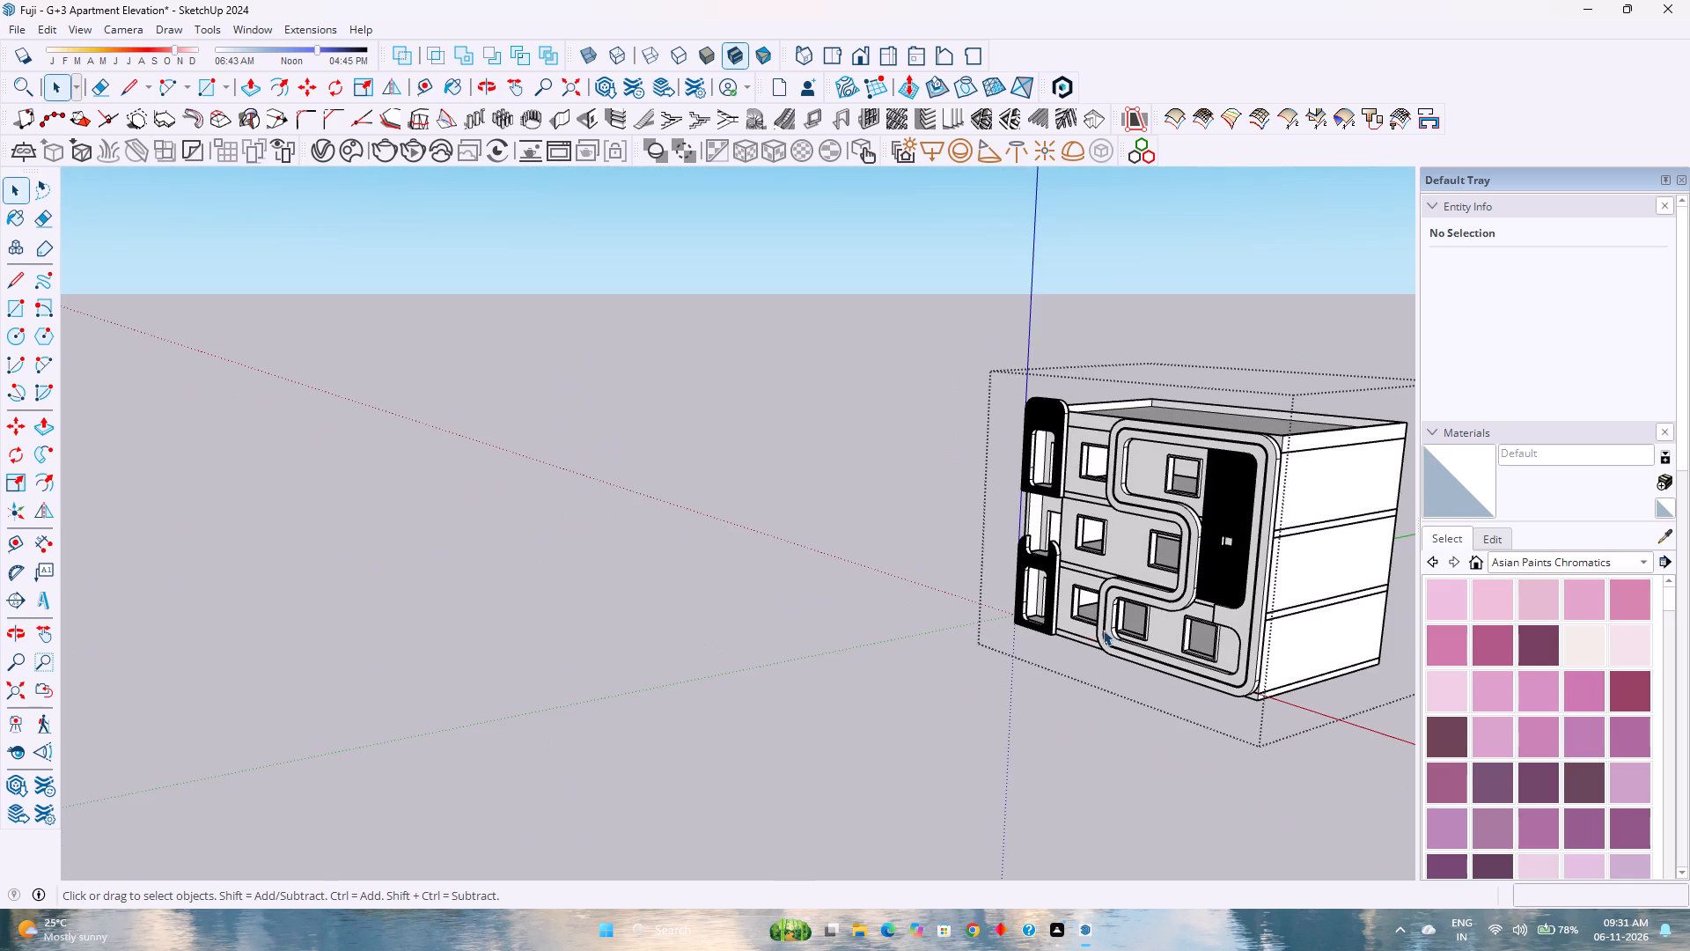
pyautogui.keyDown('shift'); pyautogui.moveTo(1085, 625); pyautogui.dragTo(690, 616, button='middle'); pyautogui.keyUp('shift')
pyautogui.keyDown('shift'); pyautogui.middleClick(687, 616); pyautogui.keyUp('shift')
pyautogui.keyDown('shift'); pyautogui.middleClick(686, 616); pyautogui.keyUp('shift')
pyautogui.scroll(3, 958, 397)
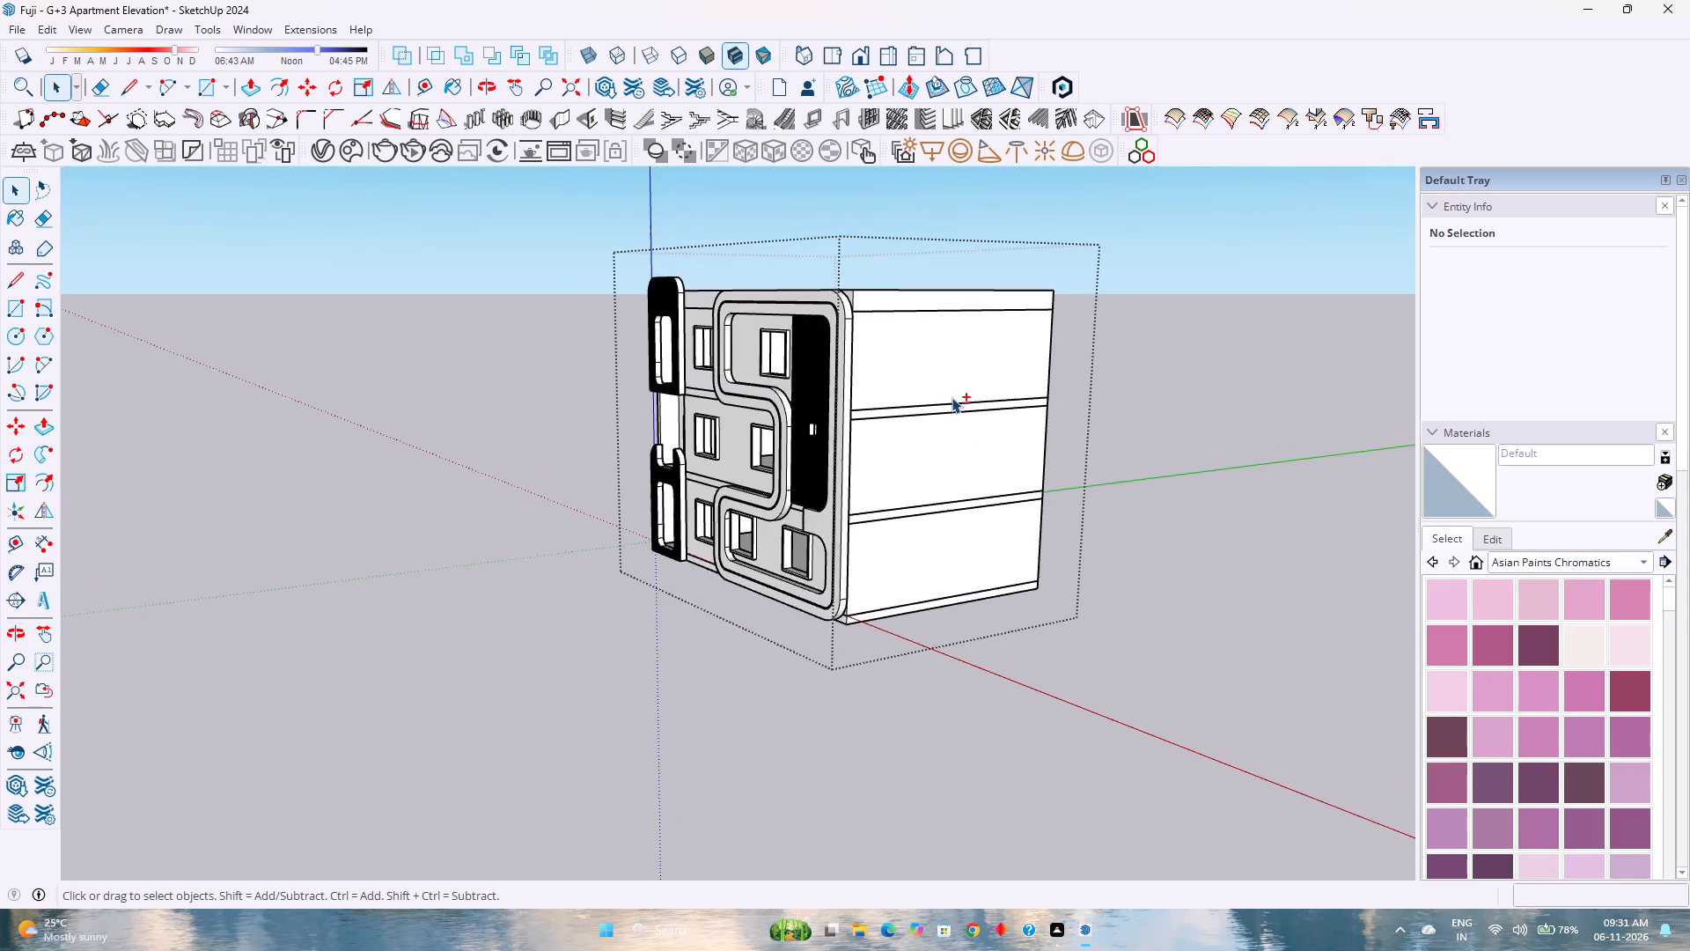
pyautogui.scroll(4, 952, 397)
pyautogui.keyDown('shift'); pyautogui.moveTo(929, 407); pyautogui.dragTo(850, 521, button='middle'); pyautogui.keyUp('shift')
pyautogui.moveTo(716, 542); pyautogui.dragTo(918, 611, button='middle')
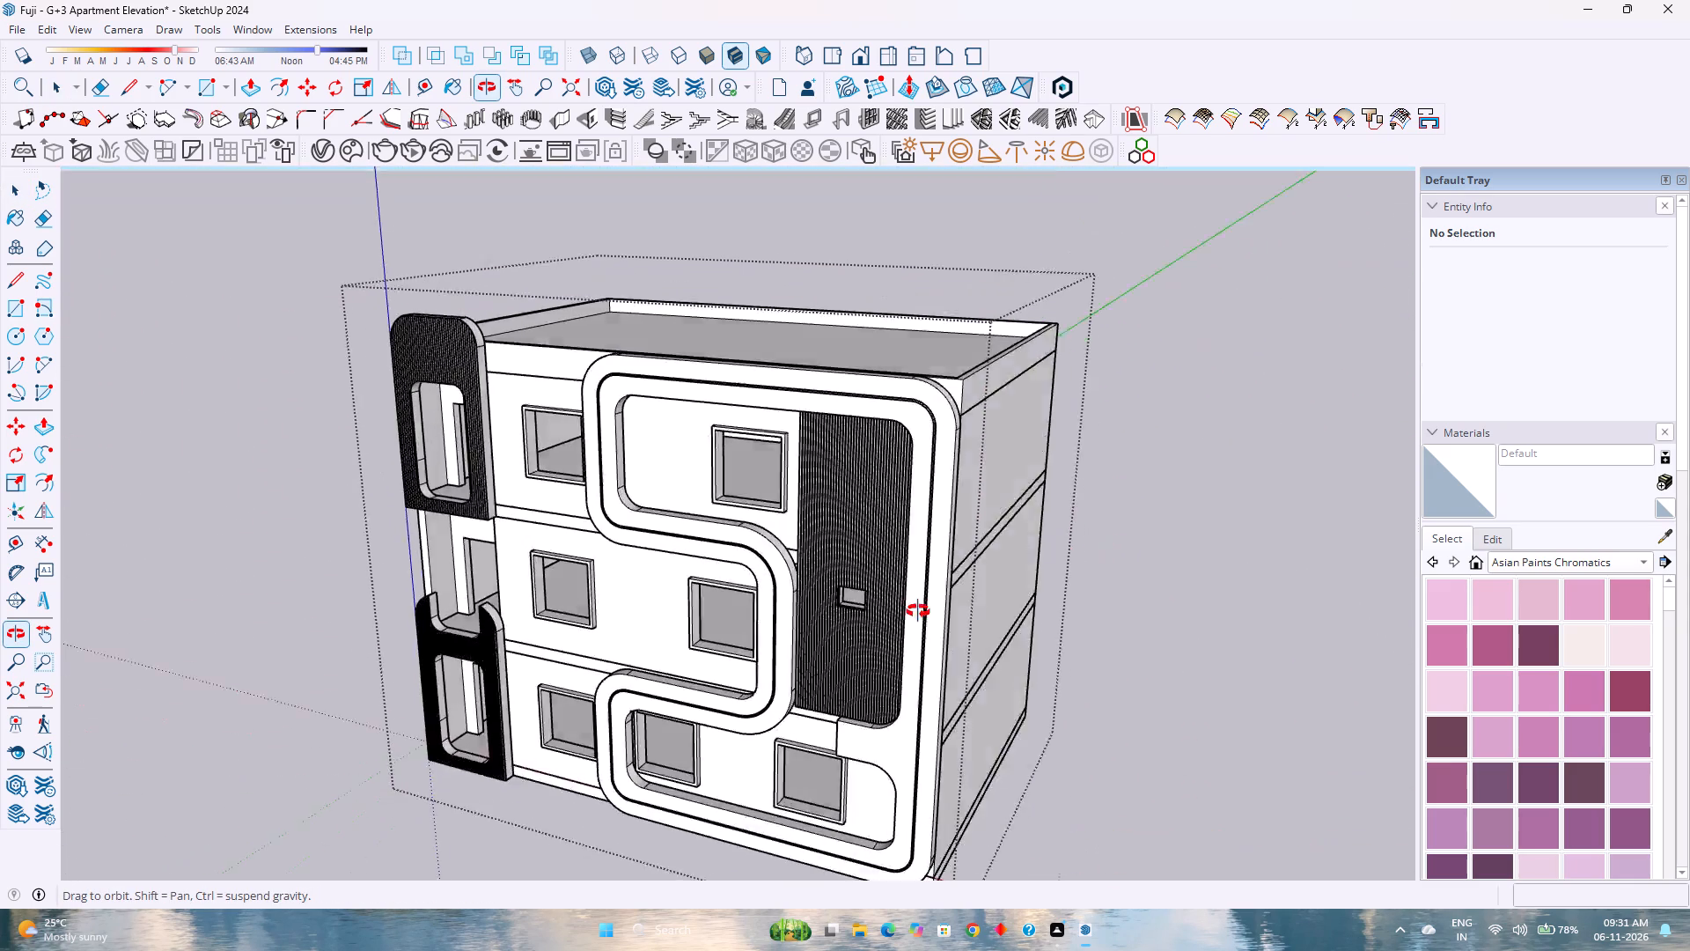
pyautogui.moveTo(918, 611); pyautogui.dragTo(924, 502, button='middle')
pyautogui.middleClick(925, 502)
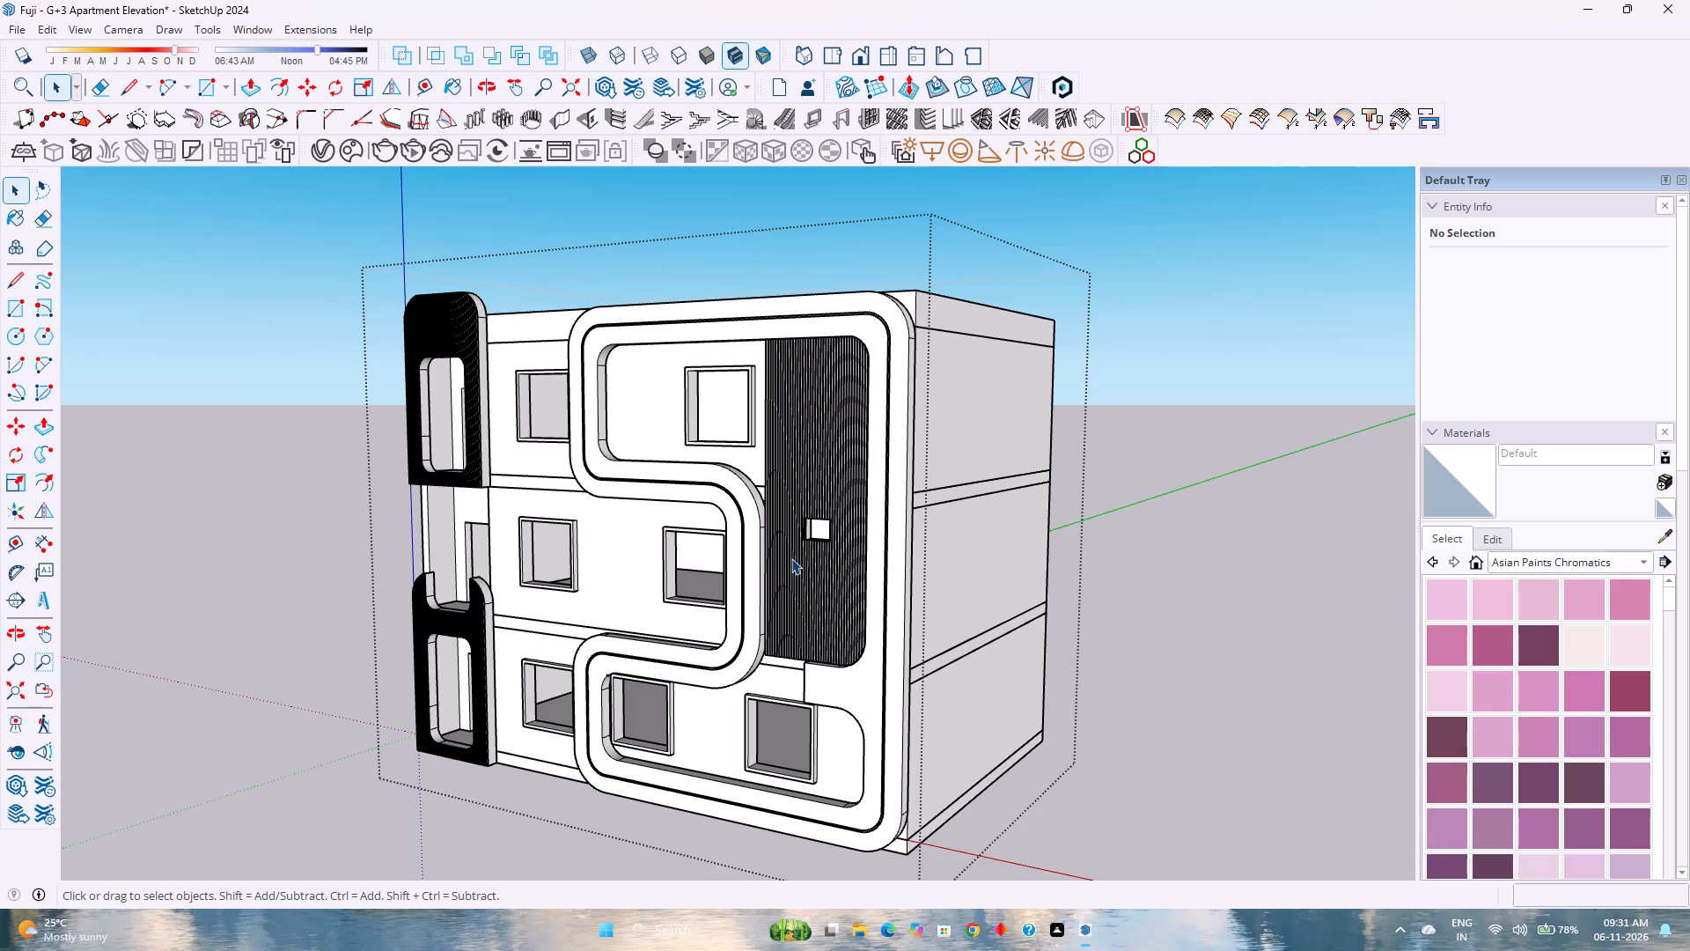
pyautogui.scroll(-2, 791, 558)
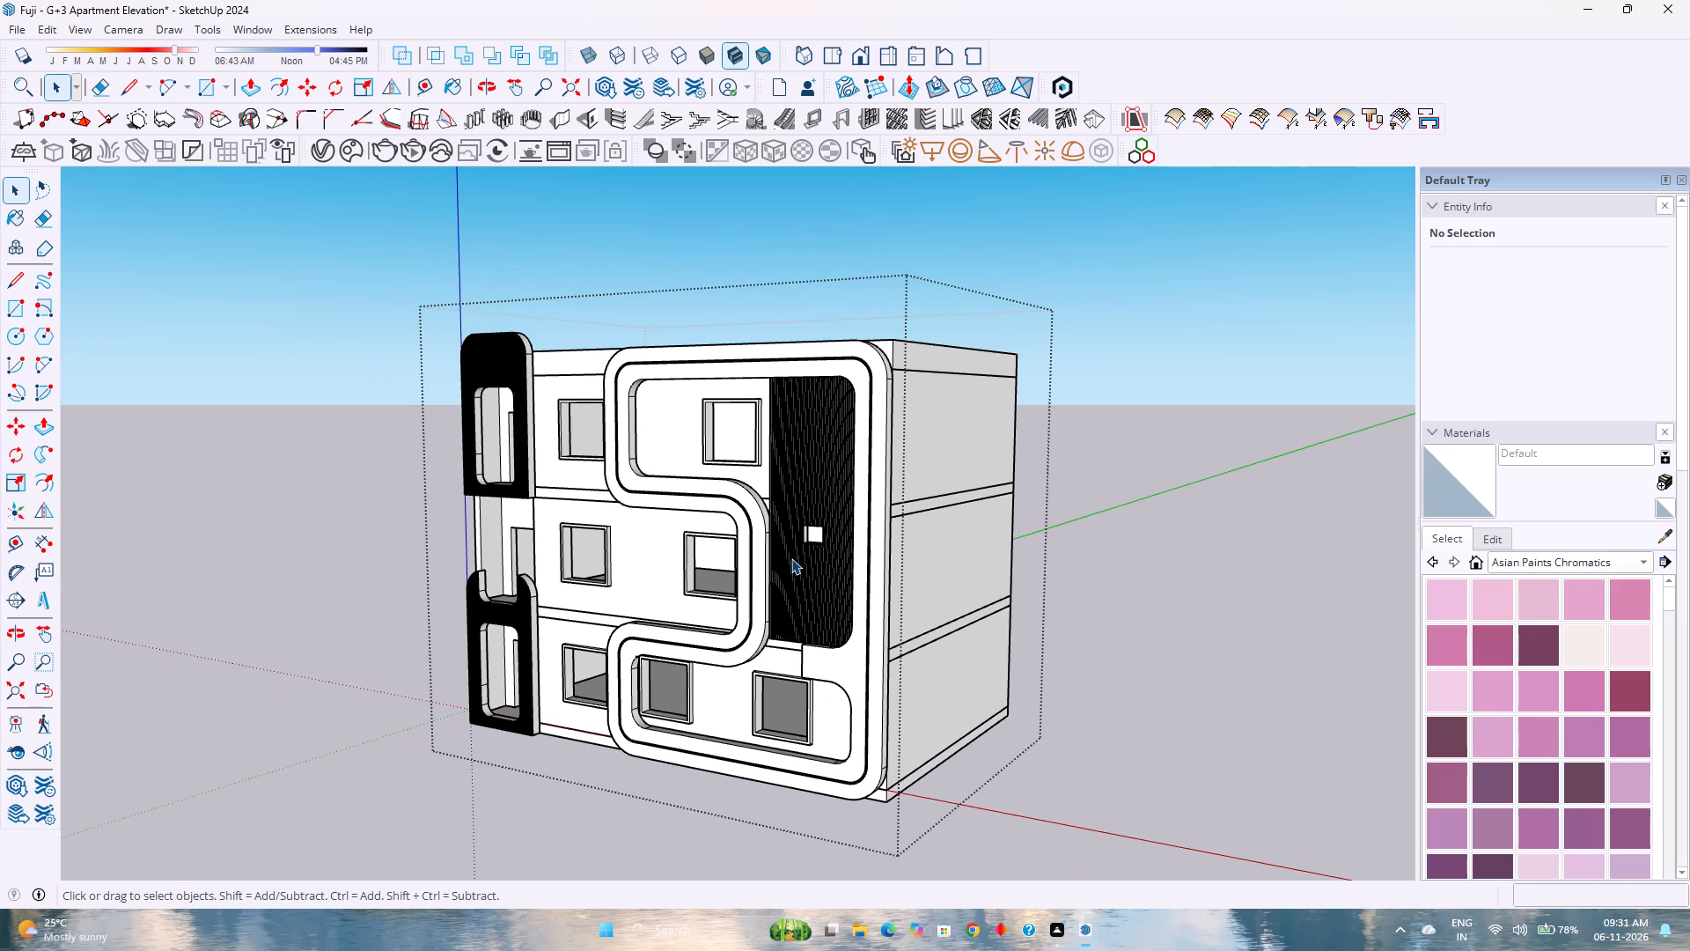
# Open the main building group and its nested roof parapet group for editing.
pyautogui.click(582, 505)
pyautogui.rightClick(582, 505)
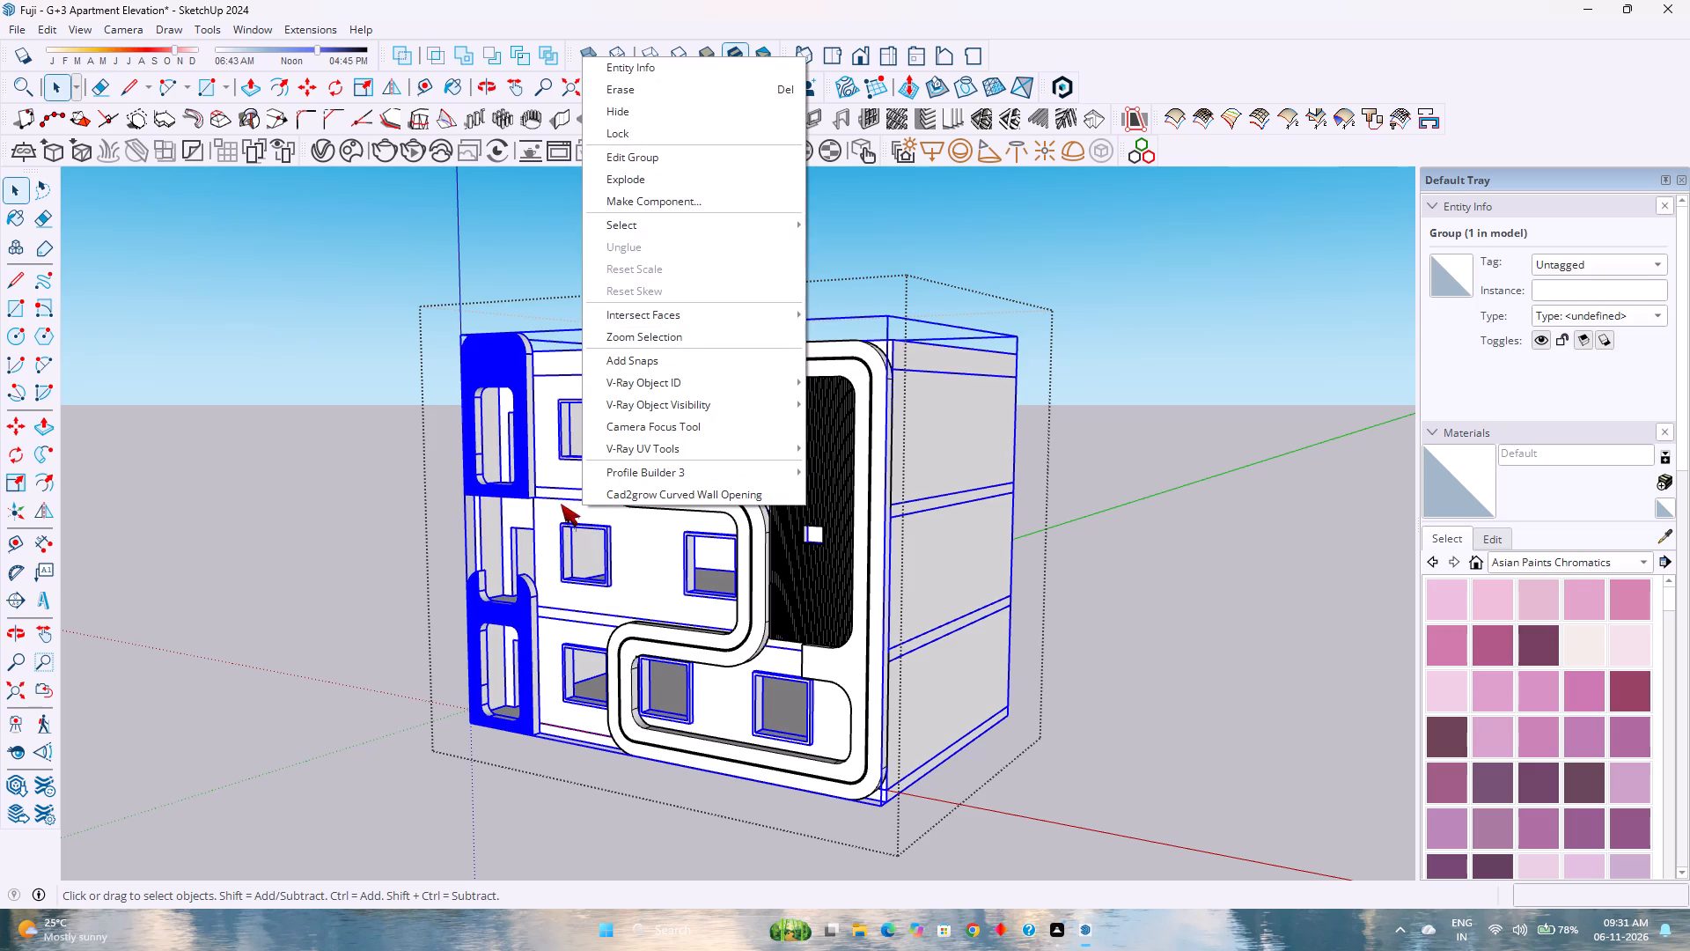
pyautogui.doubleClick(571, 527)
pyautogui.scroll(3, 567, 512)
pyautogui.doubleClick(577, 497)
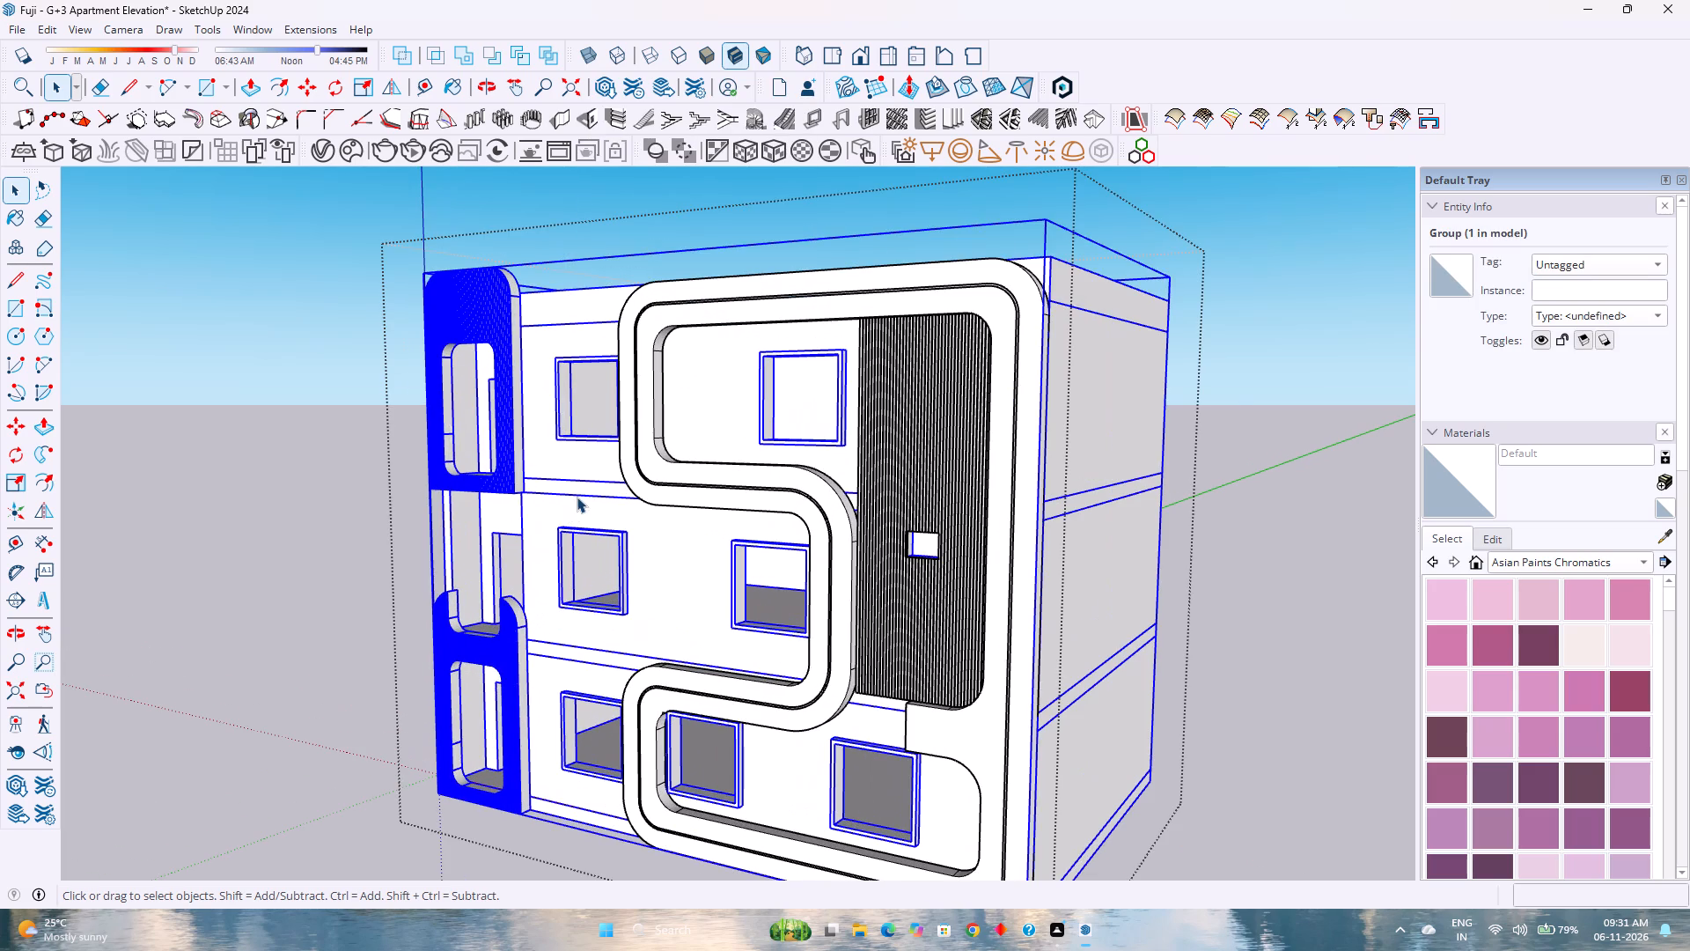
pyautogui.scroll(1, 586, 383)
pyautogui.scroll(3, 513, 291)
pyautogui.moveTo(513, 291); pyautogui.dragTo(581, 466, button='middle')
pyautogui.middleClick(581, 466)
pyautogui.doubleClick(643, 535)
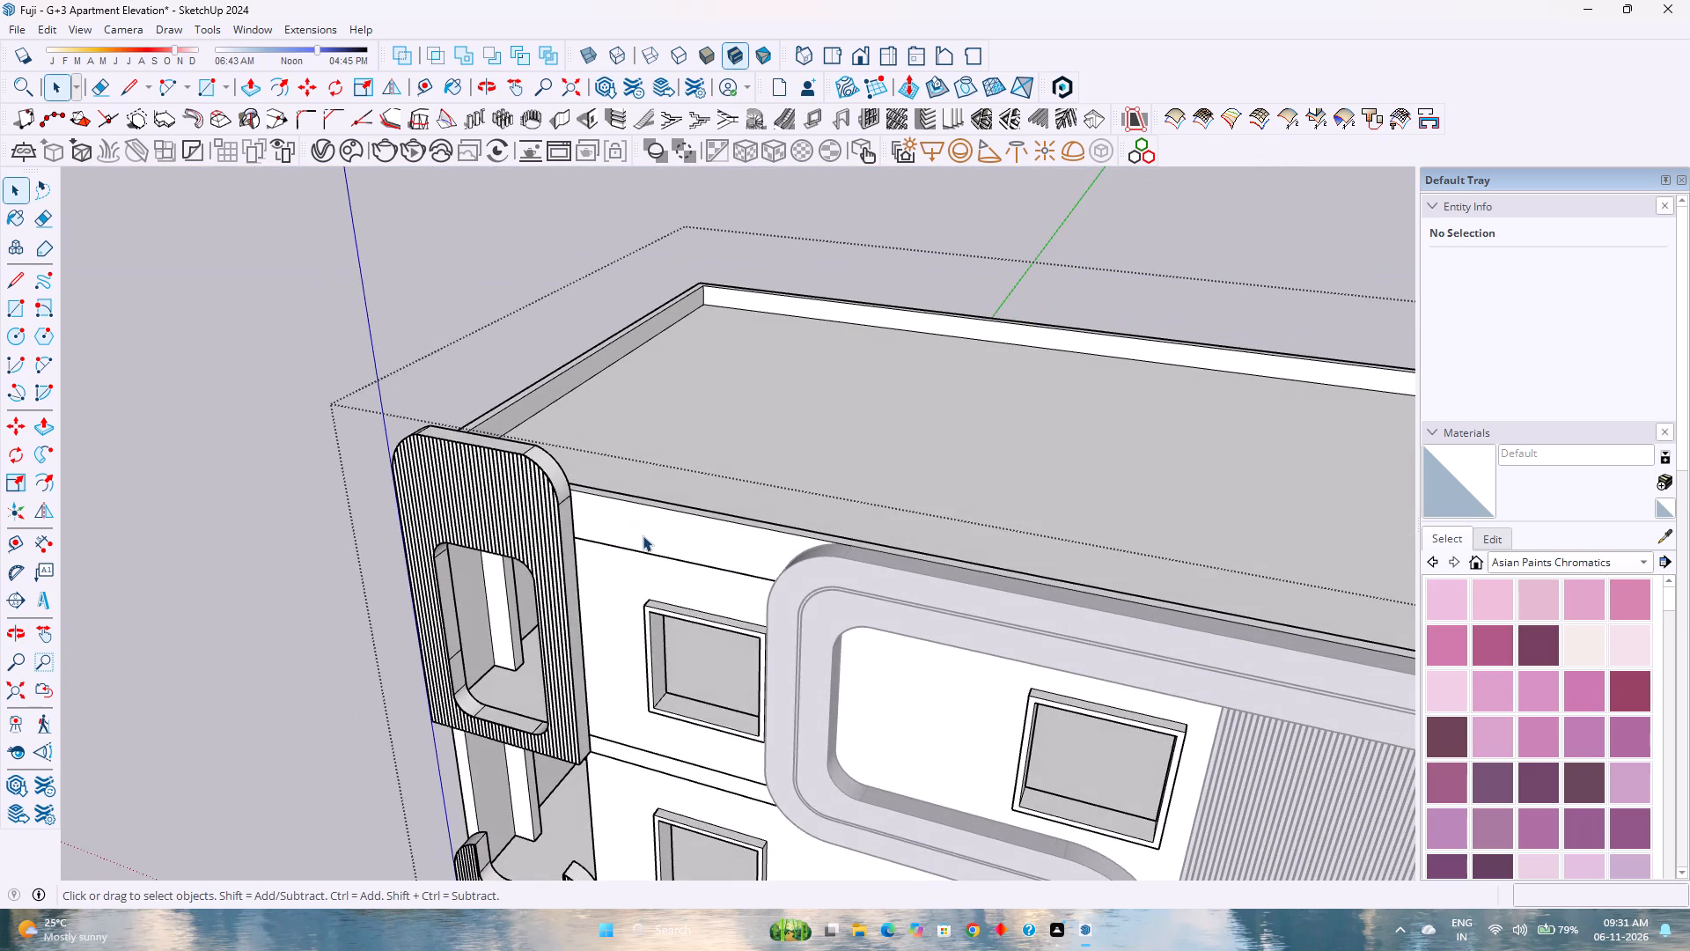
# Draw a two-point arc of 3' radius on the front parapet face, following the curved frame's rounded upper corner.
pyautogui.scroll(6, 628, 539)
pyautogui.moveTo(648, 554); pyautogui.dragTo(701, 540, button='middle')
pyautogui.middleClick(701, 540)
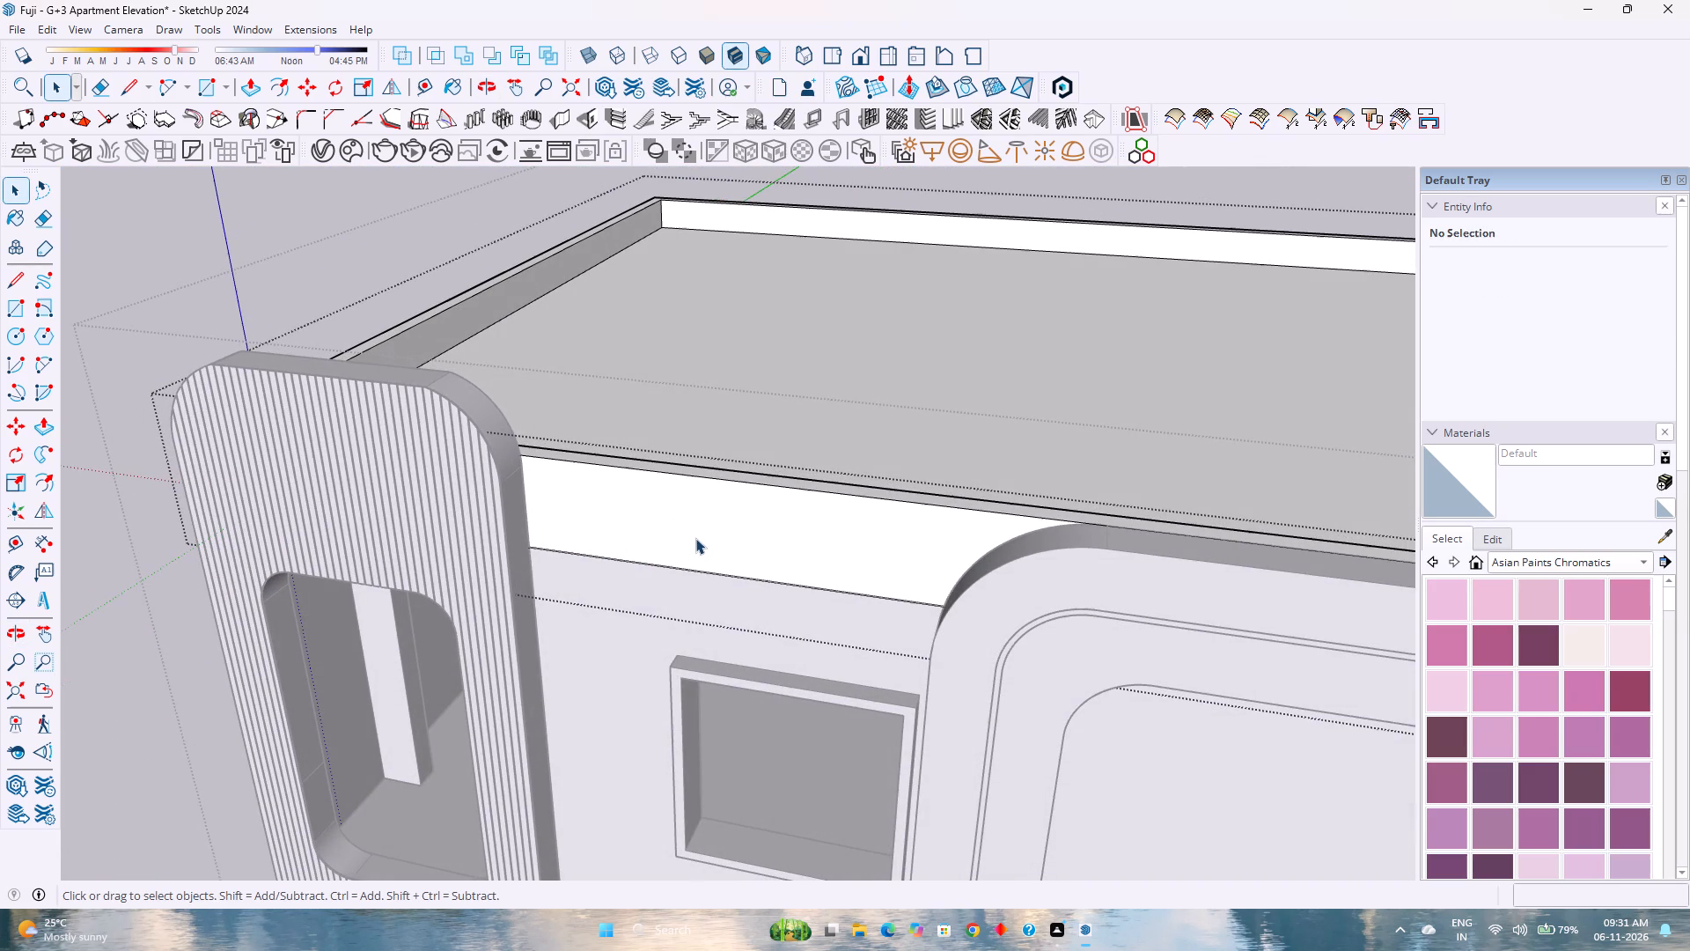
pyautogui.scroll(2, 687, 582)
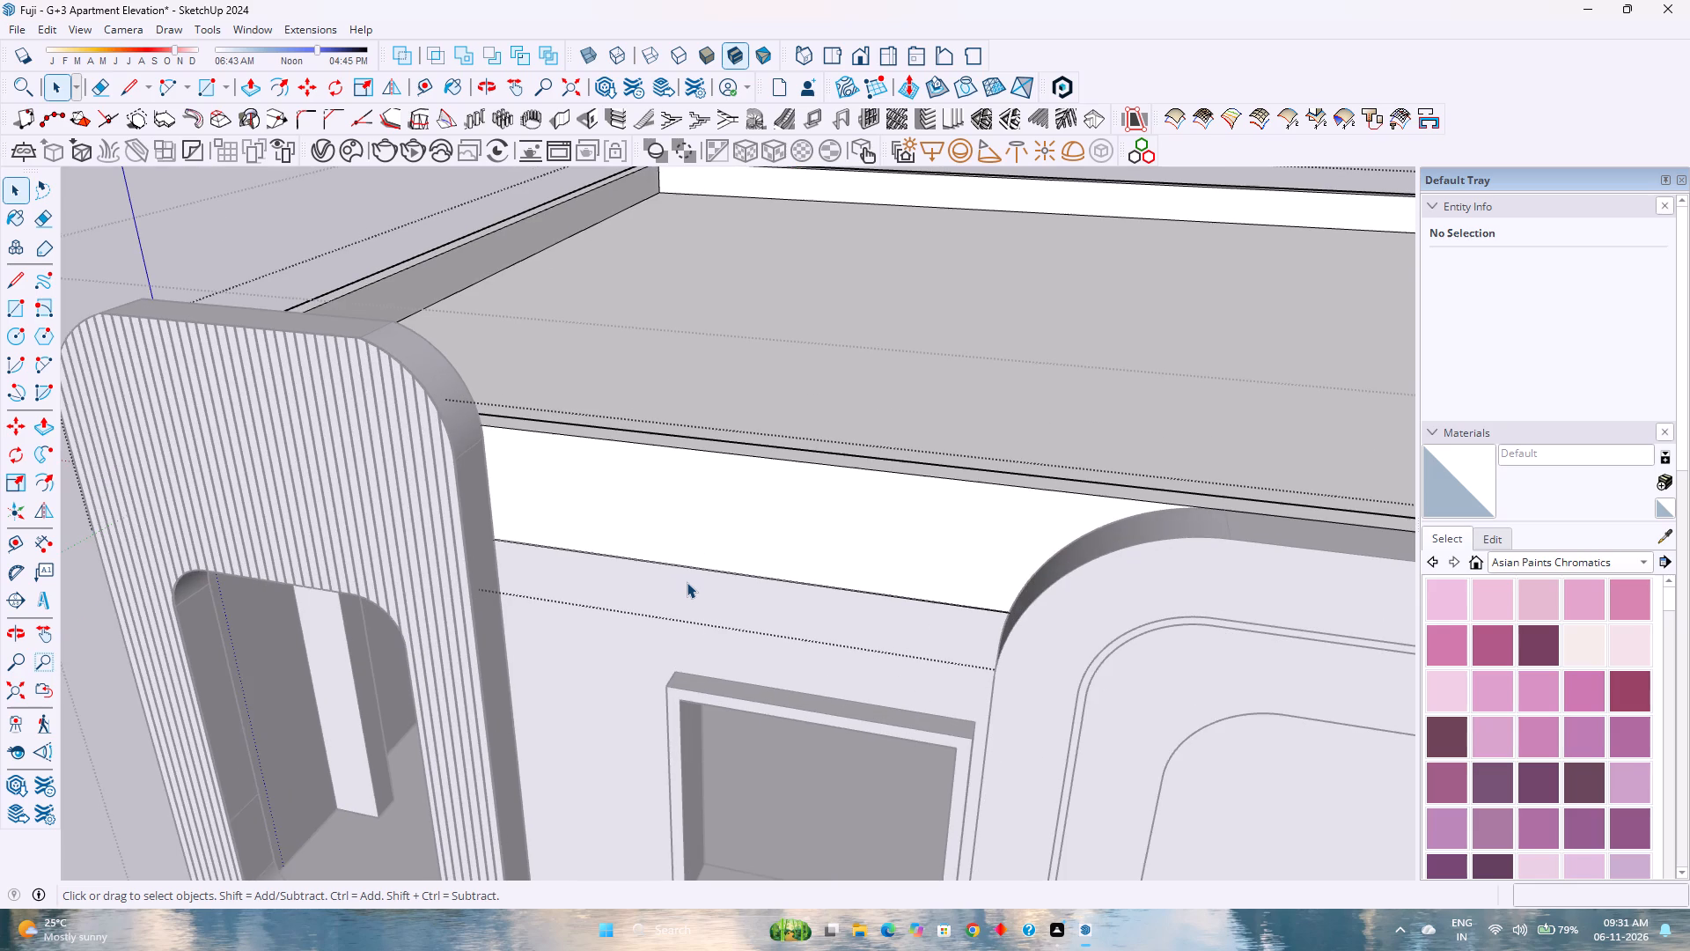
pyautogui.moveTo(738, 597); pyautogui.dragTo(852, 644, button='middle')
pyautogui.moveTo(852, 644); pyautogui.dragTo(919, 655, button='middle')
pyautogui.moveTo(928, 656); pyautogui.dragTo(1071, 660, button='middle')
pyautogui.middleClick(1072, 660)
pyautogui.middleClick(1072, 660)
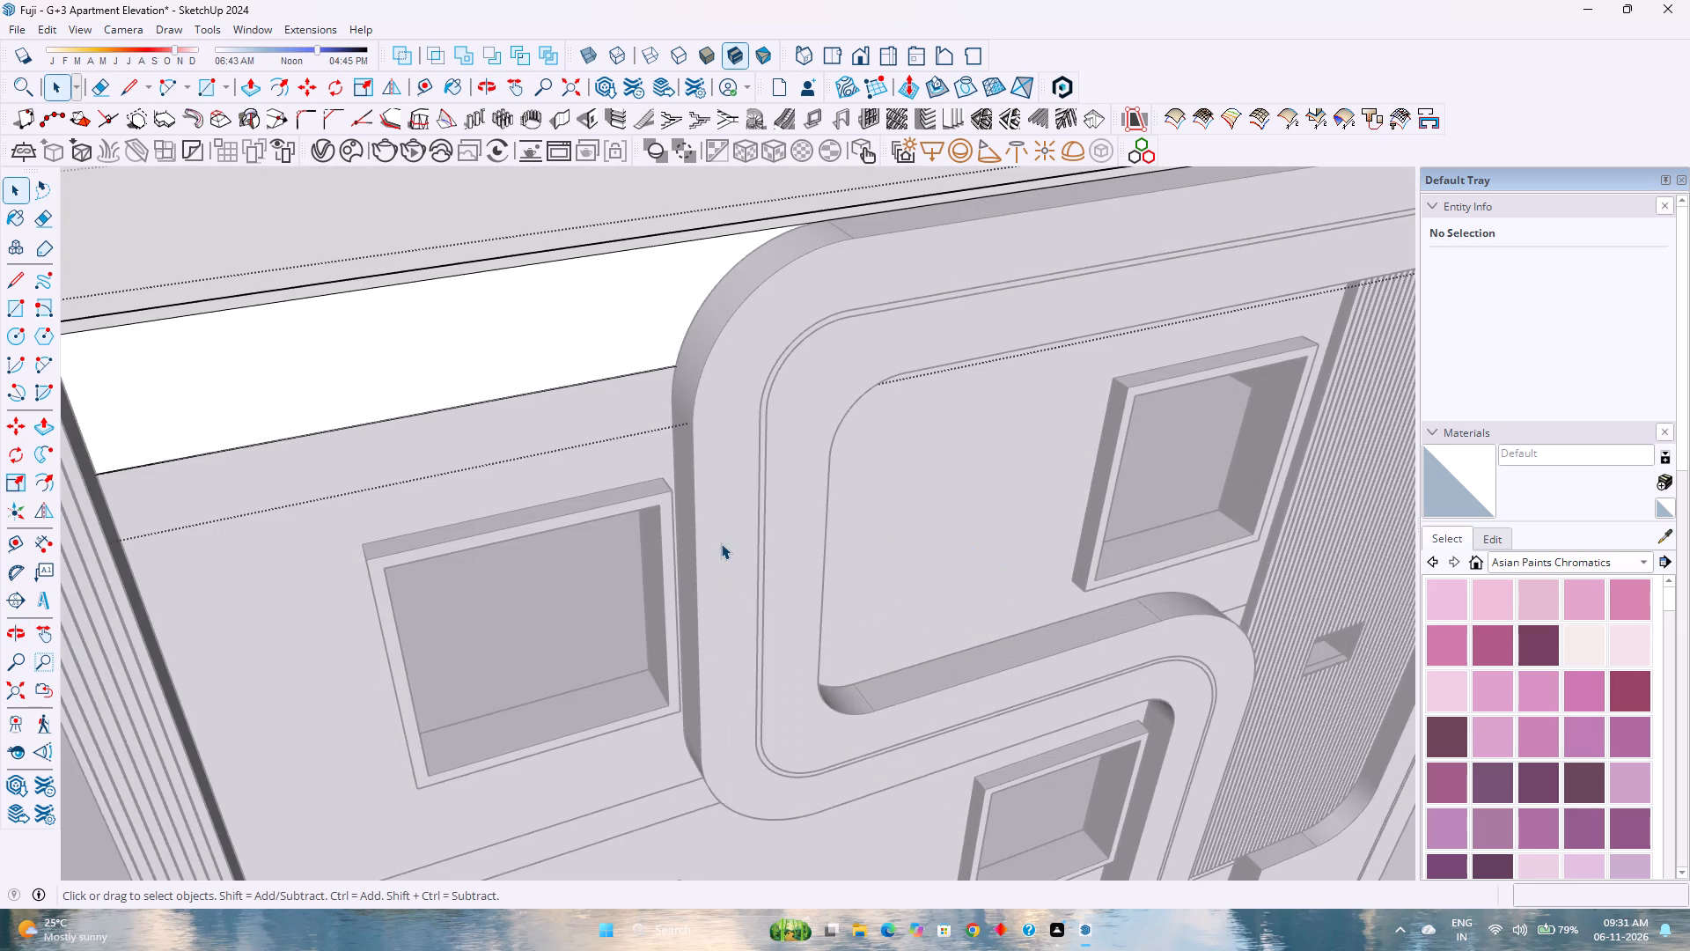
pyautogui.keyDown('shift'); pyautogui.moveTo(721, 544); pyautogui.dragTo(728, 564, button='middle'); pyautogui.keyUp('shift')
pyautogui.keyDown('shift'); pyautogui.moveTo(732, 579); pyautogui.dragTo(726, 710, button='middle'); pyautogui.keyUp('shift')
pyautogui.keyDown('shift'); pyautogui.middleClick(726, 710); pyautogui.keyUp('shift')
pyautogui.press('a')
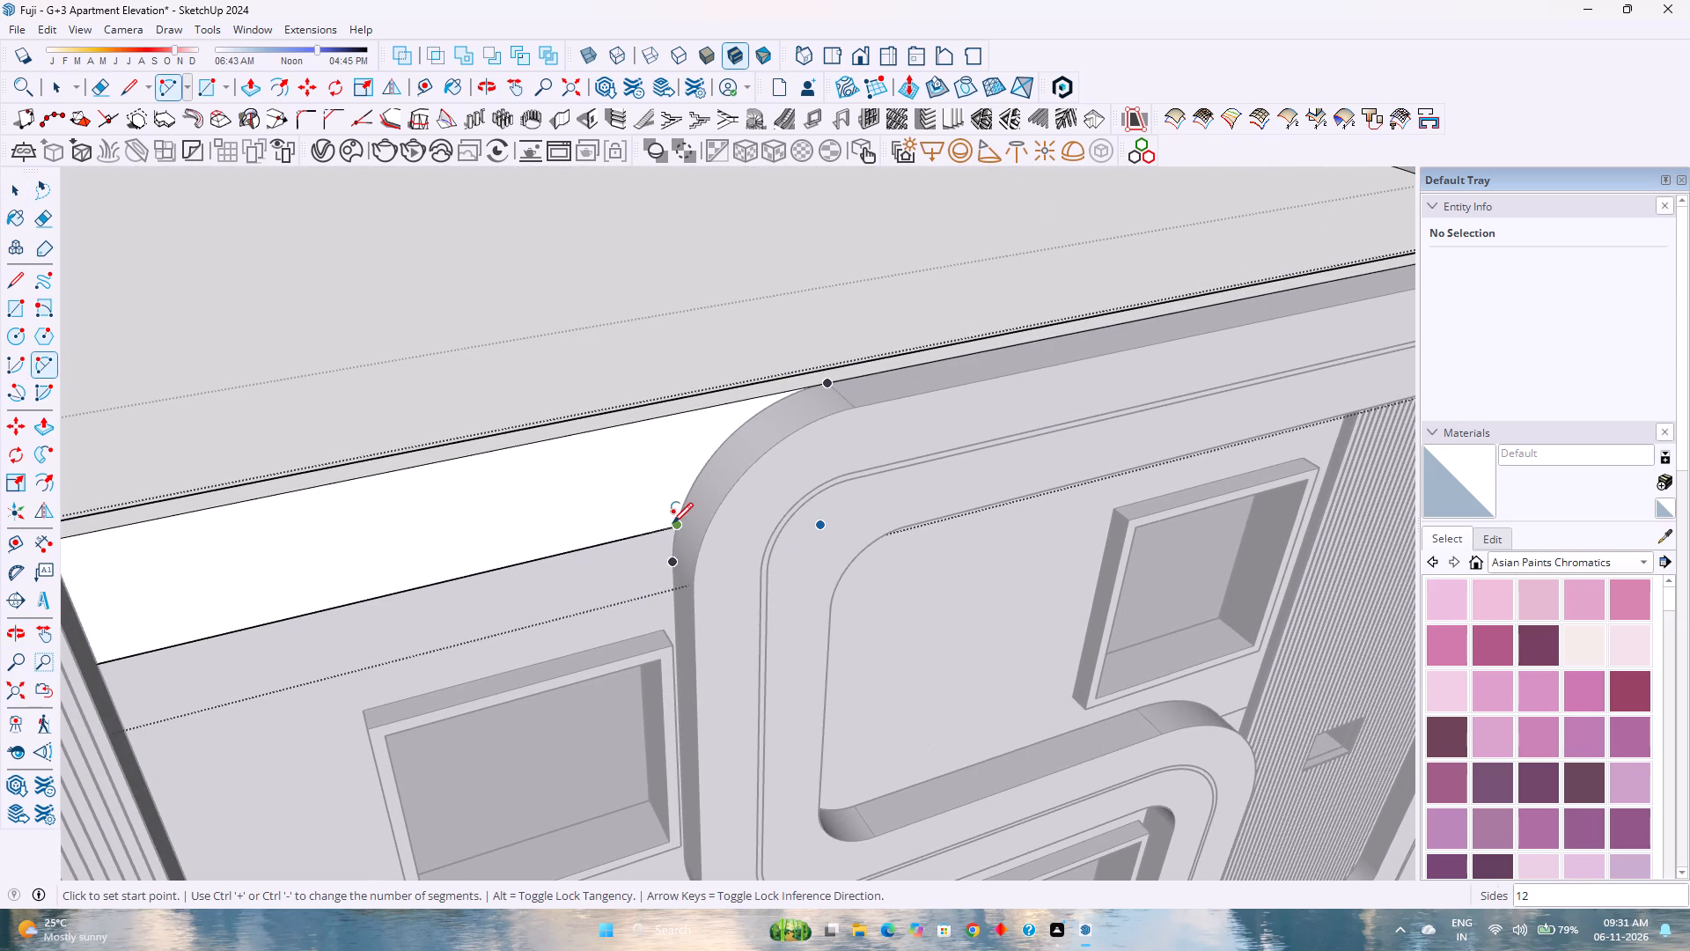
pyautogui.click(672, 523)
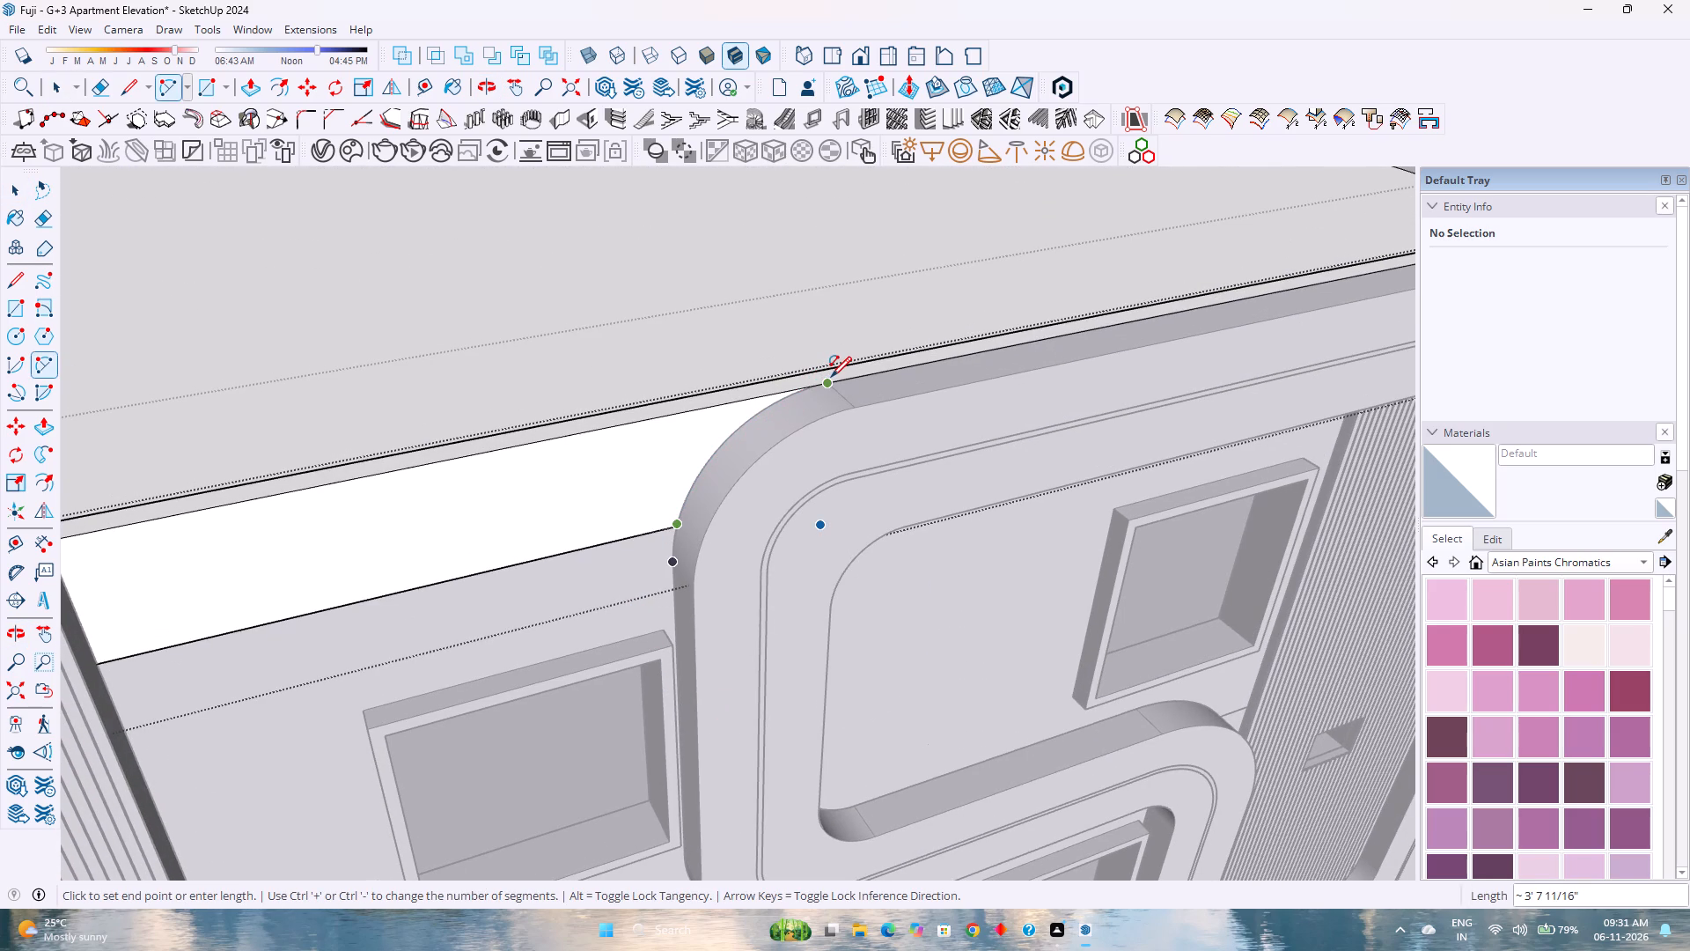
pyautogui.doubleClick(831, 377)
pyautogui.press('space')
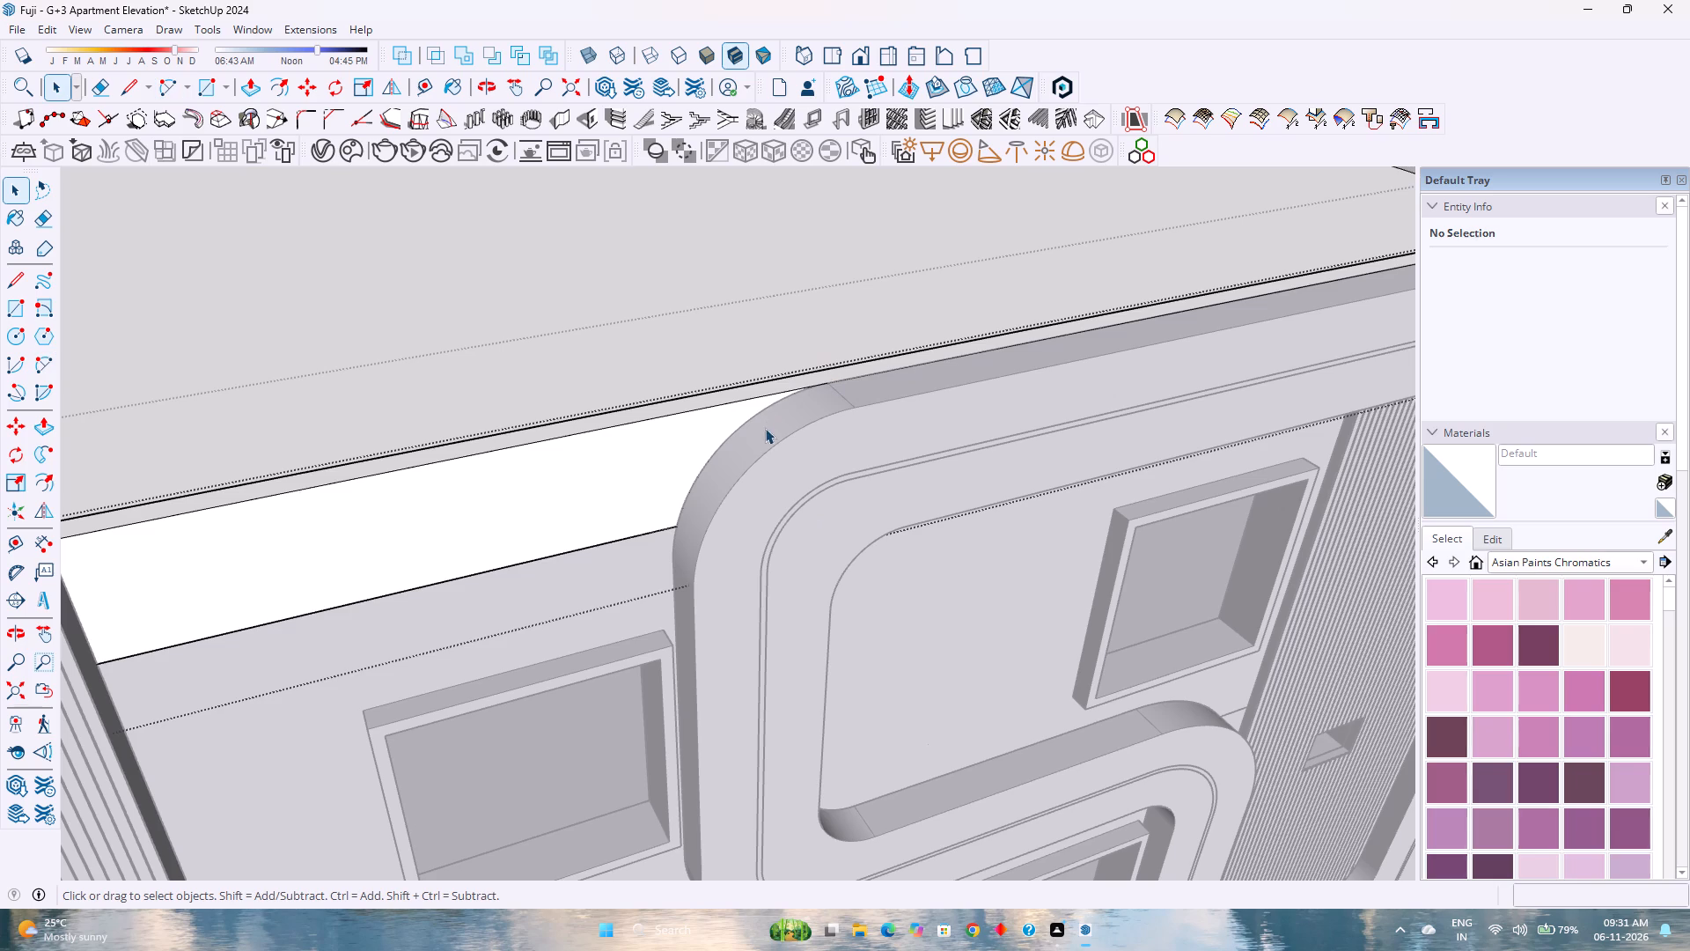
# Set the 3' radius arc on the front parapet face to 150 segments for a smoother curve.
pyautogui.click(754, 416)
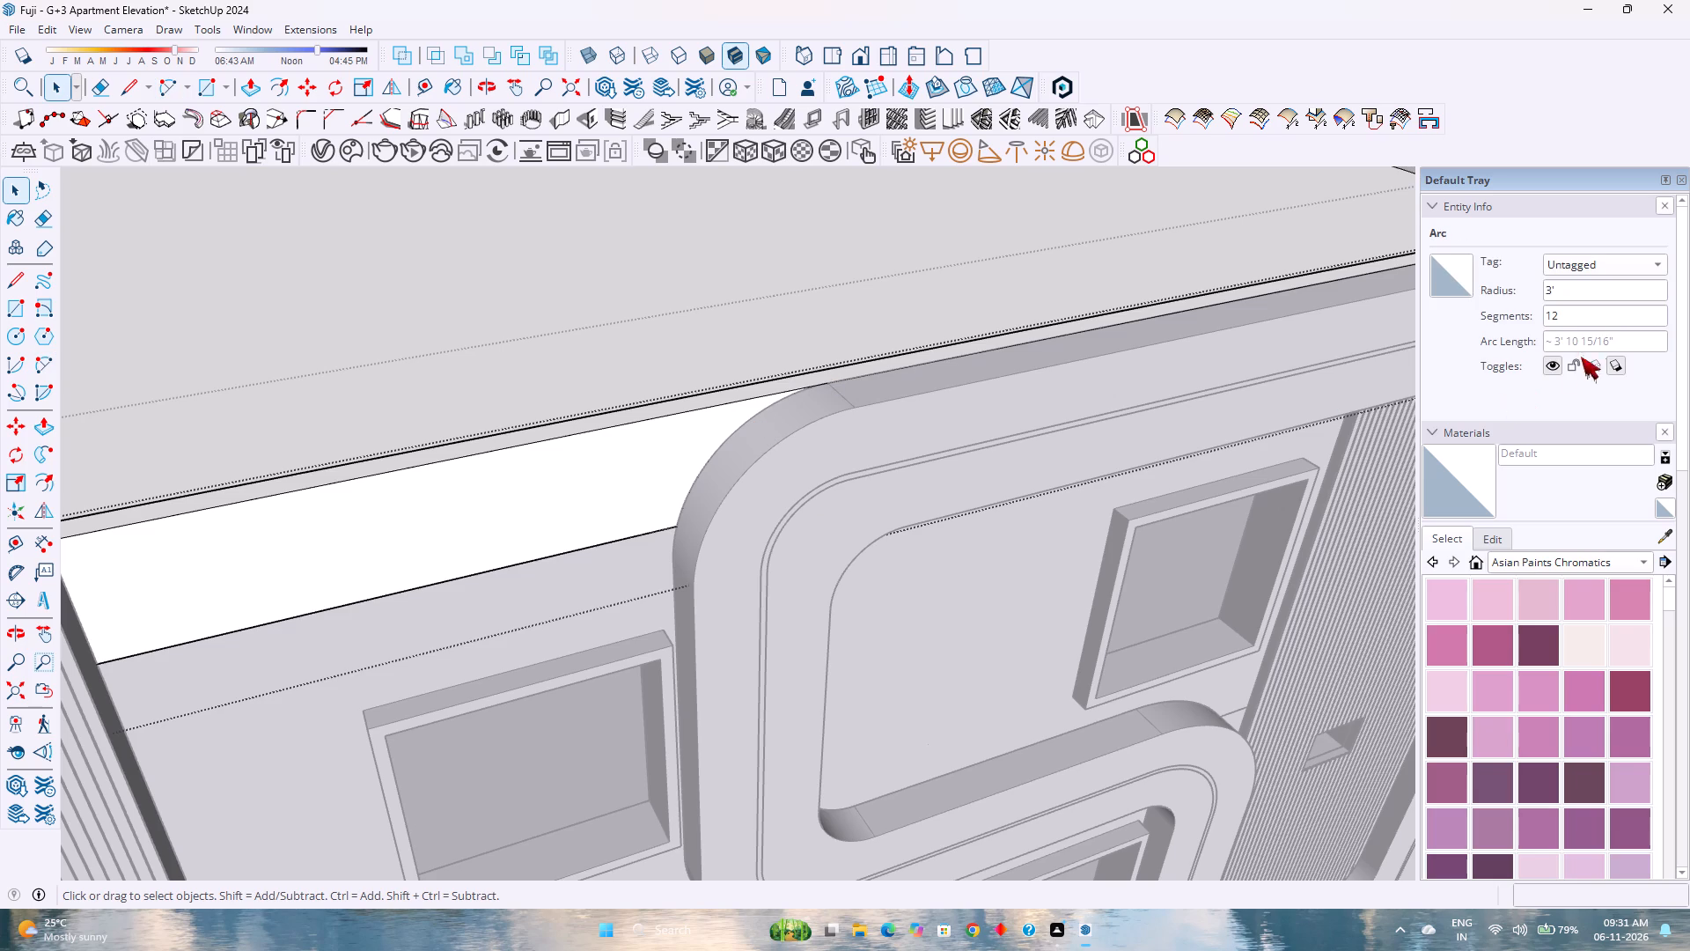
pyautogui.click(1574, 312)
pyautogui.press('BackSpace')
pyautogui.press('BackSpace')
pyautogui.write('180')
pyautogui.press('Return')
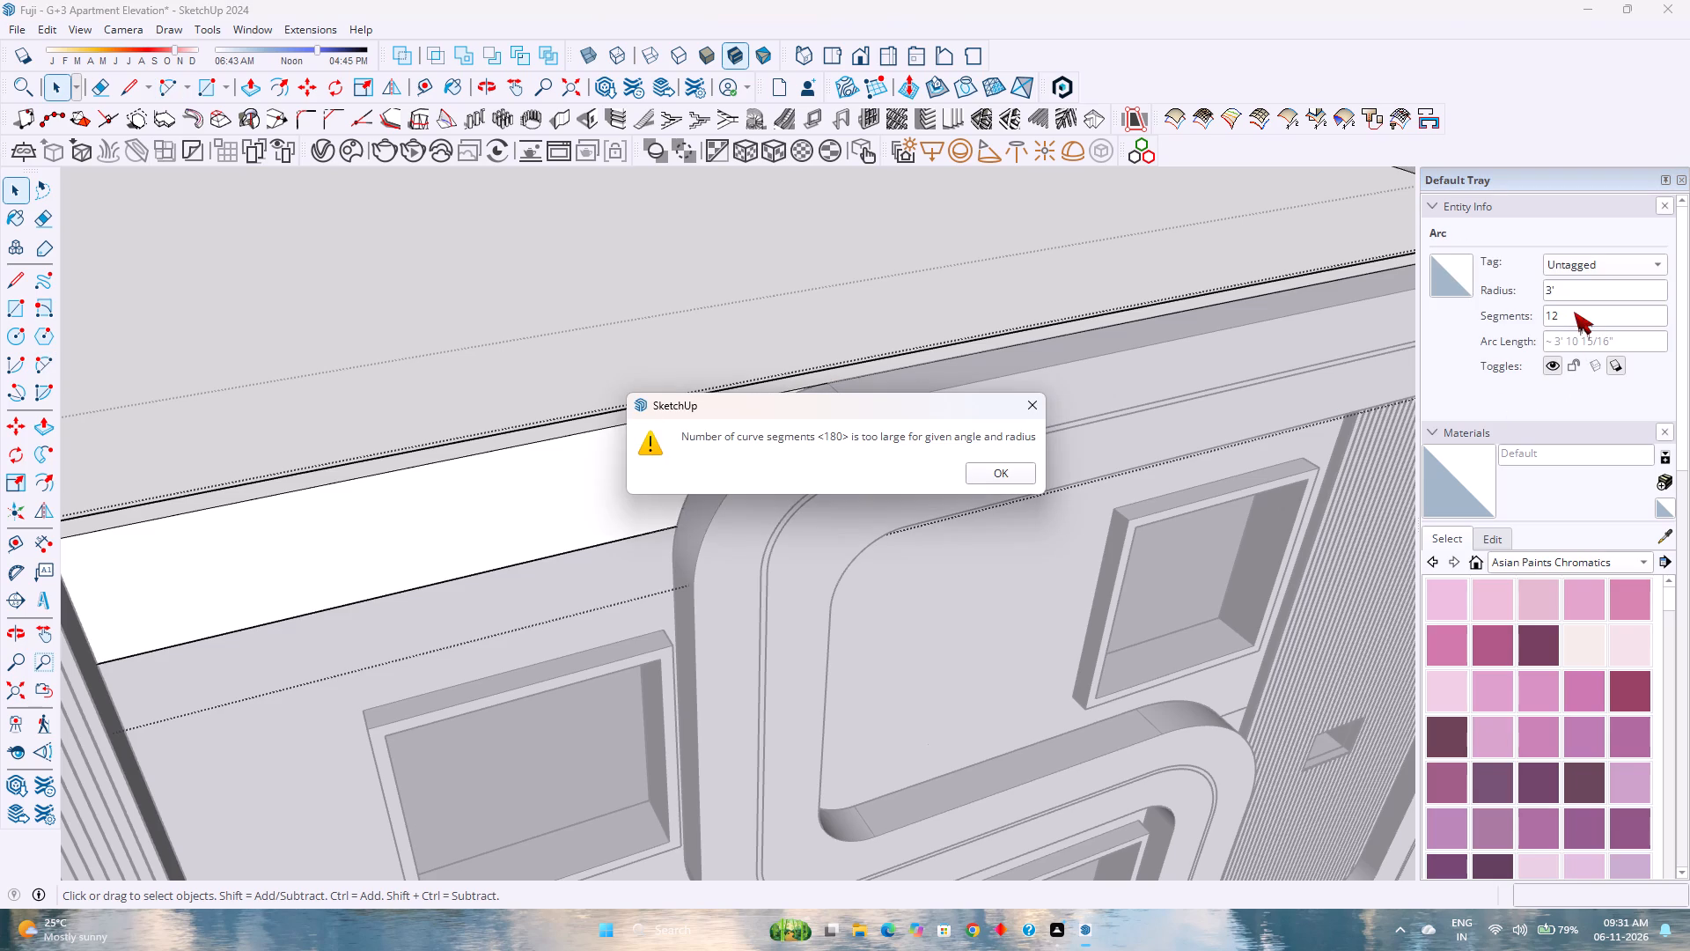
pyautogui.click(1015, 482)
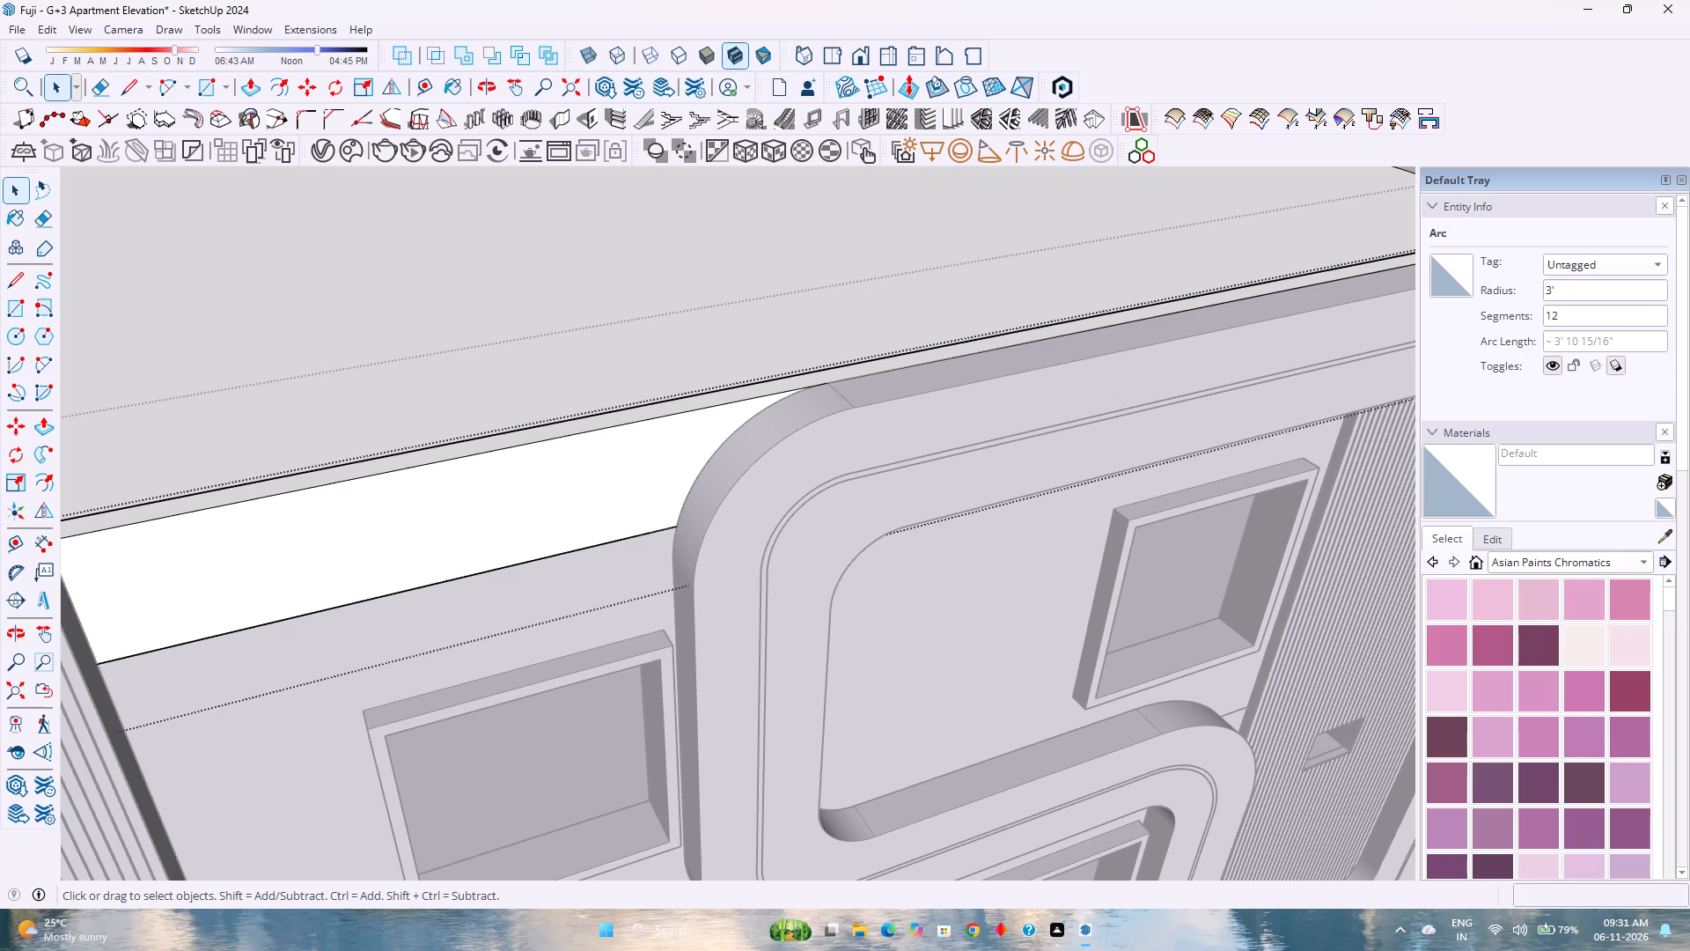
pyautogui.doubleClick(1576, 316)
pyautogui.write('150')
pyautogui.press('Return')
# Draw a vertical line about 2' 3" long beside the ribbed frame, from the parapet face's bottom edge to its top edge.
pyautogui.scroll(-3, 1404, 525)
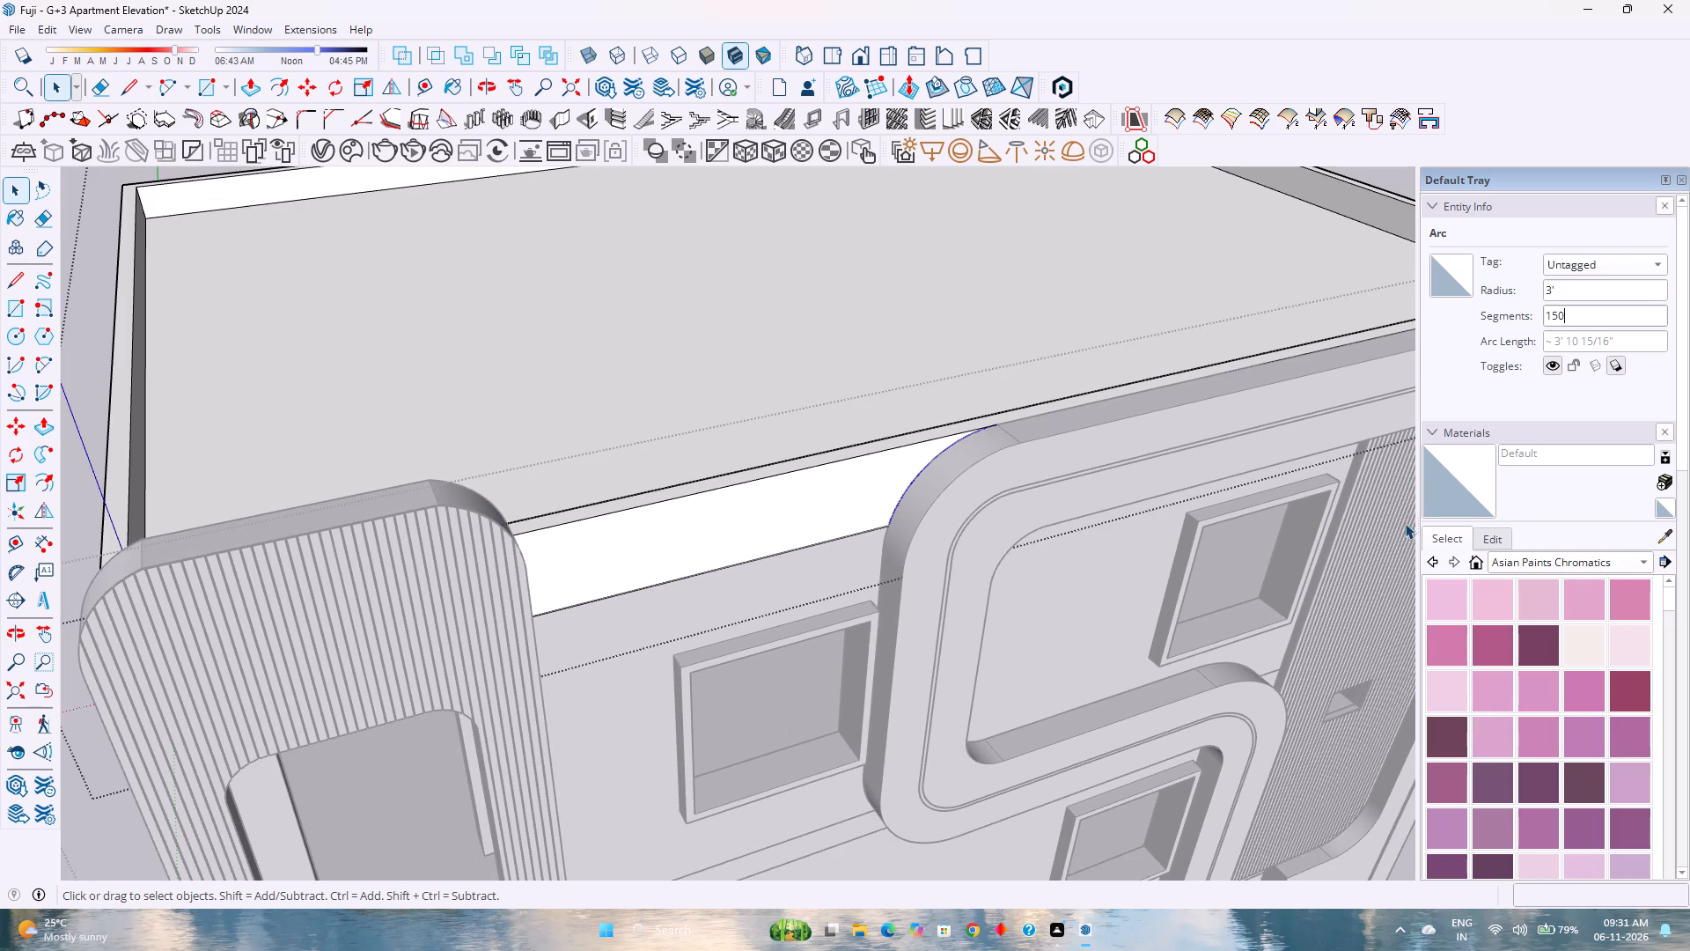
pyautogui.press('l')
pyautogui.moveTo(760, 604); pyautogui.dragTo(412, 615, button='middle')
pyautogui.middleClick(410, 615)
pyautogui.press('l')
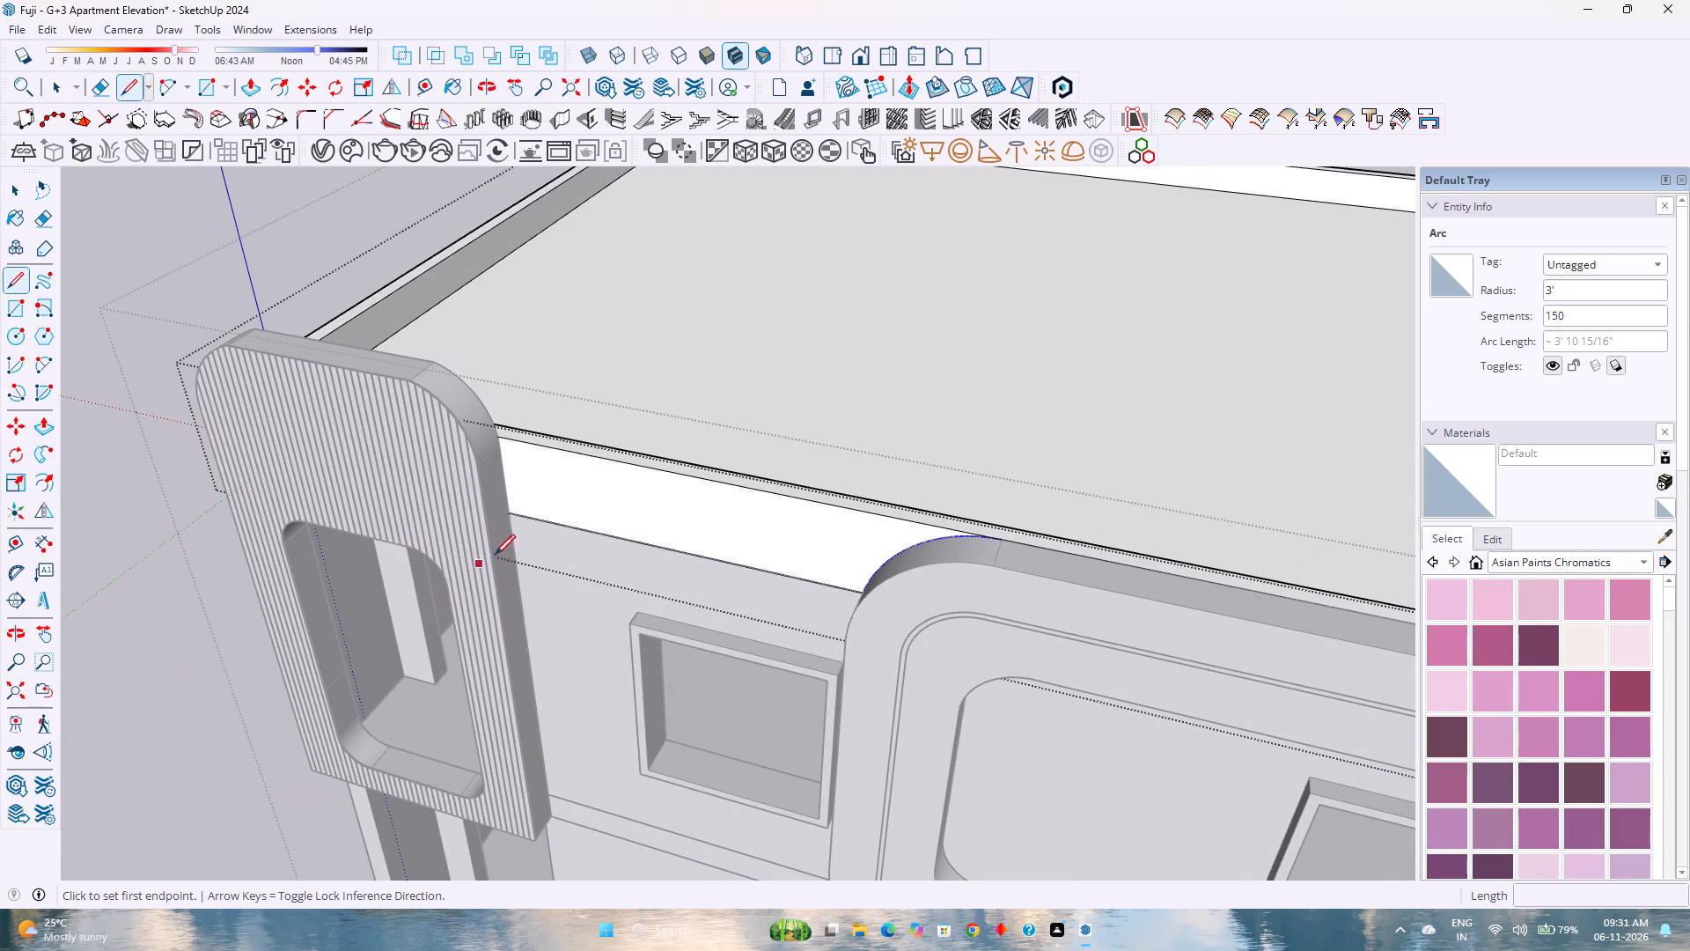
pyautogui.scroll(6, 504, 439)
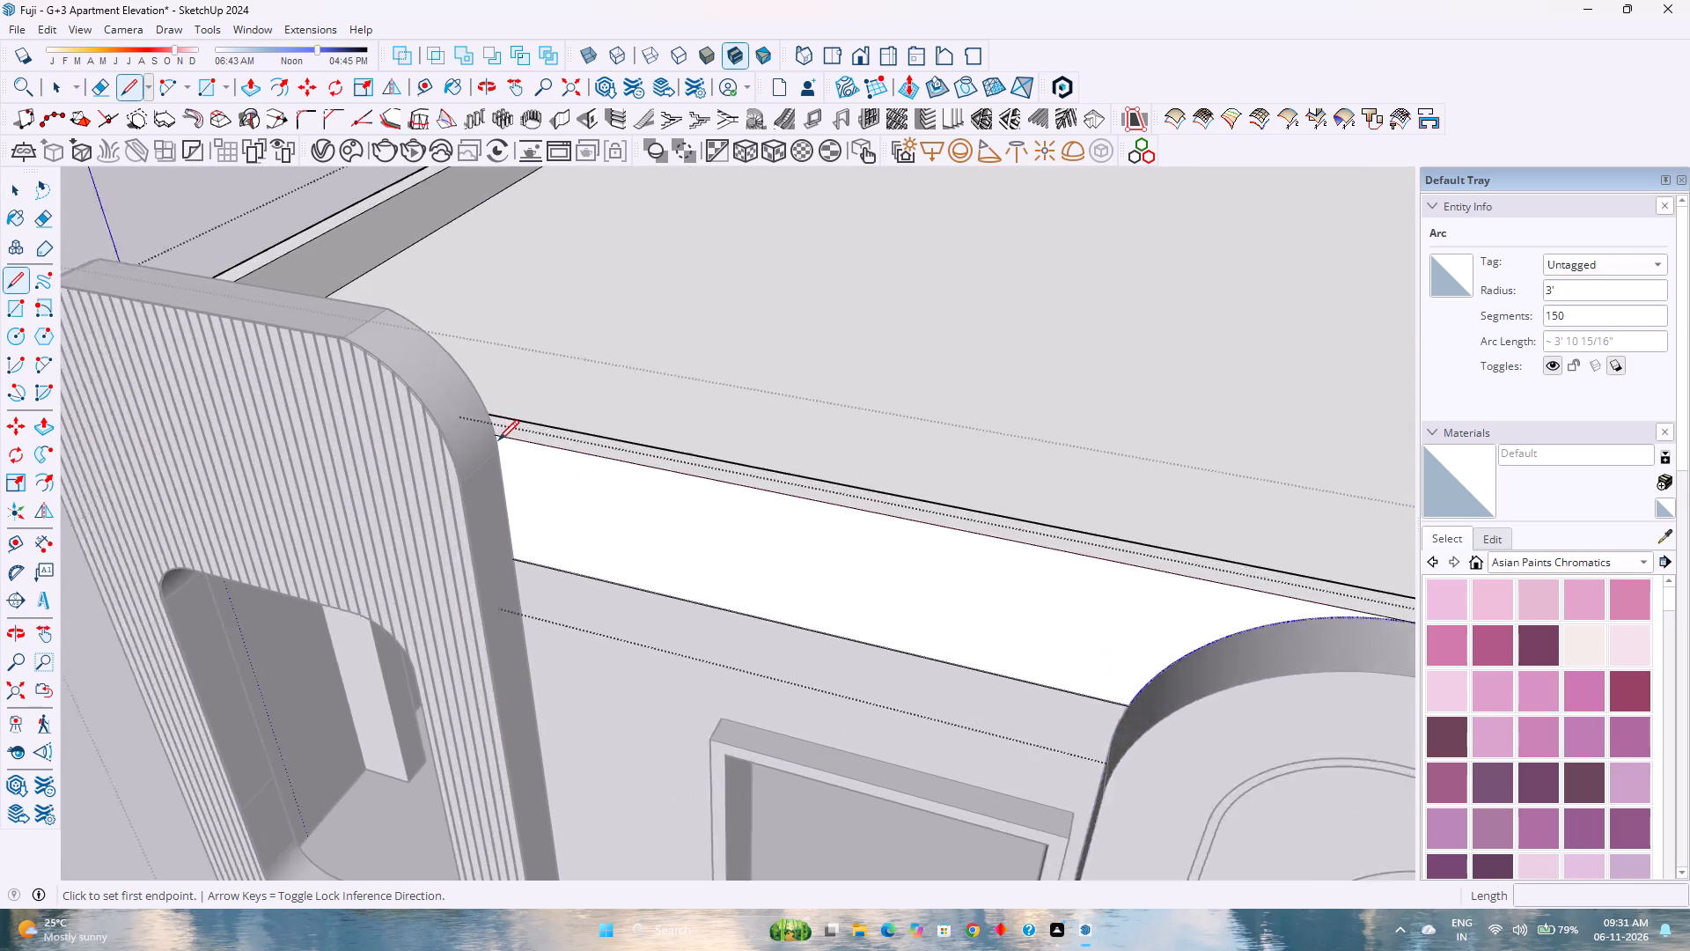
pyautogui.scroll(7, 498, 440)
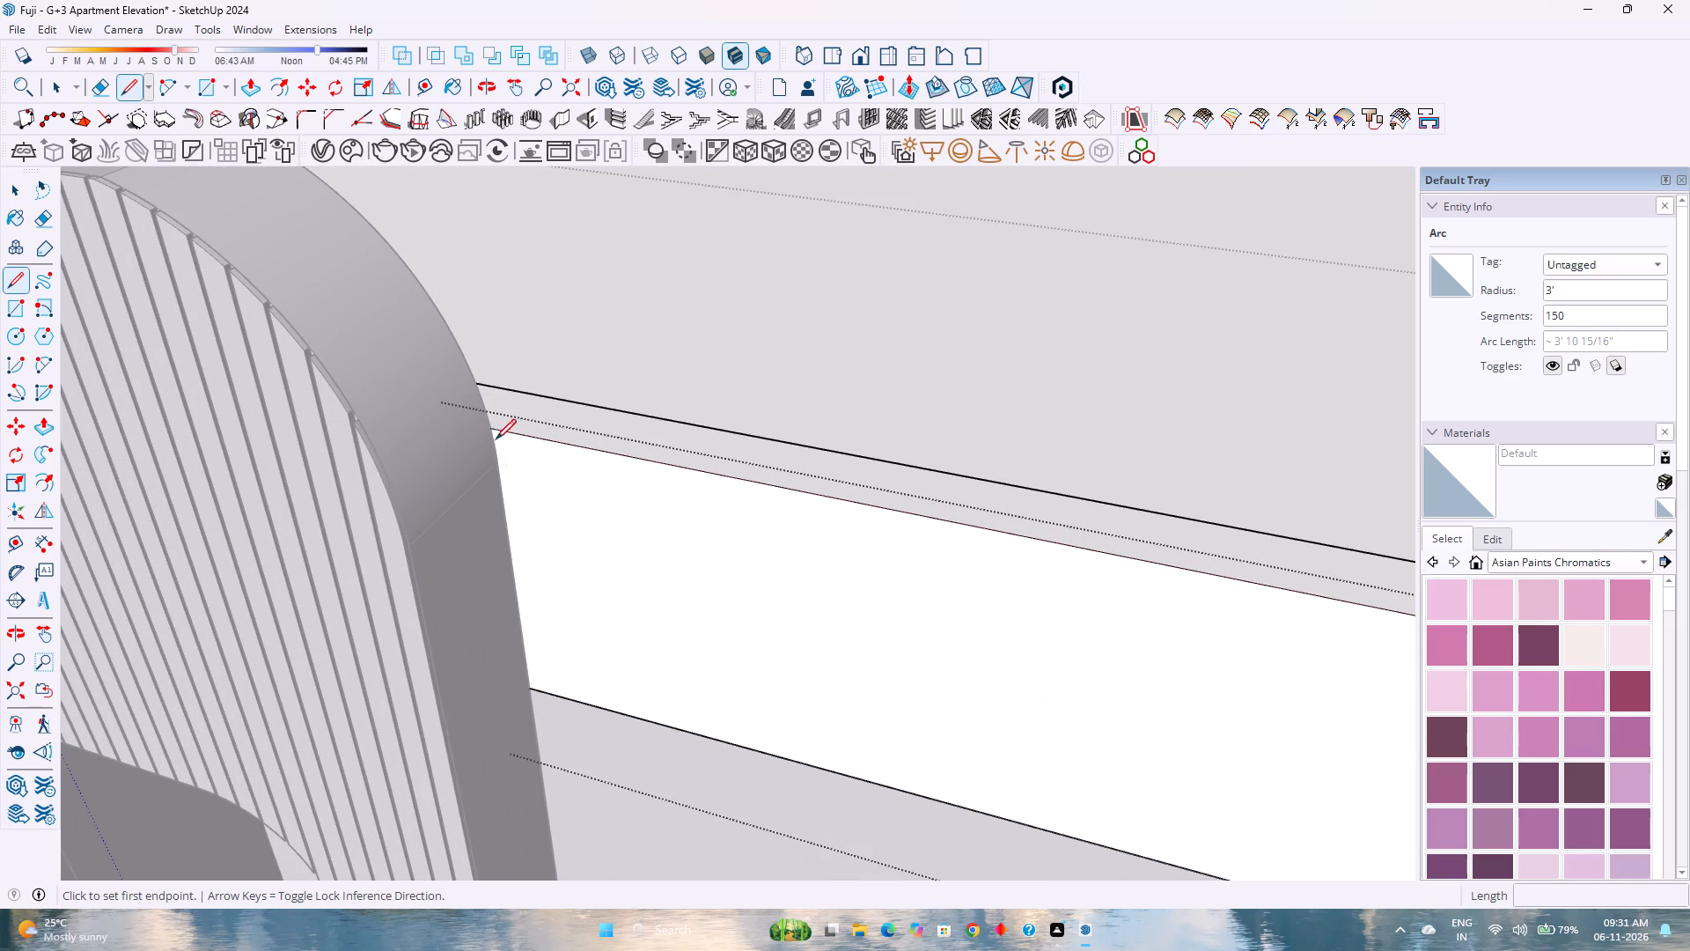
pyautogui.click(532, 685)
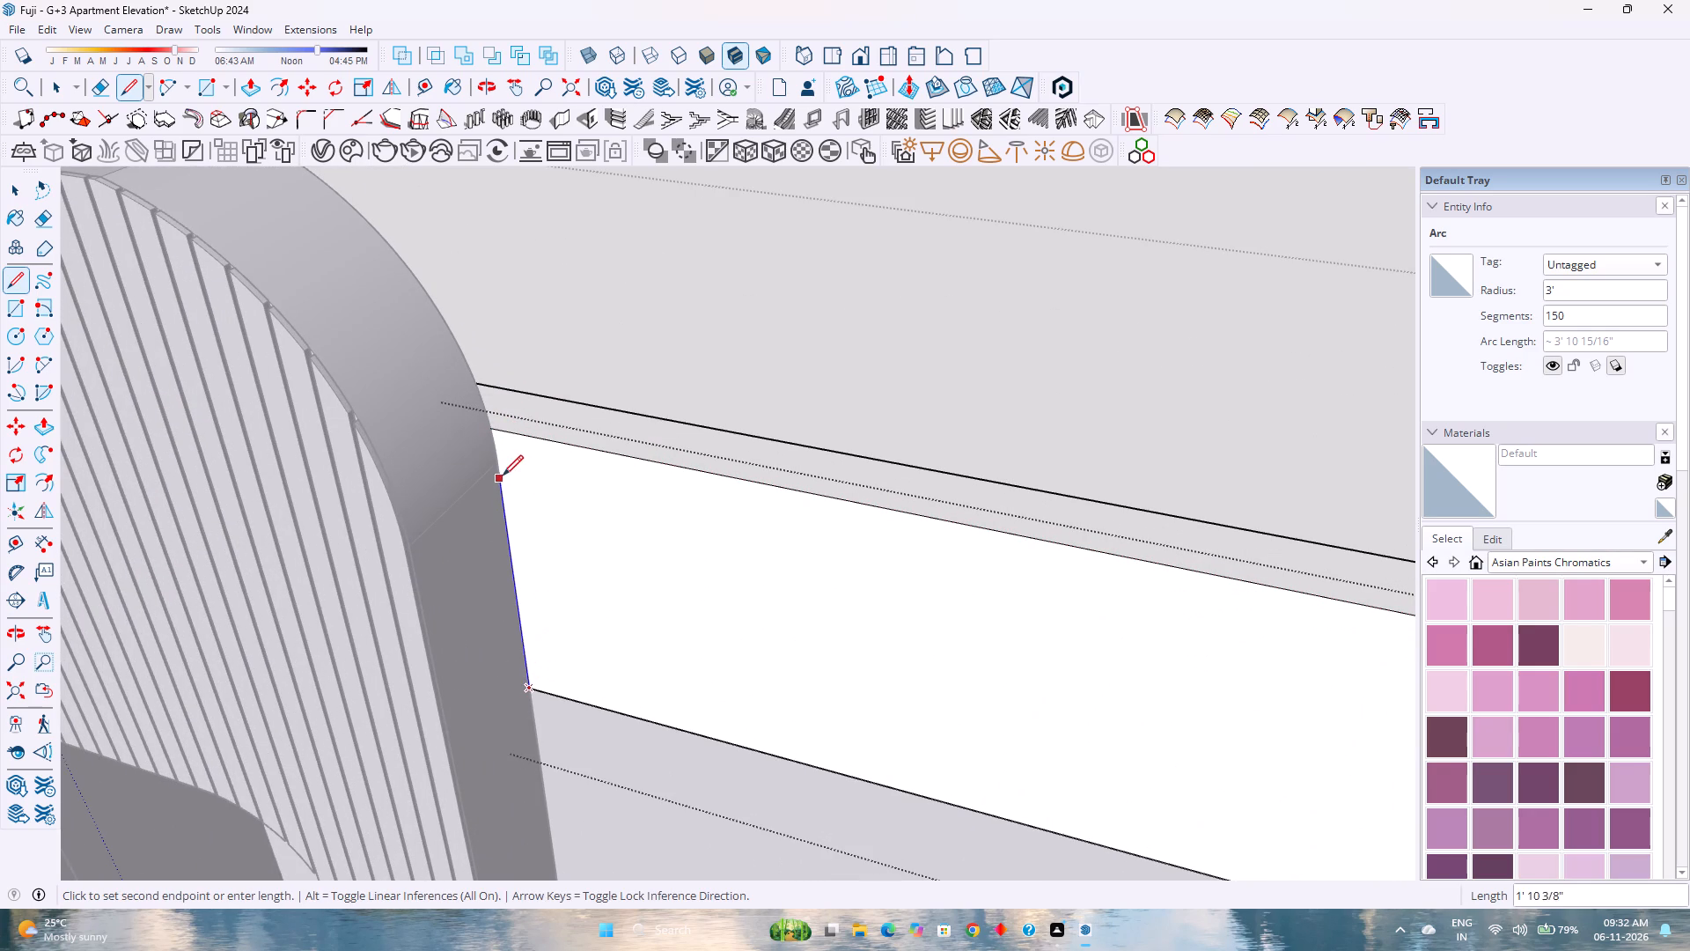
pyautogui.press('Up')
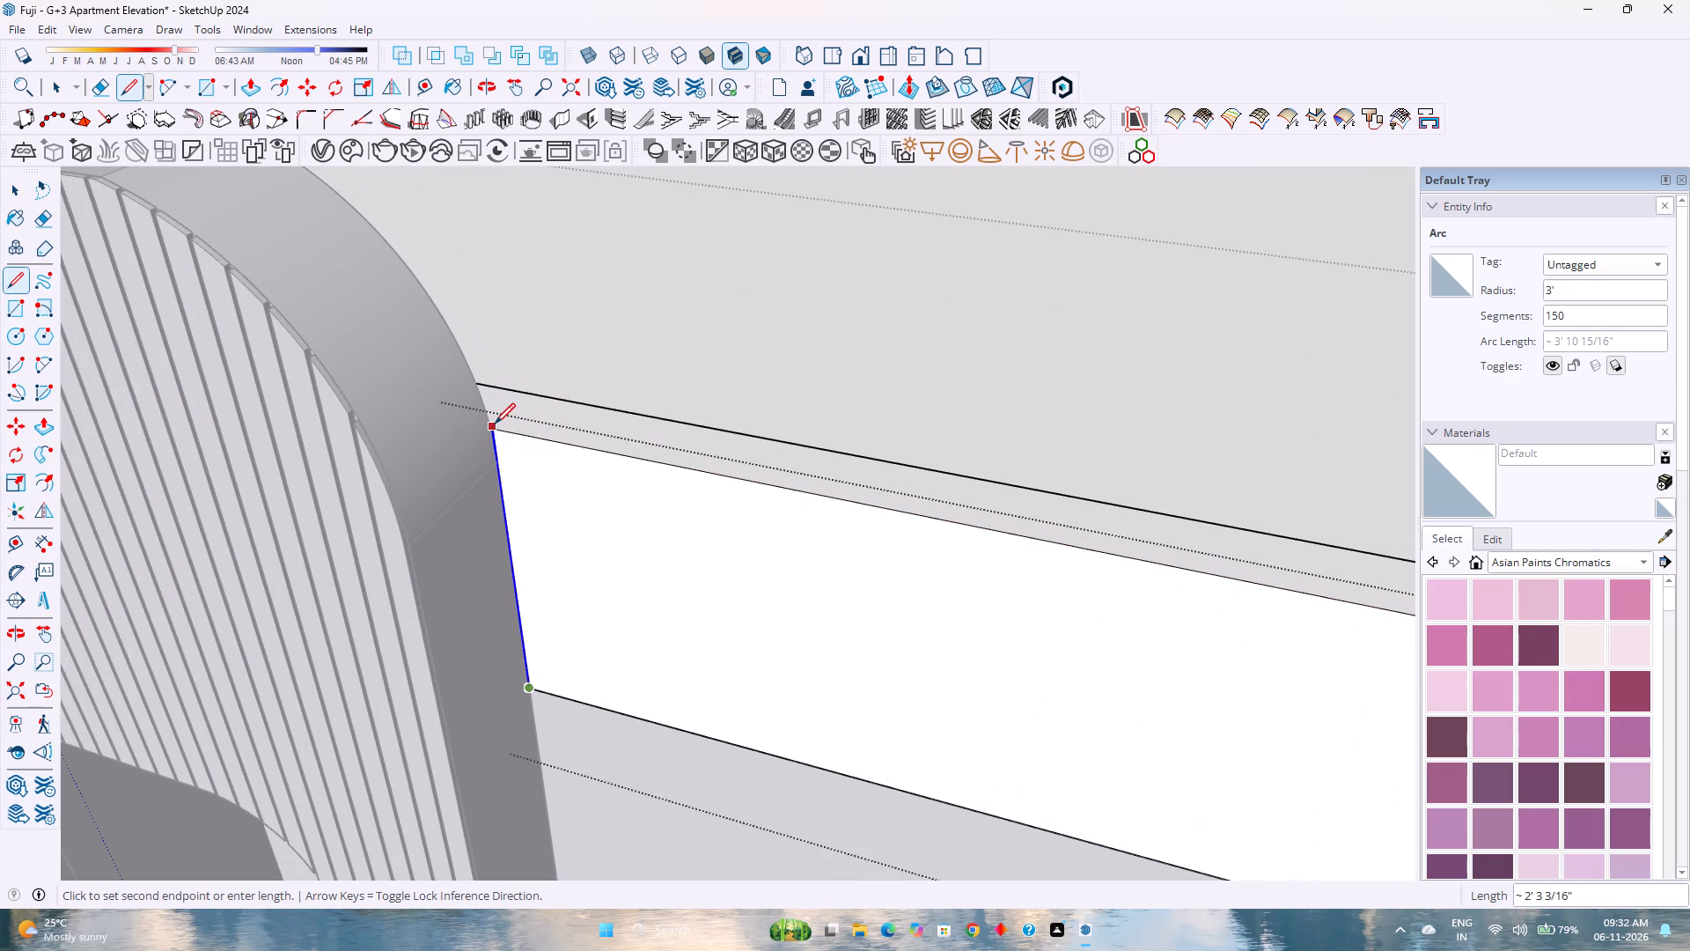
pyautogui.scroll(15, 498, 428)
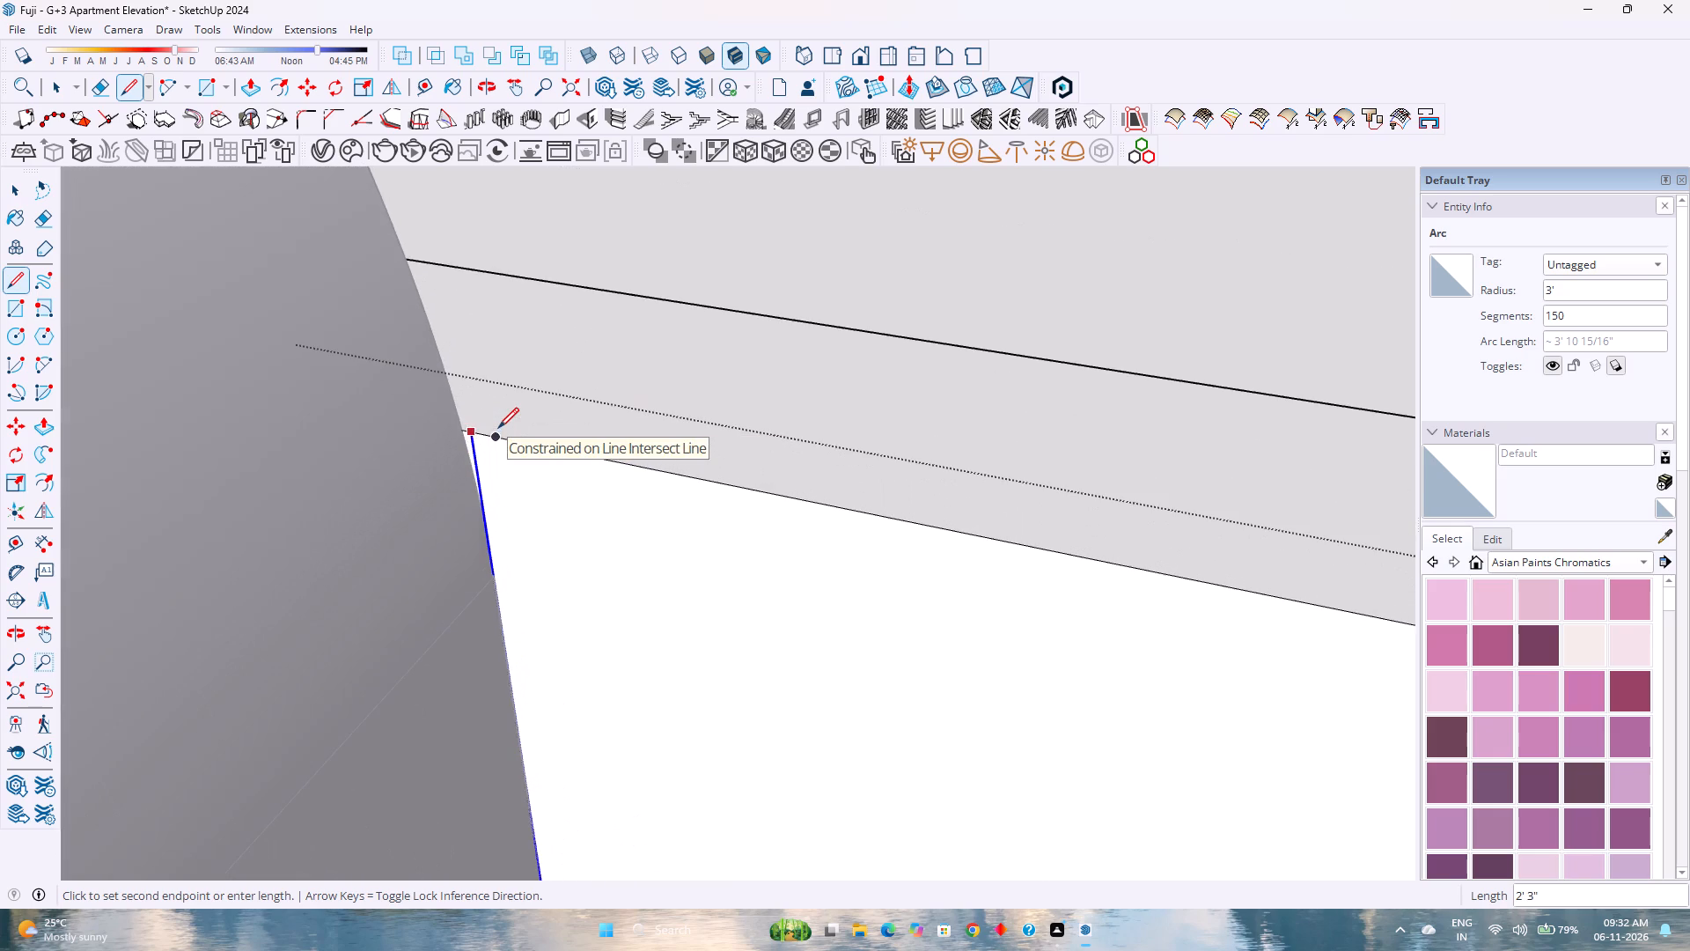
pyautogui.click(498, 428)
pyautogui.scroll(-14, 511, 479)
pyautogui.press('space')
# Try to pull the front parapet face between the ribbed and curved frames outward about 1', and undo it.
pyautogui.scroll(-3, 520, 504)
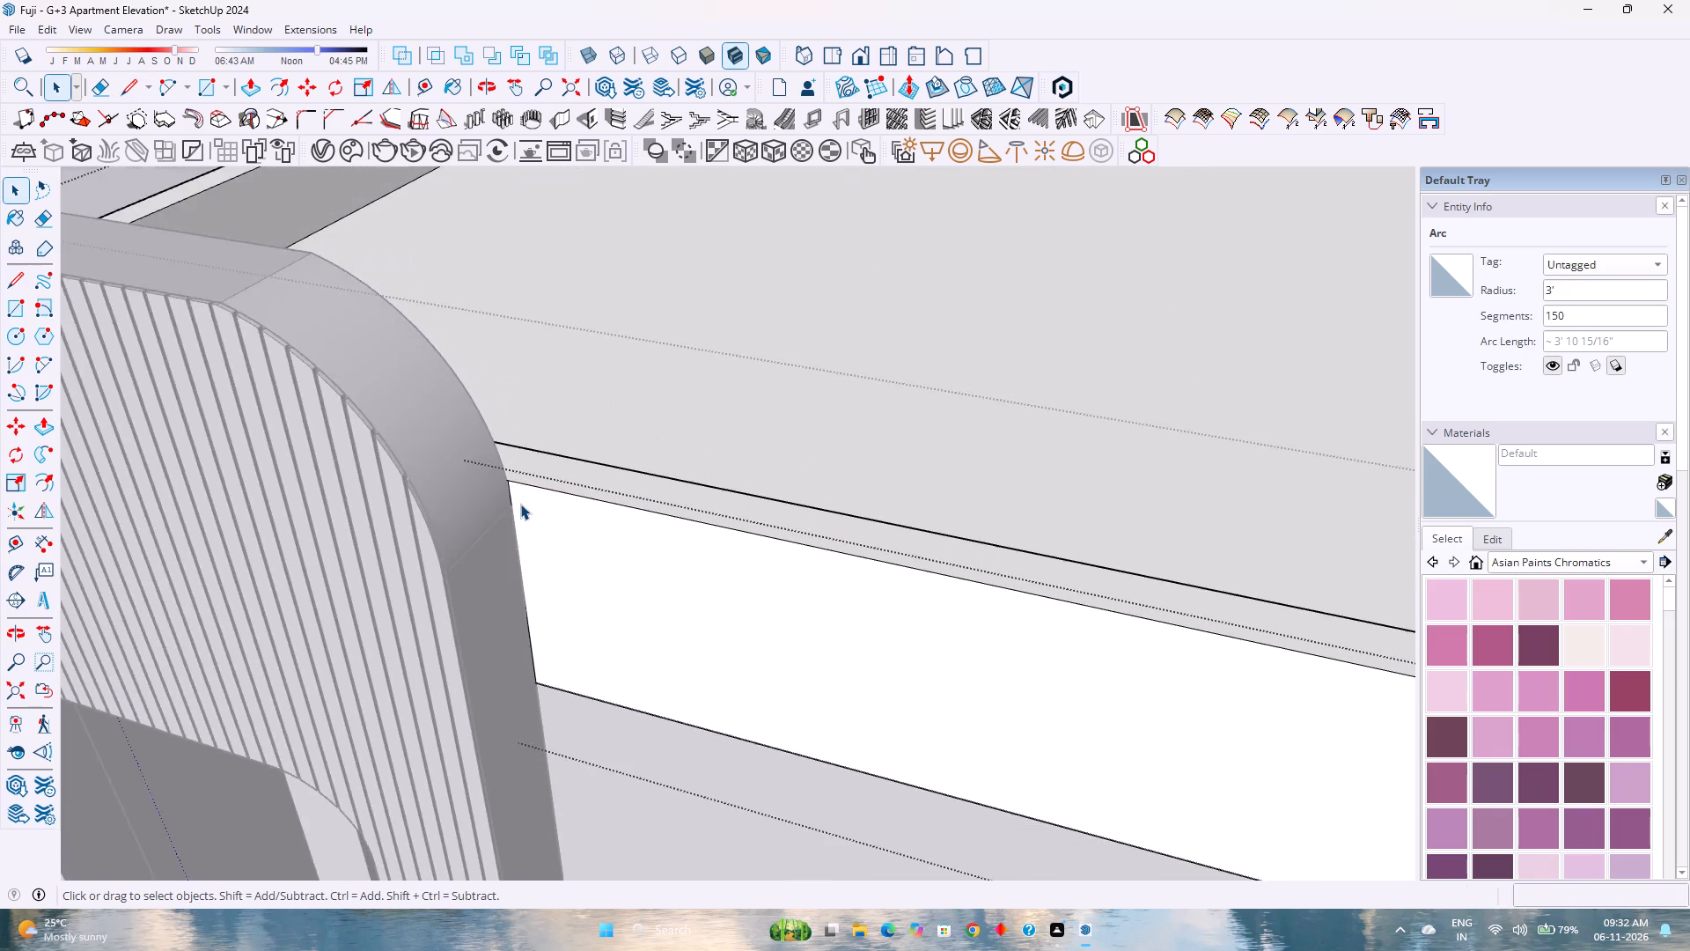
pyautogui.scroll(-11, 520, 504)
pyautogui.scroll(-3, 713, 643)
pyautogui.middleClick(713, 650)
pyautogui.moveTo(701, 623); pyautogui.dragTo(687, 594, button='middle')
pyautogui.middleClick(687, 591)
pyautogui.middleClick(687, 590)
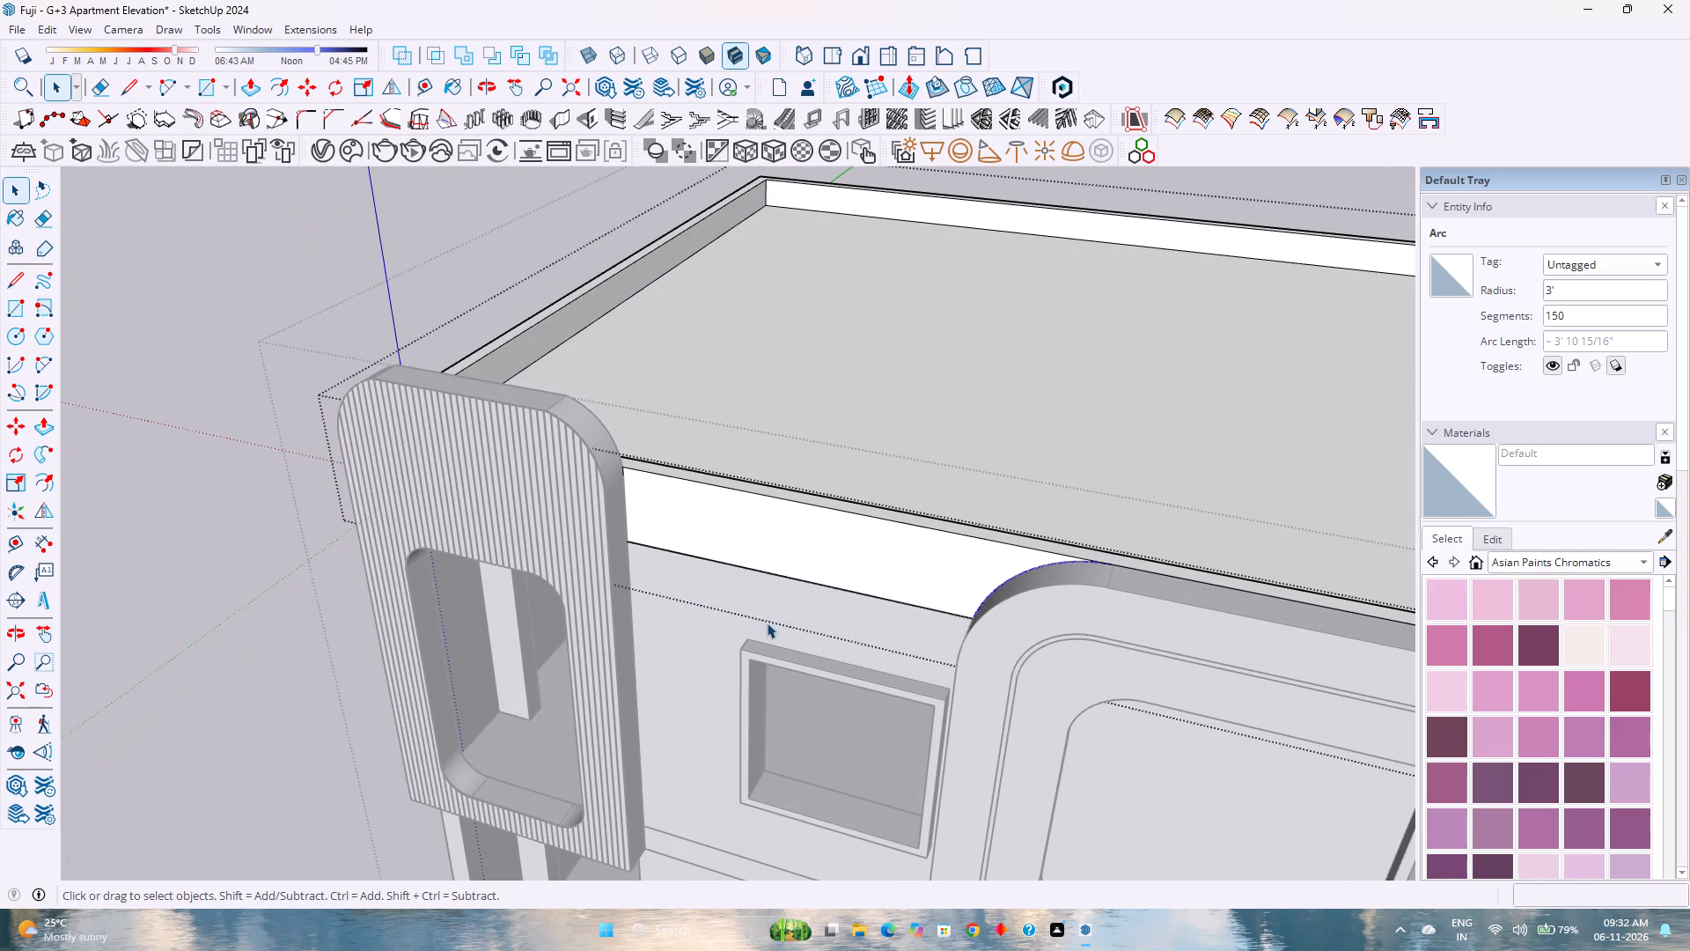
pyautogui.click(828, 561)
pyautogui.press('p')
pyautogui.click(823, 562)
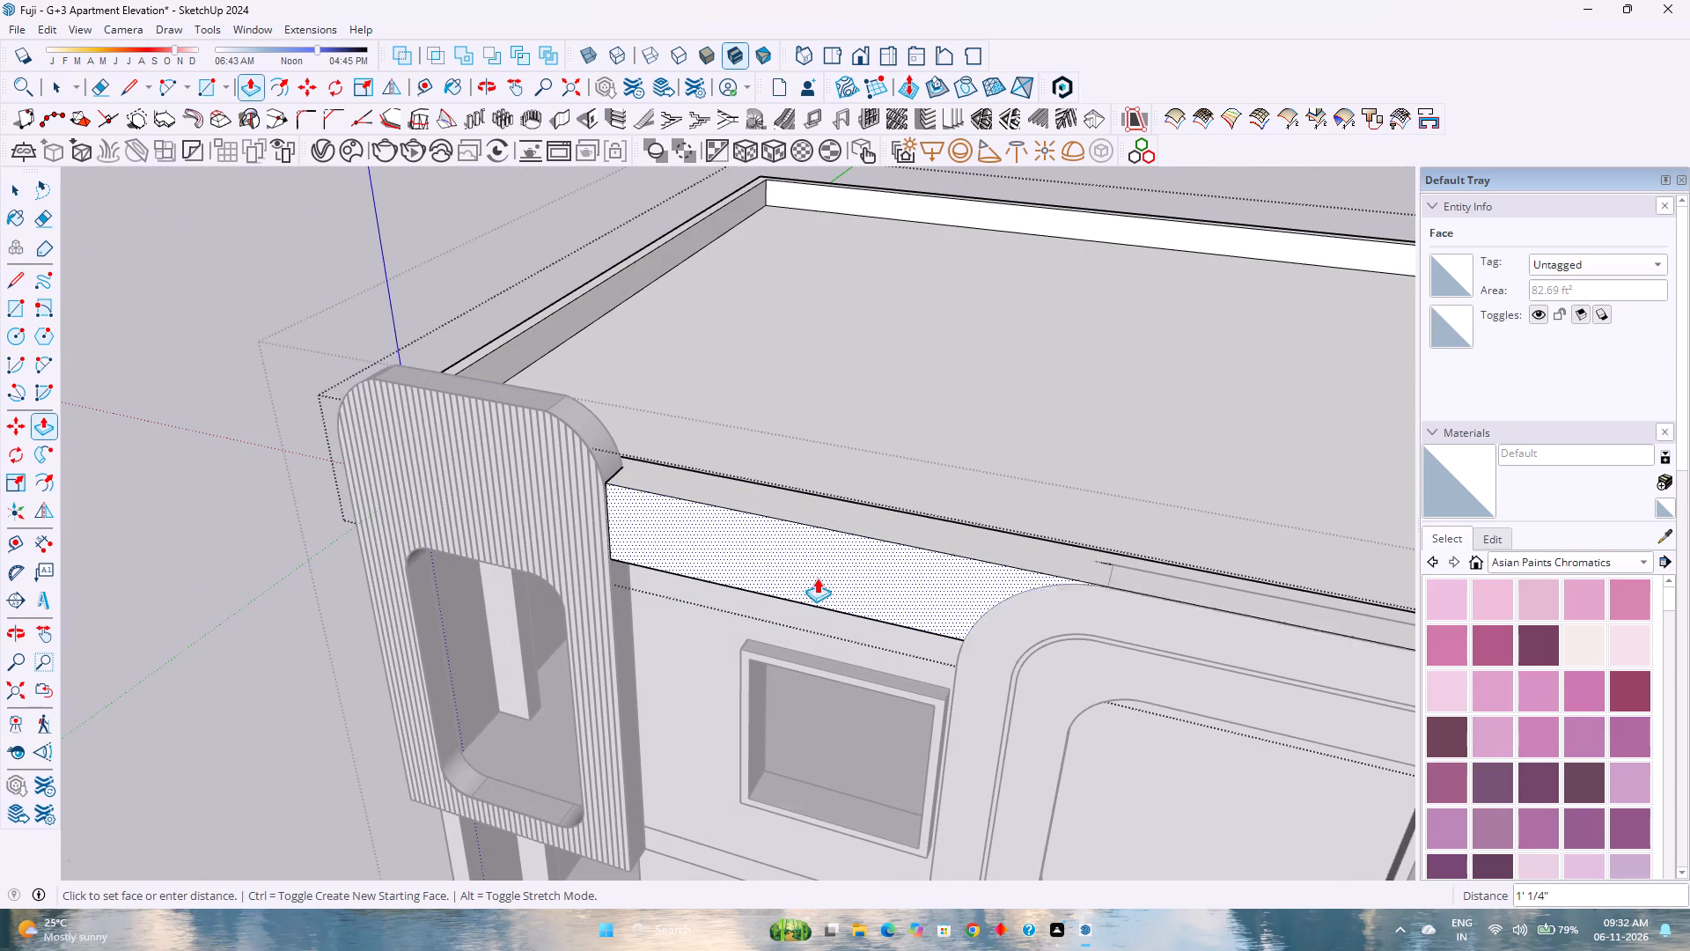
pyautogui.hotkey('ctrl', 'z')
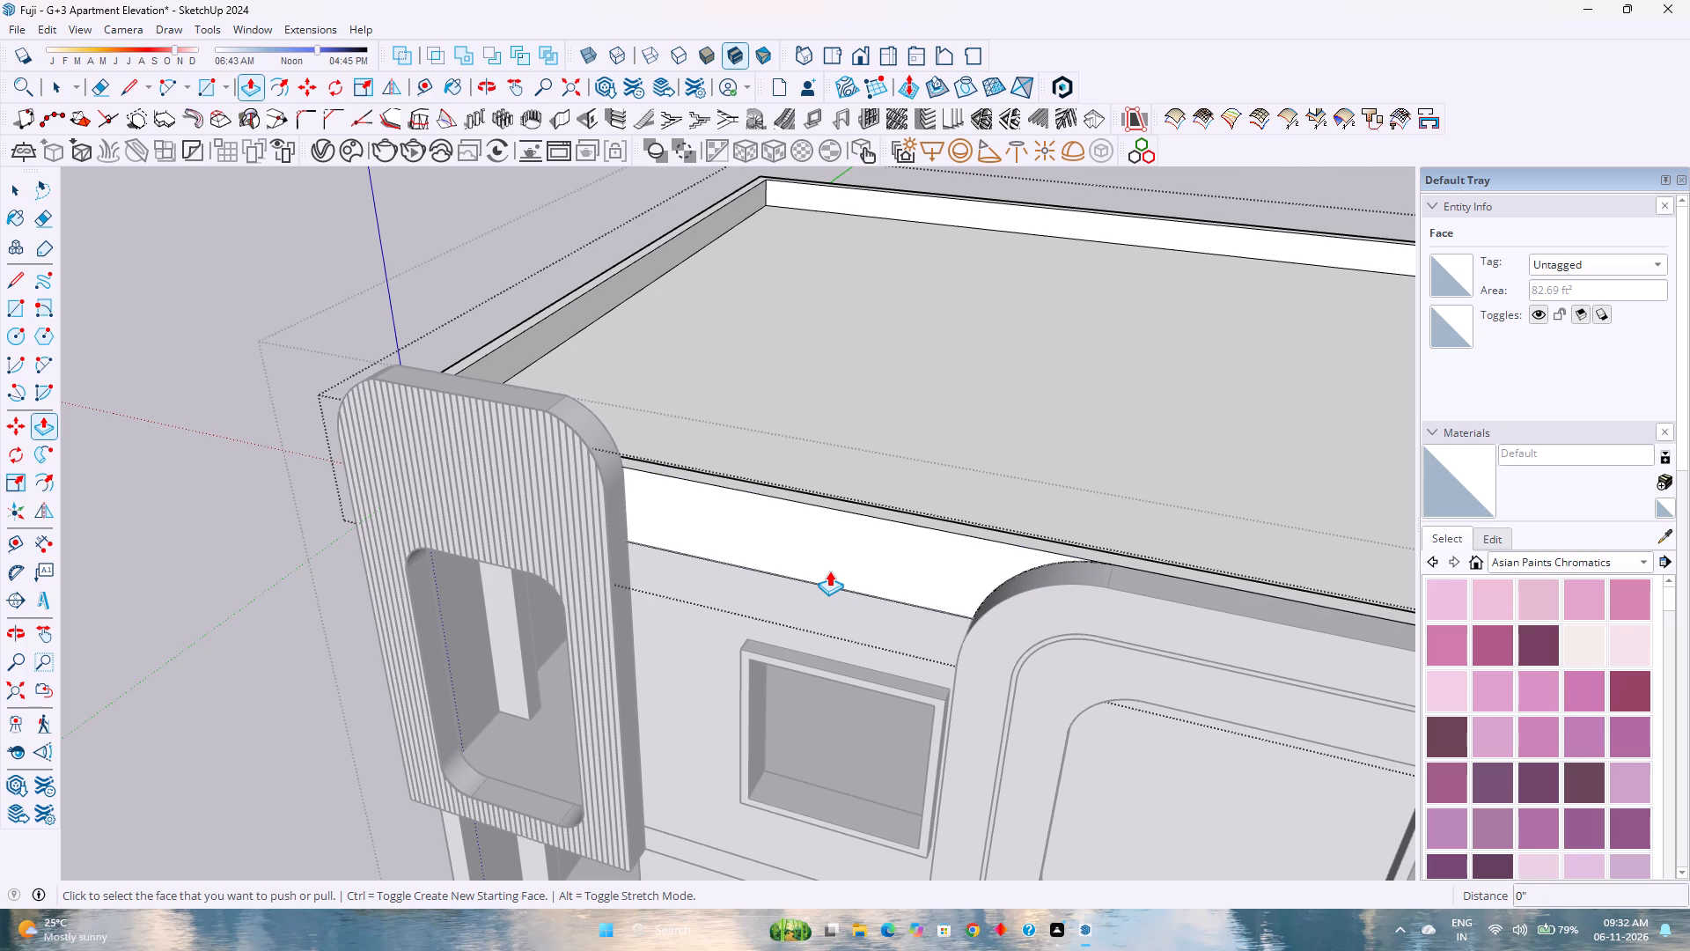
# Push/Pull the front parapet face outward 1' to the front plane of the curved frame.
pyautogui.click(840, 564)
pyautogui.click(1137, 601)
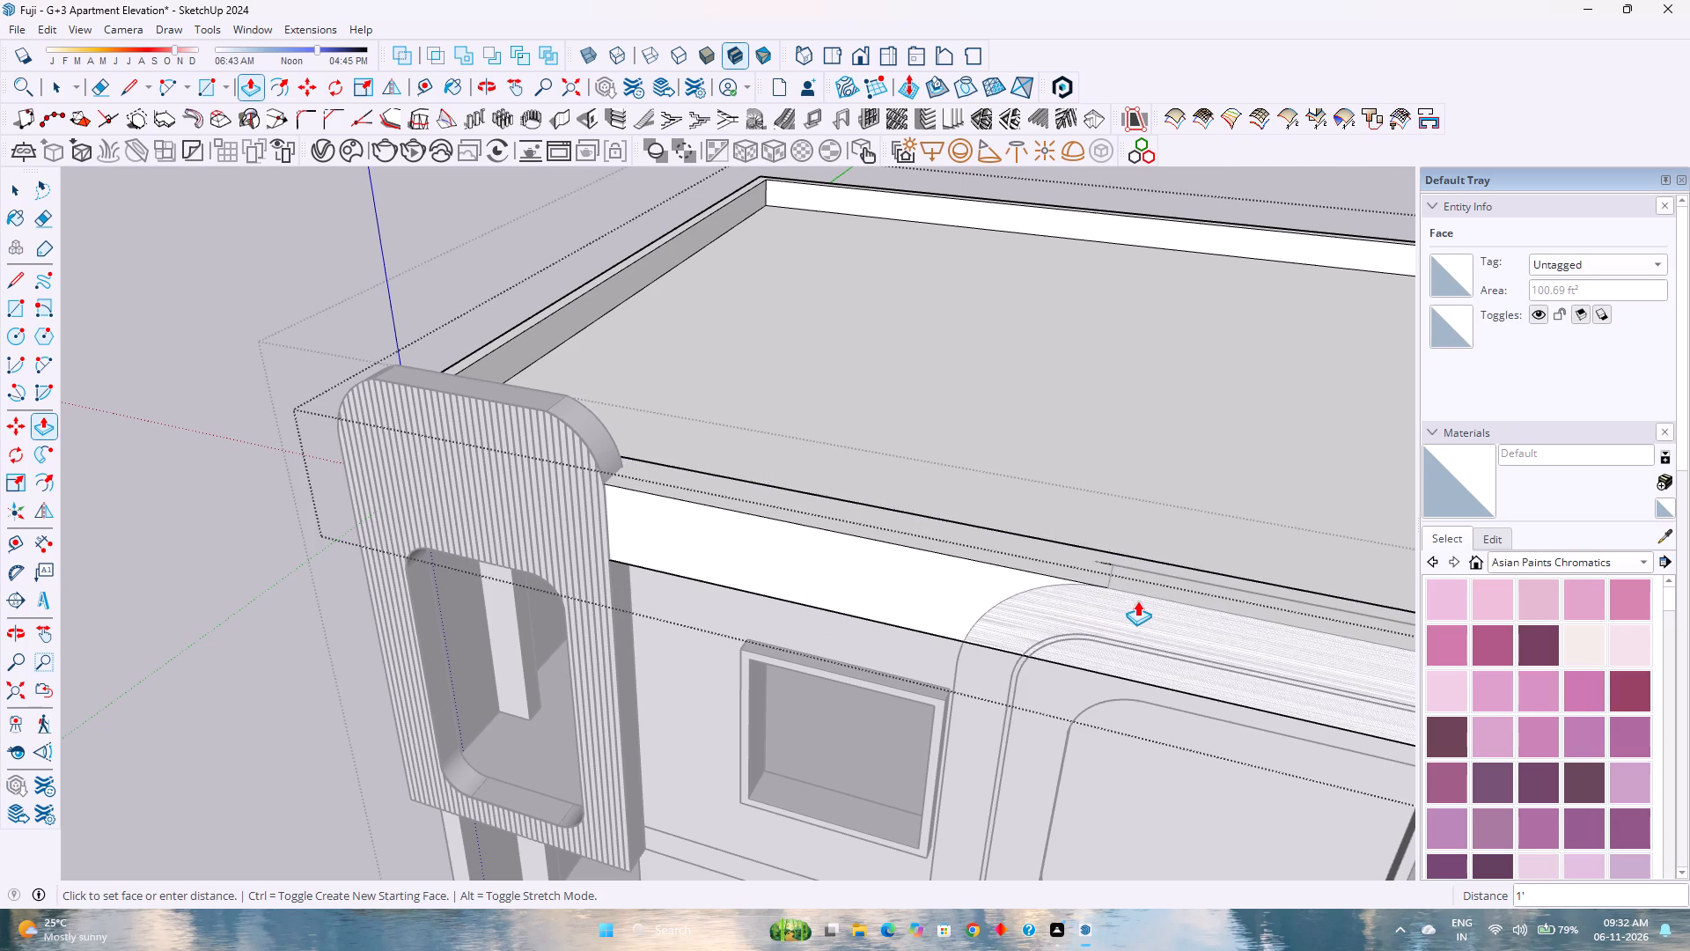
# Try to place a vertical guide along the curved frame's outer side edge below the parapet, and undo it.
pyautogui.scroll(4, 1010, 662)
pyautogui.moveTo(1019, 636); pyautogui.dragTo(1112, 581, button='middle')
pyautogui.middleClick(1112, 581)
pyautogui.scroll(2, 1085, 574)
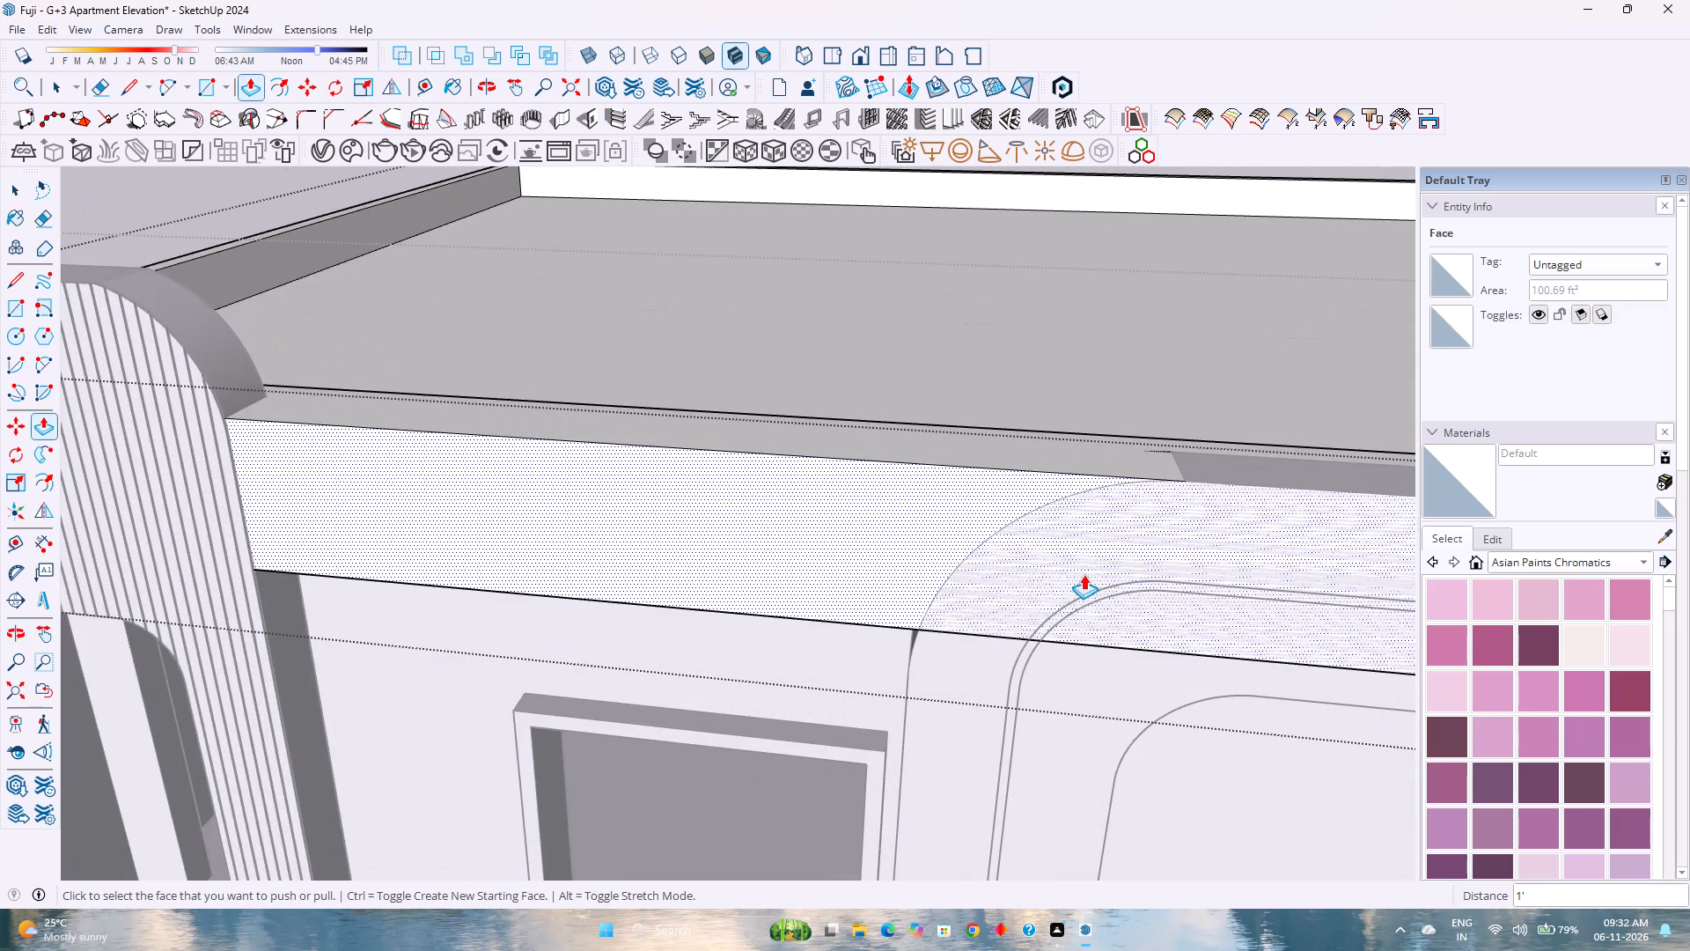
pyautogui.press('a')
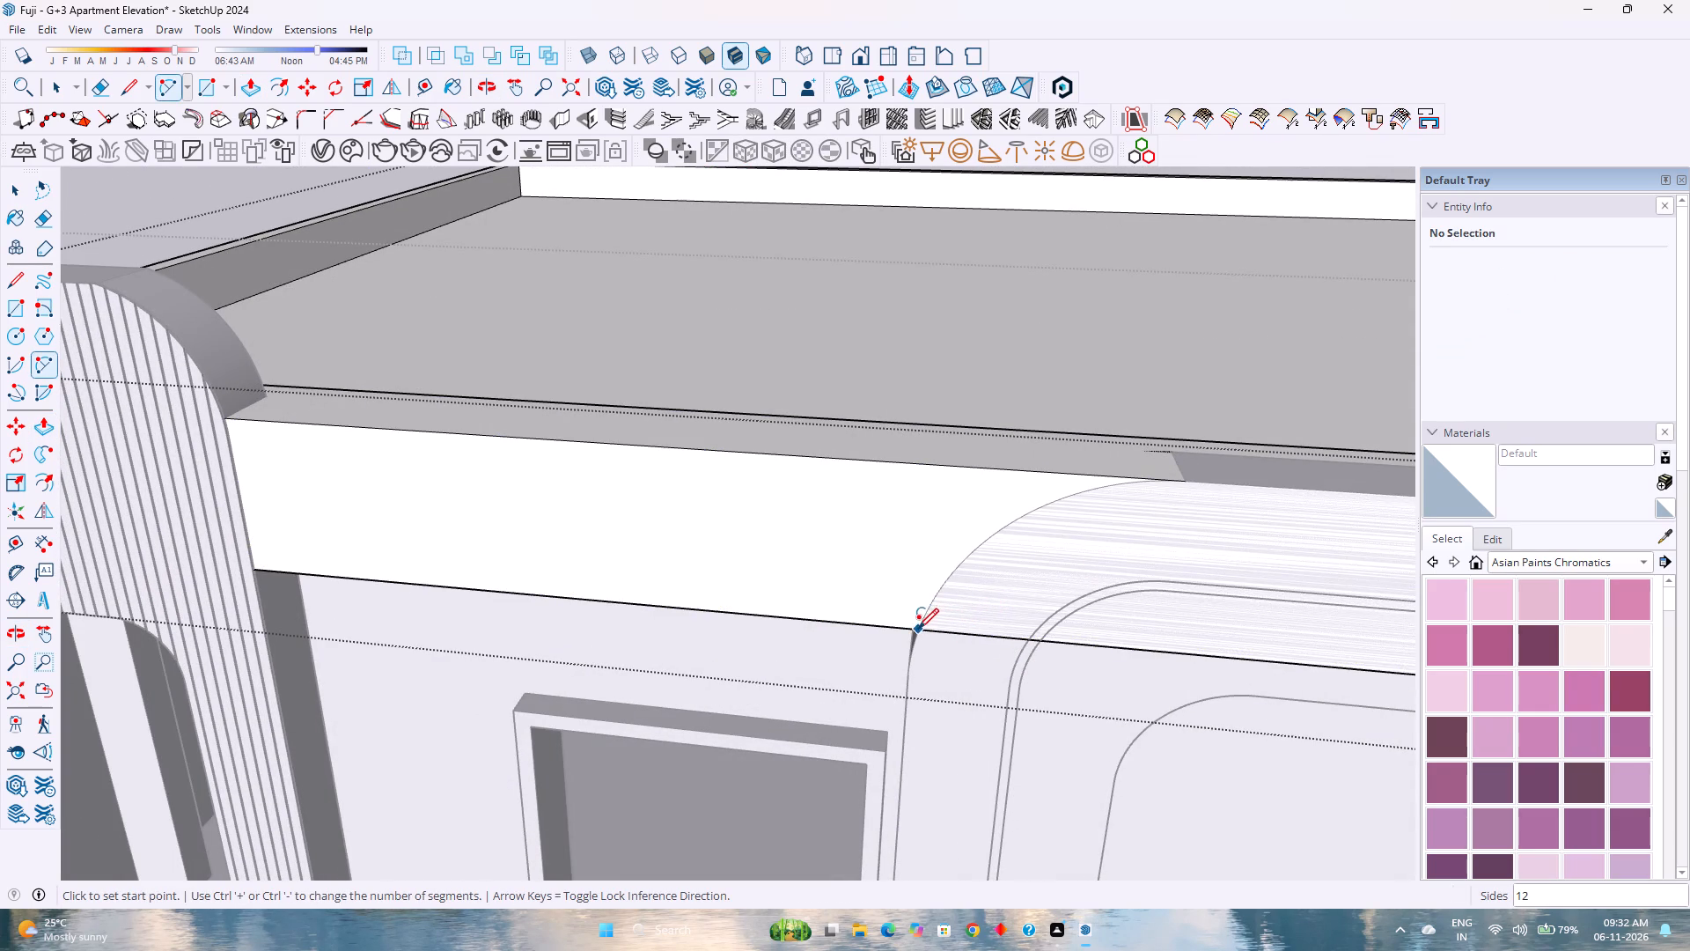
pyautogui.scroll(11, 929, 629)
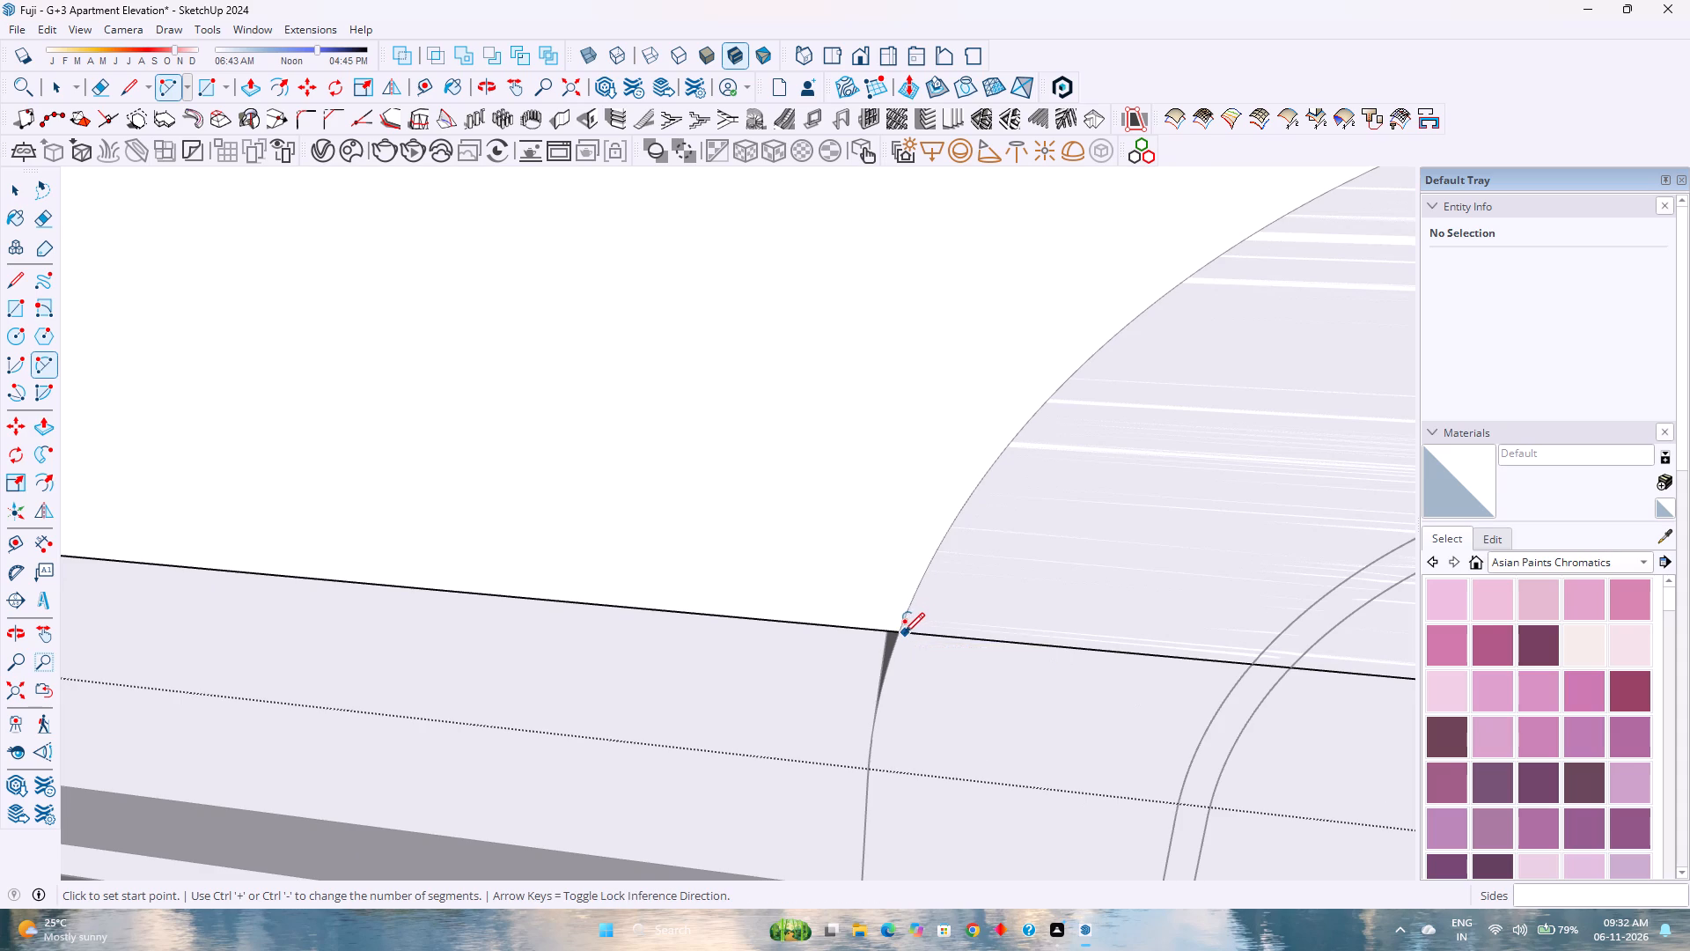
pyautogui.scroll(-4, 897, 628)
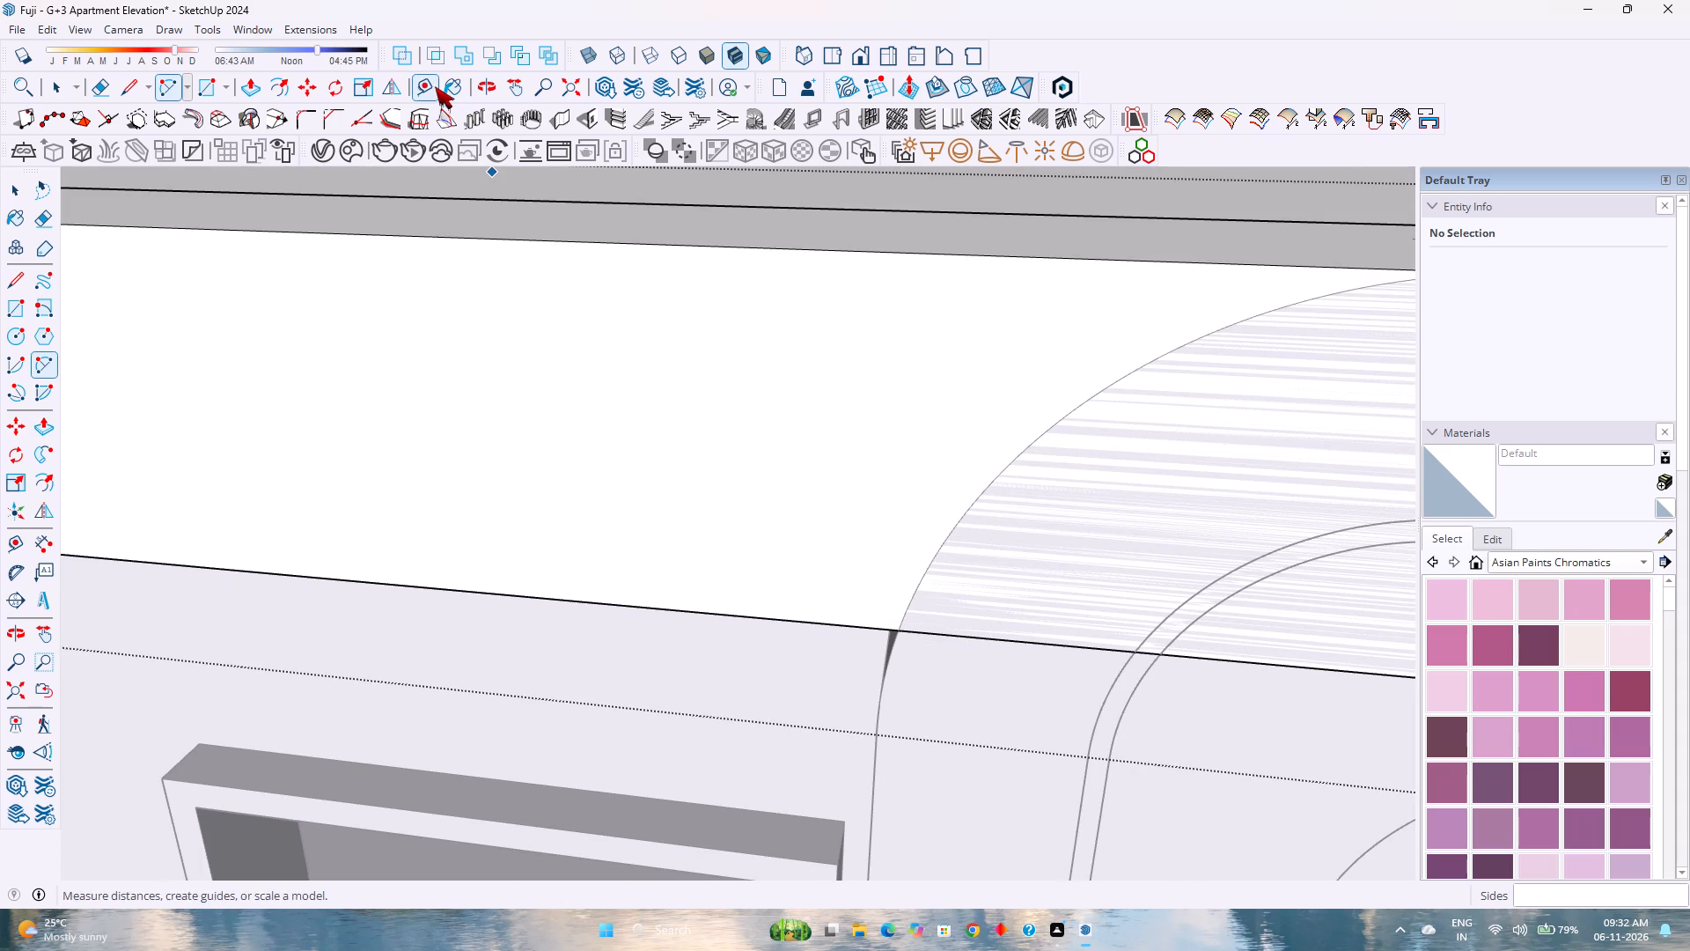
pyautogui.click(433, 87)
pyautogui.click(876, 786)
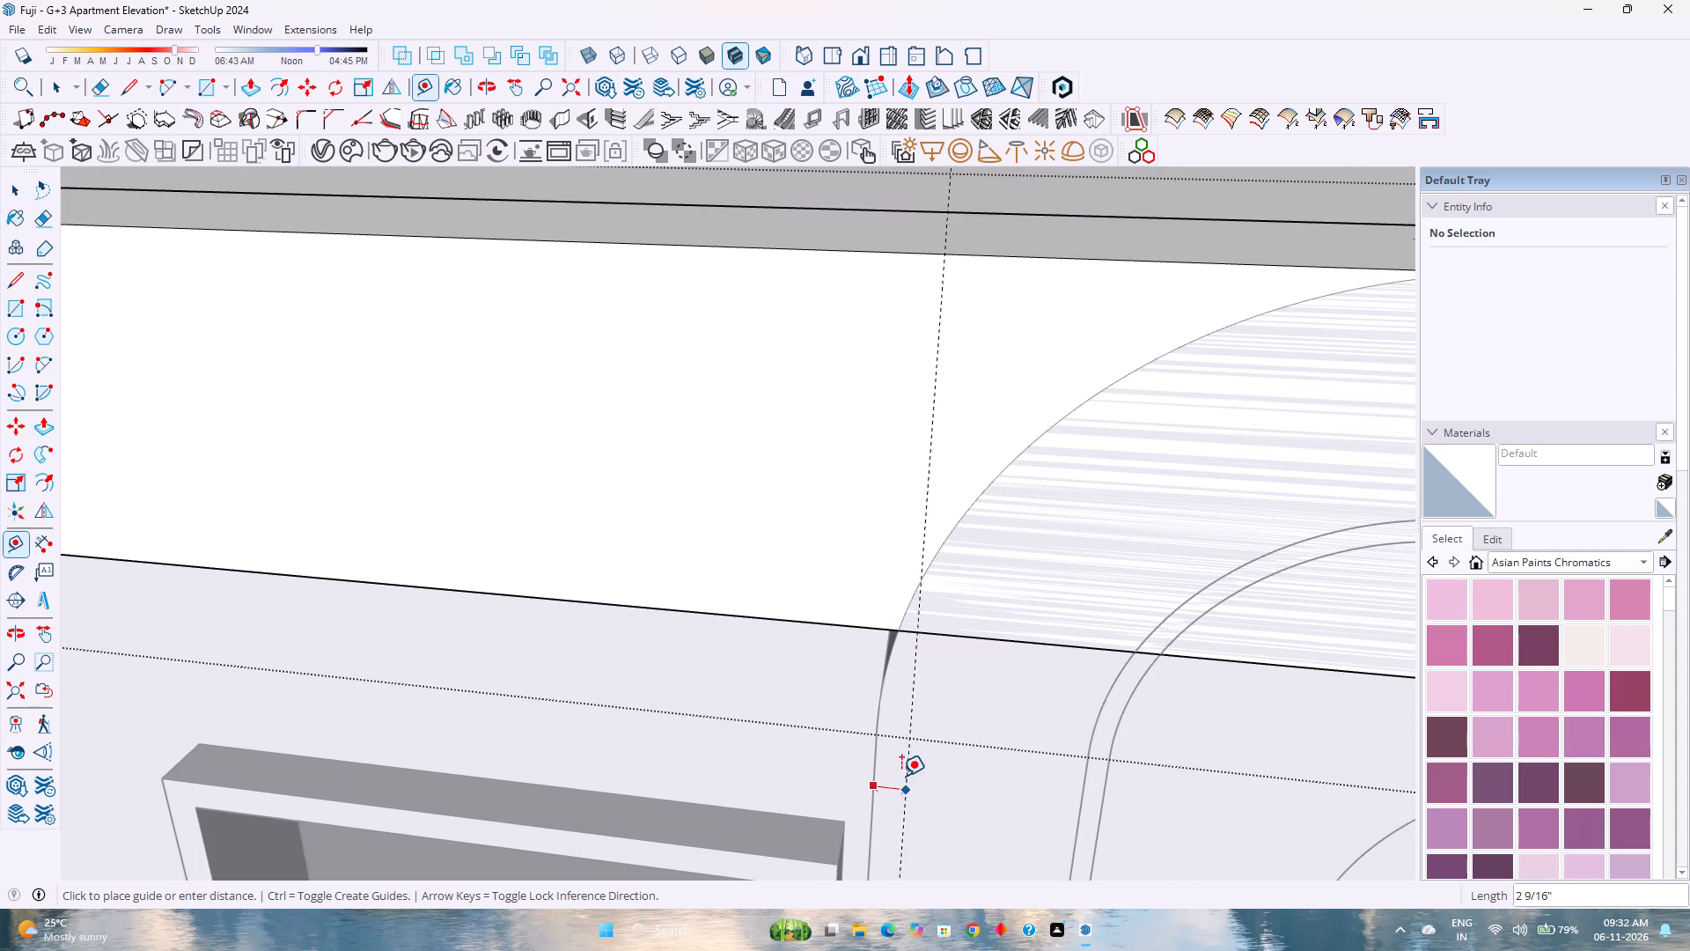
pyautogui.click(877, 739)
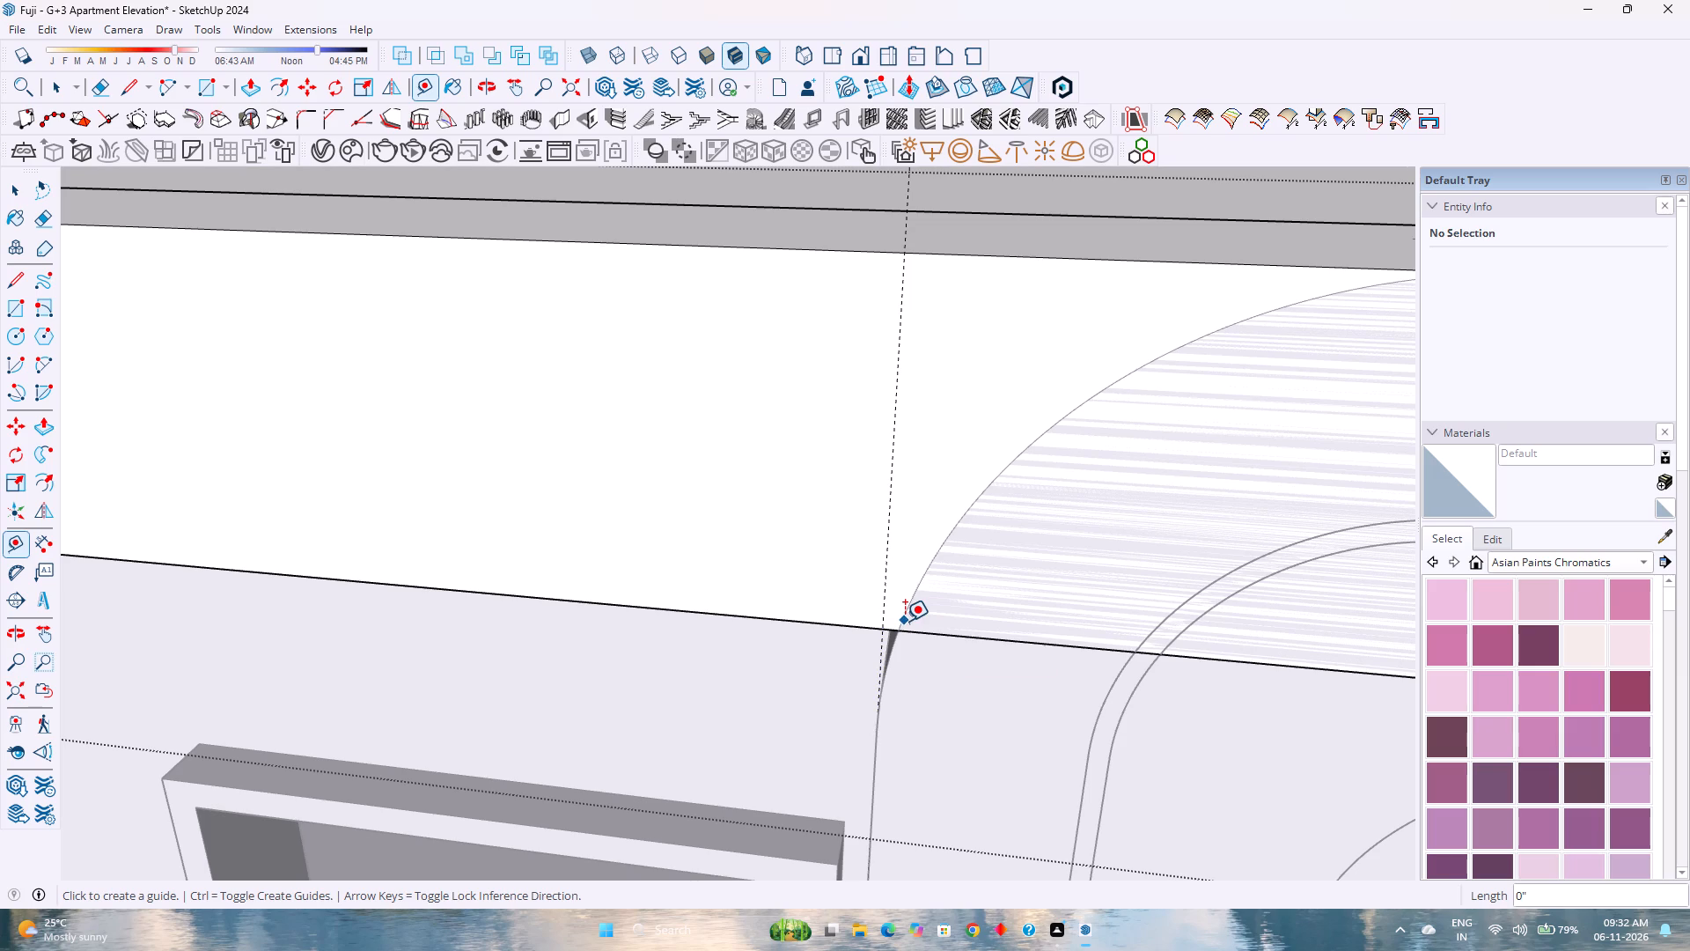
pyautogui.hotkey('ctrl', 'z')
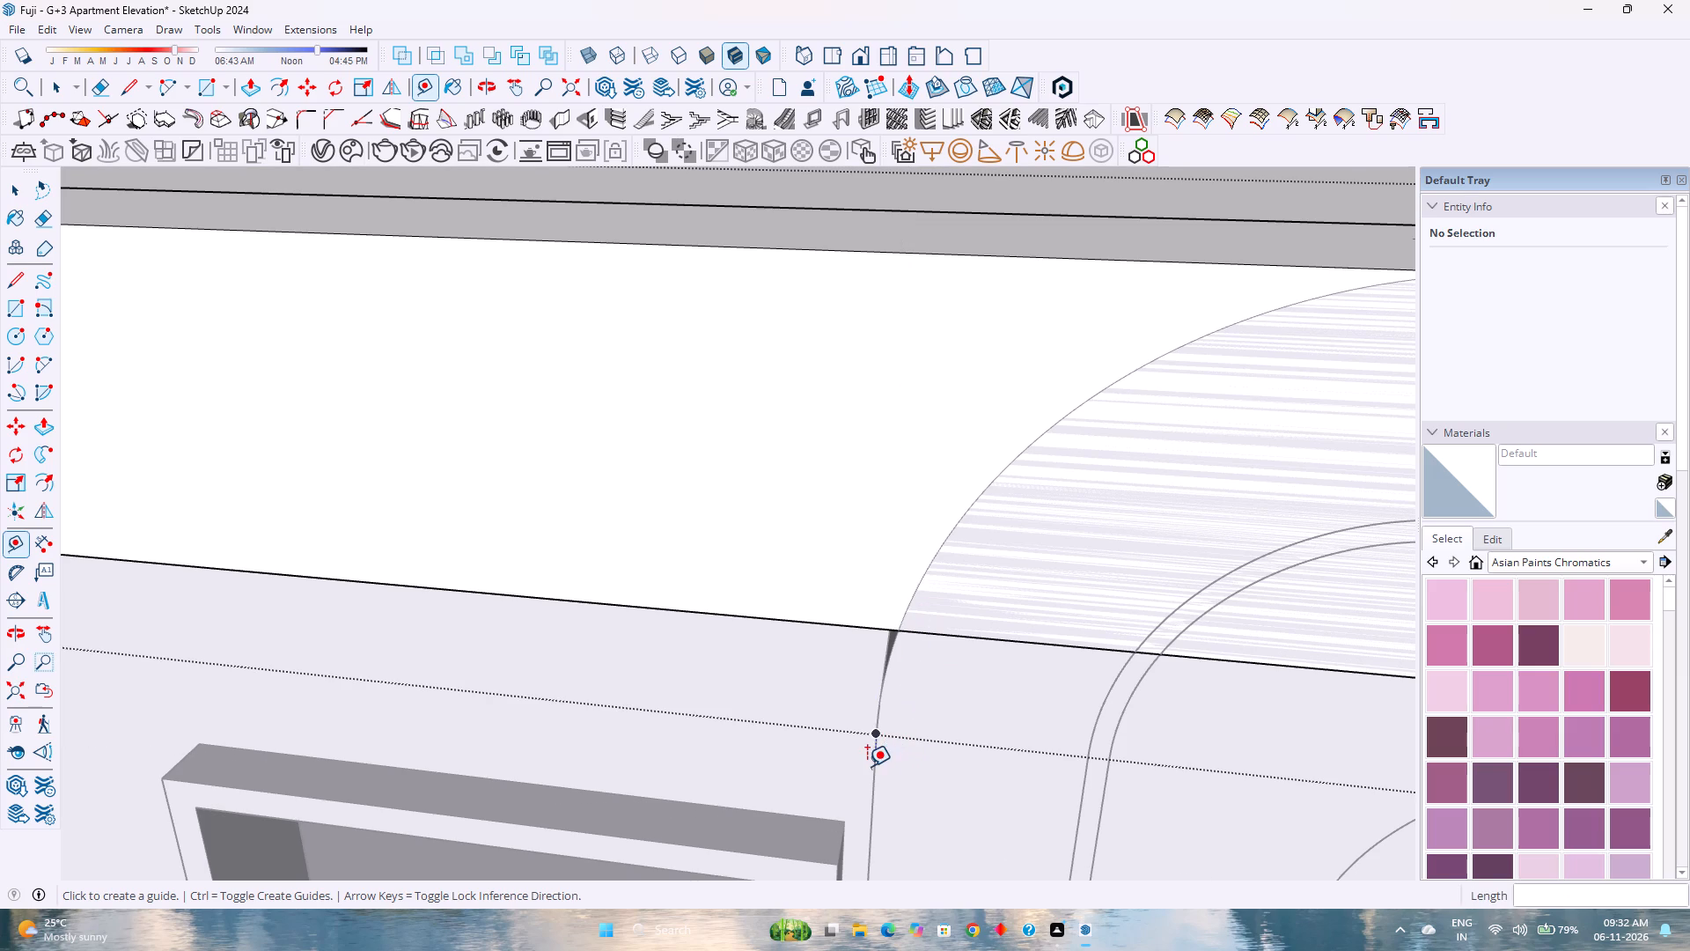
# Place a vertical guide about 1 1/8" from the curved frame's side edge, where its rounded corner crosses the parapet's bottom edge.
pyautogui.click(875, 780)
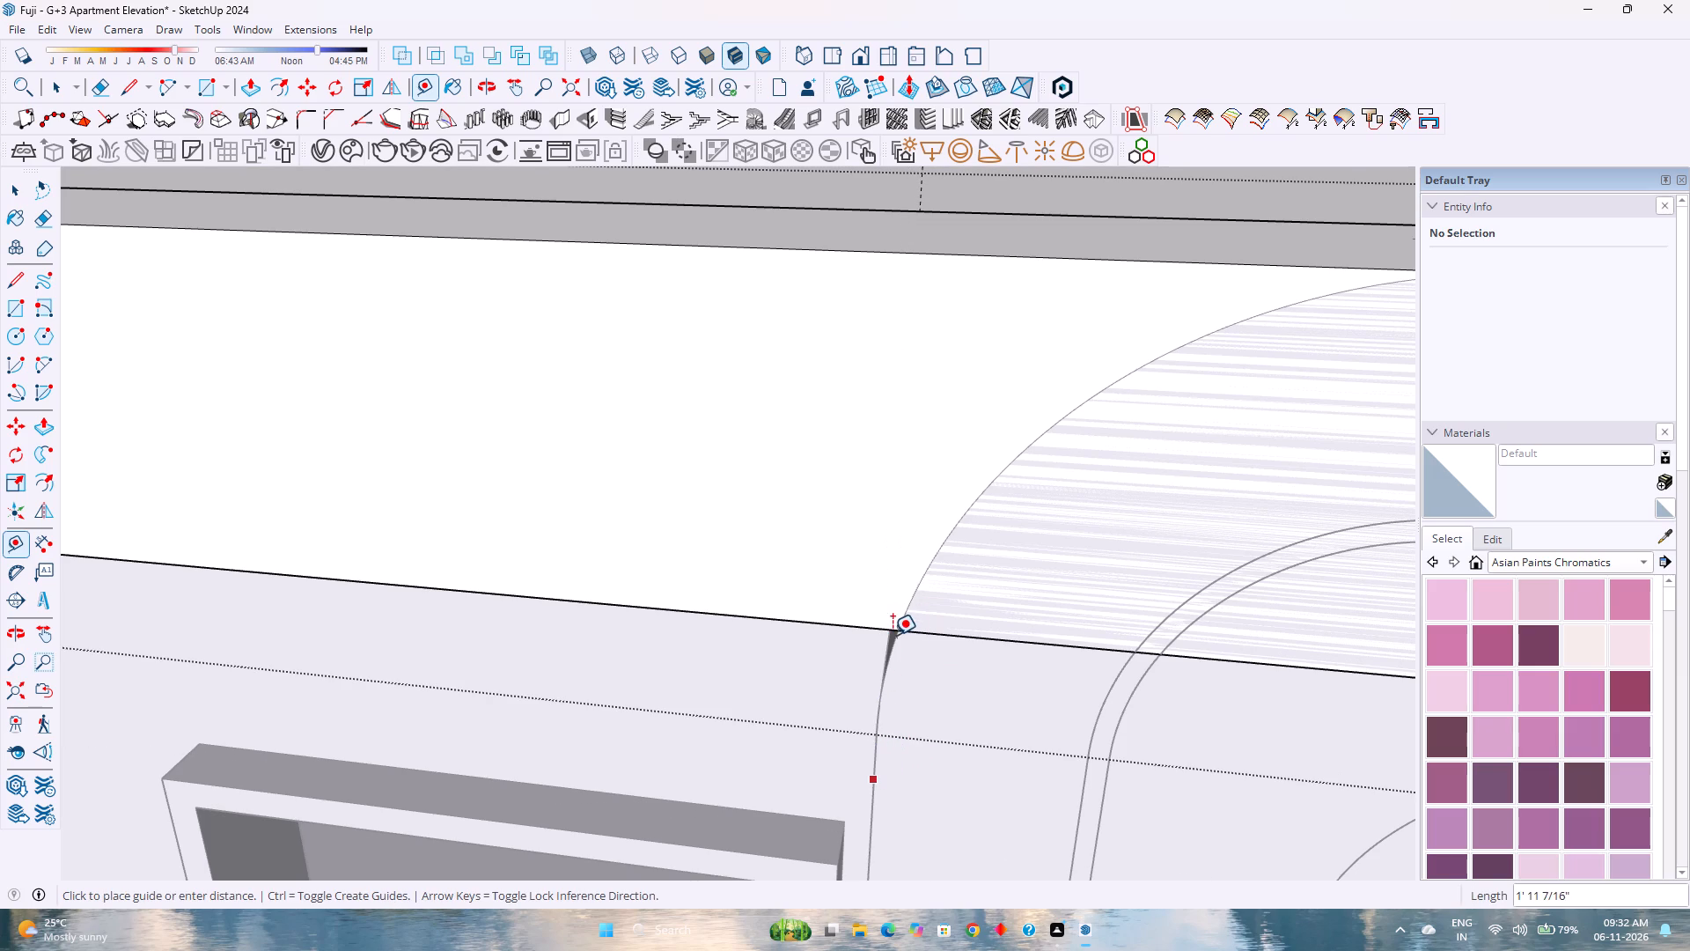
pyautogui.press('Right')
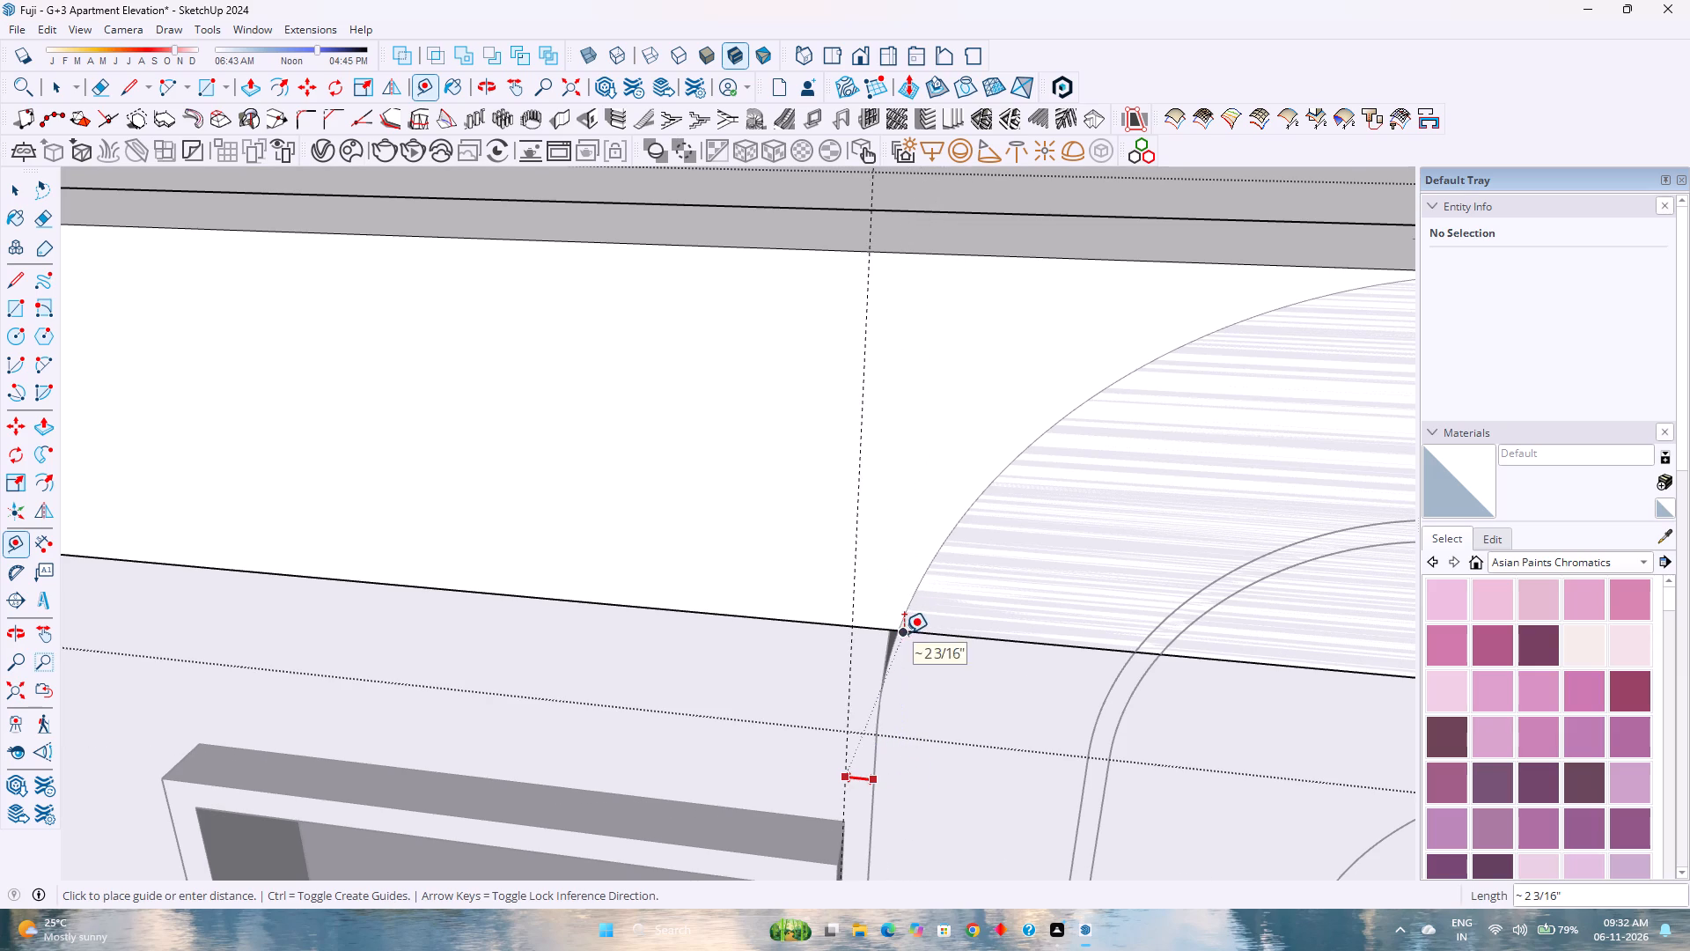
pyautogui.scroll(20, 900, 626)
pyautogui.scroll(1, 900, 626)
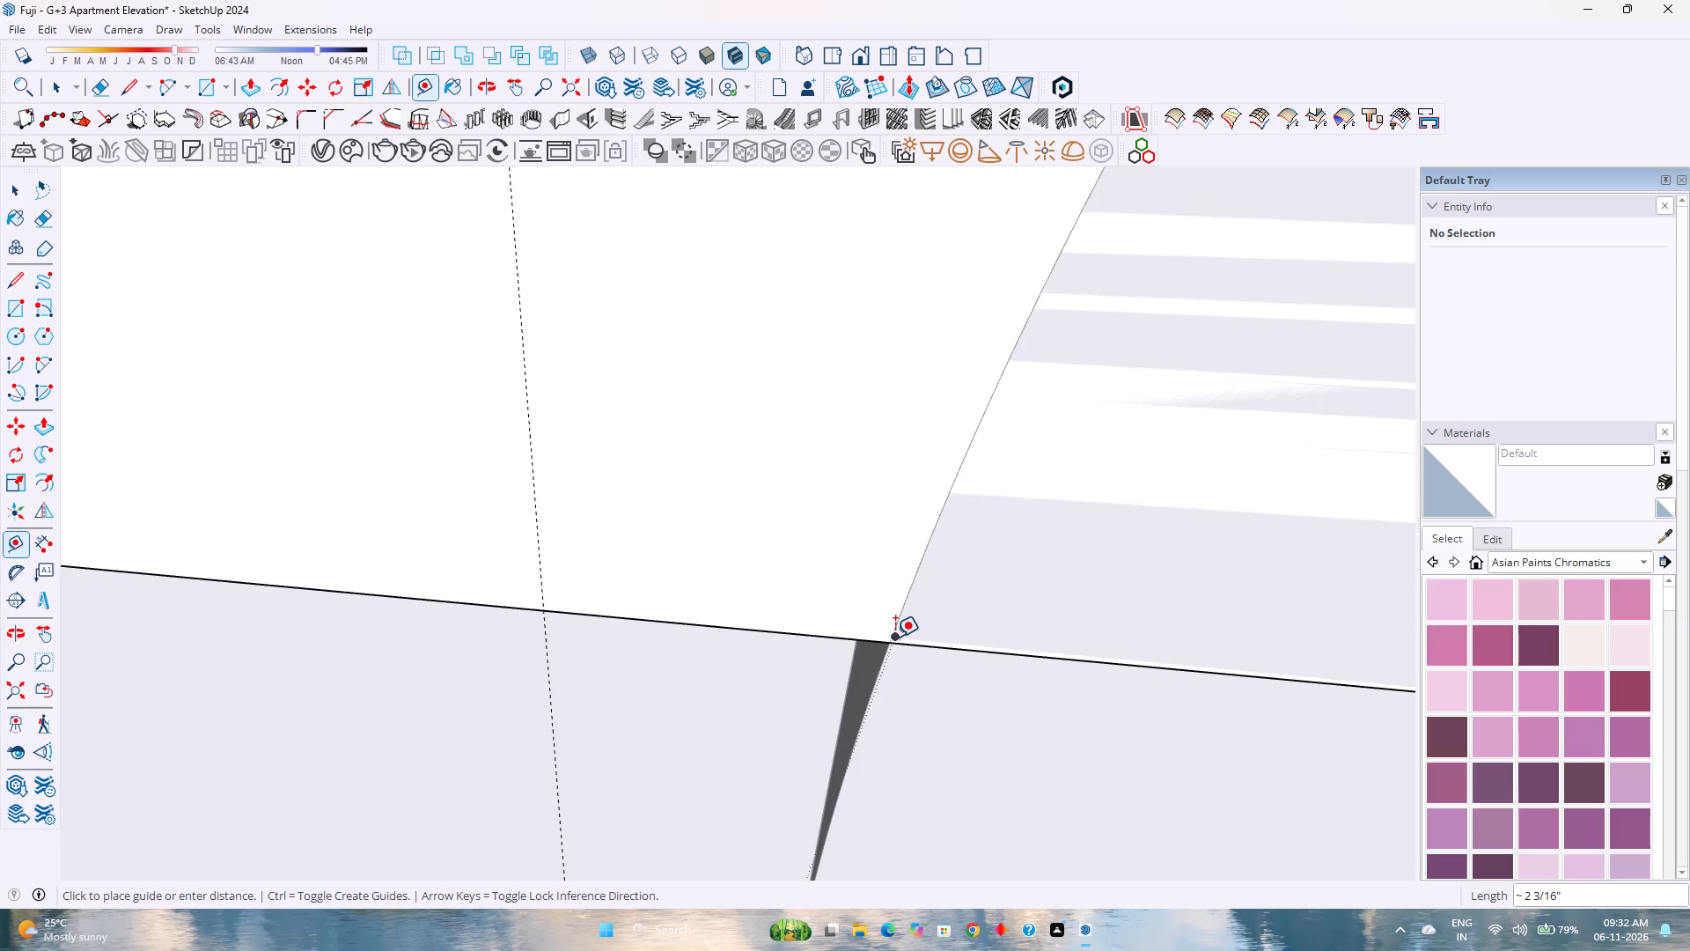
pyautogui.scroll(4, 893, 639)
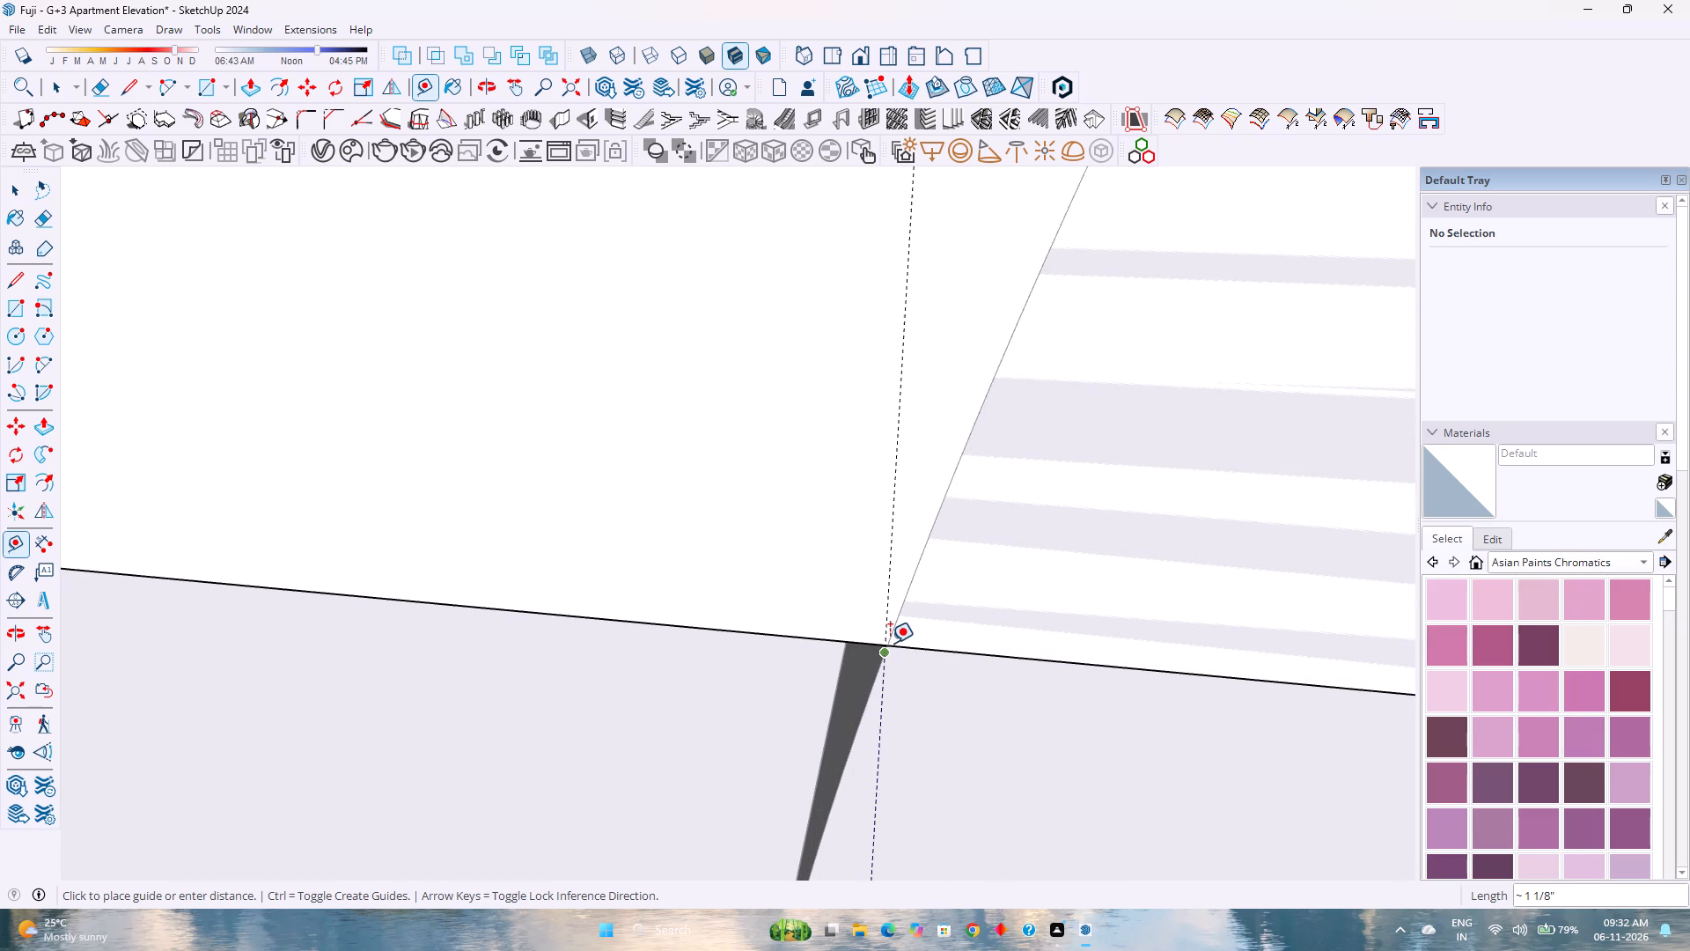
pyautogui.scroll(12, 890, 643)
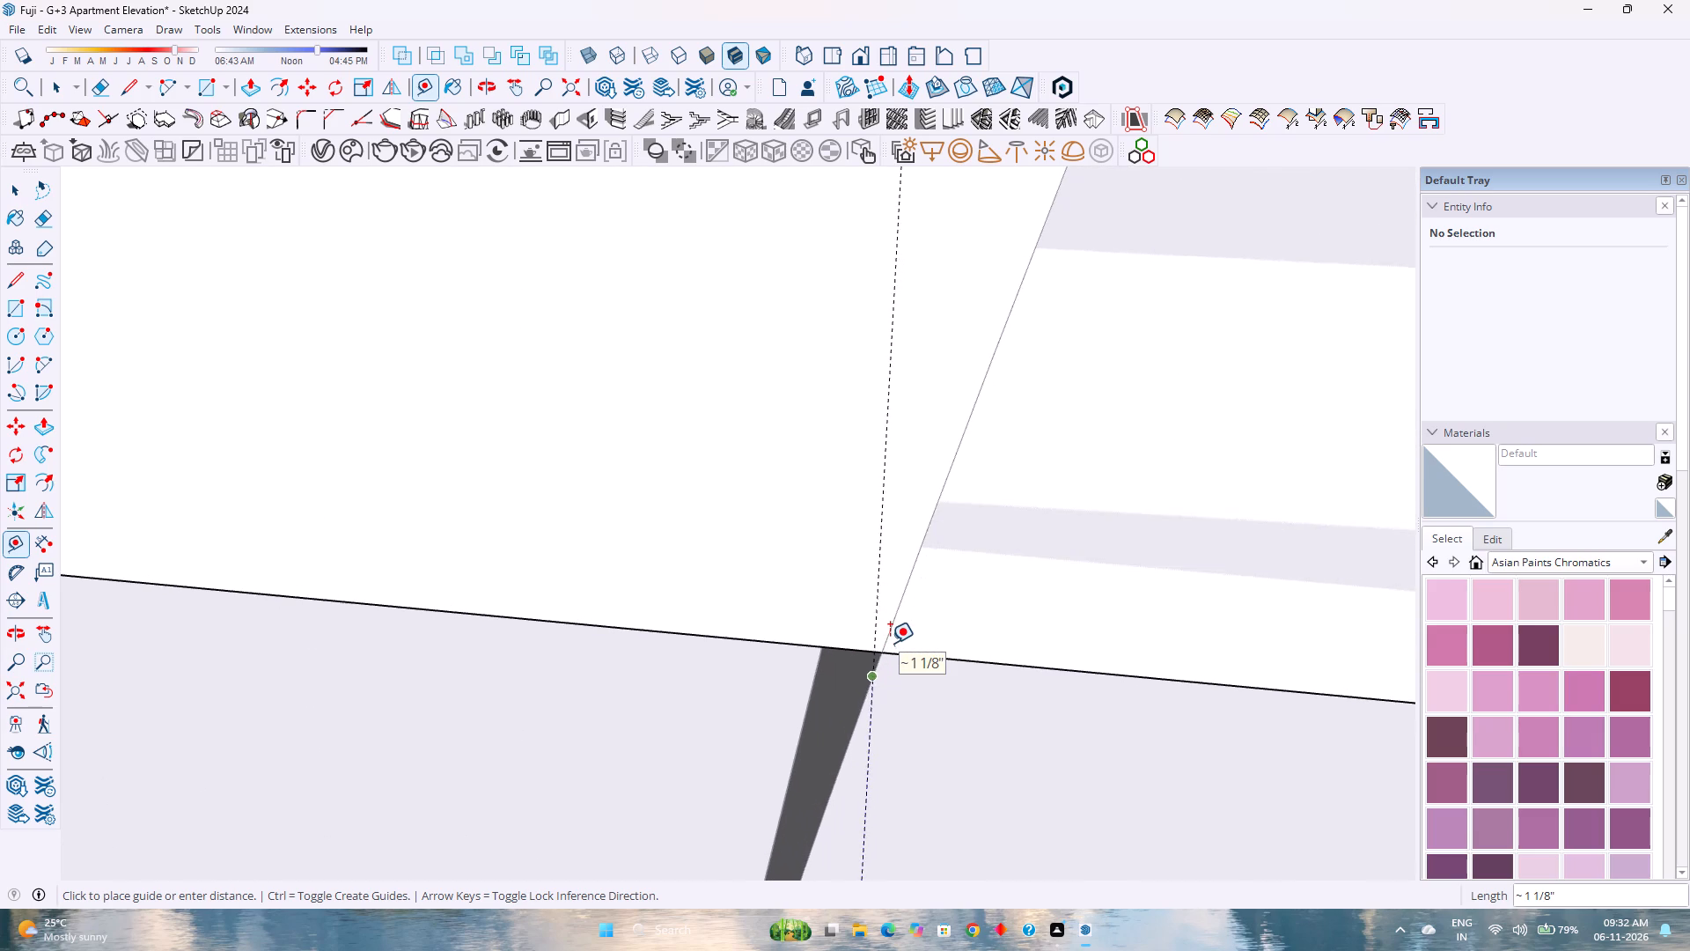
pyautogui.scroll(8, 890, 643)
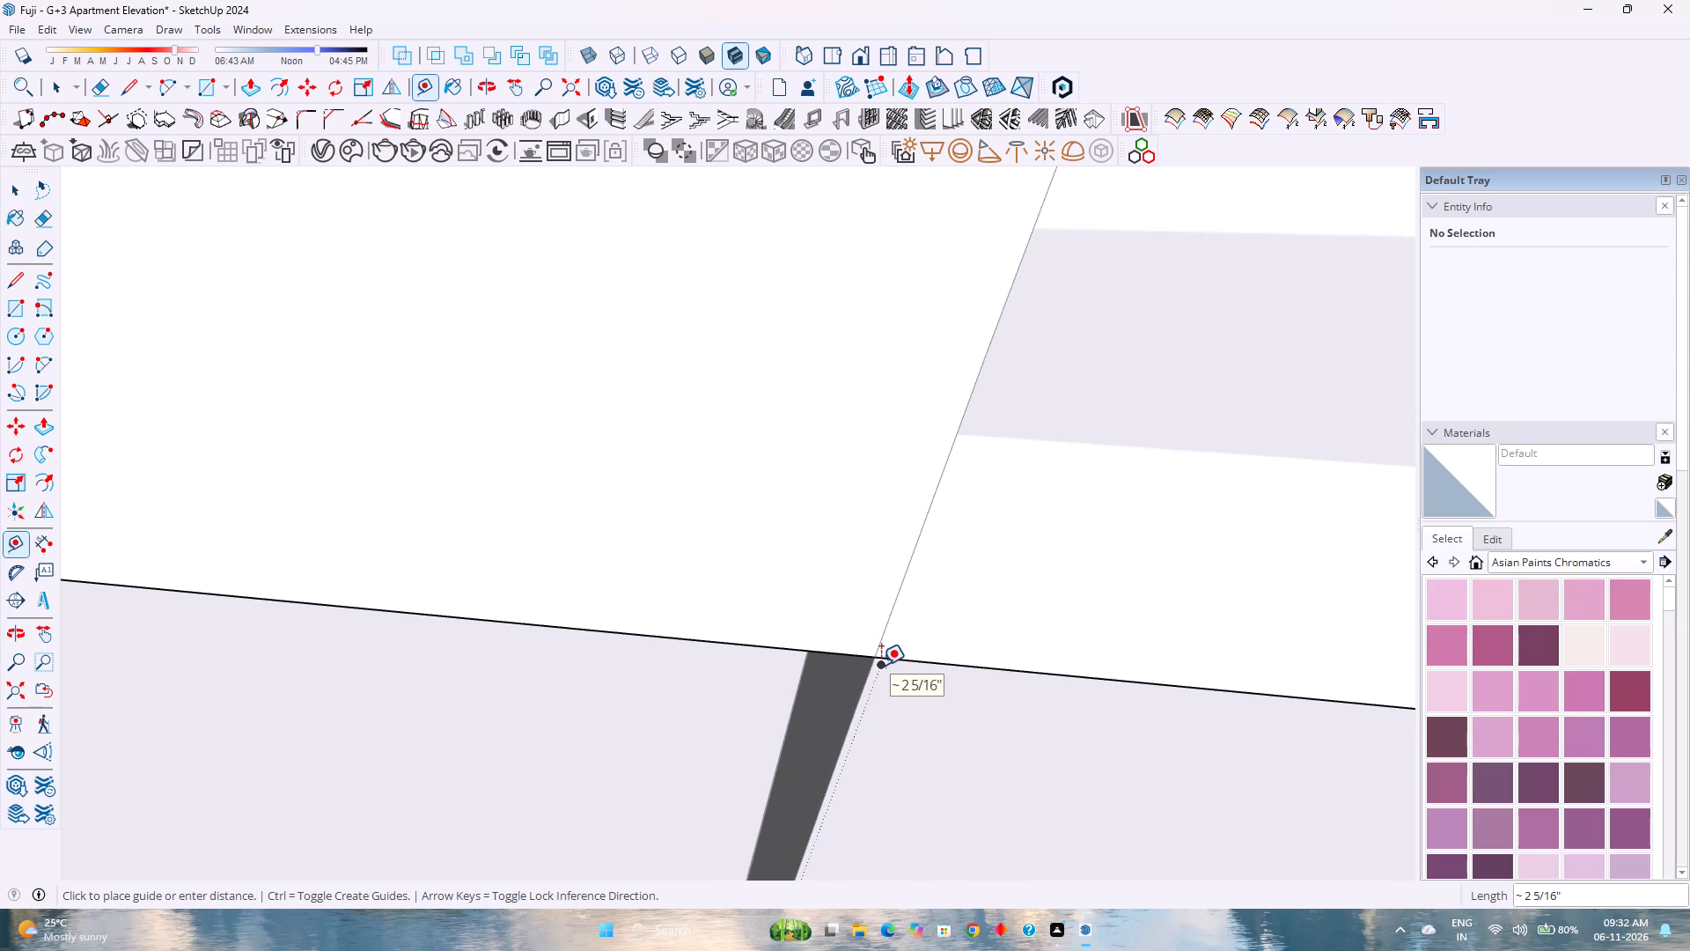
pyautogui.press('Right')
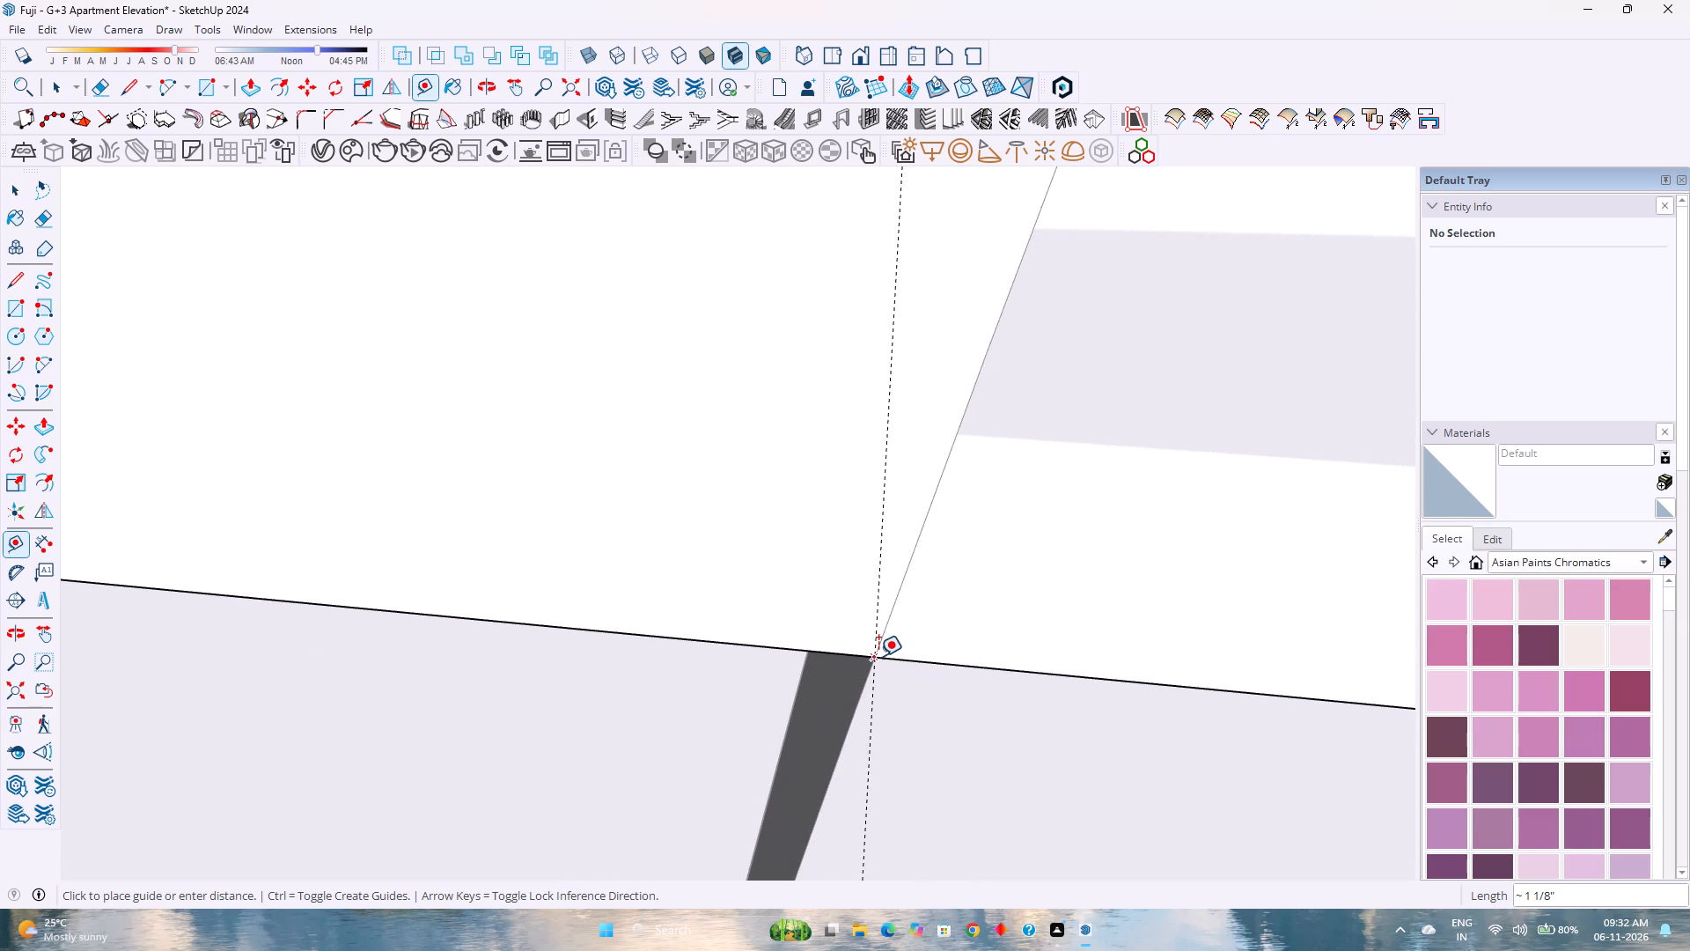
pyautogui.click(878, 656)
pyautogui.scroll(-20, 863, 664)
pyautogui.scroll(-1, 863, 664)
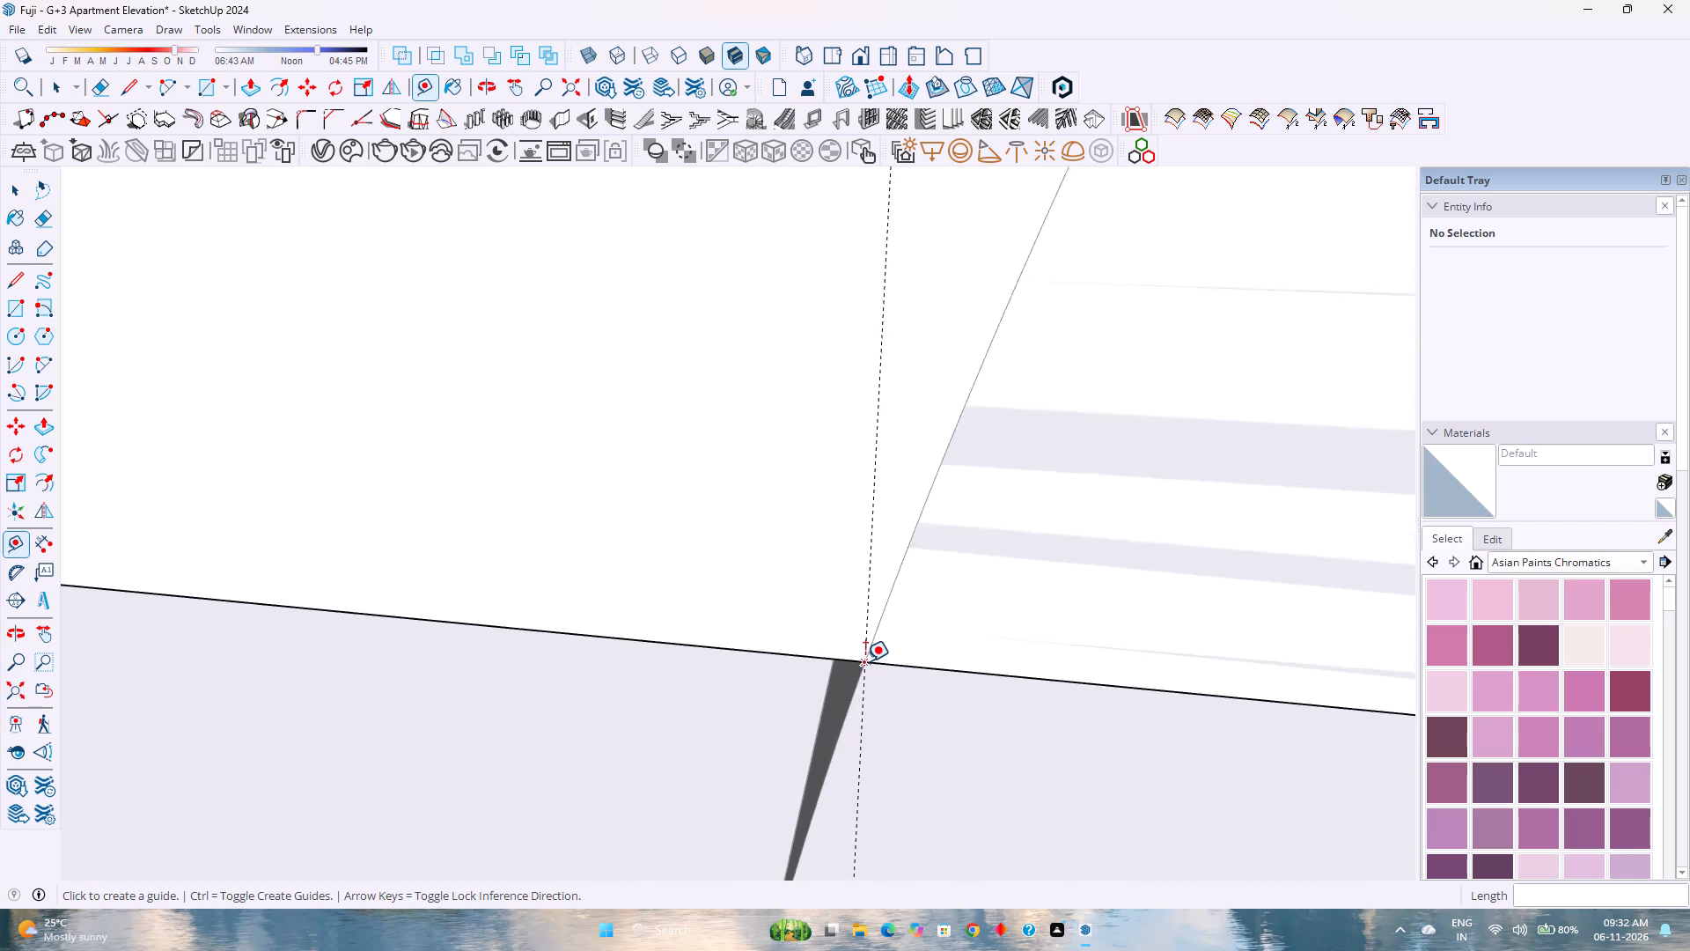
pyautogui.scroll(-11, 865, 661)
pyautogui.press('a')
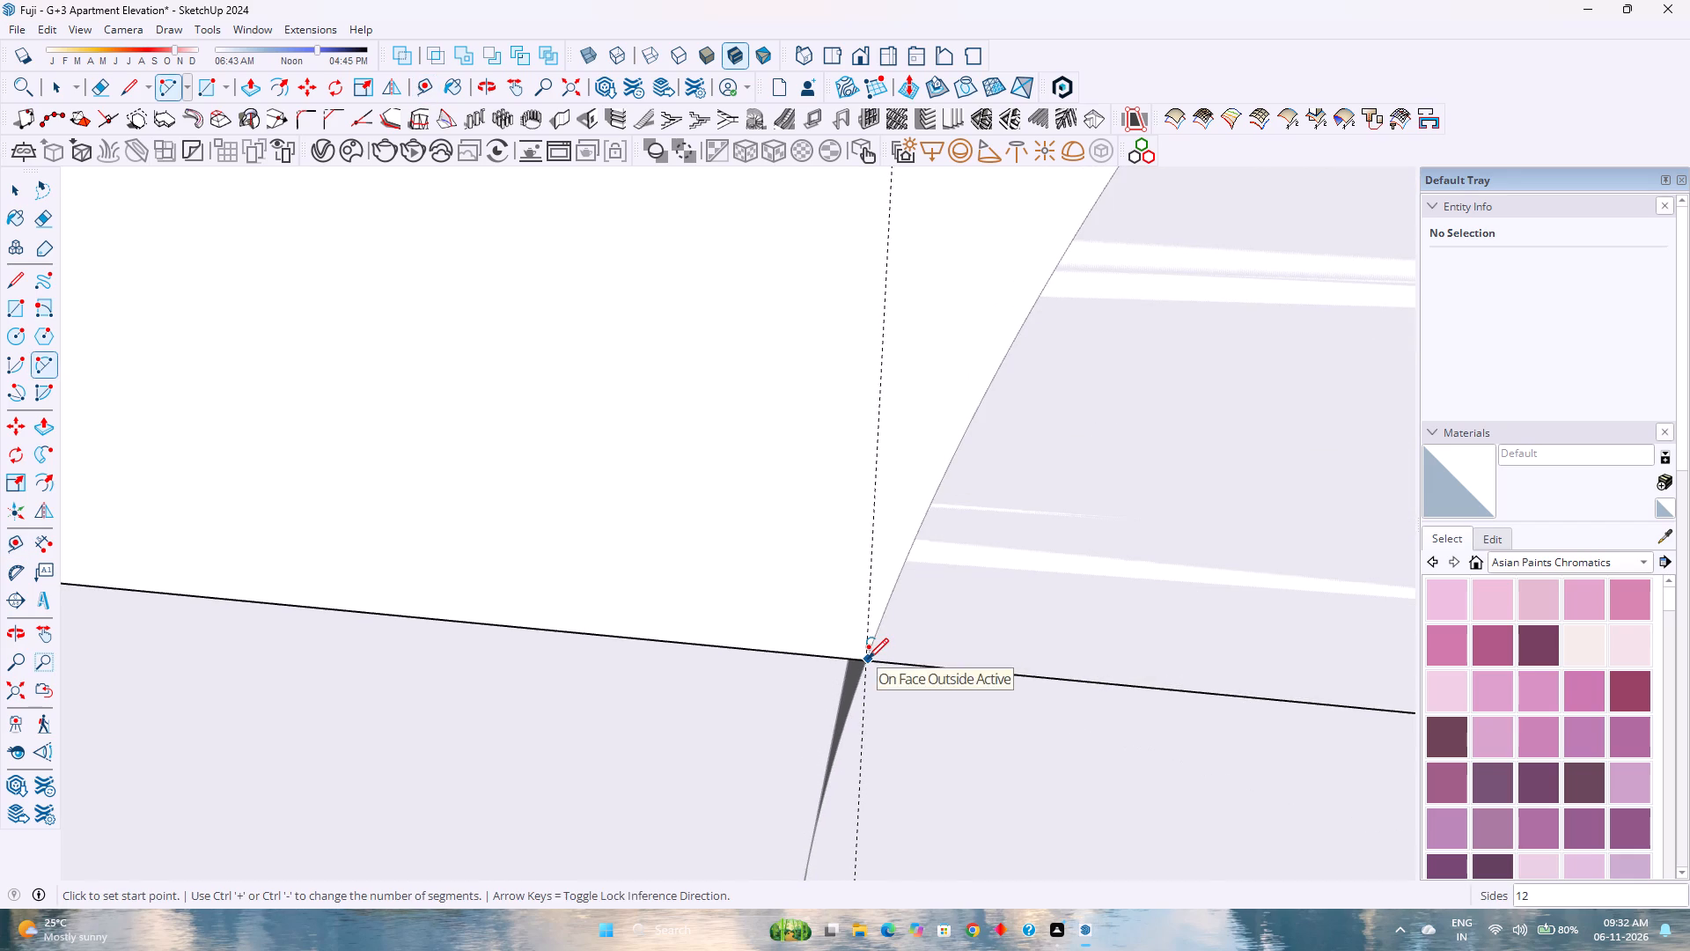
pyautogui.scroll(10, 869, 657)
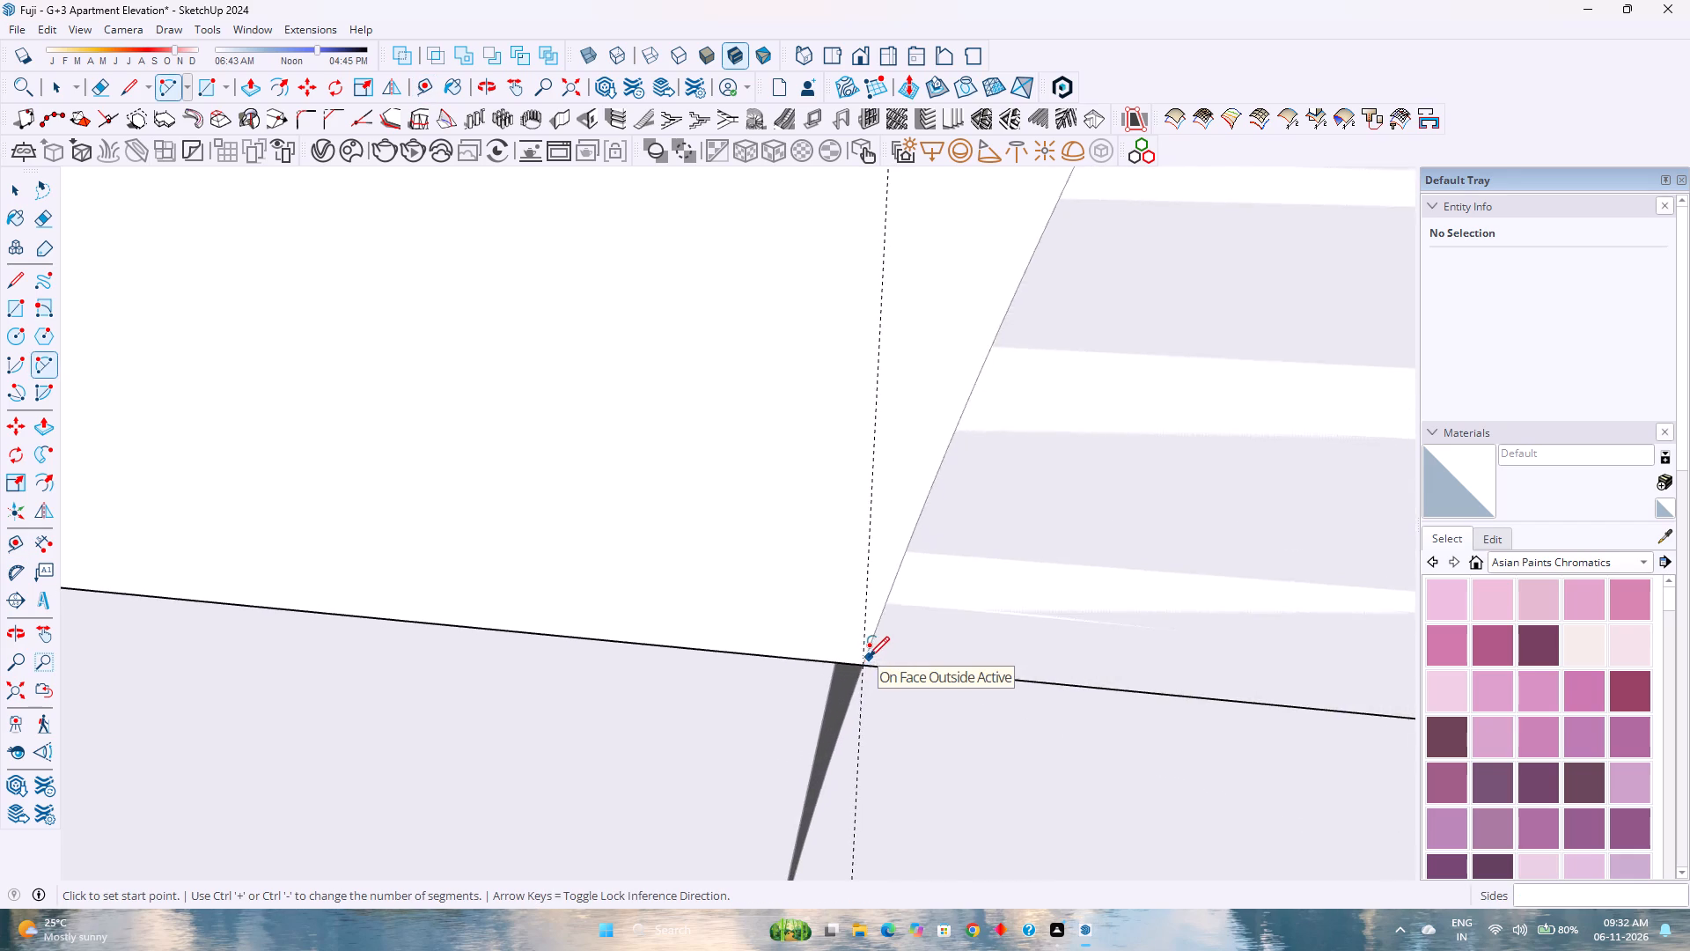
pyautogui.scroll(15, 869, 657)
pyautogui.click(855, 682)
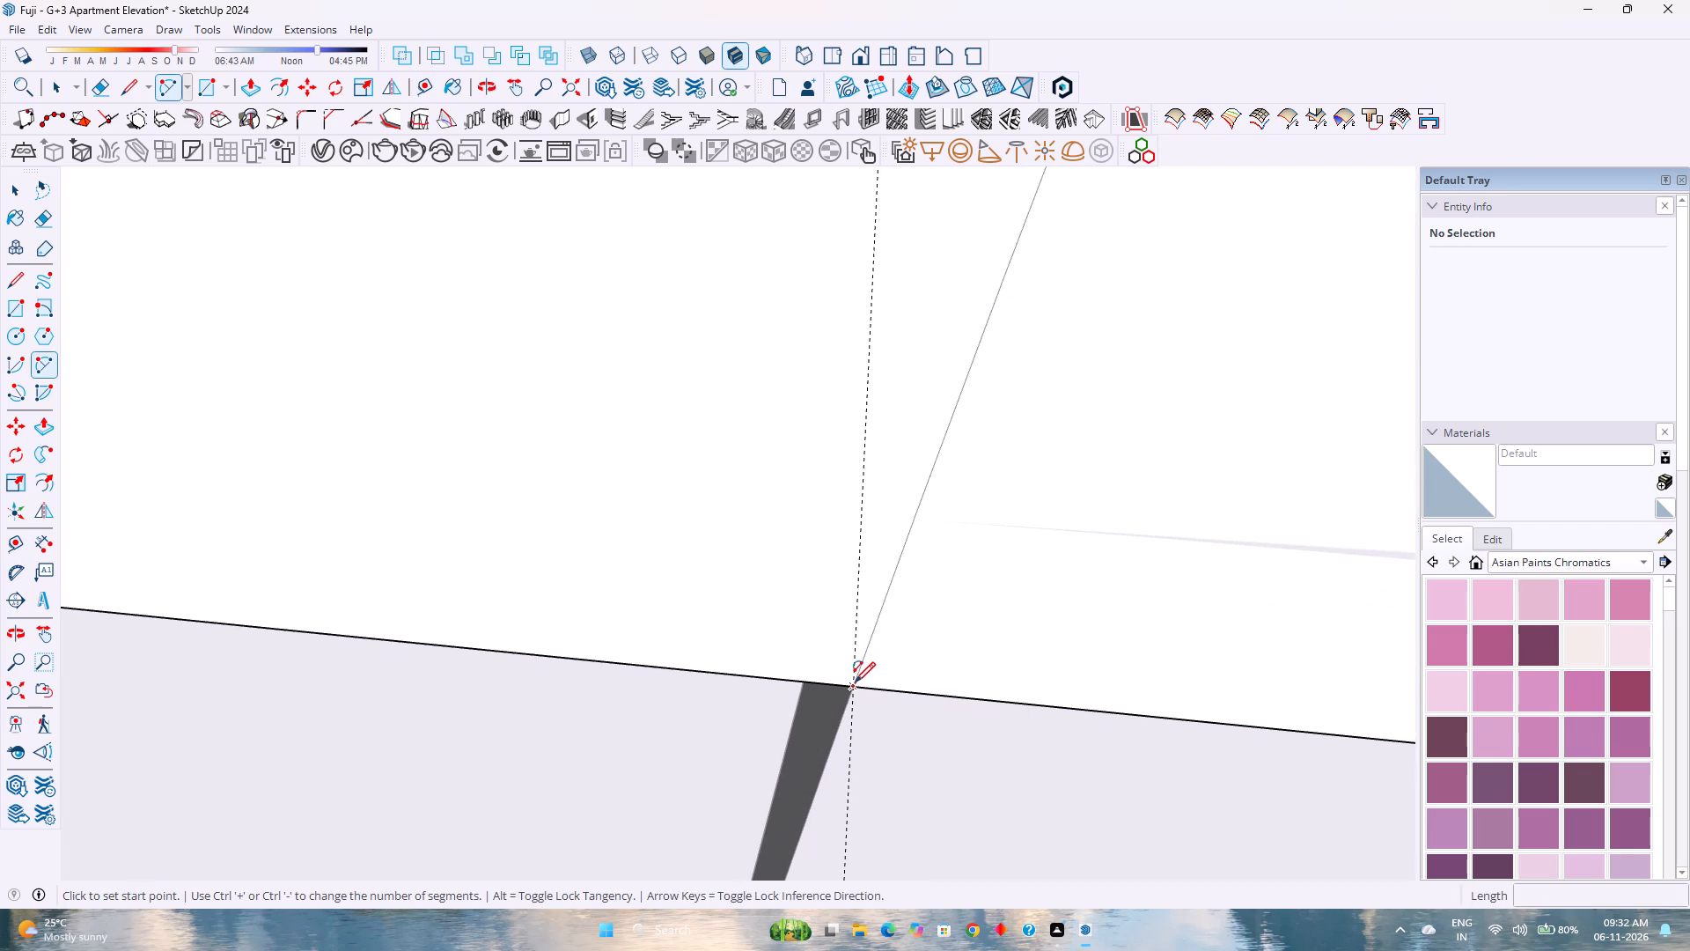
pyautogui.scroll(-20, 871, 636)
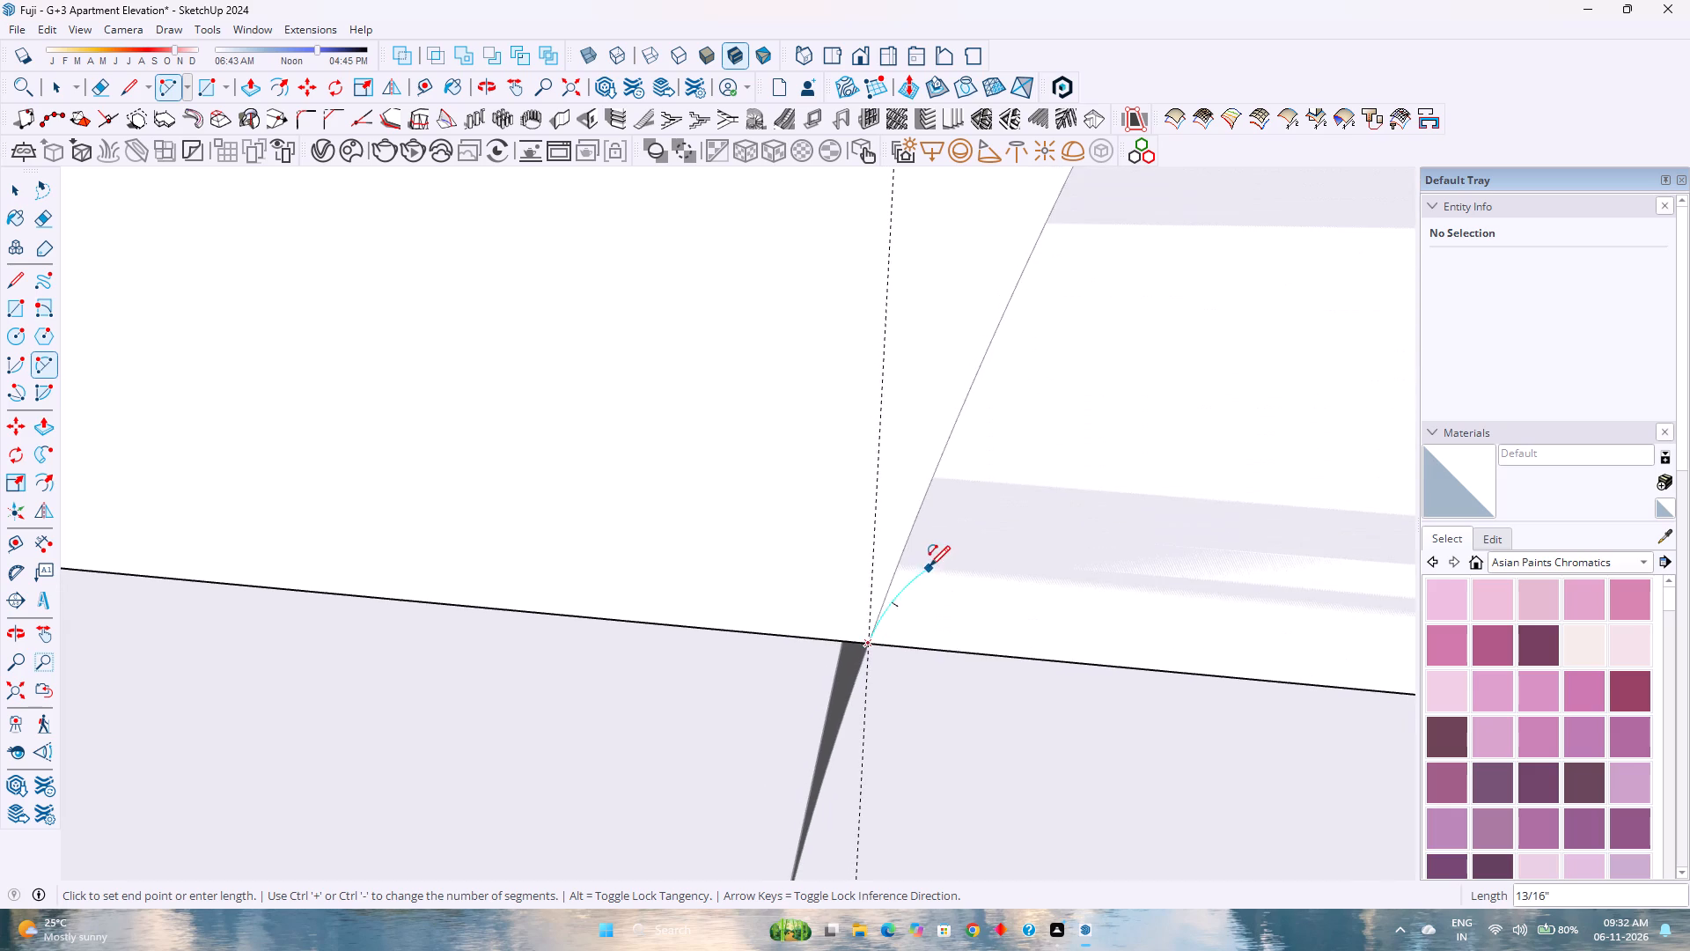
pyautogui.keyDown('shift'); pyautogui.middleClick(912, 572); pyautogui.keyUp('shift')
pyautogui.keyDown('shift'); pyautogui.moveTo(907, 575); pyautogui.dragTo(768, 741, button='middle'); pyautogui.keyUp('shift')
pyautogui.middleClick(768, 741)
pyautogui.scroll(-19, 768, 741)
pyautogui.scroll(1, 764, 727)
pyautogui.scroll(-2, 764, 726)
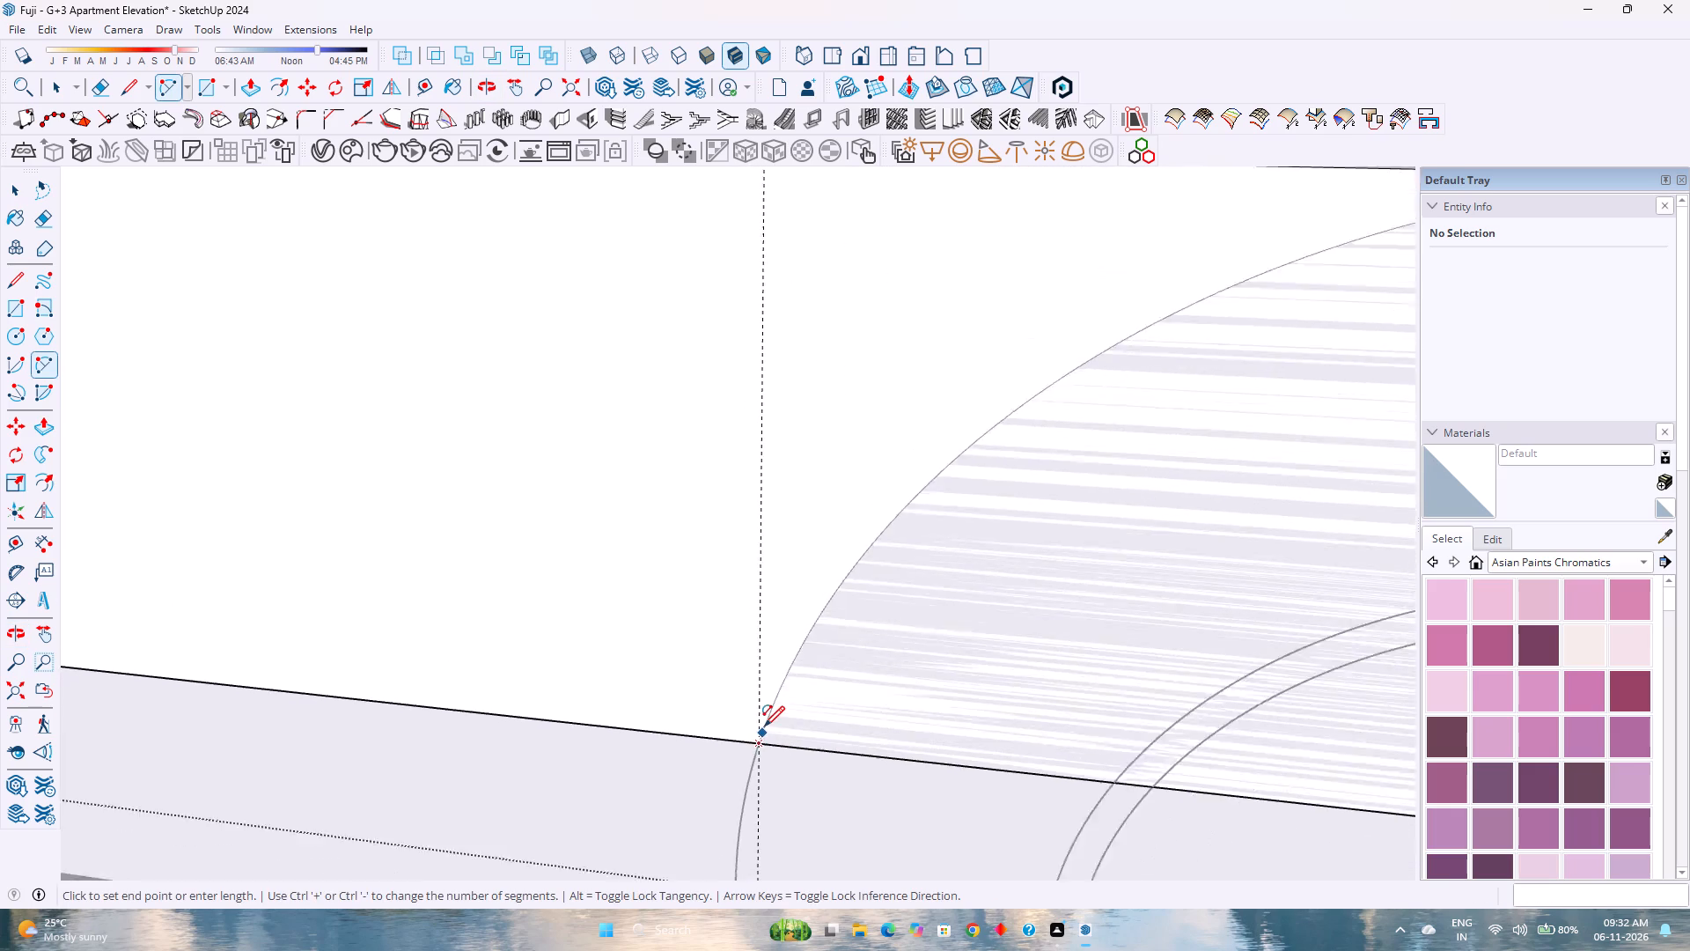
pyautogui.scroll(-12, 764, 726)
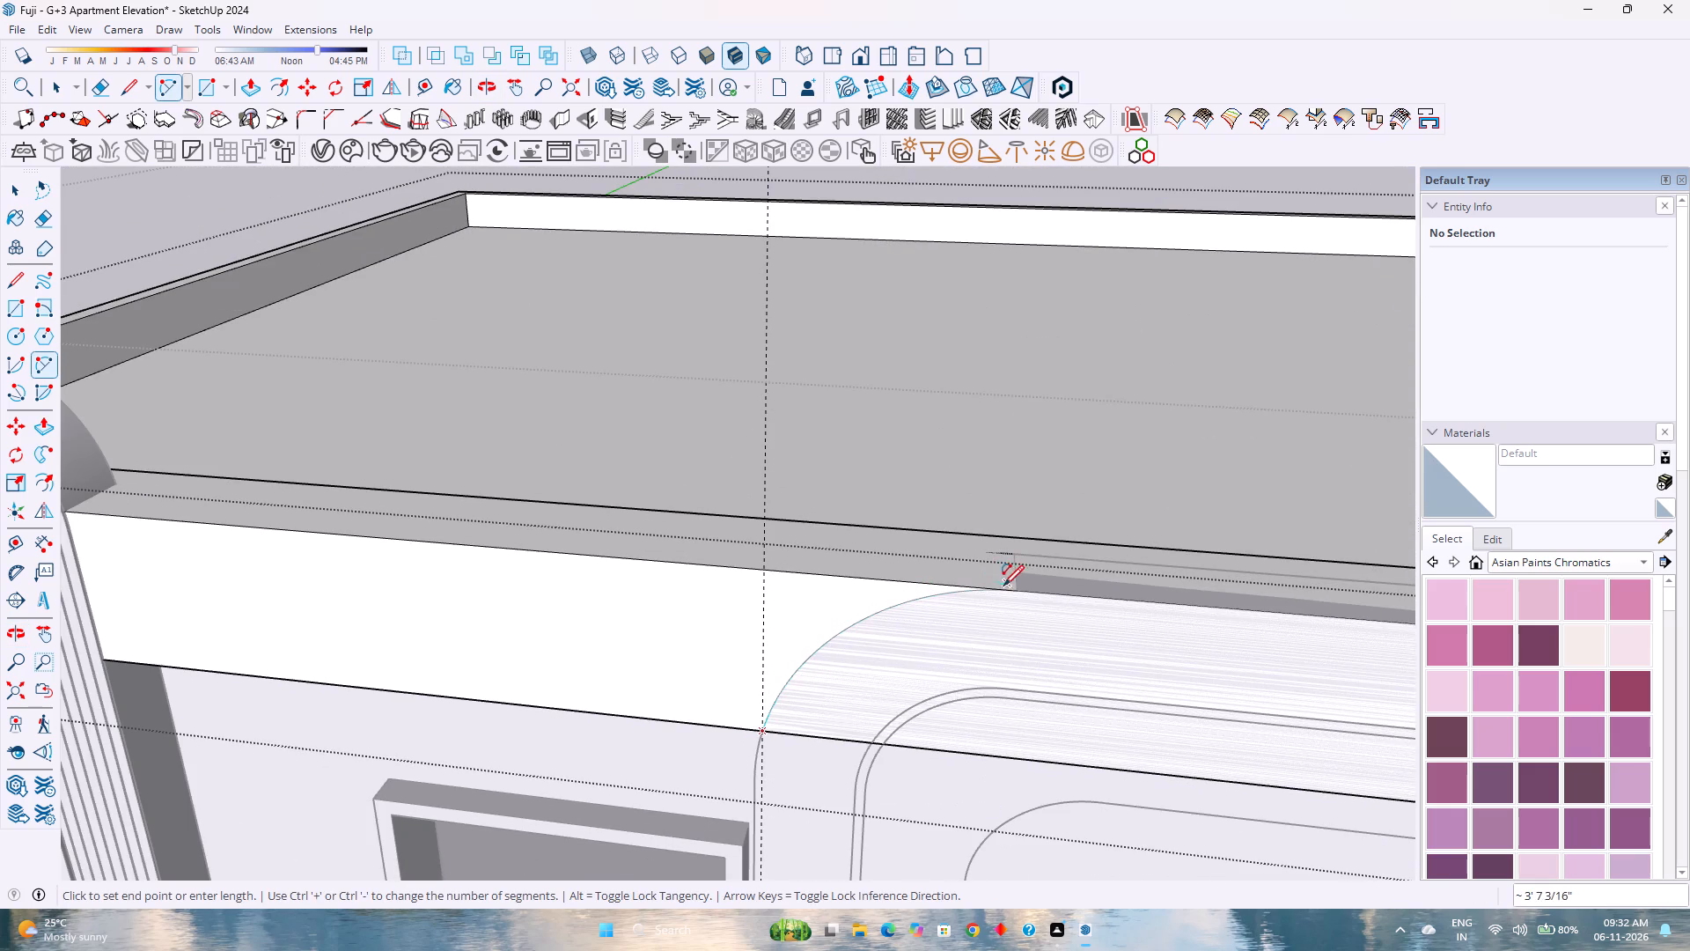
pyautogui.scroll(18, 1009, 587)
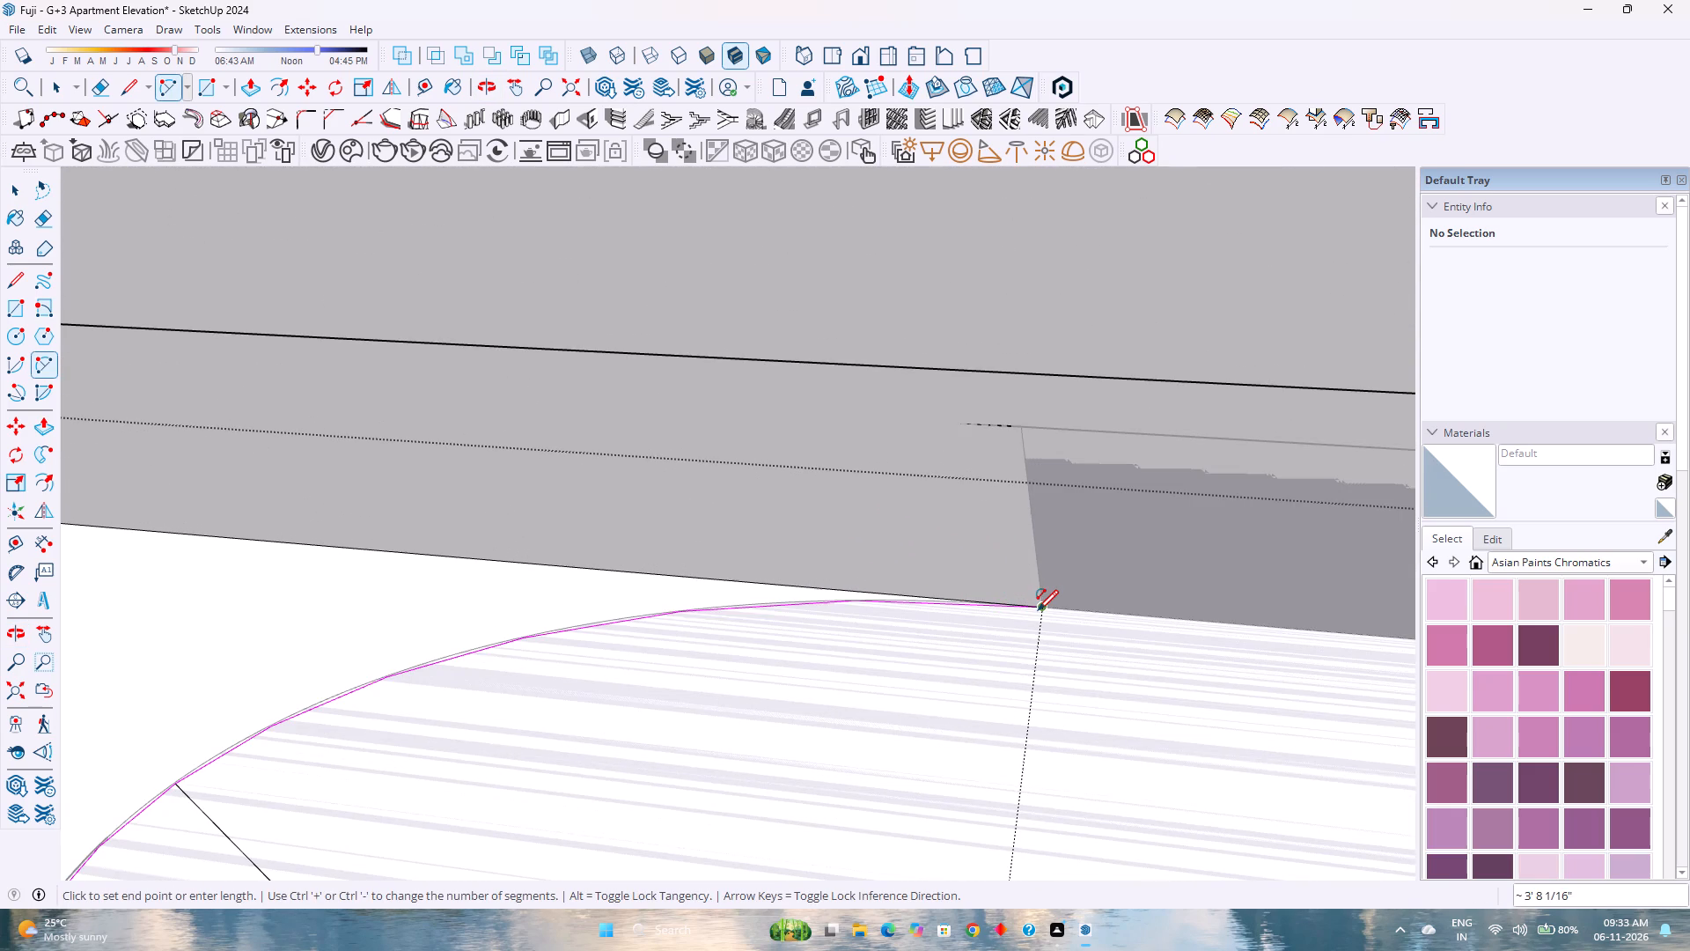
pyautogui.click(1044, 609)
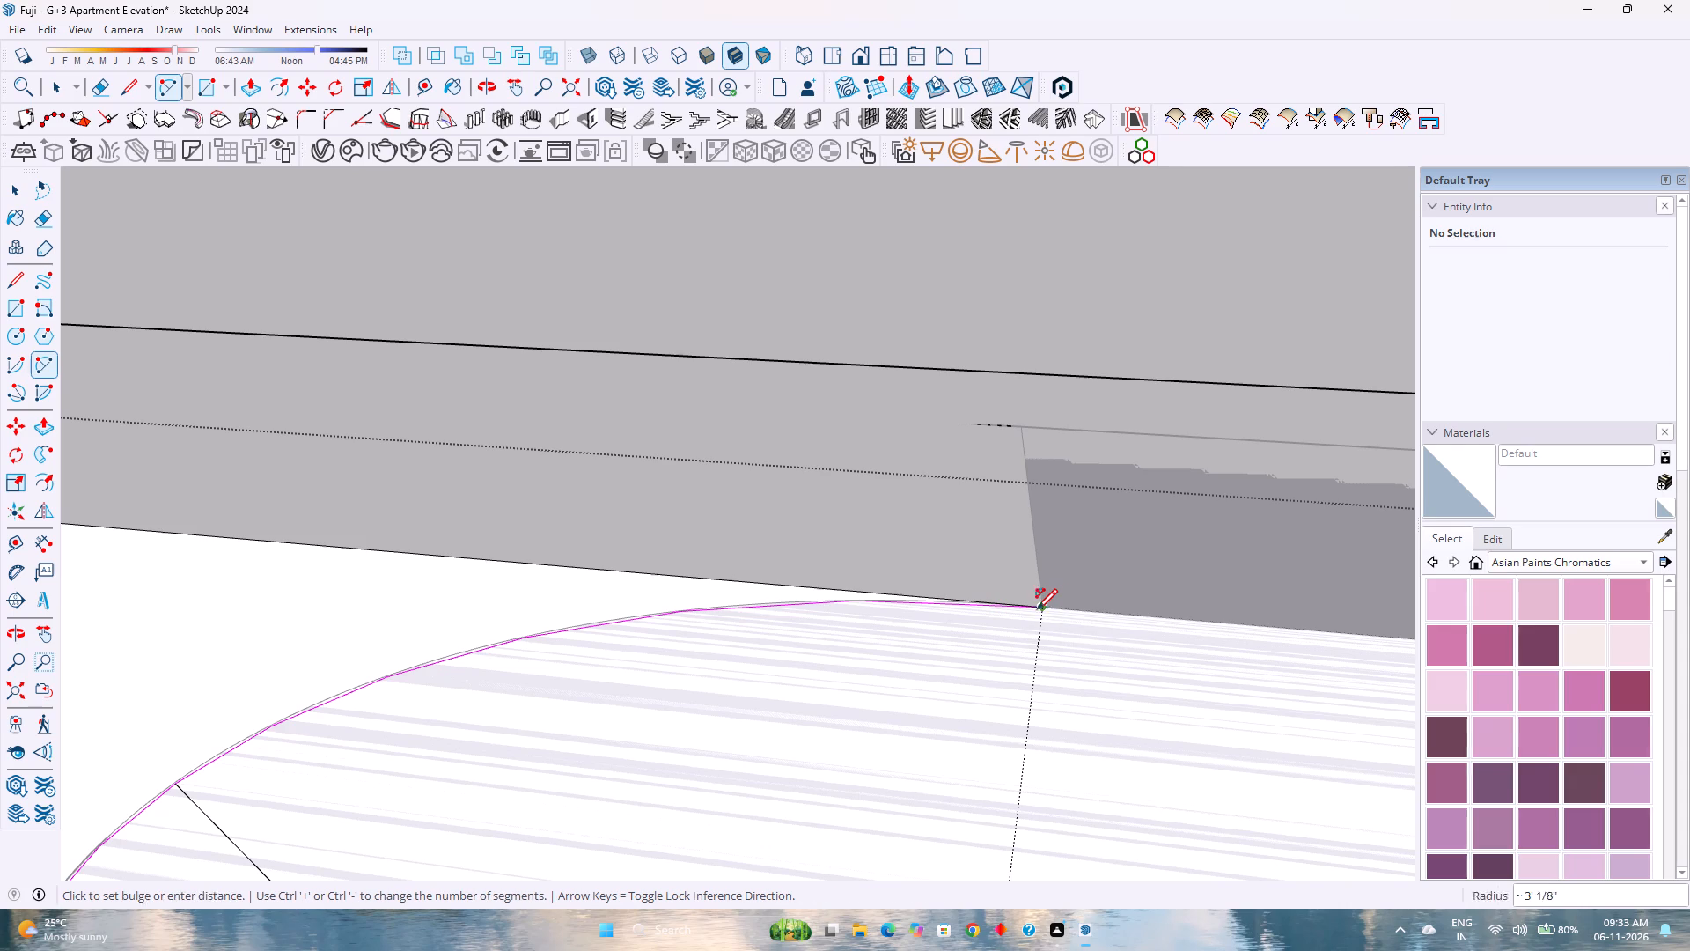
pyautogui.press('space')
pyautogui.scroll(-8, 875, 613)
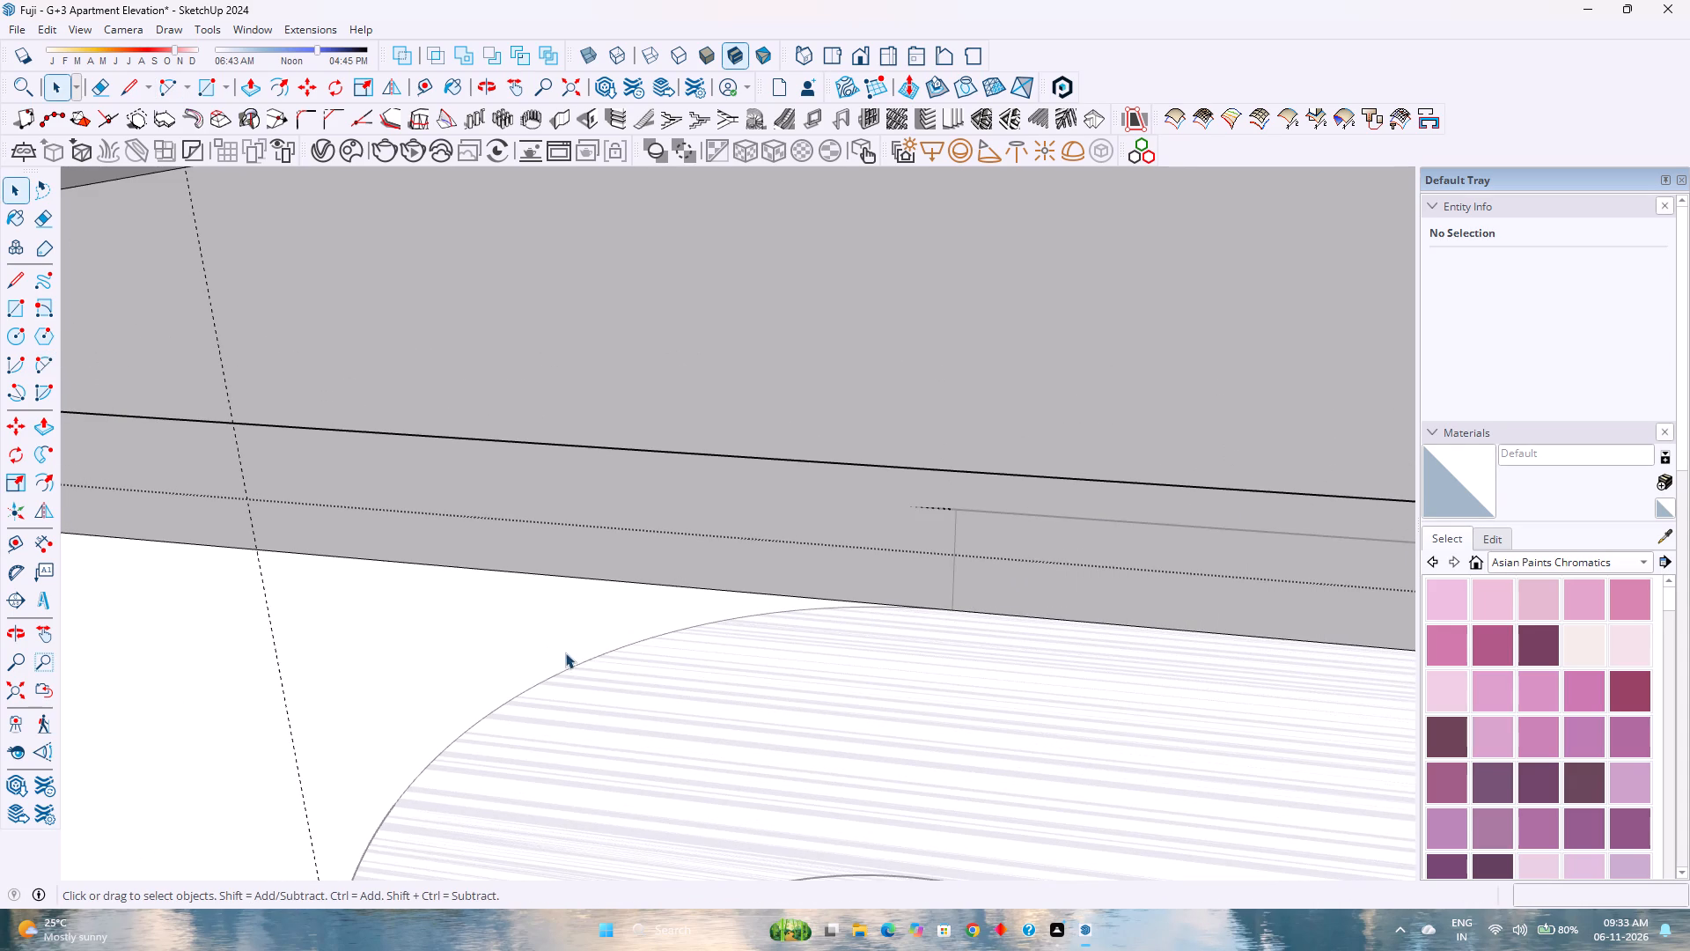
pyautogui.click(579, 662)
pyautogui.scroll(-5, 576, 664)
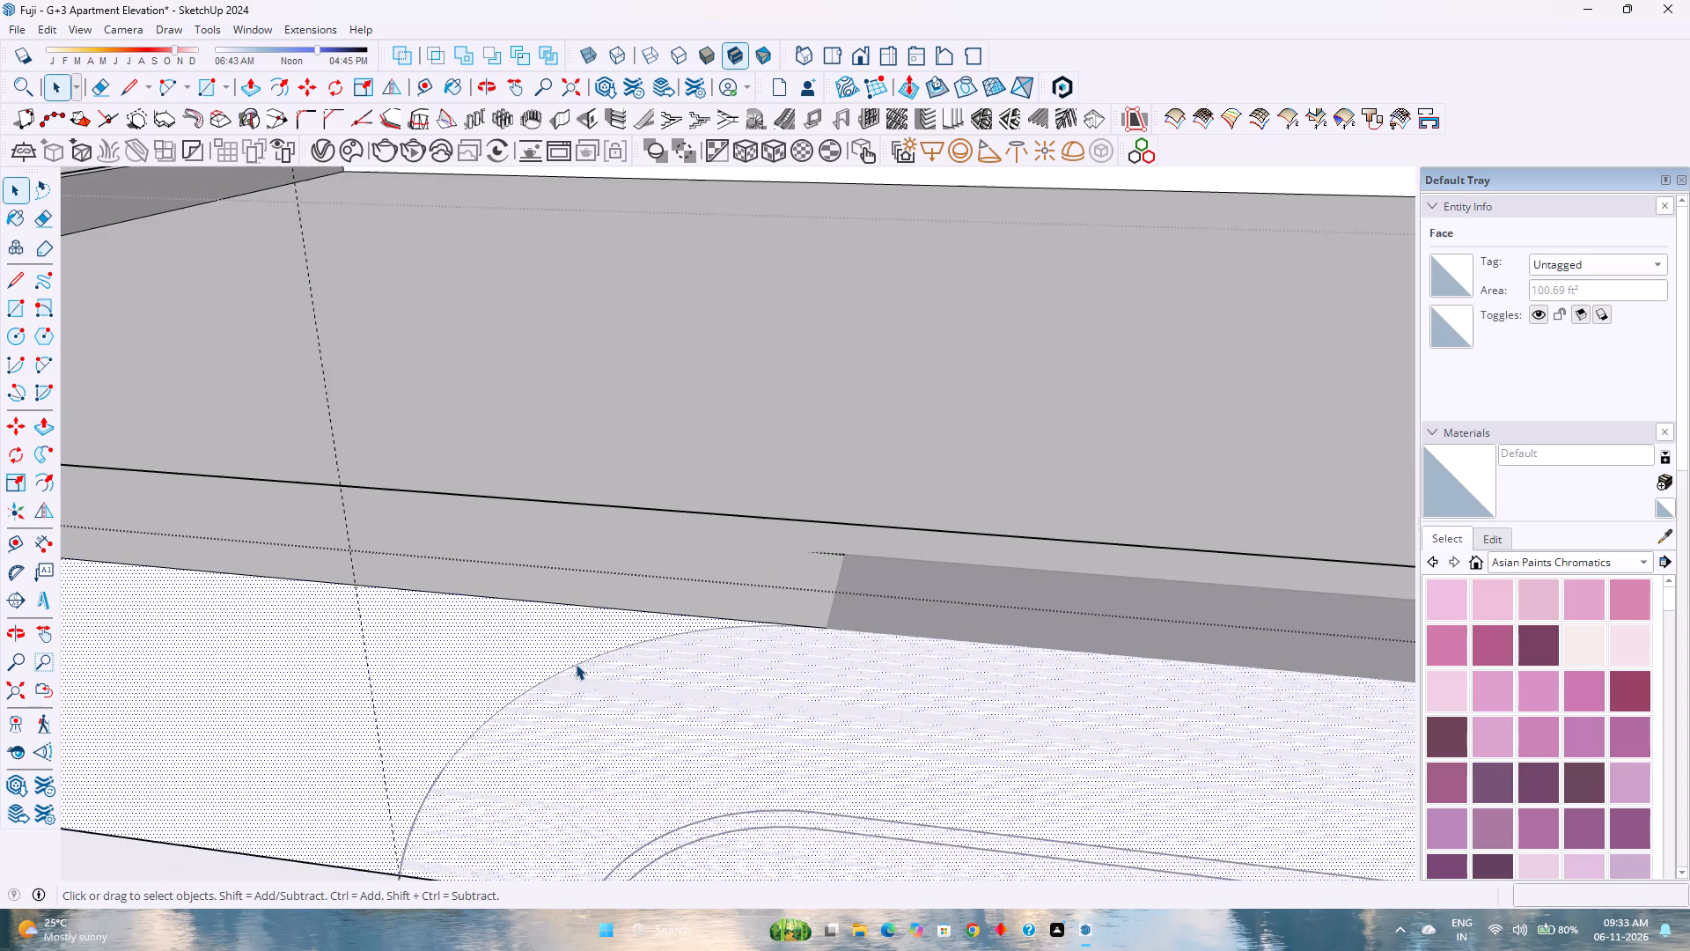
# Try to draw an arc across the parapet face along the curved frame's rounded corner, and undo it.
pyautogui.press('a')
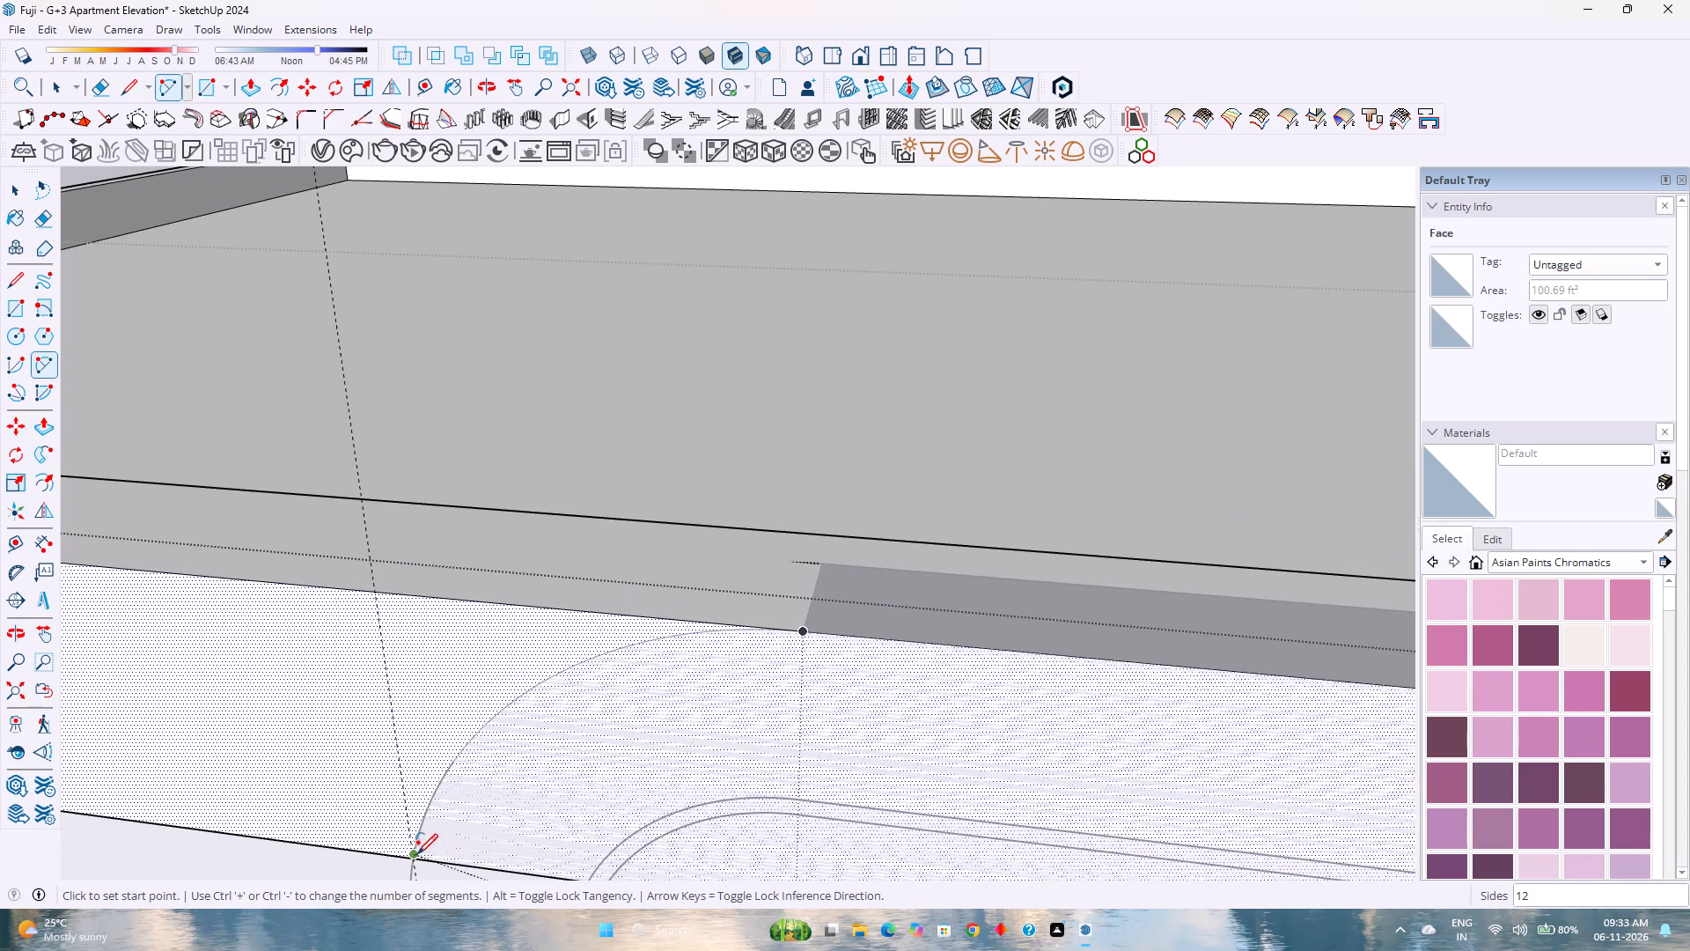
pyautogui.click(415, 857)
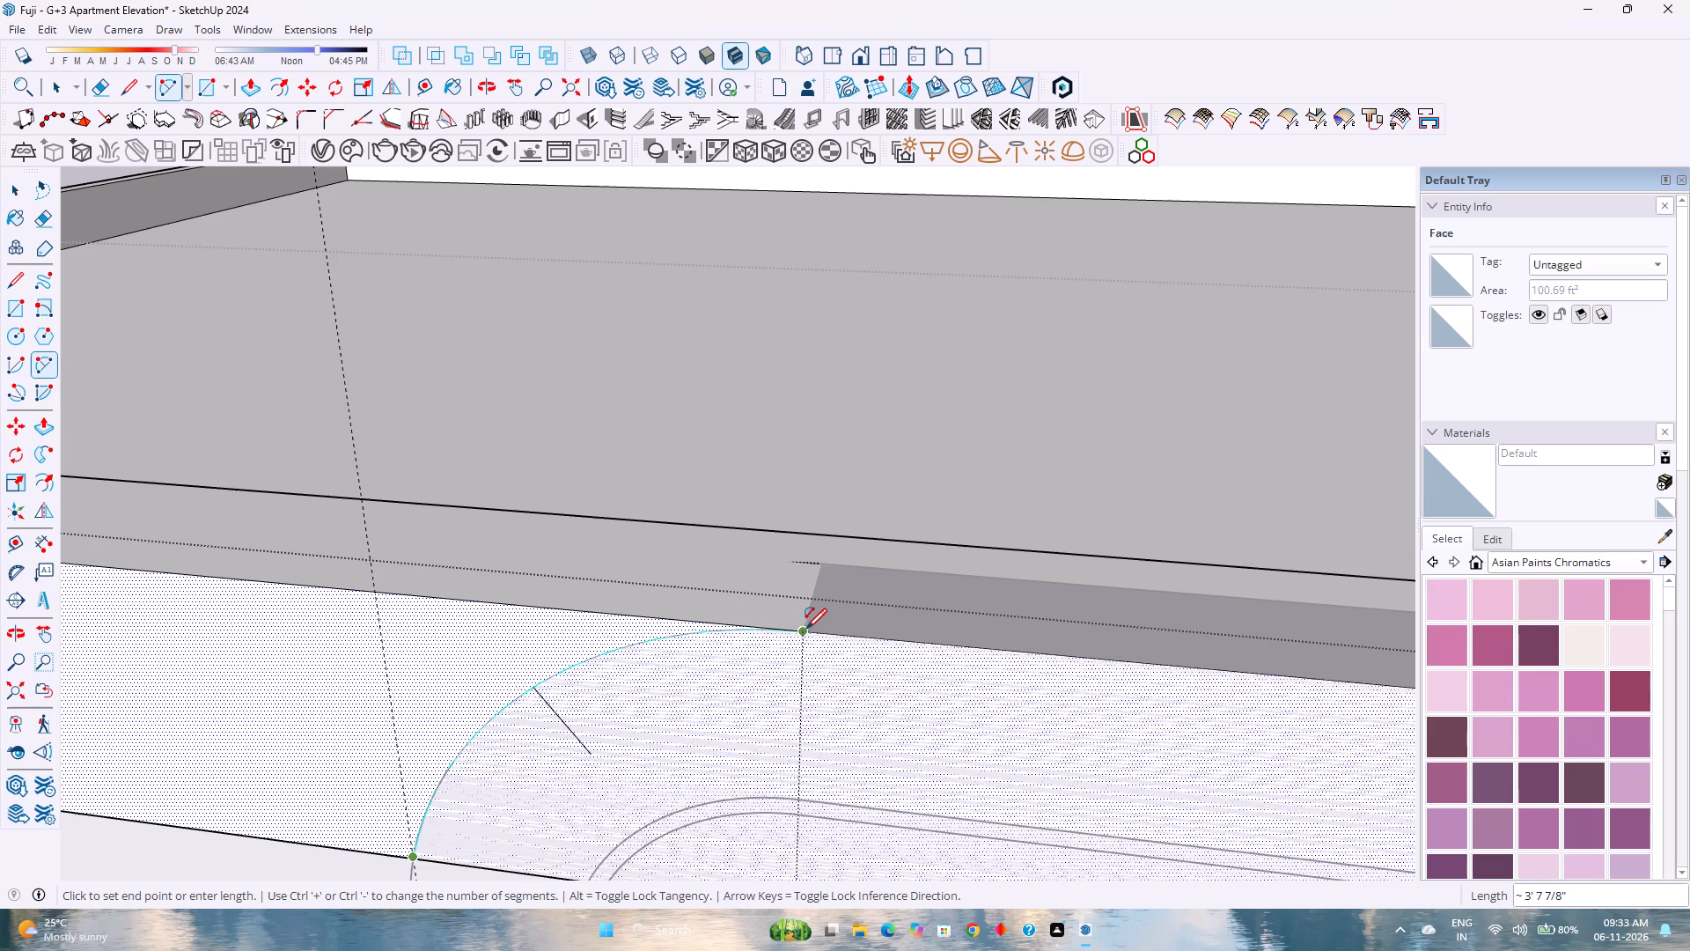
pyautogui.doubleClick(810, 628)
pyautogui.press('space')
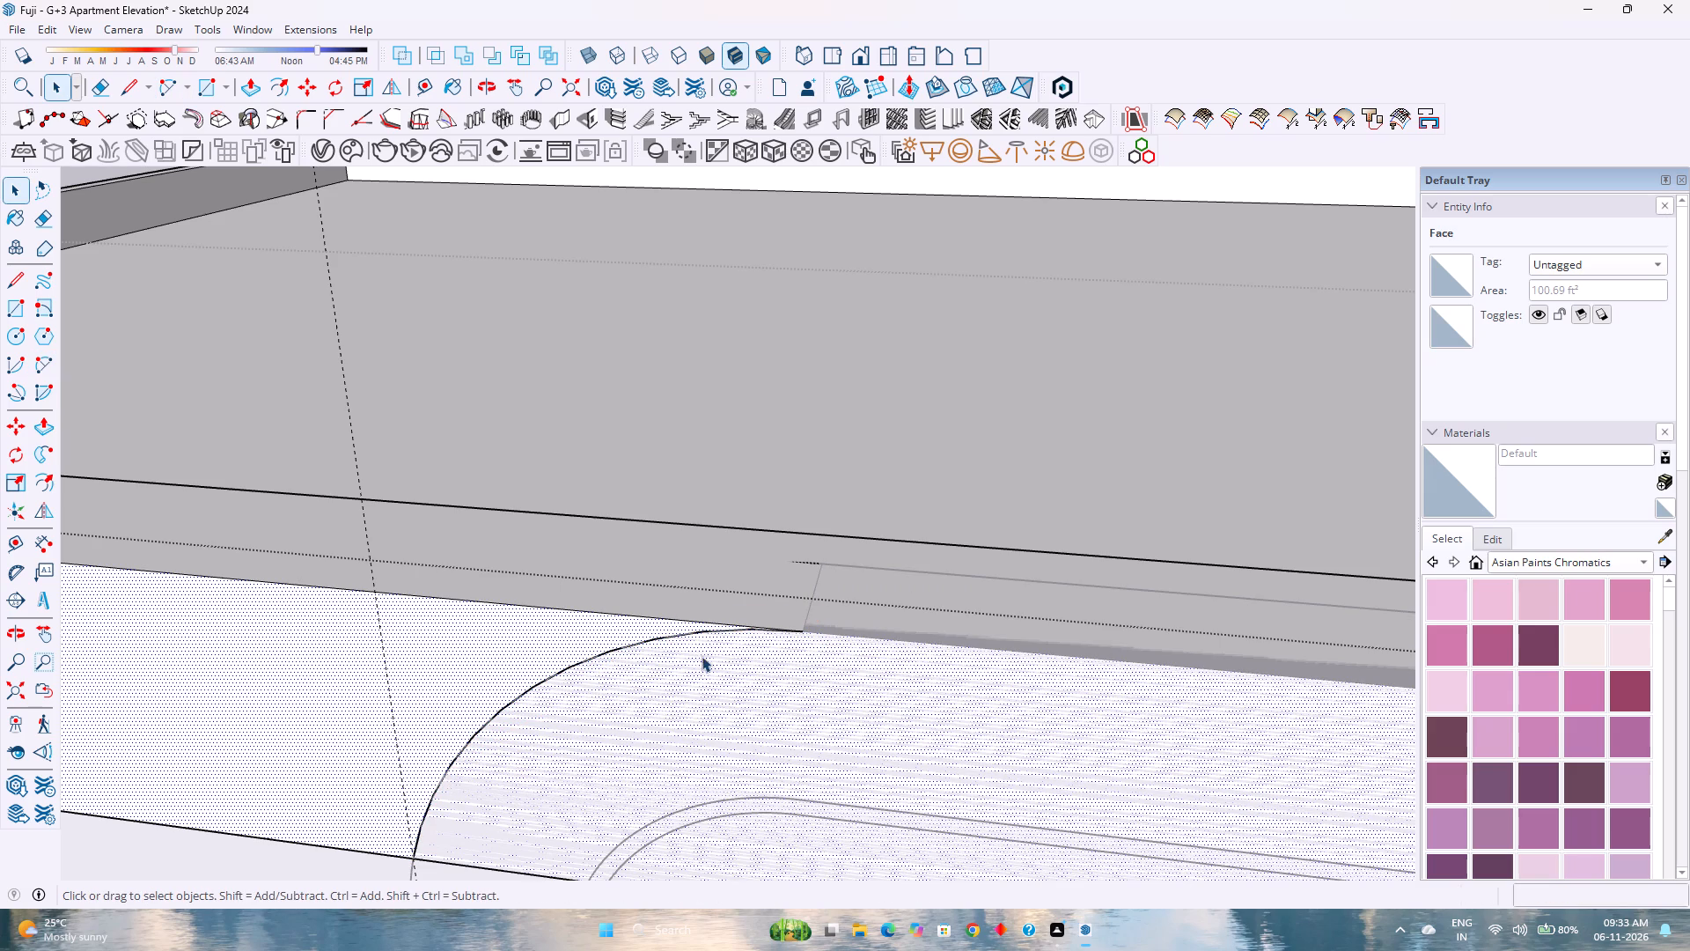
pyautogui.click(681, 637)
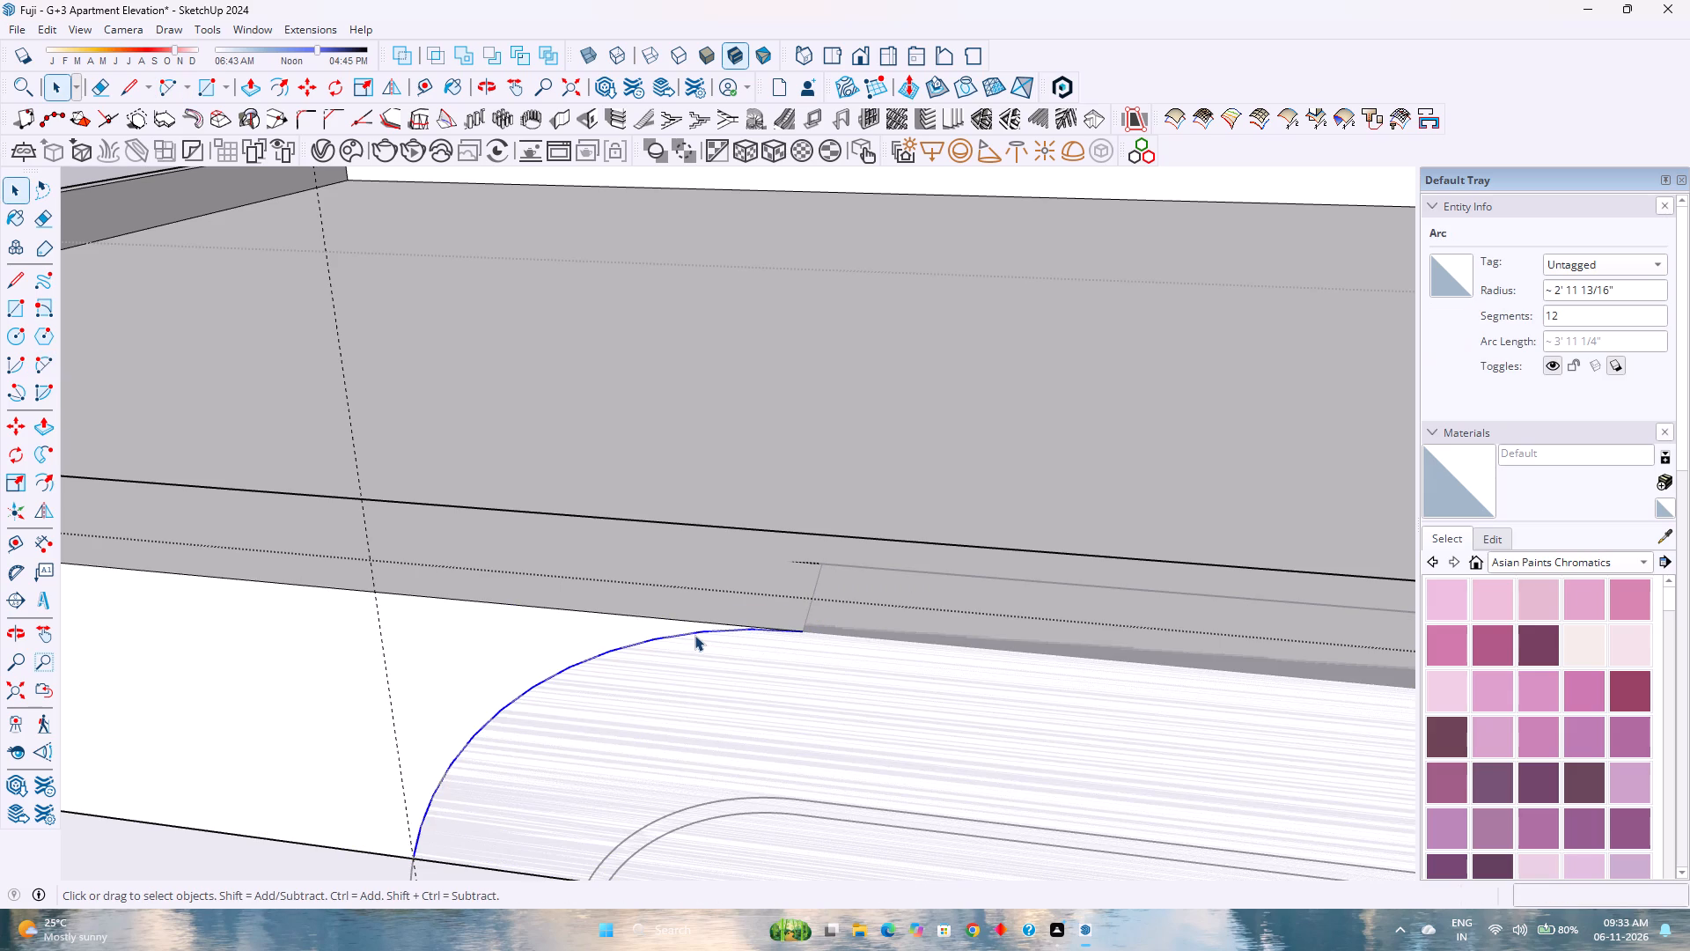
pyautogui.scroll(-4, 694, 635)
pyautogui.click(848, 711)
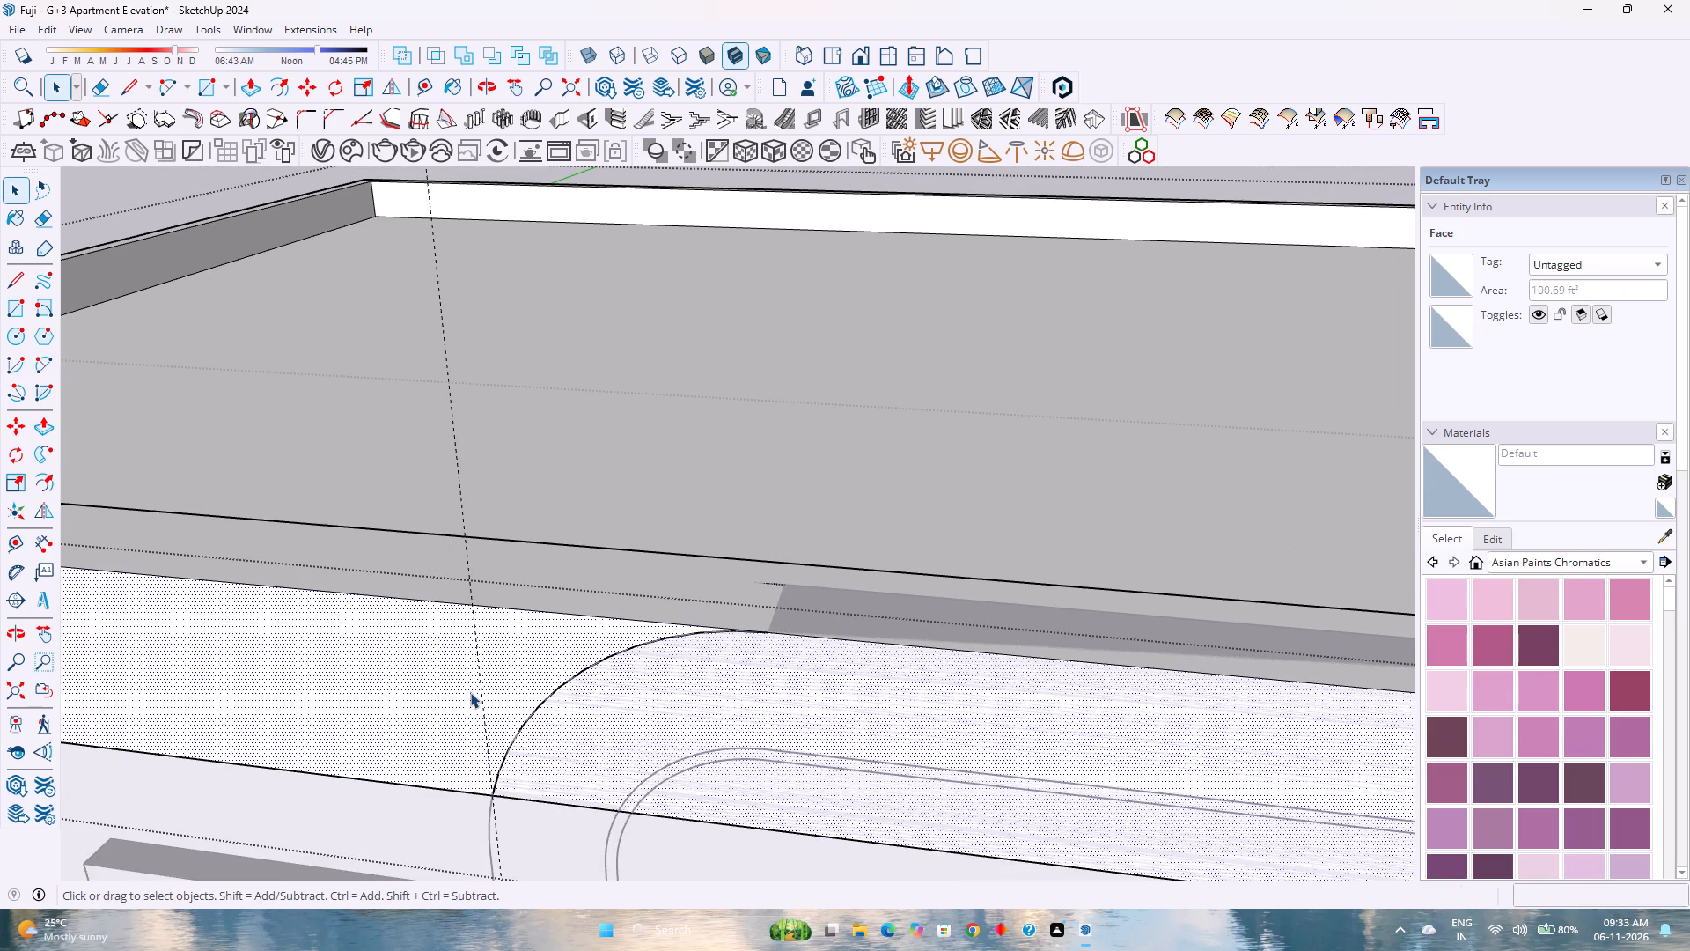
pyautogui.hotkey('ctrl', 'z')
# Place a second vertical guide about 2' 10 7/8" from the first, through the upper end of the curved frame's rounded corner.
pyautogui.scroll(-10, 624, 723)
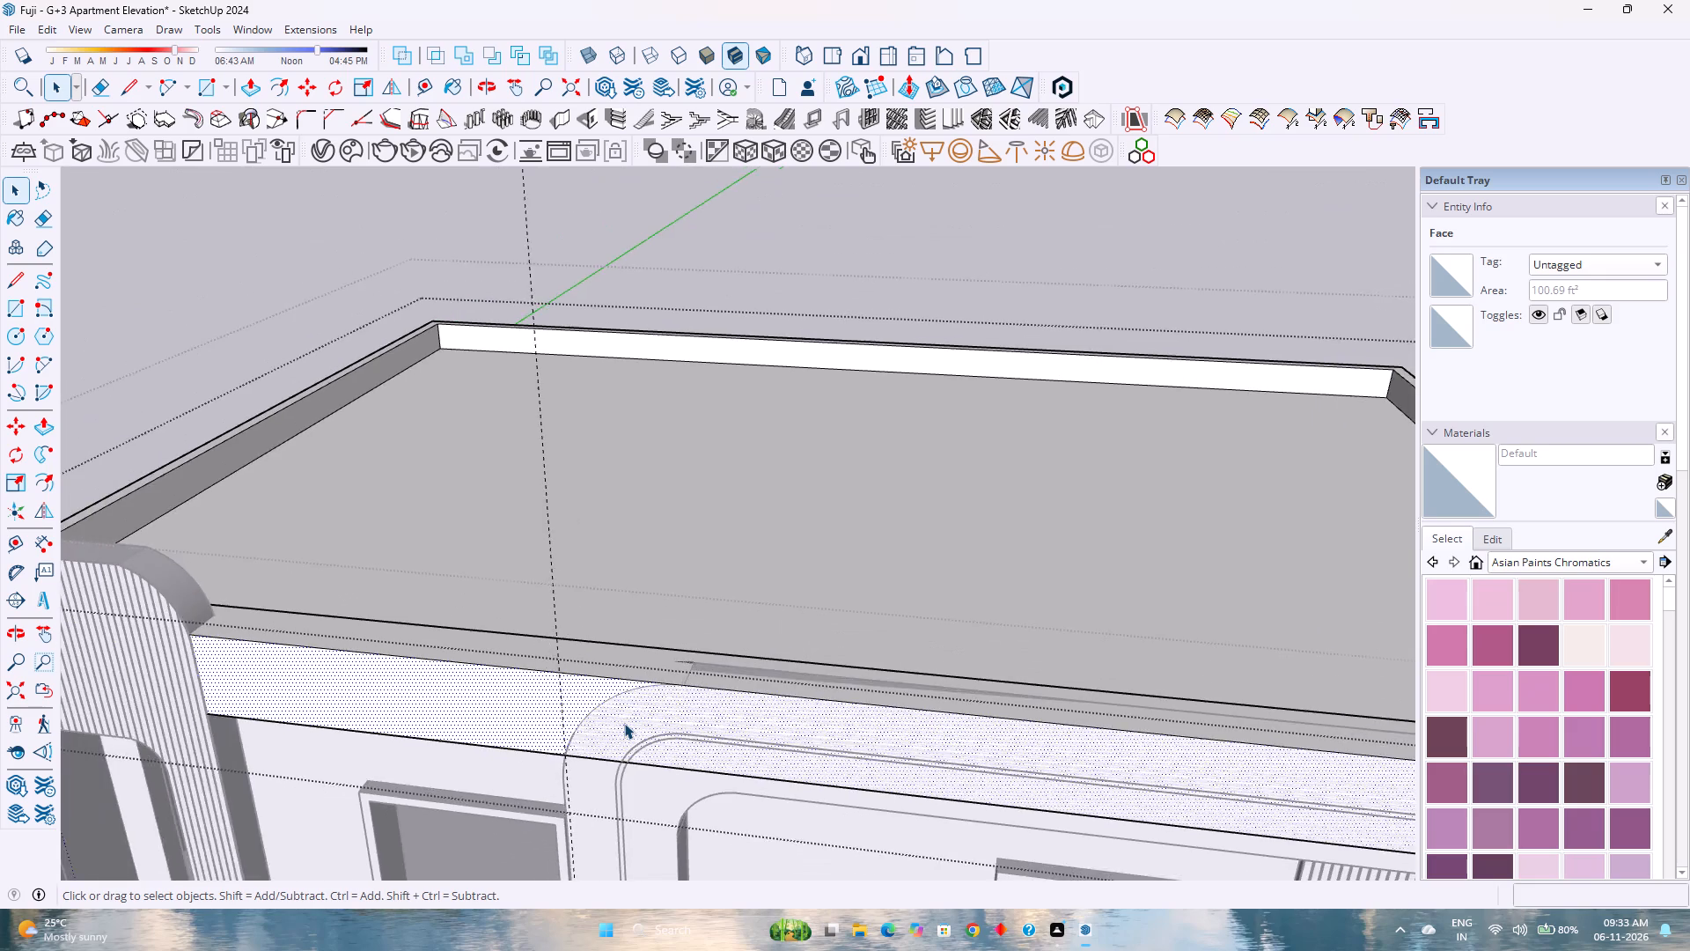
pyautogui.scroll(-2, 624, 723)
pyautogui.scroll(6, 606, 734)
pyautogui.moveTo(606, 734); pyautogui.dragTo(640, 738, button='middle')
pyautogui.middleClick(640, 738)
pyautogui.middleClick(640, 738)
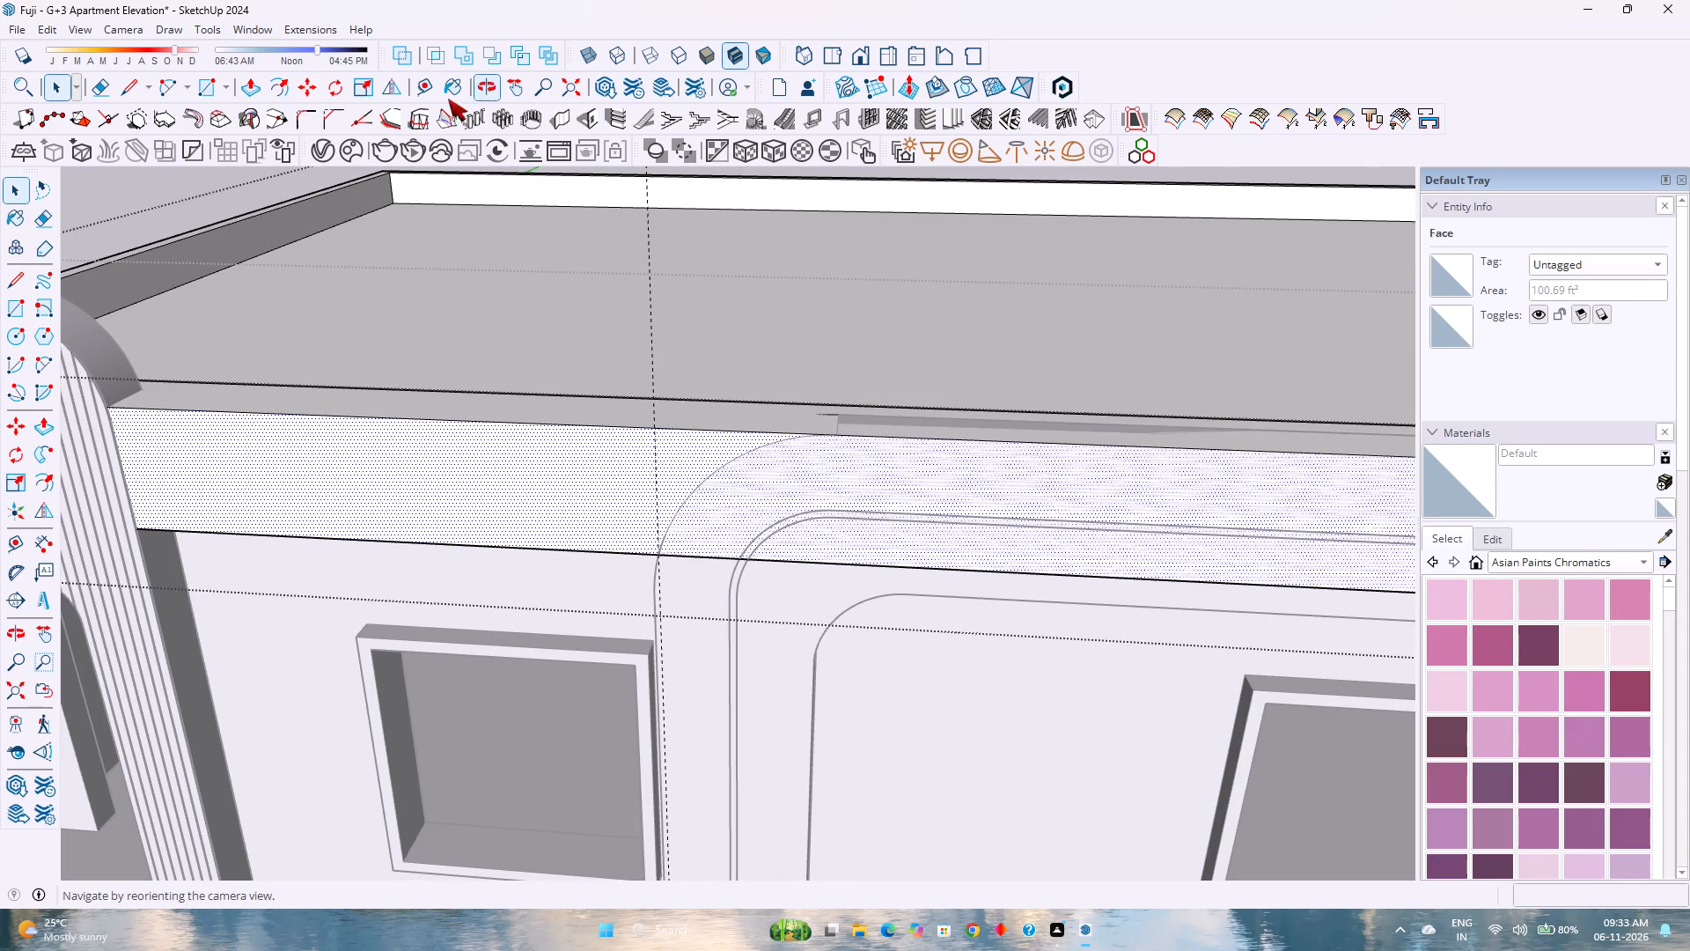
pyautogui.click(413, 88)
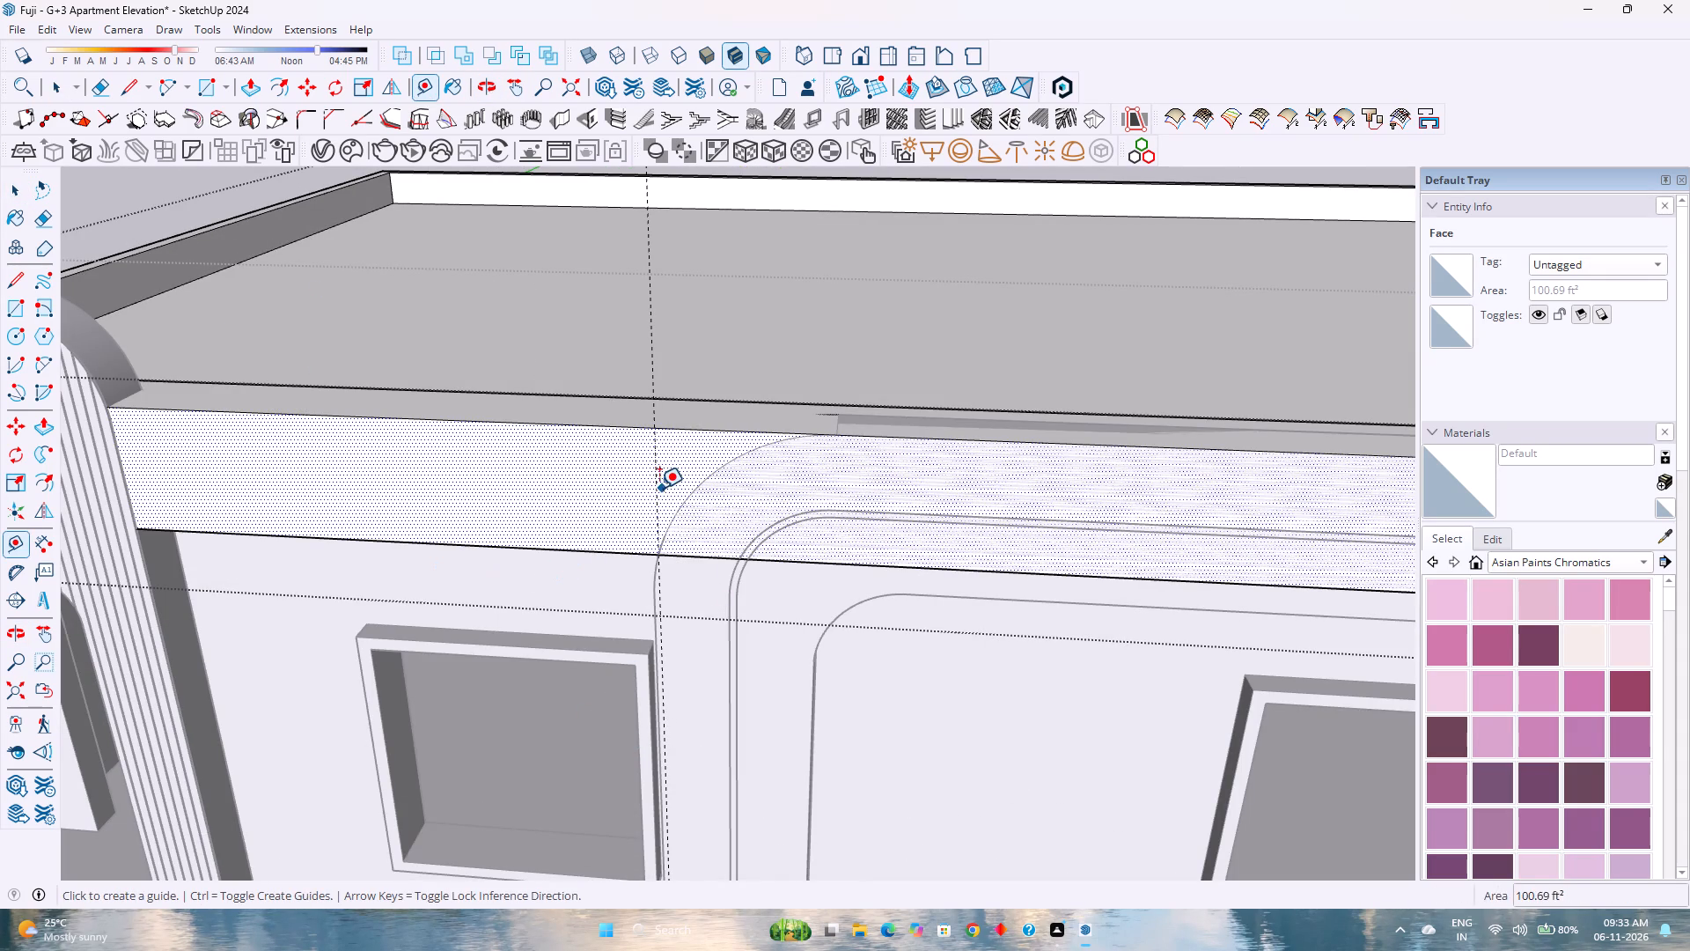
pyautogui.click(657, 488)
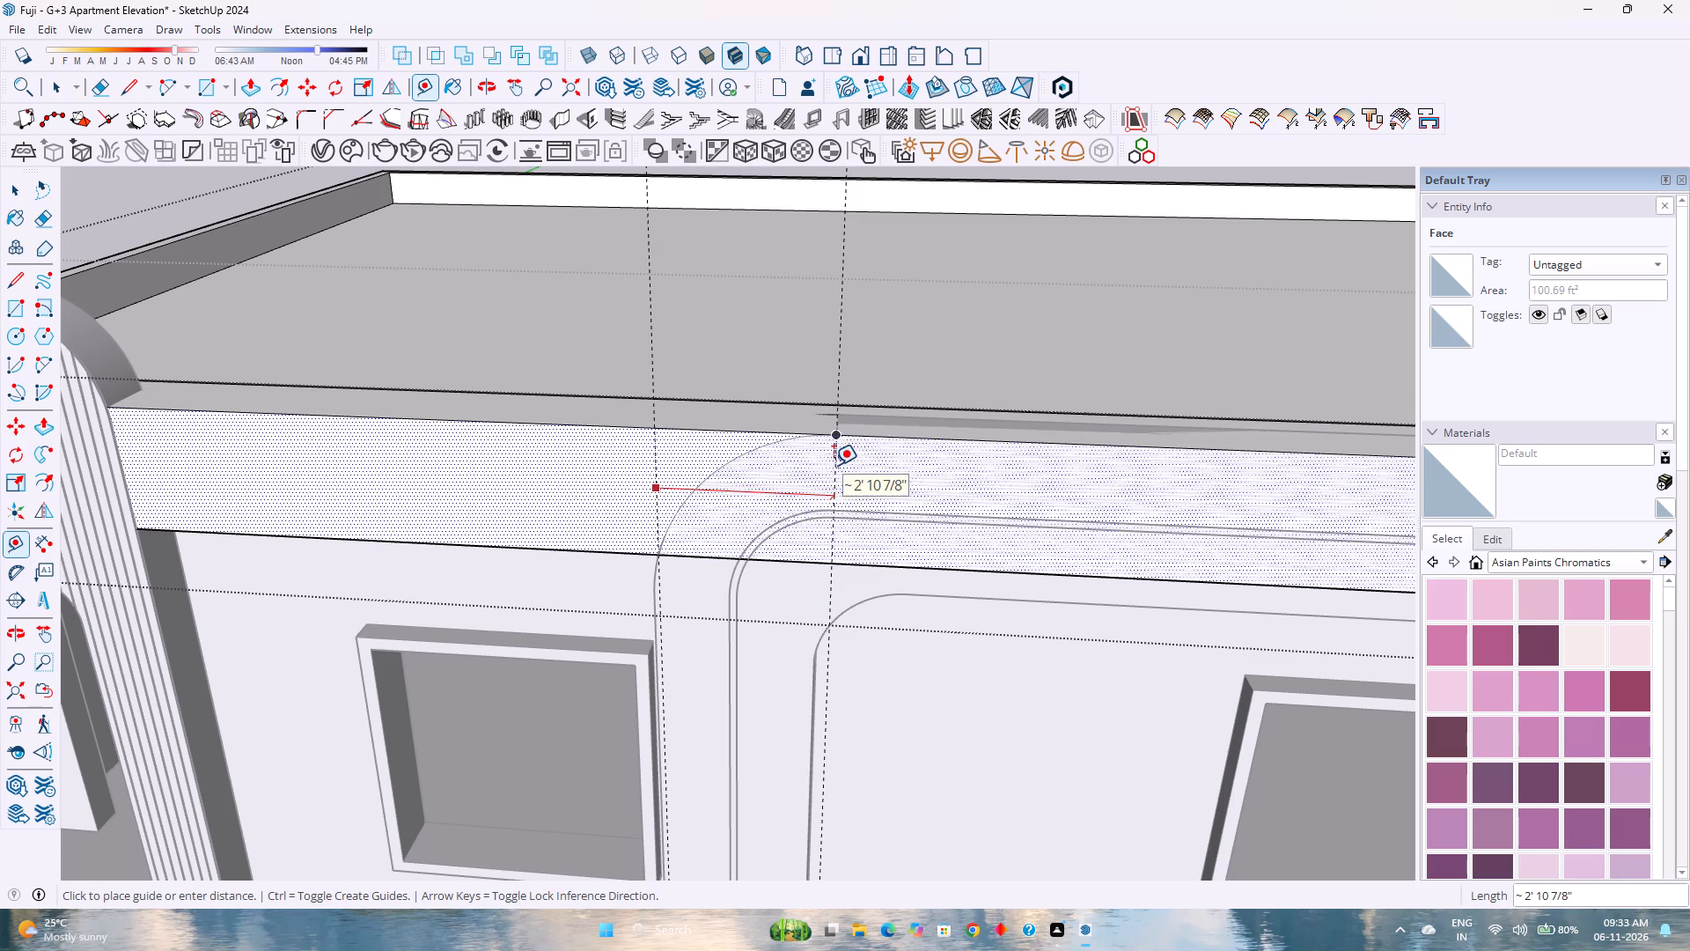
pyautogui.click(834, 465)
# Draw an arc of about 3' 1/8" radius on the parapet face, from the first guide at its bottom edge to the rounded corner's upper end.
pyautogui.scroll(2, 663, 543)
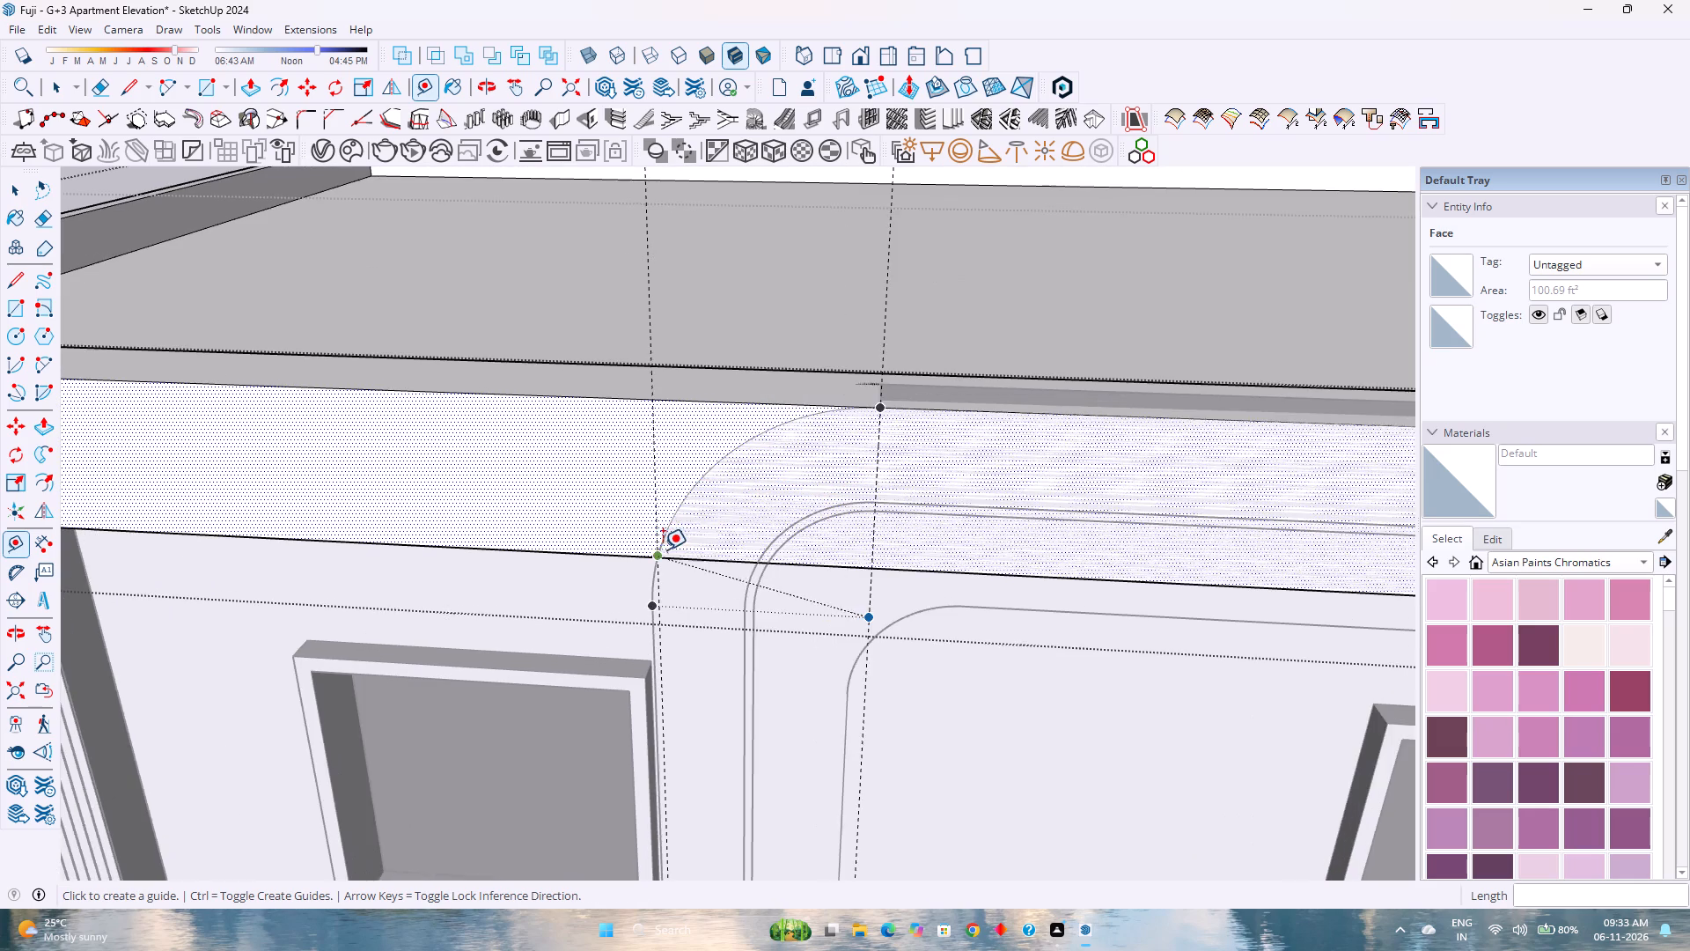
pyautogui.scroll(14, 663, 549)
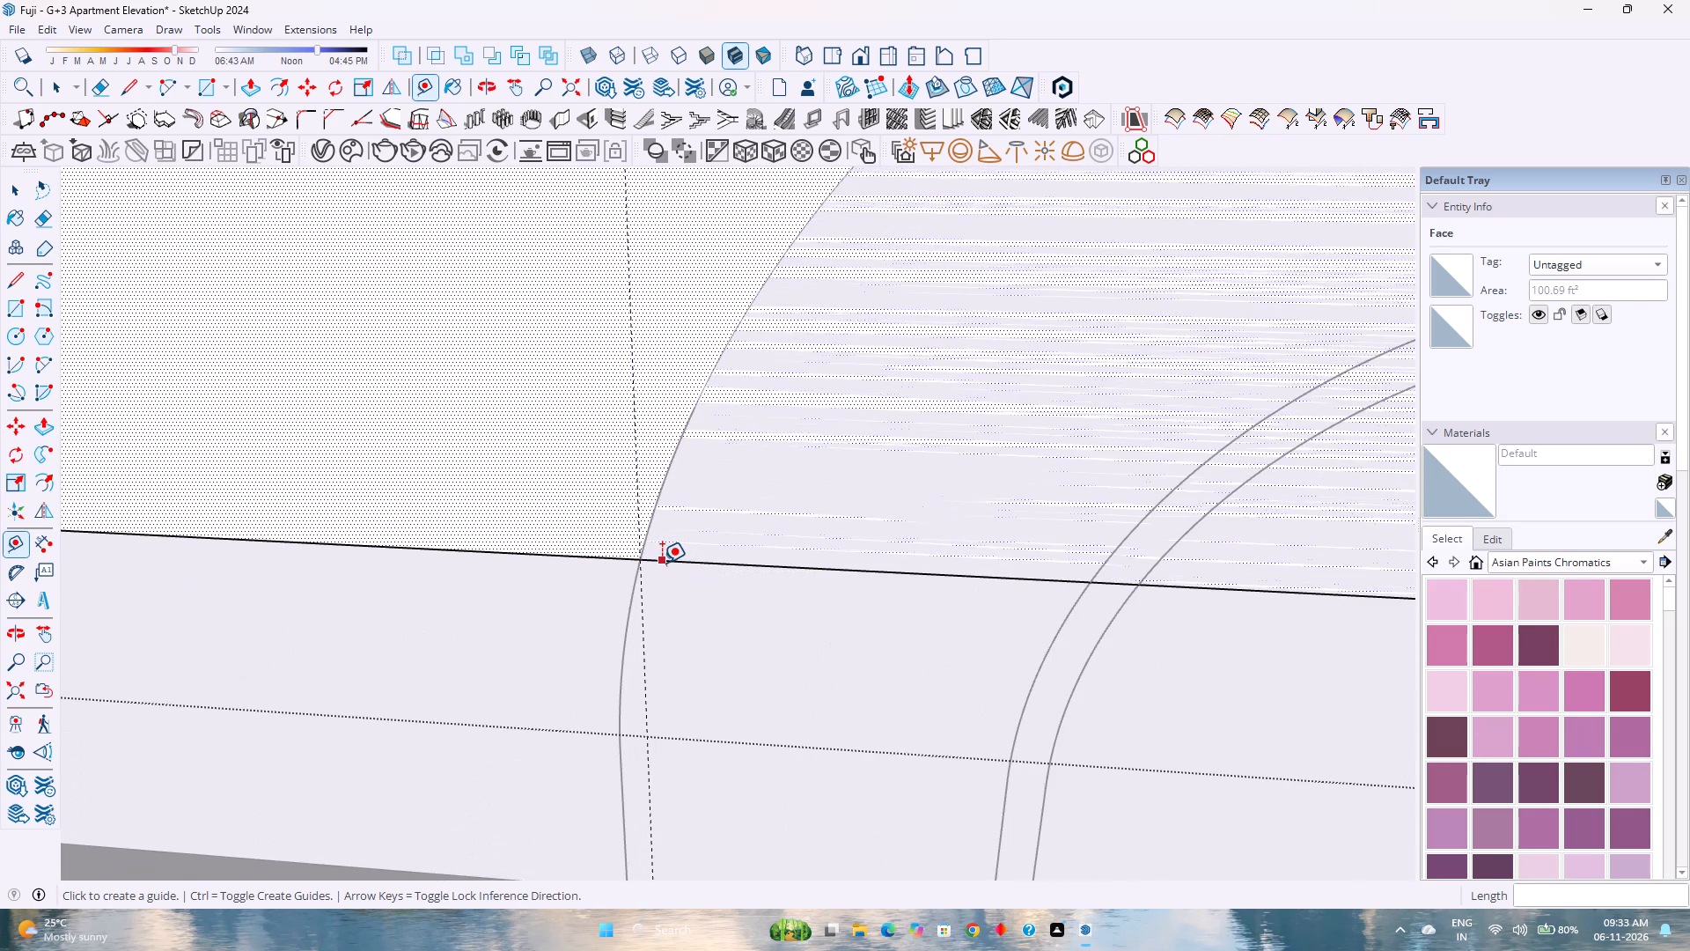
pyautogui.press('a')
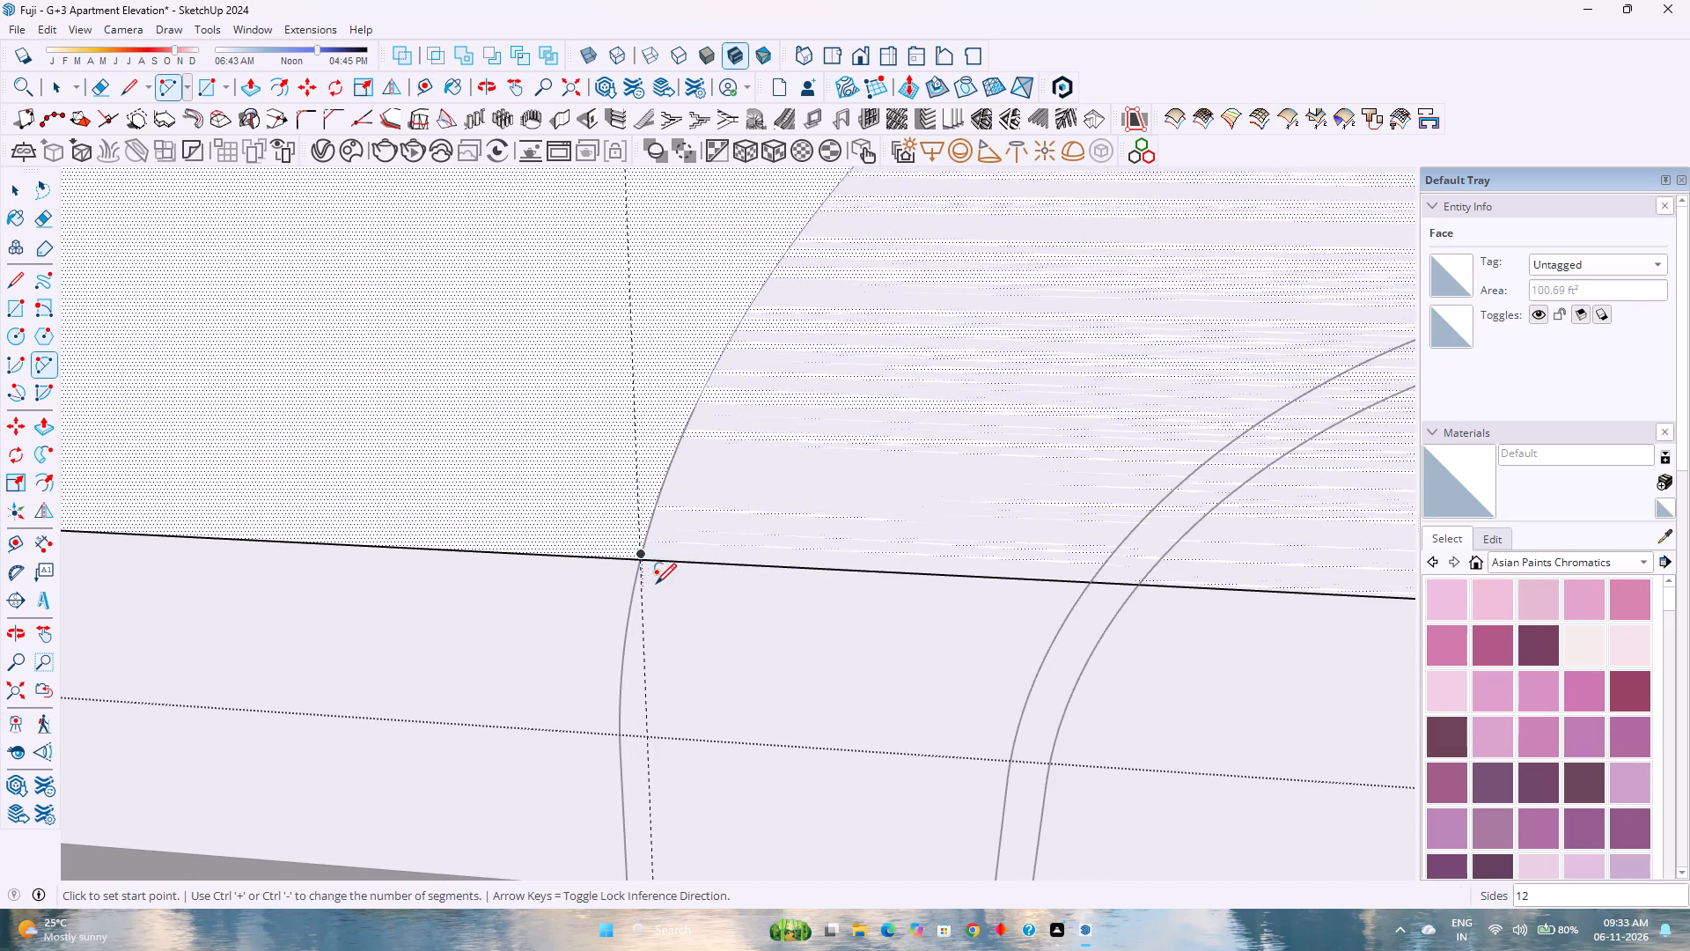
pyautogui.scroll(14, 643, 563)
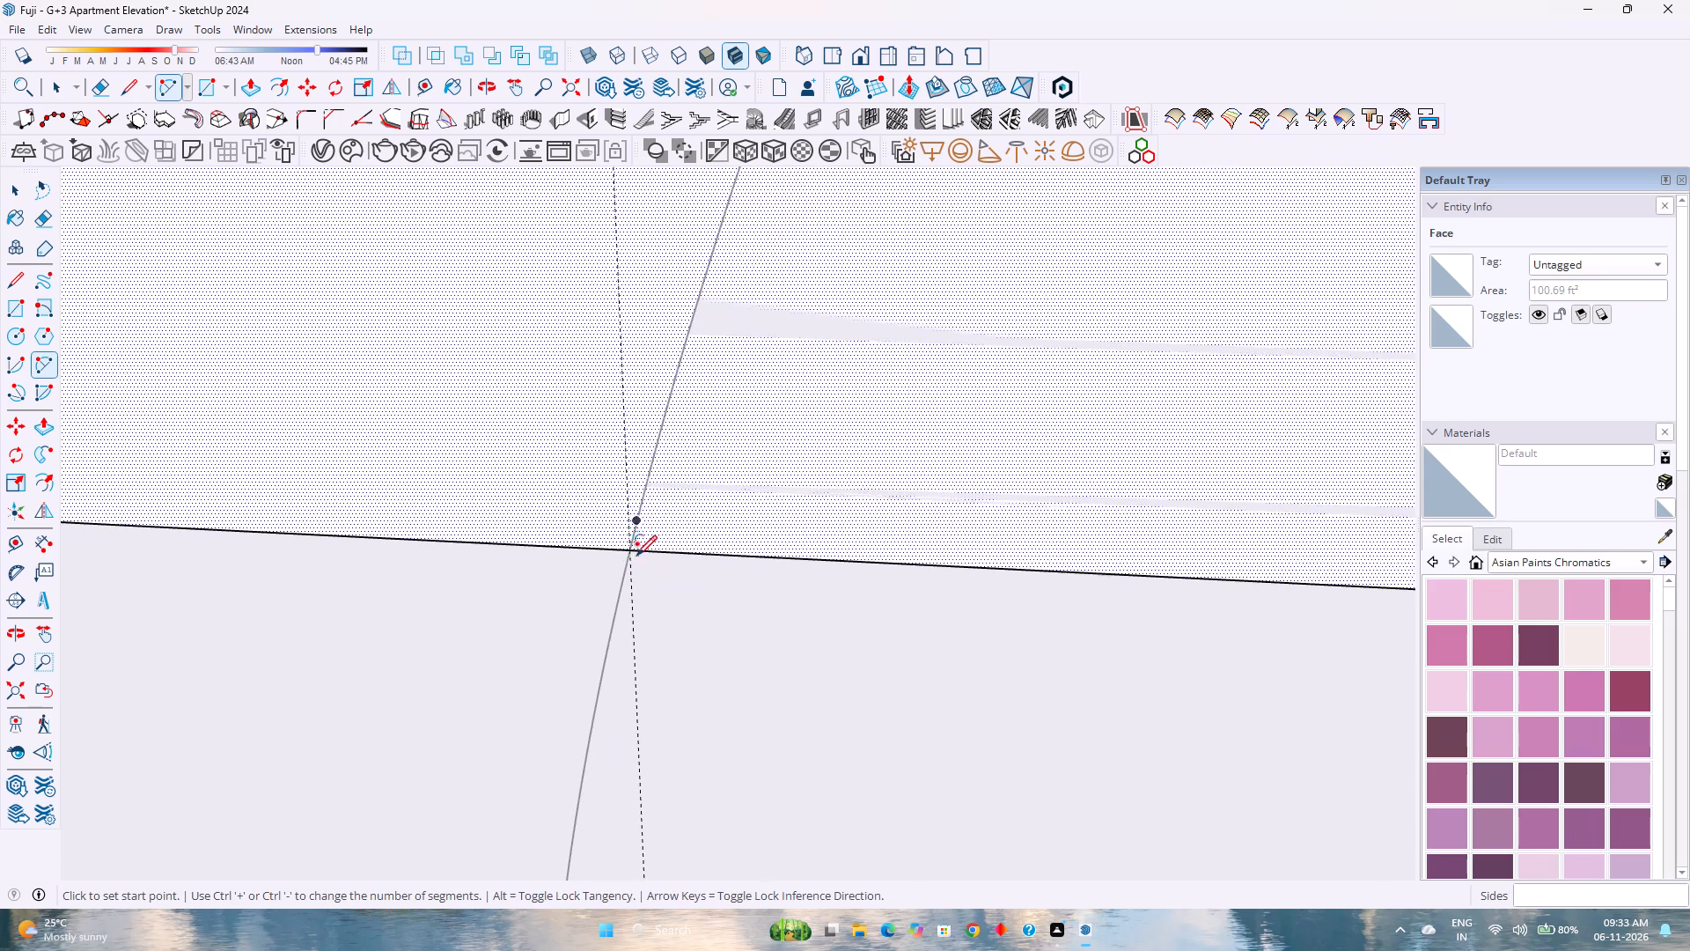
pyautogui.scroll(19, 636, 556)
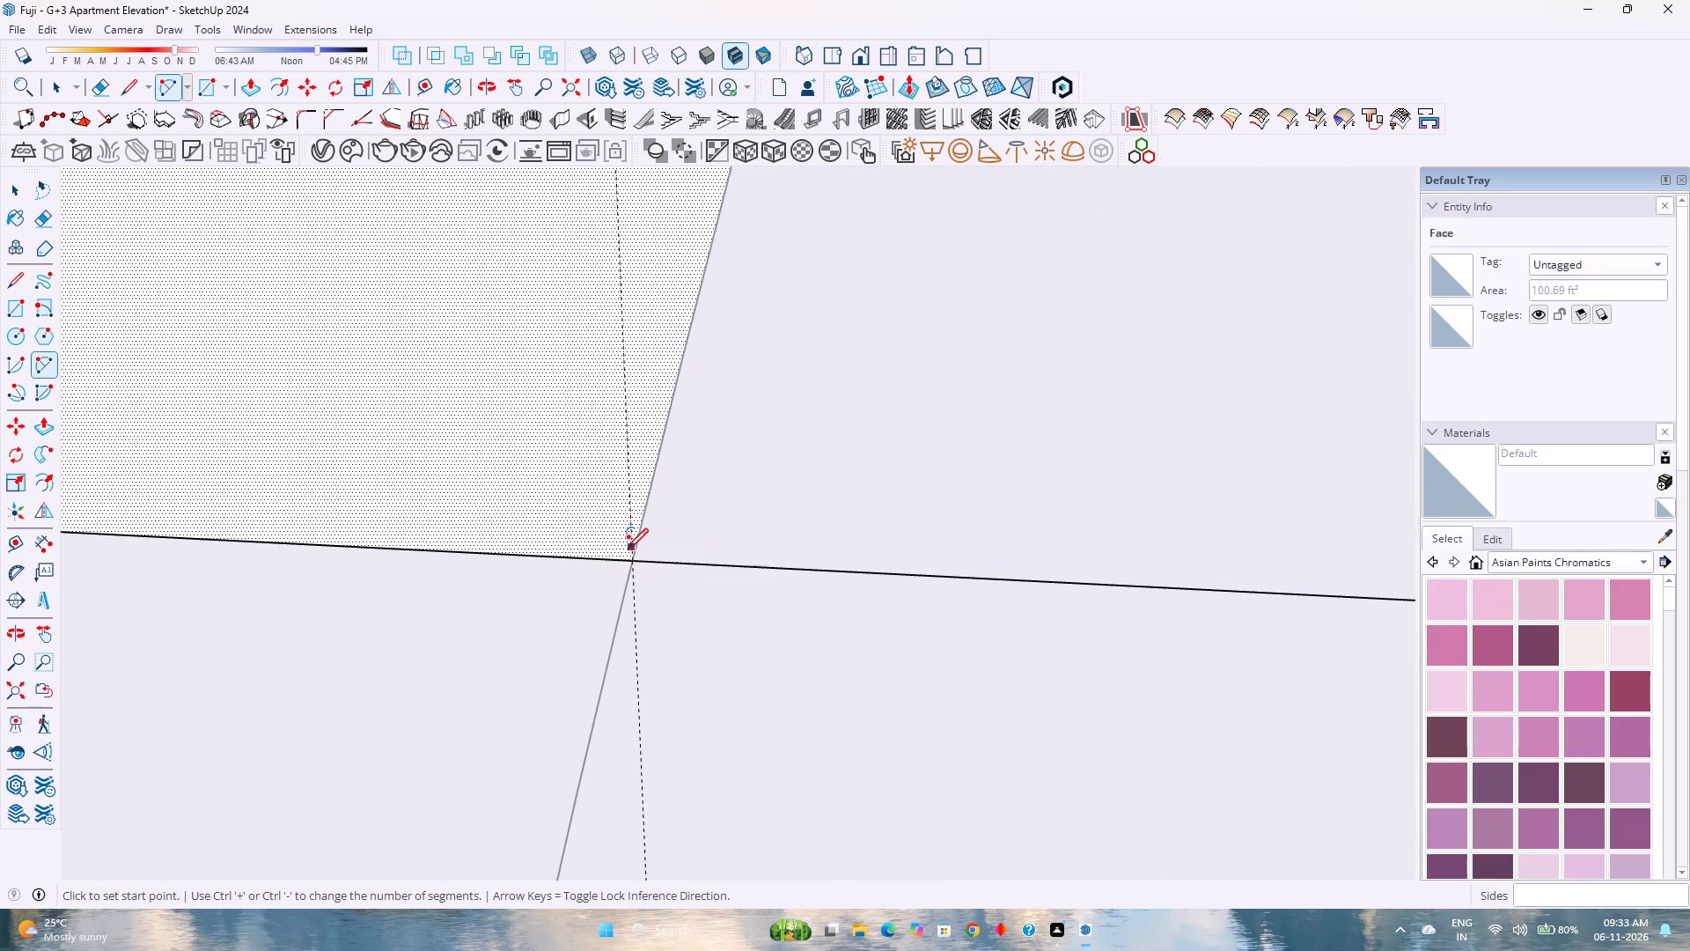
pyautogui.scroll(20, 628, 549)
pyautogui.scroll(2, 628, 549)
pyautogui.scroll(-5, 643, 589)
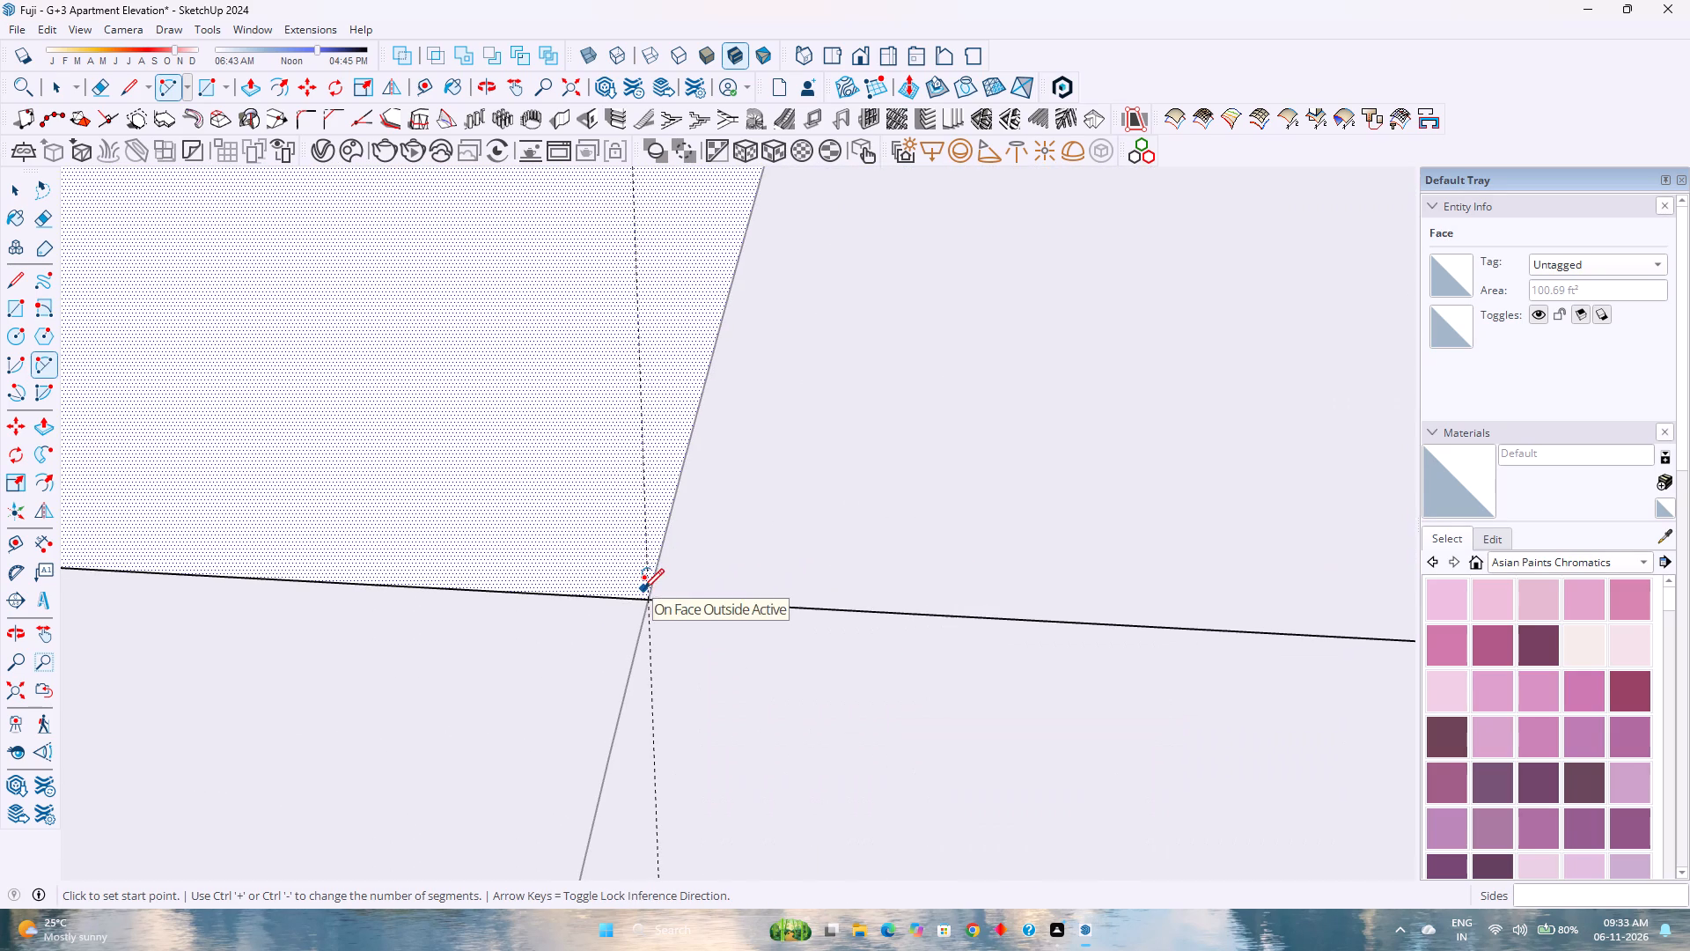
pyautogui.click(650, 601)
pyautogui.scroll(-10, 627, 500)
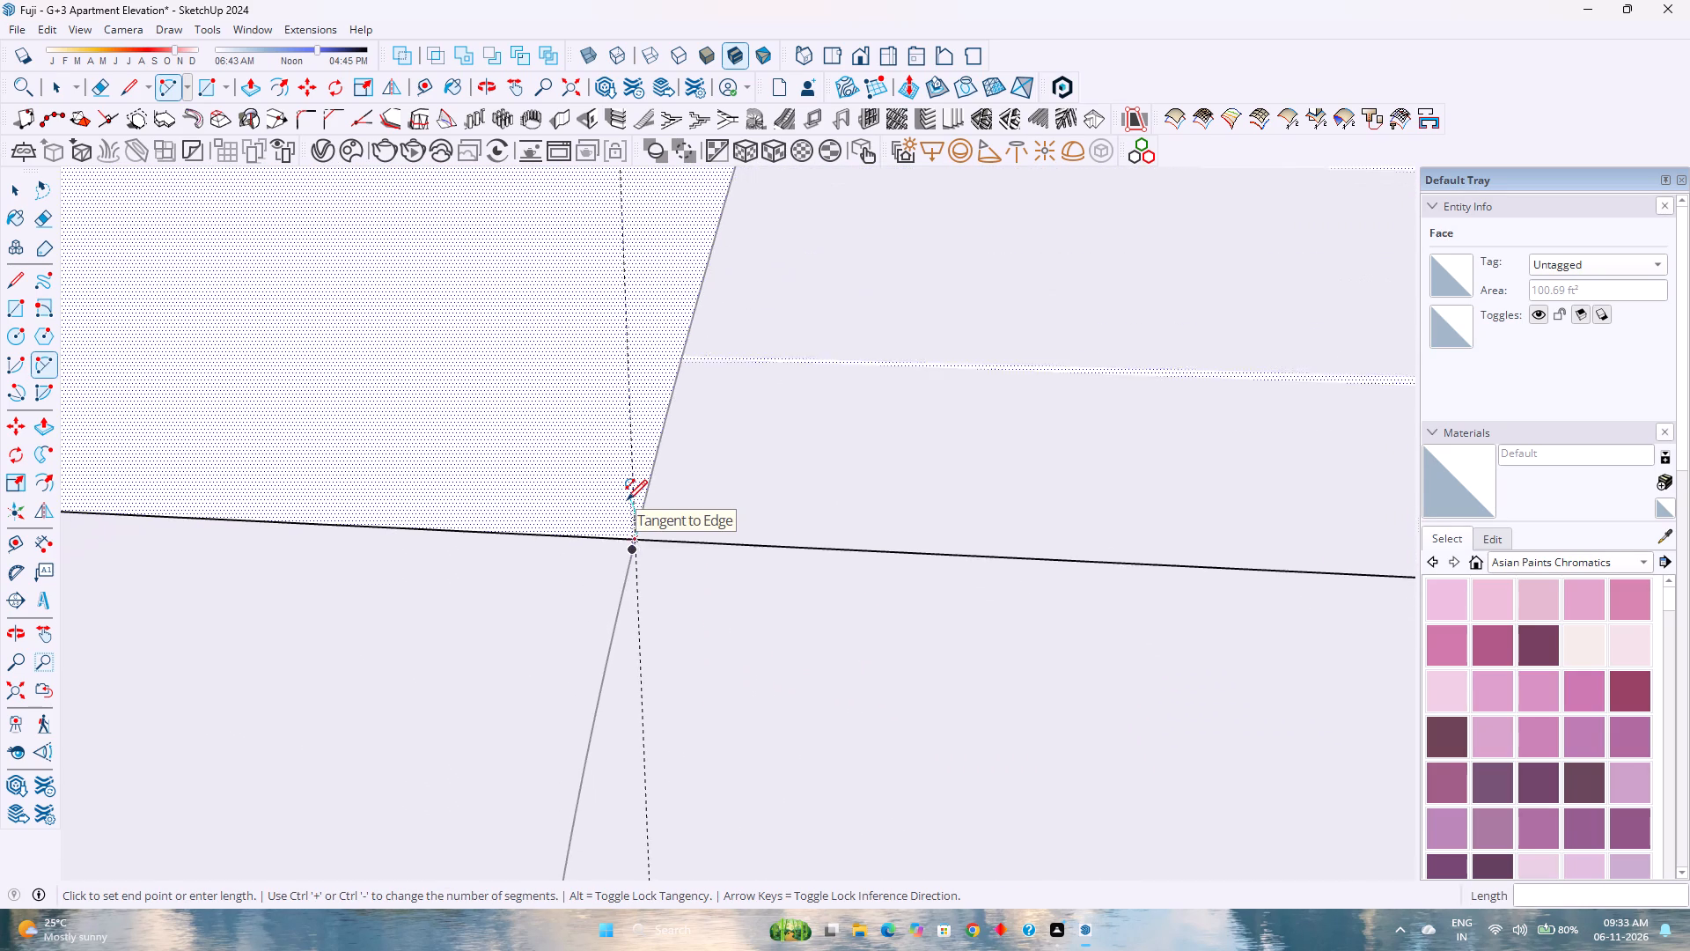
pyautogui.scroll(-20, 627, 500)
pyautogui.scroll(-9, 627, 500)
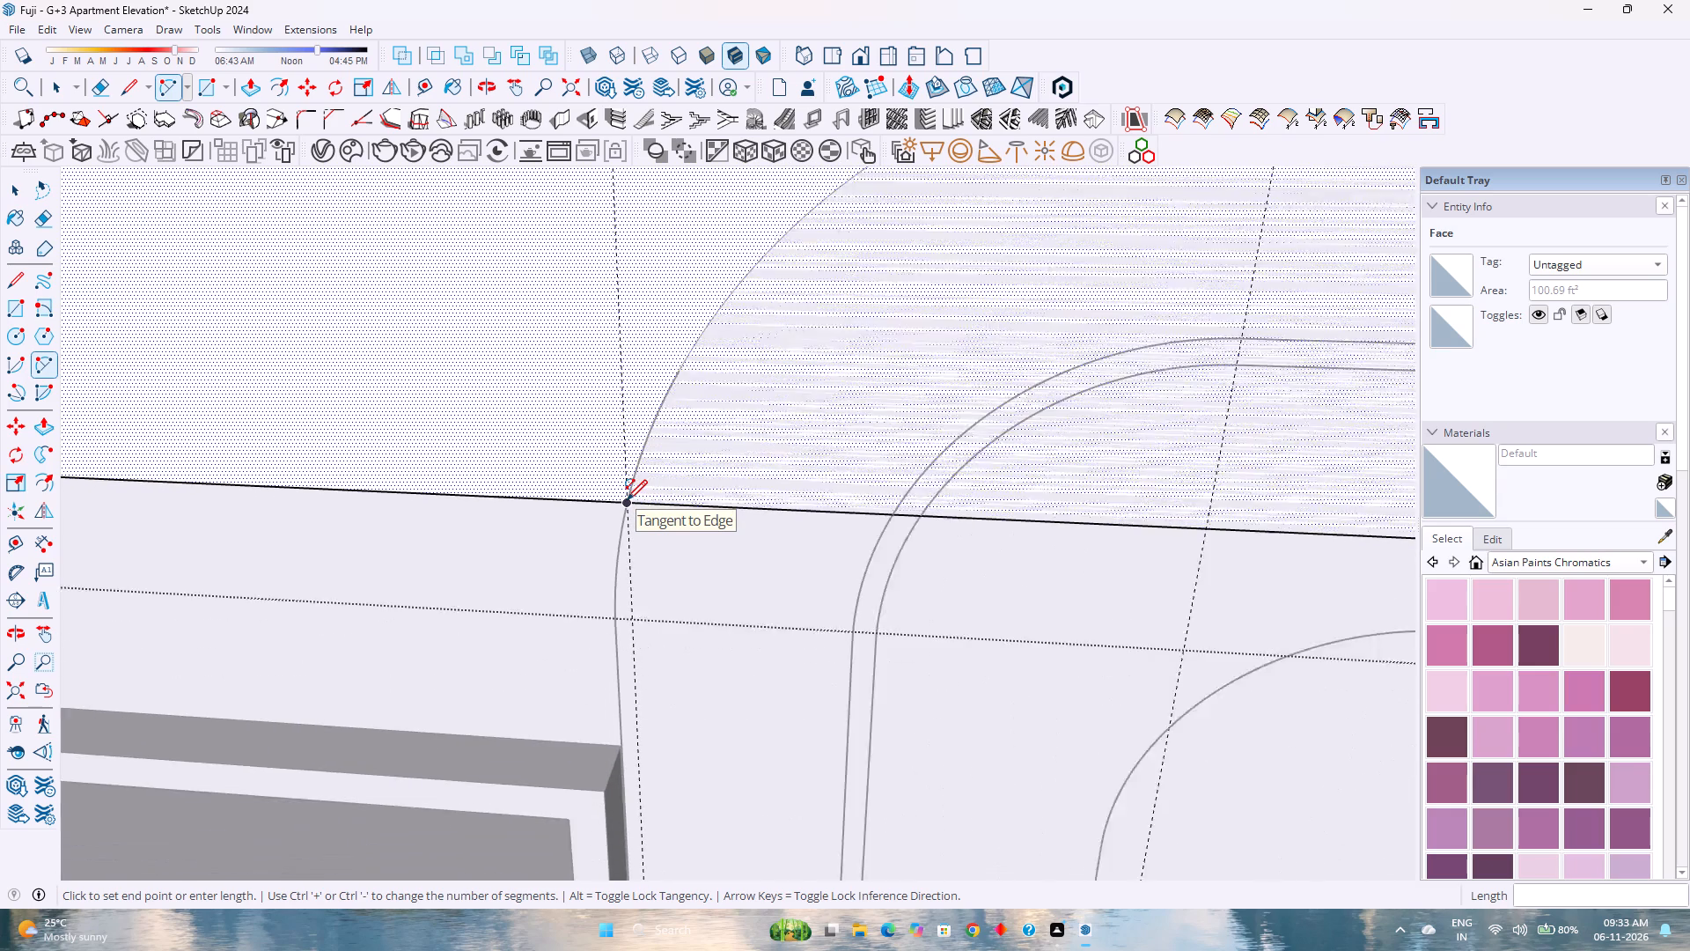
pyautogui.scroll(-10, 627, 500)
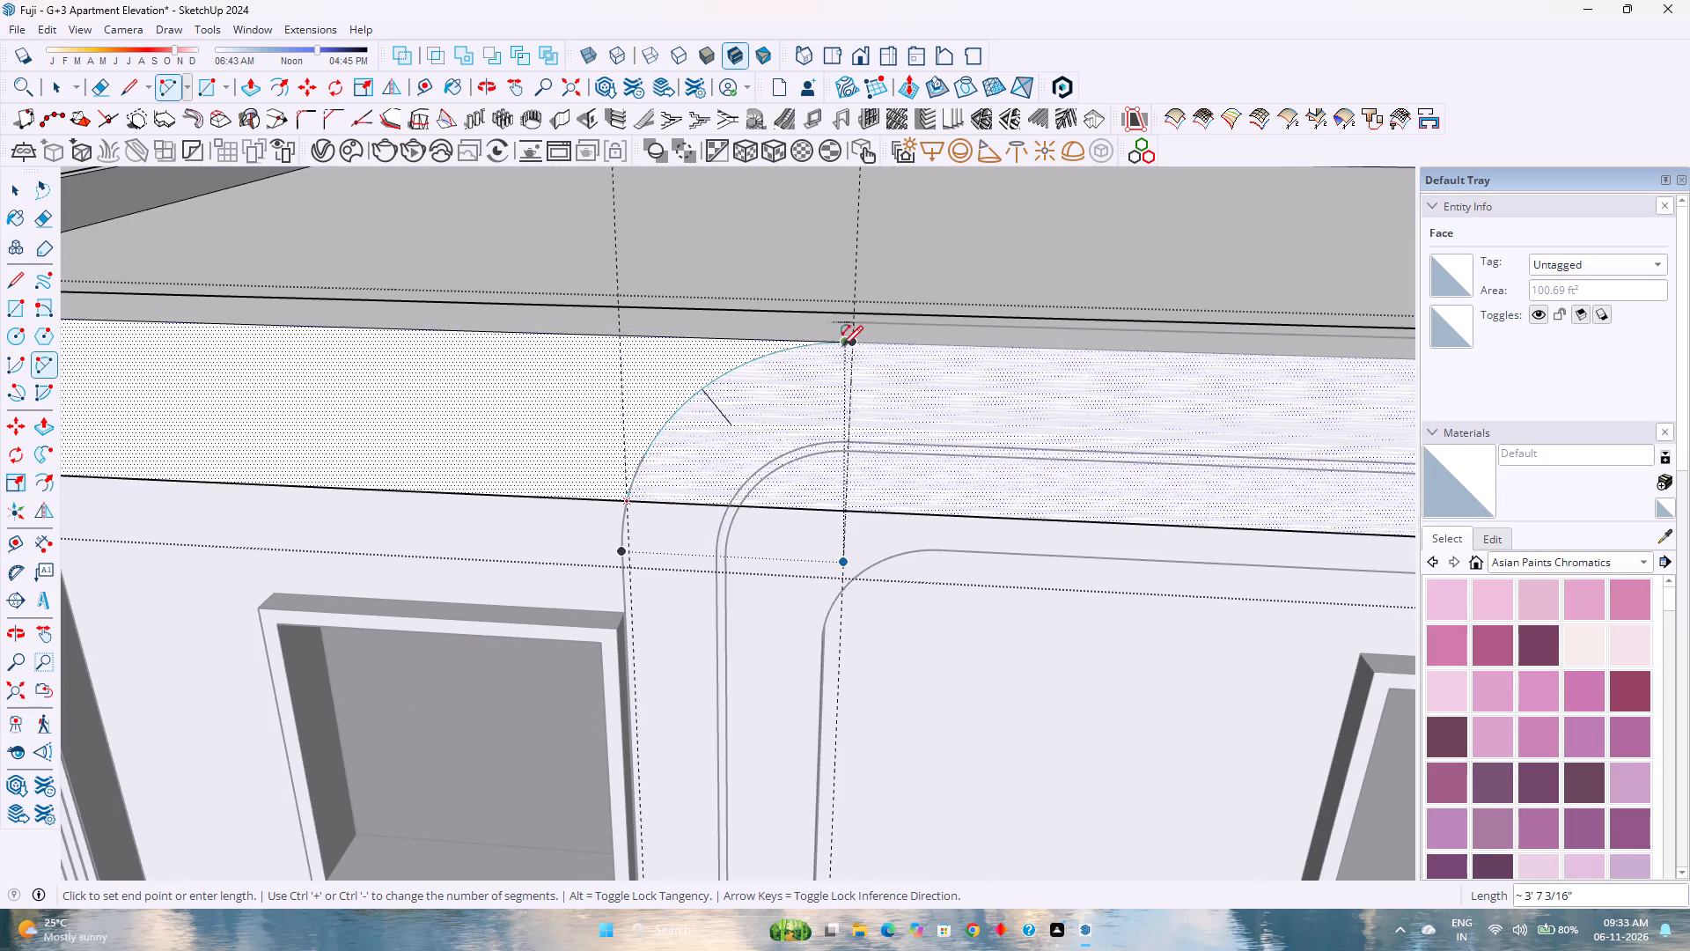
pyautogui.doubleClick(850, 343)
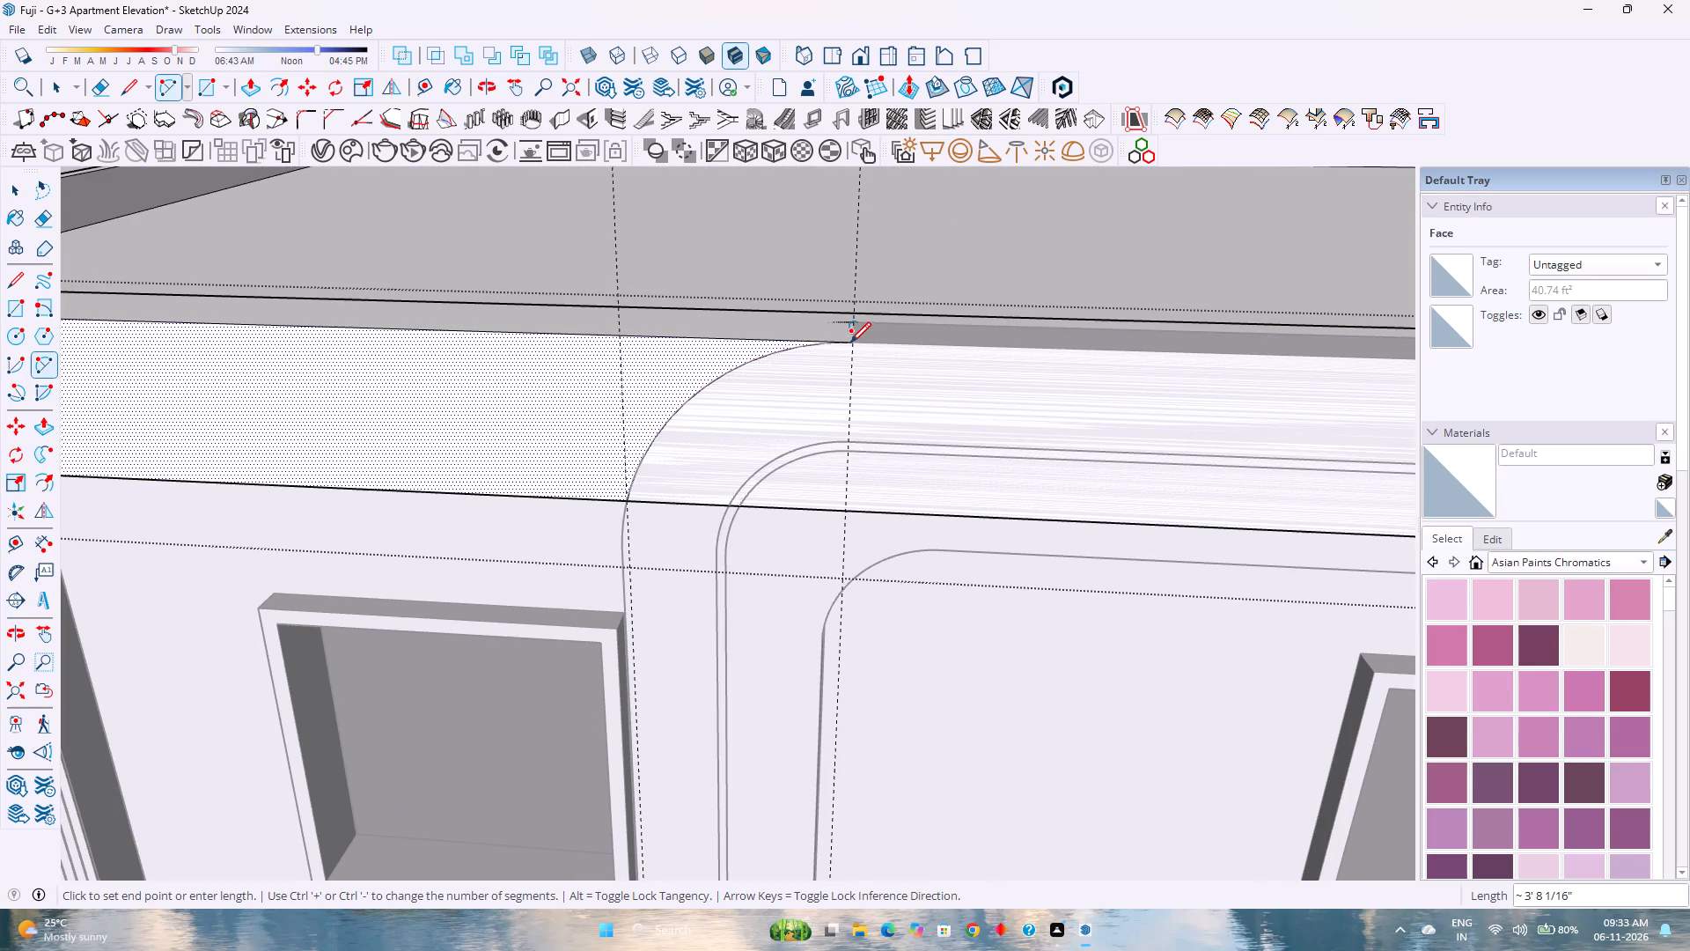
pyautogui.press('space')
# Set the new parapet arc's segment count to 120.
pyautogui.click(769, 356)
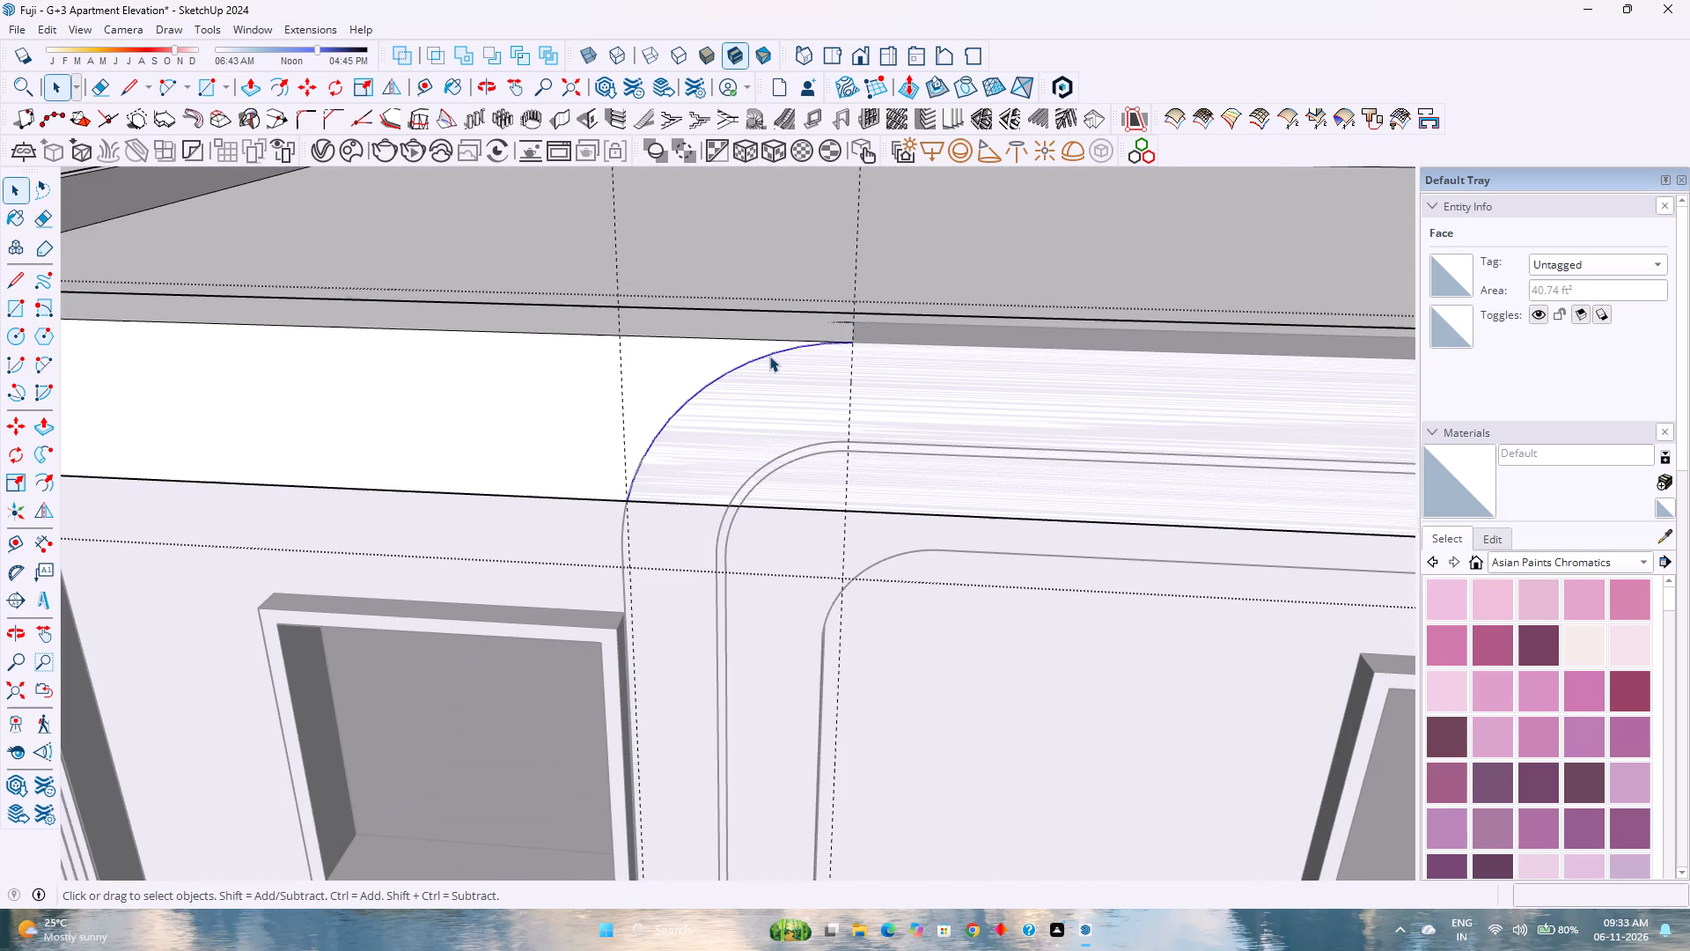
pyautogui.click(1580, 313)
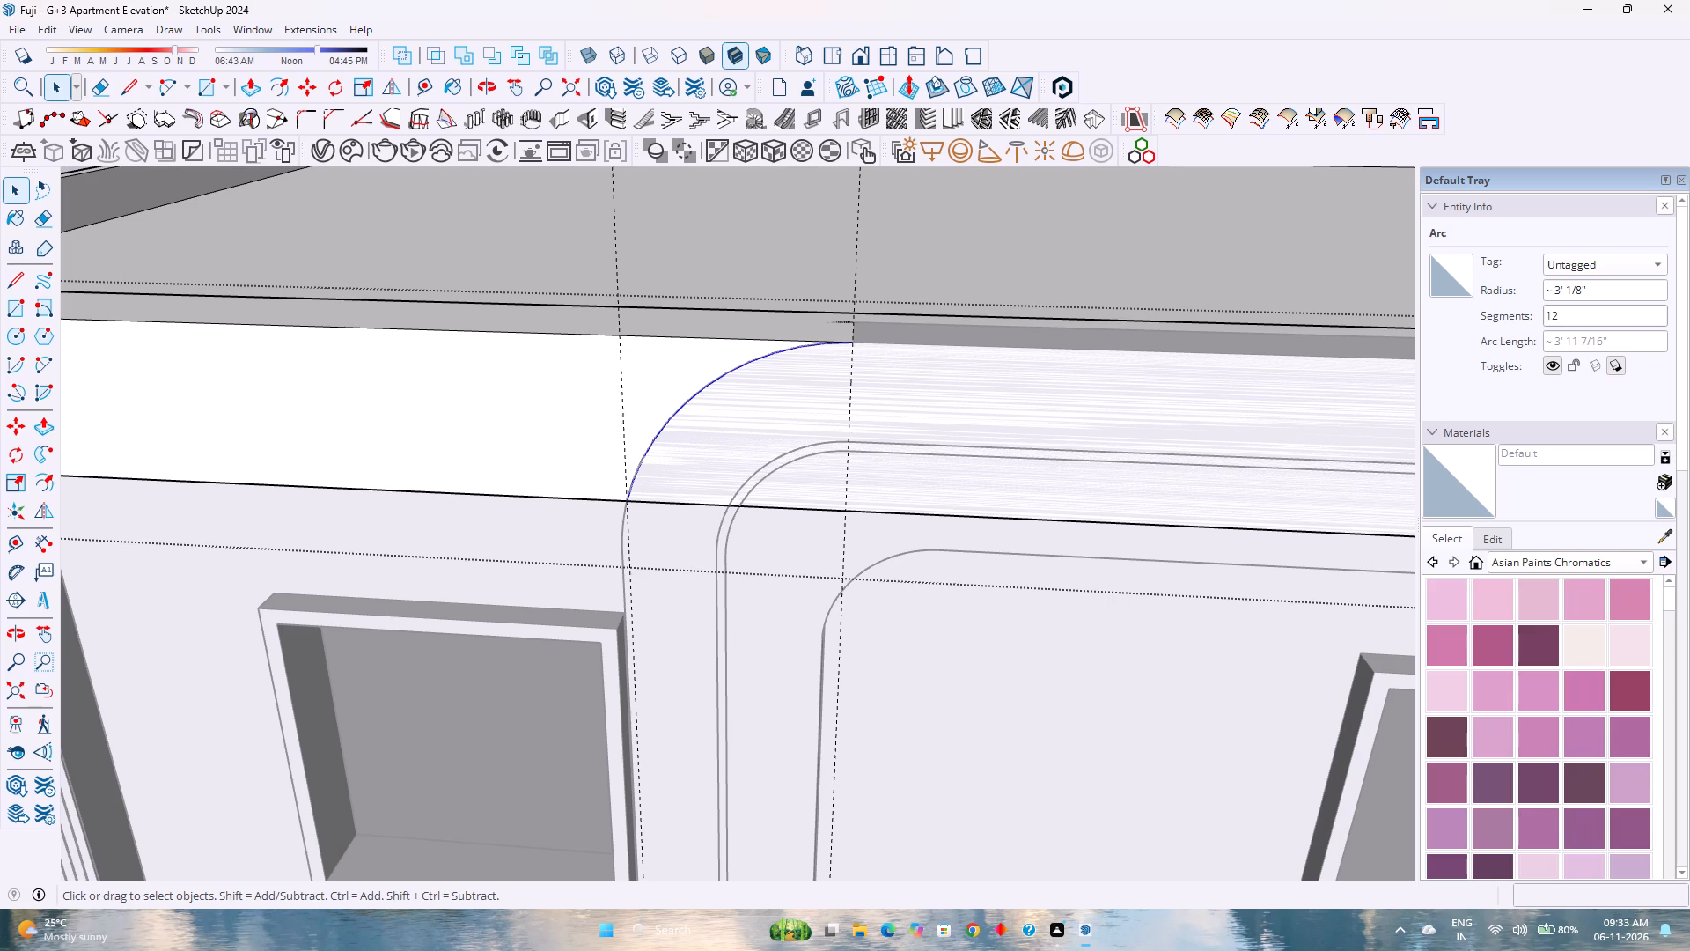
pyautogui.press('0')
pyautogui.press('Return')
# Push the parapet face behind the curved frame inward about 1', to the endpoint at the rear of the frame.
pyautogui.click(1197, 456)
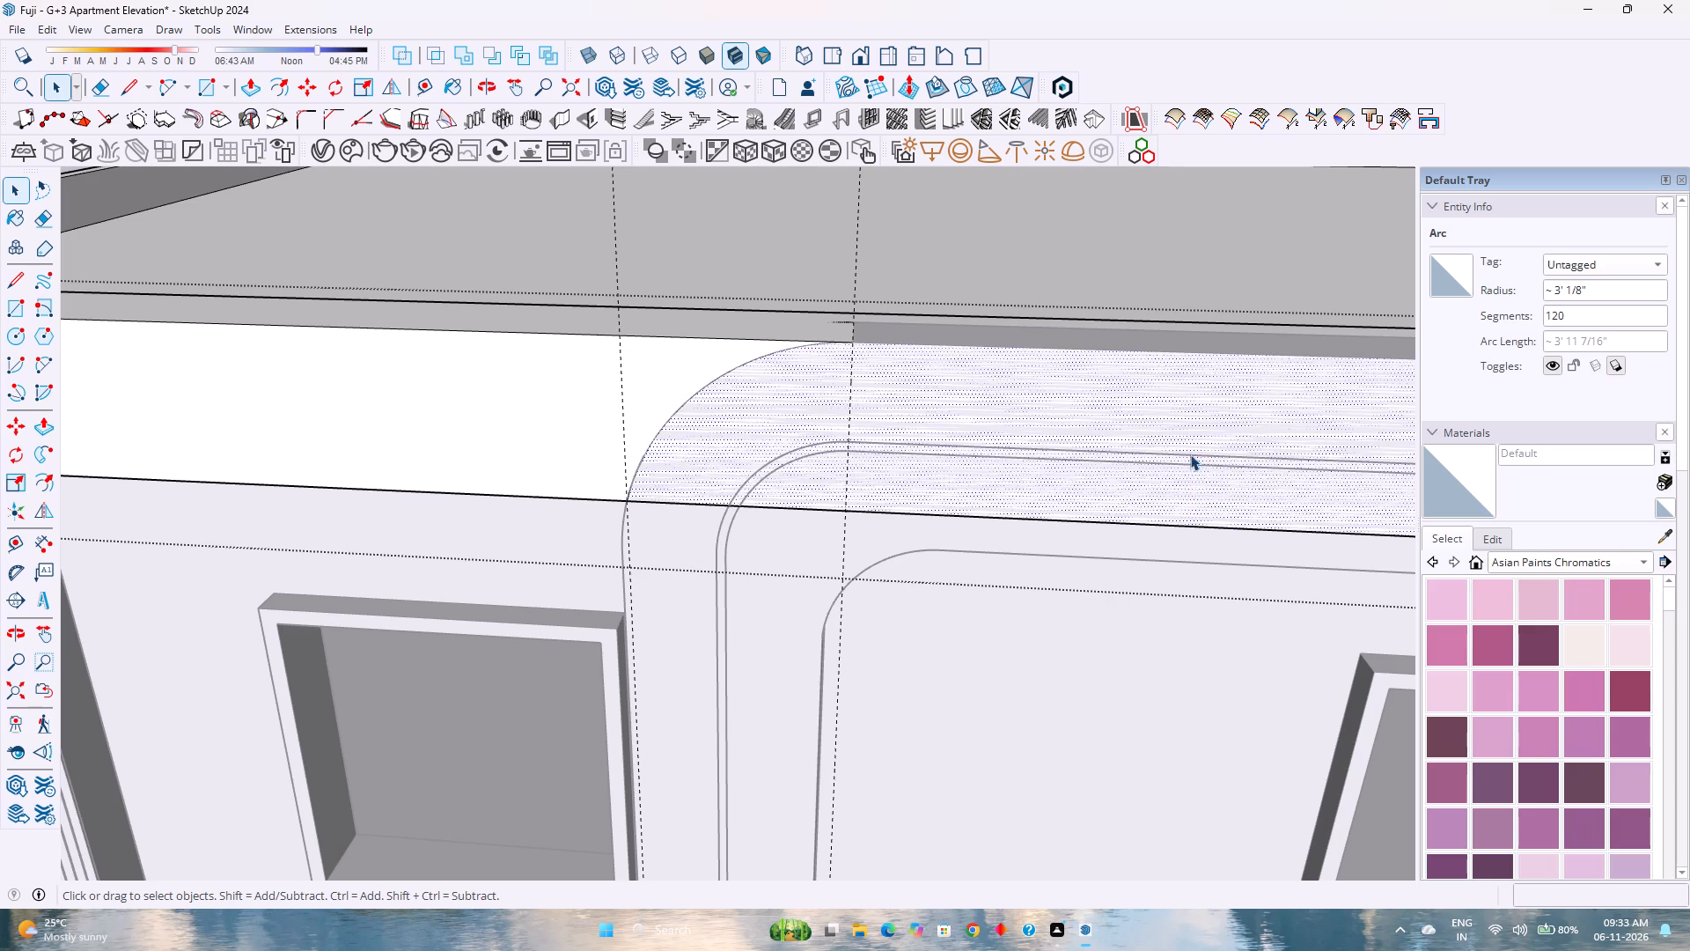
pyautogui.press('p')
pyautogui.click(1131, 453)
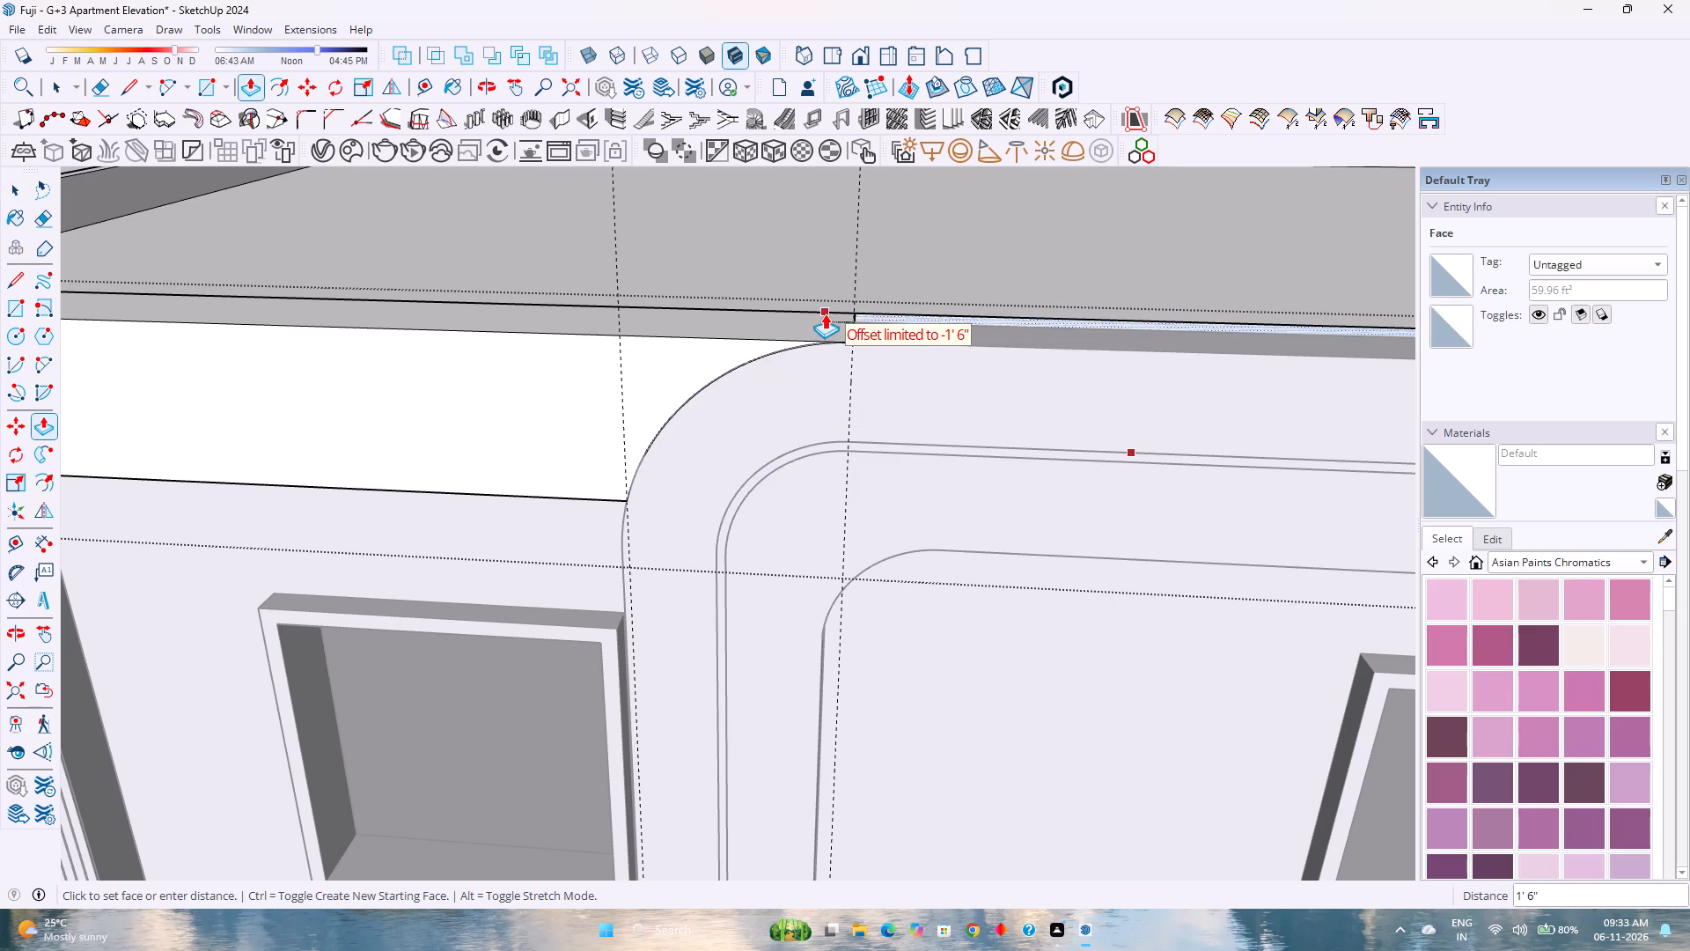
pyautogui.moveTo(829, 317); pyautogui.dragTo(836, 325, button='middle')
pyautogui.moveTo(836, 325); pyautogui.dragTo(871, 369, button='middle')
pyautogui.moveTo(872, 372); pyautogui.dragTo(937, 537, button='middle')
pyautogui.middleClick(934, 548)
pyautogui.moveTo(929, 547); pyautogui.dragTo(921, 541, button='middle')
pyautogui.scroll(16, 827, 291)
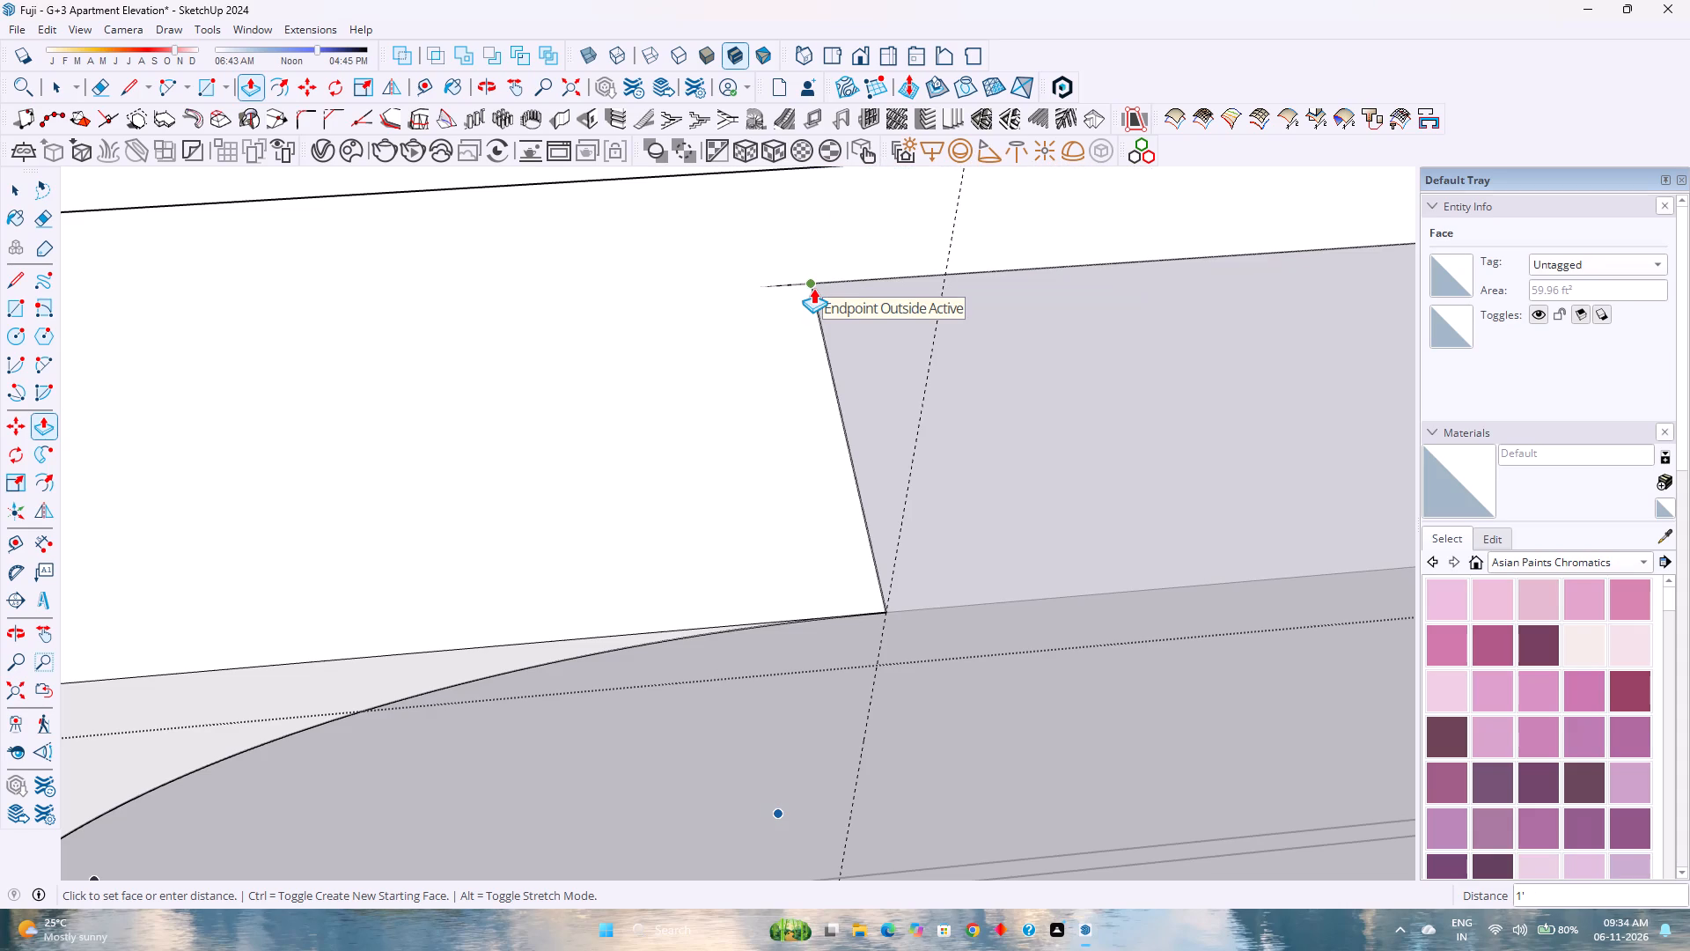
pyautogui.click(813, 288)
pyautogui.scroll(-5, 680, 358)
pyautogui.press('space')
pyautogui.scroll(-8, 680, 358)
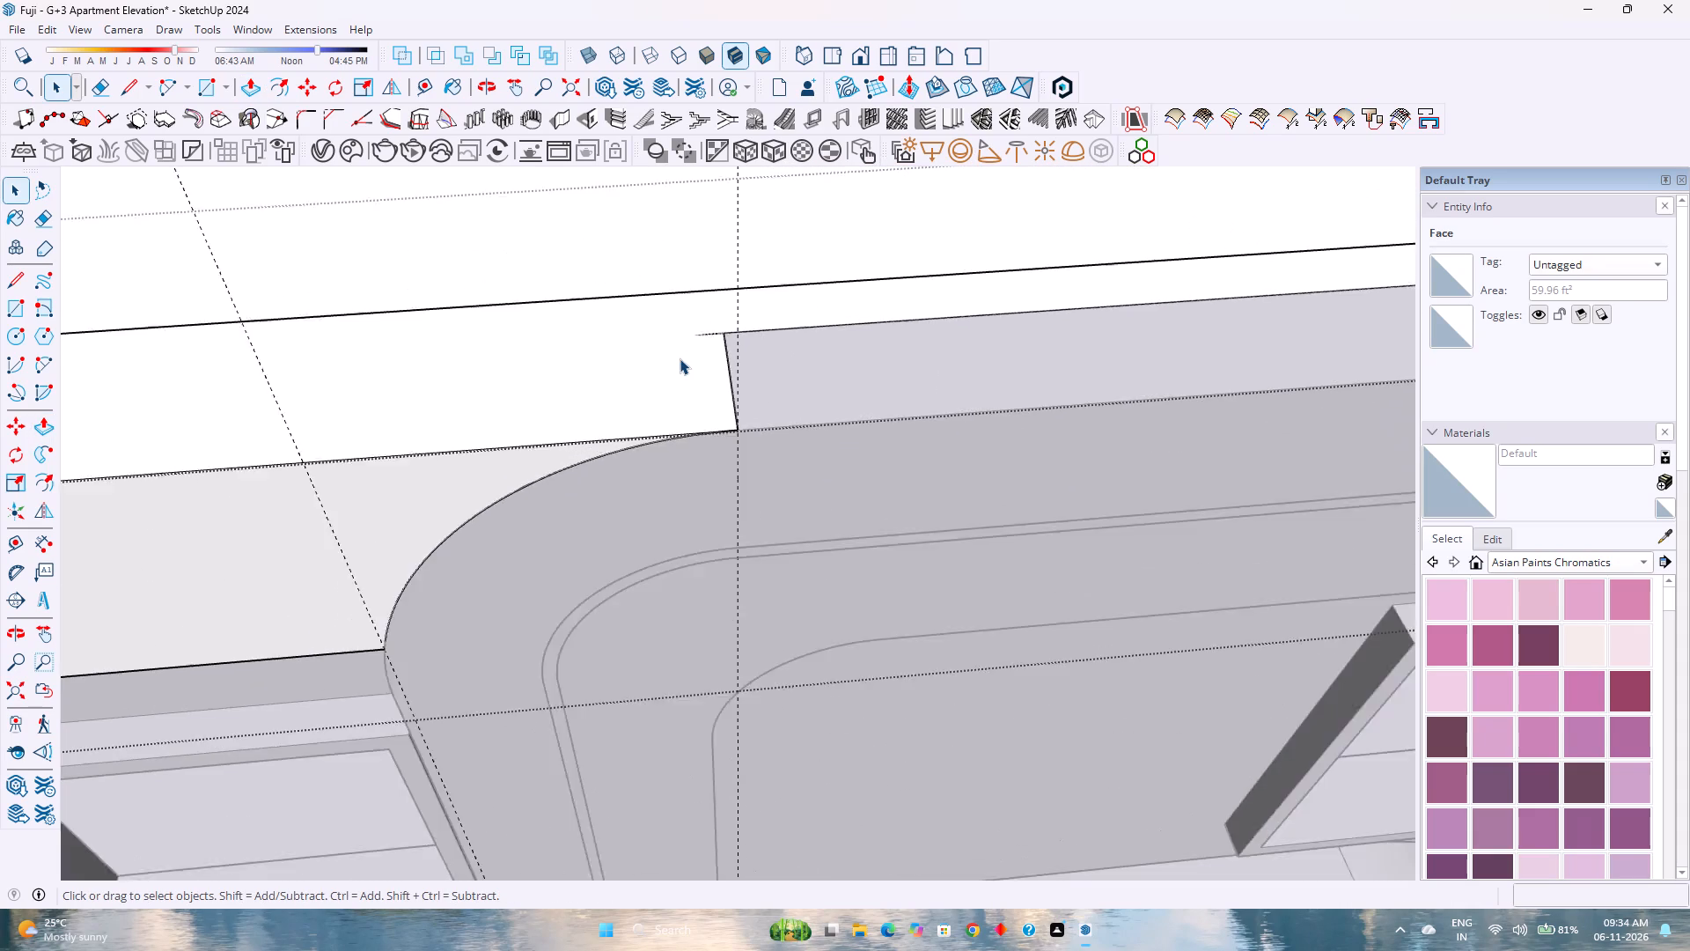
# Push the remaining parapet face between the ribbed and curved frames inward by 6" and a further 2".
pyautogui.scroll(-4, 680, 358)
pyautogui.scroll(-5, 599, 452)
pyautogui.keyDown('shift'); pyautogui.moveTo(599, 452); pyautogui.dragTo(803, 549, button='middle'); pyautogui.keyUp('shift')
pyautogui.moveTo(807, 548); pyautogui.dragTo(667, 523, button='middle')
pyautogui.moveTo(654, 520); pyautogui.dragTo(581, 506, button='middle')
pyautogui.middleClick(578, 506)
pyautogui.moveTo(578, 506); pyautogui.dragTo(568, 505, button='middle')
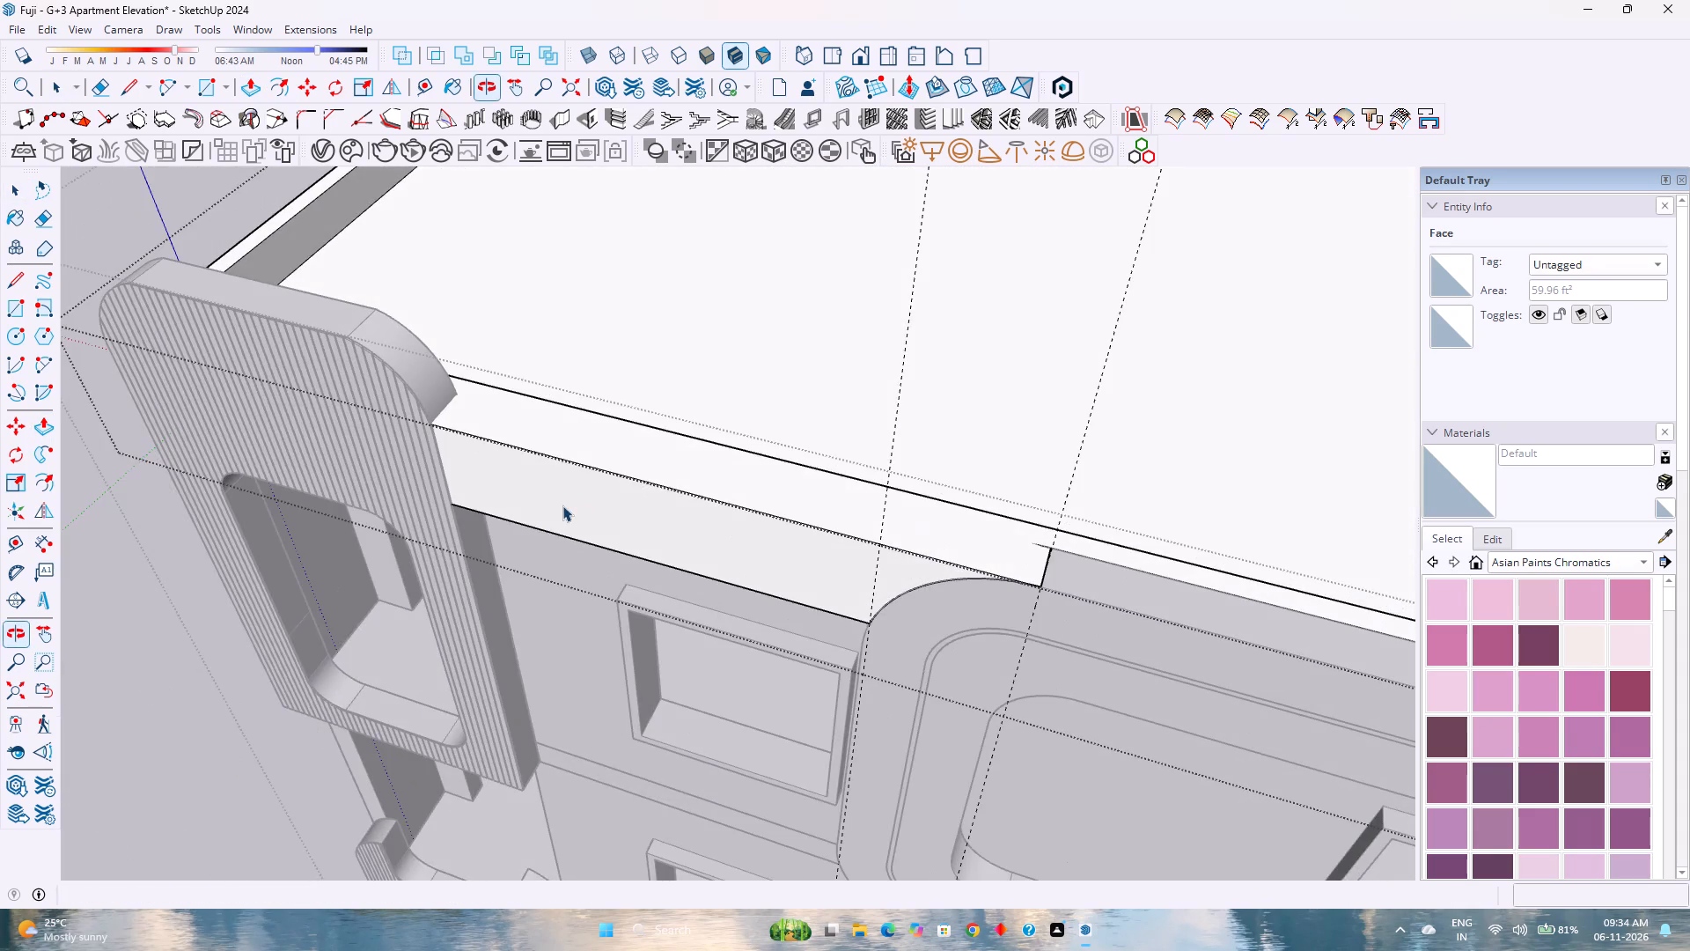
pyautogui.middleClick(566, 505)
pyautogui.scroll(2, 630, 511)
pyautogui.click(719, 527)
pyautogui.press('p')
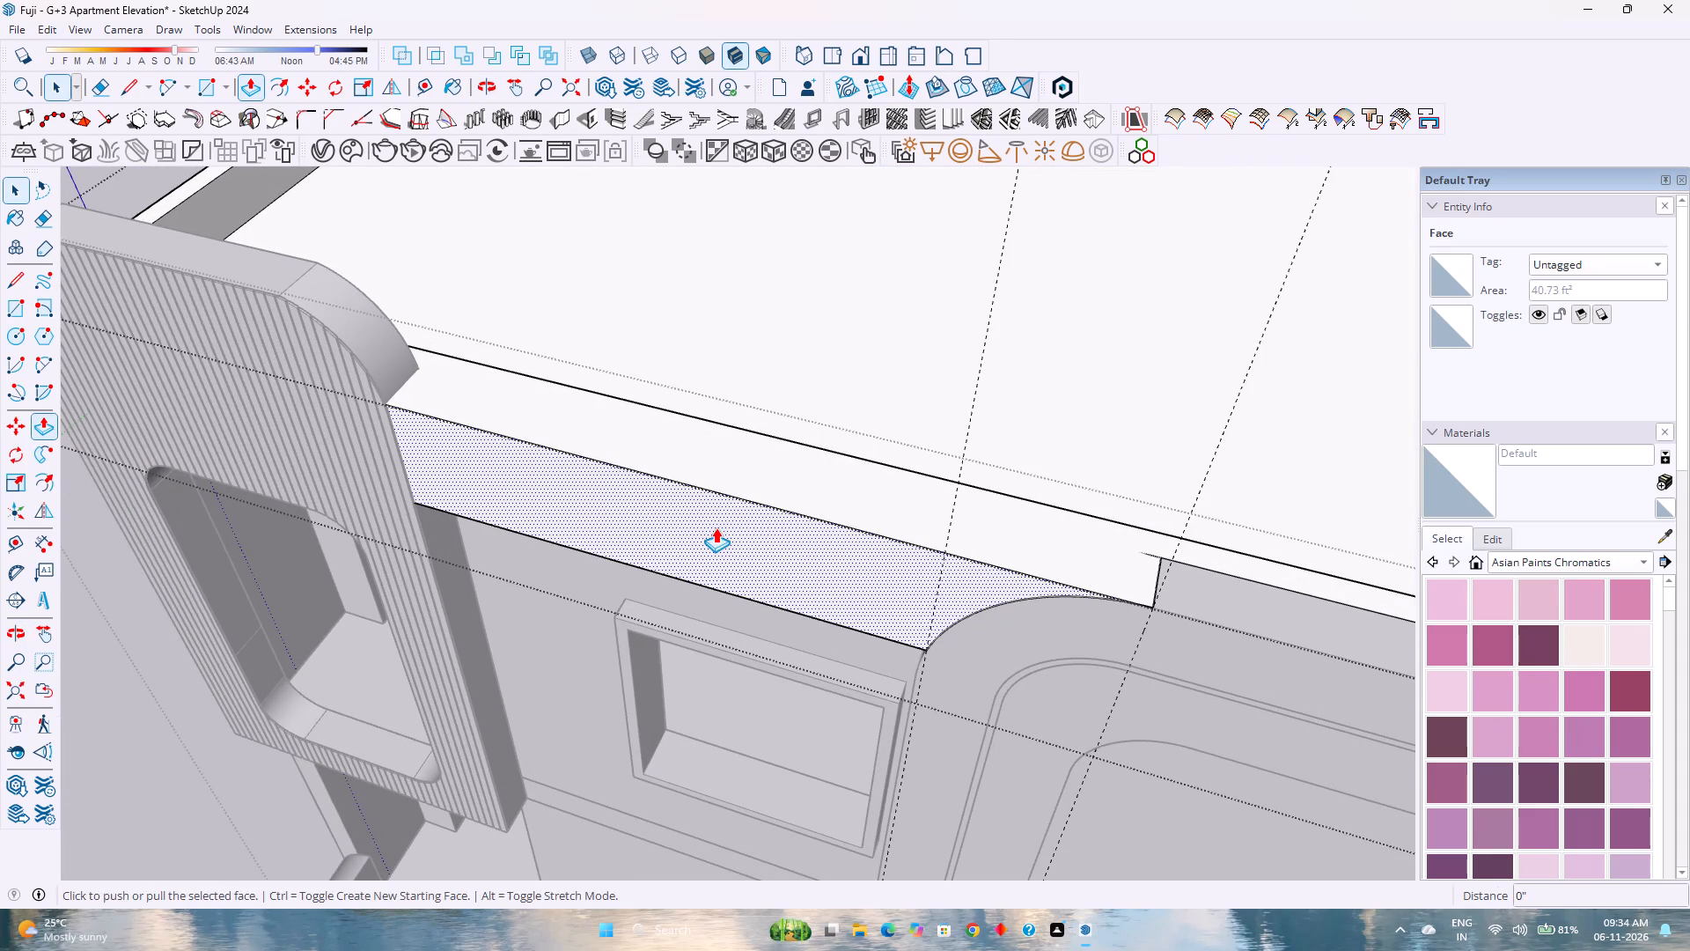
pyautogui.click(716, 527)
pyautogui.press('6')
pyautogui.press('Return')
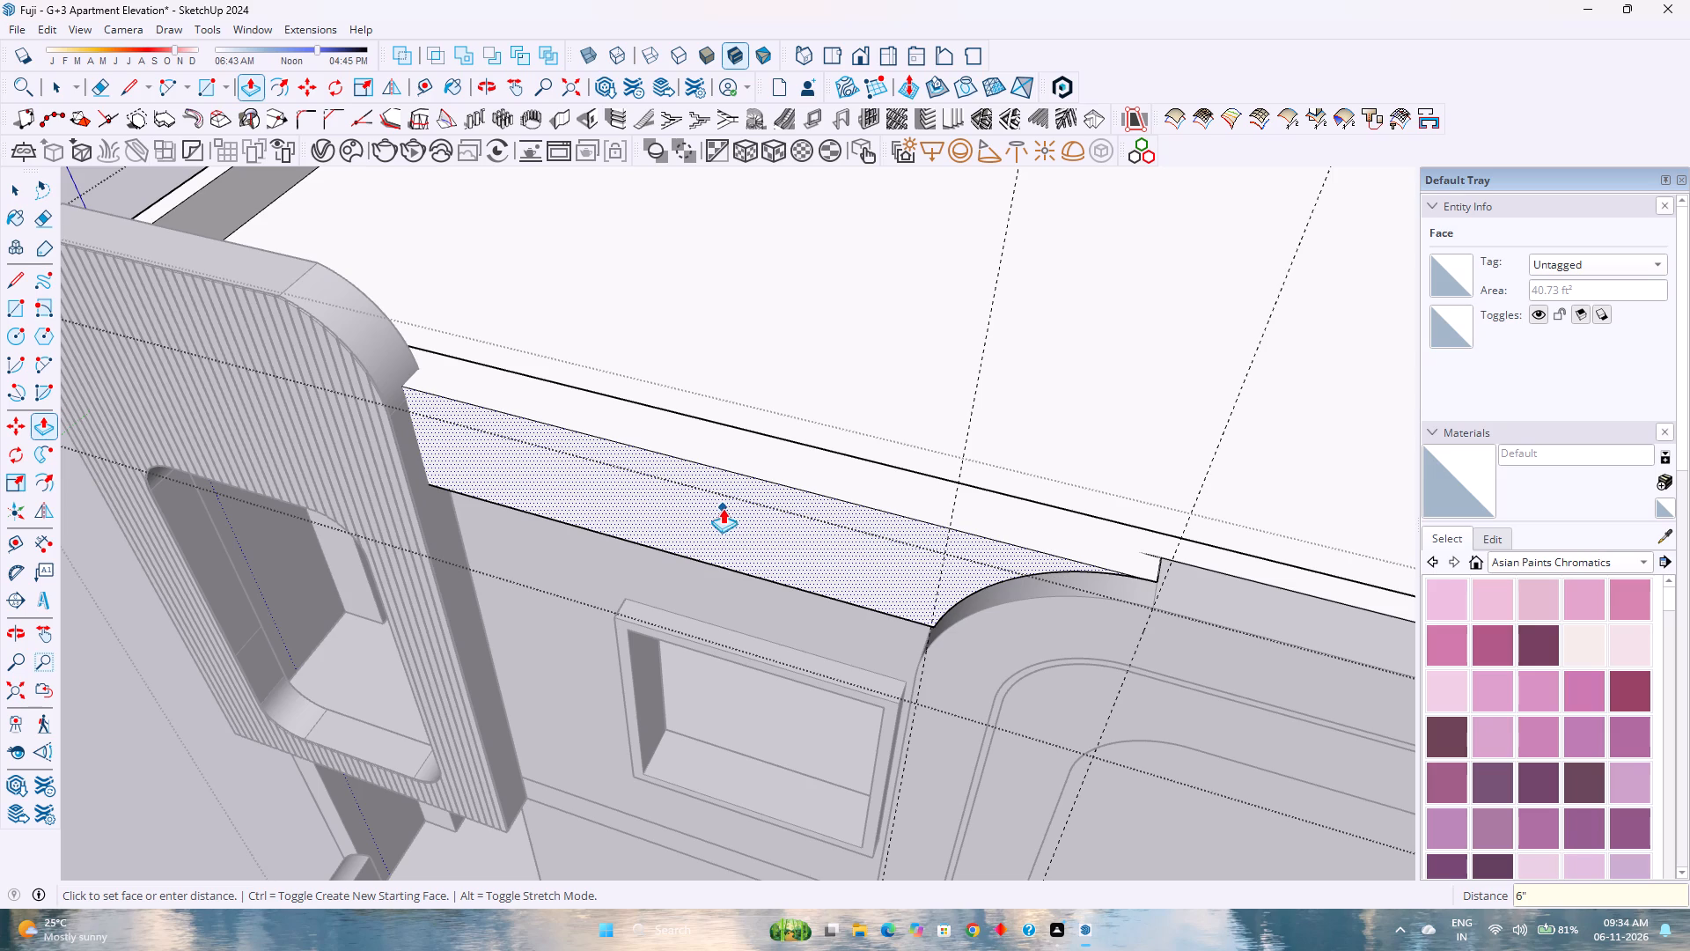
pyautogui.click(717, 507)
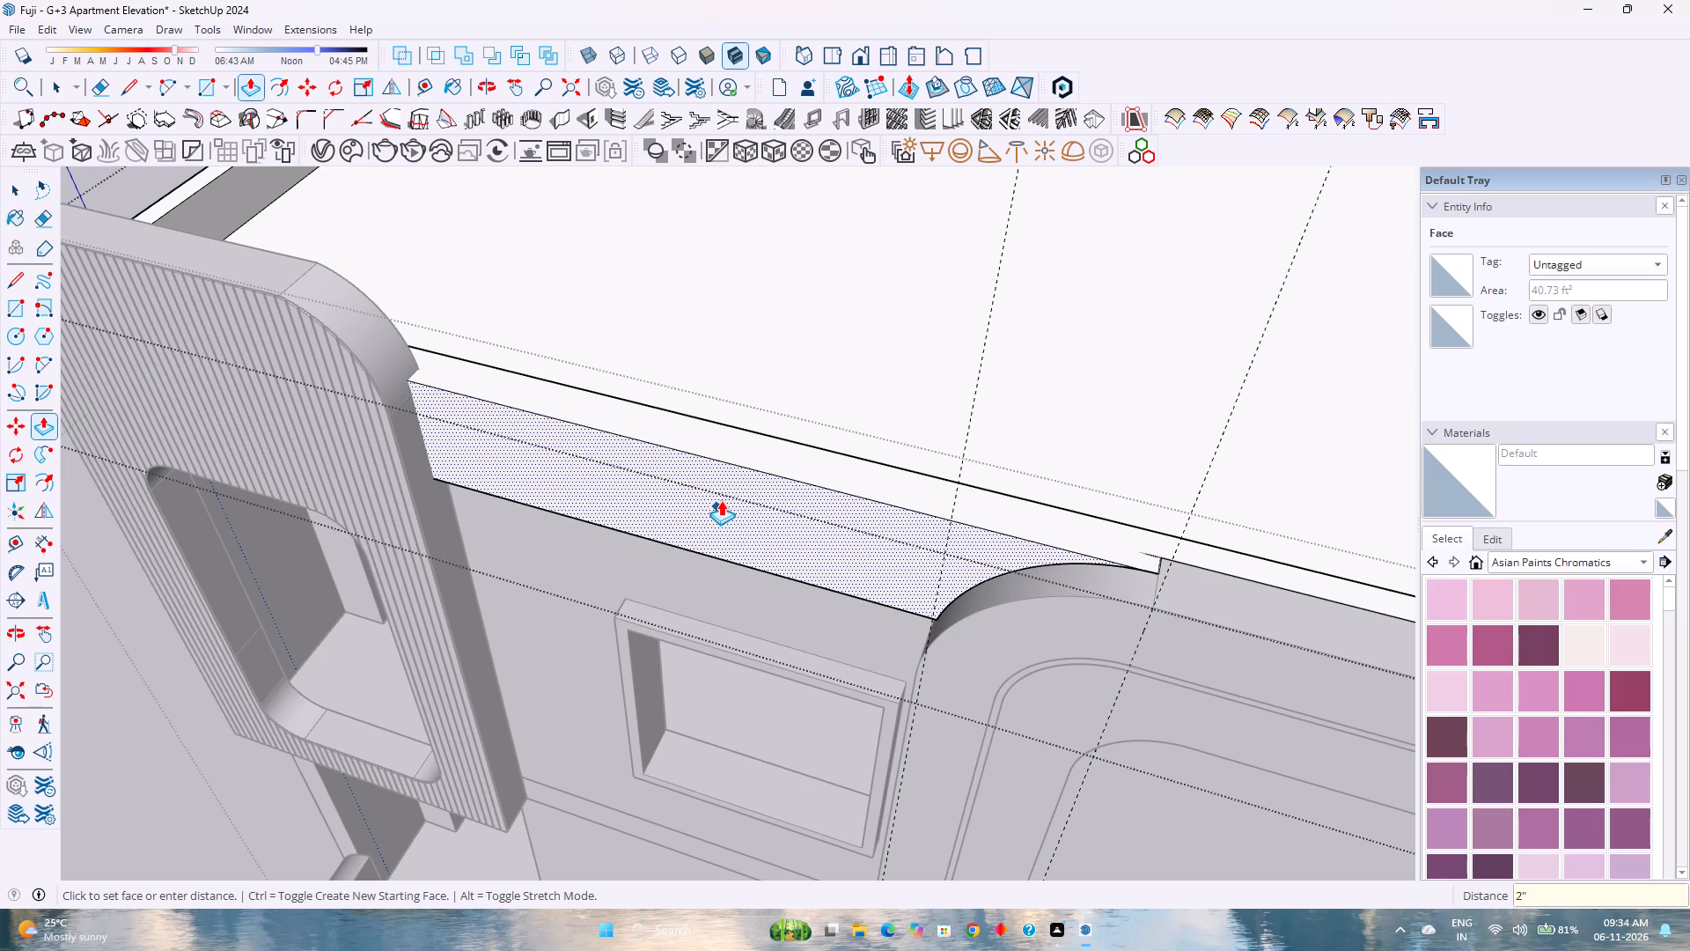
pyautogui.press('2')
pyautogui.press('Return')
pyautogui.press('space')
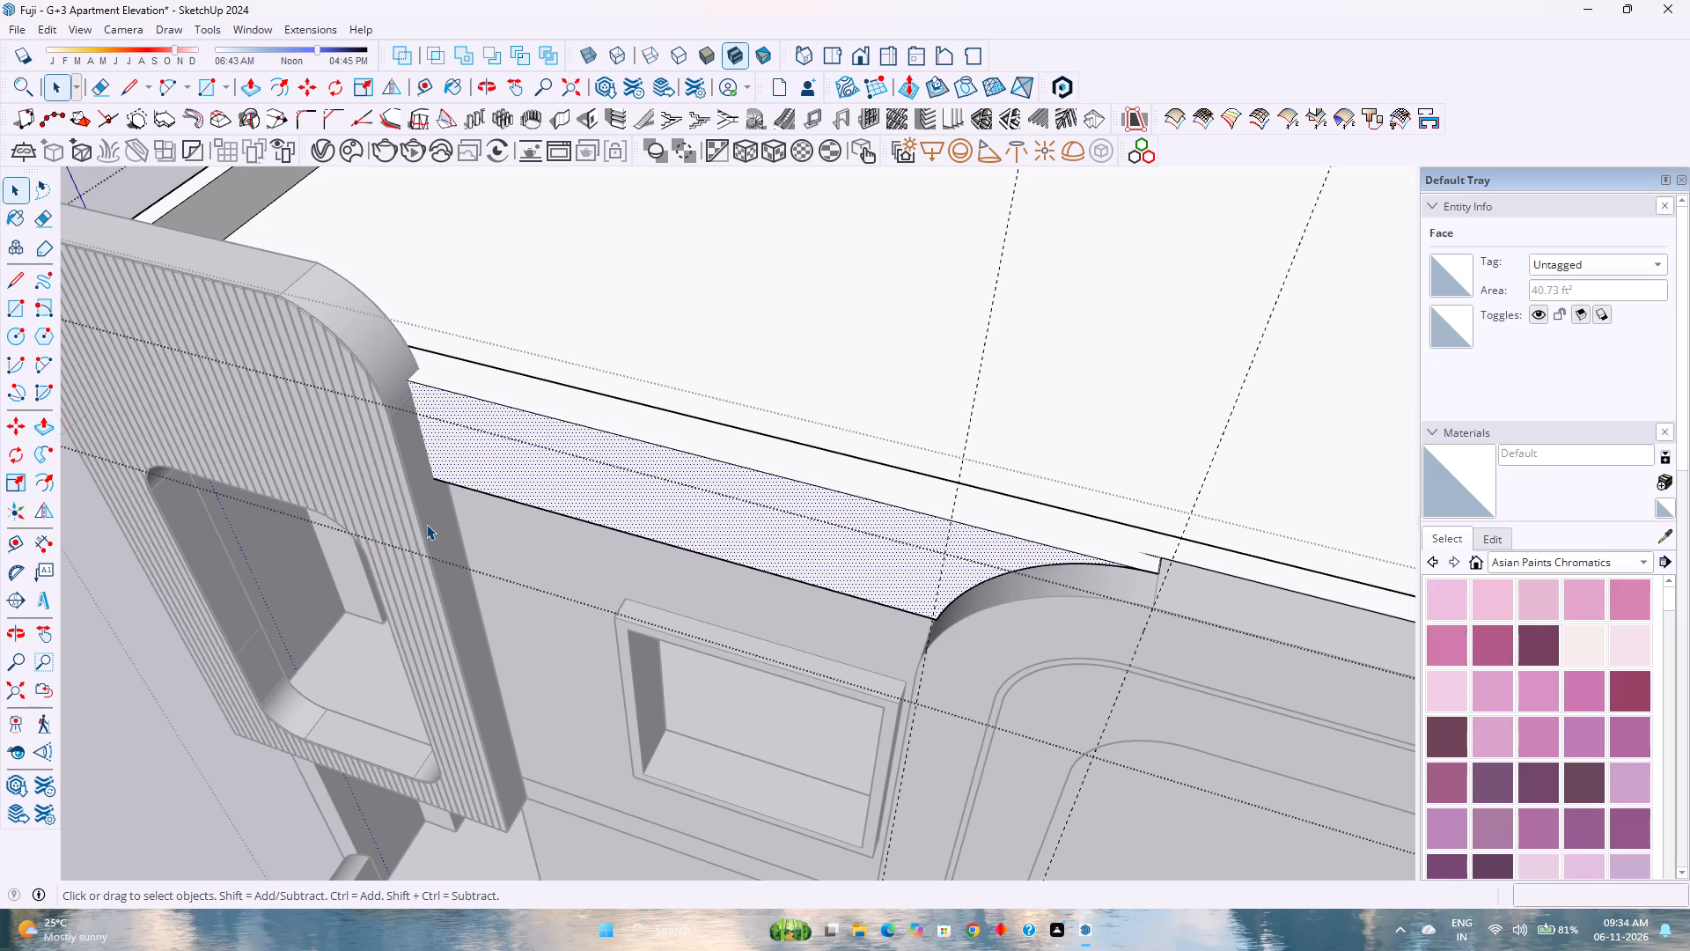
pyautogui.scroll(-3, 426, 524)
pyautogui.press('Escape')
# Draw a vertical line up the recessed parapet face along the ribbed frame's inner side, from its bottom edge to its top edge.
pyautogui.scroll(-7, 426, 524)
pyautogui.keyDown('shift'); pyautogui.moveTo(431, 531); pyautogui.dragTo(520, 640, button='middle'); pyautogui.keyUp('shift')
pyautogui.keyDown('shift'); pyautogui.middleClick(520, 640); pyautogui.keyUp('shift')
pyautogui.scroll(3, 510, 599)
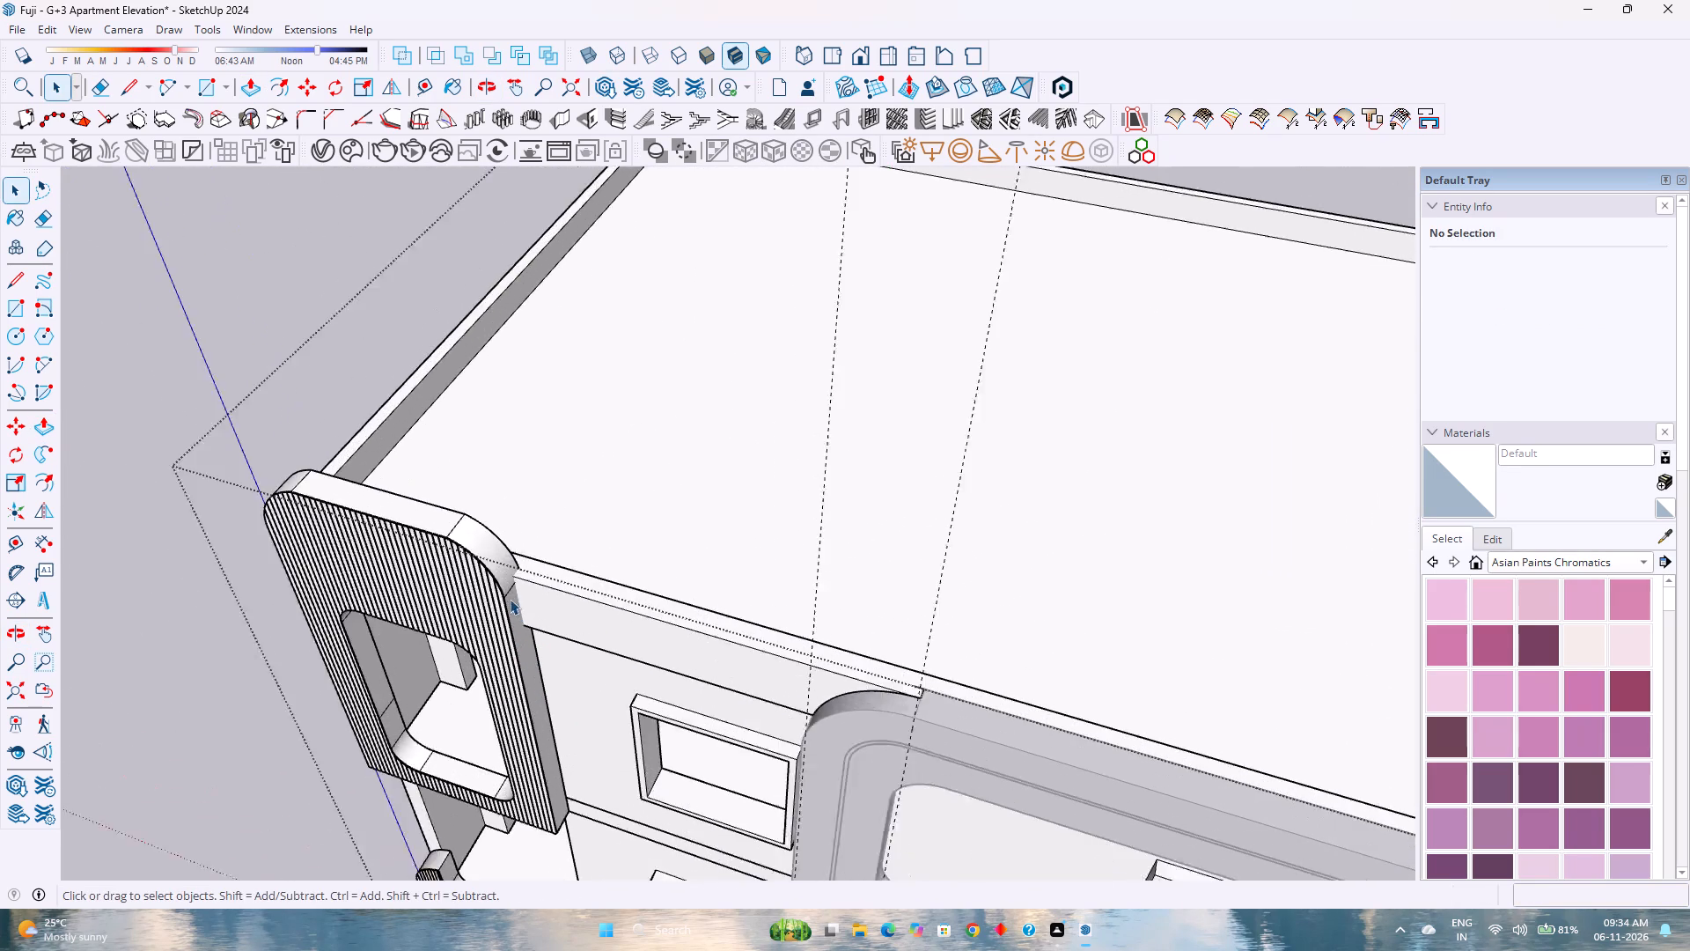
pyautogui.scroll(12, 510, 599)
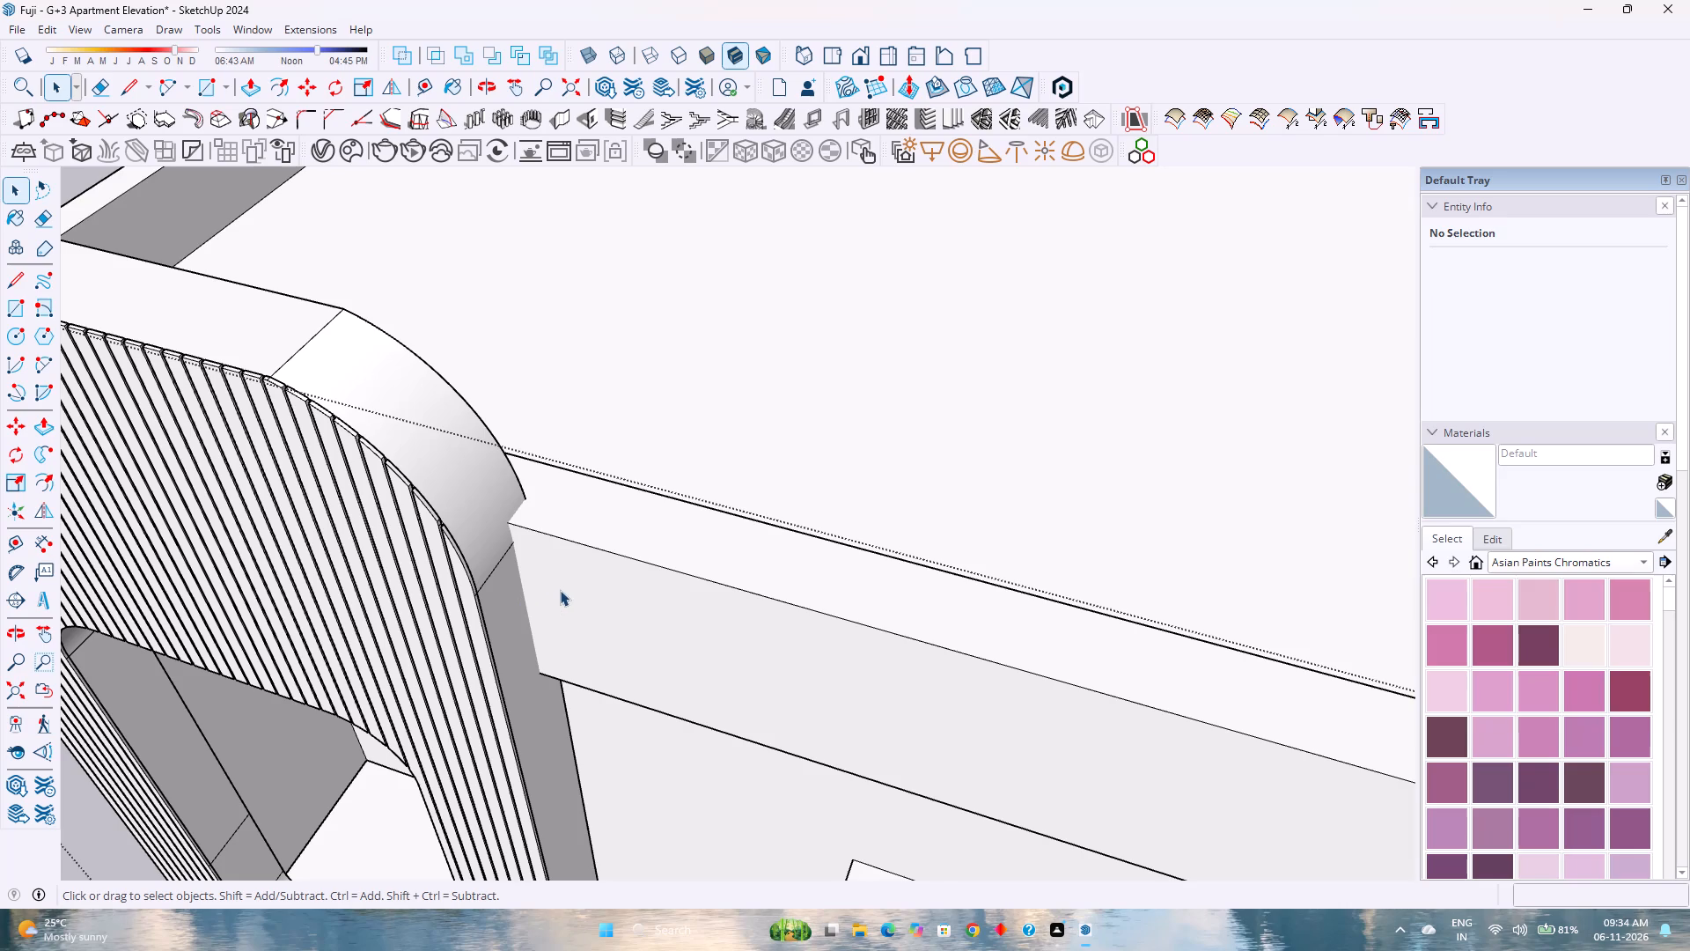
pyautogui.click(562, 590)
pyautogui.tripleClick(562, 587)
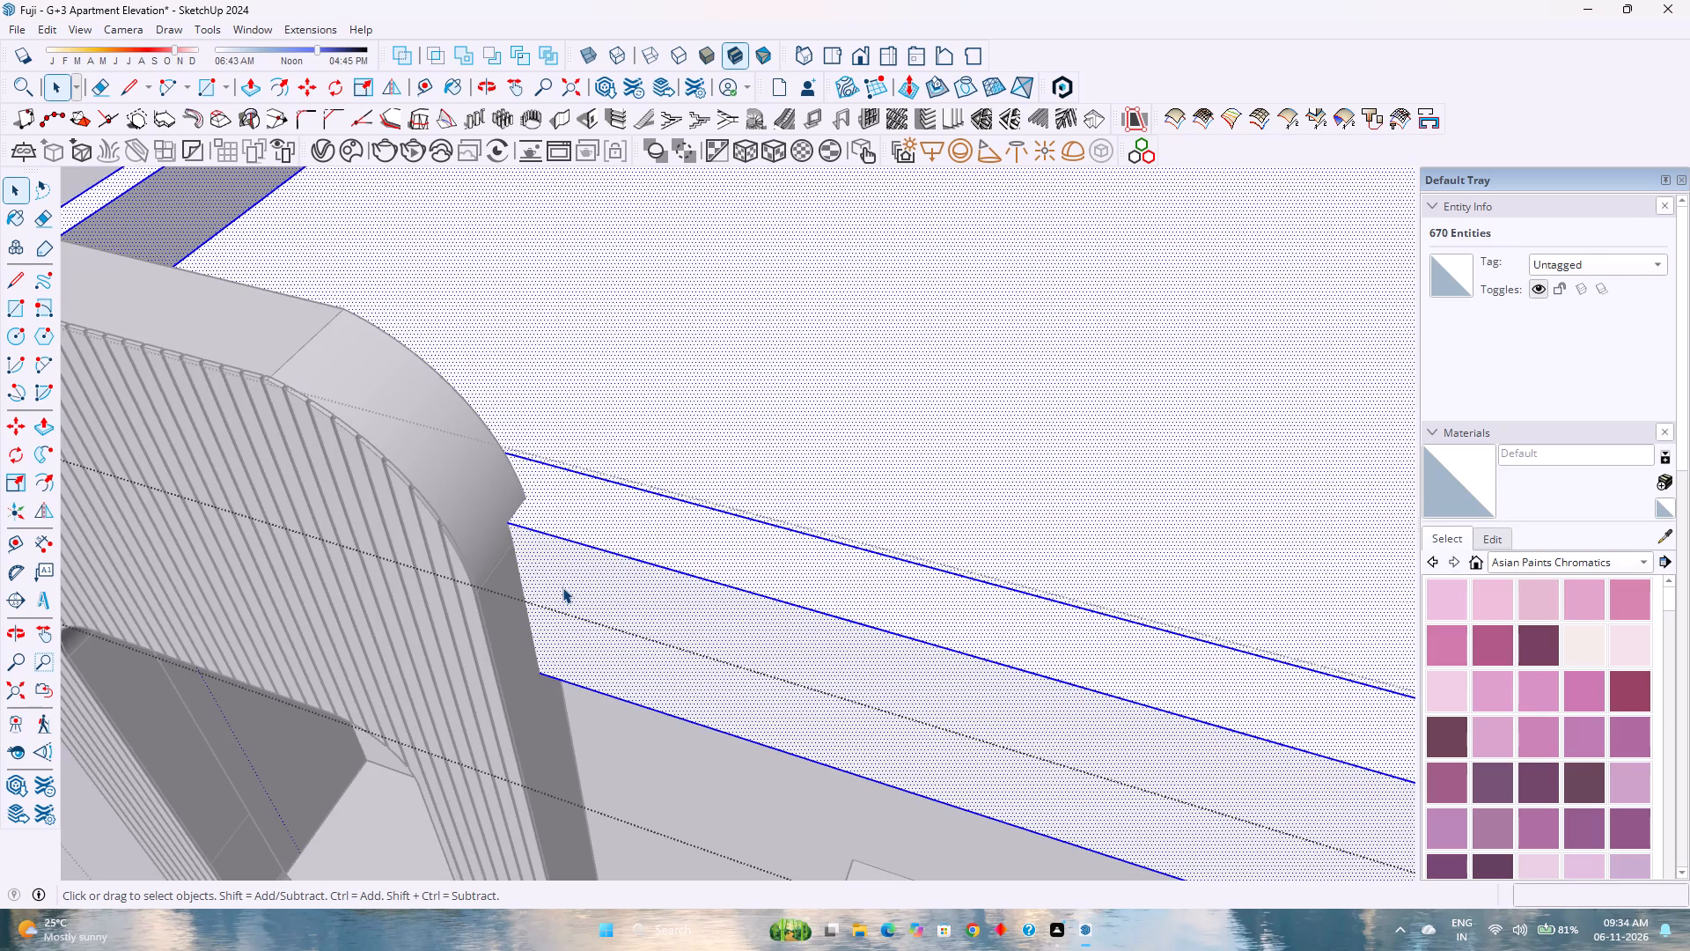
pyautogui.press('k')
pyautogui.scroll(-4, 560, 587)
pyautogui.keyDown('shift'); pyautogui.moveTo(547, 588); pyautogui.dragTo(716, 593, button='middle'); pyautogui.keyUp('shift')
pyautogui.middleClick(717, 593)
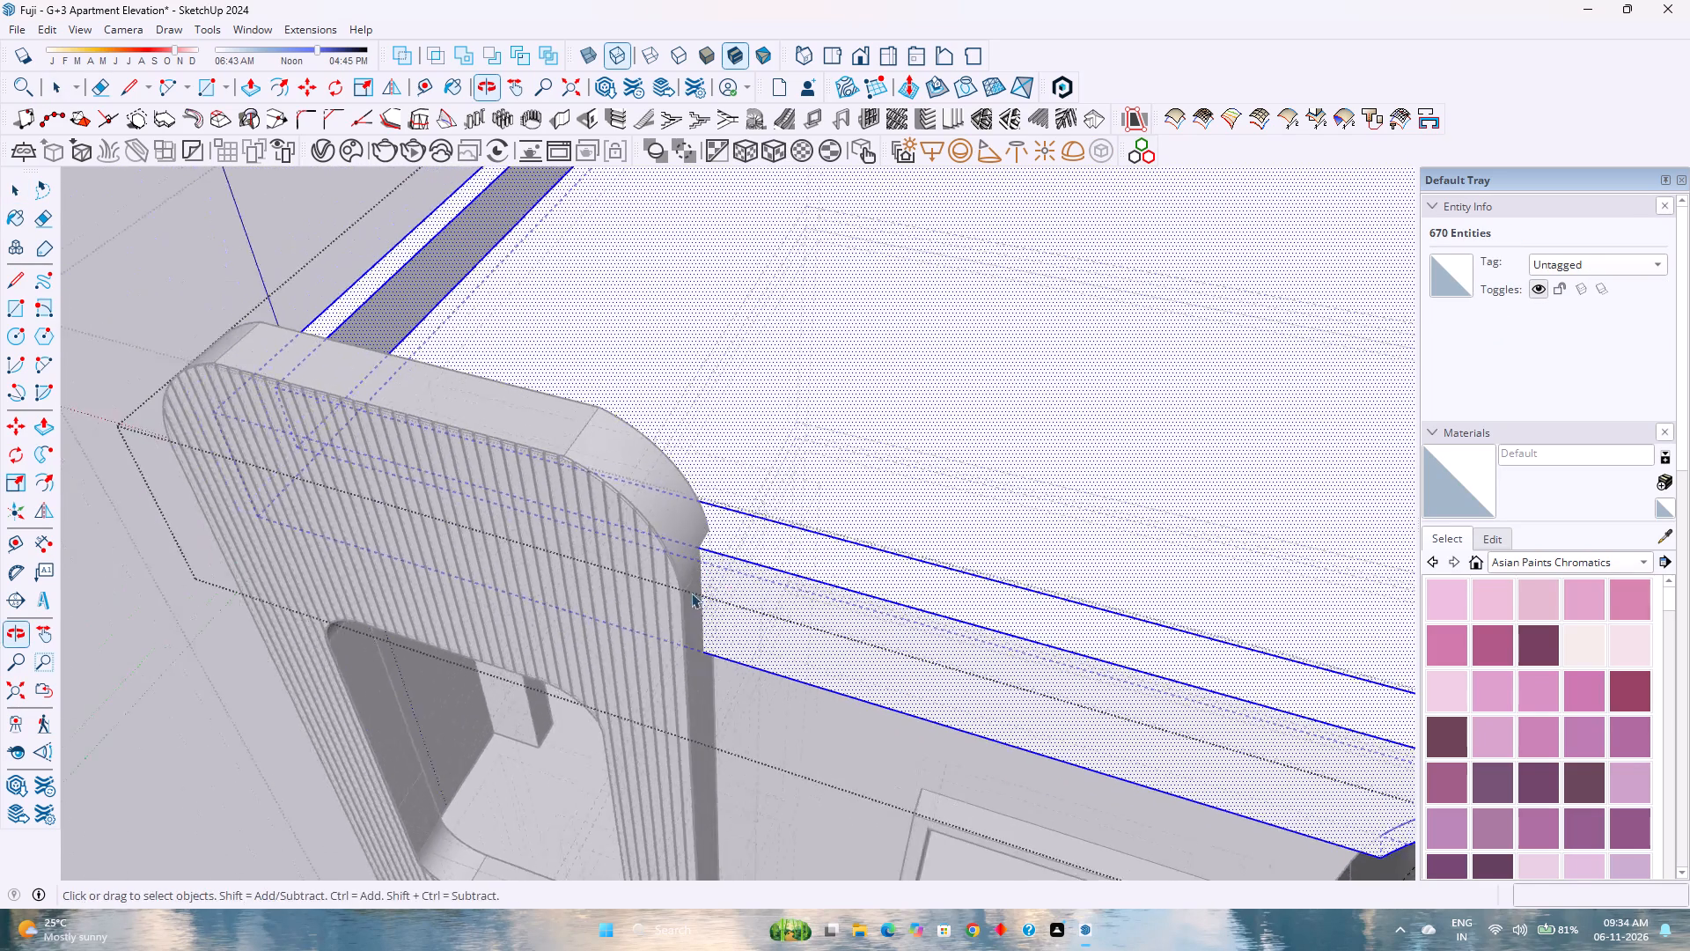
pyautogui.scroll(10, 691, 593)
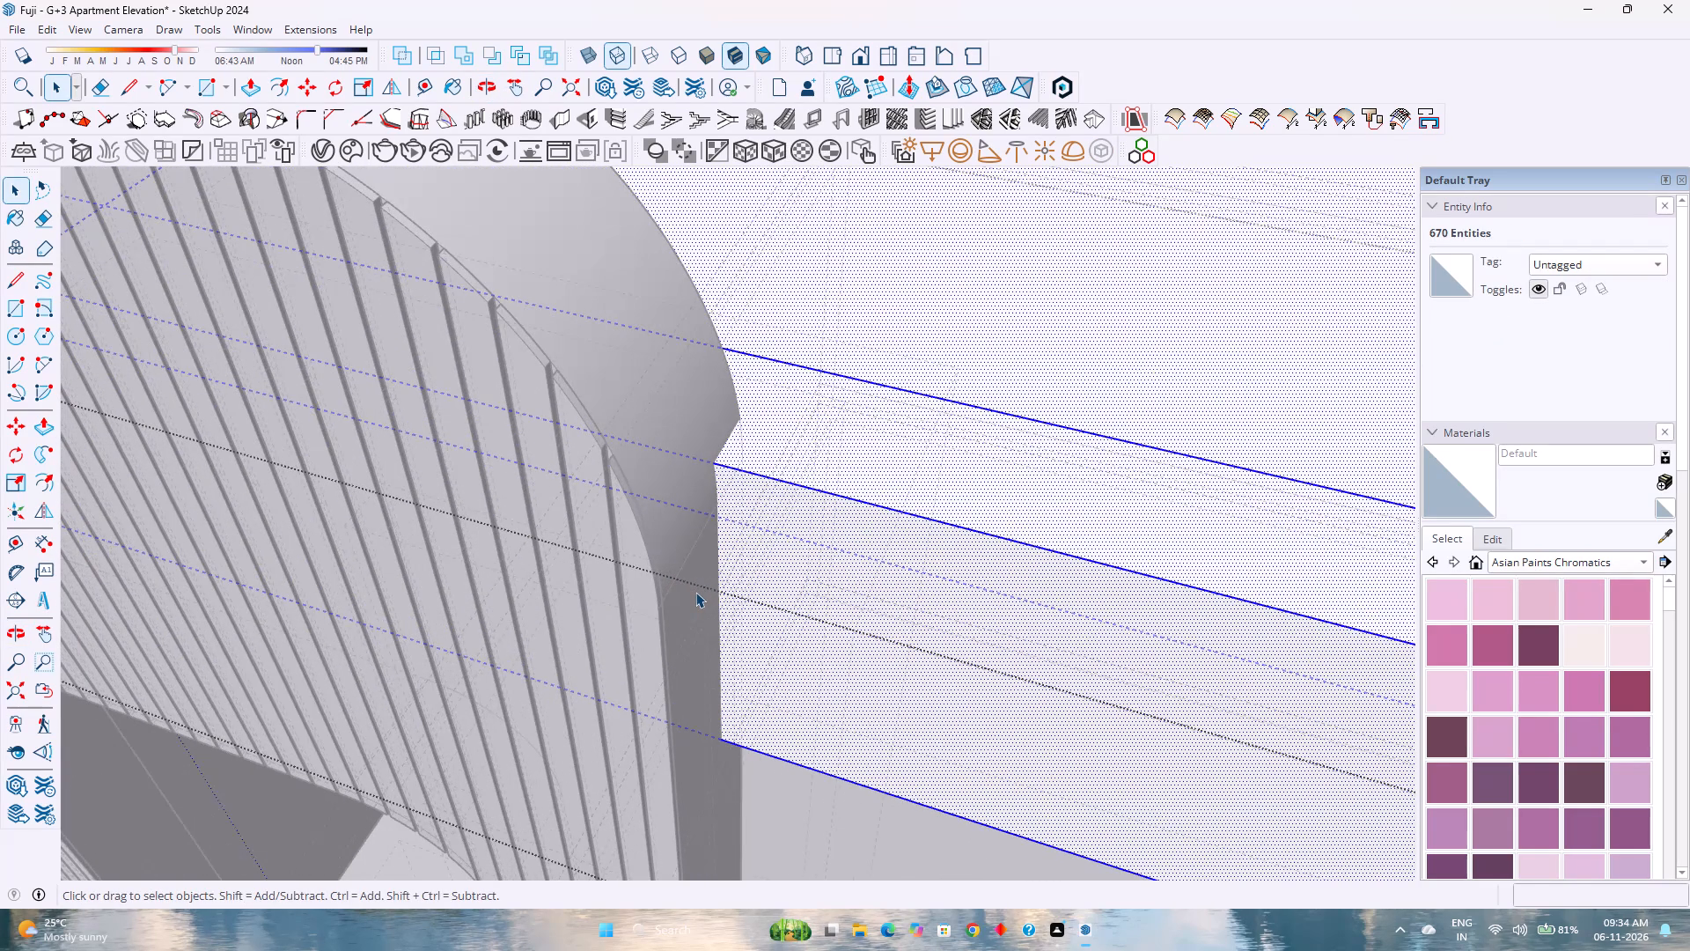
pyautogui.press('l')
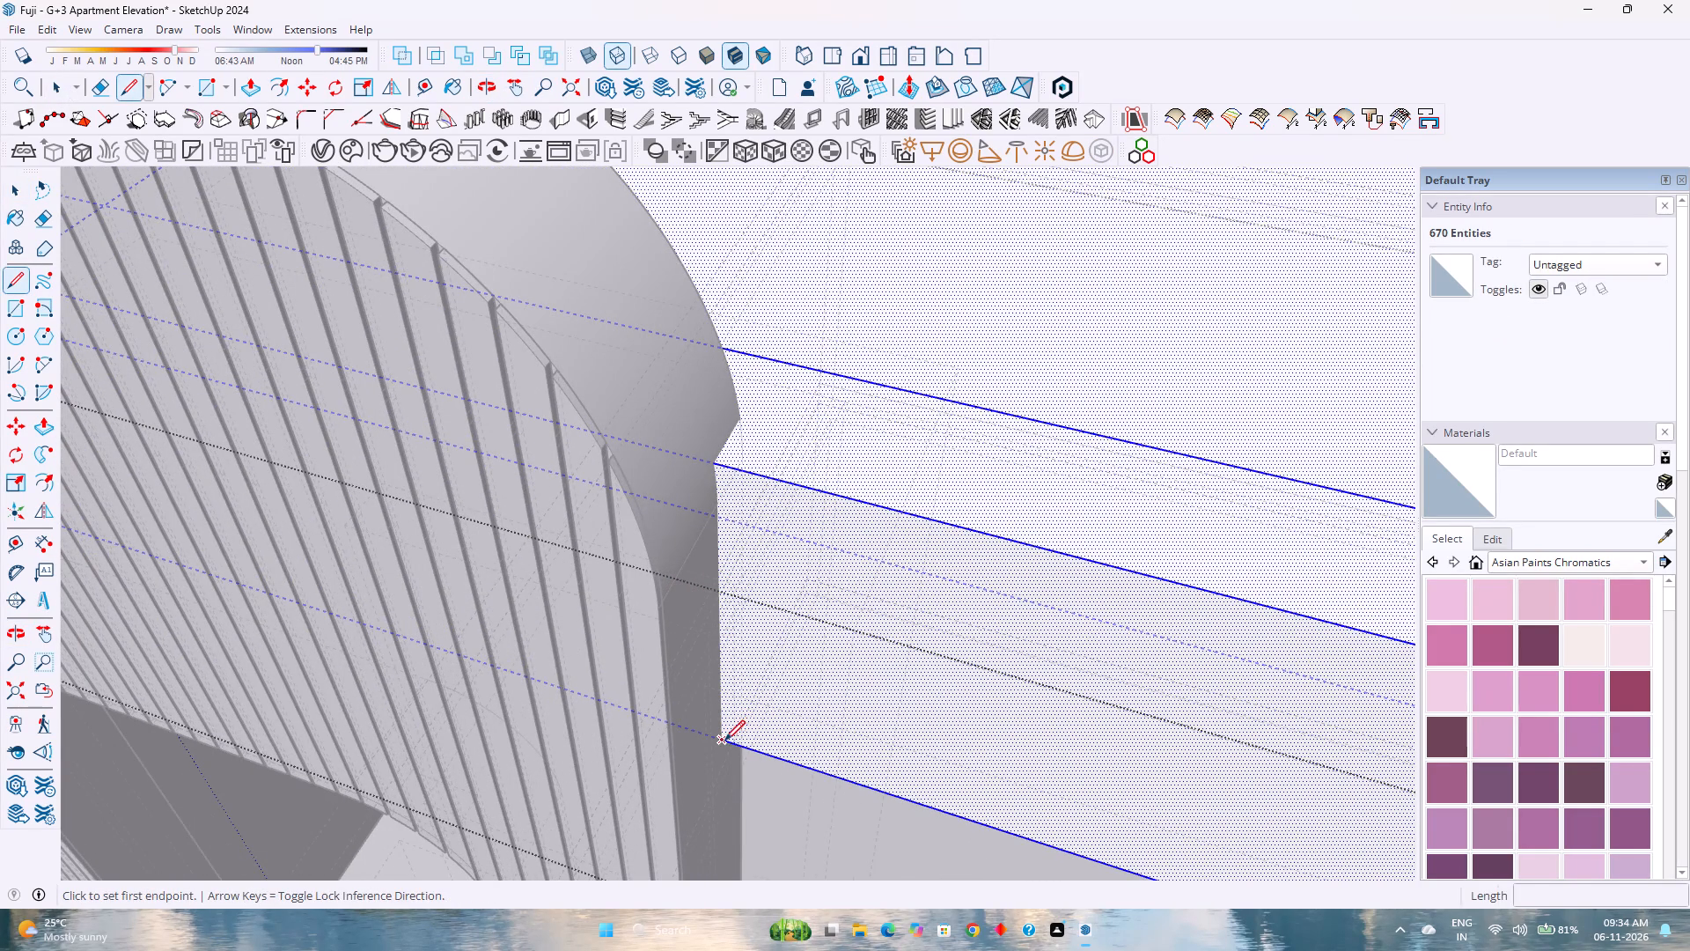
pyautogui.click(724, 741)
pyautogui.press('Up')
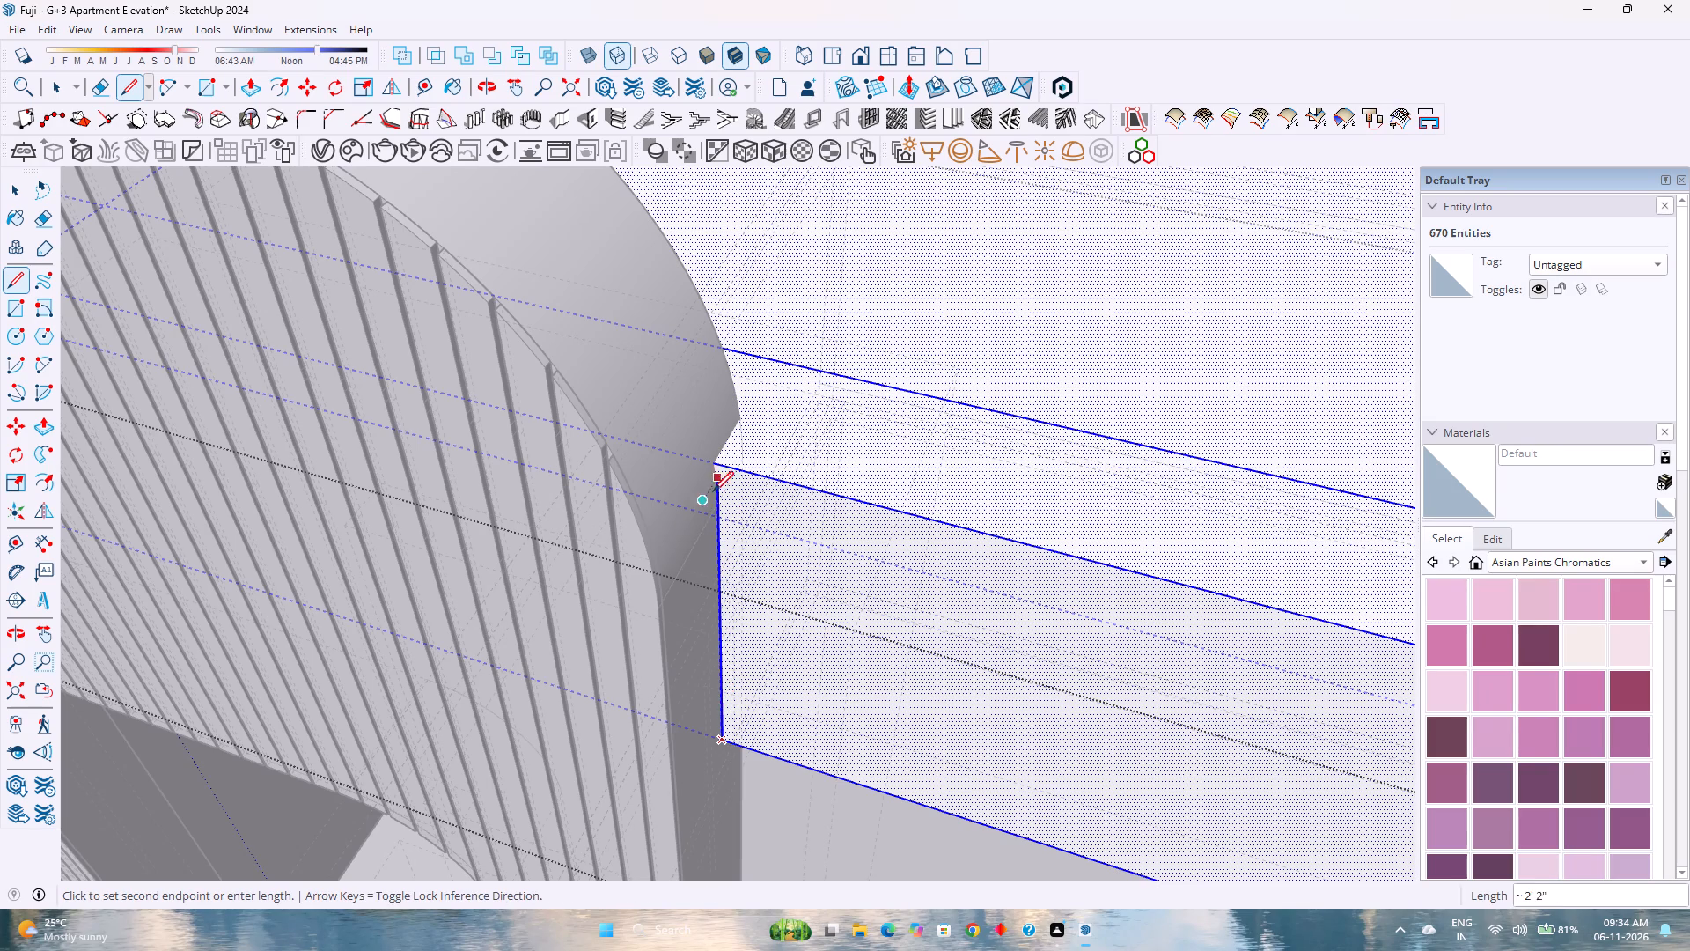
pyautogui.click(721, 463)
pyautogui.scroll(4, 716, 503)
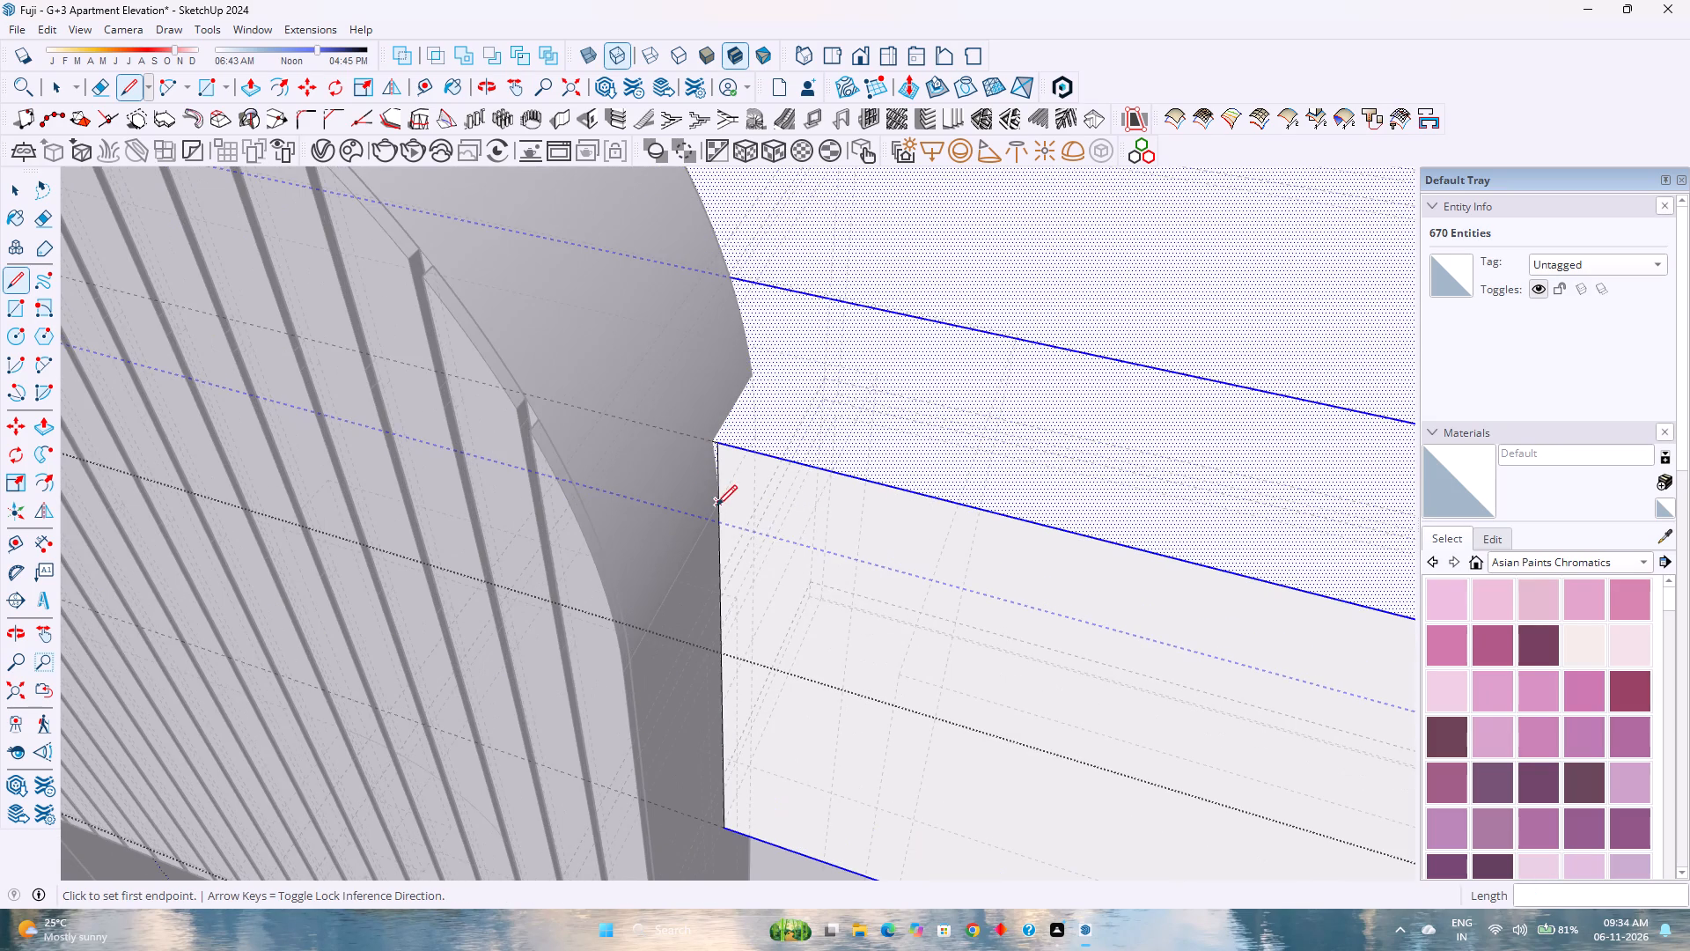
pyautogui.press('space')
# Push the parapet face portion behind the ribbed frame inward about 4 1/16", to the endpoint at the frame's rear.
pyautogui.scroll(3, 697, 470)
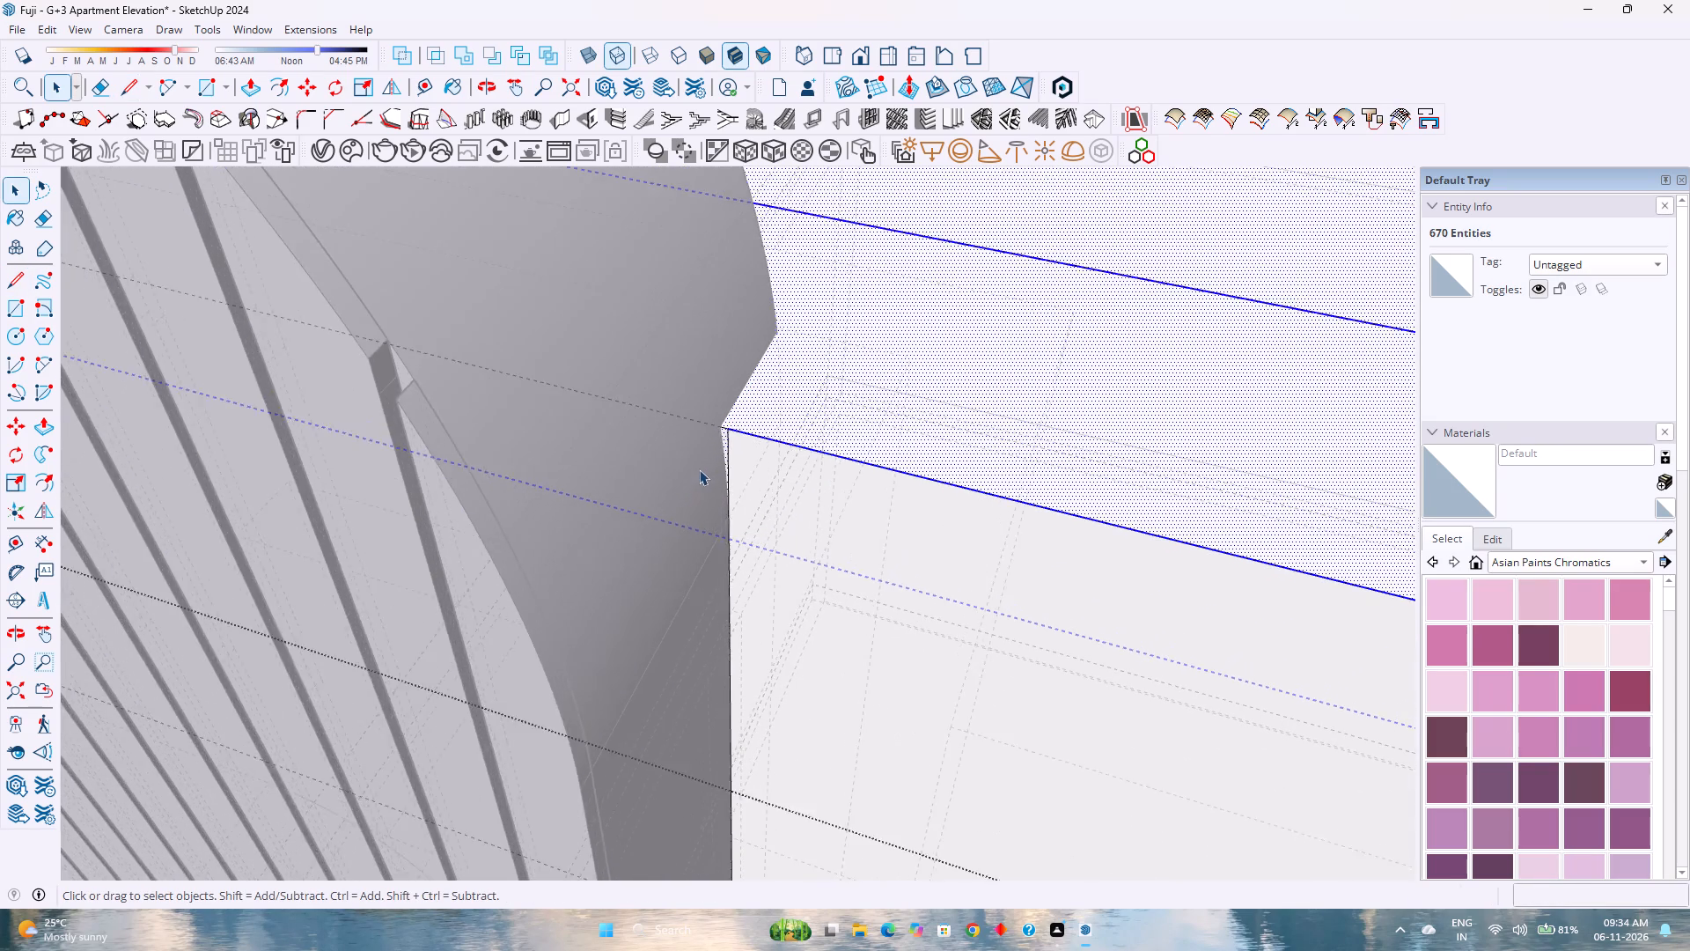
pyautogui.scroll(4, 699, 469)
pyautogui.press('p')
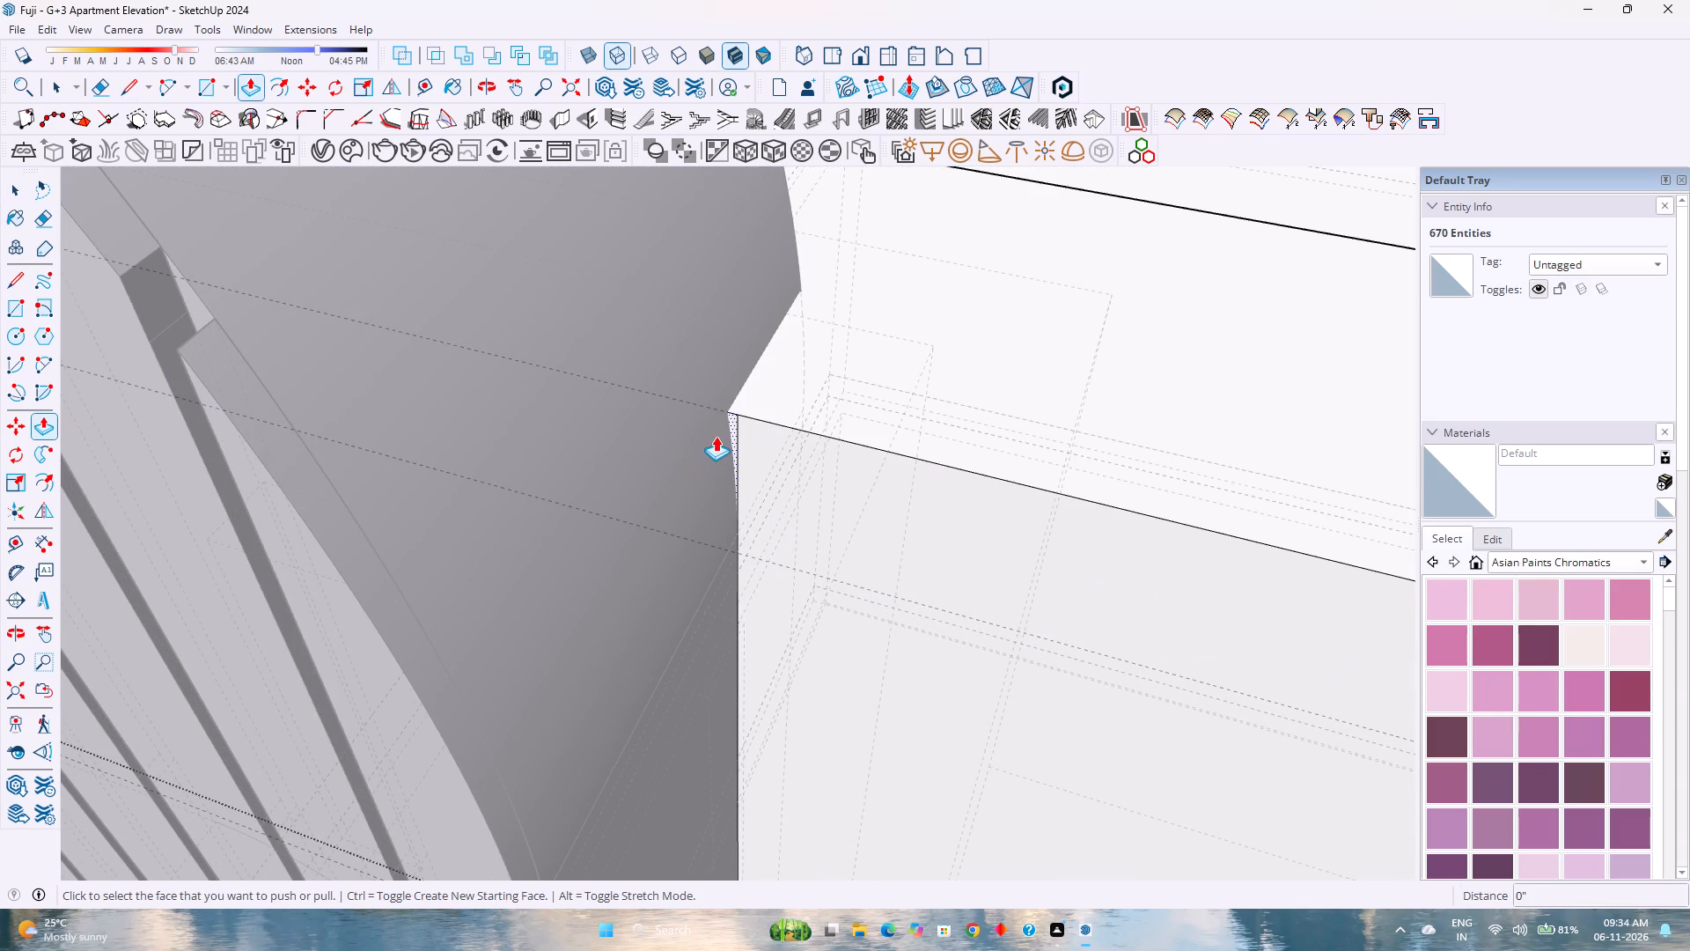
pyautogui.click(716, 436)
pyautogui.scroll(-4, 833, 315)
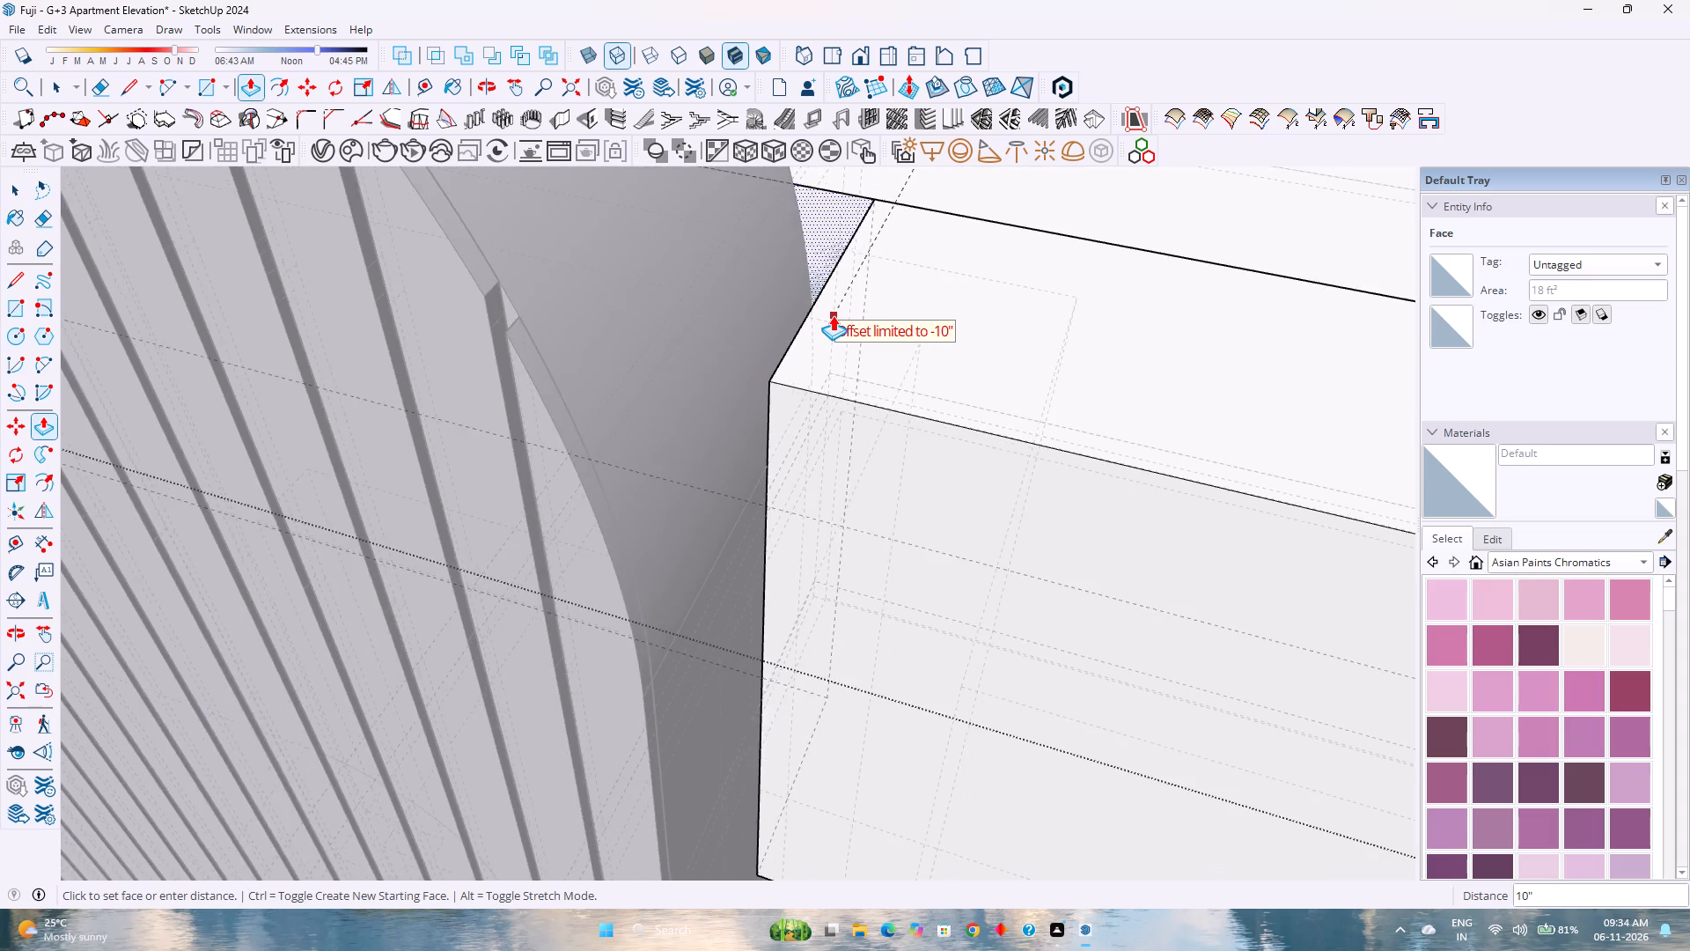
pyautogui.scroll(-7, 833, 315)
pyautogui.keyDown('shift'); pyautogui.moveTo(833, 315); pyautogui.dragTo(766, 498, button='middle'); pyautogui.keyUp('shift')
pyautogui.keyDown('shift'); pyautogui.middleClick(726, 601); pyautogui.keyUp('shift')
pyautogui.keyDown('shift'); pyautogui.moveTo(719, 616); pyautogui.dragTo(704, 638, button='middle'); pyautogui.keyUp('shift')
pyautogui.keyDown('shift'); pyautogui.moveTo(699, 644); pyautogui.dragTo(602, 735, button='middle'); pyautogui.keyUp('shift')
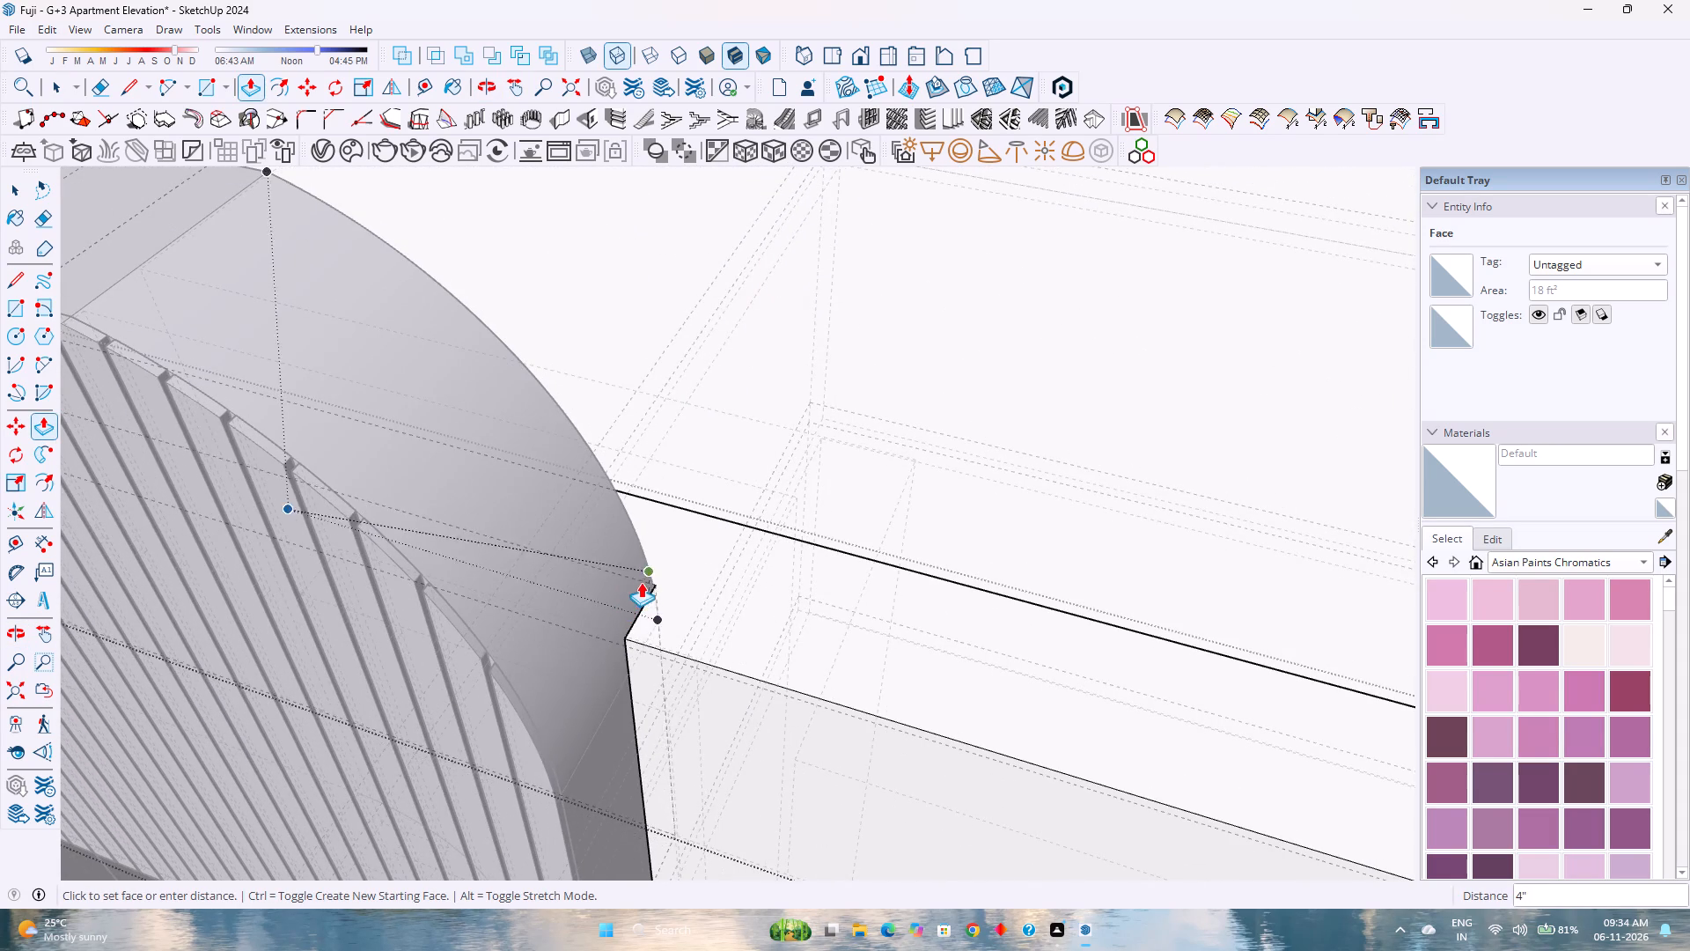
pyautogui.scroll(1, 663, 566)
pyautogui.middleClick(663, 565)
pyautogui.moveTo(663, 565); pyautogui.dragTo(411, 666, button='middle')
pyautogui.middleClick(400, 668)
pyautogui.scroll(-5, 425, 648)
pyautogui.middleClick(706, 585)
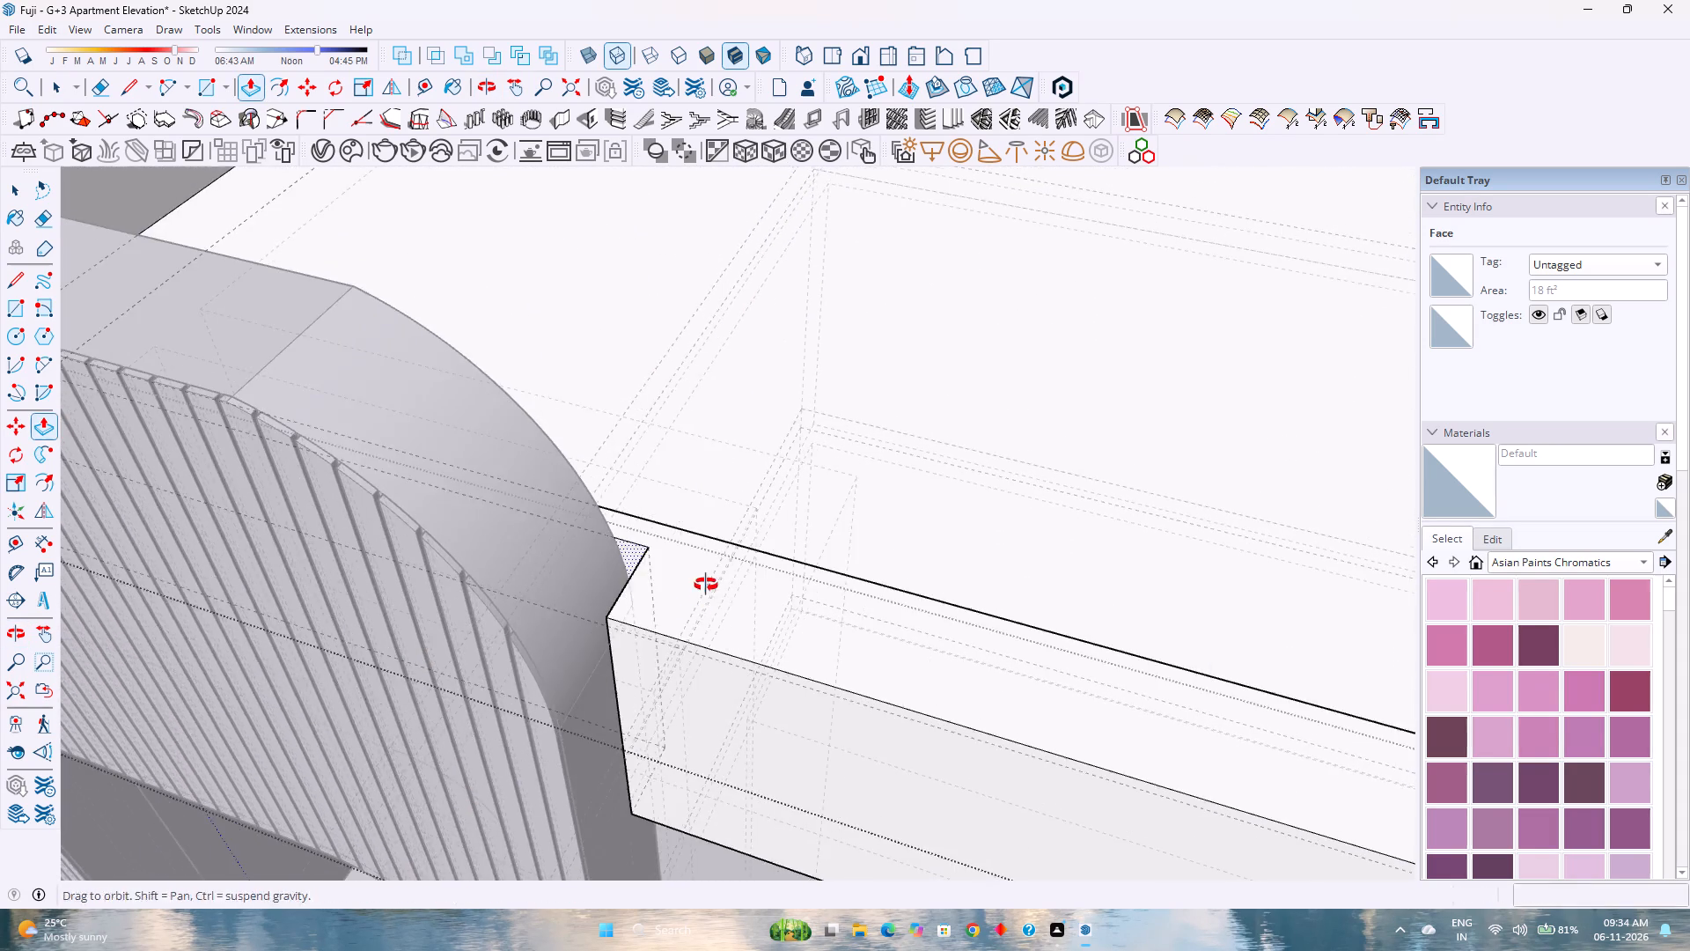
pyautogui.middleClick(706, 585)
pyautogui.middleClick(706, 585)
pyautogui.middleClick(706, 585)
pyautogui.moveTo(700, 587); pyautogui.dragTo(468, 701, button='middle')
pyautogui.middleClick(468, 701)
pyautogui.moveTo(693, 462); pyautogui.dragTo(354, 610, button='middle')
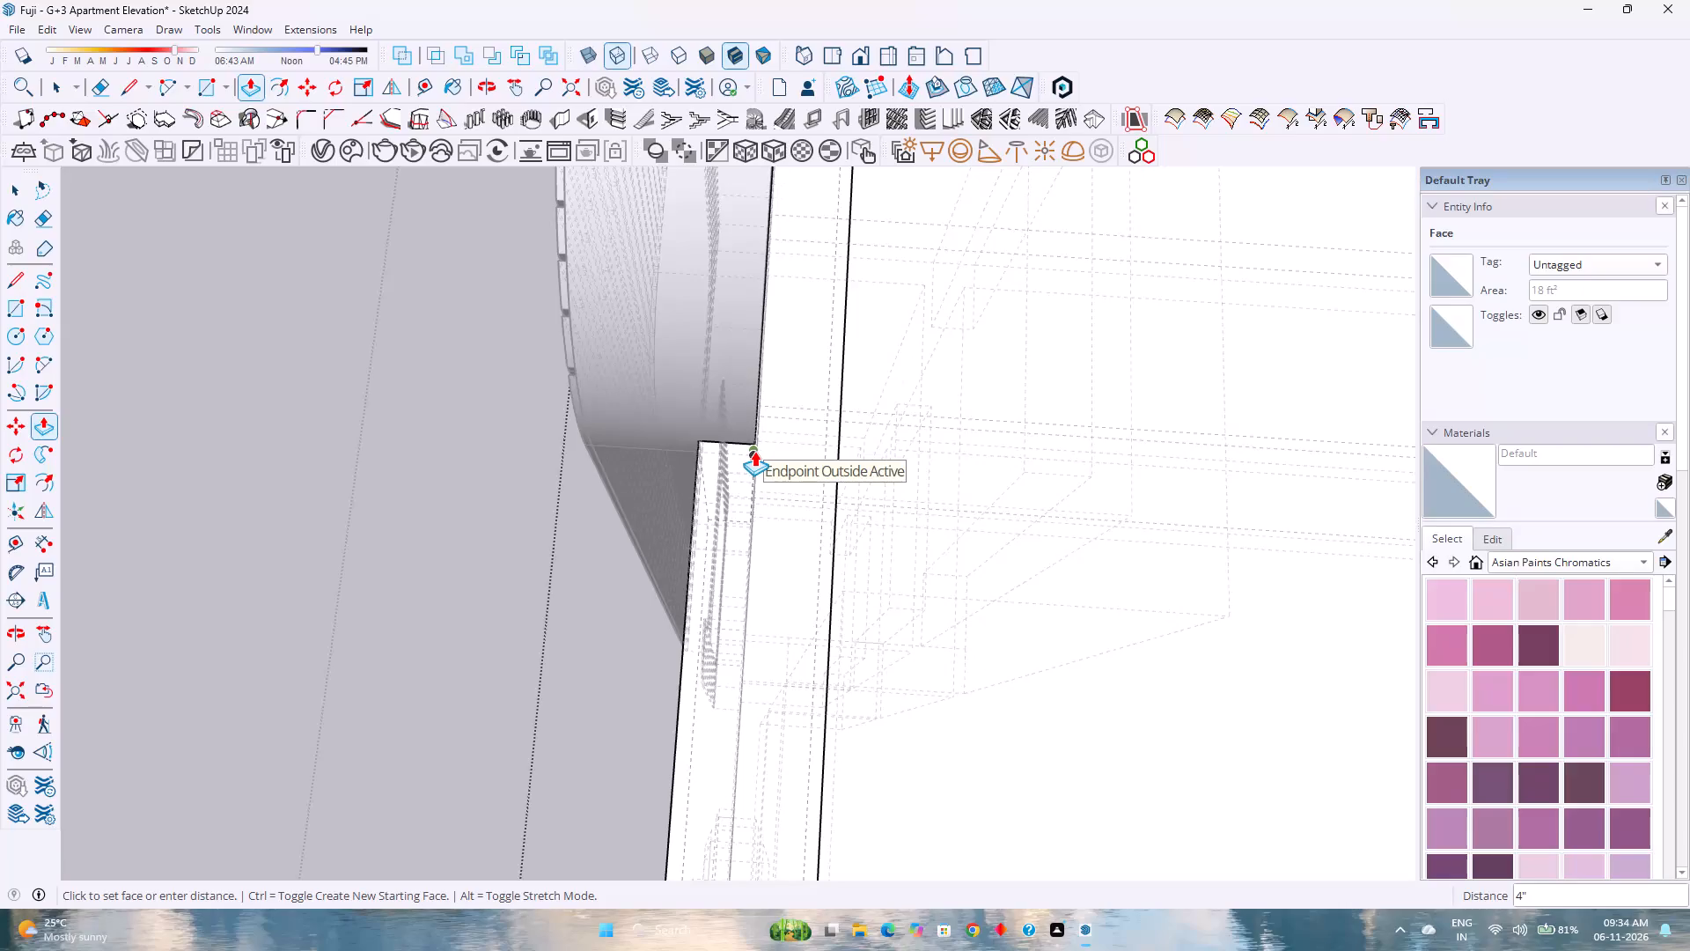
pyautogui.press('k')
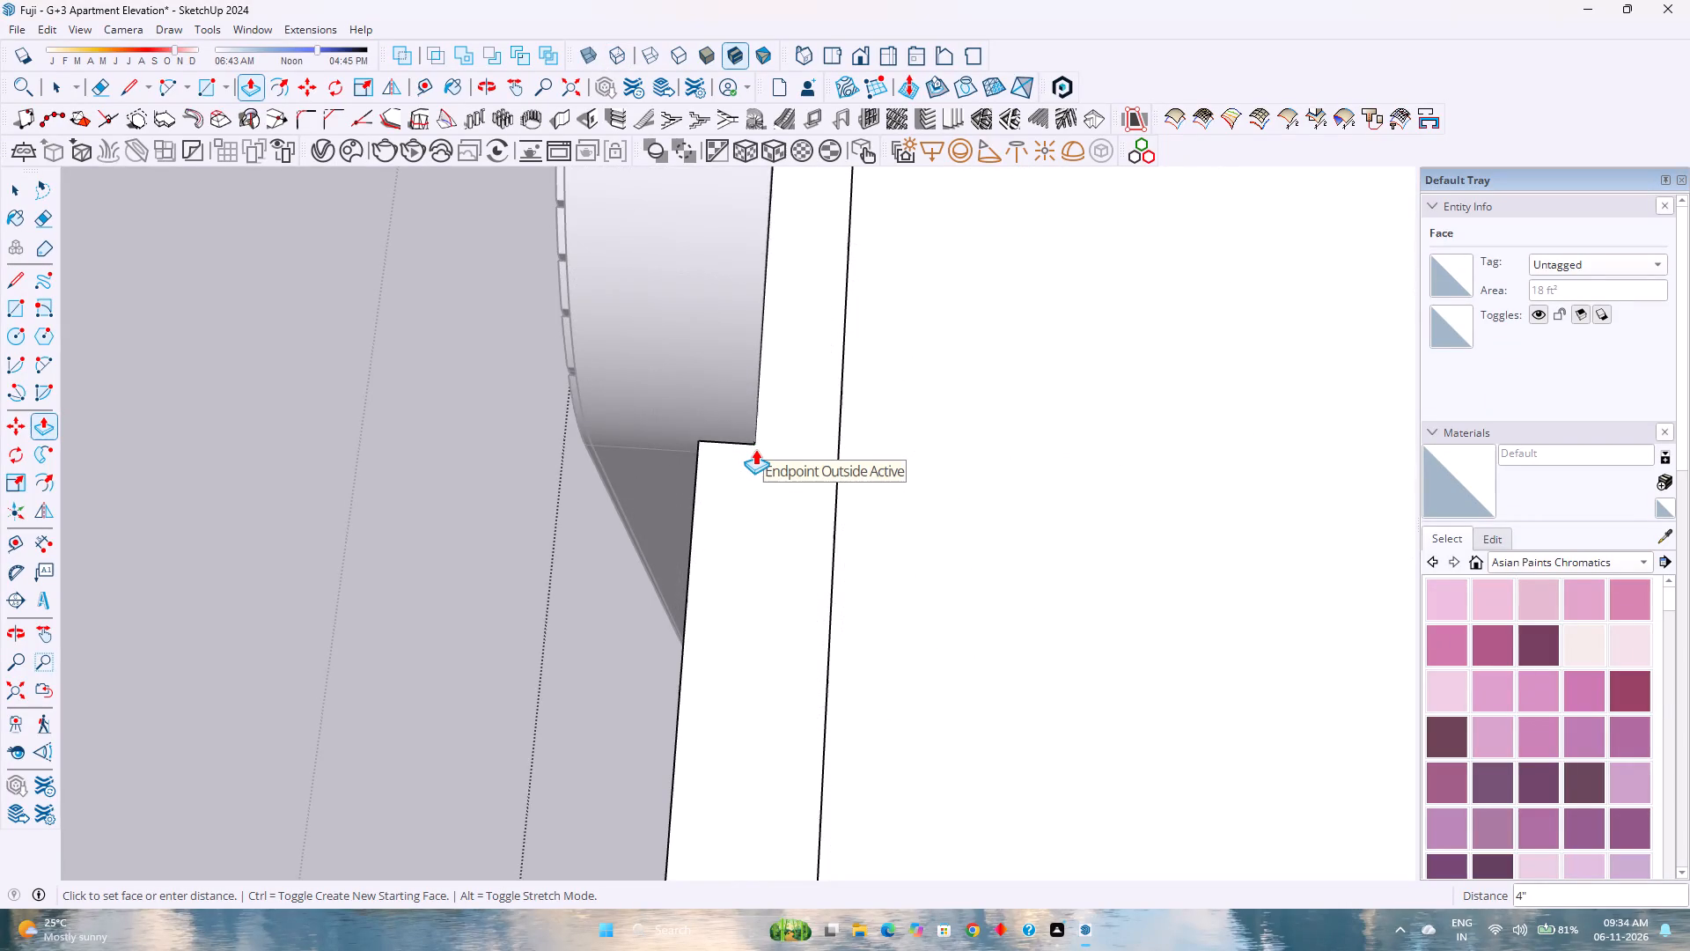
pyautogui.click(755, 449)
# Examine the front parapet from the ribbed frame to the curved frame's rounded corner.
pyautogui.scroll(-10, 736, 516)
pyautogui.moveTo(669, 544); pyautogui.dragTo(1037, 468, button='middle')
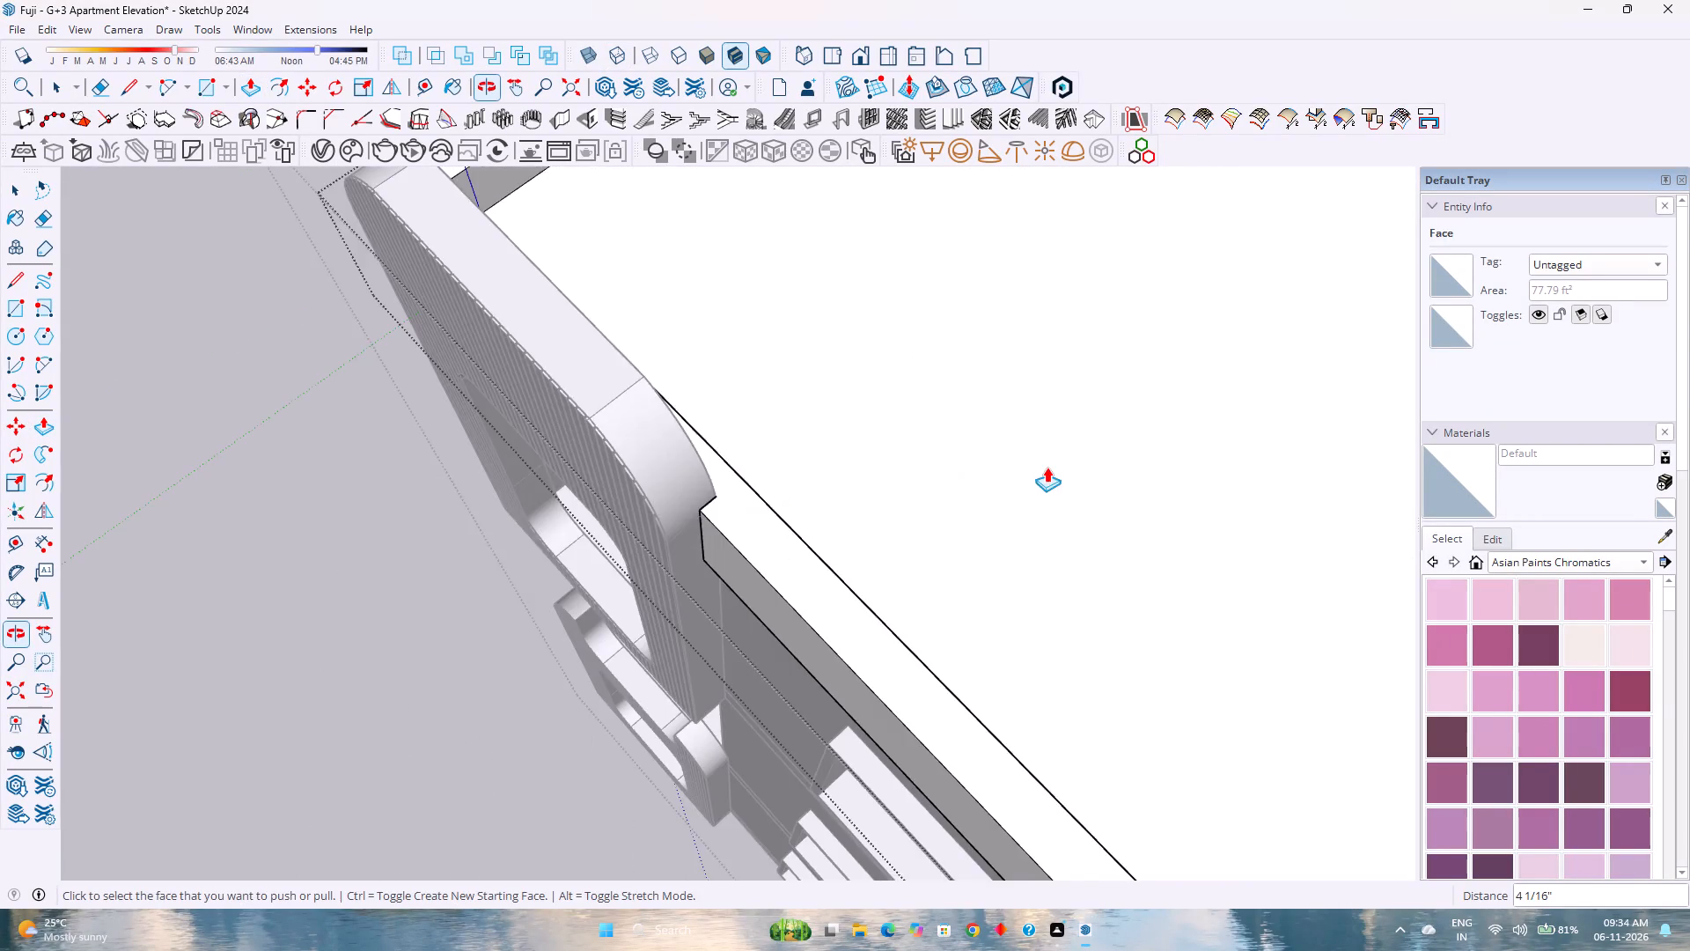
pyautogui.scroll(-4, 1048, 465)
pyautogui.moveTo(831, 581); pyautogui.dragTo(1003, 409, button='middle')
pyautogui.middleClick(1015, 402)
pyautogui.middleClick(1023, 396)
pyautogui.scroll(-8, 884, 480)
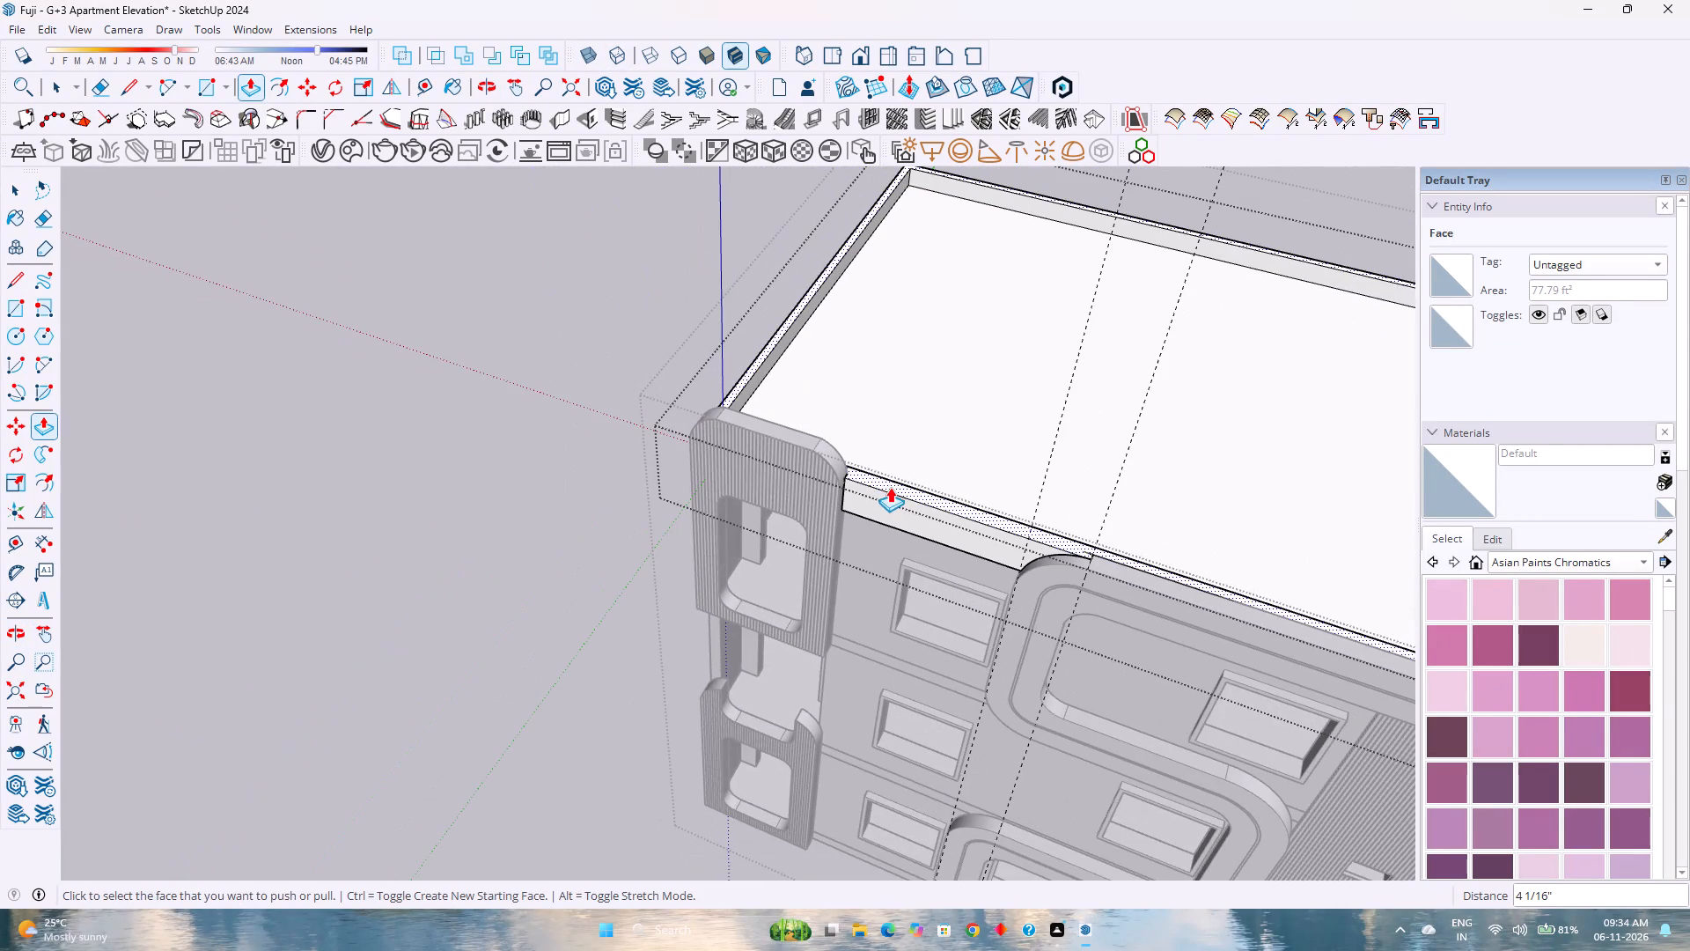
pyautogui.keyDown('shift'); pyautogui.middleClick(896, 498); pyautogui.keyUp('shift')
pyautogui.keyDown('shift'); pyautogui.moveTo(896, 498); pyautogui.dragTo(702, 595, button='middle'); pyautogui.keyUp('shift')
pyautogui.keyDown('shift'); pyautogui.middleClick(701, 595); pyautogui.keyUp('shift')
pyautogui.scroll(8, 748, 503)
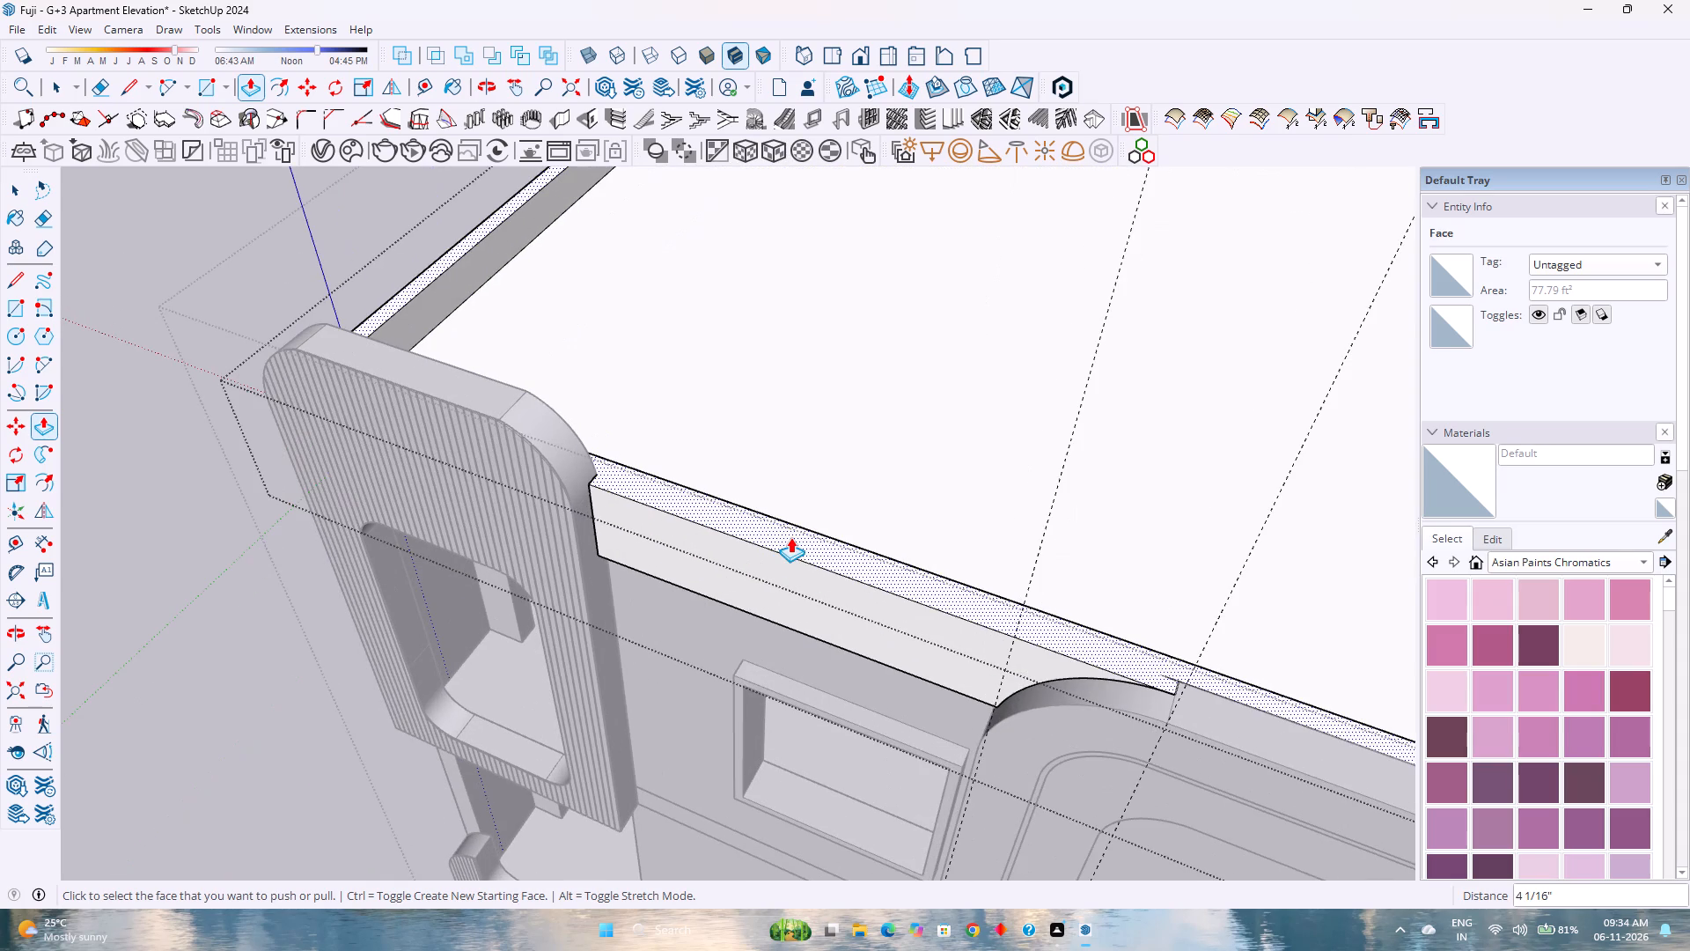
pyautogui.press('space')
pyautogui.scroll(-8, 755, 535)
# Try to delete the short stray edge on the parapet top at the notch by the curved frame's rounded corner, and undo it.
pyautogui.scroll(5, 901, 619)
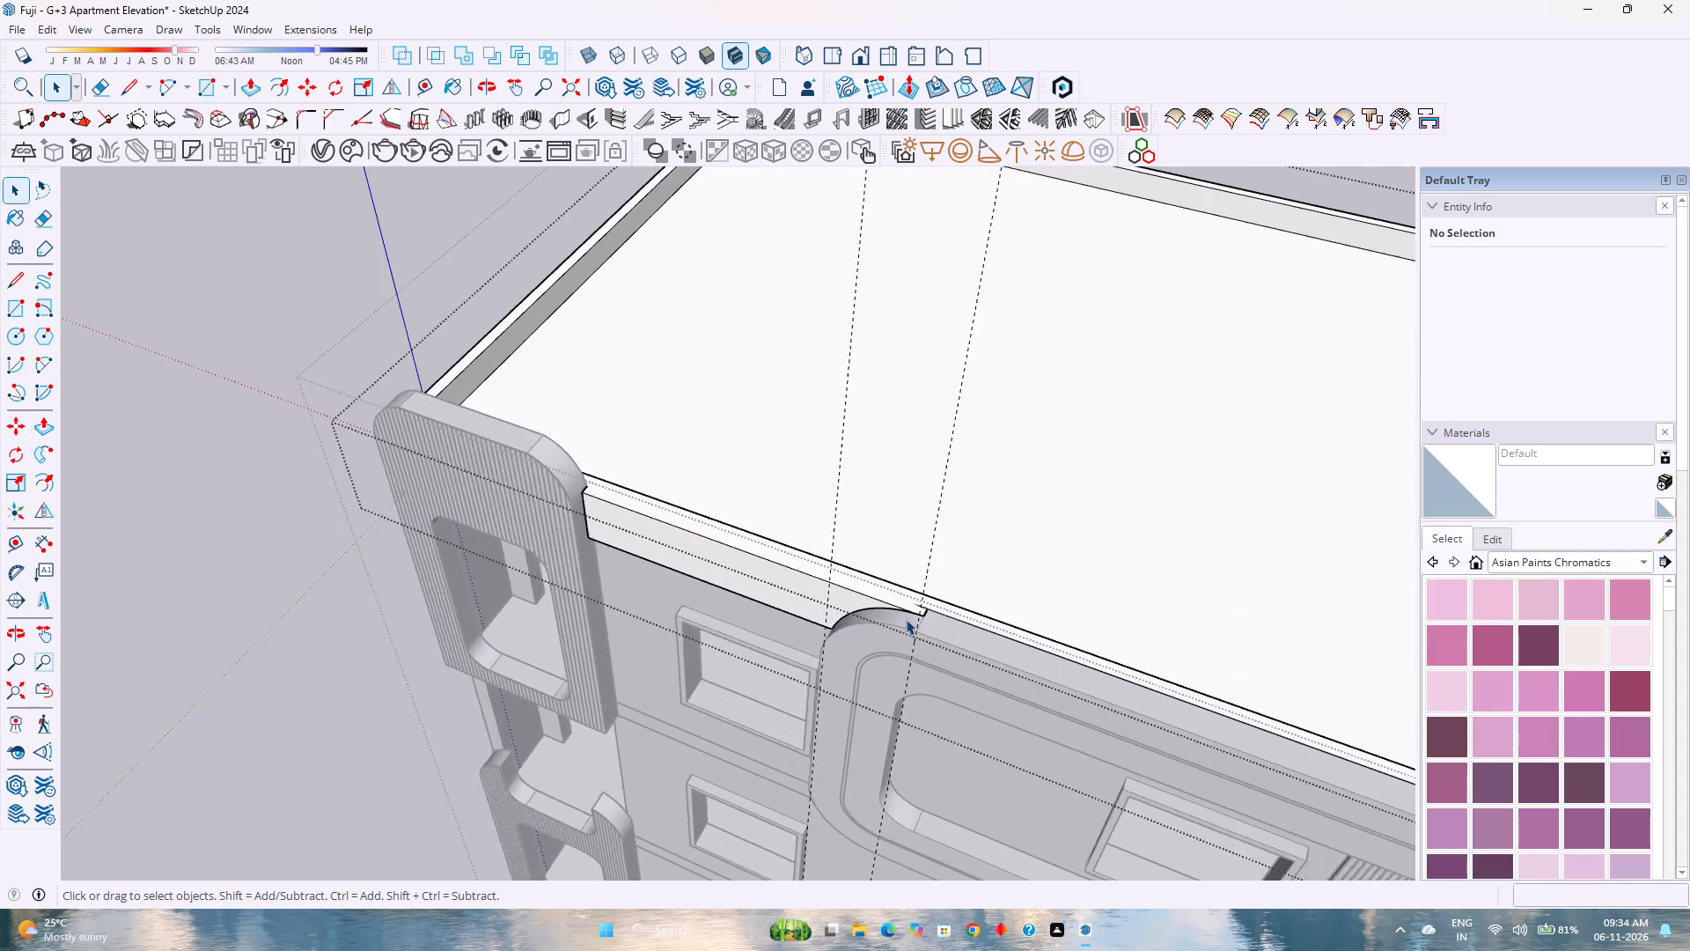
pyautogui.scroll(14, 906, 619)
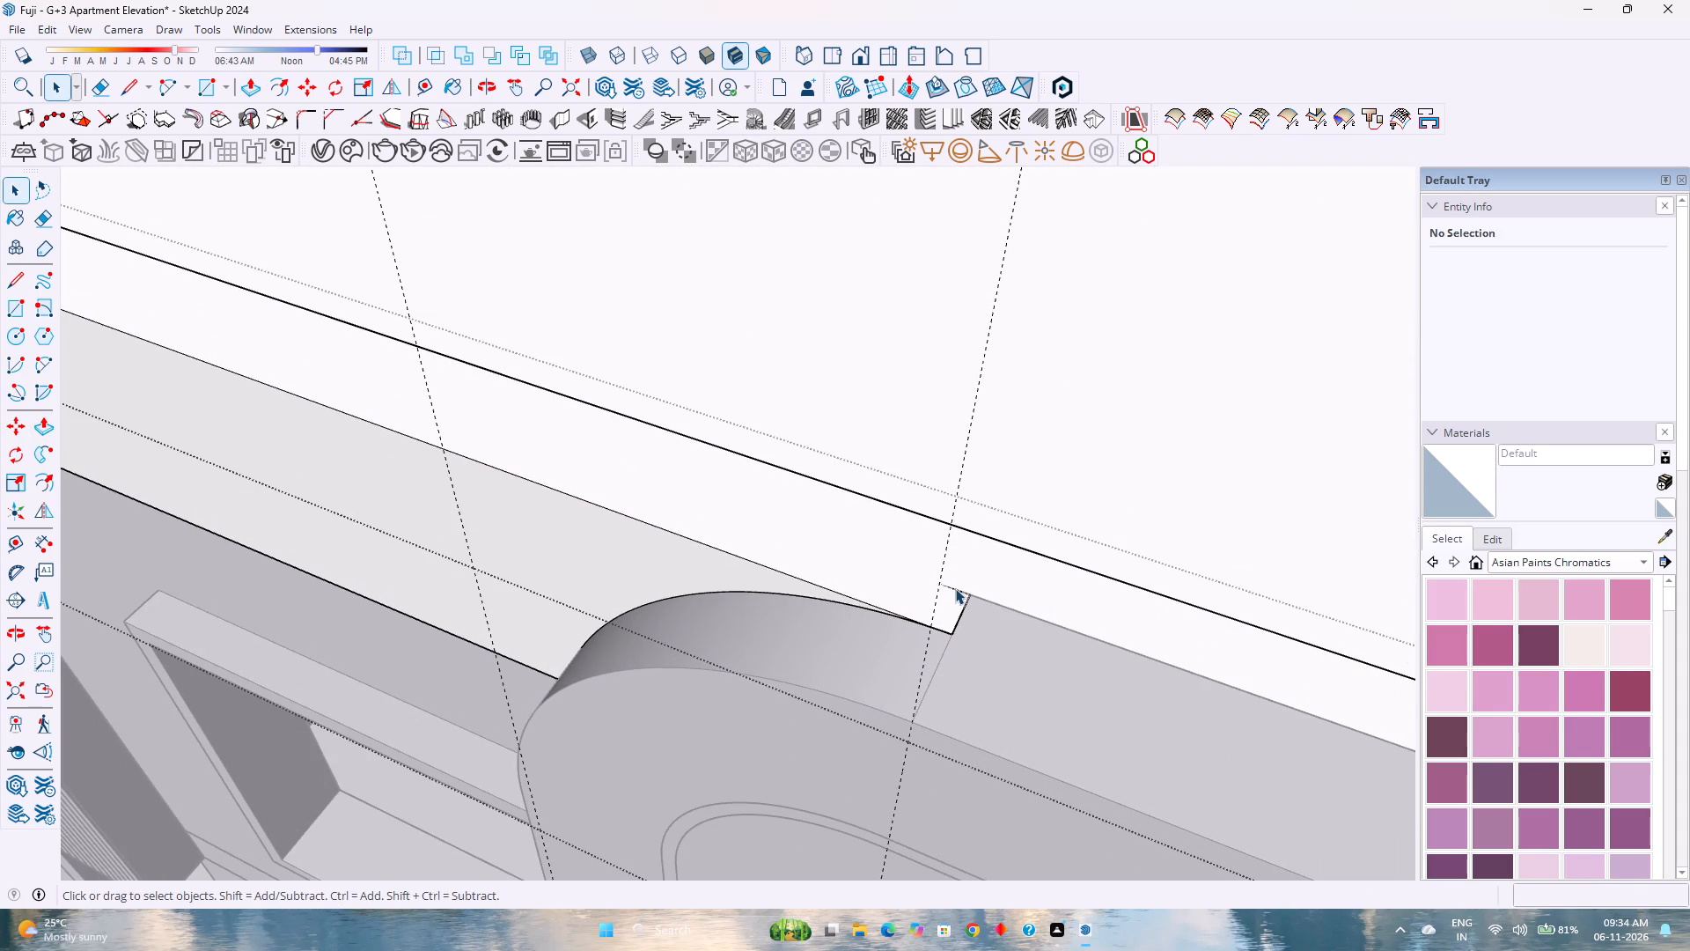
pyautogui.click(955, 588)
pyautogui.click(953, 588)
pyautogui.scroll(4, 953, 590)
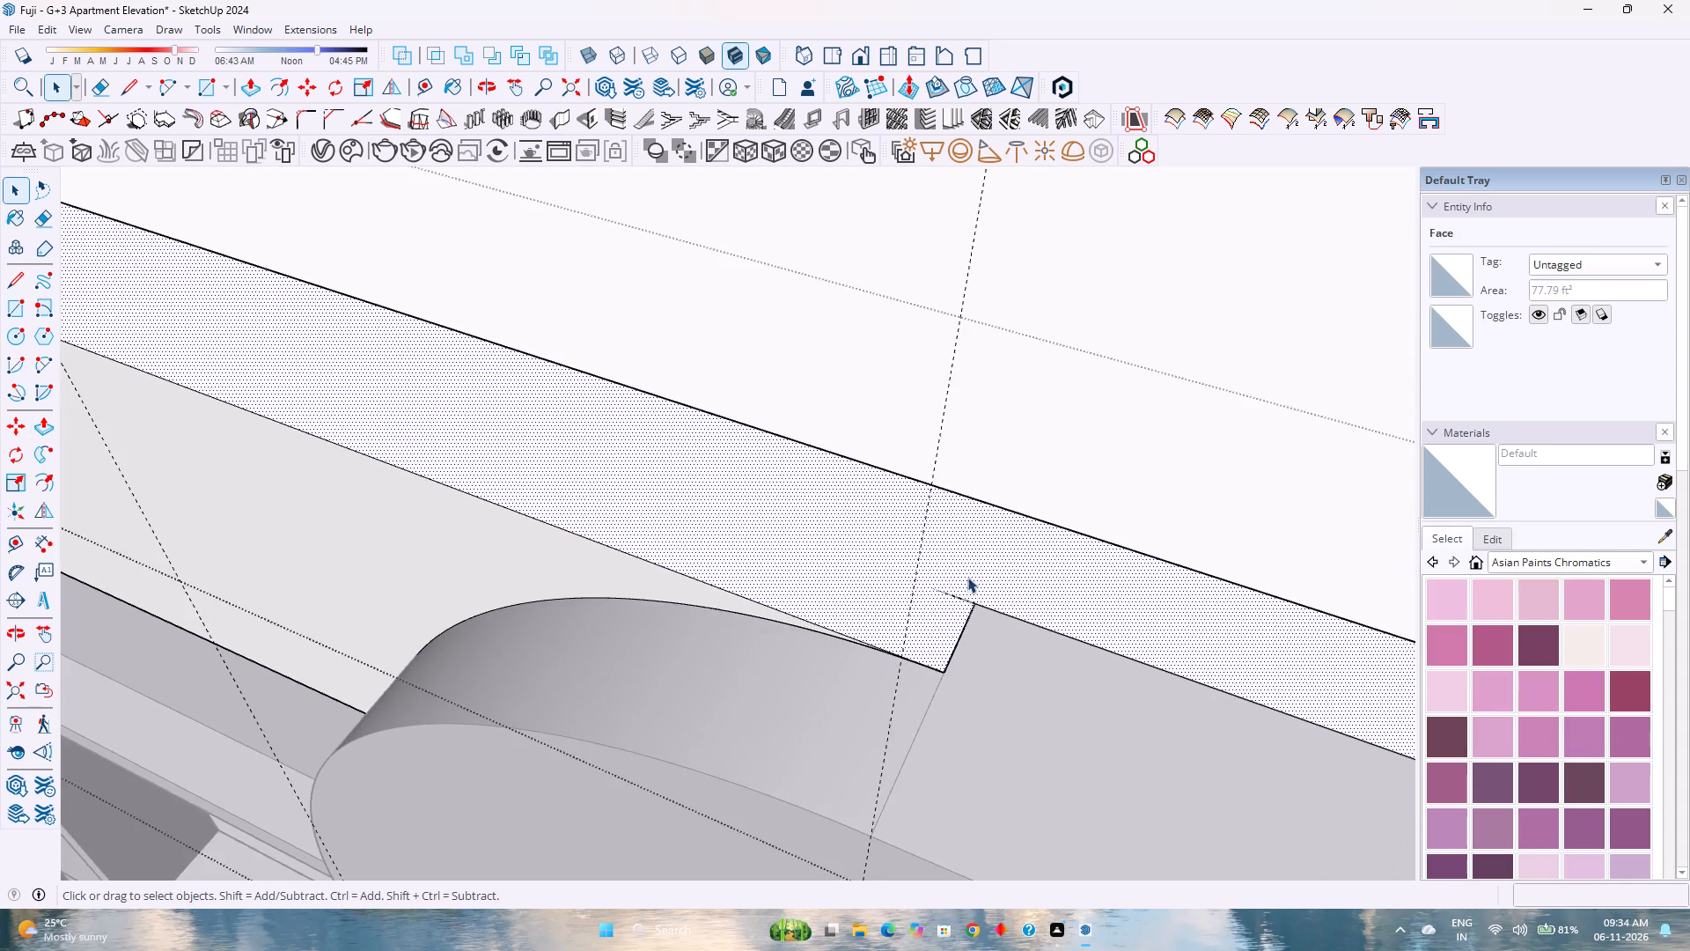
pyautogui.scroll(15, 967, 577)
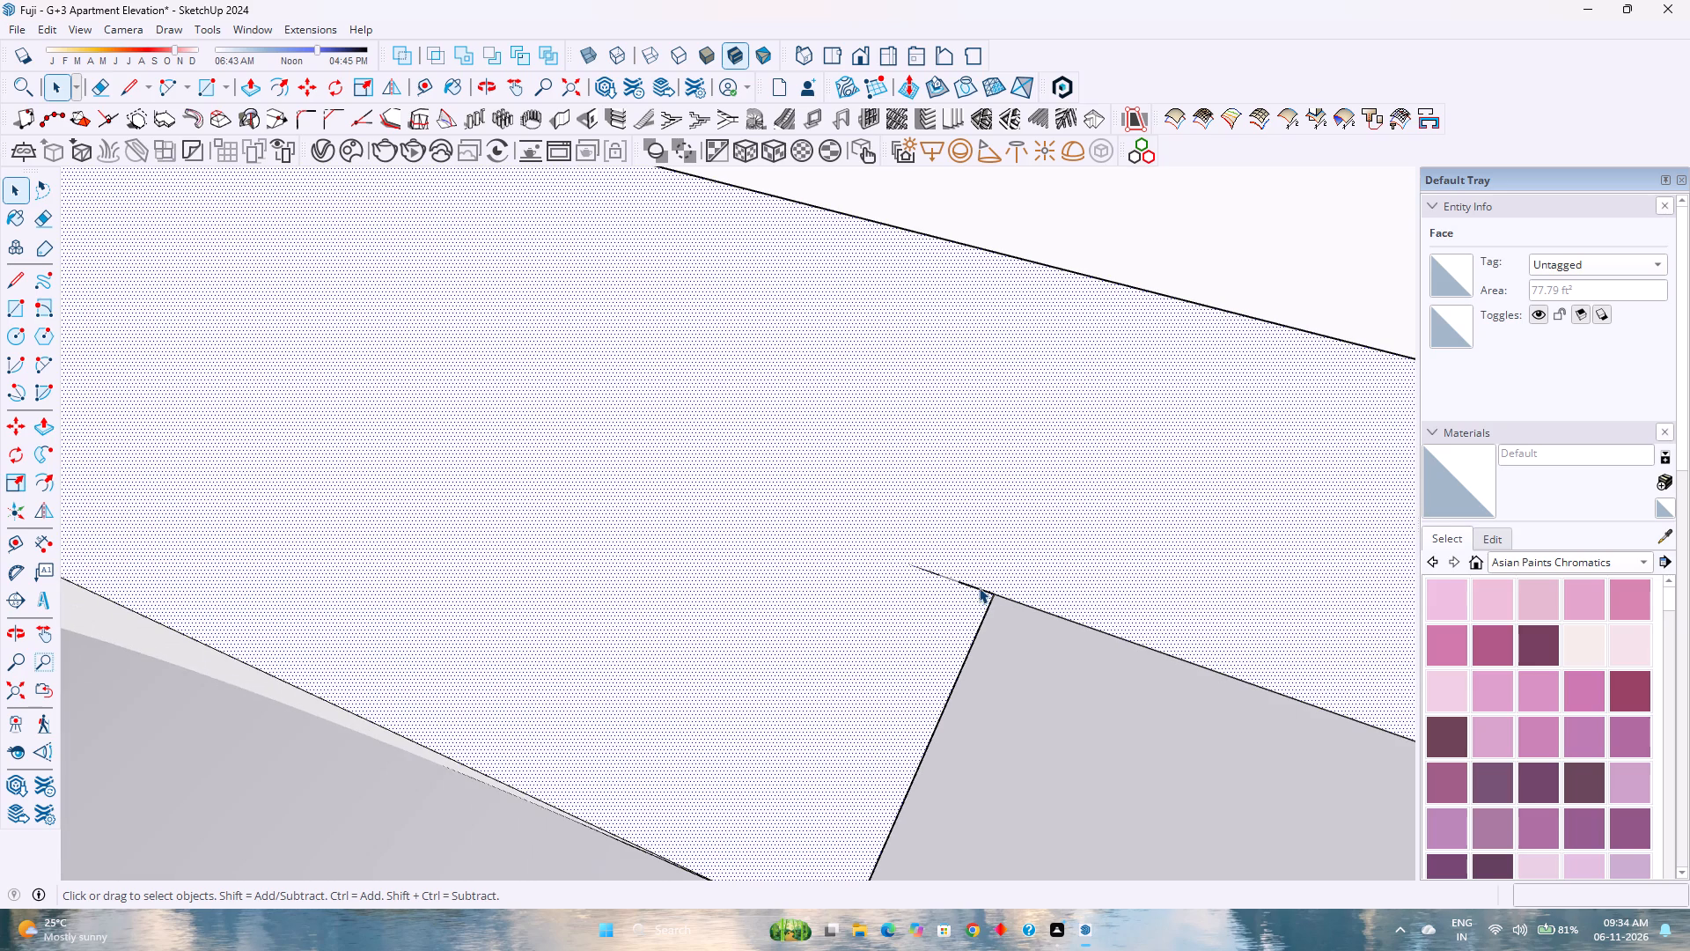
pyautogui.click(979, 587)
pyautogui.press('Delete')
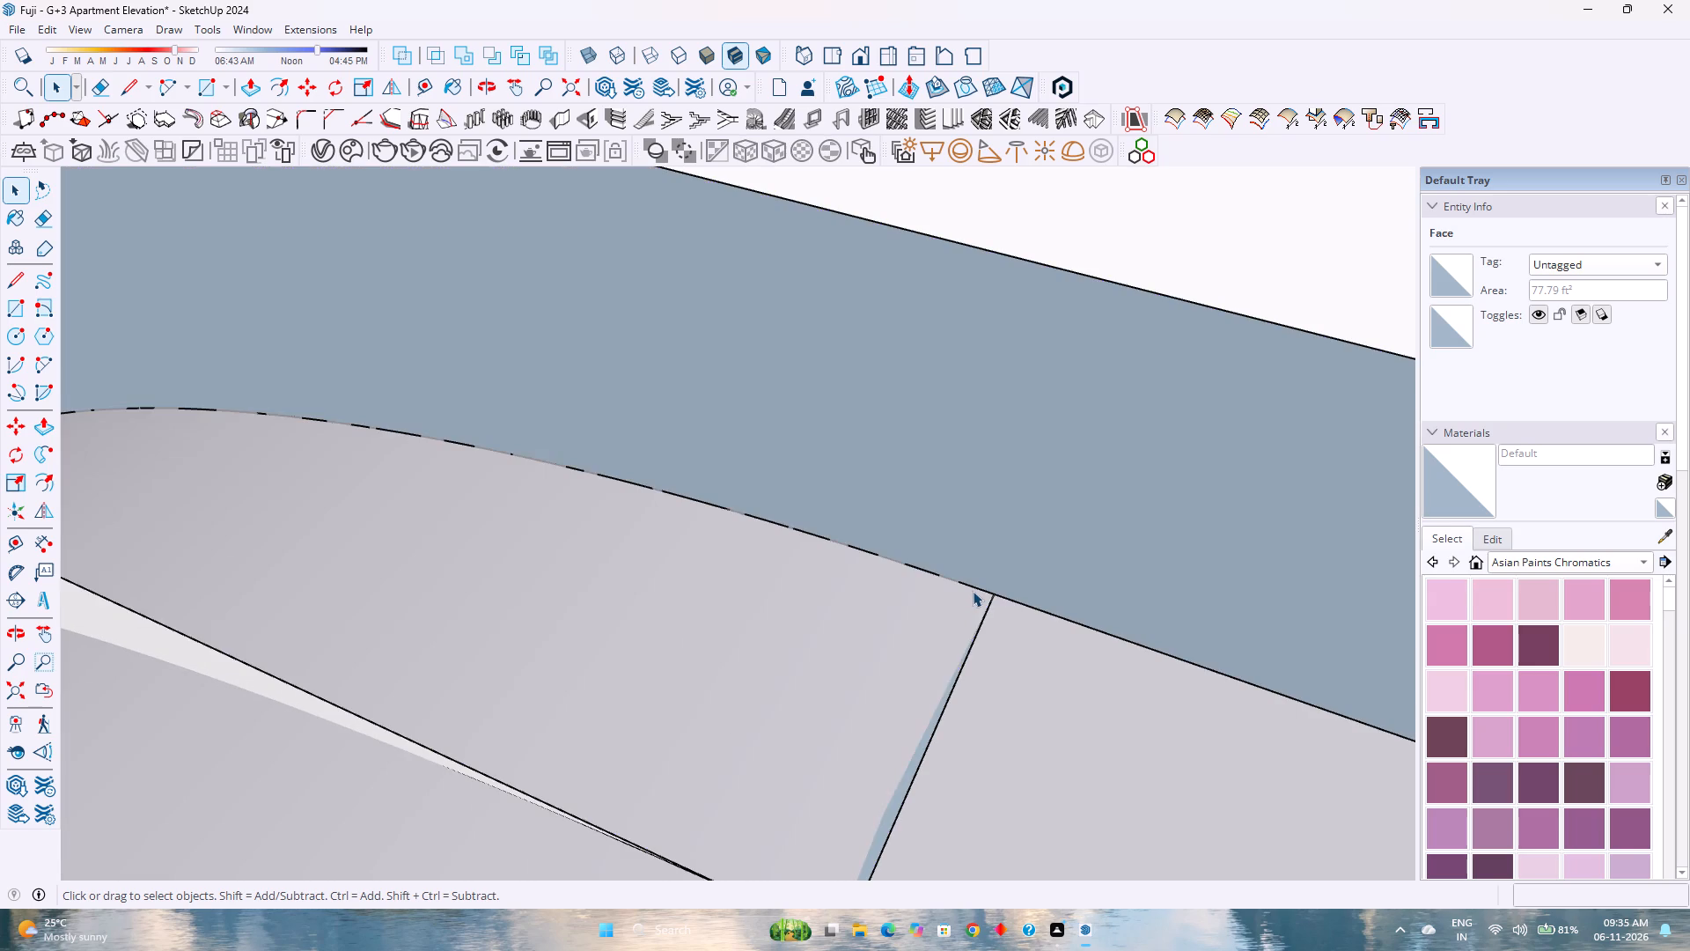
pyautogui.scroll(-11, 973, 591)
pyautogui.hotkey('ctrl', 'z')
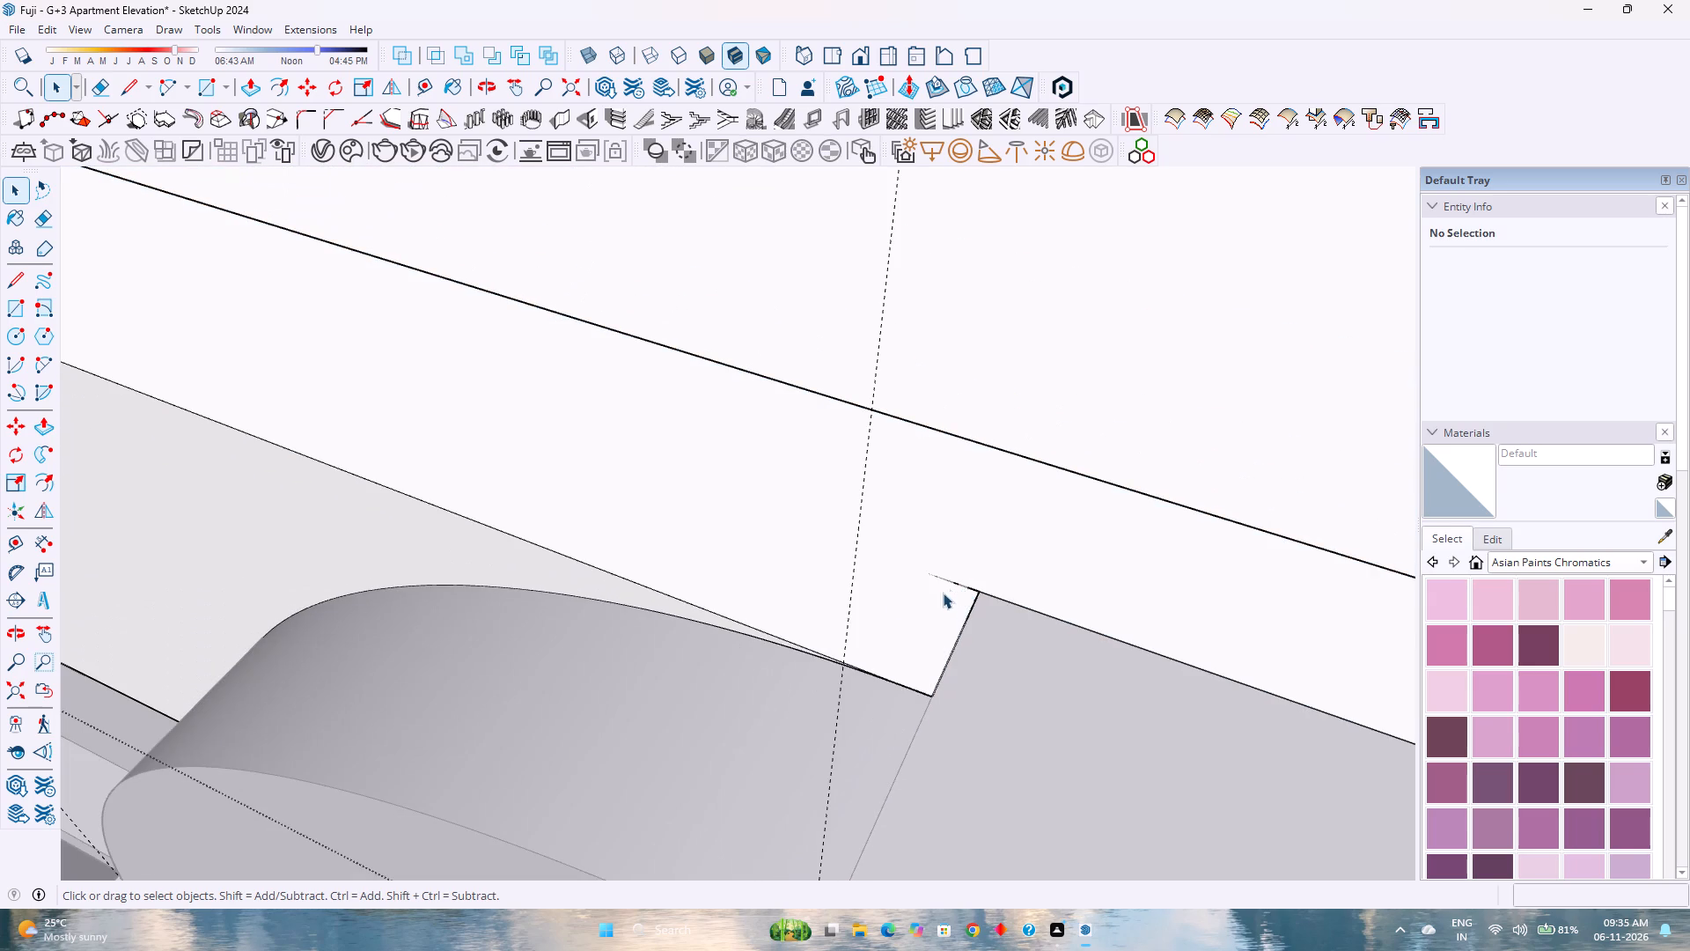
# Examine the recessed front parapet and the overall roof outline against the facade frames.
pyautogui.scroll(-14, 882, 595)
pyautogui.moveTo(669, 657); pyautogui.dragTo(778, 575, button='middle')
pyautogui.middleClick(786, 570)
pyautogui.scroll(-2, 812, 561)
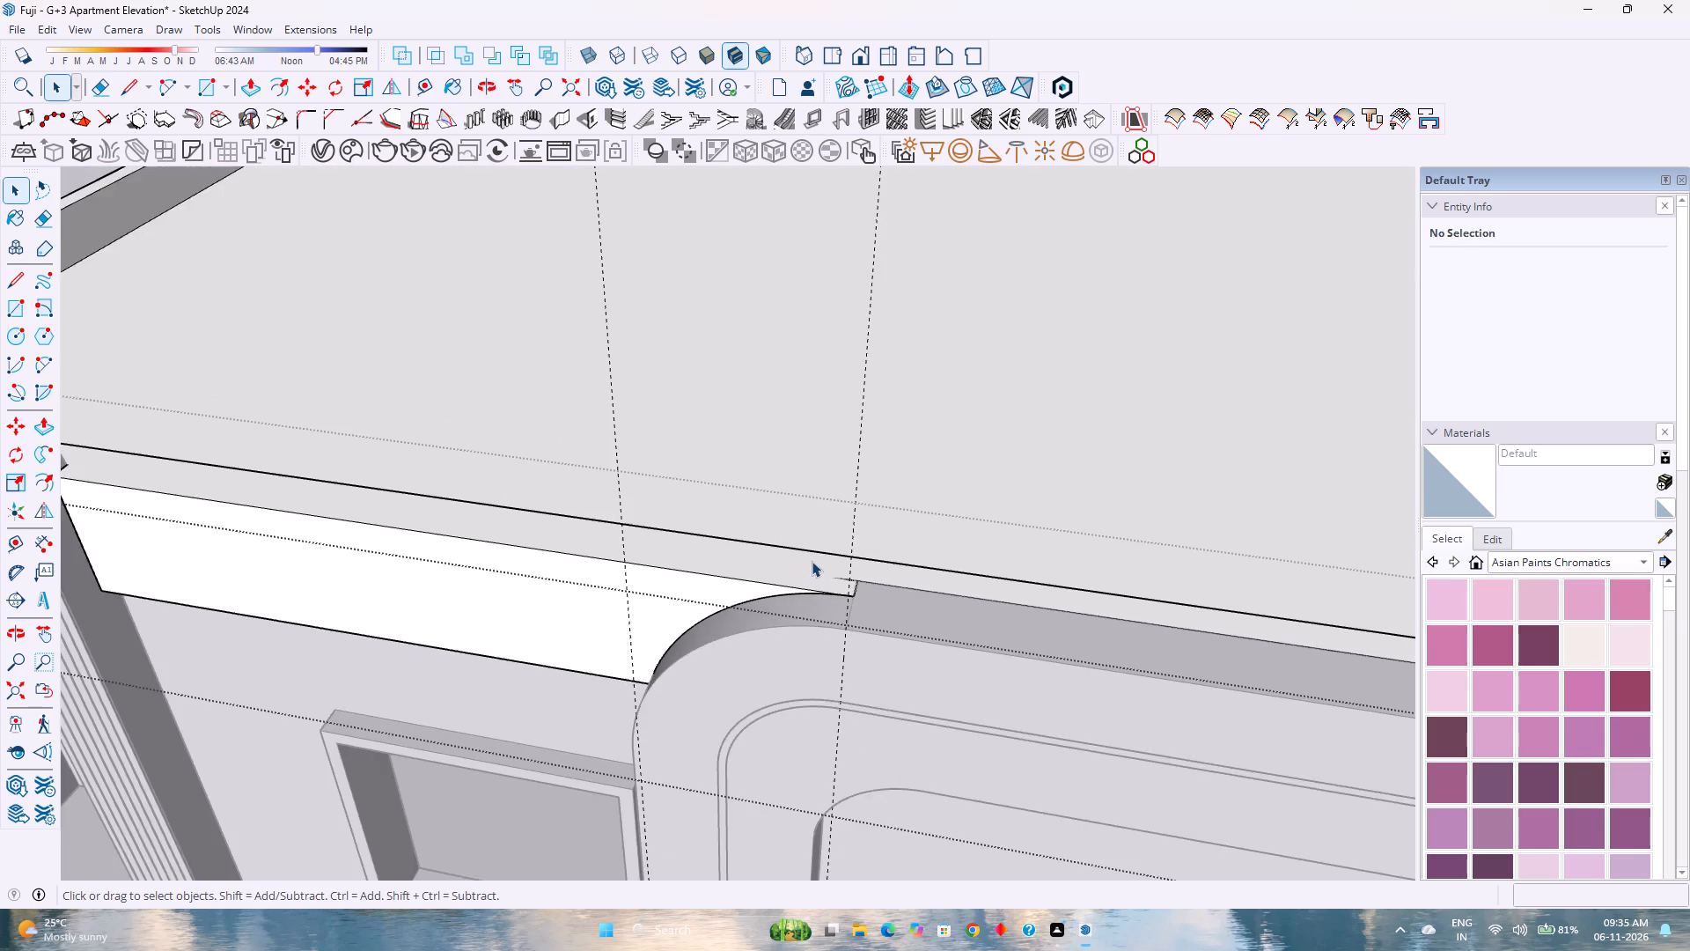
pyautogui.scroll(-3, 812, 561)
pyautogui.scroll(-5, 628, 624)
pyautogui.moveTo(606, 606); pyautogui.dragTo(629, 548, button='middle')
pyautogui.middleClick(634, 541)
pyautogui.scroll(-7, 650, 527)
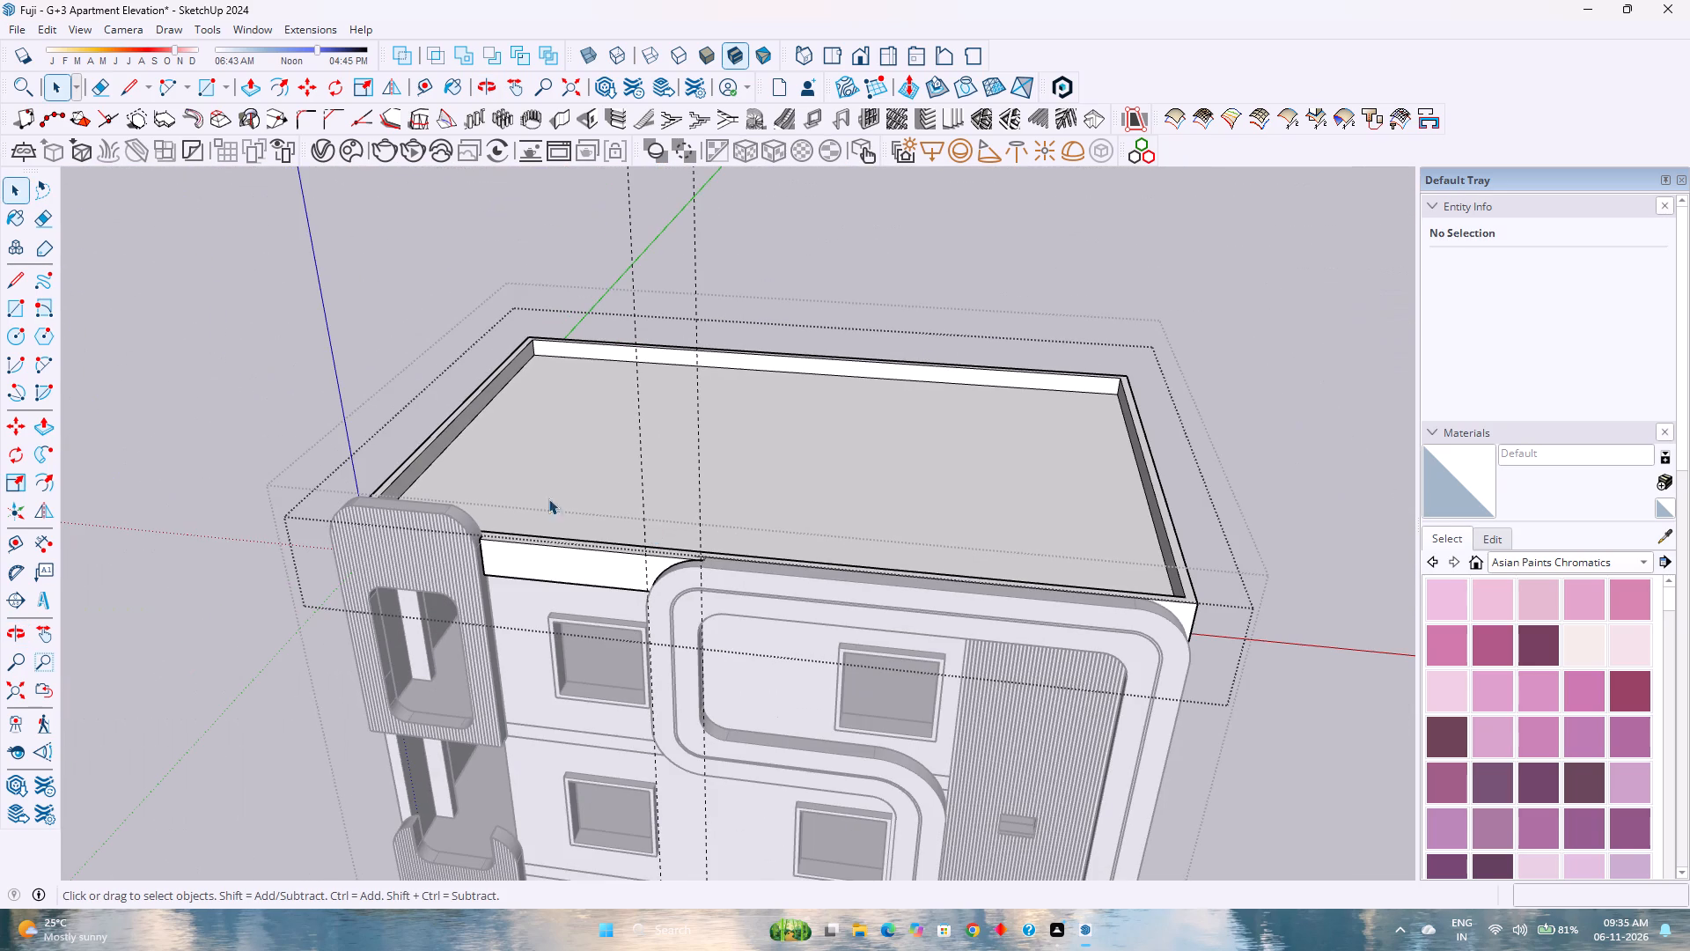
# Delete all dashed guide lines from the model and exit the roof parapet group.
pyautogui.click(57, 29)
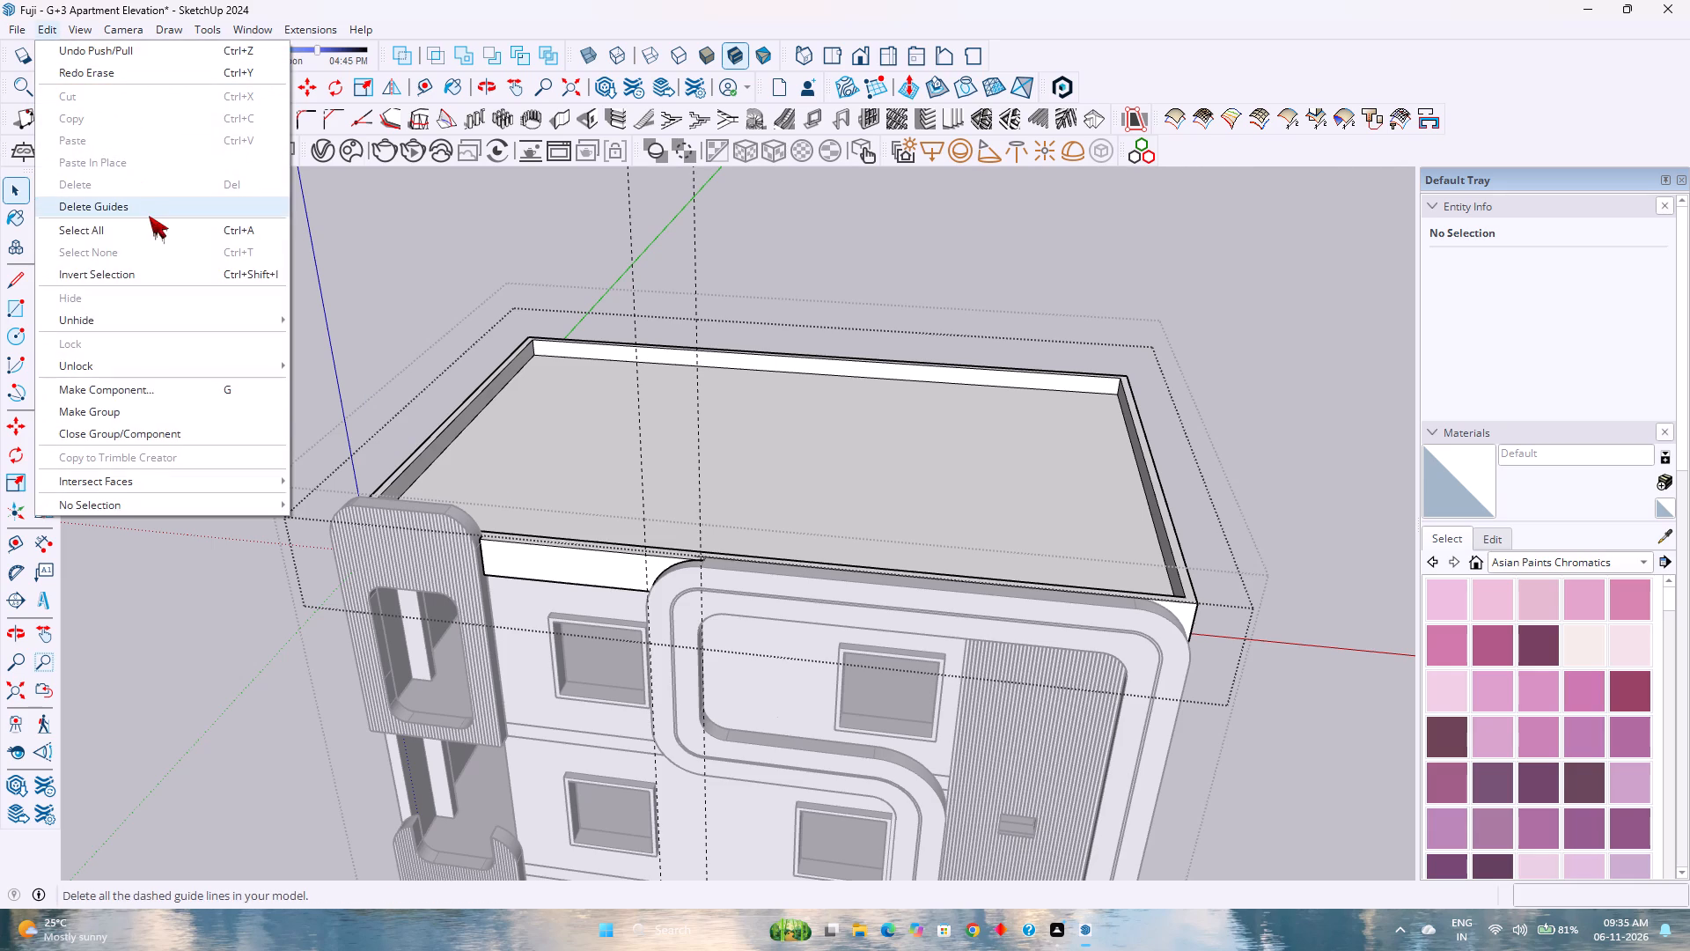
pyautogui.click(149, 216)
pyautogui.scroll(-4, 296, 354)
pyautogui.click(1166, 804)
# Examine the front facade with its curved frame, ribbed panel and windows against the finished parapet.
pyautogui.moveTo(1018, 734); pyautogui.dragTo(886, 536, button='middle')
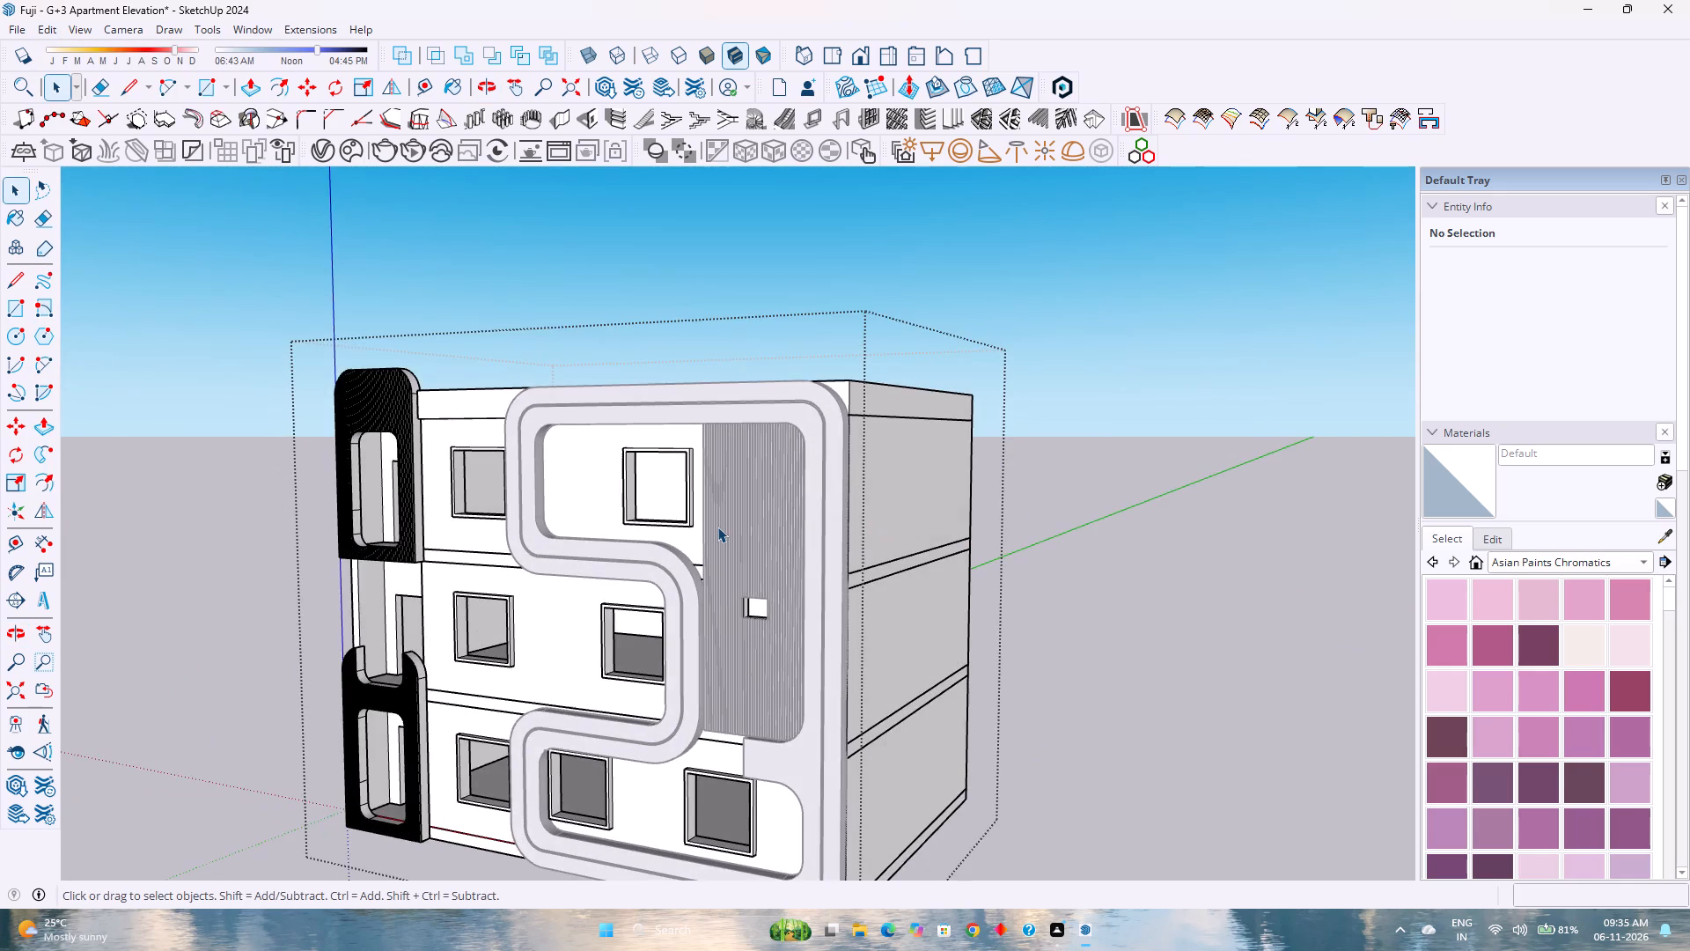
pyautogui.scroll(3, 717, 527)
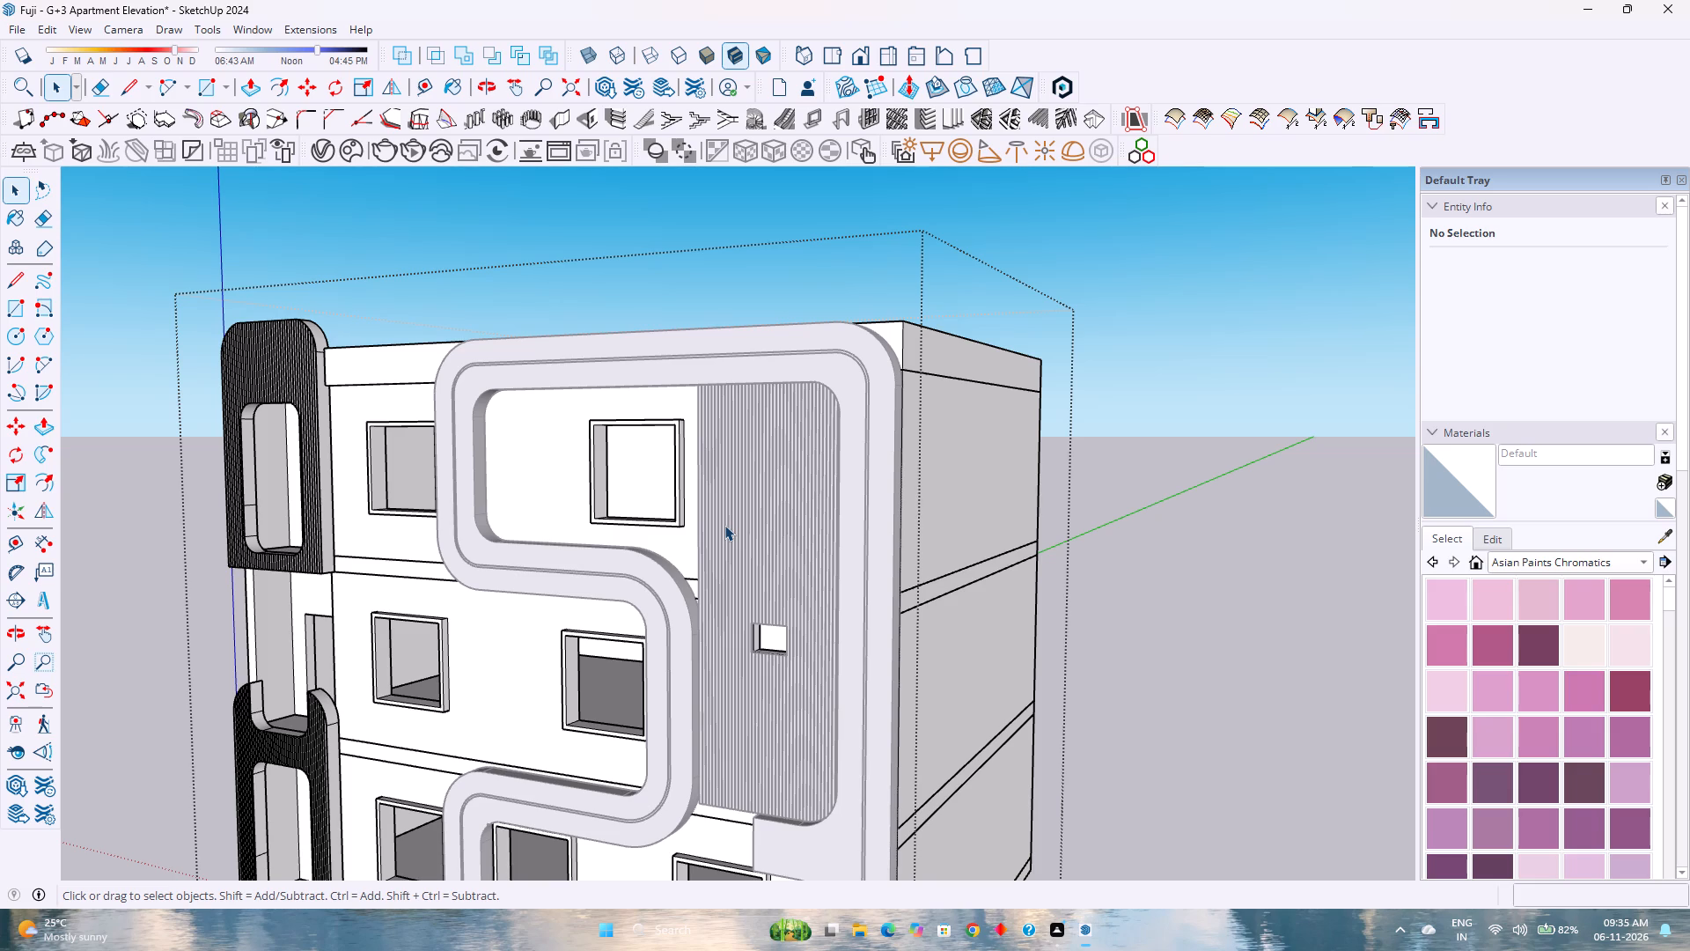
pyautogui.scroll(-2, 726, 535)
pyautogui.scroll(1, 726, 545)
pyautogui.scroll(-1, 726, 552)
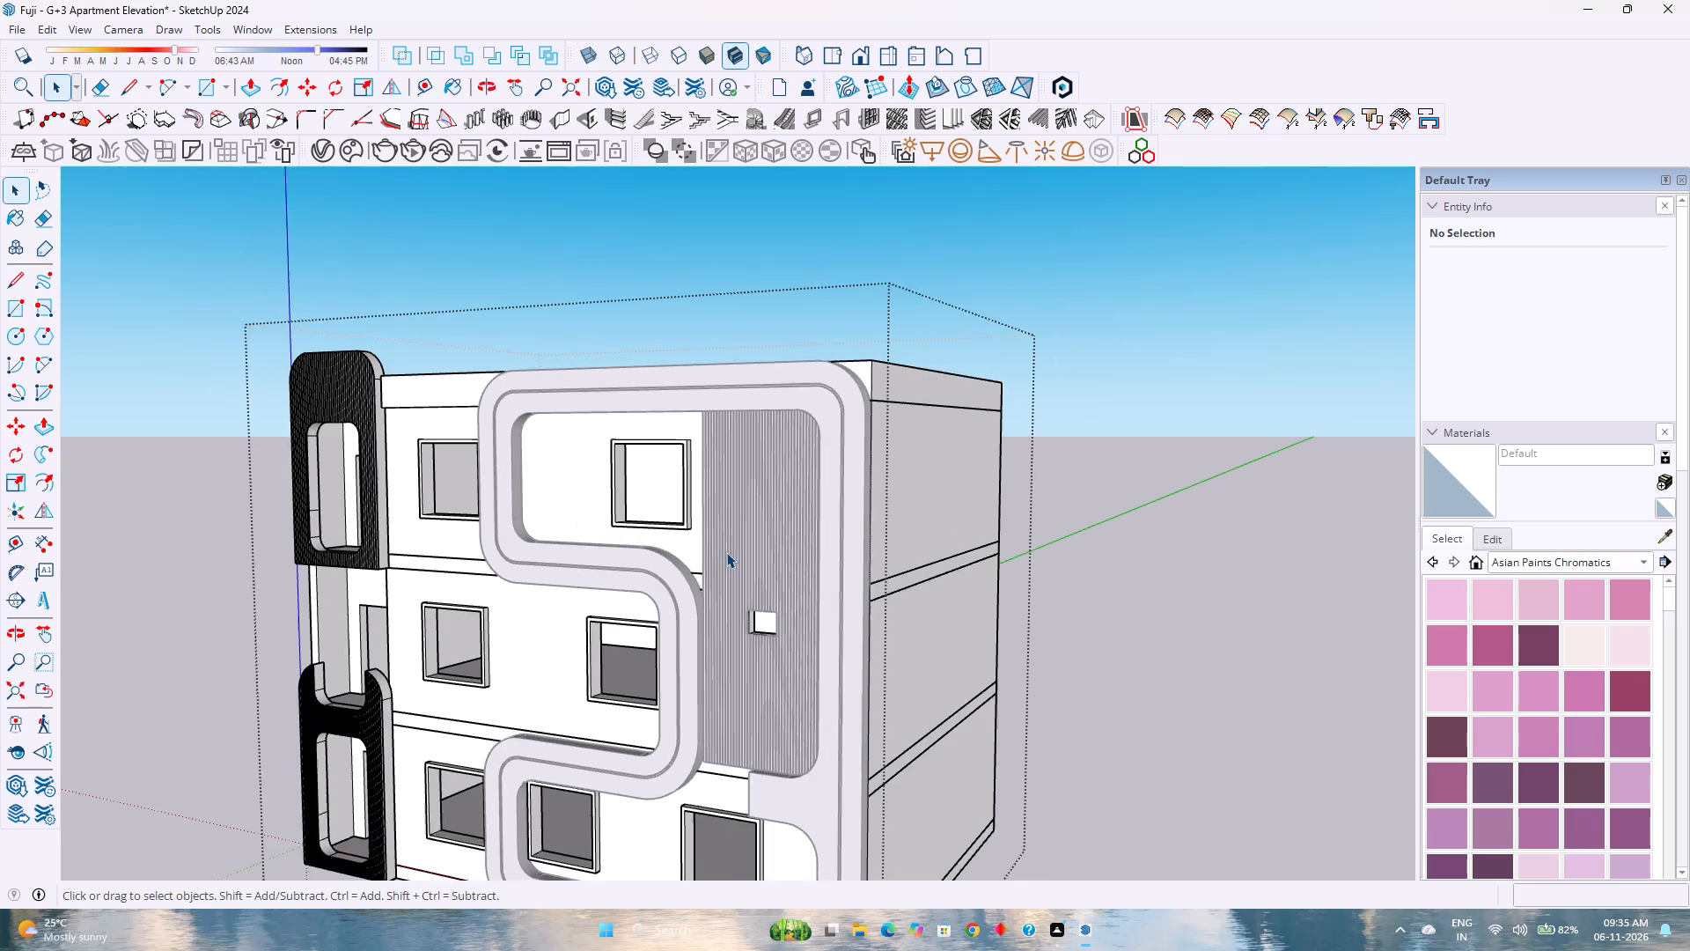
pyautogui.scroll(2, 726, 552)
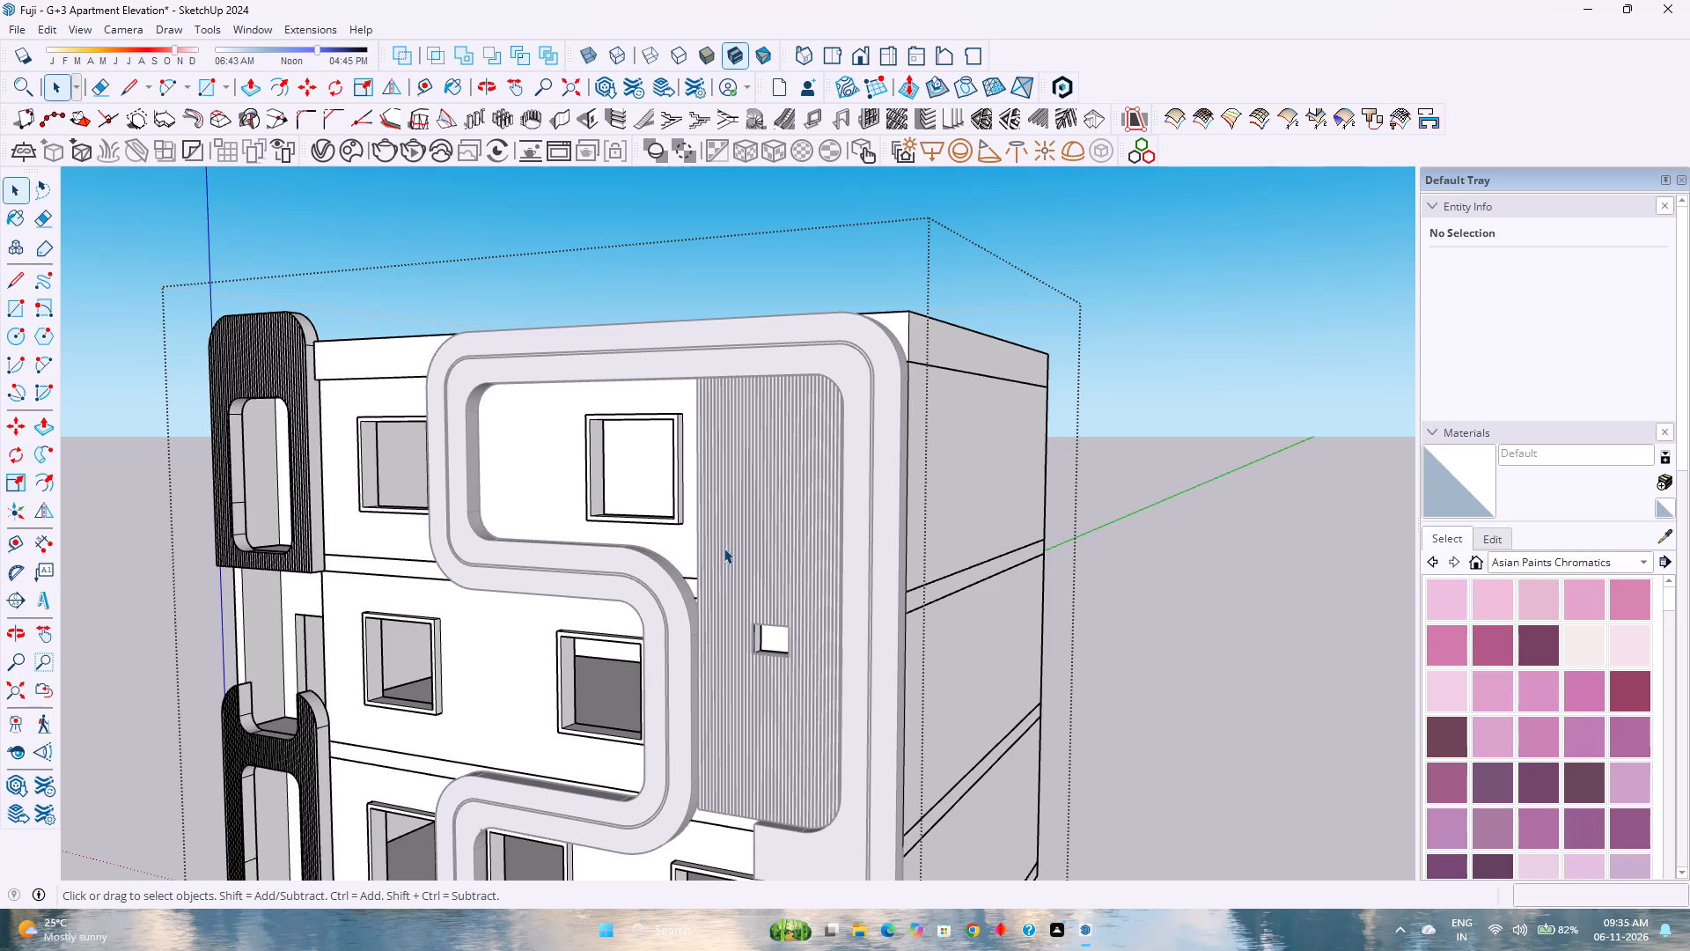
pyautogui.scroll(-4, 730, 553)
pyautogui.scroll(3, 730, 553)
pyautogui.click(1076, 583)
pyautogui.scroll(-5, 985, 583)
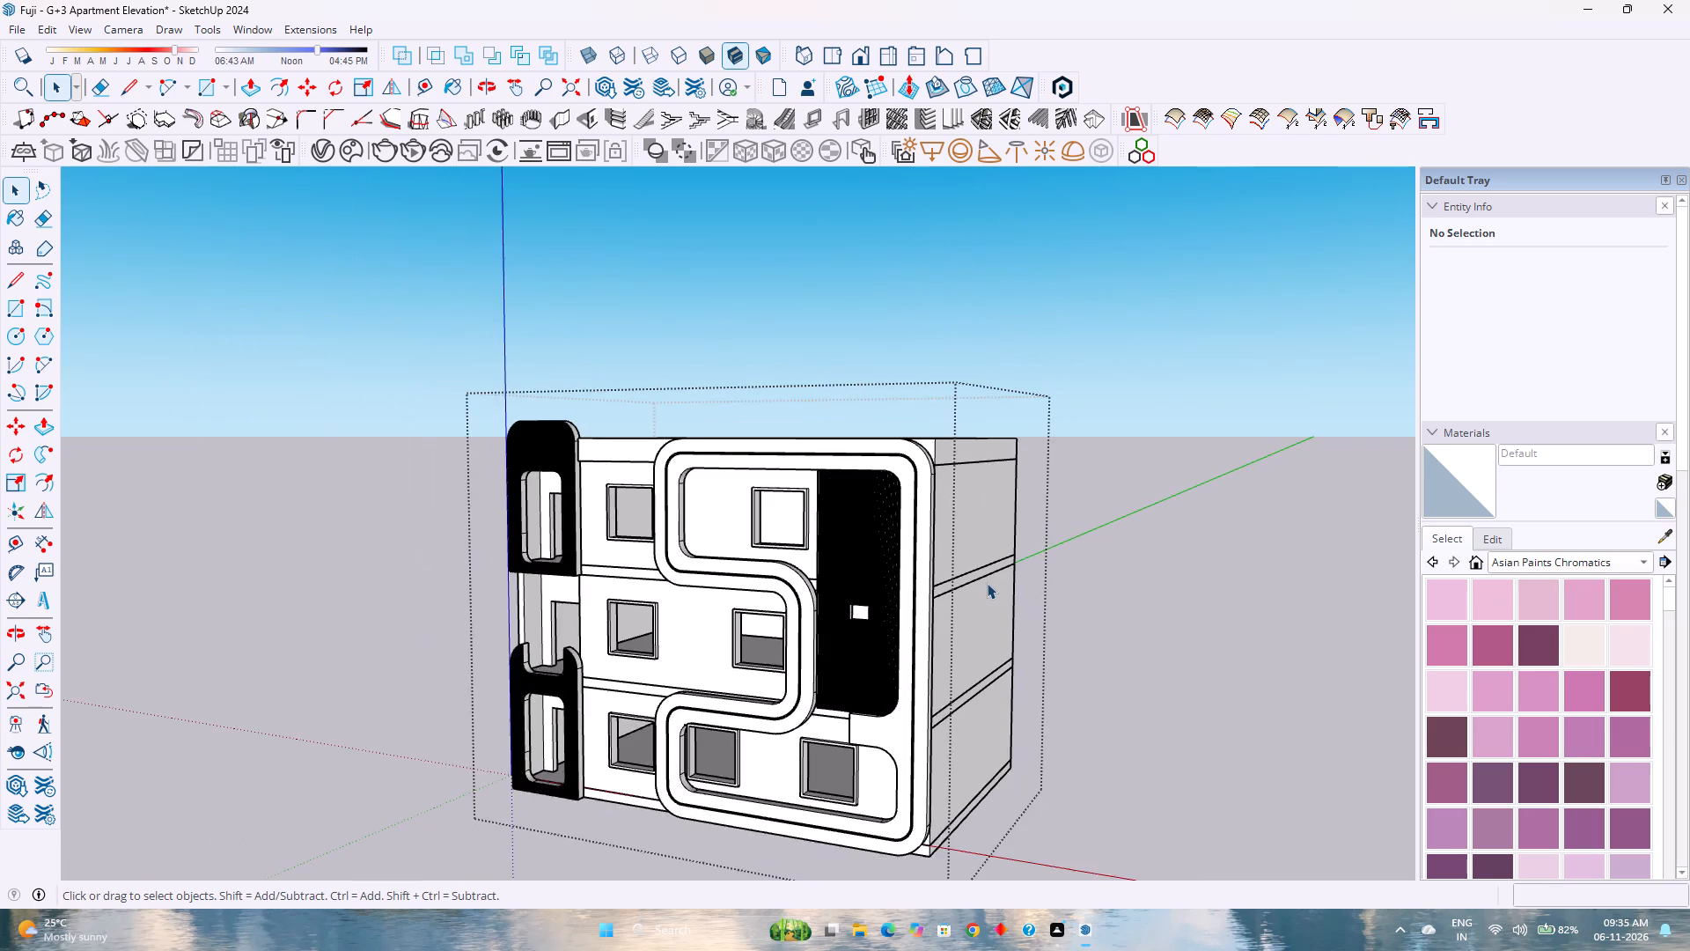
pyautogui.scroll(-1, 987, 583)
pyautogui.scroll(3, 980, 807)
# Examine the whole building from a low corner angle, checking the ribbed frames, curved frame and side wall.
pyautogui.moveTo(966, 805); pyautogui.dragTo(904, 729, button='middle')
pyautogui.middleClick(904, 729)
pyautogui.middleClick(904, 729)
pyautogui.middleClick(904, 729)
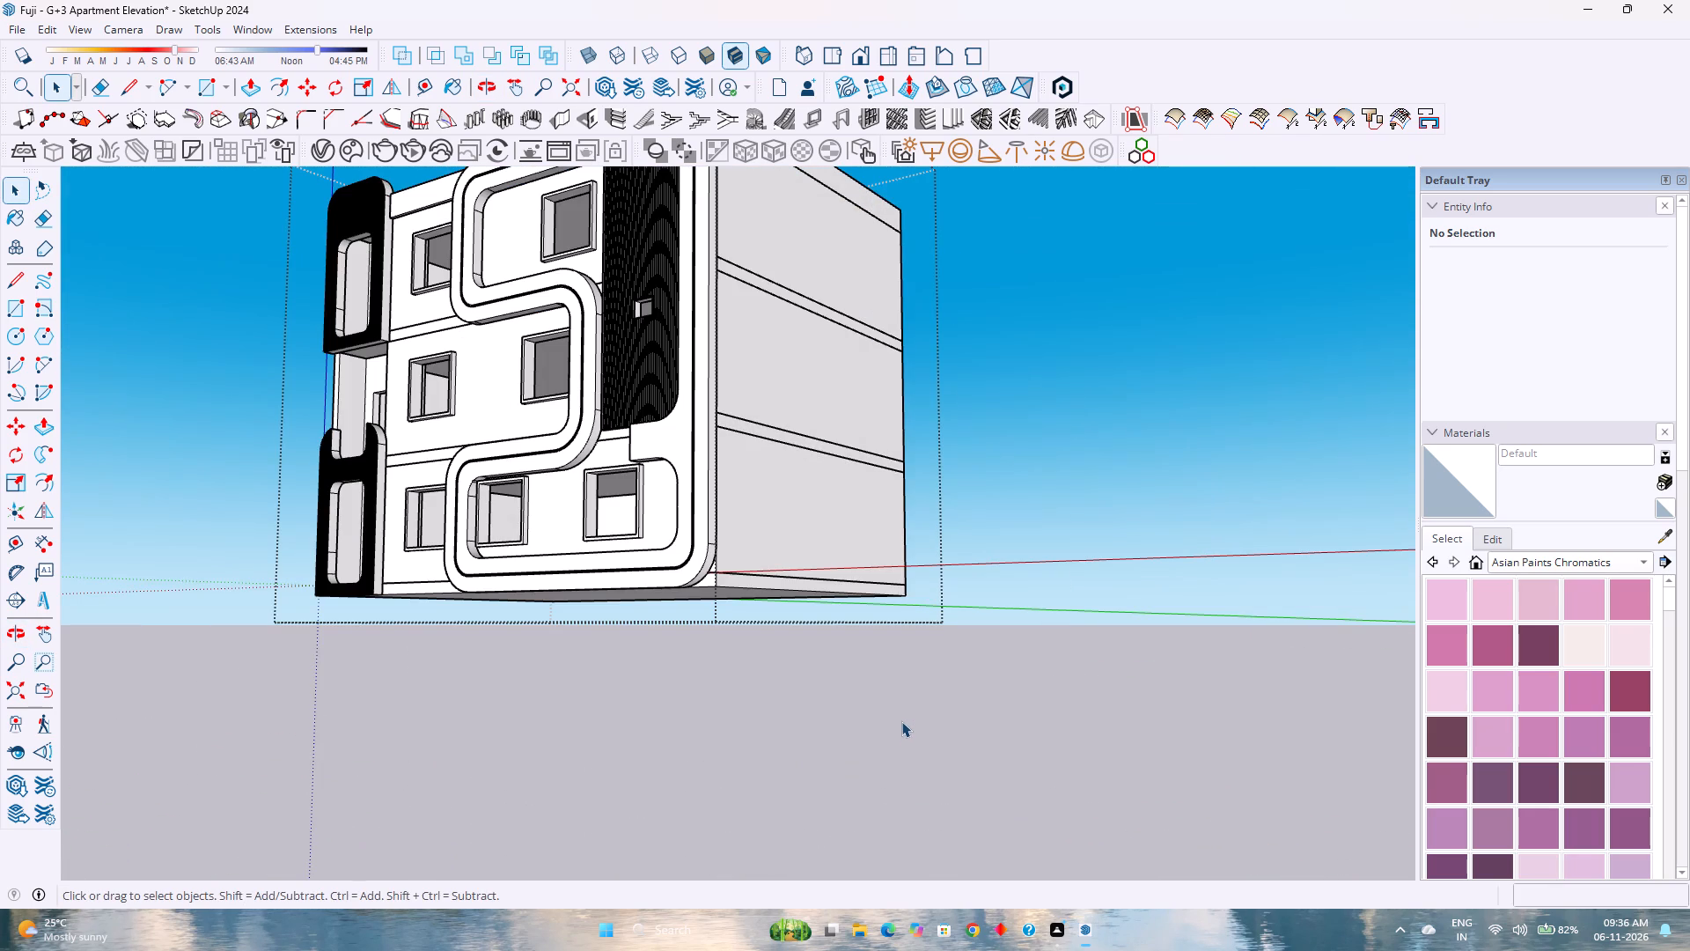
pyautogui.scroll(-3, 770, 708)
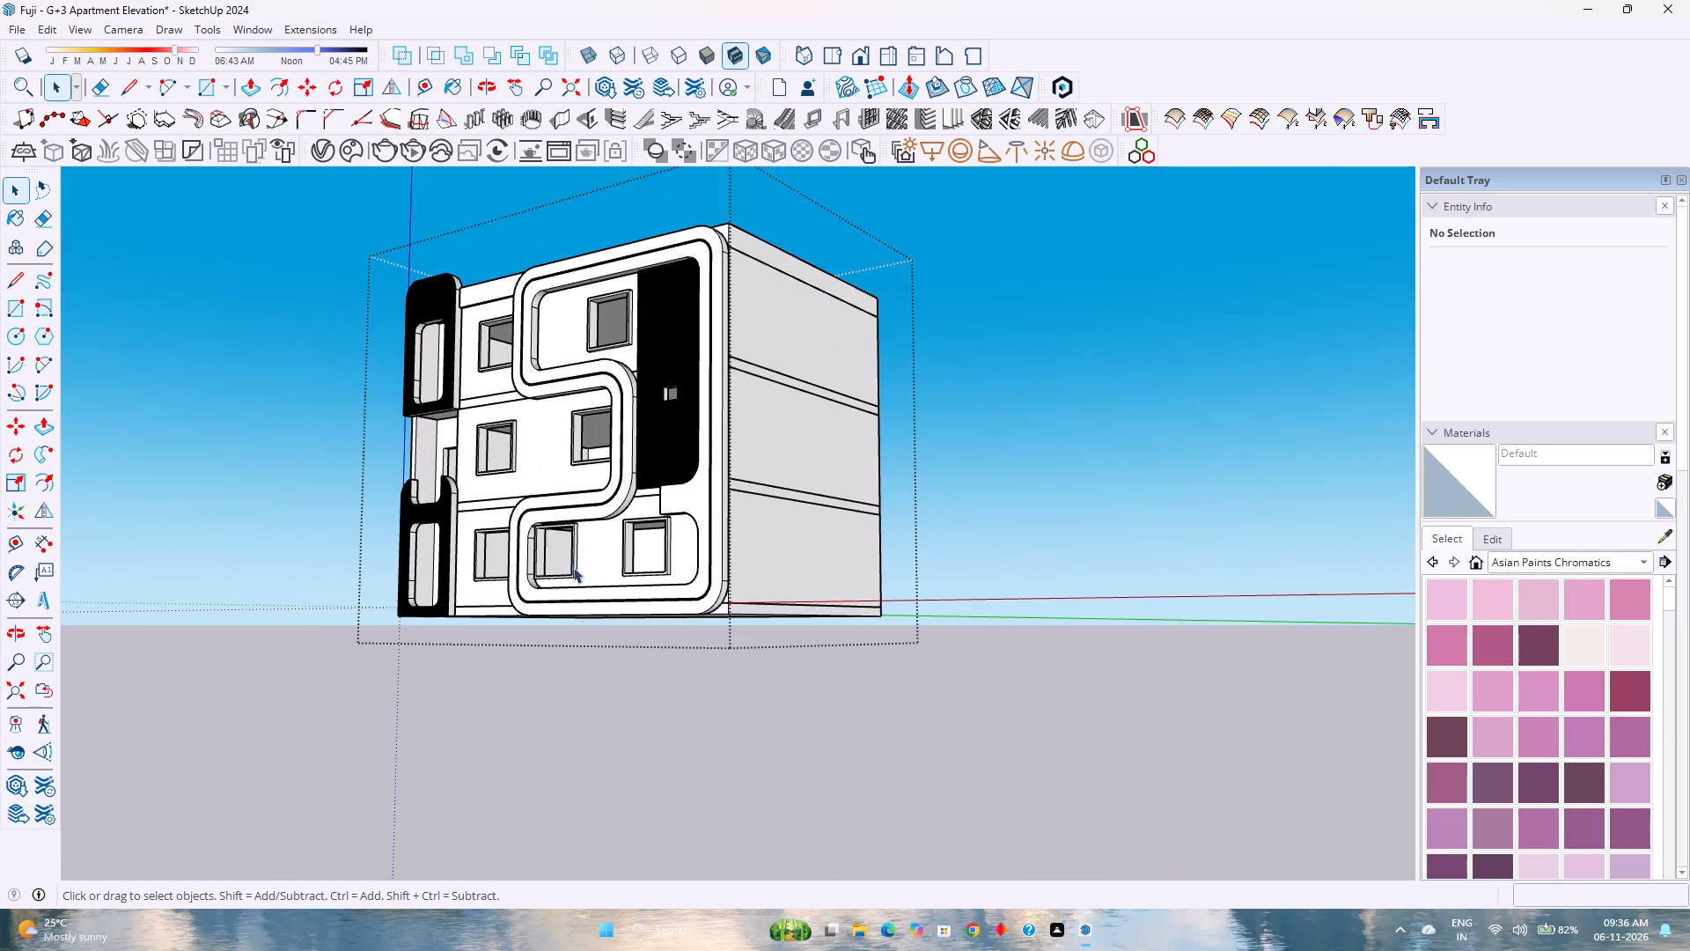
pyautogui.scroll(1, 442, 506)
pyautogui.scroll(-3, 445, 509)
pyautogui.scroll(2, 449, 512)
pyautogui.scroll(-2, 449, 512)
pyautogui.scroll(1, 449, 512)
pyautogui.scroll(-1, 449, 512)
pyautogui.scroll(3, 449, 512)
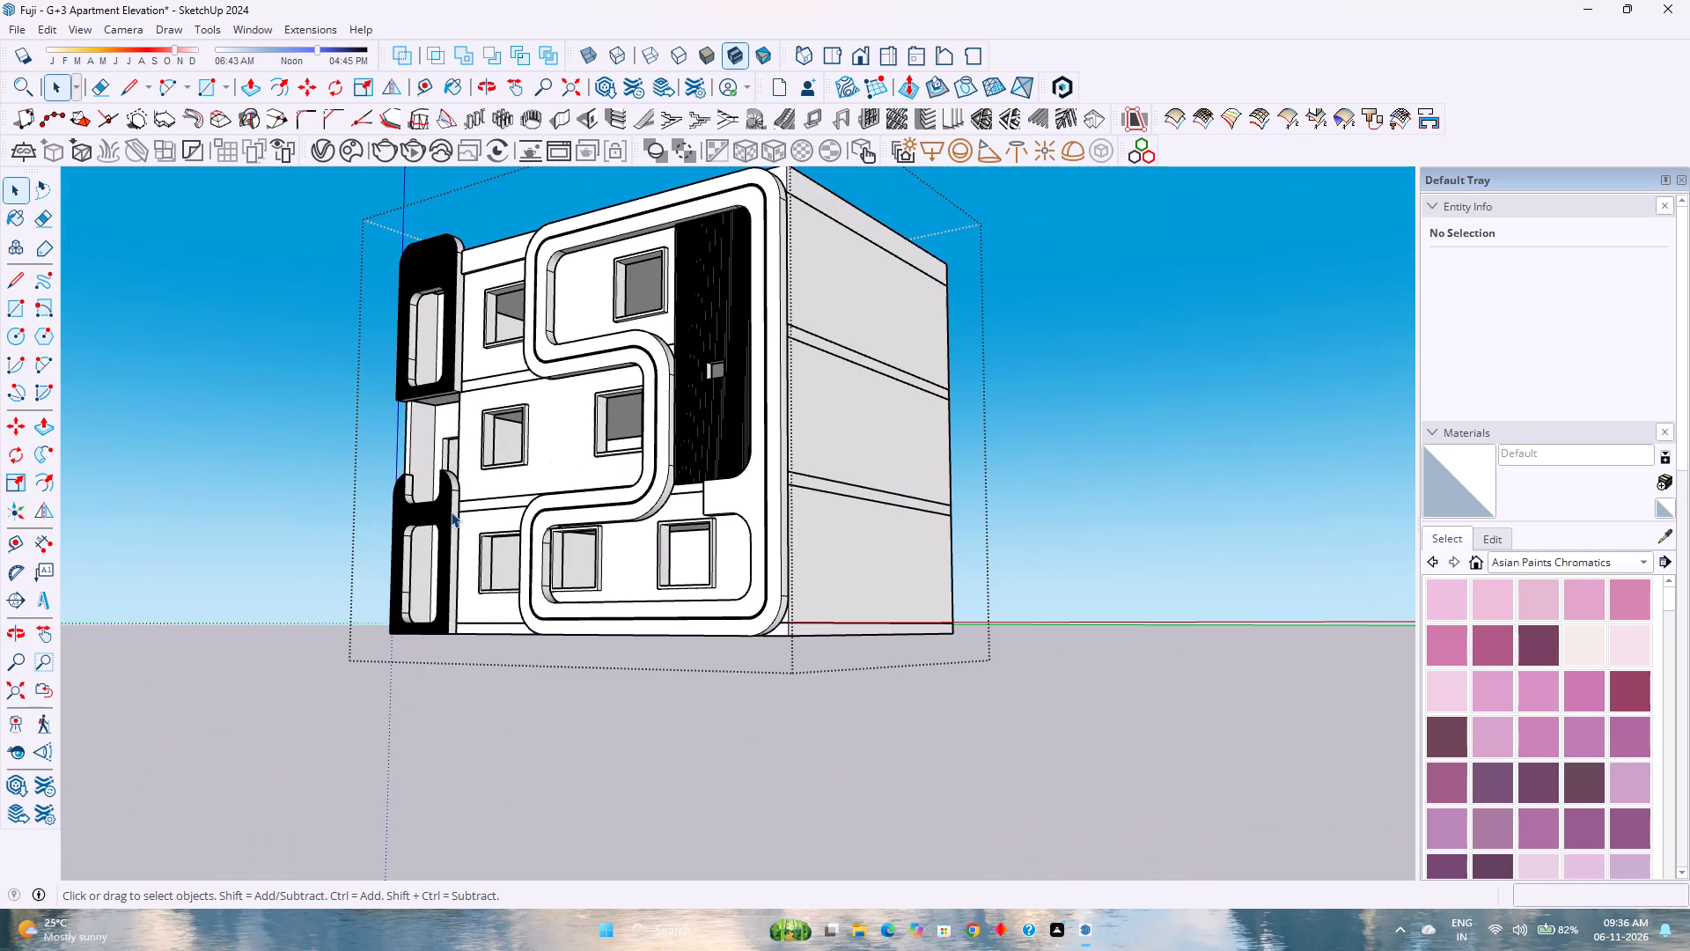
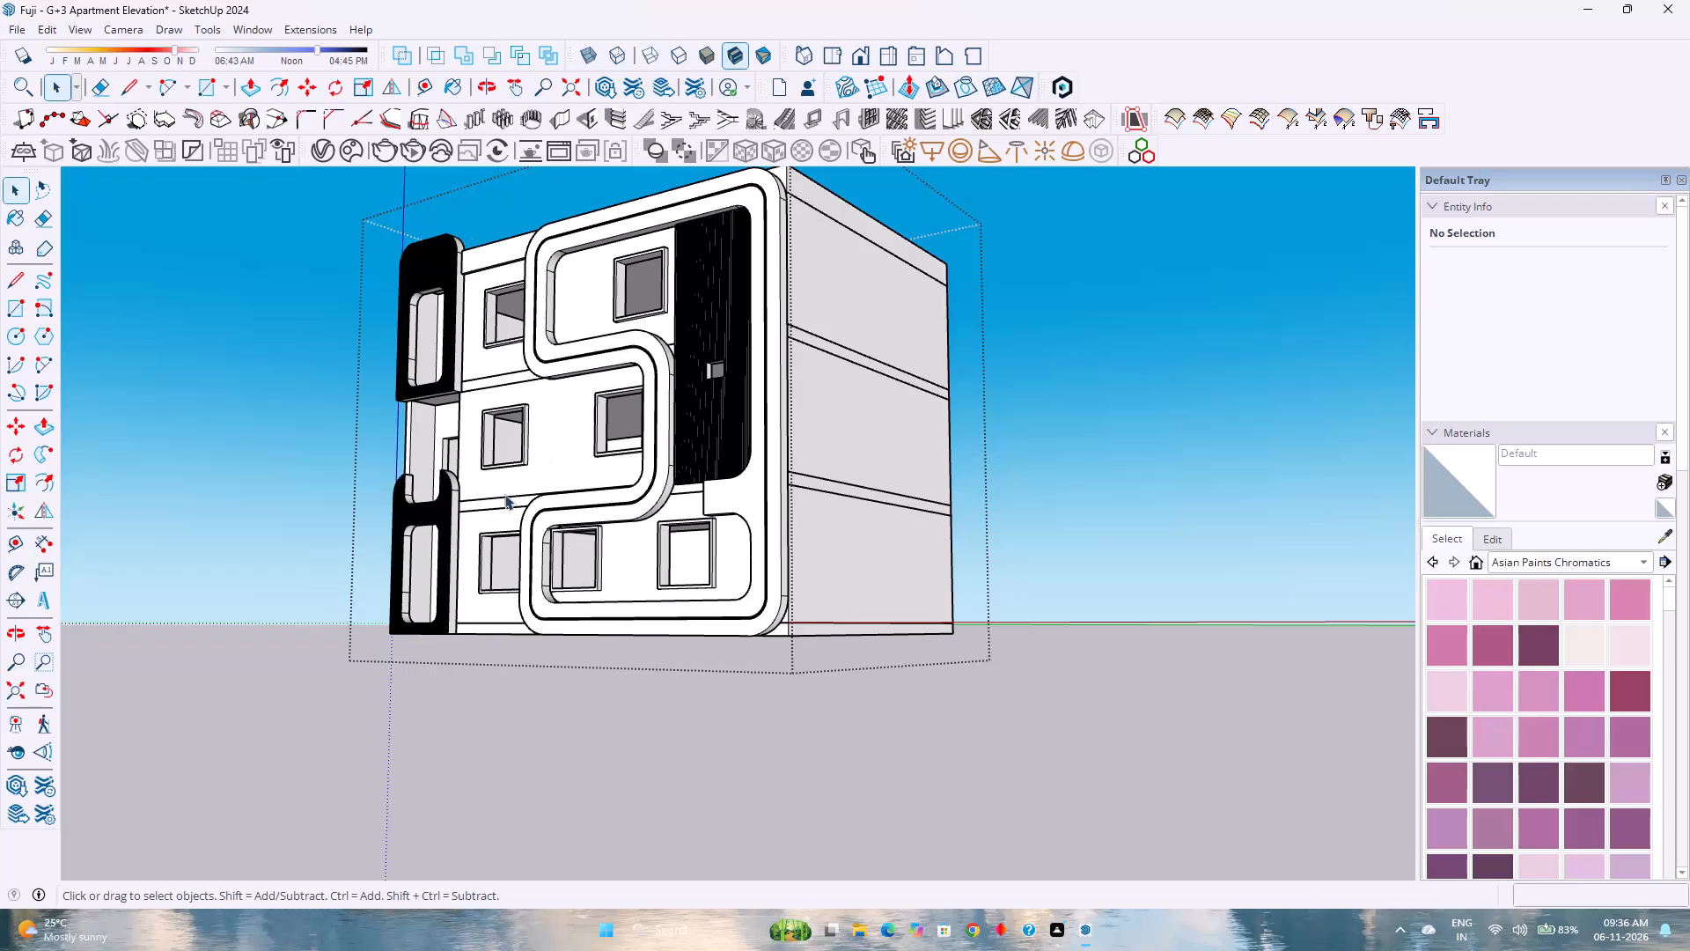
# Examine the upper front corner where the curved facade frame meets the roof parapet and the side wall.
pyautogui.scroll(-4, 512, 496)
pyautogui.scroll(7, 709, 333)
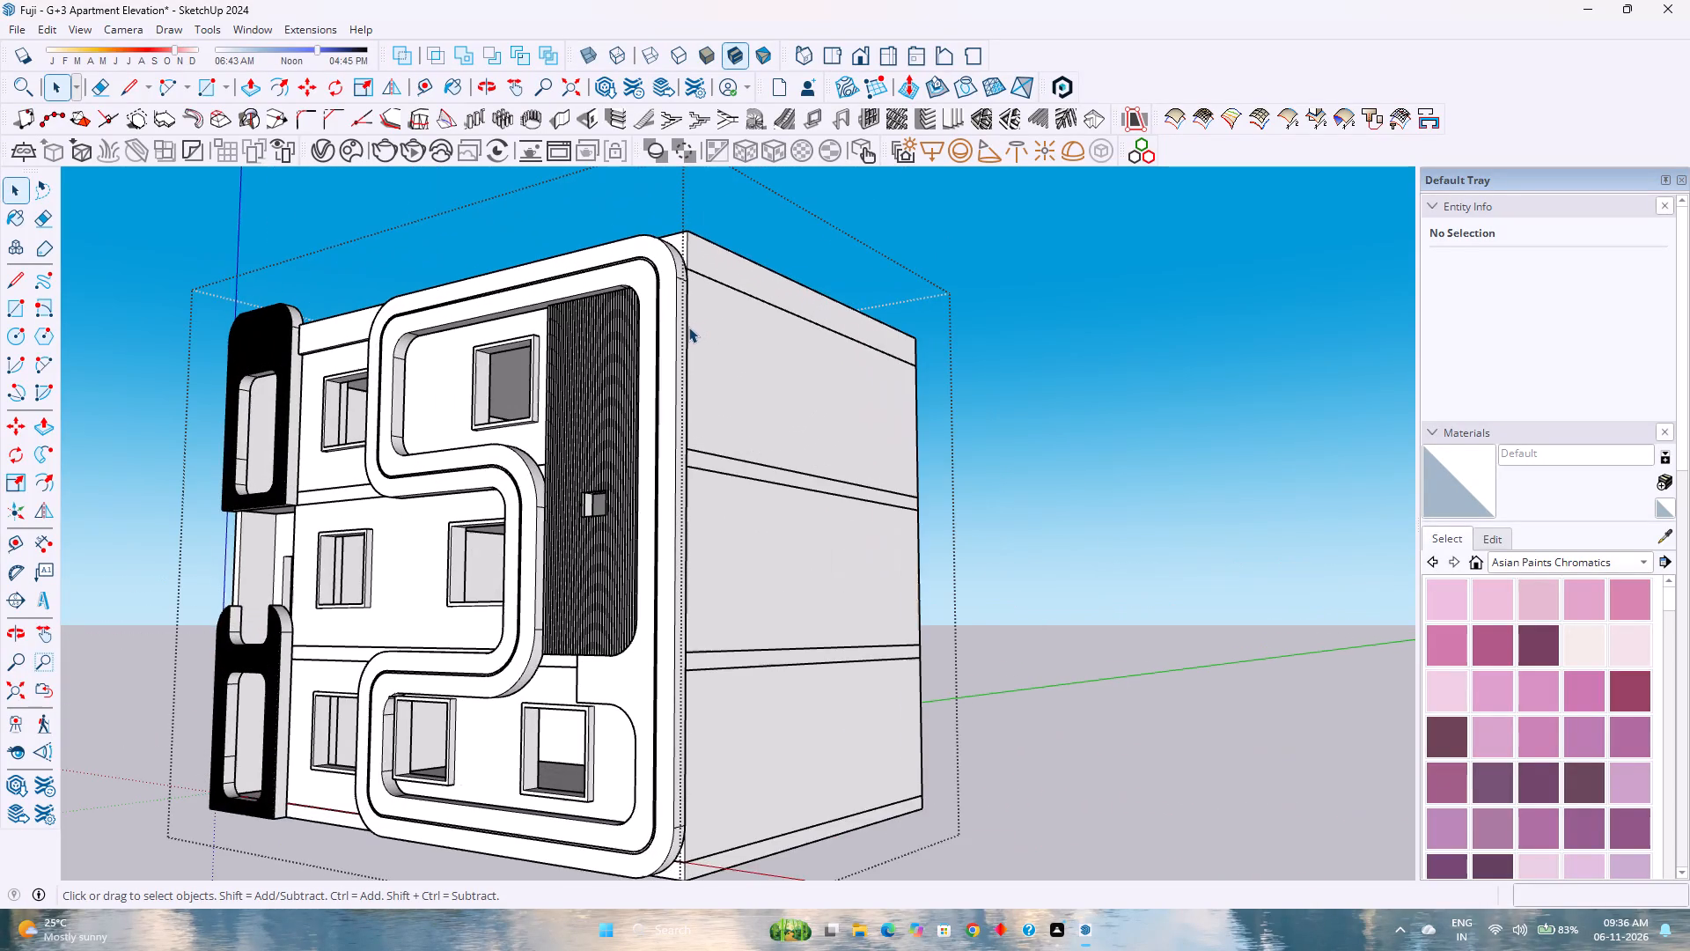
pyautogui.moveTo(686, 328); pyautogui.dragTo(684, 589, button='middle')
pyautogui.scroll(6, 644, 532)
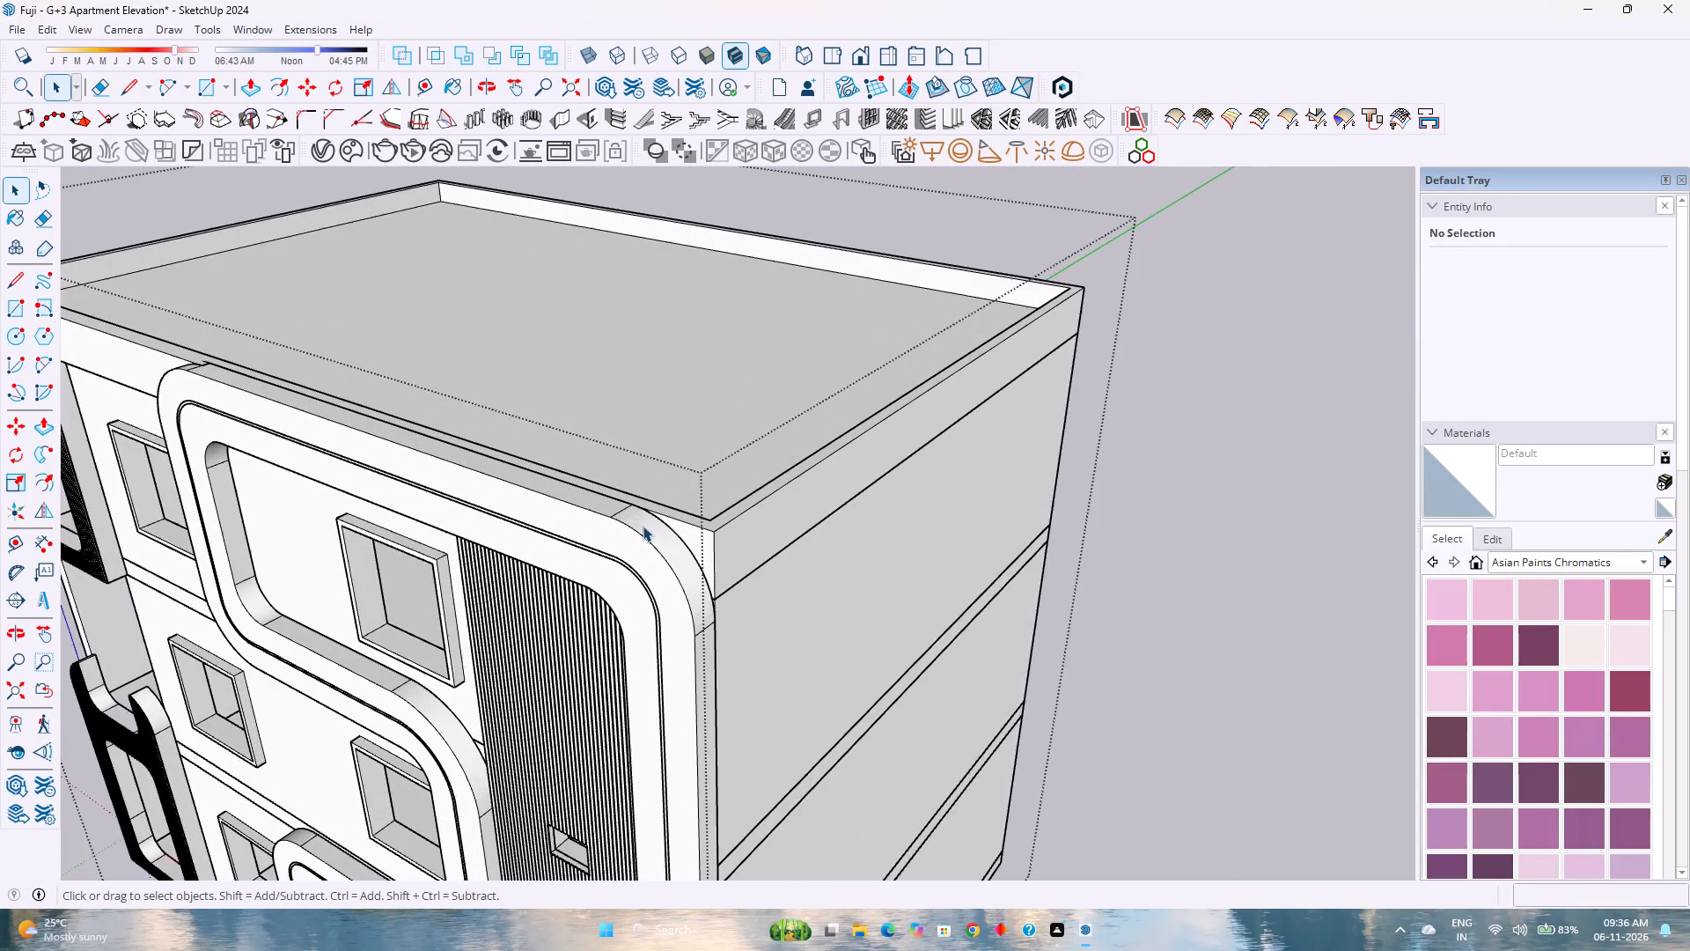
pyautogui.scroll(3, 658, 528)
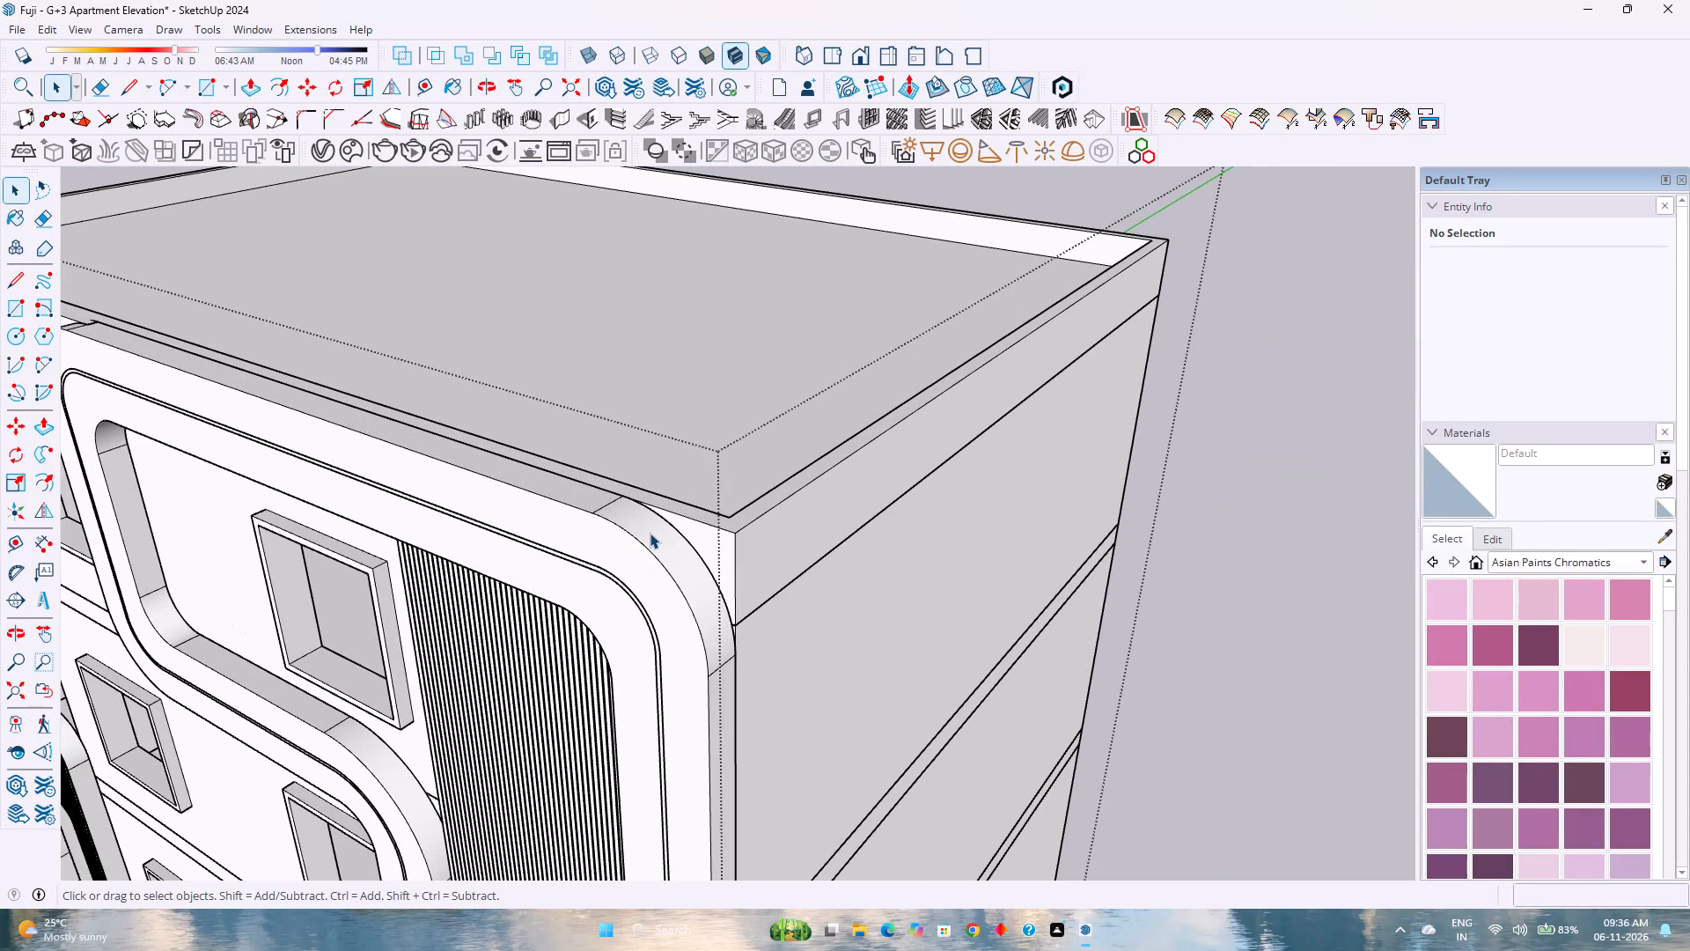
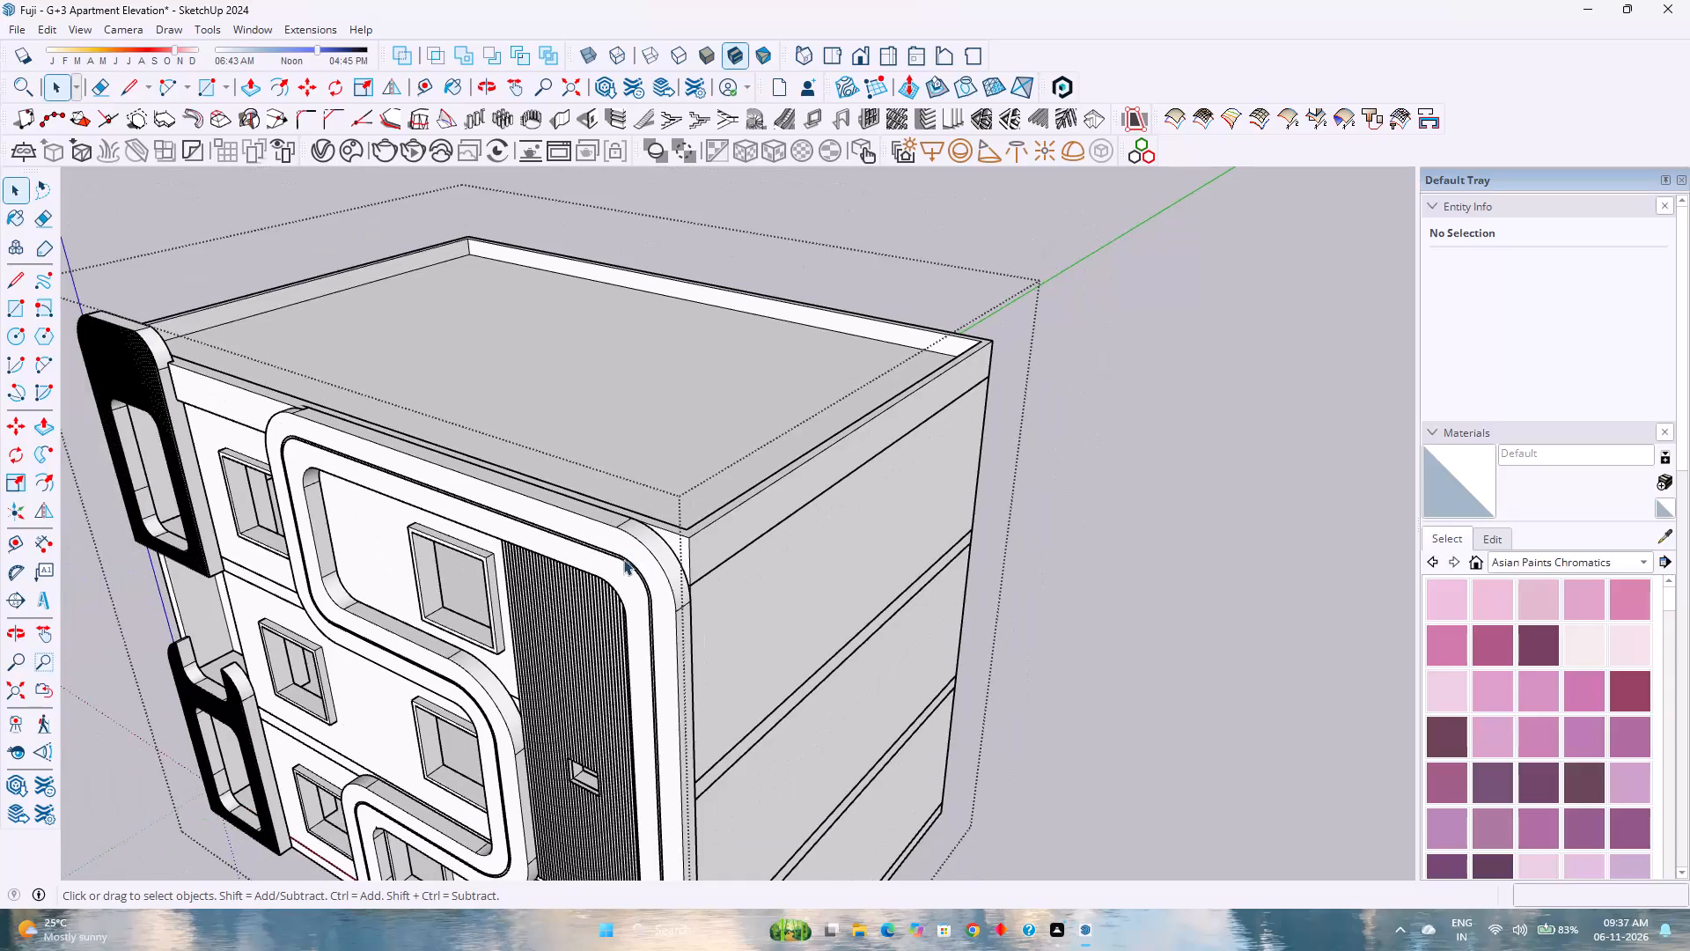
# Examine the upper front corner where the rounded facade frame meets the parapet's front face and the side wall.
pyautogui.moveTo(588, 549); pyautogui.dragTo(617, 527, button='middle')
pyautogui.scroll(-2, 618, 527)
pyautogui.scroll(2, 705, 530)
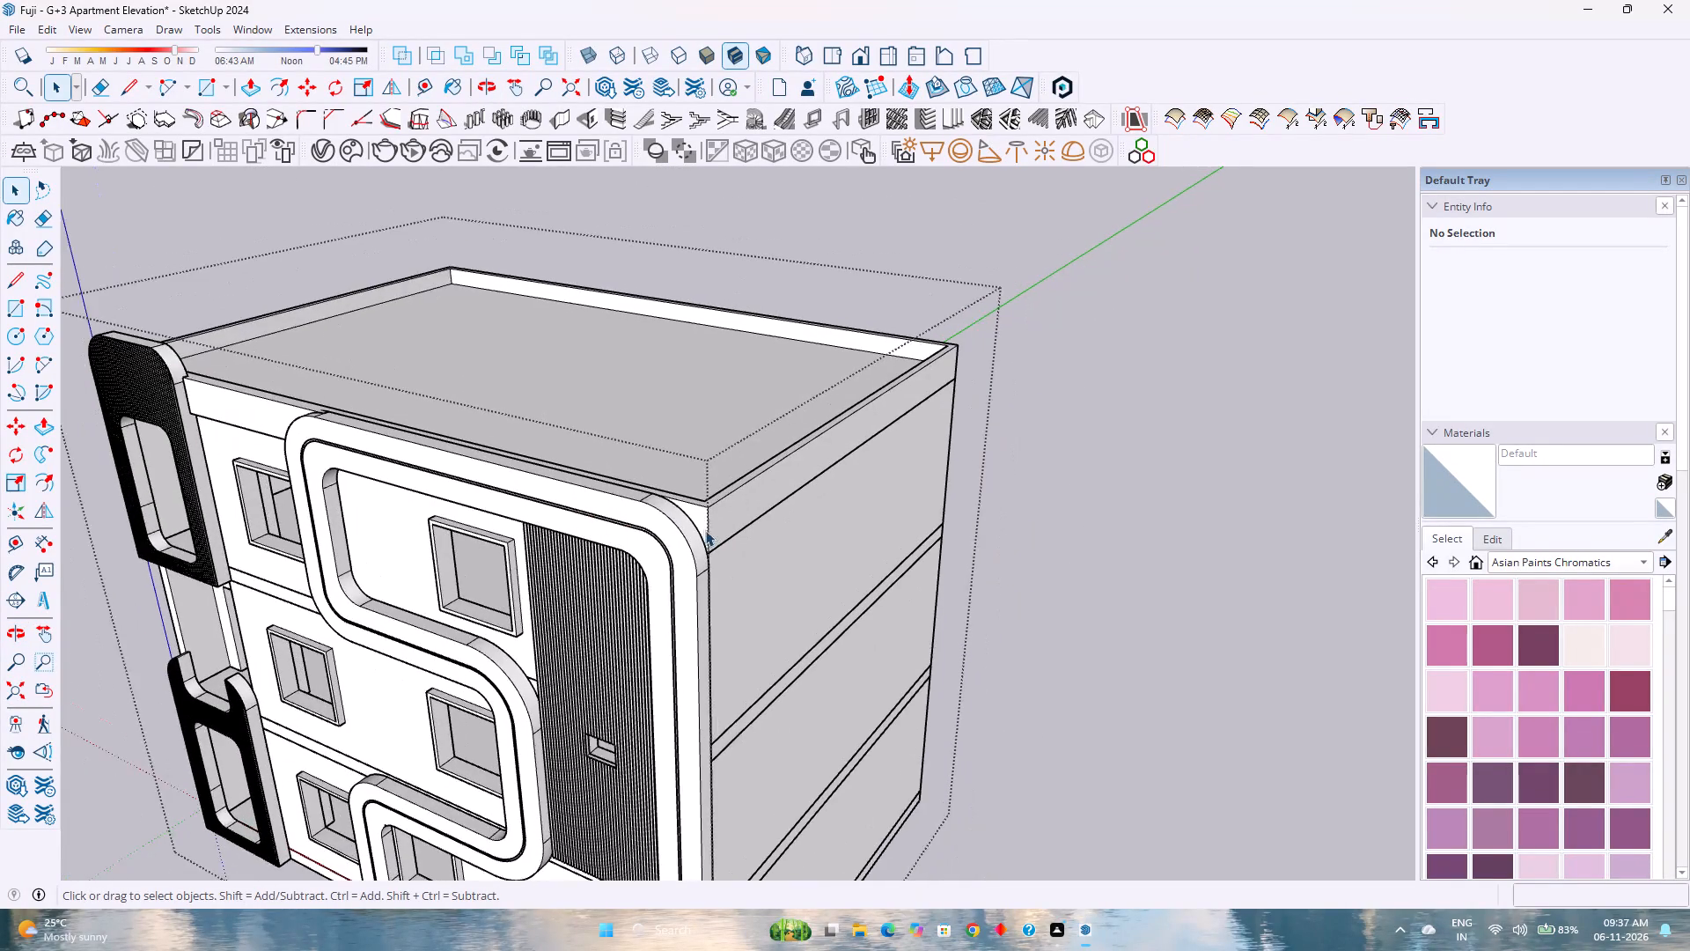
pyautogui.scroll(17, 705, 530)
pyautogui.scroll(-4, 717, 604)
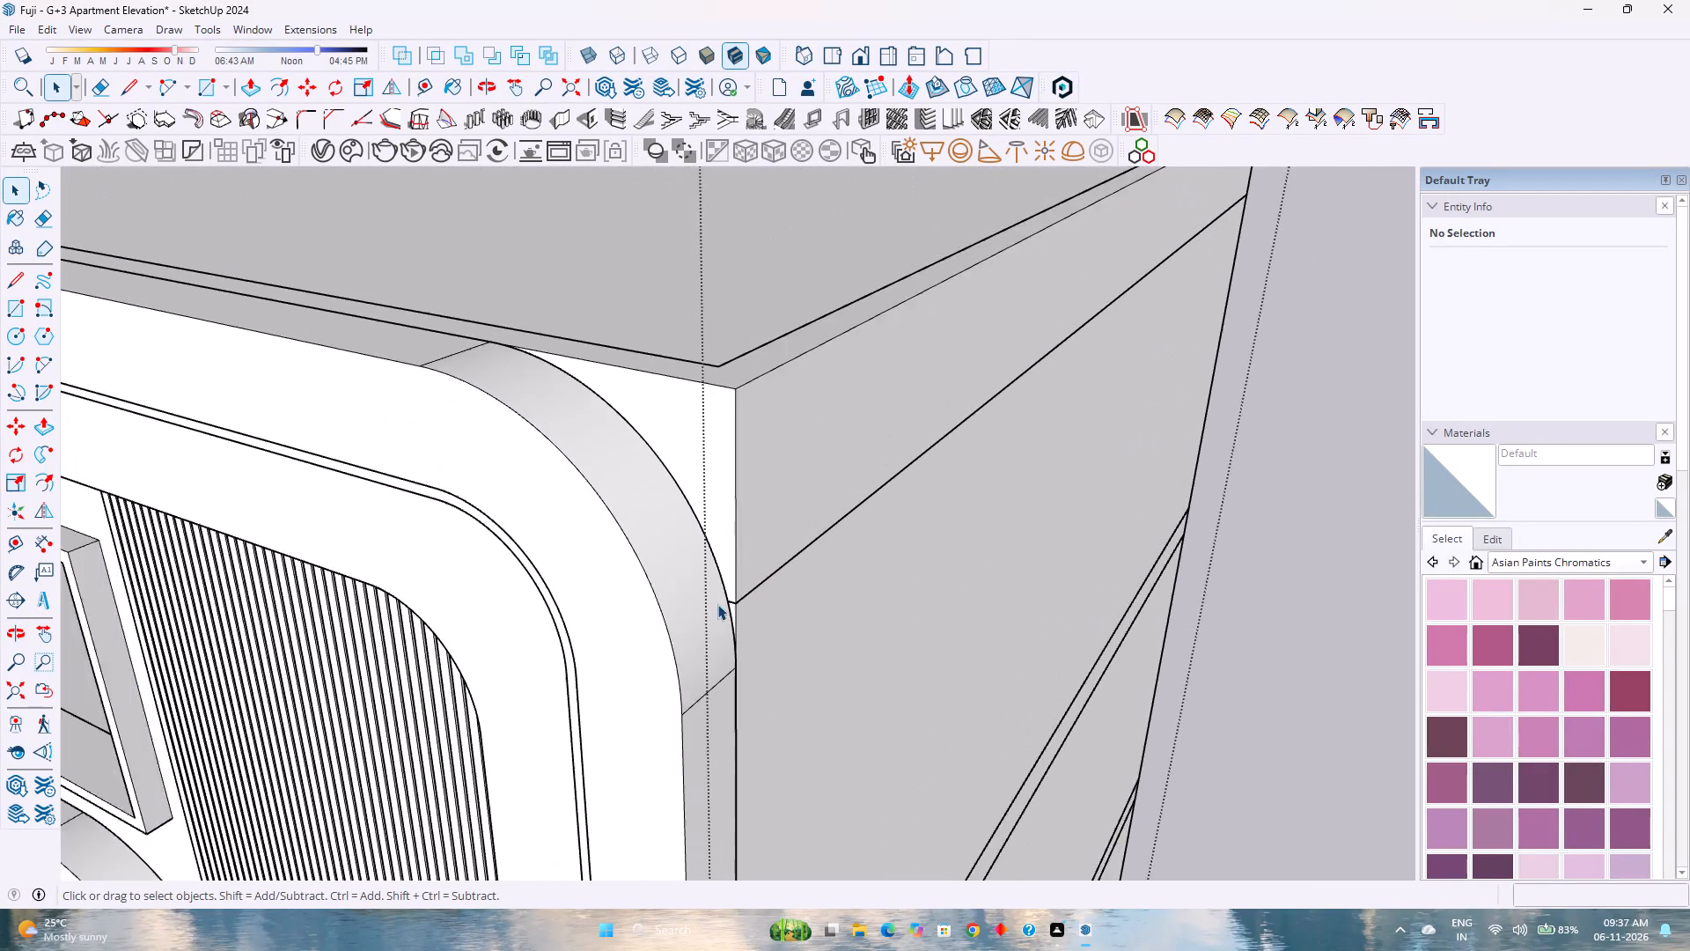
pyautogui.scroll(4, 716, 604)
pyautogui.scroll(-4, 716, 604)
pyautogui.scroll(4, 716, 604)
pyautogui.scroll(-1, 716, 604)
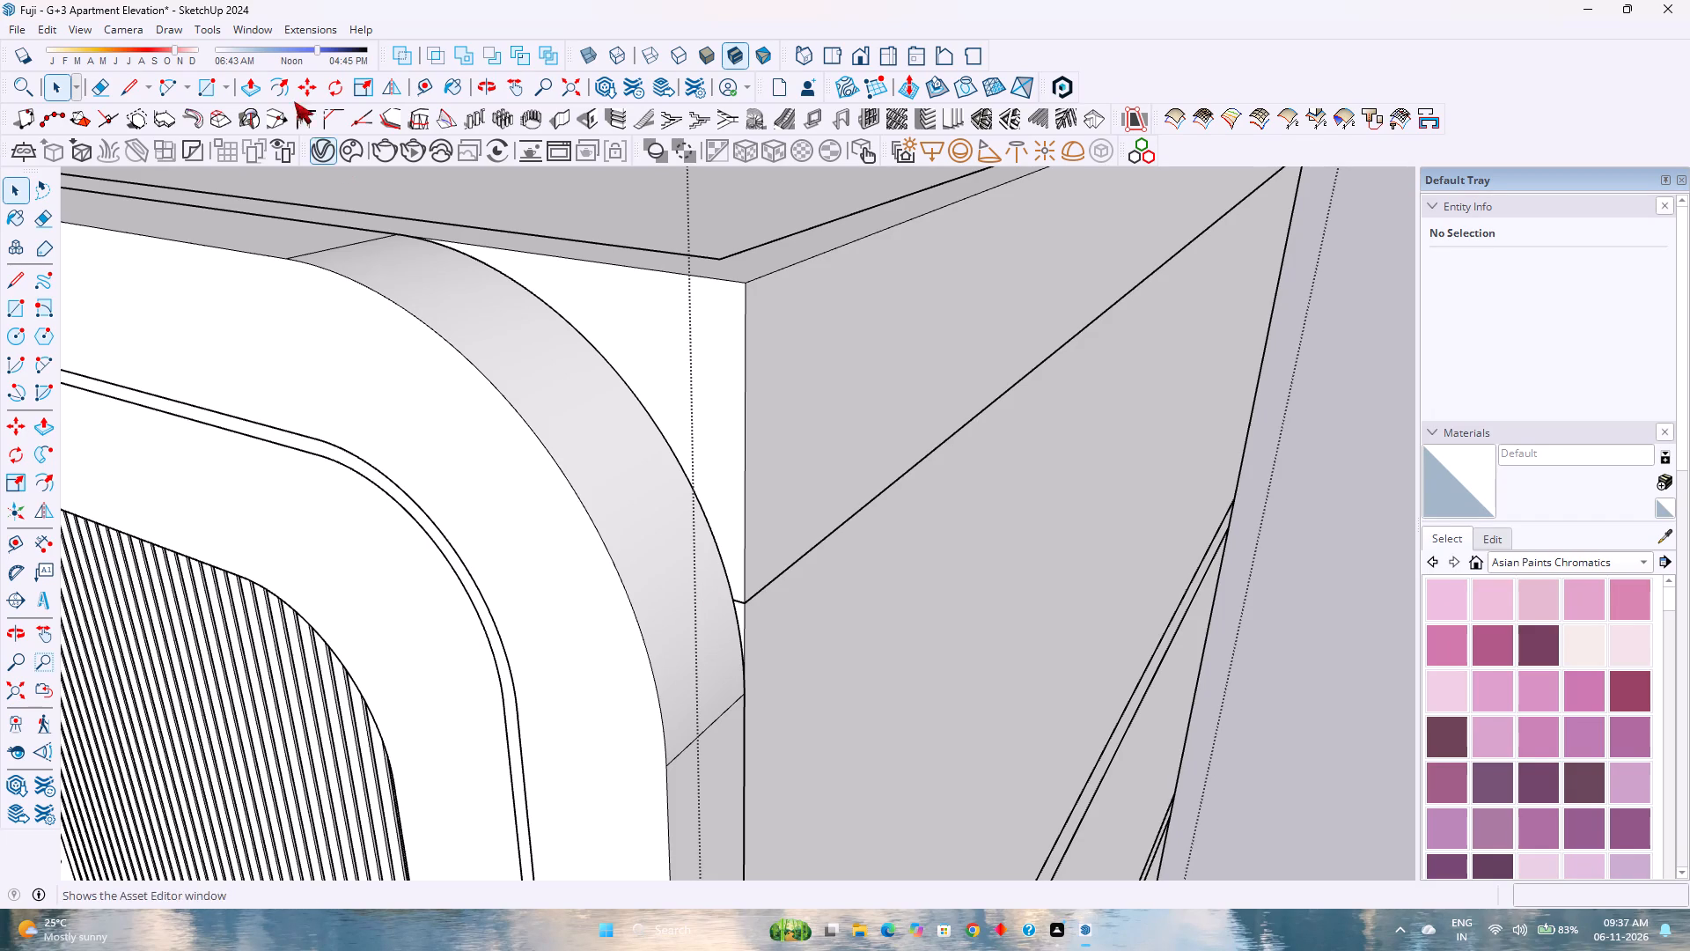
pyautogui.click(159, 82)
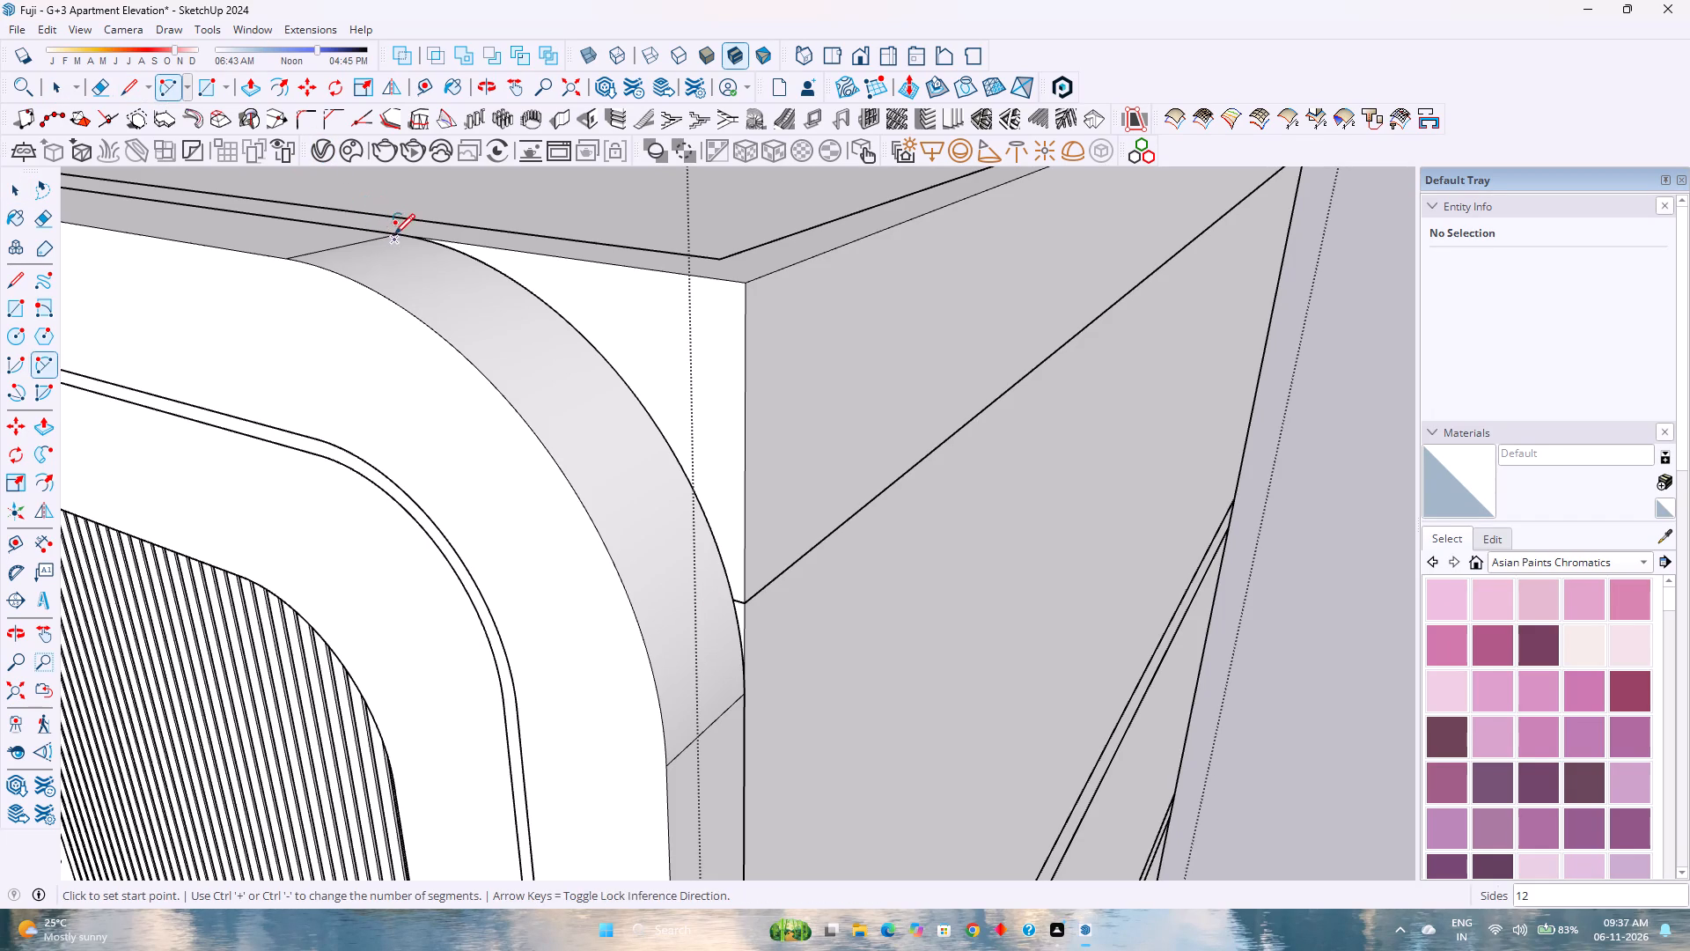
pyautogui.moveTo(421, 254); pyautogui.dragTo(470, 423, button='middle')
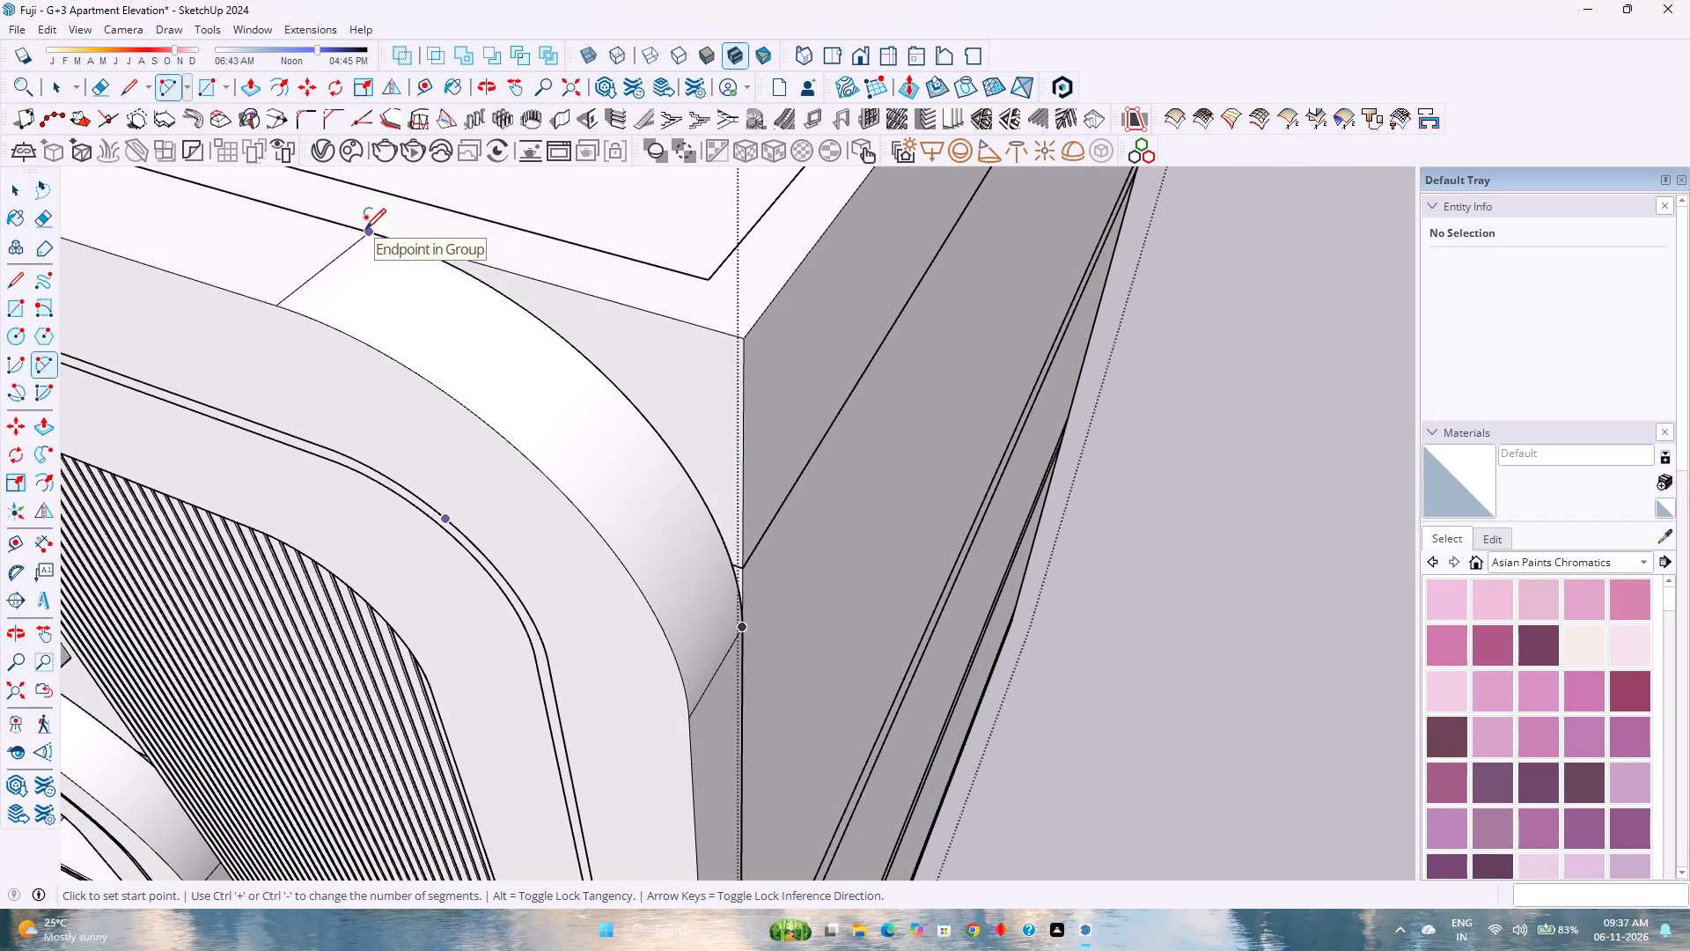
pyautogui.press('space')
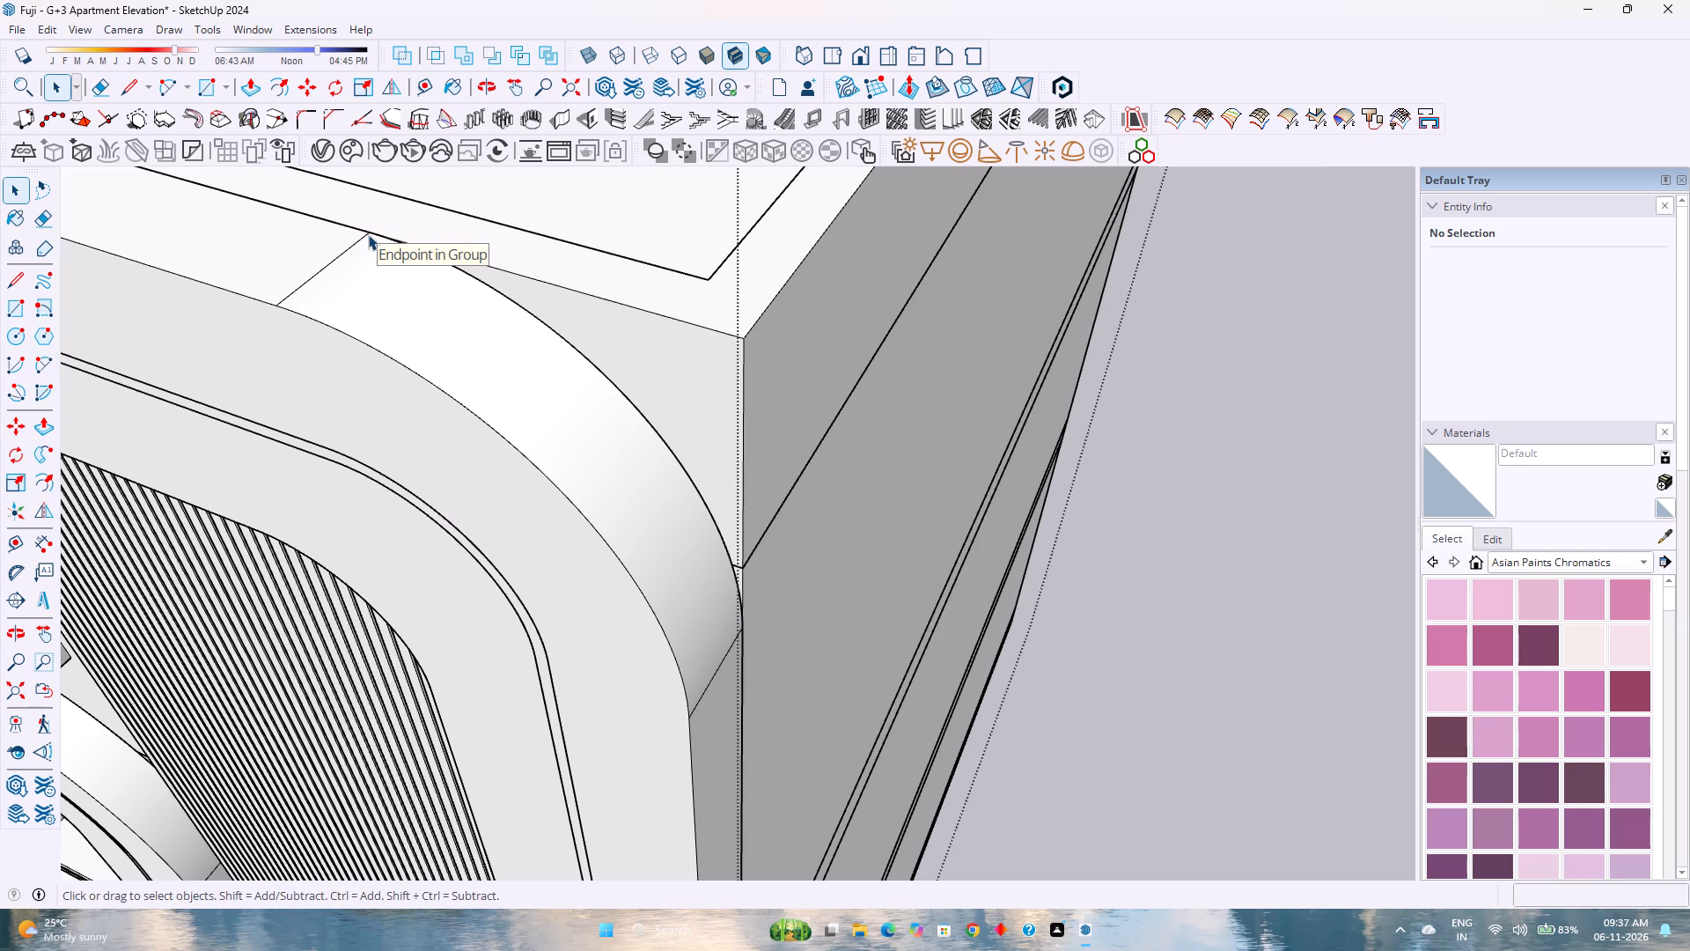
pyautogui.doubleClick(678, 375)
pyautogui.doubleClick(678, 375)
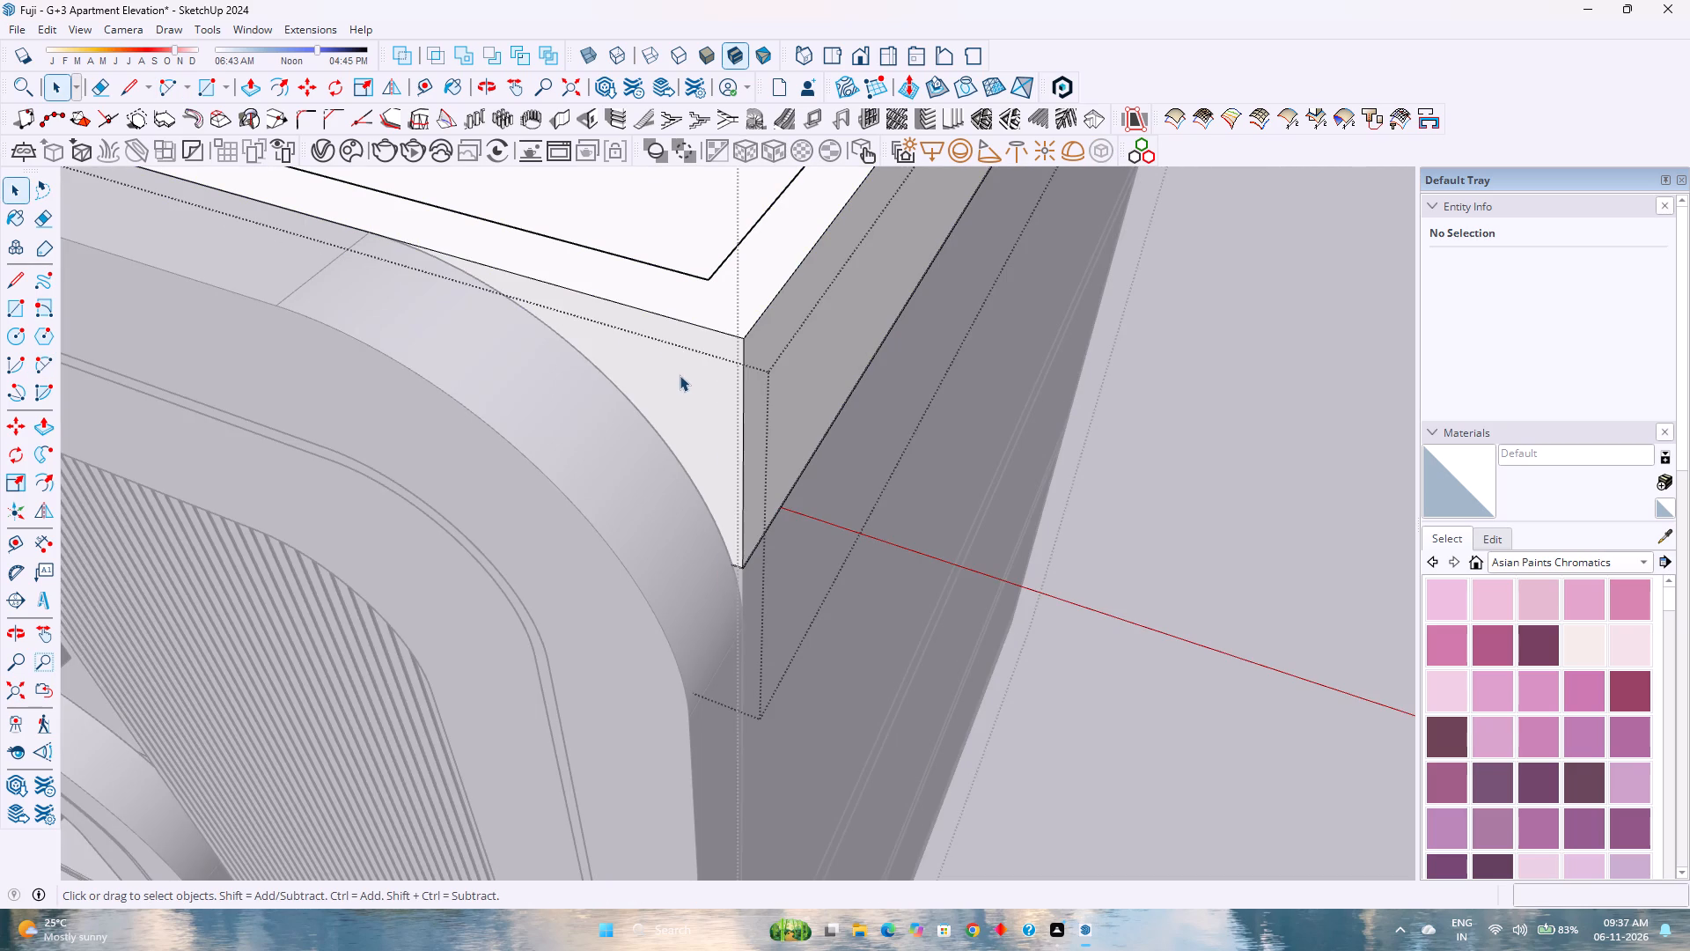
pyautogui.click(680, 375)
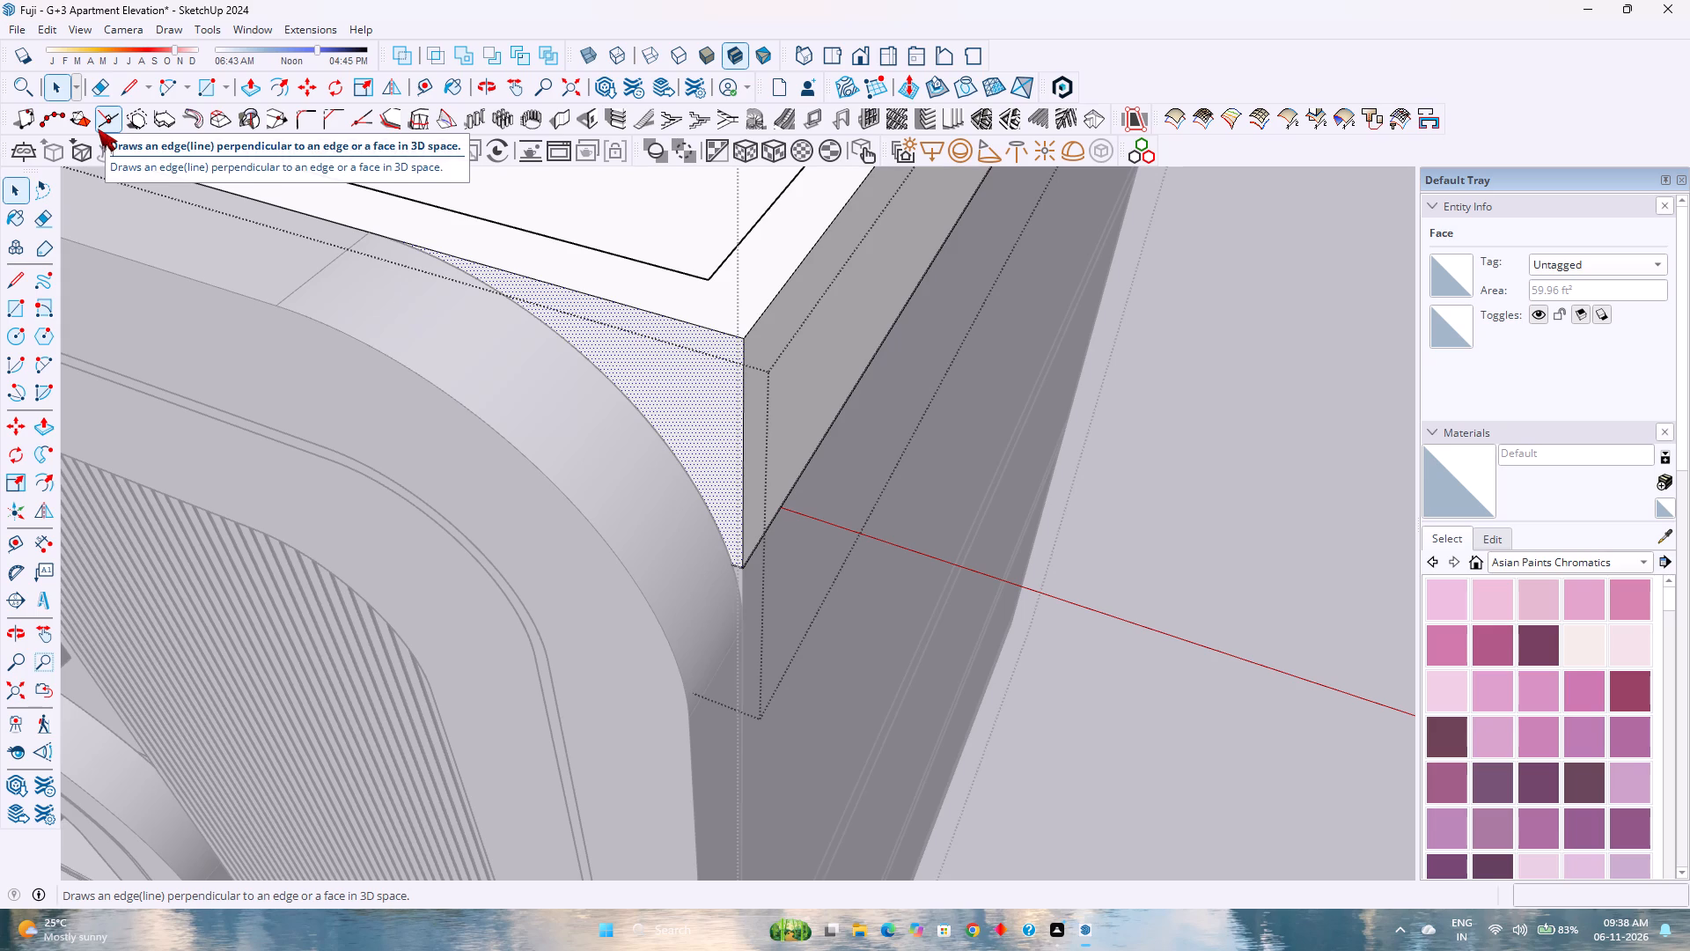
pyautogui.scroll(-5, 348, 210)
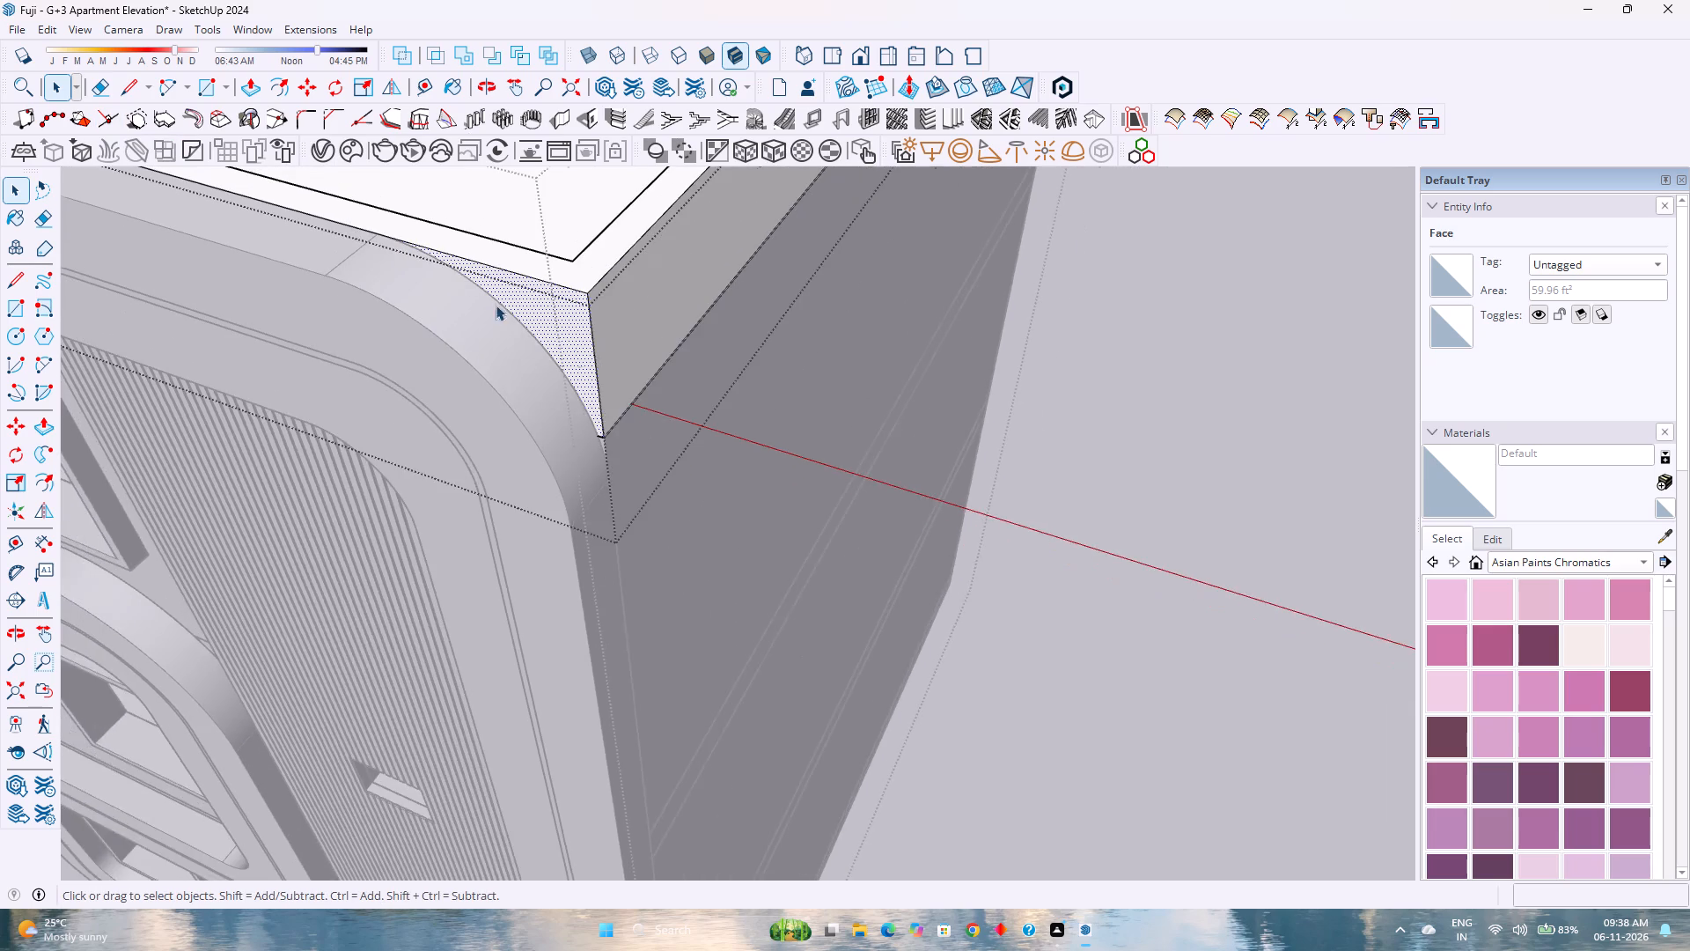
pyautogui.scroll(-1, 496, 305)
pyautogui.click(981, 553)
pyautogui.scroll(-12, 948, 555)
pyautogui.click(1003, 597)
# Examine the whole front elevation, checking how the curved frames, windows and roof parapet sit together.
pyautogui.scroll(1, 1050, 785)
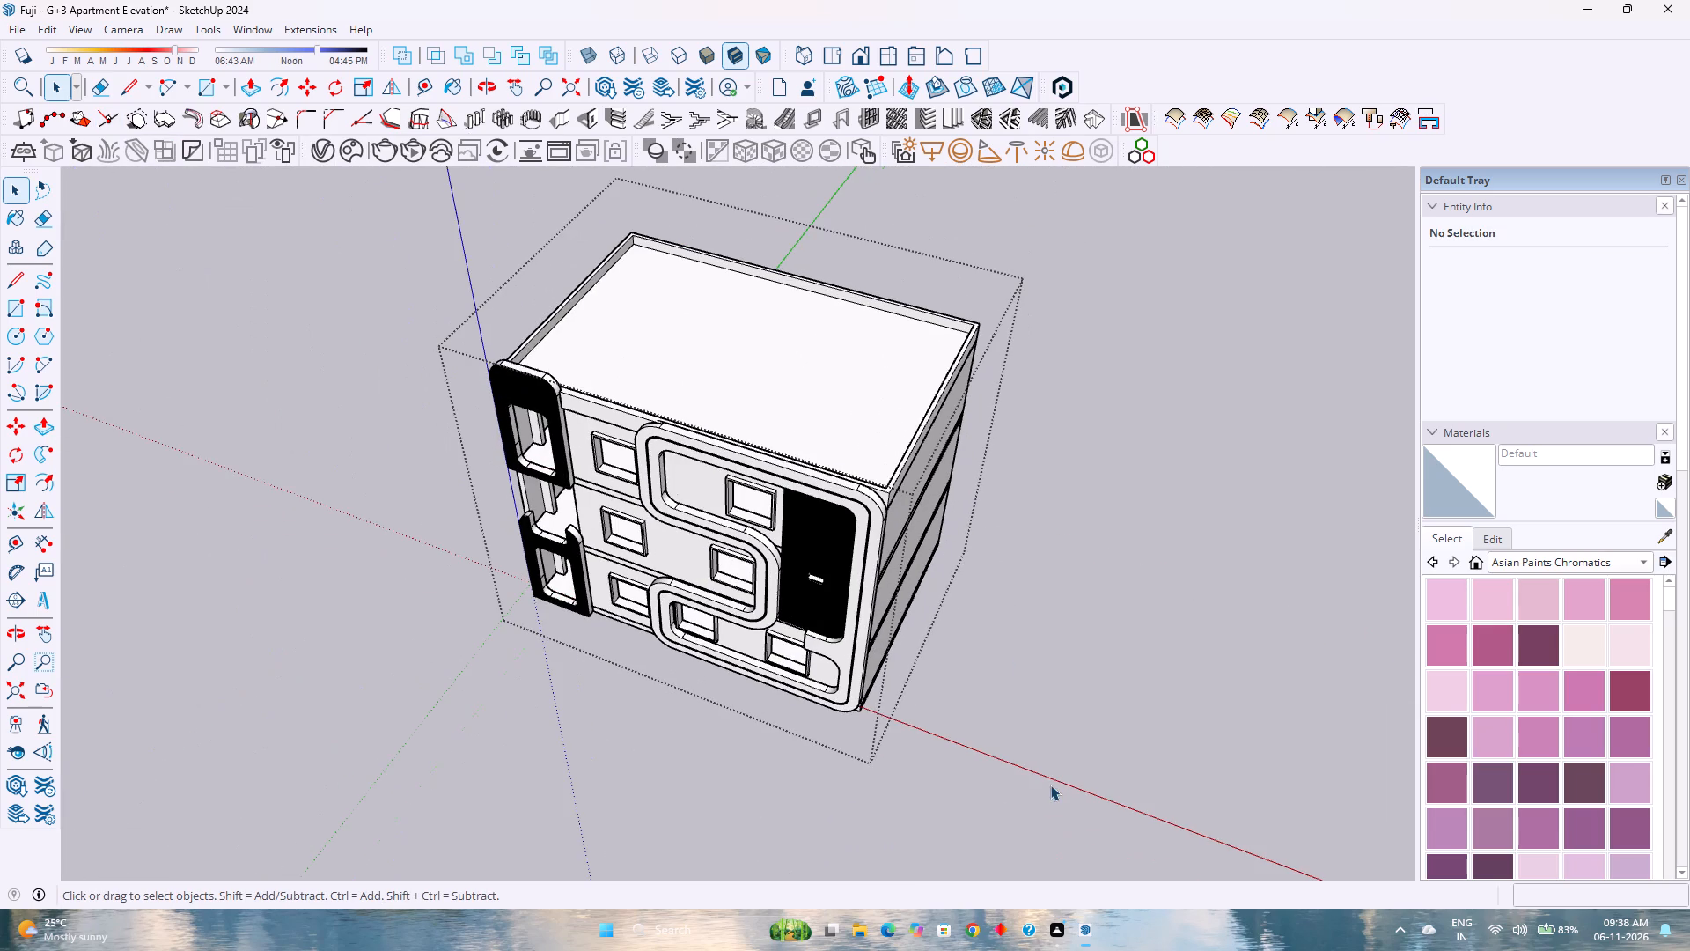
pyautogui.moveTo(864, 732); pyautogui.dragTo(649, 564, button='middle')
pyautogui.moveTo(649, 564); pyautogui.dragTo(917, 582, button='middle')
pyautogui.moveTo(917, 582); pyautogui.dragTo(935, 582, button='middle')
pyautogui.middleClick(938, 582)
pyautogui.scroll(5, 868, 602)
pyautogui.scroll(-4, 868, 602)
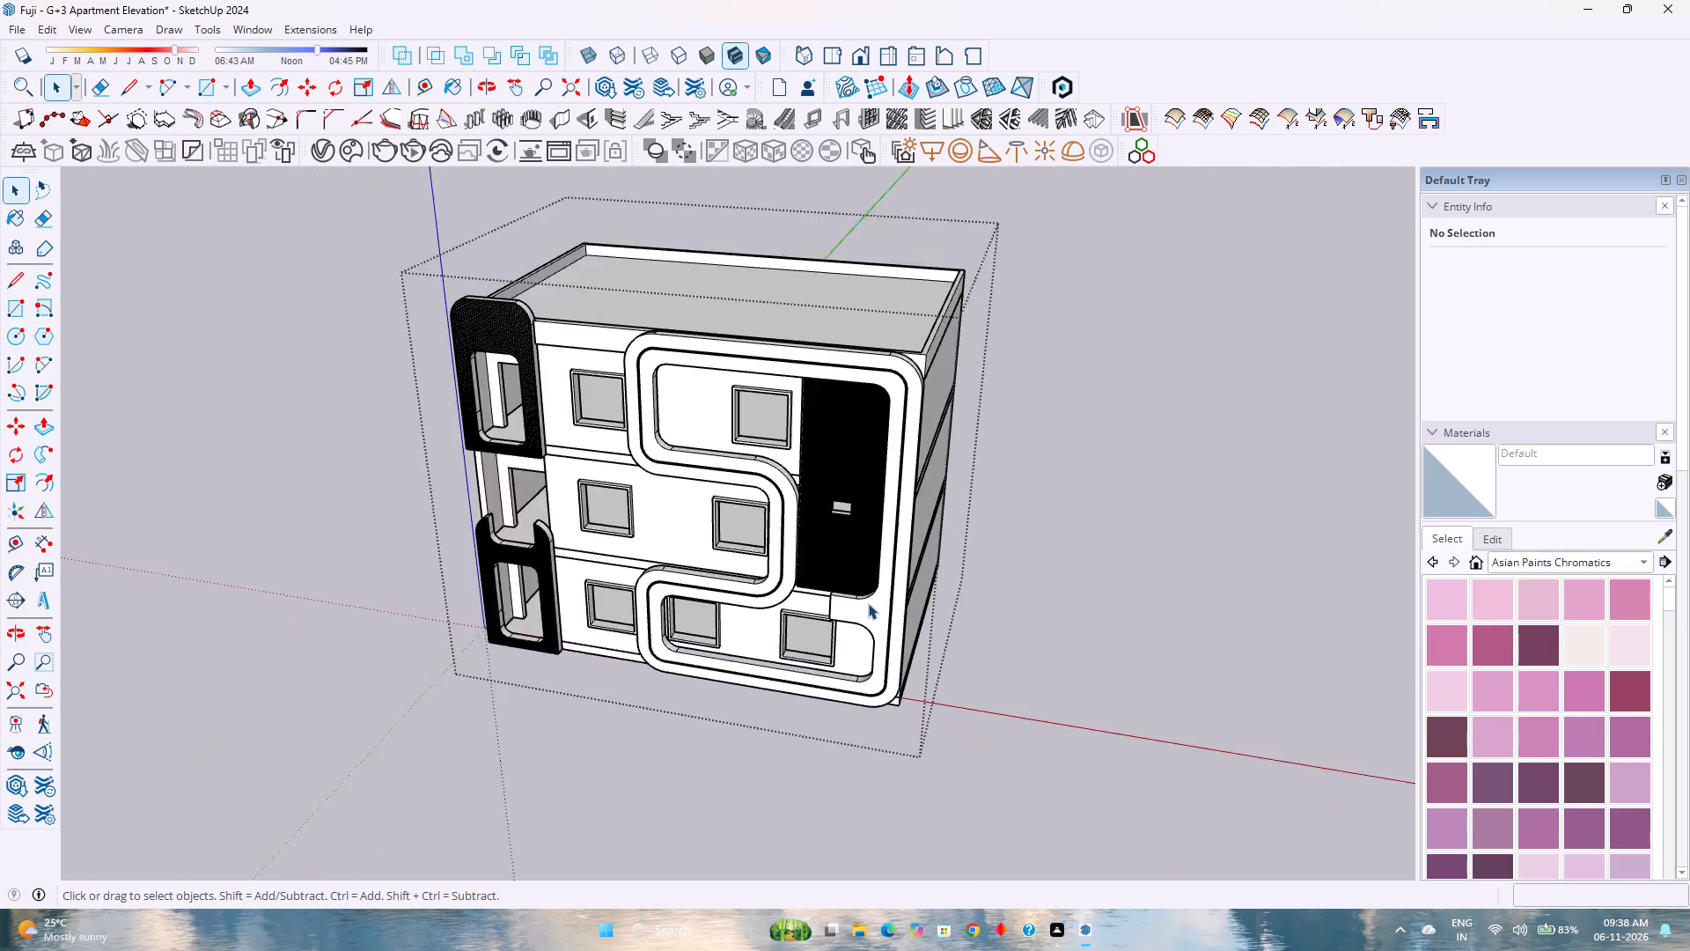
pyautogui.scroll(4, 868, 603)
pyautogui.scroll(-4, 868, 603)
pyautogui.scroll(4, 868, 603)
pyautogui.scroll(-5, 859, 599)
pyautogui.scroll(4, 840, 594)
pyautogui.scroll(-5, 835, 593)
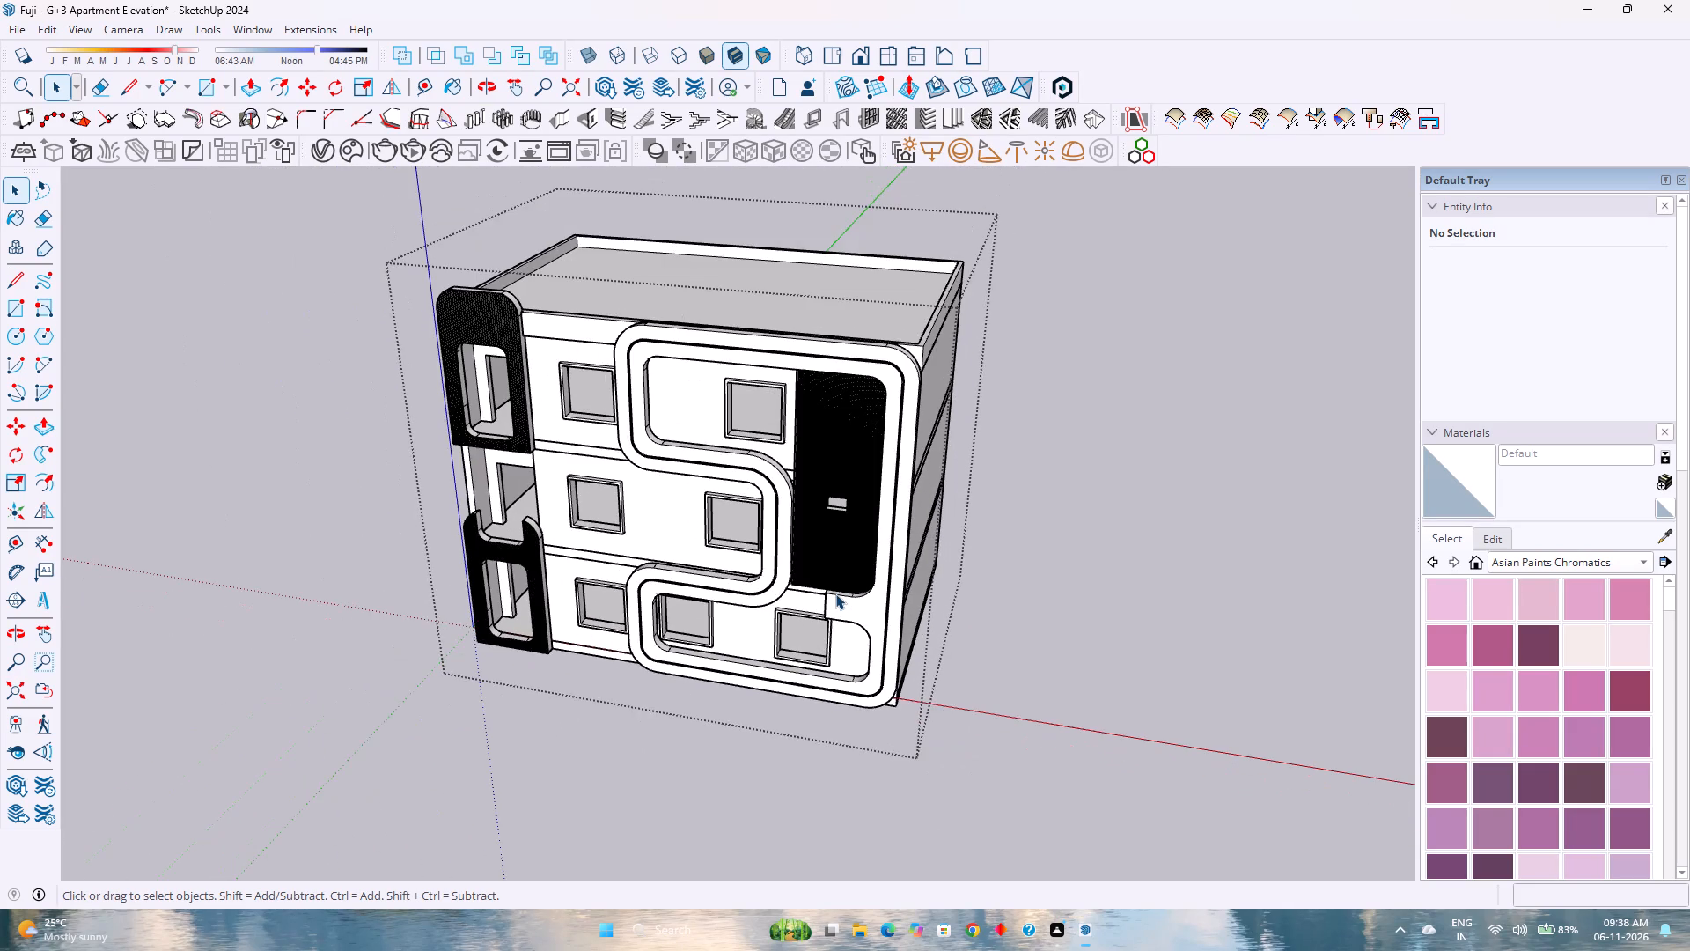
pyautogui.scroll(1, 835, 593)
pyautogui.scroll(-4, 835, 593)
pyautogui.scroll(4, 833, 593)
pyautogui.scroll(-5, 833, 593)
pyautogui.scroll(4, 832, 593)
pyautogui.scroll(-4, 831, 593)
pyautogui.scroll(3, 830, 594)
pyautogui.scroll(-3, 829, 594)
pyautogui.scroll(1, 828, 594)
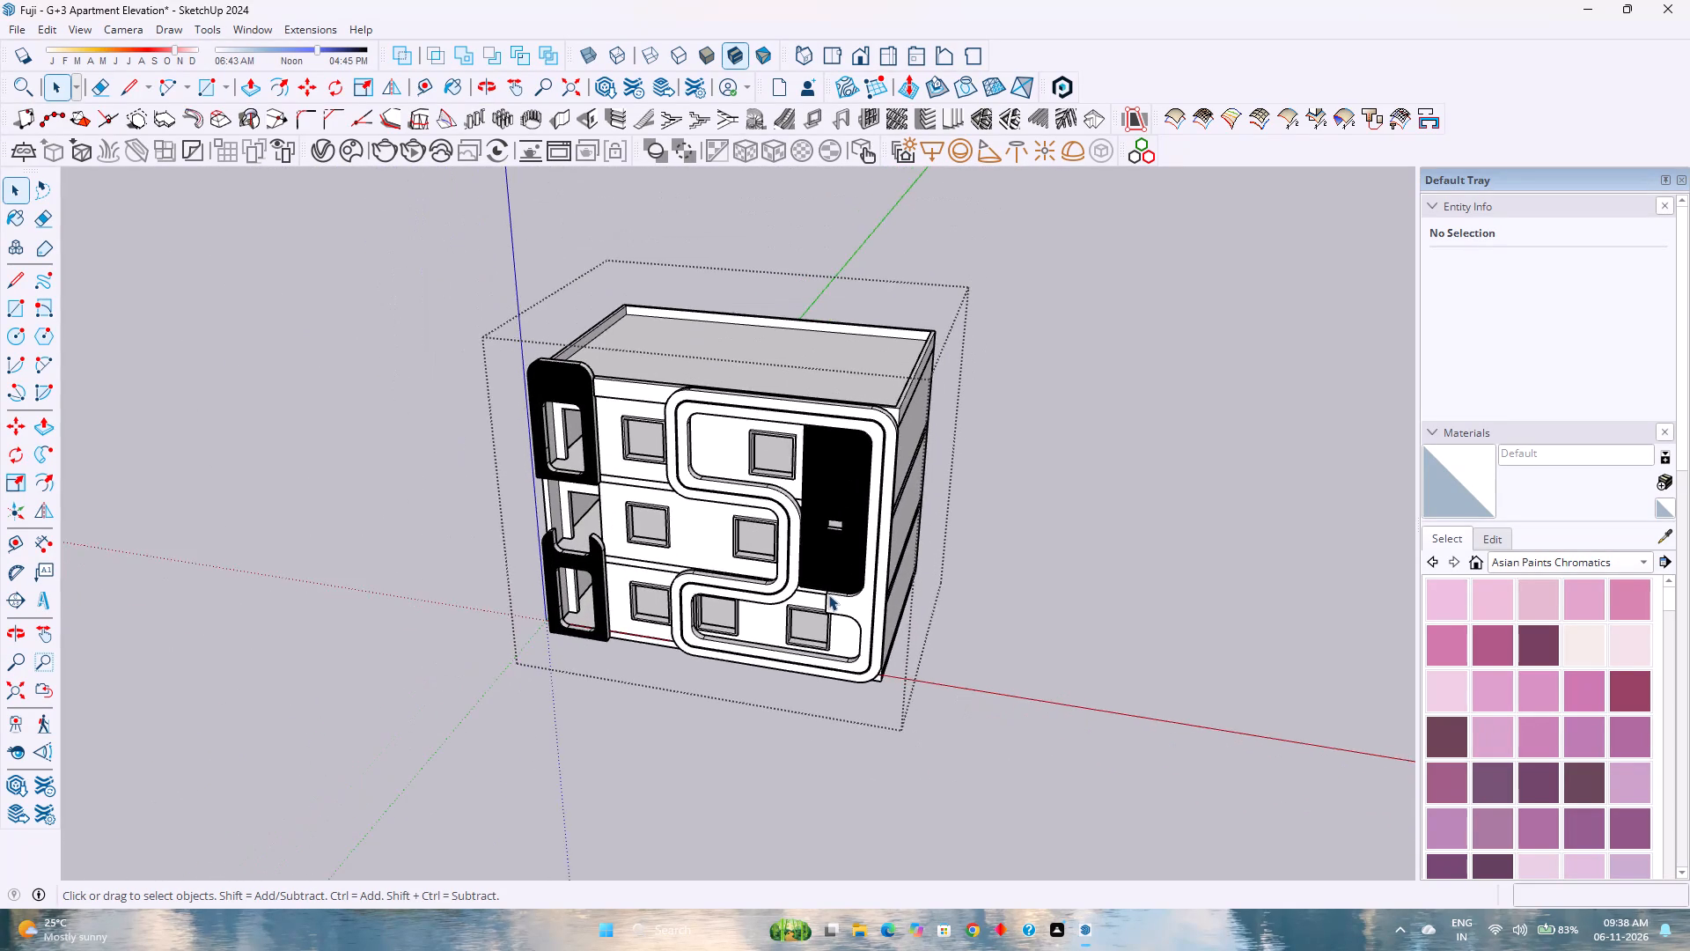
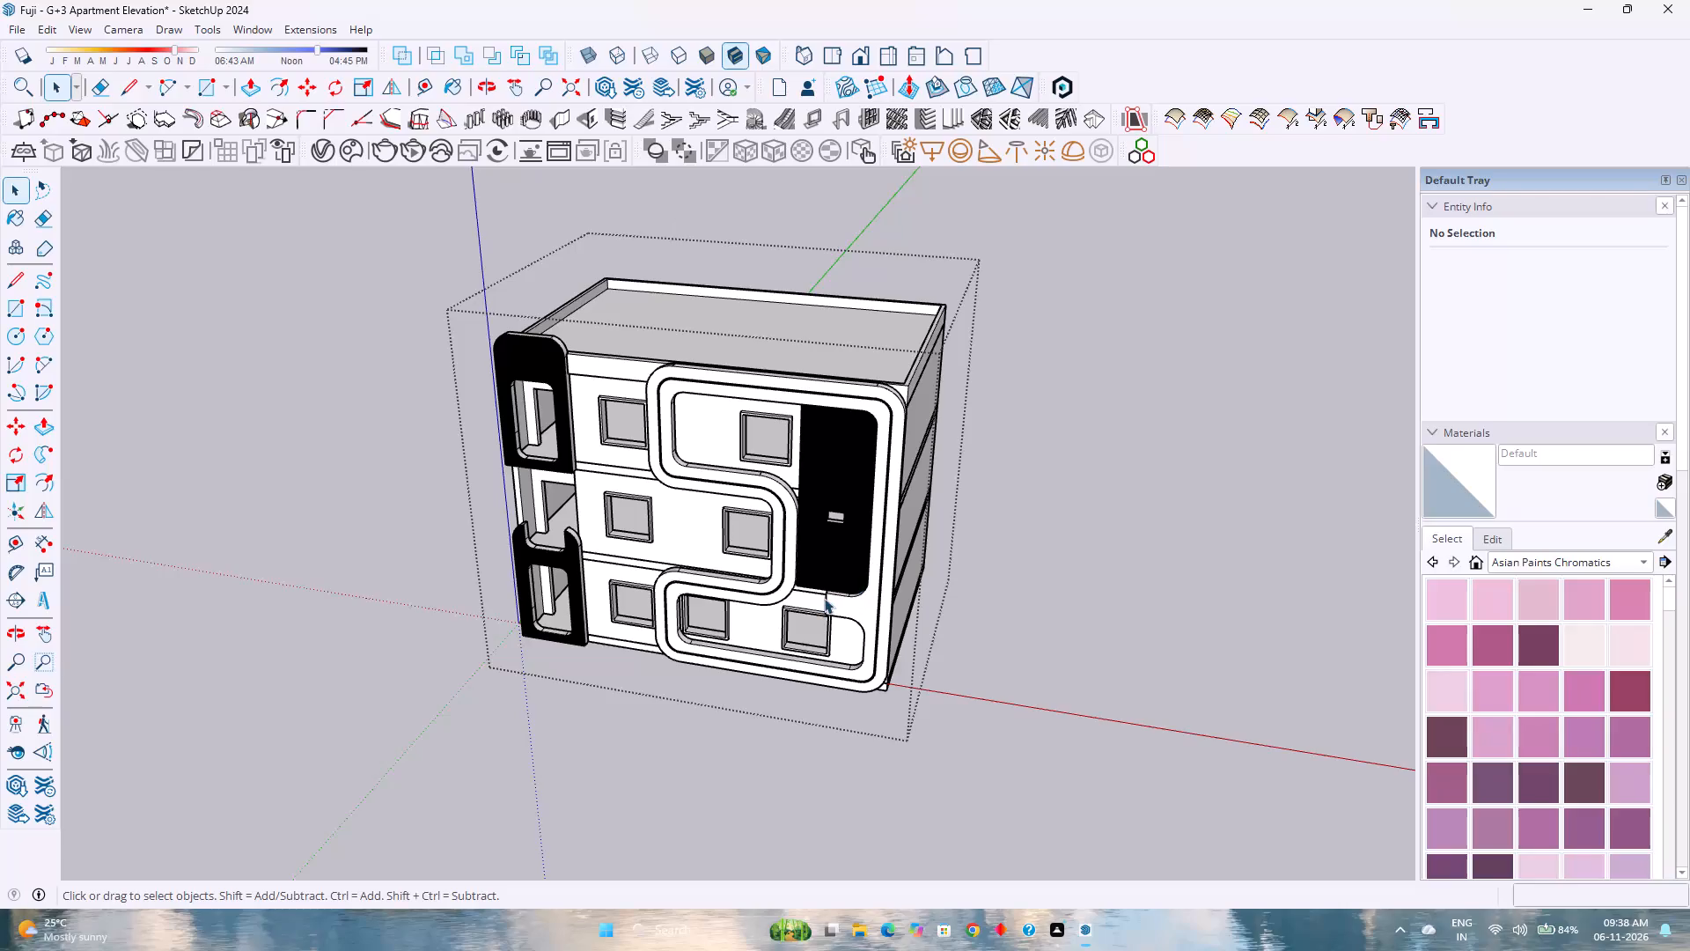
# Examine the building from the front and the side, checking how the louvered panel and curved frame meet the parapet and side wall.
pyautogui.scroll(-2, 753, 594)
pyautogui.scroll(1, 753, 594)
pyautogui.scroll(-2, 753, 594)
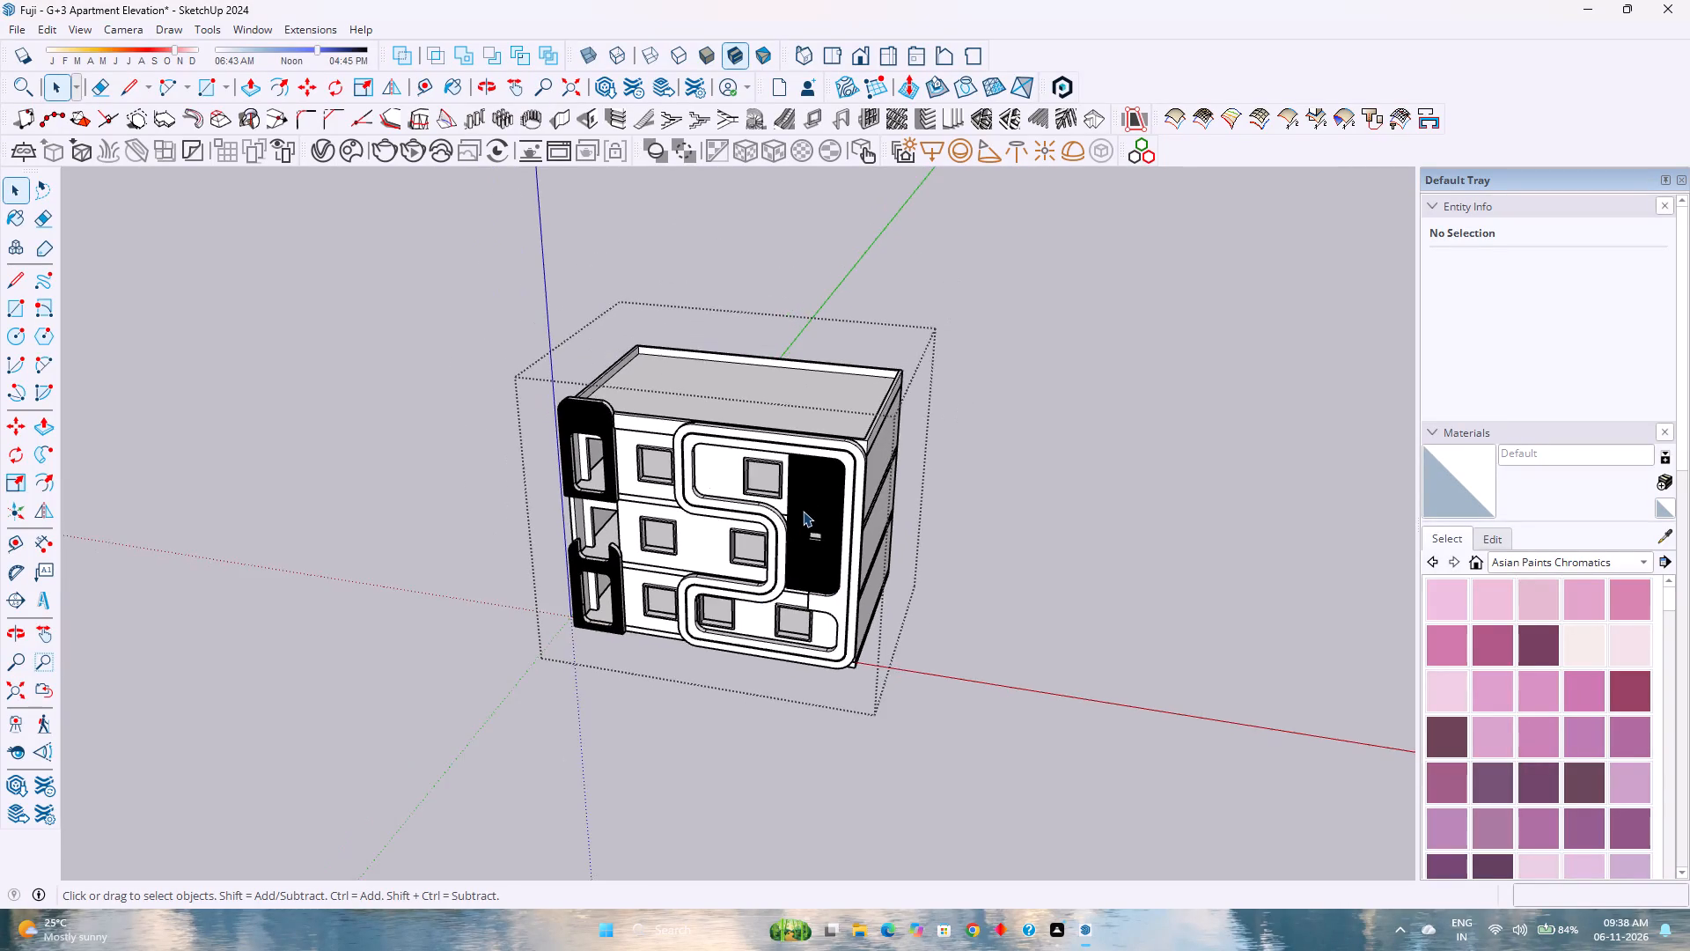
pyautogui.scroll(3, 804, 501)
pyautogui.scroll(-1, 801, 503)
pyautogui.scroll(4, 800, 504)
pyautogui.scroll(-4, 792, 506)
pyautogui.scroll(4, 791, 506)
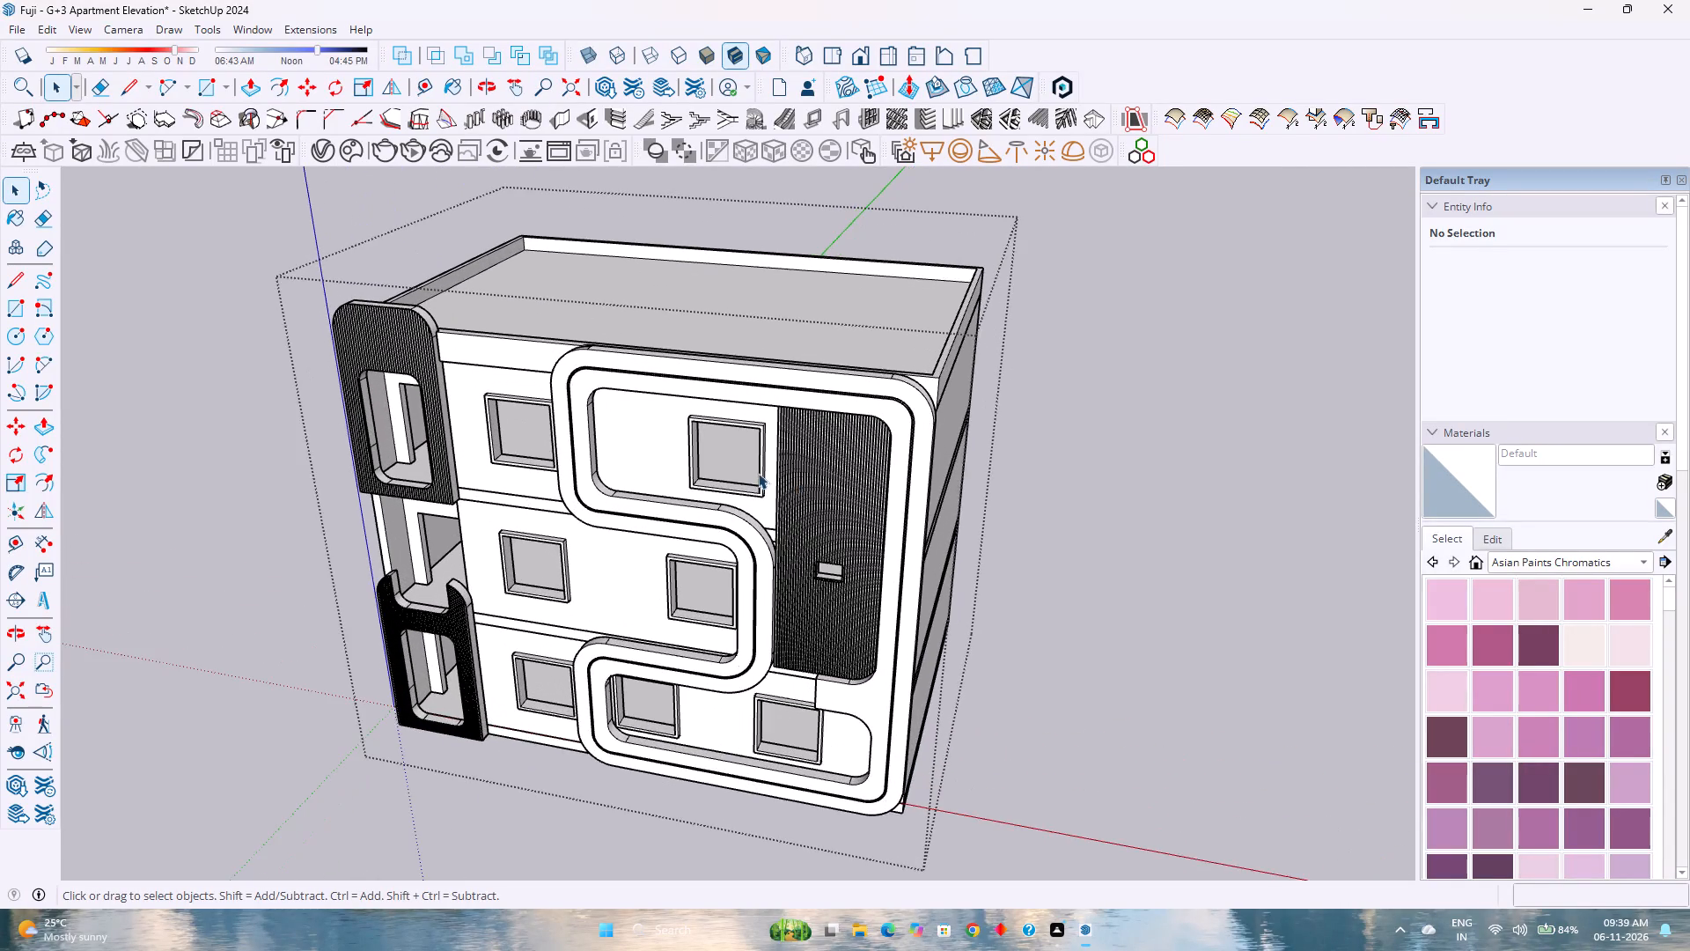
pyautogui.scroll(2, 755, 473)
pyautogui.moveTo(829, 504); pyautogui.dragTo(567, 483, button='middle')
pyautogui.scroll(3, 611, 371)
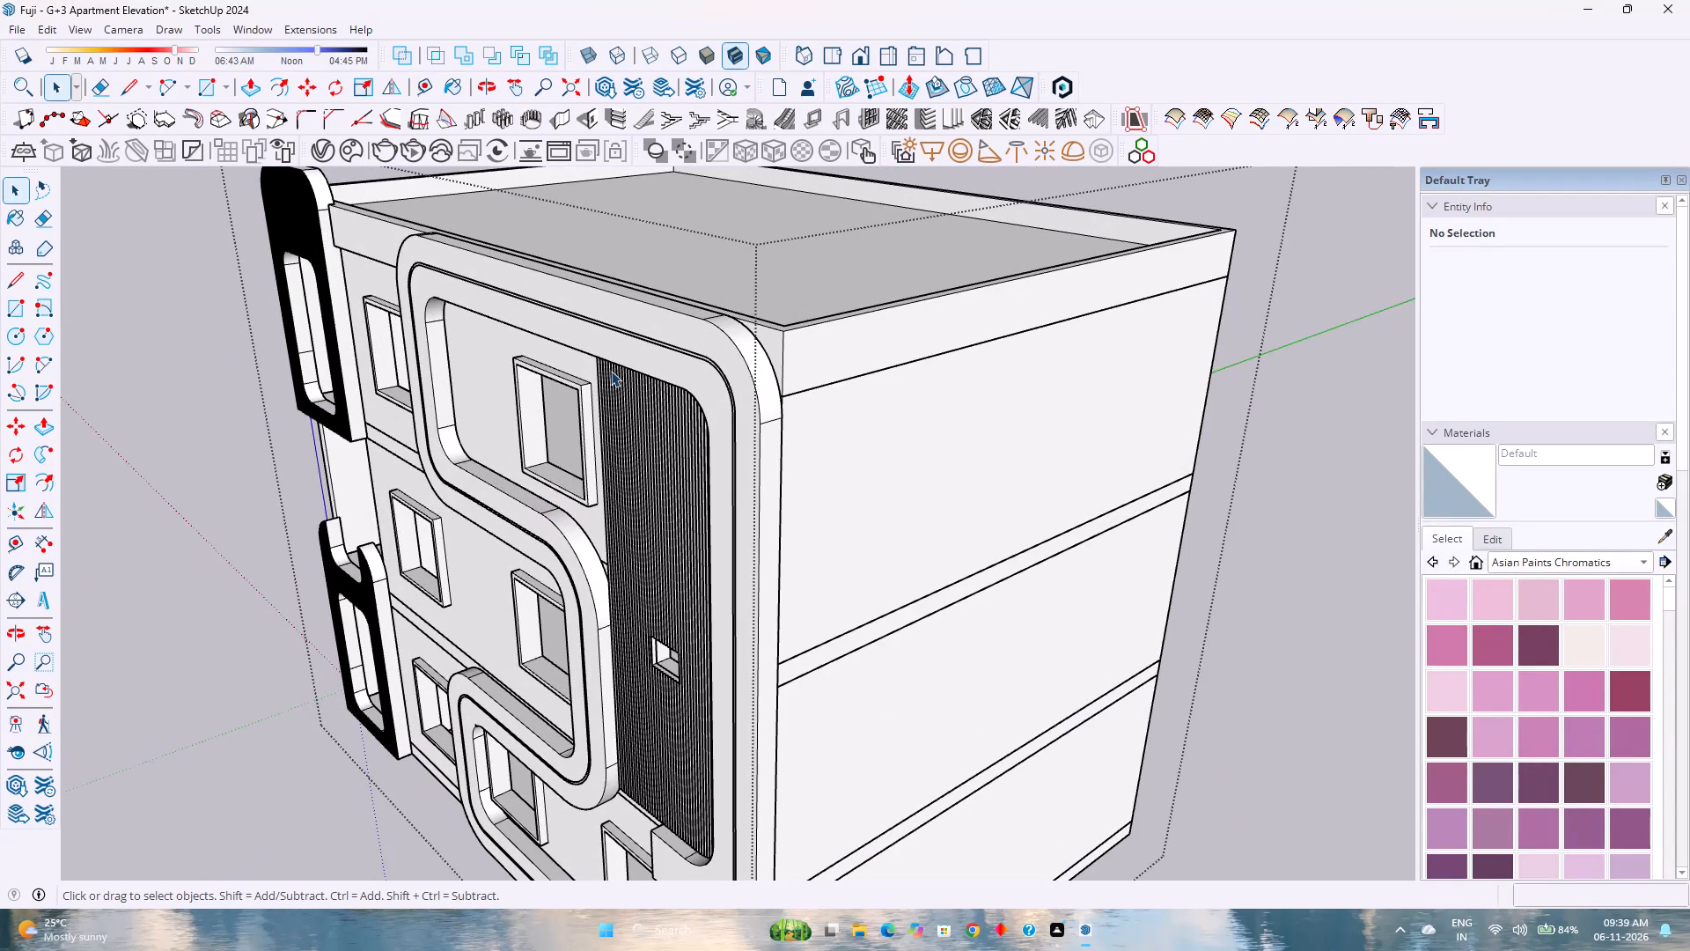
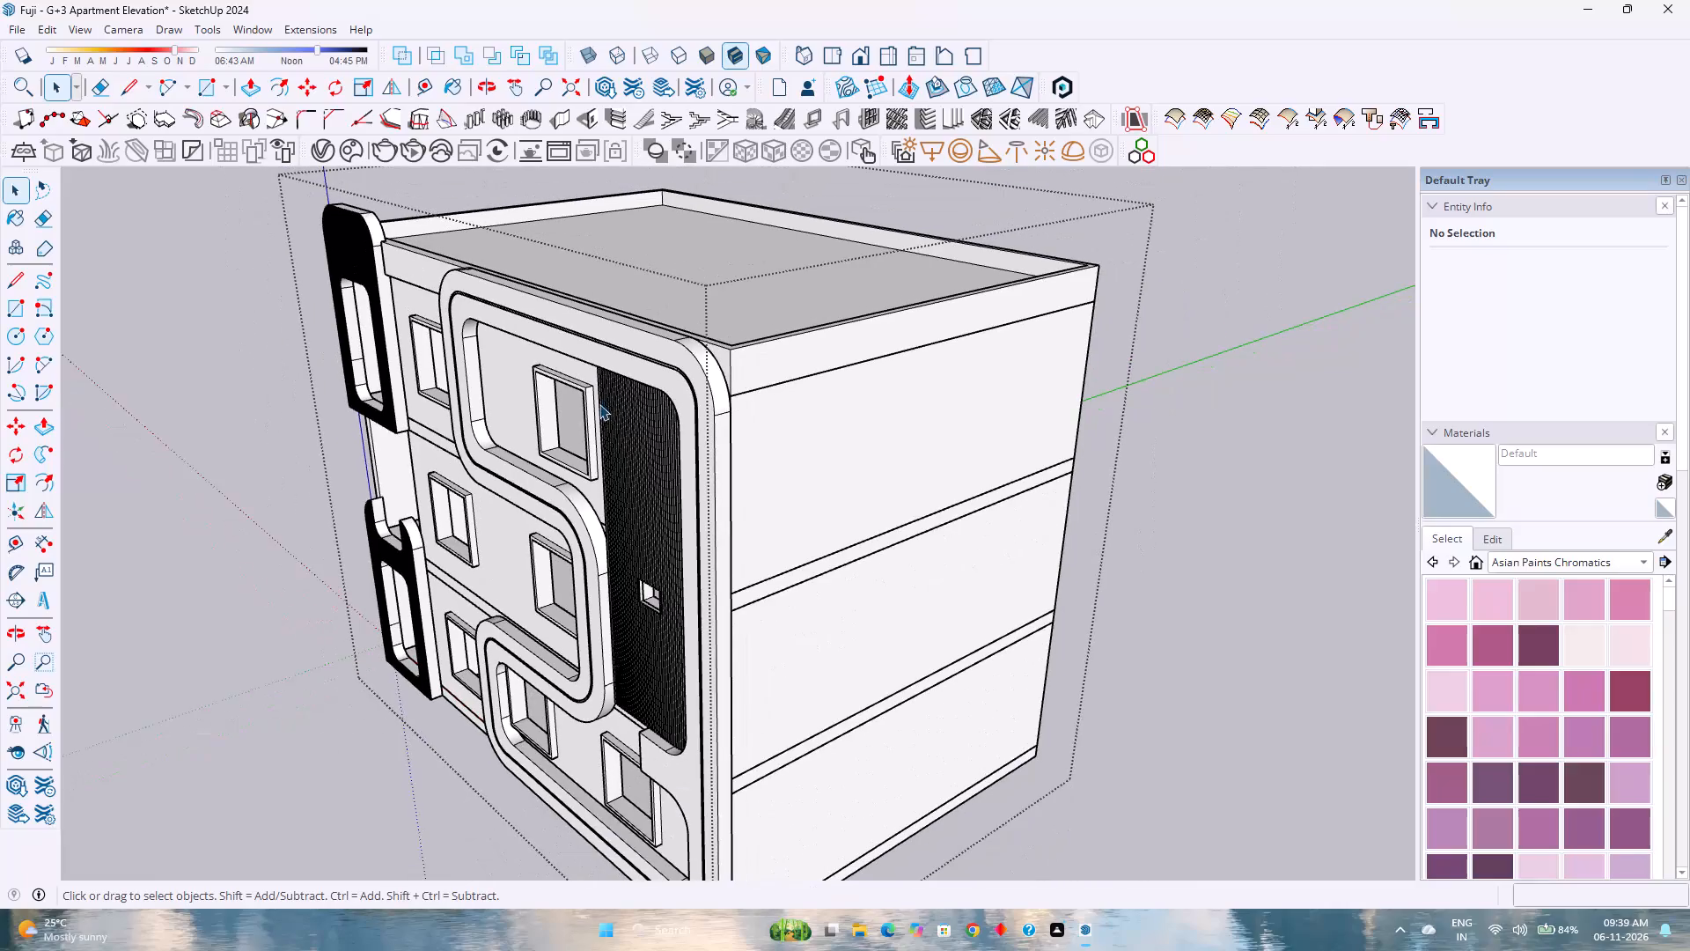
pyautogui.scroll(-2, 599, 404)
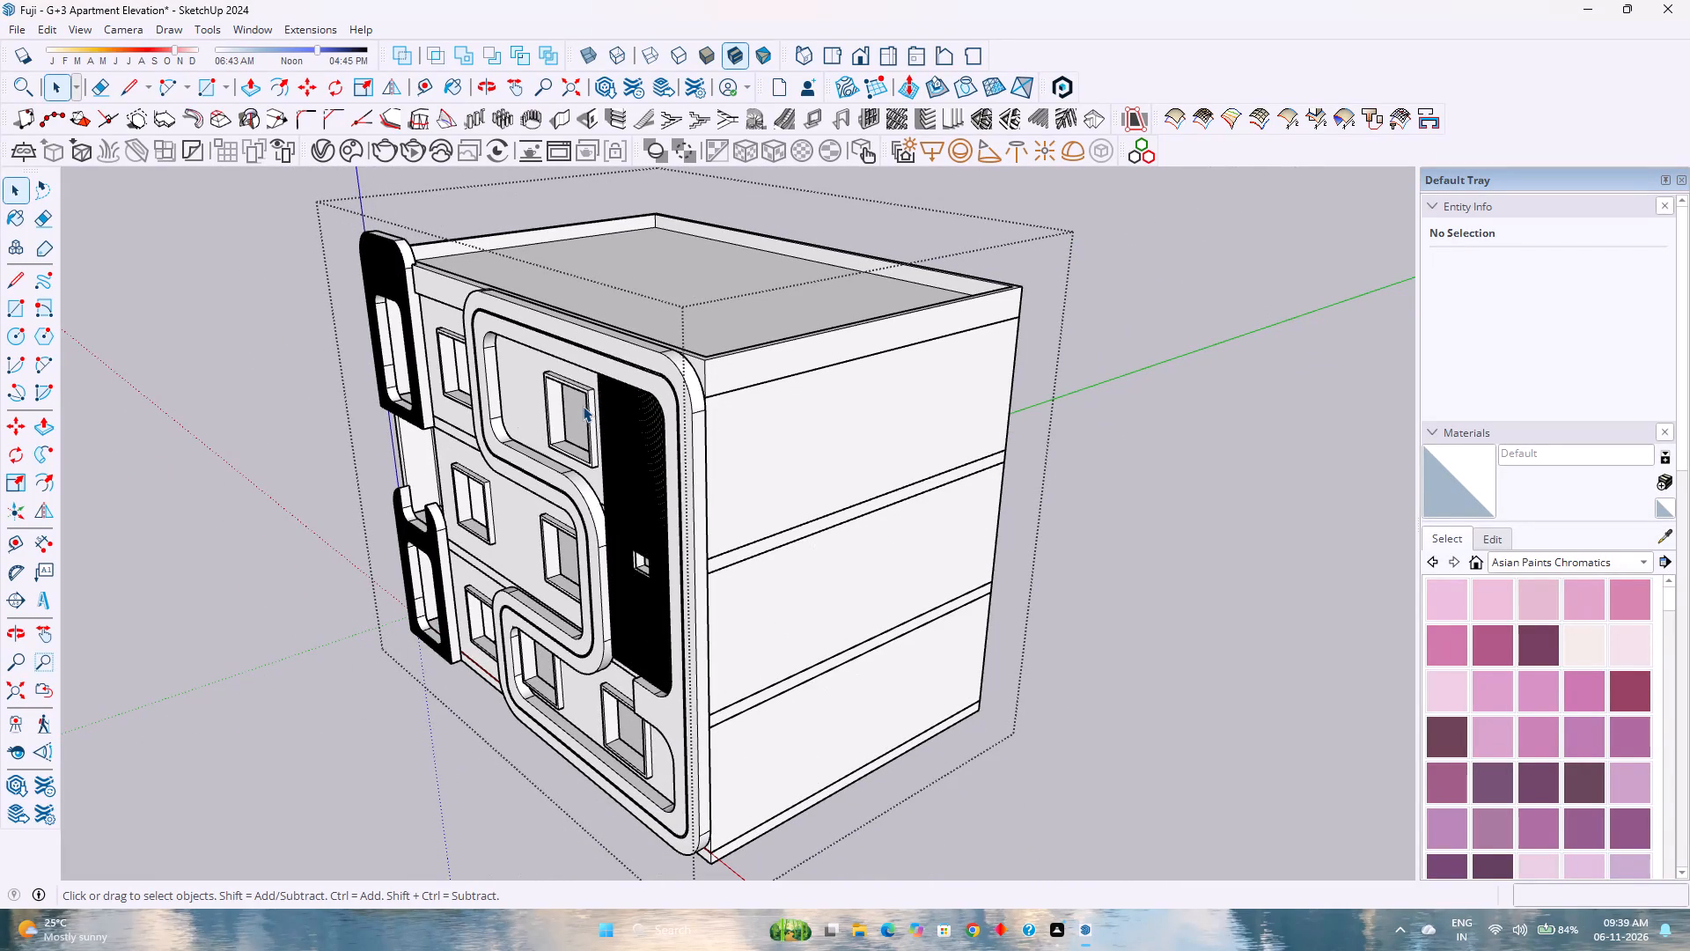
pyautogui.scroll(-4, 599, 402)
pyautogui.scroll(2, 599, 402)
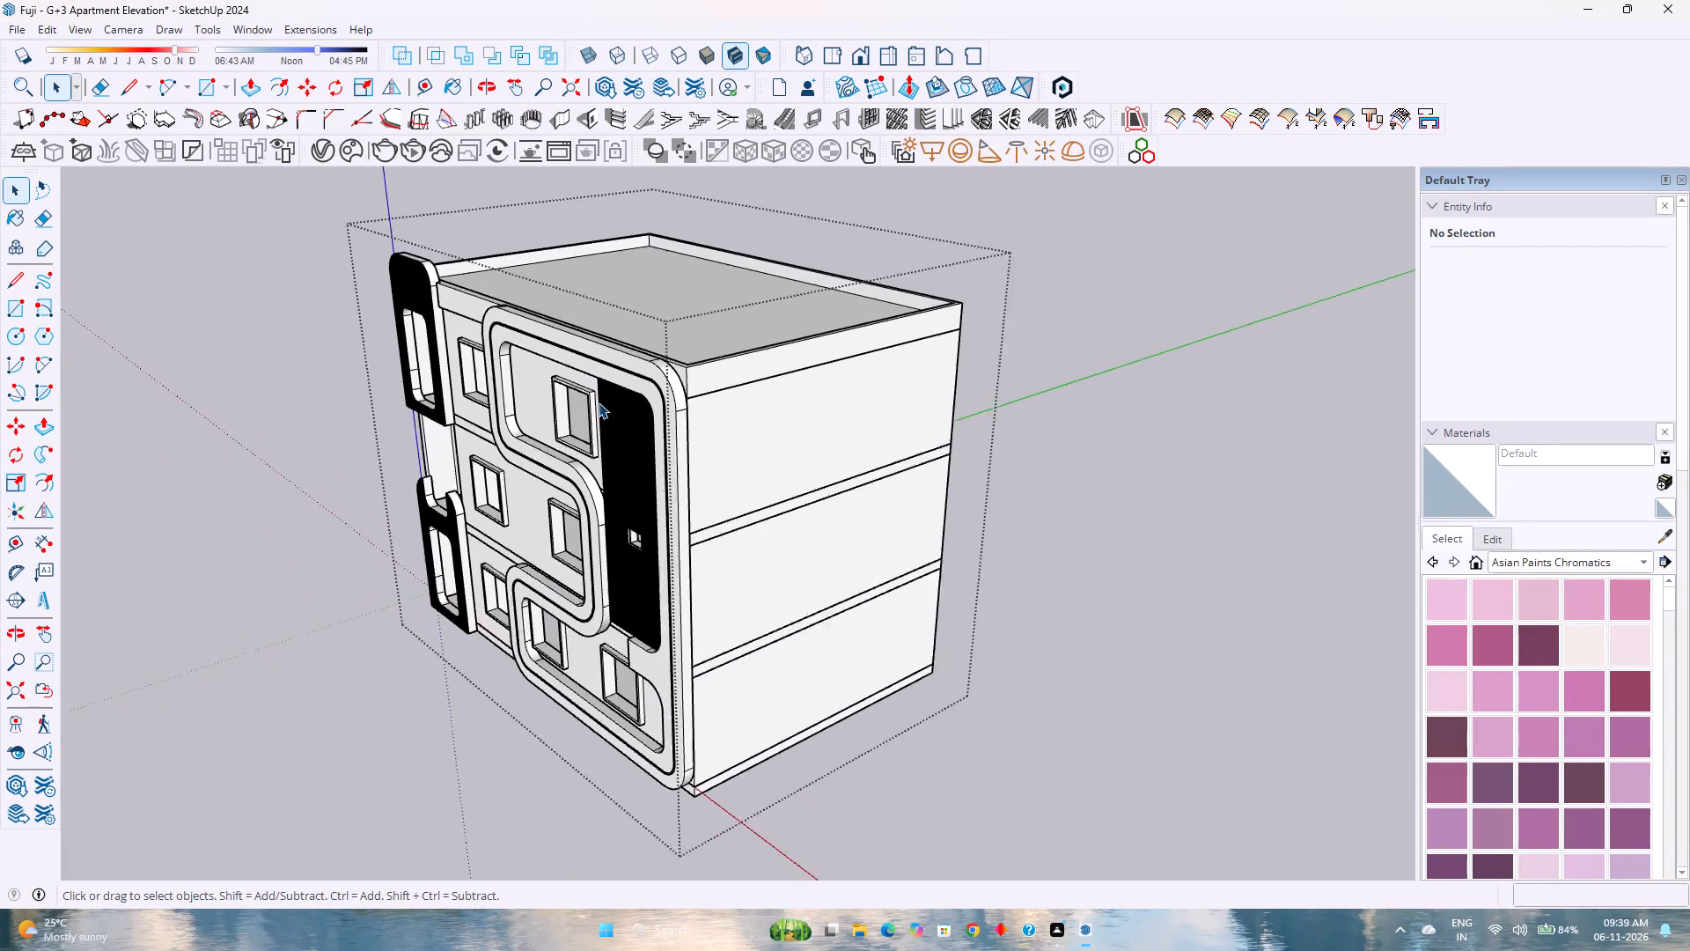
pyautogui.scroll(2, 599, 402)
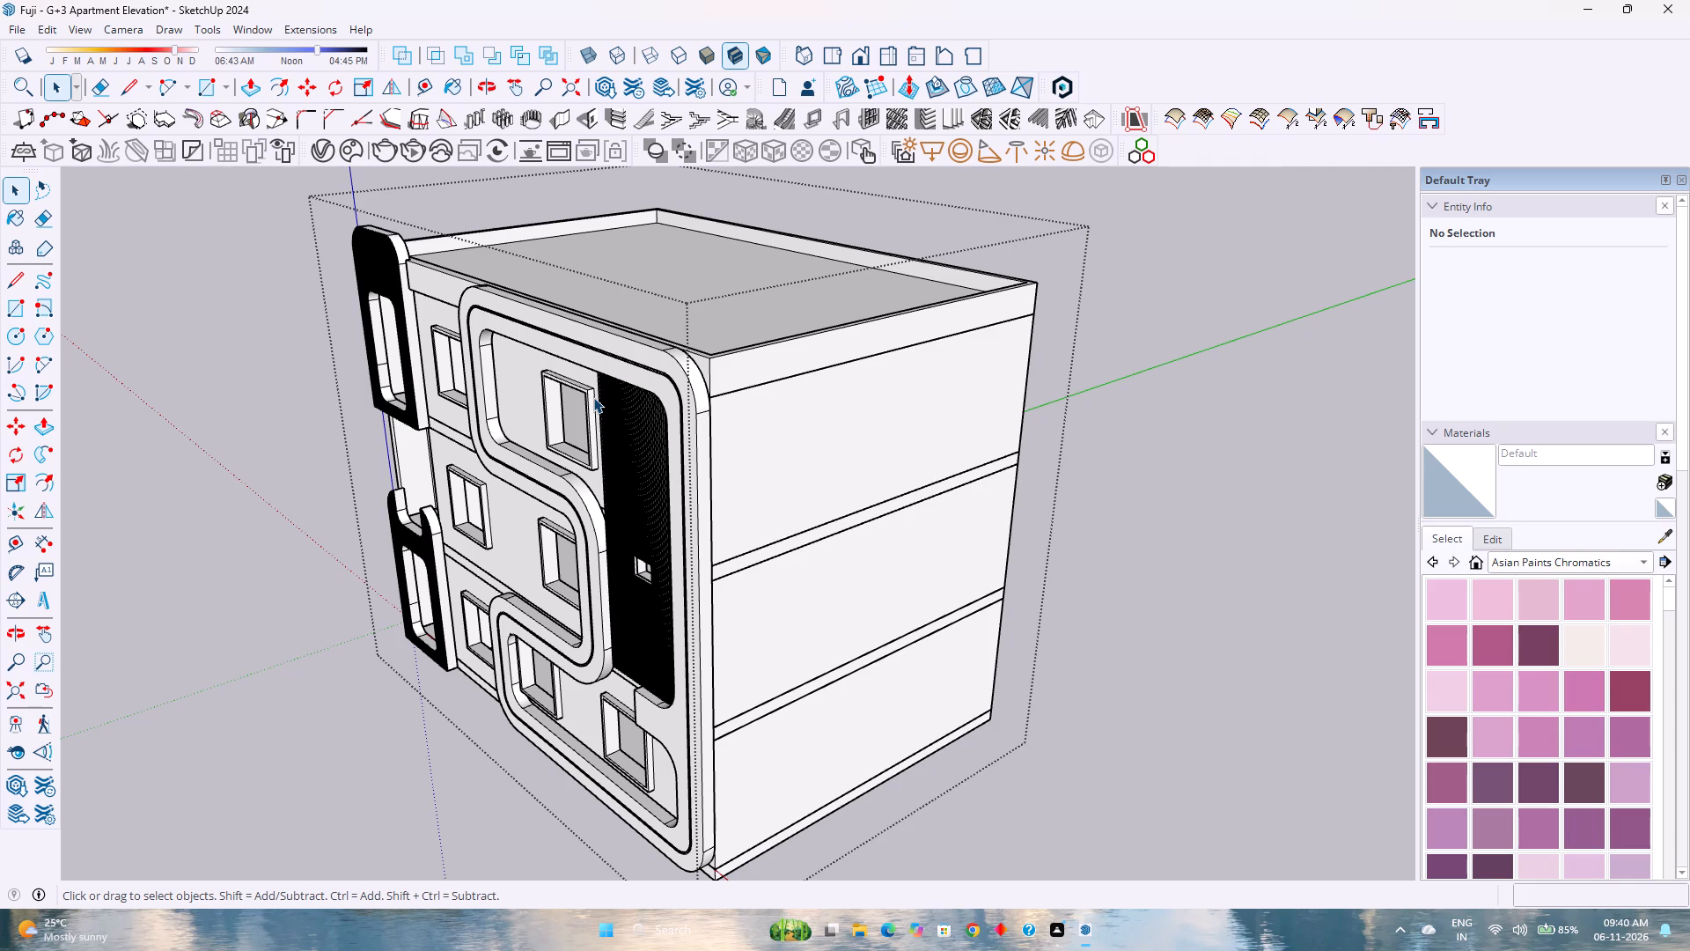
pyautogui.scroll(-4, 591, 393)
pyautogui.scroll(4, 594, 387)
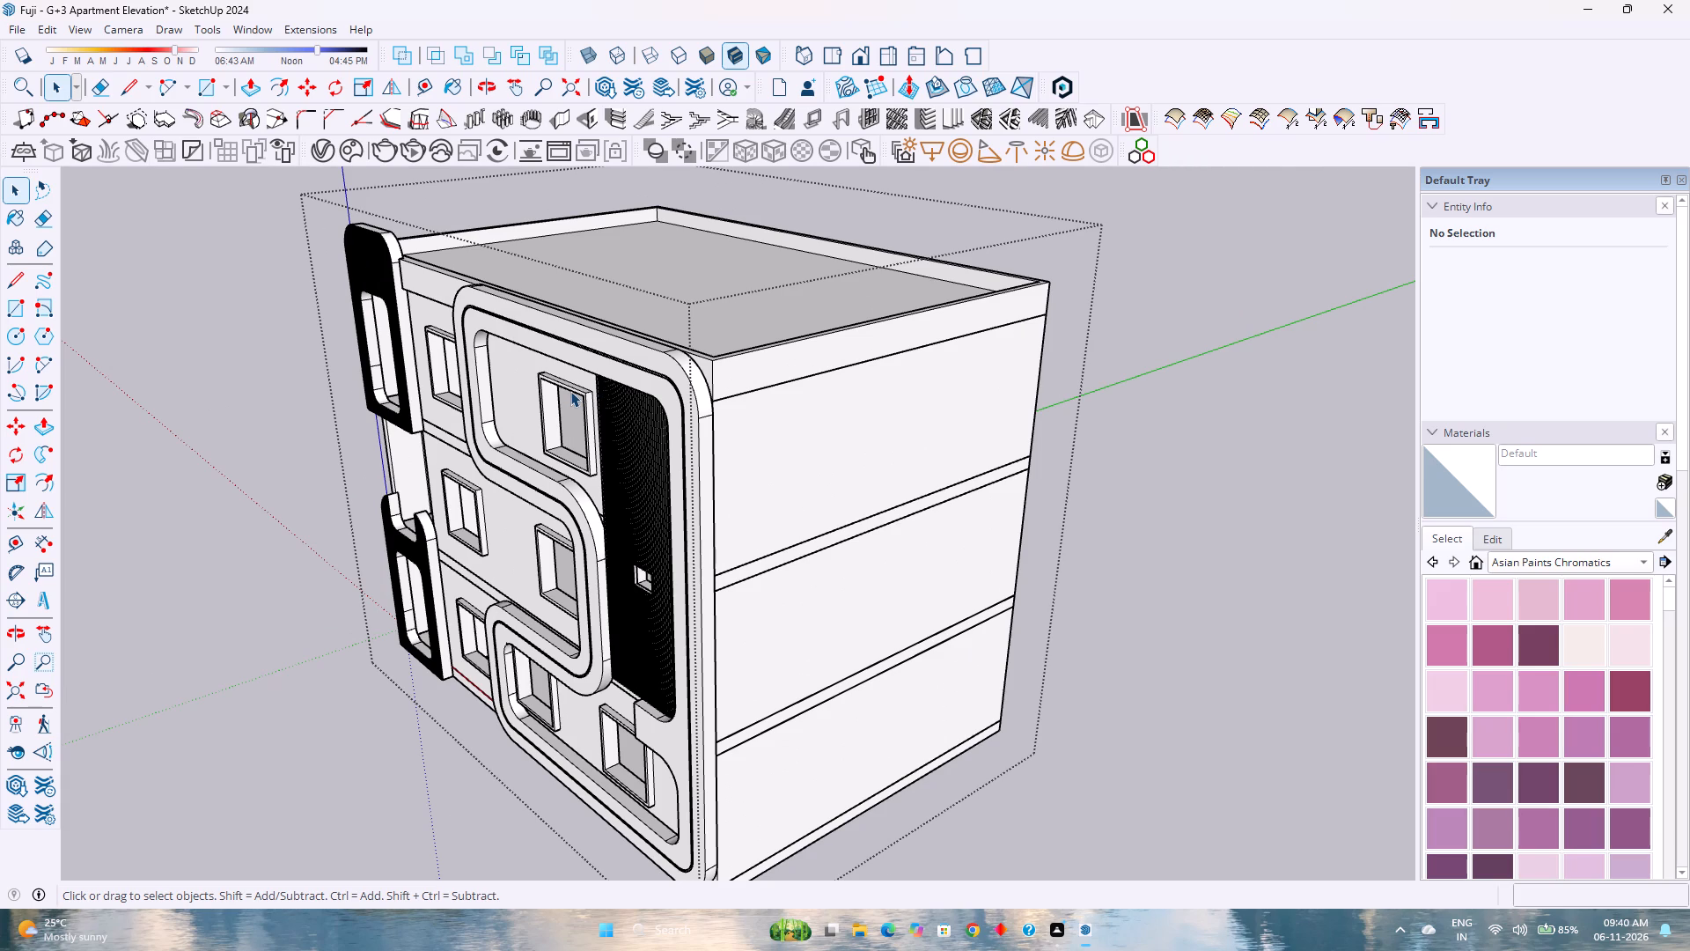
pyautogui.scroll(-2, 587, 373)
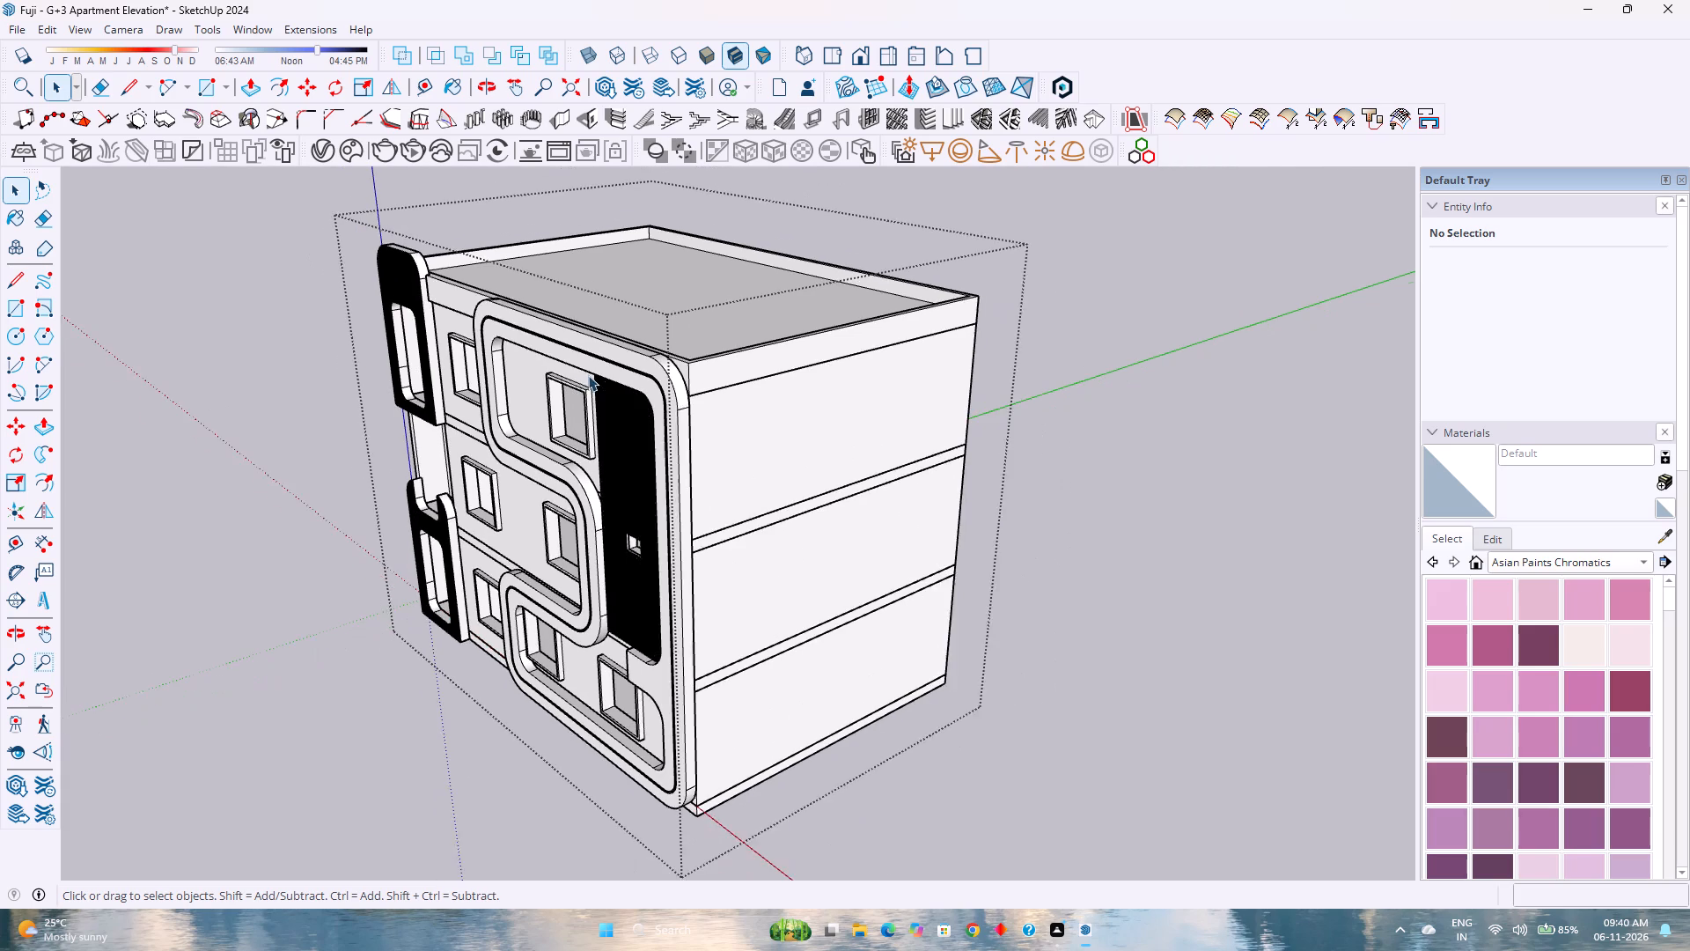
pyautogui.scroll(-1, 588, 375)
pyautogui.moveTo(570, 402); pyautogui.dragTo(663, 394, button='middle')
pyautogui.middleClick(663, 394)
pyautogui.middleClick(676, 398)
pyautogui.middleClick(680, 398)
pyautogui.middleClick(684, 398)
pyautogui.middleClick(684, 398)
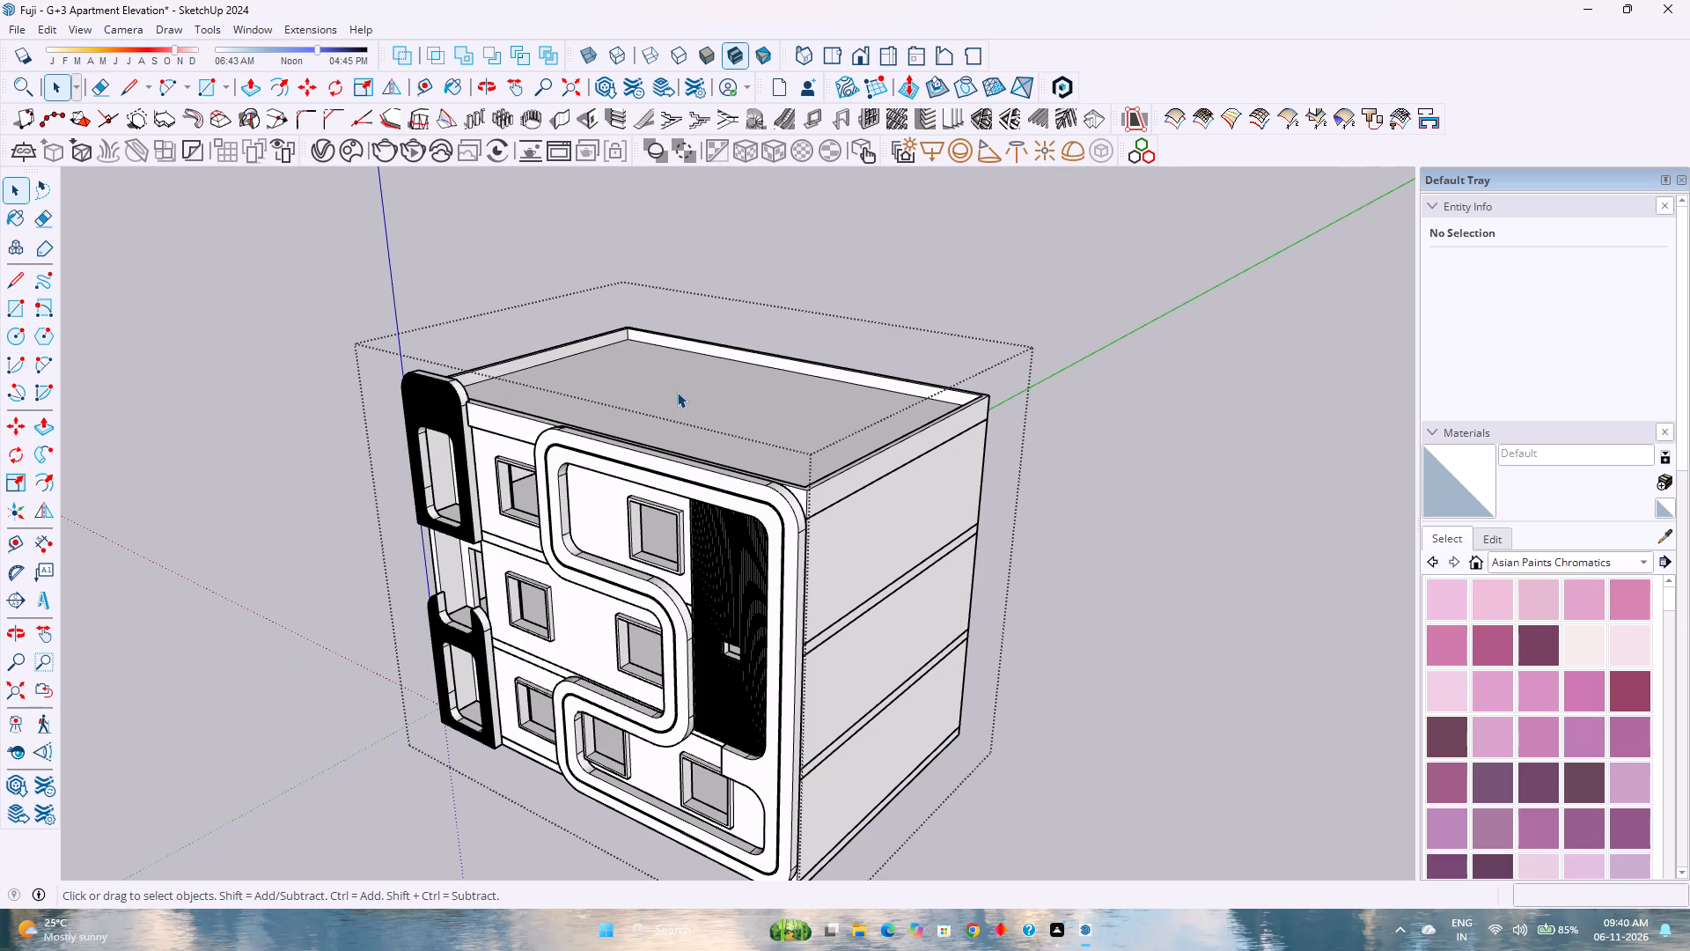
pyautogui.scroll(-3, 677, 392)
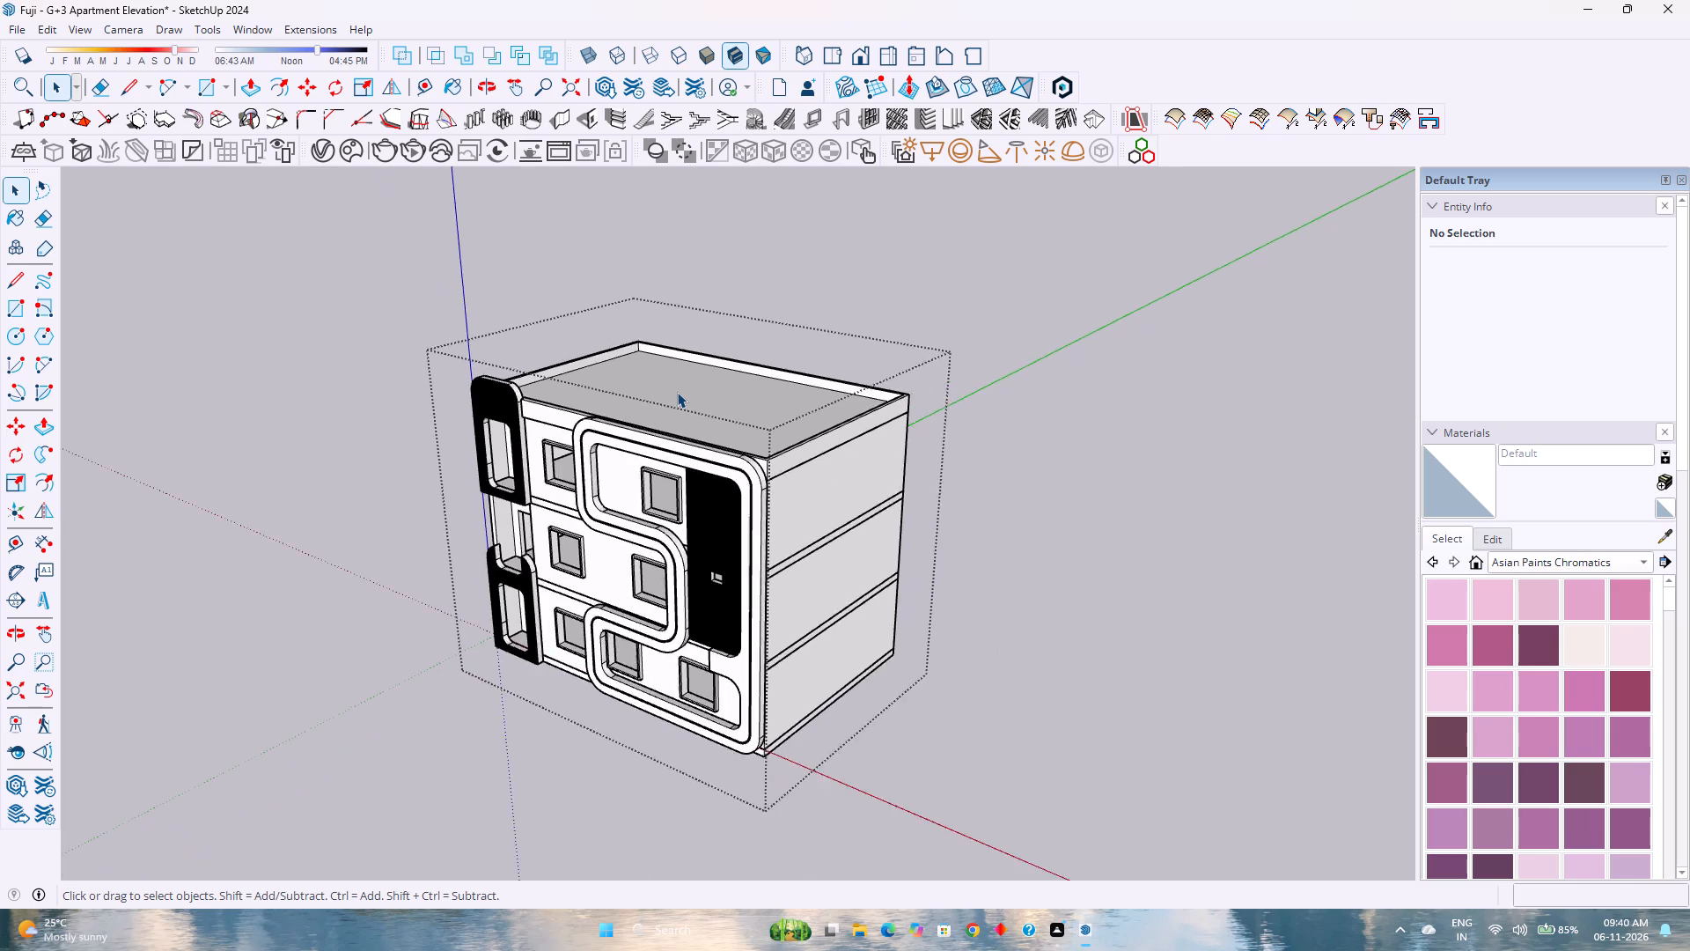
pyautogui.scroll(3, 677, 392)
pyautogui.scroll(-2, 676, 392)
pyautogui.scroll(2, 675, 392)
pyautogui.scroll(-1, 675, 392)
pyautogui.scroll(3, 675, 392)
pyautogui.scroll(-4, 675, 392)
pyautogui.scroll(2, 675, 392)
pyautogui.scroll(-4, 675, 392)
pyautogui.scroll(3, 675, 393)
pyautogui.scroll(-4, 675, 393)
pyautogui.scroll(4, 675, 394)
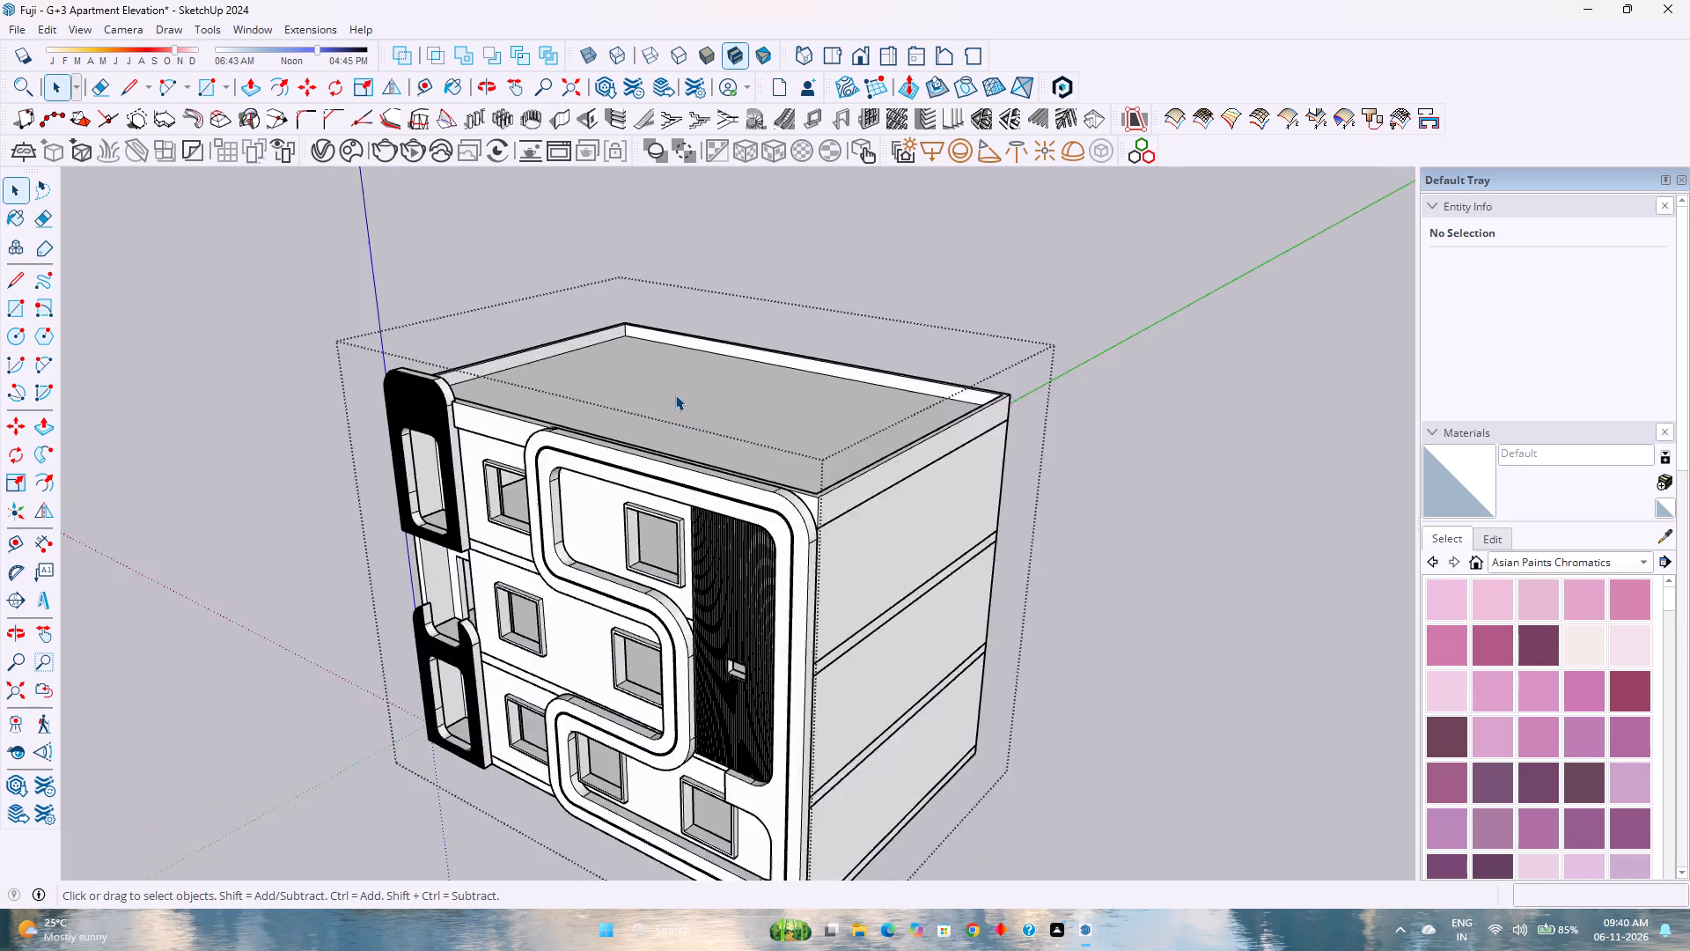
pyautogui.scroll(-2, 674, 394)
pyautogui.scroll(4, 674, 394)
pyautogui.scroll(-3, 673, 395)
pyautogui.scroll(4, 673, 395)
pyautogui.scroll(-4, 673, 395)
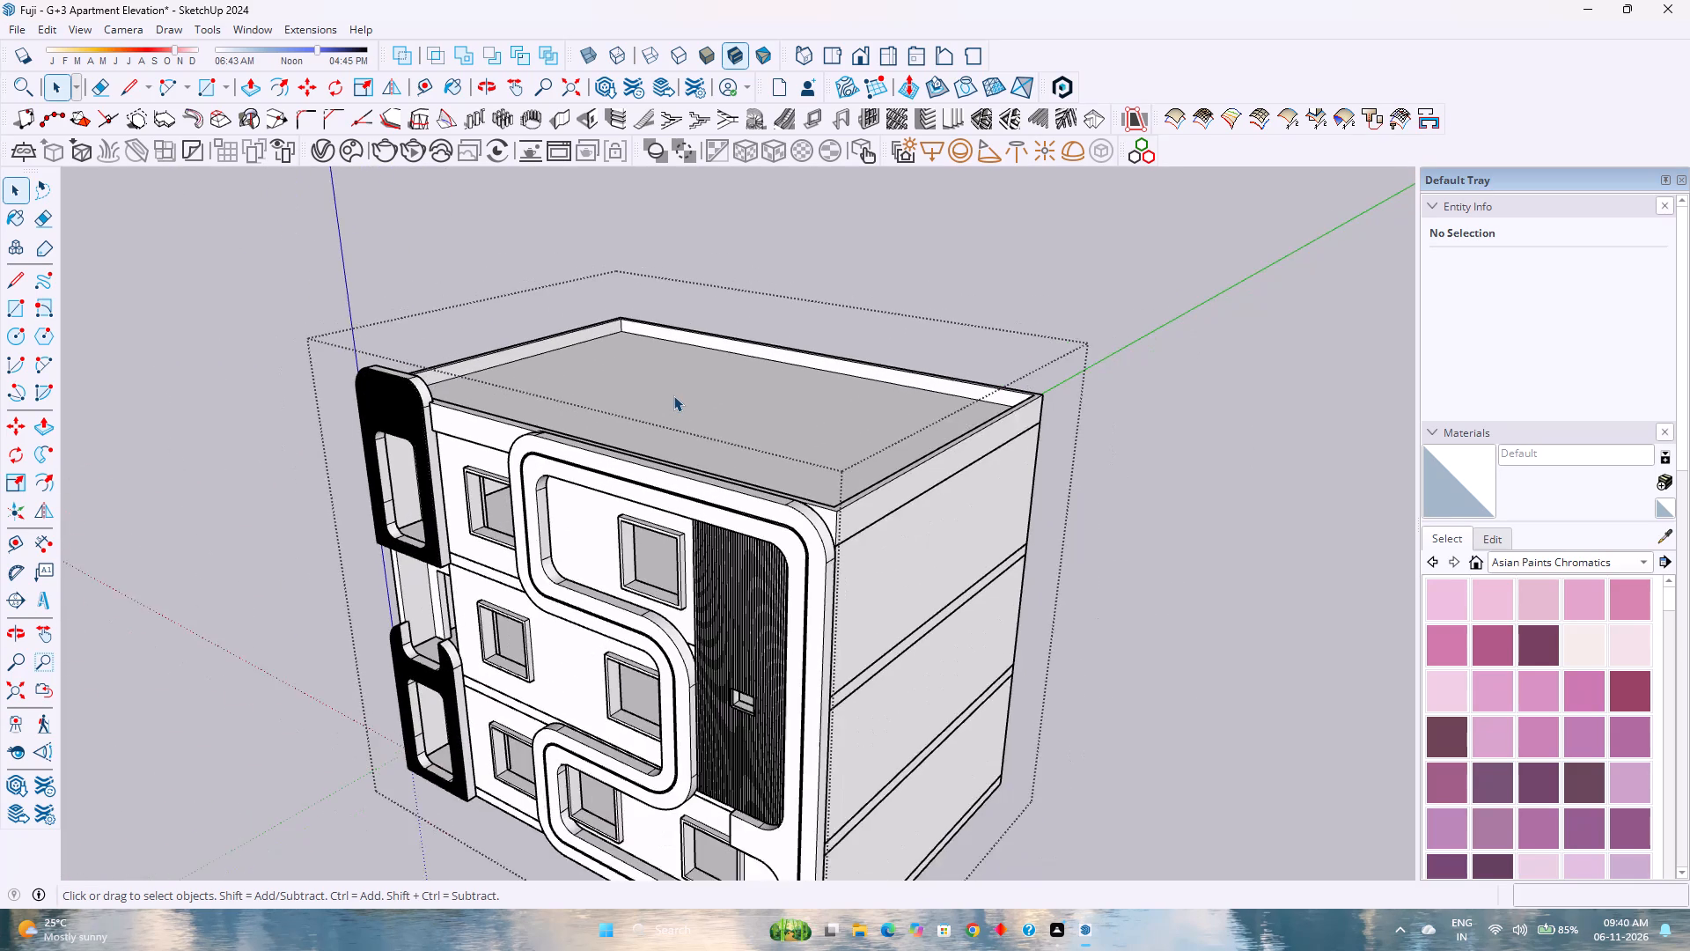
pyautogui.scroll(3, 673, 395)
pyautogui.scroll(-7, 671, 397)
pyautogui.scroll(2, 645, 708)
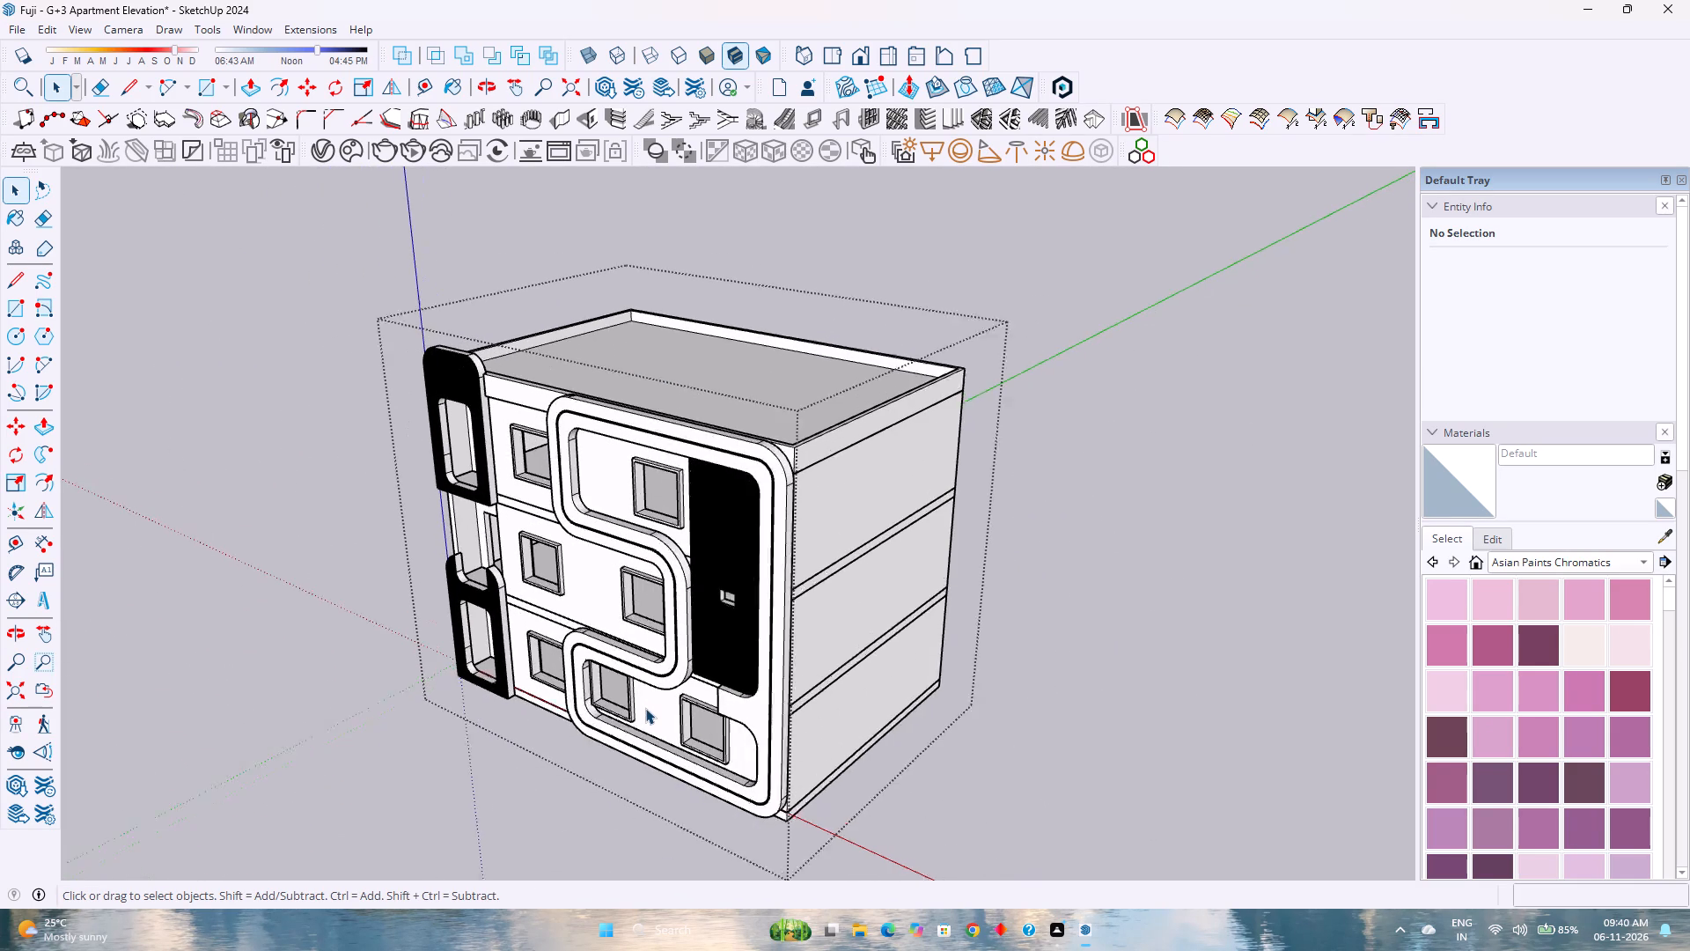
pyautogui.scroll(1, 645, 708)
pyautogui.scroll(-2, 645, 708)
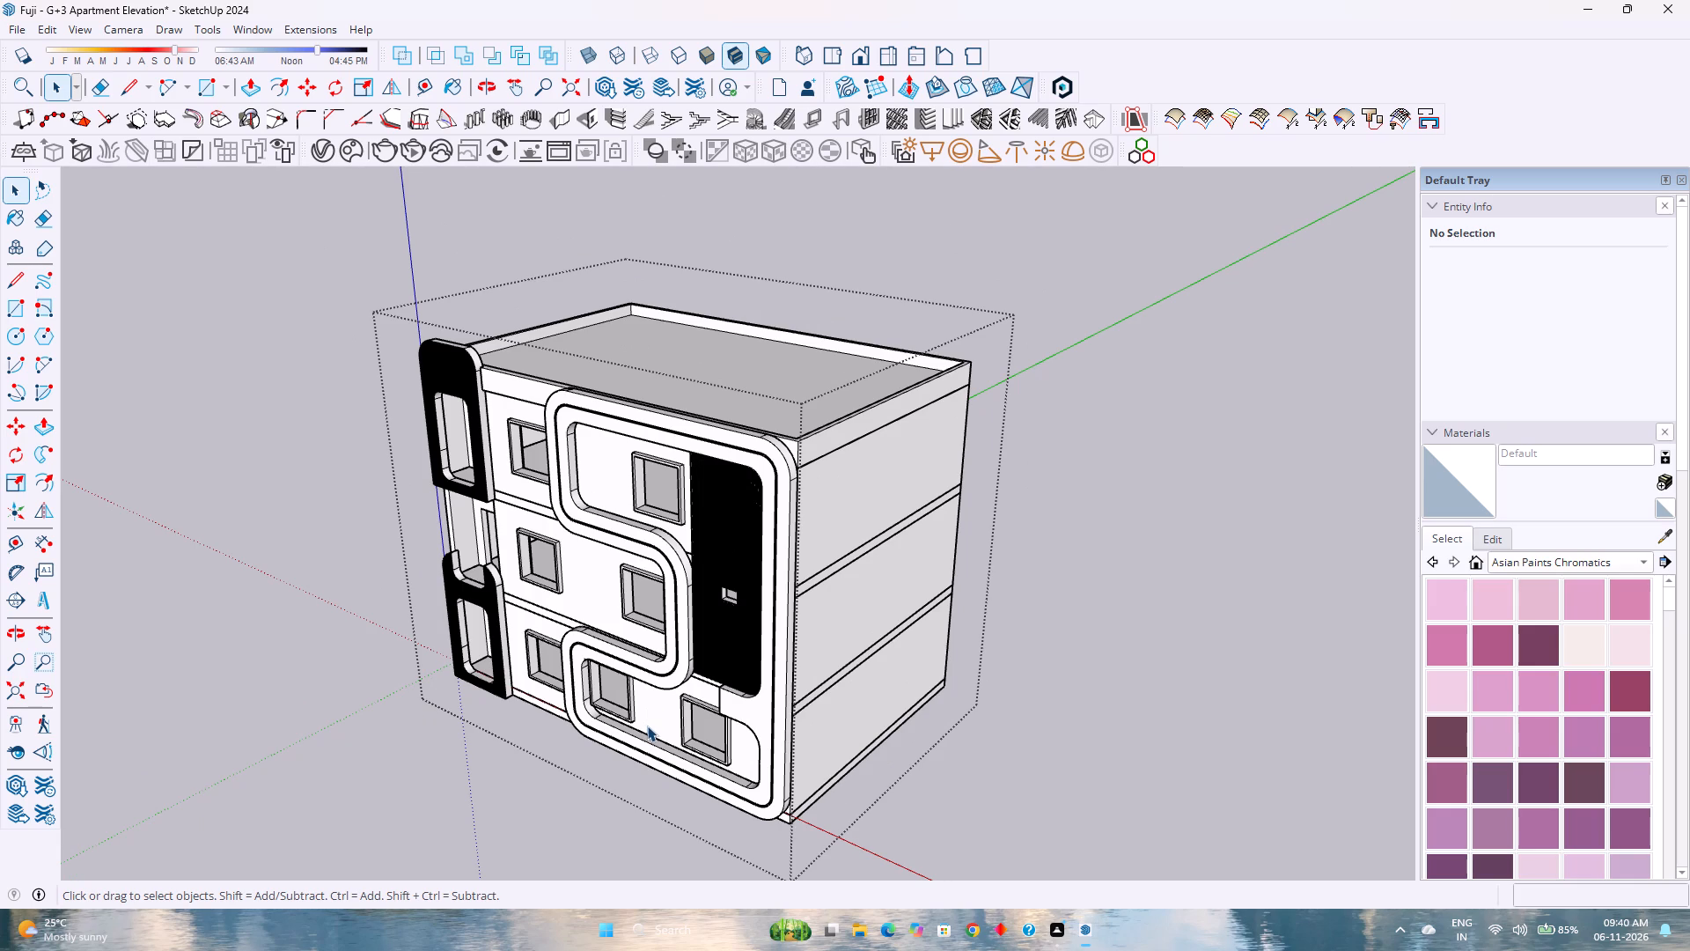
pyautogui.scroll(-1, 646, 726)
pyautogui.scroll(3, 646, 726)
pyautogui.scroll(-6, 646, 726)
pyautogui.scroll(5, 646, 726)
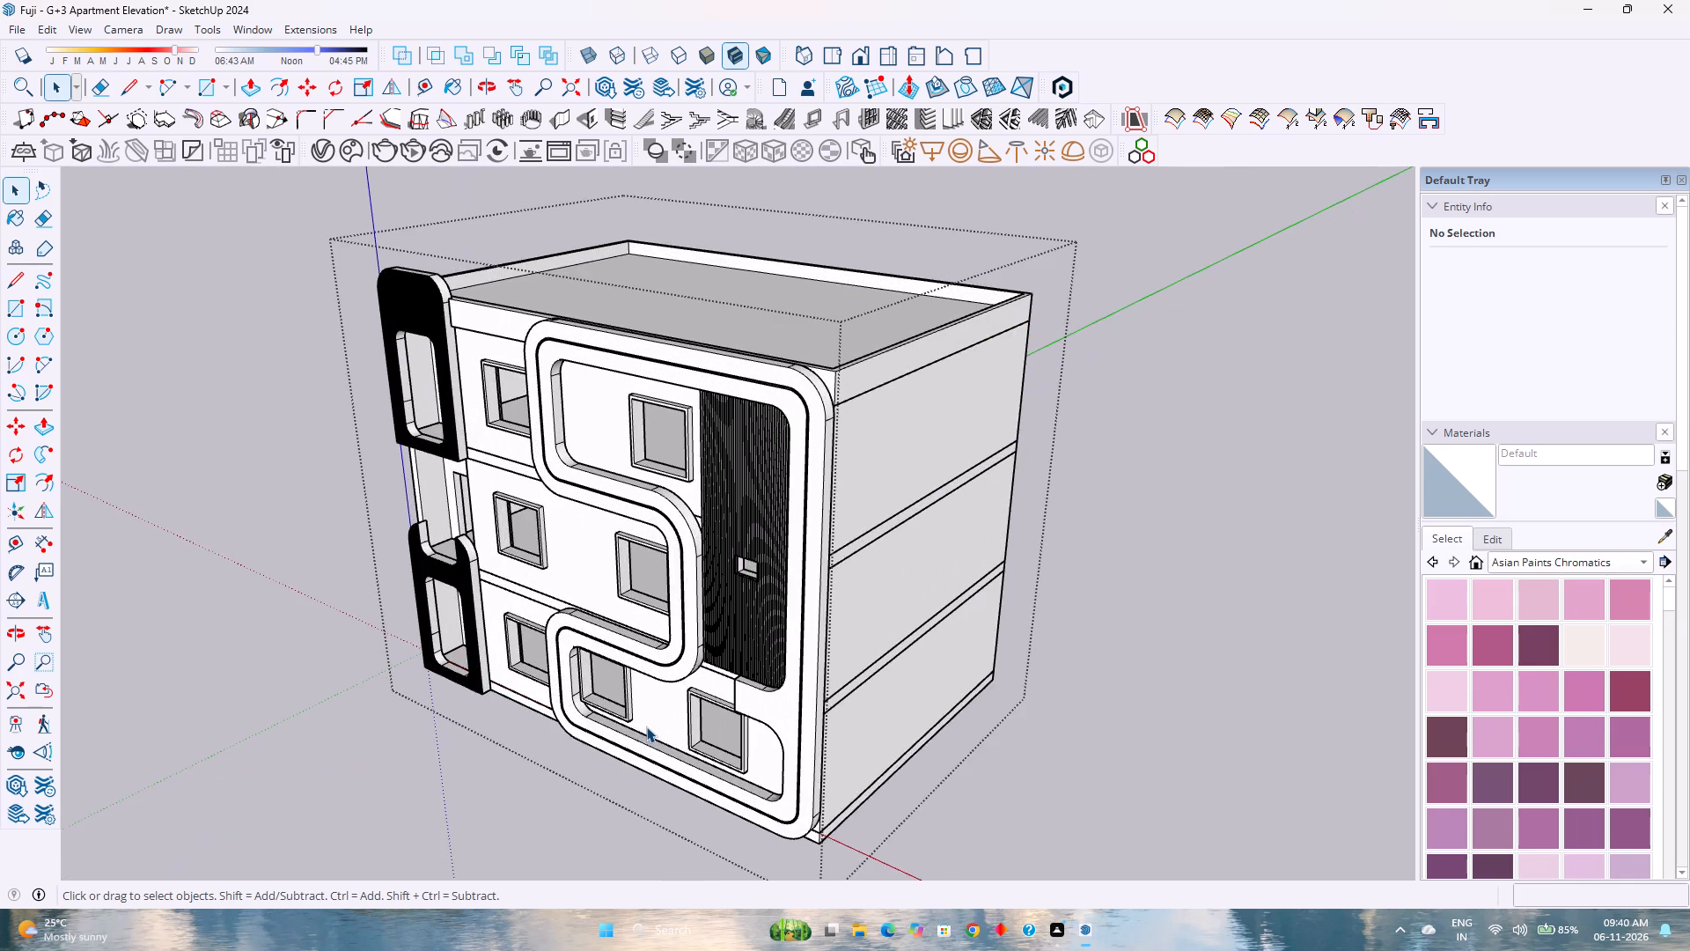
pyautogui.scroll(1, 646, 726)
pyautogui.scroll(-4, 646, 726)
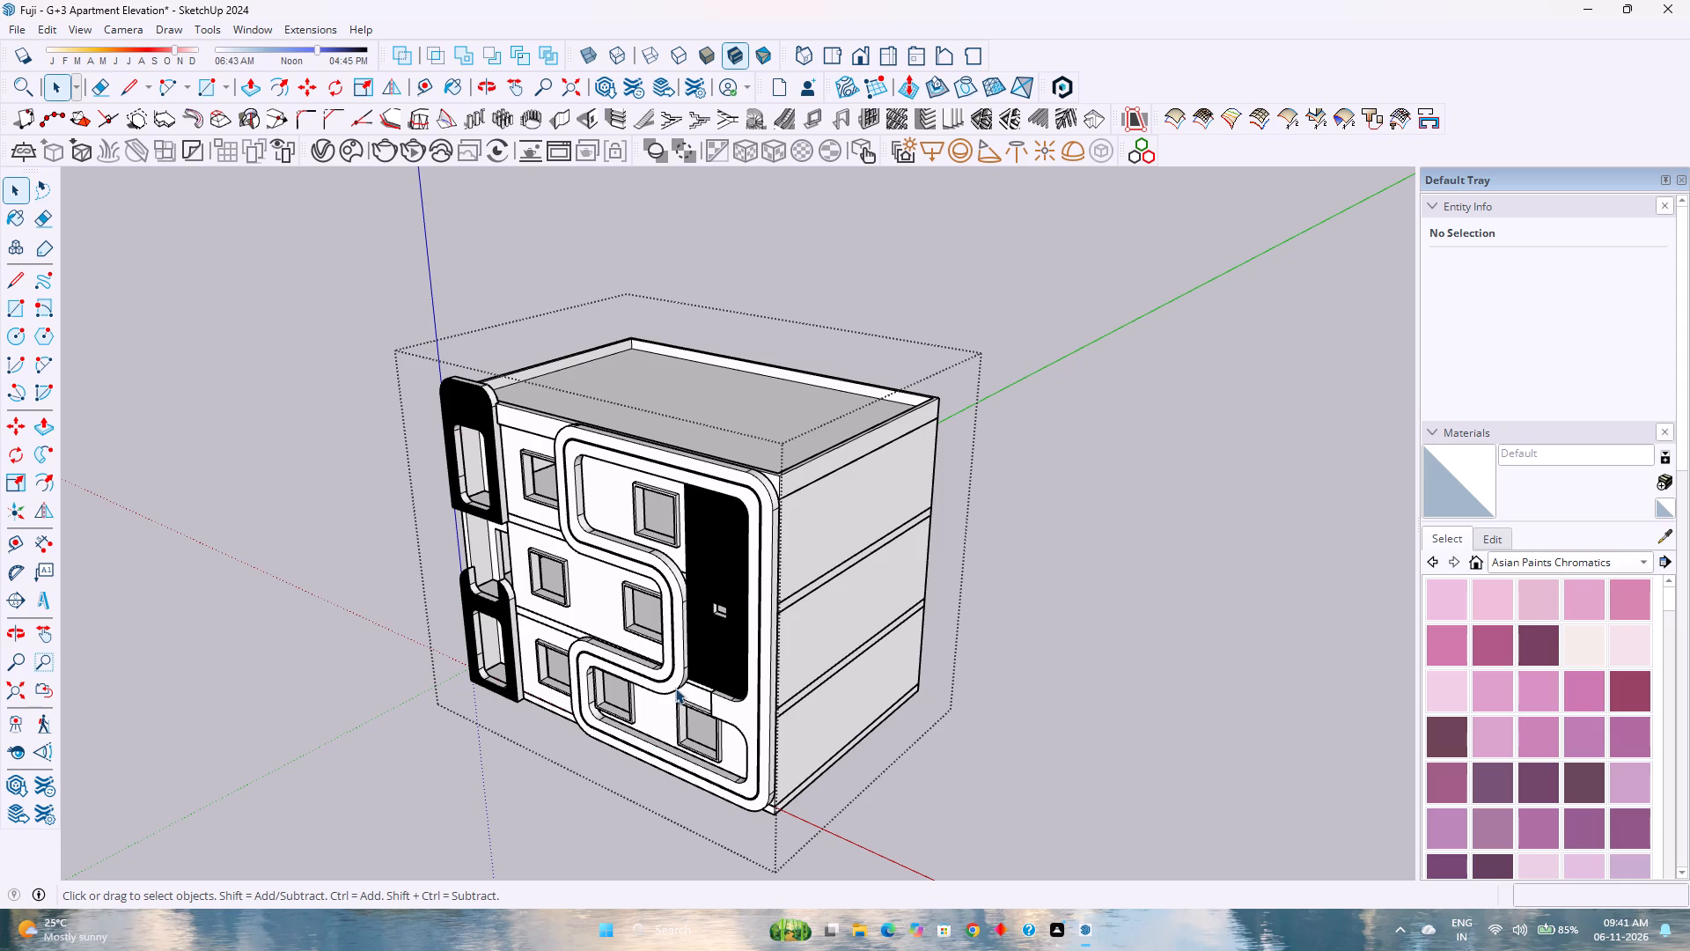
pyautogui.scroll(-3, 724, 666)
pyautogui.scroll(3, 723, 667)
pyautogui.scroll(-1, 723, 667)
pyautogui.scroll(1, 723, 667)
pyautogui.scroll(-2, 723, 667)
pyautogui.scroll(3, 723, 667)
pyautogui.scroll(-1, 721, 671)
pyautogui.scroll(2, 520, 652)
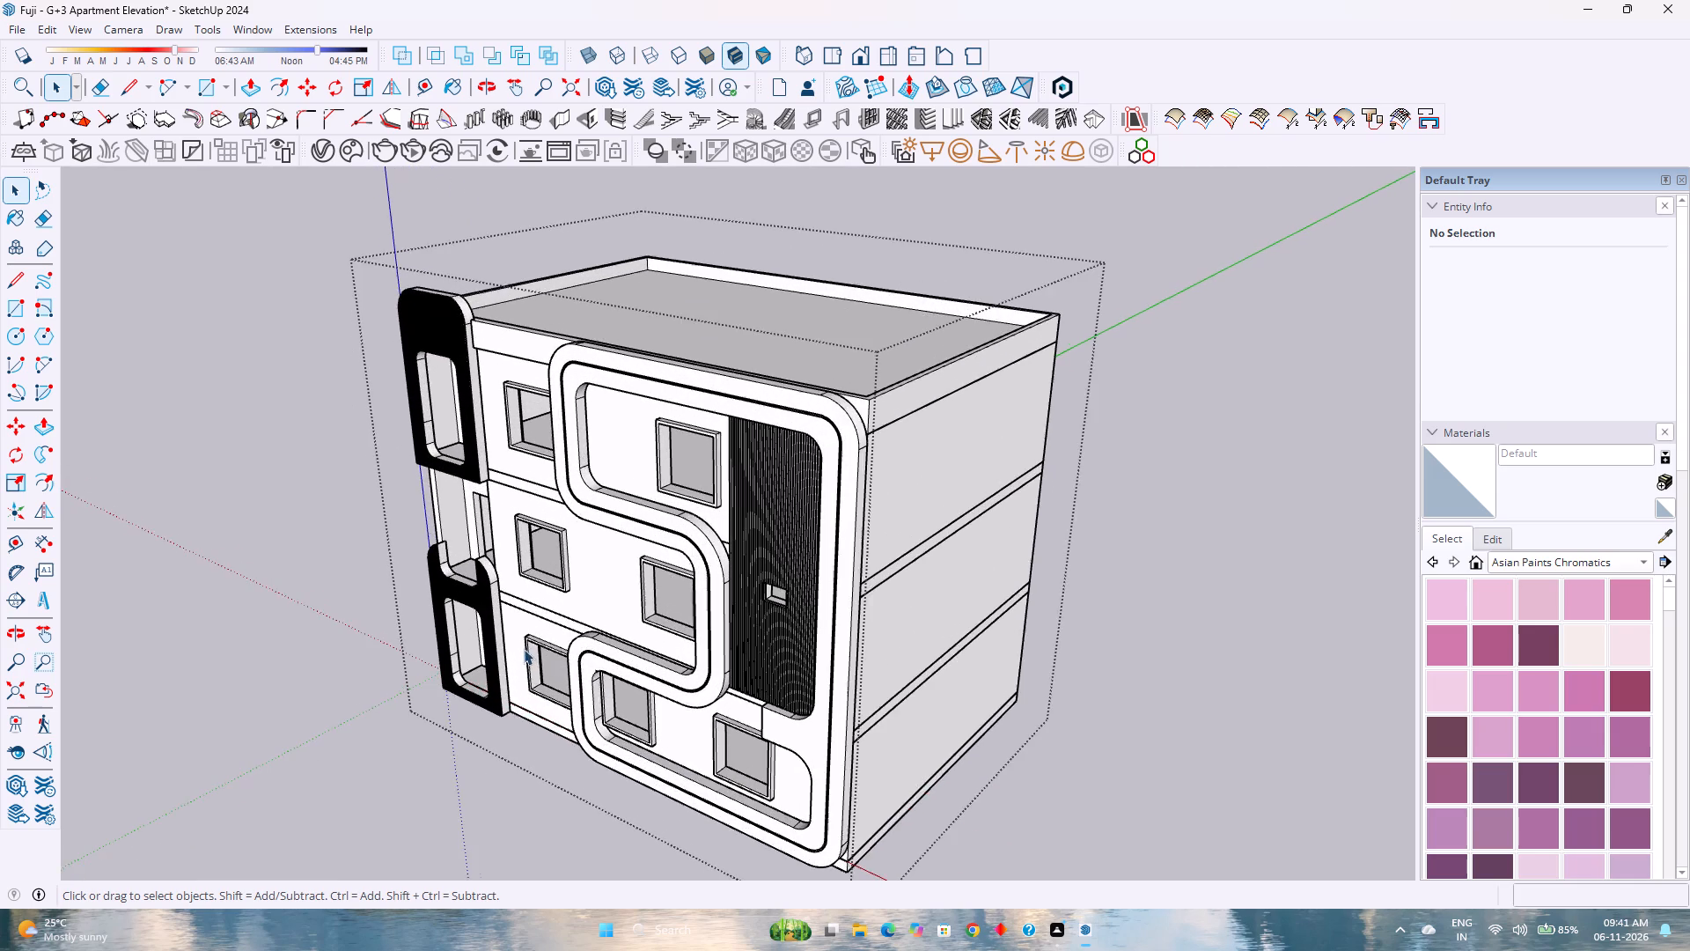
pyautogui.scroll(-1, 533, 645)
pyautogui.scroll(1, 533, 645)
# Examine the whole building from the front, side, eye level and above, checking the facade frames, louvered panels, roof parapet and side wall.
pyautogui.middleClick(533, 645)
pyautogui.moveTo(533, 645); pyautogui.dragTo(503, 664, button='middle')
pyautogui.moveTo(496, 667); pyautogui.dragTo(489, 669, button='middle')
pyautogui.middleClick(479, 673)
pyautogui.moveTo(453, 683); pyautogui.dragTo(319, 737, button='middle')
pyautogui.middleClick(316, 739)
pyautogui.middleClick(310, 742)
pyautogui.middleClick(310, 742)
pyautogui.scroll(-11, 317, 739)
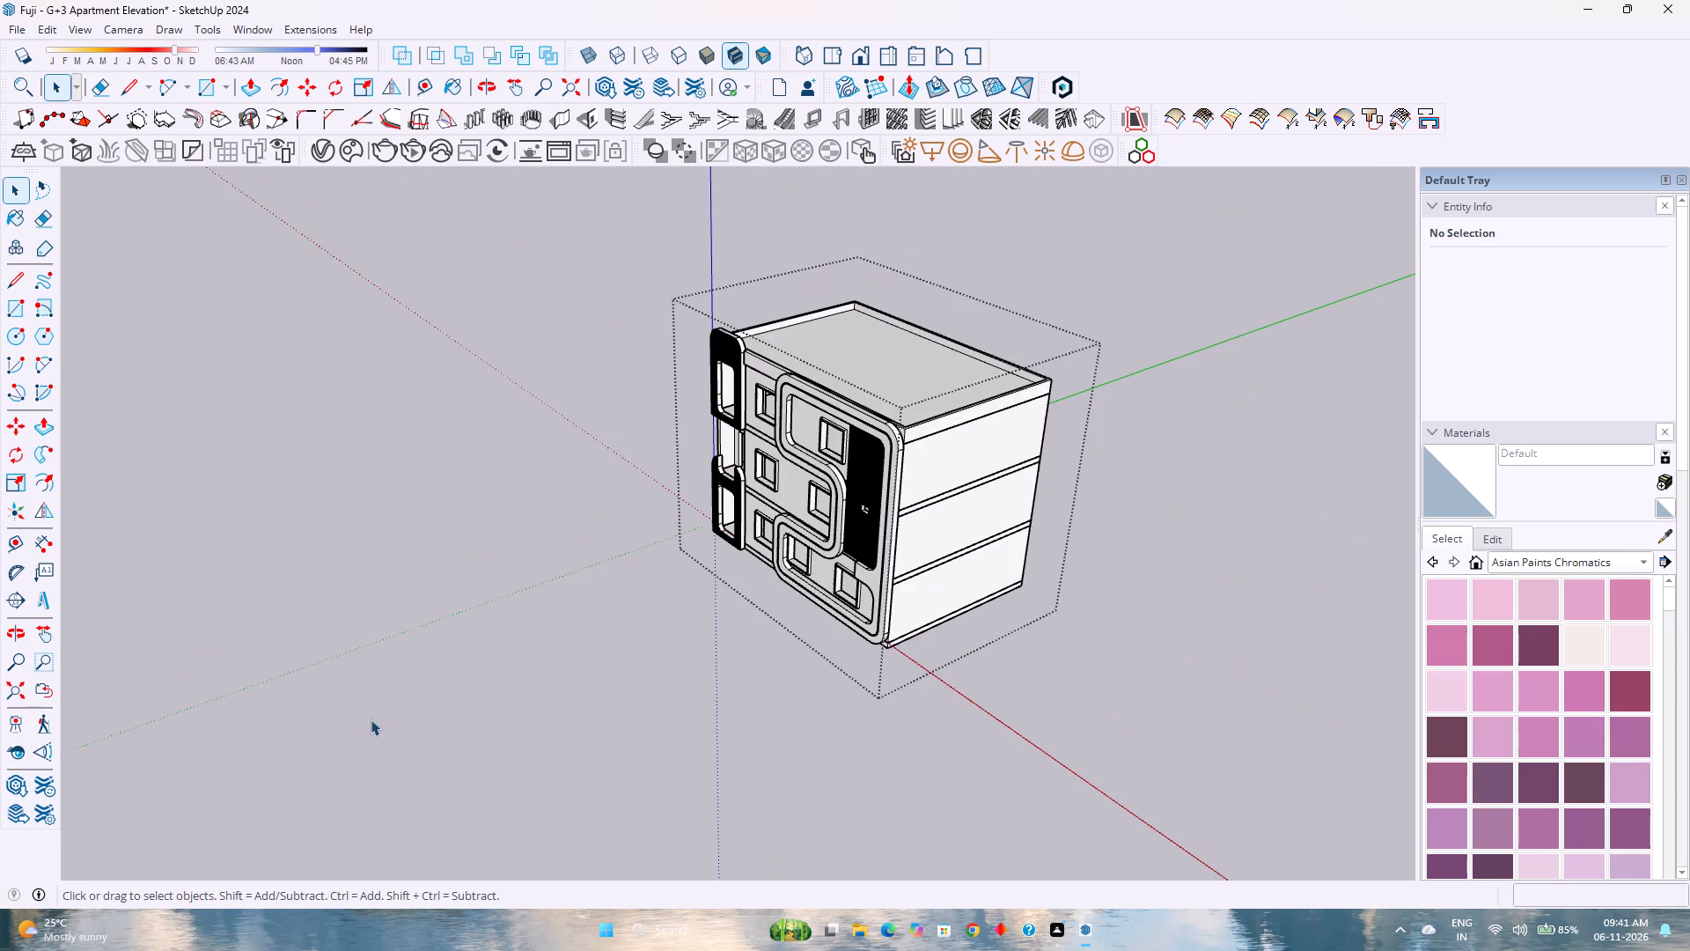
pyautogui.scroll(2, 974, 419)
pyautogui.scroll(1, 879, 468)
pyautogui.moveTo(879, 468); pyautogui.dragTo(978, 408, button='middle')
pyautogui.middleClick(978, 408)
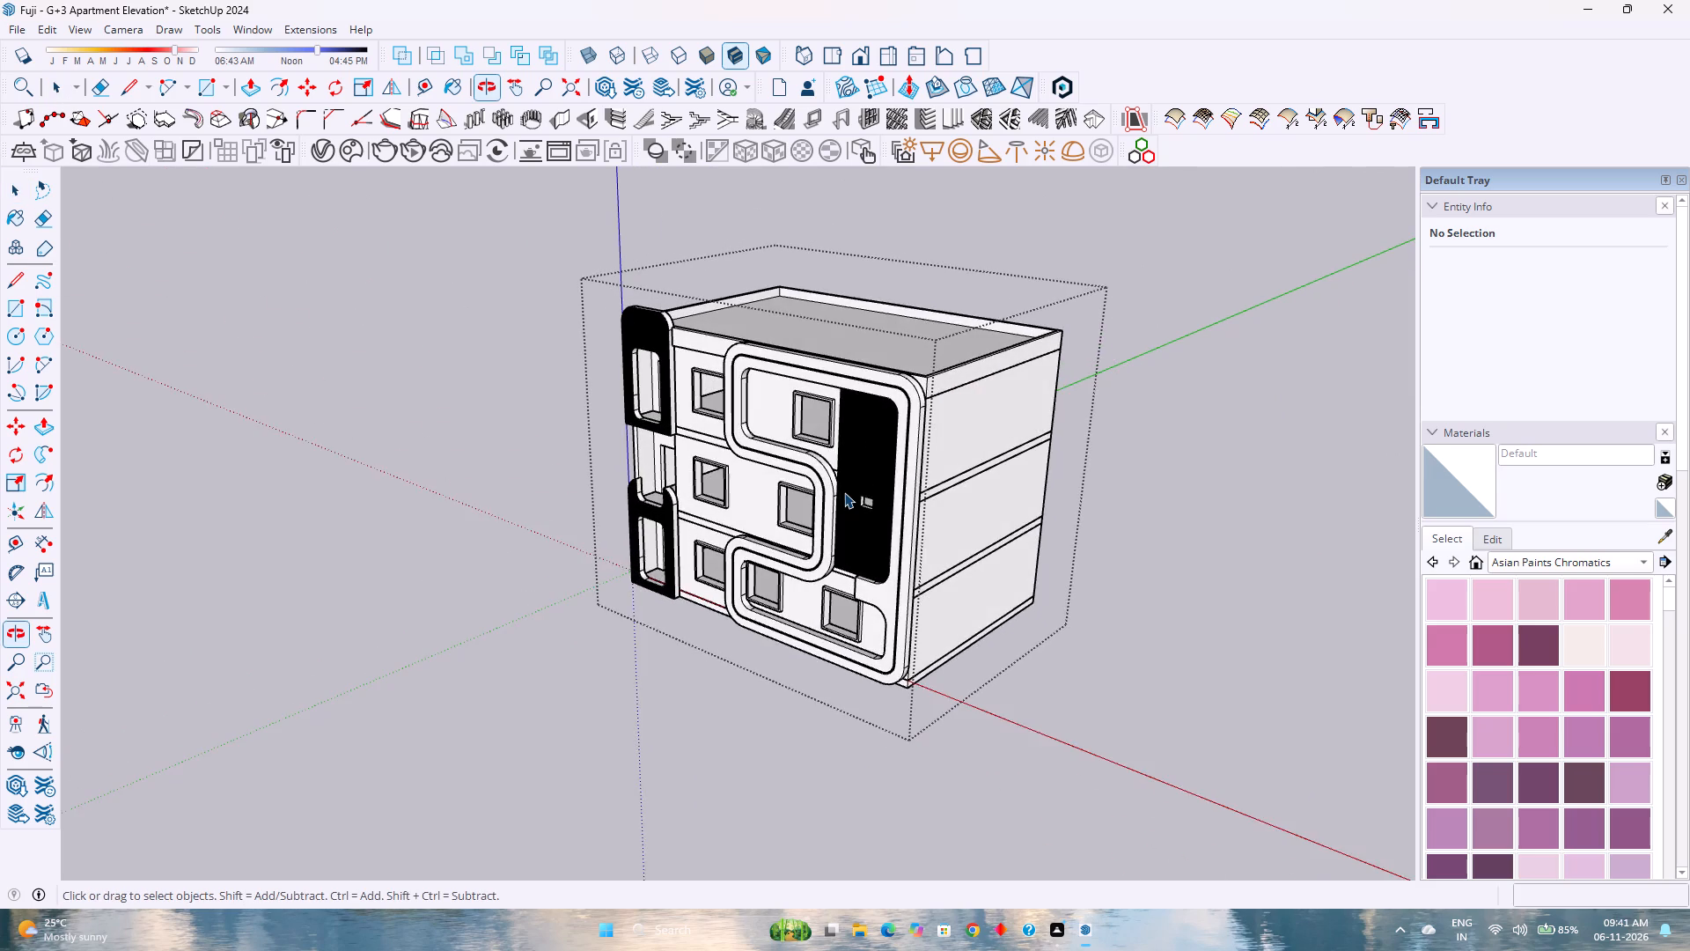
pyautogui.scroll(3, 844, 492)
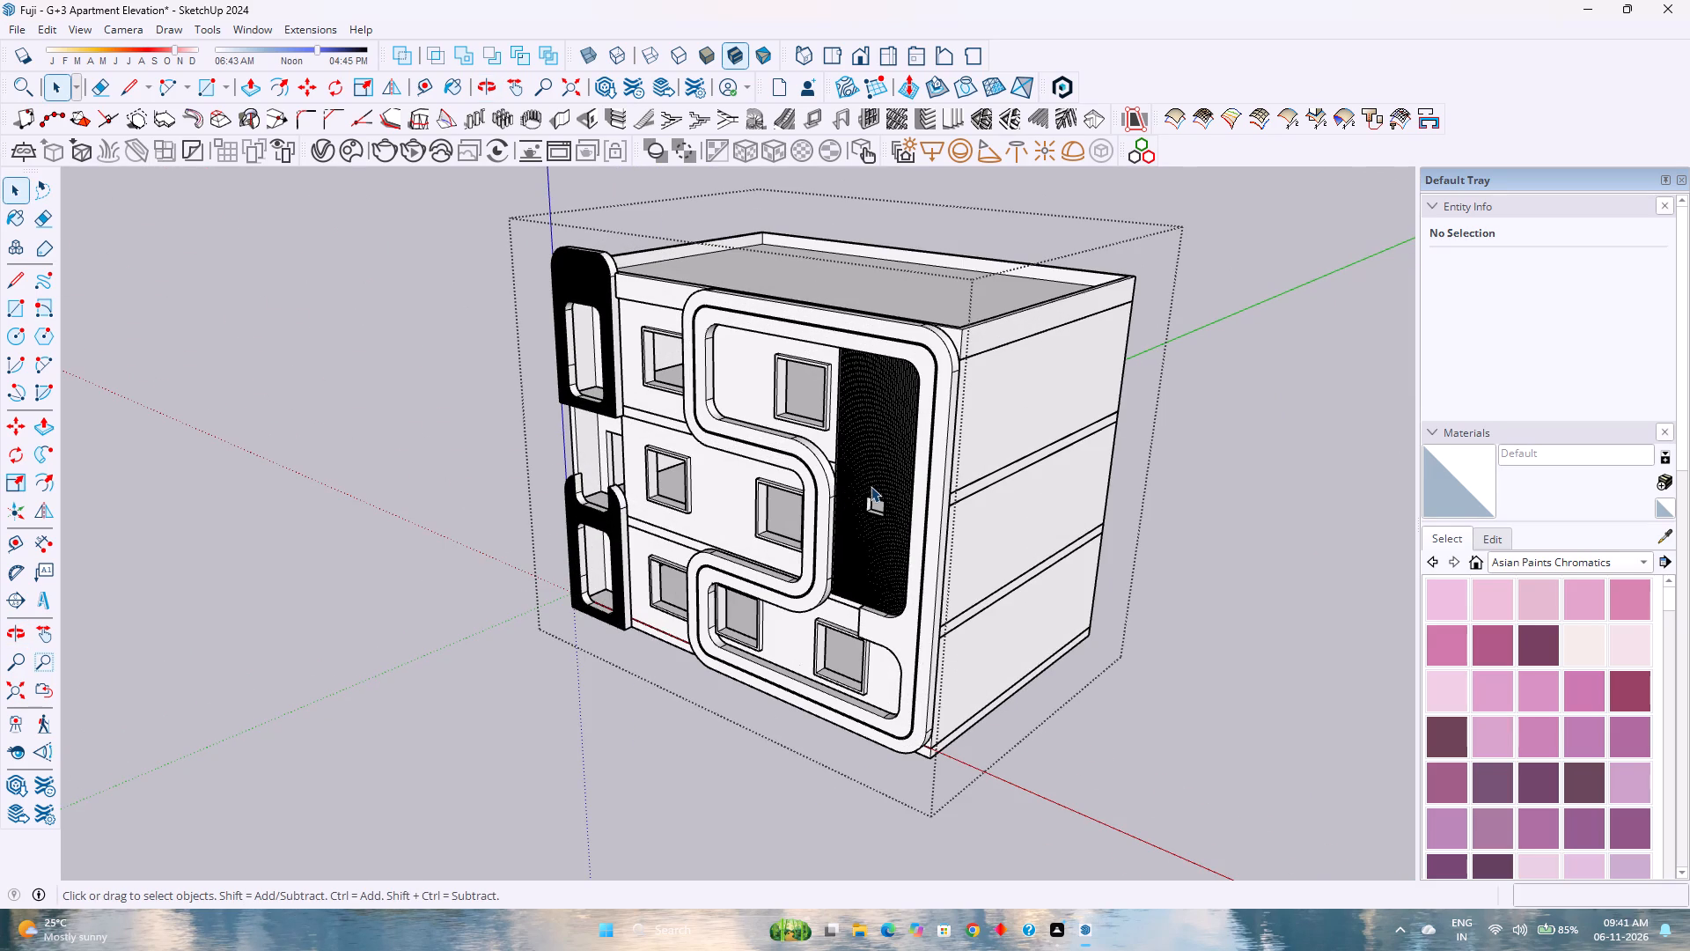
pyautogui.scroll(2, 867, 484)
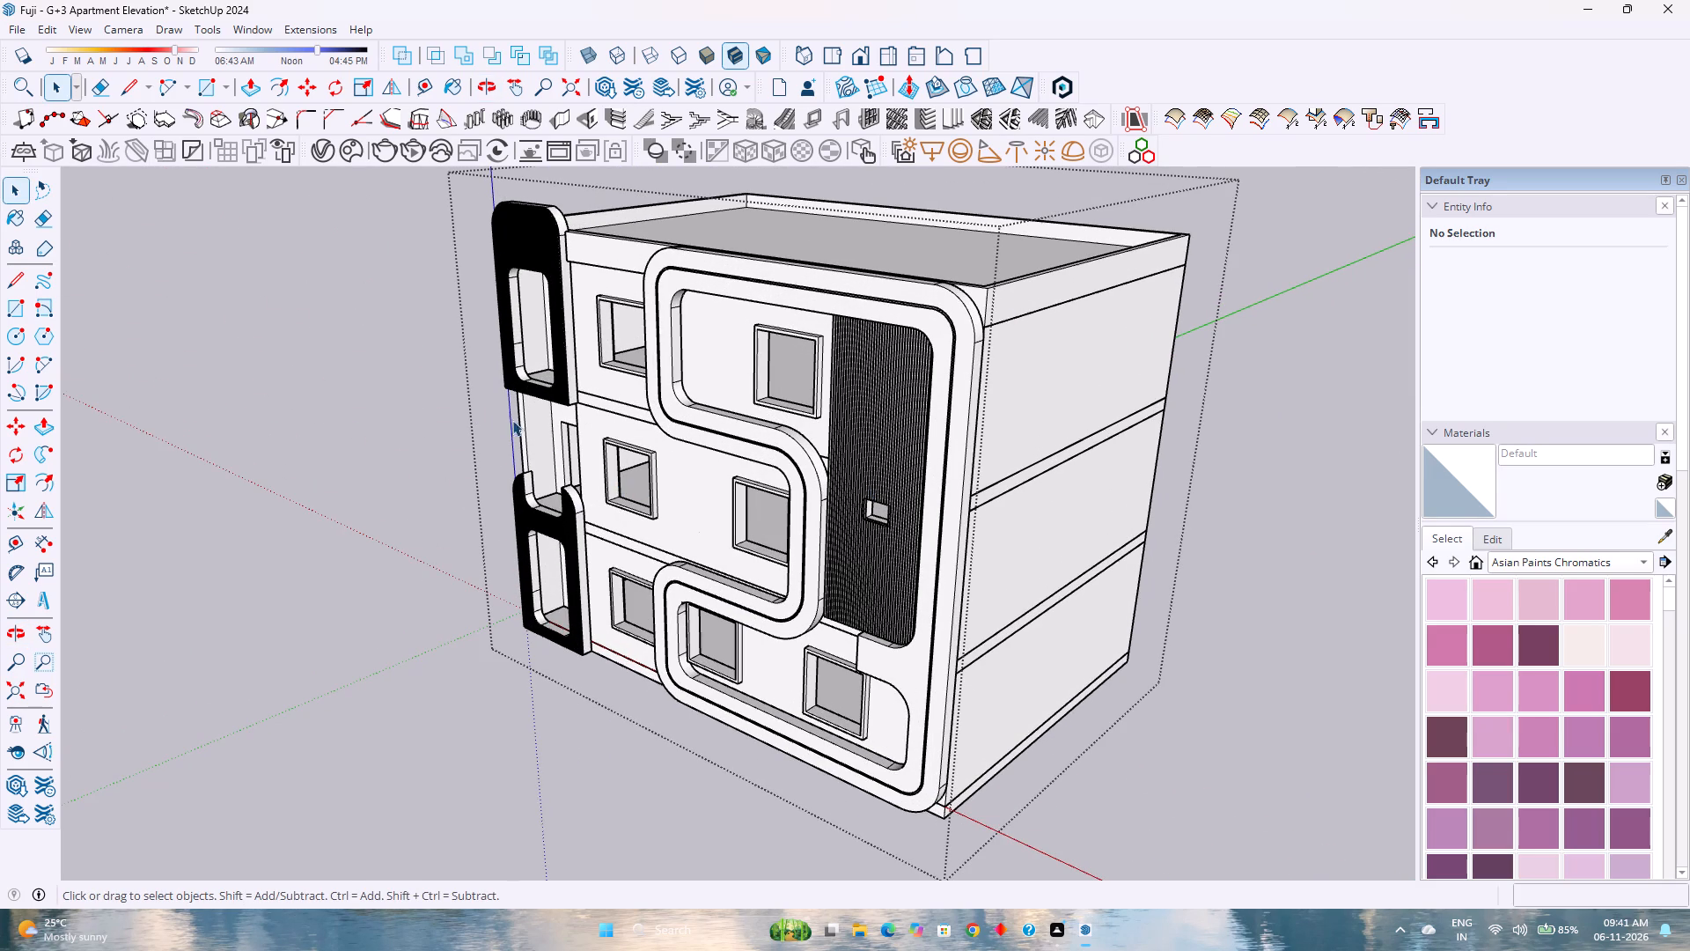
pyautogui.scroll(-2, 621, 476)
pyautogui.moveTo(643, 516); pyautogui.dragTo(668, 428, button='middle')
pyautogui.moveTo(677, 399); pyautogui.dragTo(692, 358, button='middle')
pyautogui.middleClick(692, 358)
pyautogui.moveTo(695, 347); pyautogui.dragTo(691, 330, button='middle')
pyautogui.middleClick(690, 329)
pyautogui.middleClick(689, 329)
pyautogui.middleClick(689, 329)
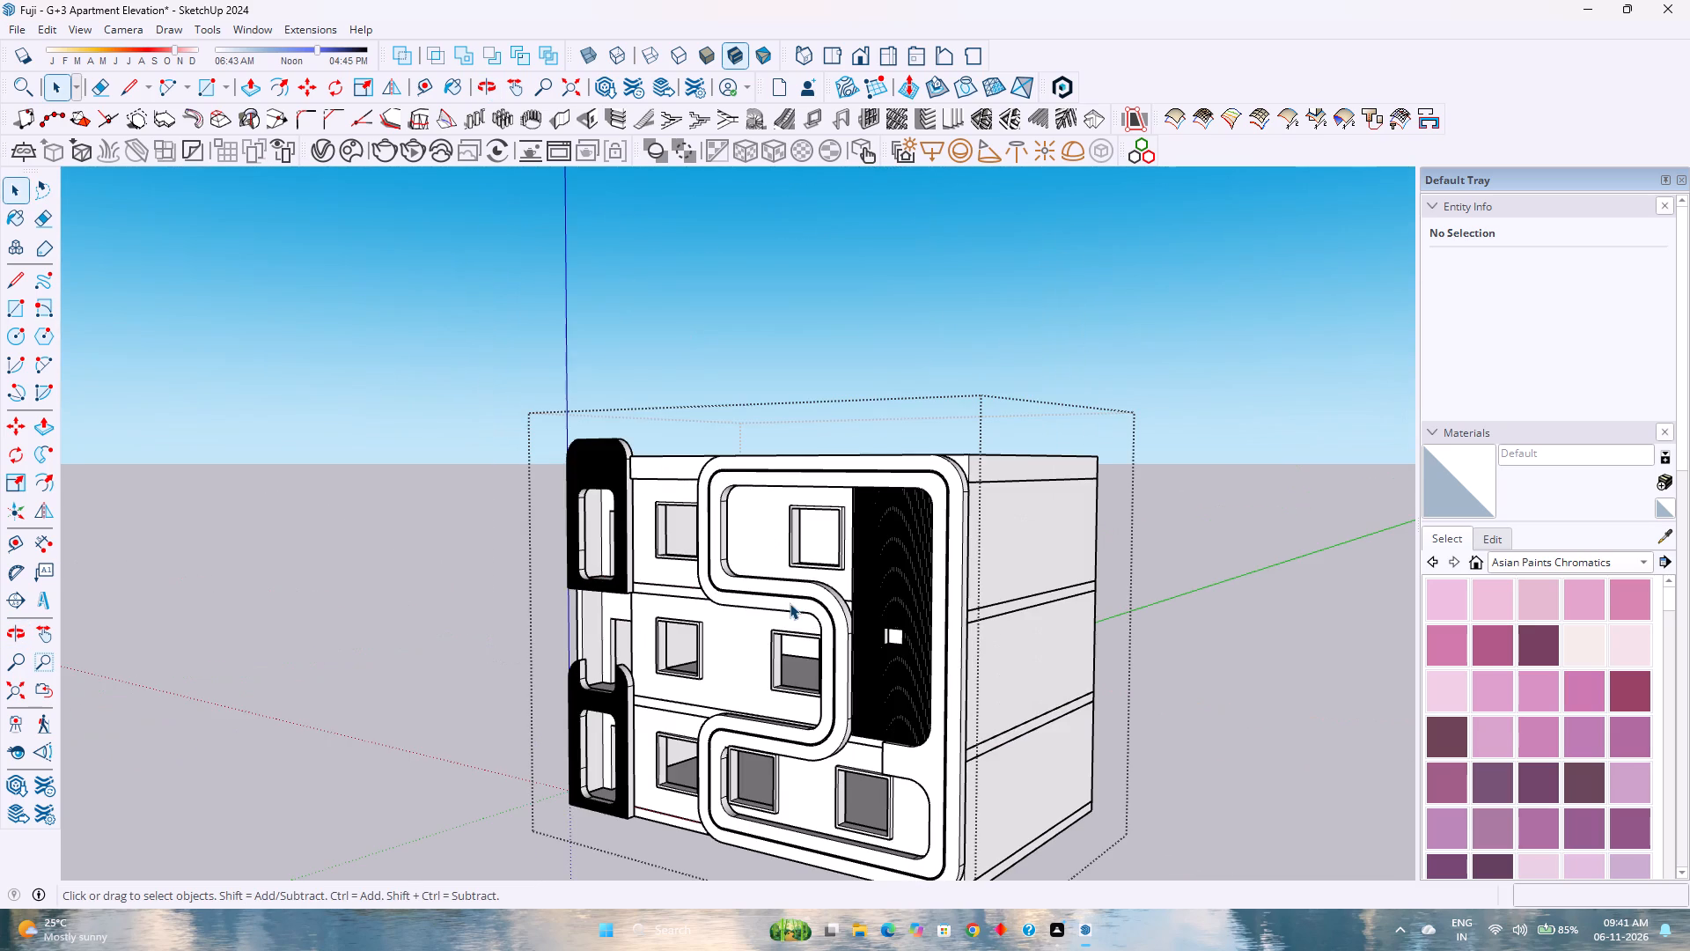
pyautogui.scroll(-4, 790, 603)
pyautogui.scroll(4, 915, 821)
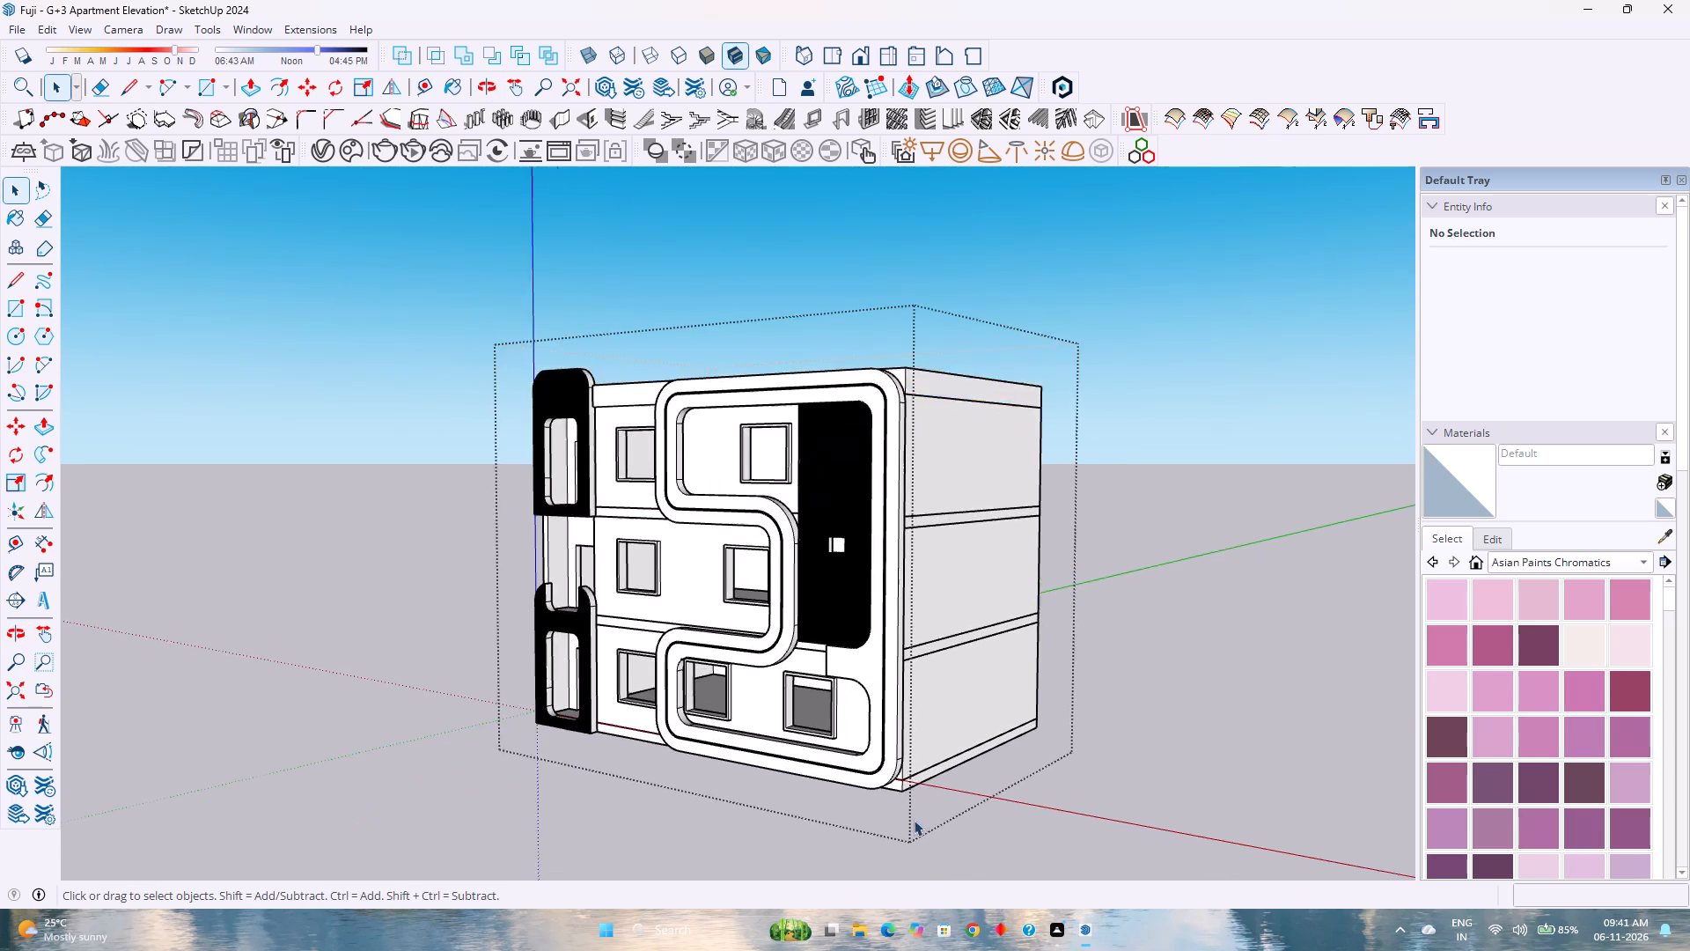
pyautogui.scroll(-1, 913, 816)
pyautogui.scroll(2, 910, 815)
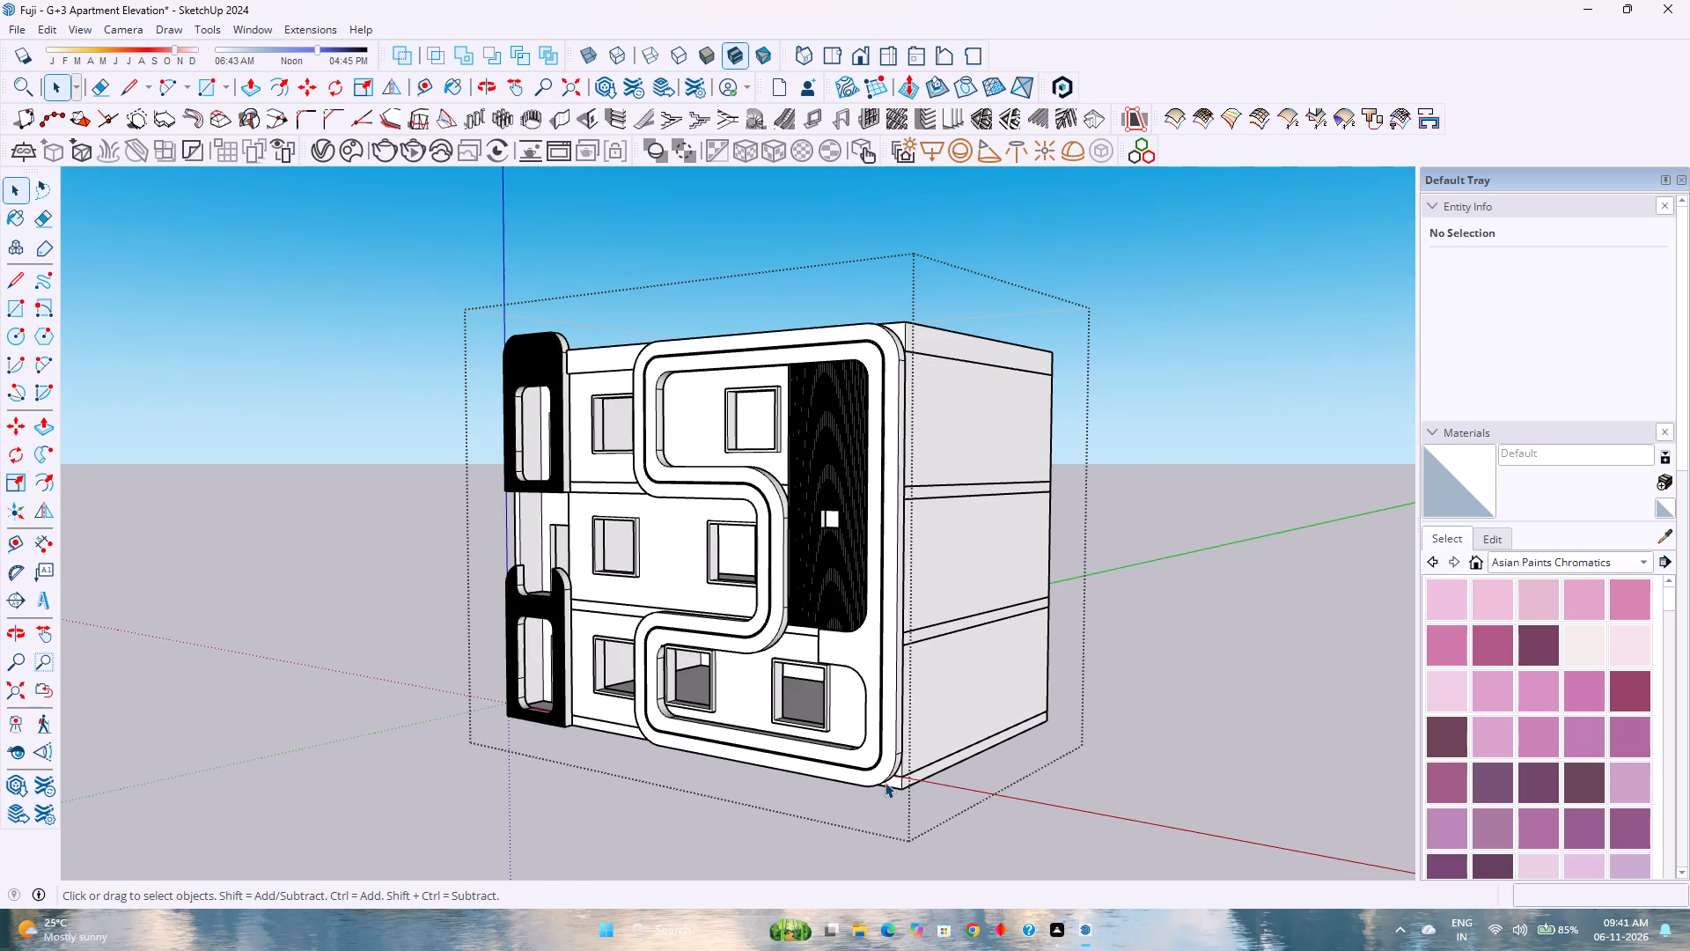
pyautogui.scroll(-4, 878, 778)
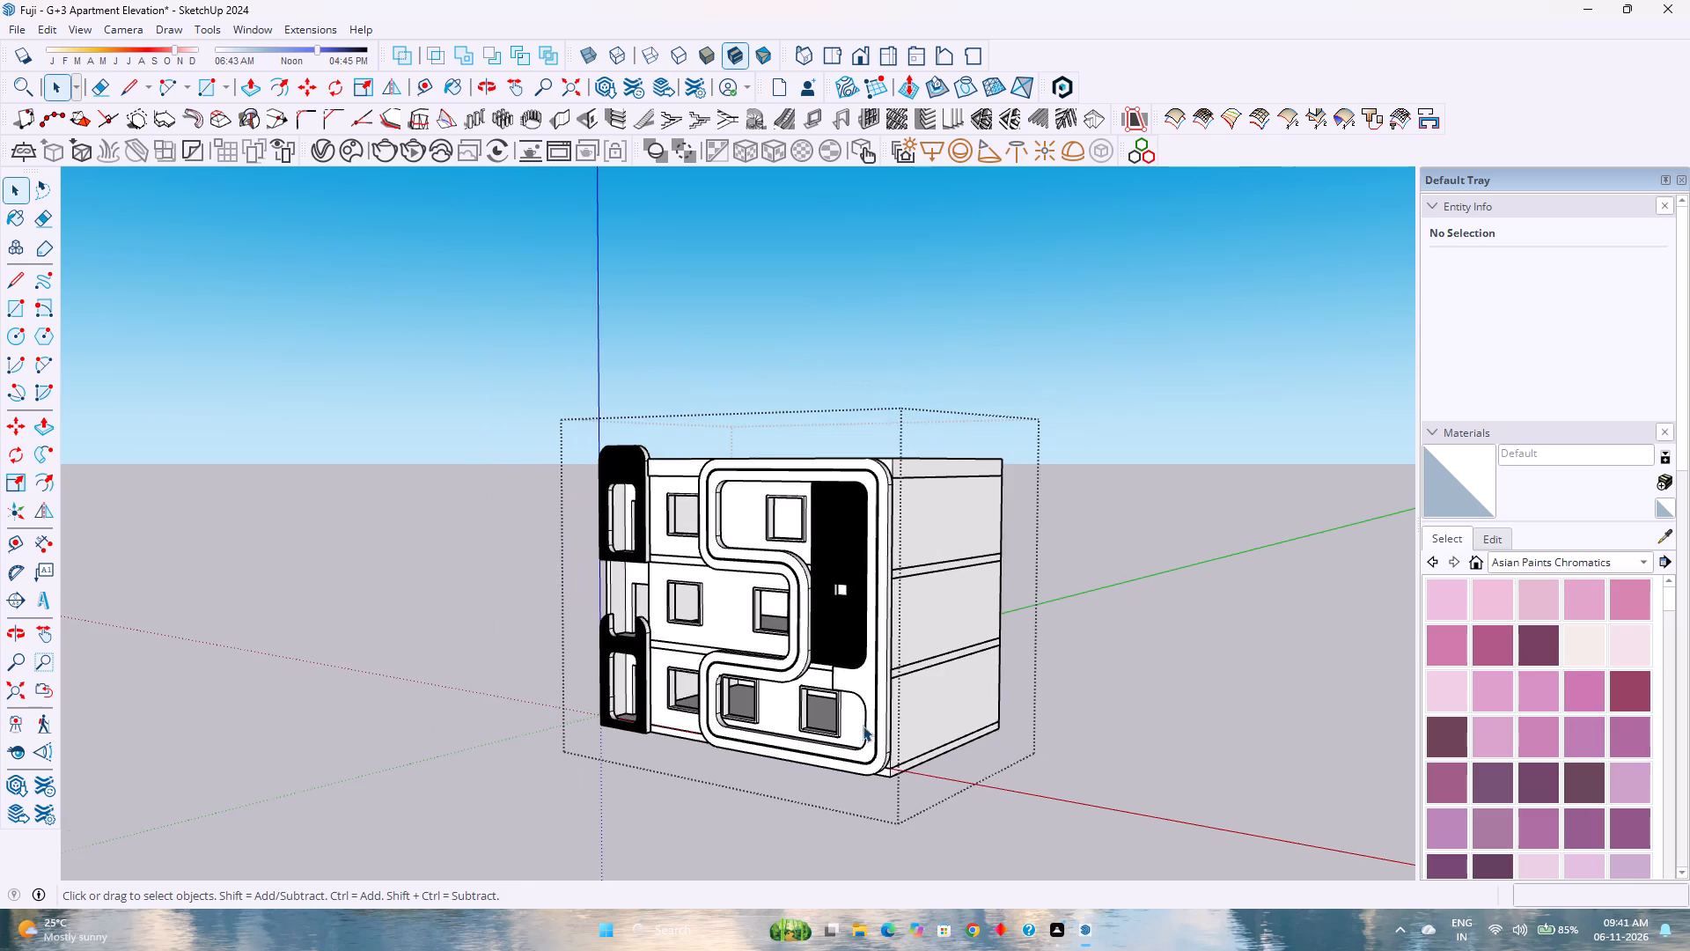
pyautogui.moveTo(870, 725); pyautogui.dragTo(512, 783, button='middle')
pyautogui.middleClick(512, 783)
pyautogui.middleClick(512, 783)
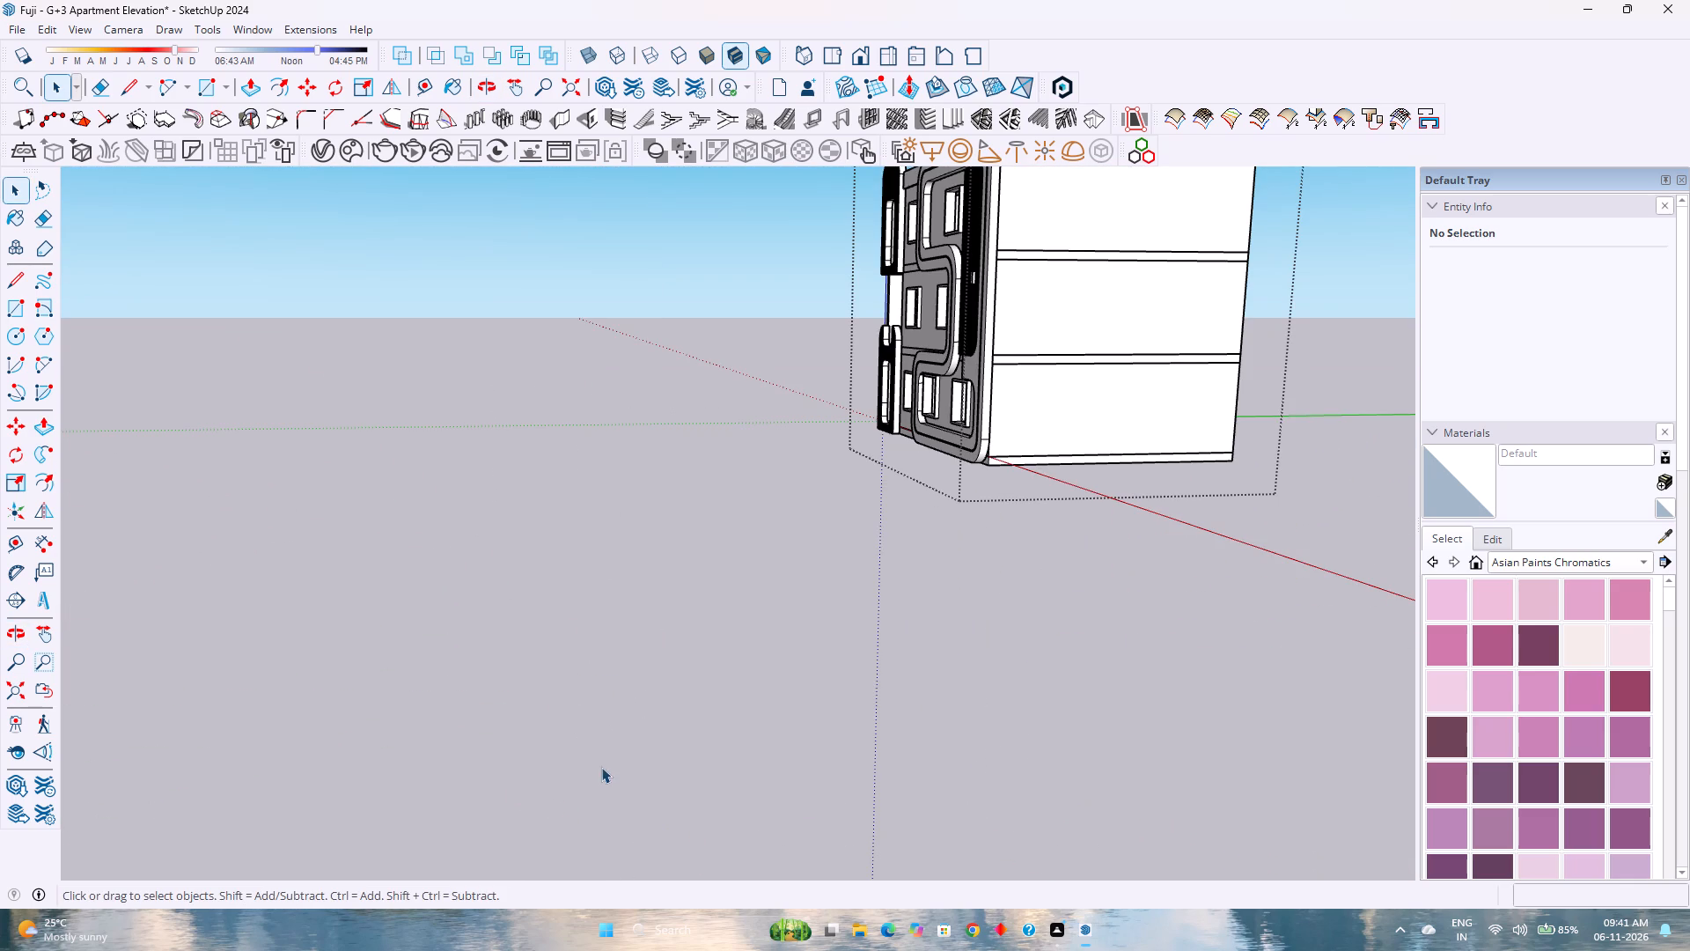
pyautogui.scroll(-1, 948, 553)
pyautogui.moveTo(551, 335); pyautogui.dragTo(600, 451, button='middle')
pyautogui.moveTo(602, 460); pyautogui.dragTo(928, 520, button='middle')
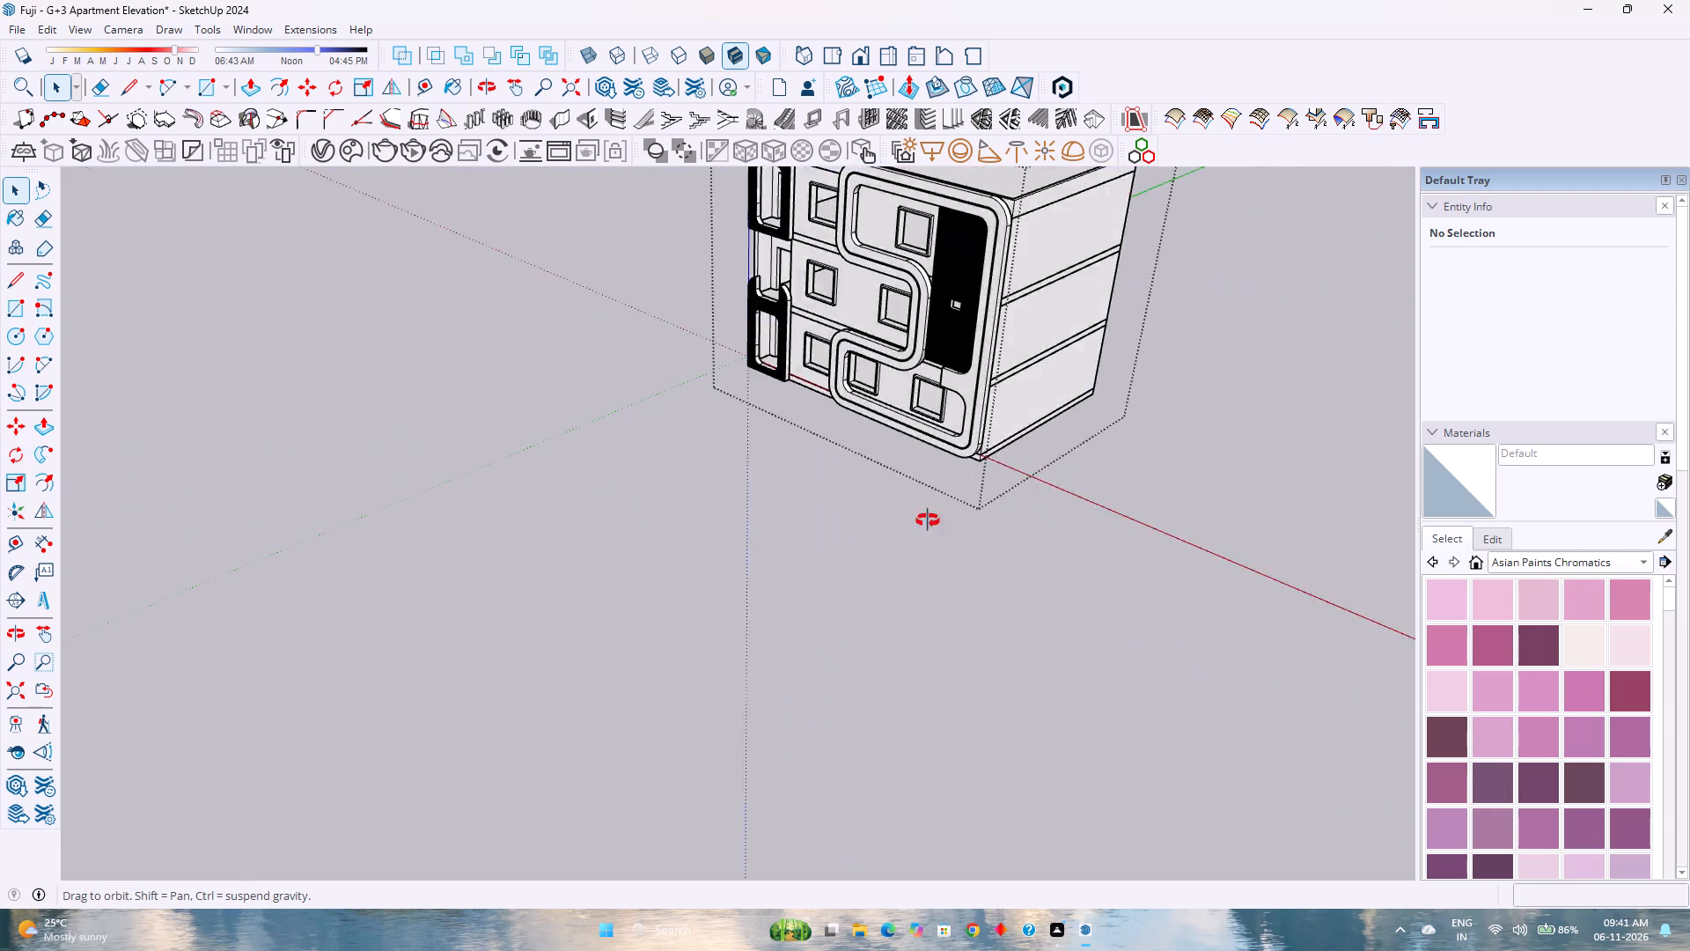
pyautogui.moveTo(928, 520); pyautogui.dragTo(1094, 498, button='middle')
pyautogui.middleClick(1094, 498)
pyautogui.scroll(-1, 1071, 459)
pyautogui.scroll(5, 1033, 279)
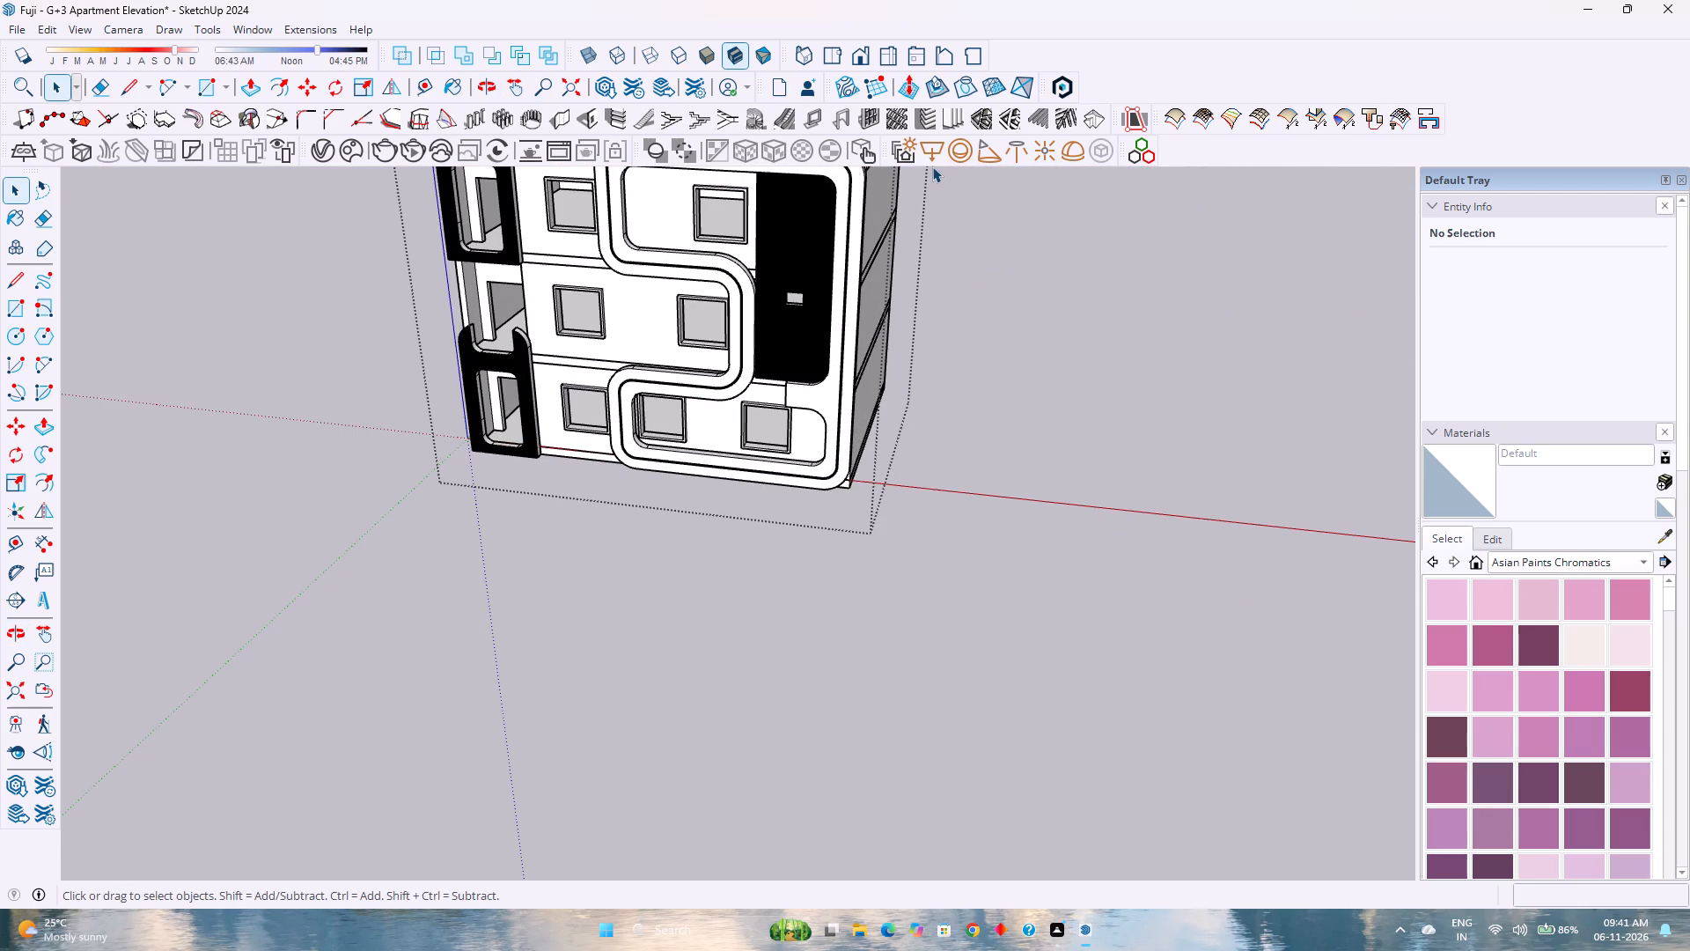
pyautogui.scroll(-2, 904, 203)
pyautogui.keyDown('shift'); pyautogui.moveTo(970, 163); pyautogui.dragTo(940, 336, button='middle'); pyautogui.keyUp('shift')
pyautogui.keyDown('shift'); pyautogui.moveTo(959, 293); pyautogui.dragTo(738, 557, button='middle'); pyautogui.keyUp('shift')
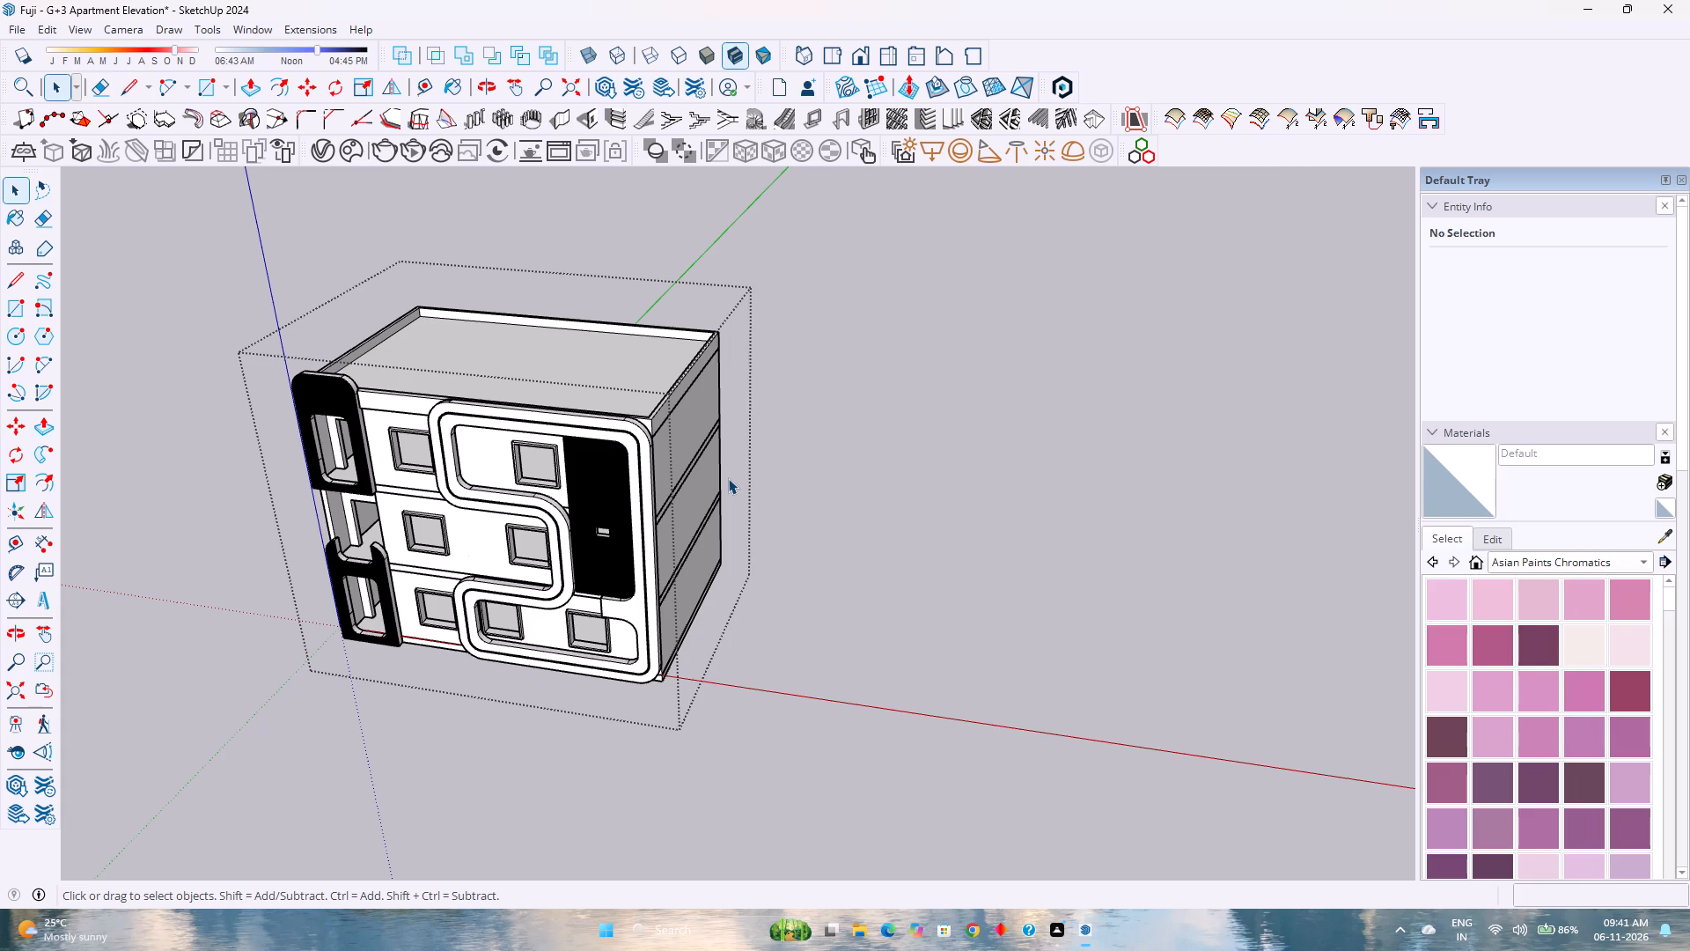
pyautogui.moveTo(677, 466); pyautogui.dragTo(478, 370, button='middle')
pyautogui.middleClick(478, 370)
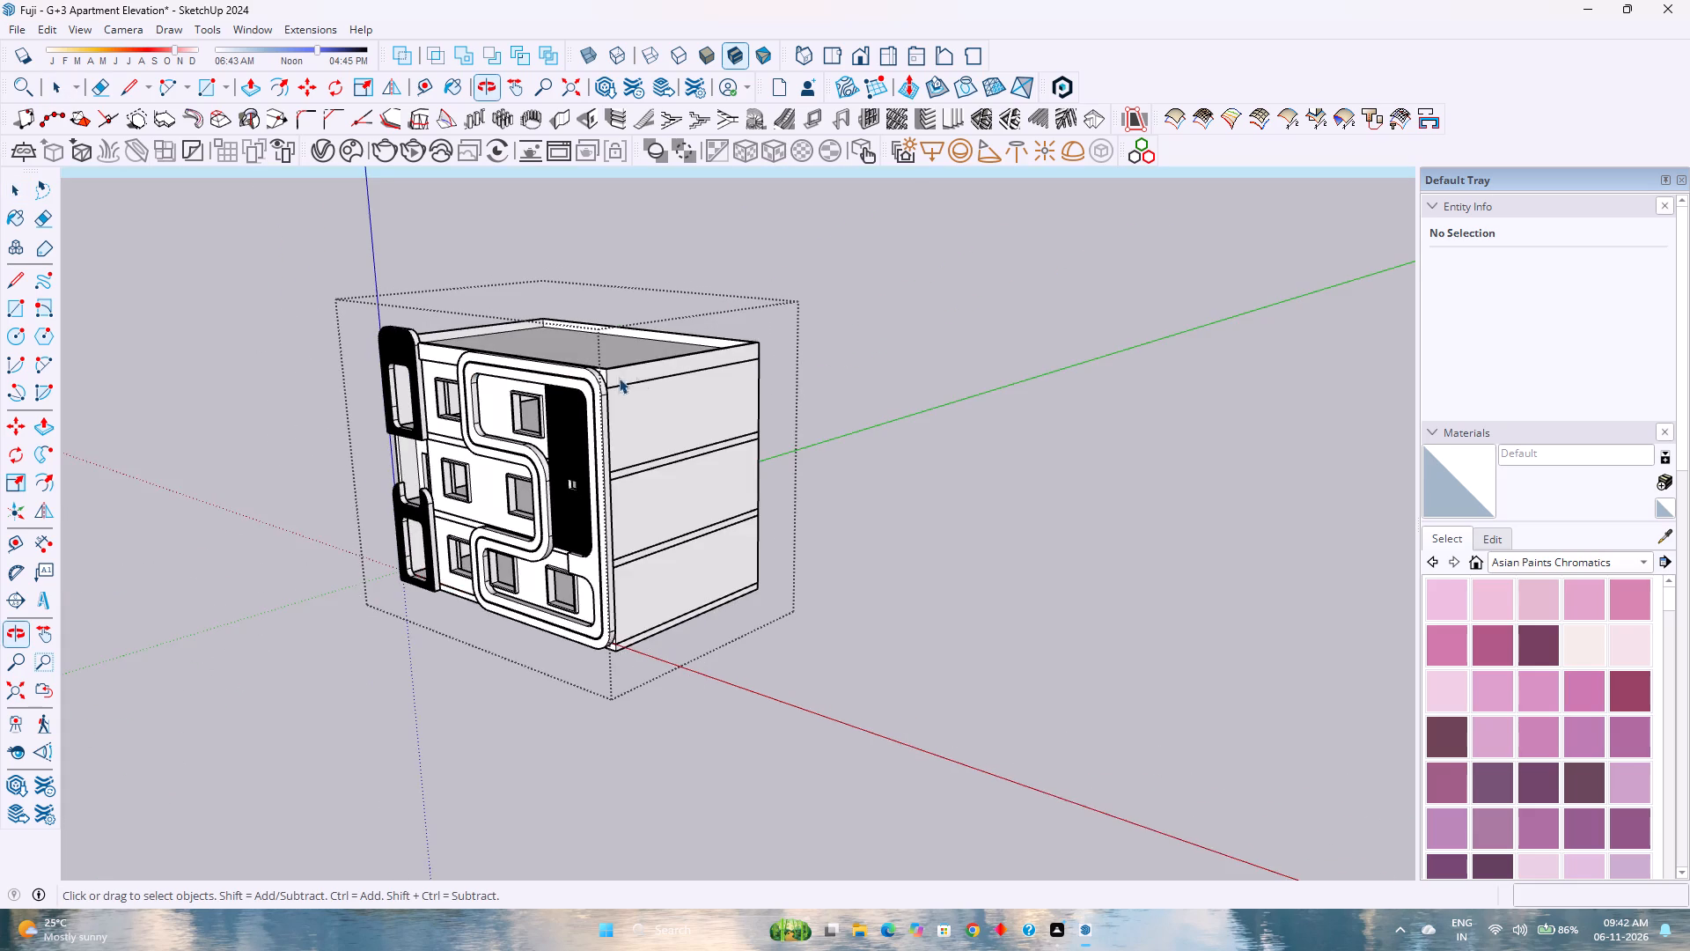
pyautogui.scroll(2, 638, 378)
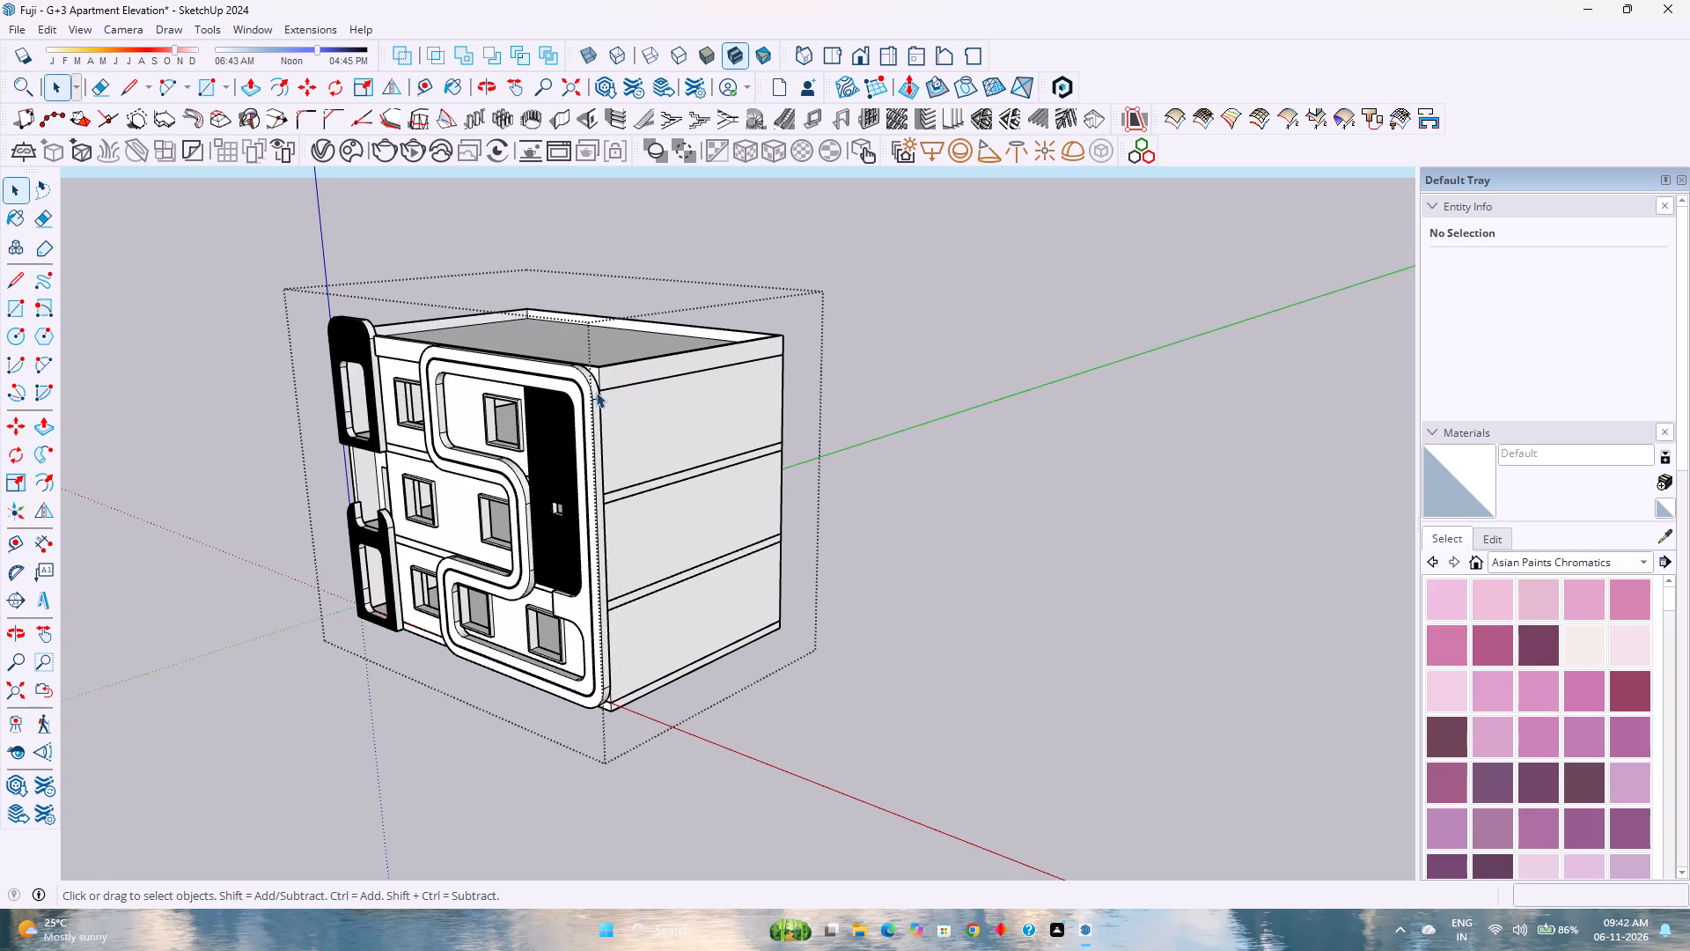
pyautogui.scroll(-3, 654, 422)
pyautogui.scroll(1, 650, 425)
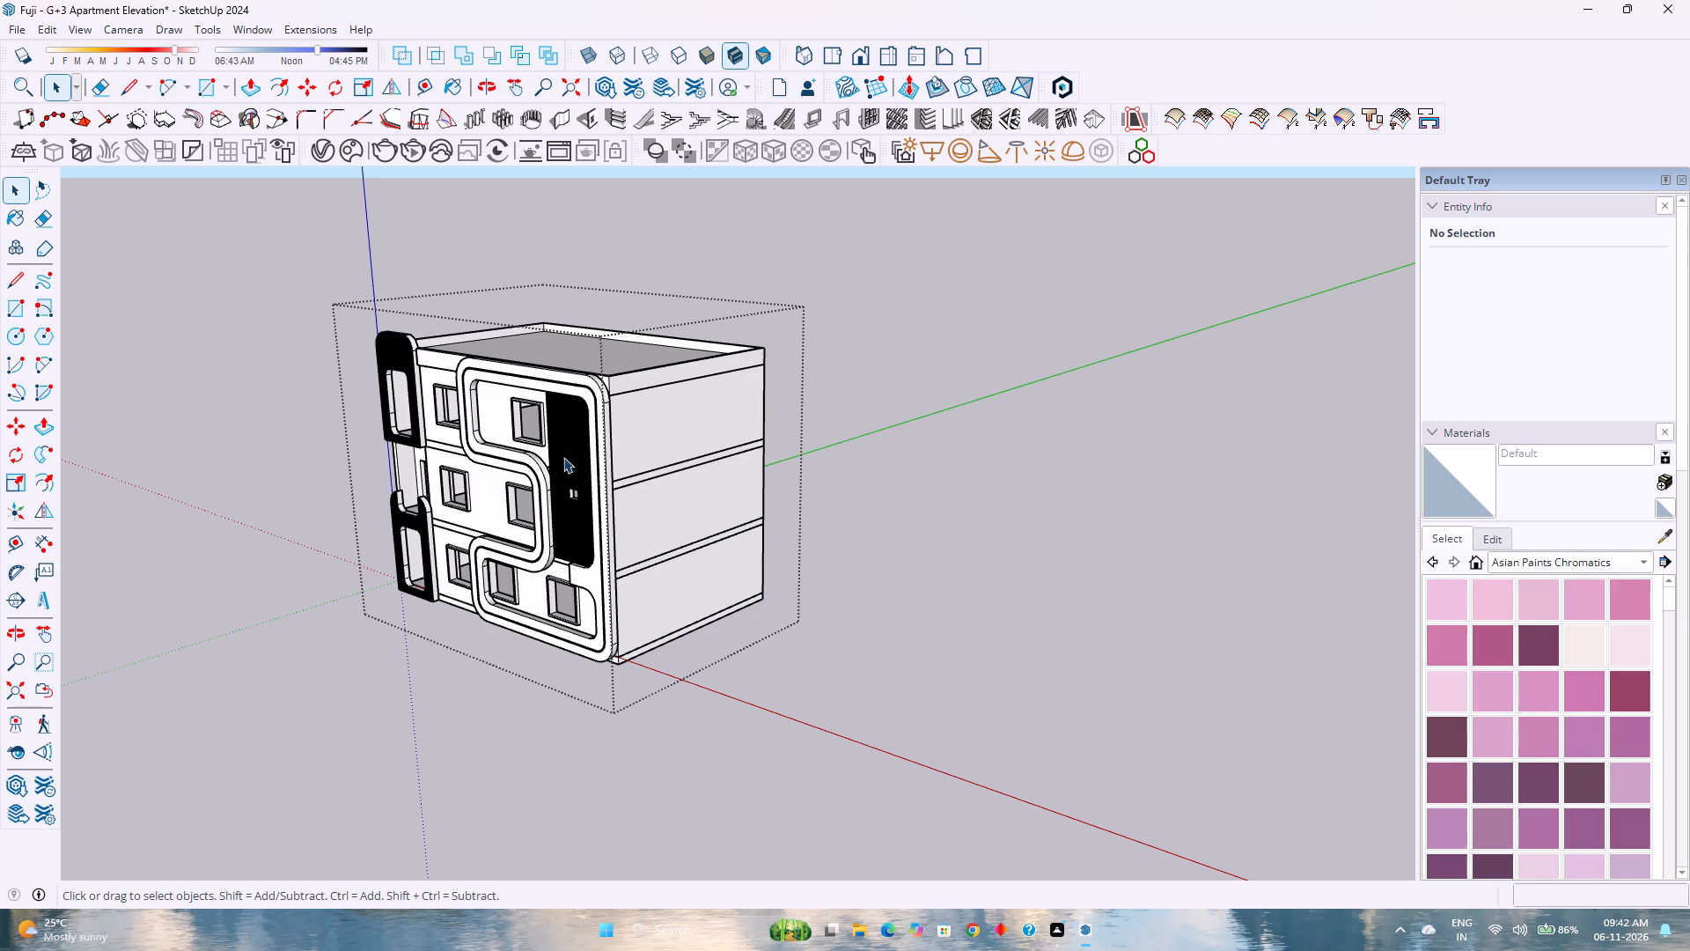
pyautogui.scroll(-2, 677, 385)
pyautogui.moveTo(671, 391); pyautogui.dragTo(685, 392, button='middle')
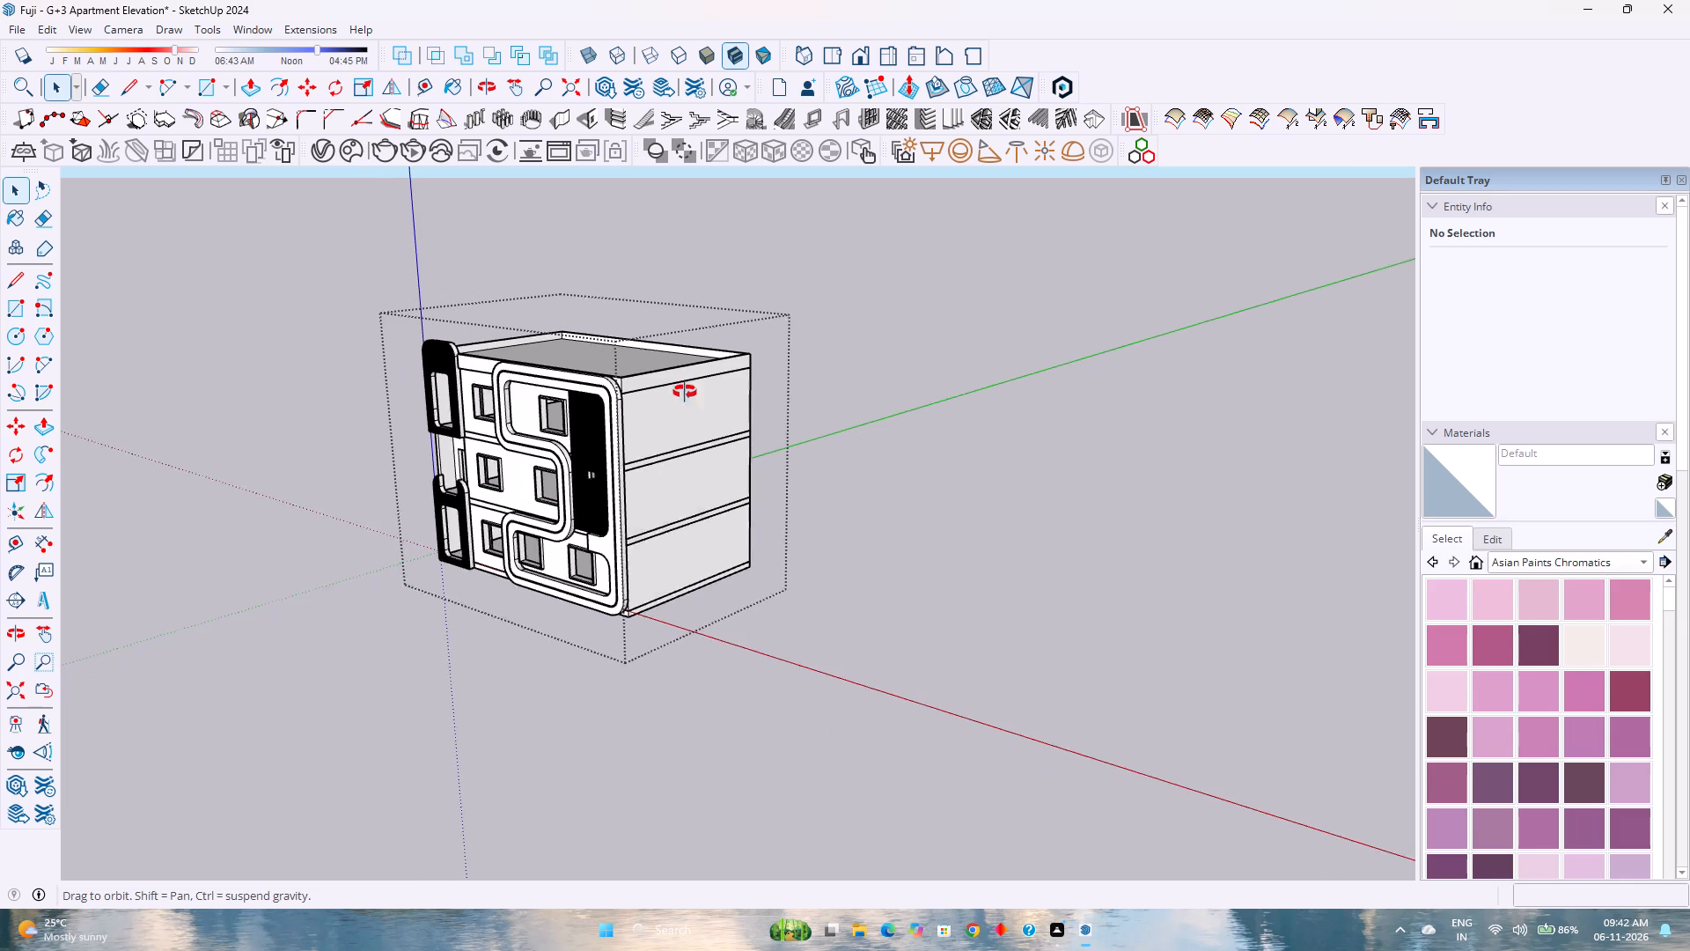
pyautogui.moveTo(685, 392); pyautogui.dragTo(812, 392, button='middle')
pyautogui.scroll(-2, 812, 392)
pyautogui.keyDown('shift'); pyautogui.moveTo(797, 394); pyautogui.dragTo(964, 475, button='middle'); pyautogui.keyUp('shift')
pyautogui.moveTo(800, 474); pyautogui.dragTo(778, 453, button='middle')
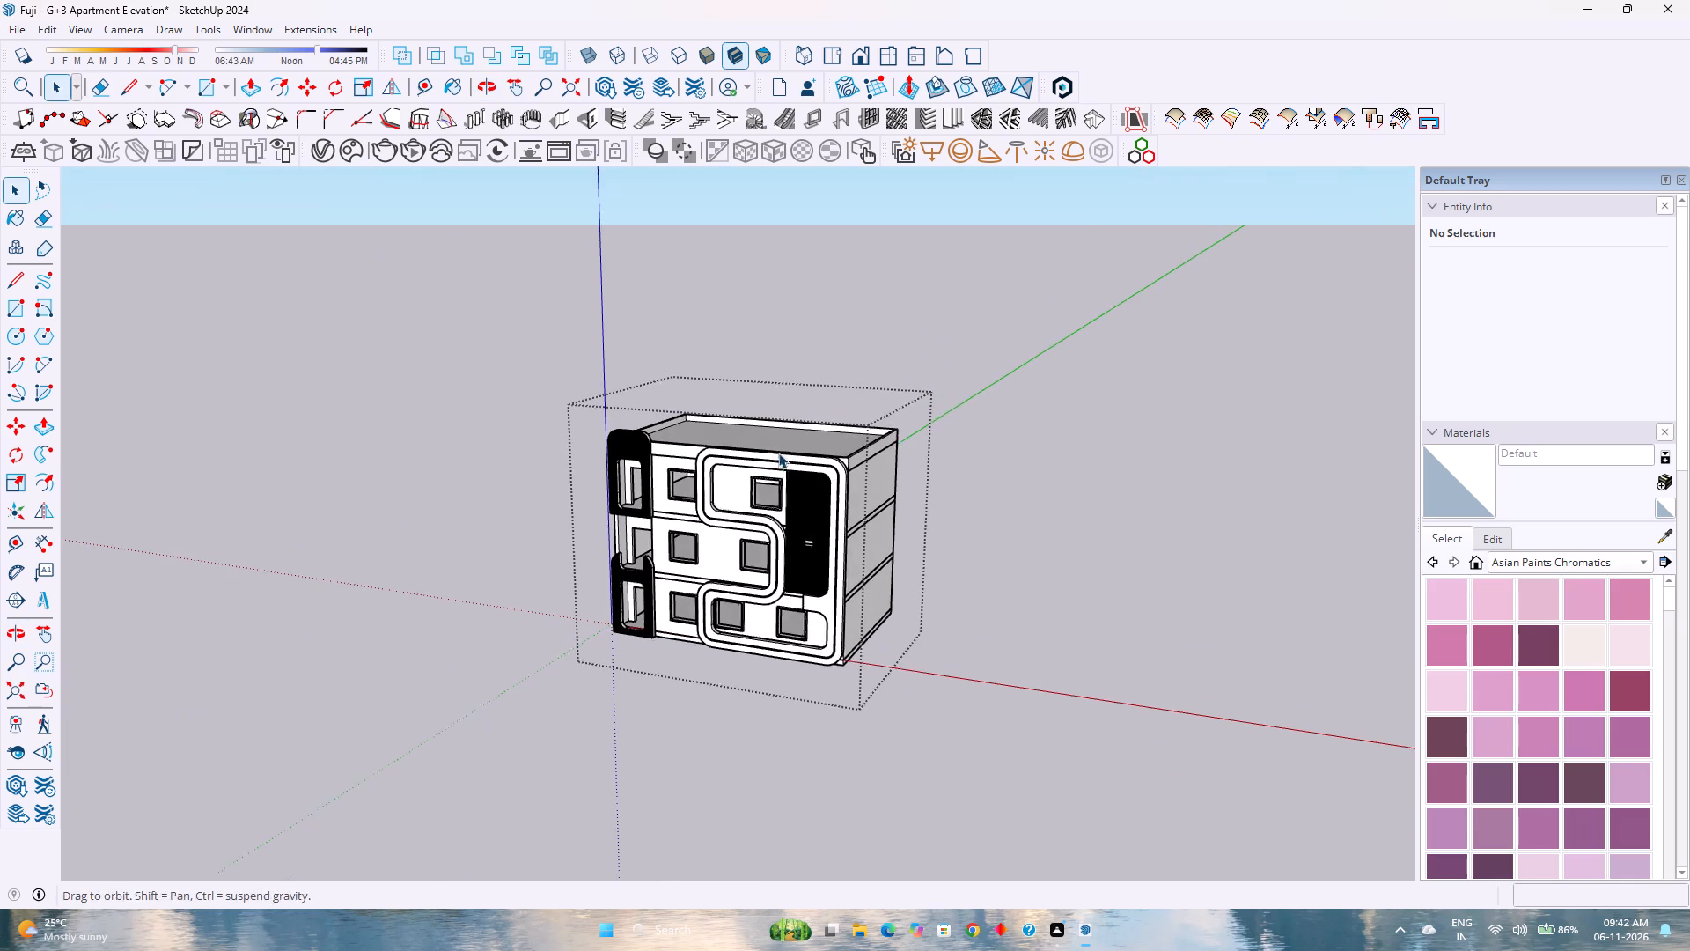
pyautogui.moveTo(778, 453); pyautogui.dragTo(779, 453, button='middle')
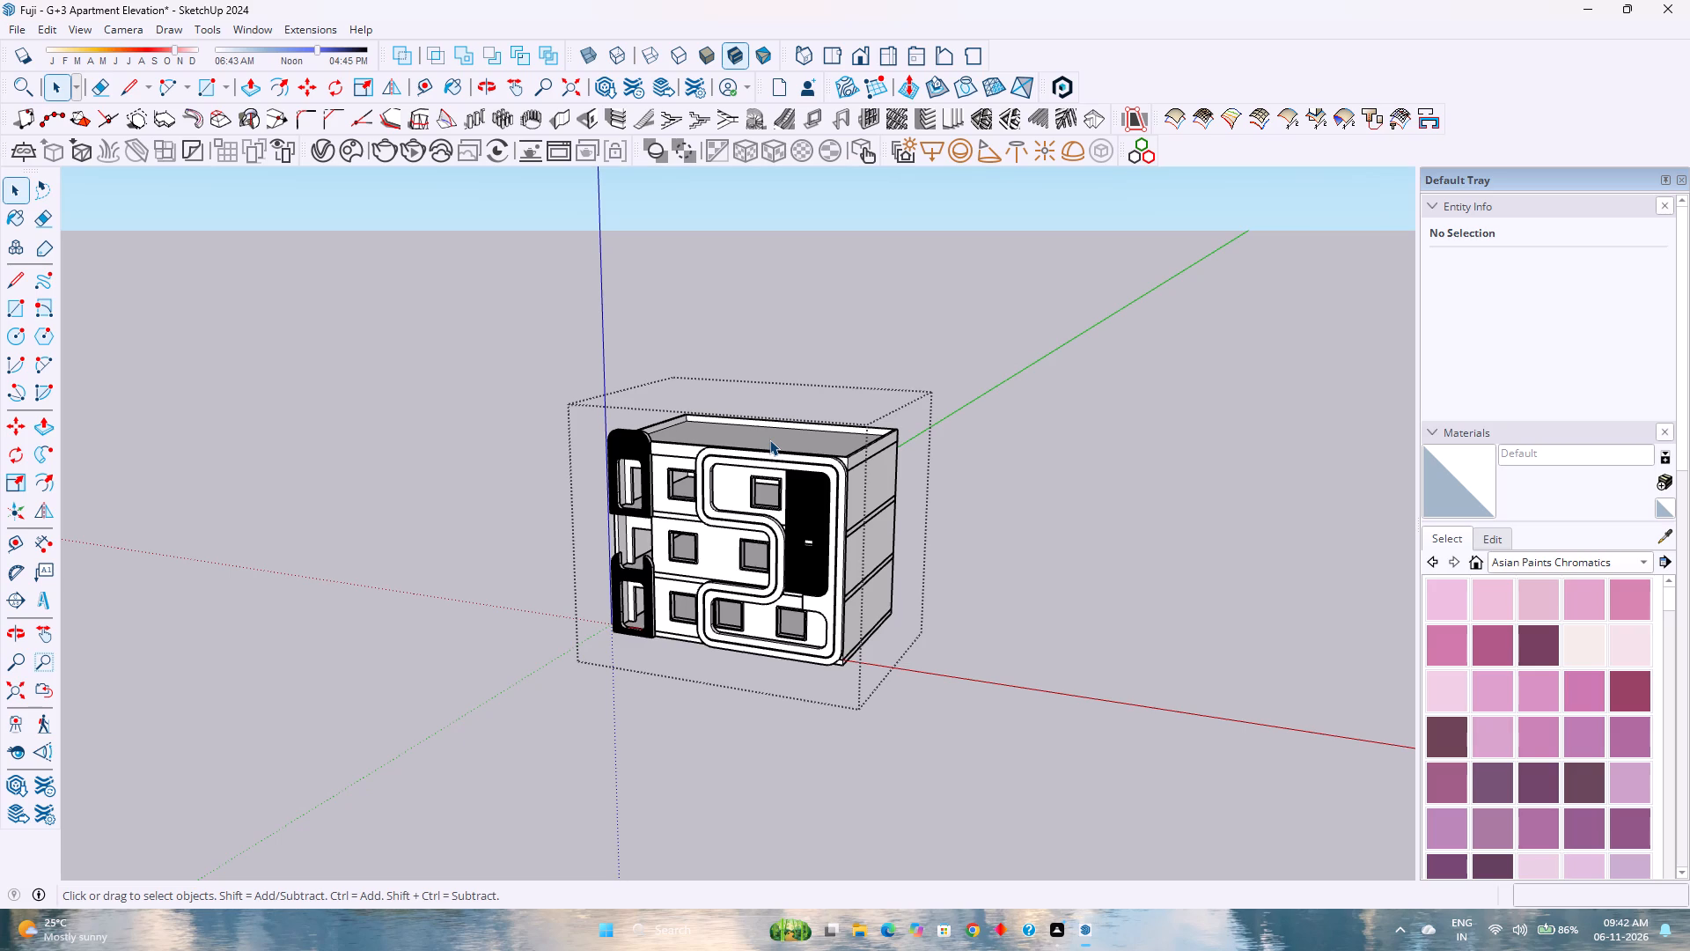
pyautogui.scroll(-2, 793, 530)
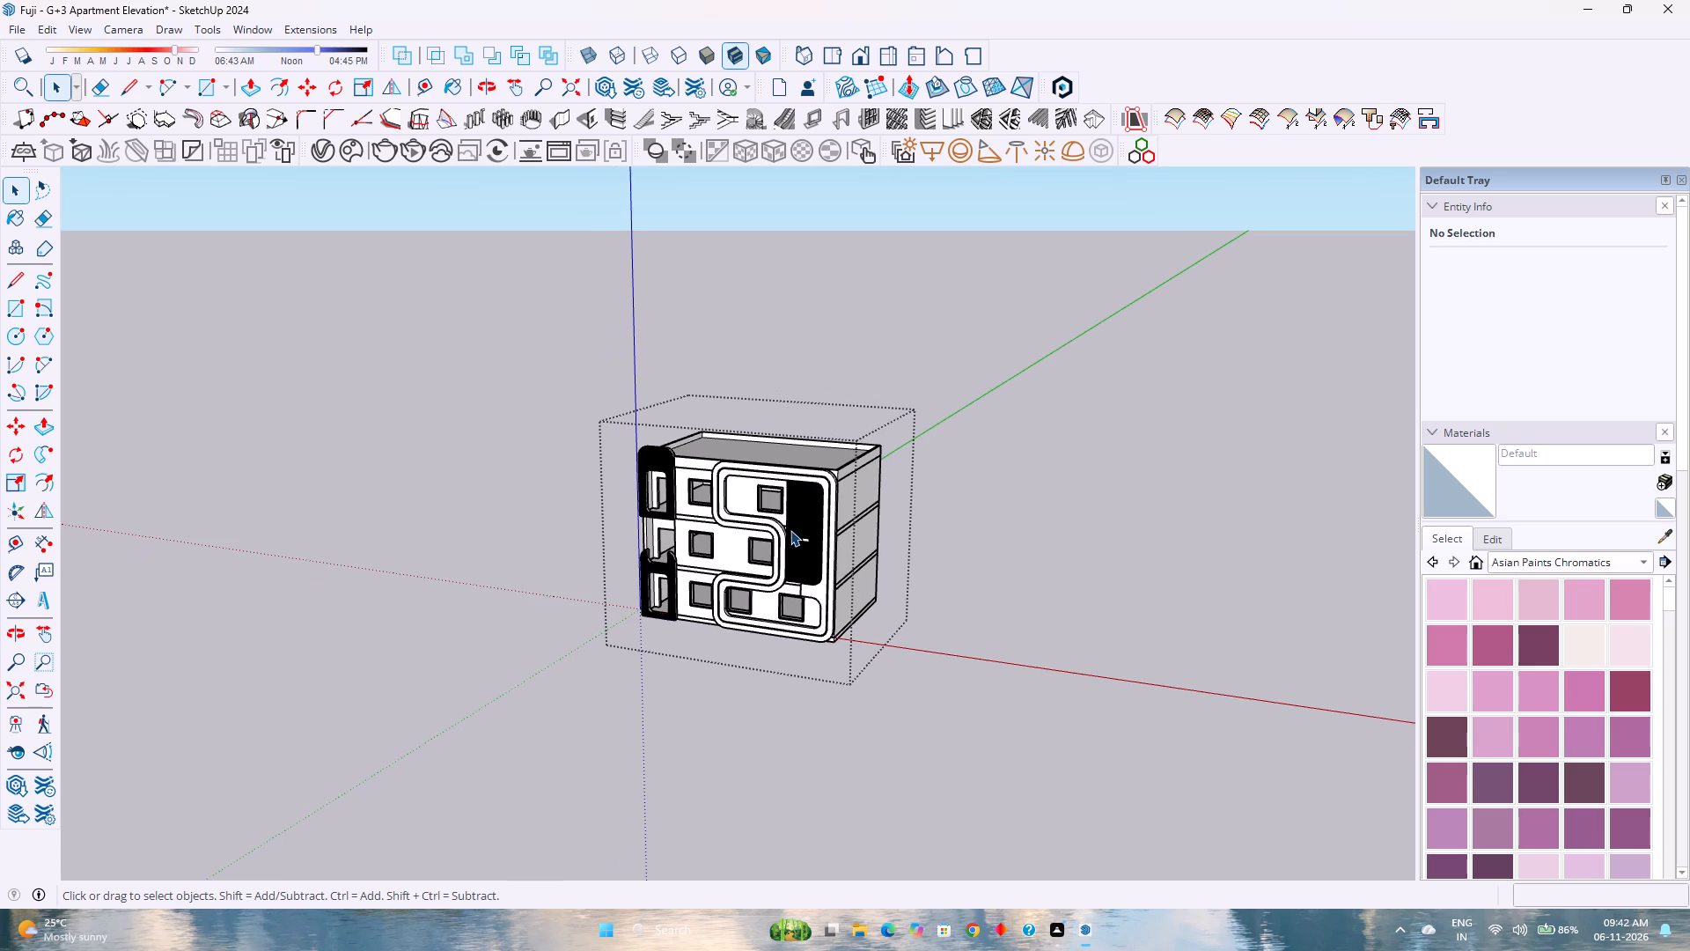
pyautogui.scroll(5, 914, 462)
pyautogui.moveTo(856, 485); pyautogui.dragTo(714, 425, button='middle')
pyautogui.middleClick(714, 425)
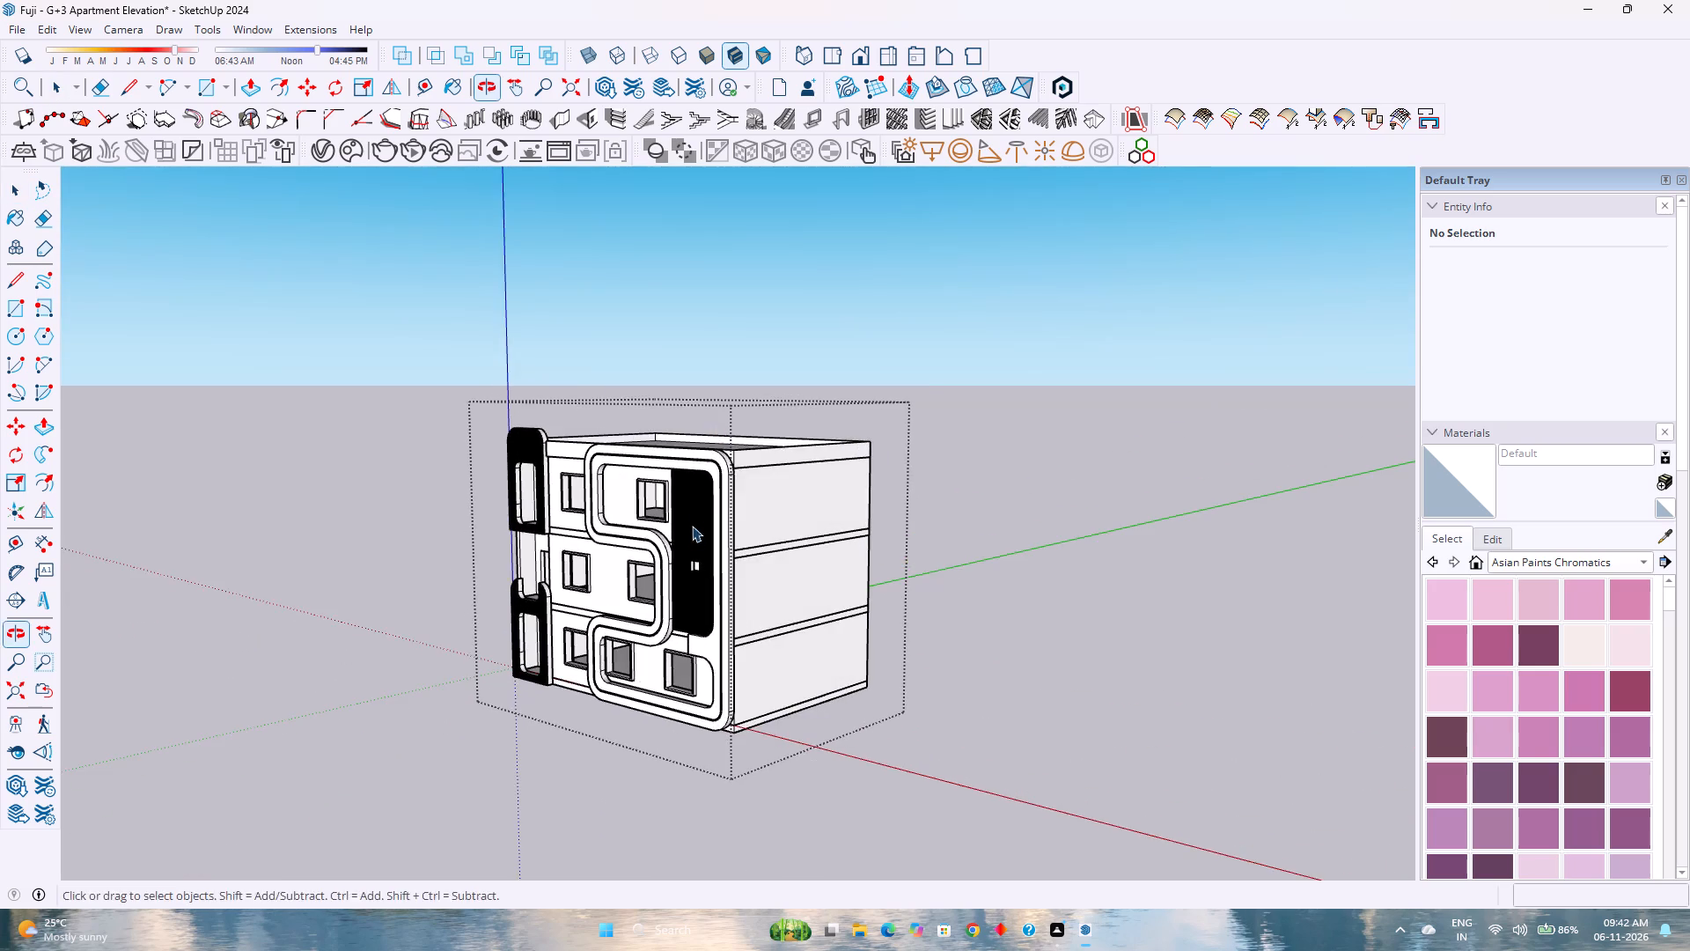
pyautogui.scroll(3, 692, 532)
pyautogui.moveTo(694, 528); pyautogui.dragTo(831, 654, button='middle')
pyautogui.moveTo(833, 657); pyautogui.dragTo(850, 682, button='middle')
pyautogui.middleClick(850, 682)
pyautogui.scroll(3, 834, 542)
pyautogui.scroll(-4, 834, 542)
pyautogui.scroll(4, 834, 542)
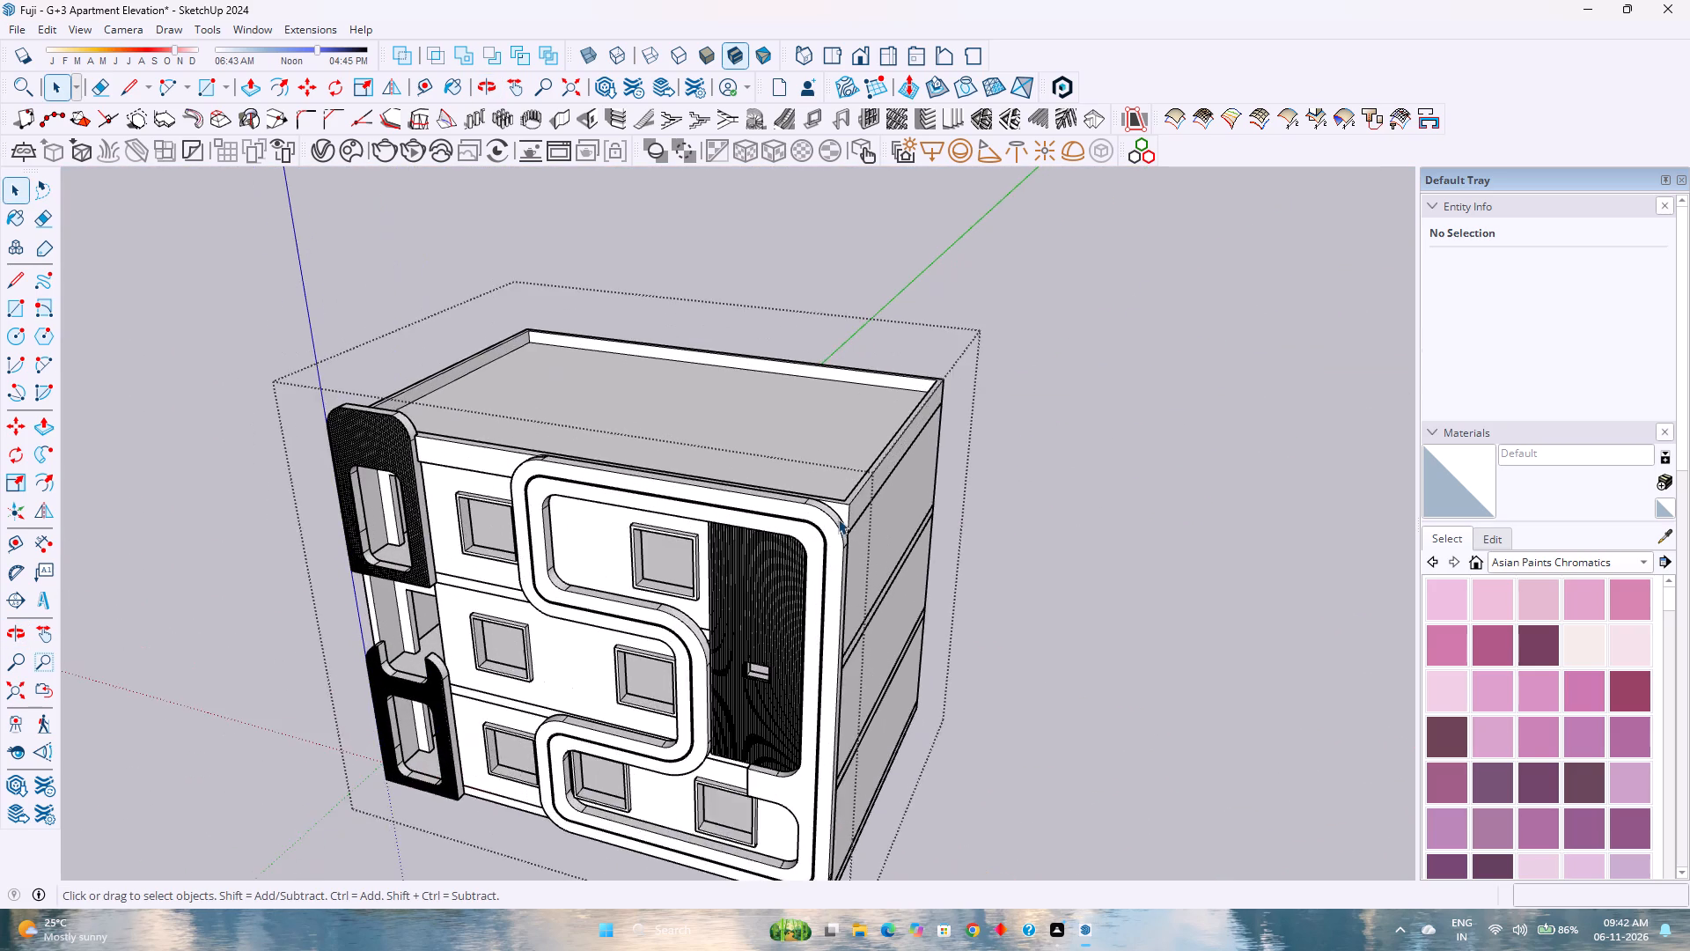
# Examine the roof, parapet, front facade and side wall of the building from above and at eye level.
pyautogui.scroll(5, 838, 519)
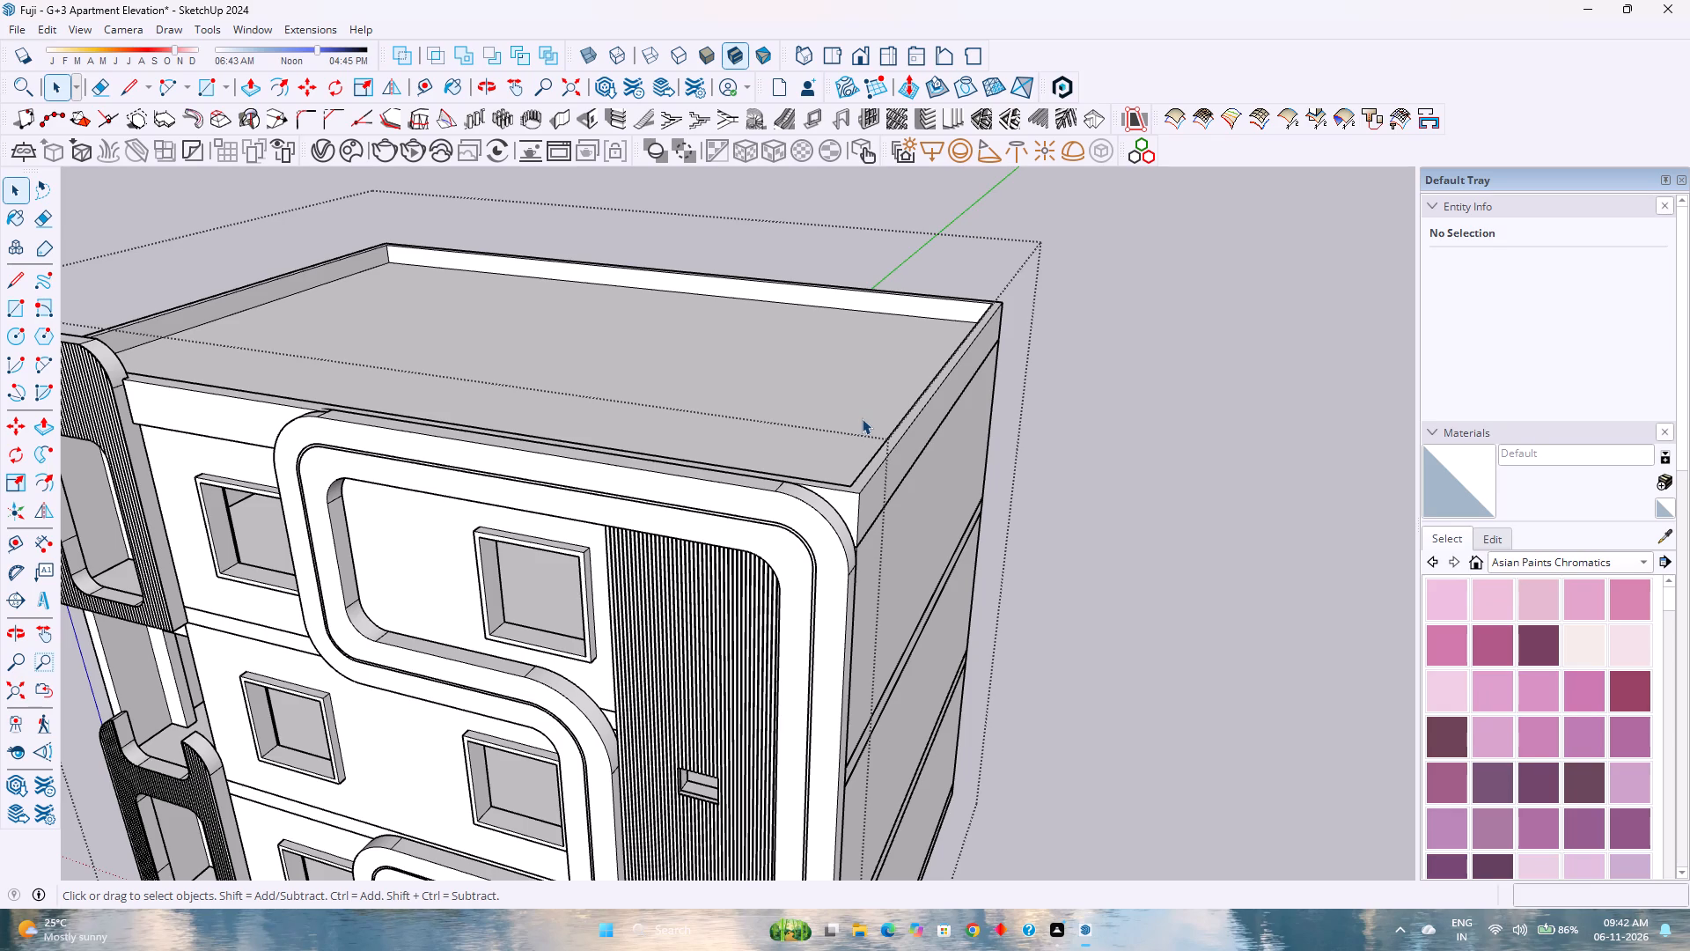
pyautogui.scroll(-3, 464, 563)
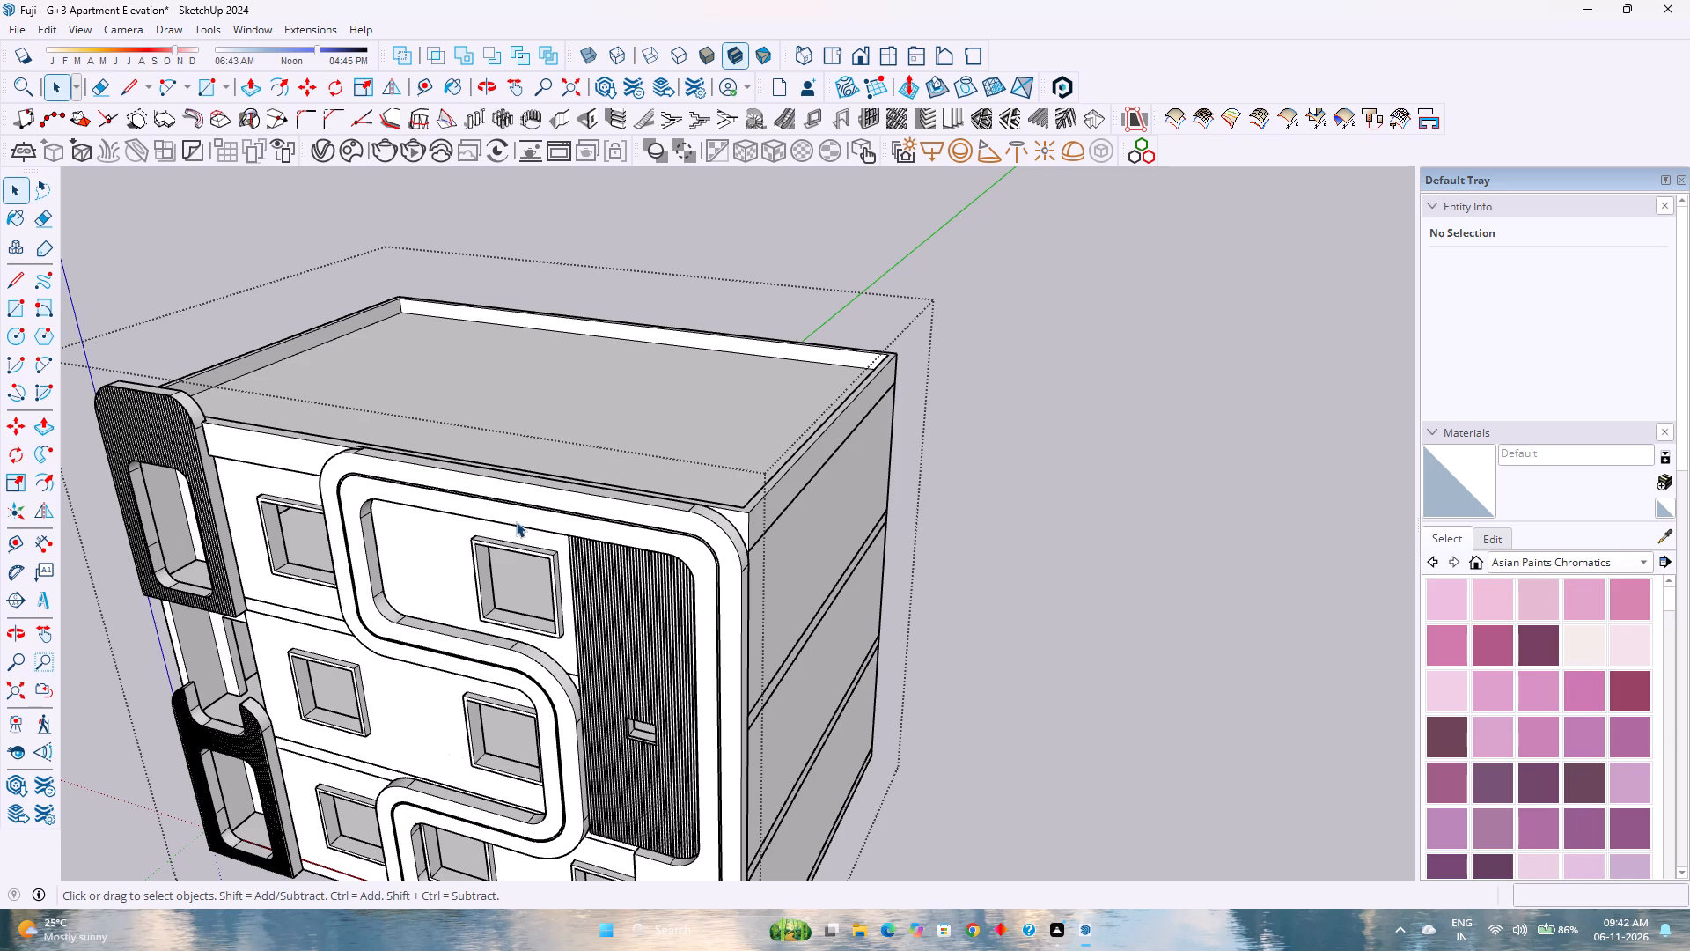
pyautogui.scroll(-3, 461, 484)
pyautogui.moveTo(519, 666); pyautogui.dragTo(472, 552, button='middle')
pyautogui.moveTo(464, 528); pyautogui.dragTo(457, 502, button='middle')
pyautogui.middleClick(457, 501)
pyautogui.scroll(-3, 457, 498)
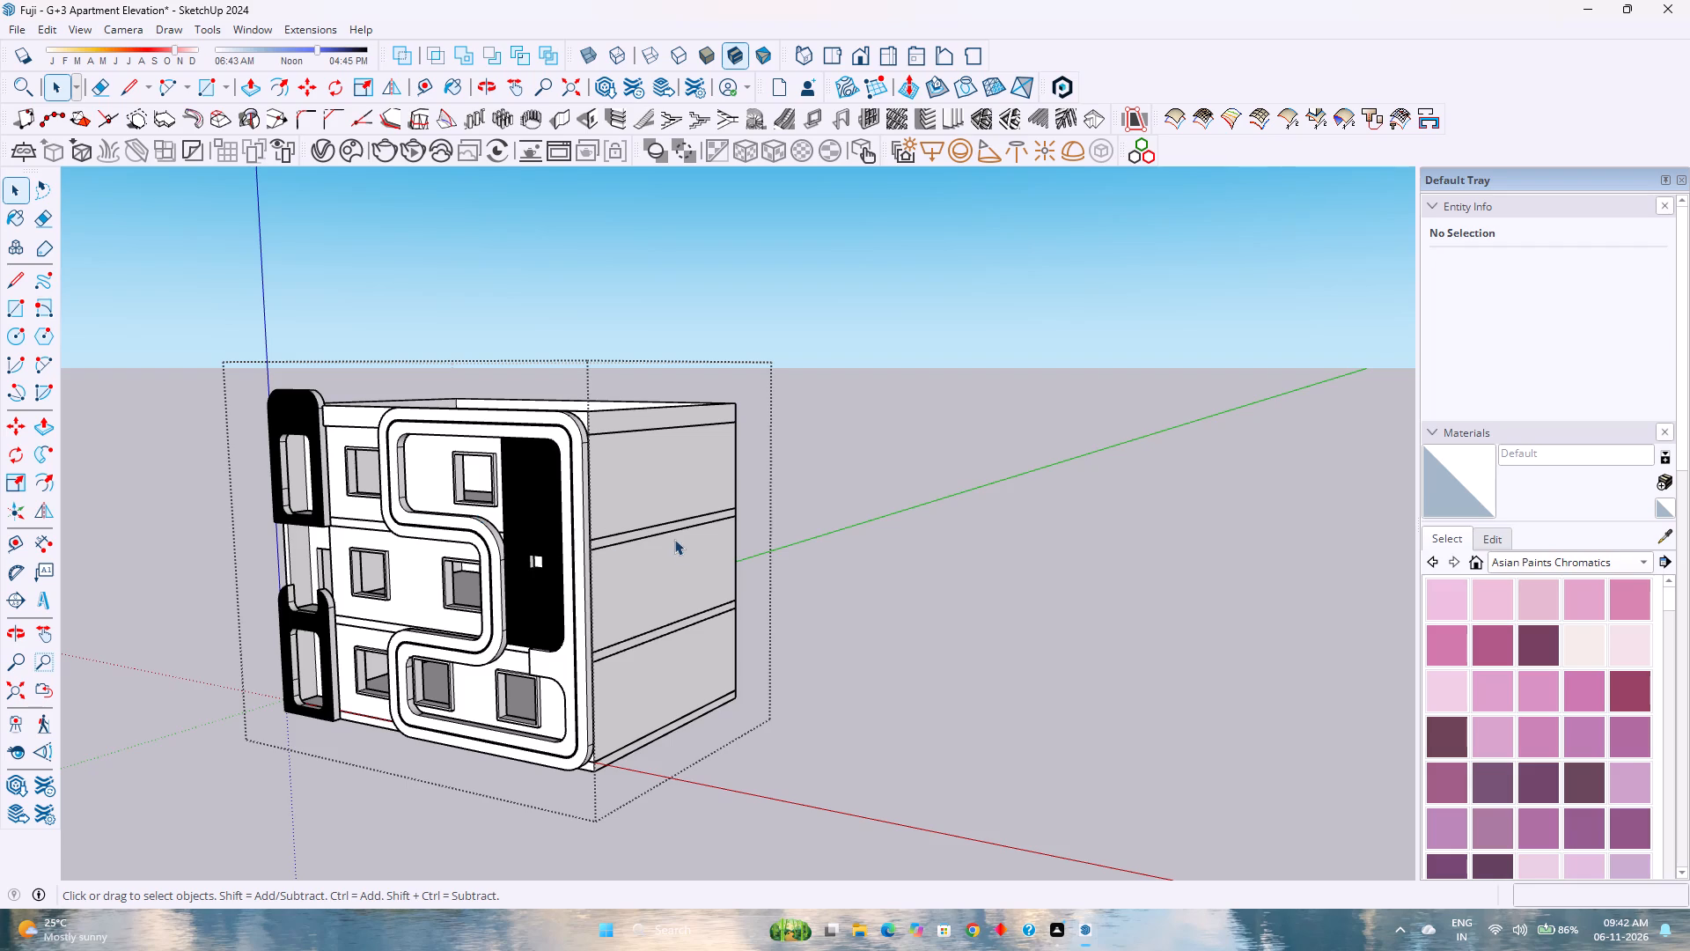
pyautogui.moveTo(685, 539); pyautogui.dragTo(658, 555, button='middle')
pyautogui.middleClick(658, 555)
pyautogui.middleClick(658, 555)
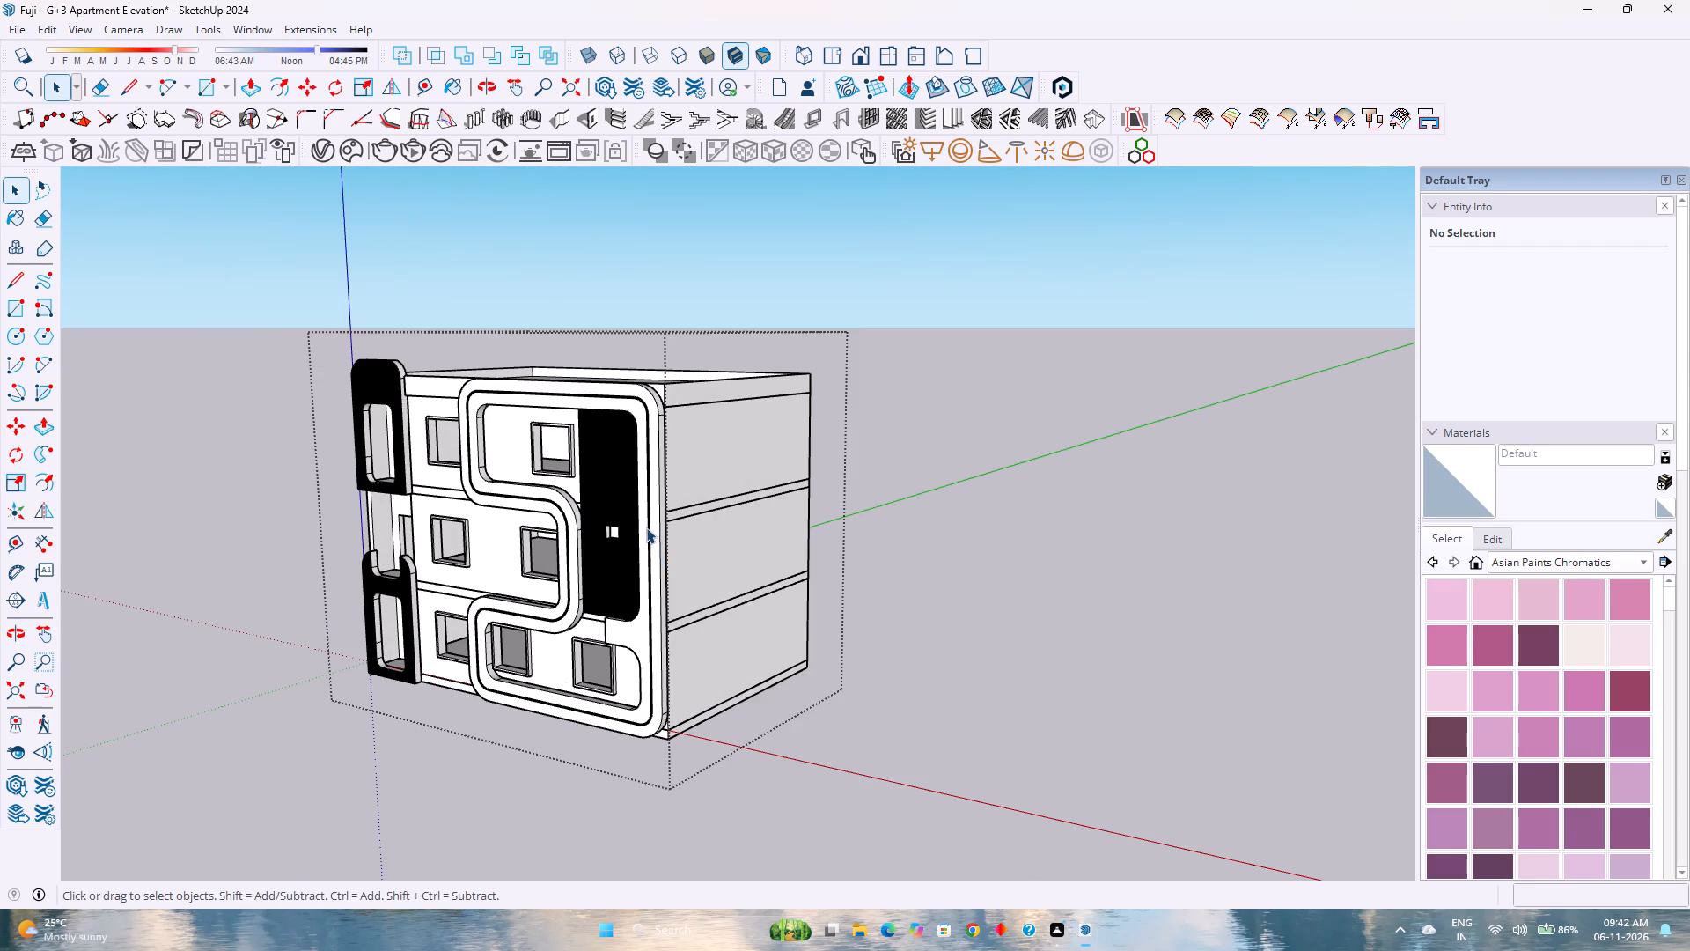
pyautogui.moveTo(755, 409); pyautogui.dragTo(646, 475, button='middle')
pyautogui.middleClick(645, 475)
pyautogui.middleClick(645, 475)
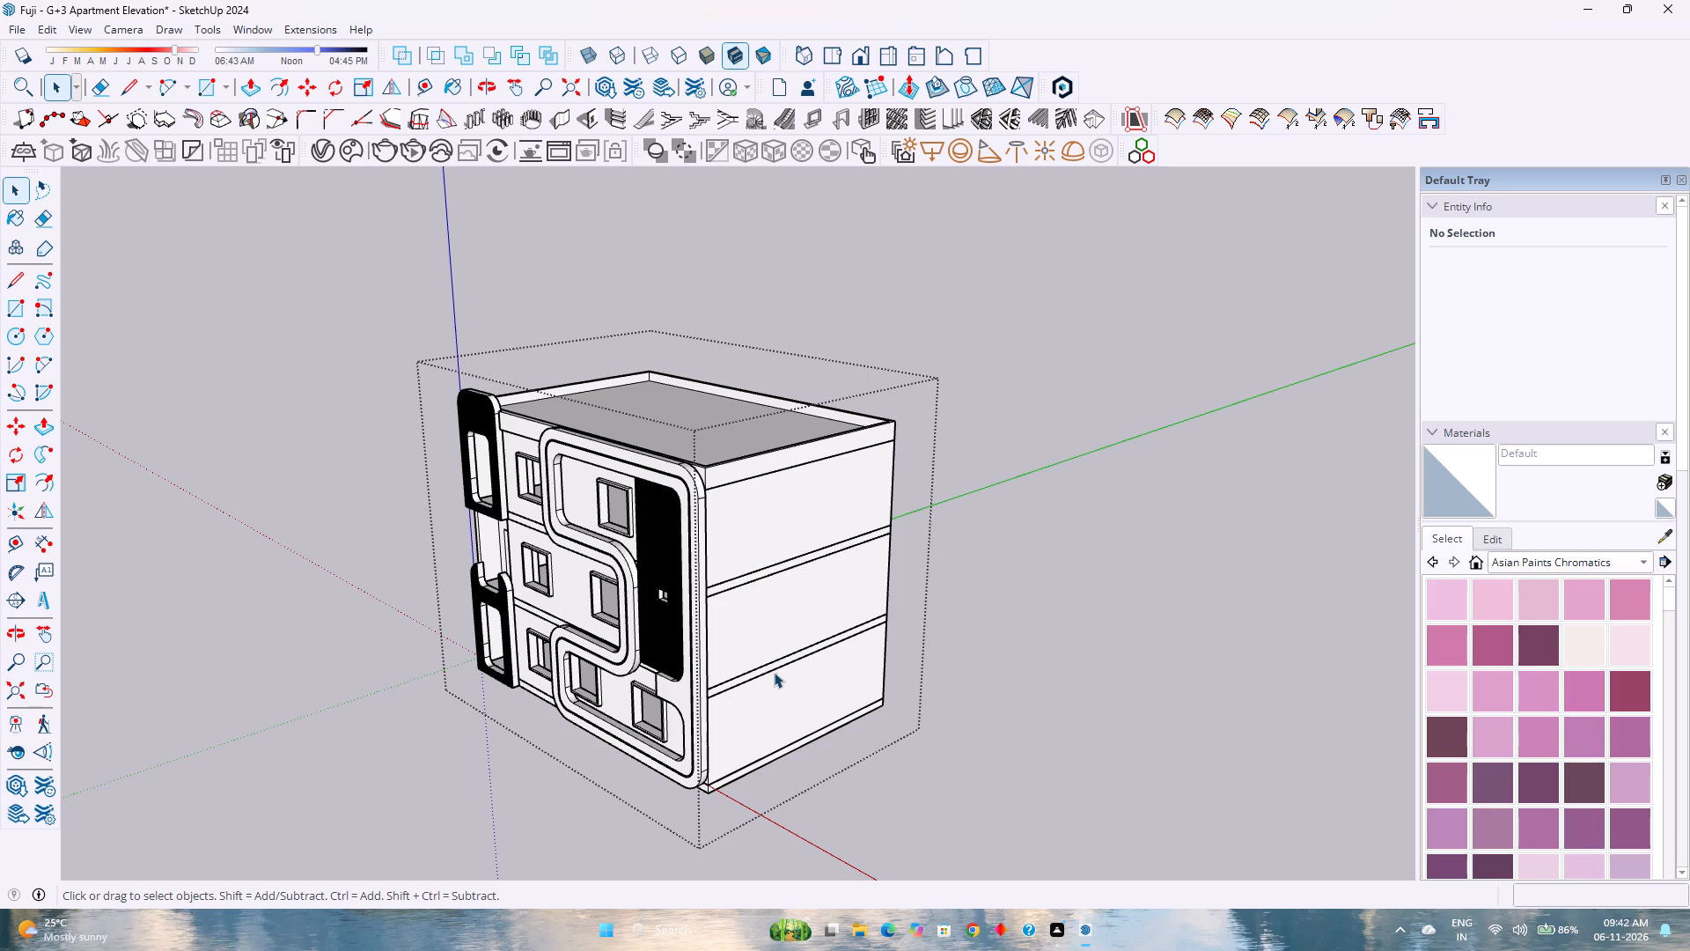
# Open the building group and place a vertical guide at the side wall's midpoint, 15' from the top-floor wall's front edge.
pyautogui.doubleClick(746, 583)
pyautogui.scroll(3, 745, 581)
pyautogui.moveTo(797, 673); pyautogui.dragTo(678, 633, button='middle')
pyautogui.click(677, 620)
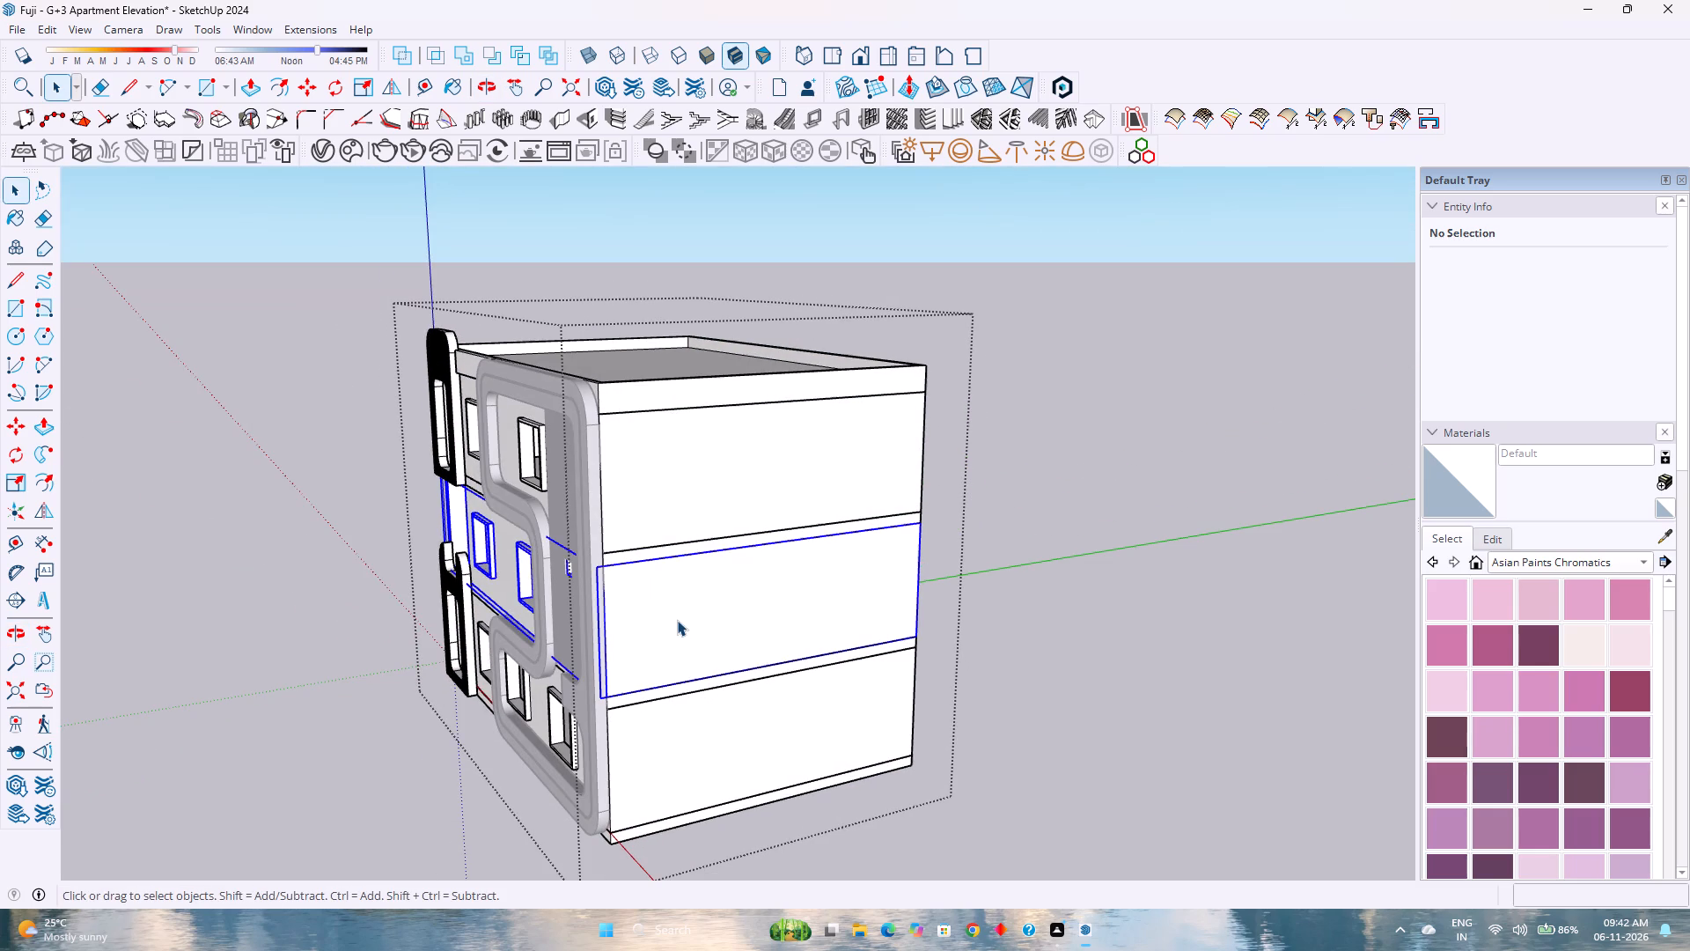
pyautogui.moveTo(665, 664); pyautogui.dragTo(703, 686, button='middle')
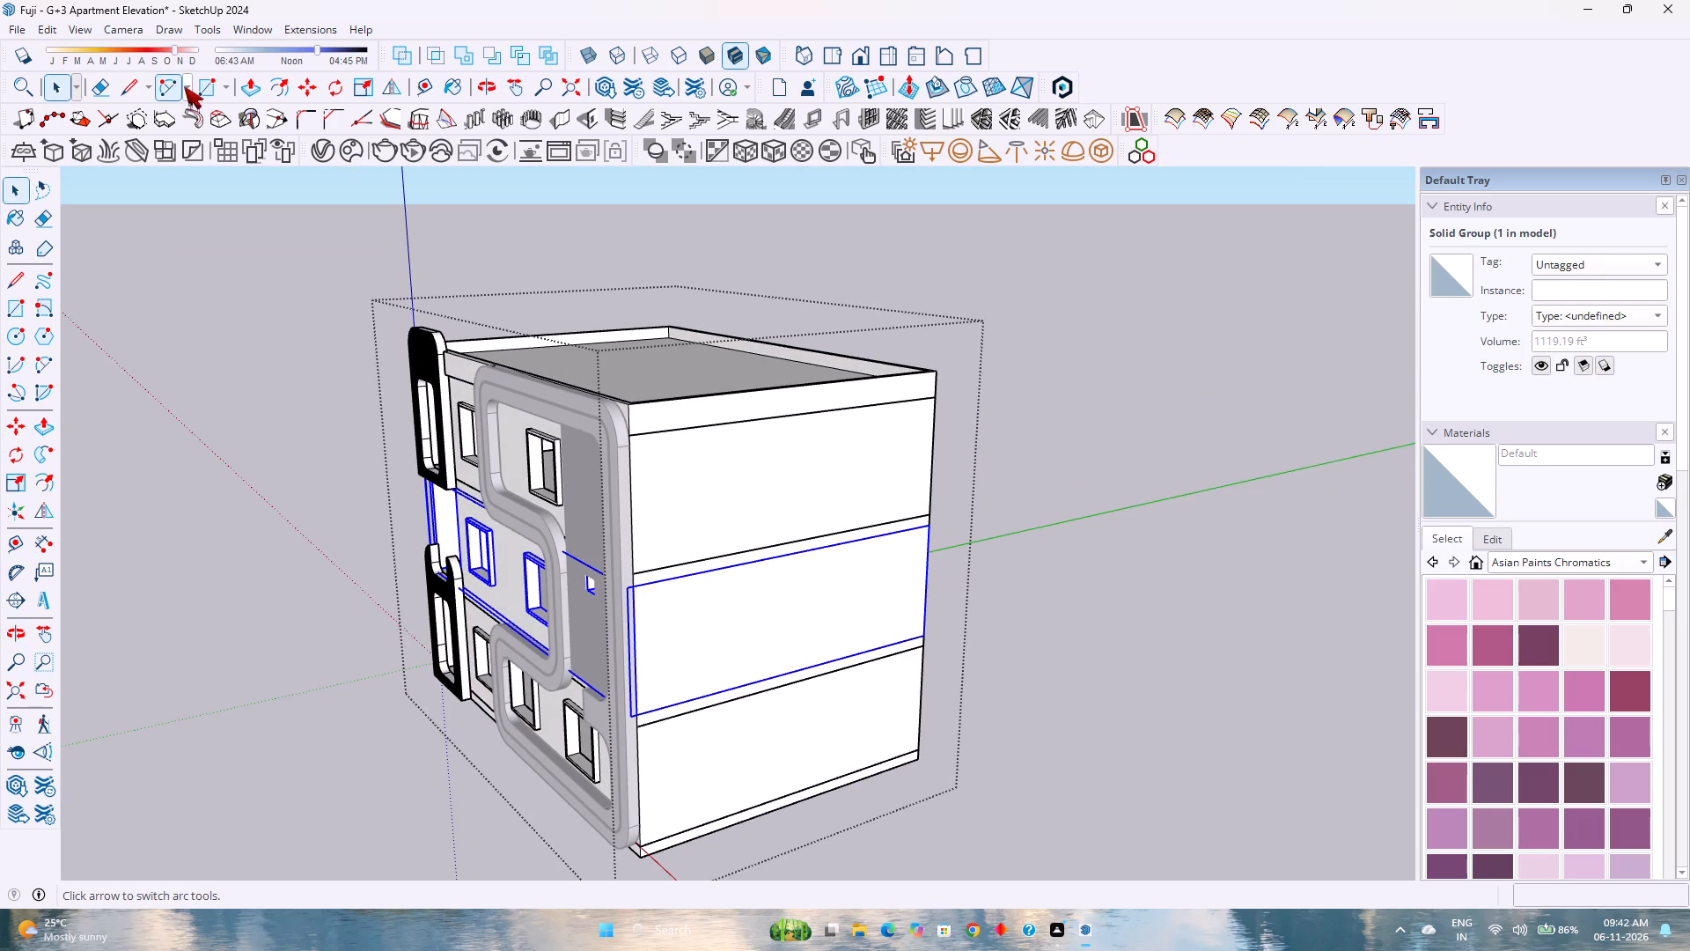
pyautogui.click(767, 506)
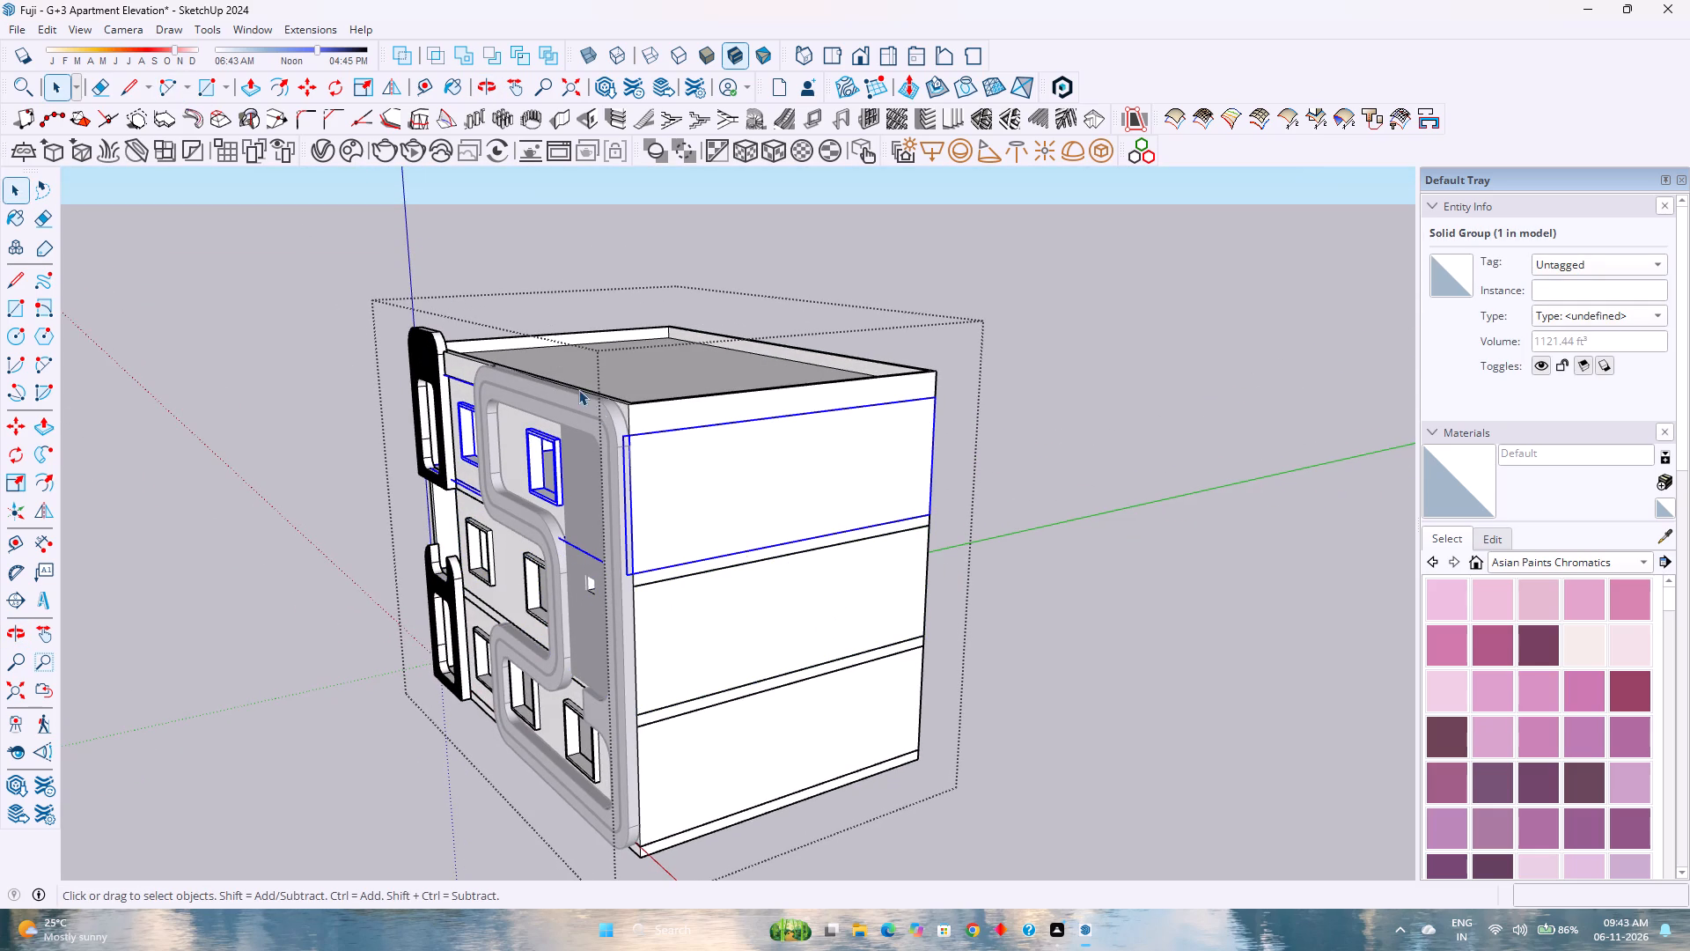
pyautogui.click(425, 88)
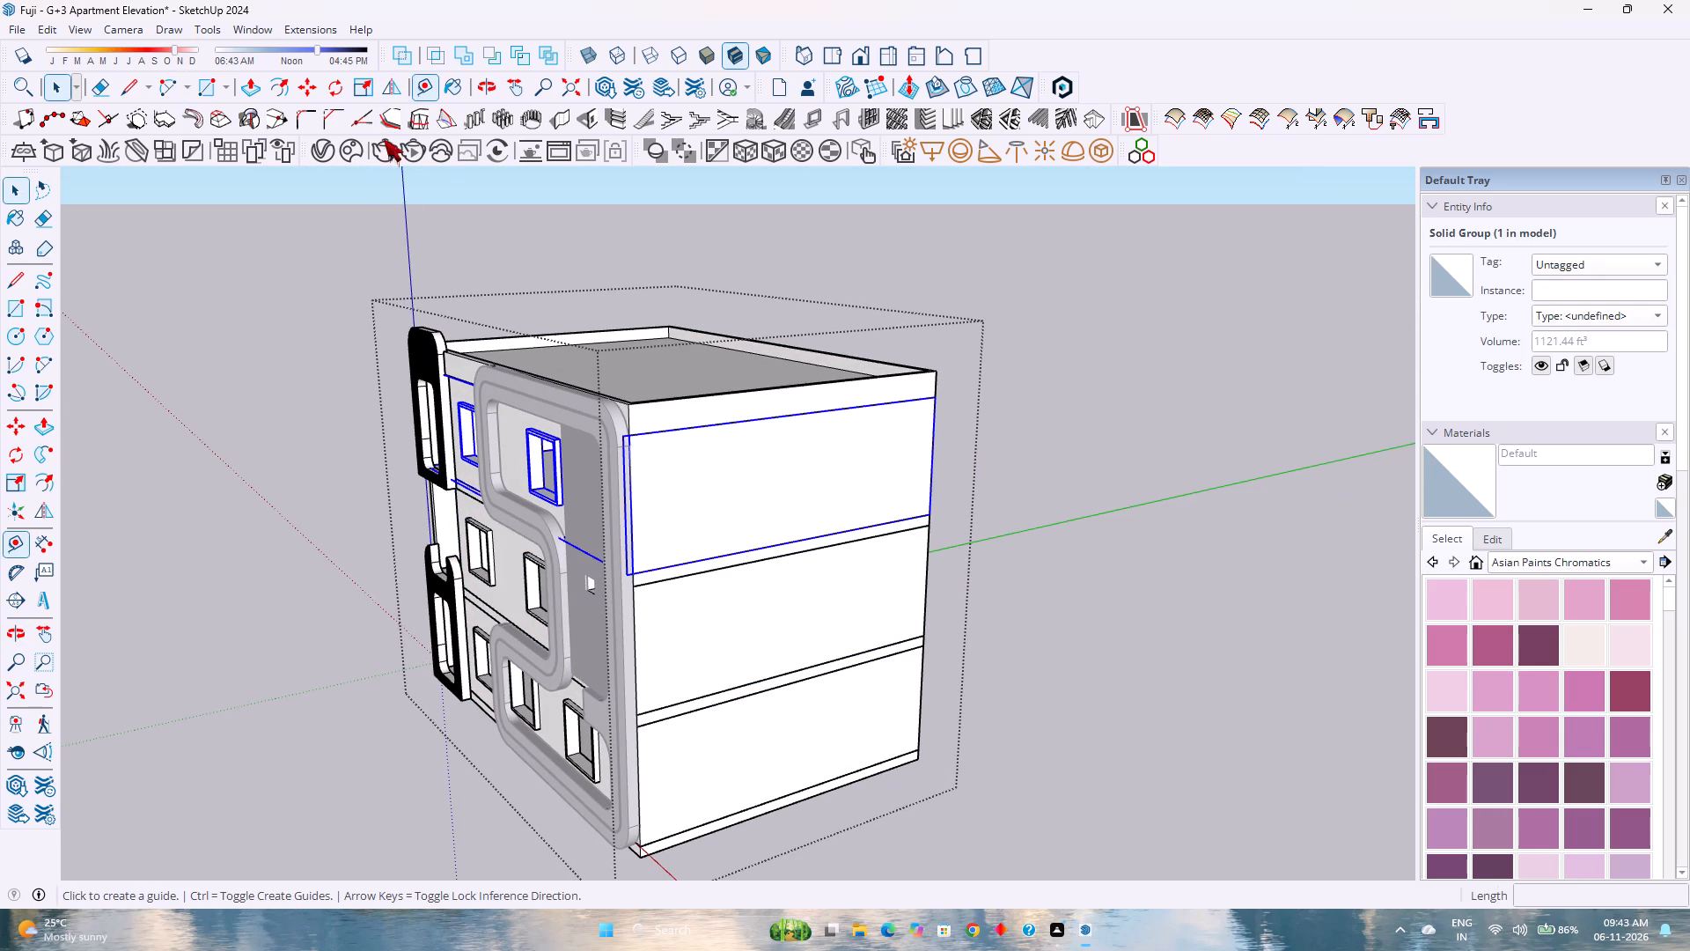
pyautogui.moveTo(893, 583); pyautogui.dragTo(819, 606, button='middle')
pyautogui.middleClick(819, 606)
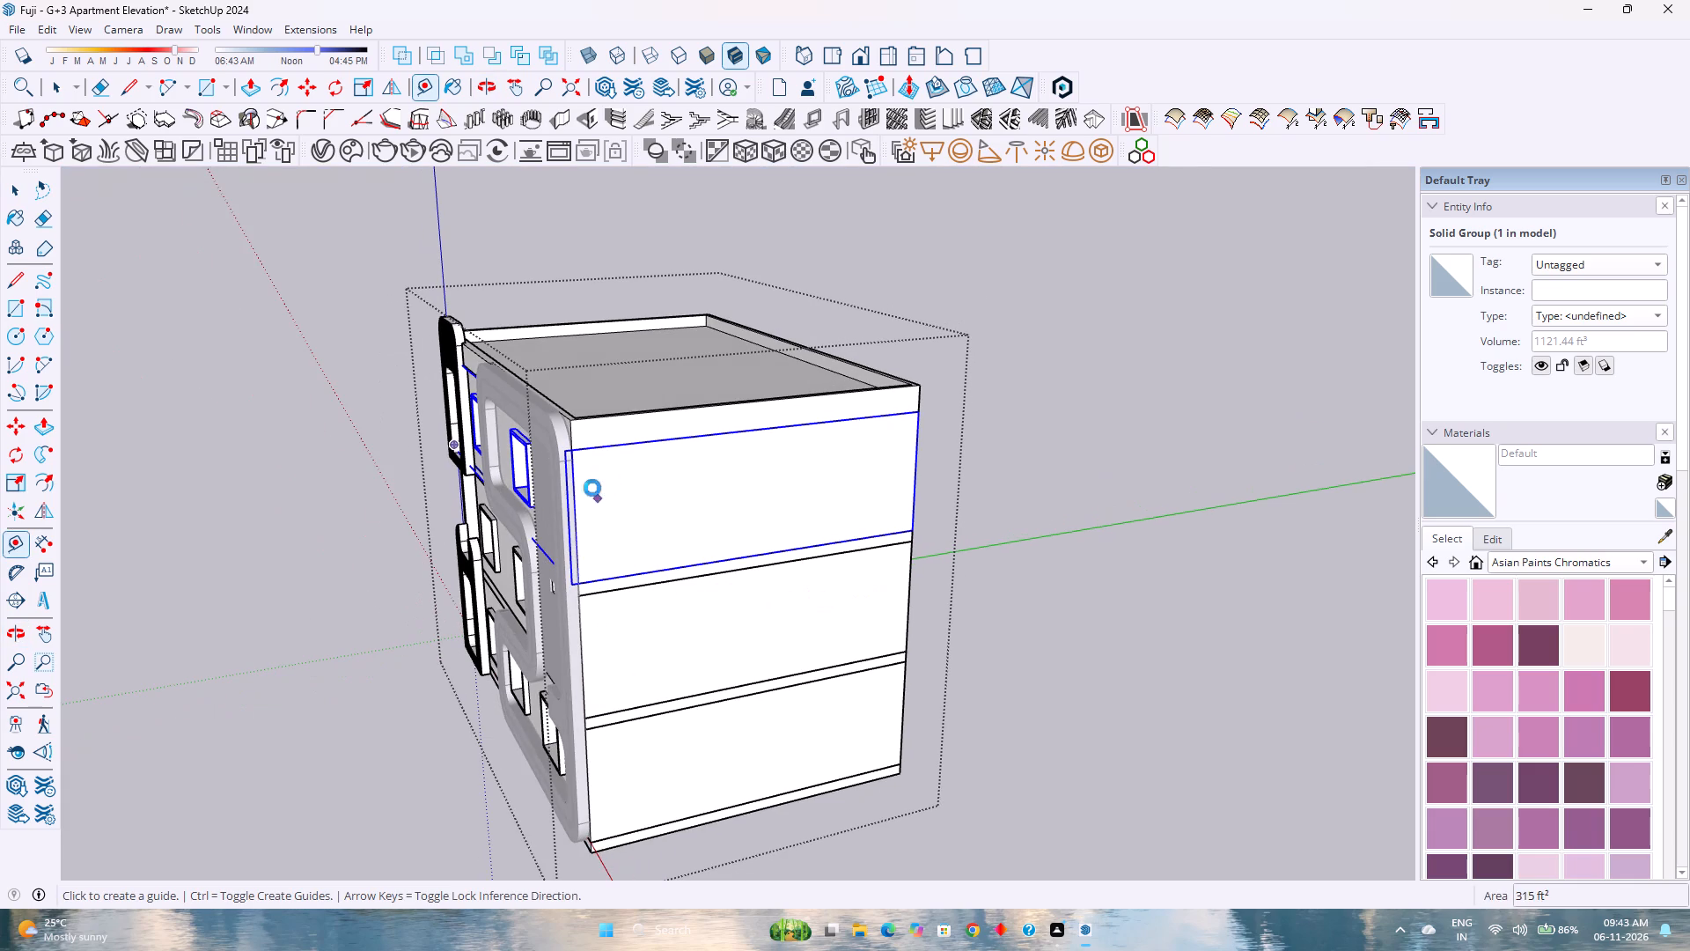
pyautogui.click(574, 485)
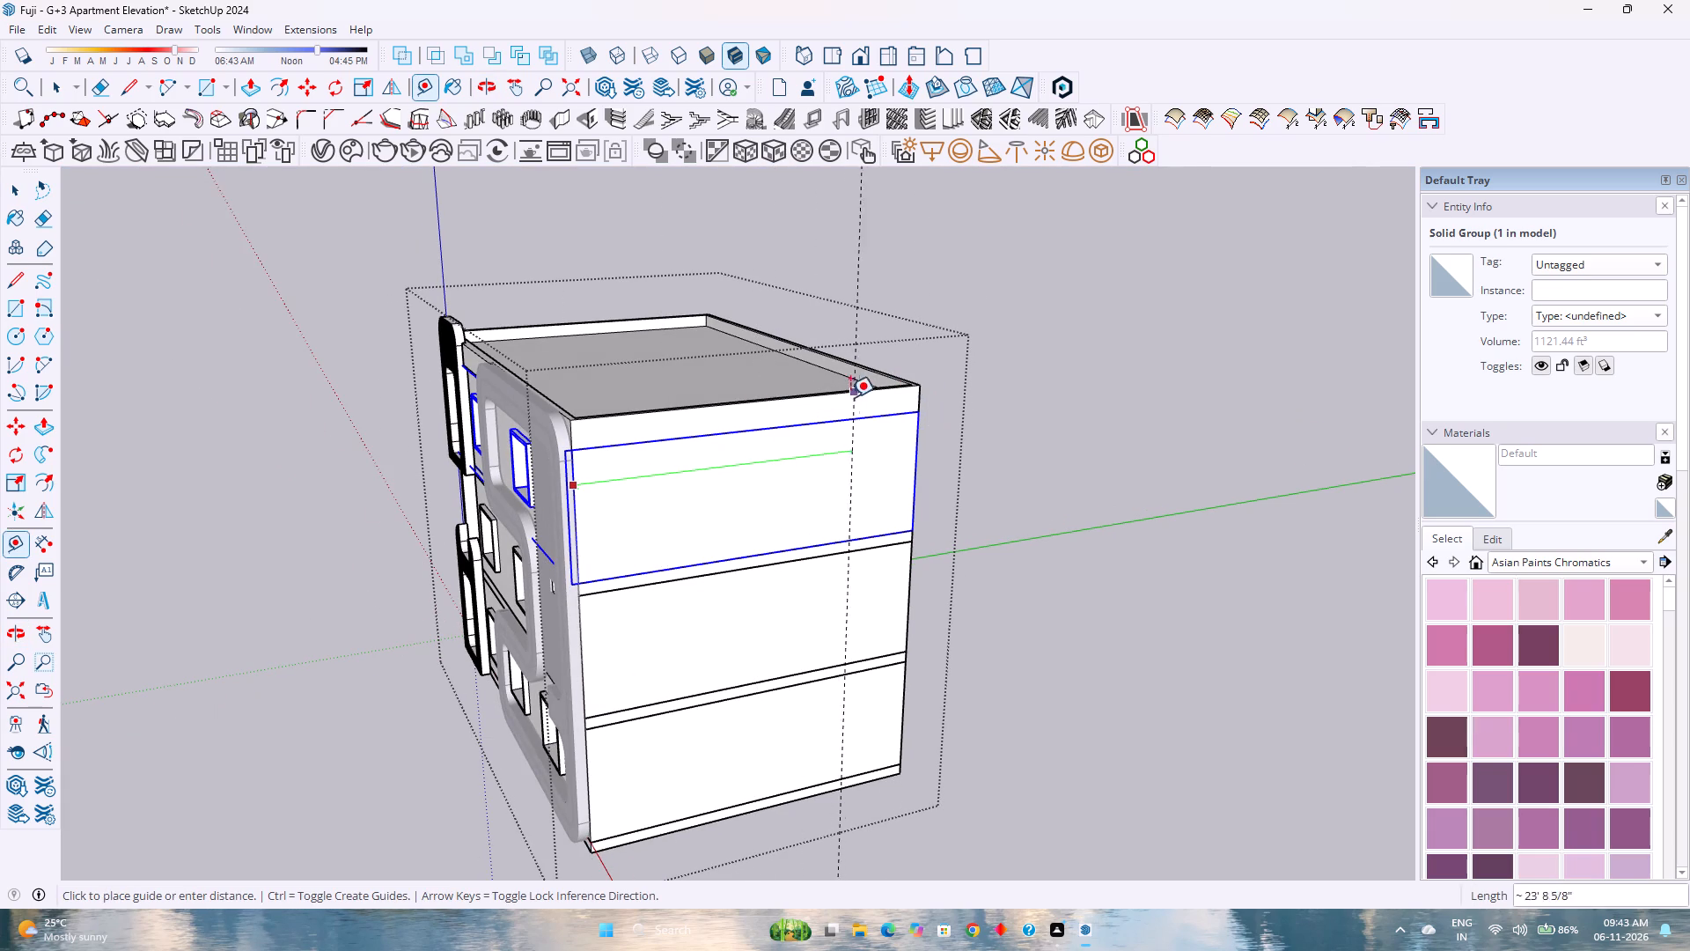
pyautogui.click(762, 399)
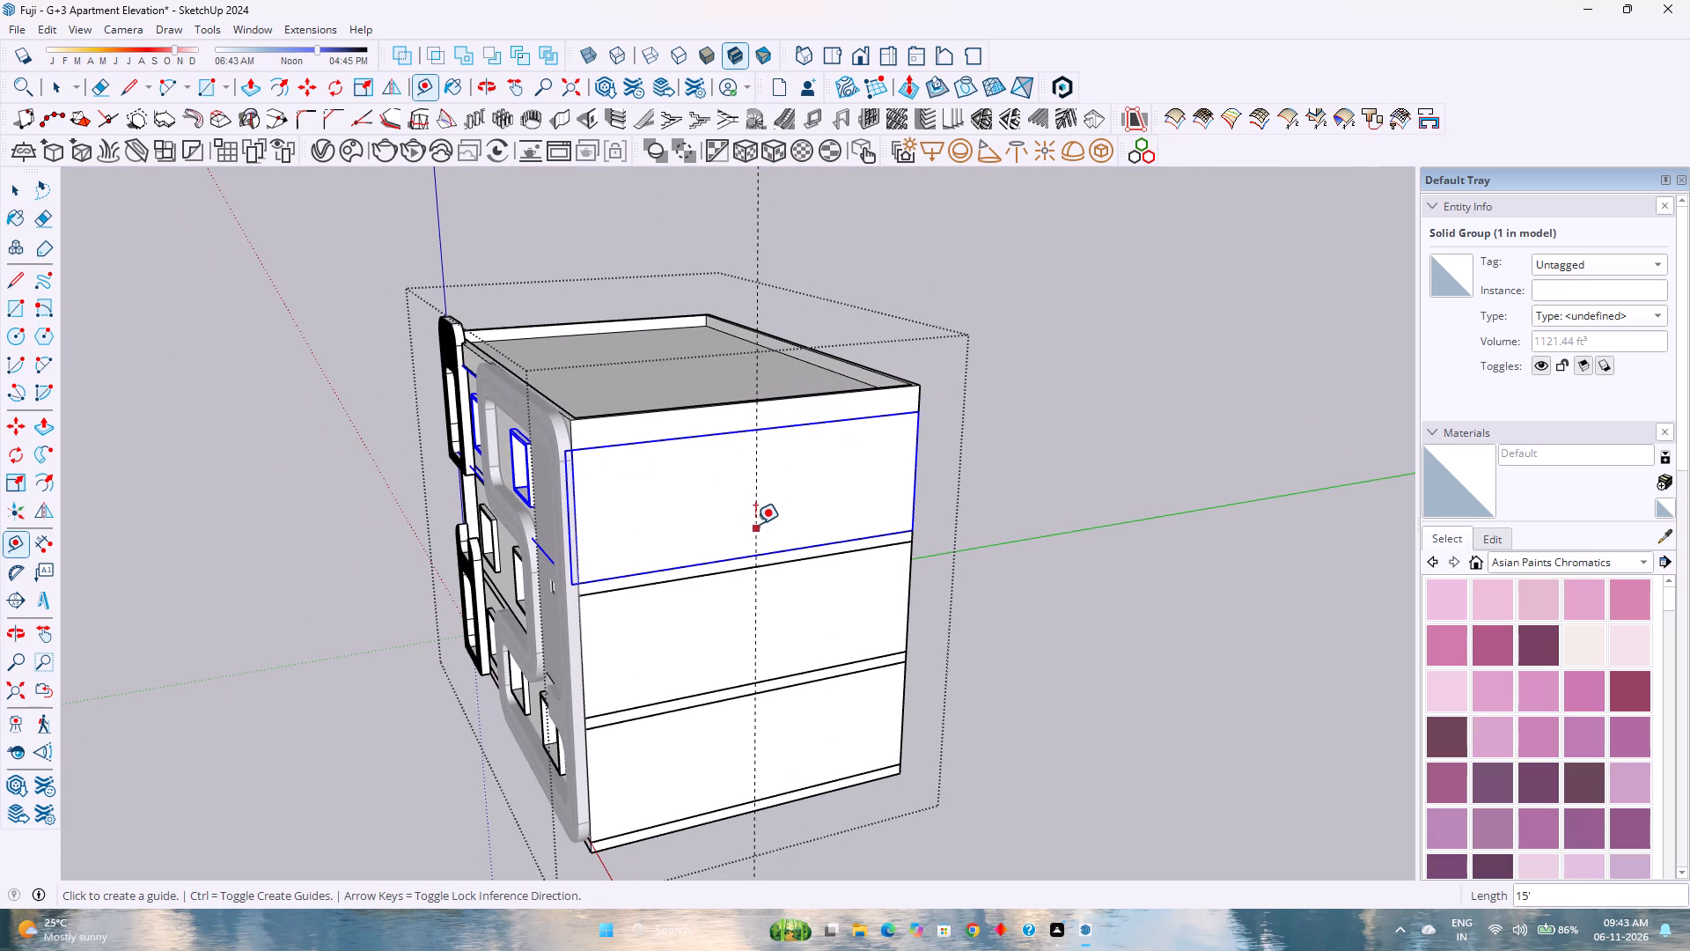
# Place two more vertical guides on the side wall, offset 3'6" to each side of the central guide.
pyautogui.click(759, 505)
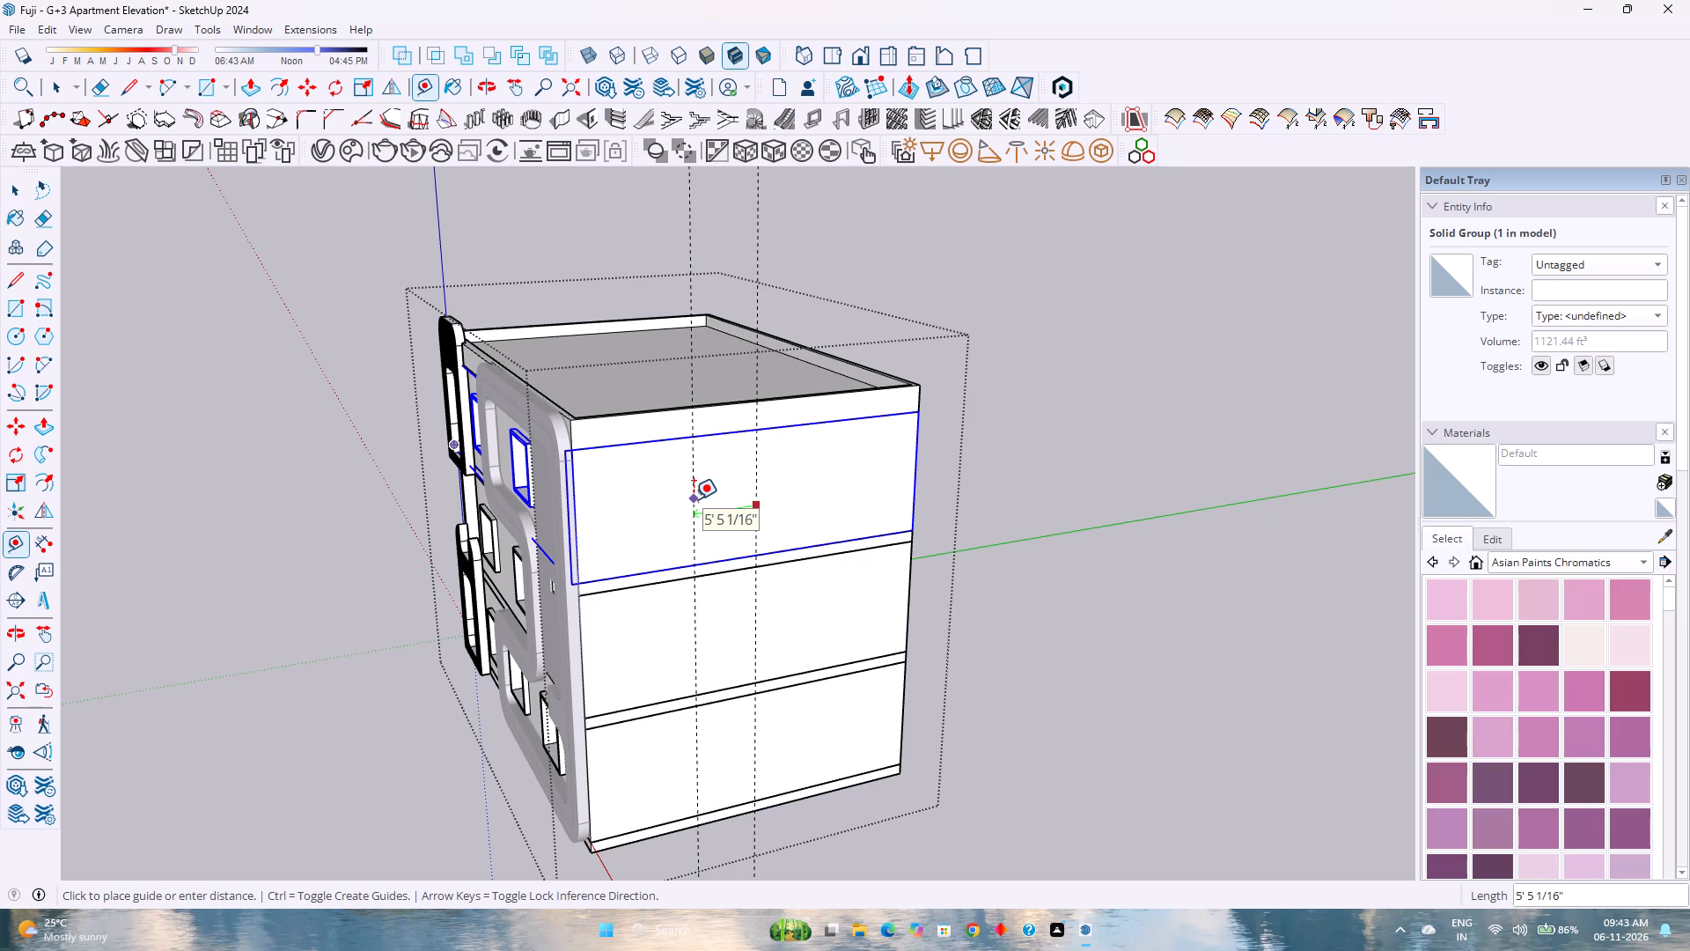
pyautogui.write('3\'6"')
pyautogui.press('Return')
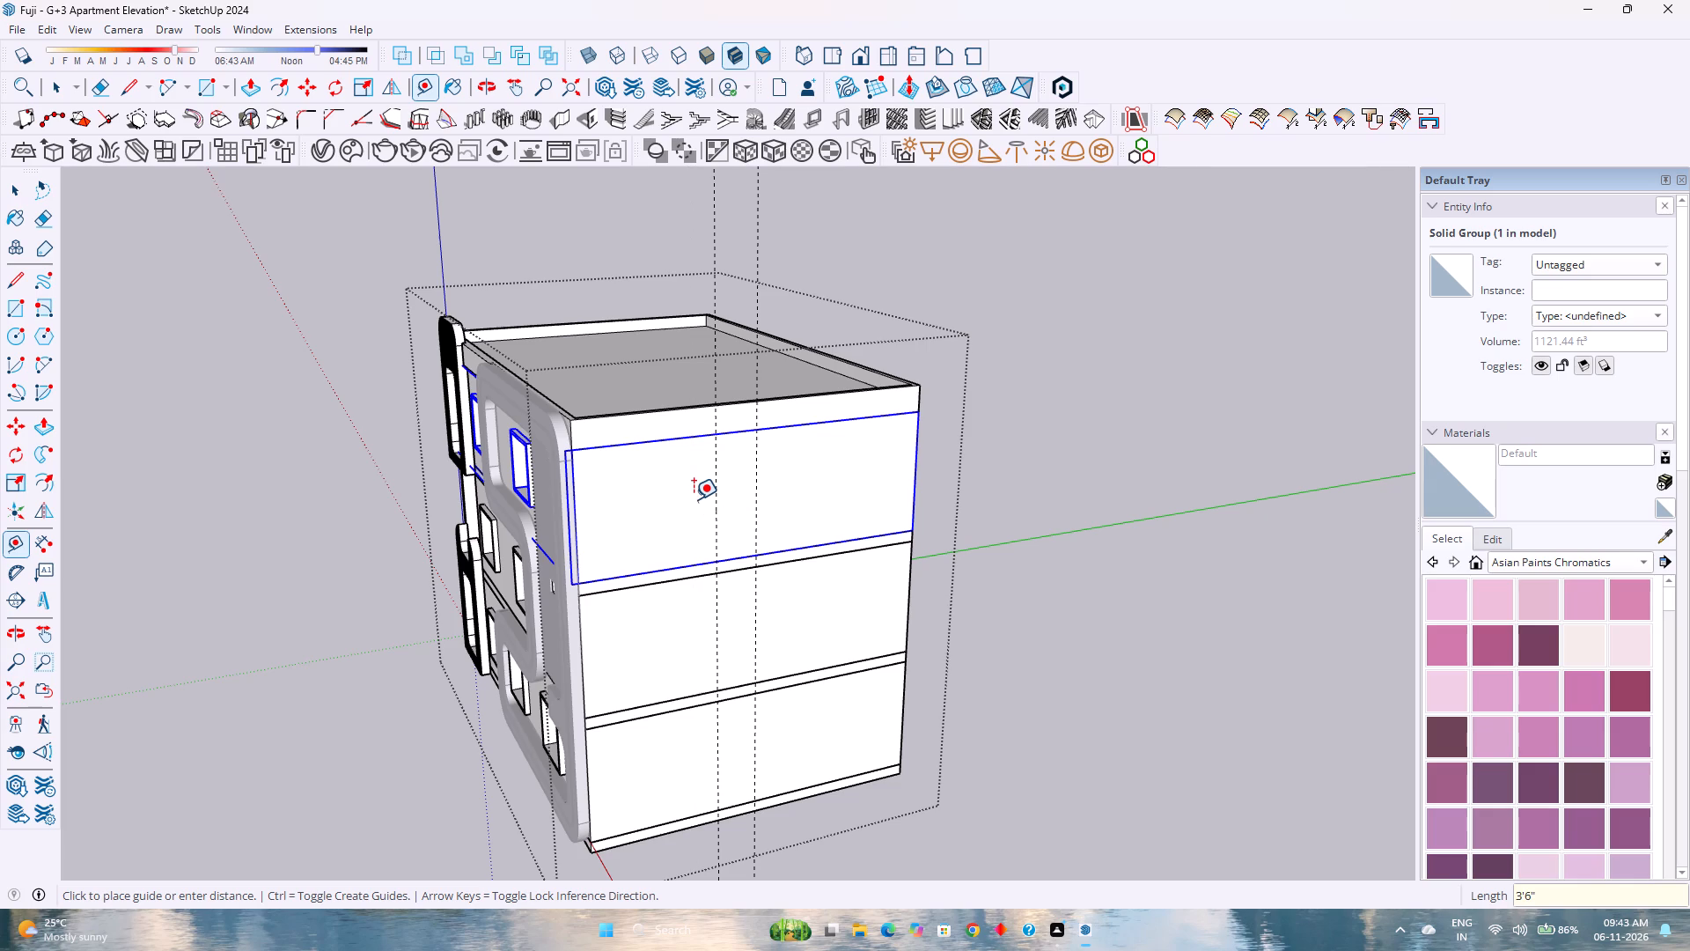
pyautogui.click(758, 498)
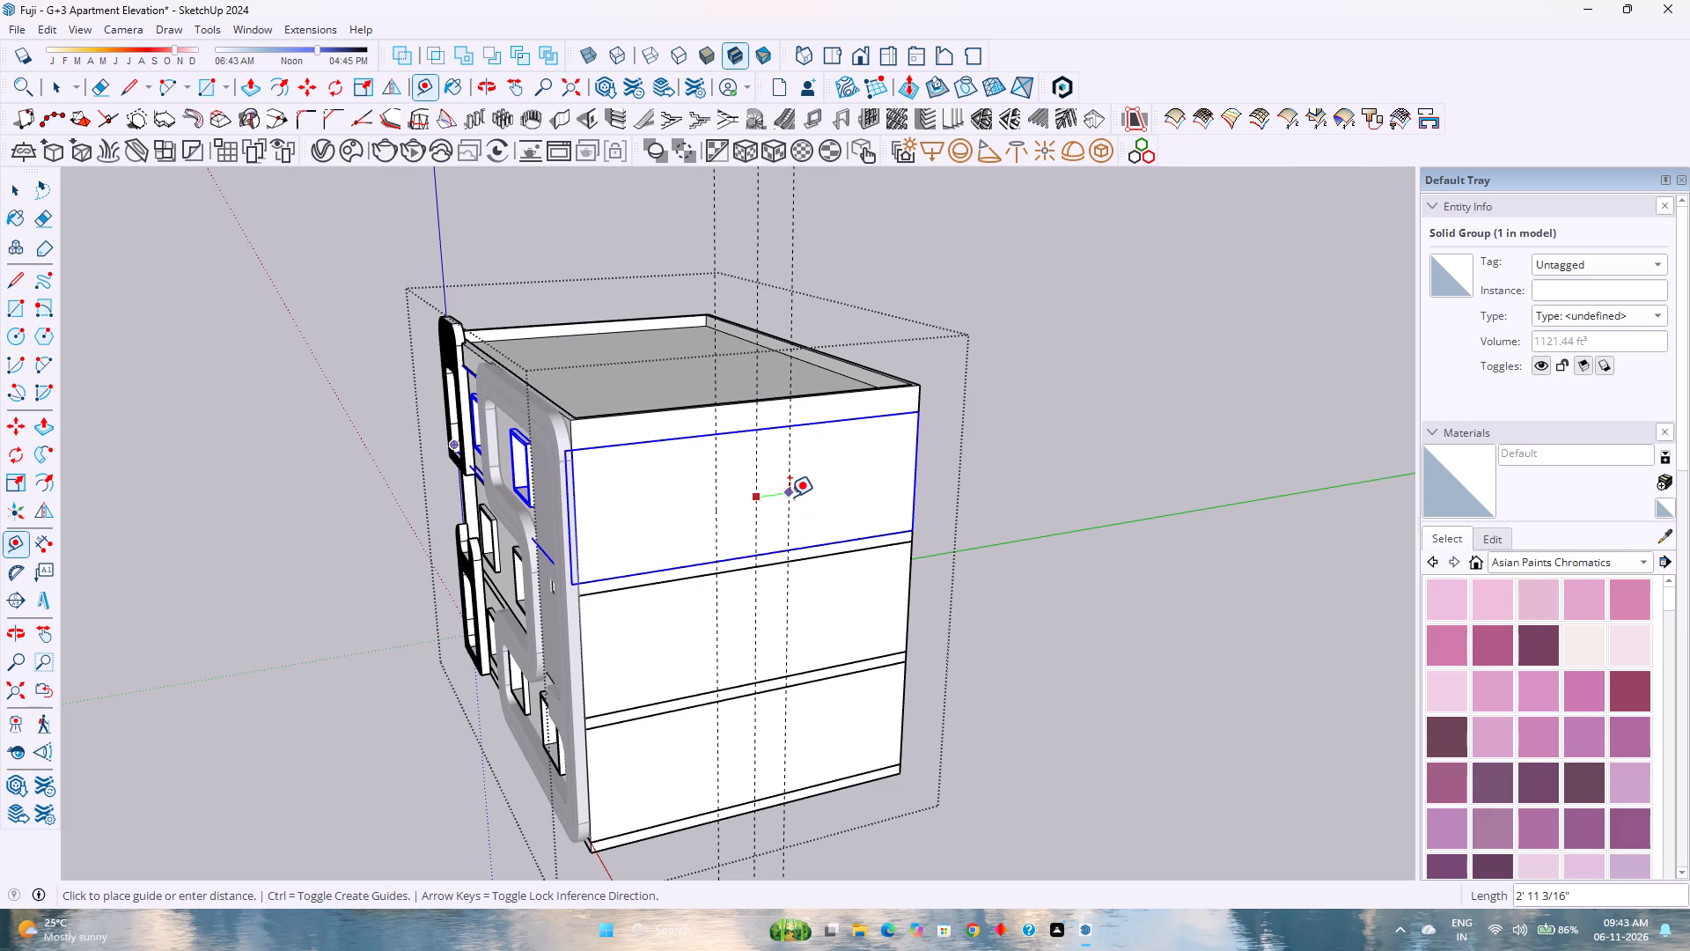
pyautogui.write('3\'6"')
pyautogui.press('Return')
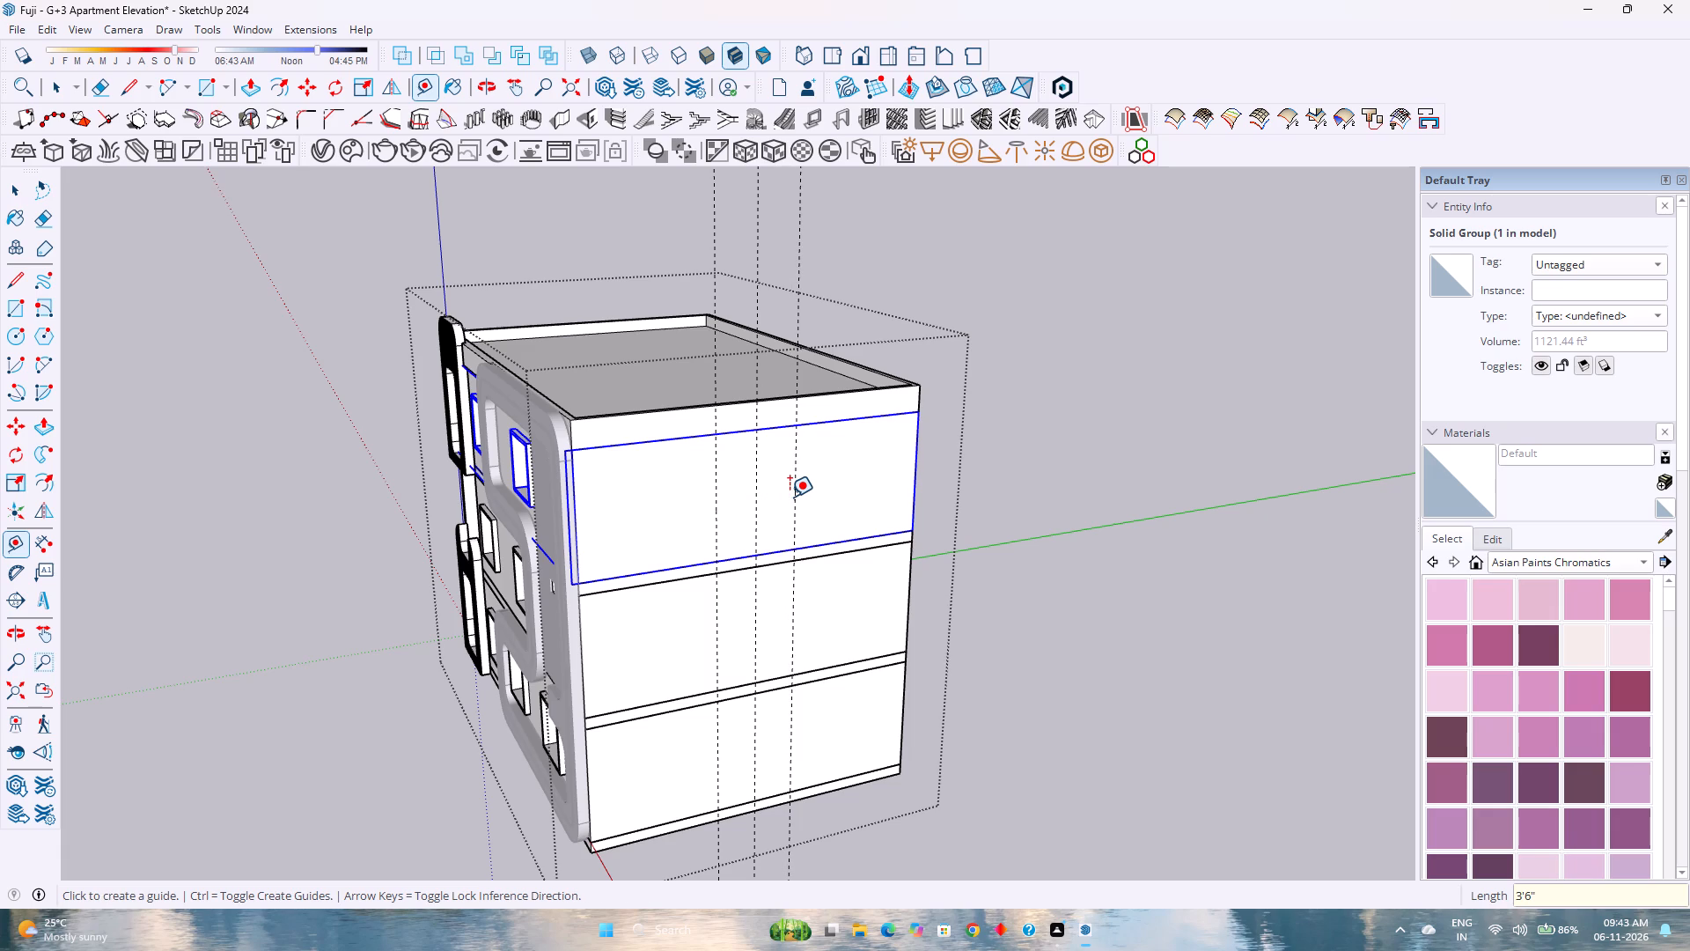
# Delete the central vertical guide on the side wall, keeping the two offset guides.
pyautogui.scroll(-2, 790, 497)
pyautogui.scroll(5, 779, 572)
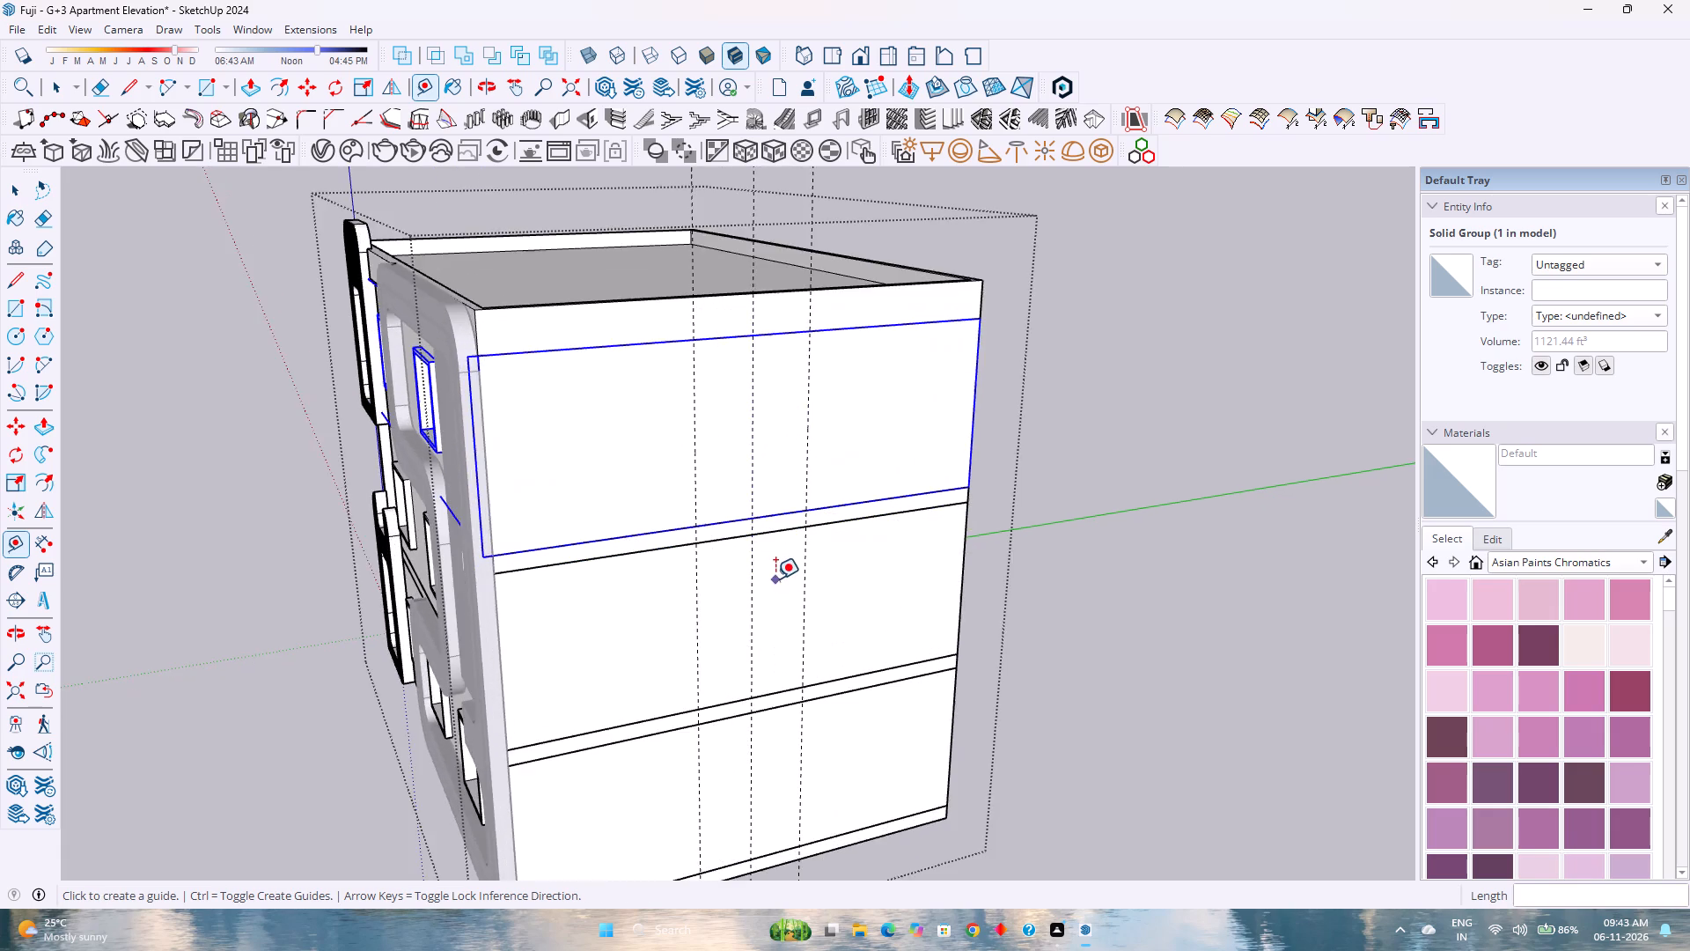
pyautogui.scroll(3, 776, 578)
pyautogui.press('space')
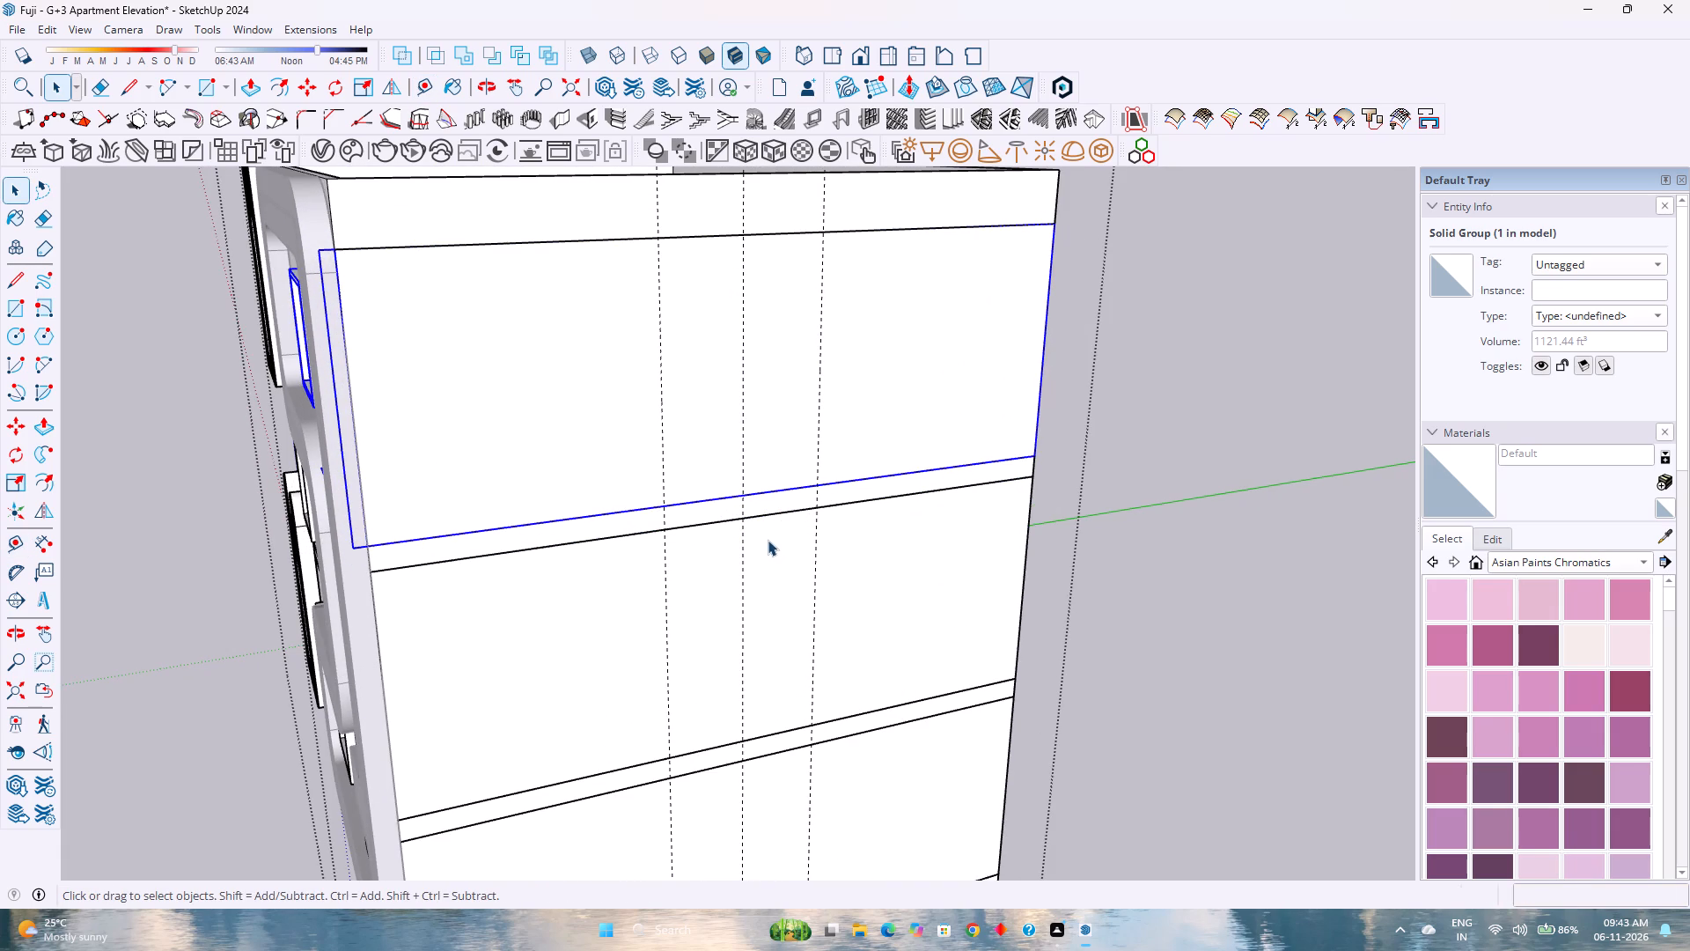
pyautogui.click(741, 510)
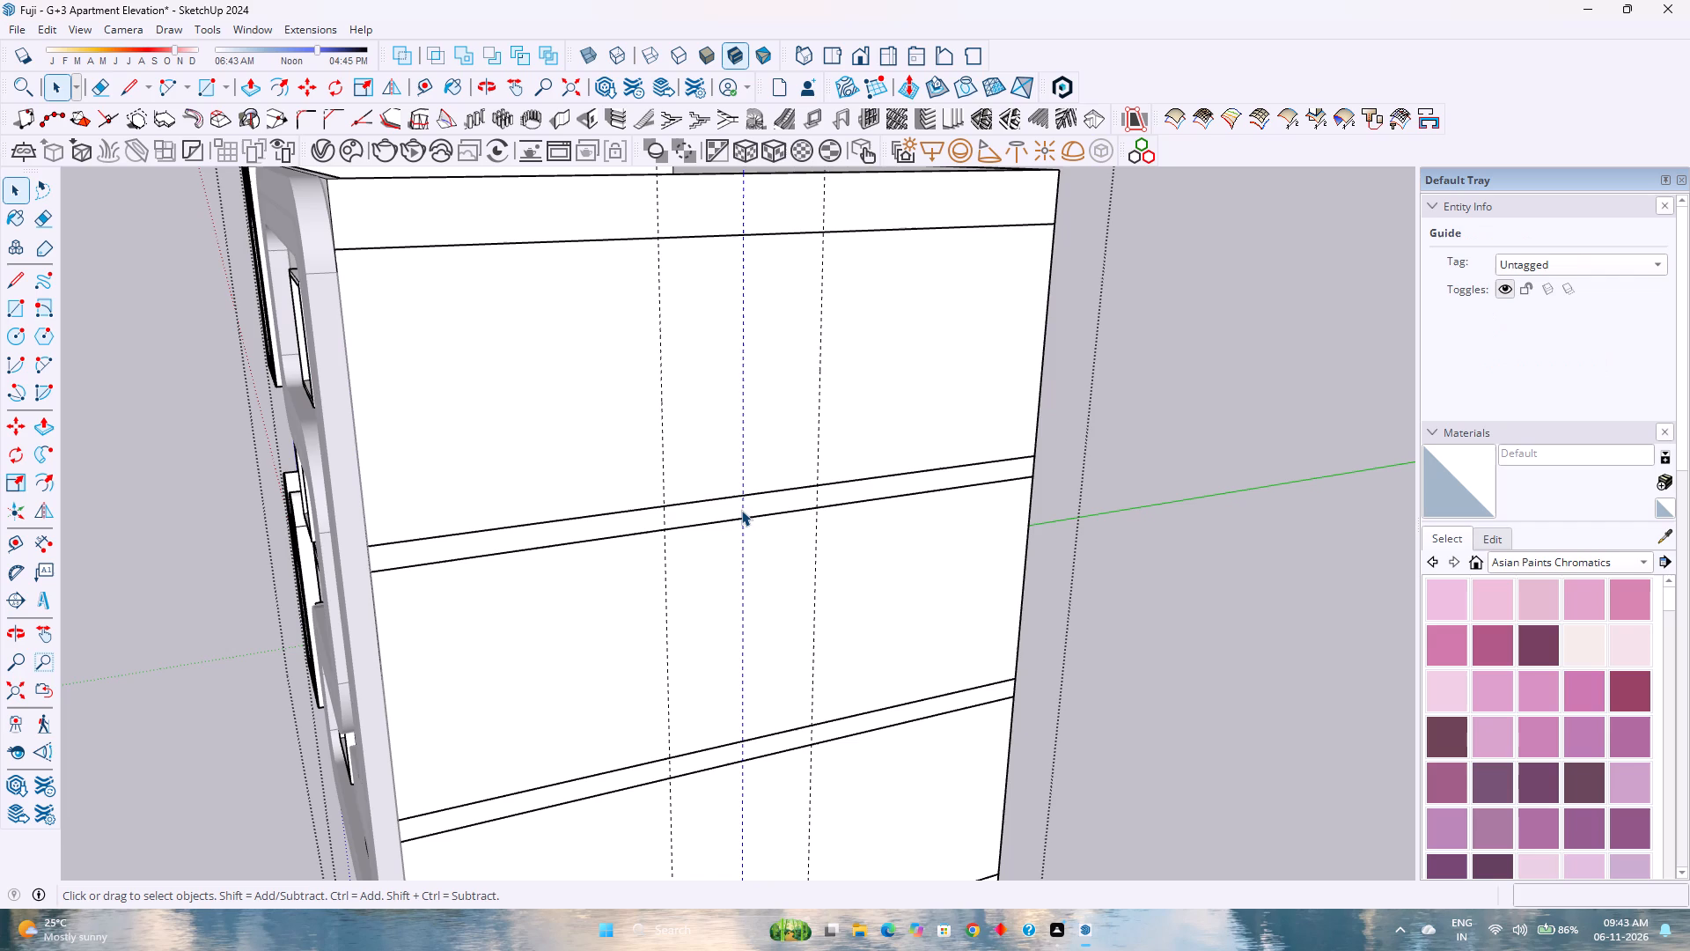
pyautogui.press('Delete')
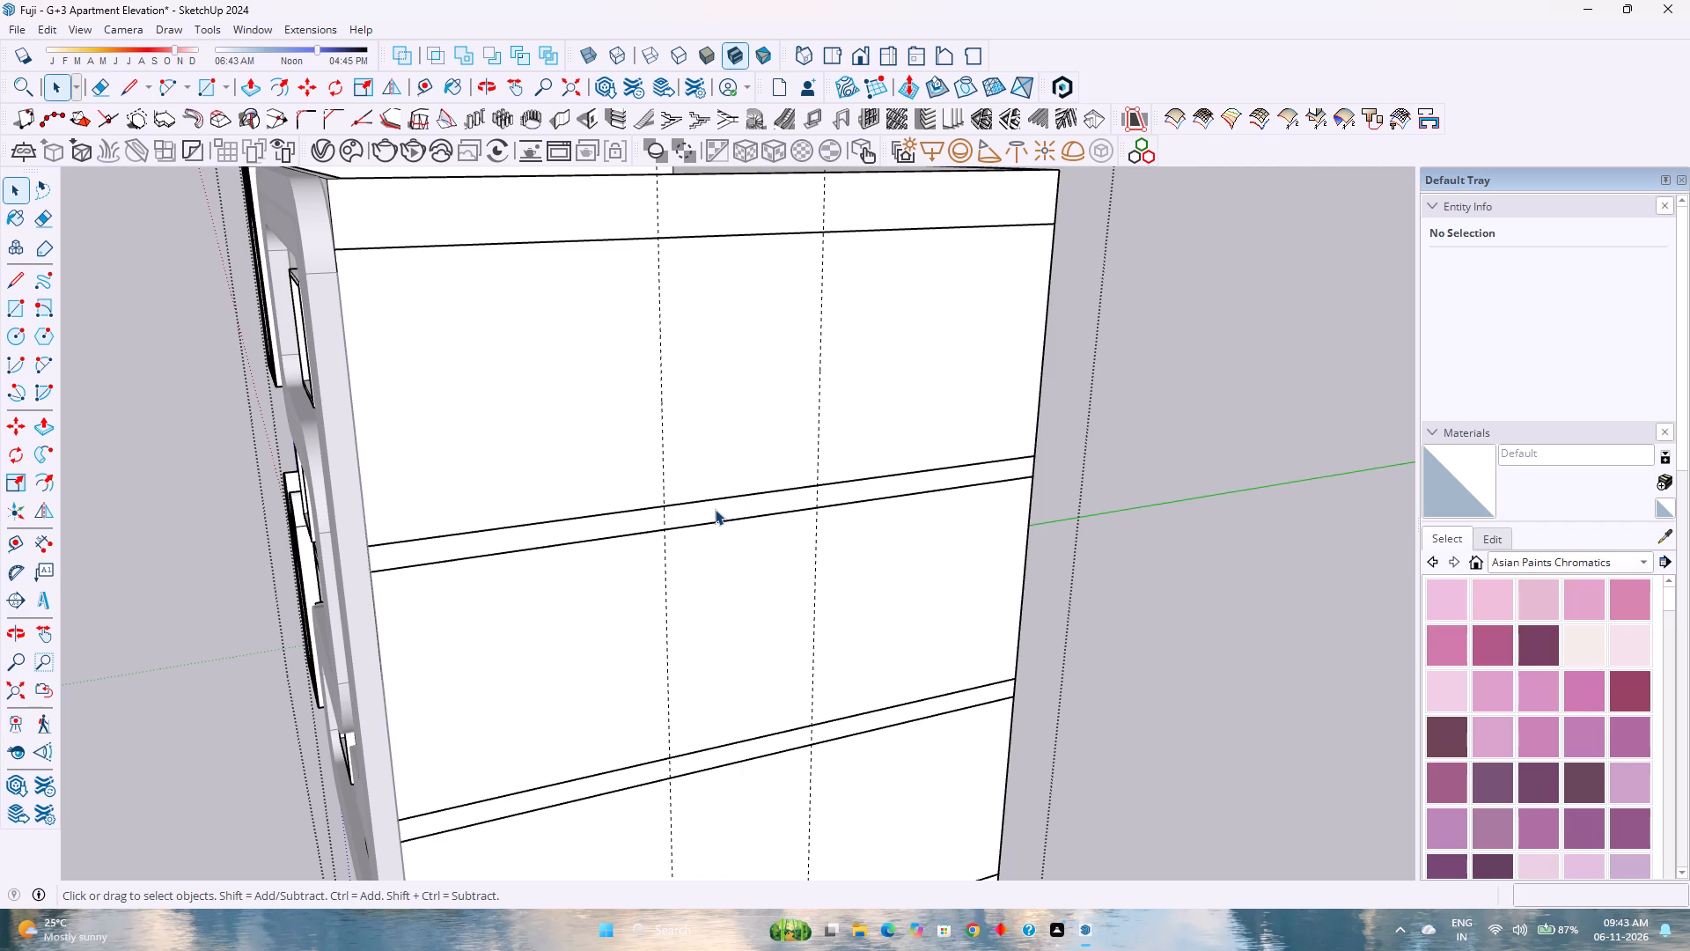
# Open the top-floor wall group and draw a 7' by 10'6" full-height rectangle between the two guides on its side face.
pyautogui.scroll(-5, 698, 502)
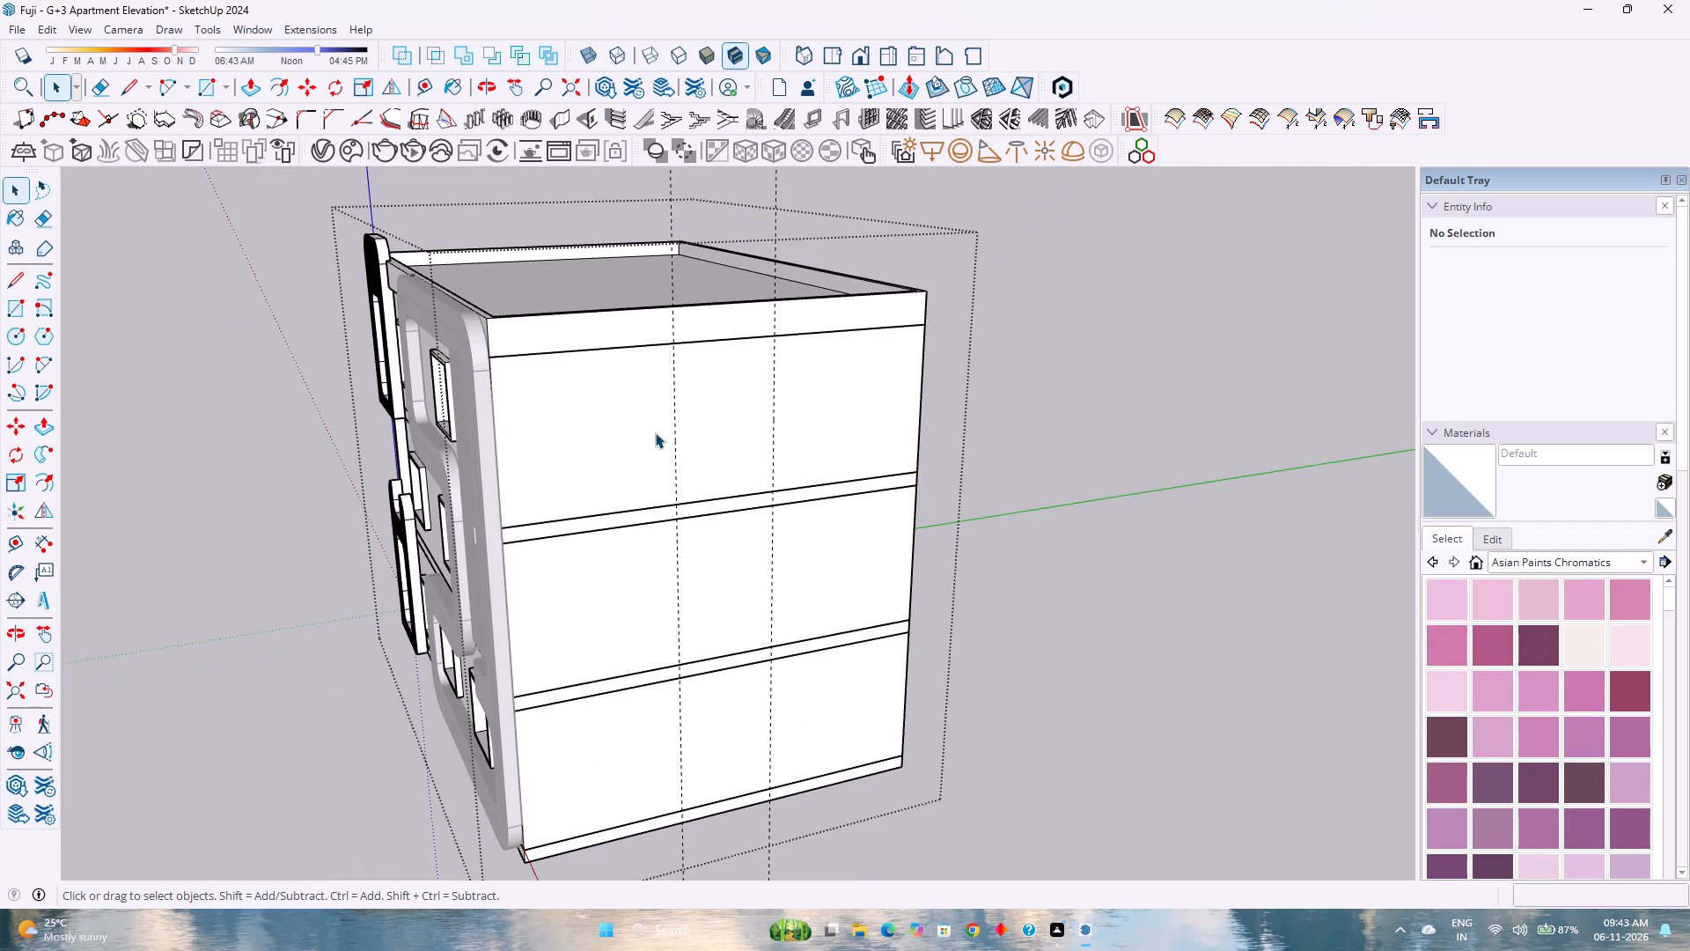
pyautogui.click(708, 417)
pyautogui.doubleClick(708, 417)
pyautogui.scroll(2, 708, 417)
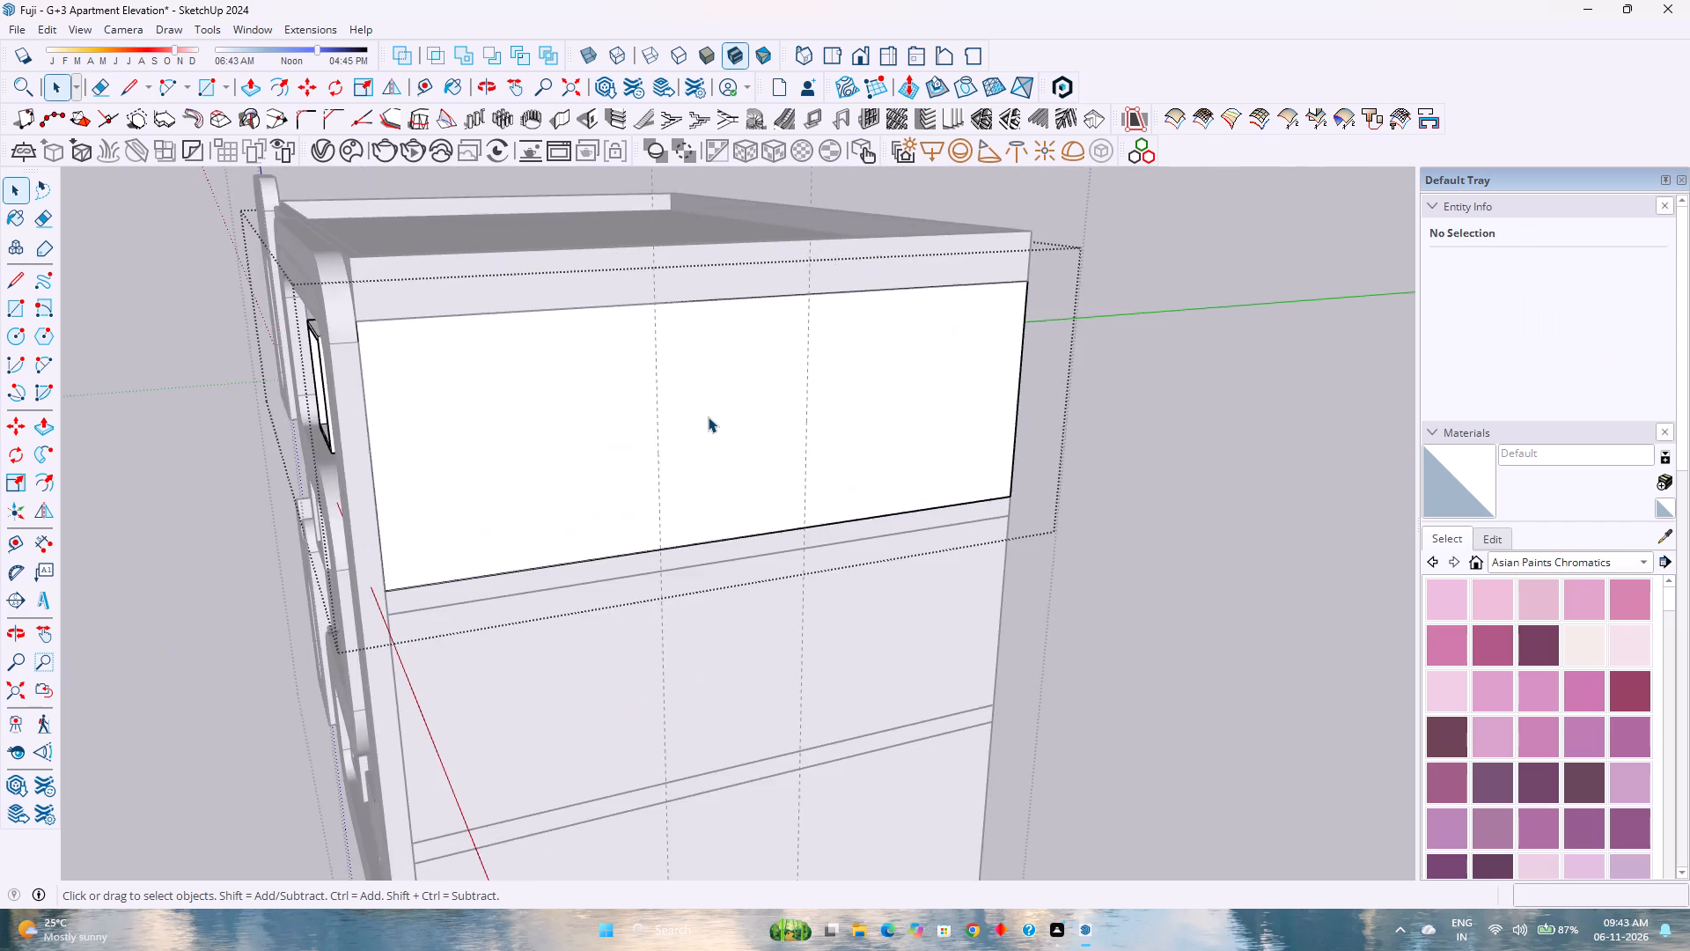
pyautogui.scroll(3, 708, 417)
pyautogui.moveTo(709, 417); pyautogui.dragTo(676, 431, button='middle')
pyautogui.middleClick(676, 431)
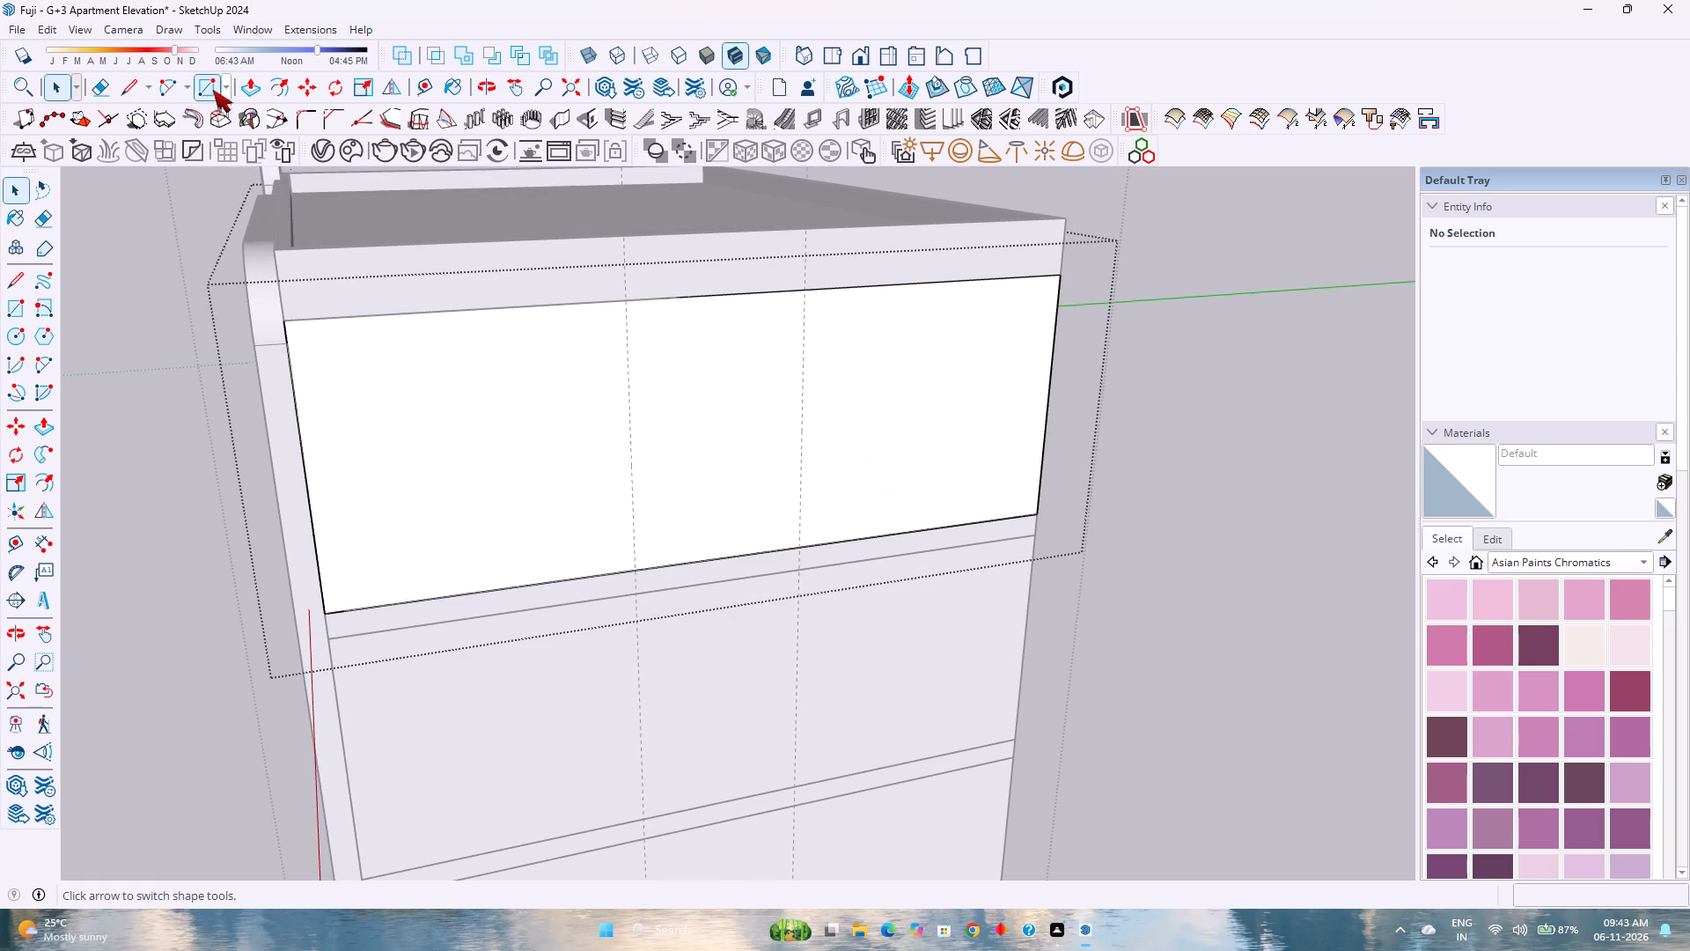
pyautogui.click(215, 87)
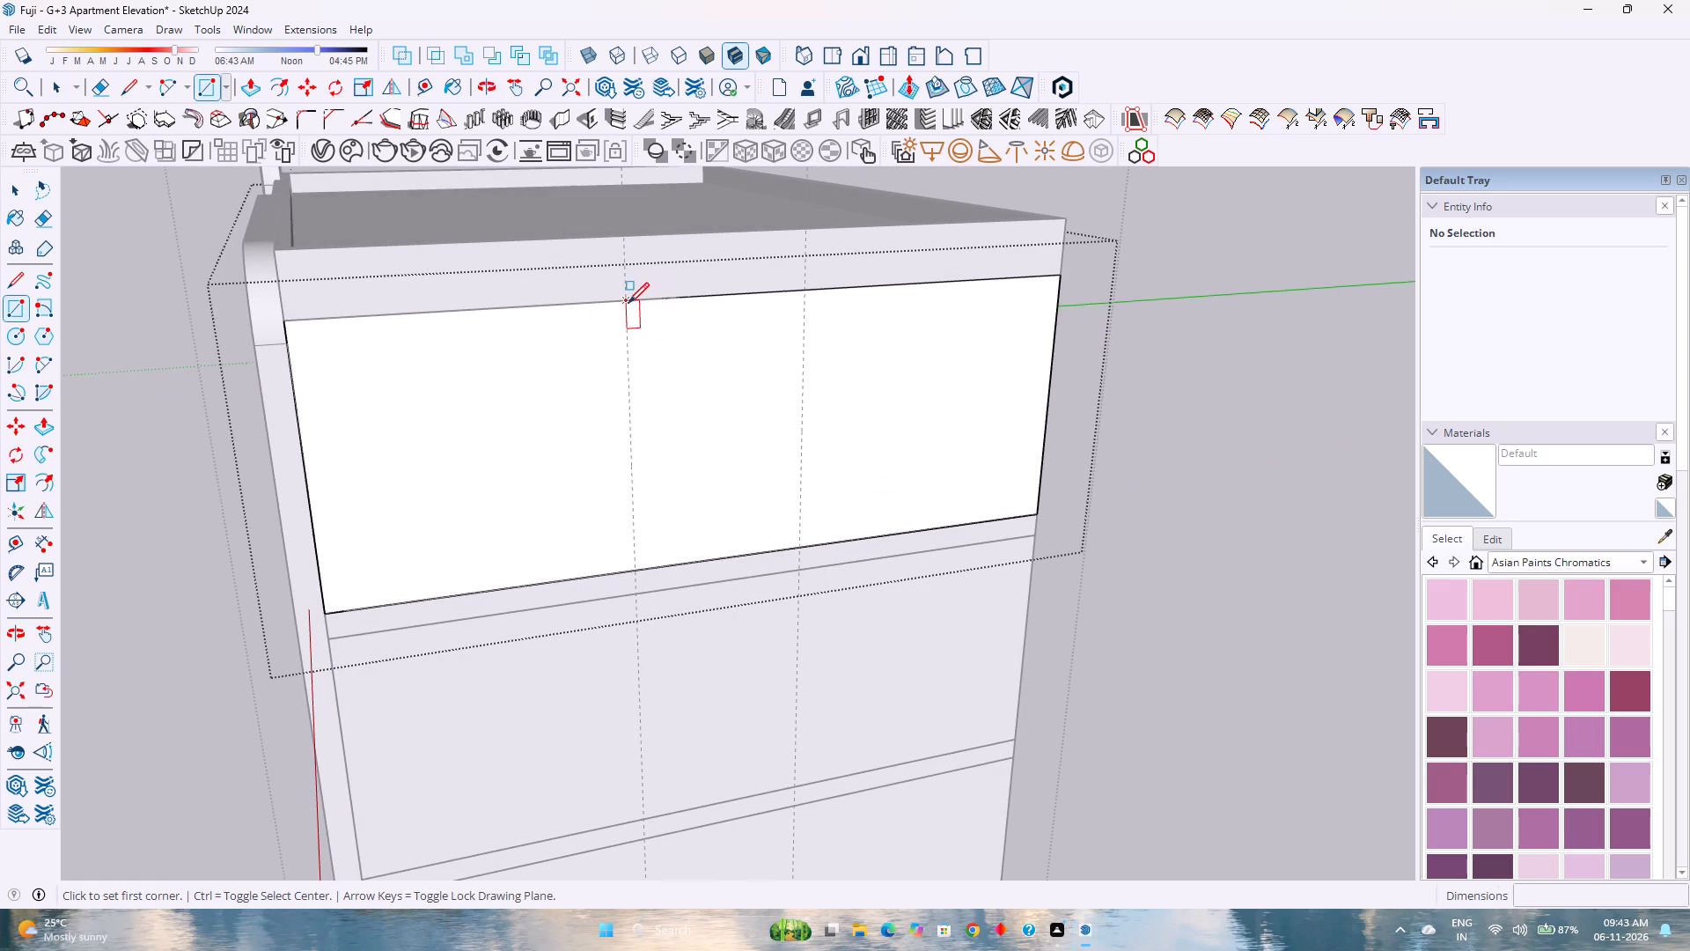
pyautogui.click(628, 303)
pyautogui.click(801, 543)
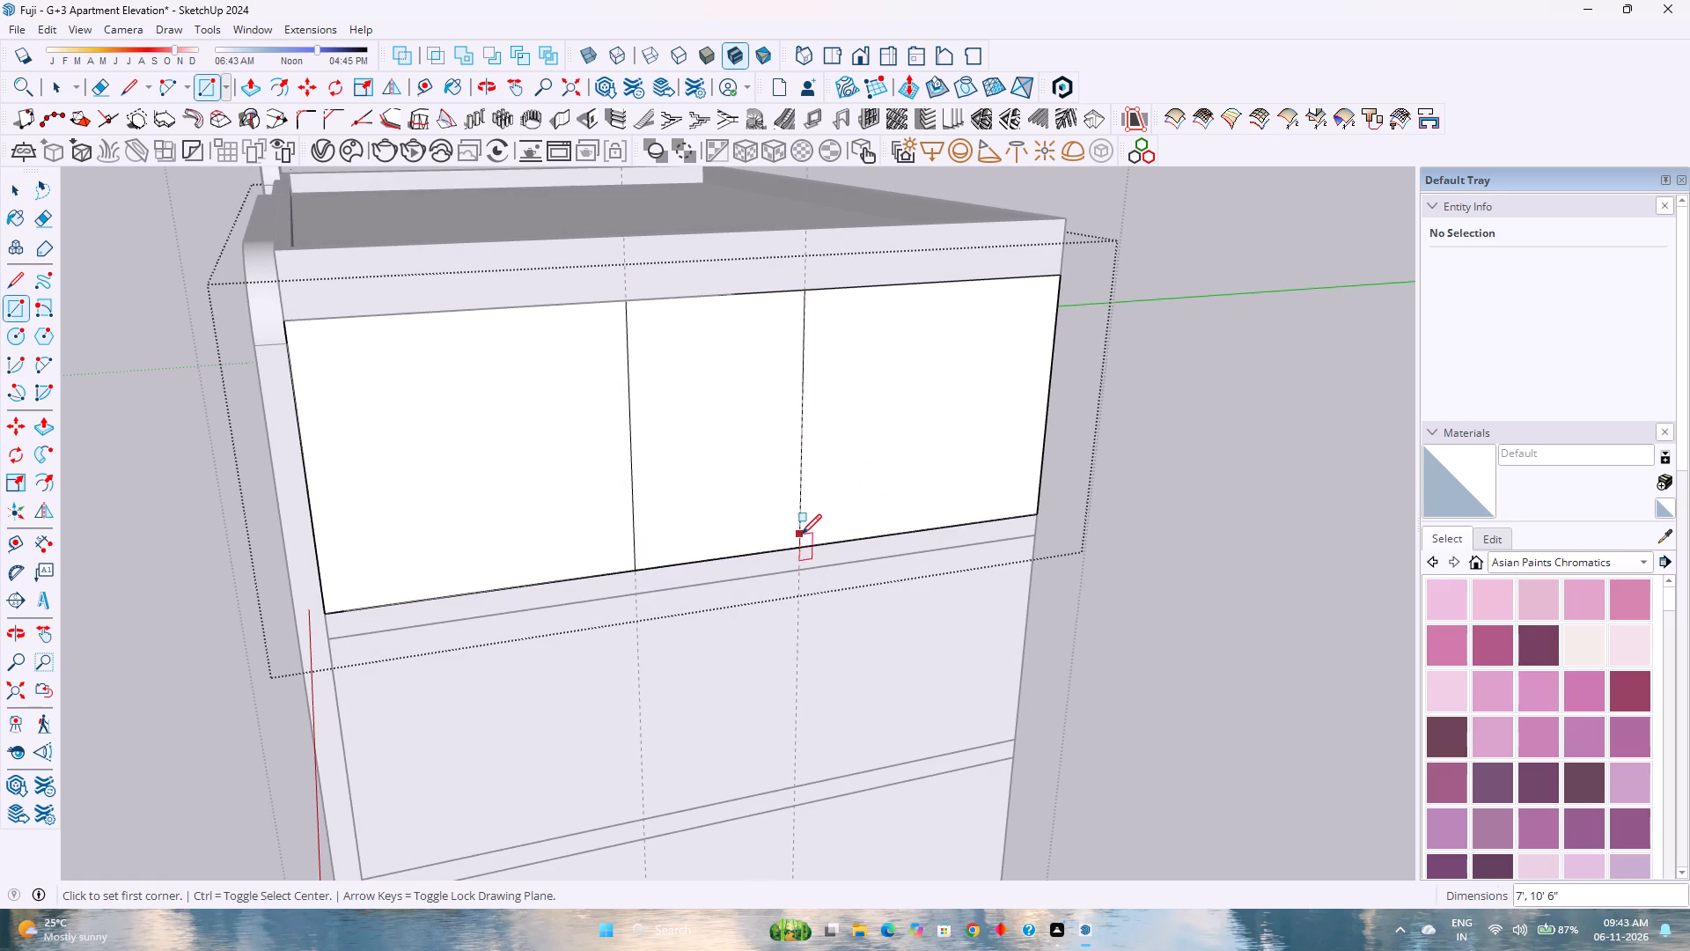
pyautogui.press('space')
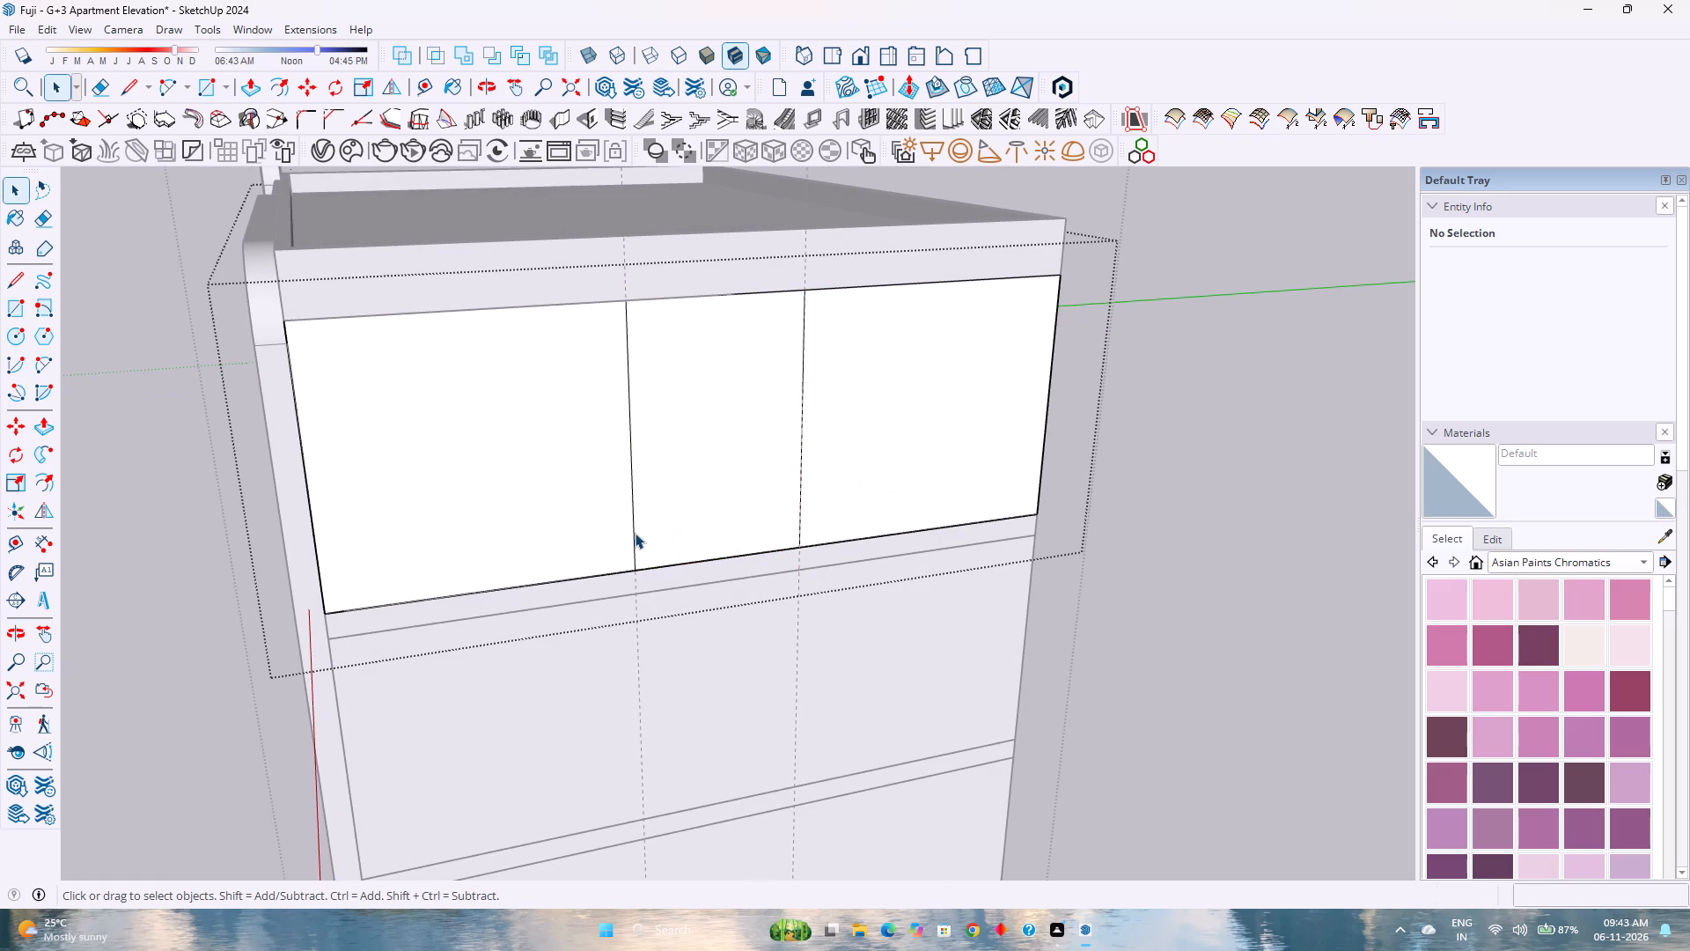
# Select the two vertical edges of the rectangle on the top-floor side wall.
pyautogui.click(635, 533)
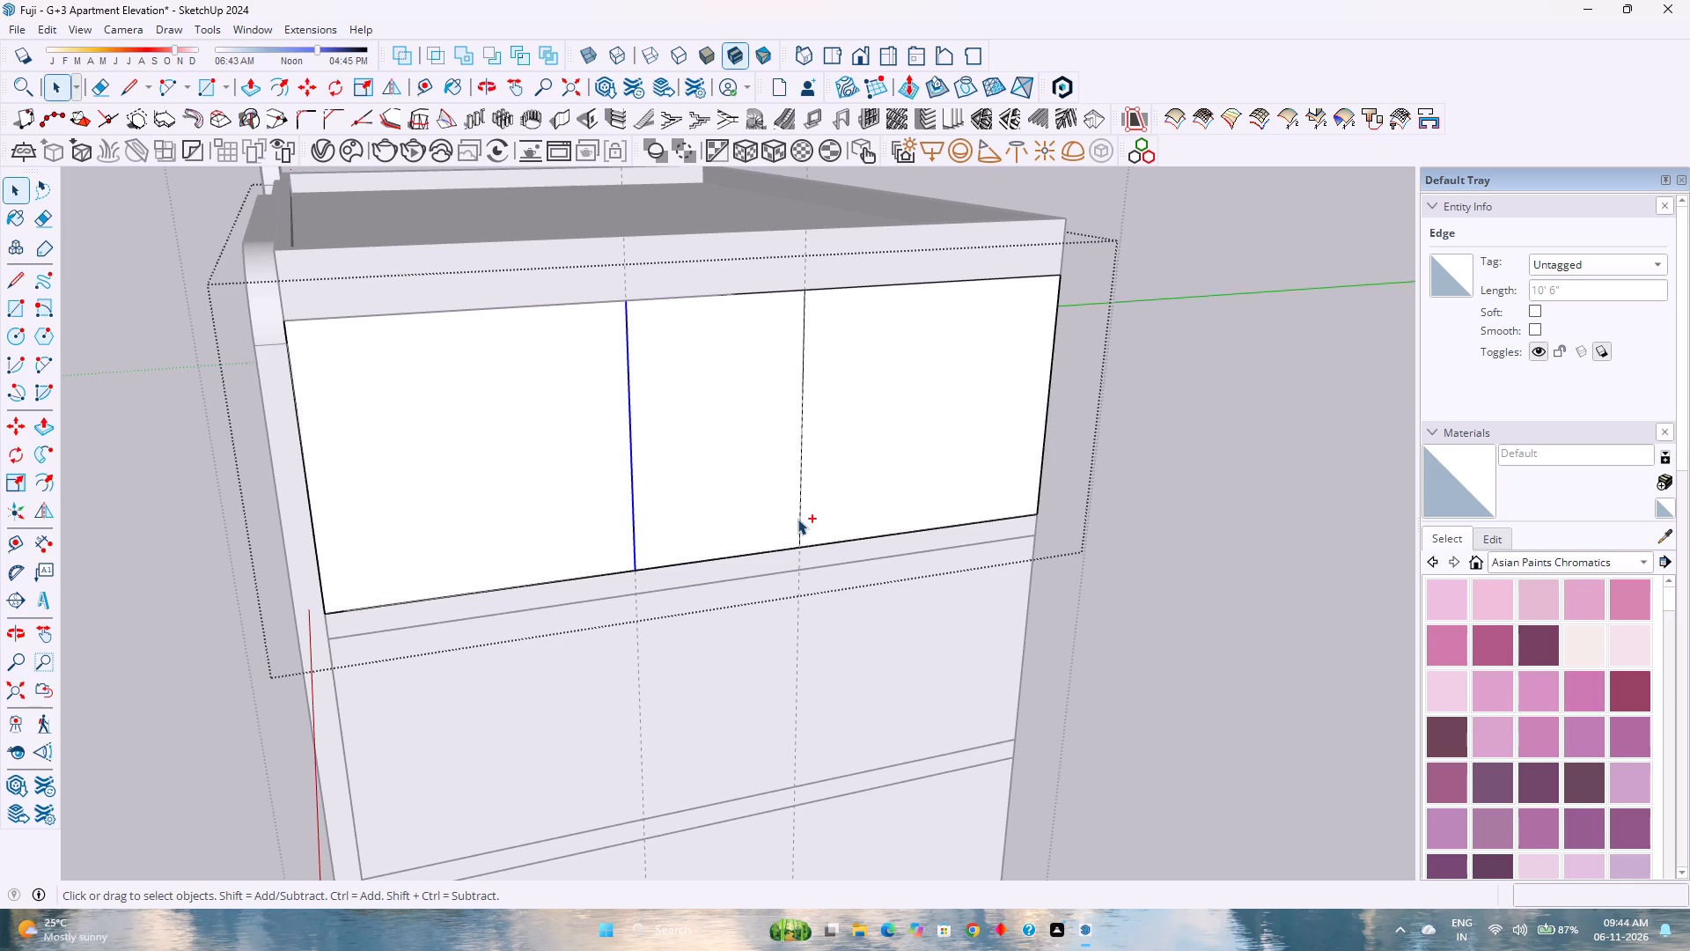
pyautogui.keyDown('ctrl'); pyautogui.click(797, 514); pyautogui.keyUp('ctrl')
pyautogui.click(802, 511)
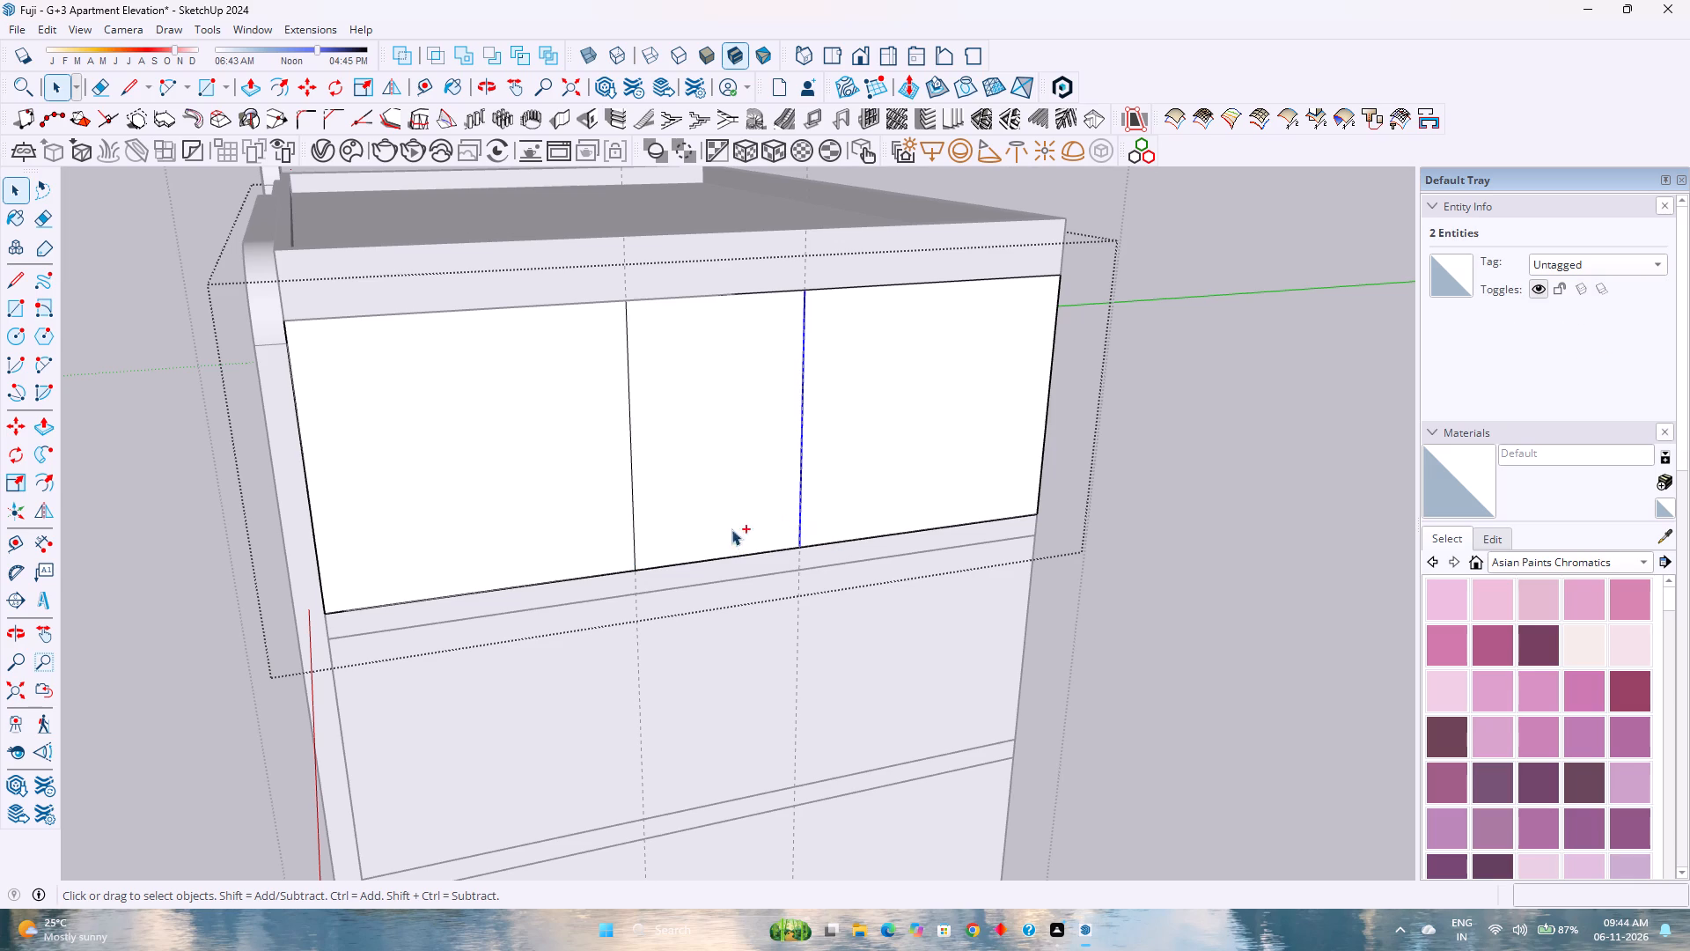
pyautogui.keyDown('ctrl'); pyautogui.click(633, 530); pyautogui.keyUp('ctrl')
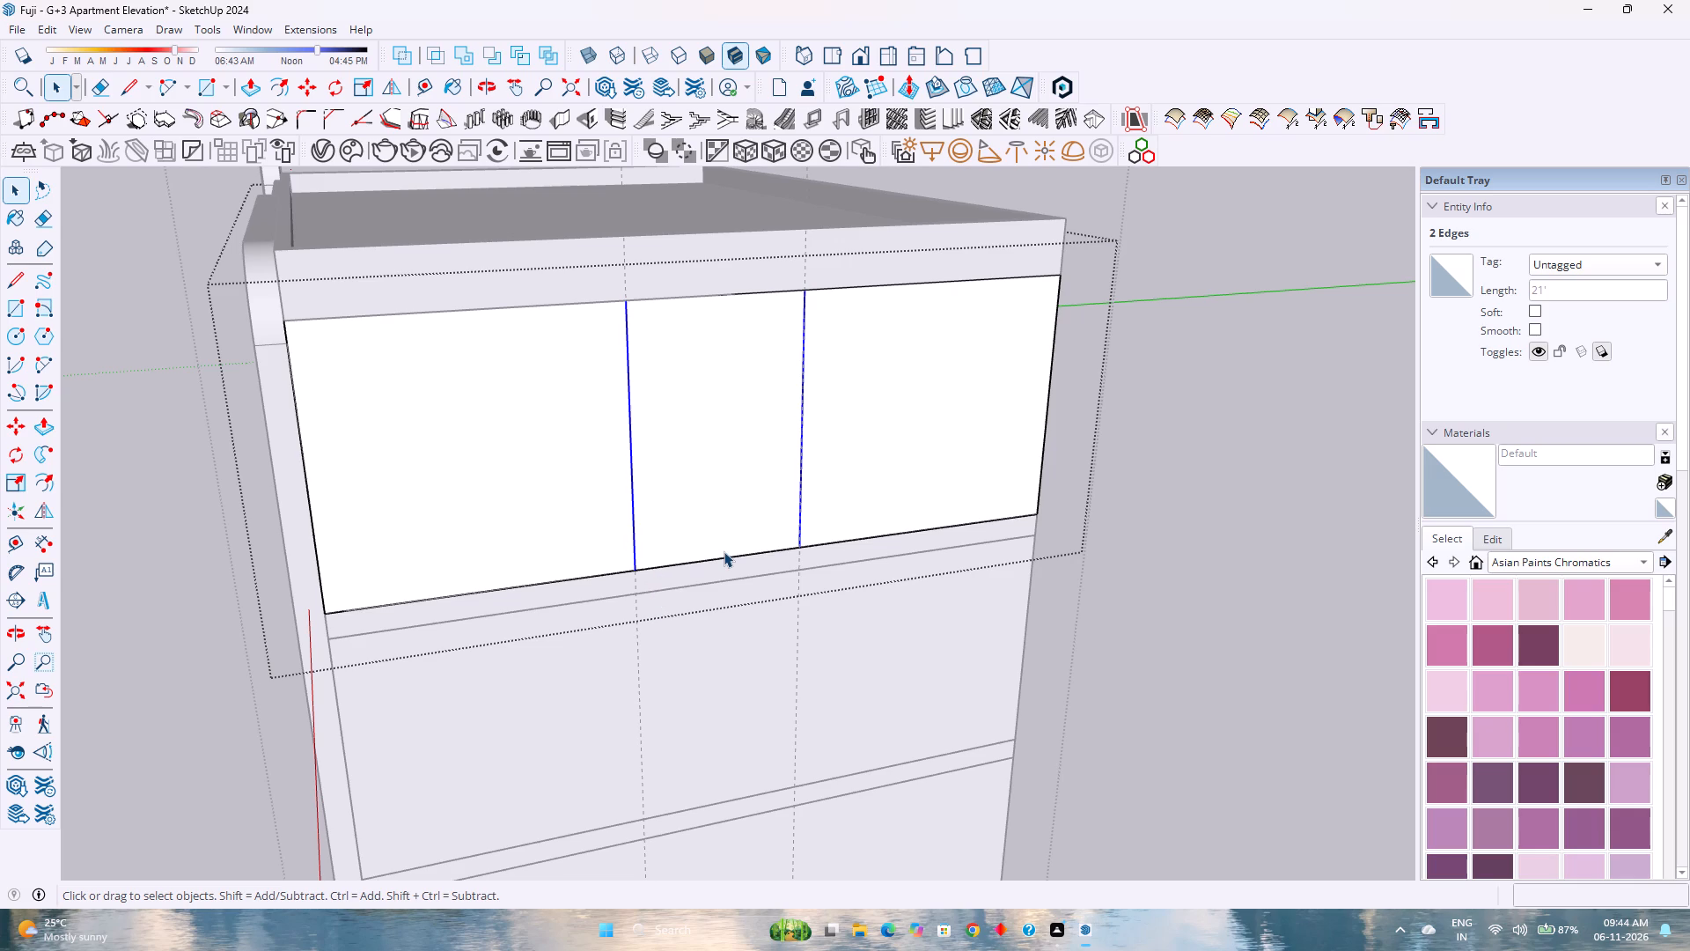
pyautogui.scroll(-5, 635, 596)
pyautogui.scroll(4, 634, 596)
pyautogui.scroll(-1, 615, 623)
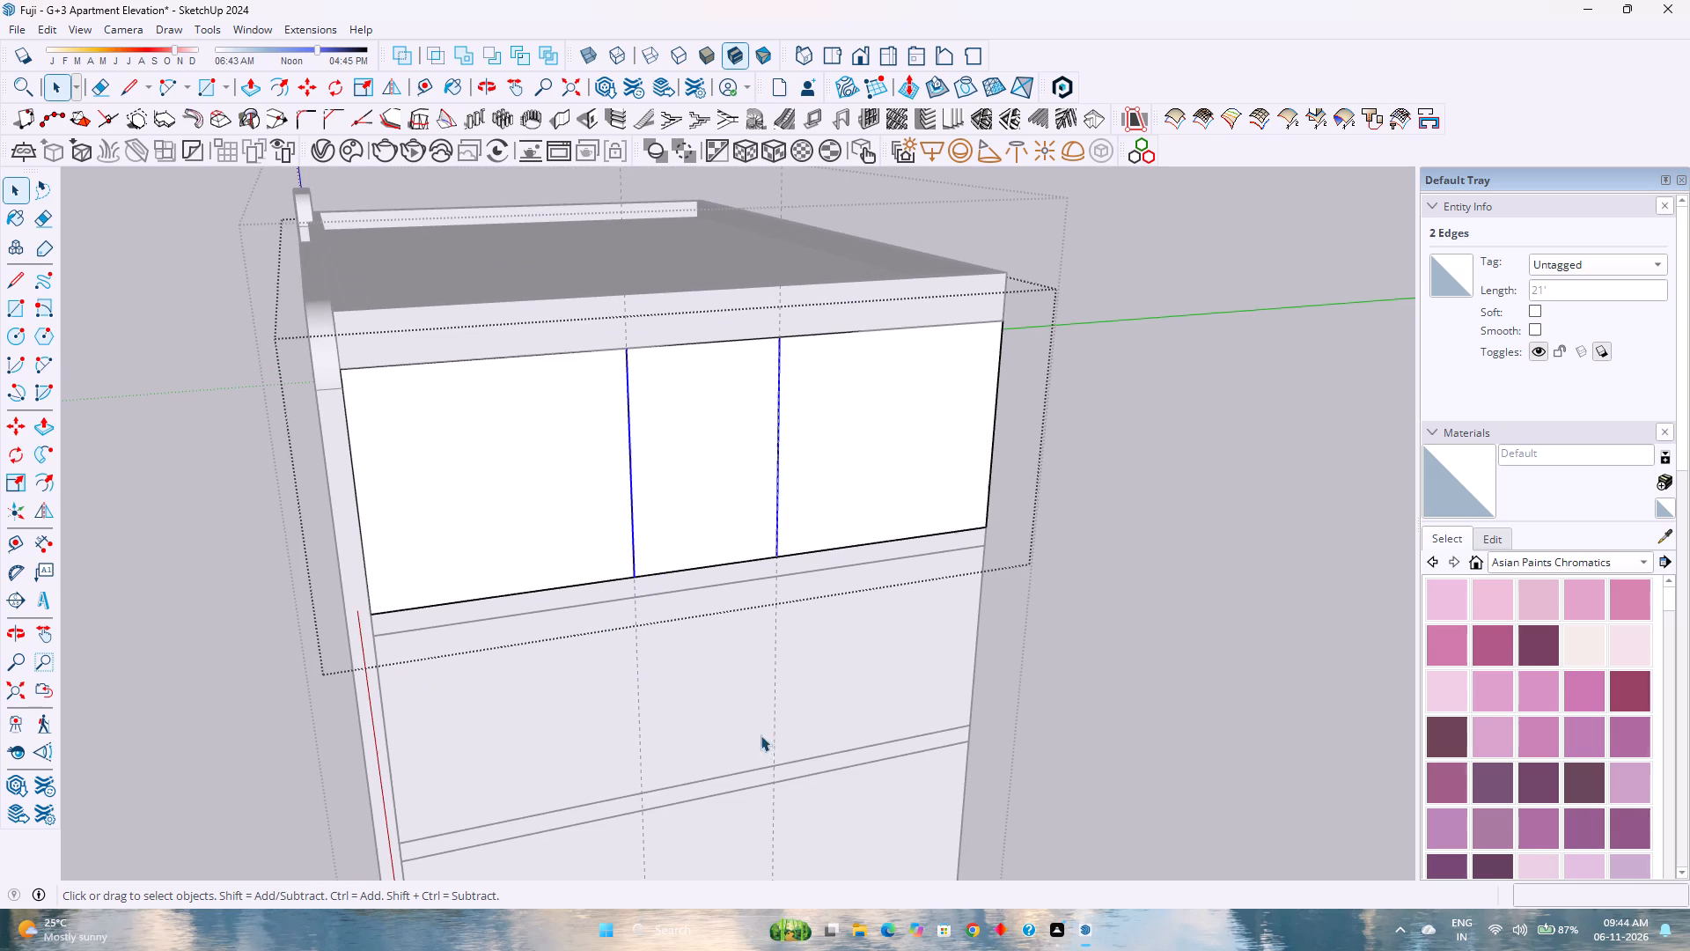
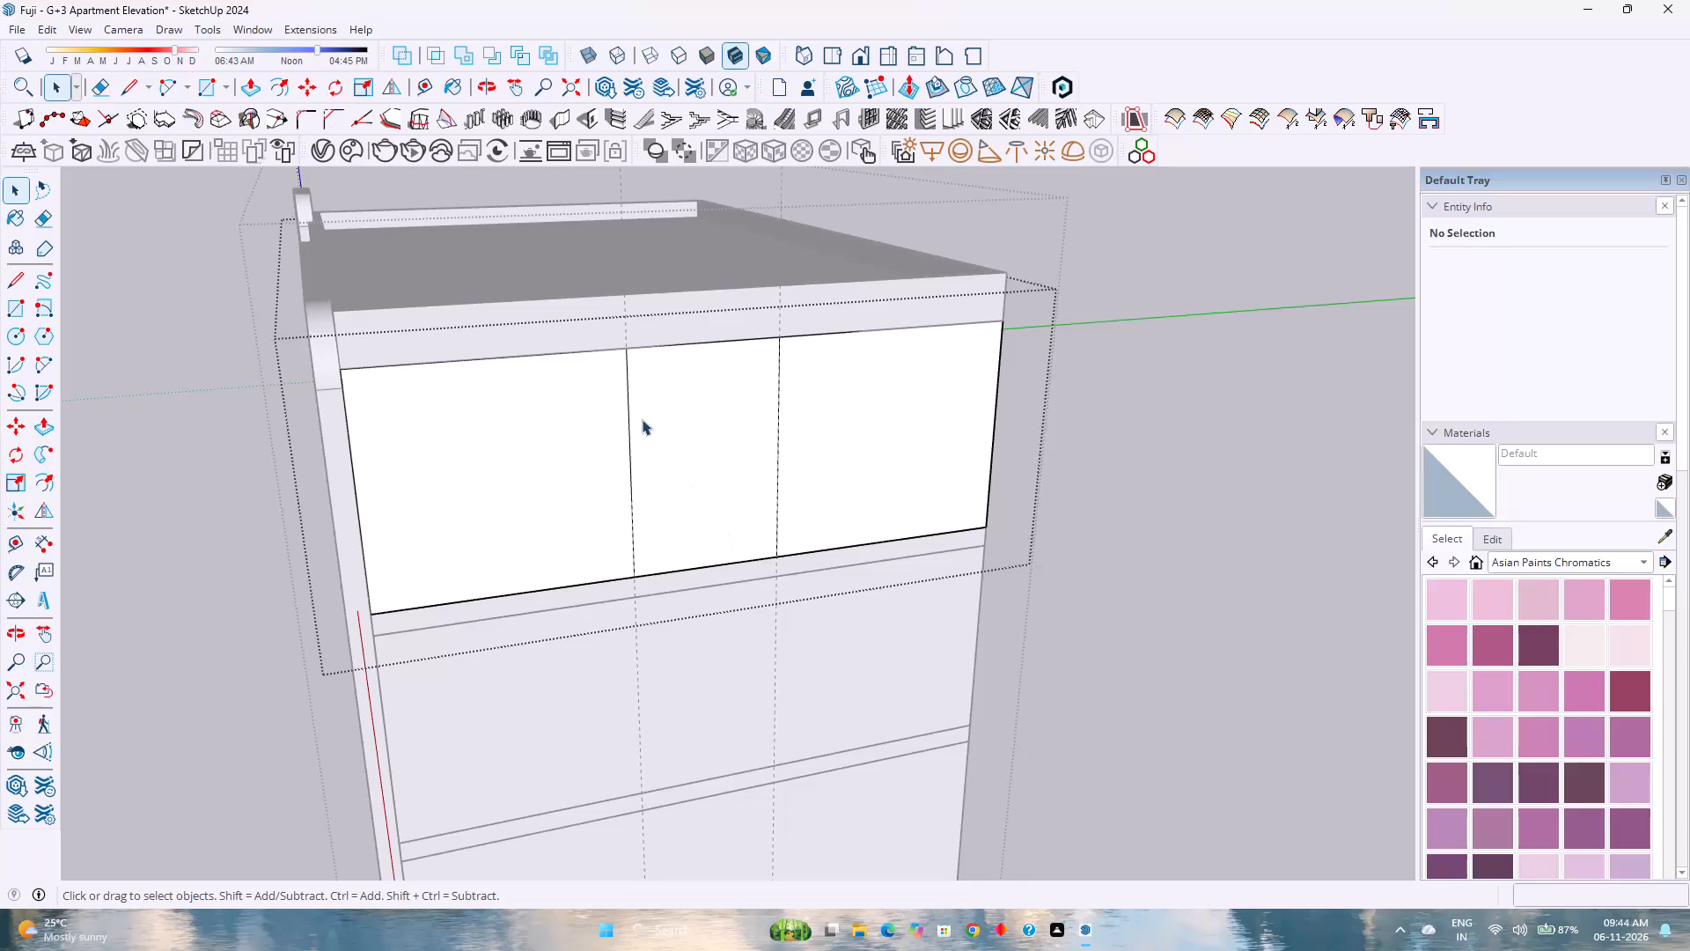
# Leave the top-floor wall group and hide the roof parapet group to expose the top-floor interior.
pyautogui.click(687, 422)
pyautogui.scroll(-5, 715, 588)
pyautogui.moveTo(678, 590); pyautogui.dragTo(758, 435, button='middle')
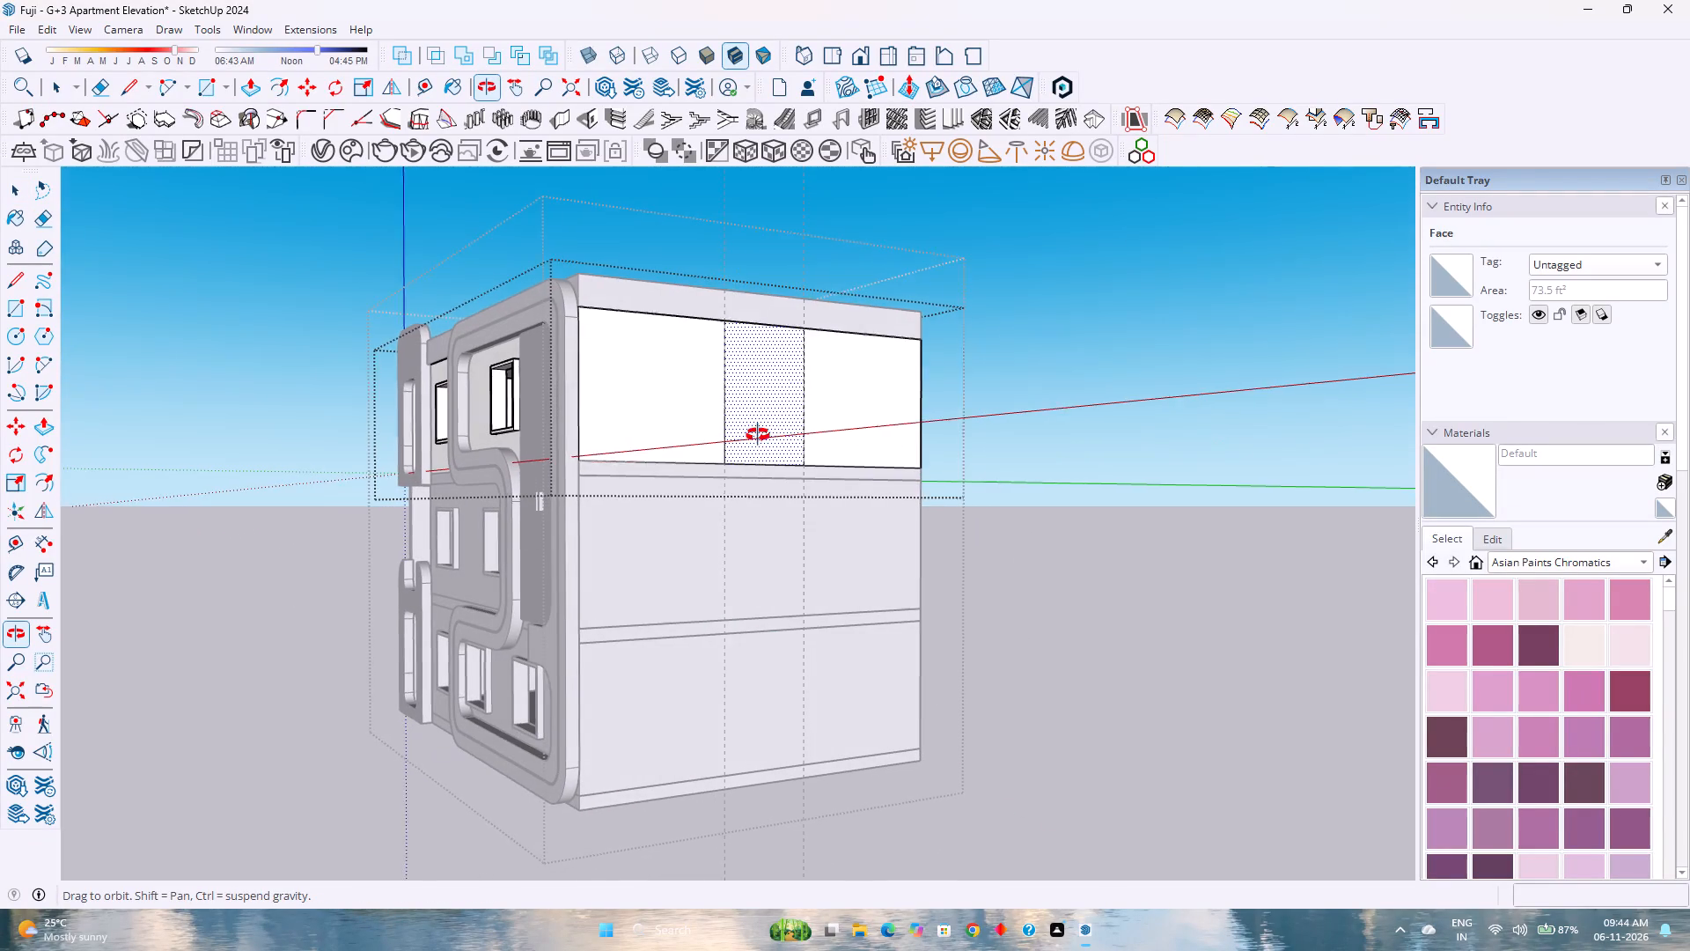
pyautogui.moveTo(758, 435); pyautogui.dragTo(763, 435, button='middle')
pyautogui.scroll(4, 776, 410)
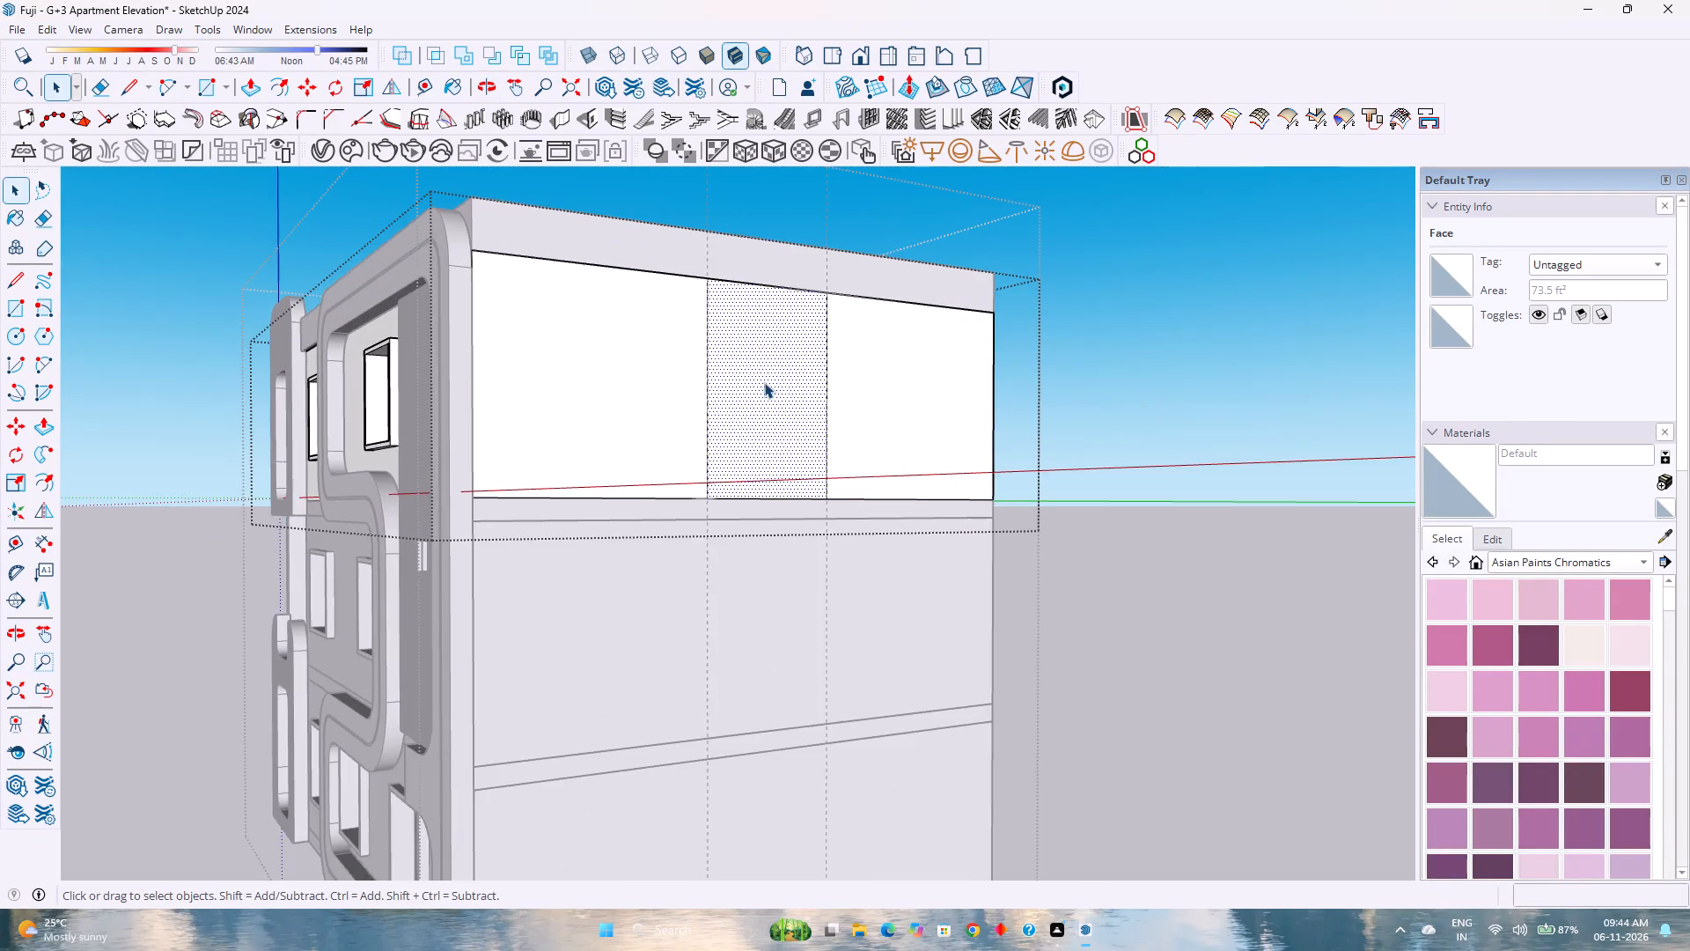
pyautogui.moveTo(764, 382); pyautogui.dragTo(821, 596, button='middle')
pyautogui.press('Escape')
pyautogui.click(737, 610)
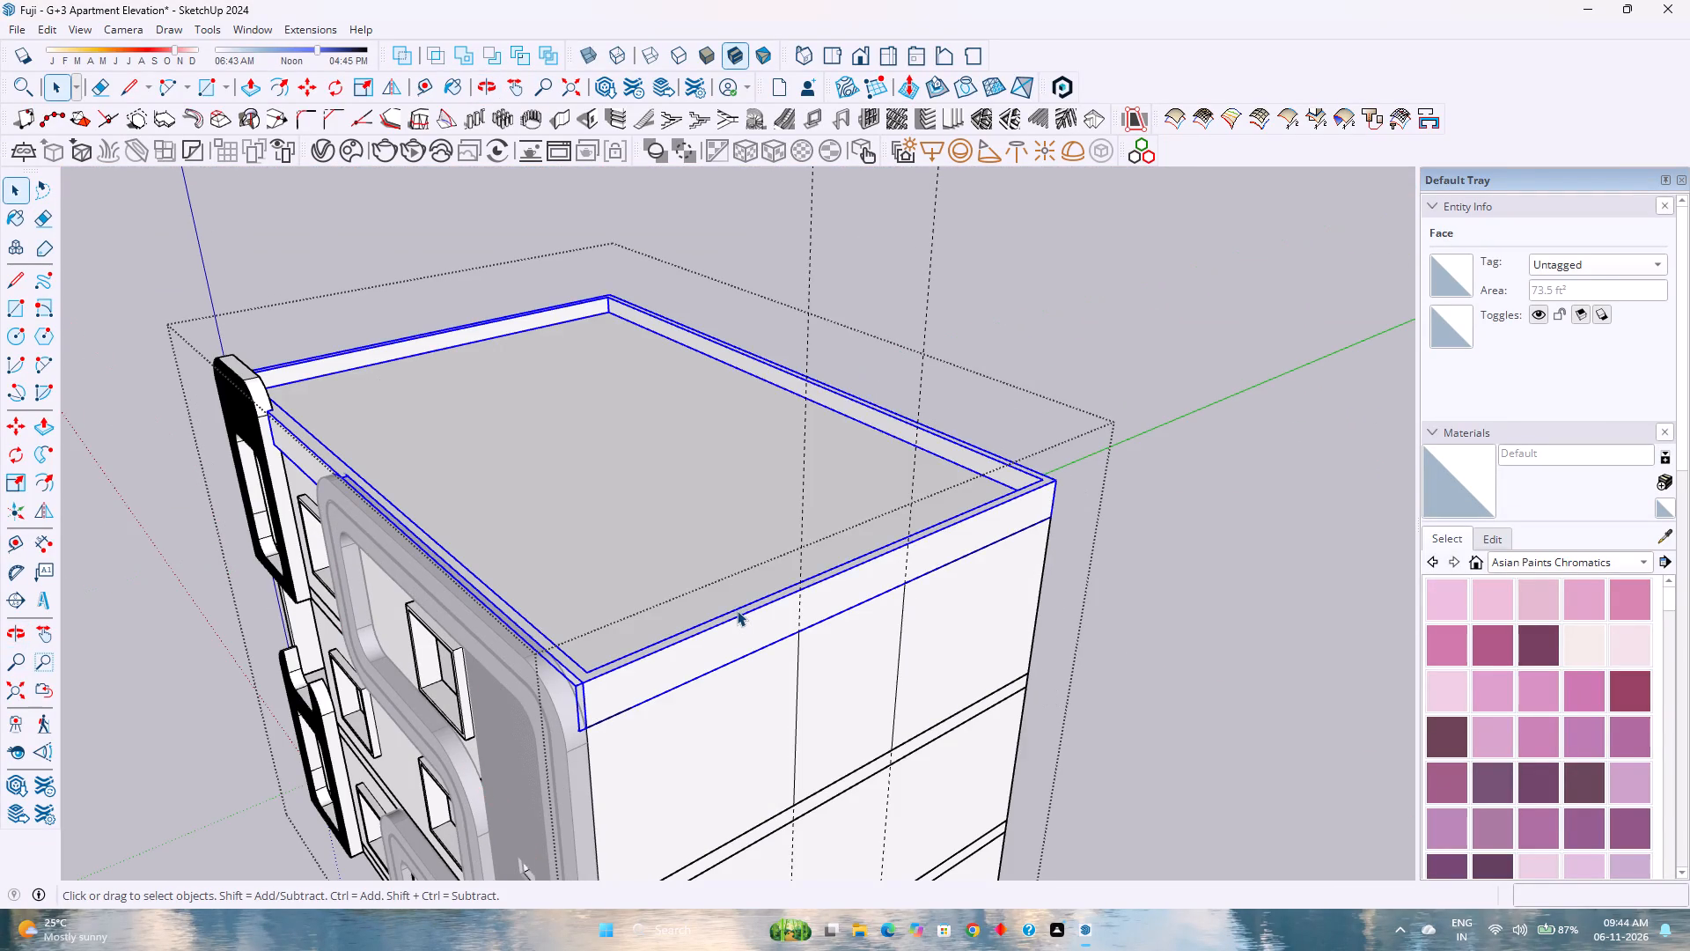
pyautogui.rightClick(737, 610)
pyautogui.click(761, 192)
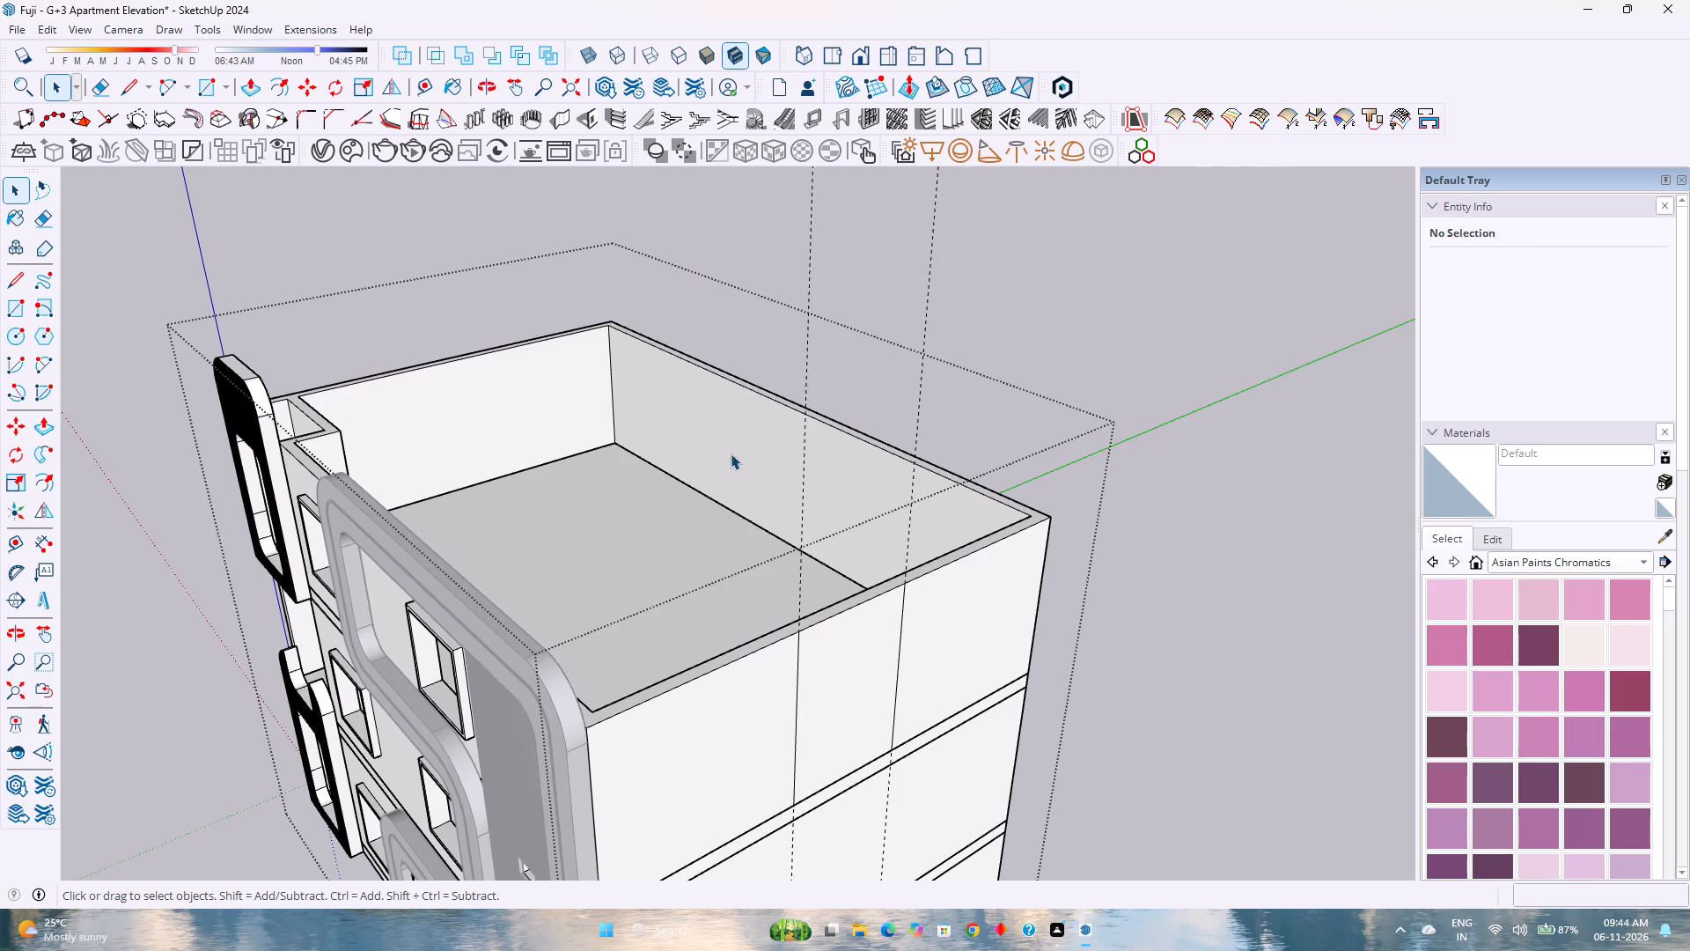
# Open the top-floor wall group and copy the side wall's 7' wide rectangle 9" inward onto the wall's inner face.
pyautogui.scroll(1, 656, 481)
pyautogui.moveTo(662, 484); pyautogui.dragTo(685, 521, button='middle')
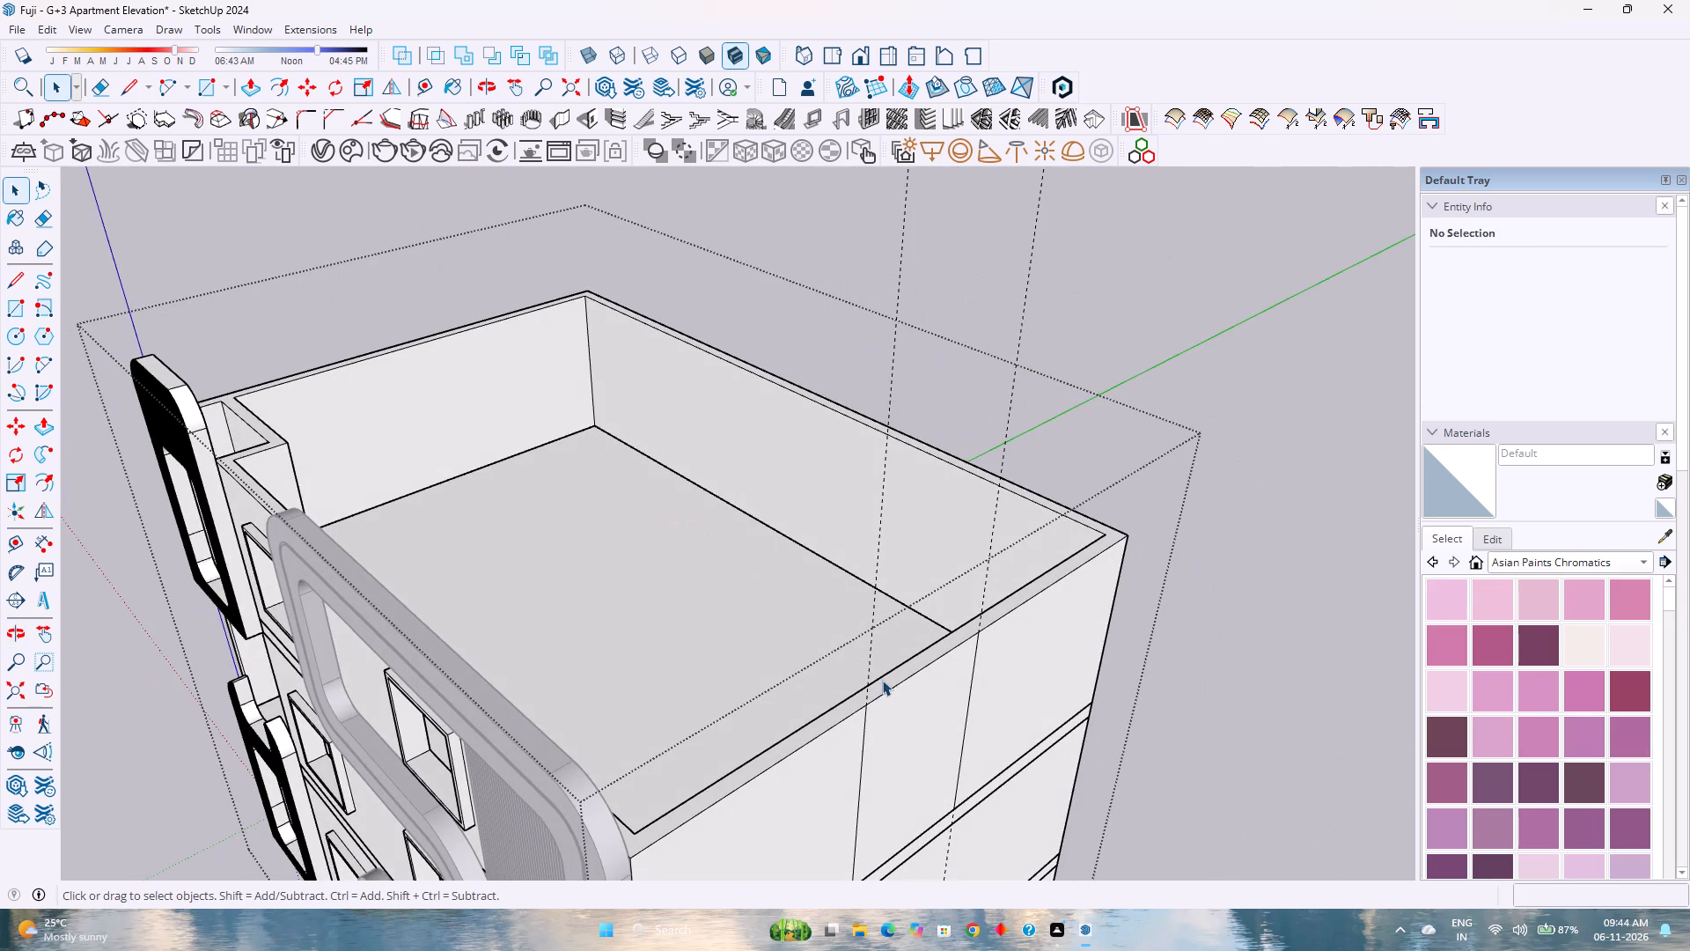
pyautogui.click(863, 734)
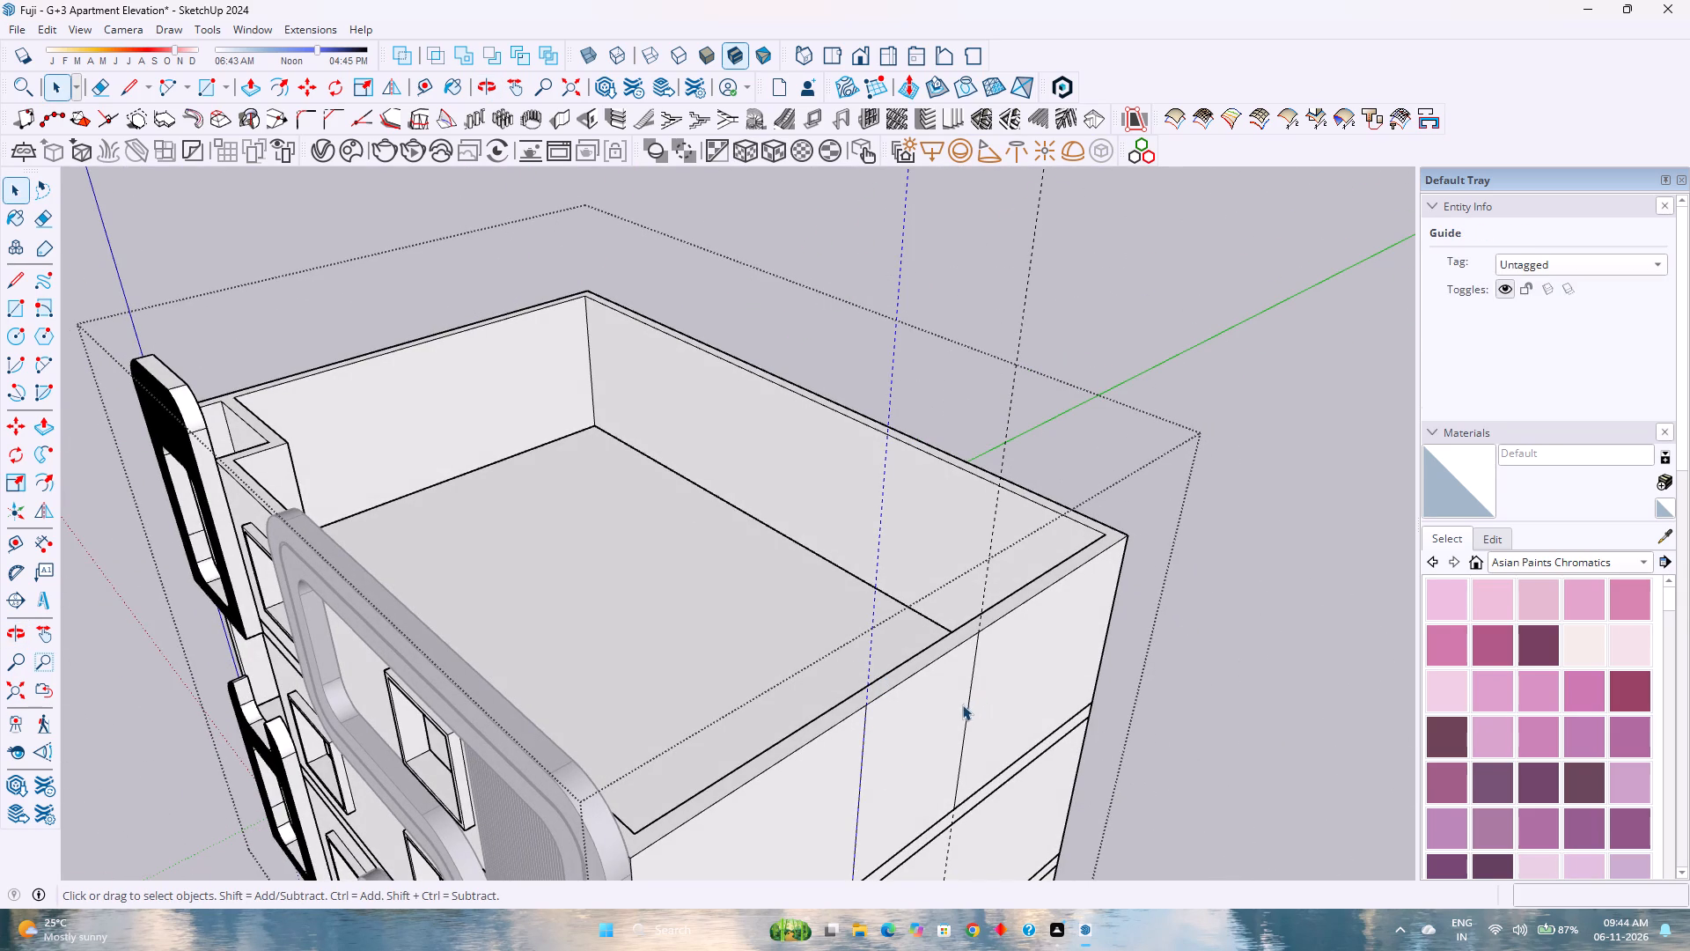
pyautogui.click(951, 706)
pyautogui.tripleClick(929, 711)
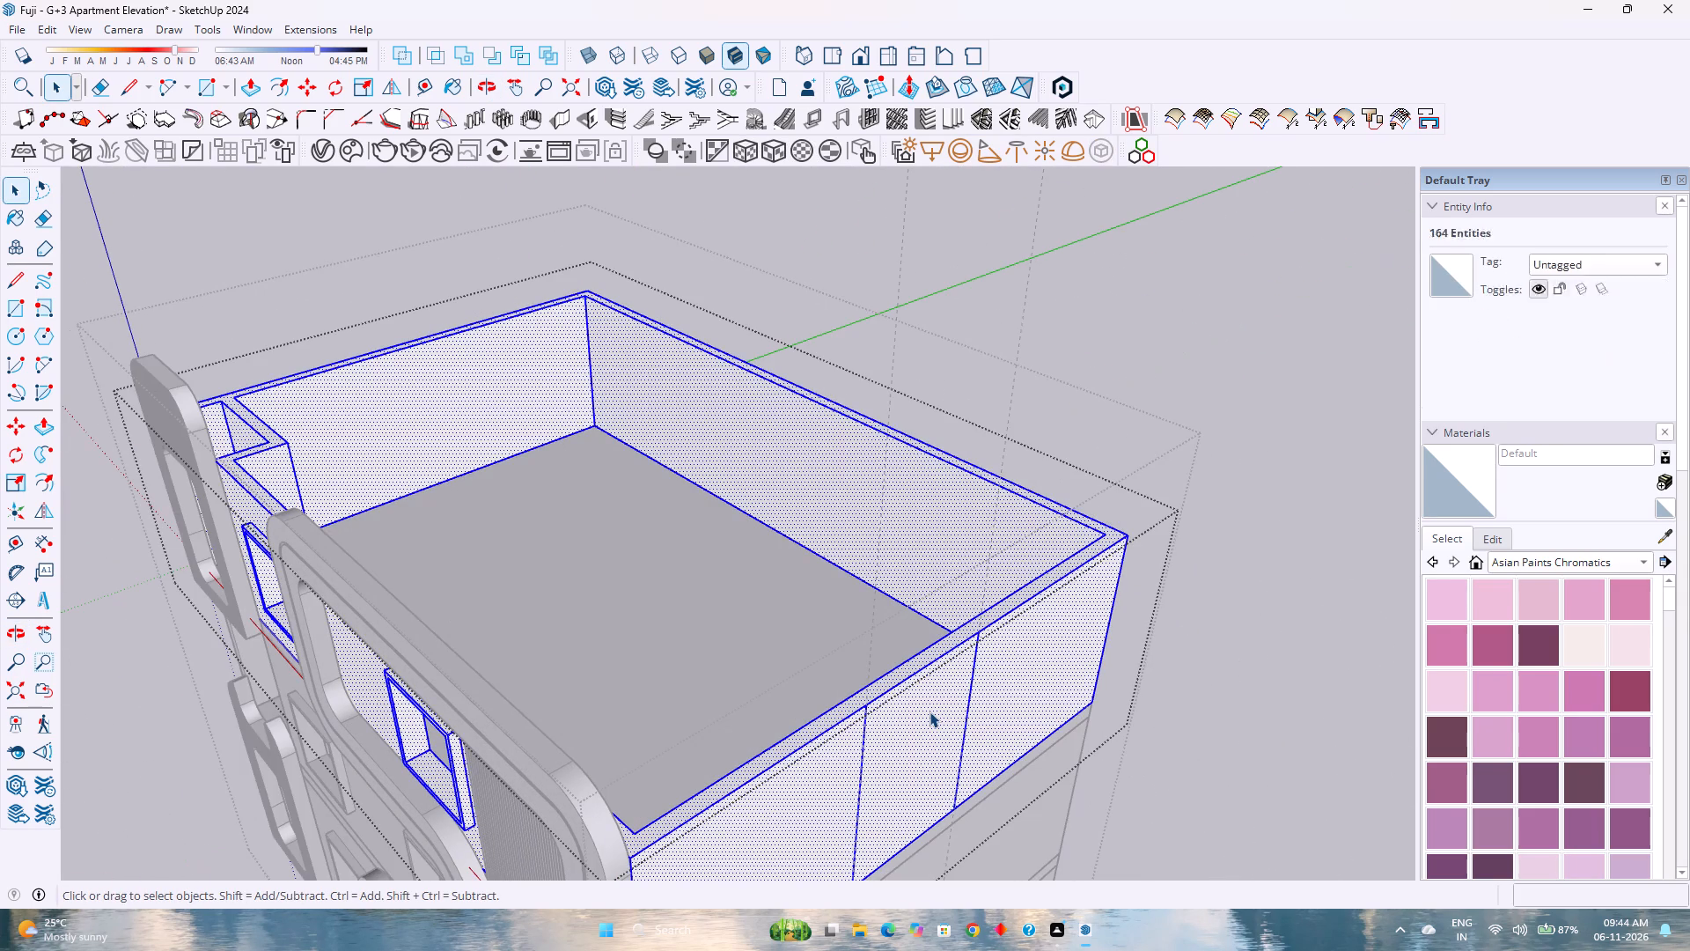
pyautogui.click(929, 711)
pyautogui.press('m')
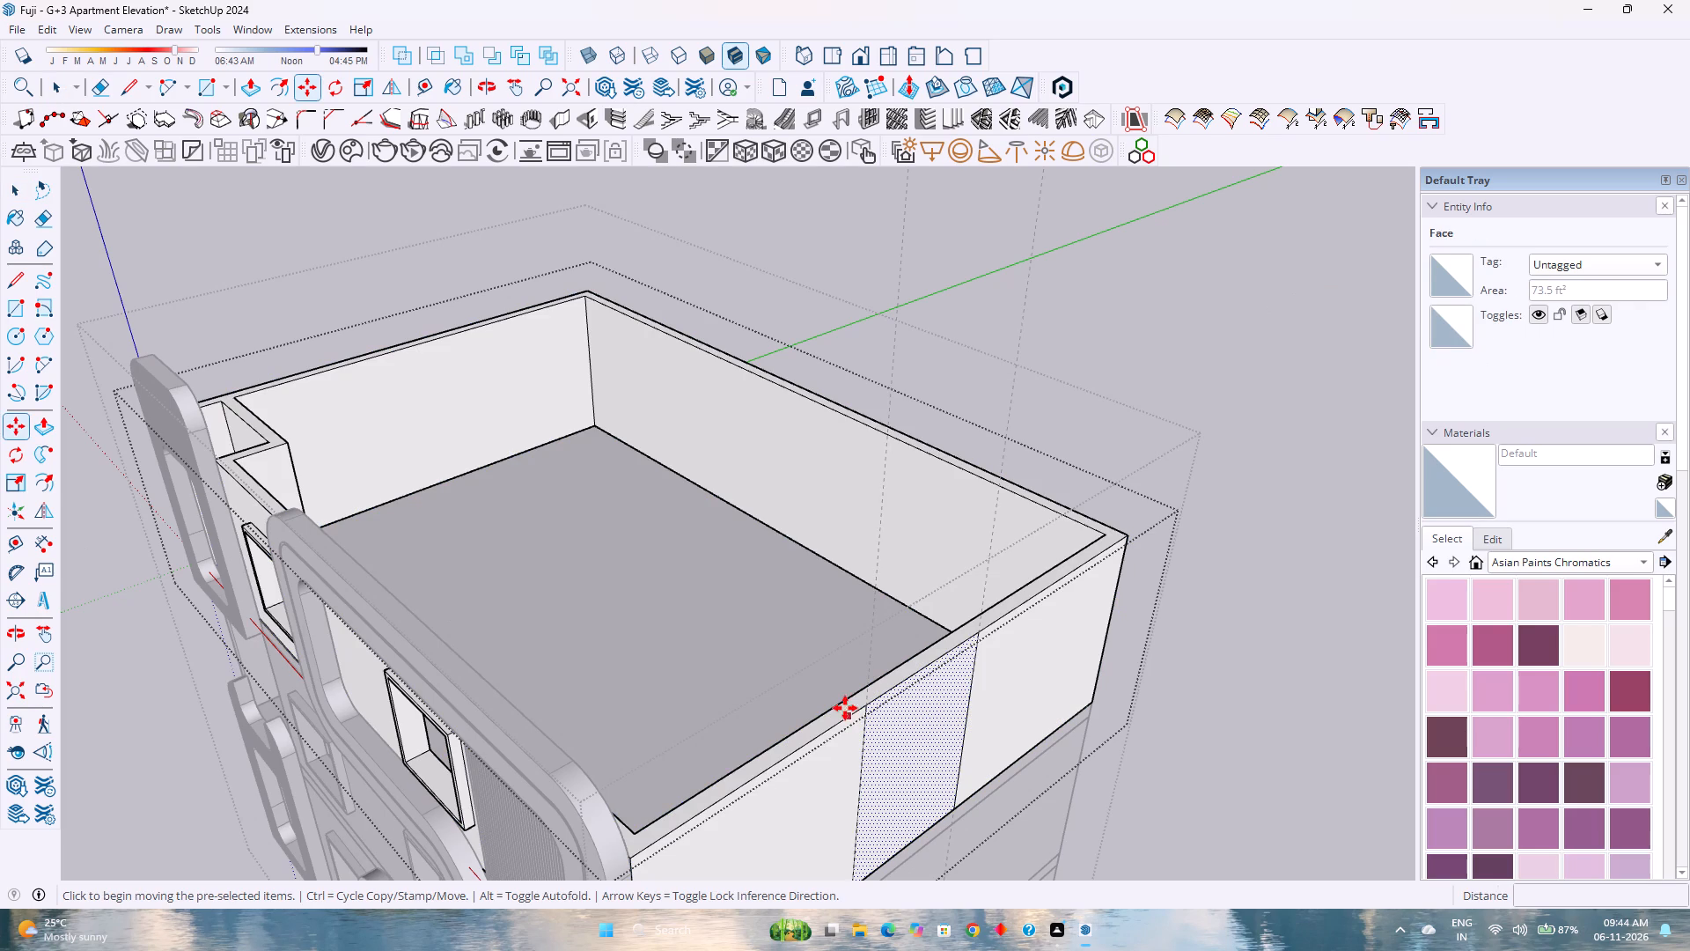
pyautogui.click(863, 704)
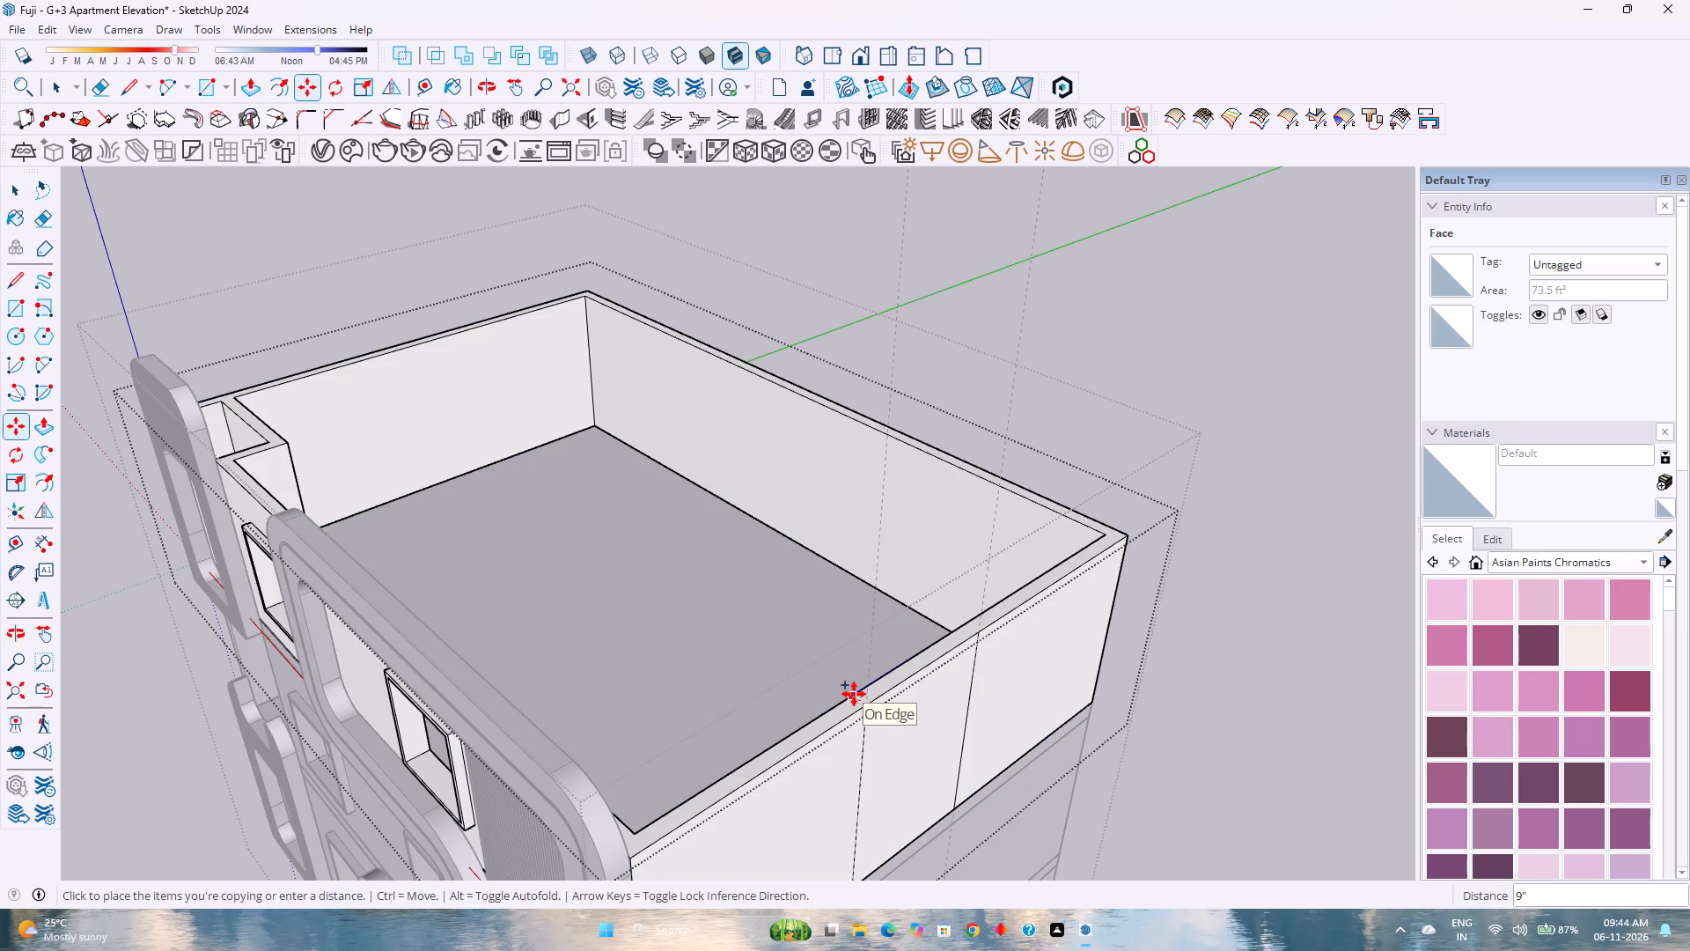
pyautogui.click(854, 694)
# Reverse the copied rectangle's face on the inner side of the top-floor side wall.
pyautogui.moveTo(838, 696); pyautogui.dragTo(1283, 756, button='middle')
pyautogui.keyDown('shift'); pyautogui.moveTo(1111, 600); pyautogui.dragTo(824, 744, button='middle'); pyautogui.keyUp('shift')
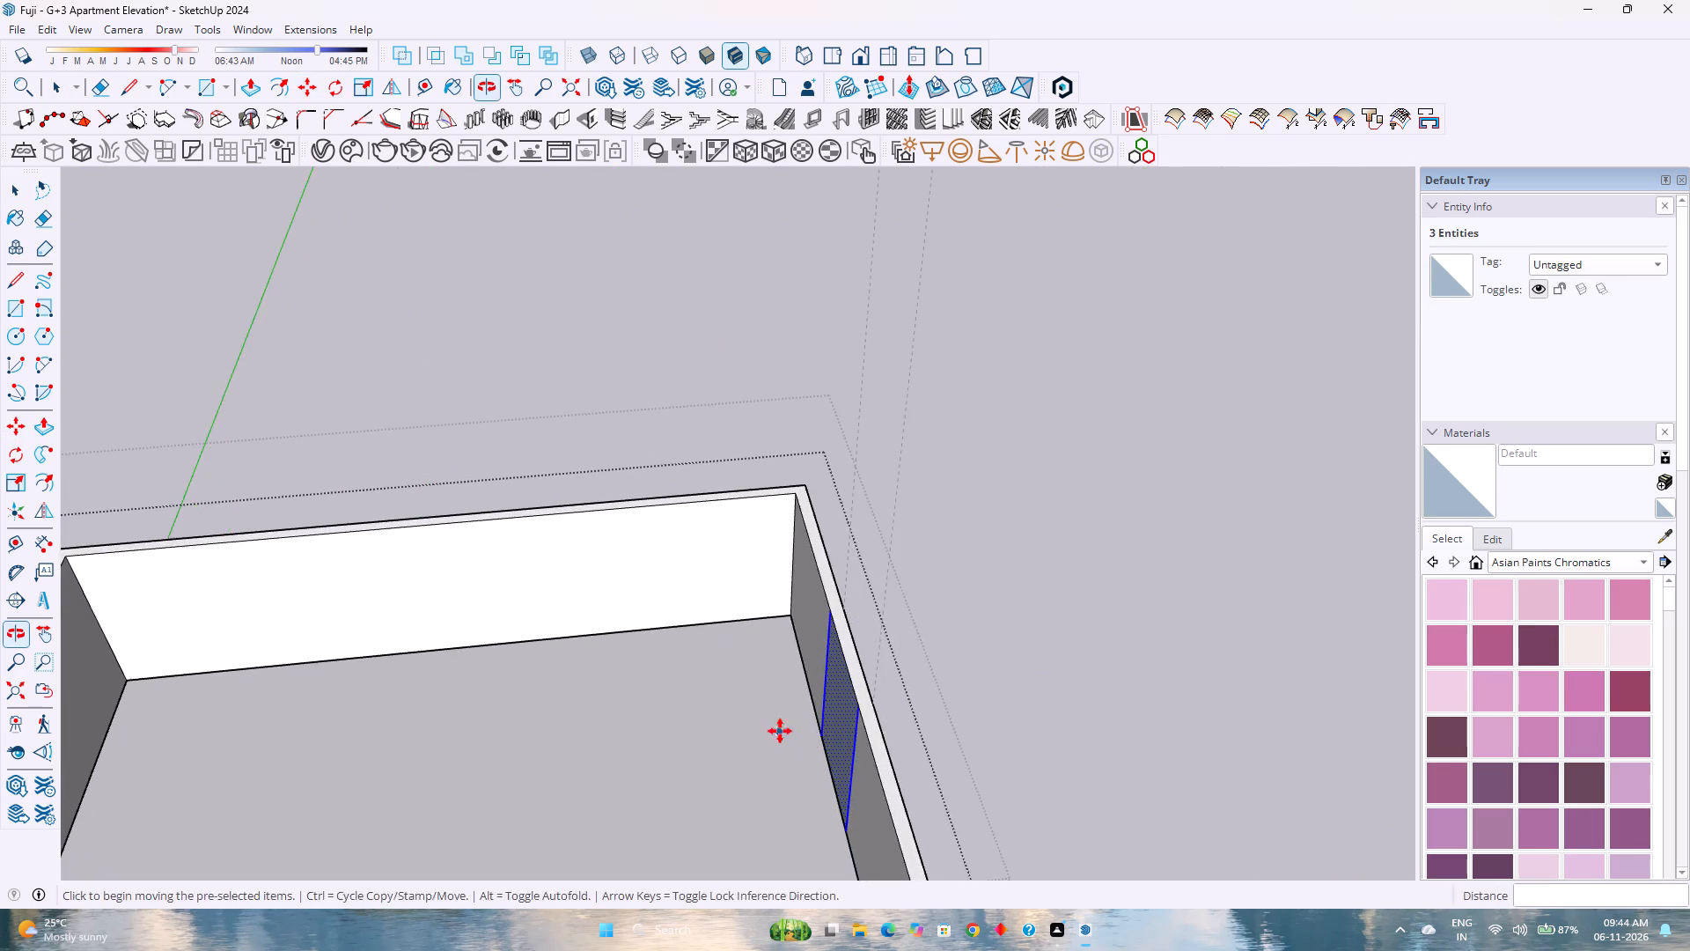
pyautogui.moveTo(780, 731); pyautogui.dragTo(1211, 666, button='middle')
pyautogui.scroll(6, 994, 585)
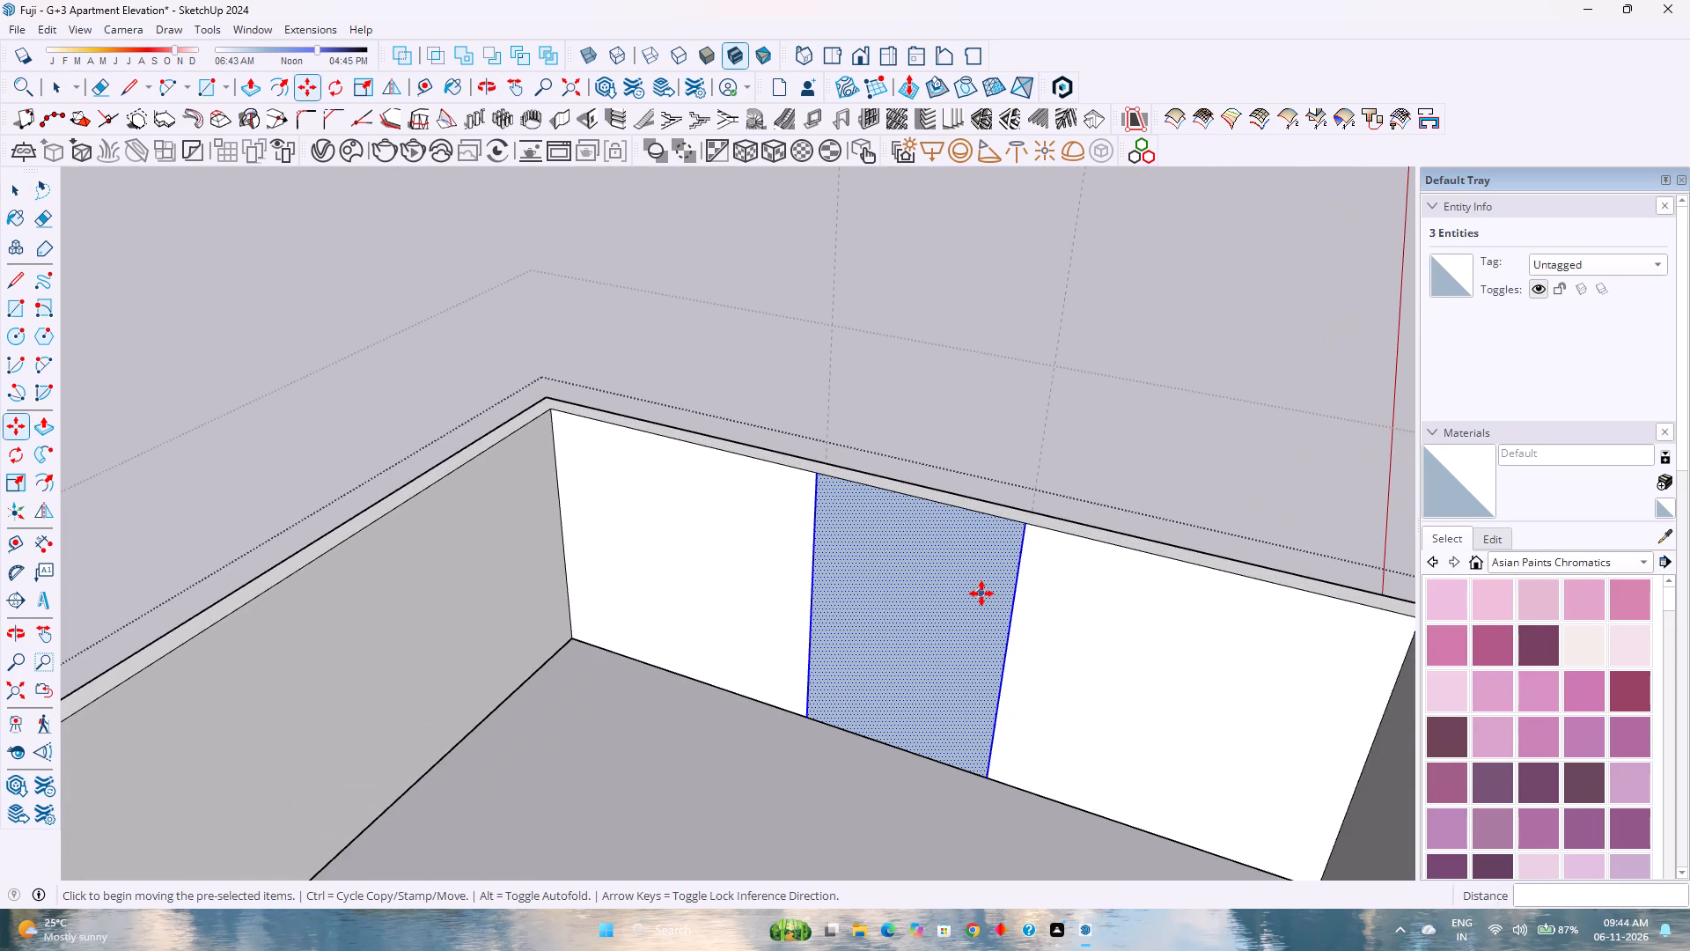
pyautogui.press('space')
pyautogui.click(946, 597)
pyautogui.rightClick(906, 645)
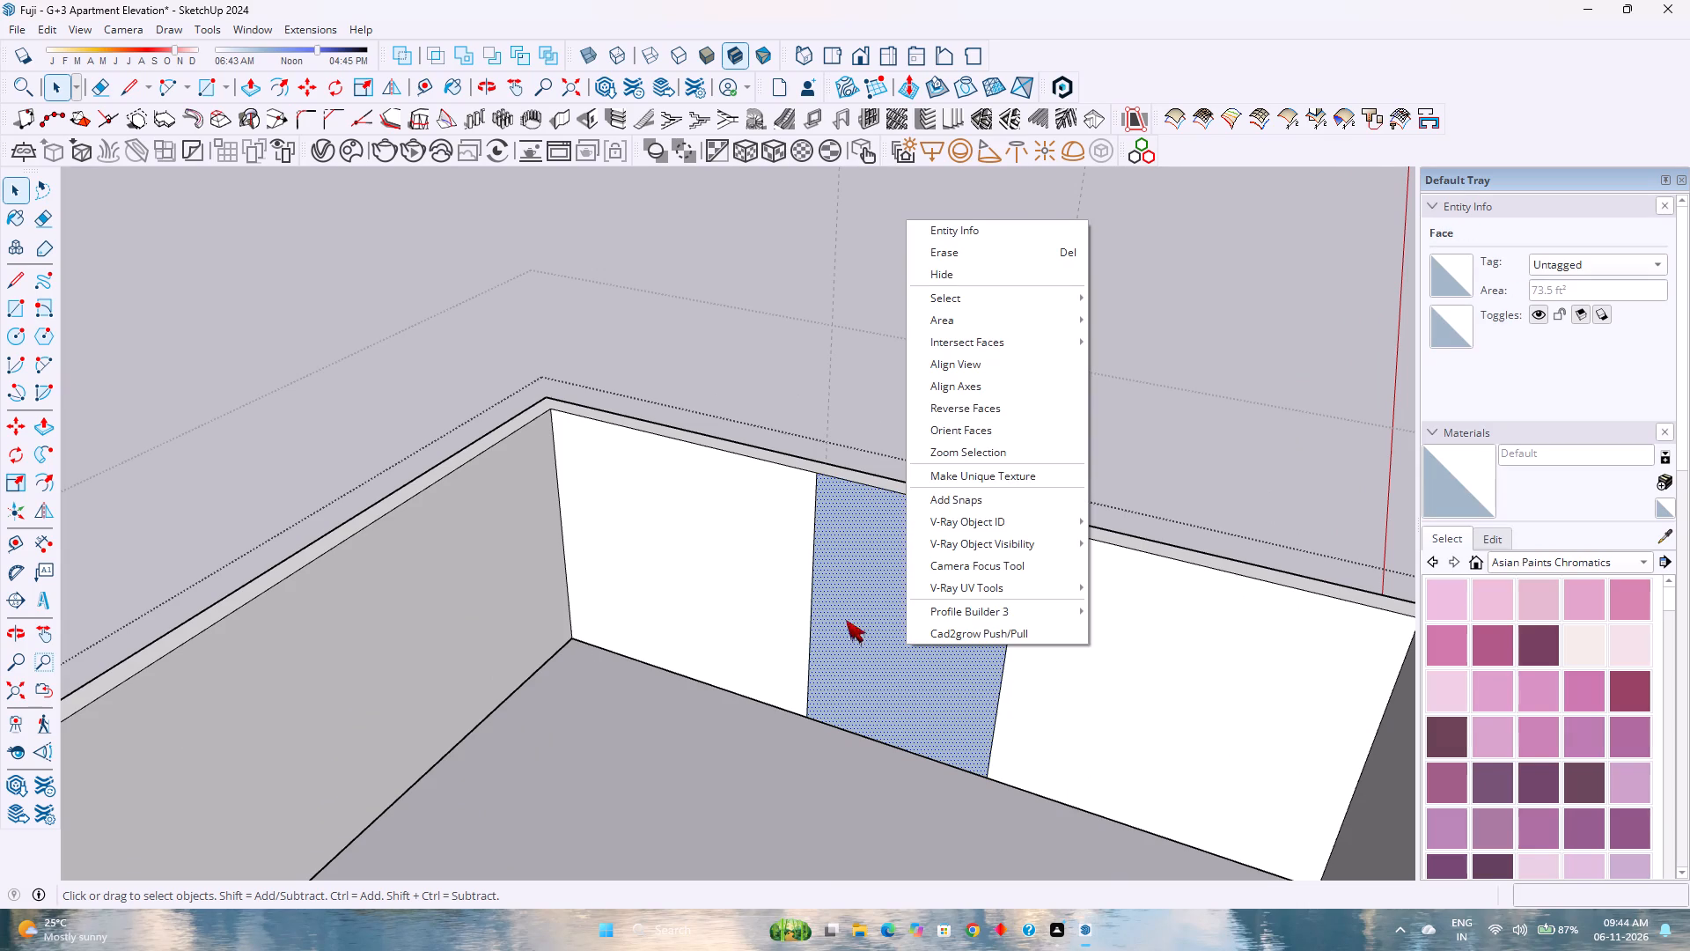
pyautogui.click(983, 416)
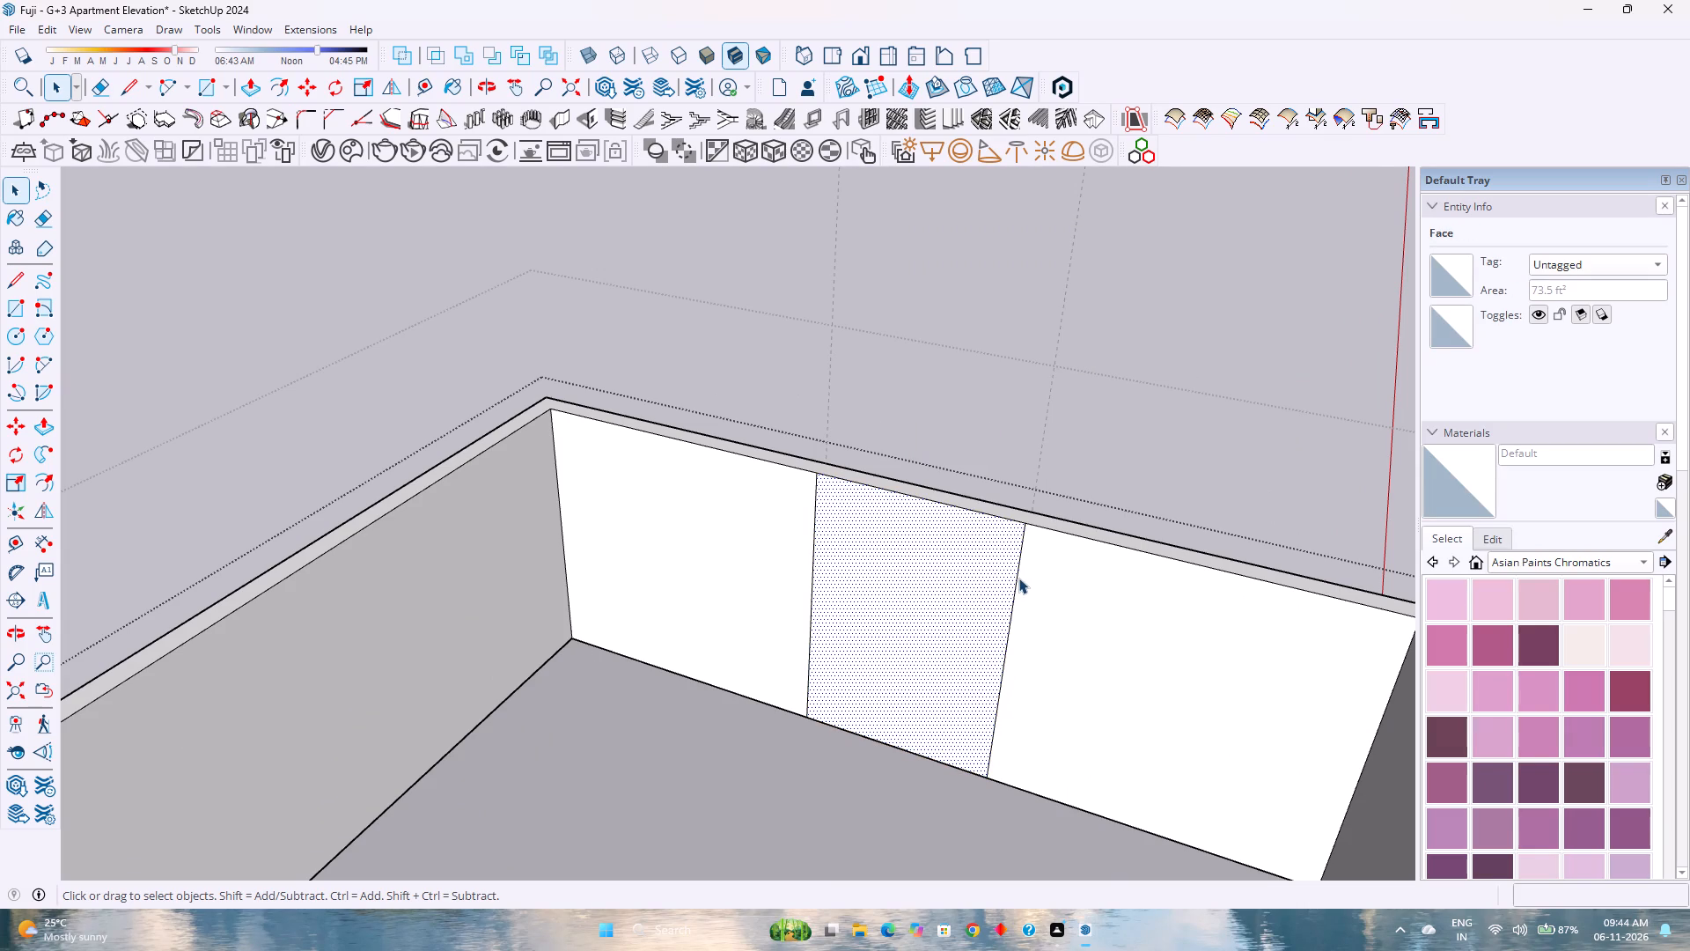
# Copy each vertical edge of the inner-face rectangle 9" outward, forming a narrow strip on both sides.
pyautogui.click(1016, 575)
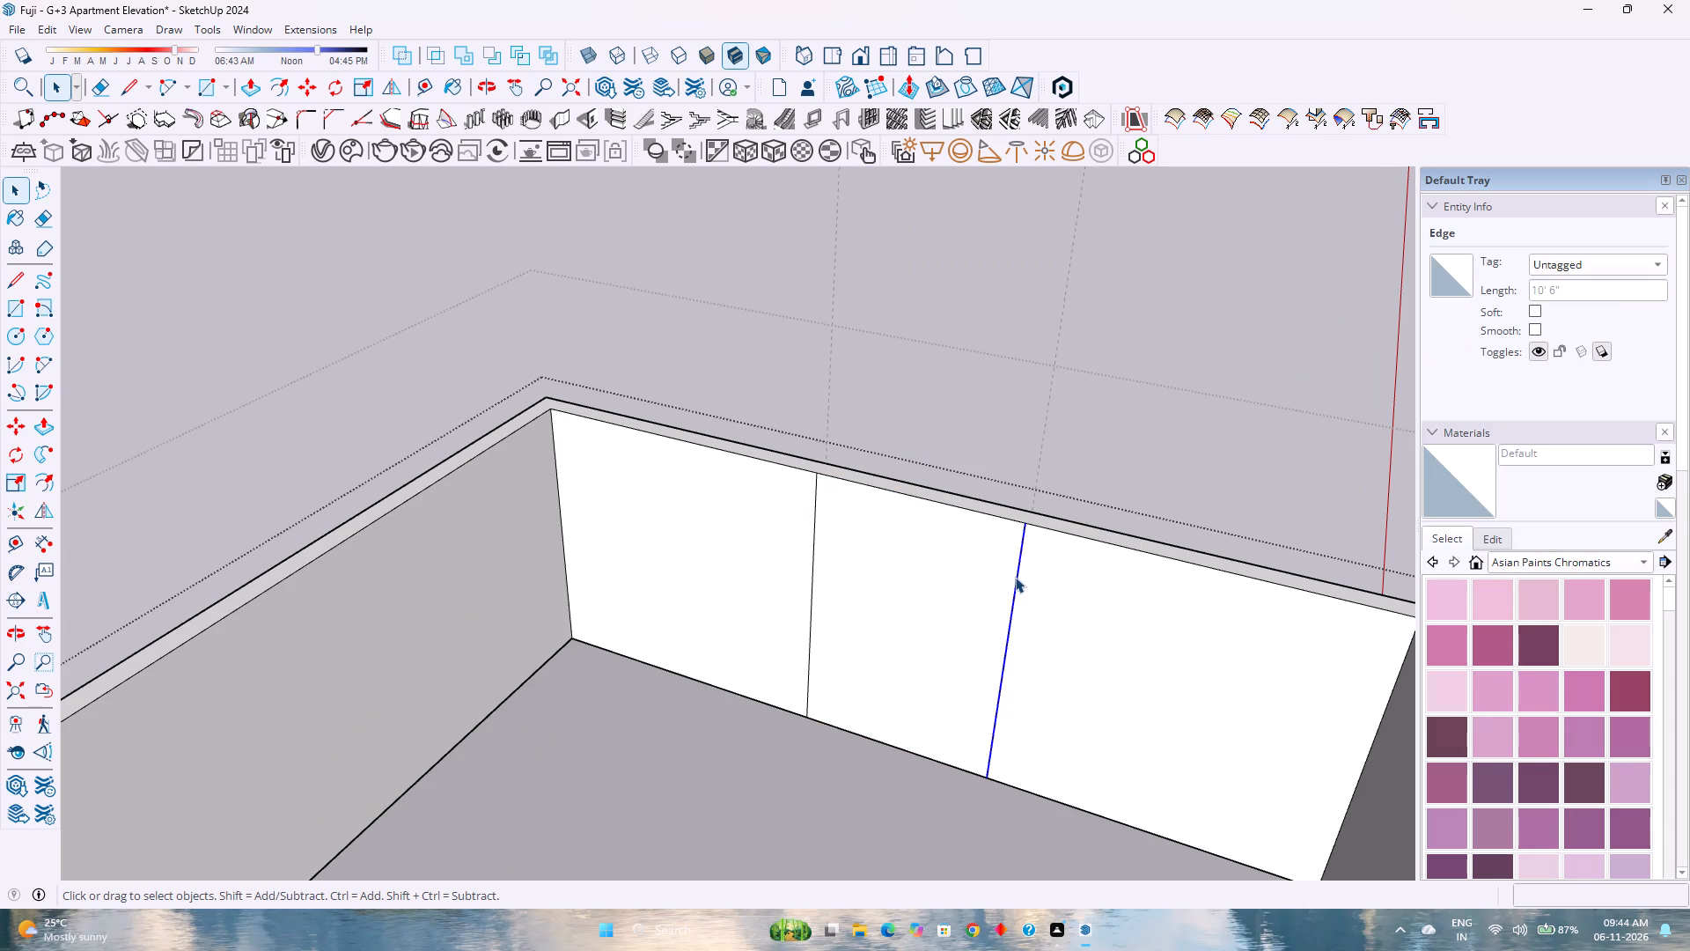
pyautogui.press('m')
pyautogui.click(1023, 523)
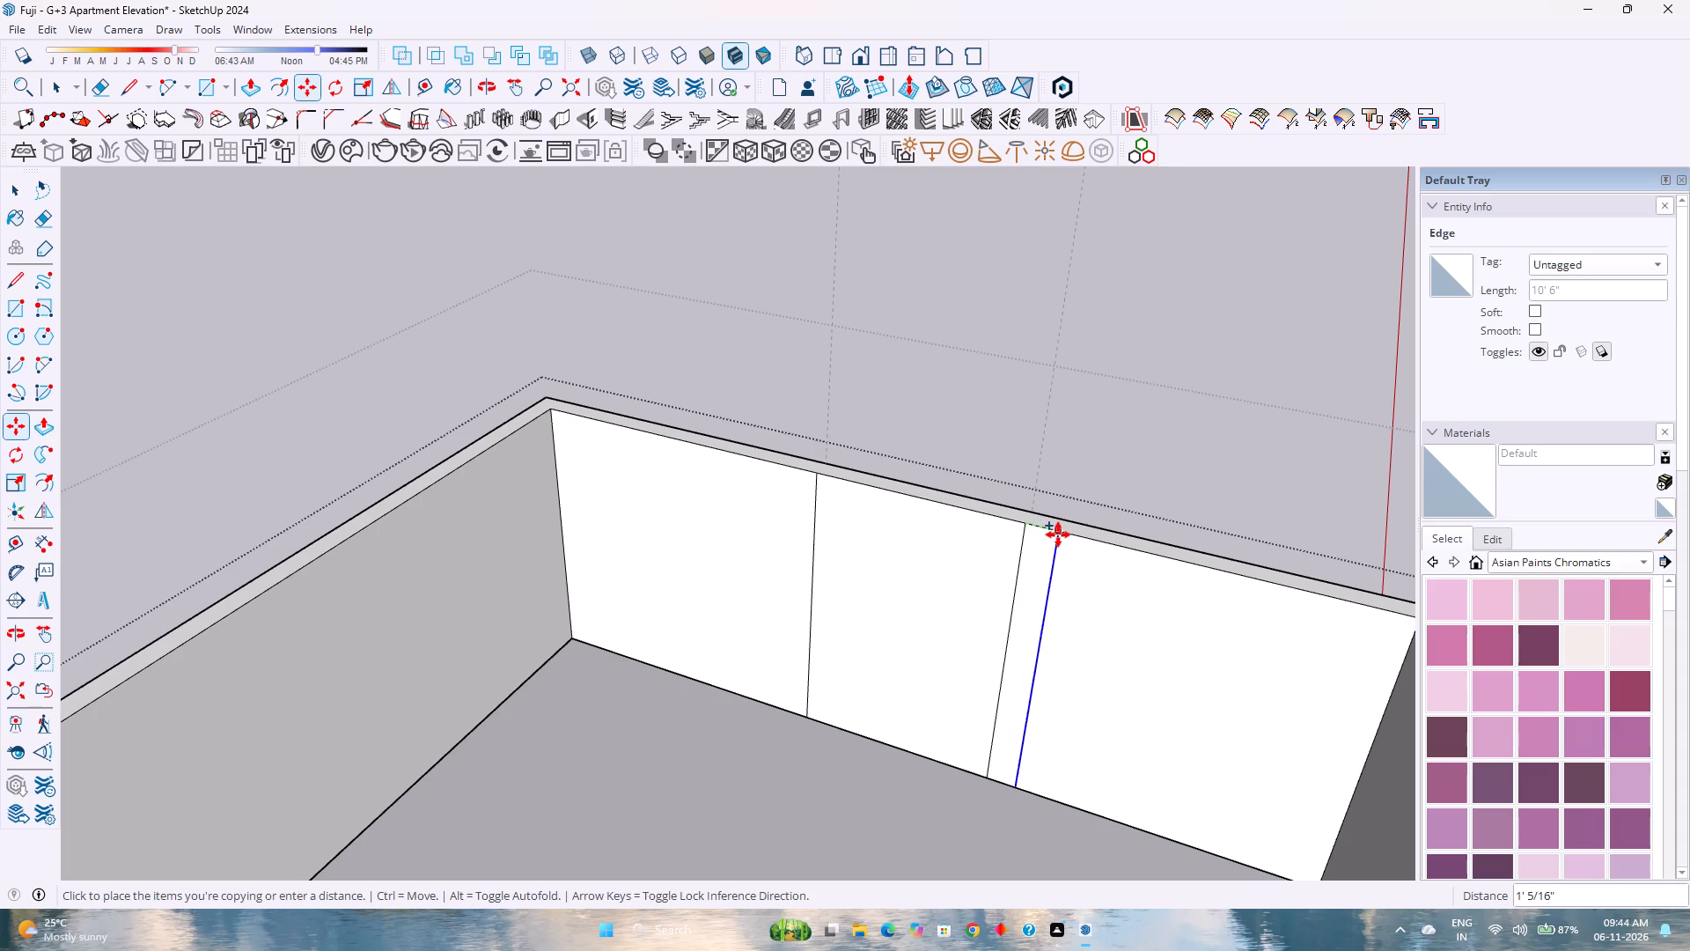
pyautogui.press('9')
pyautogui.press('Return')
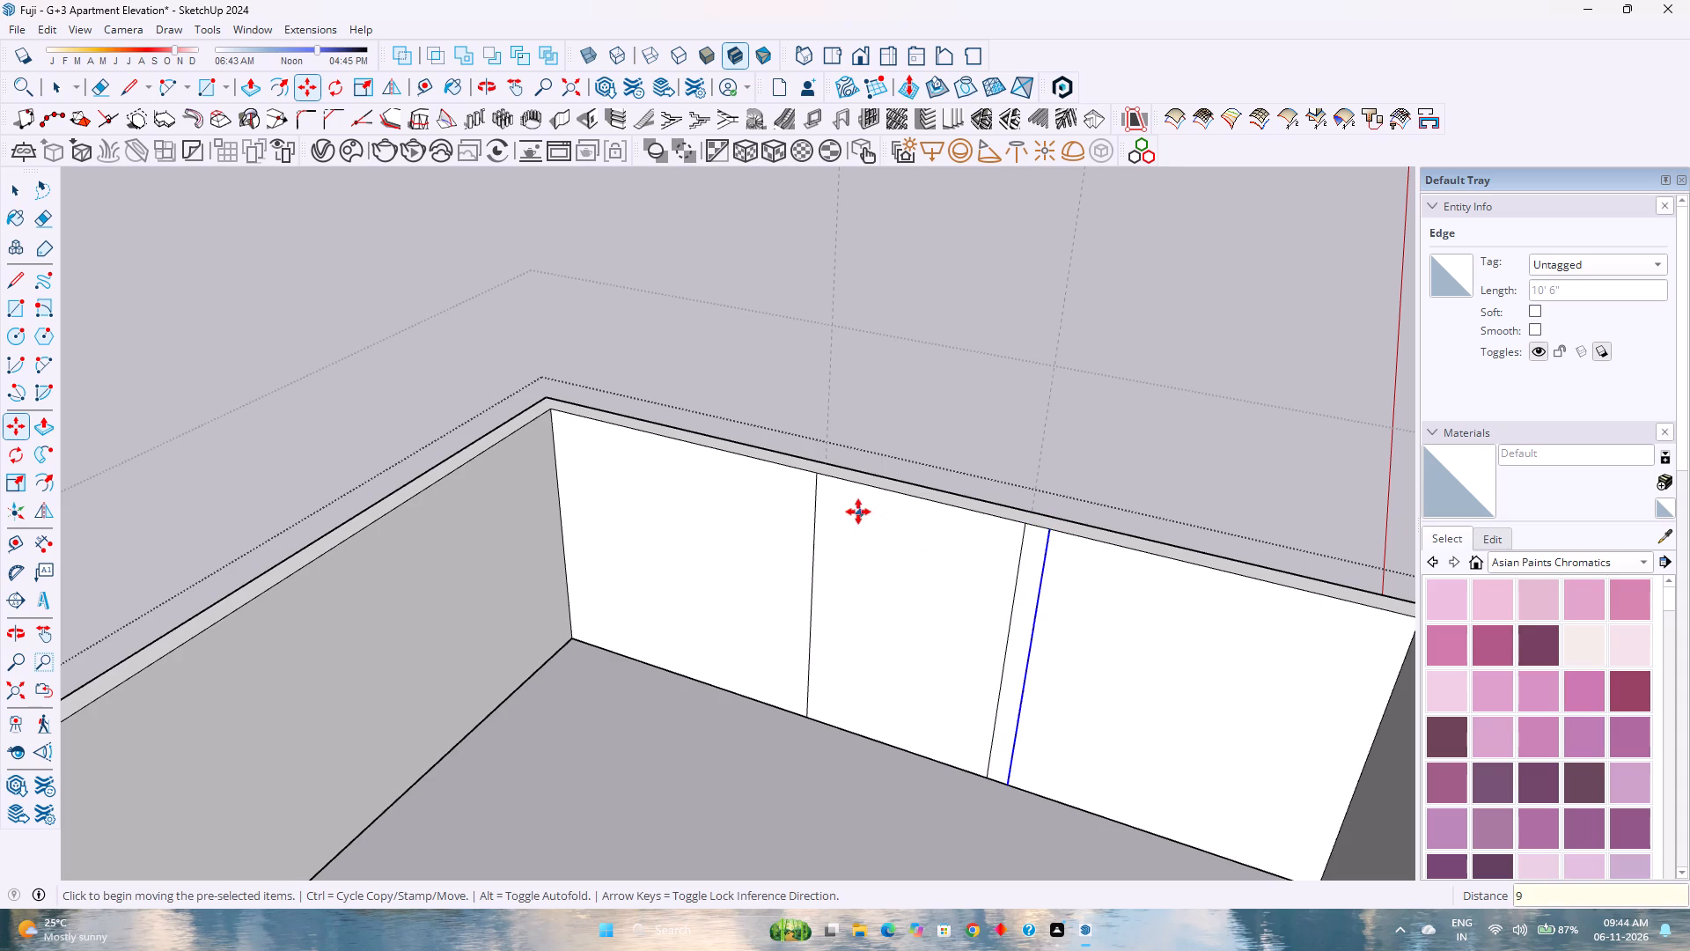
pyautogui.press('space')
pyautogui.click(816, 512)
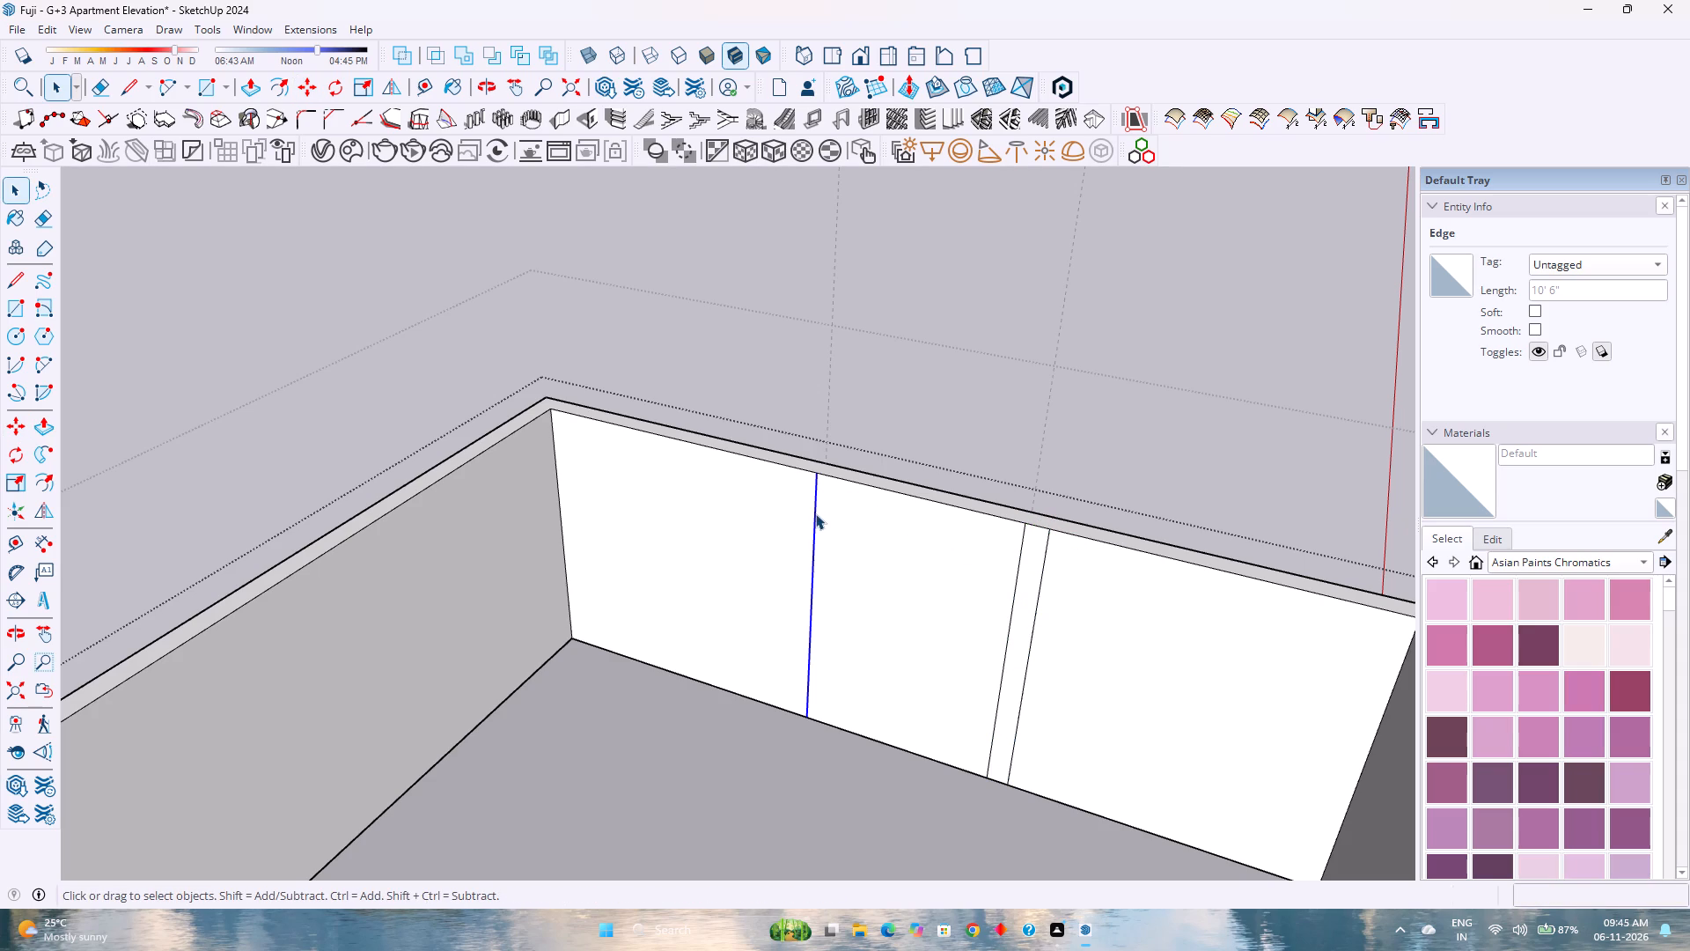
pyautogui.press('m')
pyautogui.click(819, 471)
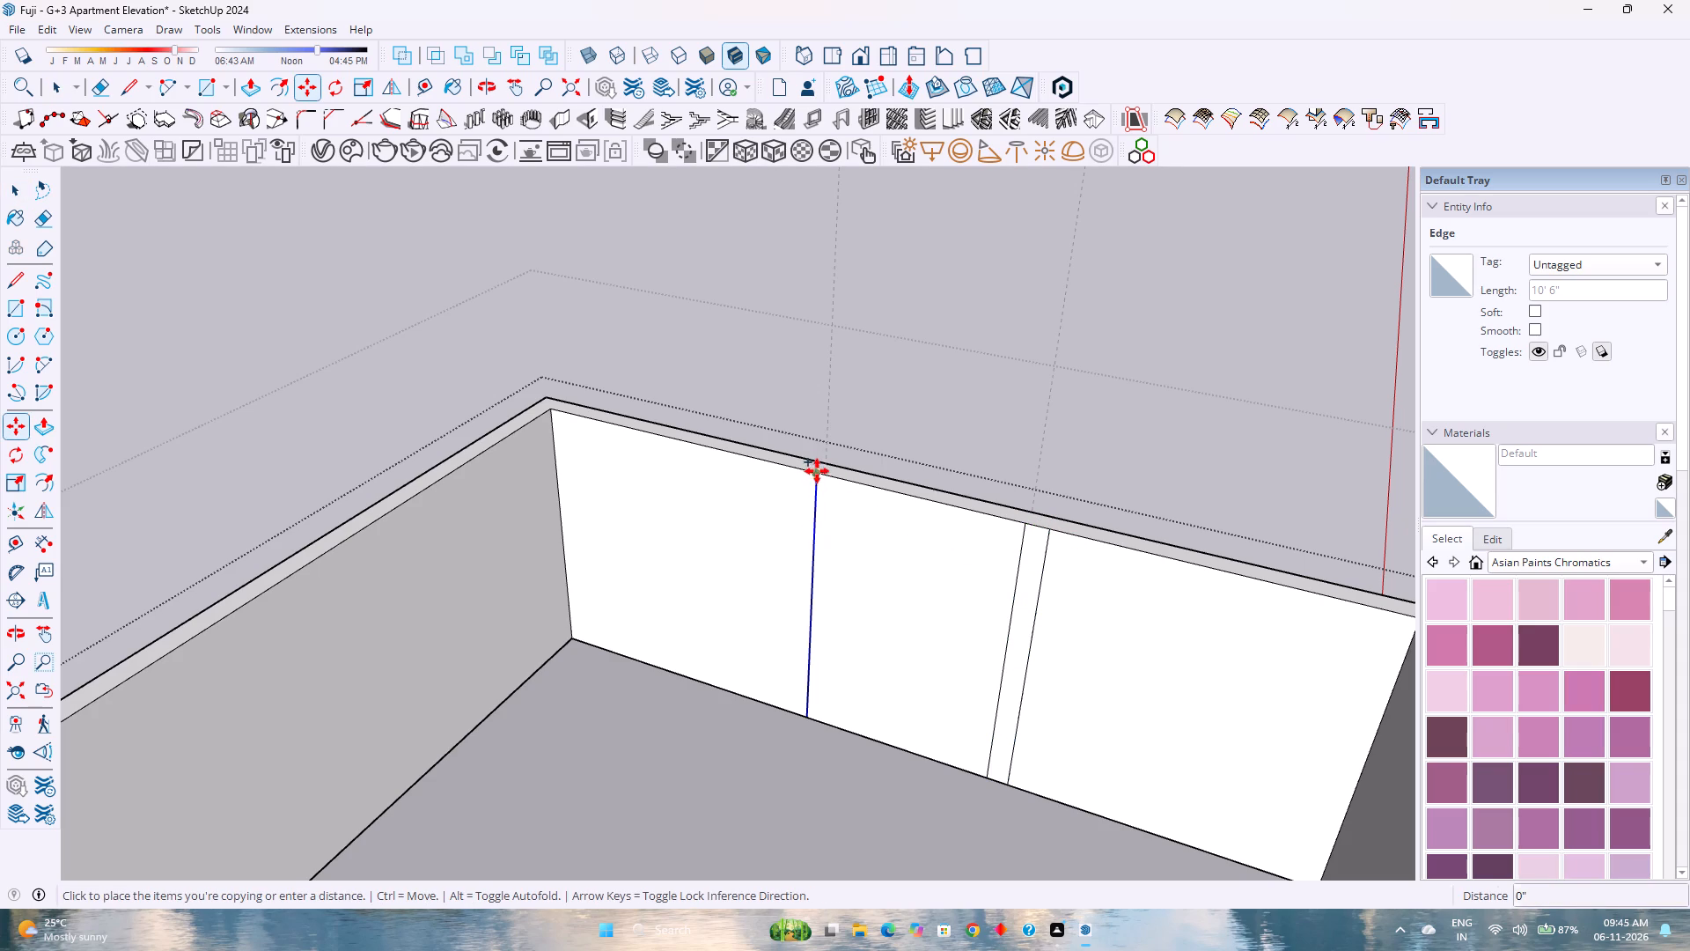
pyautogui.click(795, 461)
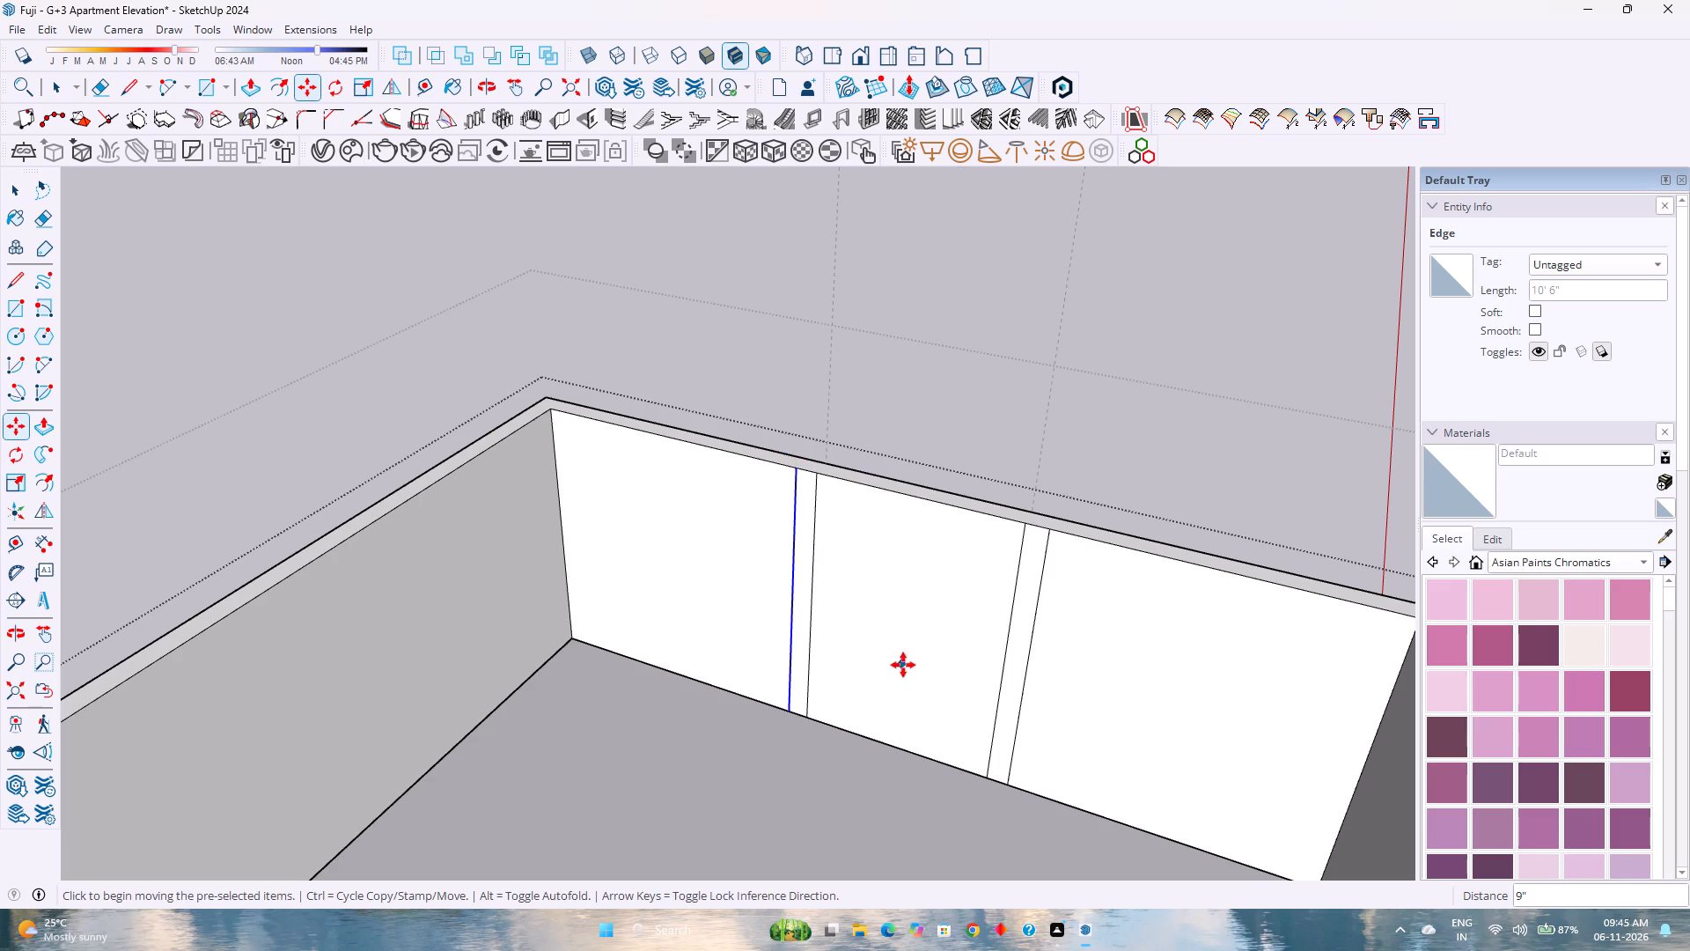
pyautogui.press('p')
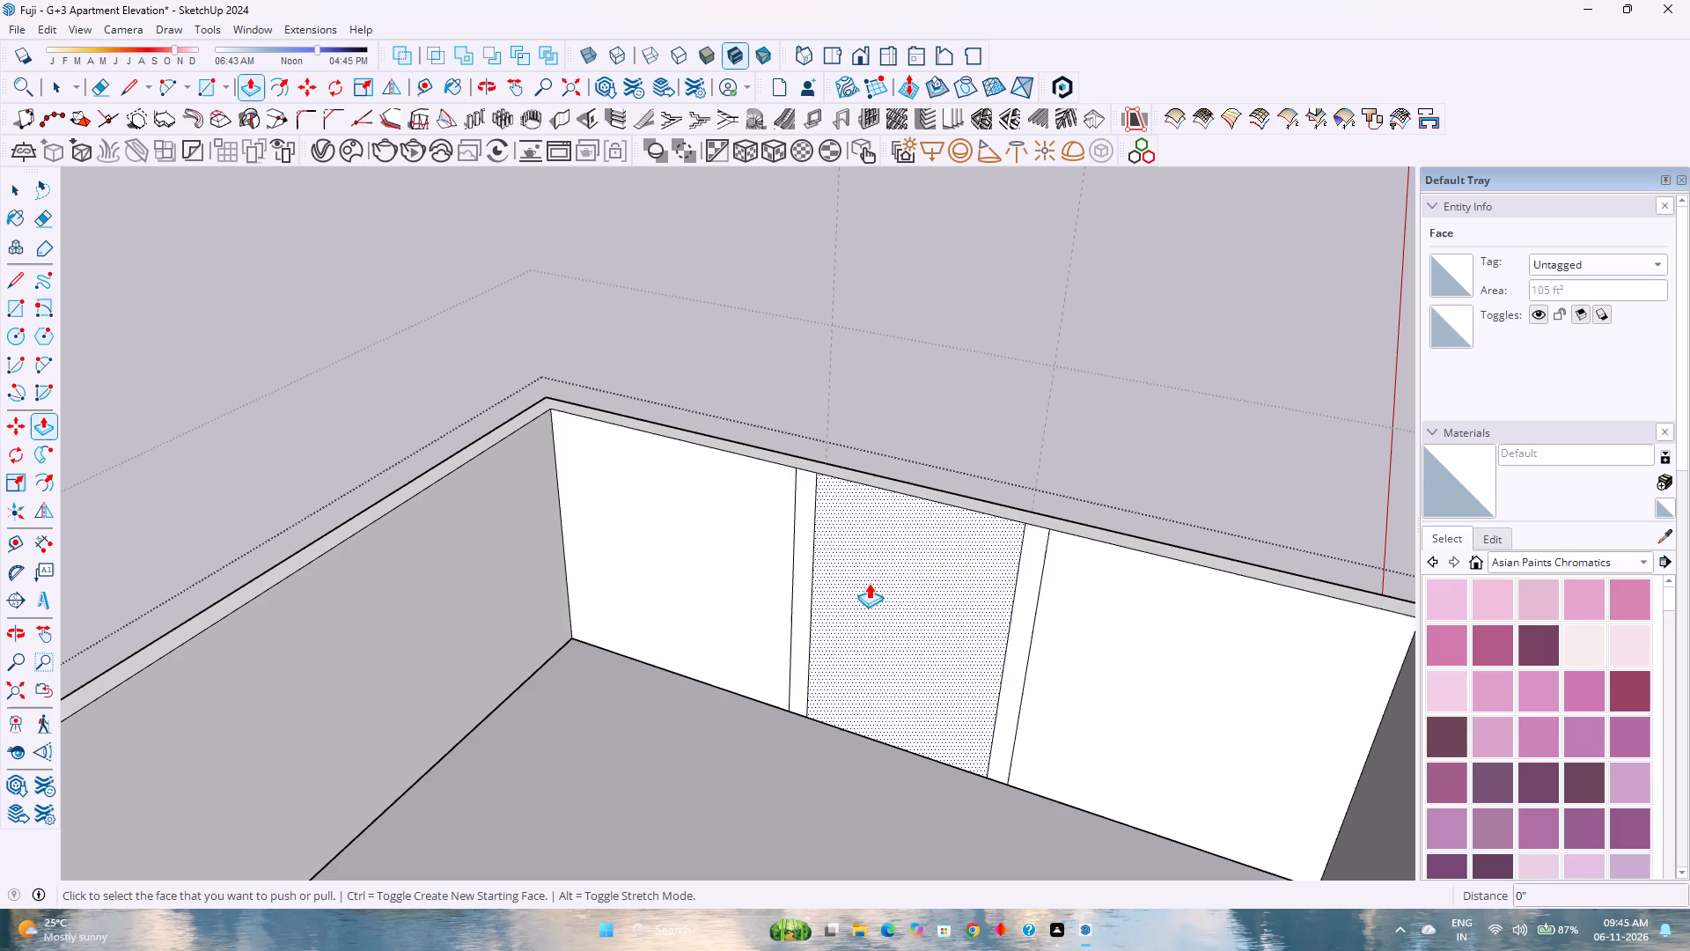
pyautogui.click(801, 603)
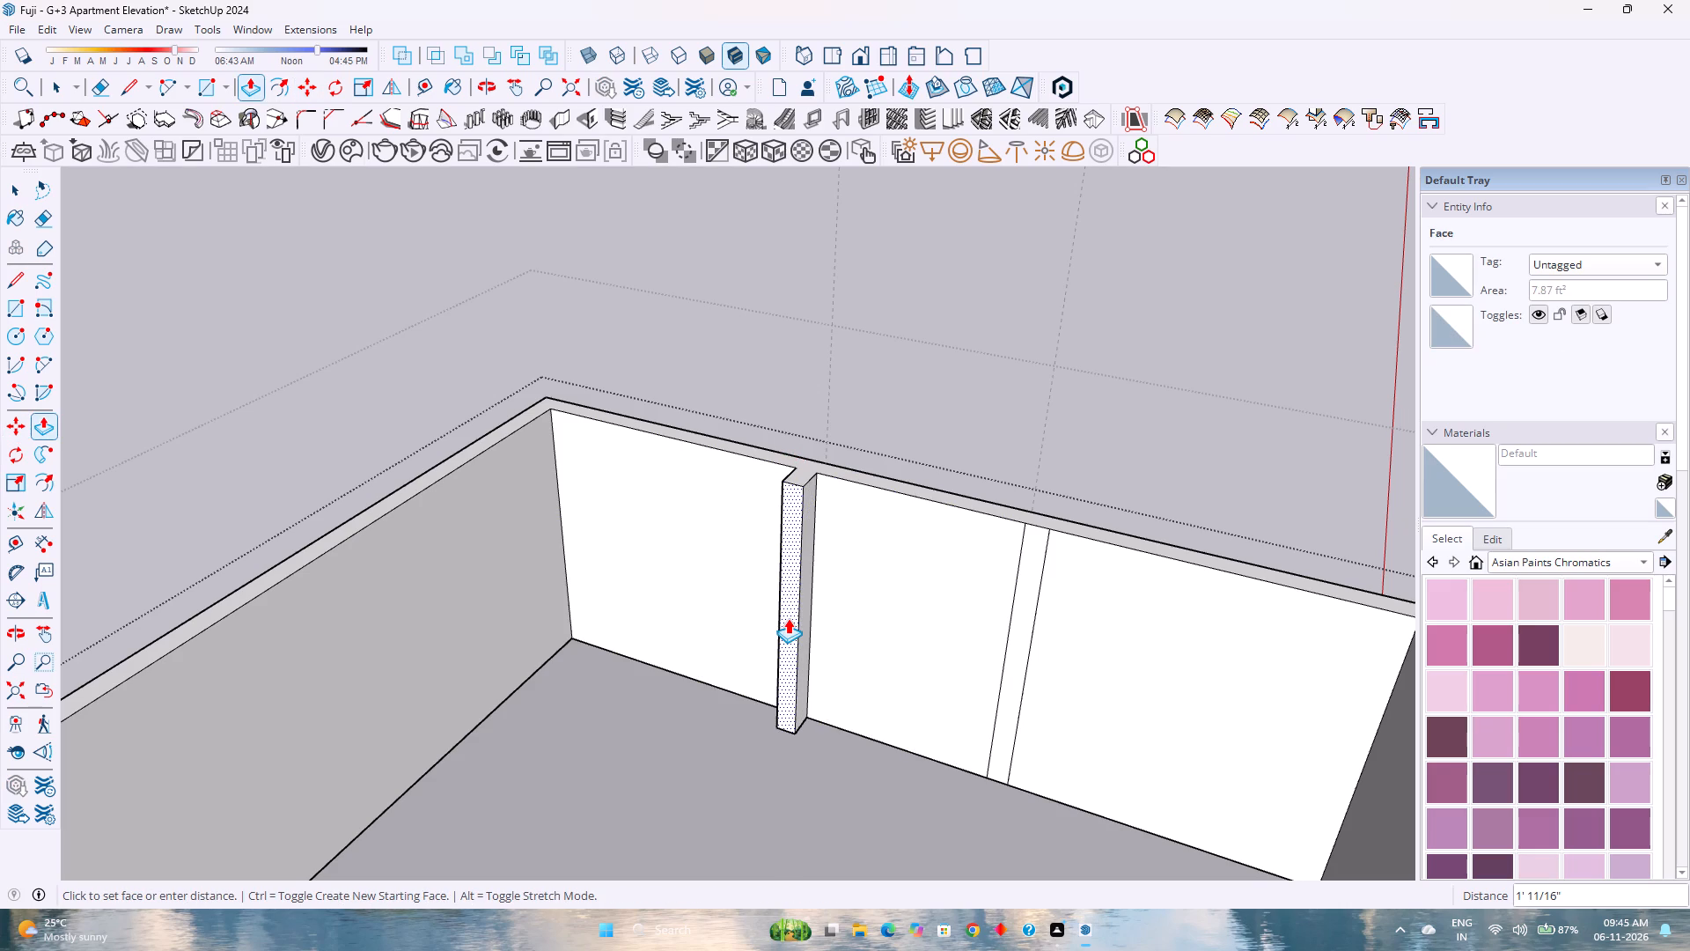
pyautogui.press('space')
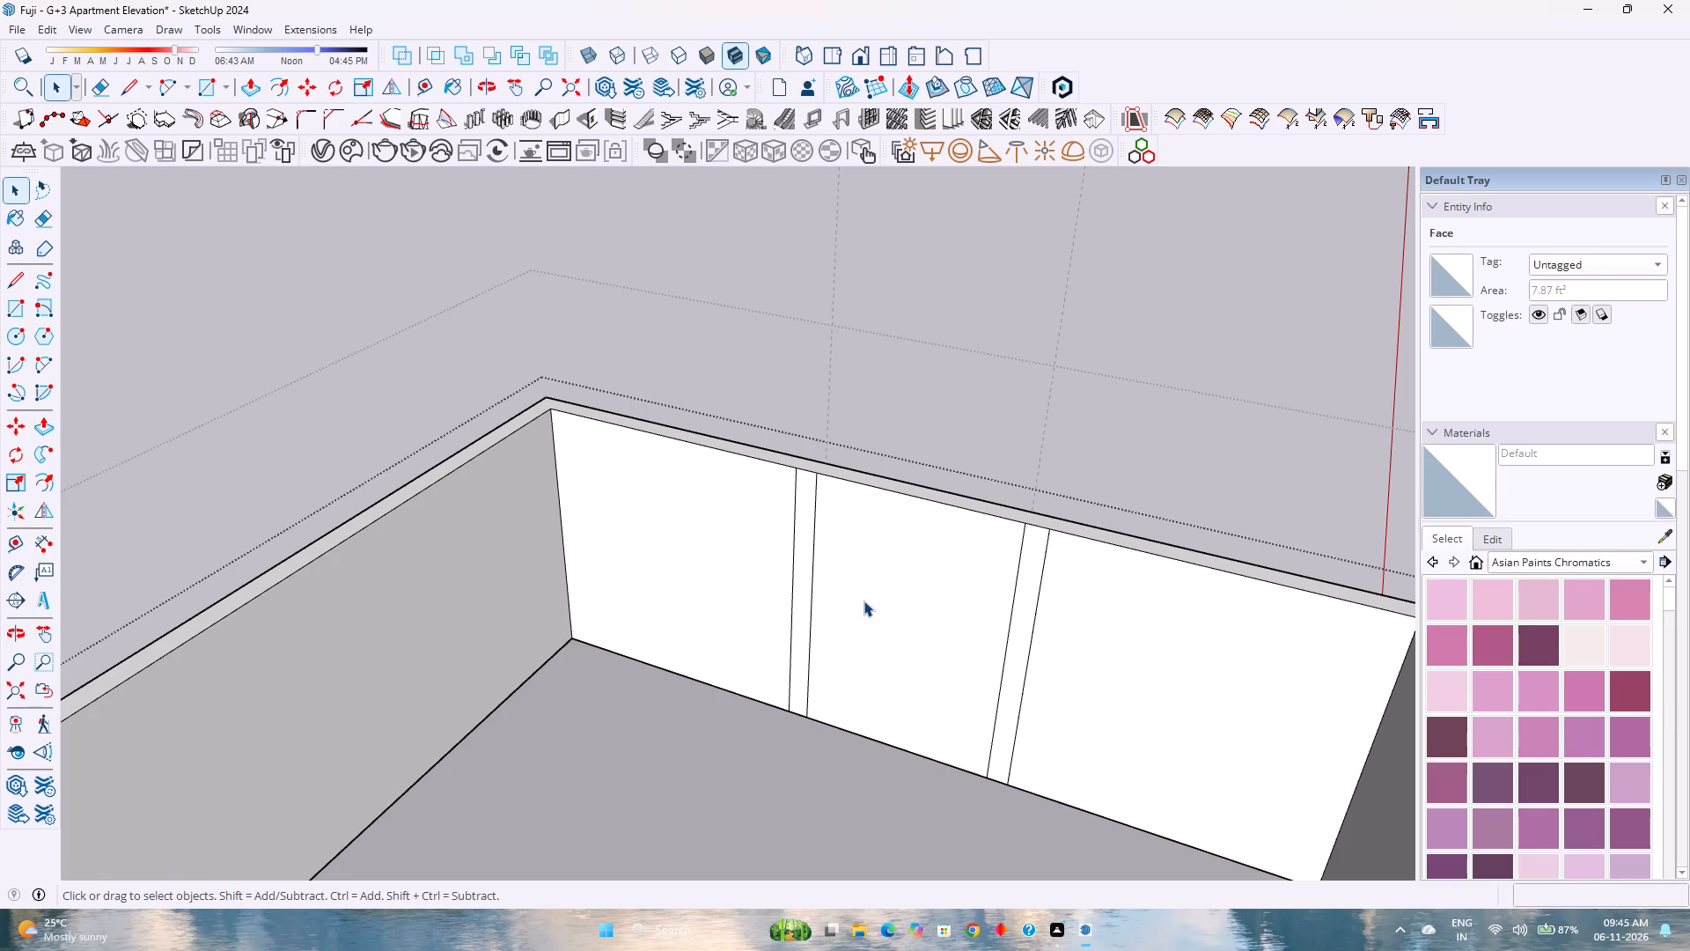
# Push/Pull the central rectangle and the two flanking 9" strips 3' into the top-floor interior.
pyautogui.press('p')
pyautogui.click(903, 603)
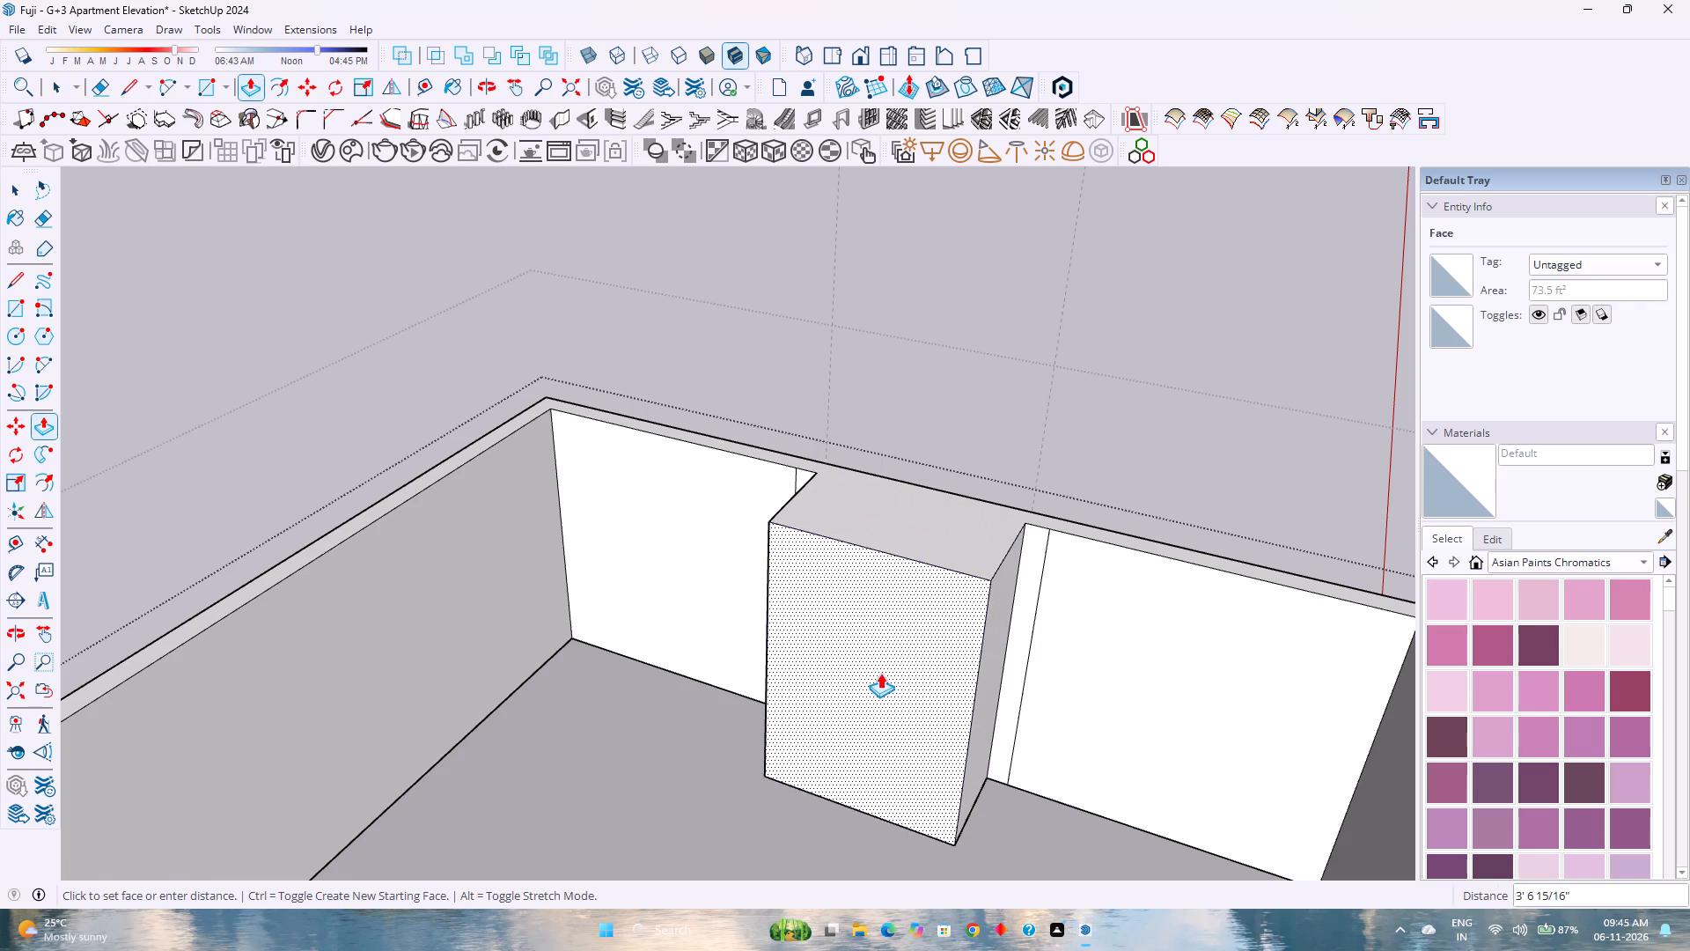
pyautogui.press('3')
pyautogui.press("'")
pyautogui.press('Return')
pyautogui.click(1010, 642)
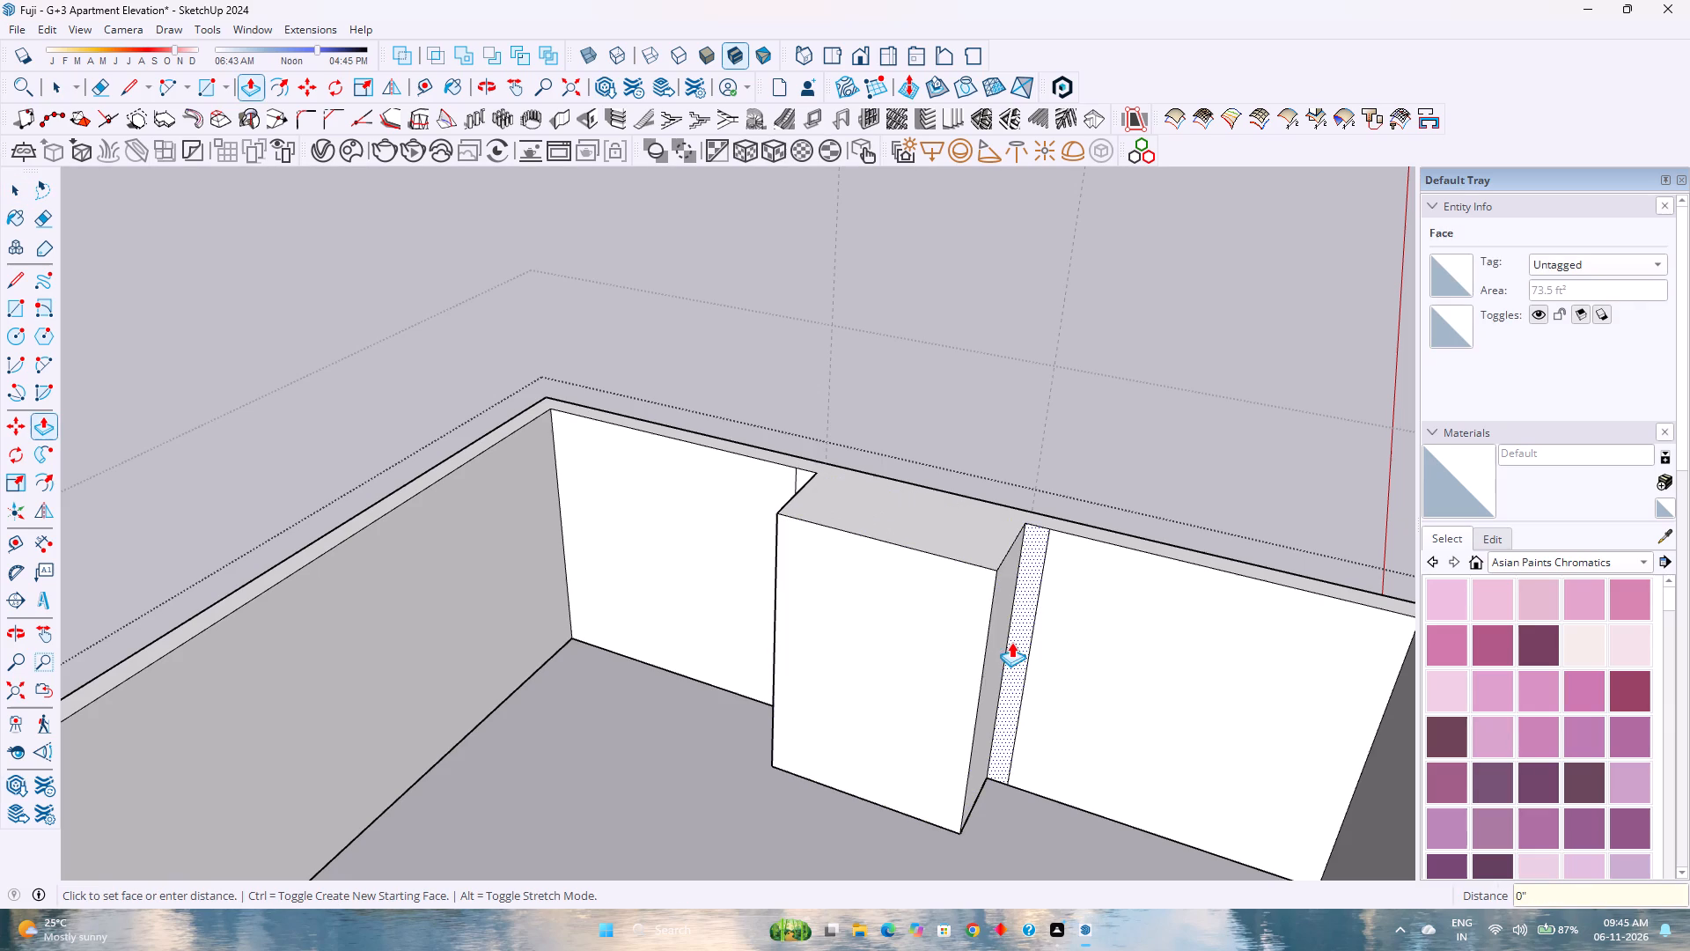
pyautogui.click(977, 663)
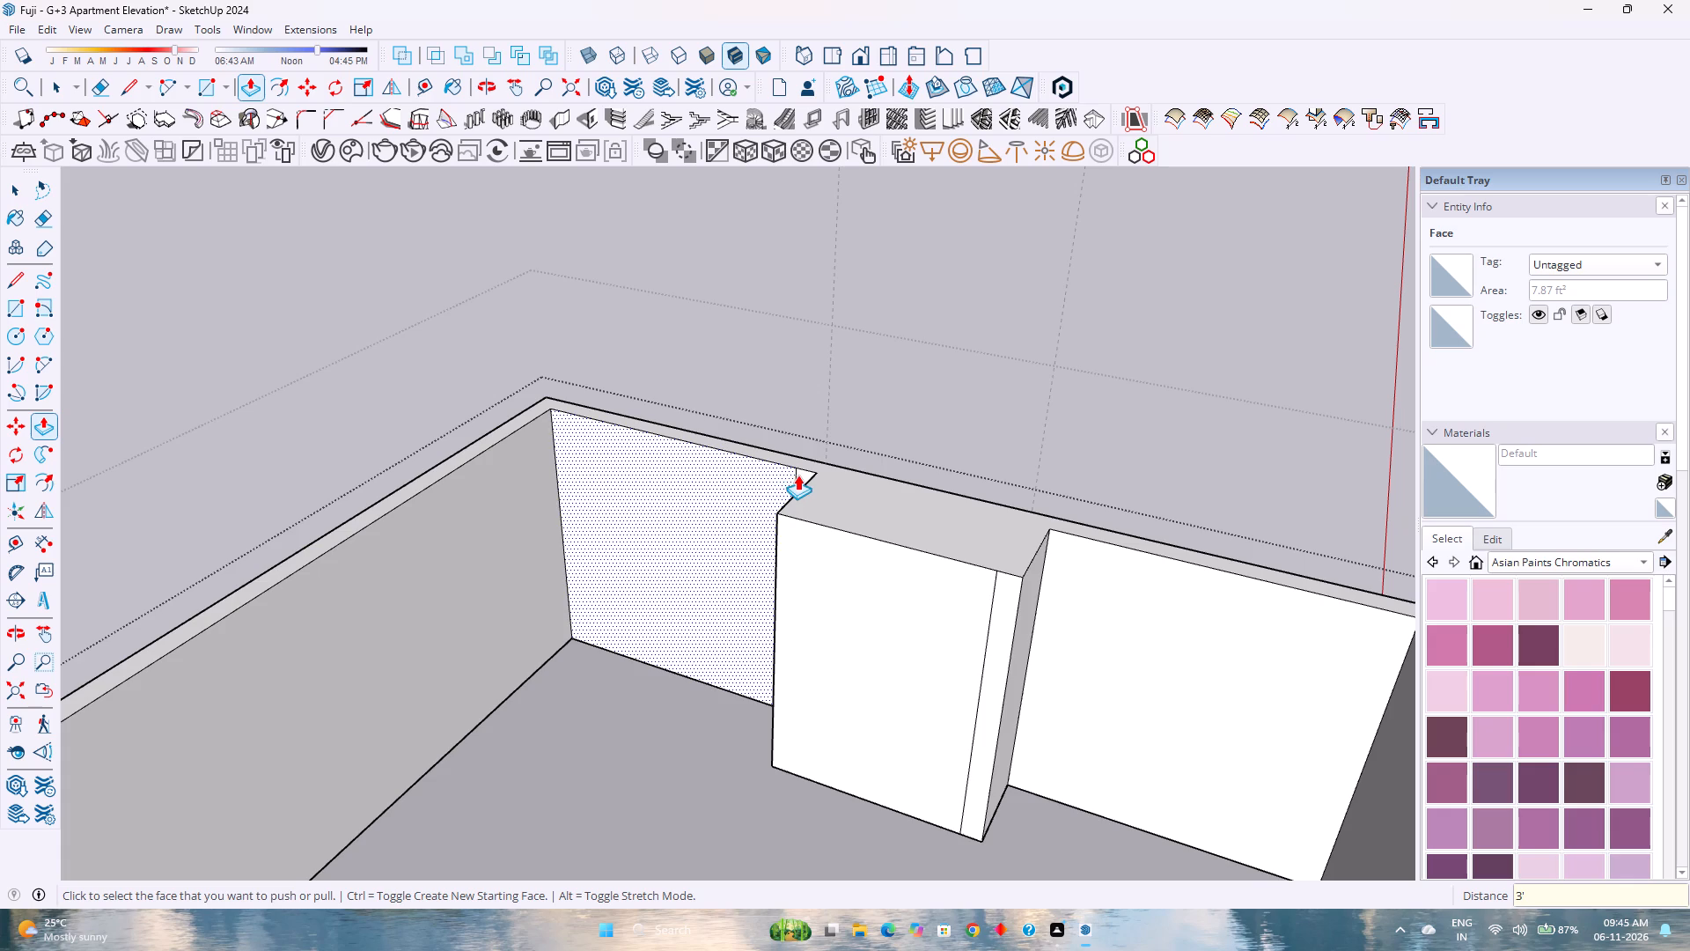
pyautogui.doubleClick(800, 476)
# Erase the two leftover vertical seam edges on the front of the projecting block.
pyautogui.press('e')
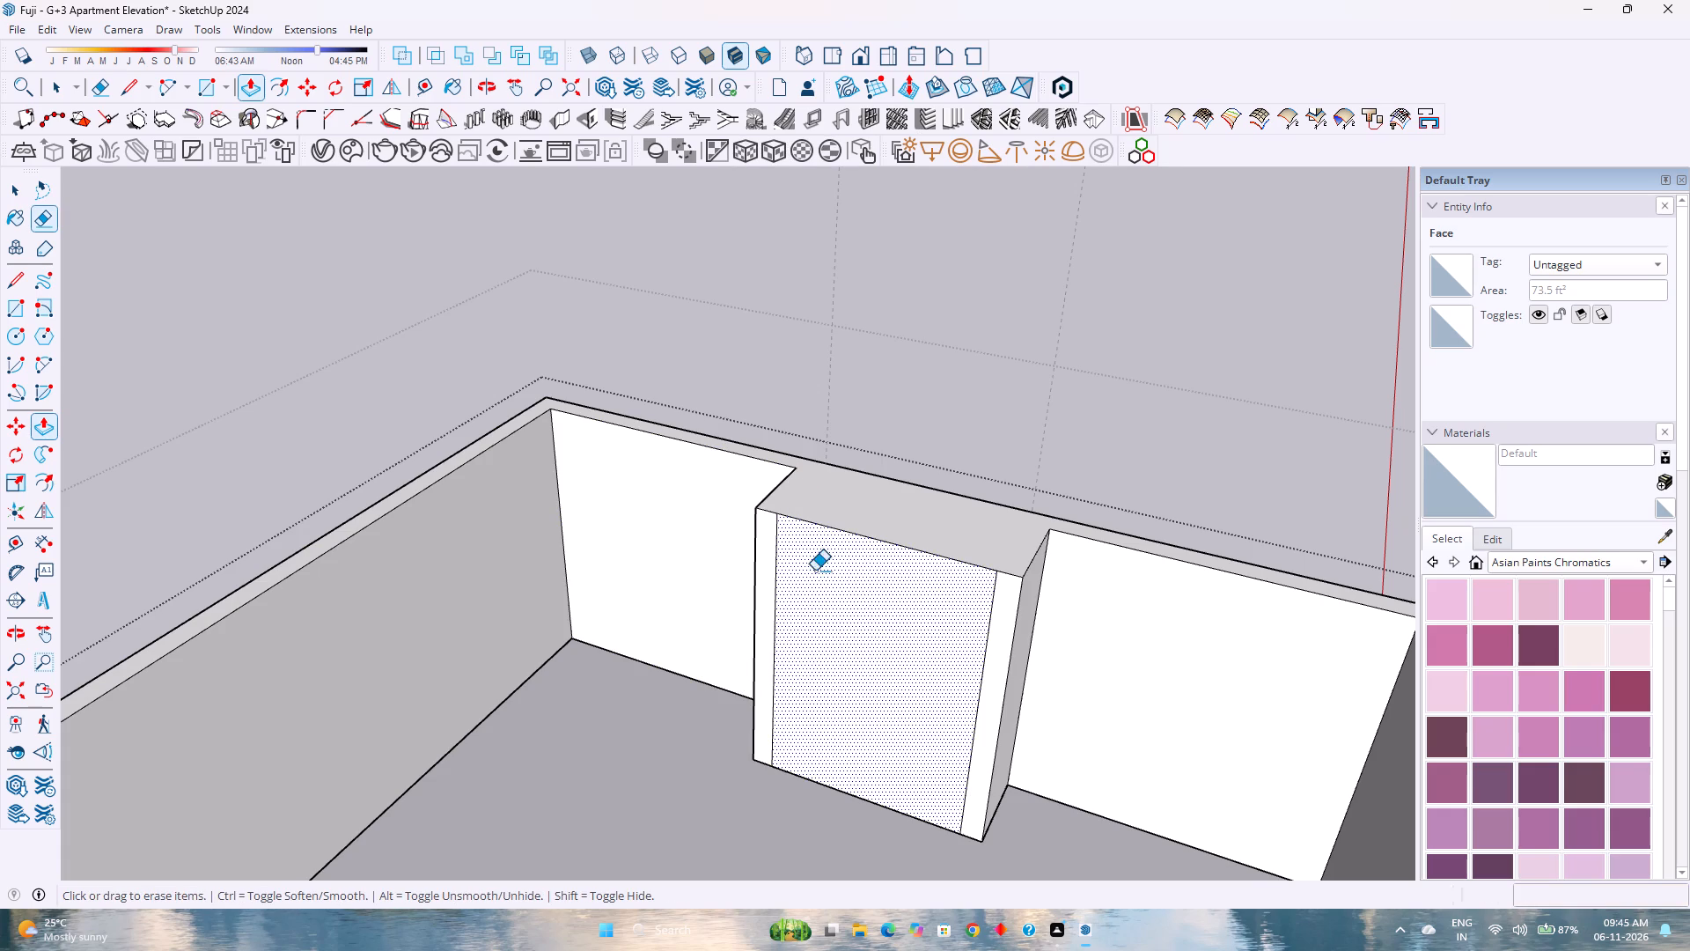
pyautogui.click(776, 556)
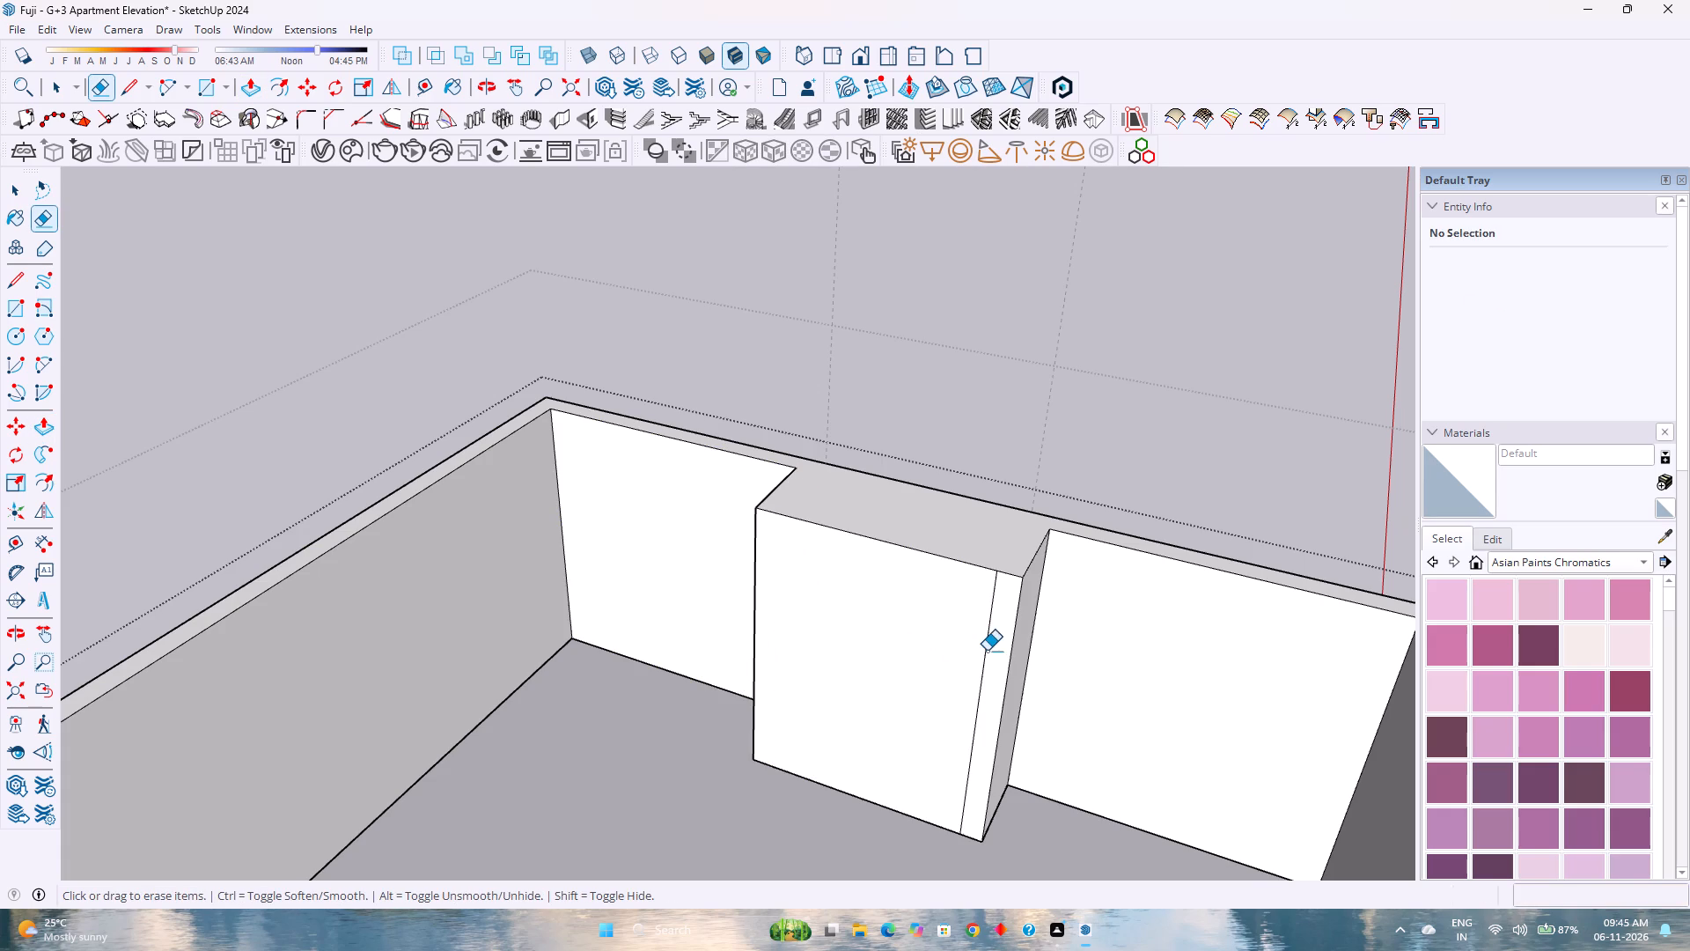
pyautogui.click(987, 649)
# Push the 7' wide outer face of the top-floor side wall 3' inward to form a recess, and leave the group.
pyautogui.scroll(-13, 1003, 643)
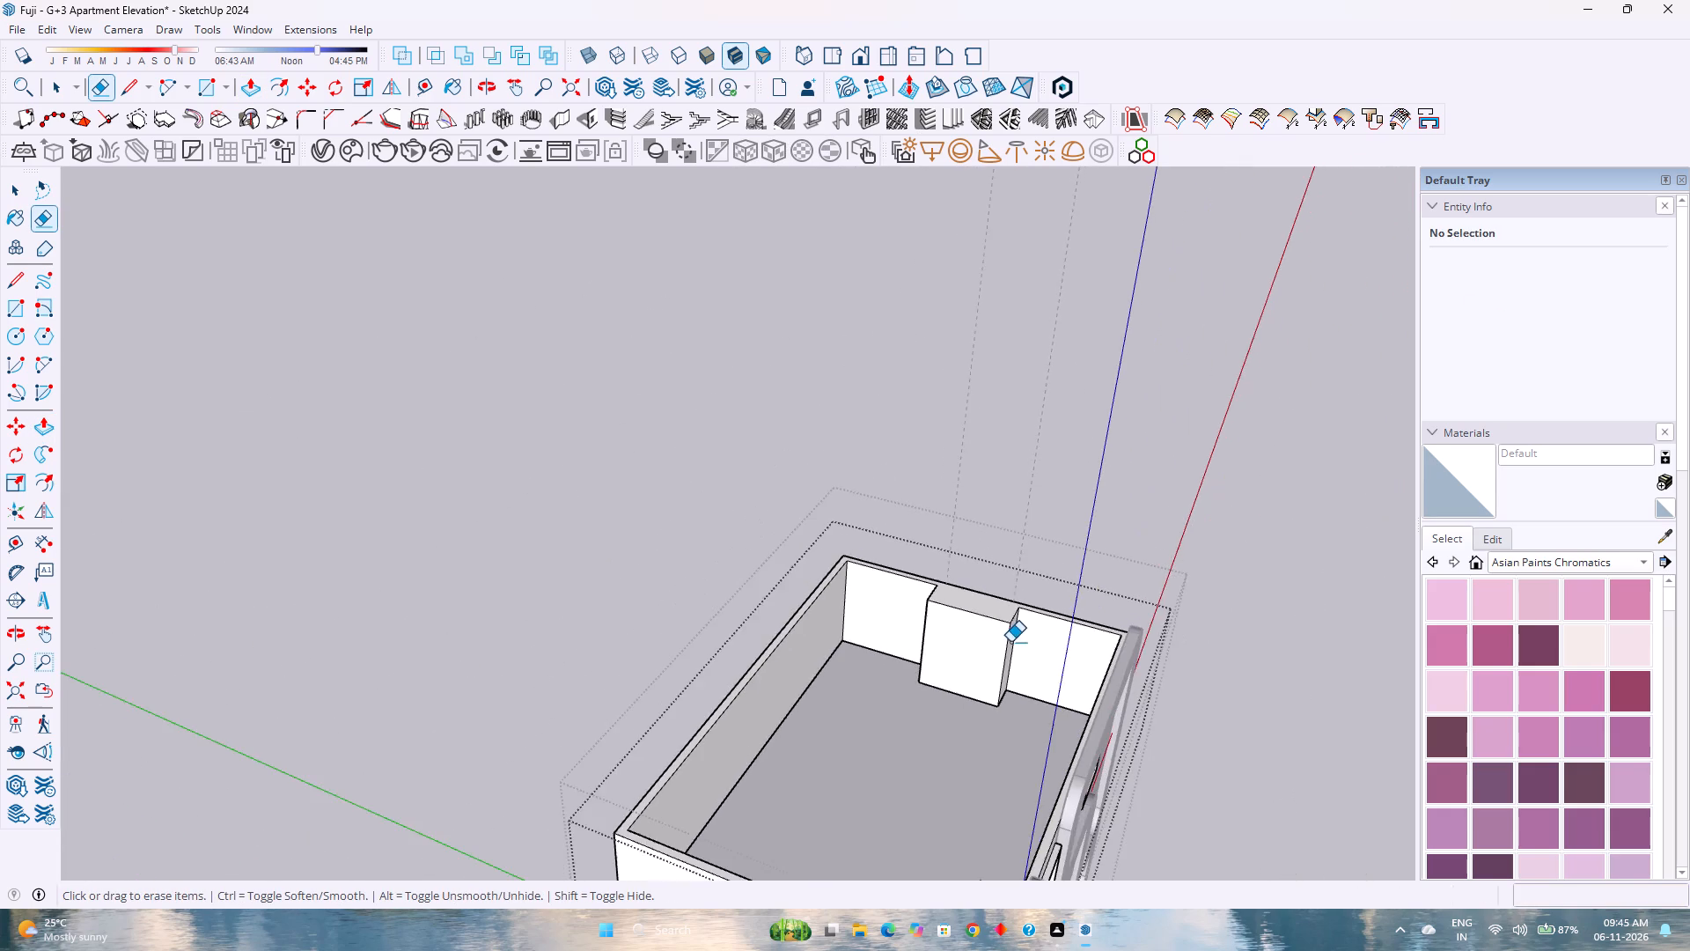
pyautogui.moveTo(1010, 642); pyautogui.dragTo(293, 715, button='middle')
pyautogui.middleClick(293, 715)
pyautogui.scroll(4, 638, 757)
pyautogui.scroll(3, 781, 803)
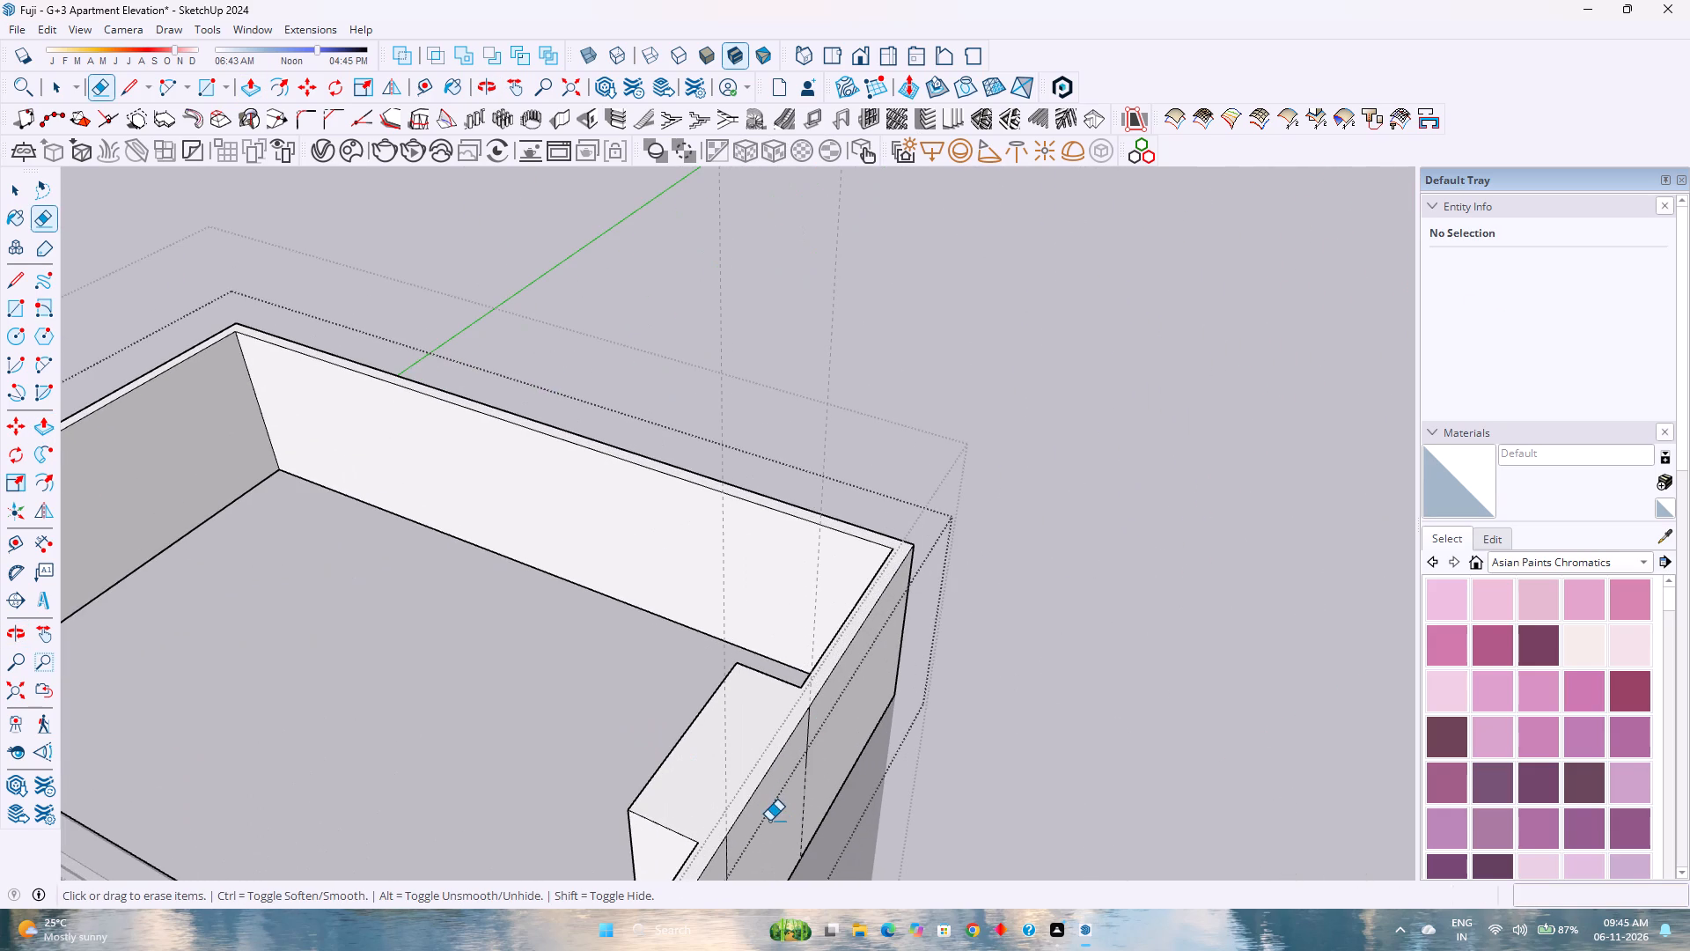
pyautogui.press('p')
pyautogui.click(761, 808)
pyautogui.write("3'")
pyautogui.press('Return')
pyautogui.scroll(-11, 746, 783)
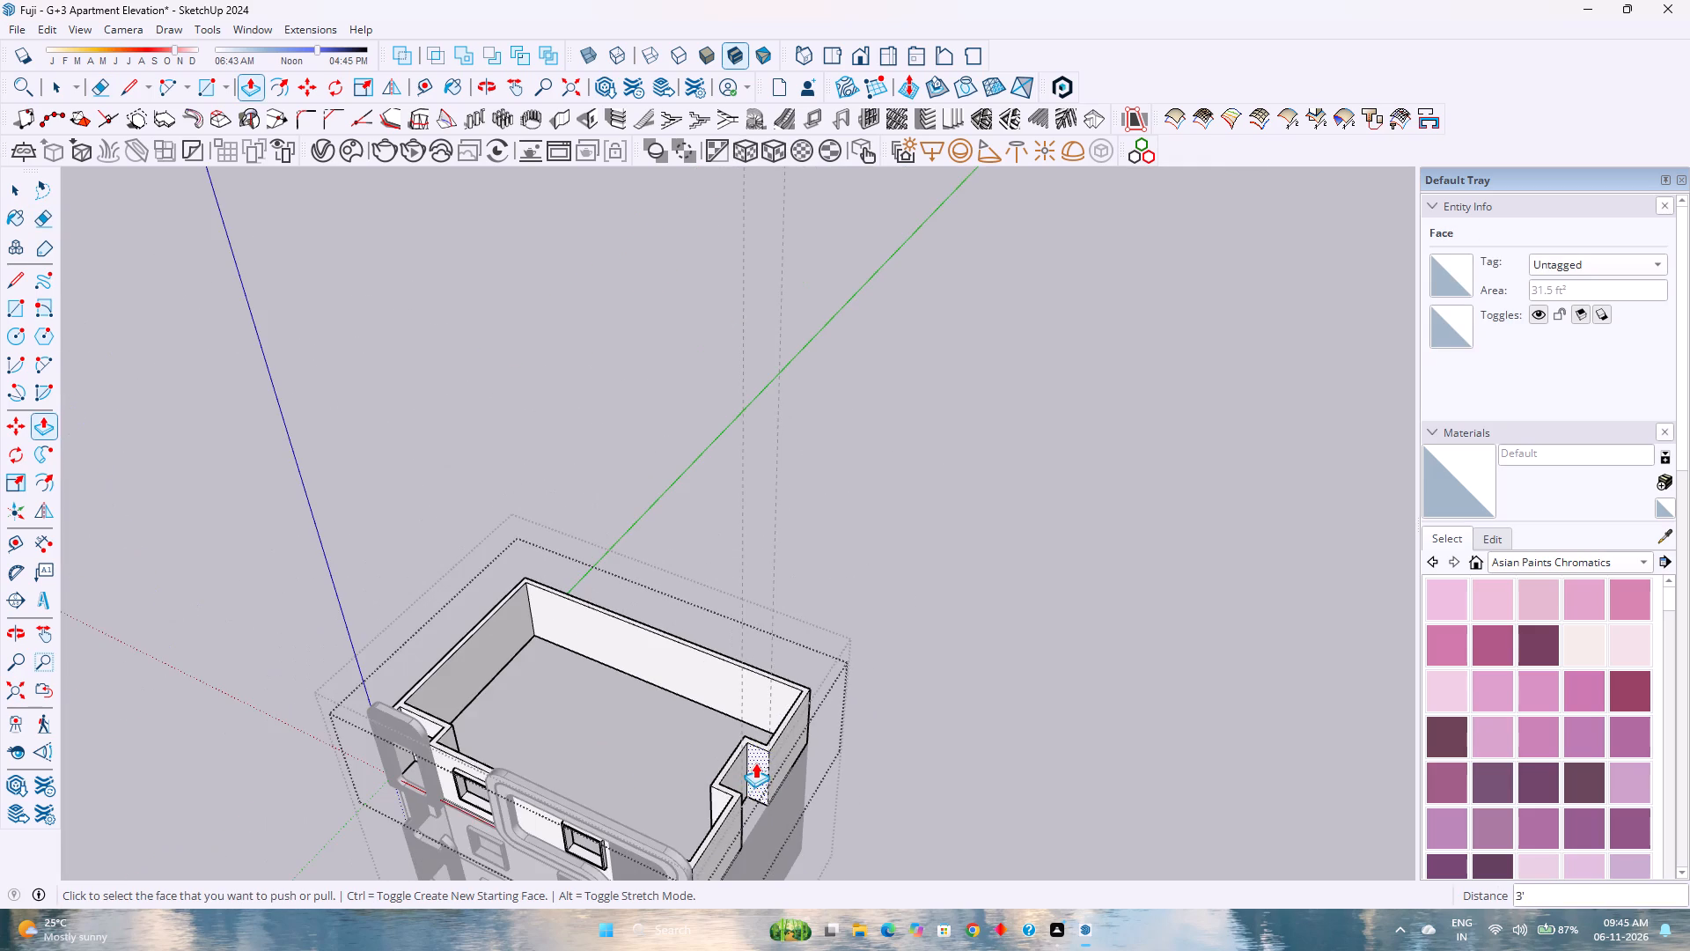
pyautogui.press('space')
pyautogui.scroll(-2, 770, 746)
pyautogui.keyDown('shift'); pyautogui.moveTo(764, 751); pyautogui.dragTo(971, 491, button='middle'); pyautogui.keyUp('shift')
pyautogui.keyDown('shift'); pyautogui.middleClick(974, 490); pyautogui.keyUp('shift')
pyautogui.click(1119, 705)
# Hide the top-floor wall group to reach the storey below.
pyautogui.scroll(4, 1048, 647)
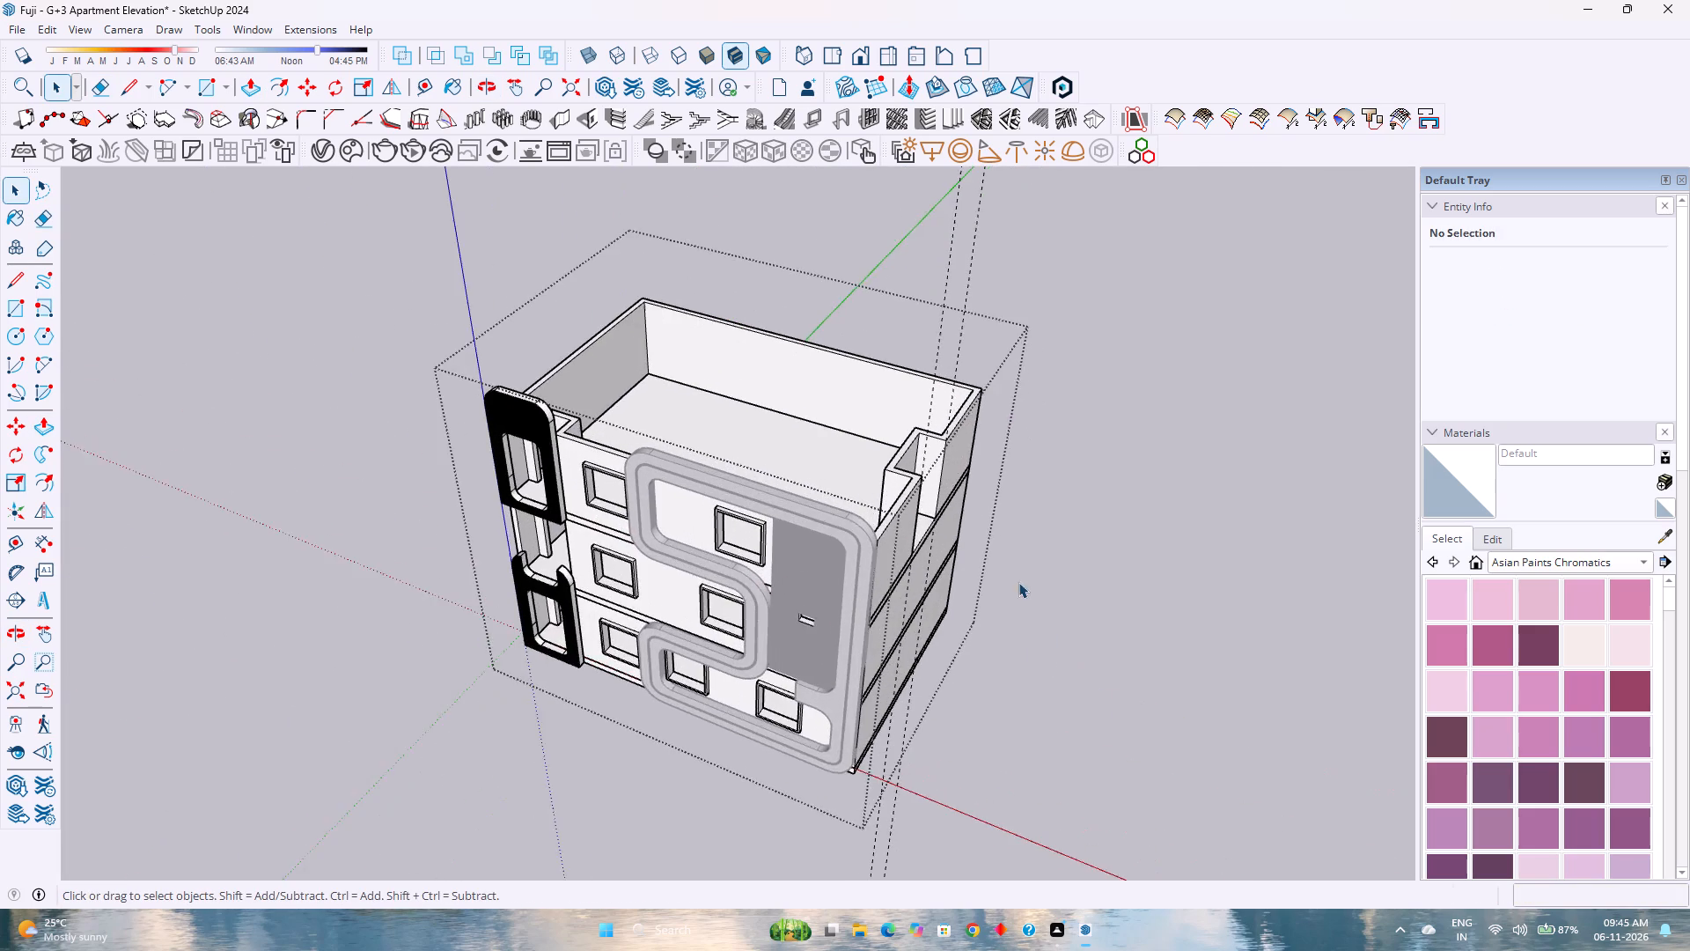
pyautogui.scroll(6, 1018, 582)
pyautogui.keyDown('shift'); pyautogui.moveTo(886, 577); pyautogui.dragTo(853, 737, button='middle'); pyautogui.keyUp('shift')
pyautogui.click(867, 645)
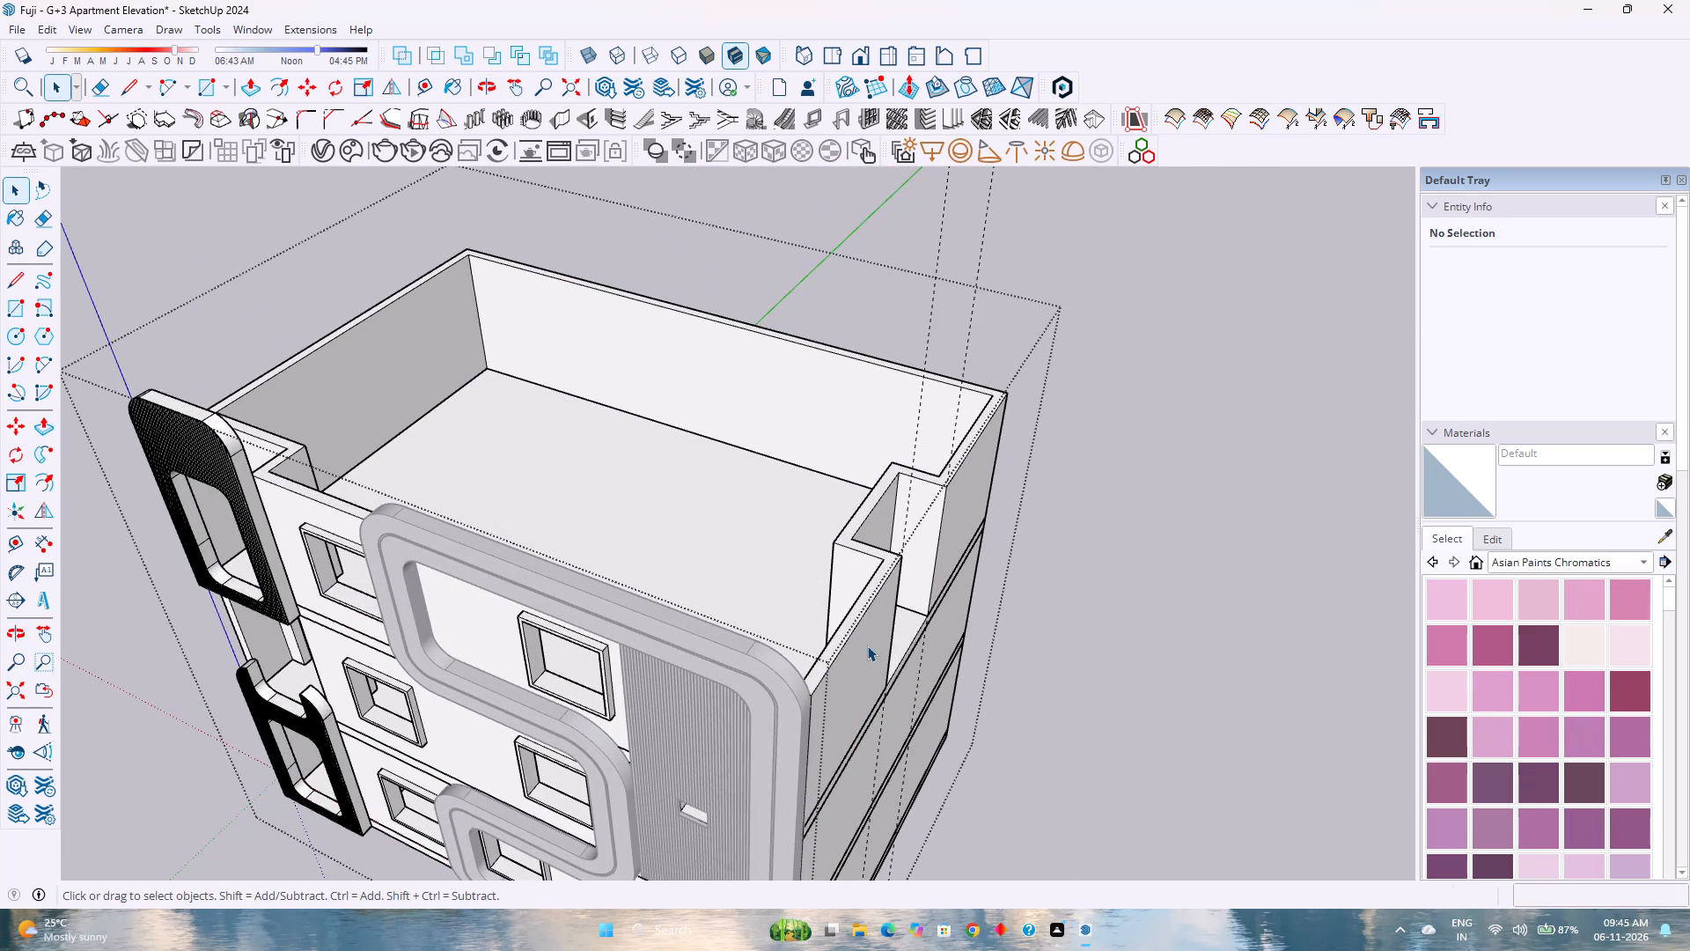
pyautogui.rightClick(867, 645)
pyautogui.click(913, 237)
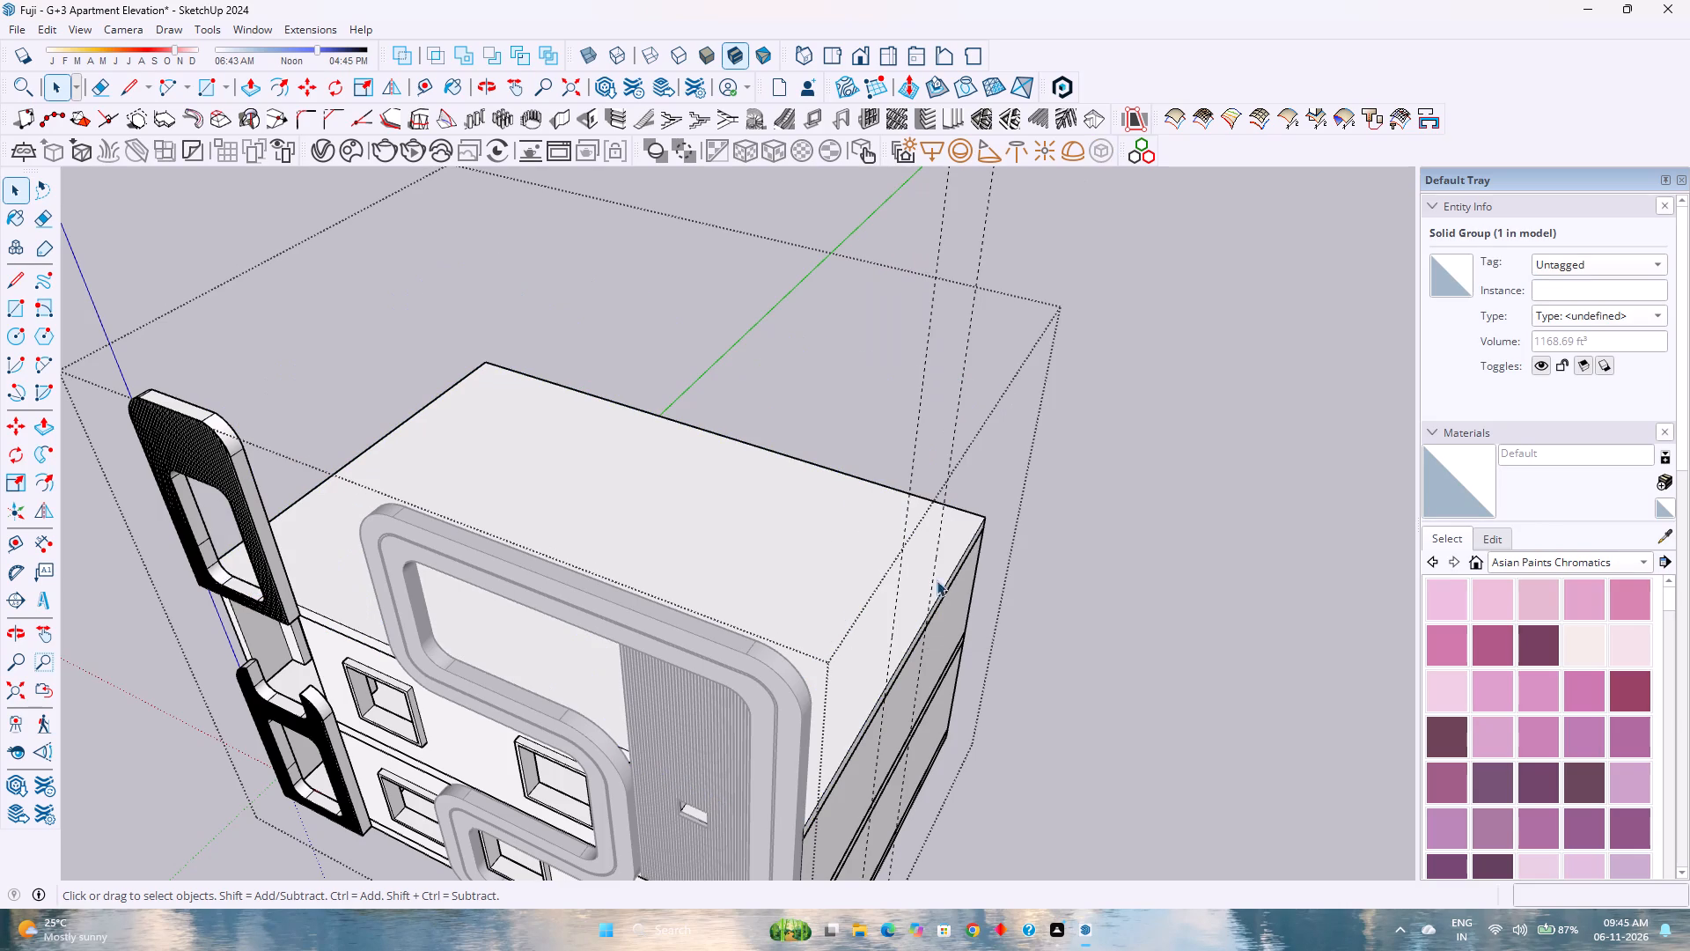
# Hide the slab group covering the storey directly below the top floor.
pyautogui.click(871, 656)
pyautogui.rightClick(871, 656)
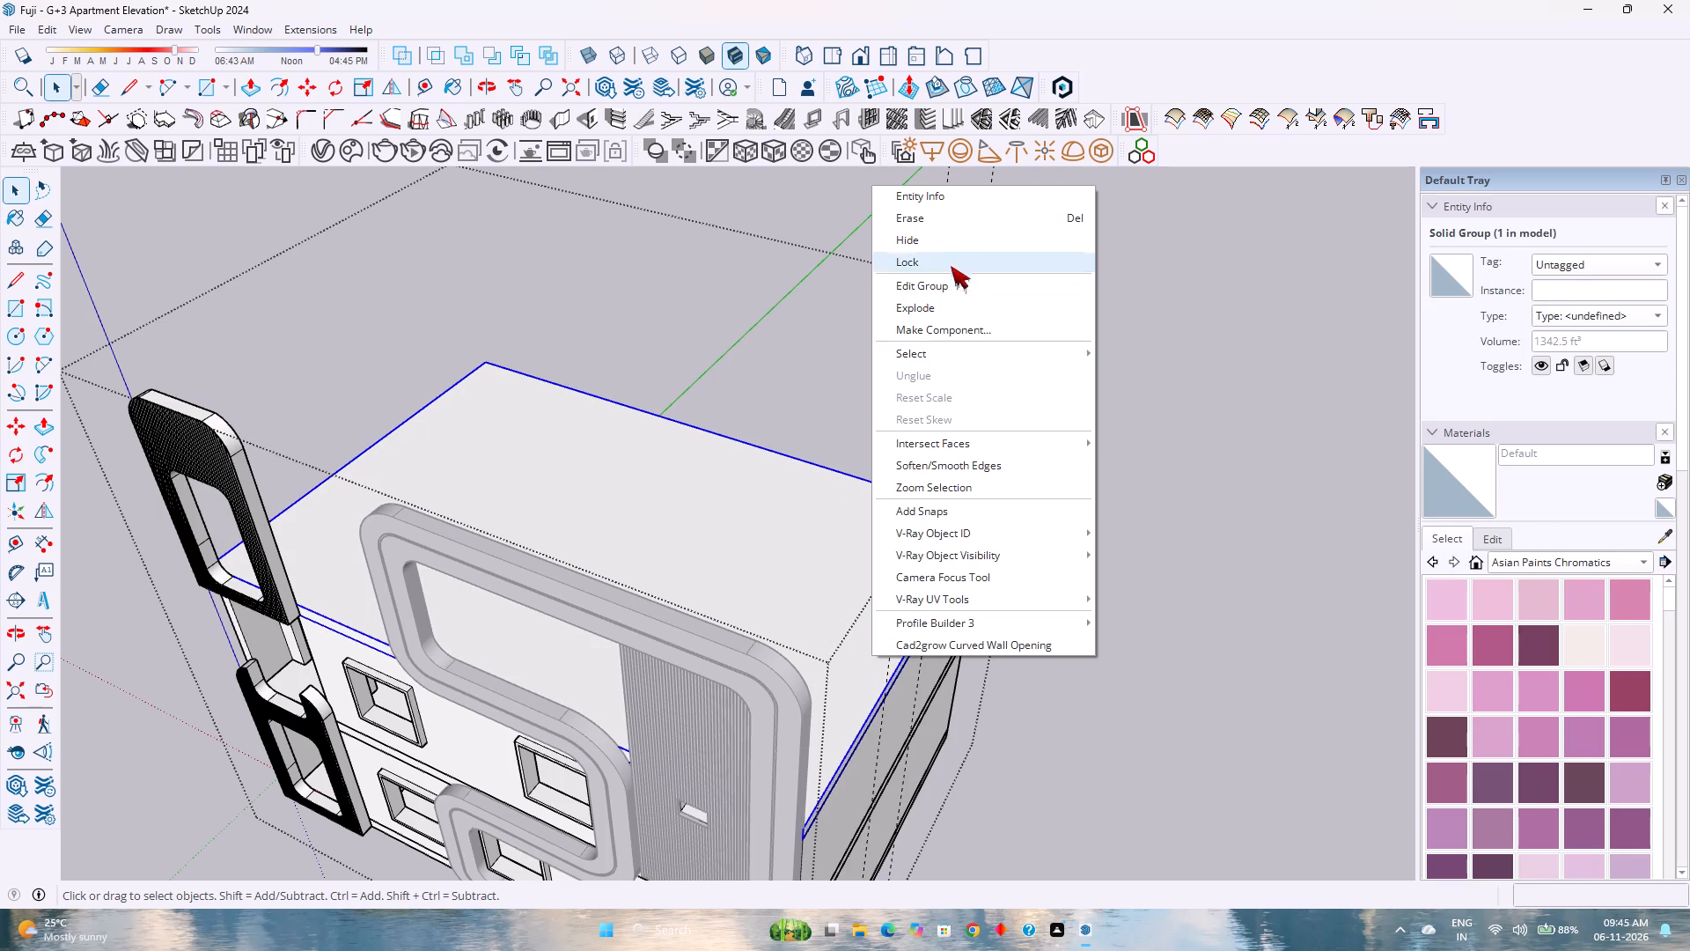
pyautogui.click(959, 242)
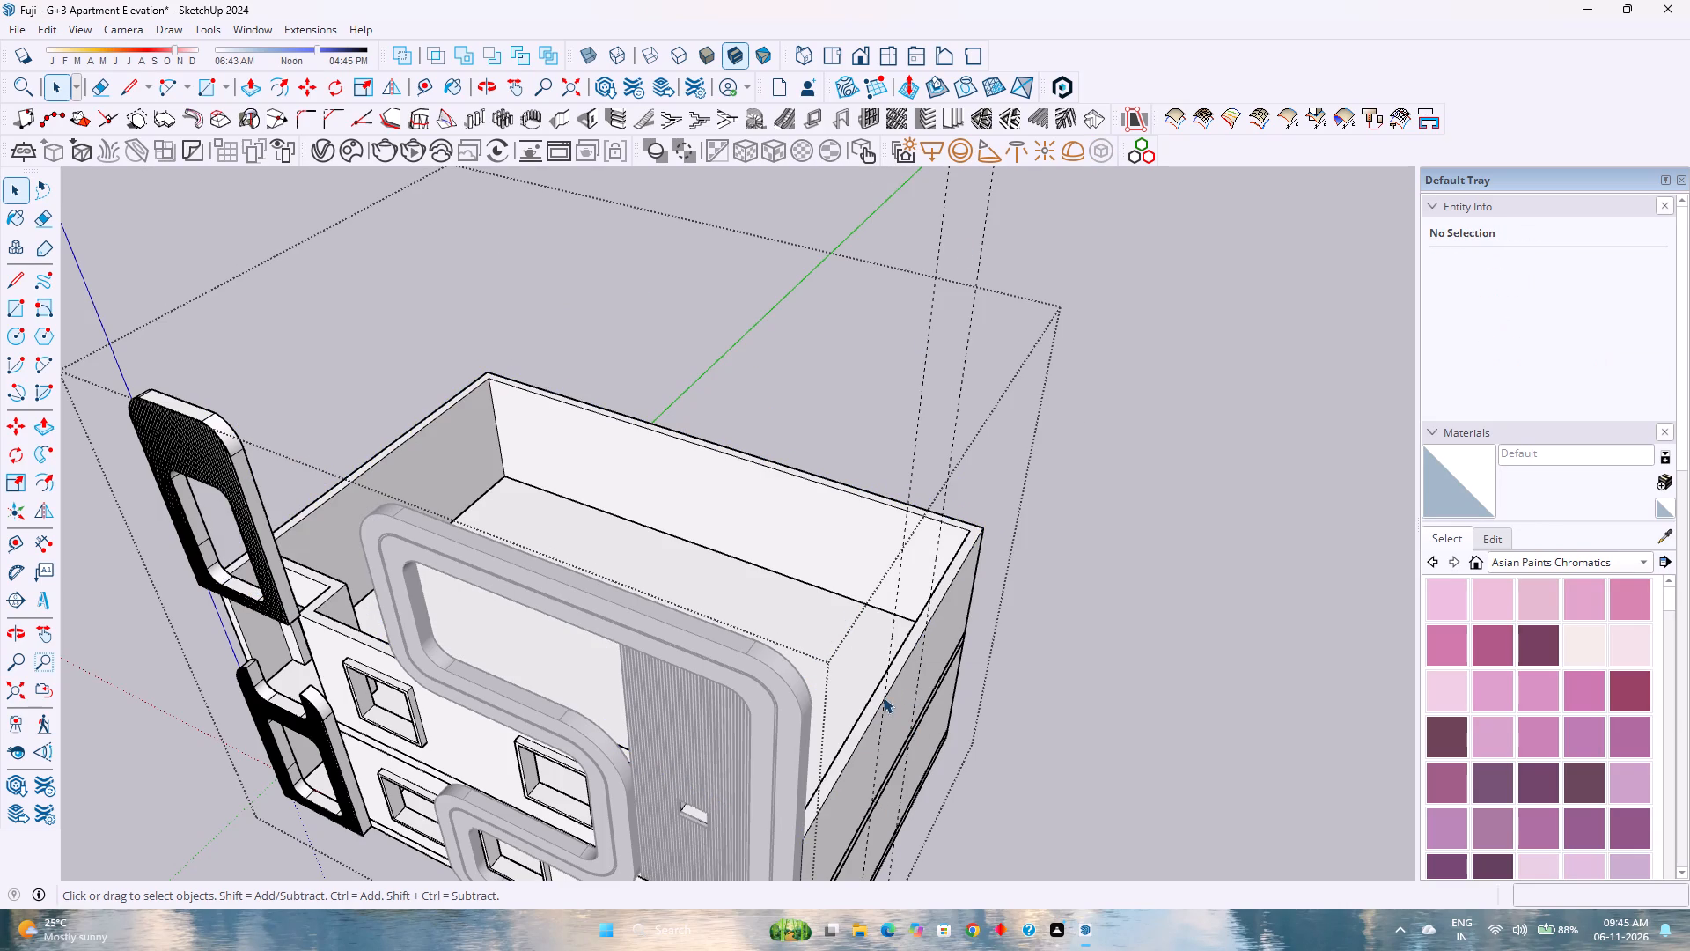
# Inside this storey's wall group, draw a 7' by 10'6" rectangle on the side wall's outer face between the two guides.
pyautogui.scroll(4, 893, 714)
pyautogui.moveTo(890, 716); pyautogui.dragTo(810, 719, button='middle')
pyautogui.middleClick(810, 719)
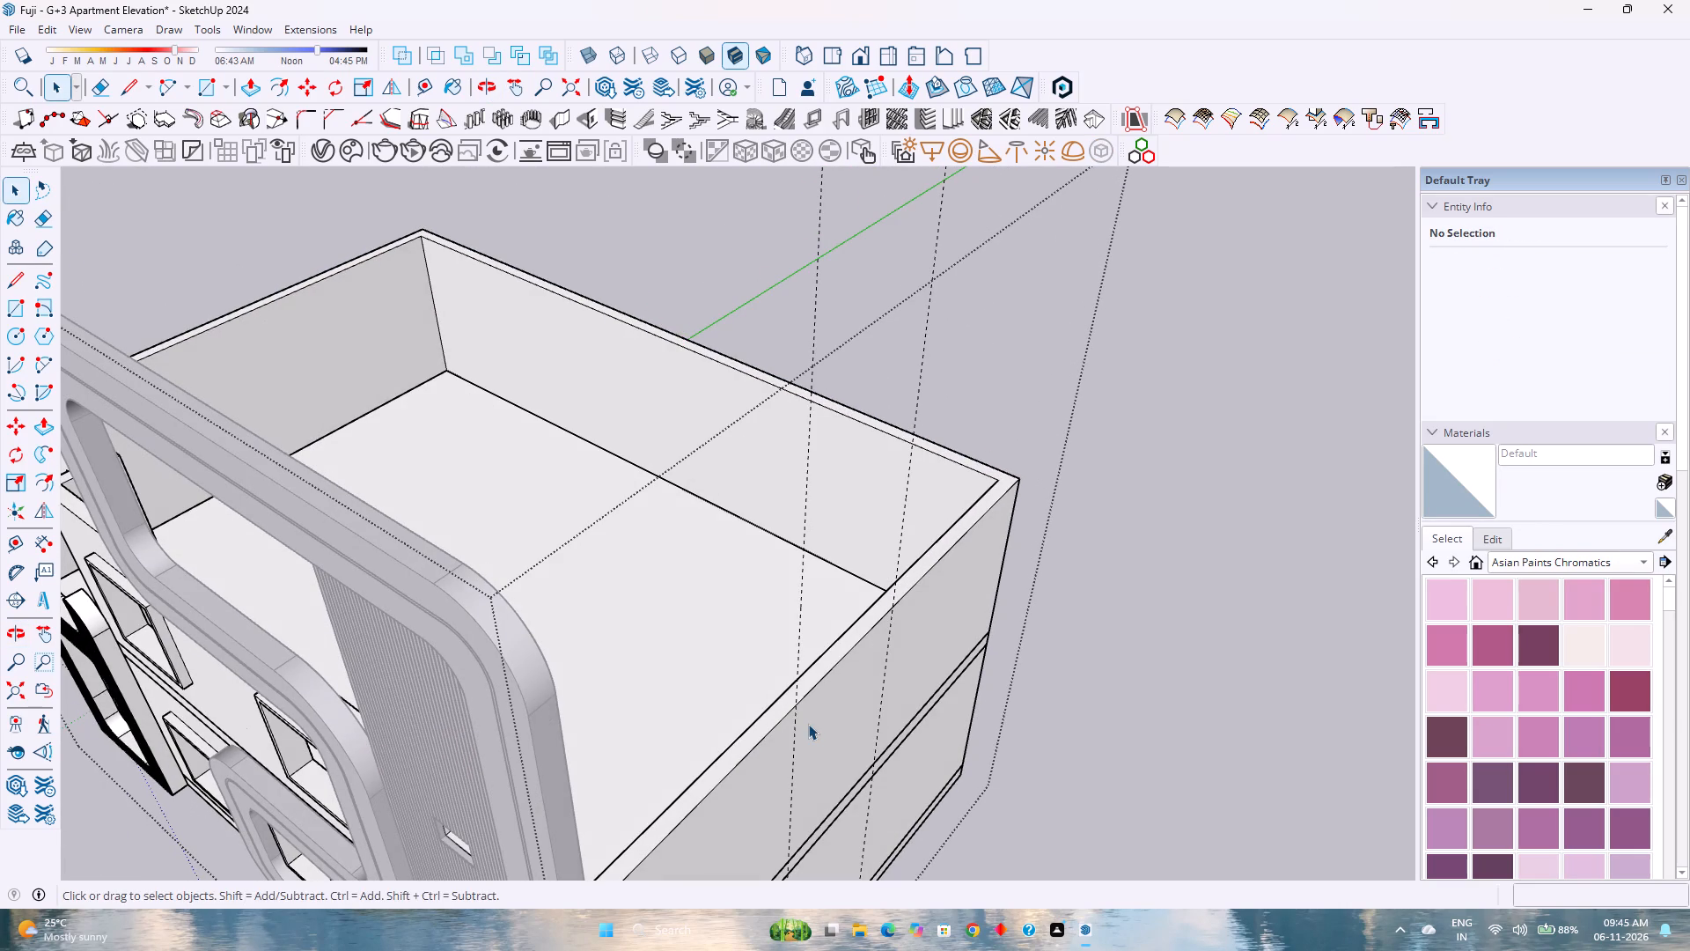
pyautogui.press('m')
pyautogui.press('space')
pyautogui.doubleClick(798, 721)
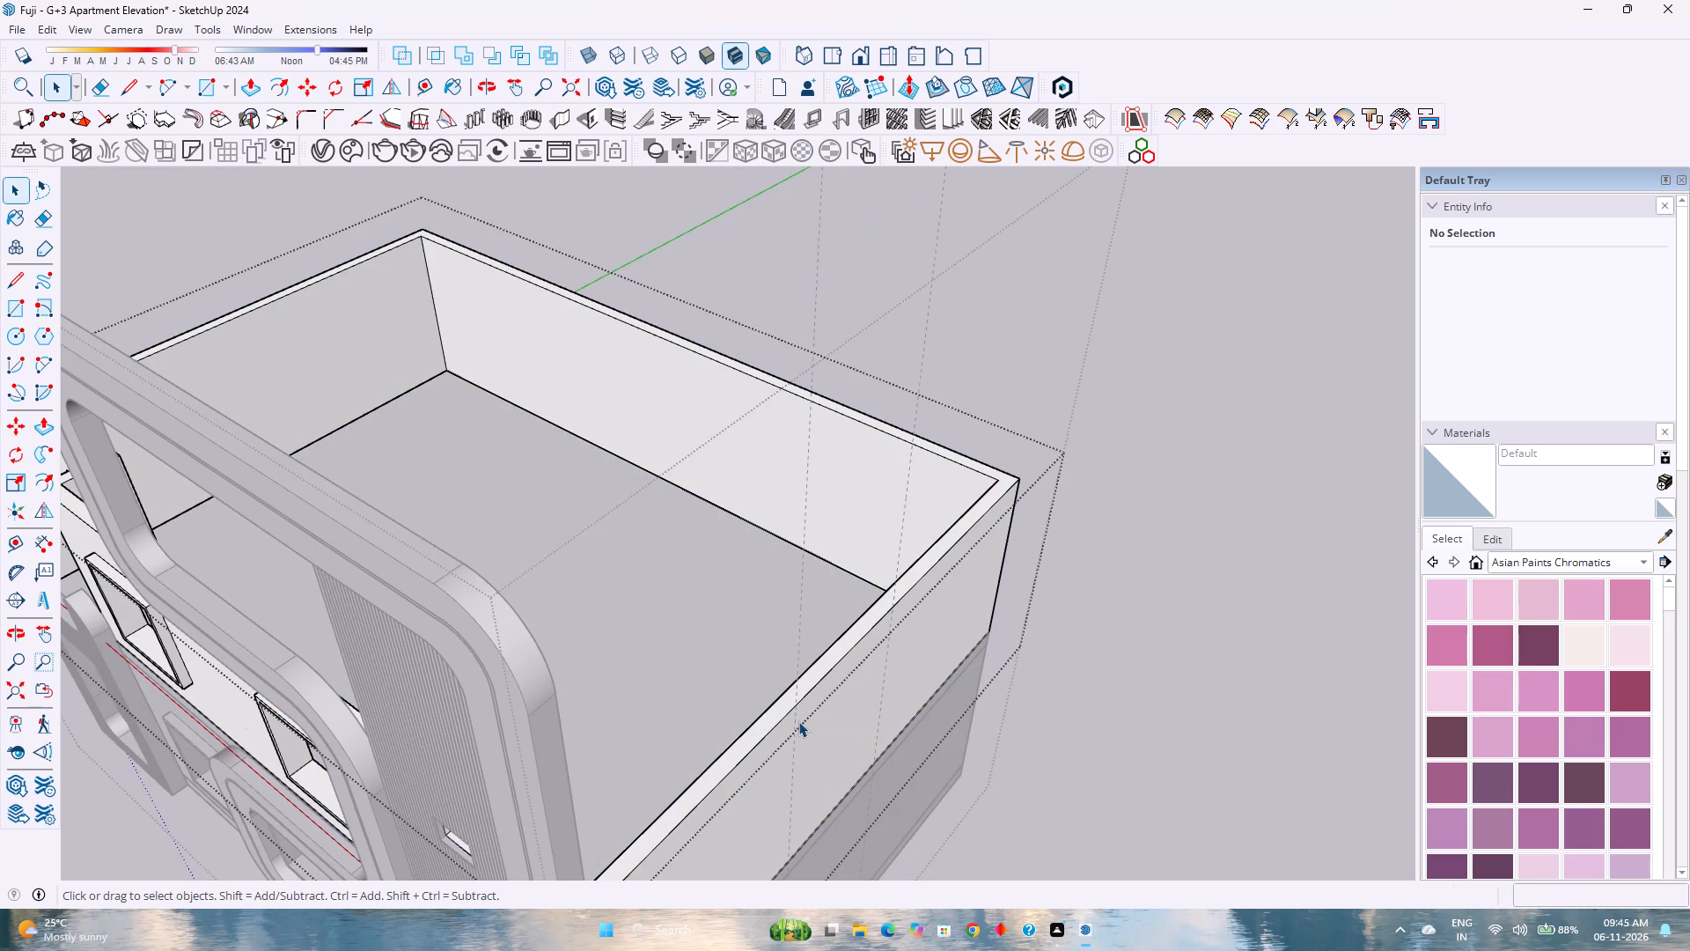
pyautogui.press('r')
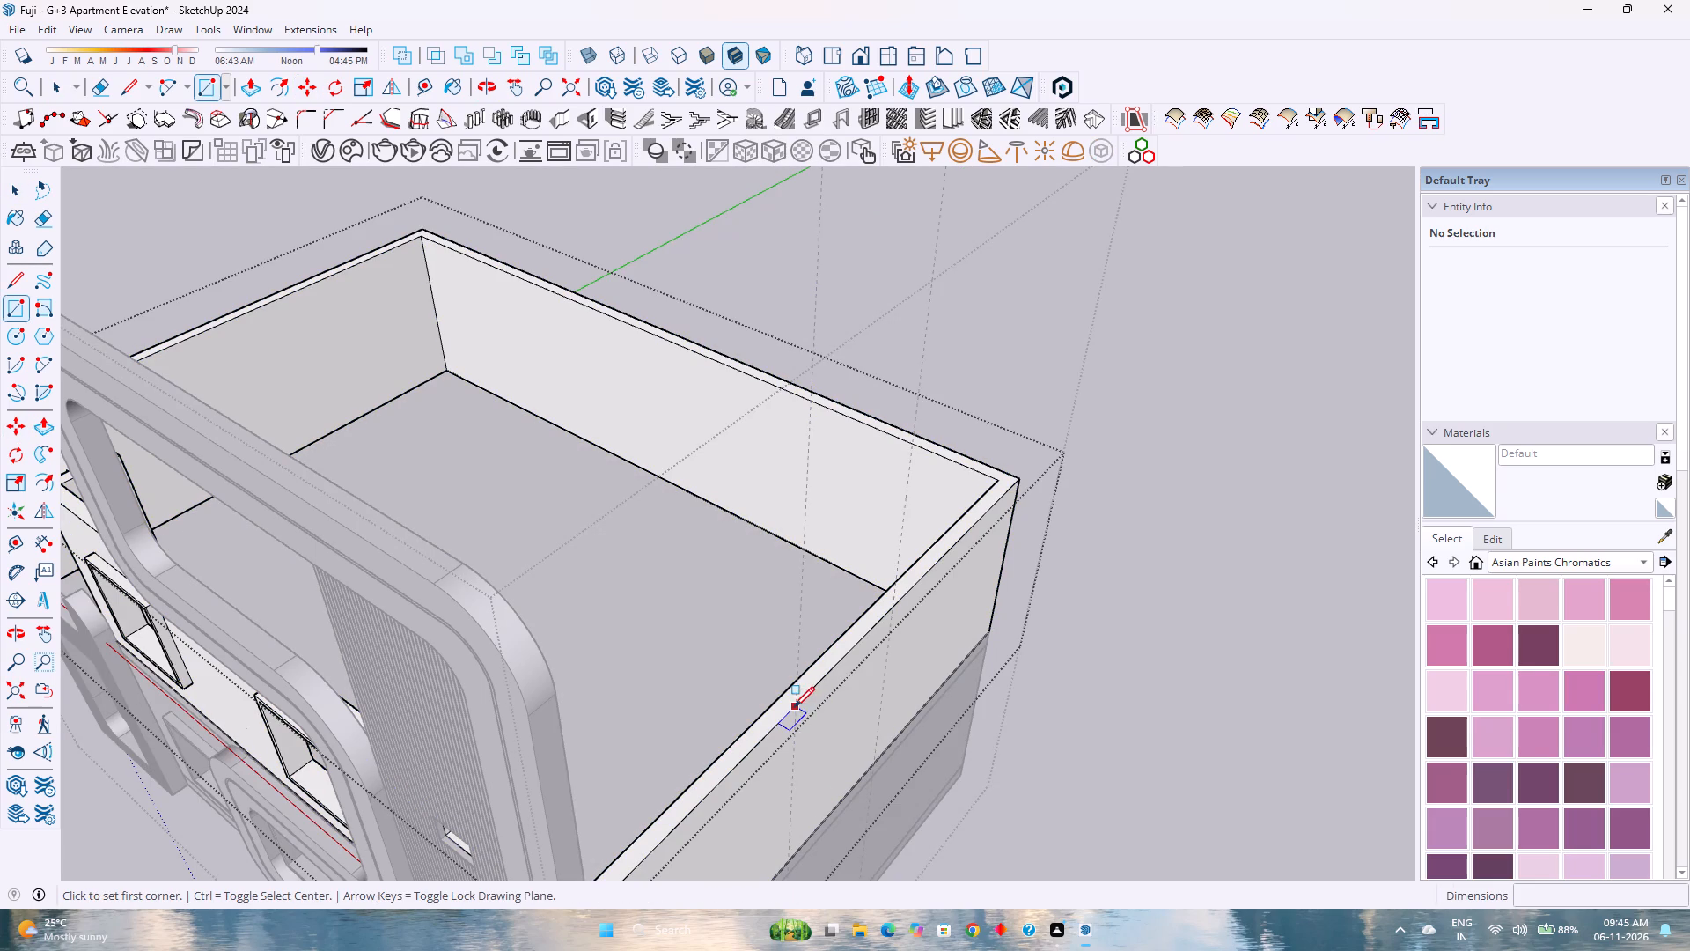
pyautogui.moveTo(822, 739); pyautogui.dragTo(634, 688, button='middle')
pyautogui.moveTo(627, 686); pyautogui.dragTo(615, 682, button='middle')
pyautogui.middleClick(612, 681)
pyautogui.middleClick(605, 678)
pyautogui.middleClick(605, 678)
pyautogui.scroll(1, 644, 500)
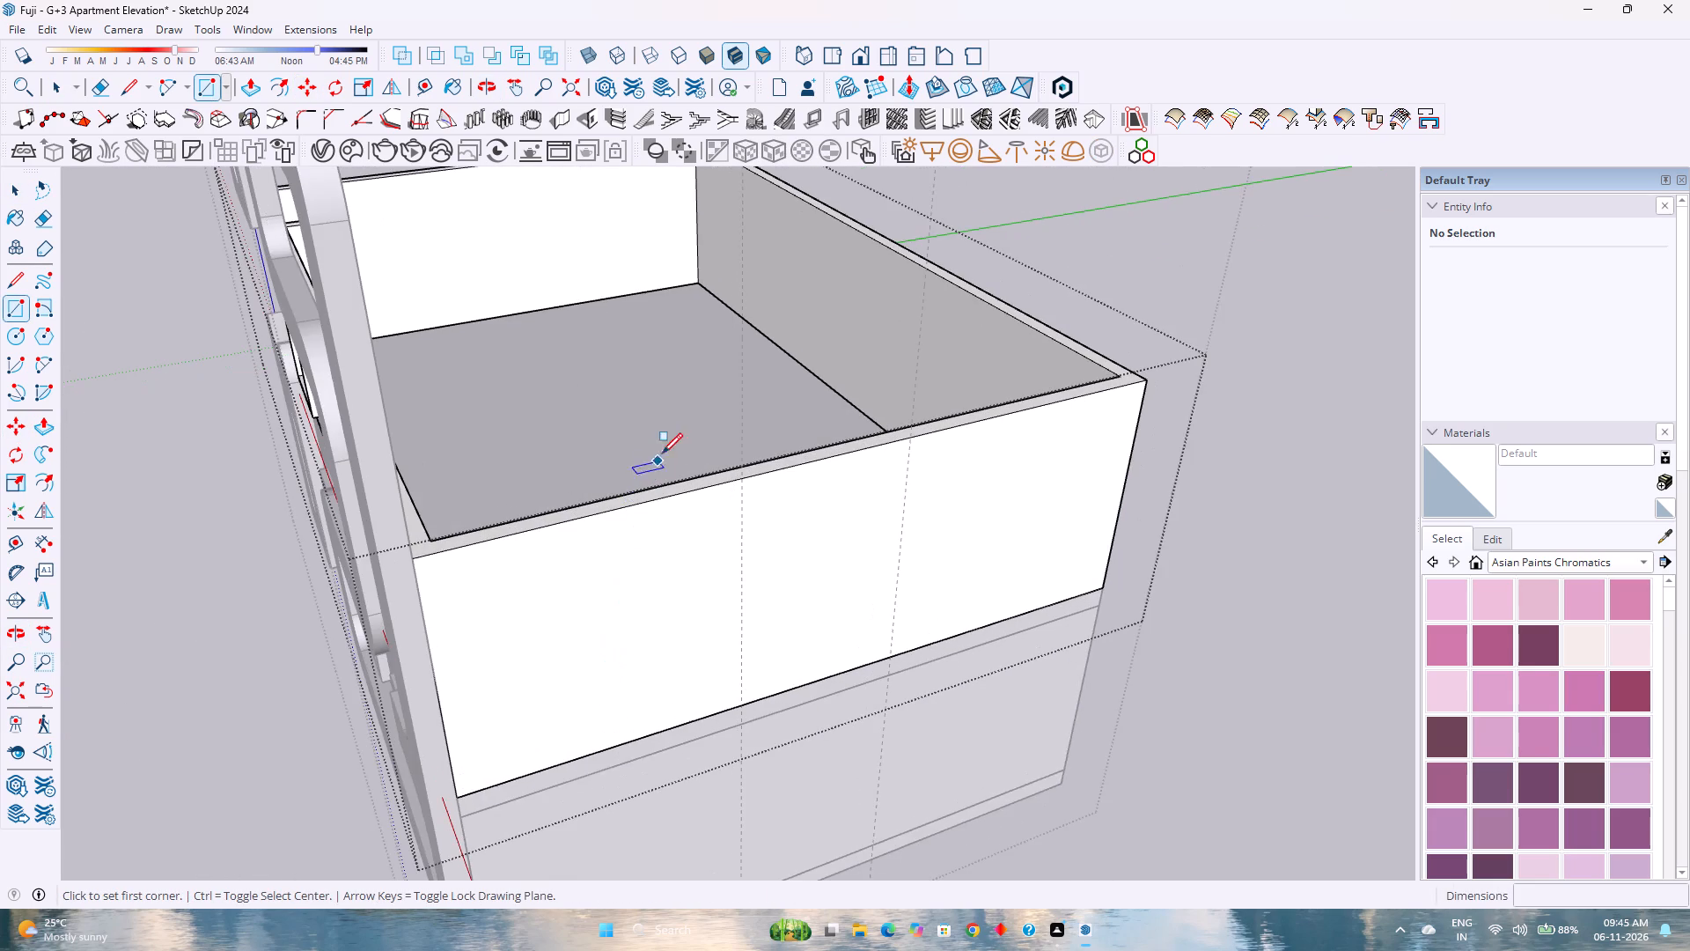
pyautogui.scroll(5, 725, 490)
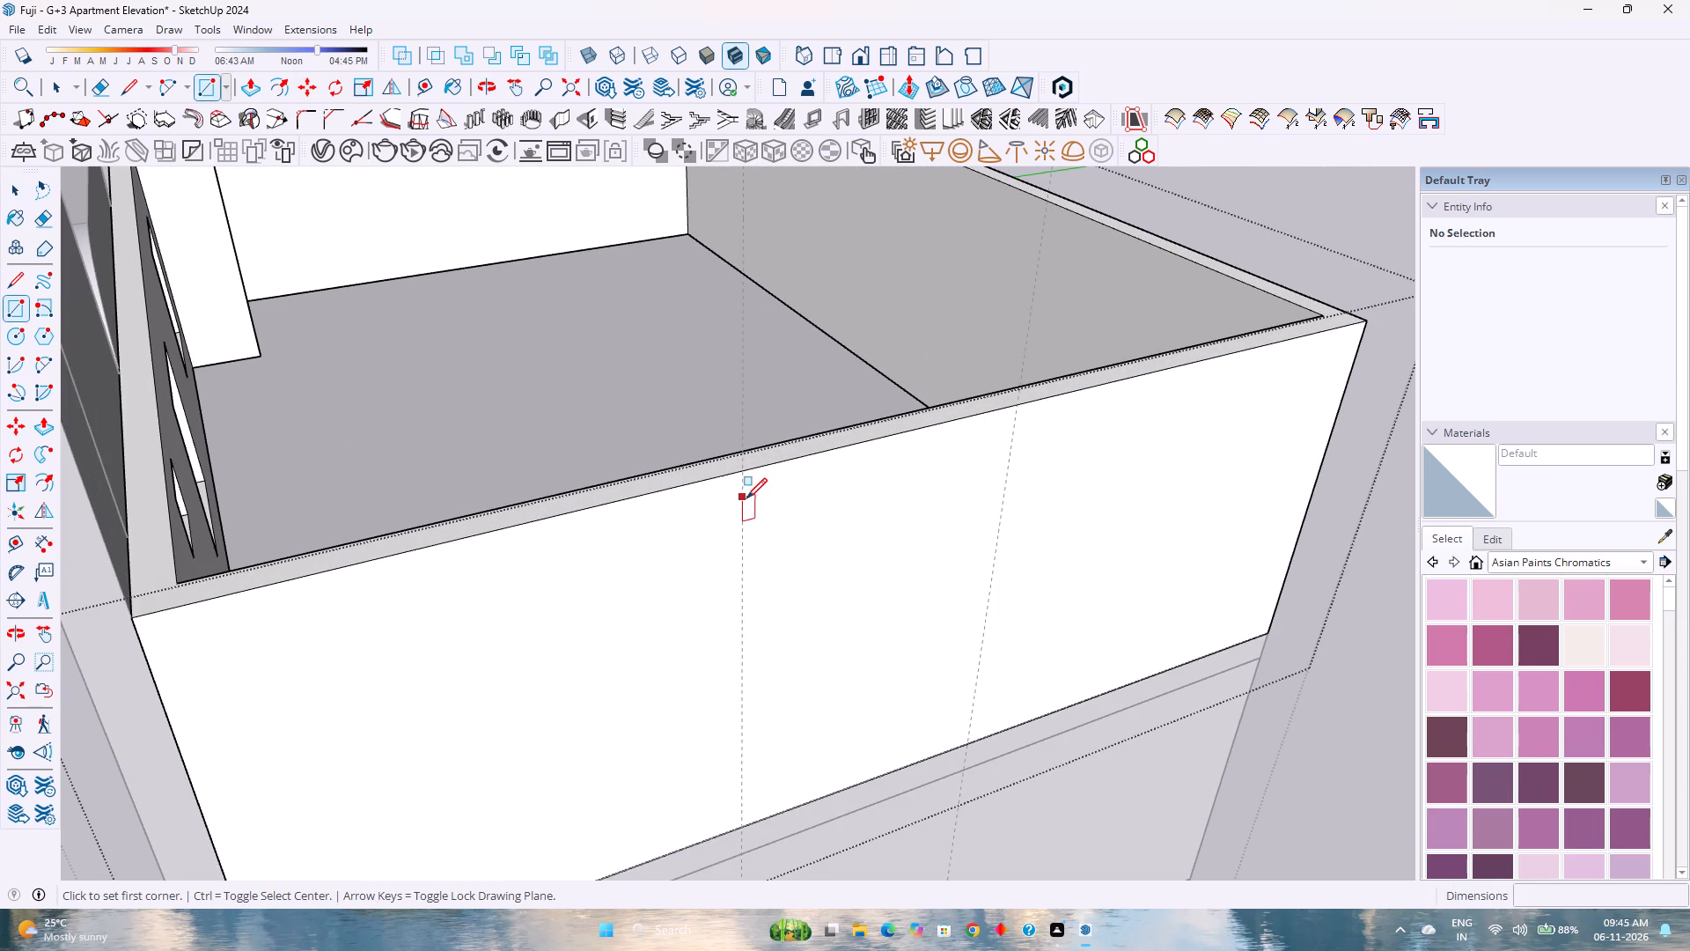
pyautogui.click(745, 827)
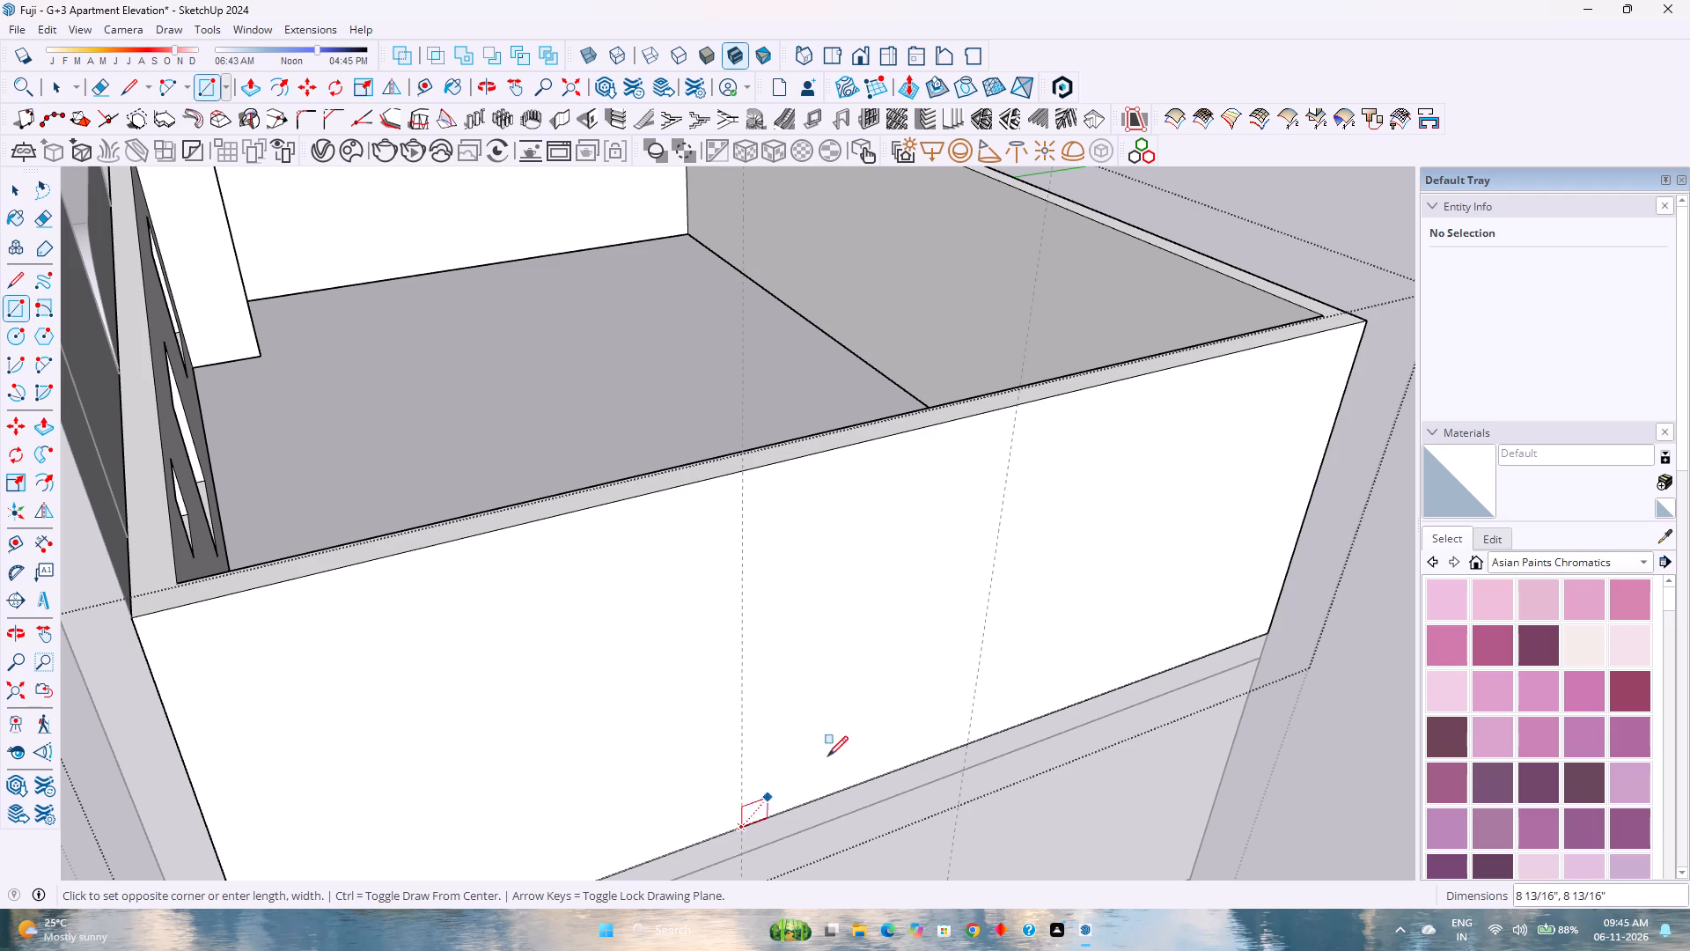
pyautogui.click(1018, 405)
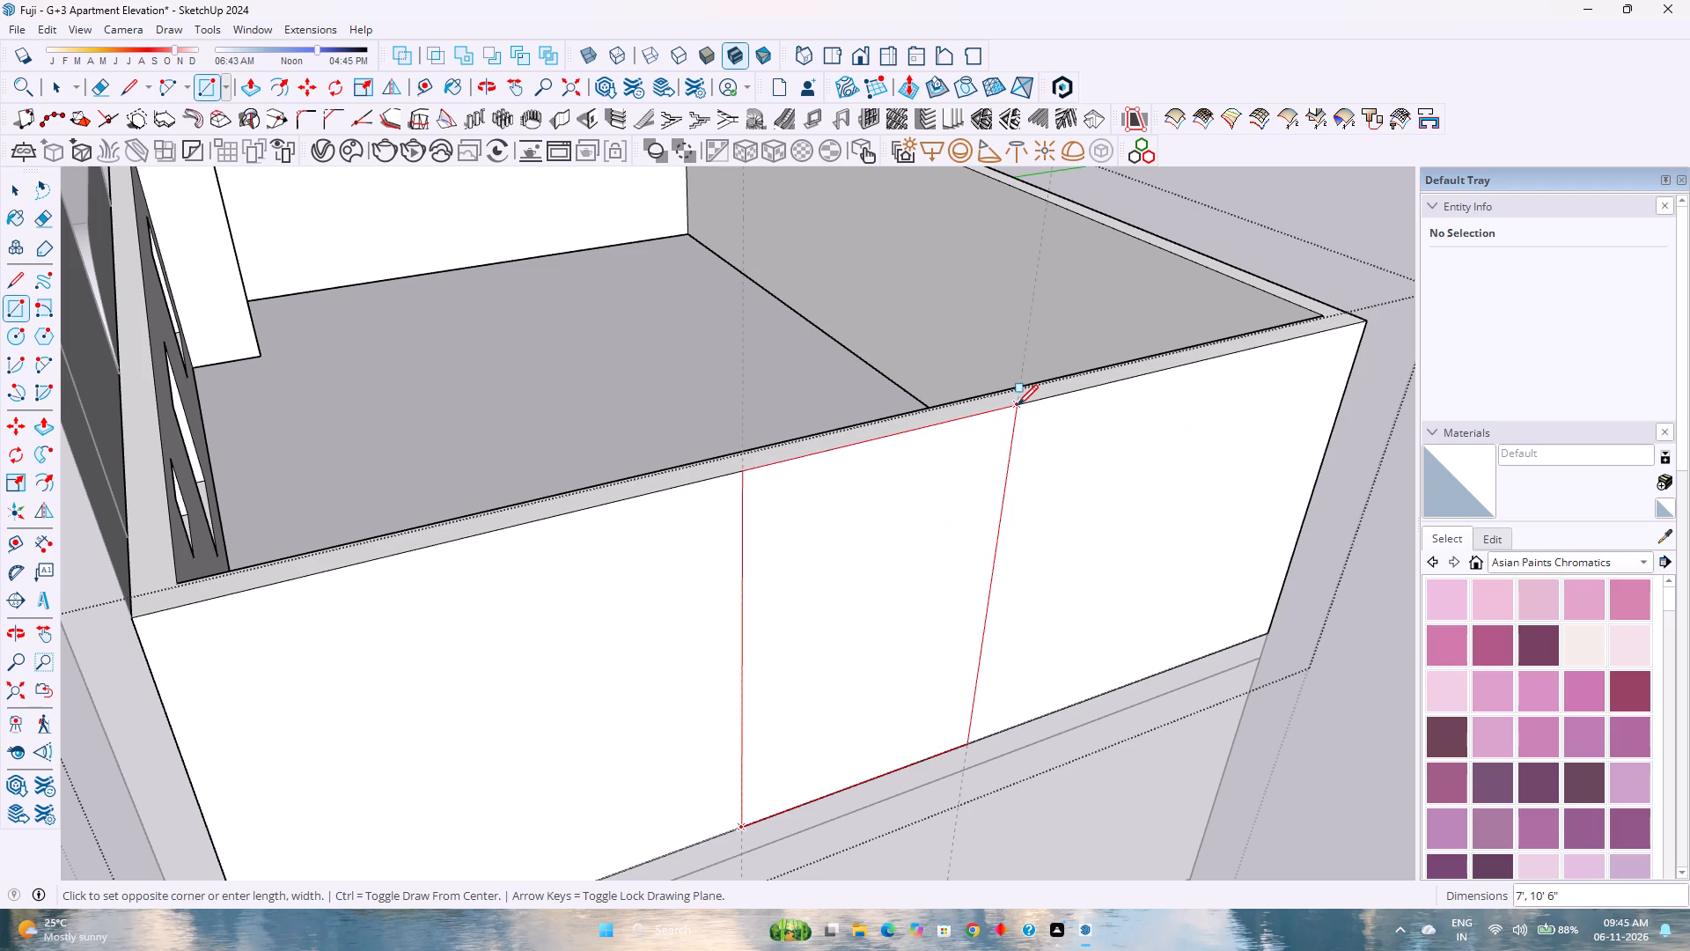
pyautogui.press('space')
# Copy the 7' wide rectangular face from the outer side of the wall straight across to its inner side.
pyautogui.click(893, 560)
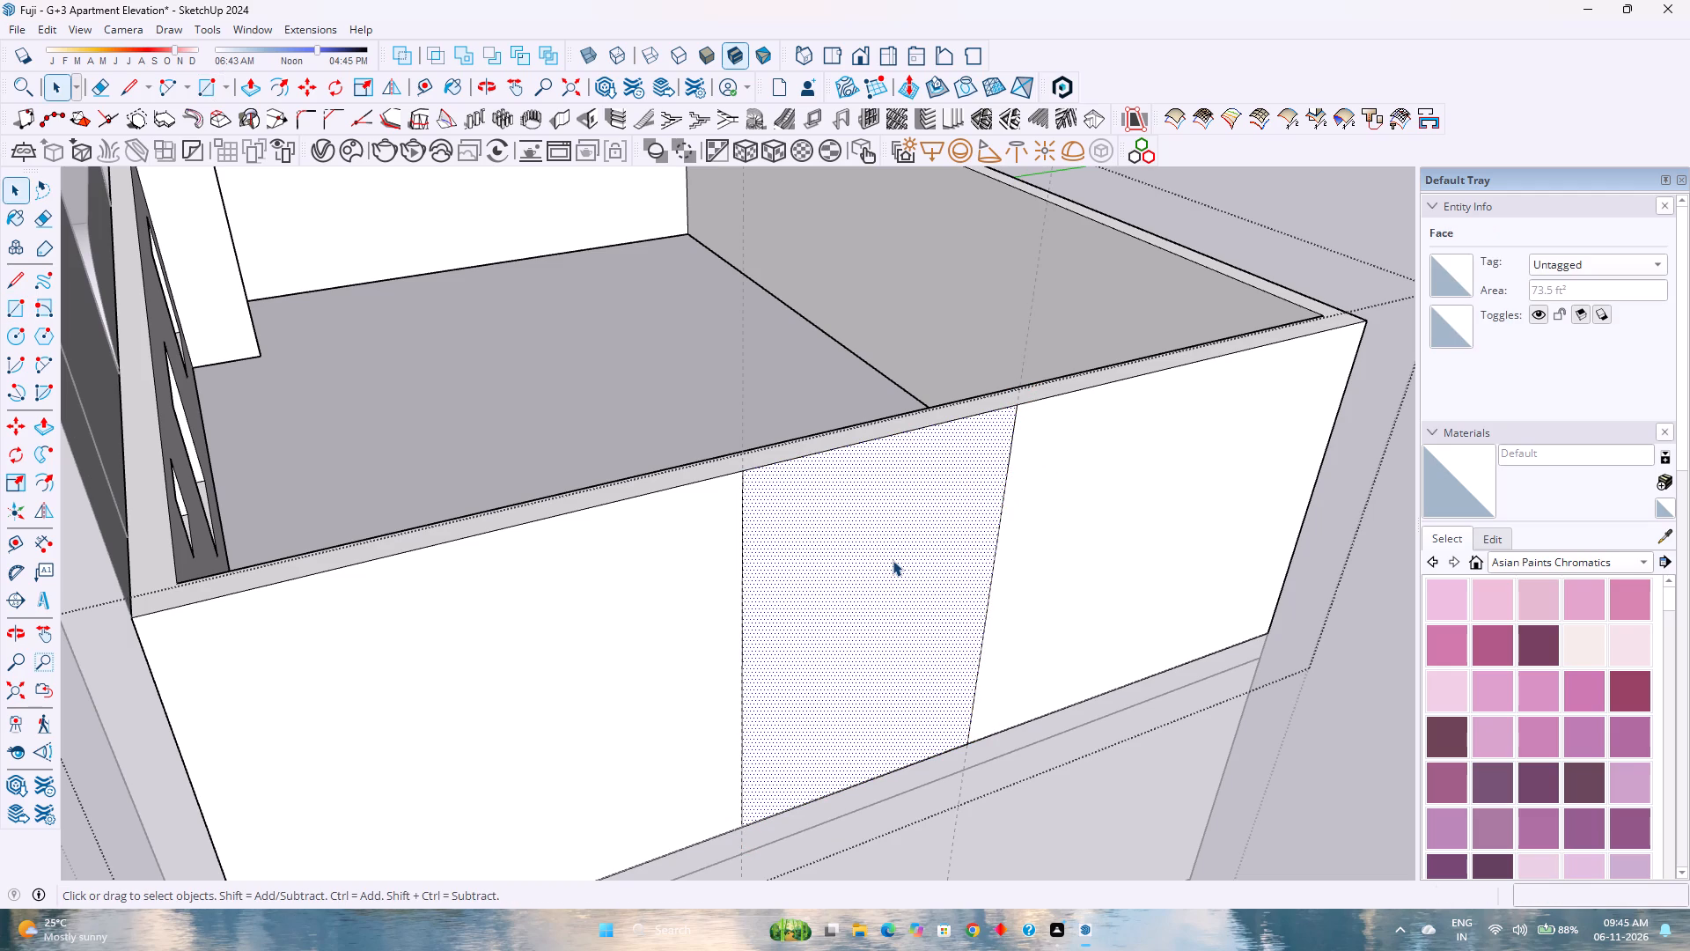
pyautogui.press('m')
pyautogui.click(743, 472)
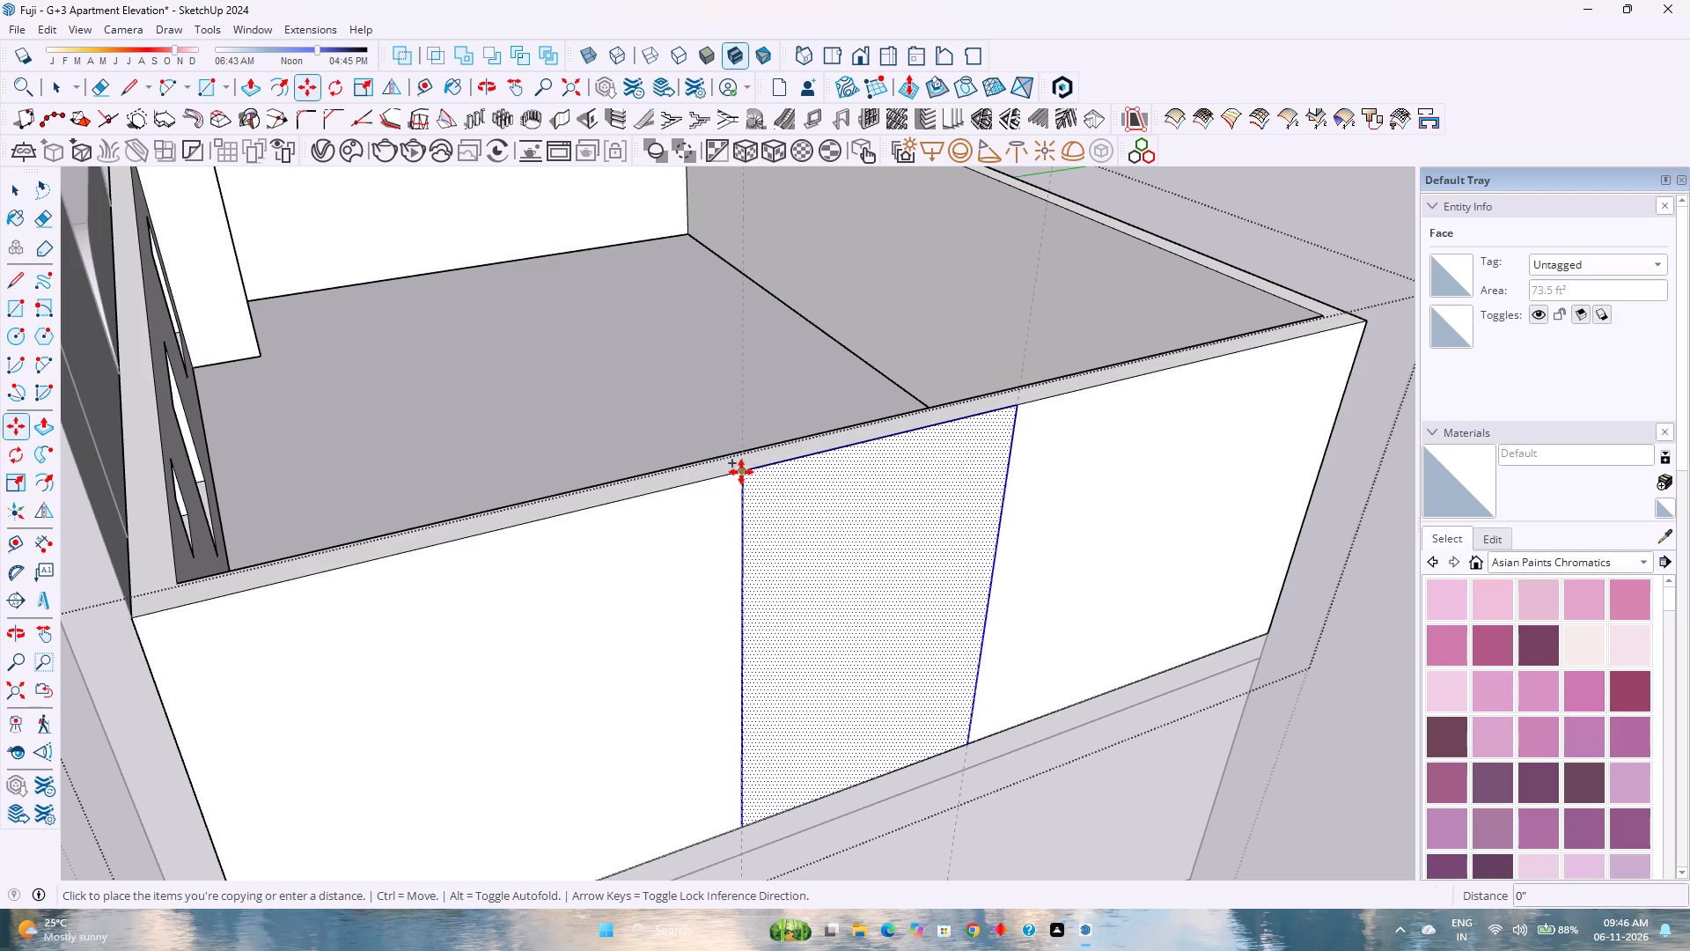
pyautogui.scroll(1, 723, 457)
pyautogui.moveTo(724, 460); pyautogui.dragTo(858, 662, button='middle')
pyautogui.middleClick(858, 663)
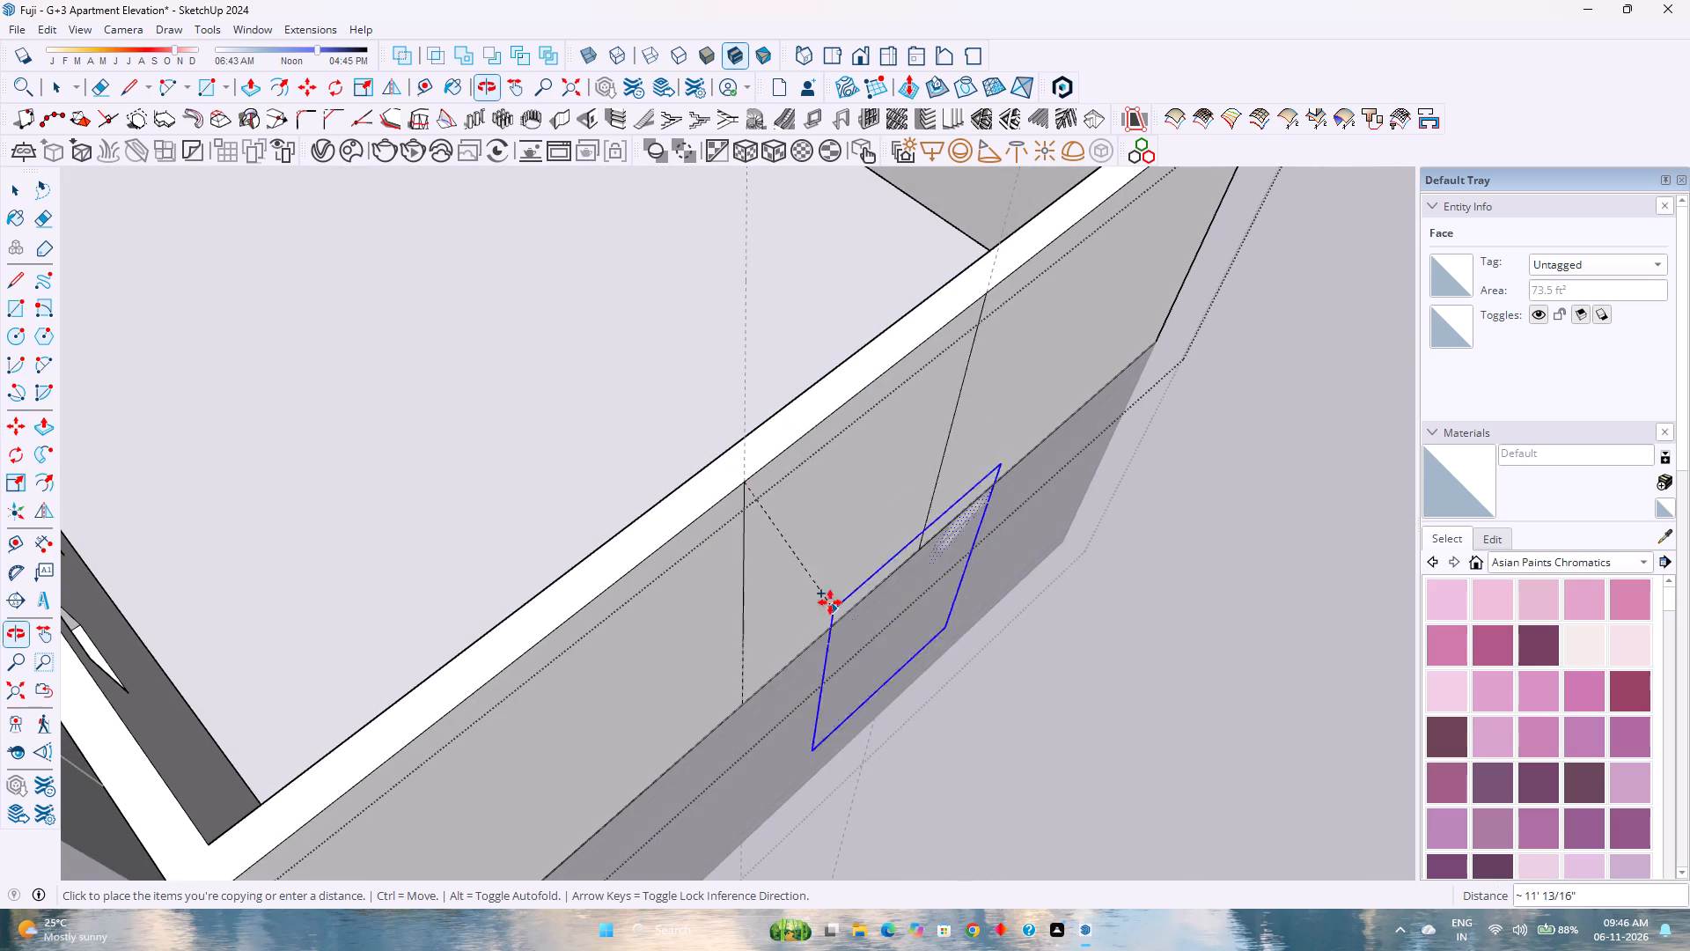
pyautogui.click(720, 457)
# Reverse the copied rectangular face on the inner side of the side wall.
pyautogui.moveTo(695, 470); pyautogui.dragTo(719, 487, button='middle')
pyautogui.moveTo(719, 487); pyautogui.dragTo(779, 511, button='middle')
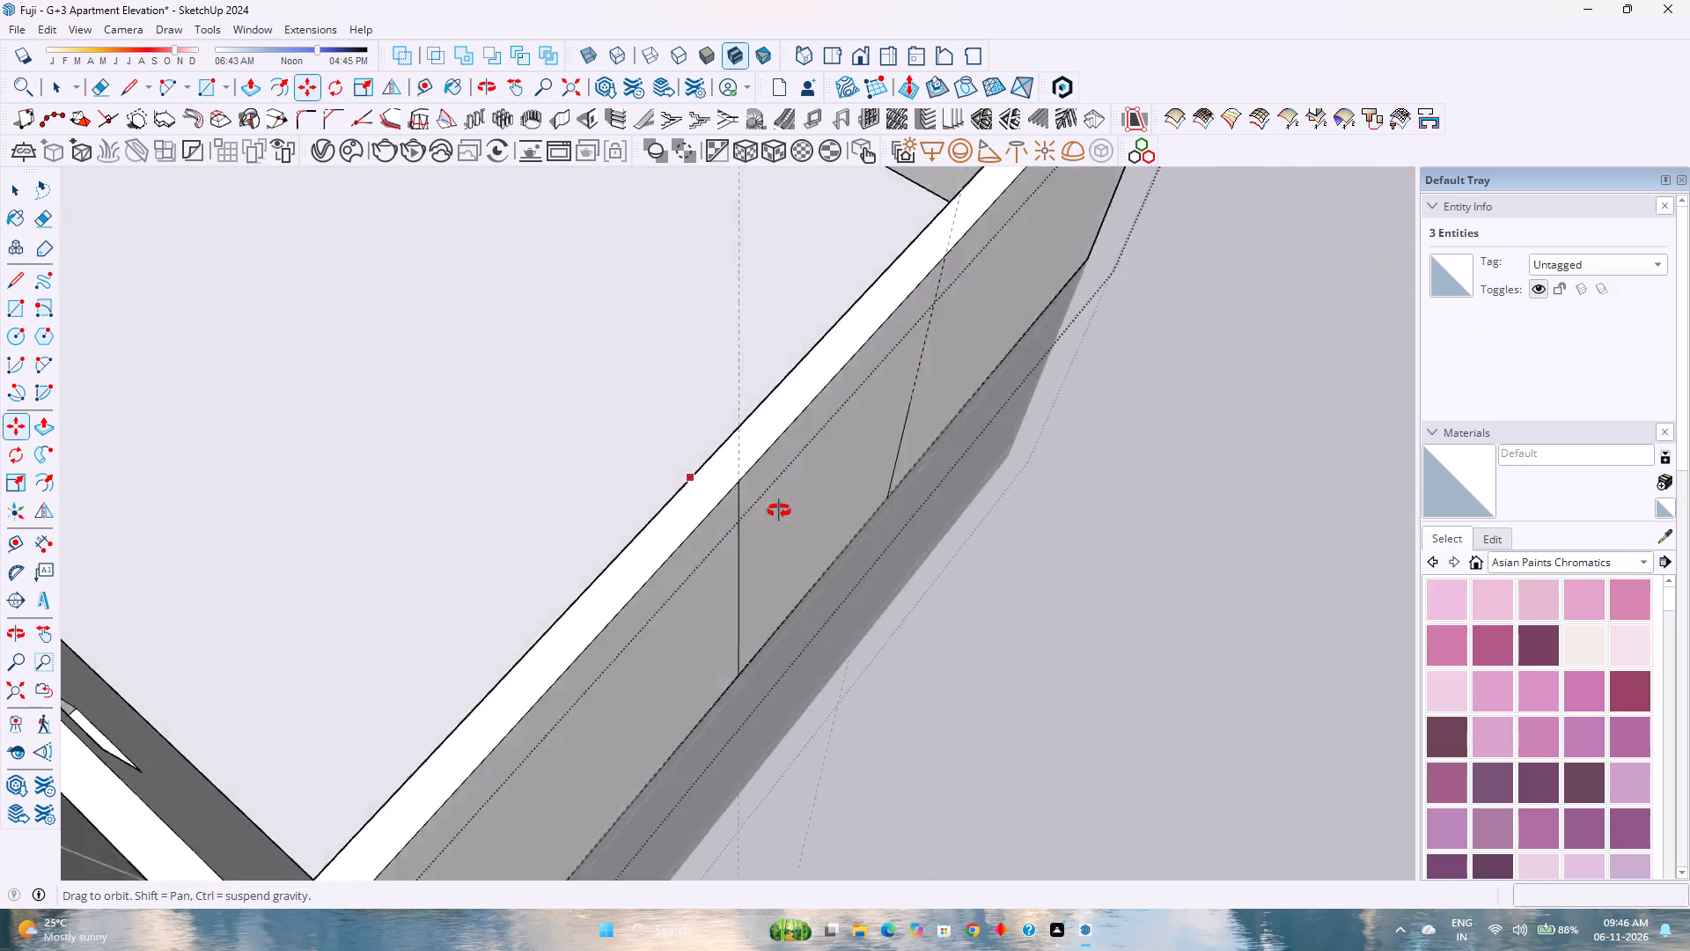
pyautogui.moveTo(779, 511); pyautogui.dragTo(1323, 520, button='middle')
pyautogui.middleClick(1326, 520)
pyautogui.scroll(-1, 1023, 475)
pyautogui.moveTo(659, 501); pyautogui.dragTo(1025, 397, button='middle')
pyautogui.rightClick(683, 590)
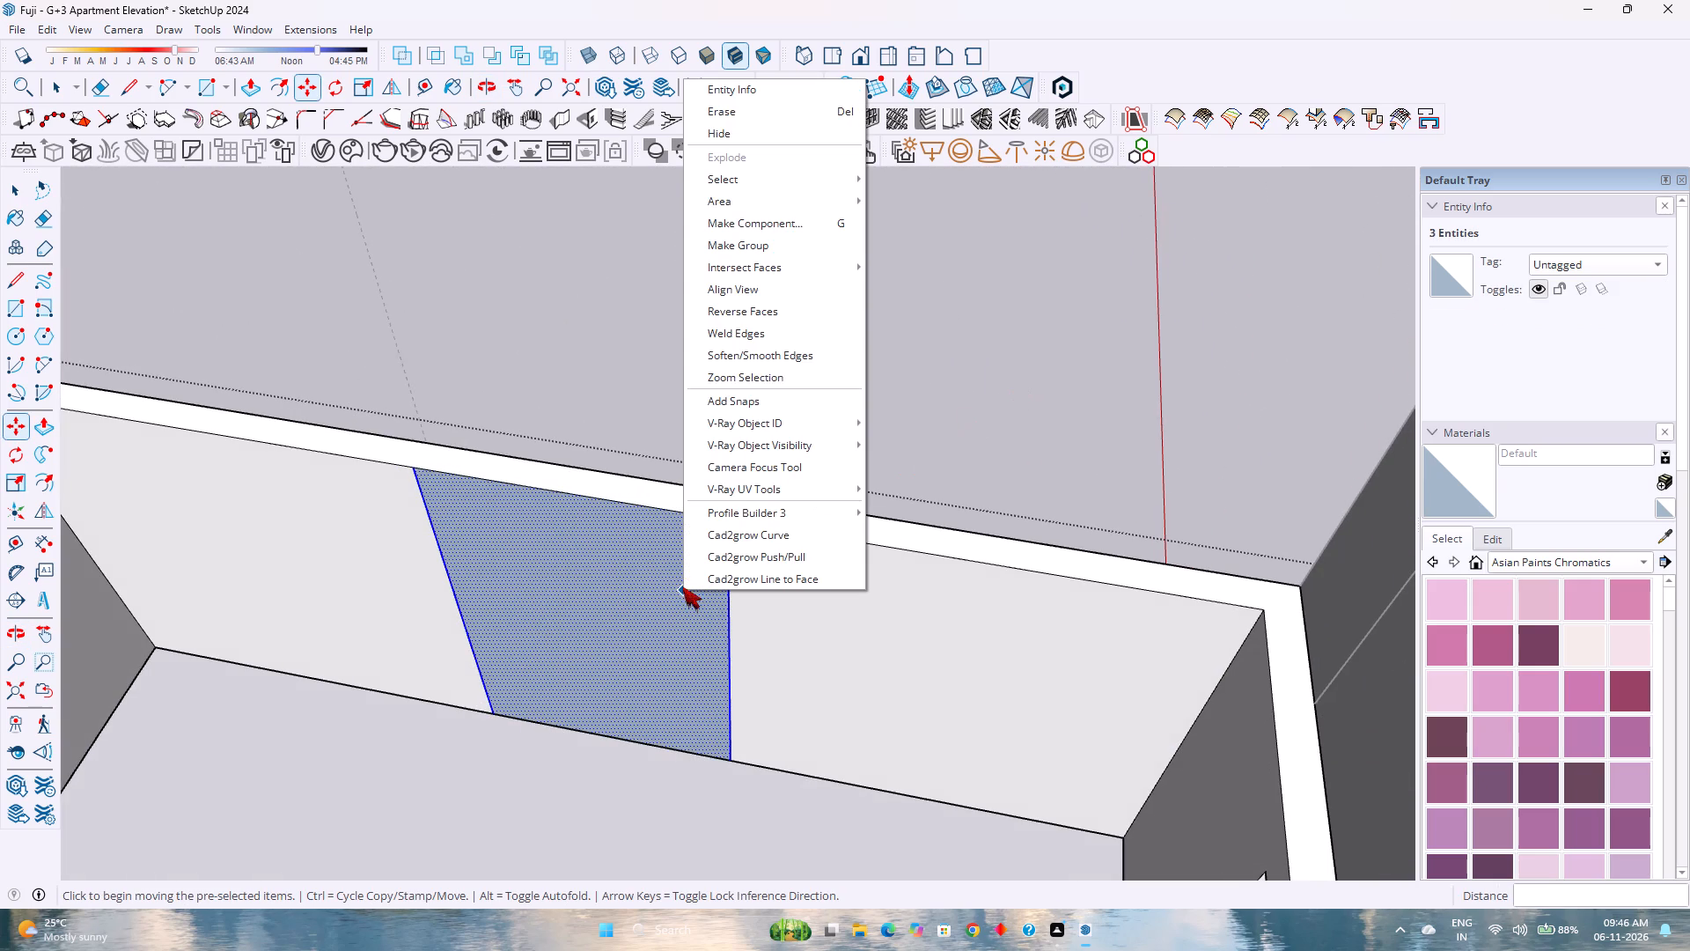
pyautogui.click(753, 316)
pyautogui.press('space')
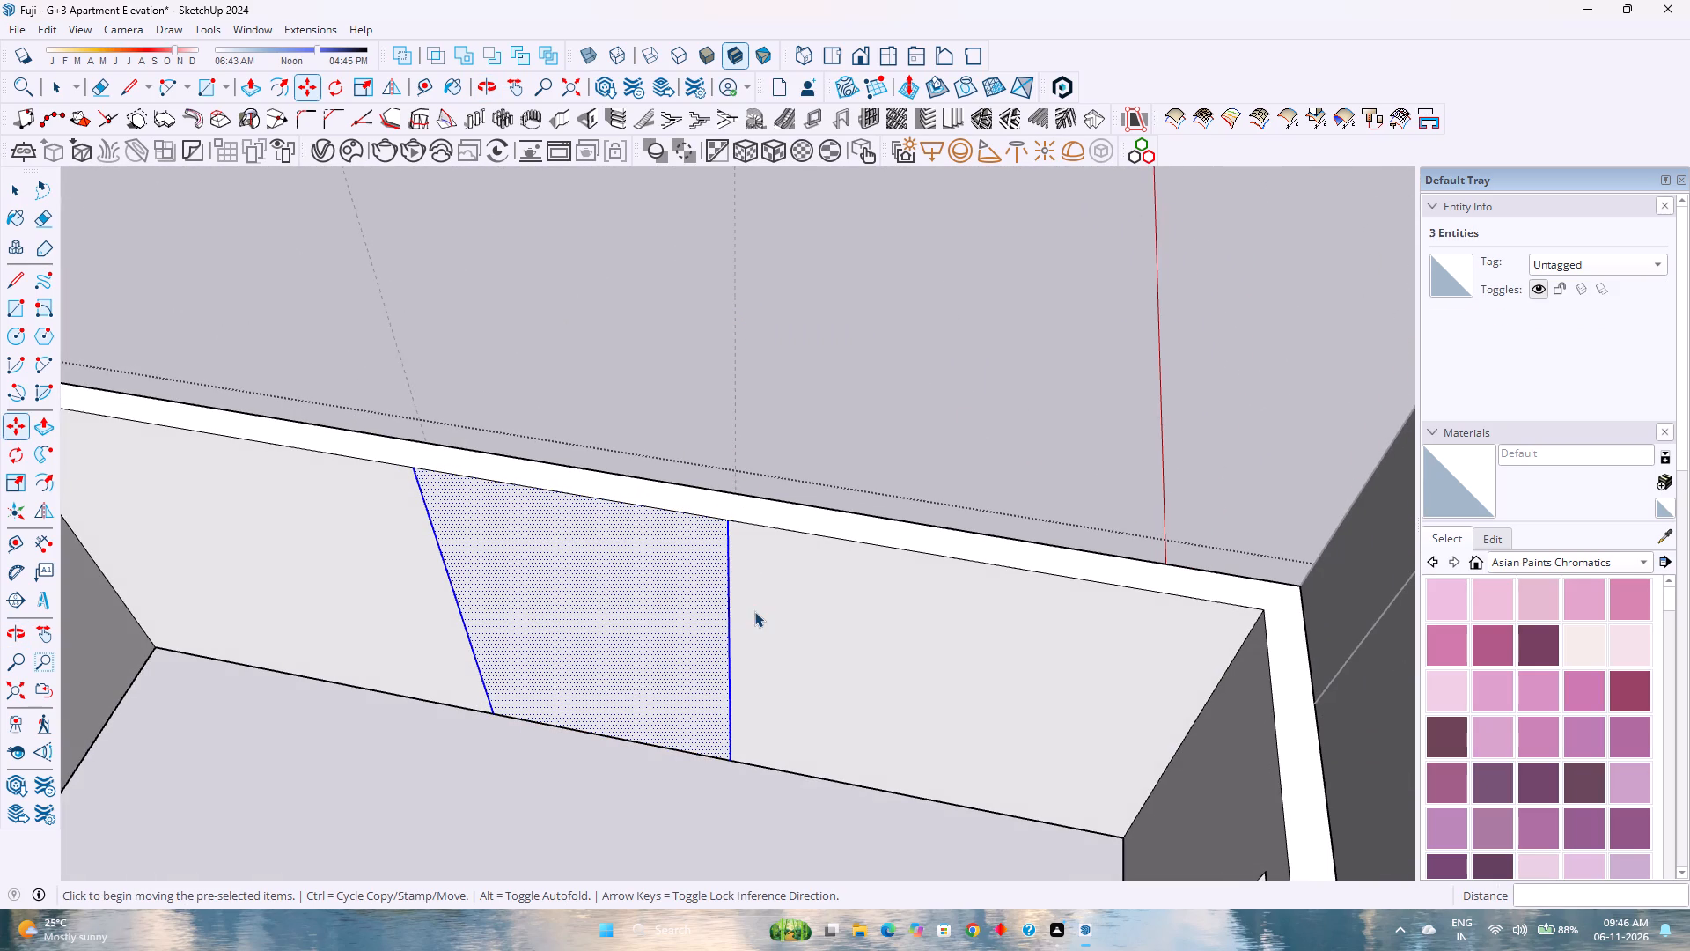
# Move each vertical edge of the inner rectangle 9" outward along the wall to widen it on both sides.
pyautogui.click(727, 600)
pyautogui.press('m')
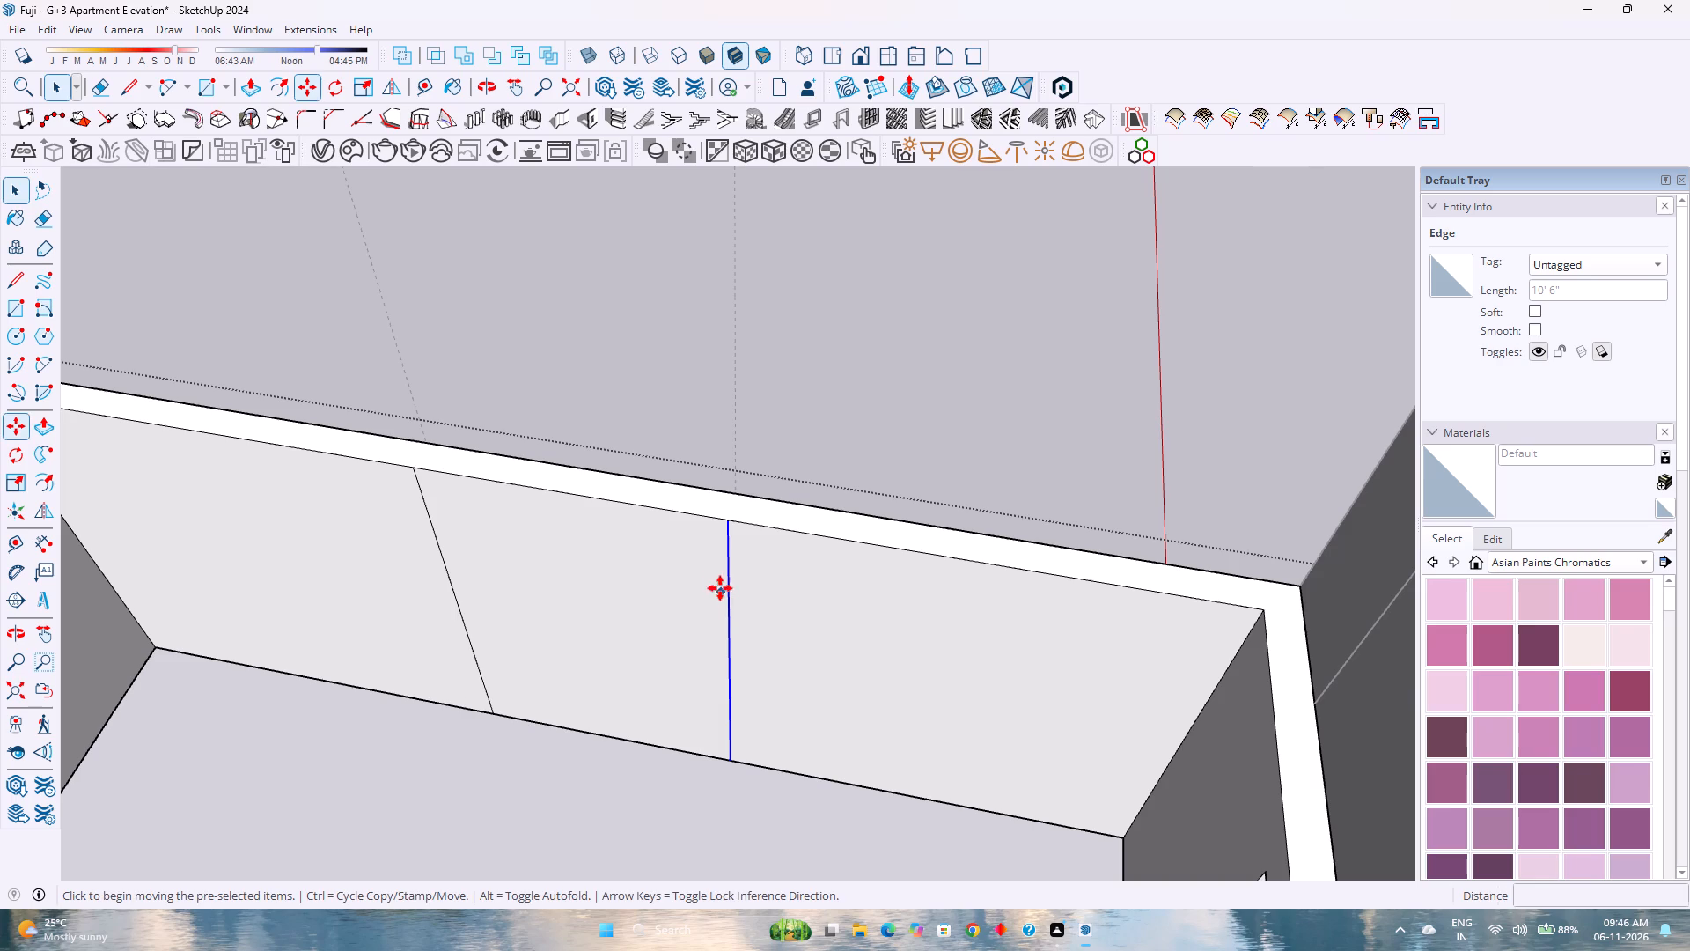
pyautogui.click(727, 519)
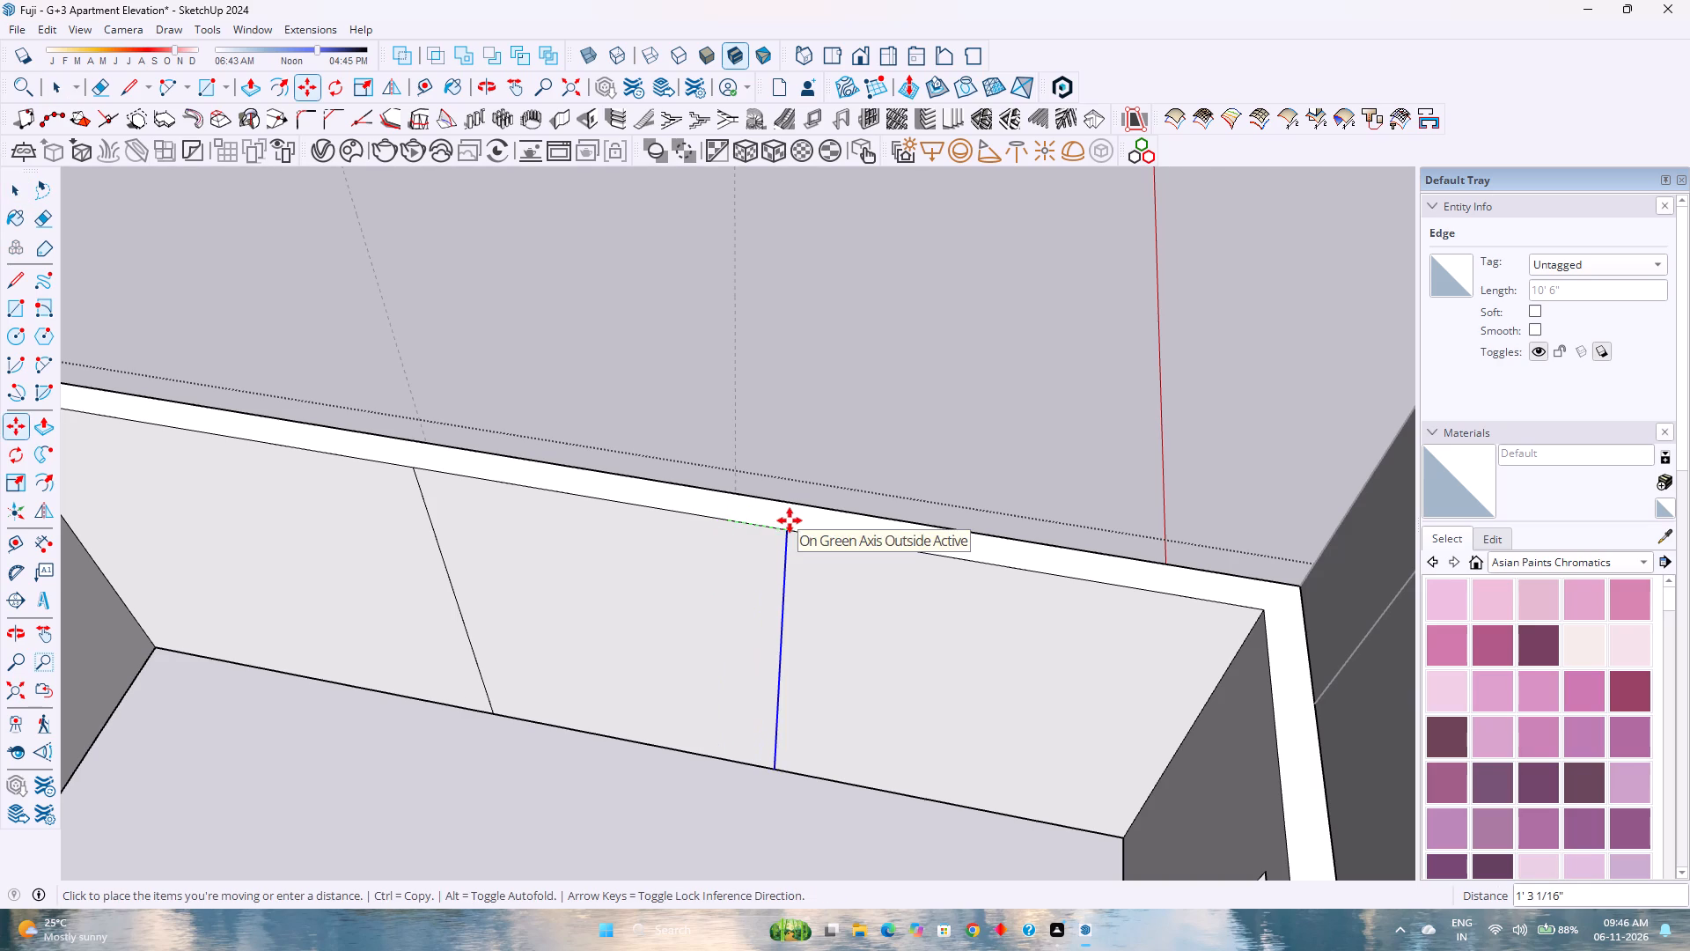
pyautogui.press('Left')
pyautogui.press('9')
pyautogui.press('Return')
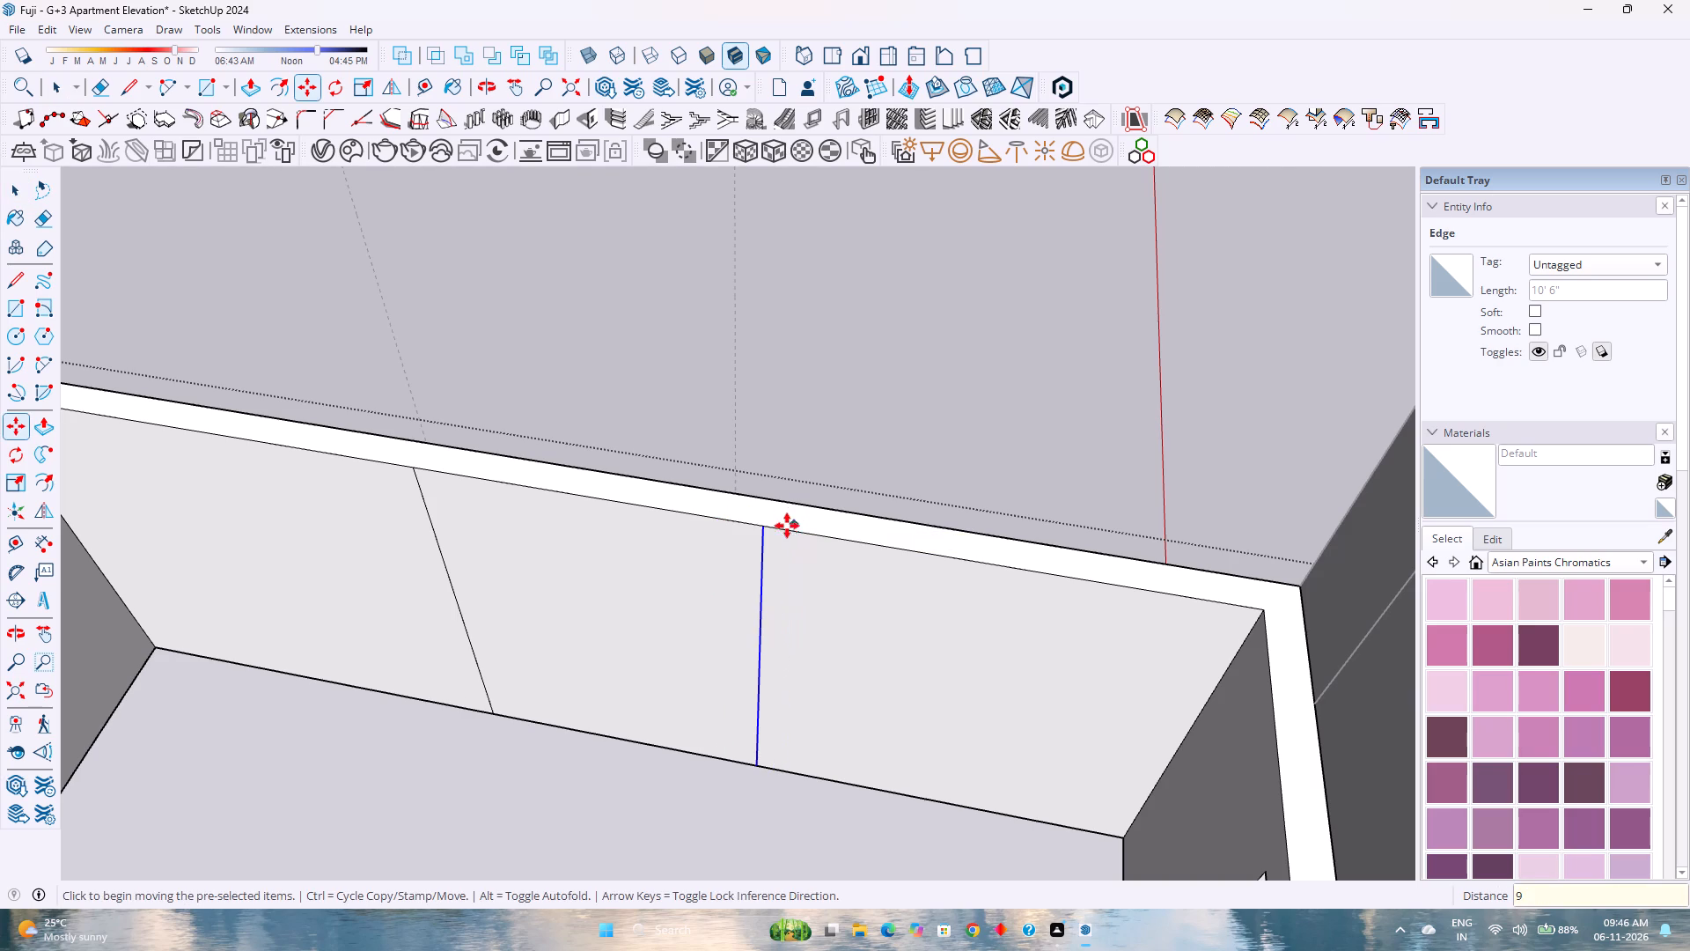
pyautogui.press('space')
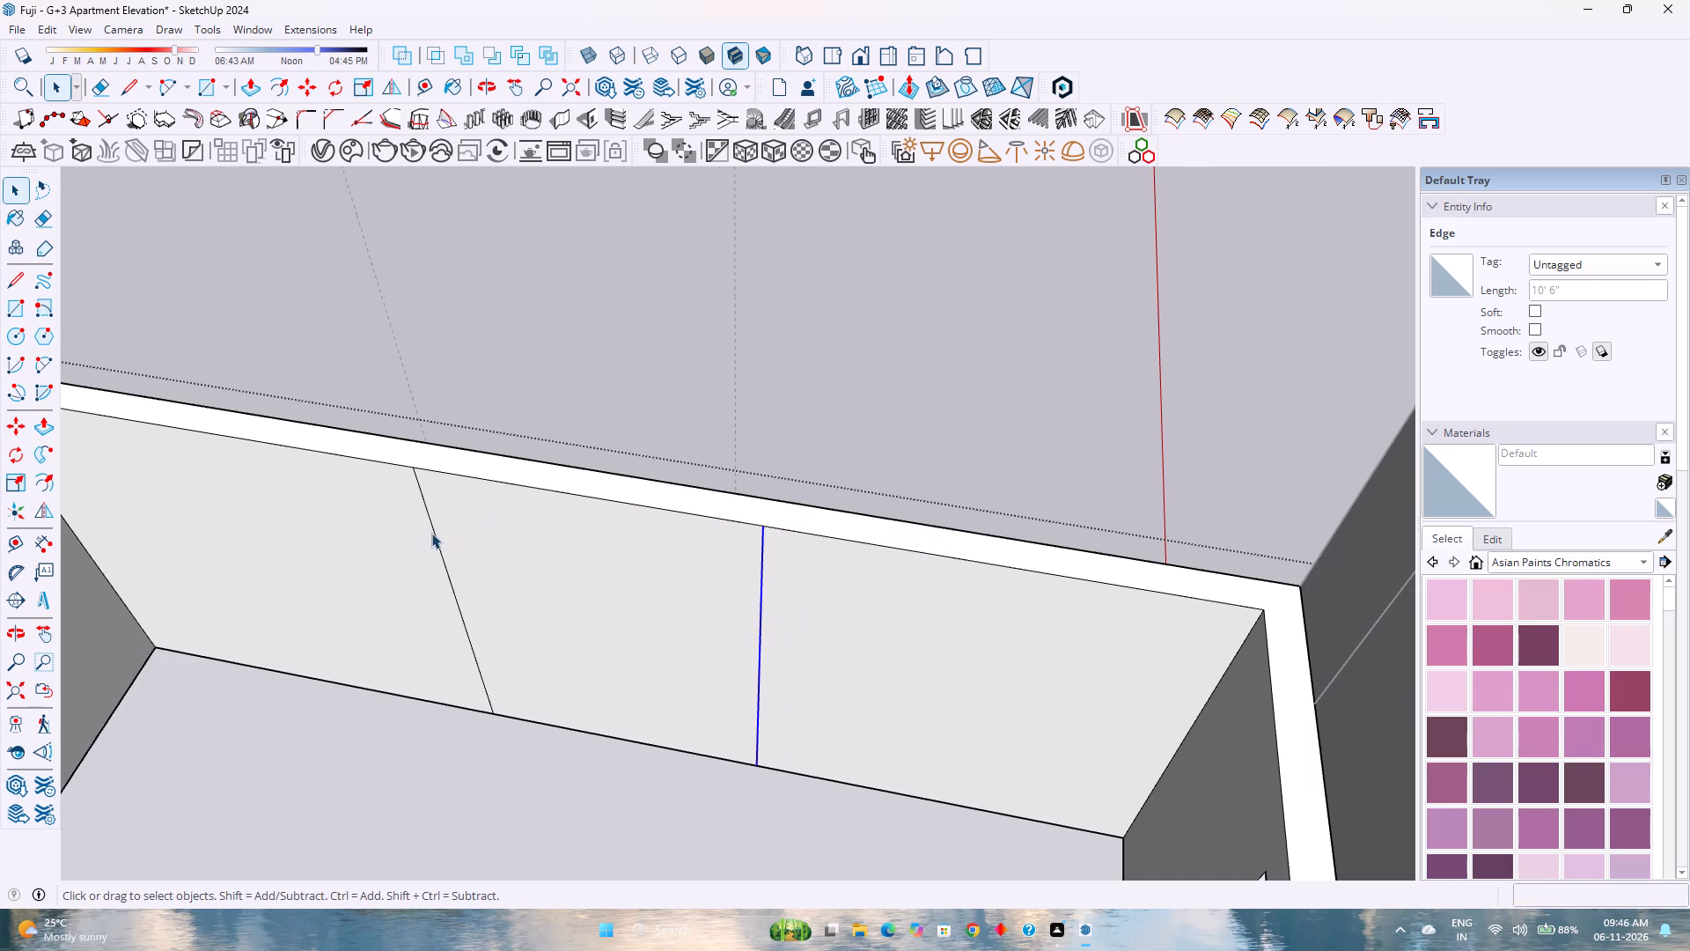
pyautogui.click(433, 527)
pyautogui.press('m')
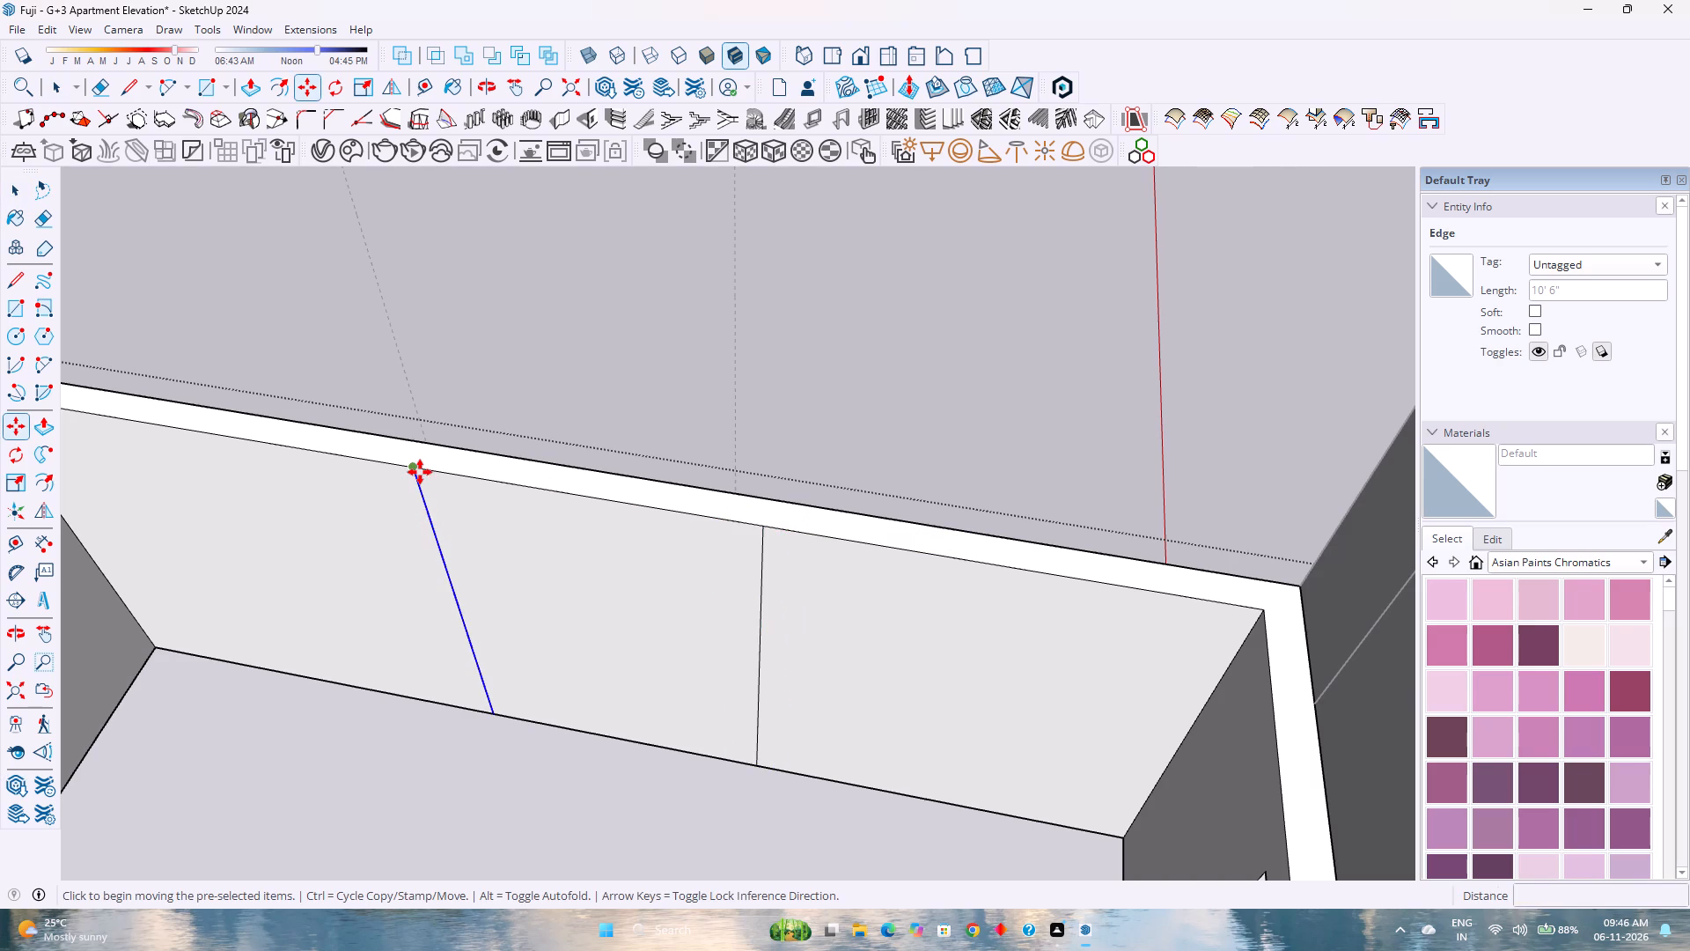
pyautogui.click(412, 468)
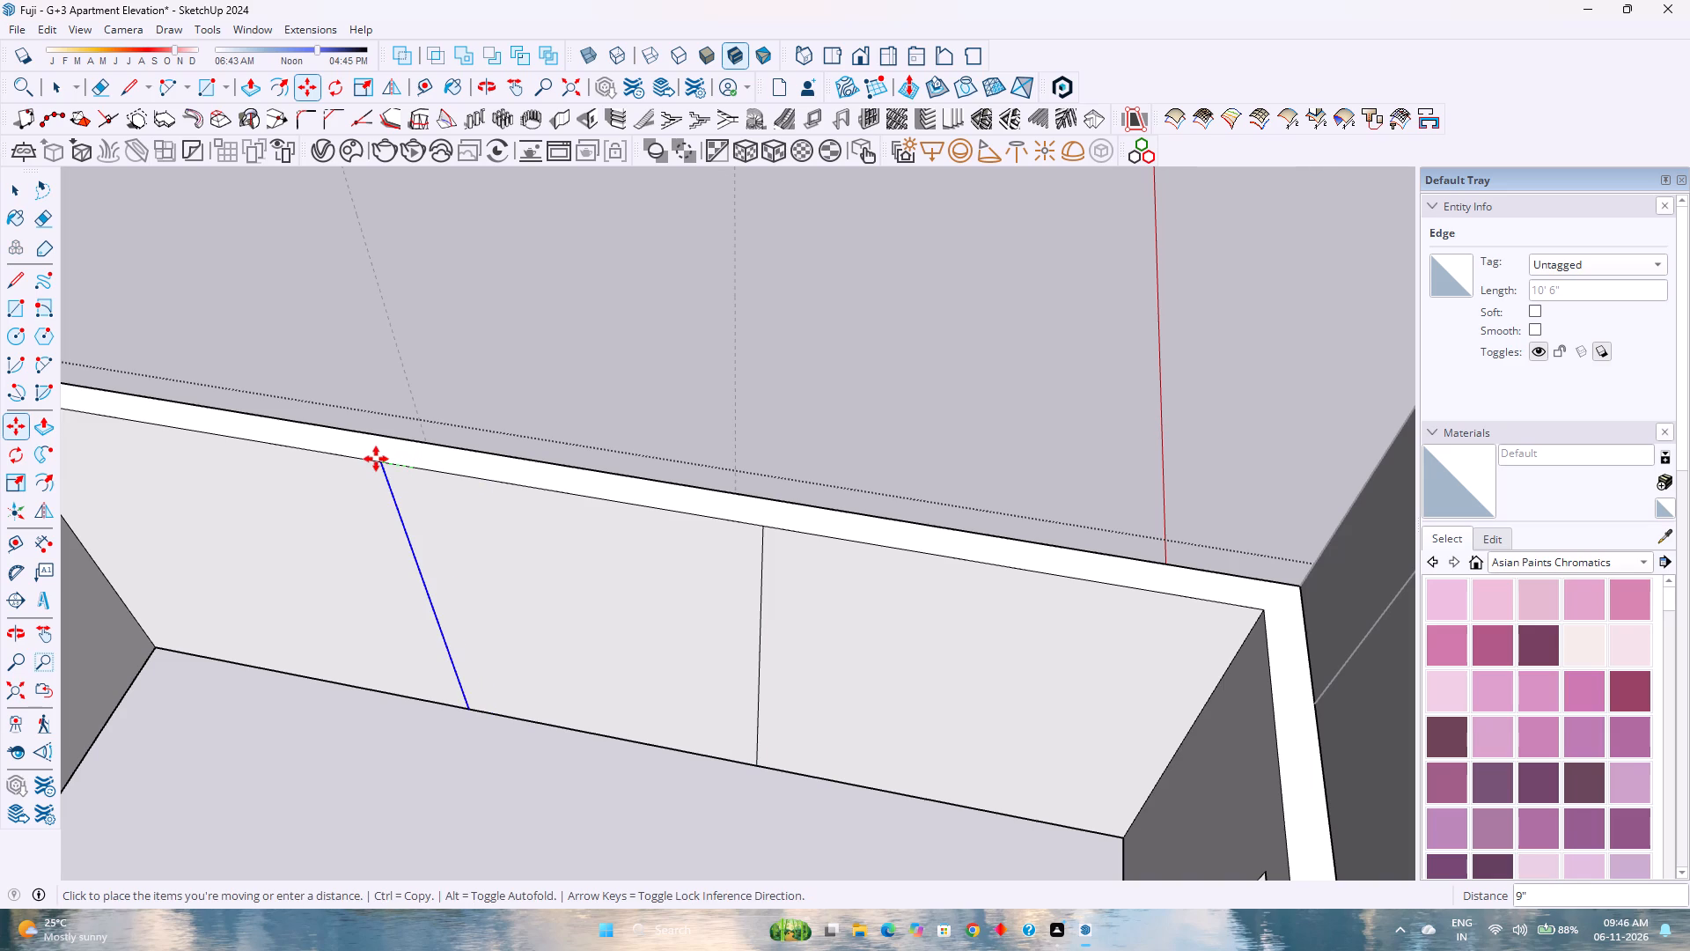
pyautogui.press('Left')
pyautogui.press('9')
pyautogui.press('Return')
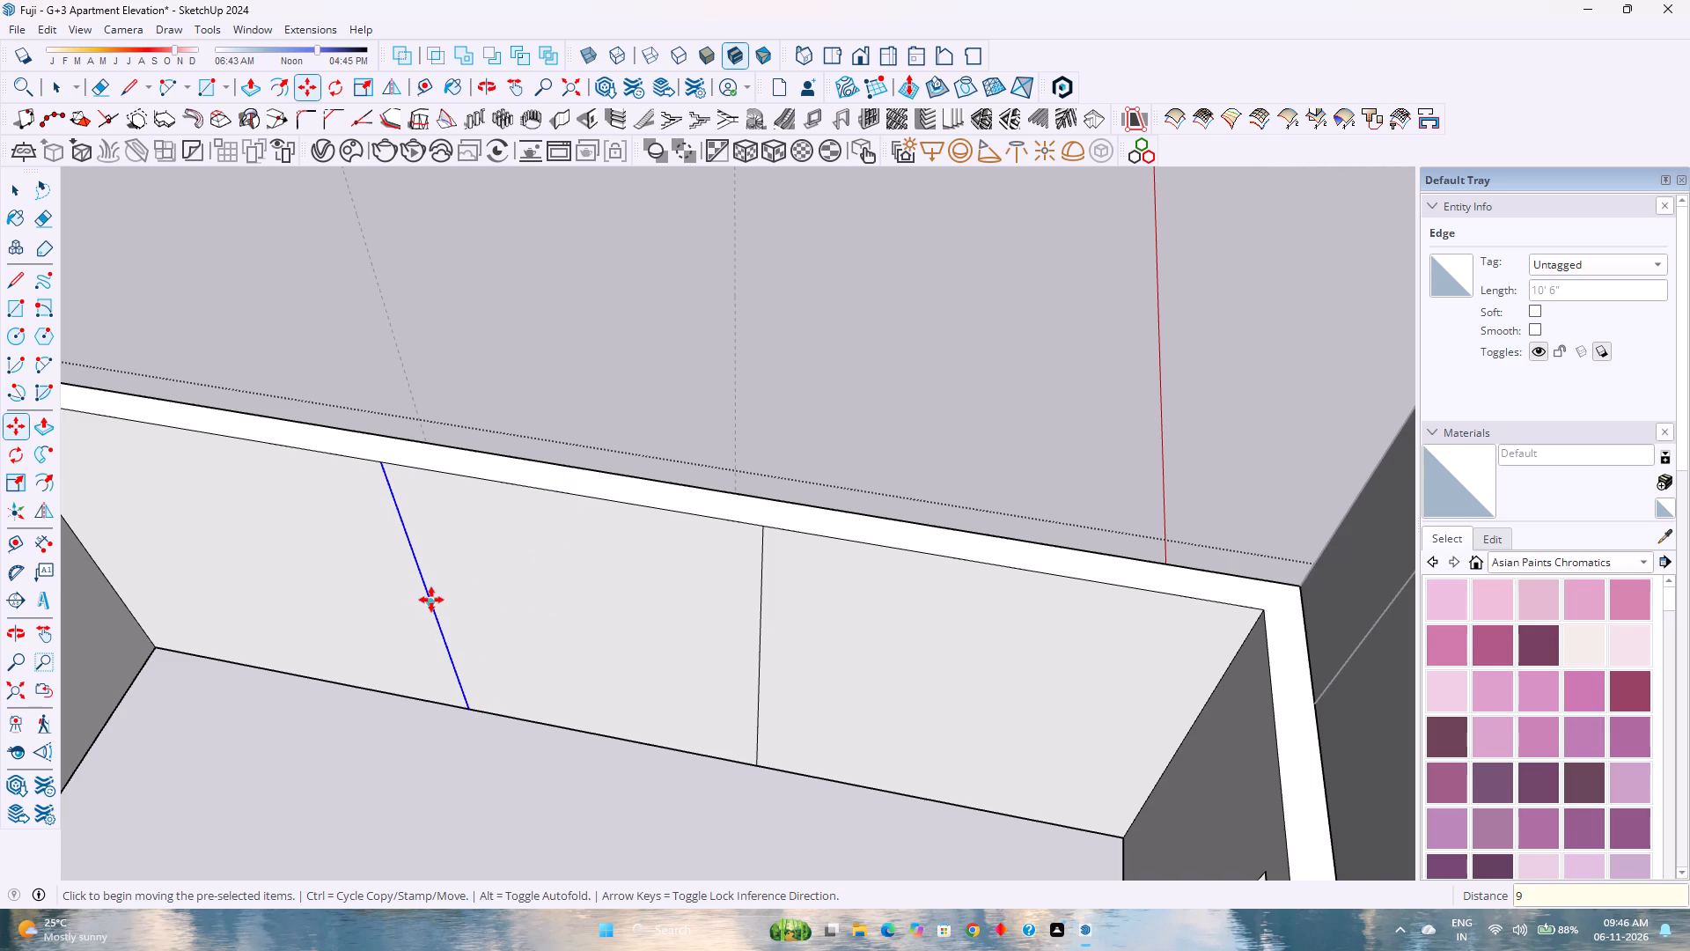
# Push/Pull the widened inner rectangle 3' into this storey's interior.
pyautogui.scroll(-1, 433, 601)
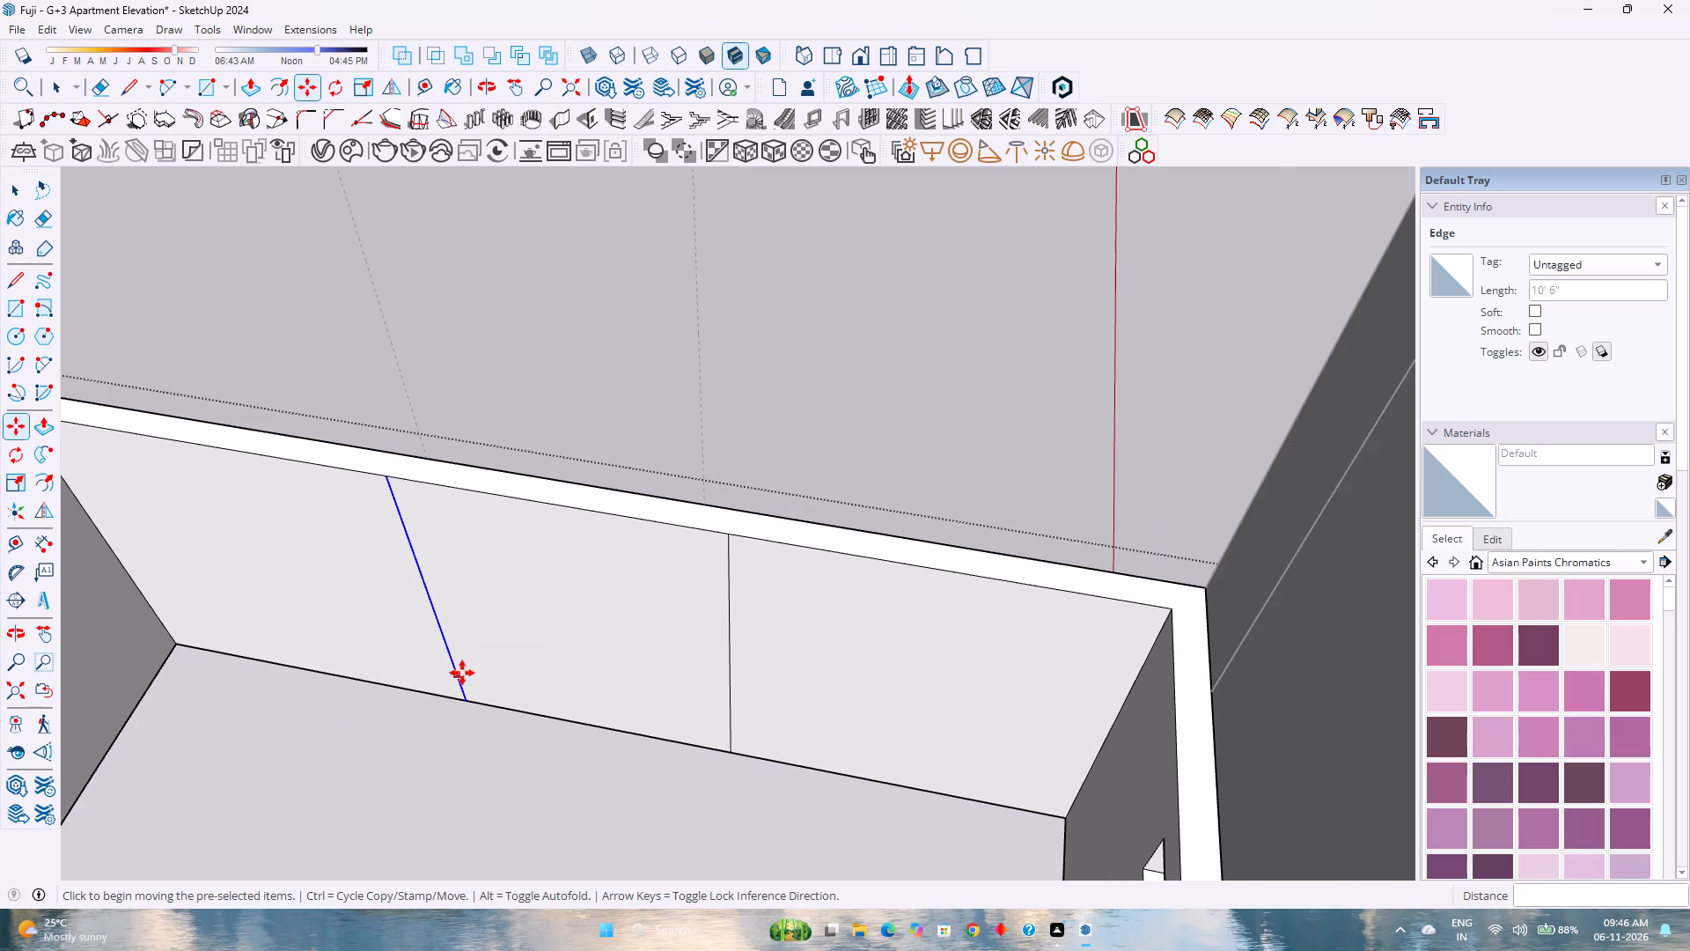
pyautogui.press('p')
pyautogui.click(540, 626)
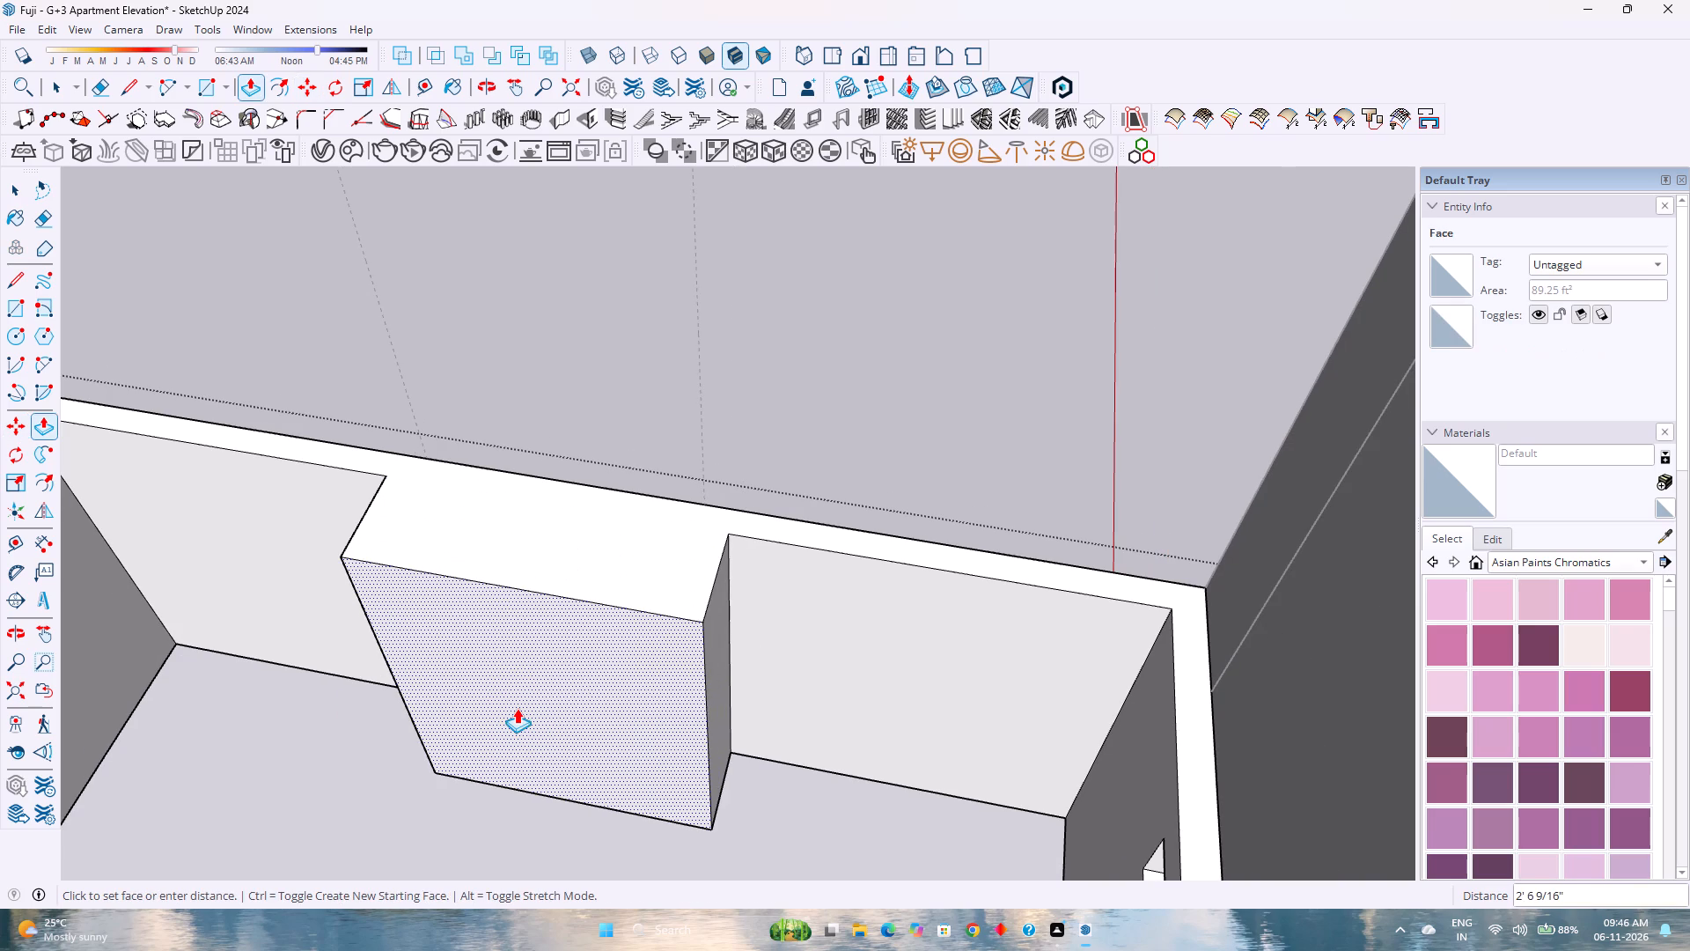
pyautogui.write("3'")
pyautogui.press('Return')
# Push the 7' wide outer face of this storey's side wall 3' inward to form the recess, and leave the group.
pyautogui.scroll(-4, 547, 698)
pyautogui.moveTo(615, 684); pyautogui.dragTo(231, 797, button='middle')
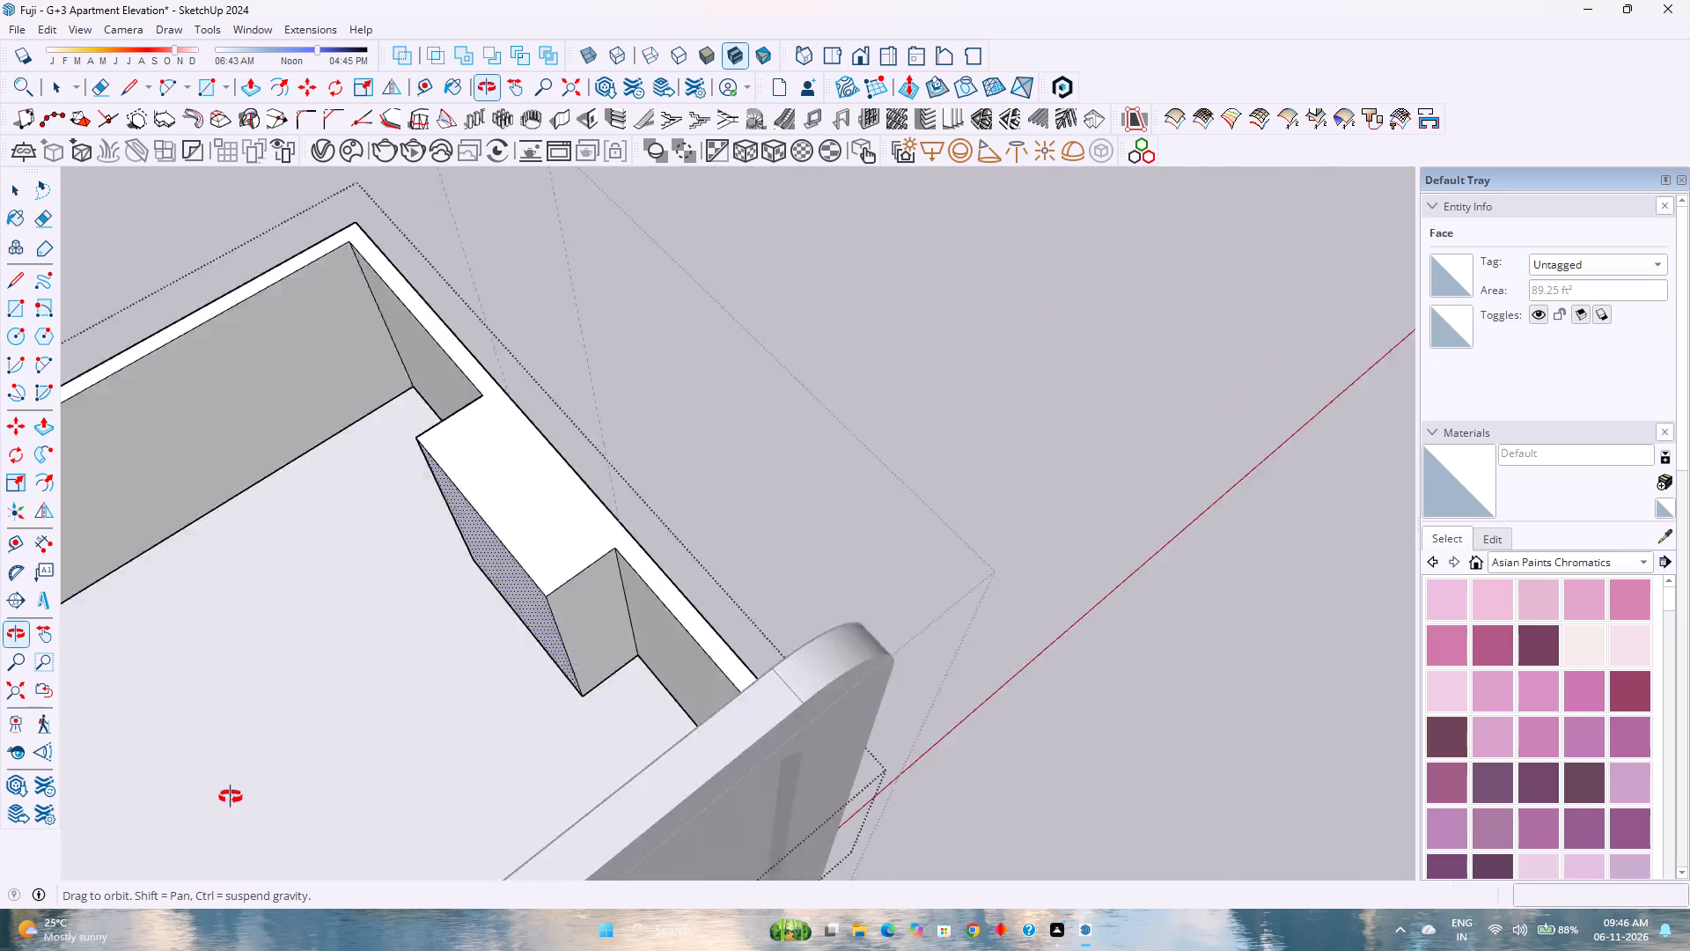
pyautogui.moveTo(231, 797); pyautogui.dragTo(0, 724, button='middle')
pyautogui.scroll(5, 679, 505)
pyautogui.moveTo(664, 473); pyautogui.dragTo(358, 549, button='middle')
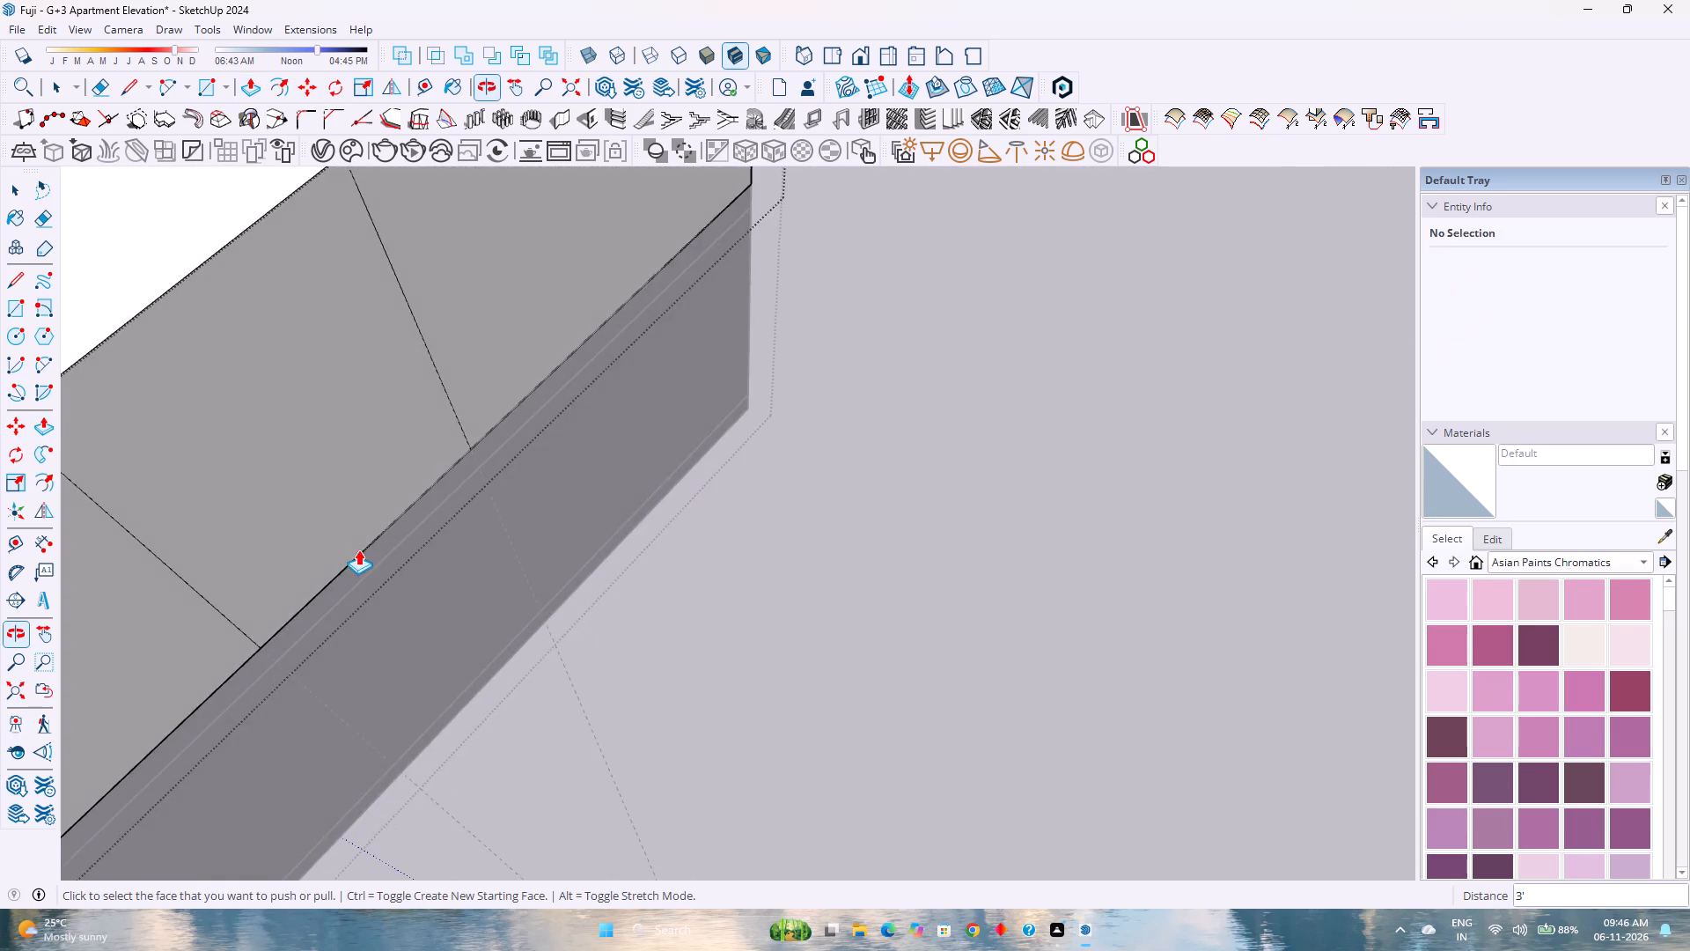
pyautogui.scroll(-5, 358, 539)
pyautogui.keyDown('shift'); pyautogui.moveTo(387, 539); pyautogui.dragTo(562, 715, button='middle'); pyautogui.keyUp('shift')
pyautogui.keyDown('shift'); pyautogui.middleClick(562, 715); pyautogui.keyUp('shift')
pyautogui.click(544, 670)
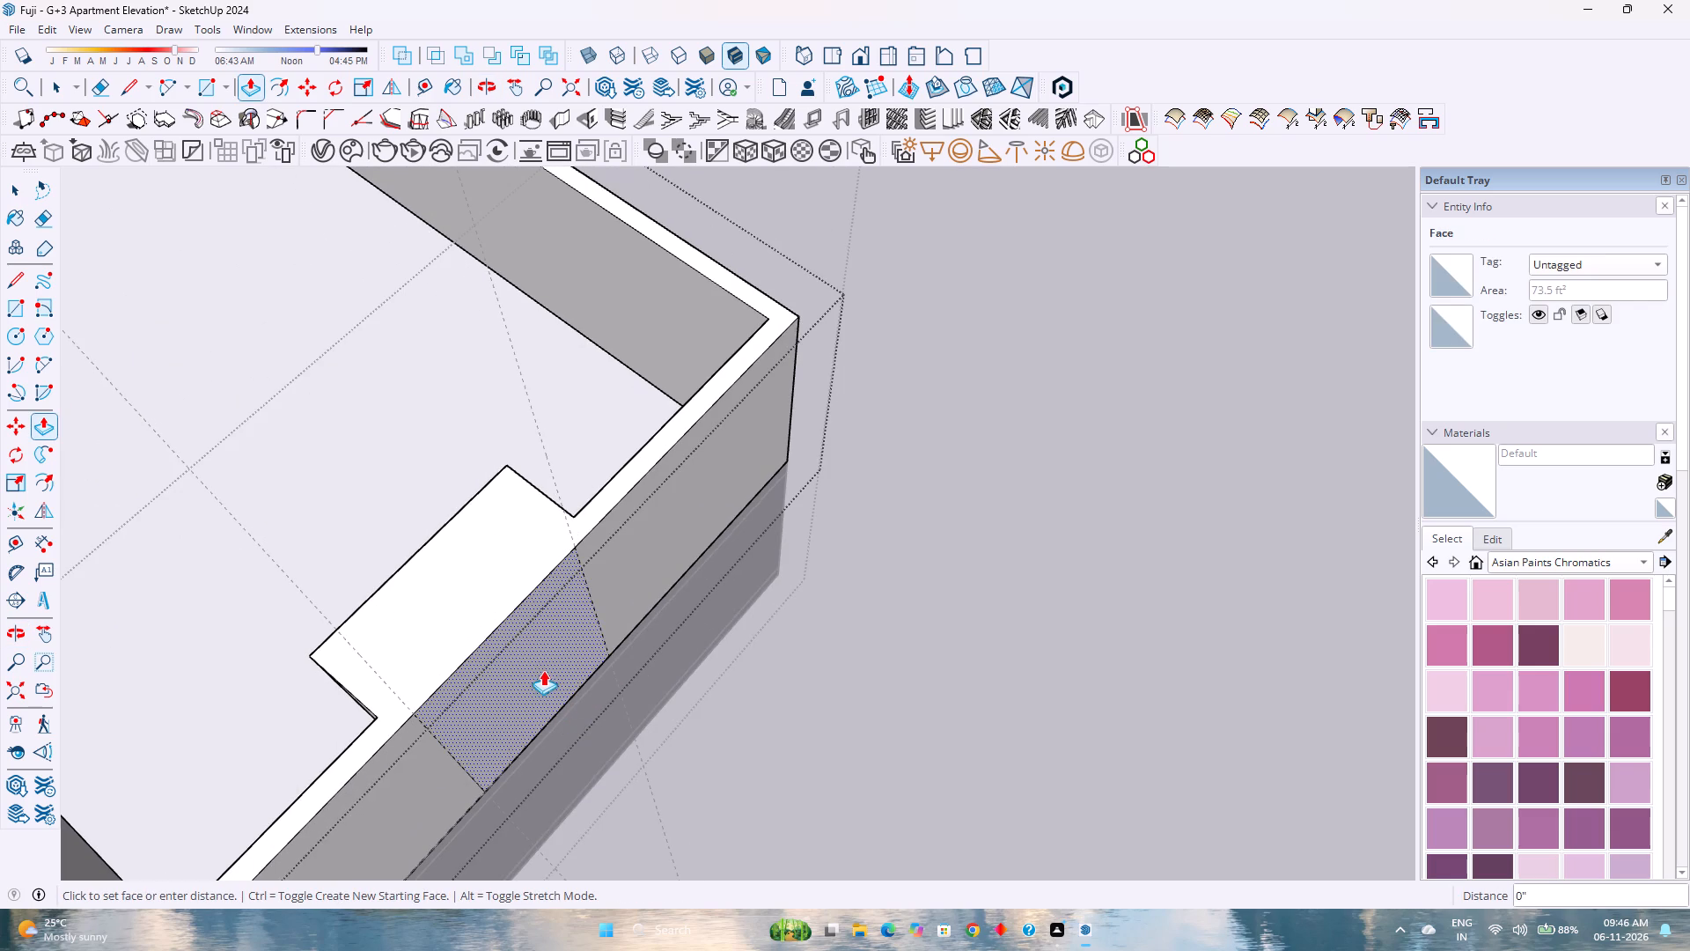
pyautogui.press('9')
pyautogui.press('Return')
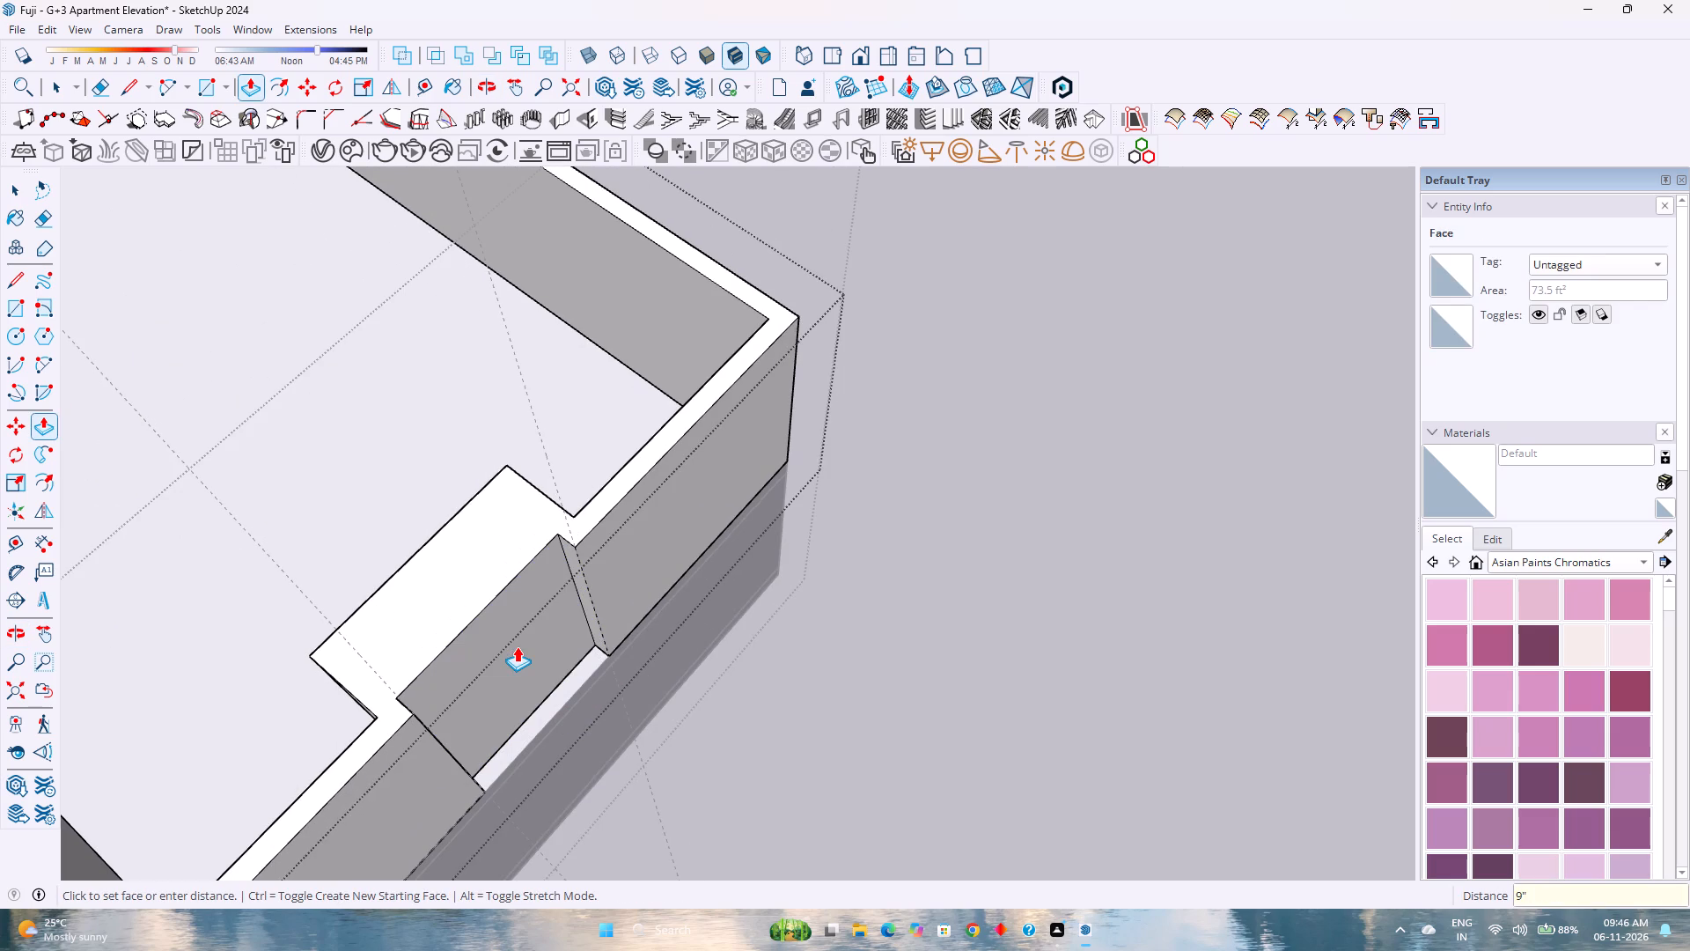
pyautogui.write("3'")
pyautogui.press('Return')
pyautogui.press('space')
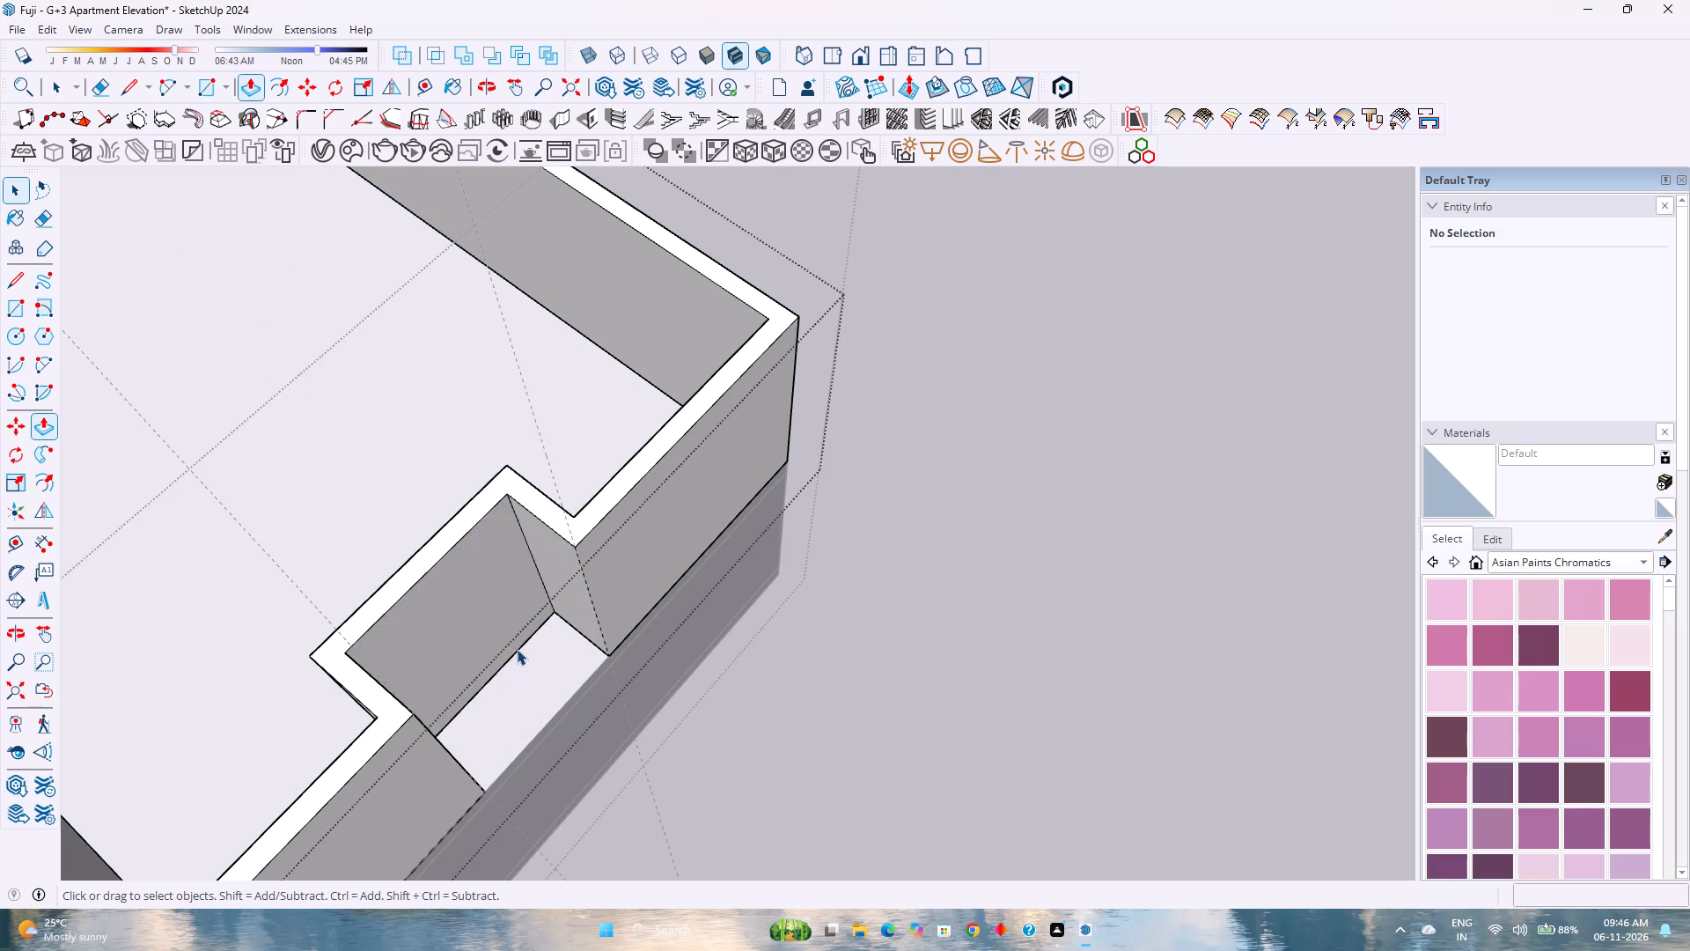
pyautogui.scroll(-3, 609, 721)
pyautogui.click(889, 680)
# Hide this storey's recessed wall group to reach the storey below.
pyautogui.scroll(-3, 870, 687)
pyautogui.keyDown('shift'); pyautogui.moveTo(649, 687); pyautogui.dragTo(885, 725, button='middle'); pyautogui.keyUp('shift')
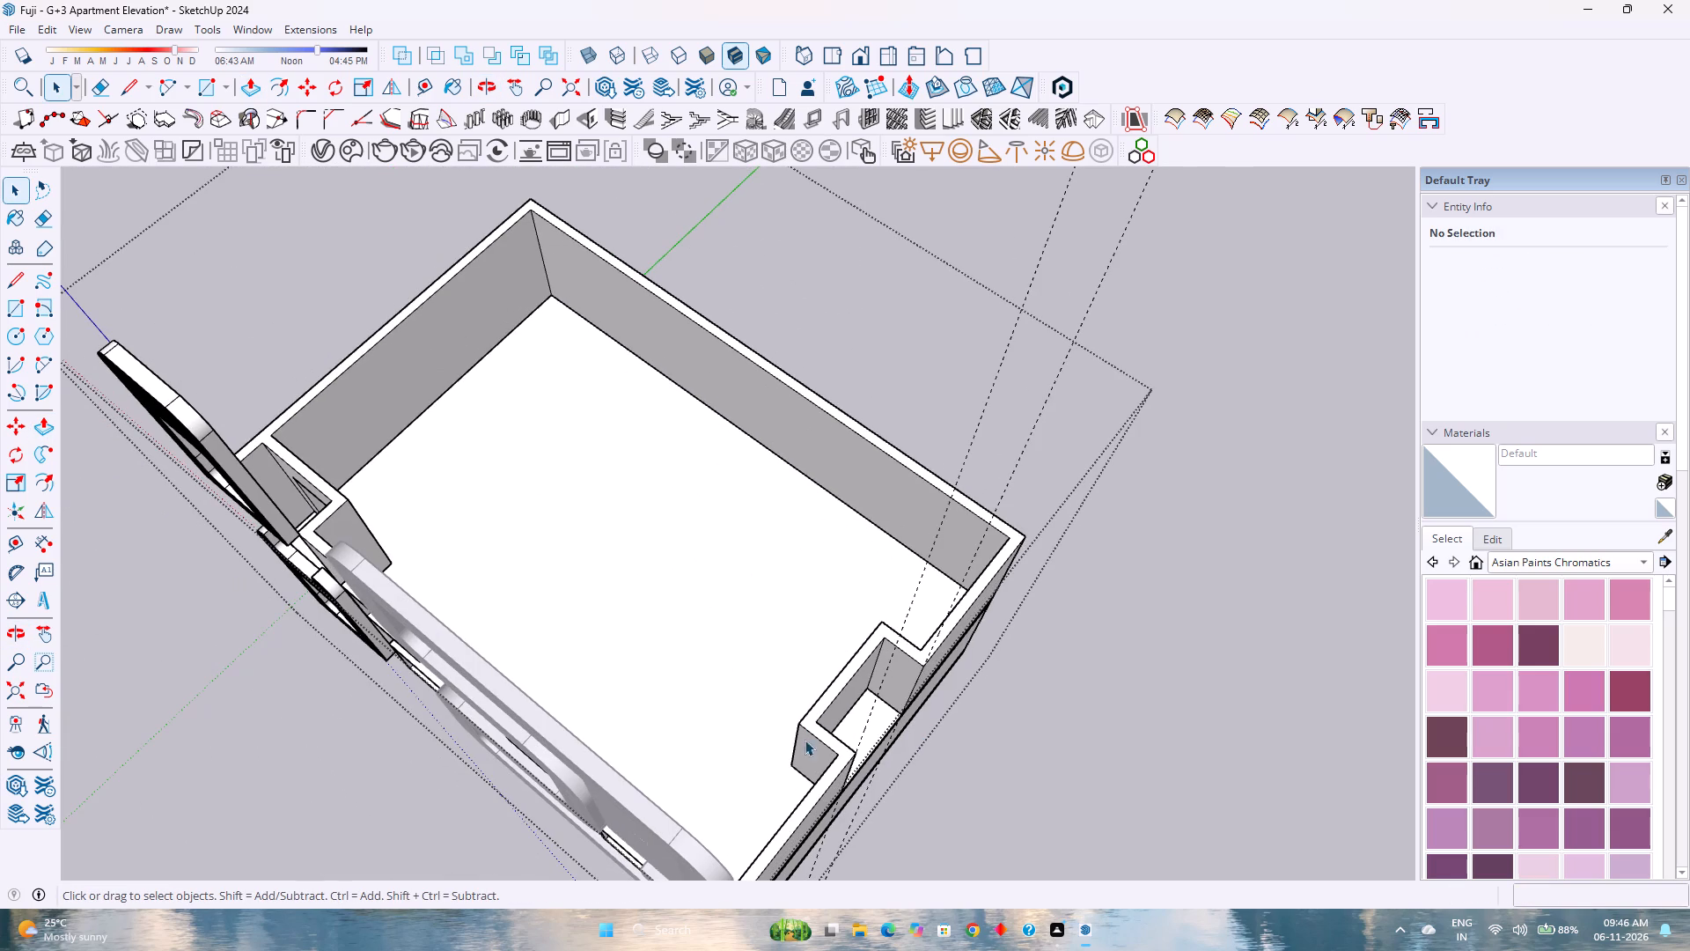
pyautogui.click(819, 775)
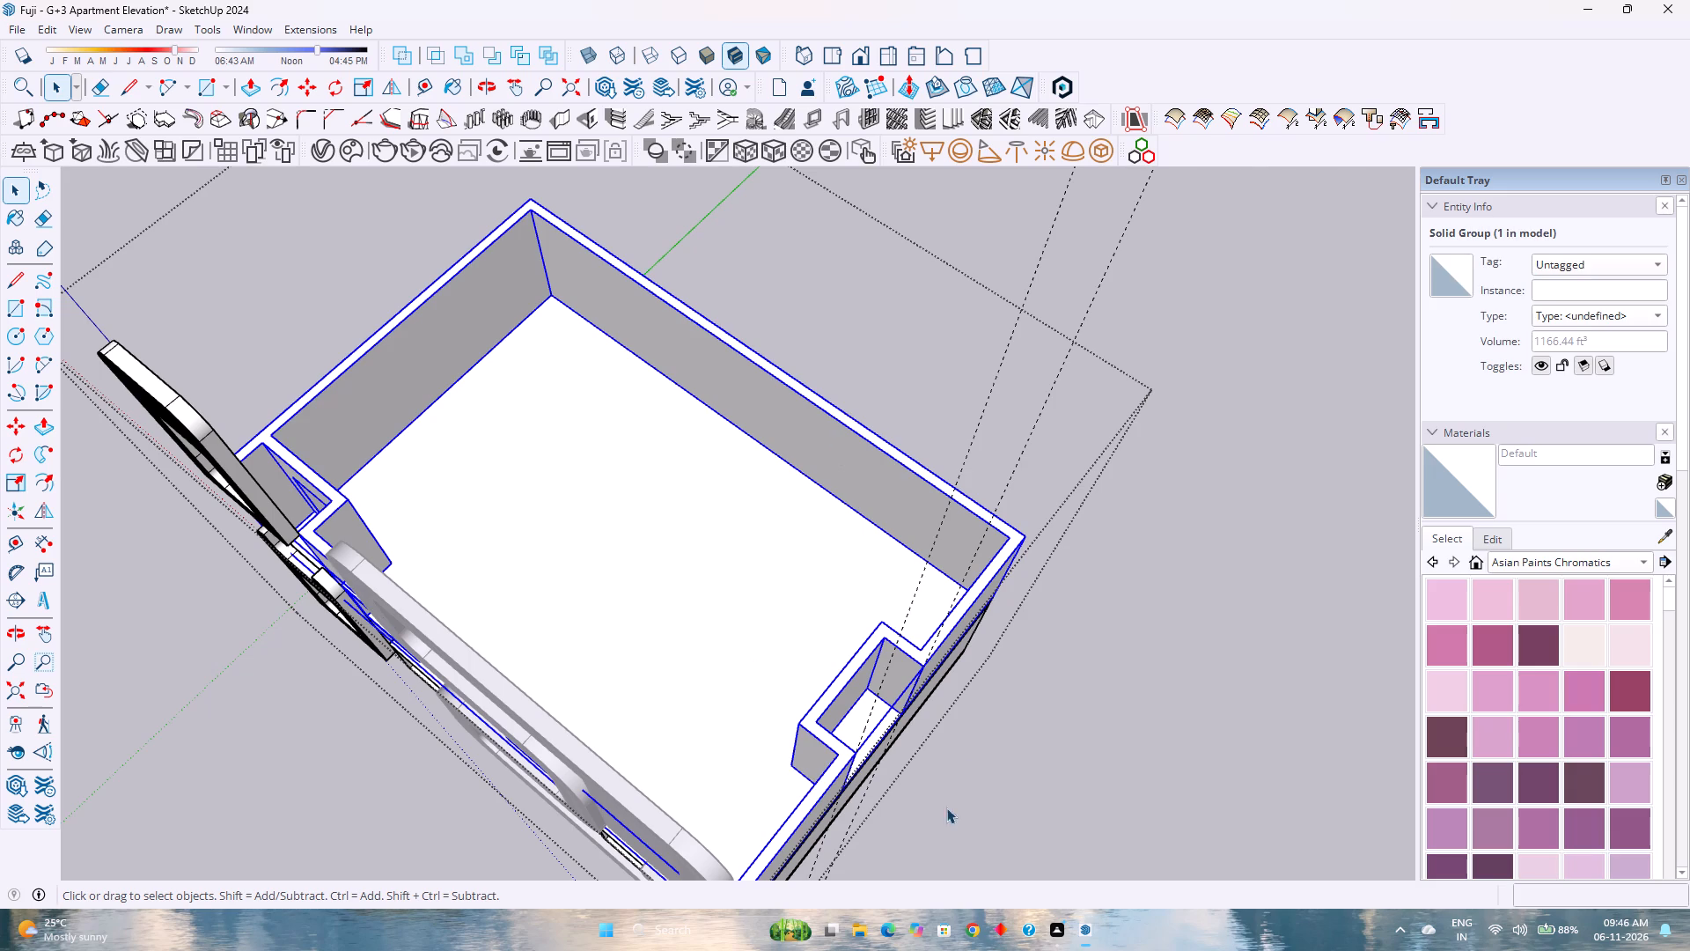
pyautogui.rightClick(834, 756)
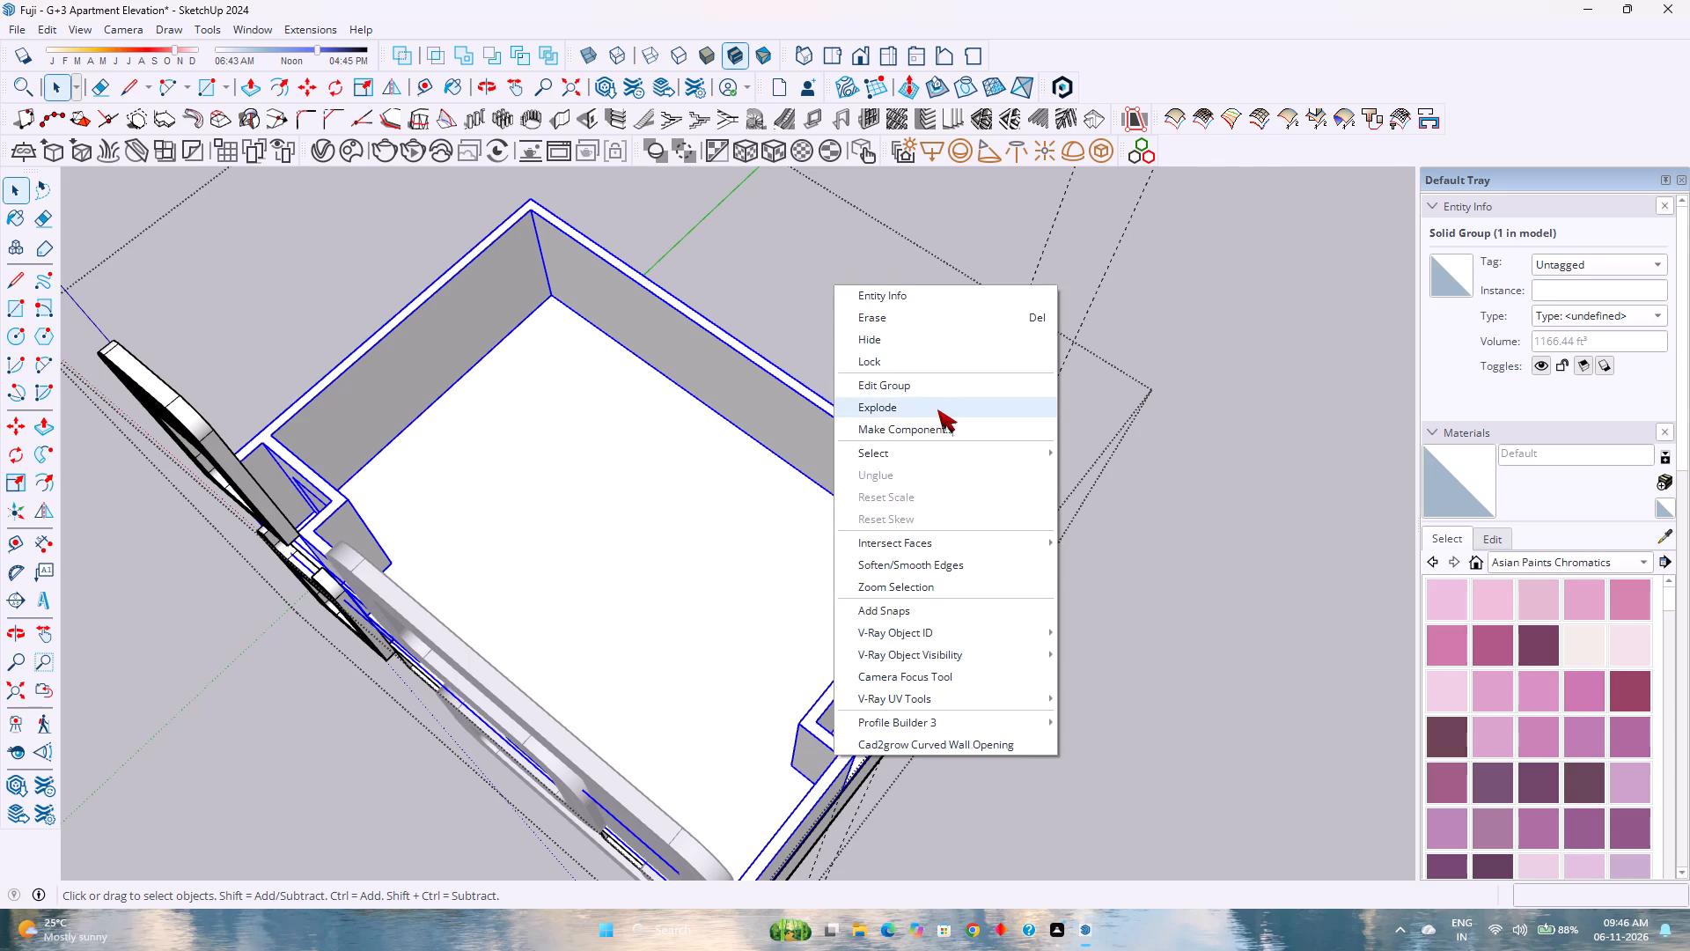
pyautogui.click(936, 342)
# Hide the slab group covering the lowest storey to expose its wall group.
pyautogui.scroll(-3, 1044, 623)
pyautogui.middleClick(1000, 767)
pyautogui.moveTo(1000, 767); pyautogui.dragTo(722, 538, button='middle')
pyautogui.middleClick(720, 536)
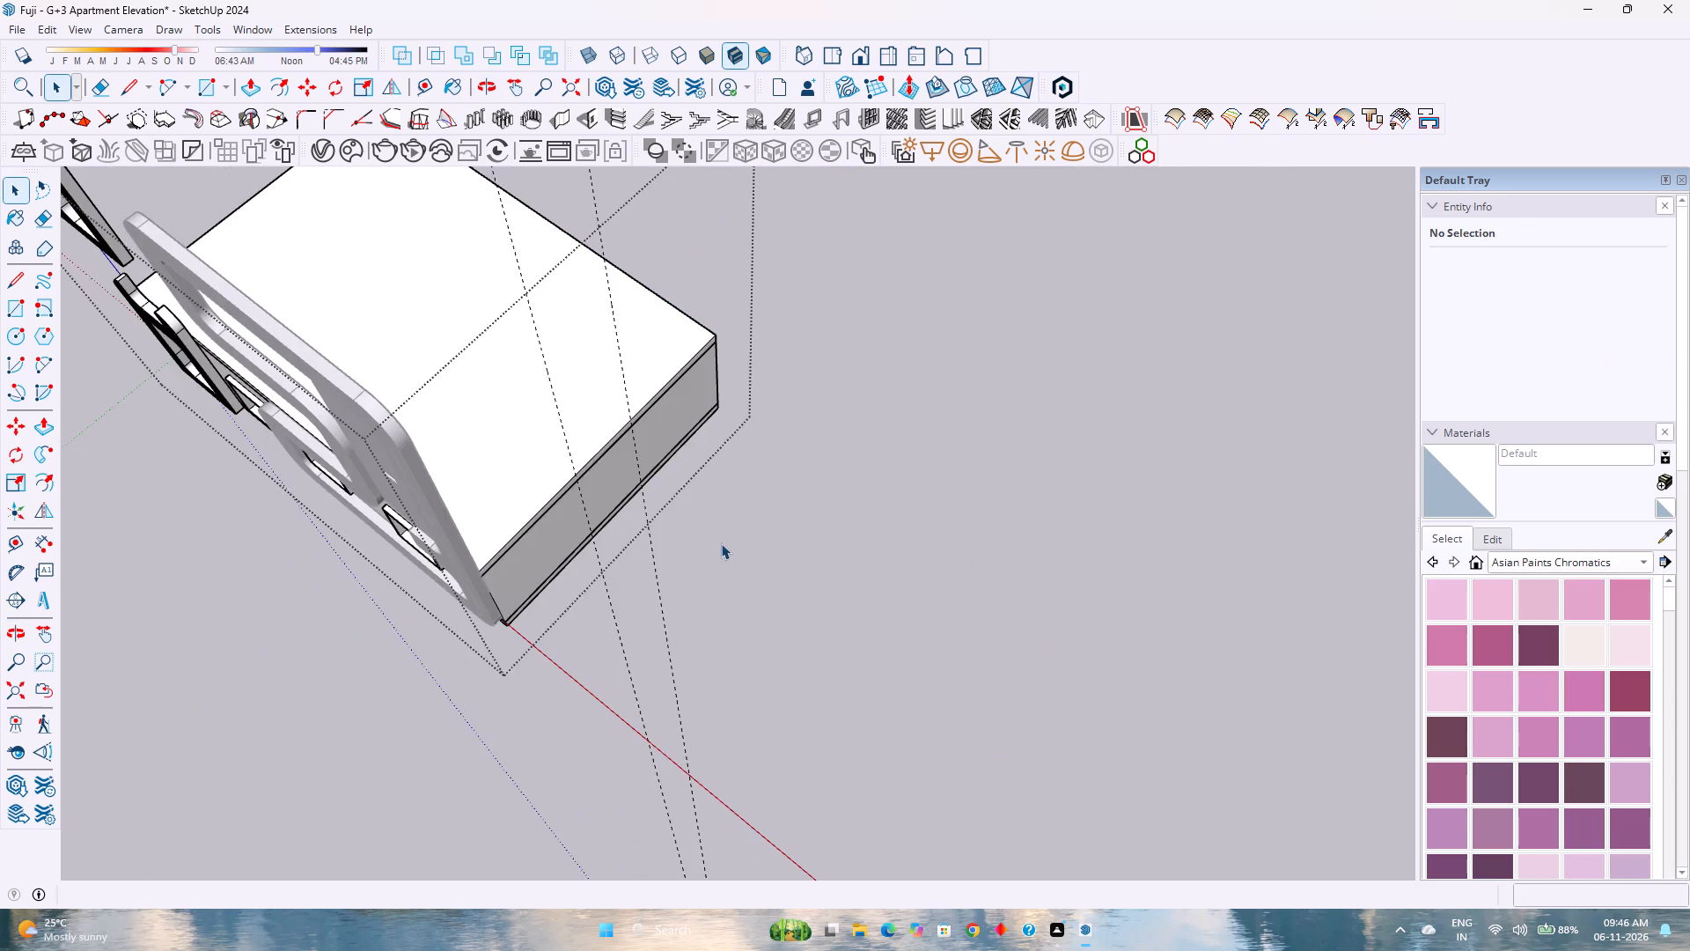
pyautogui.scroll(-2, 722, 543)
pyautogui.keyDown('shift'); pyautogui.moveTo(730, 550); pyautogui.dragTo(974, 760, button='middle'); pyautogui.keyUp('shift')
pyautogui.keyDown('shift'); pyautogui.middleClick(974, 760); pyautogui.keyUp('shift')
pyautogui.moveTo(945, 741); pyautogui.dragTo(671, 546, button='middle')
pyautogui.moveTo(658, 540); pyautogui.dragTo(596, 505, button='middle')
pyautogui.scroll(4, 702, 767)
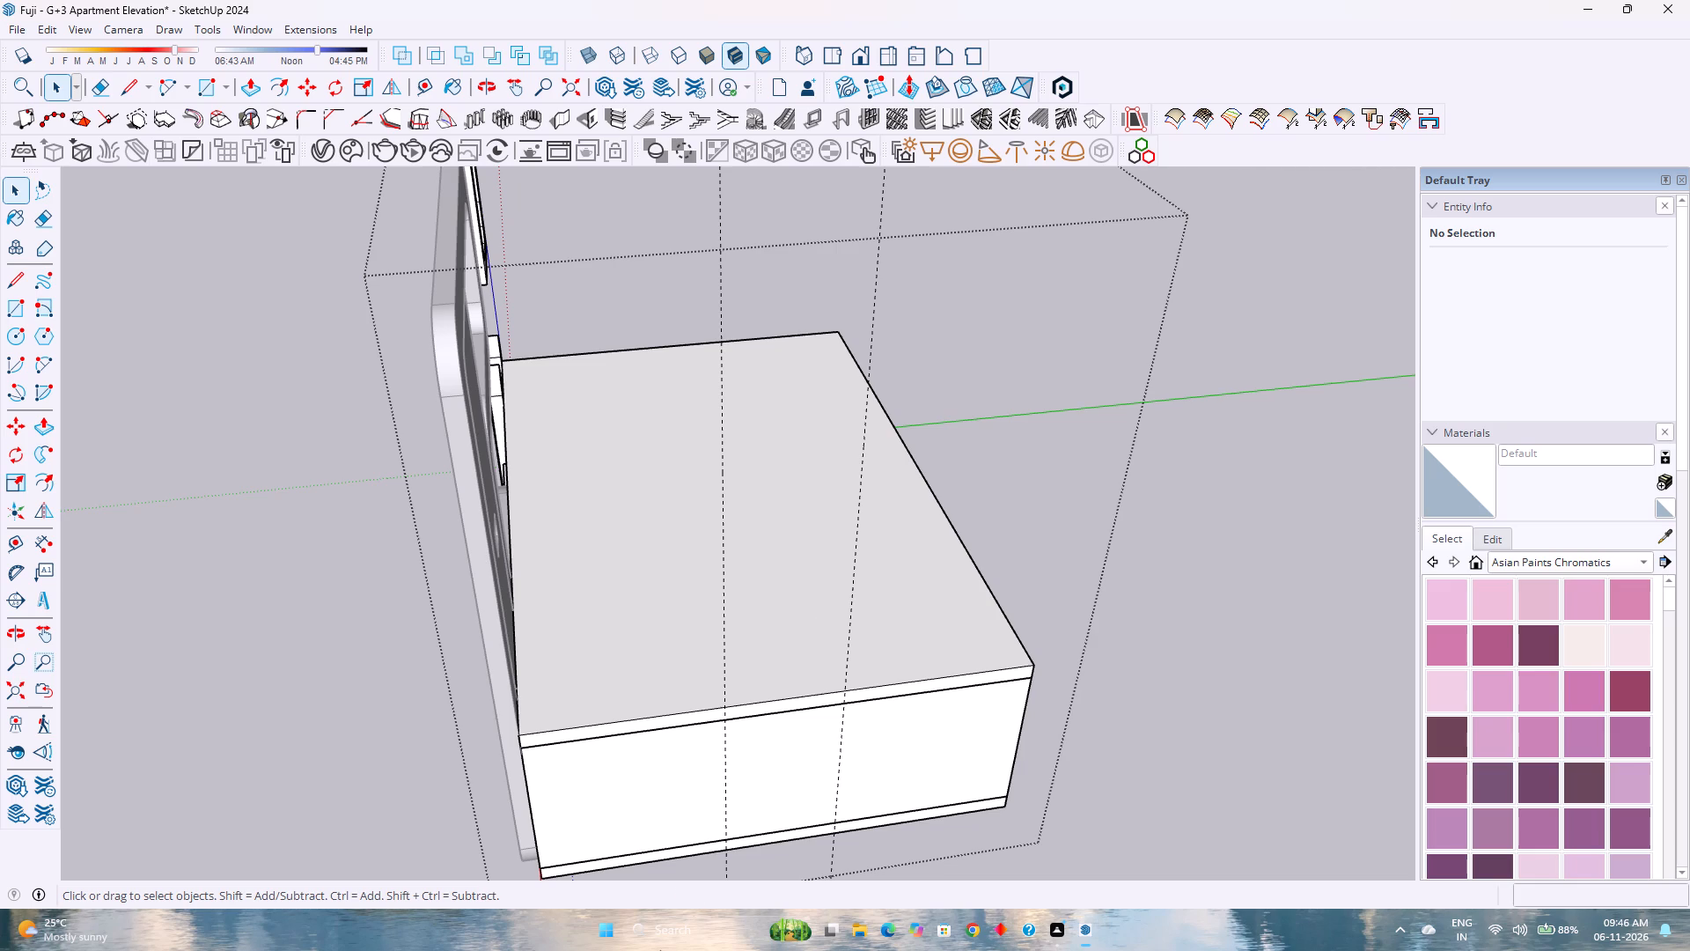
pyautogui.click(694, 711)
pyautogui.rightClick(694, 711)
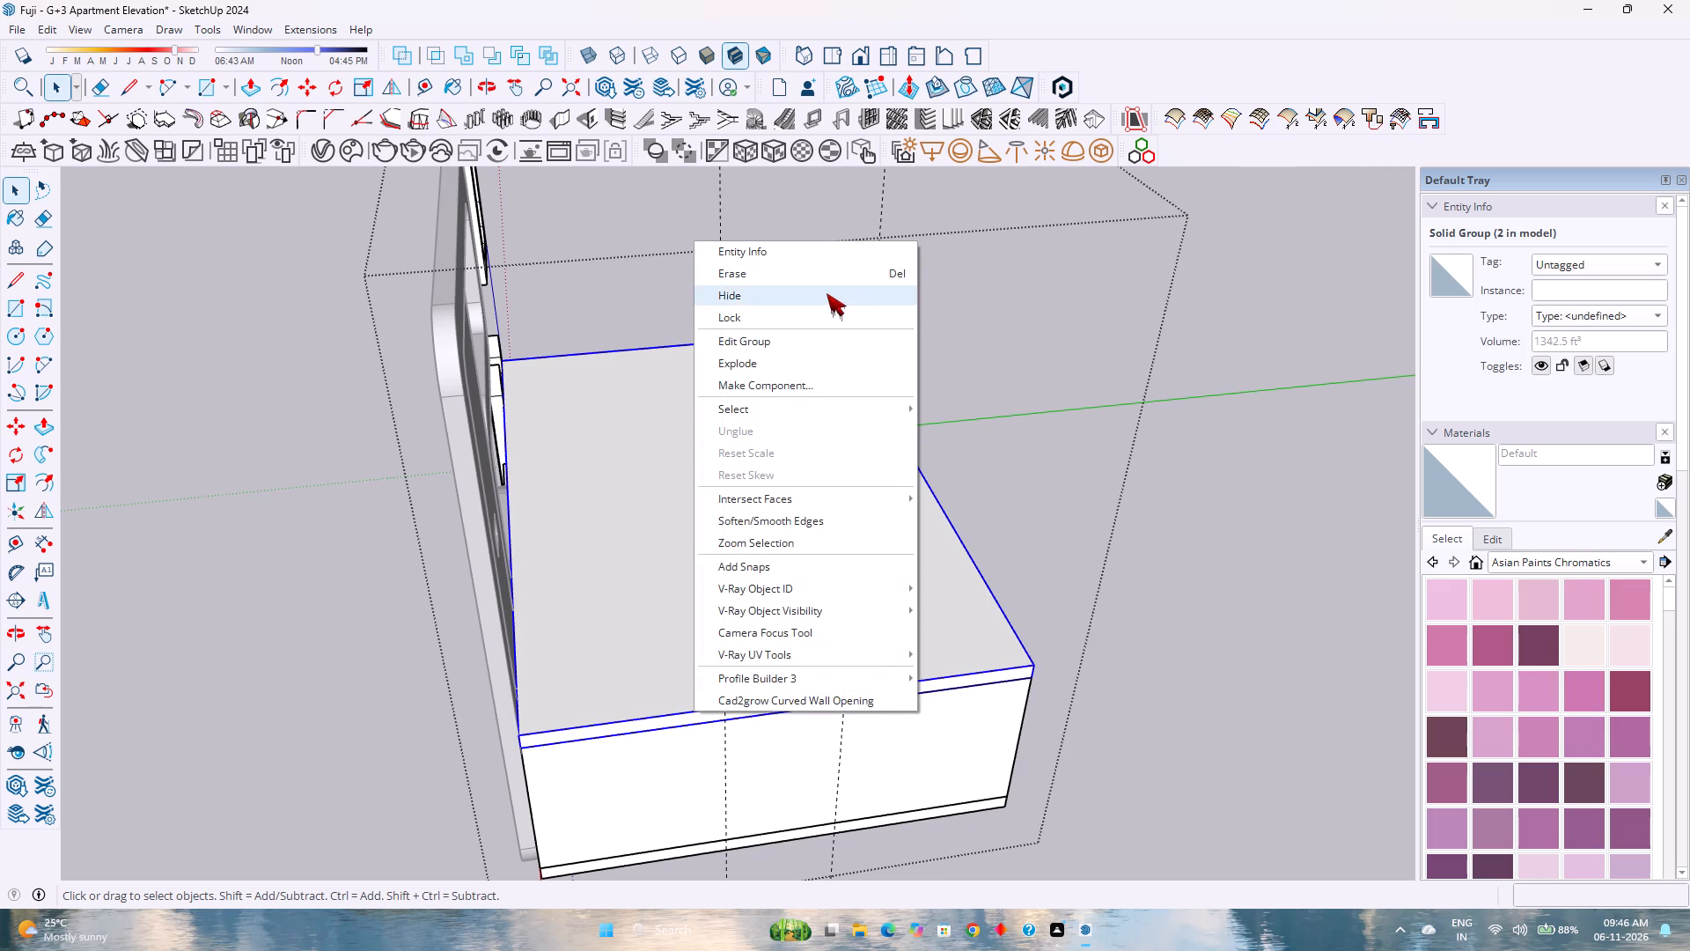
pyautogui.click(827, 294)
# Open the lowest storey's wall group and draw a 7' by 10'6" rectangle on the outer side wall between the two guides.
pyautogui.doubleClick(788, 771)
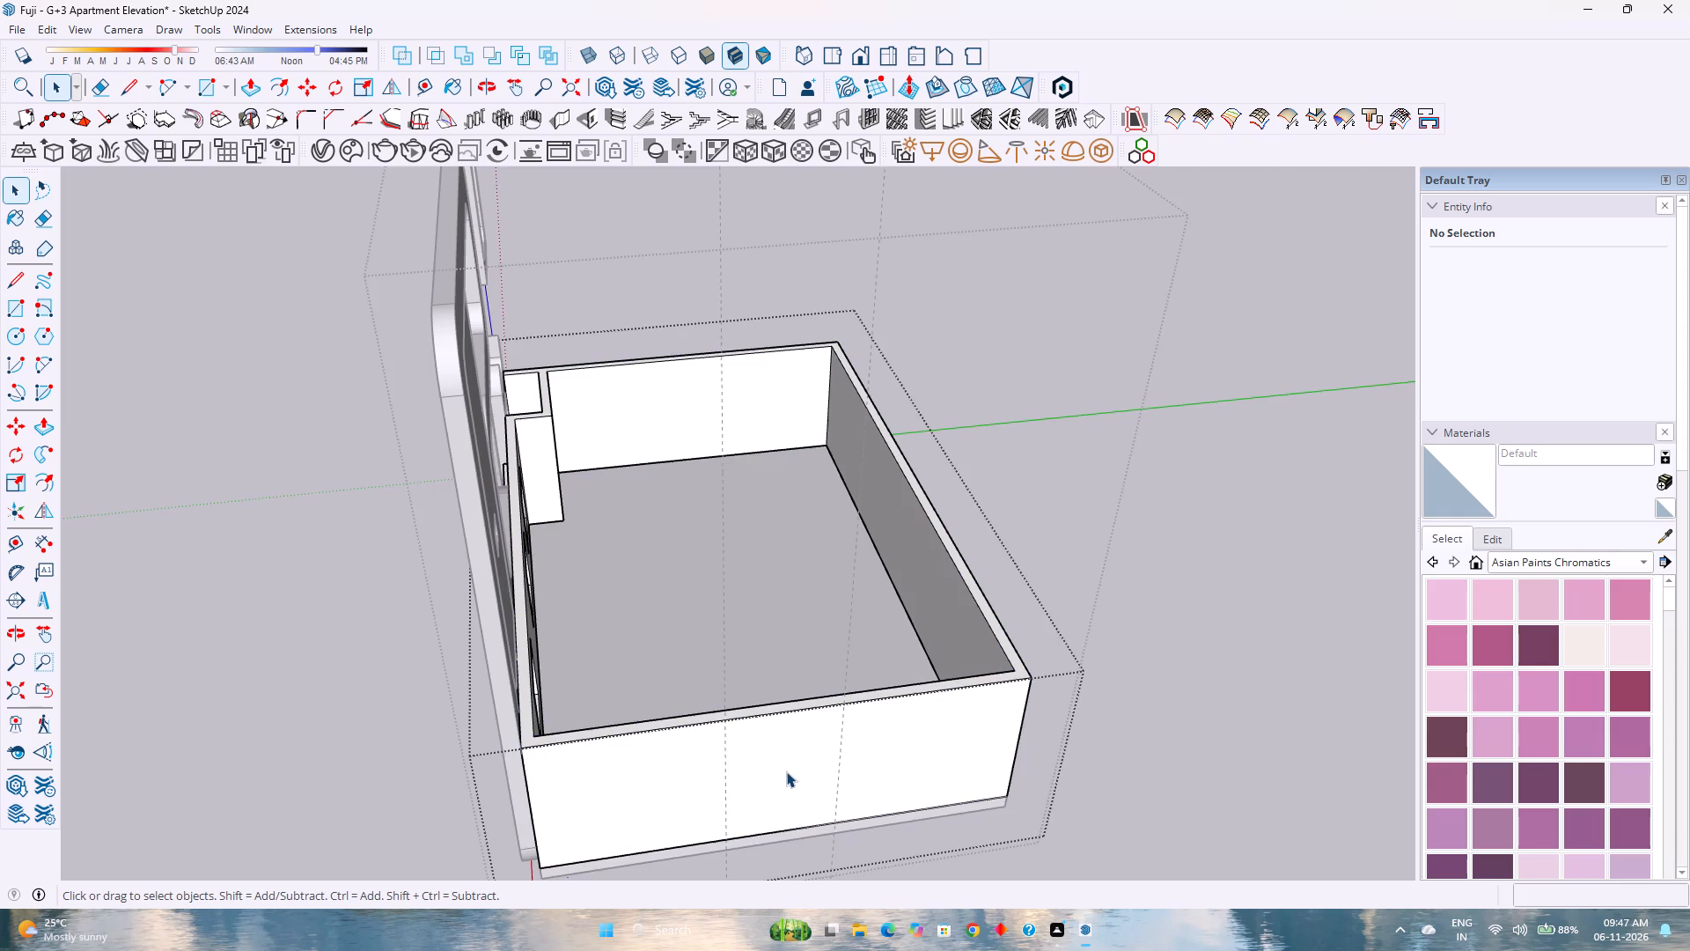
pyautogui.moveTo(776, 779); pyautogui.dragTo(796, 729, button='middle')
pyautogui.middleClick(796, 724)
pyautogui.middleClick(796, 717)
pyautogui.middleClick(793, 710)
pyautogui.scroll(5, 778, 725)
pyautogui.write('er')
pyautogui.click(703, 670)
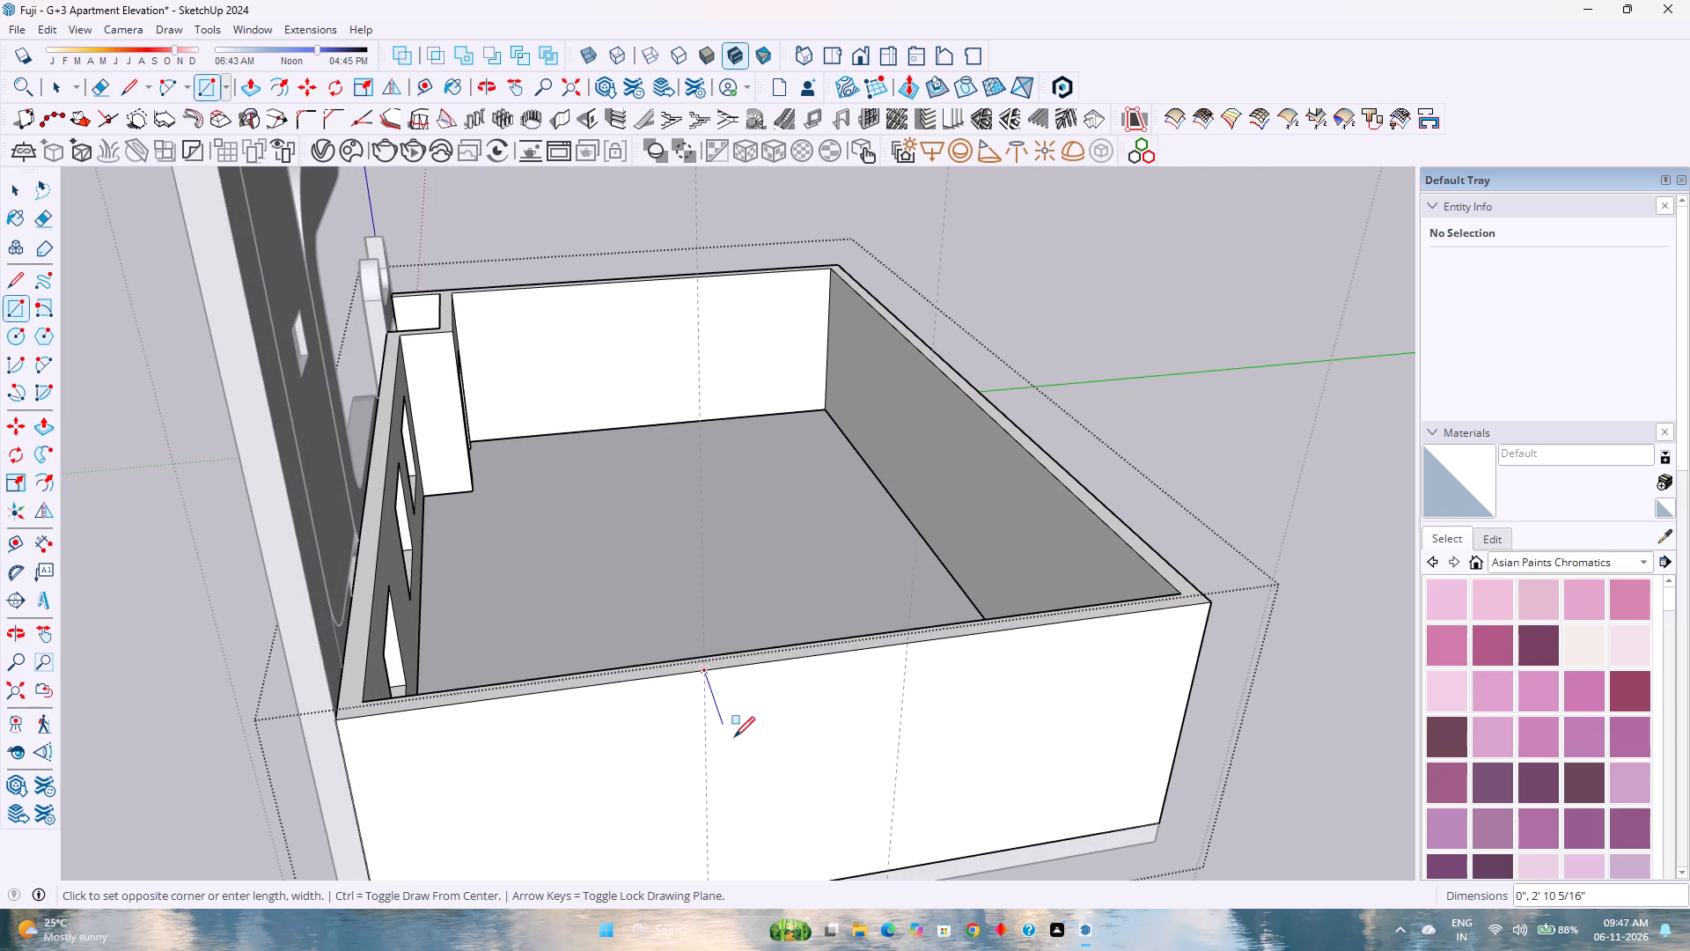
pyautogui.scroll(-3, 864, 809)
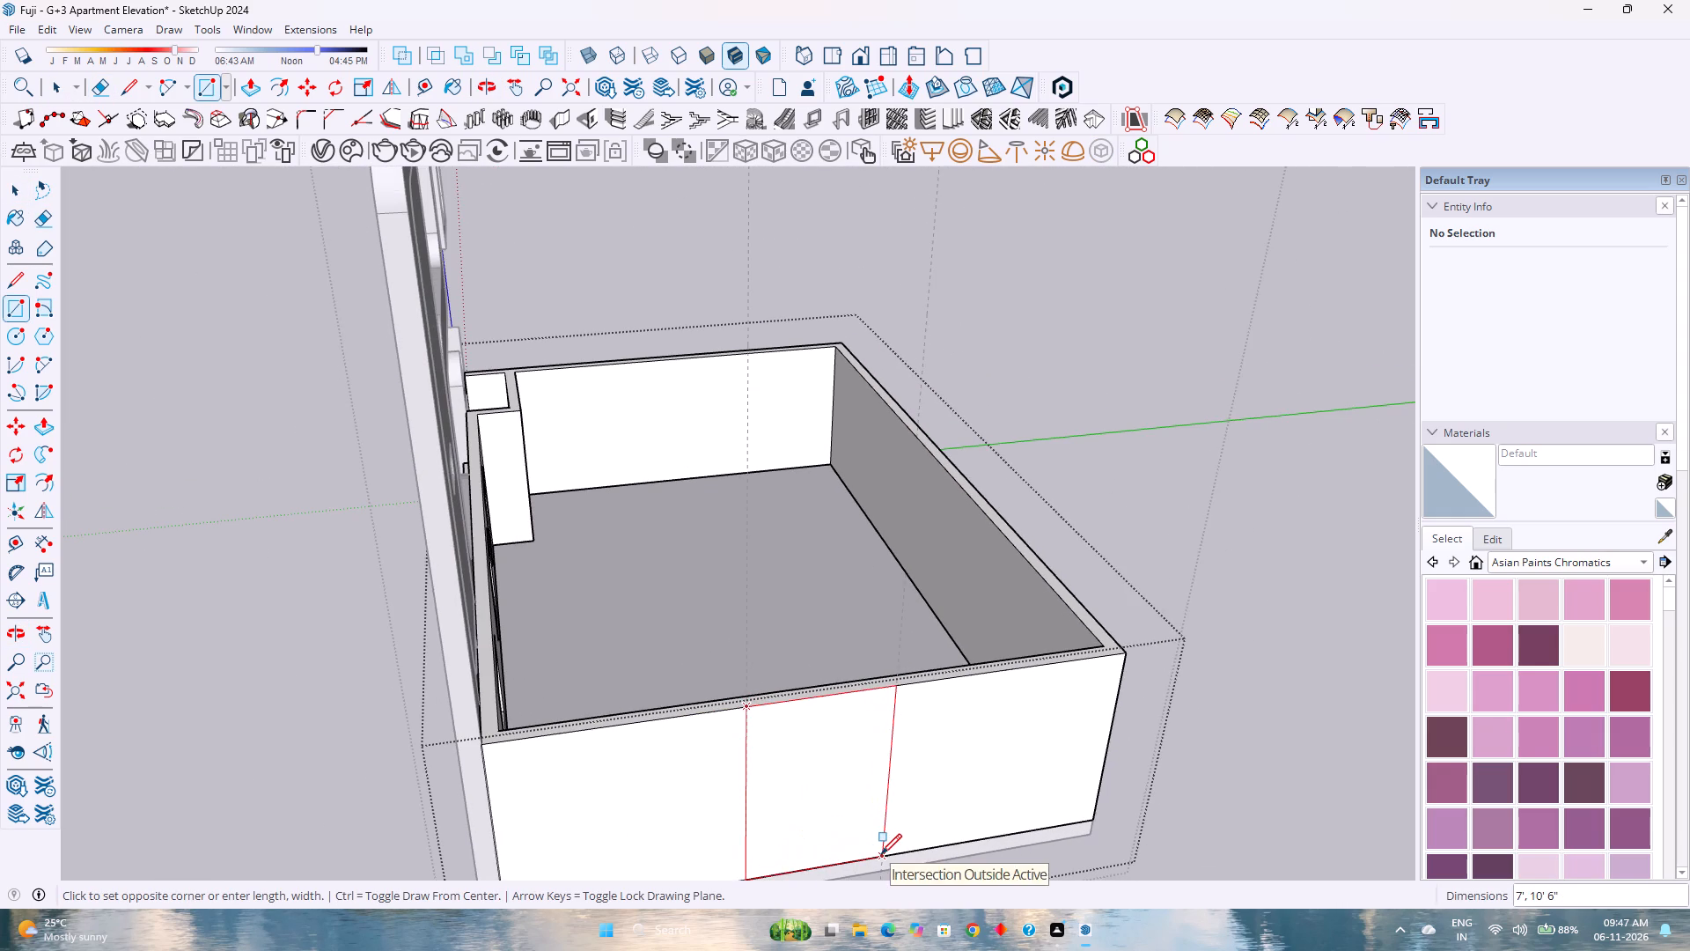
pyautogui.click(881, 854)
# Copy the rectangle face 9" through the wall thickness onto the side wall's inner face.
pyautogui.scroll(1, 827, 823)
pyautogui.press('space')
pyautogui.click(815, 806)
pyautogui.moveTo(813, 799); pyautogui.dragTo(931, 883, button='middle')
pyautogui.press('m')
pyautogui.click(934, 814)
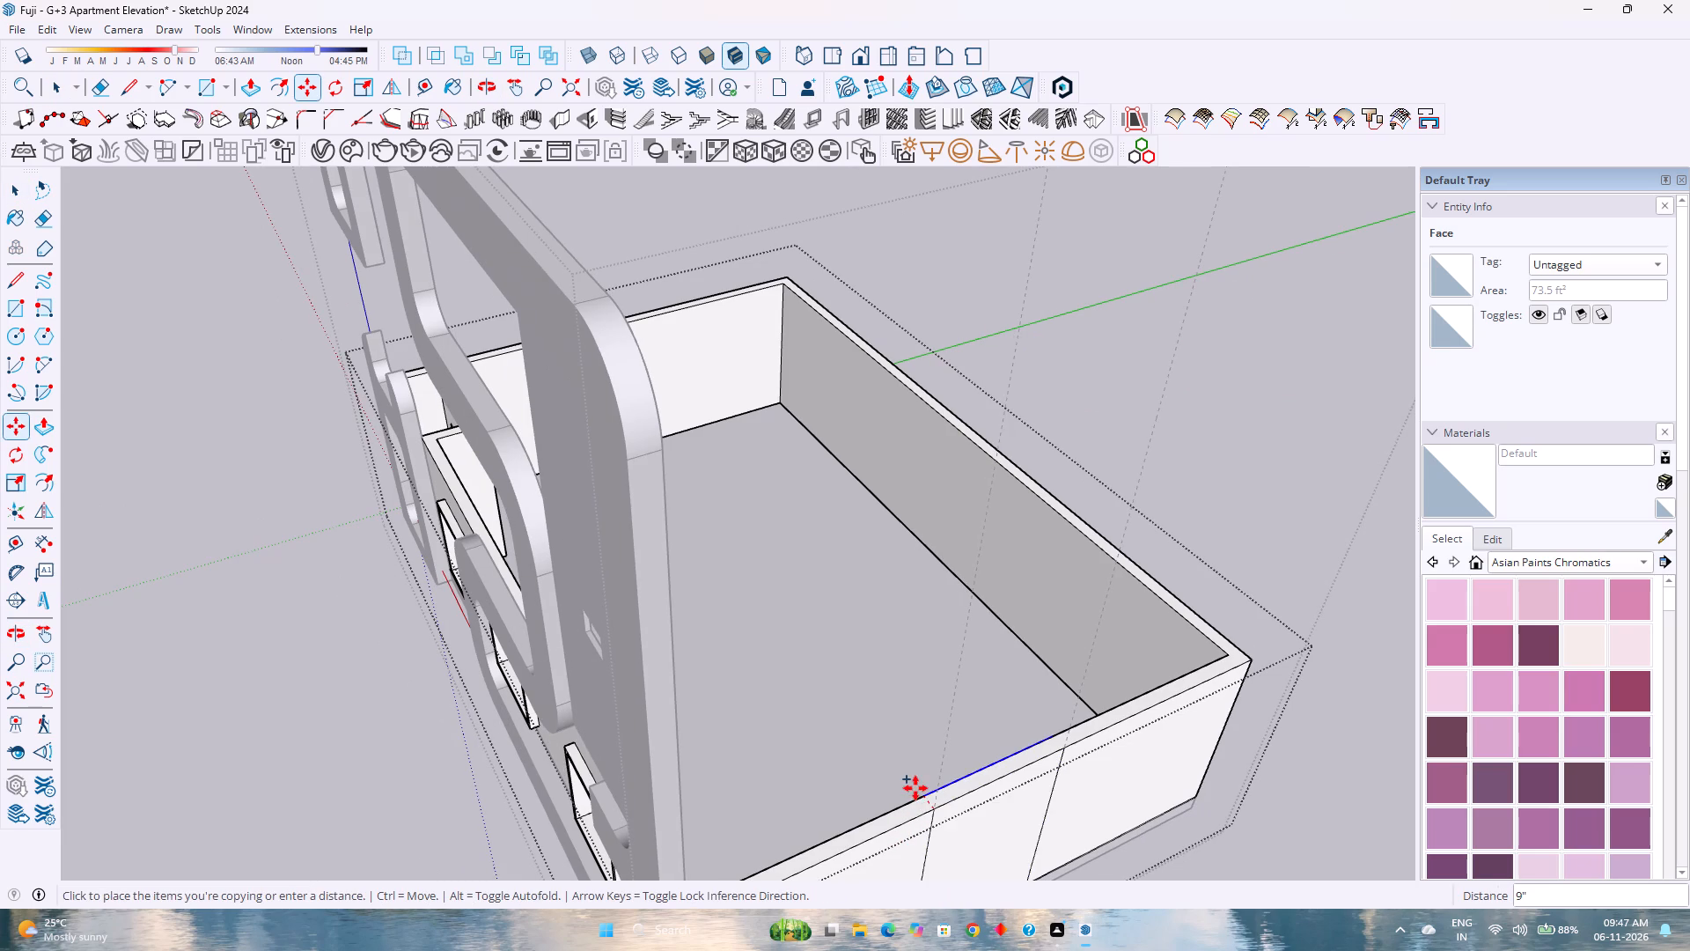
pyautogui.click(926, 795)
# Reverse the copied rectangle's face on the inner side of the side wall.
pyautogui.moveTo(907, 800); pyautogui.dragTo(1266, 903, button='middle')
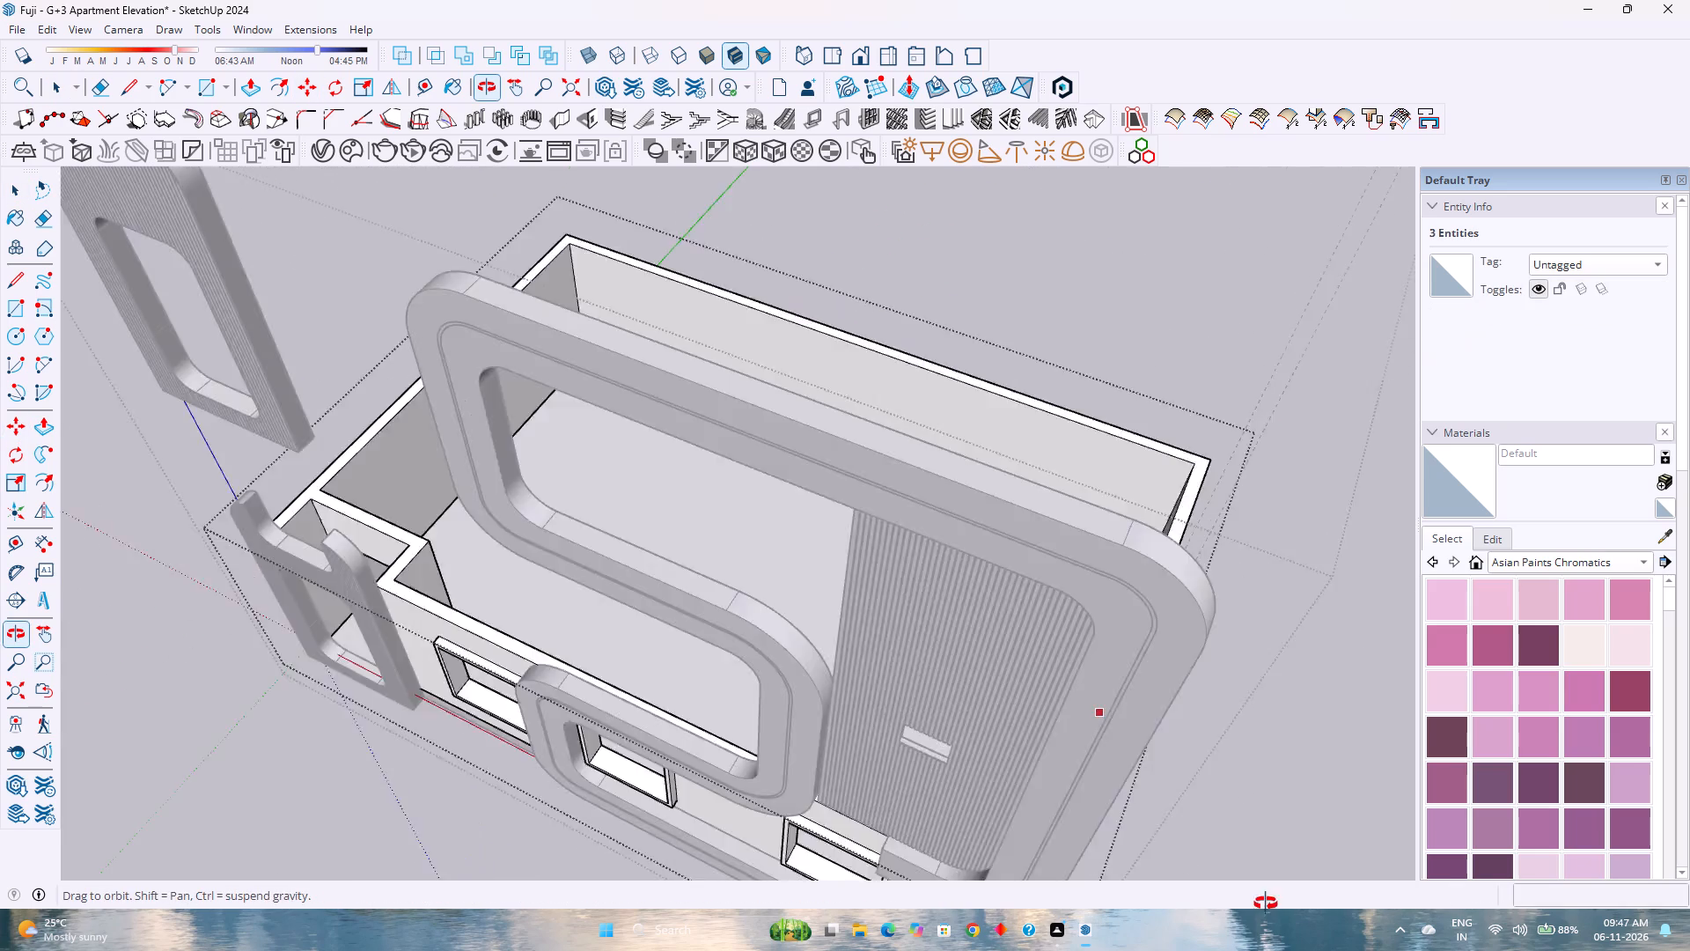
pyautogui.moveTo(1266, 903); pyautogui.dragTo(1603, 895, button='middle')
pyautogui.moveTo(1614, 894); pyautogui.dragTo(1629, 891, button='middle')
pyautogui.scroll(-3, 1148, 753)
pyautogui.keyDown('shift'); pyautogui.moveTo(1029, 666); pyautogui.dragTo(967, 845, button='middle'); pyautogui.keyUp('shift')
pyautogui.moveTo(840, 755); pyautogui.dragTo(948, 787, button='middle')
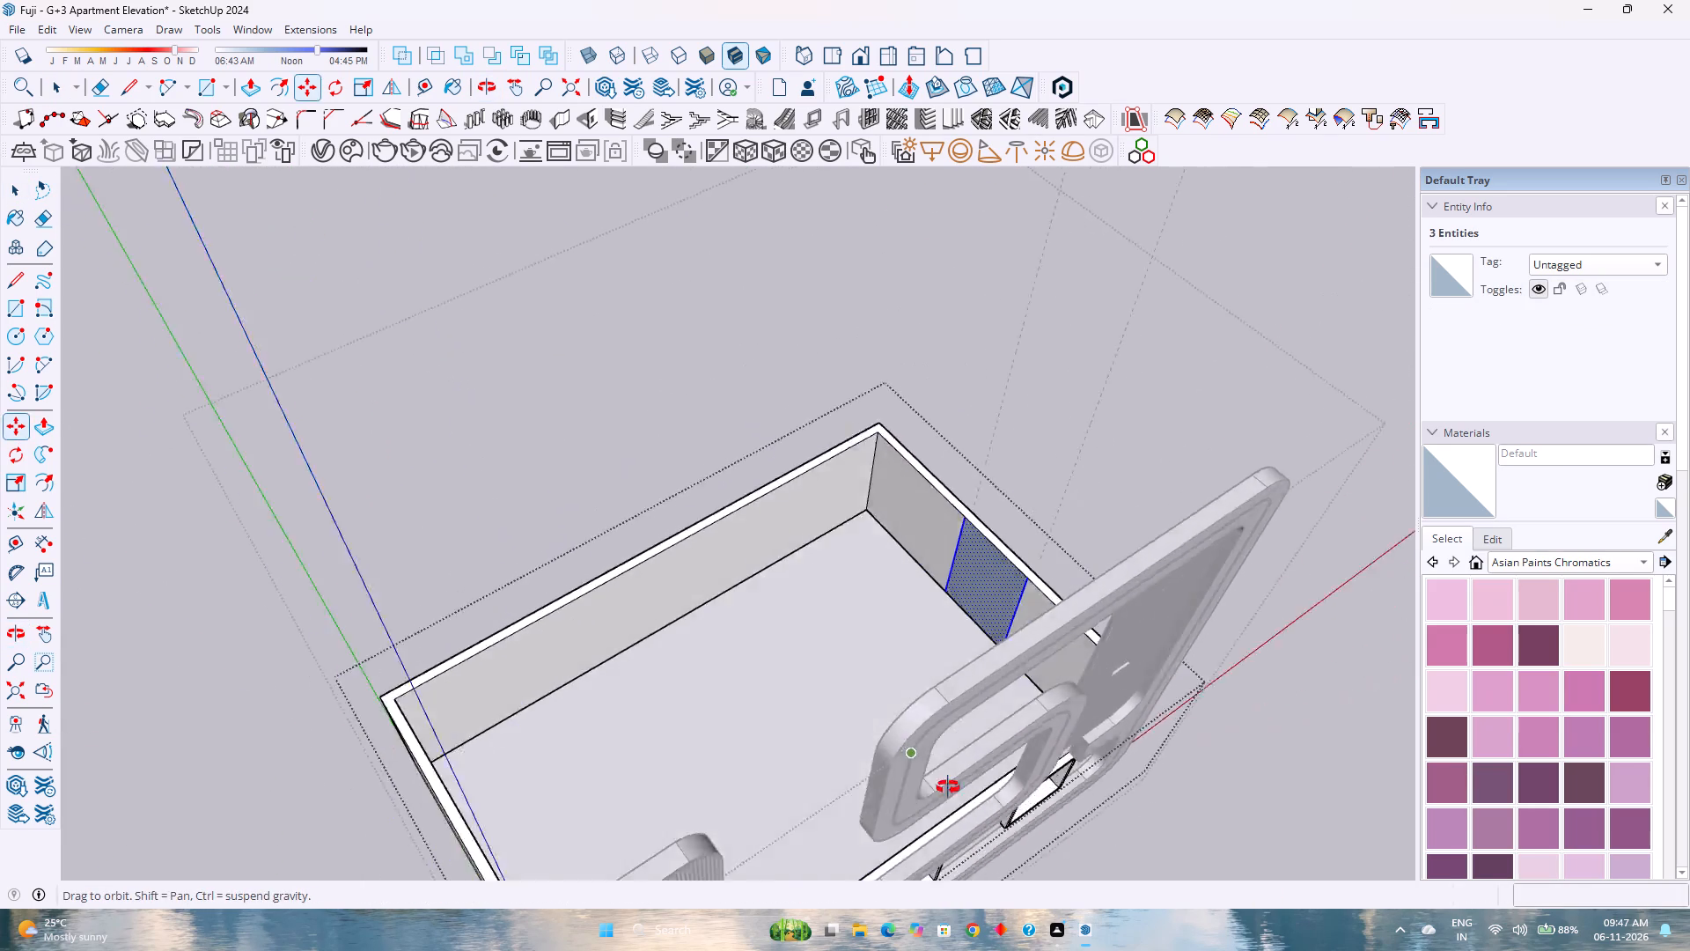
pyautogui.moveTo(948, 787); pyautogui.dragTo(1009, 800, button='middle')
pyautogui.moveTo(1024, 803); pyautogui.dragTo(1152, 815, button='middle')
pyautogui.middleClick(1152, 815)
pyautogui.scroll(6, 946, 474)
pyautogui.rightClick(950, 472)
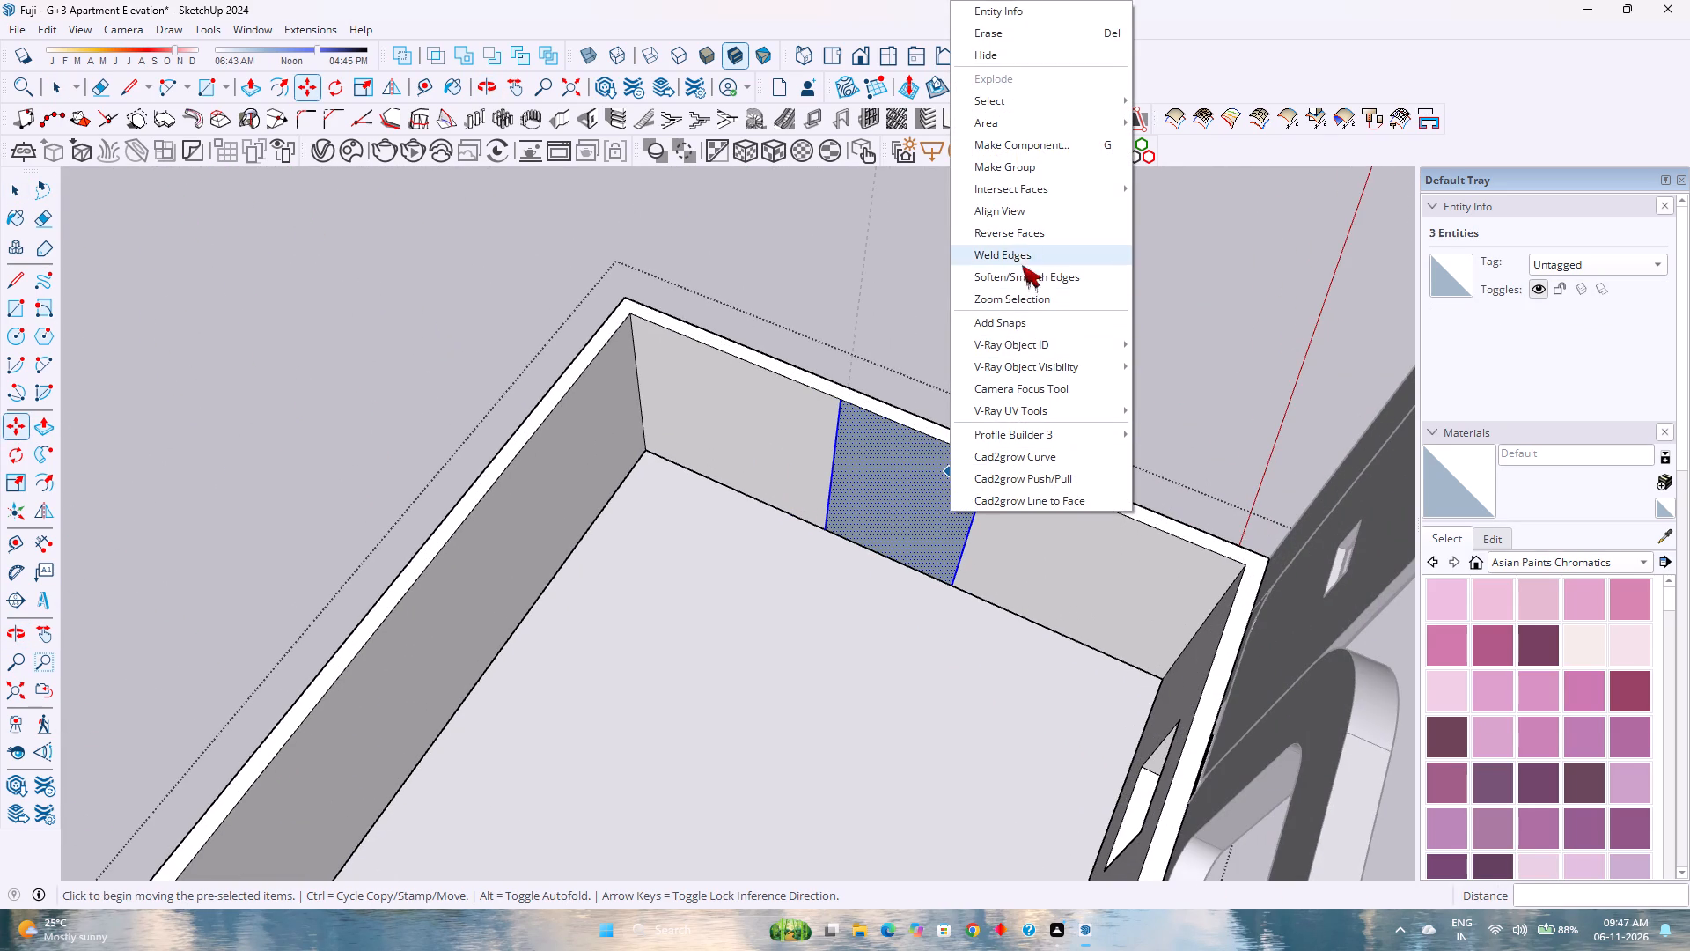
pyautogui.click(1025, 233)
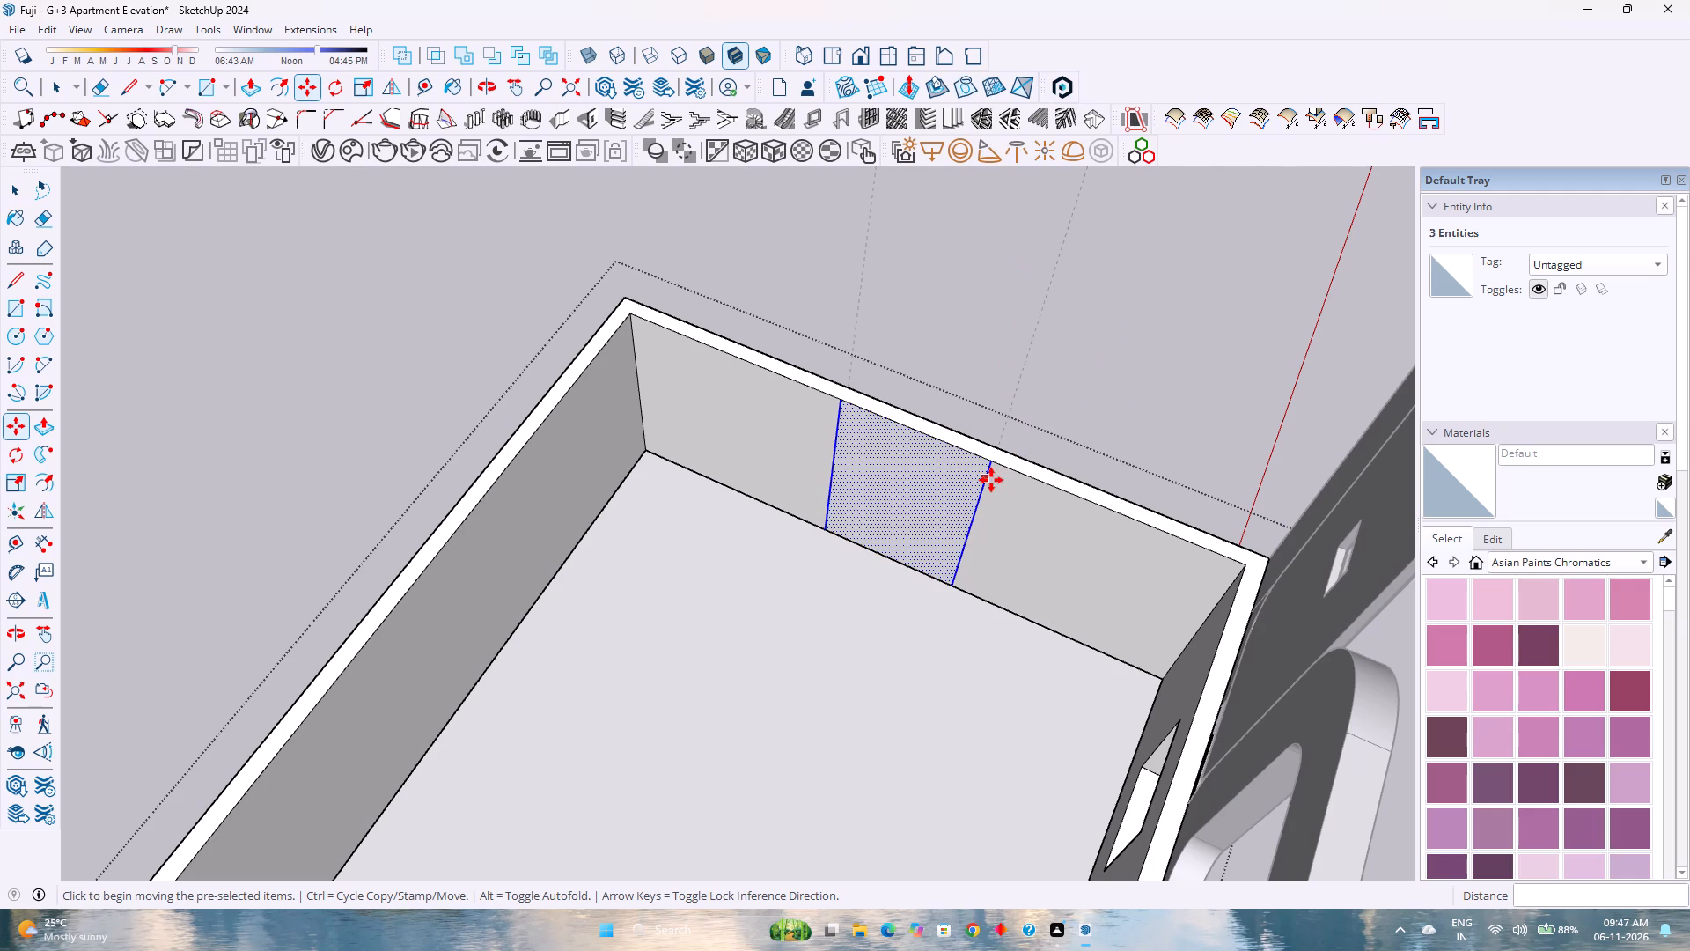
# Move the inner rectangle's vertical edge nearest the front facade 9" outward along the wall.
pyautogui.press('m')
pyautogui.press('space')
pyautogui.click(977, 504)
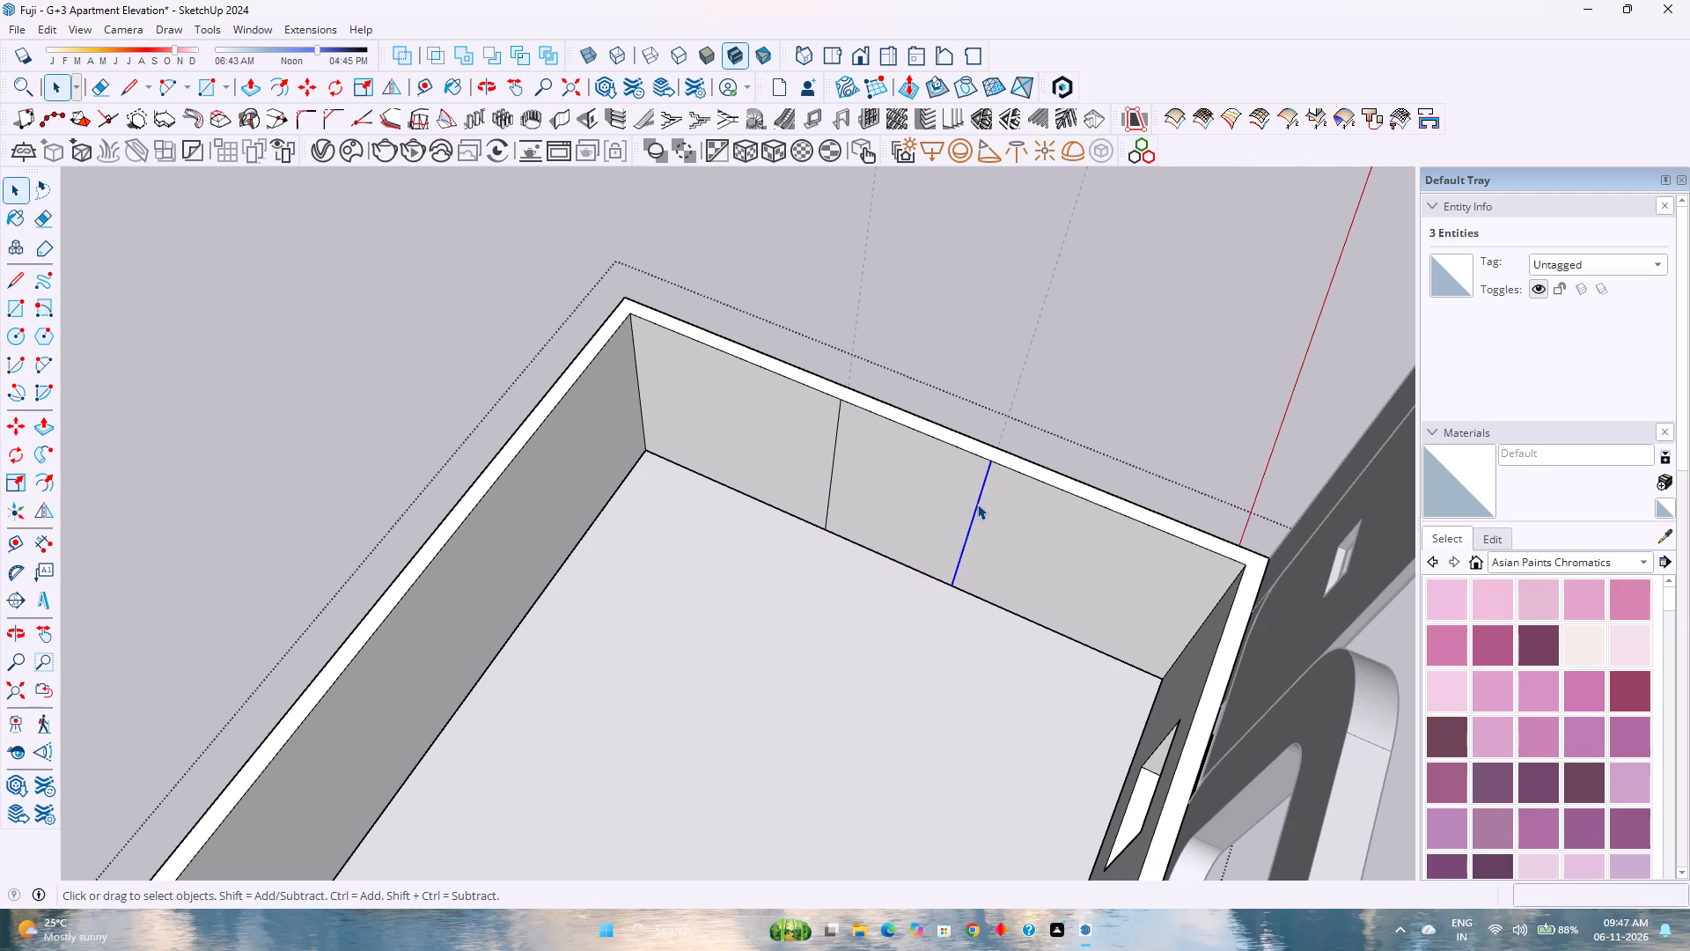
pyautogui.press('m')
pyautogui.click(991, 465)
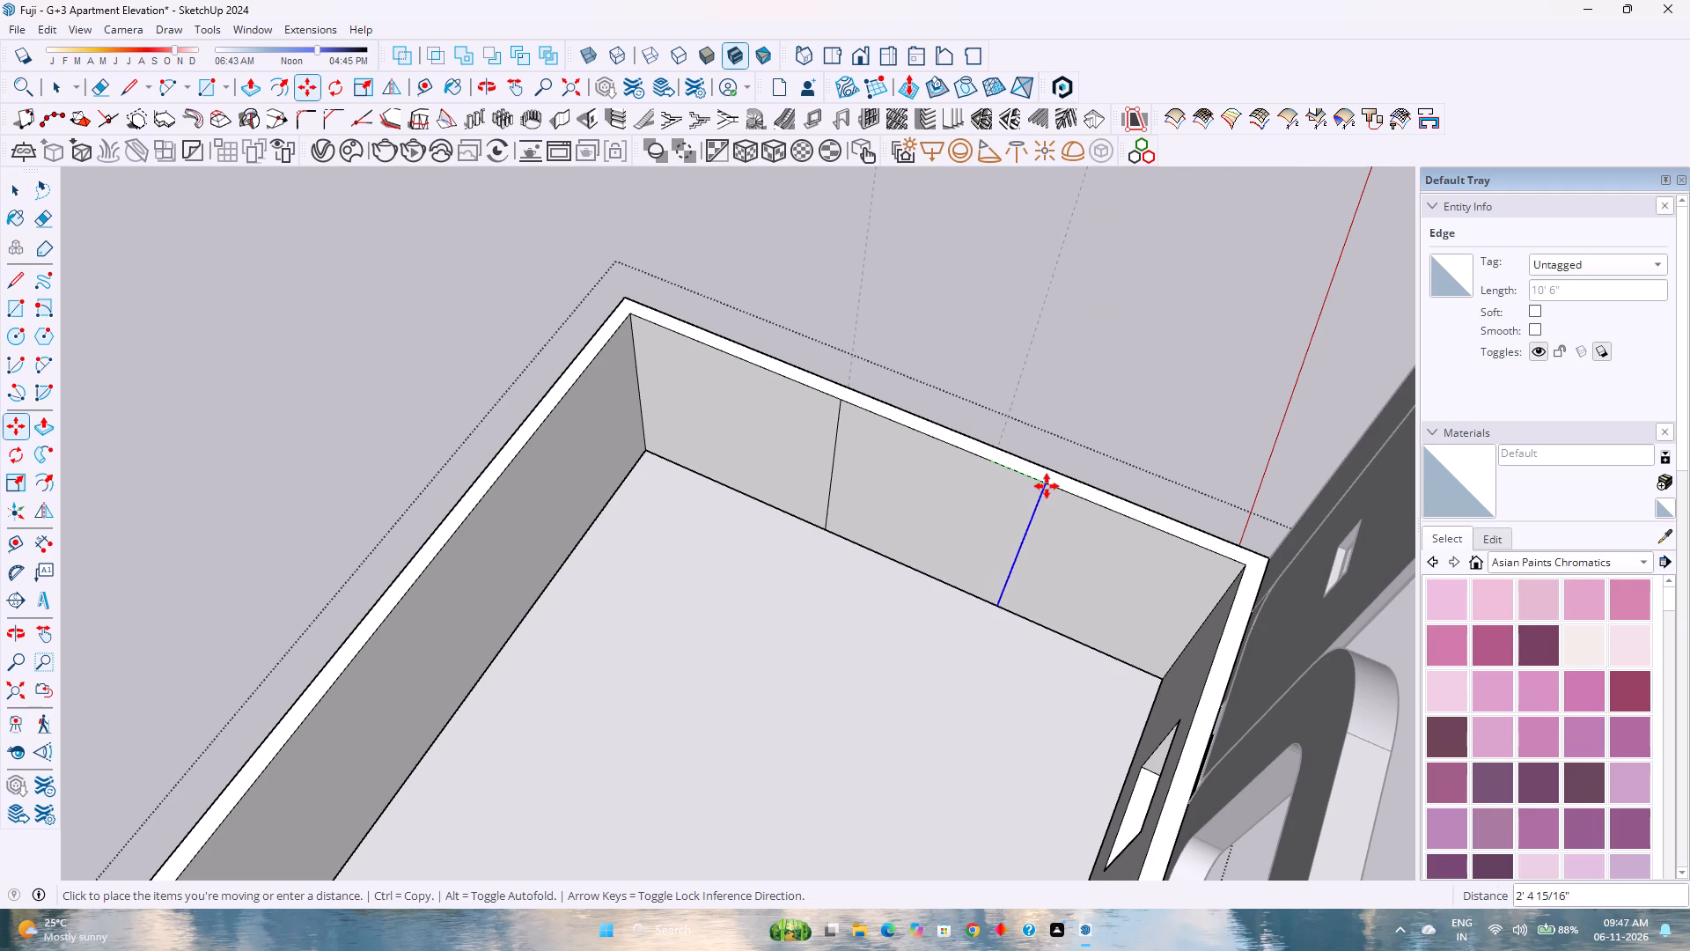
pyautogui.press('Left')
pyautogui.press('9')
pyautogui.press('Return')
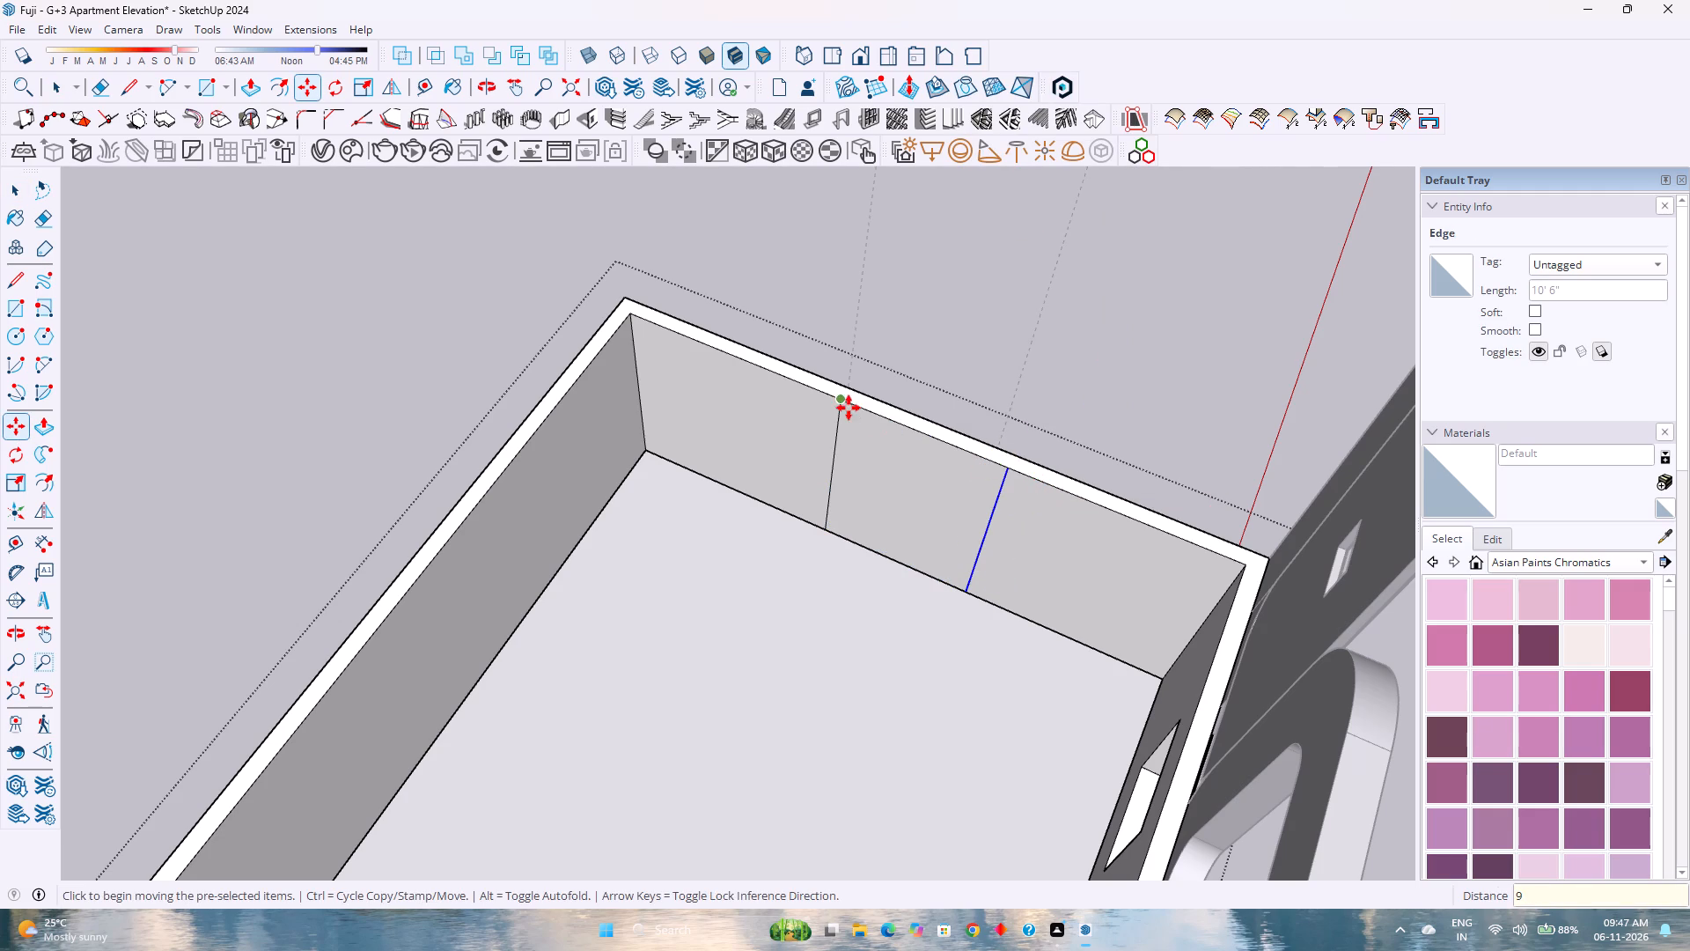
# Move the inner rectangle's rear vertical edge 6" outward along the wall.
pyautogui.press('space')
pyautogui.click(837, 438)
pyautogui.press('m')
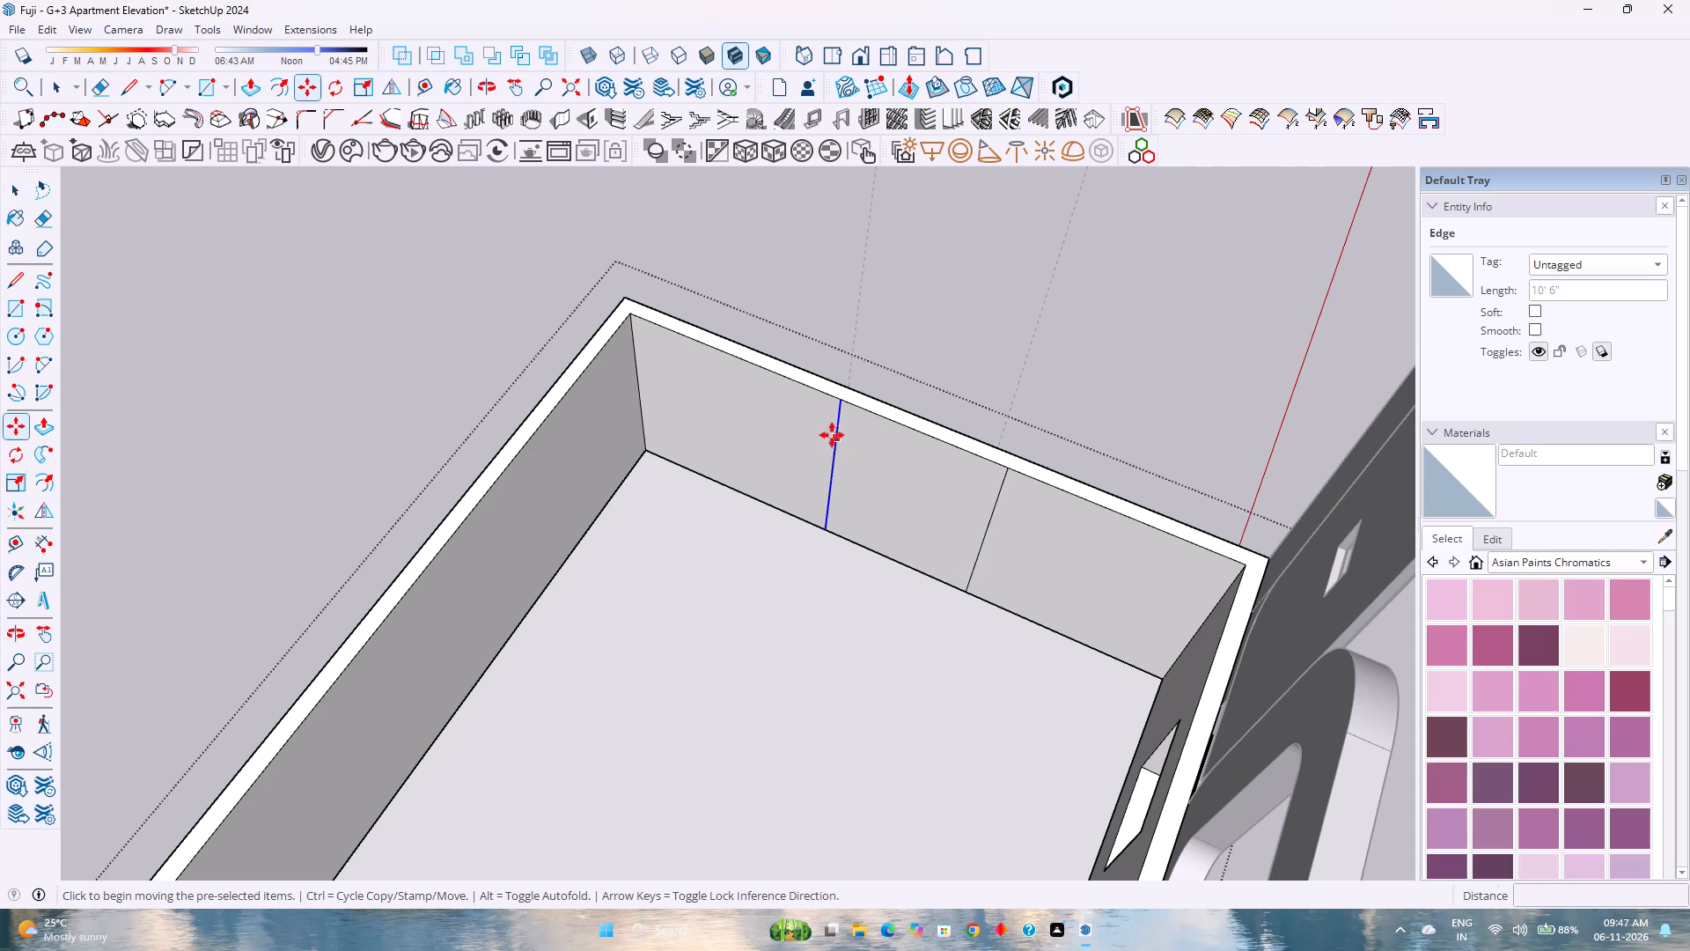
pyautogui.click(842, 399)
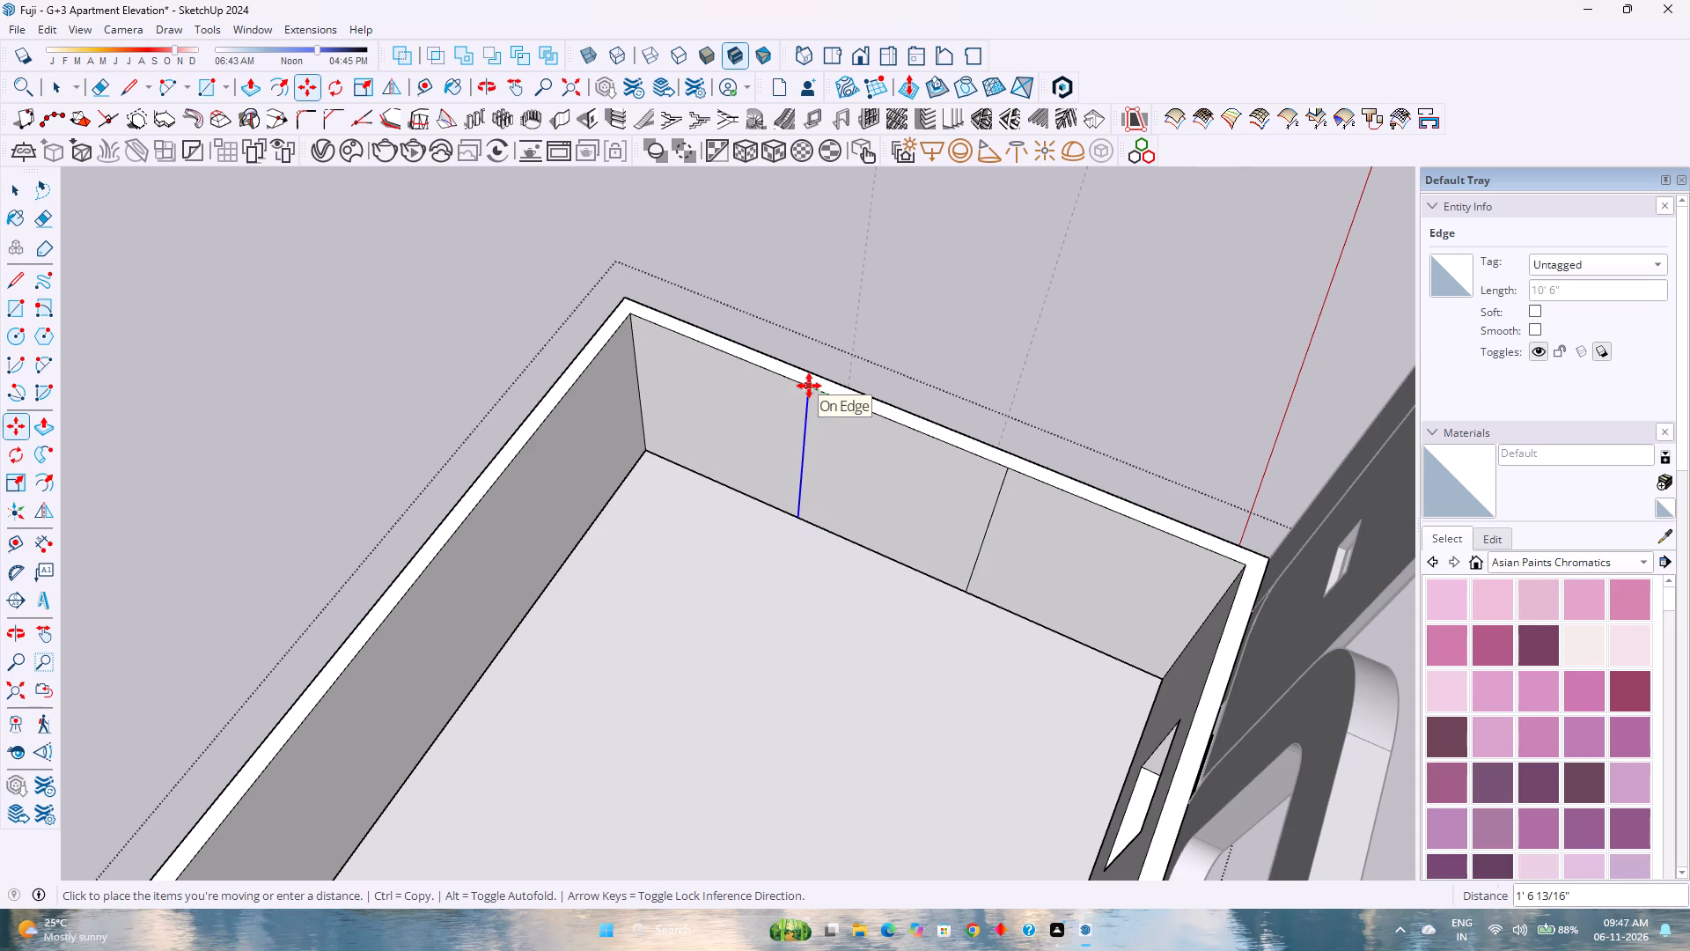
pyautogui.press('Left')
pyautogui.press('6')
pyautogui.press('Return')
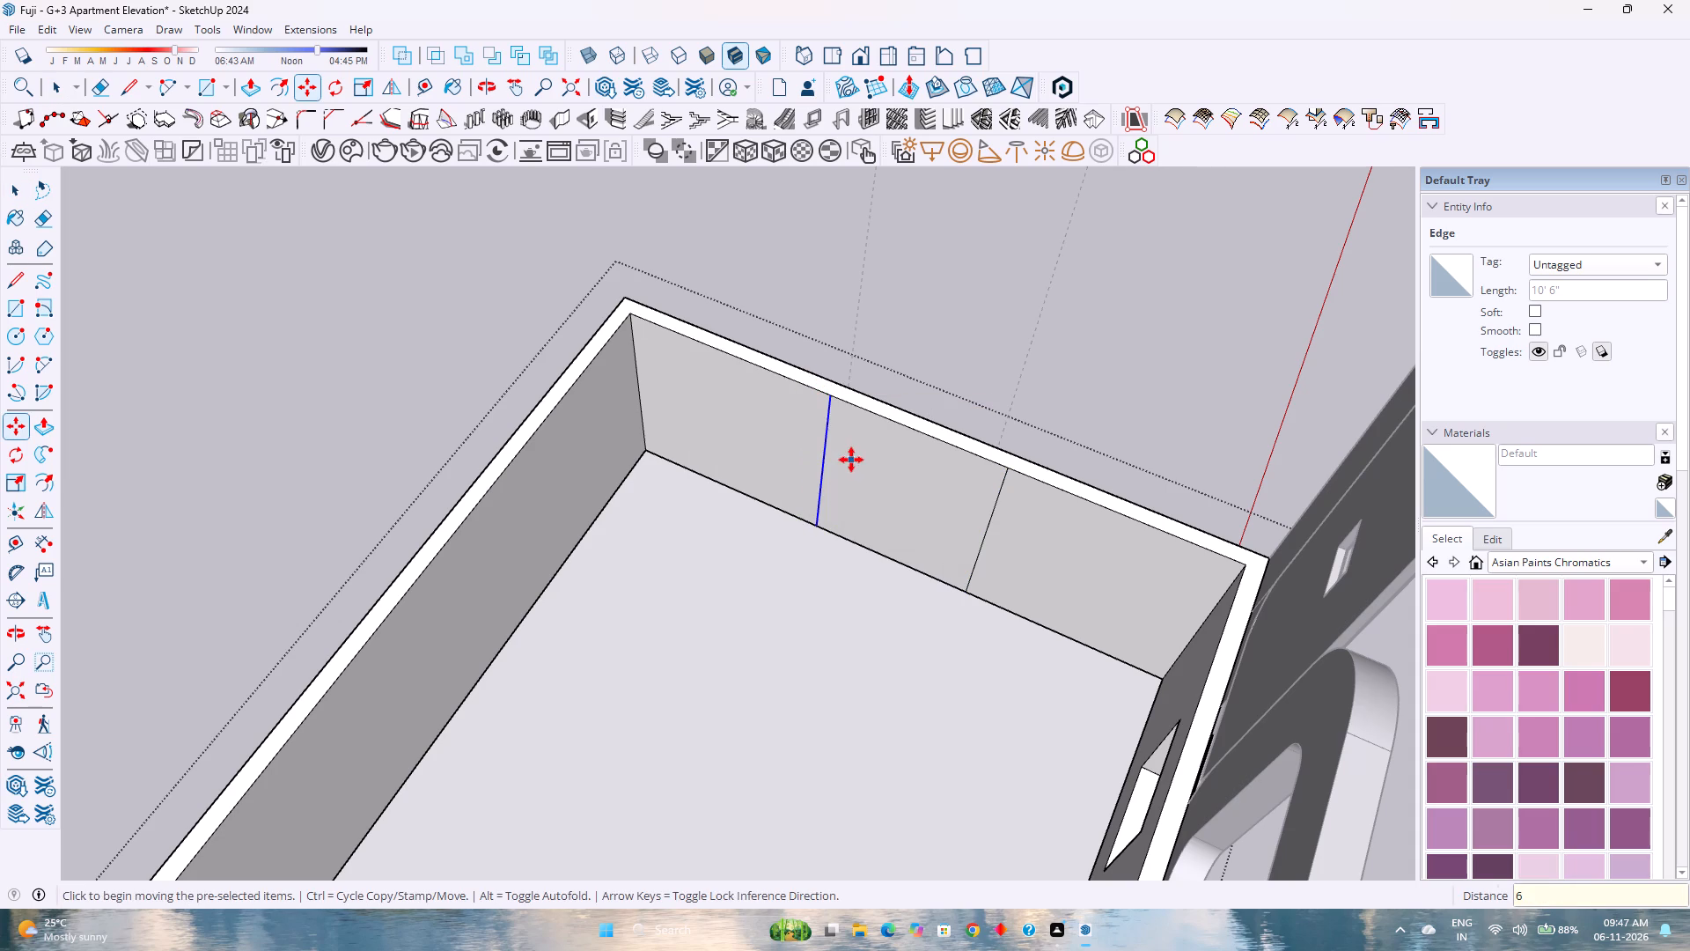
# Push/Pull the widened inner rectangle 3' into the lowest storey's interior.
pyautogui.press('p')
pyautogui.click(902, 492)
pyautogui.press('3')
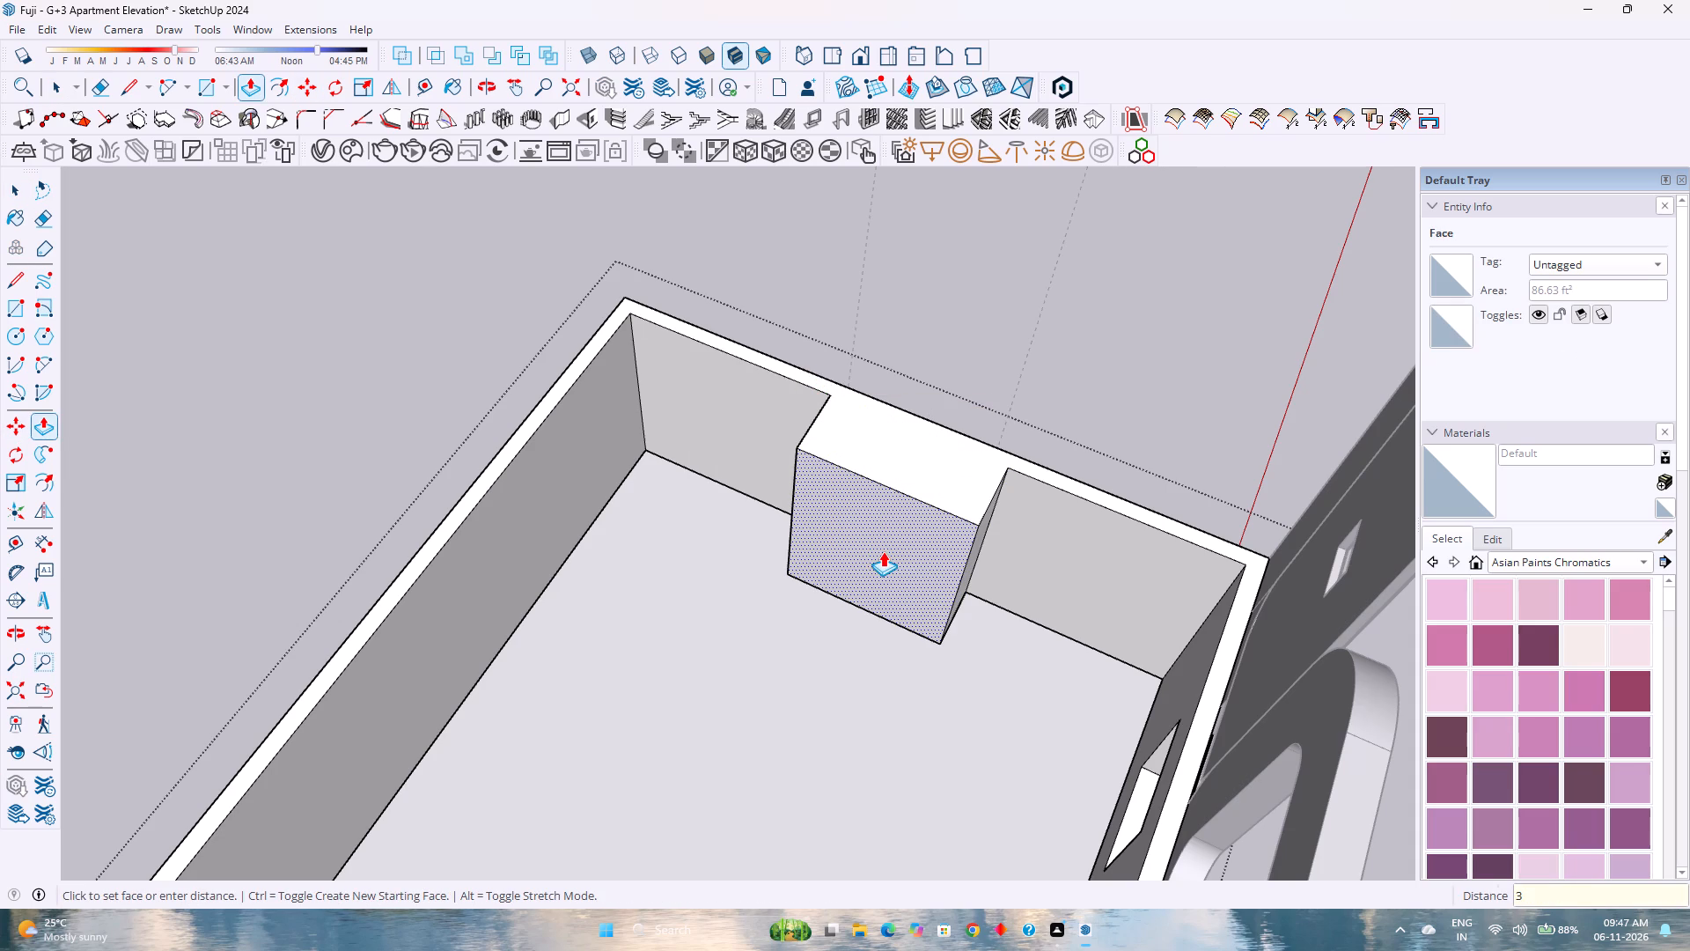
pyautogui.press("'")
pyautogui.press('Return')
# Push the 7' wide outer face of the lowest storey's side wall 3' inward to form the recess, and leave the group.
pyautogui.moveTo(966, 539); pyautogui.dragTo(311, 516, button='middle')
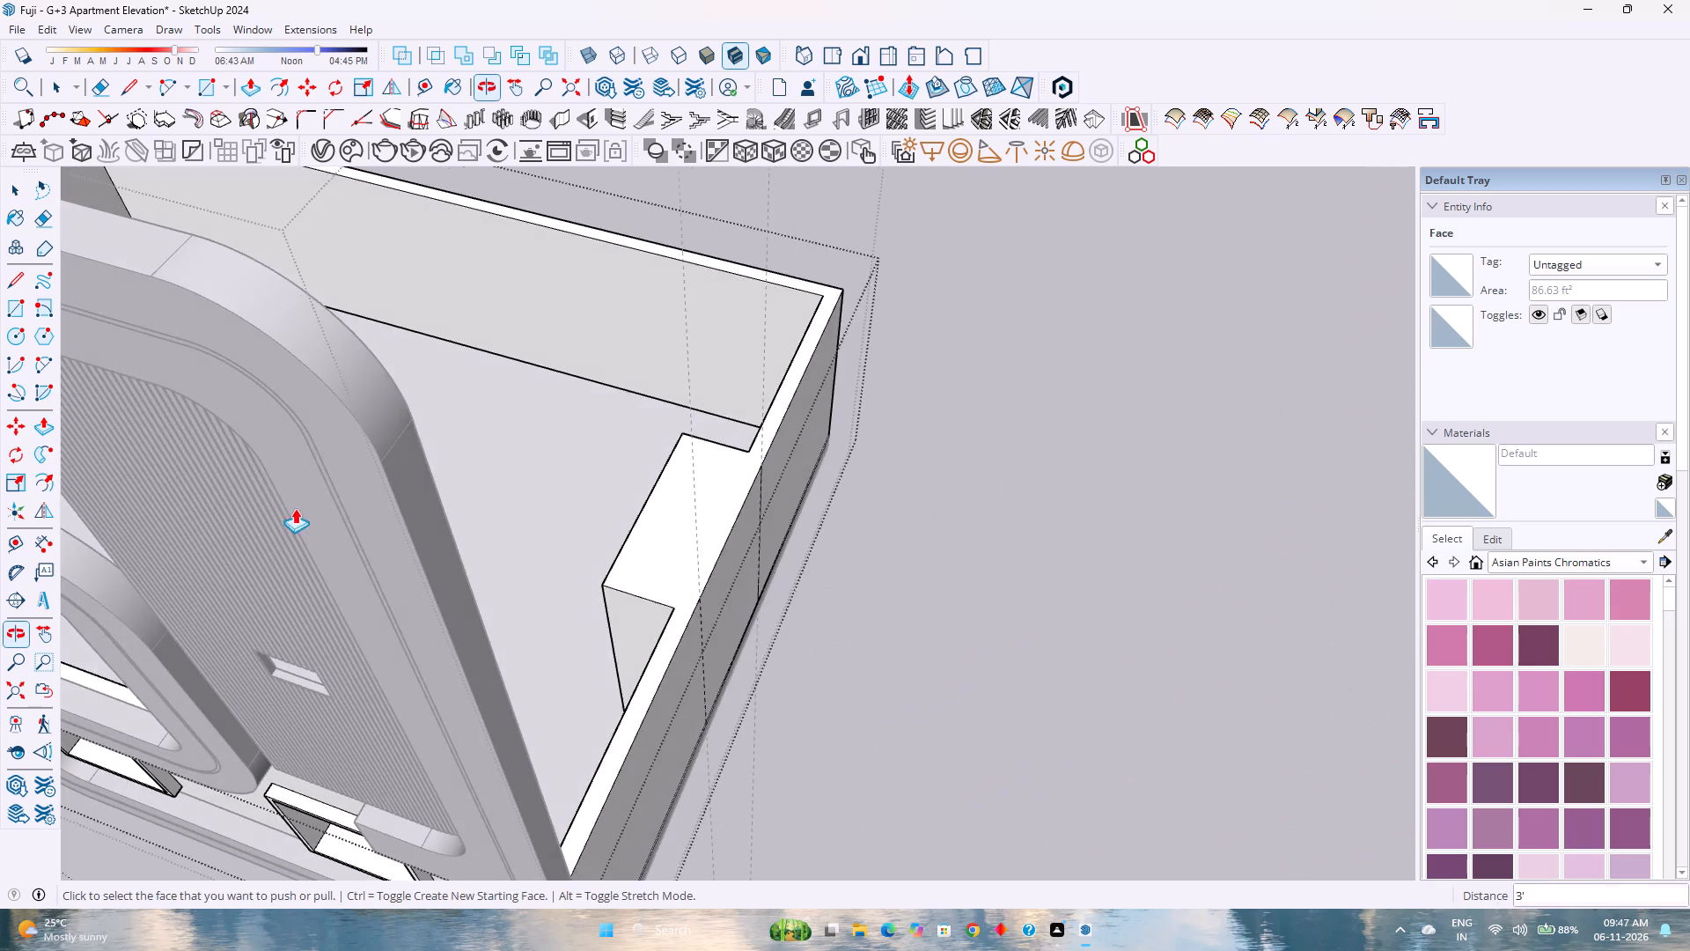
pyautogui.middleClick(295, 508)
pyautogui.moveTo(741, 607); pyautogui.dragTo(590, 571, button='middle')
pyautogui.middleClick(590, 571)
pyautogui.middleClick(590, 571)
pyautogui.click(819, 562)
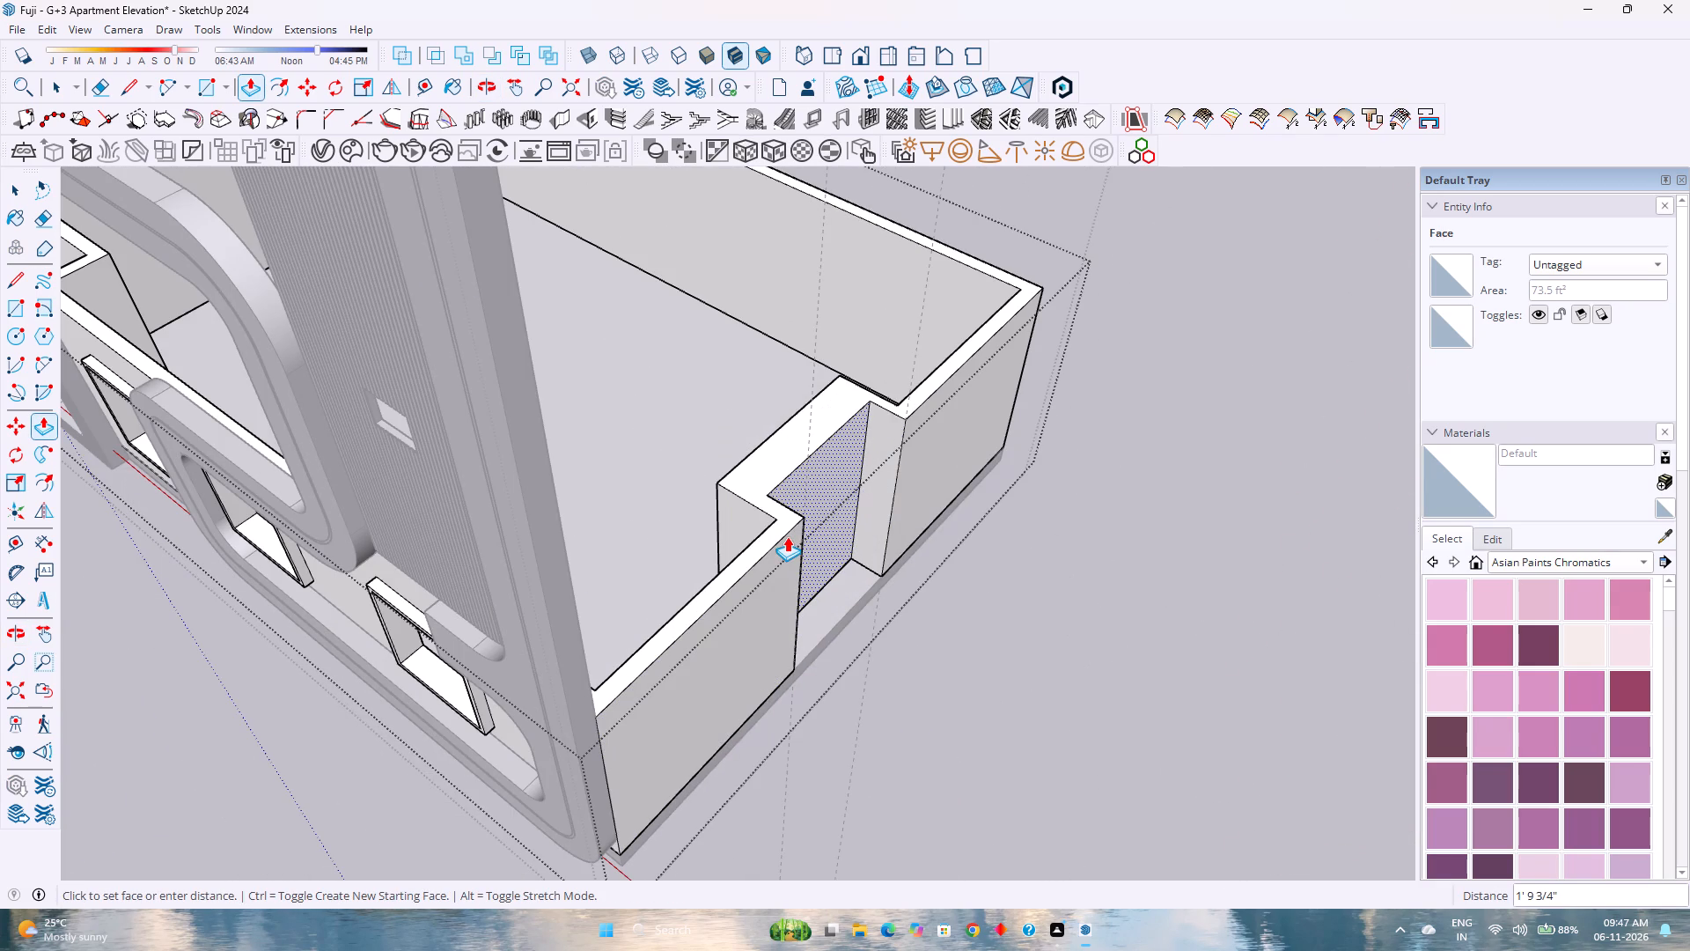
pyautogui.write("3'")
pyautogui.press('Return')
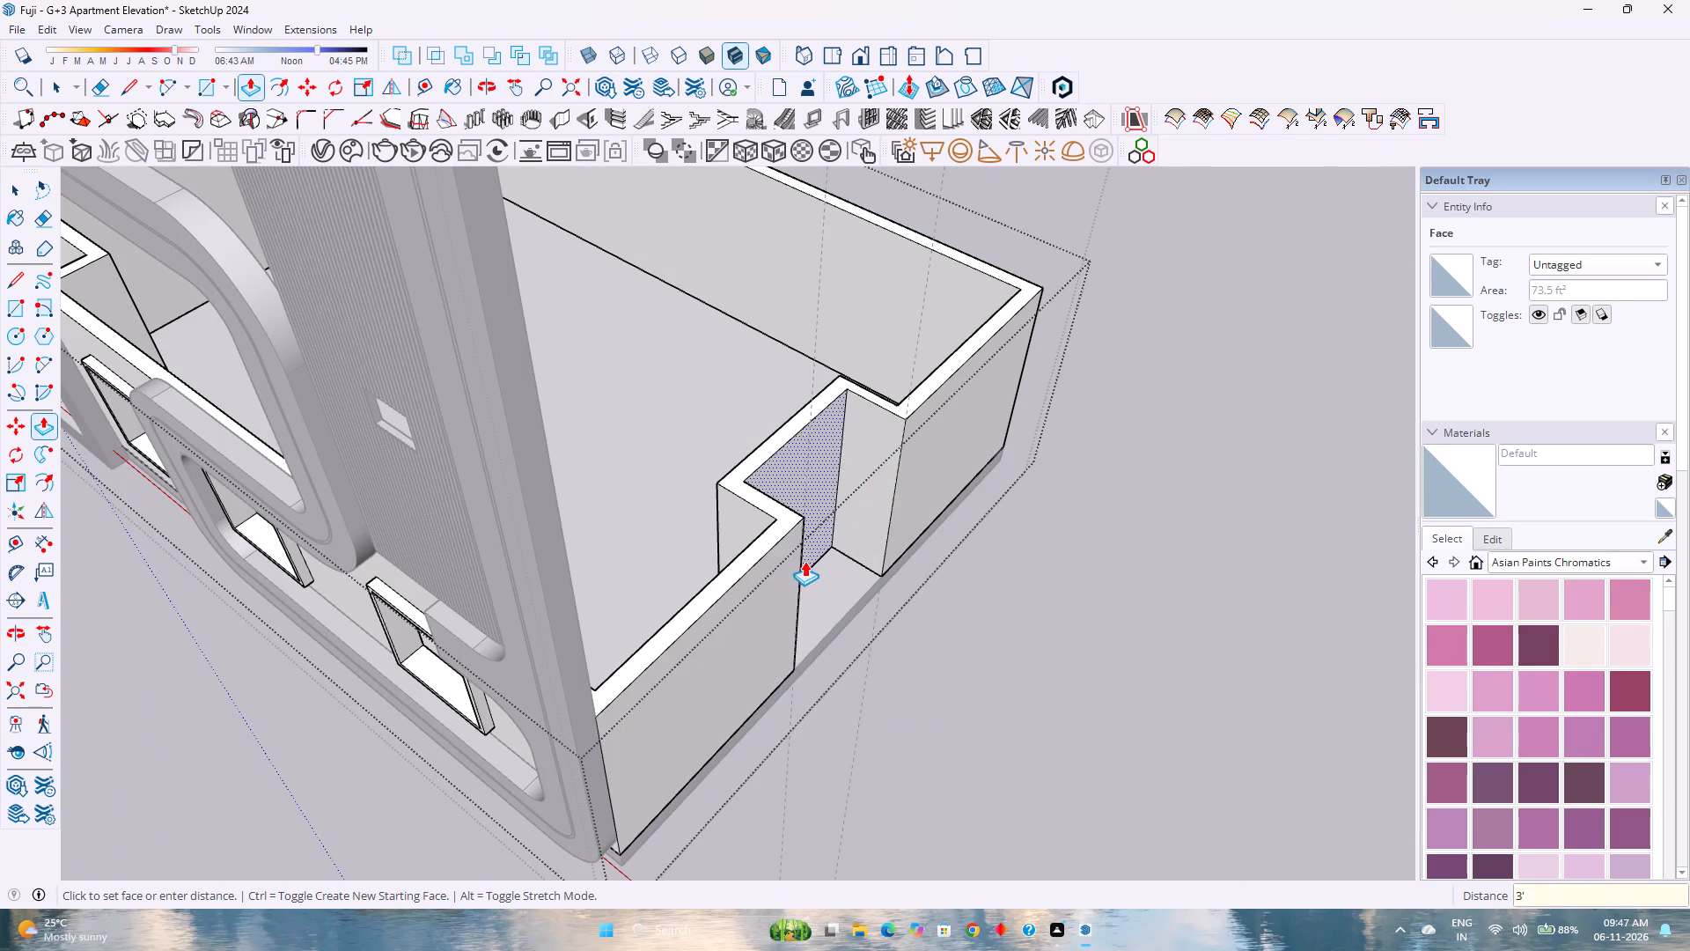
pyautogui.press('space')
pyautogui.scroll(-4, 807, 561)
pyautogui.click(966, 631)
pyautogui.scroll(-2, 970, 636)
pyautogui.keyDown('shift'); pyautogui.moveTo(949, 619); pyautogui.dragTo(1018, 704, button='middle'); pyautogui.keyUp('shift')
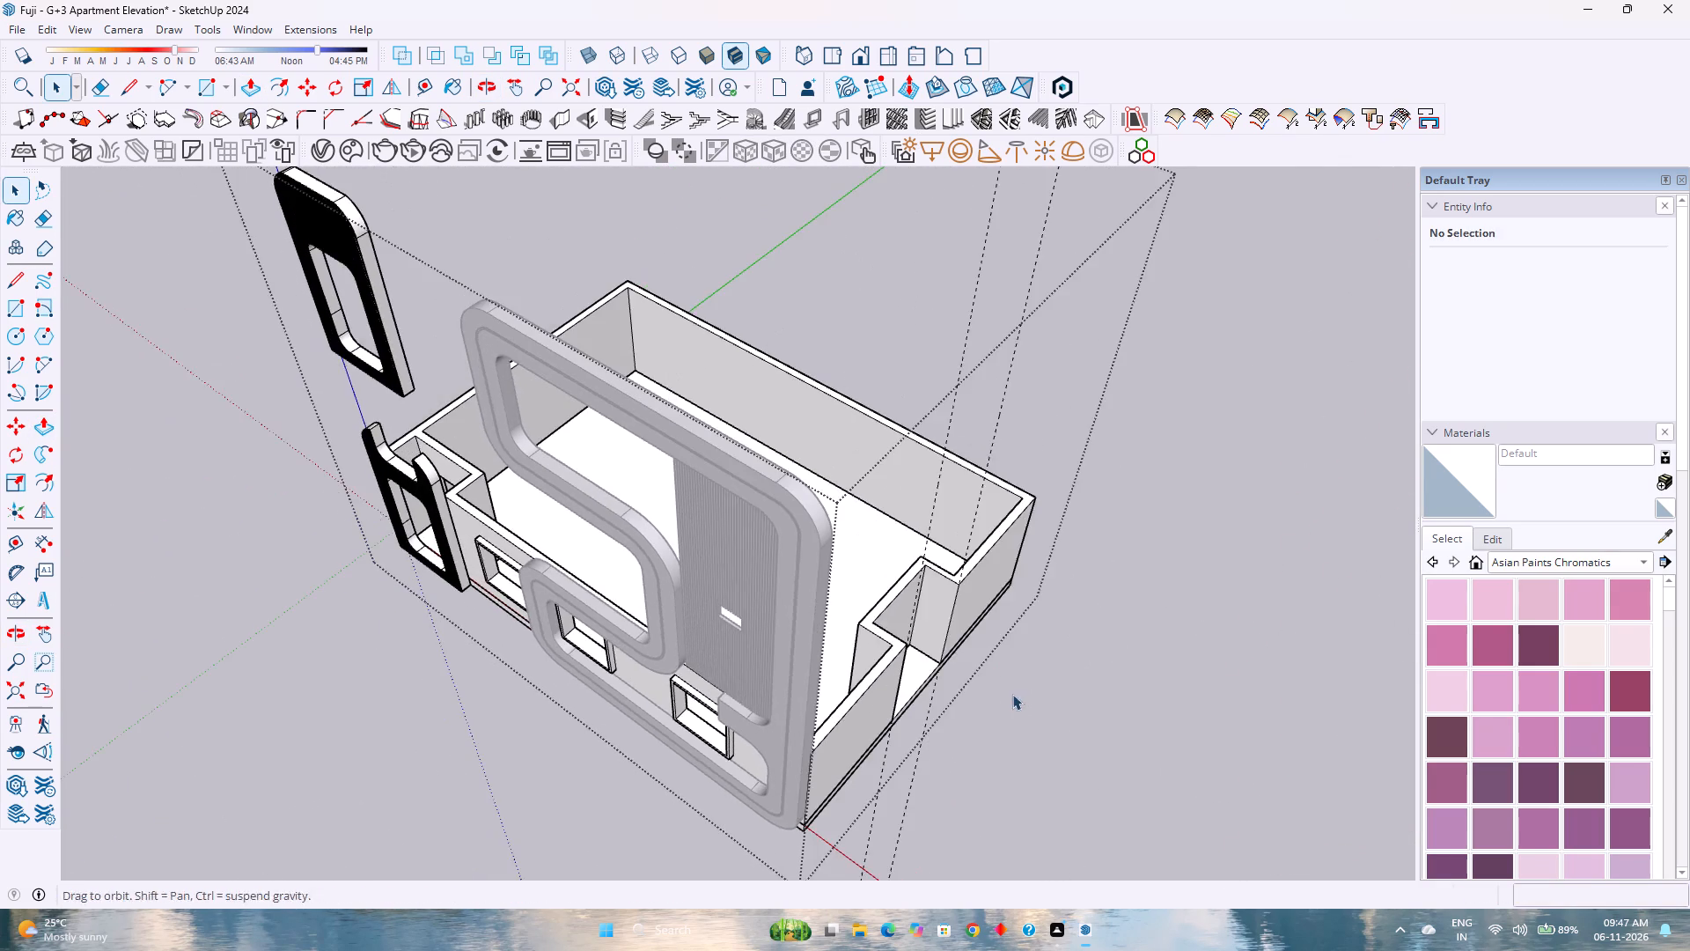
# Unhide all the hidden wall, slab and roof groups of the building.
pyautogui.middleClick(1014, 694)
pyautogui.moveTo(1010, 693); pyautogui.dragTo(899, 616, button='middle')
pyautogui.scroll(-3, 835, 542)
pyautogui.keyDown('shift'); pyautogui.moveTo(835, 542); pyautogui.dragTo(843, 557, button='middle'); pyautogui.keyUp('shift')
pyautogui.keyDown('shift'); pyautogui.moveTo(843, 557); pyautogui.dragTo(897, 670, button='middle'); pyautogui.keyUp('shift')
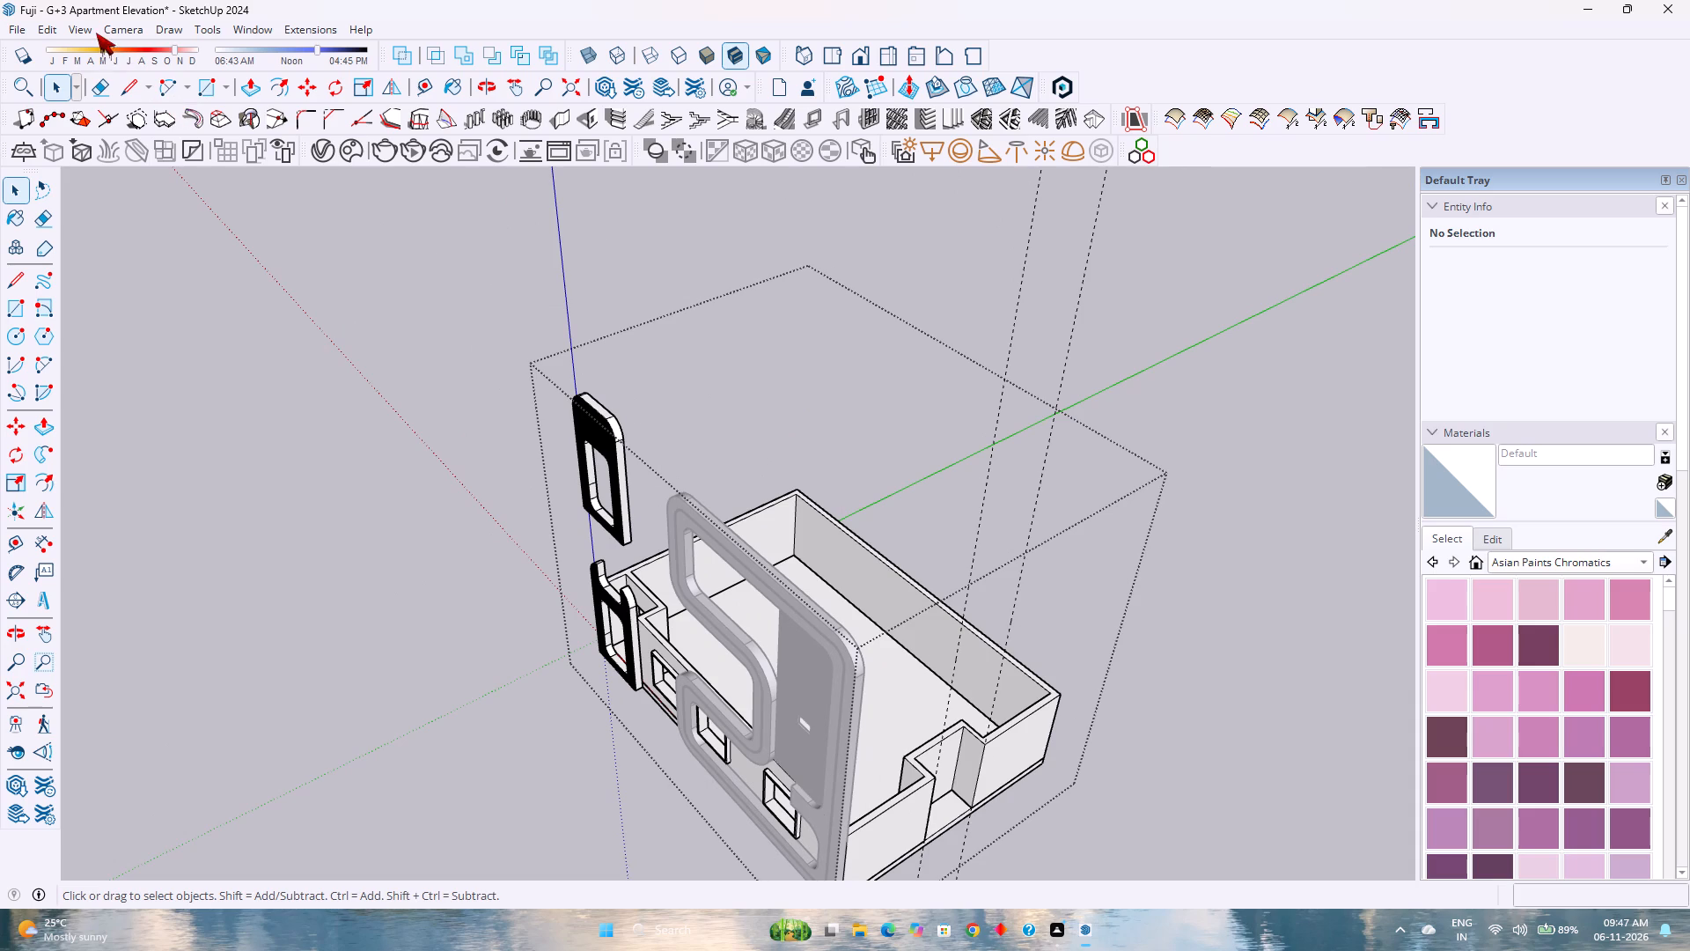
pyautogui.click(84, 27)
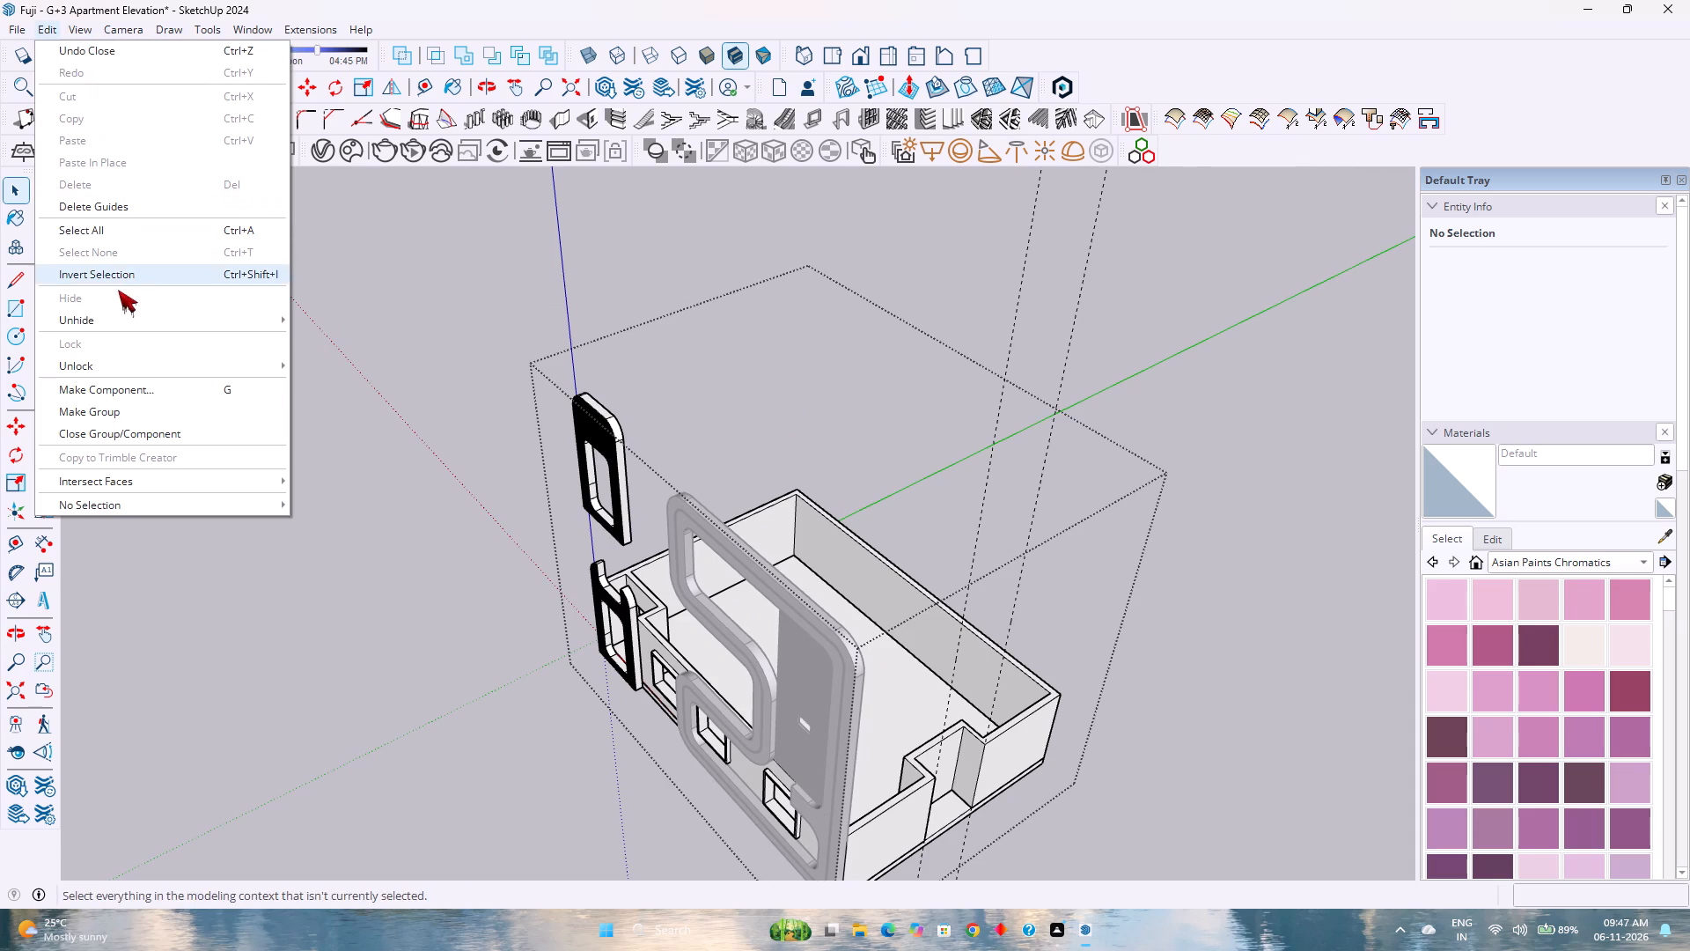
pyautogui.click(335, 360)
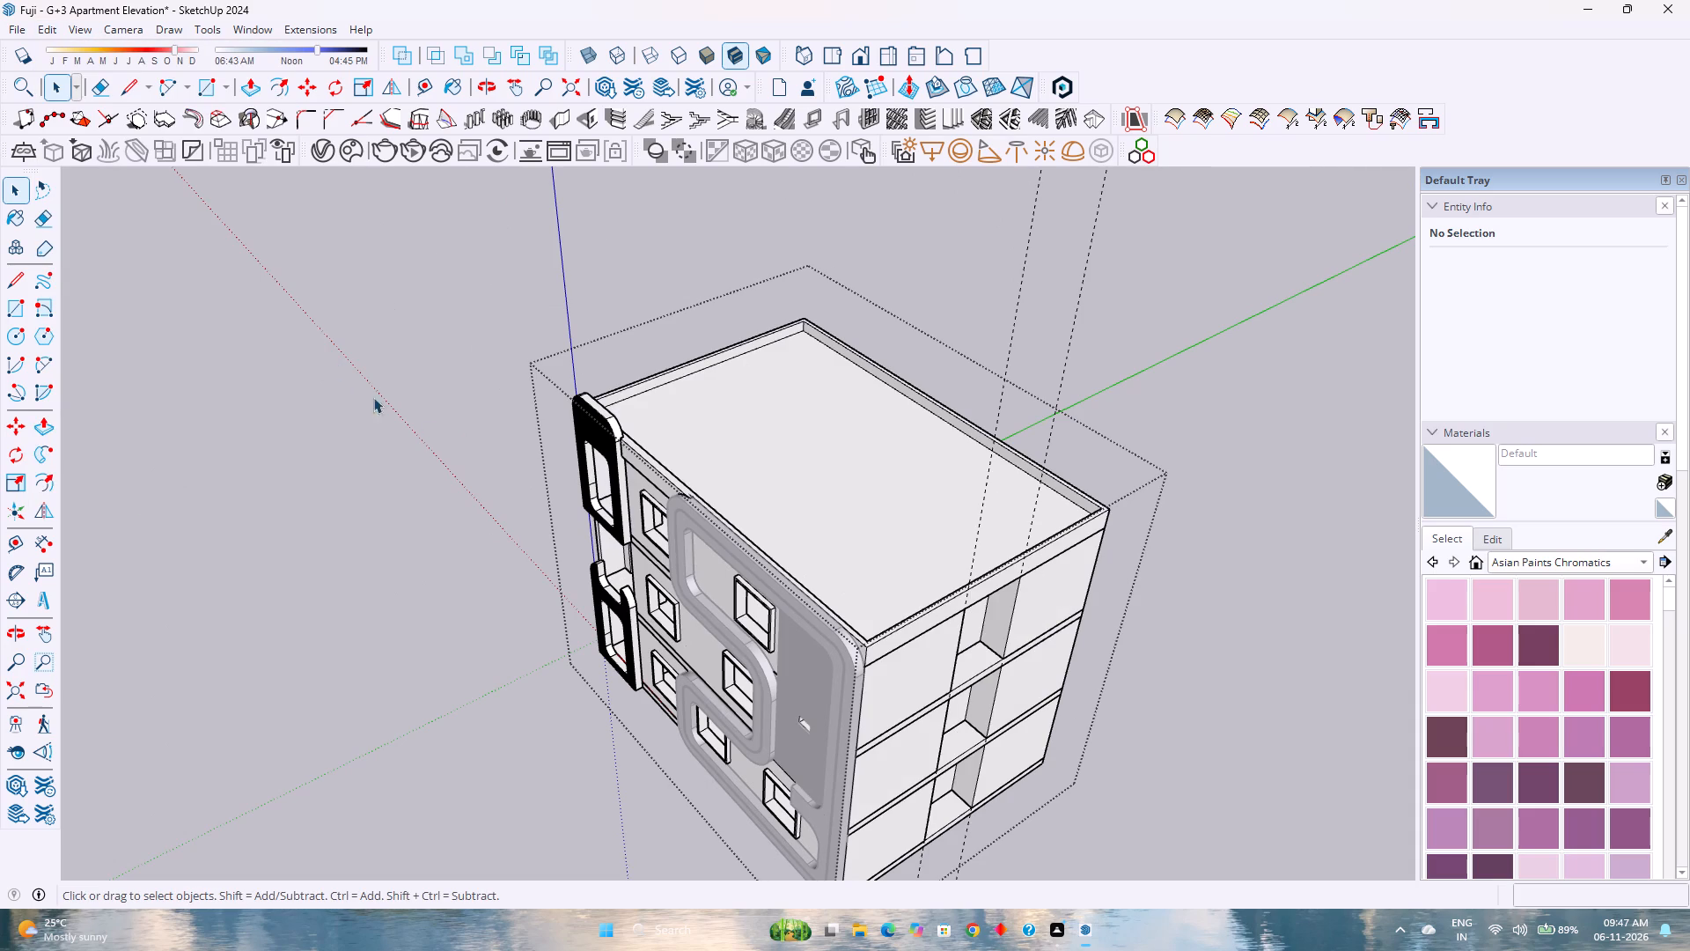
# Save the apartment elevation model.
pyautogui.scroll(-1, 628, 644)
pyautogui.moveTo(864, 627); pyautogui.dragTo(737, 400, button='middle')
pyautogui.middleClick(737, 397)
pyautogui.scroll(-3, 753, 387)
pyautogui.moveTo(744, 491); pyautogui.dragTo(983, 454, button='middle')
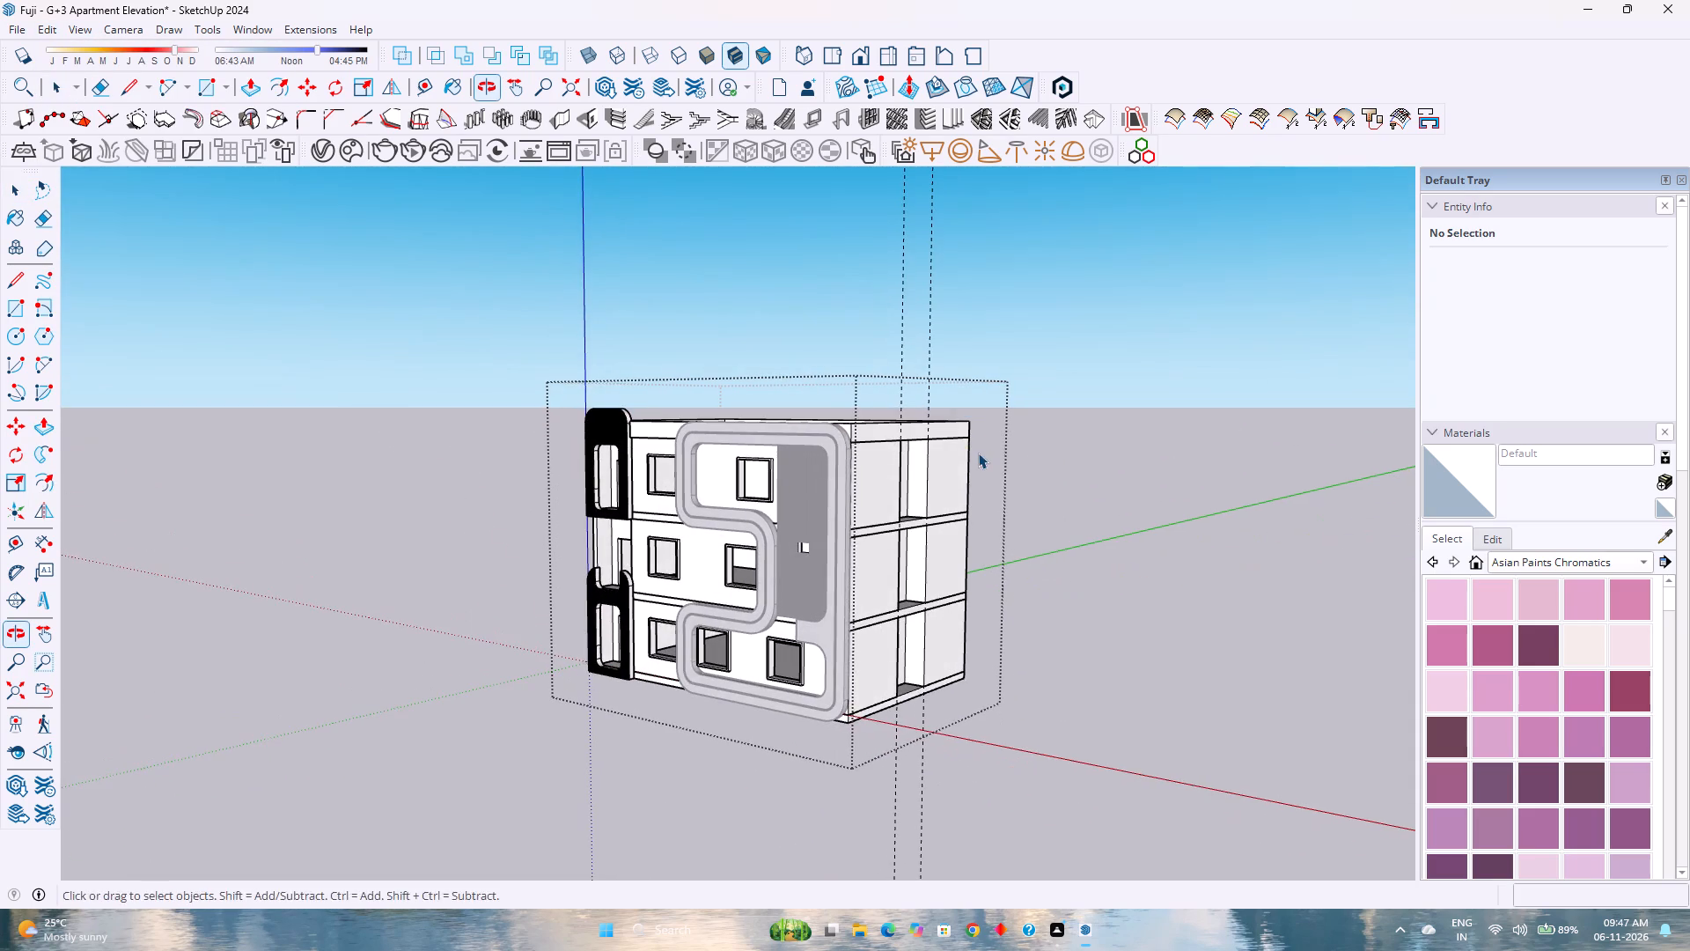
pyautogui.moveTo(948, 442); pyautogui.dragTo(831, 354, button='middle')
pyautogui.middleClick(831, 354)
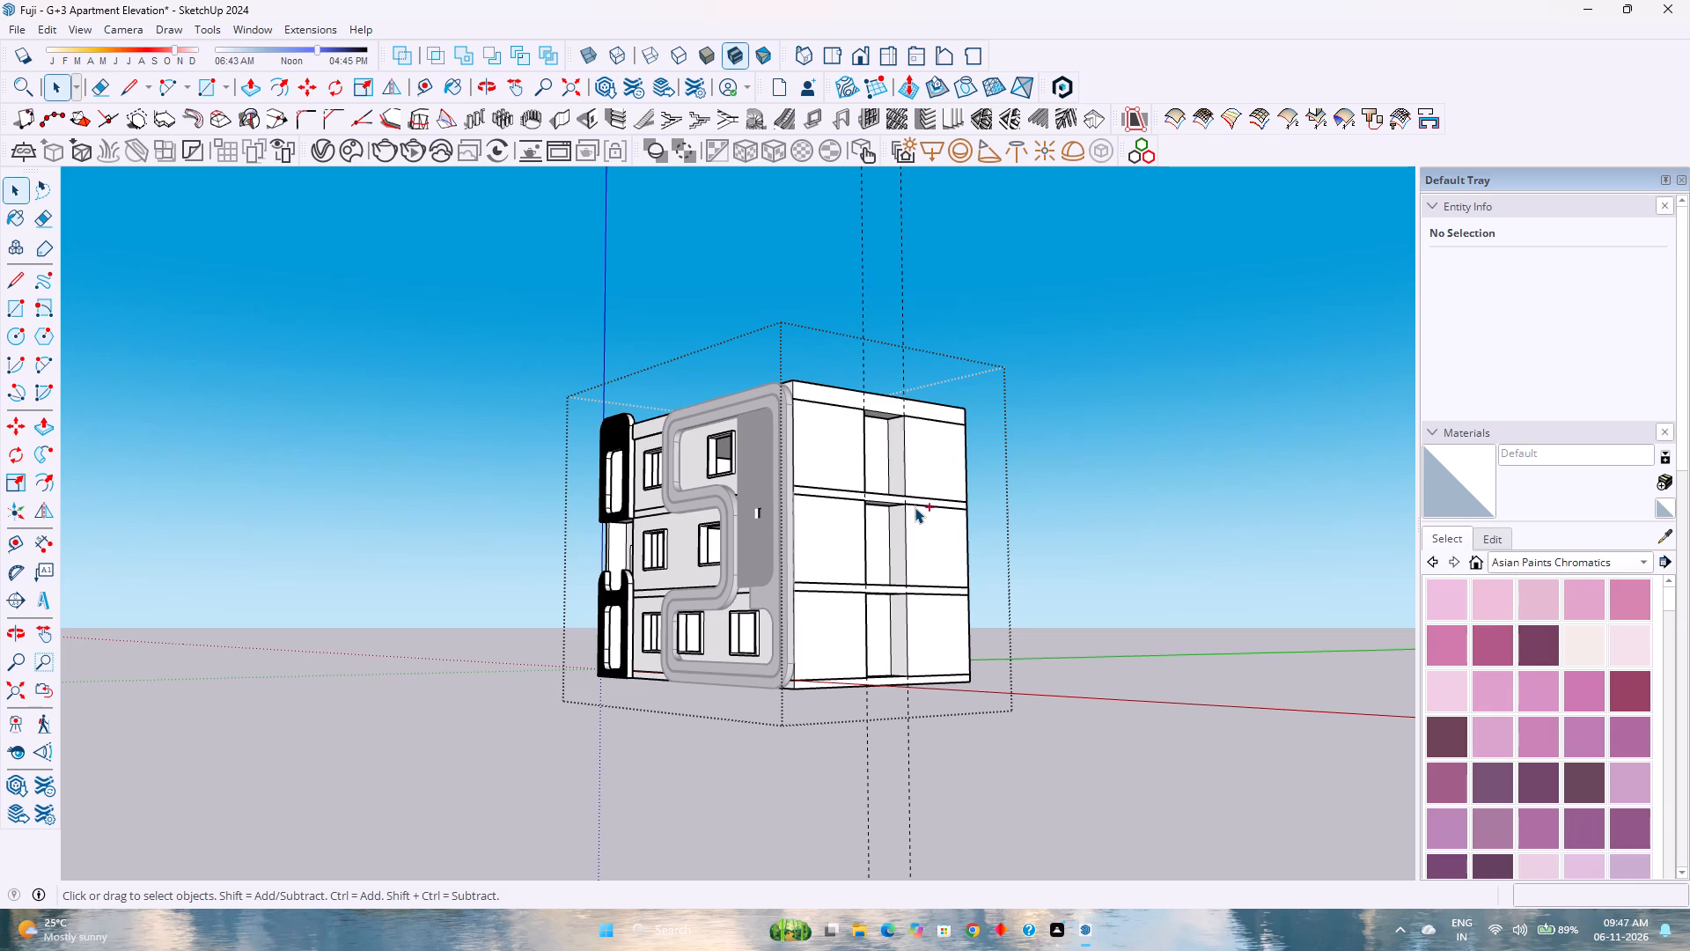
pyautogui.hotkey('ctrl', 's')
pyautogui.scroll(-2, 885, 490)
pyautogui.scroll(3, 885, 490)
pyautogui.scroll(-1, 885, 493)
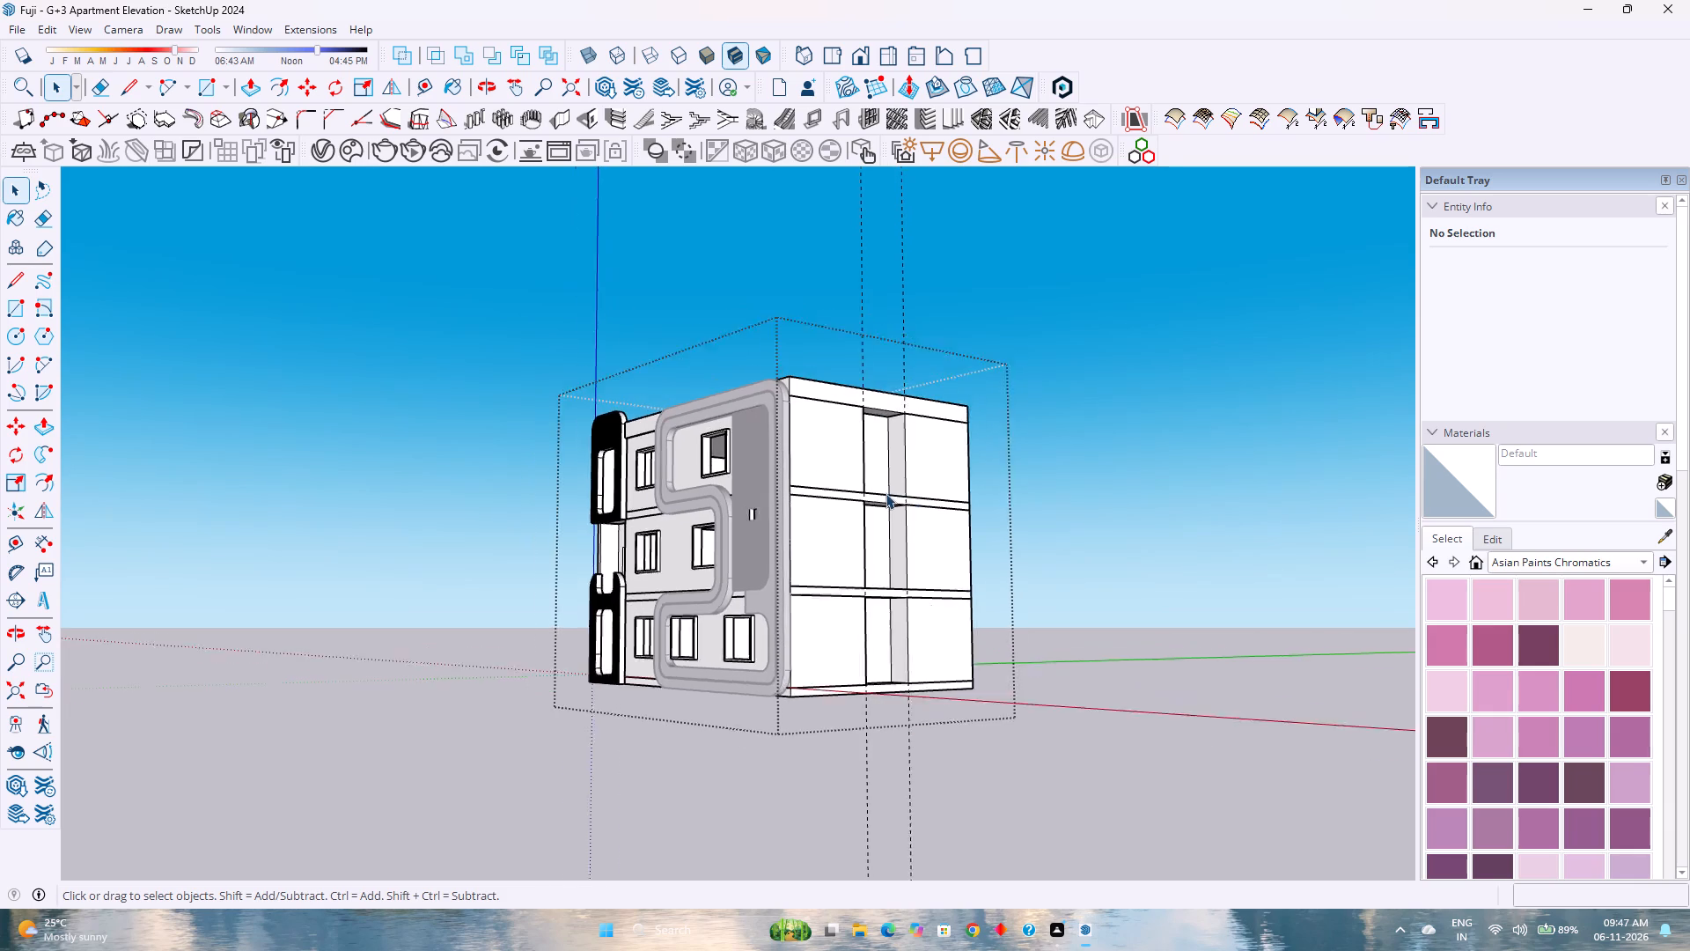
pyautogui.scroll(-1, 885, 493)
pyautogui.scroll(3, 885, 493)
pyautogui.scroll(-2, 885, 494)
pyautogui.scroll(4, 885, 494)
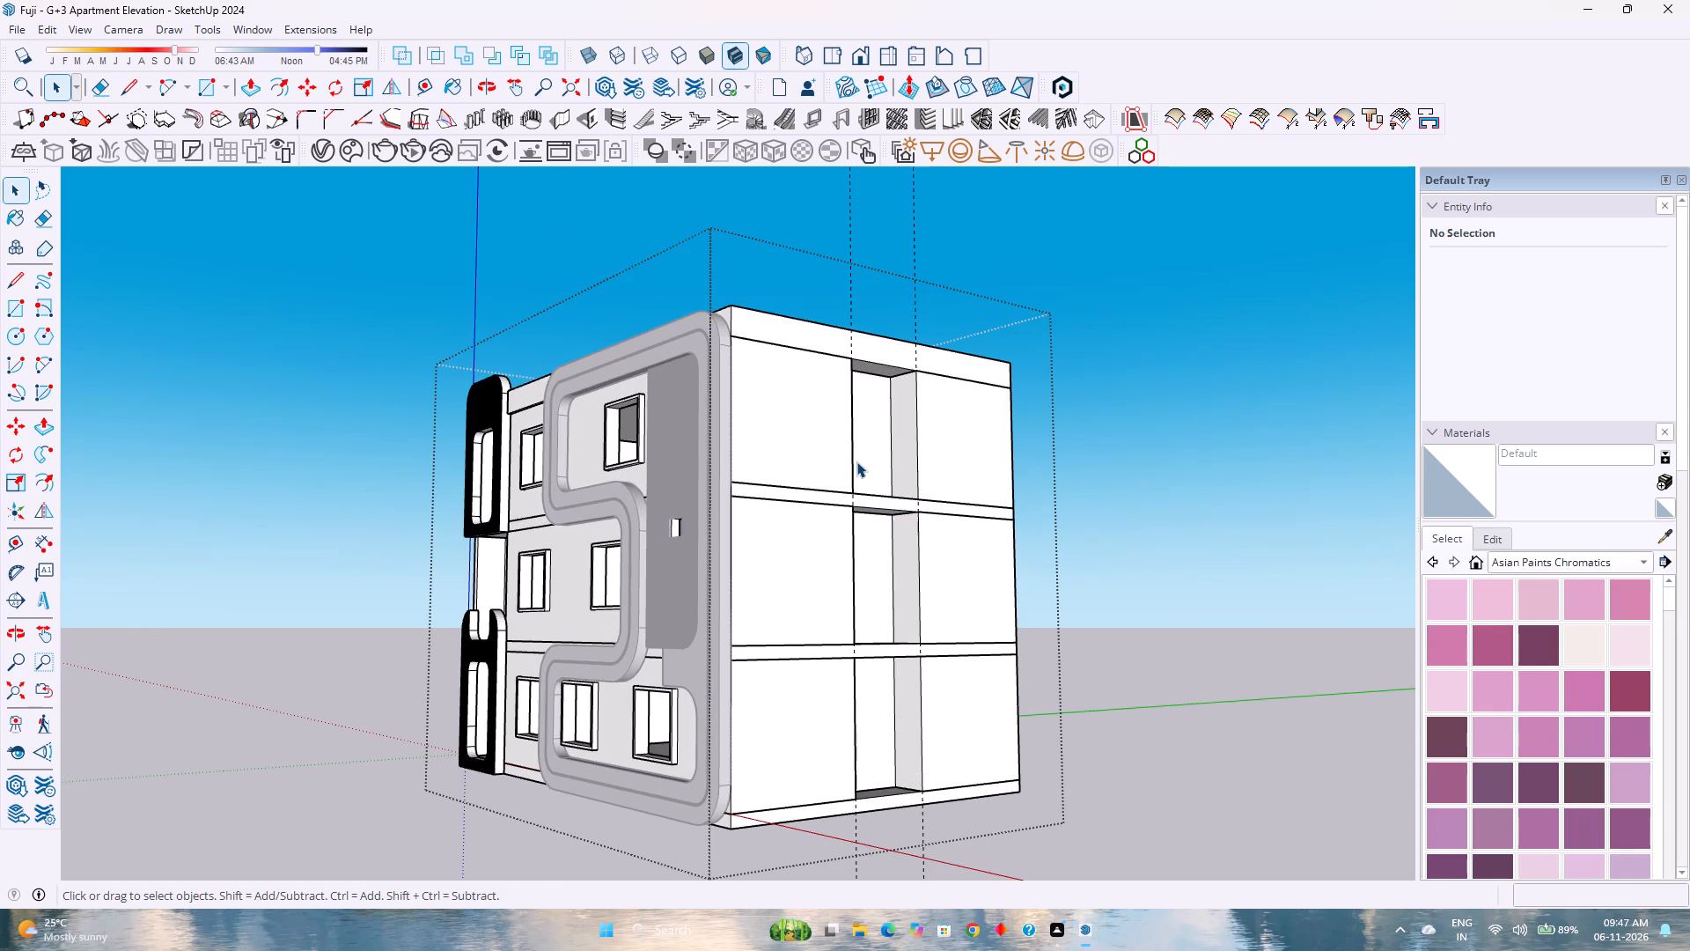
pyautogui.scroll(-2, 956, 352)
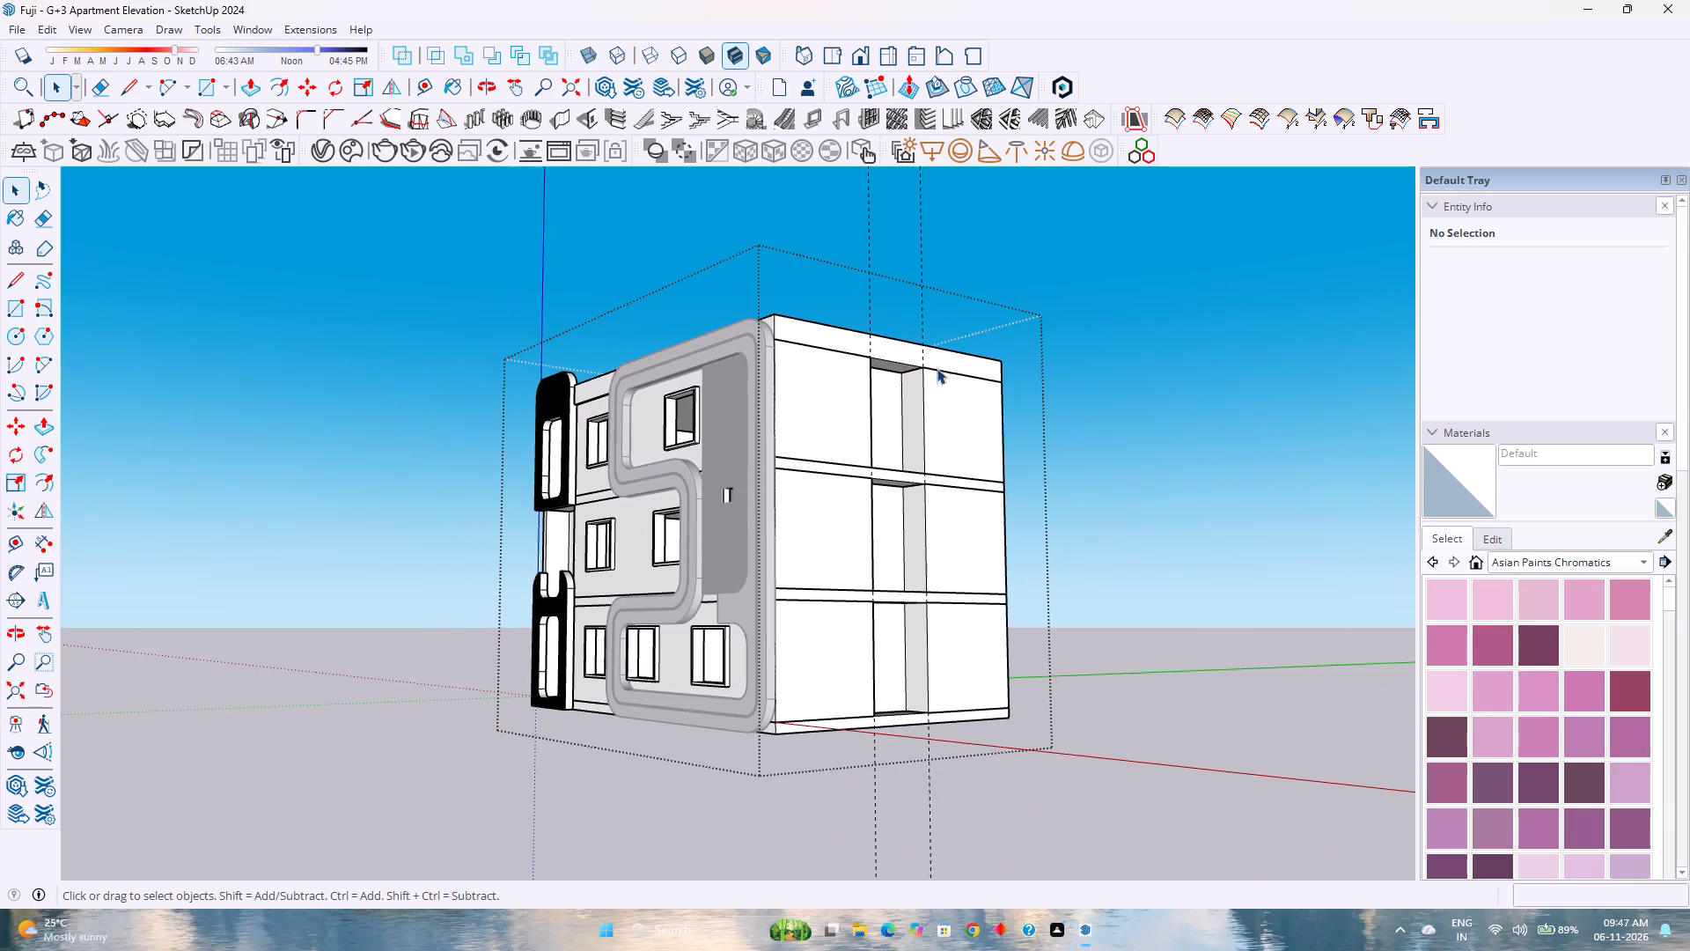
# Leave the nested group and delete all the dashed guide lines.
pyautogui.click(1070, 403)
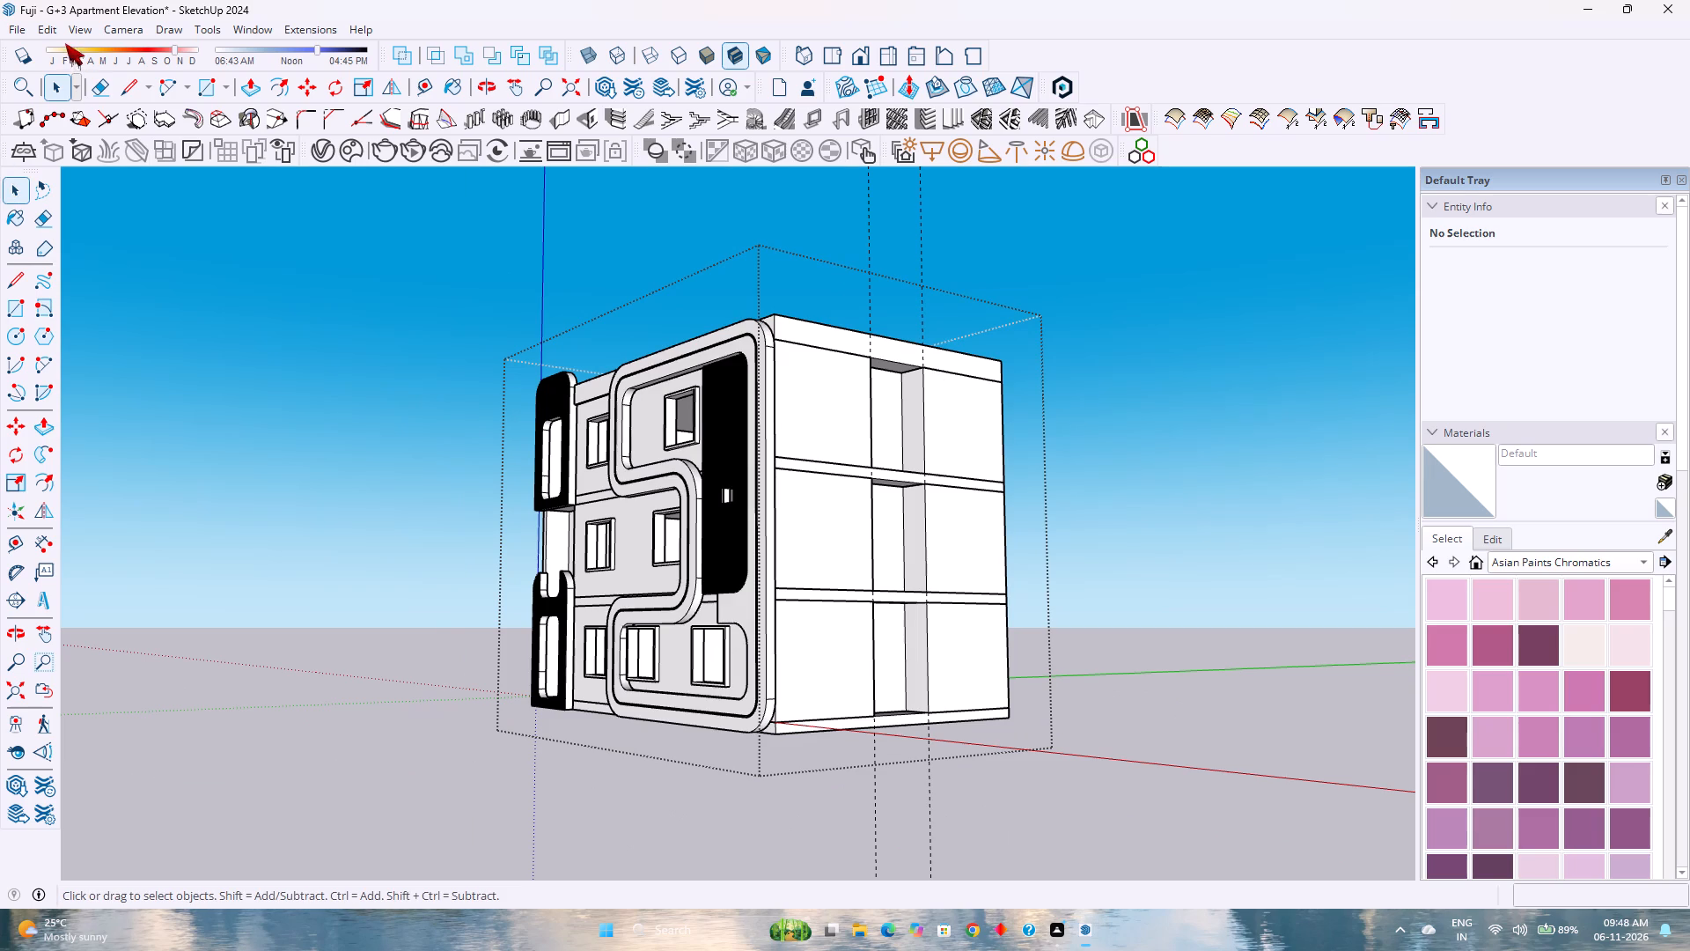
pyautogui.click(40, 28)
pyautogui.click(110, 207)
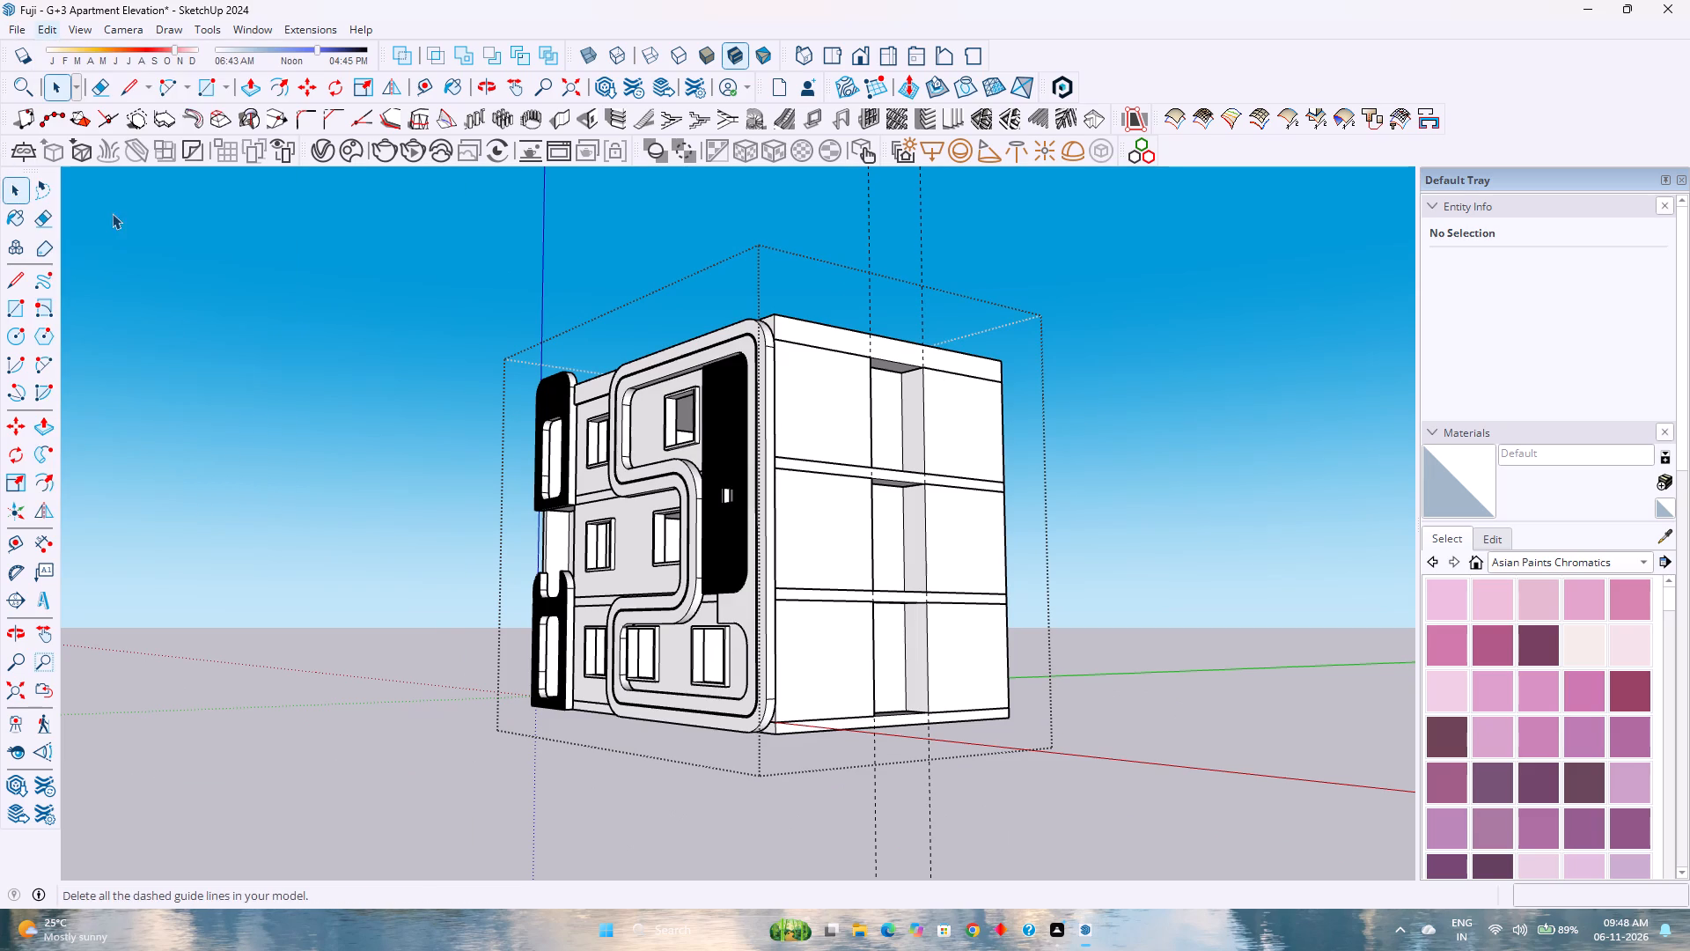
# Examine the front facade, the roof and the side-wall recesses on all storeys of the building from several angles.
pyautogui.scroll(-3, 710, 472)
pyautogui.scroll(2, 705, 470)
pyautogui.moveTo(703, 468); pyautogui.dragTo(993, 530, button='middle')
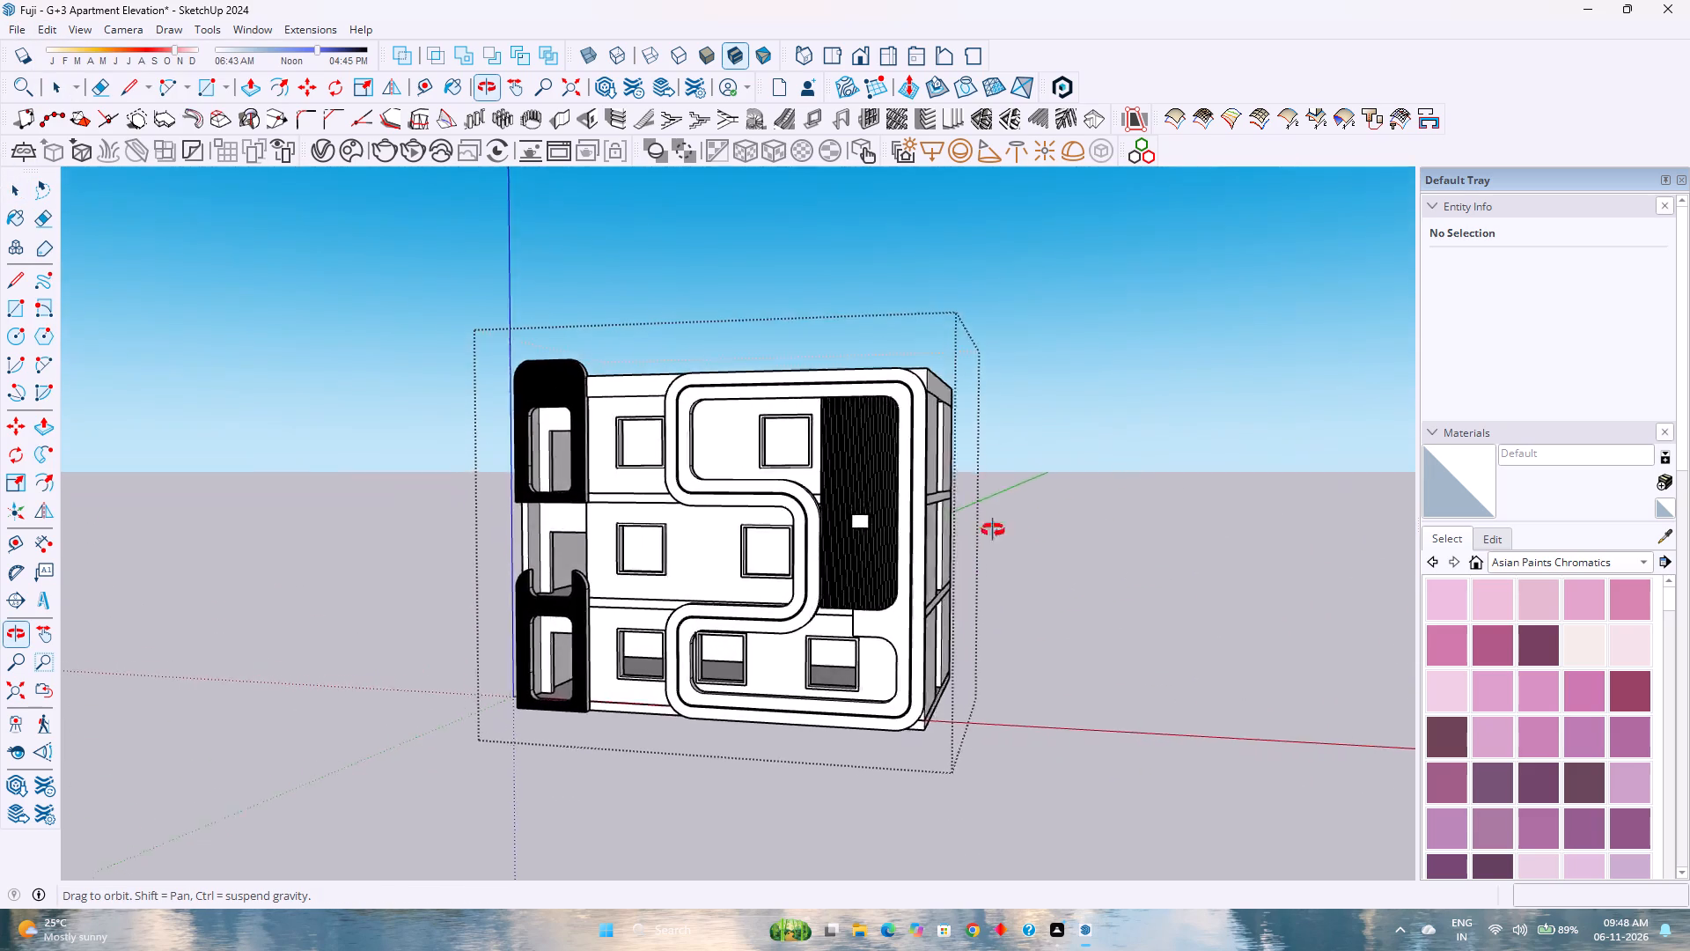
pyautogui.moveTo(993, 530); pyautogui.dragTo(929, 539, button='middle')
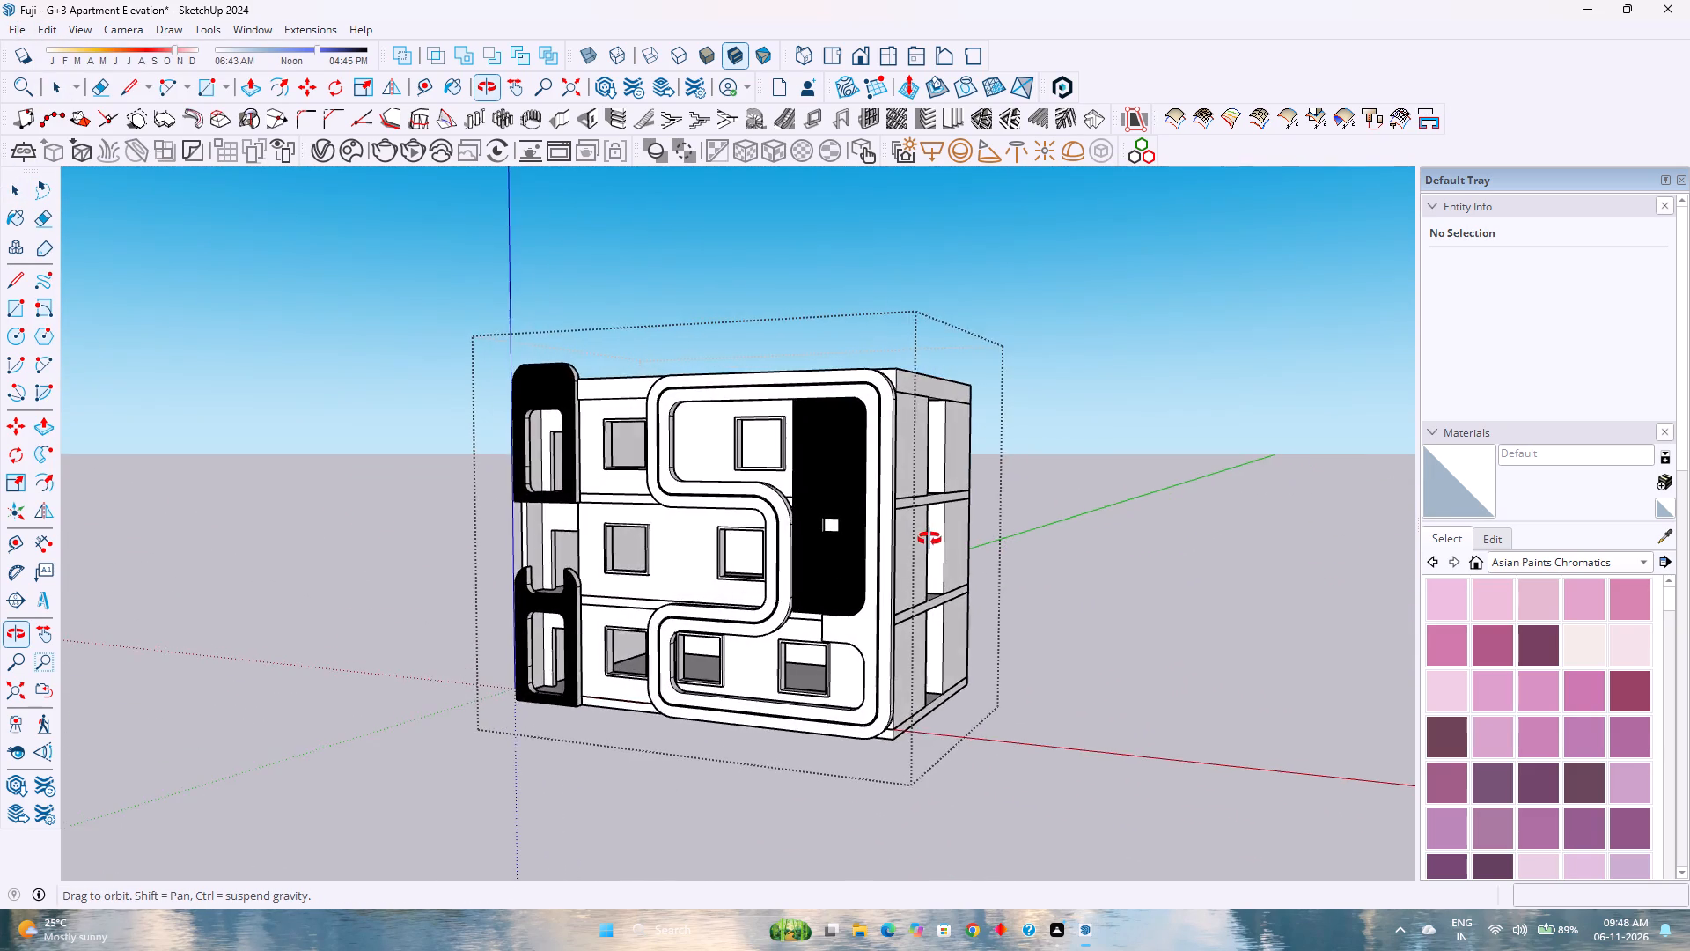
pyautogui.moveTo(929, 539); pyautogui.dragTo(404, 581, button='middle')
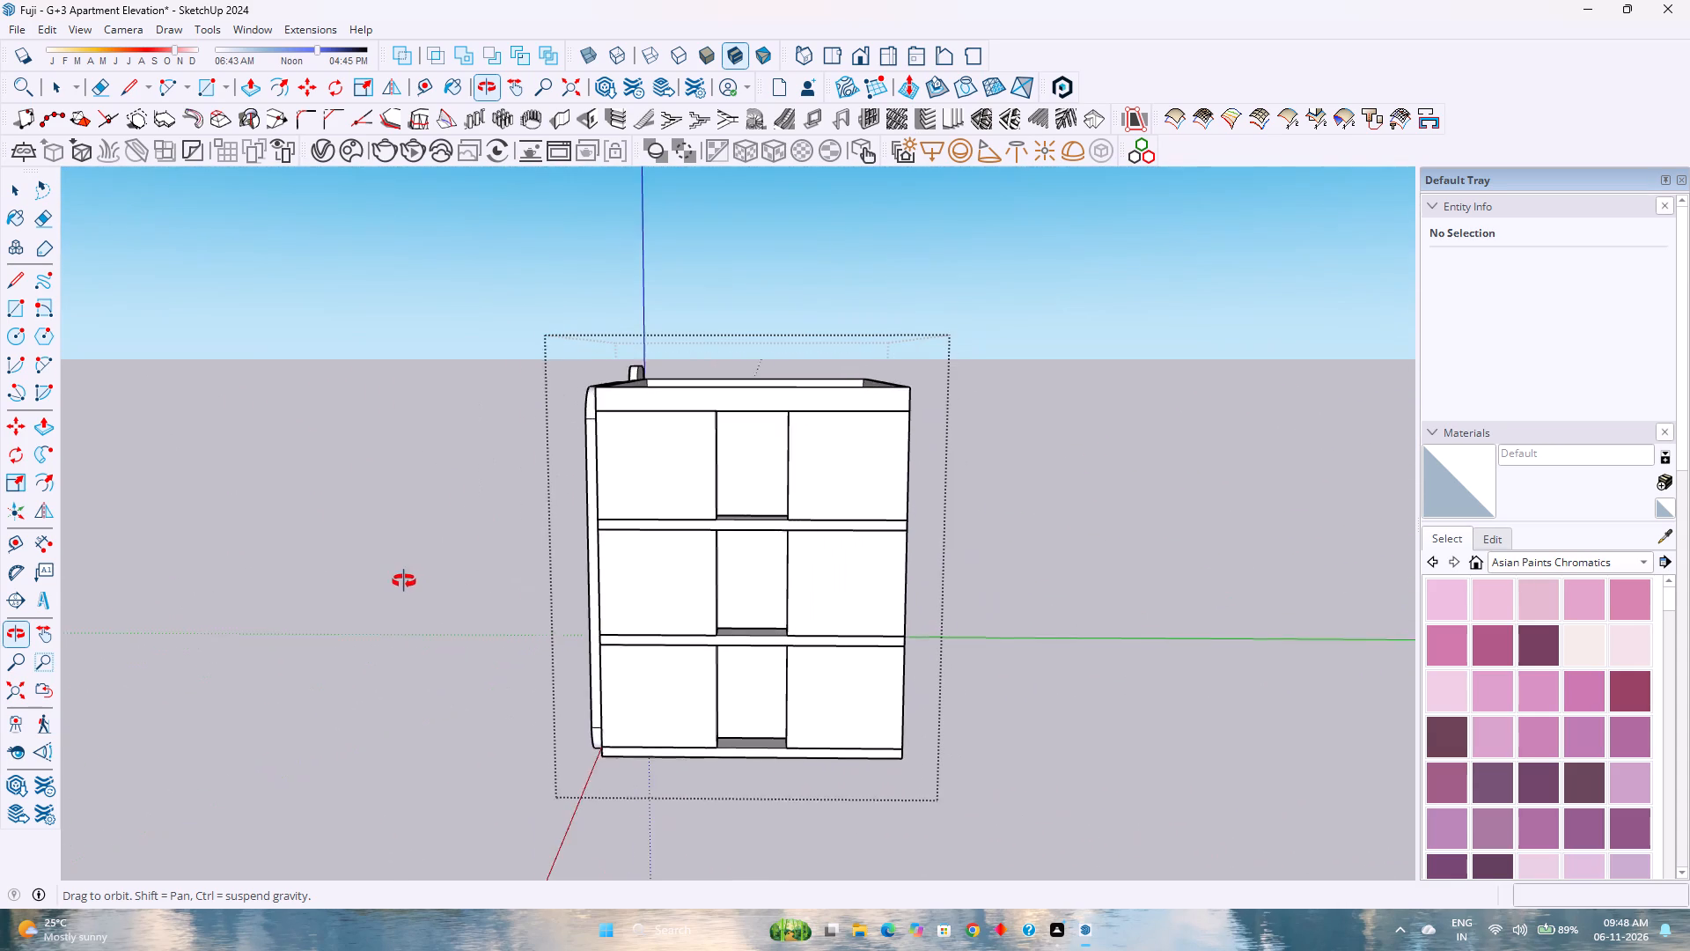
pyautogui.moveTo(404, 581); pyautogui.dragTo(726, 620, button='middle')
pyautogui.moveTo(723, 620); pyautogui.dragTo(724, 645, button='middle')
pyautogui.moveTo(734, 646); pyautogui.dragTo(545, 604, button='middle')
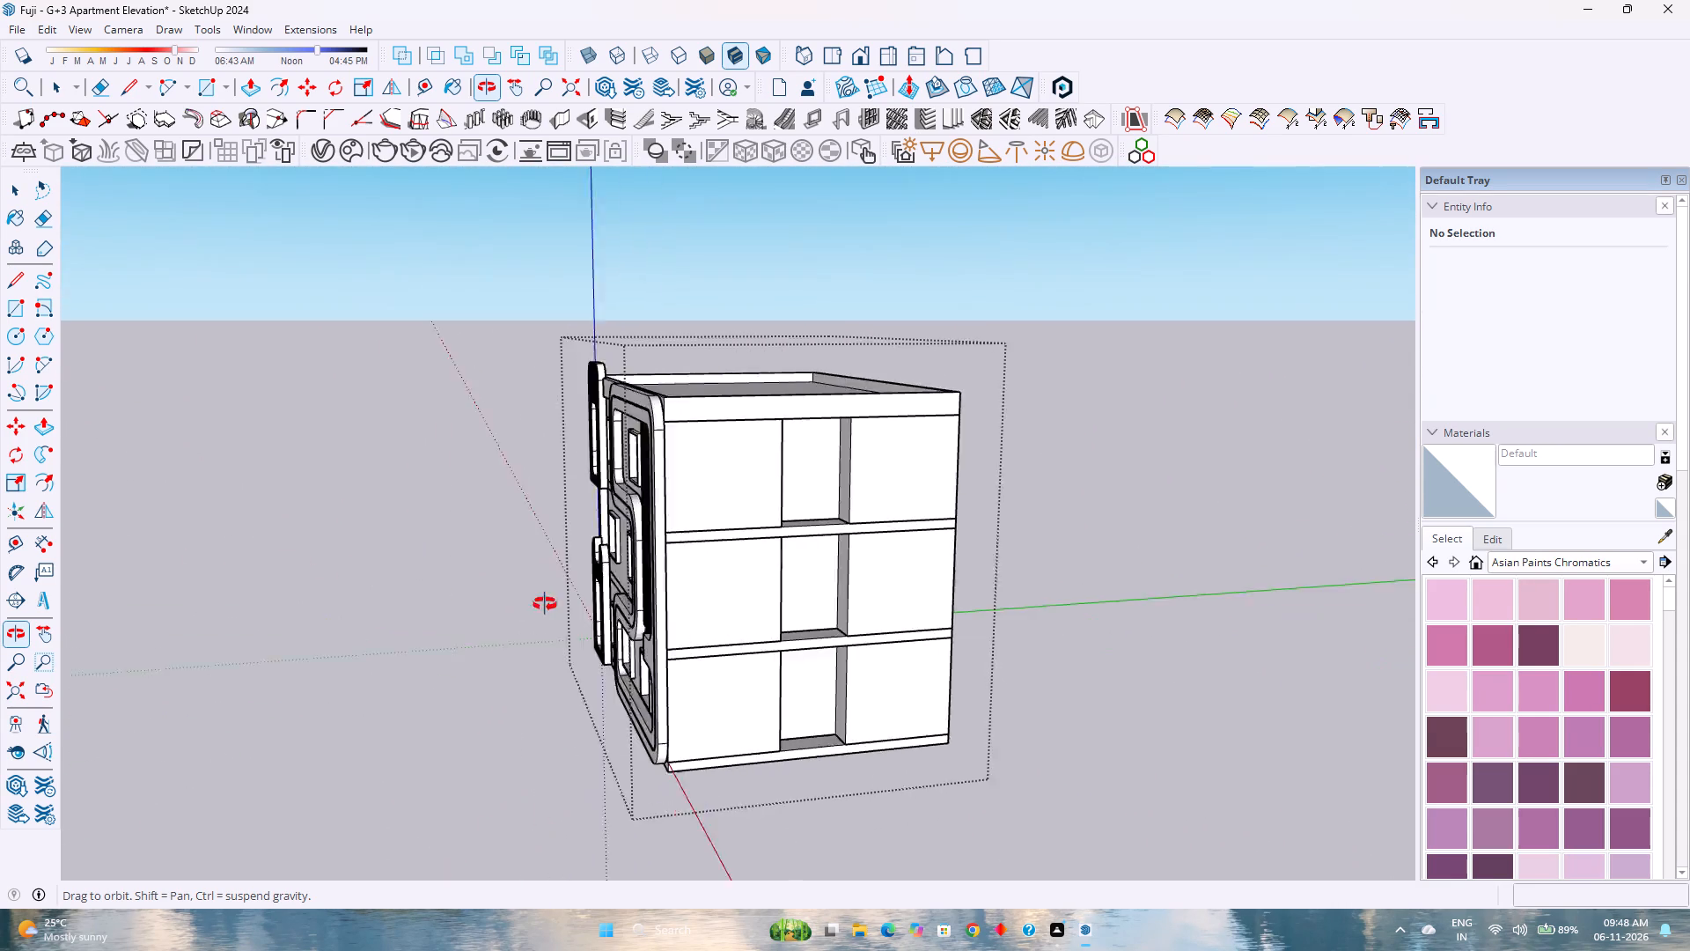
pyautogui.moveTo(545, 604); pyautogui.dragTo(999, 602, button='middle')
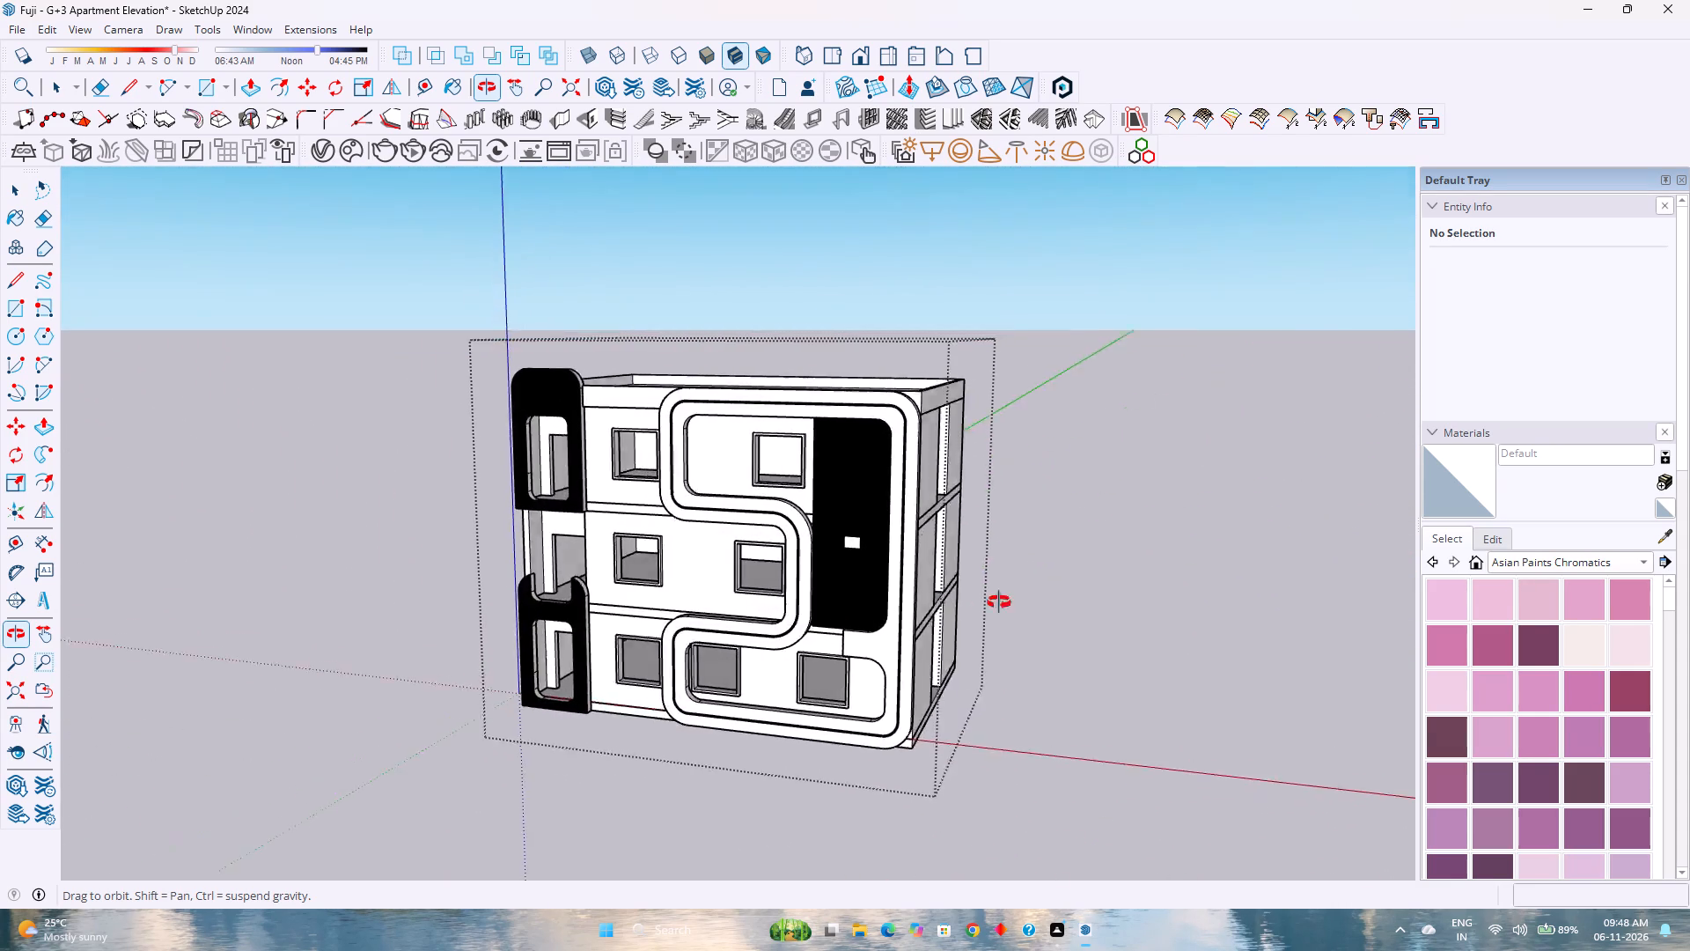
pyautogui.moveTo(999, 602); pyautogui.dragTo(713, 640, button='middle')
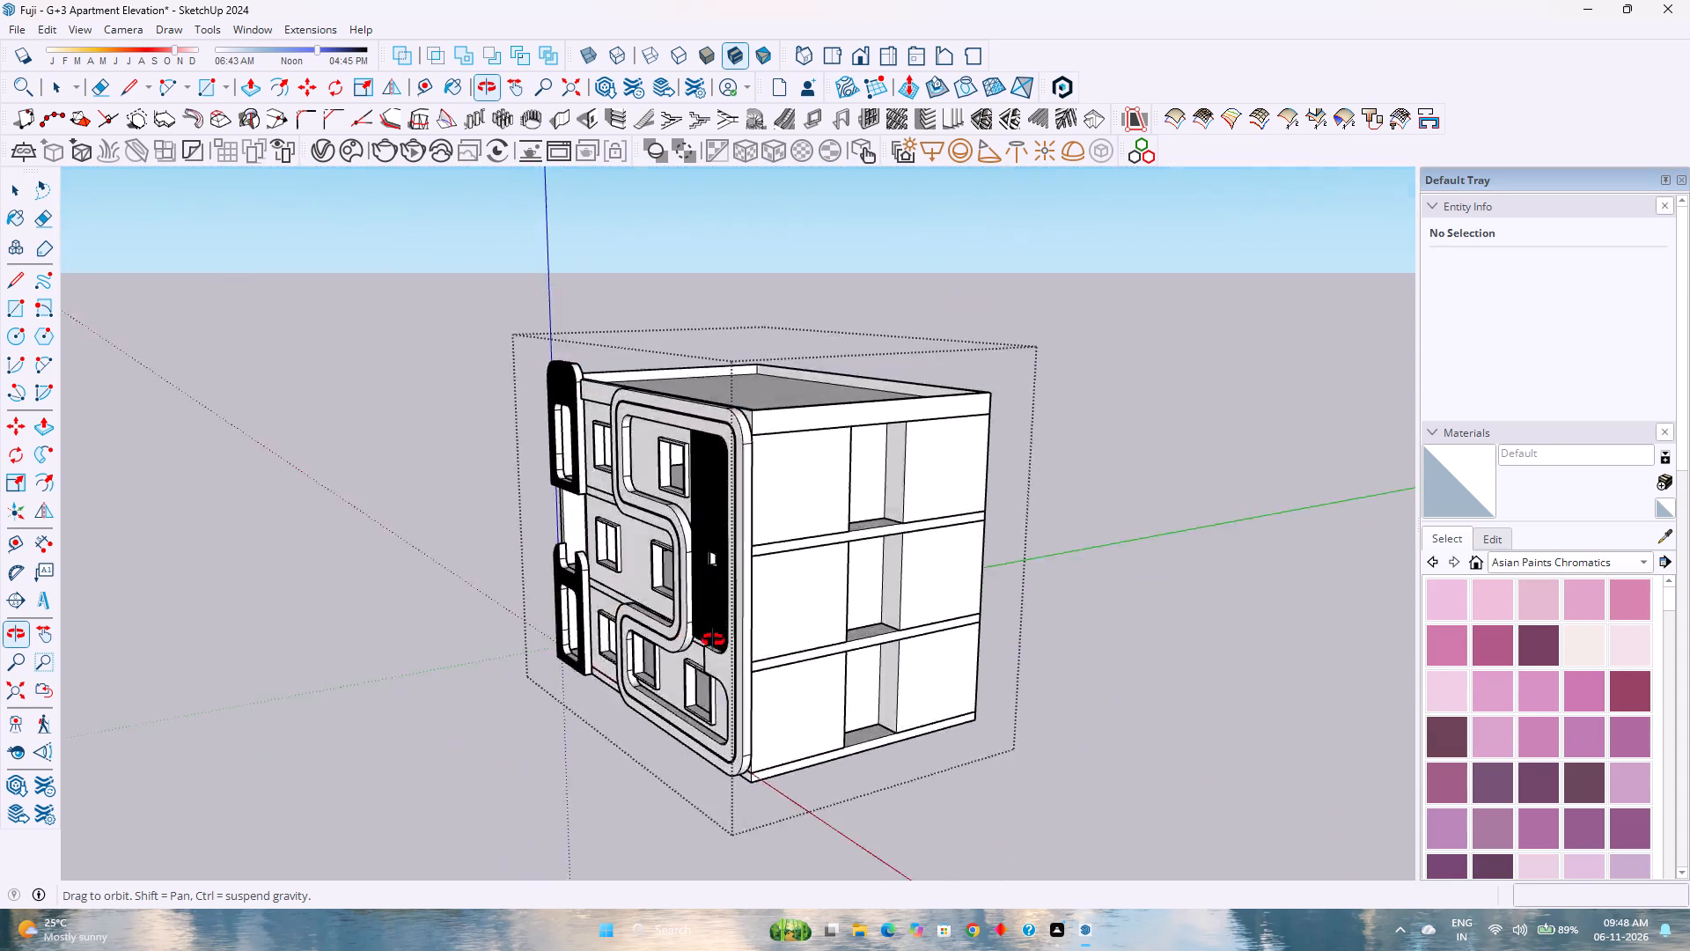
pyautogui.moveTo(713, 640); pyautogui.dragTo(839, 632, button='middle')
pyautogui.moveTo(864, 606); pyautogui.dragTo(622, 504, button='middle')
pyautogui.moveTo(610, 476); pyautogui.dragTo(476, 596, button='middle')
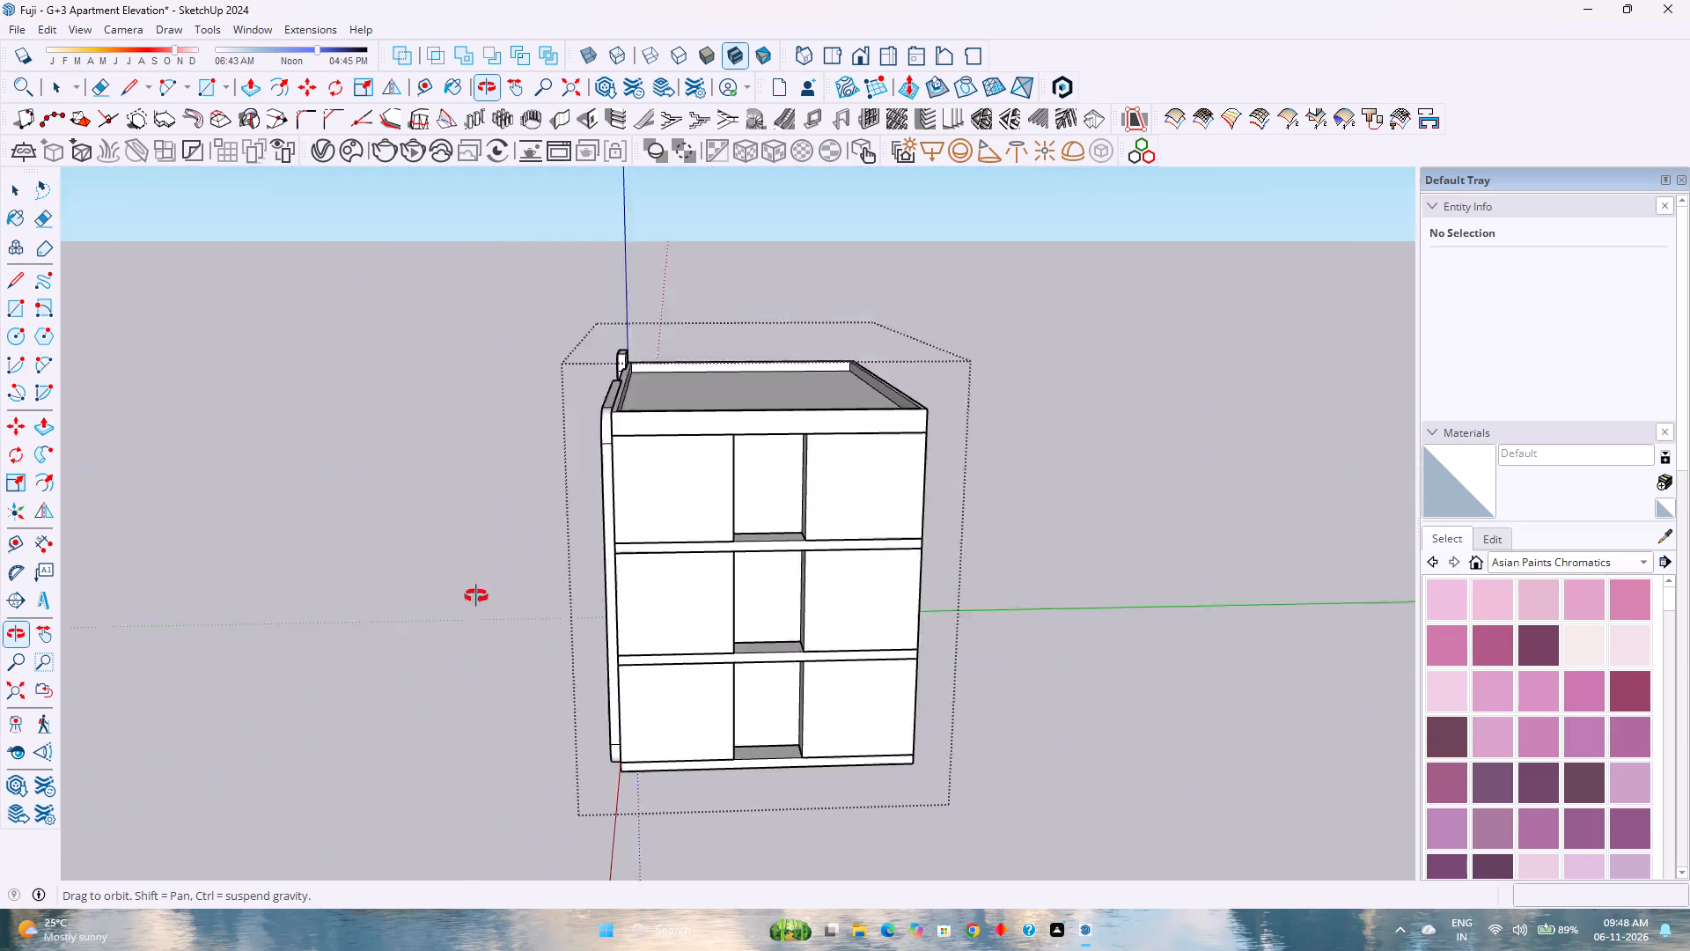
pyautogui.moveTo(476, 596); pyautogui.dragTo(673, 598, button='middle')
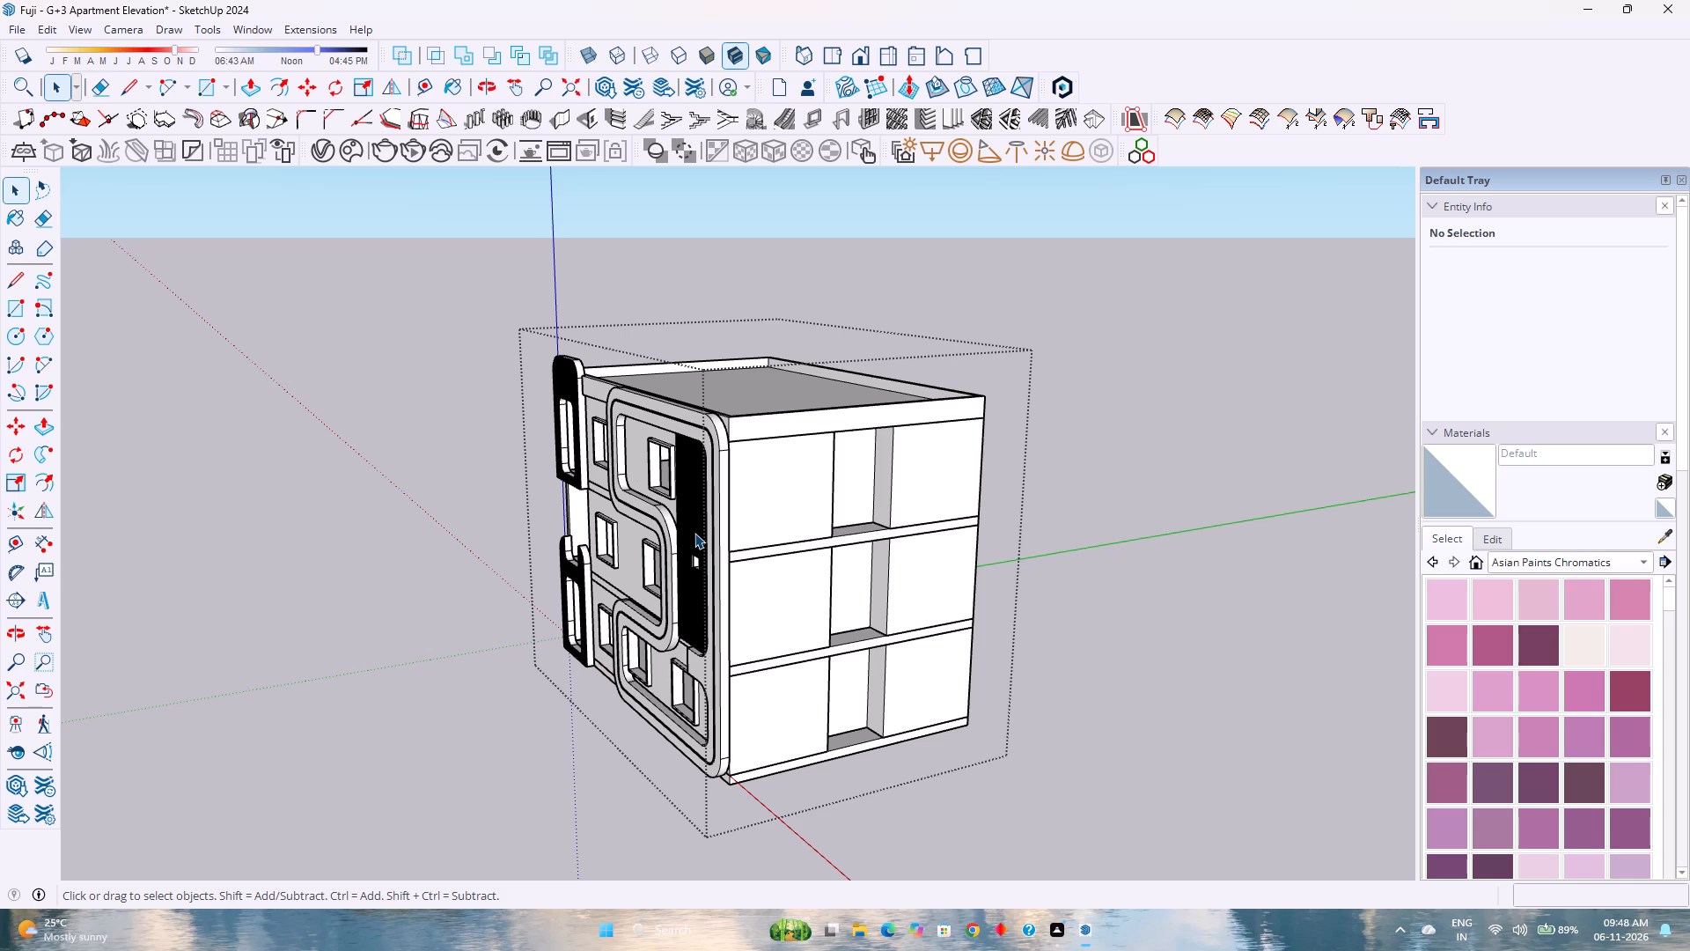
pyautogui.scroll(-3, 694, 533)
pyautogui.moveTo(670, 593); pyautogui.dragTo(701, 574, button='middle')
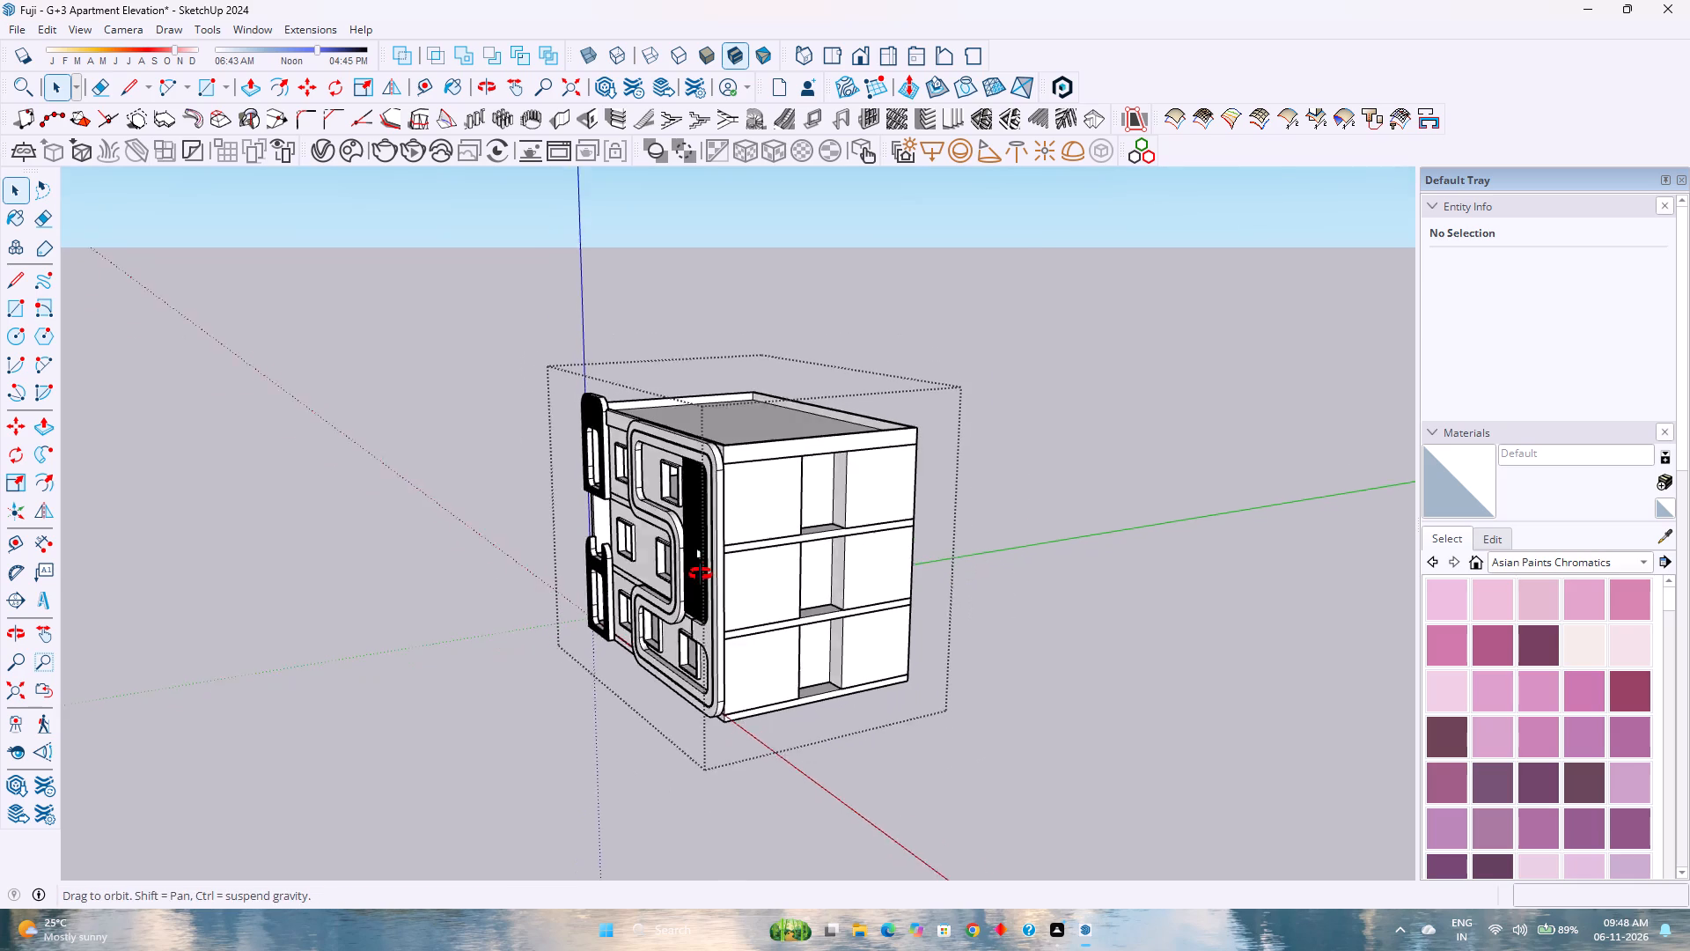
pyautogui.moveTo(701, 574); pyautogui.dragTo(758, 543, button='middle')
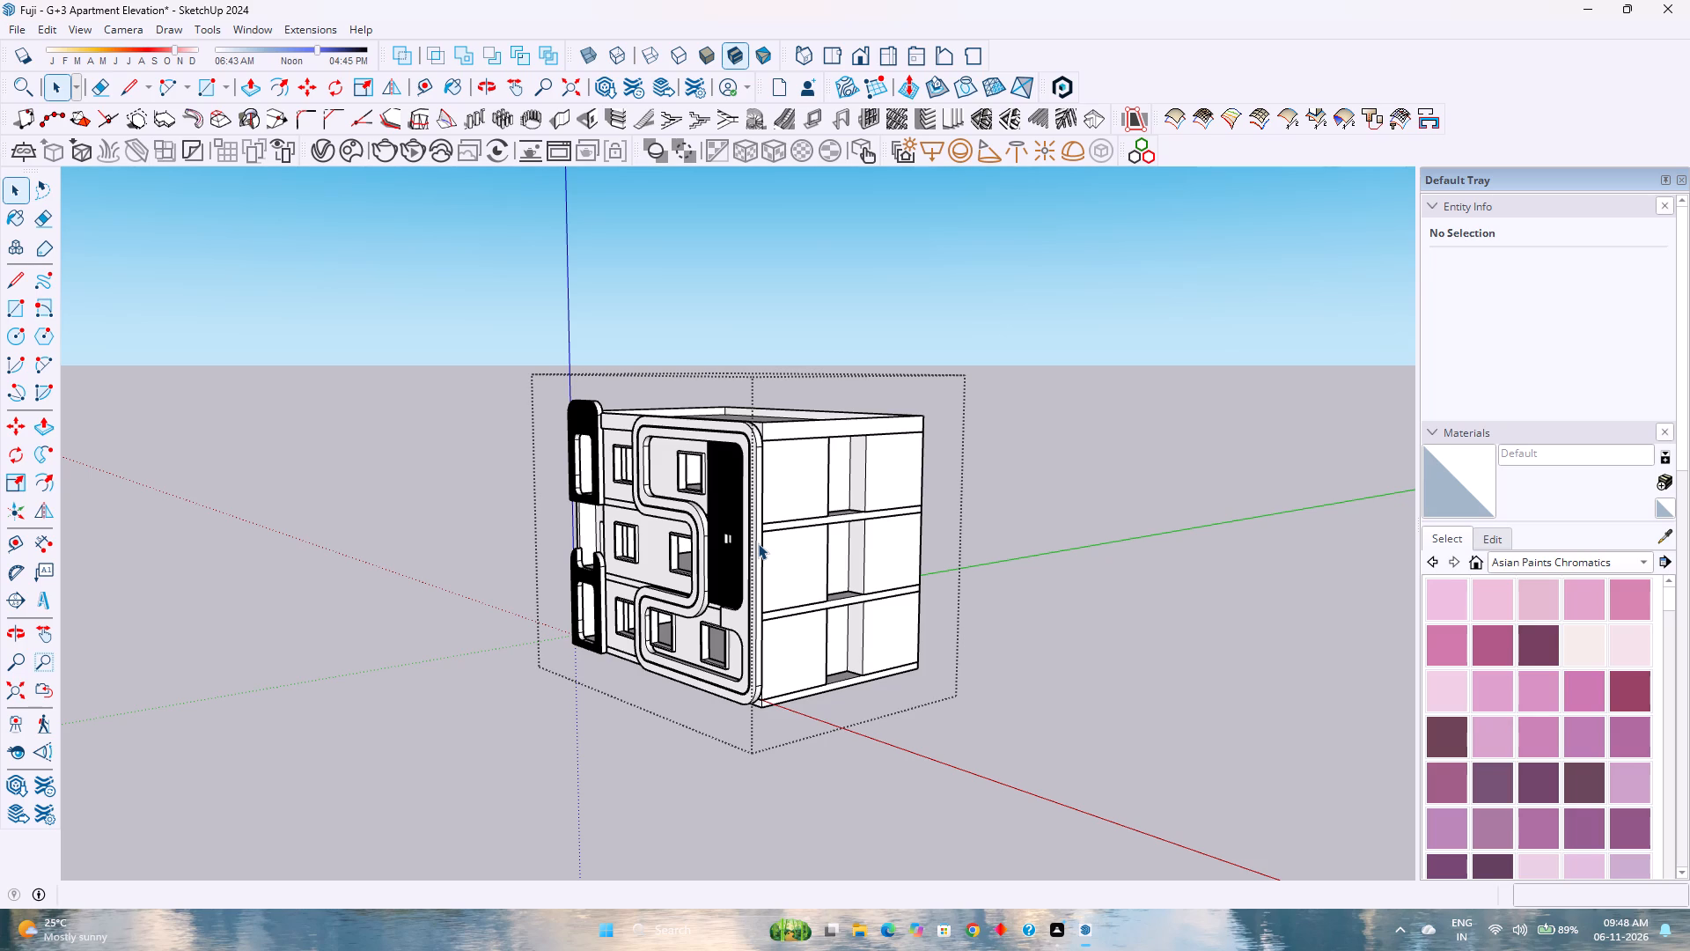
pyautogui.scroll(-4, 758, 543)
pyautogui.scroll(8, 761, 574)
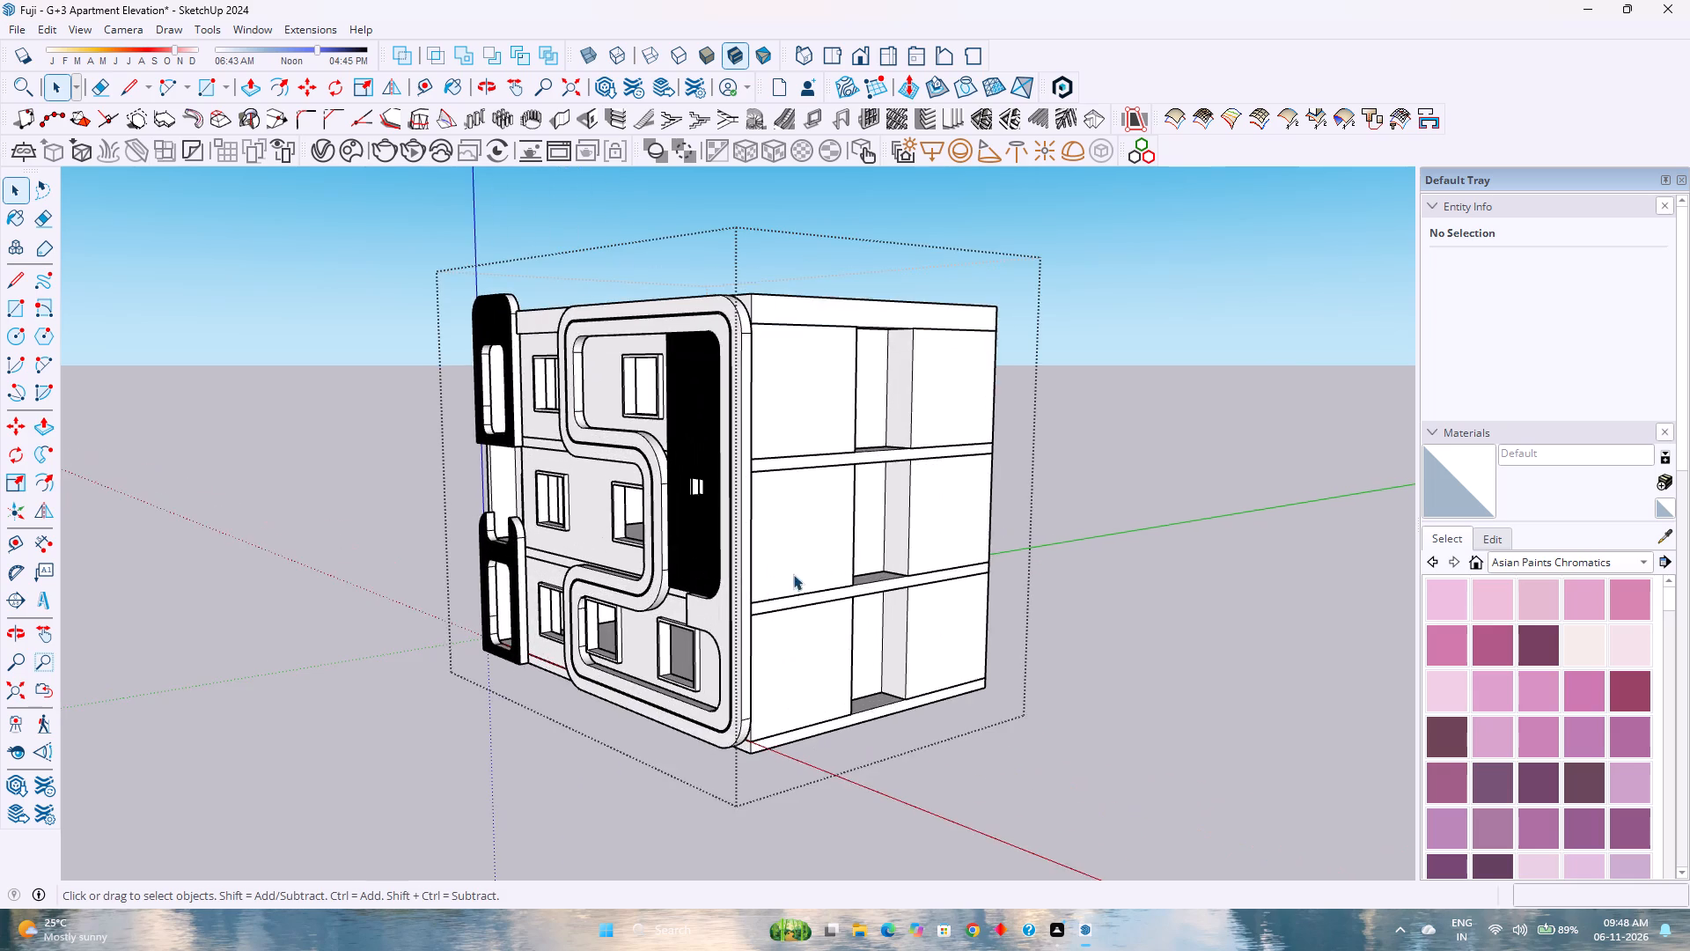
pyautogui.moveTo(815, 575); pyautogui.dragTo(982, 568, button='middle')
pyautogui.middleClick(982, 568)
pyautogui.scroll(3, 1145, 403)
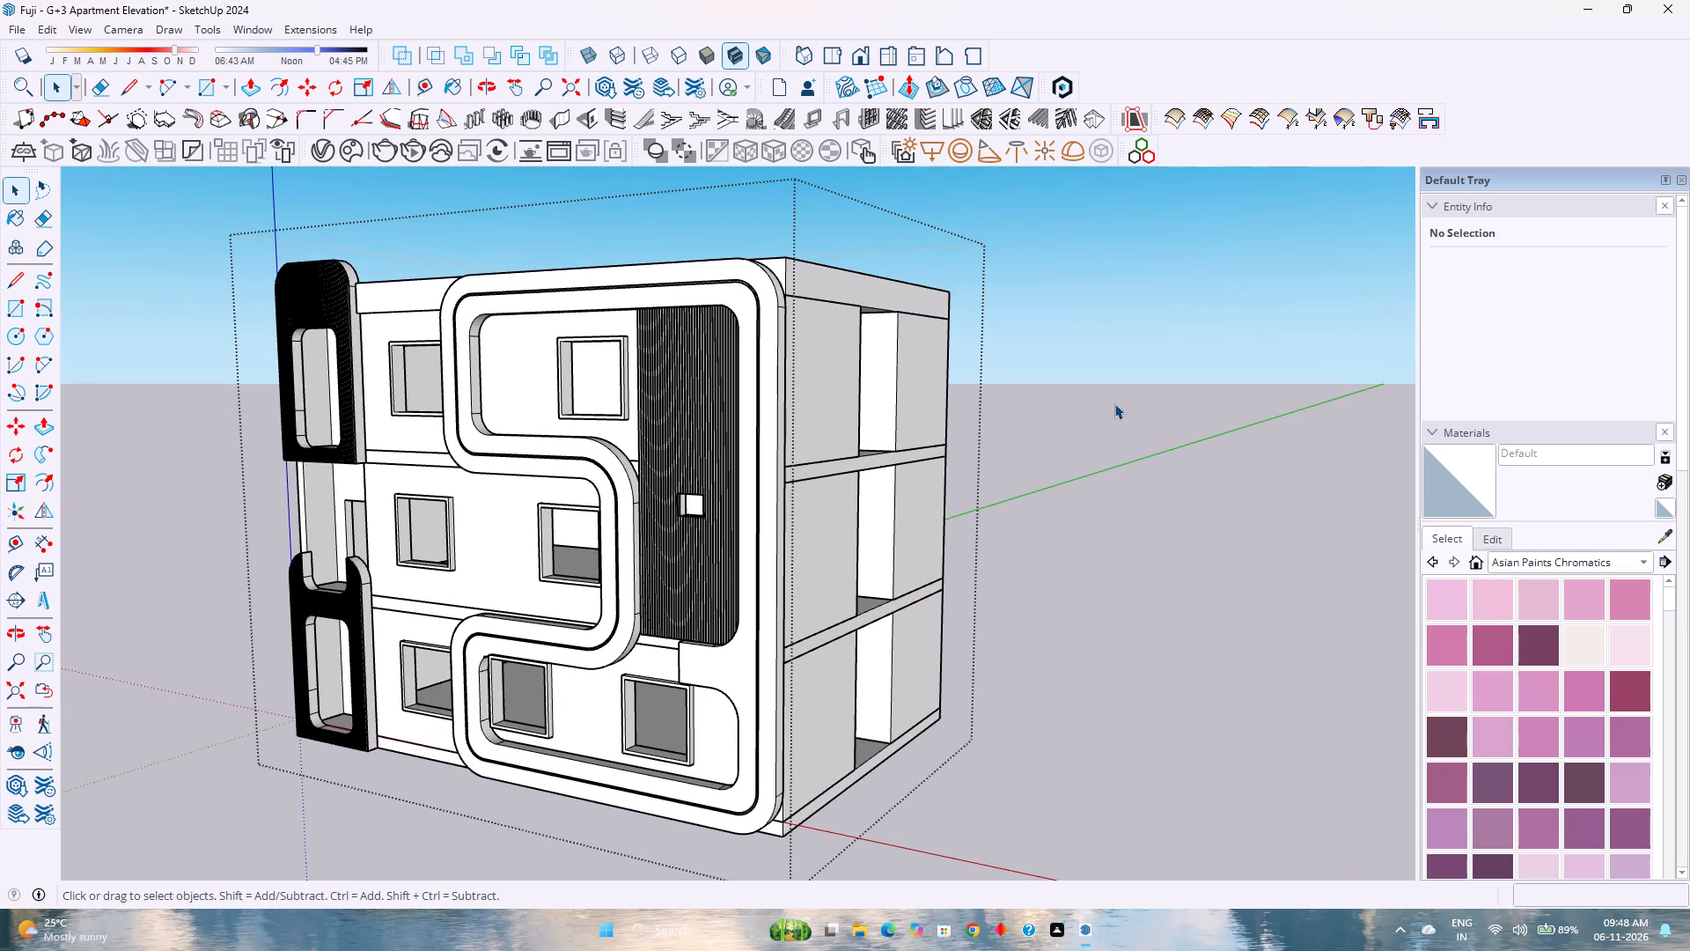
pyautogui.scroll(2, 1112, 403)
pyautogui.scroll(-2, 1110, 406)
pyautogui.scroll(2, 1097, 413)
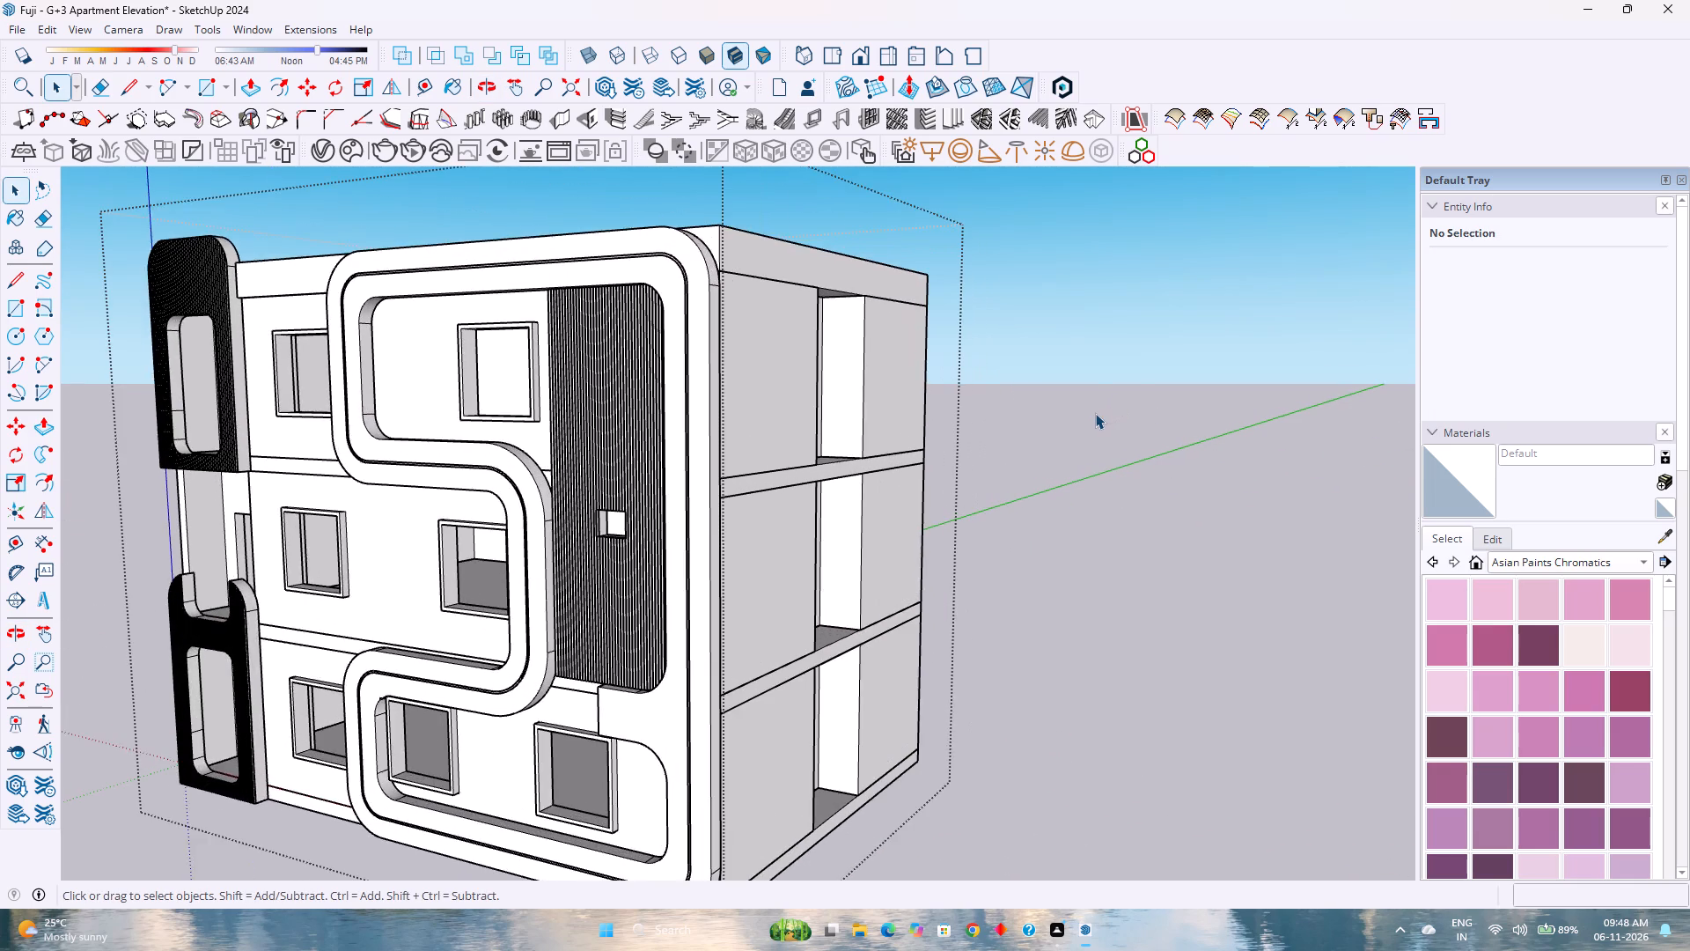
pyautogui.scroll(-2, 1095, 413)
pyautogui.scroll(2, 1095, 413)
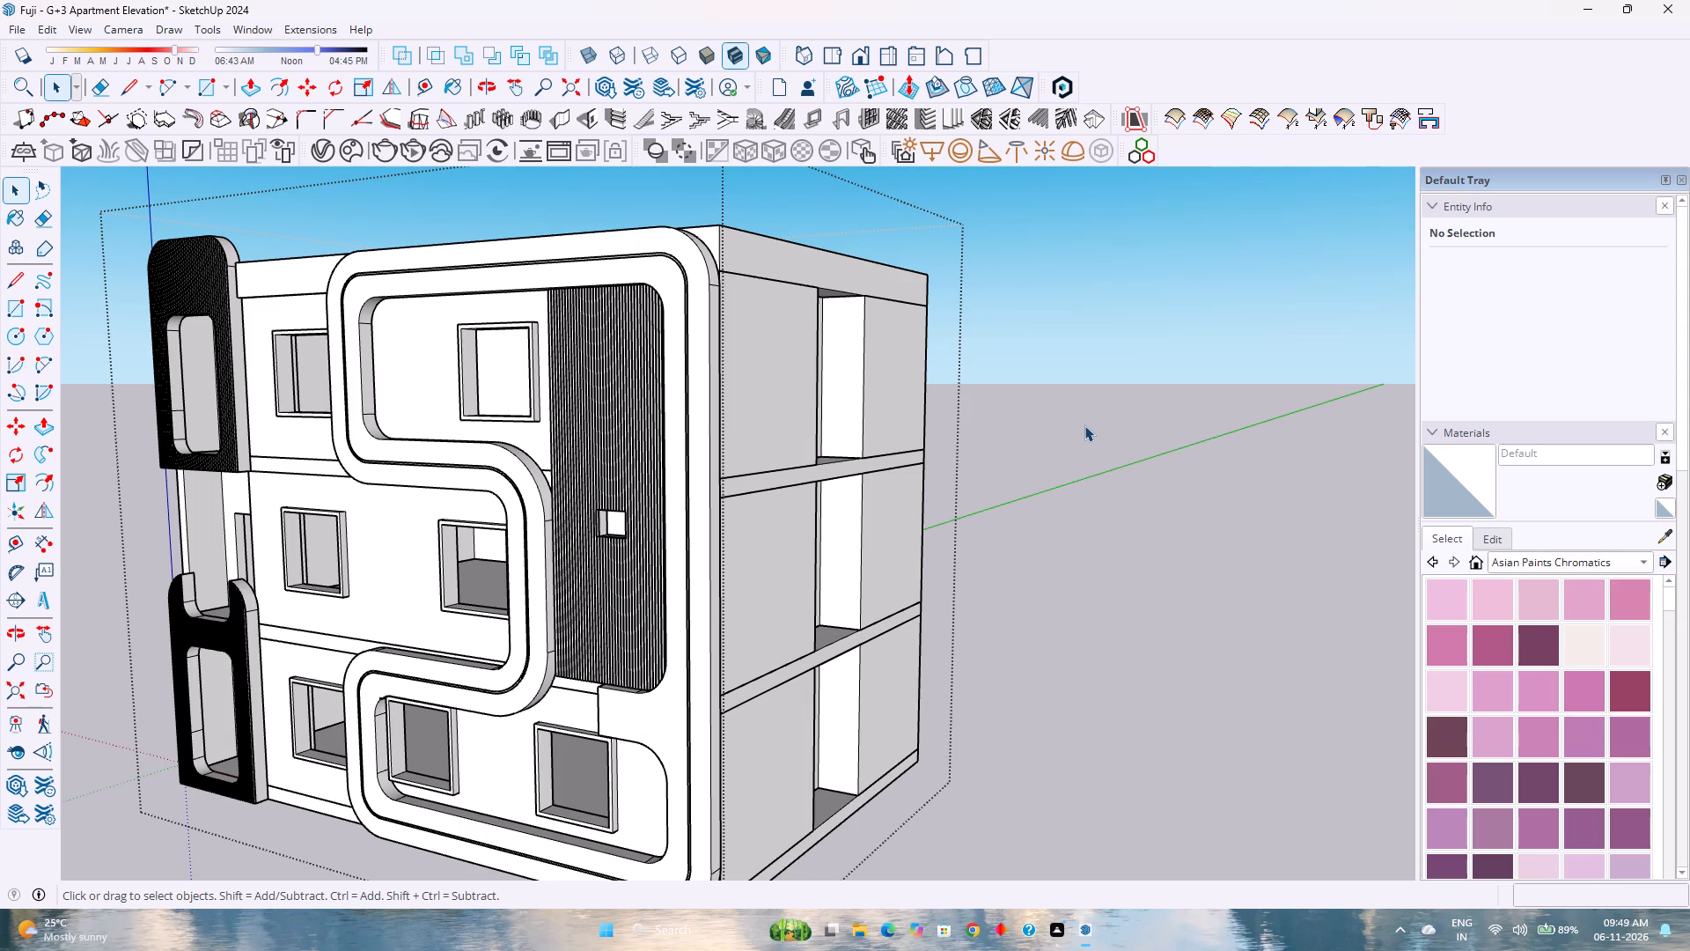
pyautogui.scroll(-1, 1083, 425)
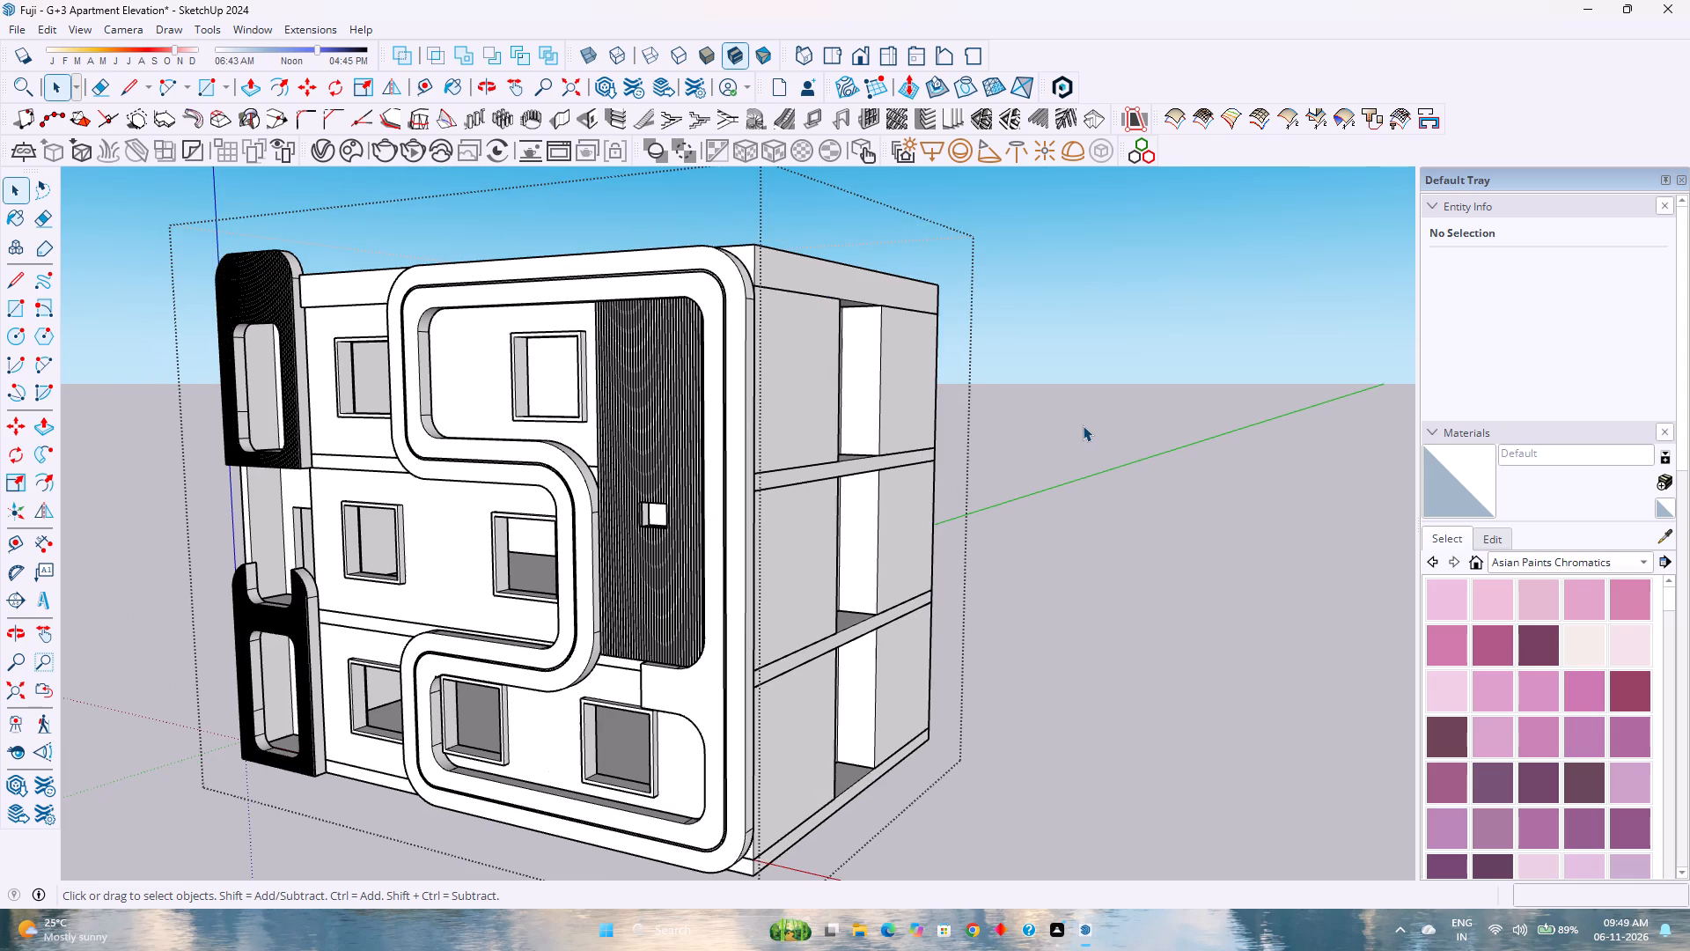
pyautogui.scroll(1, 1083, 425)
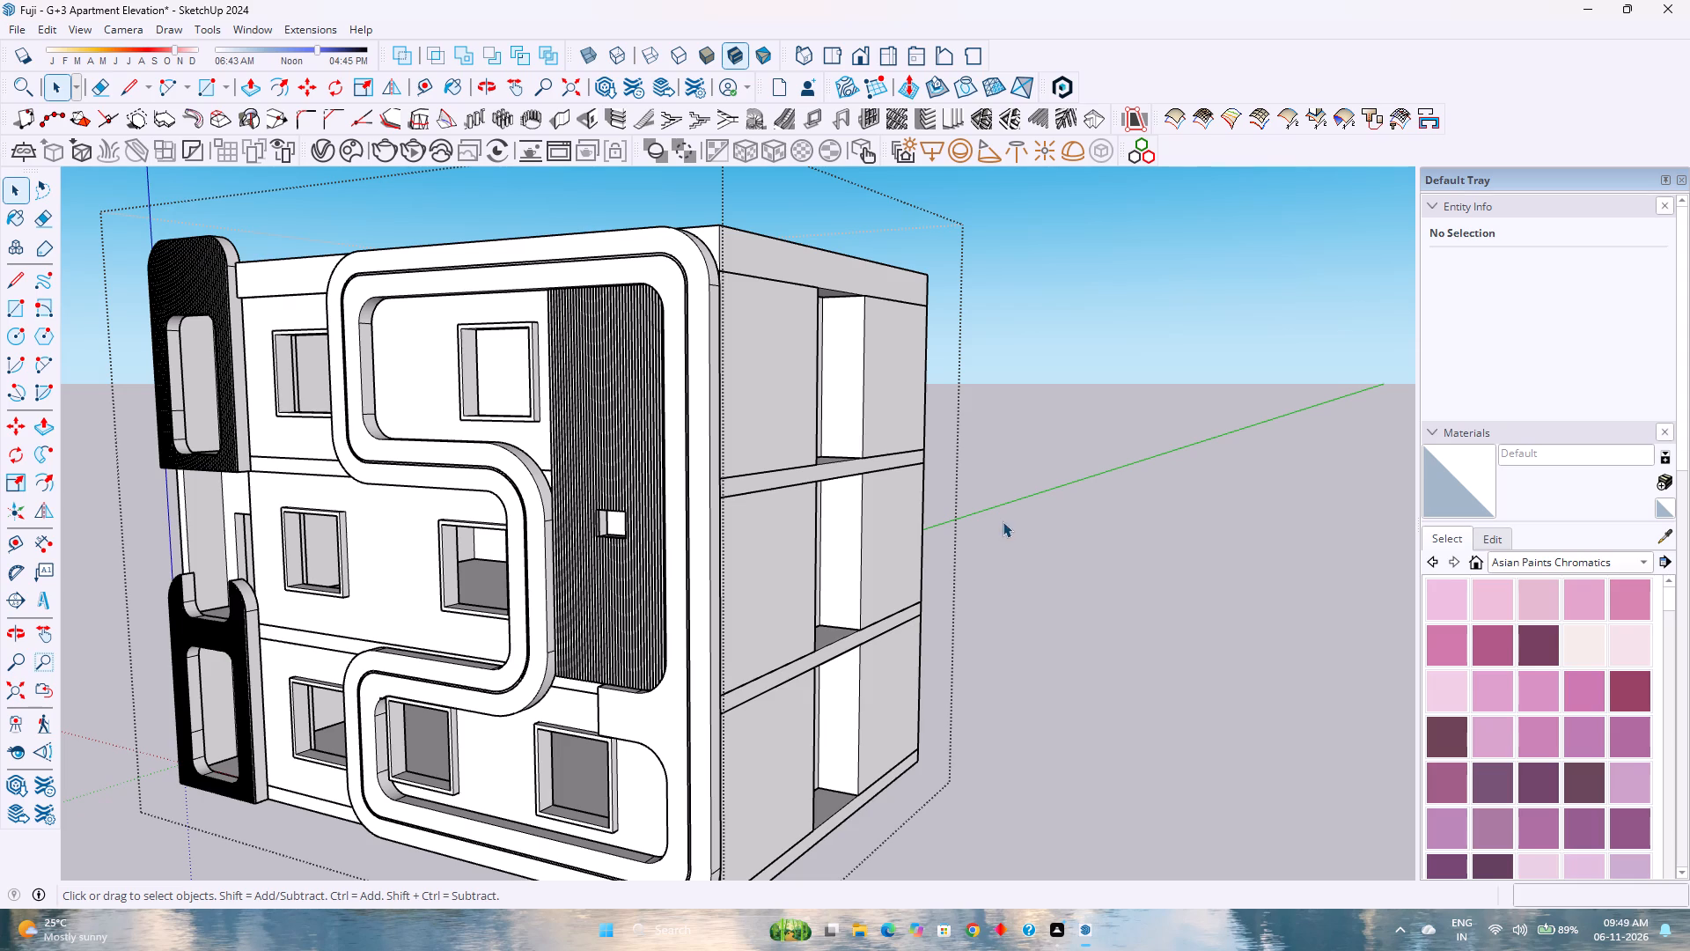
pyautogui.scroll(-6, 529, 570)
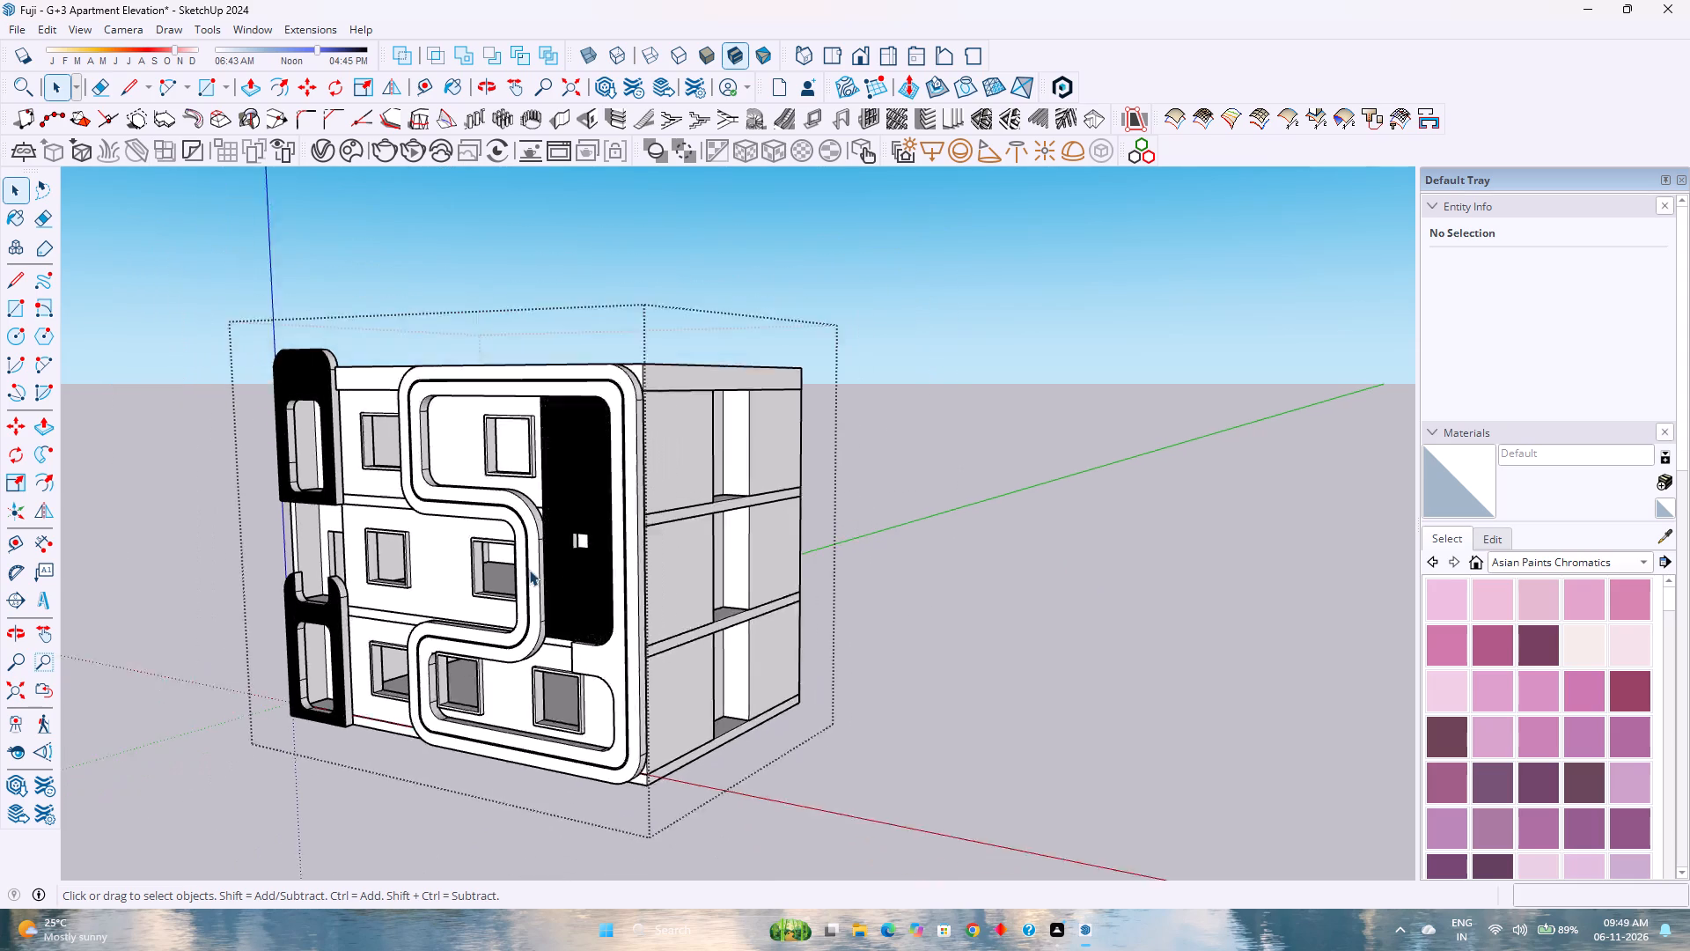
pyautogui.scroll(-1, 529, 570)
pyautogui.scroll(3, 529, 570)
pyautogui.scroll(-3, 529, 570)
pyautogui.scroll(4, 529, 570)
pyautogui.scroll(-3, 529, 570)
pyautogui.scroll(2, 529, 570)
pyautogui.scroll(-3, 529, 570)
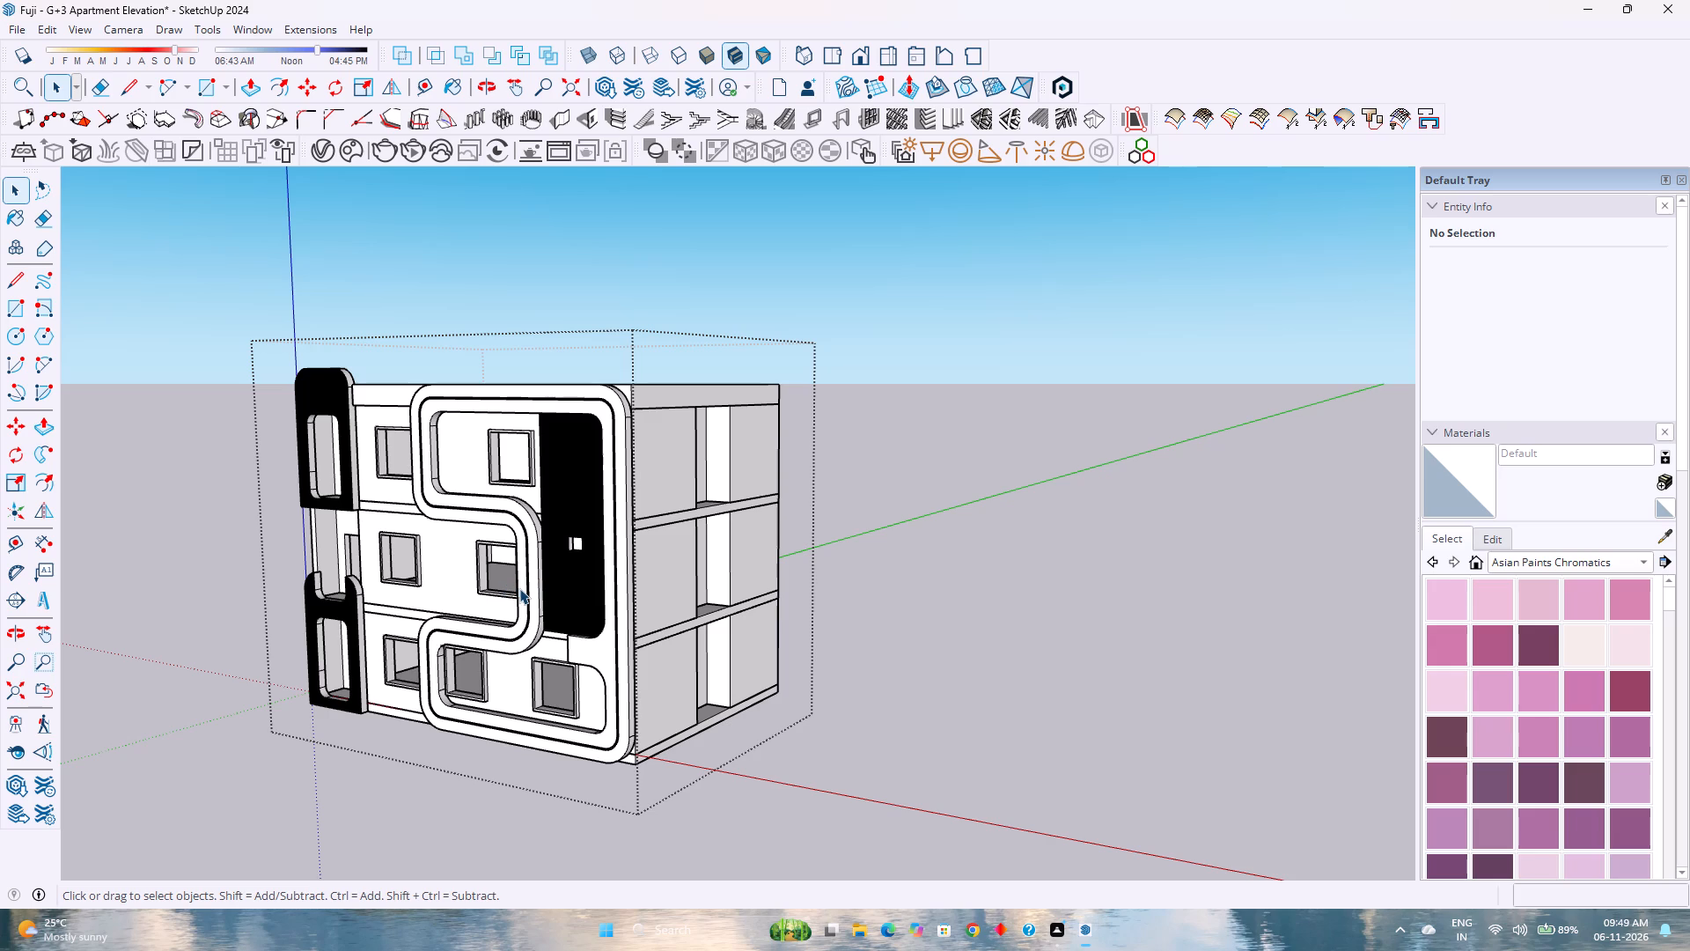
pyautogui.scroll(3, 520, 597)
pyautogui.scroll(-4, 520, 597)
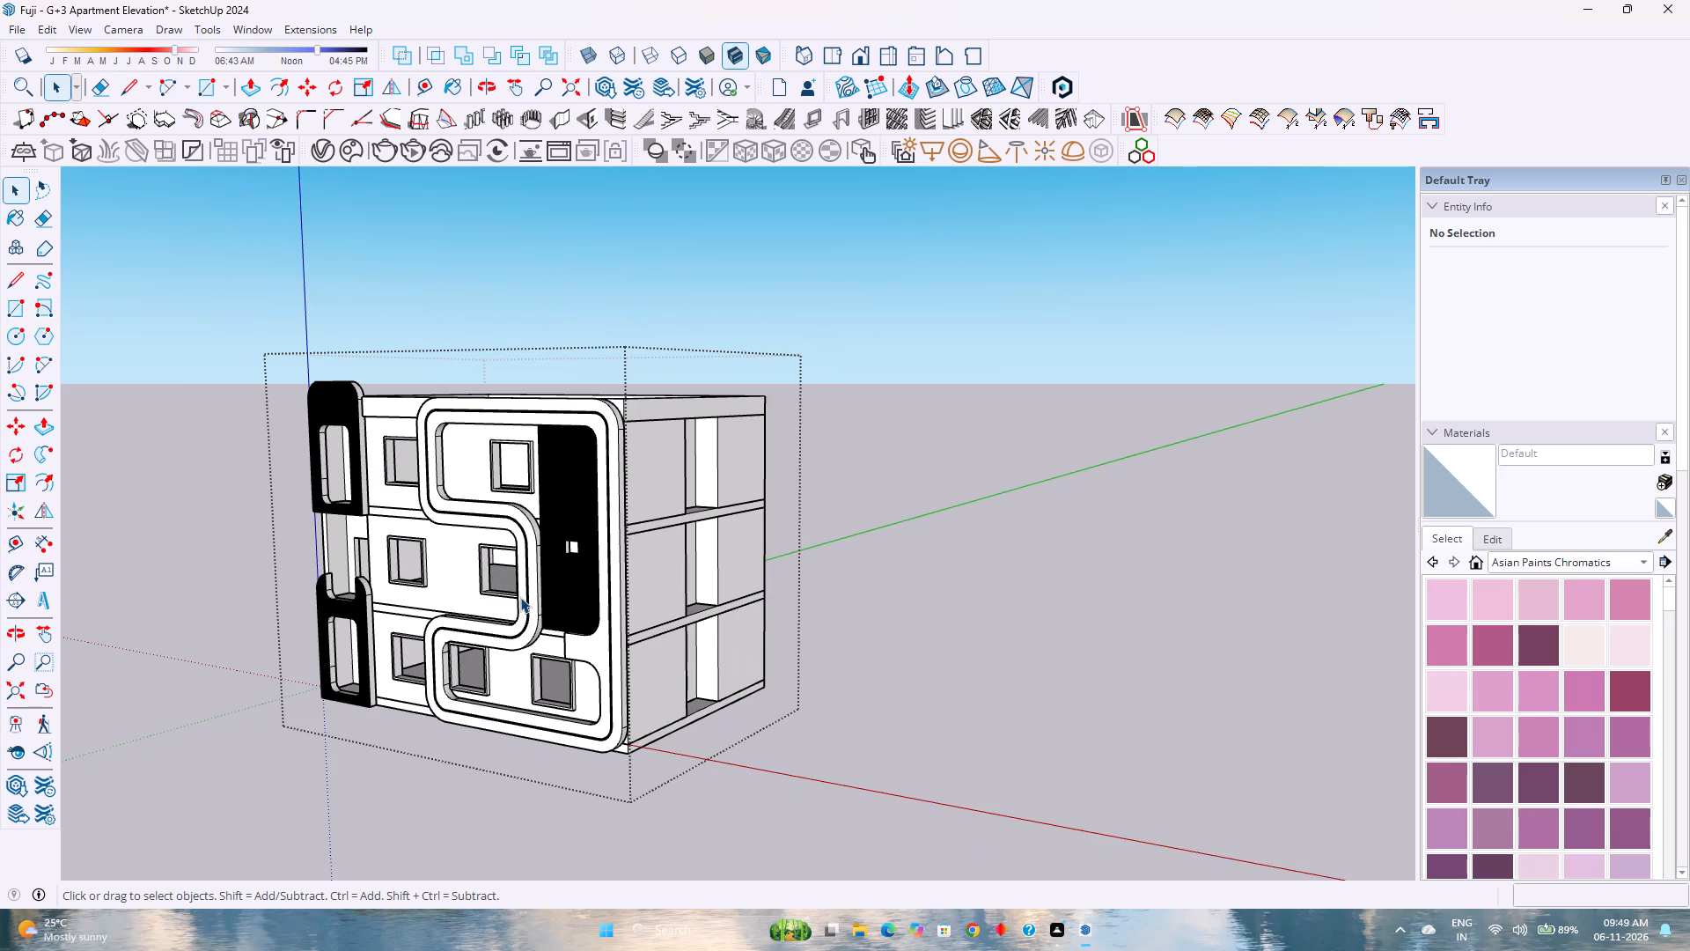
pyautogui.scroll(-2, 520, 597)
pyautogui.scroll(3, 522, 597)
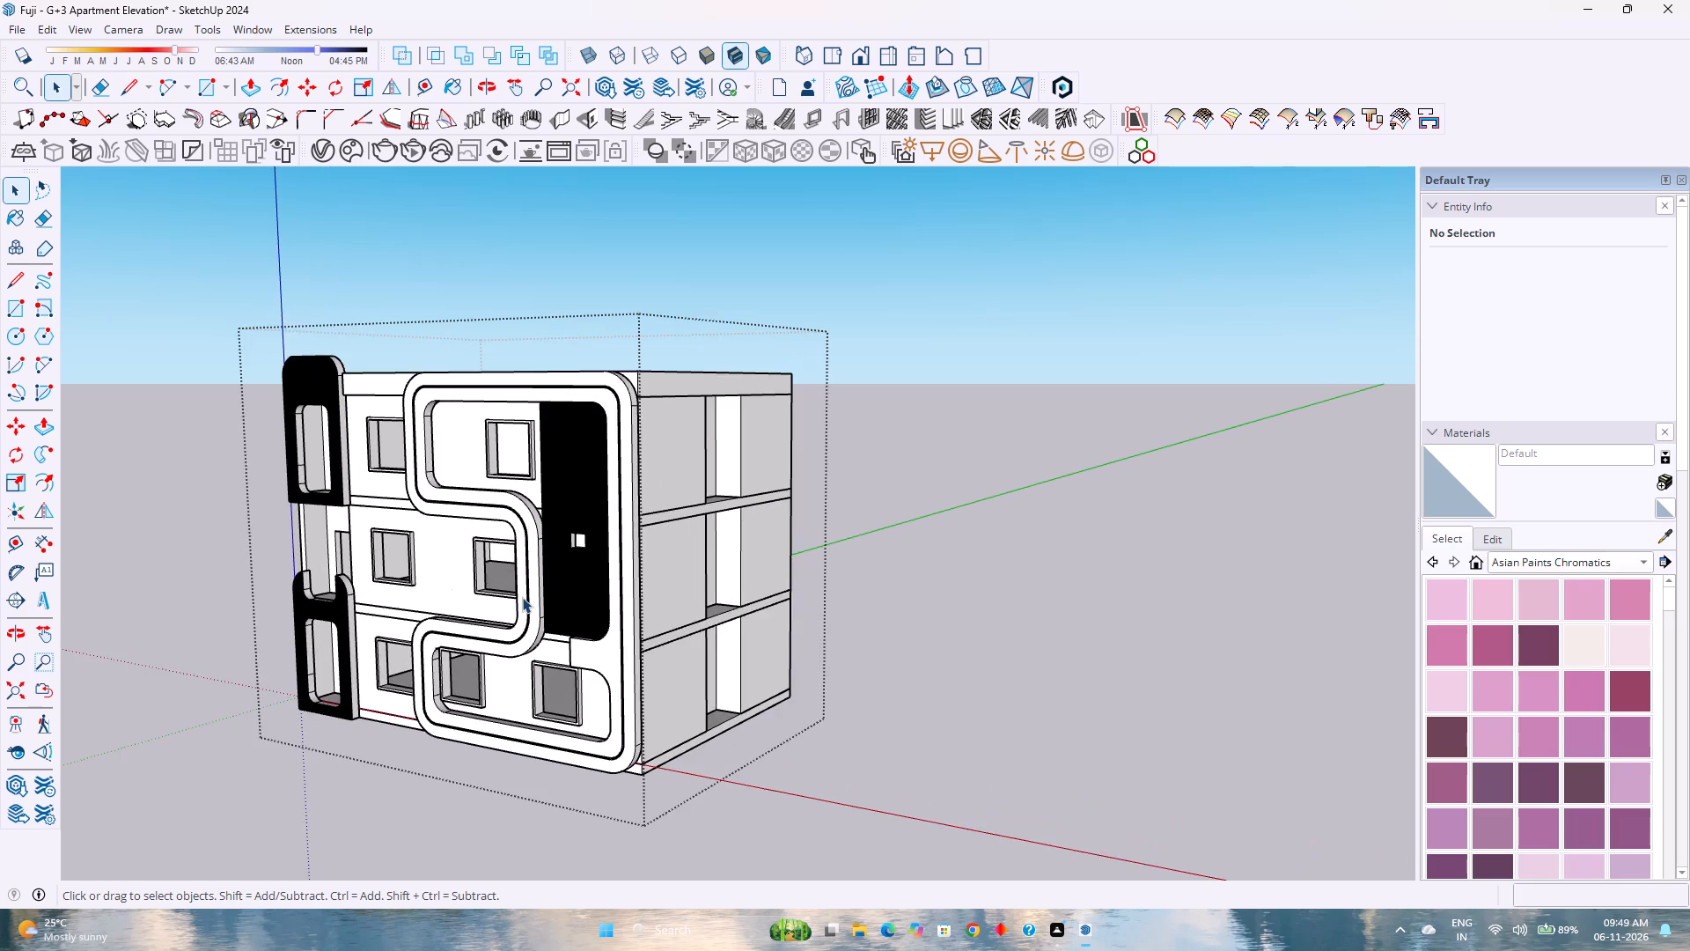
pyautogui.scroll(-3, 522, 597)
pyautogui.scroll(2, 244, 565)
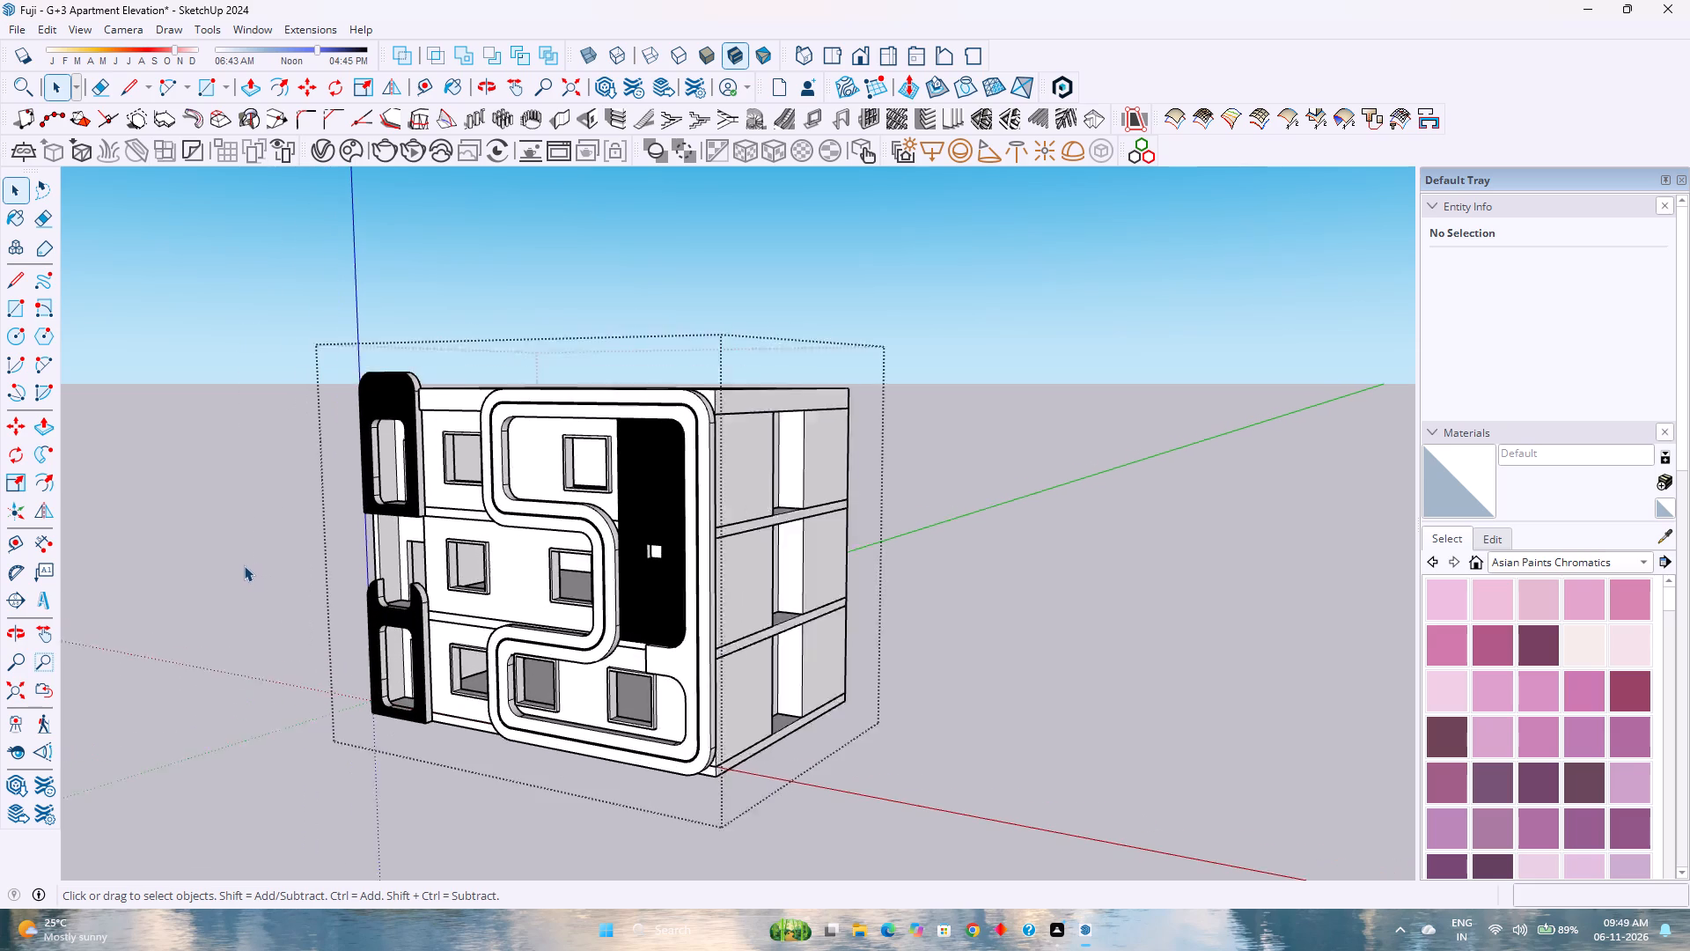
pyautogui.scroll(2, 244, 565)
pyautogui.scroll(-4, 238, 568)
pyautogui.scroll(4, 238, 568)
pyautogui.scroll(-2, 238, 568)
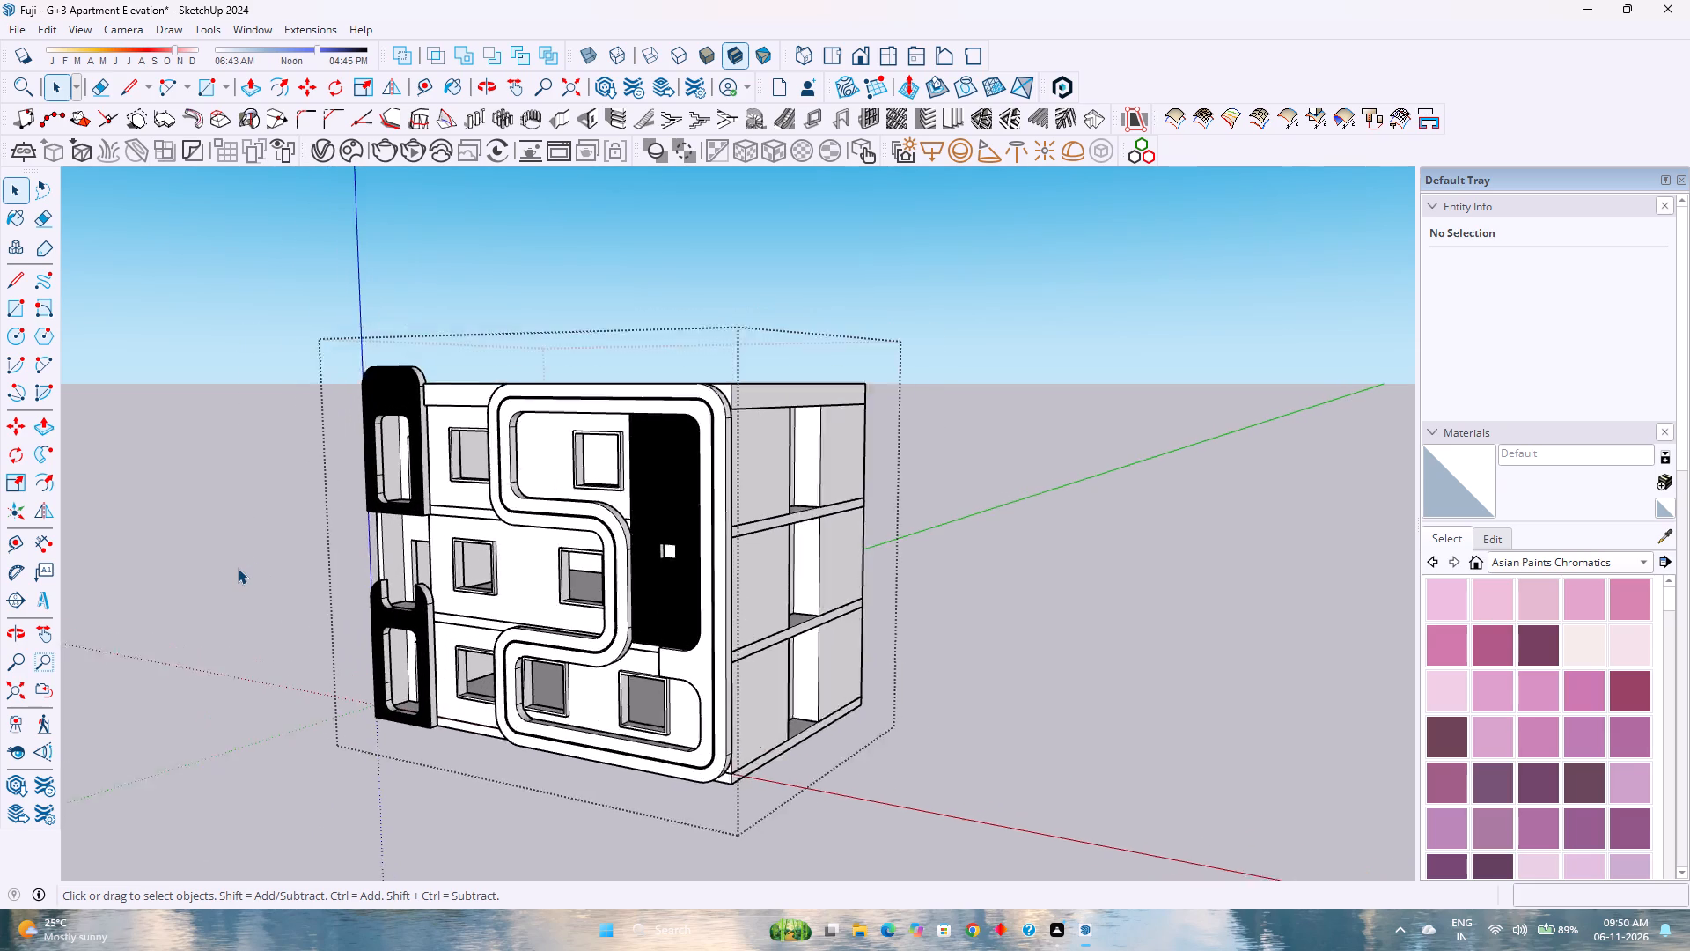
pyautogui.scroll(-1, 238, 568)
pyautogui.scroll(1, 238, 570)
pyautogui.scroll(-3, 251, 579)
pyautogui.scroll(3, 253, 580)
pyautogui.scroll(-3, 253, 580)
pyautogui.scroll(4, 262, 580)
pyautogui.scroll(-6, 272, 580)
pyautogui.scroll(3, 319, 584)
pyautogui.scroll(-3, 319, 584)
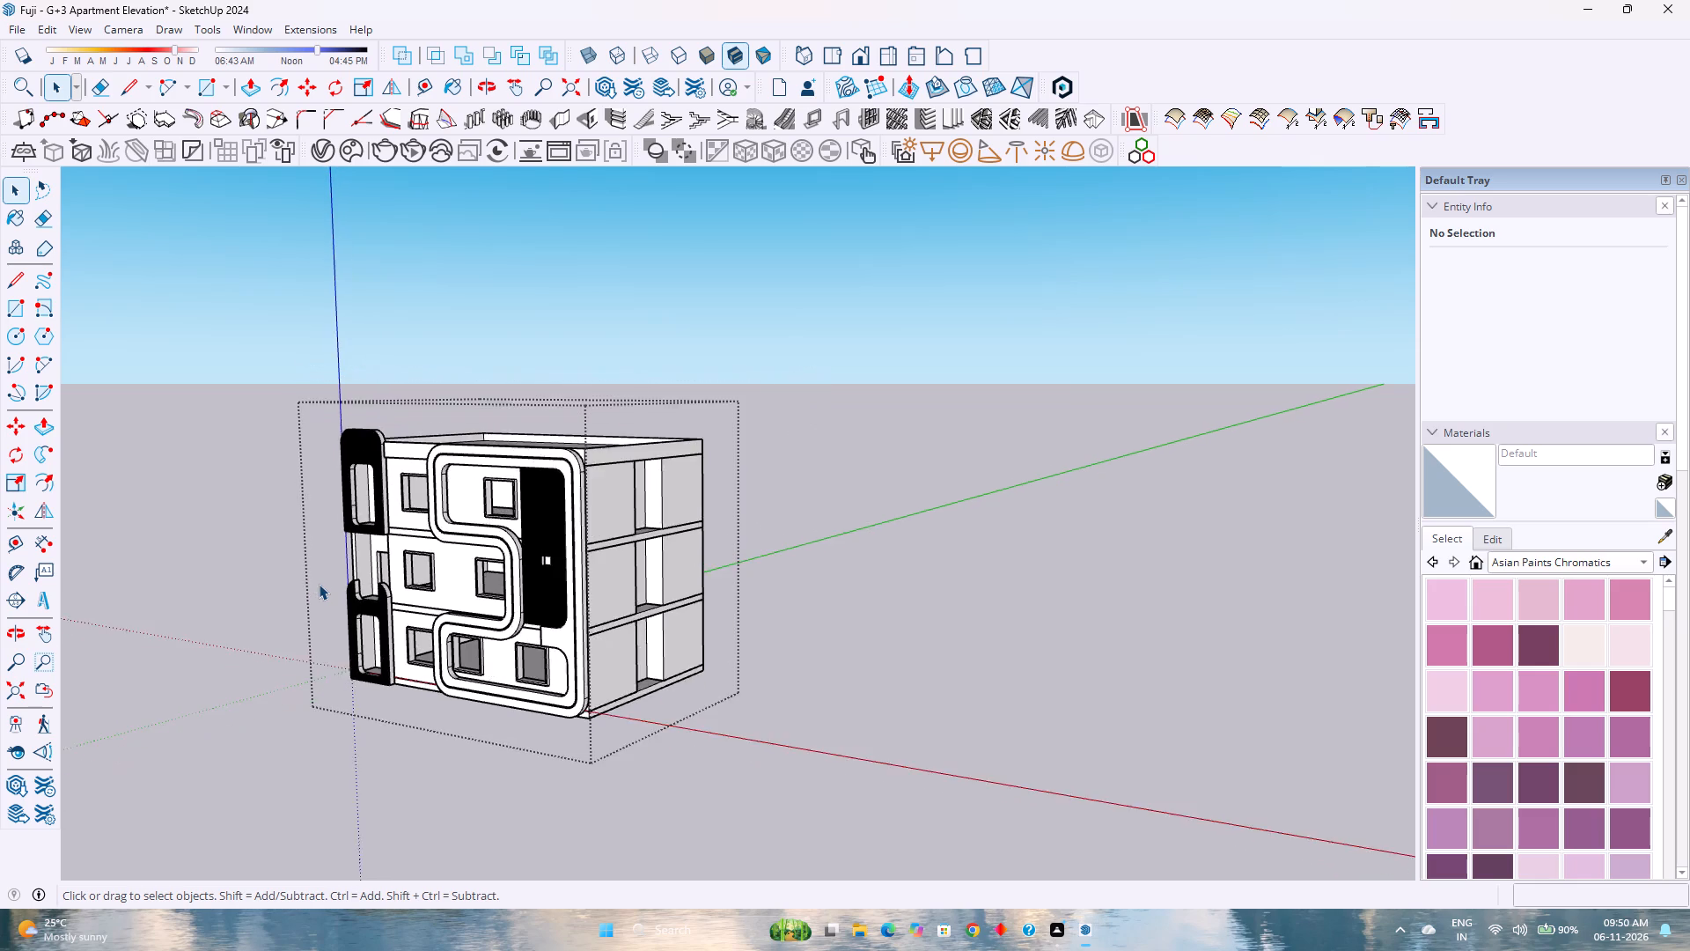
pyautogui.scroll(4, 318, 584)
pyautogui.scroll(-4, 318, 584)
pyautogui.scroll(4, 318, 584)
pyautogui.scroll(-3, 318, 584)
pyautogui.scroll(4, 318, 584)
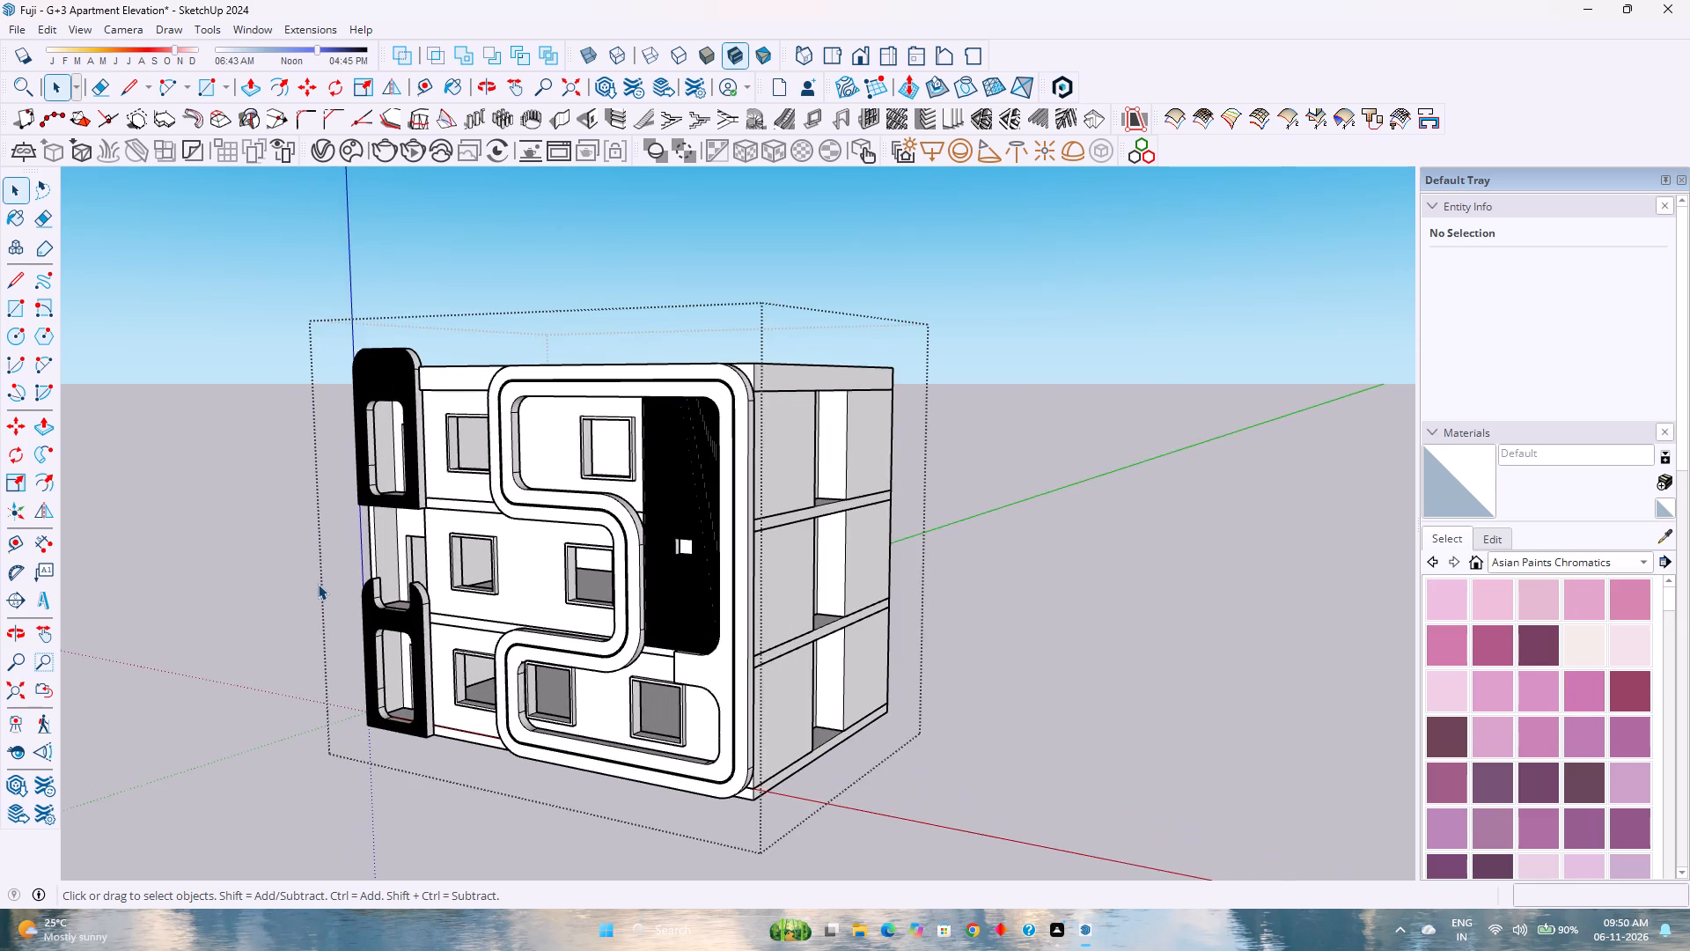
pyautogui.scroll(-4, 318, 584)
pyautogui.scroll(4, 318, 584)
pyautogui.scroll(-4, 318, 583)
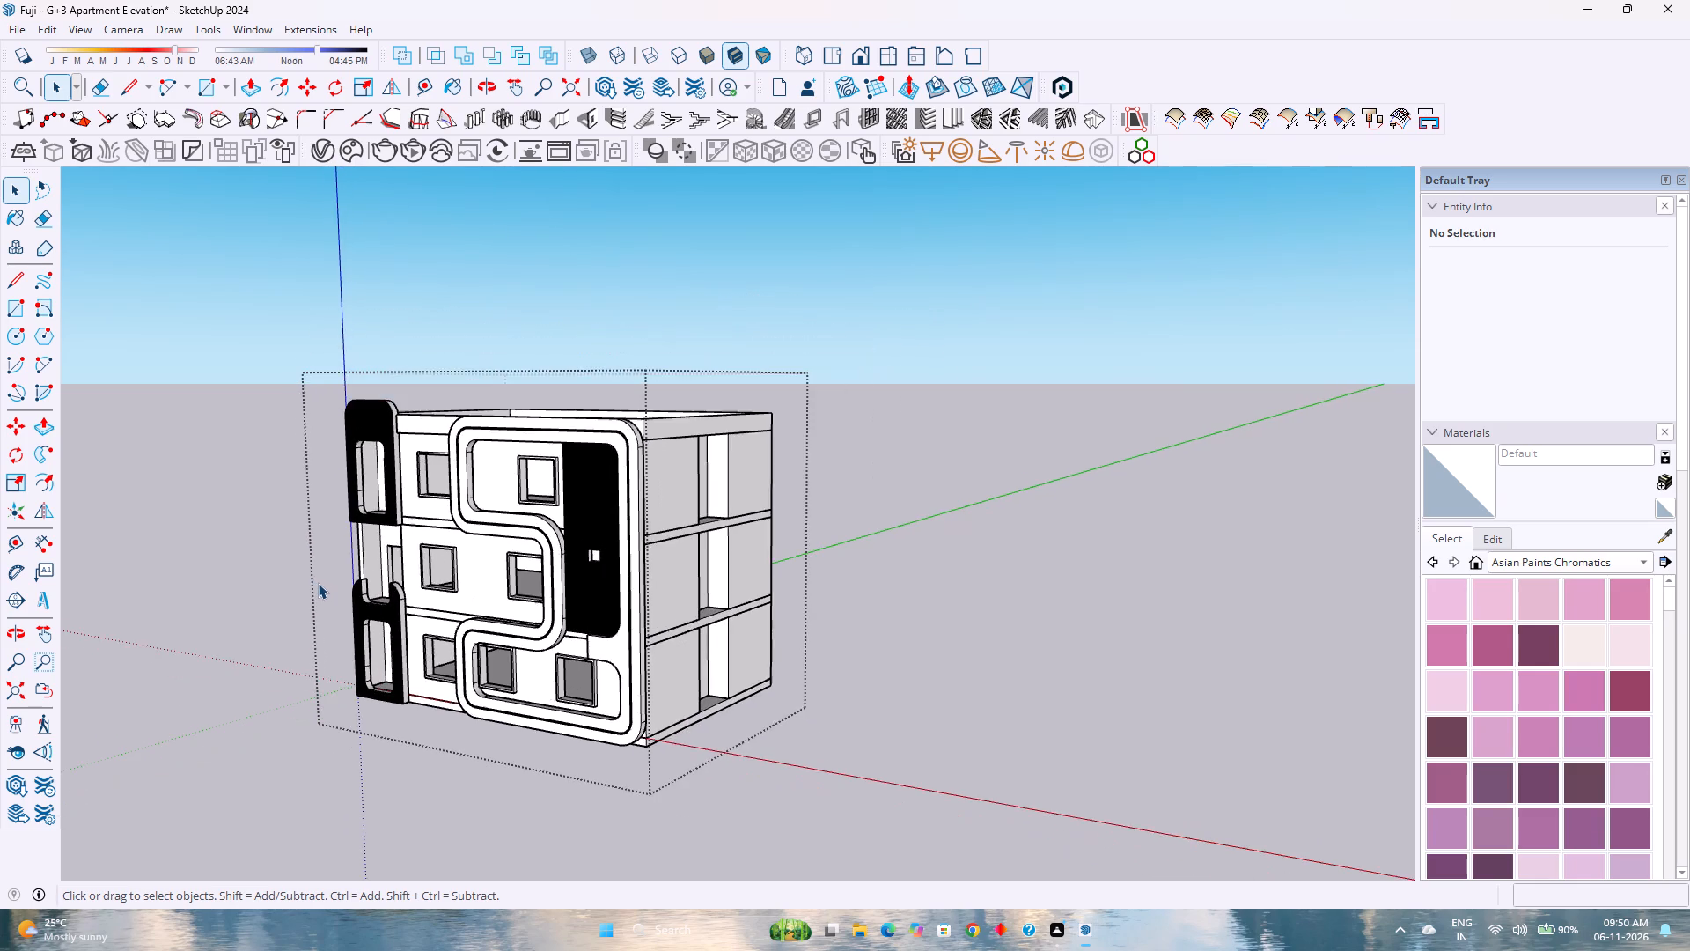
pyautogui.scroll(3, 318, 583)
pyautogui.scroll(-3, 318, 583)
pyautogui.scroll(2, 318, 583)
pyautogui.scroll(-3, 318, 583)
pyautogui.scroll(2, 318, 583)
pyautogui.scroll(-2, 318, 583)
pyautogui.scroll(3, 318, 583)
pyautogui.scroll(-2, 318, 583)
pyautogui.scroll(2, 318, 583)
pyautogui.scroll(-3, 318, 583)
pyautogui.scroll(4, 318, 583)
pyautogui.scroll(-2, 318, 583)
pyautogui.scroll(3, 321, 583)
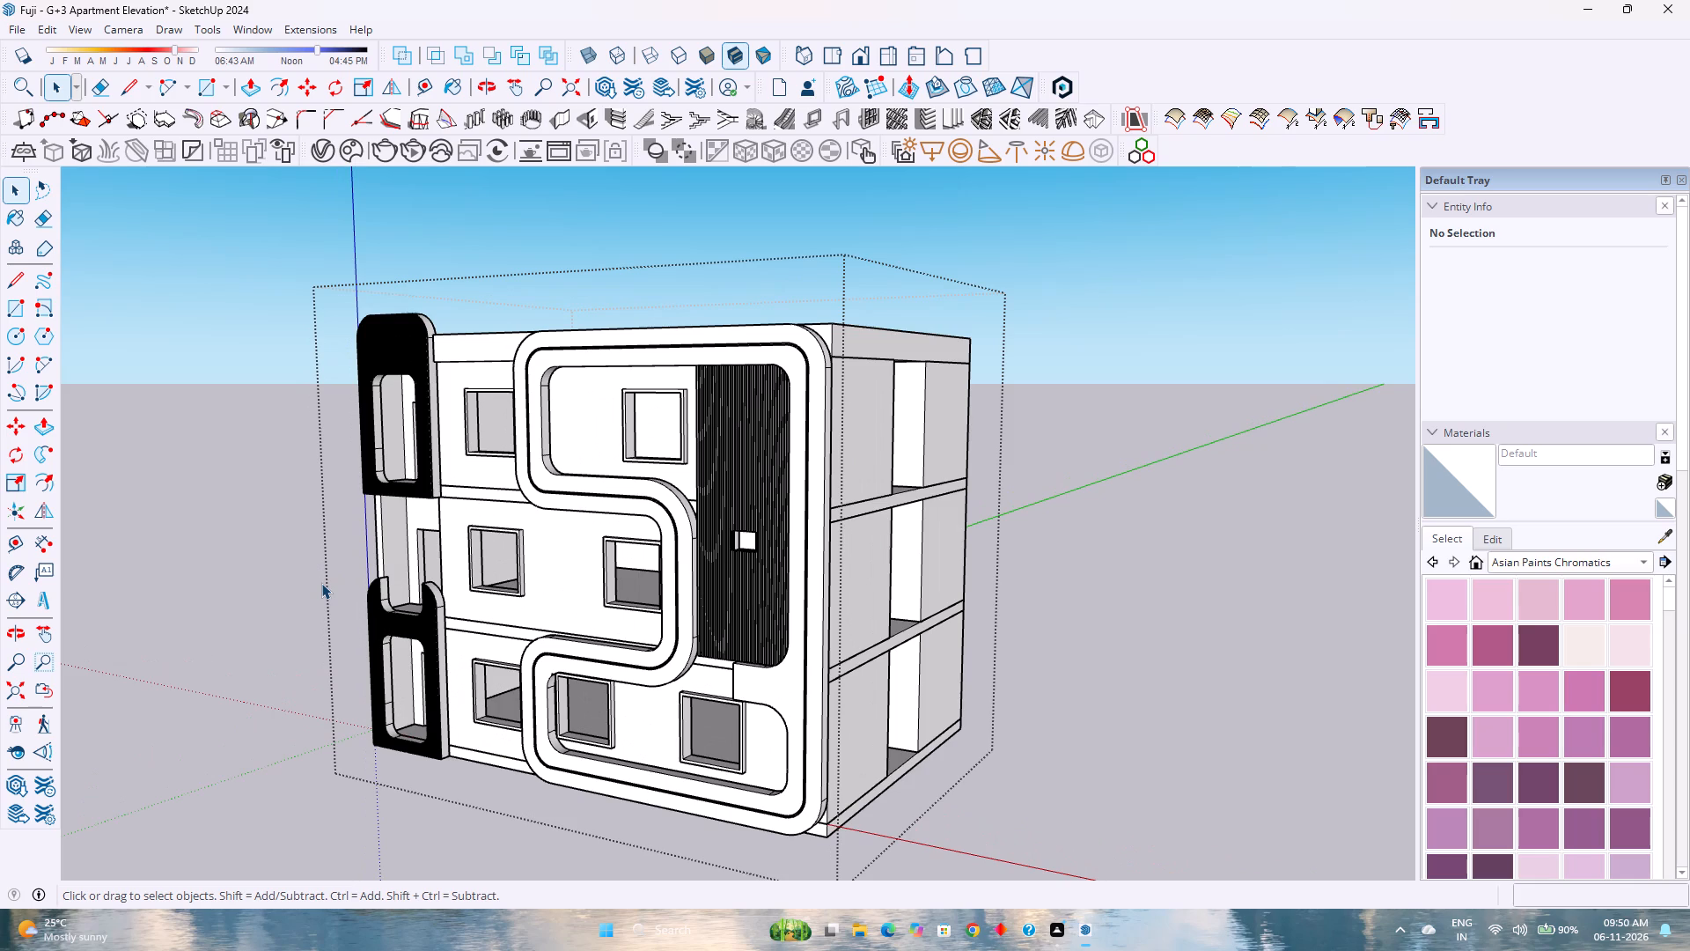
# Inspect the whole building again from above and from ground level, checking the facade frames, windows and side walls.
pyautogui.moveTo(323, 583); pyautogui.dragTo(363, 589, button='middle')
pyautogui.middleClick(363, 589)
pyautogui.scroll(-1, 358, 589)
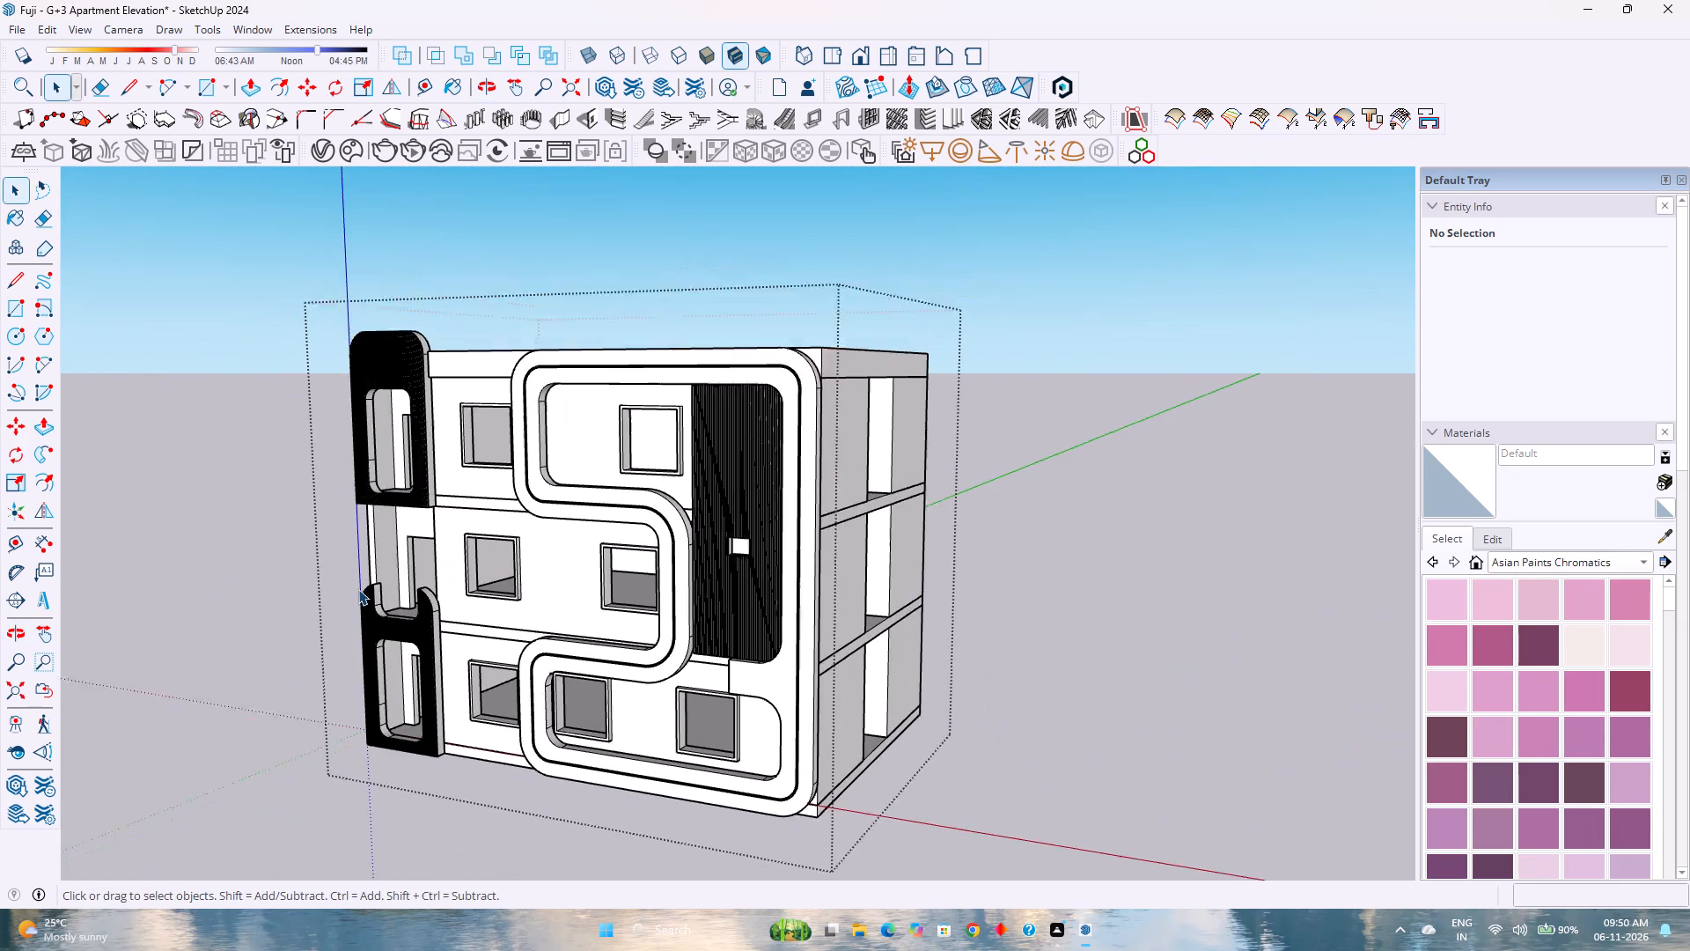
pyautogui.scroll(-1, 358, 589)
pyautogui.moveTo(547, 623); pyautogui.dragTo(439, 616, button='middle')
pyautogui.moveTo(432, 616); pyautogui.dragTo(818, 700, button='middle')
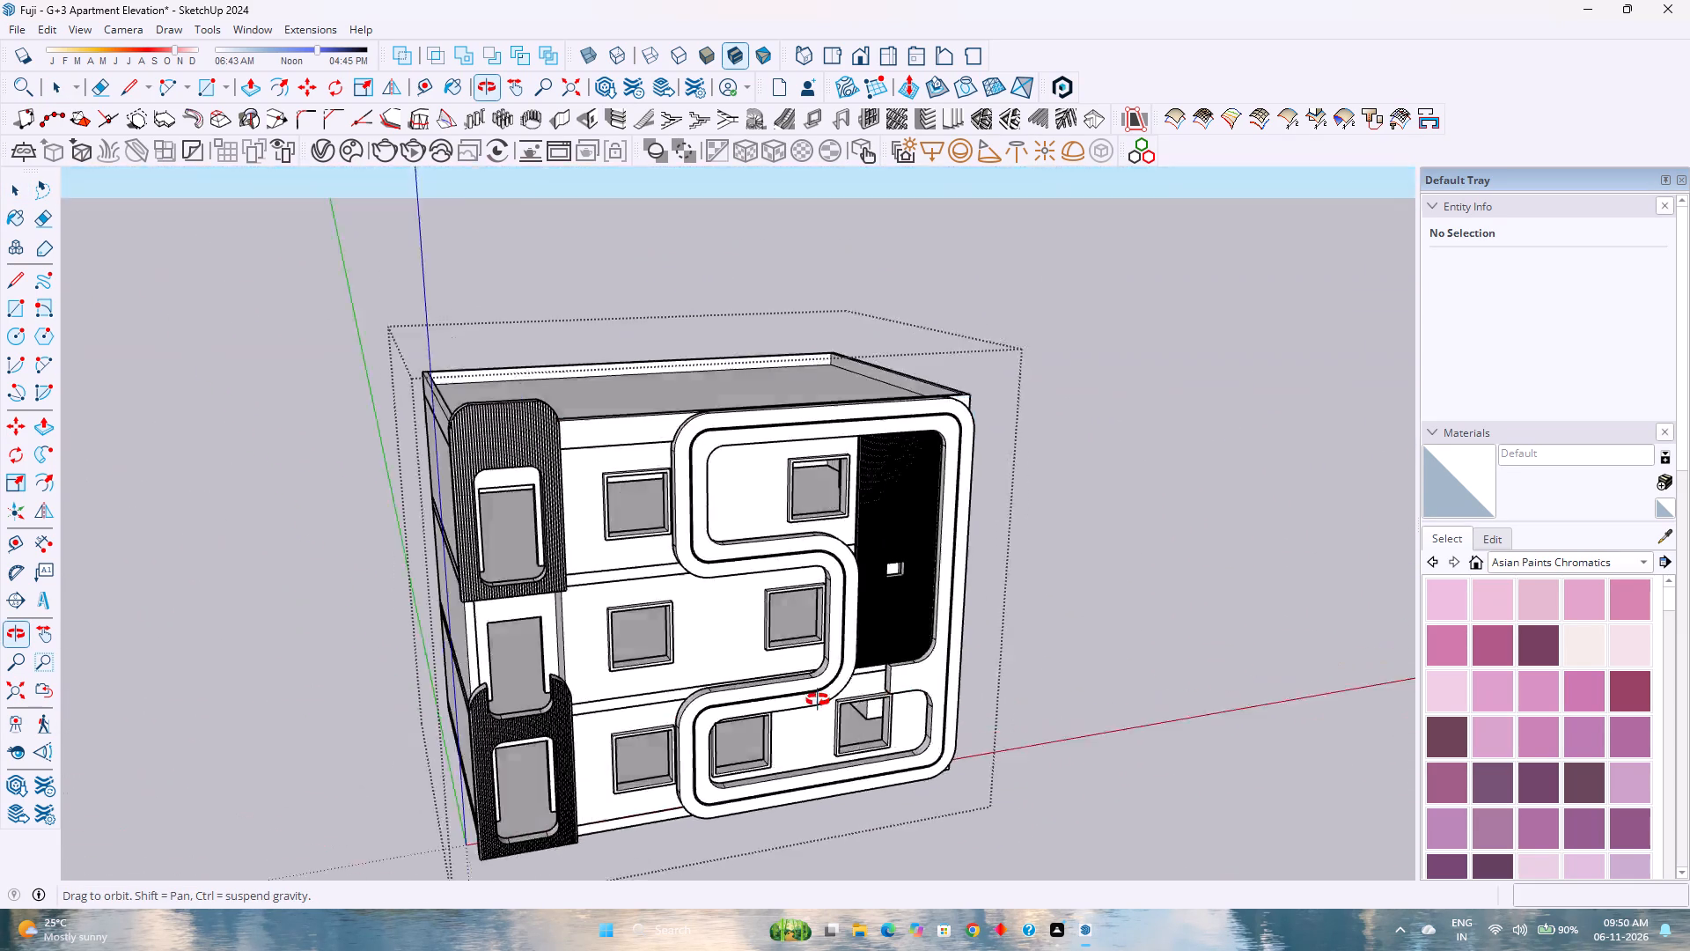
pyautogui.moveTo(818, 700); pyautogui.dragTo(489, 686, button='middle')
pyautogui.moveTo(475, 676); pyautogui.dragTo(481, 482, button='middle')
pyautogui.middleClick(481, 482)
pyautogui.scroll(4, 397, 515)
pyautogui.scroll(-4, 397, 515)
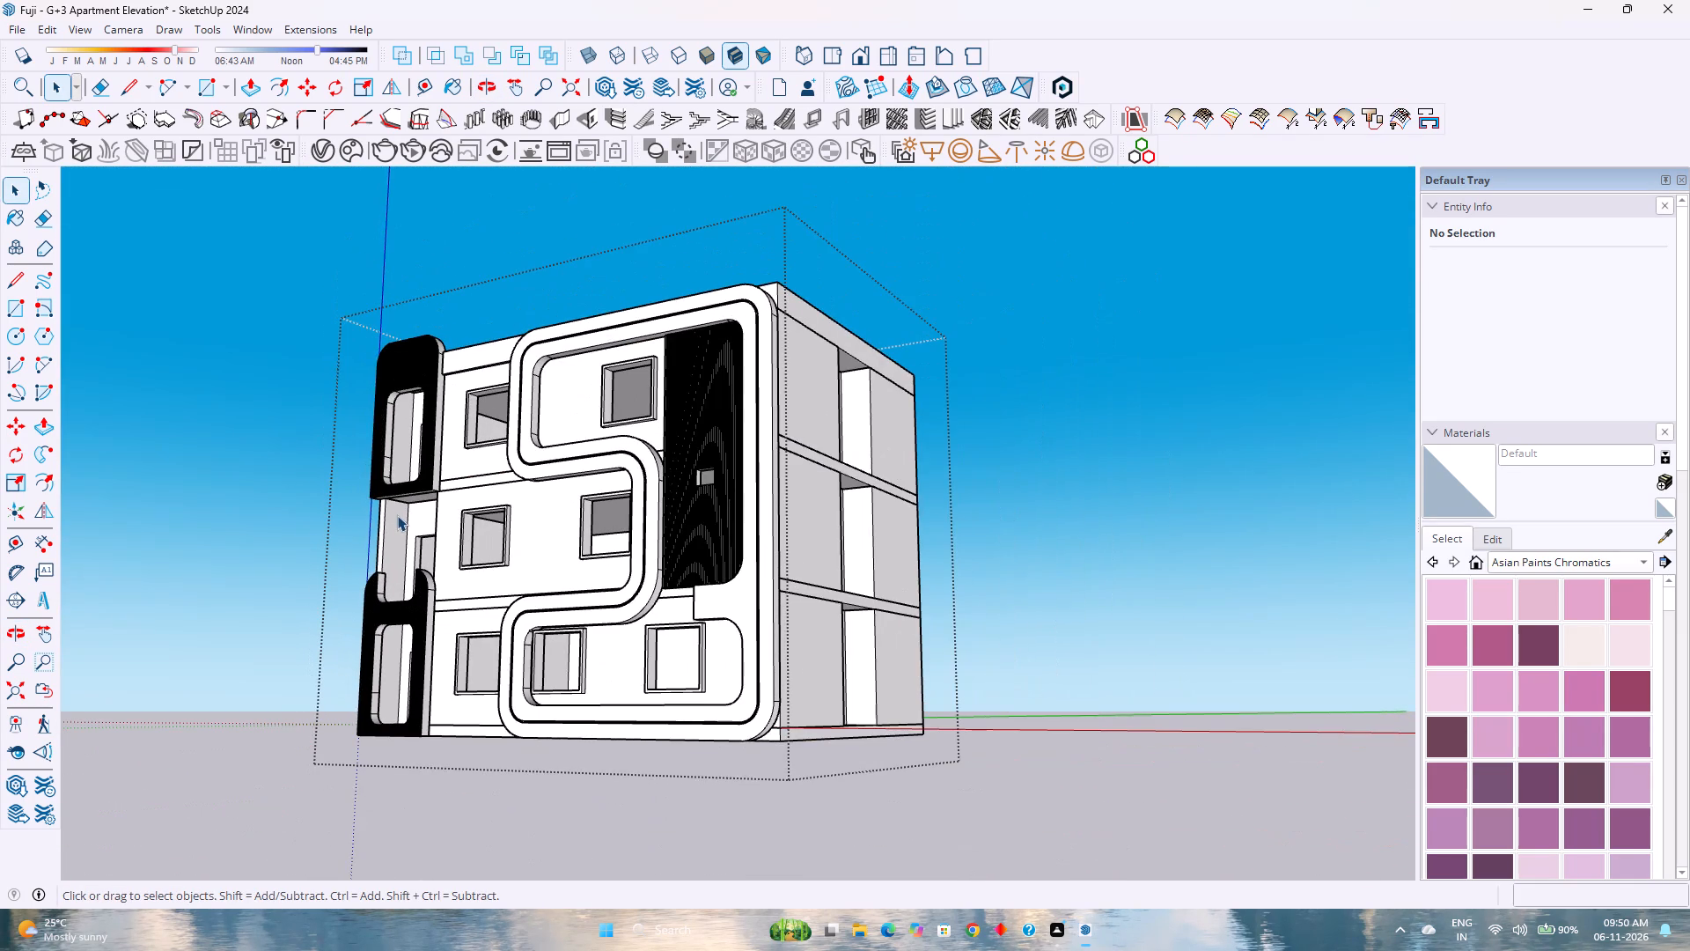
pyautogui.scroll(-4, 397, 515)
pyautogui.moveTo(354, 531); pyautogui.dragTo(1054, 534, button='middle')
pyautogui.moveTo(1054, 534); pyautogui.dragTo(245, 585, button='middle')
pyautogui.scroll(3, 285, 567)
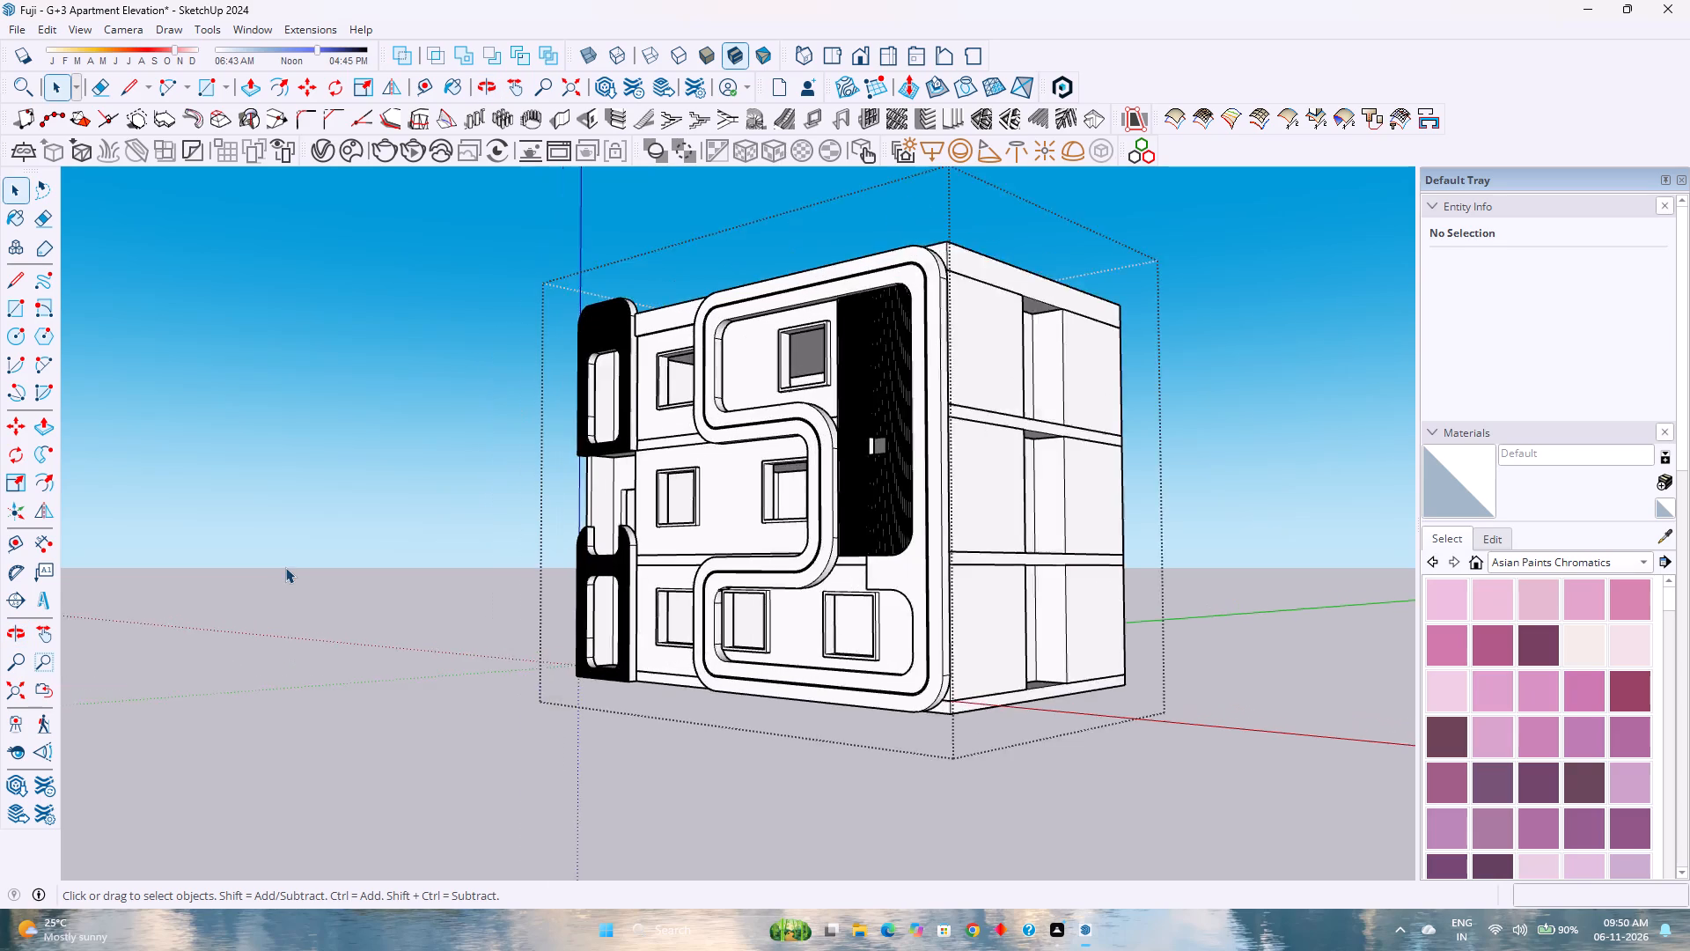
pyautogui.scroll(-3, 285, 567)
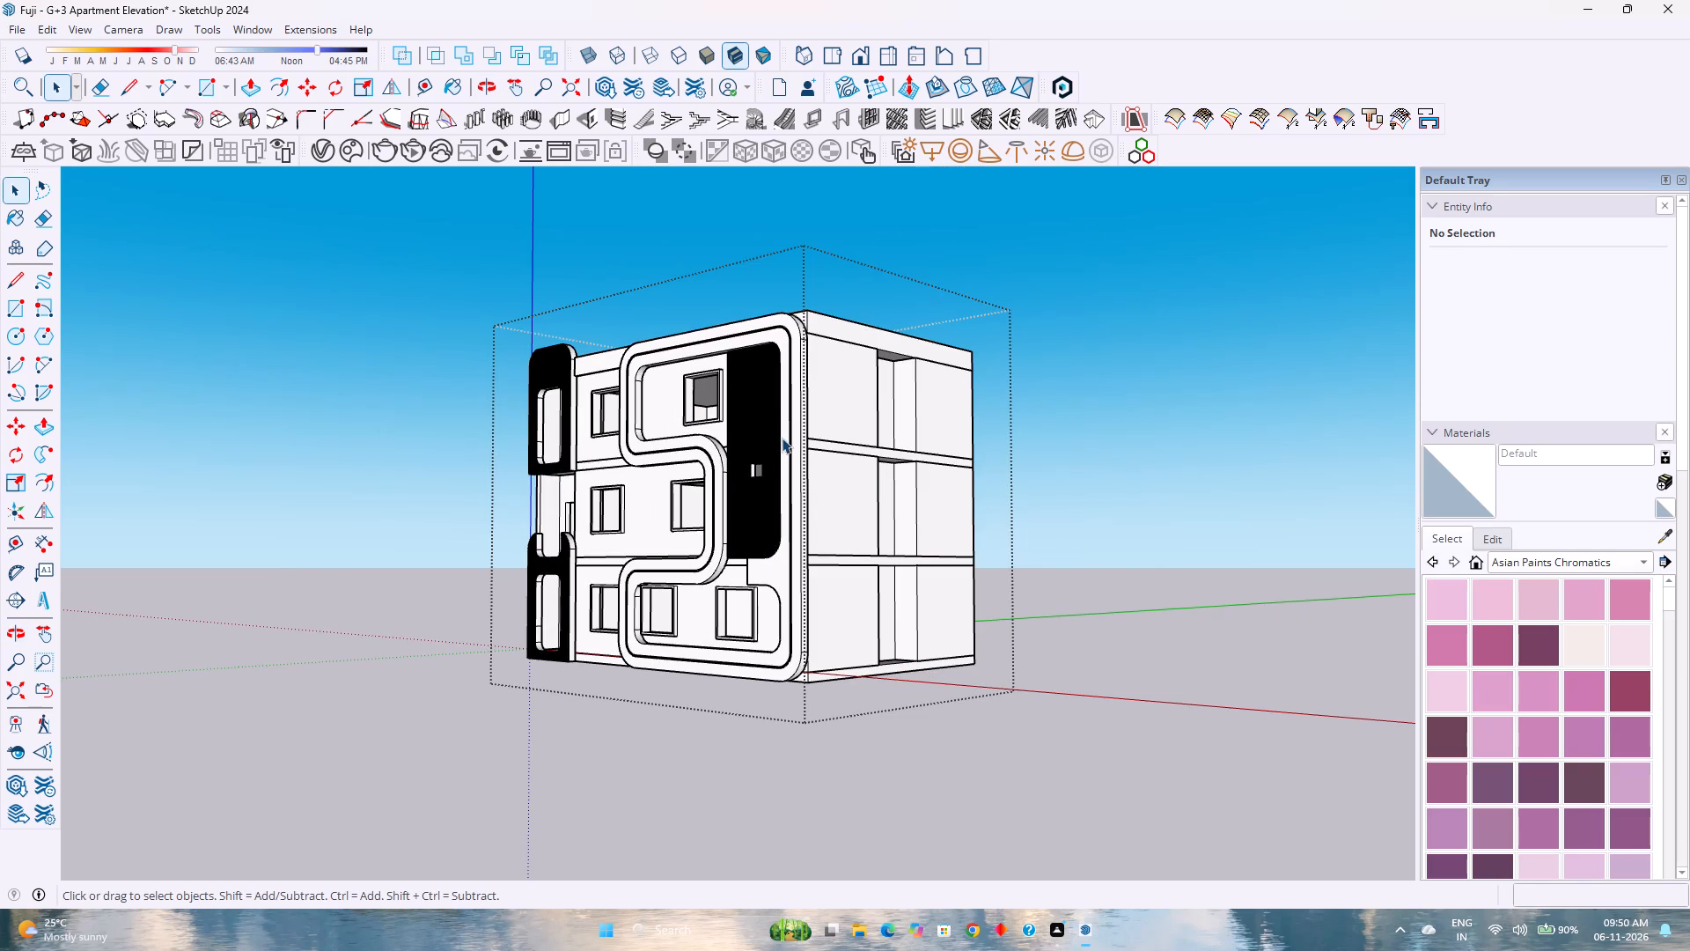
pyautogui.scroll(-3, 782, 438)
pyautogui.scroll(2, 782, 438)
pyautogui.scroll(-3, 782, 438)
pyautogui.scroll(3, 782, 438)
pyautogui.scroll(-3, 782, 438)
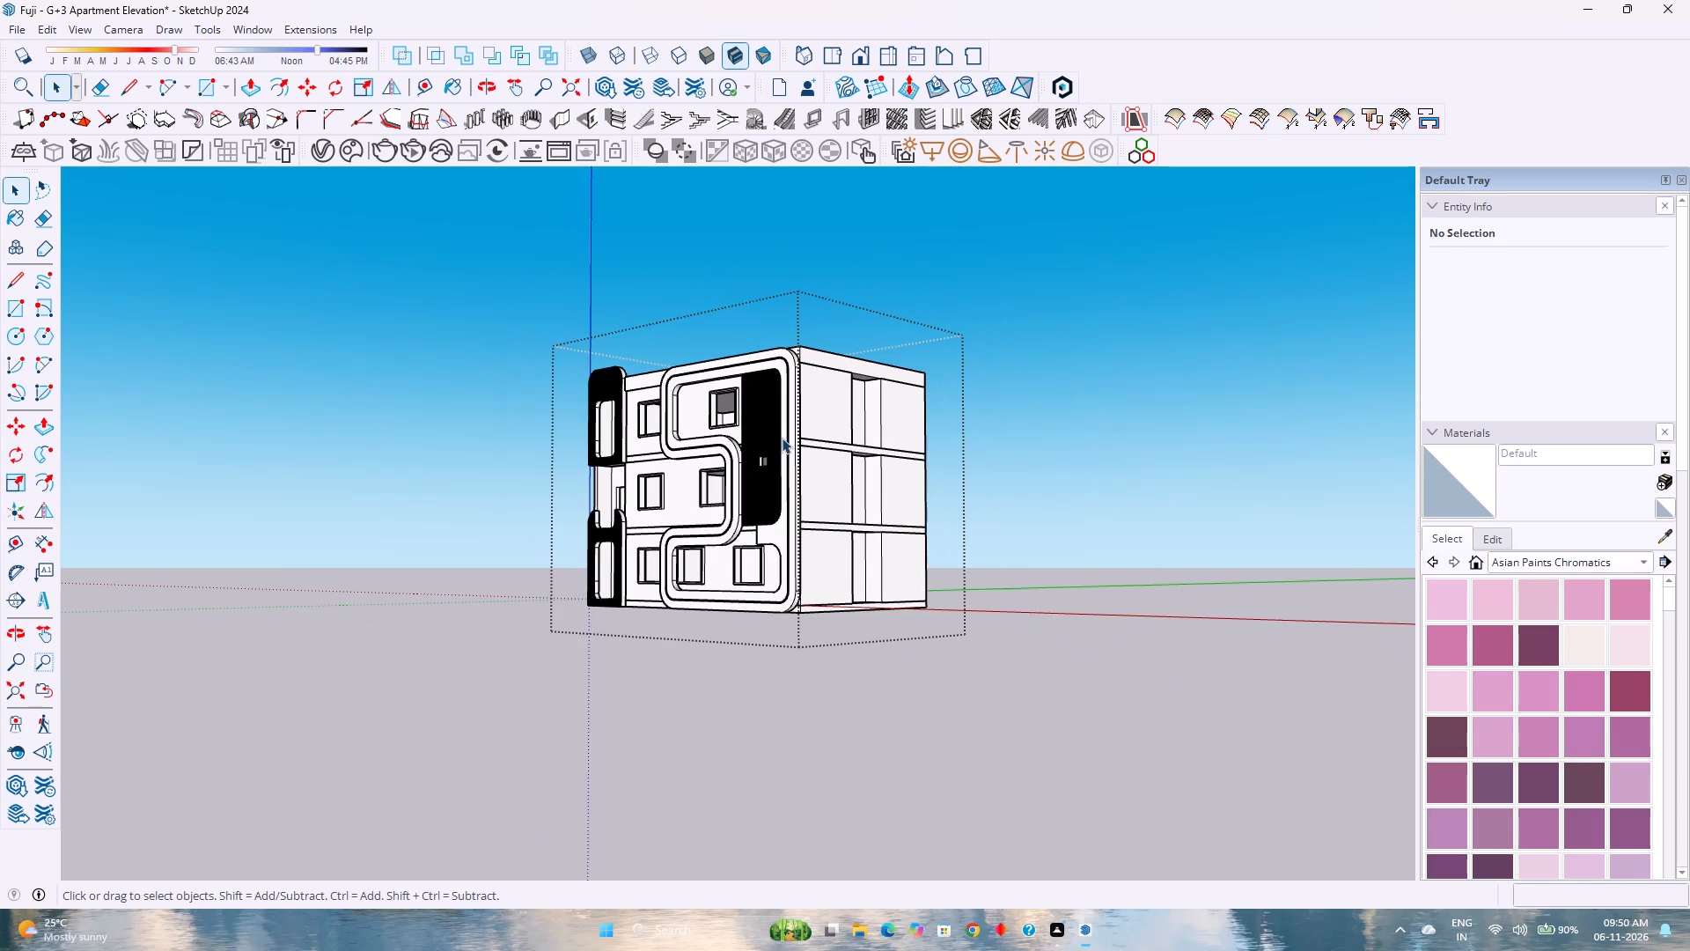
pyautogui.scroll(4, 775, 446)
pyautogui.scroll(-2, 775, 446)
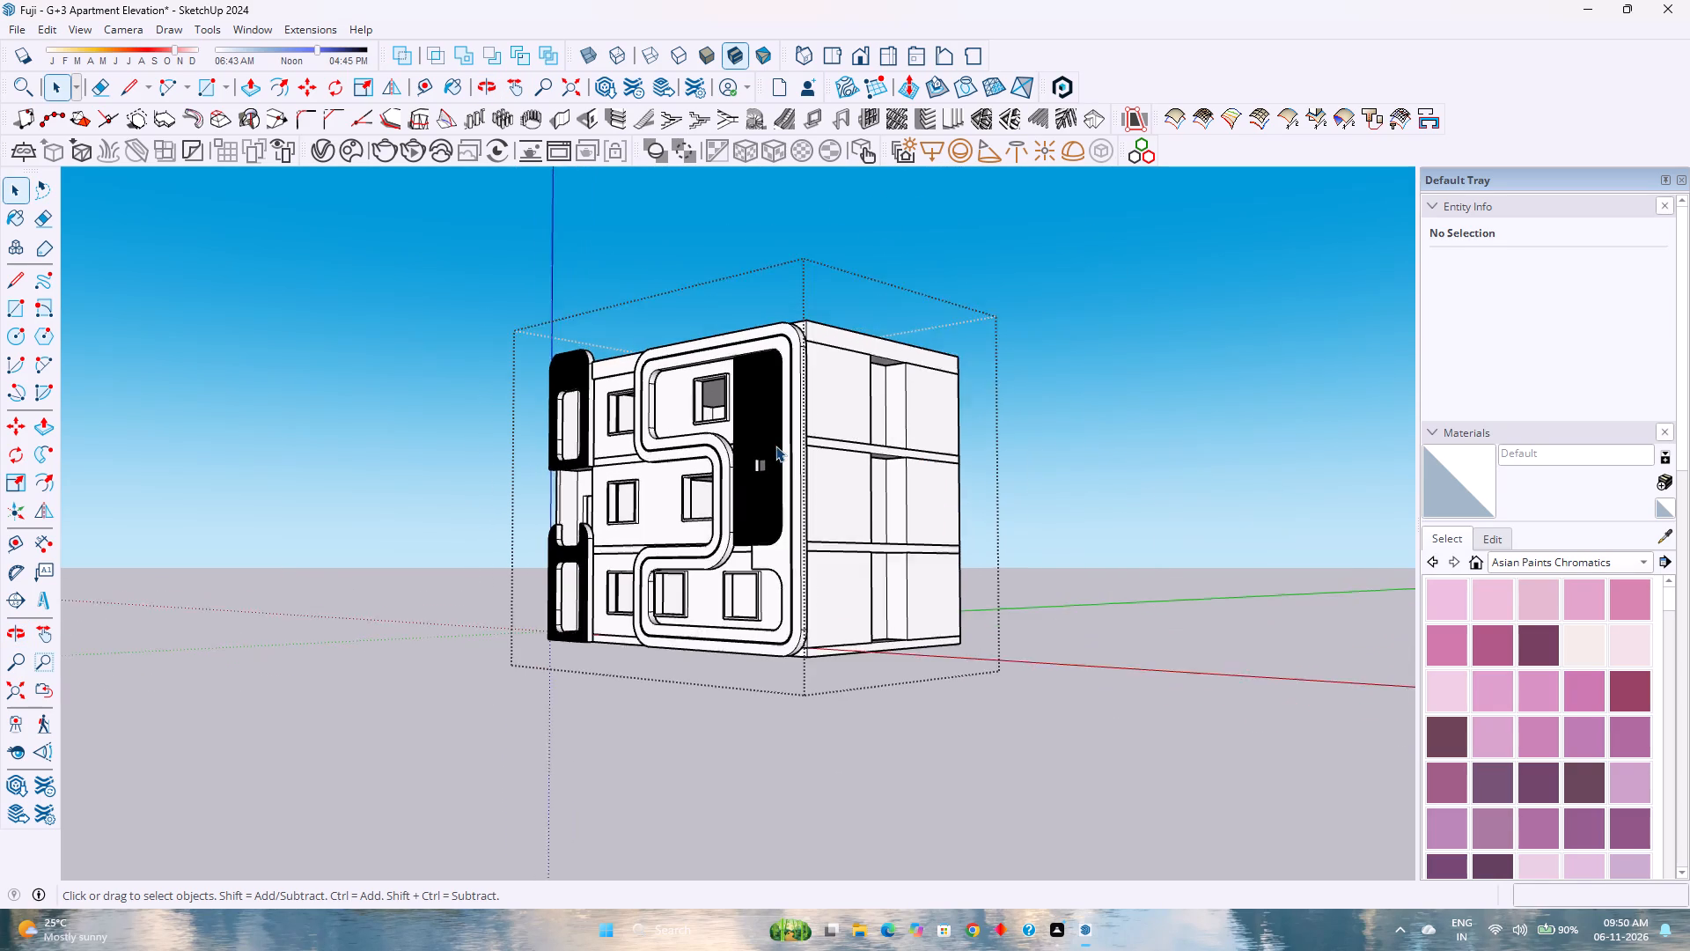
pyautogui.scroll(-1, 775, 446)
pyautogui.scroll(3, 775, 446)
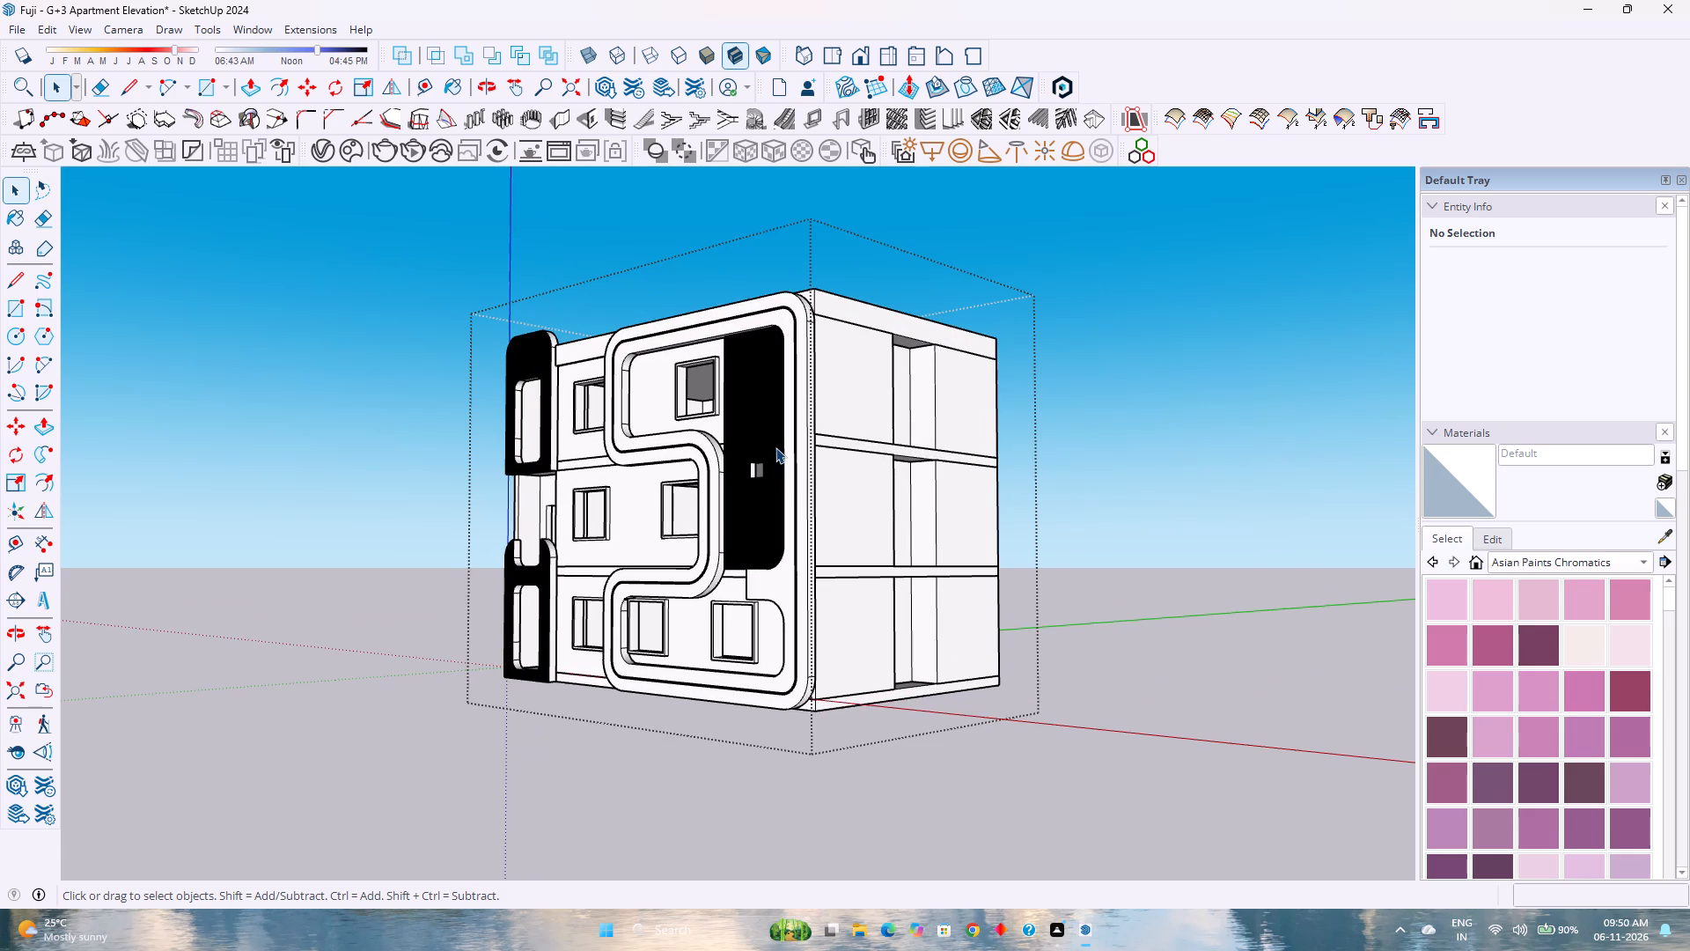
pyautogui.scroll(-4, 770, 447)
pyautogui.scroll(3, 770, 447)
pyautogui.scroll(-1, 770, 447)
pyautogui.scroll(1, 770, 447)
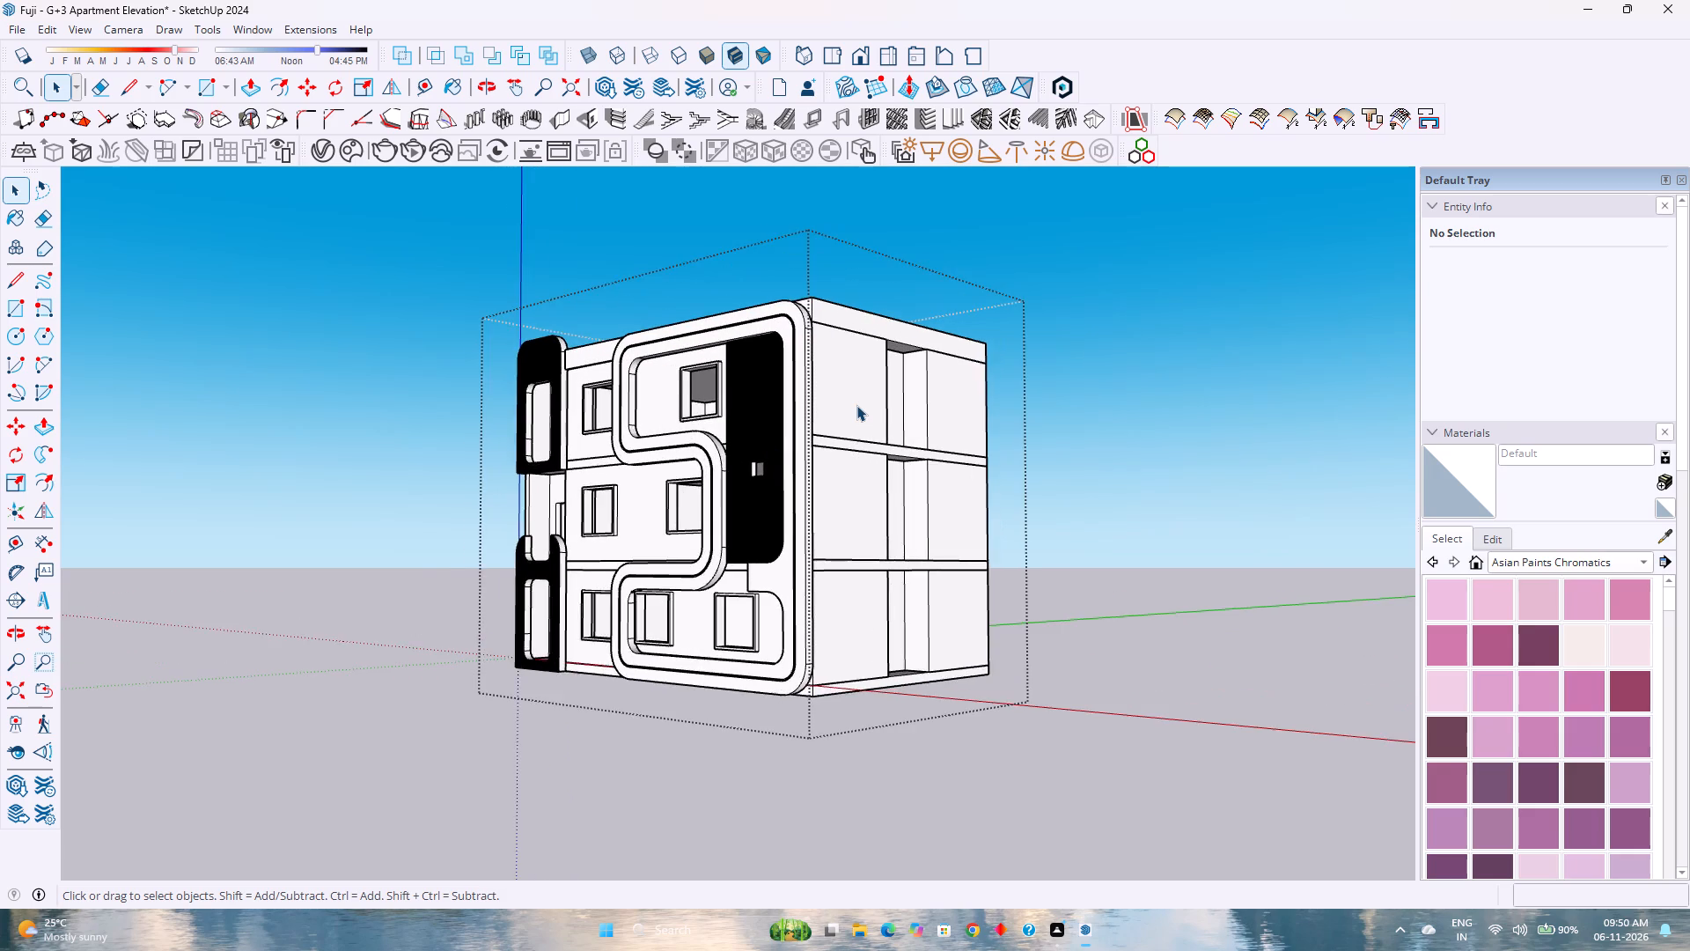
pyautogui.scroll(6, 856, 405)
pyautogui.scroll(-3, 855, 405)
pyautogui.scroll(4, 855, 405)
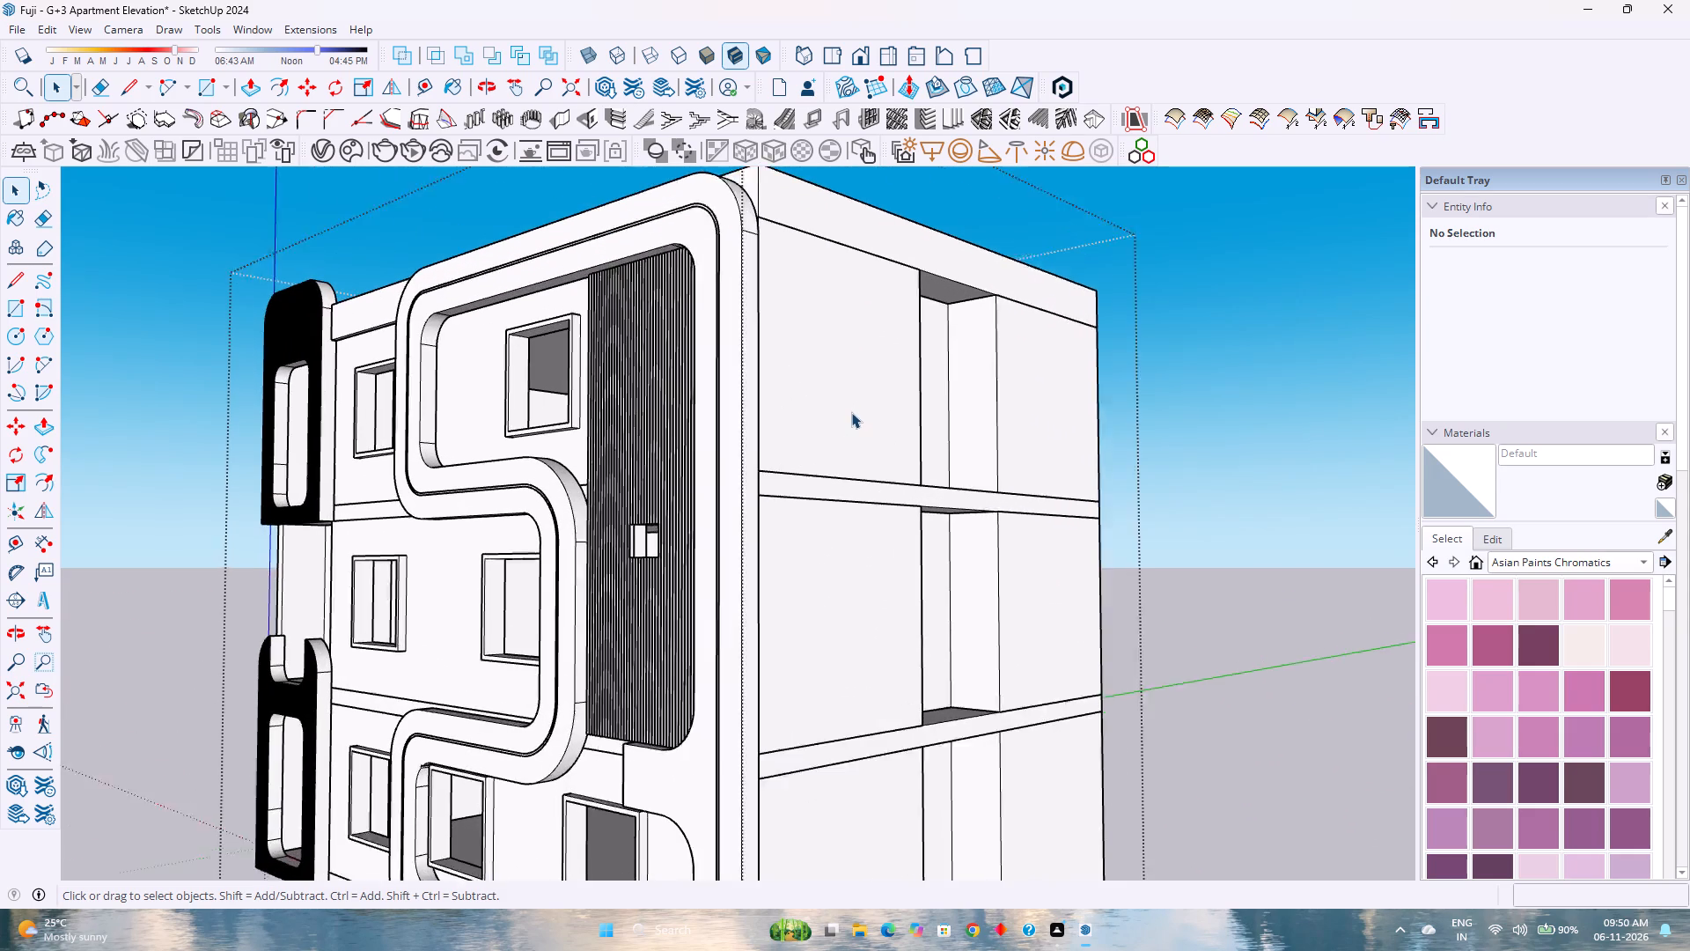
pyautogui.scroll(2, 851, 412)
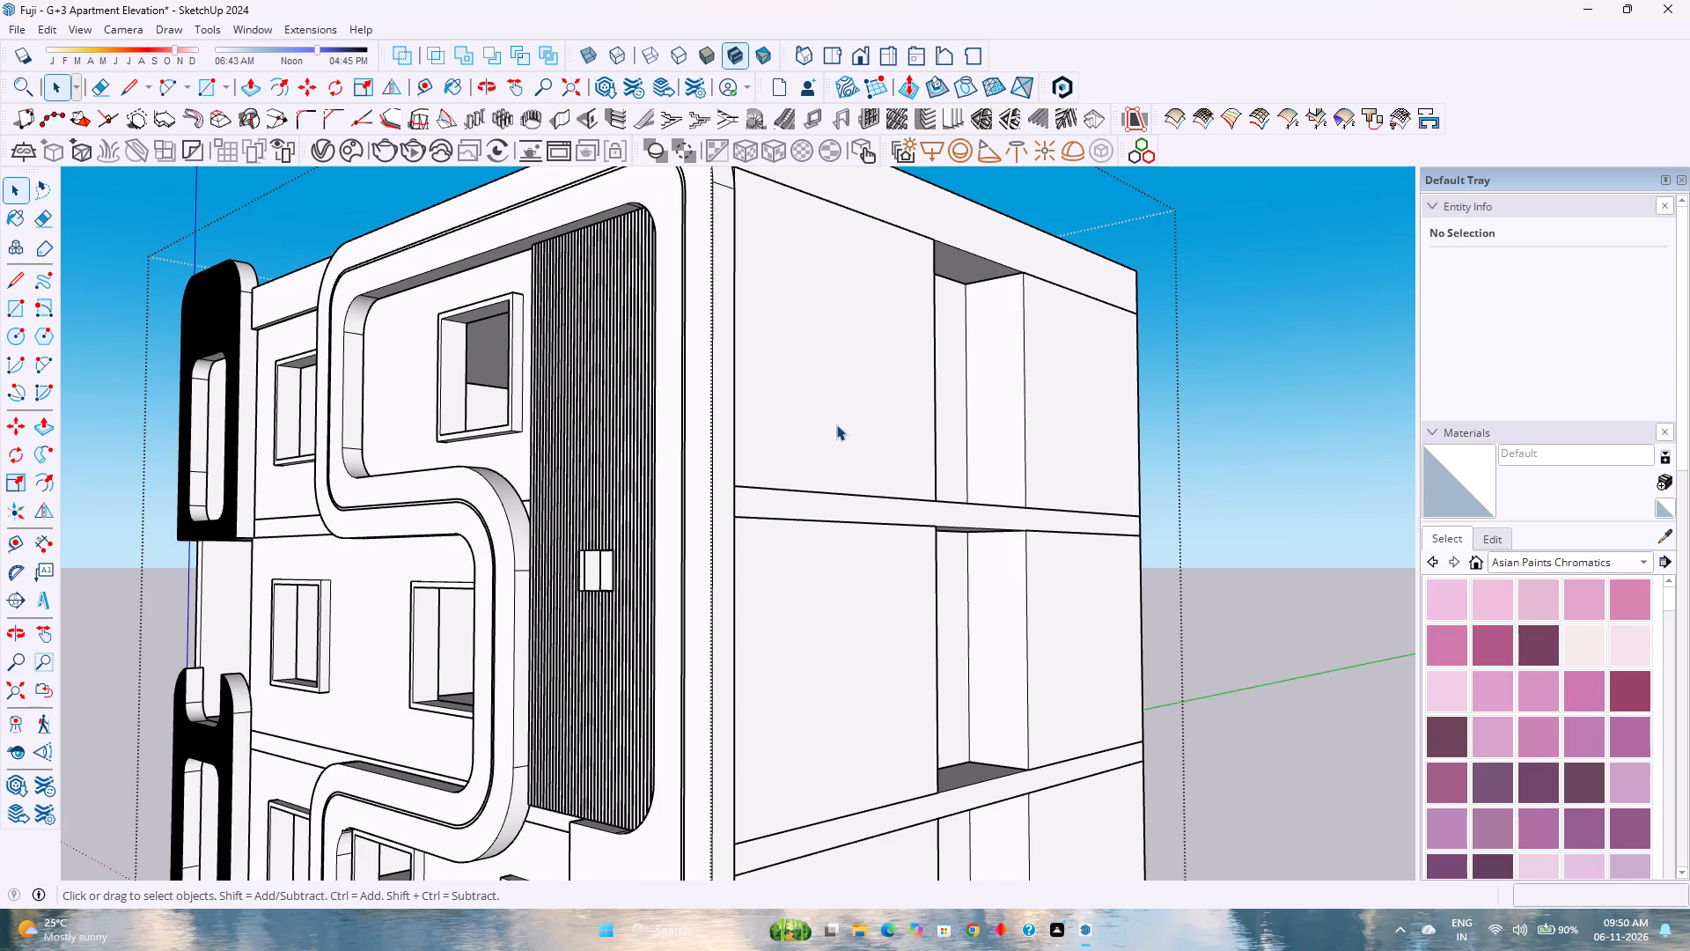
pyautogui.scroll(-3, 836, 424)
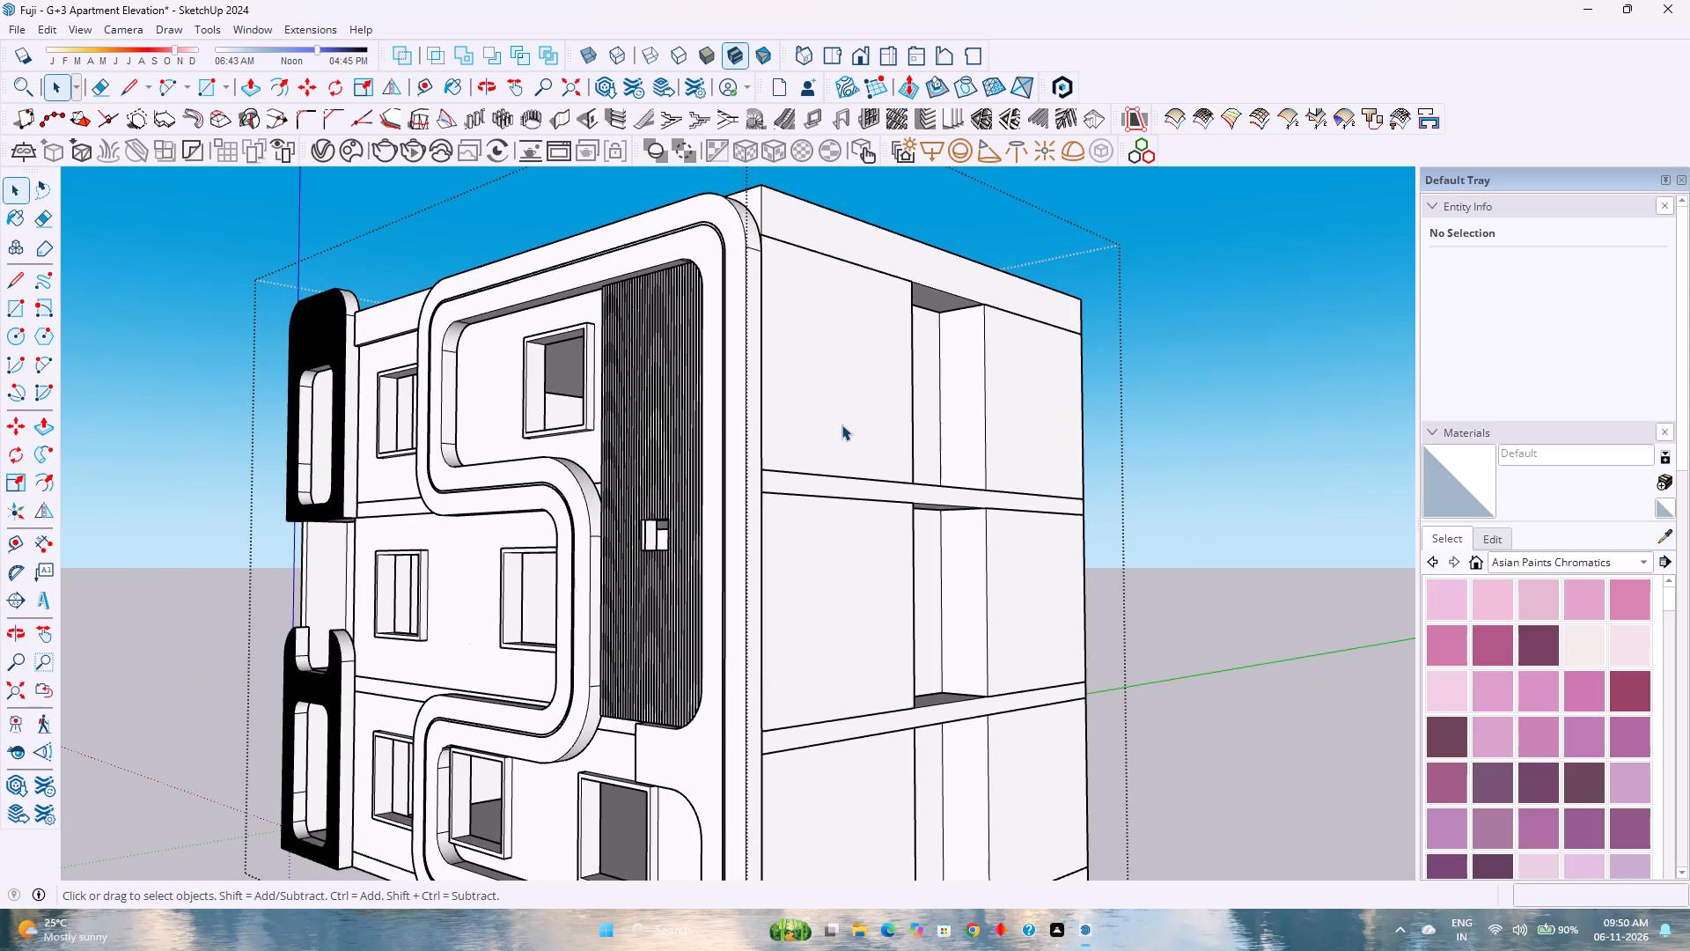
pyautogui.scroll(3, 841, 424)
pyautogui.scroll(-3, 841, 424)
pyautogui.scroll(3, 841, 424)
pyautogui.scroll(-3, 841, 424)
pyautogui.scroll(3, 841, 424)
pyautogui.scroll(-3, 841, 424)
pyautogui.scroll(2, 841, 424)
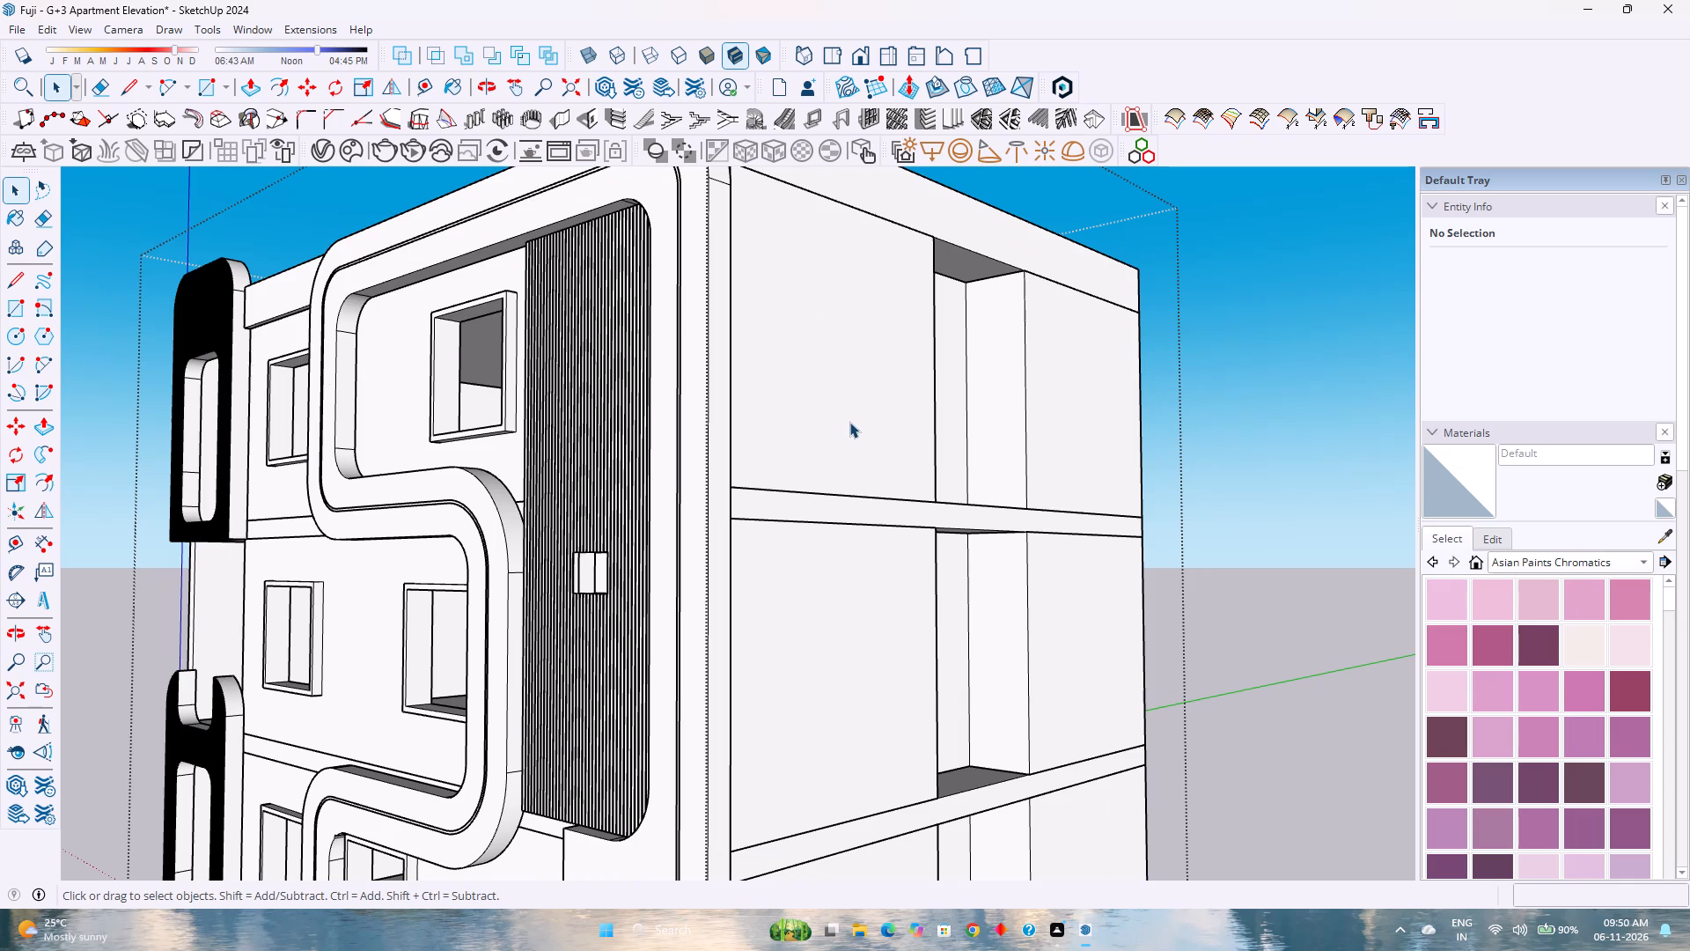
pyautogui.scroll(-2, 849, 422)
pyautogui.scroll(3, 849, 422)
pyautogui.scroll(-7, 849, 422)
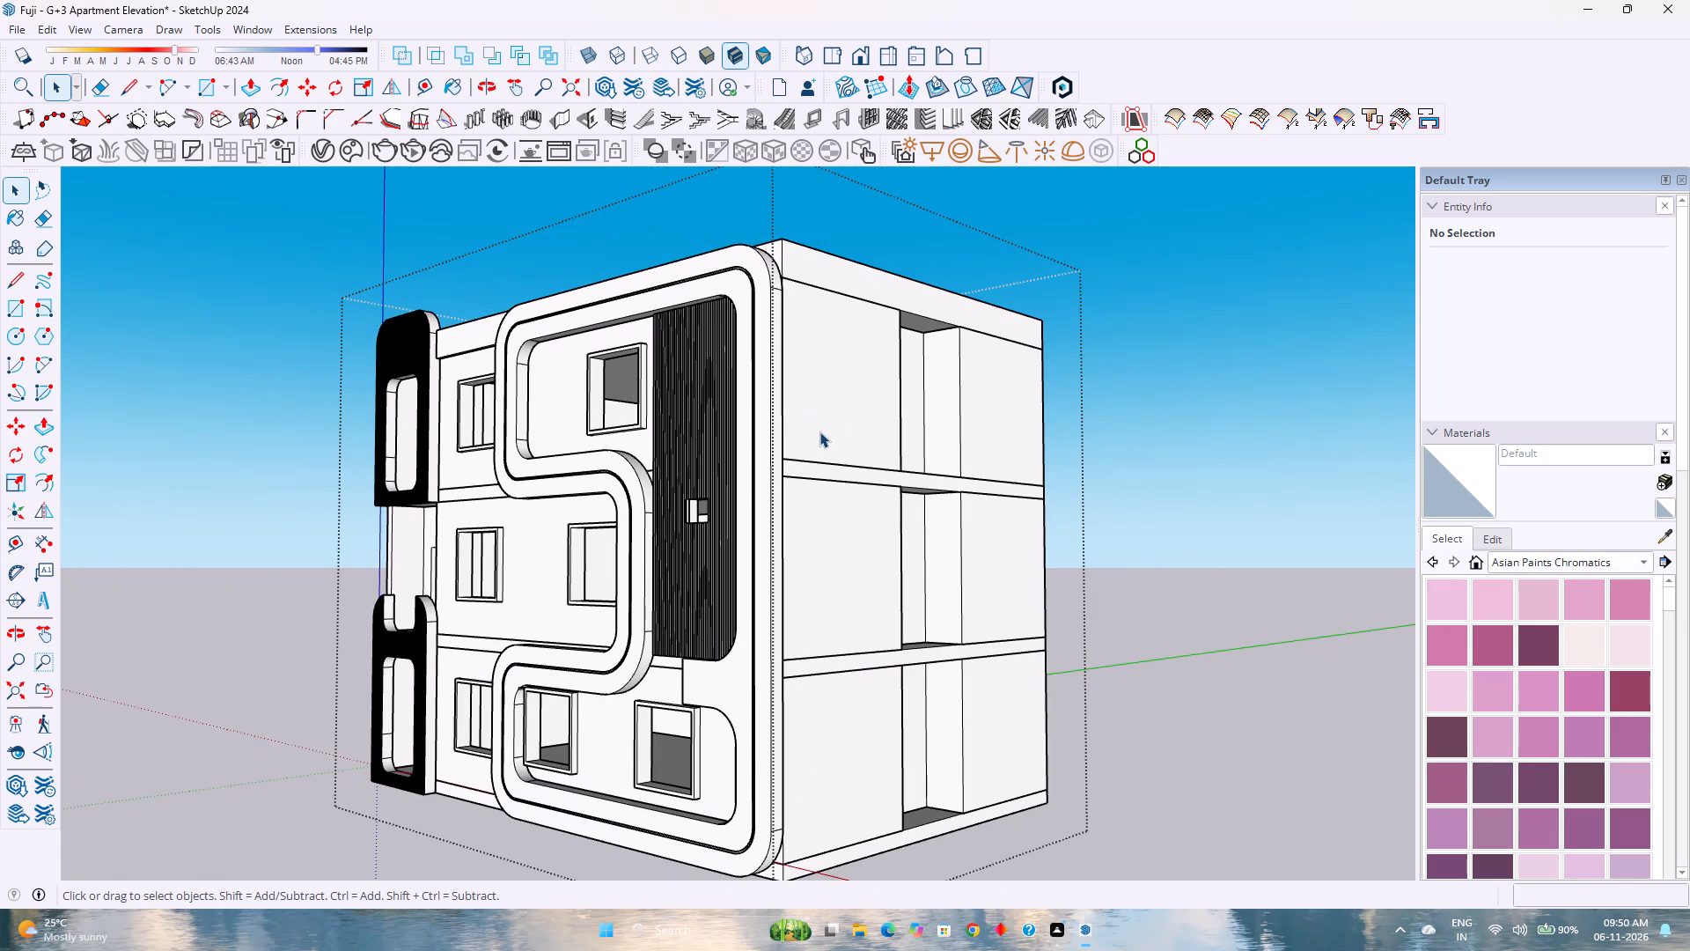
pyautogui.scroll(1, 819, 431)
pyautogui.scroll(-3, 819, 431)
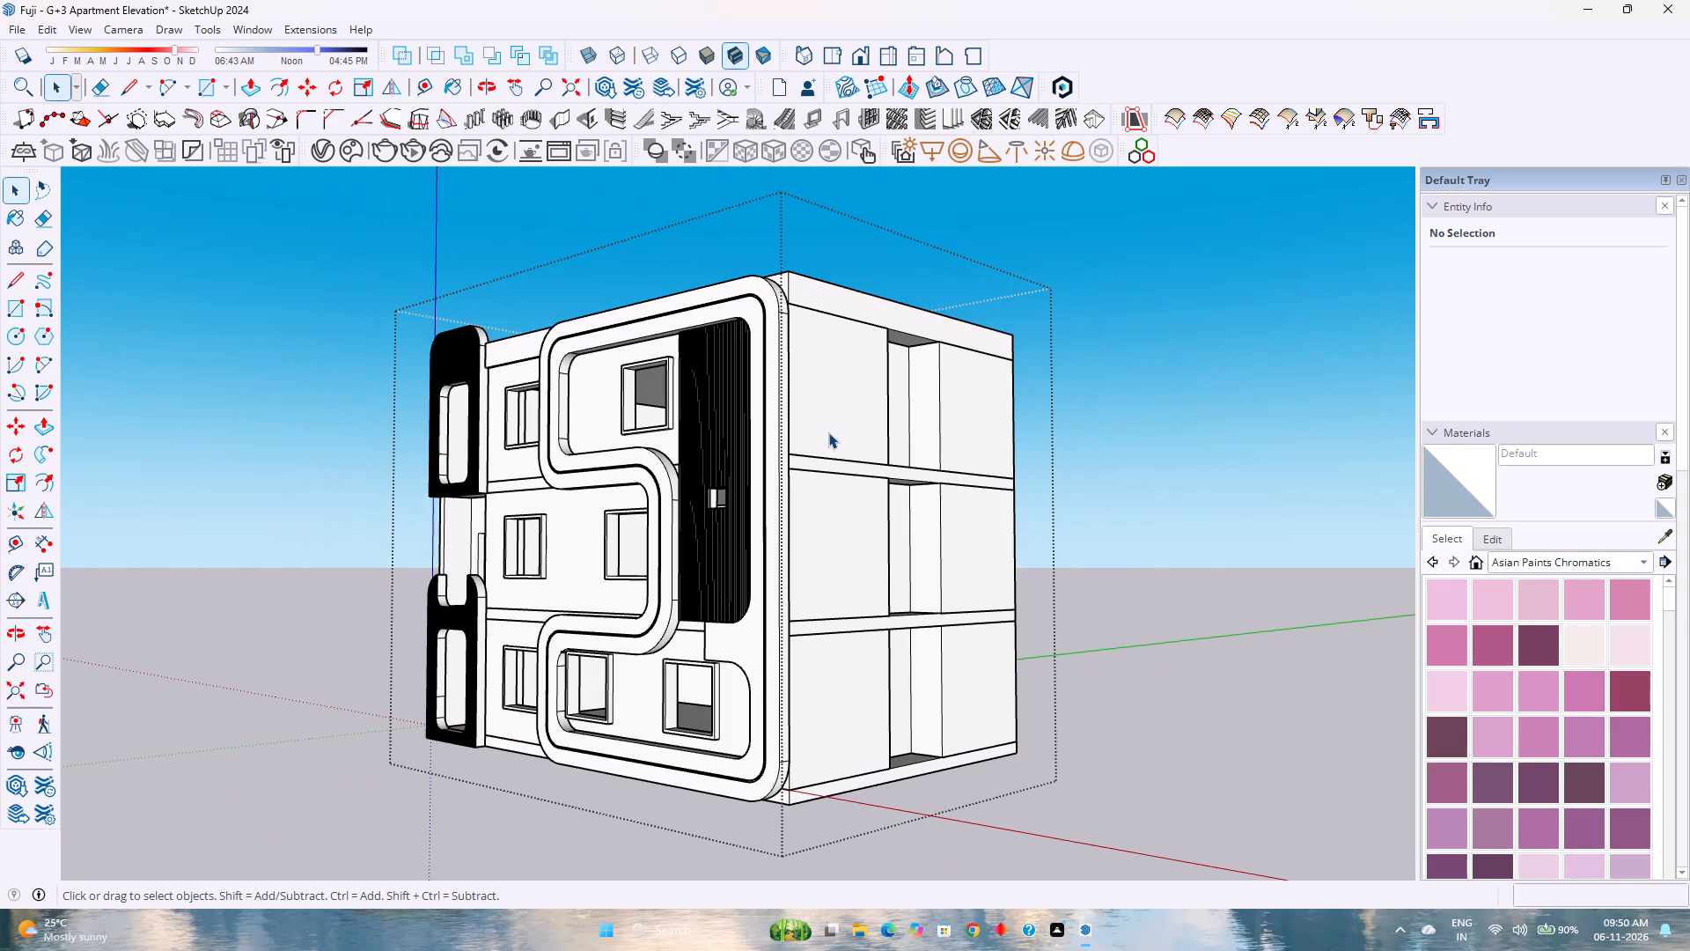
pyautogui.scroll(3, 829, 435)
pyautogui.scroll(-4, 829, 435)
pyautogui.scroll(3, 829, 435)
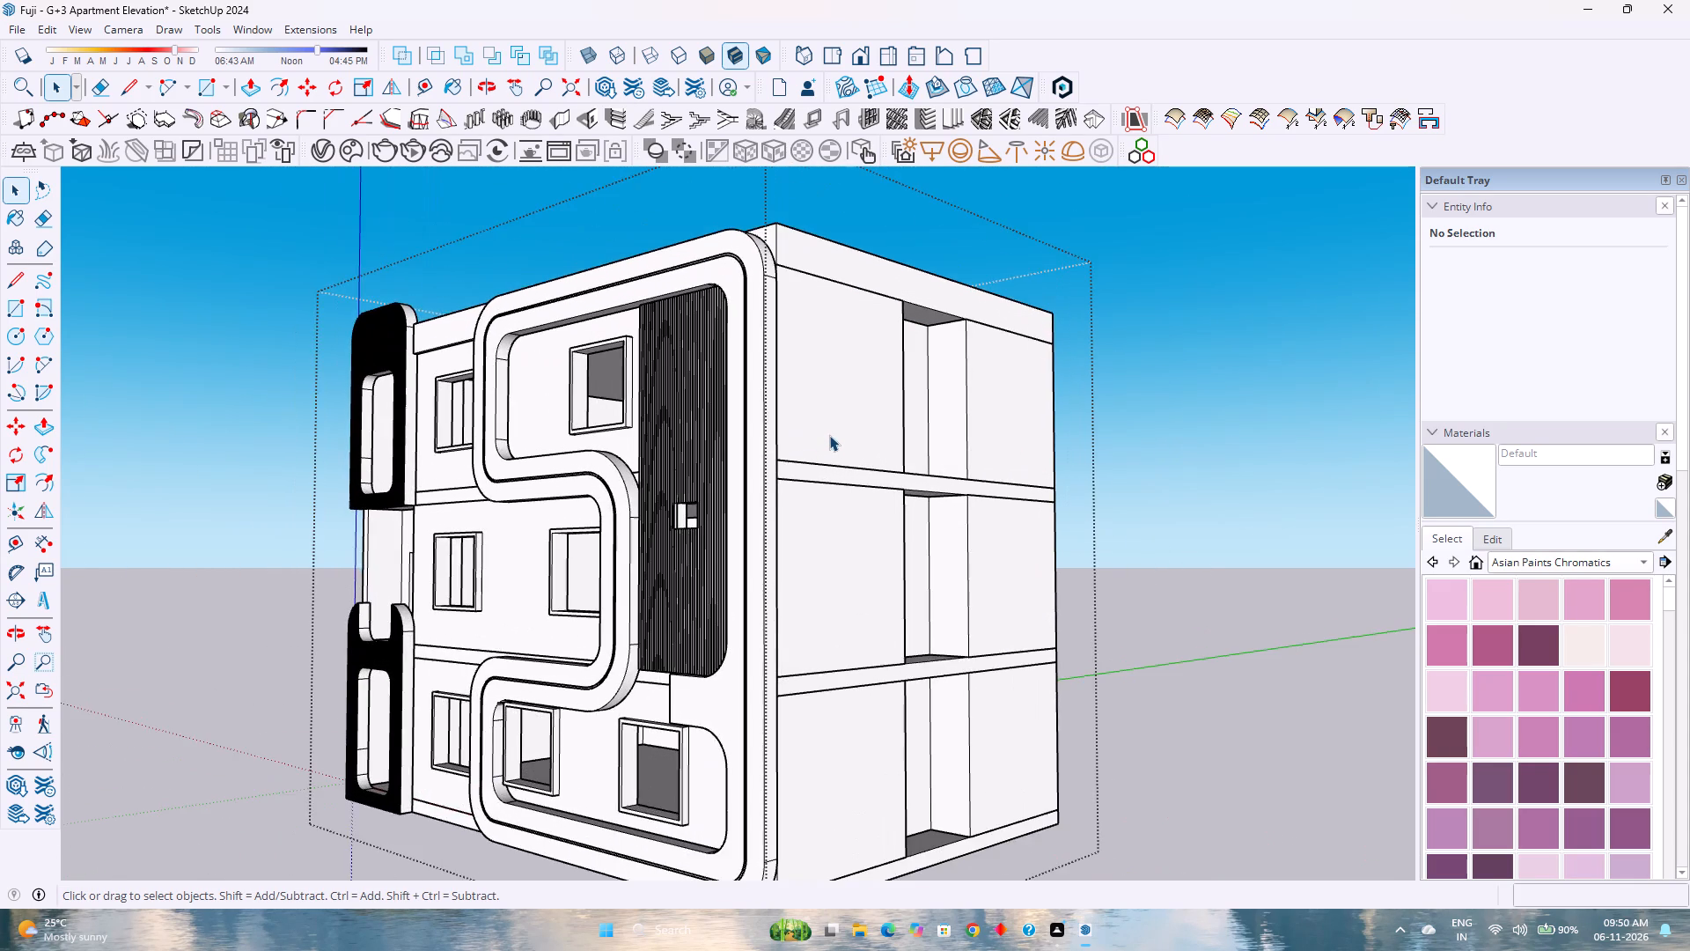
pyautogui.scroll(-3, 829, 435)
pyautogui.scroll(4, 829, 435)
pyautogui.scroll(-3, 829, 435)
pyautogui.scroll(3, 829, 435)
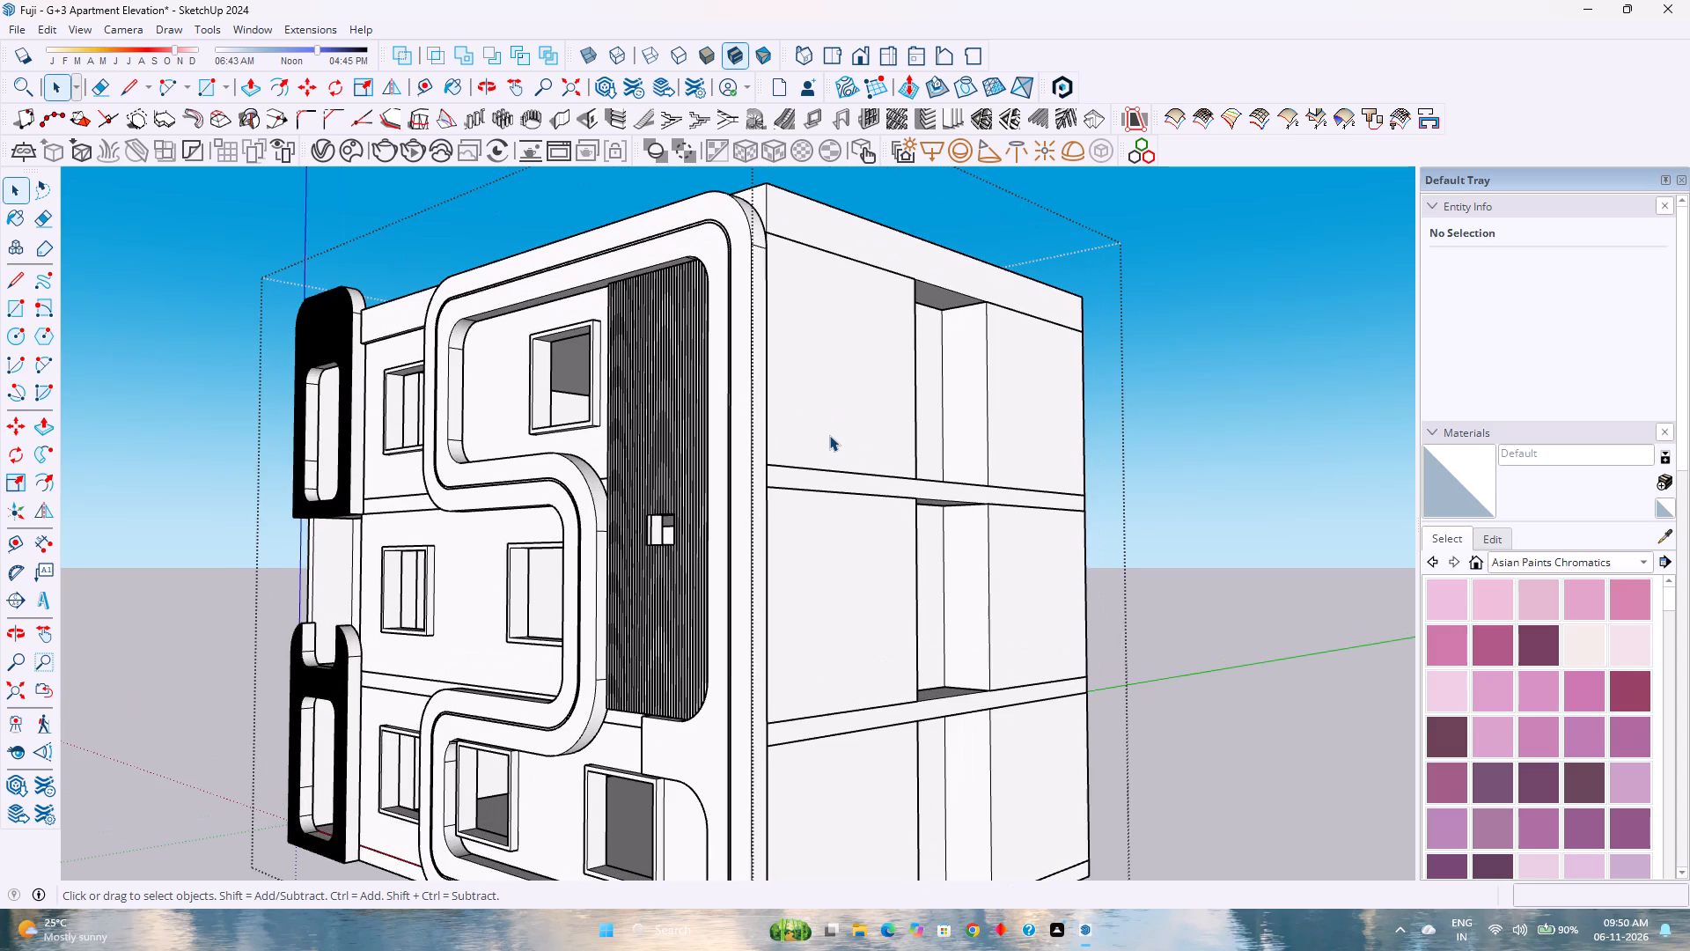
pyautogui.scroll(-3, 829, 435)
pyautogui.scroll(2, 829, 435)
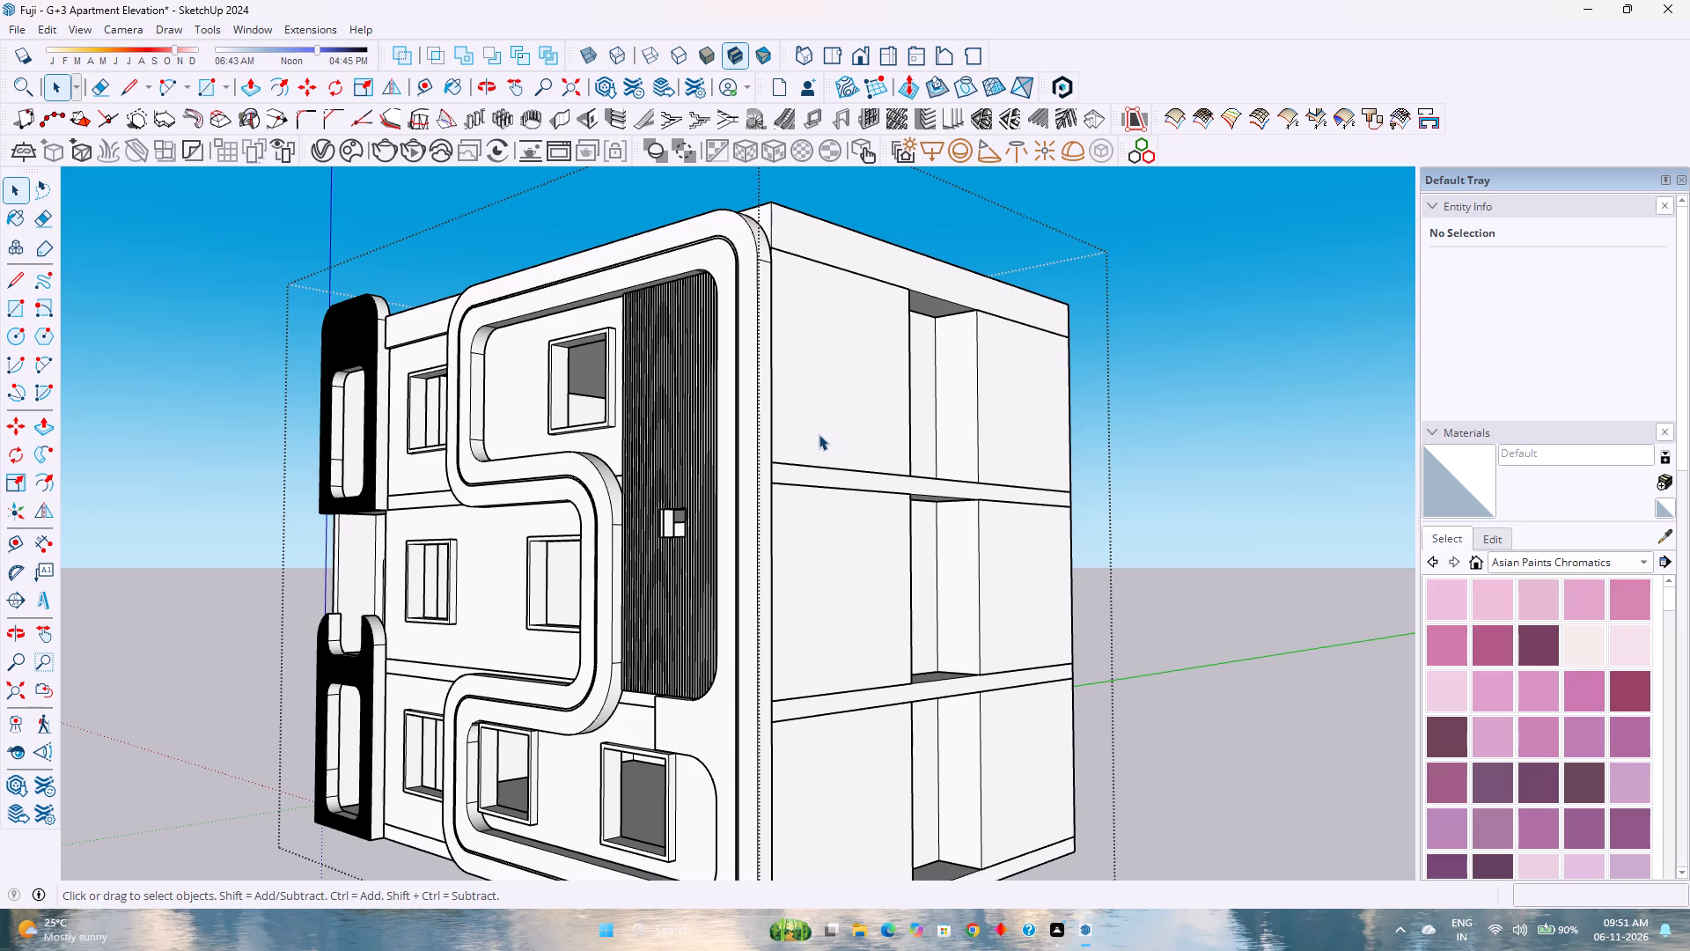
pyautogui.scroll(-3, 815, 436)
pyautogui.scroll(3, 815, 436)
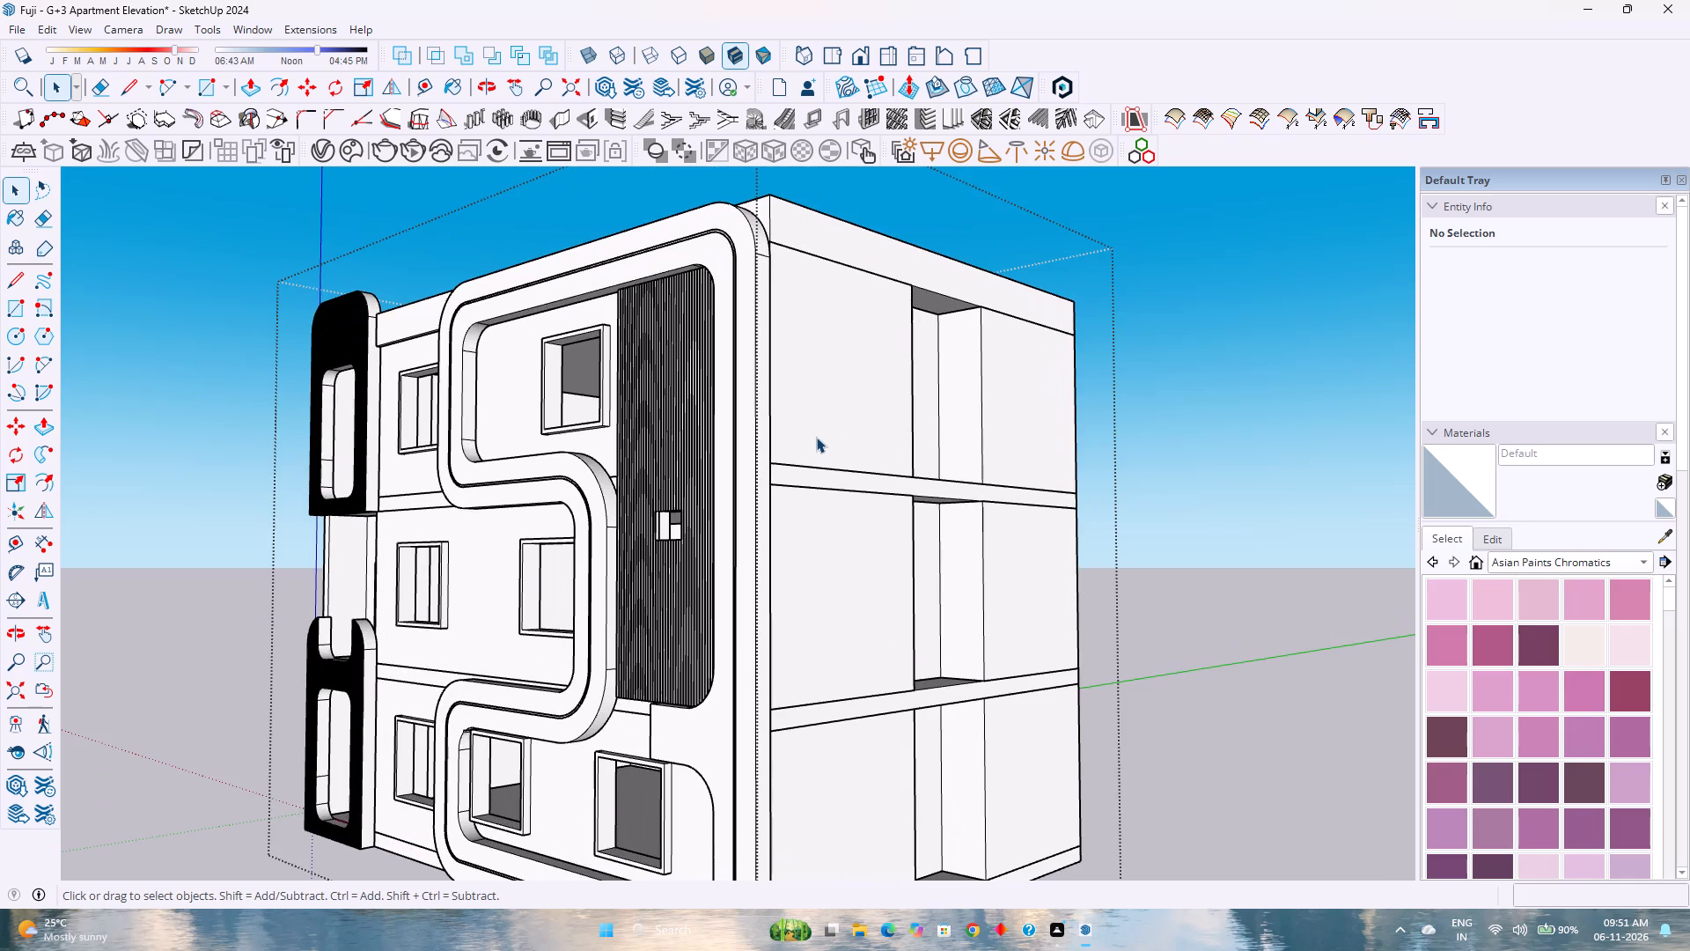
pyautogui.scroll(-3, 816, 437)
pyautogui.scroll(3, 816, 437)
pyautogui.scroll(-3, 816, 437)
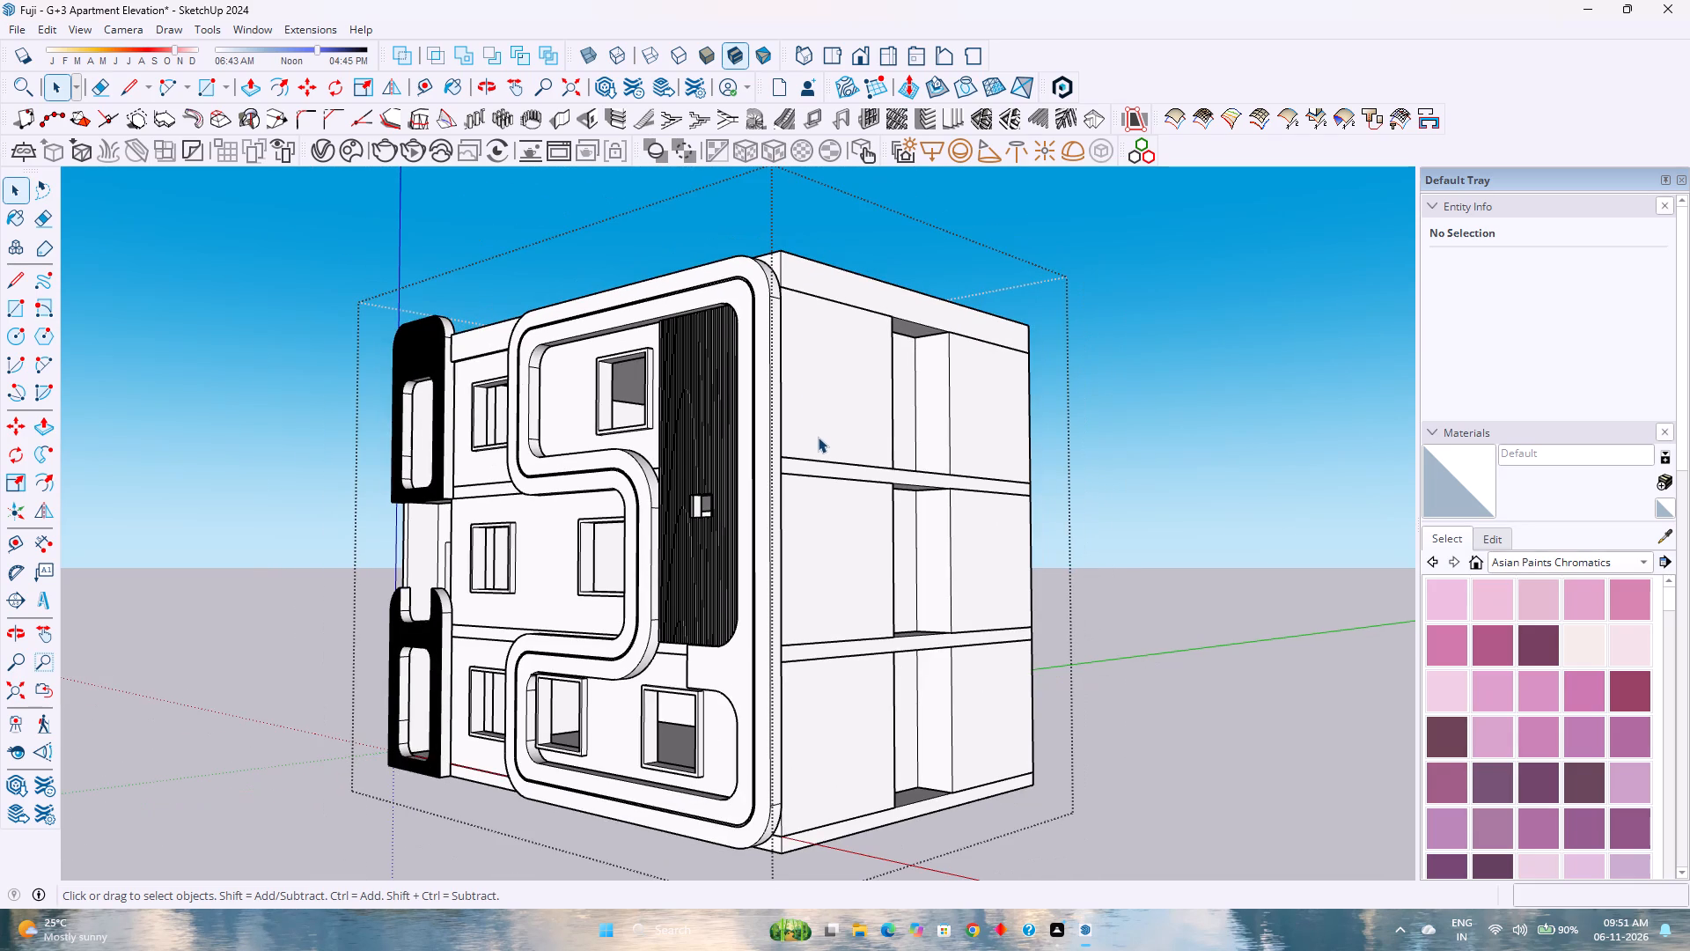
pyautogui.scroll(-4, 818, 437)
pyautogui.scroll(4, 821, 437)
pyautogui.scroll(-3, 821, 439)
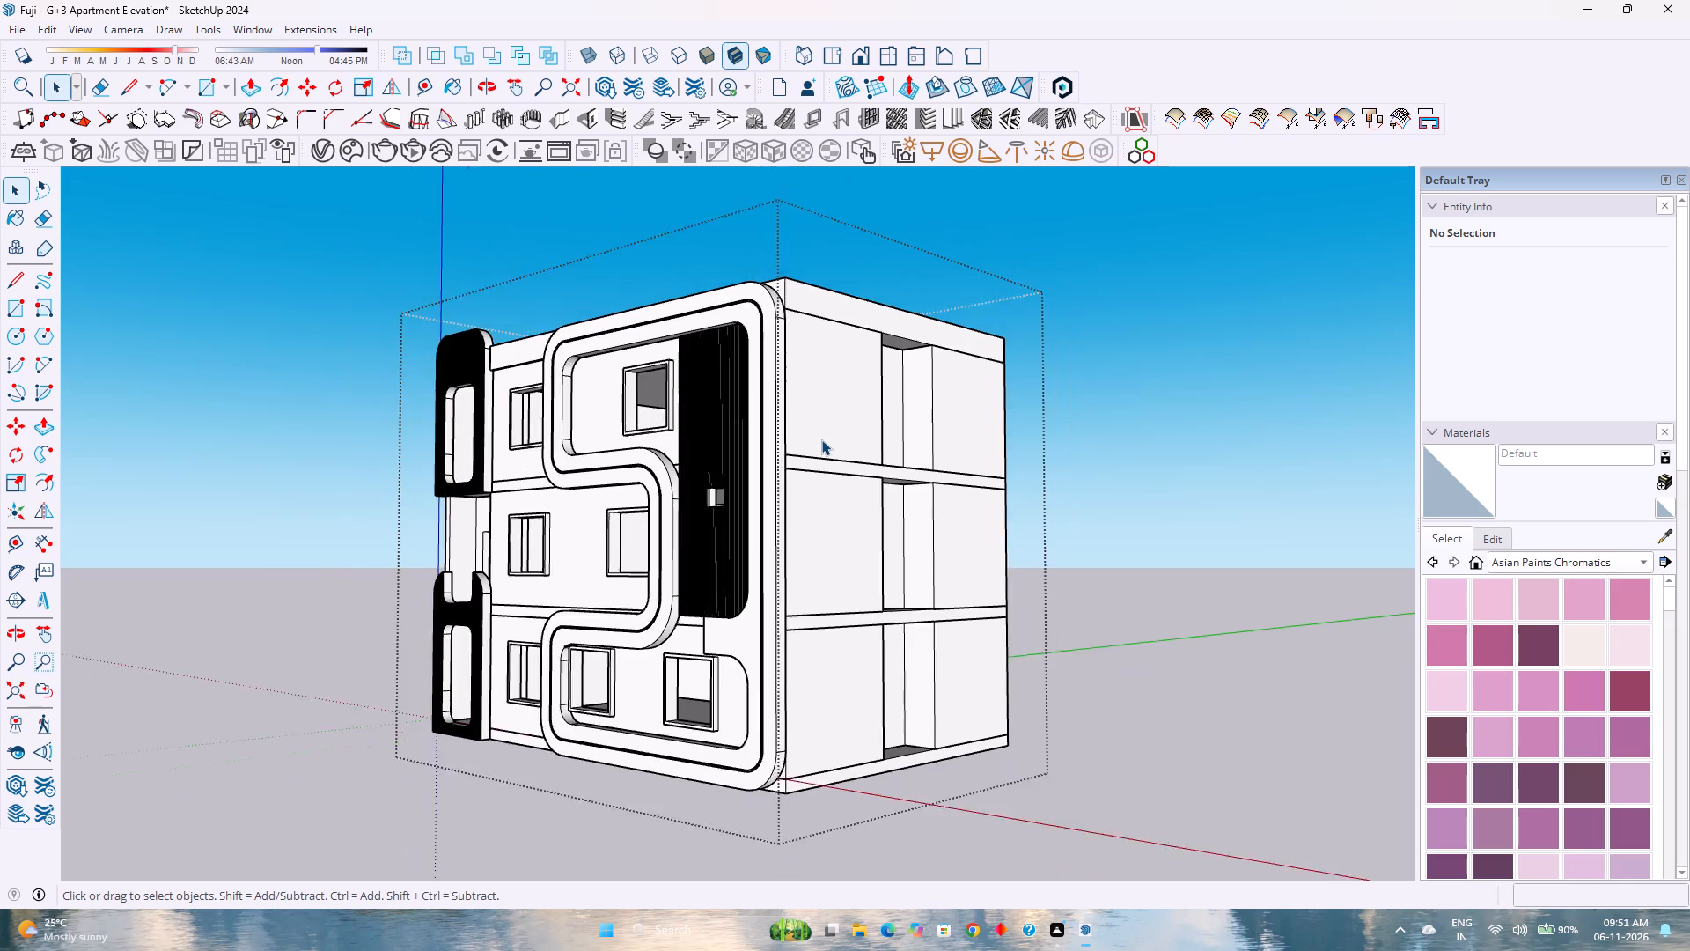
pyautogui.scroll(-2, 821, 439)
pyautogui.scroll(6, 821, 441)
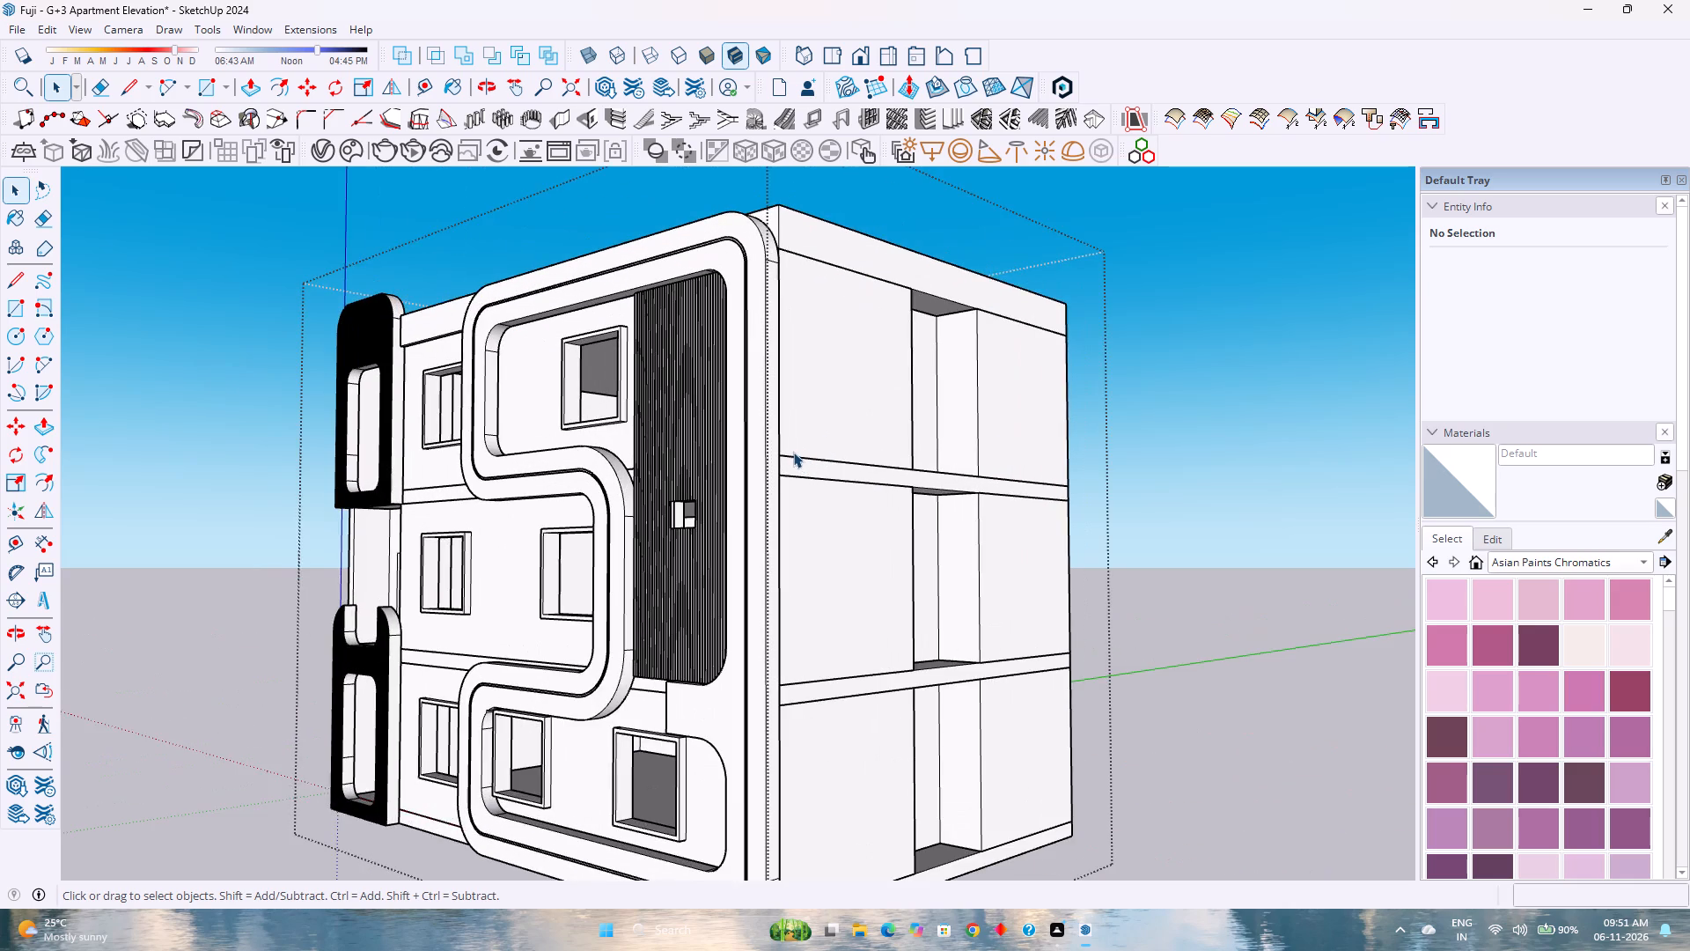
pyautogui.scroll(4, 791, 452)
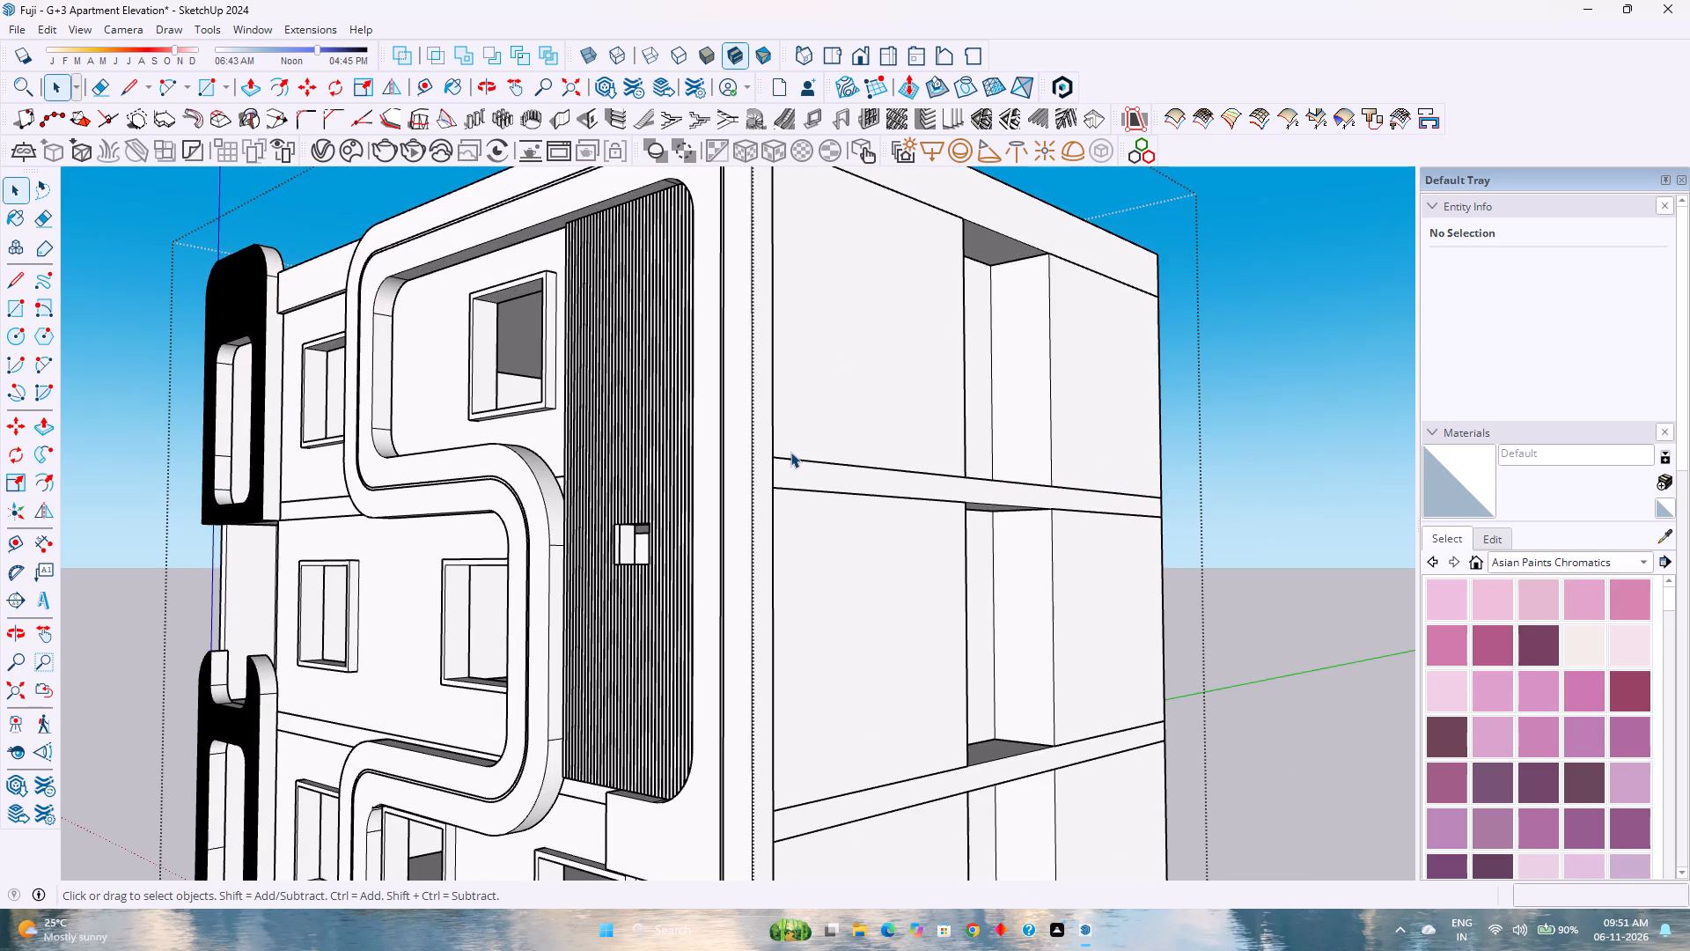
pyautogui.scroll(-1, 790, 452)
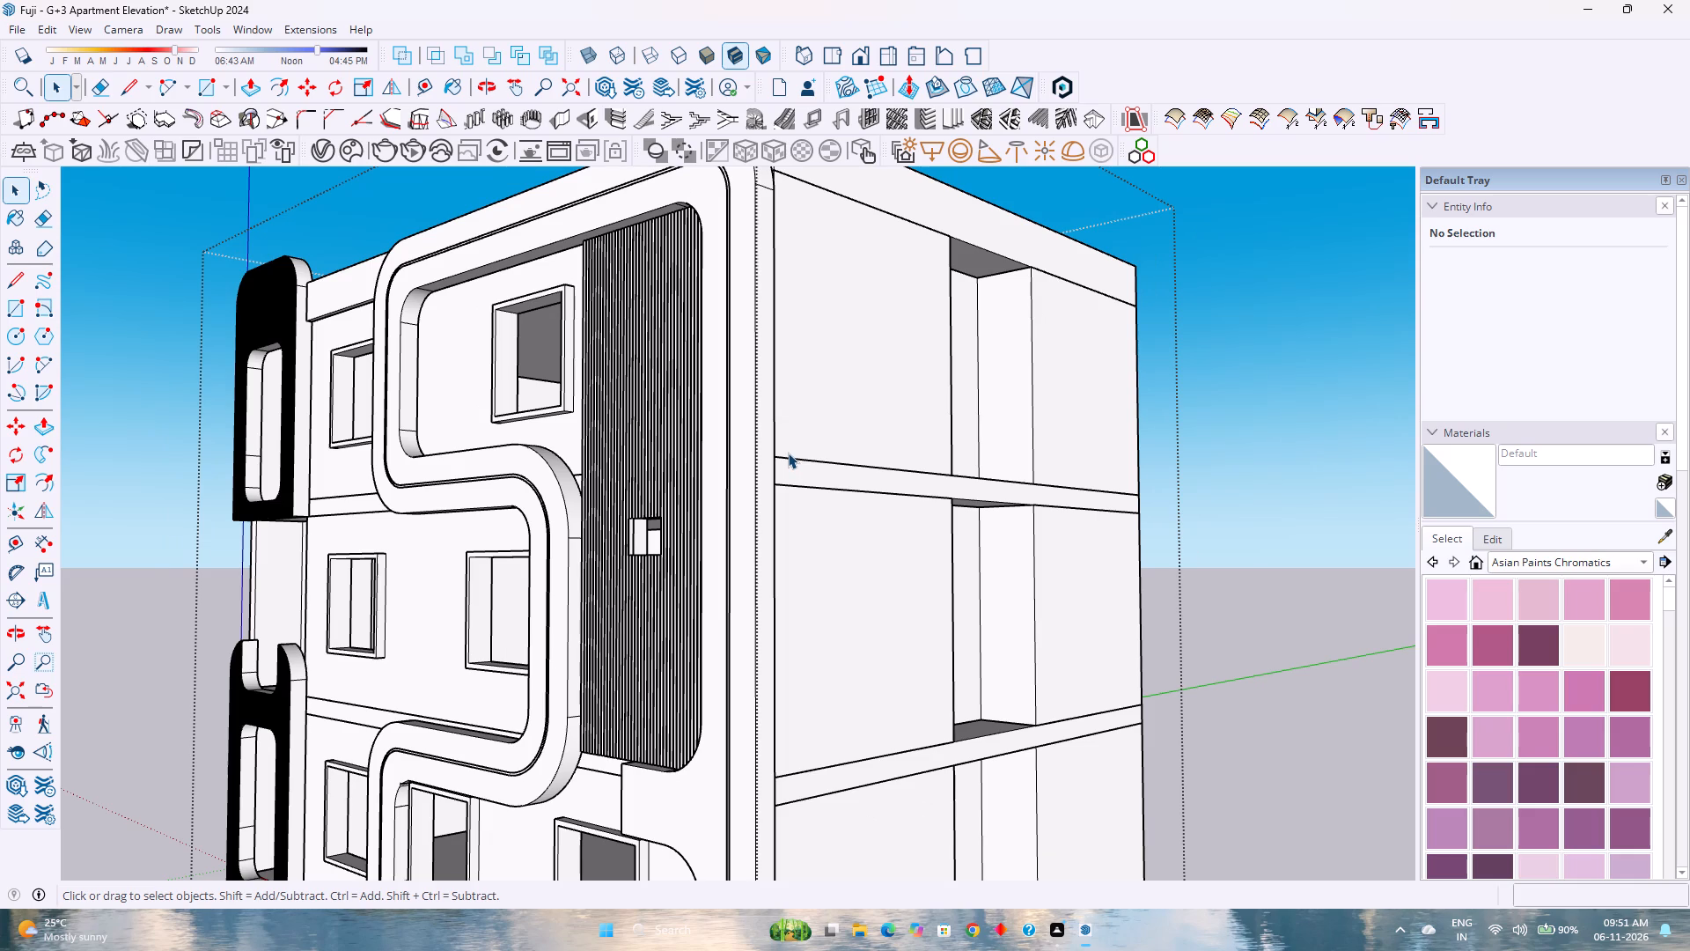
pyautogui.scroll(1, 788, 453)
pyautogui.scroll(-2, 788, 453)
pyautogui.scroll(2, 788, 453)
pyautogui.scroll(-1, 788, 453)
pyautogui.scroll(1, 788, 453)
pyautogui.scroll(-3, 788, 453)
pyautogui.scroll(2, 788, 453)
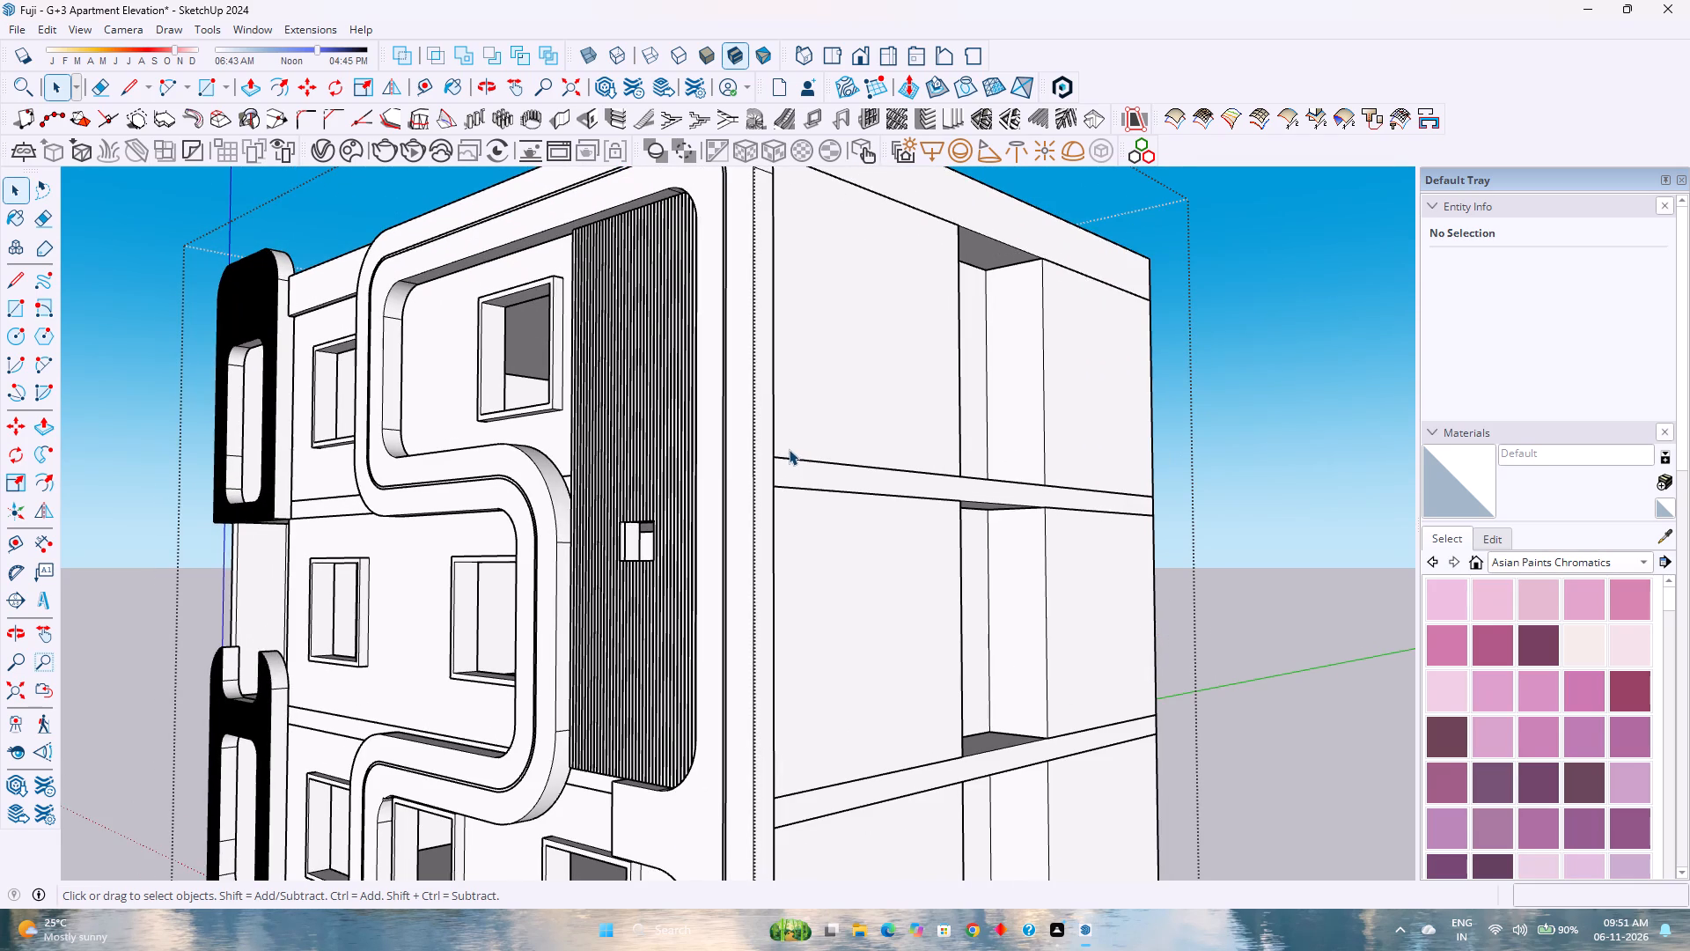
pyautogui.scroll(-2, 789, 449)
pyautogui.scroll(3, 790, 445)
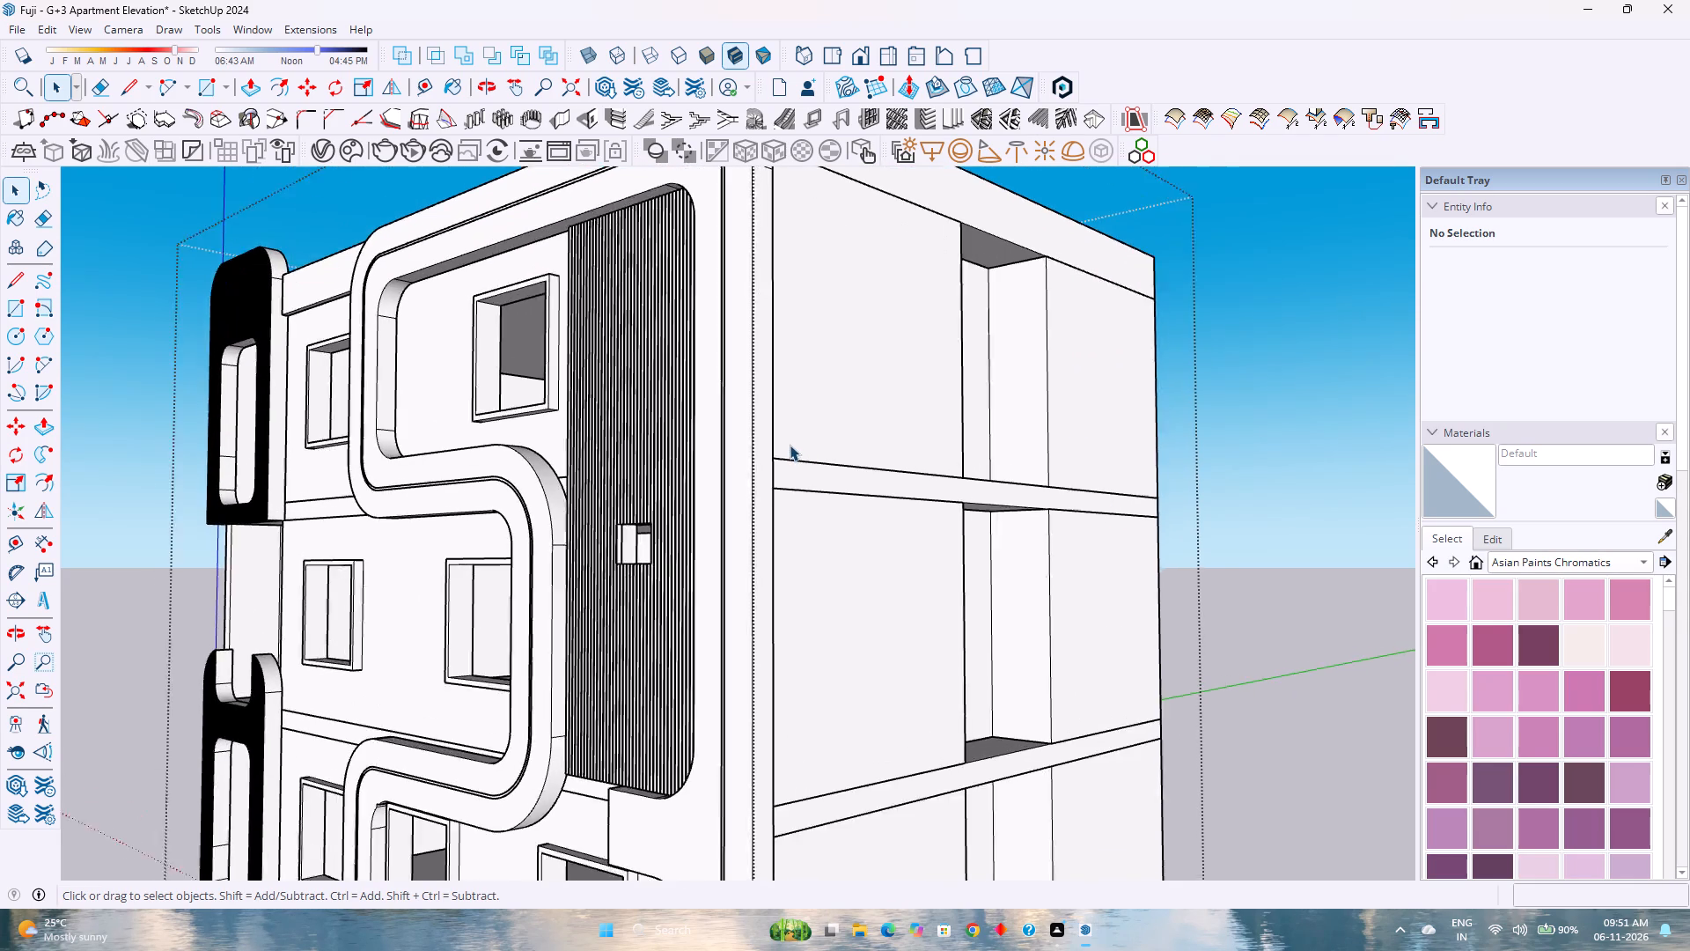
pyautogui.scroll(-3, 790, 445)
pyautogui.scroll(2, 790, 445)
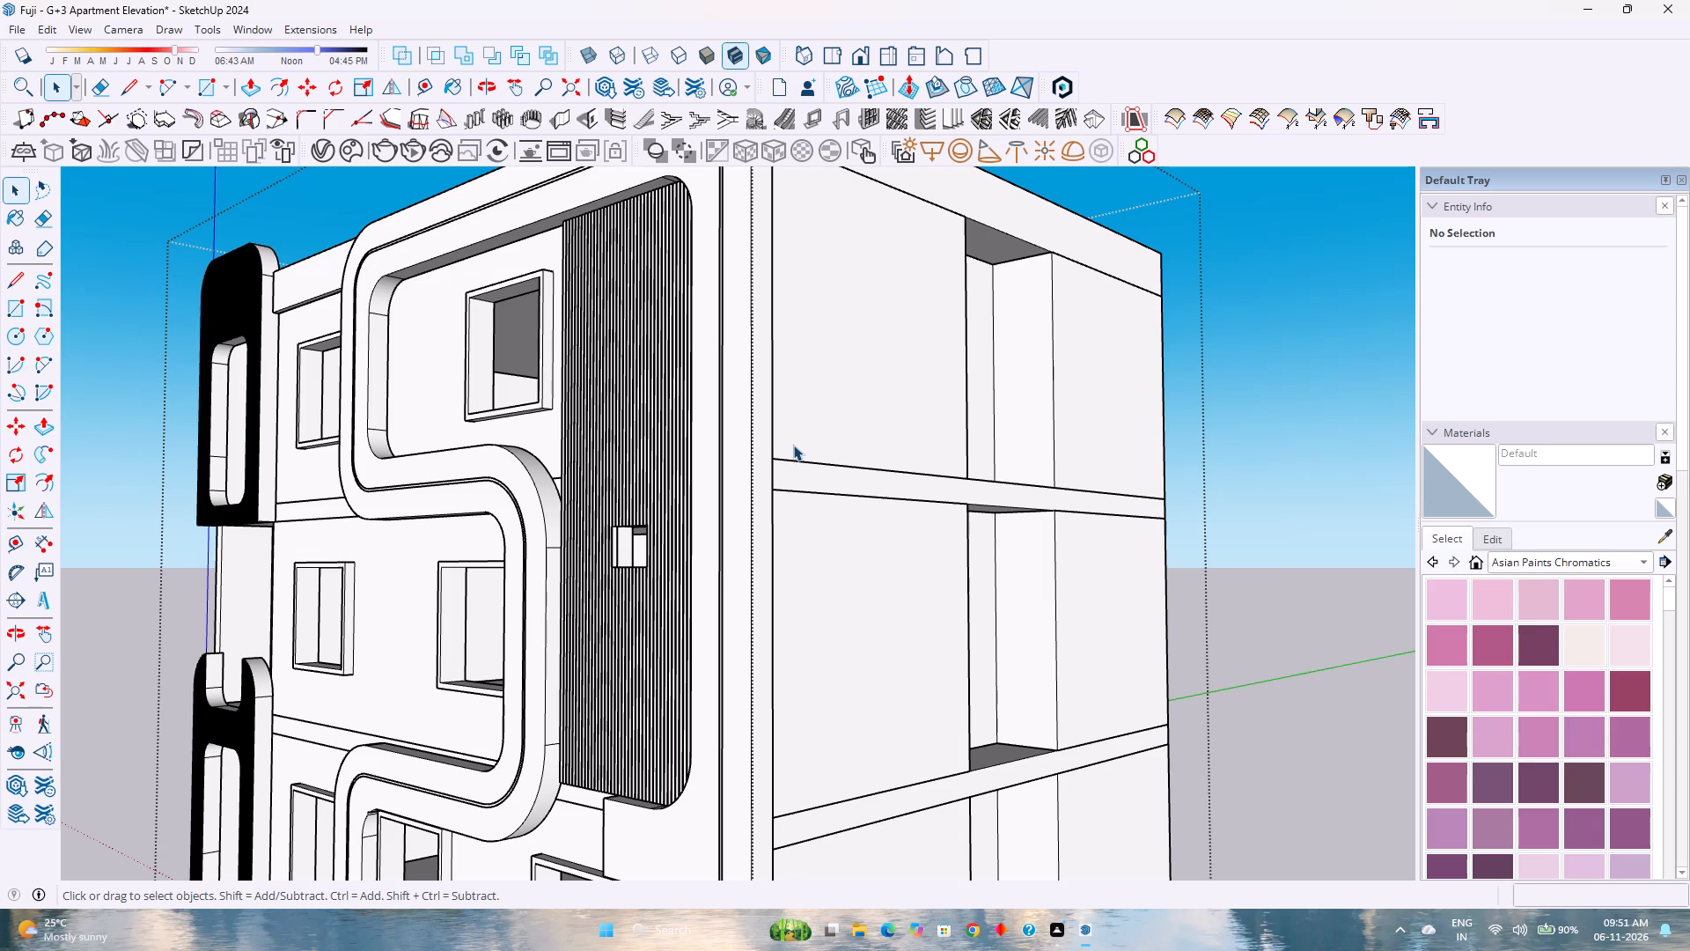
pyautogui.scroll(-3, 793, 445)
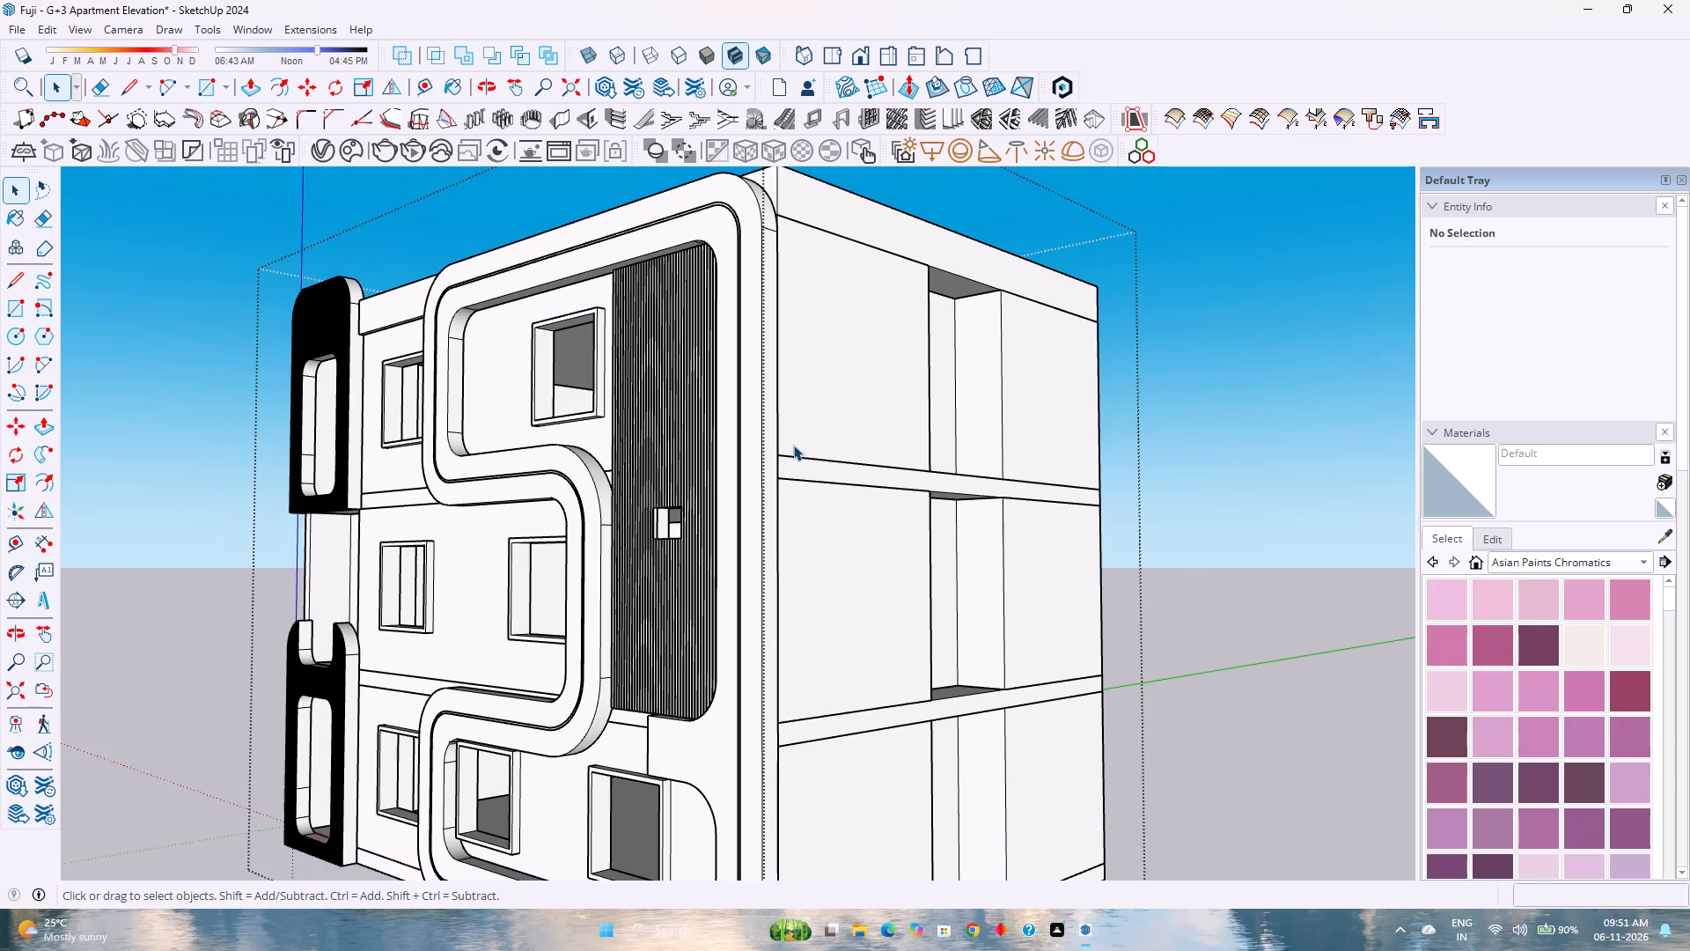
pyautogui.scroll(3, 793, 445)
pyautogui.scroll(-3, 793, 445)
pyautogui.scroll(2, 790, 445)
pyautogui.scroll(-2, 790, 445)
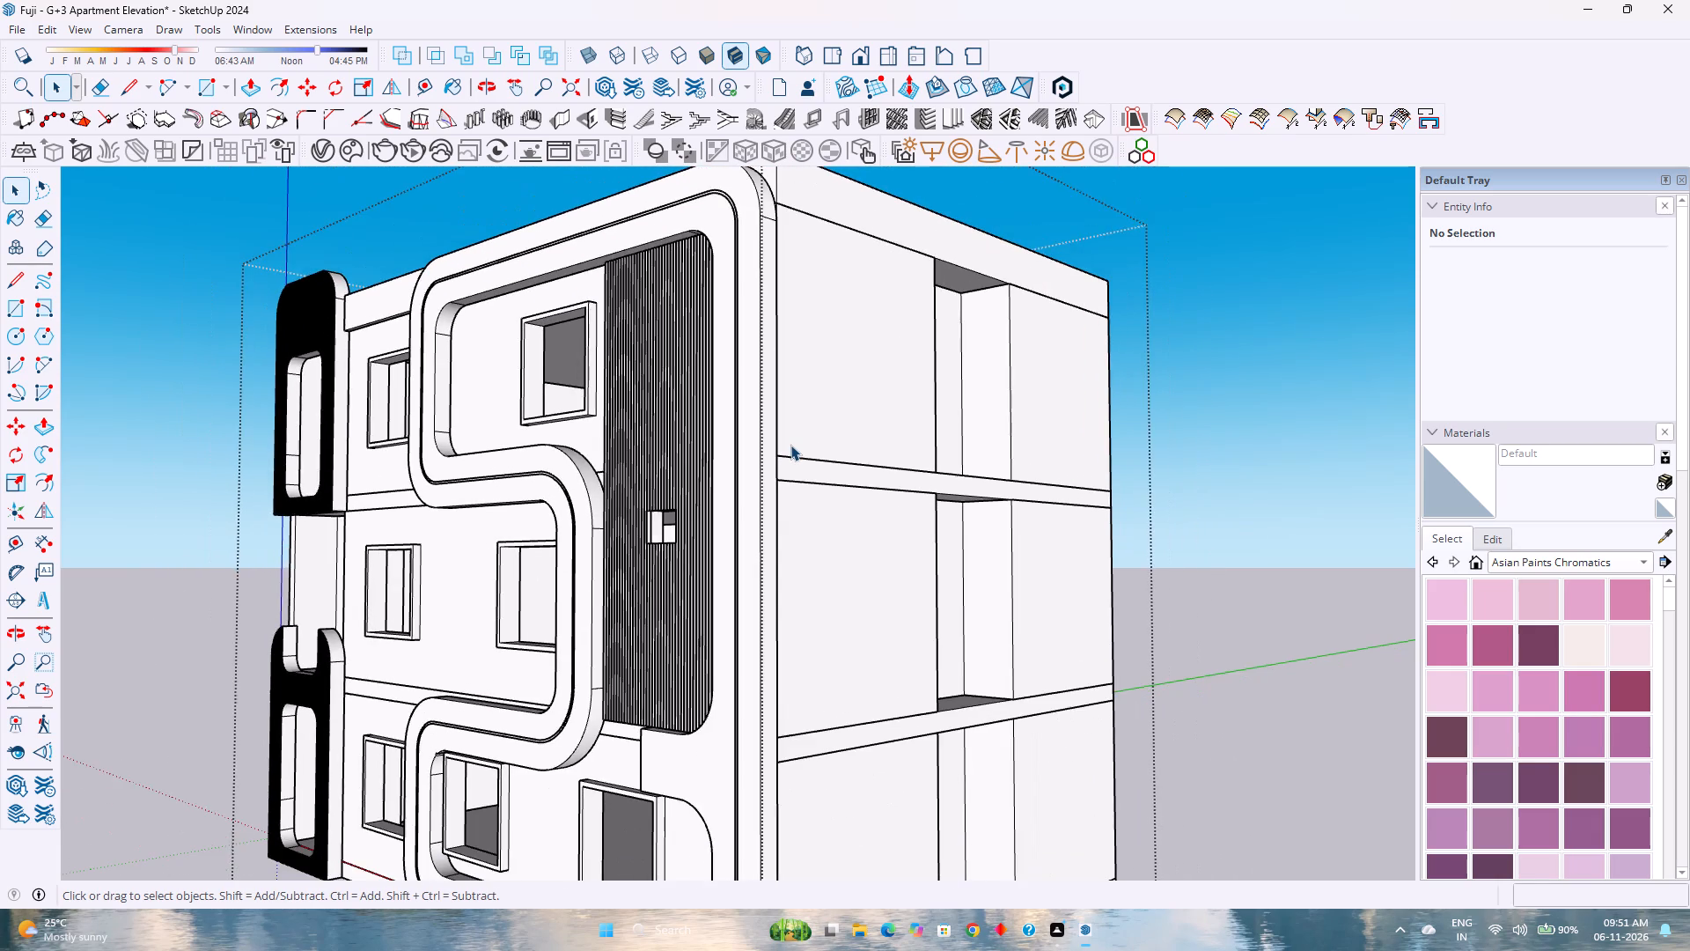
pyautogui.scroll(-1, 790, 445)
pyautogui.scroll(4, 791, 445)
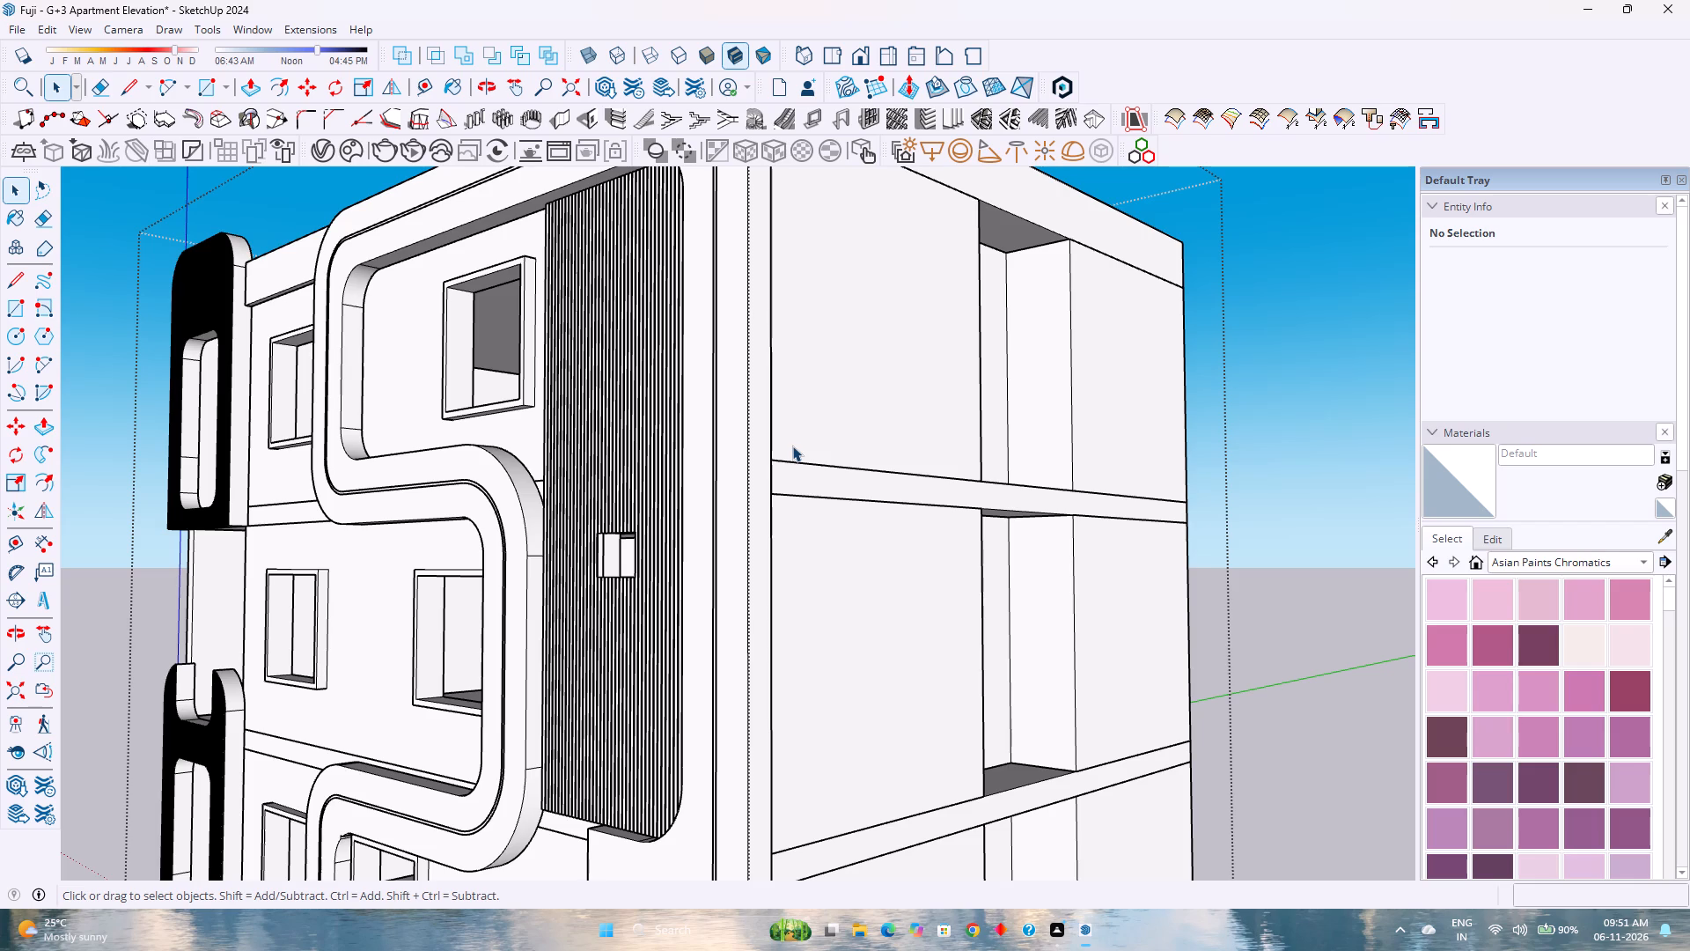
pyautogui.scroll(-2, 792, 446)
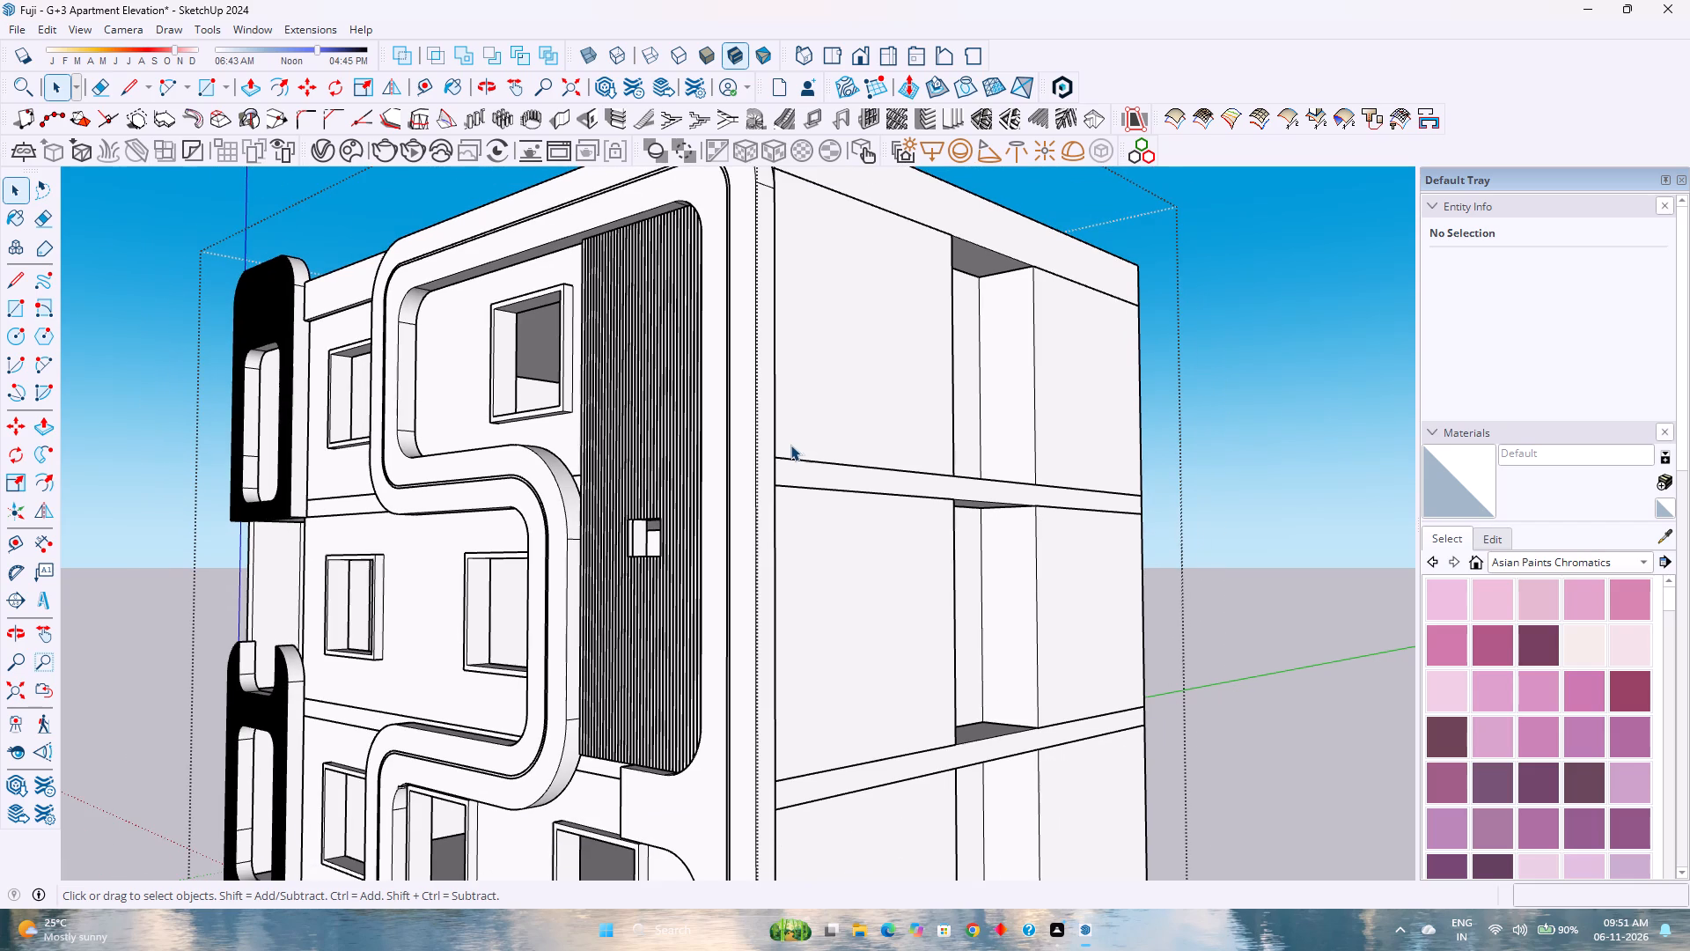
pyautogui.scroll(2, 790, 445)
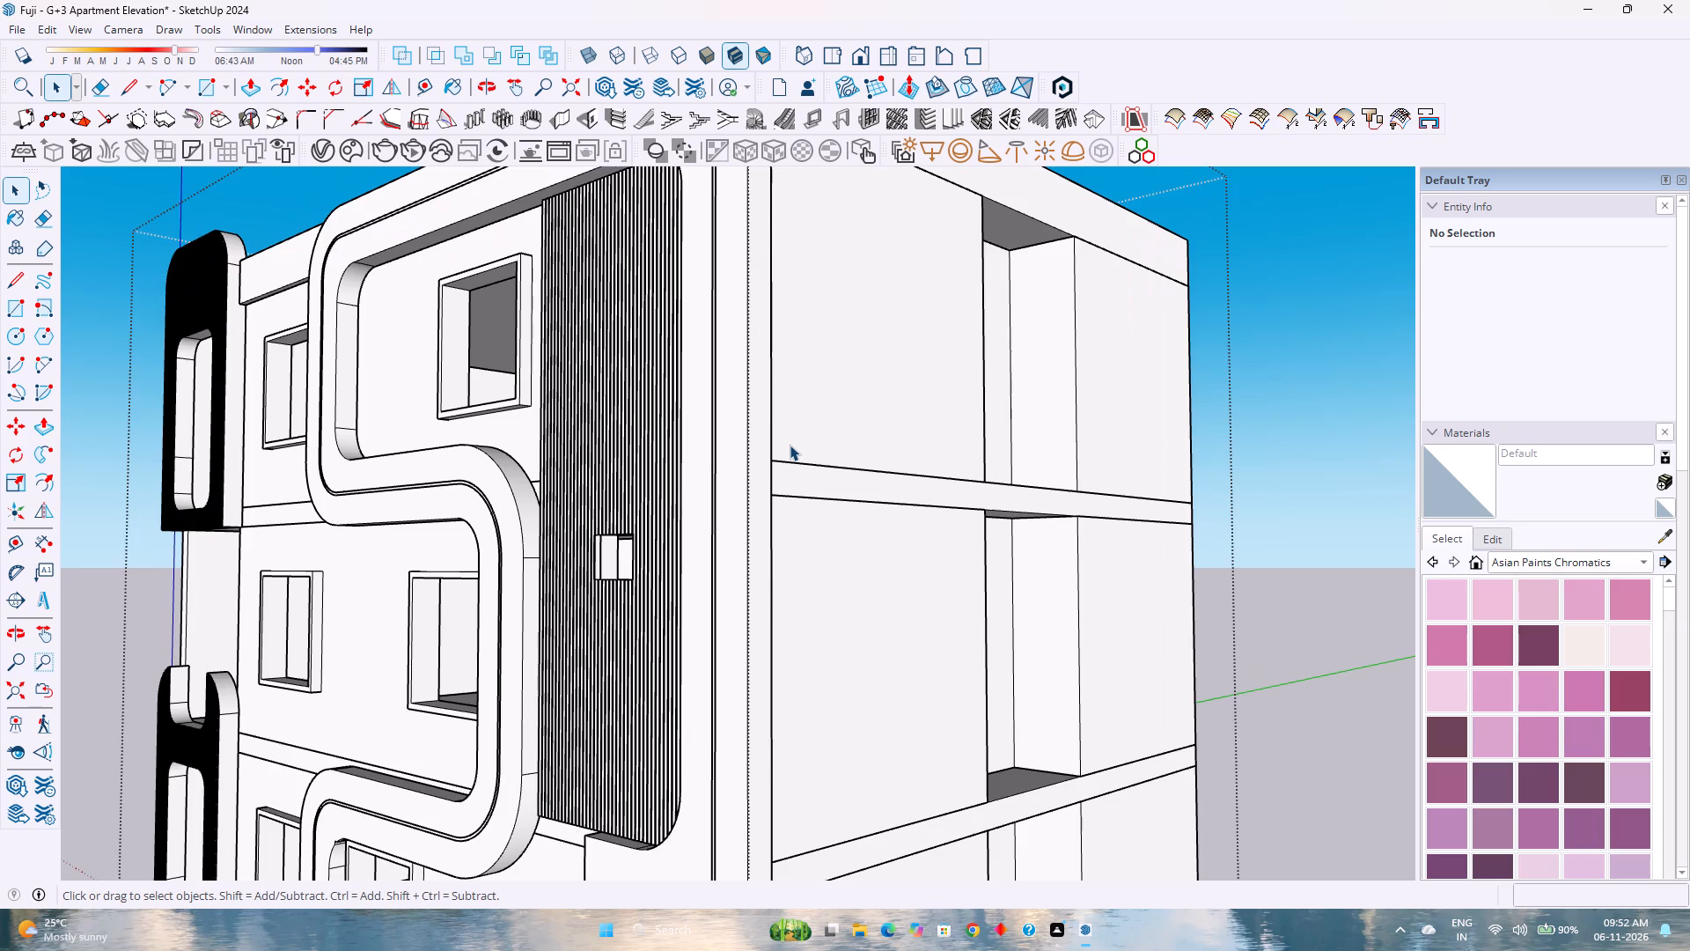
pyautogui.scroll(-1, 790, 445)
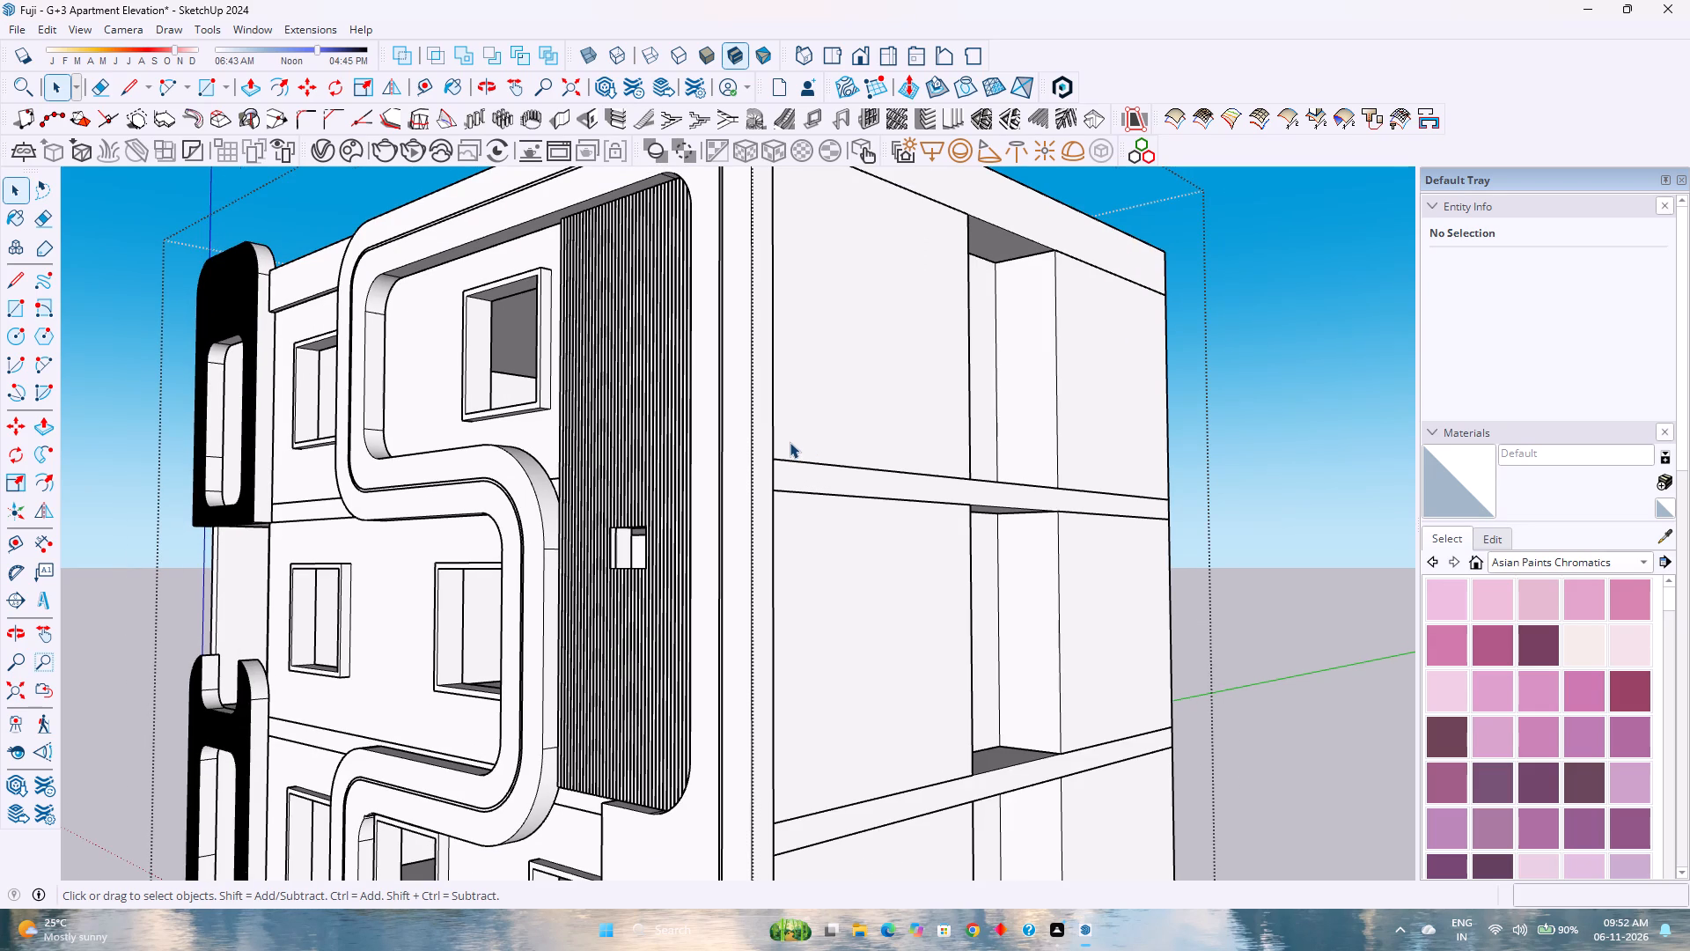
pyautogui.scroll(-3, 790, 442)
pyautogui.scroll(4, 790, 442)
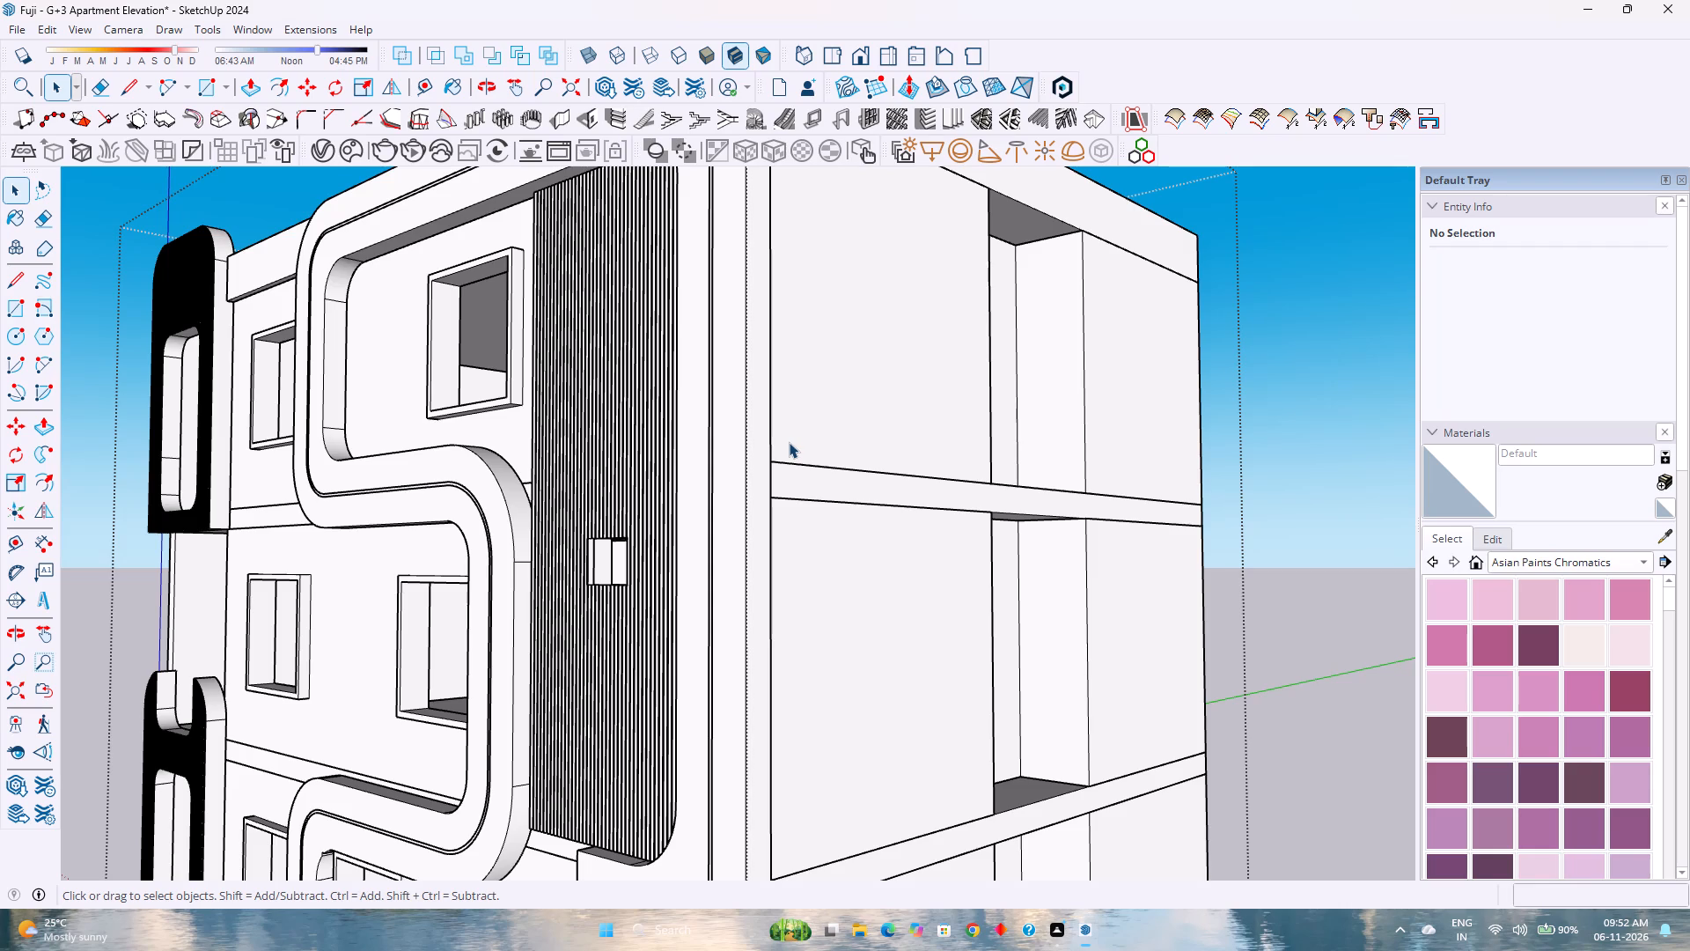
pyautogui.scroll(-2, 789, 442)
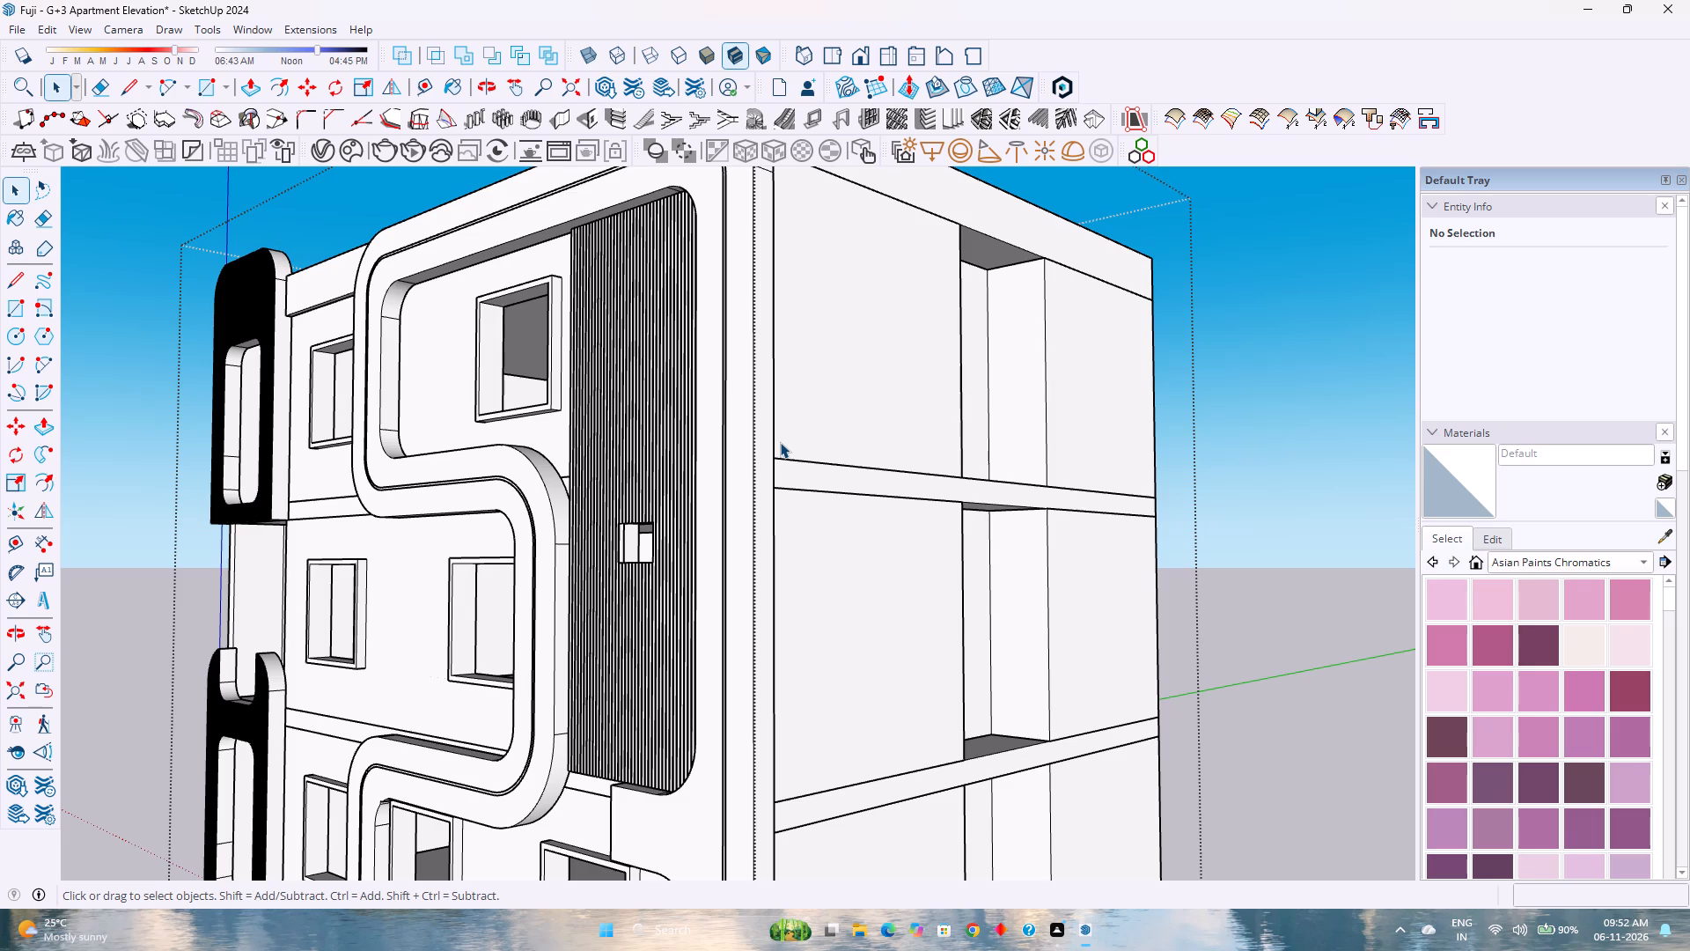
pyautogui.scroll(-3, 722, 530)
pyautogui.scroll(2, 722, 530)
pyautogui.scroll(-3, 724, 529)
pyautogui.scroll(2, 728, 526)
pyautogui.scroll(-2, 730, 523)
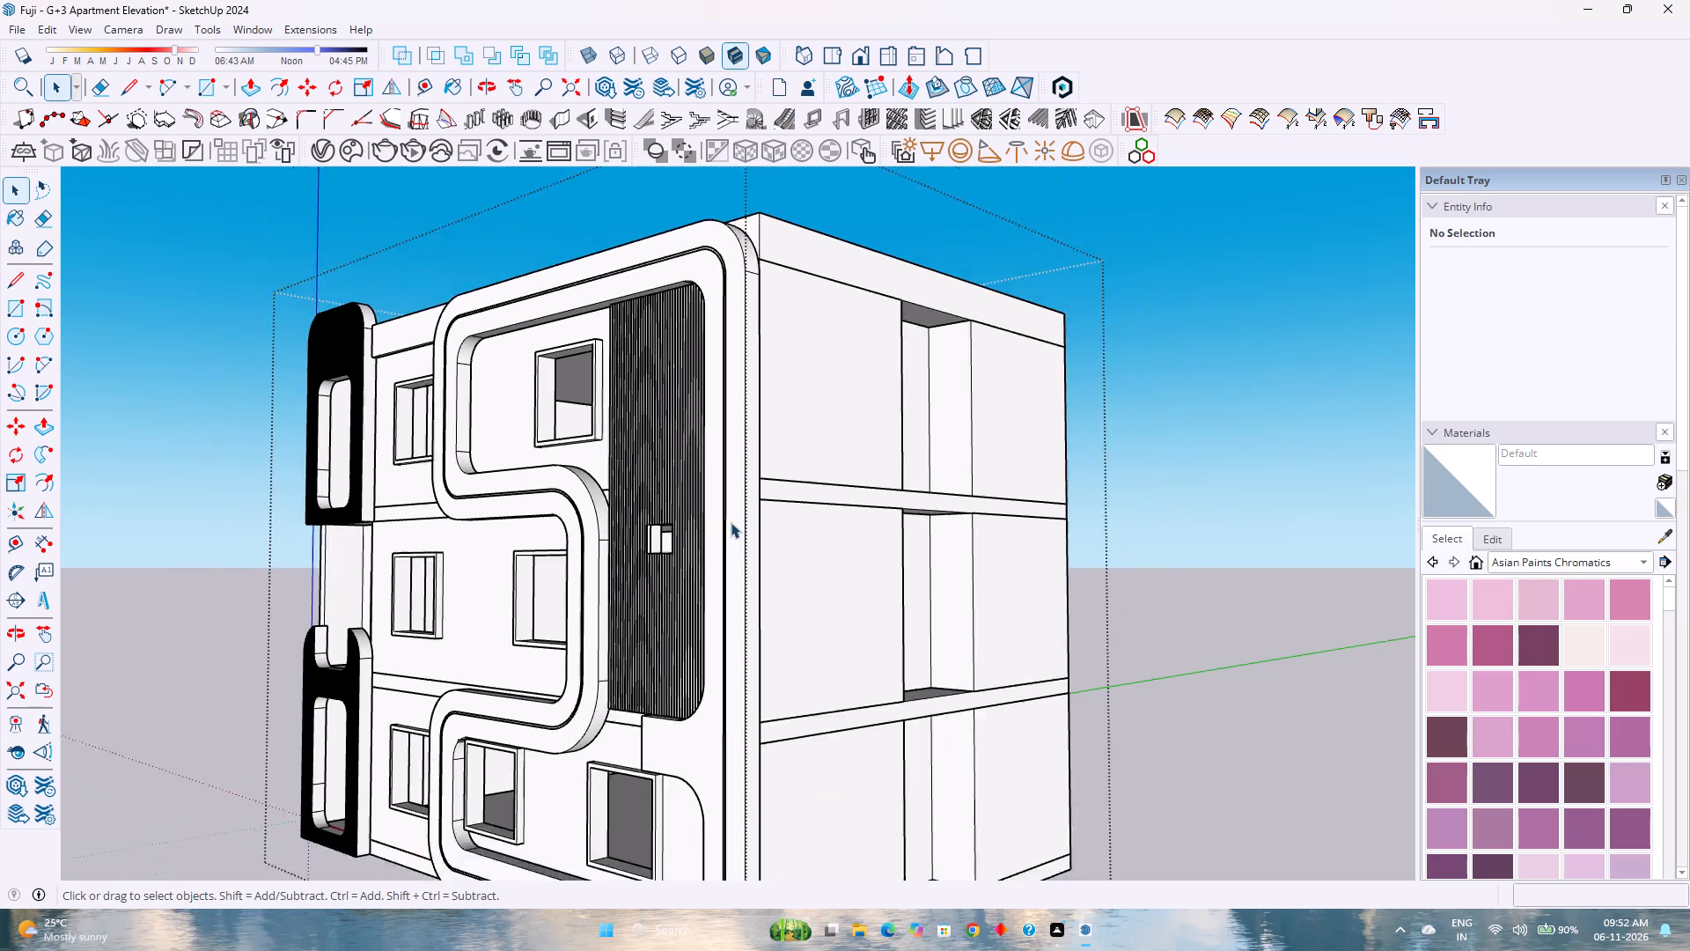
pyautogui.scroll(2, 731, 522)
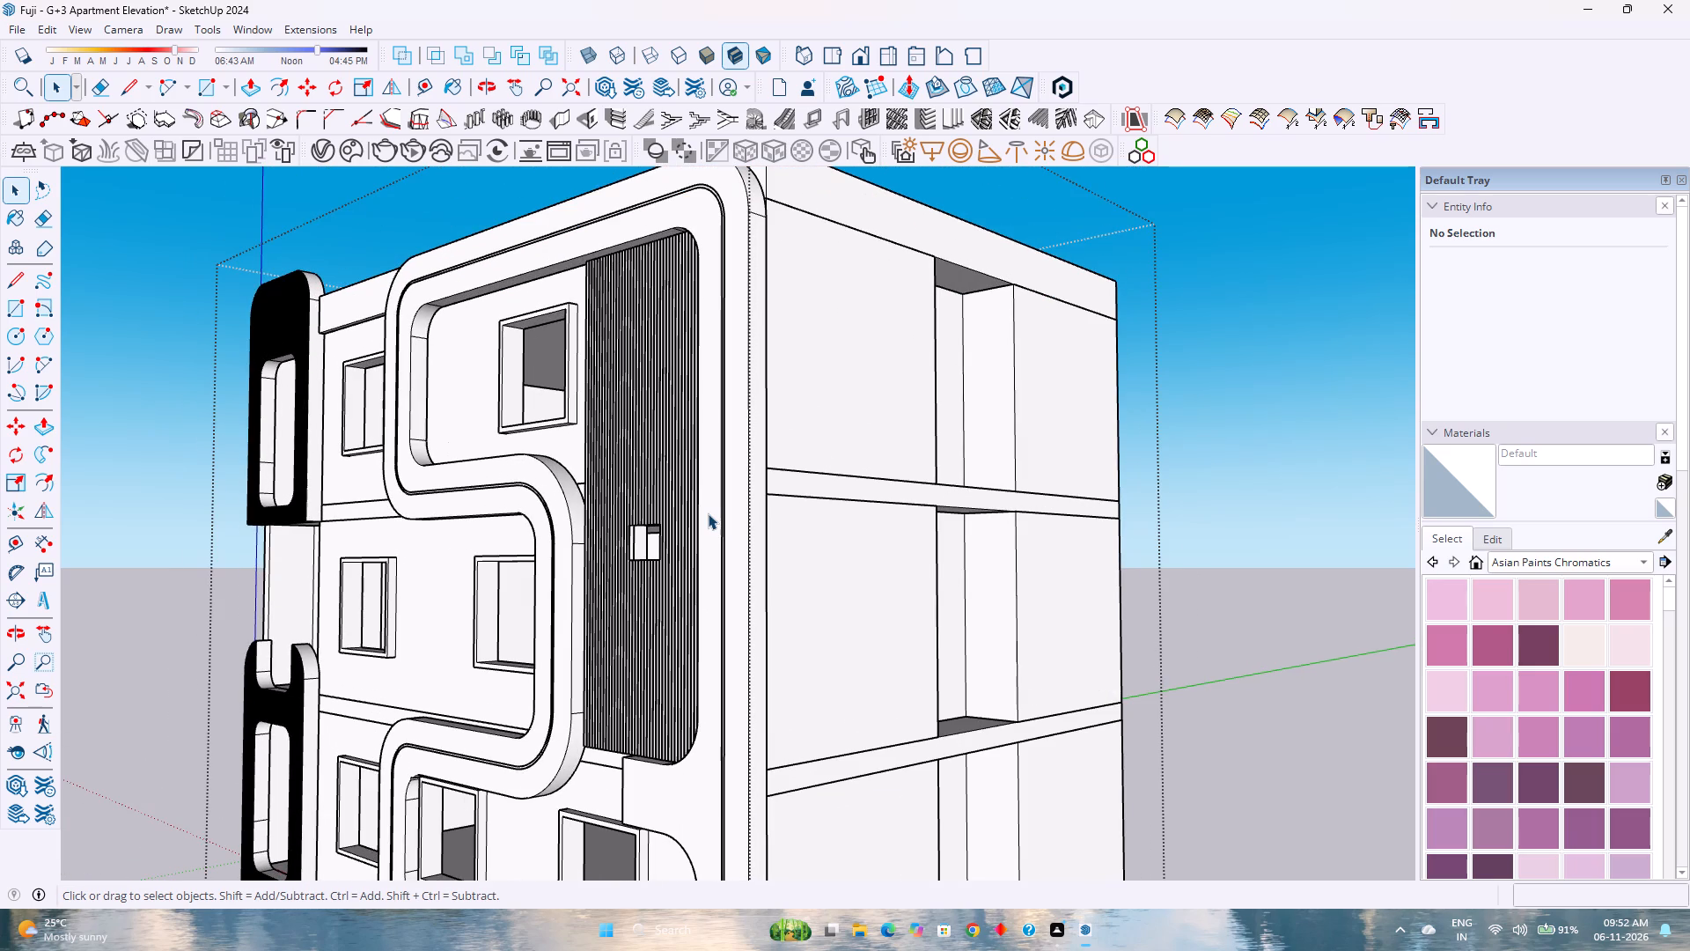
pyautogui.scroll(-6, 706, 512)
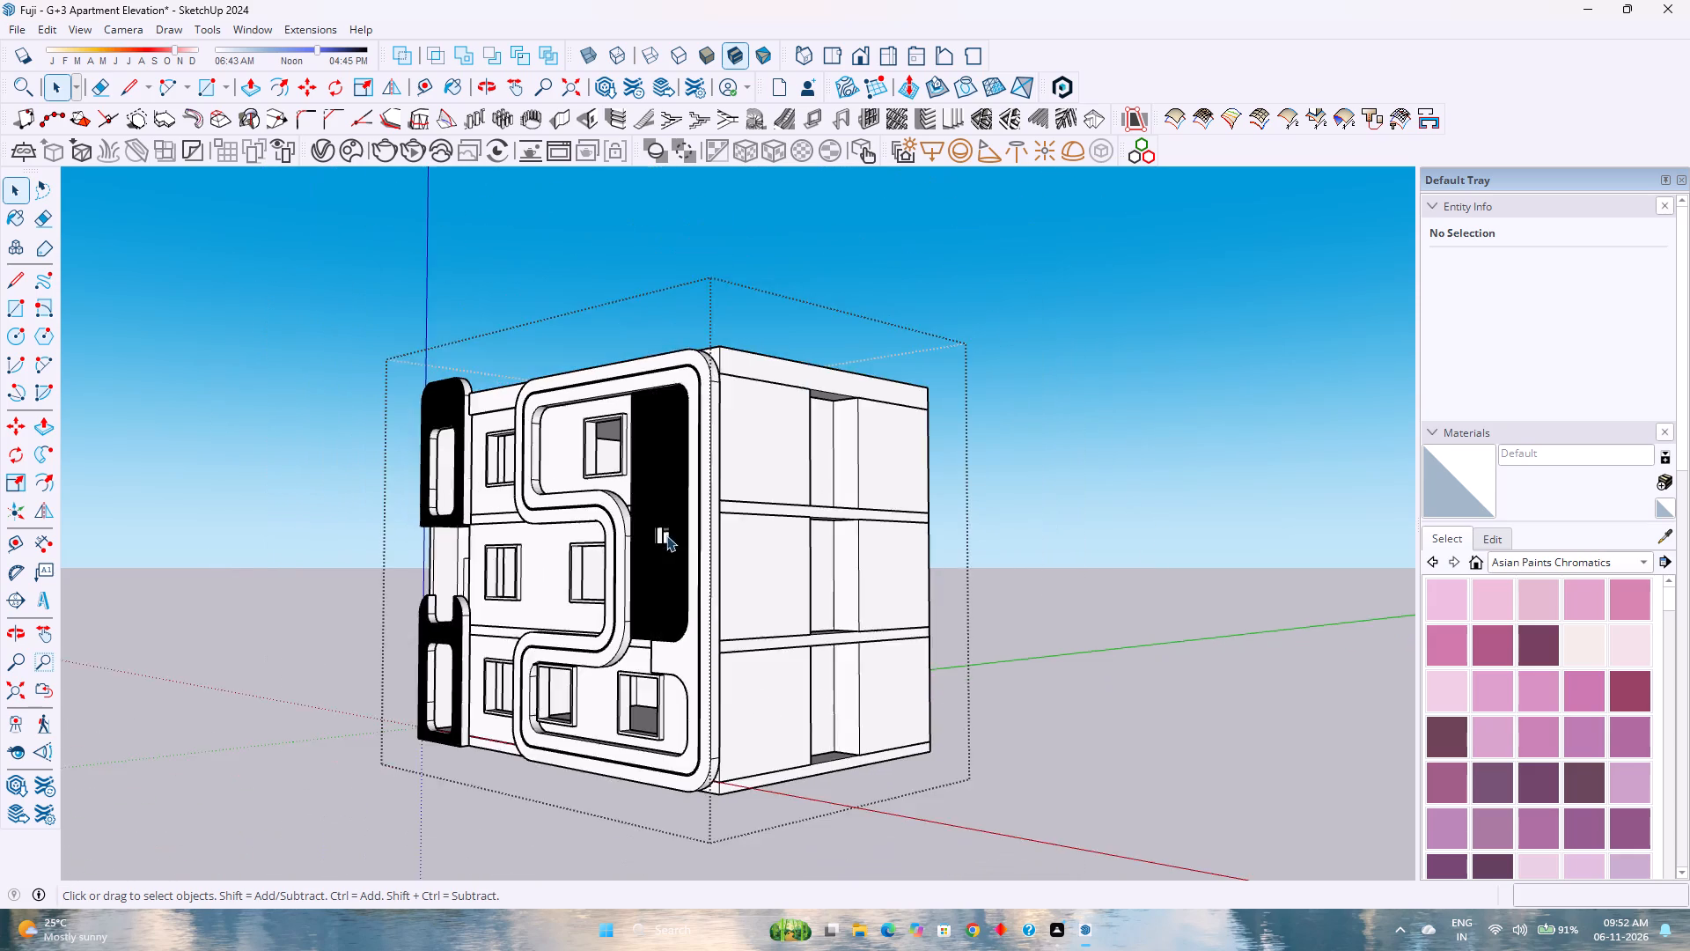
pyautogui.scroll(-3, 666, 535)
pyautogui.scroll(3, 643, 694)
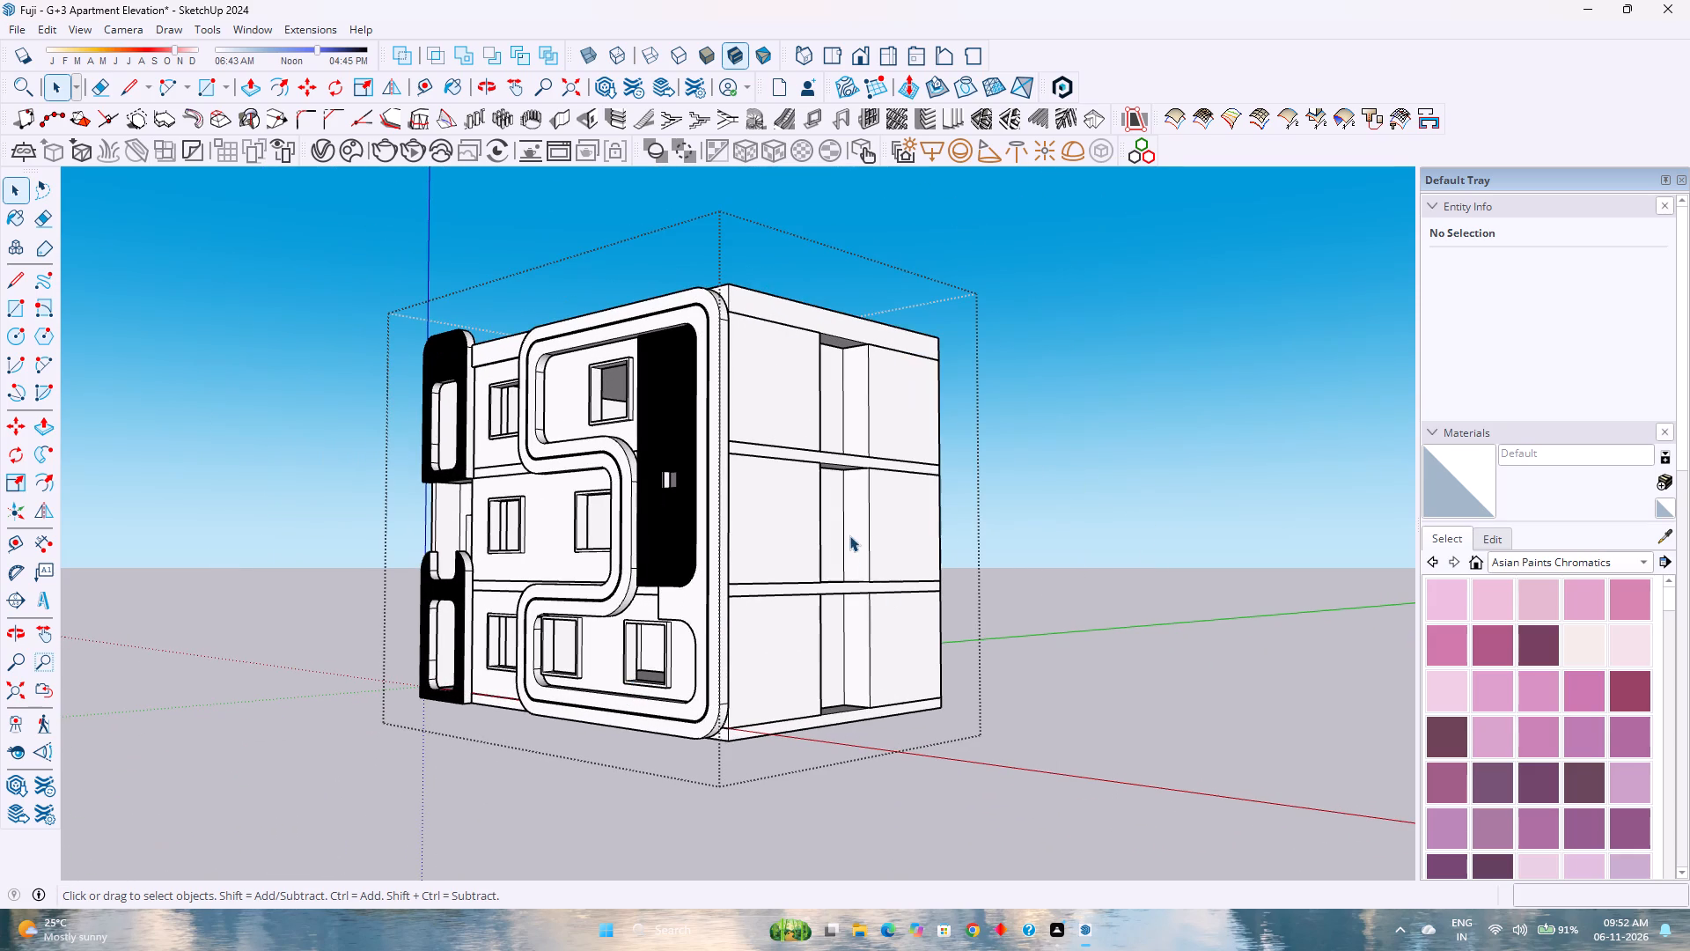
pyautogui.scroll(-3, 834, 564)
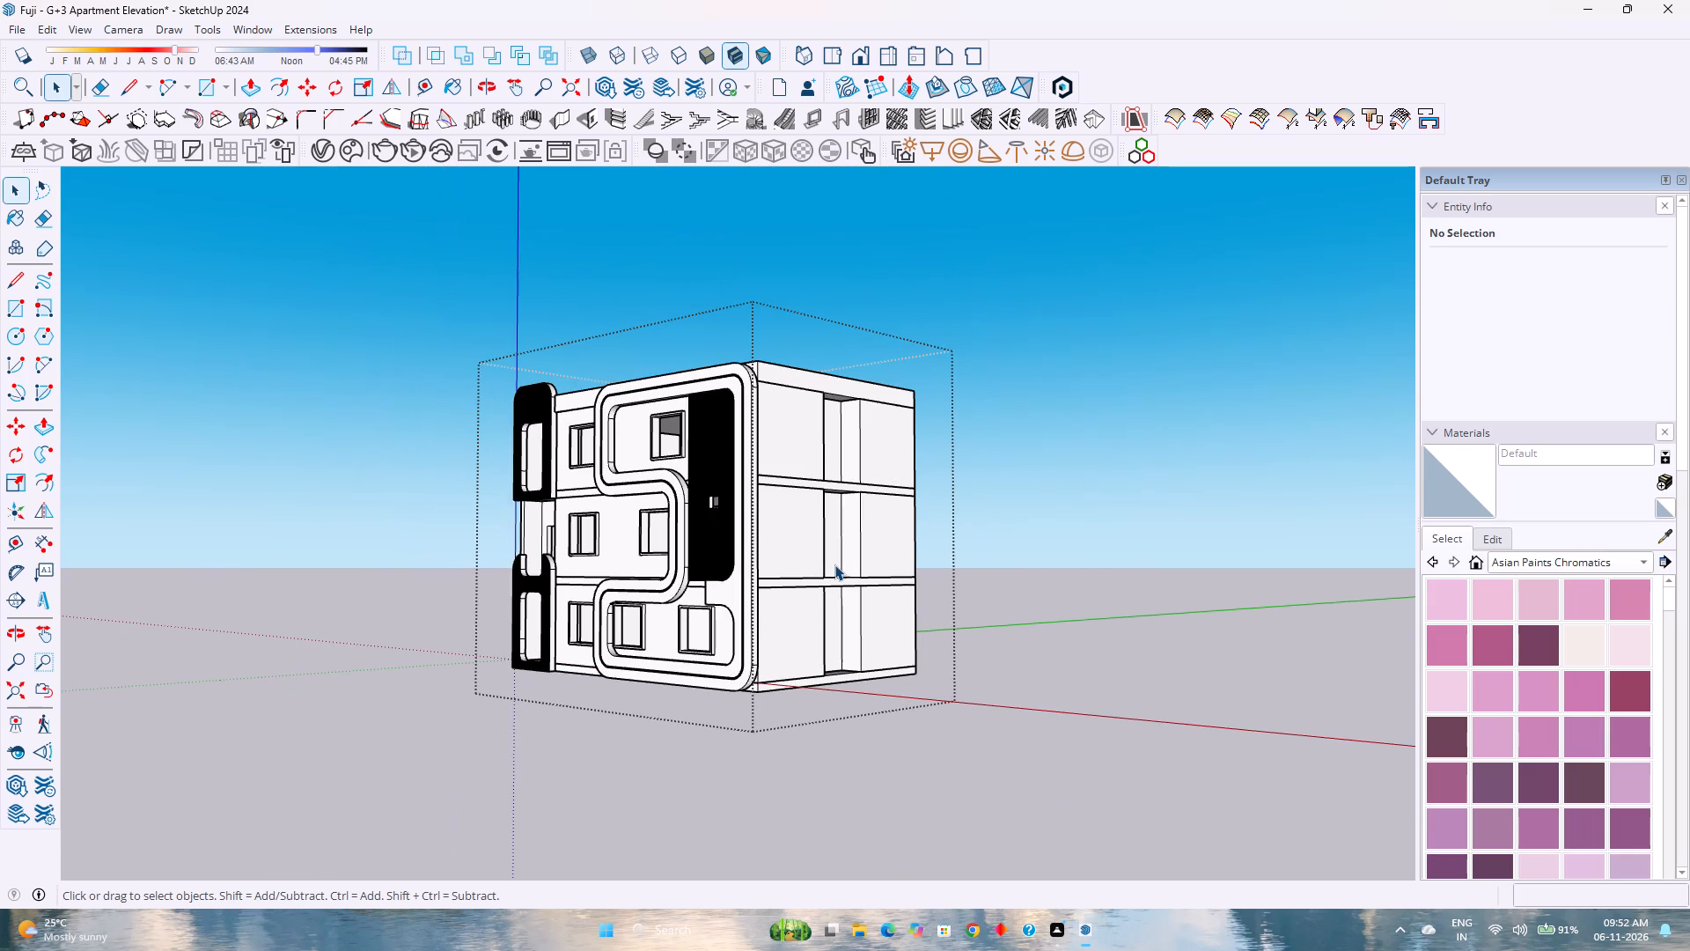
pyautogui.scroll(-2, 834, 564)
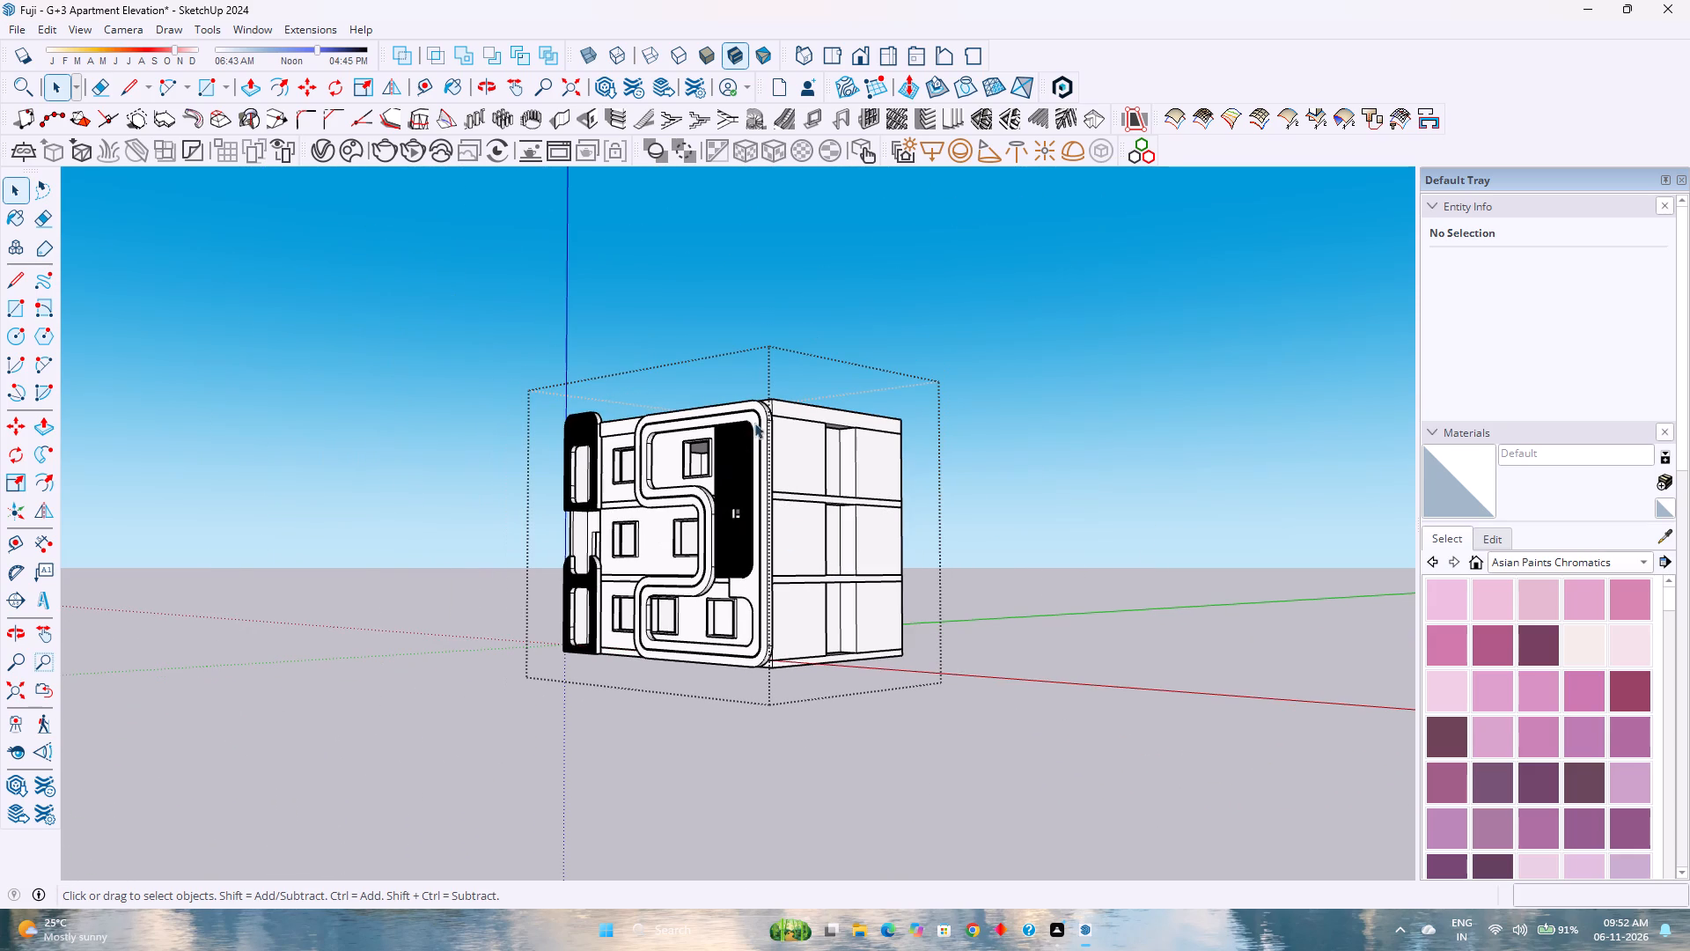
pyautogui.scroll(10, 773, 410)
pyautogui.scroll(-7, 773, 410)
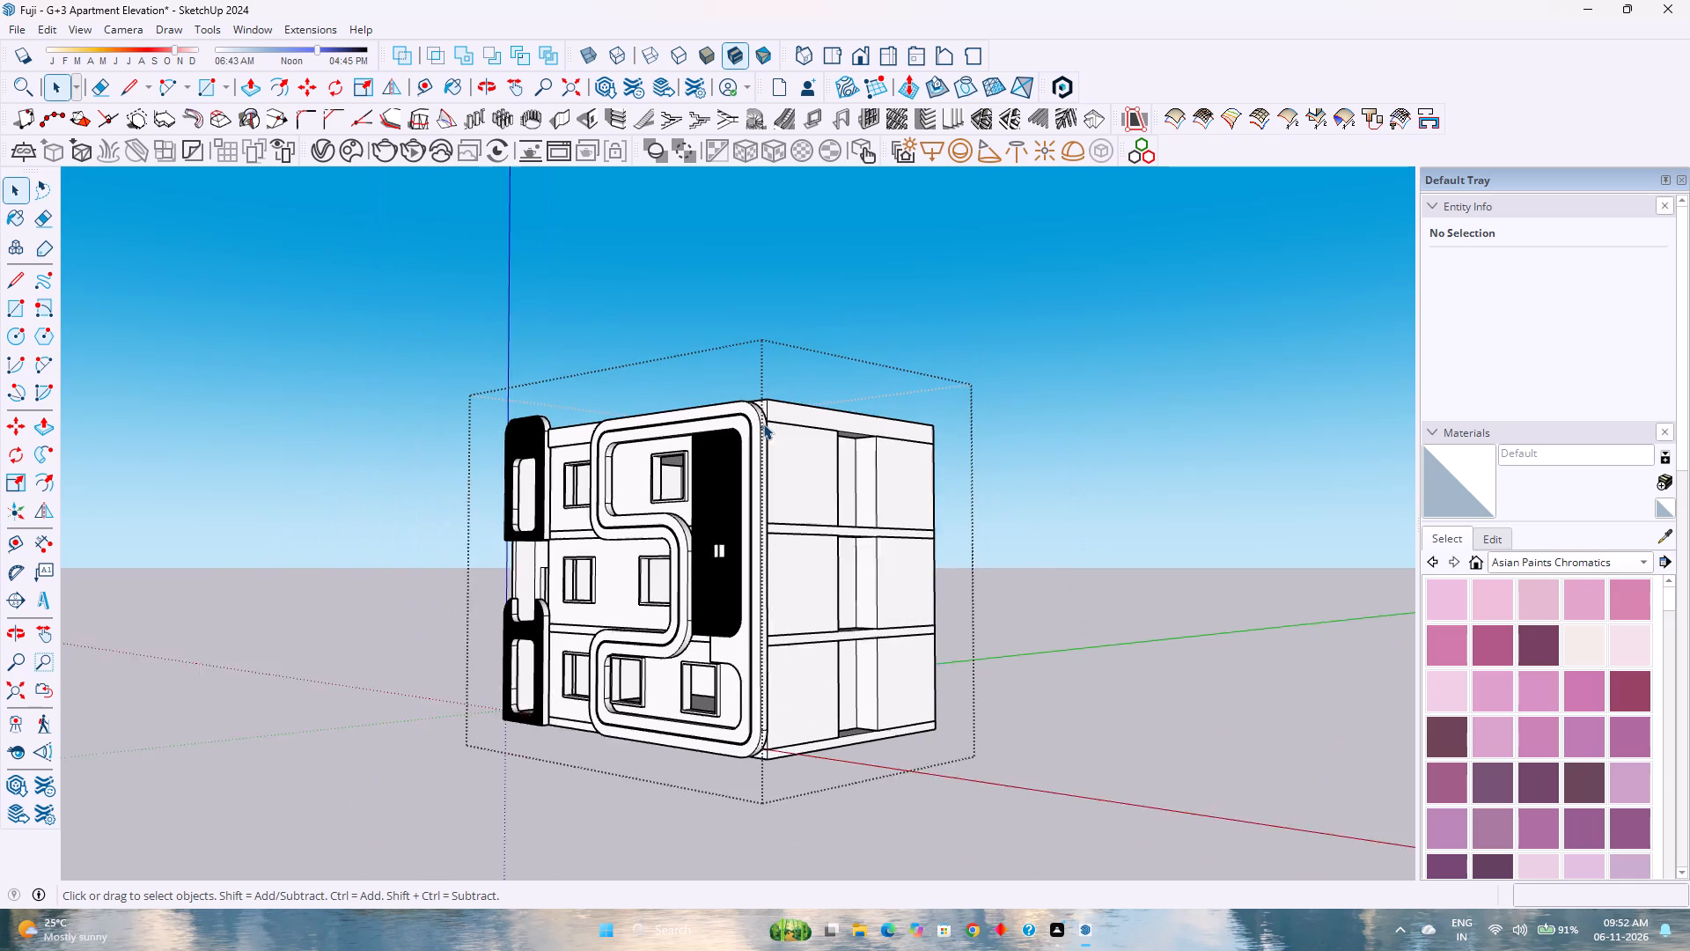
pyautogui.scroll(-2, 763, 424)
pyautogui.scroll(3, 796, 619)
# Examine the building's front facade, its side wall with the recesses, and the roof parapet from several angles.
pyautogui.moveTo(790, 619); pyautogui.dragTo(1128, 745, button='middle')
pyautogui.moveTo(1147, 712); pyautogui.dragTo(1077, 581, button='middle')
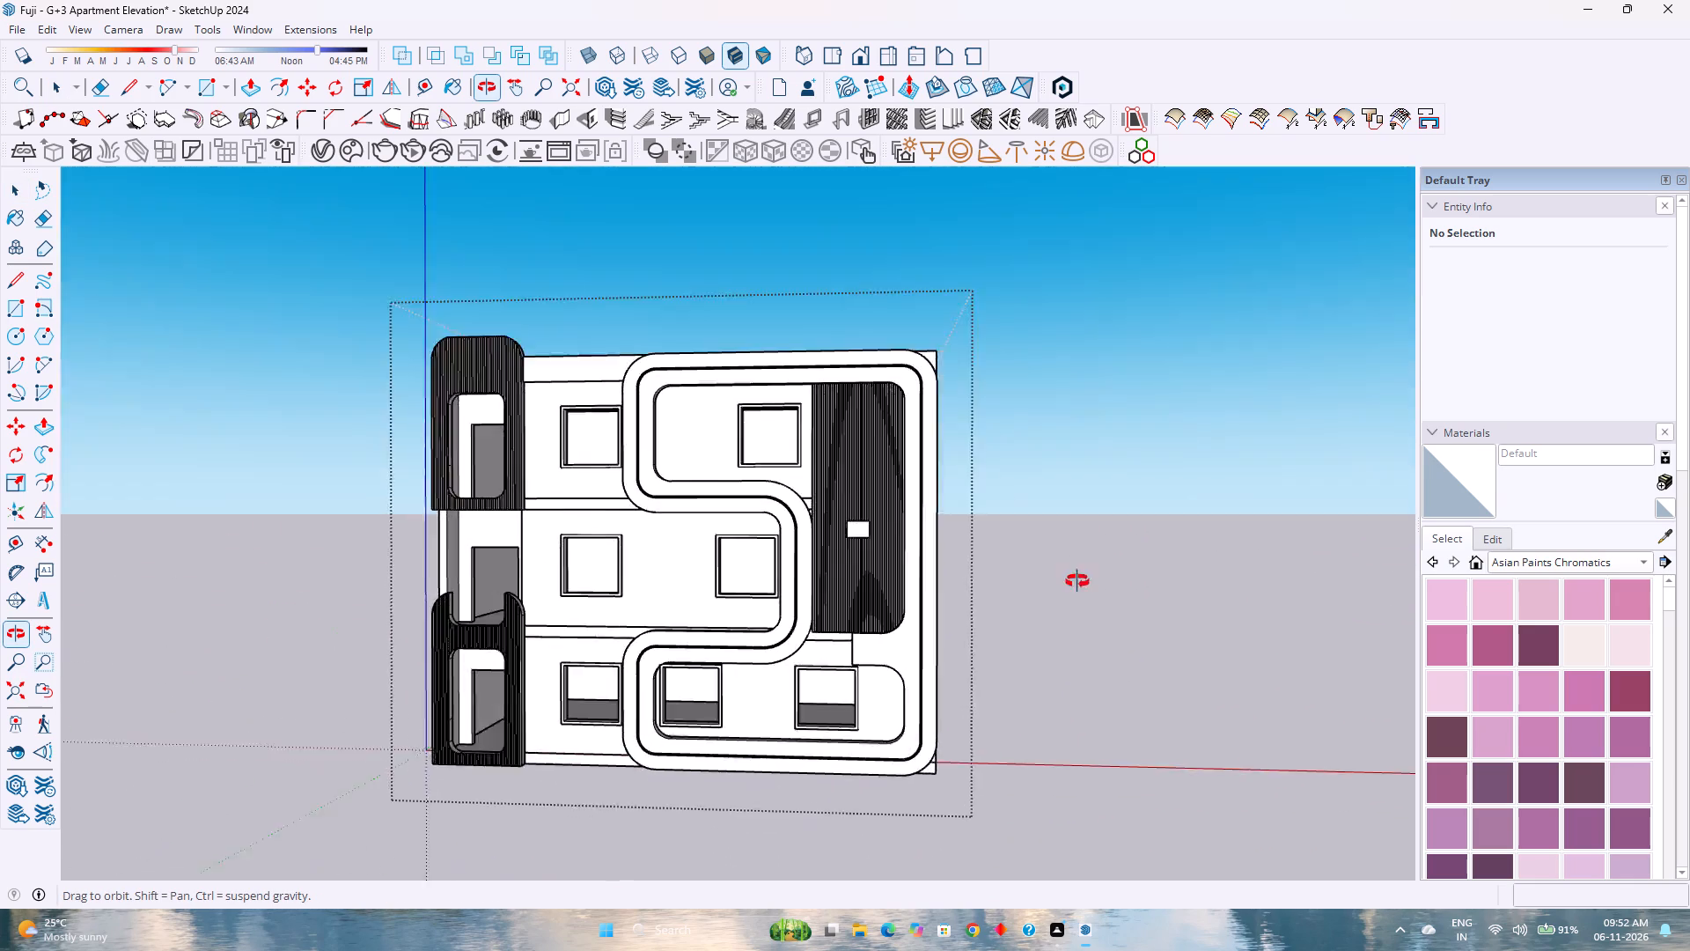
pyautogui.moveTo(1077, 581); pyautogui.dragTo(1025, 555, button='middle')
pyautogui.moveTo(1010, 550); pyautogui.dragTo(513, 645, button='middle')
pyautogui.middleClick(502, 735)
pyautogui.scroll(2, 649, 389)
pyautogui.moveTo(649, 390); pyautogui.dragTo(665, 449, button='middle')
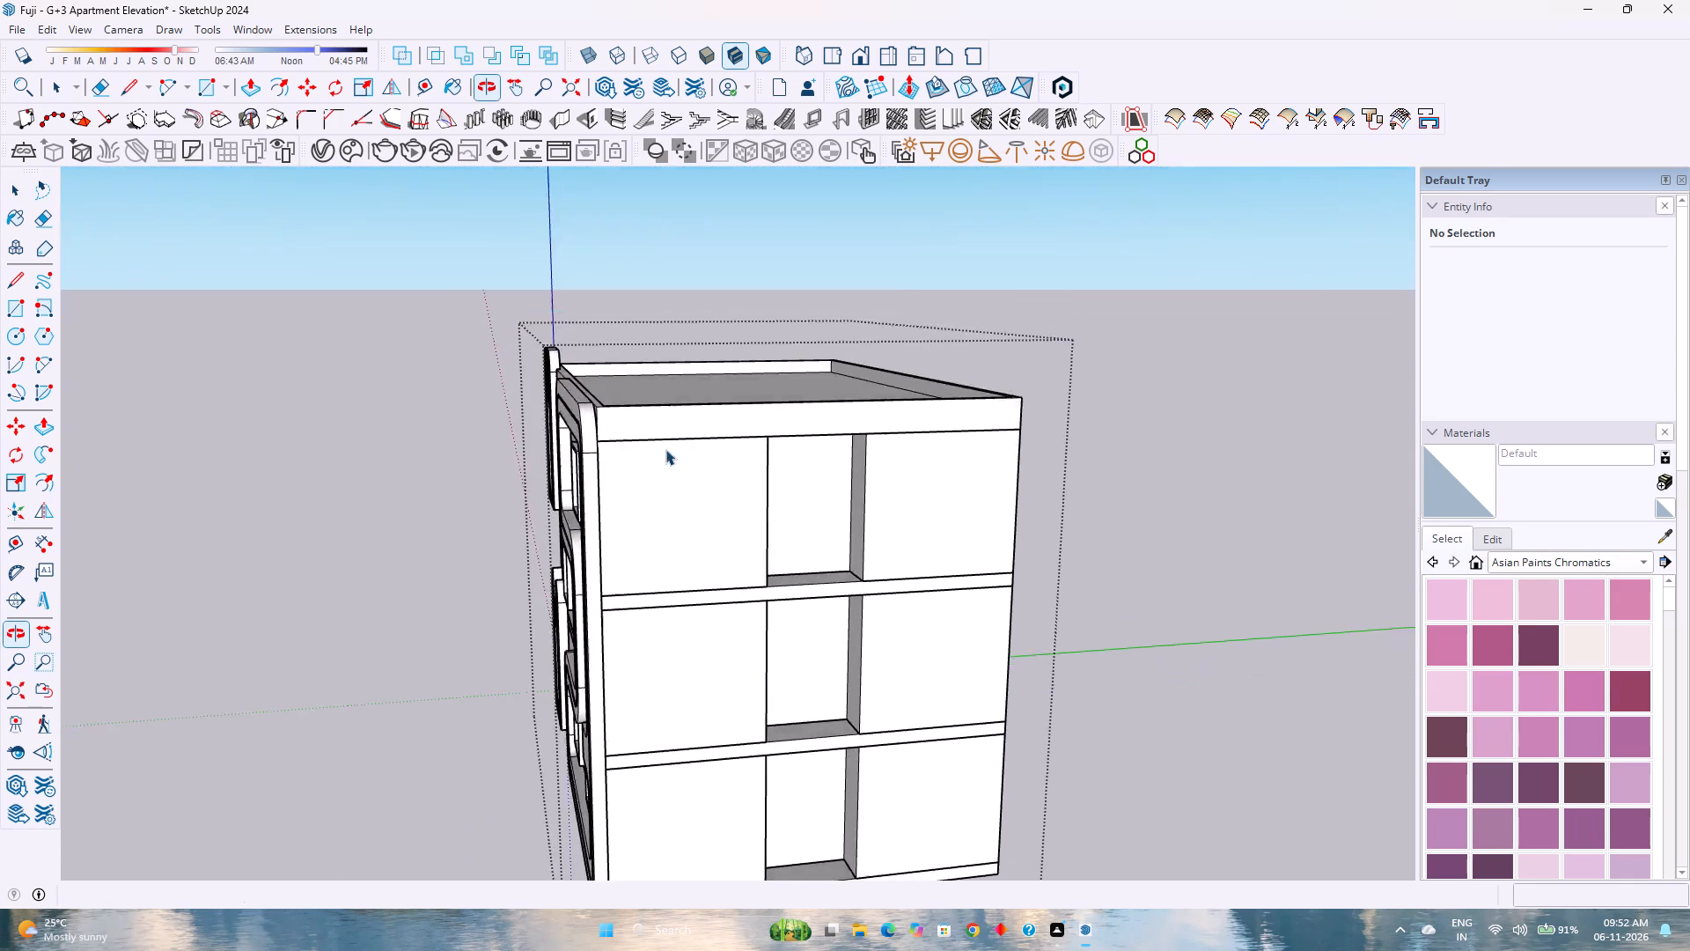
pyautogui.moveTo(665, 449); pyautogui.dragTo(663, 439, button='middle')
pyautogui.moveTo(666, 455); pyautogui.dragTo(675, 555, button='middle')
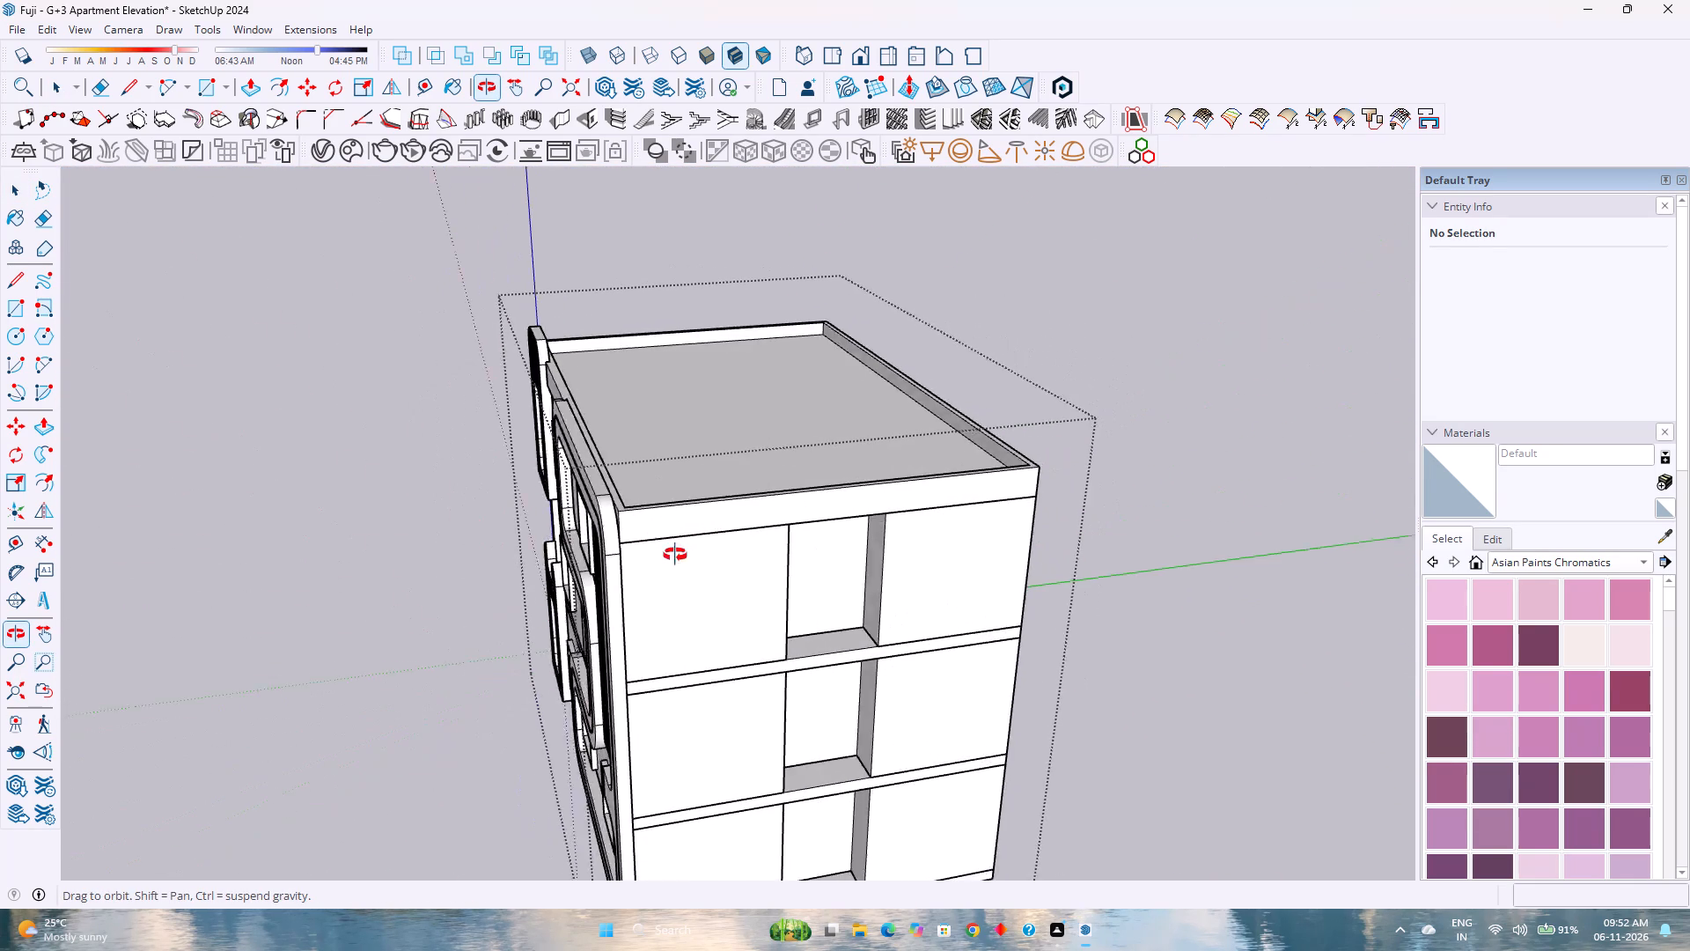
pyautogui.moveTo(675, 555); pyautogui.dragTo(669, 555, button='middle')
pyautogui.middleClick(668, 555)
pyautogui.scroll(5, 599, 402)
pyautogui.moveTo(483, 444); pyautogui.dragTo(492, 445, button='middle')
pyautogui.moveTo(495, 445); pyautogui.dragTo(989, 335, button='middle')
pyautogui.middleClick(989, 335)
pyautogui.middleClick(989, 335)
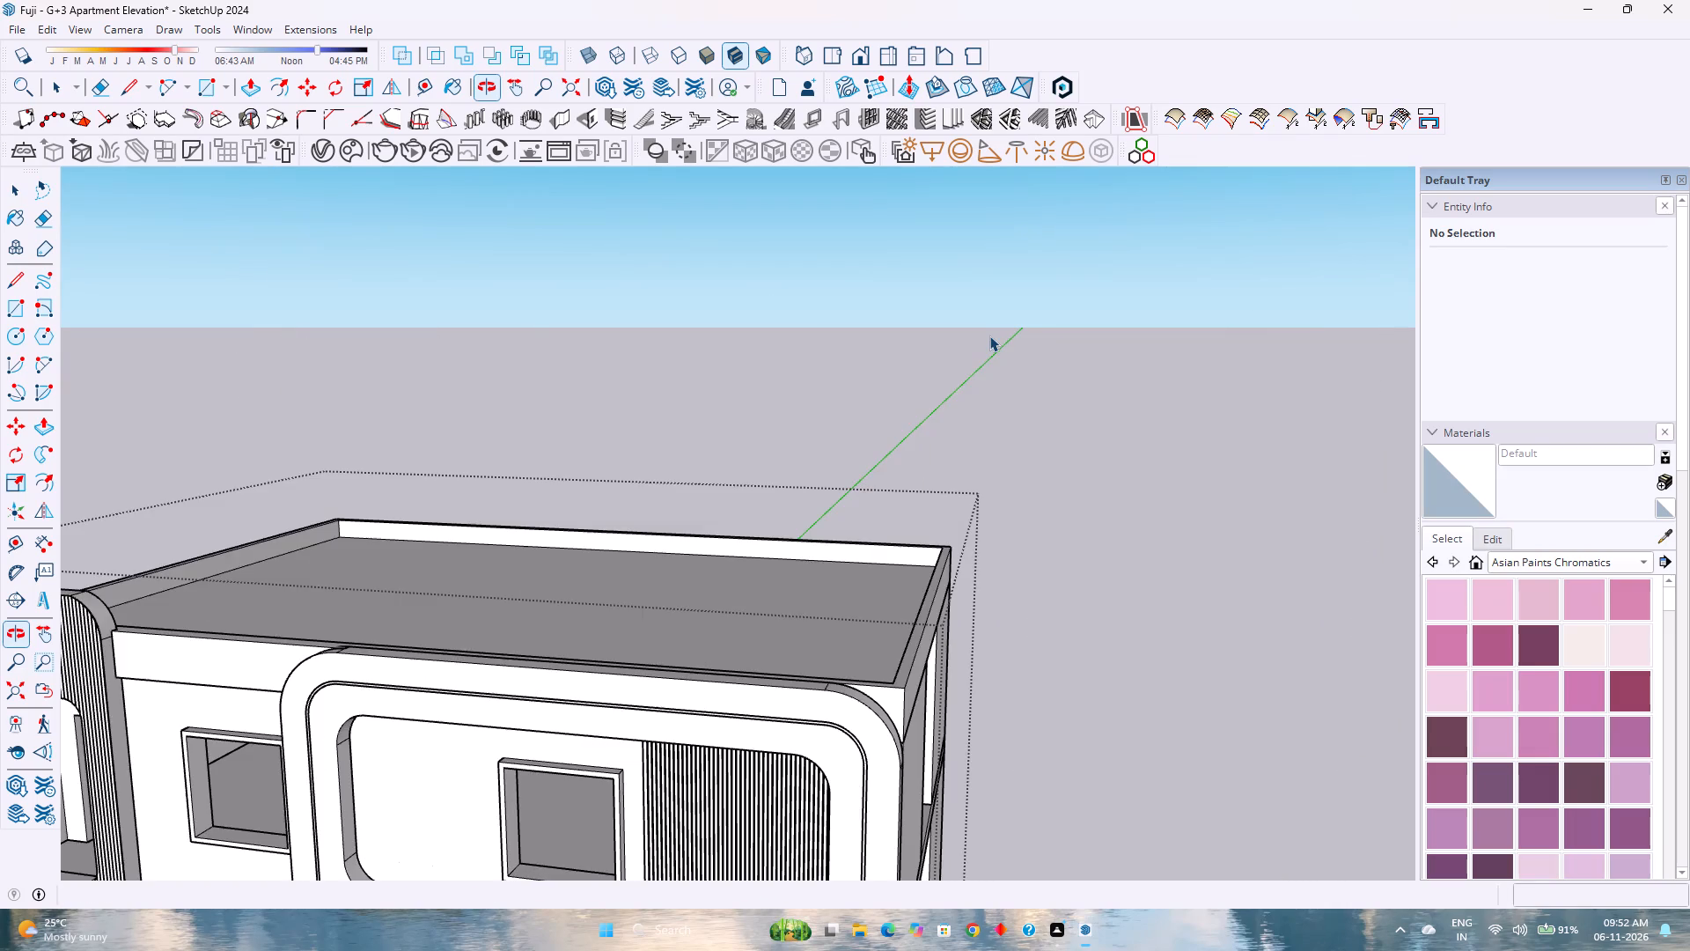
pyautogui.scroll(-5, 680, 554)
pyautogui.scroll(5, 680, 550)
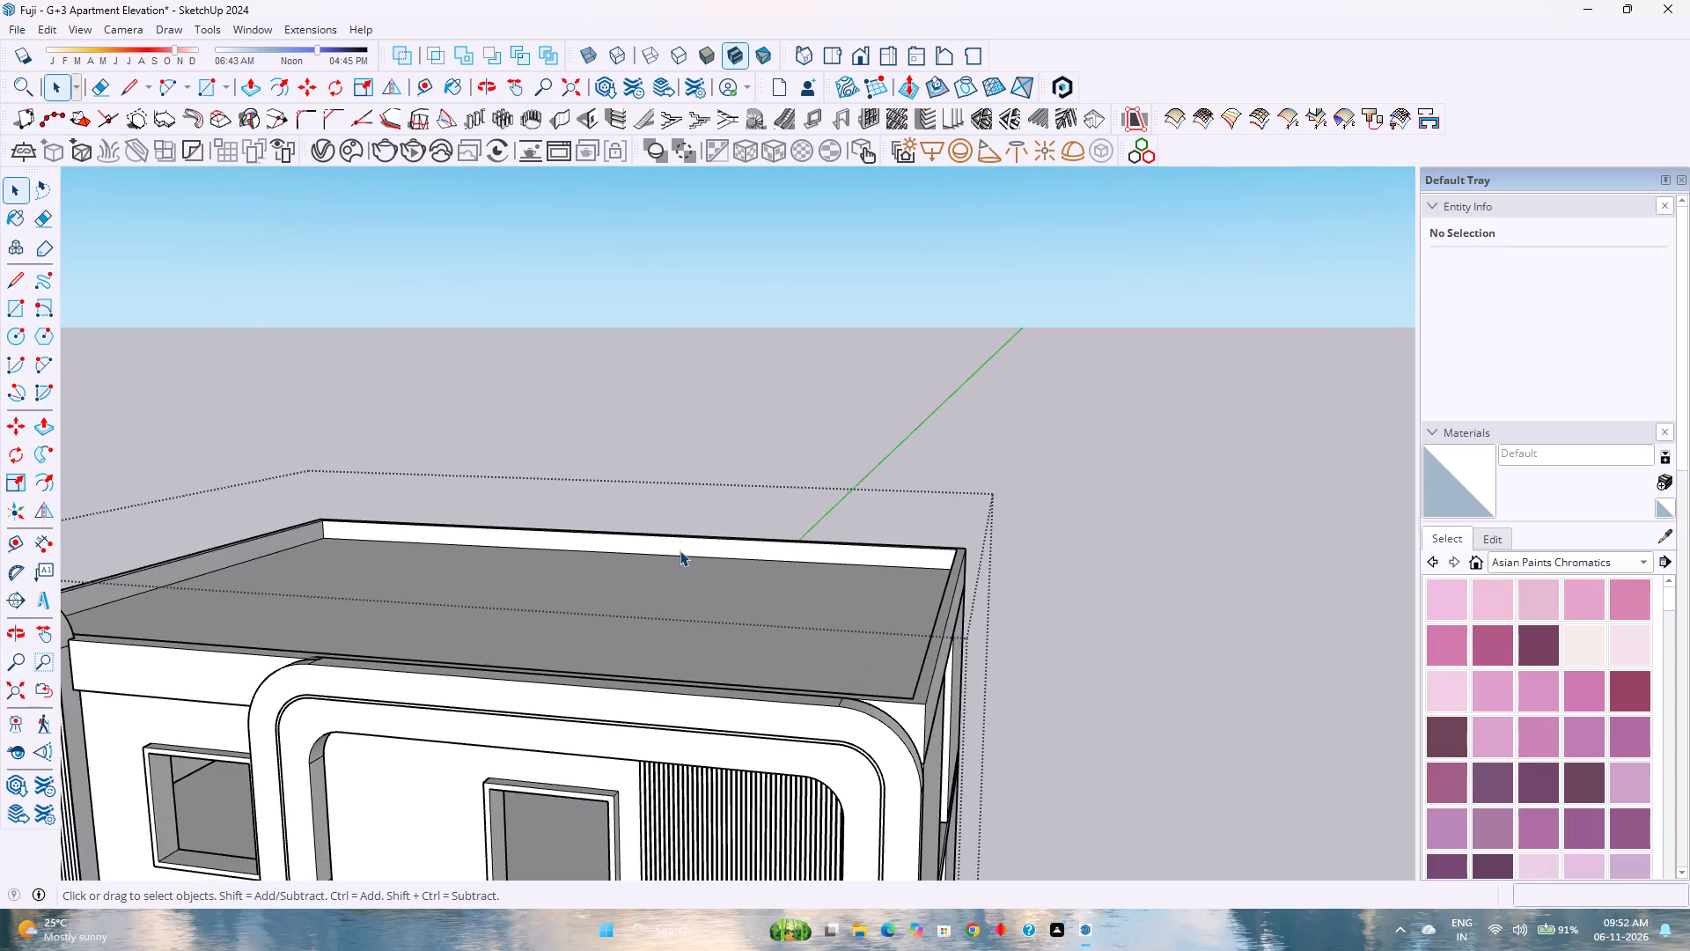
pyautogui.scroll(-4, 680, 550)
pyautogui.scroll(4, 679, 550)
pyautogui.scroll(-15, 679, 550)
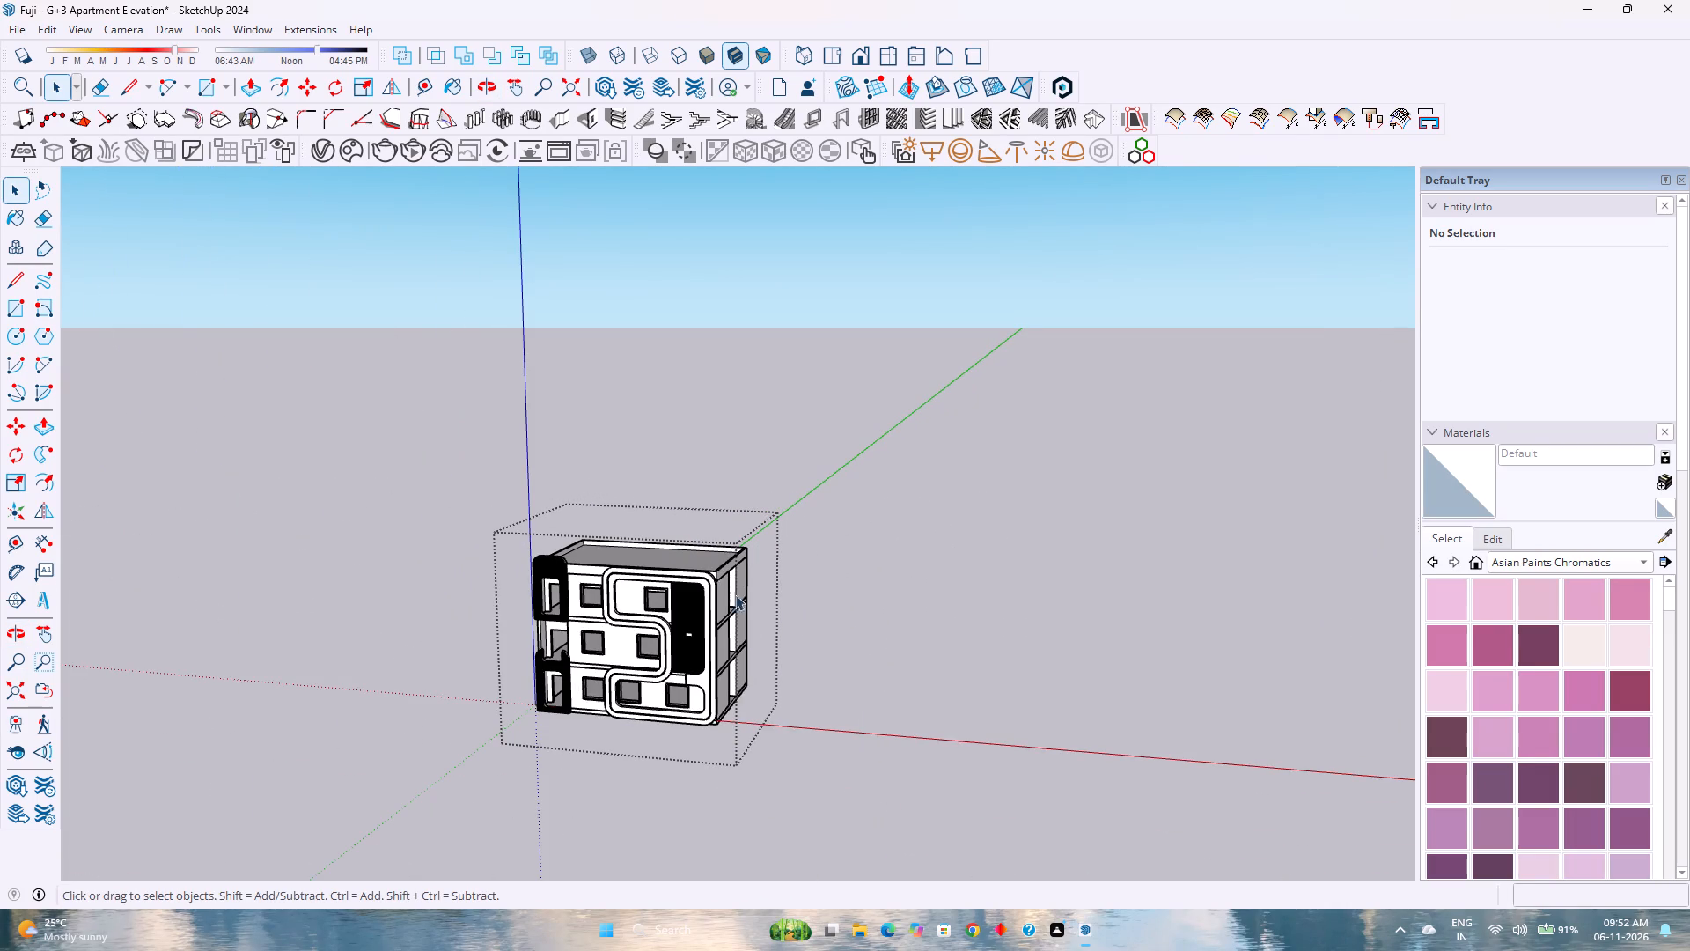
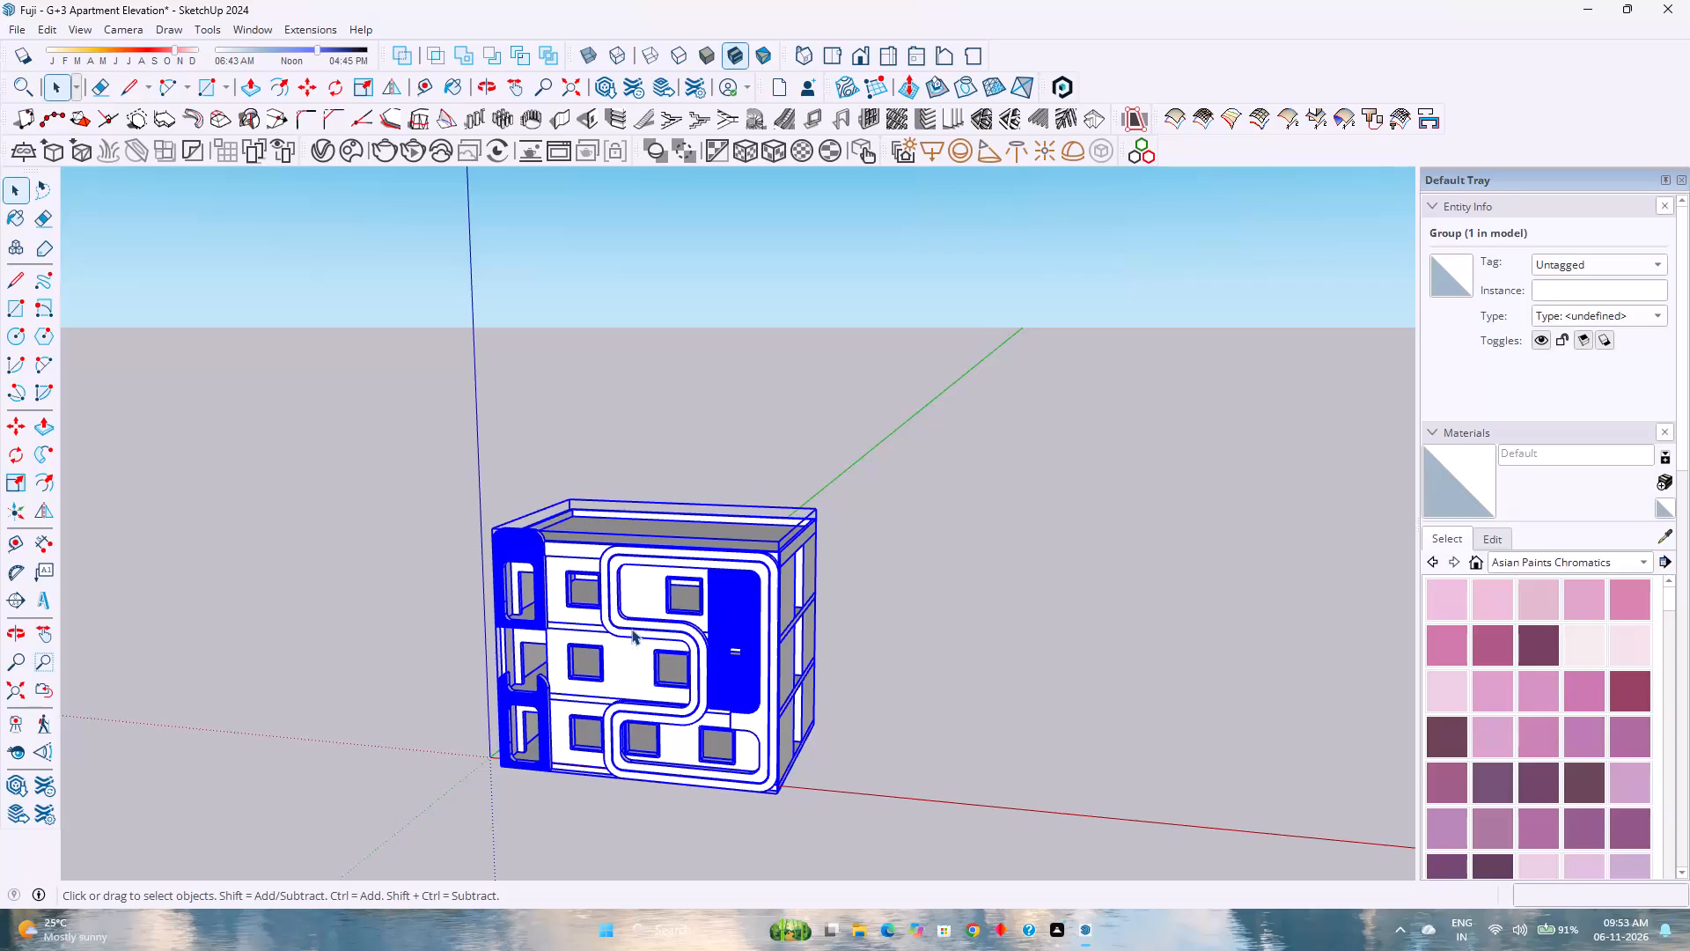
# Open the building group for editing and examine its roof, front facade and recessed side wall from above and at ground level.
pyautogui.doubleClick(631, 629)
pyautogui.scroll(4, 631, 629)
pyautogui.moveTo(680, 631); pyautogui.dragTo(606, 682, button='middle')
pyautogui.moveTo(598, 687); pyautogui.dragTo(590, 689, button='middle')
pyautogui.moveTo(581, 691); pyautogui.dragTo(551, 700, button='middle')
pyautogui.moveTo(522, 708); pyautogui.dragTo(433, 715, button='middle')
pyautogui.middleClick(454, 491)
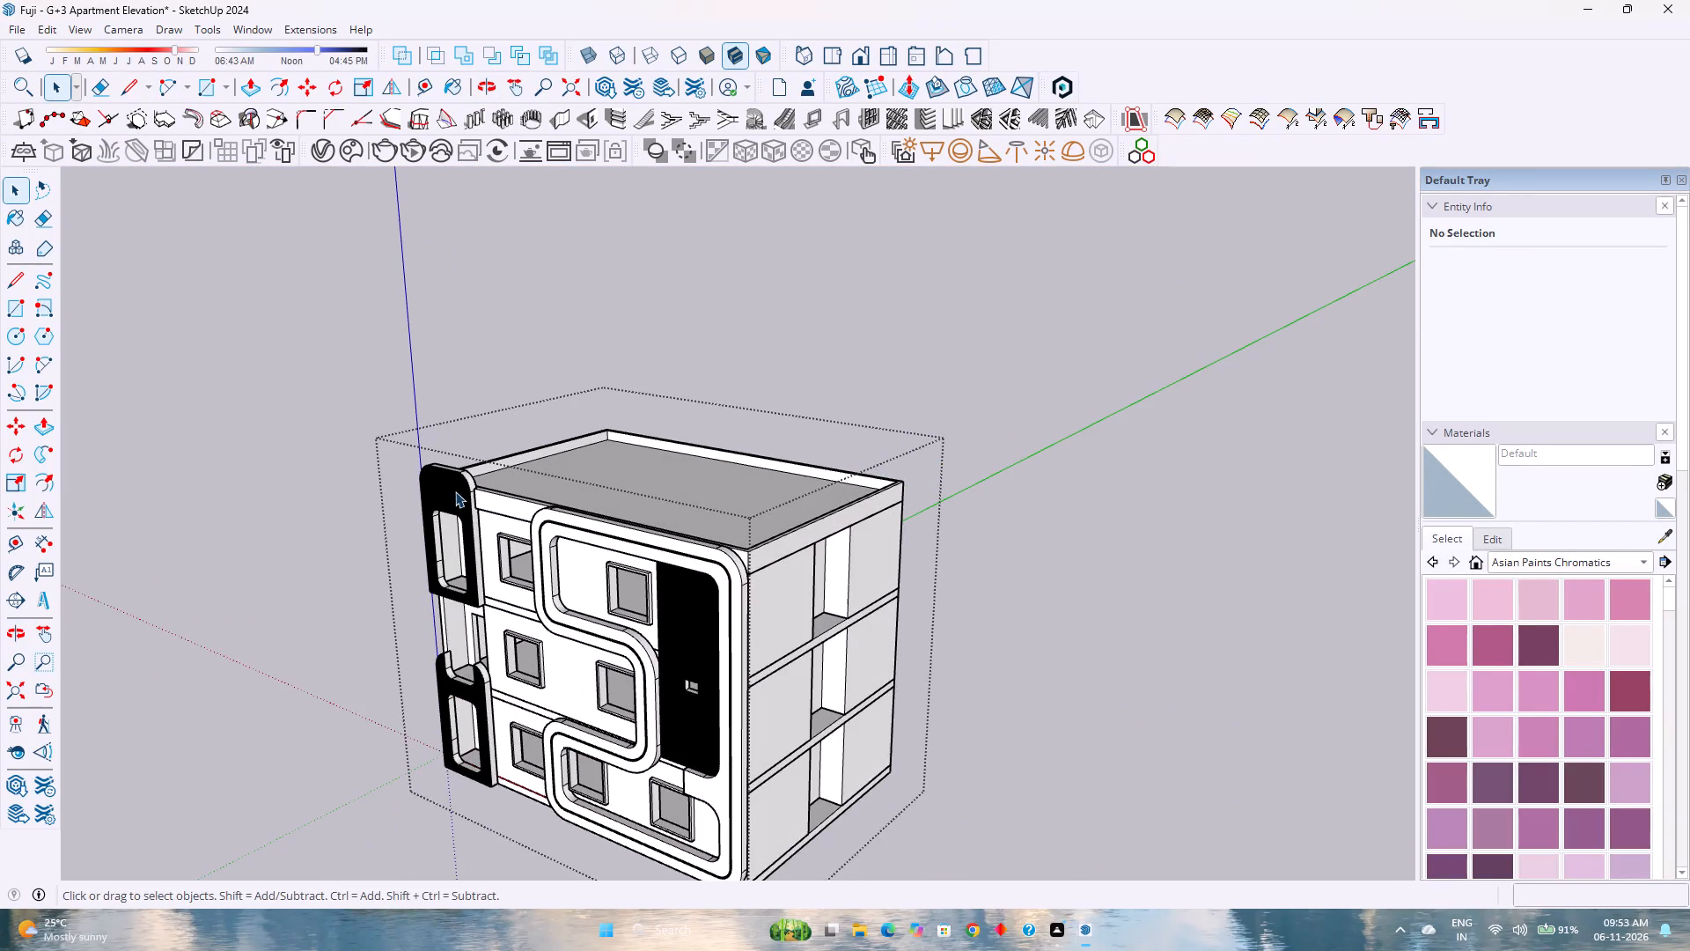
pyautogui.scroll(-2, 455, 491)
pyautogui.moveTo(499, 479); pyautogui.dragTo(508, 462, button='middle')
pyautogui.scroll(-3, 539, 526)
pyautogui.moveTo(511, 564); pyautogui.dragTo(608, 402, button='middle')
pyautogui.middleClick(608, 402)
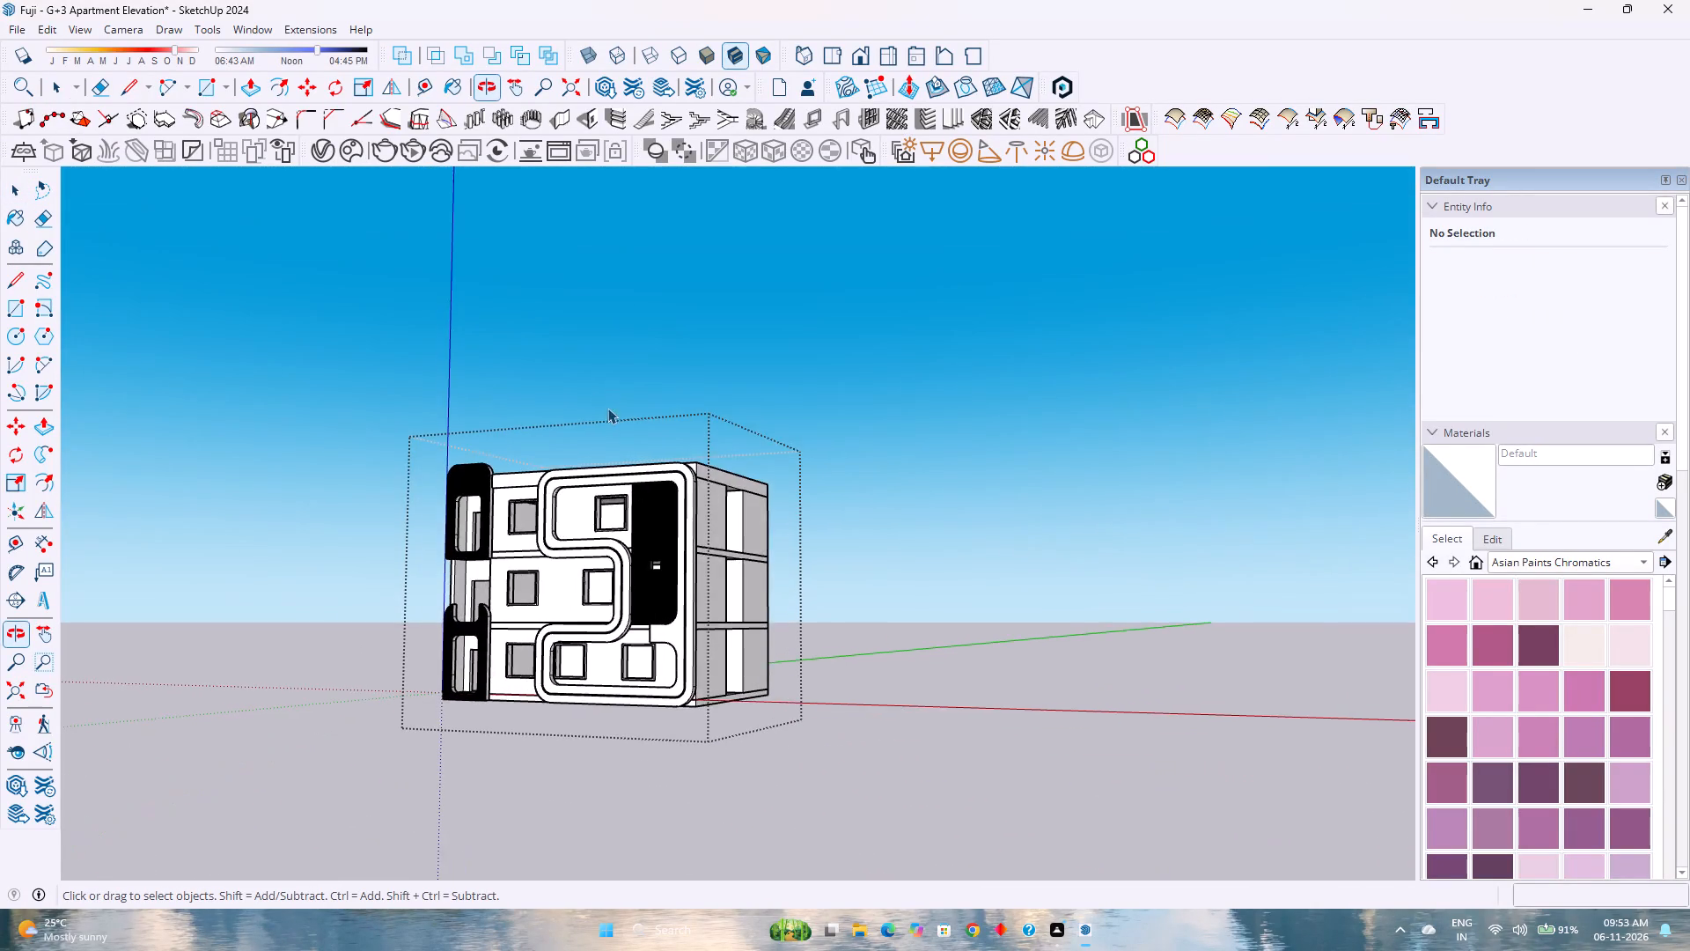
pyautogui.scroll(4, 573, 498)
pyautogui.scroll(-8, 541, 498)
pyautogui.scroll(1, 515, 485)
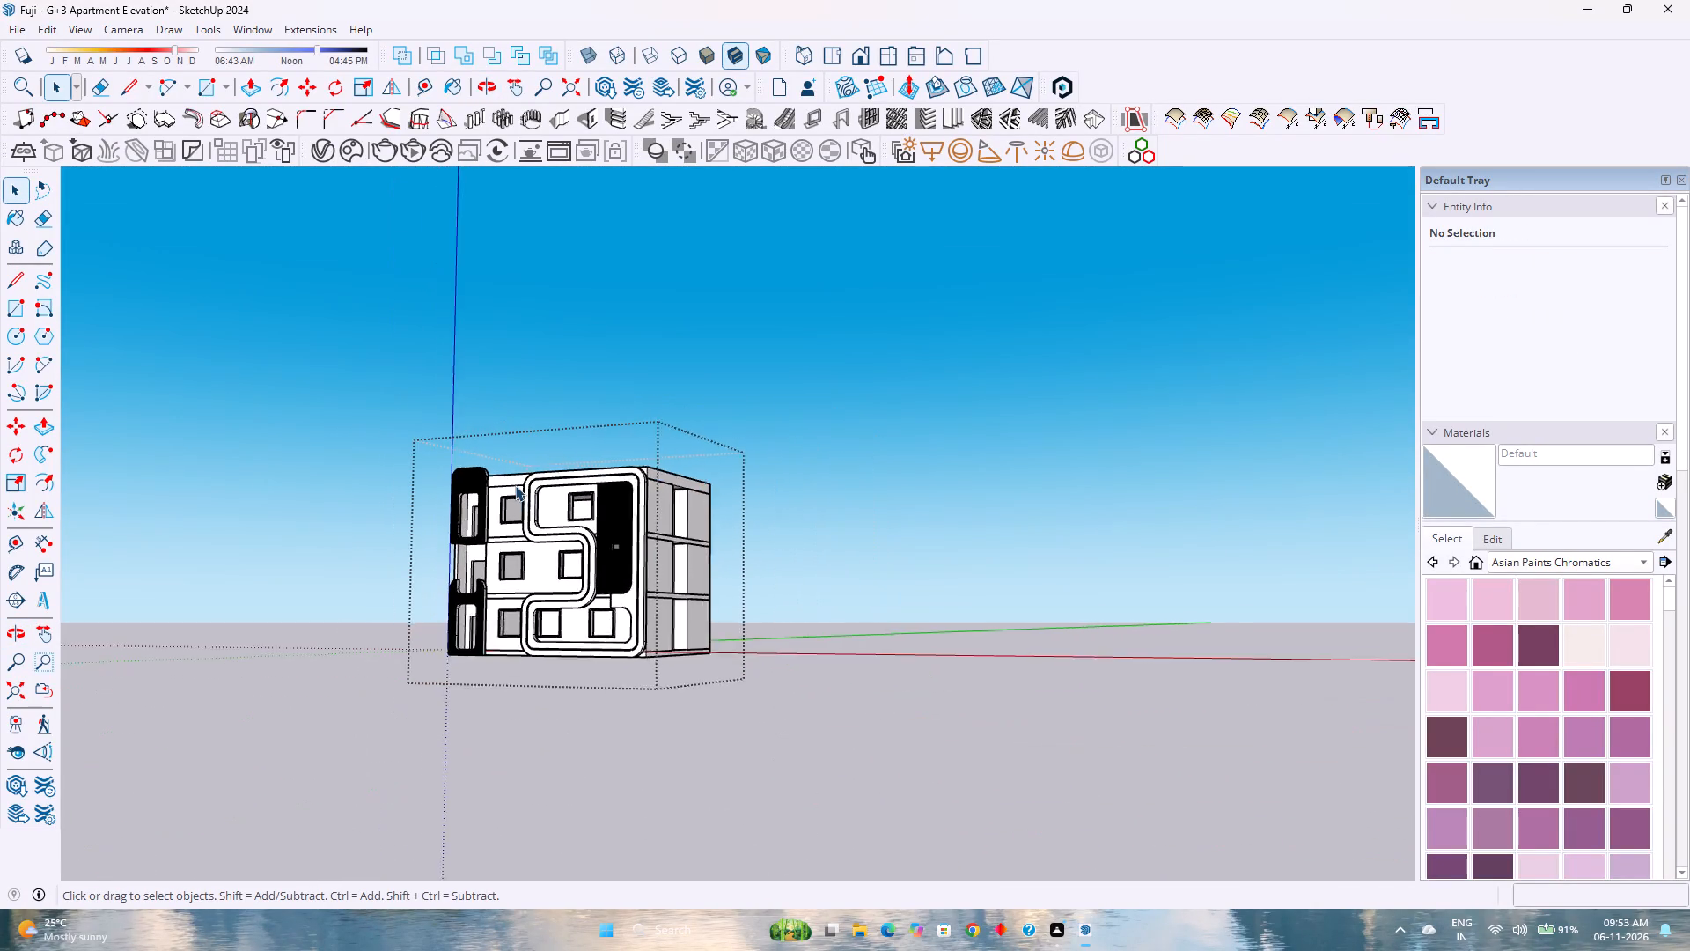
pyautogui.scroll(2, 515, 485)
pyautogui.middleClick(540, 513)
pyautogui.moveTo(537, 515); pyautogui.dragTo(378, 516, button='middle')
pyautogui.middleClick(378, 516)
pyautogui.scroll(5, 337, 525)
pyautogui.scroll(-4, 337, 525)
pyautogui.scroll(4, 337, 525)
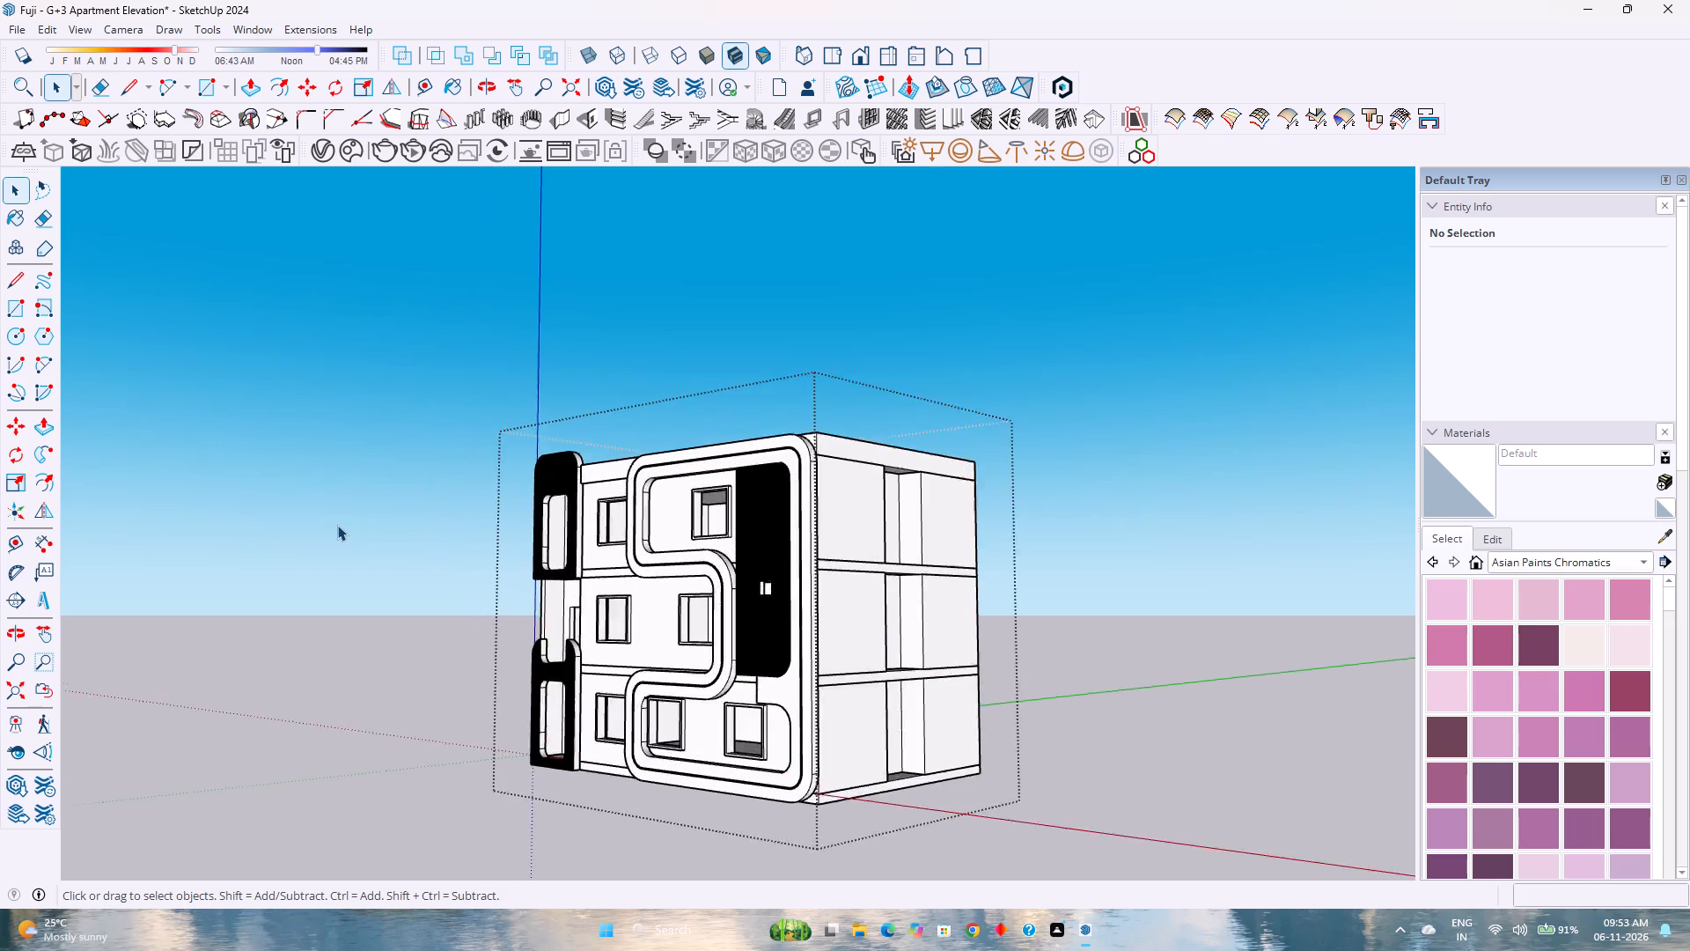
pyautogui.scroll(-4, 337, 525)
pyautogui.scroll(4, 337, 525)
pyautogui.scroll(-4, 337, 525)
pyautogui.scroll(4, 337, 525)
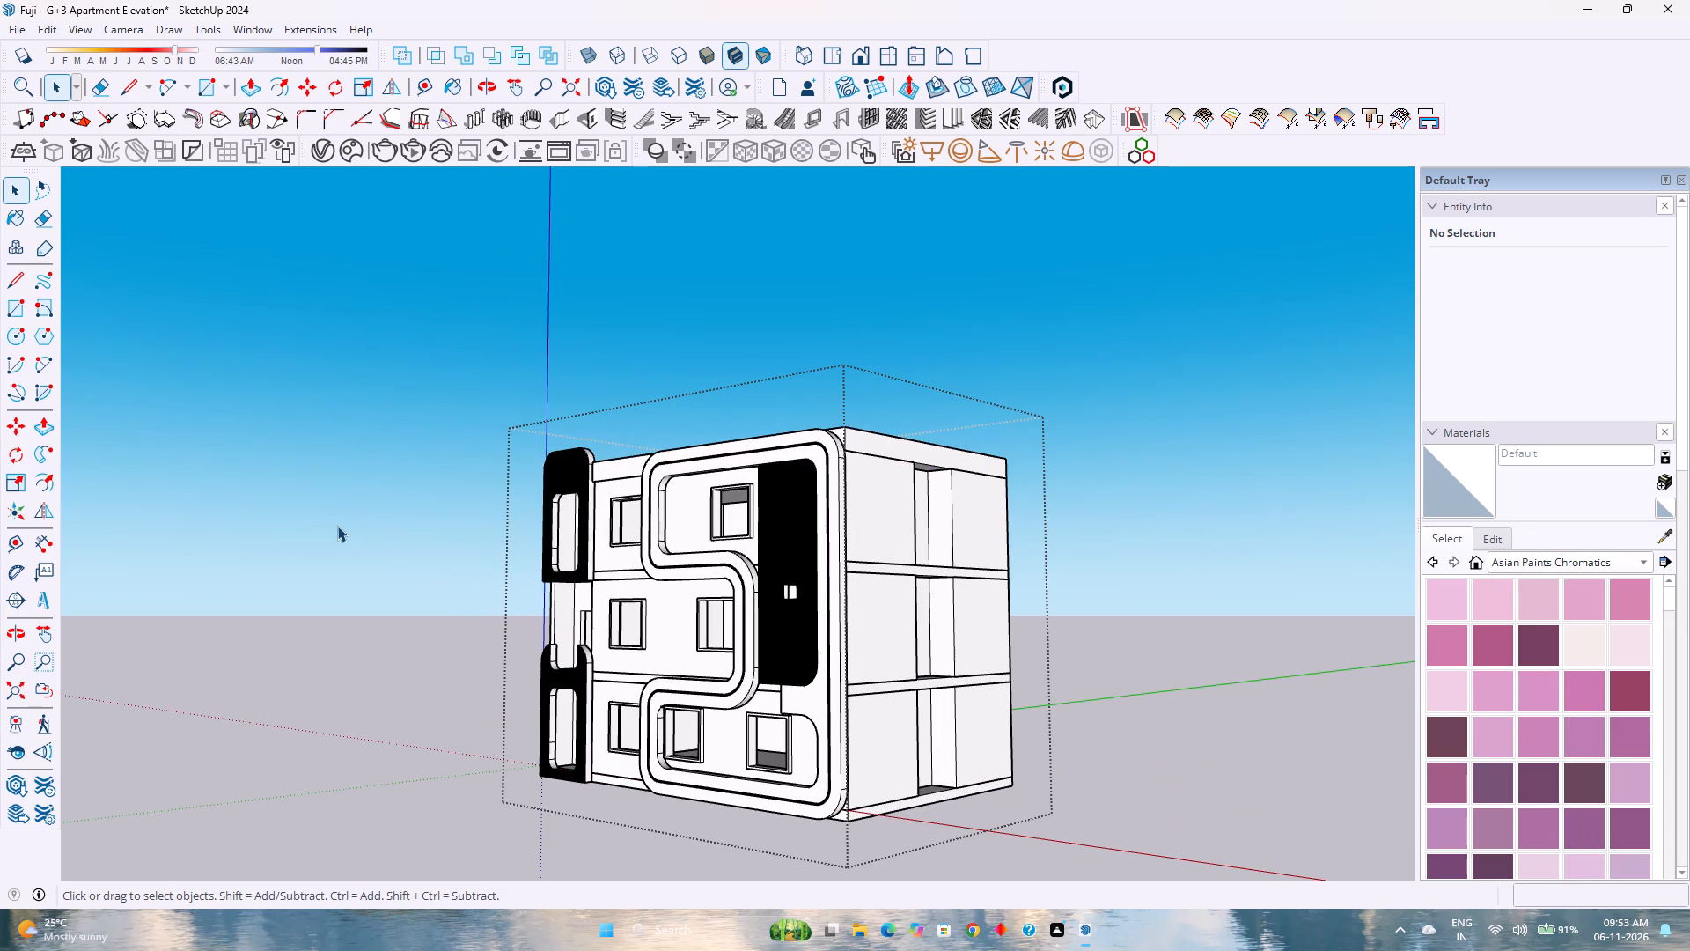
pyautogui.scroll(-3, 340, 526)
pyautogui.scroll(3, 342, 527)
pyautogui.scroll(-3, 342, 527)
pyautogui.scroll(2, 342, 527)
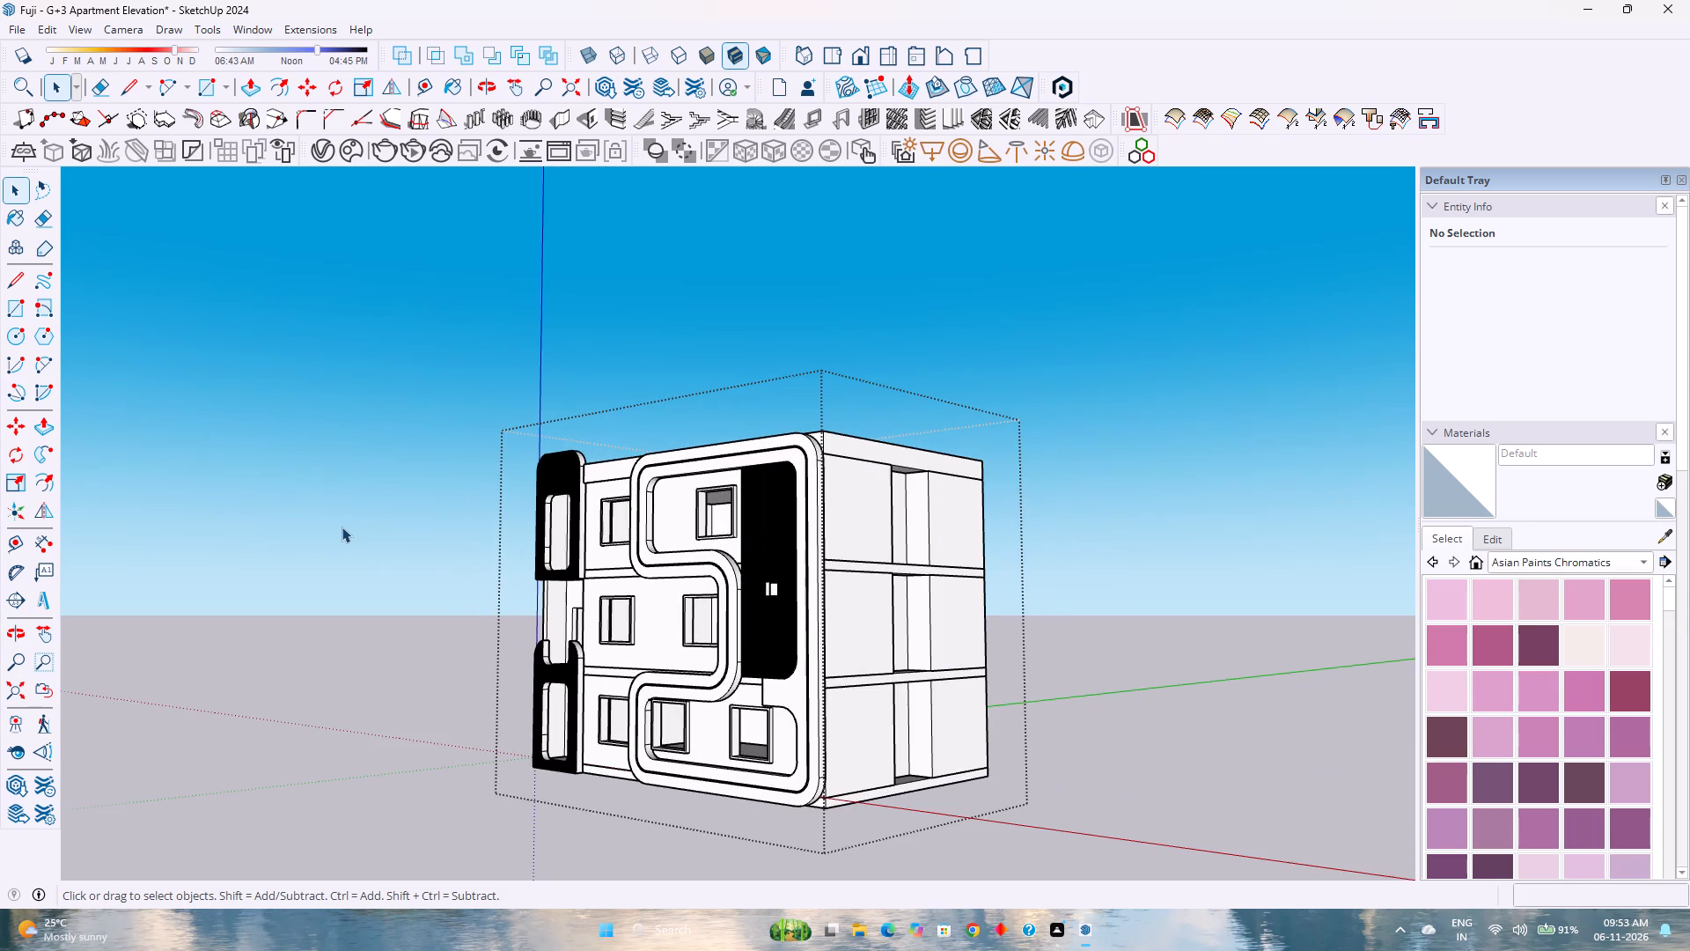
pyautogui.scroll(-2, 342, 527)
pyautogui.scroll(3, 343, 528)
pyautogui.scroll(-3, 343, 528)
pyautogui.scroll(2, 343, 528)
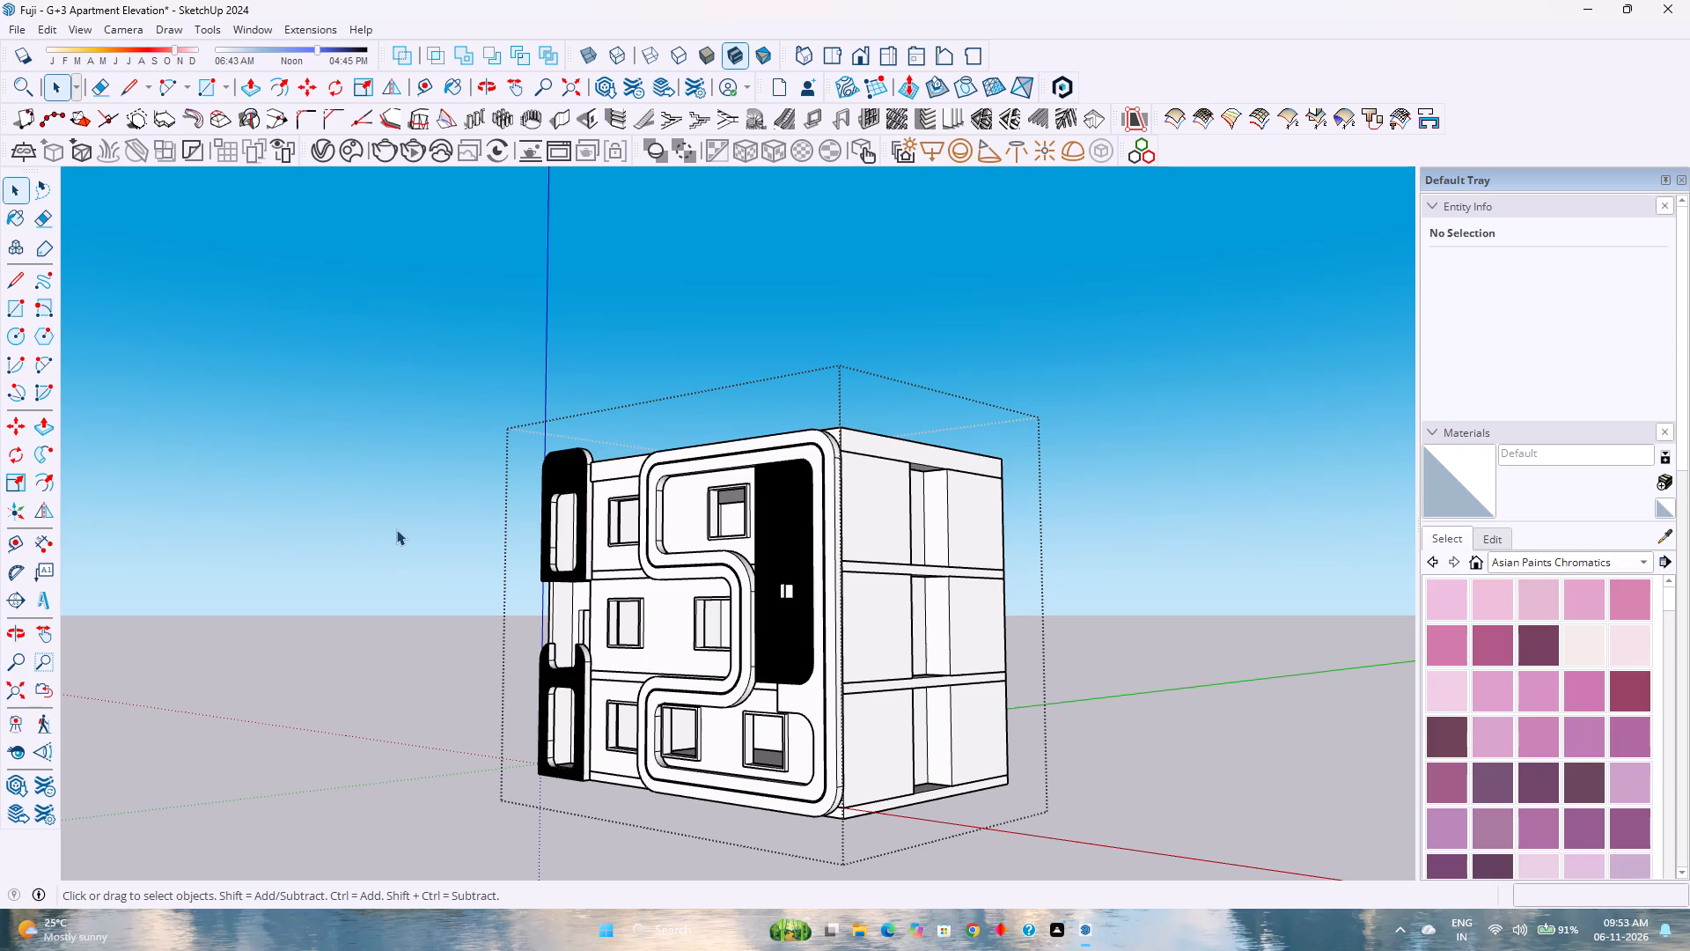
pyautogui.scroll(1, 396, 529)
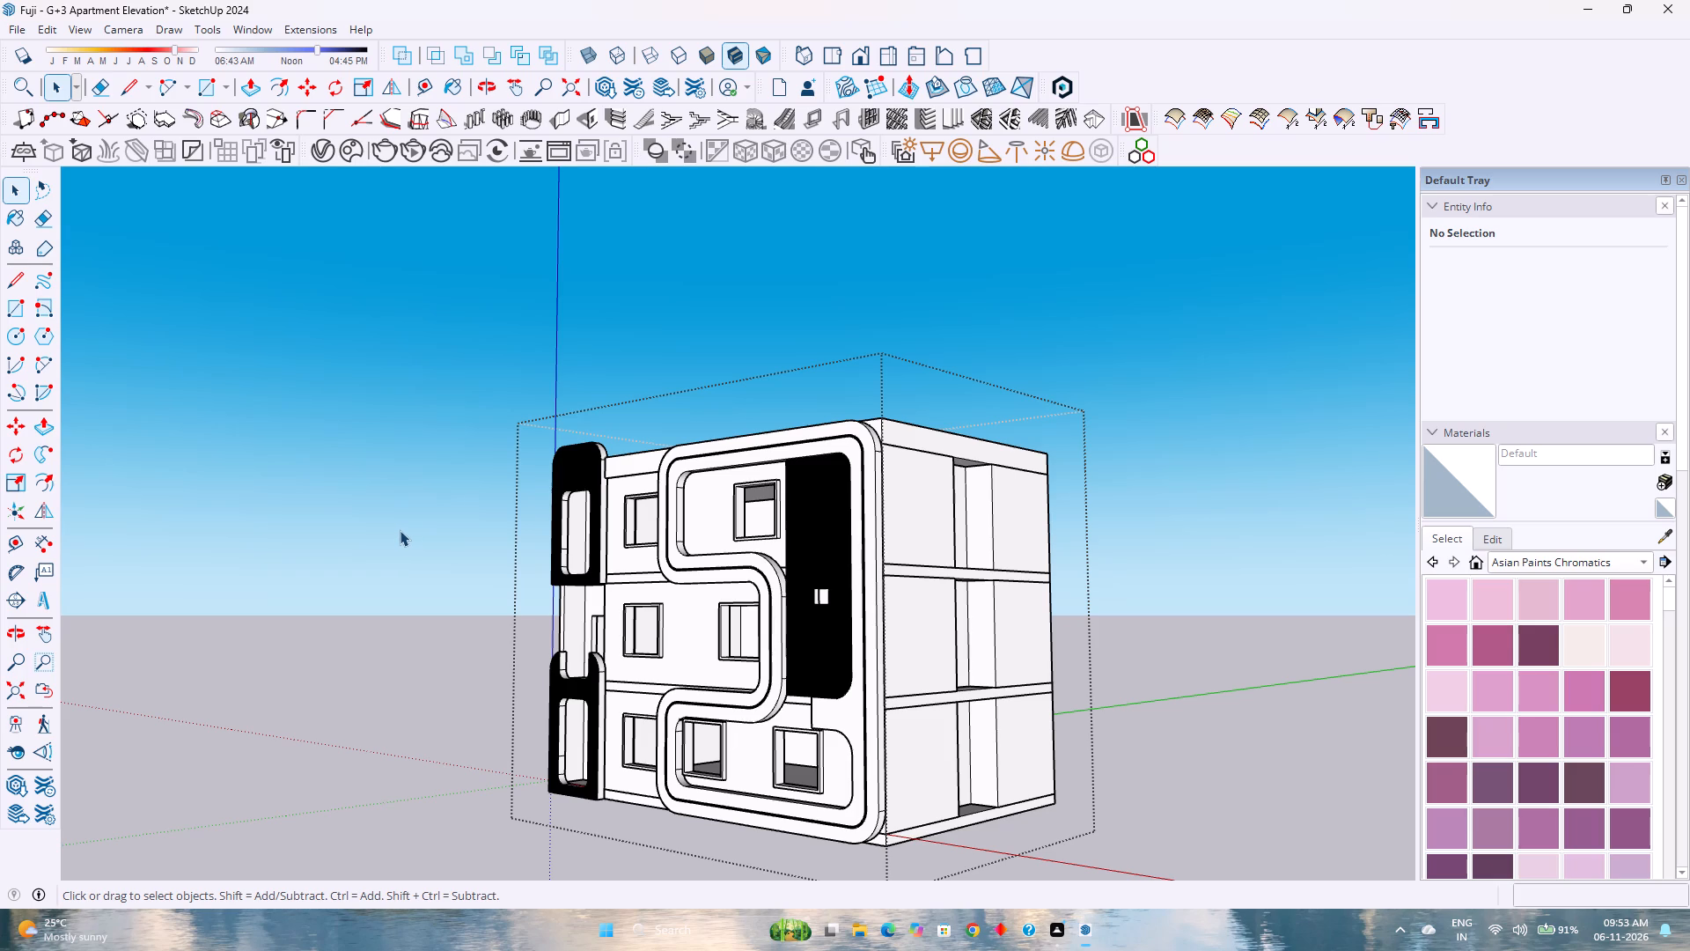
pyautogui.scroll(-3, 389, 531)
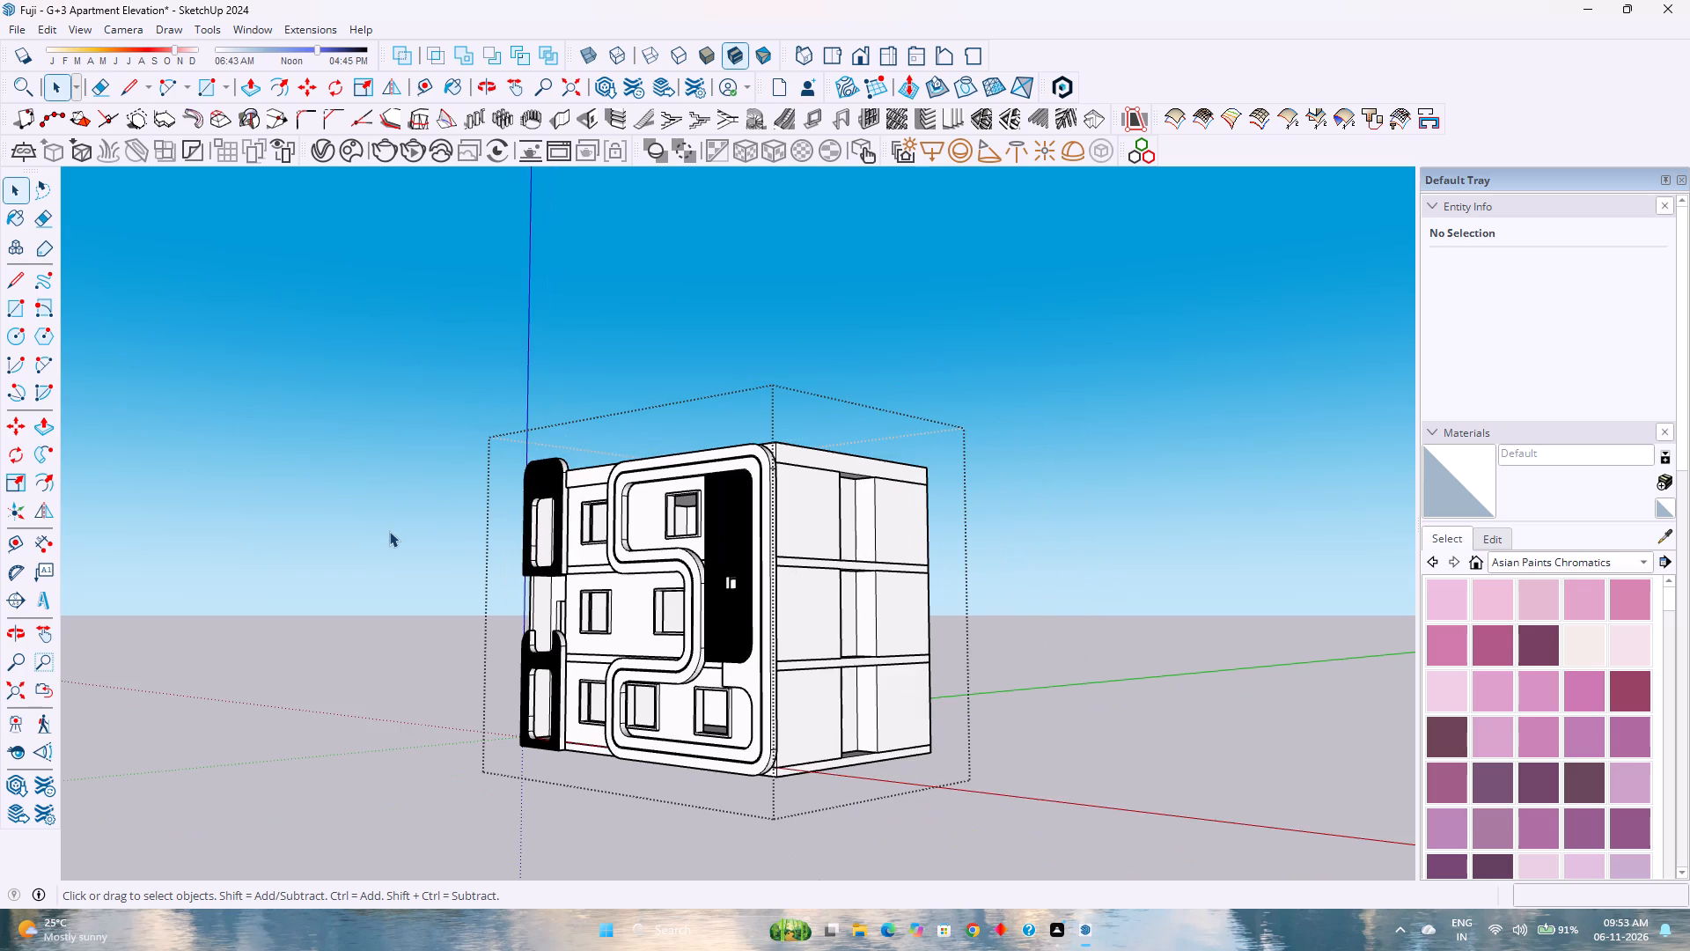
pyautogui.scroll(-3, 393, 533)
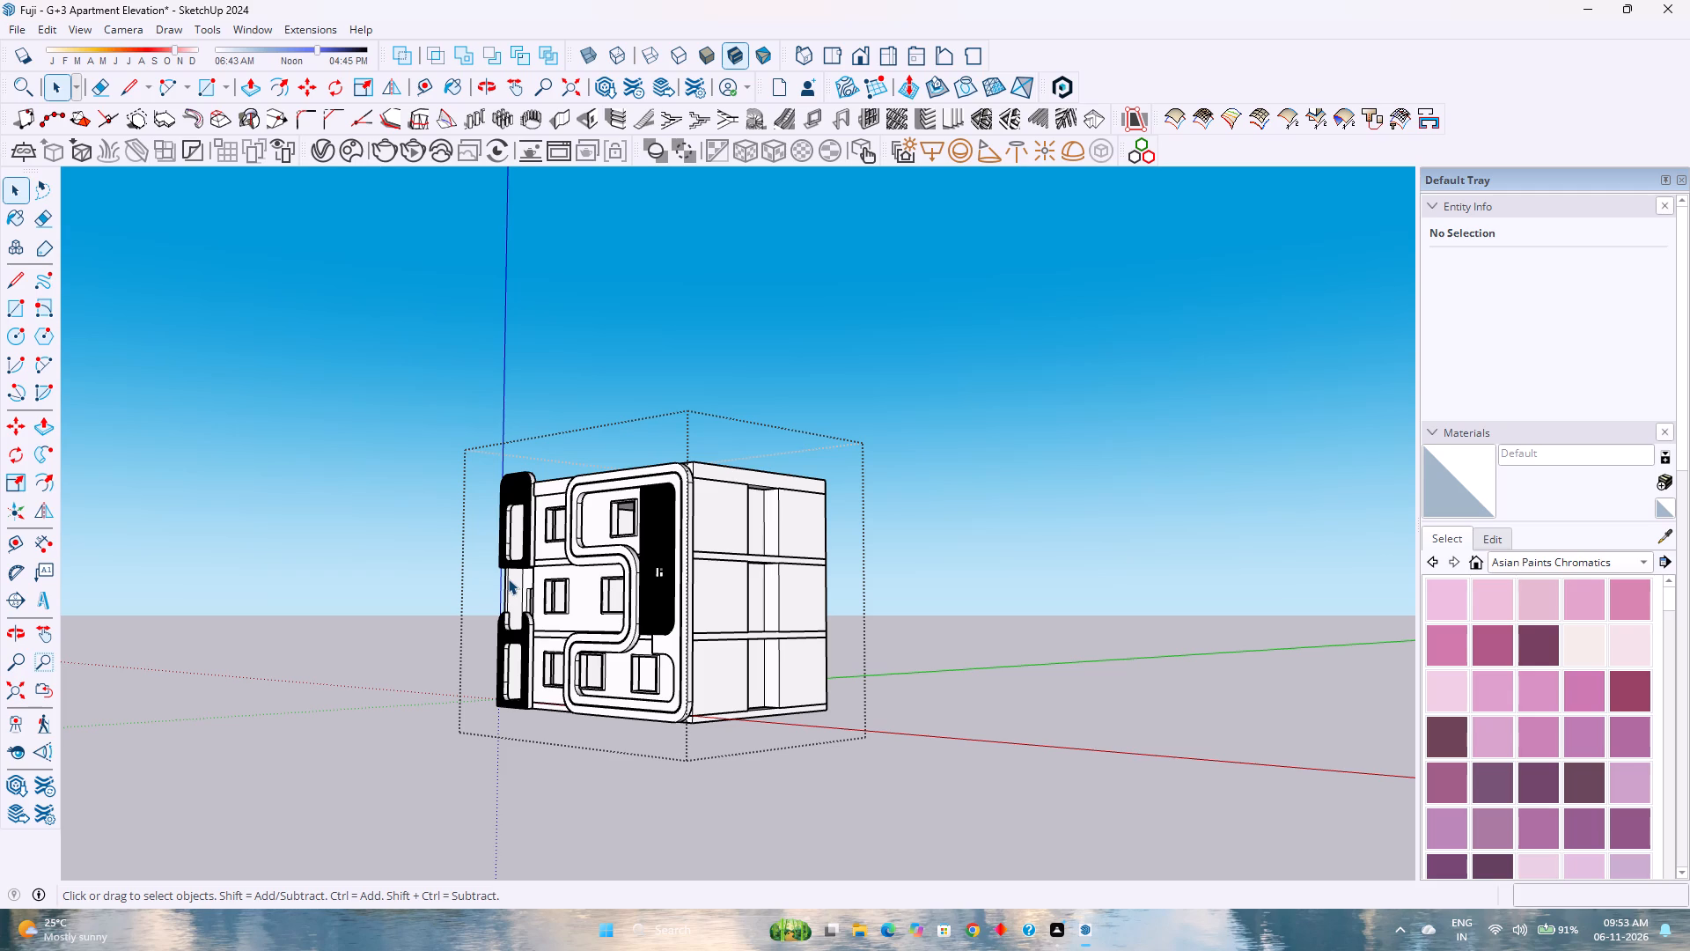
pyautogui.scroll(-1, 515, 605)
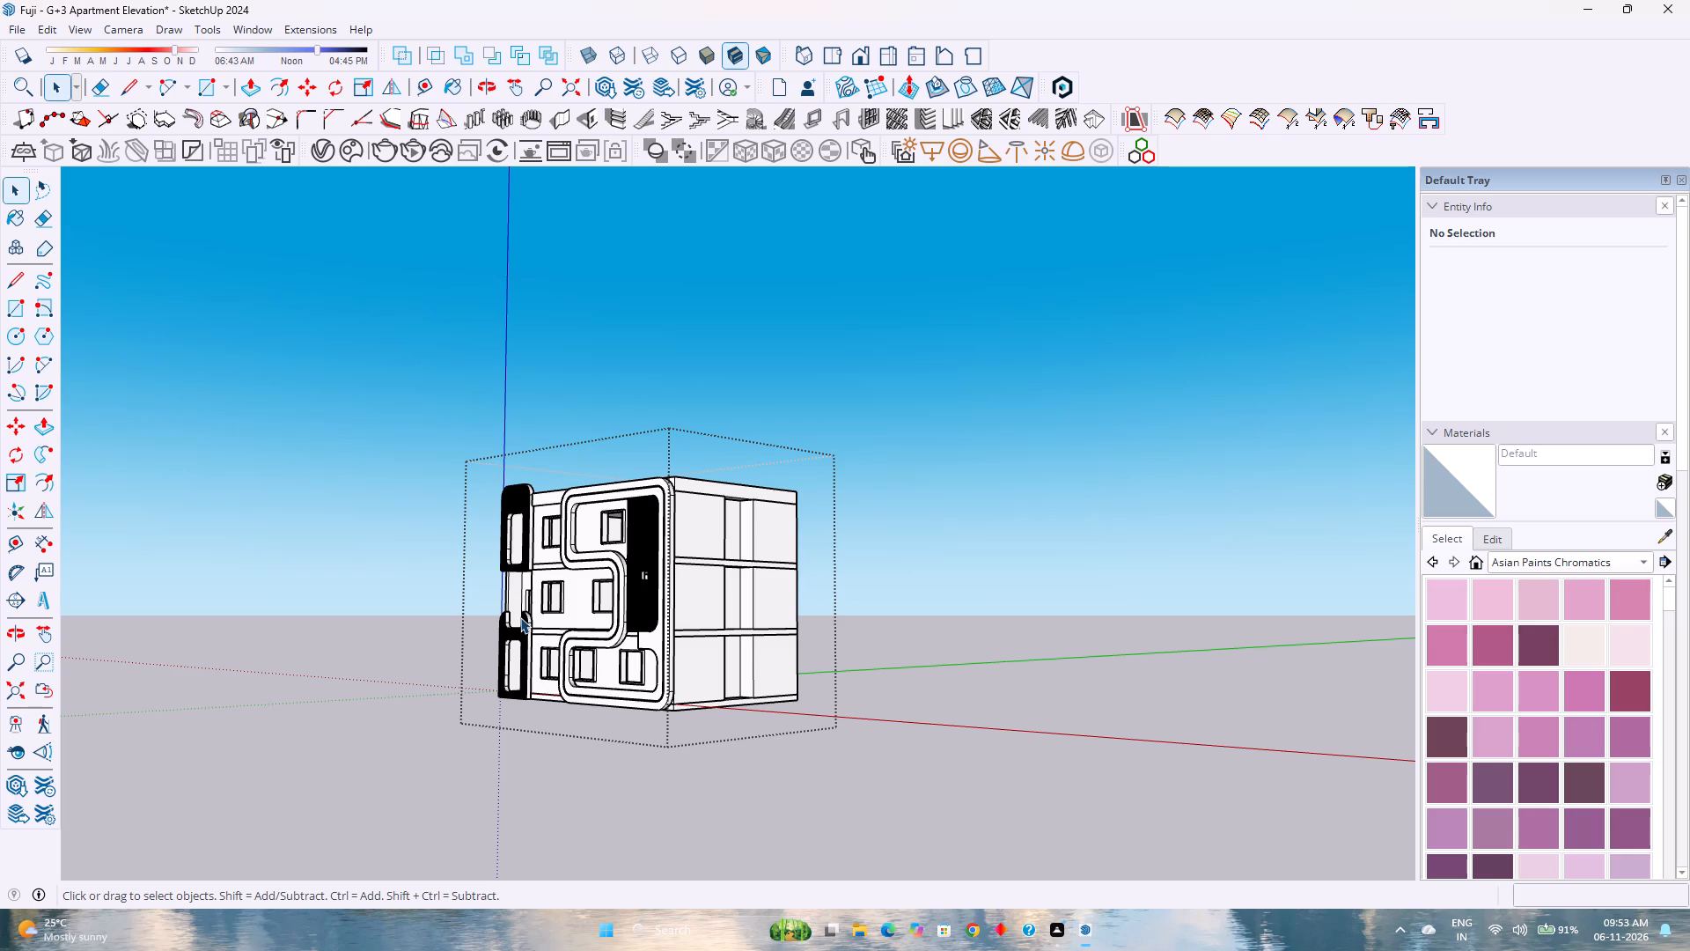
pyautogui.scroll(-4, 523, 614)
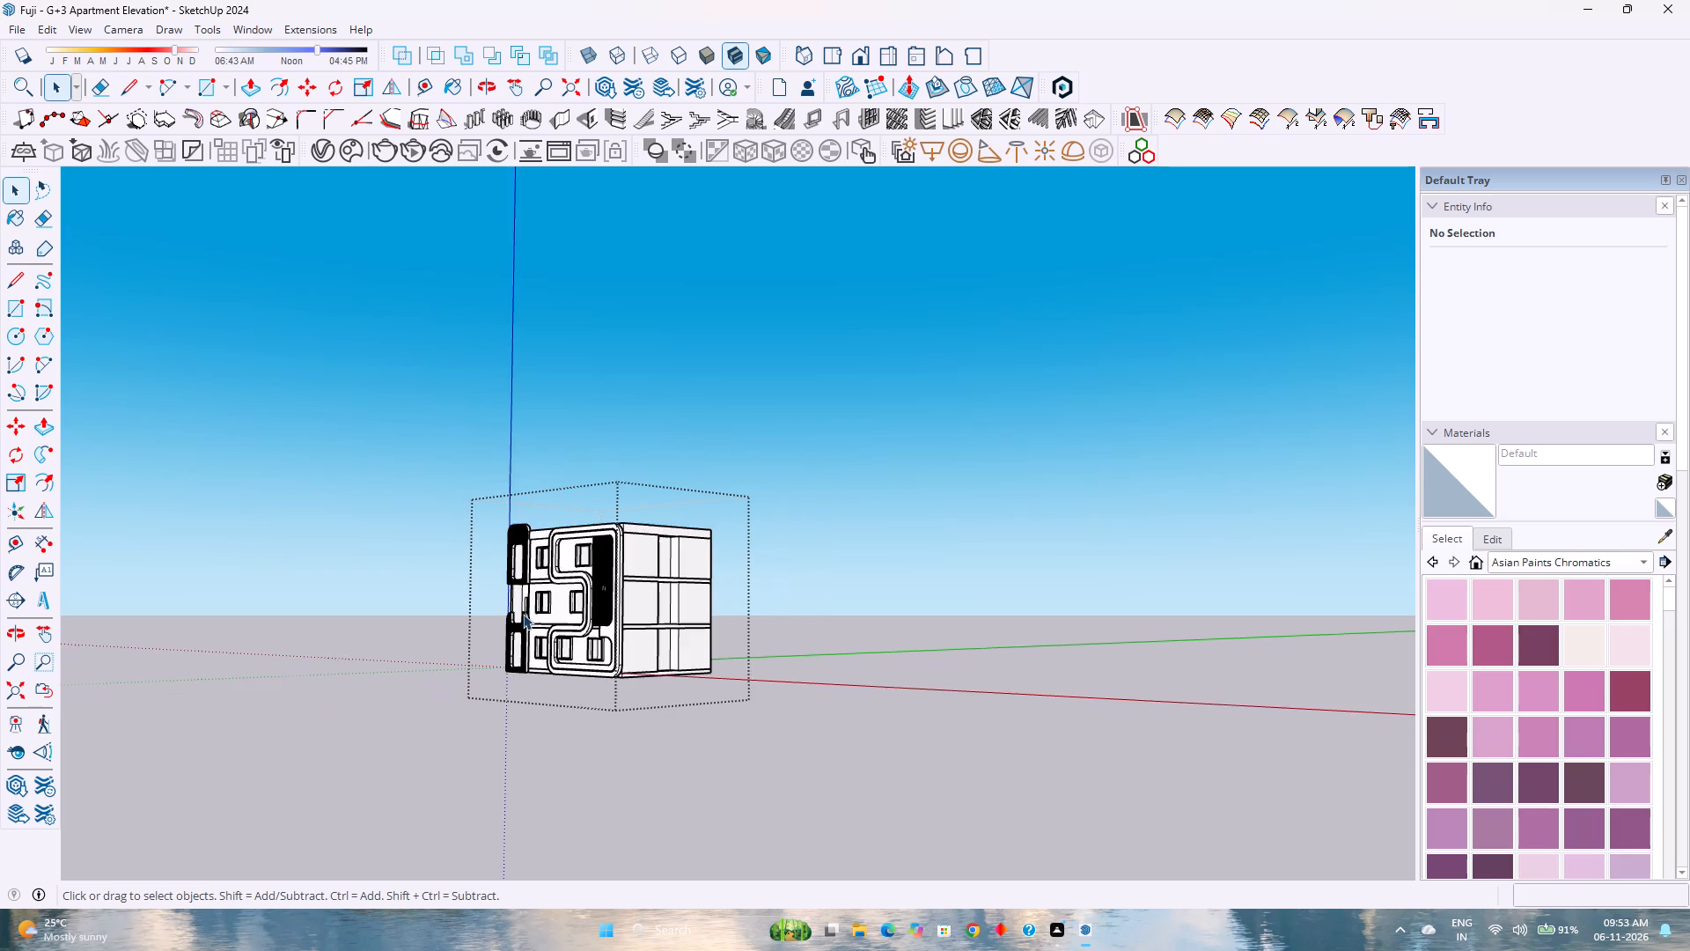
# Examine the building's underside, the lower edge of the front facade and the side-wall recesses from below.
pyautogui.scroll(1, 741, 546)
pyautogui.scroll(8, 643, 566)
pyautogui.moveTo(560, 768); pyautogui.dragTo(593, 709, button='middle')
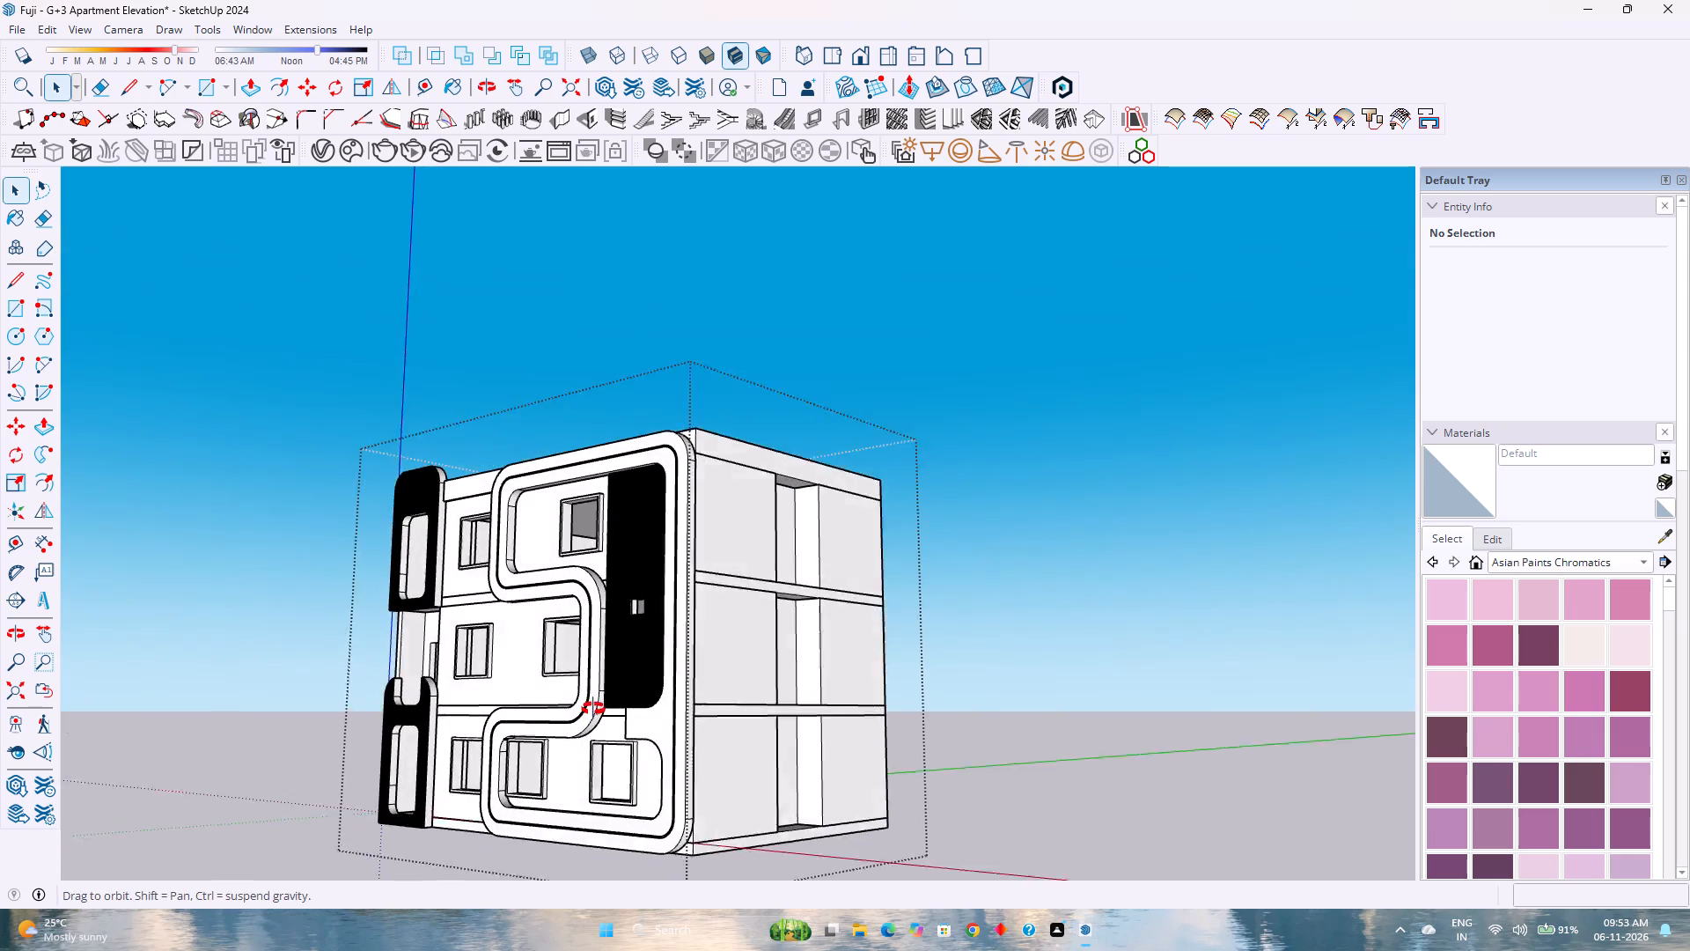
pyautogui.moveTo(593, 709); pyautogui.dragTo(614, 657, button='middle')
pyautogui.middleClick(614, 657)
pyautogui.scroll(4, 636, 815)
pyautogui.moveTo(636, 817); pyautogui.dragTo(663, 705, button='middle')
pyautogui.moveTo(664, 704); pyautogui.dragTo(665, 701, button='middle')
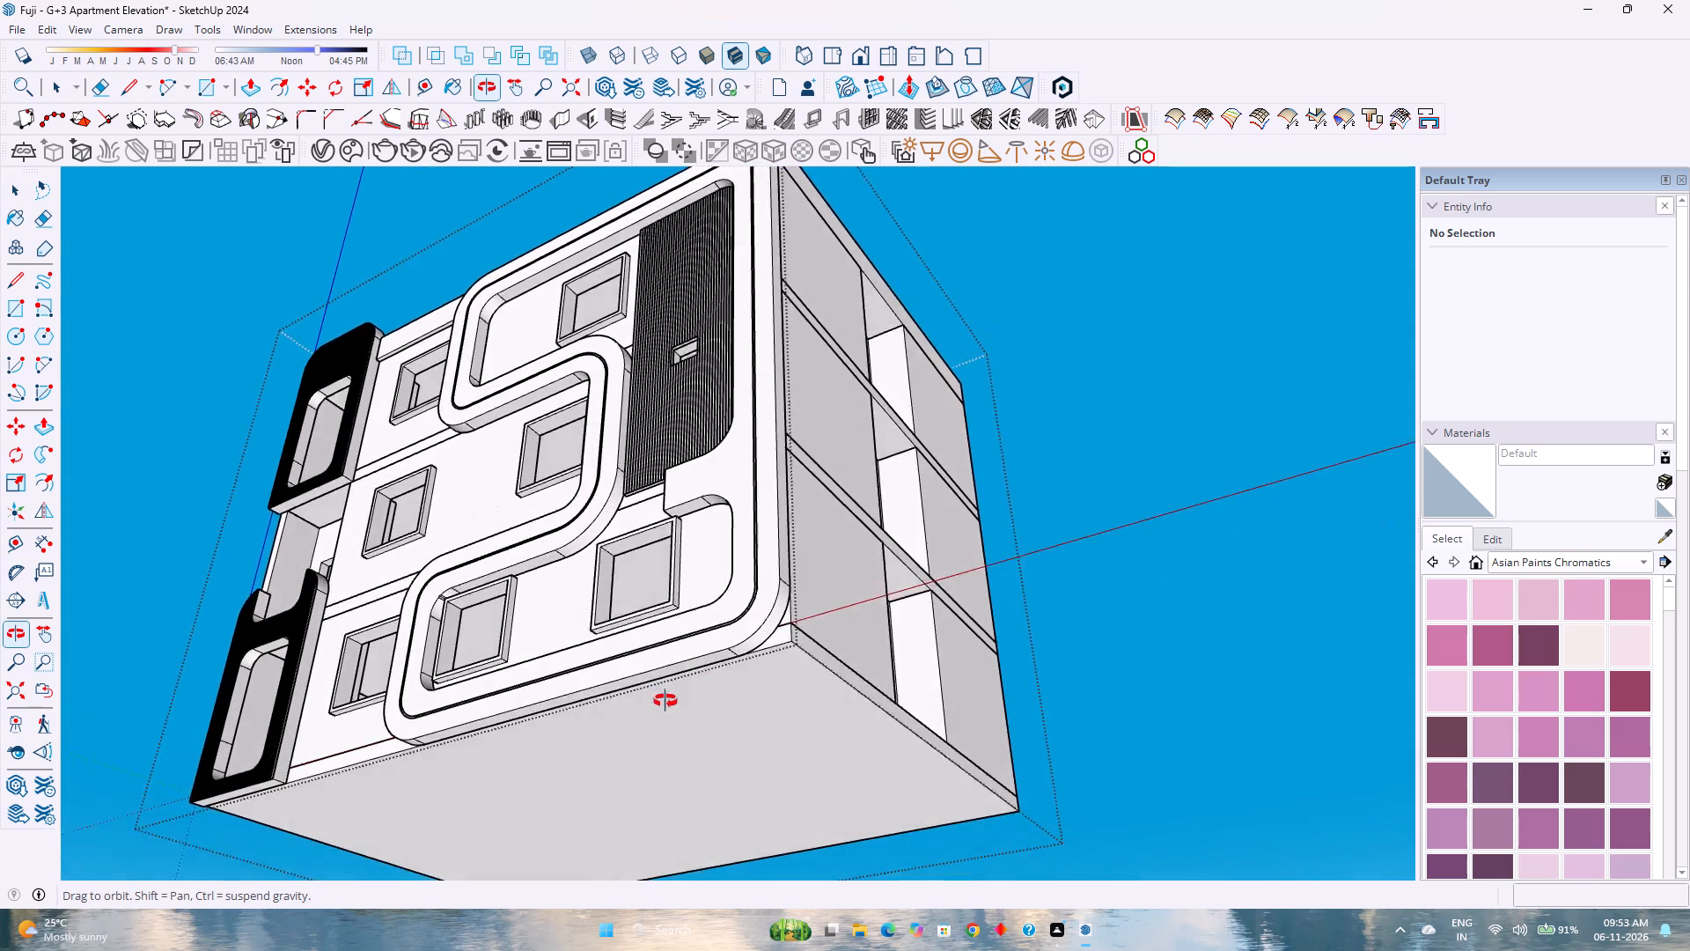
pyautogui.moveTo(665, 701); pyautogui.dragTo(709, 624, button='middle')
pyautogui.middleClick(709, 624)
pyautogui.middleClick(709, 624)
pyautogui.middleClick(709, 624)
pyautogui.scroll(1, 709, 624)
pyautogui.scroll(-8, 709, 624)
pyautogui.moveTo(728, 601); pyautogui.dragTo(722, 616, button='middle')
pyautogui.moveTo(722, 616); pyautogui.dragTo(641, 811, button='middle')
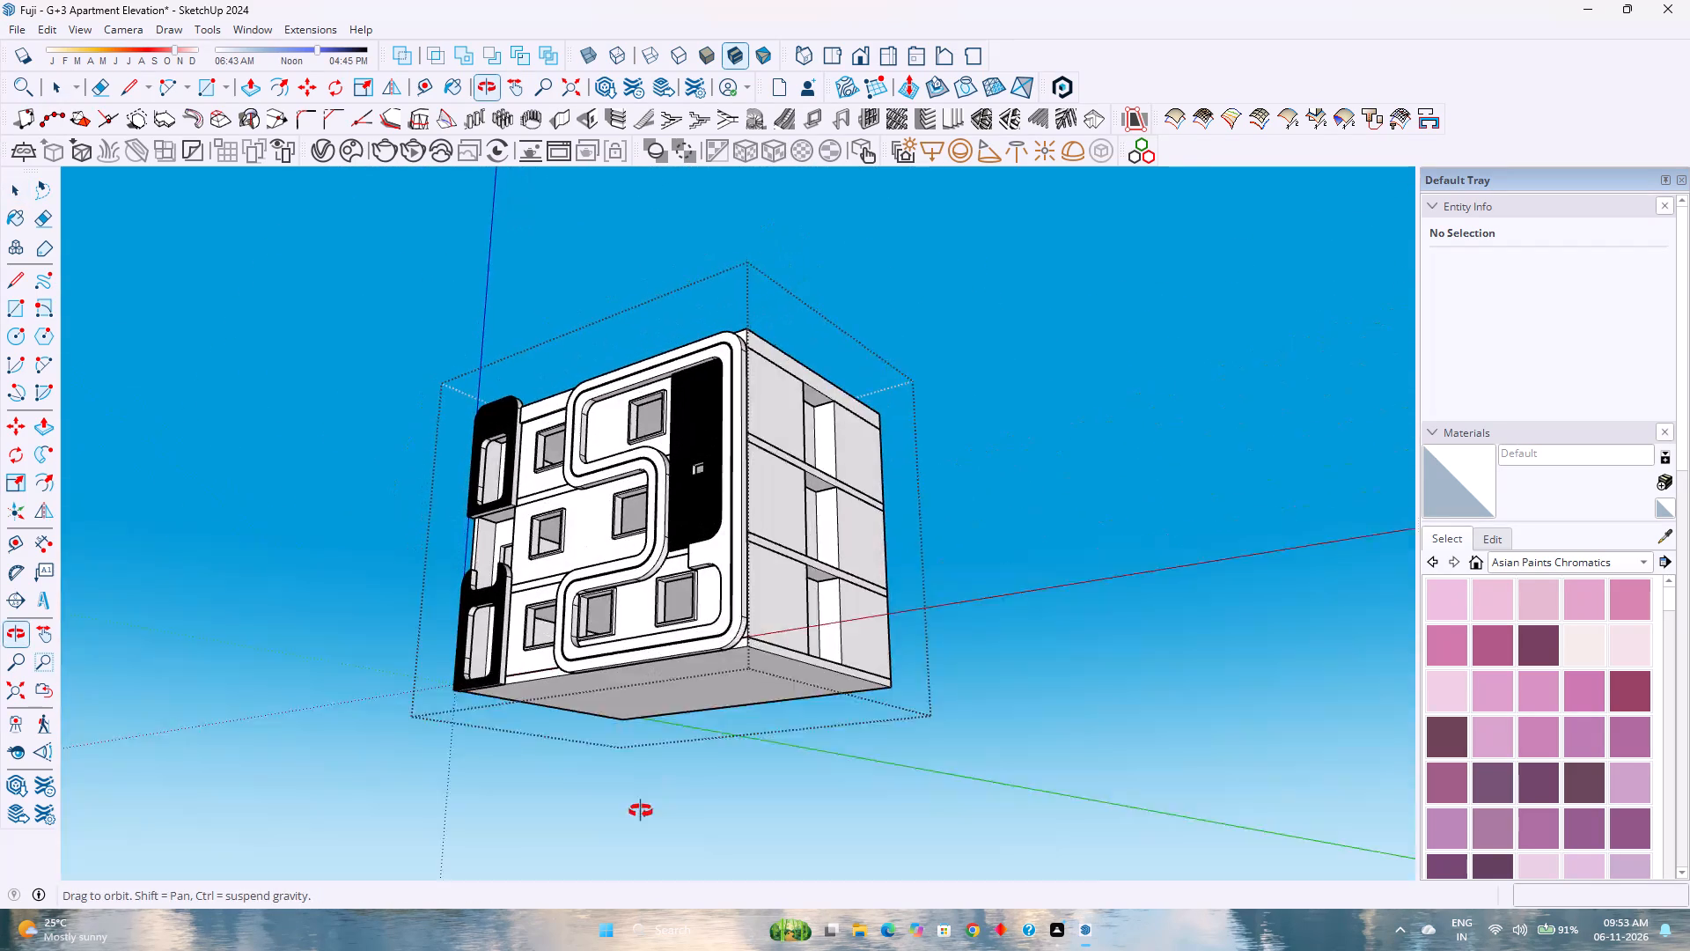
pyautogui.moveTo(641, 811); pyautogui.dragTo(635, 819, button='middle')
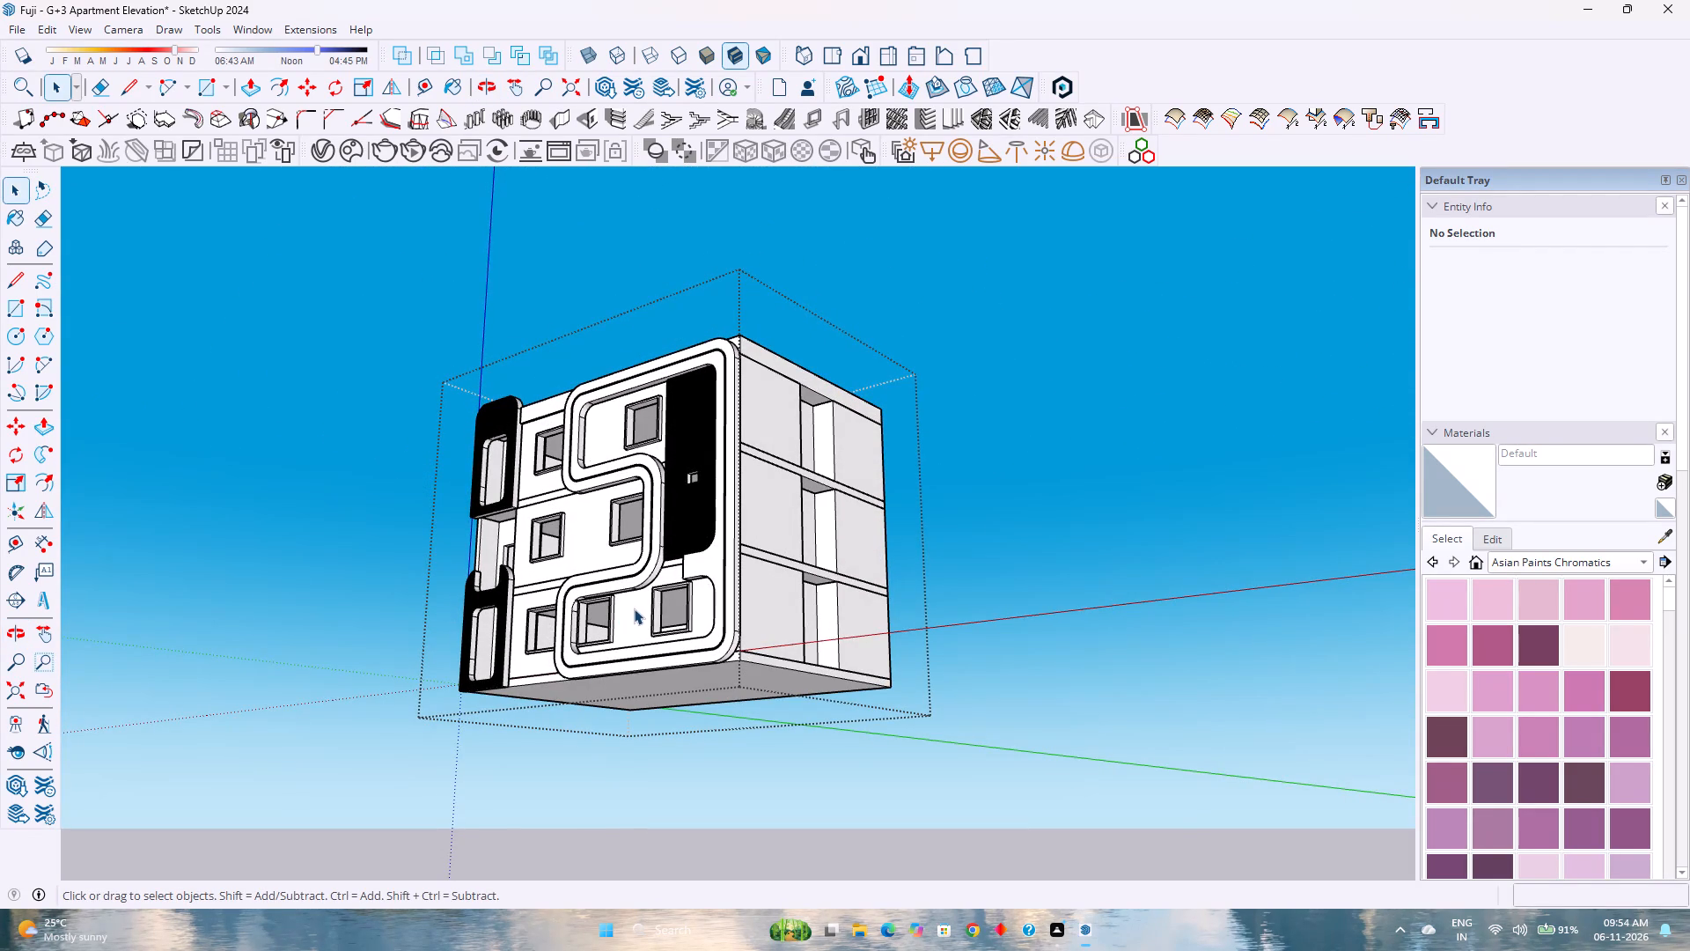
# Inspect the side-wall recesses on all storeys and the front facade's curved frame, louvred panel and windows from several angles.
pyautogui.scroll(4, 634, 608)
pyautogui.scroll(-3, 588, 596)
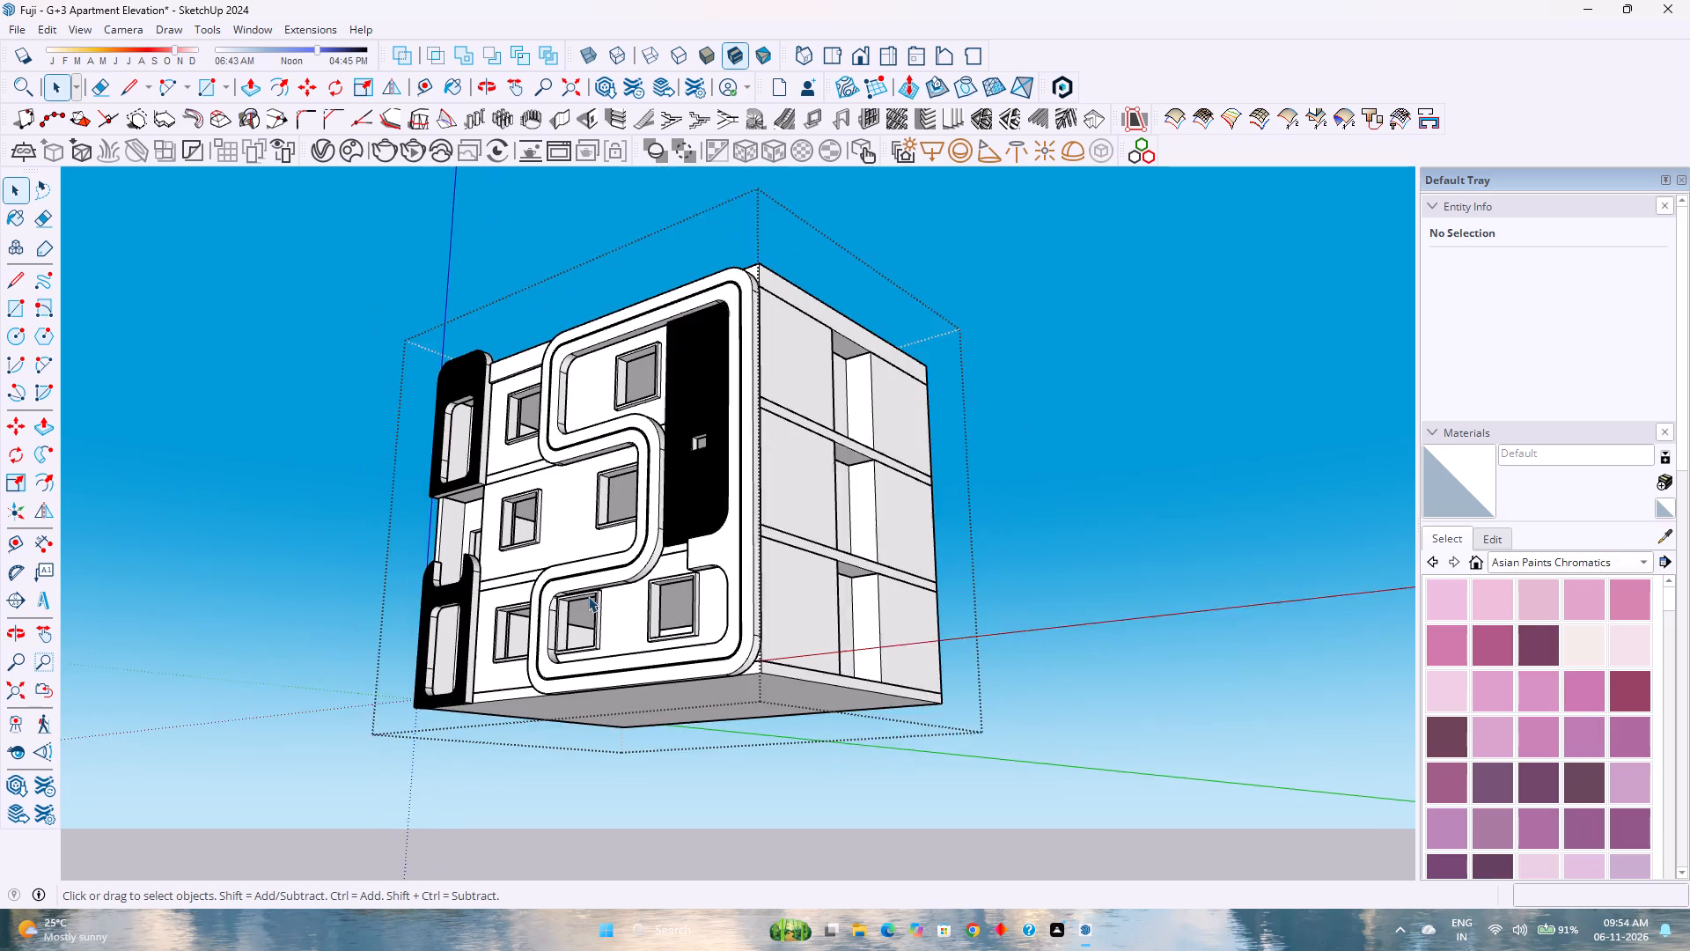
pyautogui.scroll(4, 770, 377)
pyautogui.moveTo(770, 384); pyautogui.dragTo(766, 388, button='middle')
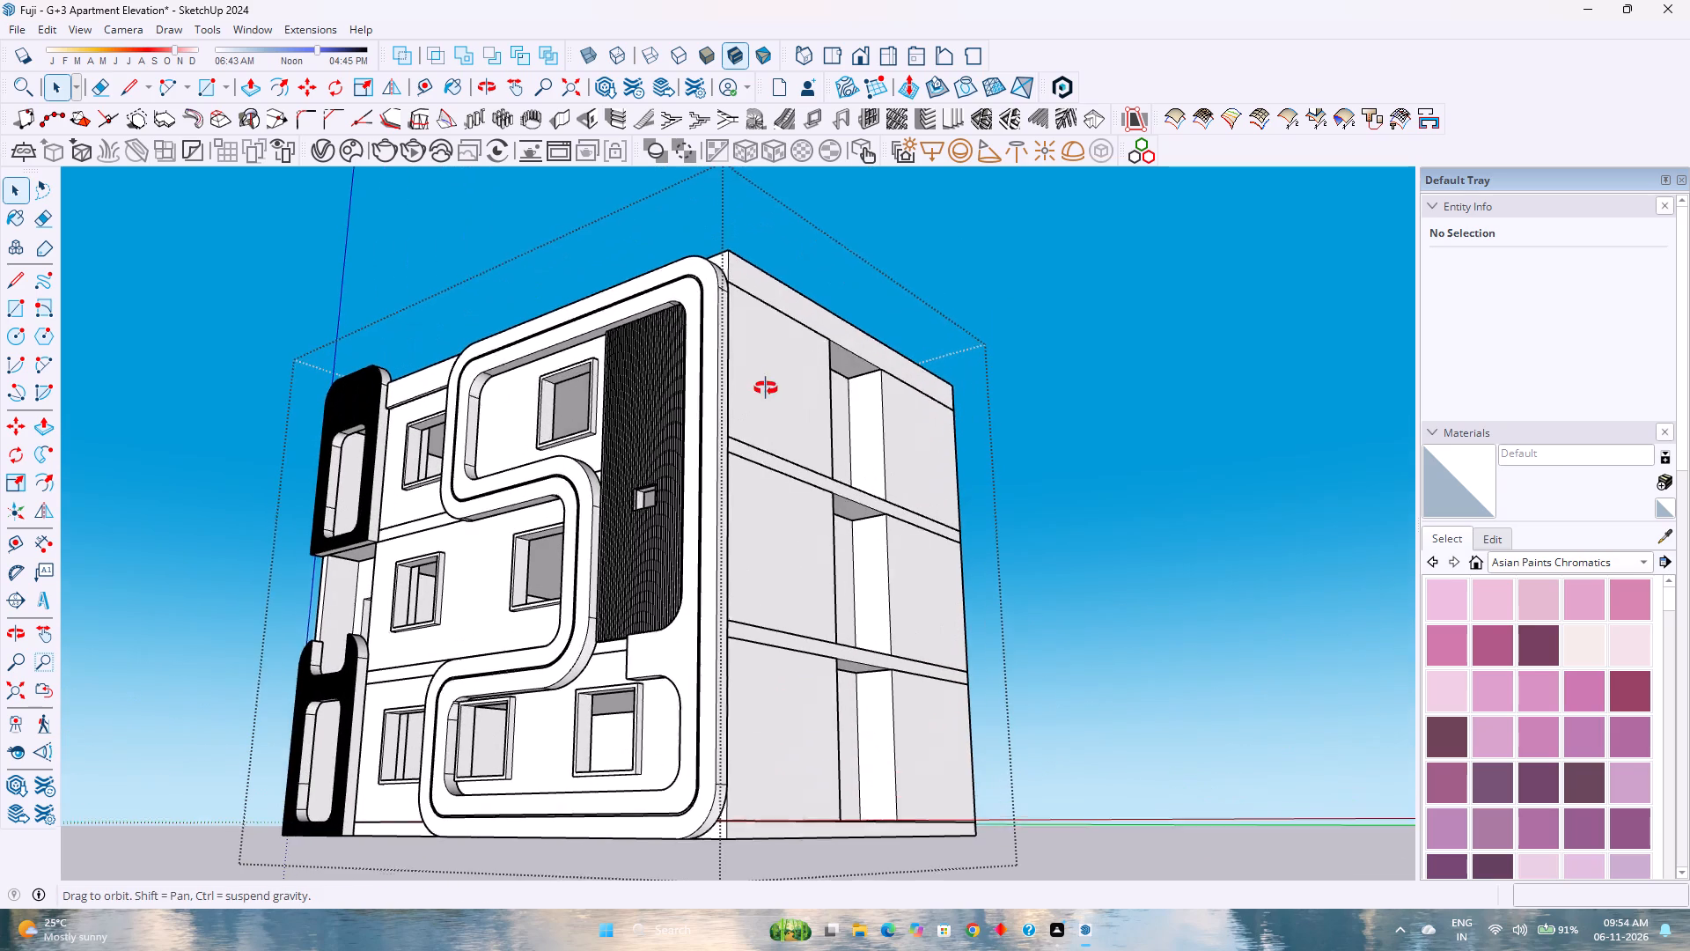
pyautogui.moveTo(766, 388); pyautogui.dragTo(754, 410, button='middle')
pyautogui.moveTo(751, 415); pyautogui.dragTo(726, 439, button='middle')
pyautogui.moveTo(720, 442); pyautogui.dragTo(672, 452, button='middle')
pyautogui.moveTo(663, 453); pyautogui.dragTo(597, 454, button='middle')
pyautogui.moveTo(597, 454); pyautogui.dragTo(526, 454, button='middle')
pyautogui.middleClick(526, 454)
pyautogui.middleClick(526, 454)
pyautogui.scroll(-7, 528, 454)
pyautogui.middleClick(422, 514)
pyautogui.moveTo(428, 515); pyautogui.dragTo(550, 524, button='middle')
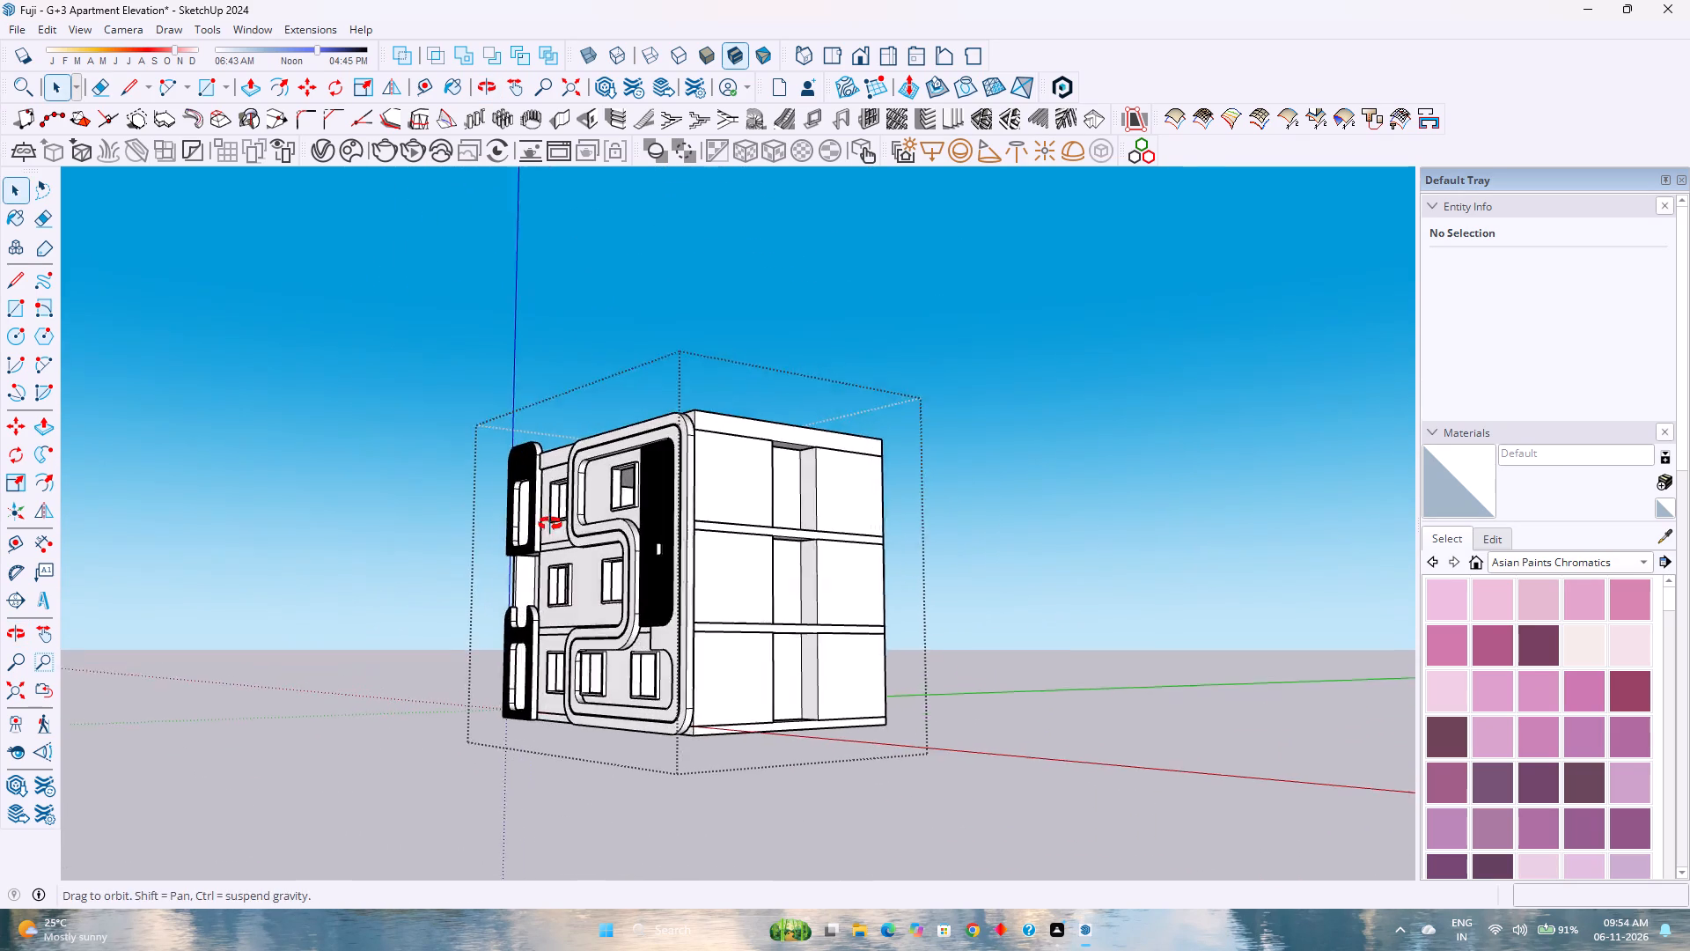
pyautogui.moveTo(550, 524); pyautogui.dragTo(680, 529, button='middle')
pyautogui.middleClick(762, 531)
pyautogui.scroll(3, 725, 566)
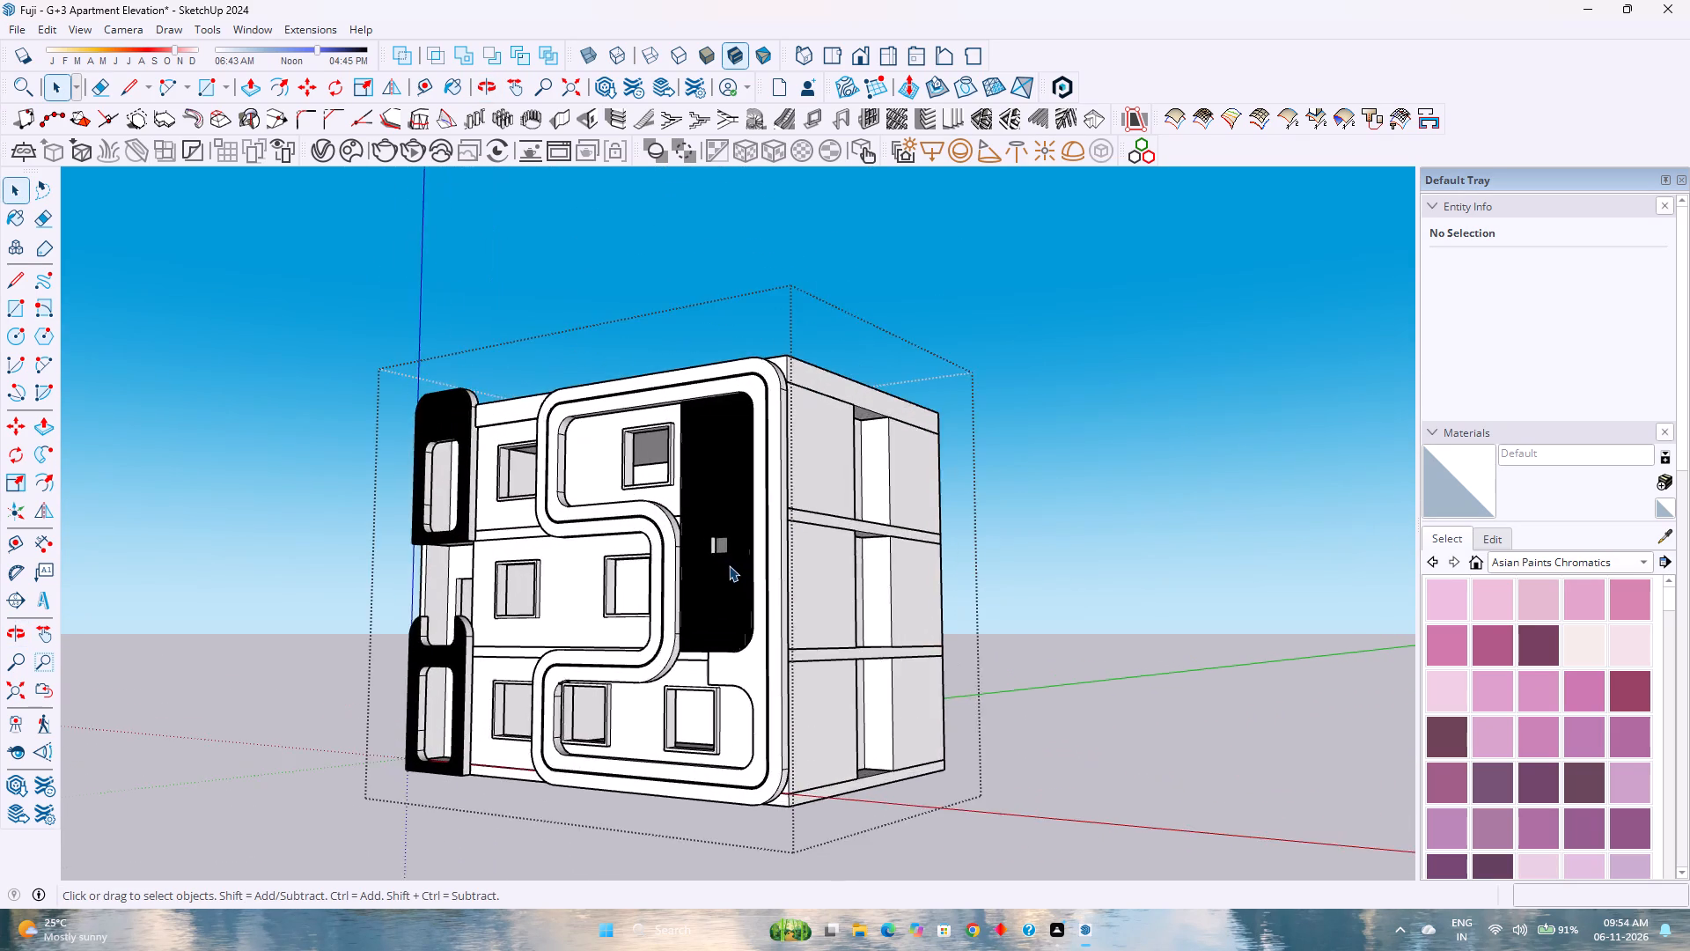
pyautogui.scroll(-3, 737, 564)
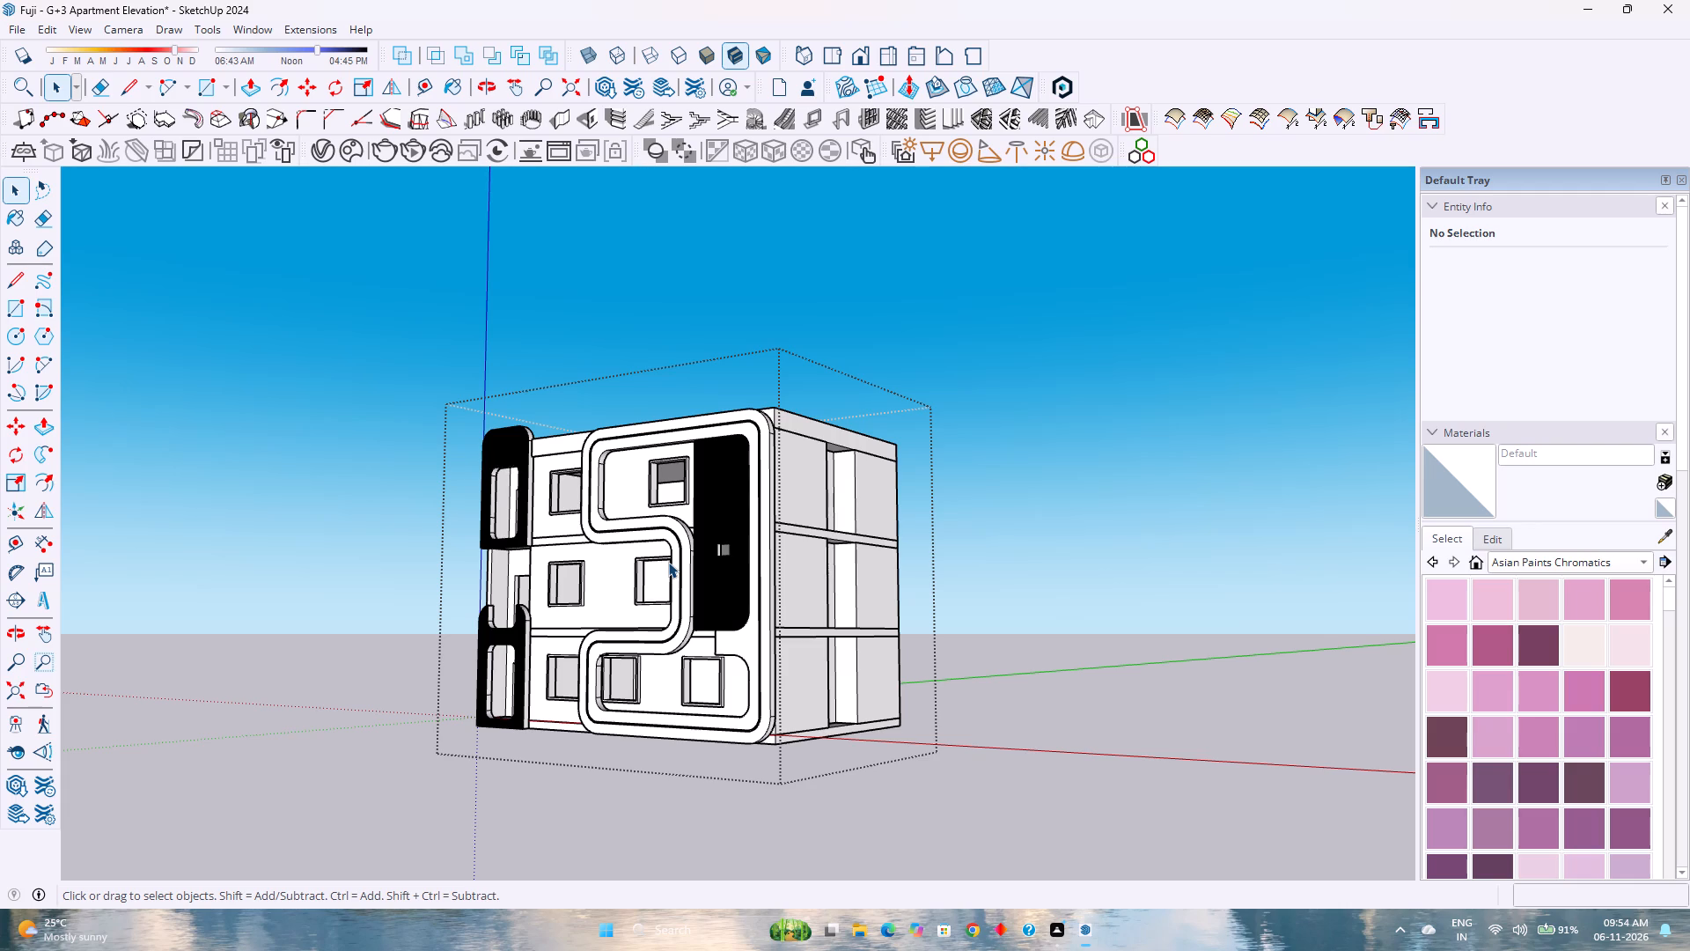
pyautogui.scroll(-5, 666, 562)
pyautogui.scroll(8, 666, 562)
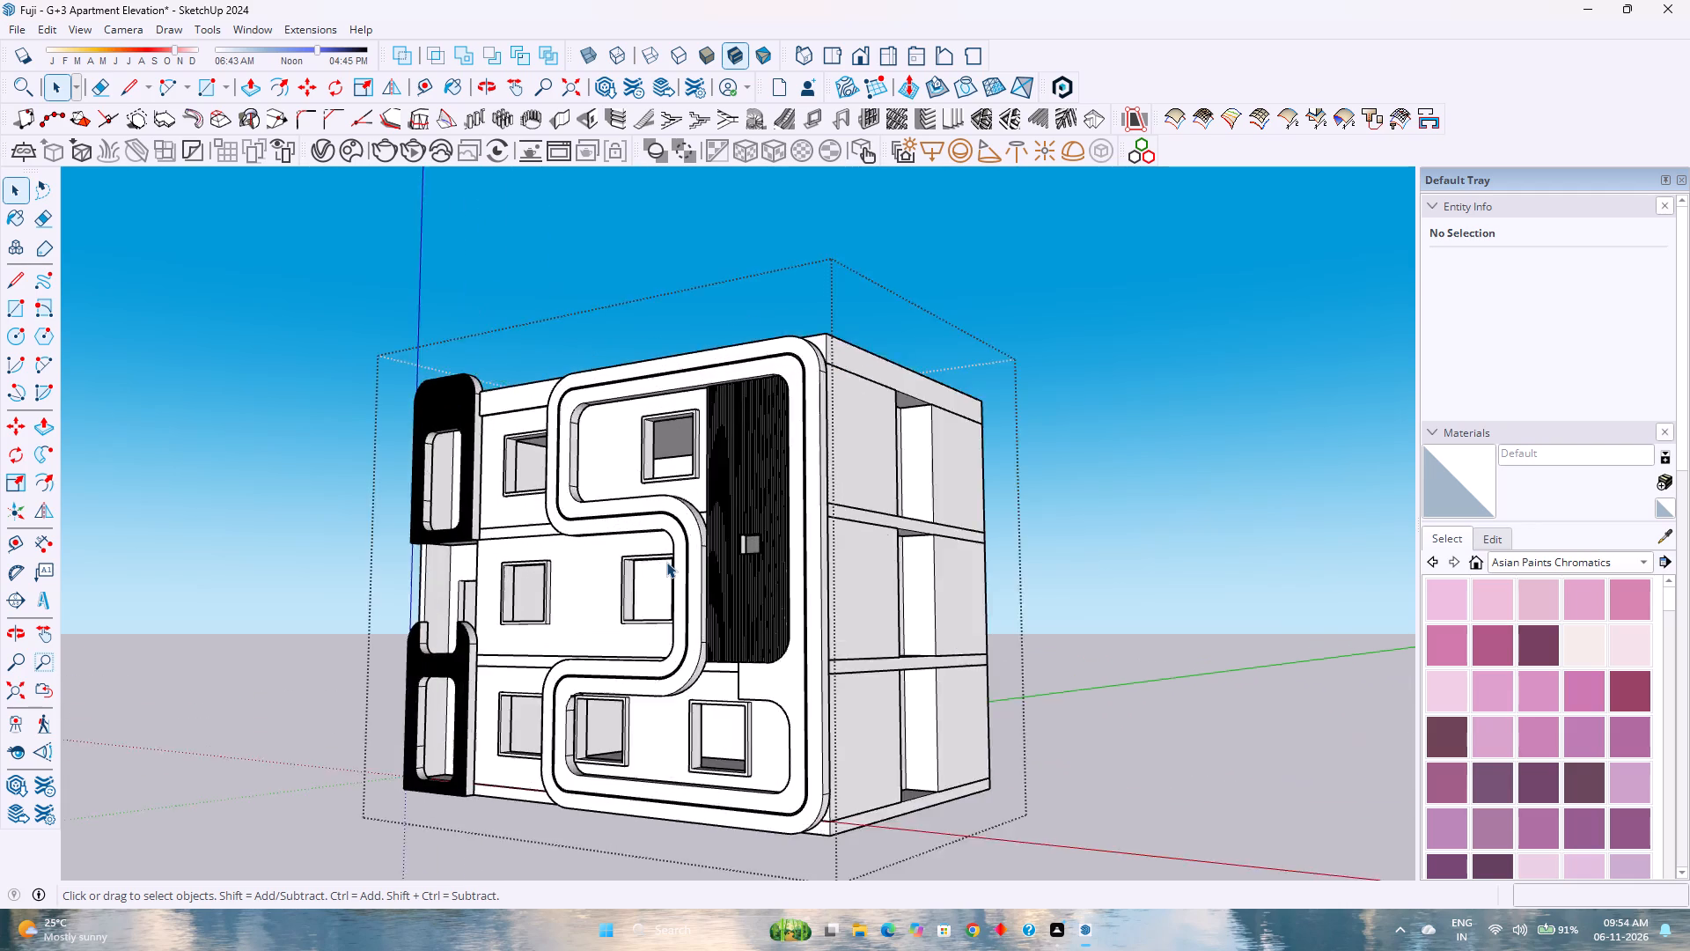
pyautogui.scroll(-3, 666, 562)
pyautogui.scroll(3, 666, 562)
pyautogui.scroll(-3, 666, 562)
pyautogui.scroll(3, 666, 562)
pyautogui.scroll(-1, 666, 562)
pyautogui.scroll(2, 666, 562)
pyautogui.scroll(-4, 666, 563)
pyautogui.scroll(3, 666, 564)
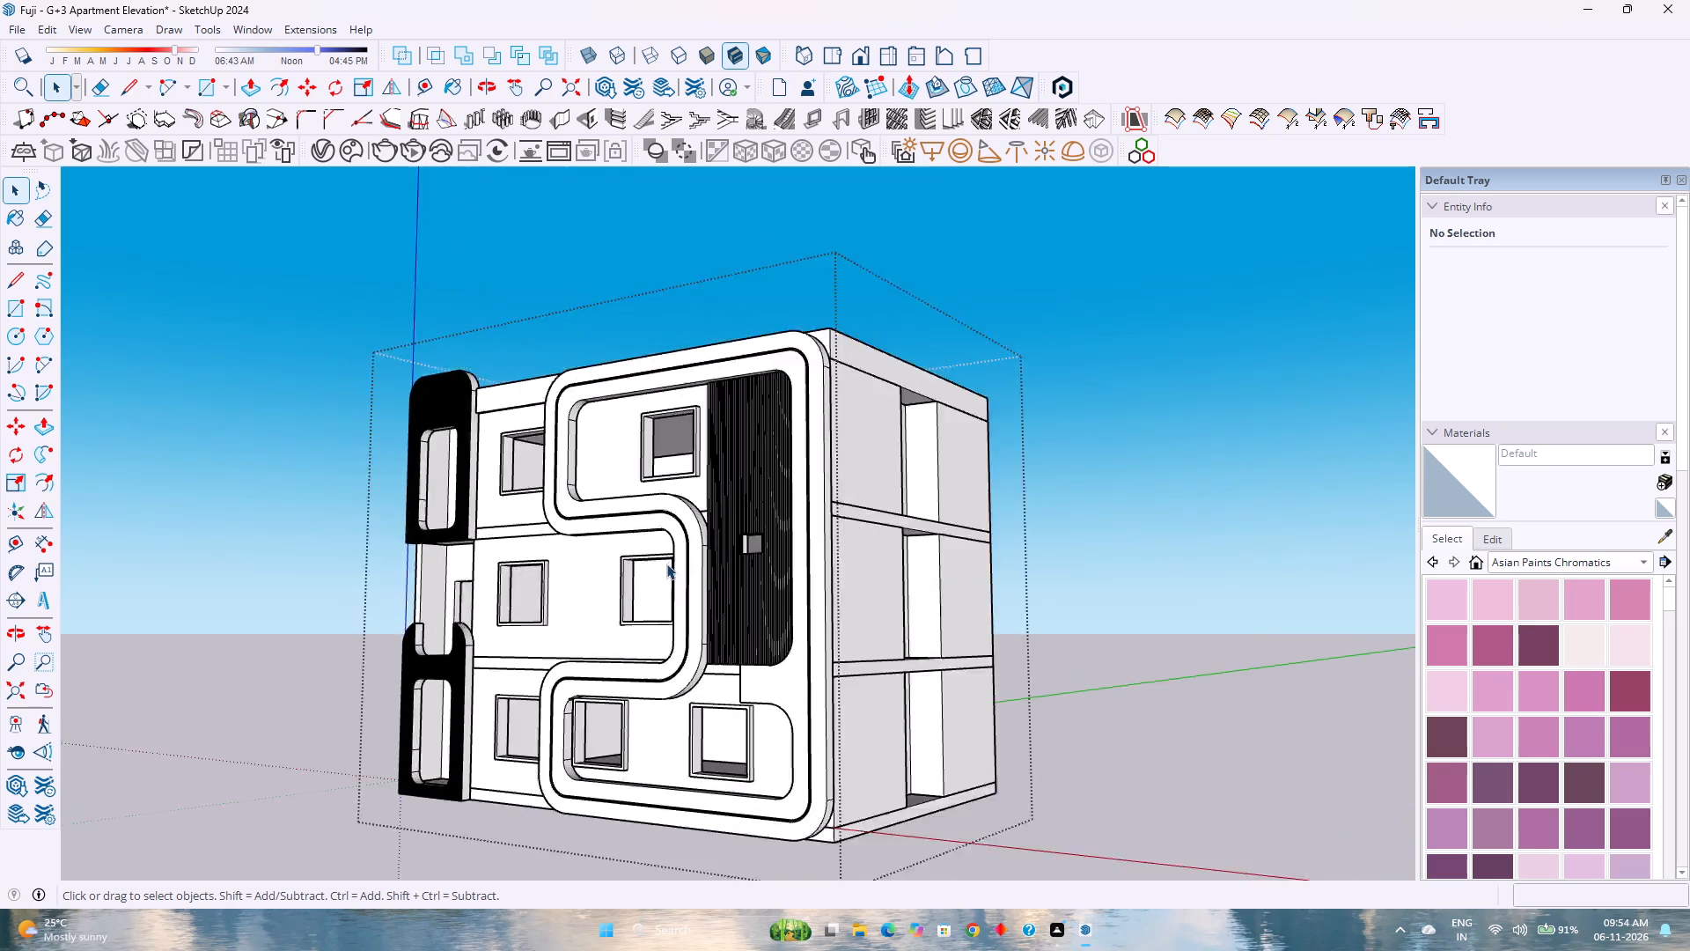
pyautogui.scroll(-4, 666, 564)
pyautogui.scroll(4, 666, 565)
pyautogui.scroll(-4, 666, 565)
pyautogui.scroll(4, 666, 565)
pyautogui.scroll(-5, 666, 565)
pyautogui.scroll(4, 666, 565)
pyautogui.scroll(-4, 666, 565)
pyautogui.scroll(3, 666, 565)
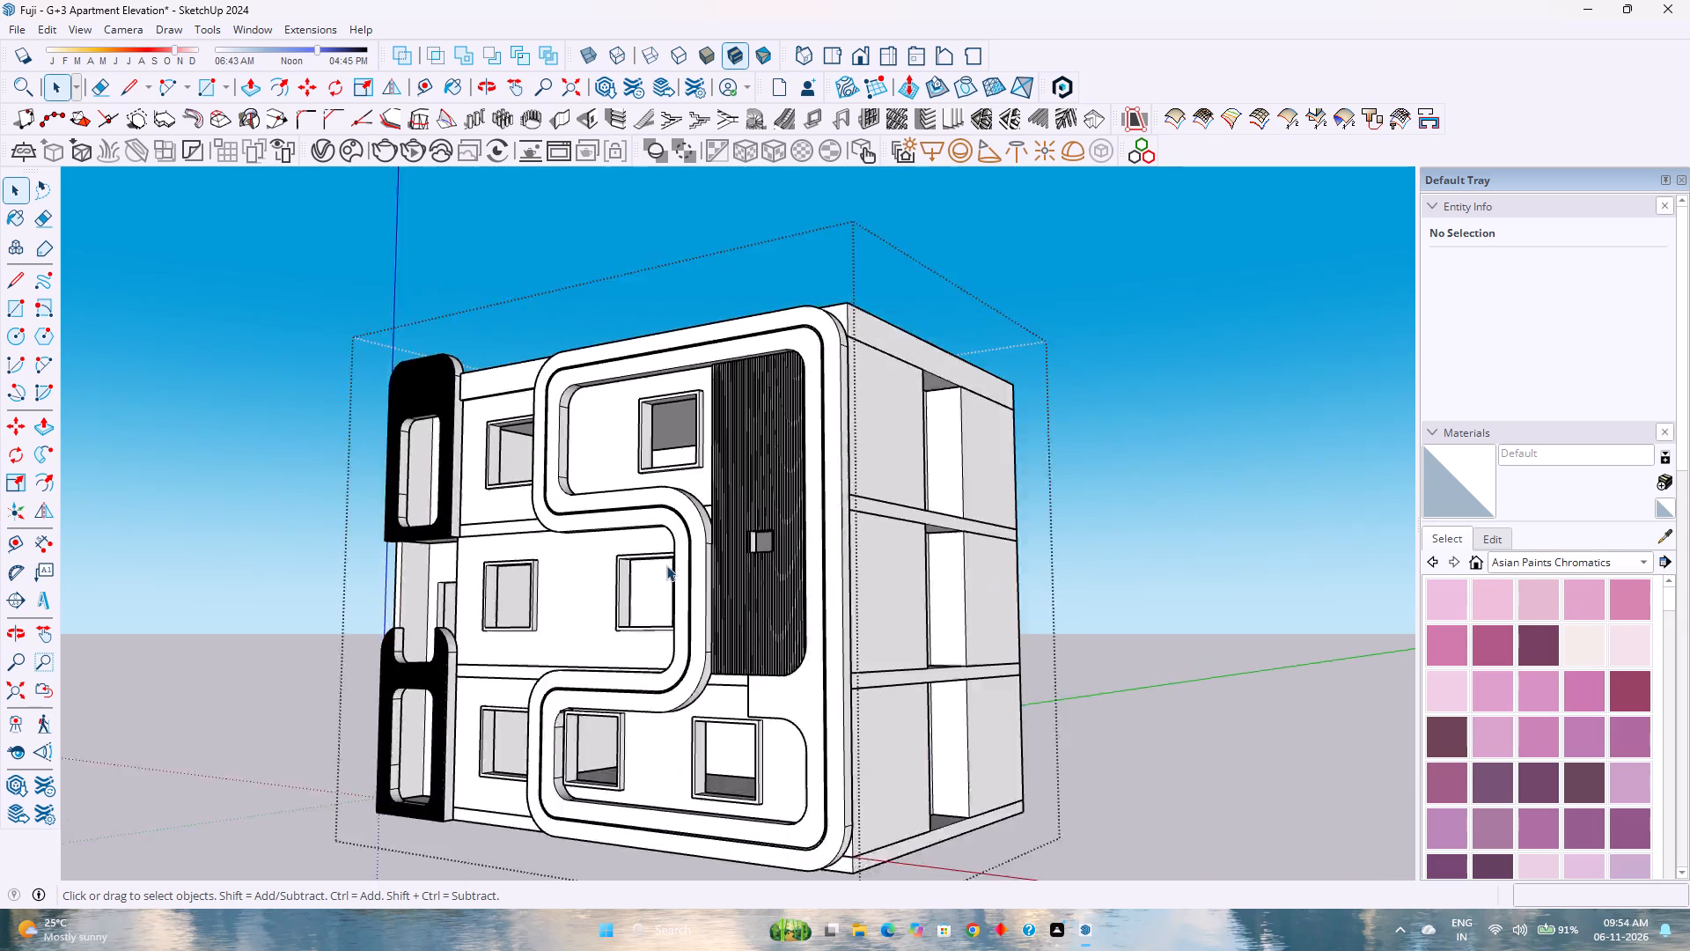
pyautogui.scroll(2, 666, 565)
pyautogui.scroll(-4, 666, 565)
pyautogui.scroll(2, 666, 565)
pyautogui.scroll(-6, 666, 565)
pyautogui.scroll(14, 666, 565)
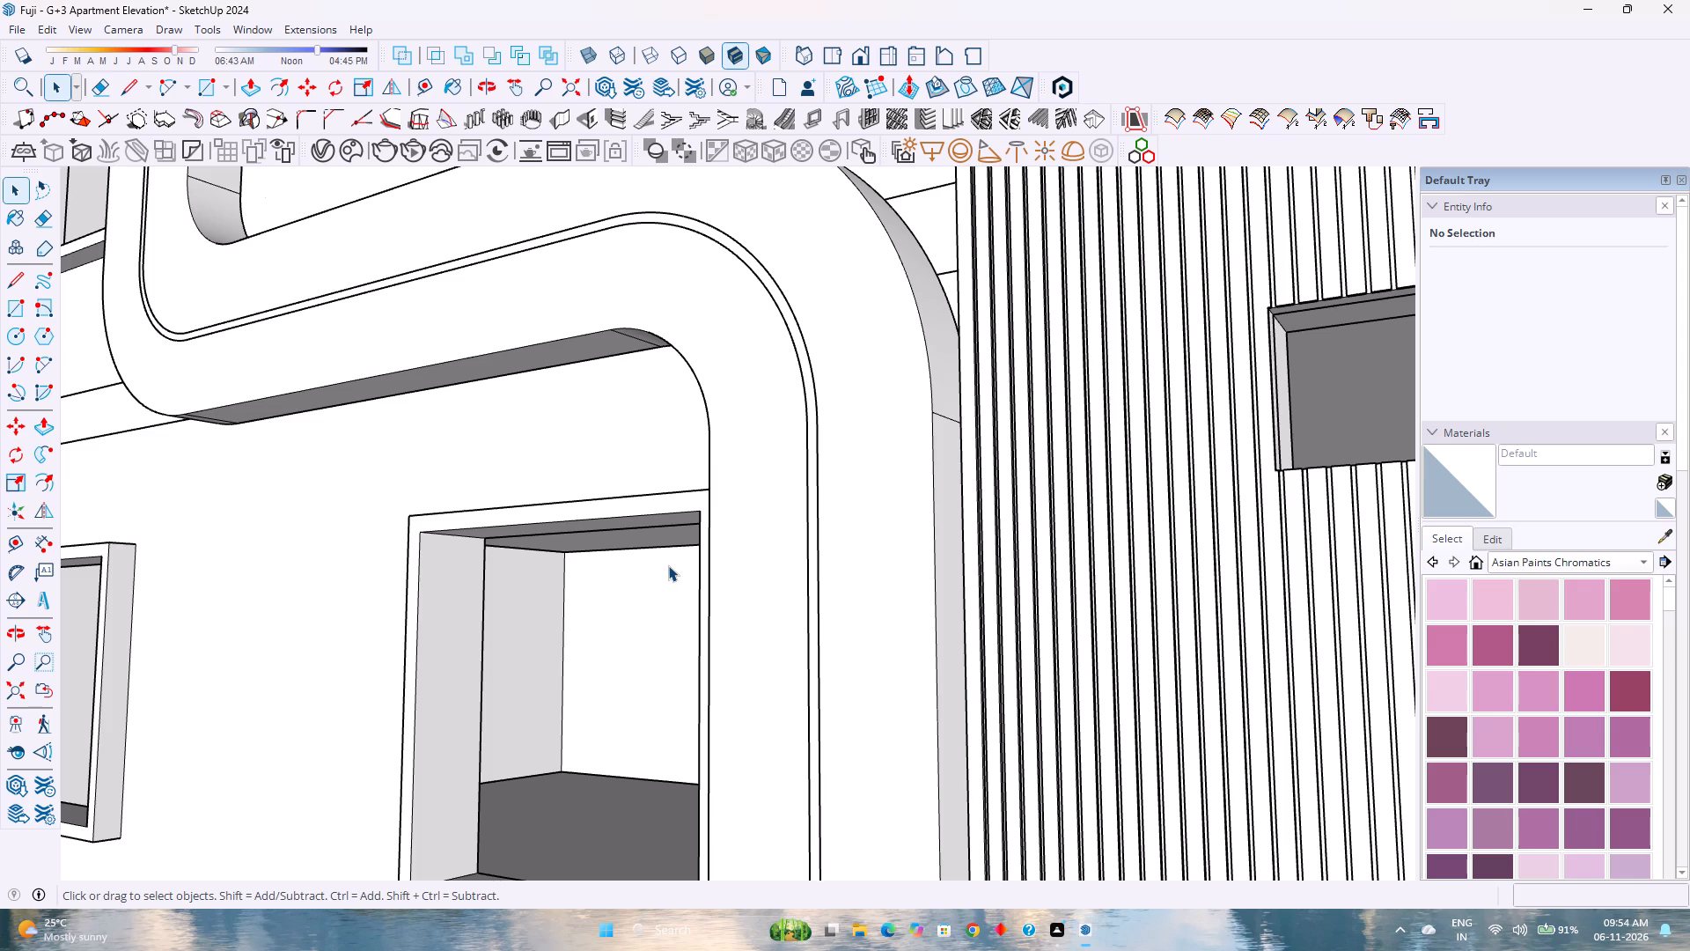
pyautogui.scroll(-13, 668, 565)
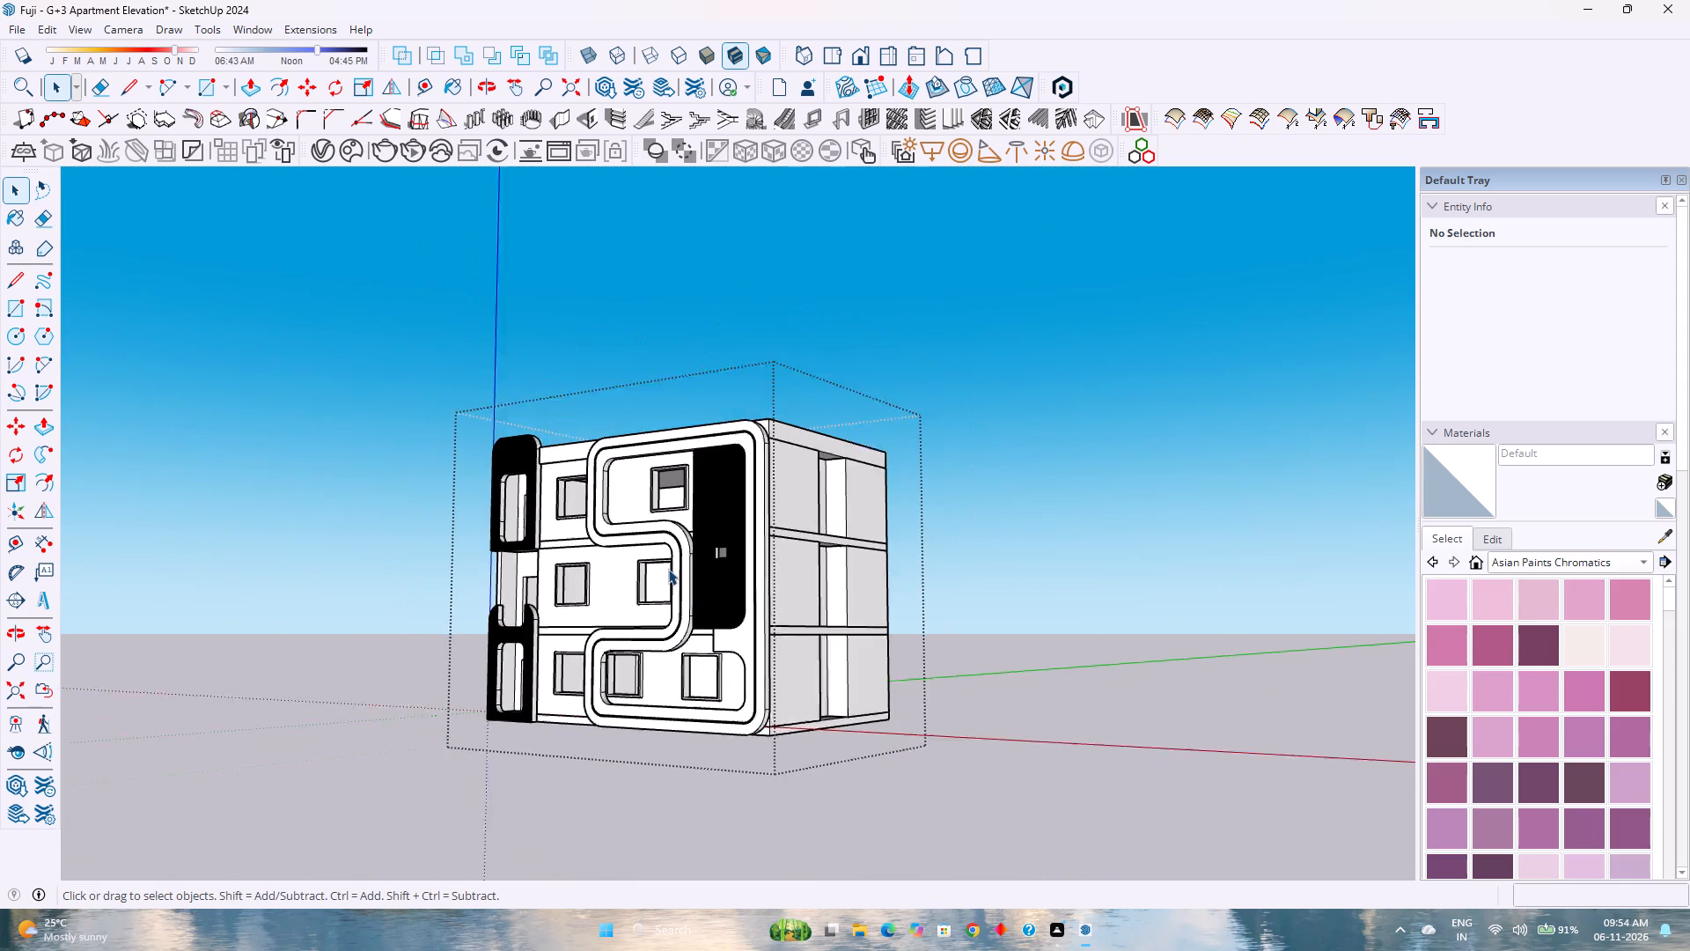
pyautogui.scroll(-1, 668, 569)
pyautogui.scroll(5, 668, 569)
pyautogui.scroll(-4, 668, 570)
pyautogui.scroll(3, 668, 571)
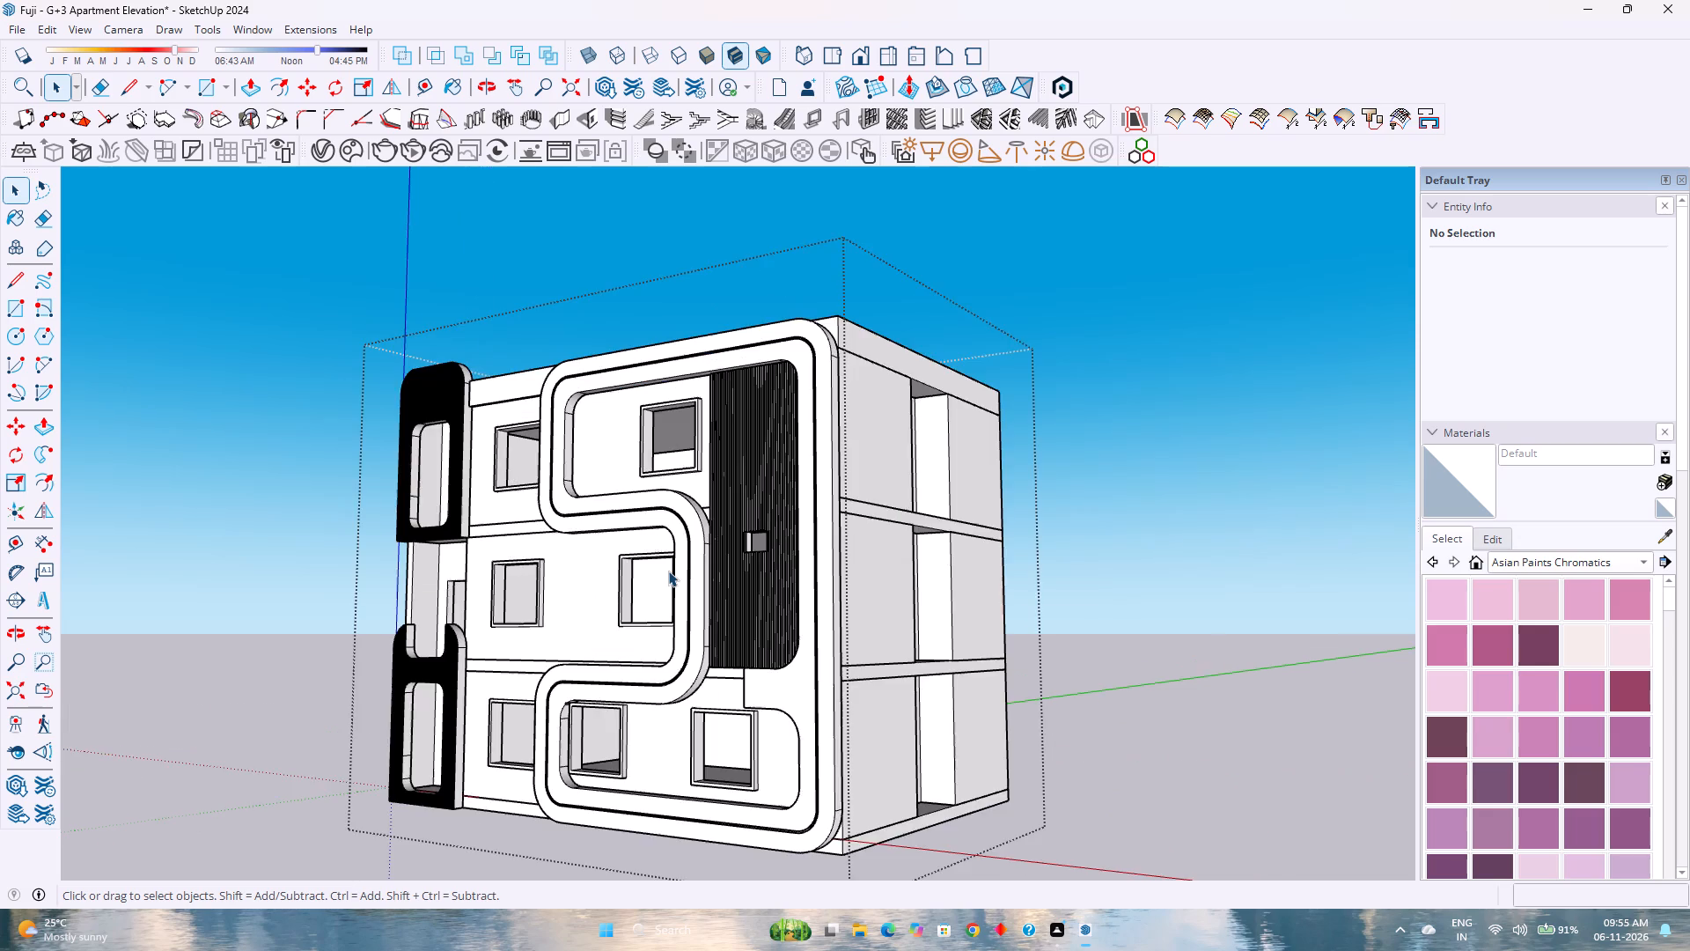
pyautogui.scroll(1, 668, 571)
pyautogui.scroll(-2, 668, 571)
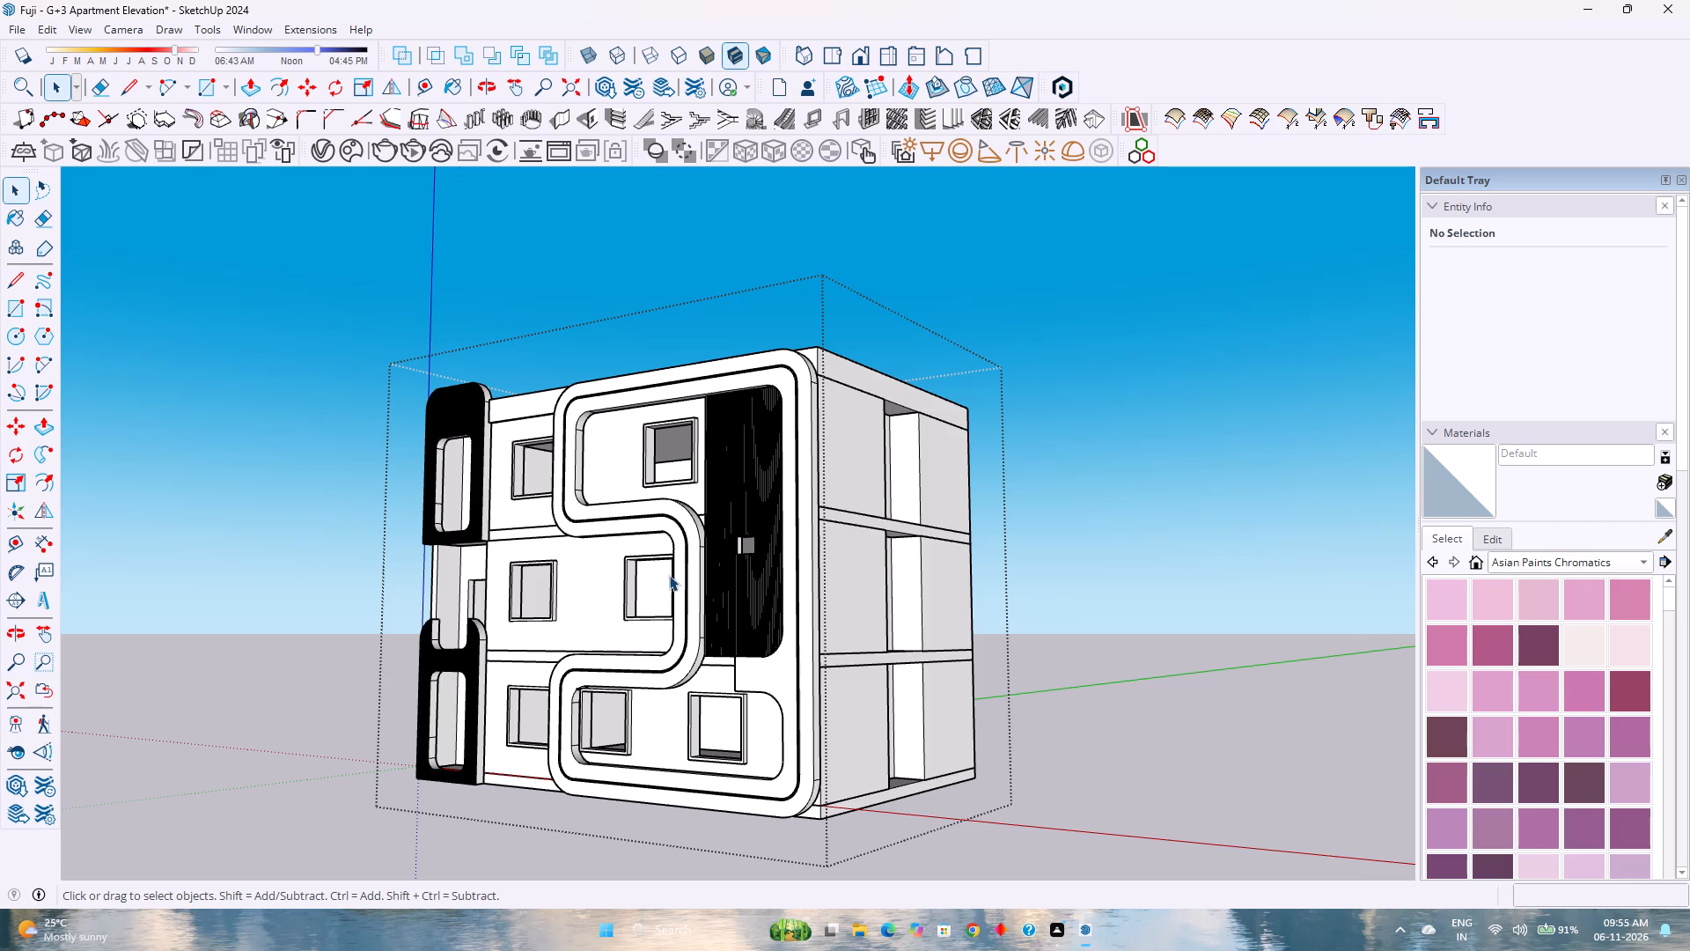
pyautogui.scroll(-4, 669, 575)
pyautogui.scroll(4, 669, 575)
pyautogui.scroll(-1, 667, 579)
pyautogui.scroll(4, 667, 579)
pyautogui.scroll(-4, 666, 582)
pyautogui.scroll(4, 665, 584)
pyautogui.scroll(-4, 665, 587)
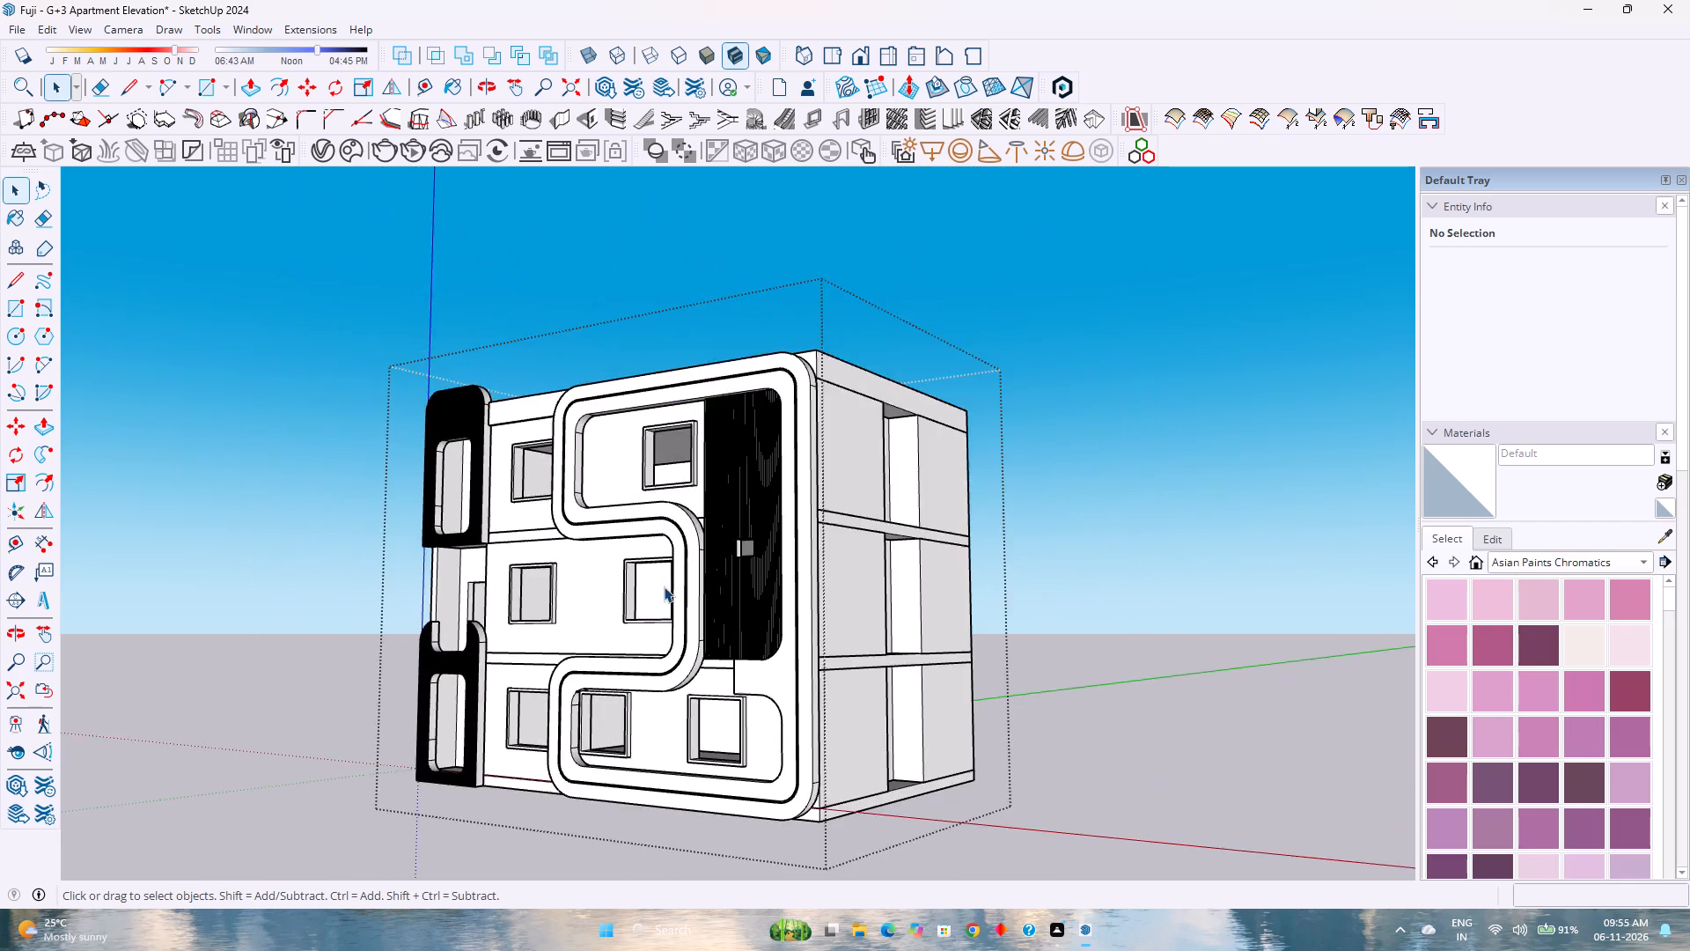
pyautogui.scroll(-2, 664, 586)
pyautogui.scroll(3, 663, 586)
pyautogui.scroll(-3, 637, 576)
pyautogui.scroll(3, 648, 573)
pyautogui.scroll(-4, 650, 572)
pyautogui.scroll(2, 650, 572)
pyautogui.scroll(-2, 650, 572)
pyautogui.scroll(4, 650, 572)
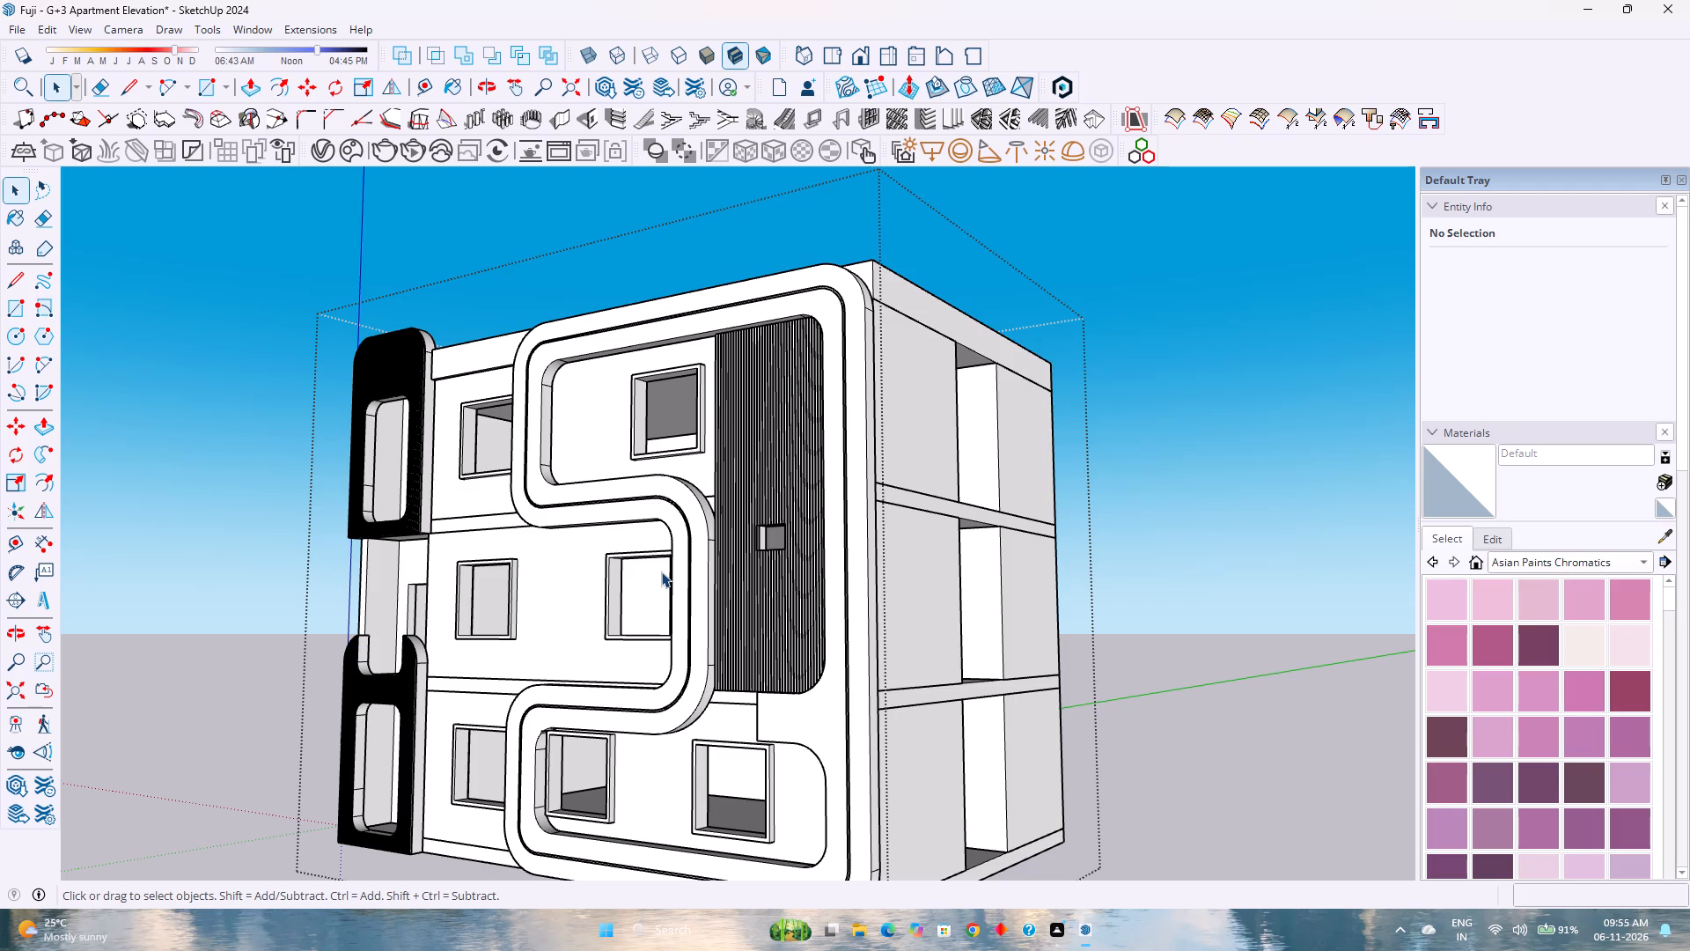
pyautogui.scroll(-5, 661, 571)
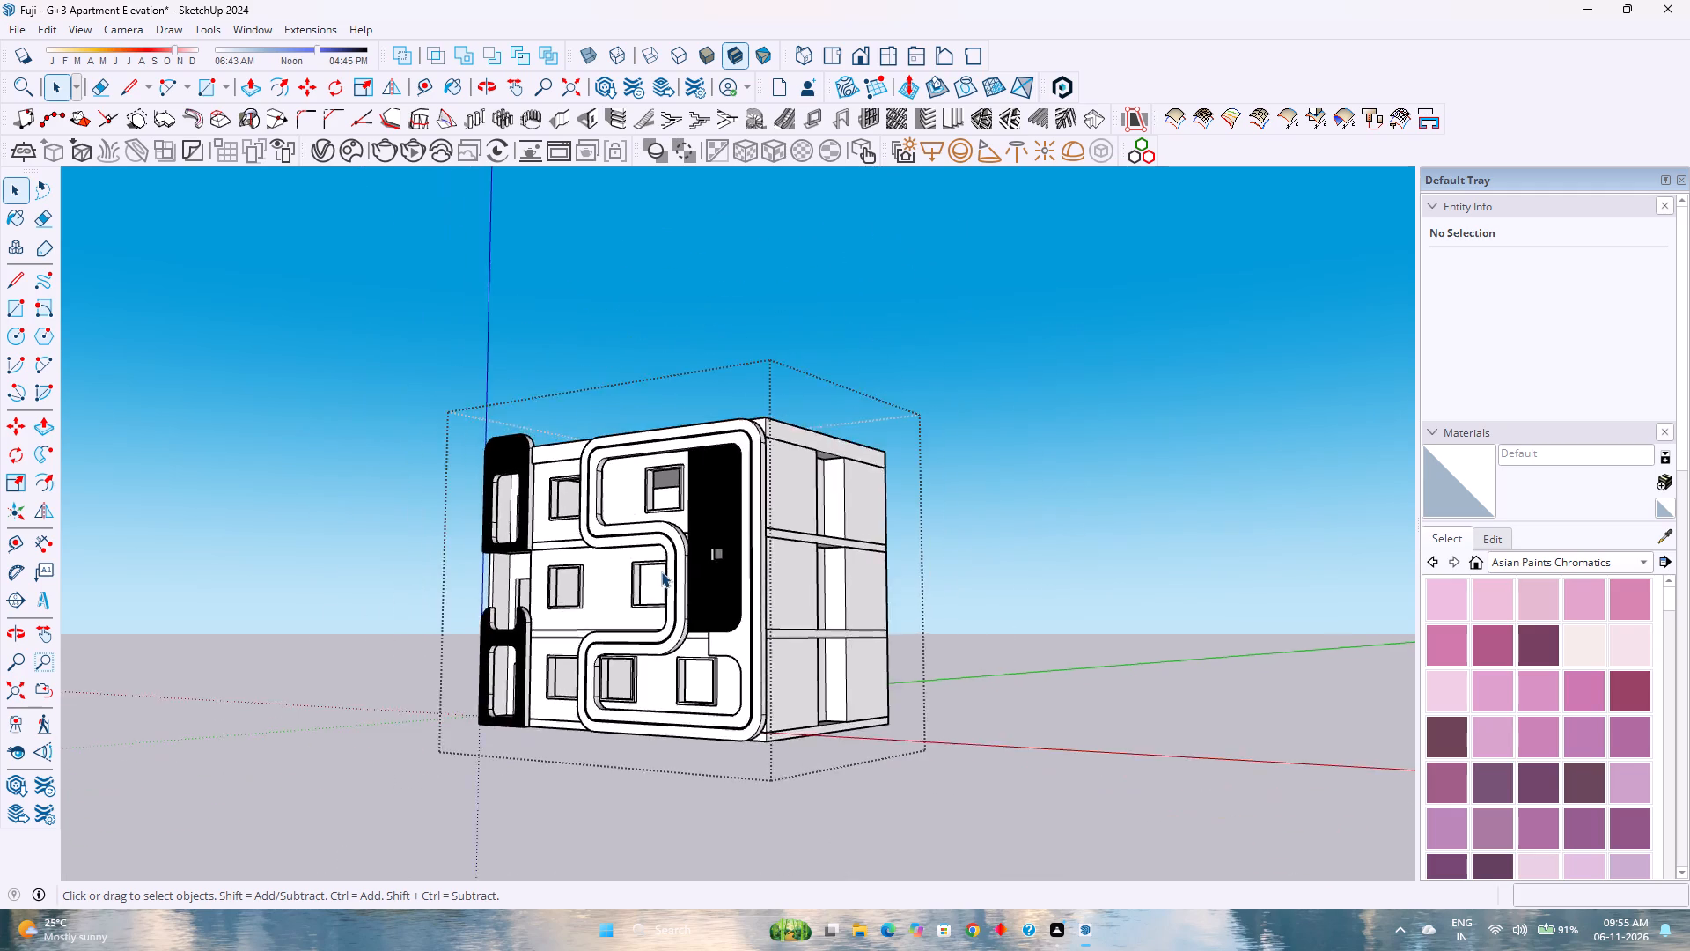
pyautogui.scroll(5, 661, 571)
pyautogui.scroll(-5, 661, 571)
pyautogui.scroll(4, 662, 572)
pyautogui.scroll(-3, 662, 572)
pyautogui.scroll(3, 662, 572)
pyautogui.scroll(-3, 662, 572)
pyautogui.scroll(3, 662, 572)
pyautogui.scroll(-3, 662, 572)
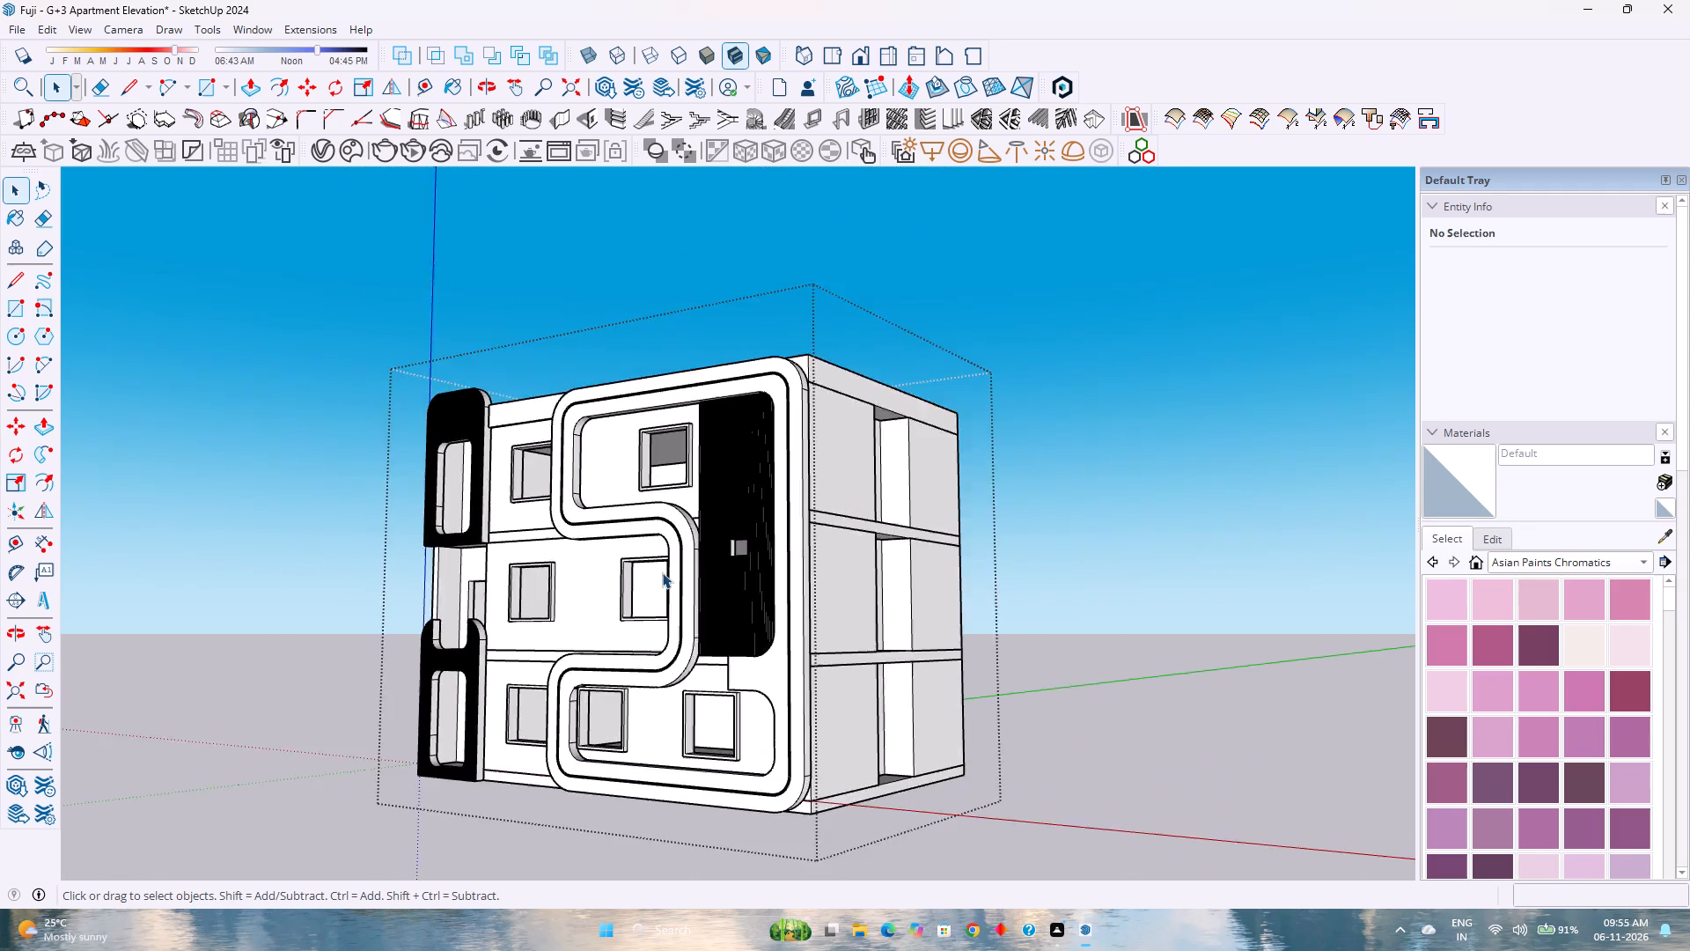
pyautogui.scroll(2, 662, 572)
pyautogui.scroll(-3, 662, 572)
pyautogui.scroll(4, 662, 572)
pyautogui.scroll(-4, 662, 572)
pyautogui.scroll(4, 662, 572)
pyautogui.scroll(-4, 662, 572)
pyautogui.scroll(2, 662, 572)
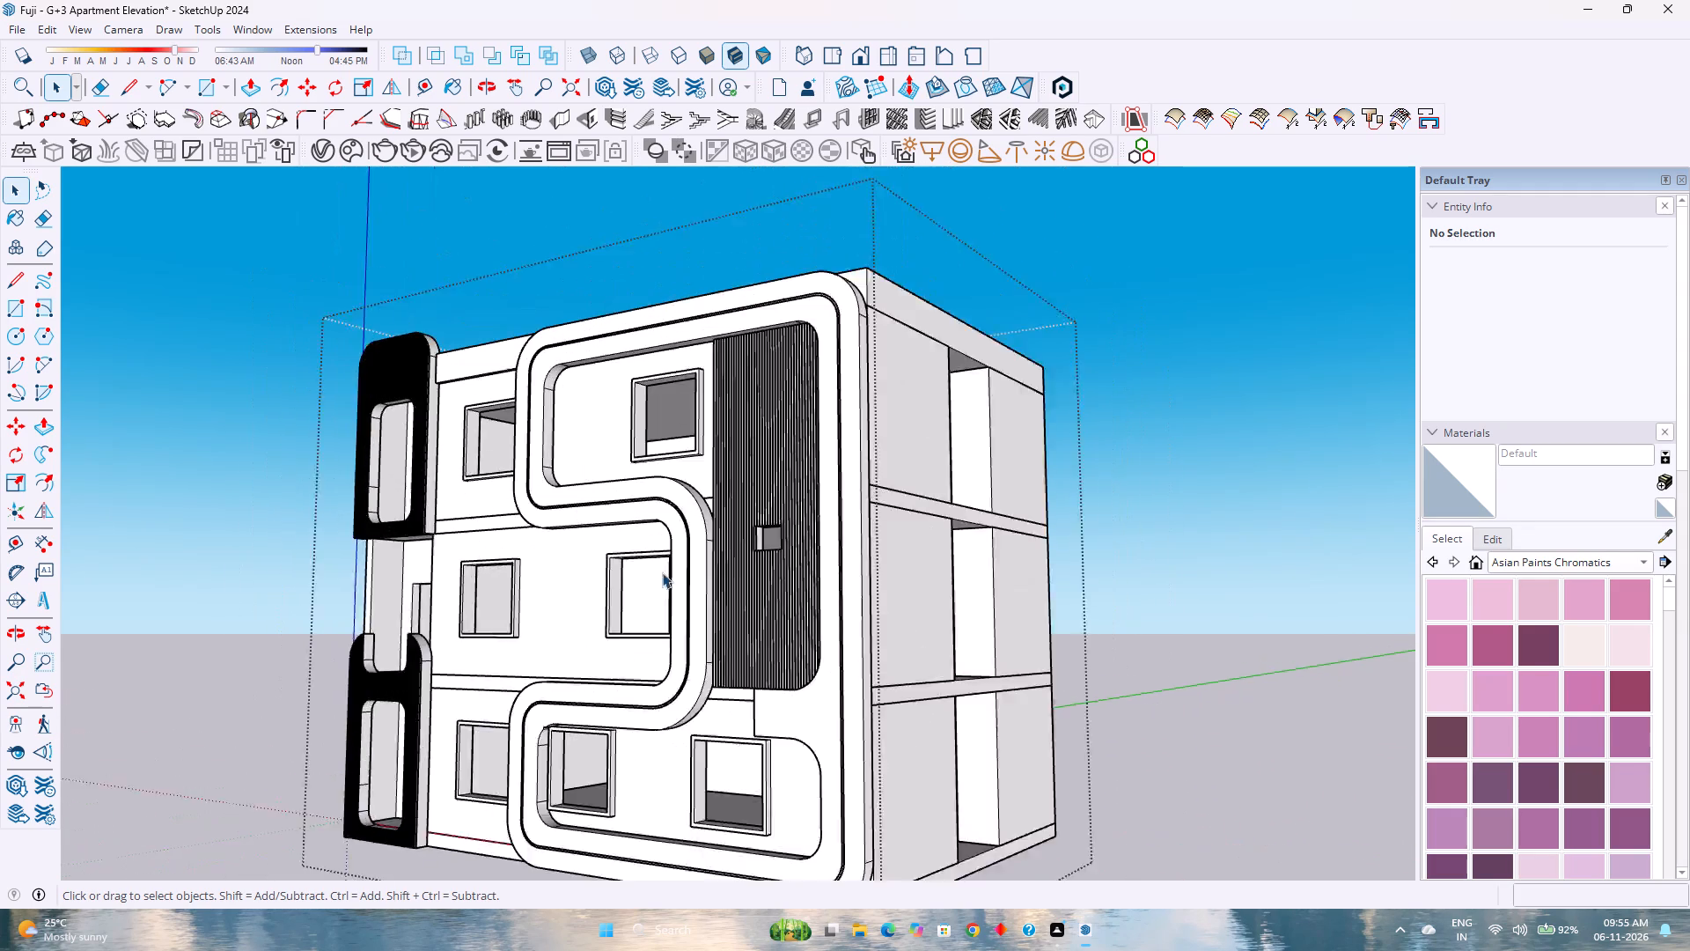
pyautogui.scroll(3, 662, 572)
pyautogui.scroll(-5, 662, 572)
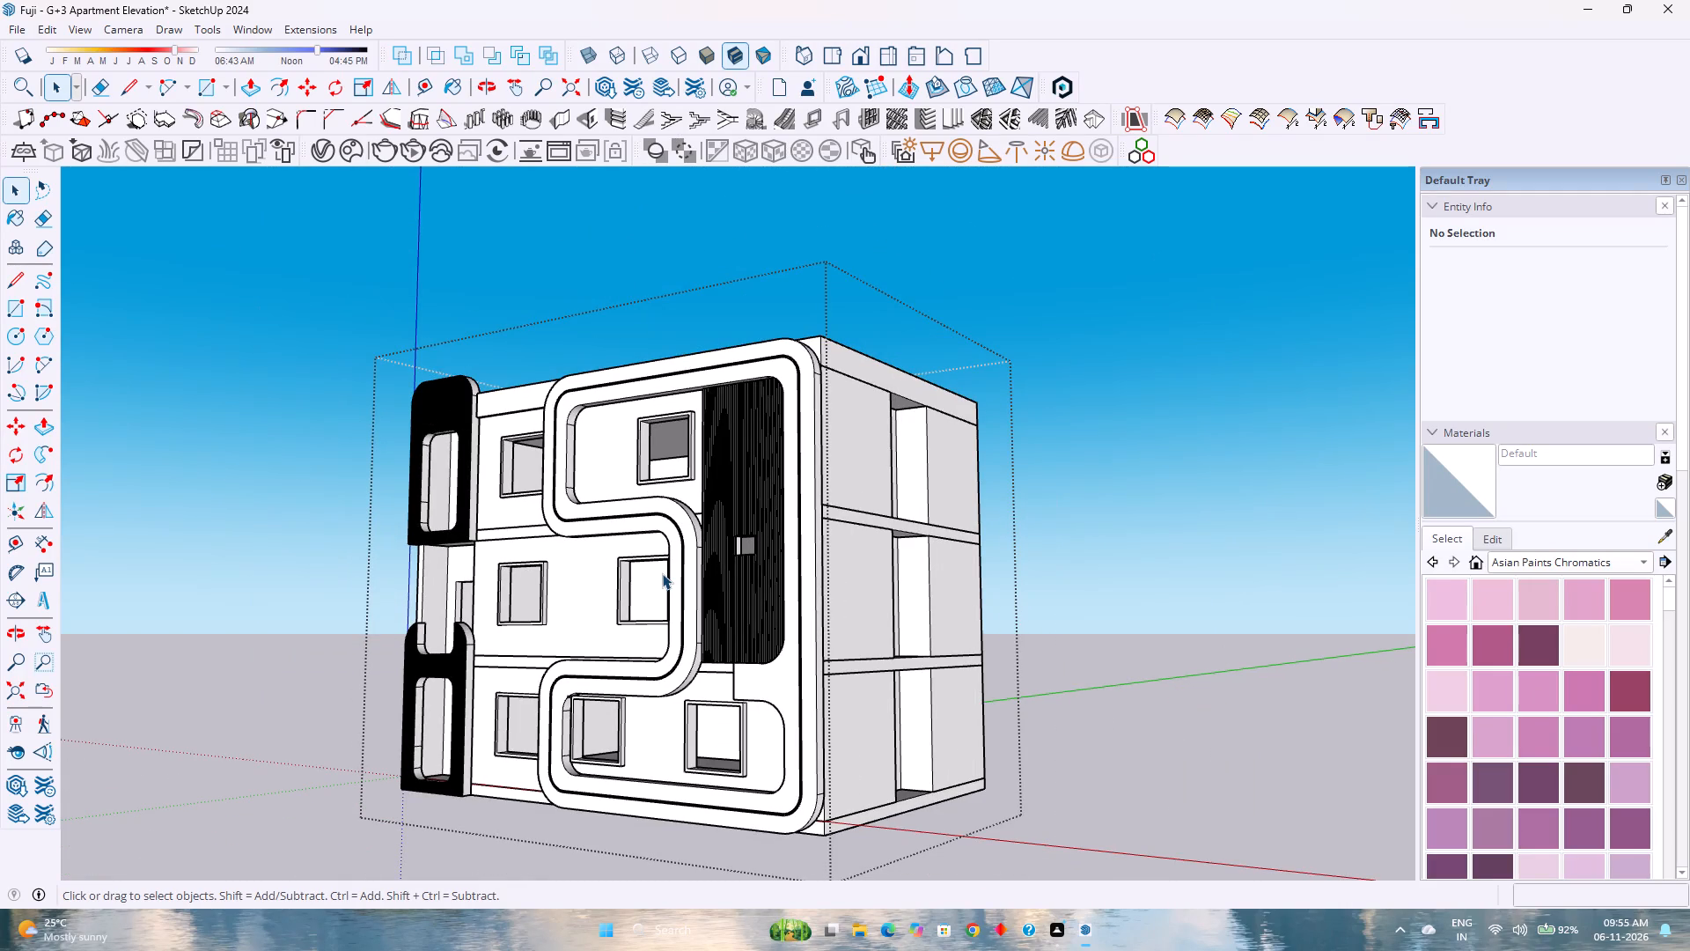
# Examine the front facade's curved frame, middle-storey windows and louvred panel both close up and at full-building scale.
pyautogui.scroll(4, 662, 573)
pyautogui.scroll(-4, 662, 573)
pyautogui.scroll(4, 662, 573)
pyautogui.scroll(-5, 662, 573)
pyautogui.scroll(4, 662, 573)
pyautogui.scroll(-2, 661, 575)
pyautogui.scroll(2, 660, 577)
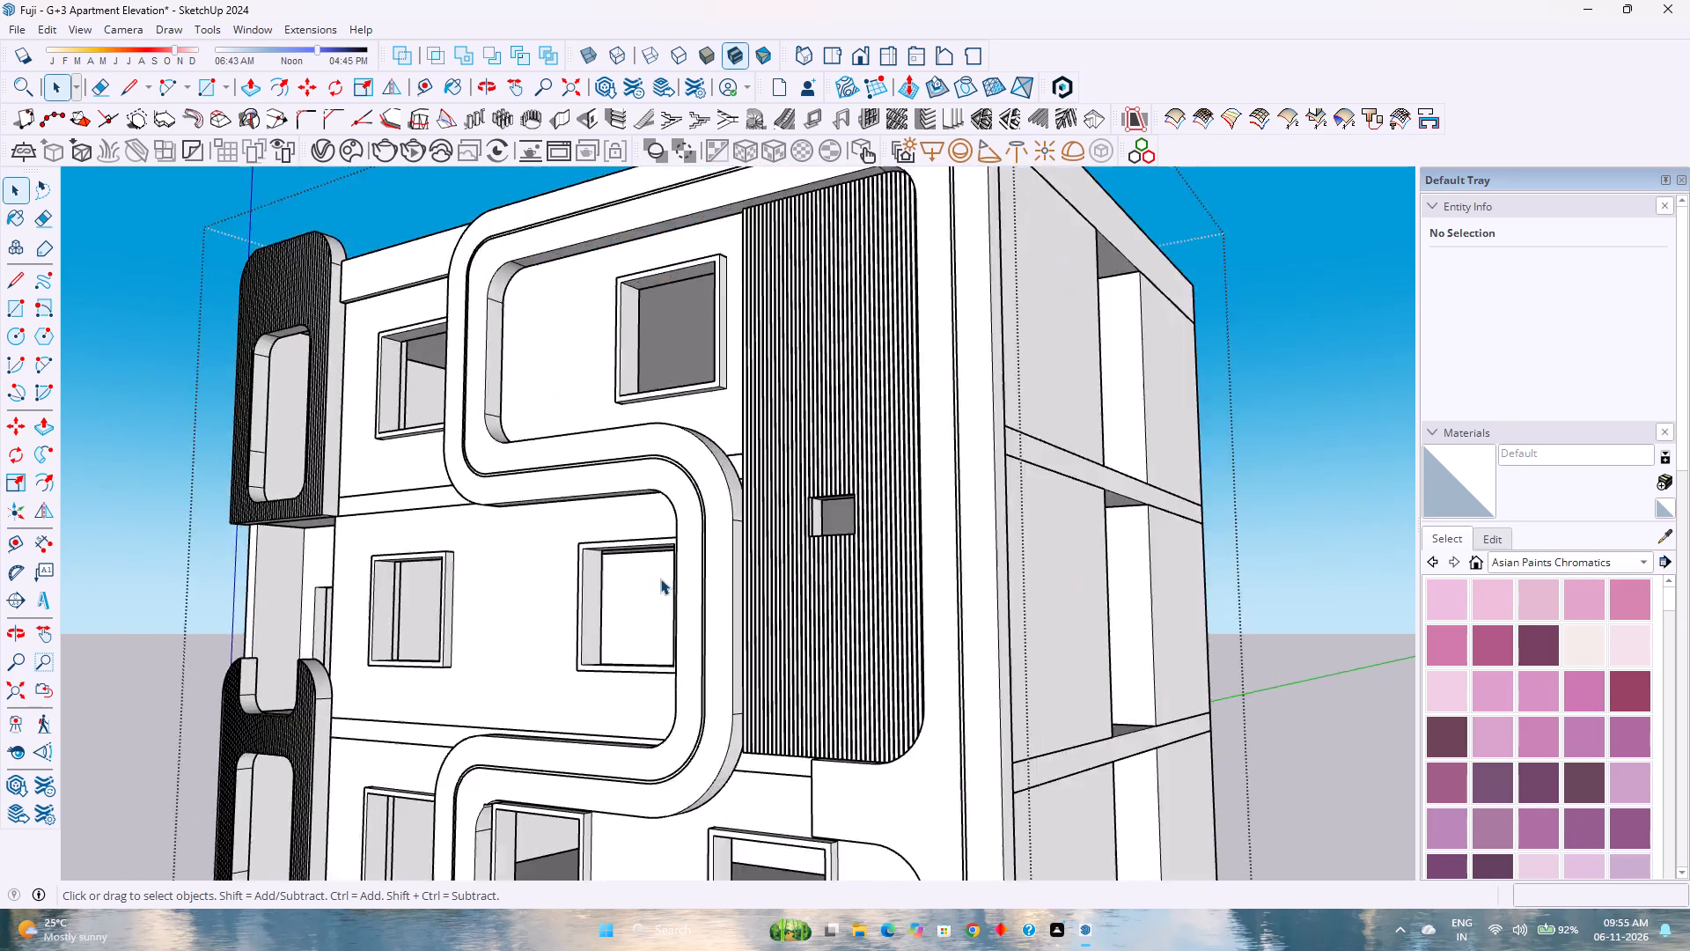
pyautogui.scroll(-2, 660, 579)
pyautogui.scroll(3, 660, 579)
pyautogui.scroll(-4, 660, 579)
pyautogui.scroll(3, 660, 579)
pyautogui.scroll(-2, 660, 580)
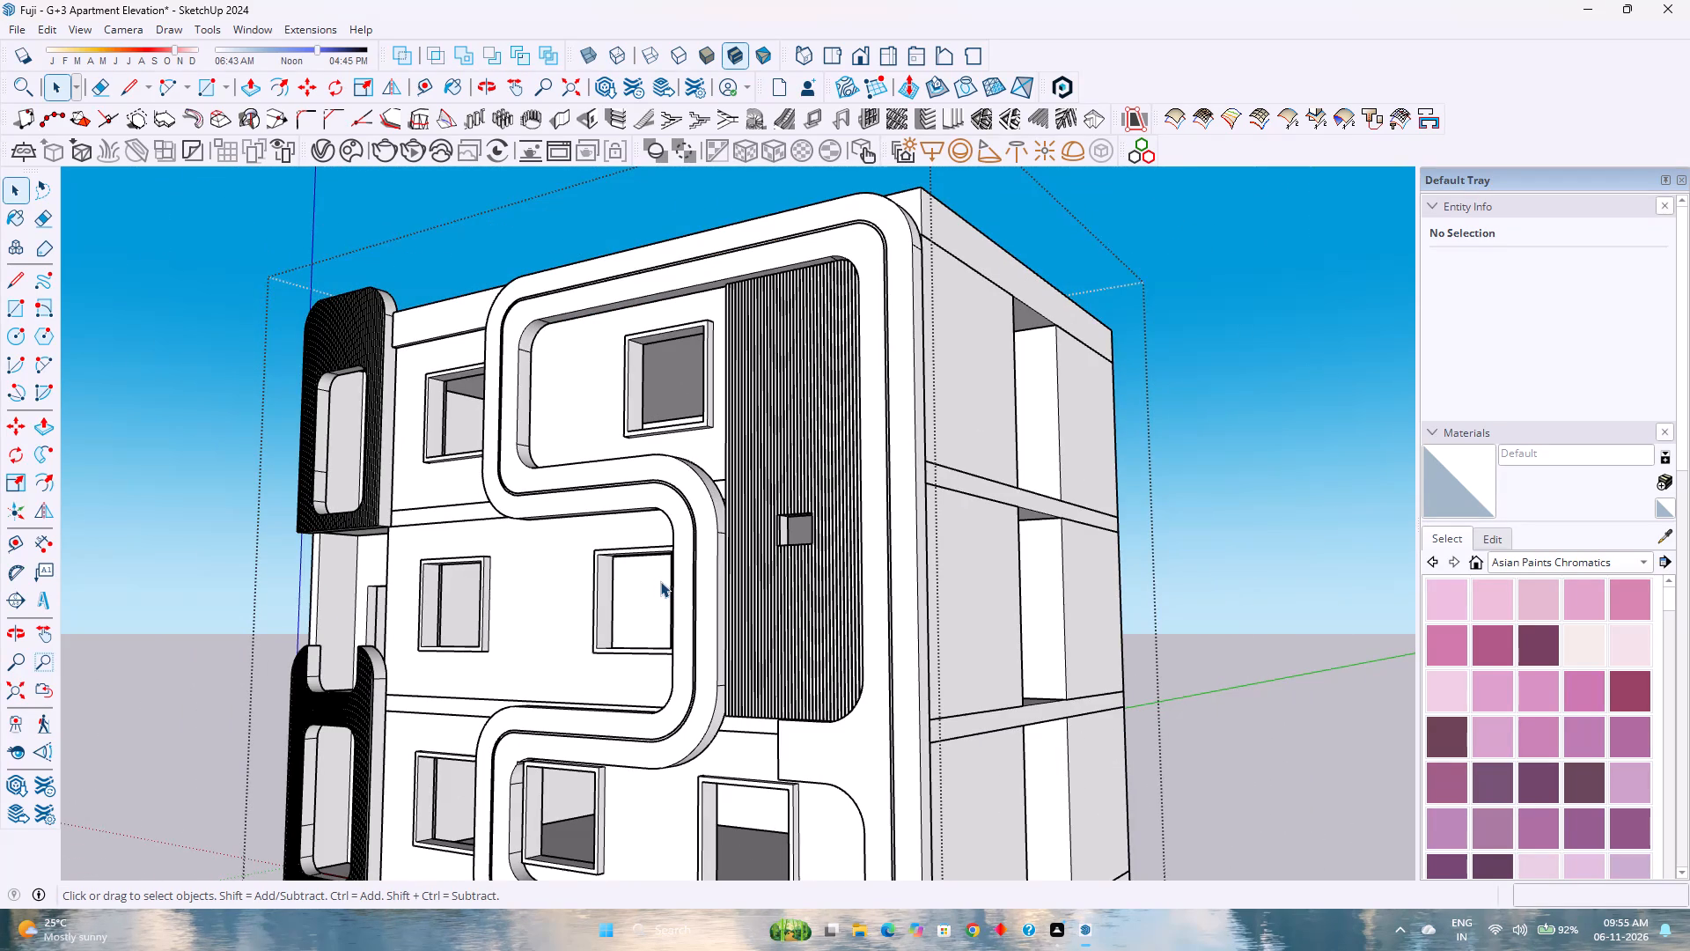
pyautogui.scroll(4, 660, 581)
pyautogui.scroll(-9, 660, 581)
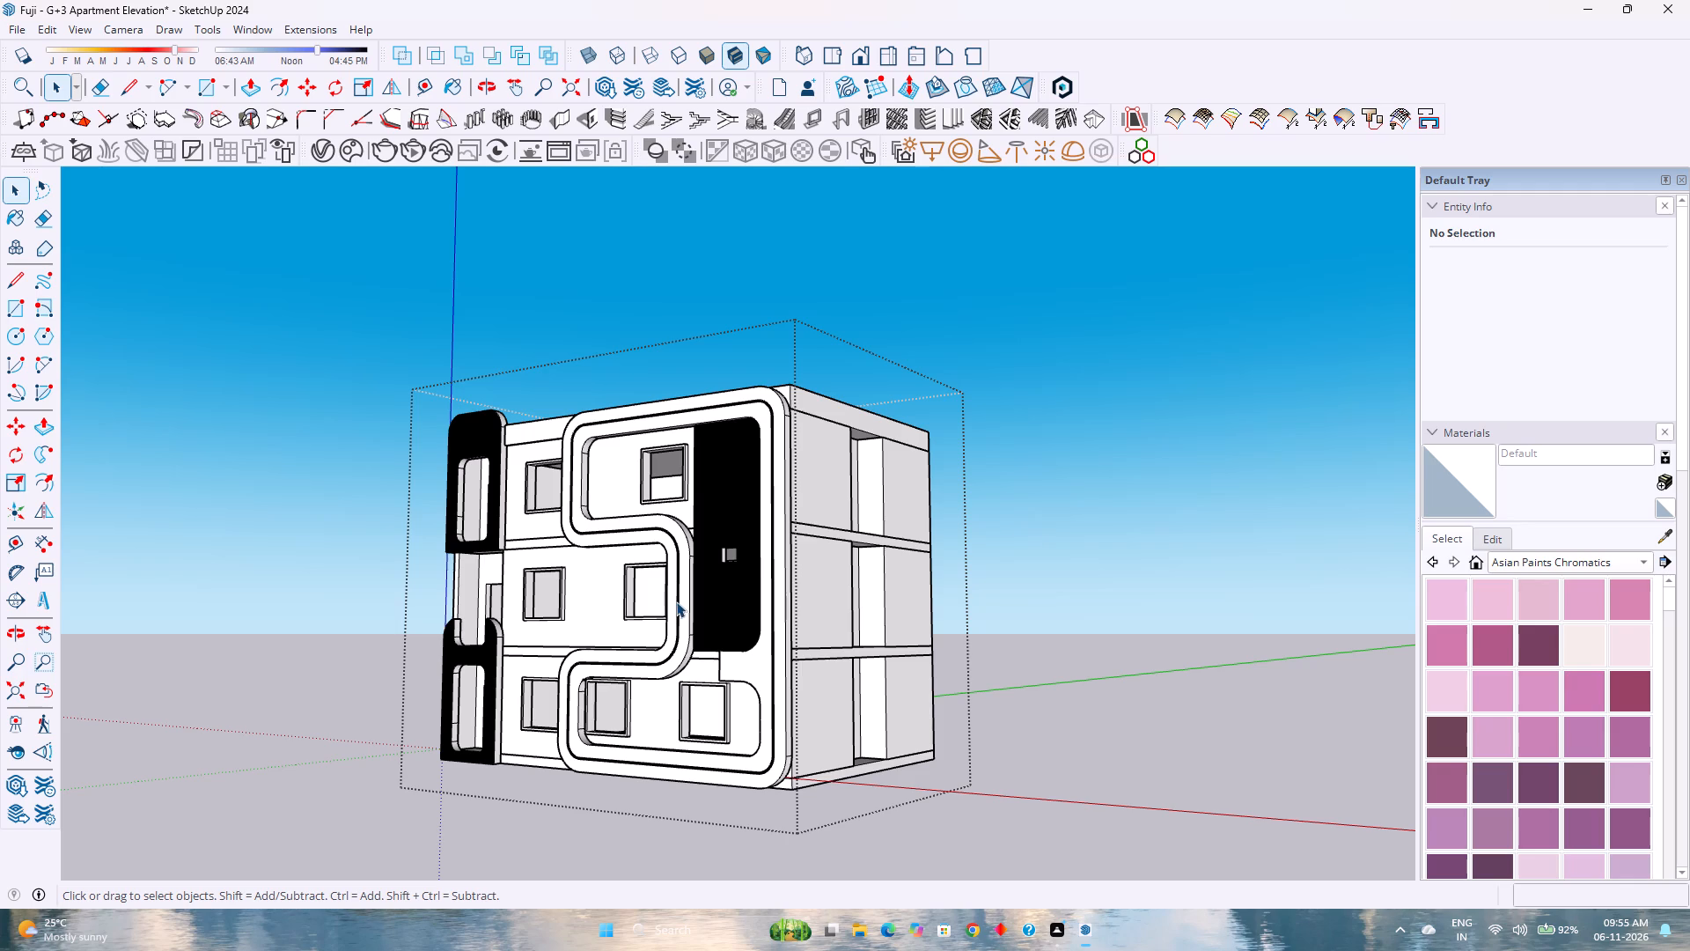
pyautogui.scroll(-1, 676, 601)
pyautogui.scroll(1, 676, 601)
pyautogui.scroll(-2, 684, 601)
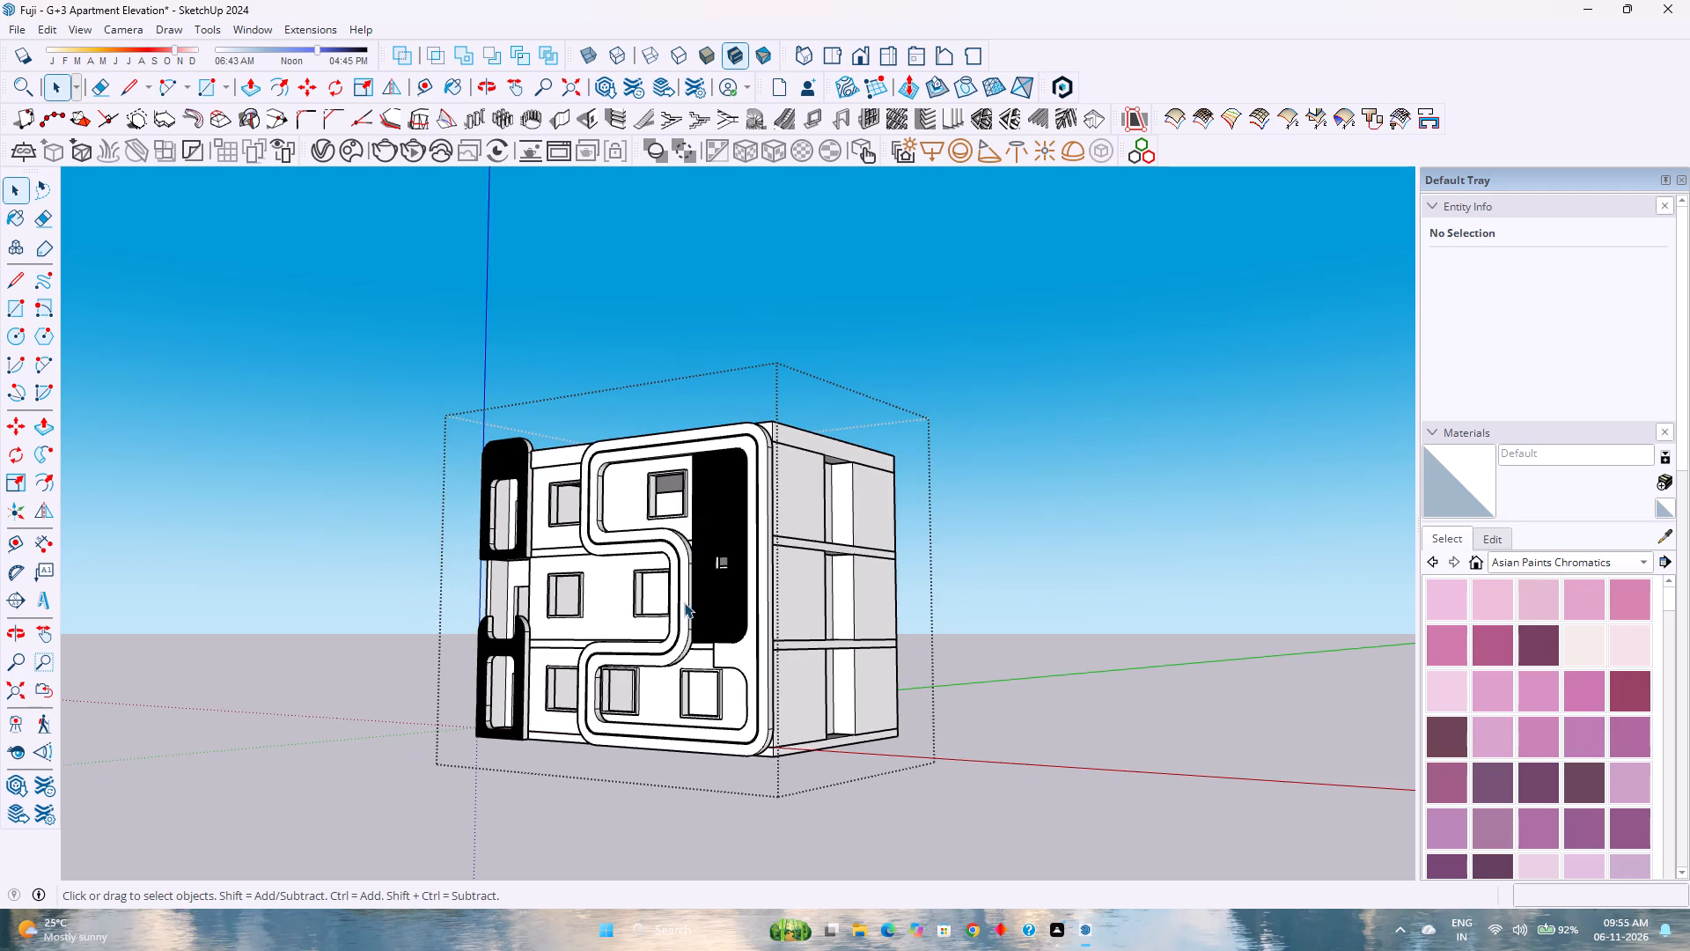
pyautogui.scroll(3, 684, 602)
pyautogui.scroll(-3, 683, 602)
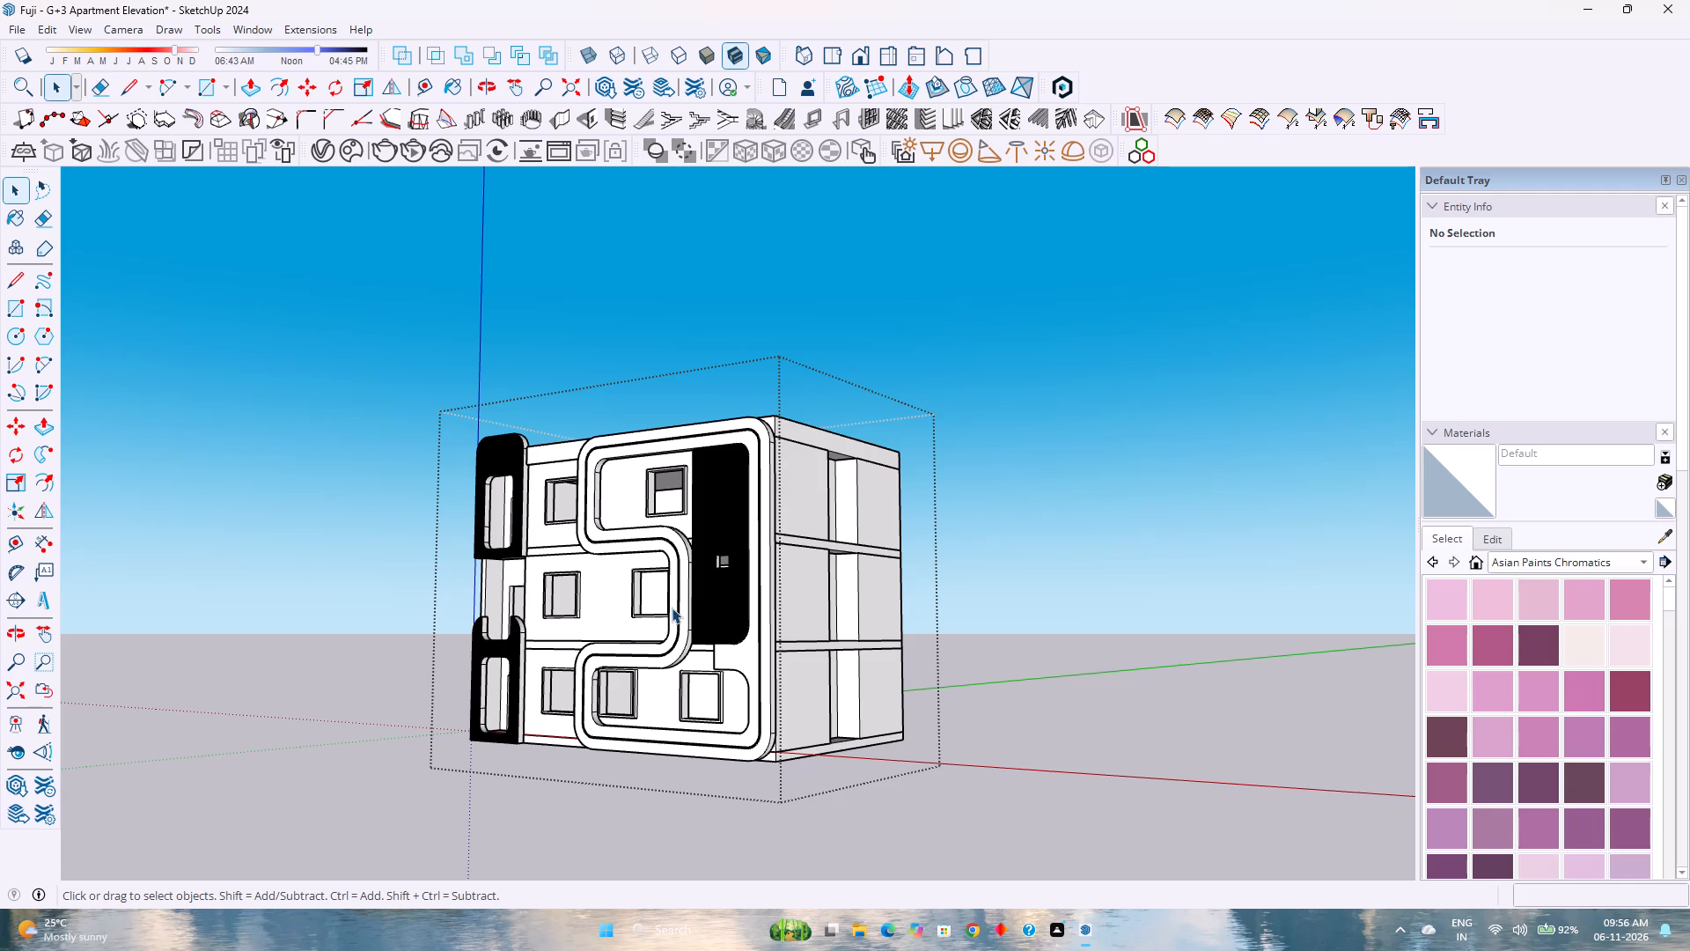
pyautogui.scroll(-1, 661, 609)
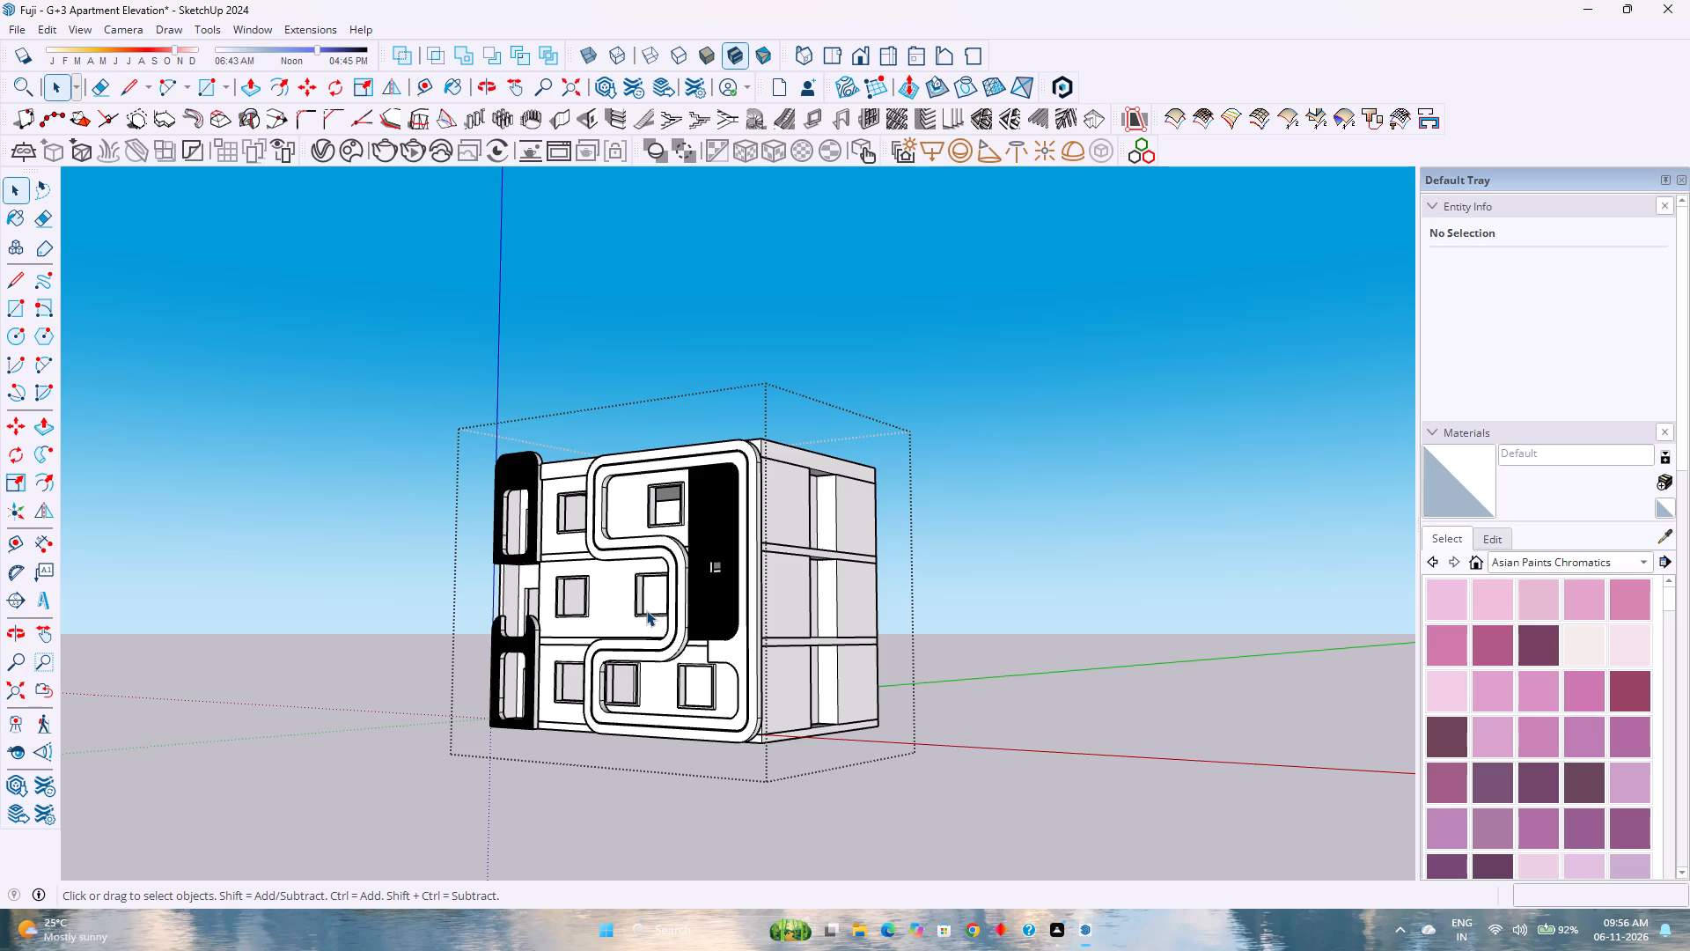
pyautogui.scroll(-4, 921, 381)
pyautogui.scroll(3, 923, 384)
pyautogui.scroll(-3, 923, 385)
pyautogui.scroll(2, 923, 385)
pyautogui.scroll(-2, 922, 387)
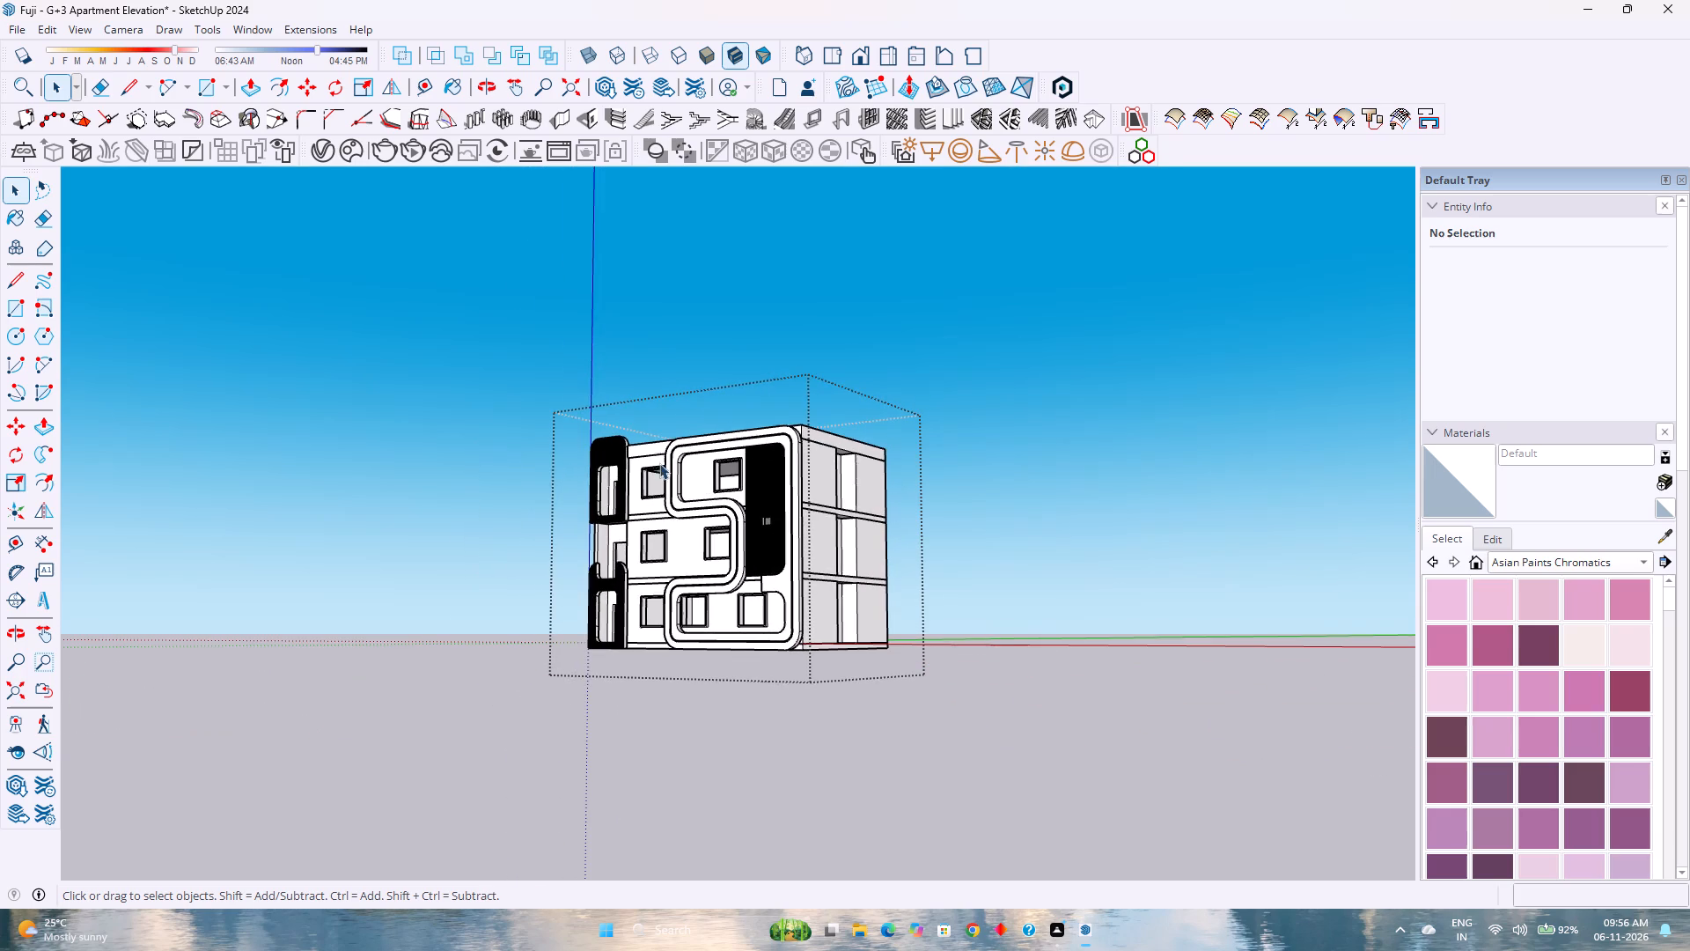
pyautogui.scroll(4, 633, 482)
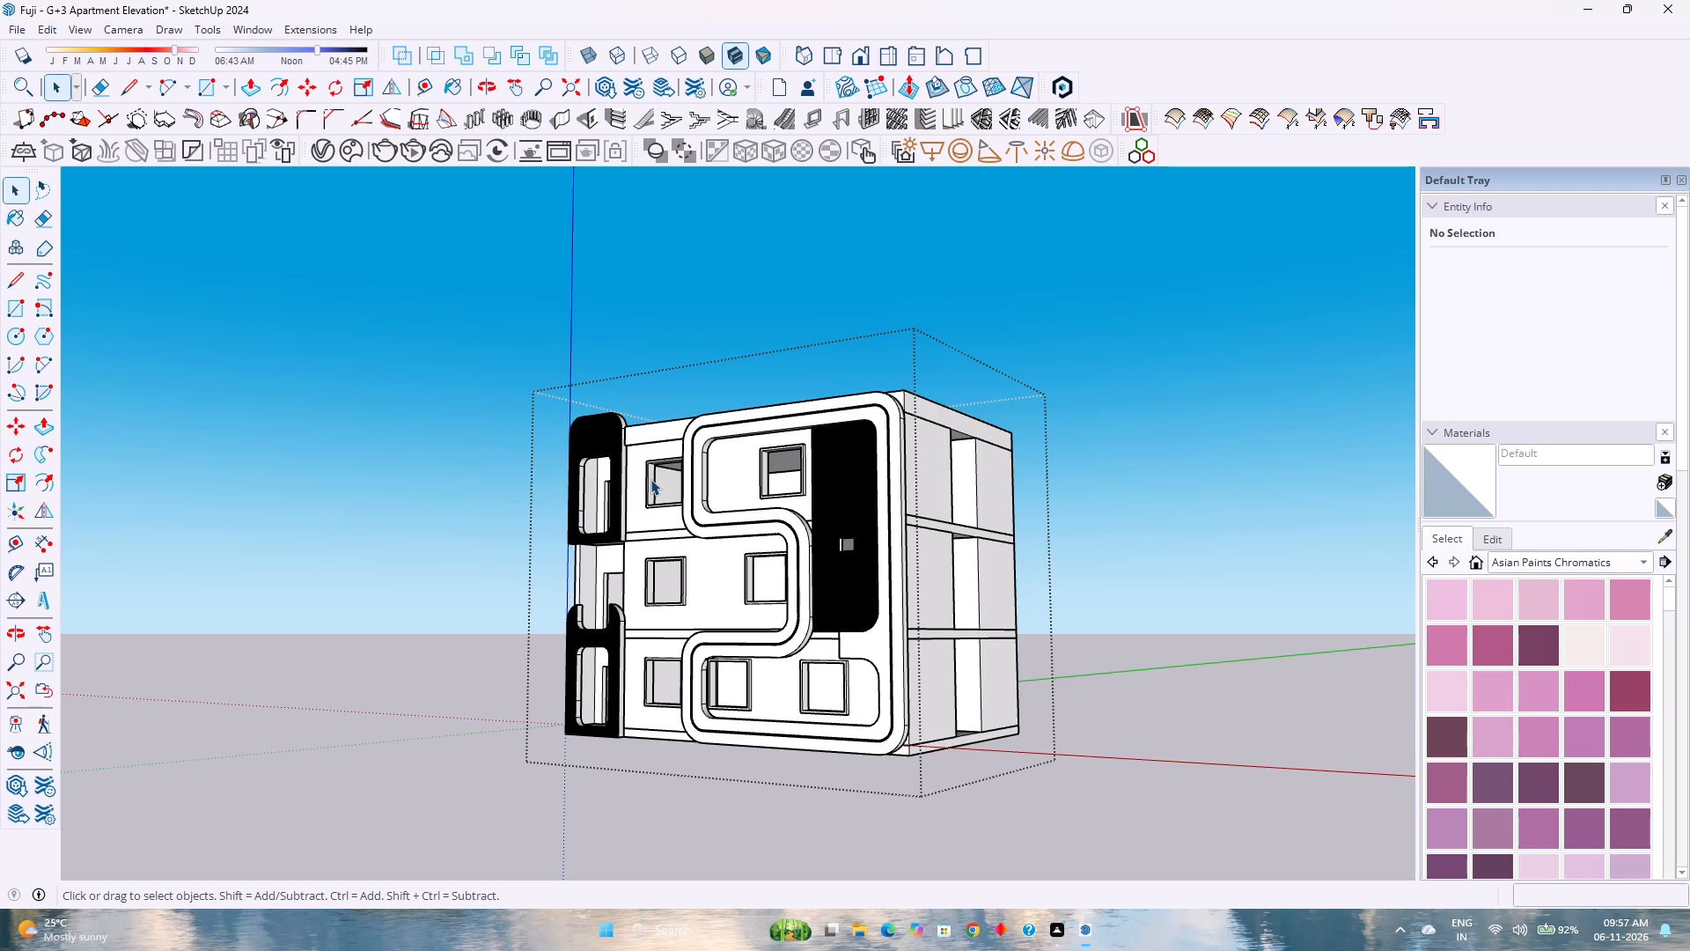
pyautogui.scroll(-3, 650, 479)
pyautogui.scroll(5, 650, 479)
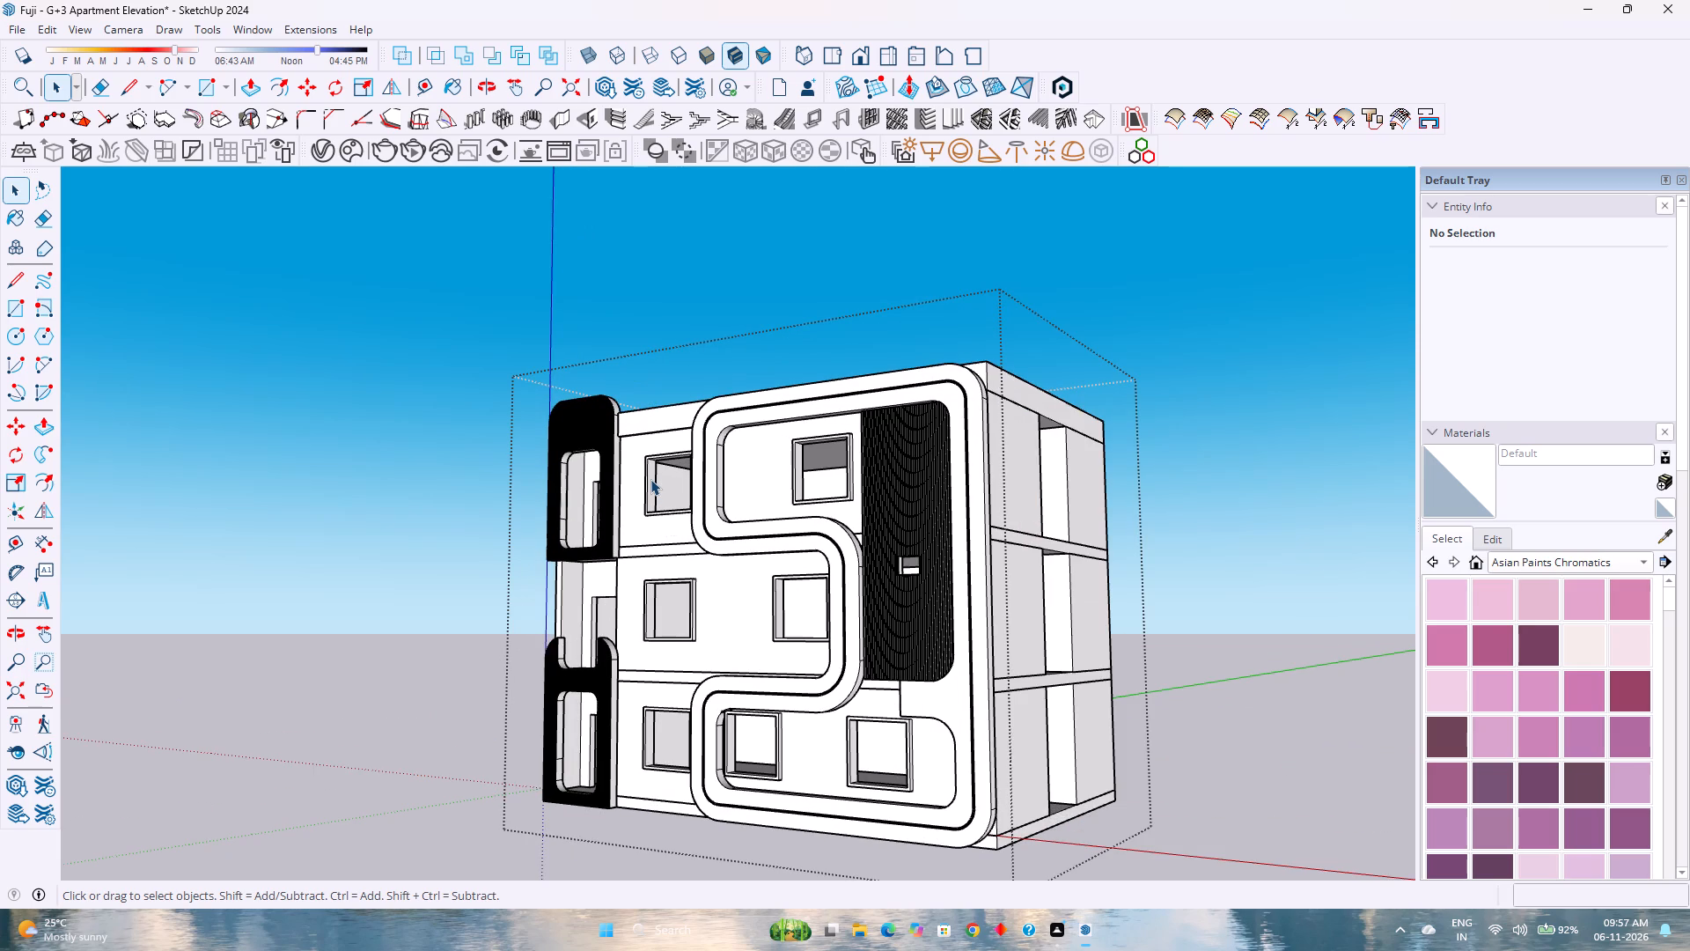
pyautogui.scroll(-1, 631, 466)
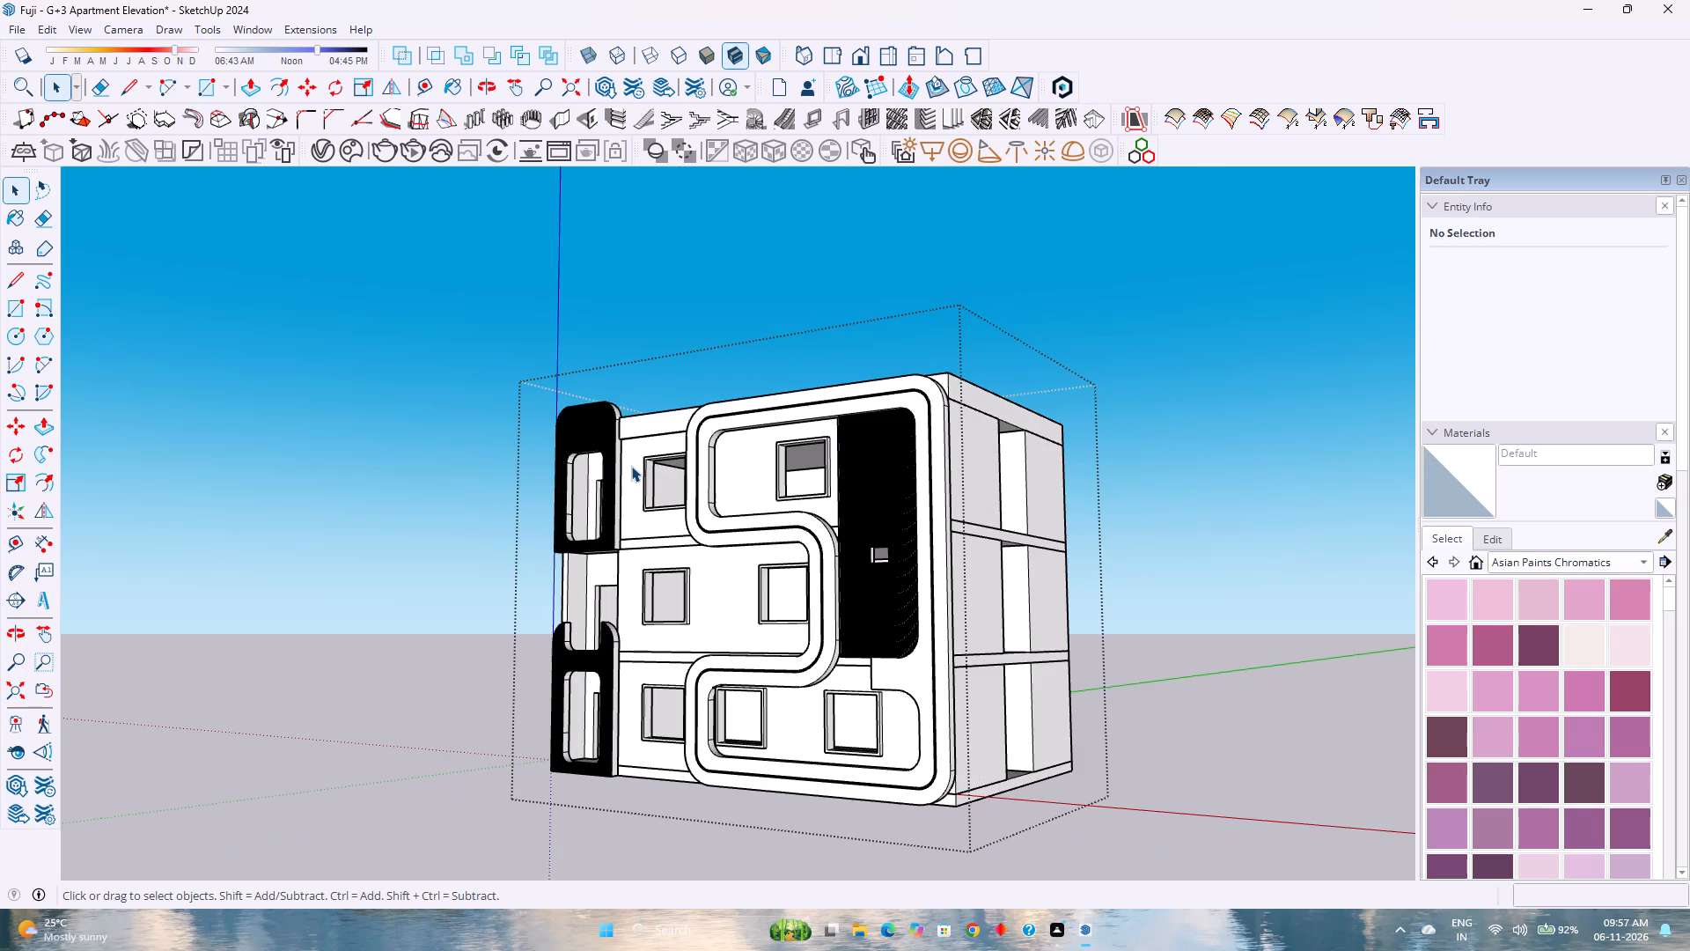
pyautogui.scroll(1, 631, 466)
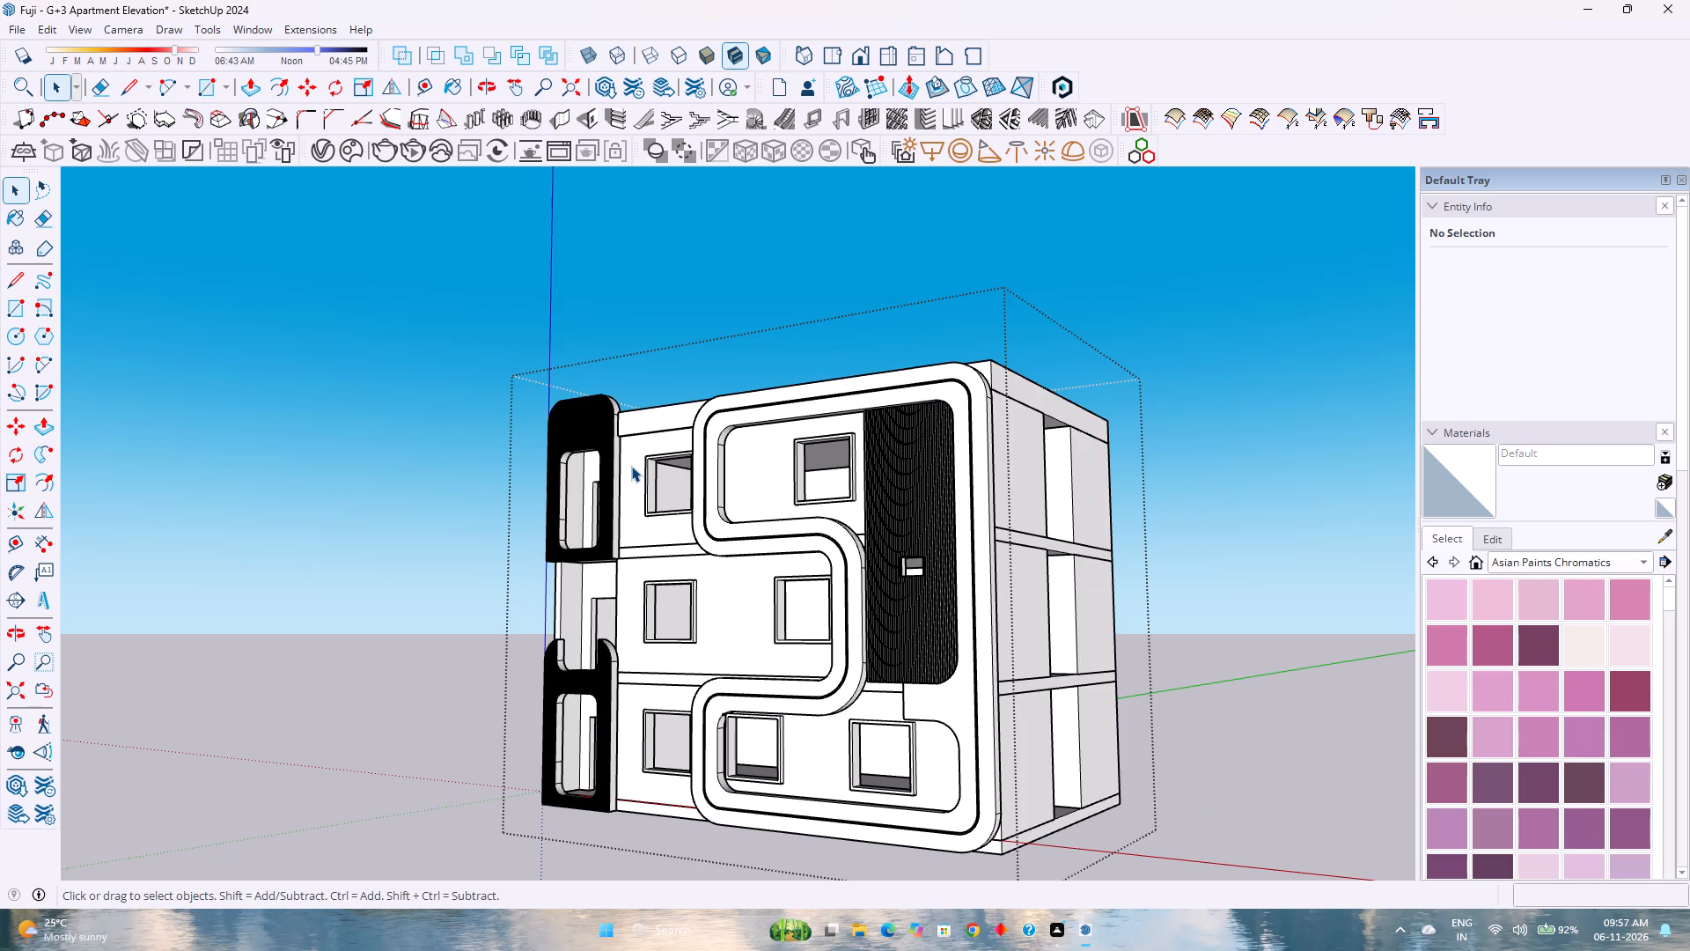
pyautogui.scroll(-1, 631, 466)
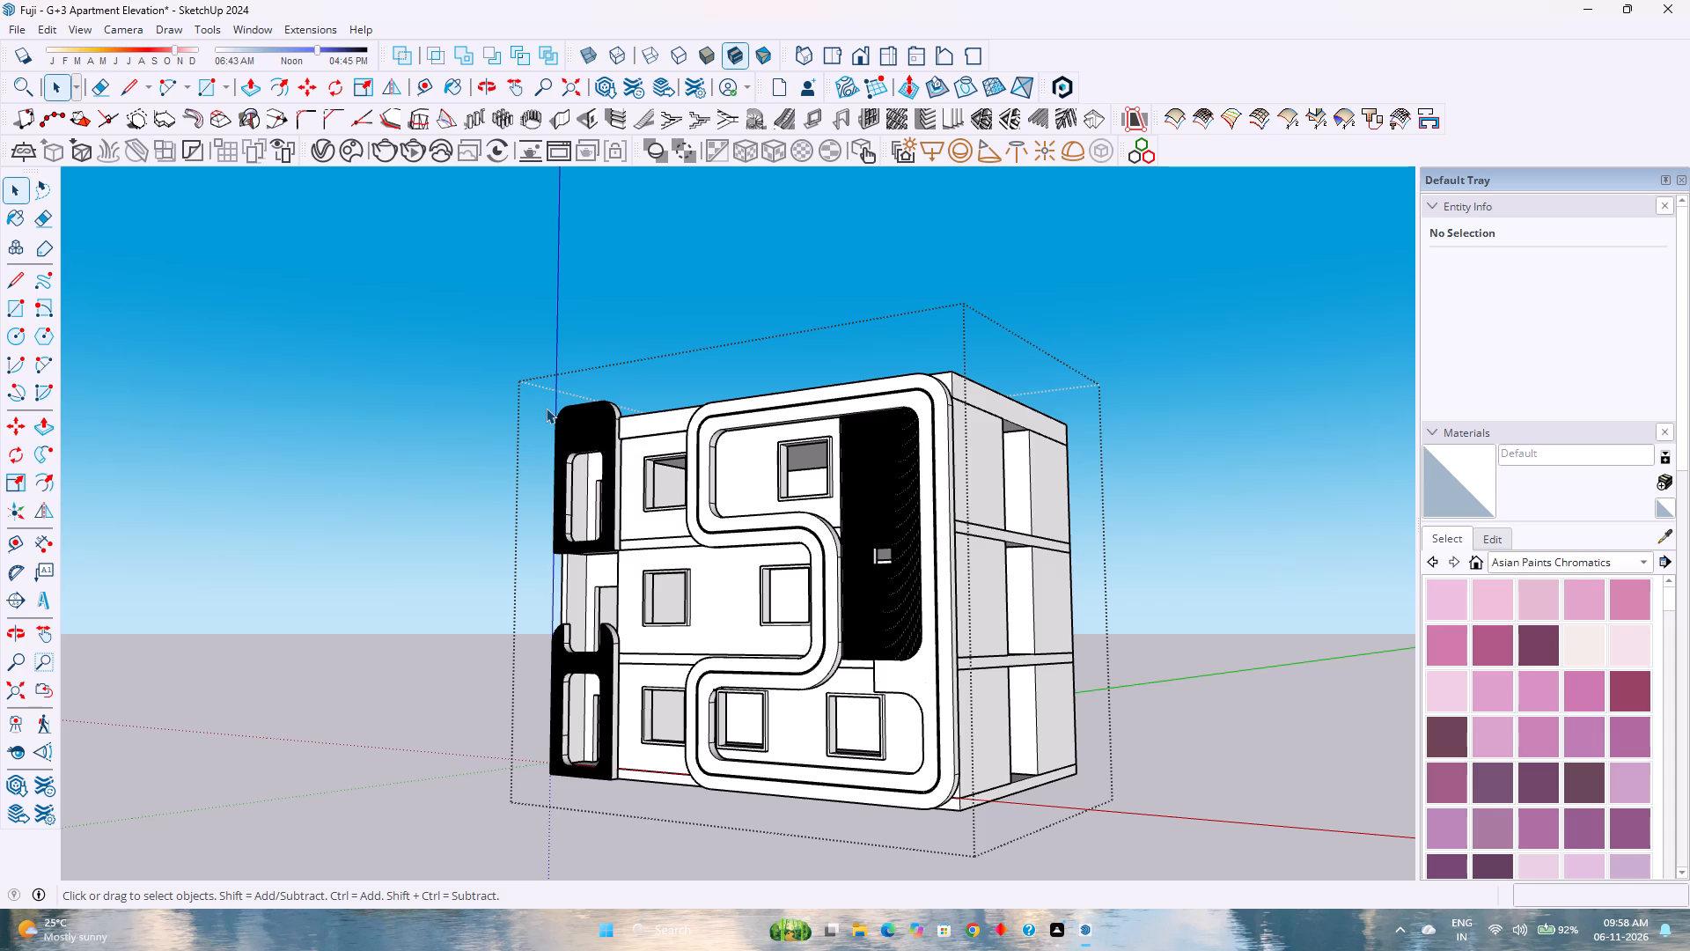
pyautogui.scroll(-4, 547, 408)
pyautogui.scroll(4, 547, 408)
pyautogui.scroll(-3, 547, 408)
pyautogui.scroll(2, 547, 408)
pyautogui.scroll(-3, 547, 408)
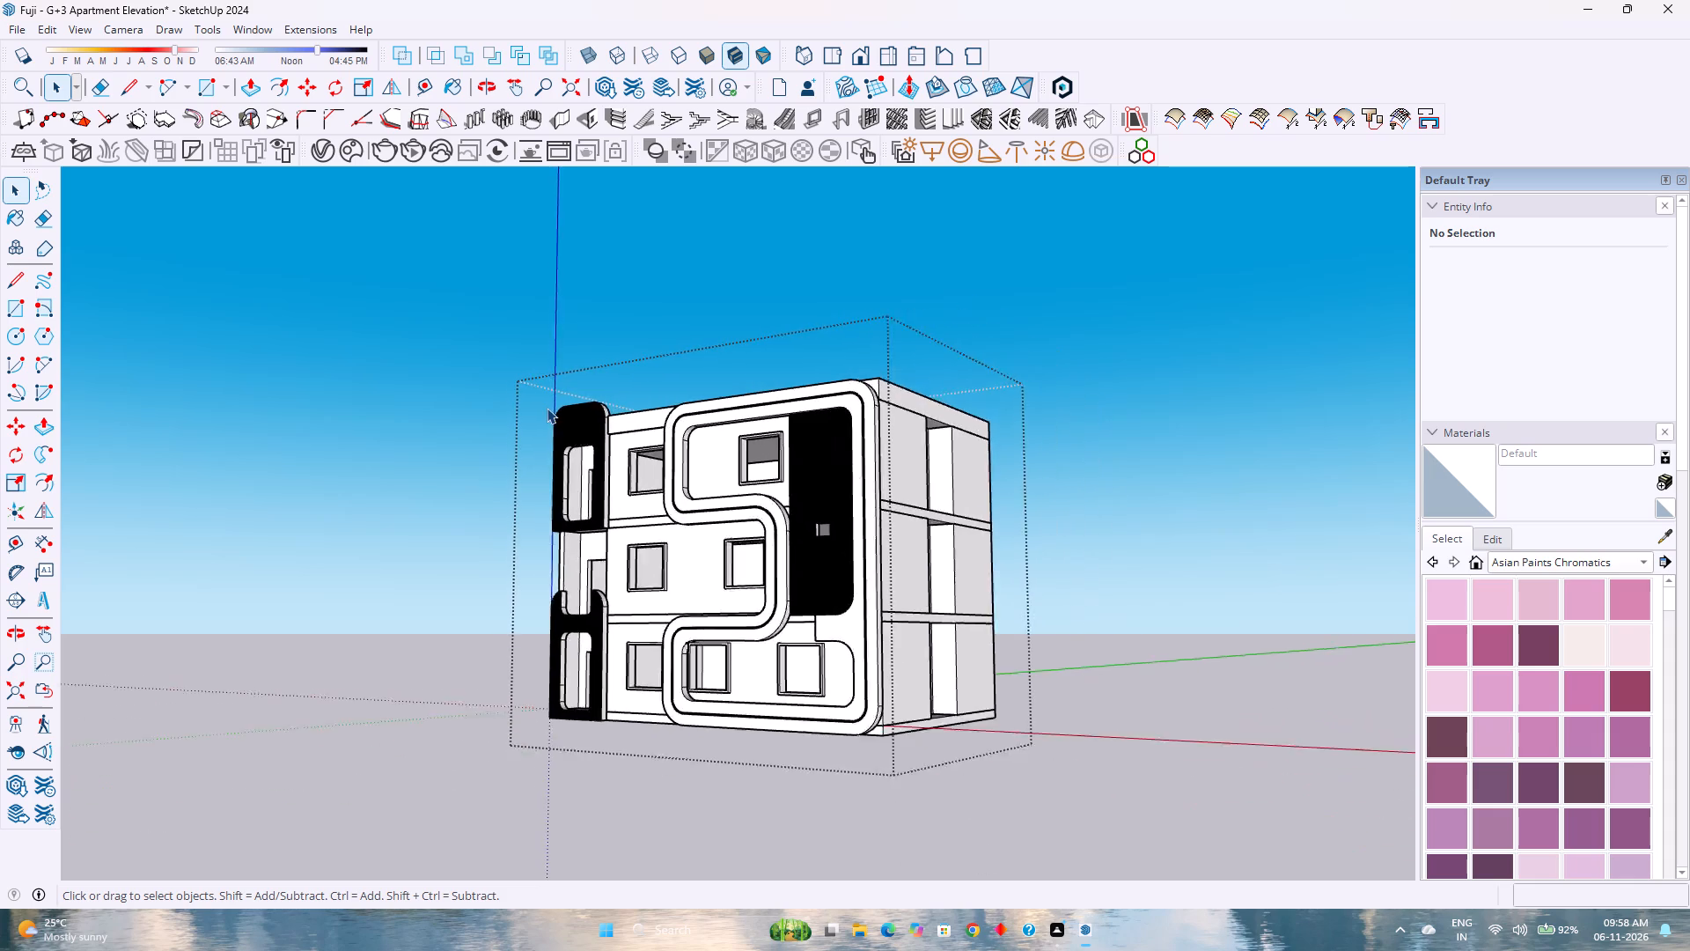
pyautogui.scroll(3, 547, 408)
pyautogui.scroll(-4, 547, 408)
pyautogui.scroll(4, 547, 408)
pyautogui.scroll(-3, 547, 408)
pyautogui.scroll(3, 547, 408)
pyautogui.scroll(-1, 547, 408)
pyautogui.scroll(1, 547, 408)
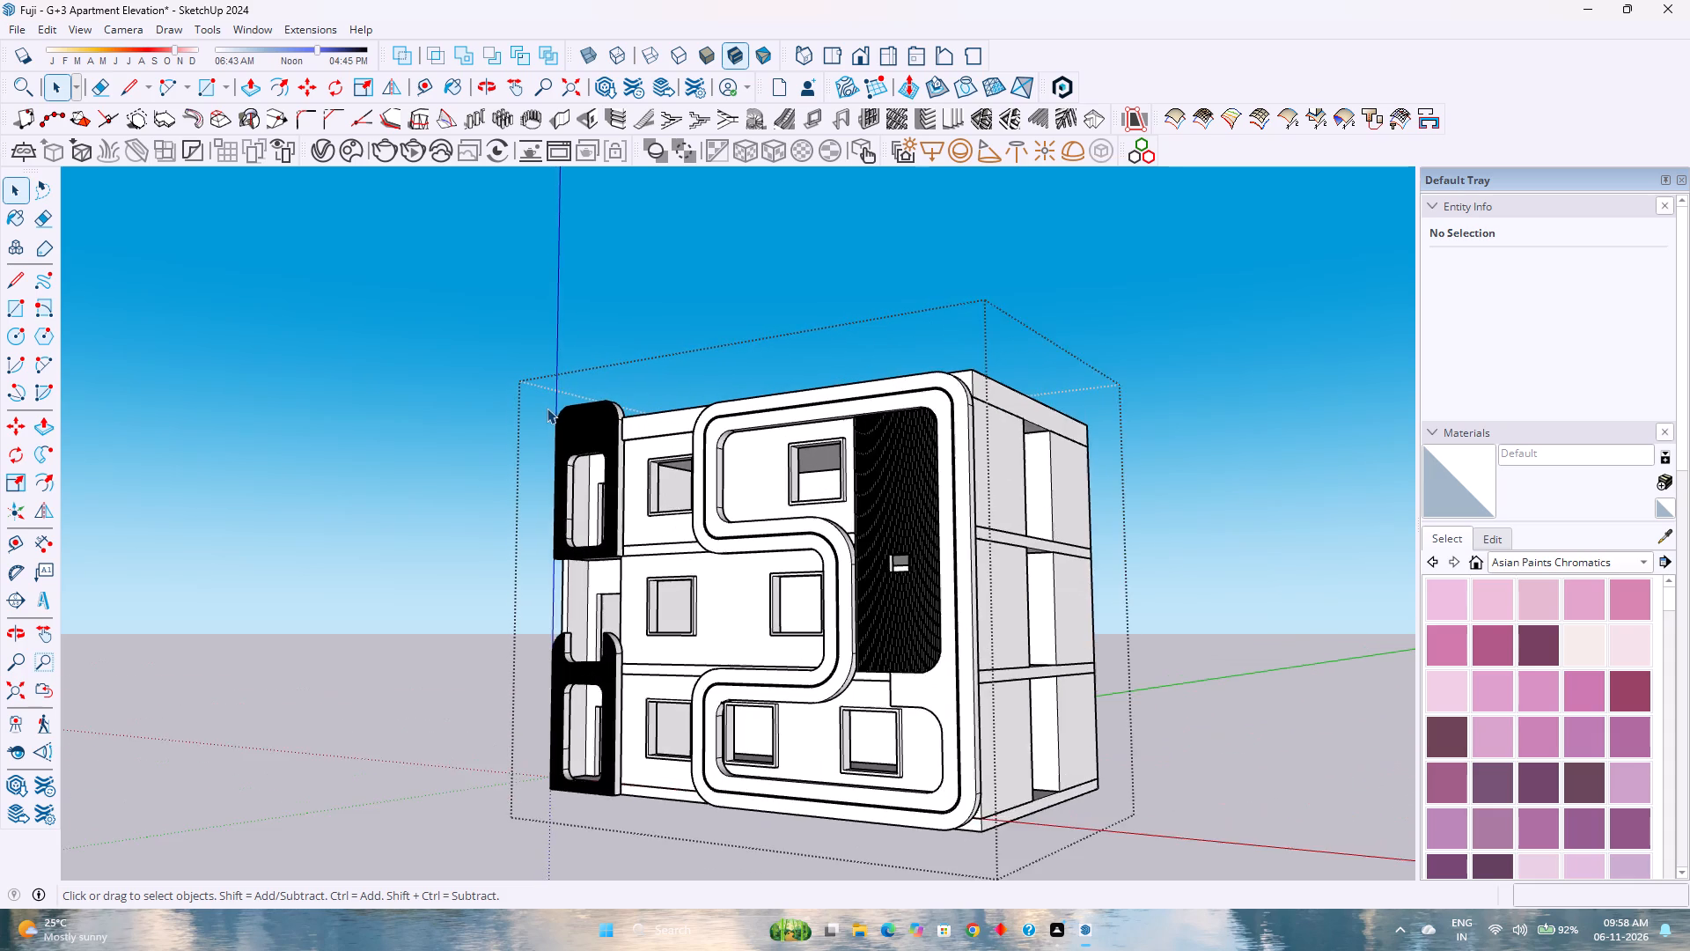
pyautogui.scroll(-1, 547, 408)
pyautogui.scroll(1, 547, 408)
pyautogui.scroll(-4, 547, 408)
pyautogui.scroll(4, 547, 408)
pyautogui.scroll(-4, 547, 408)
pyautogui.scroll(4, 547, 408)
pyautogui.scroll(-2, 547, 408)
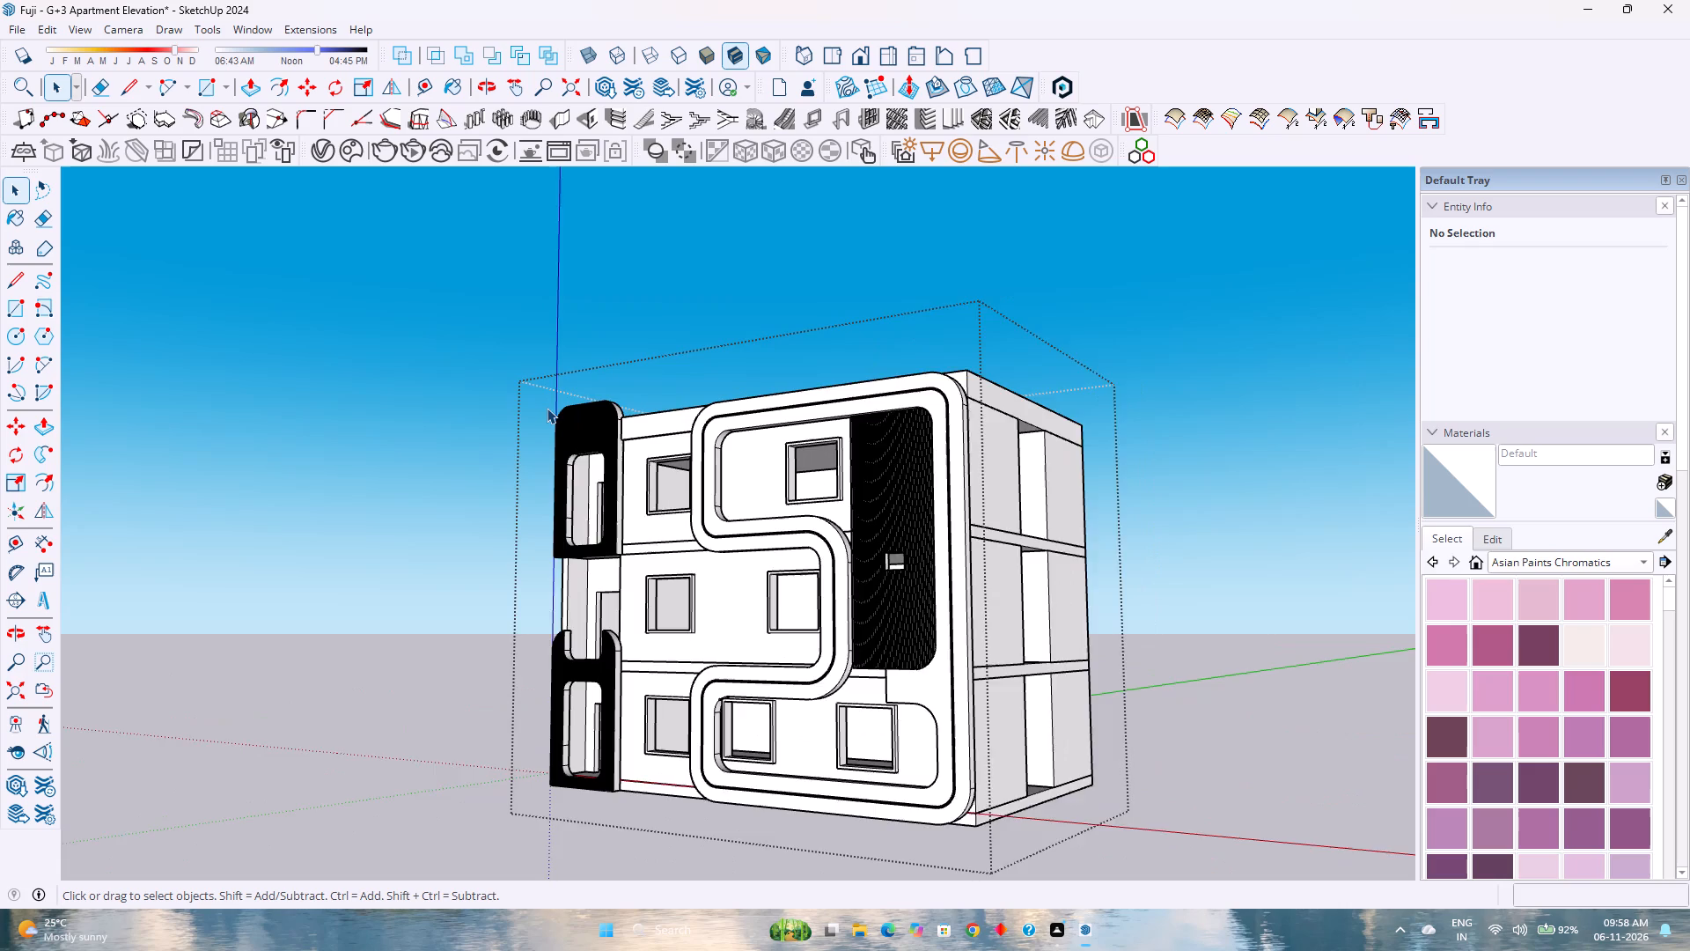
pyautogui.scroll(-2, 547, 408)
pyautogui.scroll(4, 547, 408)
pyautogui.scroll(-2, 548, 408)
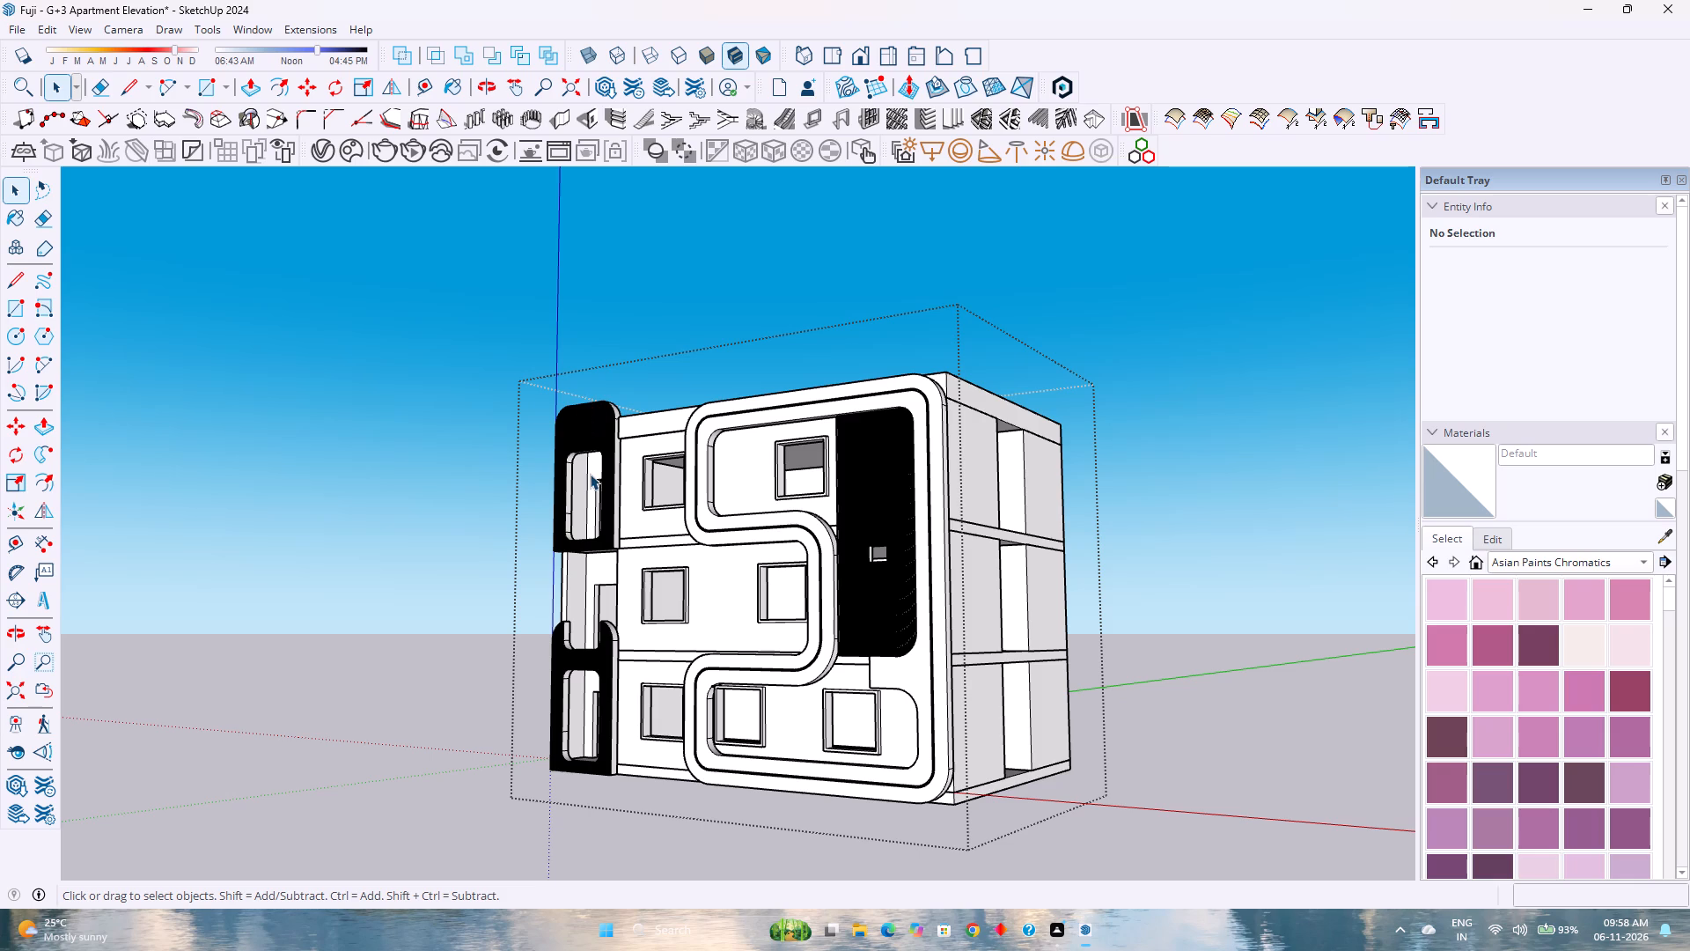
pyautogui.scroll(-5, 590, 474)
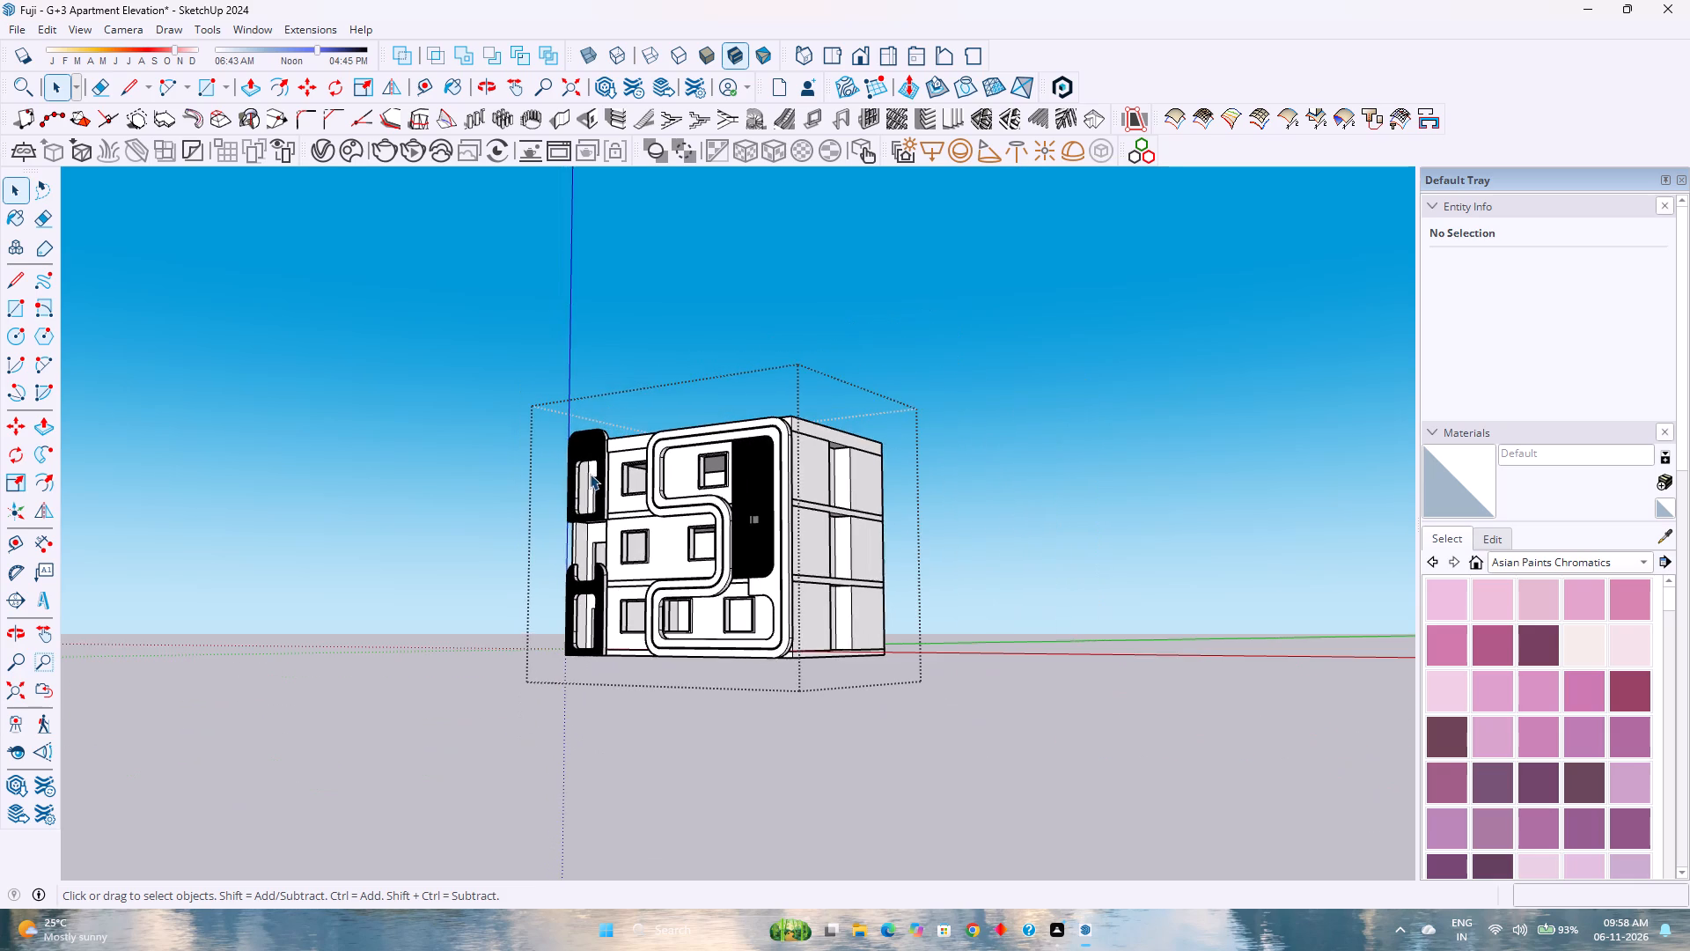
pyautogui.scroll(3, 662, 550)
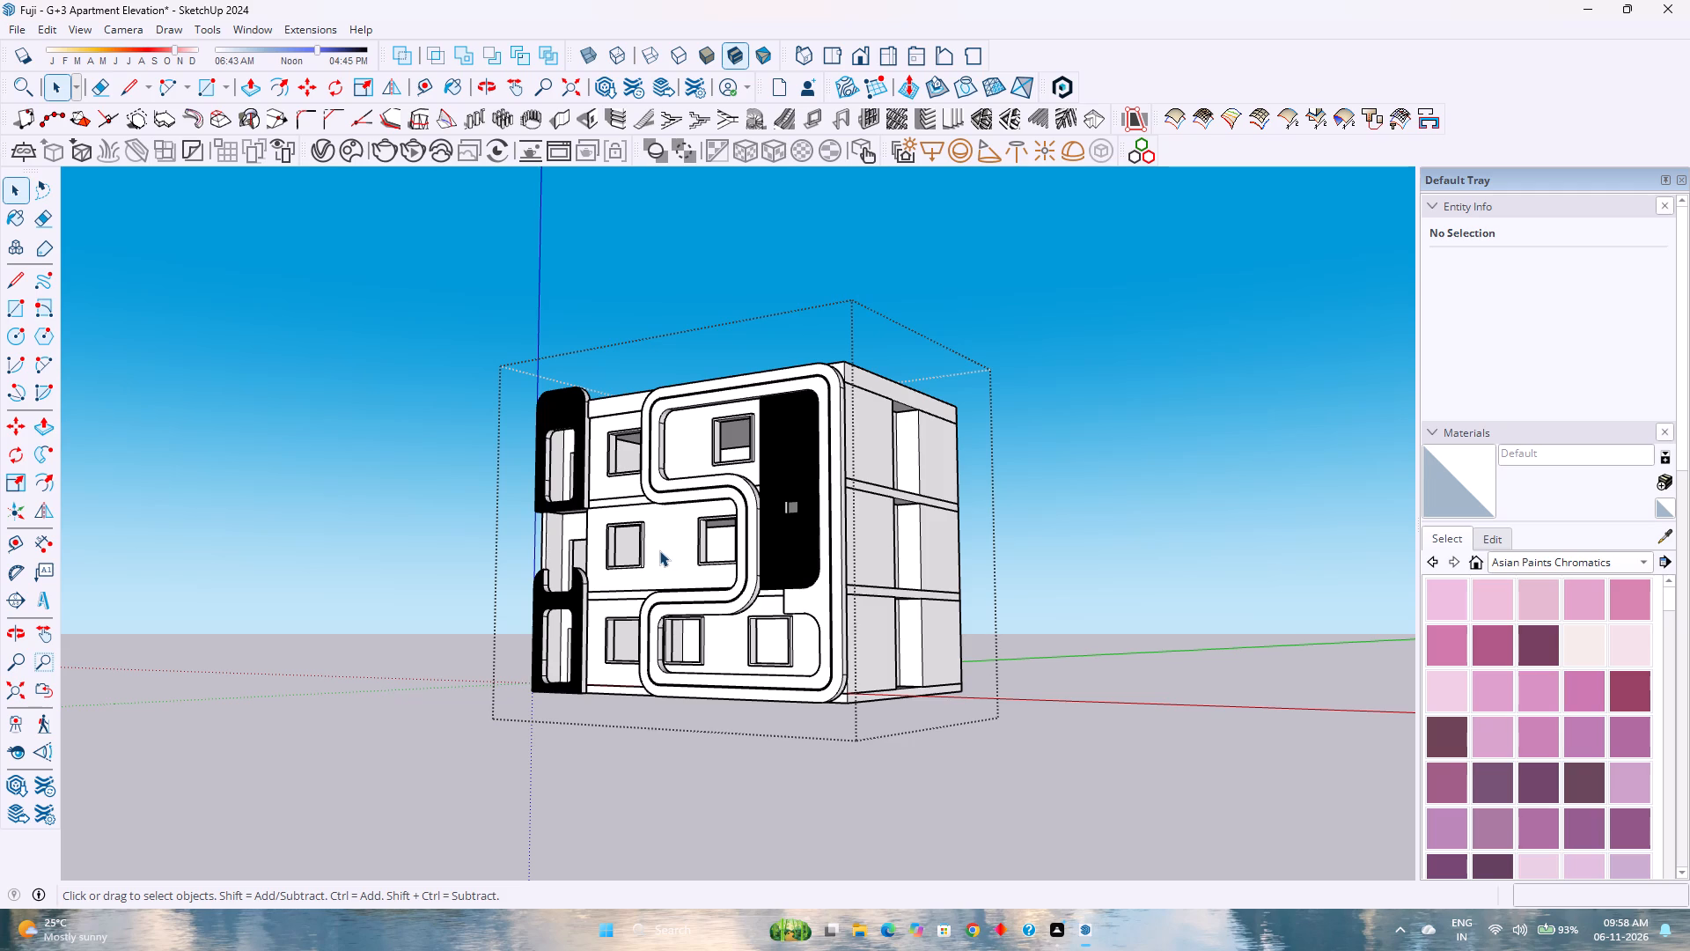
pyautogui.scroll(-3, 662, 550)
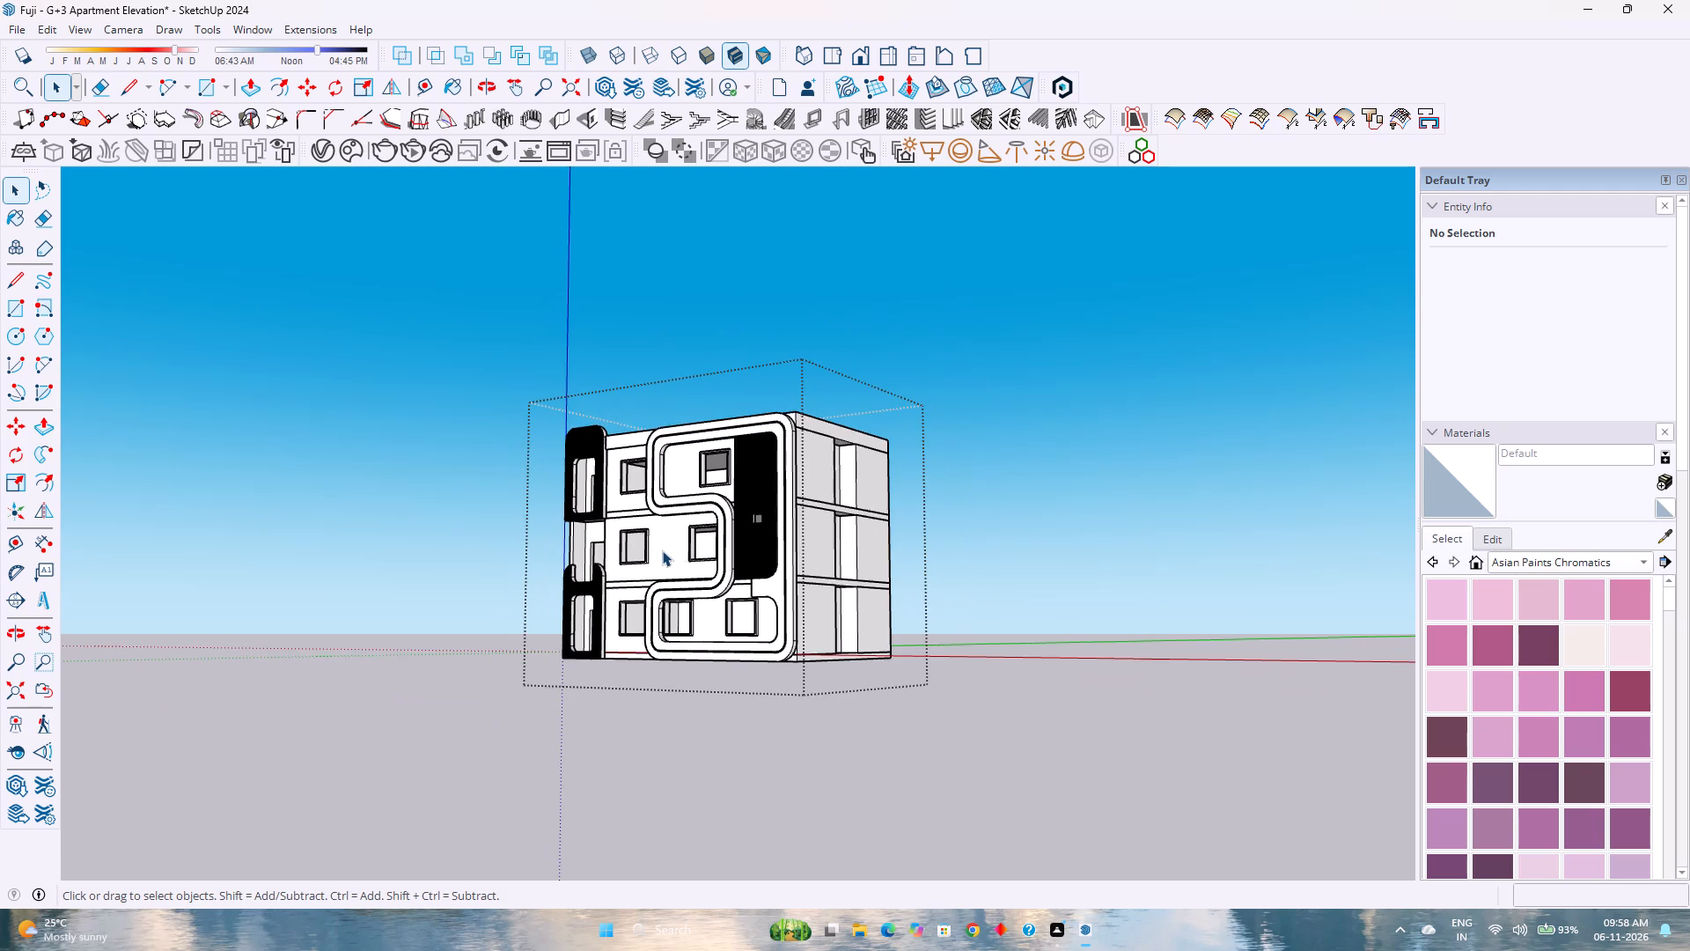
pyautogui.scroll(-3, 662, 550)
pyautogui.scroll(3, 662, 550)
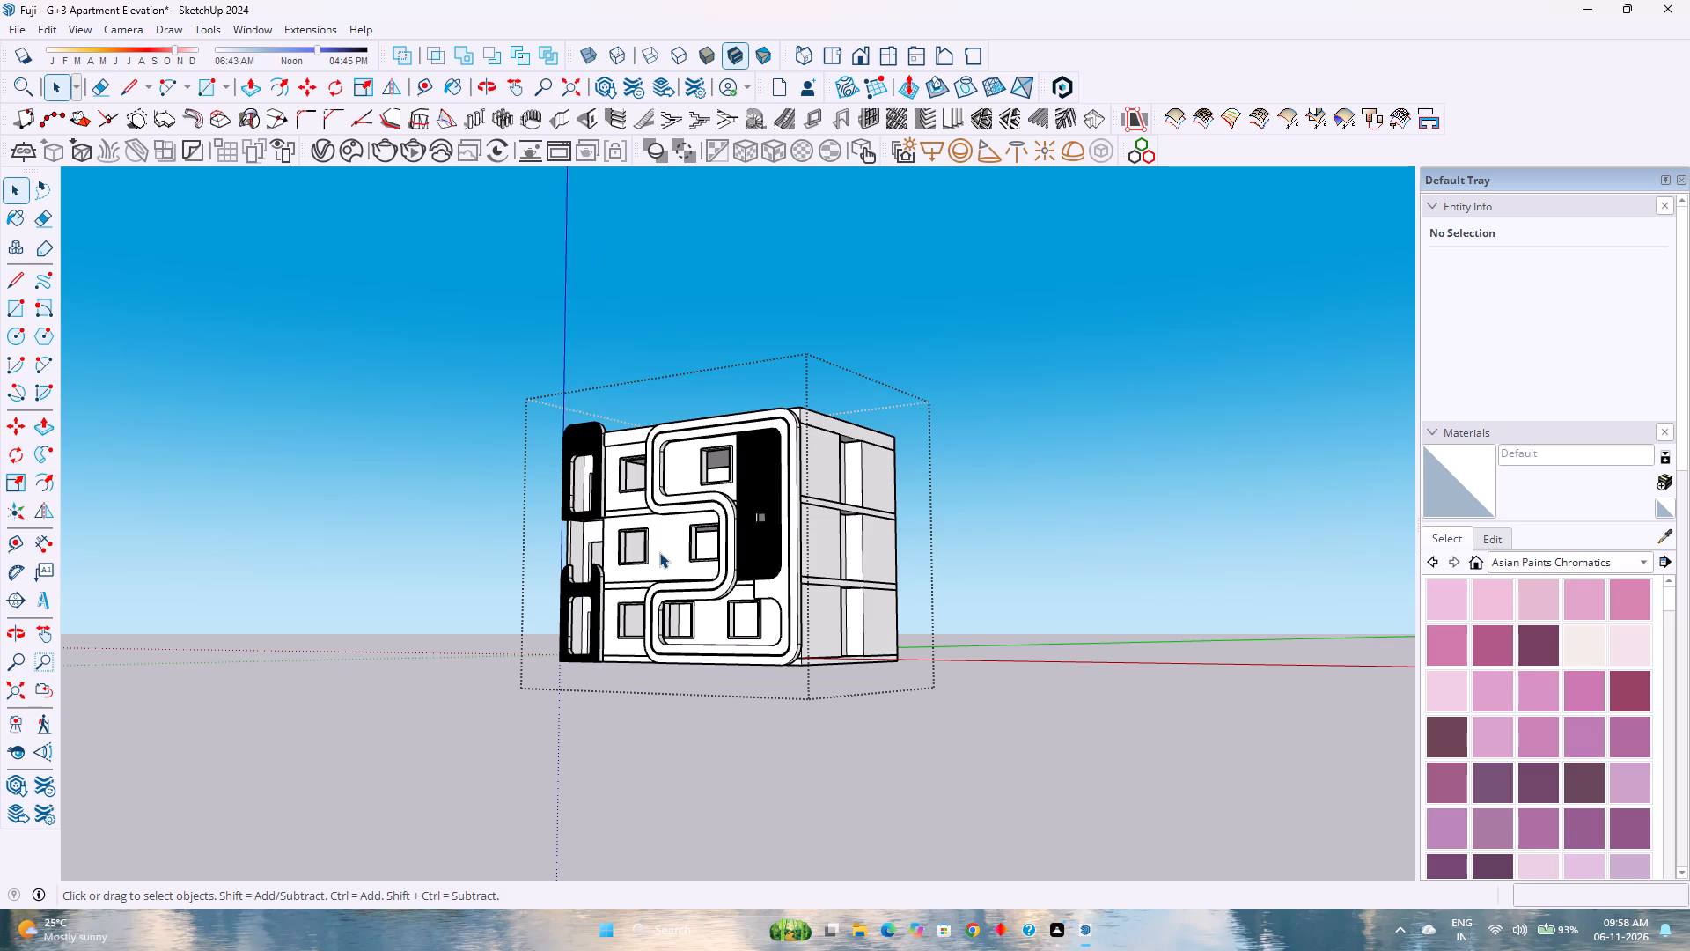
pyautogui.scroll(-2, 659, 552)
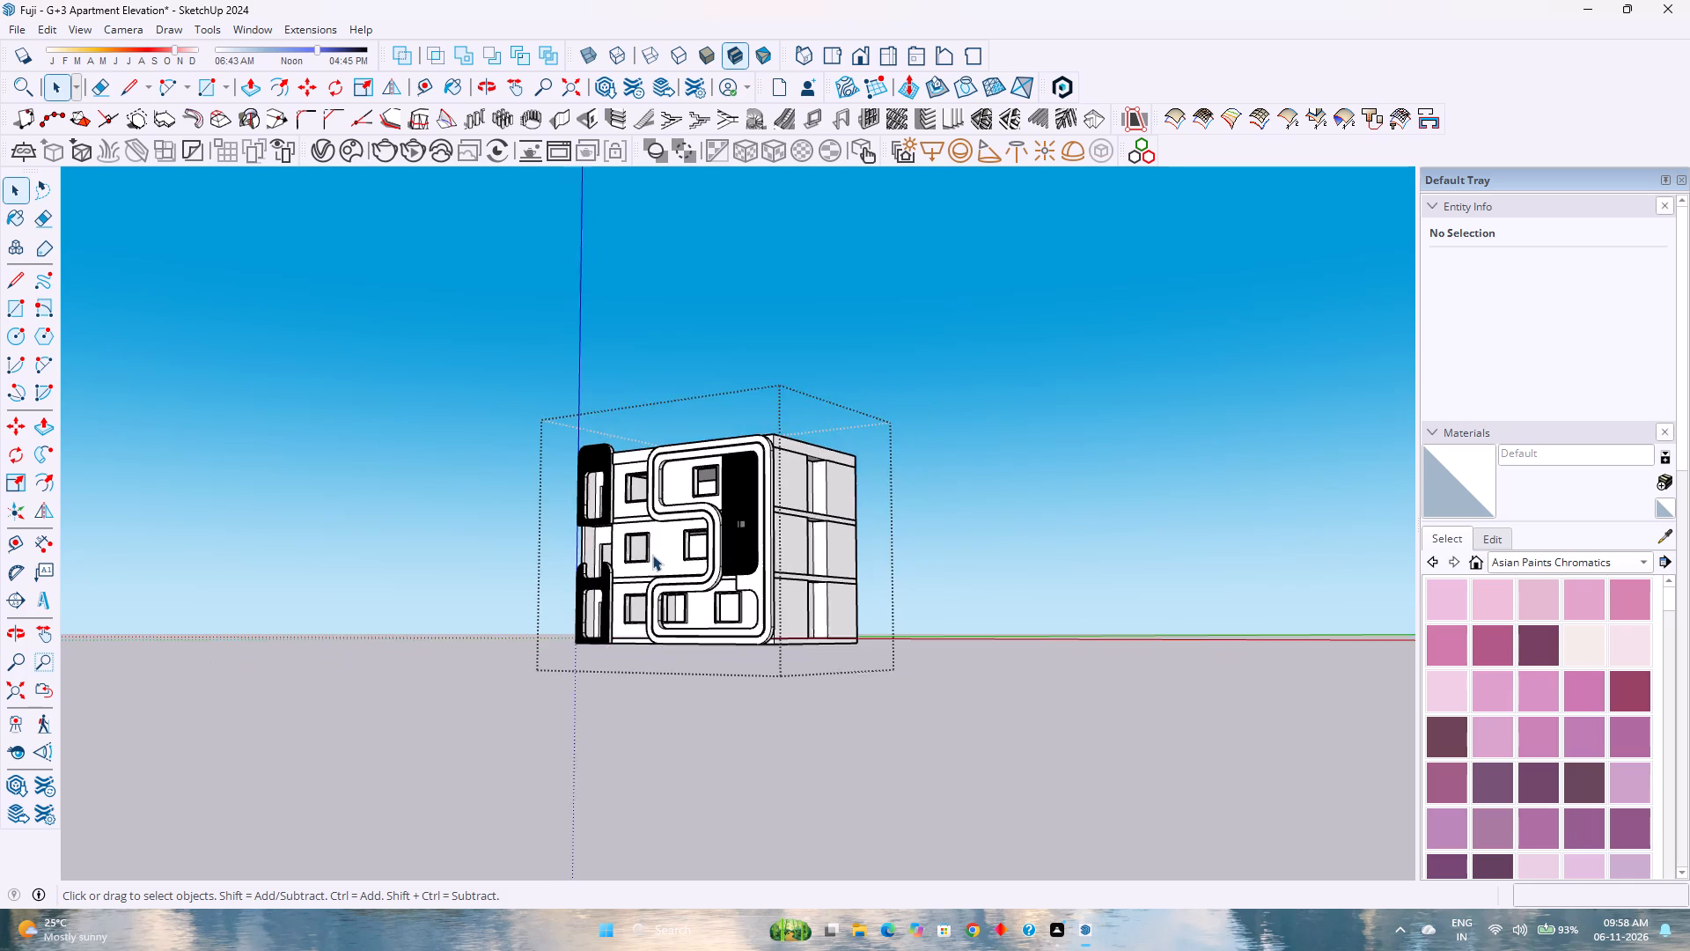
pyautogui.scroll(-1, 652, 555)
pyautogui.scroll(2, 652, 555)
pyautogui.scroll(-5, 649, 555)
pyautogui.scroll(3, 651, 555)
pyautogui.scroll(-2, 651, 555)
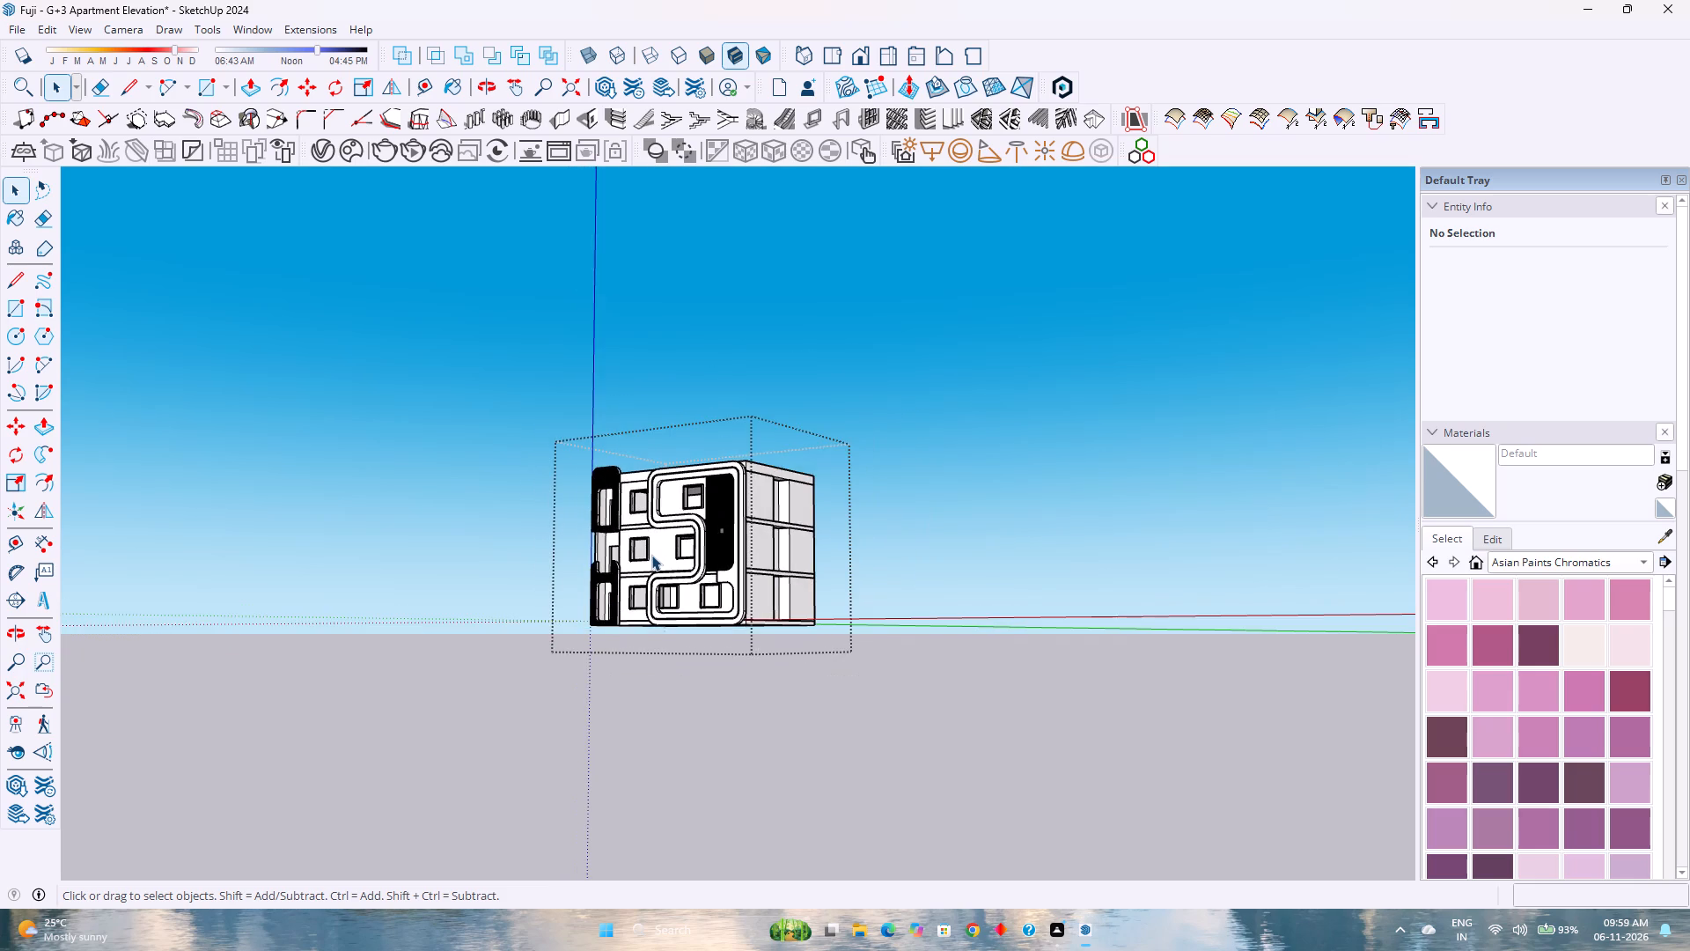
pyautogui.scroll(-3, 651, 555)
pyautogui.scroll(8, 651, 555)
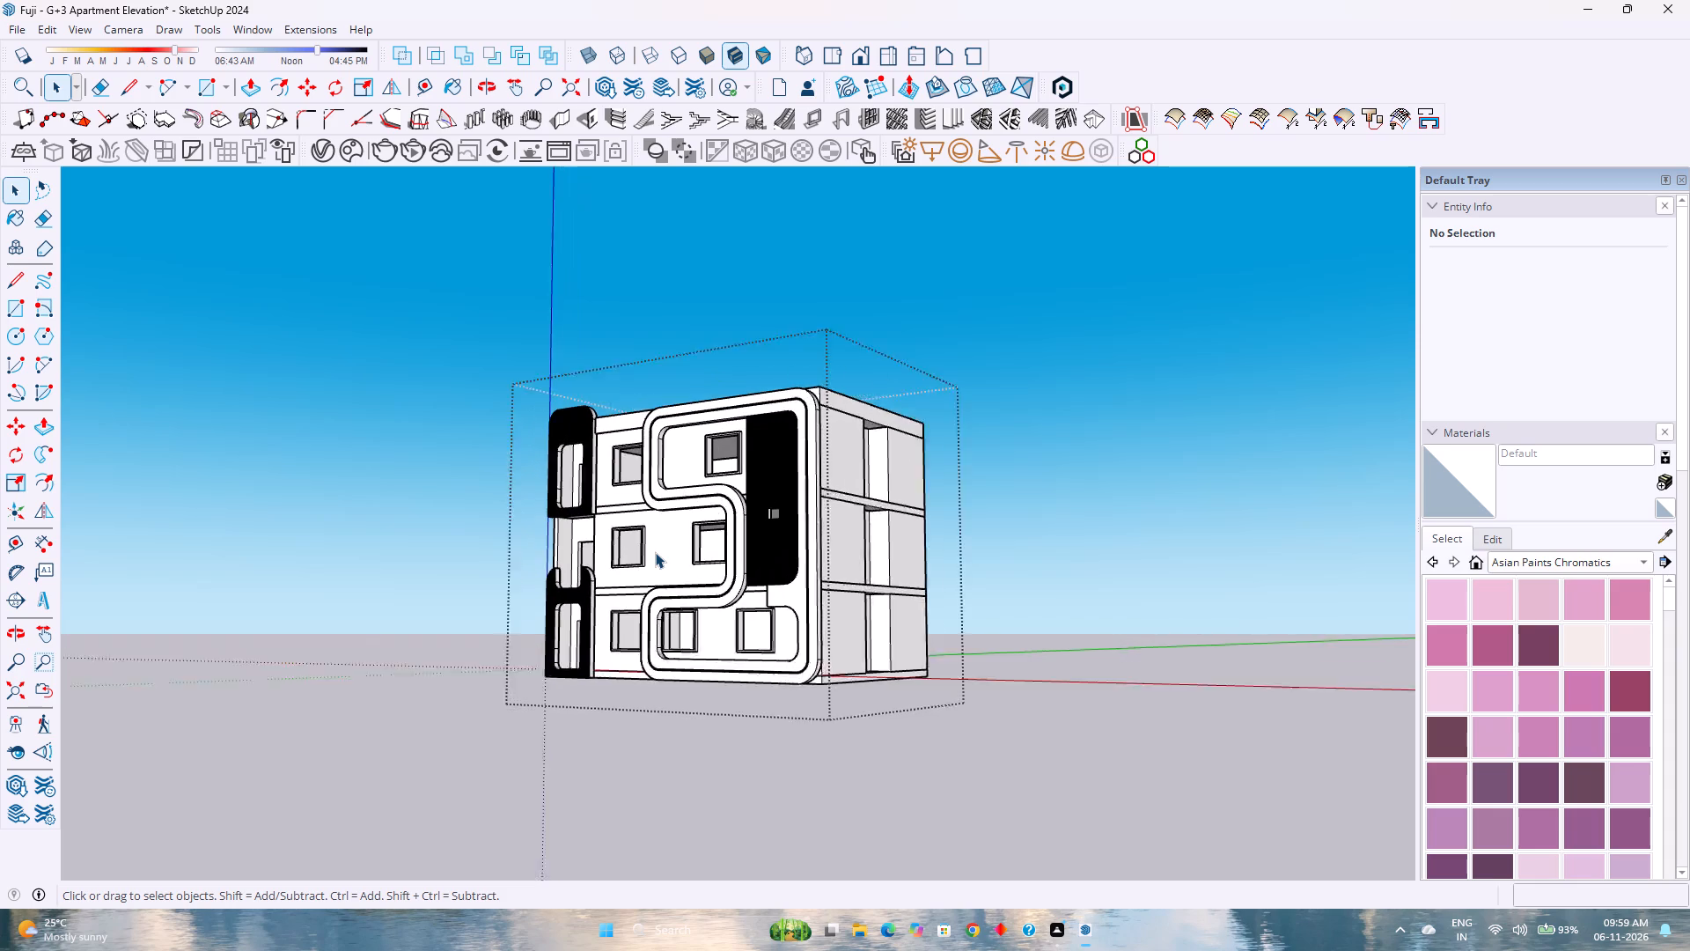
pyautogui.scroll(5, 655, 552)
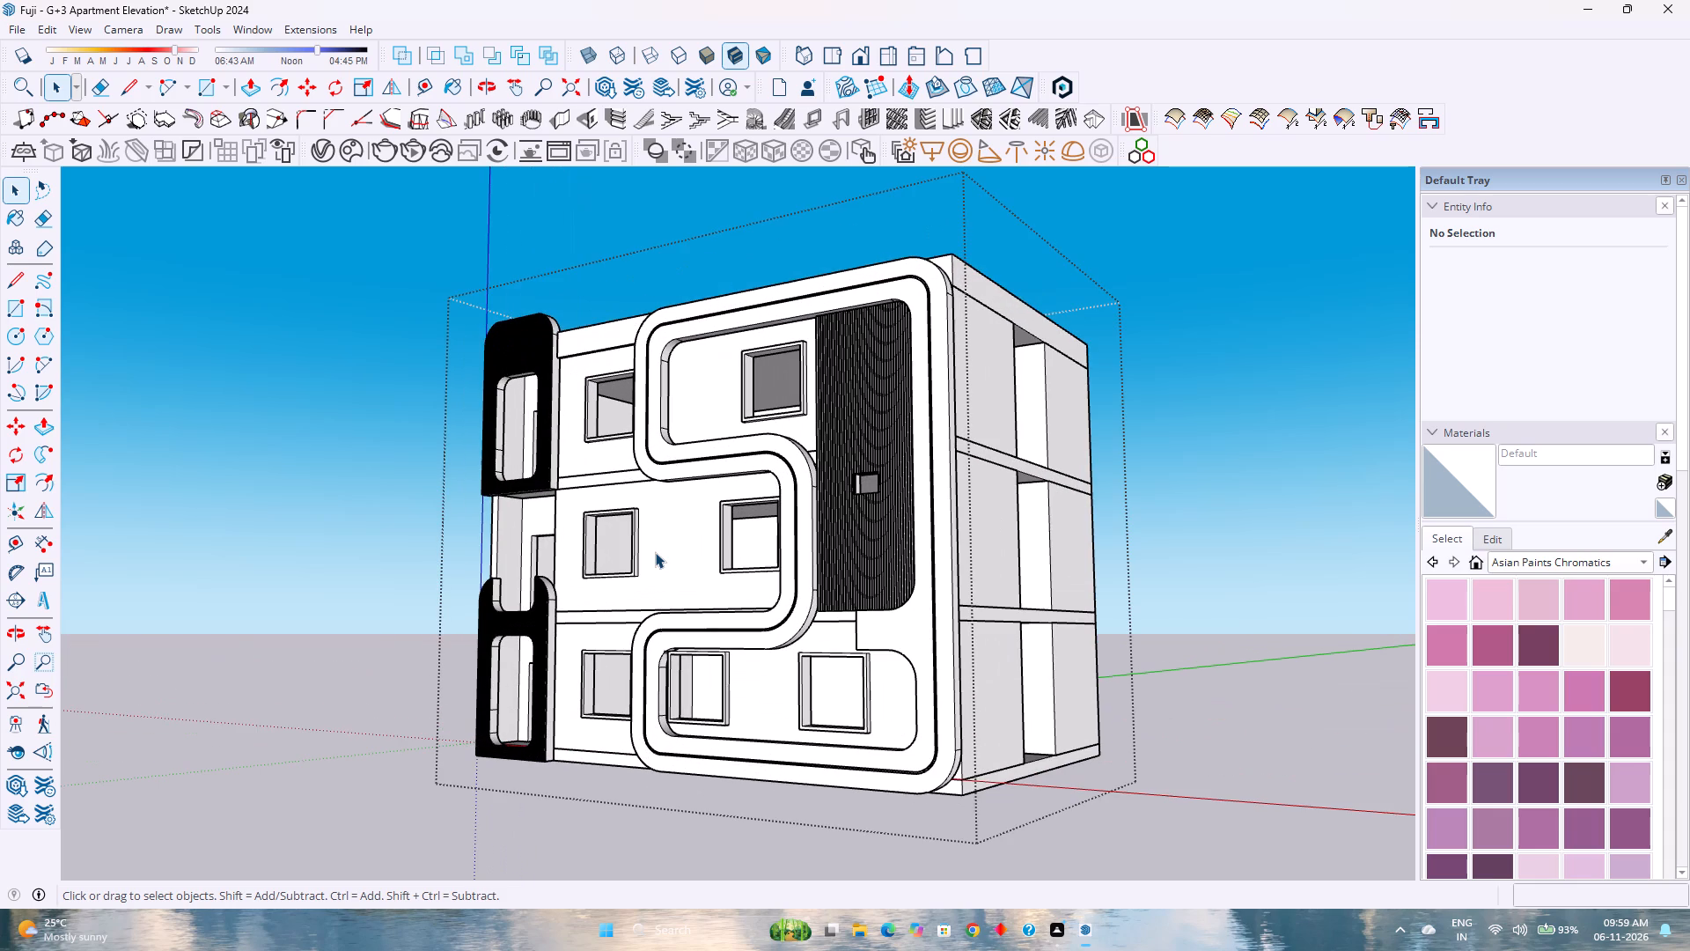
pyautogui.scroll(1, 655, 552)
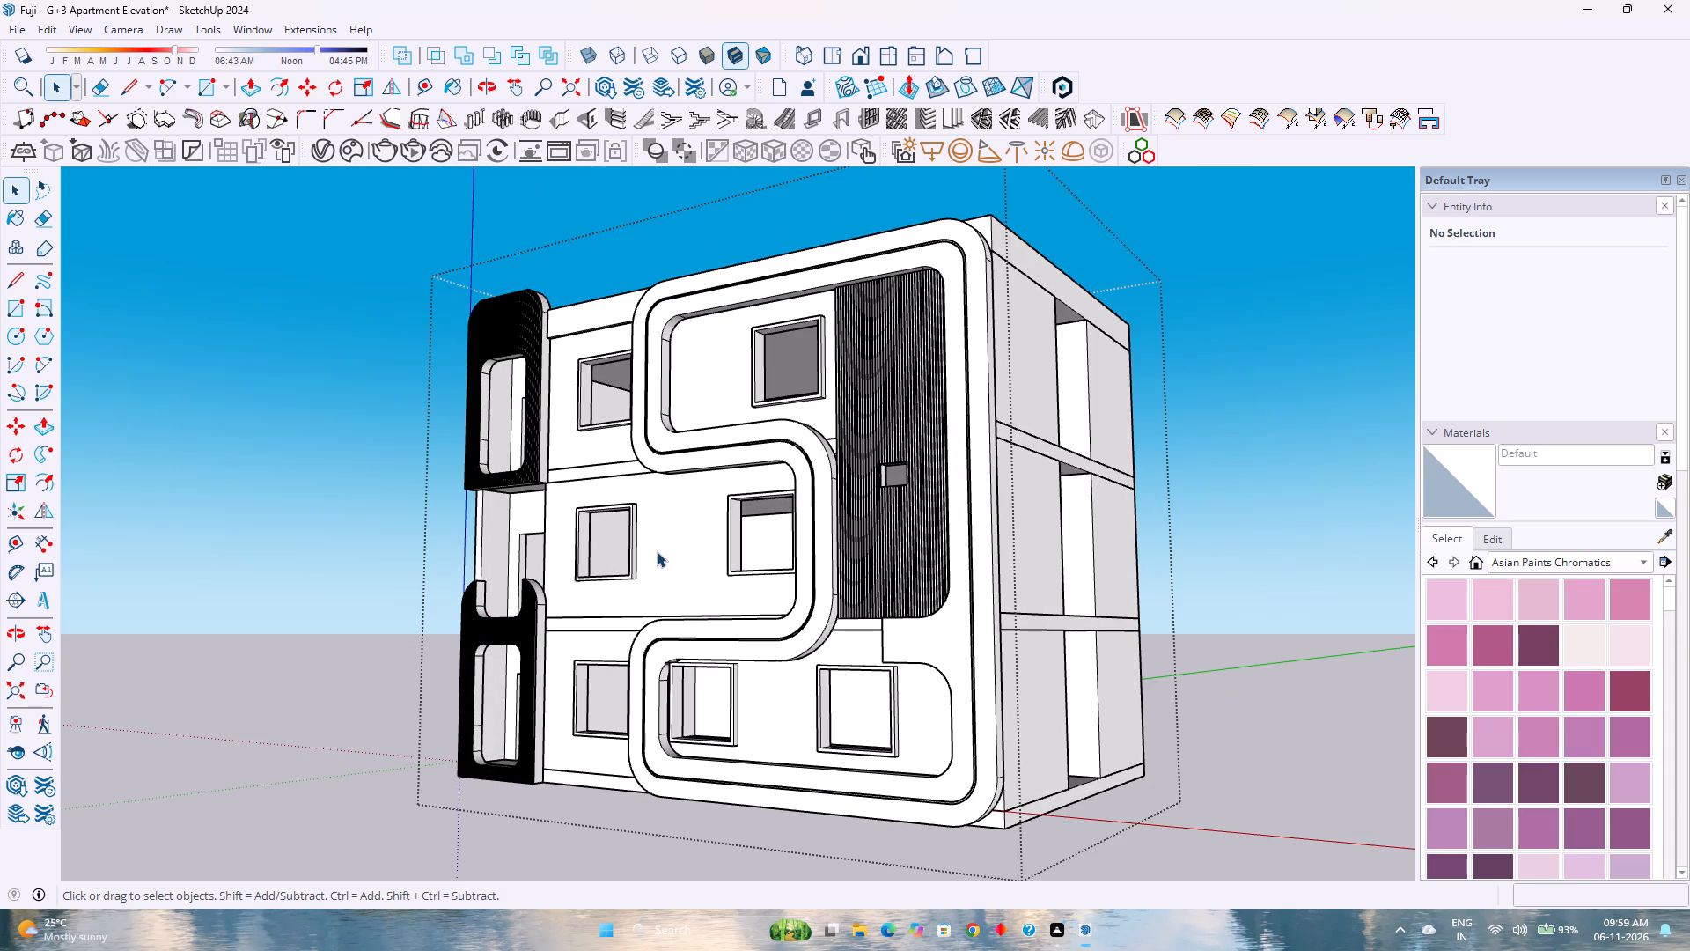
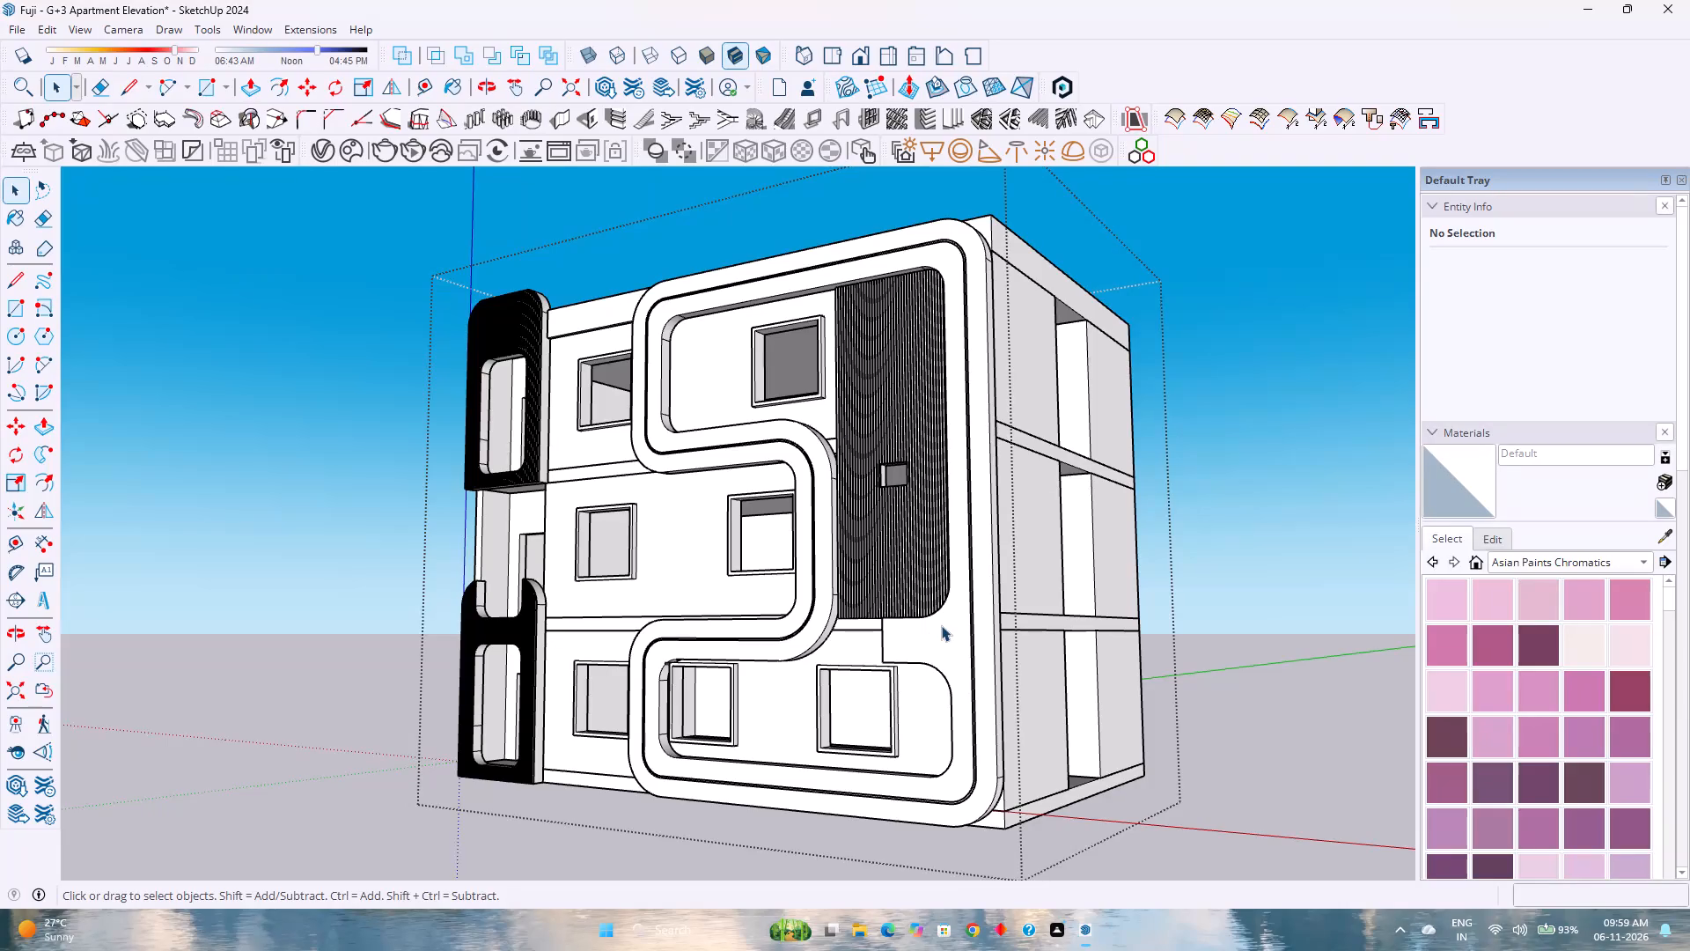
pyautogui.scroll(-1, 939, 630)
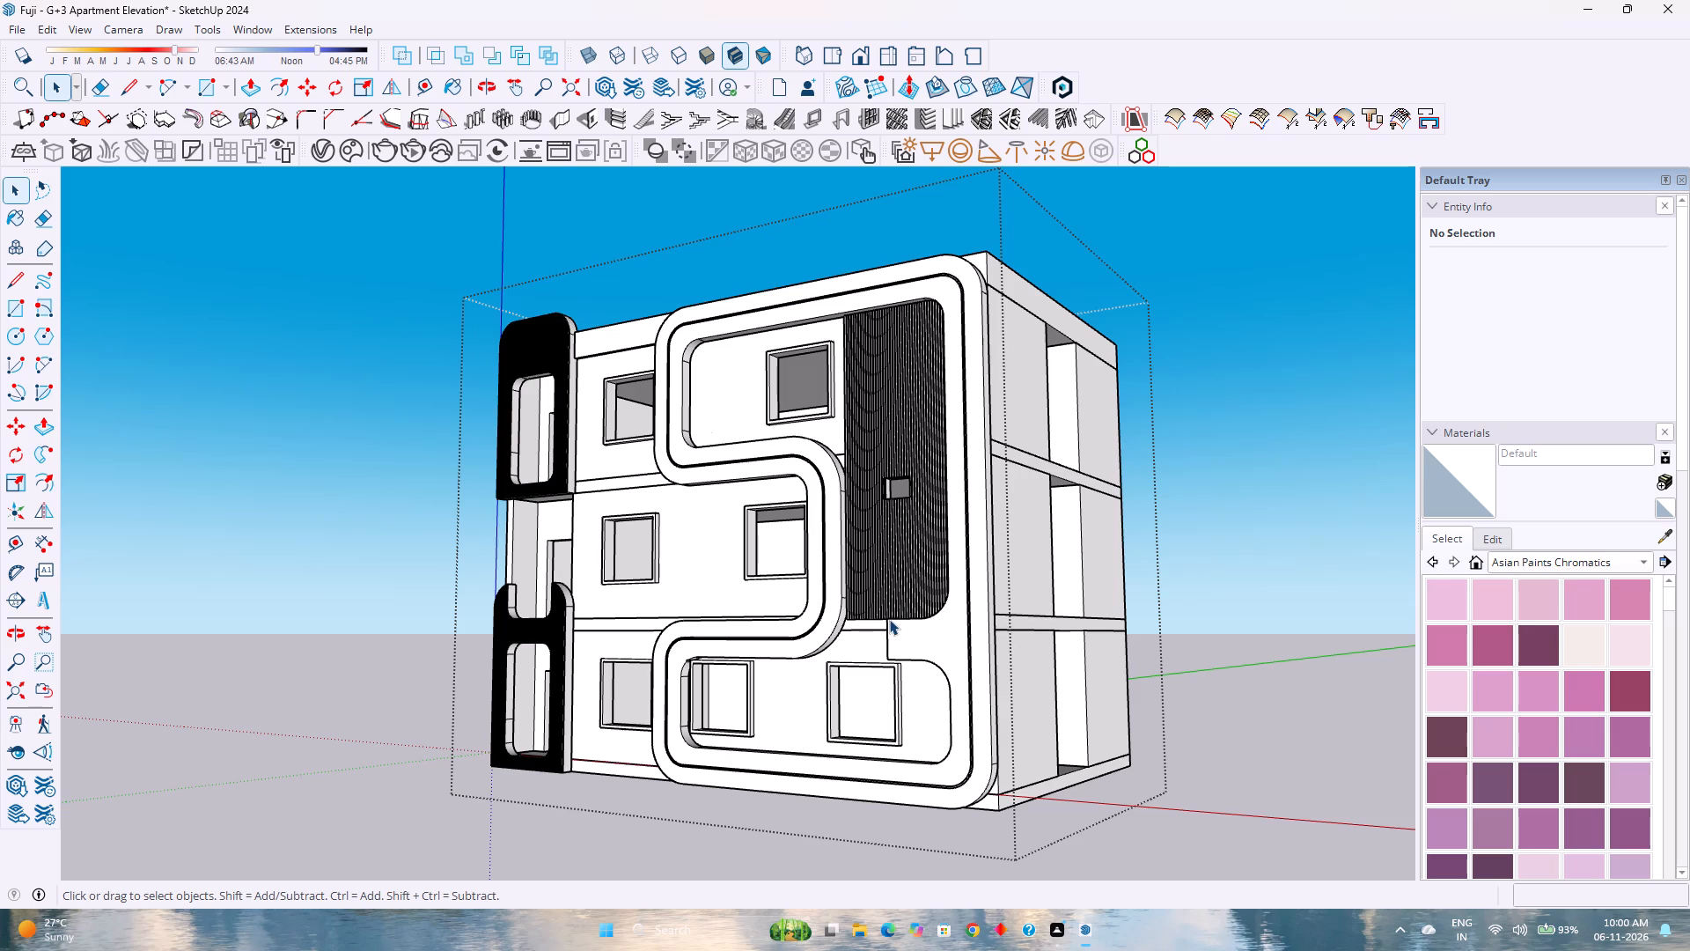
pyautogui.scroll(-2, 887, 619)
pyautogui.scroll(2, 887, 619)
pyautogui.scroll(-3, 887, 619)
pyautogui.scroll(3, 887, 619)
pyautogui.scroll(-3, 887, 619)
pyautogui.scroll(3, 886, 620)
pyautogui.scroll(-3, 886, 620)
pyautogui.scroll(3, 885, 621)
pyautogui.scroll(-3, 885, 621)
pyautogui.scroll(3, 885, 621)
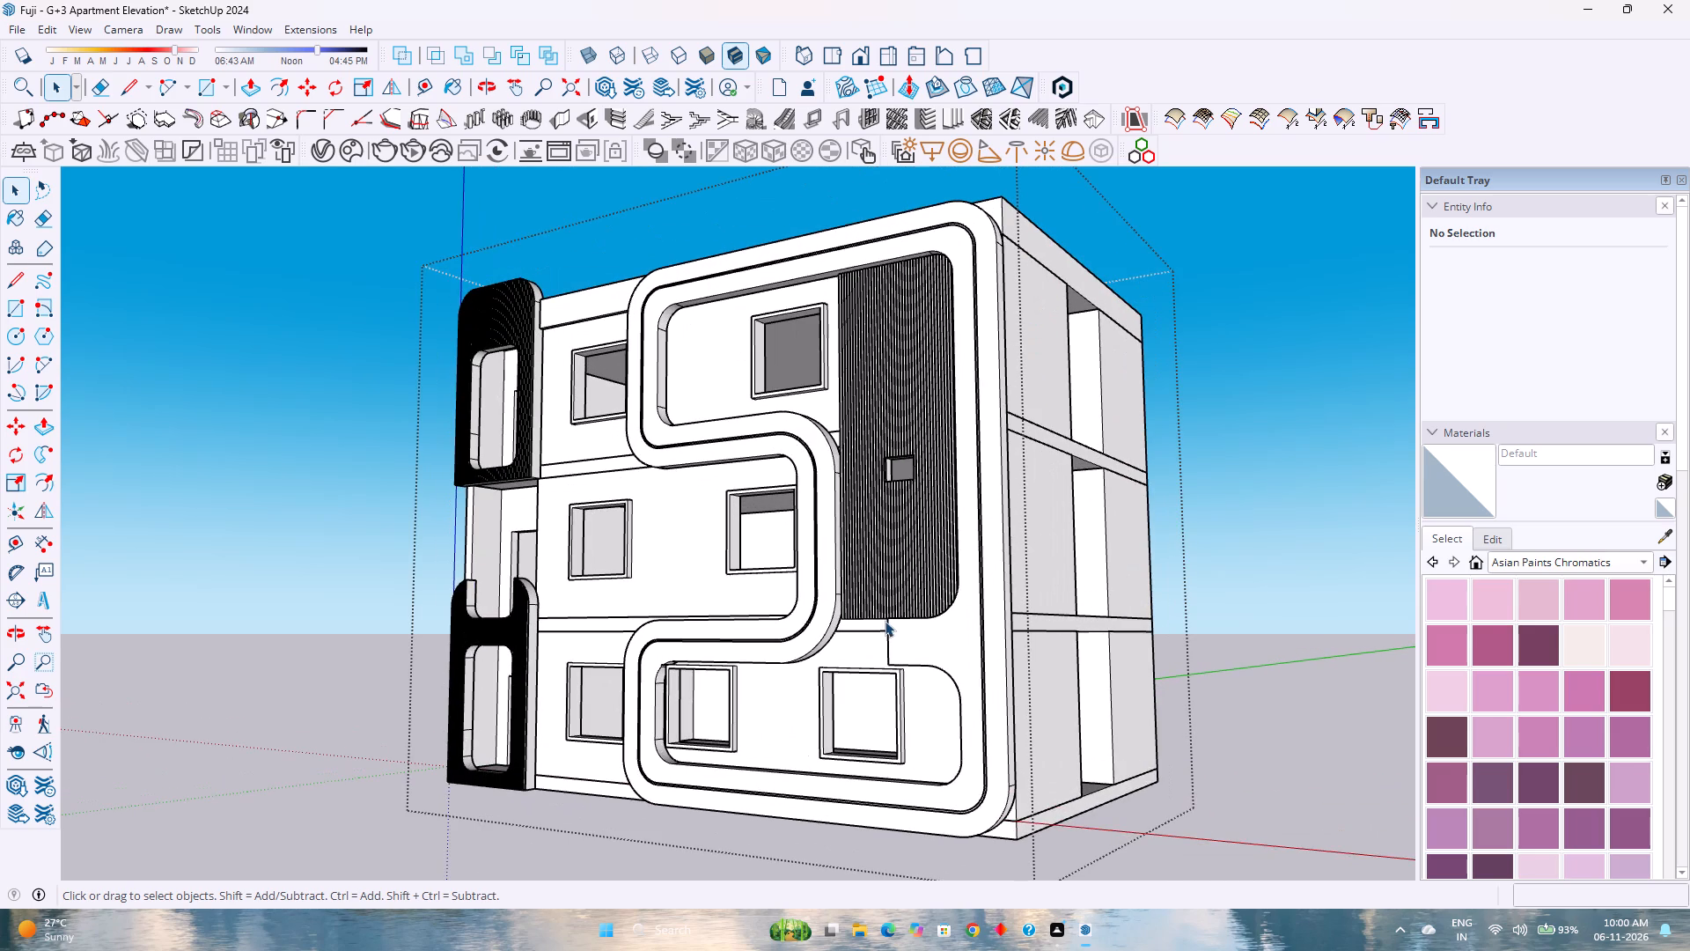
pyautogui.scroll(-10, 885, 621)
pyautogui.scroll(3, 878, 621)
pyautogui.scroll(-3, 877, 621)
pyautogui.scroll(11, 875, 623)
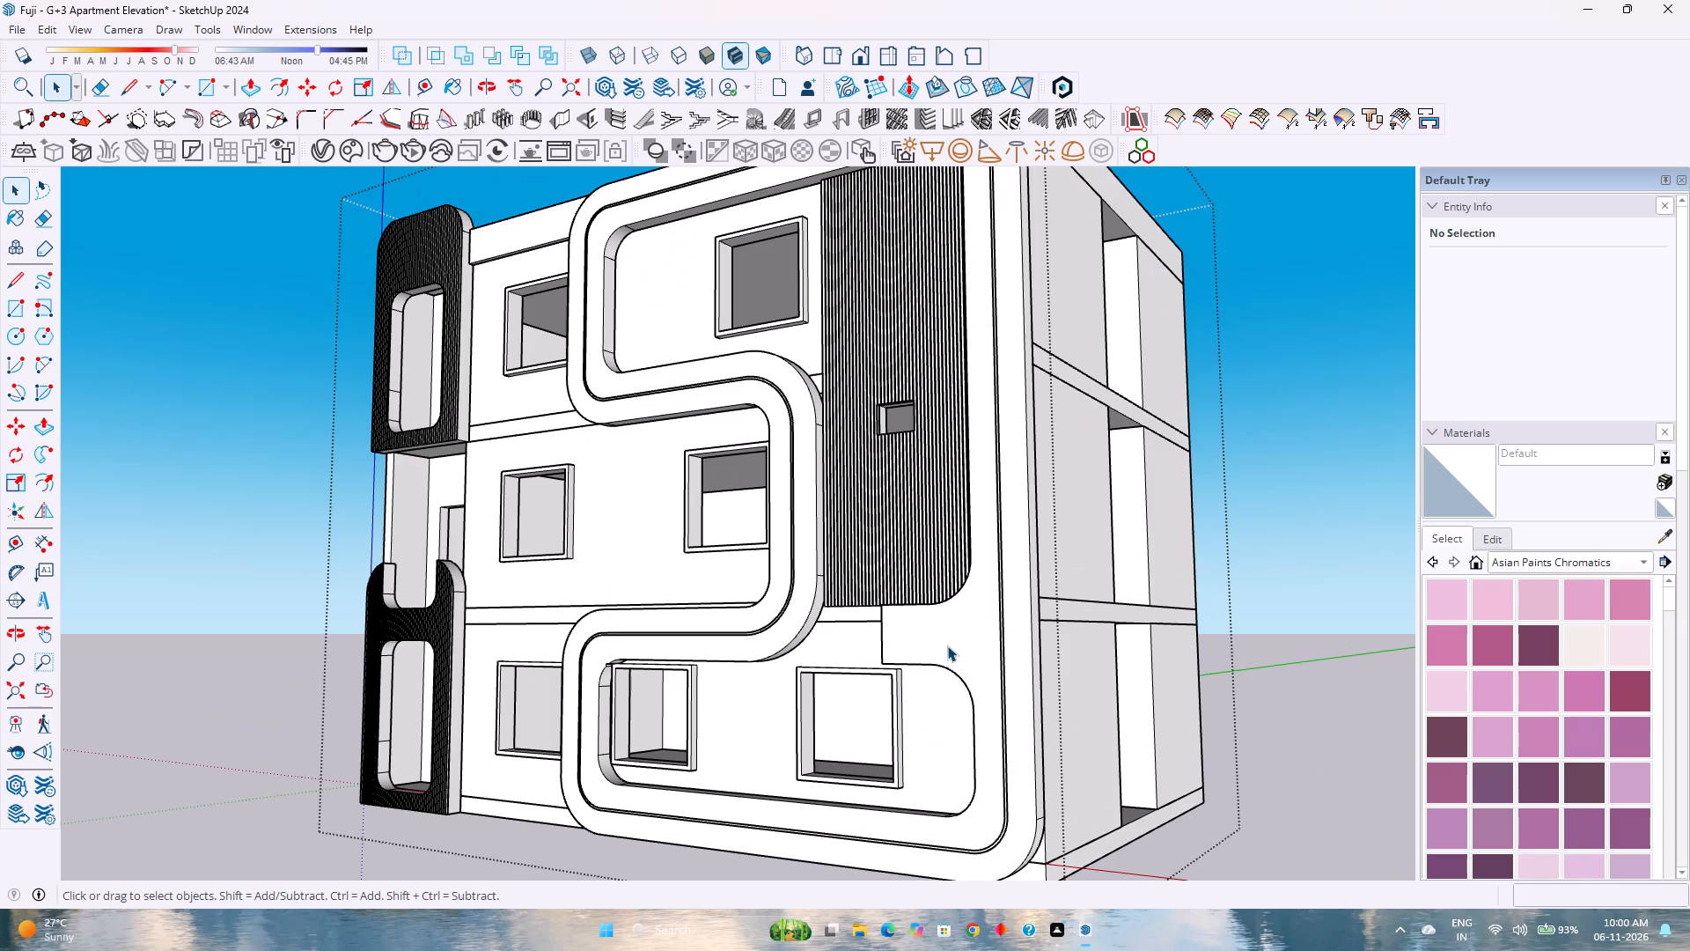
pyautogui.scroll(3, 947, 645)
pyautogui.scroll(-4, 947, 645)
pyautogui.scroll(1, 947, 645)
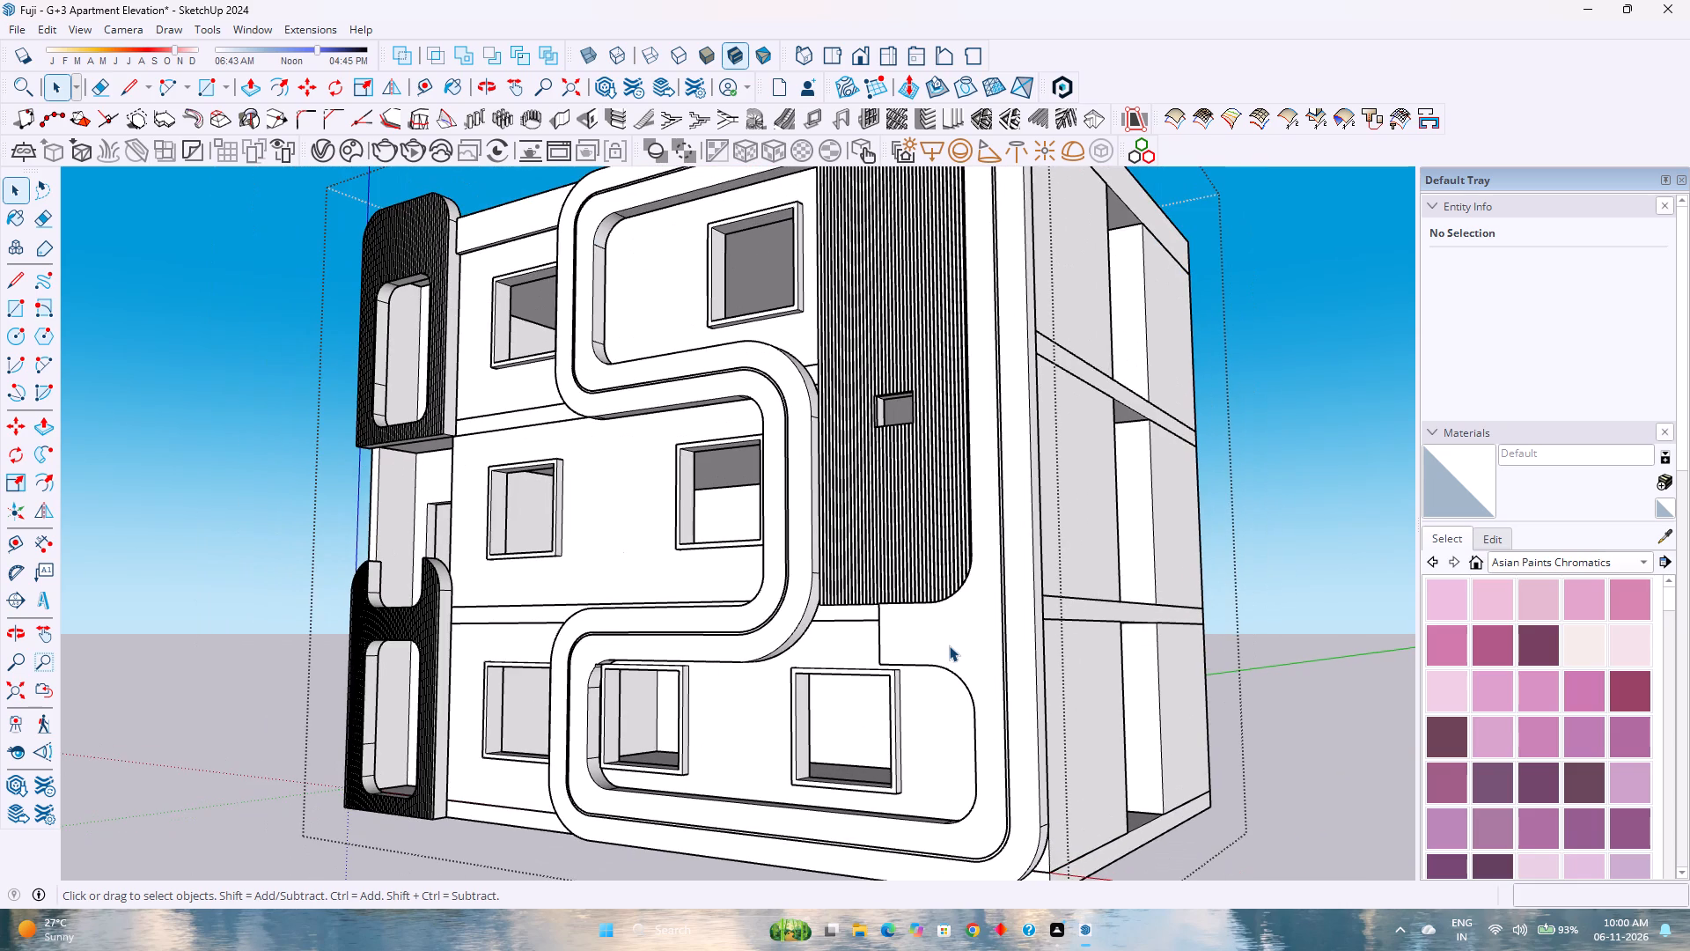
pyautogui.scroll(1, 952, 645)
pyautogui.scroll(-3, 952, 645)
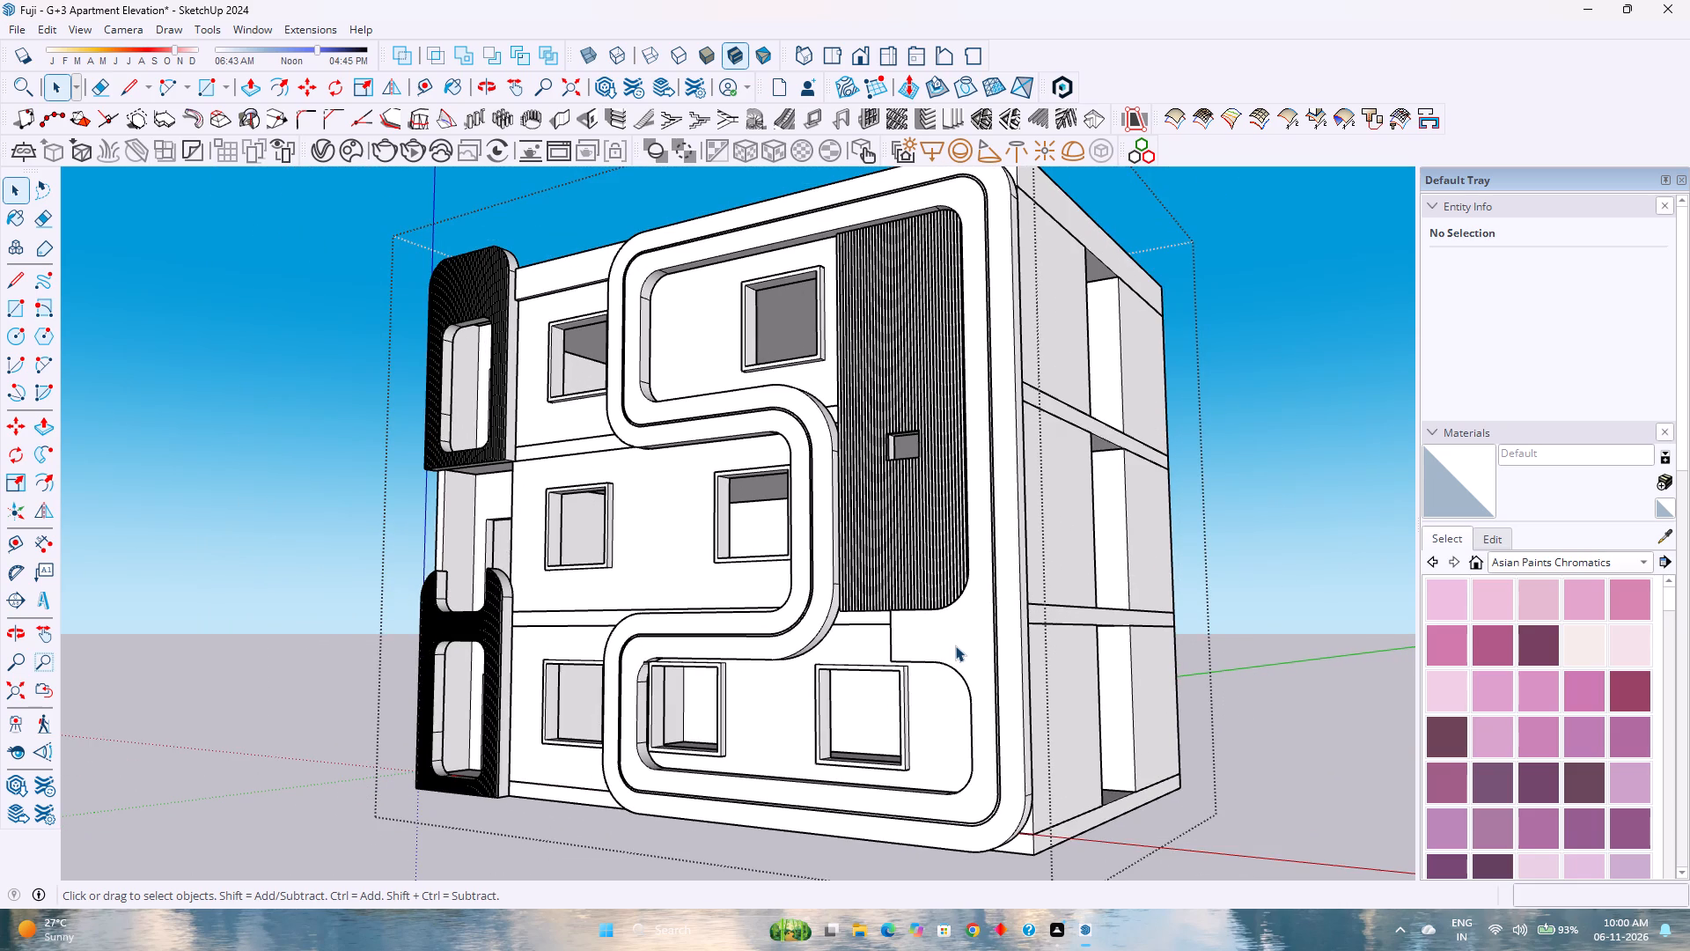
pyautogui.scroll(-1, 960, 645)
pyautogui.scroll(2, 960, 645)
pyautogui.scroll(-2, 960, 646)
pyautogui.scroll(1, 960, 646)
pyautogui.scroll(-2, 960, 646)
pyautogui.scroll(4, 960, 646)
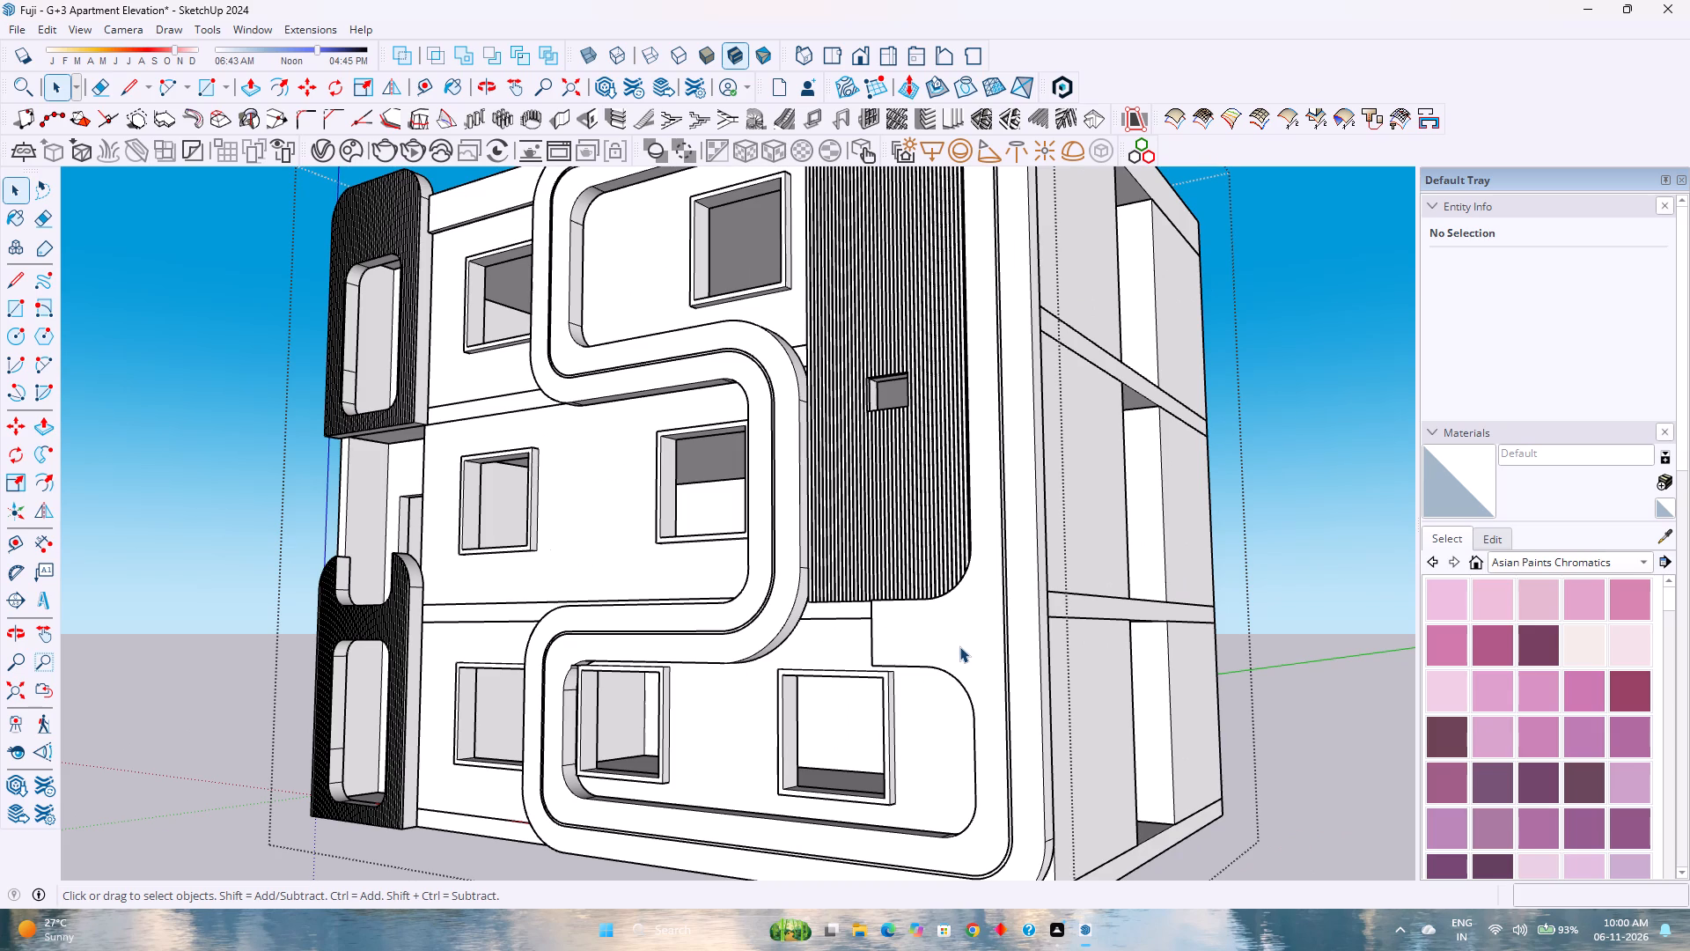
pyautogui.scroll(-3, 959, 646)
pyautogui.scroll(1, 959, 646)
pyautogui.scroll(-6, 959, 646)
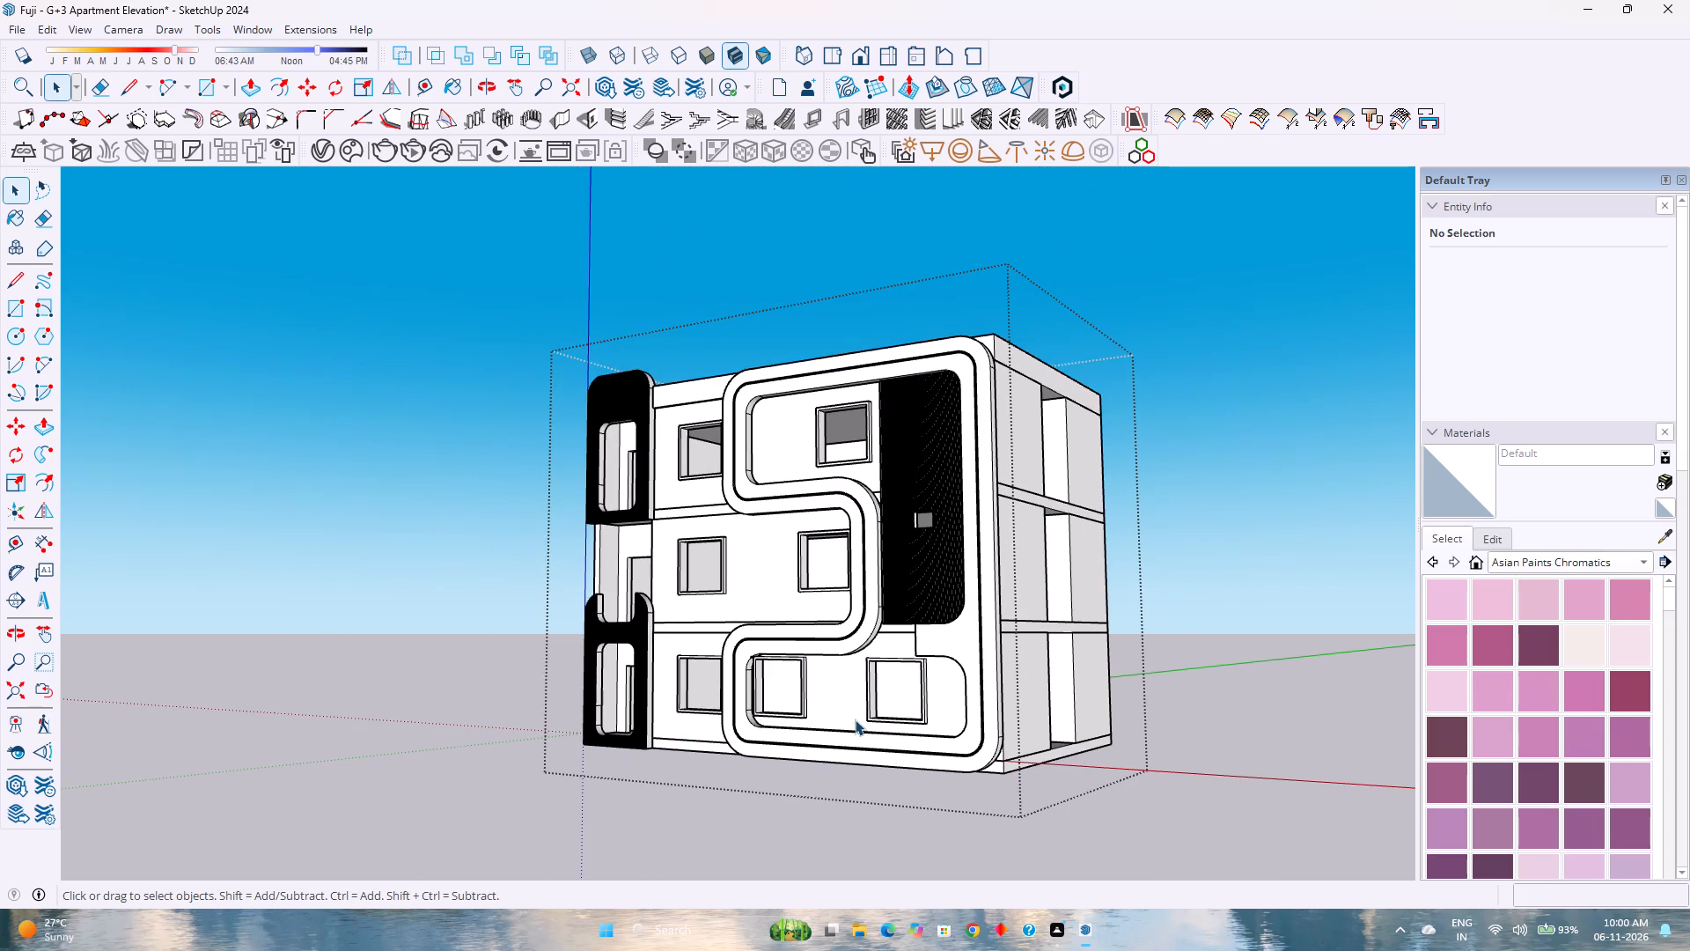
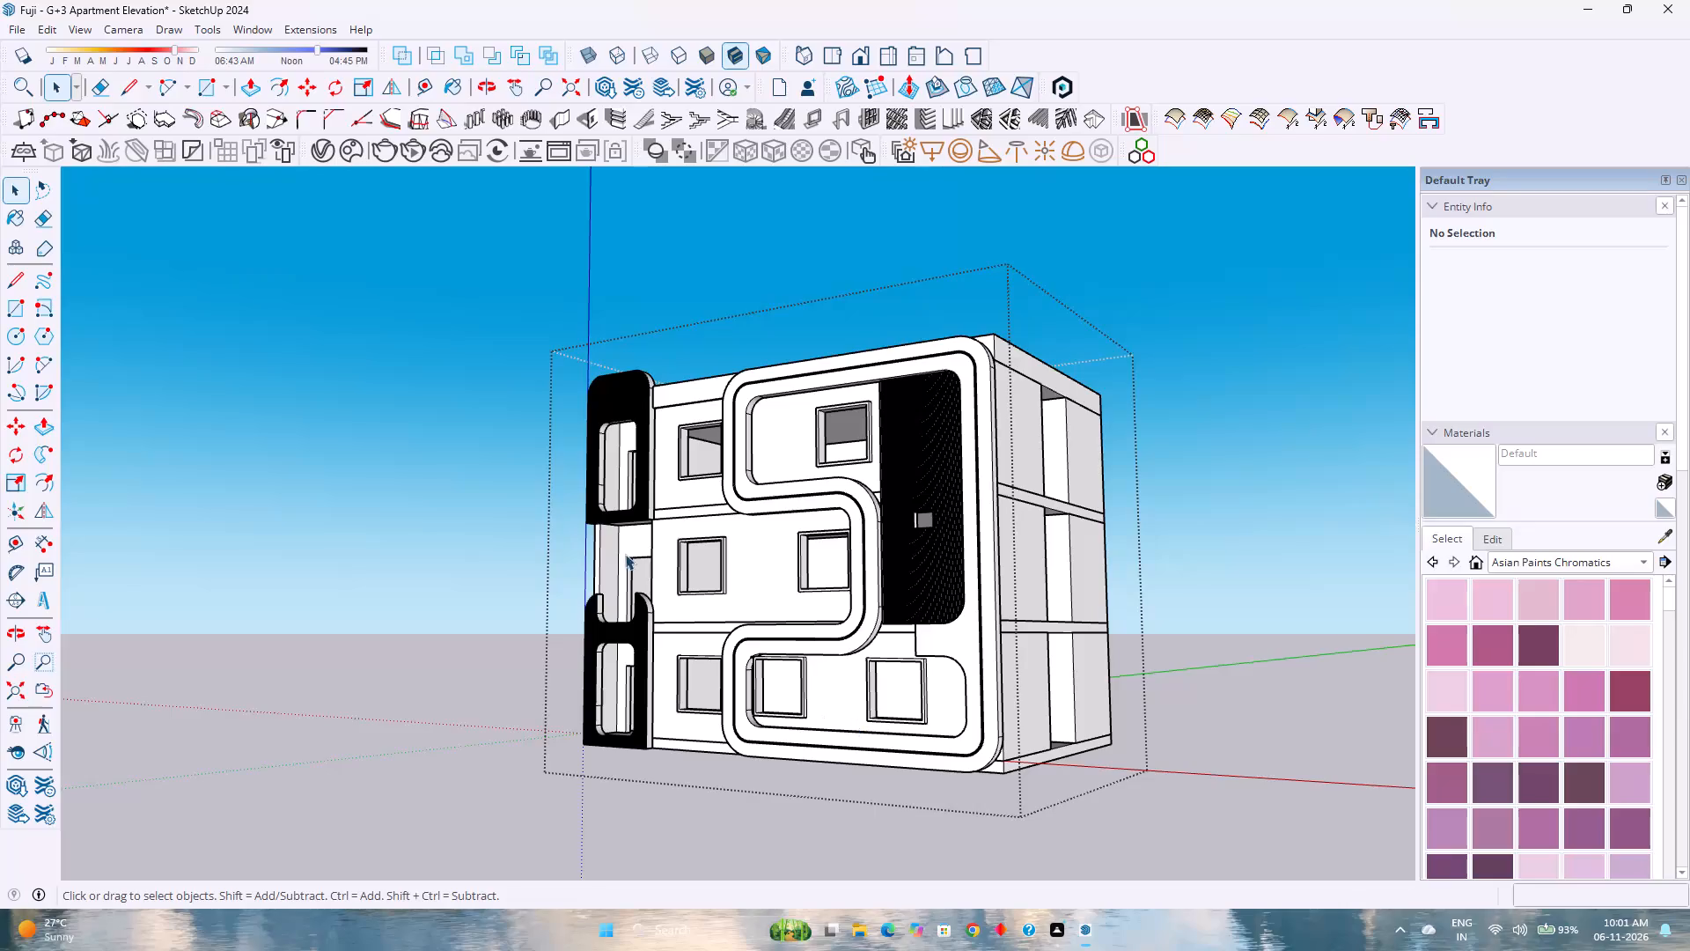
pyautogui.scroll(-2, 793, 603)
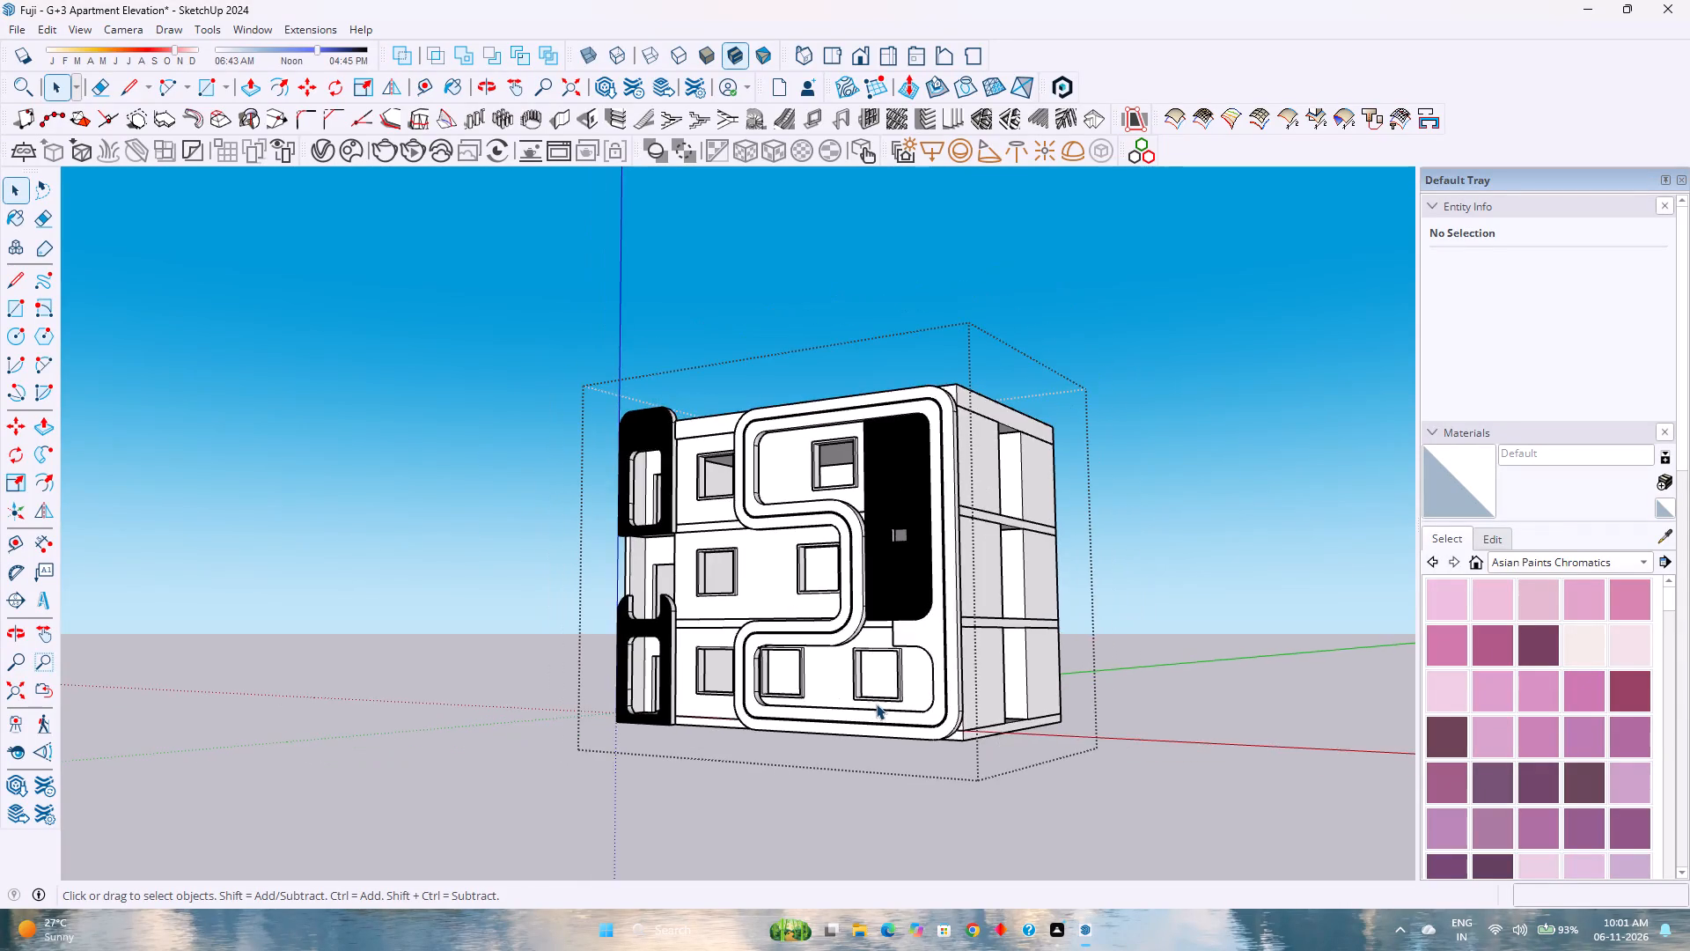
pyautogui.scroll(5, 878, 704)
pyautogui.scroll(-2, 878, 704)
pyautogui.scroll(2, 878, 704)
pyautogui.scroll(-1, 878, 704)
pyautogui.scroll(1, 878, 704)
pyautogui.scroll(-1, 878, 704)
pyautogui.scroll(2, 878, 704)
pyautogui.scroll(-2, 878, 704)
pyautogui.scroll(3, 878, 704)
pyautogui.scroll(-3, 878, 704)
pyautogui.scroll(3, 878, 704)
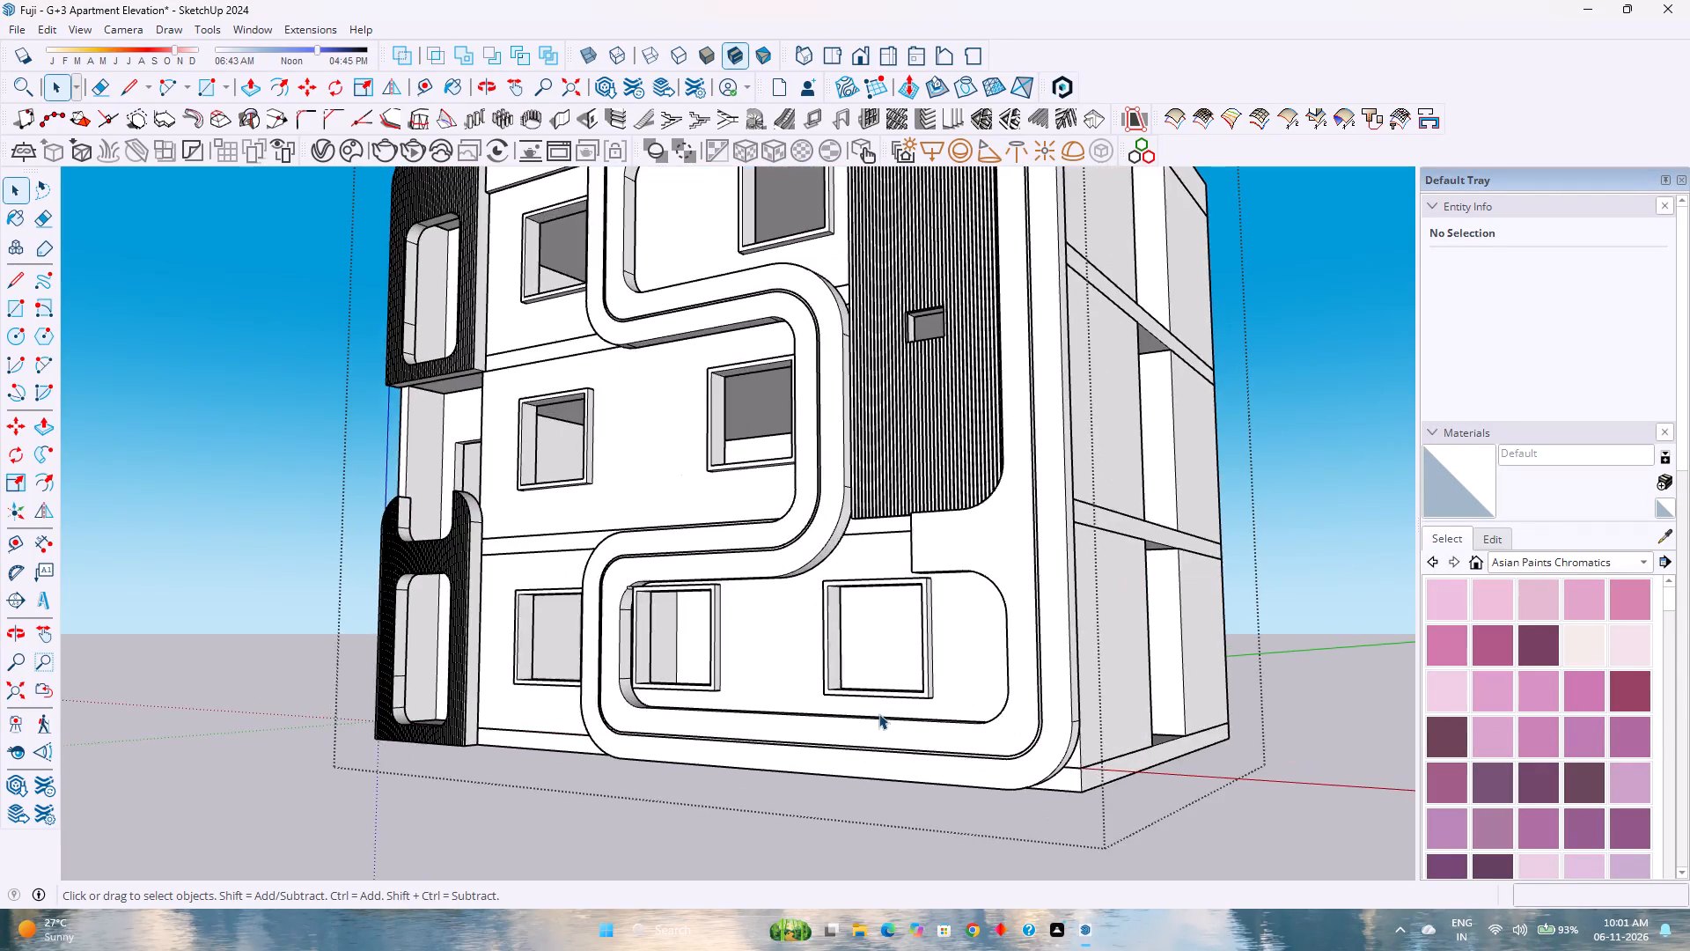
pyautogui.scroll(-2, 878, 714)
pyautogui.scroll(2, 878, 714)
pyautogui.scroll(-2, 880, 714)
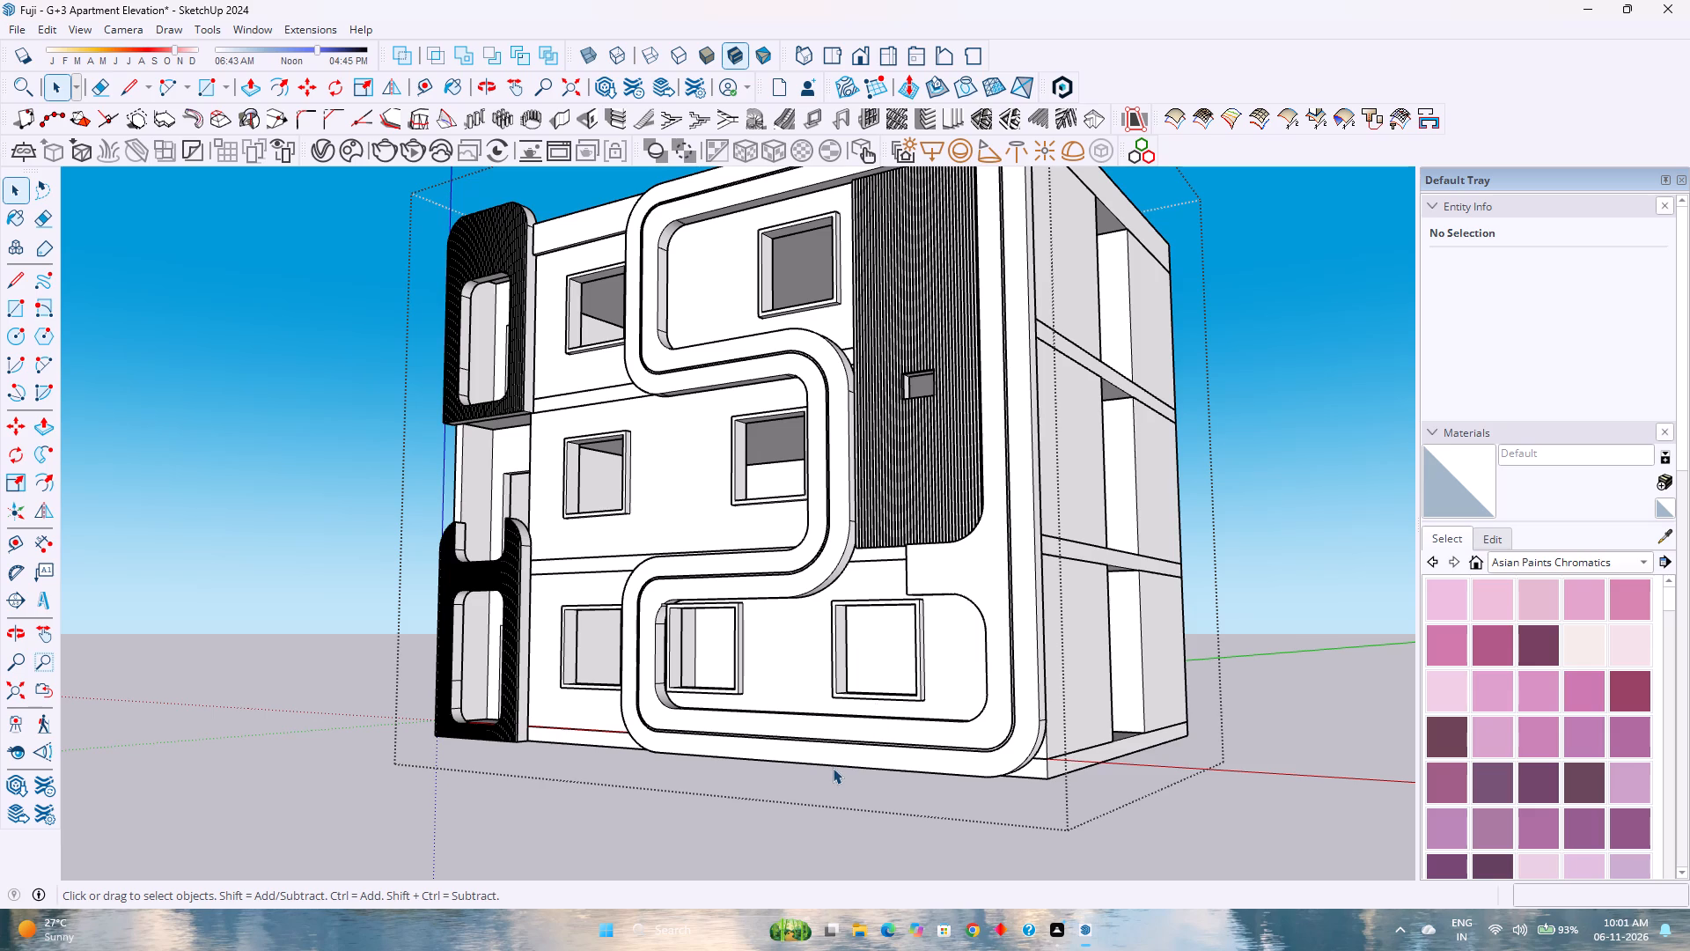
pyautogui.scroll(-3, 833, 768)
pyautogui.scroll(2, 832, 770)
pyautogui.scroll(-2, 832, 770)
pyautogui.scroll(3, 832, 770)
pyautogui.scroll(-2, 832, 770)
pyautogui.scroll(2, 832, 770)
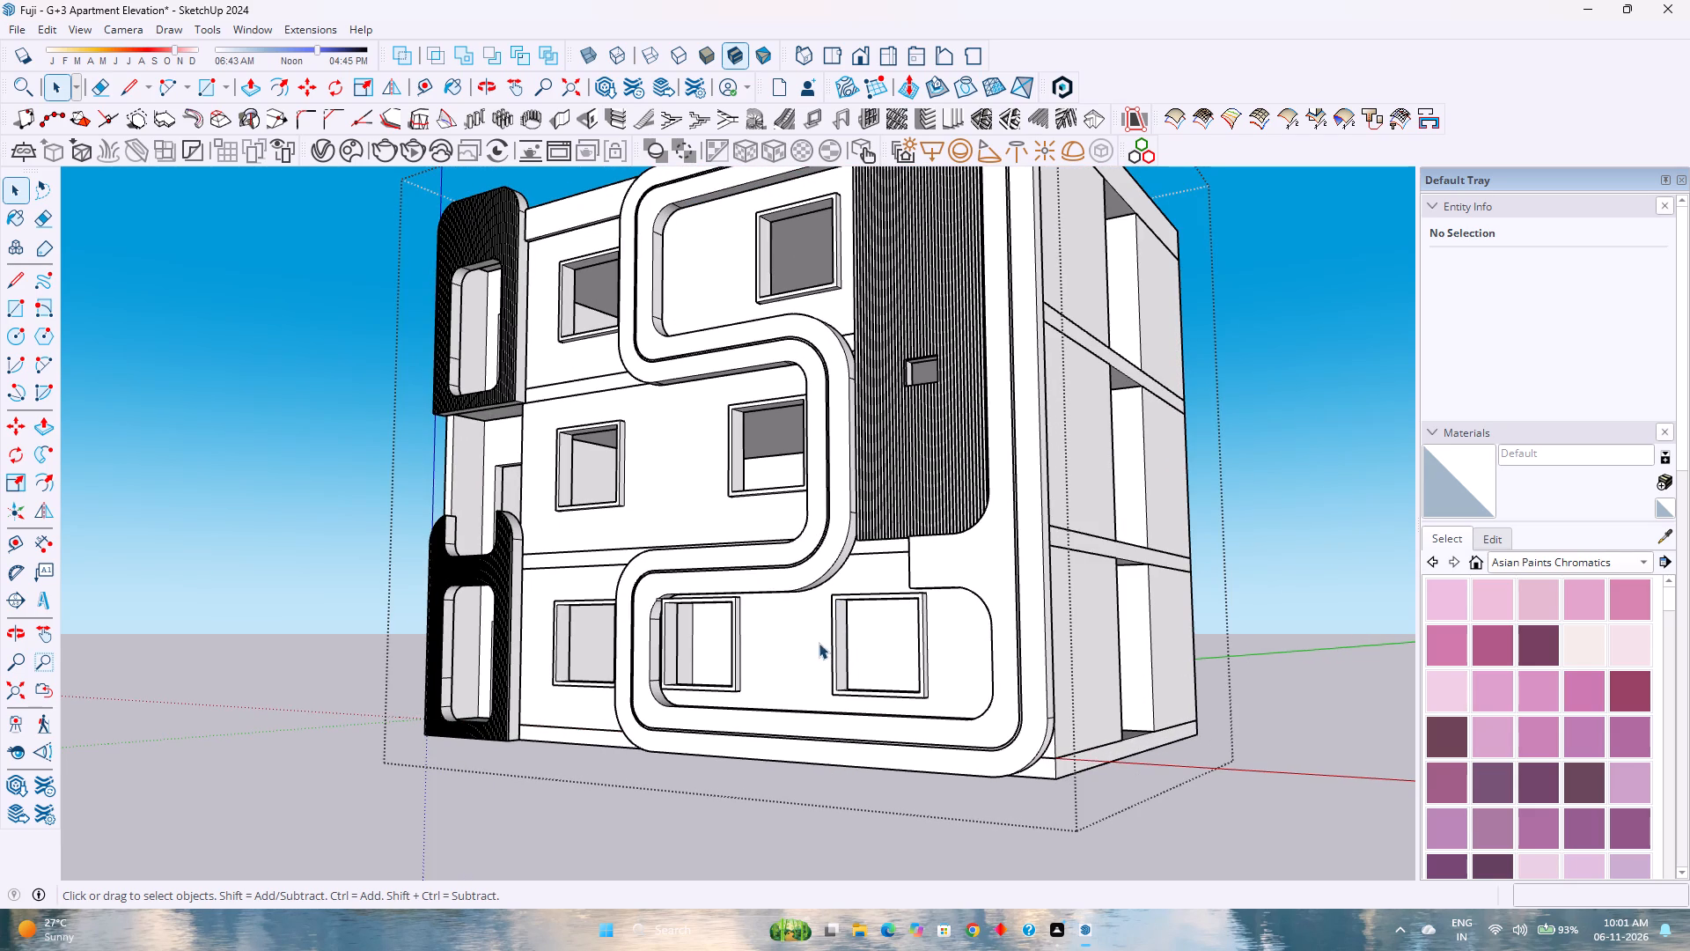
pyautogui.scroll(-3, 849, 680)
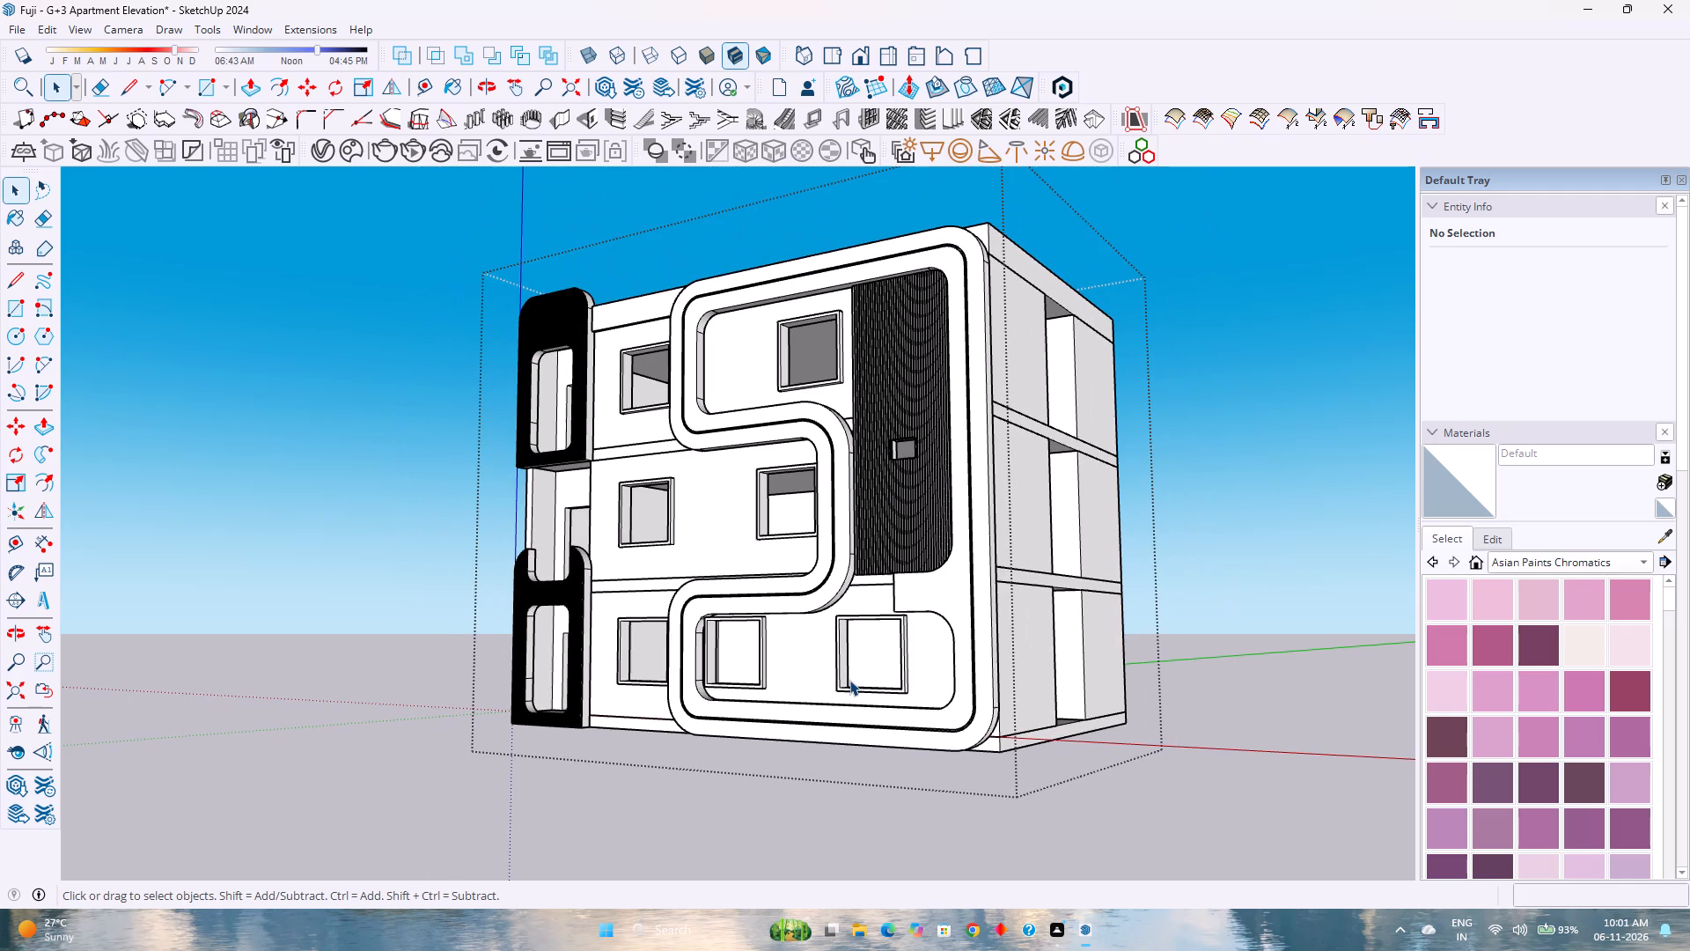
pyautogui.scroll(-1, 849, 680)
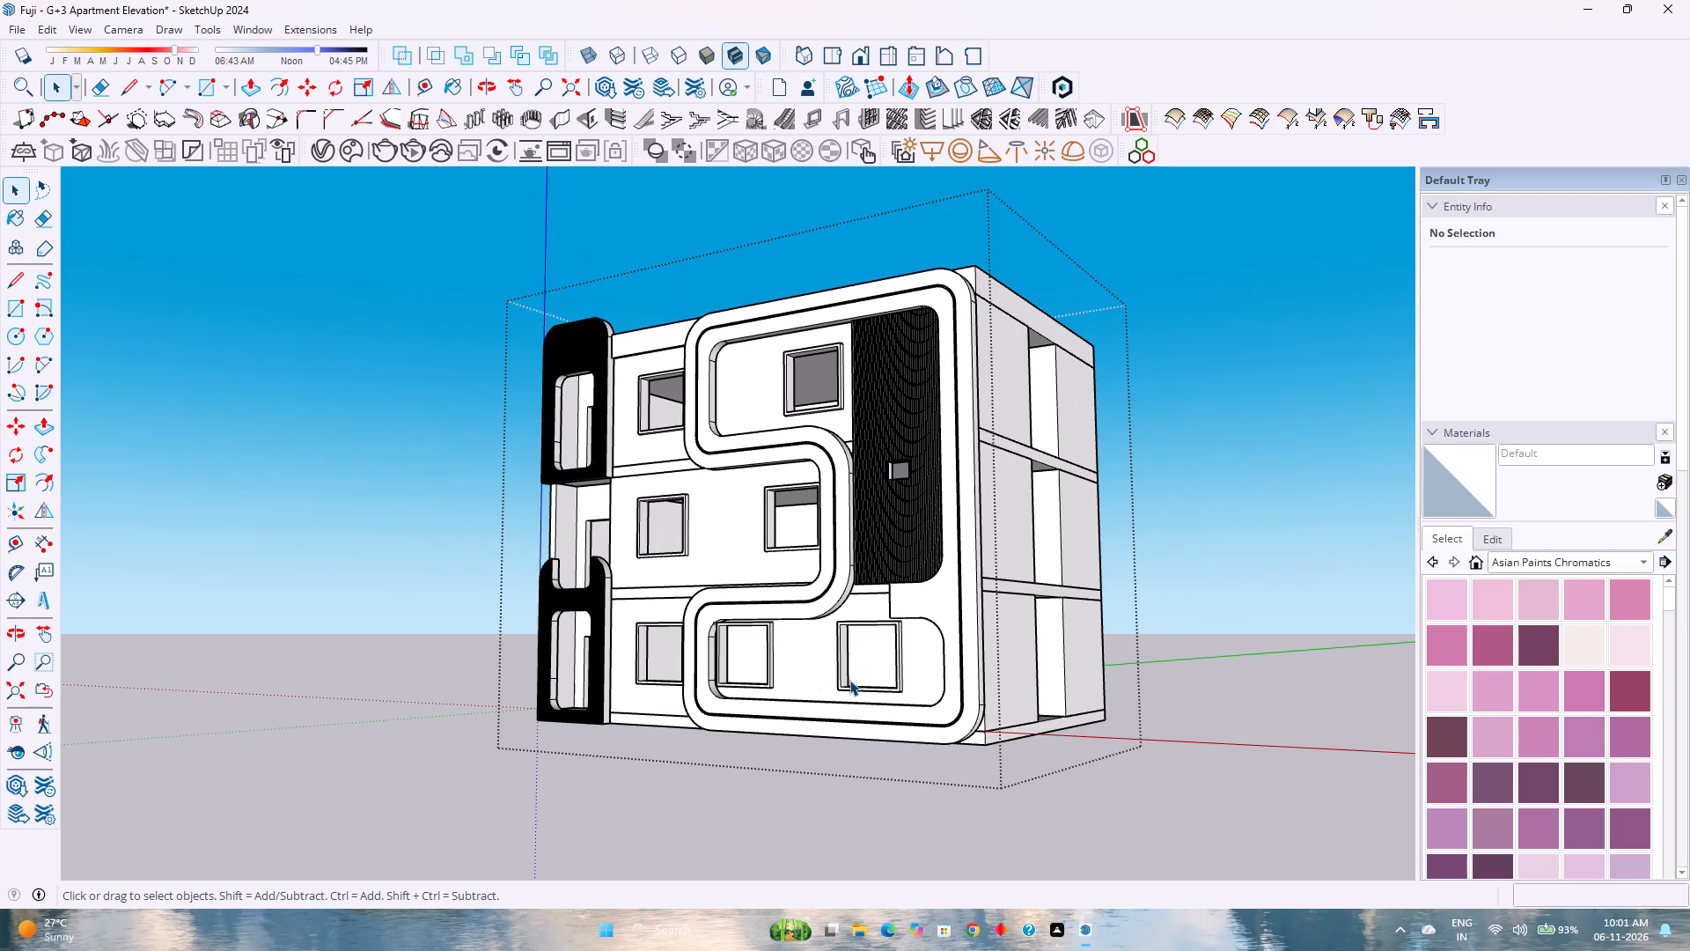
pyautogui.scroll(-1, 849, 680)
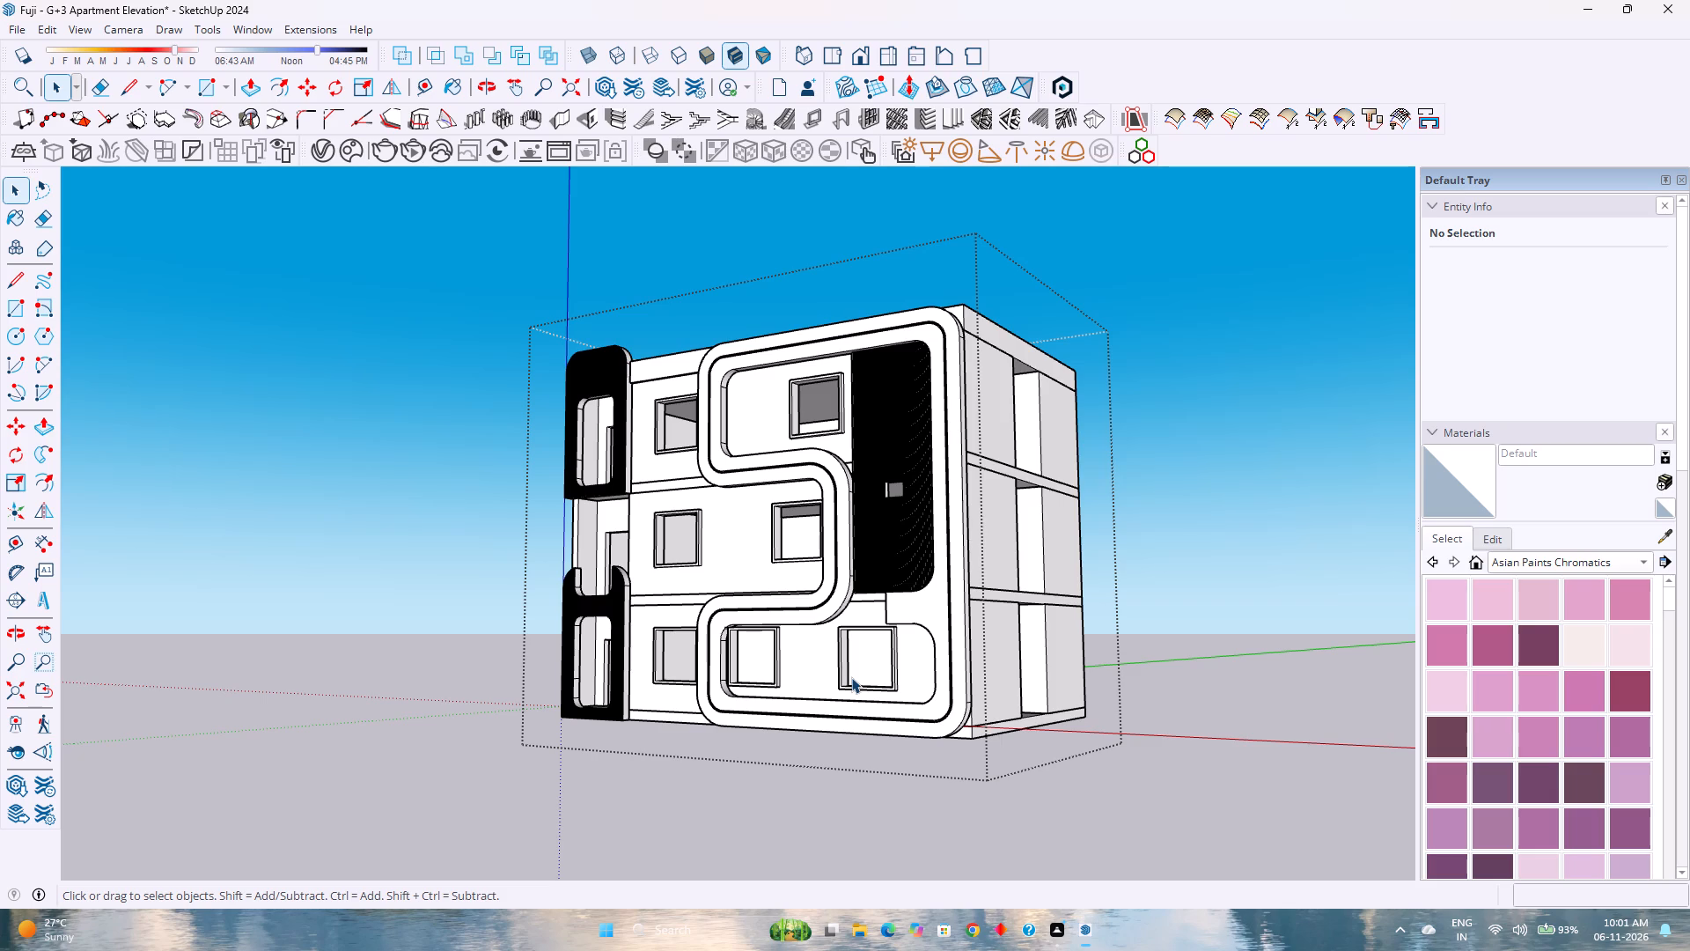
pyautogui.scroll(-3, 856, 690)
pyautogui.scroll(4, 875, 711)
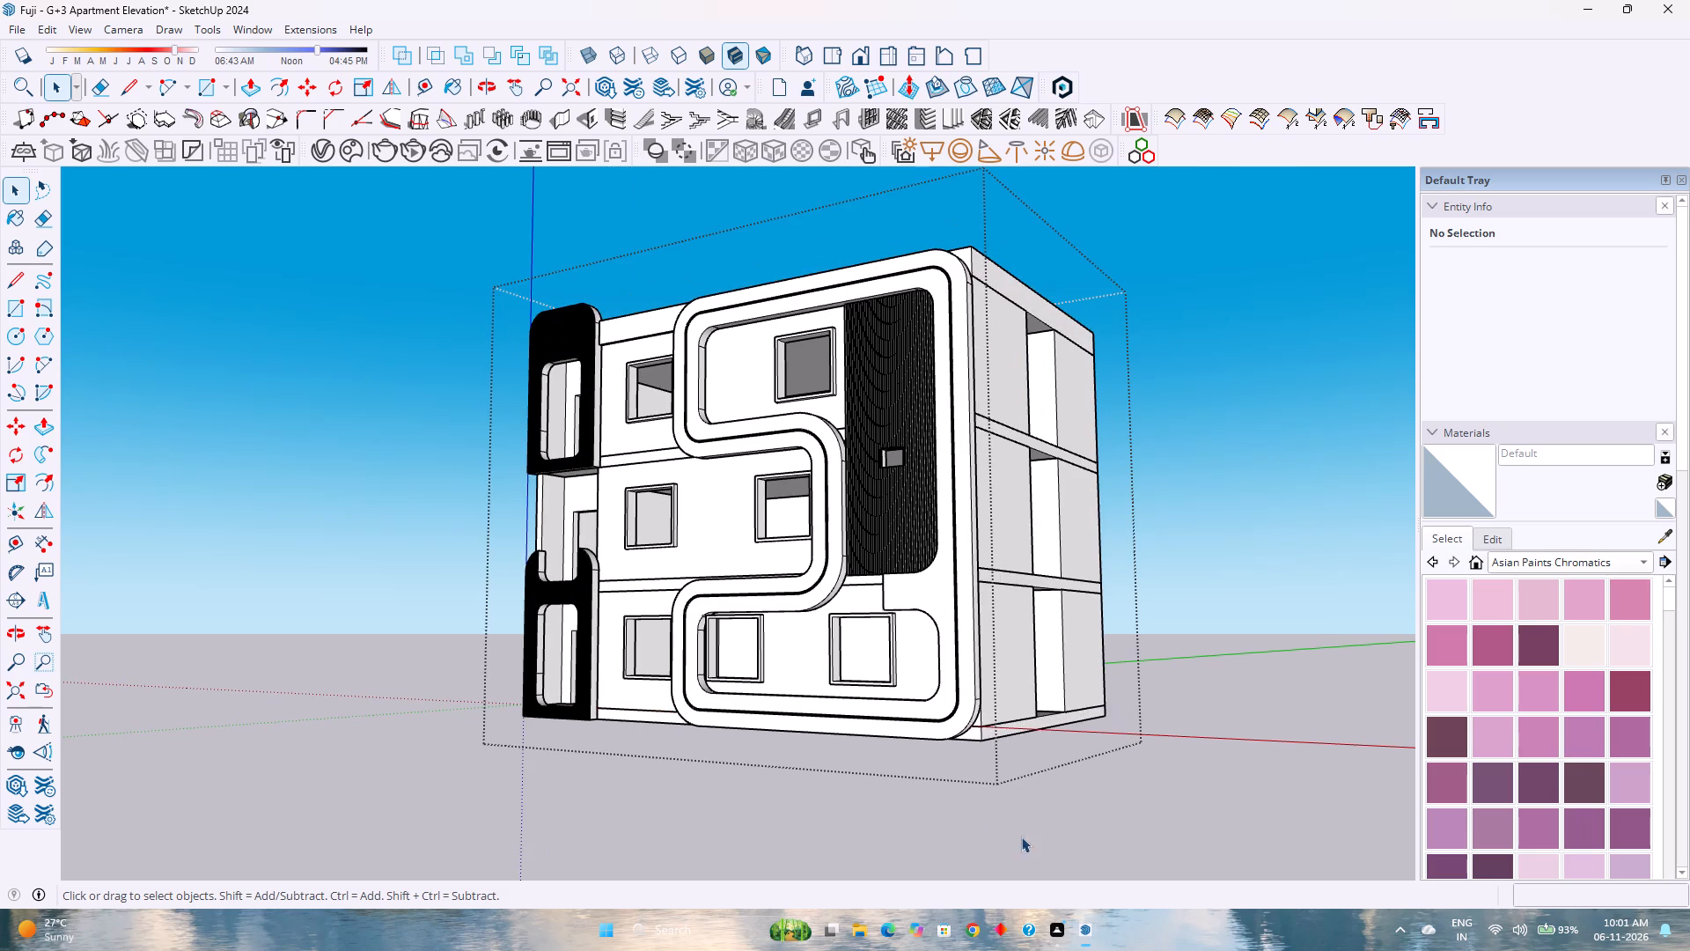
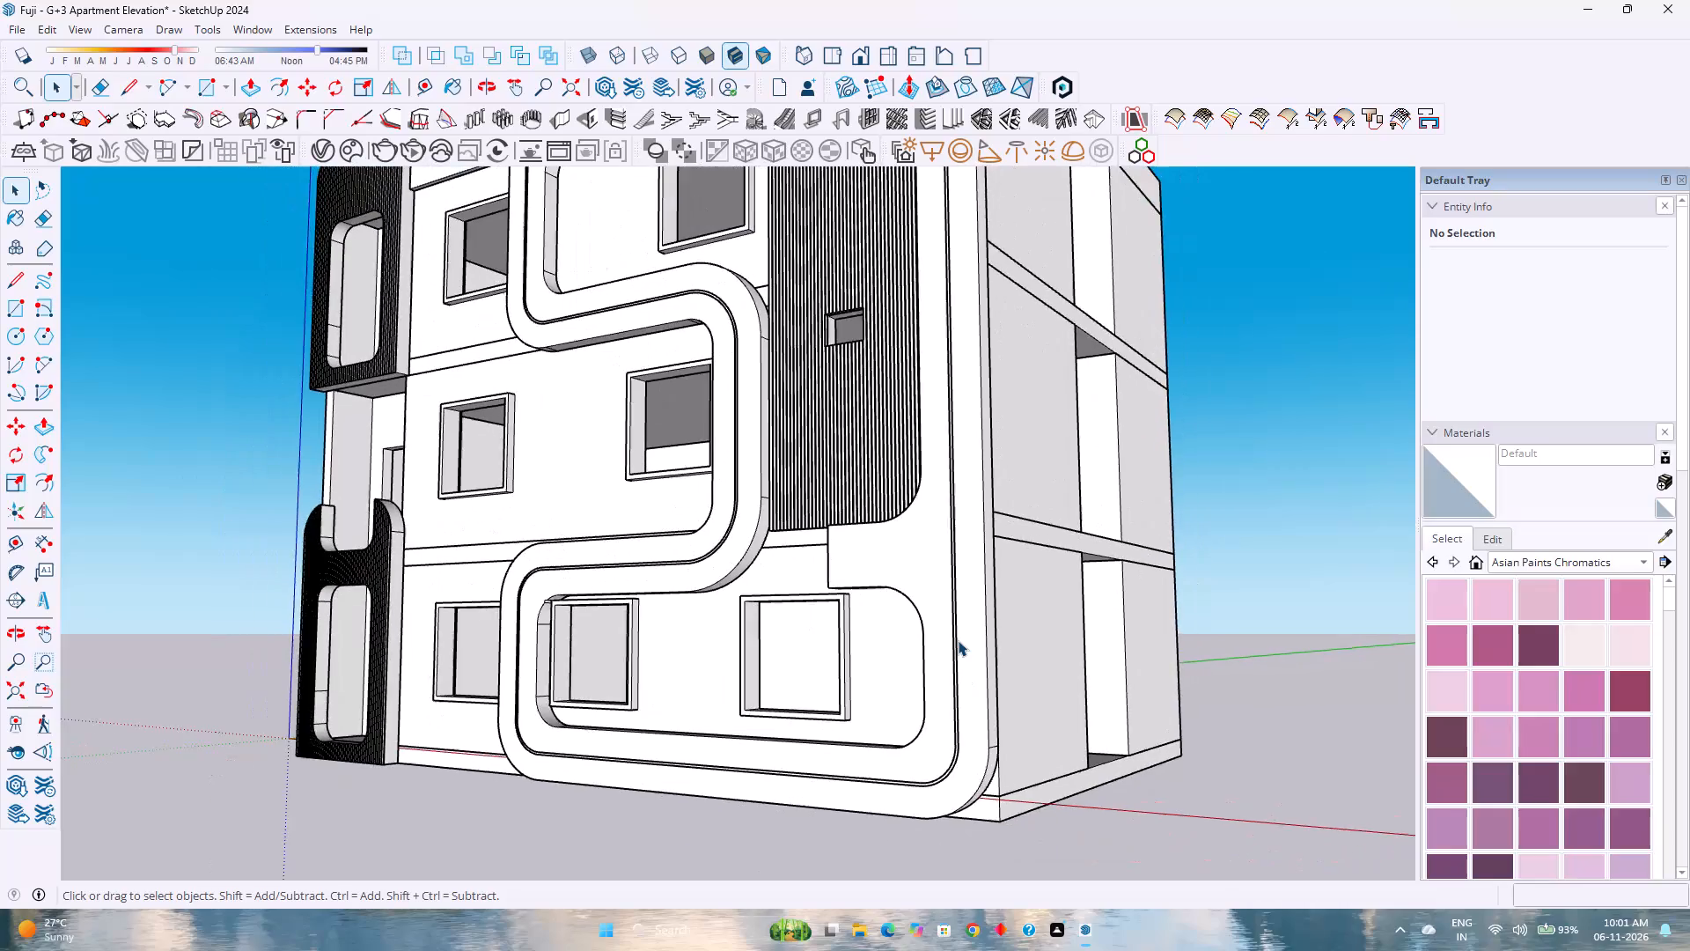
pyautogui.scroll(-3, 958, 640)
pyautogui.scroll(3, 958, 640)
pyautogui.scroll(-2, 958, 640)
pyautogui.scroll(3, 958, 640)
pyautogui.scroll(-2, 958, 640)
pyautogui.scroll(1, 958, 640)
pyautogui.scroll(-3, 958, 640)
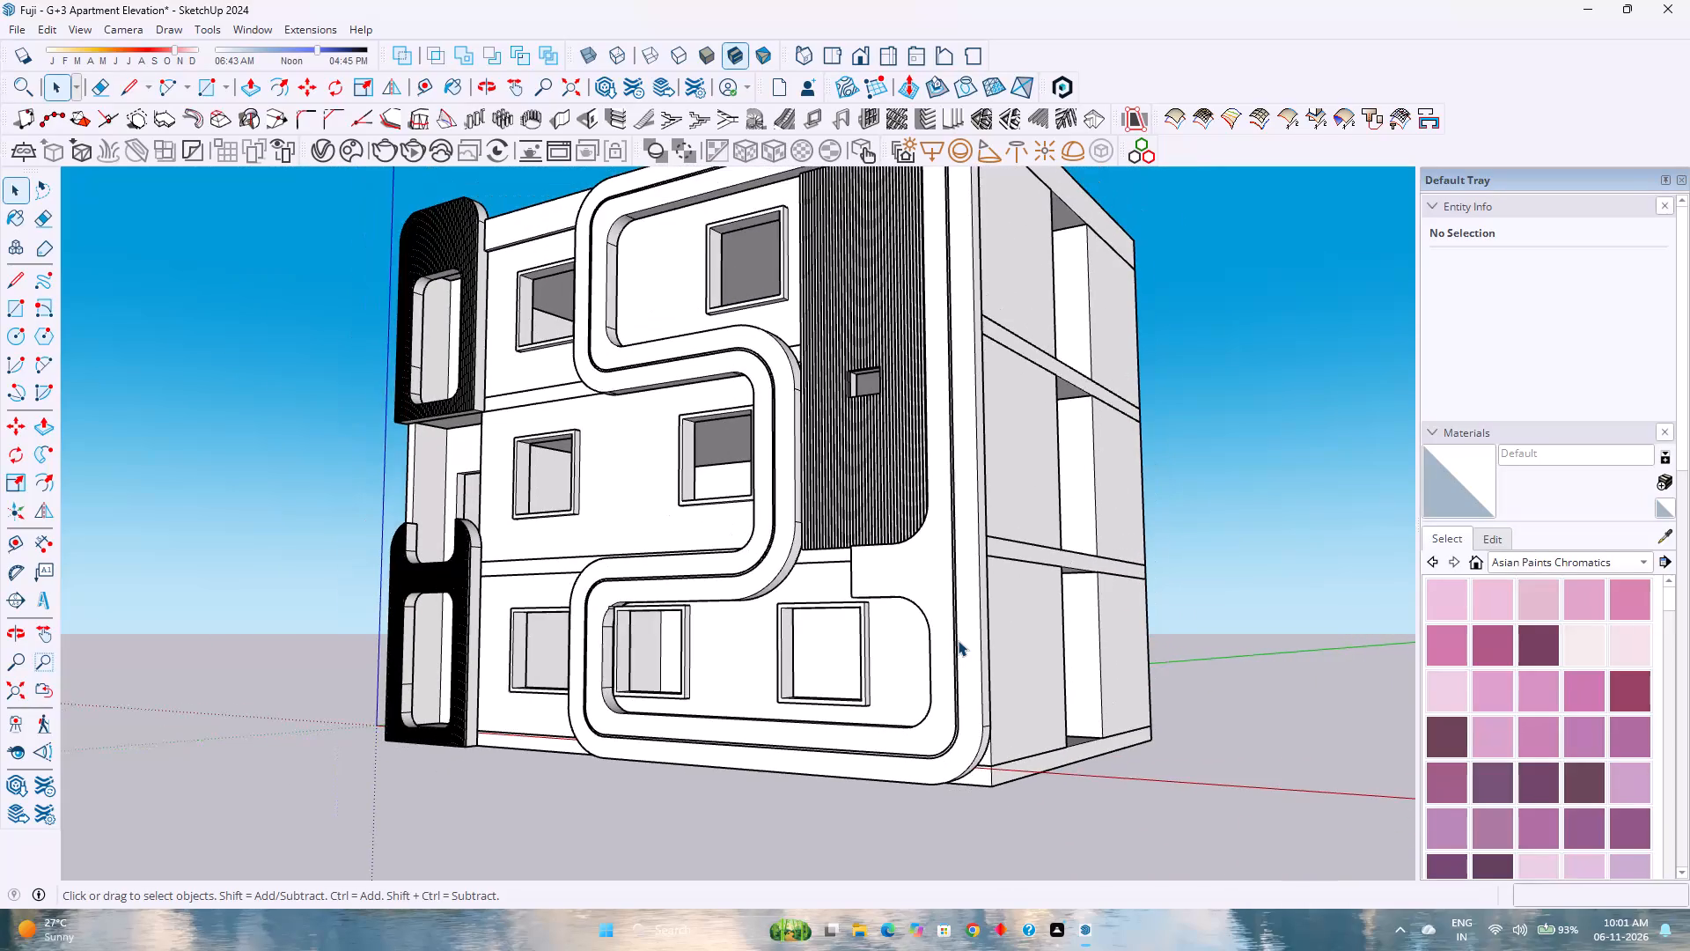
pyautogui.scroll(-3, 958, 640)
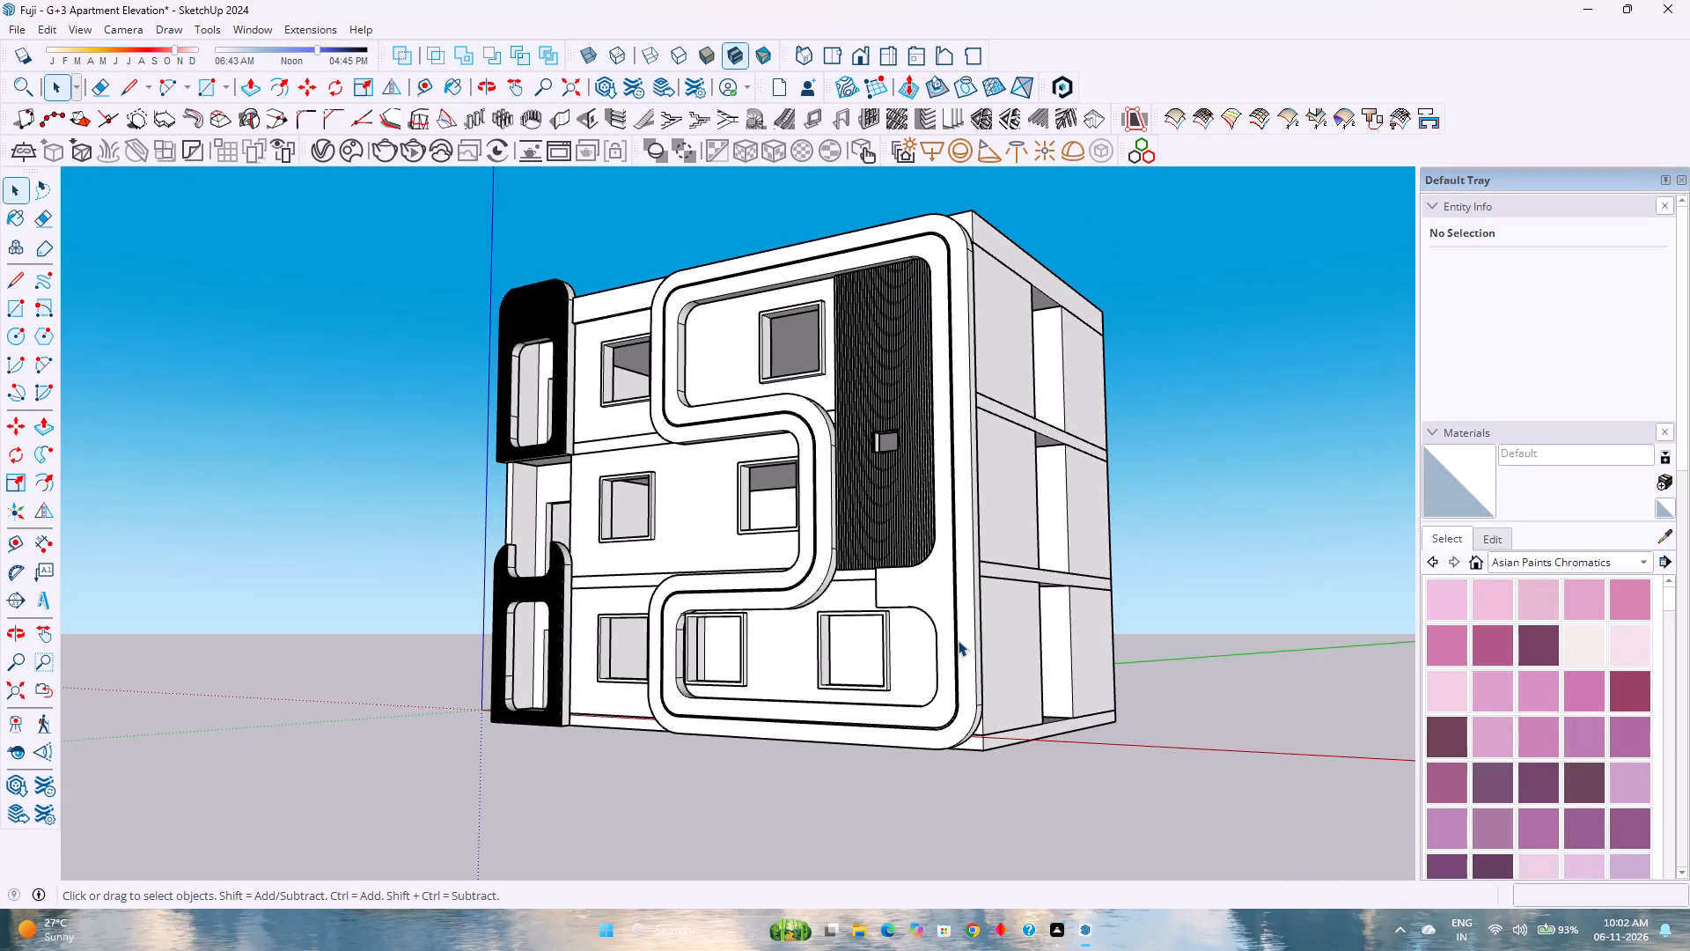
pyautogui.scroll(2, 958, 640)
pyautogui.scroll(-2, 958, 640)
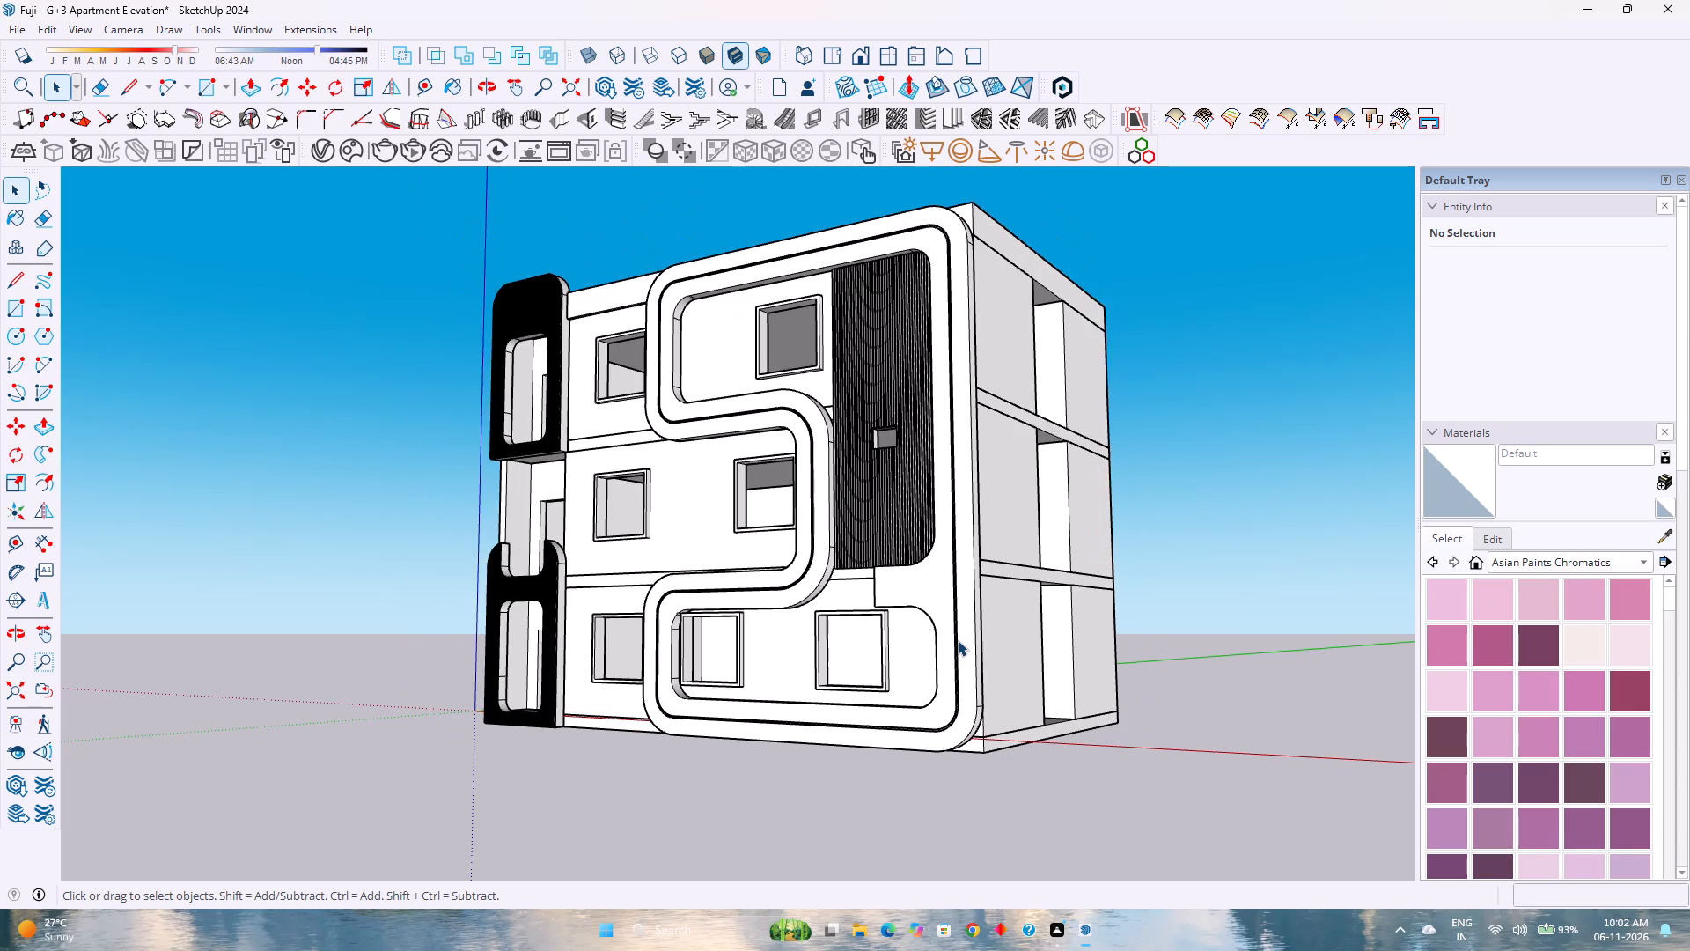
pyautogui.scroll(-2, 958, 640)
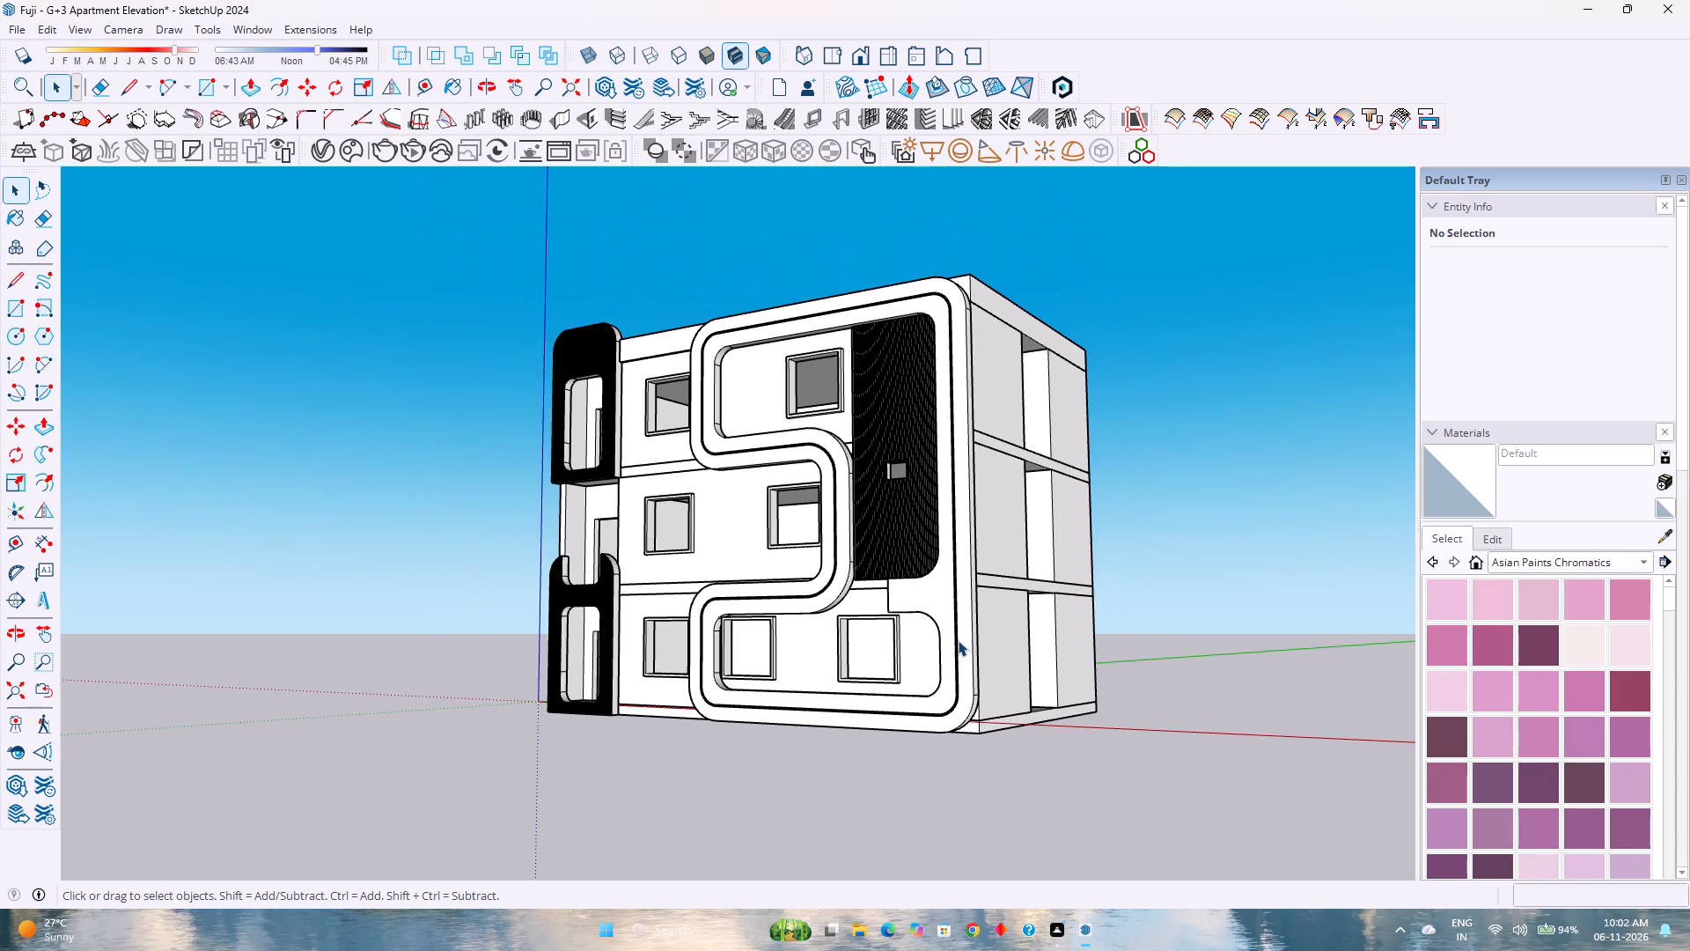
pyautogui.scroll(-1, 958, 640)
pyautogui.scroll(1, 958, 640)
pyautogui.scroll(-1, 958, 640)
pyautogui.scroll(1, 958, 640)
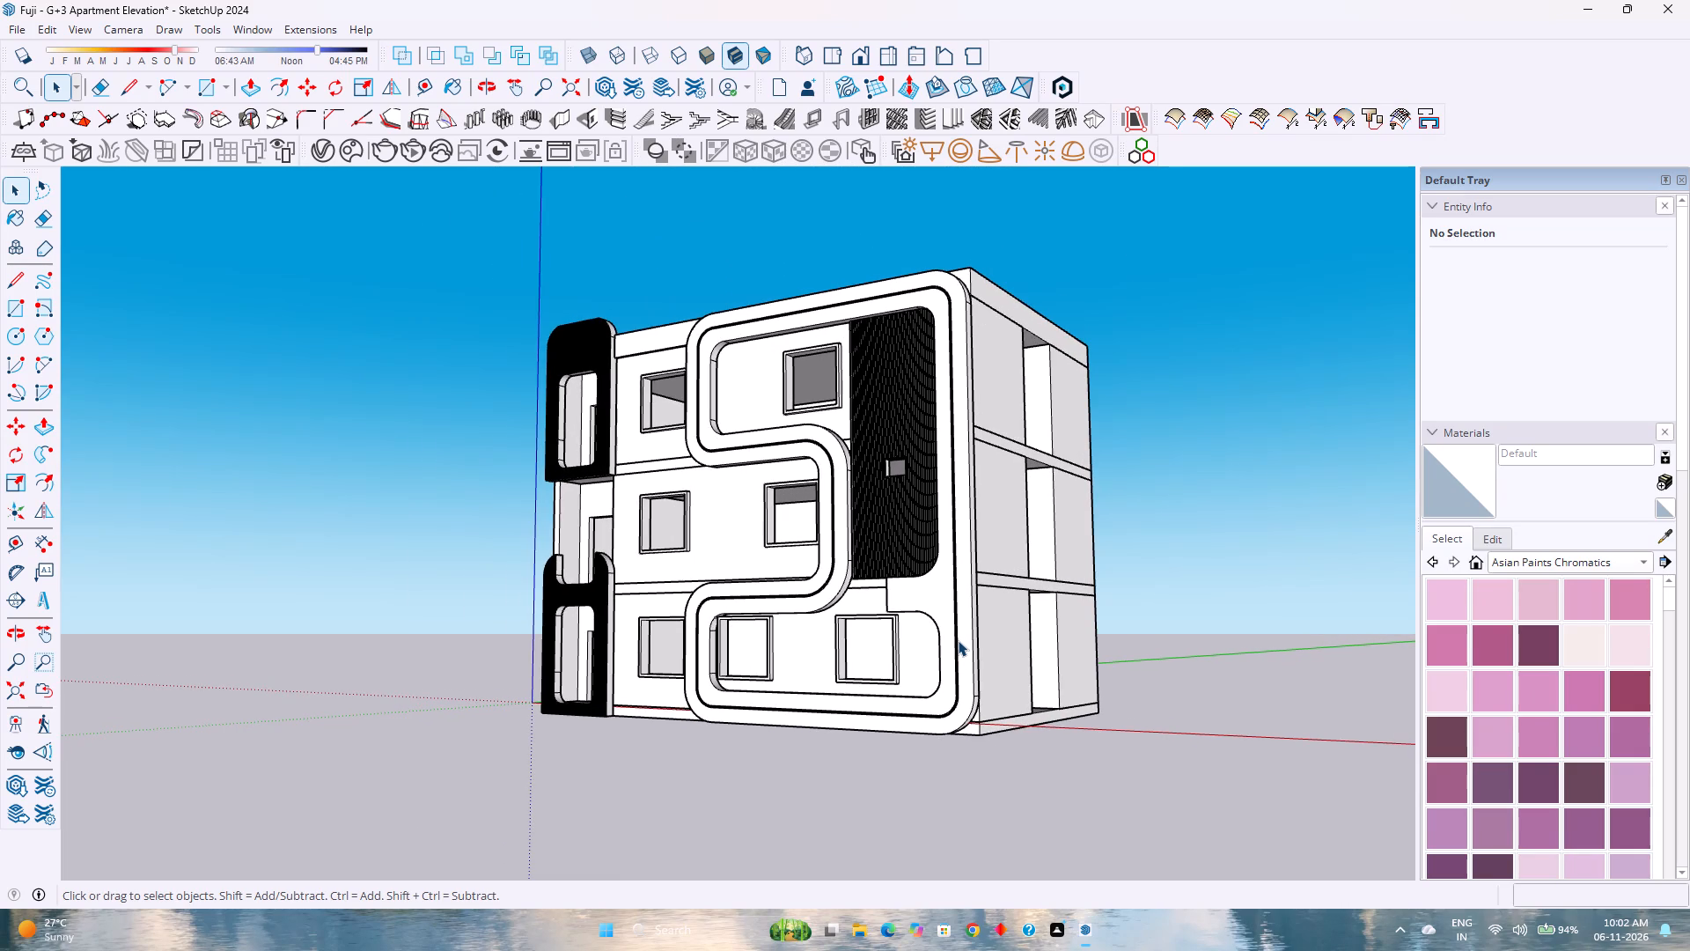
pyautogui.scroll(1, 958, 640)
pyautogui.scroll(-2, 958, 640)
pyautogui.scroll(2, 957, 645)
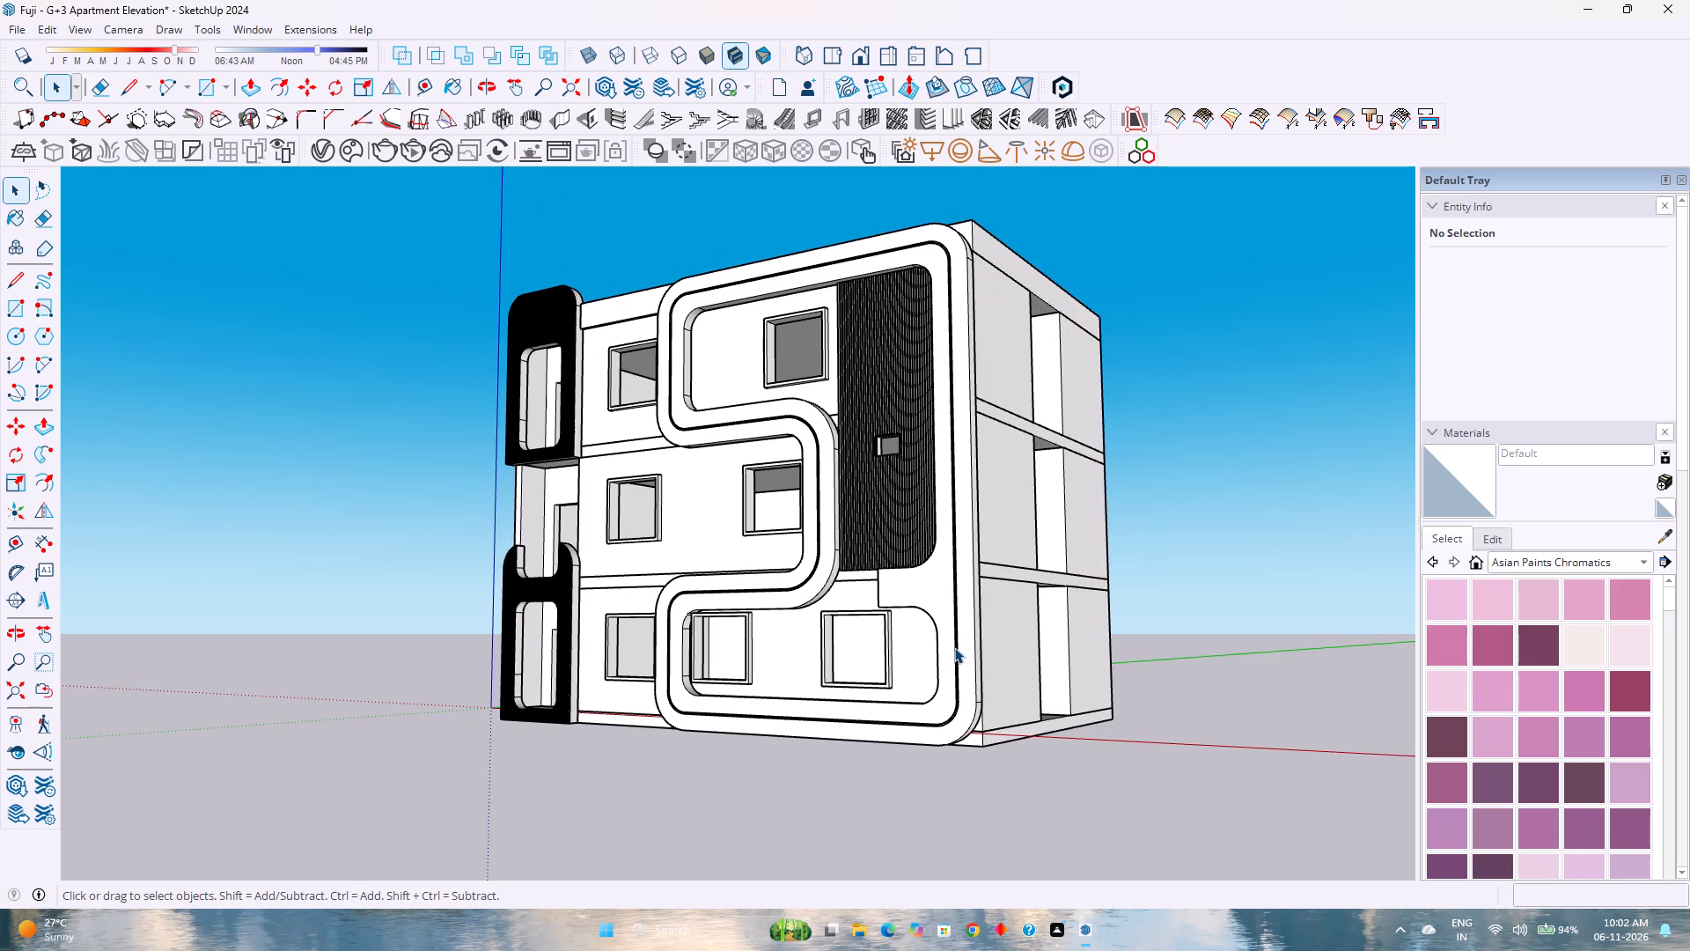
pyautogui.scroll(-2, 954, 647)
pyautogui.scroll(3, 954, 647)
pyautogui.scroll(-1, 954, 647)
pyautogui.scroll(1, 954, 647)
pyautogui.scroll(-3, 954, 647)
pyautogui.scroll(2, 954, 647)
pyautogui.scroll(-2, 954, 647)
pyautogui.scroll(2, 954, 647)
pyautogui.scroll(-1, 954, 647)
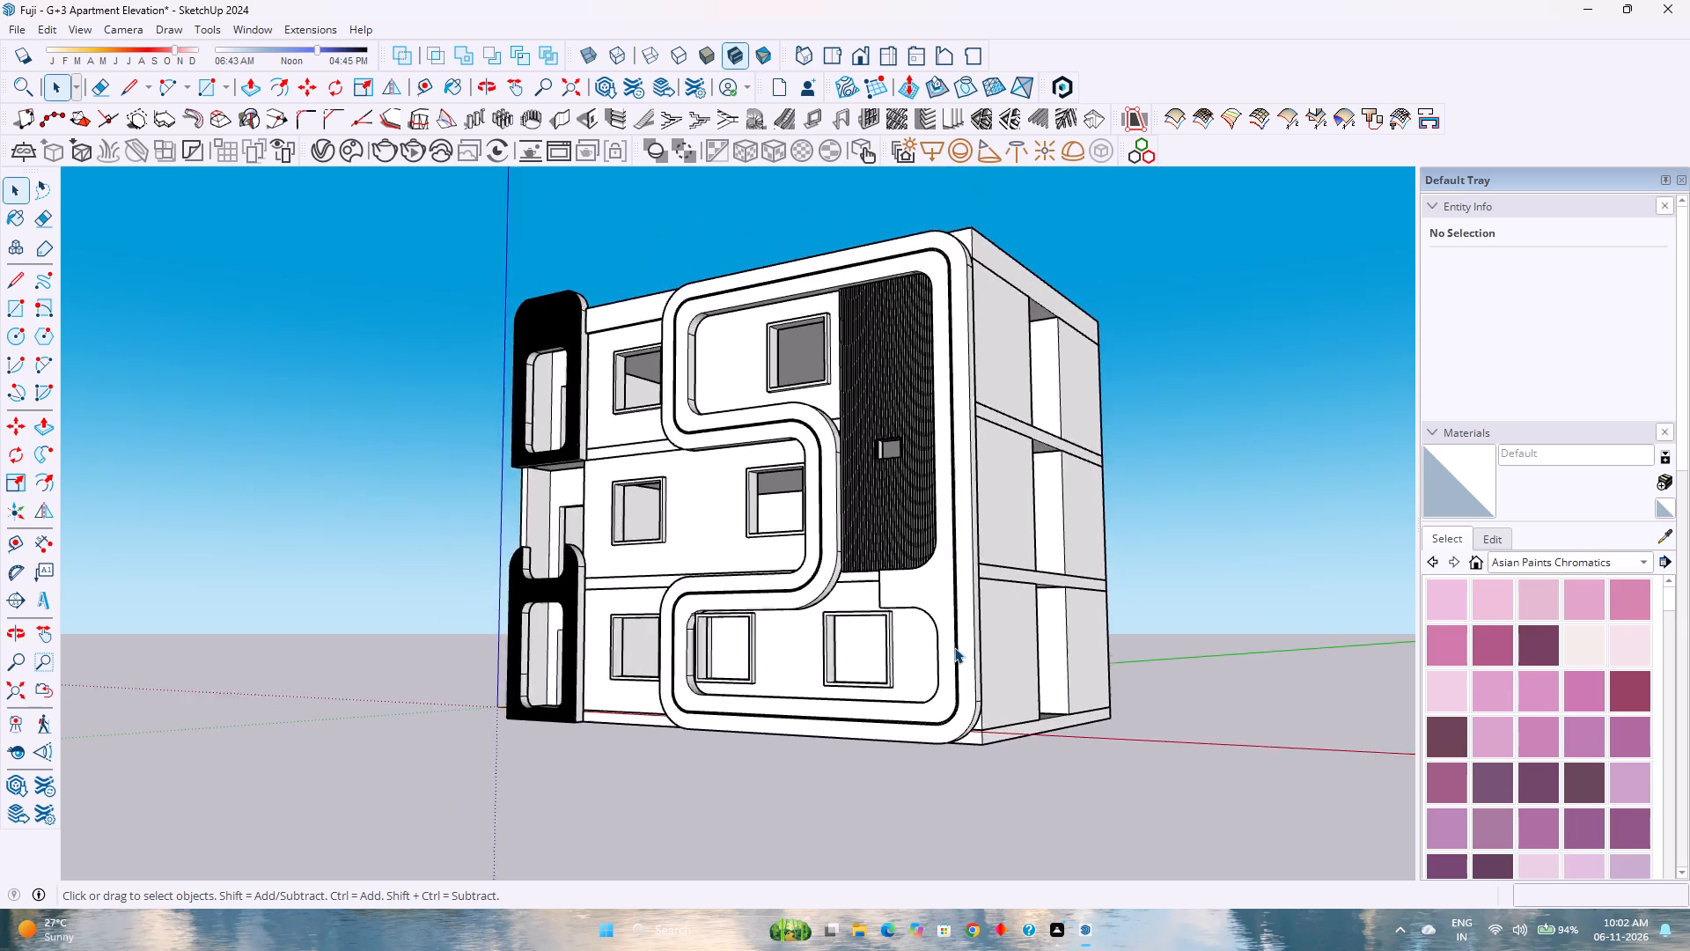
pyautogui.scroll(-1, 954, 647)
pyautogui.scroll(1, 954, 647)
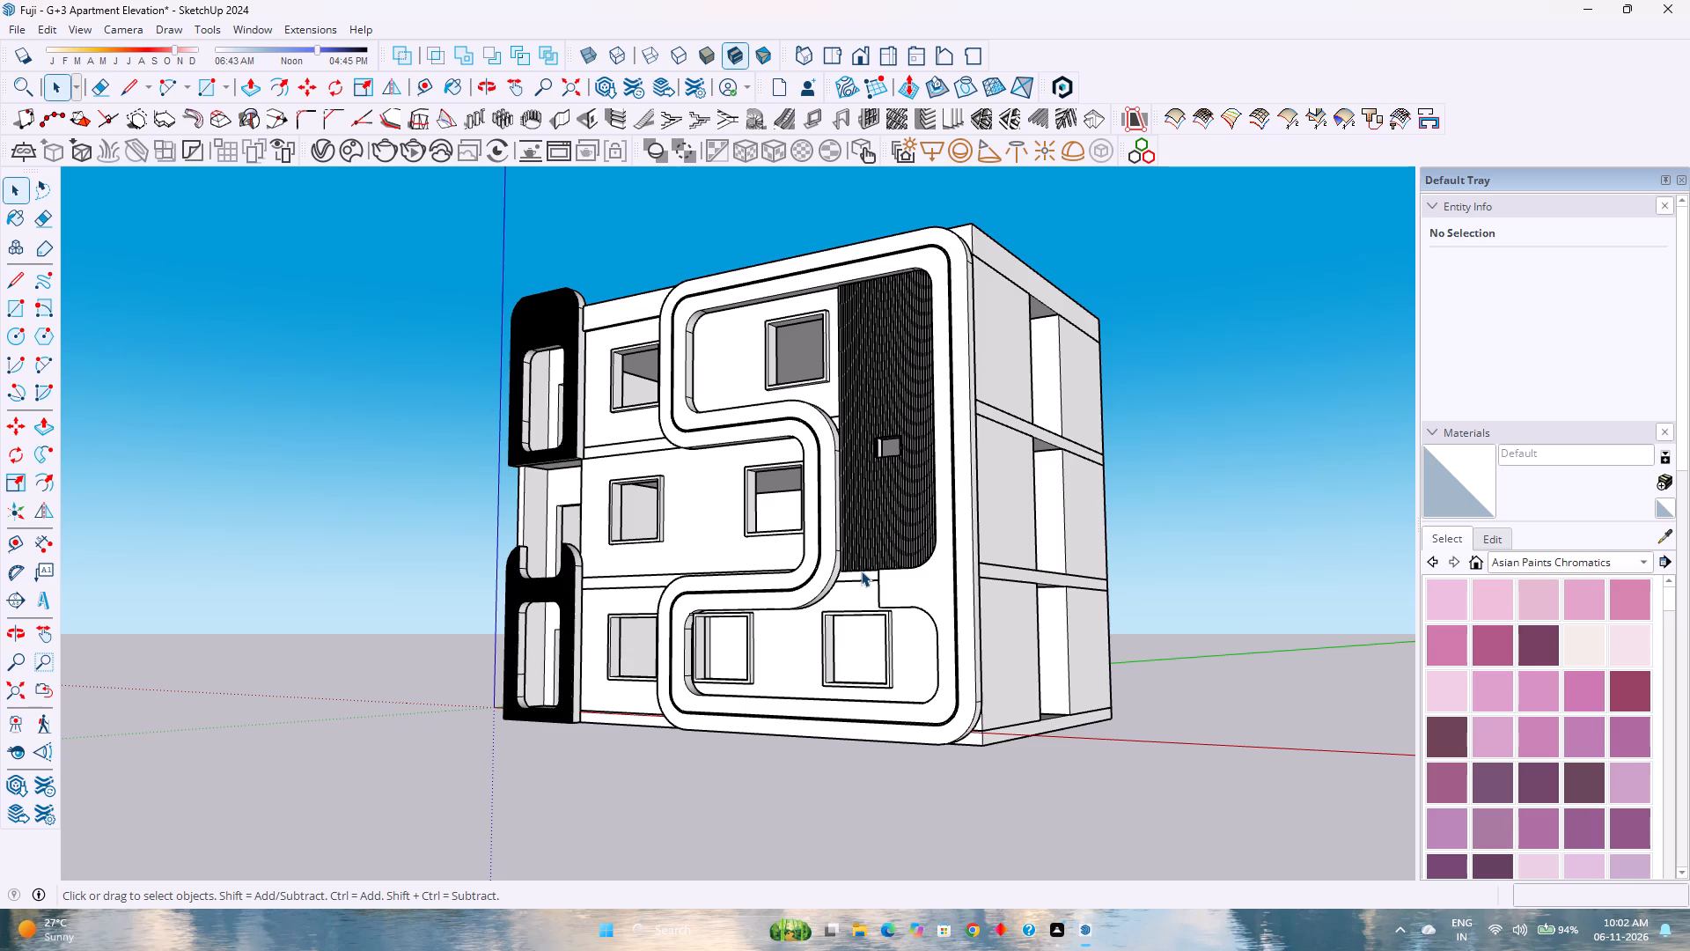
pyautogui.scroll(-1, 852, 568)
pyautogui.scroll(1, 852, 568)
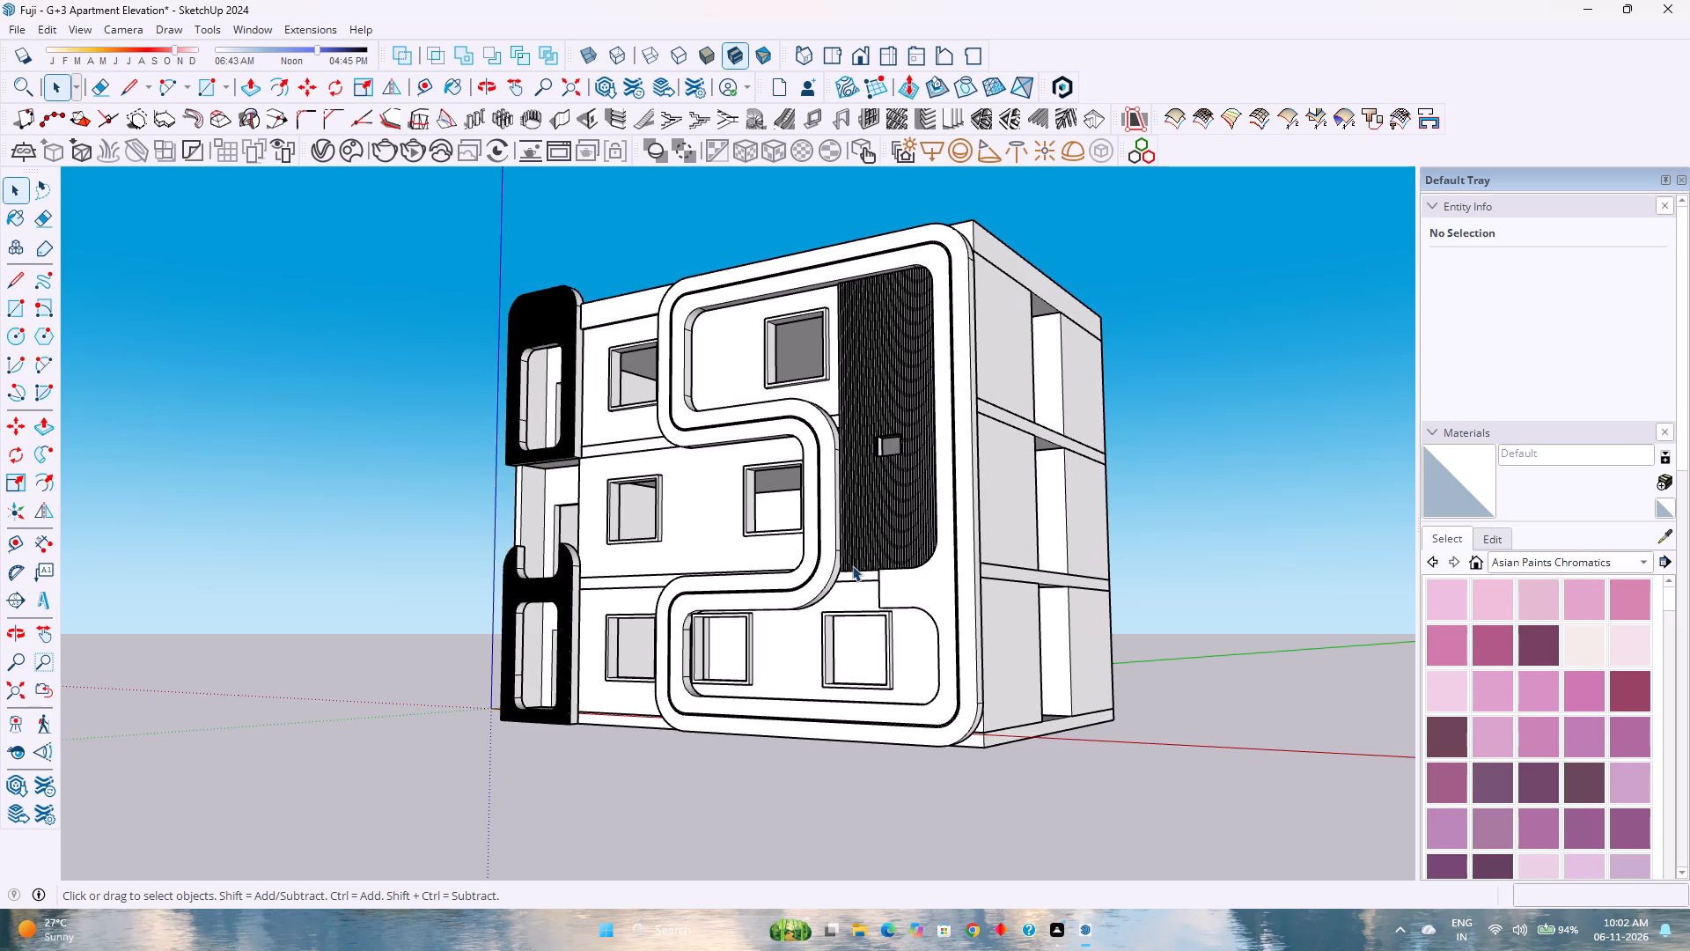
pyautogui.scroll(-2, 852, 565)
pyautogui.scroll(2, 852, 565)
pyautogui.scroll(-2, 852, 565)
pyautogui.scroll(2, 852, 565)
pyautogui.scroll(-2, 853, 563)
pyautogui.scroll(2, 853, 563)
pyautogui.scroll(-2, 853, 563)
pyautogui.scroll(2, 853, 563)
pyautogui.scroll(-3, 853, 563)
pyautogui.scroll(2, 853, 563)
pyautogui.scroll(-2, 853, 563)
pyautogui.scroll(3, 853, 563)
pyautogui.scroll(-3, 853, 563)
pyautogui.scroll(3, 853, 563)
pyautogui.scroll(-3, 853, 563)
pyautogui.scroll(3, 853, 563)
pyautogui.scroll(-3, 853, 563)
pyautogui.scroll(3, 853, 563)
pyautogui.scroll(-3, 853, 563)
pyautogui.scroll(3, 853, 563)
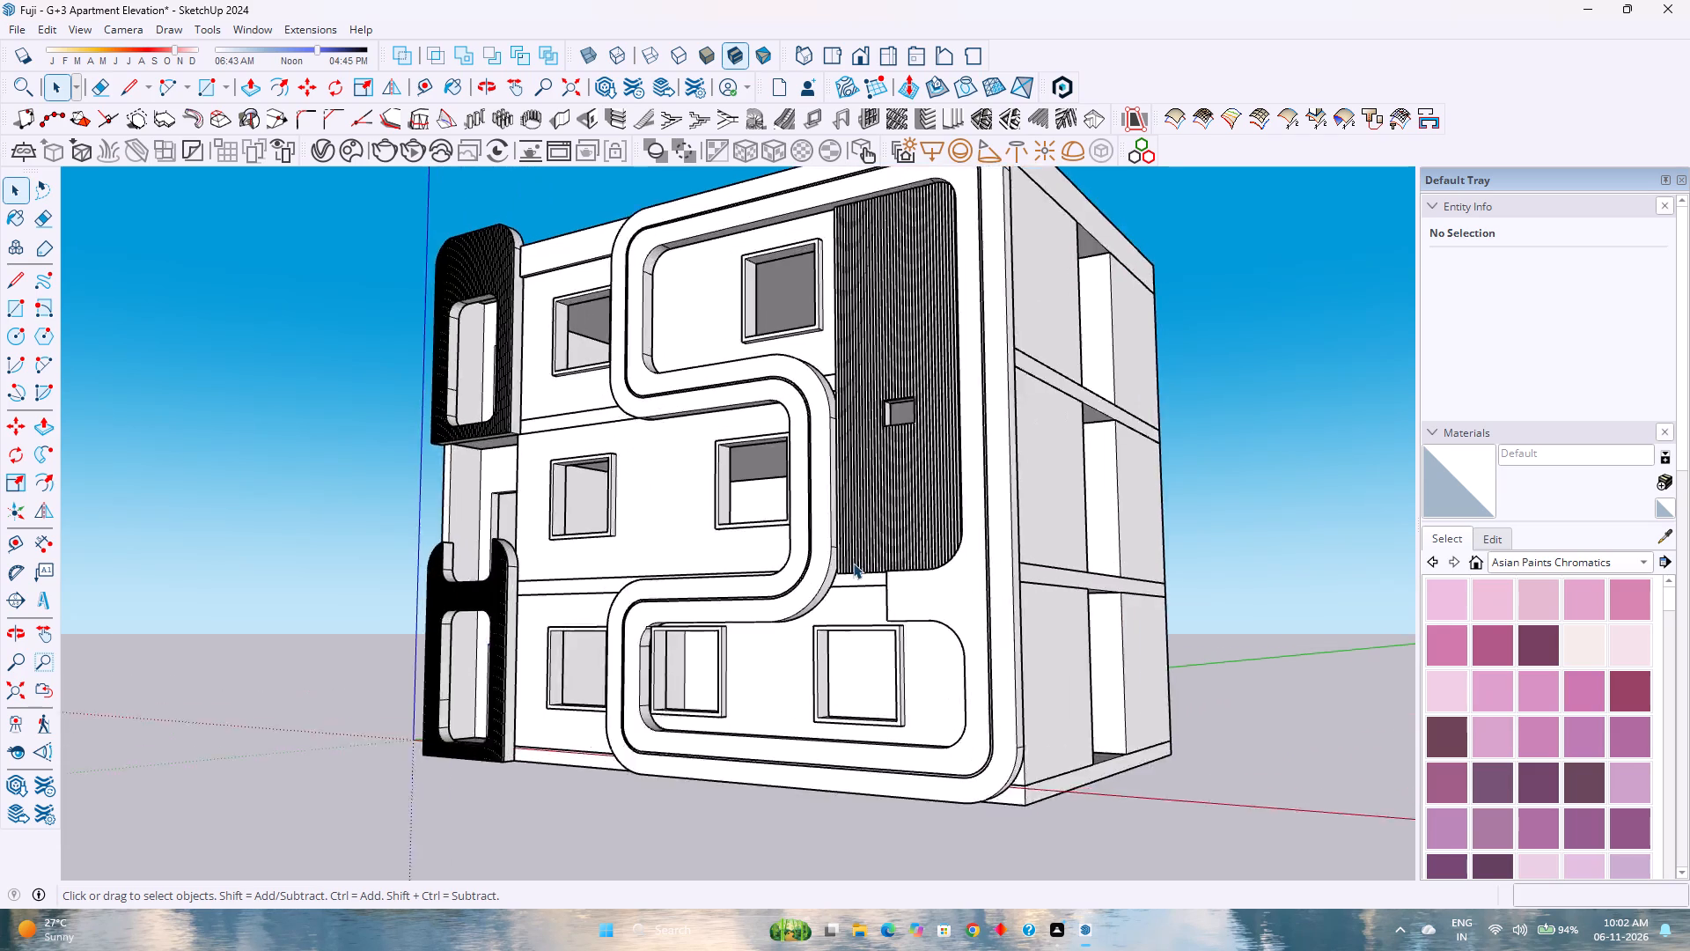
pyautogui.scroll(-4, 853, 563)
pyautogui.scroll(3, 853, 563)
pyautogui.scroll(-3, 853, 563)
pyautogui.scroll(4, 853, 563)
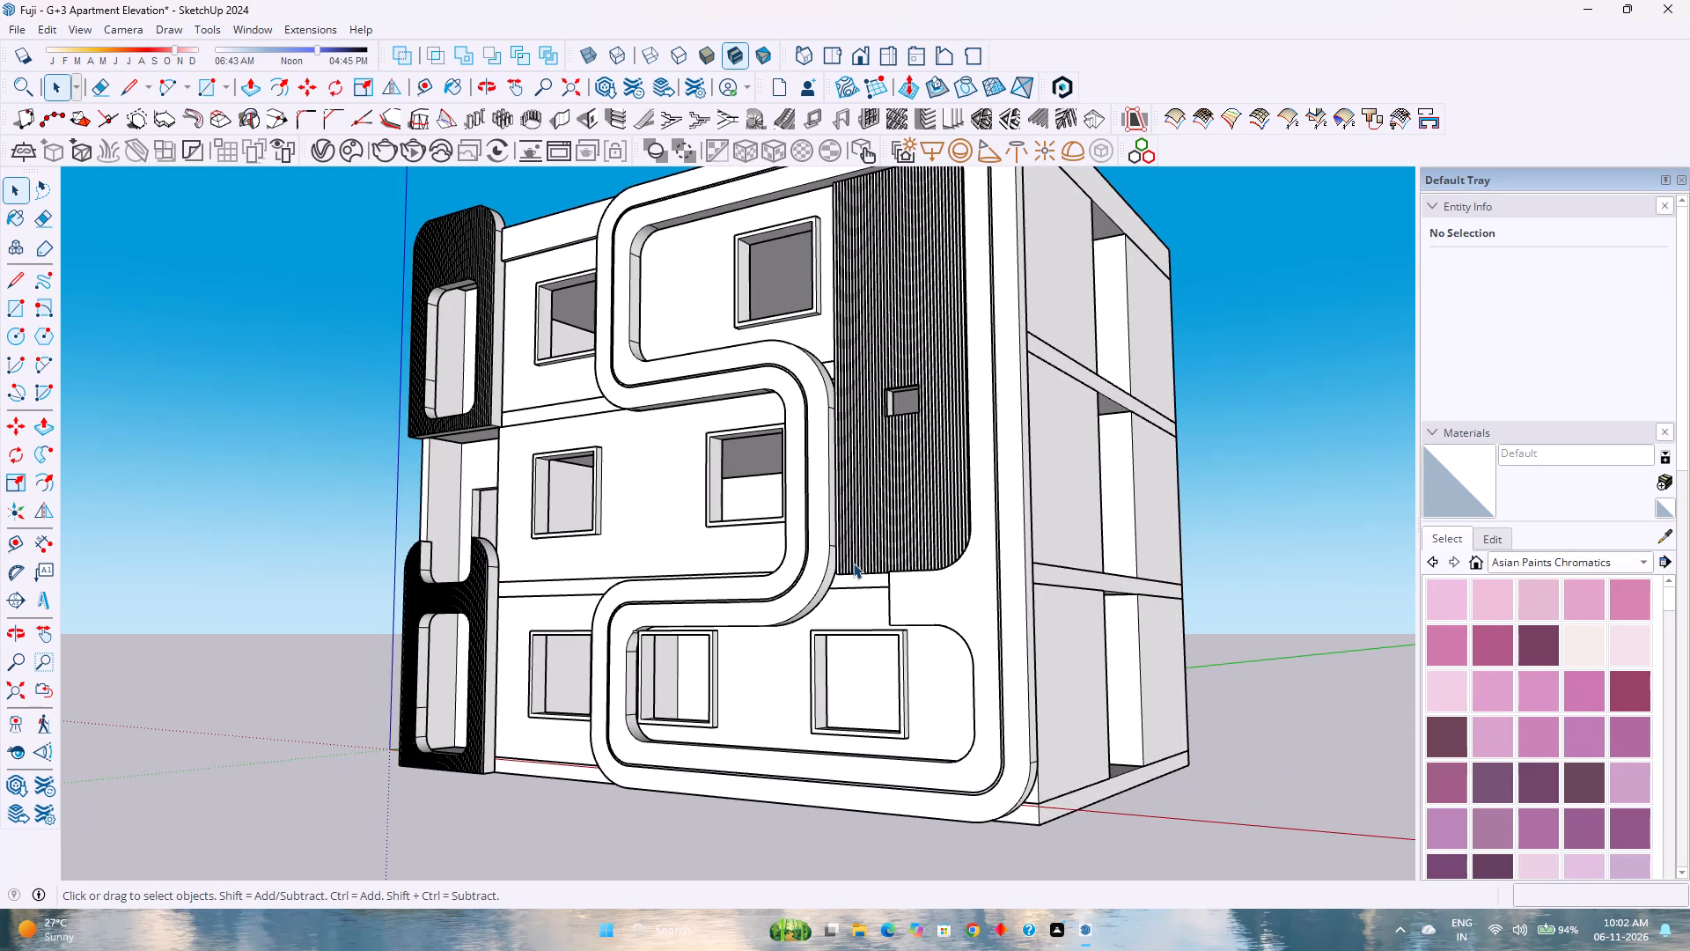
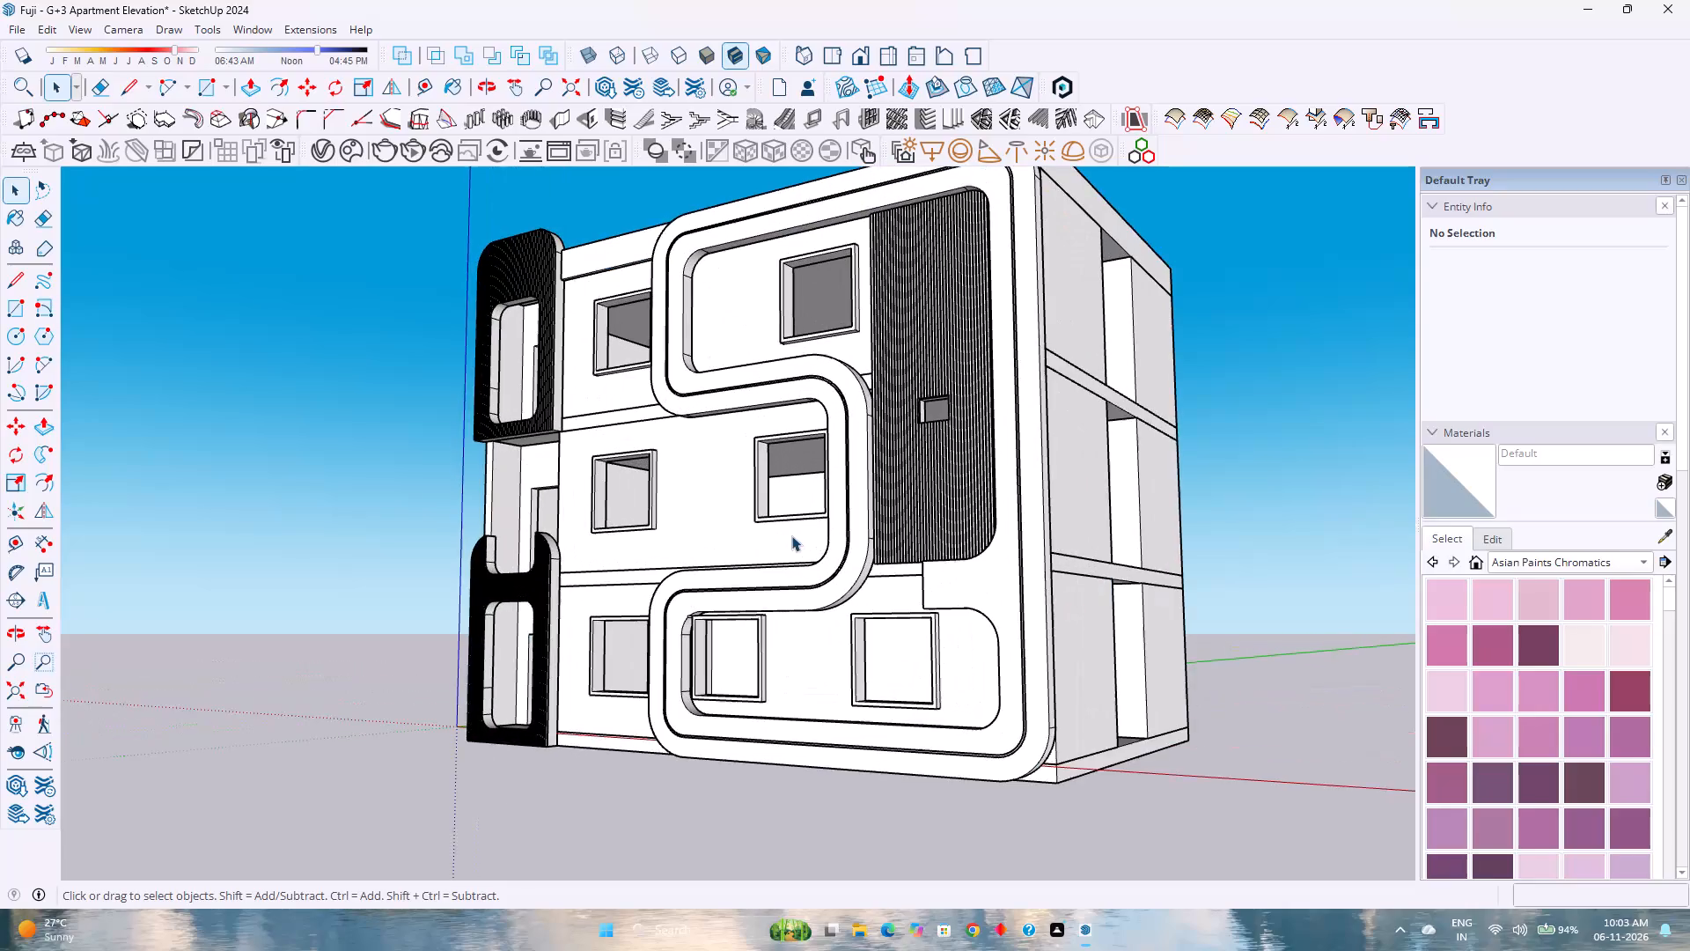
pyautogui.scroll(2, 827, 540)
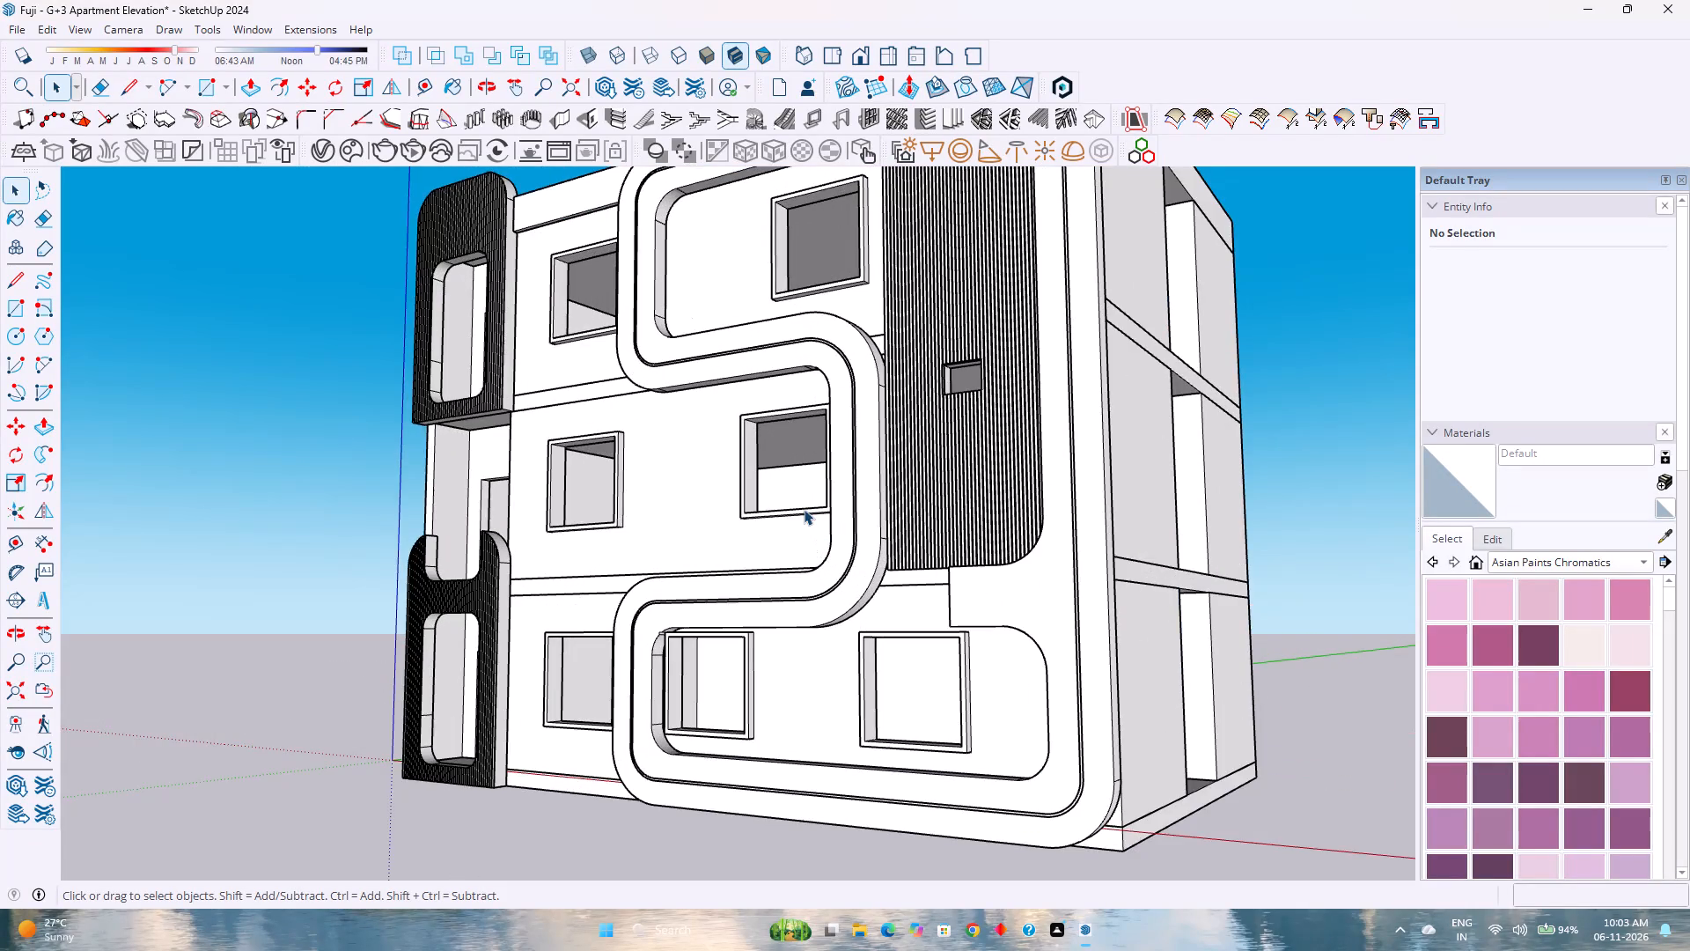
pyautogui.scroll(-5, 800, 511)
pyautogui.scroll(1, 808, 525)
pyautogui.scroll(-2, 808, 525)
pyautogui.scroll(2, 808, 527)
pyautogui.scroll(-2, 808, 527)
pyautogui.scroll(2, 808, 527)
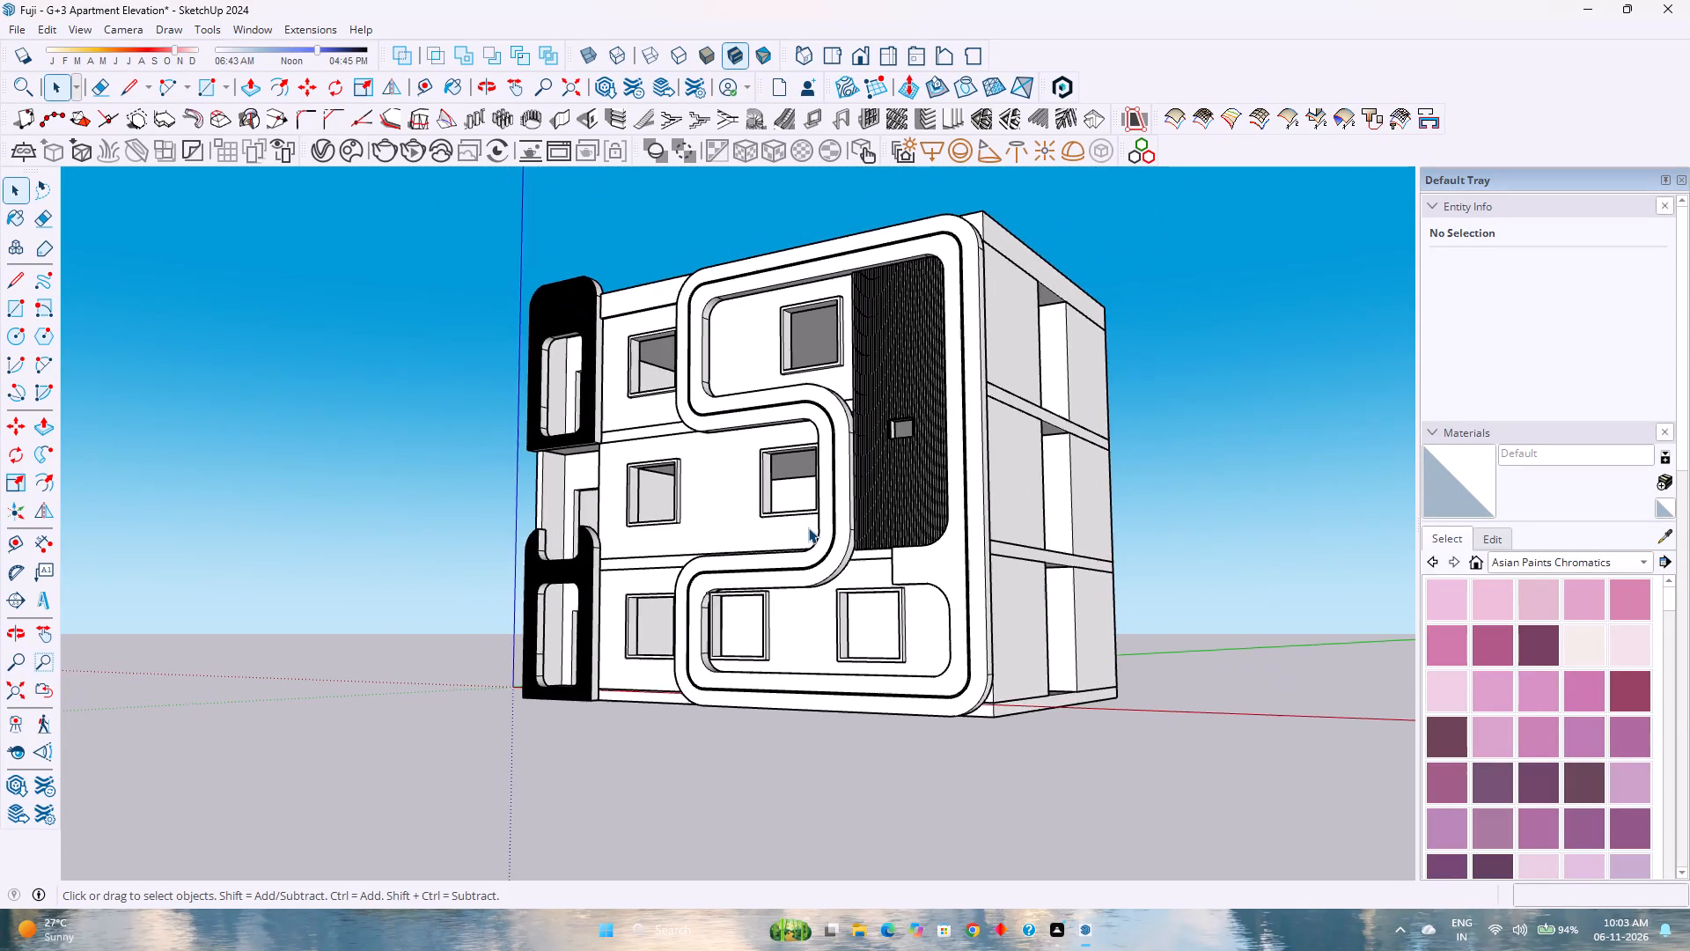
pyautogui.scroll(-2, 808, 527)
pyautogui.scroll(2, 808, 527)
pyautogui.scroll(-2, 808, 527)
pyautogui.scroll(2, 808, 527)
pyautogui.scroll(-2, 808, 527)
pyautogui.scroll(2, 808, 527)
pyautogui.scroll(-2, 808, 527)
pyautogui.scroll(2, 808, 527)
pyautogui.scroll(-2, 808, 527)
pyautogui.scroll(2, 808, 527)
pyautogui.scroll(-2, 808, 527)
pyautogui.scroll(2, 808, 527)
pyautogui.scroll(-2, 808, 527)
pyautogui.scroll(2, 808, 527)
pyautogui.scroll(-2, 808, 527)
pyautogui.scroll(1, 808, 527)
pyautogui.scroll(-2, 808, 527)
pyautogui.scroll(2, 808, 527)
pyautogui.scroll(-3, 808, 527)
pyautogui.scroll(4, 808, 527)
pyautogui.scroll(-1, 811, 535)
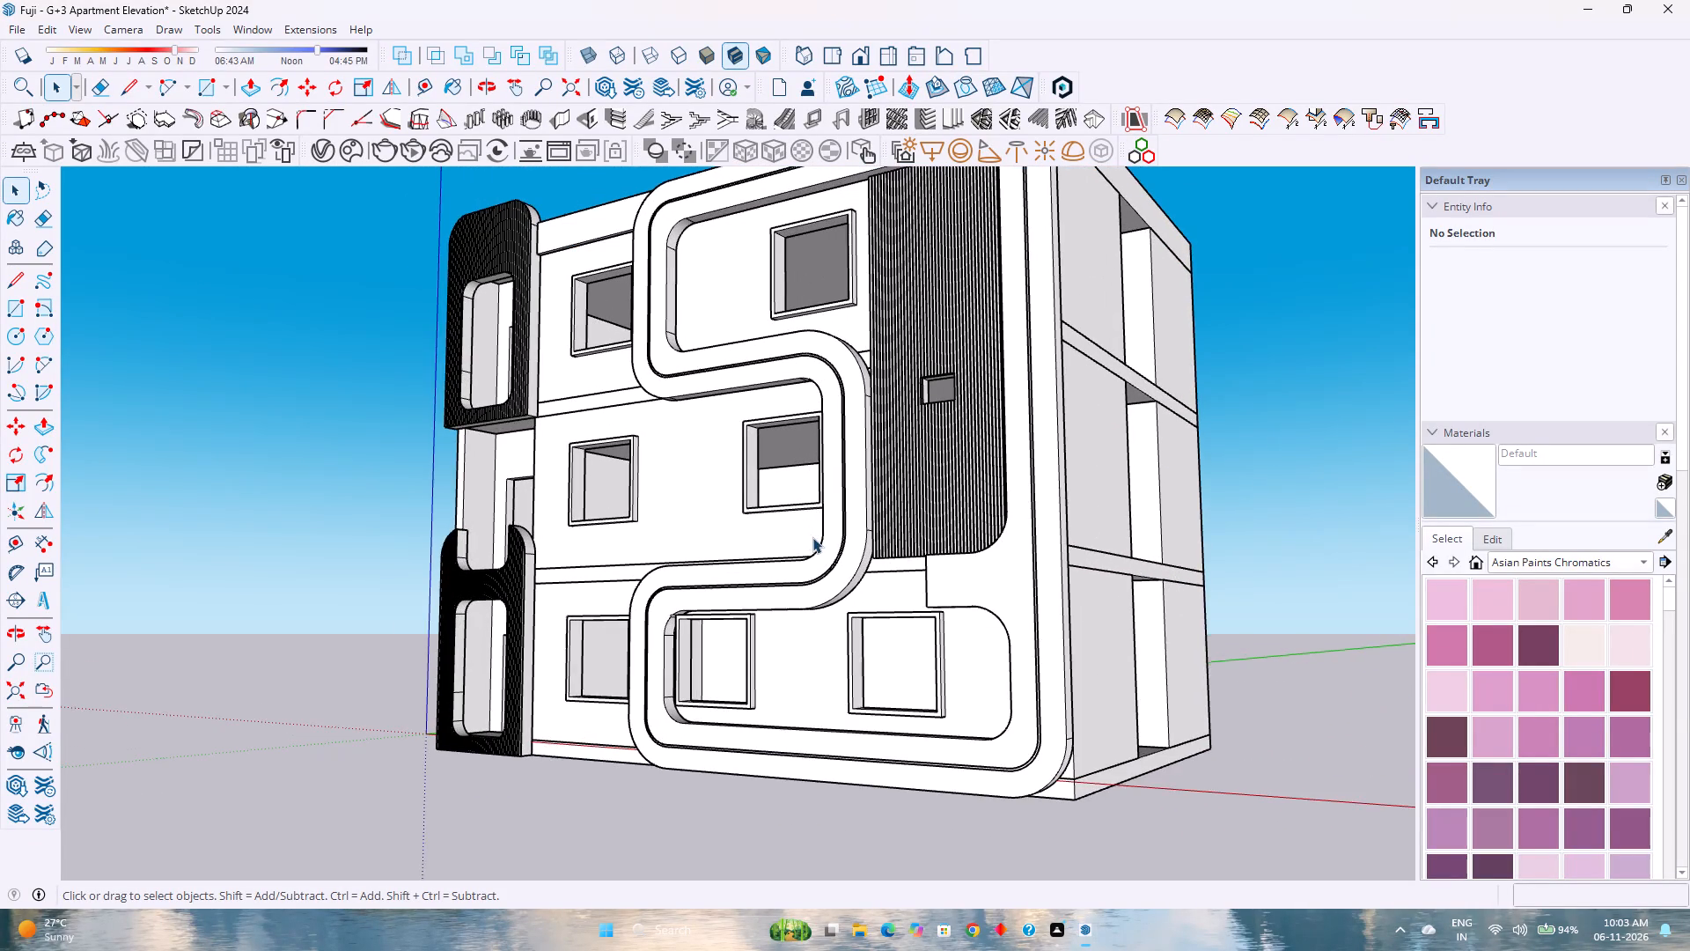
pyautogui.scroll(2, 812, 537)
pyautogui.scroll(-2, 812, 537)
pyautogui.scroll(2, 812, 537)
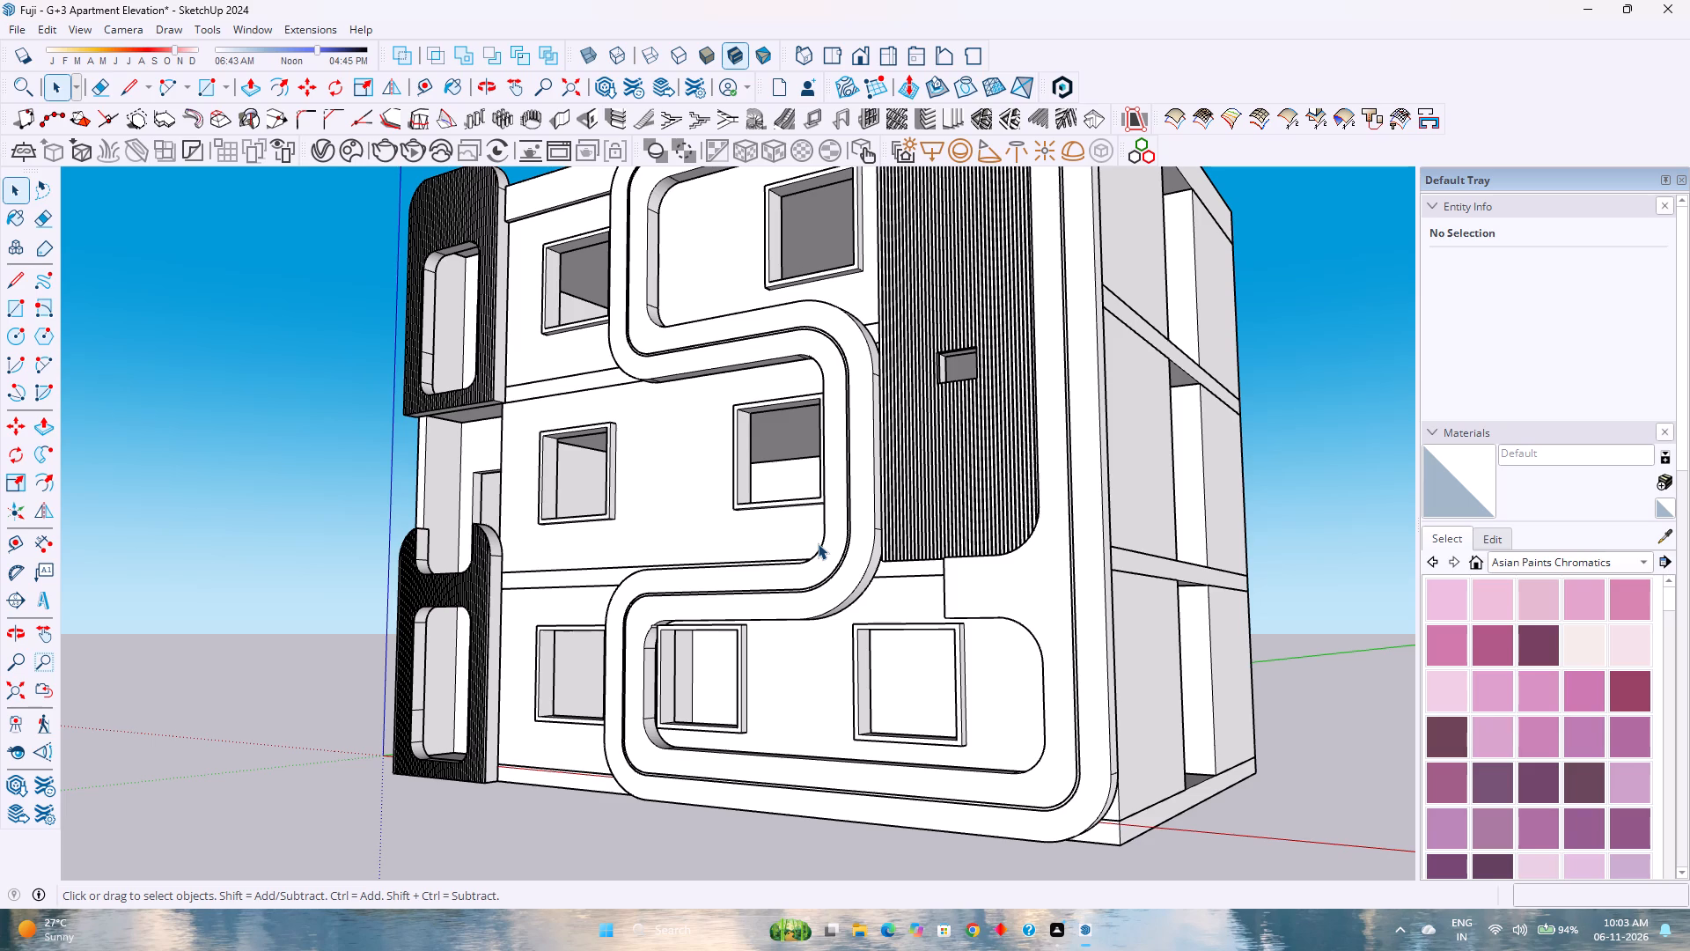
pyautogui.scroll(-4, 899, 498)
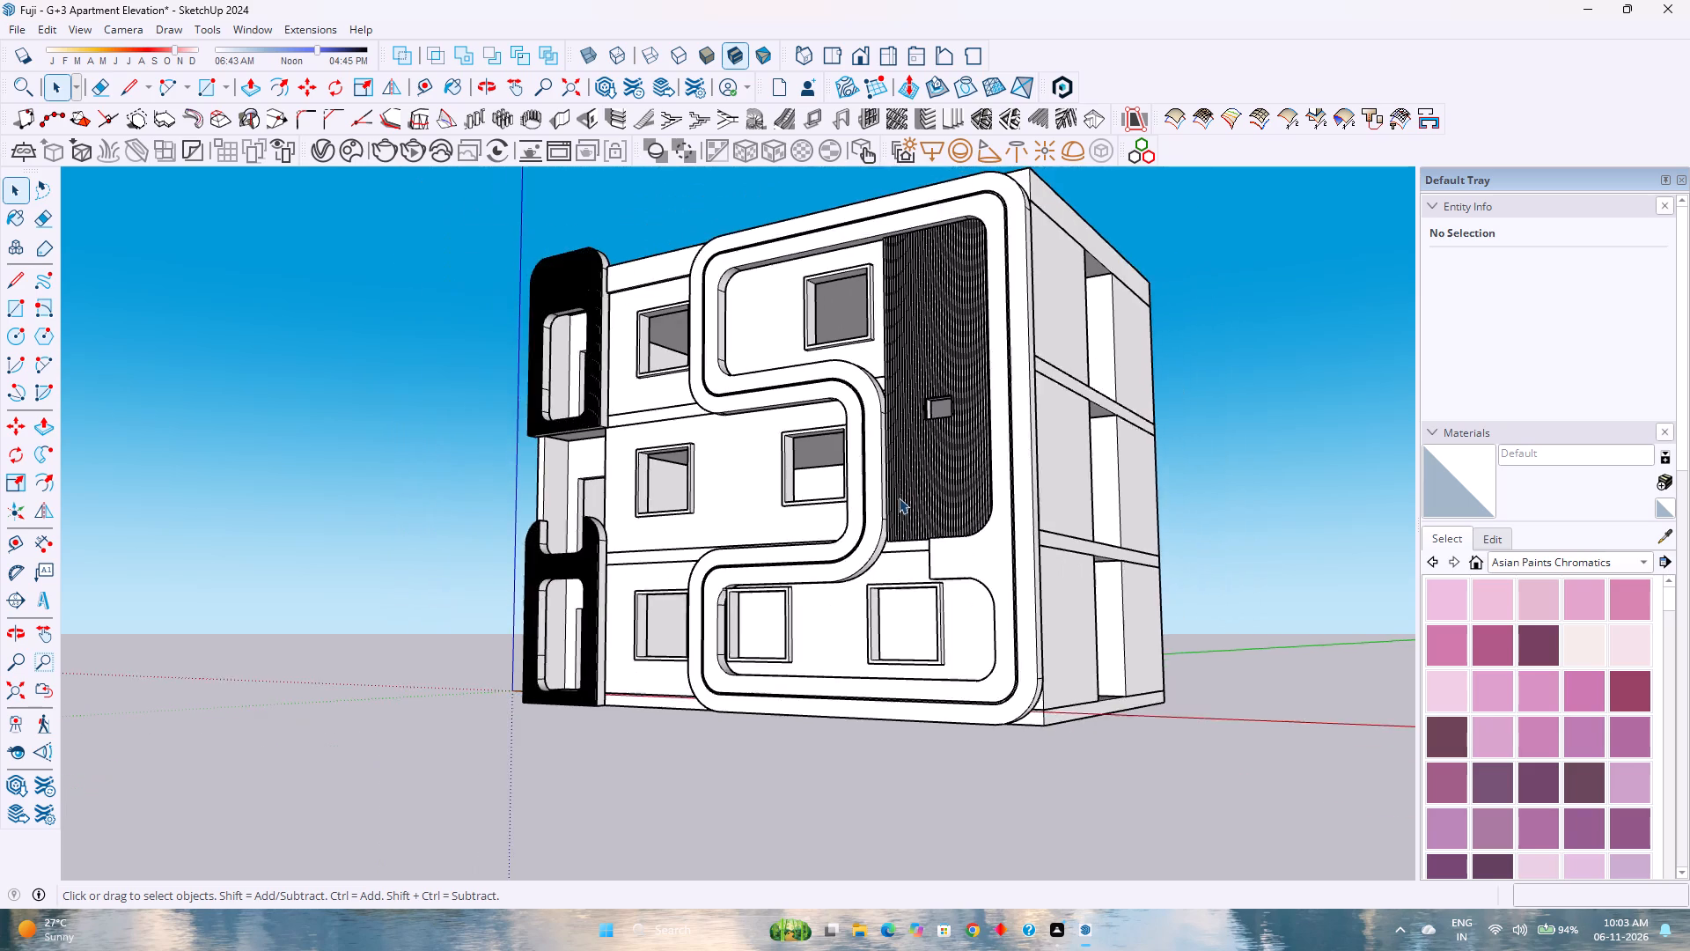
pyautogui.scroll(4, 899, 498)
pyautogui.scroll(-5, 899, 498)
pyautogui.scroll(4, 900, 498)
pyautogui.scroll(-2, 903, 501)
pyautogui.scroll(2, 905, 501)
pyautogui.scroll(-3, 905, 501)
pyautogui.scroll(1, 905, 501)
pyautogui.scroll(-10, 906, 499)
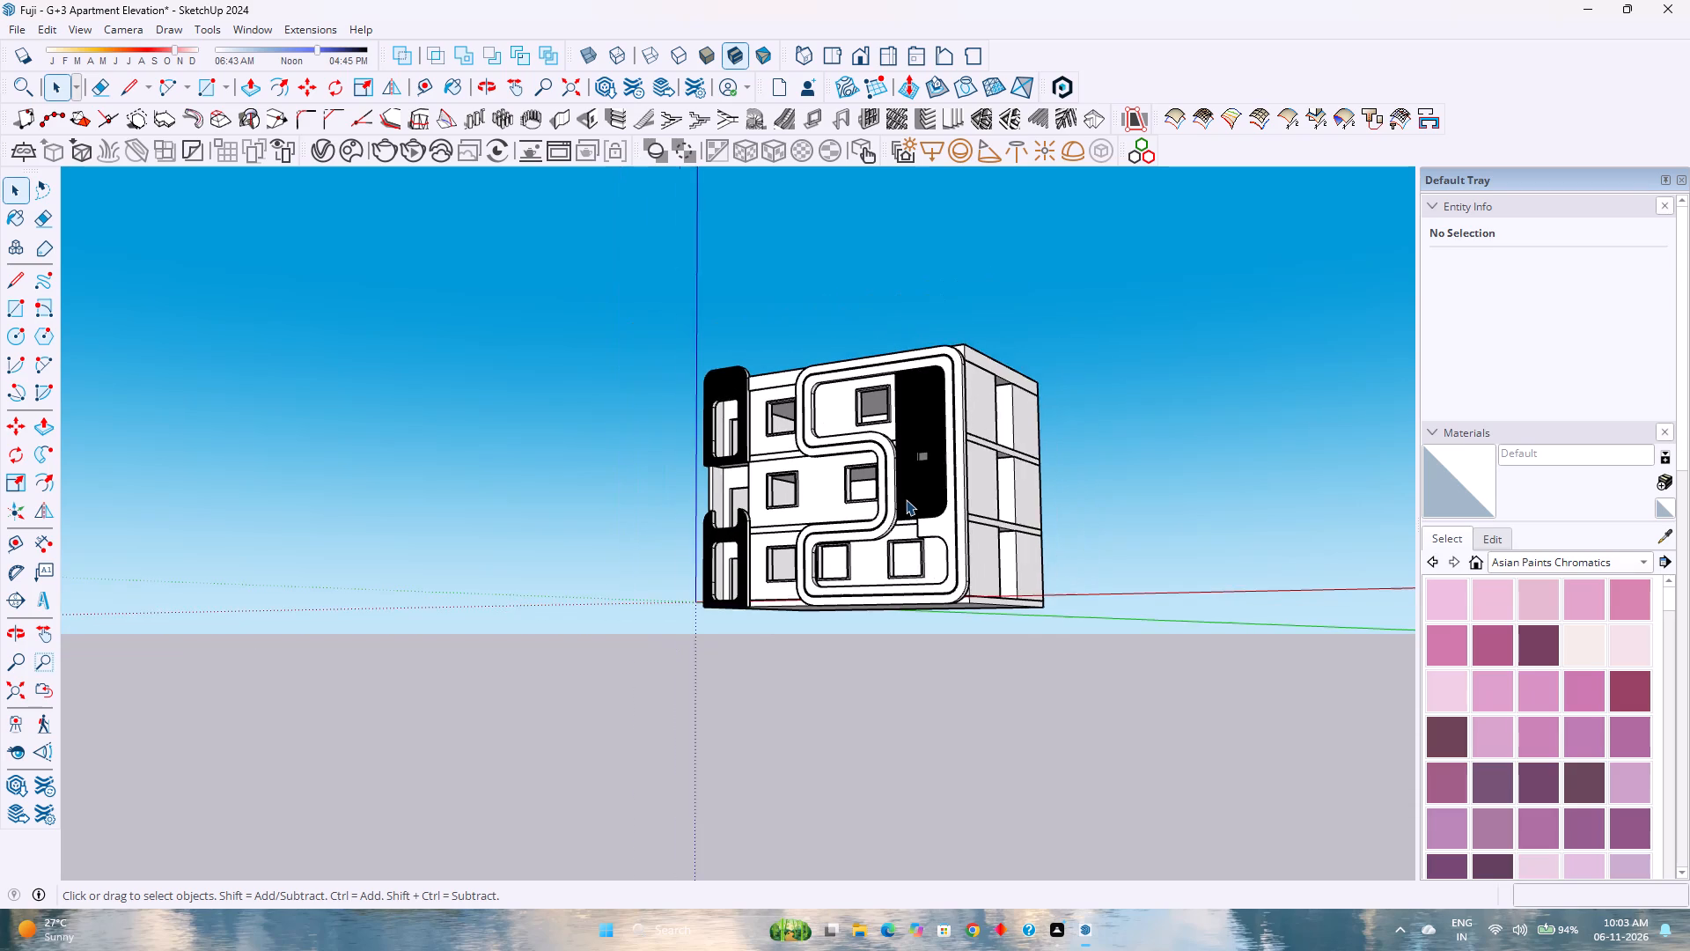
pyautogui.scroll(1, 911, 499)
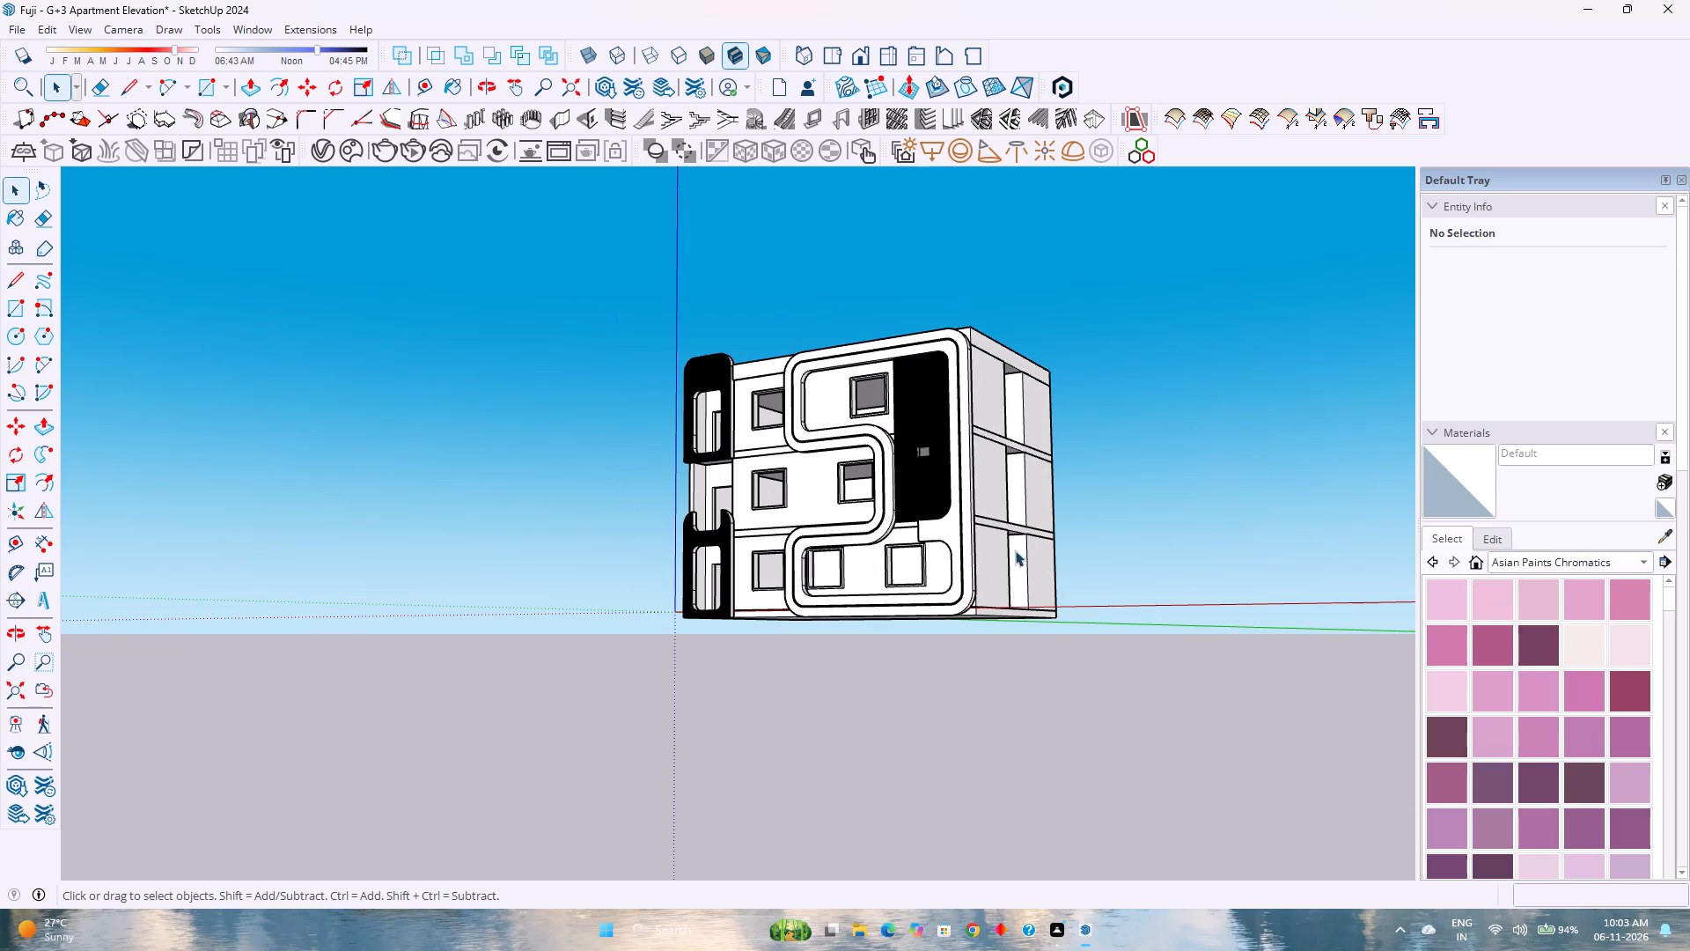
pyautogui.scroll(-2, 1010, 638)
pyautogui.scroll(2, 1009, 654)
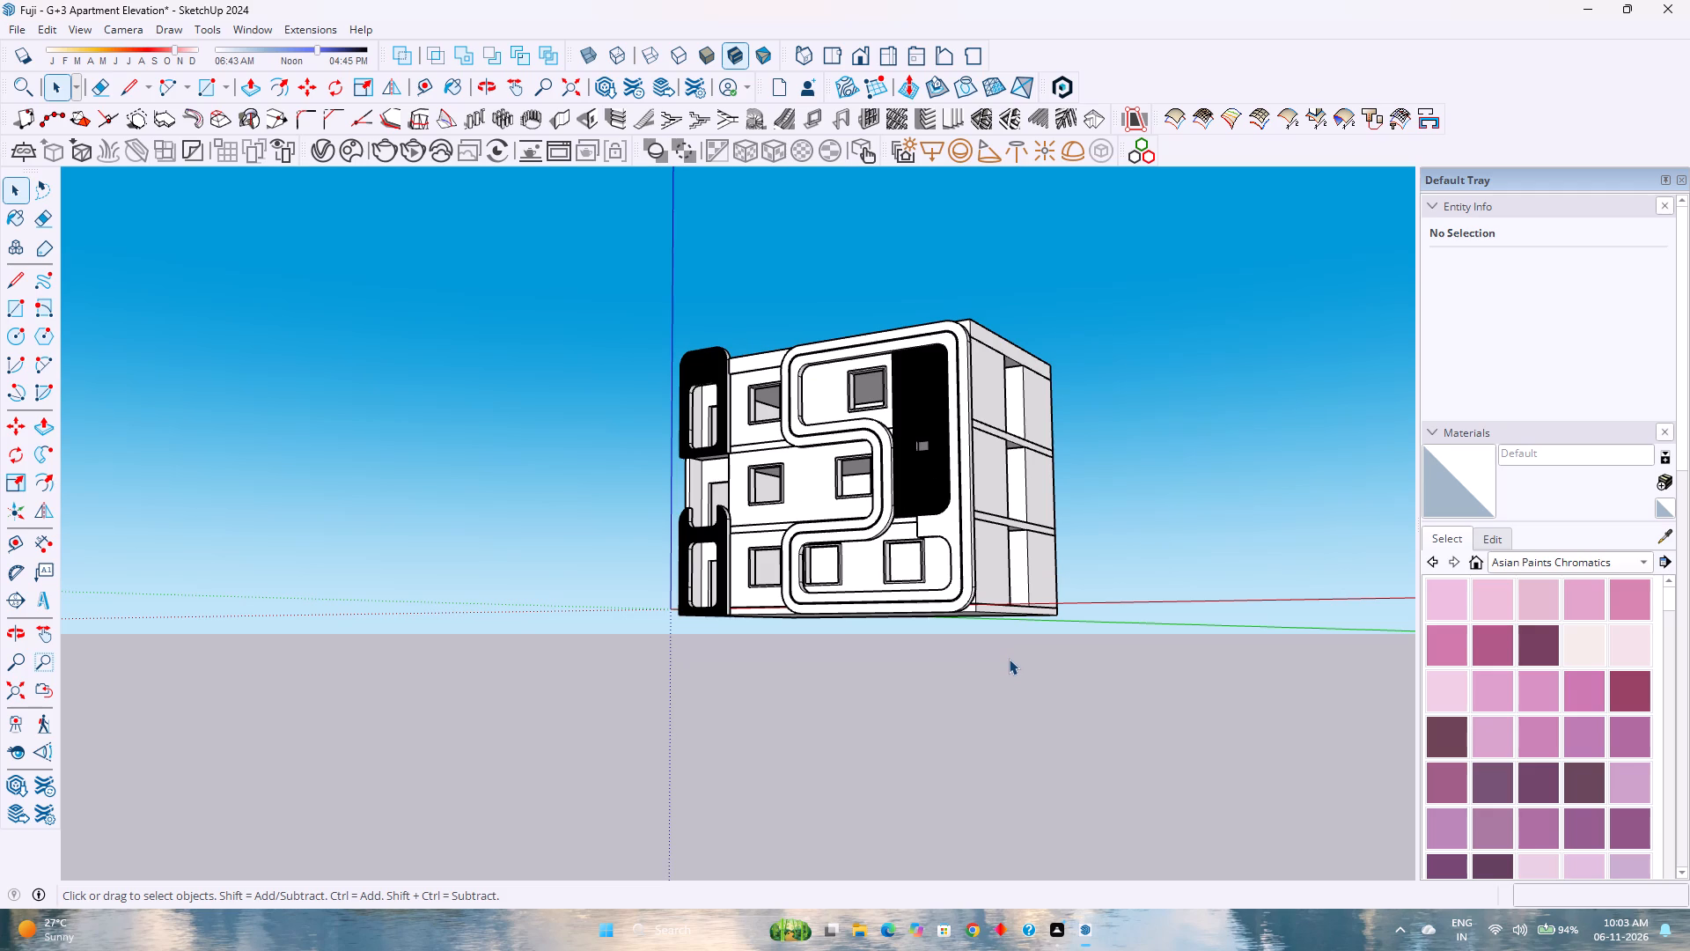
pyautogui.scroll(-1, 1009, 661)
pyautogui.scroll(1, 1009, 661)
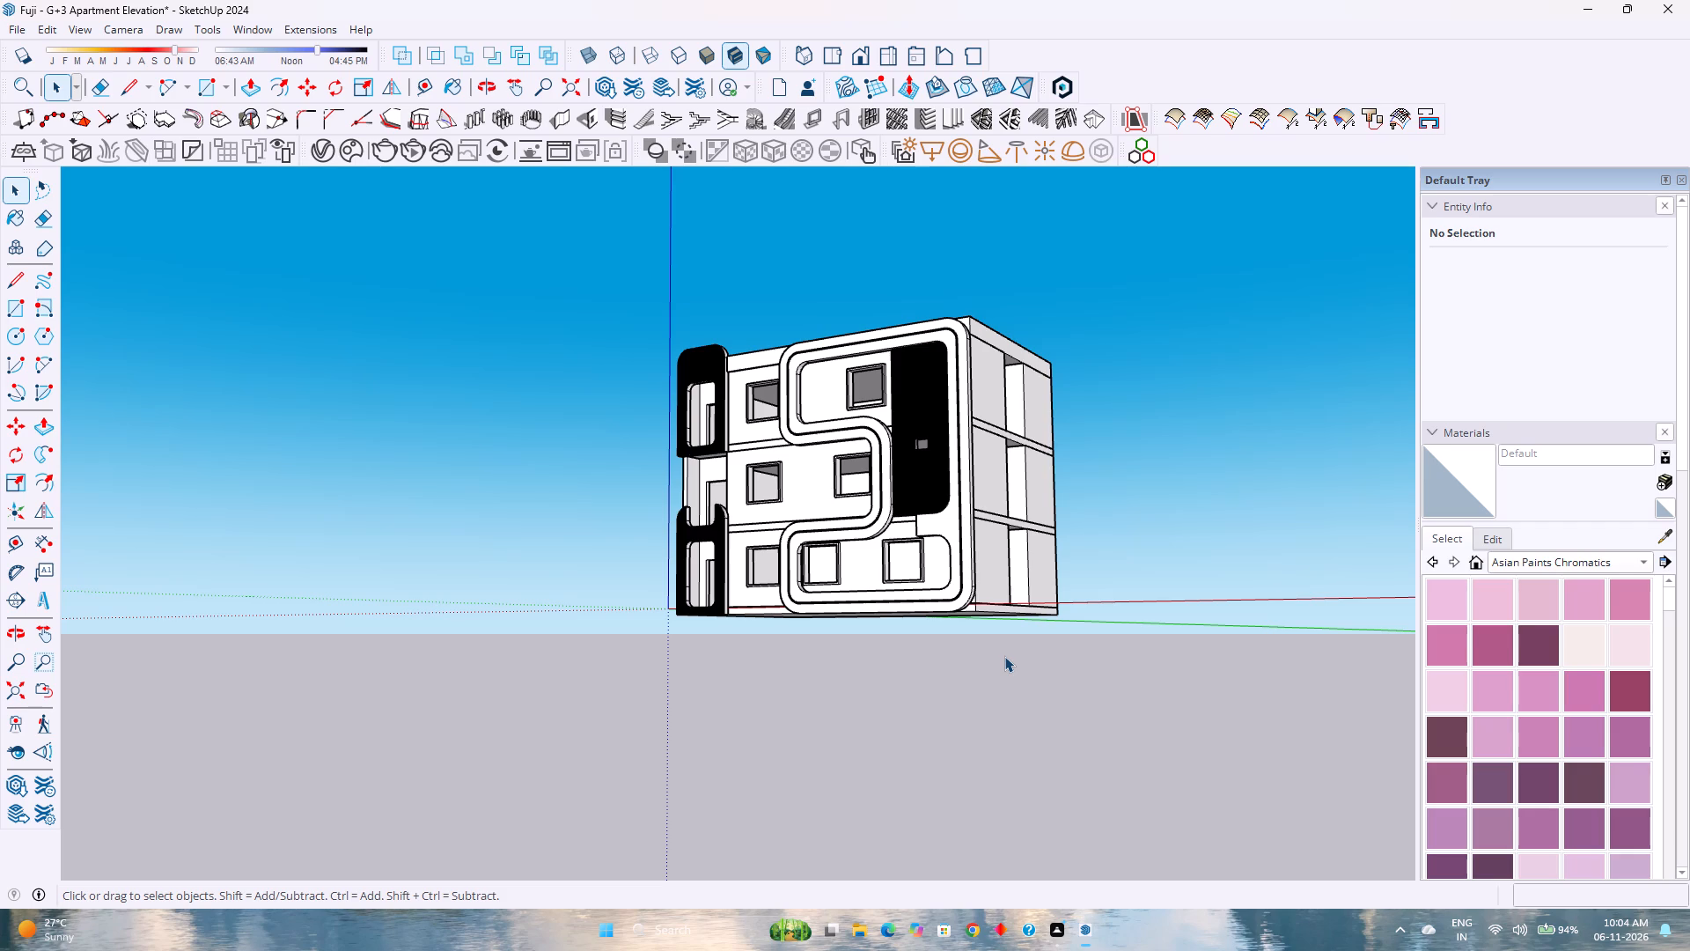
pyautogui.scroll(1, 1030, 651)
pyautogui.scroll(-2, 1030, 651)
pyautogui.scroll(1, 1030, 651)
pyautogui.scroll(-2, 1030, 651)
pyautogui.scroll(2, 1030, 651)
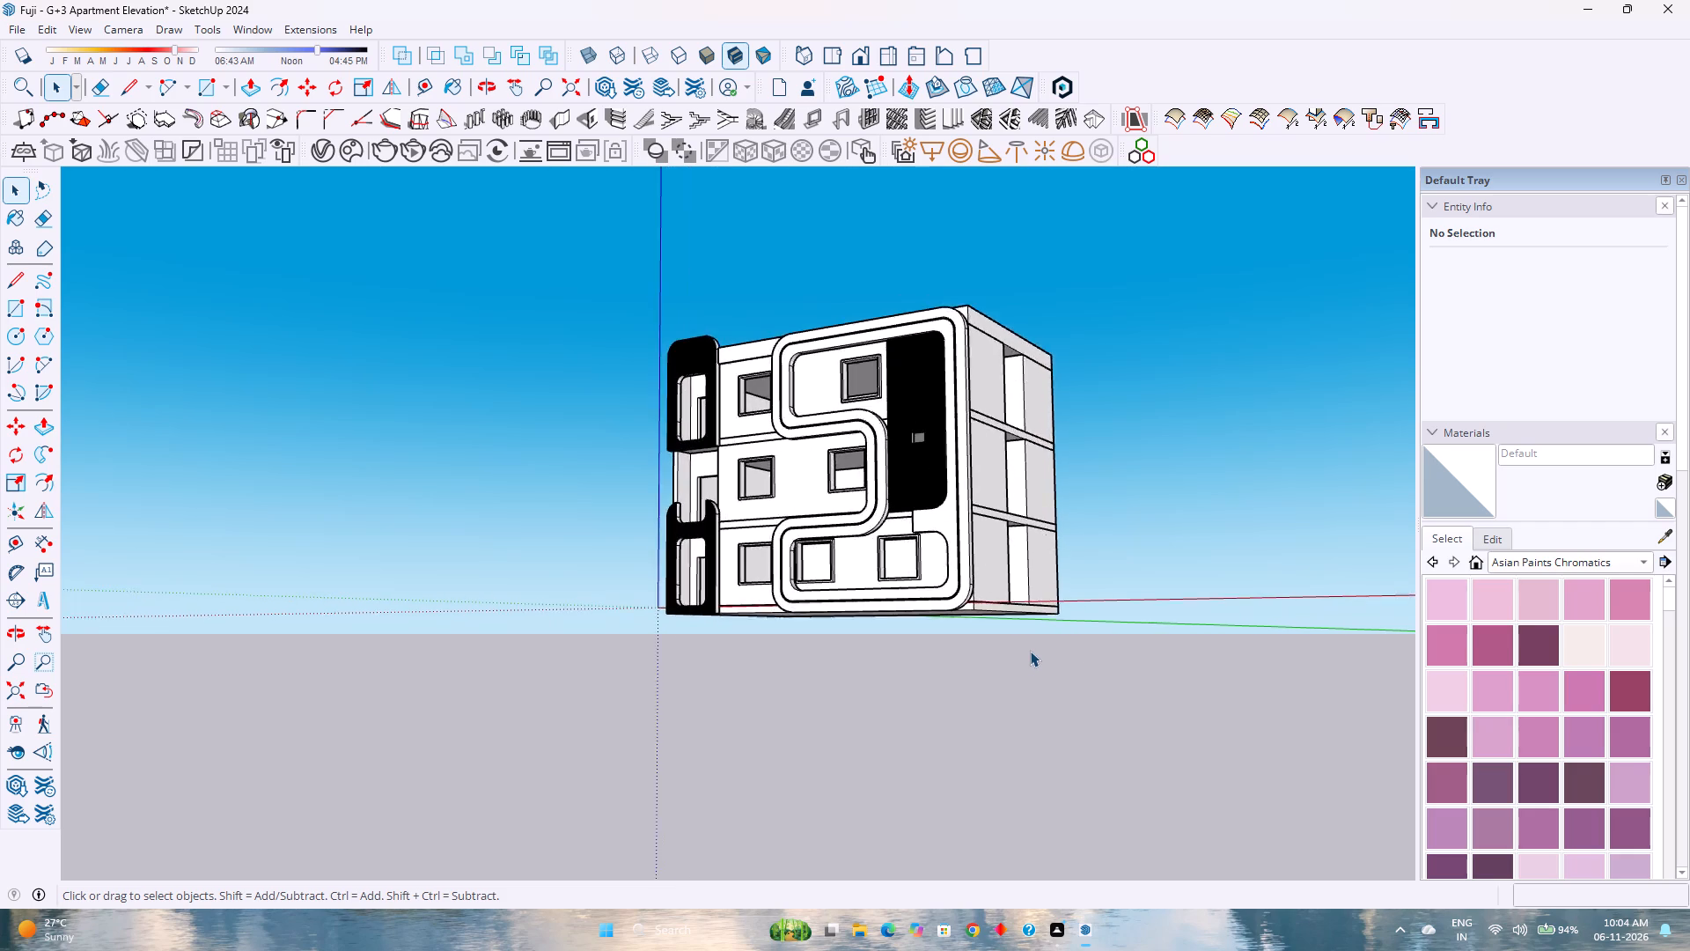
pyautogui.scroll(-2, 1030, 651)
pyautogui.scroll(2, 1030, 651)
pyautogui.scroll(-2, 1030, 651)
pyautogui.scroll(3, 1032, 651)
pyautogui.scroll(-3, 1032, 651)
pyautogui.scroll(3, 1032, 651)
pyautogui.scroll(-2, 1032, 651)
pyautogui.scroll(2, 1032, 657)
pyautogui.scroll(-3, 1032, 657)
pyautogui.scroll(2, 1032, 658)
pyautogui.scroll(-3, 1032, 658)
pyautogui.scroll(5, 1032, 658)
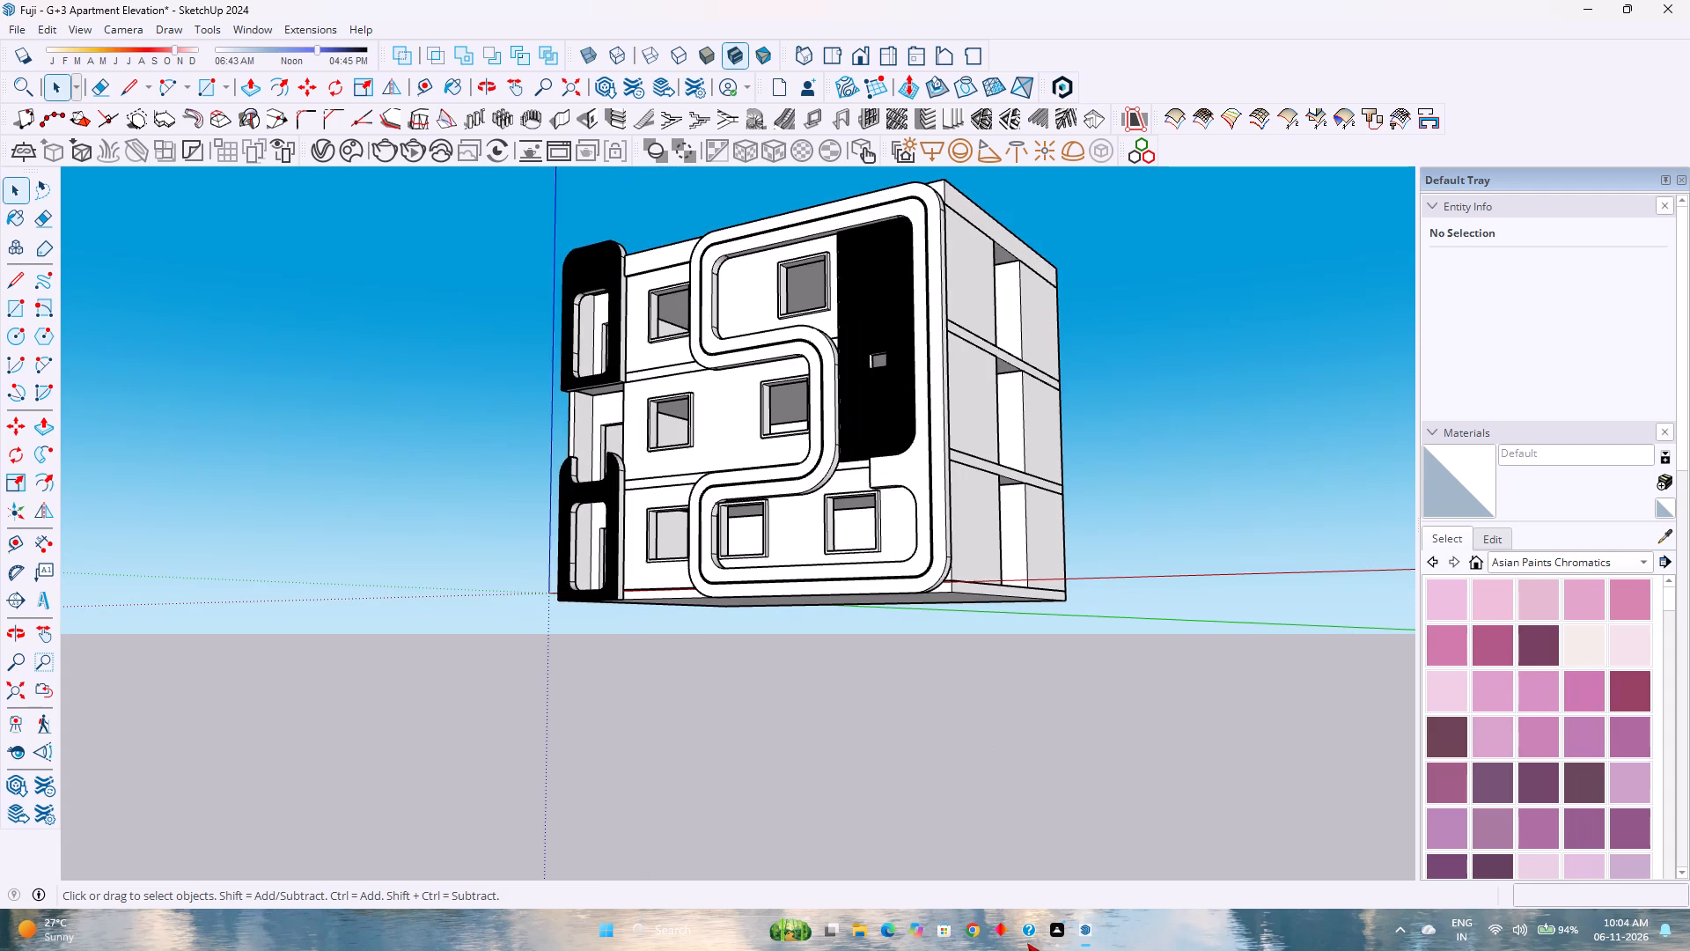
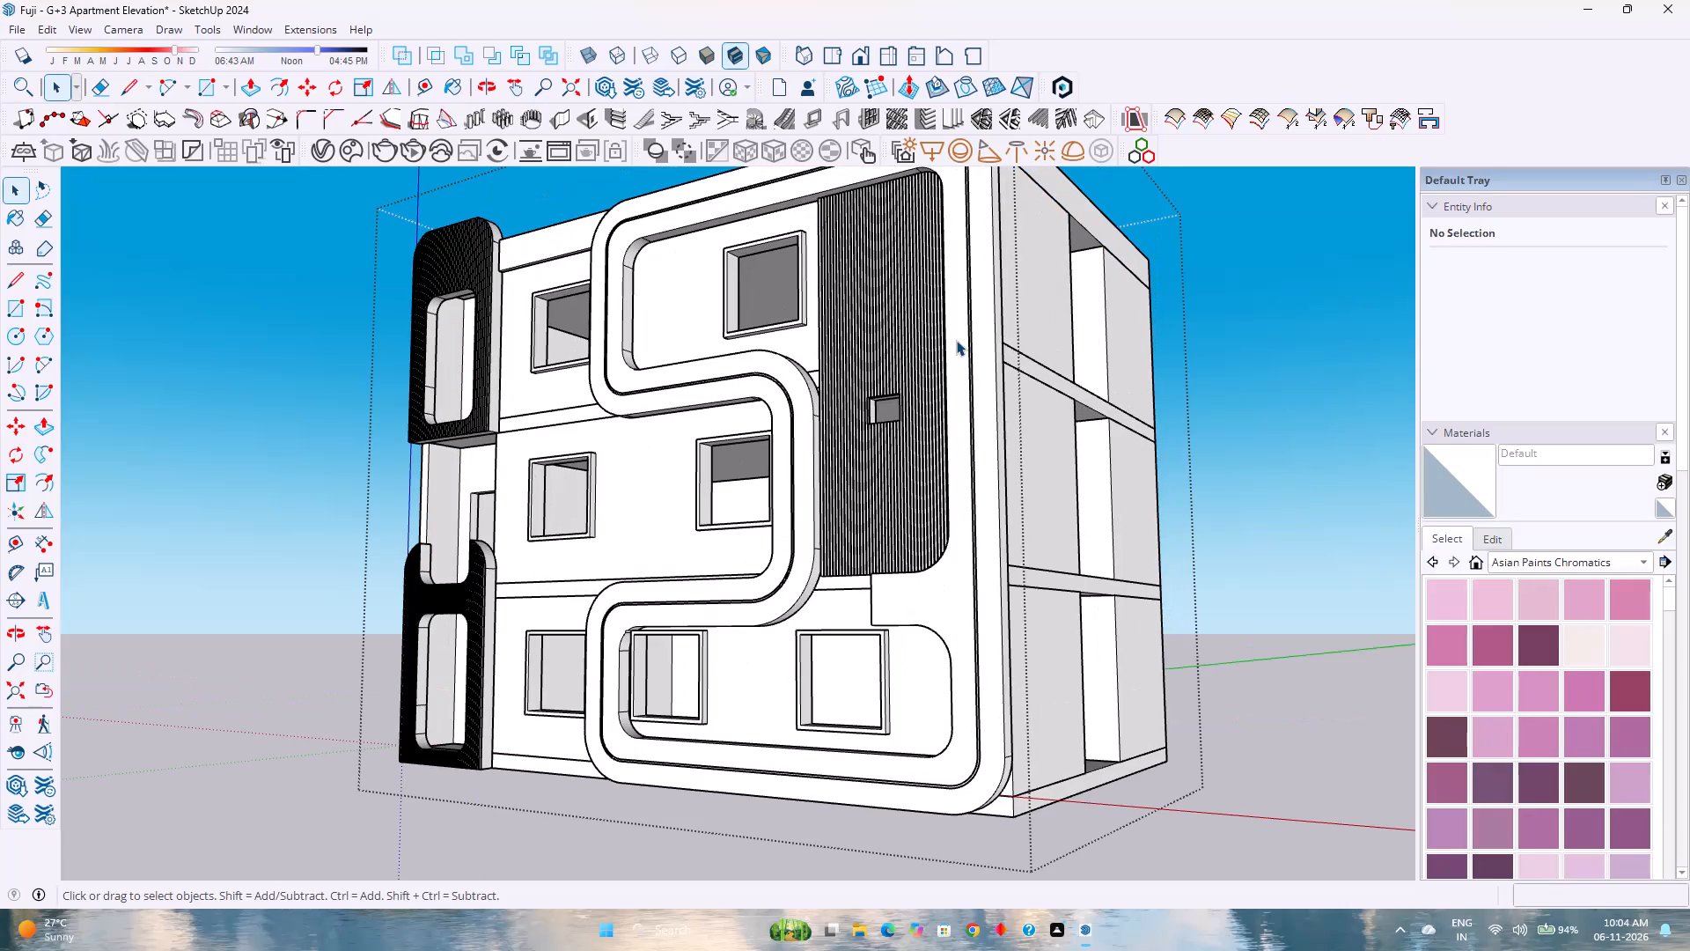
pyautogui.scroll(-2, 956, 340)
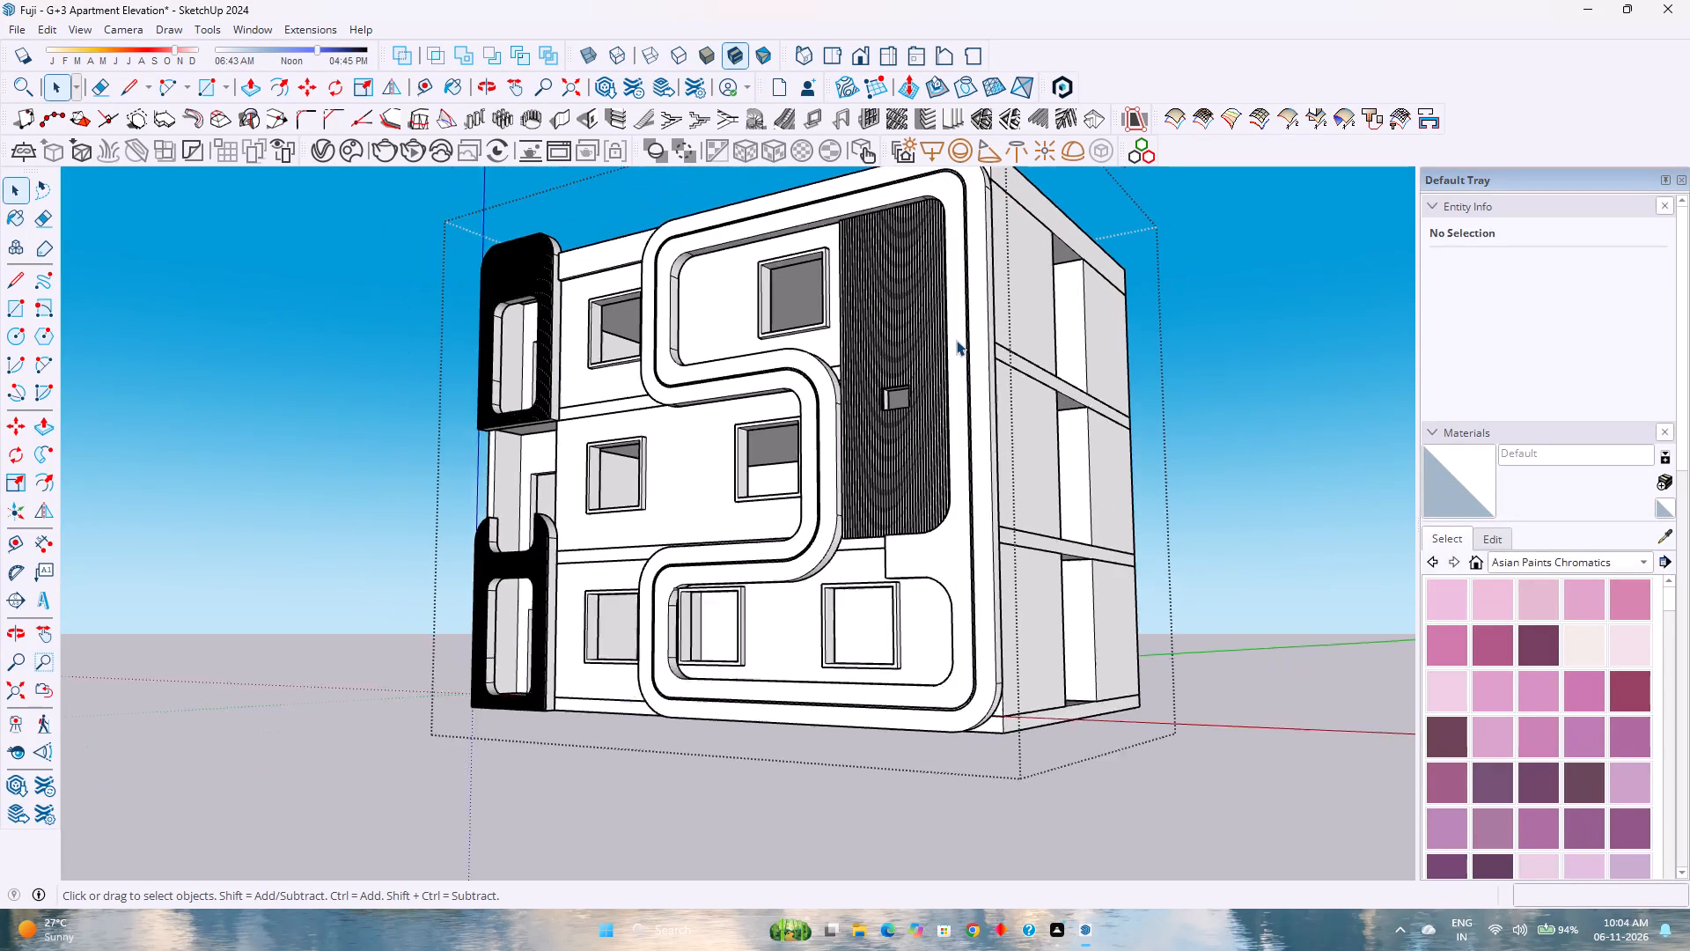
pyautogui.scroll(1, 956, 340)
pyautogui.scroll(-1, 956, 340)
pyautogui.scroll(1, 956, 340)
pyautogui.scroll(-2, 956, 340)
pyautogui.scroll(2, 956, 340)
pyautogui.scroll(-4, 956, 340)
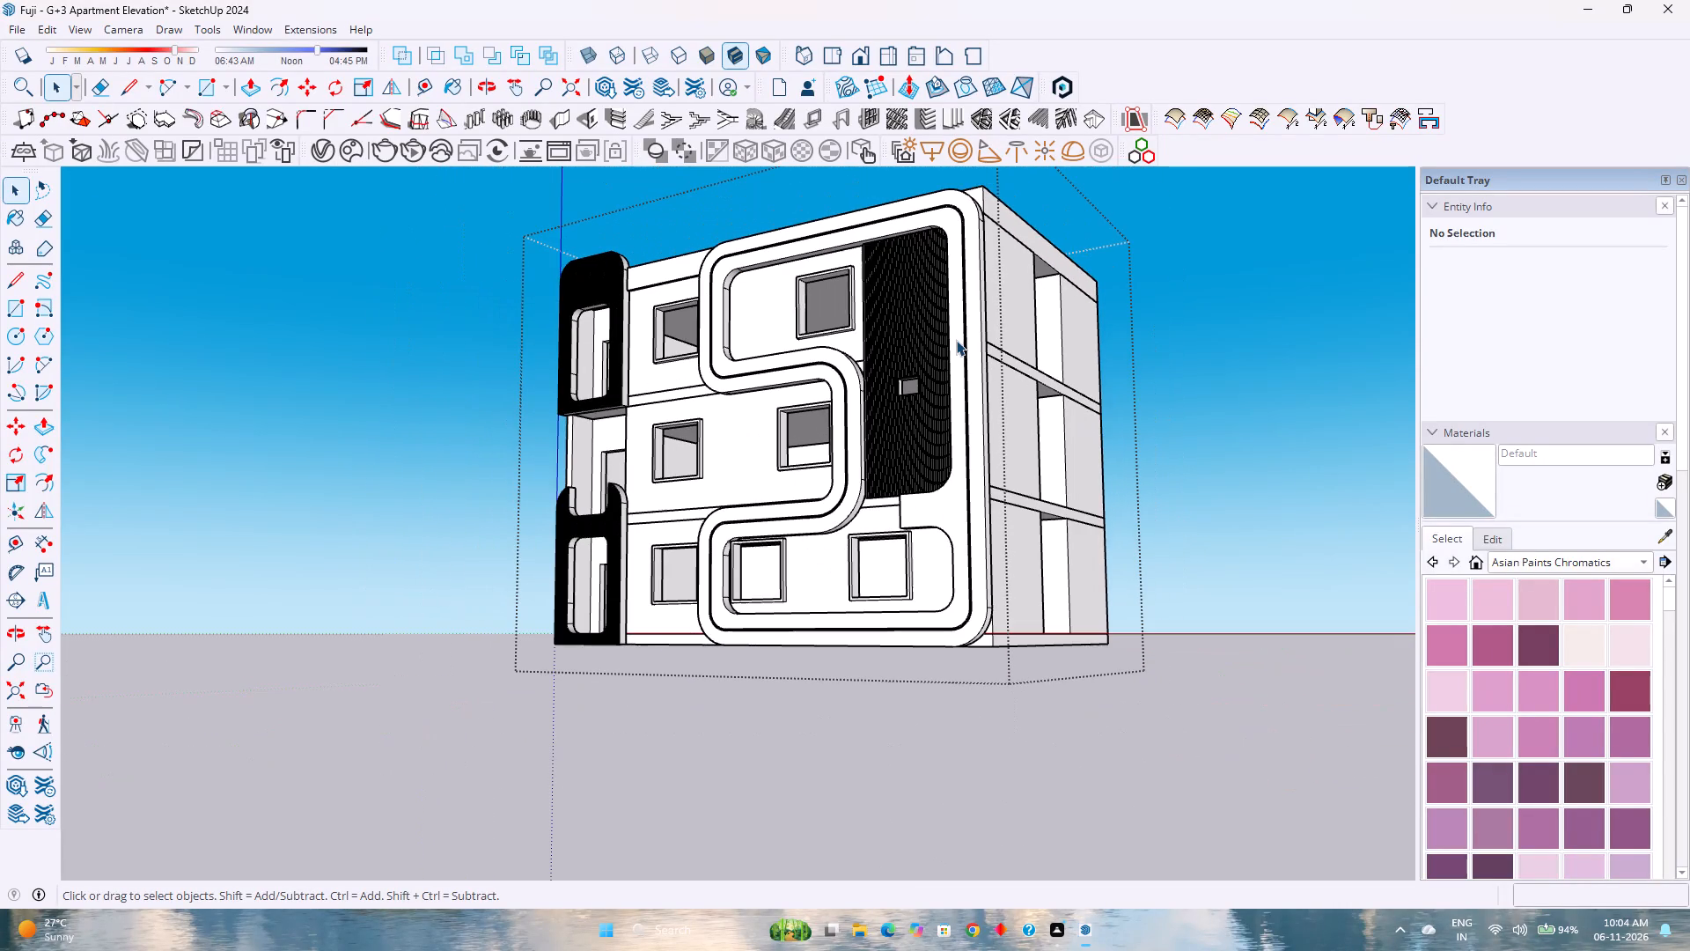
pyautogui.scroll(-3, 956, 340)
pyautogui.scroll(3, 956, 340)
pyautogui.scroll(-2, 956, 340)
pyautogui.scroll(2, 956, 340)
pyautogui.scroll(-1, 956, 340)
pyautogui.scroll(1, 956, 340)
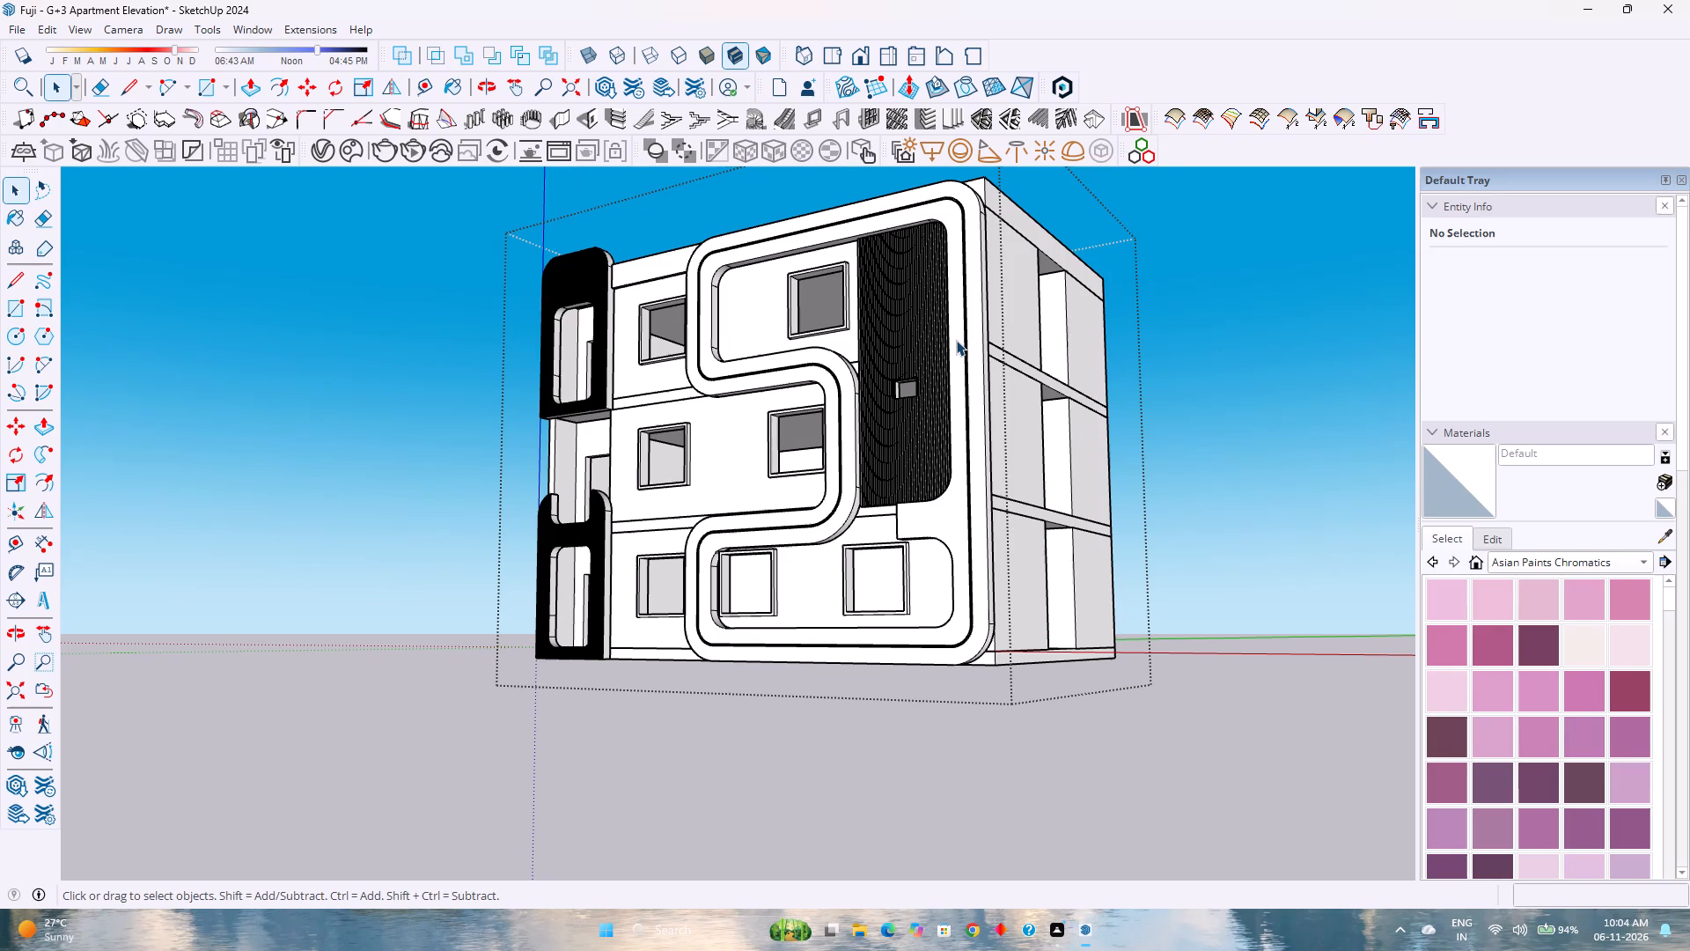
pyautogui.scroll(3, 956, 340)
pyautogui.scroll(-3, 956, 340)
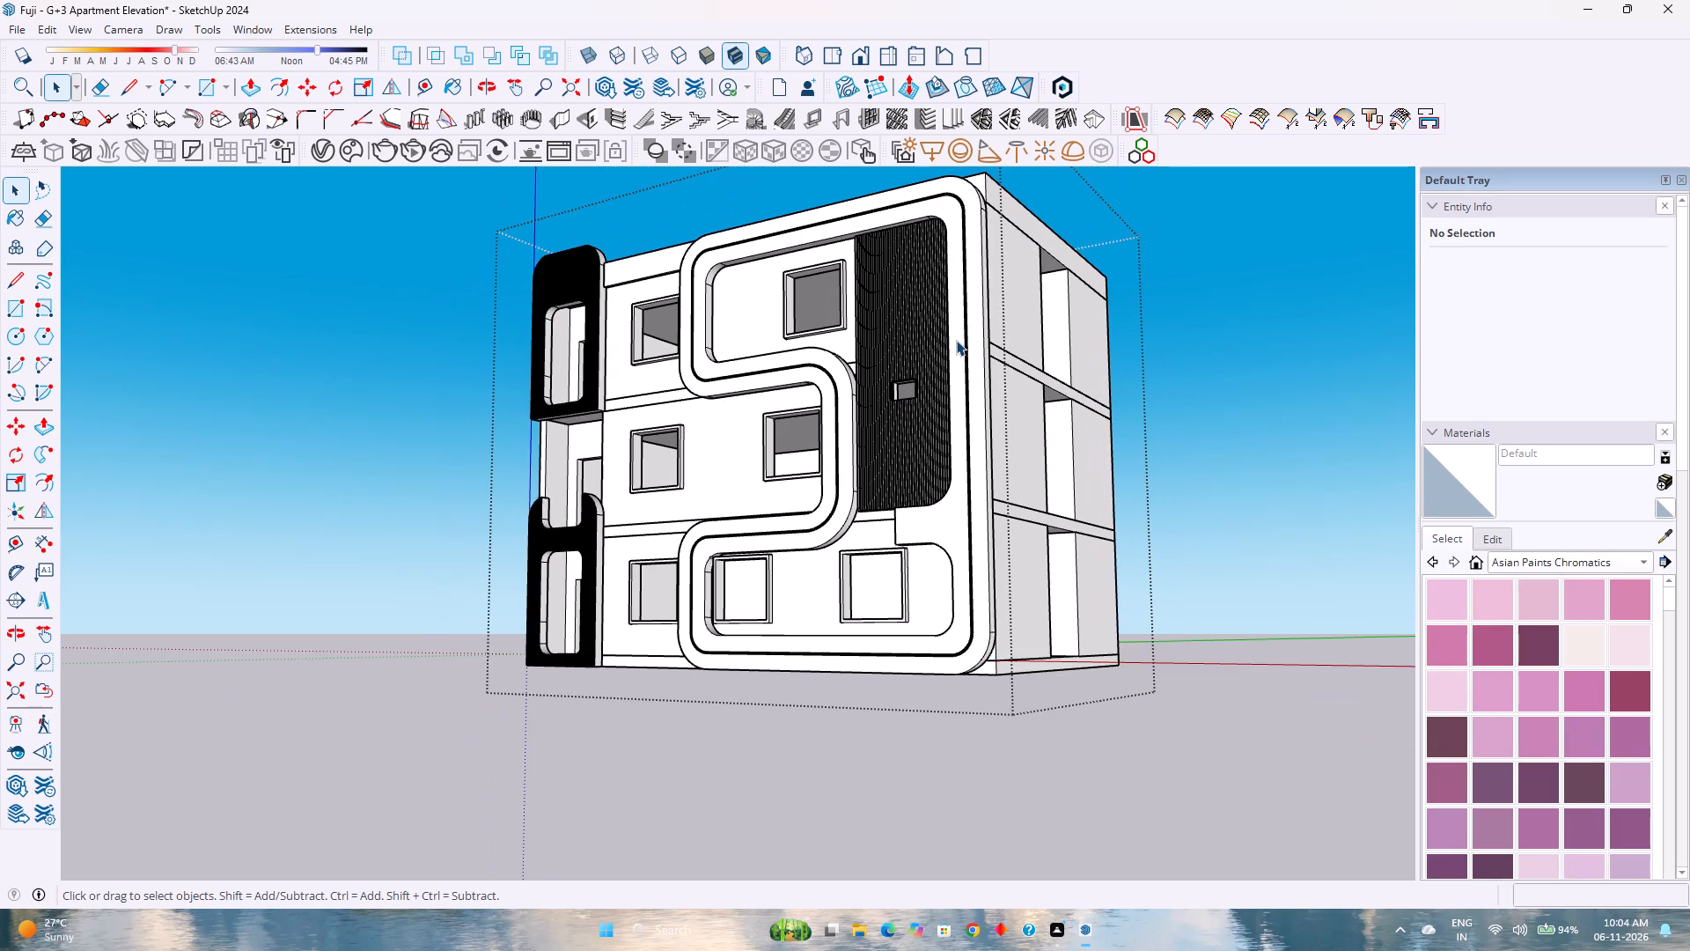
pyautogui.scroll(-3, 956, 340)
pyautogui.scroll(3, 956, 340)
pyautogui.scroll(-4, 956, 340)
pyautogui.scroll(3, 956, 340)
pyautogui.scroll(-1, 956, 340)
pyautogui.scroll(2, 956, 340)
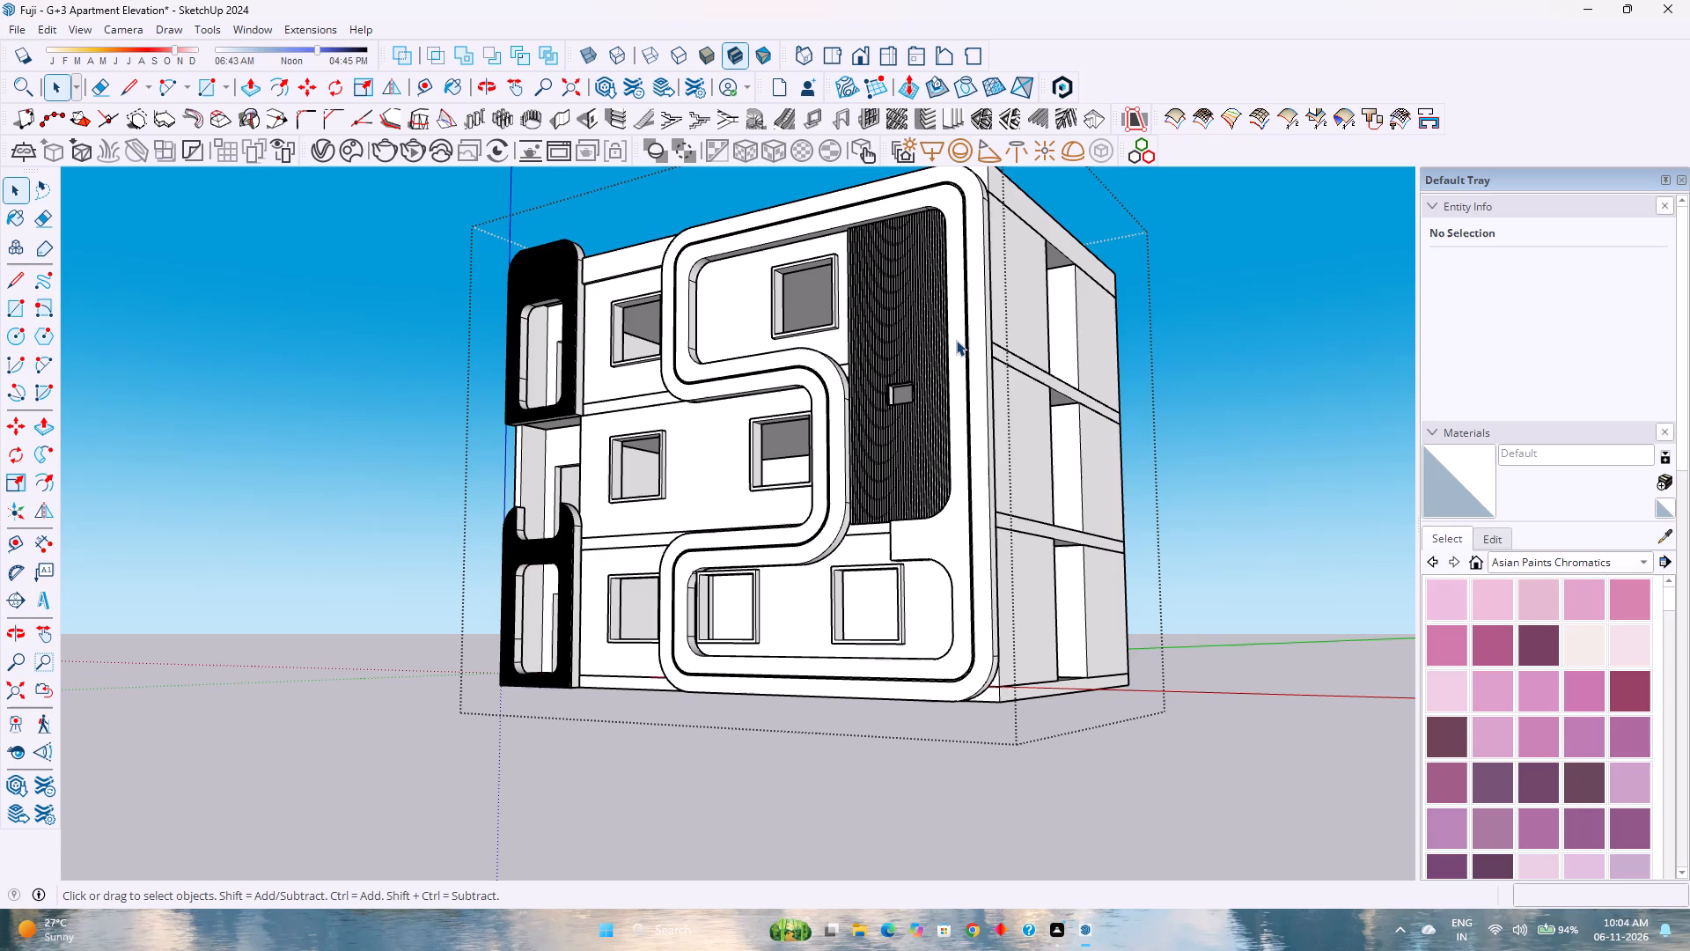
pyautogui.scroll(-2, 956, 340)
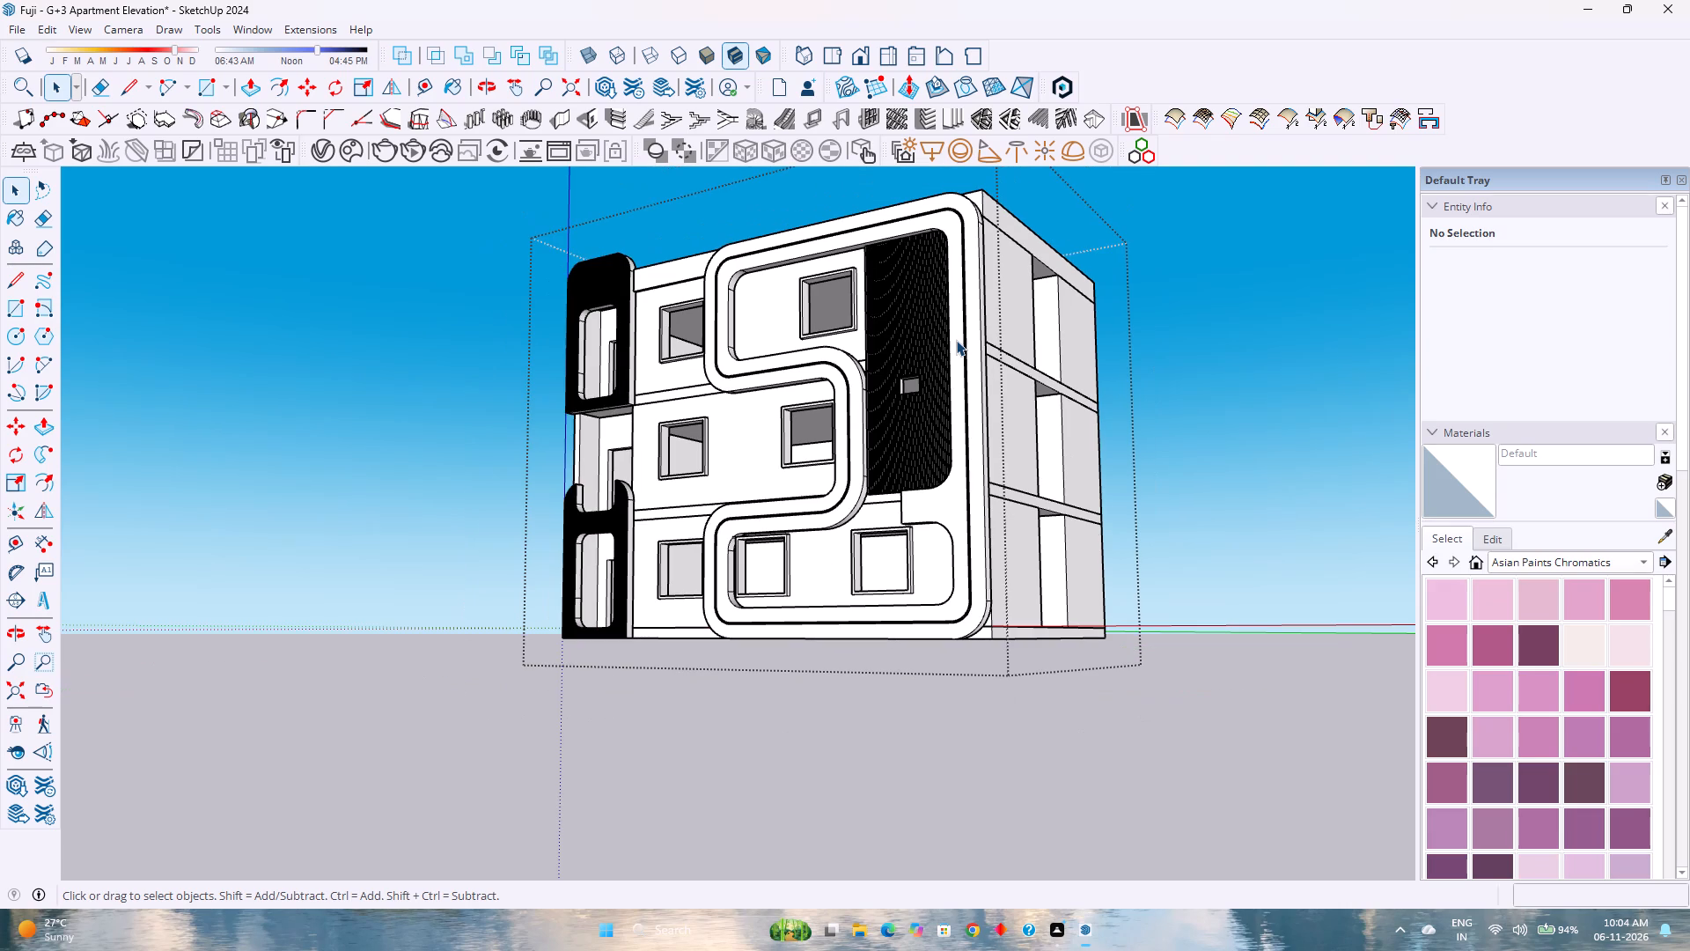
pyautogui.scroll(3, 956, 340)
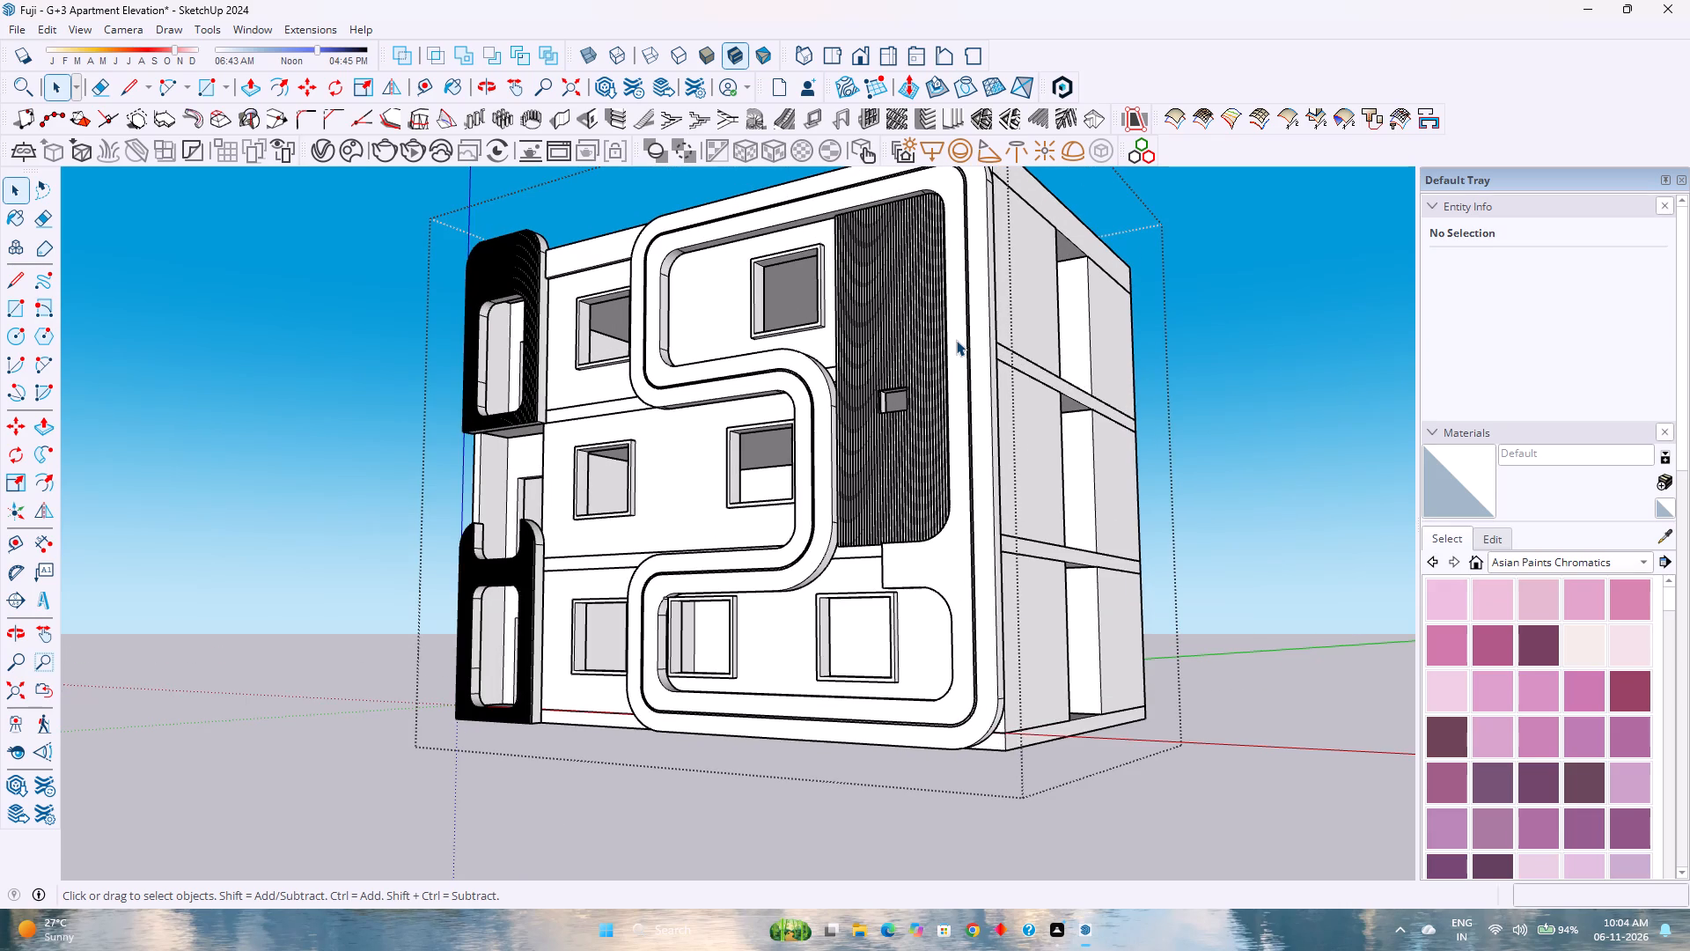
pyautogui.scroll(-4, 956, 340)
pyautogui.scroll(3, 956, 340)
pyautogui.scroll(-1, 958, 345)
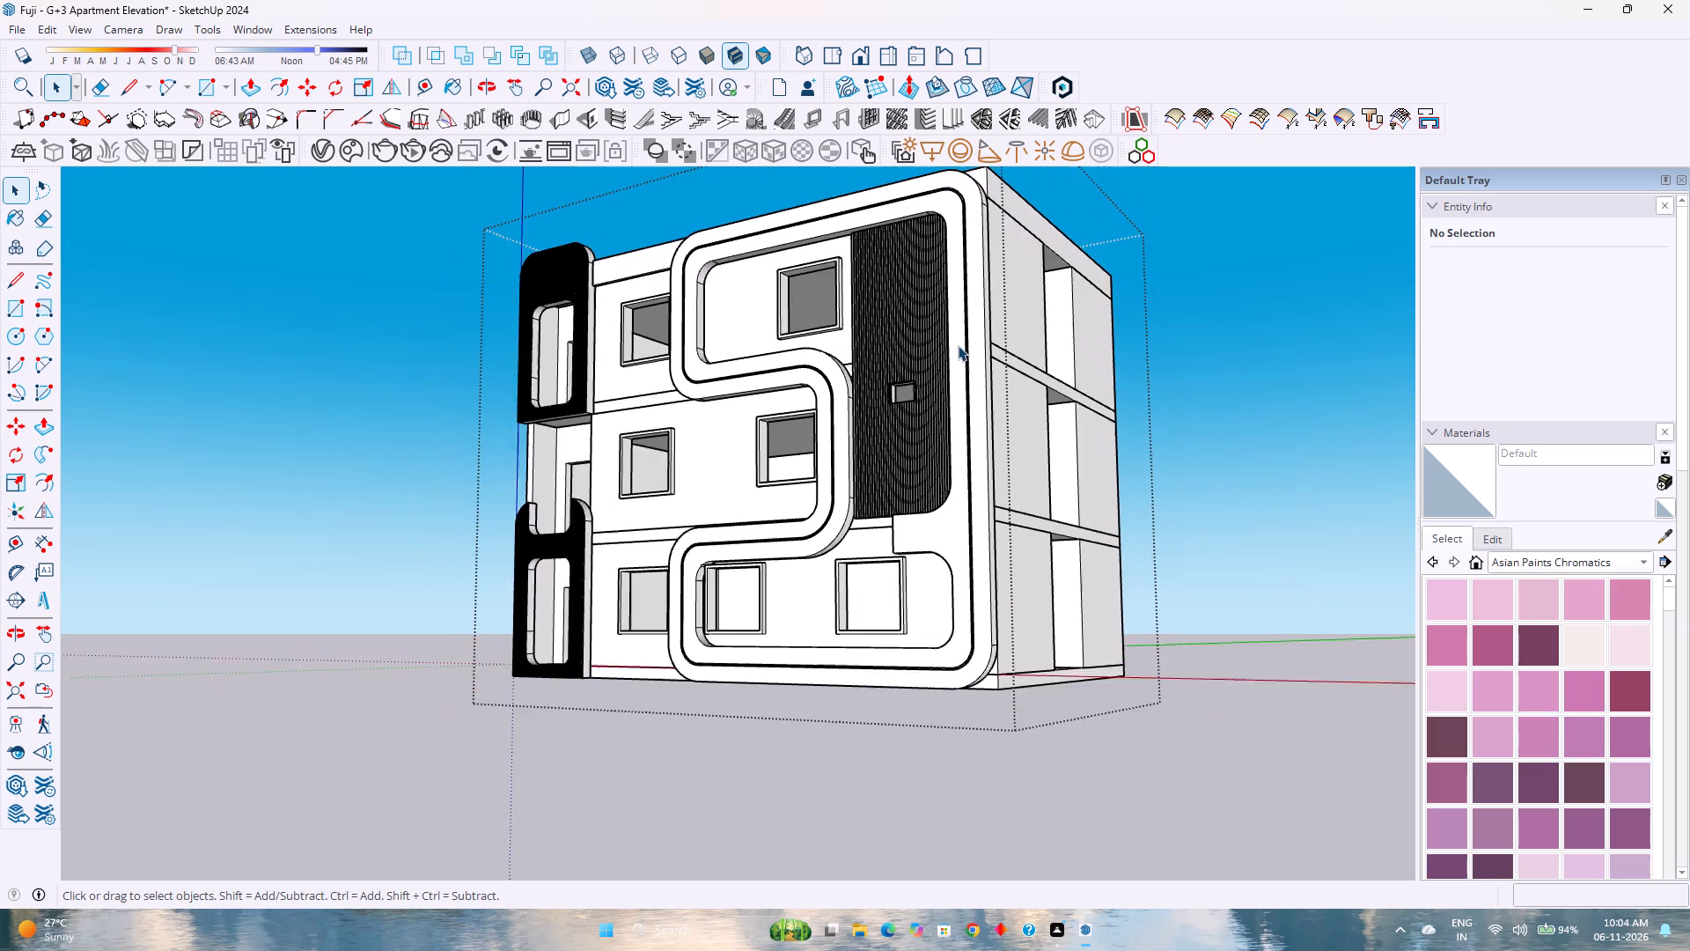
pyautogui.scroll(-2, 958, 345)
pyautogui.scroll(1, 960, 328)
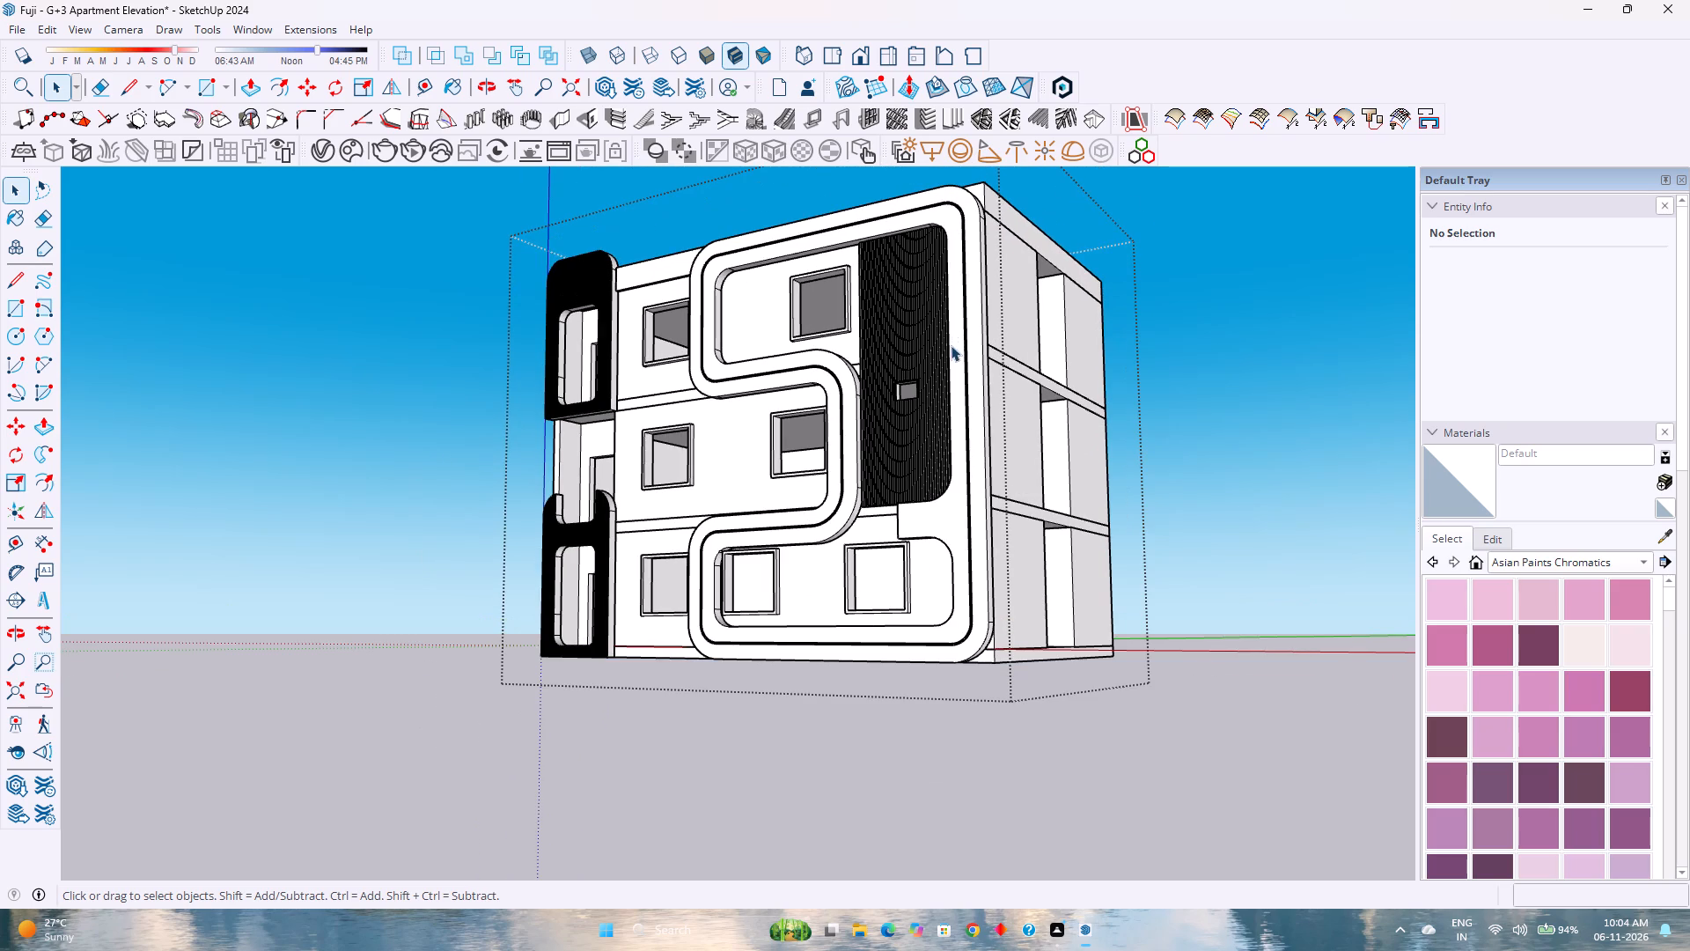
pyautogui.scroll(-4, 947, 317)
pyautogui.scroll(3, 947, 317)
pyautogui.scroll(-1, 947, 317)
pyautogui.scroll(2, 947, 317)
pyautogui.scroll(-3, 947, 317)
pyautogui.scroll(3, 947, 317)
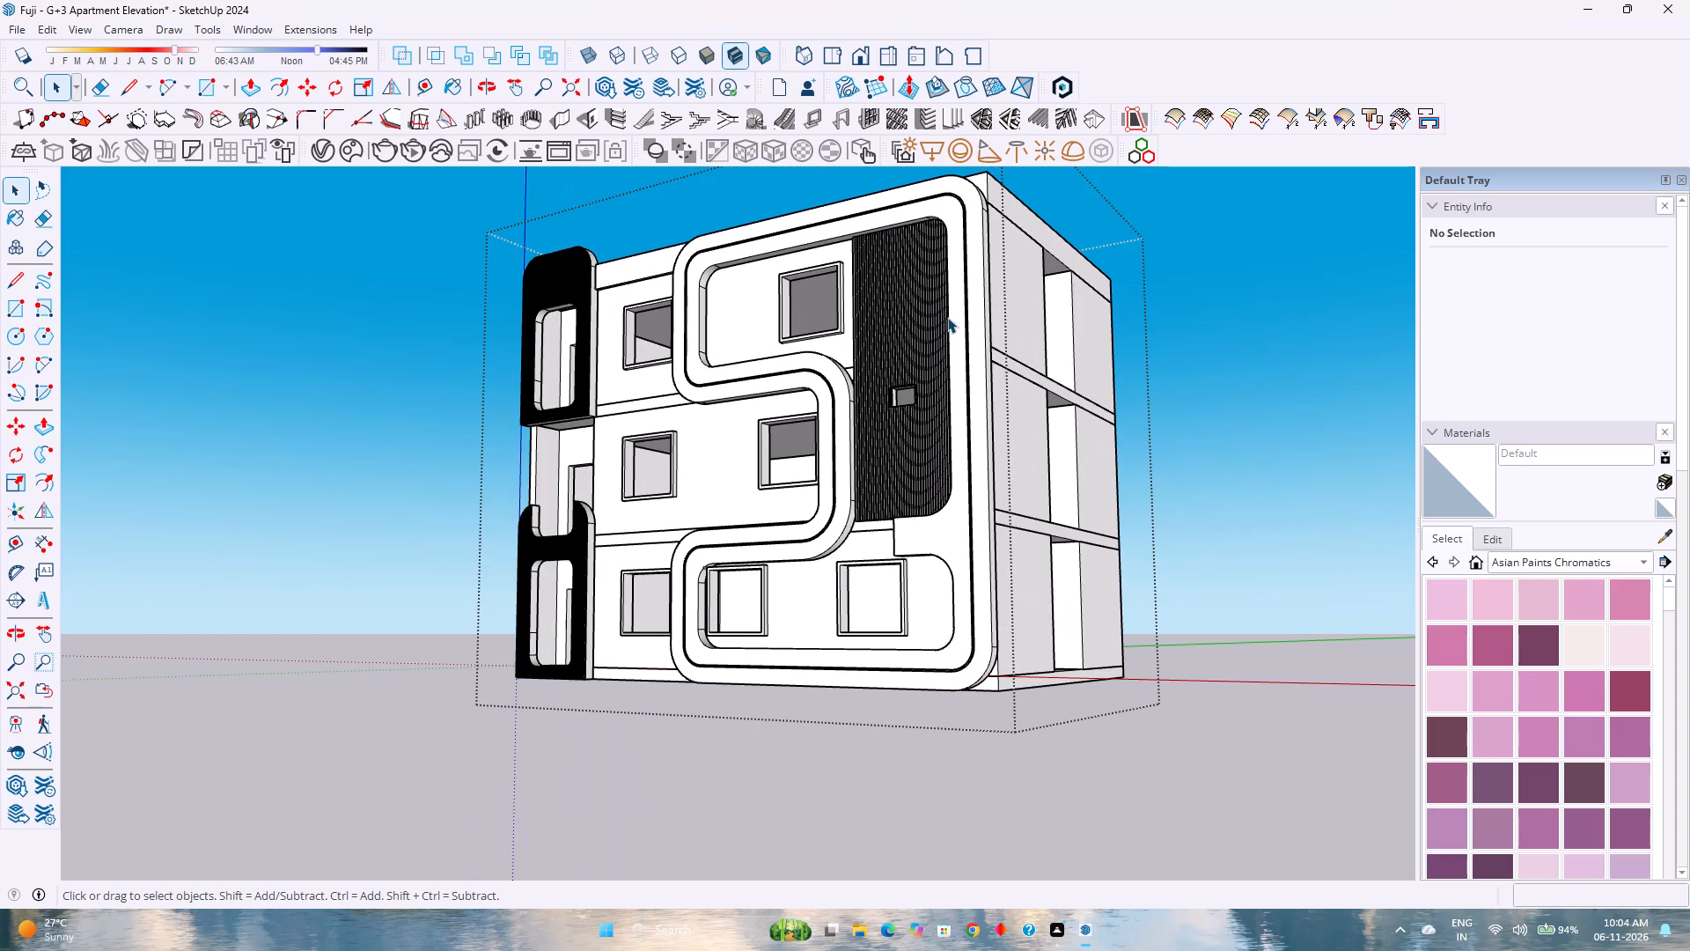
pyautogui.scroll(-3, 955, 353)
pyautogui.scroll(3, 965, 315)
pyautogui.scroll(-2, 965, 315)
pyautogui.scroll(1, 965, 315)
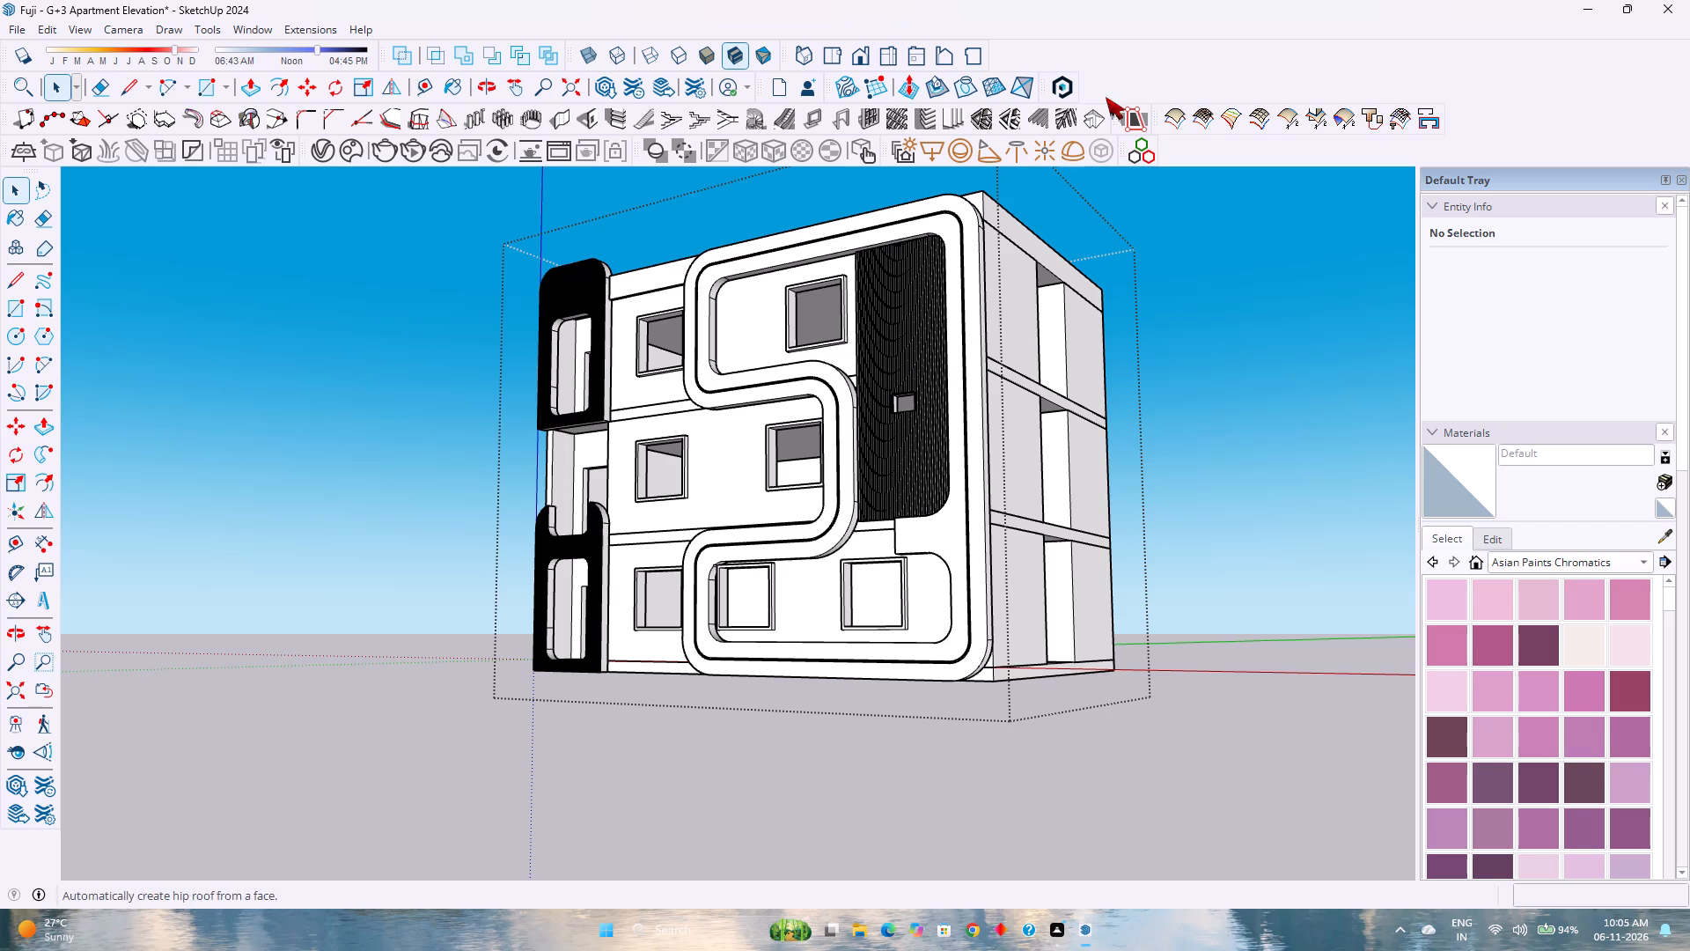
# Inside the building group, place a horizontal guide 3" below the upper floor slab's lower edge, level with the S-shaped frame's underside.
pyautogui.scroll(-3, 1112, 92)
pyautogui.scroll(-2, 1082, 274)
pyautogui.moveTo(1077, 308); pyautogui.dragTo(772, 417, button='middle')
pyautogui.scroll(1, 840, 364)
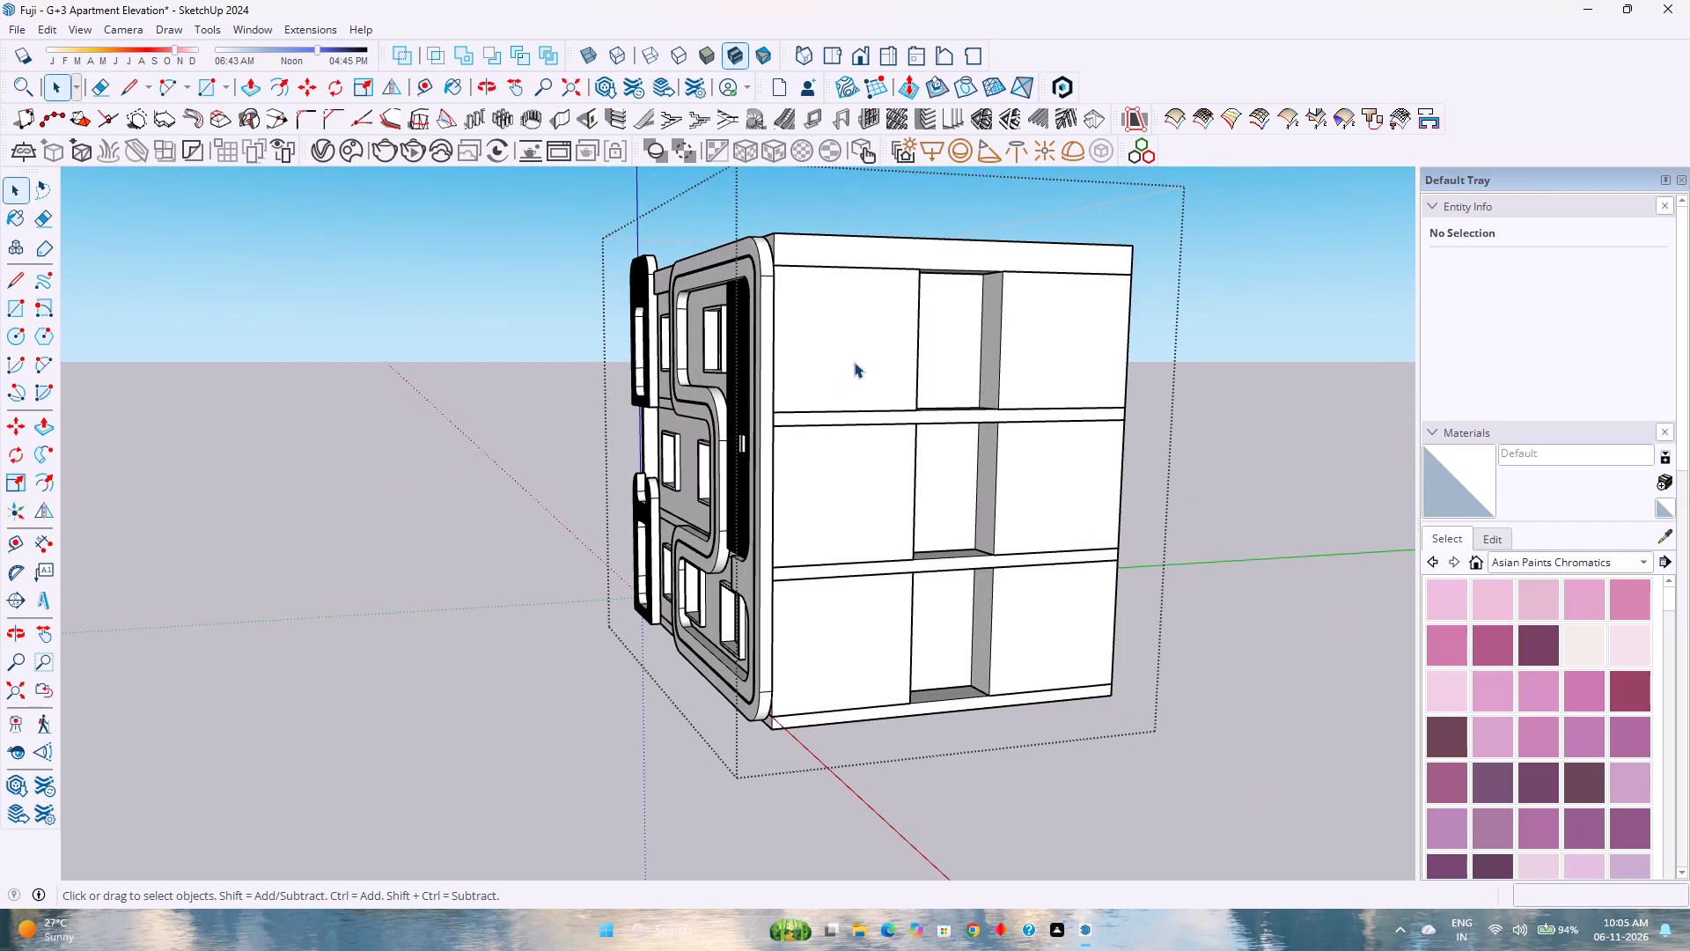
pyautogui.doubleClick(854, 362)
pyautogui.scroll(3, 851, 363)
pyautogui.click(851, 363)
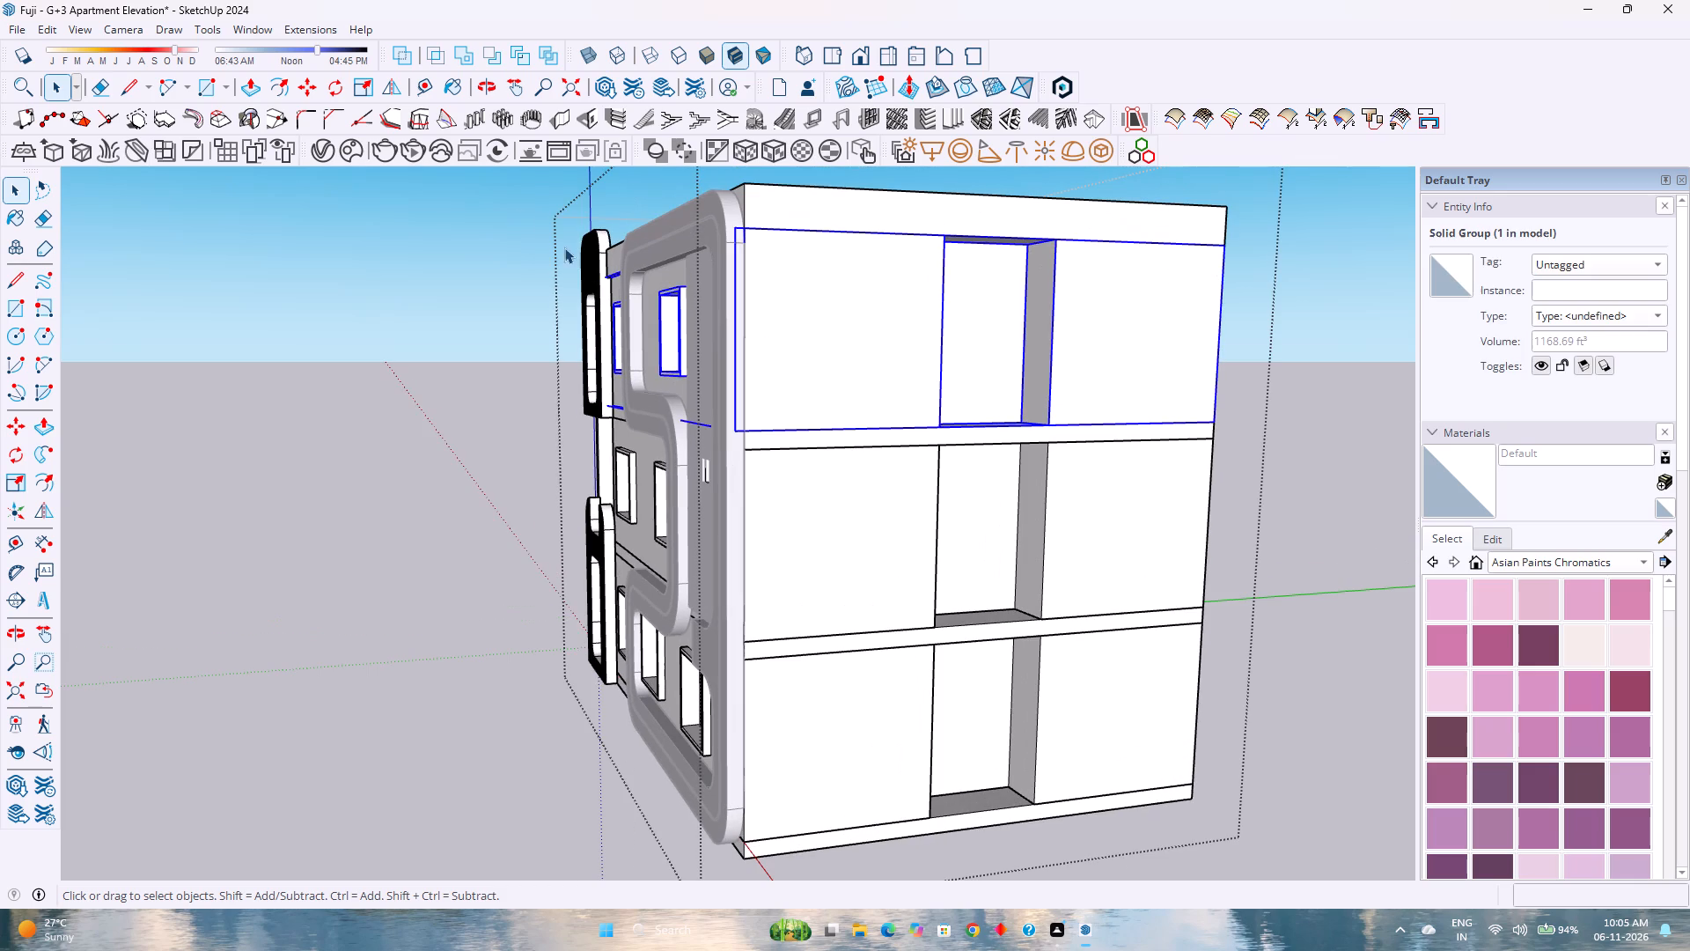
pyautogui.click(428, 92)
pyautogui.scroll(2, 608, 449)
pyautogui.moveTo(608, 450); pyautogui.dragTo(764, 489, button='middle')
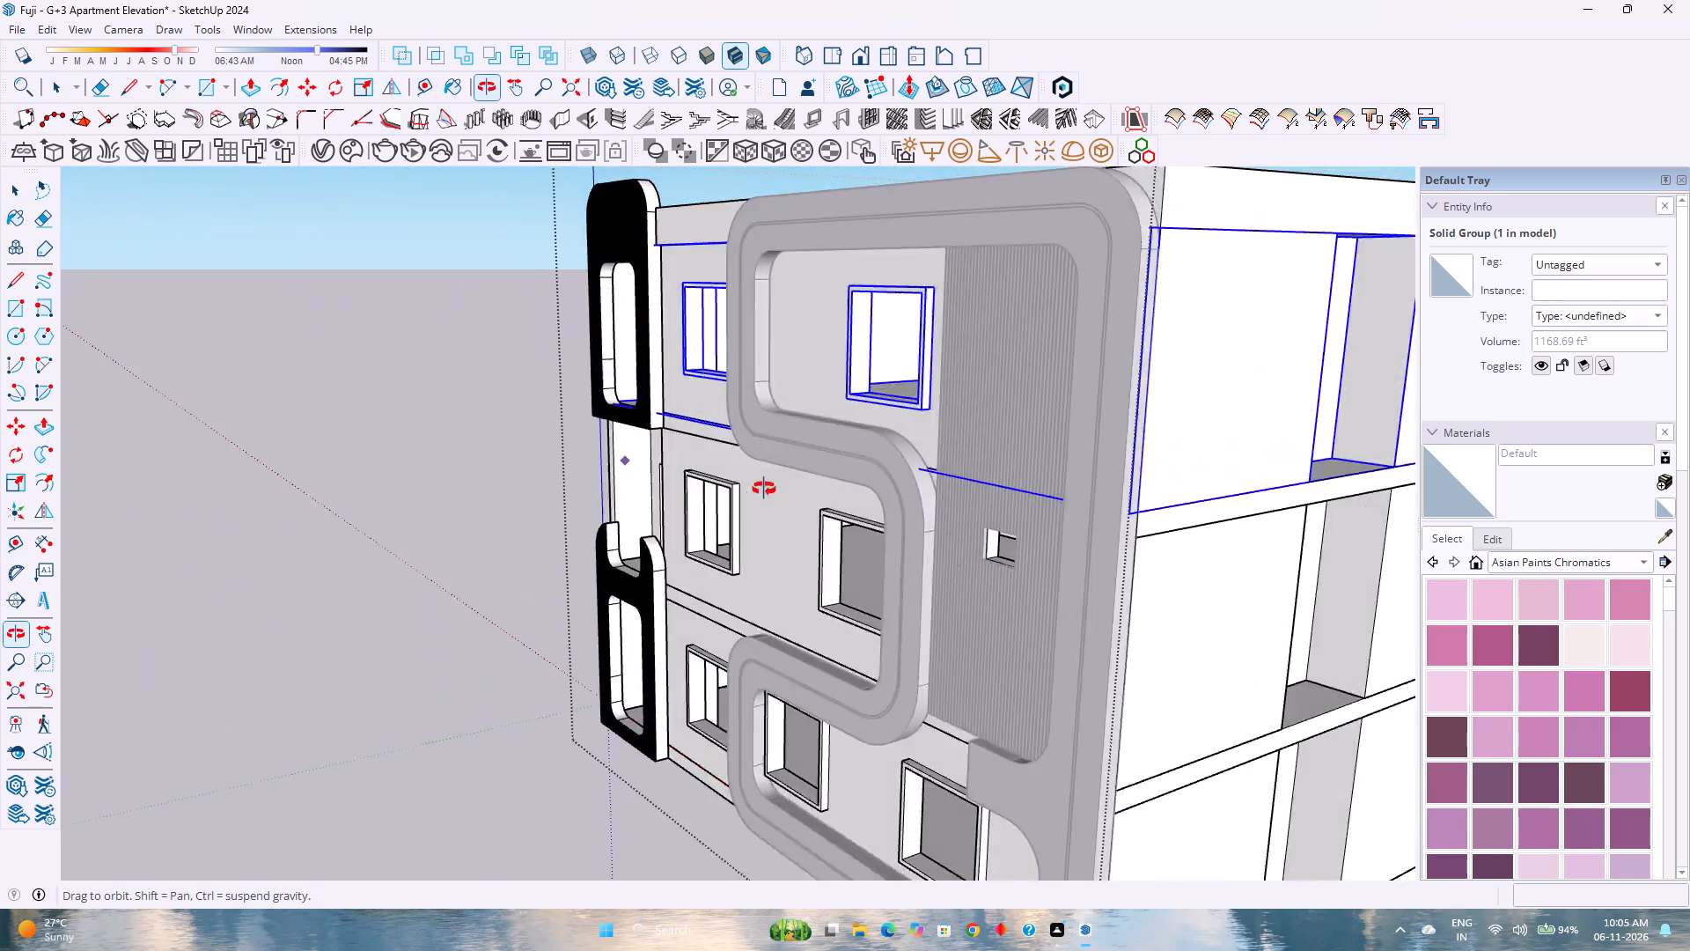
pyautogui.moveTo(764, 489); pyautogui.dragTo(977, 489, button='middle')
pyautogui.middleClick(979, 489)
pyautogui.click(893, 442)
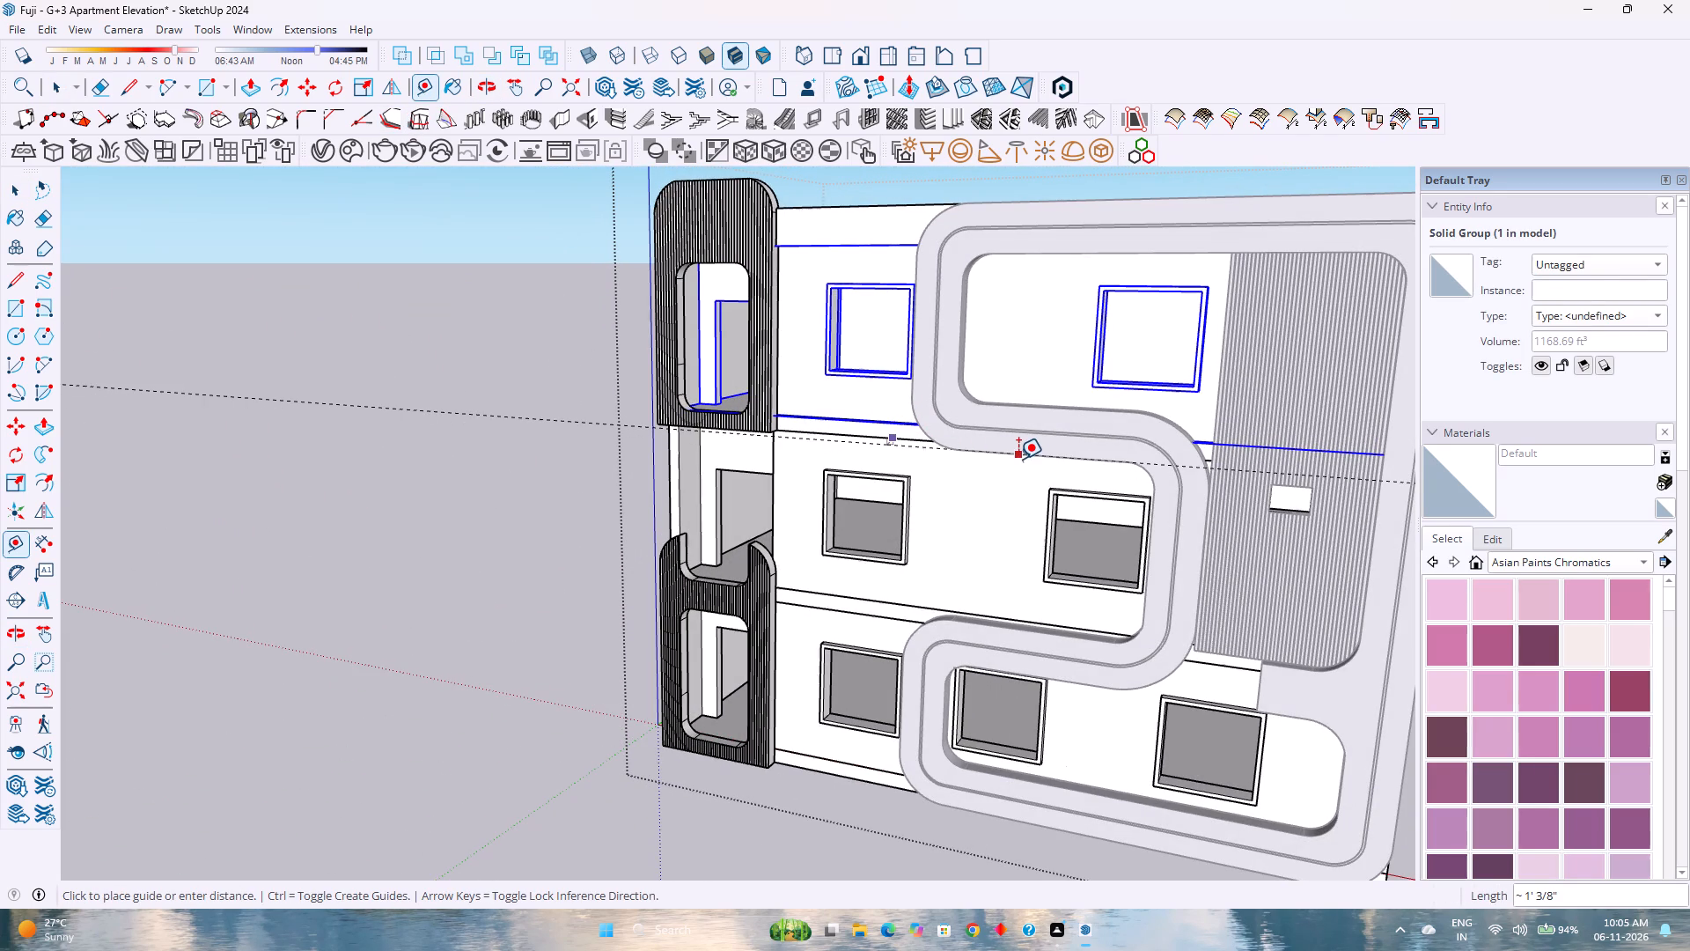
pyautogui.press('Up')
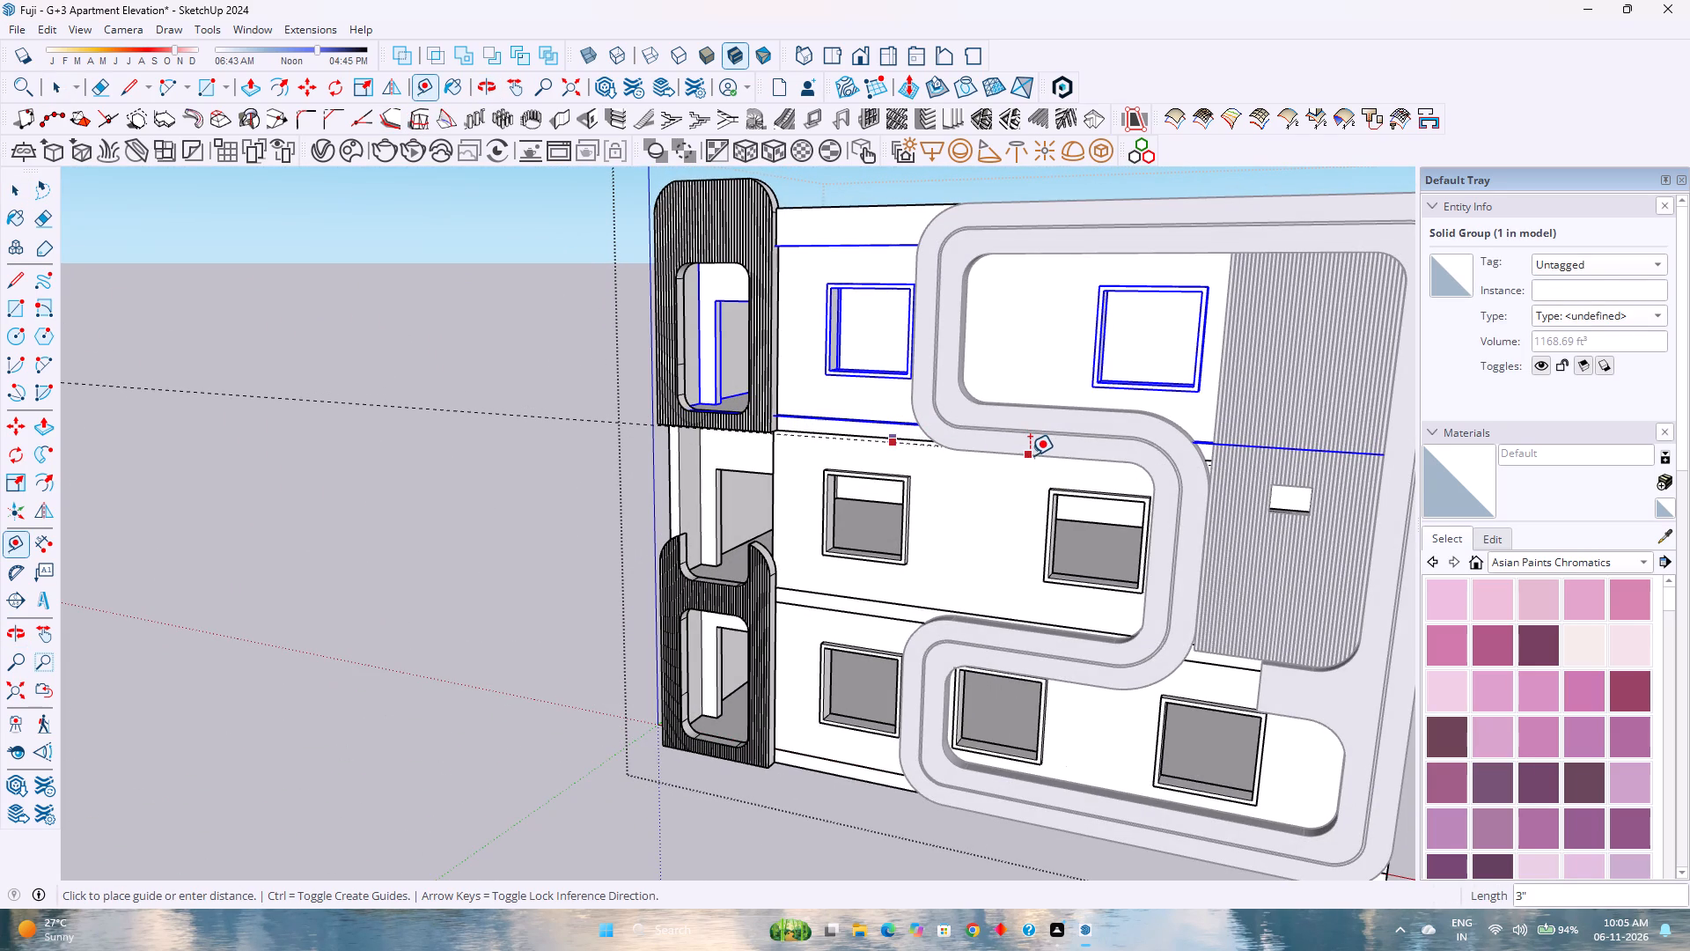
pyautogui.click(1031, 457)
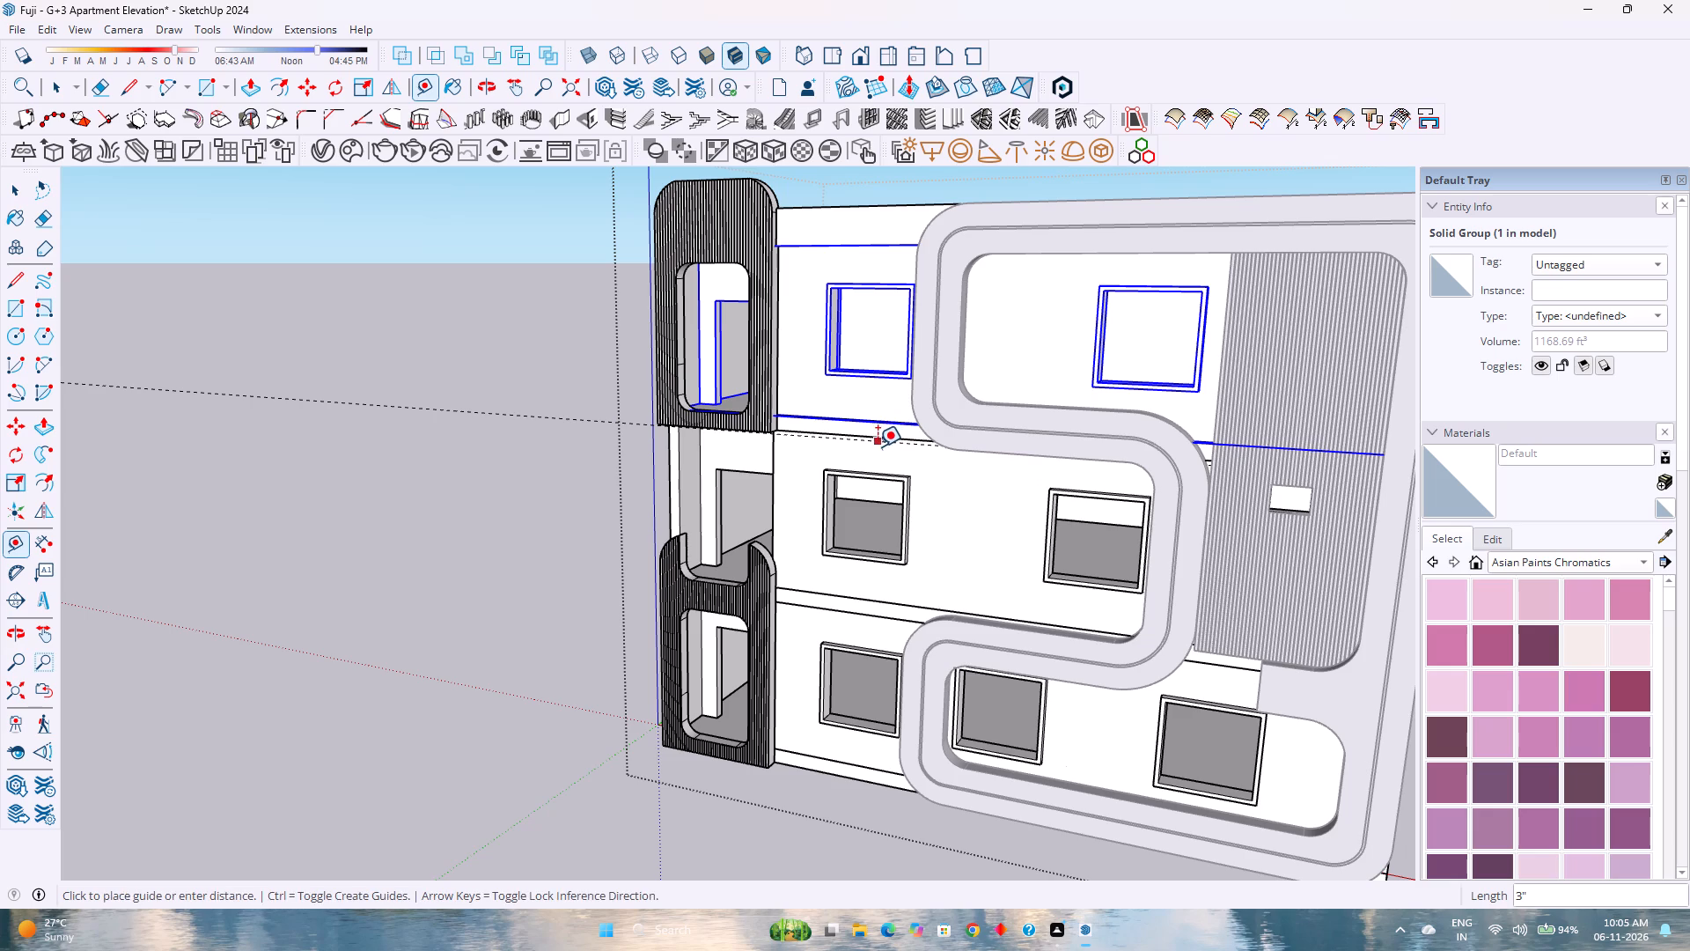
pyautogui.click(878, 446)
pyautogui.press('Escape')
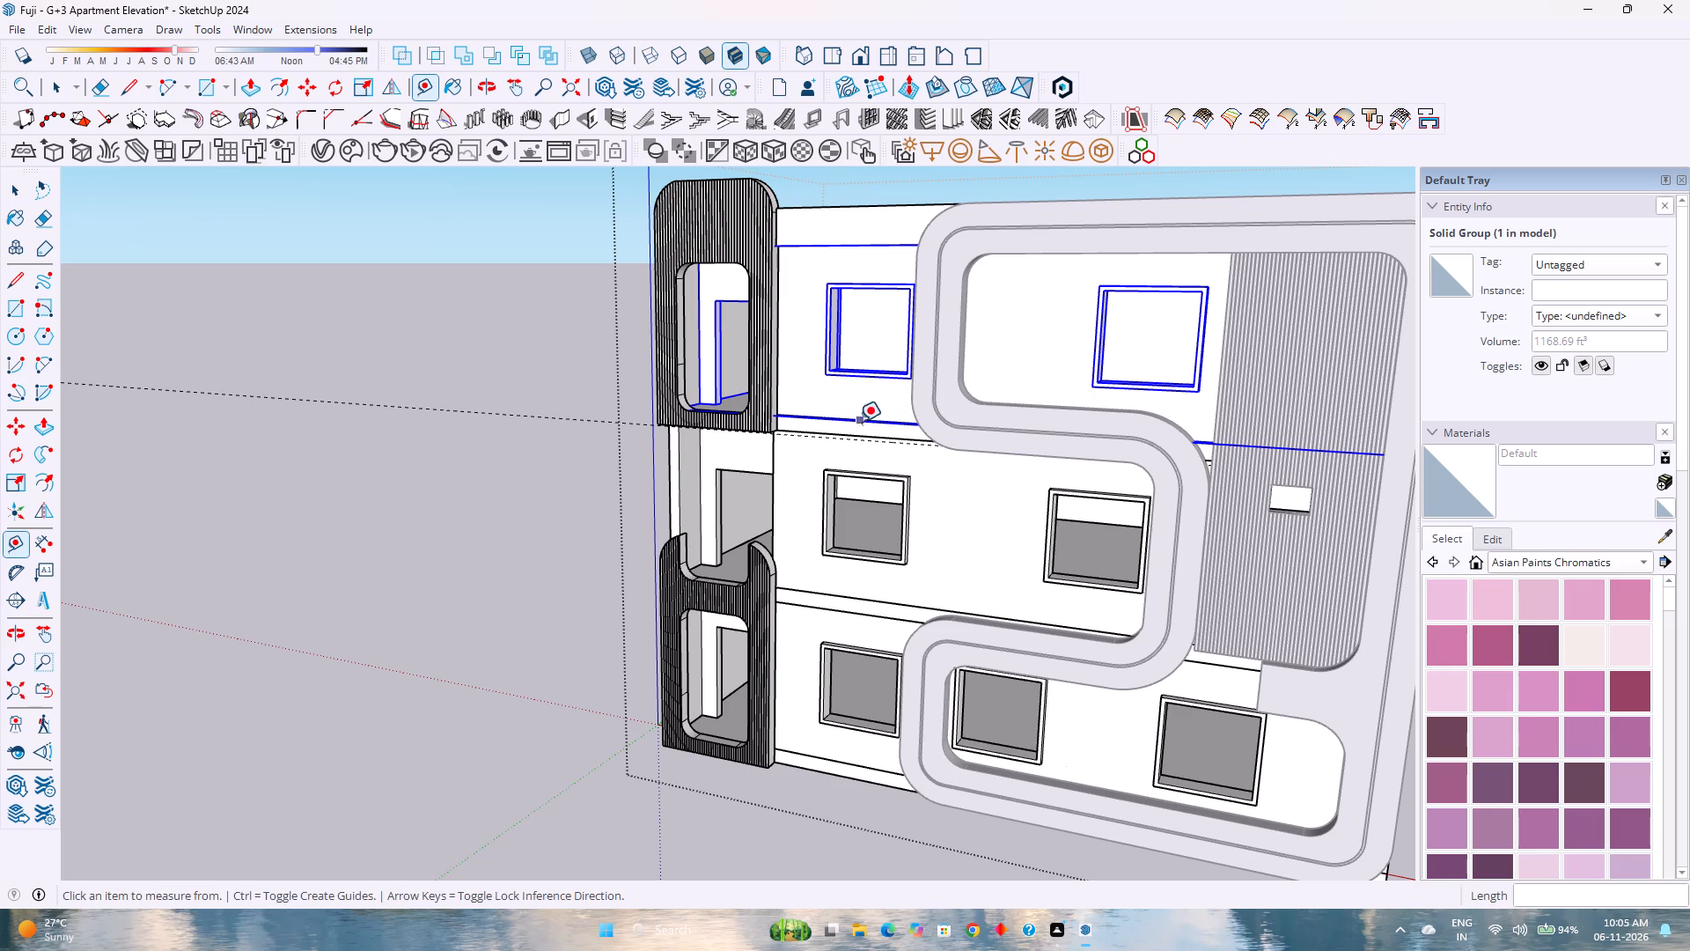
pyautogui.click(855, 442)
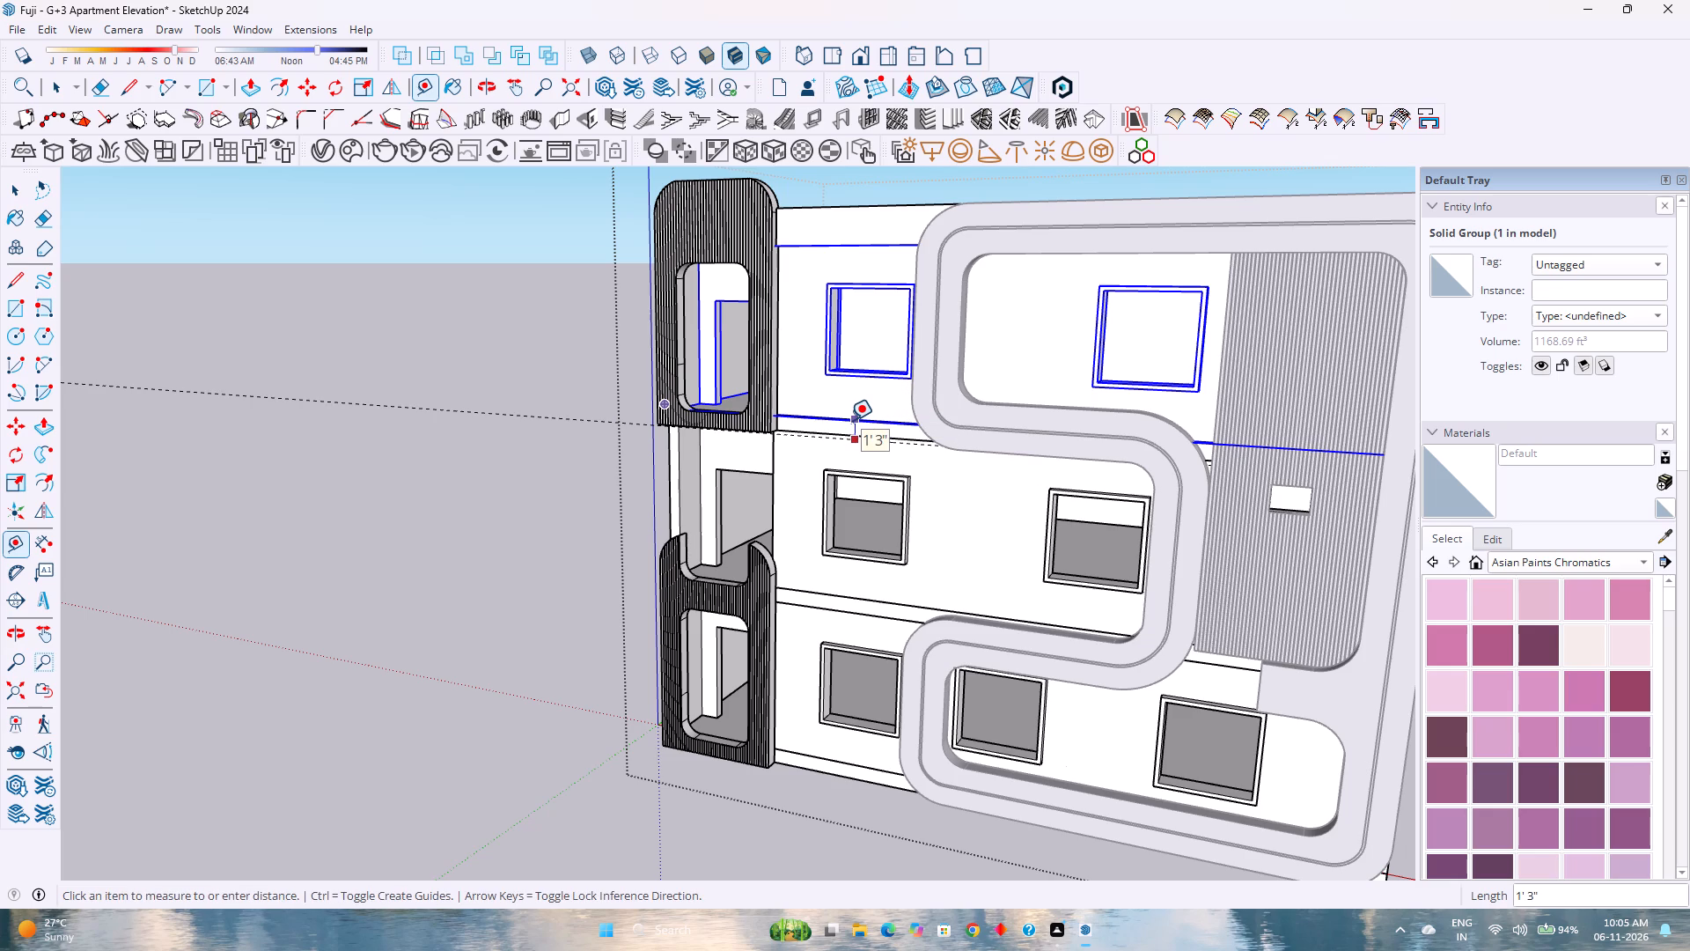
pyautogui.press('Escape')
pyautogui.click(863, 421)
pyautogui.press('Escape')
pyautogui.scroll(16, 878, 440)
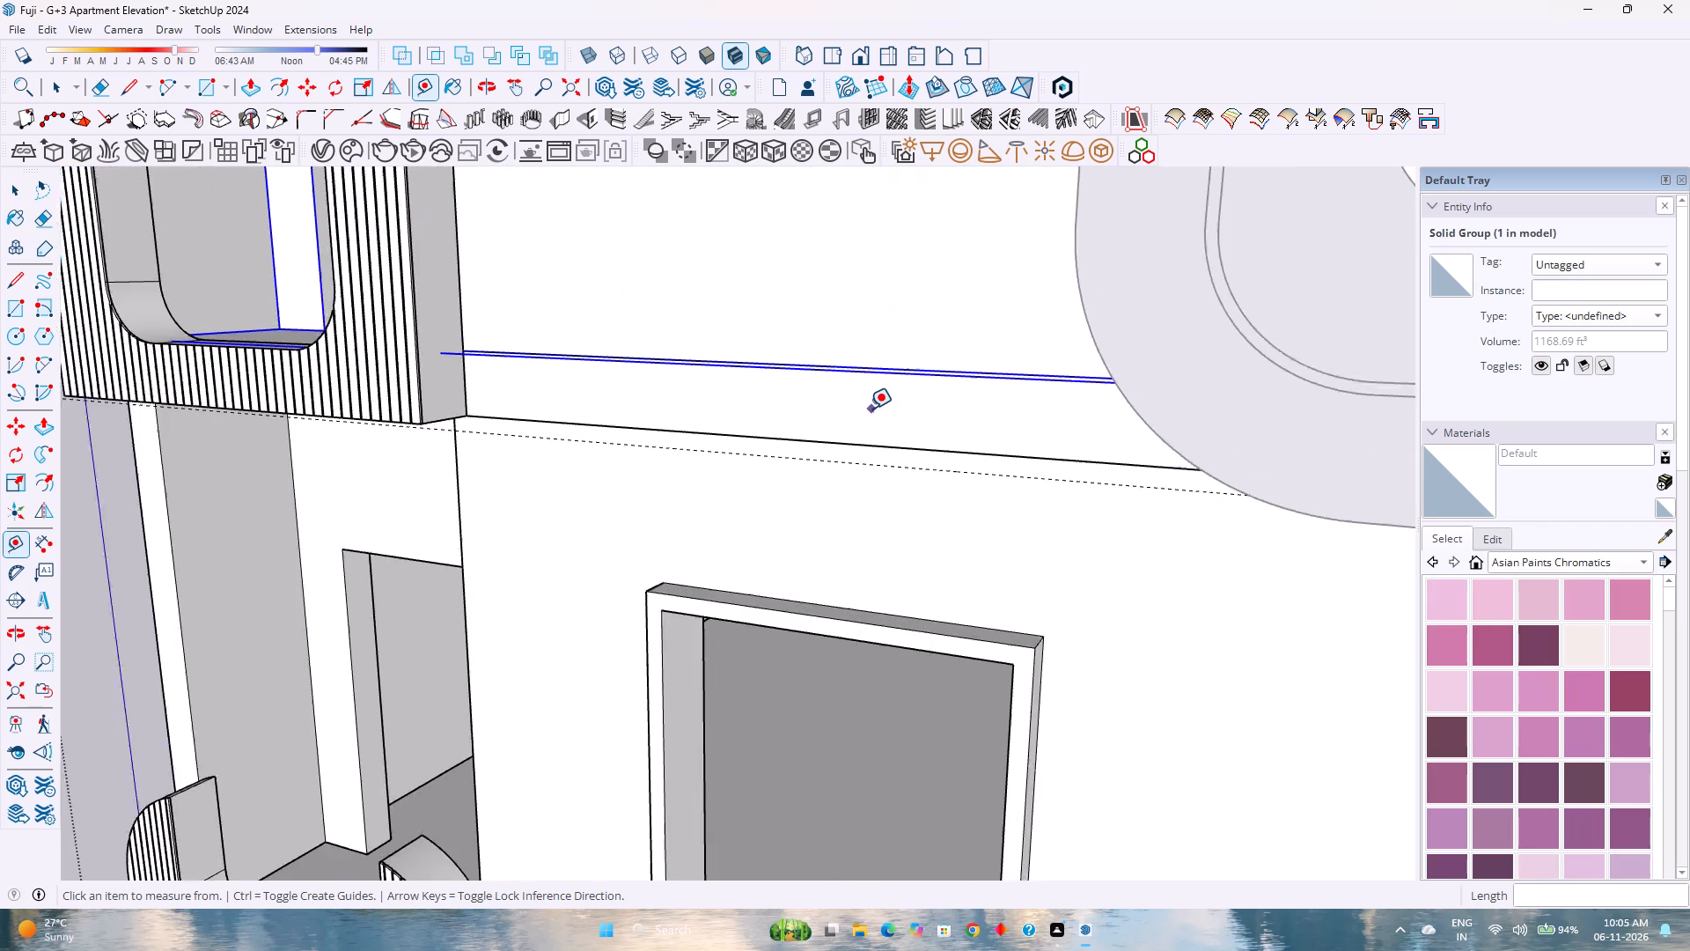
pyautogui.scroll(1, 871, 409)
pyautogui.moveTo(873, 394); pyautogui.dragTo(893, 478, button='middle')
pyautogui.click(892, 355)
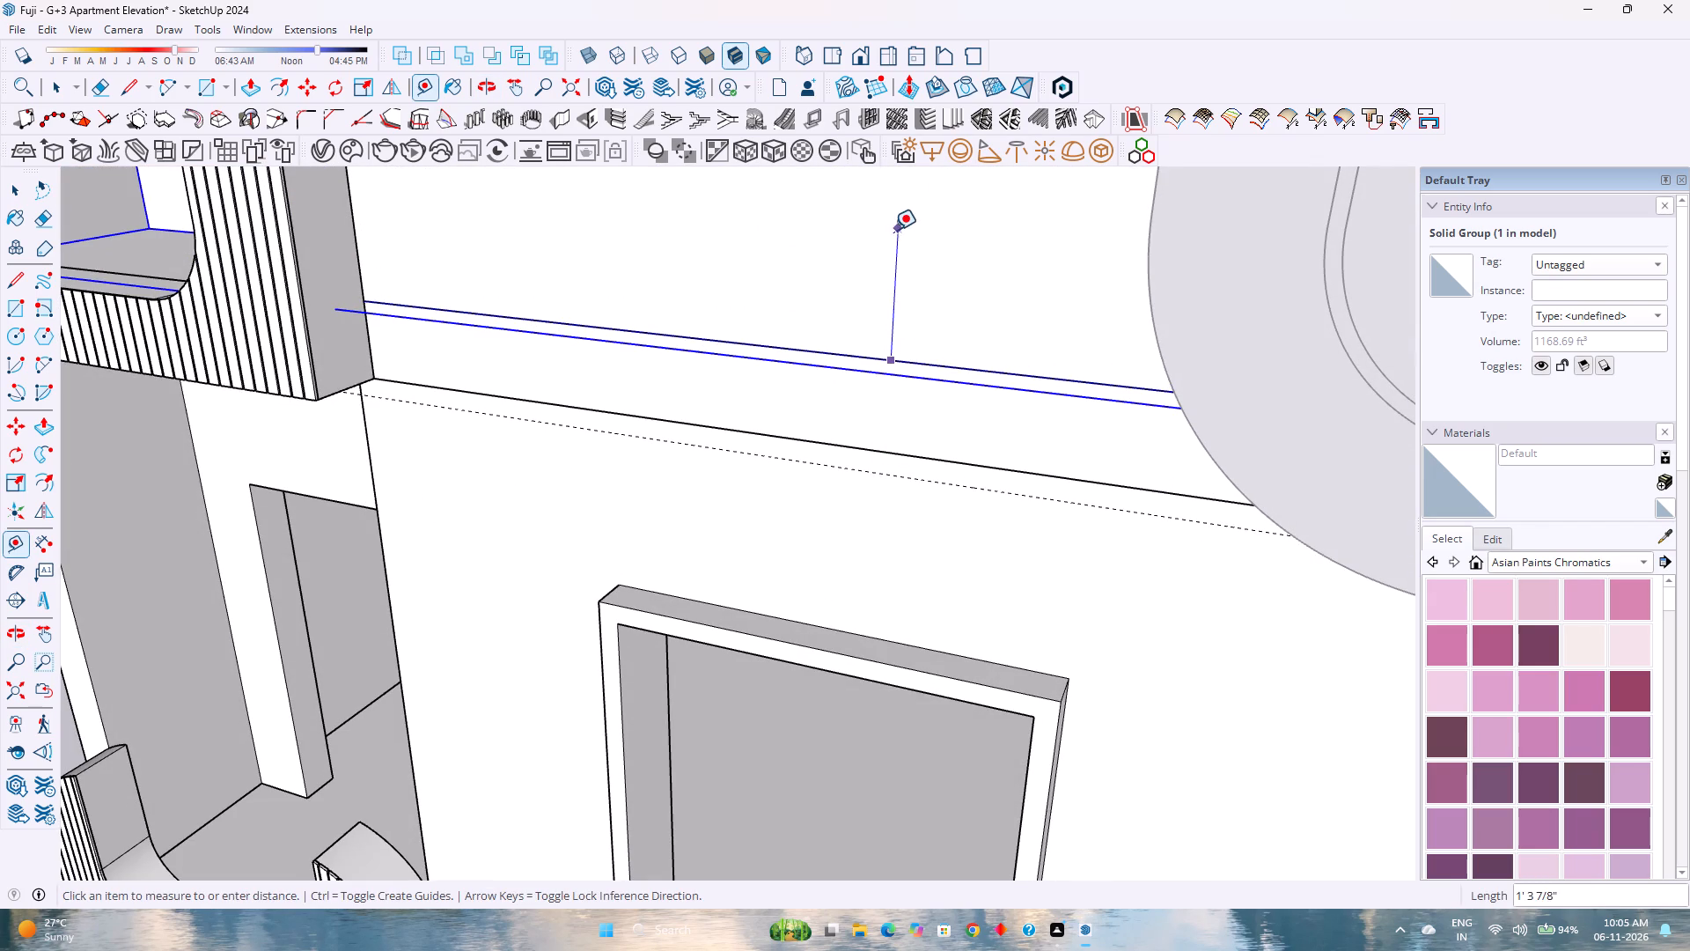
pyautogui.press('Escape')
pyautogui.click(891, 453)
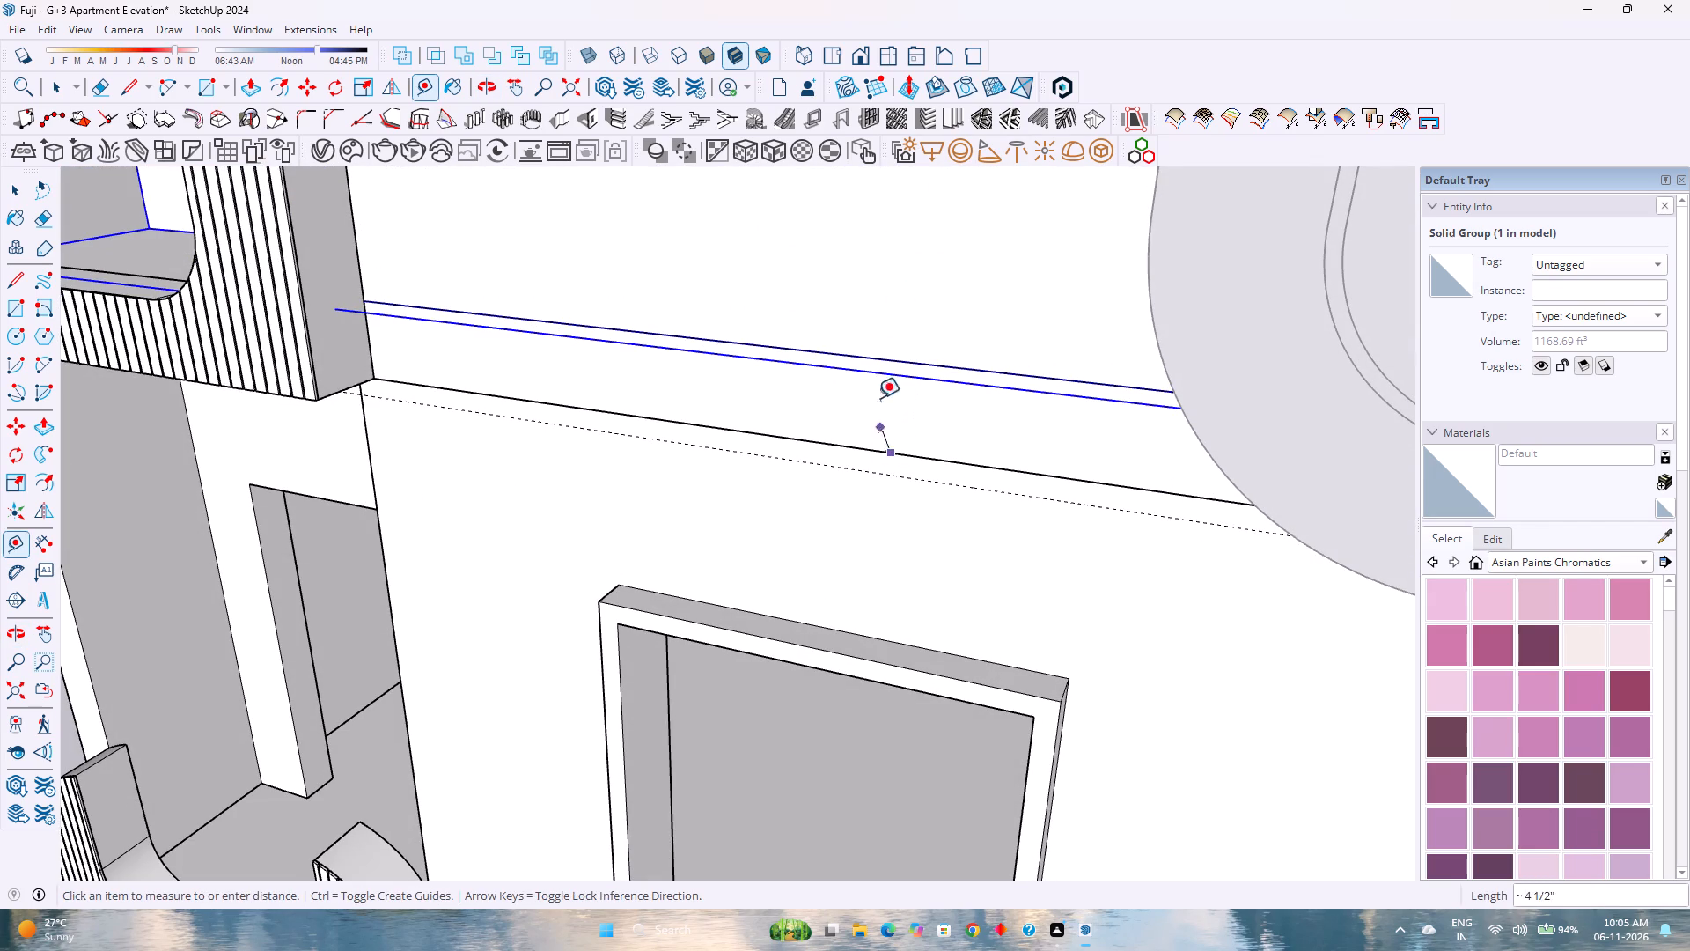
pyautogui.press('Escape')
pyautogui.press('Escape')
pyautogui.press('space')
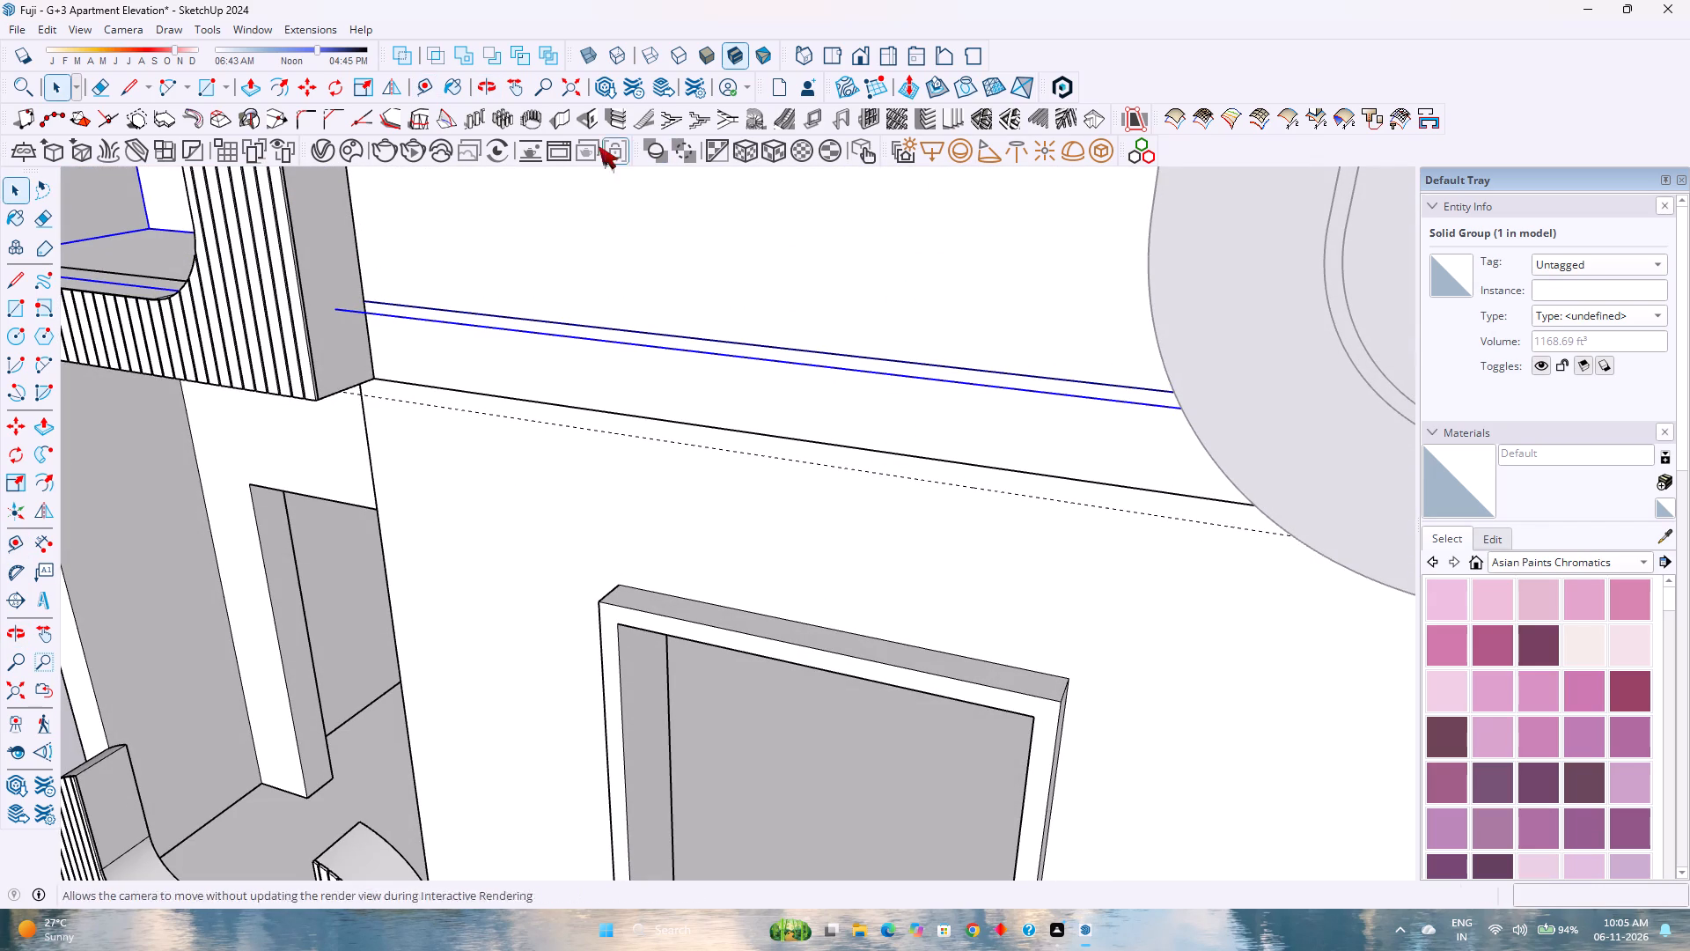
# Place a horizontal guide 2' 6" above the upper floor slab's lower edge, level with the top of the S-shaped frame's upper bend.
pyautogui.click(432, 85)
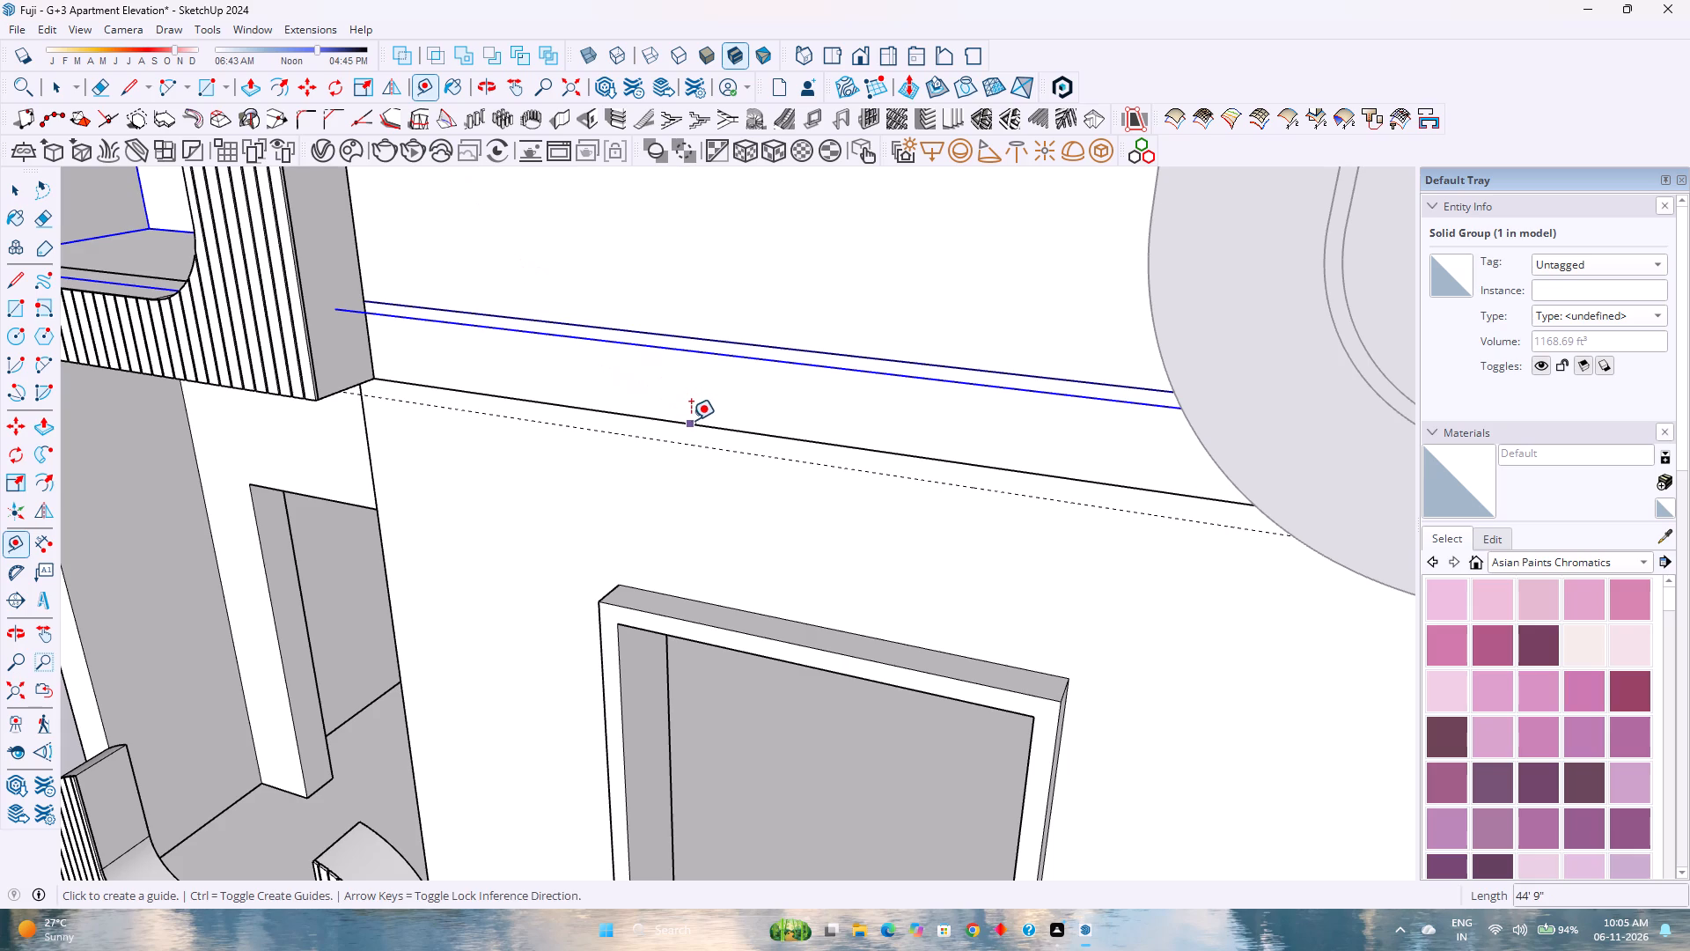
pyautogui.click(691, 420)
pyautogui.scroll(-7, 717, 327)
pyautogui.press('Up')
pyautogui.scroll(-3, 717, 324)
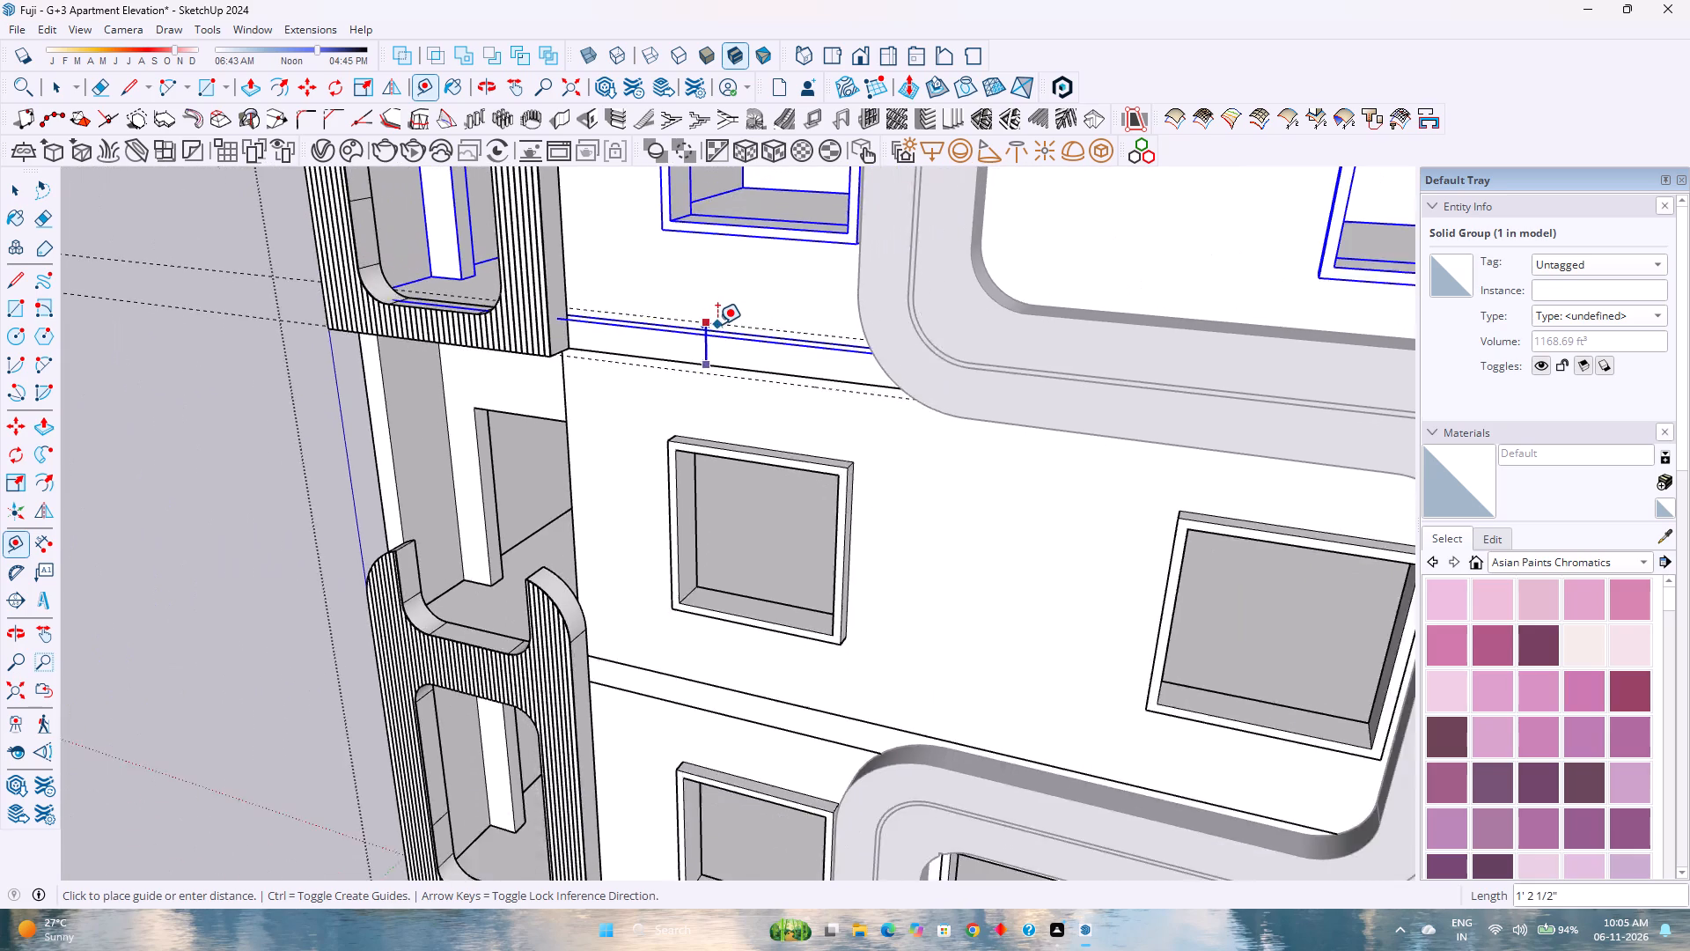
pyautogui.scroll(-3, 717, 324)
pyautogui.click(1022, 316)
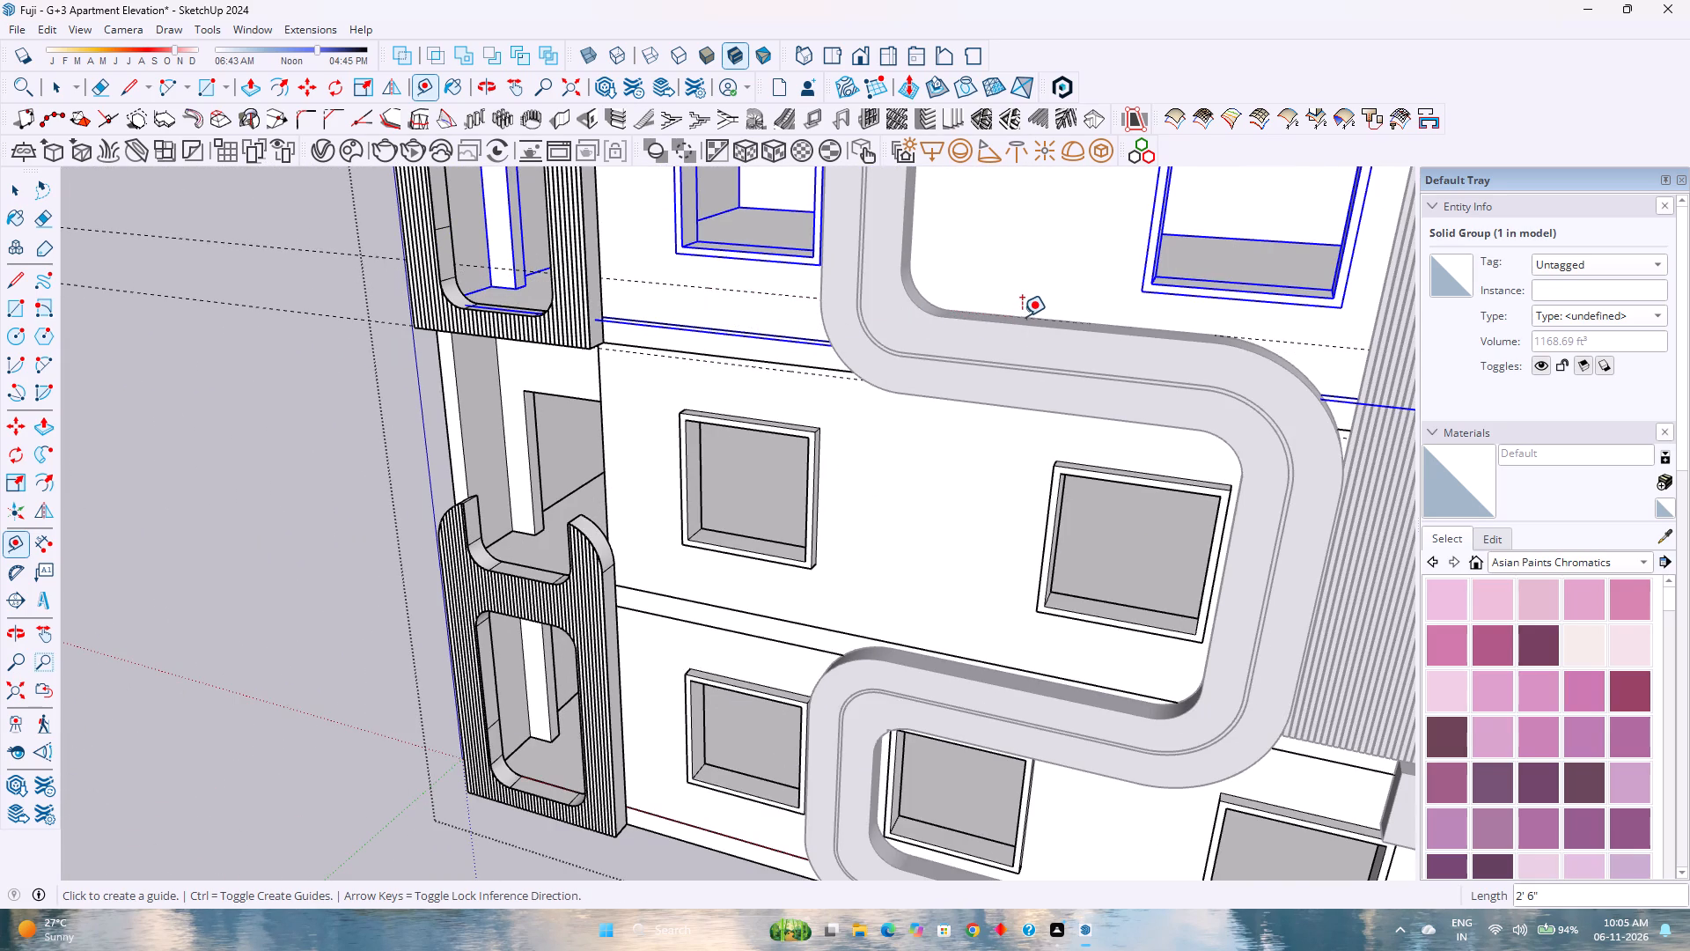
# Place a horizontal guide 3" below the lower floor slab's upper edge, level with the top of the S-shaped frame's lower bend.
pyautogui.scroll(-3, 731, 343)
pyautogui.moveTo(745, 360); pyautogui.dragTo(763, 303, button='middle')
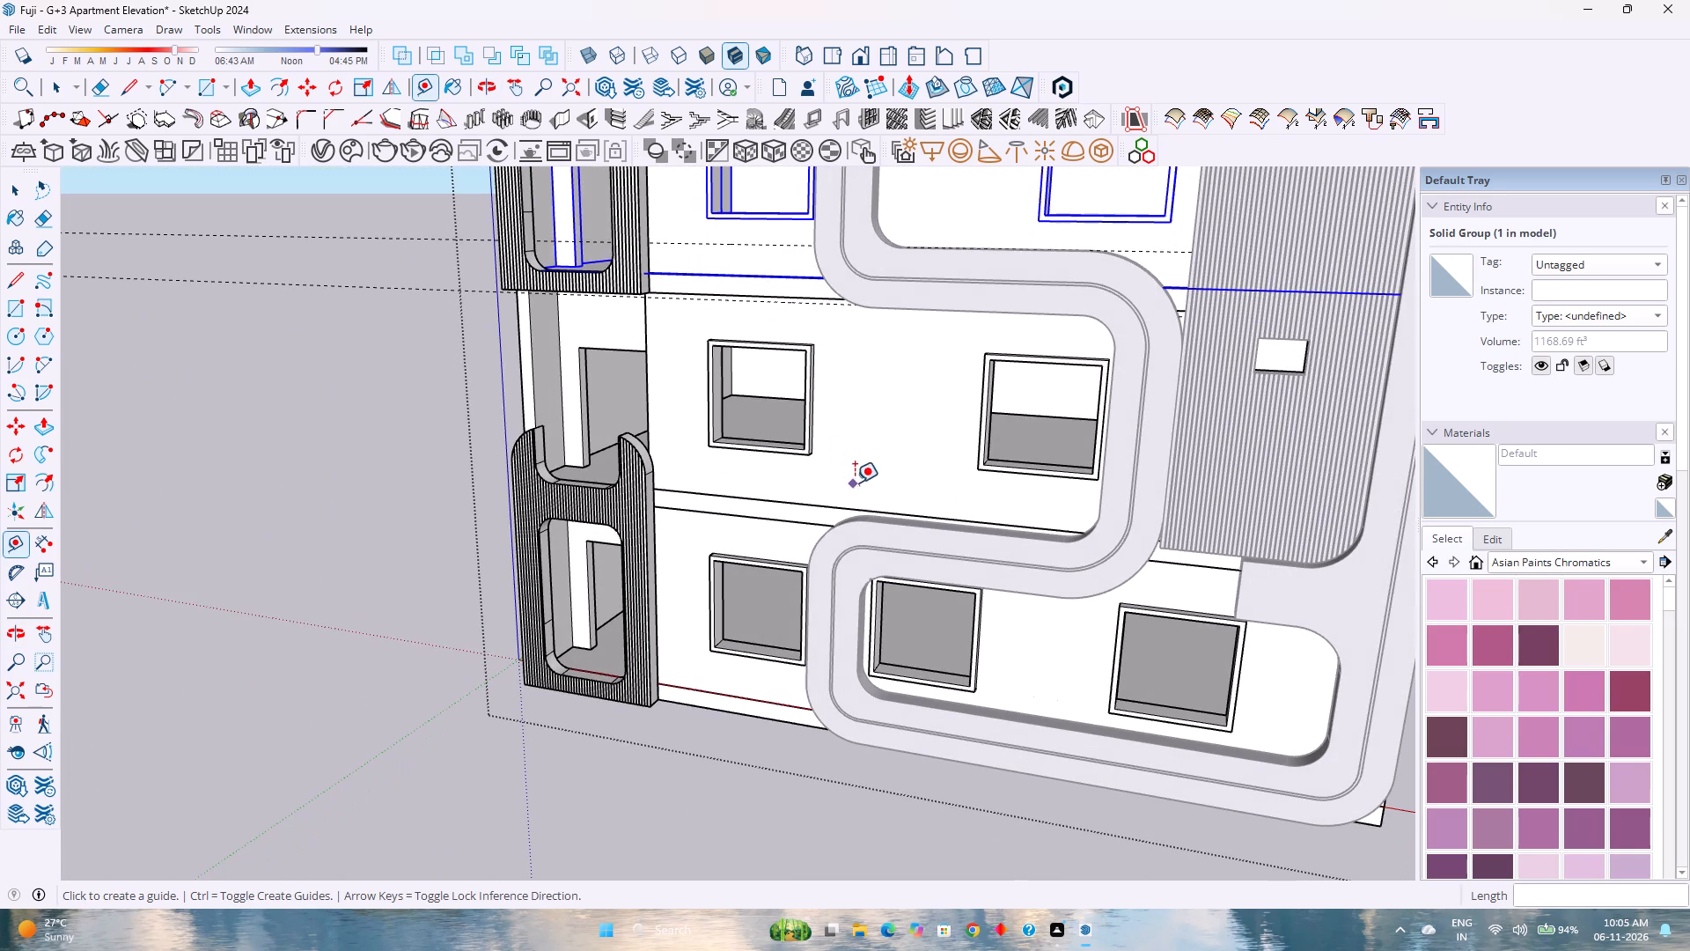
pyautogui.click(840, 508)
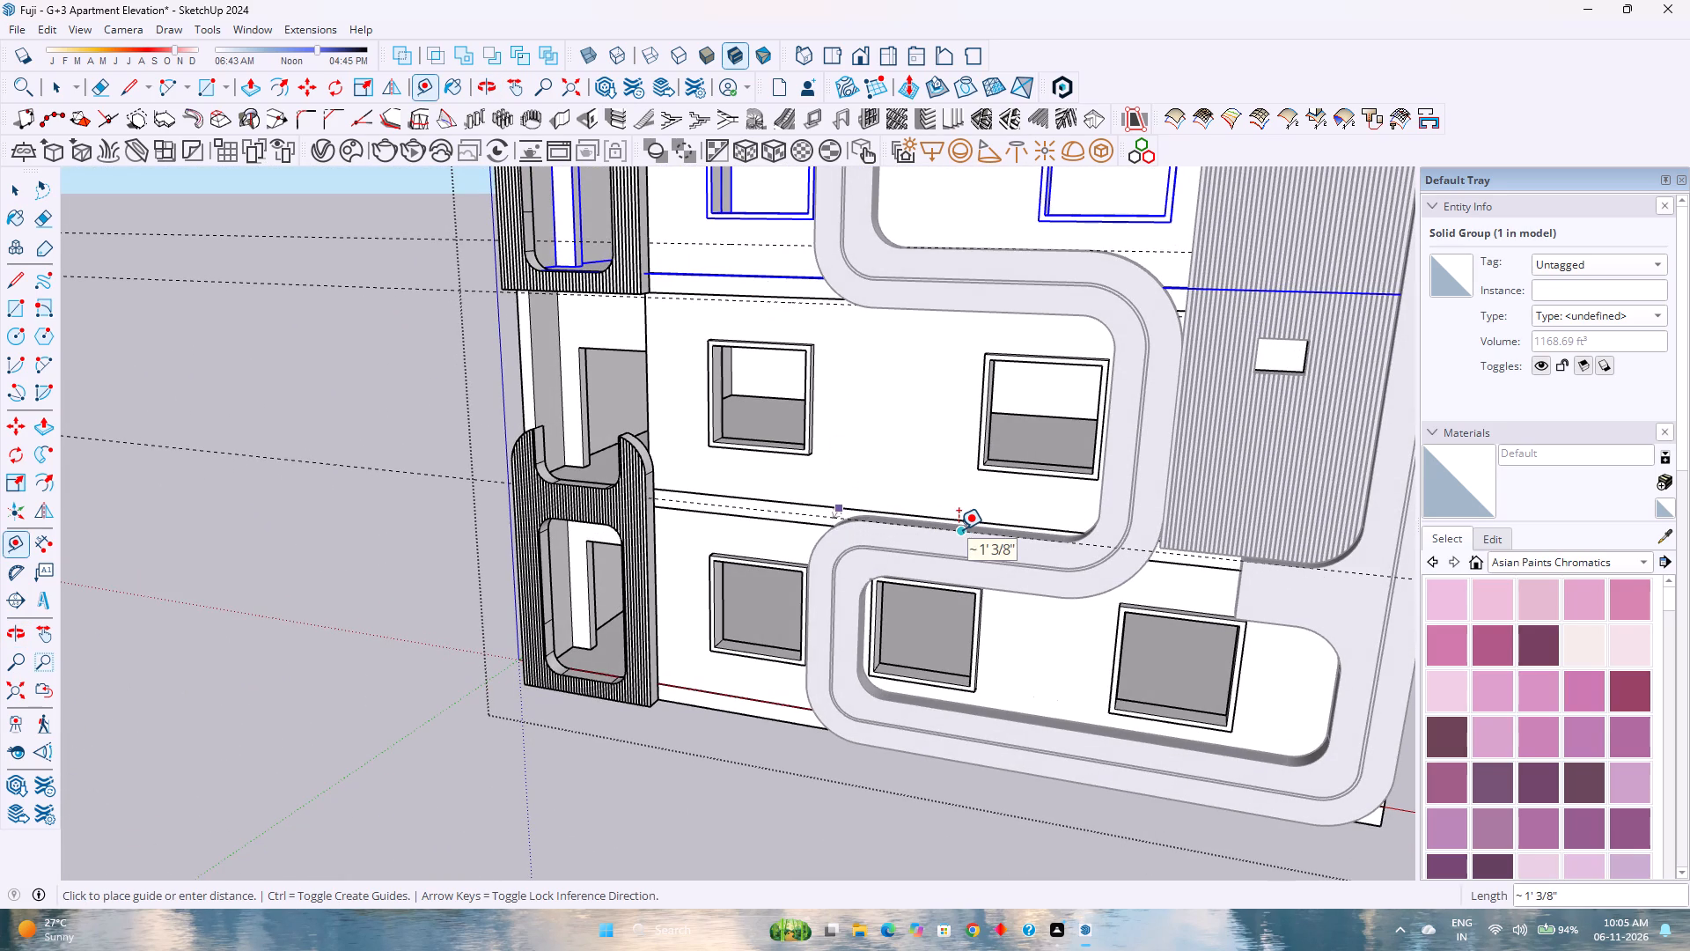
pyautogui.press('Up')
pyautogui.scroll(3, 949, 517)
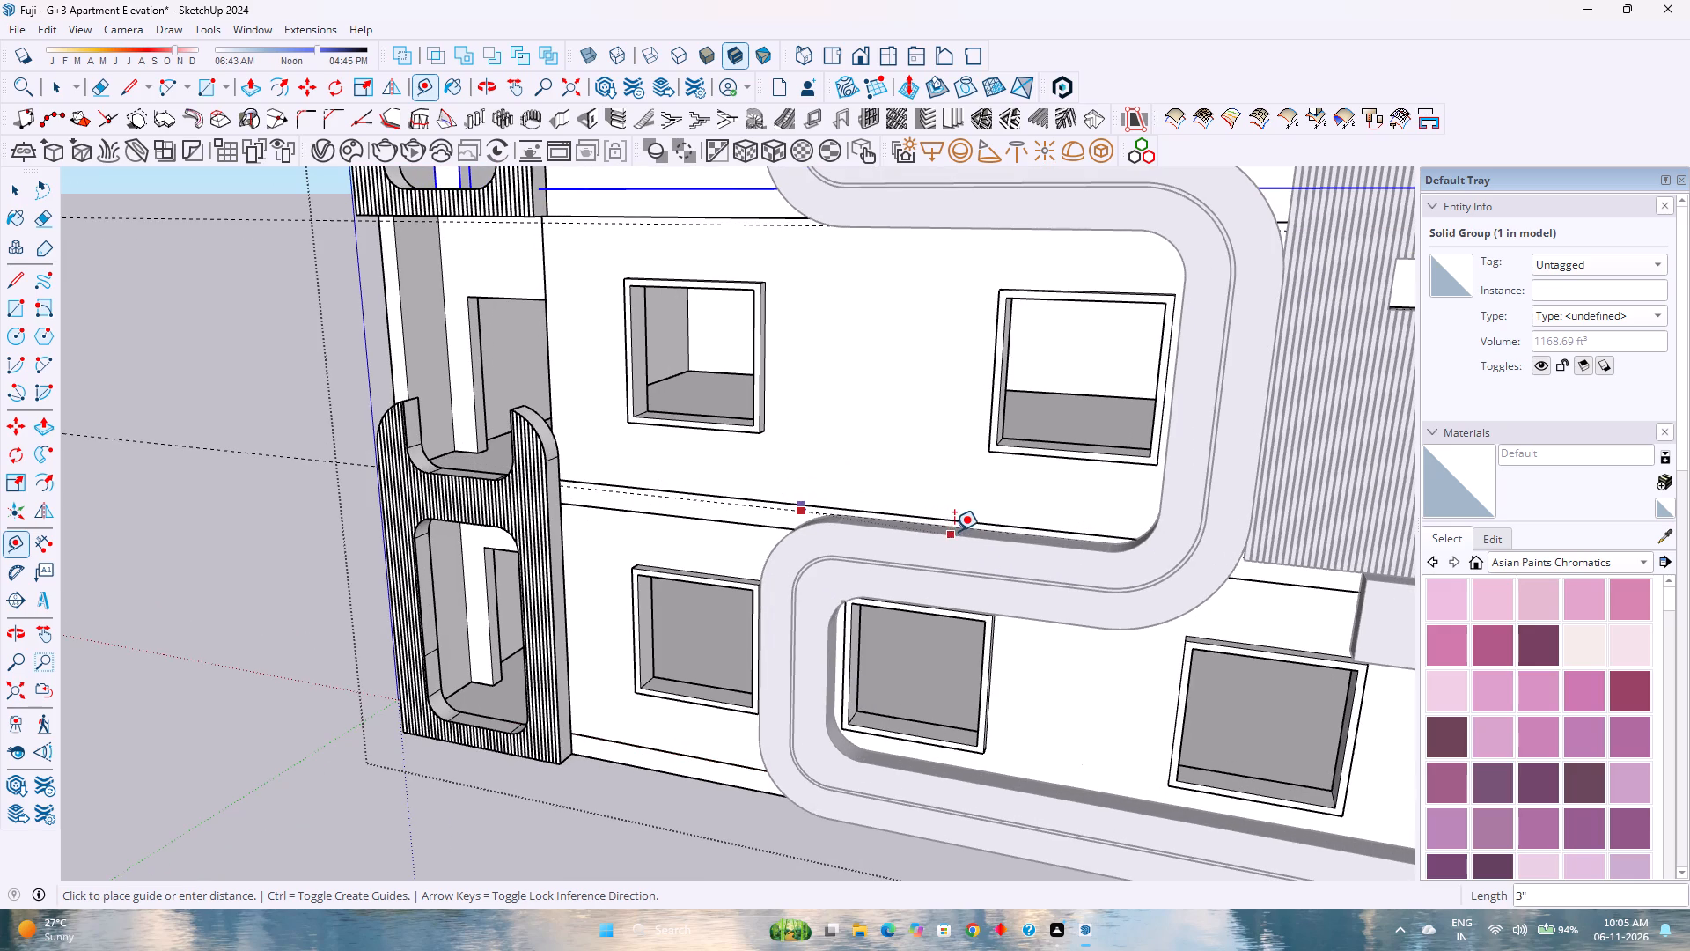
pyautogui.click(962, 525)
# Place a horizontal guide 2' below the lower floor slab's lower edge, level with the underside of the S-shaped frame's lower bend.
pyautogui.scroll(-4, 931, 488)
pyautogui.moveTo(969, 616); pyautogui.dragTo(926, 512, button='middle')
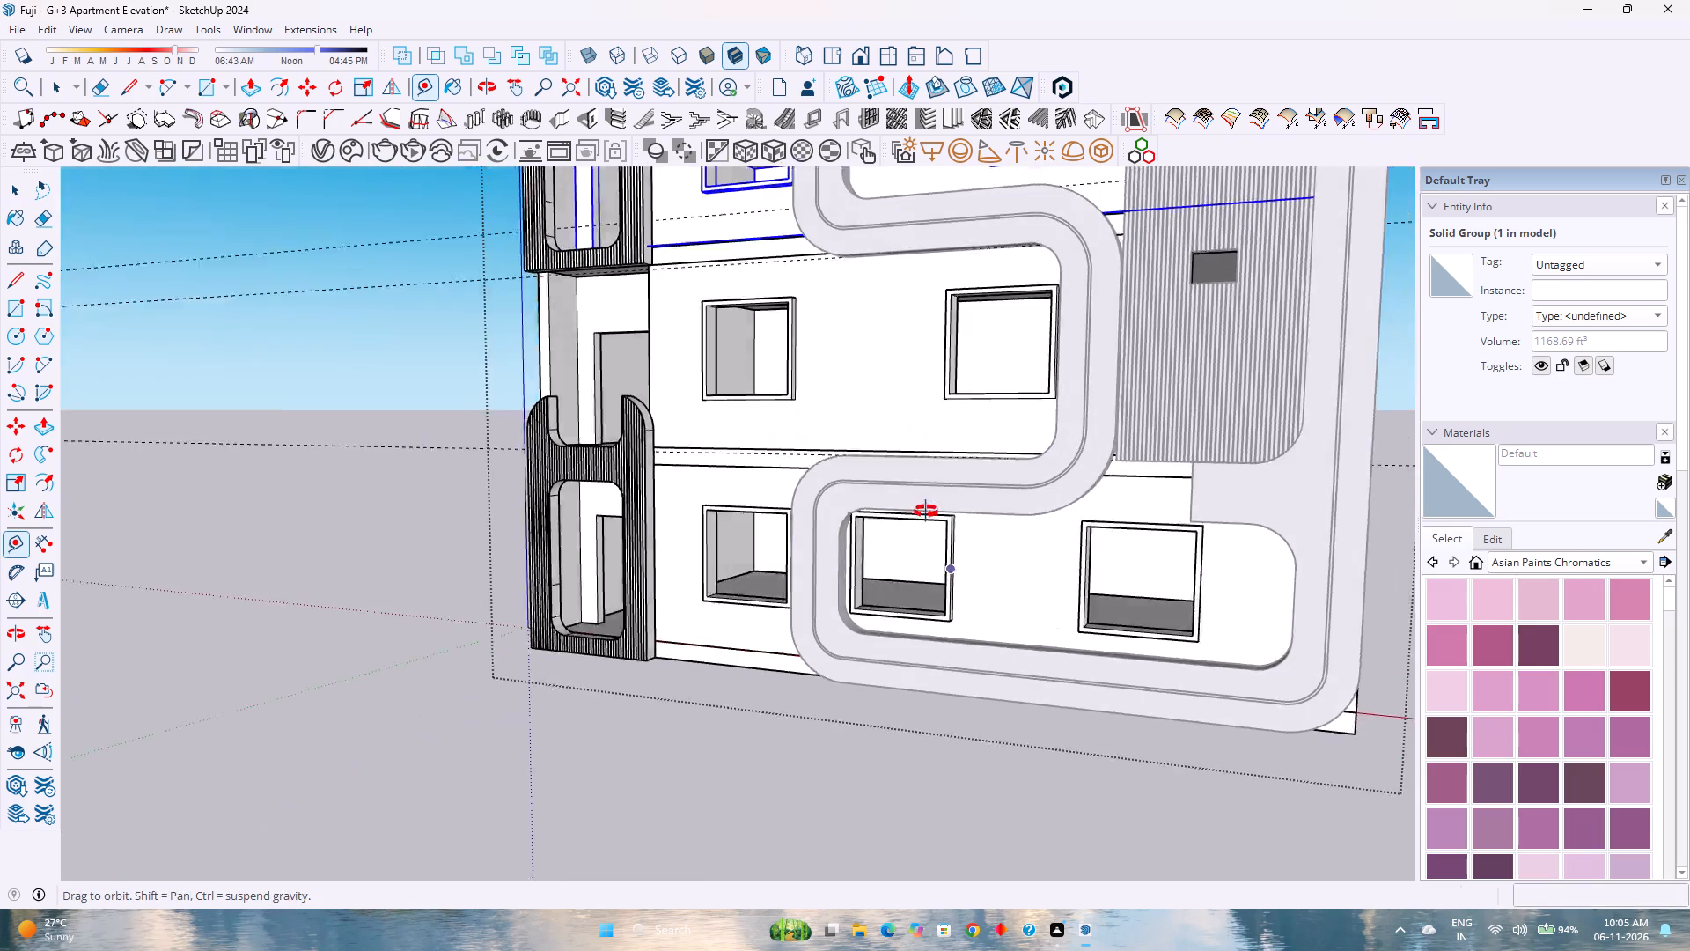
pyautogui.moveTo(926, 512); pyautogui.dragTo(922, 499, button='middle')
pyautogui.moveTo(920, 494); pyautogui.dragTo(911, 479, button='middle')
pyautogui.scroll(1, 1055, 486)
pyautogui.click(1120, 430)
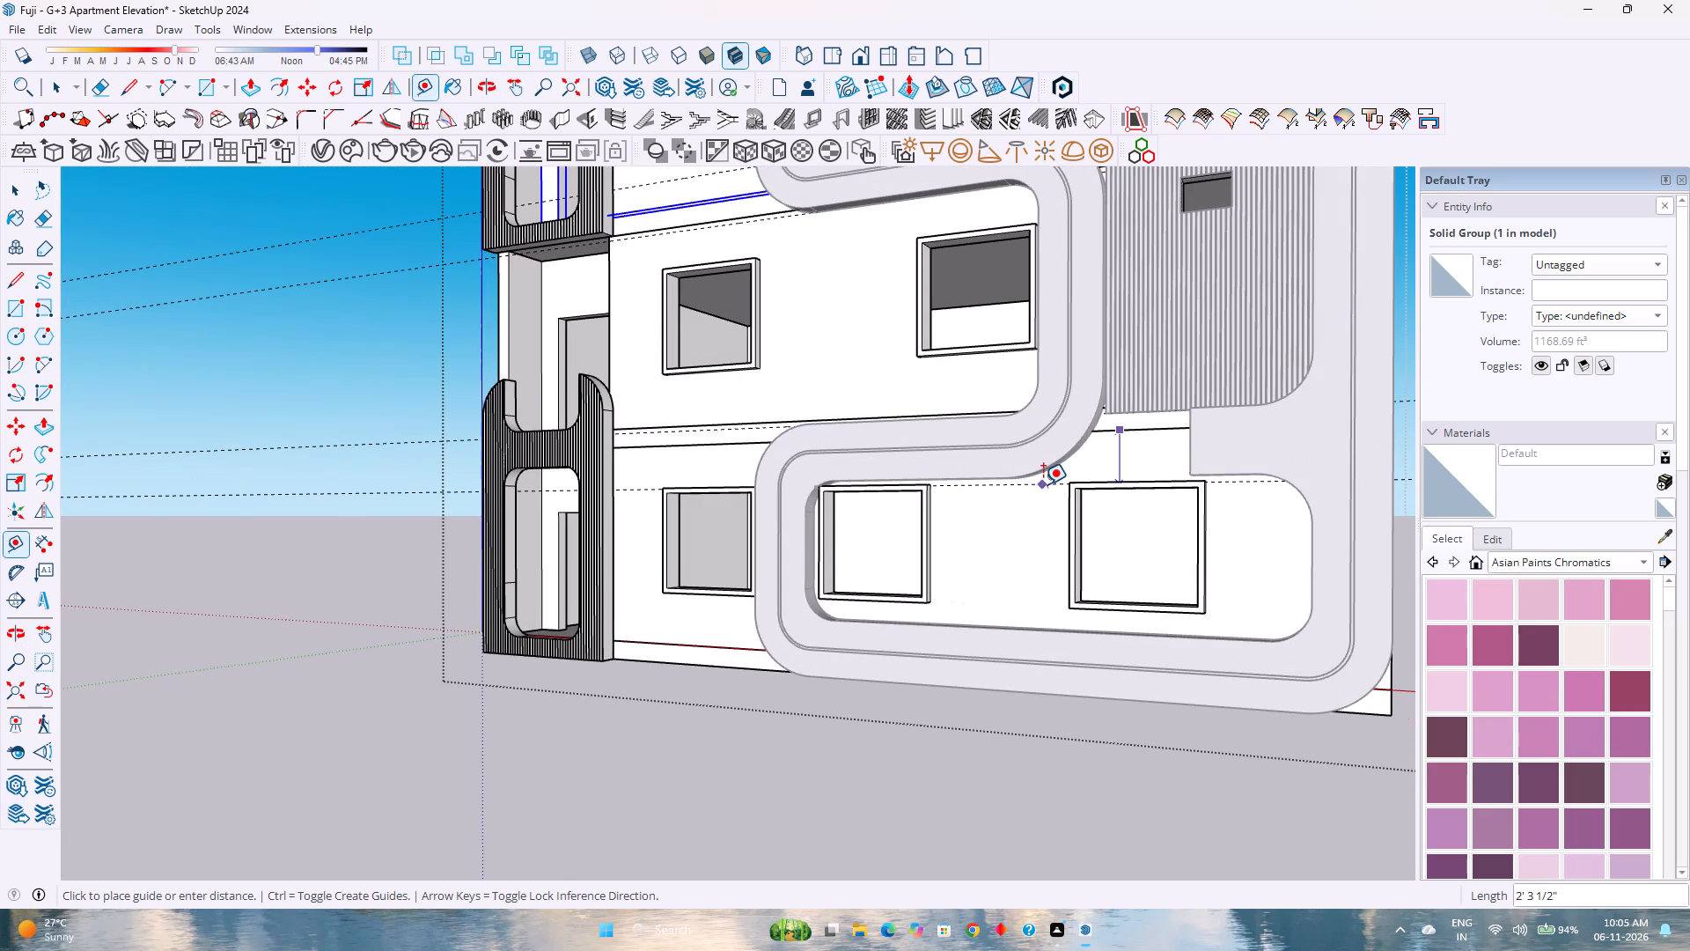
pyautogui.press('Up')
pyautogui.scroll(6, 1046, 489)
pyautogui.middleClick(1022, 483)
pyautogui.moveTo(1022, 483); pyautogui.dragTo(978, 394, button='middle')
pyautogui.moveTo(978, 394); pyautogui.dragTo(972, 399, button='middle')
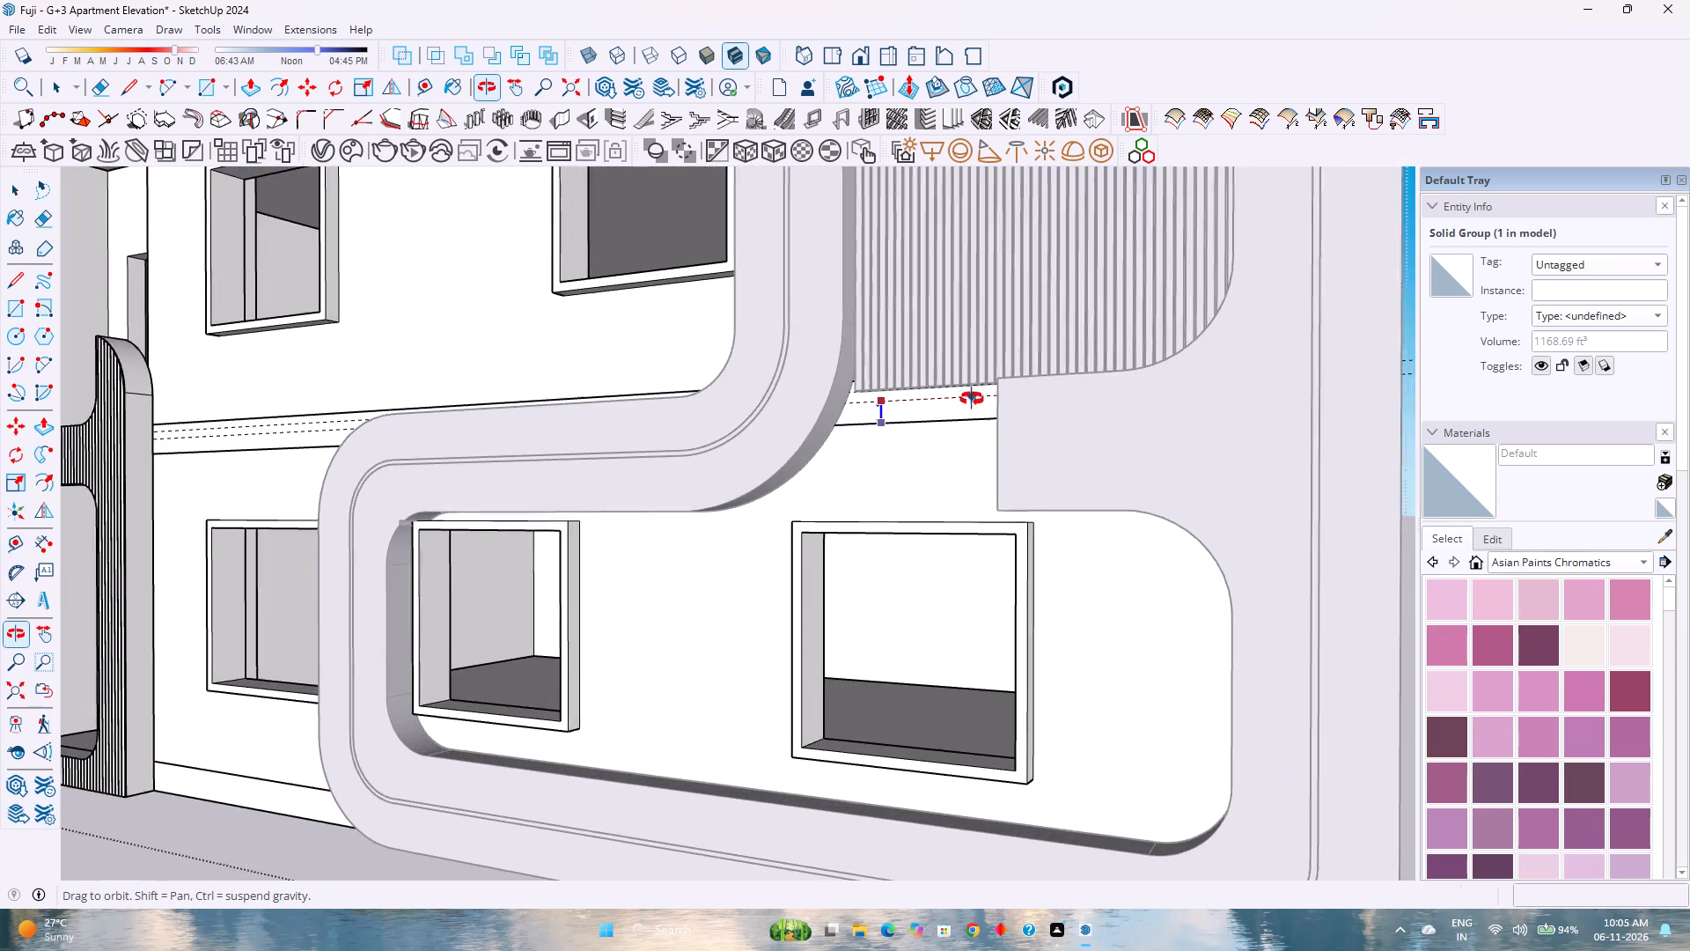
pyautogui.moveTo(972, 399); pyautogui.dragTo(1116, 328, button='middle')
pyautogui.click(894, 407)
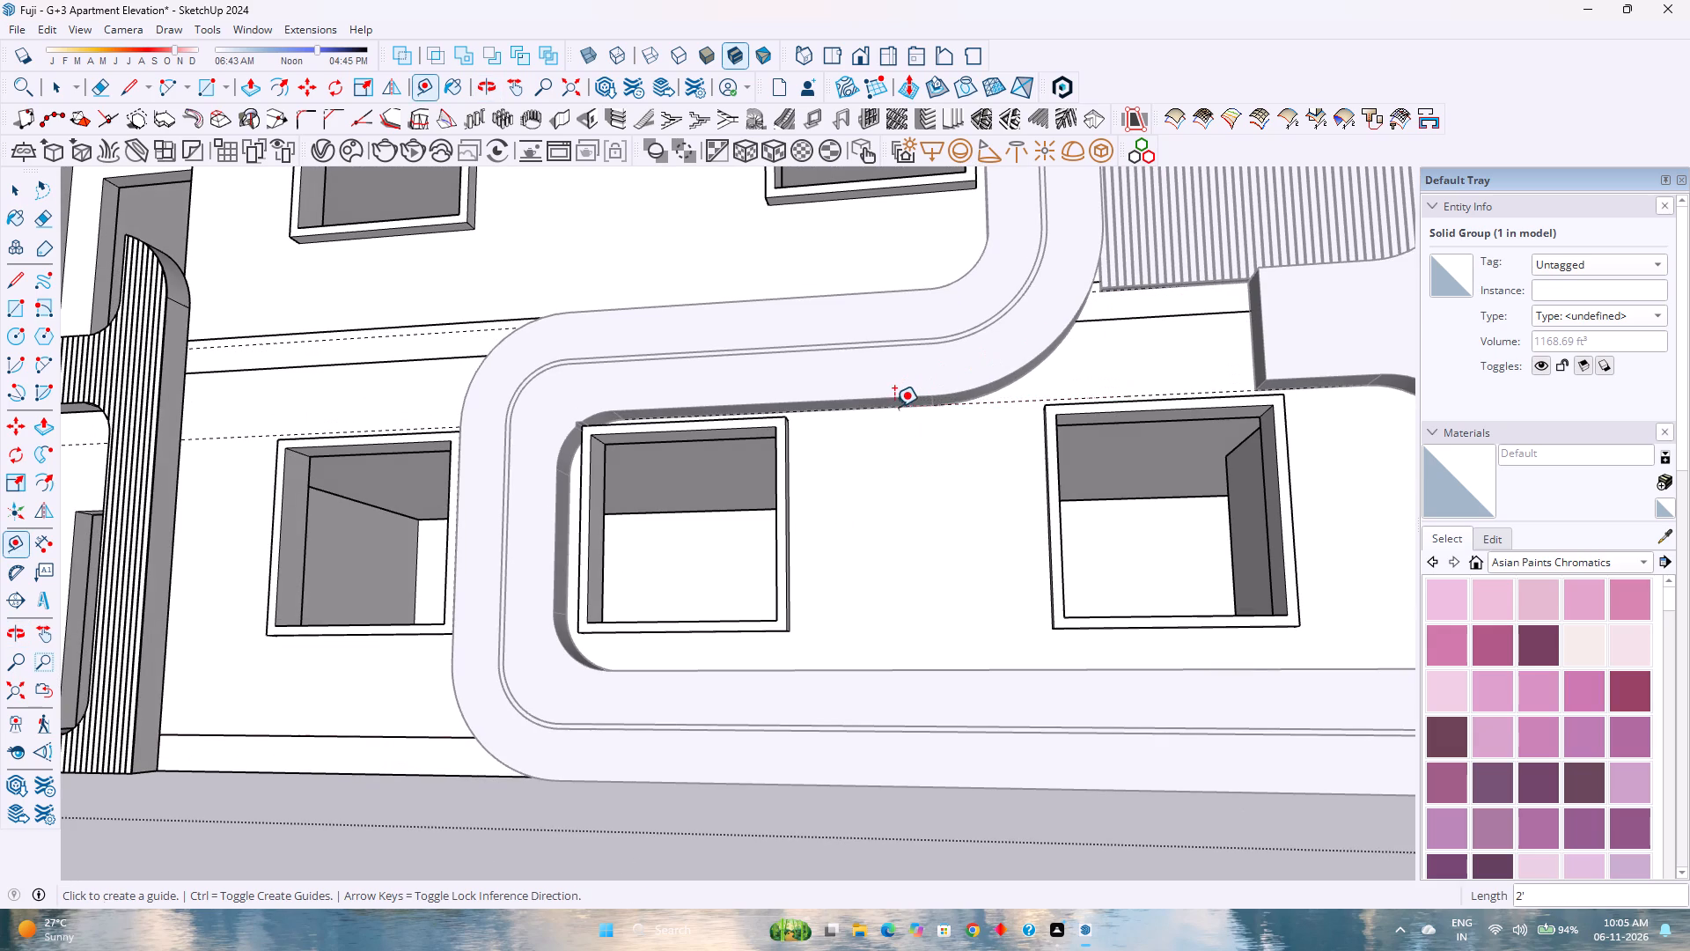
# Place a horizontal guide 2' 9" above the front wall's bottom edge, level with the top of the S-shaped frame's bottom band.
pyautogui.scroll(-3, 826, 447)
pyautogui.middleClick(872, 500)
pyautogui.moveTo(871, 500); pyautogui.dragTo(827, 608, button='middle')
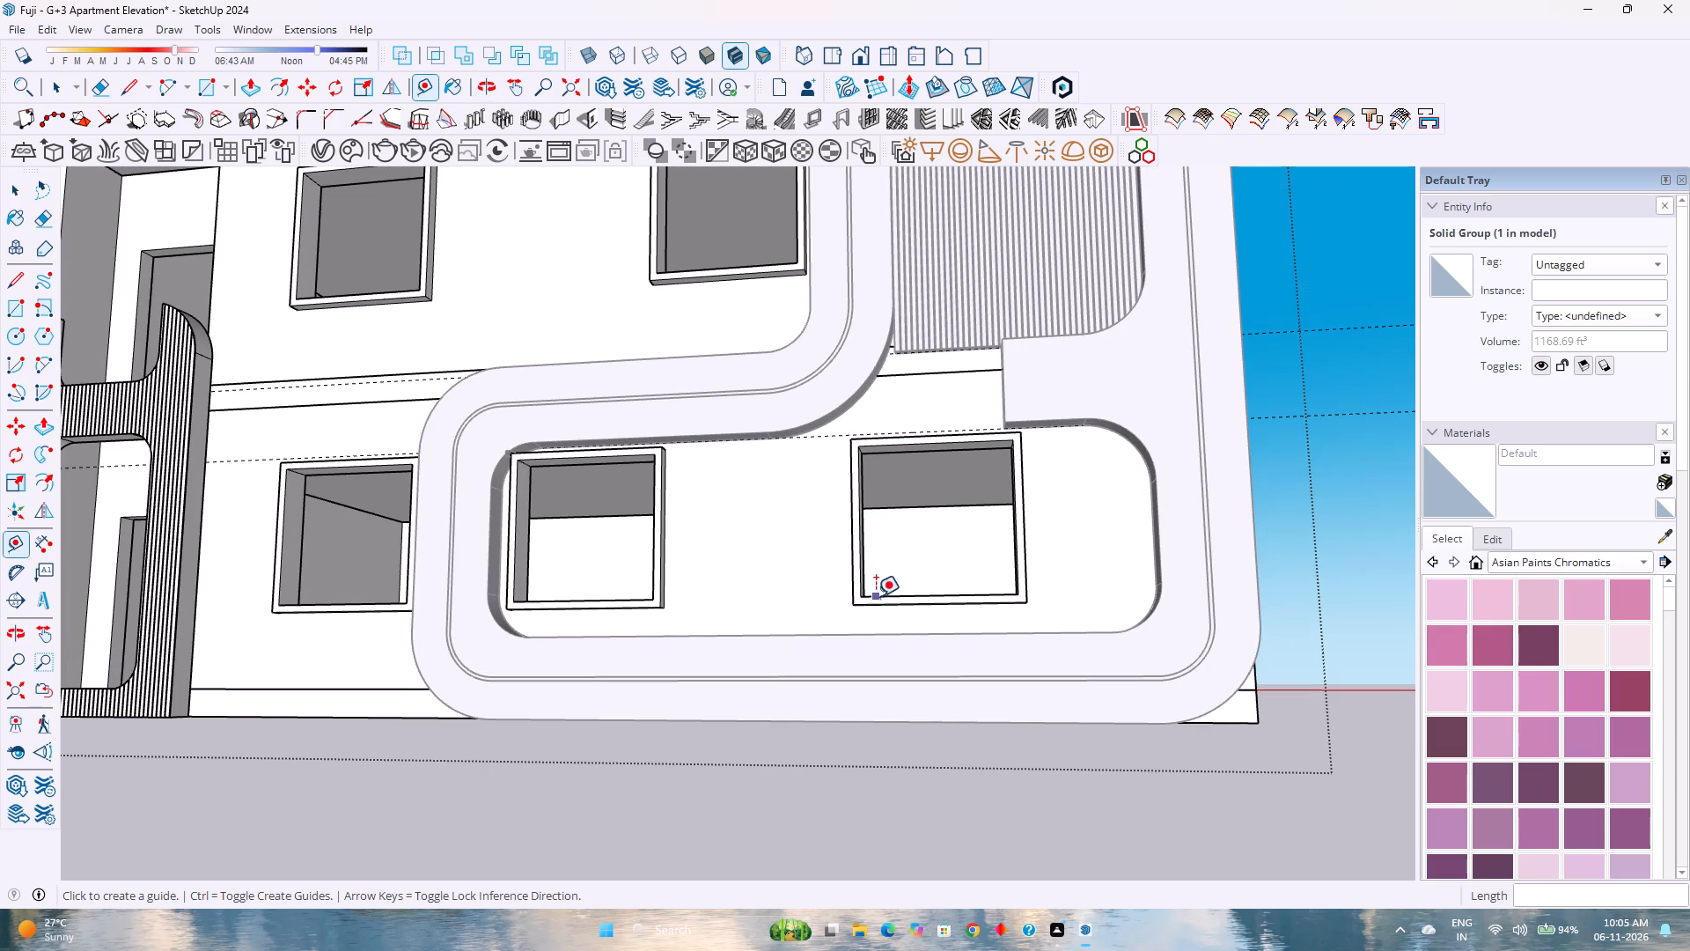
pyautogui.middleClick(876, 596)
pyautogui.middleClick(876, 599)
pyautogui.moveTo(876, 599); pyautogui.dragTo(895, 640, button='middle')
pyautogui.middleClick(895, 640)
pyautogui.scroll(-4, 647, 572)
pyautogui.moveTo(650, 571); pyautogui.dragTo(696, 635, button='middle')
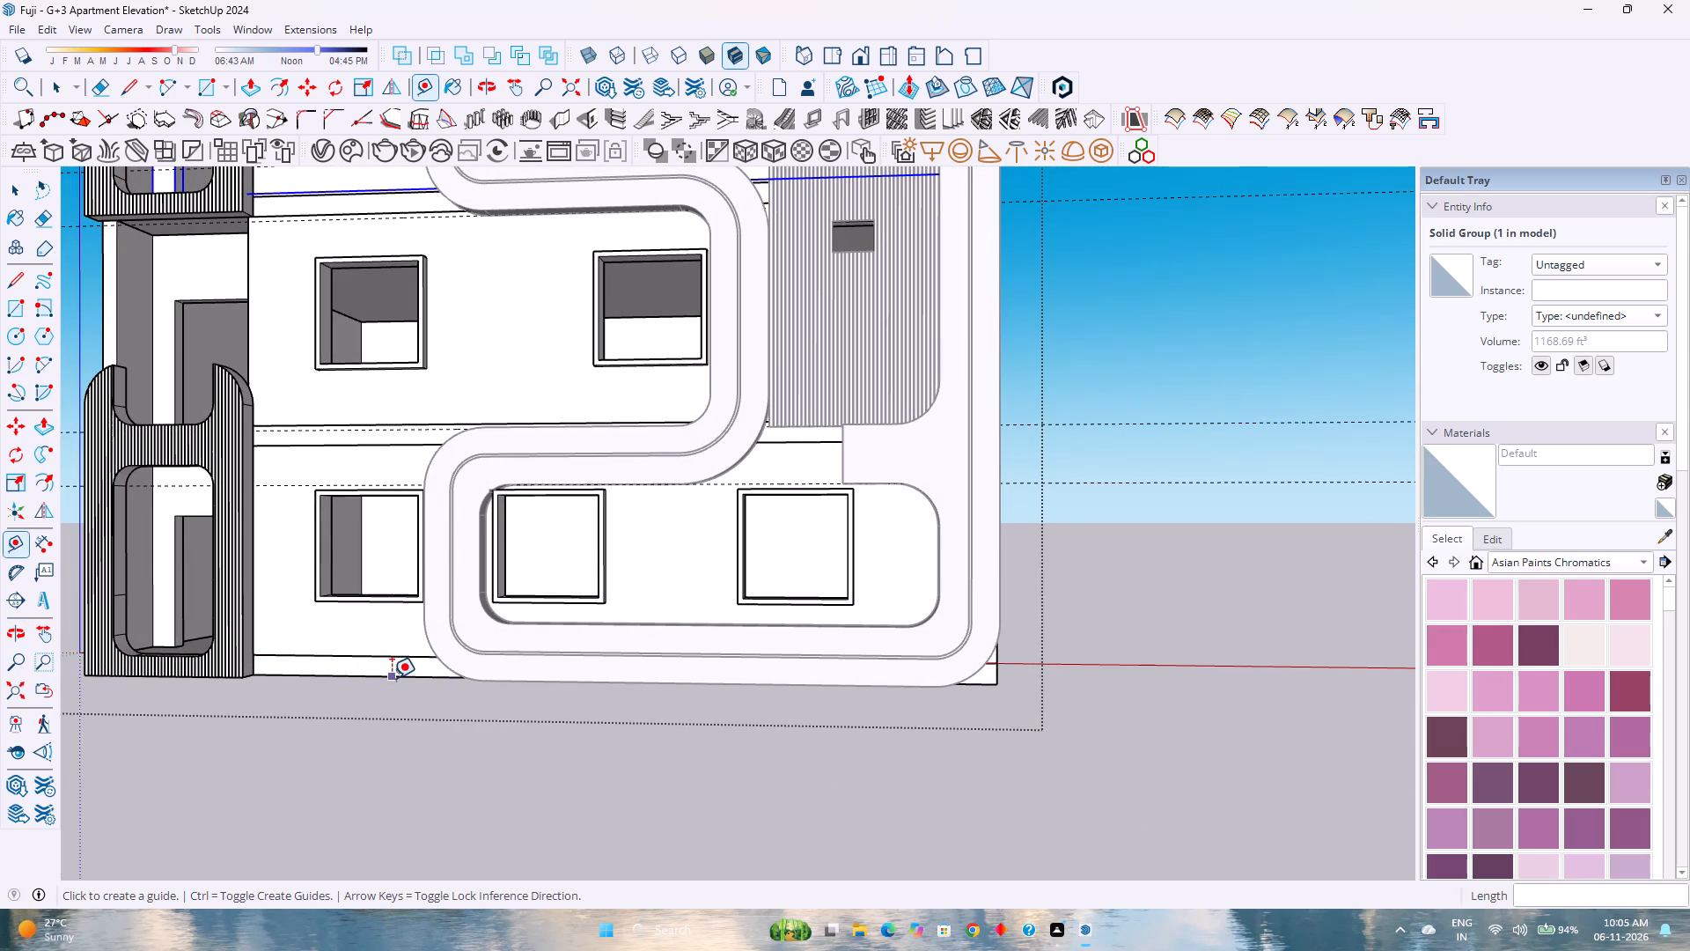
pyautogui.click(392, 678)
pyautogui.press('Up')
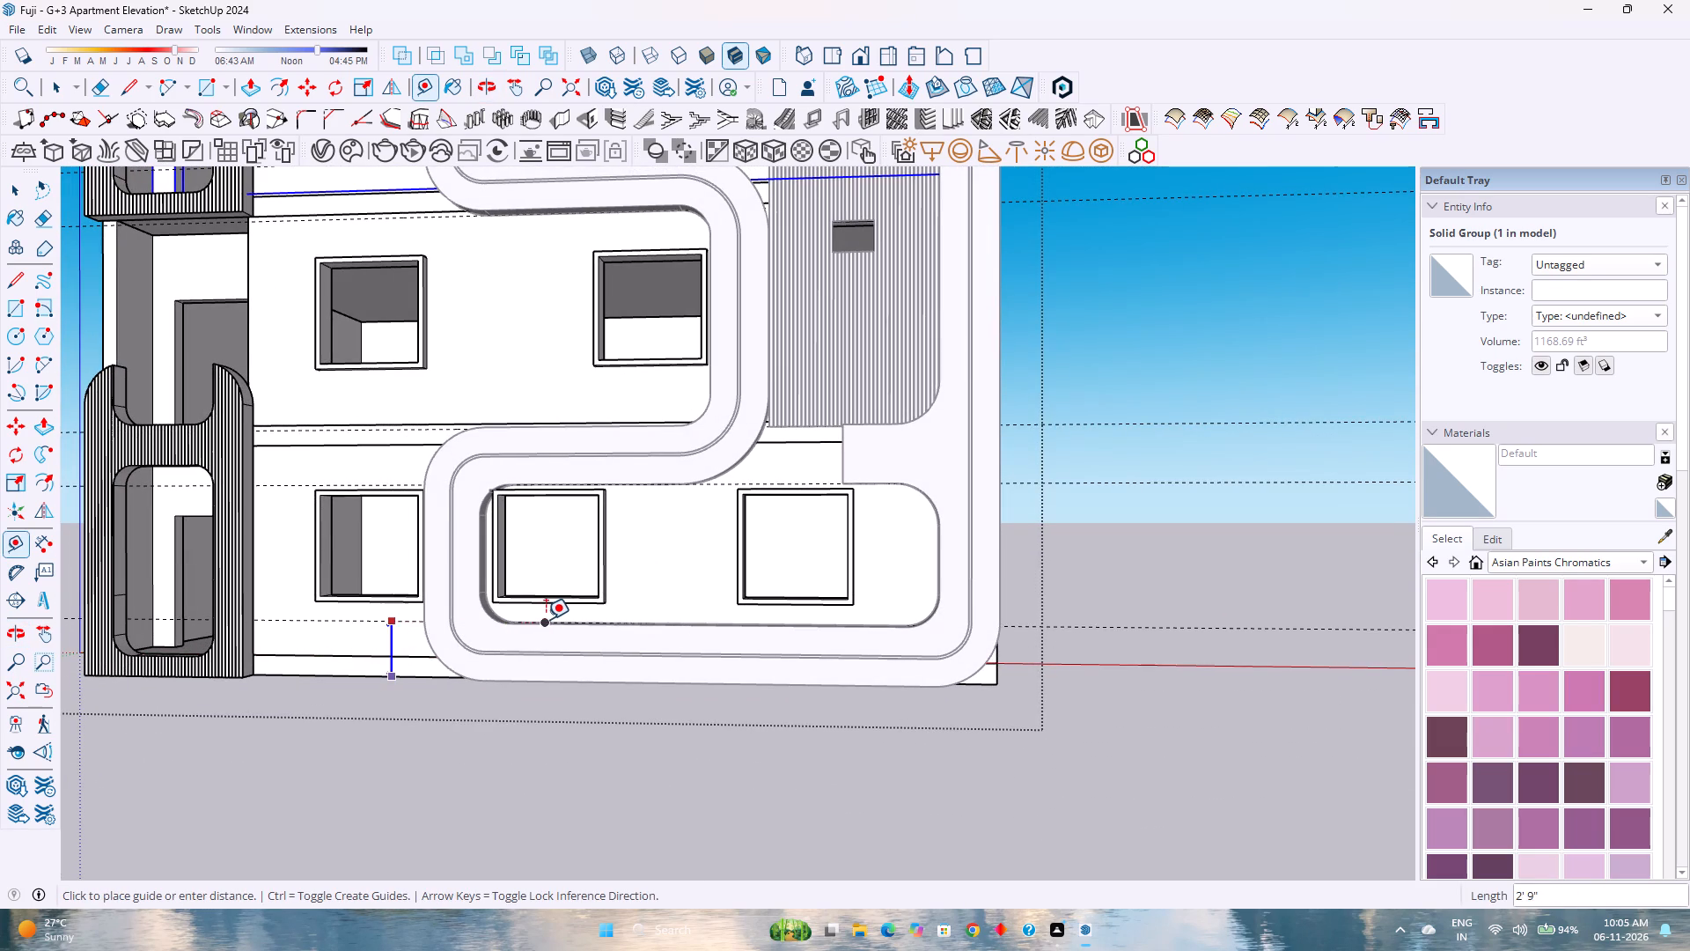
pyautogui.scroll(2, 551, 616)
pyautogui.moveTo(551, 616); pyautogui.dragTo(556, 707, button='middle')
pyautogui.scroll(2, 658, 717)
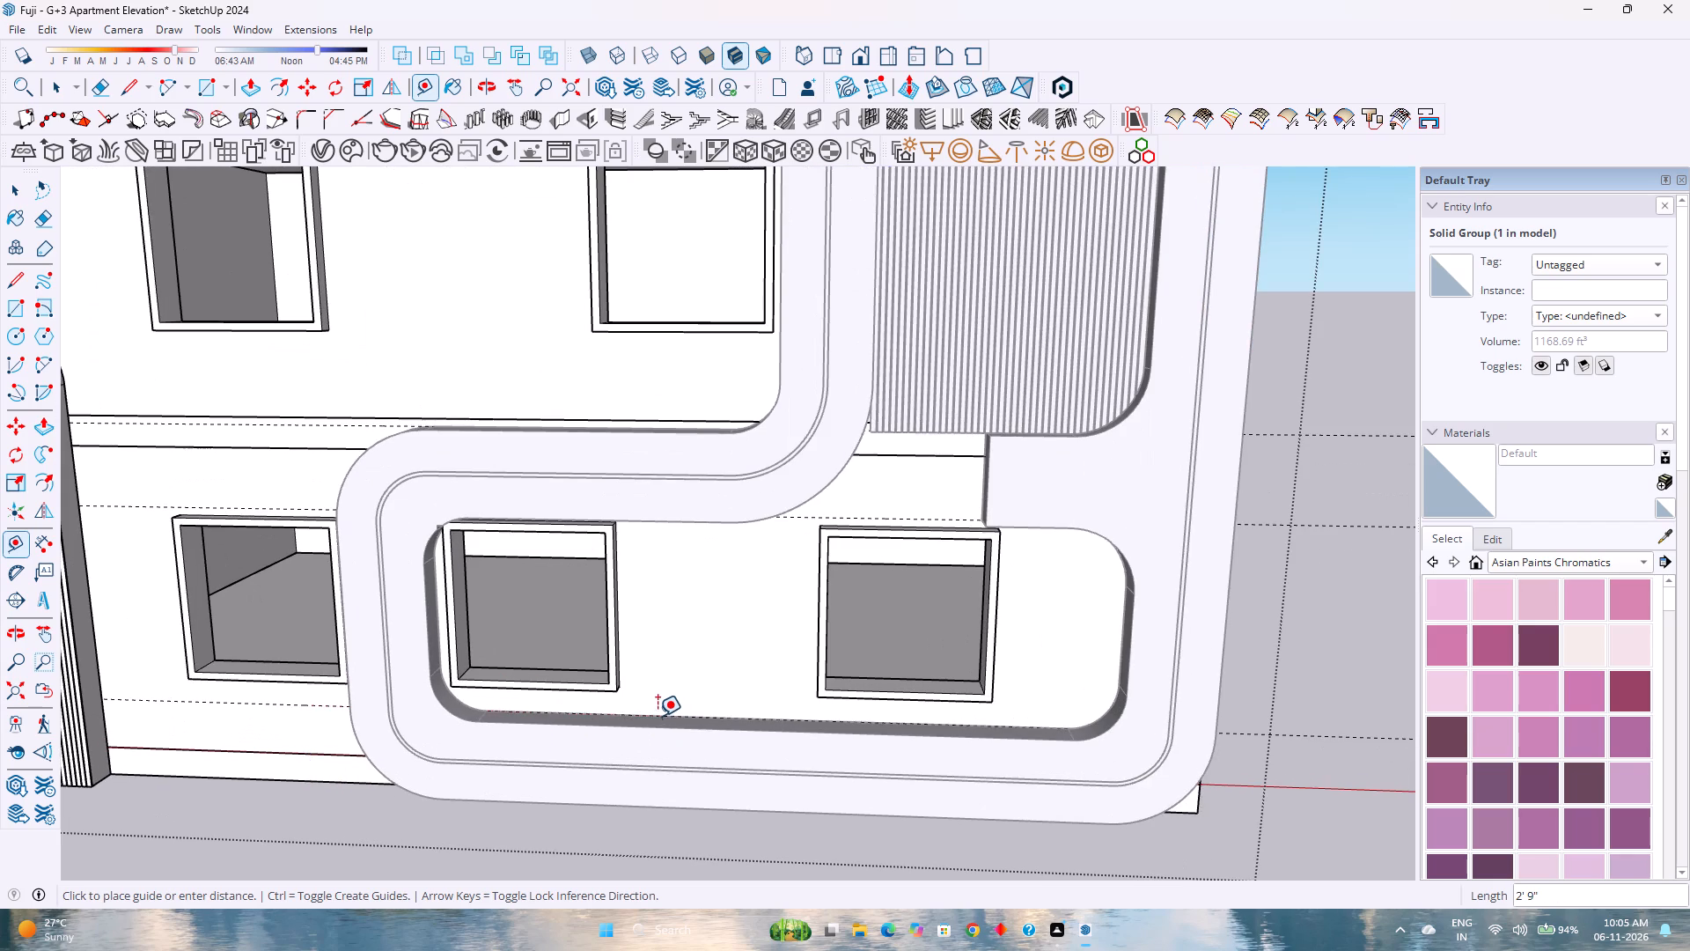
pyautogui.click(658, 716)
# On the side wall, place a horizontal guide 2' 9" above the bottom edge, meeting the front guide at the corner.
pyautogui.scroll(-6, 648, 688)
pyautogui.moveTo(689, 666); pyautogui.dragTo(253, 599, button='middle')
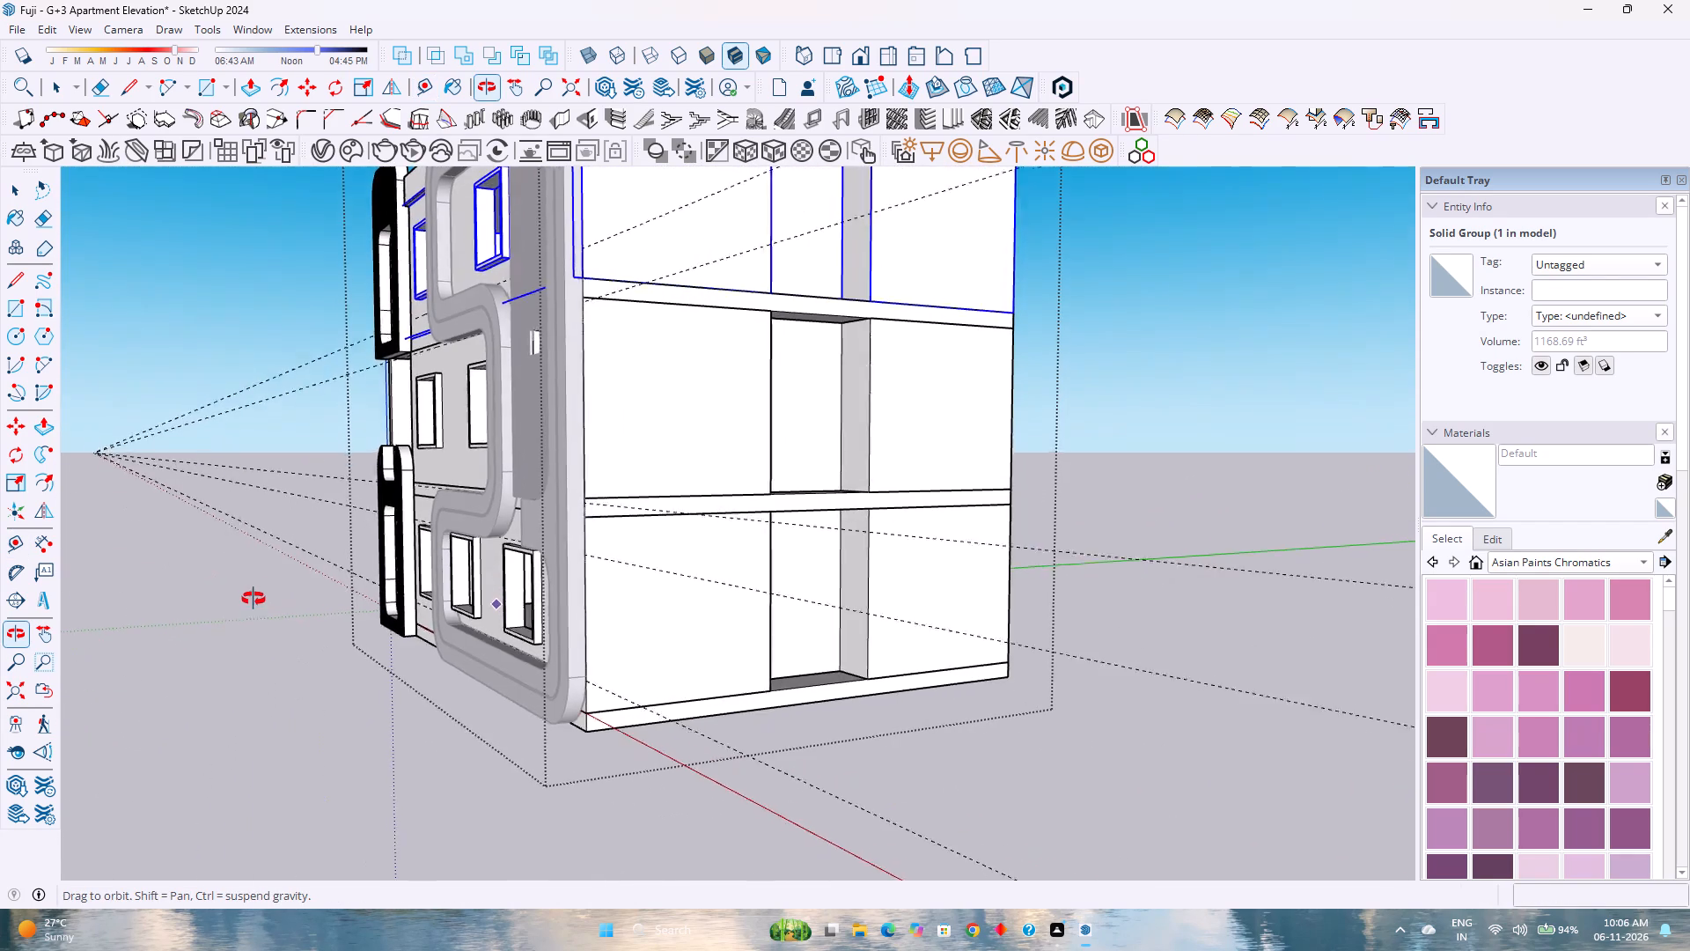
pyautogui.moveTo(253, 599); pyautogui.dragTo(357, 652, button='middle')
pyautogui.scroll(-2, 456, 656)
pyautogui.moveTo(606, 695); pyautogui.dragTo(499, 596, button='middle')
pyautogui.middleClick(496, 594)
pyautogui.scroll(3, 592, 656)
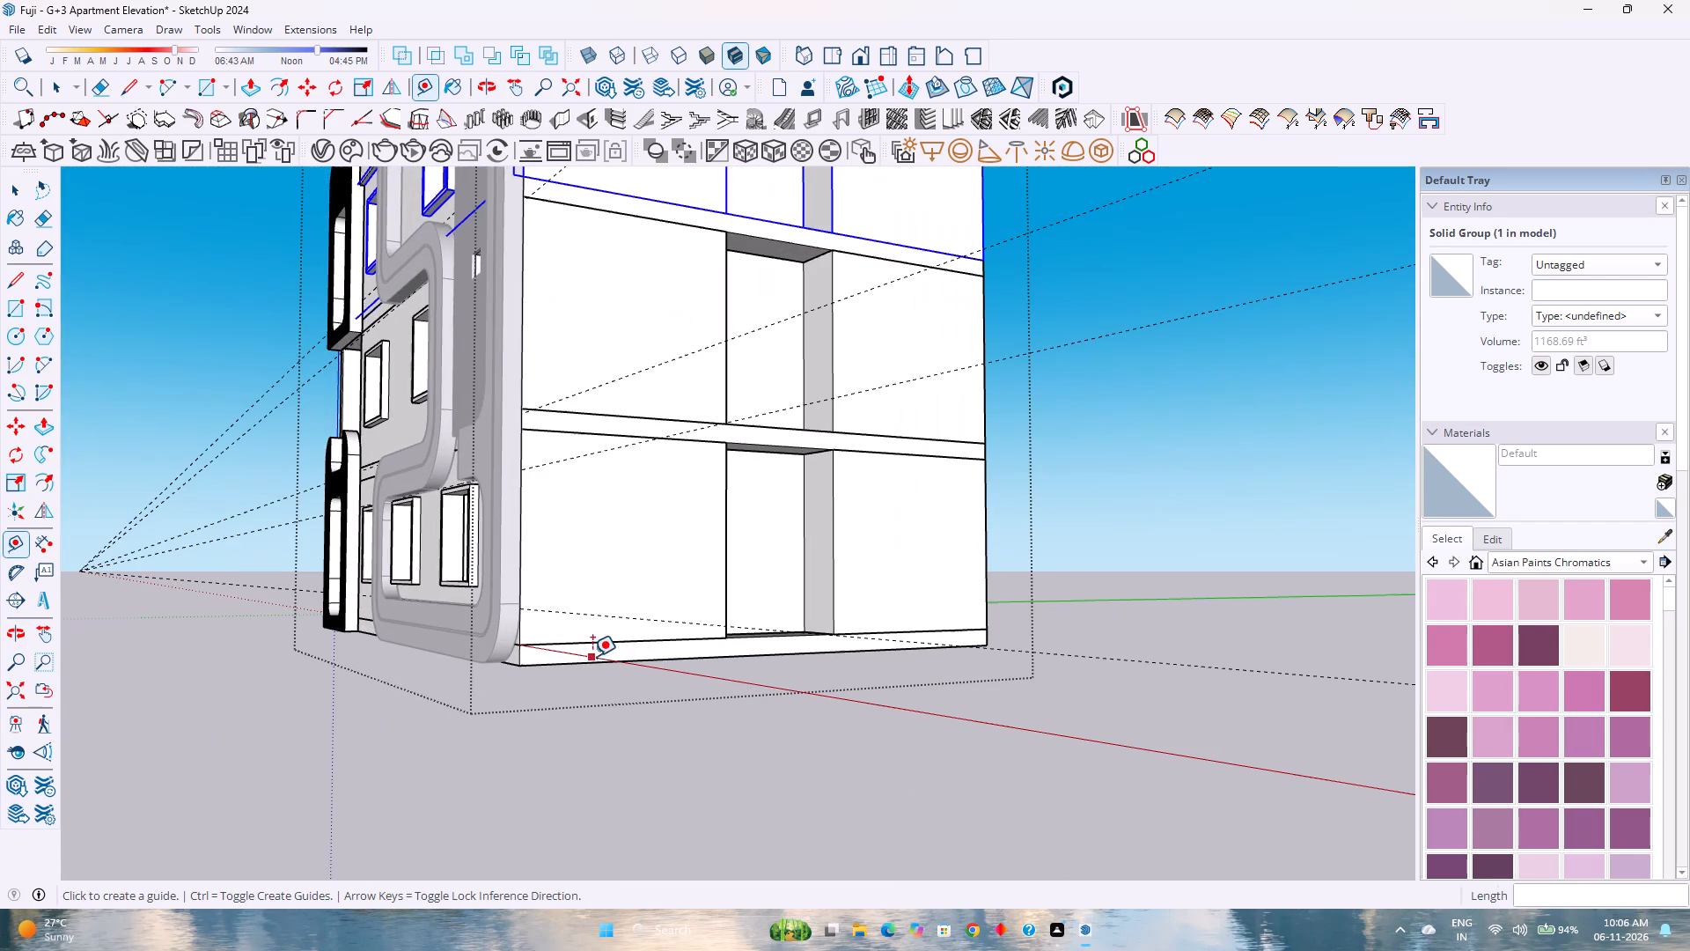
pyautogui.click(599, 664)
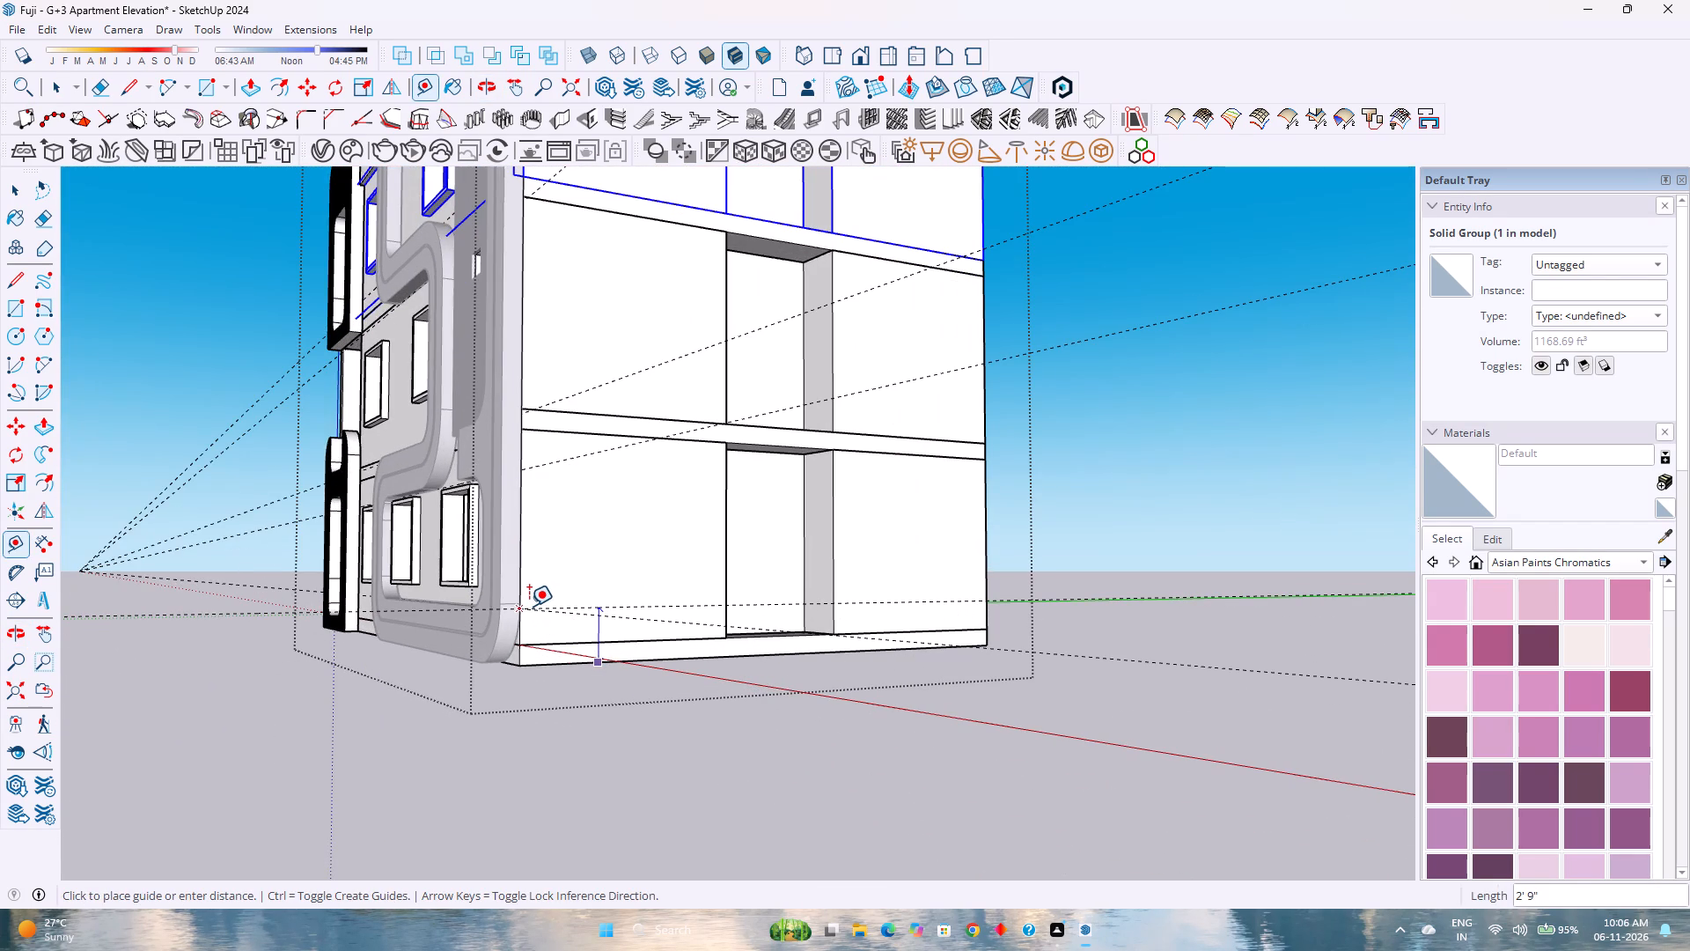
pyautogui.click(527, 606)
# Place a side-wall guide 6' 9" above the lowest one, matching the front guide below the lower floor slab.
pyautogui.middleClick(522, 477)
pyautogui.moveTo(522, 477); pyautogui.dragTo(520, 495, button='middle')
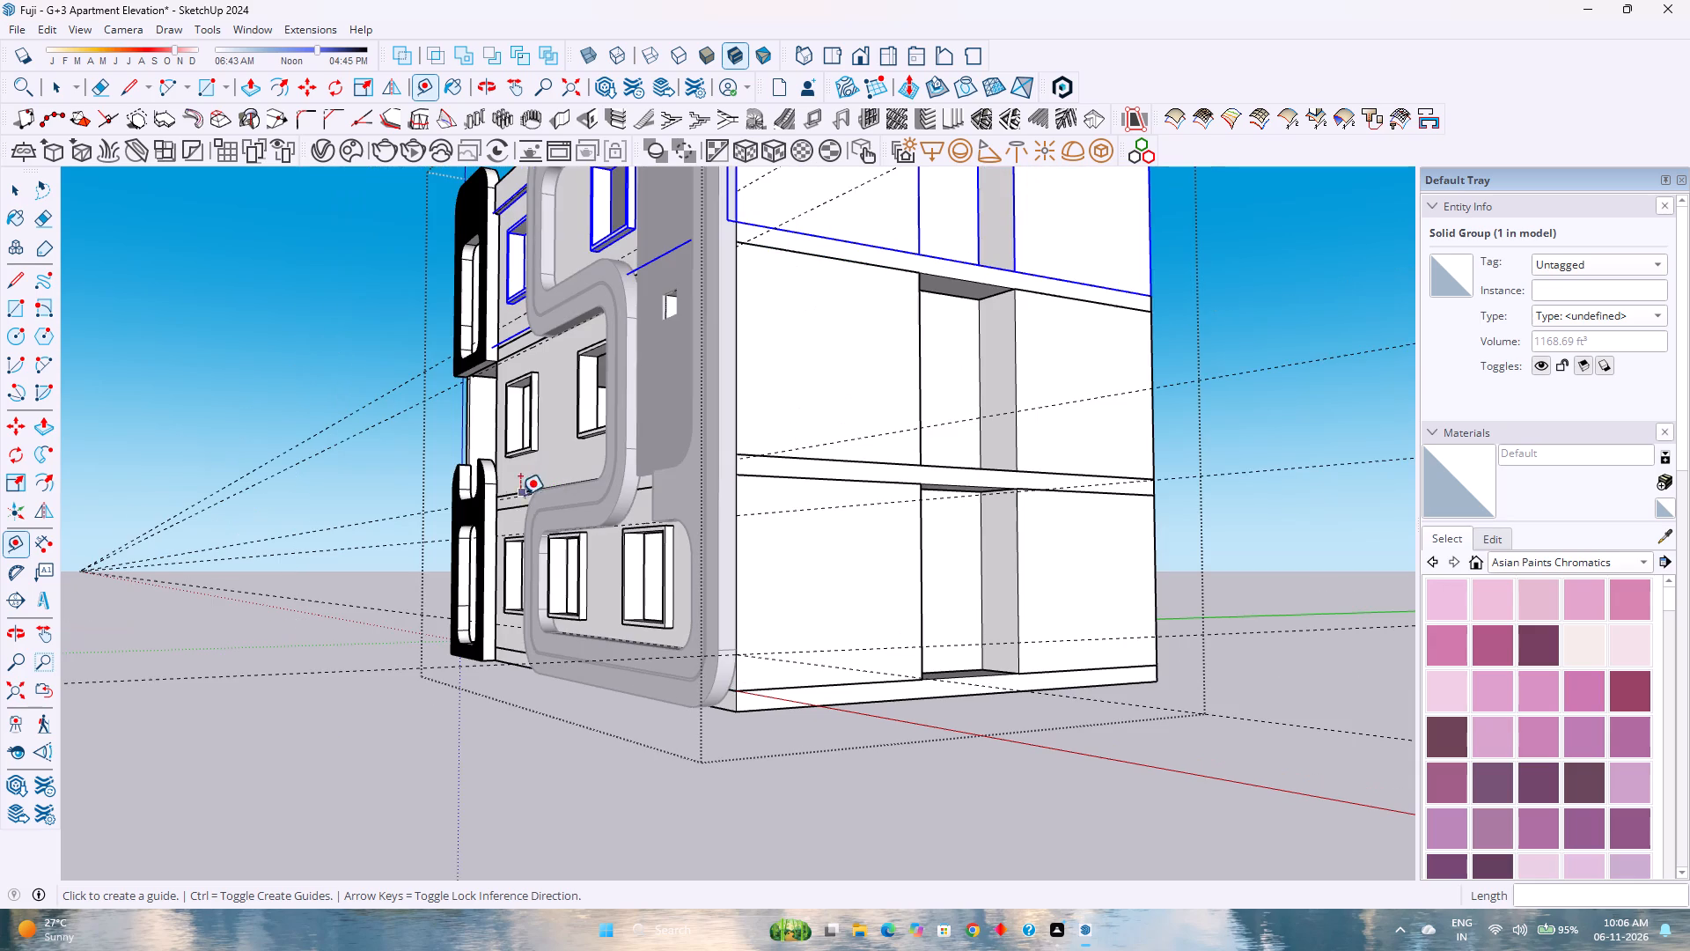
pyautogui.moveTo(520, 495); pyautogui.dragTo(392, 508, button='middle')
pyautogui.middleClick(392, 508)
pyautogui.scroll(-1, 533, 554)
pyautogui.moveTo(623, 594); pyautogui.dragTo(342, 608, button='middle')
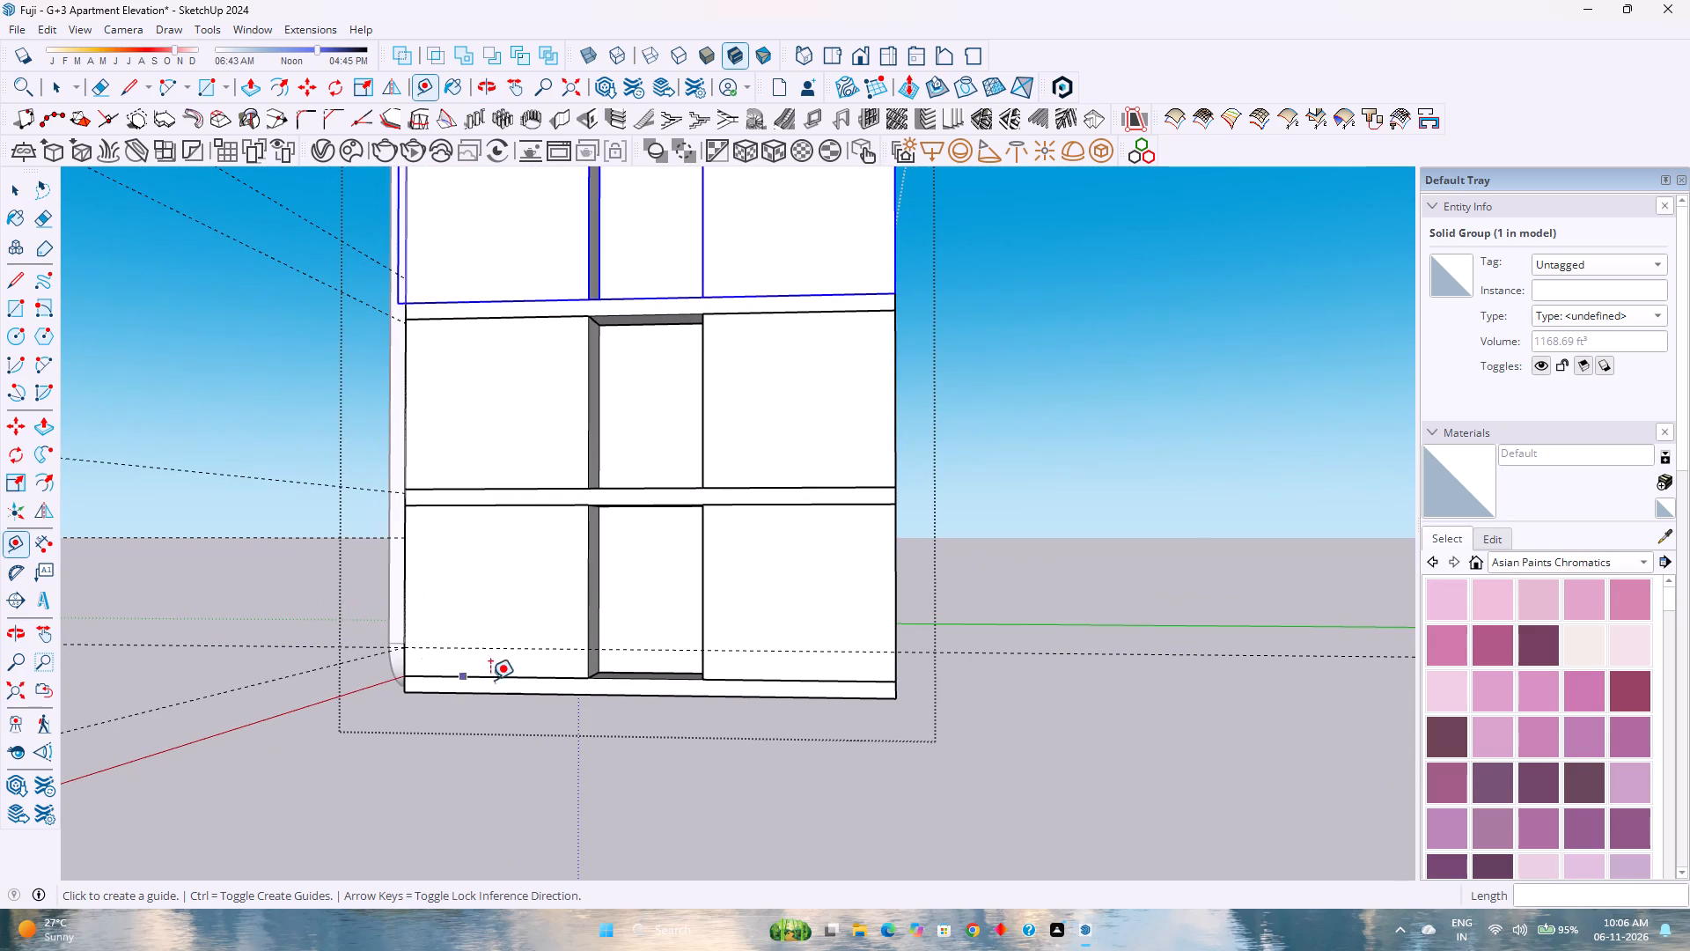
pyautogui.click(496, 652)
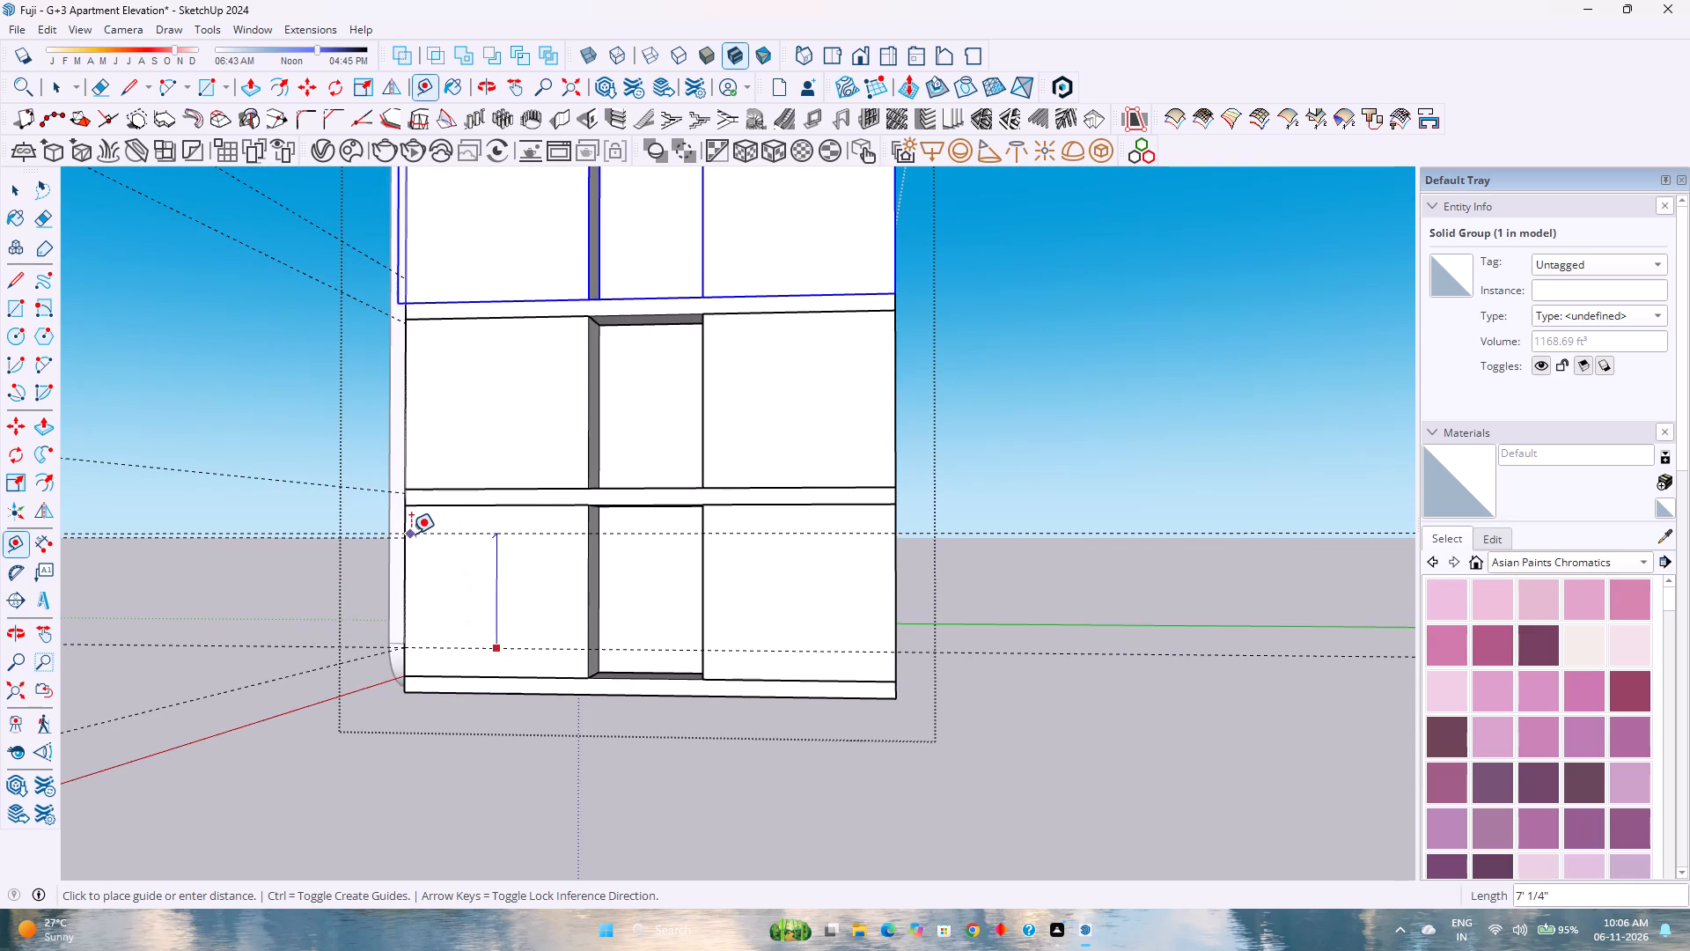
pyautogui.press('Up')
pyautogui.click(402, 535)
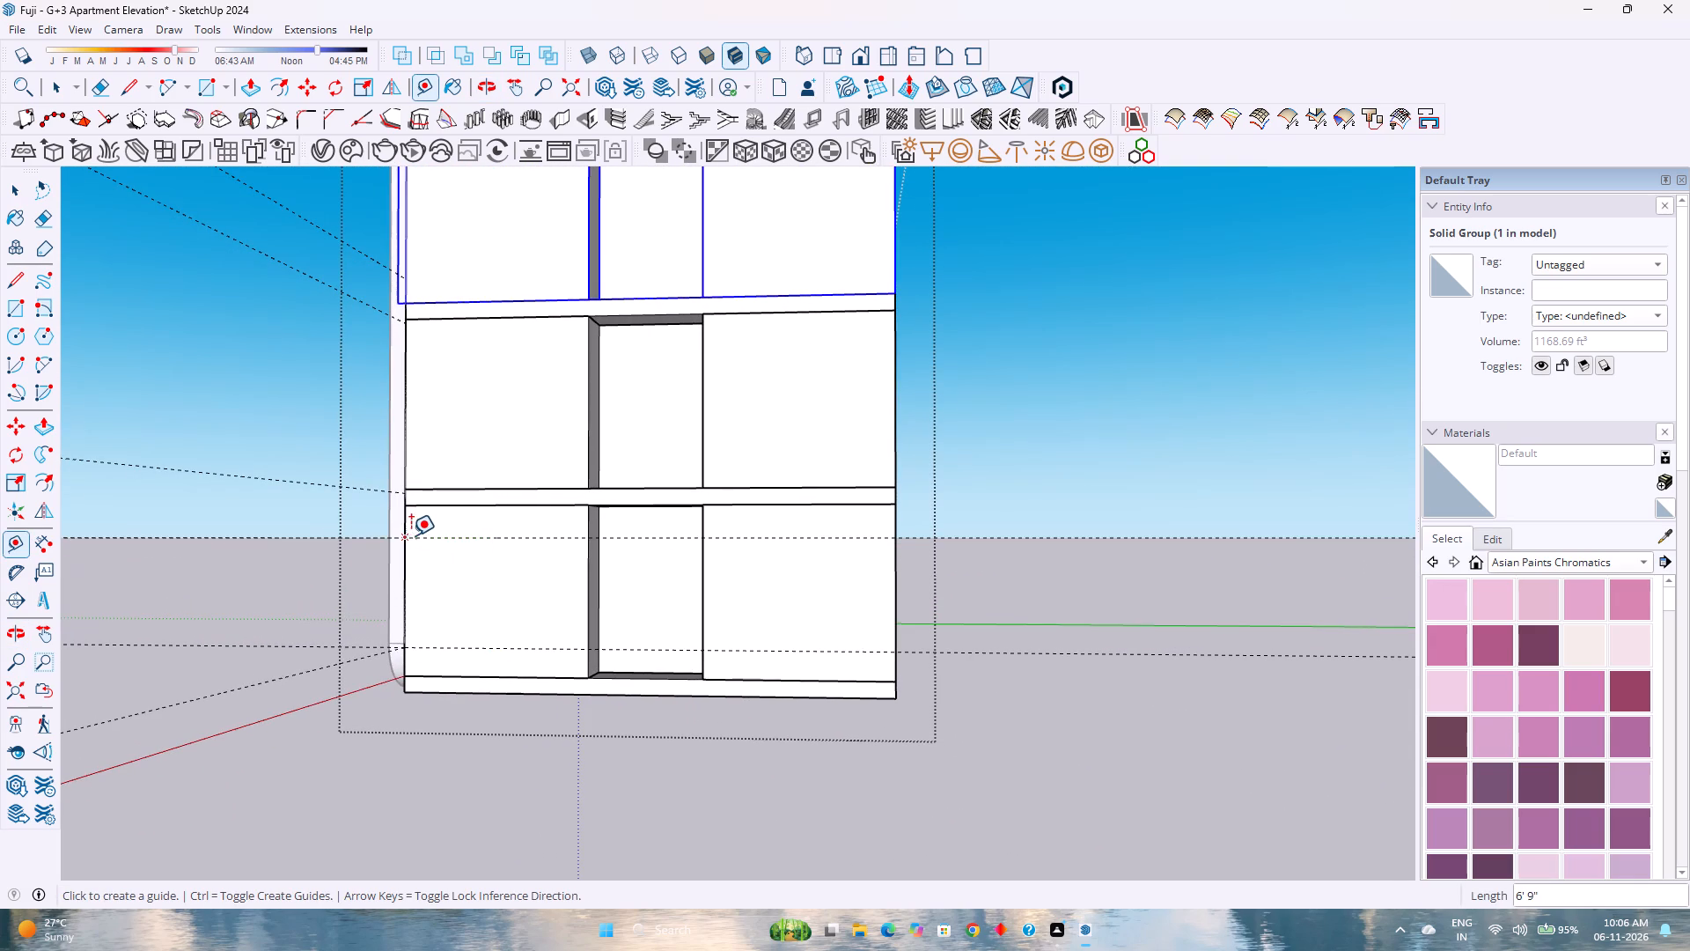
# Place a side-wall guide 2' 9" above the second one, matching the front guide at the top of the frame's lower bend.
pyautogui.click(462, 538)
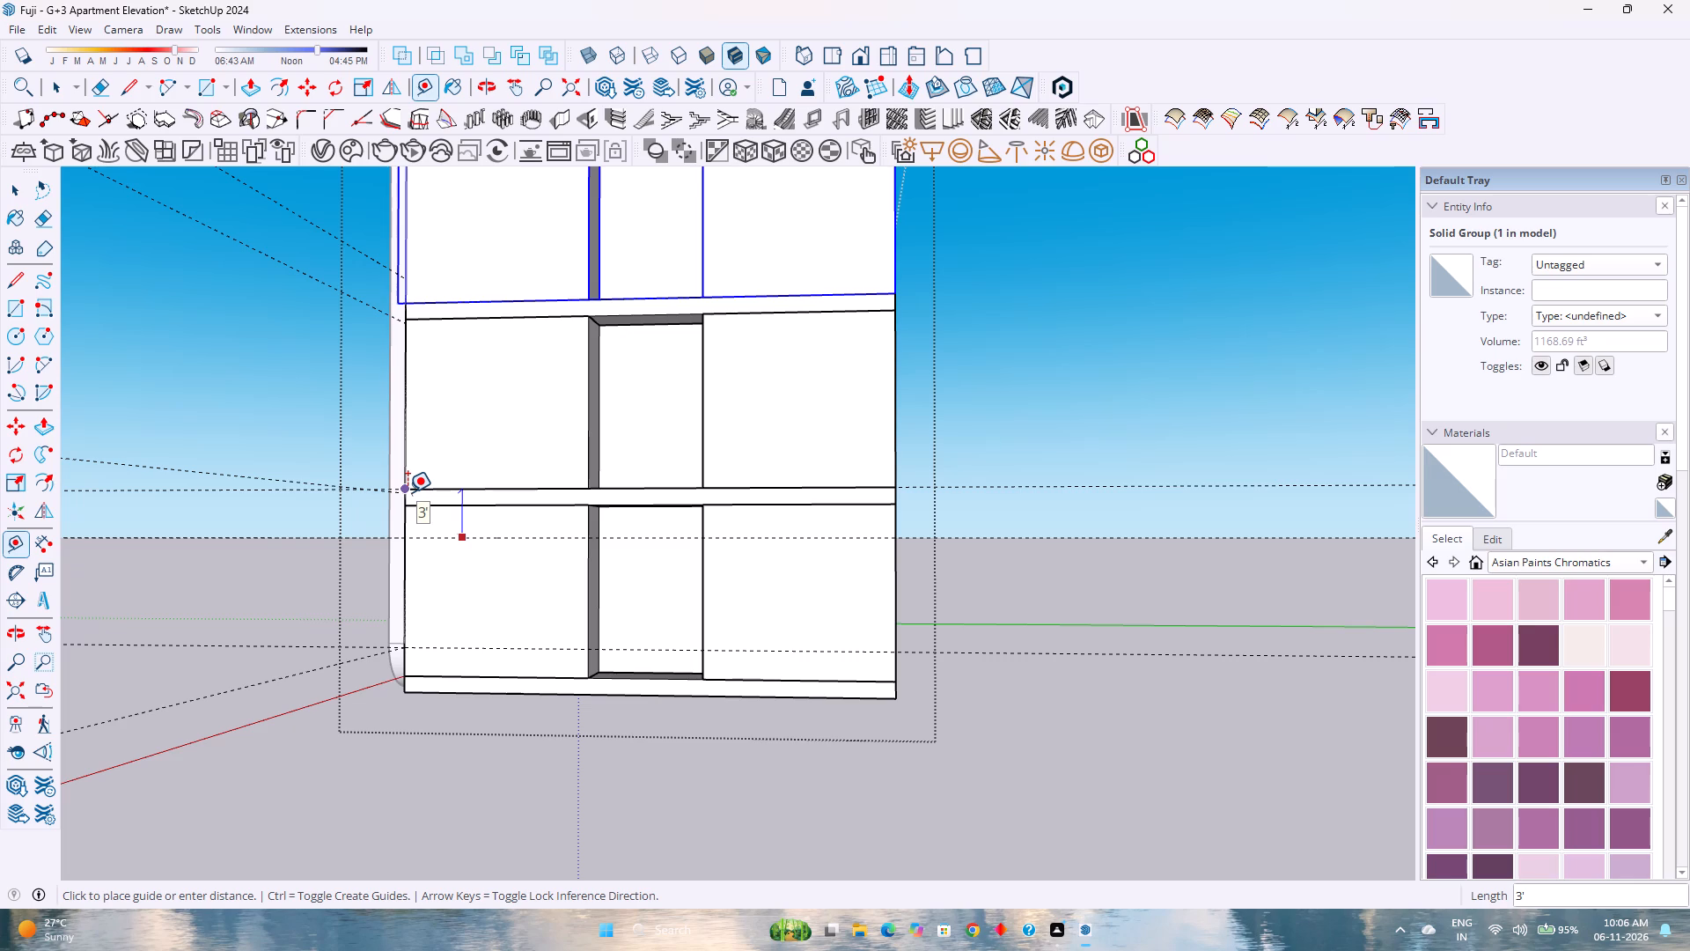
pyautogui.press('Up')
pyautogui.scroll(4, 390, 489)
pyautogui.moveTo(390, 489); pyautogui.dragTo(439, 552, button='middle')
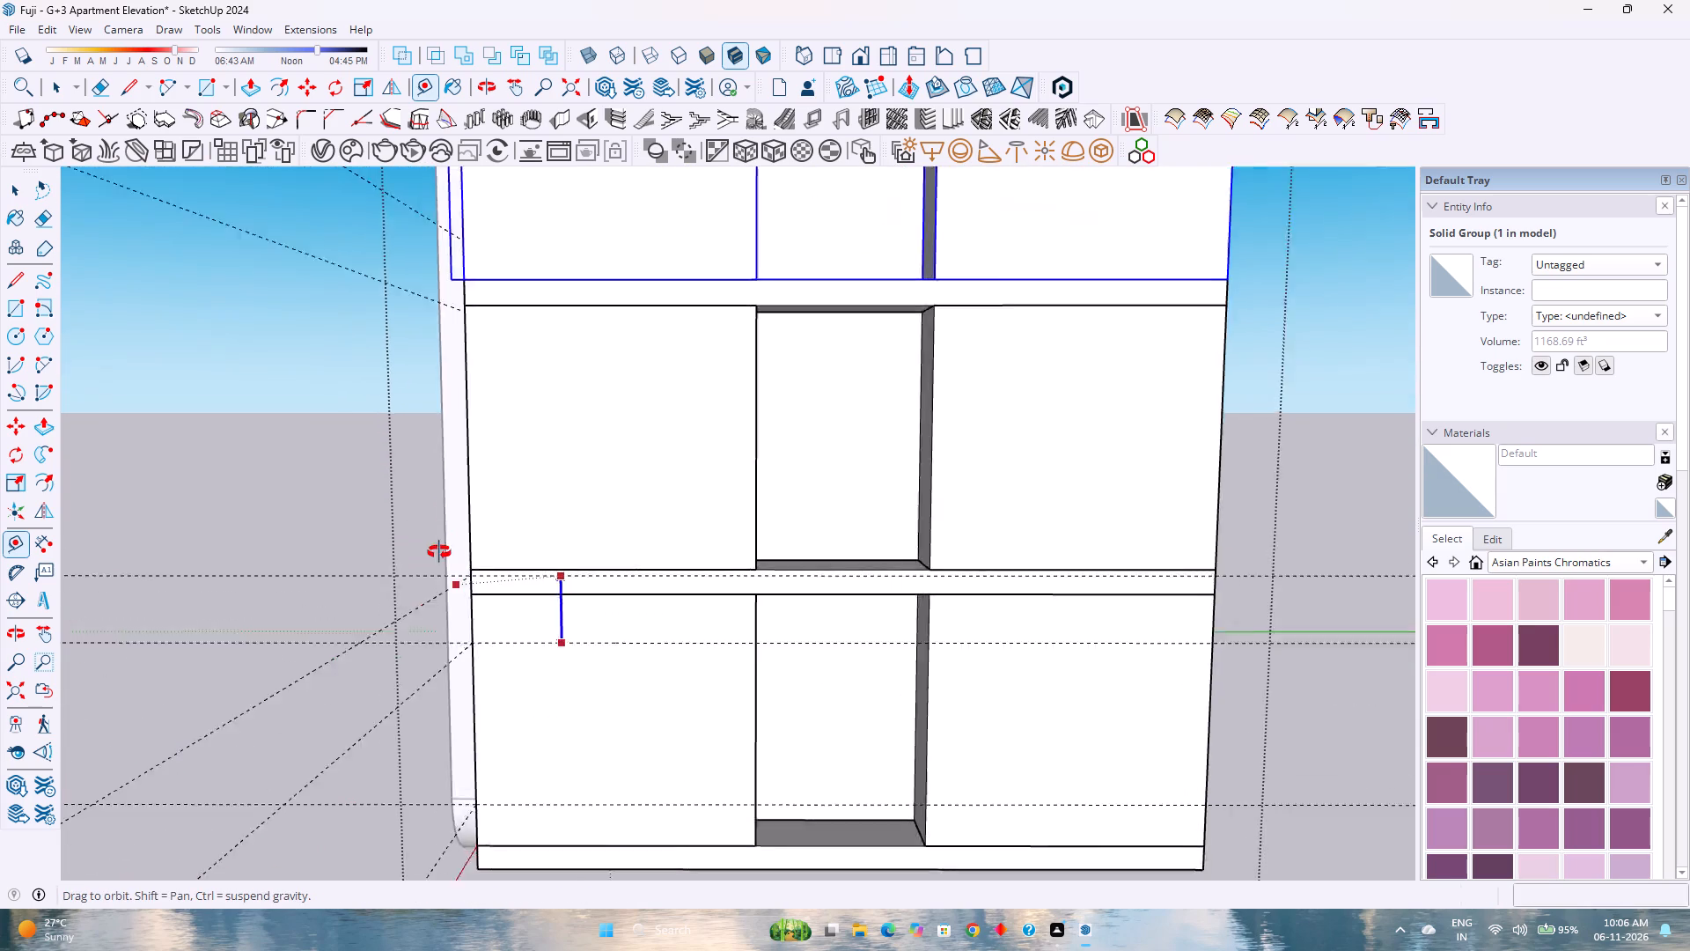
pyautogui.moveTo(439, 552); pyautogui.dragTo(452, 582, button='middle')
pyautogui.click(492, 662)
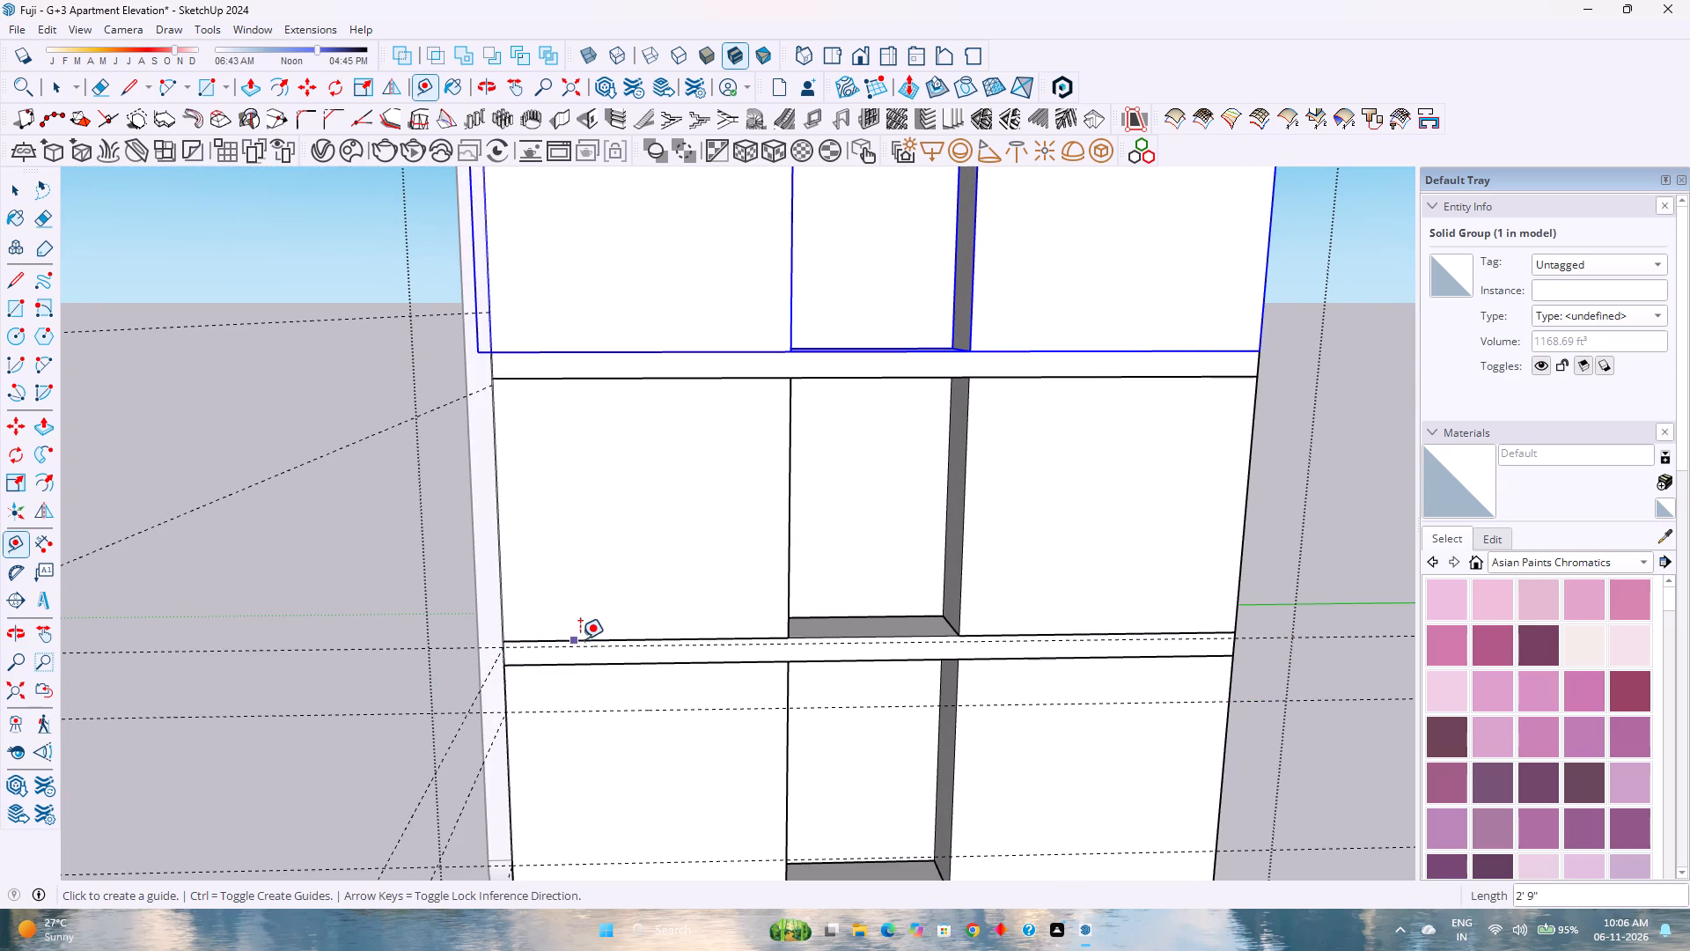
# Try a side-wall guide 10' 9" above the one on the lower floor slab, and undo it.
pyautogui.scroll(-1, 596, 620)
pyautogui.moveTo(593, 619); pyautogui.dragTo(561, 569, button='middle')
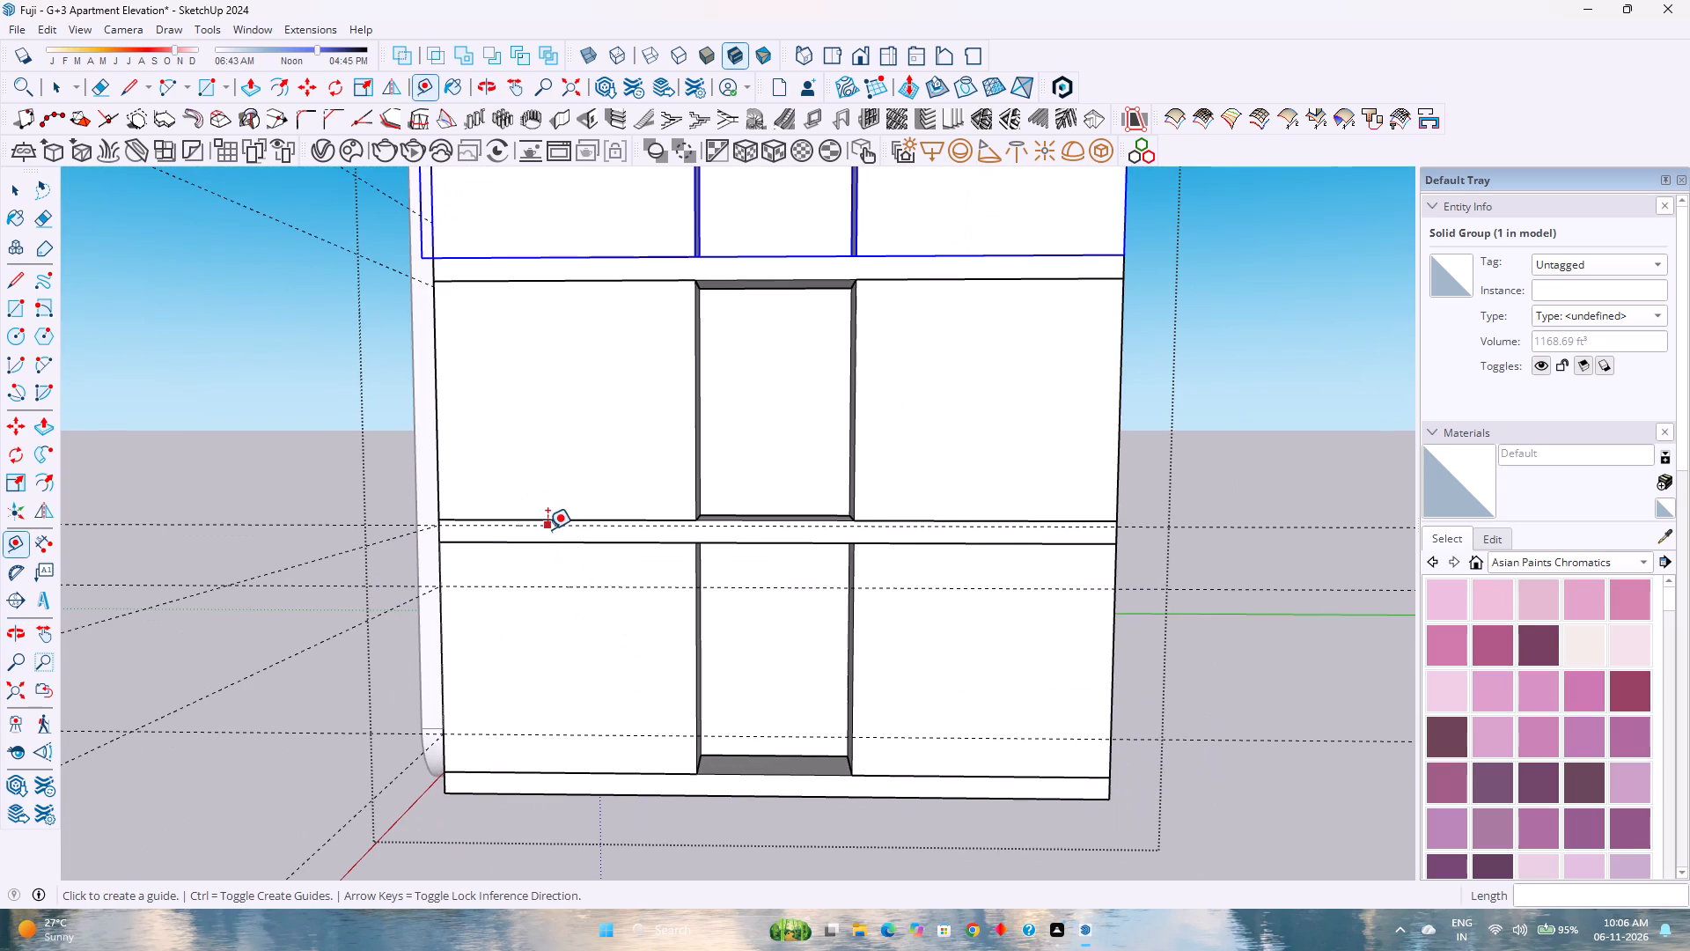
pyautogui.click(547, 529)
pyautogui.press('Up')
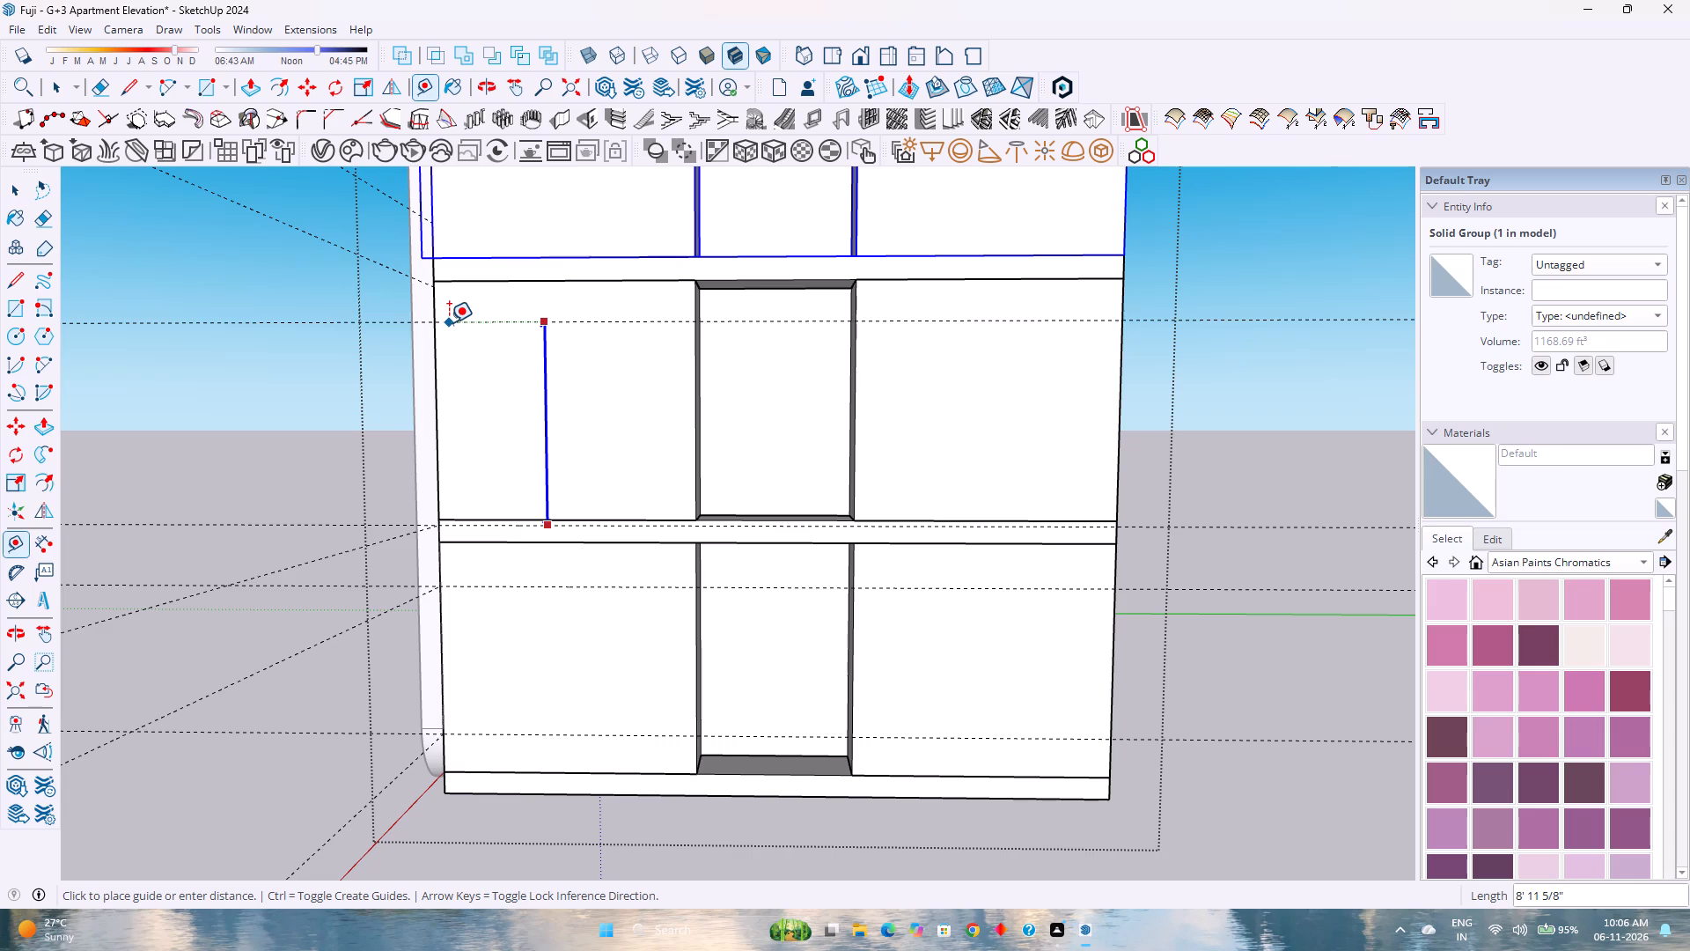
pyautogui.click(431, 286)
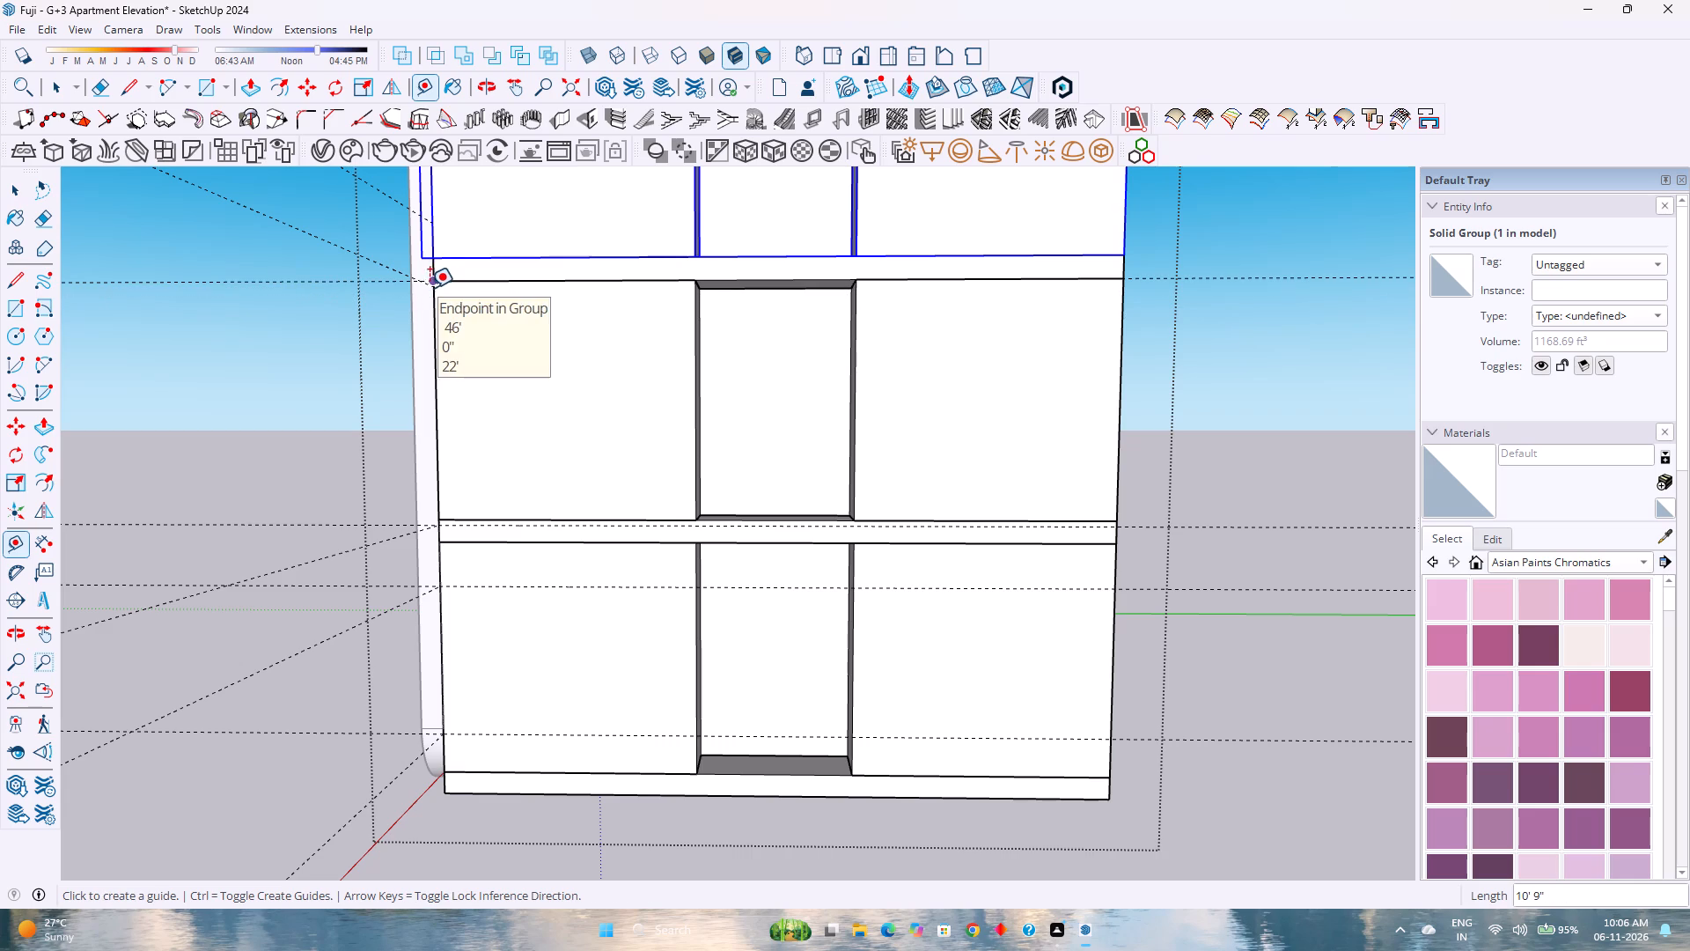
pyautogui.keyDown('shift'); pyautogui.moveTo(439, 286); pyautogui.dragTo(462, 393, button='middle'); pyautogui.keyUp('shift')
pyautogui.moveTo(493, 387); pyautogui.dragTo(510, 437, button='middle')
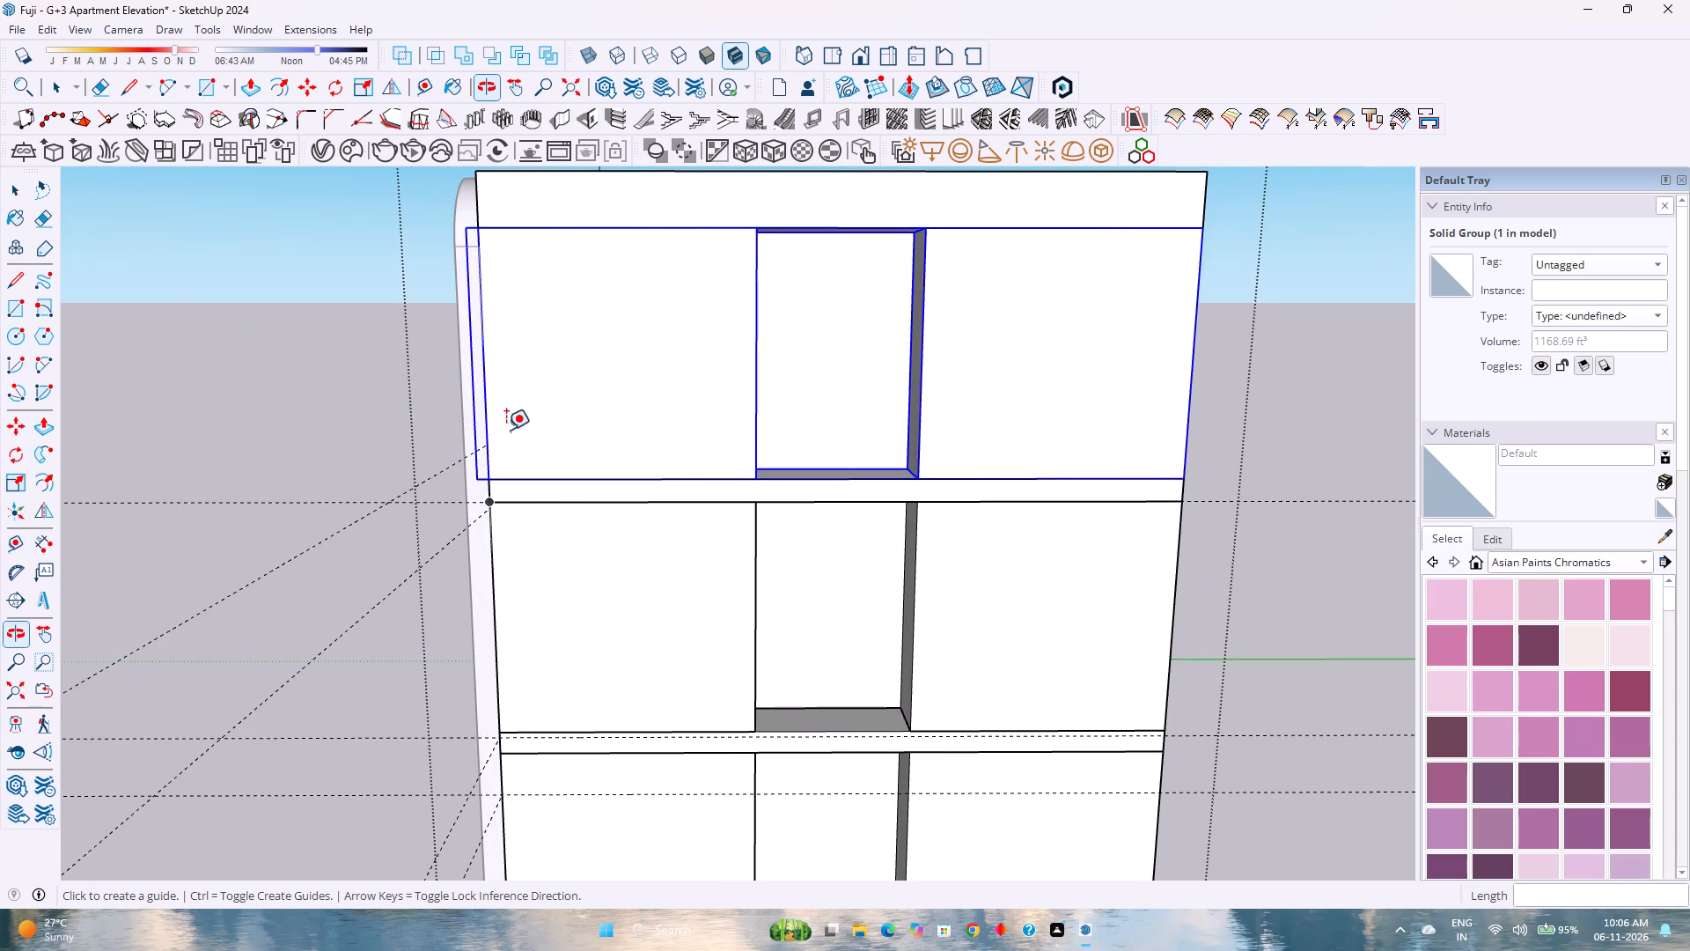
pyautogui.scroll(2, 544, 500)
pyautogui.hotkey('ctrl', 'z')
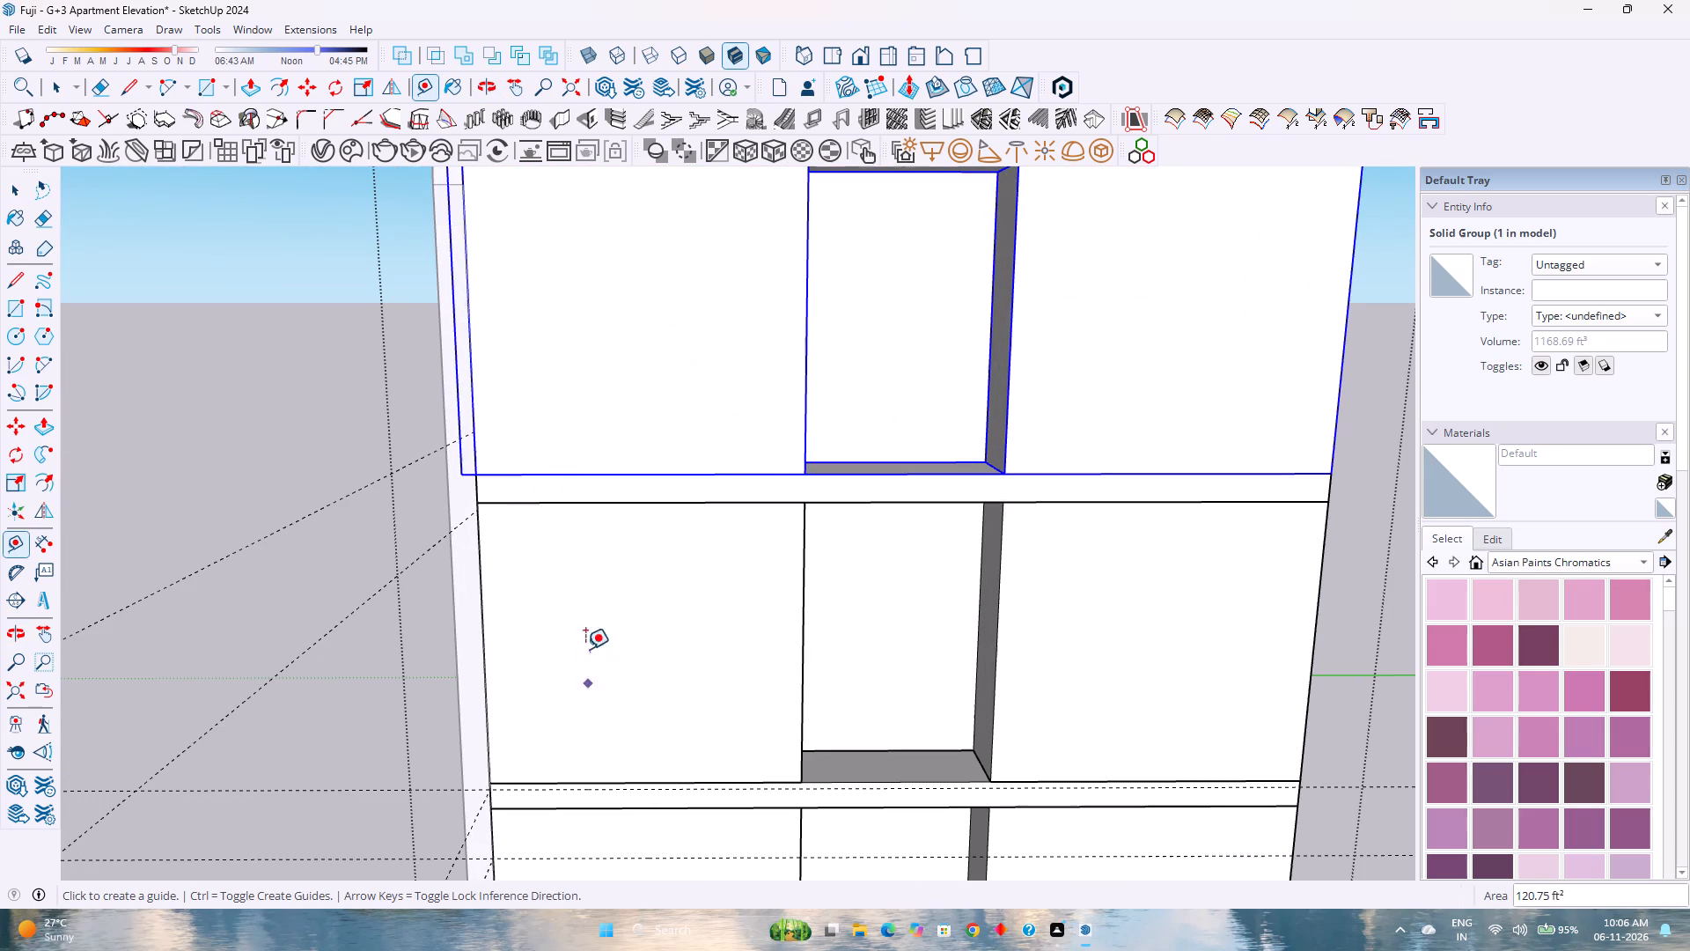
# Place a side-wall guide 3" below the upper floor slab's lower edge, meeting the matching front guide.
pyautogui.click(540, 501)
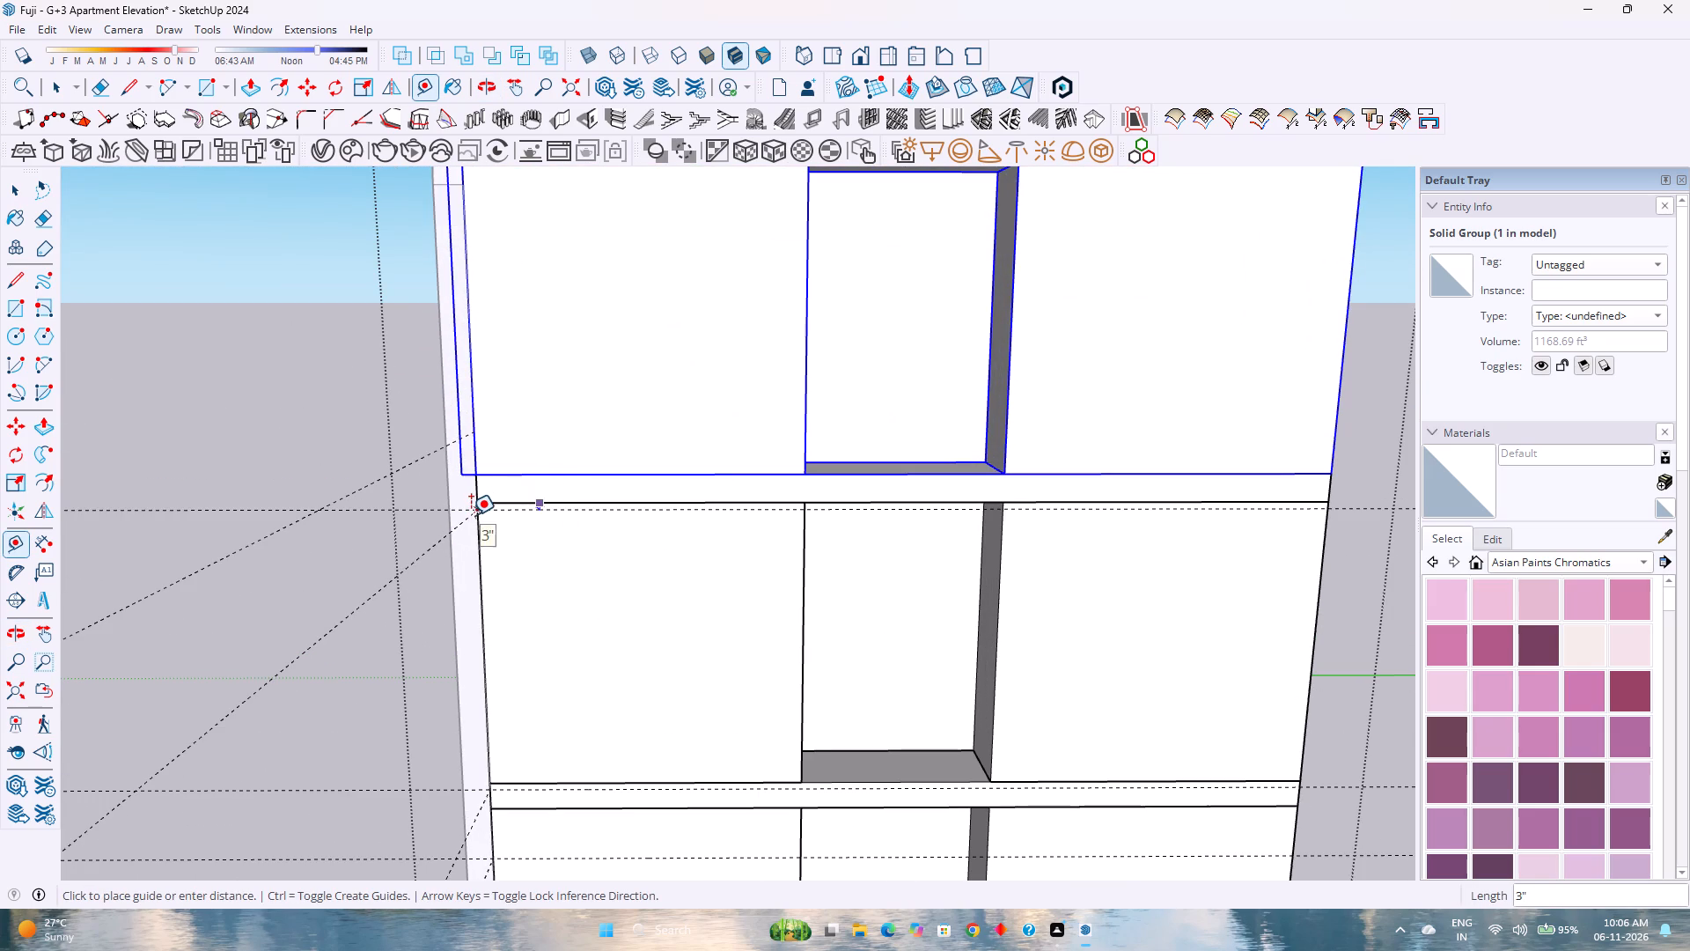
pyautogui.press('Up')
pyautogui.scroll(3, 475, 517)
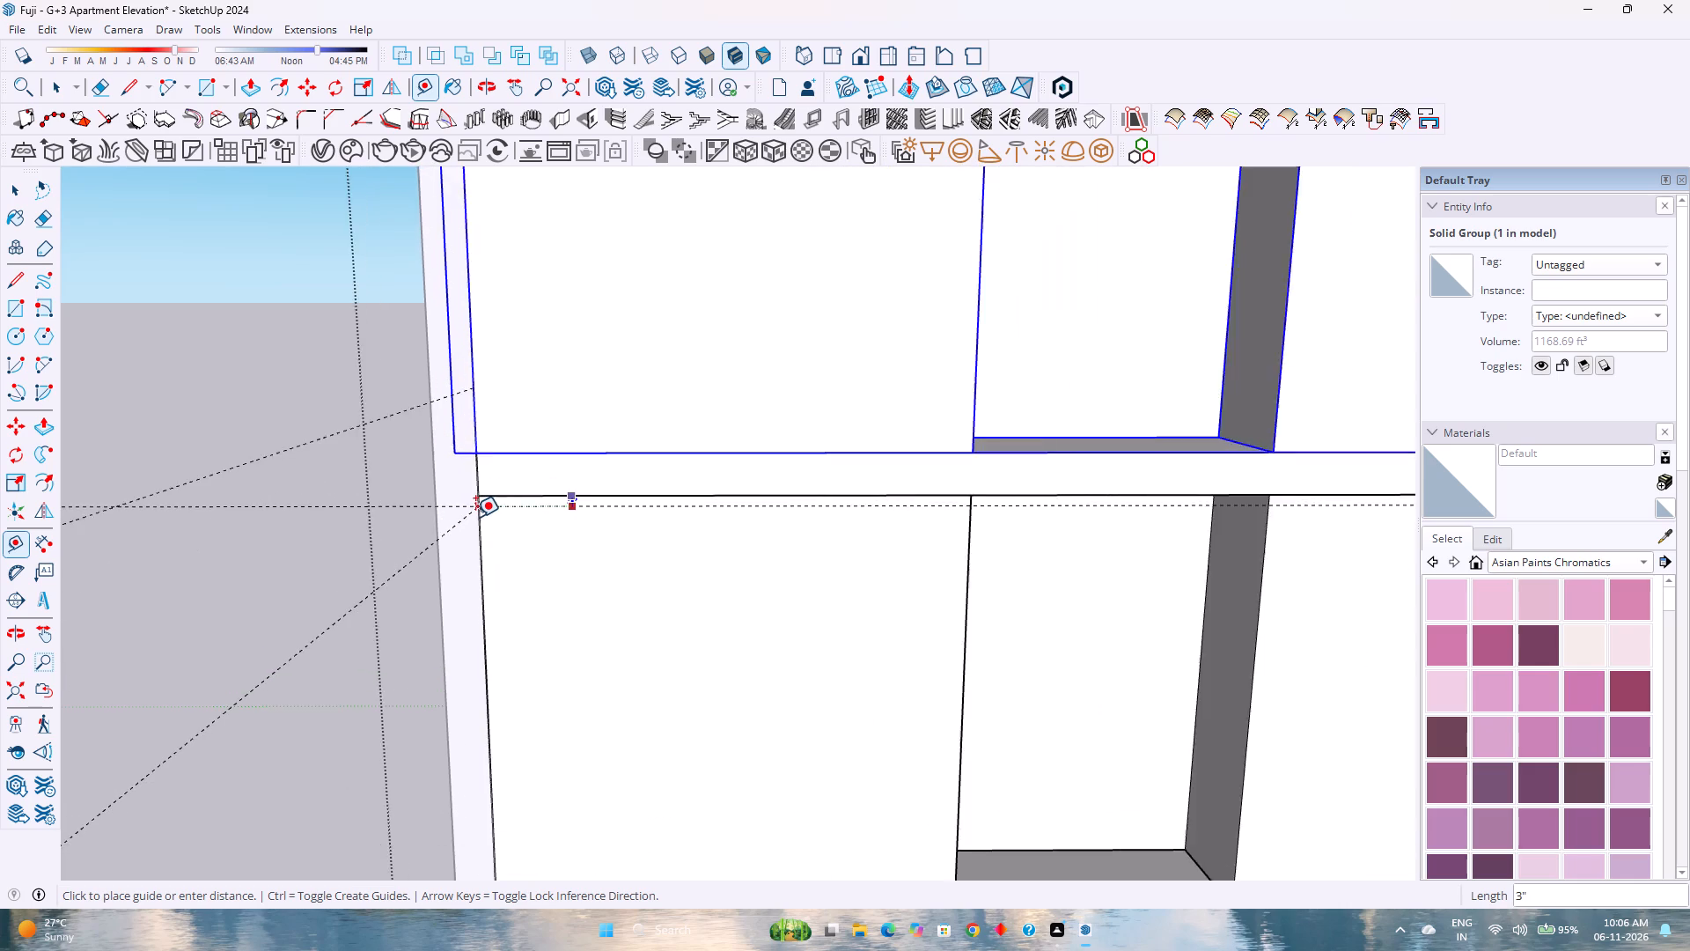
pyautogui.scroll(4, 475, 517)
pyautogui.click(477, 506)
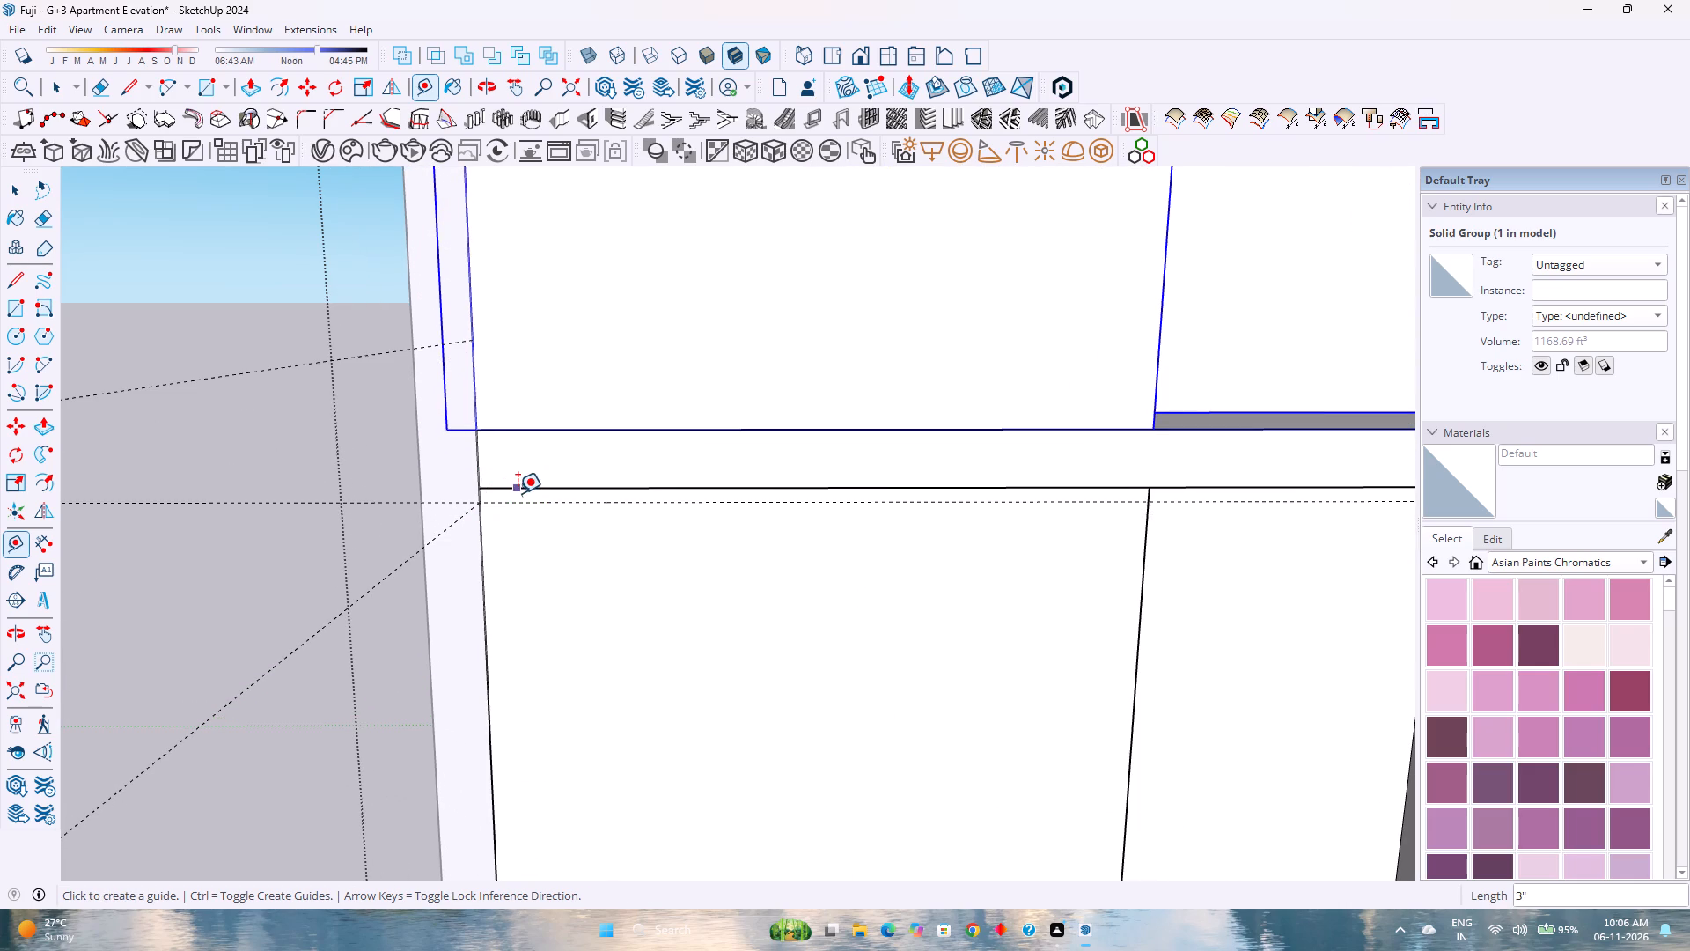
# Place a side-wall guide 2' 9" above the one under the upper floor slab, matching the front guide above that slab.
pyautogui.click(537, 504)
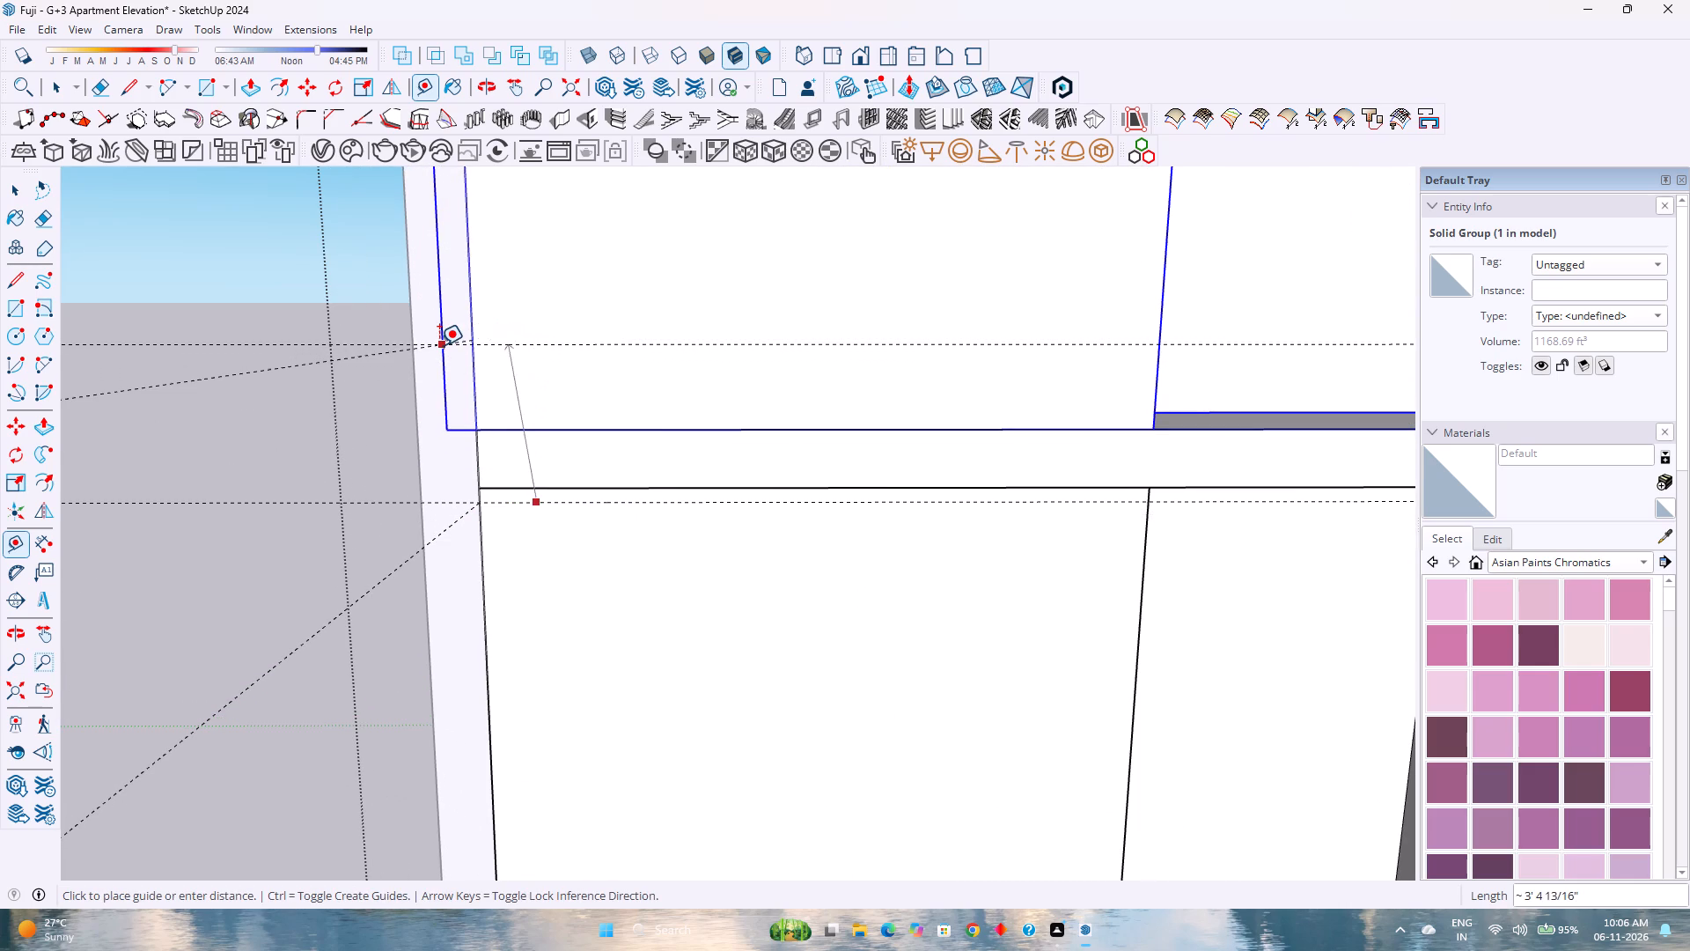
pyautogui.press('Up')
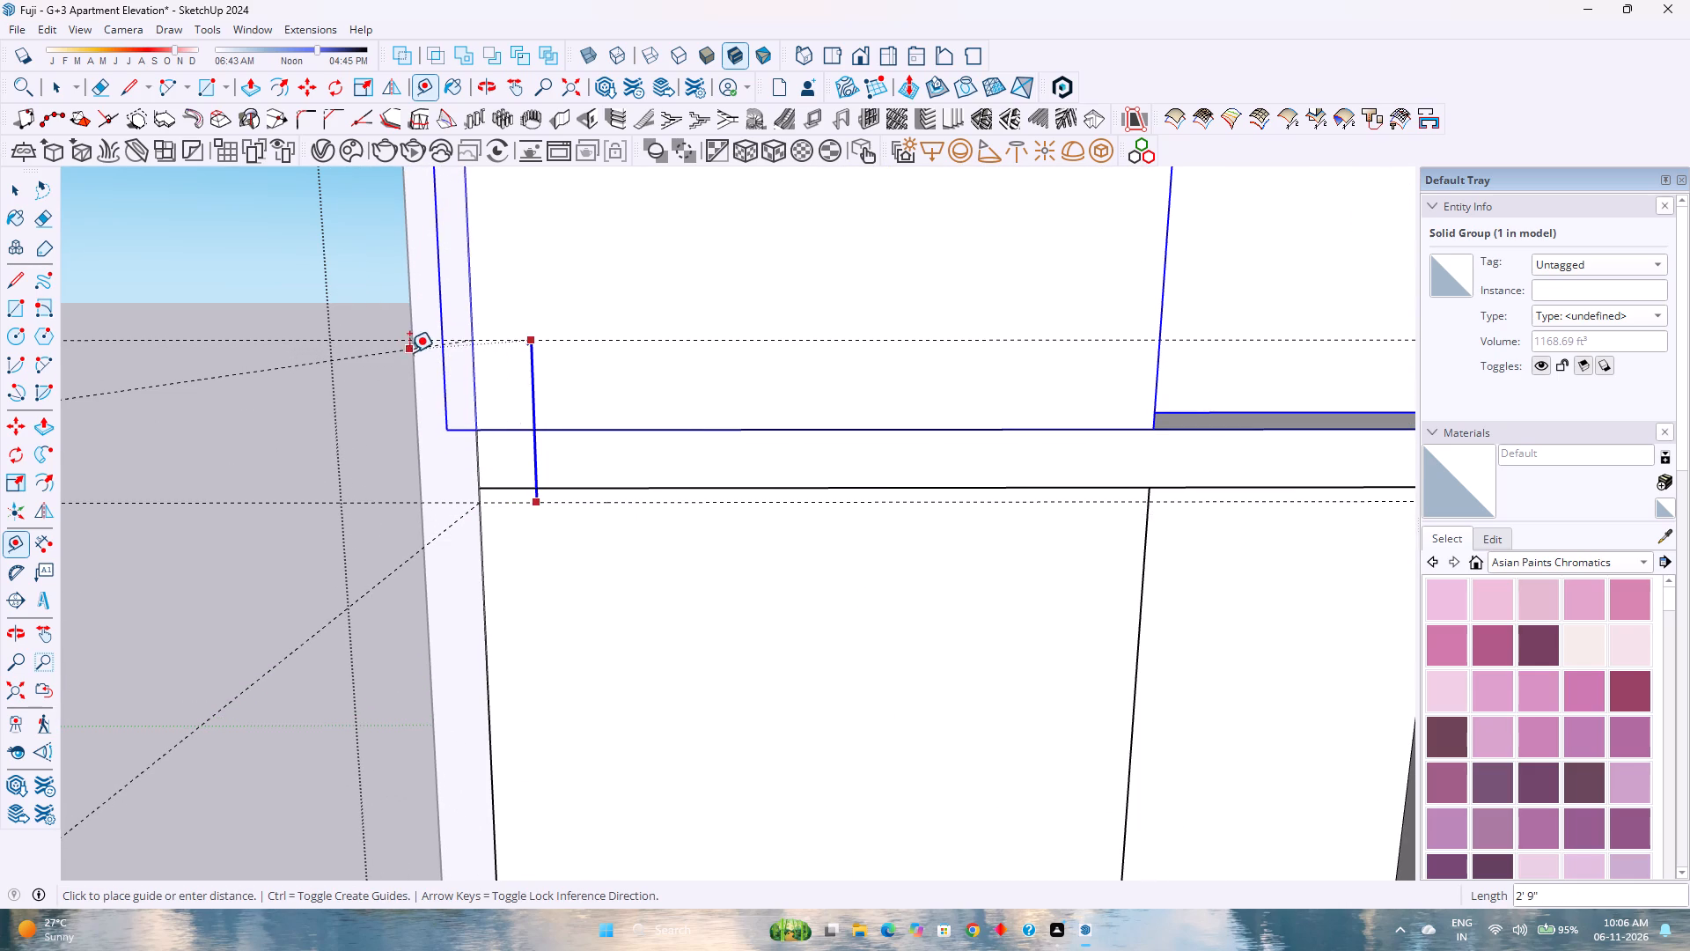
pyautogui.click(364, 358)
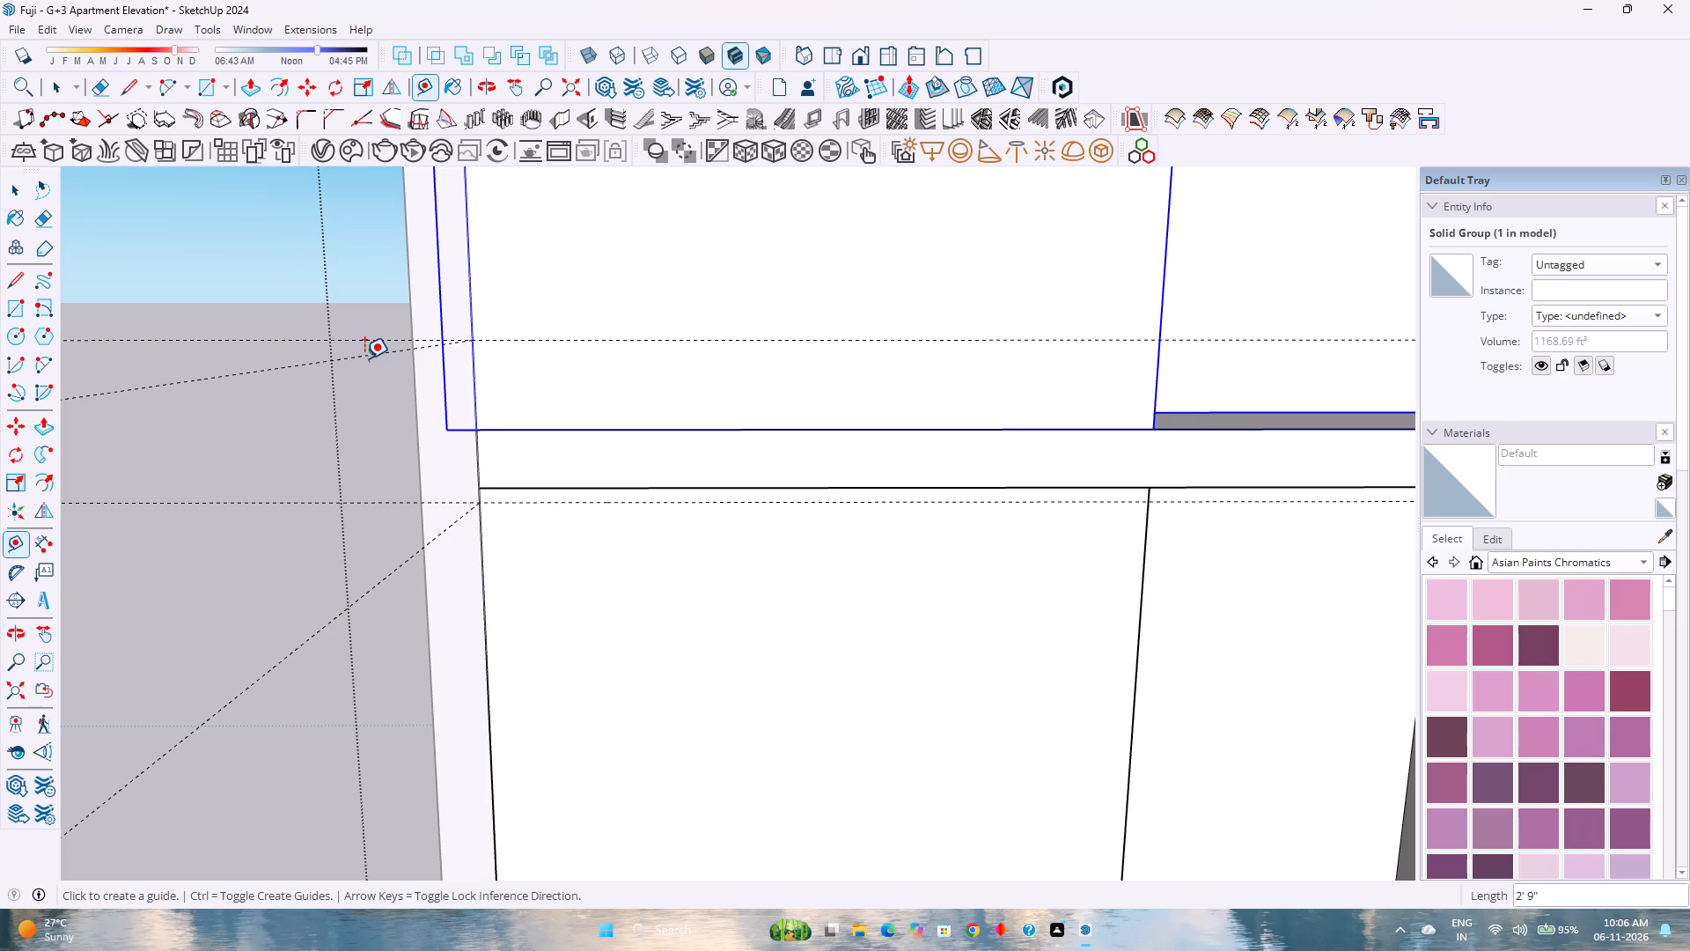
# On the front wall, place a guide 2' 9" below the parapet's top edge, level with the underside of the S-shaped frame's top band.
pyautogui.scroll(-12, 518, 444)
pyautogui.moveTo(371, 443); pyautogui.dragTo(828, 476, button='middle')
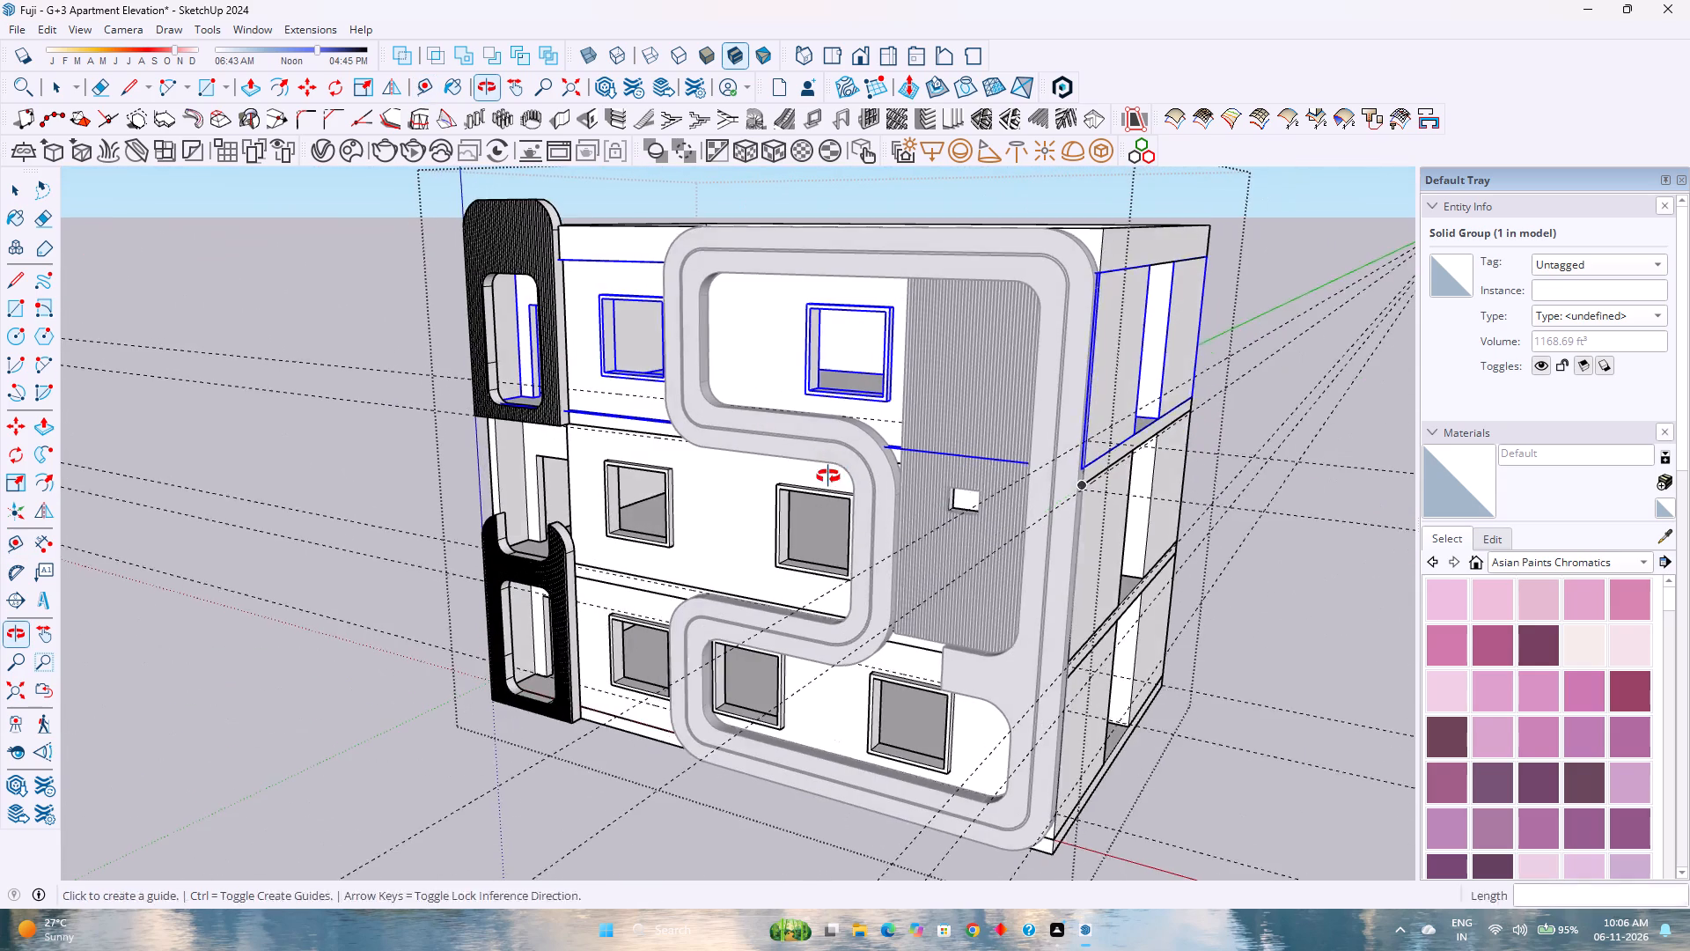
pyautogui.middleClick(828, 476)
pyautogui.scroll(6, 673, 288)
pyautogui.moveTo(658, 275); pyautogui.dragTo(666, 278, button='middle')
pyautogui.moveTo(670, 279); pyautogui.dragTo(787, 327, button='middle')
pyautogui.middleClick(789, 328)
pyautogui.middleClick(793, 335)
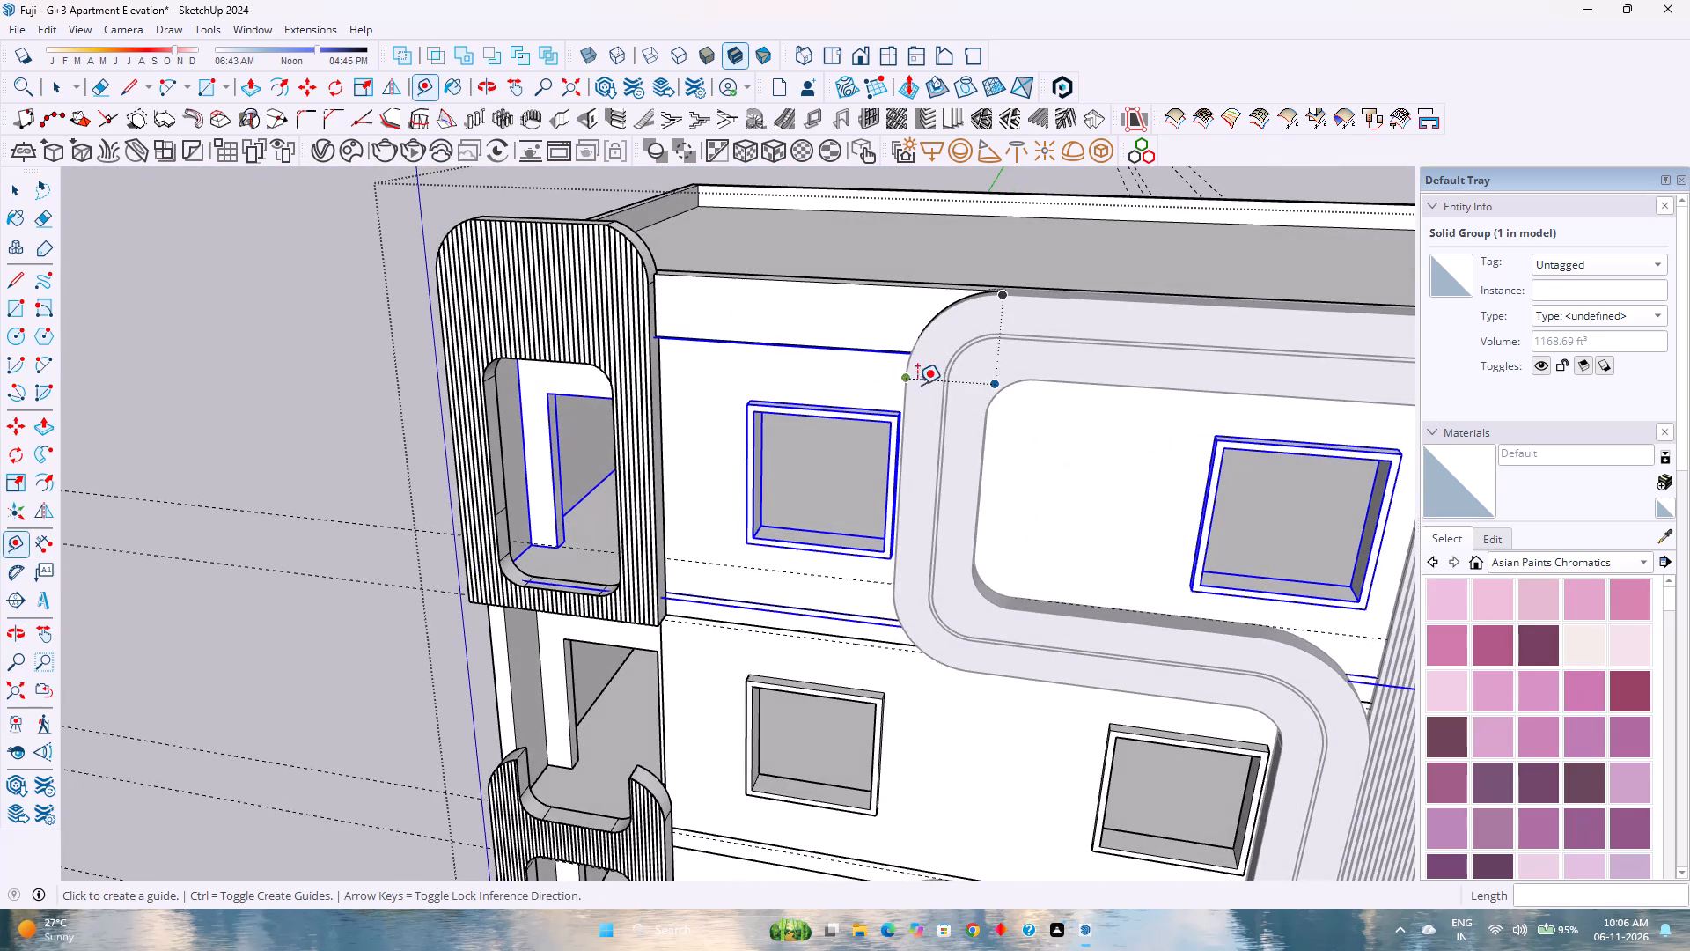
pyautogui.scroll(1, 977, 394)
pyautogui.moveTo(977, 394); pyautogui.dragTo(889, 306, button='middle')
pyautogui.middleClick(889, 305)
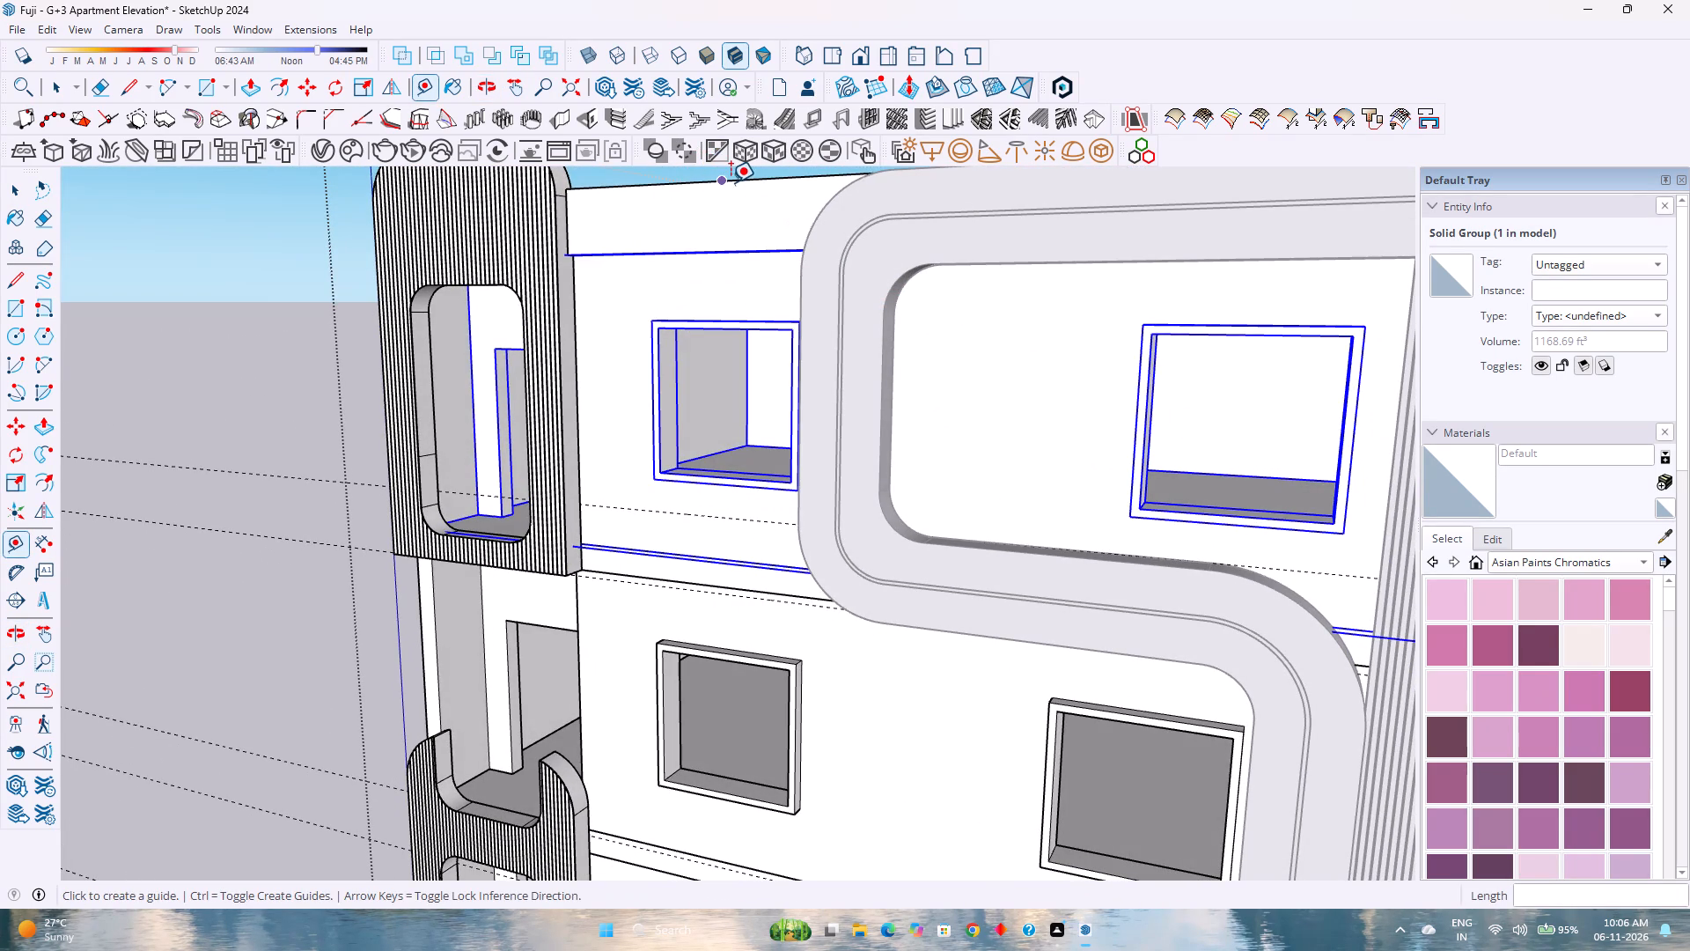
pyautogui.click(731, 182)
pyautogui.press('Down')
pyautogui.press('Up')
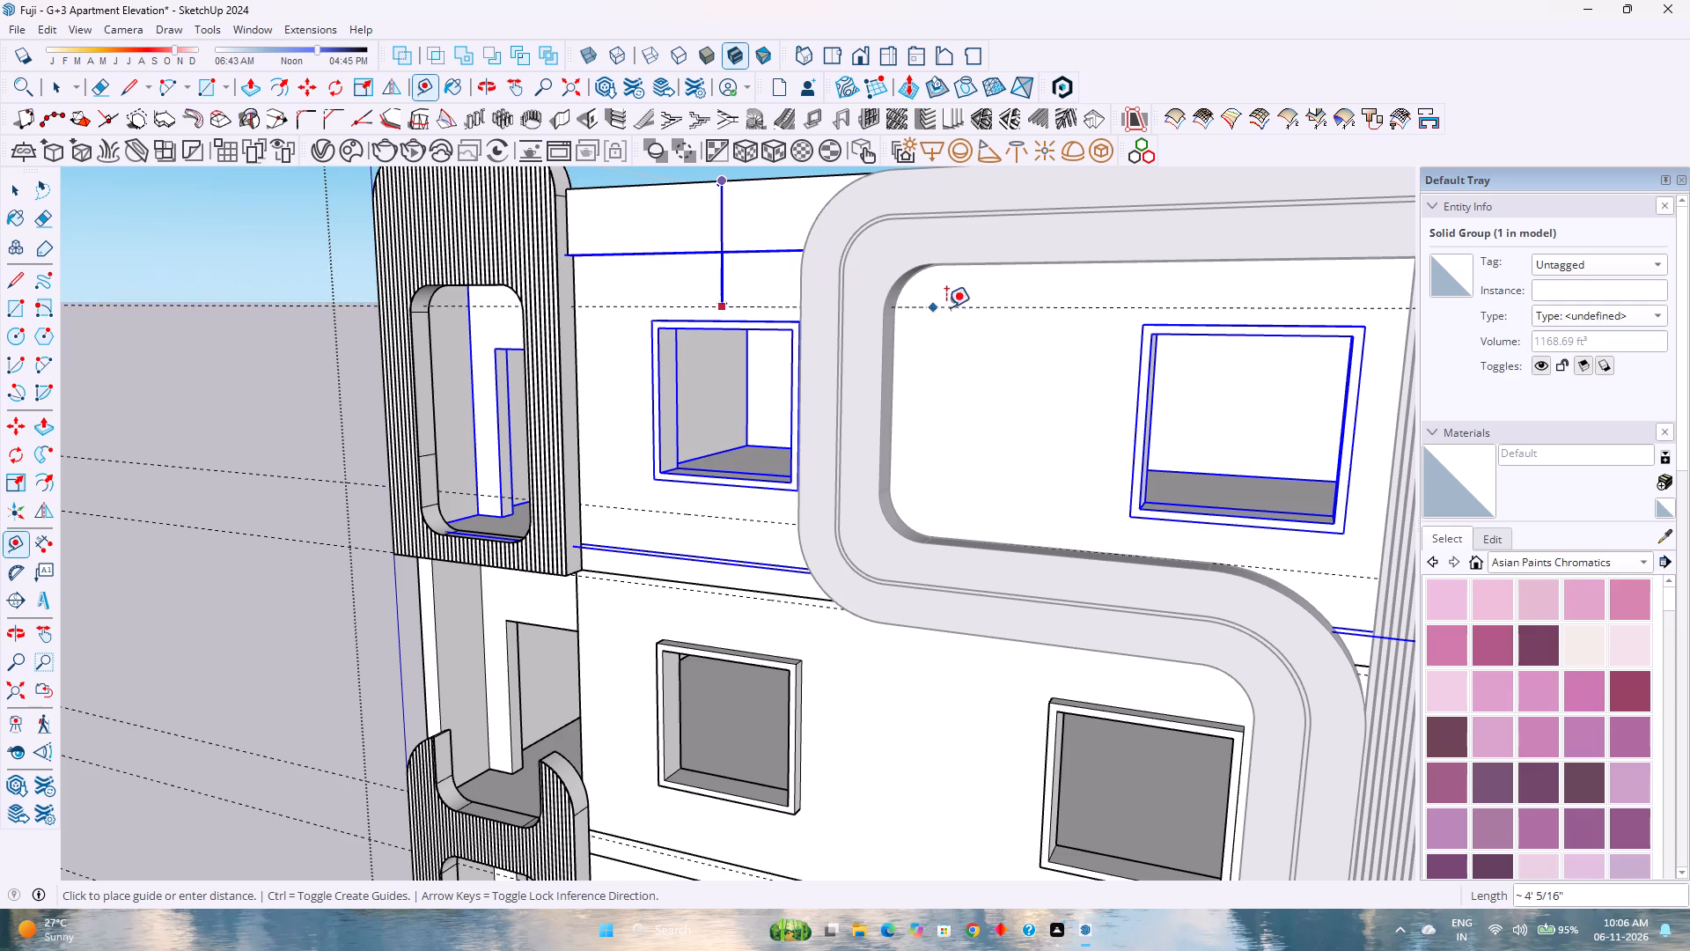
pyautogui.scroll(5, 1062, 267)
pyautogui.moveTo(1063, 276); pyautogui.dragTo(1004, 203, button='middle')
pyautogui.middleClick(1004, 203)
pyautogui.middleClick(1004, 203)
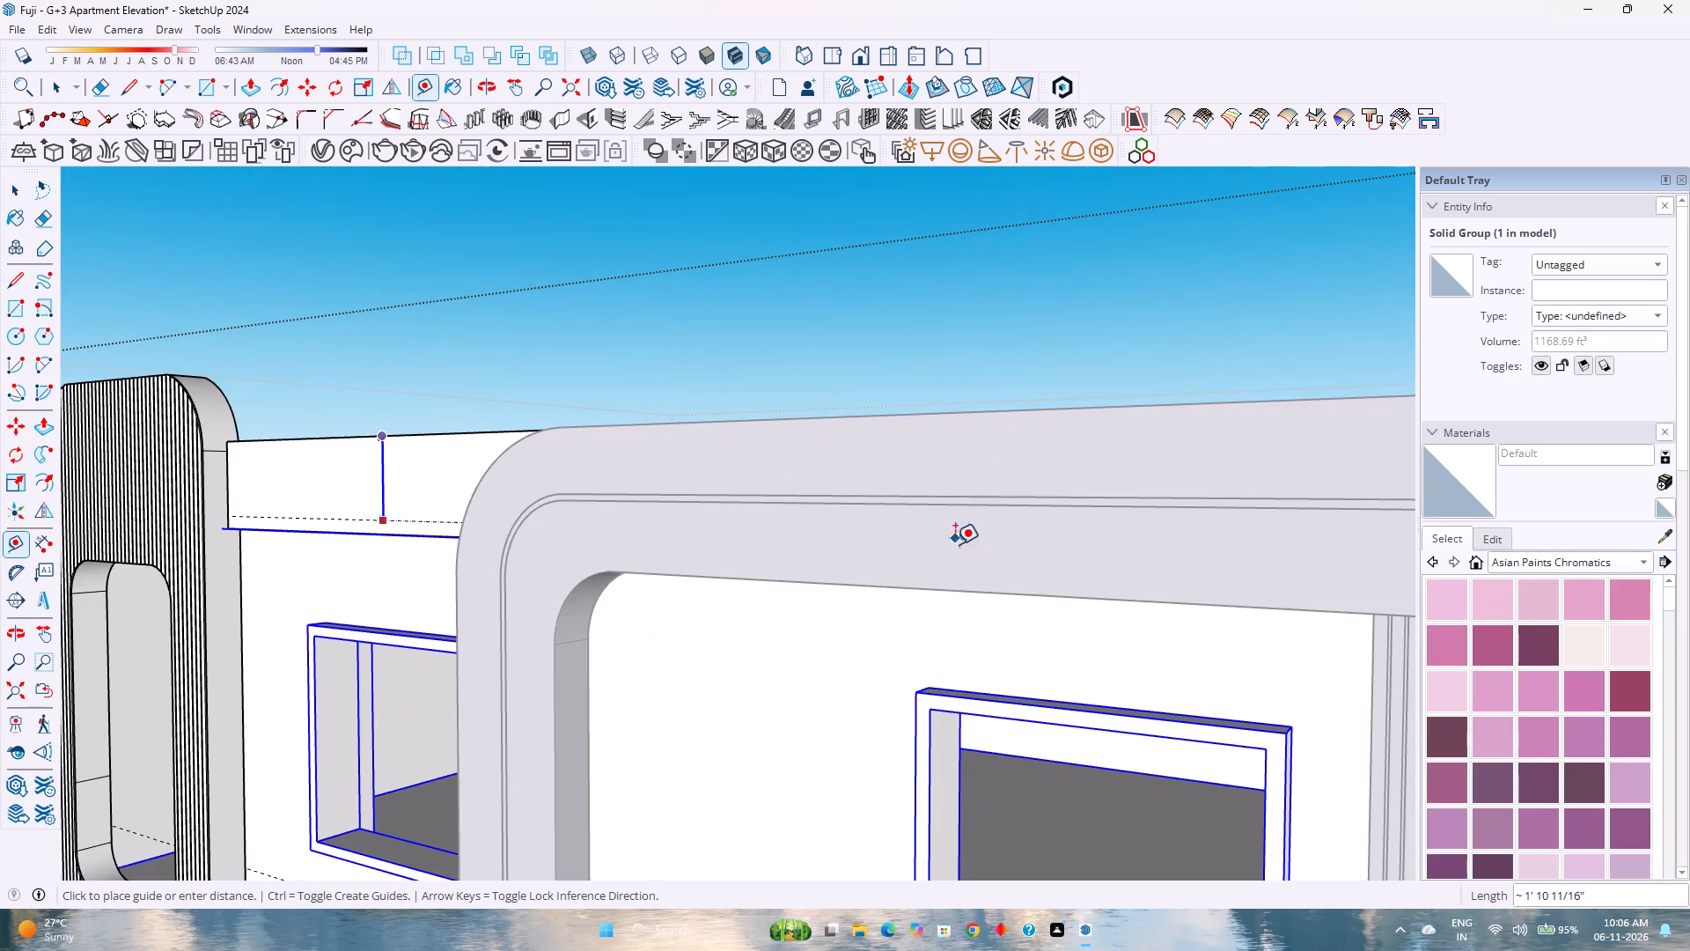
pyautogui.click(946, 590)
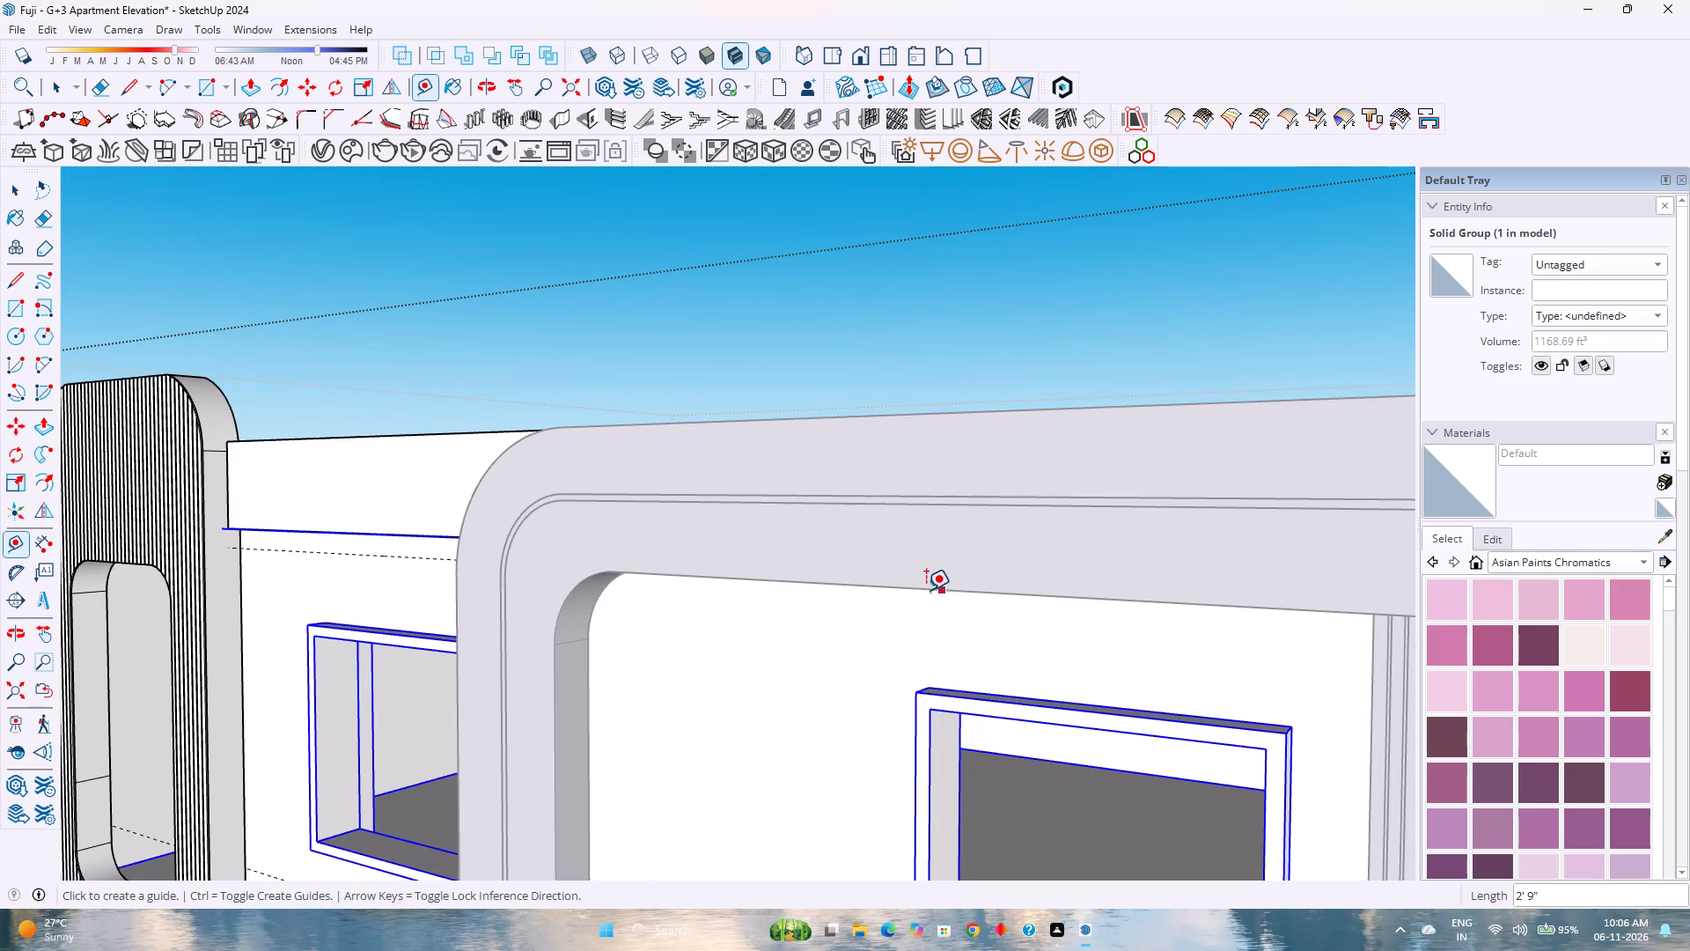
# On the side wall, place a guide 2' 9" below the parapet's top edge, meeting the matching front guide.
pyautogui.scroll(-7, 836, 571)
pyautogui.middleClick(871, 549)
pyautogui.moveTo(871, 549); pyautogui.dragTo(836, 538, button='middle')
pyautogui.moveTo(804, 532); pyautogui.dragTo(668, 512, button='middle')
pyautogui.middleClick(668, 512)
pyautogui.scroll(-4, 668, 512)
pyautogui.moveTo(776, 553); pyautogui.dragTo(680, 523, button='middle')
pyautogui.moveTo(680, 523); pyautogui.dragTo(477, 569, button='middle')
pyautogui.click(637, 476)
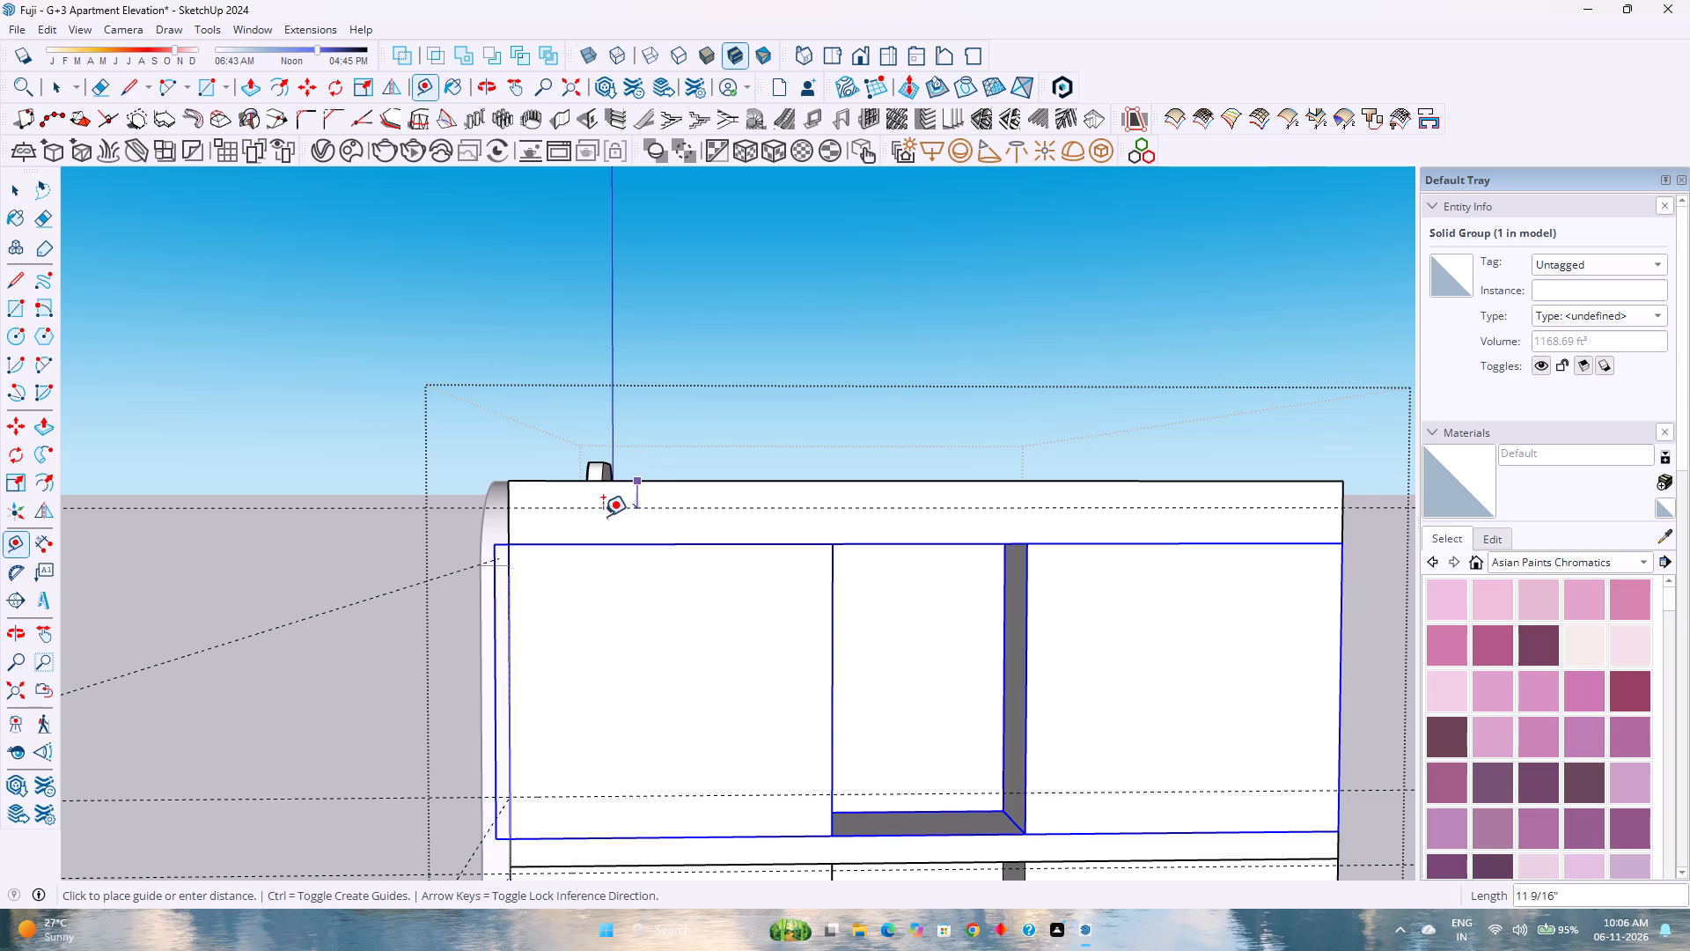
pyautogui.press('Up')
pyautogui.scroll(2, 522, 560)
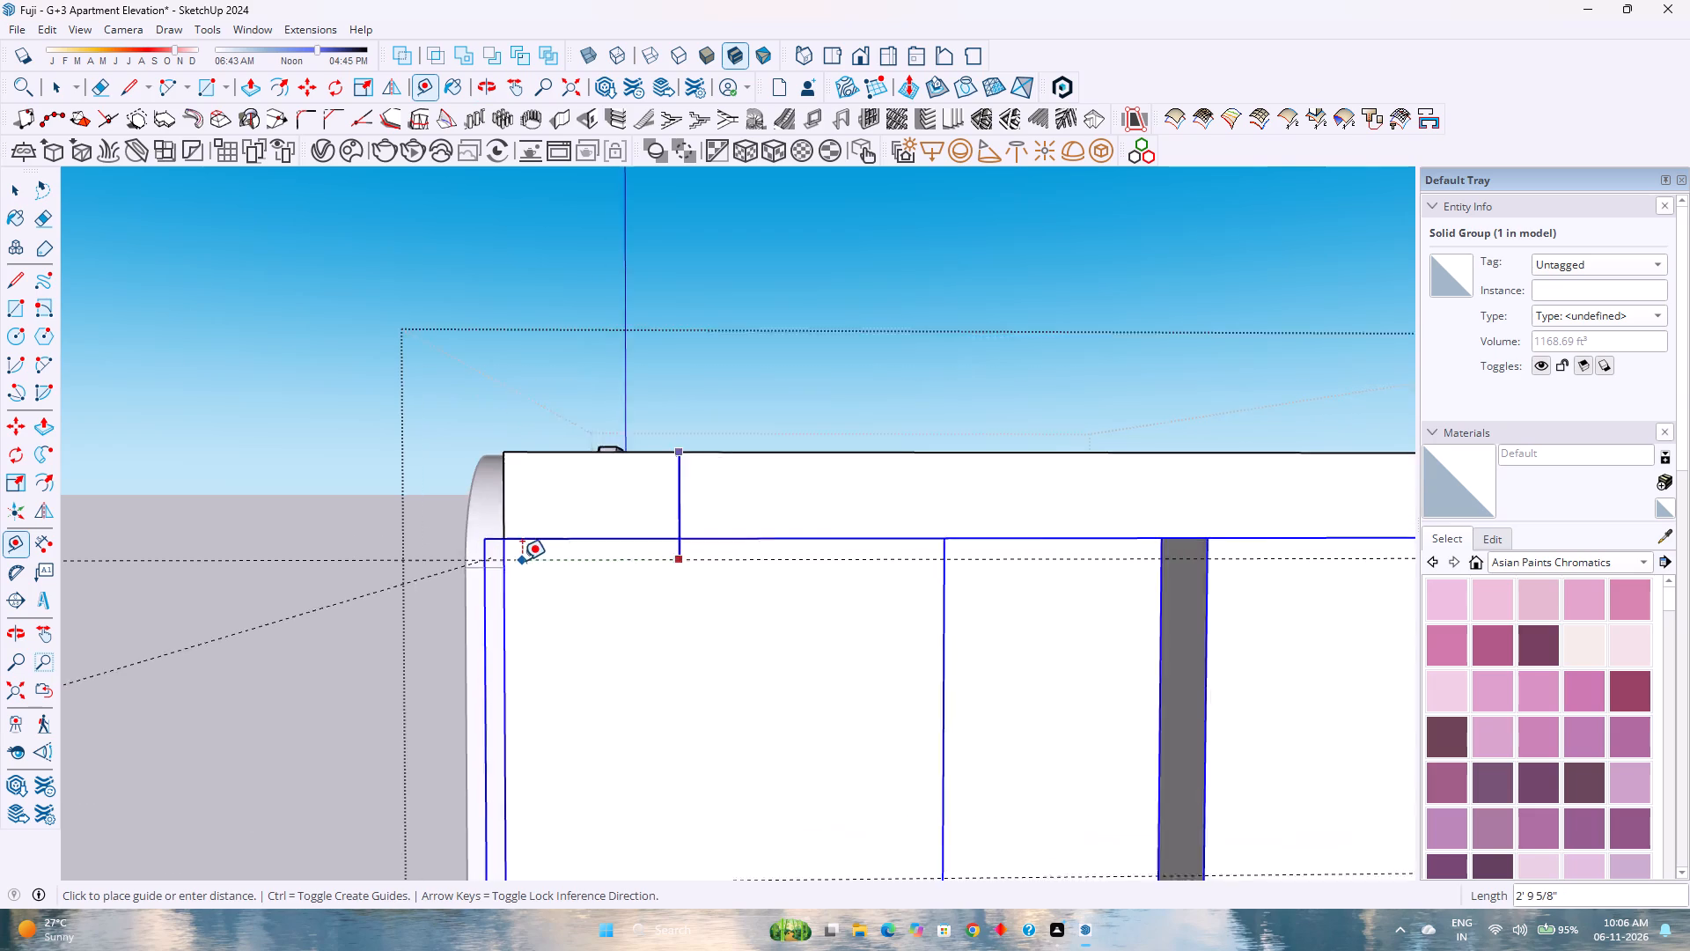
pyautogui.scroll(4, 522, 560)
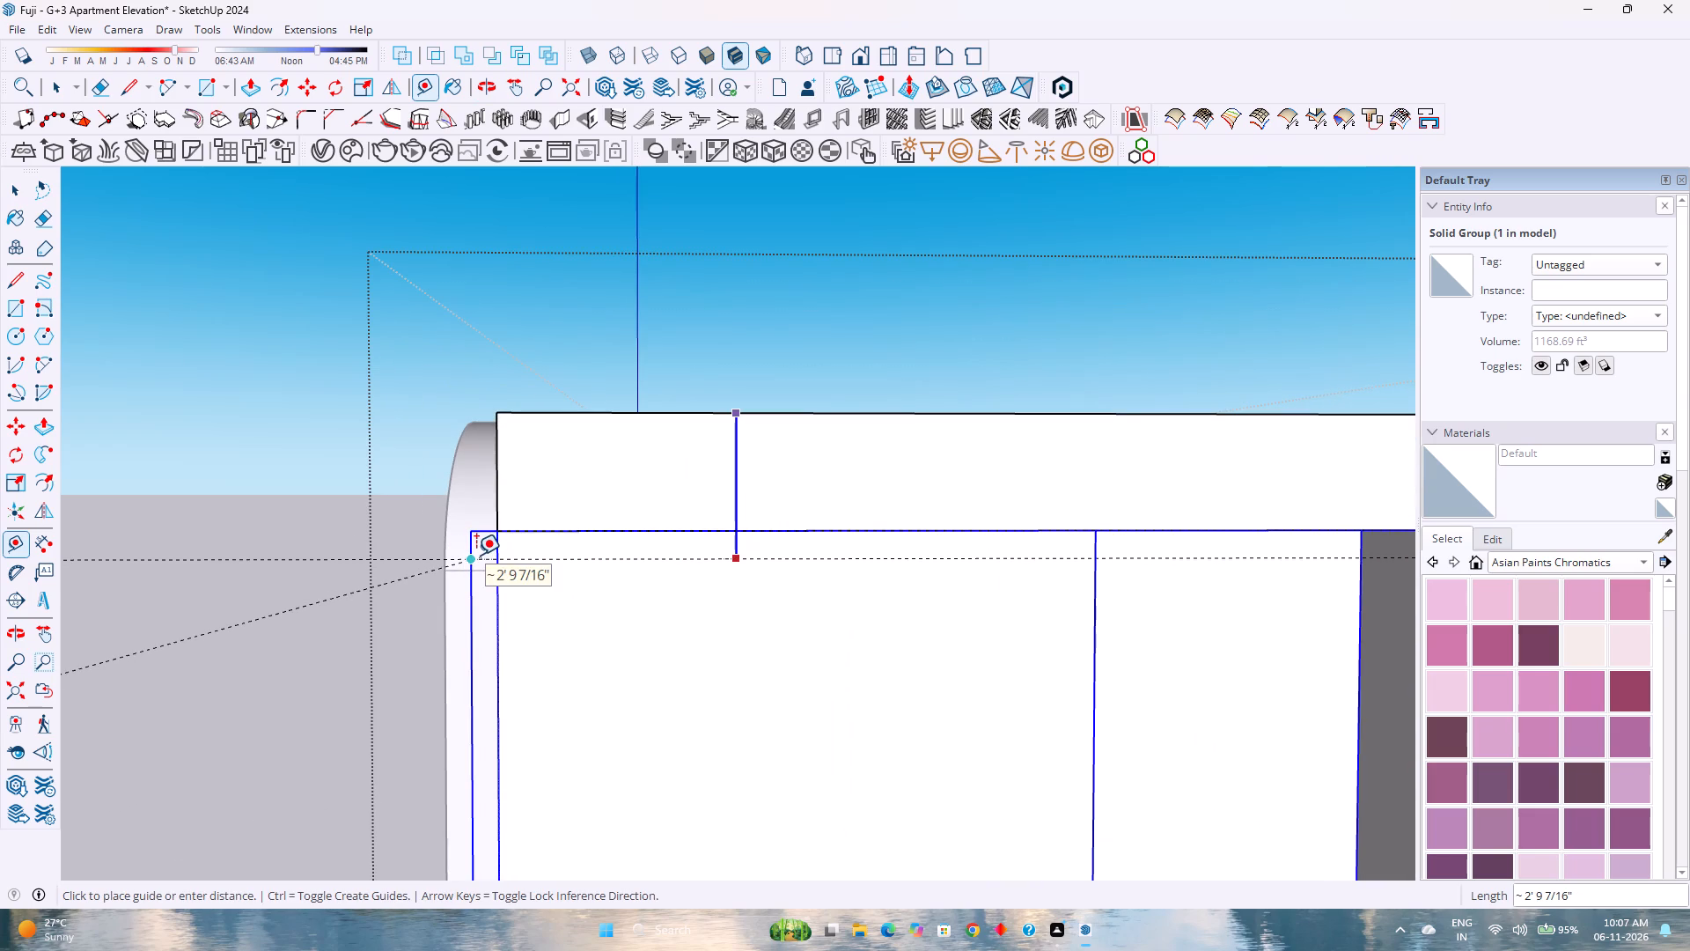
pyautogui.click(404, 579)
# Delete the six horizontal guides running along the front wall, keeping the side-wall guides.
pyautogui.scroll(-20, 572, 544)
pyautogui.middleClick(553, 520)
pyautogui.moveTo(553, 520); pyautogui.dragTo(947, 530, button='middle')
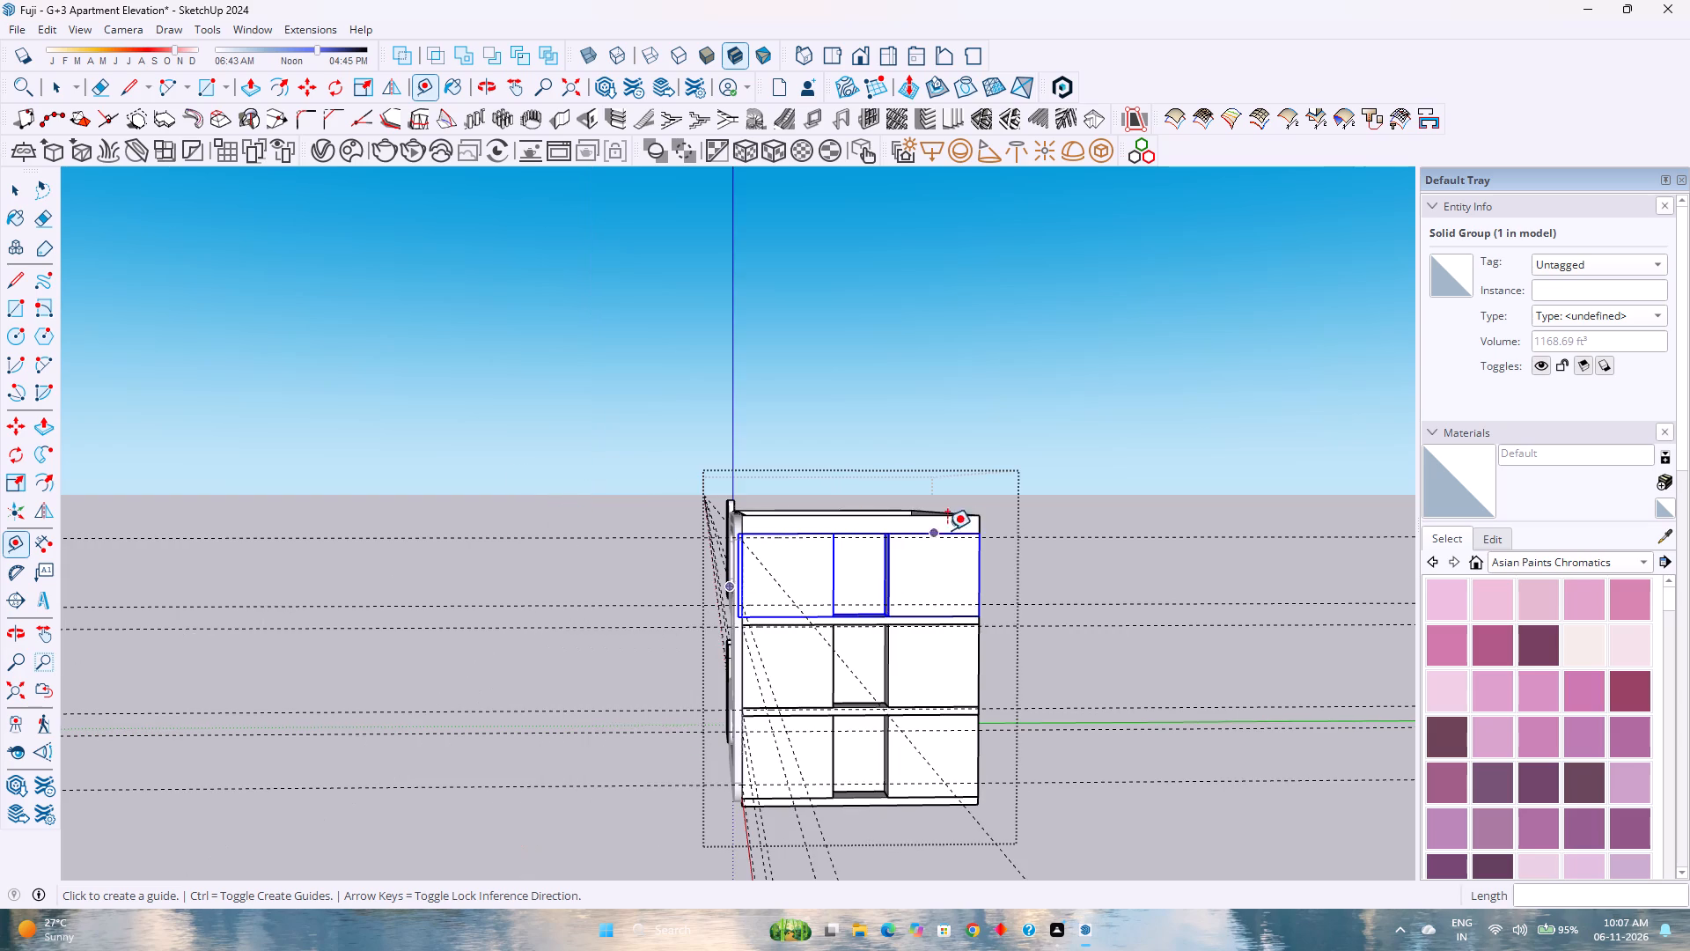
pyautogui.moveTo(947, 530); pyautogui.dragTo(964, 530, button='middle')
pyautogui.scroll(-5, 943, 515)
pyautogui.moveTo(749, 523); pyautogui.dragTo(1272, 562, button='middle')
pyautogui.press('space')
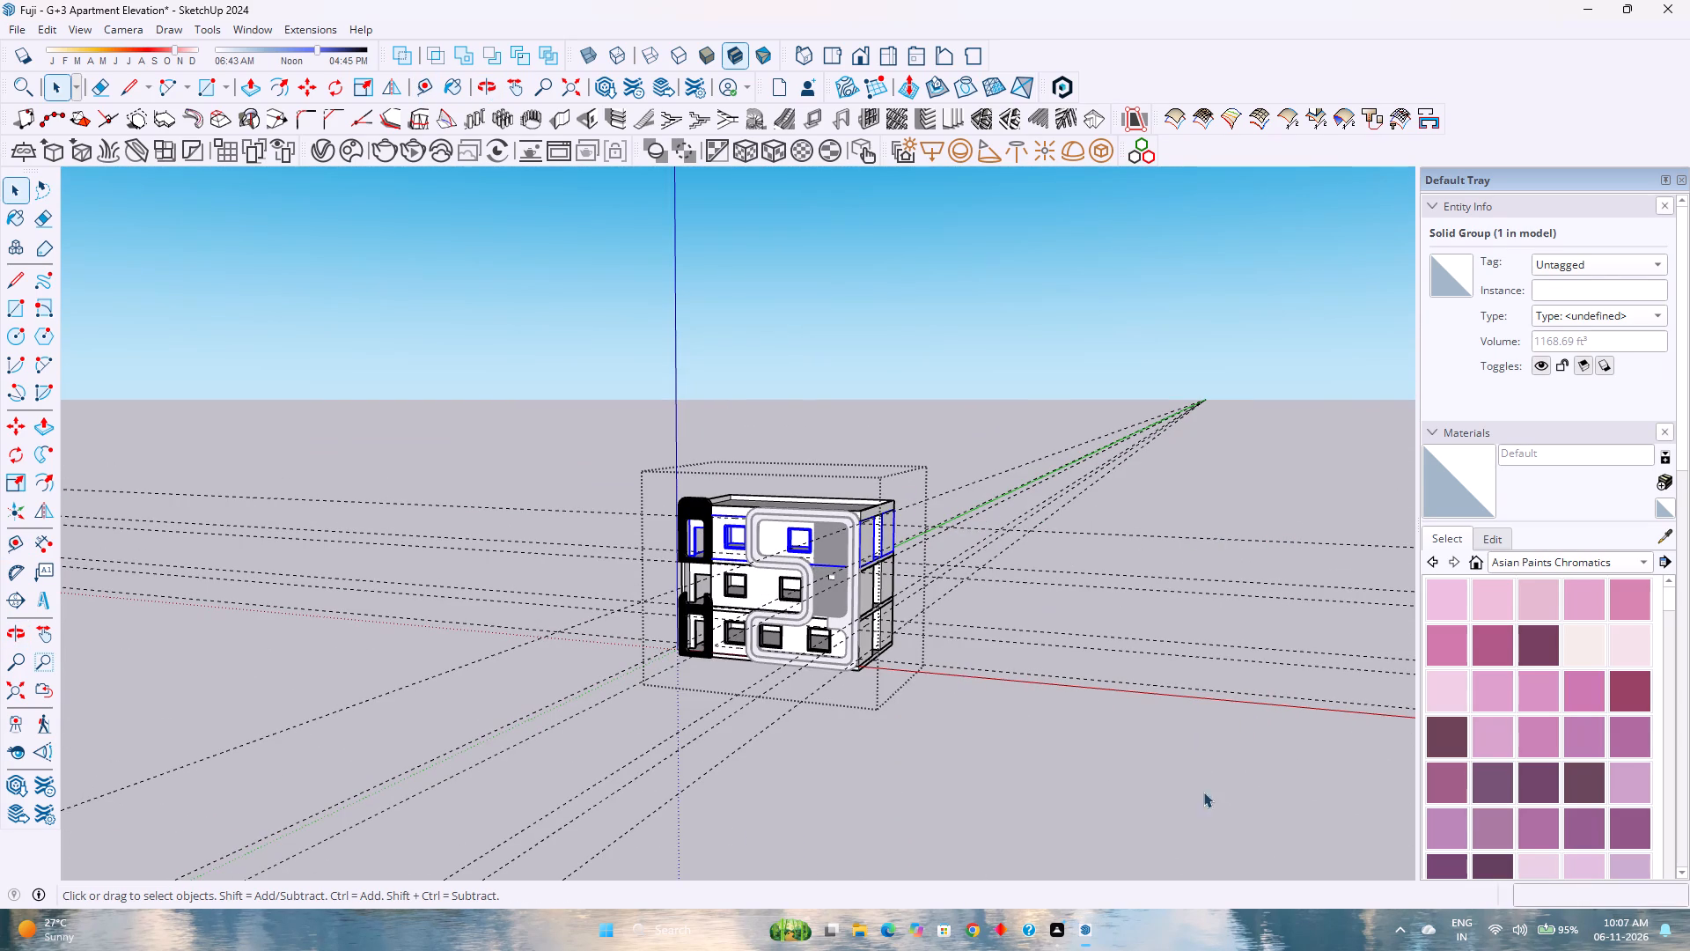
pyautogui.moveTo(1273, 792); pyautogui.dragTo(1191, 483)
pyautogui.press('Delete')
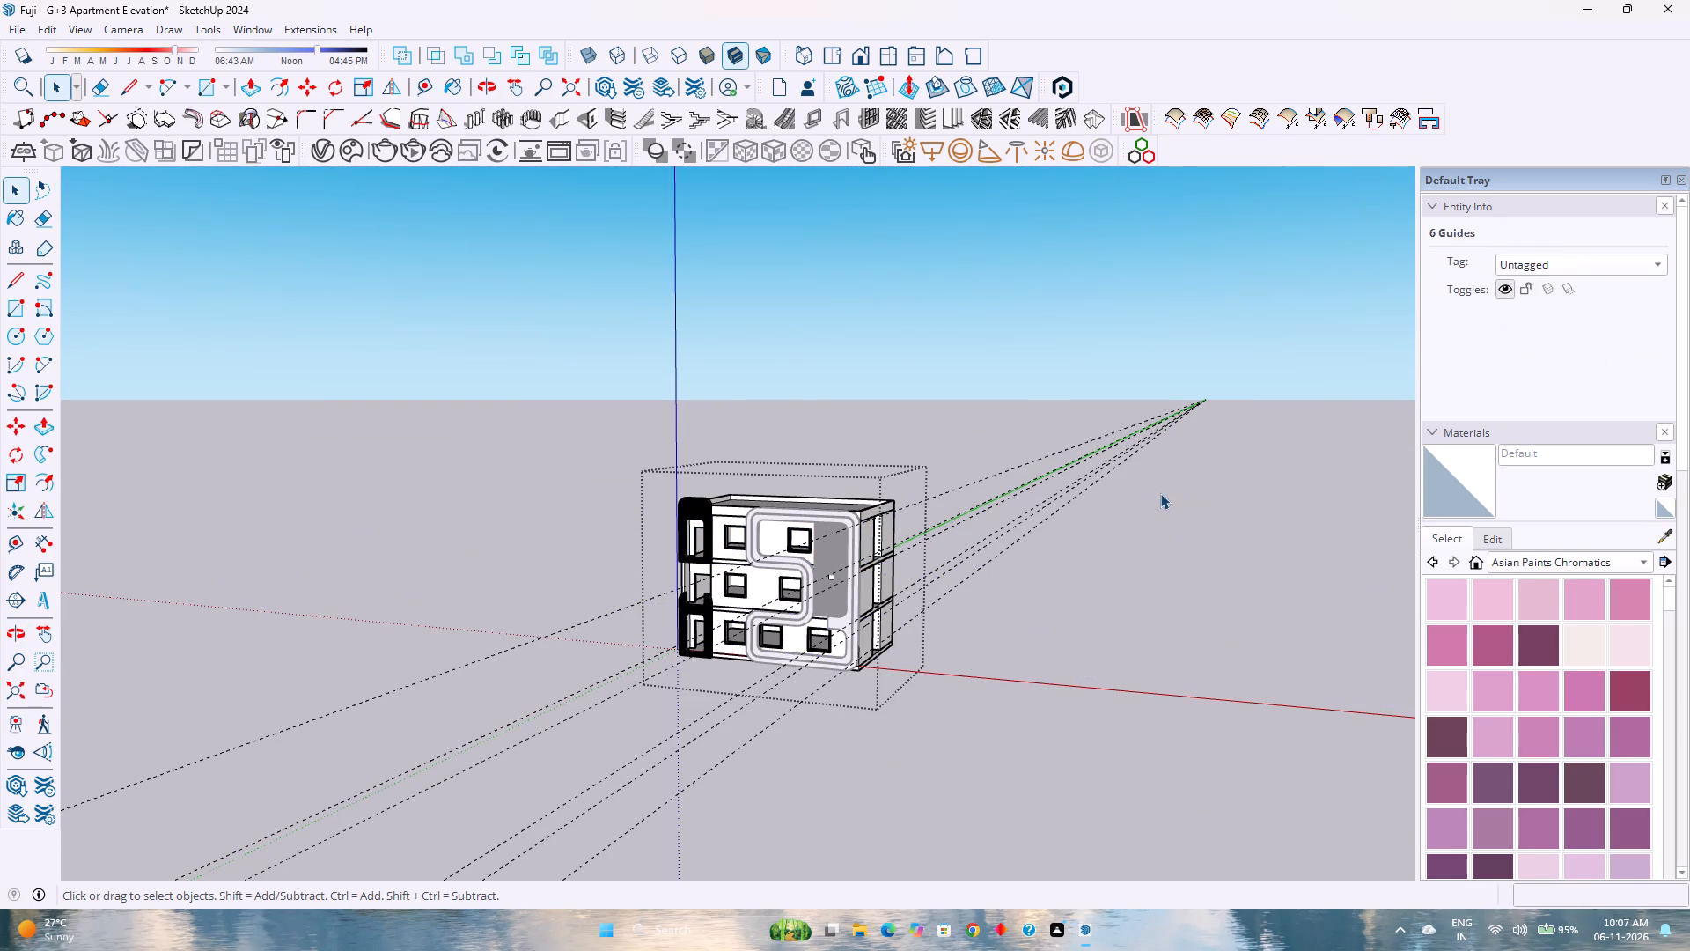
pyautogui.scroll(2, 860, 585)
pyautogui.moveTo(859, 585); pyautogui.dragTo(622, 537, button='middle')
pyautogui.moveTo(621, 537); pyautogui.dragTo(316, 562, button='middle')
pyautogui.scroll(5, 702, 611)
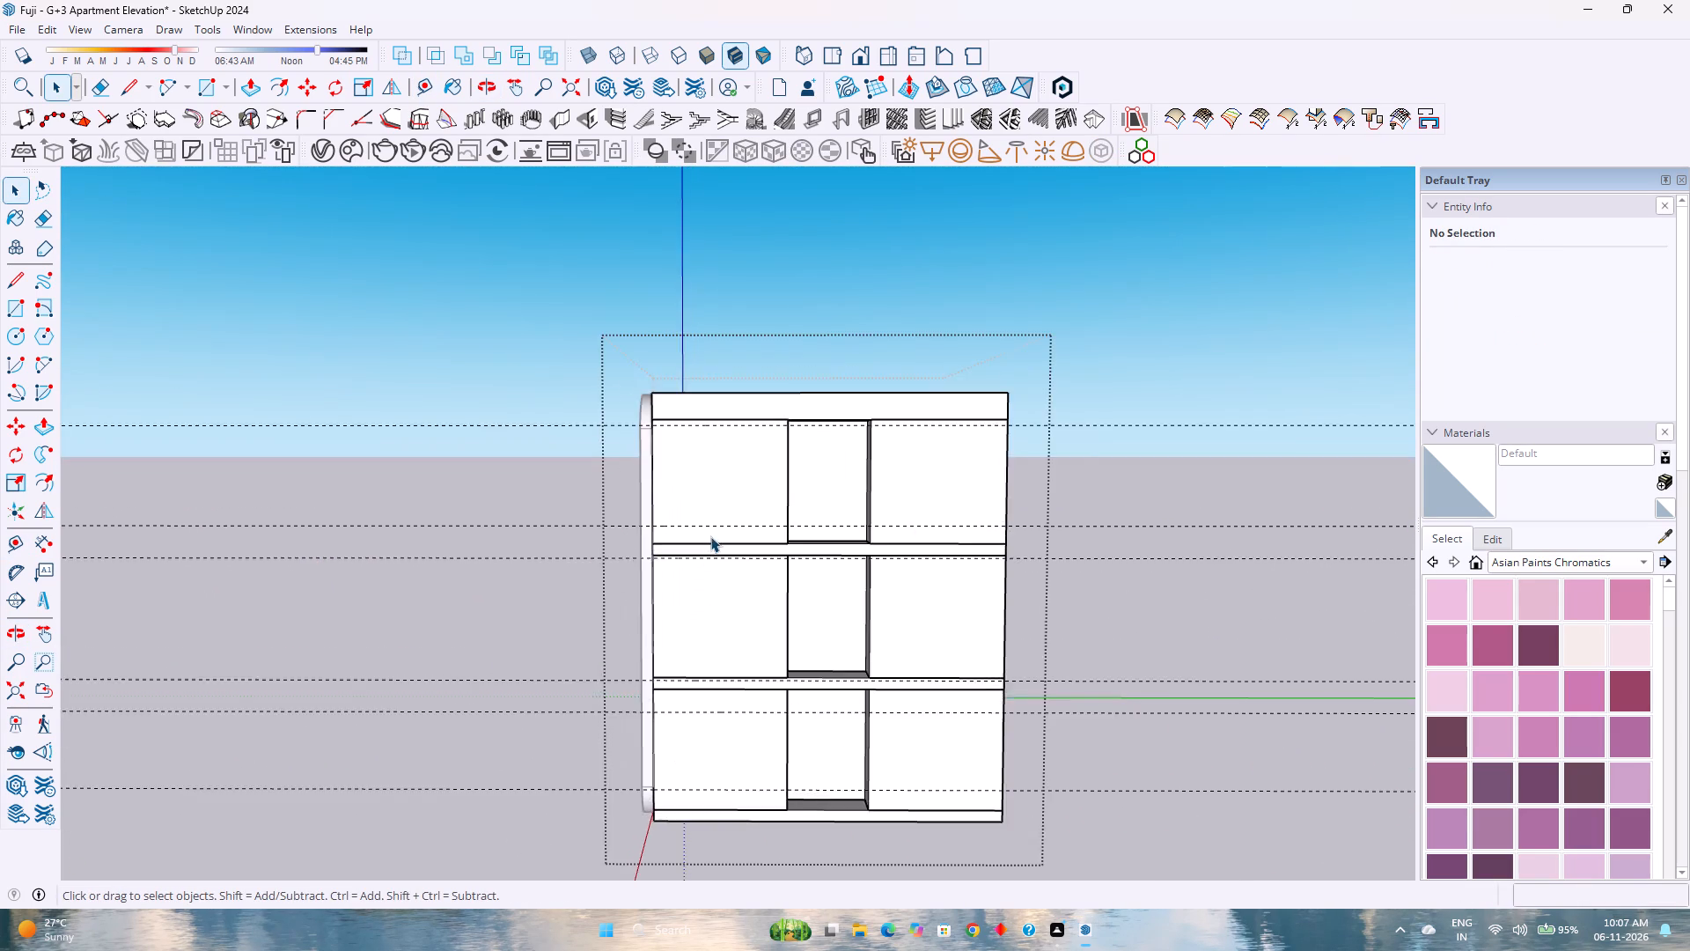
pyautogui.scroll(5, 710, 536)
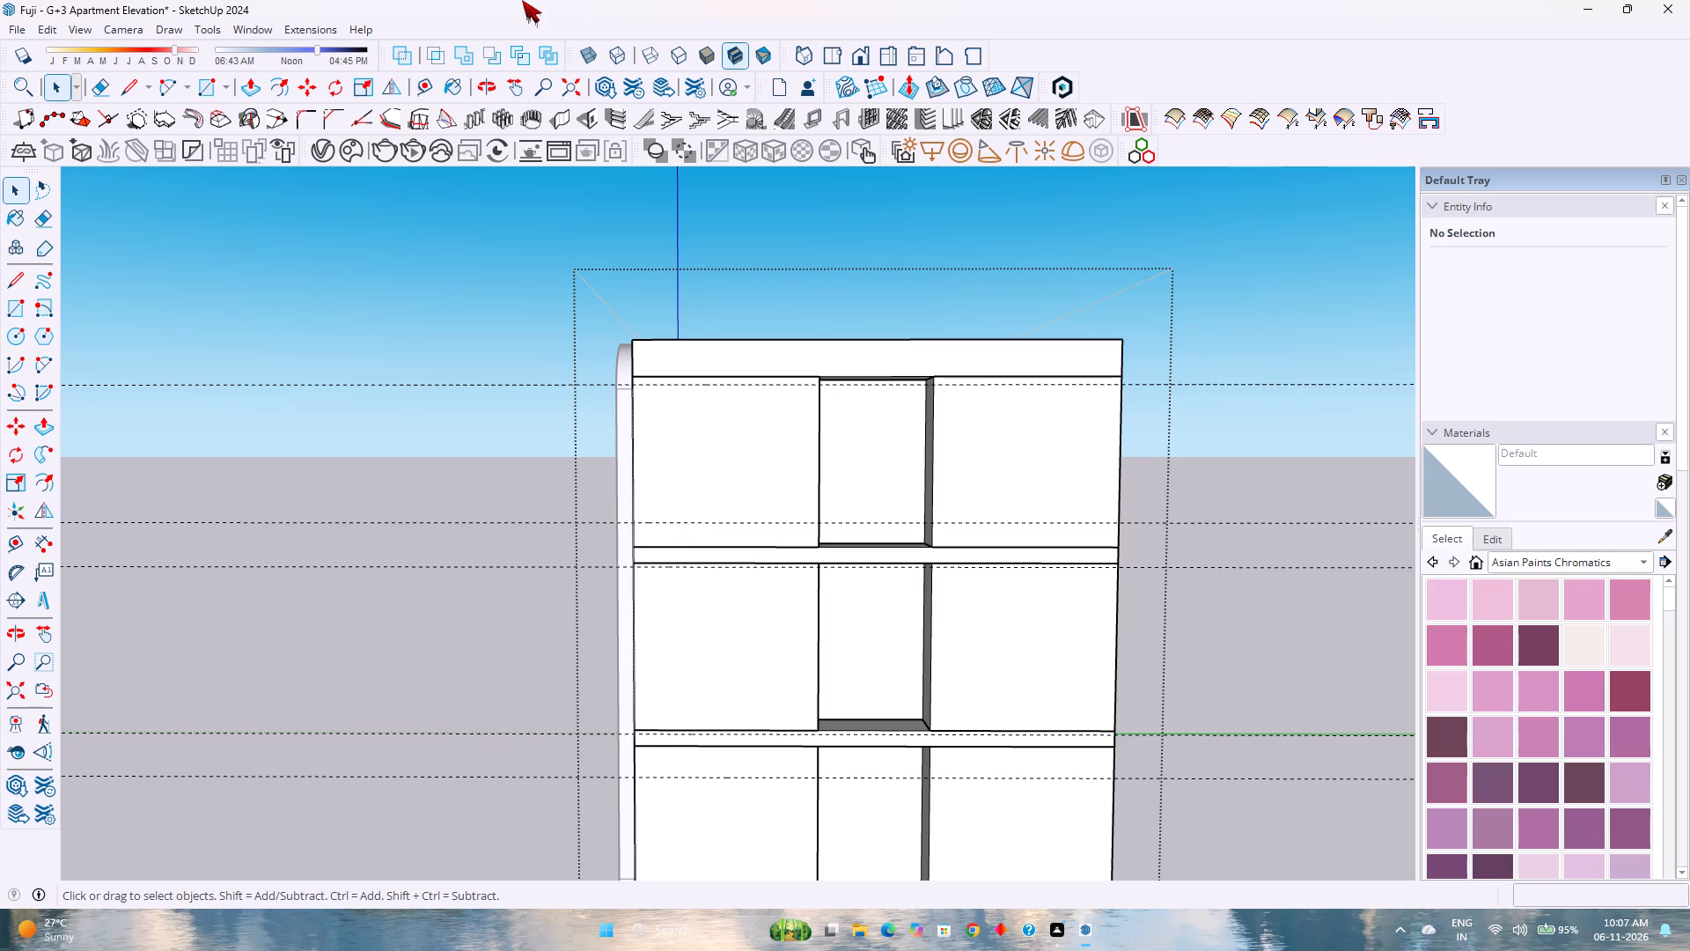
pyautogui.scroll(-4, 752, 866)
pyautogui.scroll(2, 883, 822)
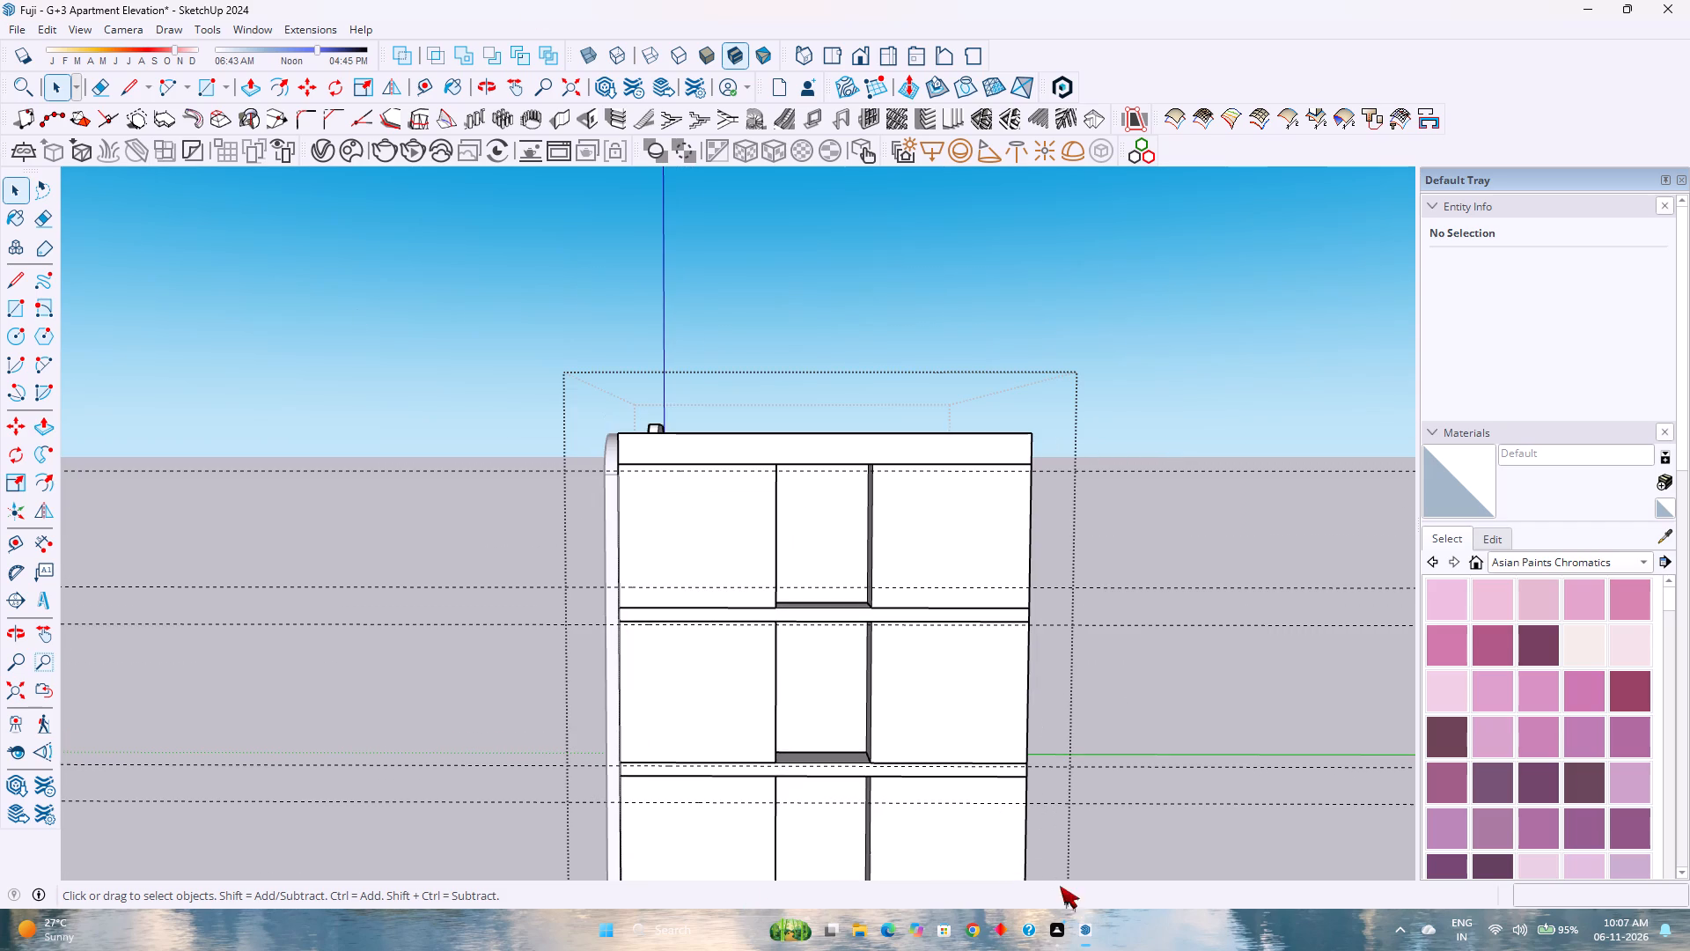
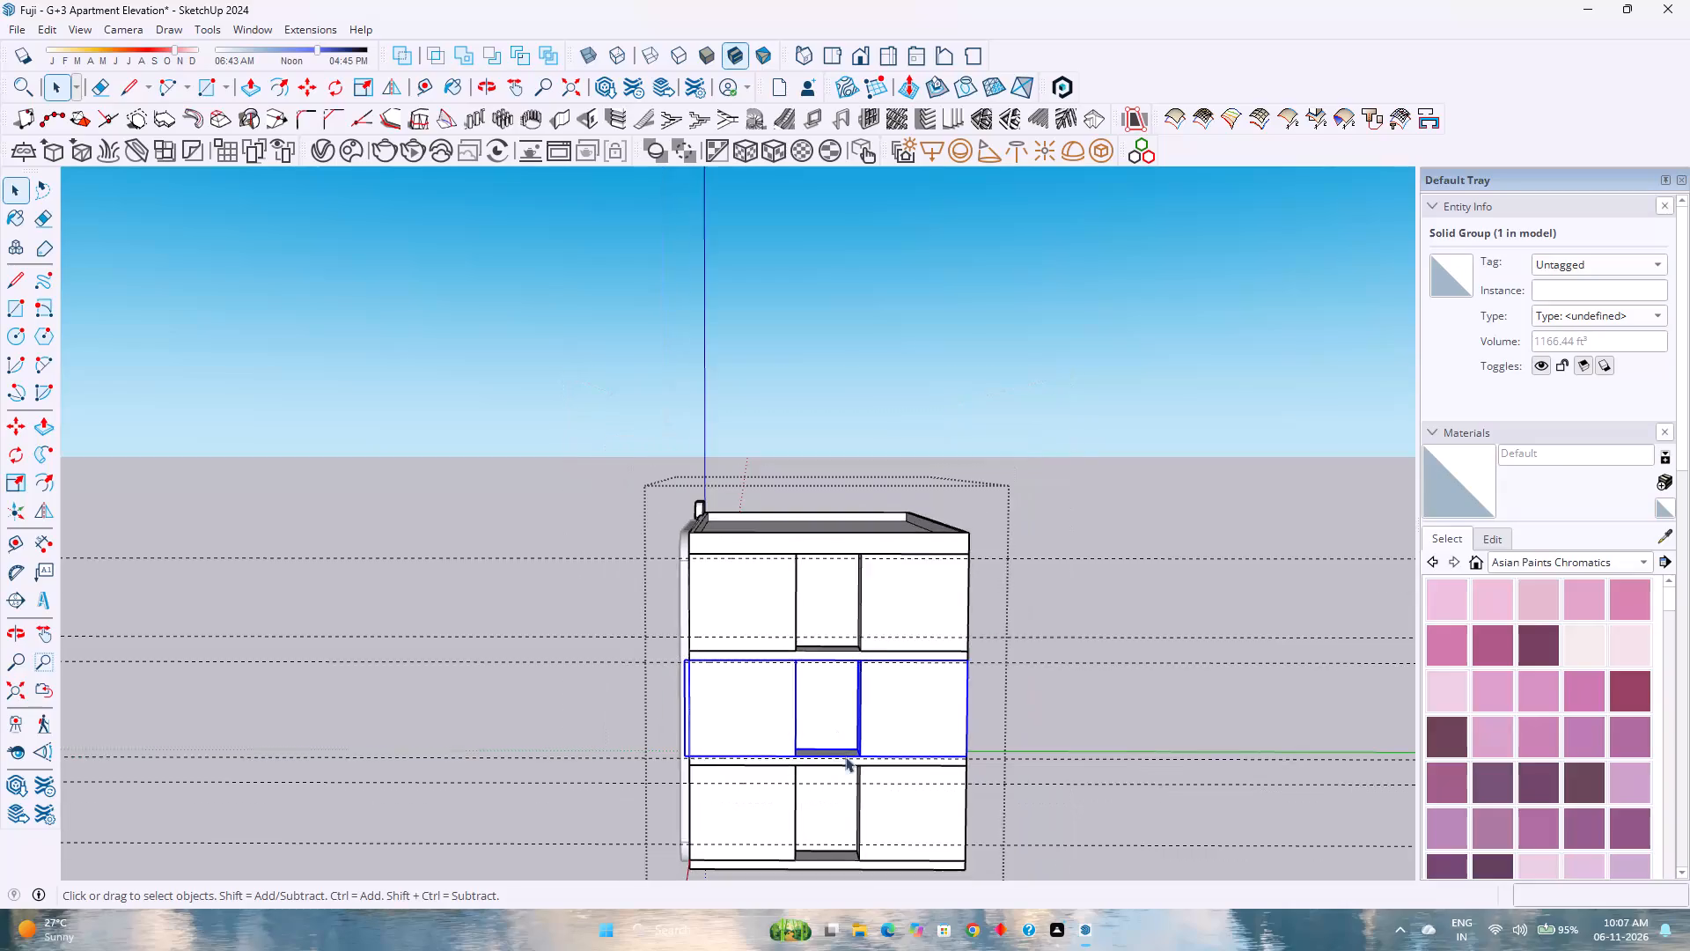
# Draw a 30' by 36' 9" rectangle over the whole side wall, from the parapet's front top corner to the opposite bottom corner.
pyautogui.middleClick(872, 809)
pyautogui.middleClick(872, 809)
pyautogui.moveTo(871, 808); pyautogui.dragTo(832, 730, button='middle')
pyautogui.middleClick(832, 730)
pyautogui.scroll(-3, 832, 729)
pyautogui.moveTo(812, 700); pyautogui.dragTo(834, 717, button='middle')
pyautogui.moveTo(839, 720); pyautogui.dragTo(909, 778, button='middle')
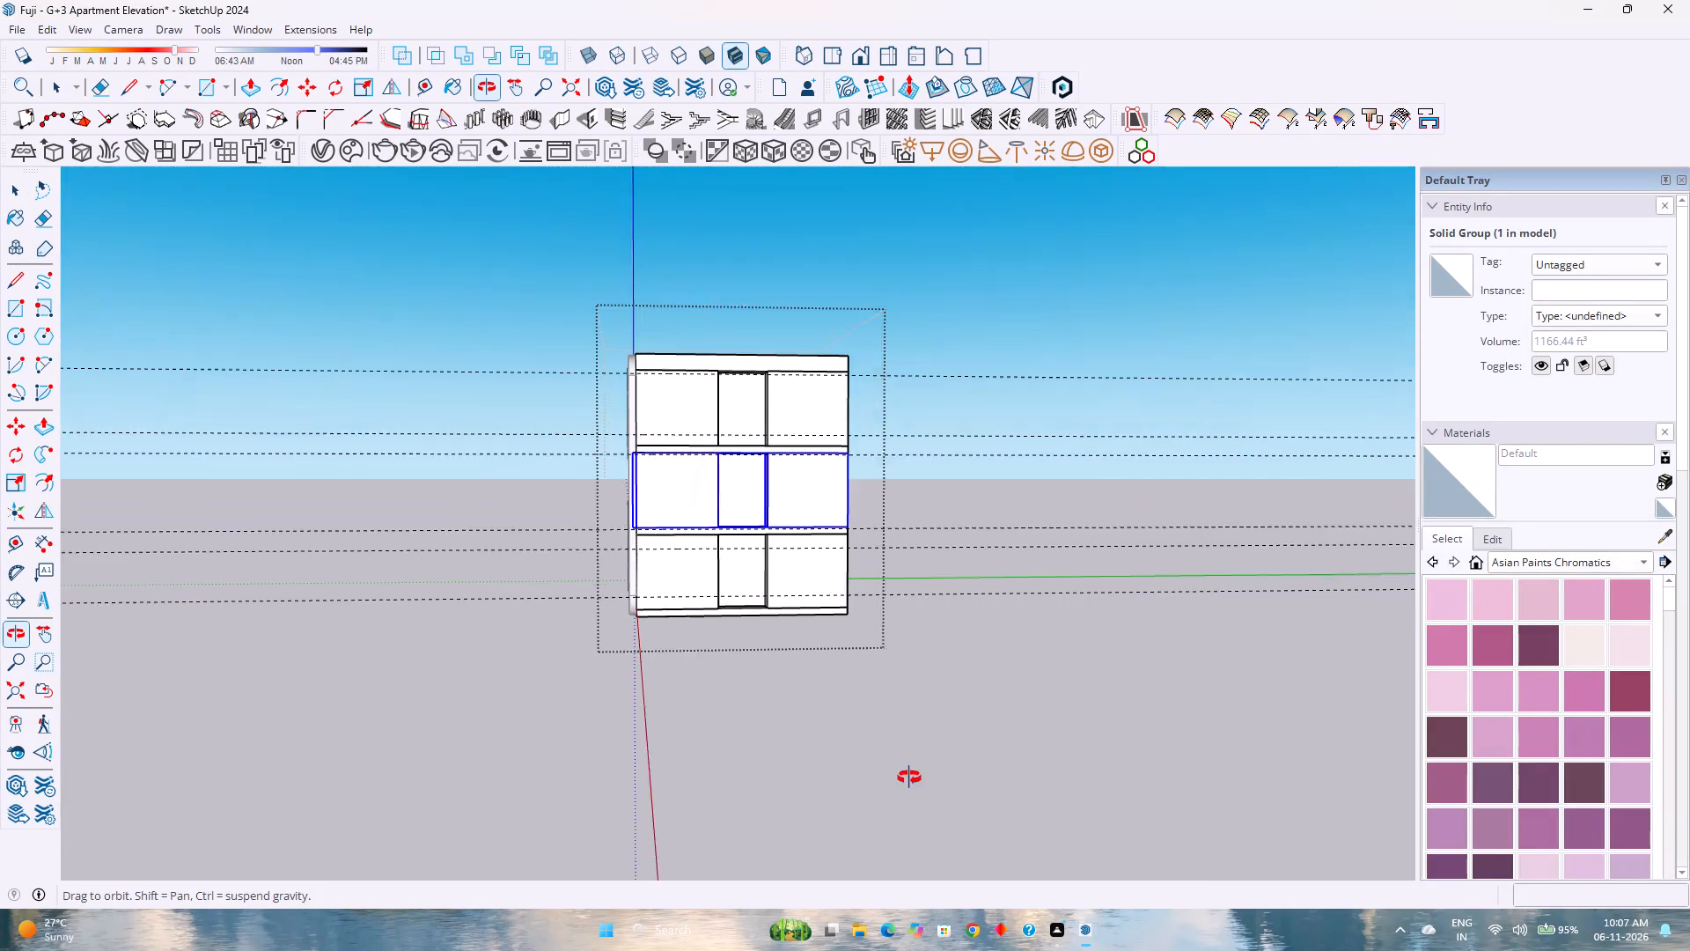
pyautogui.moveTo(909, 778); pyautogui.dragTo(911, 779, button='middle')
pyautogui.scroll(6, 702, 479)
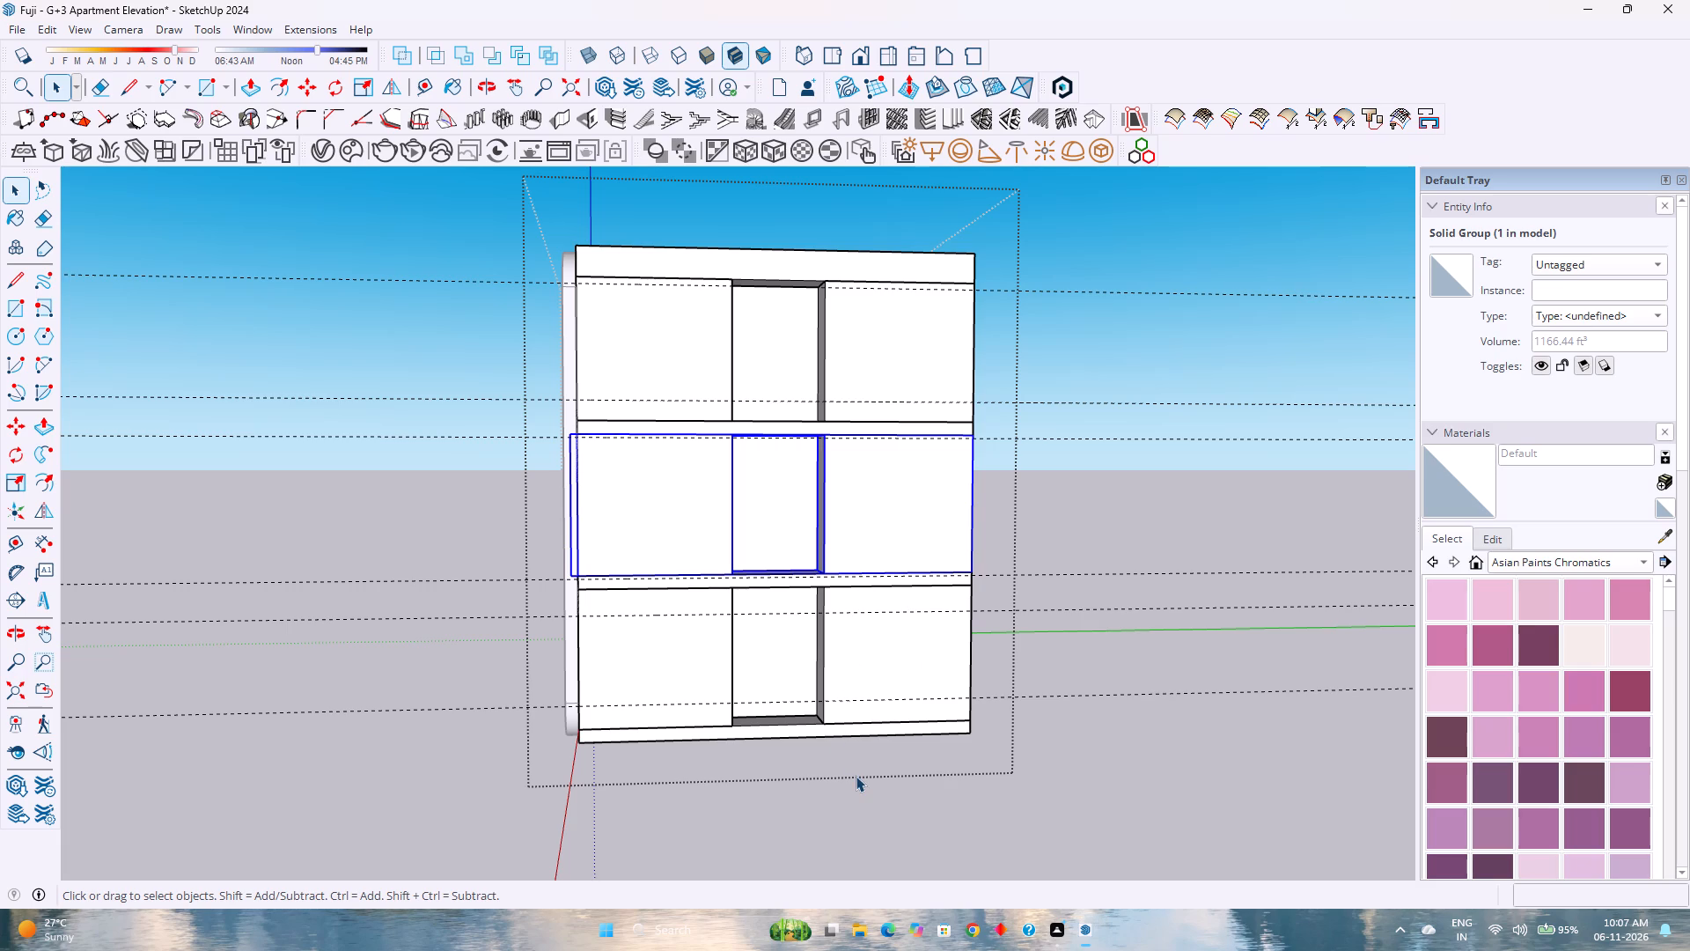
pyautogui.scroll(7, 741, 465)
pyautogui.moveTo(740, 469); pyautogui.dragTo(756, 482, button='middle')
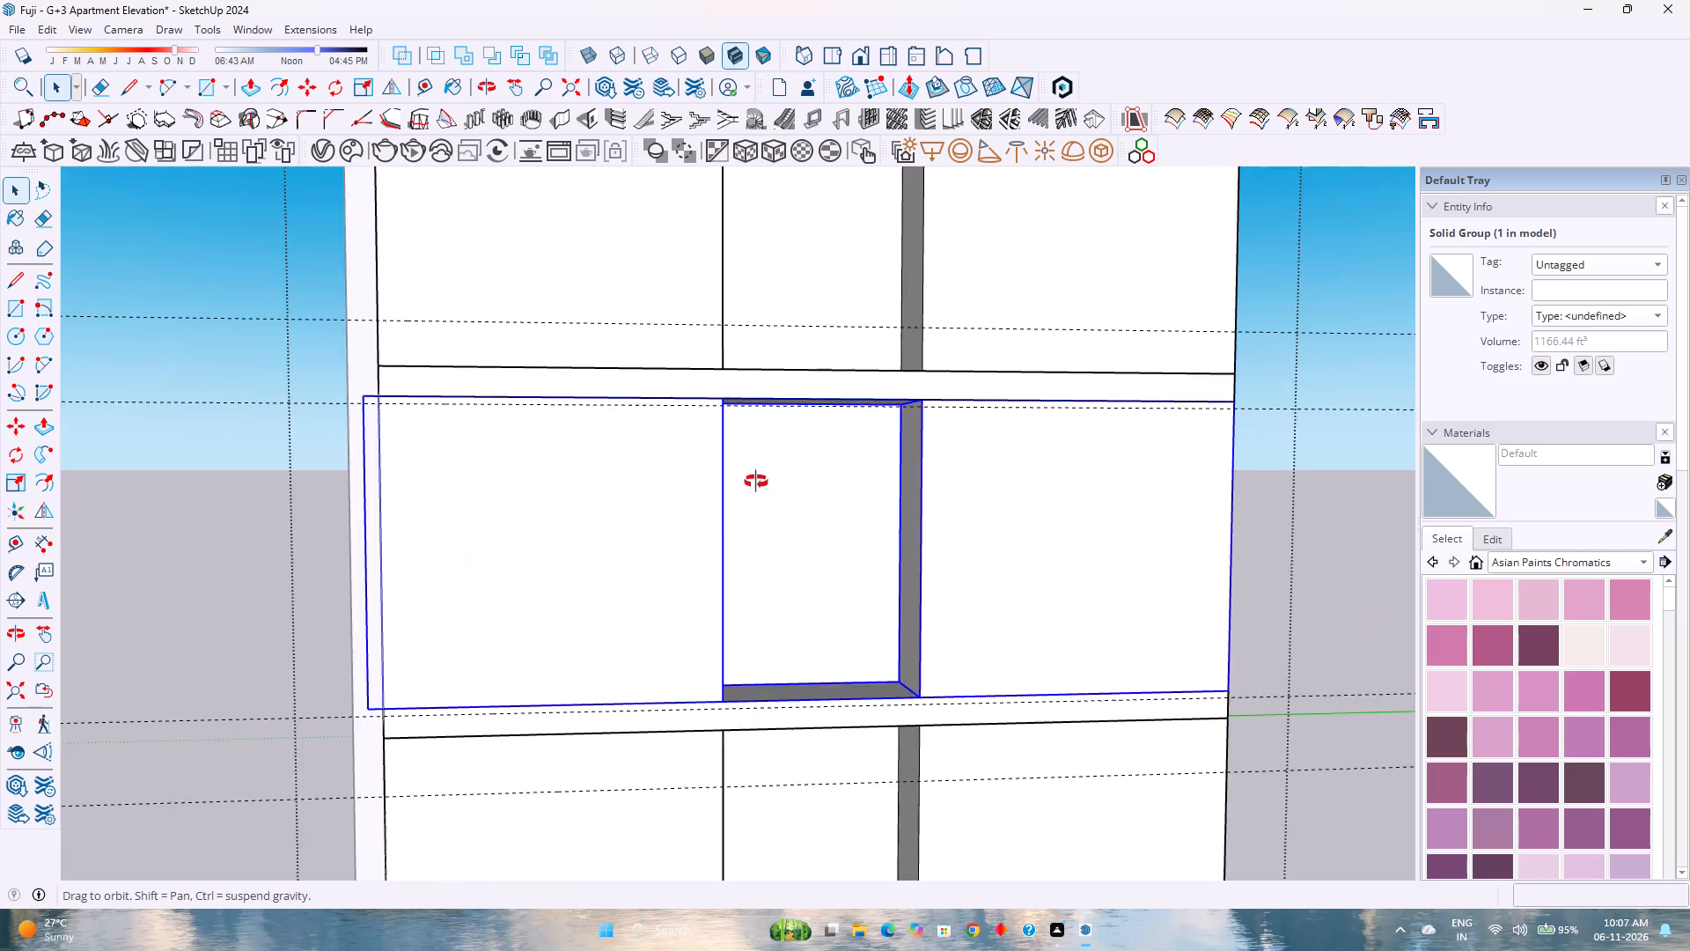
pyautogui.moveTo(756, 482); pyautogui.dragTo(770, 496, button='middle')
pyautogui.moveTo(770, 496); pyautogui.dragTo(820, 550, button='middle')
pyautogui.scroll(-10, 820, 550)
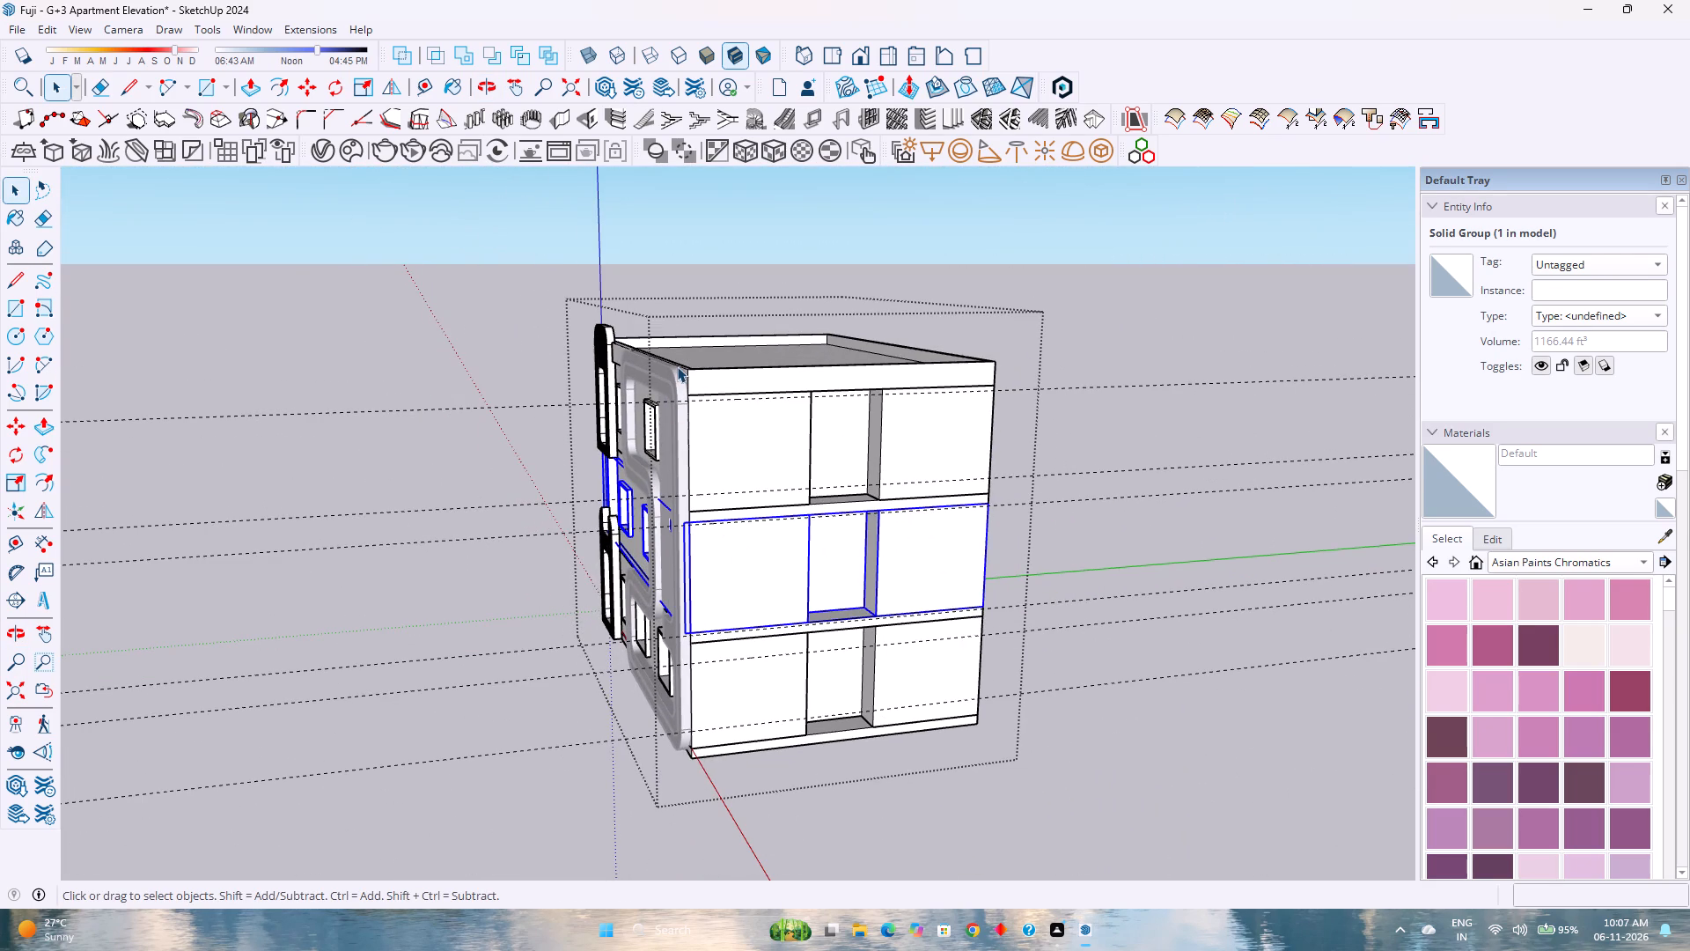
pyautogui.scroll(6, 677, 366)
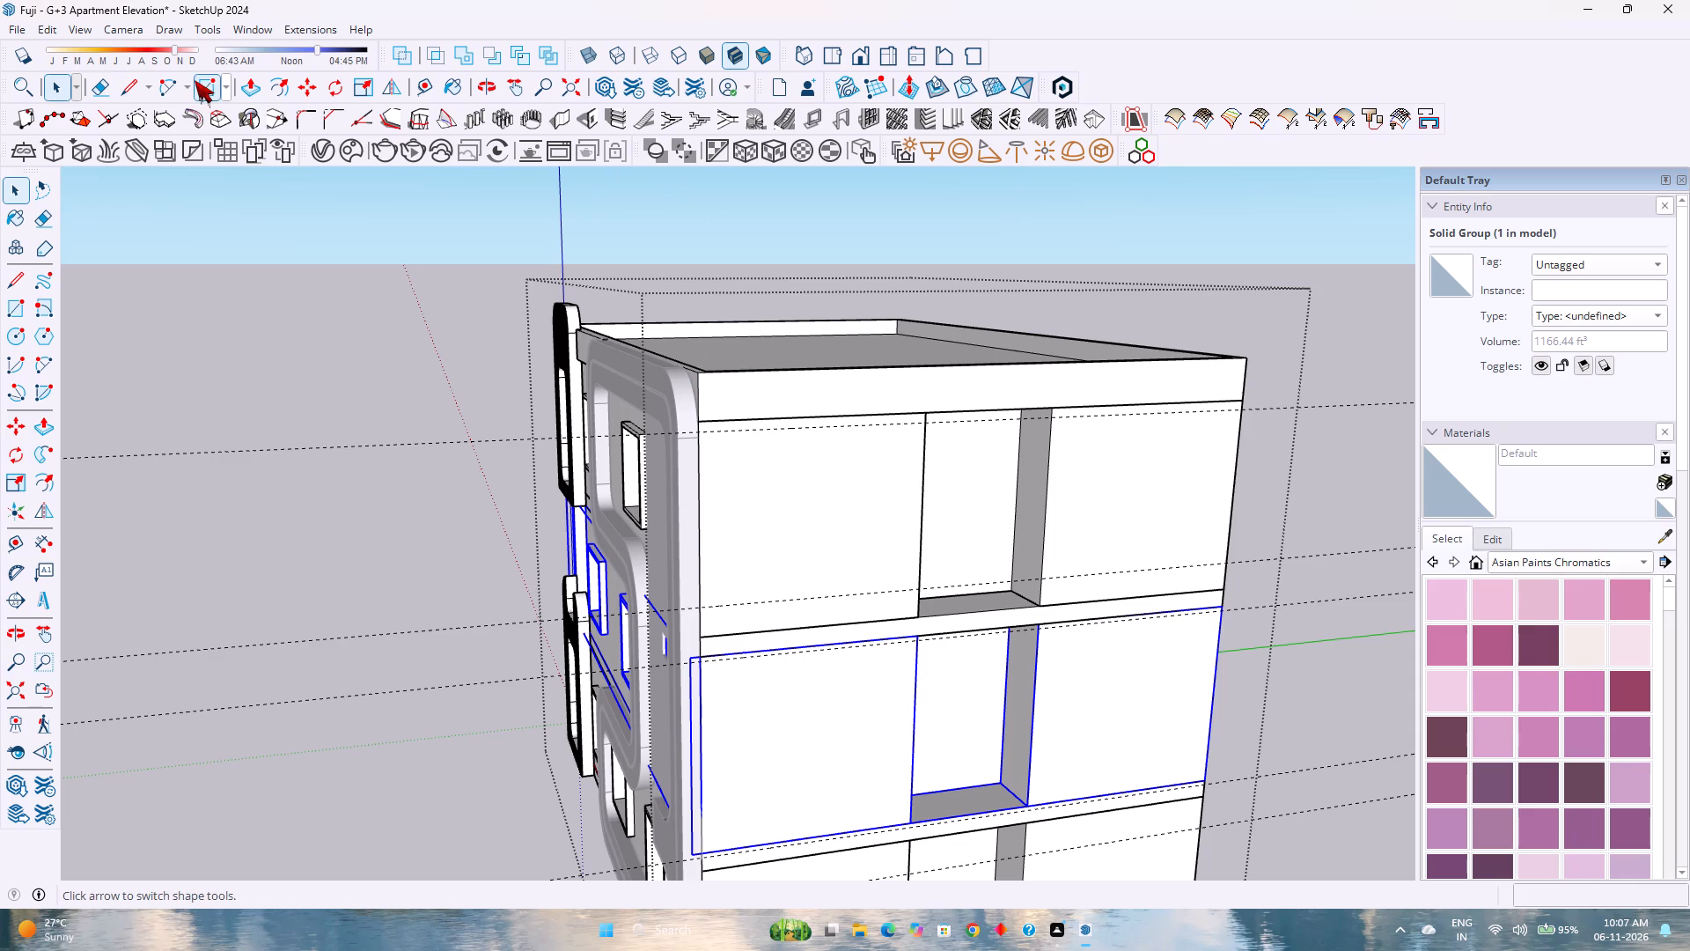
pyautogui.click(195, 80)
pyautogui.click(698, 374)
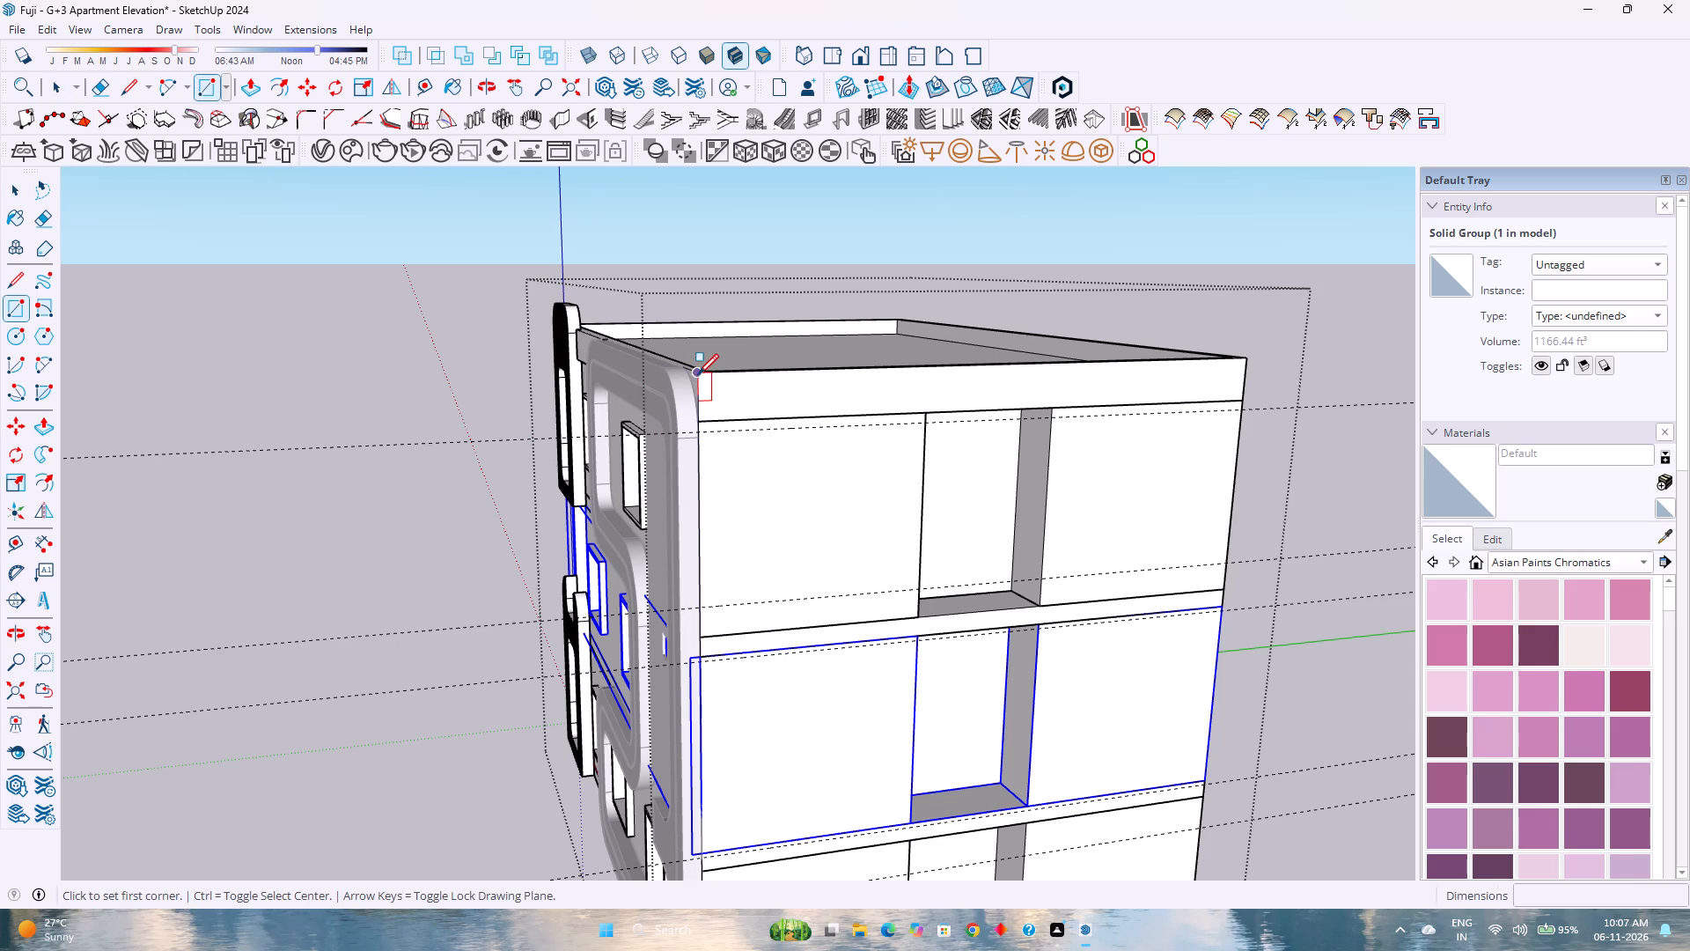
pyautogui.scroll(-8, 746, 481)
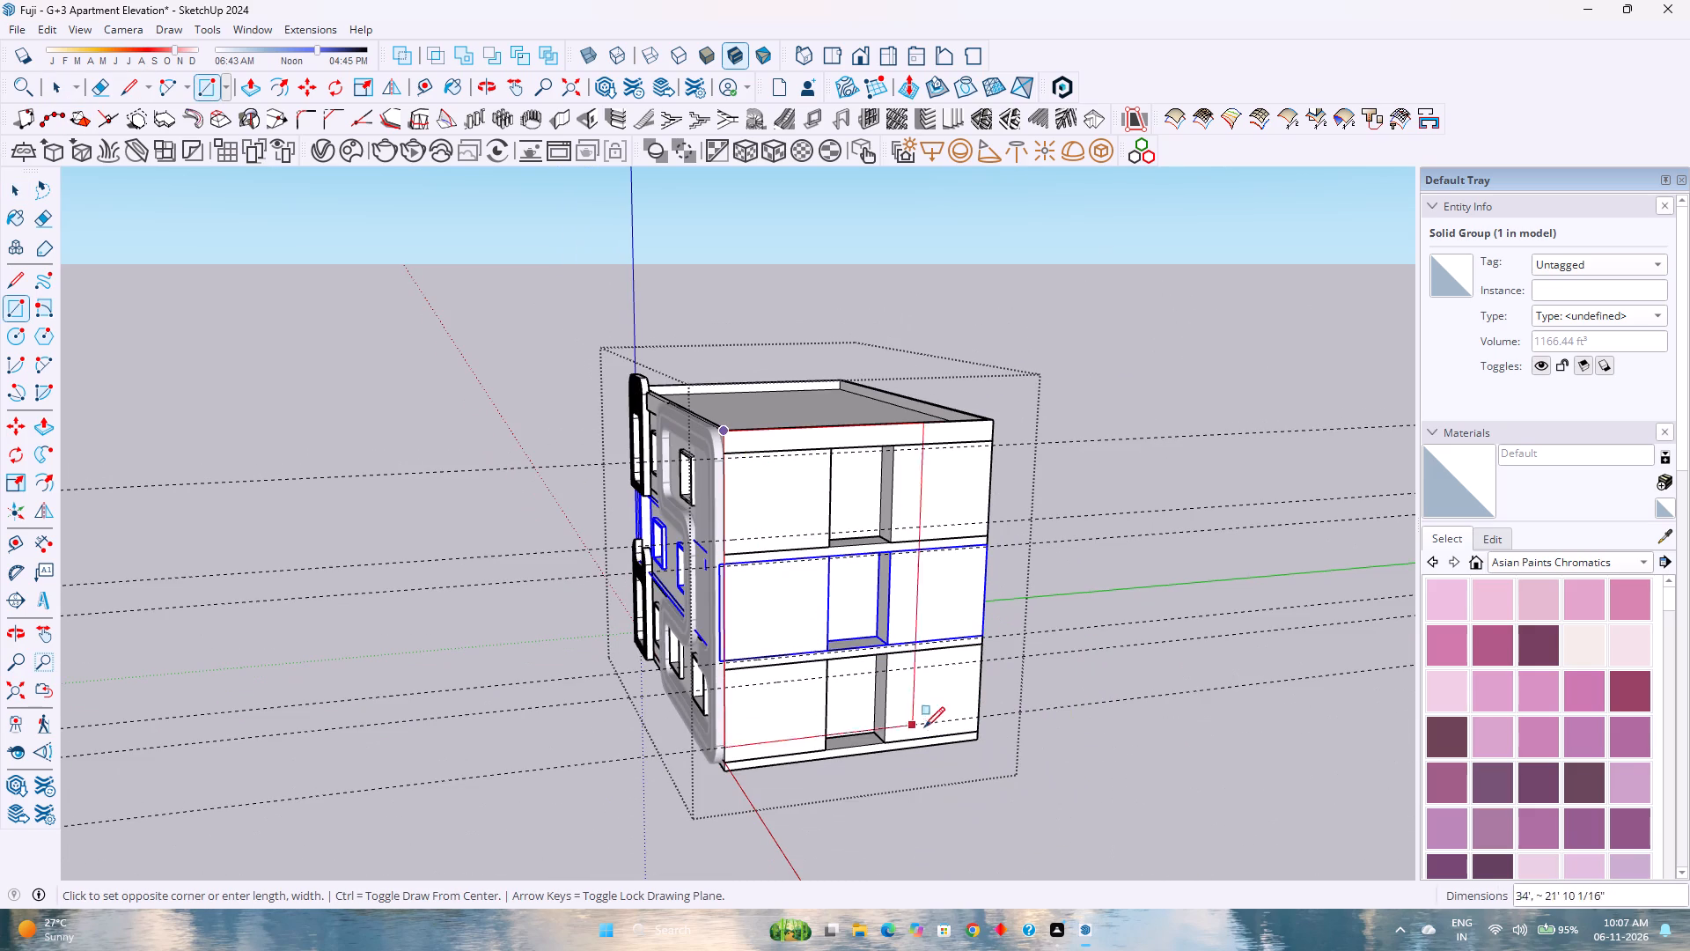
pyautogui.click(975, 744)
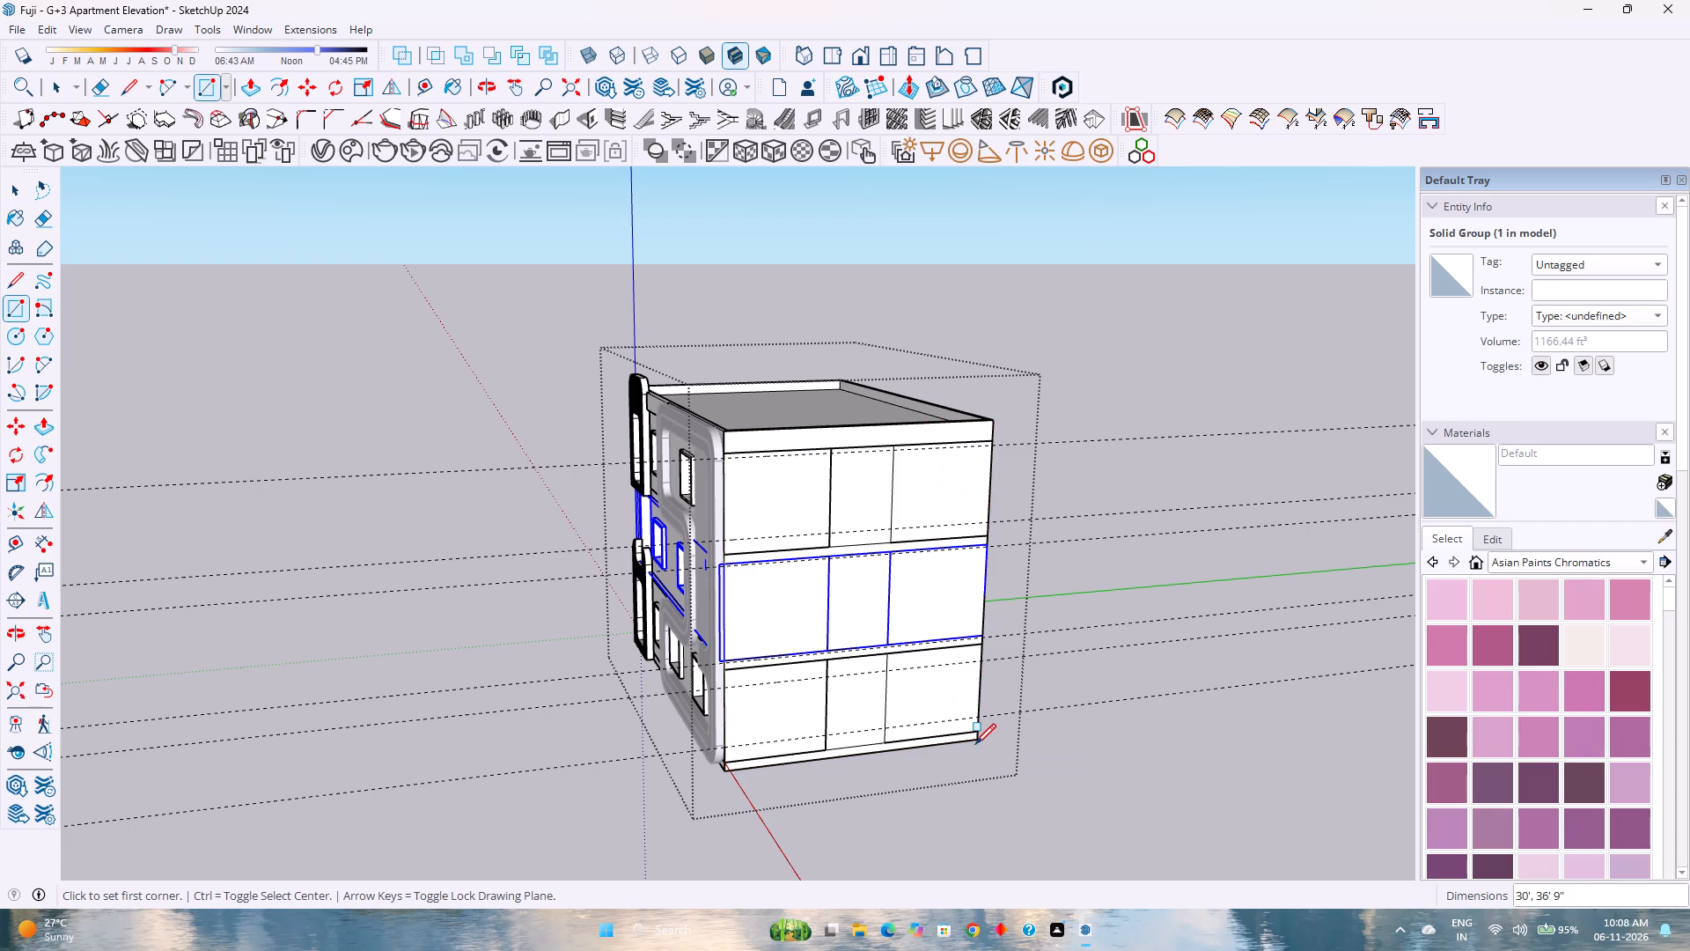
# Make the new side-wall rectangle's face and edges a group and open that group for editing.
pyautogui.scroll(7, 949, 728)
pyautogui.press('space')
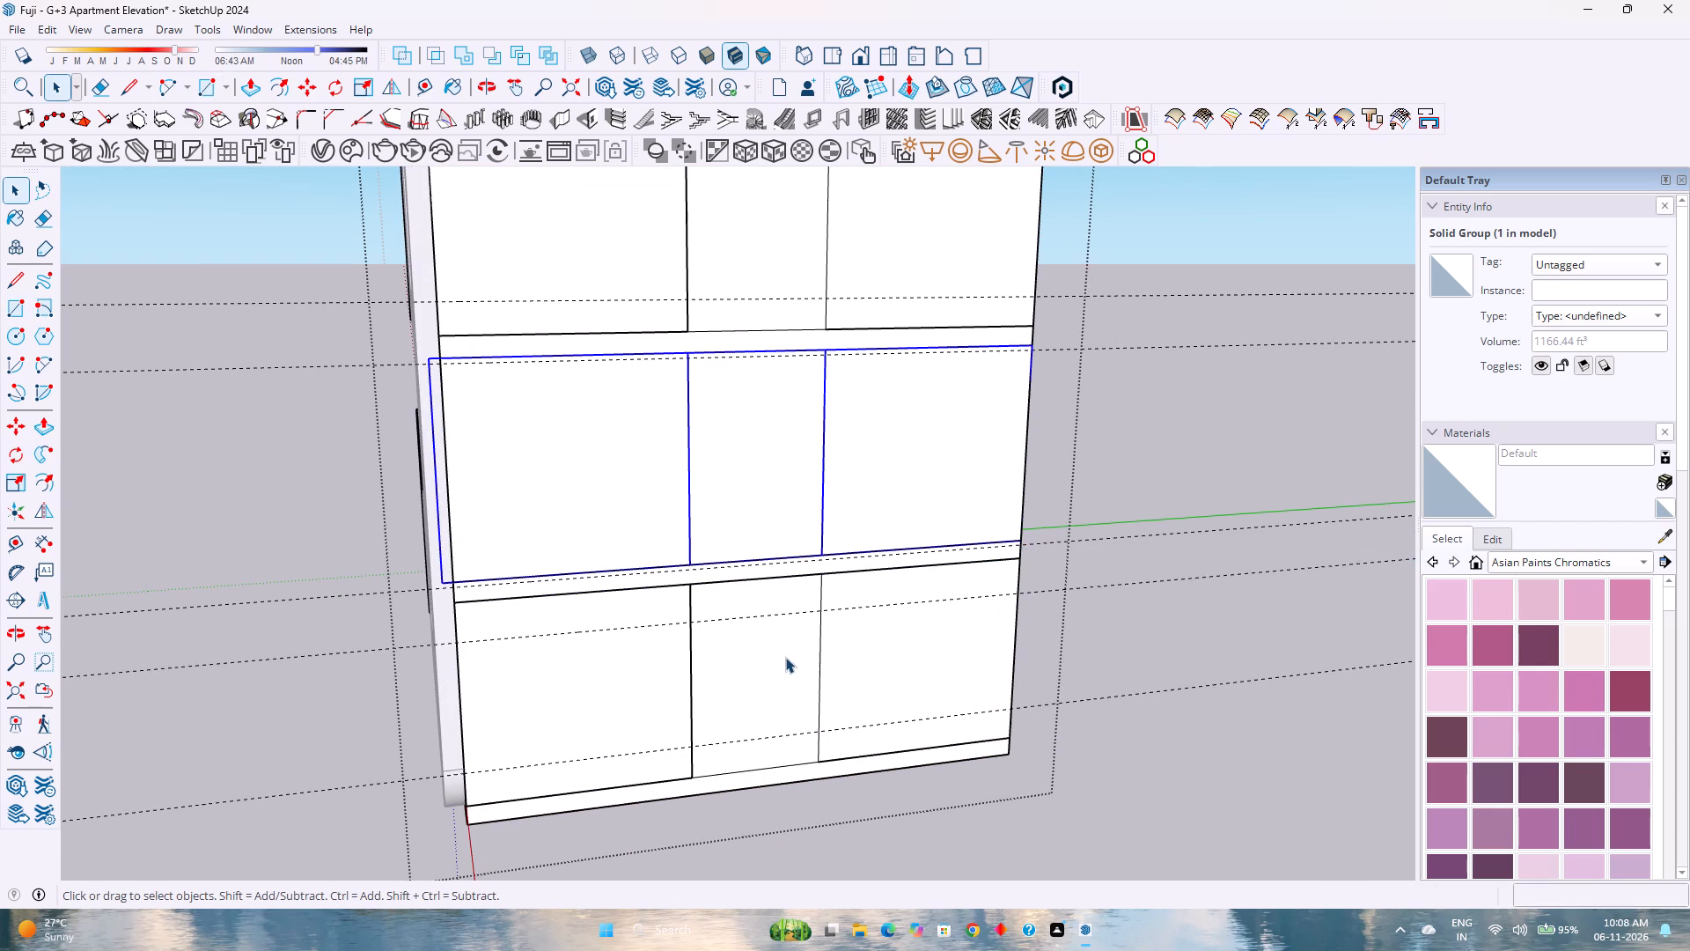
pyautogui.doubleClick(785, 657)
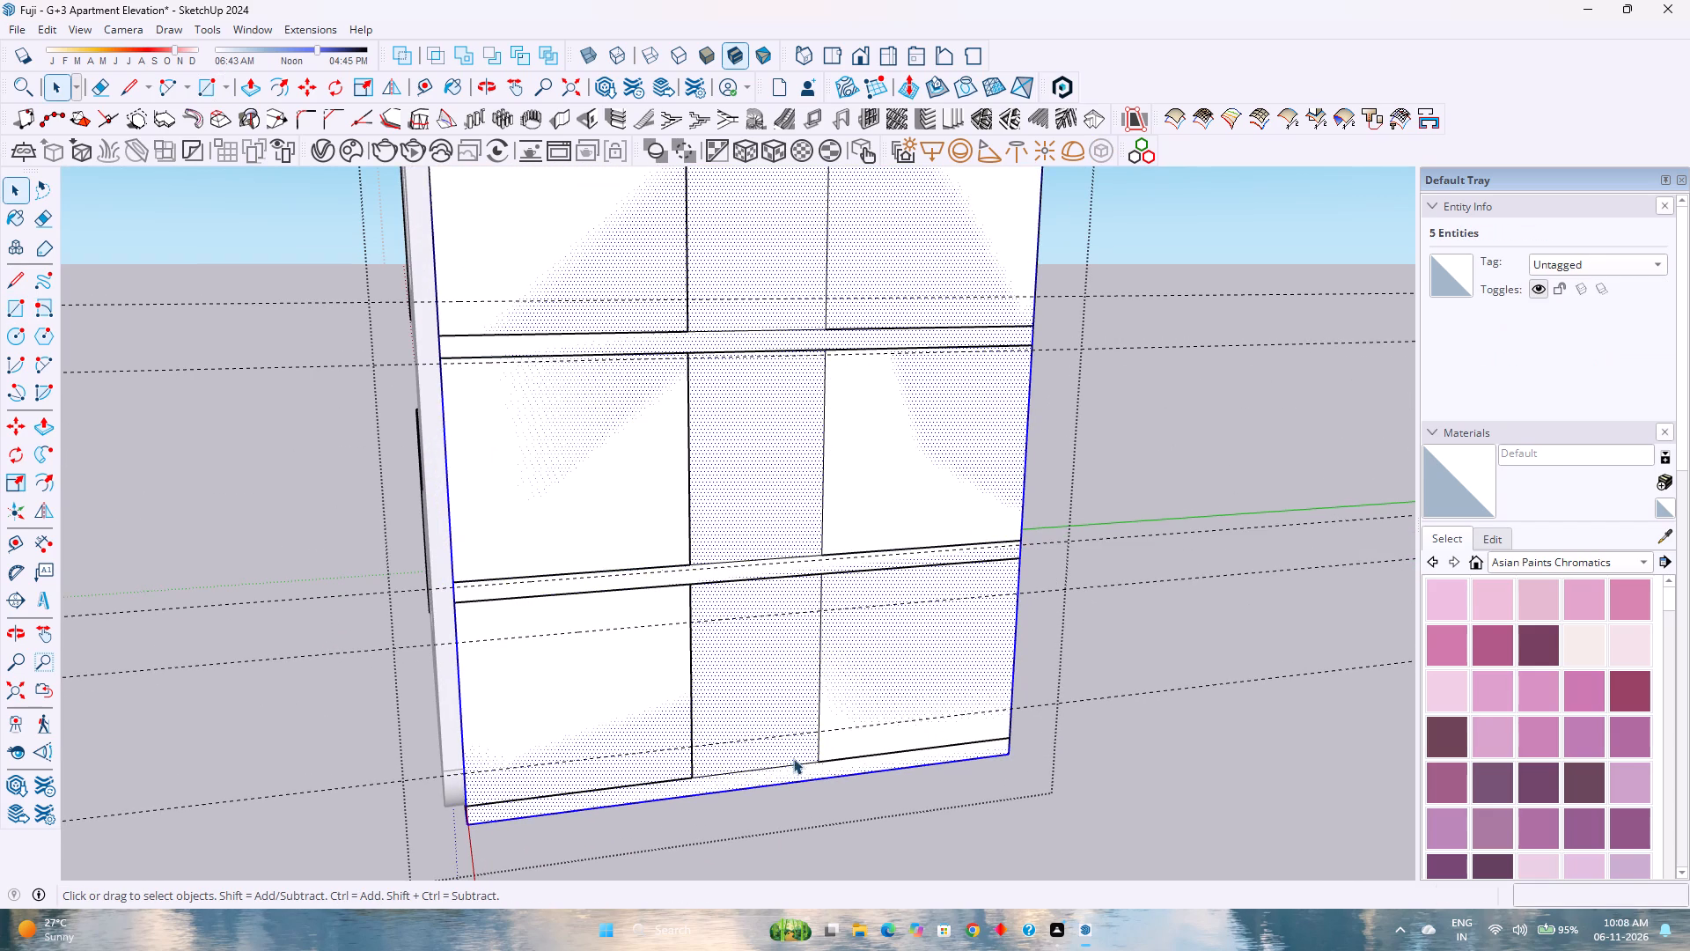
pyautogui.click(788, 764)
pyautogui.click(779, 719)
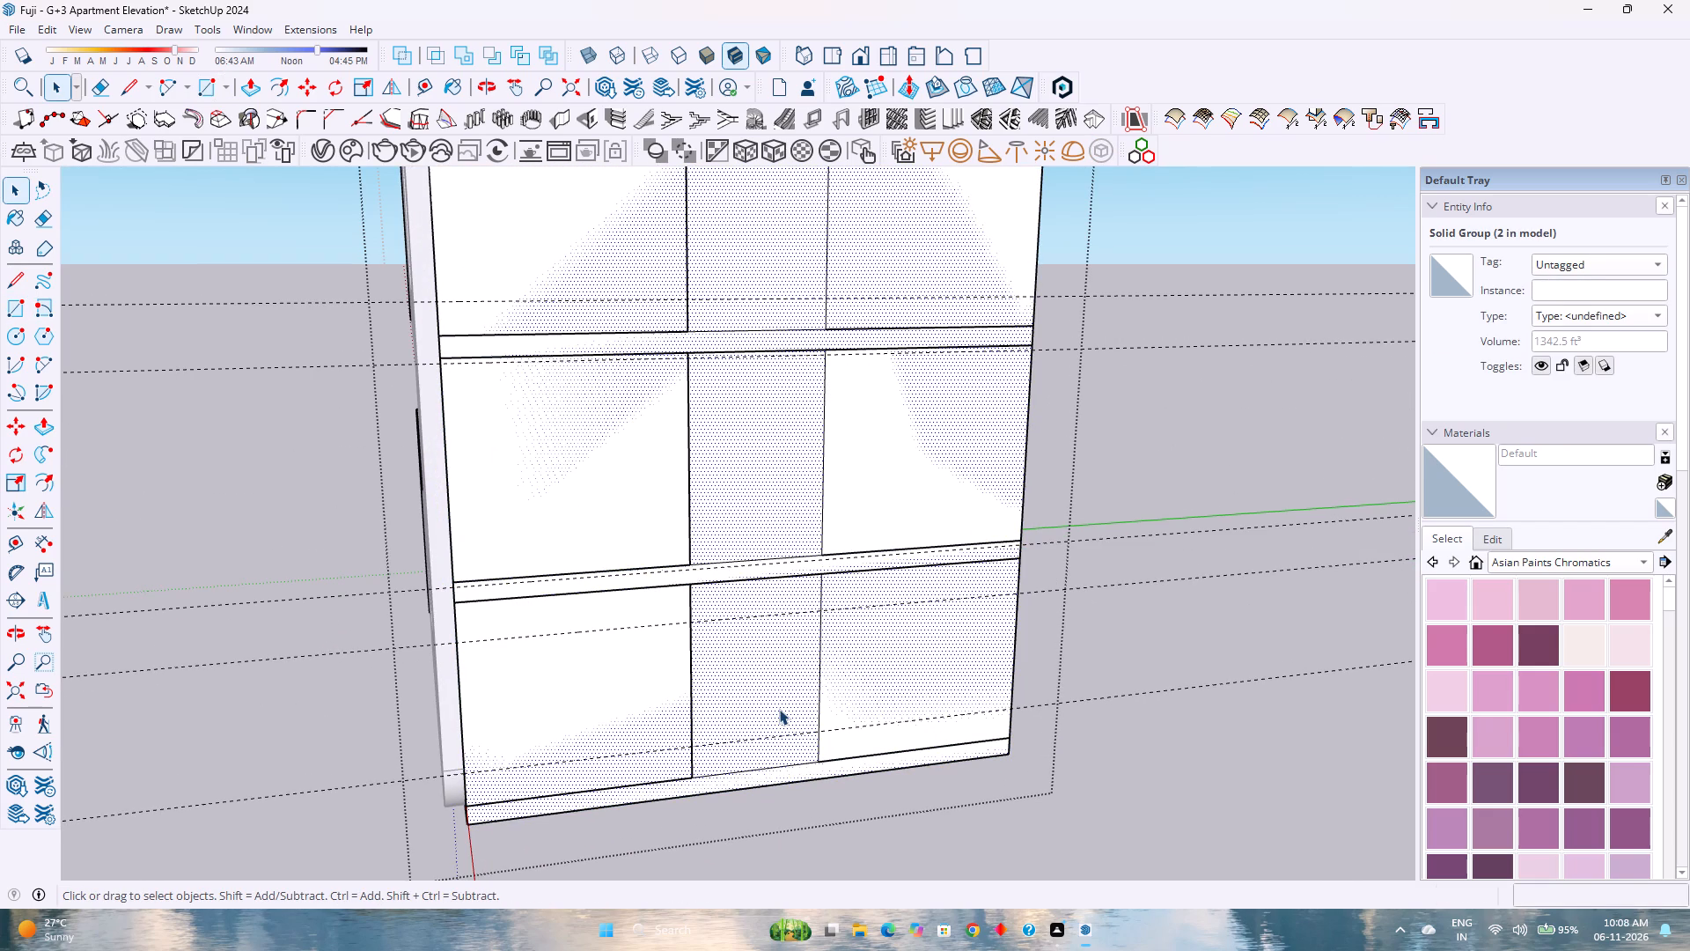
pyautogui.doubleClick(779, 709)
pyautogui.rightClick(779, 709)
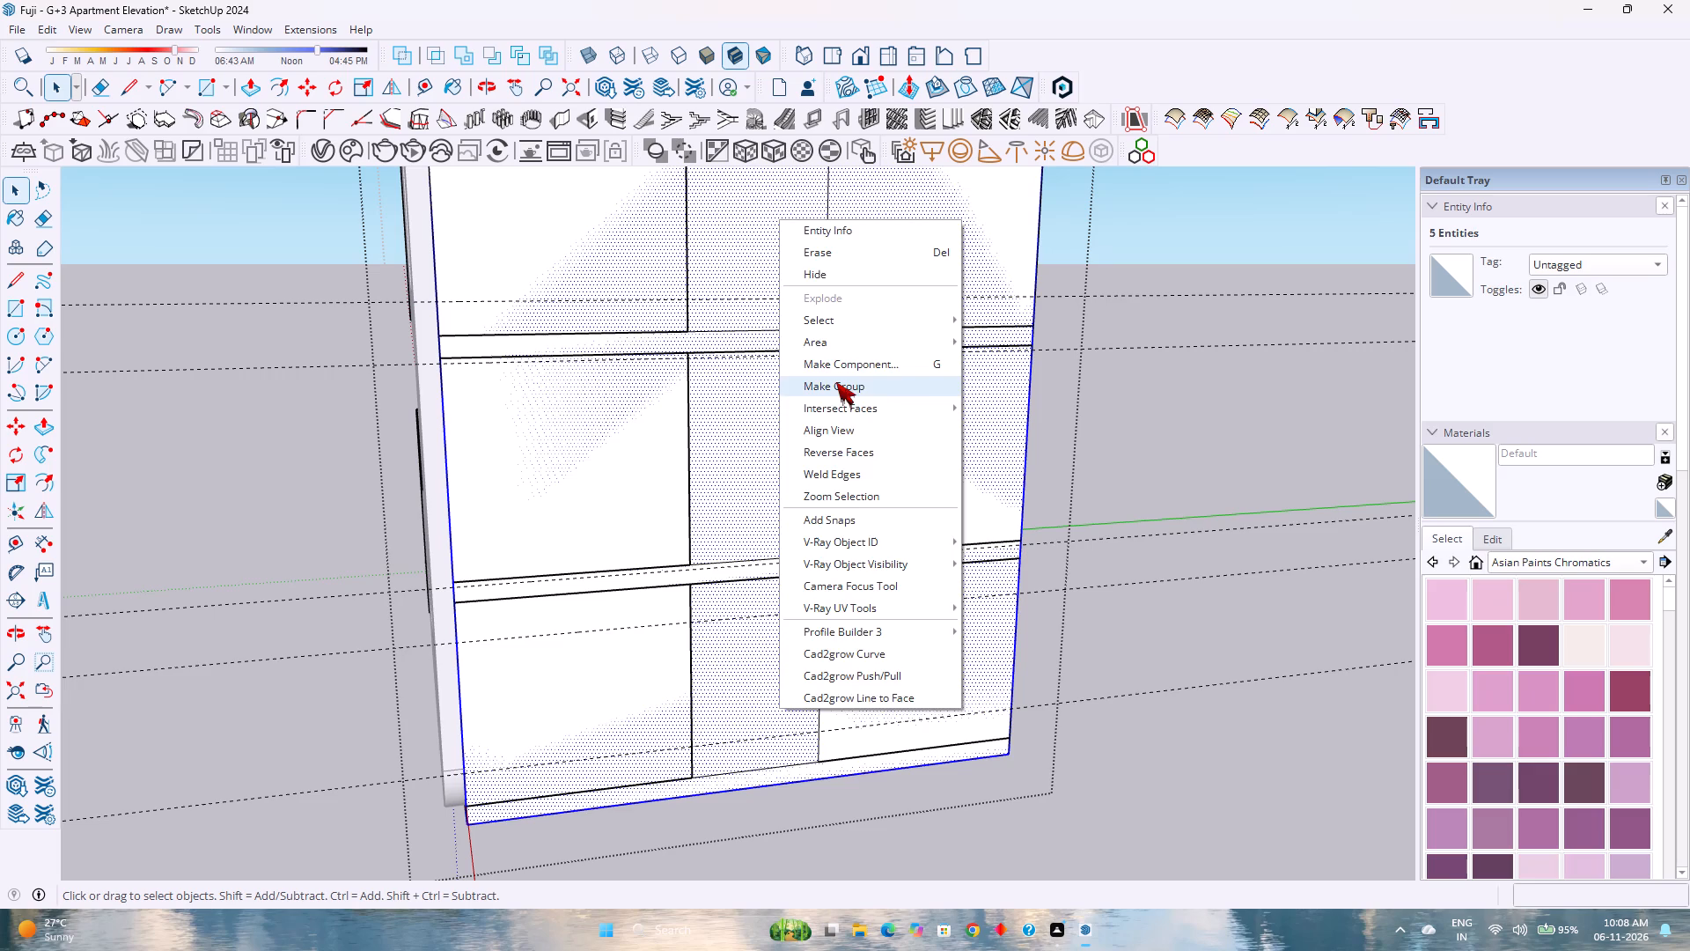
pyautogui.click(836, 382)
pyautogui.doubleClick(604, 503)
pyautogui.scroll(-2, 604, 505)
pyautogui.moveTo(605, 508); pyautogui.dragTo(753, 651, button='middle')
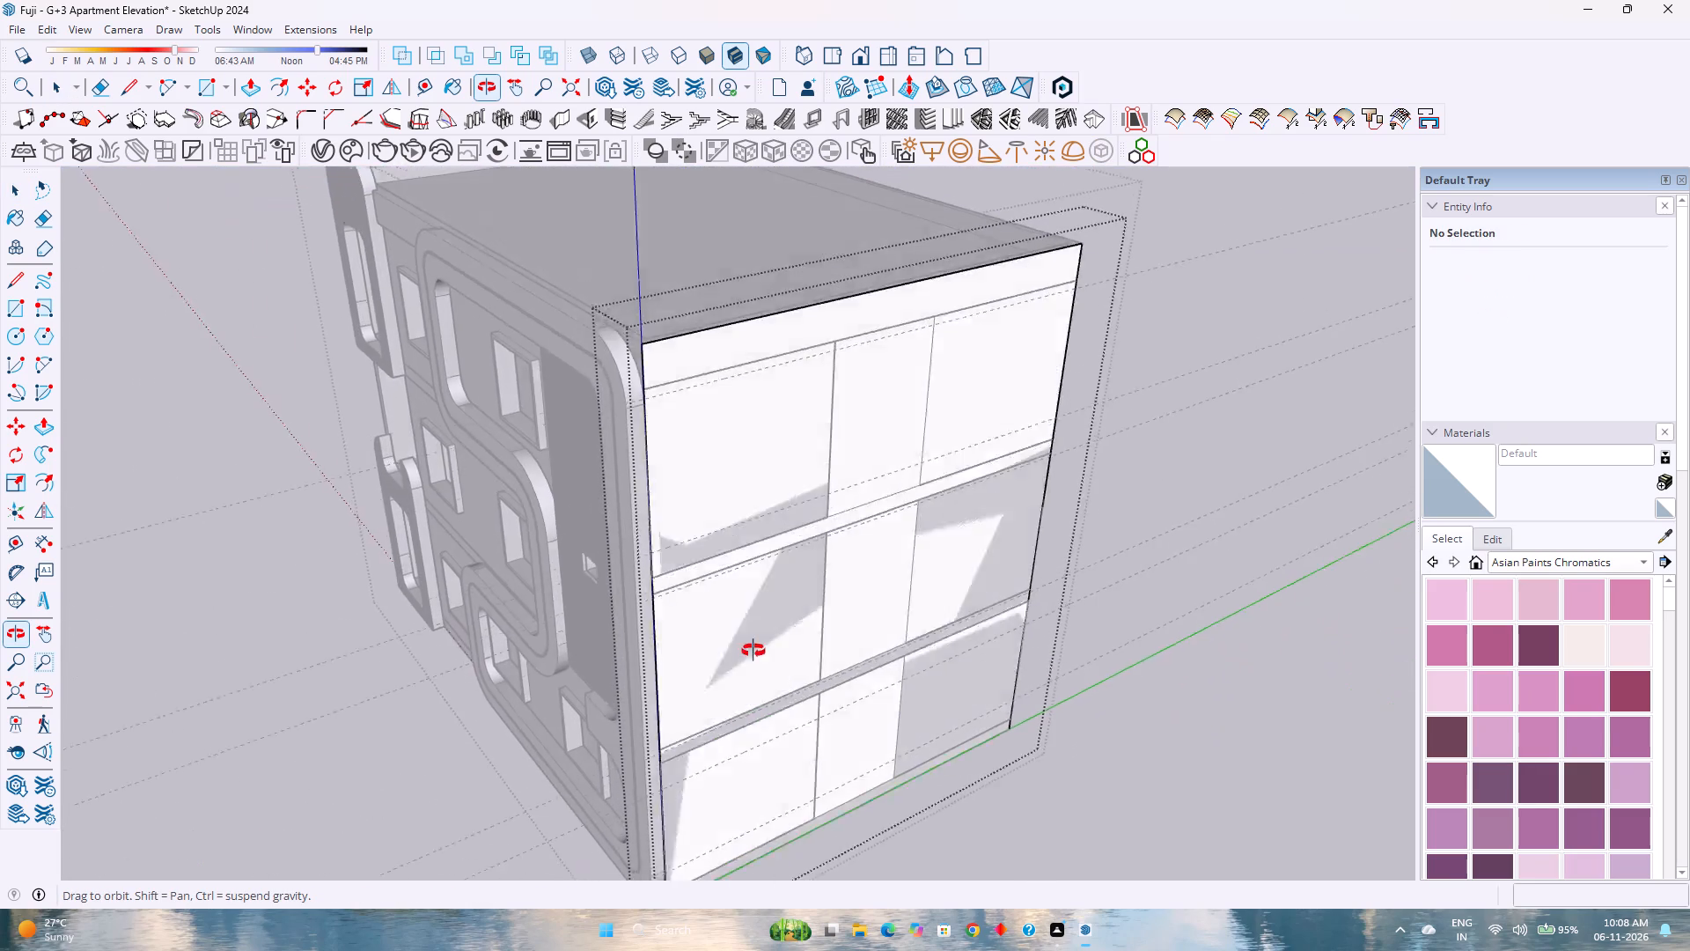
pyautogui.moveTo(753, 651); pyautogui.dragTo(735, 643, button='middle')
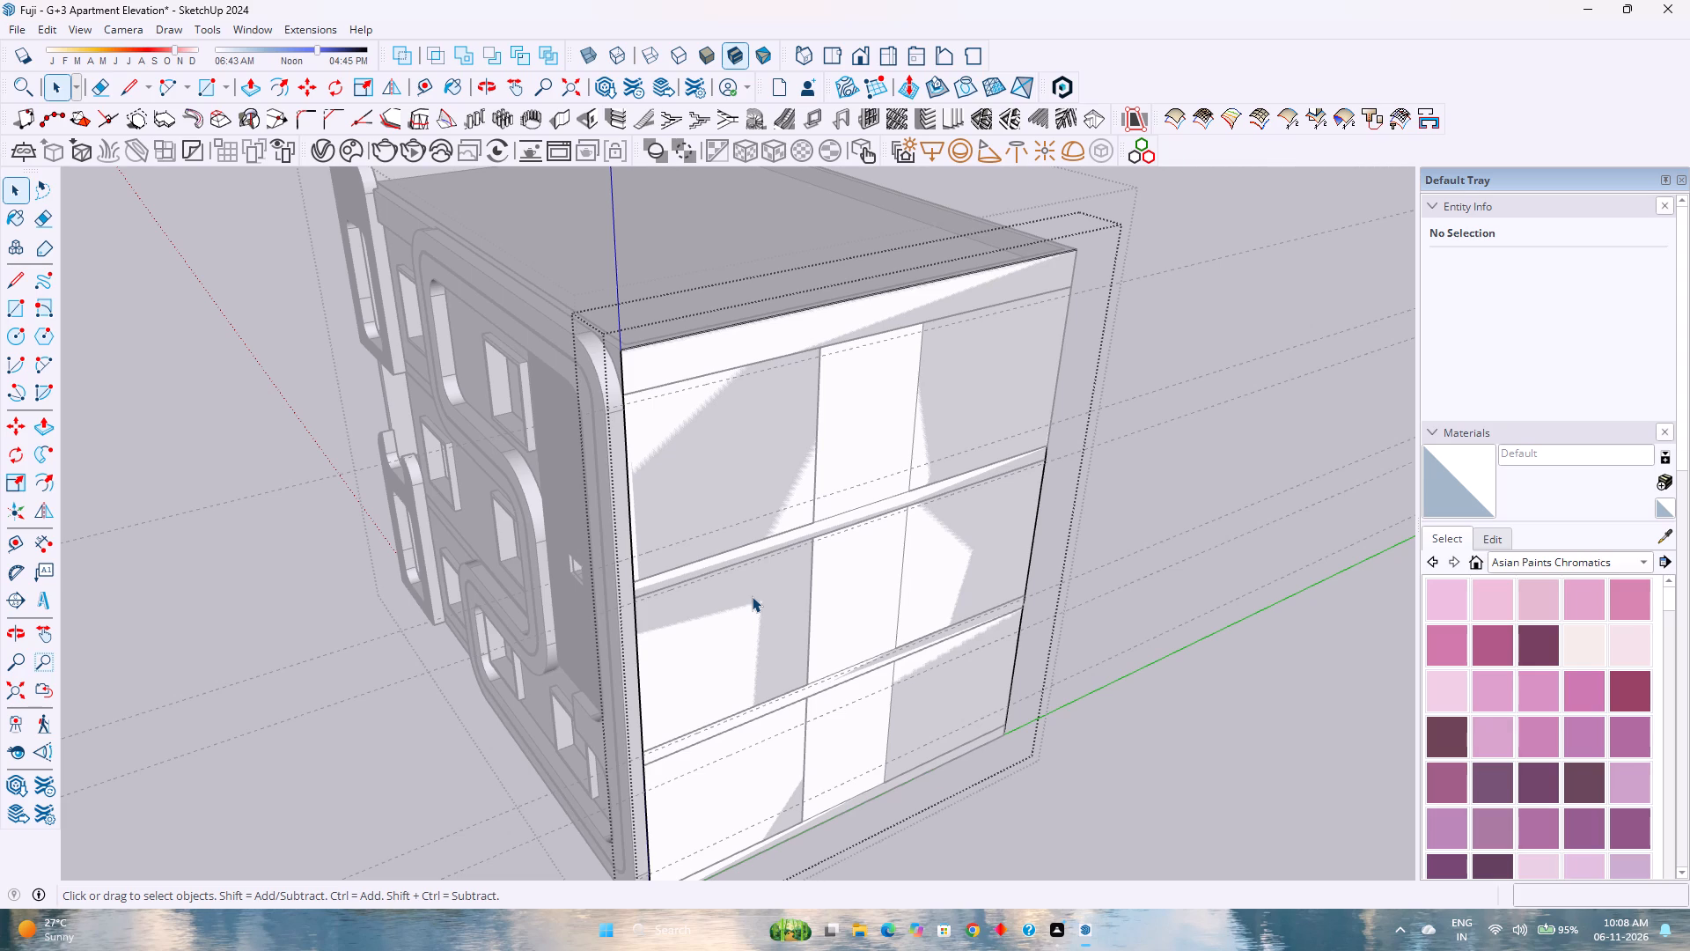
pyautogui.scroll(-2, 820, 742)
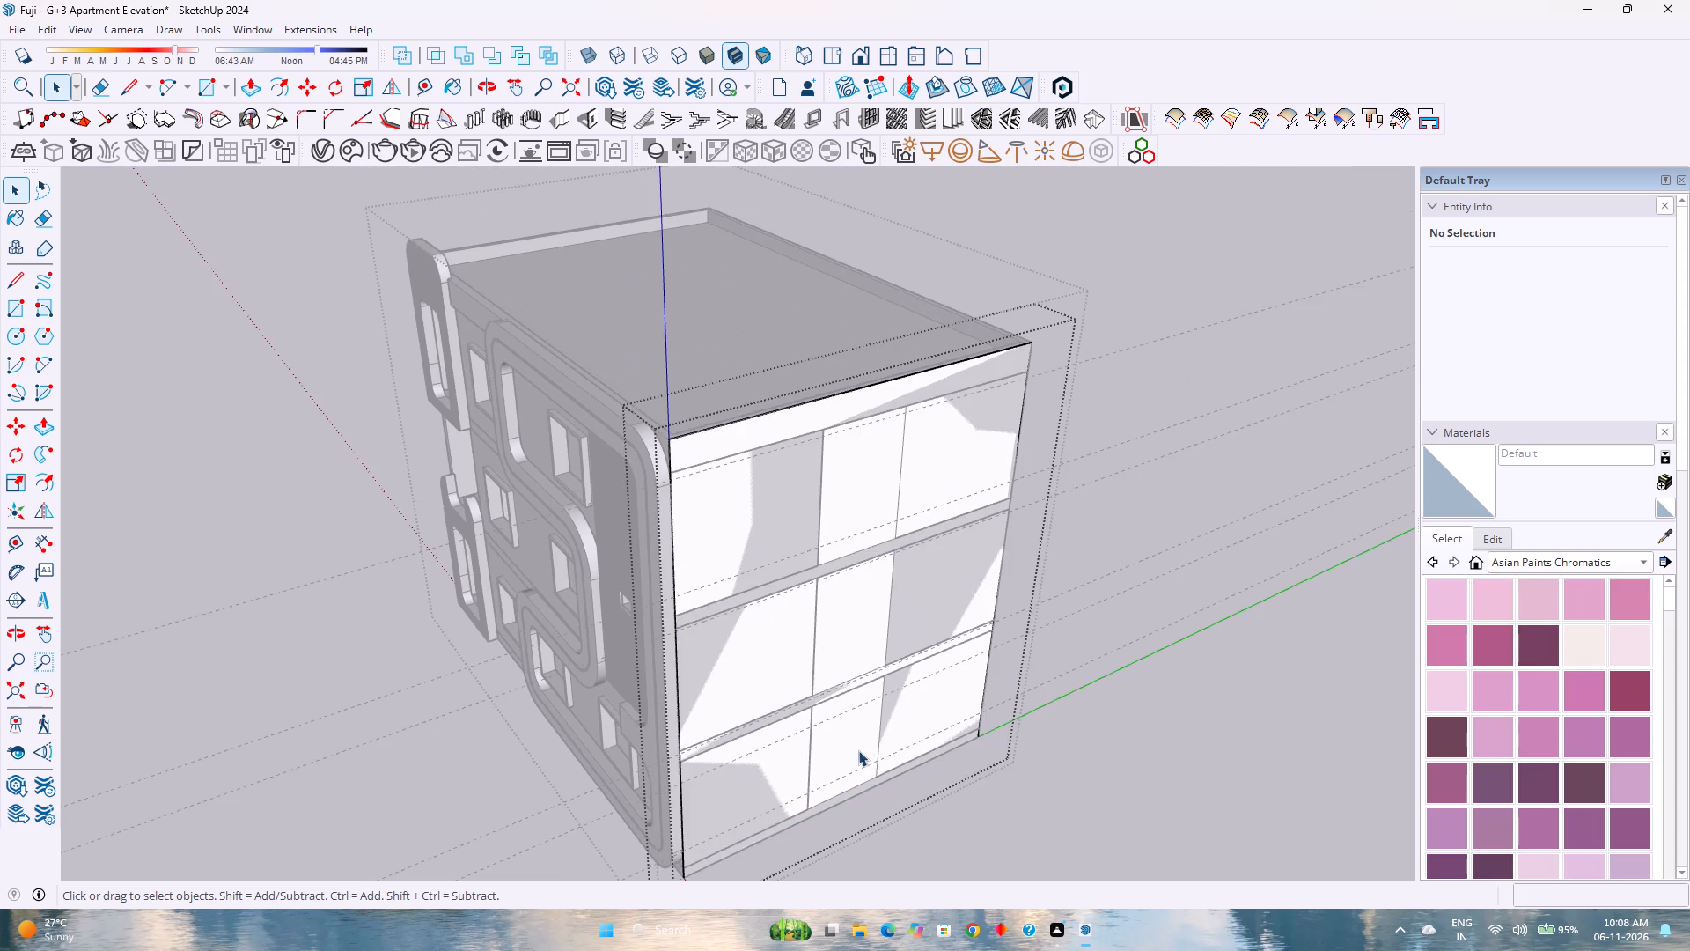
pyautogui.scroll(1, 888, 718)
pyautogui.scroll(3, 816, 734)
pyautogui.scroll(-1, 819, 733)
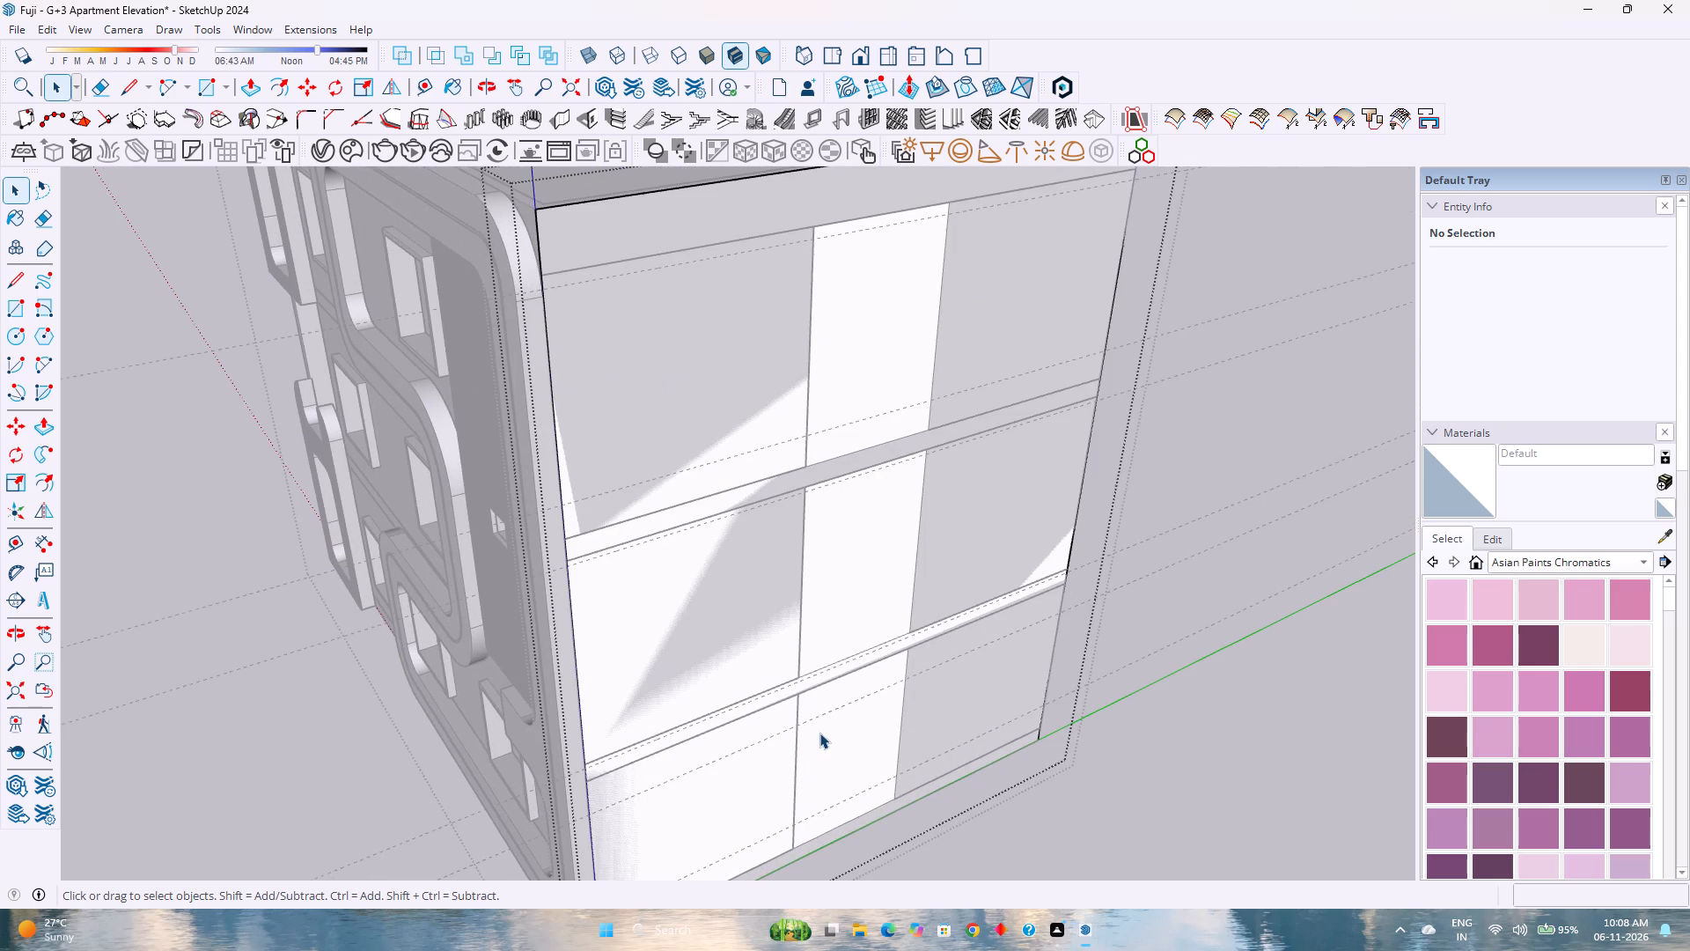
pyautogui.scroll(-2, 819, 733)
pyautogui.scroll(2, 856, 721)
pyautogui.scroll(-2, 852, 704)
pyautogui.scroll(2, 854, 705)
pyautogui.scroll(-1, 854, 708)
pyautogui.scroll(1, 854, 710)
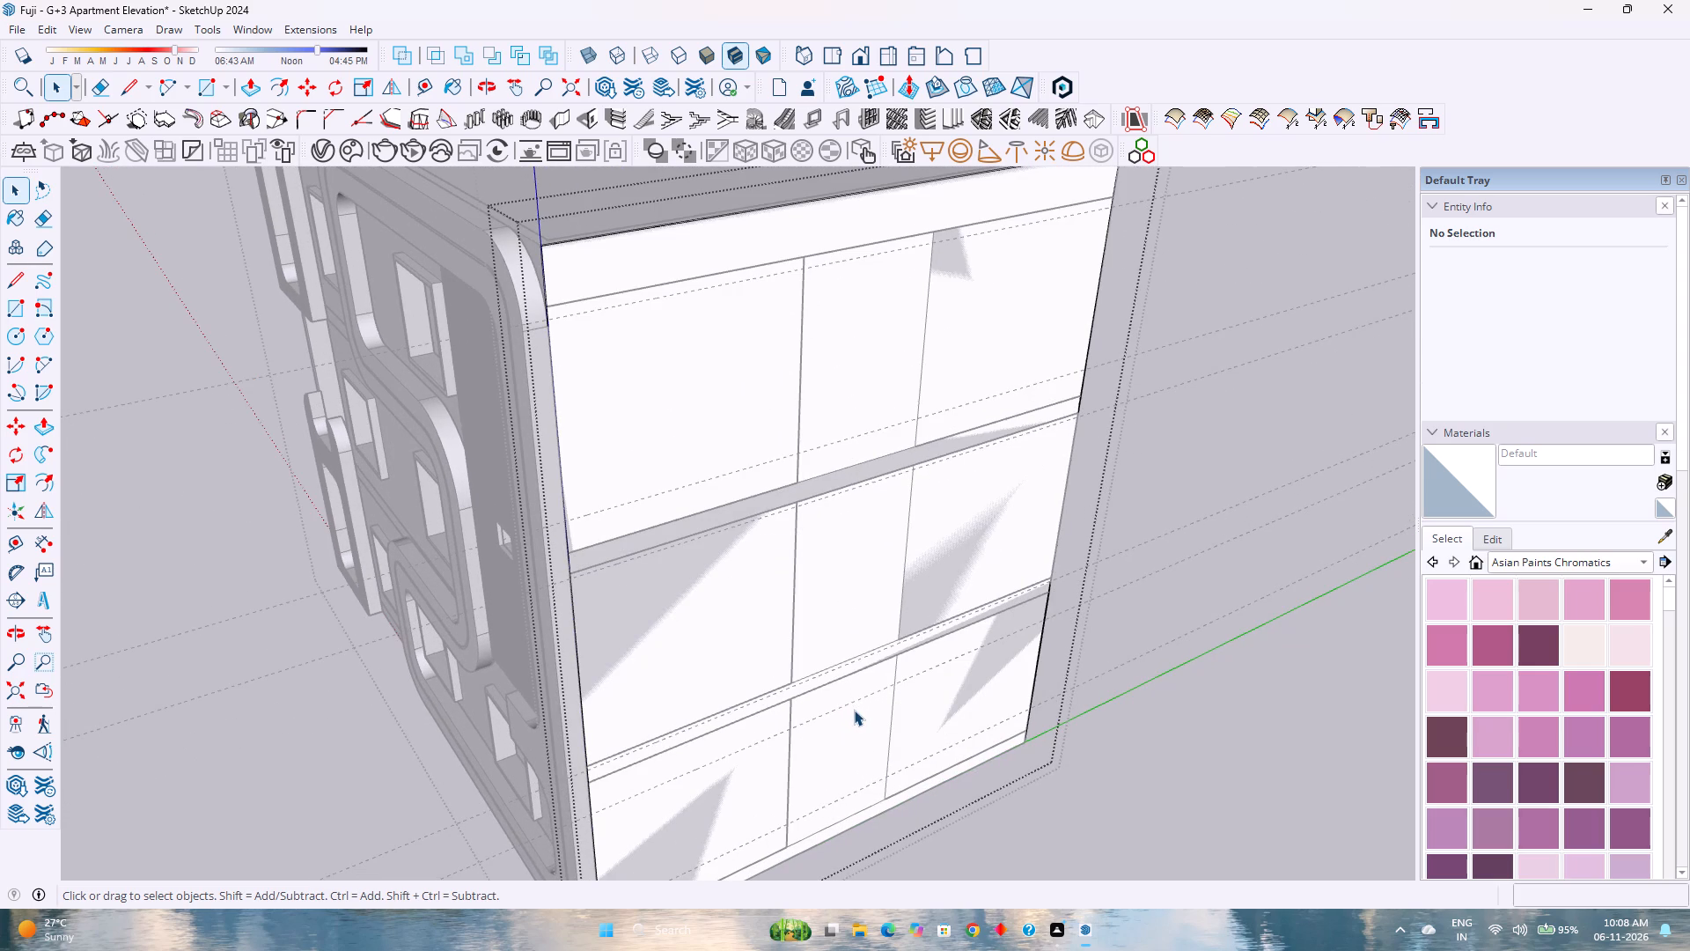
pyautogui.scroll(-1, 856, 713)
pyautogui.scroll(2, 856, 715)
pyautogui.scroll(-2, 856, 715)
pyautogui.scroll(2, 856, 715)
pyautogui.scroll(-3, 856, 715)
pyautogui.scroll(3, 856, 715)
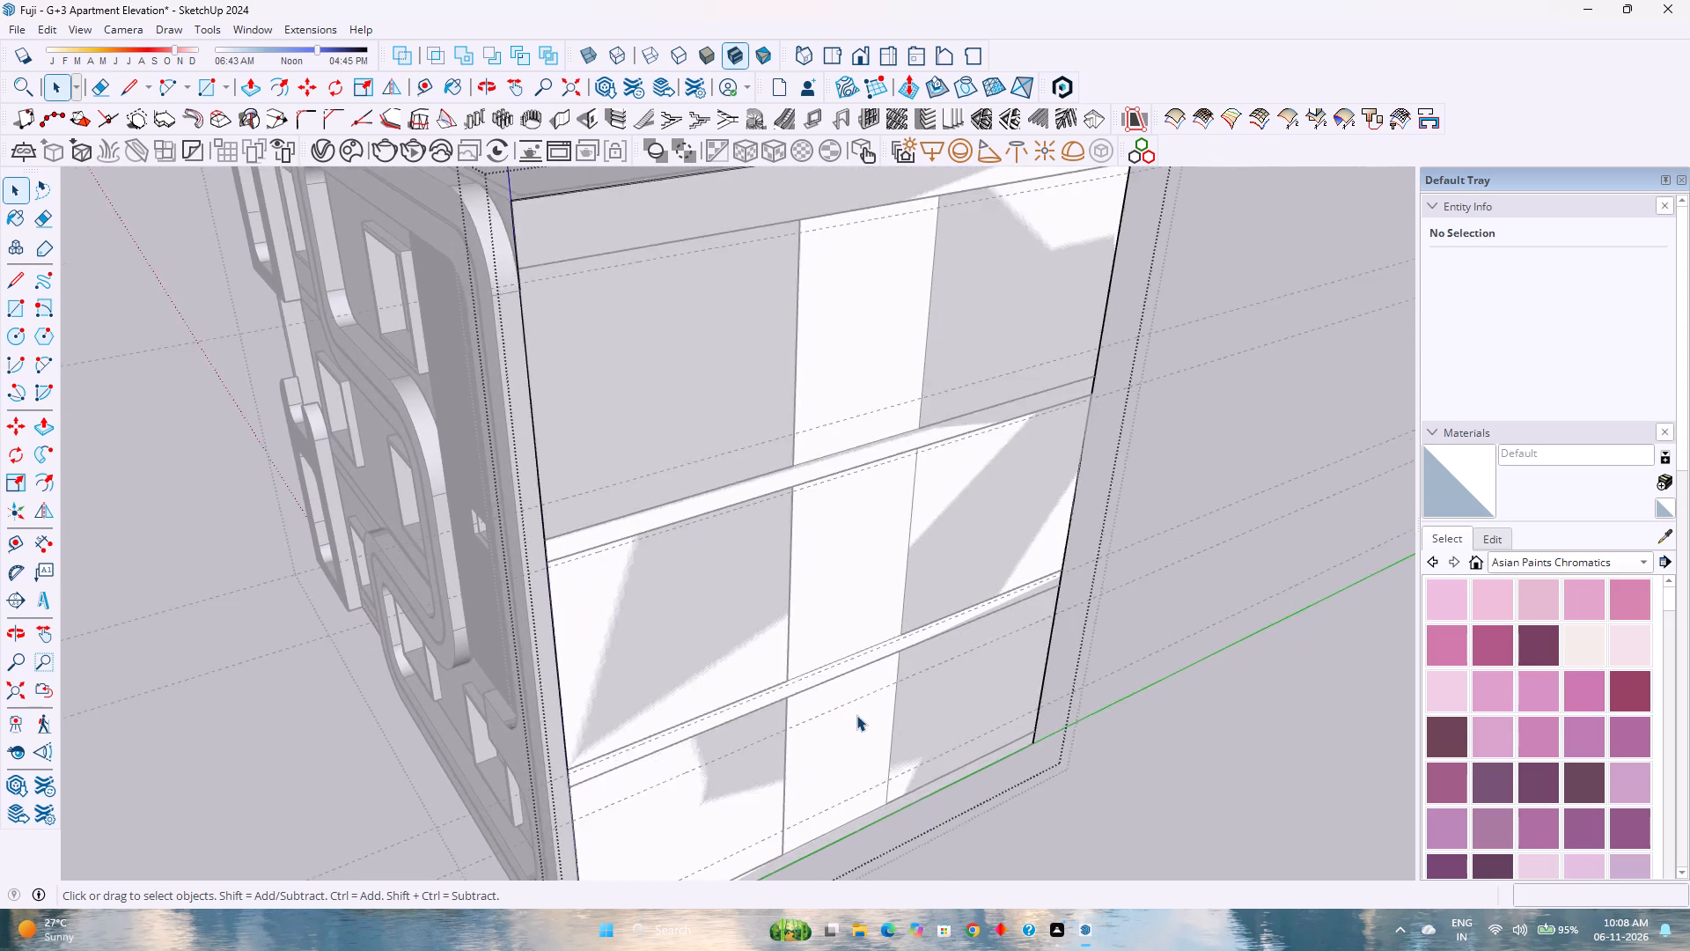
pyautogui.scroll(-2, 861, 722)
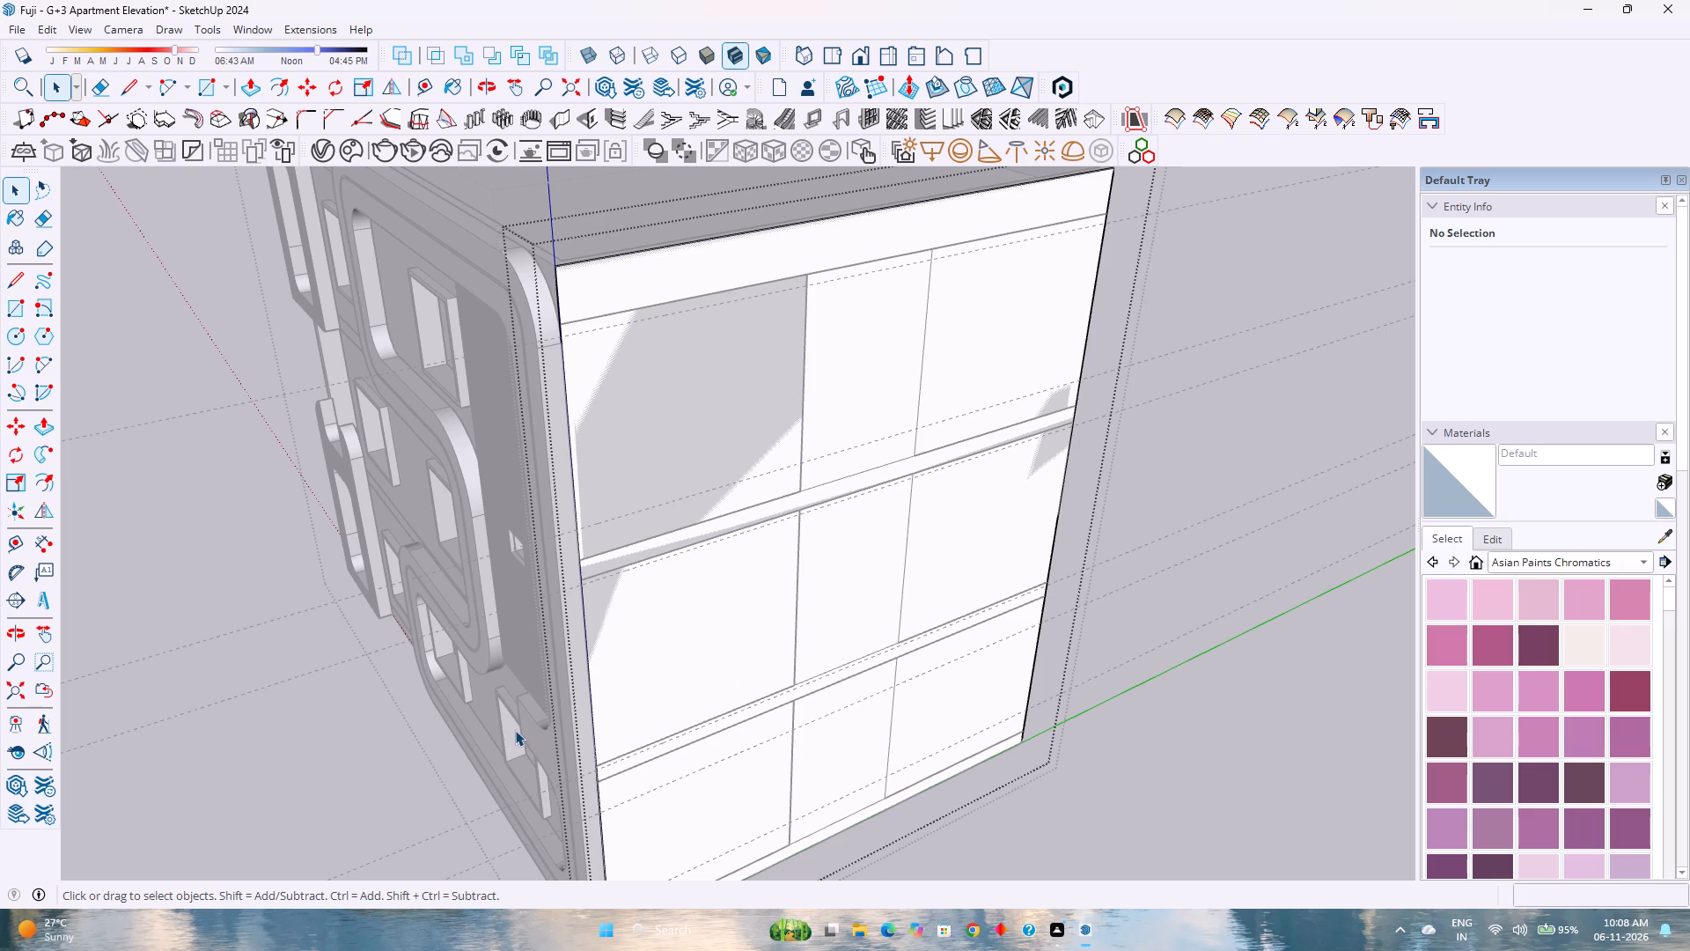
# Inside the group, place two vertical guides, each 3' in from one of the rectangle's vertical edges.
pyautogui.scroll(3, 646, 536)
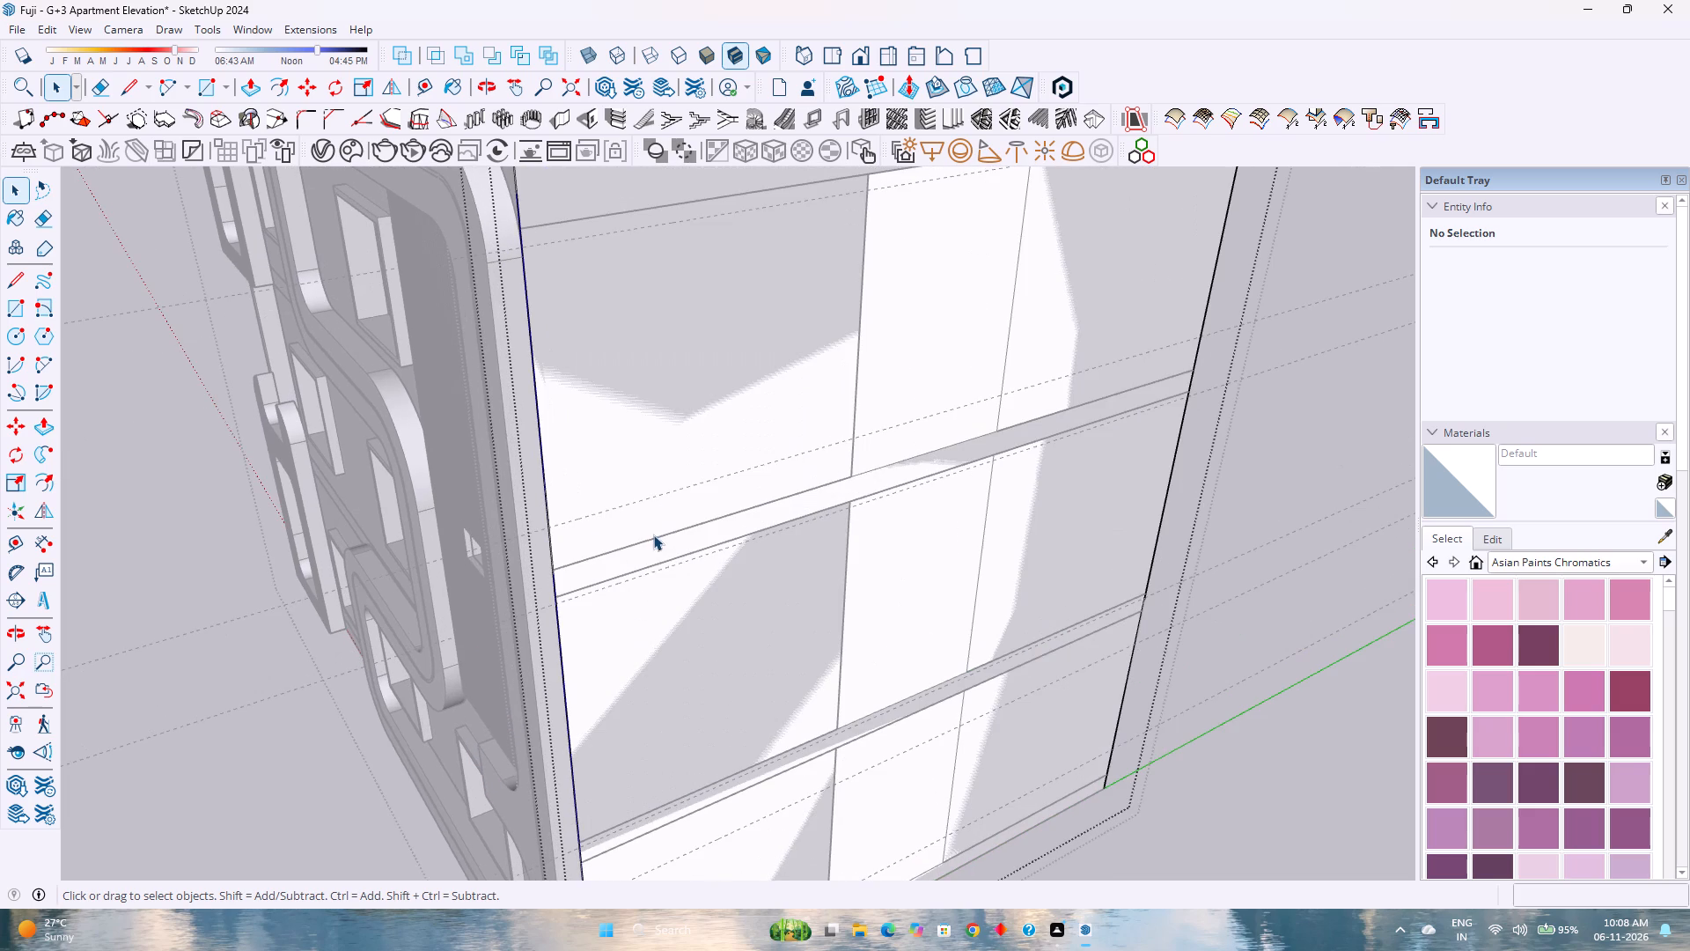
pyautogui.keyDown('shift'); pyautogui.moveTo(731, 560); pyautogui.dragTo(800, 690, button='middle'); pyautogui.keyUp('shift')
pyautogui.moveTo(785, 689); pyautogui.dragTo(643, 653, button='middle')
pyautogui.scroll(-3, 633, 629)
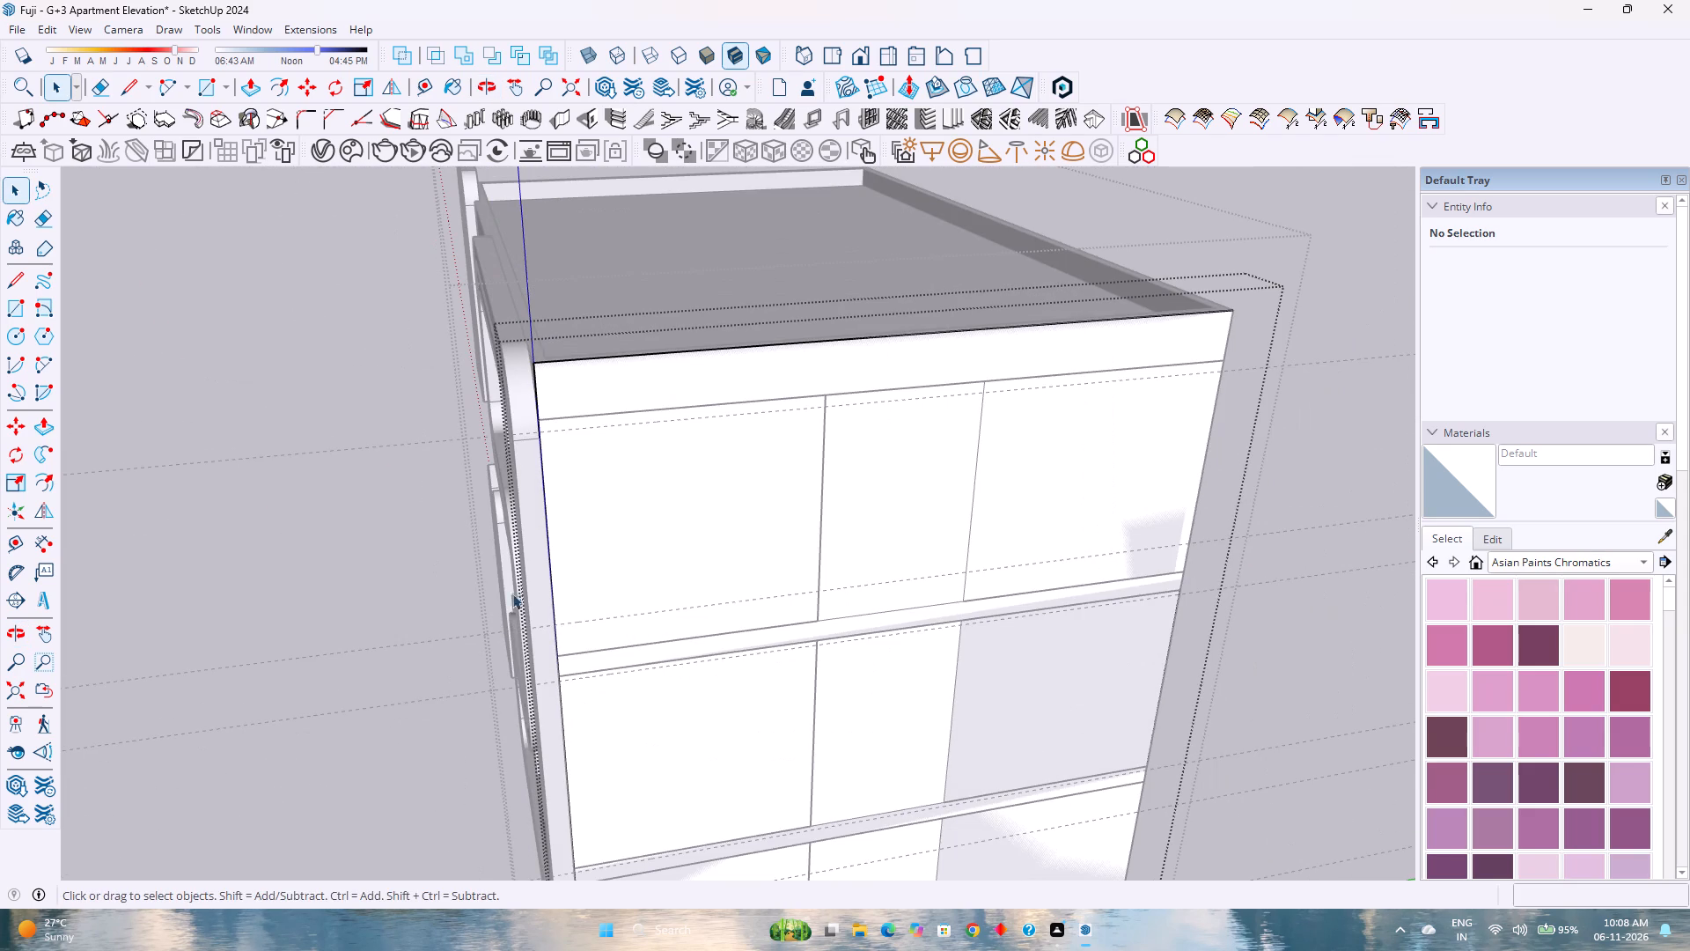
pyautogui.click(421, 78)
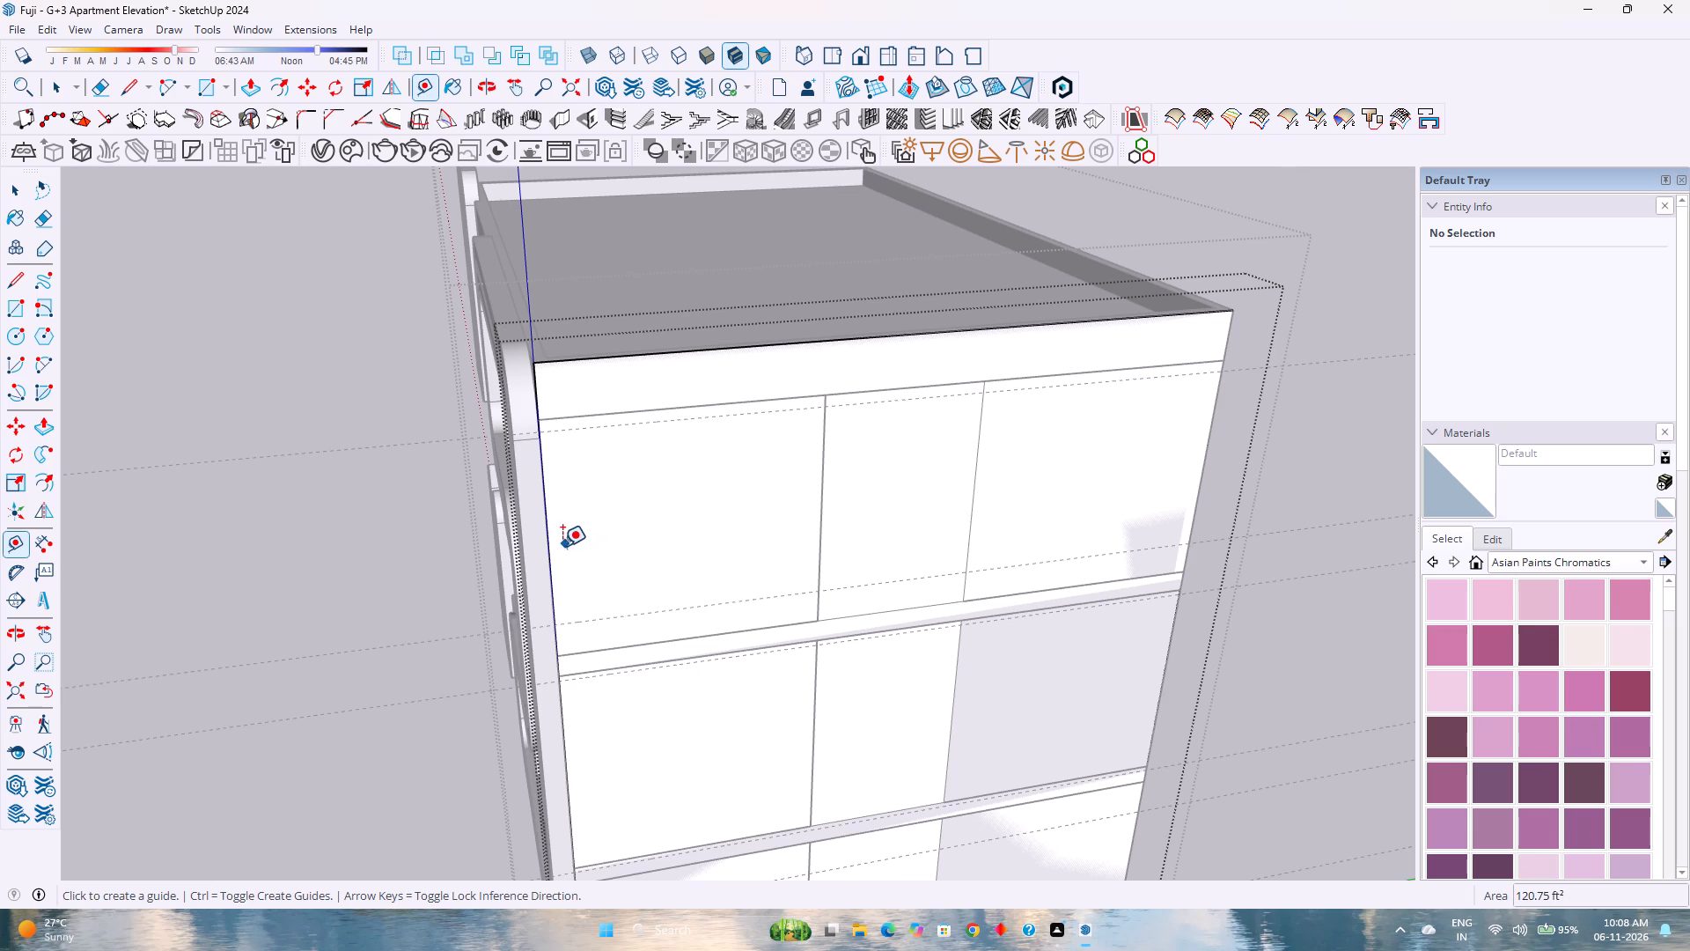
pyautogui.click(552, 553)
pyautogui.press('3')
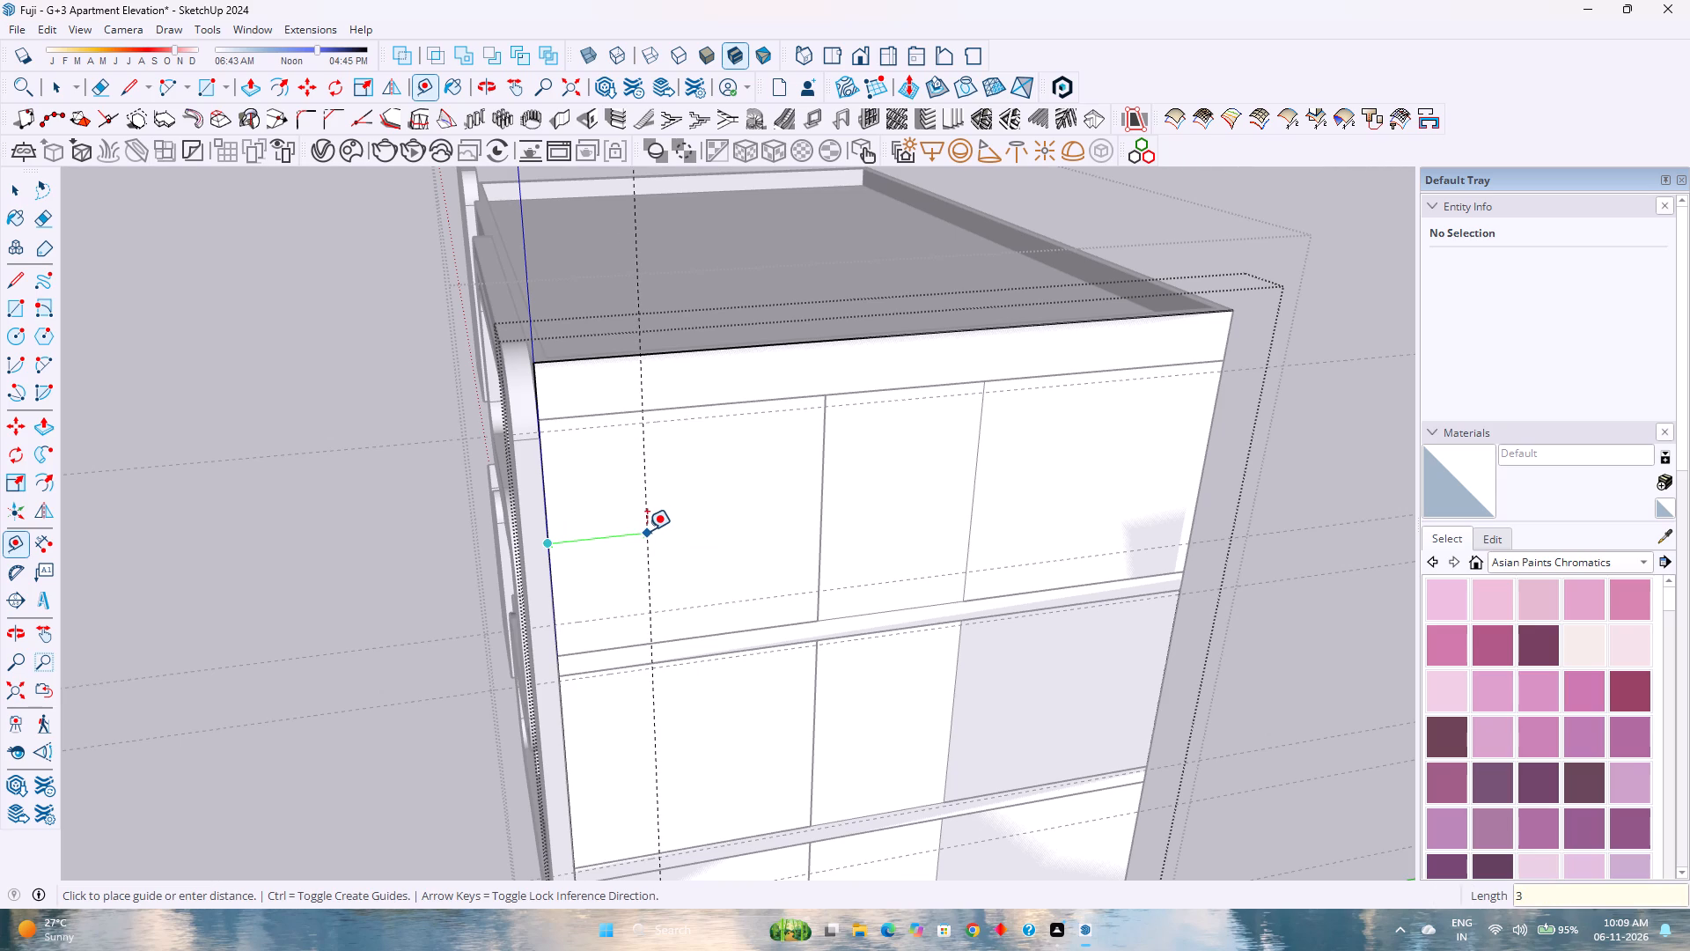
pyautogui.press("'")
pyautogui.press('Return')
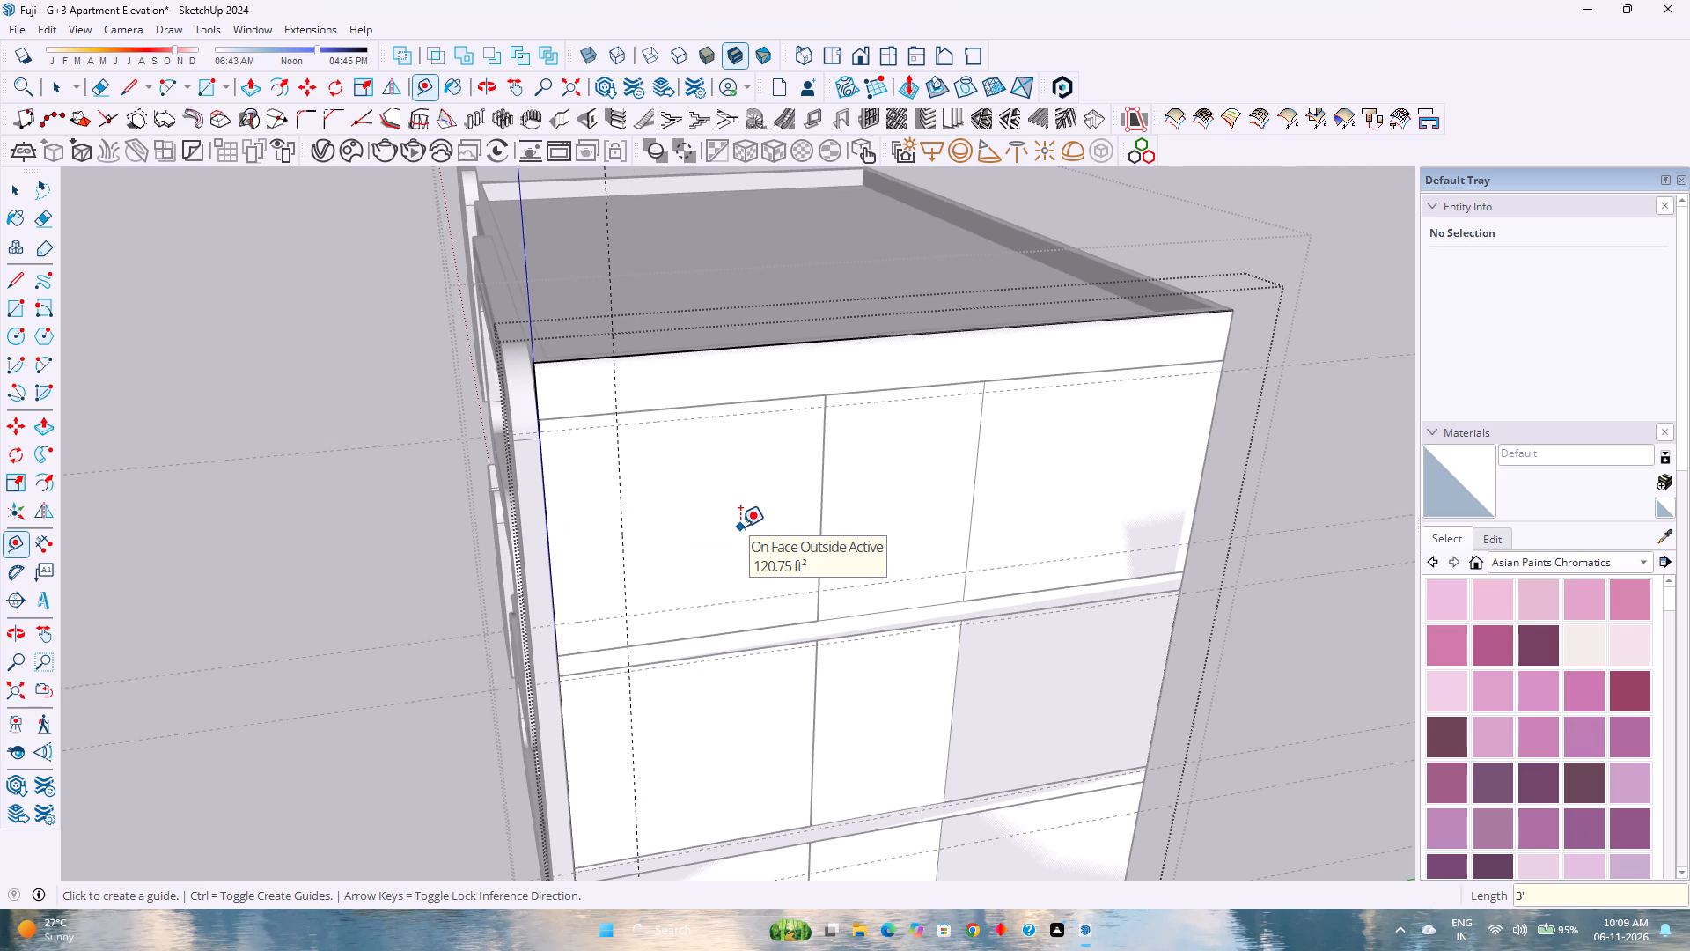
pyautogui.click(1212, 439)
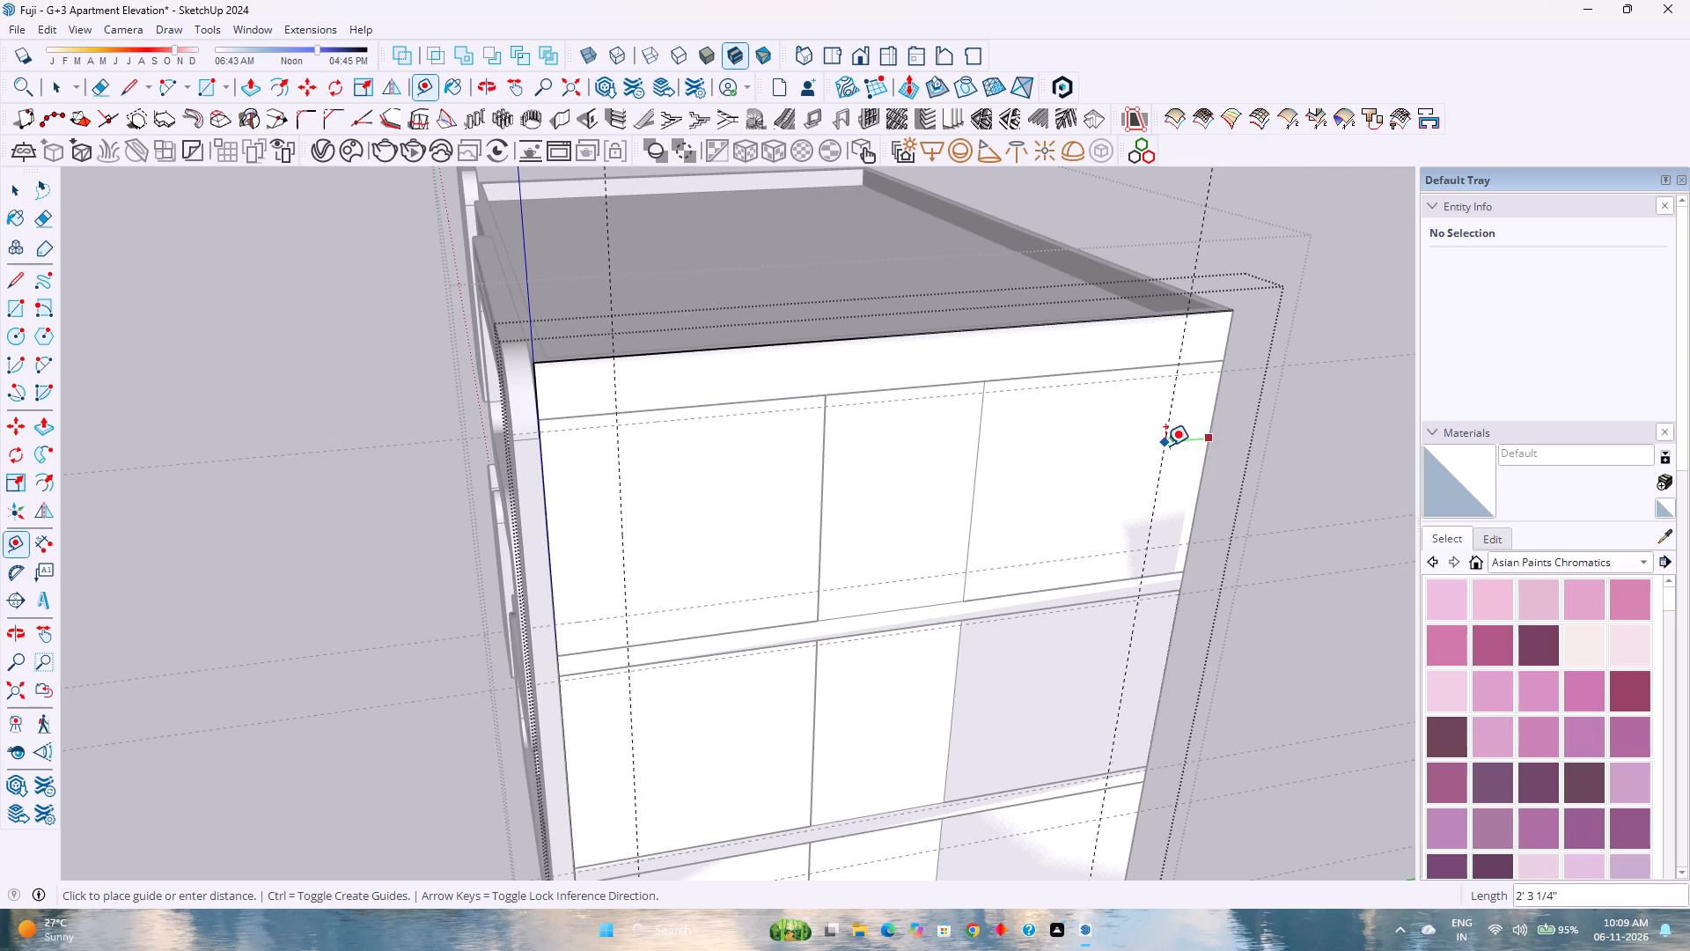
pyautogui.press('3')
pyautogui.press("'")
pyautogui.press('Return')
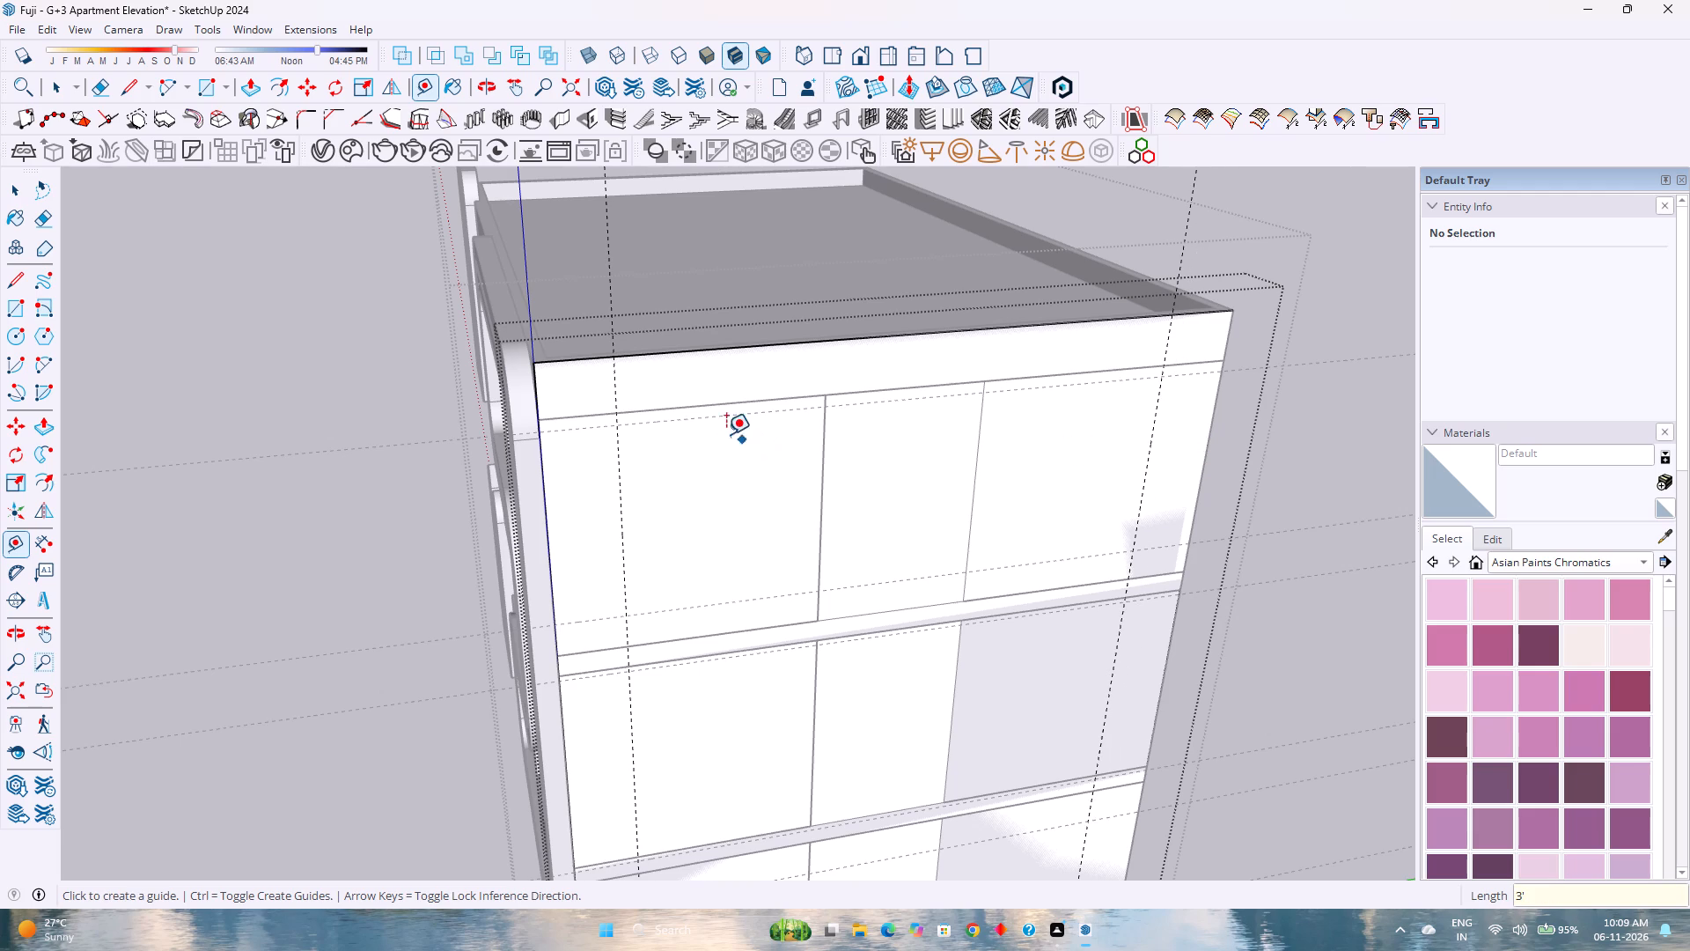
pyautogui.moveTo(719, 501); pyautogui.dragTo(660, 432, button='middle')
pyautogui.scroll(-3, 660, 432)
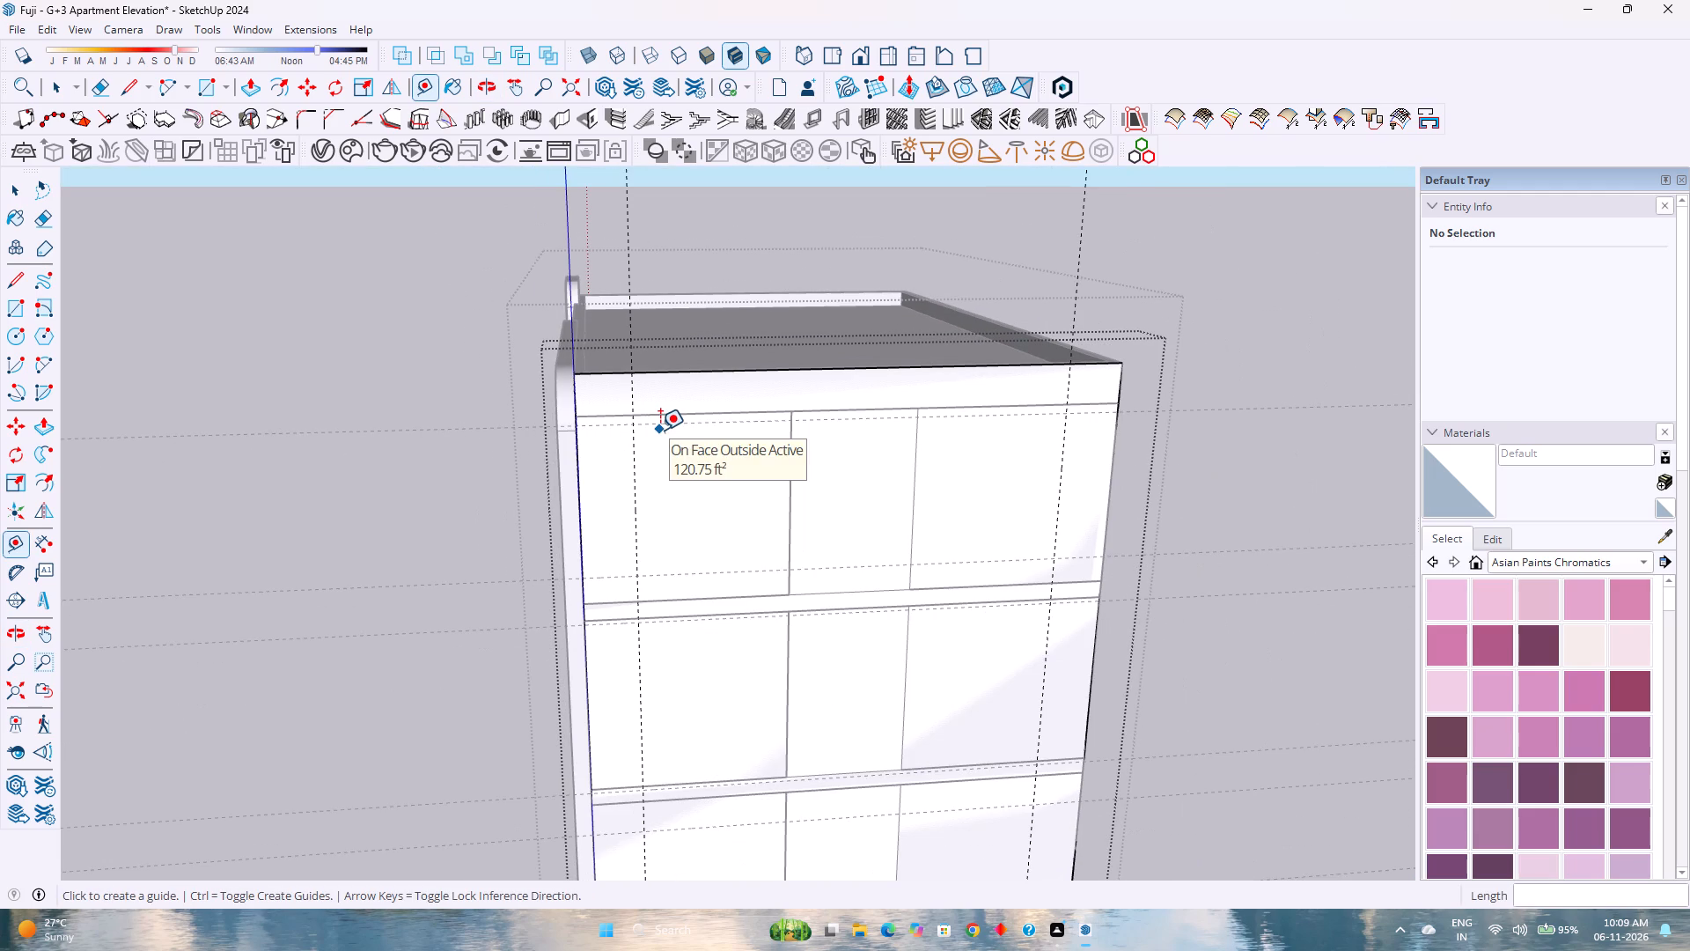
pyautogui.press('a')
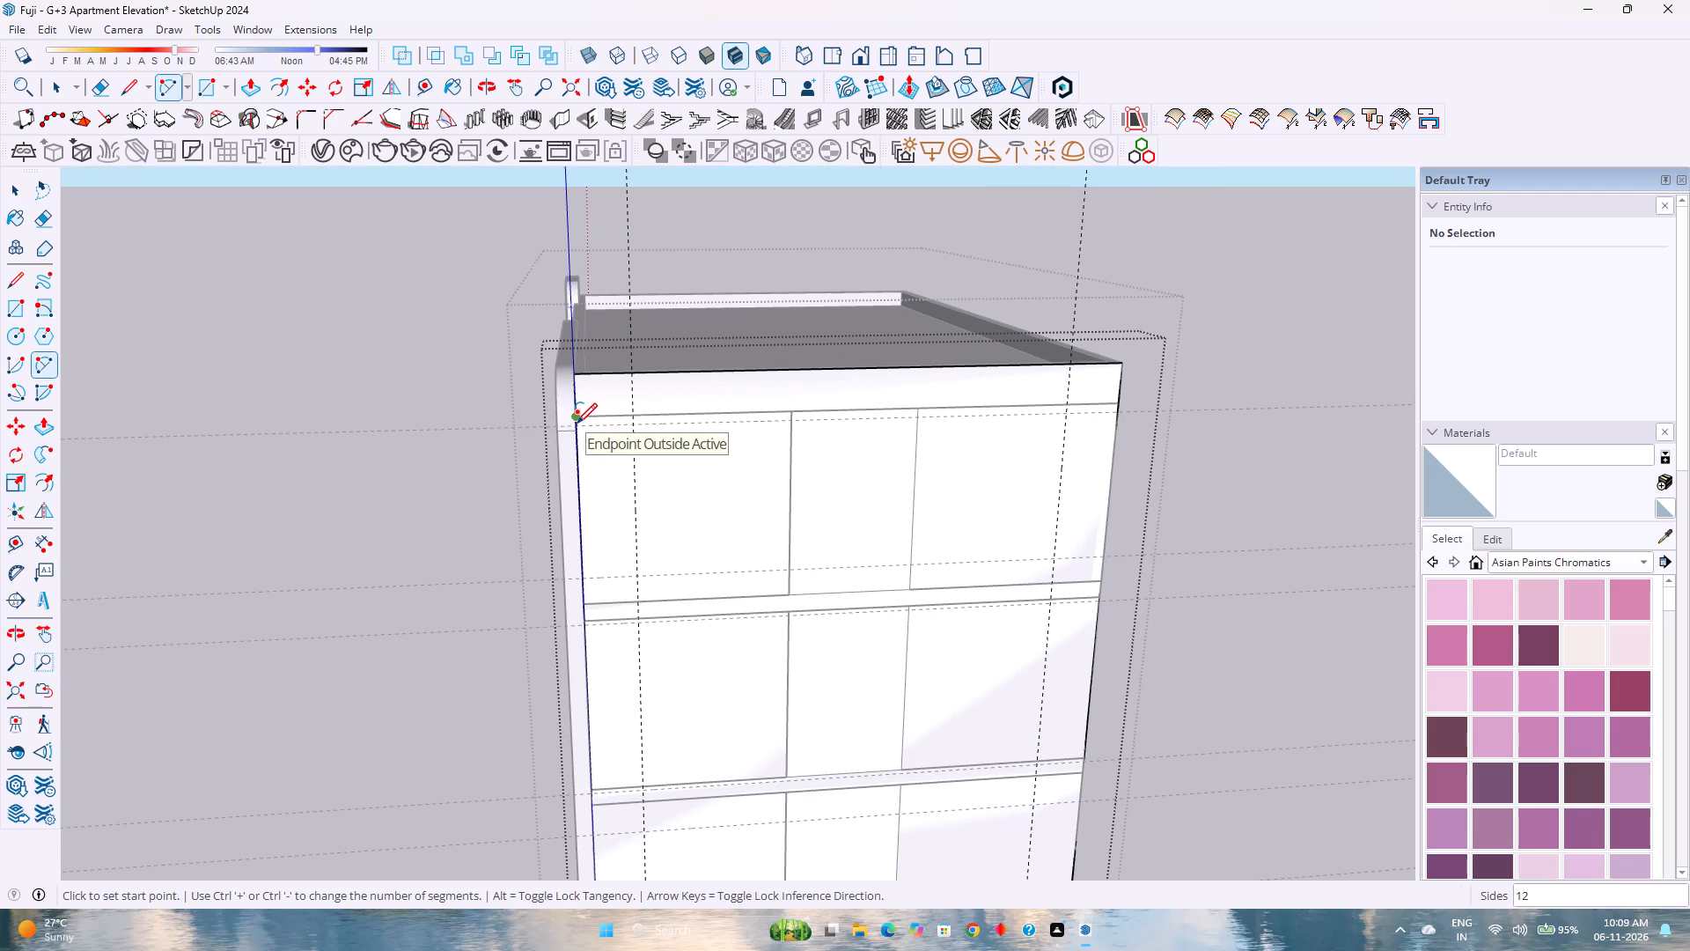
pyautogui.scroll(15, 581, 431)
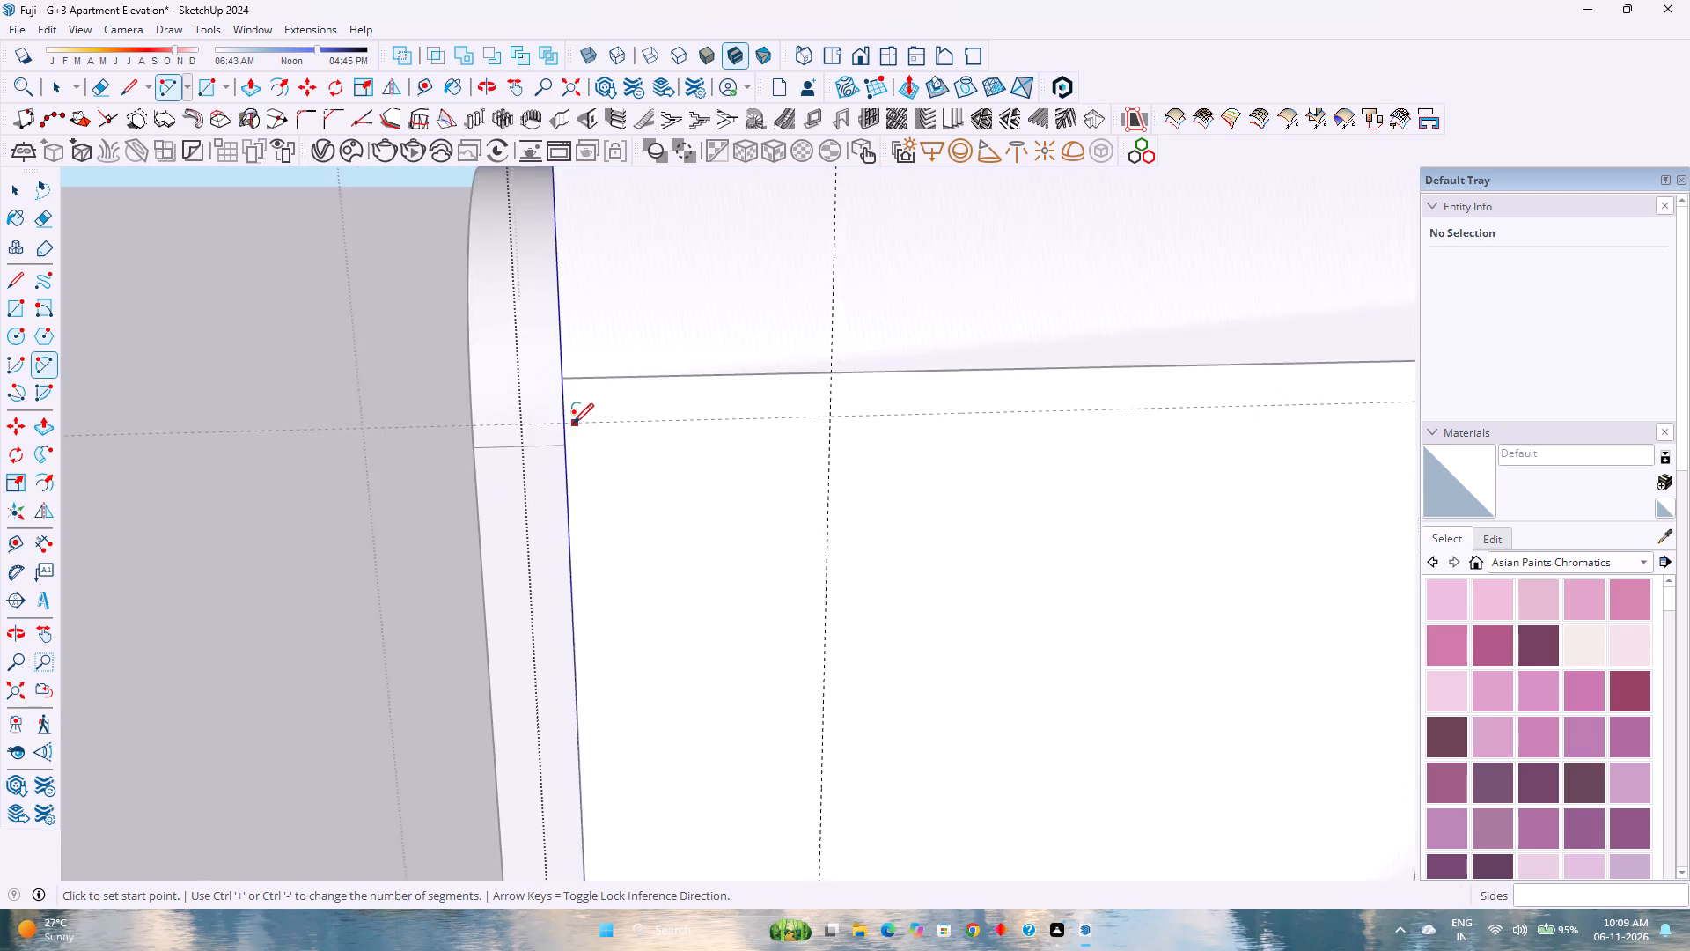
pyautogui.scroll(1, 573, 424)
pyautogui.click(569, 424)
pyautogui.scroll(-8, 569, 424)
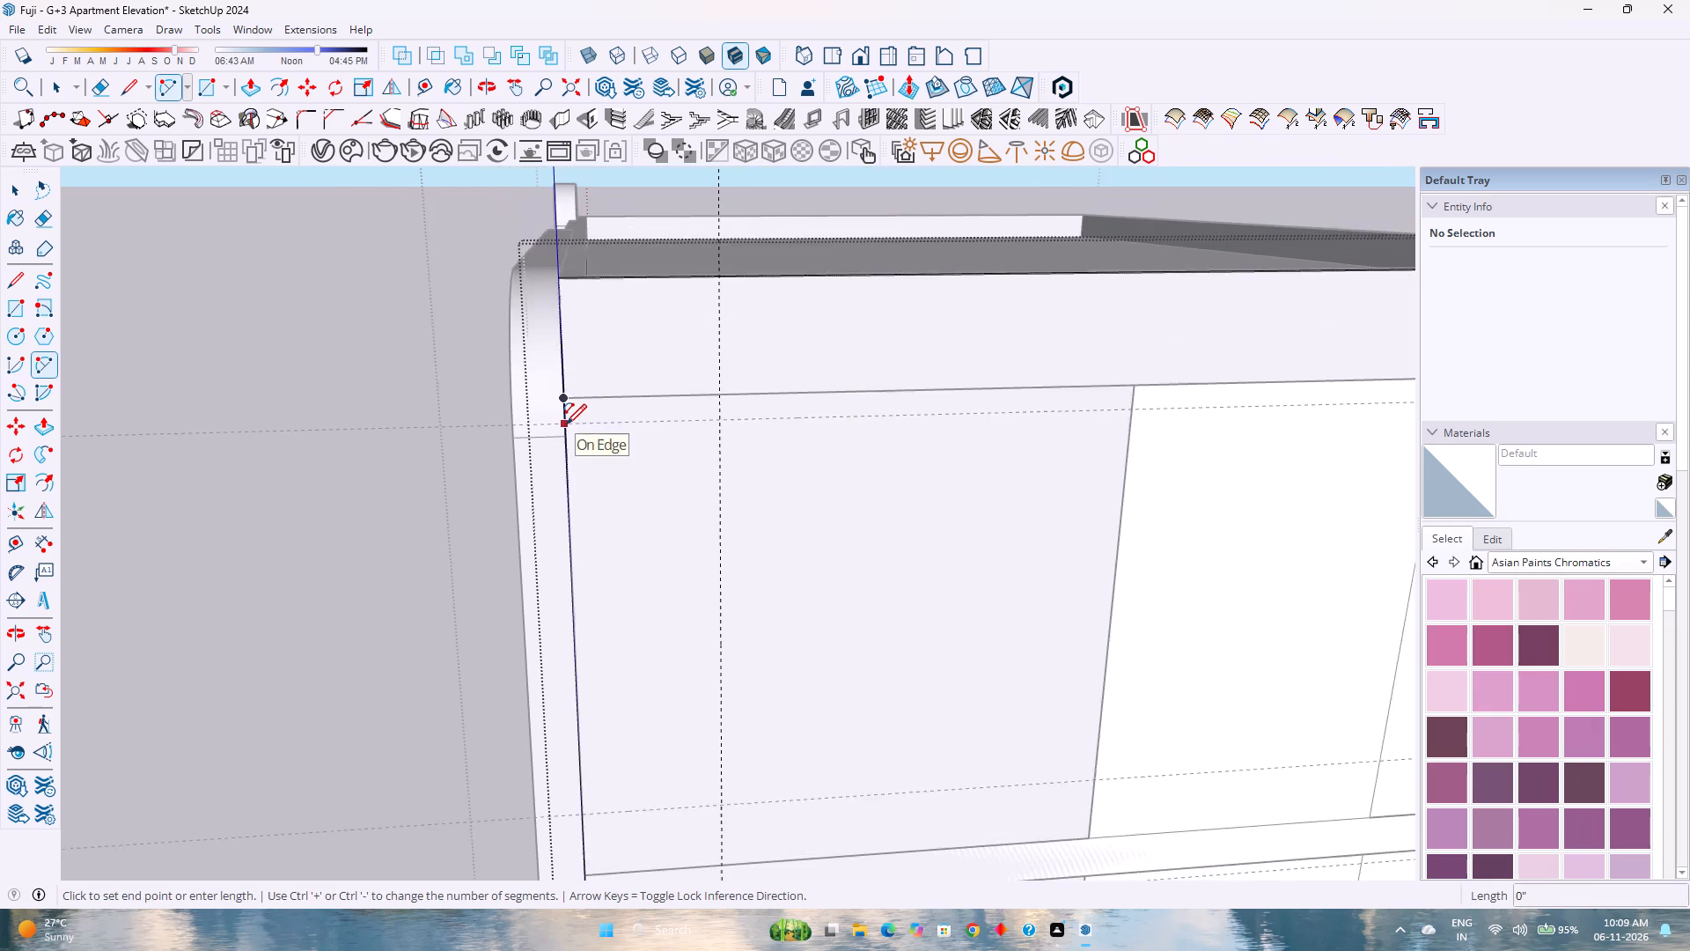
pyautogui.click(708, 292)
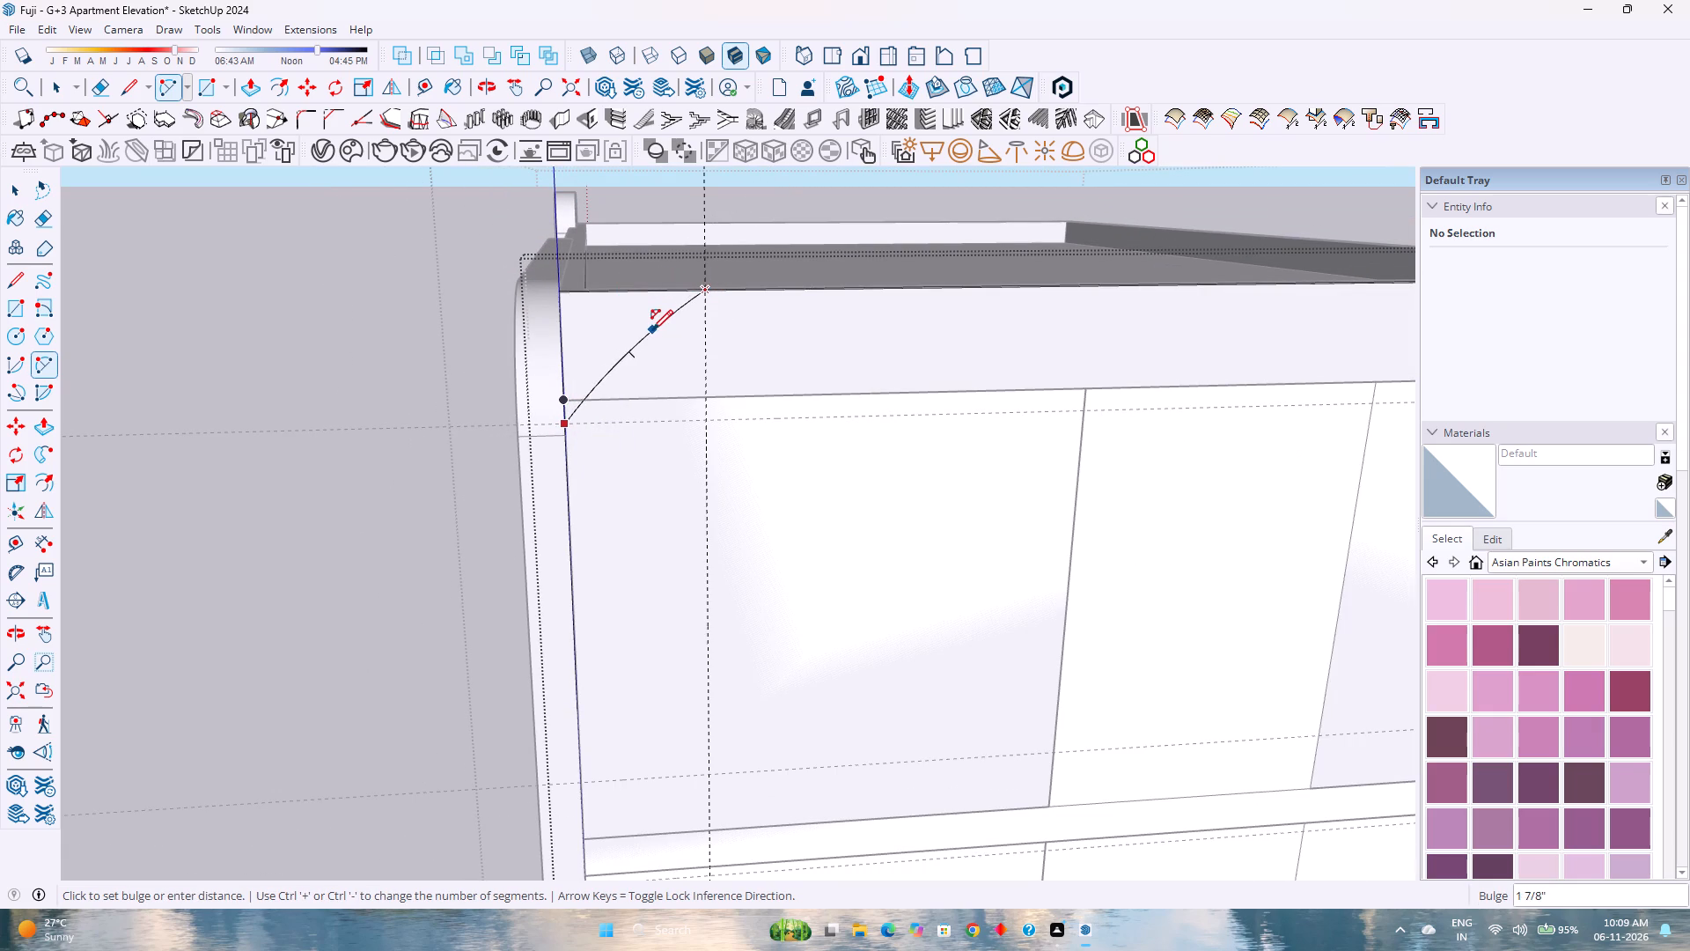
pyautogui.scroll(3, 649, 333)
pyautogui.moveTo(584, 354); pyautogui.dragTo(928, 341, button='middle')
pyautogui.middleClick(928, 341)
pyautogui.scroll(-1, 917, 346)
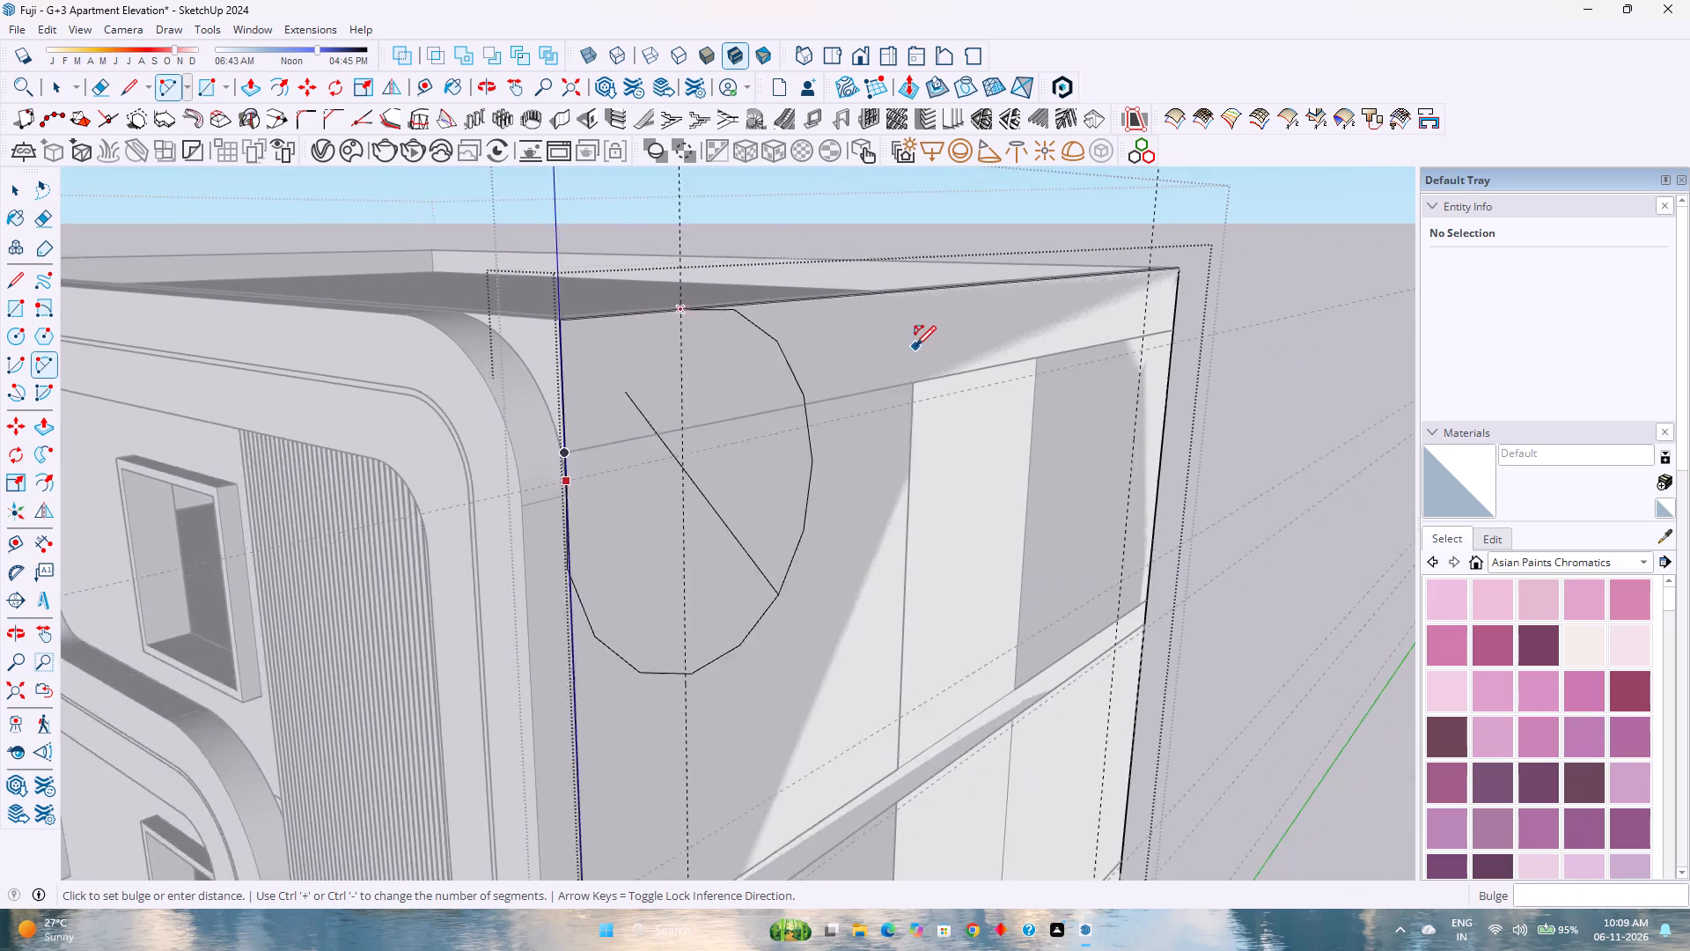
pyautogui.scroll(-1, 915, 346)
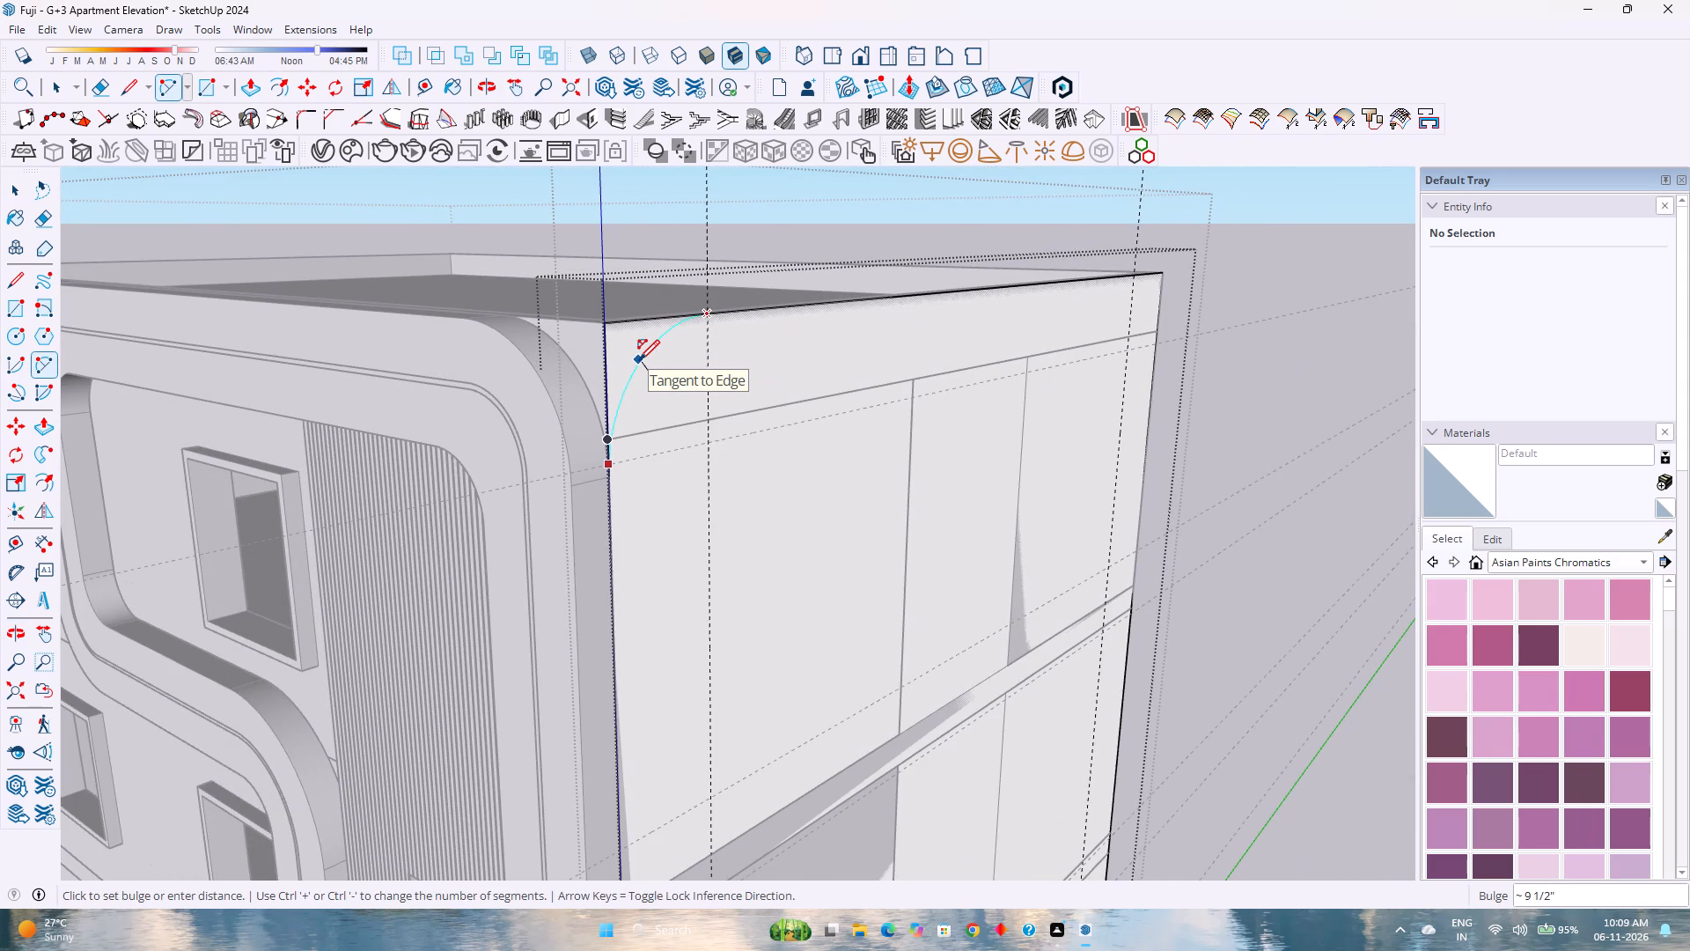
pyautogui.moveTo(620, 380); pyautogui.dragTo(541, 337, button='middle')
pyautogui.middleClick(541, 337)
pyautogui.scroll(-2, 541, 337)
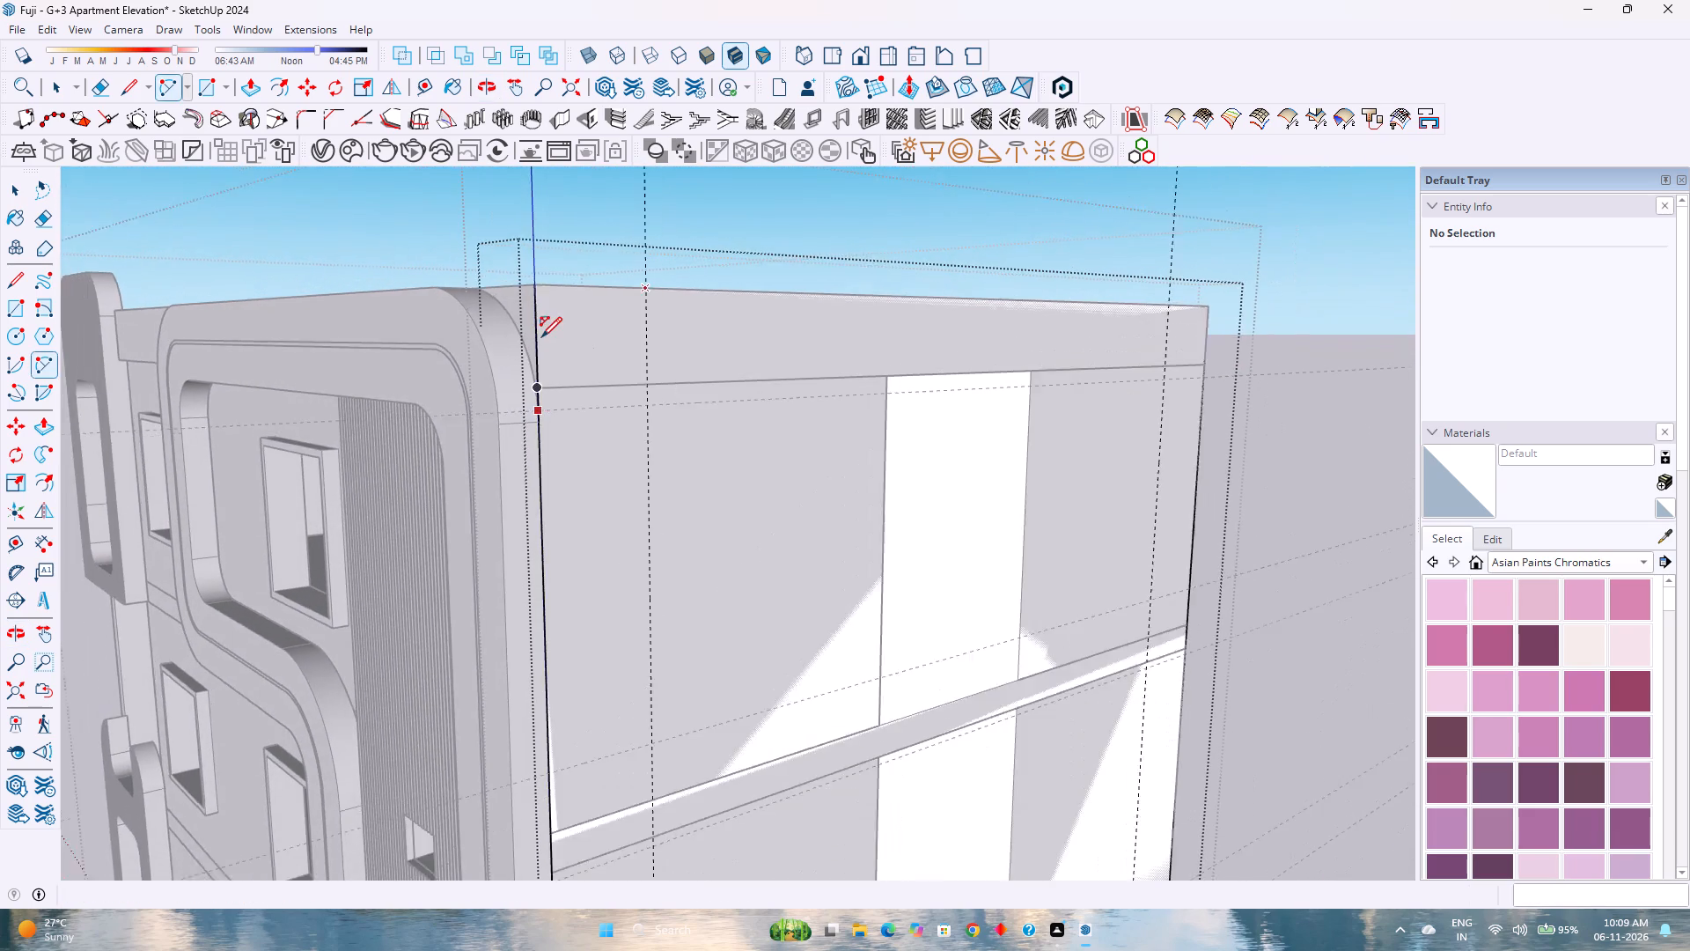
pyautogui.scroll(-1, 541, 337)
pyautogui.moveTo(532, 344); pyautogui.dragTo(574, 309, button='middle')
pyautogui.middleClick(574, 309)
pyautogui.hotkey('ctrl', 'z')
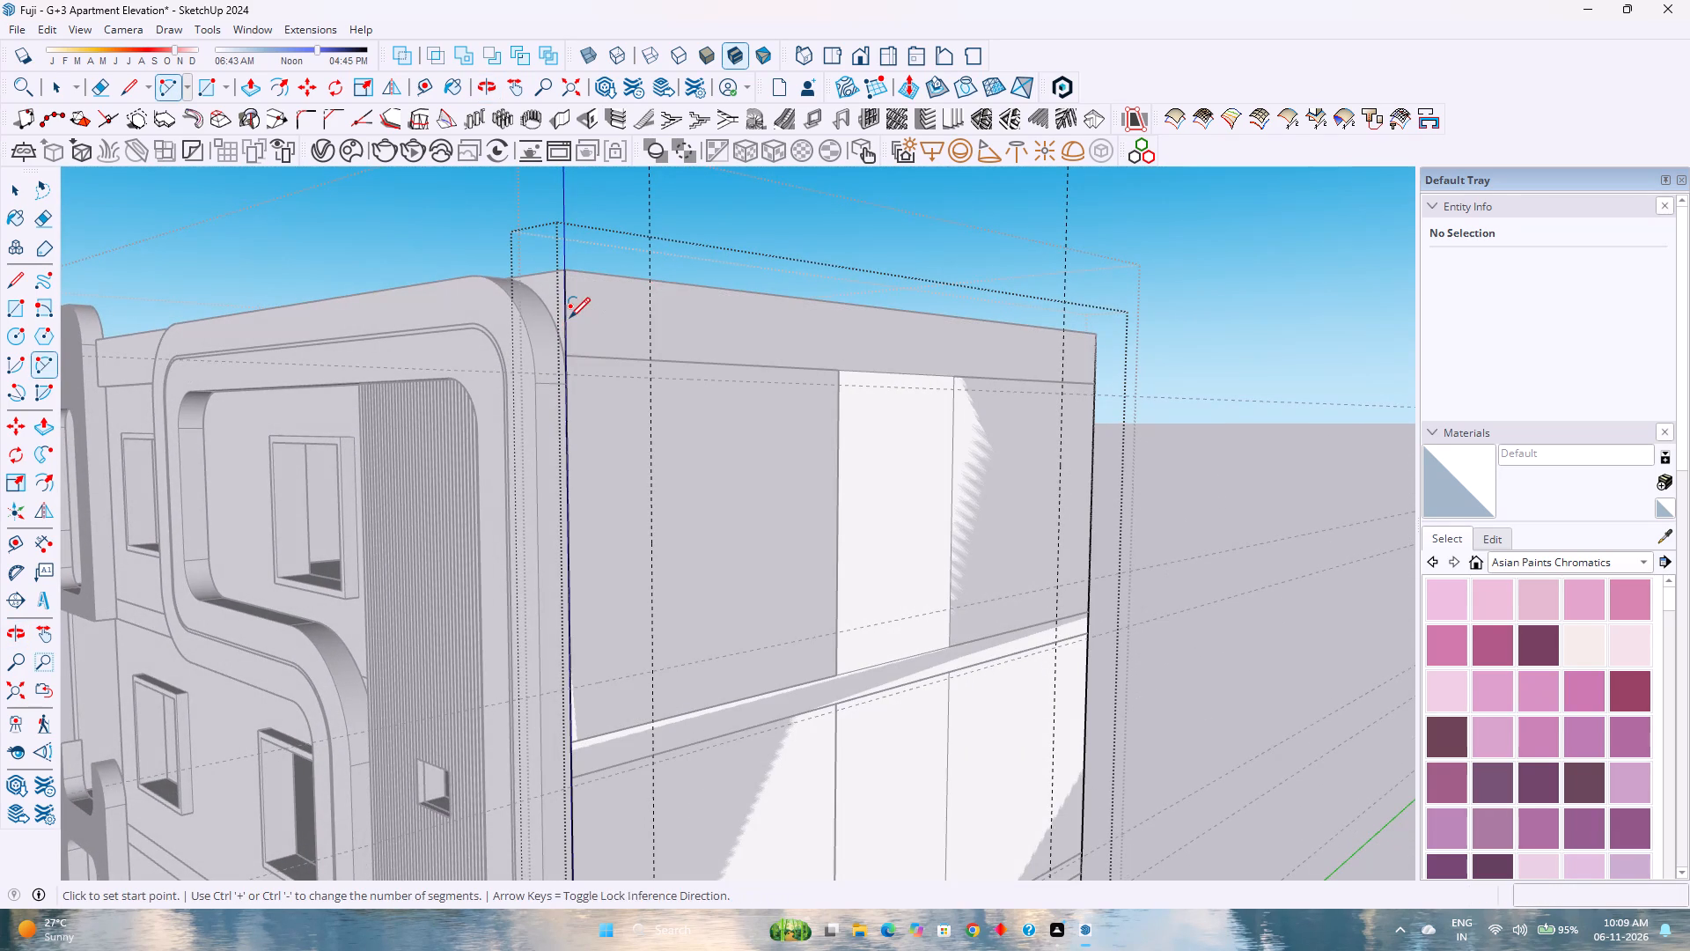
# Place a horizontal guide 3' below the top edge of the side-wall rectangle, inside its group.
pyautogui.press('space')
pyautogui.moveTo(627, 367); pyautogui.dragTo(520, 387, button='middle')
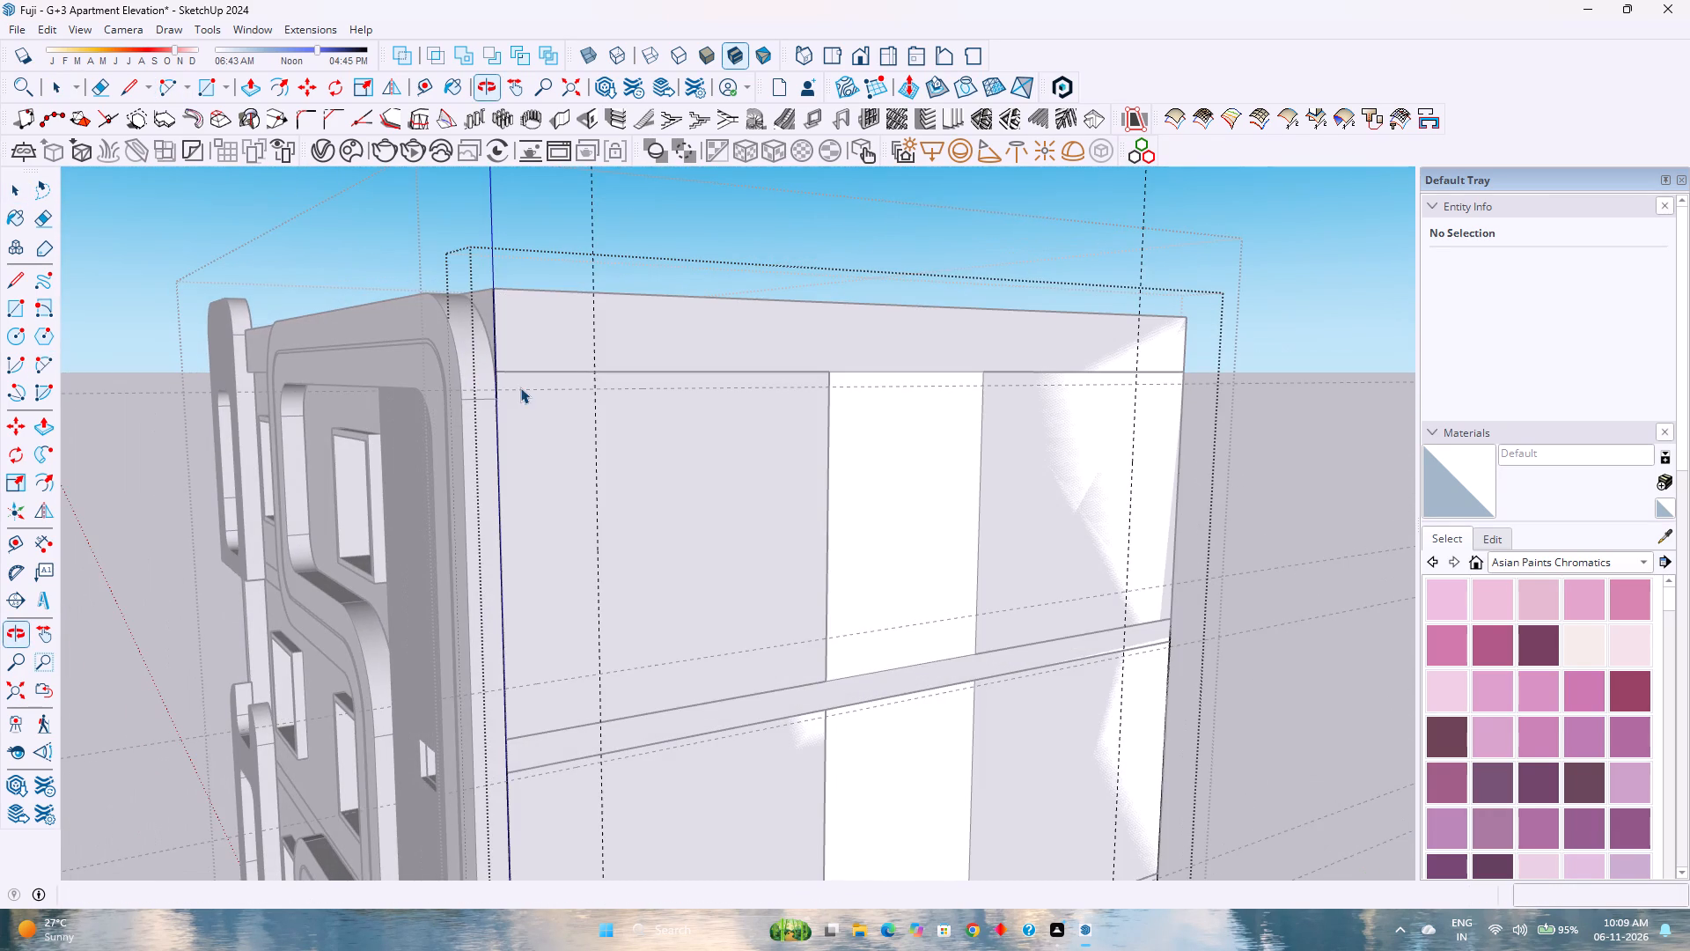
pyautogui.click(432, 85)
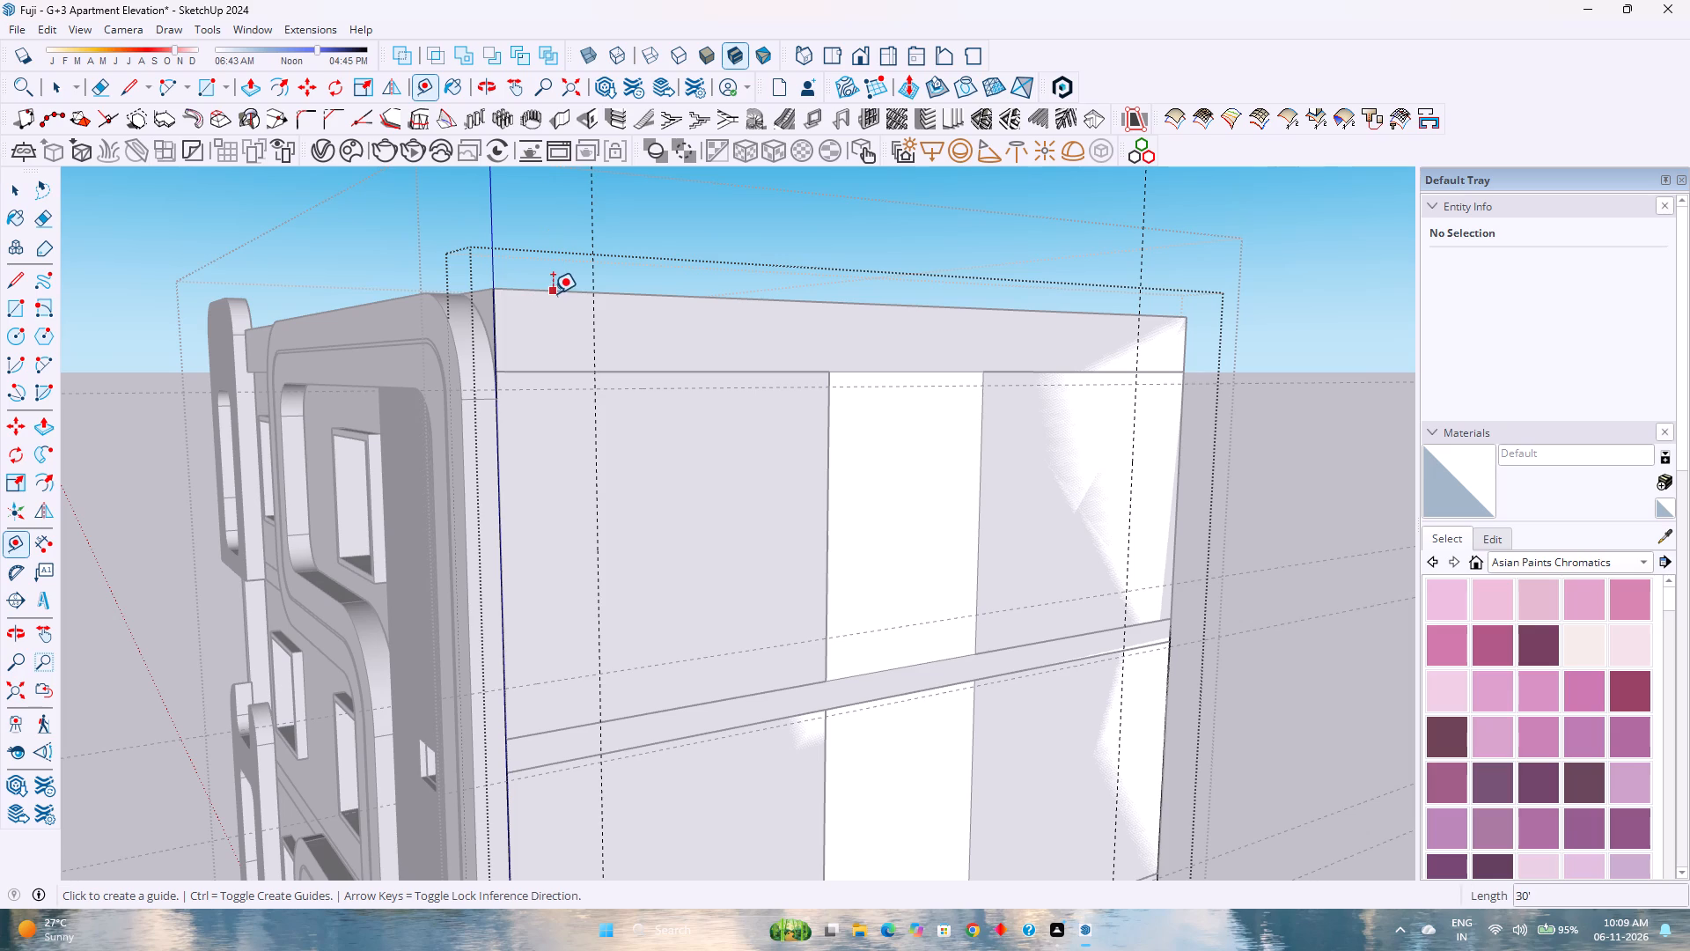
pyautogui.click(553, 293)
pyautogui.press('3')
pyautogui.press("'")
pyautogui.press('Return')
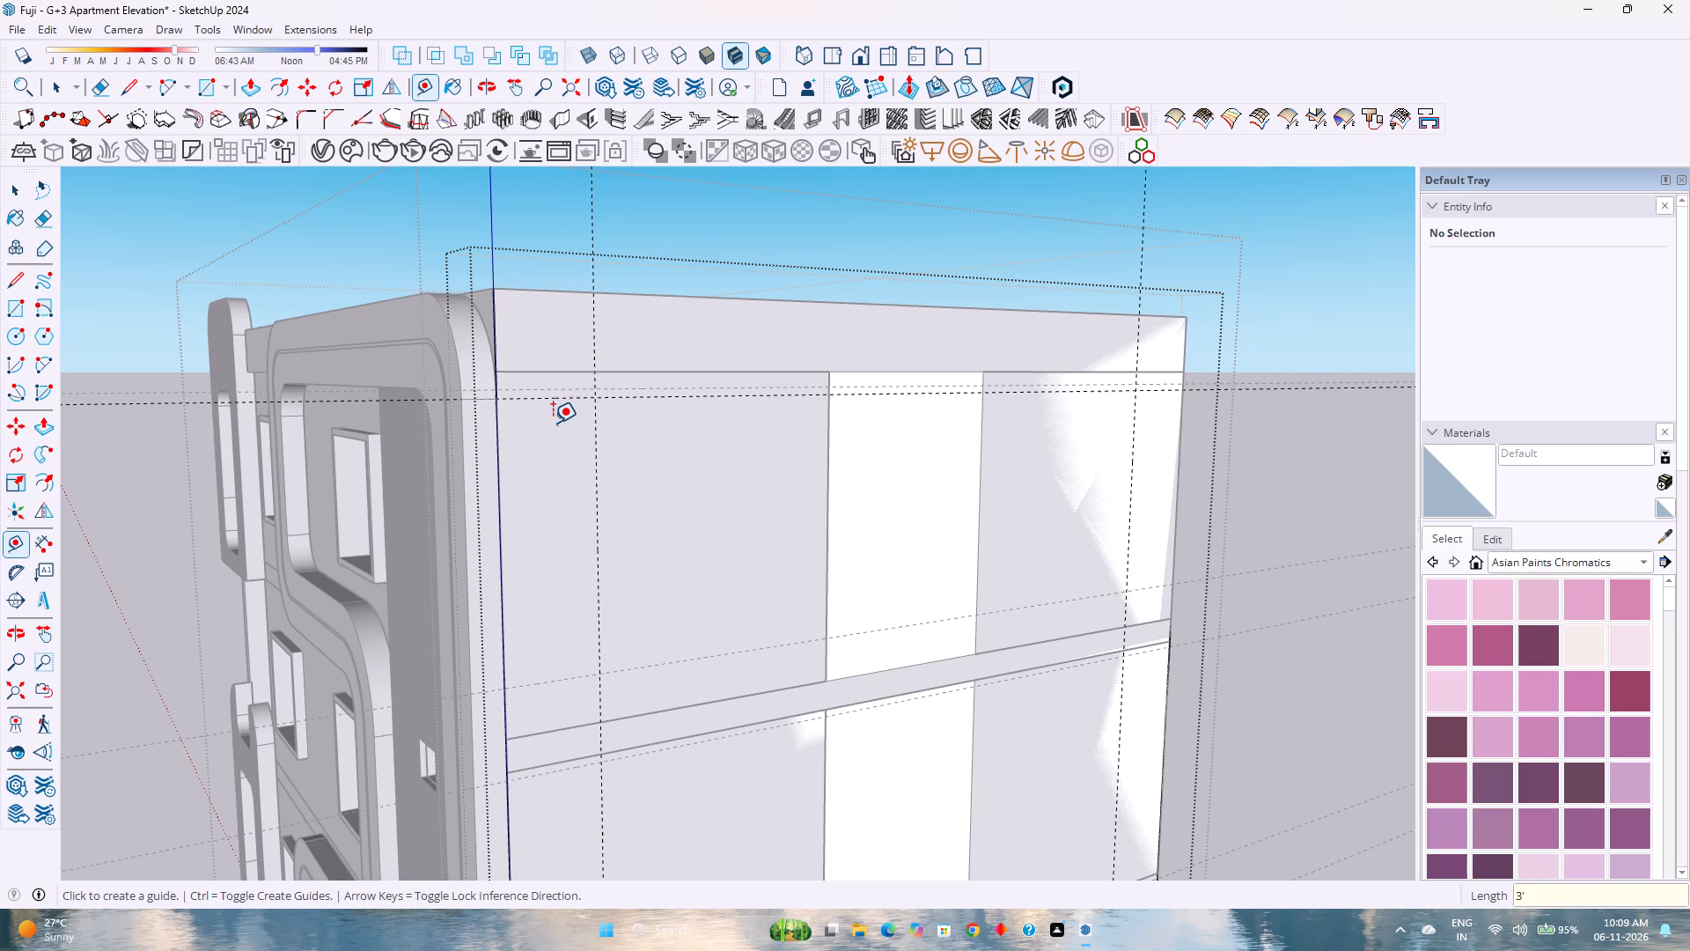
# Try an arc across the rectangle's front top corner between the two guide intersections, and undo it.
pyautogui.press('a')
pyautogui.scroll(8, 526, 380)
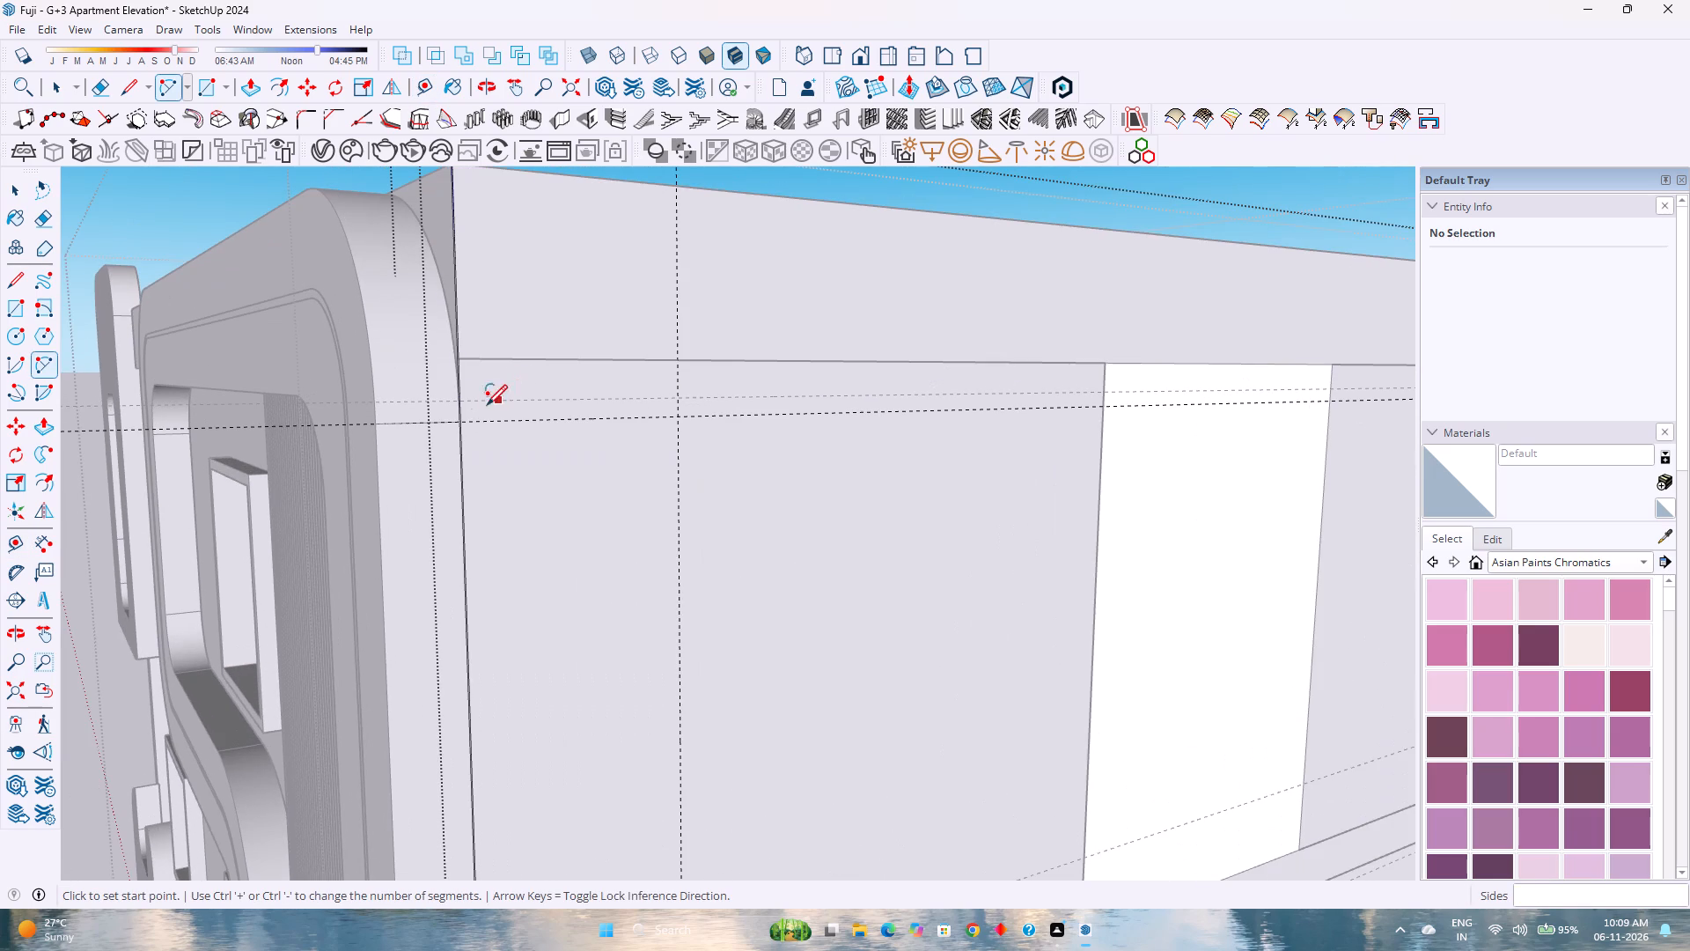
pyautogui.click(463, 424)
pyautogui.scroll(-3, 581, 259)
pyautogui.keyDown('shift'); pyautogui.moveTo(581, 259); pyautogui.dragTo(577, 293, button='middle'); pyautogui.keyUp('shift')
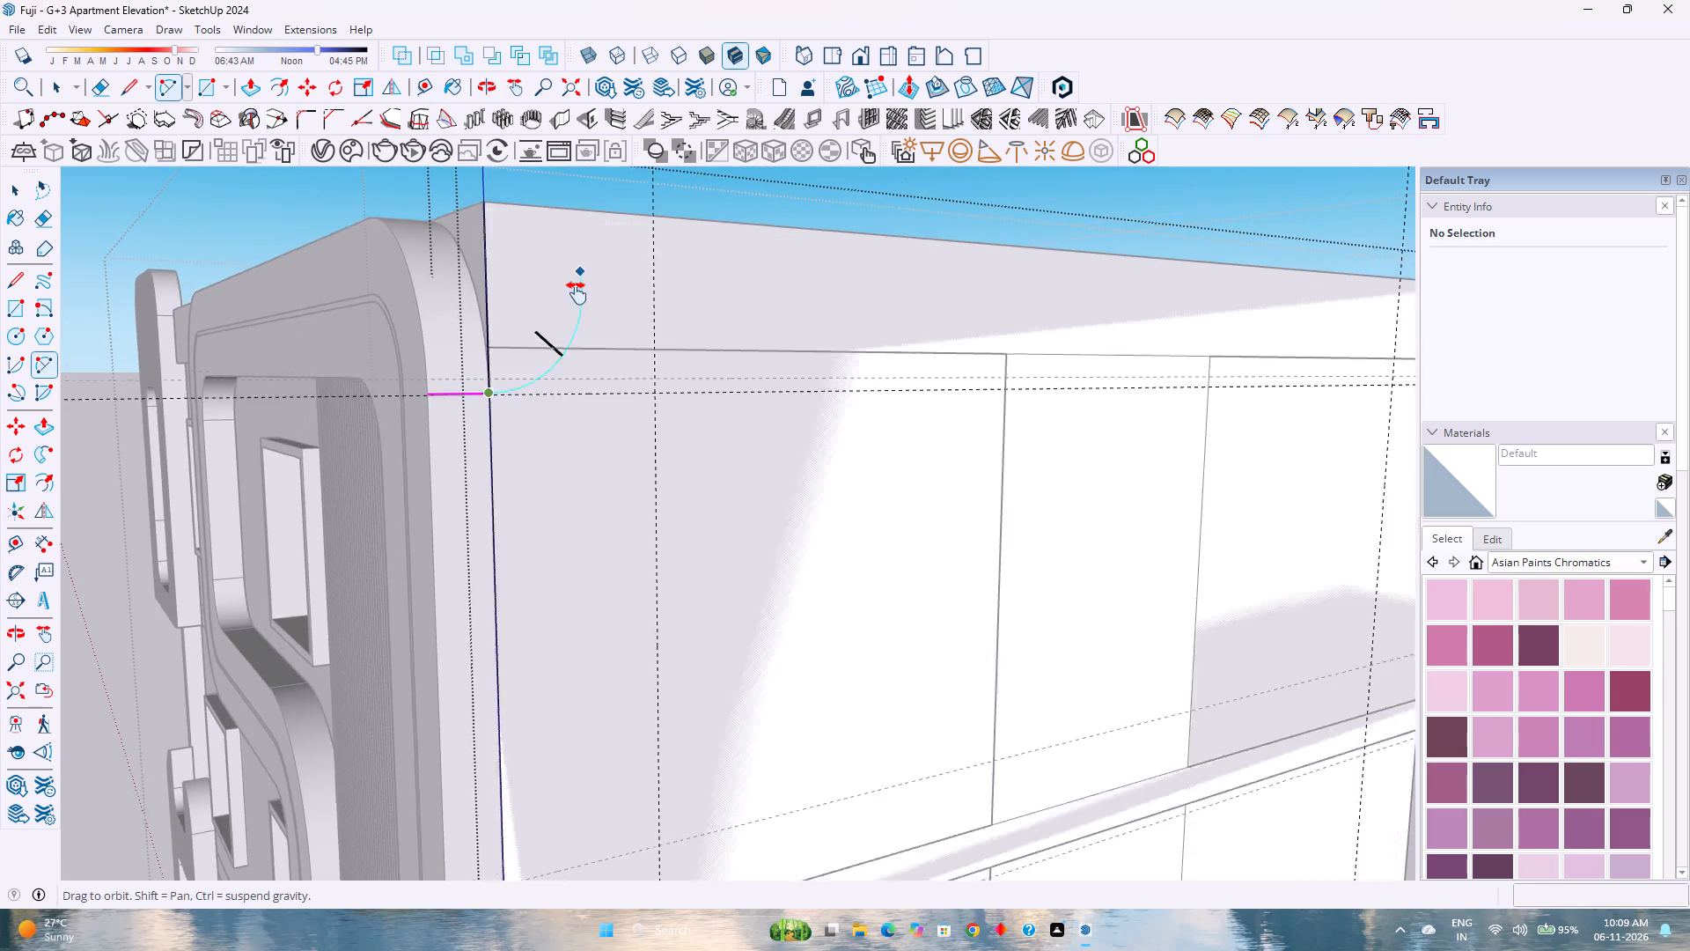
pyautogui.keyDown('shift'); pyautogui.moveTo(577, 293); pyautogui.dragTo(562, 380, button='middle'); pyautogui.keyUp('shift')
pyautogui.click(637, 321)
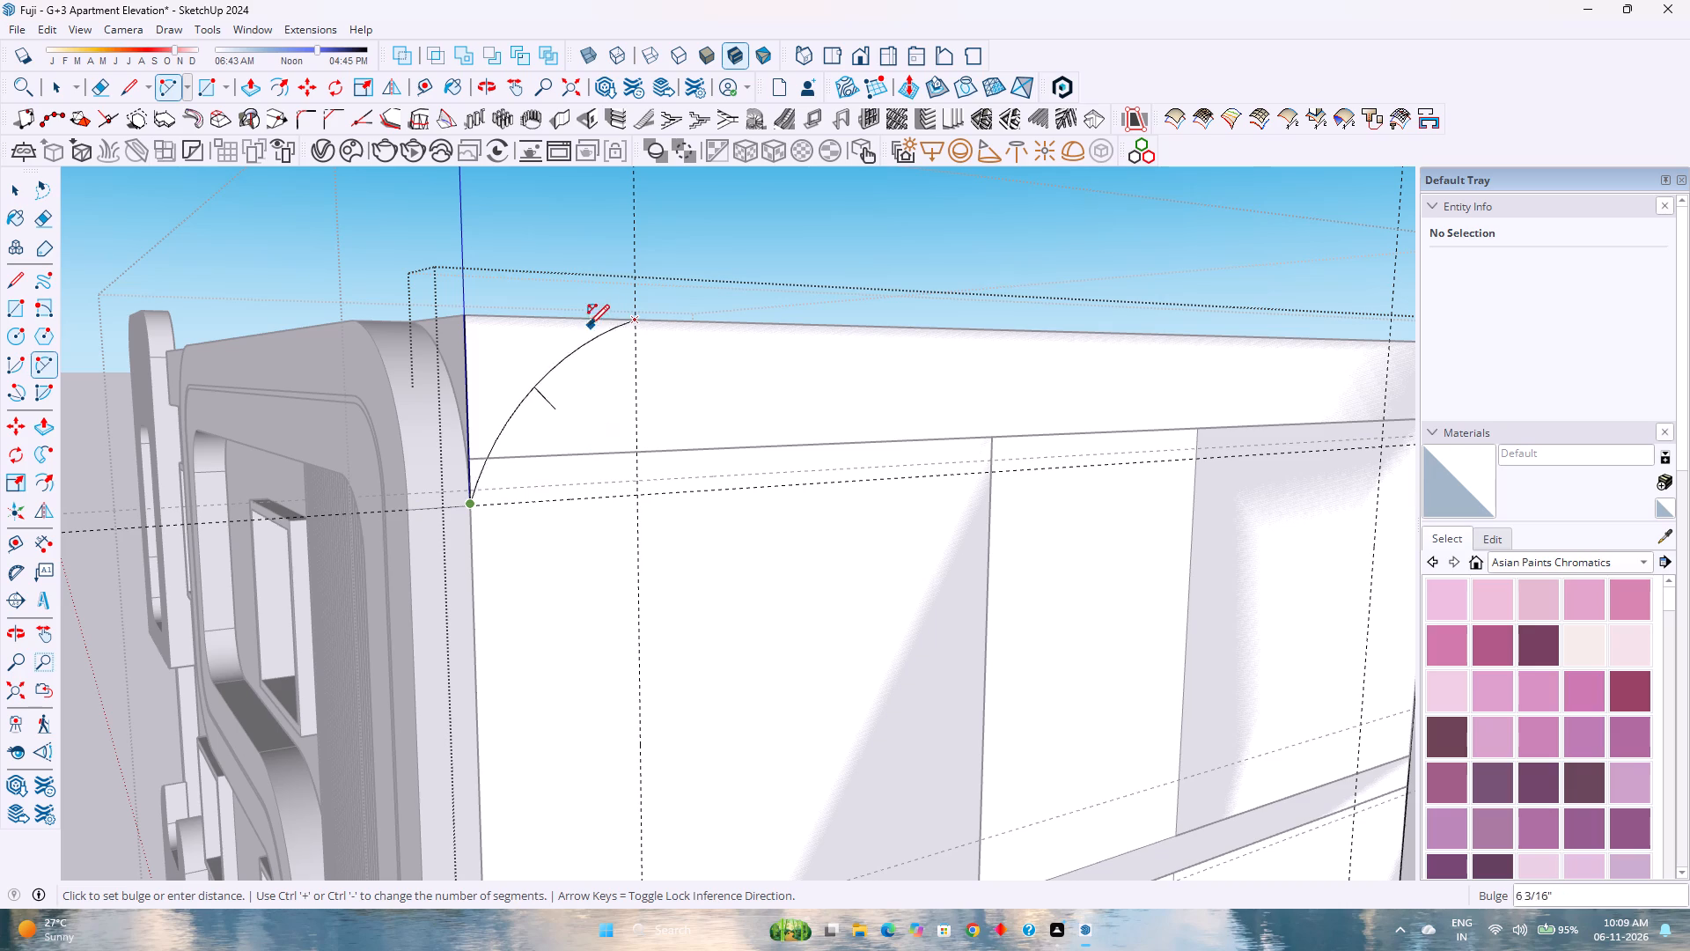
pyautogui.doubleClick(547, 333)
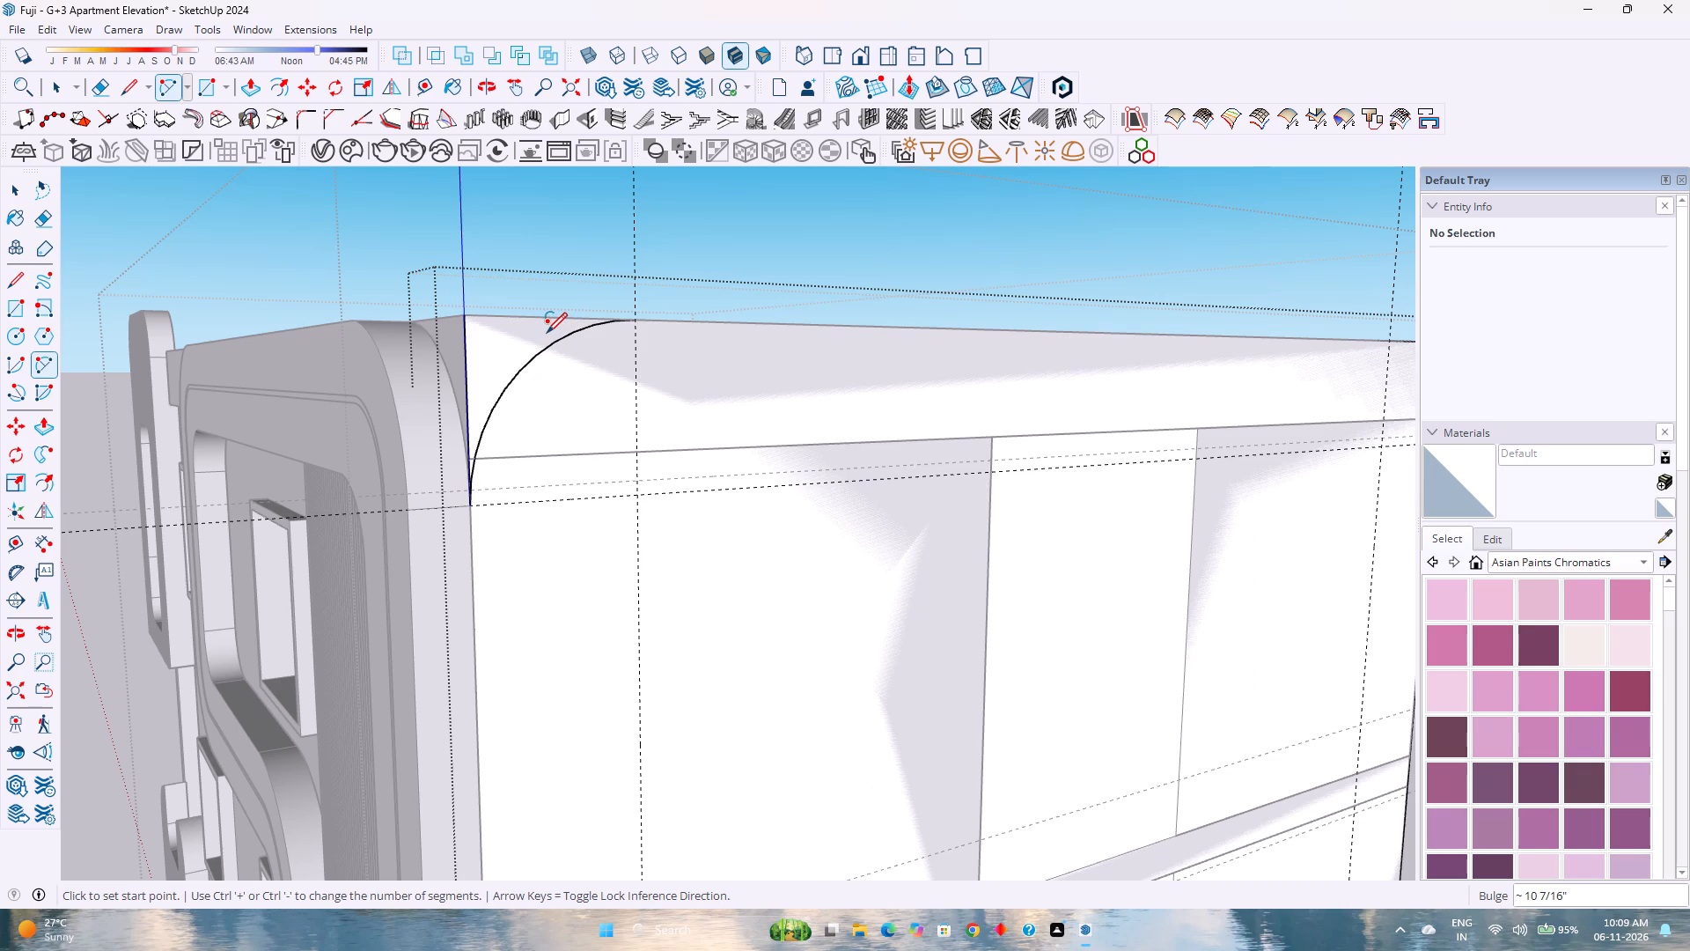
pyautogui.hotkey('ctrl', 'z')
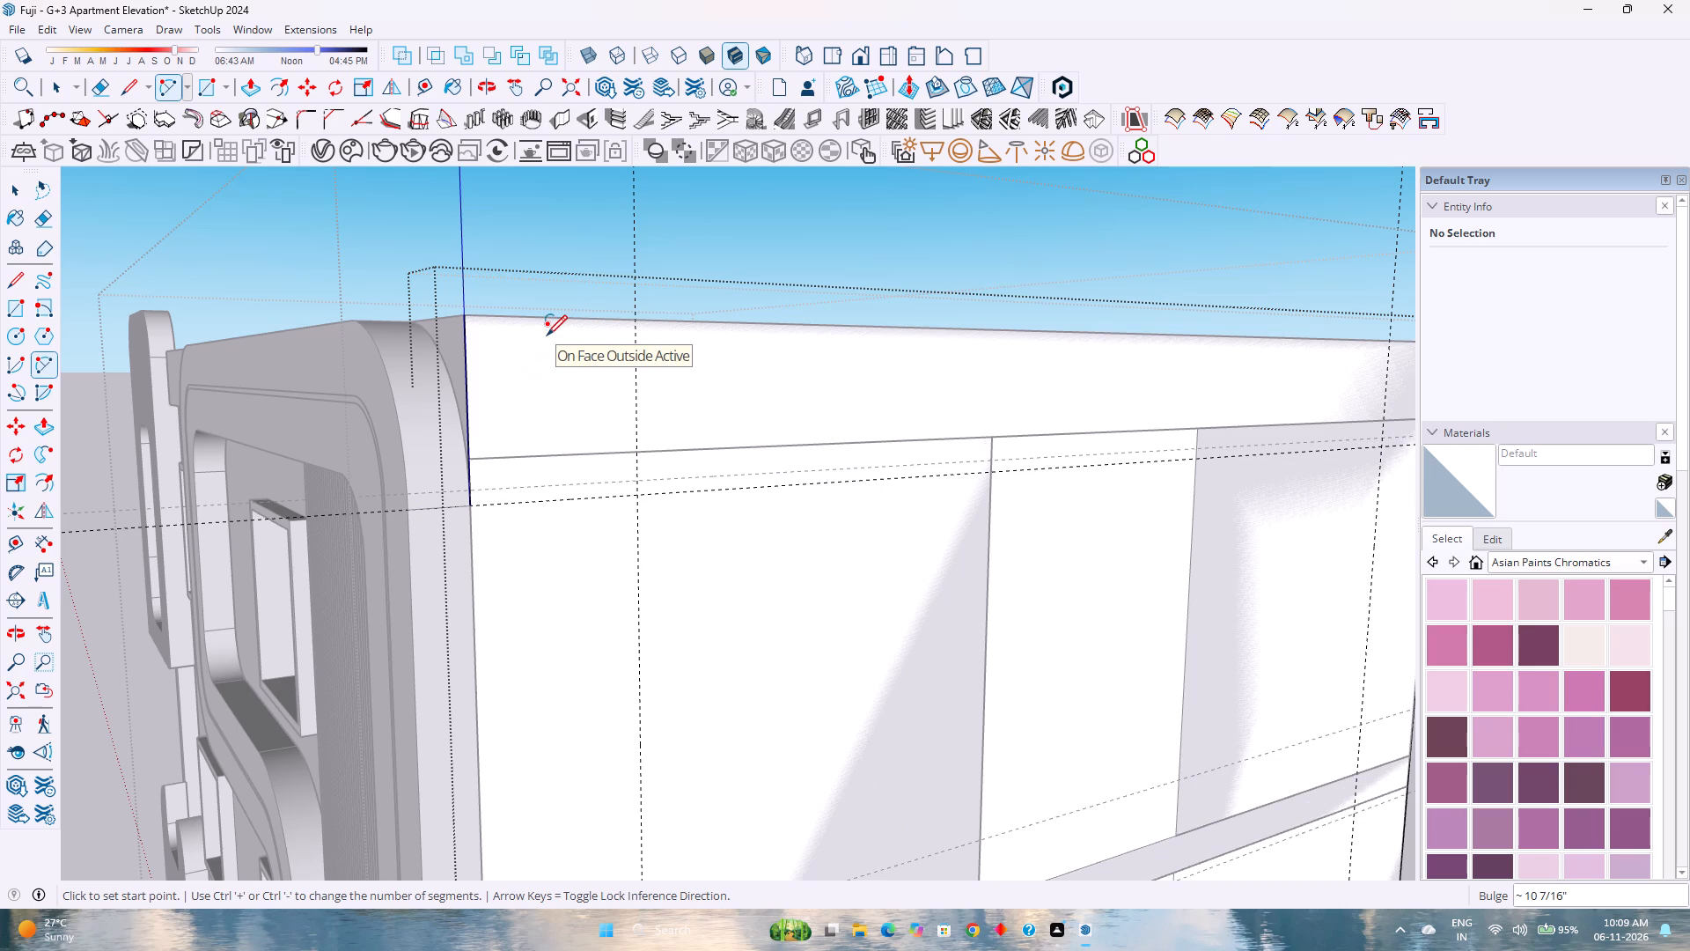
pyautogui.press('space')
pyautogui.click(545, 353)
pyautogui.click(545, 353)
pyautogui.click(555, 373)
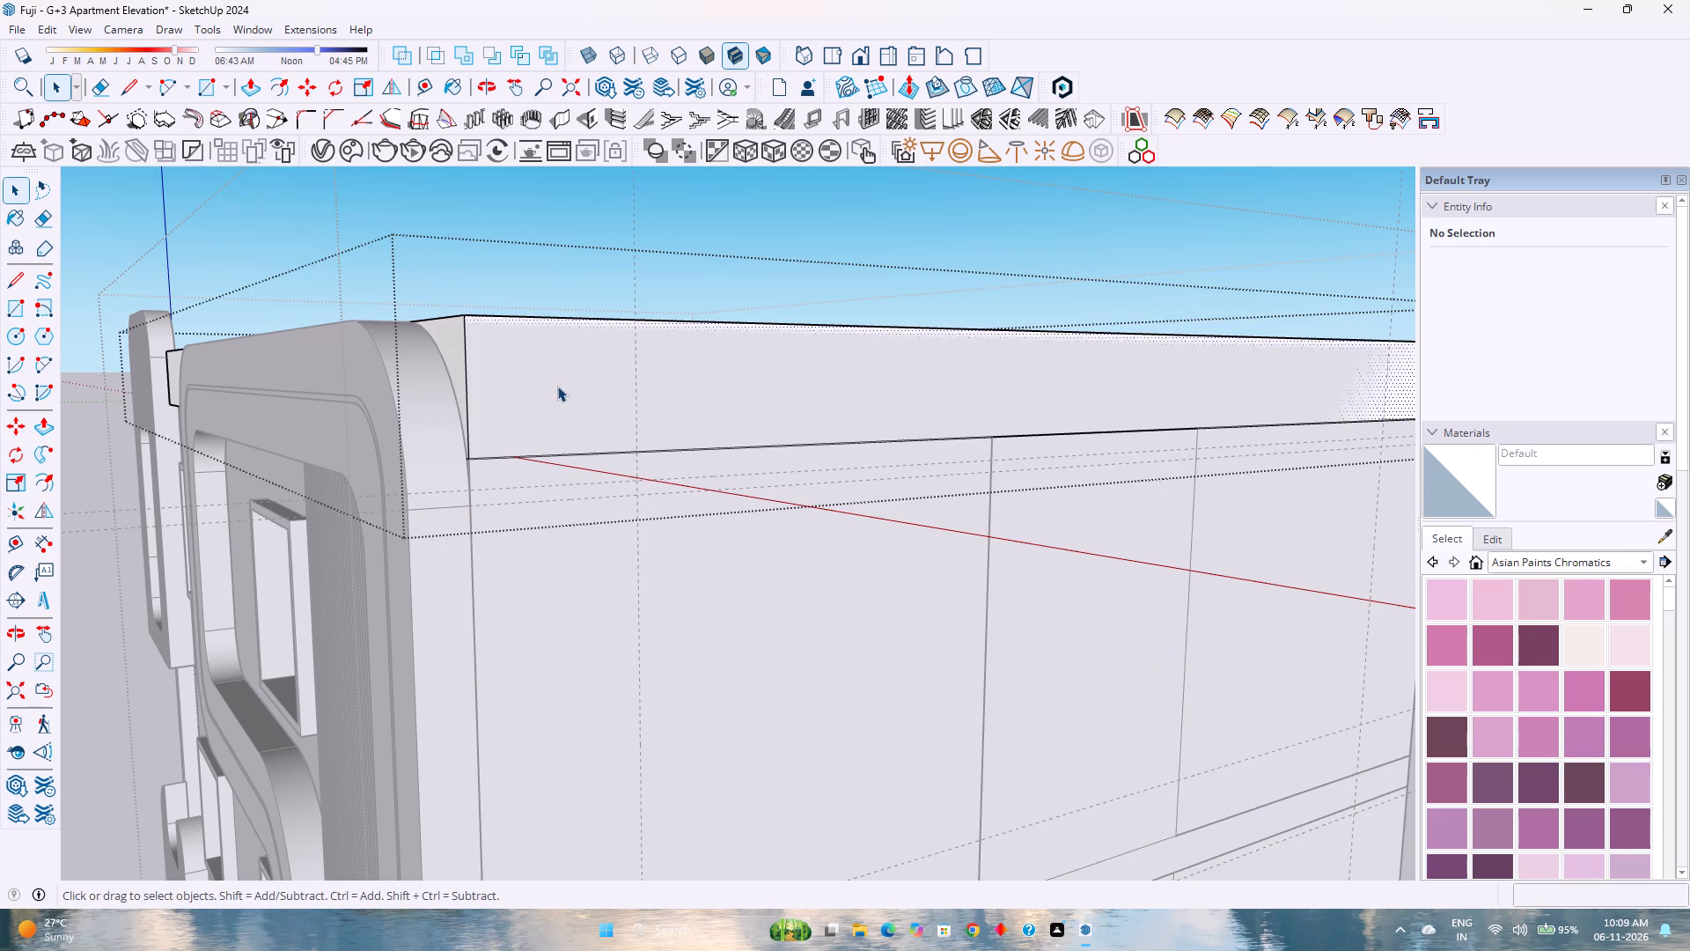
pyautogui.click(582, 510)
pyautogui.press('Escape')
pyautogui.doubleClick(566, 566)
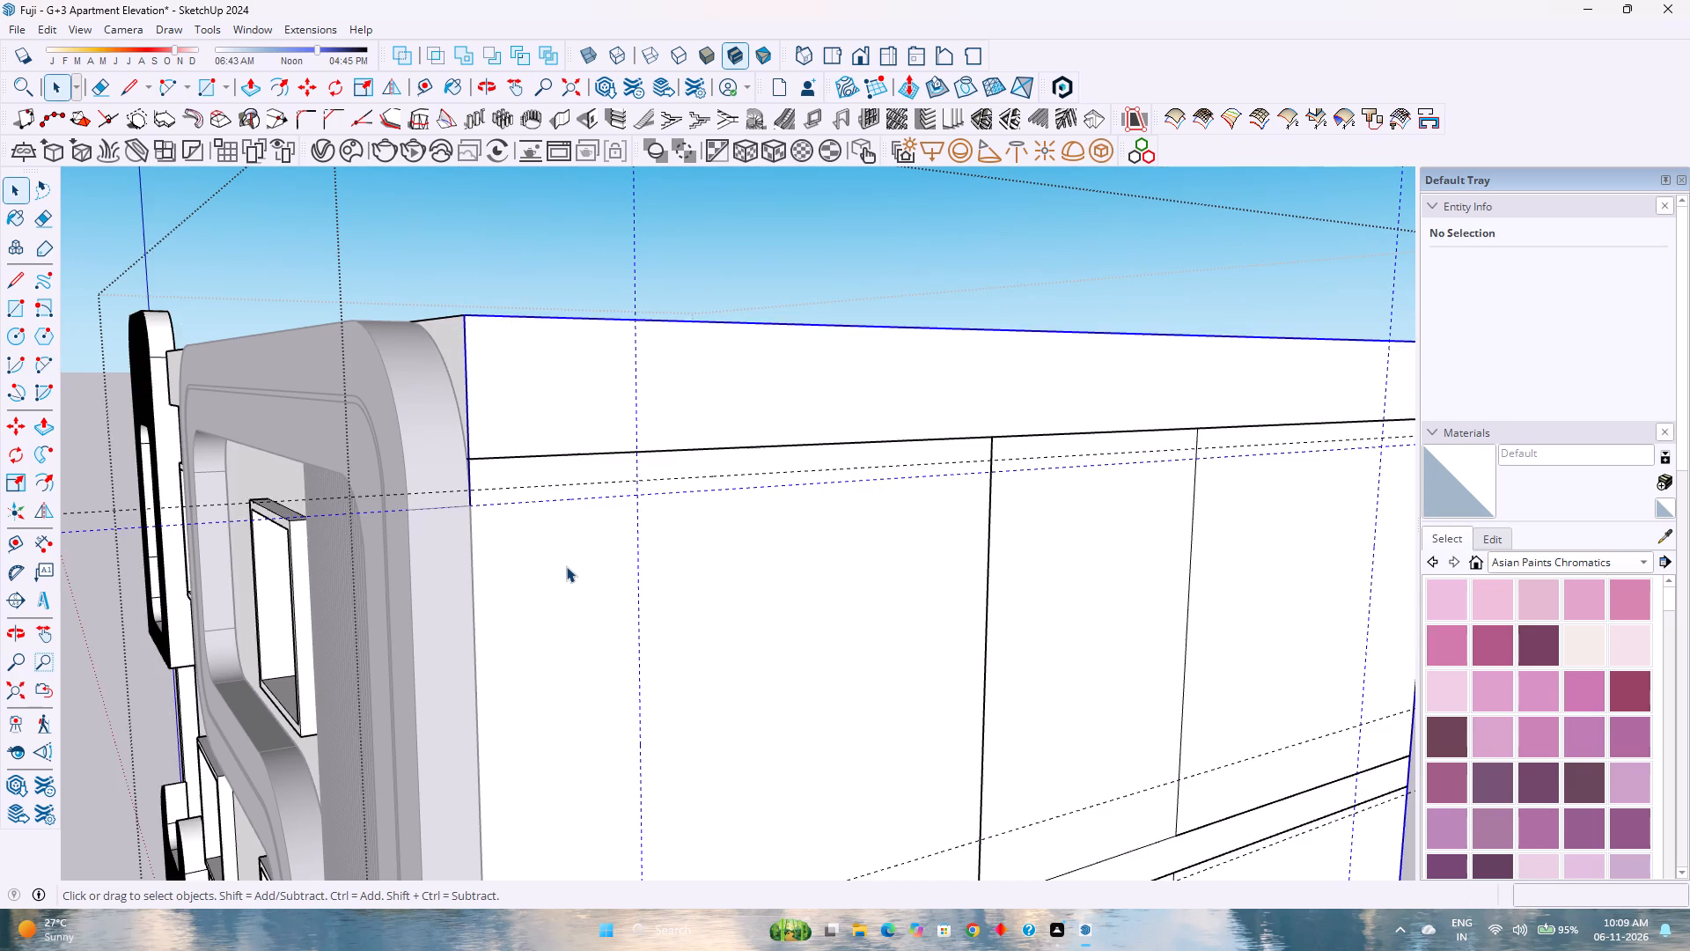
# Round the rectangle's front top corner with a tangent 3' radius arc between the guide intersections on the top and front edges.
pyautogui.scroll(3, 562, 562)
pyautogui.click(561, 560)
pyautogui.moveTo(563, 527); pyautogui.dragTo(393, 593, button='middle')
pyautogui.middleClick(393, 593)
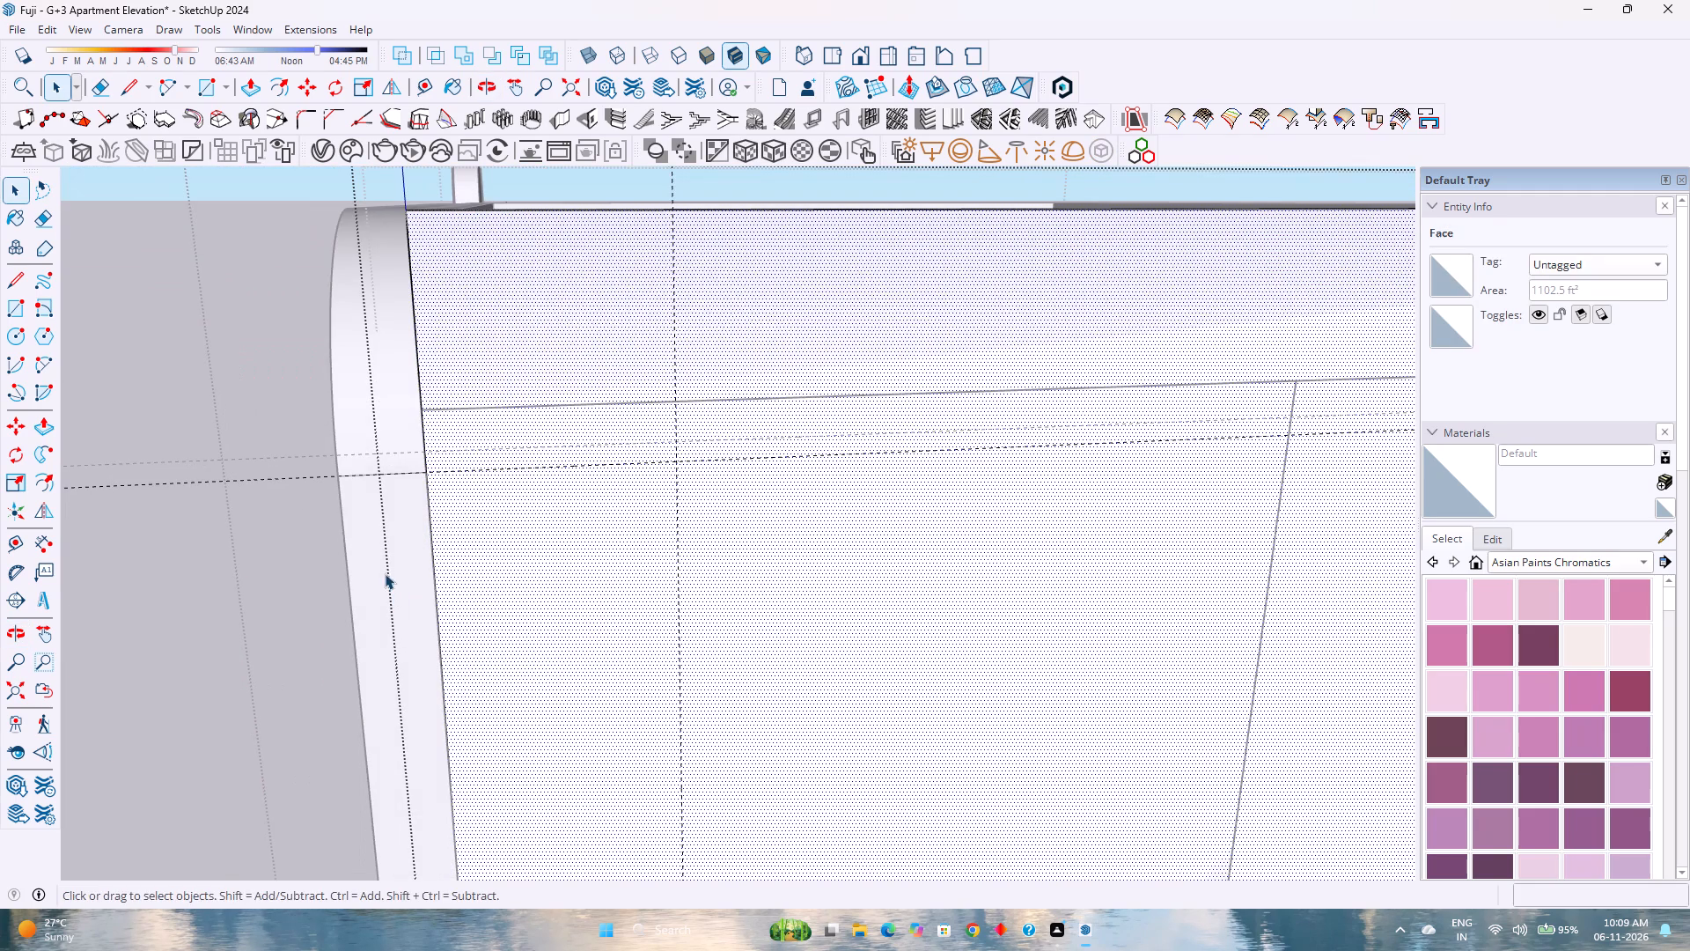
pyautogui.press('a')
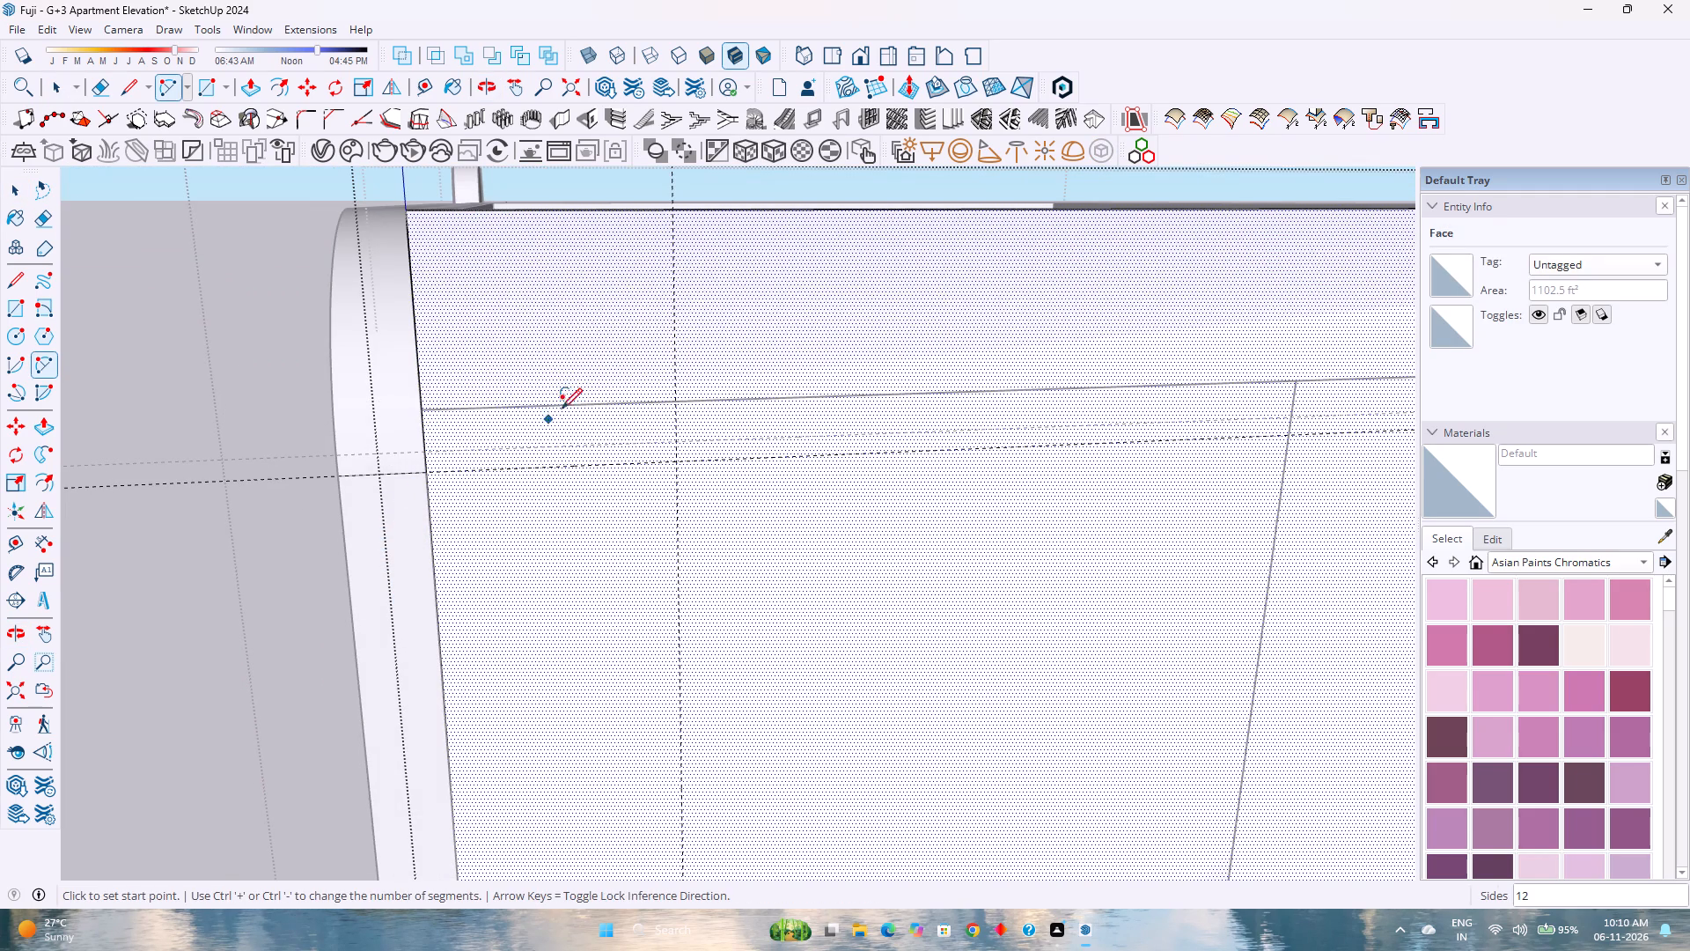
pyautogui.click(677, 211)
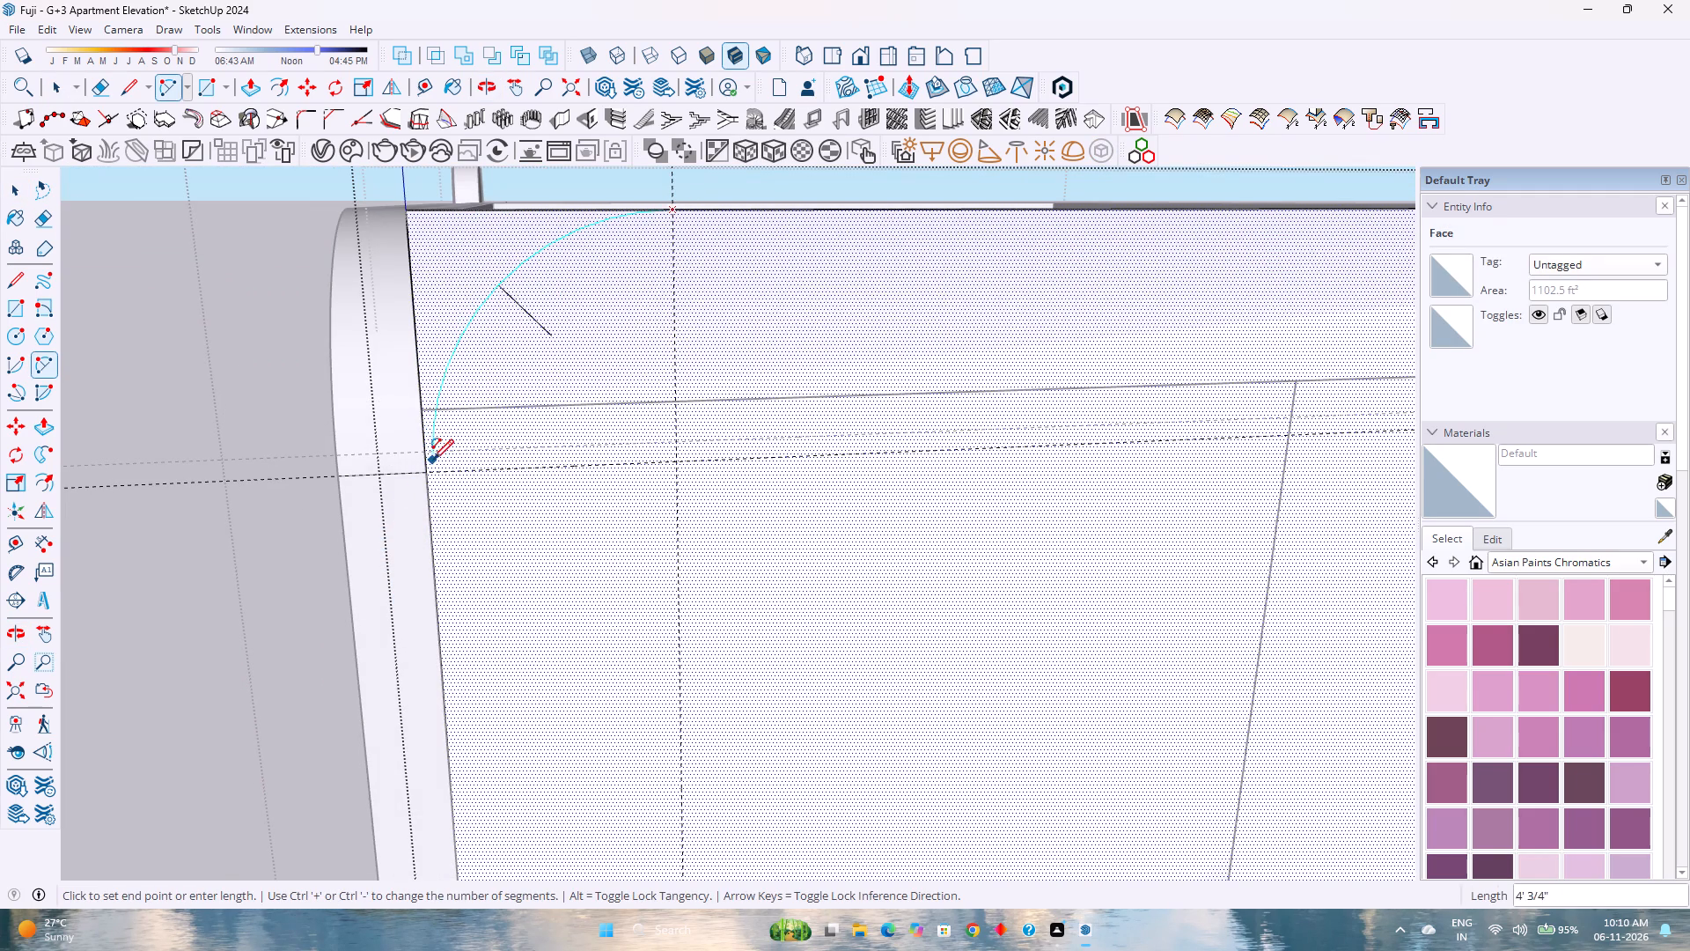
pyautogui.doubleClick(431, 470)
pyautogui.press('space')
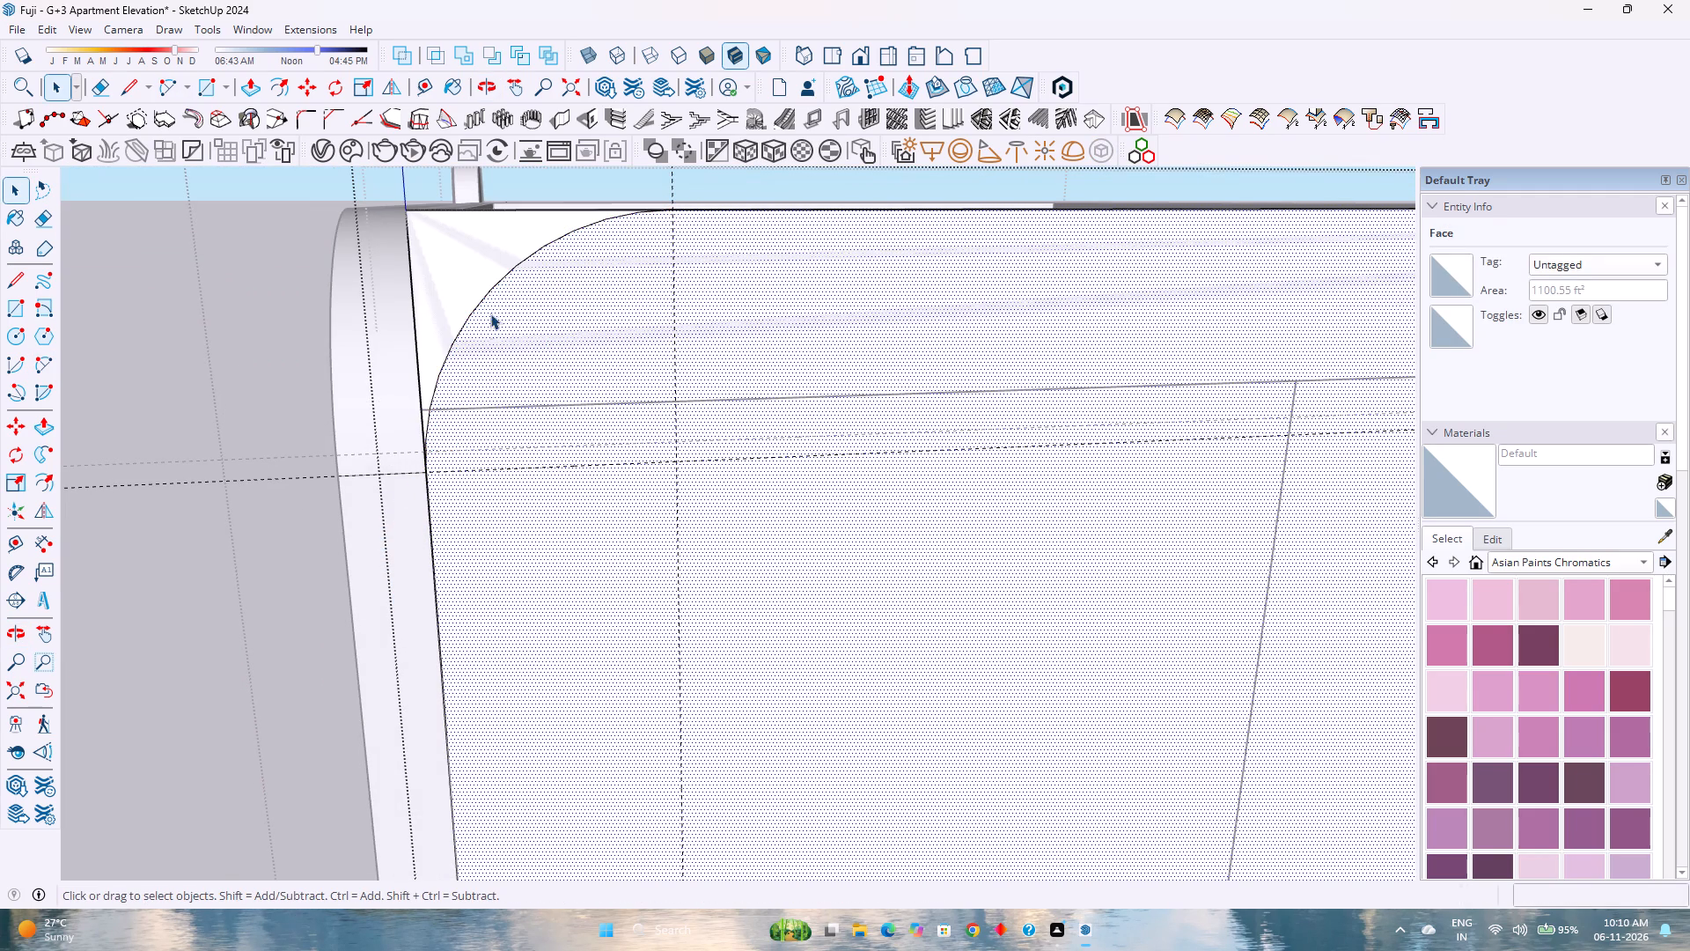
# Set the front top corner arc to 200 segments.
pyautogui.click(490, 291)
pyautogui.tripleClick(1610, 303)
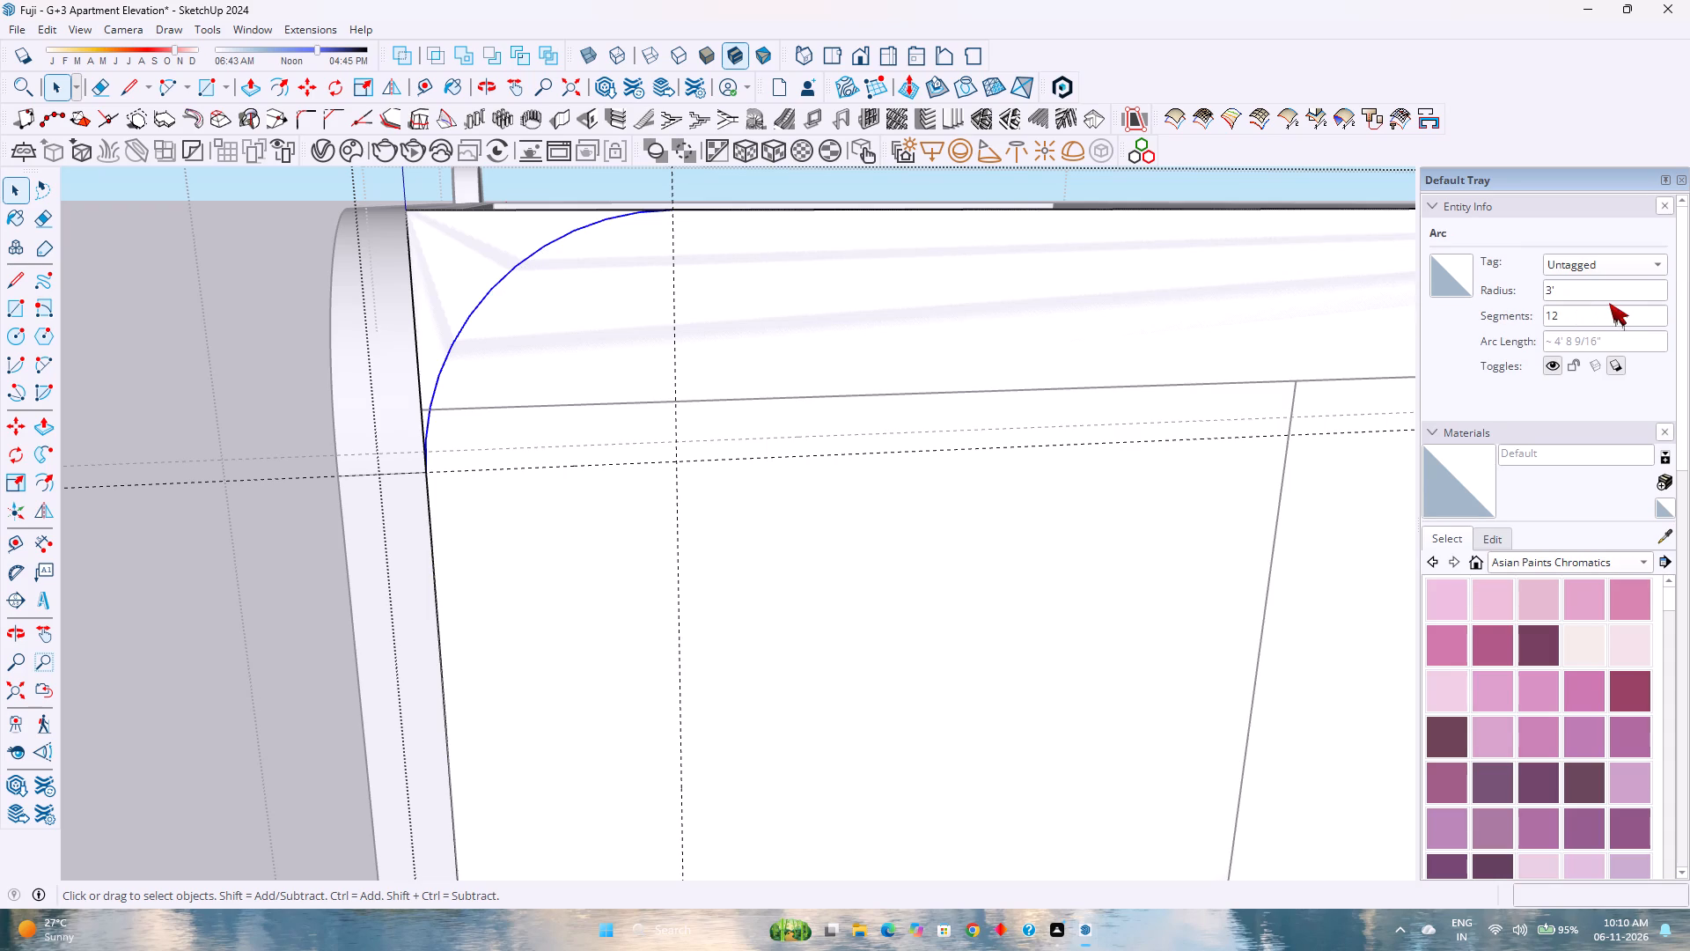
pyautogui.press('2')
pyautogui.press('0')
pyautogui.press('0')
pyautogui.press('Return')
# Delete the leftover face outside the front top arc and the two edge pieces that formed the square corner.
pyautogui.click(473, 271)
pyautogui.press('Delete')
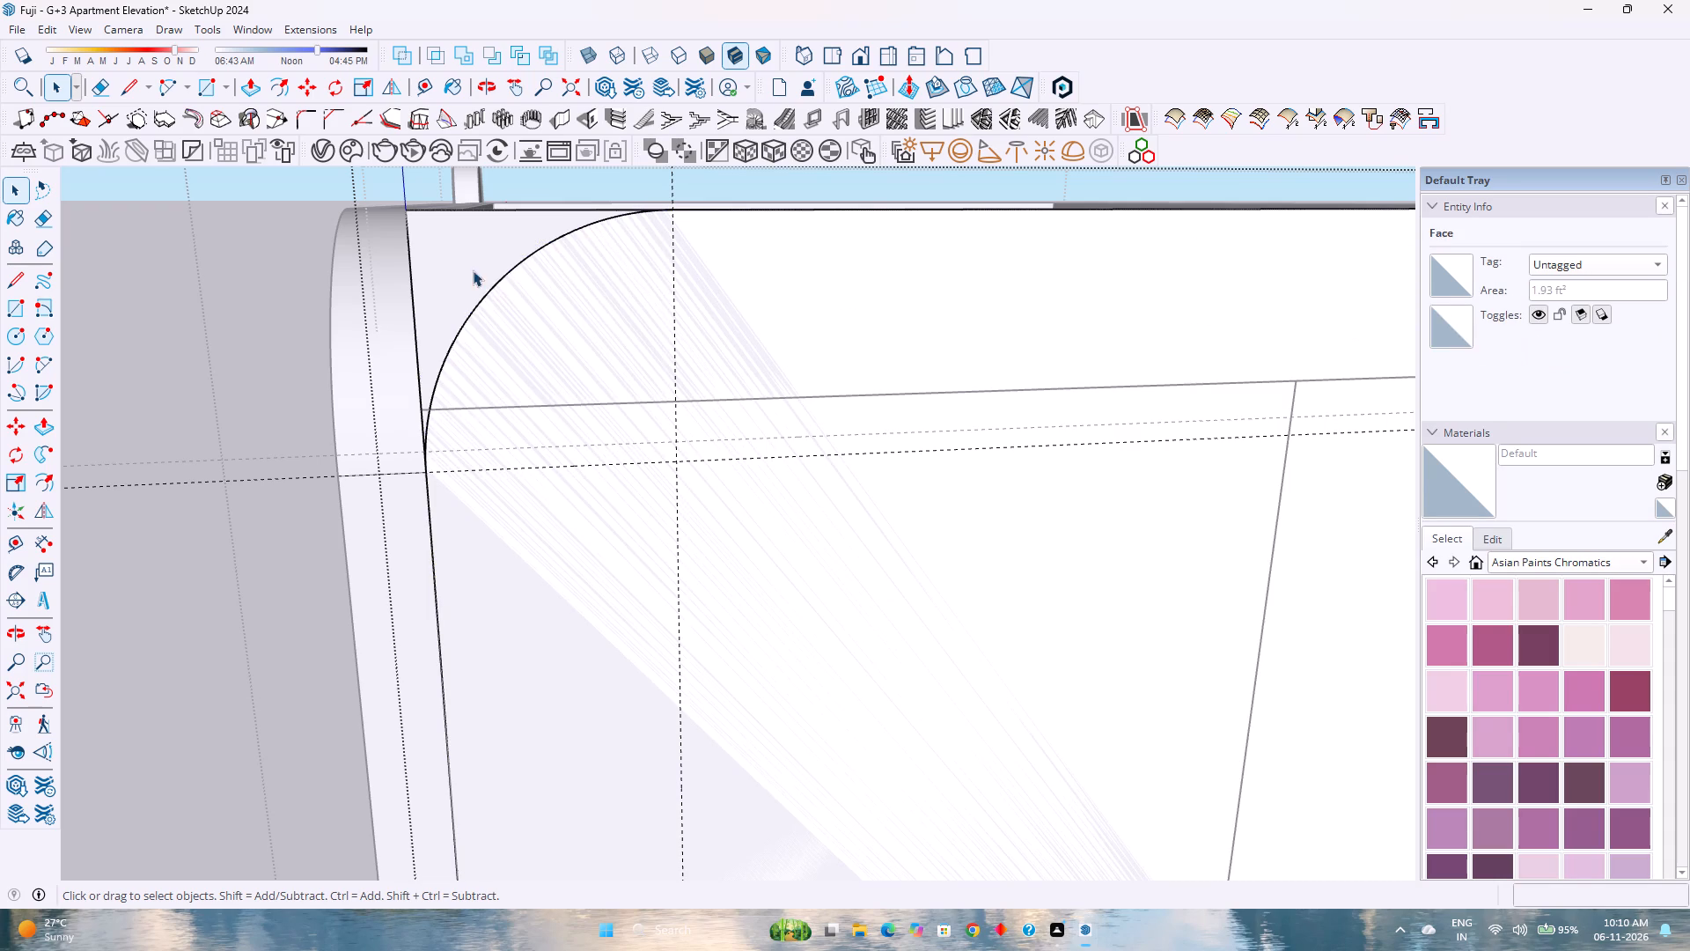
pyautogui.scroll(-2, 408, 379)
pyautogui.click(414, 362)
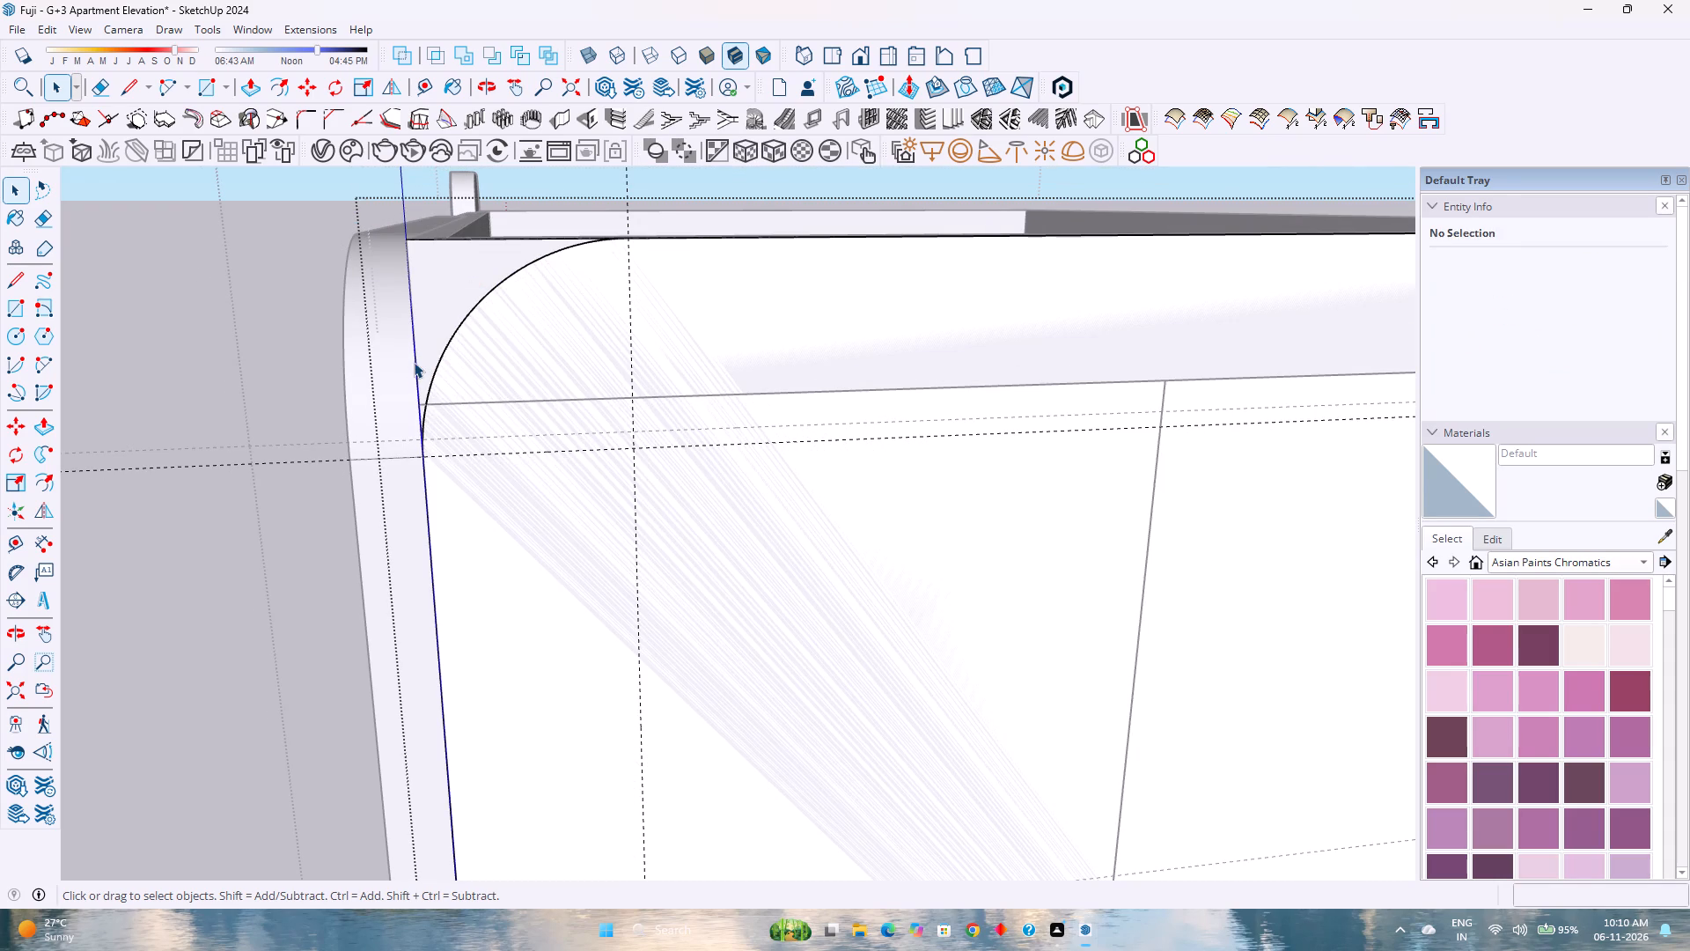
pyautogui.press('Delete')
pyautogui.click(455, 241)
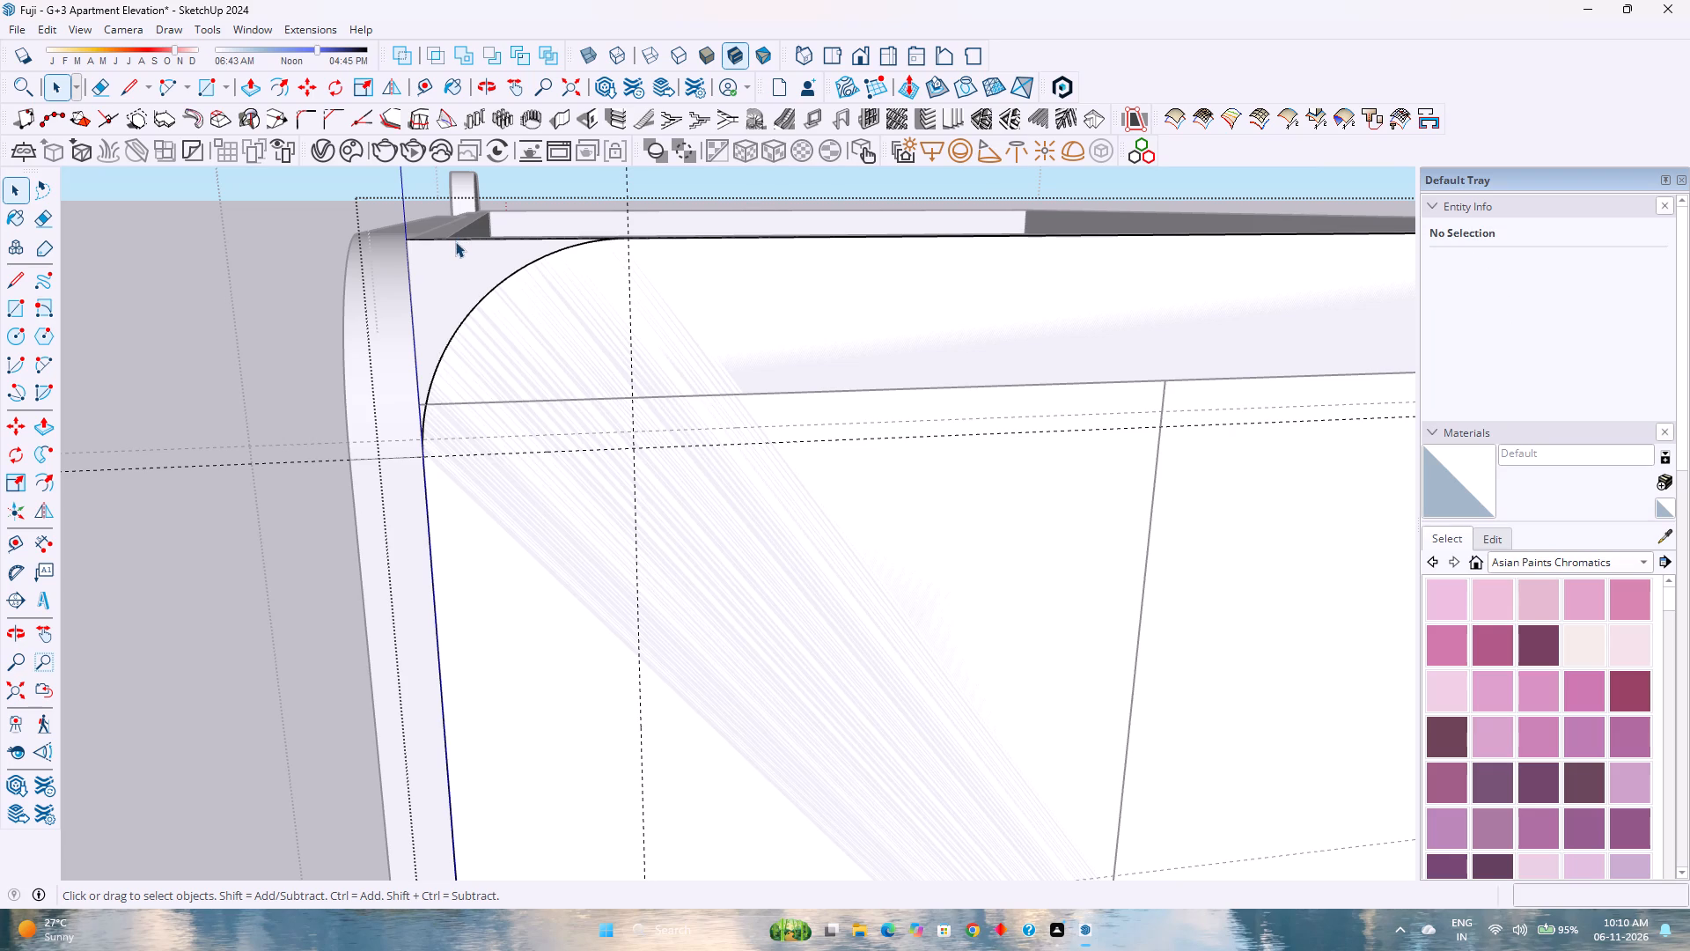
pyautogui.press('Delete')
# Round the rectangle's rear top corner with a tangent 3' radius arc between the guide intersections on the rear and top edges.
pyautogui.scroll(-15, 360, 321)
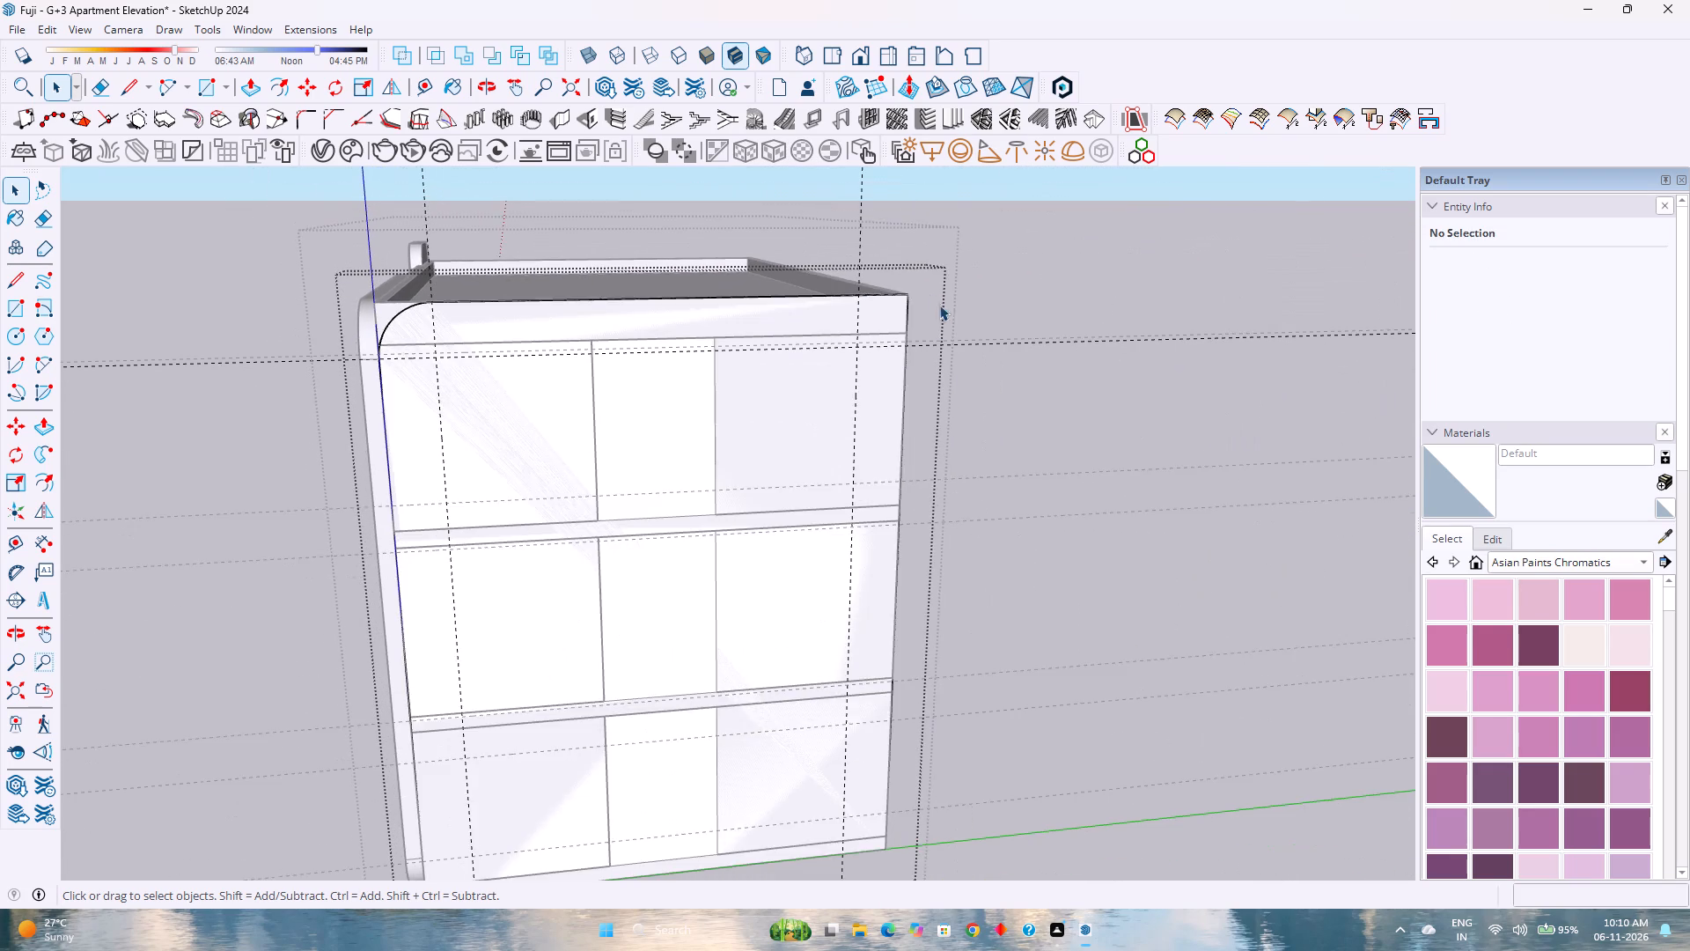
pyautogui.scroll(6, 931, 325)
pyautogui.press('a')
pyautogui.scroll(3, 823, 290)
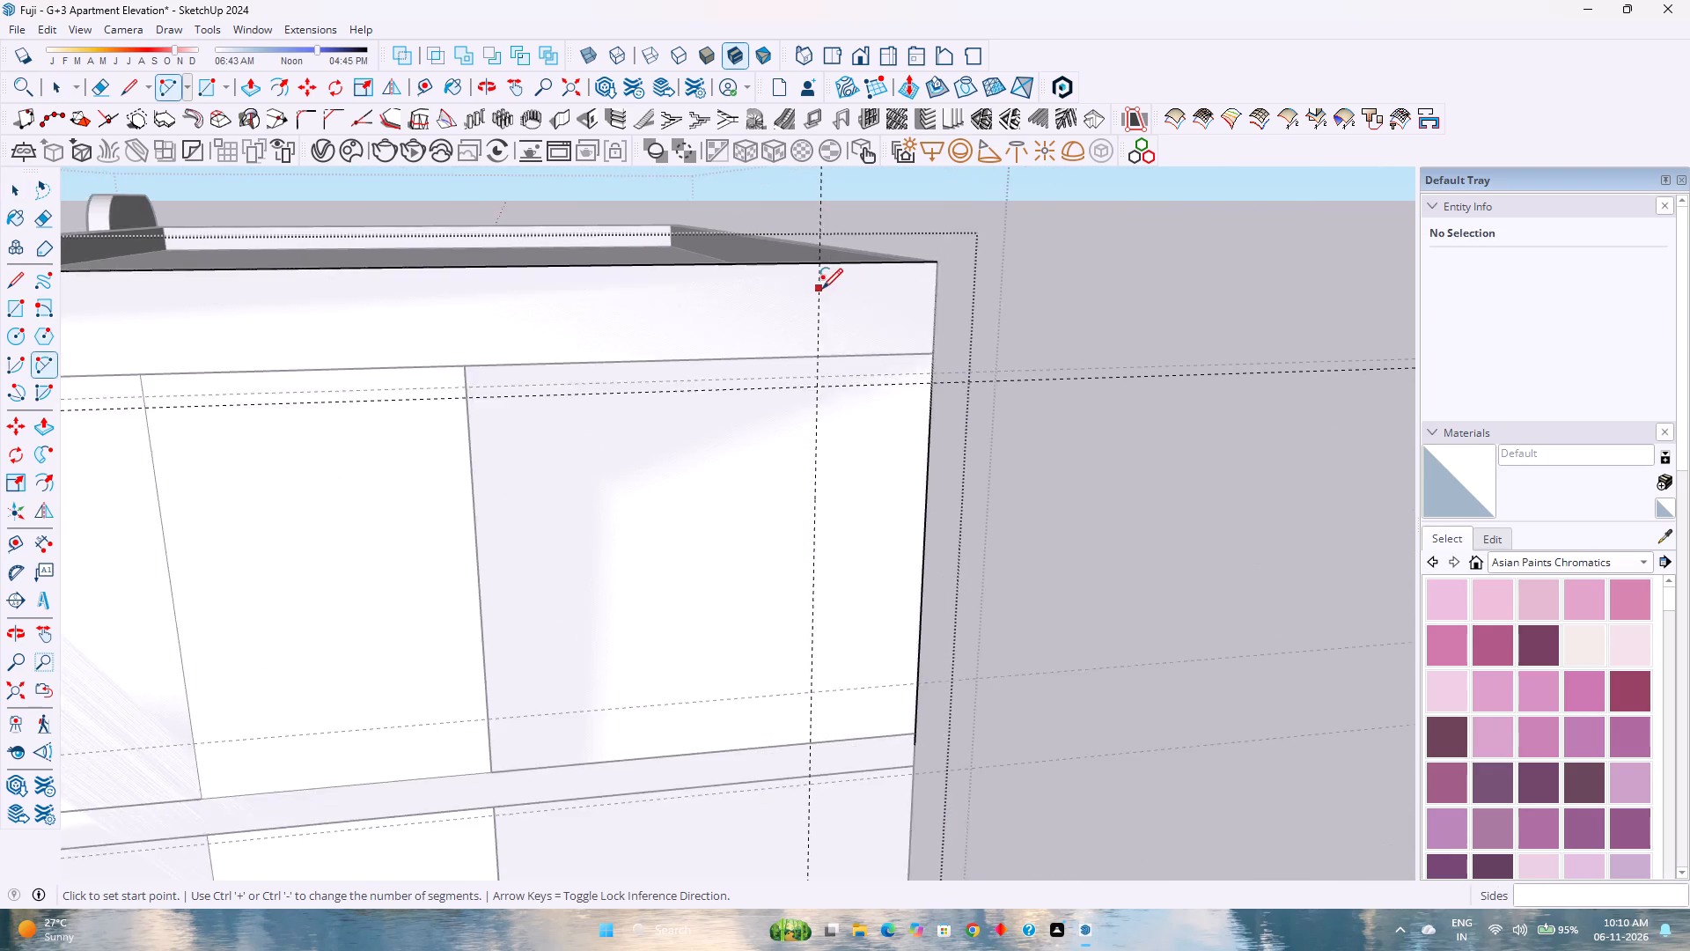
pyautogui.scroll(2, 822, 289)
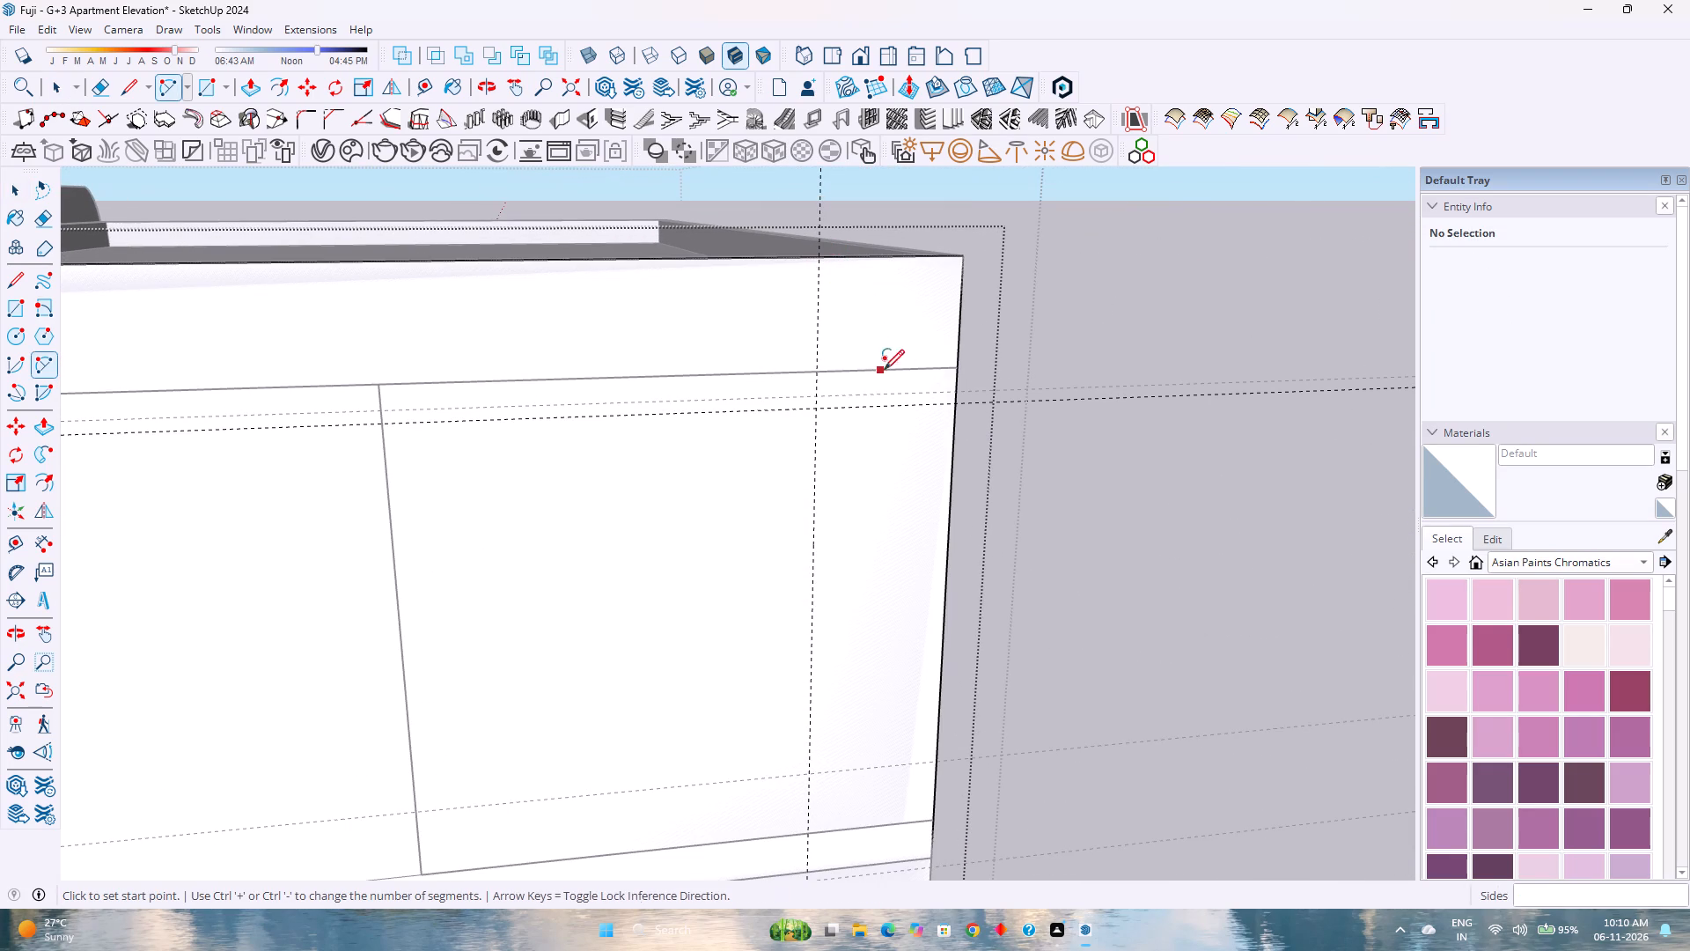
pyautogui.click(955, 401)
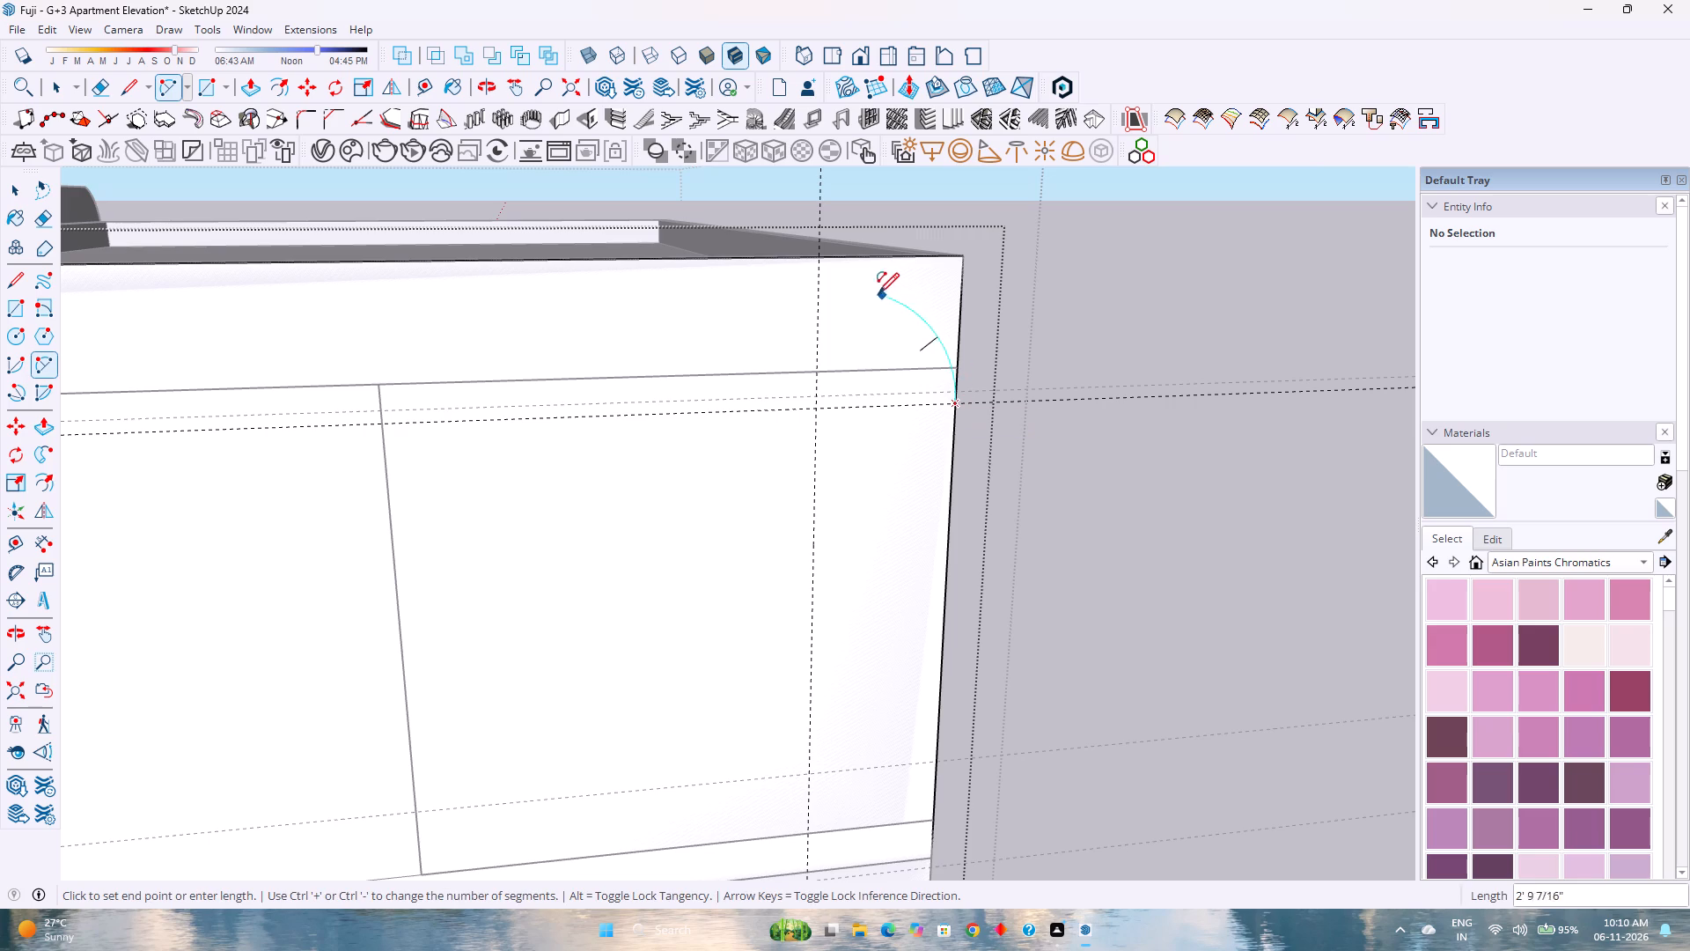
pyautogui.doubleClick(818, 259)
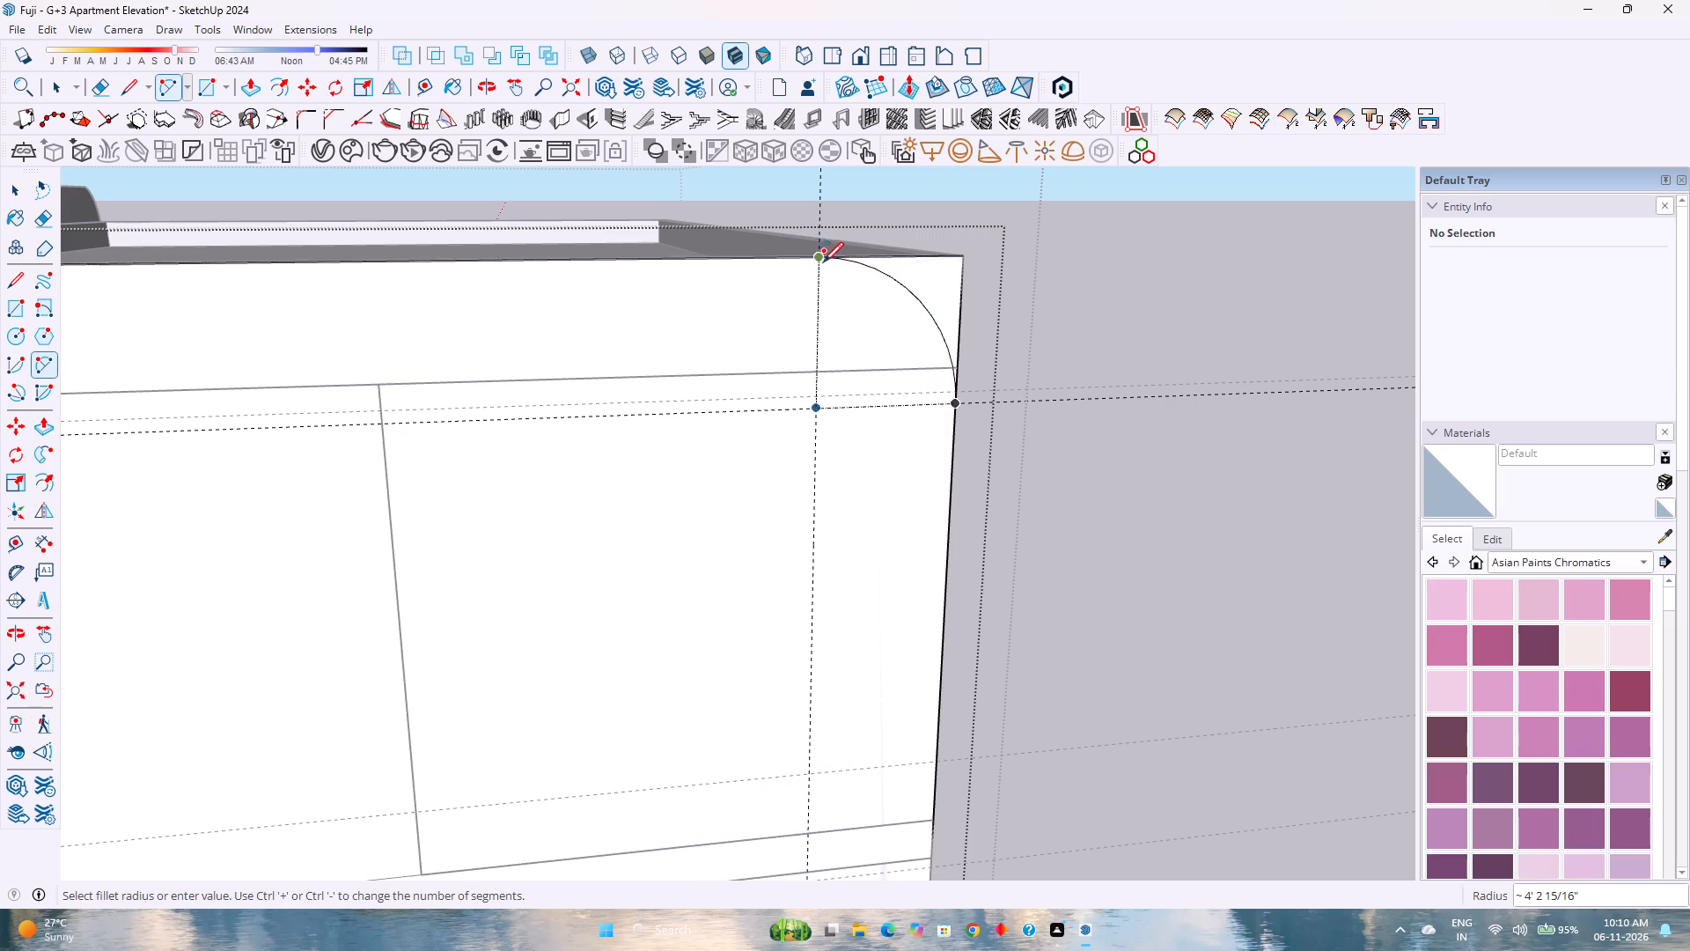
pyautogui.scroll(-2, 836, 284)
# Set the rear top corner arc to 200 segments.
pyautogui.press('space')
pyautogui.click(900, 294)
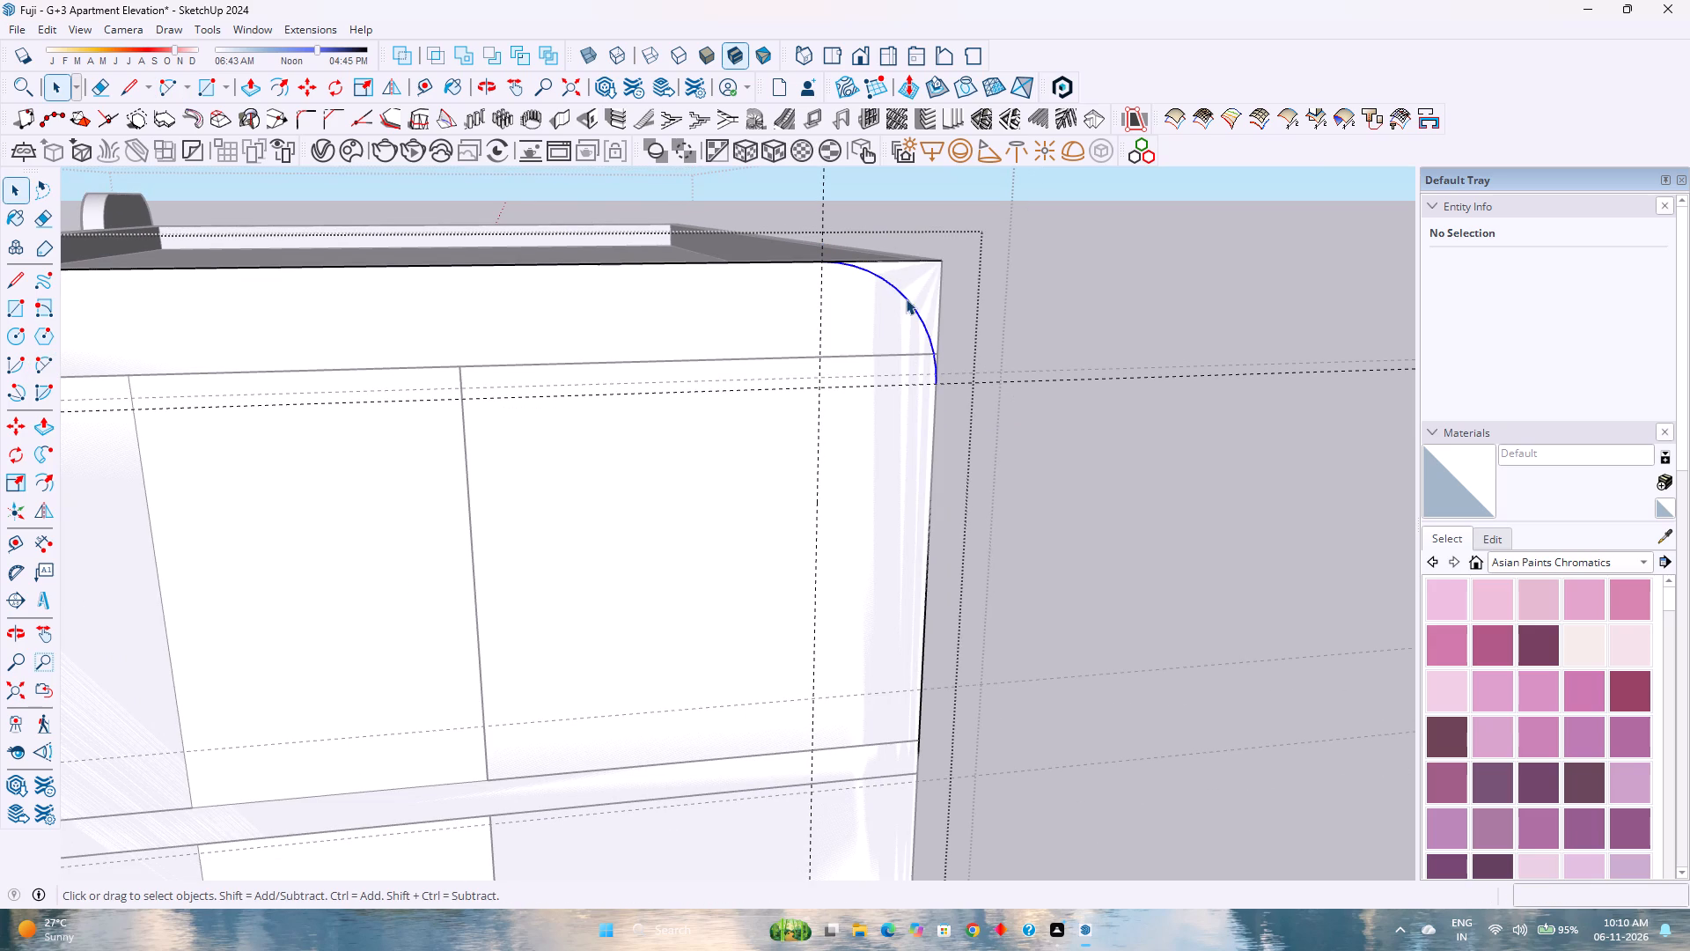
pyautogui.click(1608, 314)
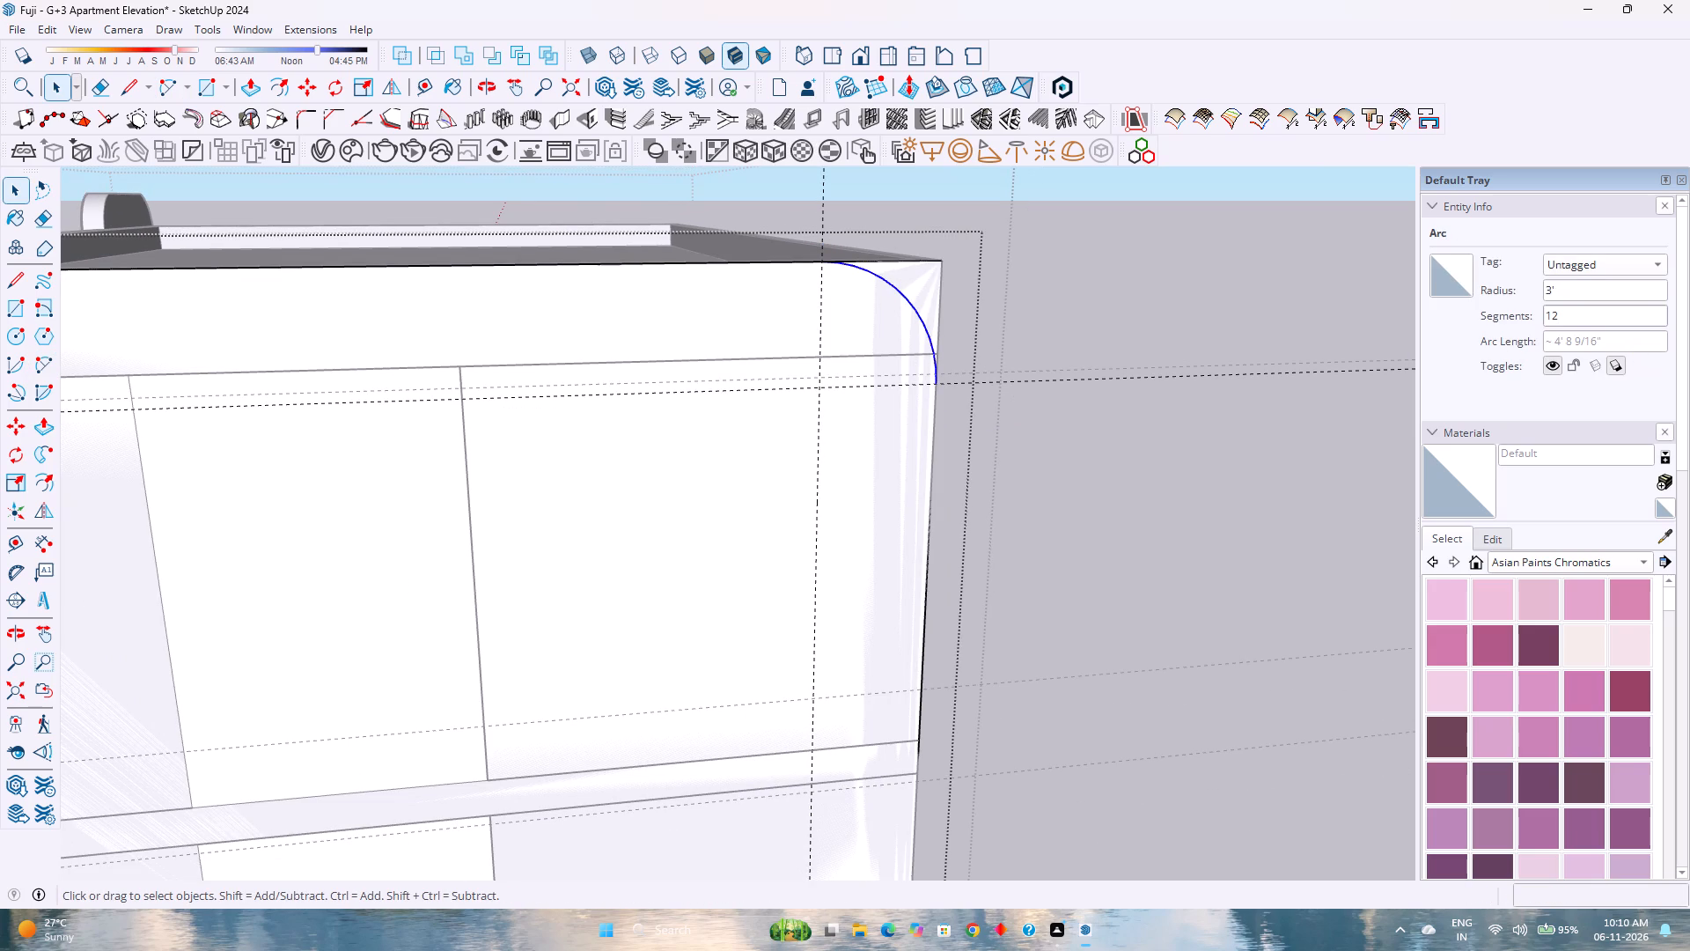
pyautogui.press('BackSpace')
pyautogui.press('BackSpace')
pyautogui.press('BackSpace')
pyautogui.press('2')
pyautogui.press('0')
pyautogui.press('0')
pyautogui.press('Return')
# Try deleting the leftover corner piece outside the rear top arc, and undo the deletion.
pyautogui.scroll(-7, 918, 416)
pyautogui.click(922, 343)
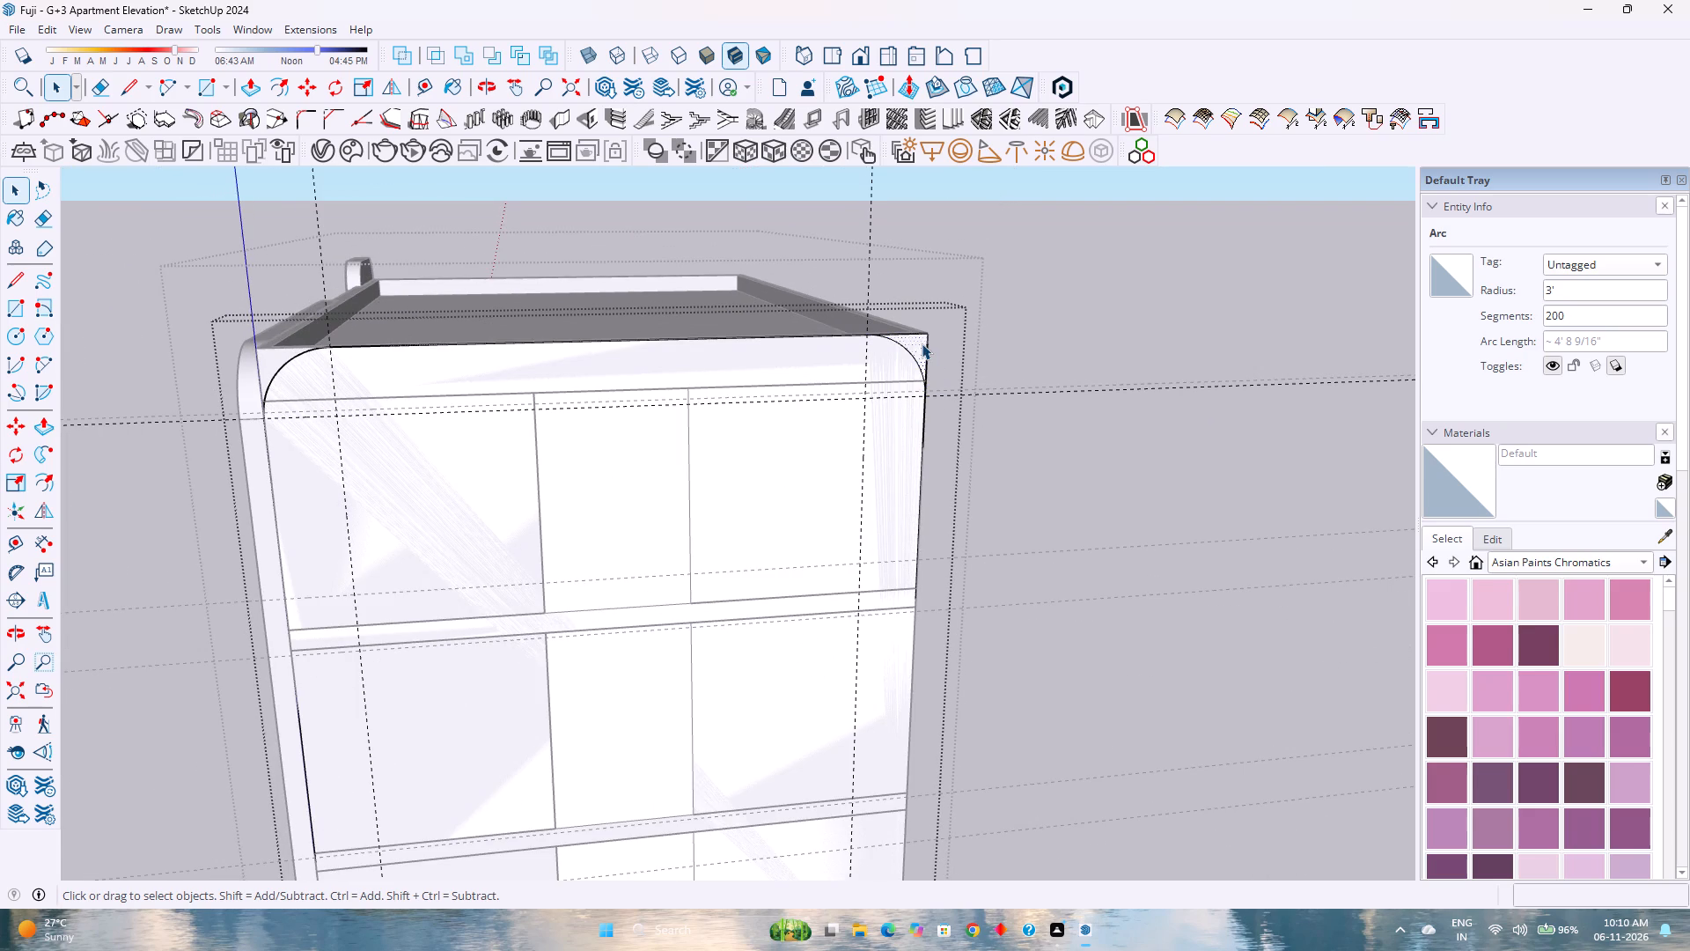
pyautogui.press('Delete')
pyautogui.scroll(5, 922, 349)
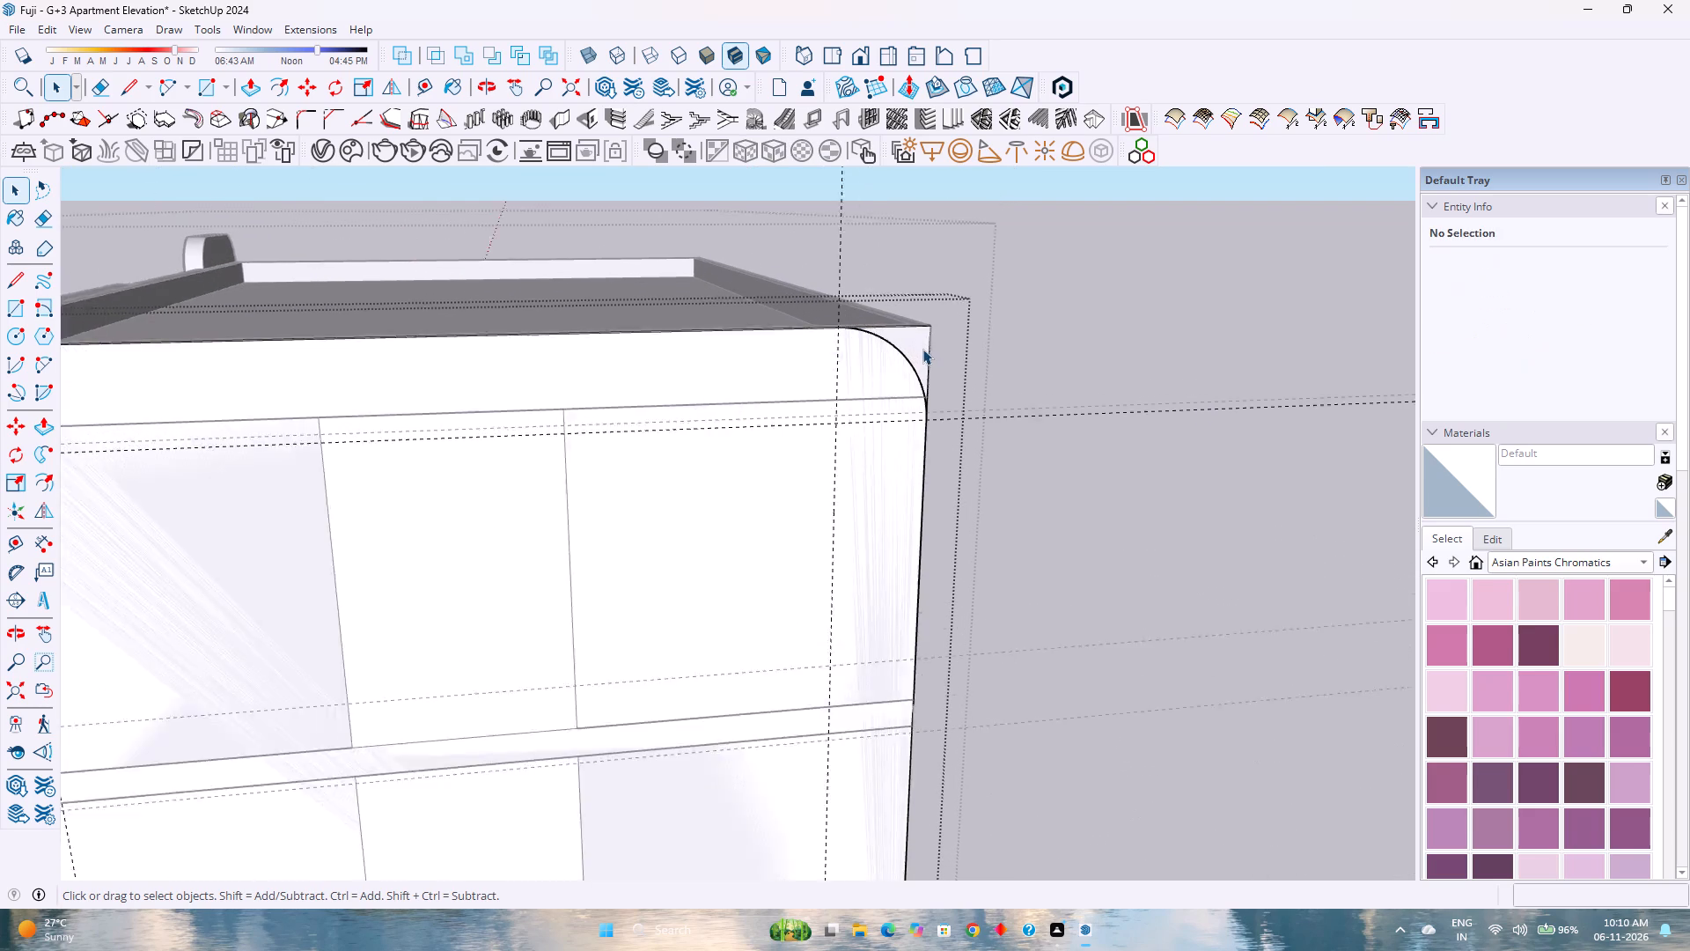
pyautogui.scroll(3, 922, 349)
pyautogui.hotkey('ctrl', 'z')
# Erase the two edge pieces outside the rear top arc, removing the leftover square corner.
pyautogui.scroll(6, 930, 347)
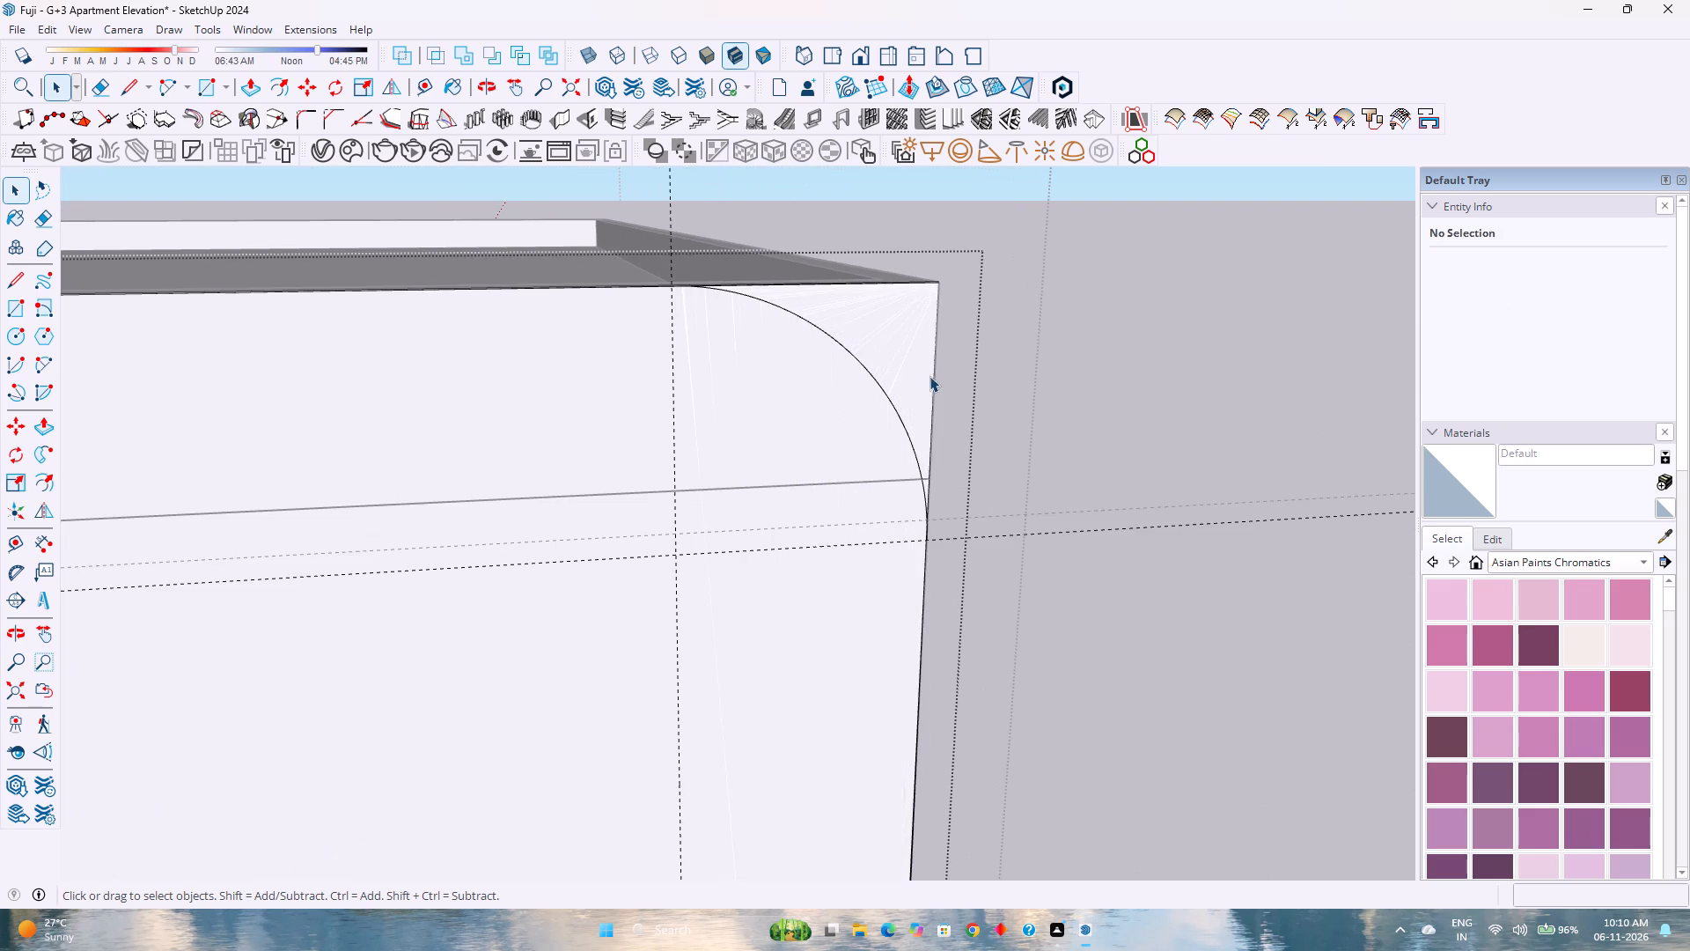
pyautogui.click(935, 374)
pyautogui.press('e')
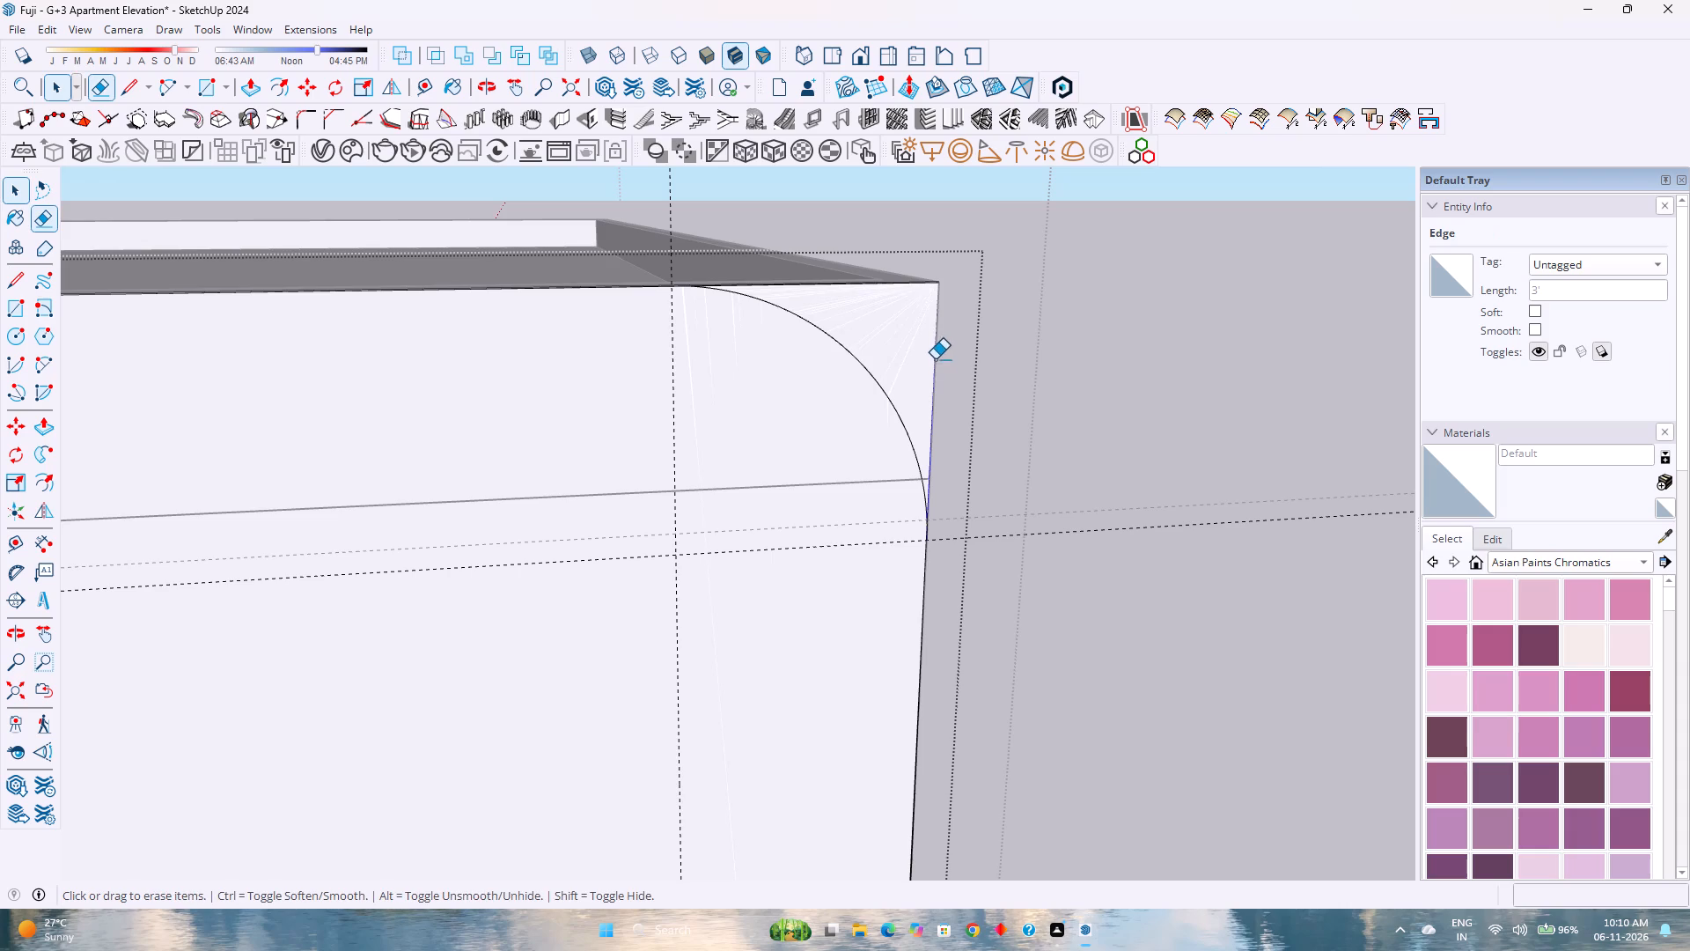
pyautogui.click(895, 288)
pyautogui.moveTo(913, 313); pyautogui.dragTo(952, 352)
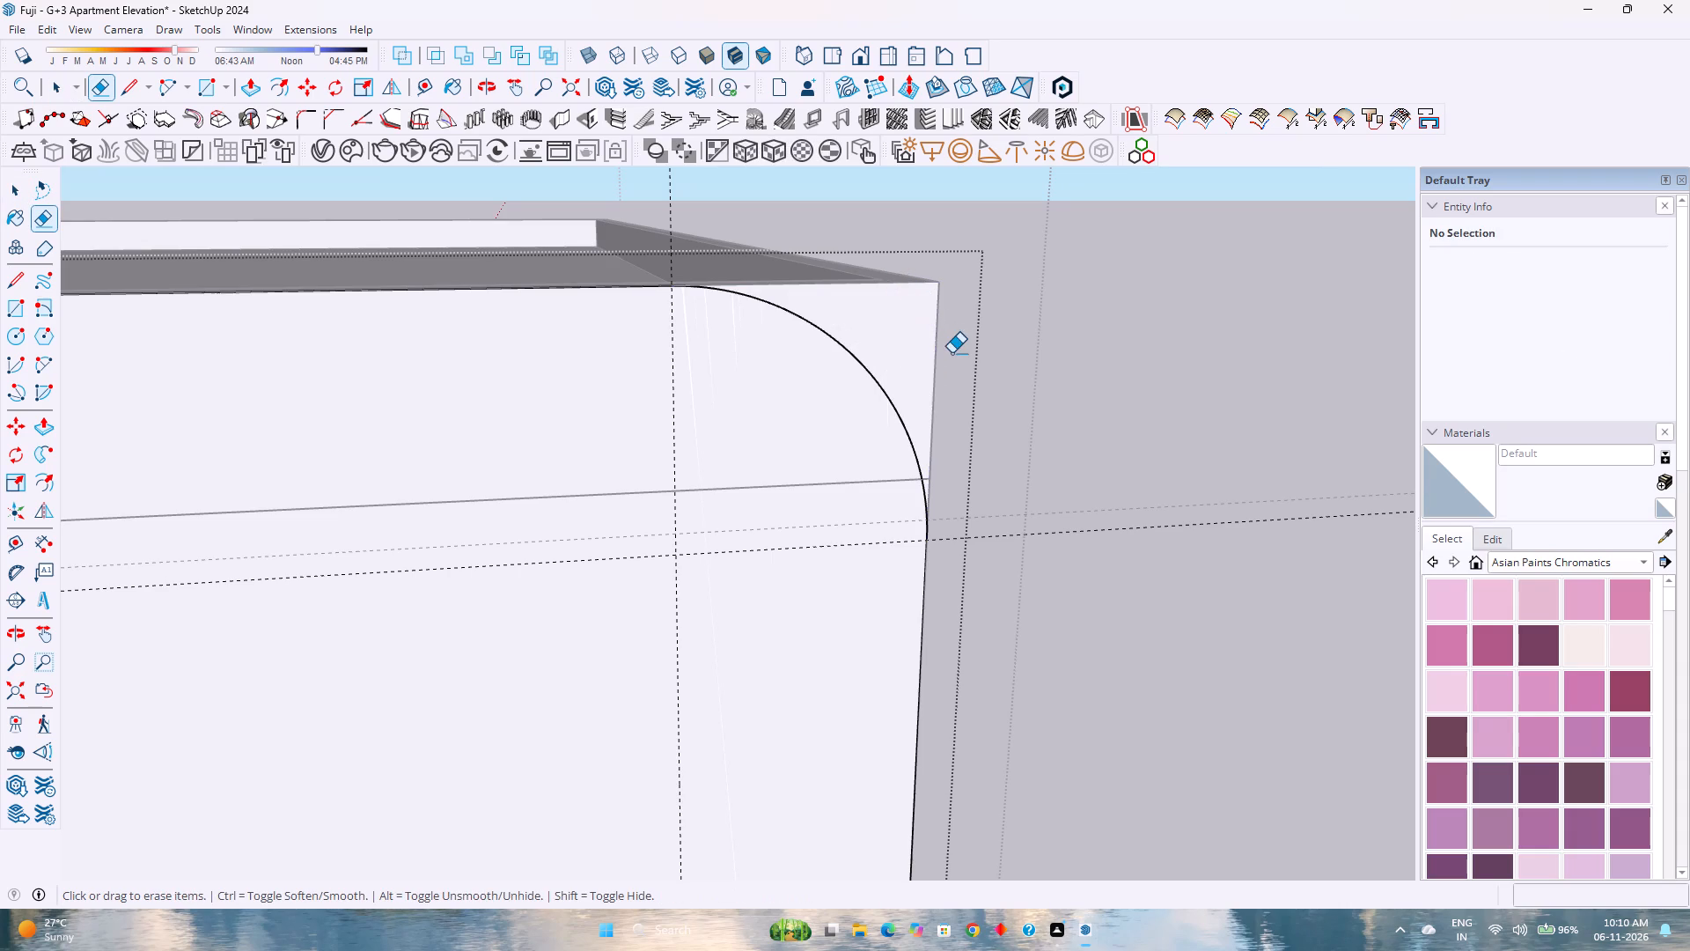
# Place a horizontal guide 3' above the side frame rectangle's bottom edge.
pyautogui.press('space')
pyautogui.click(836, 385)
pyautogui.scroll(-10, 841, 389)
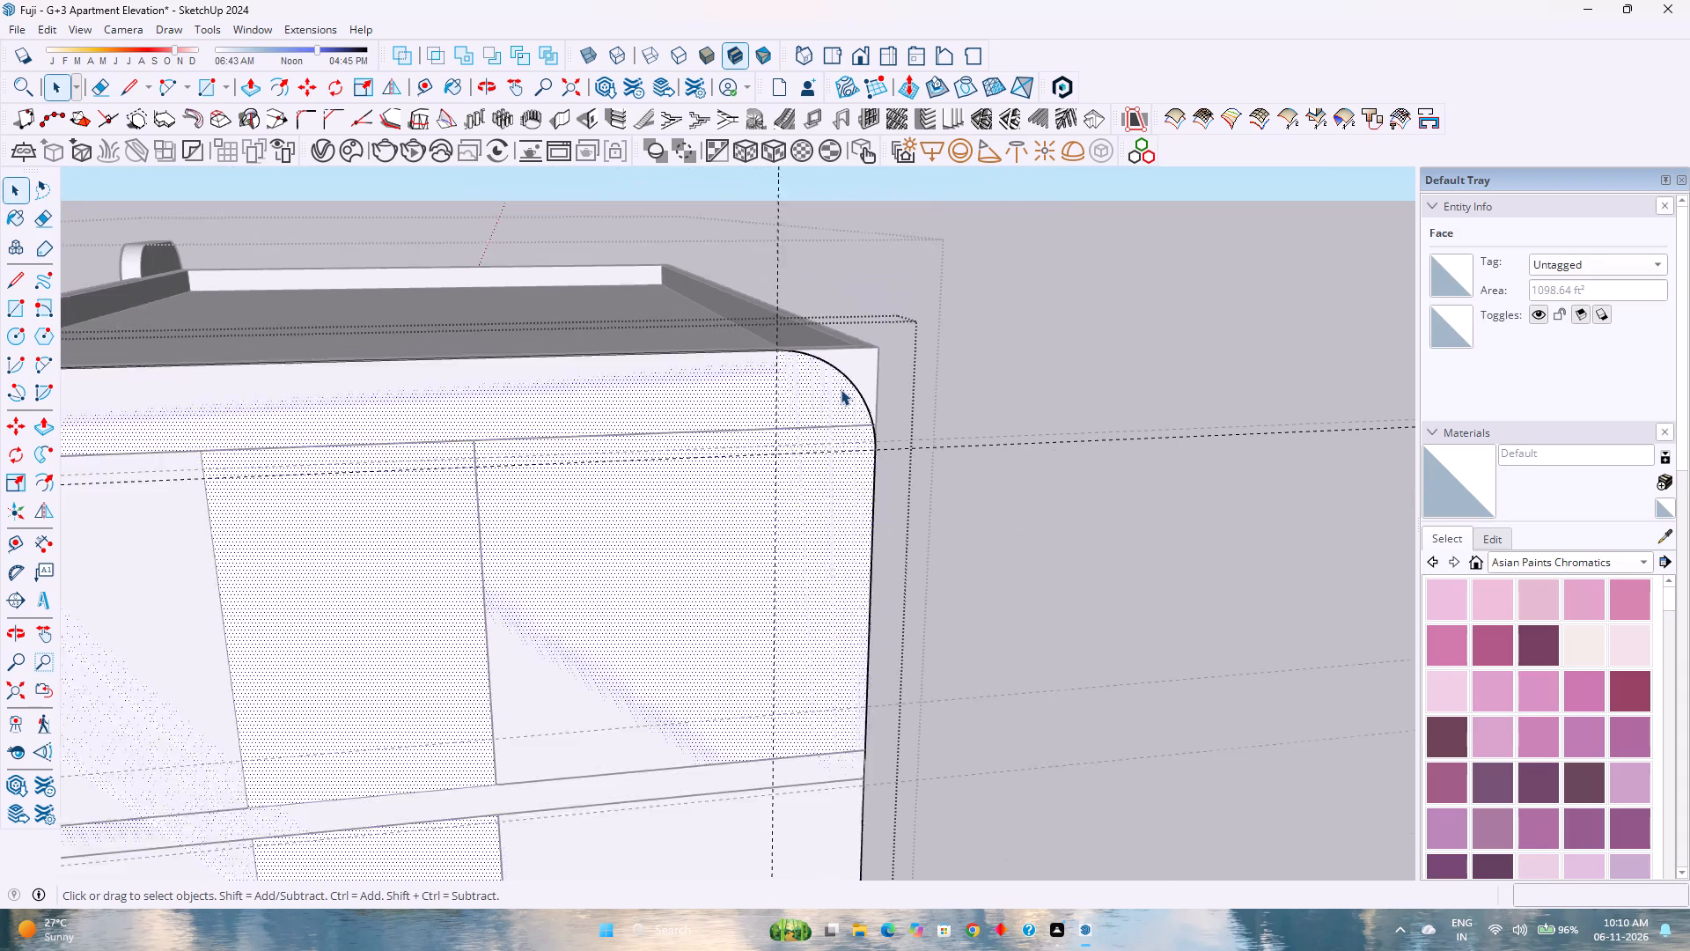
pyautogui.scroll(-10, 841, 389)
pyautogui.scroll(-2, 489, 565)
pyautogui.keyDown('shift'); pyautogui.moveTo(500, 594); pyautogui.dragTo(575, 353, button='middle'); pyautogui.keyUp('shift')
pyautogui.keyDown('shift'); pyautogui.middleClick(579, 348); pyautogui.keyUp('shift')
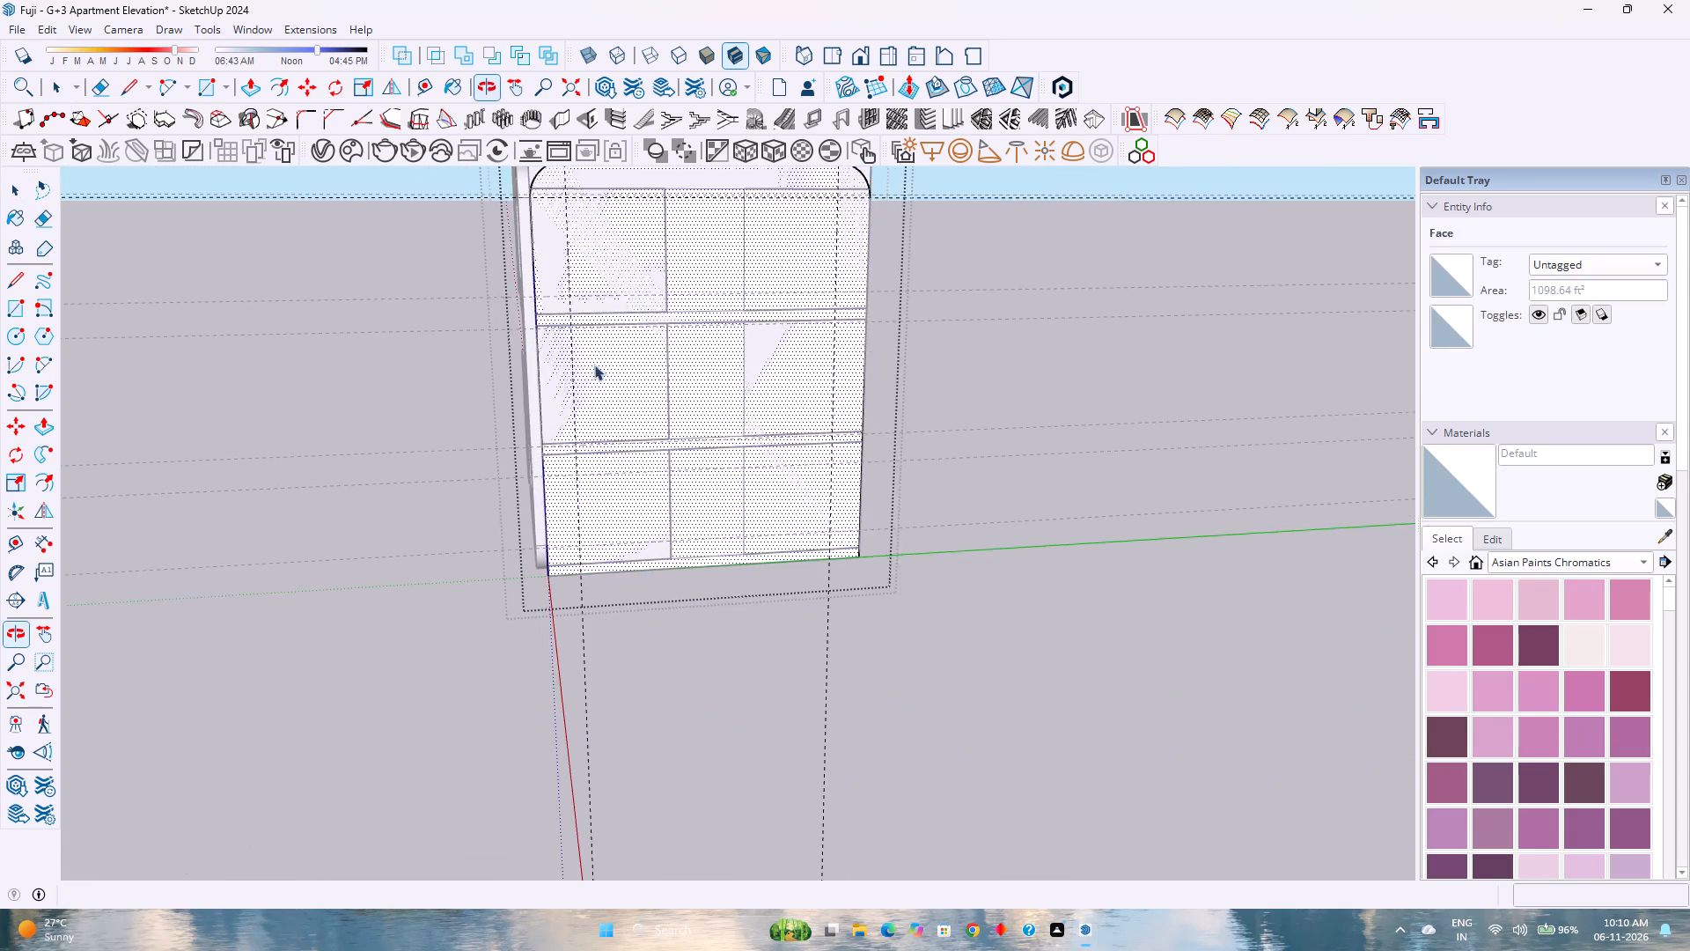
pyautogui.scroll(11, 555, 558)
pyautogui.moveTo(552, 556); pyautogui.dragTo(623, 496, button='middle')
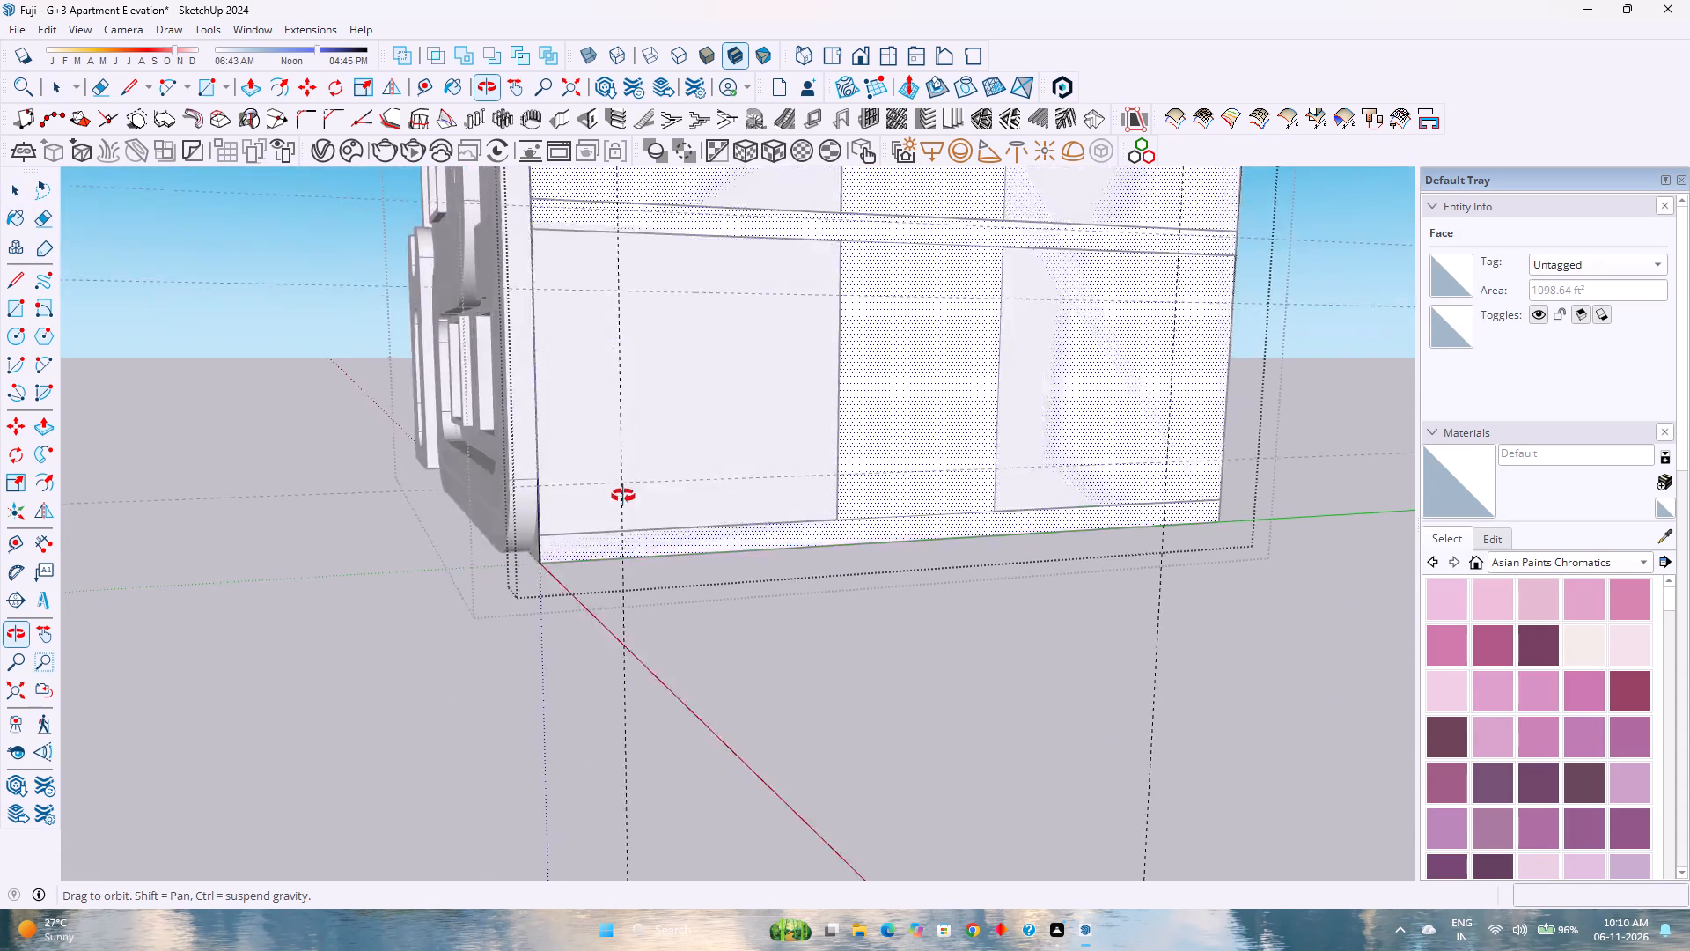
pyautogui.moveTo(623, 496); pyautogui.dragTo(461, 489, button='middle')
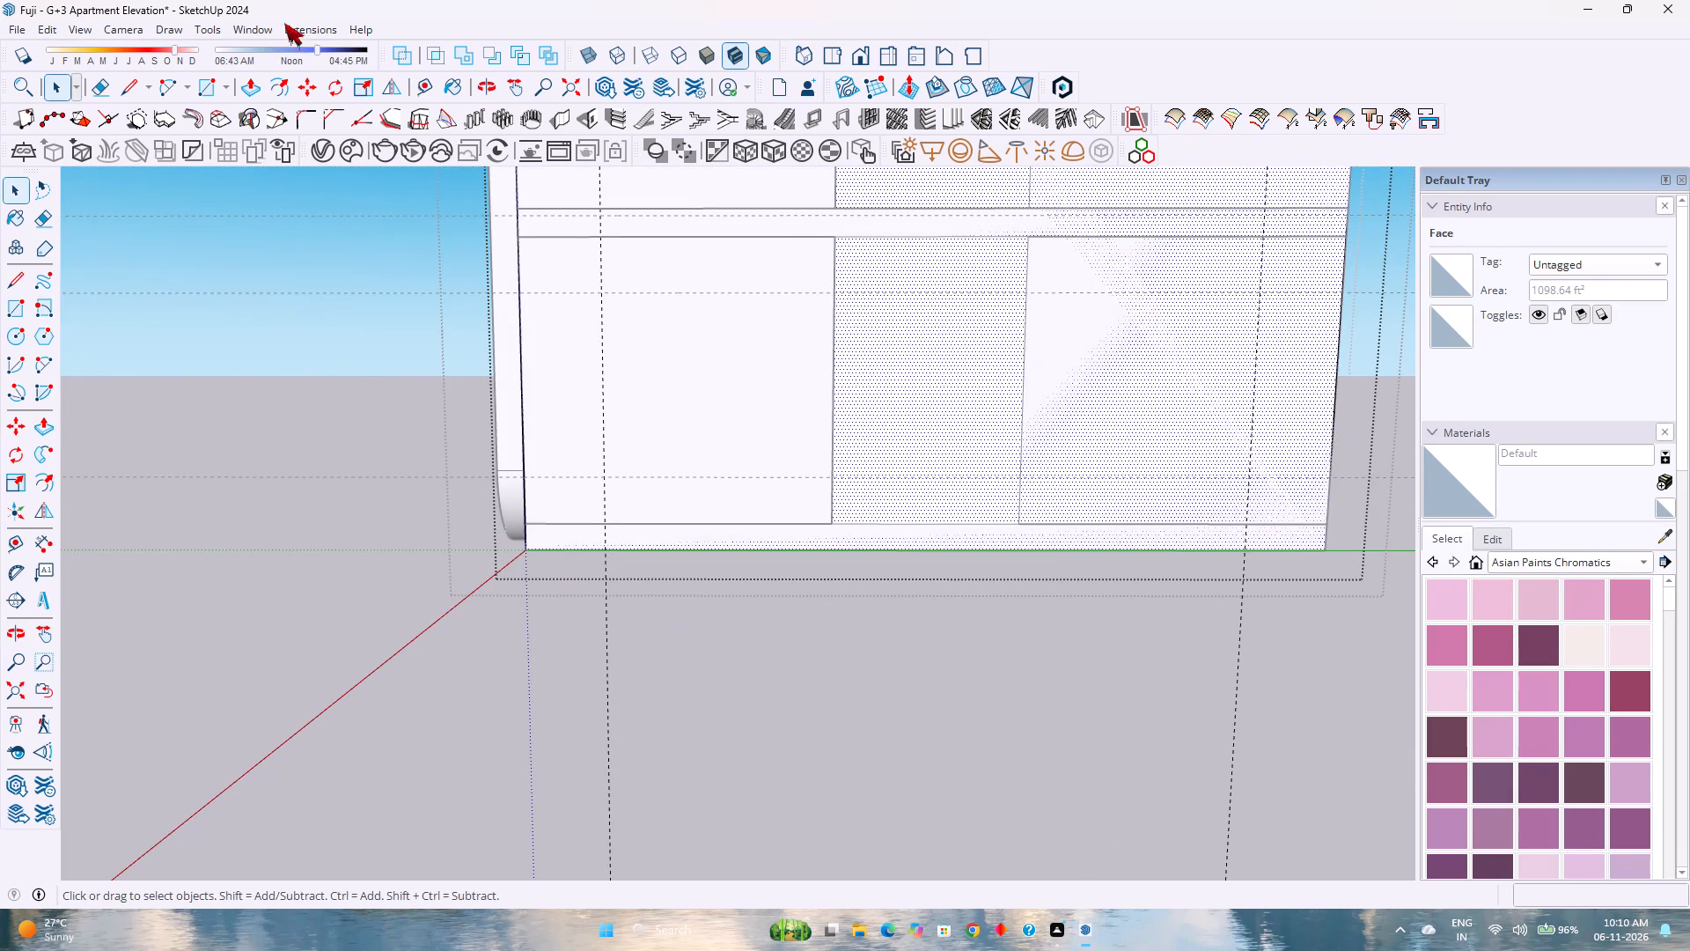
pyautogui.click(420, 85)
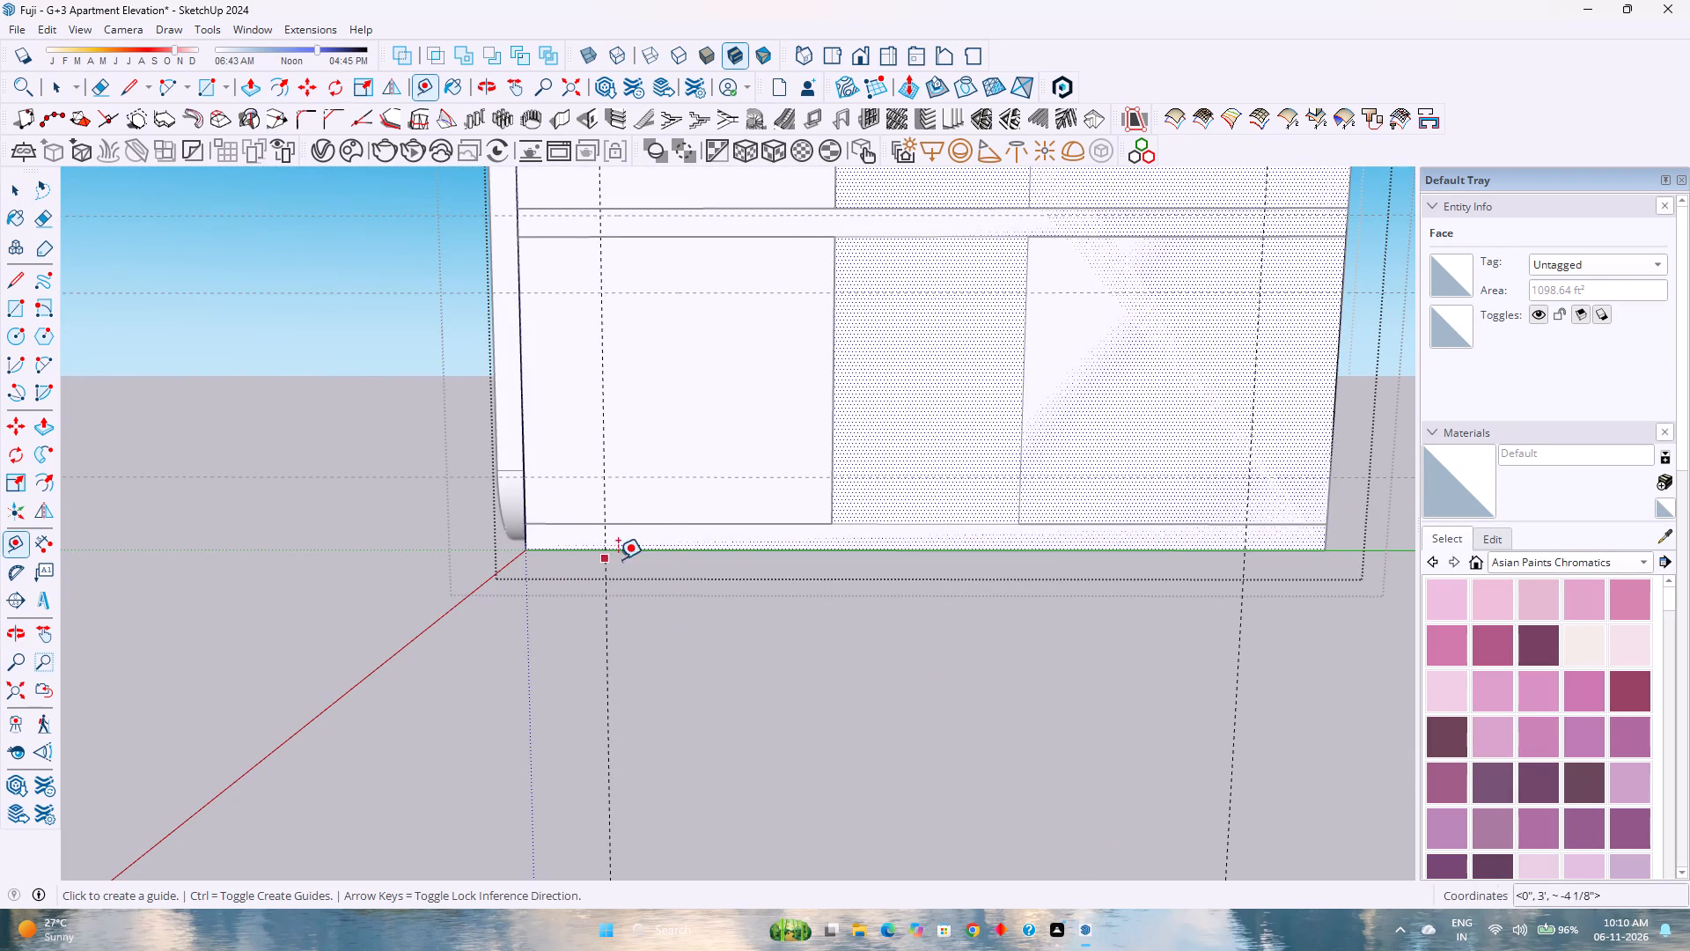
pyautogui.click(644, 553)
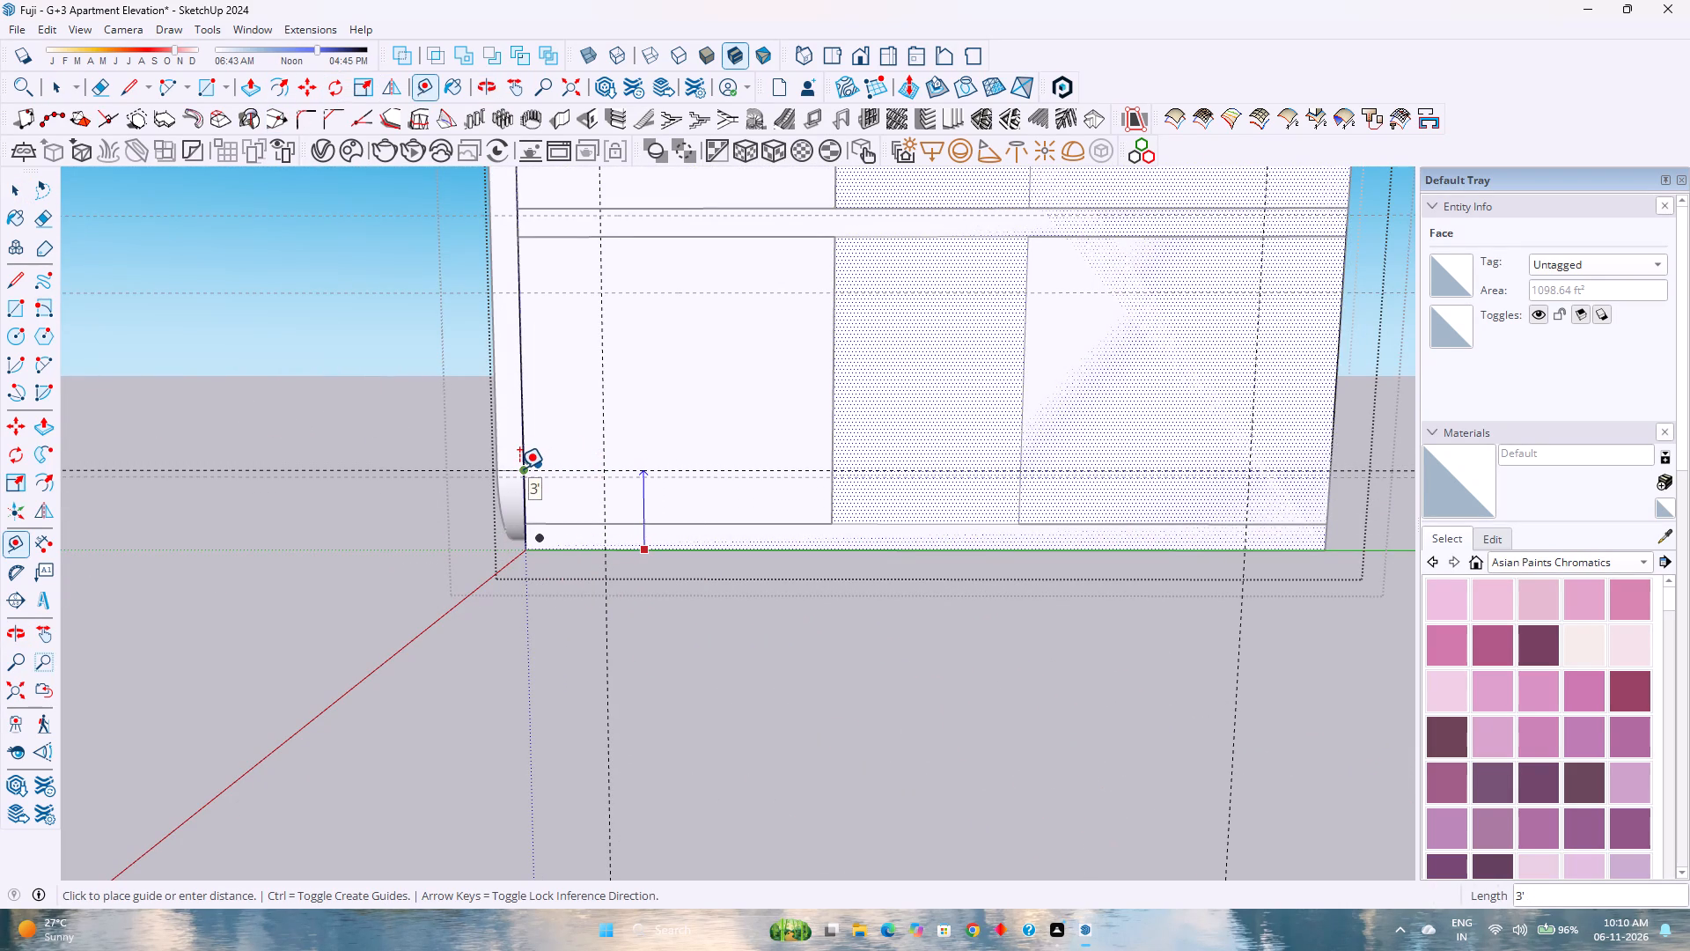
pyautogui.click(519, 468)
# Round the rectangle's front bottom corner with a tangent 3' radius arc between the guide intersections on the bottom and front edges.
pyautogui.press('a')
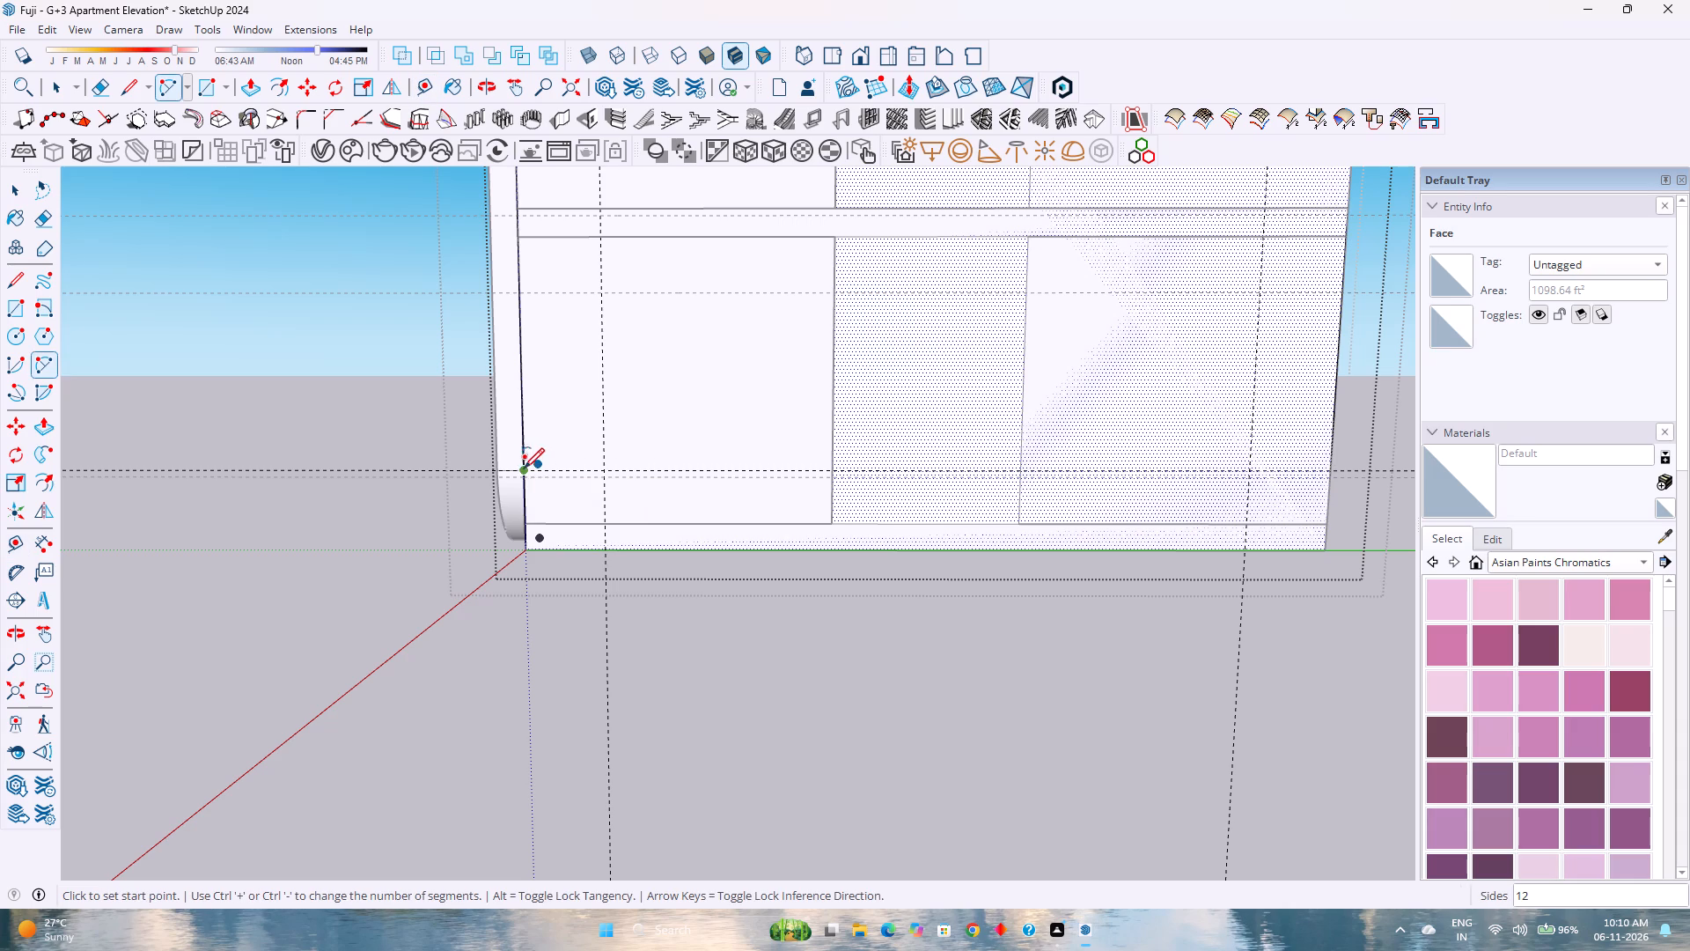
pyautogui.click(525, 470)
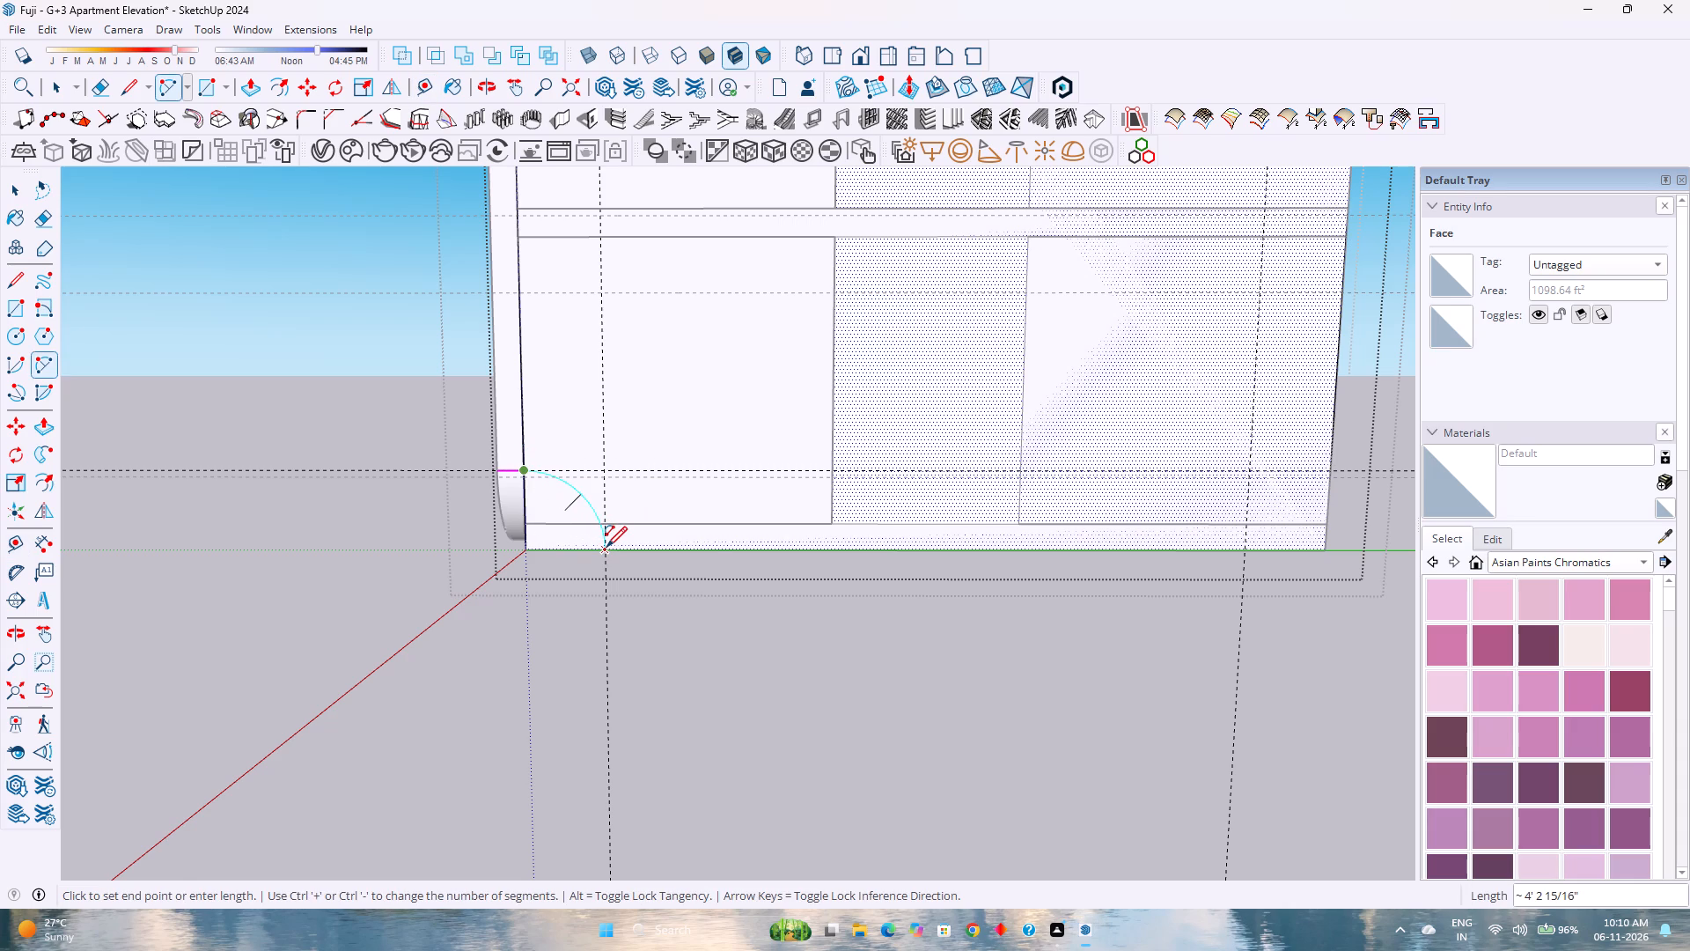
pyautogui.press('Escape')
pyautogui.scroll(4, 606, 549)
pyautogui.click(606, 549)
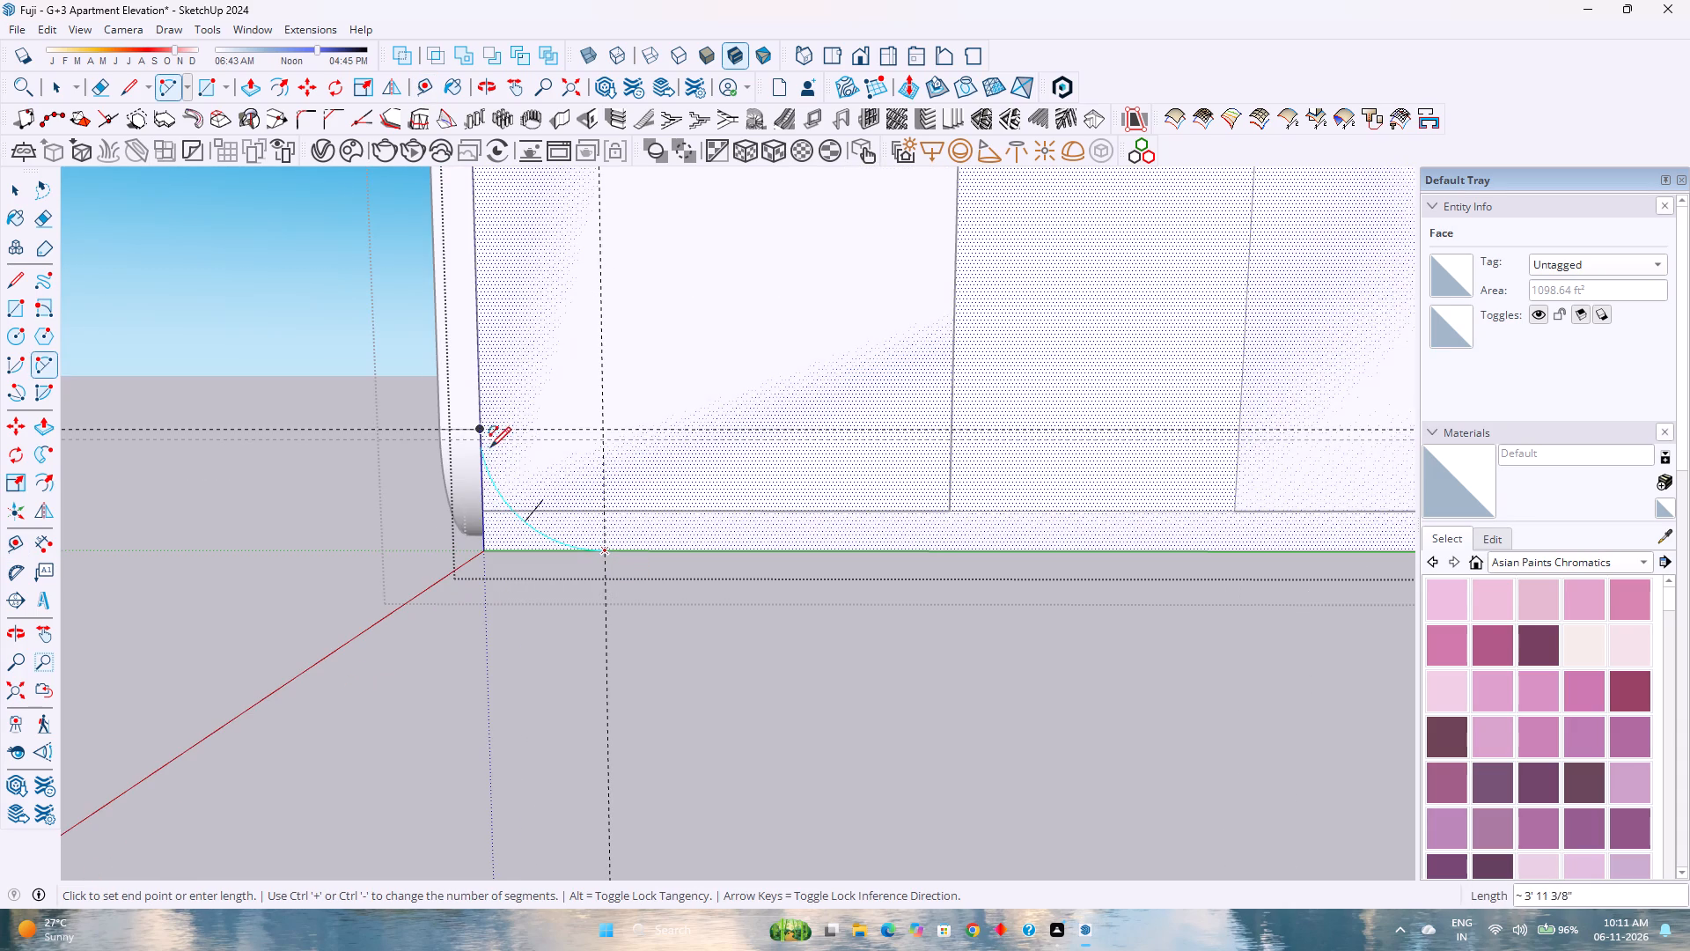
pyautogui.doubleClick(481, 426)
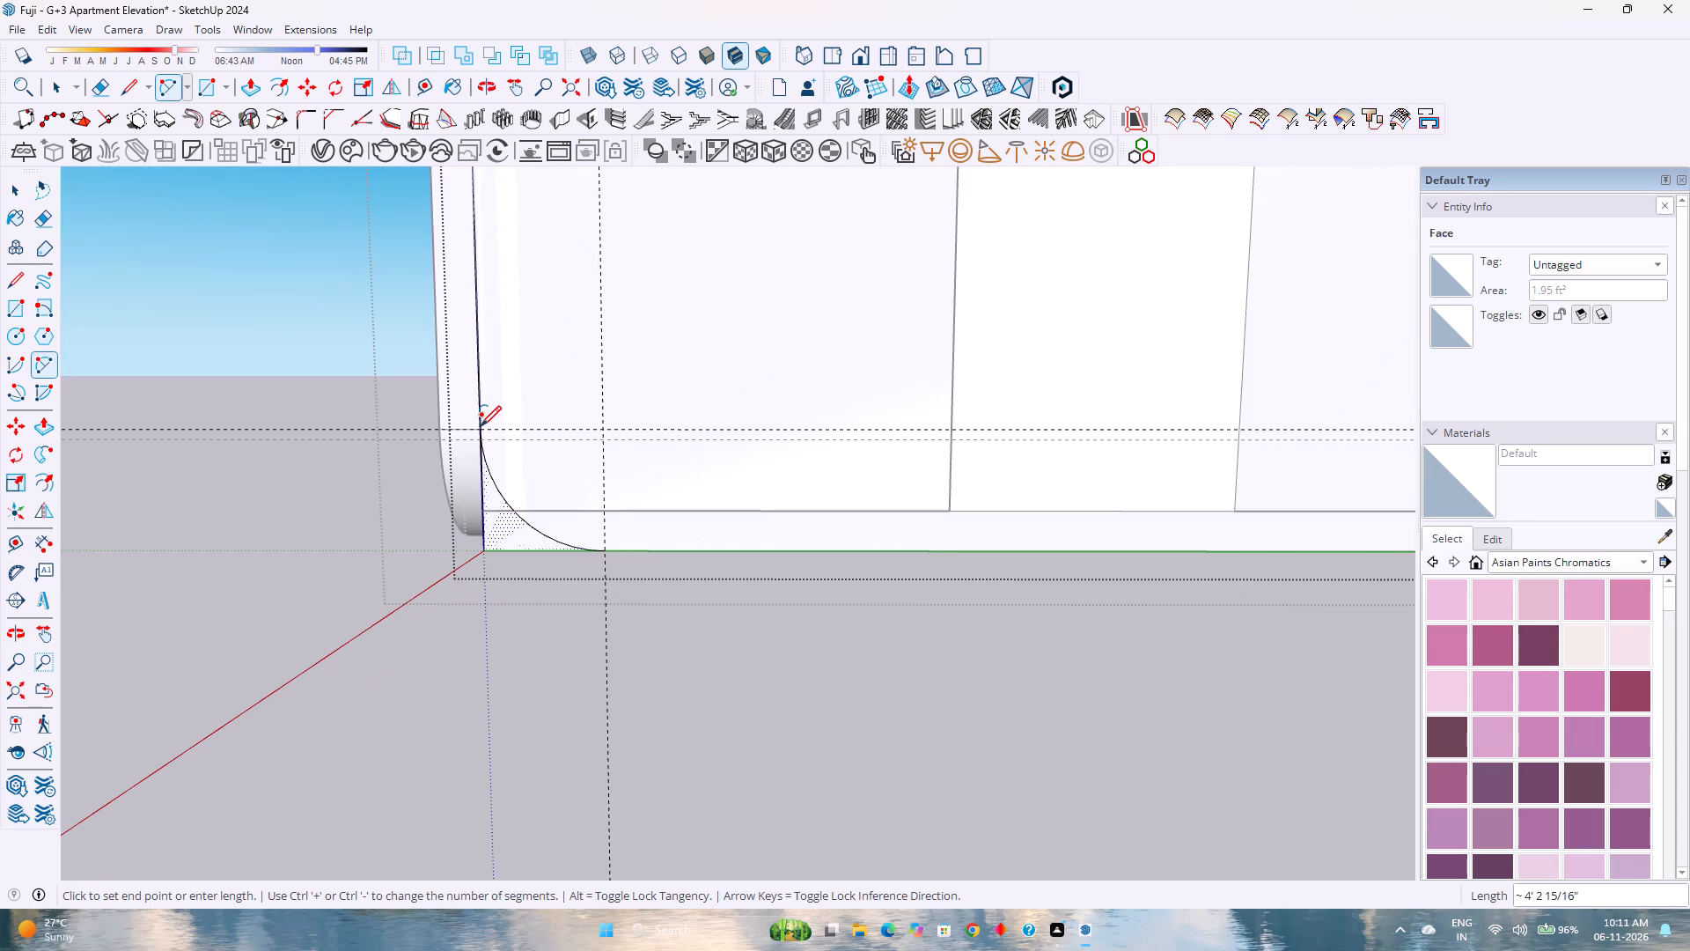
# Erase the two edge pieces outside the front bottom arc.
pyautogui.press('e')
pyautogui.click(512, 550)
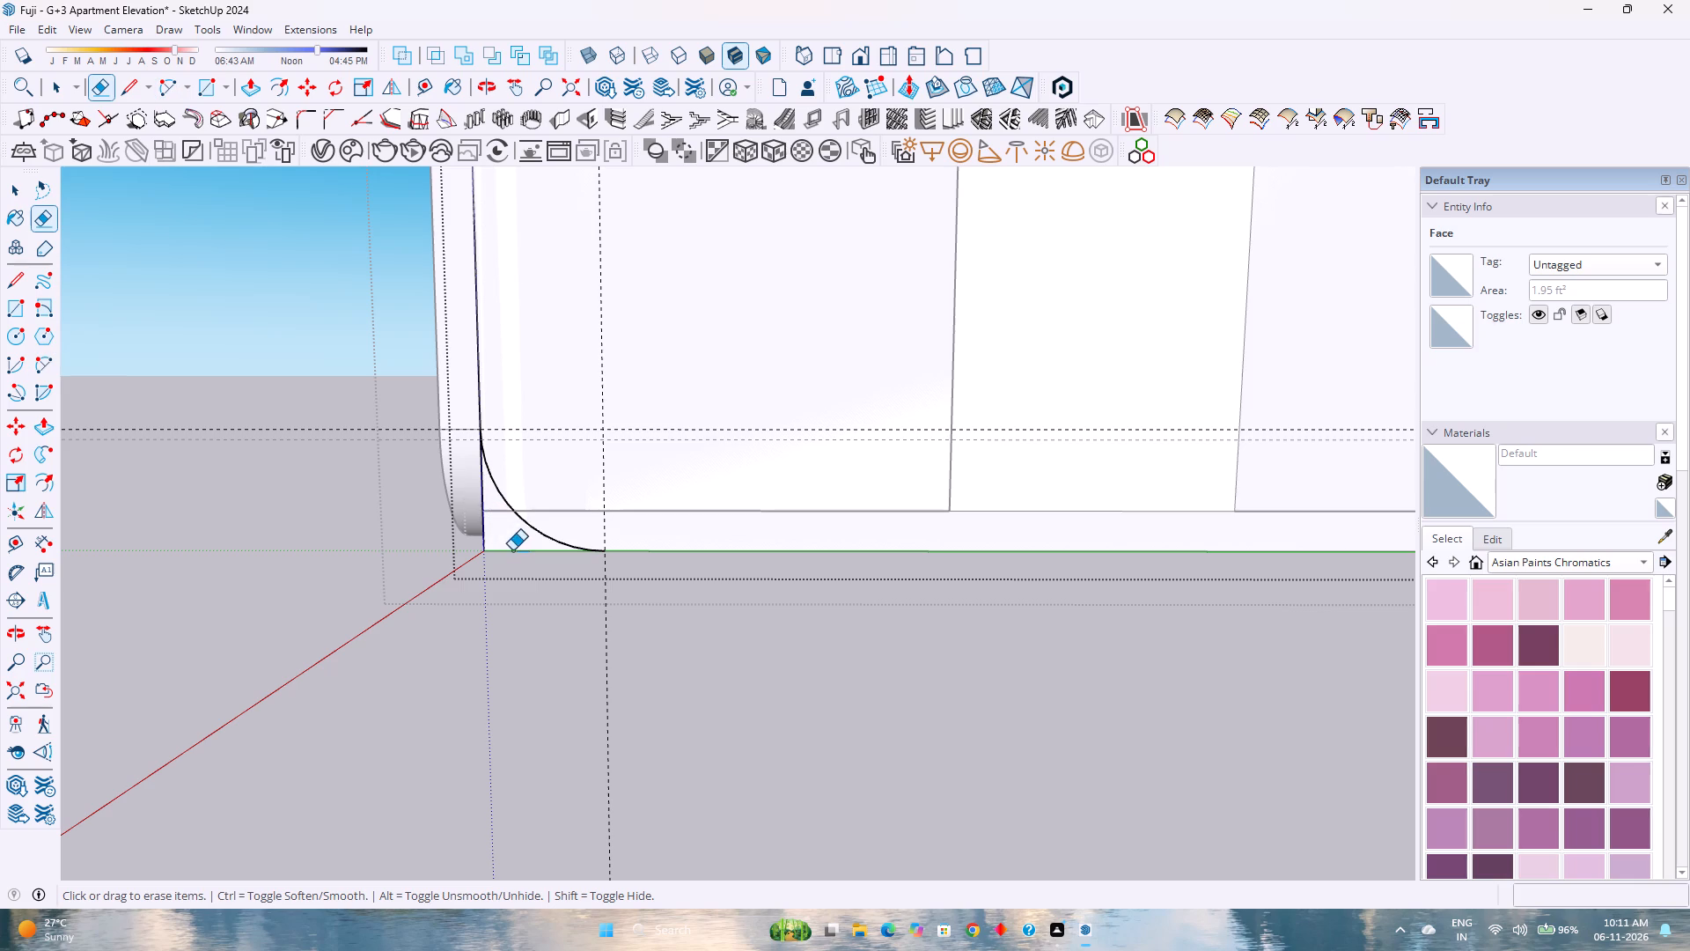
pyautogui.click(482, 526)
pyautogui.press('space')
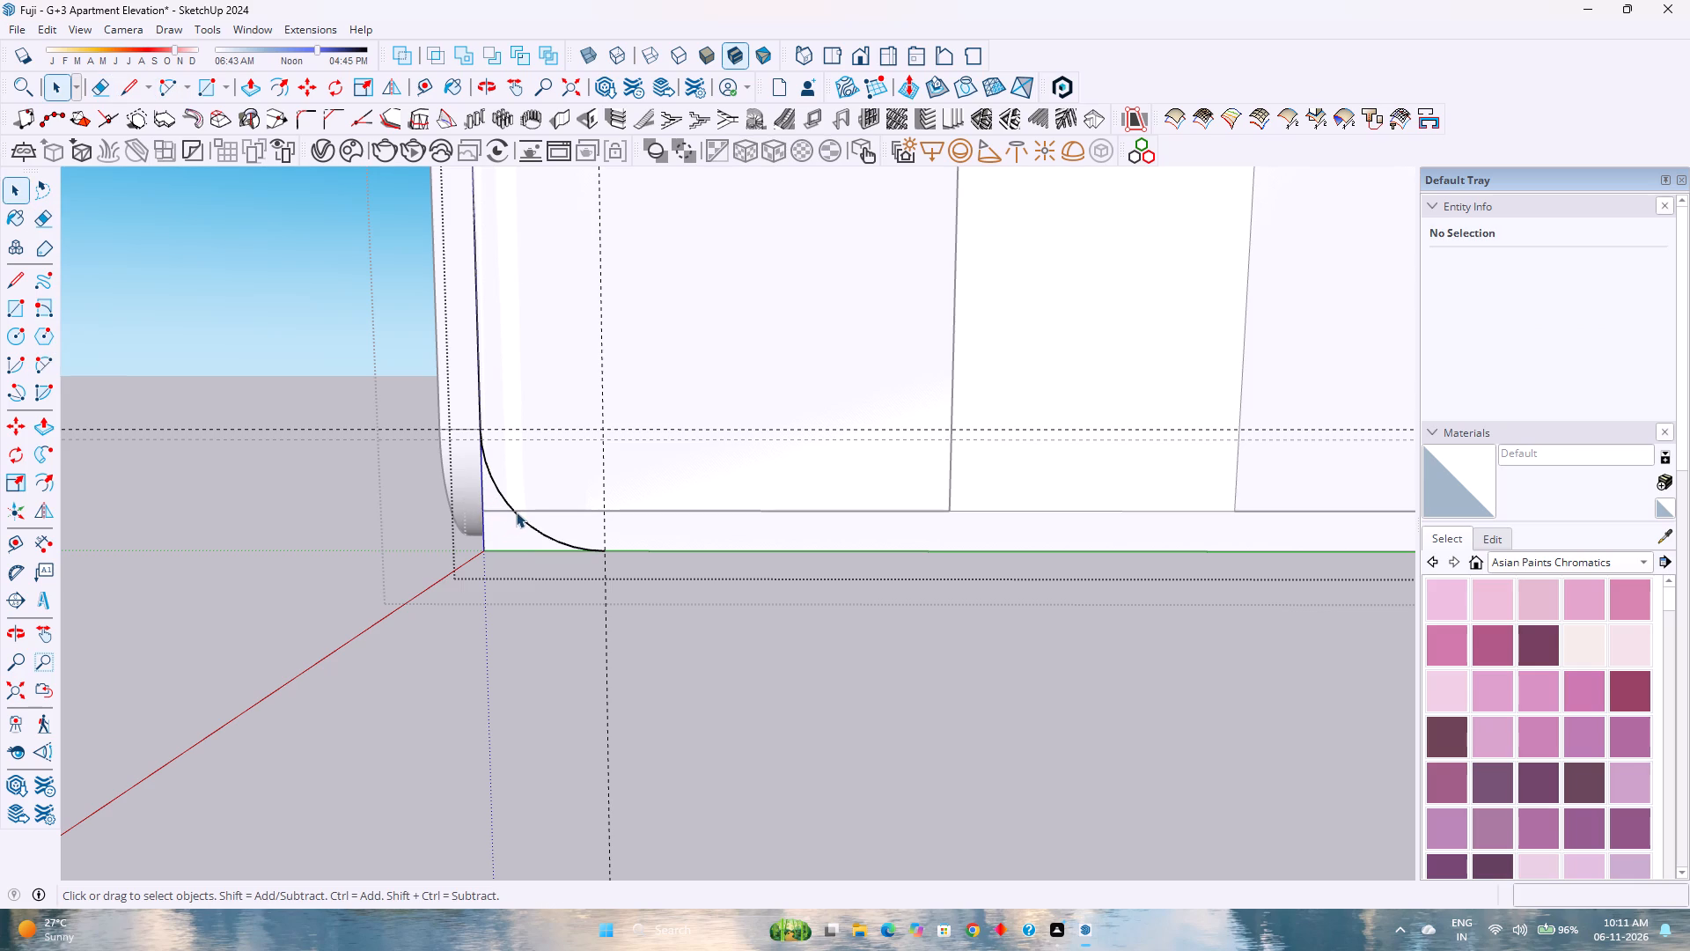
# Set the front bottom corner arc to 200 segments.
pyautogui.click(516, 512)
pyautogui.doubleClick(1583, 313)
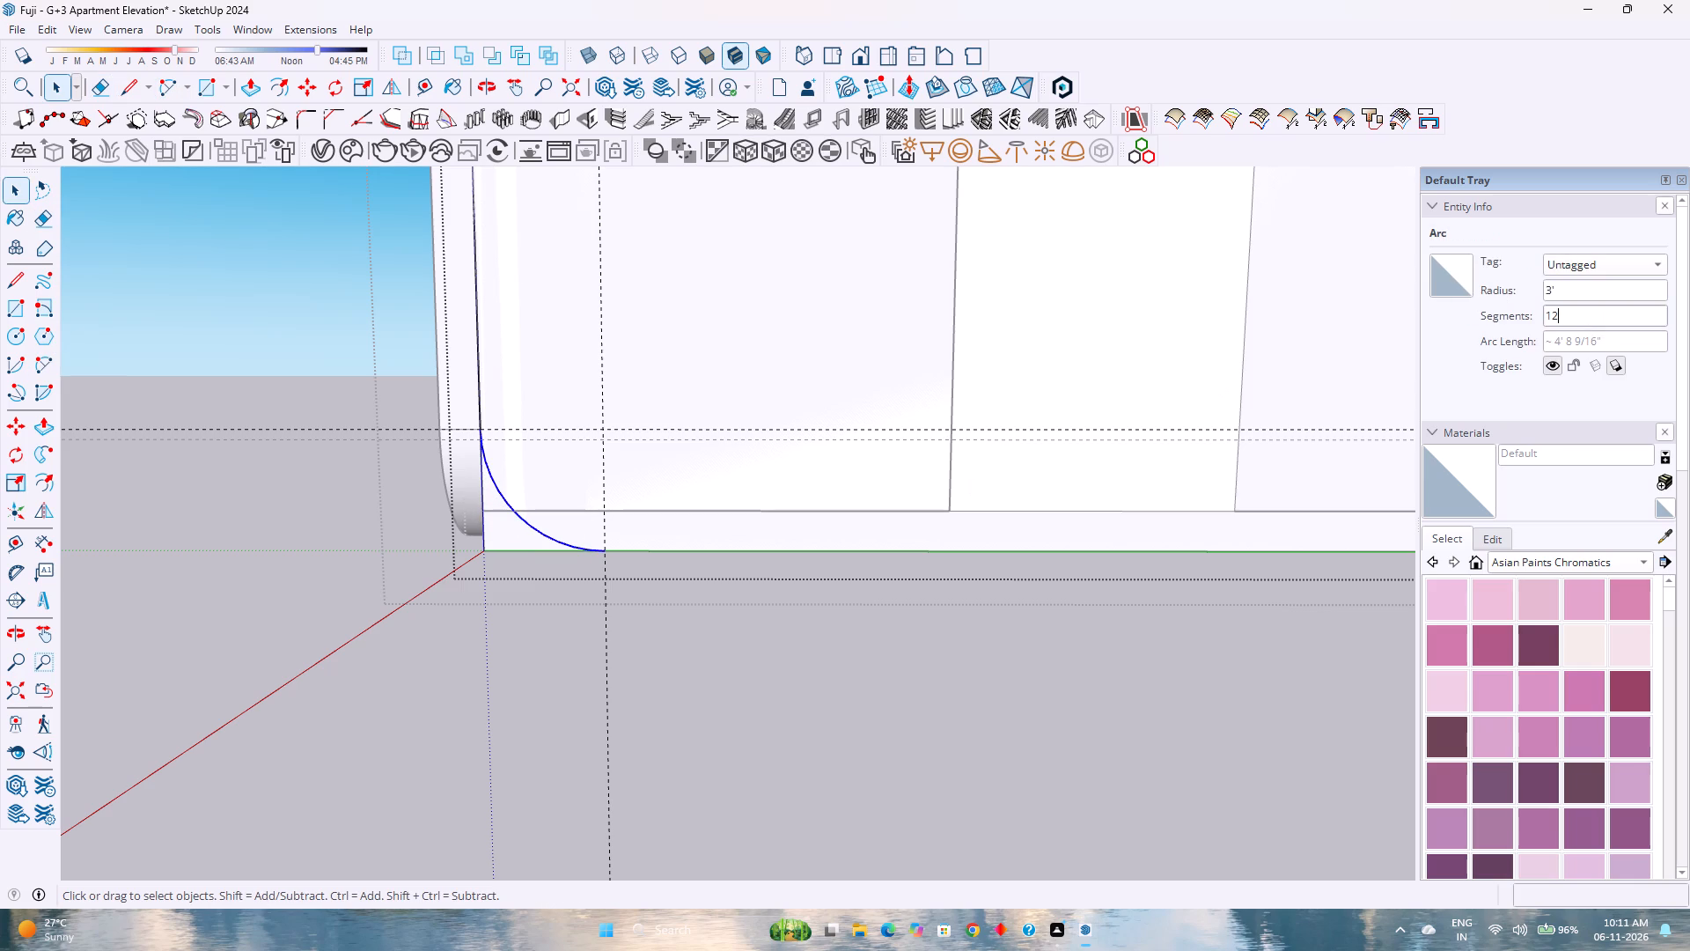
pyautogui.write('20')
pyautogui.press('Return')
pyautogui.press('0')
pyautogui.press('Return')
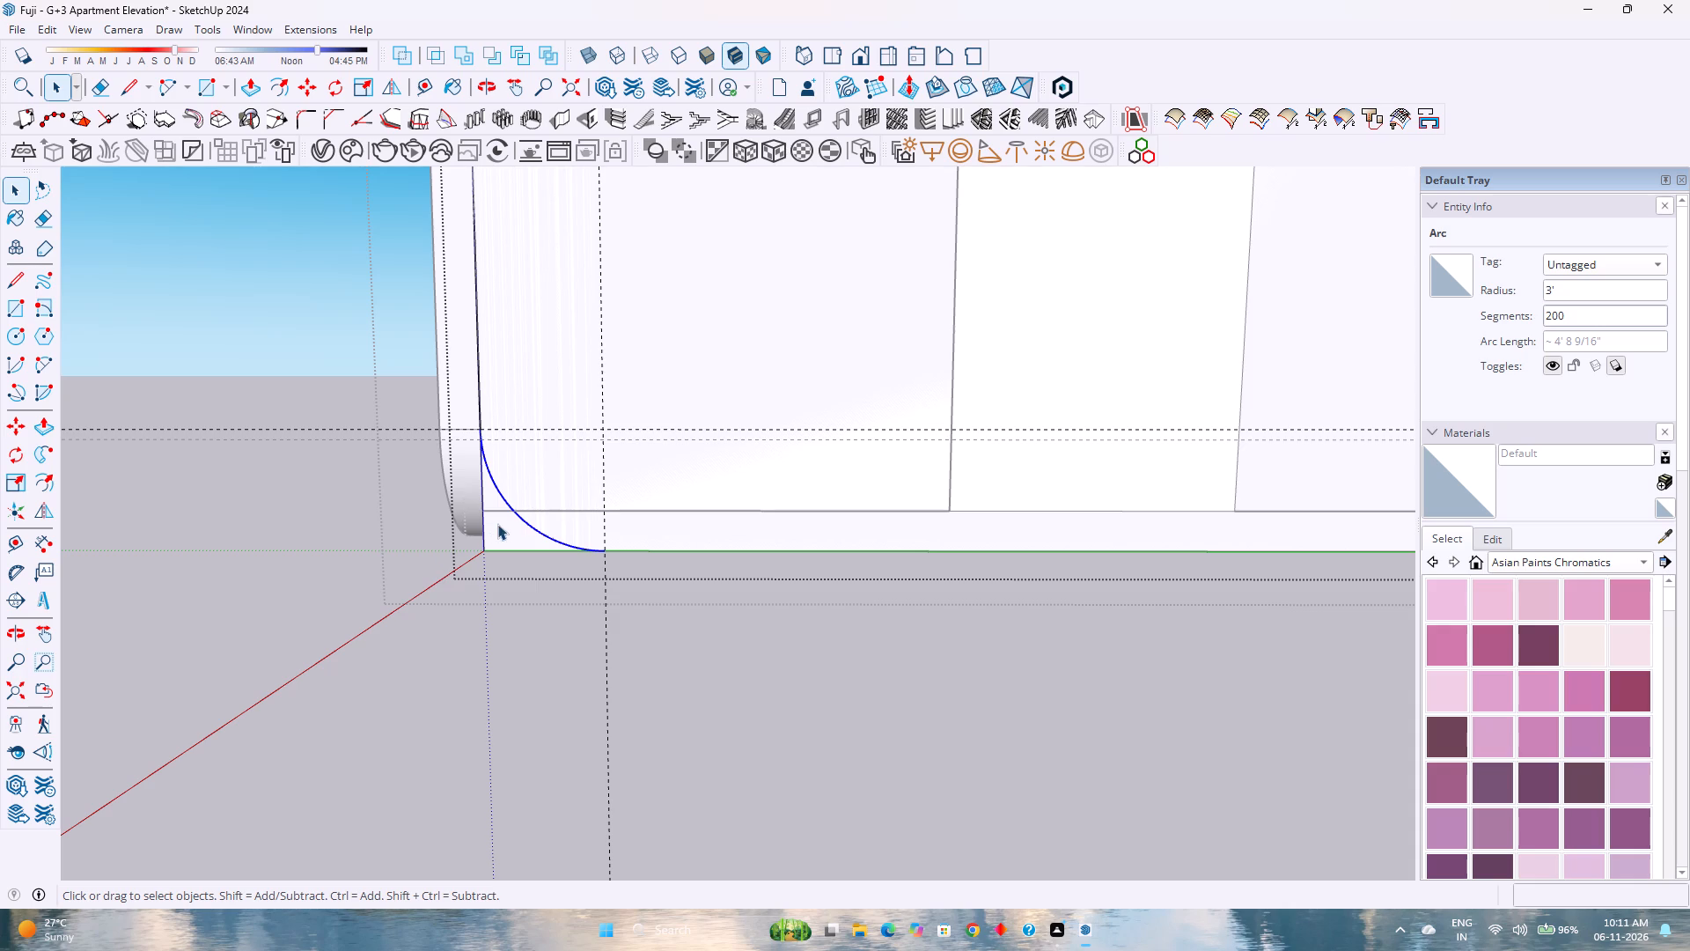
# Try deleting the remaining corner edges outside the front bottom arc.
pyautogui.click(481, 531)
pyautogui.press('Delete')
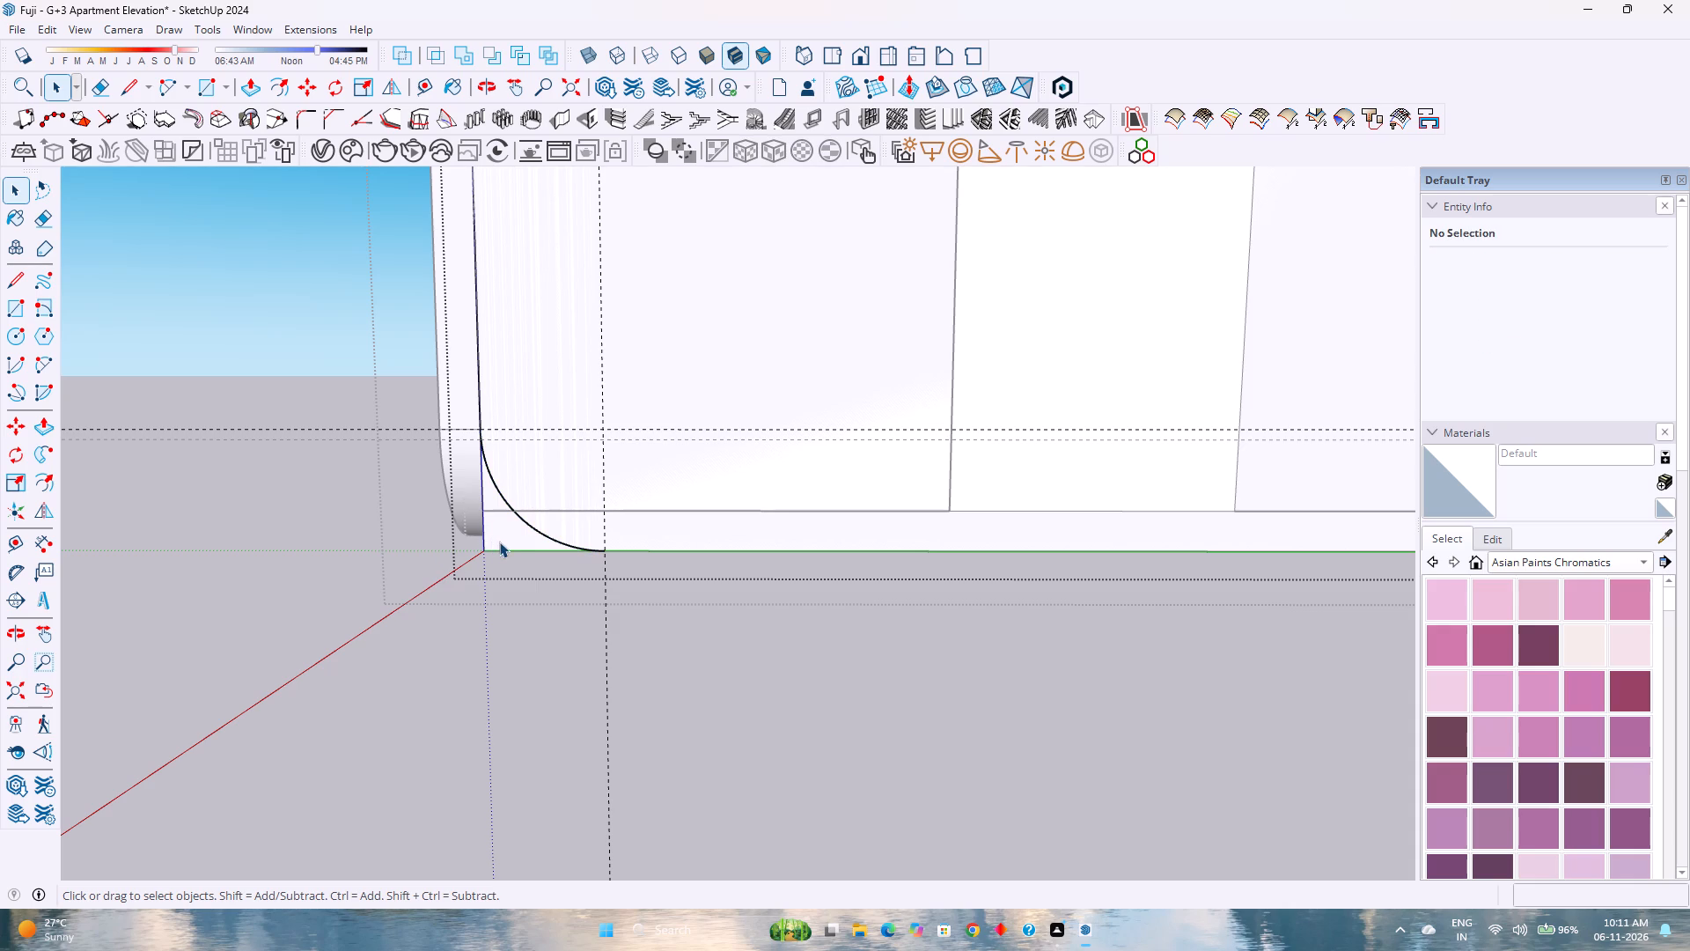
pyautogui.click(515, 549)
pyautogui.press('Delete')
# Round the rectangle's rear bottom corner with a tangent 3' radius arc between the guide intersections on the bottom and rear edges.
pyautogui.scroll(-8, 493, 555)
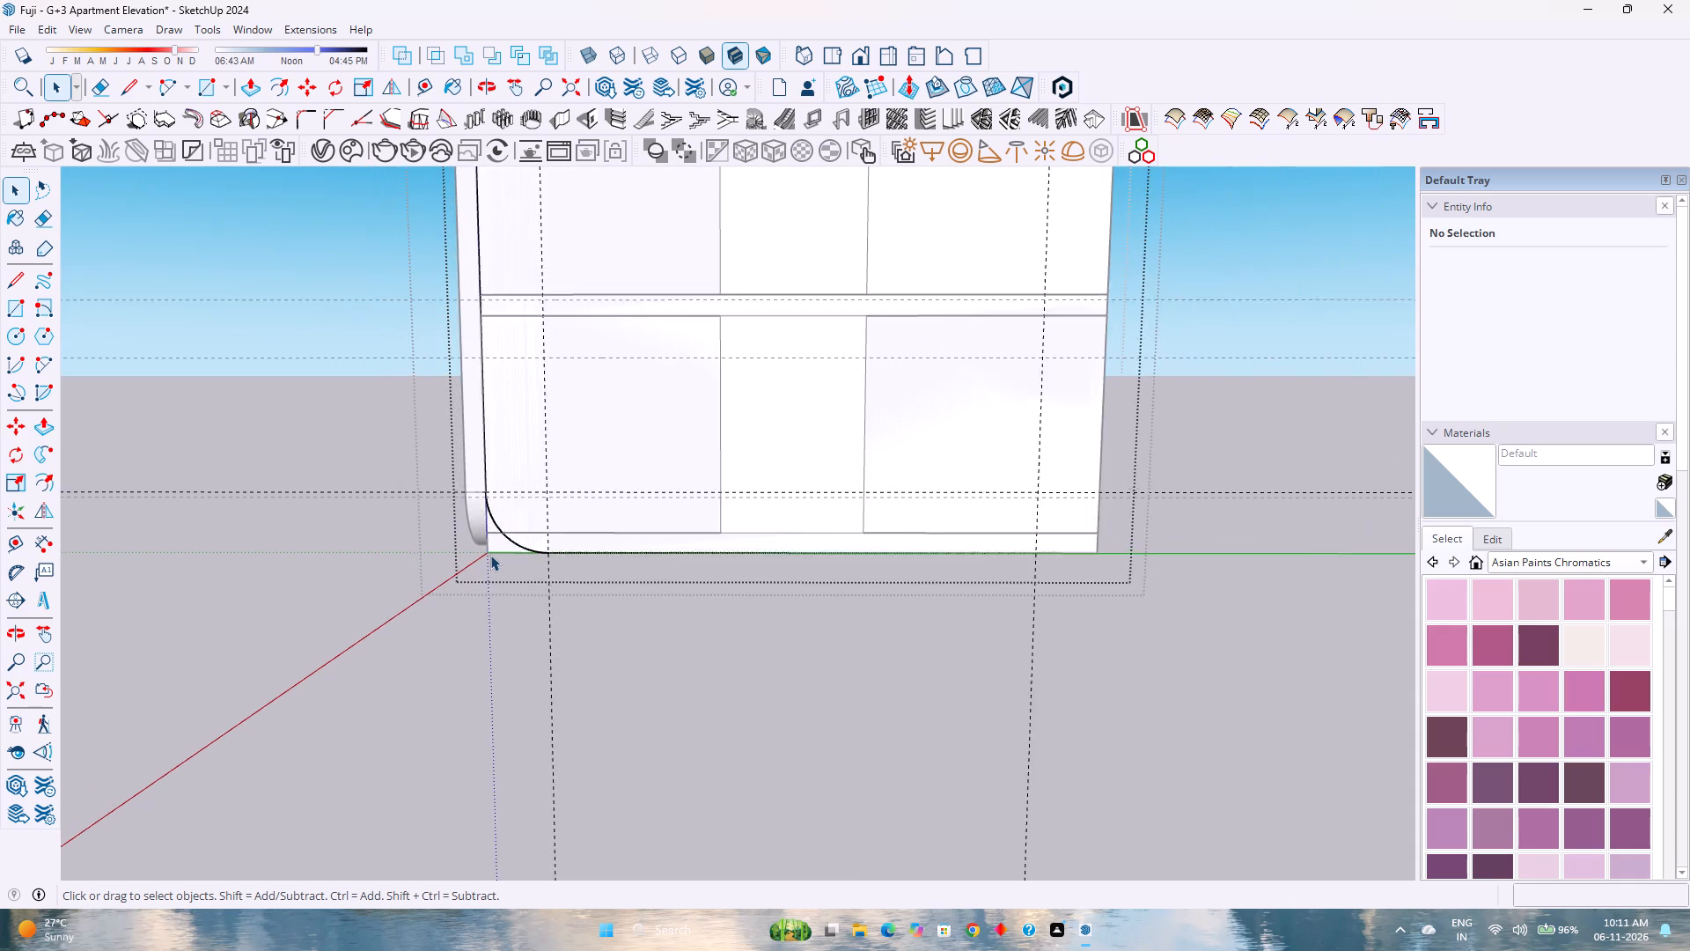
pyautogui.scroll(-4, 490, 555)
pyautogui.press('a')
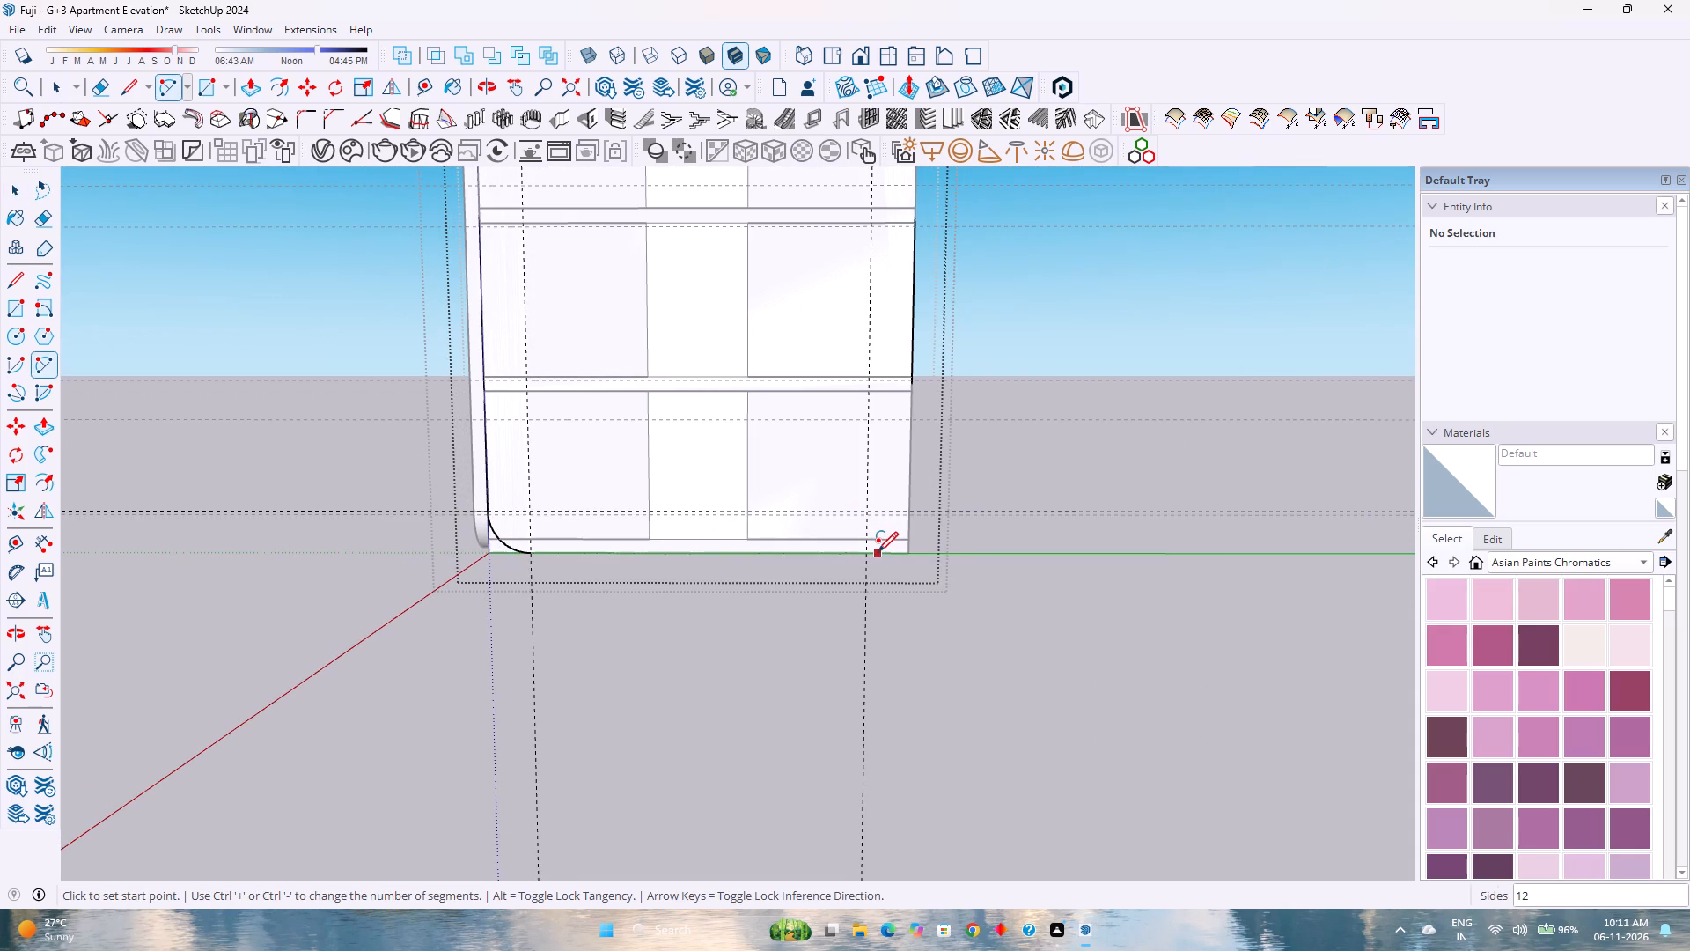
pyautogui.click(869, 554)
pyautogui.scroll(4, 903, 512)
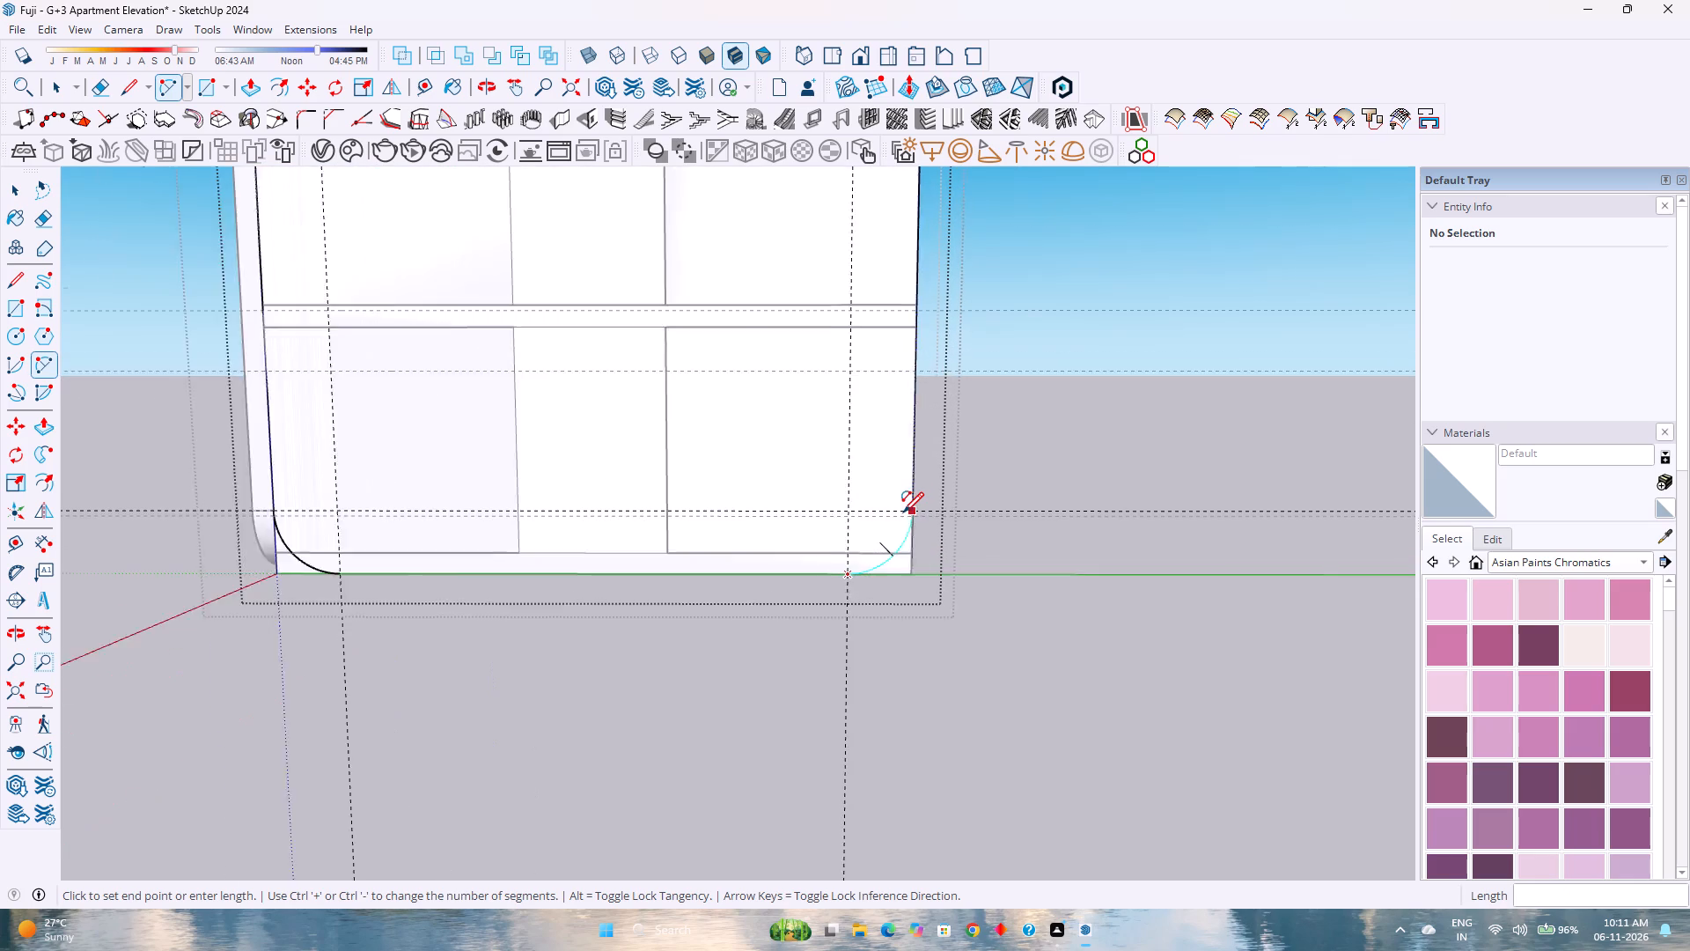
pyautogui.scroll(2, 903, 512)
pyautogui.doubleClick(916, 512)
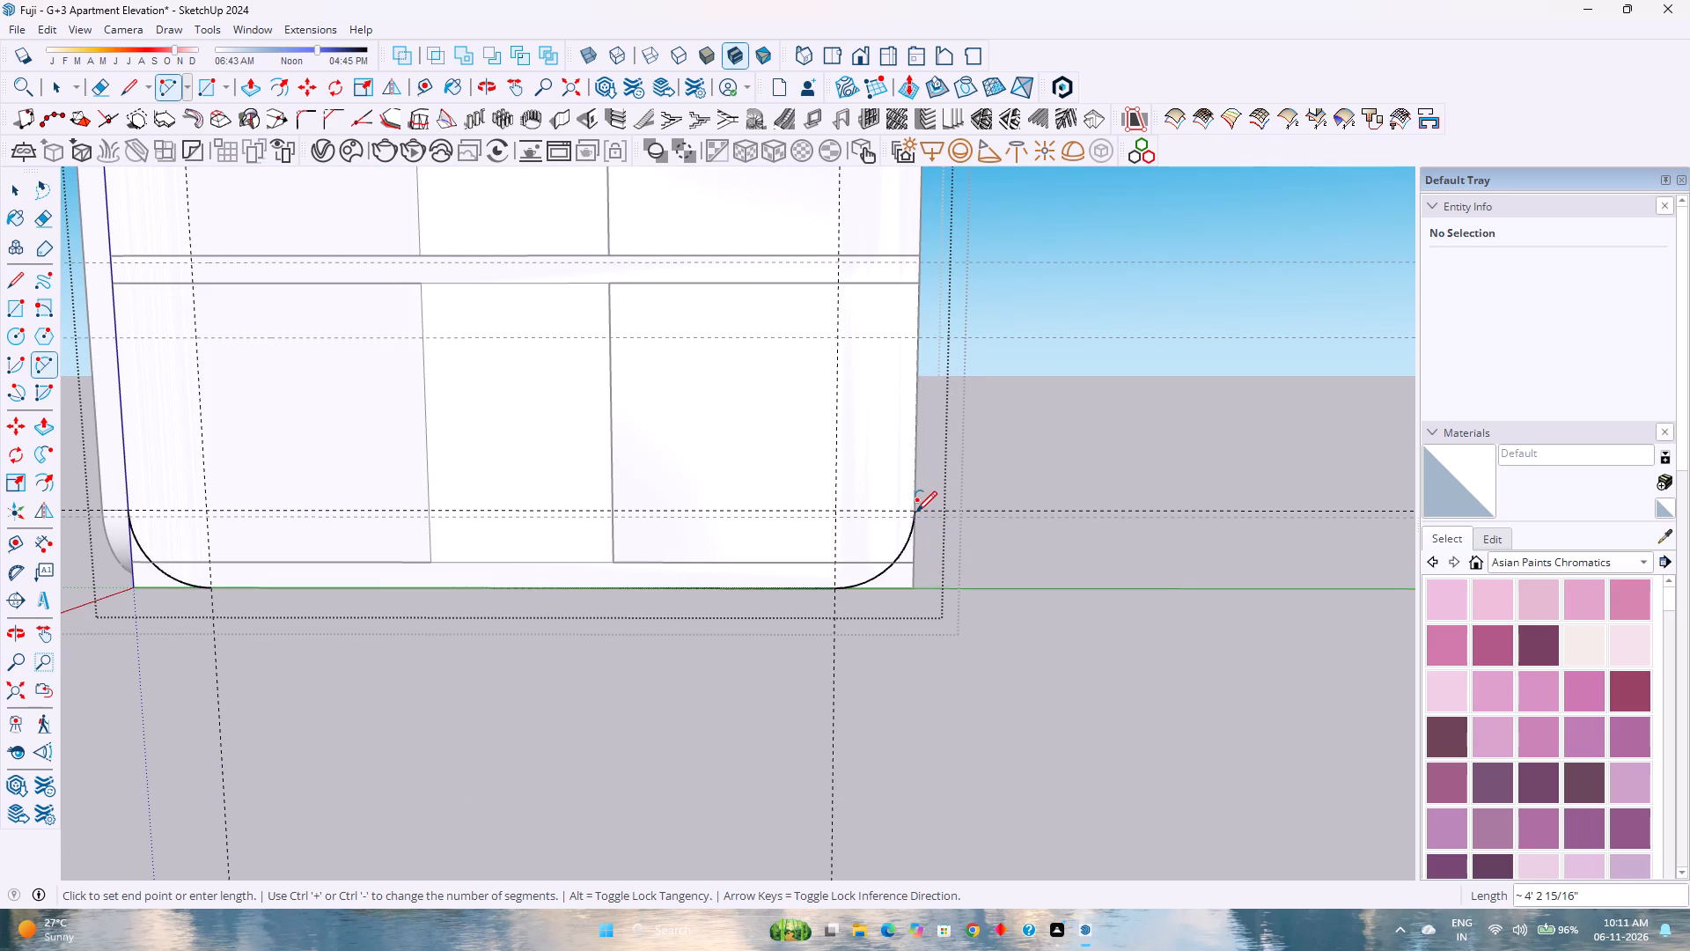
# Set the rear bottom corner arc to 200 segments and leave the group.
pyautogui.press('space')
pyautogui.click(898, 550)
pyautogui.click(901, 552)
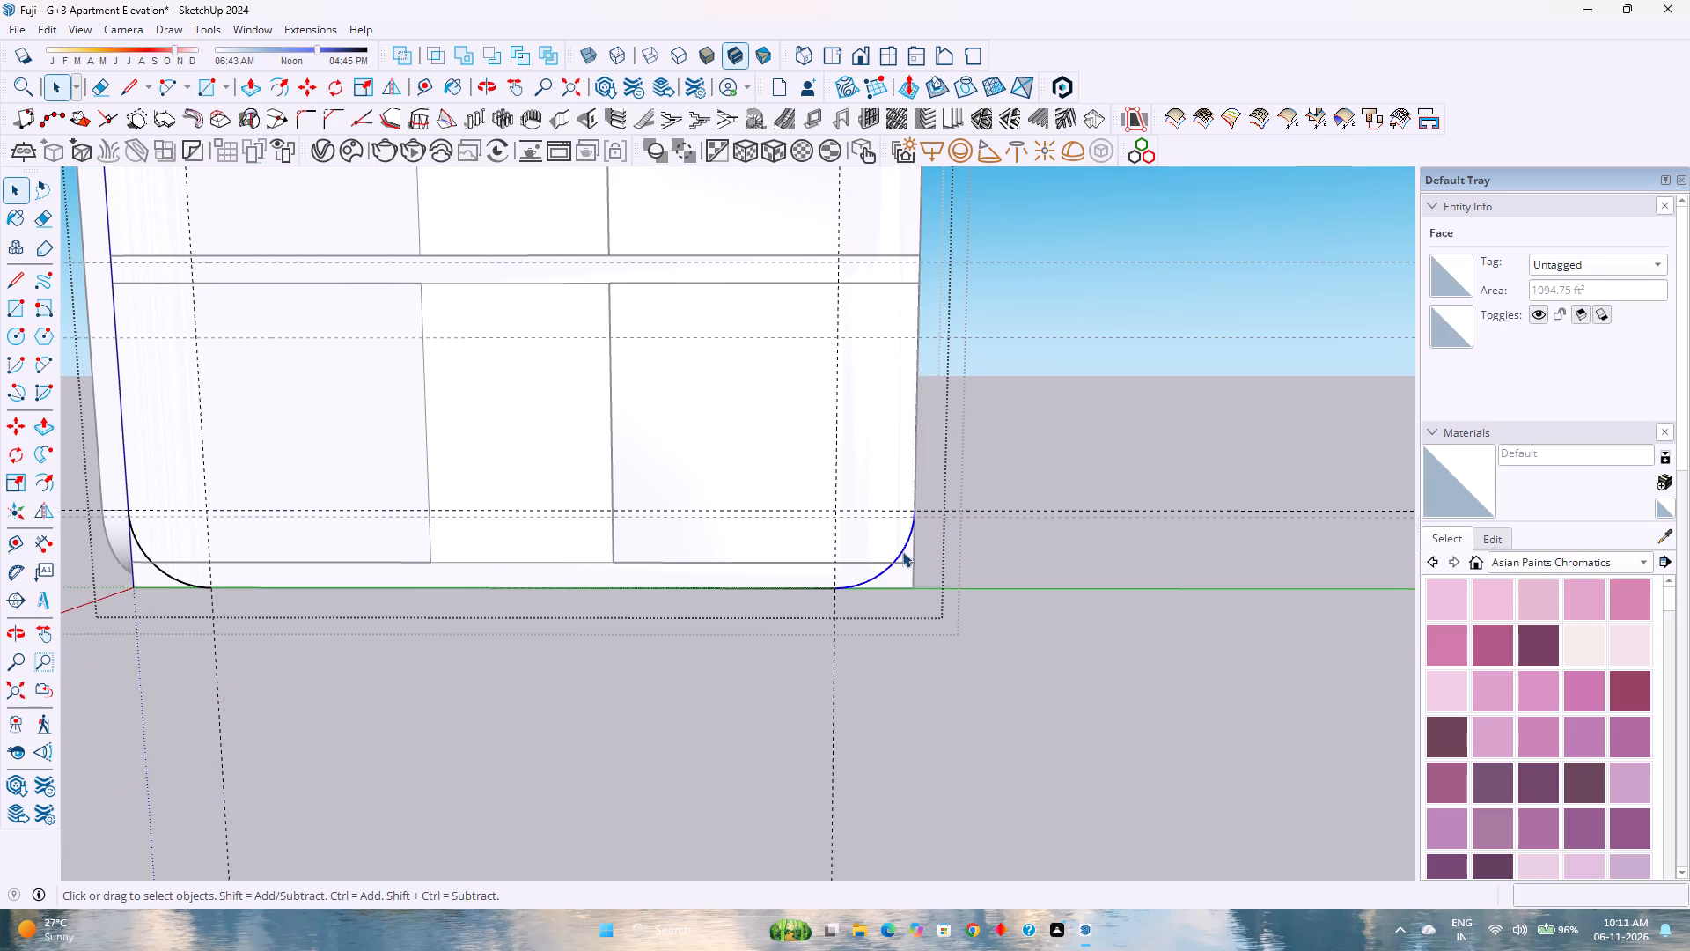
pyautogui.doubleClick(1608, 316)
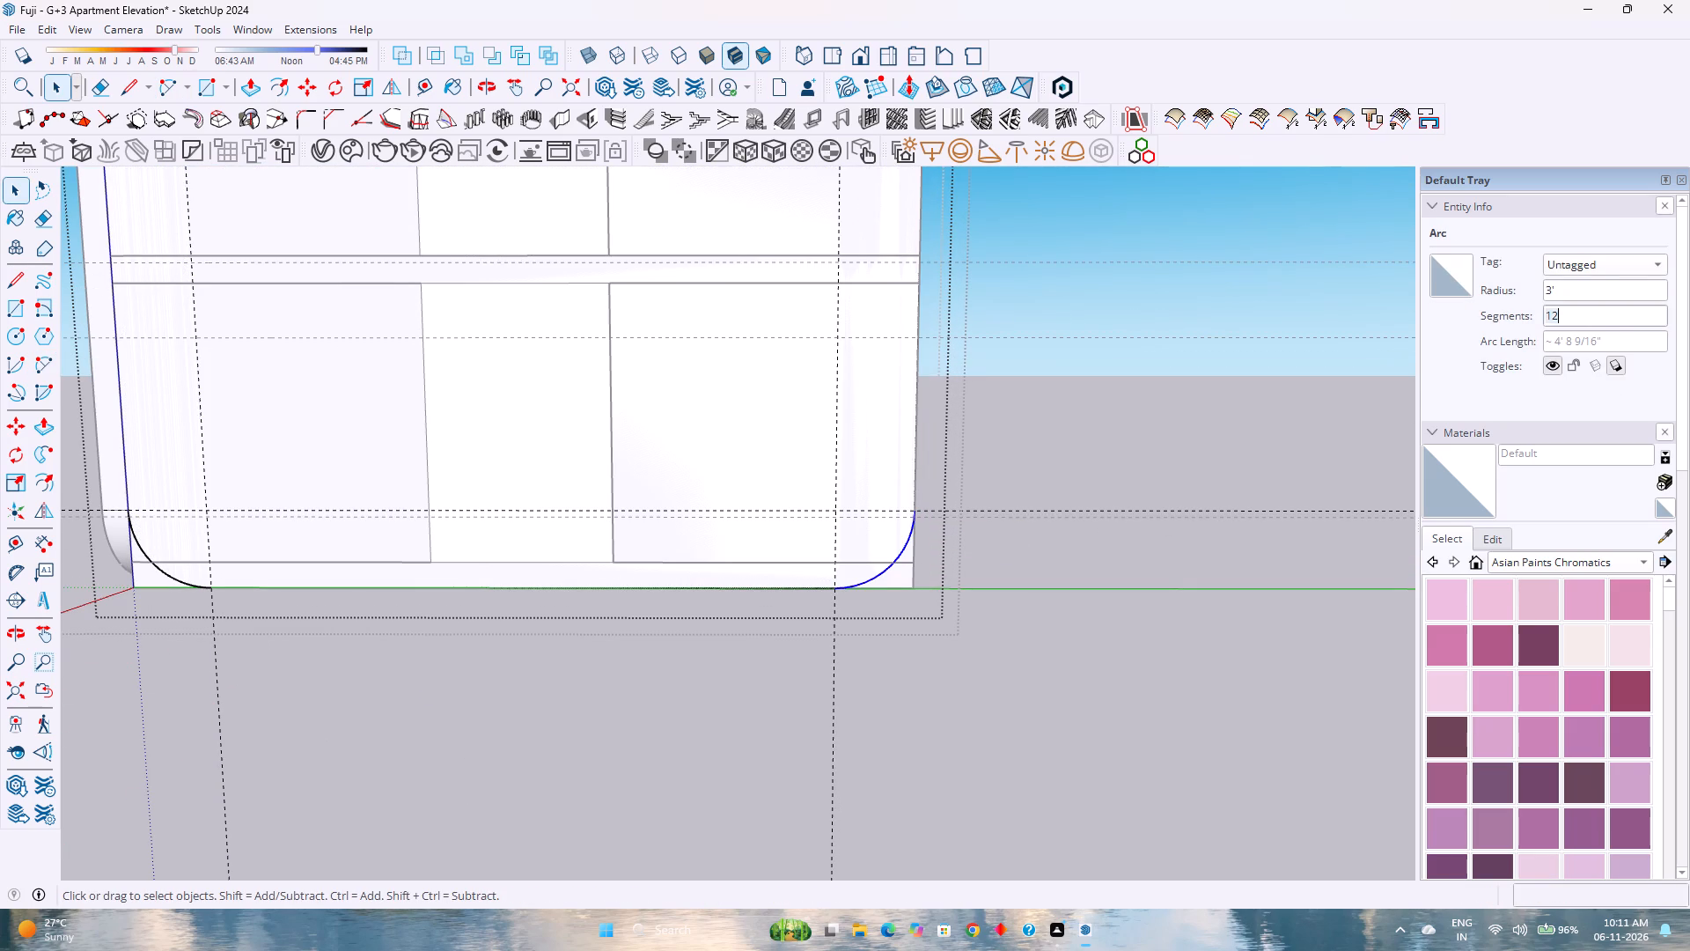
pyautogui.press('2')
pyautogui.press('0')
pyautogui.press('0')
pyautogui.press('Return')
pyautogui.scroll(-4, 599, 497)
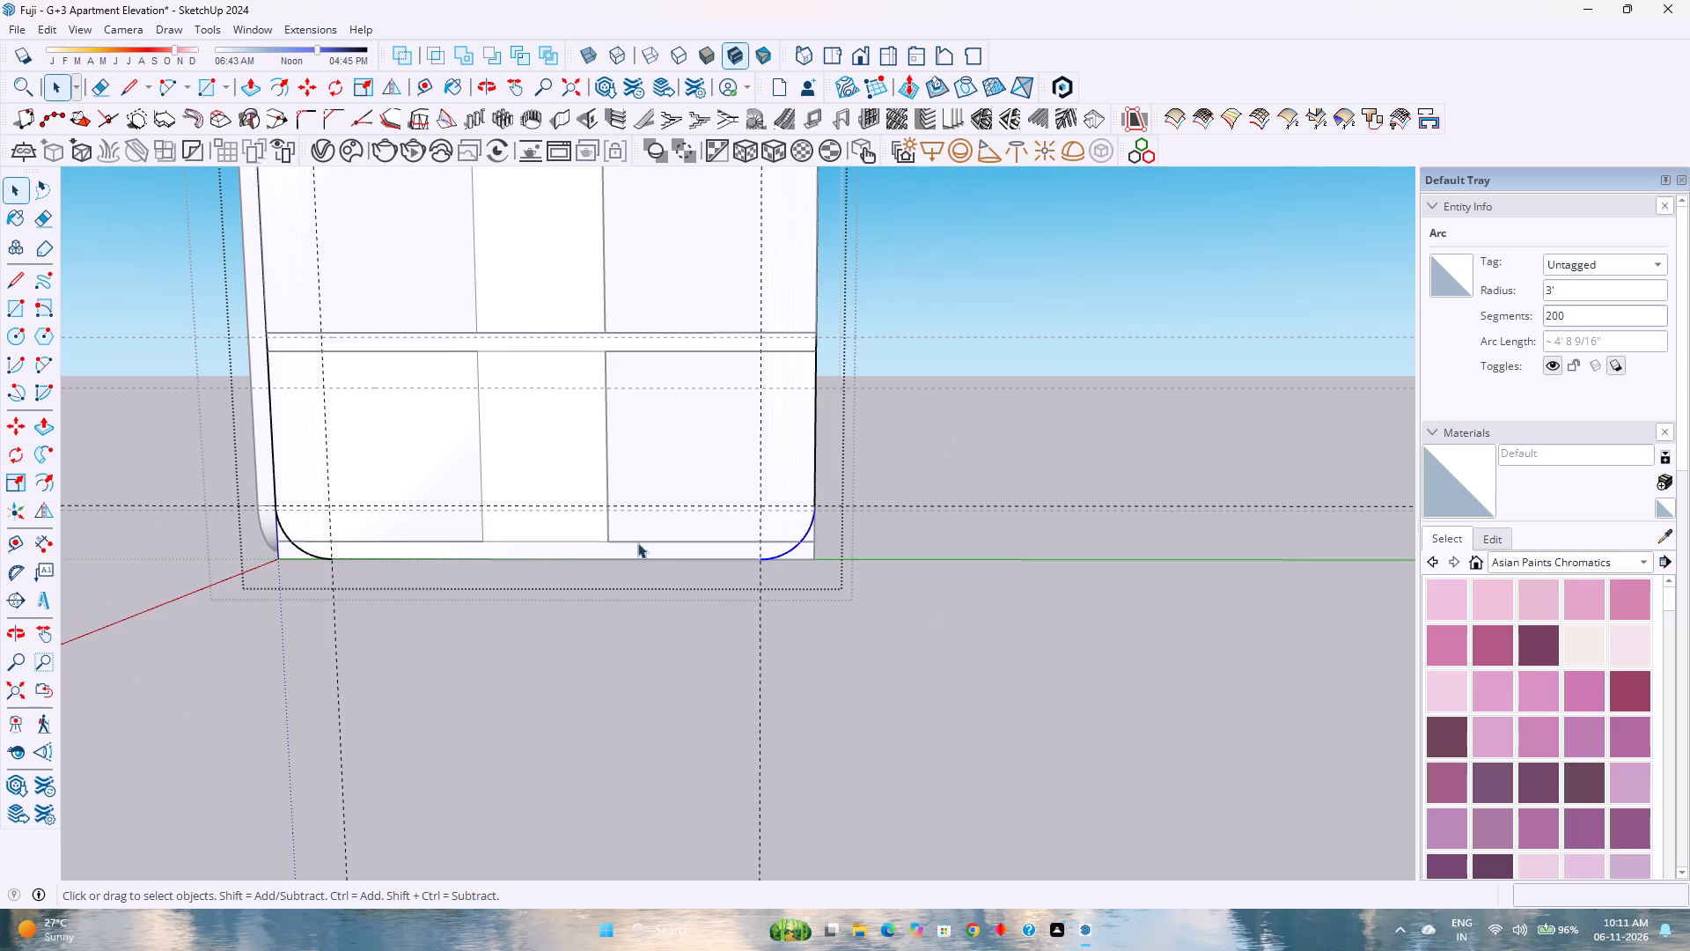
pyautogui.click(654, 615)
# Offset the side frame group's complete rounded outline inward to just short of the 3' guides, keeping small rounded inner corners.
pyautogui.scroll(-3, 633, 607)
pyautogui.keyDown('shift'); pyautogui.moveTo(599, 556); pyautogui.dragTo(686, 745, button='middle'); pyautogui.keyUp('shift')
pyautogui.keyDown('shift'); pyautogui.middleClick(686, 745); pyautogui.keyUp('shift')
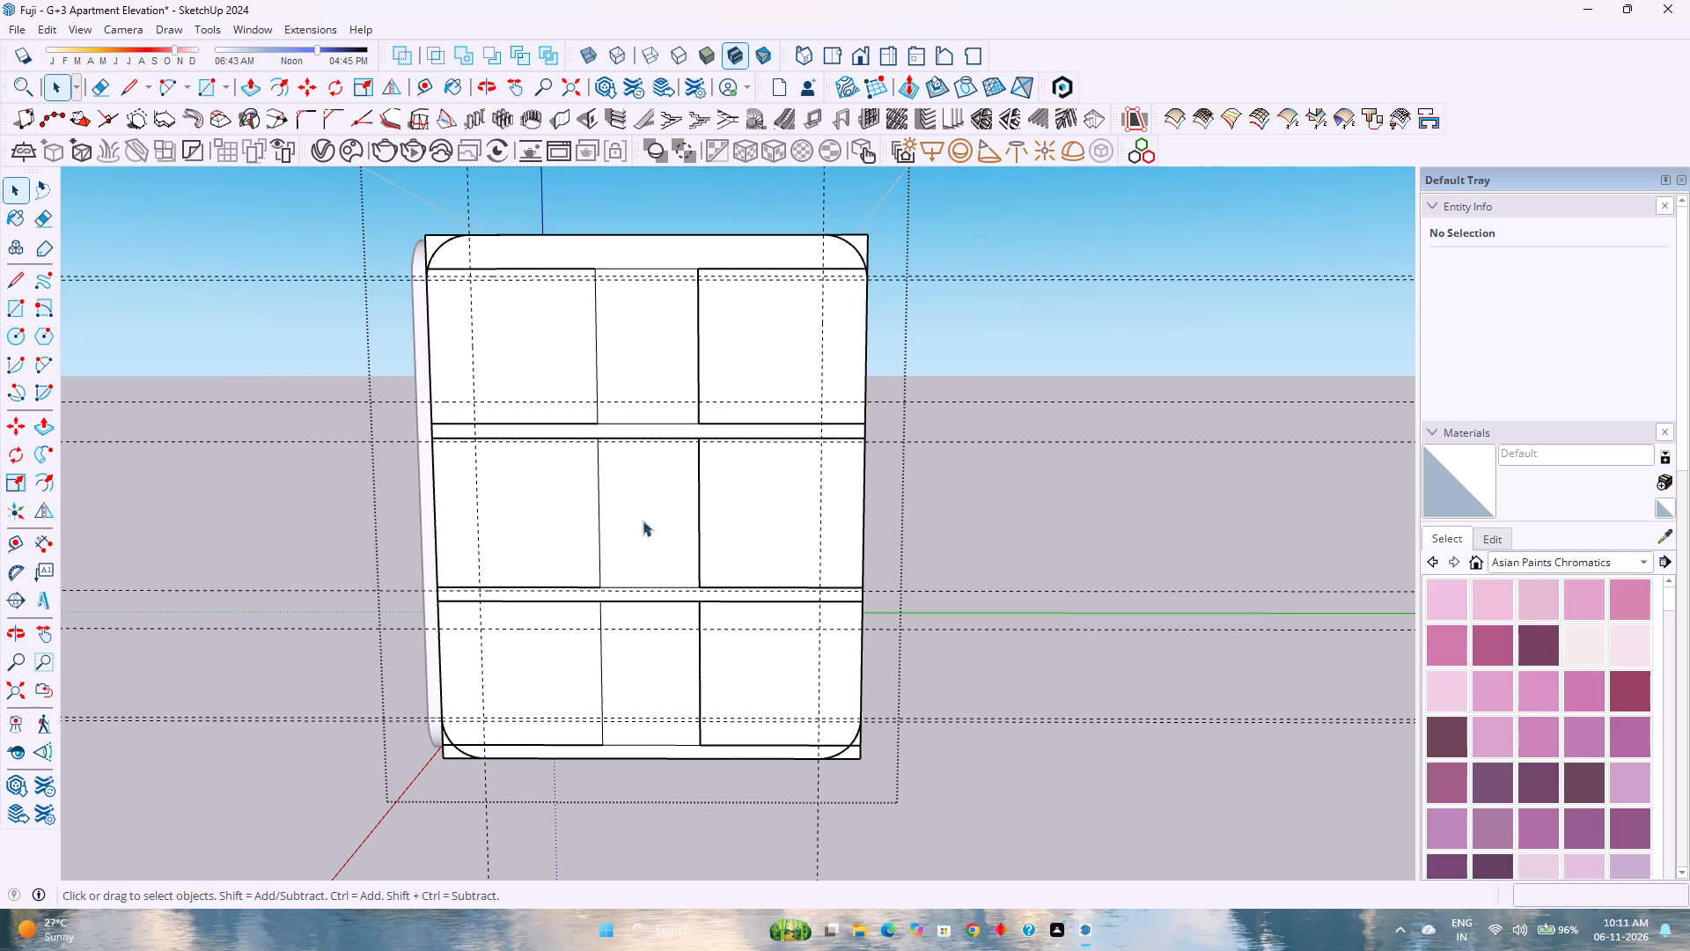
pyautogui.click(658, 466)
pyautogui.scroll(5, 658, 467)
pyautogui.scroll(-4, 591, 514)
pyautogui.scroll(2, 585, 515)
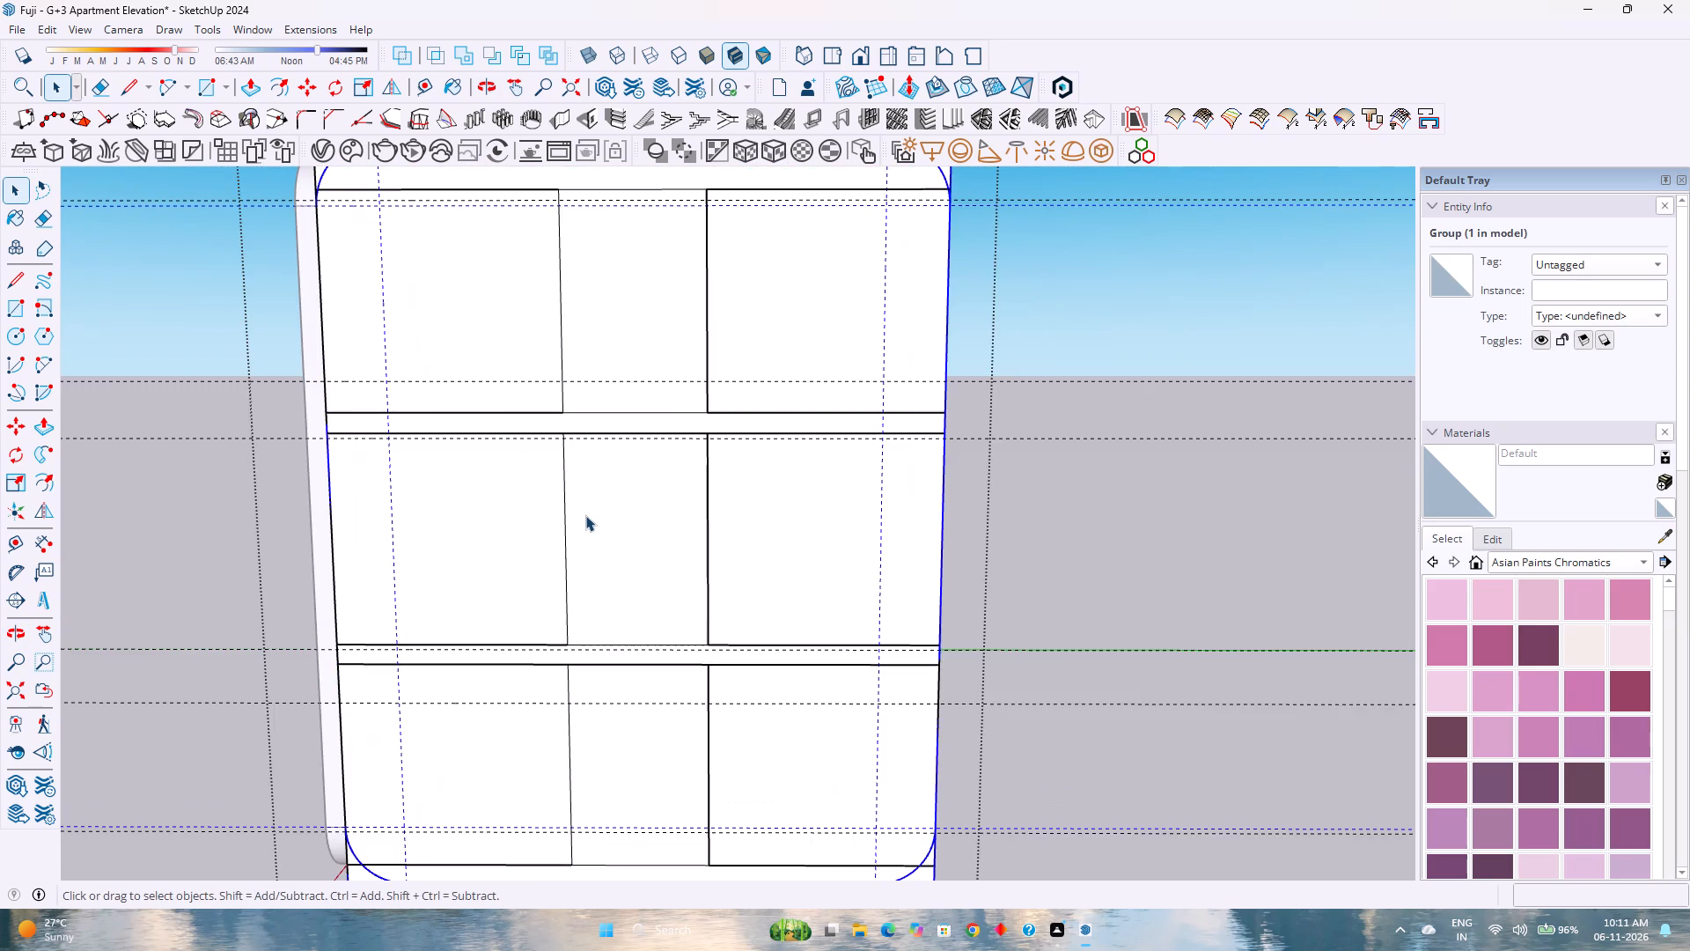
pyautogui.tripleClick(587, 513)
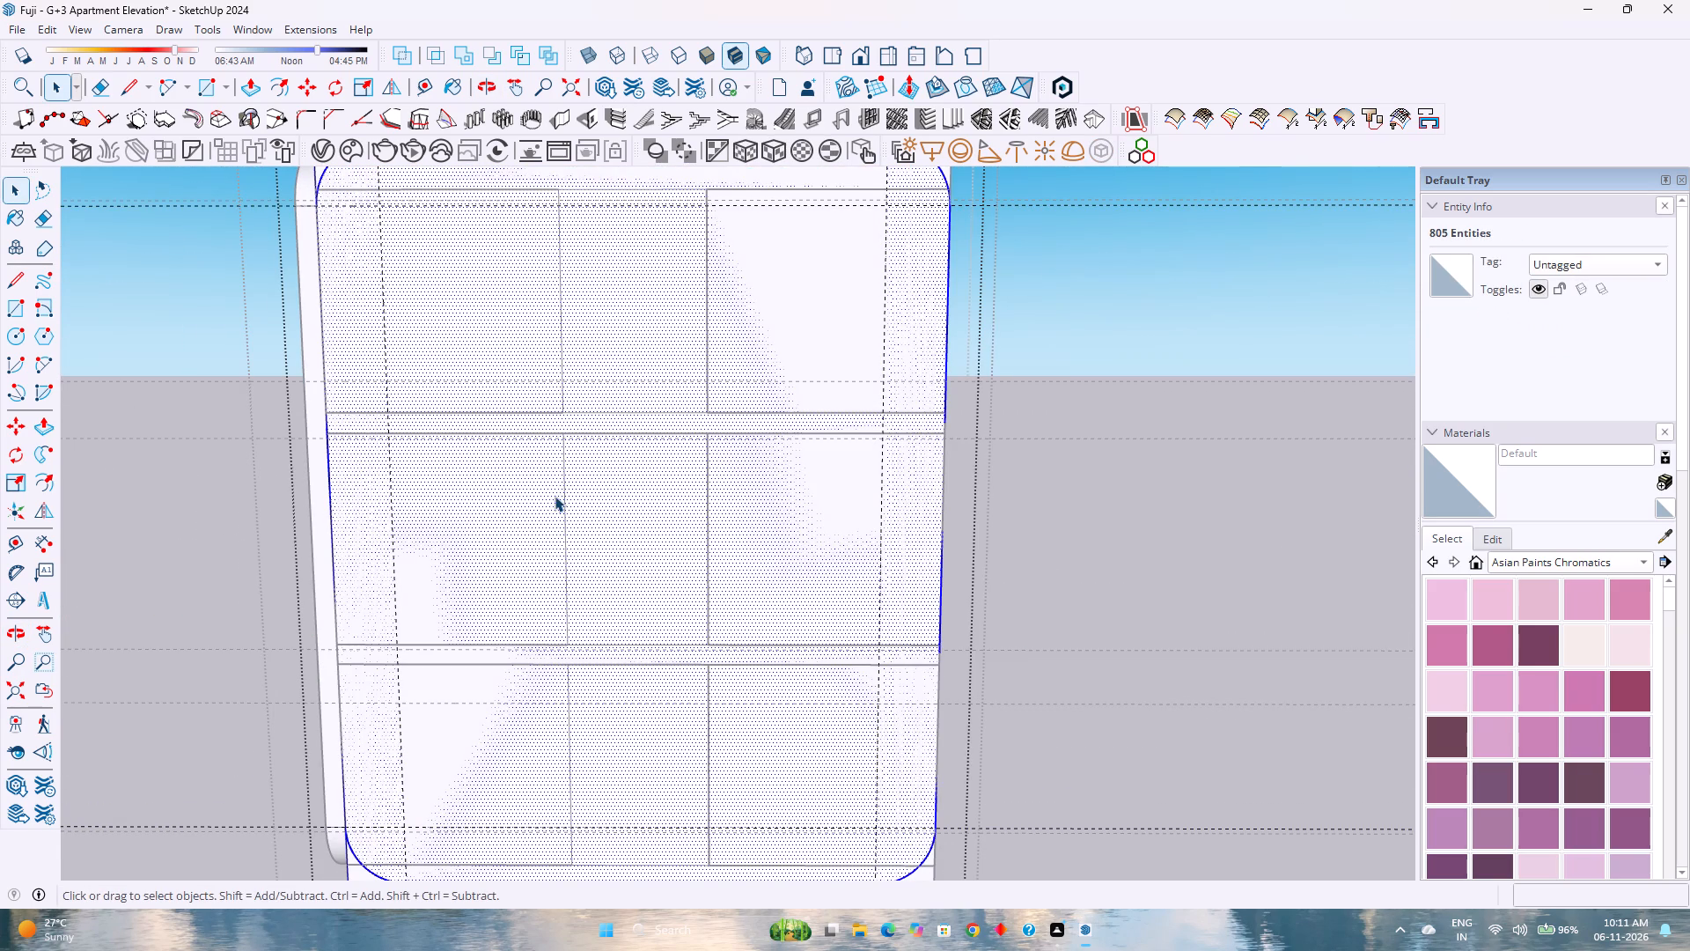
pyautogui.scroll(-2, 573, 487)
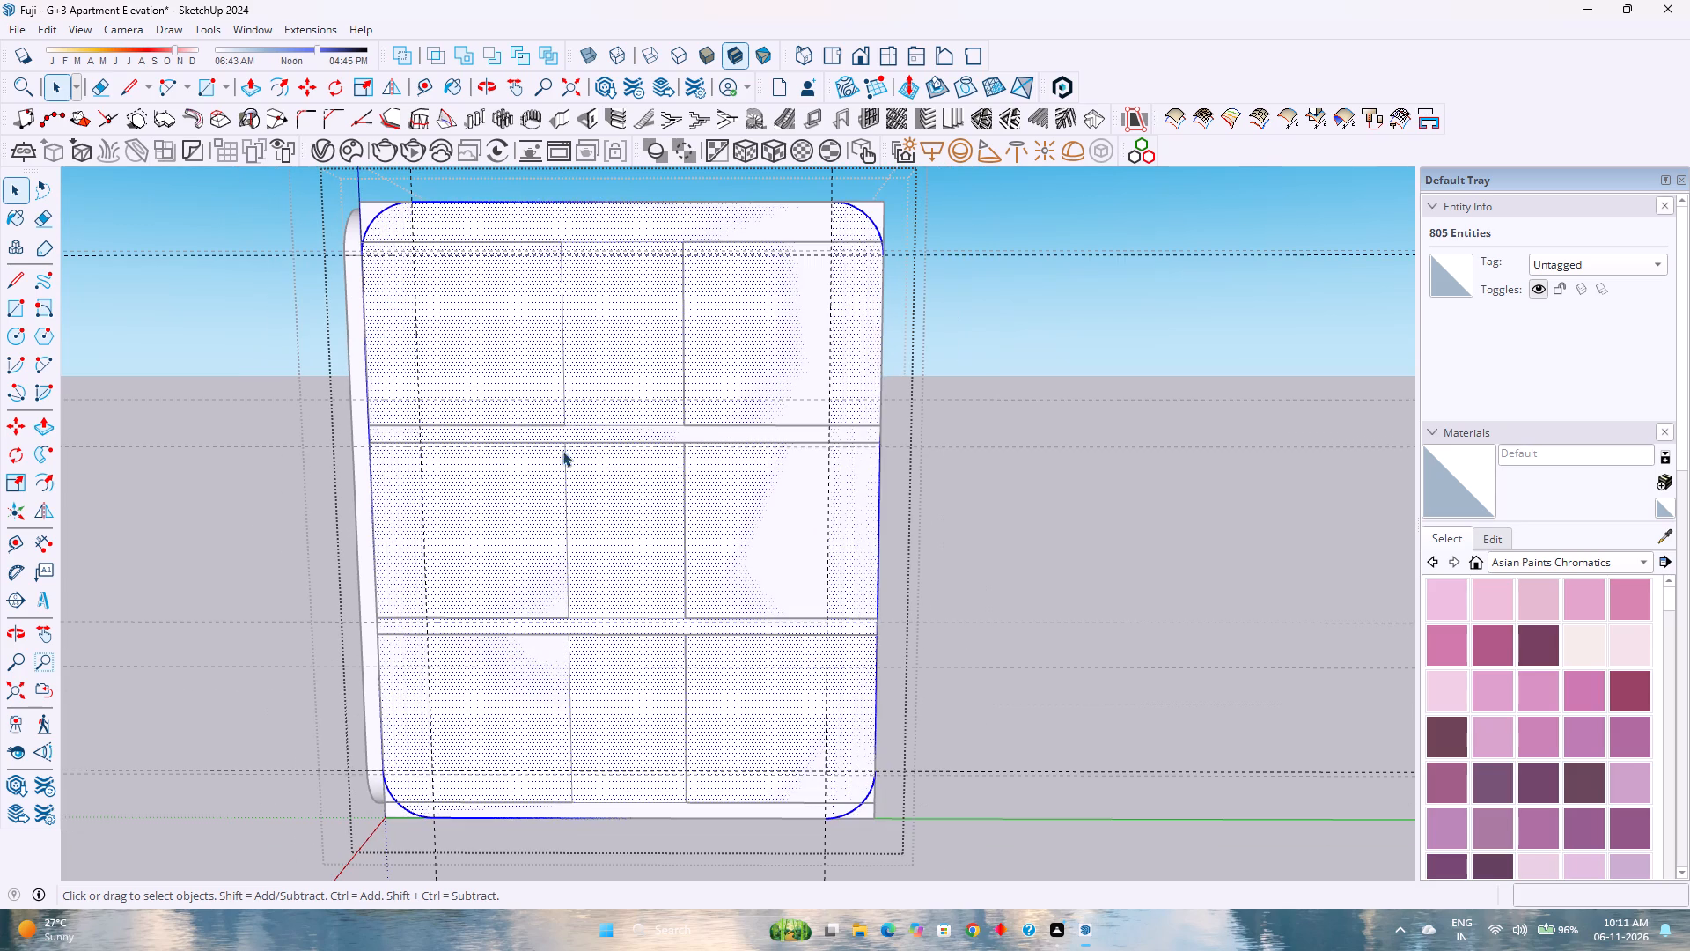
pyautogui.click(285, 87)
pyautogui.click(690, 251)
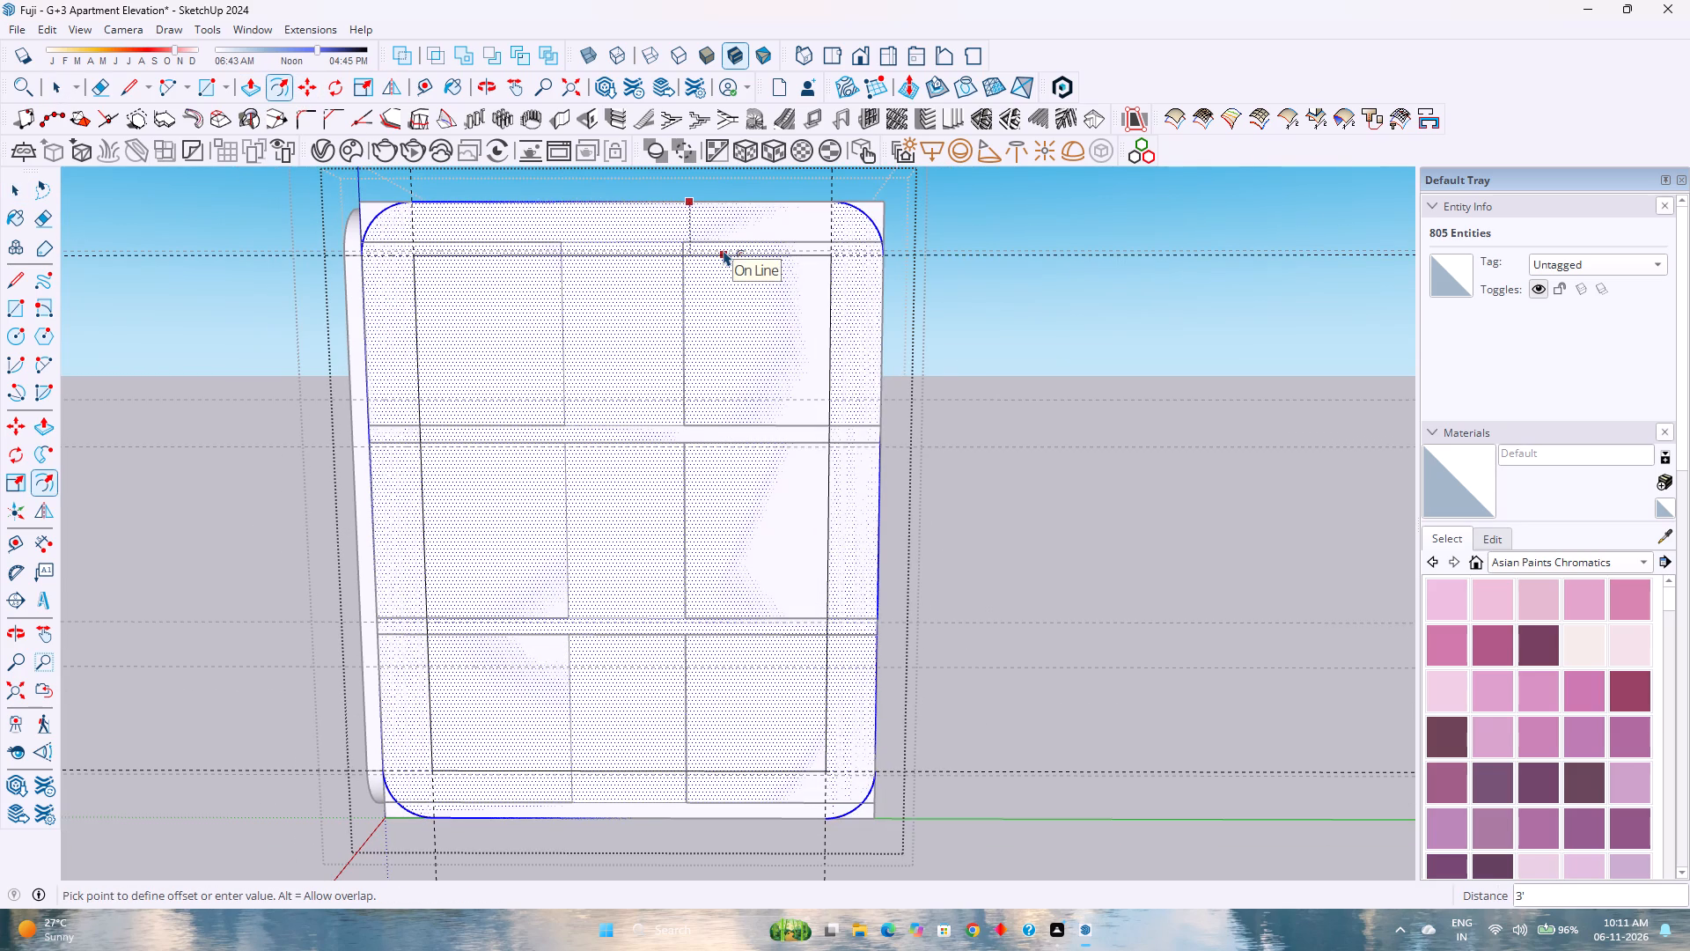
pyautogui.scroll(12, 805, 240)
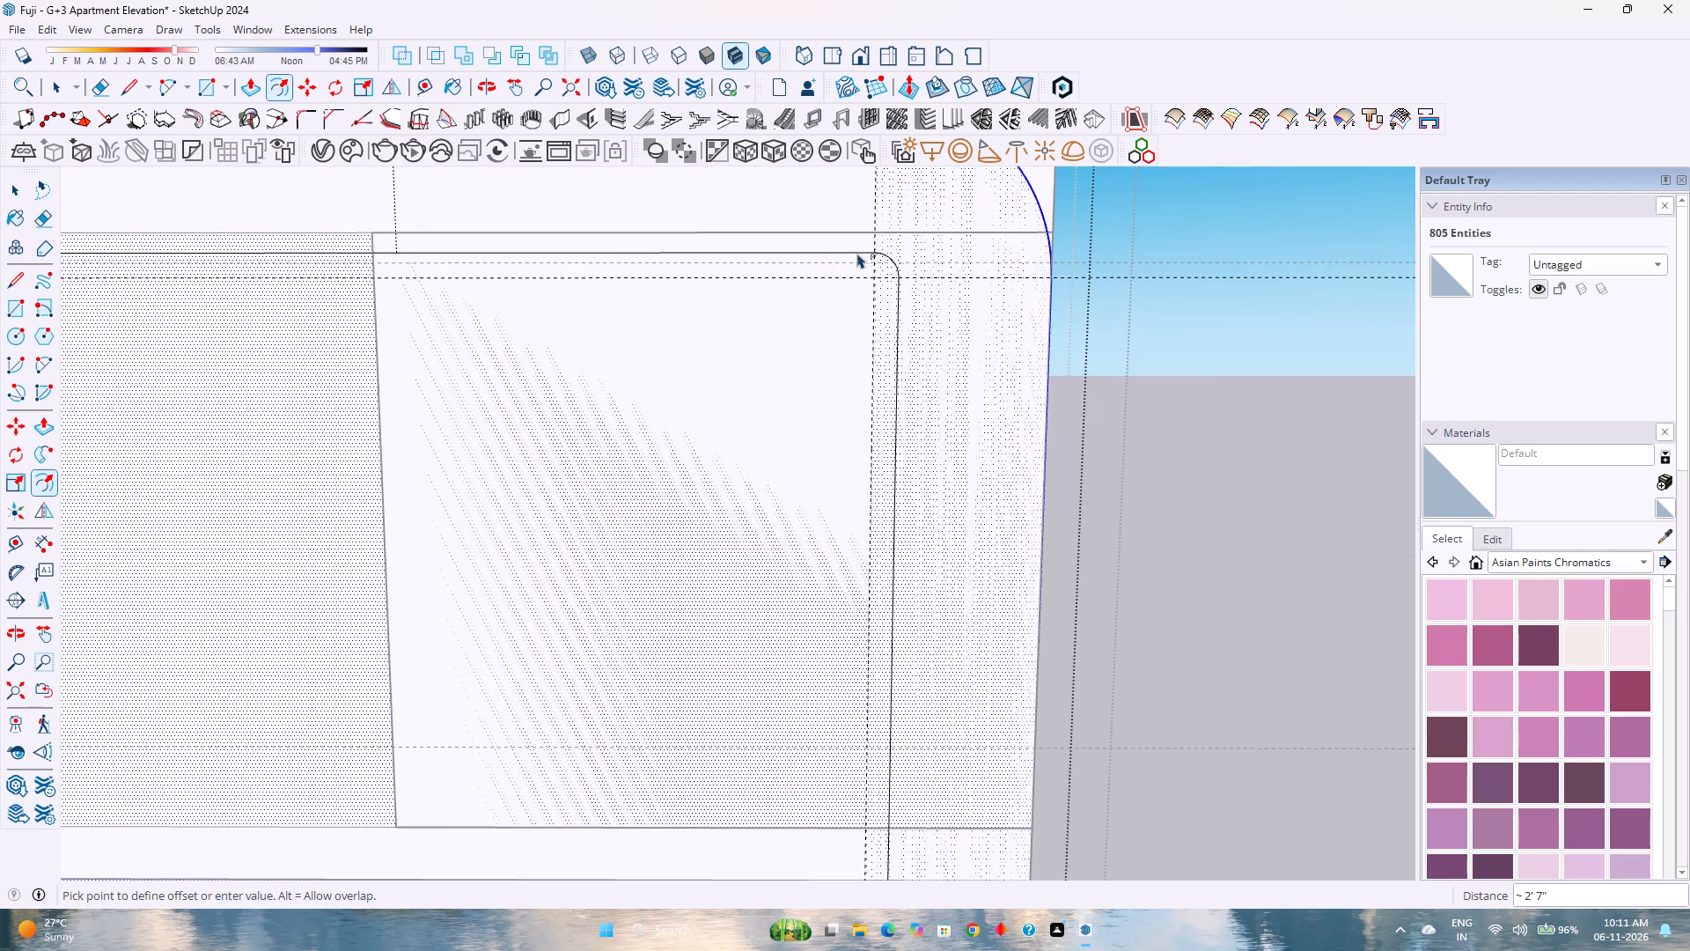
pyautogui.click(878, 262)
pyautogui.scroll(-2, 758, 343)
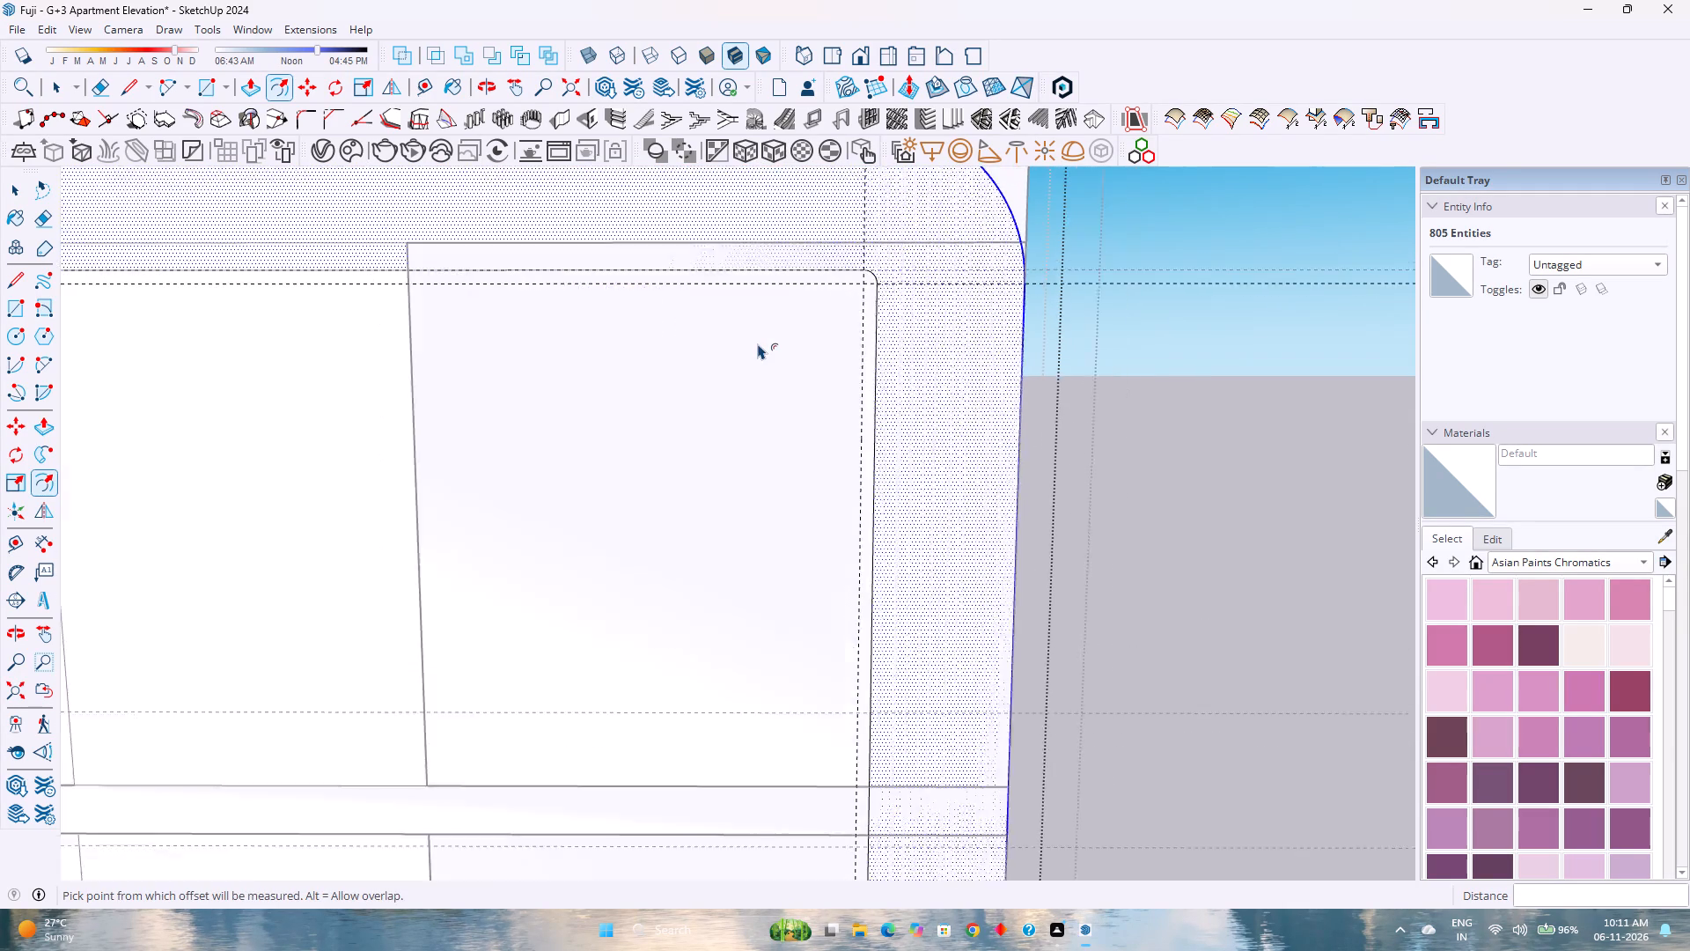
pyautogui.scroll(-5, 758, 343)
pyautogui.press('space')
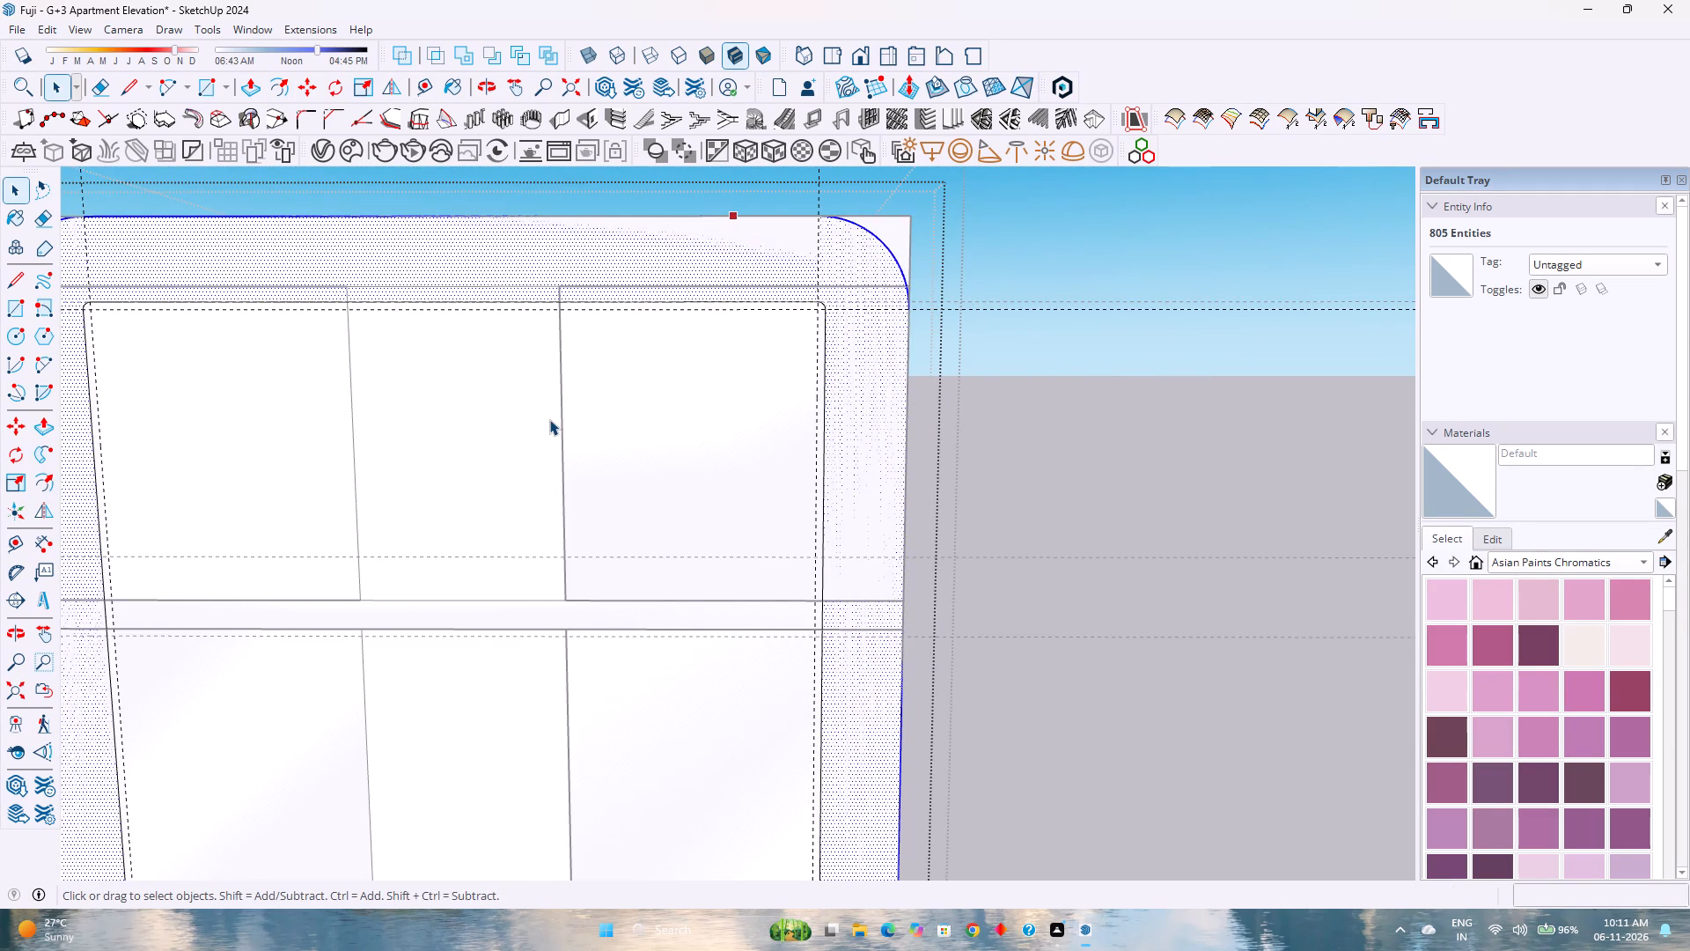
# Draw a horizontal line about 24' 6" long across the inner face, along the guide just above the upper floor band.
pyautogui.click(549, 419)
pyautogui.scroll(-9, 649, 468)
pyautogui.scroll(-1, 564, 486)
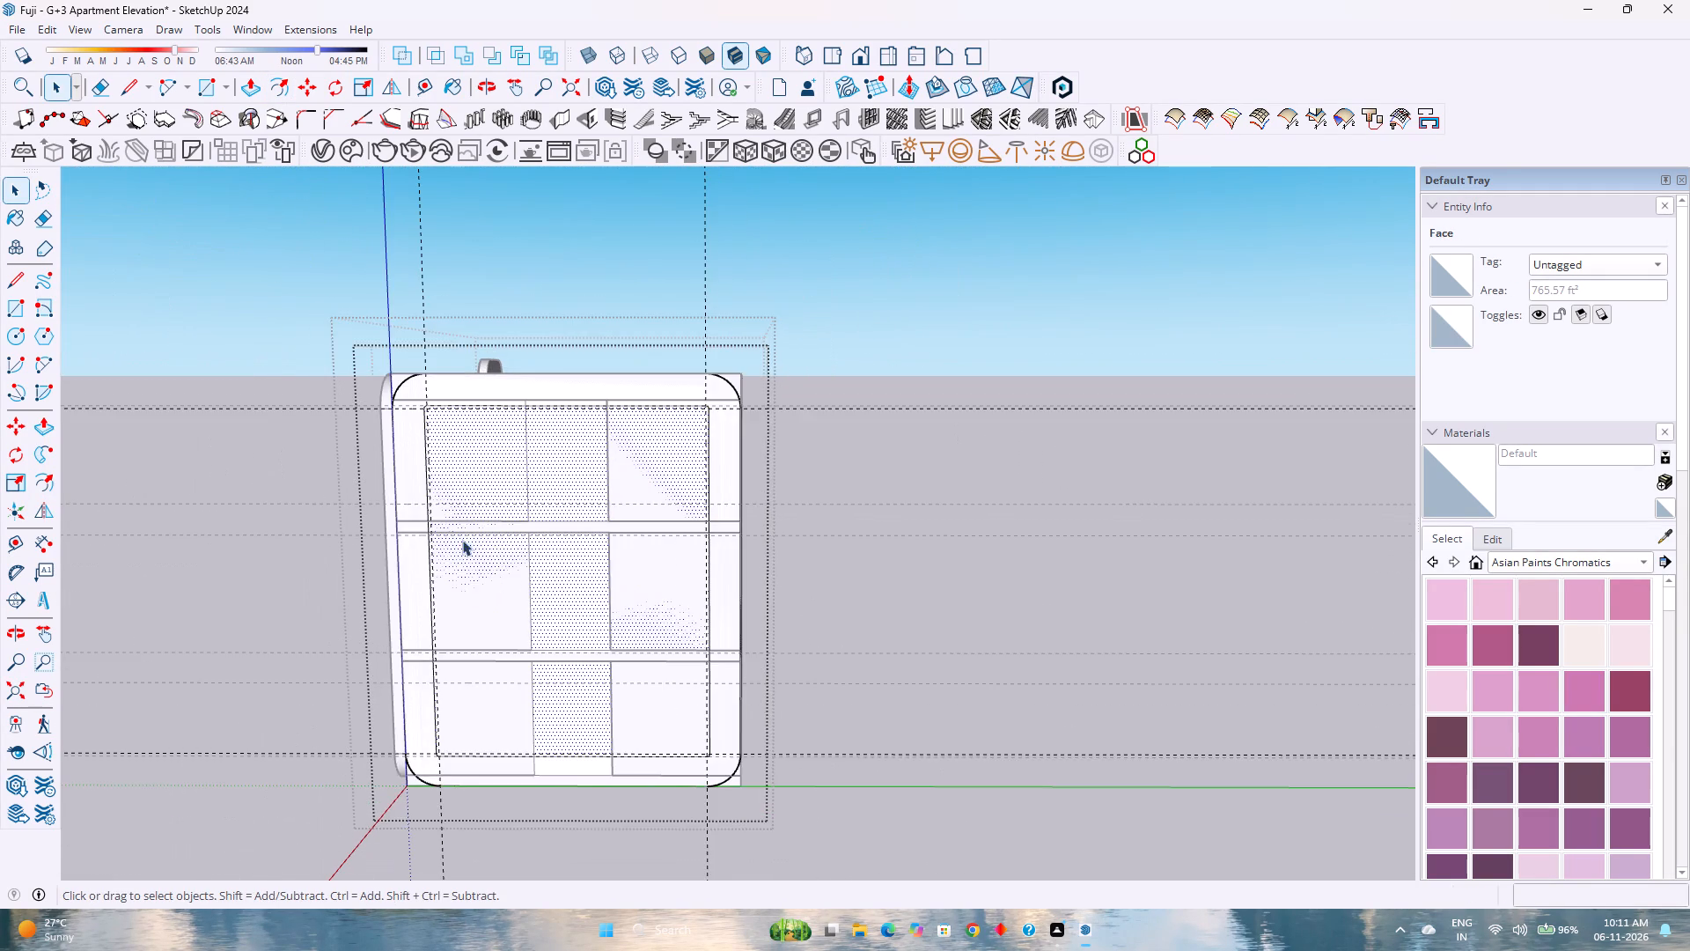
pyautogui.scroll(6, 462, 540)
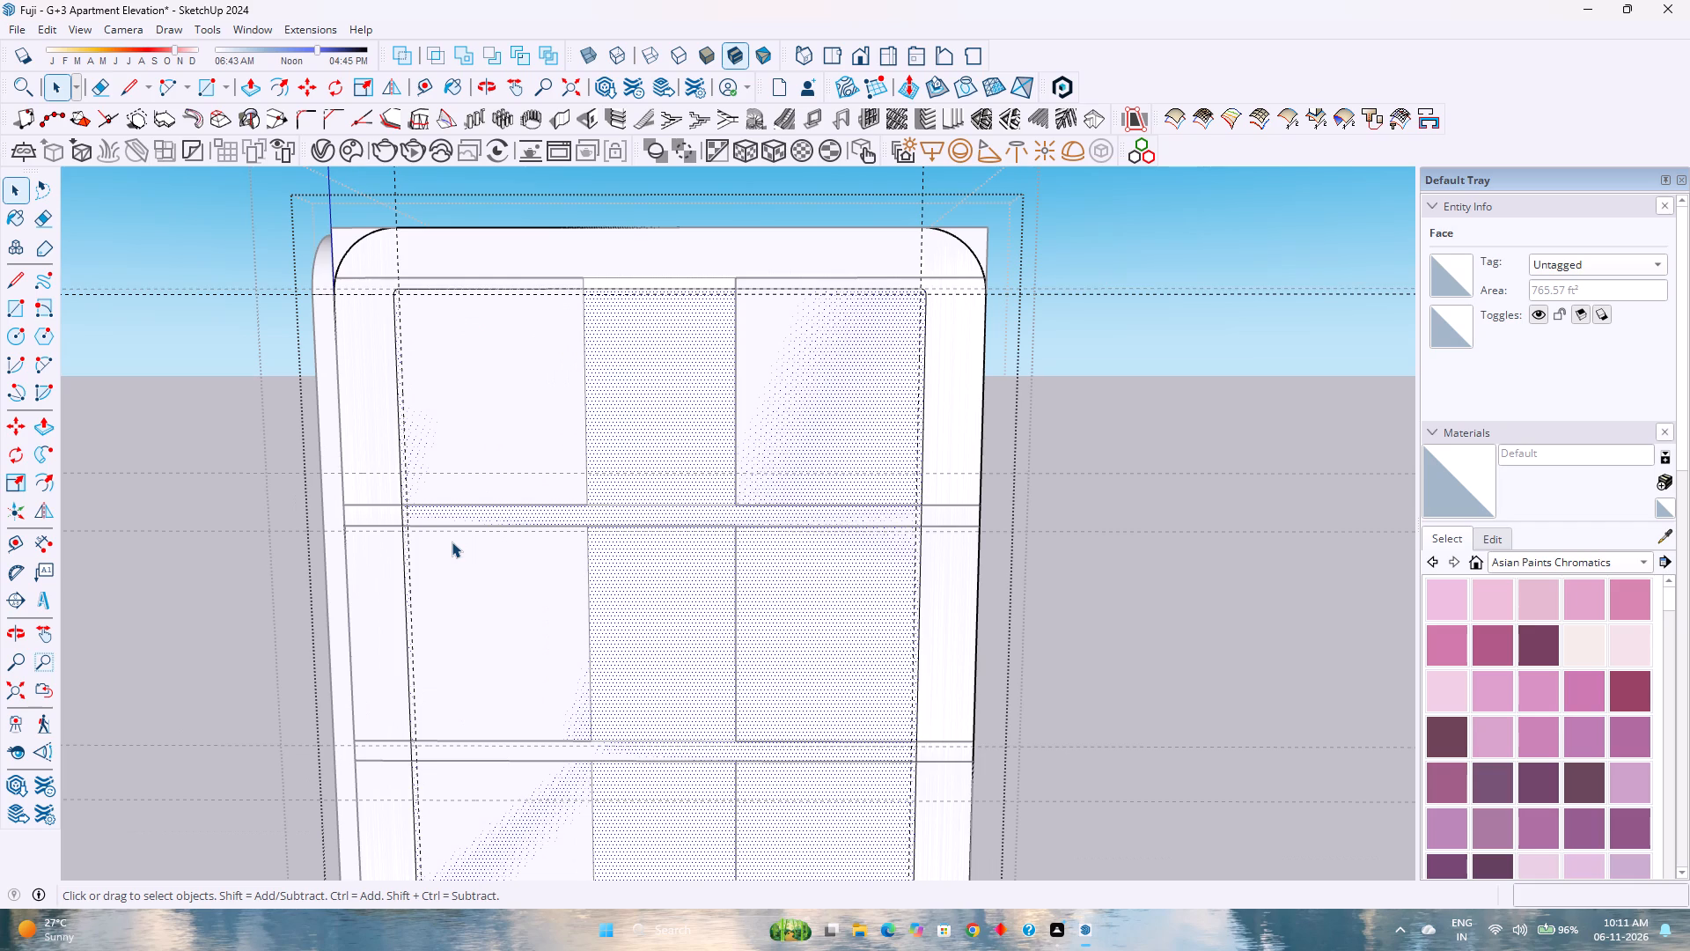
pyautogui.click(136, 81)
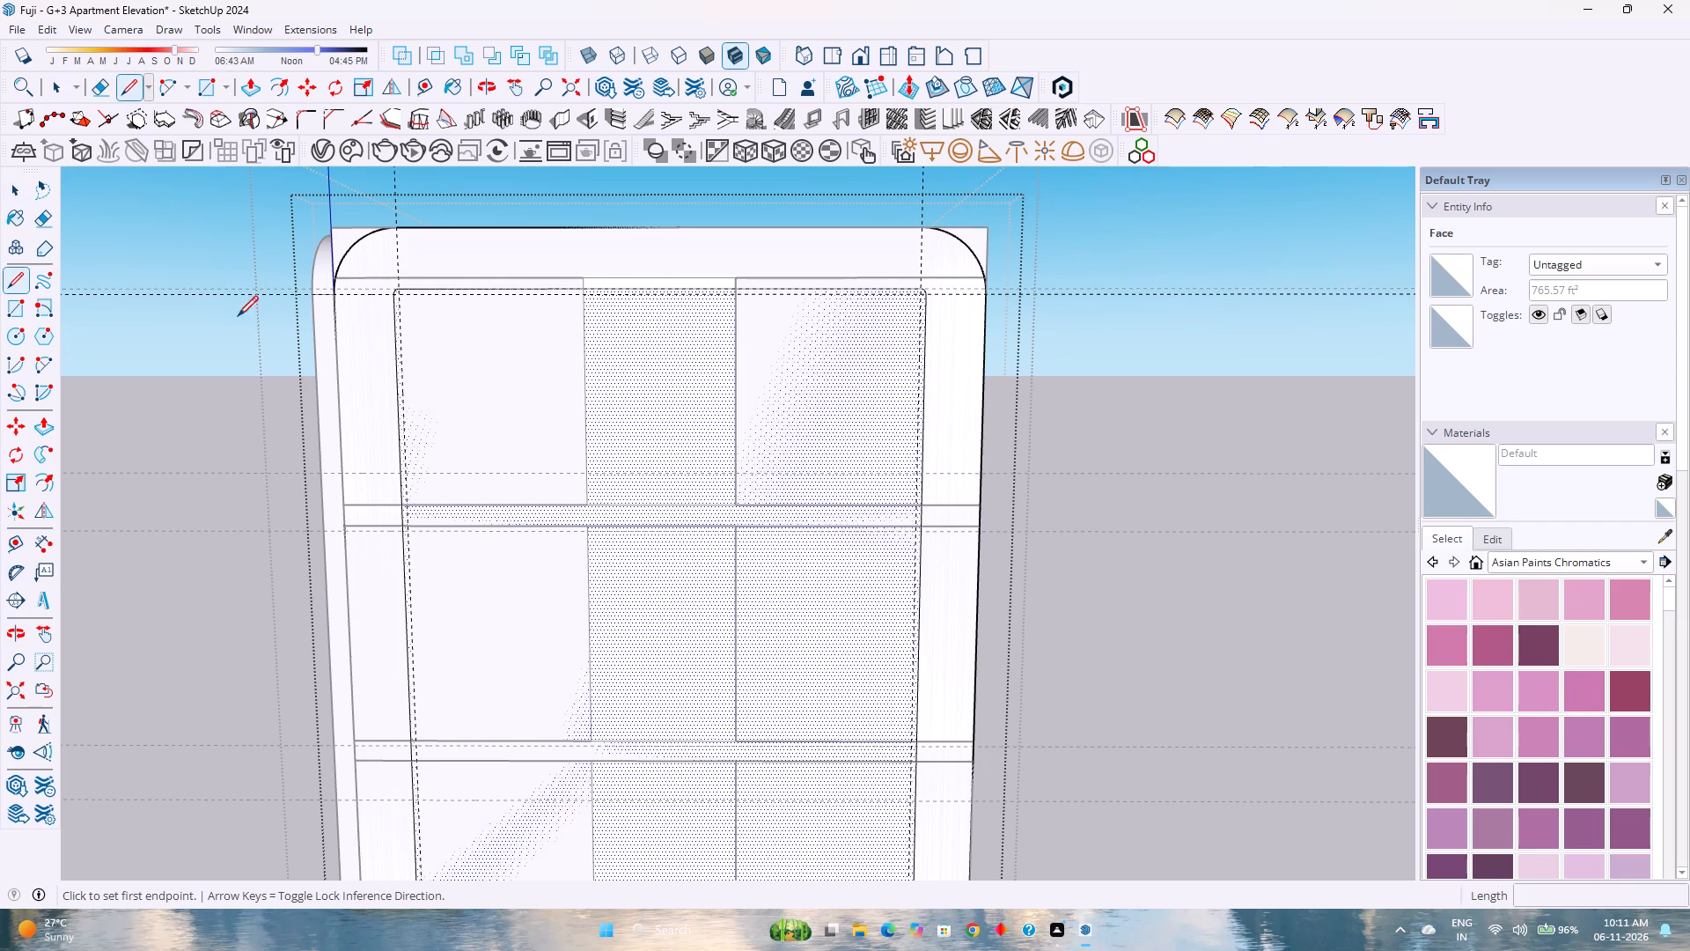
pyautogui.scroll(5, 397, 475)
pyautogui.click(401, 472)
pyautogui.scroll(-5, 583, 478)
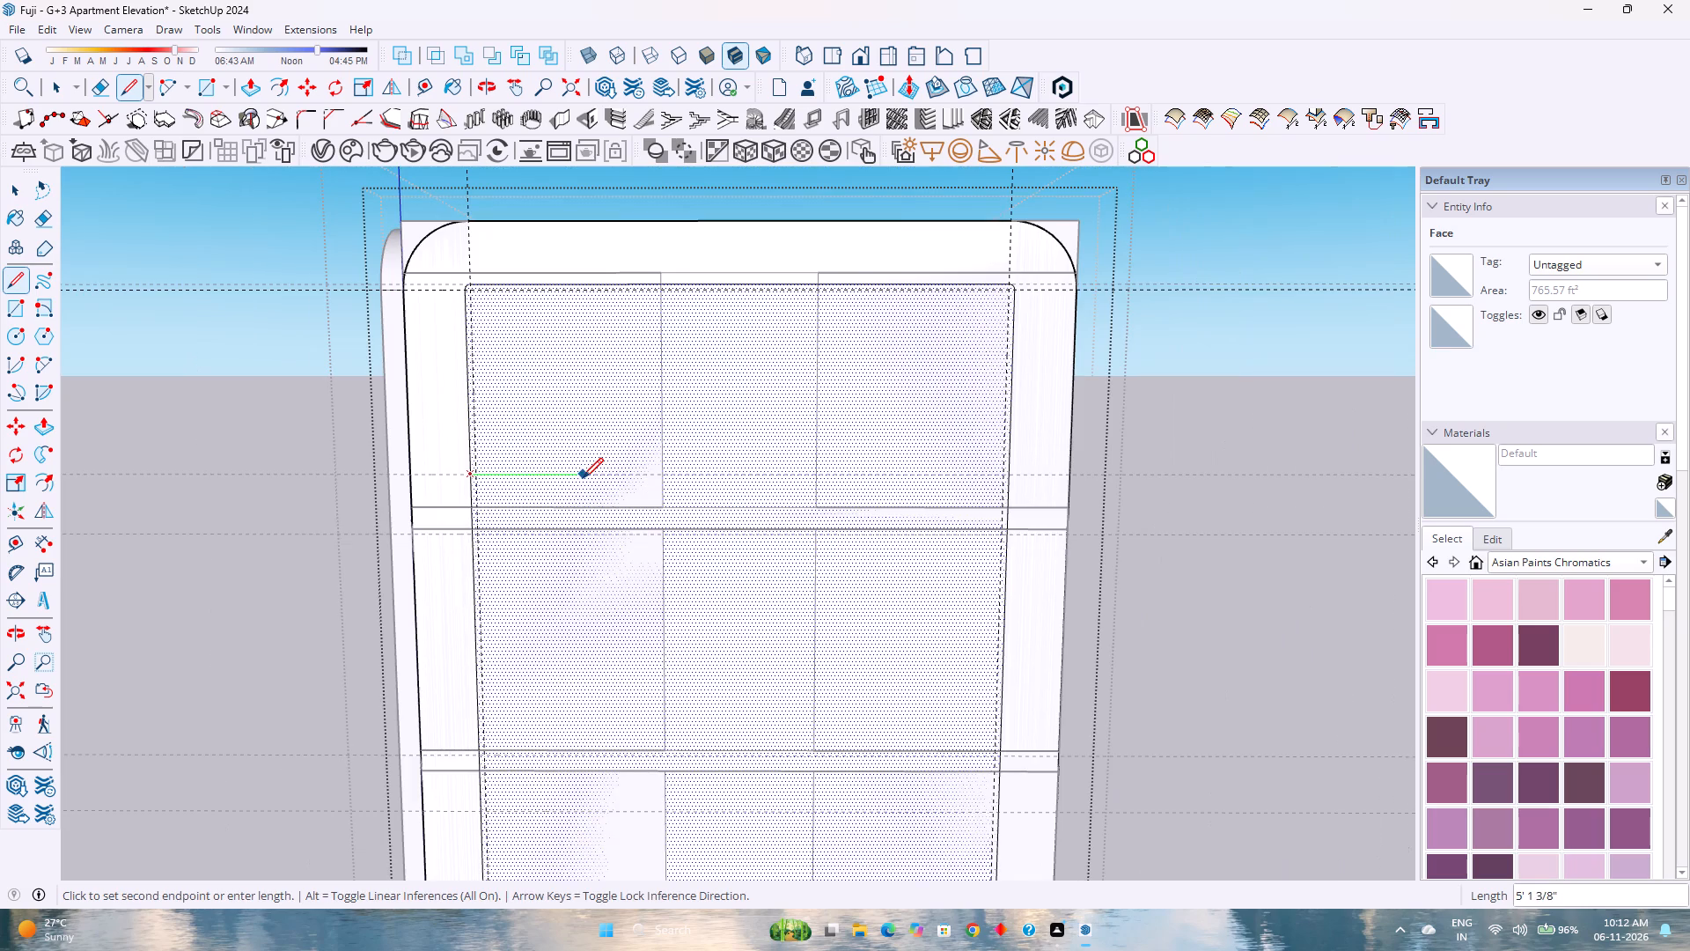
pyautogui.scroll(7, 1028, 480)
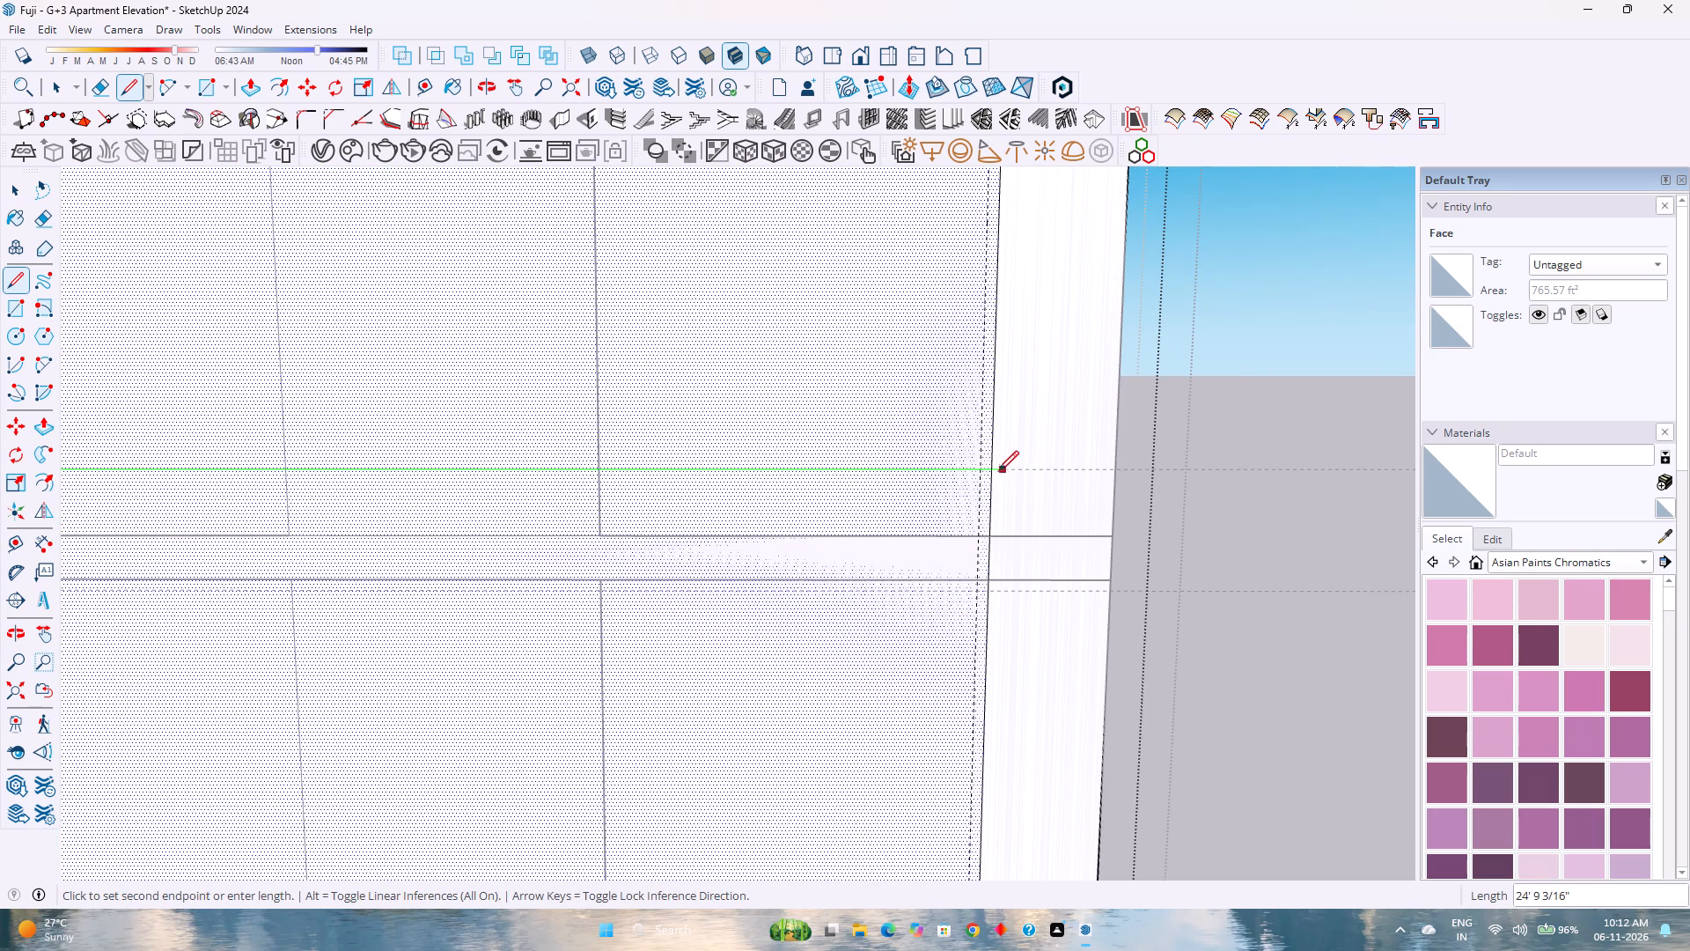
pyautogui.click(996, 469)
pyautogui.scroll(-10, 996, 469)
pyautogui.scroll(2, 516, 533)
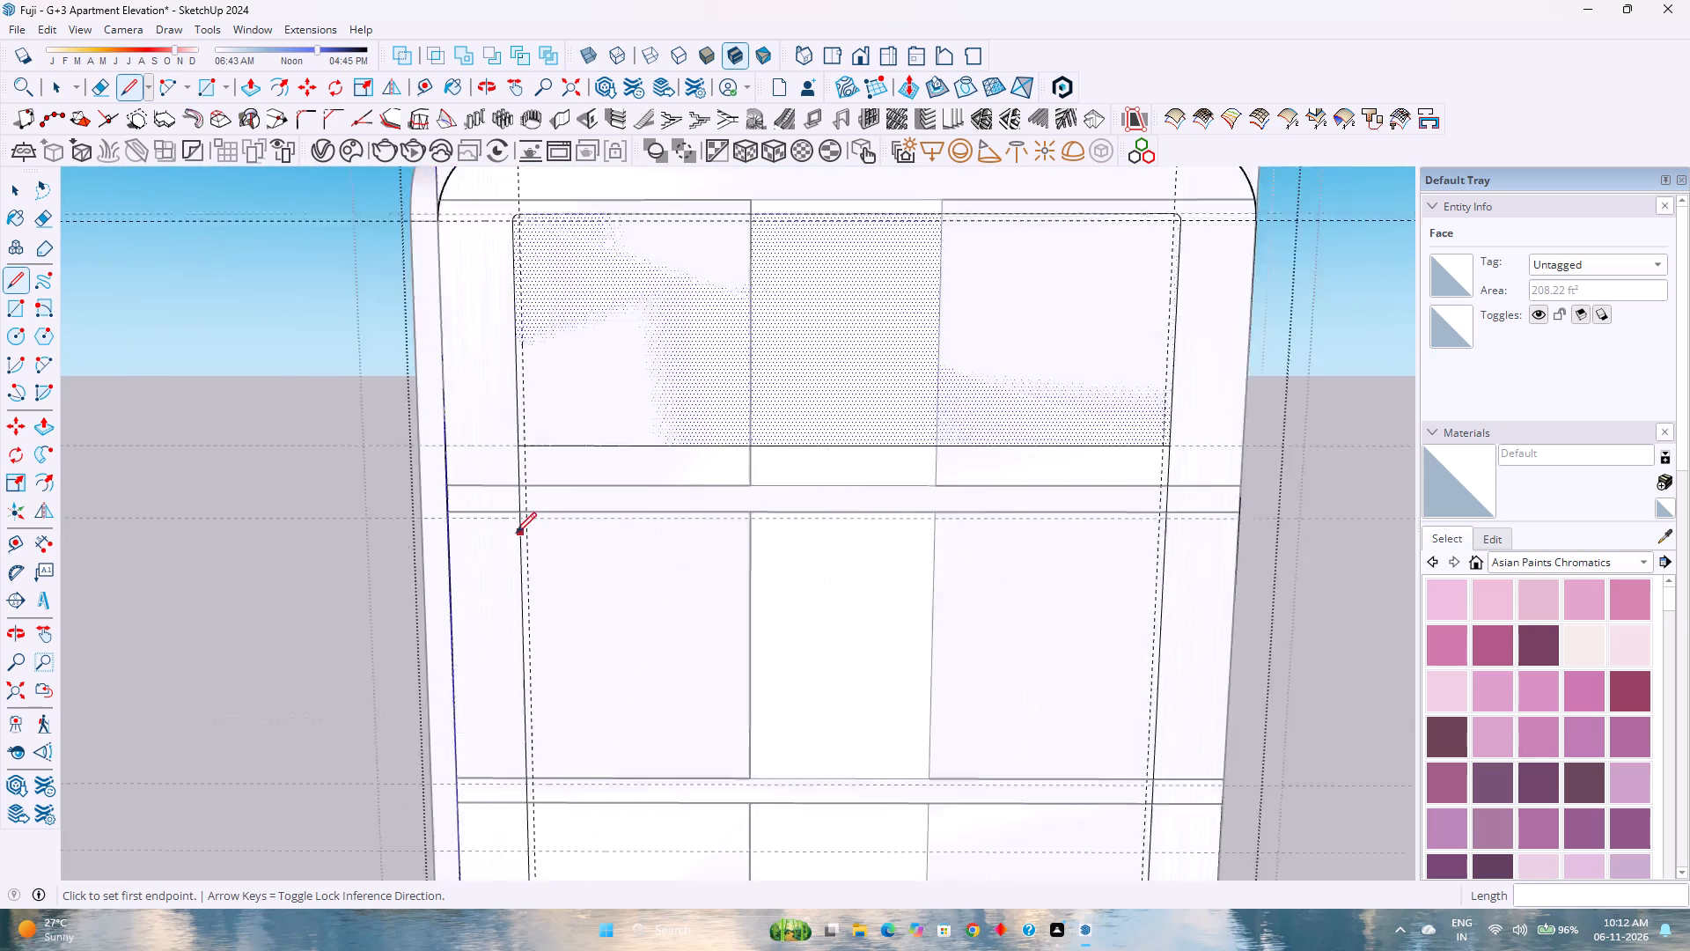
# Draw a second horizontal line across the inner face, about 24' 6" long, along the guide just below the upper floor band.
pyautogui.scroll(9, 516, 533)
pyautogui.click(521, 503)
pyautogui.scroll(-4, 519, 502)
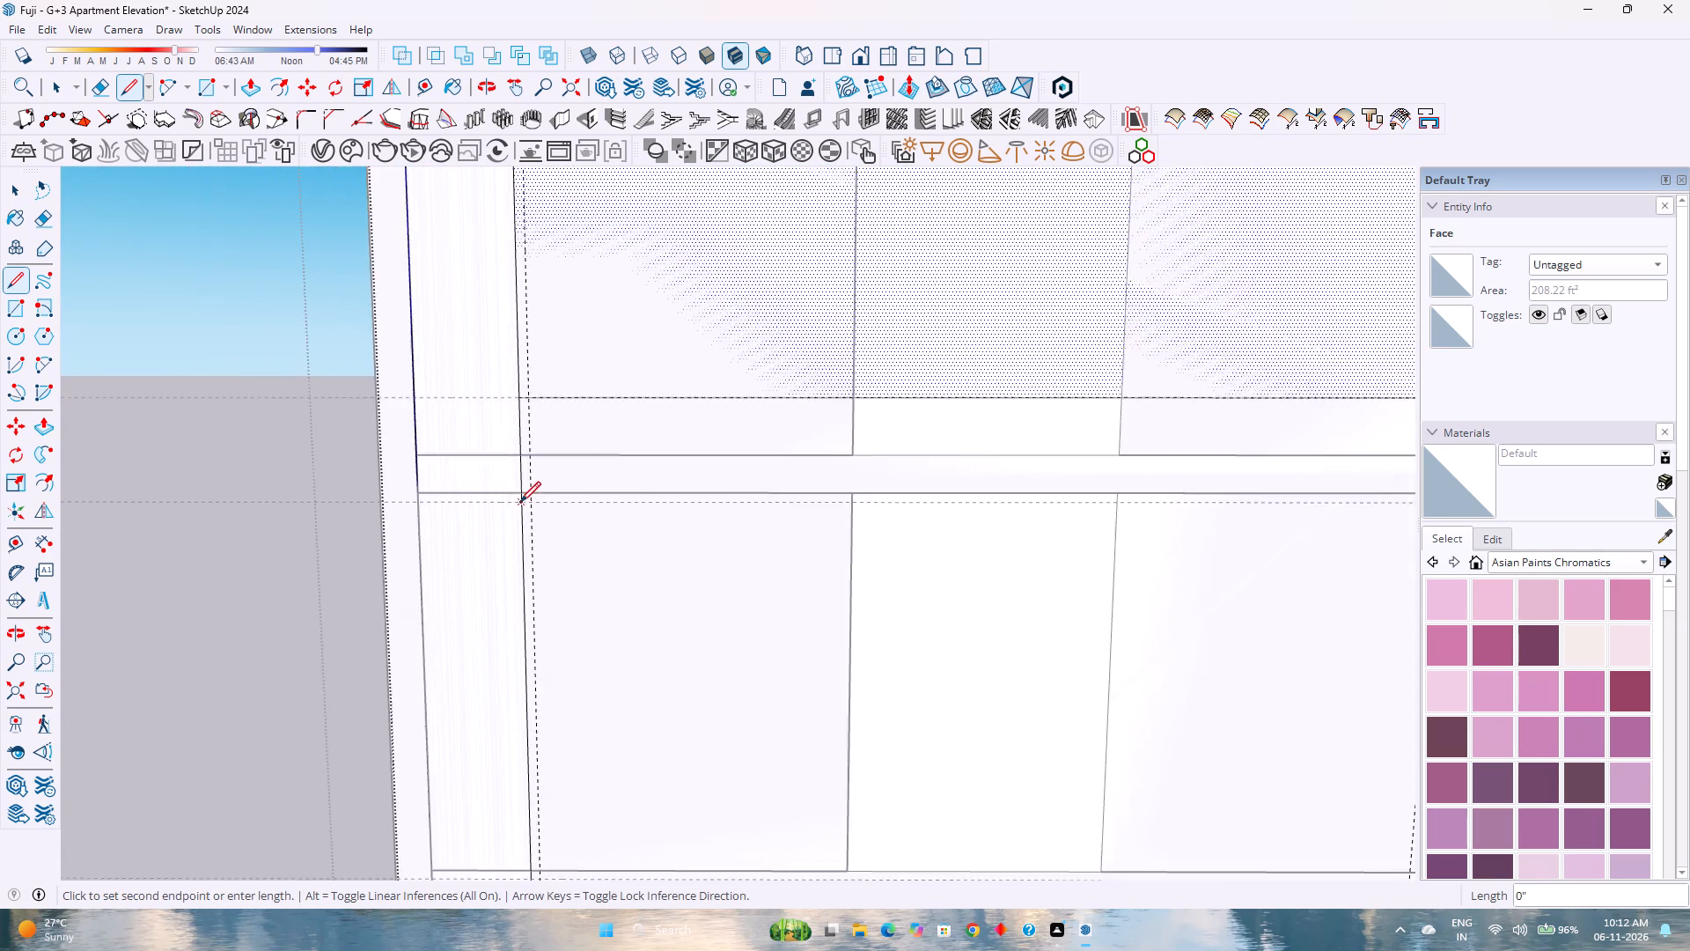
pyautogui.scroll(-9, 520, 502)
pyautogui.scroll(7, 932, 512)
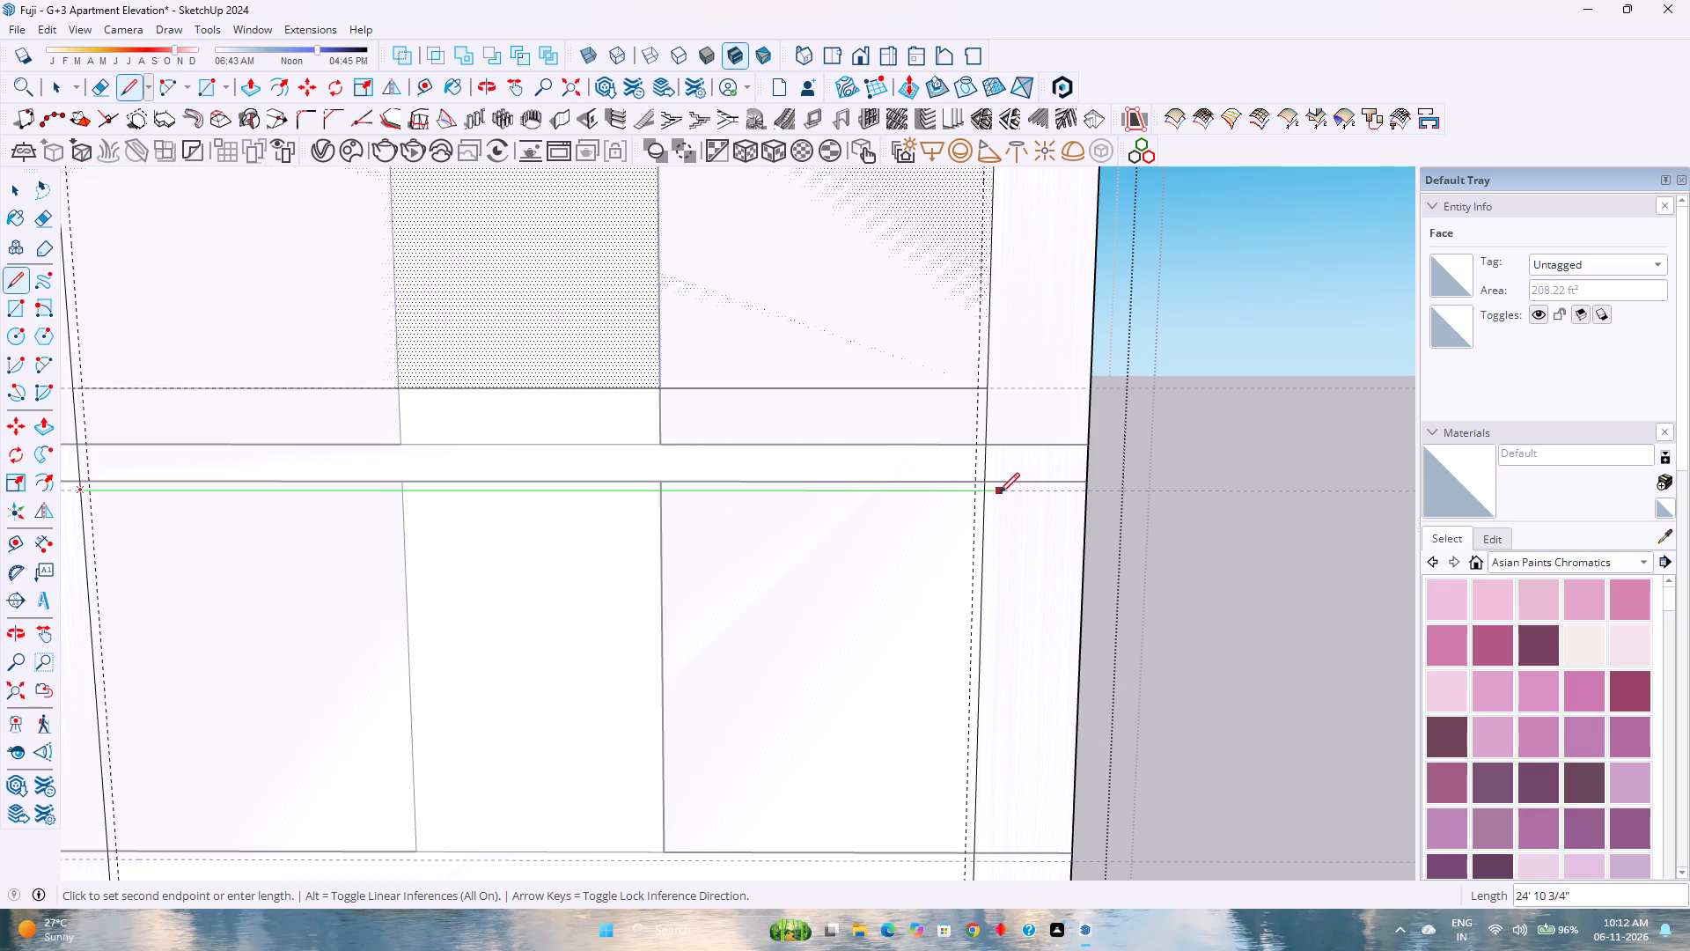
pyautogui.click(988, 493)
pyautogui.scroll(-6, 885, 501)
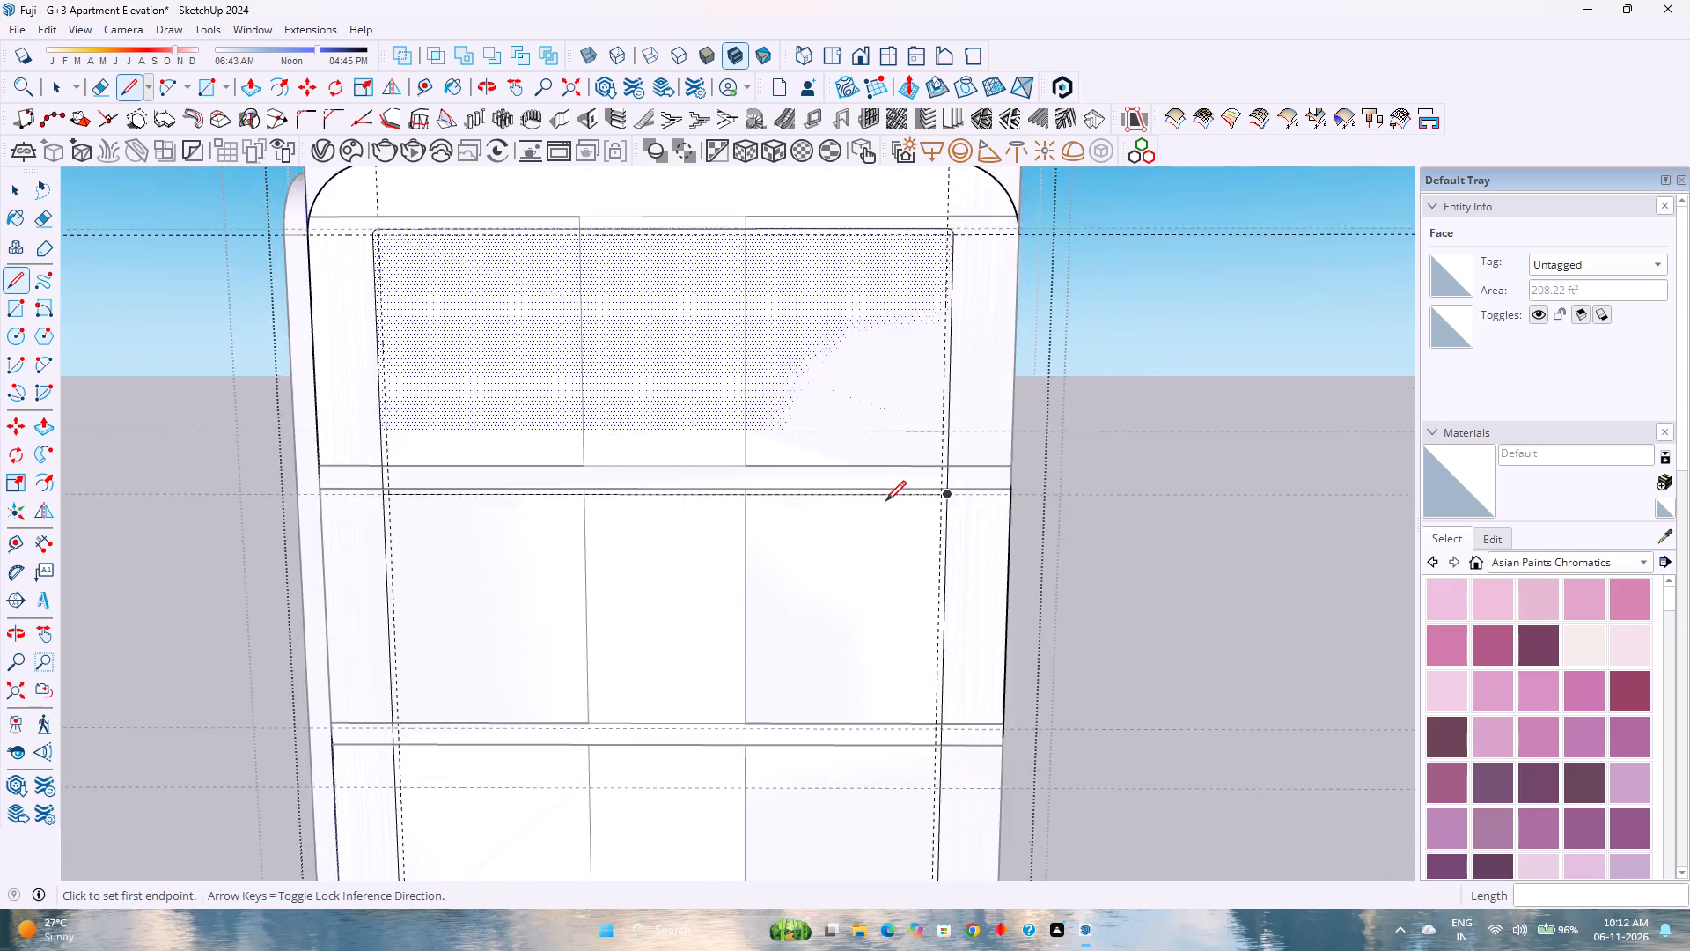
pyautogui.scroll(-2, 885, 501)
pyautogui.scroll(4, 525, 697)
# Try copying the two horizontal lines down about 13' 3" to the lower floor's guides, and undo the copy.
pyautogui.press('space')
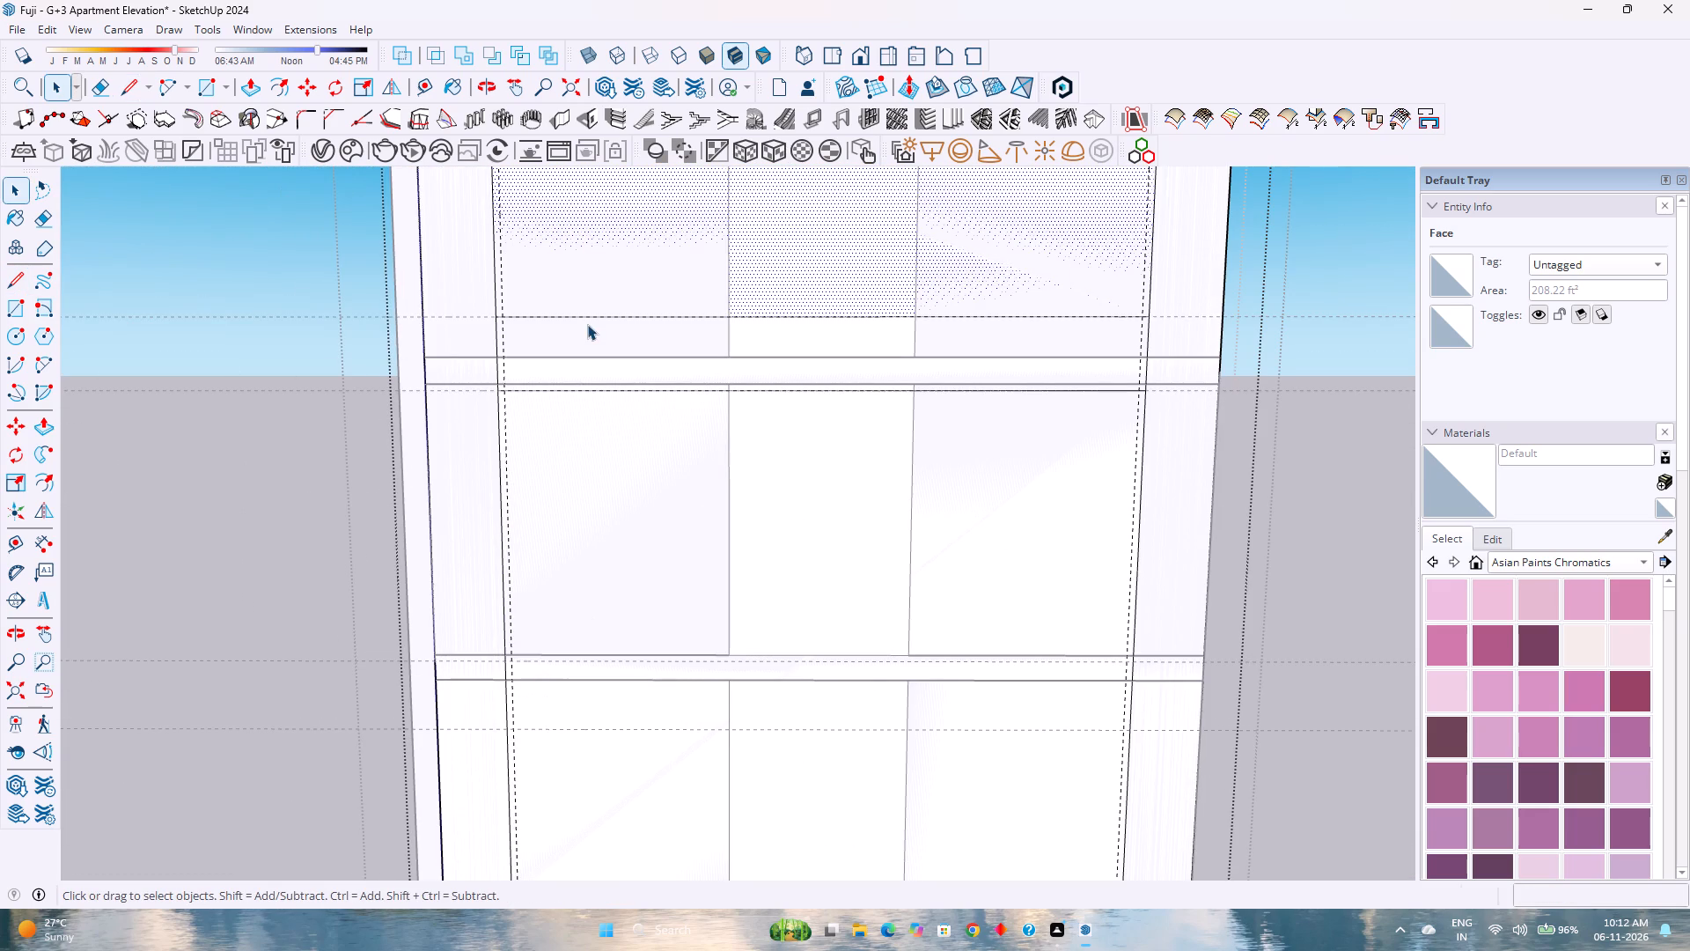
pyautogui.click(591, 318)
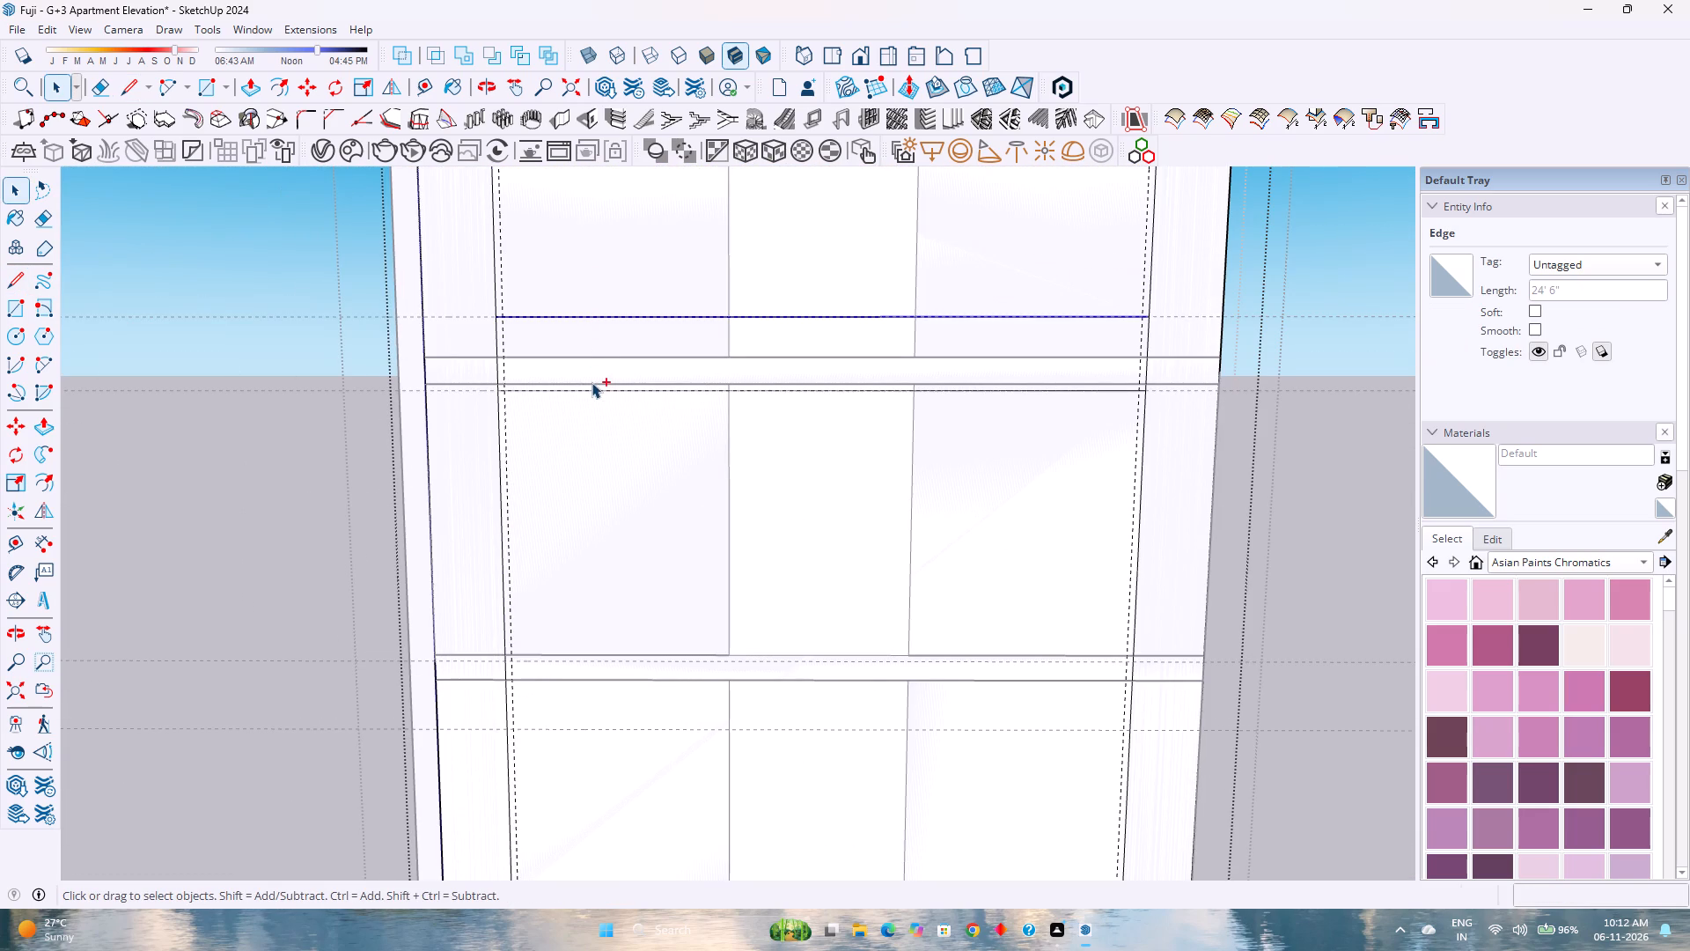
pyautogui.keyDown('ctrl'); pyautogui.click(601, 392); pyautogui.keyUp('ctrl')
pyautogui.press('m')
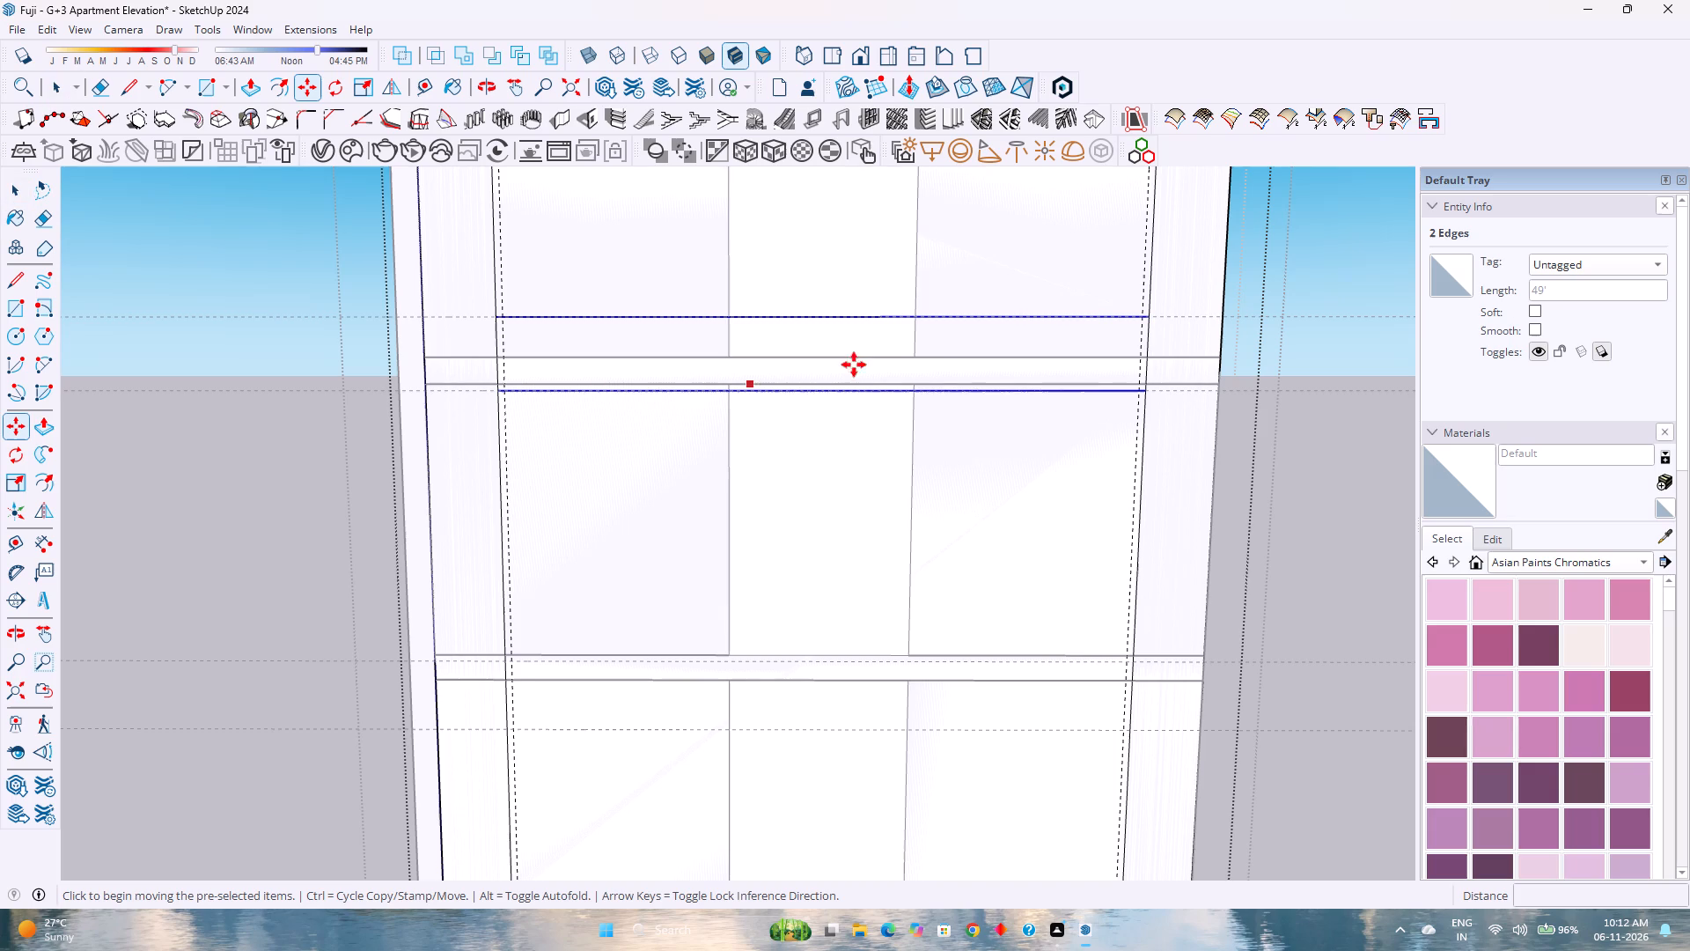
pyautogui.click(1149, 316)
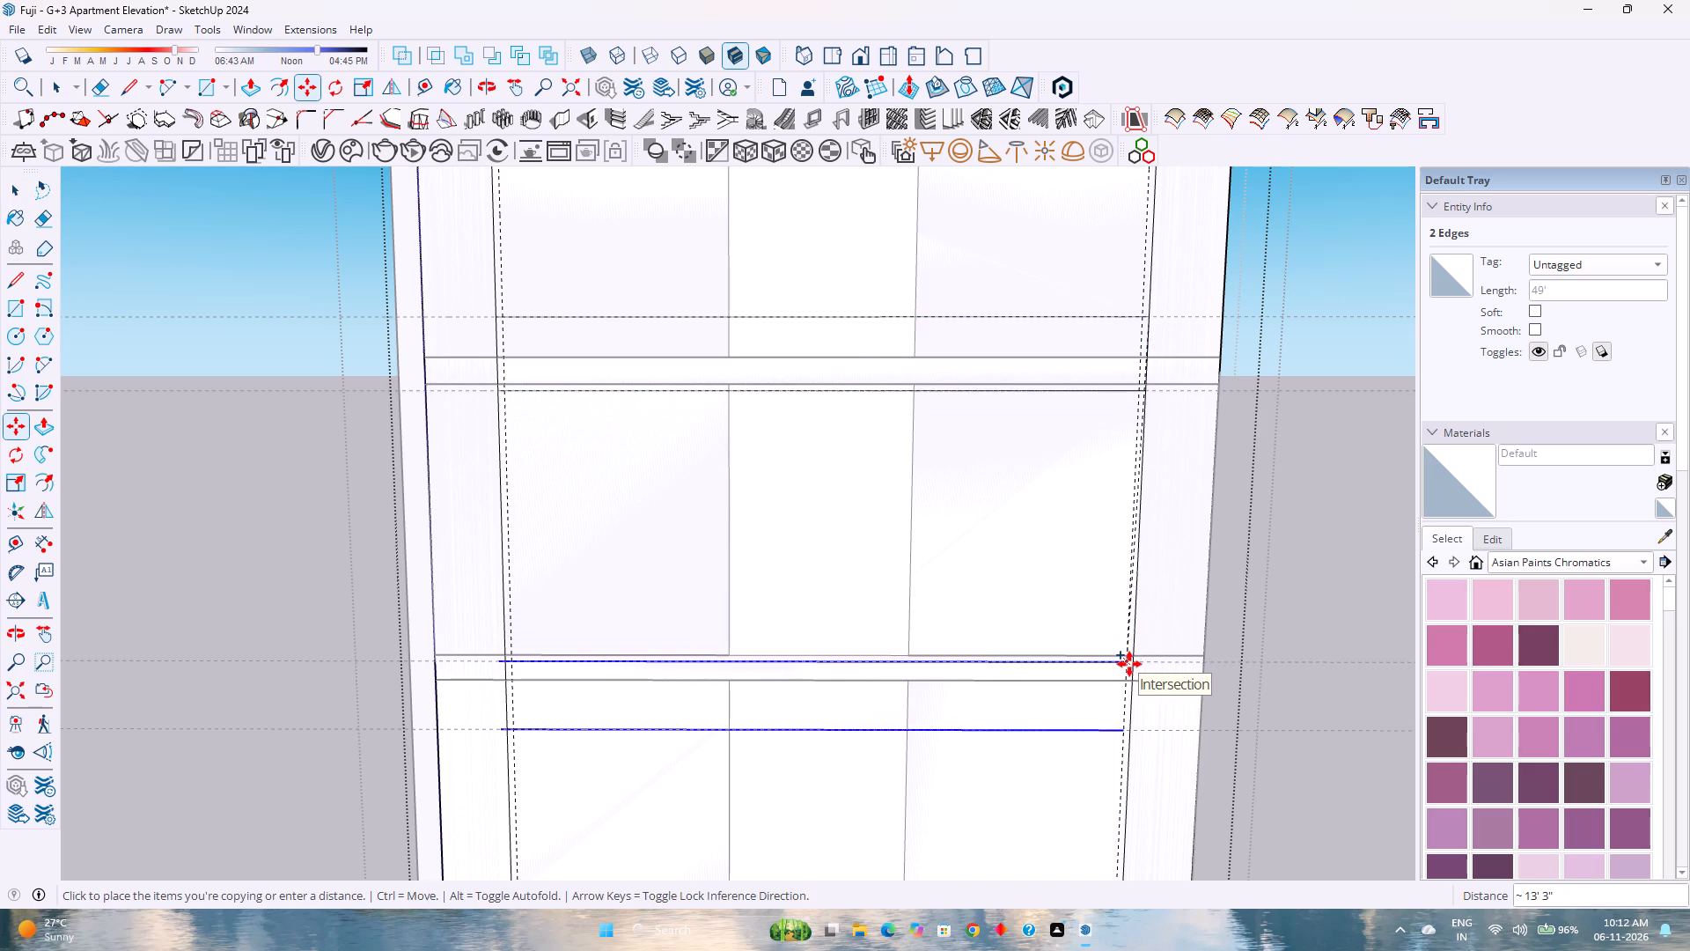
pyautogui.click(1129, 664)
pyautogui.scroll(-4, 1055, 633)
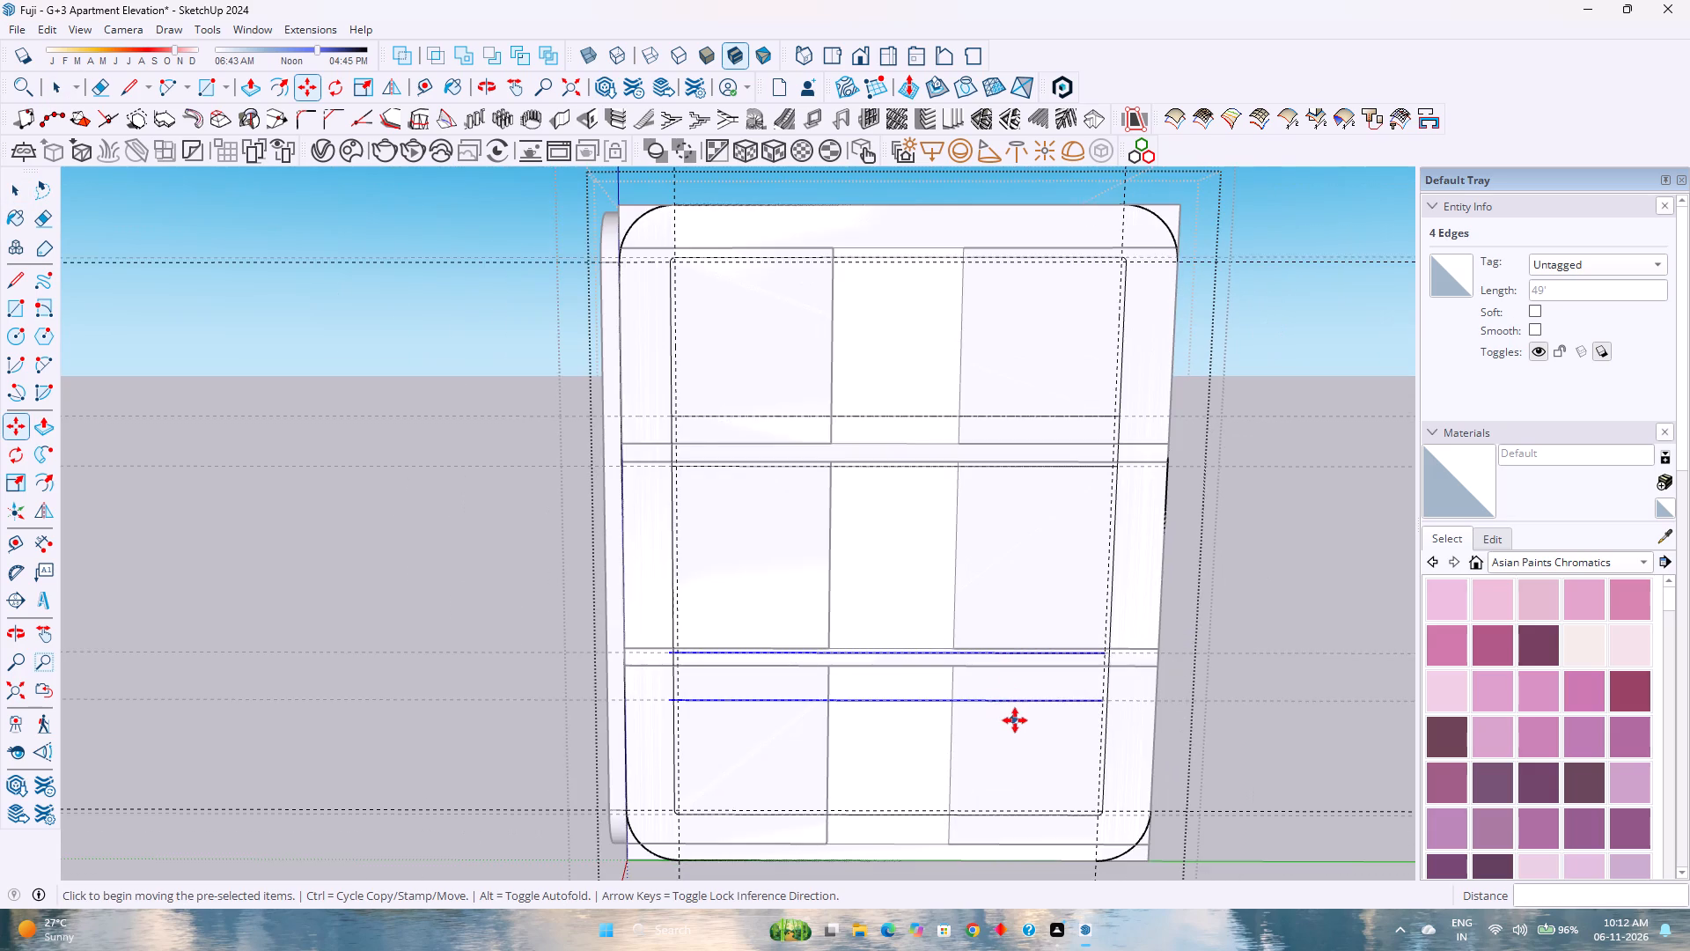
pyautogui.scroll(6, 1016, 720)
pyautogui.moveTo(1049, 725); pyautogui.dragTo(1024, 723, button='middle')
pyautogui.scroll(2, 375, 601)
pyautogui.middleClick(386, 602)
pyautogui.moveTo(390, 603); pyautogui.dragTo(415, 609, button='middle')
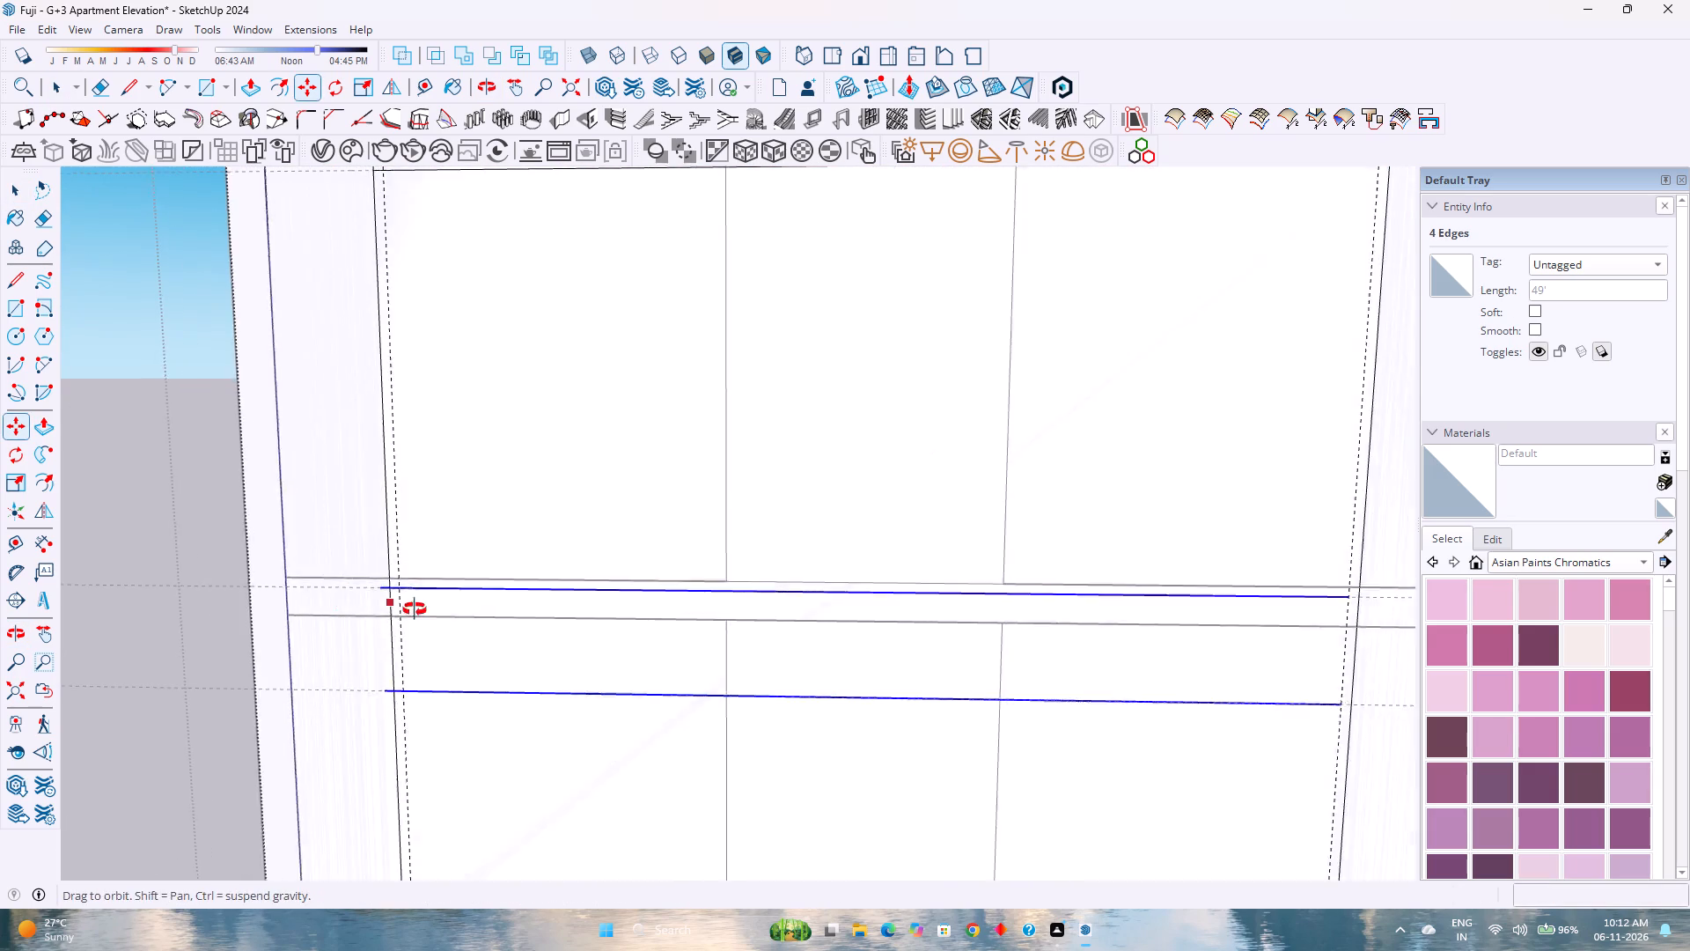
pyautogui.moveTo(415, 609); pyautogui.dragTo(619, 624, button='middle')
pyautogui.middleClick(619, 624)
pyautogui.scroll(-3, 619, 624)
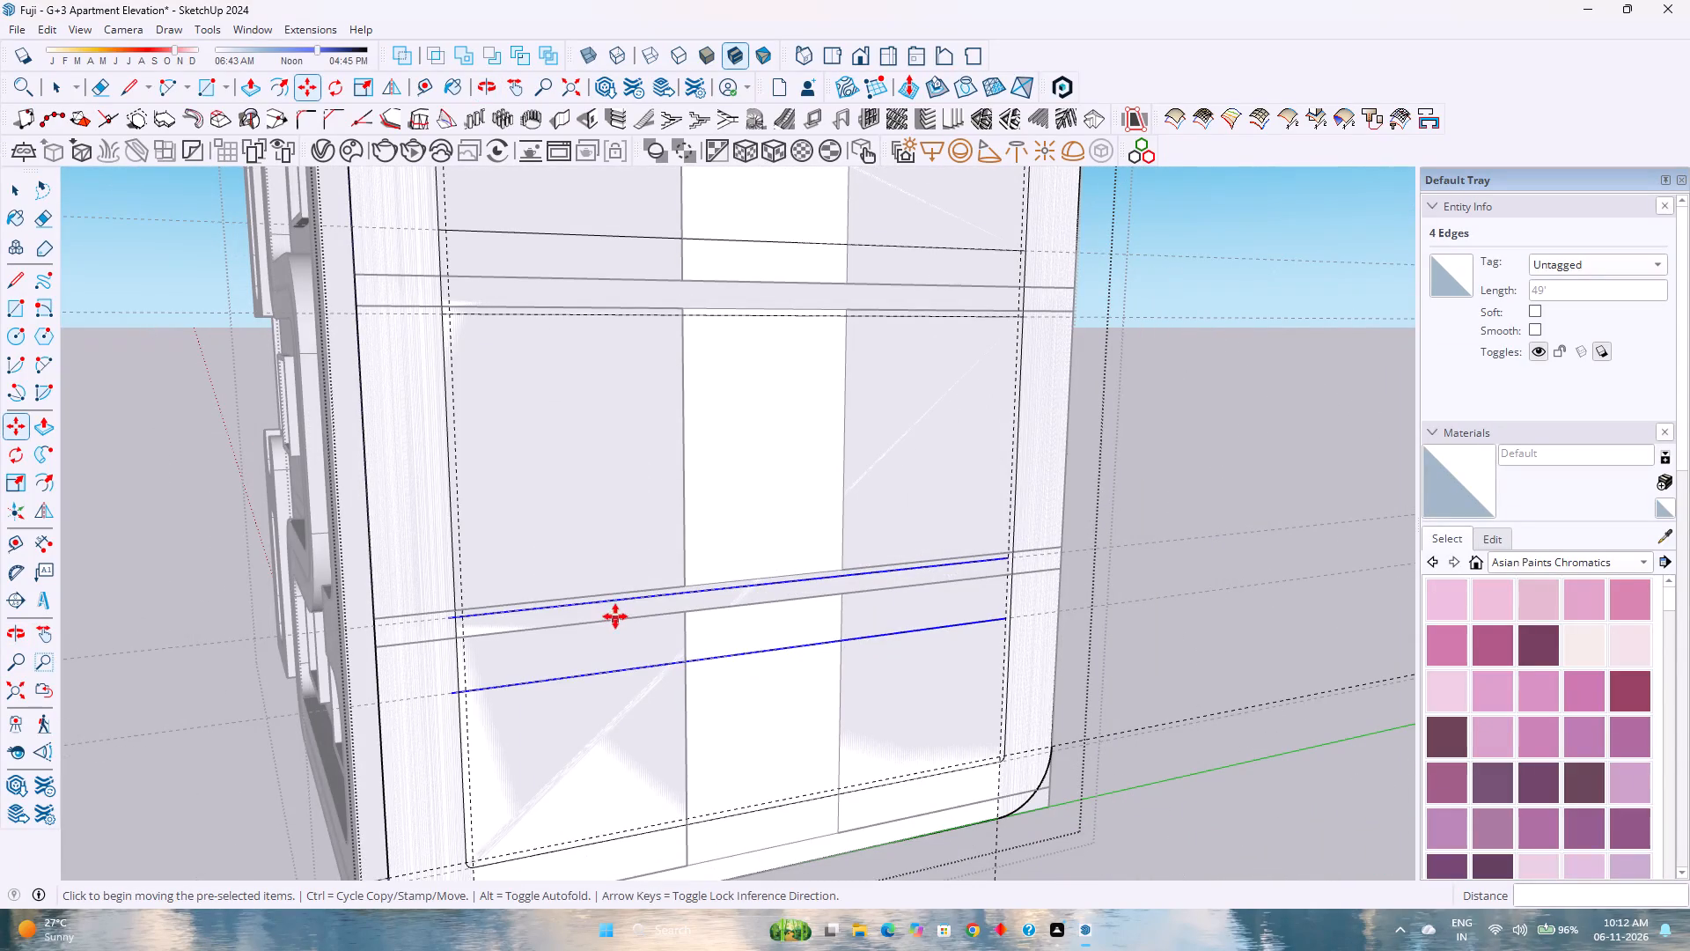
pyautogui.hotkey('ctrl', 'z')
# Copy the two horizontal lines 13' 3" straight down along the blue axis onto the guides at the lower floor band.
pyautogui.scroll(4, 547, 458)
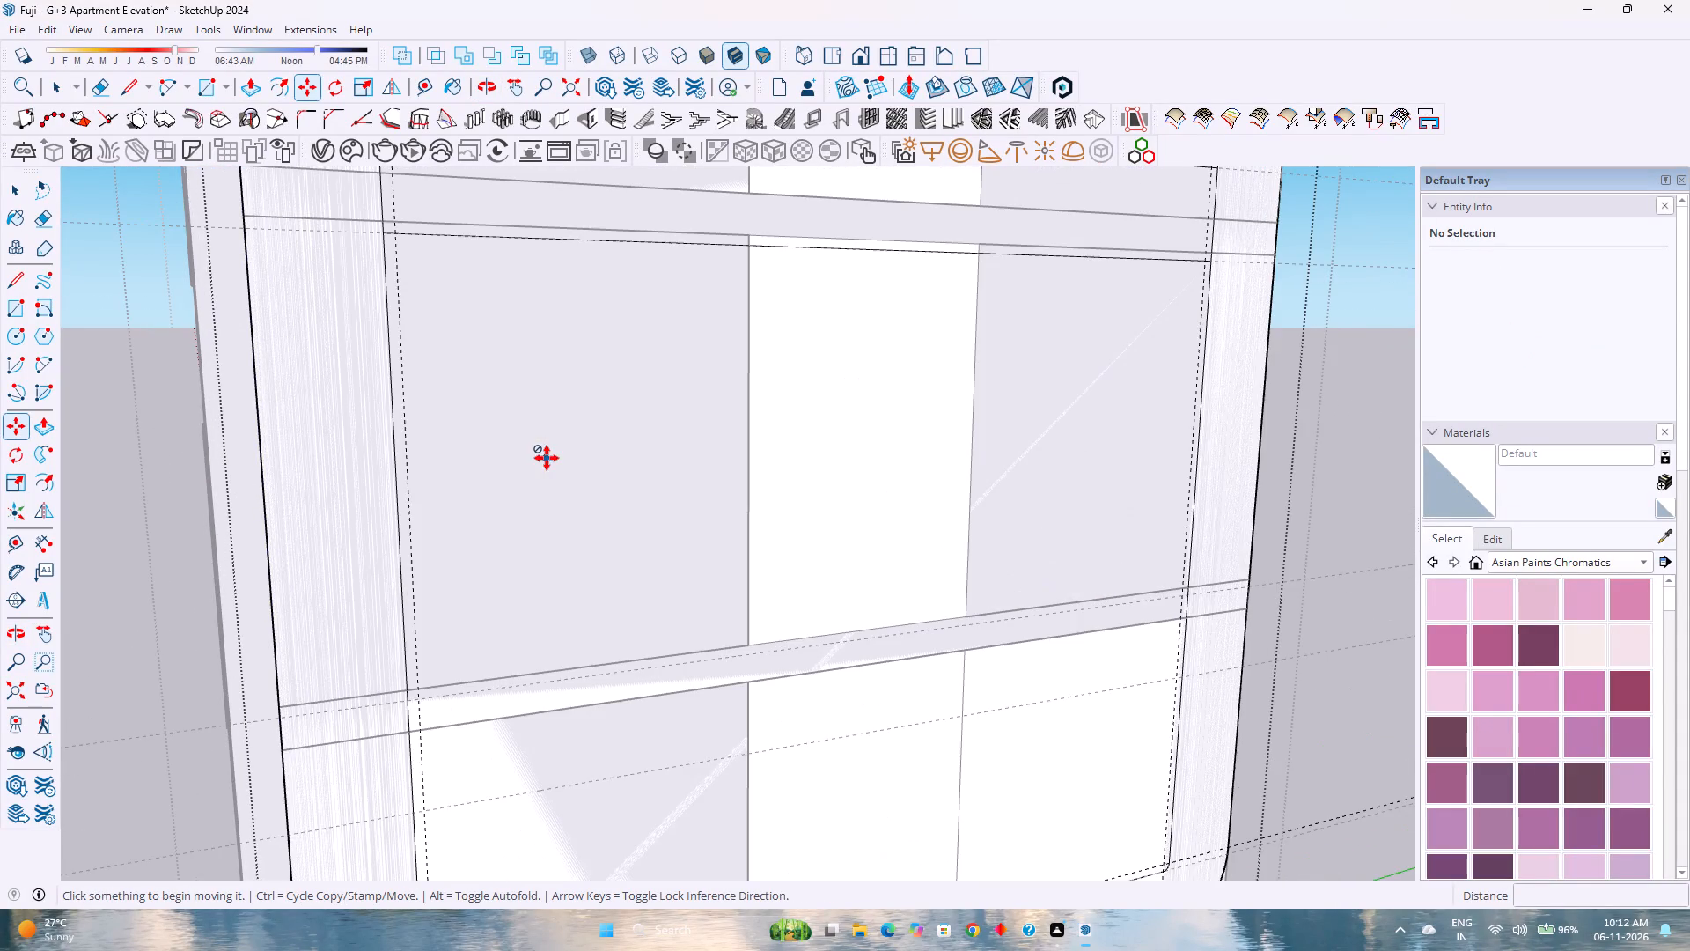
pyautogui.press('space')
pyautogui.scroll(-4, 573, 495)
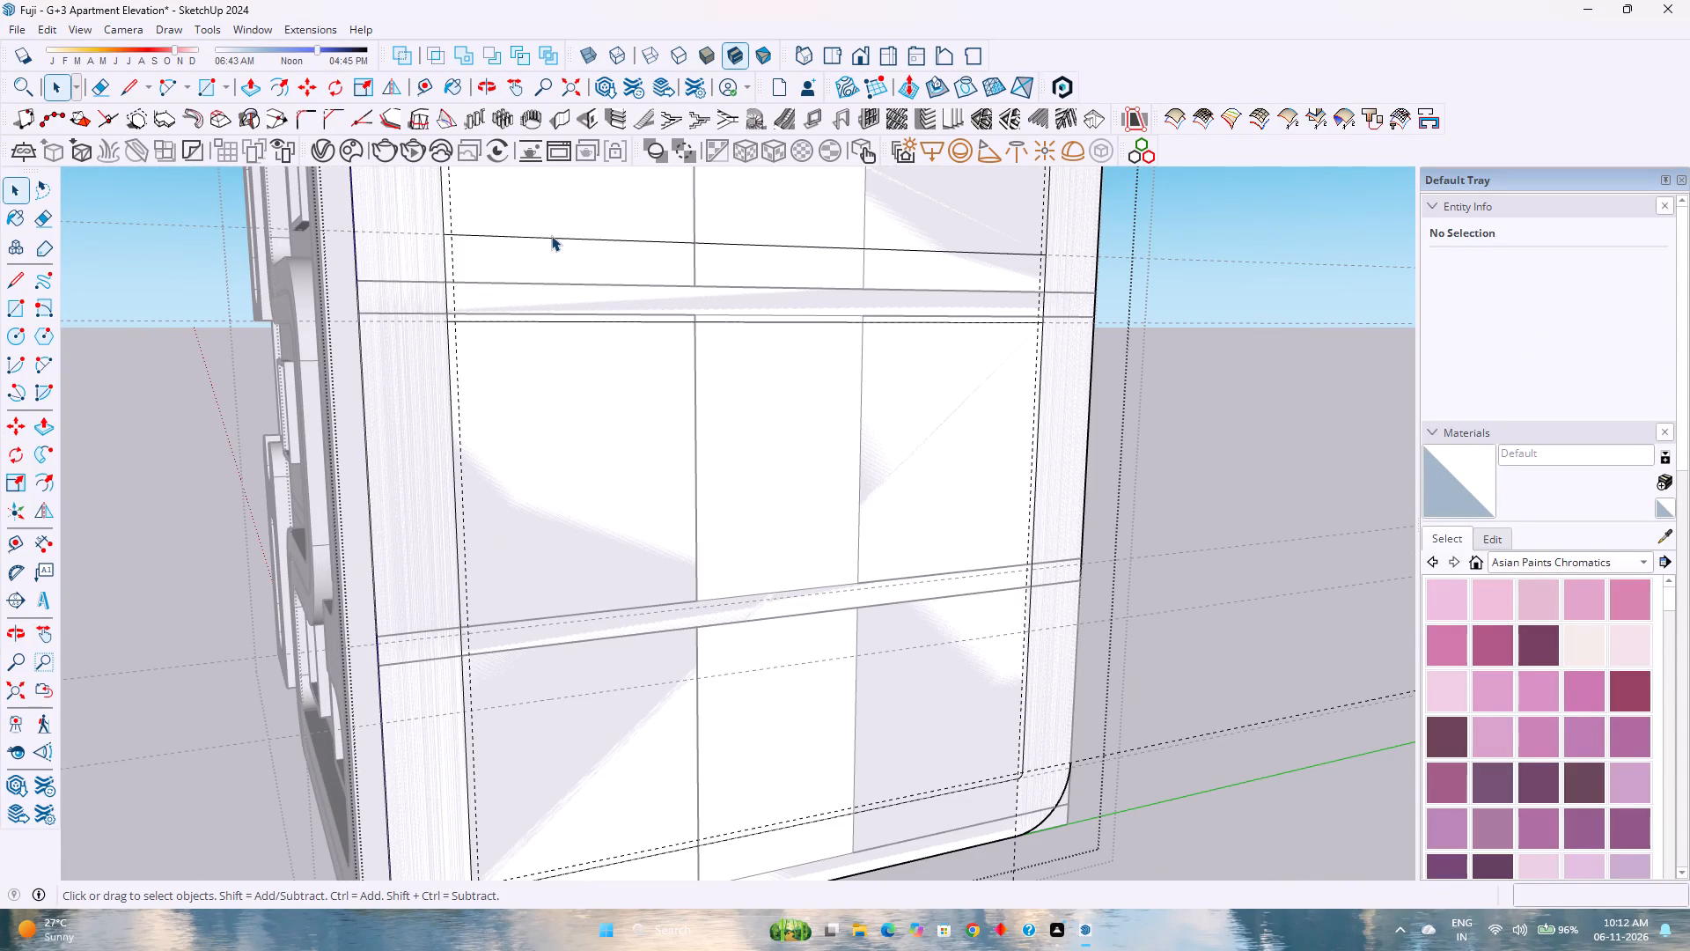
pyautogui.click(551, 235)
pyautogui.click(555, 240)
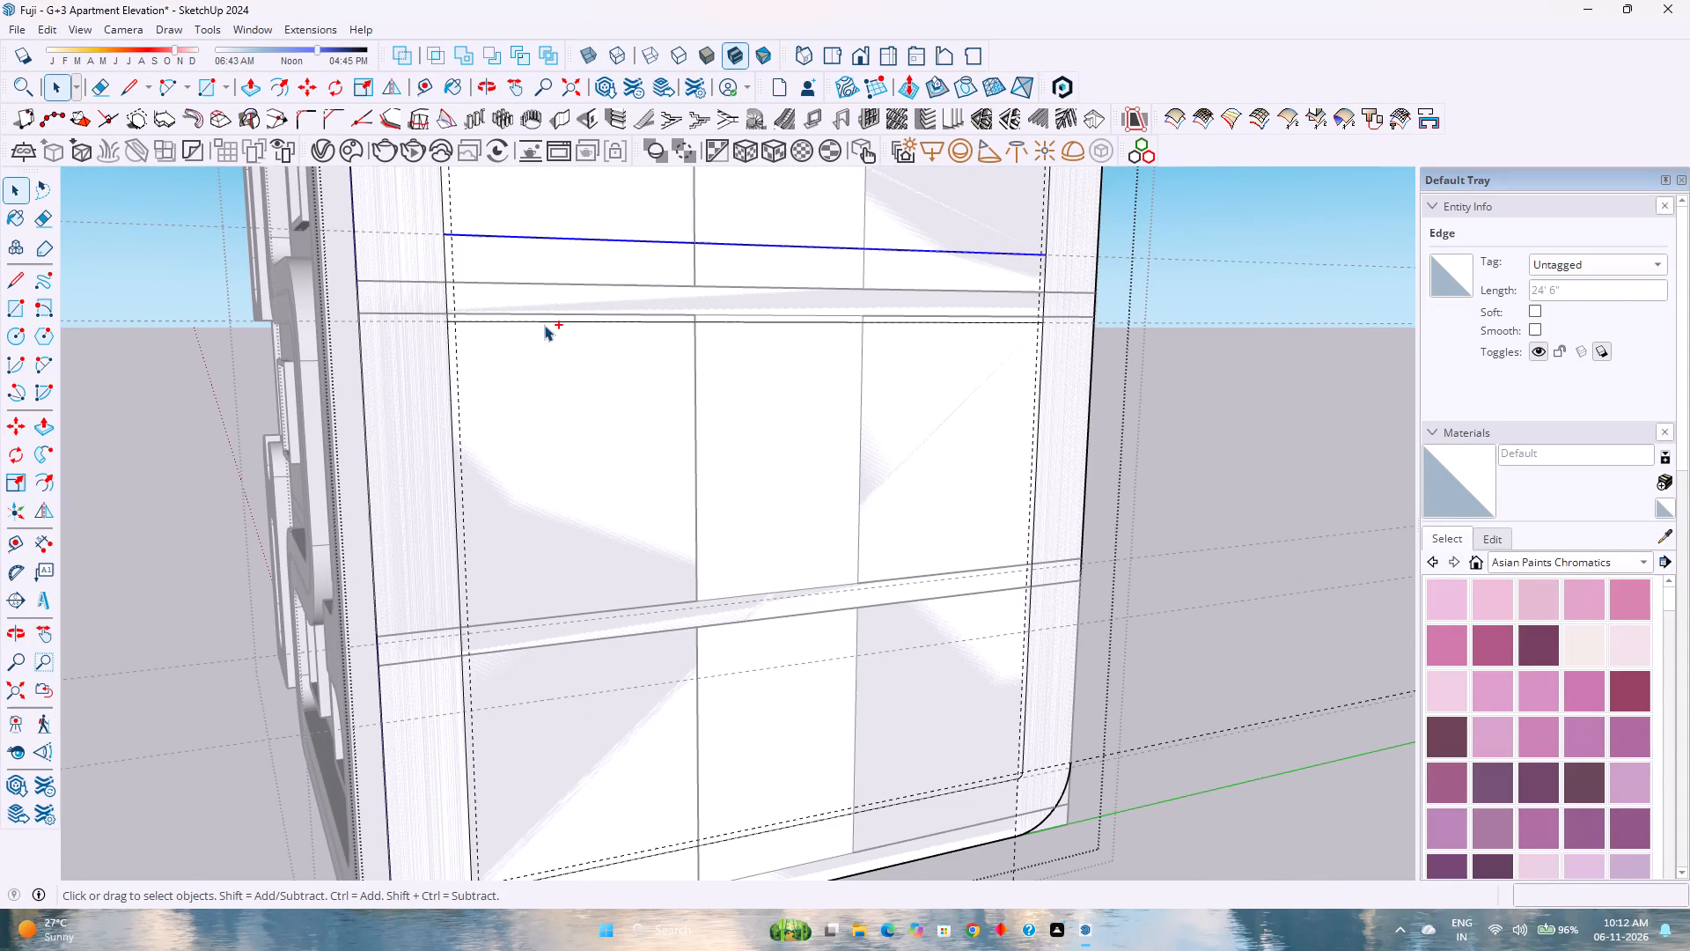
pyautogui.keyDown('ctrl'); pyautogui.click(545, 323); pyautogui.keyUp('ctrl')
pyautogui.press('m')
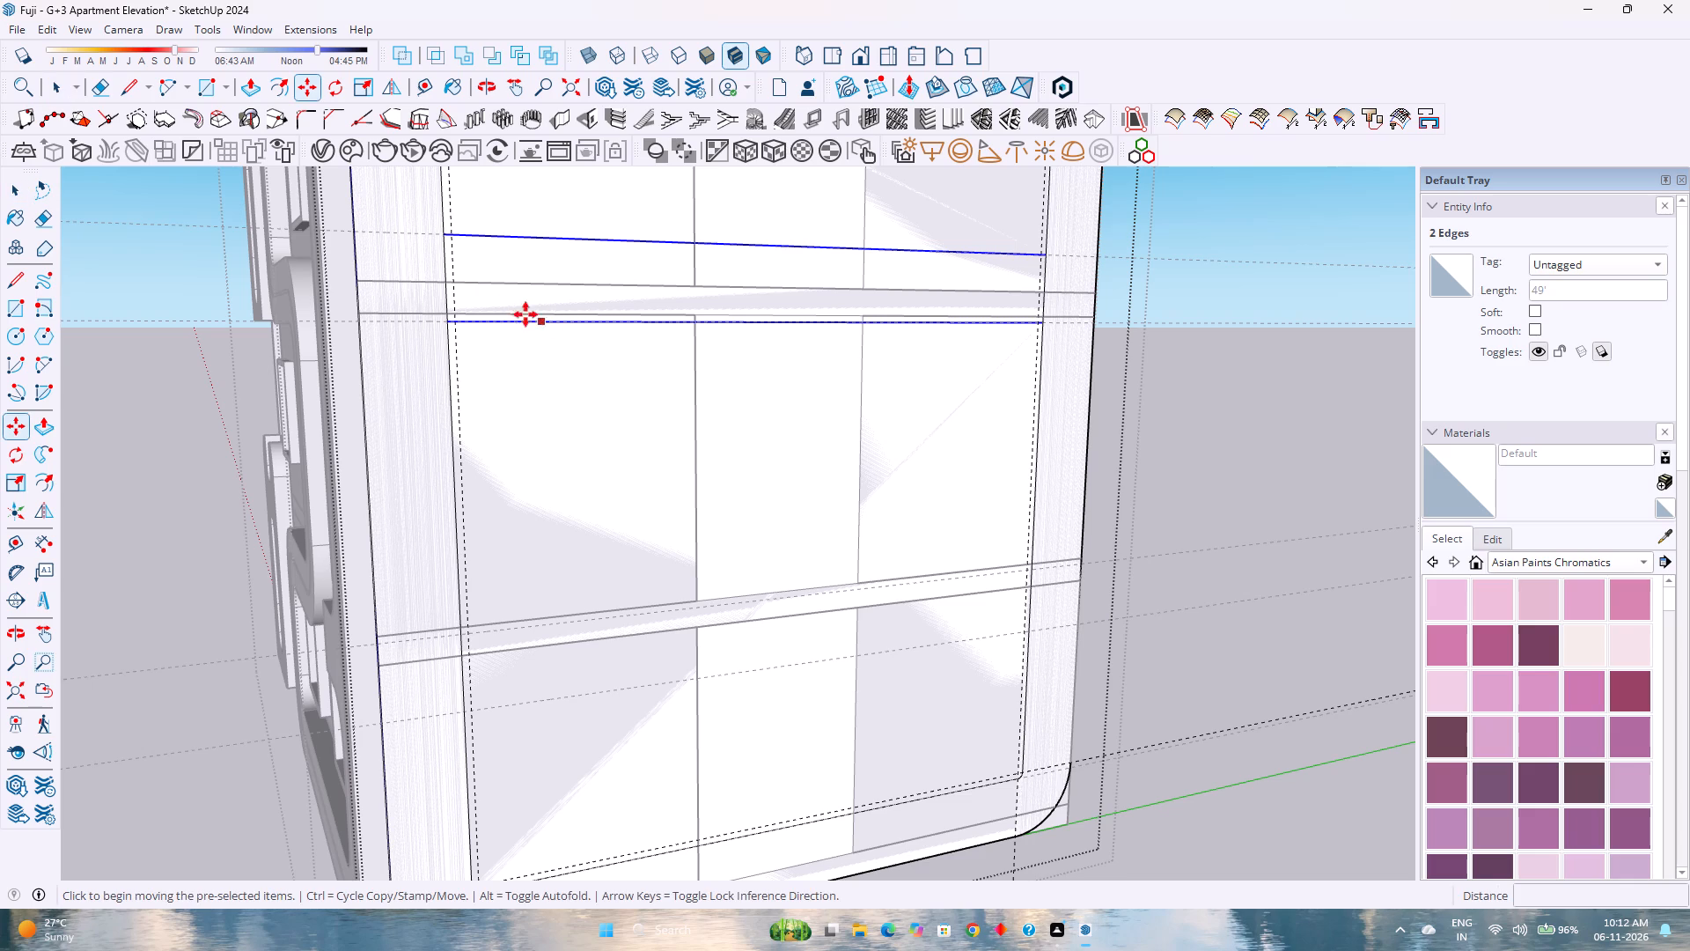
pyautogui.click(447, 234)
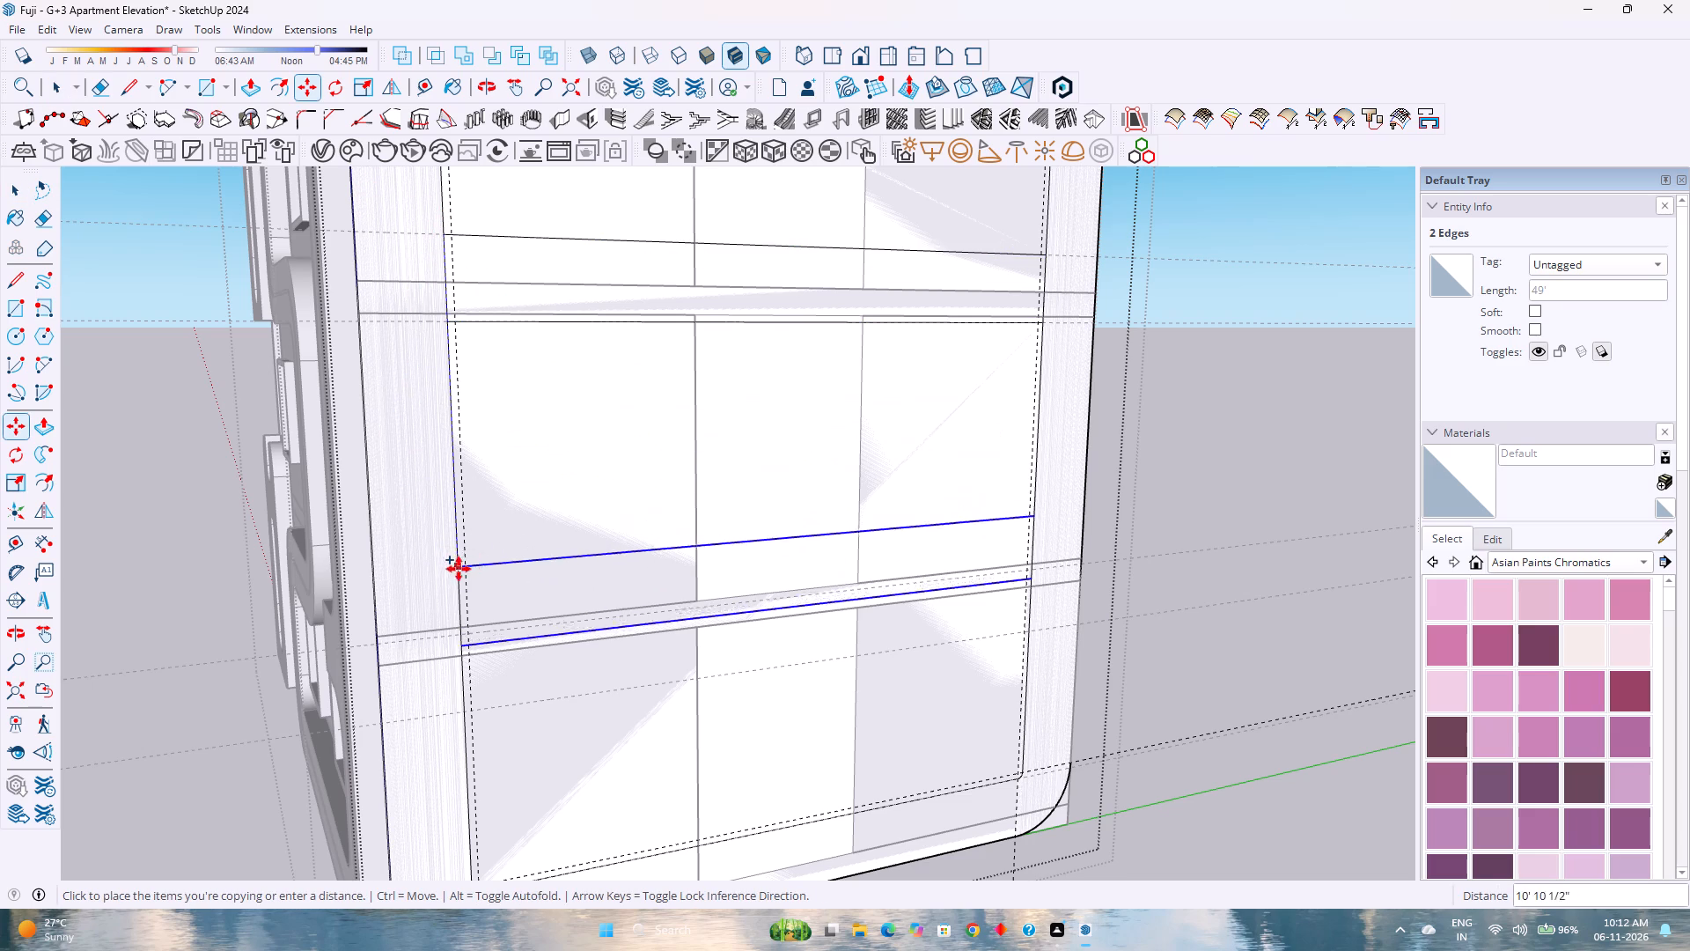
pyautogui.press('Up')
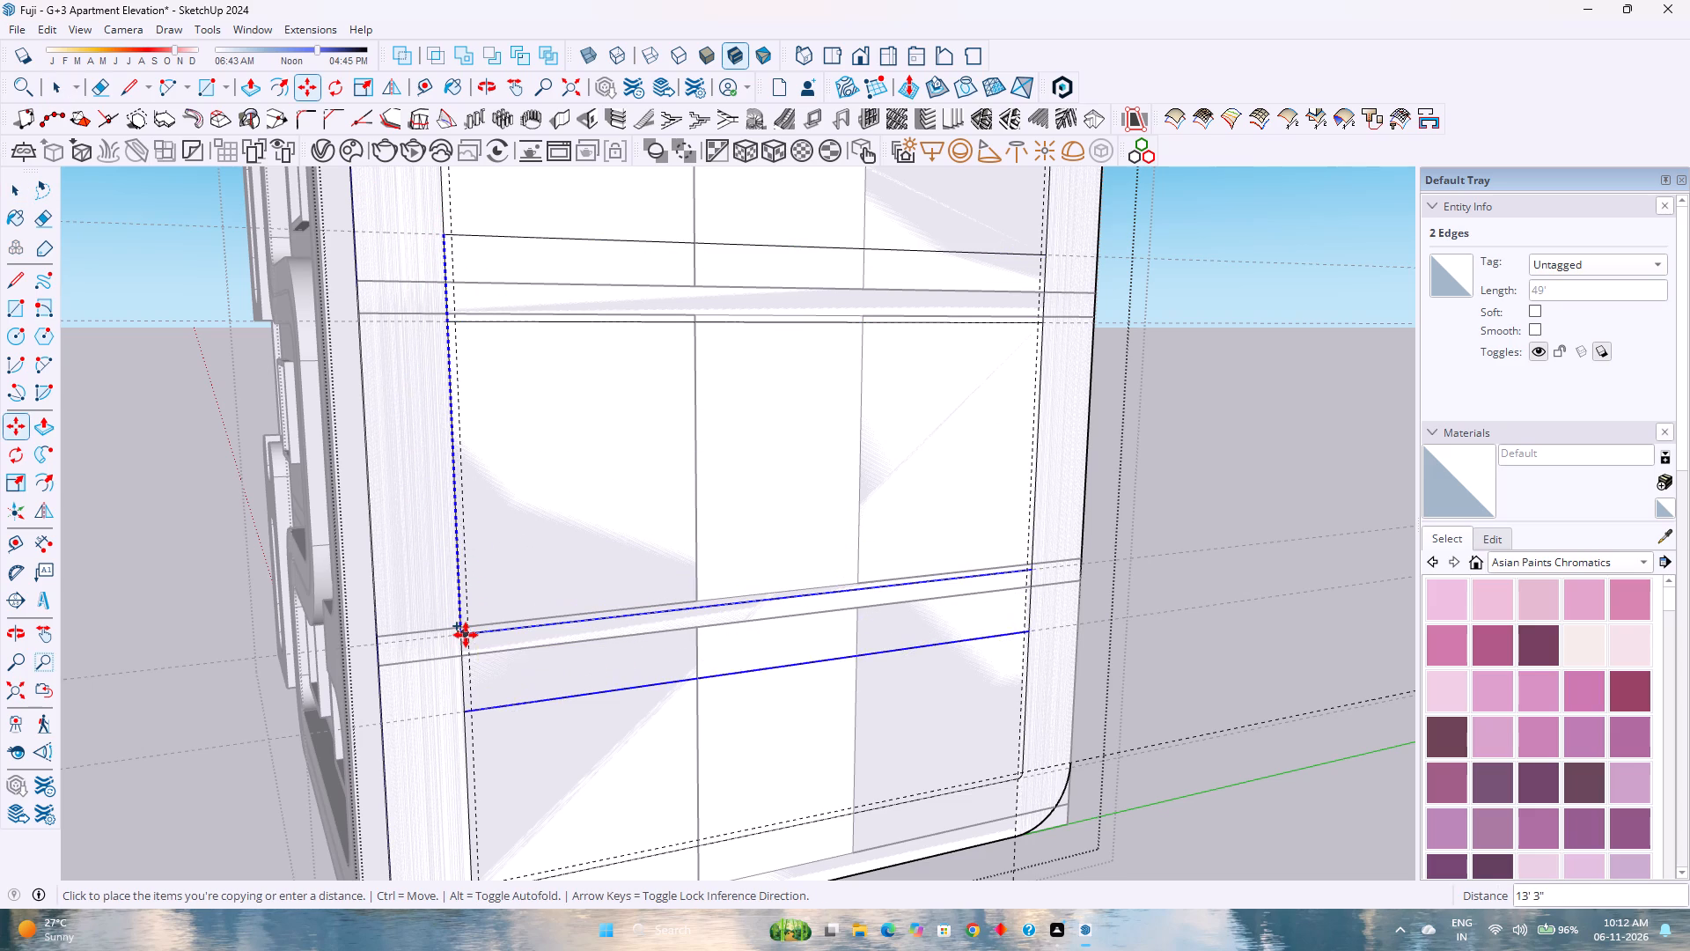
pyautogui.scroll(7, 466, 637)
pyautogui.click(459, 630)
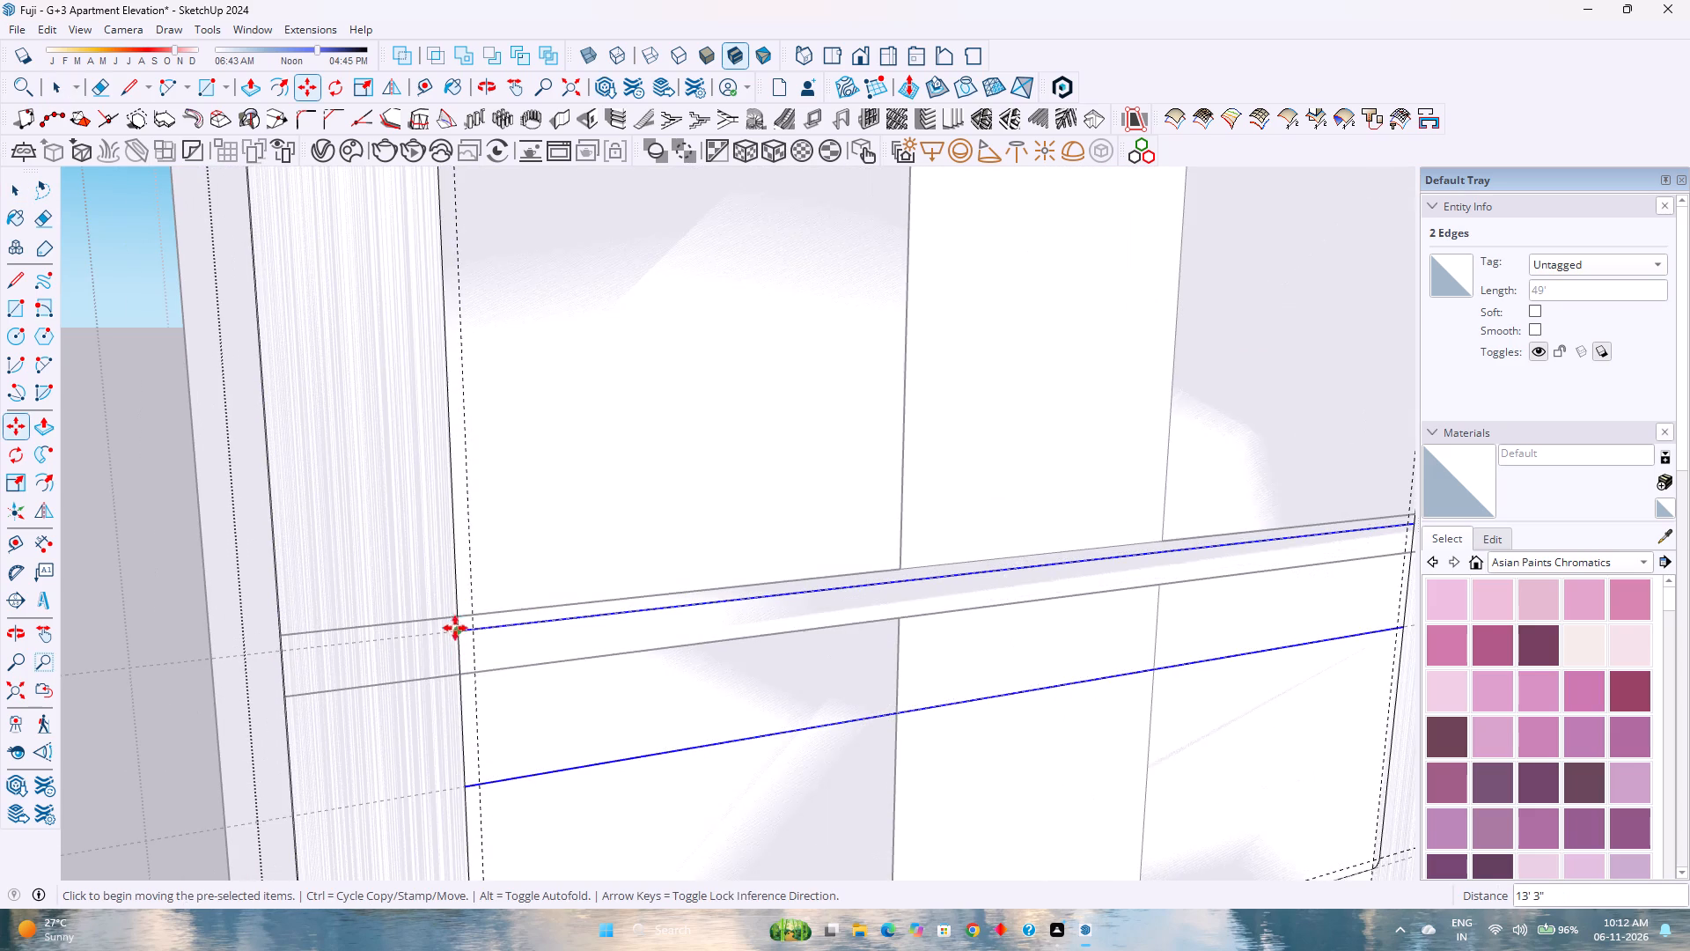
pyautogui.scroll(-10, 445, 611)
pyautogui.scroll(1, 445, 607)
pyautogui.scroll(-4, 445, 607)
pyautogui.press('space')
# Delete the middle, bottom and top panel faces inside the inner outline to open the side frame on all three floors.
pyautogui.moveTo(1020, 553); pyautogui.dragTo(812, 583, button='middle')
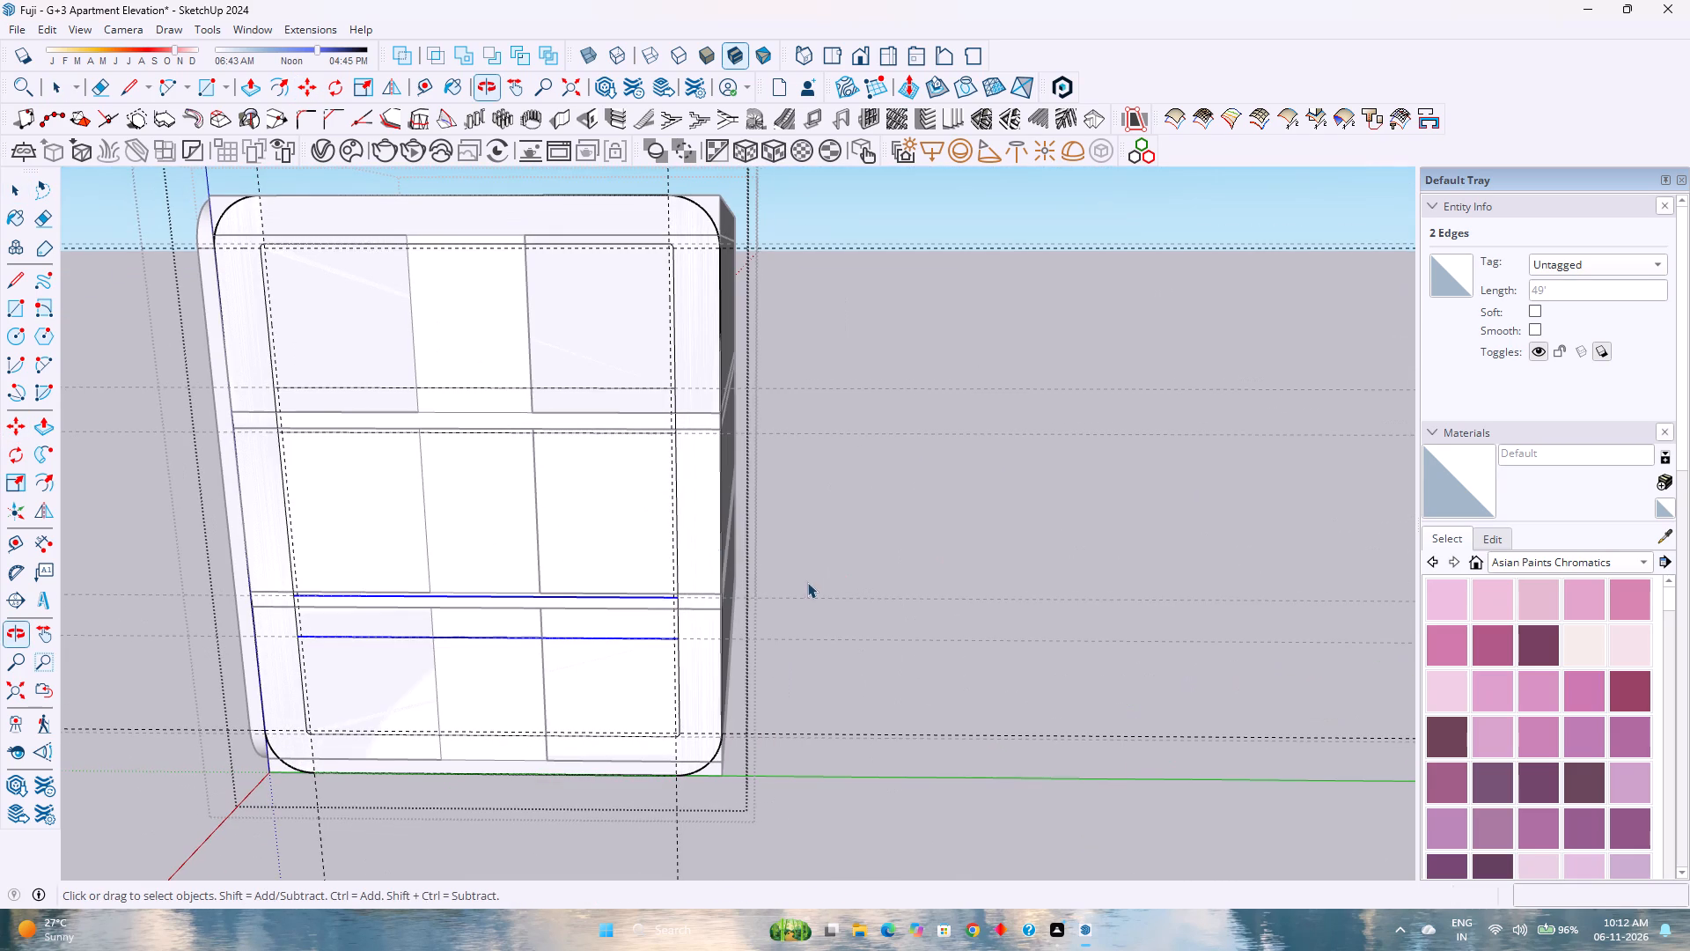
pyautogui.click(577, 494)
pyautogui.press('Delete')
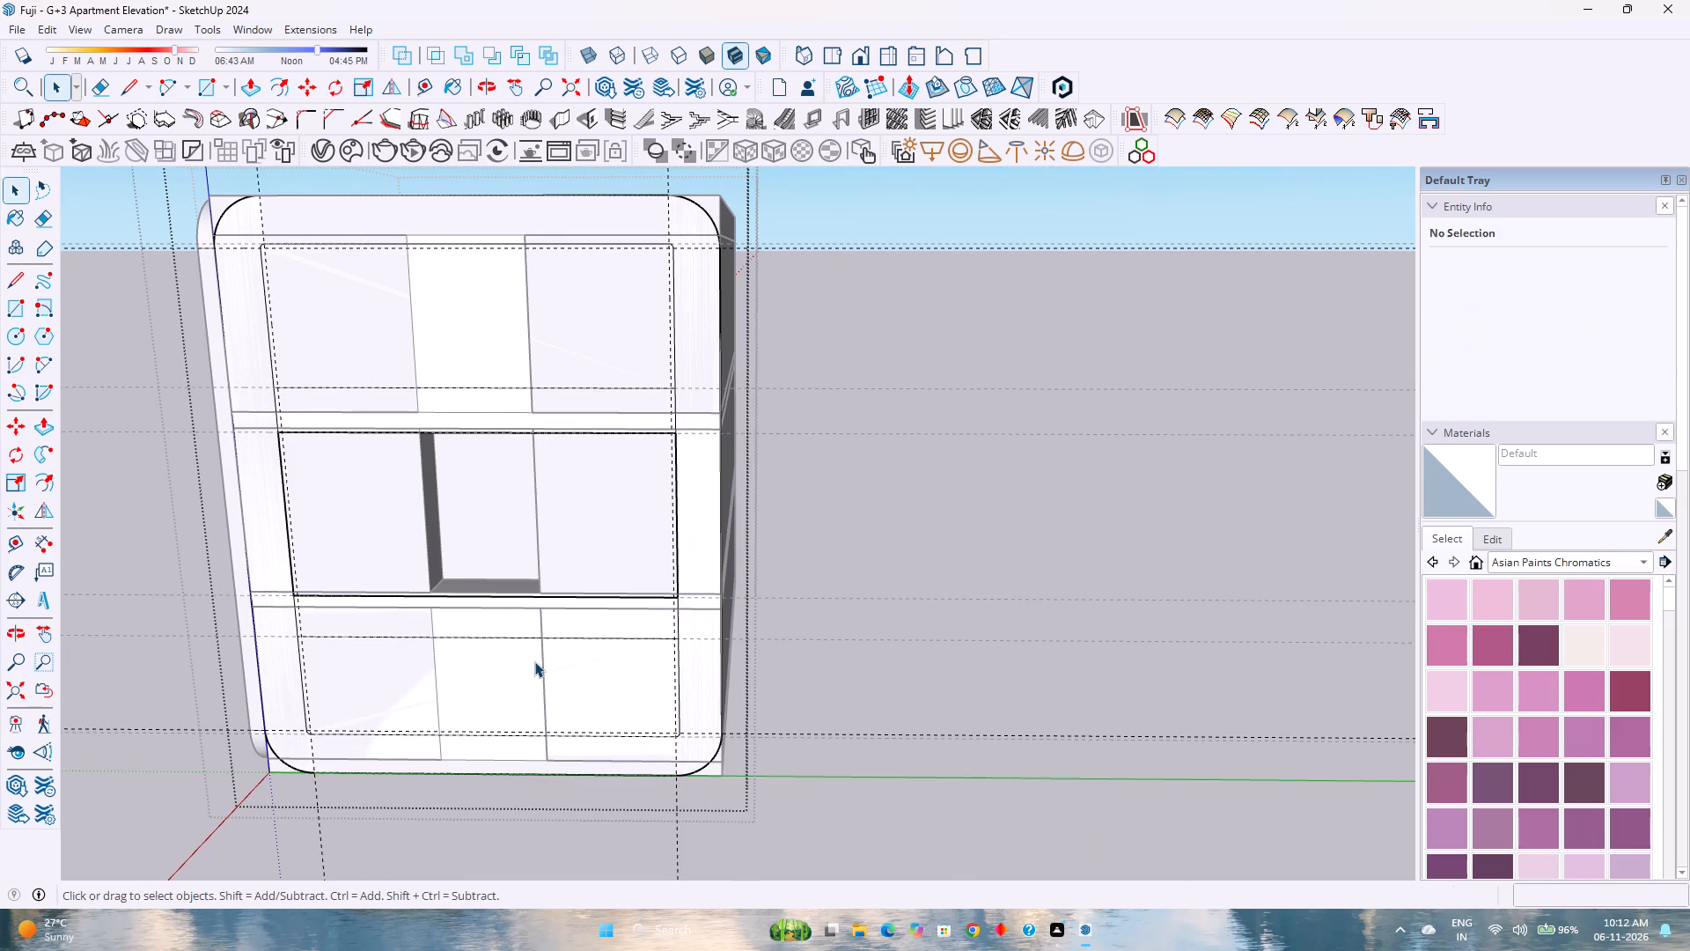
pyautogui.click(537, 663)
pyautogui.press('Delete')
pyautogui.click(462, 314)
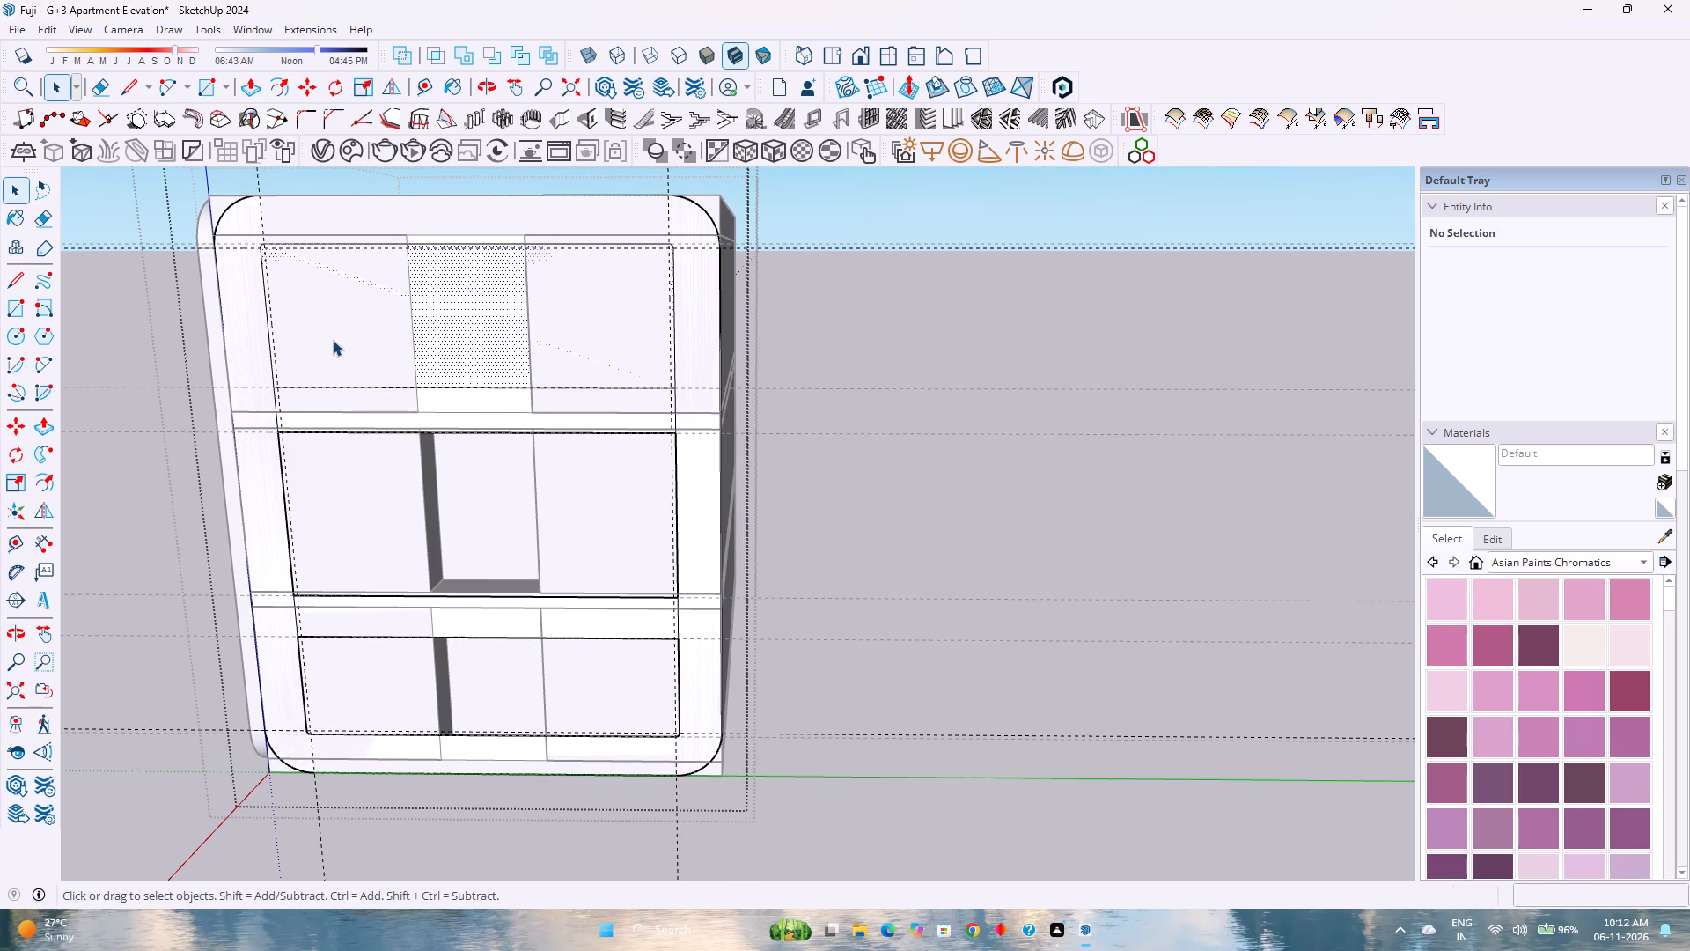
pyautogui.click(340, 335)
pyautogui.press('Delete')
# Delete the construction guides inside the side frame group.
pyautogui.keyDown('shift'); pyautogui.moveTo(503, 386); pyautogui.dragTo(701, 557, button='middle'); pyautogui.keyUp('shift')
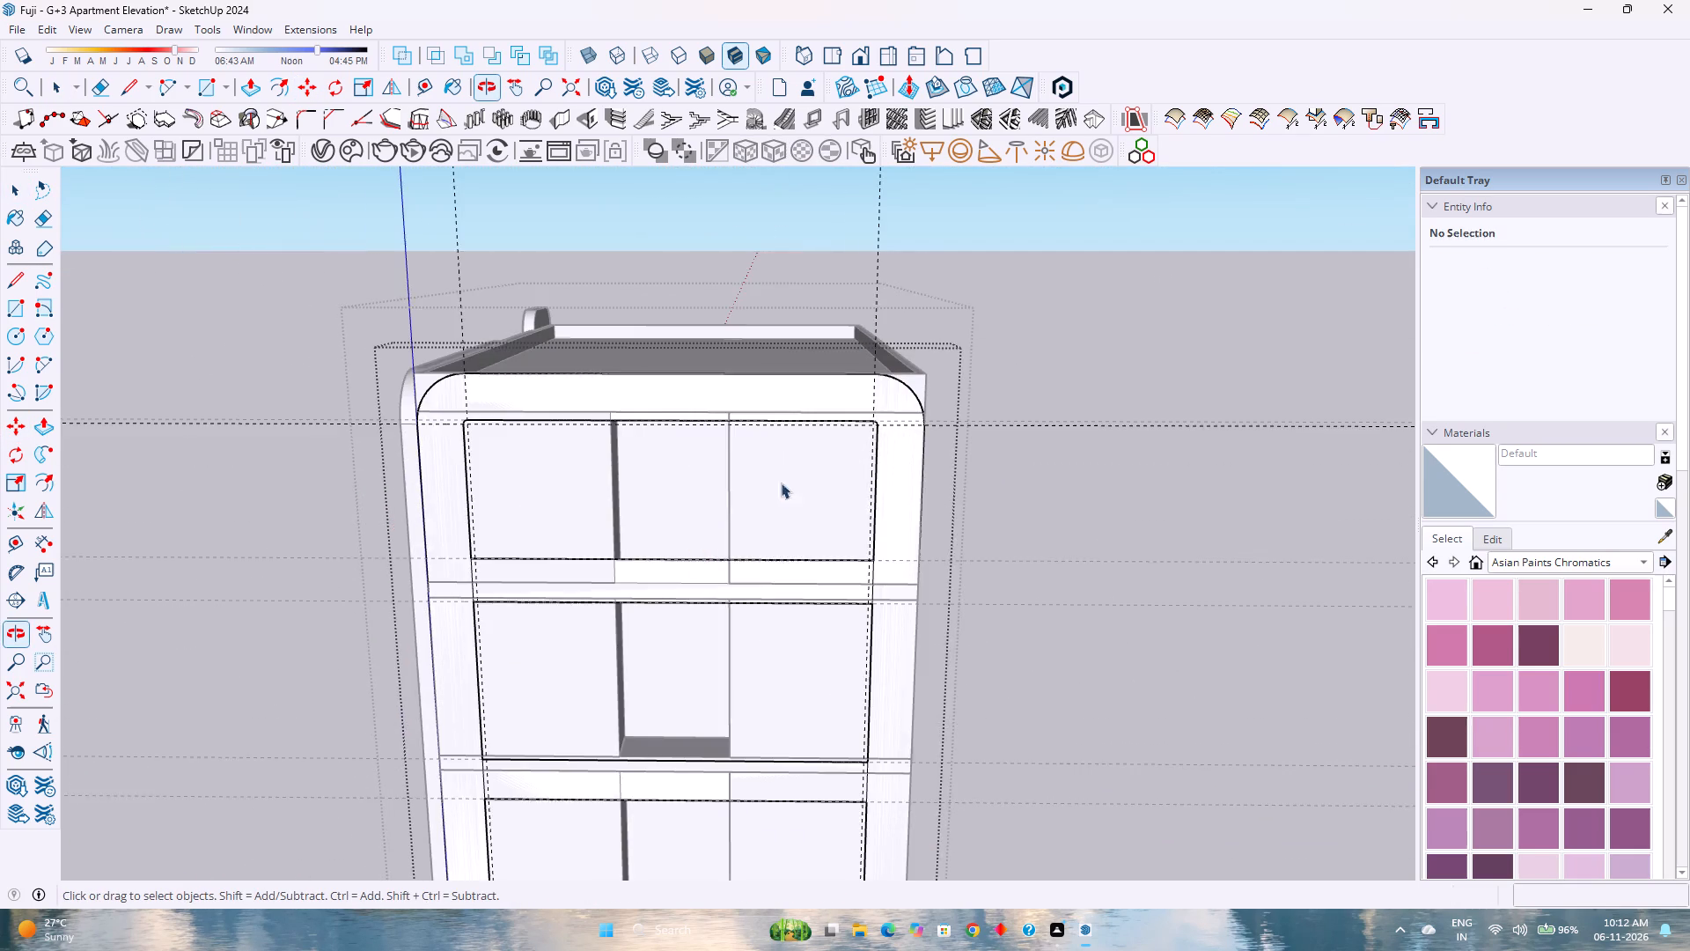
pyautogui.scroll(3, 950, 437)
pyautogui.scroll(11, 783, 431)
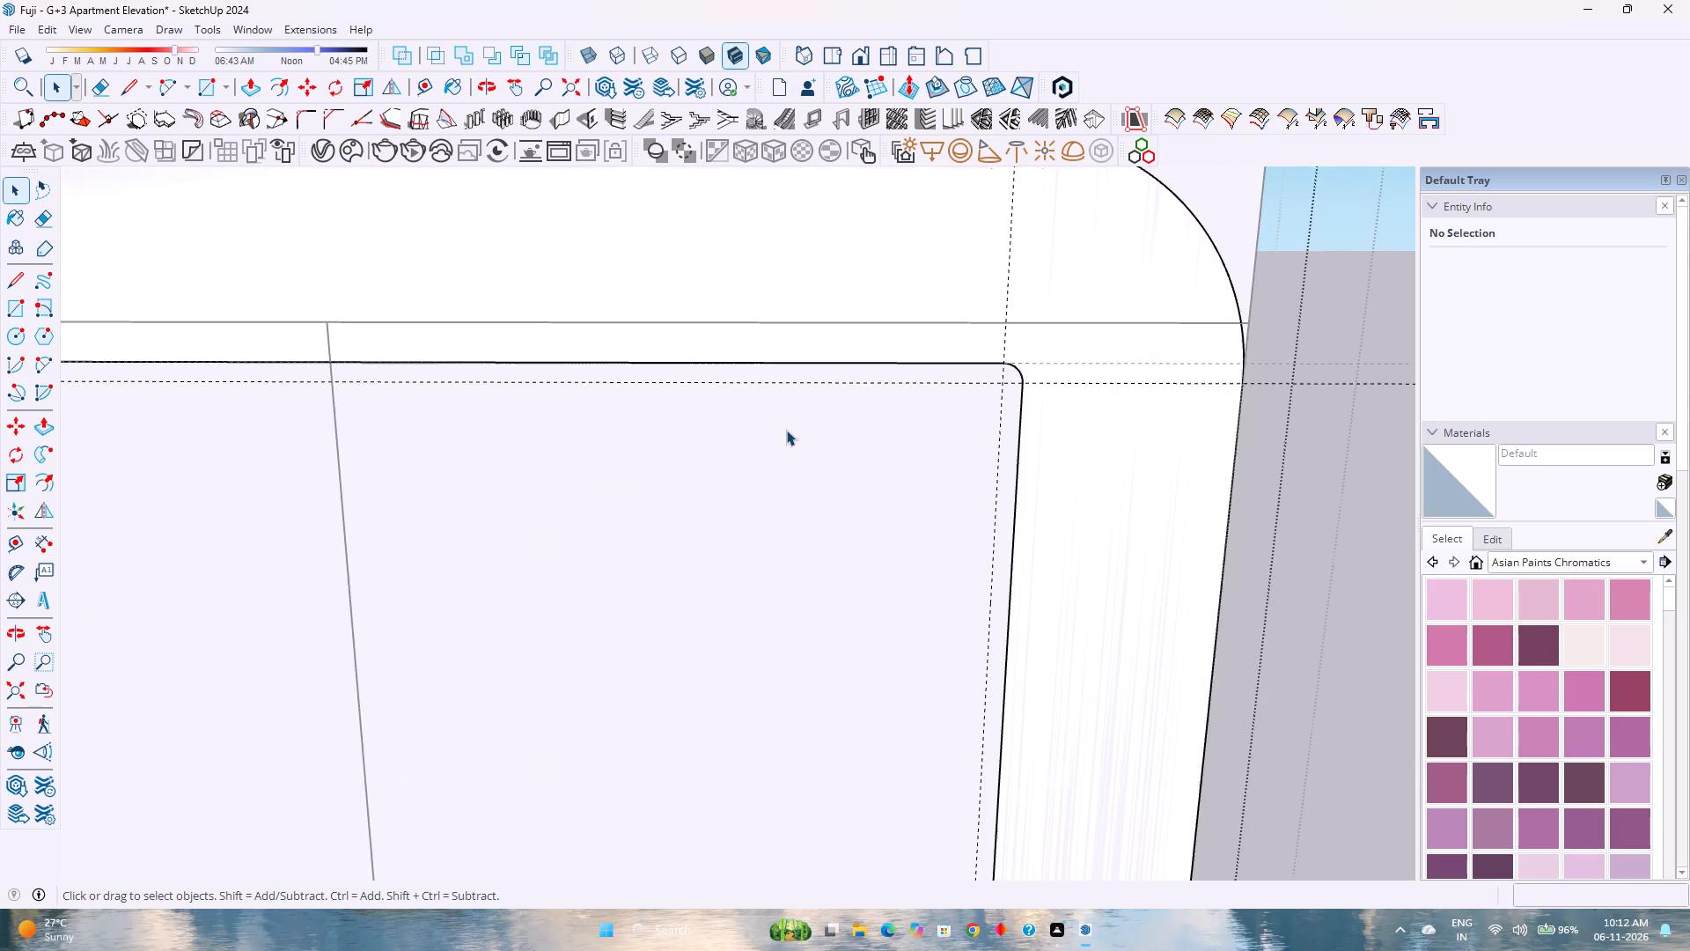
pyautogui.scroll(1, 786, 430)
pyautogui.scroll(-5, 786, 424)
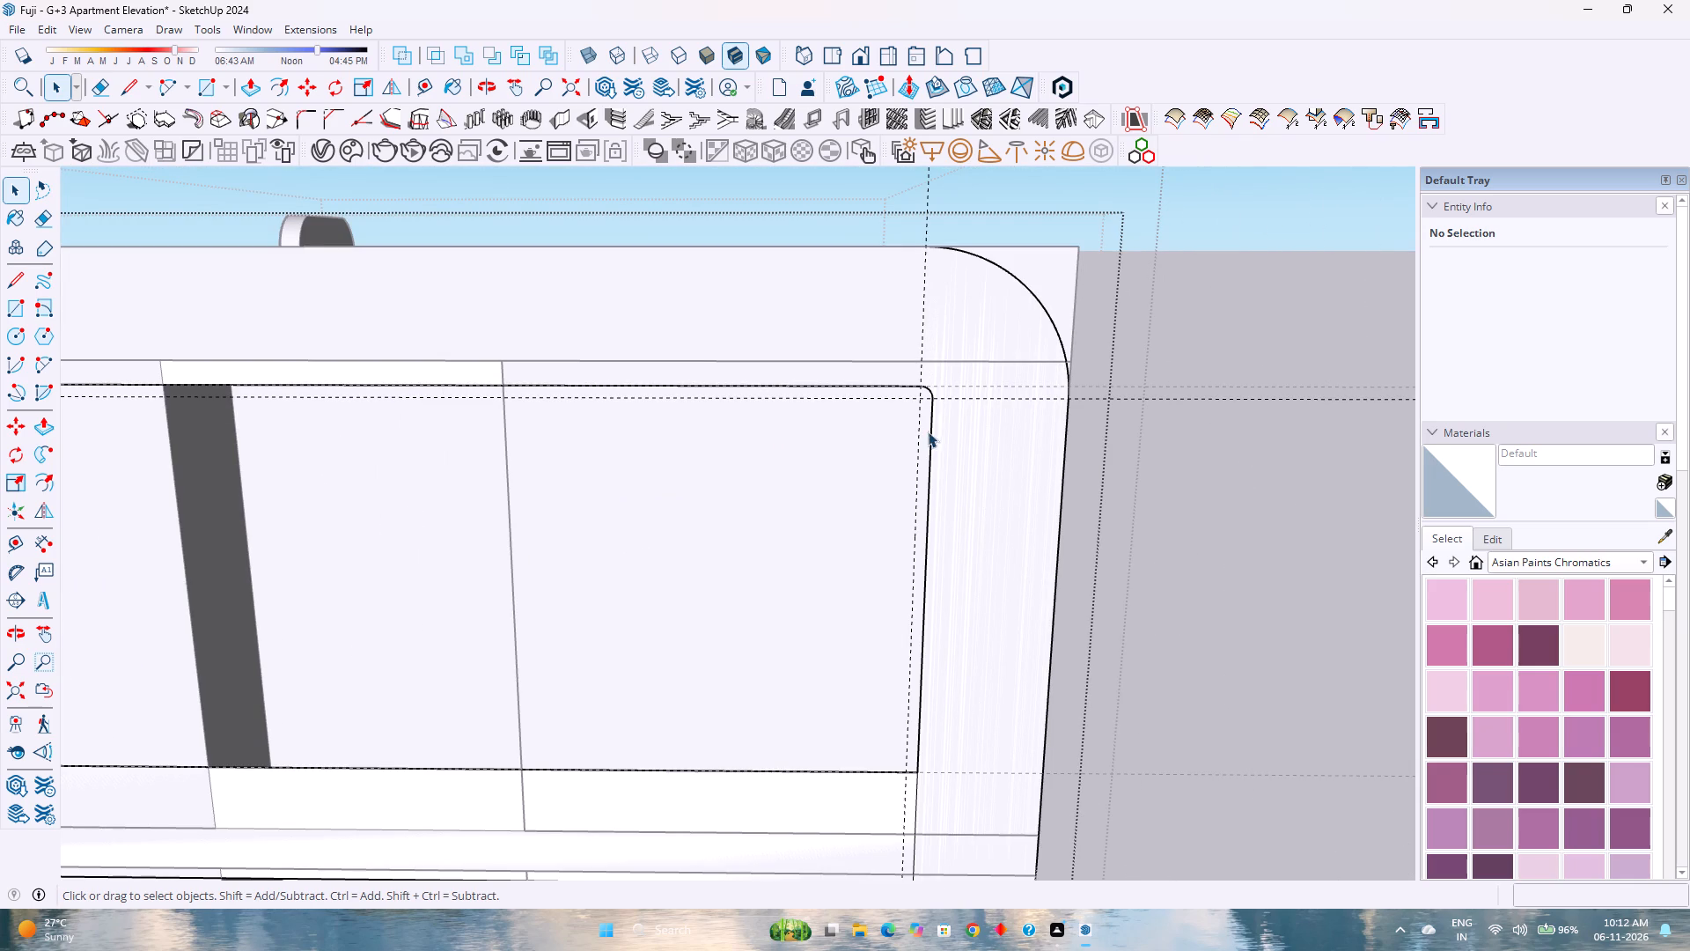
pyautogui.click(43, 25)
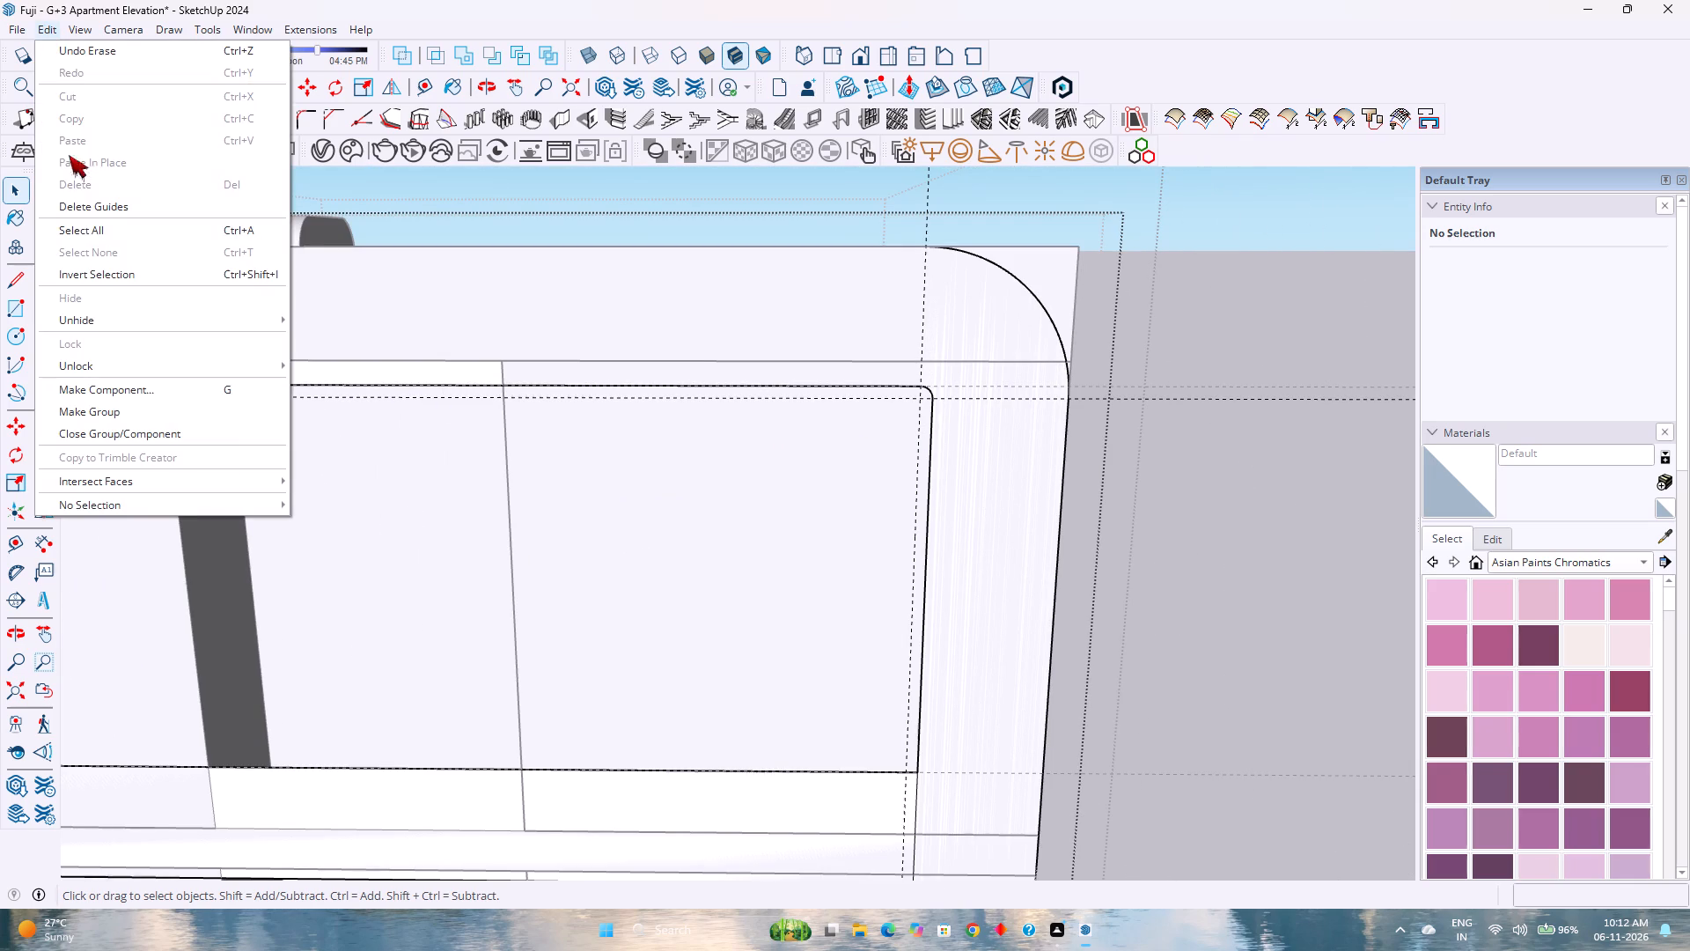
pyautogui.click(88, 206)
pyautogui.scroll(-4, 541, 446)
pyautogui.keyDown('shift'); pyautogui.moveTo(840, 381); pyautogui.dragTo(850, 380, button='middle'); pyautogui.keyUp('shift')
pyautogui.keyDown('shift'); pyautogui.middleClick(850, 380); pyautogui.keyUp('shift')
pyautogui.scroll(-3, 815, 380)
pyautogui.keyDown('shift'); pyautogui.moveTo(558, 460); pyautogui.dragTo(900, 396, button='middle'); pyautogui.keyUp('shift')
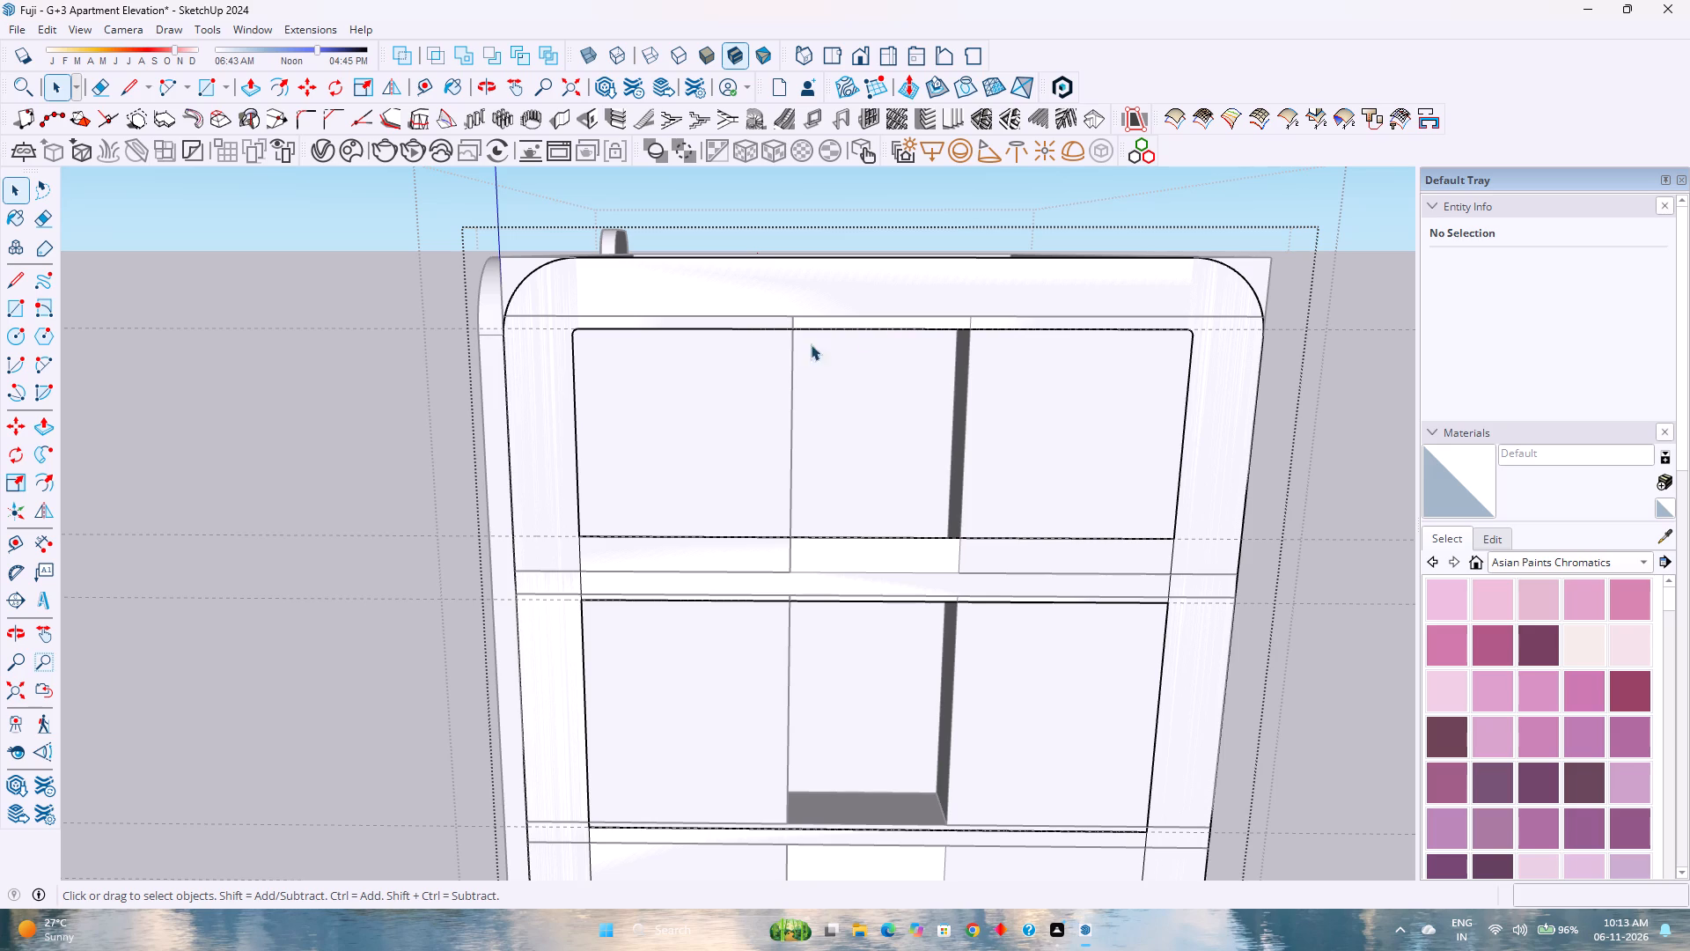
# Place guides 1' inside the top opening, one from its front vertical edge and one from its top edge.
pyautogui.click(415, 87)
pyautogui.click(577, 448)
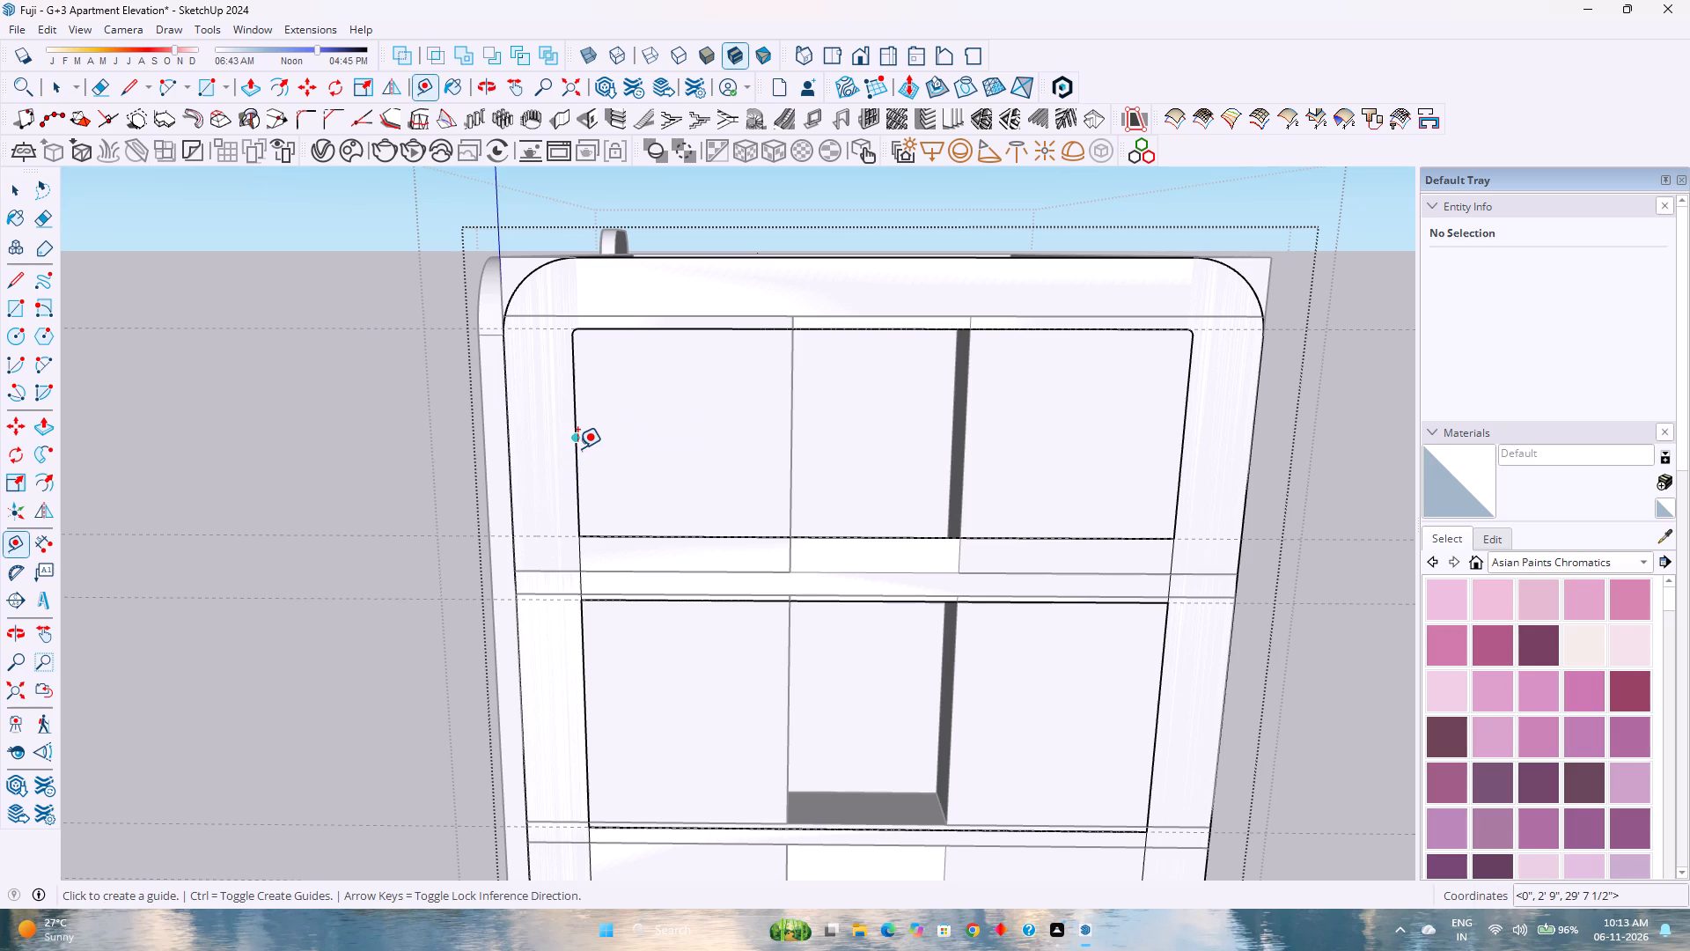
pyautogui.write("1'")
pyautogui.press('Return')
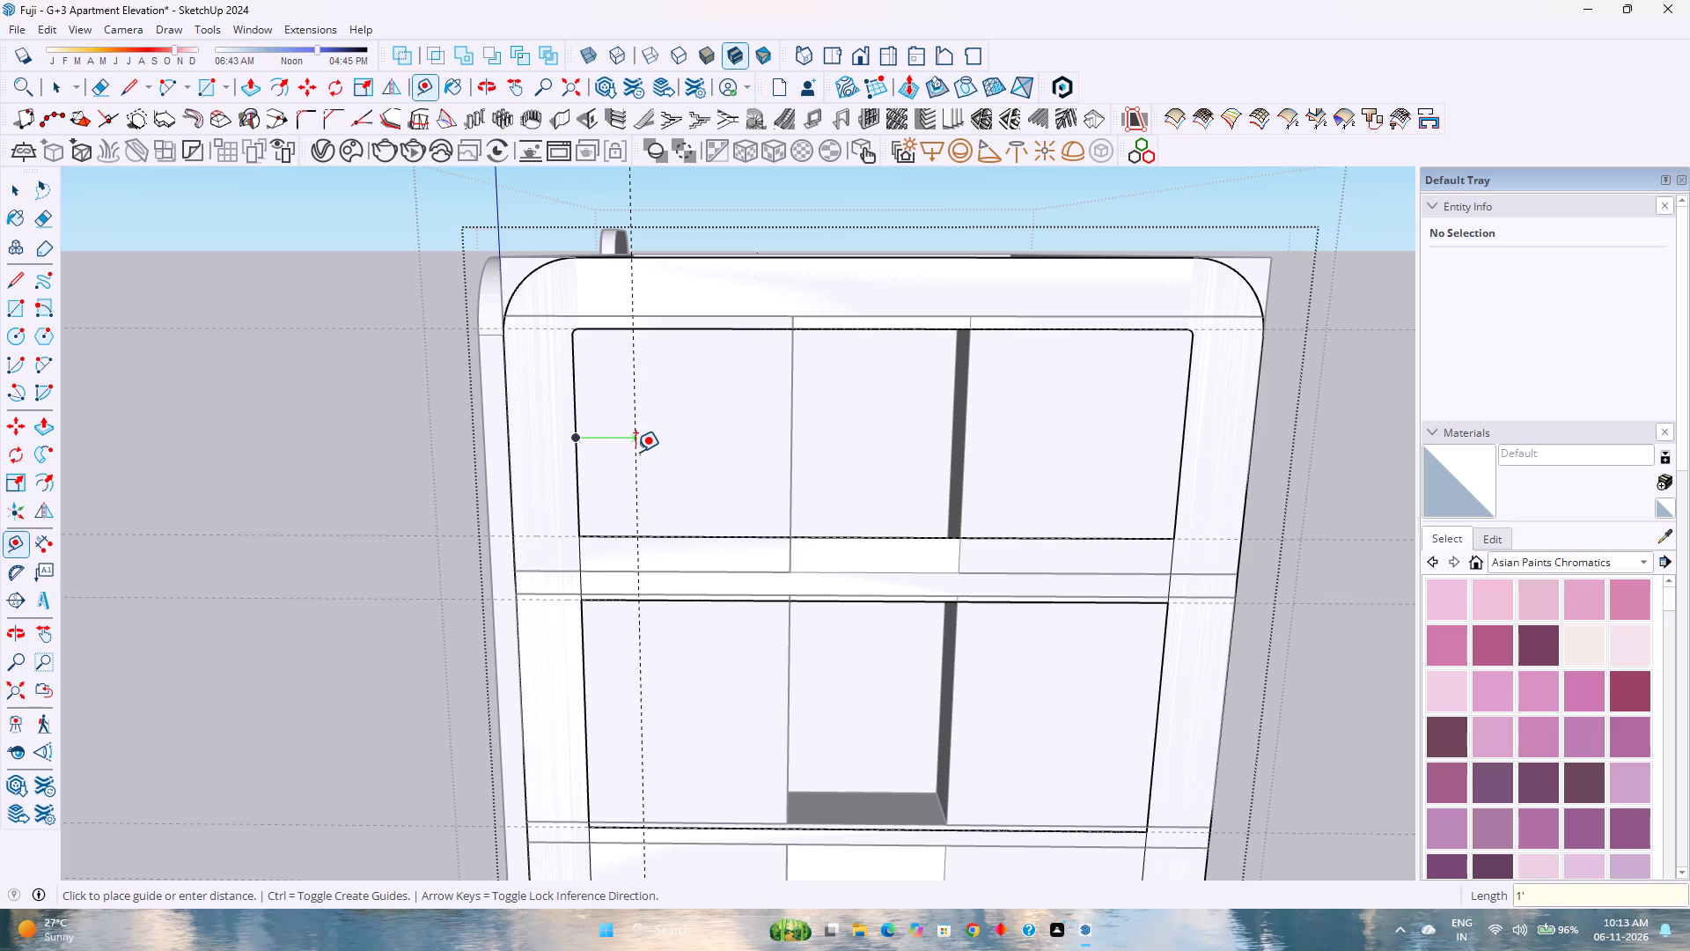
pyautogui.click(667, 331)
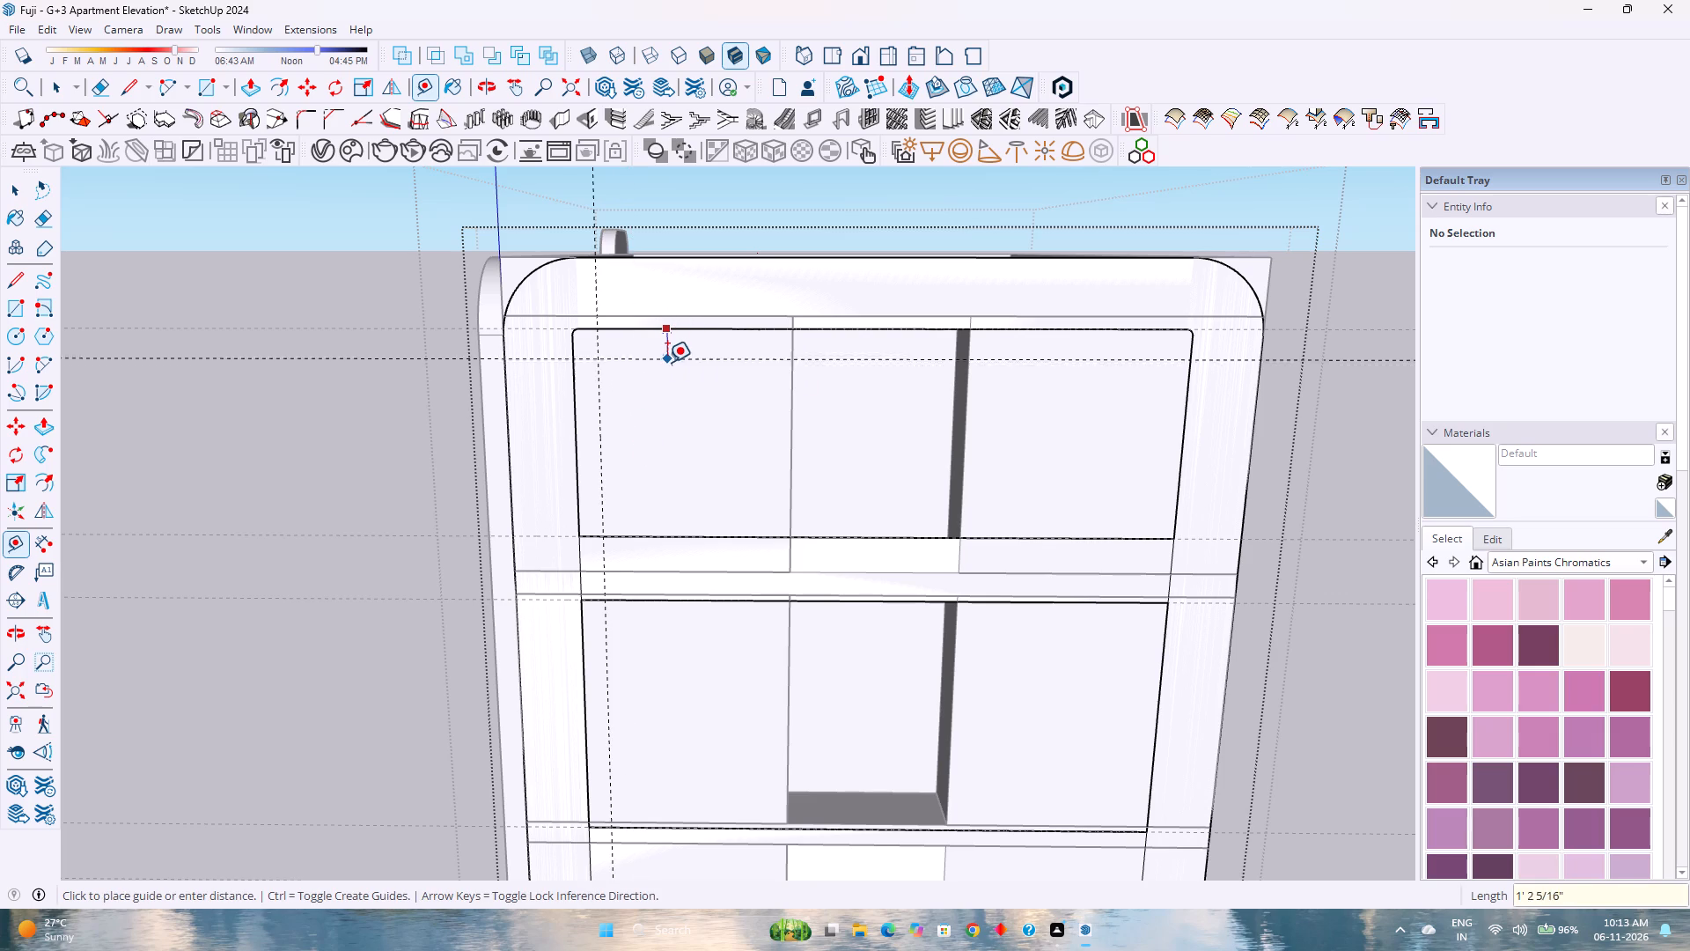
pyautogui.write("1'")
pyautogui.press('Return')
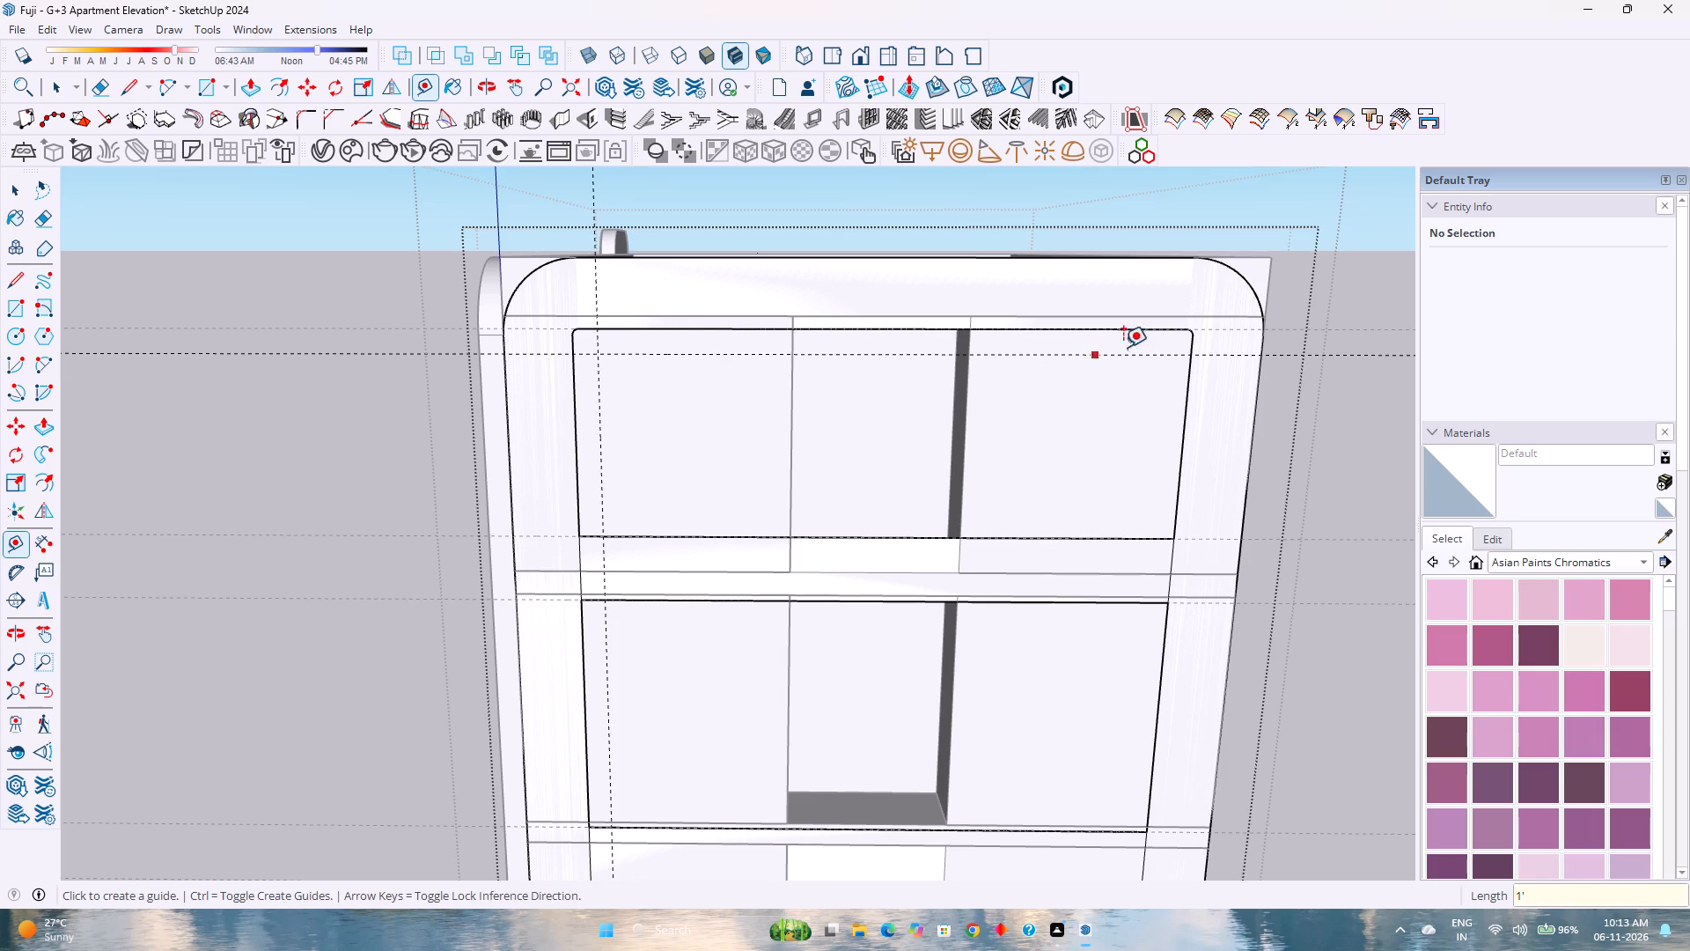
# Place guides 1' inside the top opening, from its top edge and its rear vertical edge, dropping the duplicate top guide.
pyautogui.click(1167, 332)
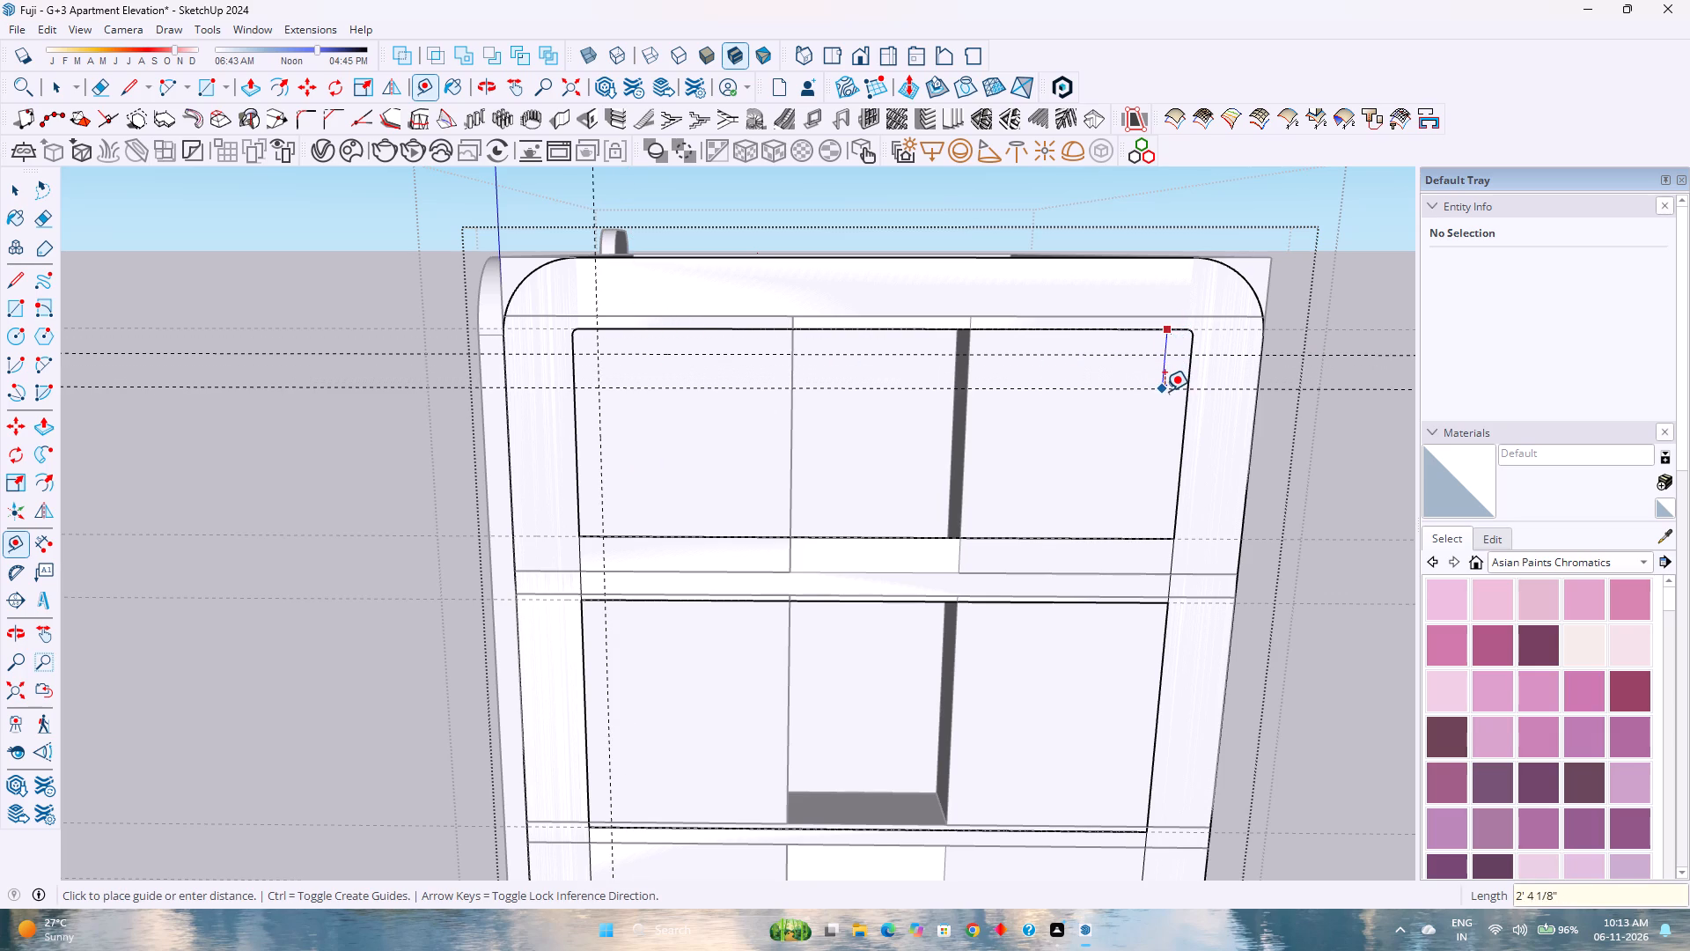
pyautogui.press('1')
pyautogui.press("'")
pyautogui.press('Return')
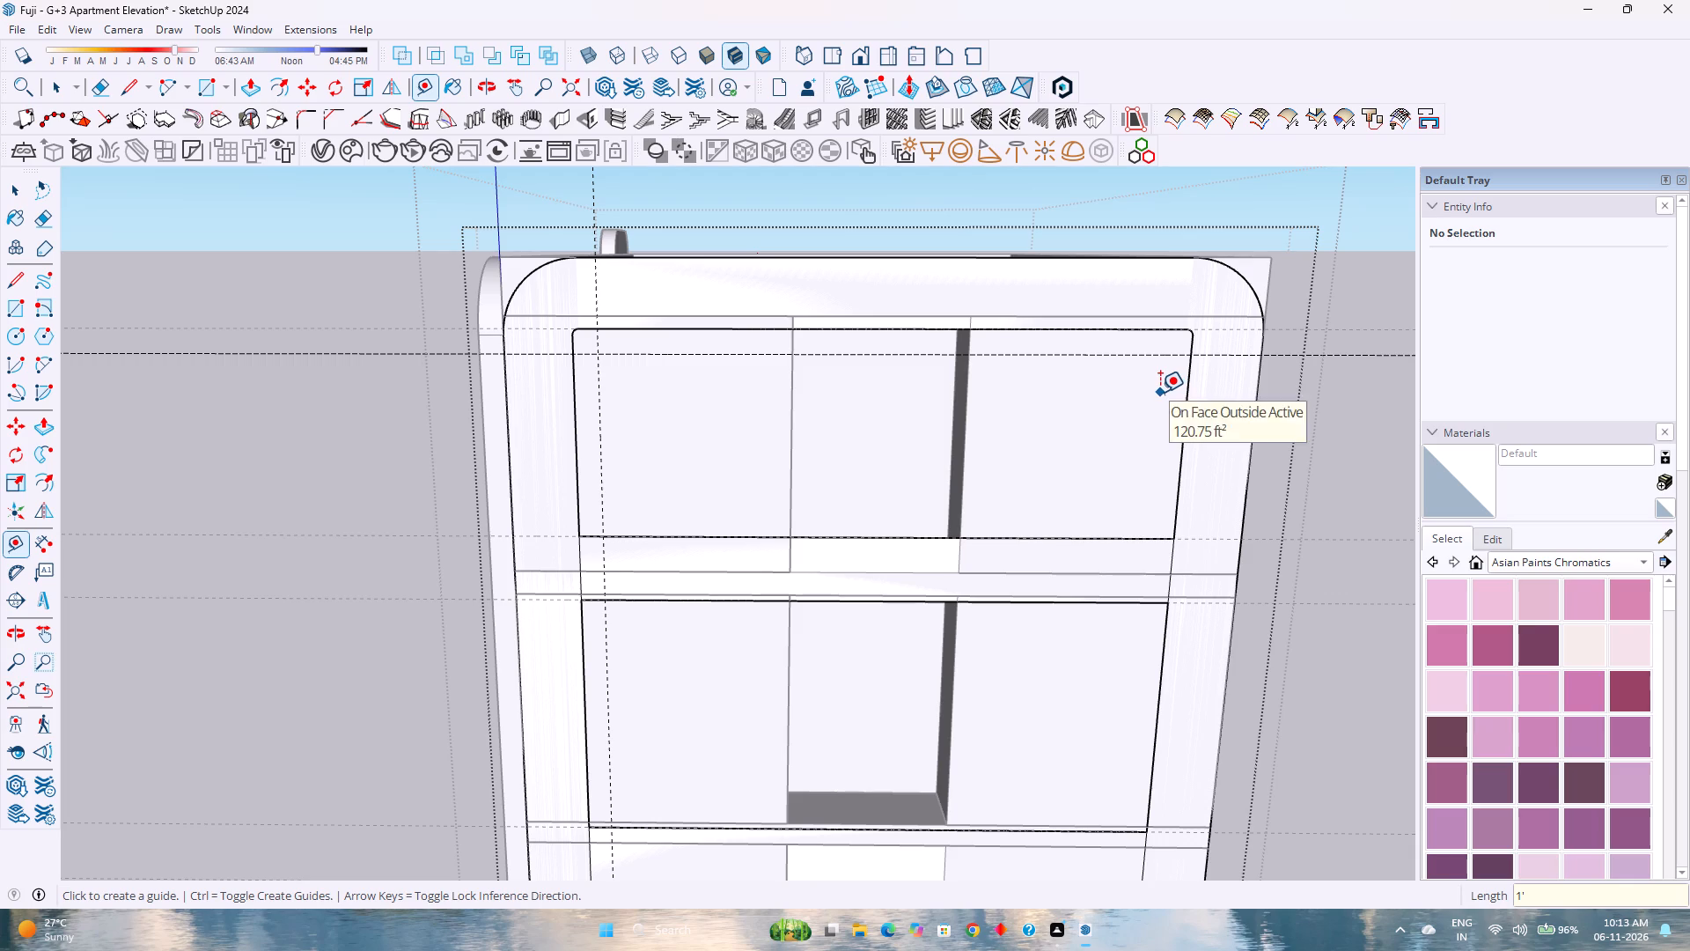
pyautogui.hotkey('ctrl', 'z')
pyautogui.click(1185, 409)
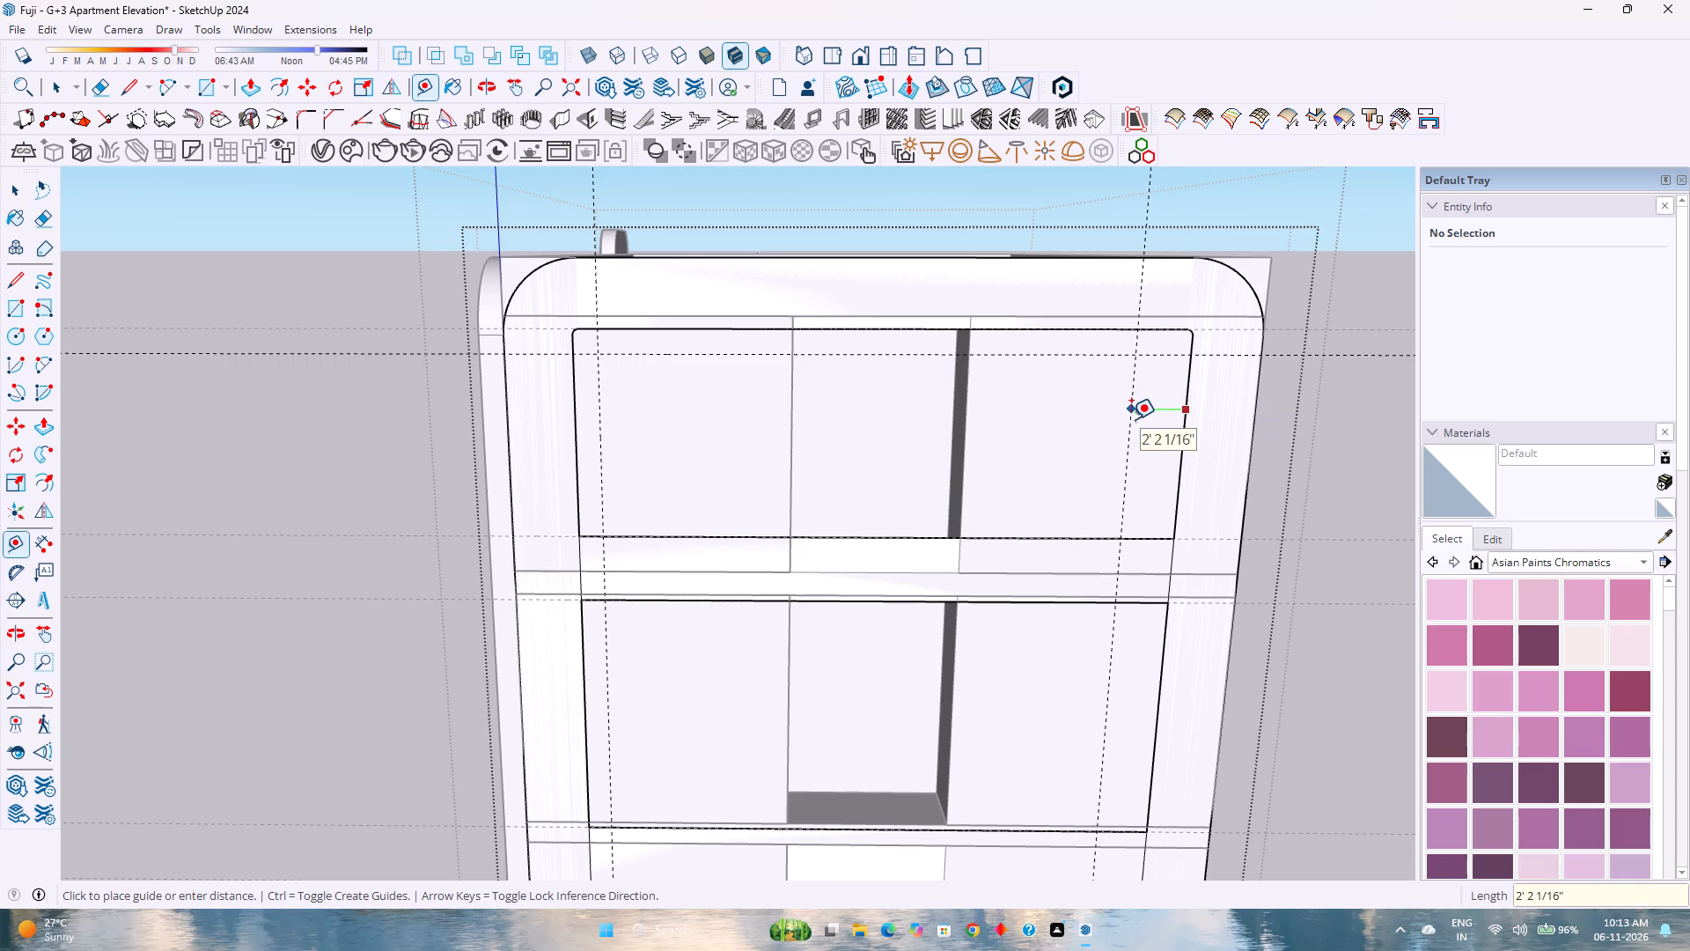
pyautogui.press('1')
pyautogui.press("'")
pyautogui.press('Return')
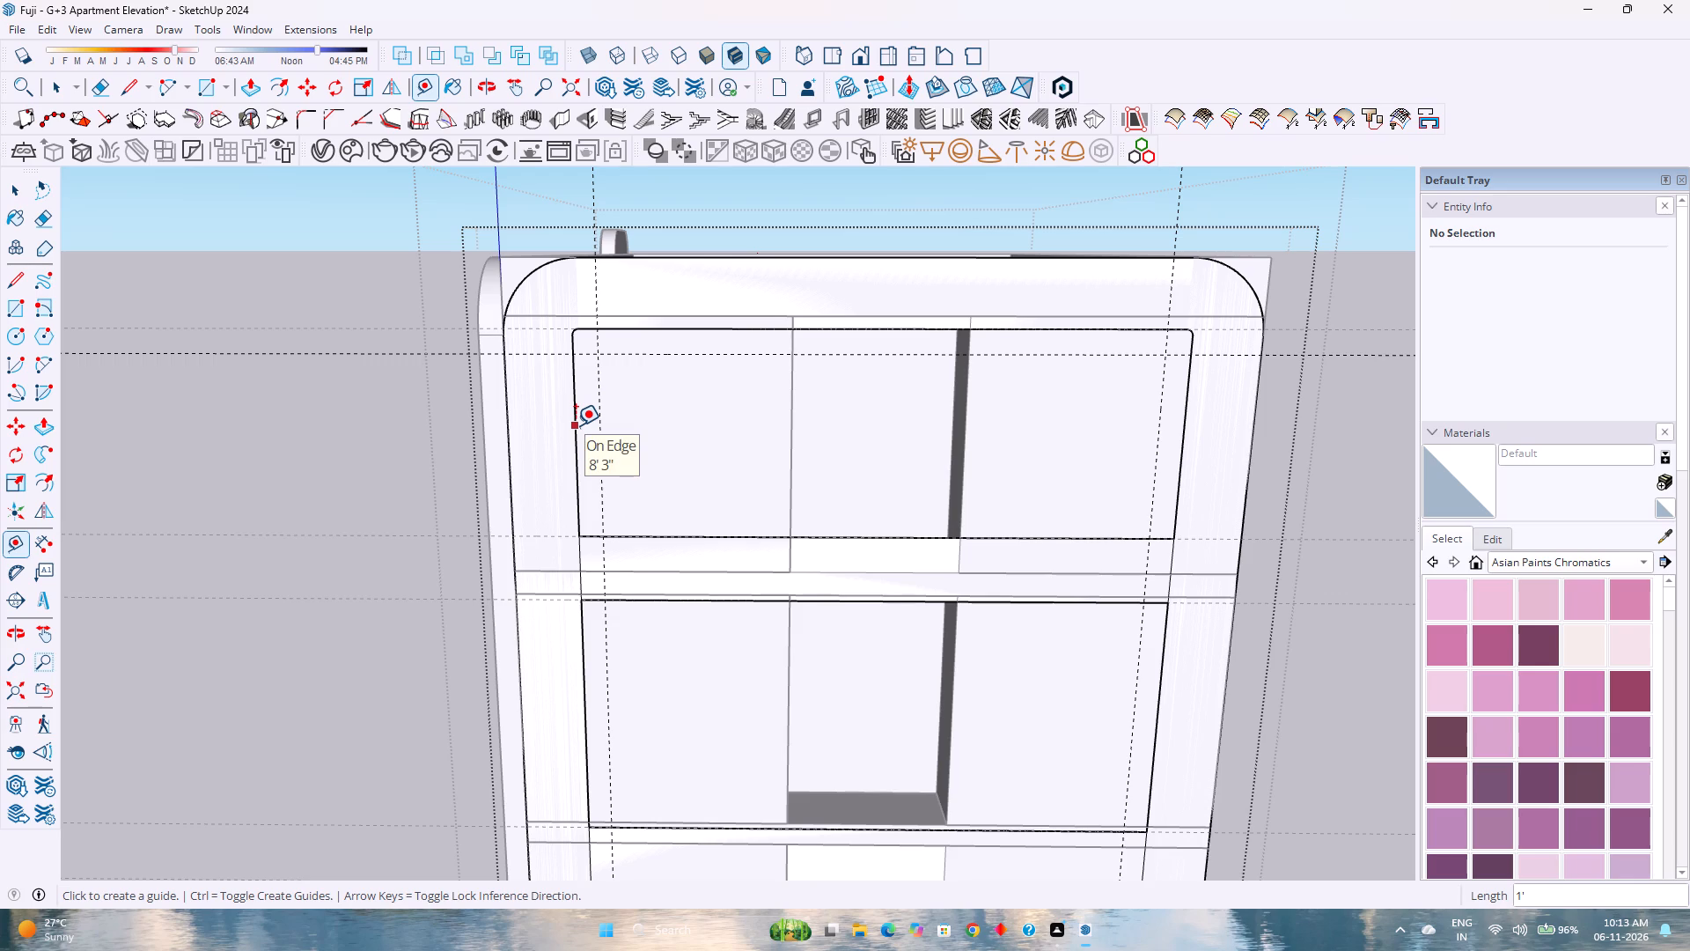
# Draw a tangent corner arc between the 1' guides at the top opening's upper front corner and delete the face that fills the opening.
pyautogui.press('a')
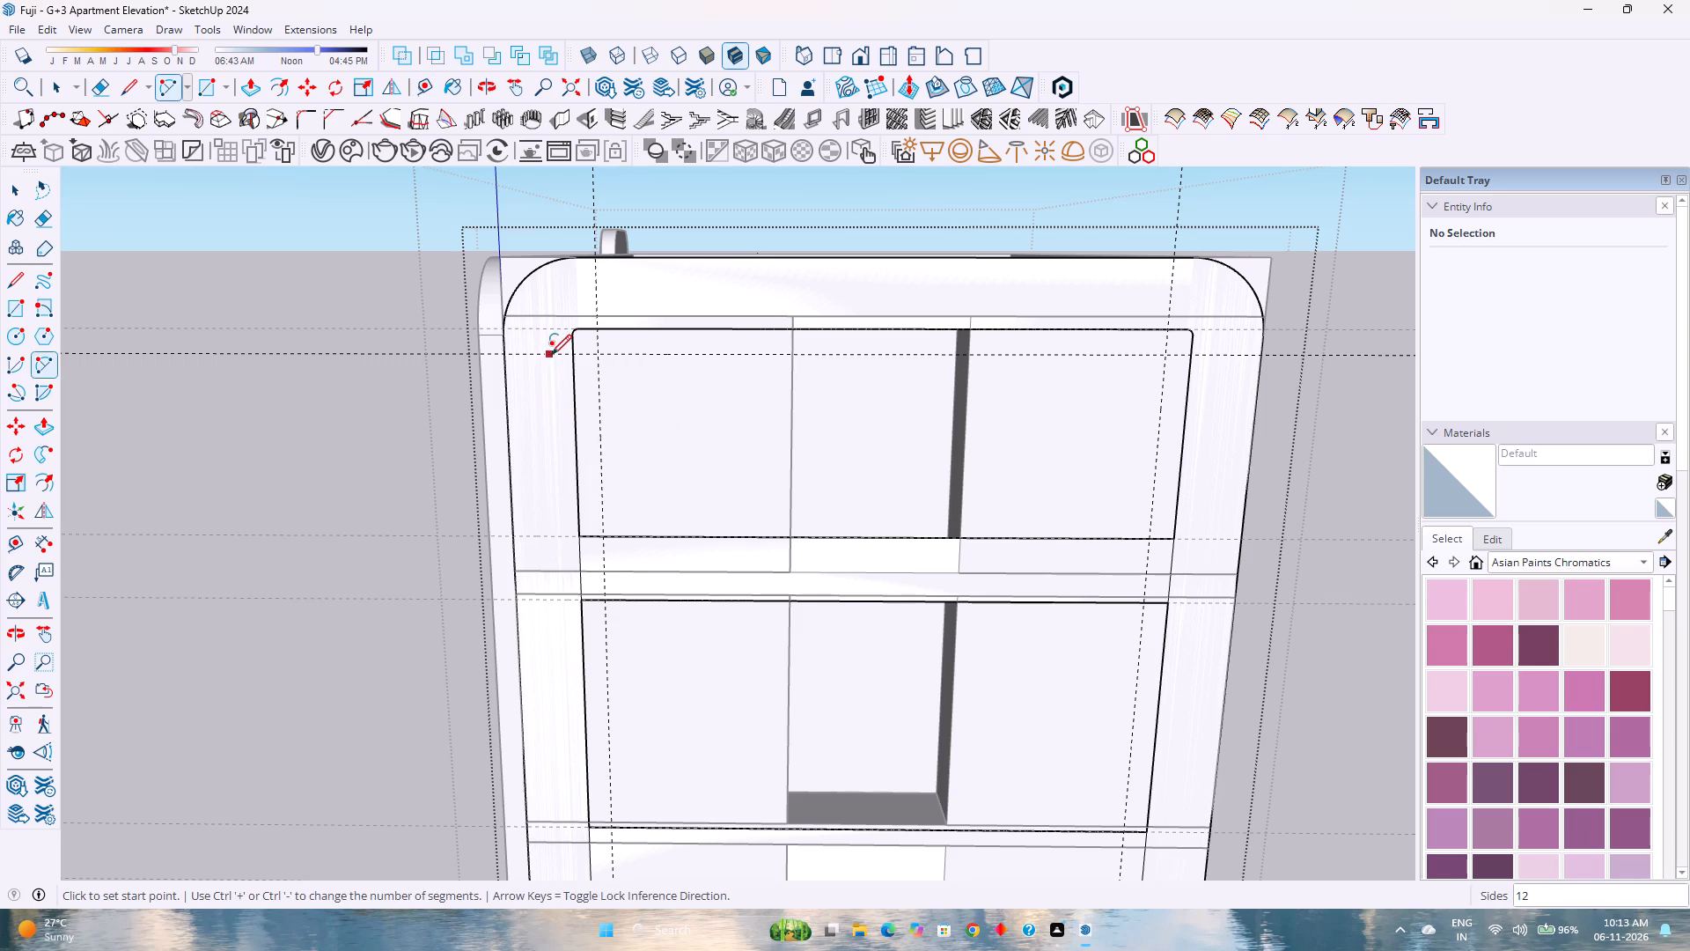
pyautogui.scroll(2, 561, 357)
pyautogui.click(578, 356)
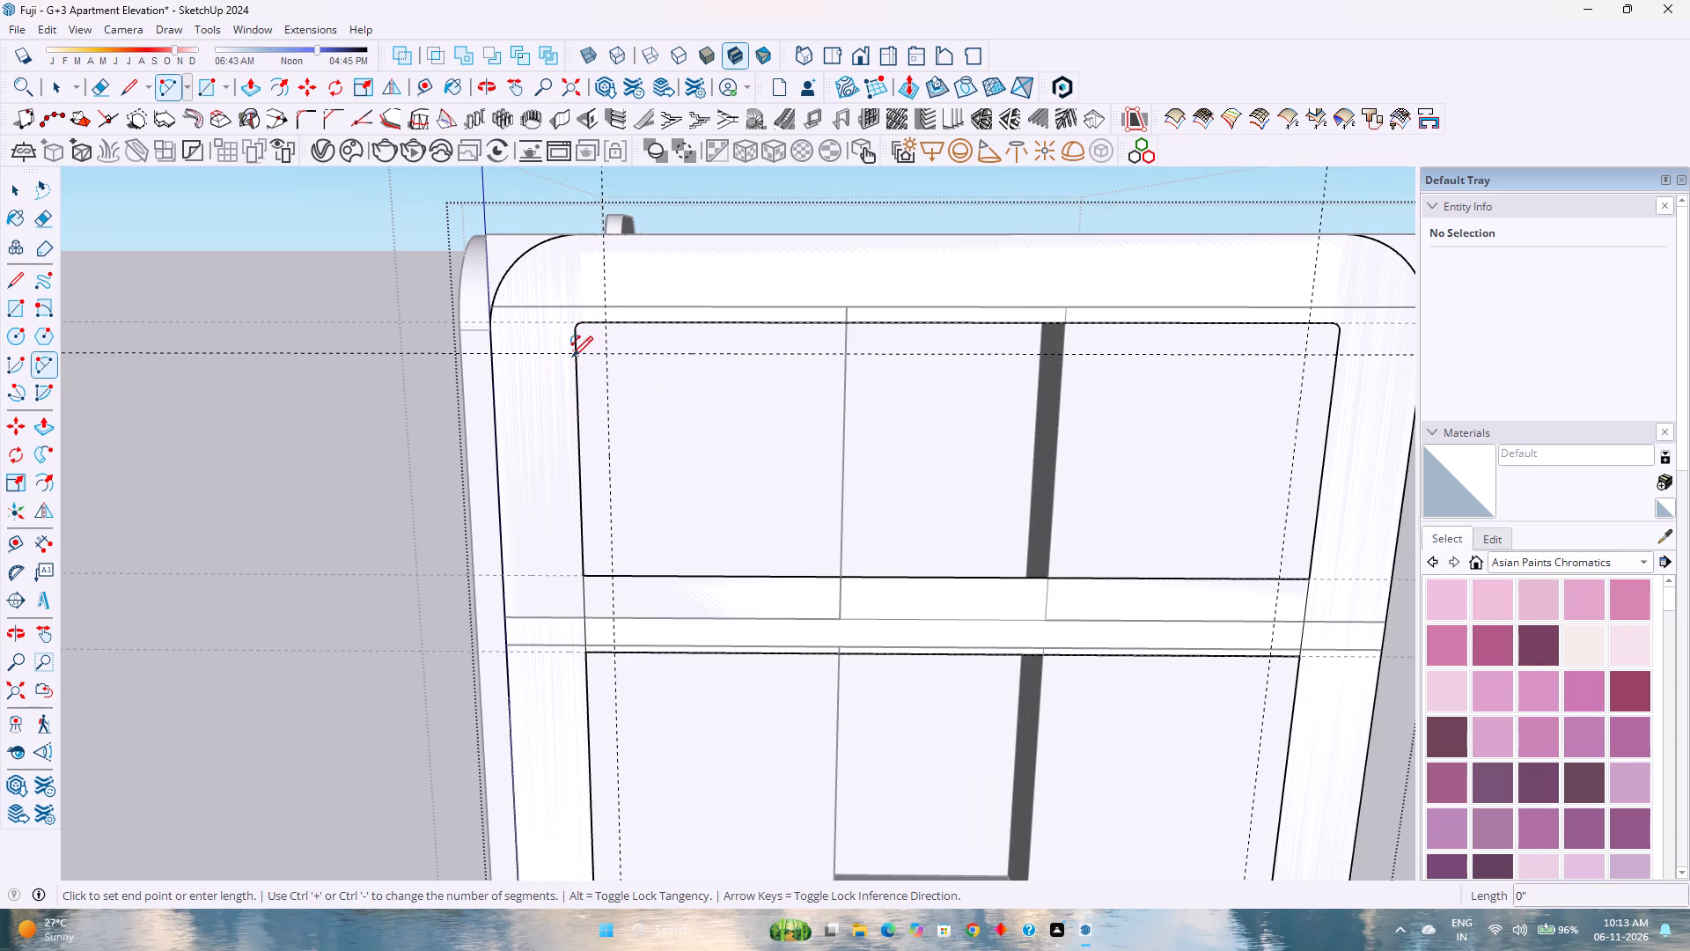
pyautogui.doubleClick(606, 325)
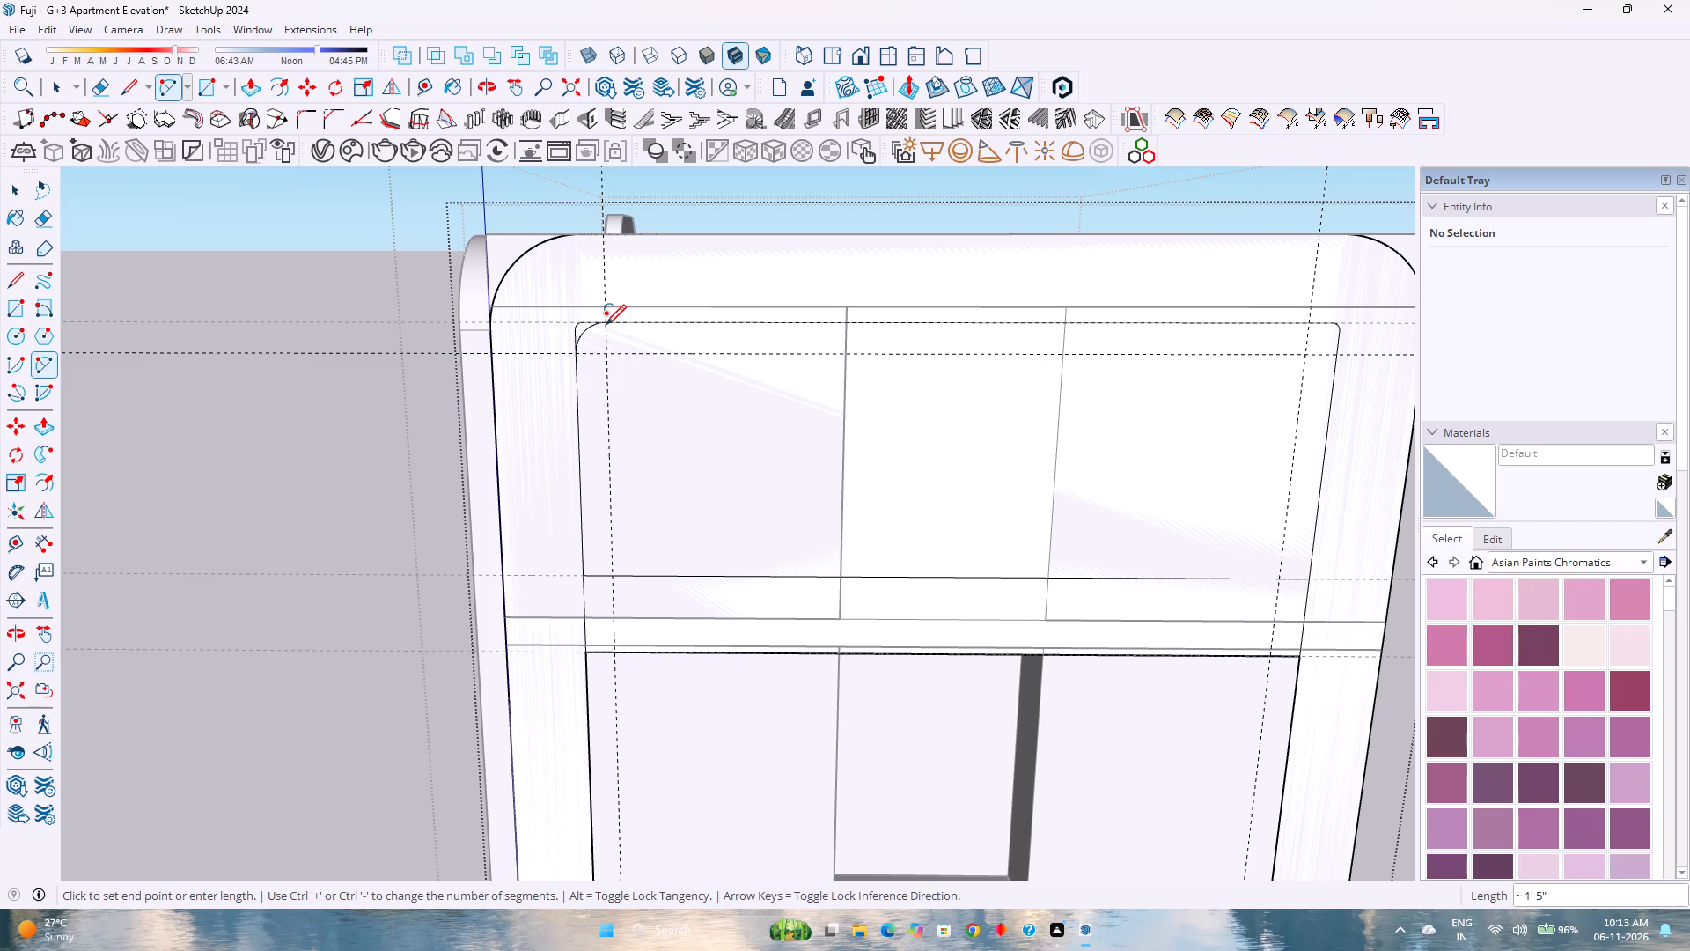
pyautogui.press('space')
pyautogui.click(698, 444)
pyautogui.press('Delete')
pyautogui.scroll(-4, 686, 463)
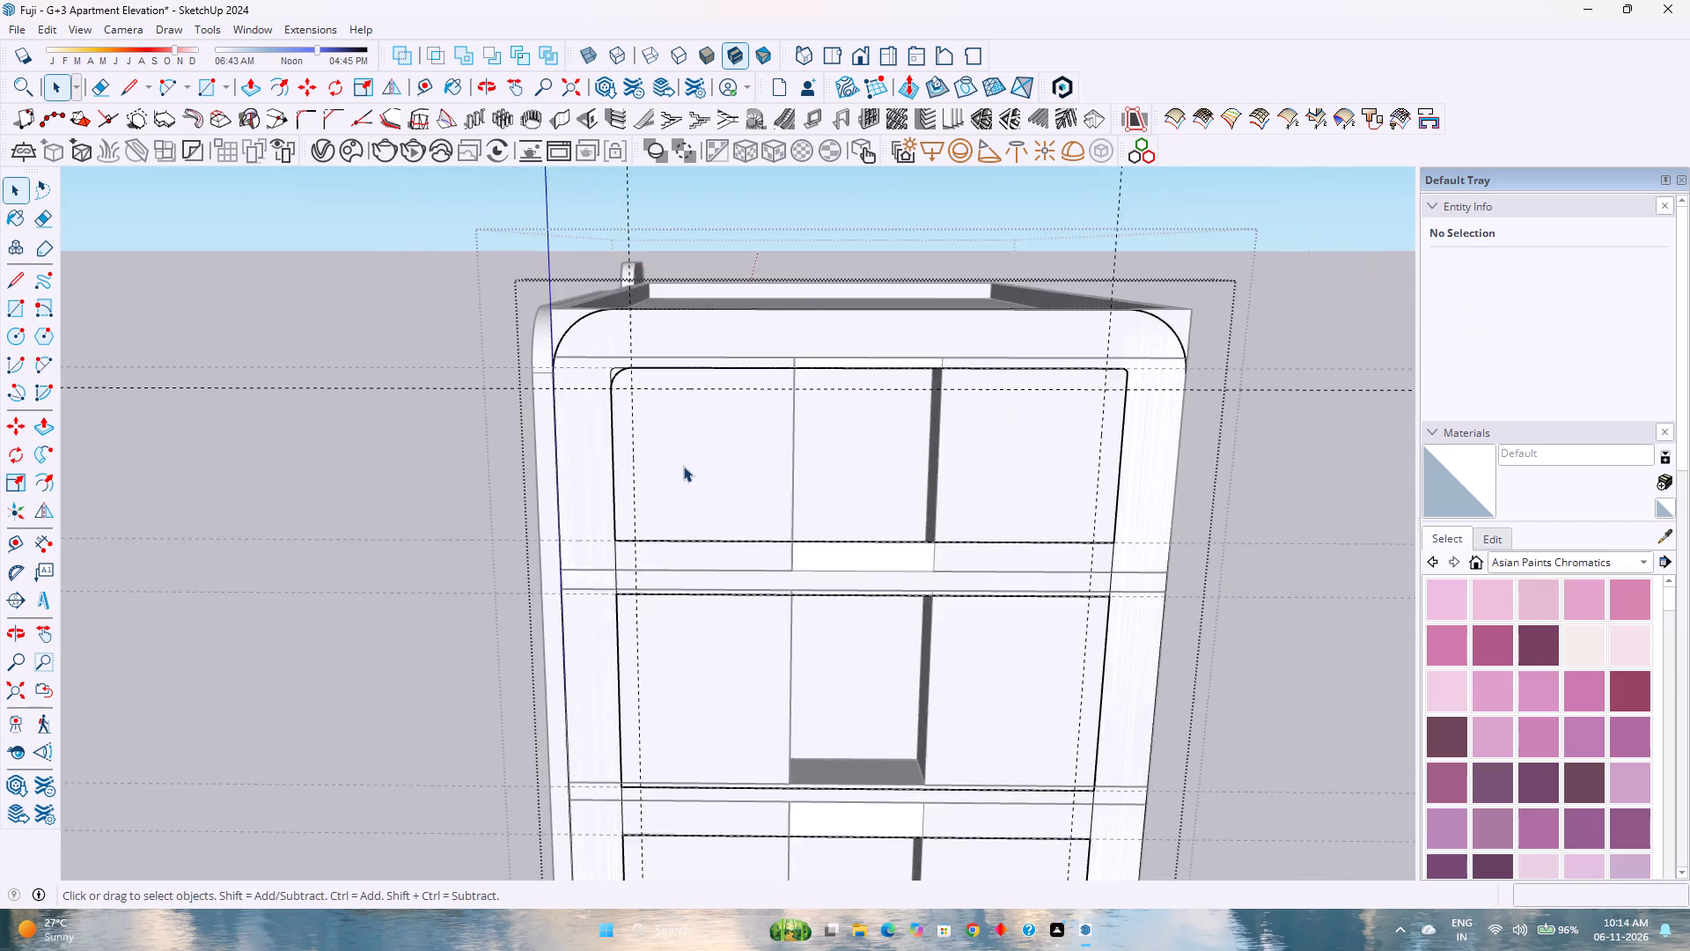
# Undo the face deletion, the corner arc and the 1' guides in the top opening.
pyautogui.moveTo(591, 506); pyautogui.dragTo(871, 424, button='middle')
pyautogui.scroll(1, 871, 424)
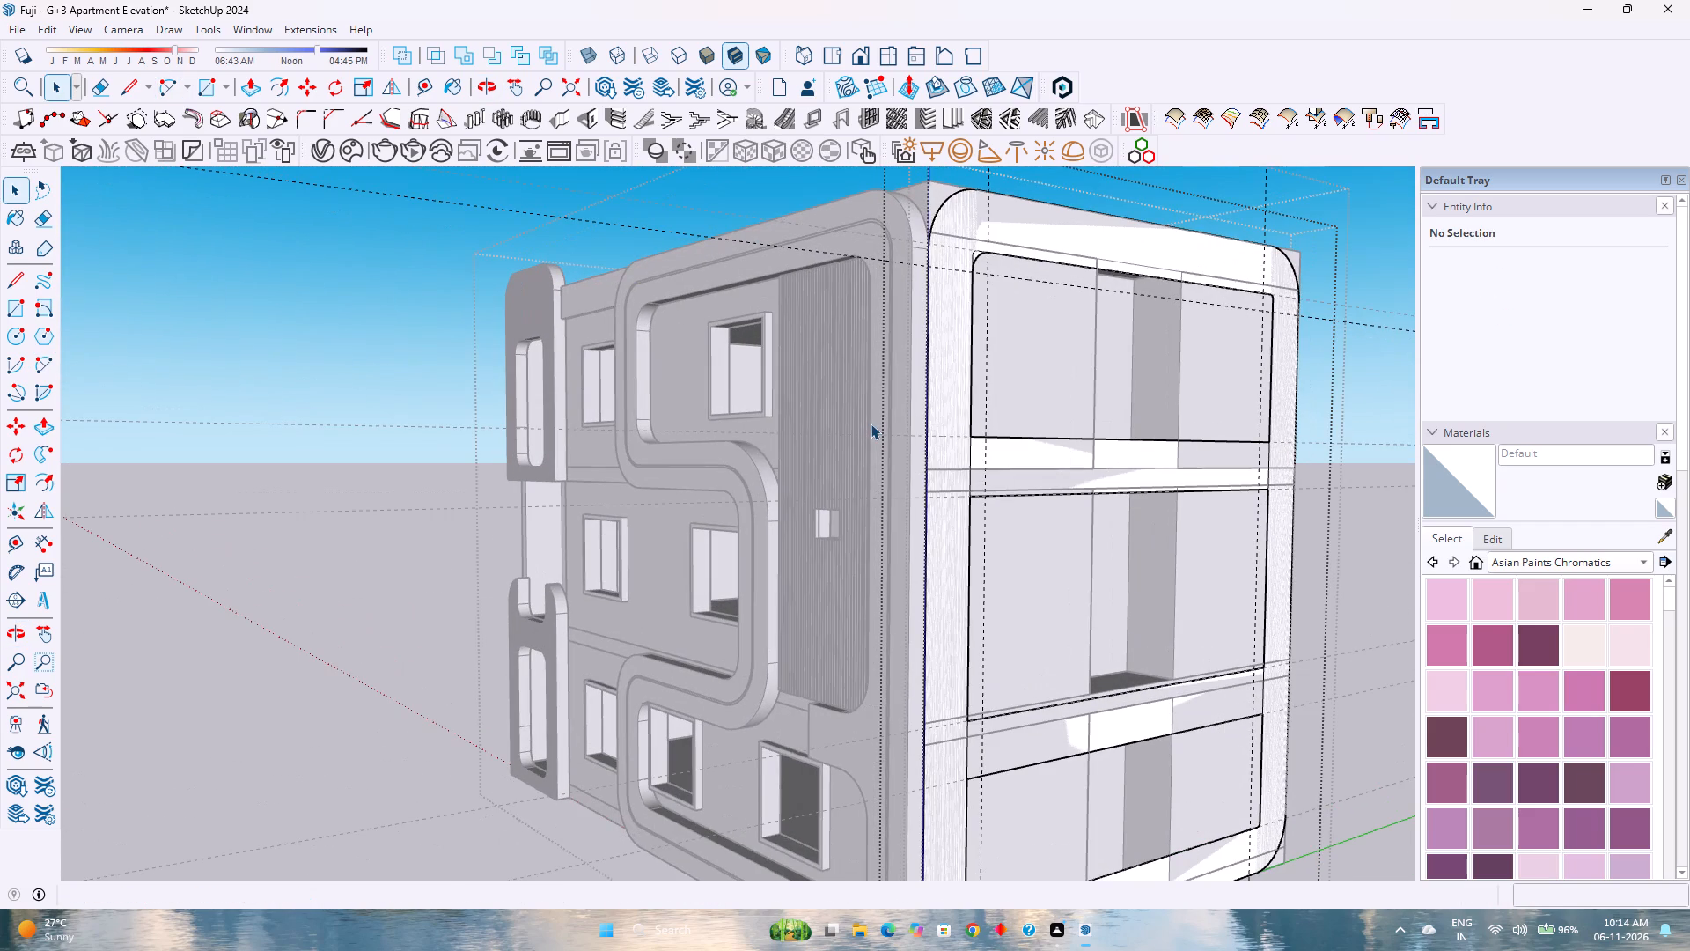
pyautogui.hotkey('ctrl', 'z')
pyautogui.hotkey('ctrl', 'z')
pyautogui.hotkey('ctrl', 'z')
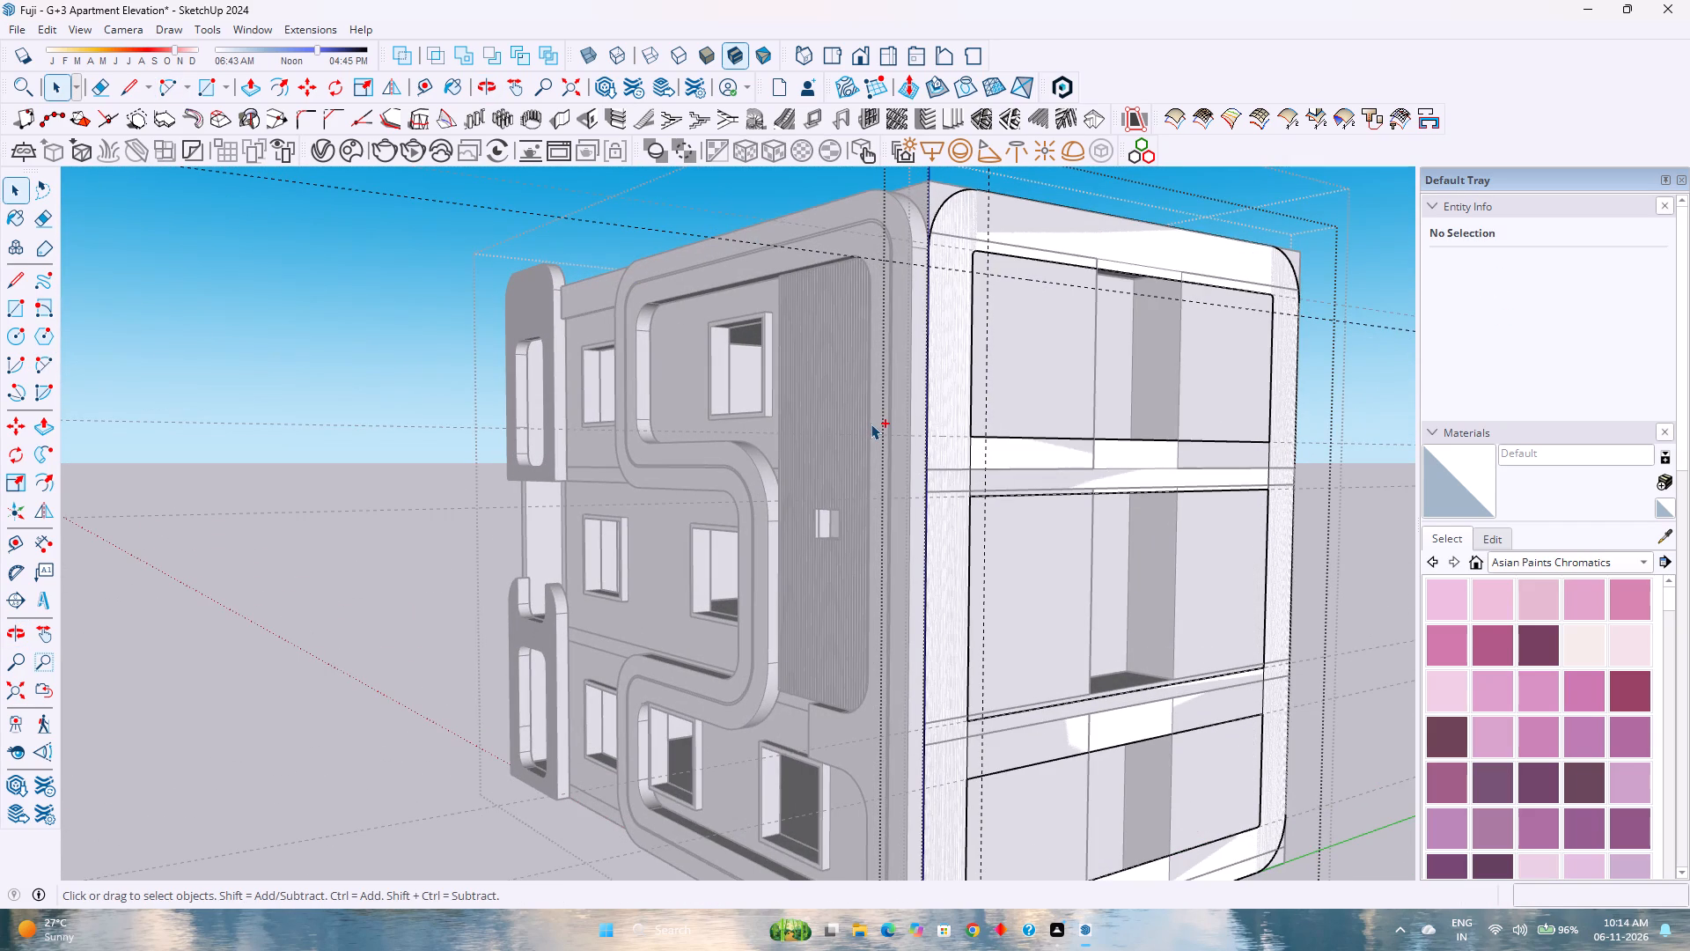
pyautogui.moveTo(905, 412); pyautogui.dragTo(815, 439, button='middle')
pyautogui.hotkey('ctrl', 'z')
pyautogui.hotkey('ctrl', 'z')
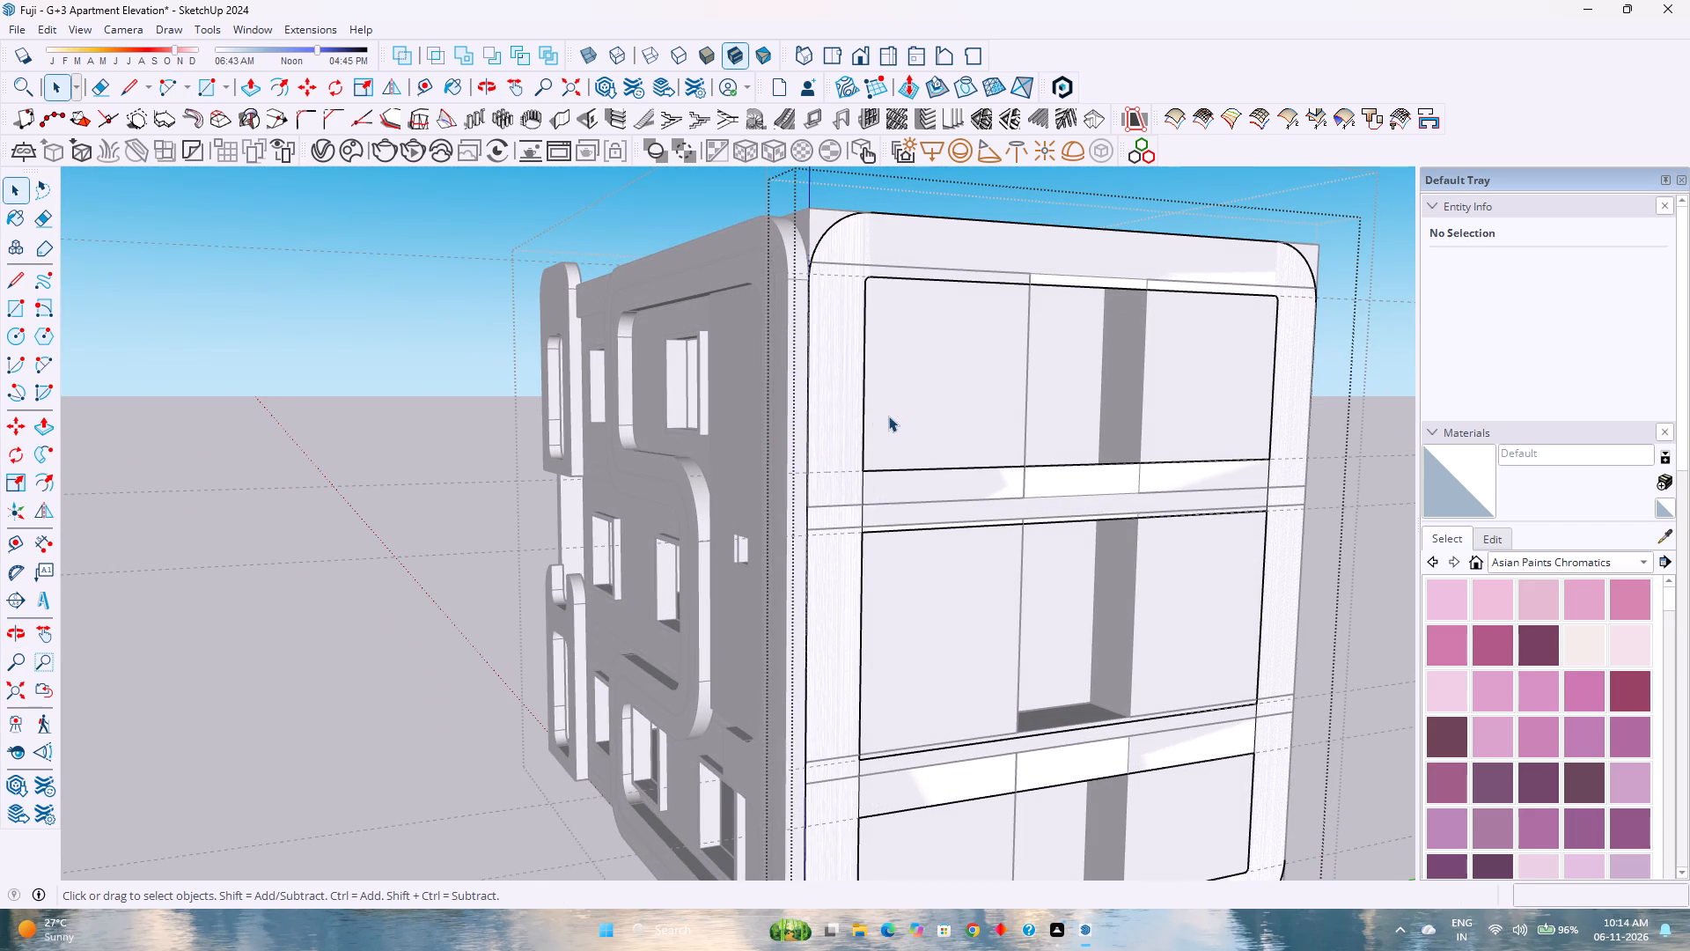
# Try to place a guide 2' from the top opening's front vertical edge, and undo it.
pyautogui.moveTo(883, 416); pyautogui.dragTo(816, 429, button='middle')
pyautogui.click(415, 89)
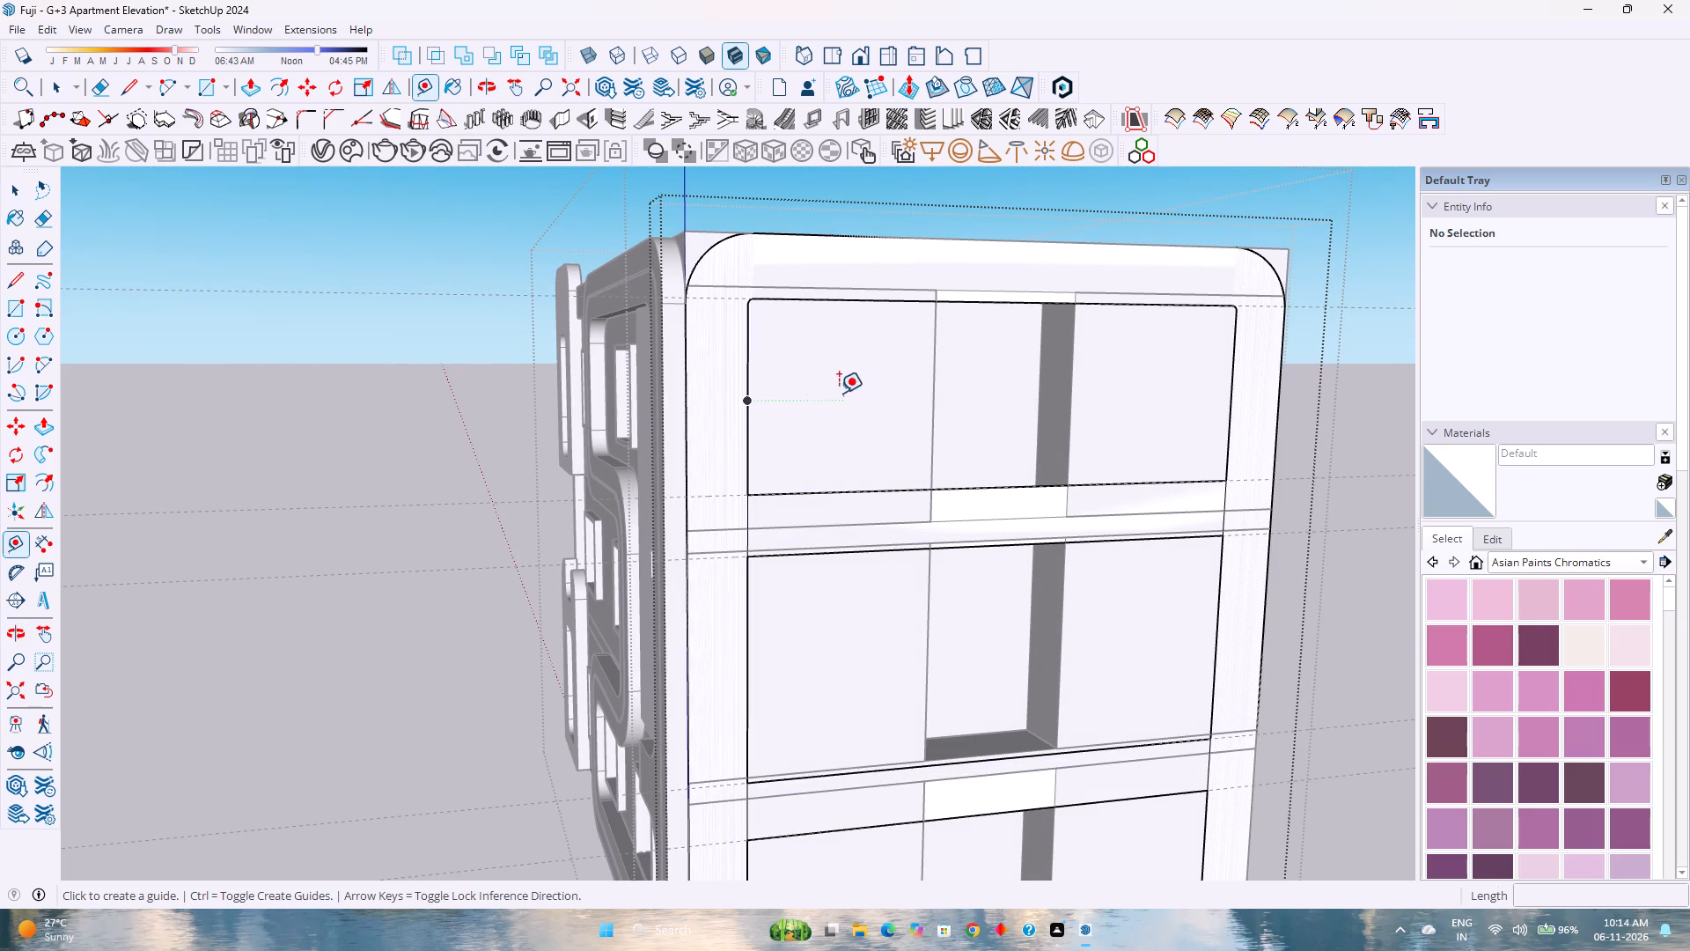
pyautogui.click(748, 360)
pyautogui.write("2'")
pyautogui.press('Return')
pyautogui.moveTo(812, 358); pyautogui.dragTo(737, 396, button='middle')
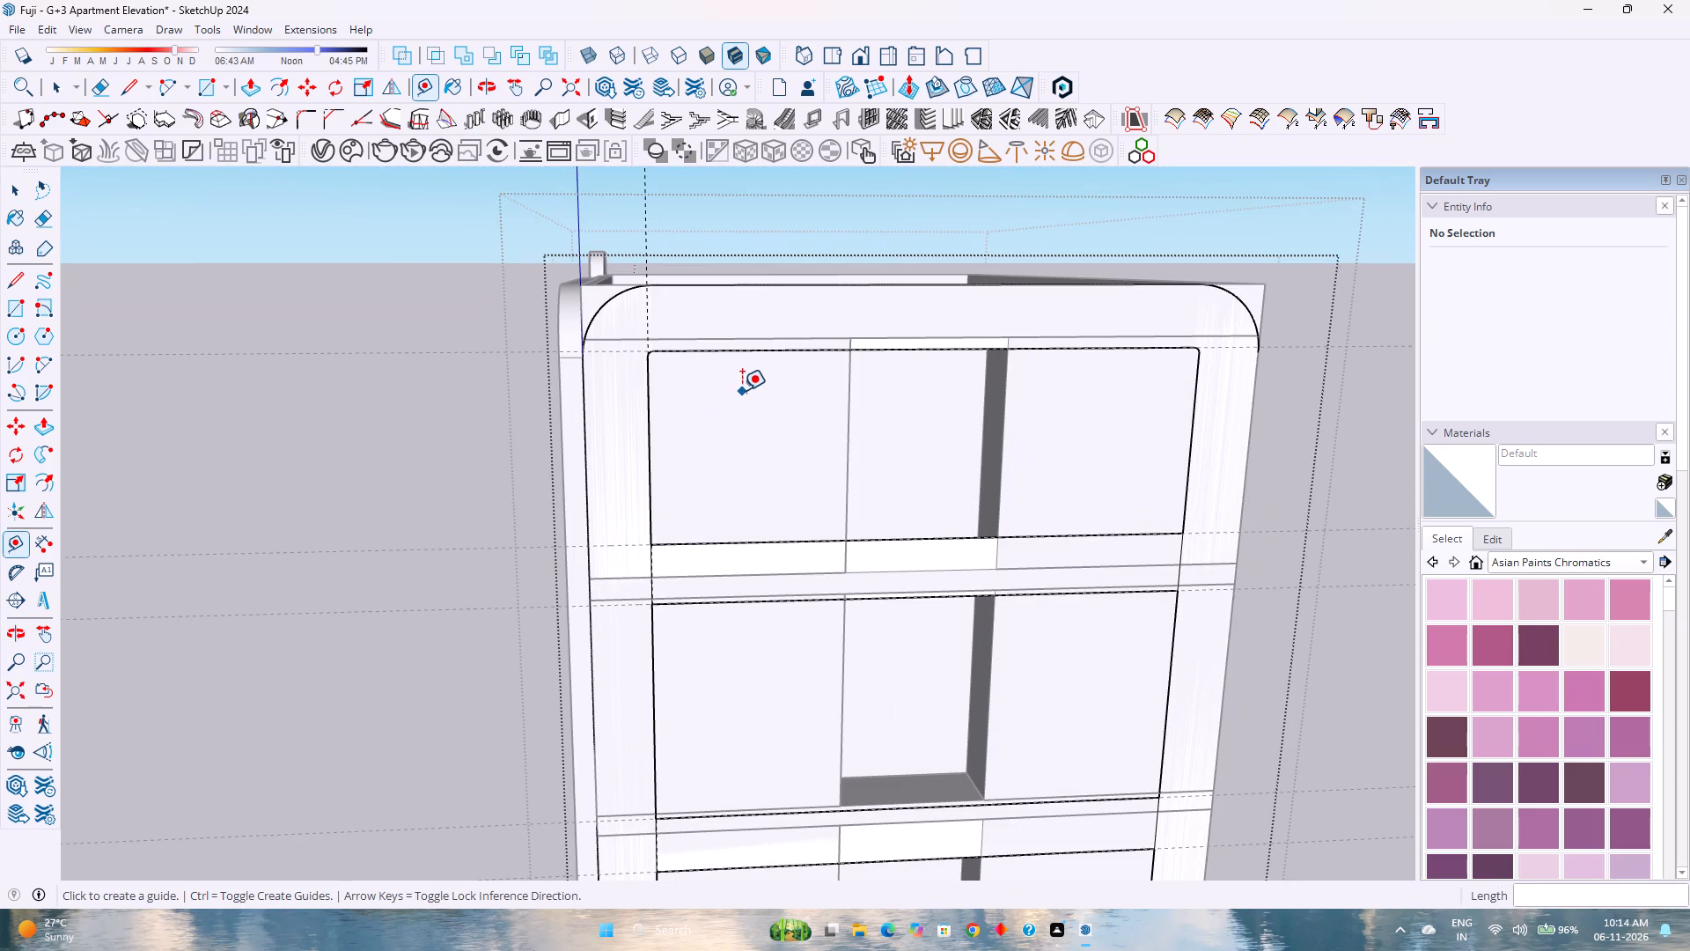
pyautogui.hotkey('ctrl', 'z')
# Place a guide 1' 6" inside the top opening from its front vertical edge.
pyautogui.click(653, 430)
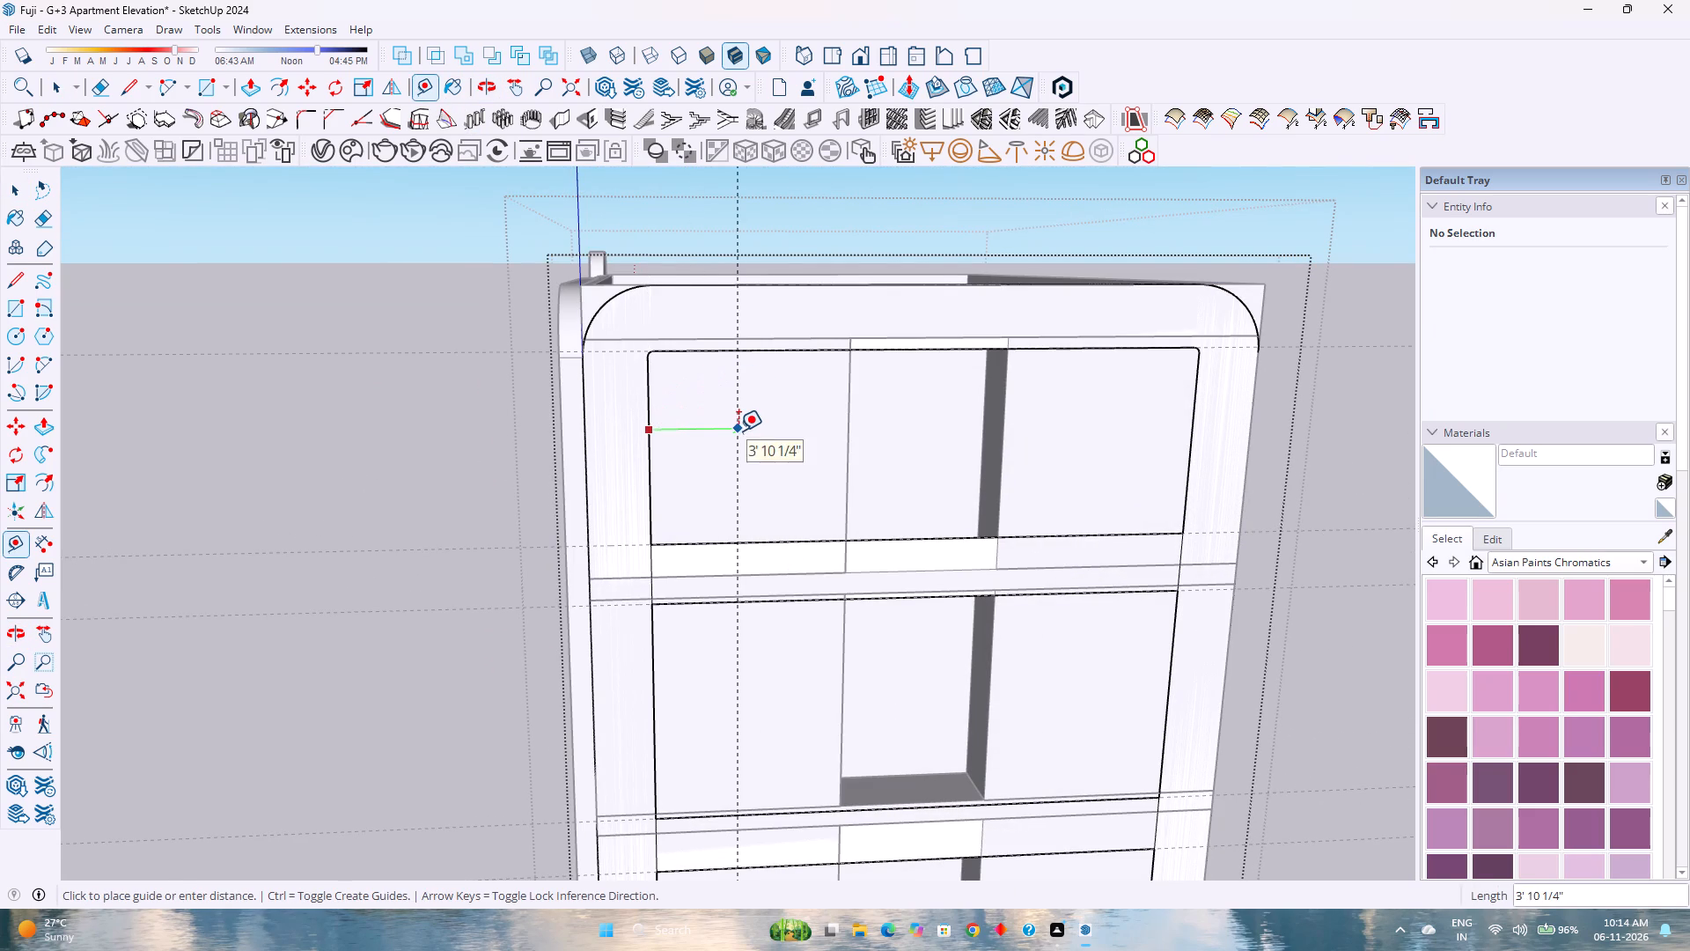
pyautogui.press('Left')
pyautogui.press('2')
pyautogui.press("'")
pyautogui.press('Return')
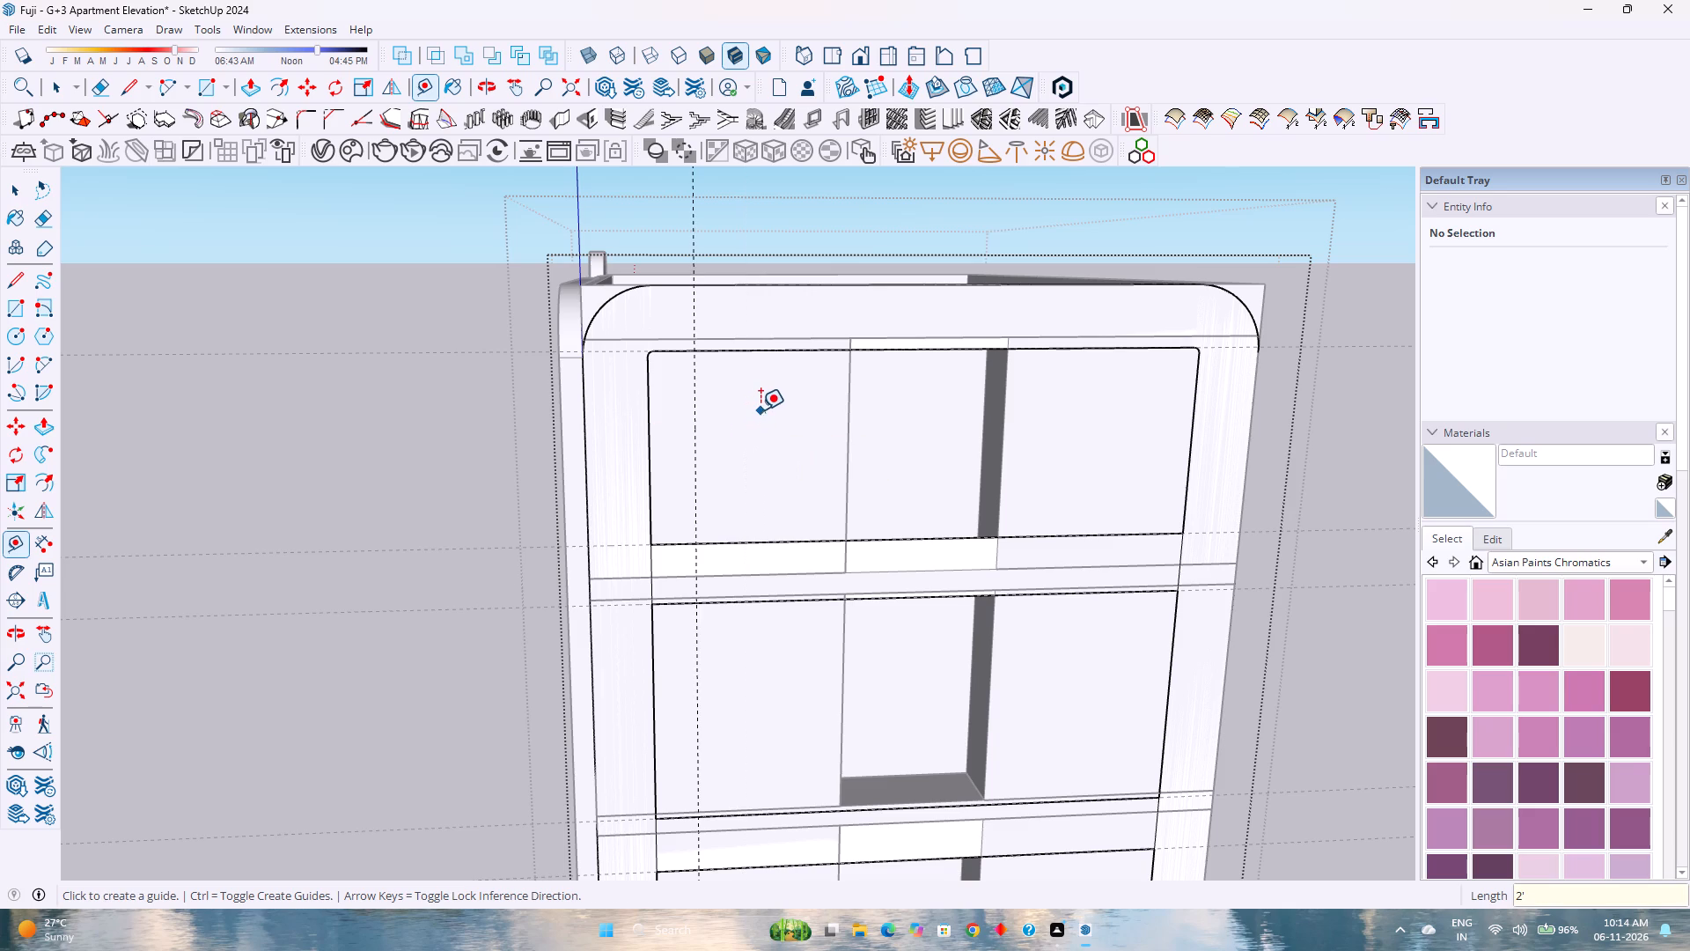
pyautogui.write("1'6")
pyautogui.hotkey('shift', '"')
pyautogui.press('Return')
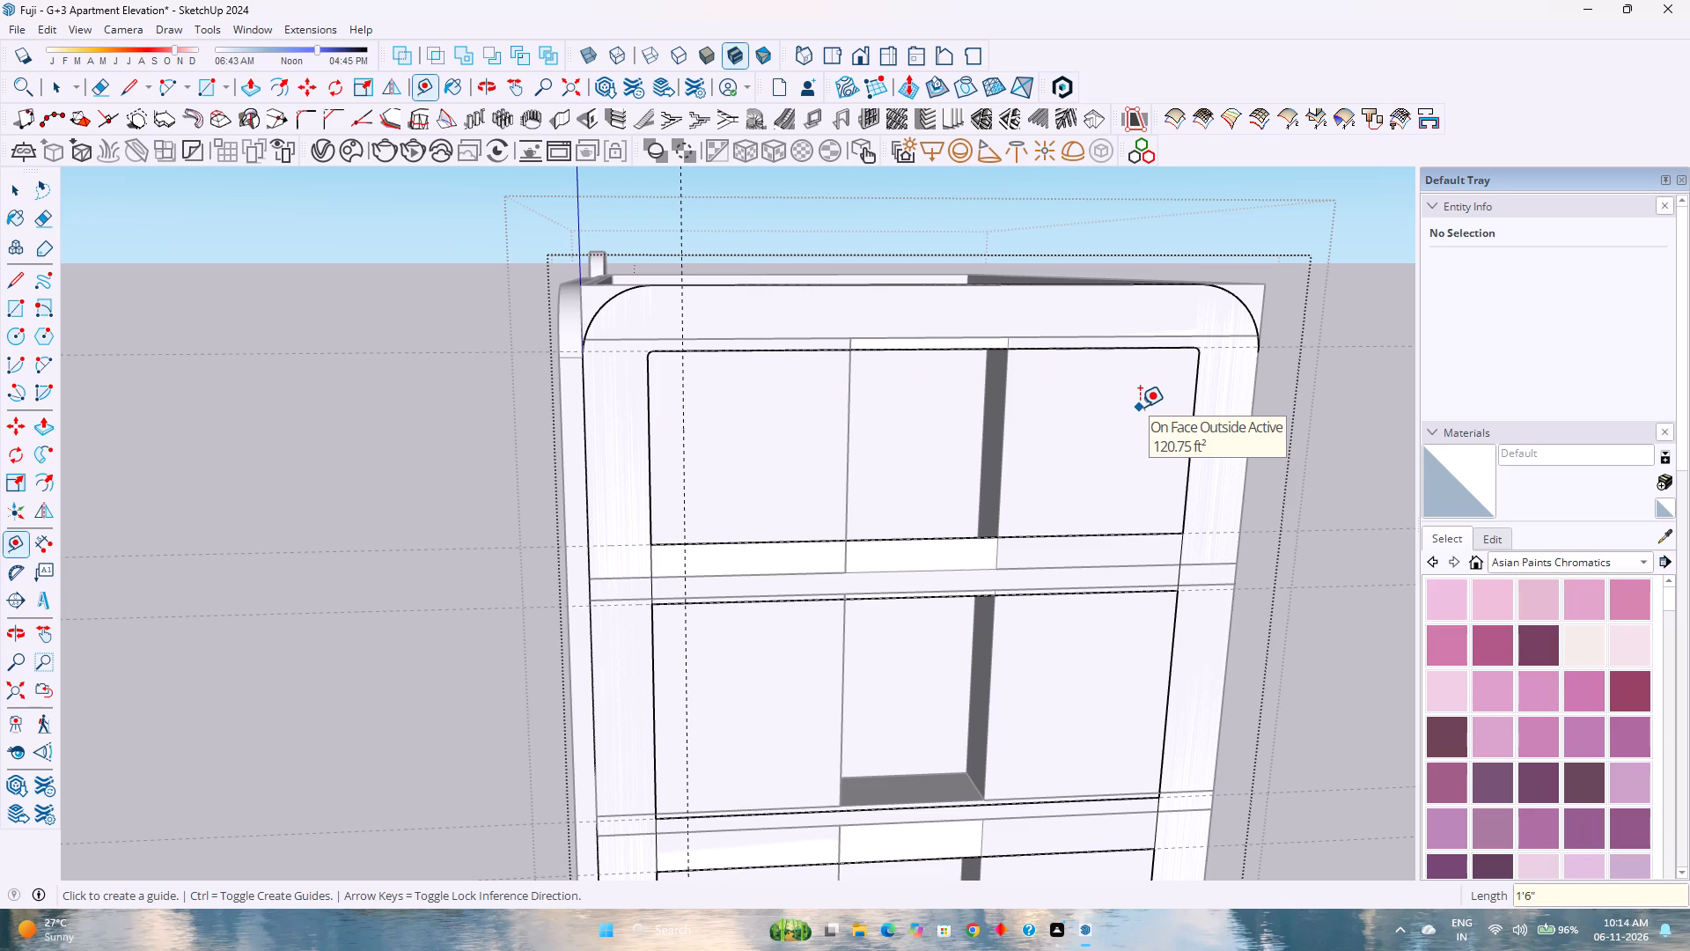
# Place guides 1' 6" inside the top opening, one from its rear vertical edge and one from its top edge.
pyautogui.click(1194, 399)
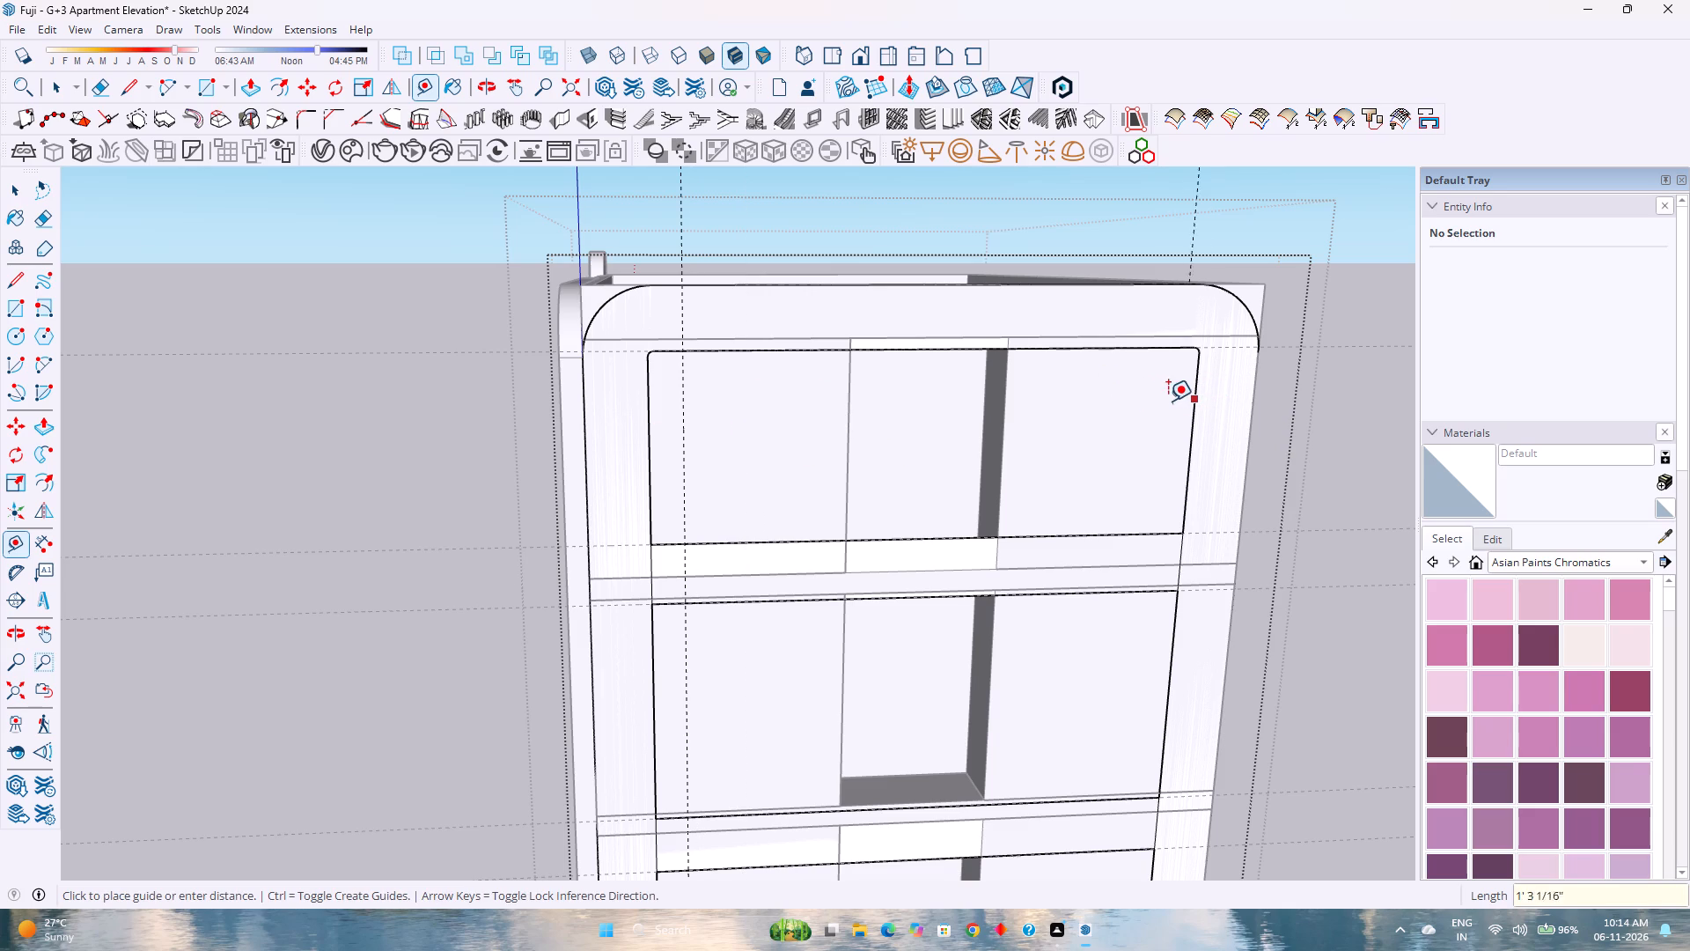
pyautogui.write("2'")
pyautogui.press('6')
pyautogui.hotkey('shift', '"')
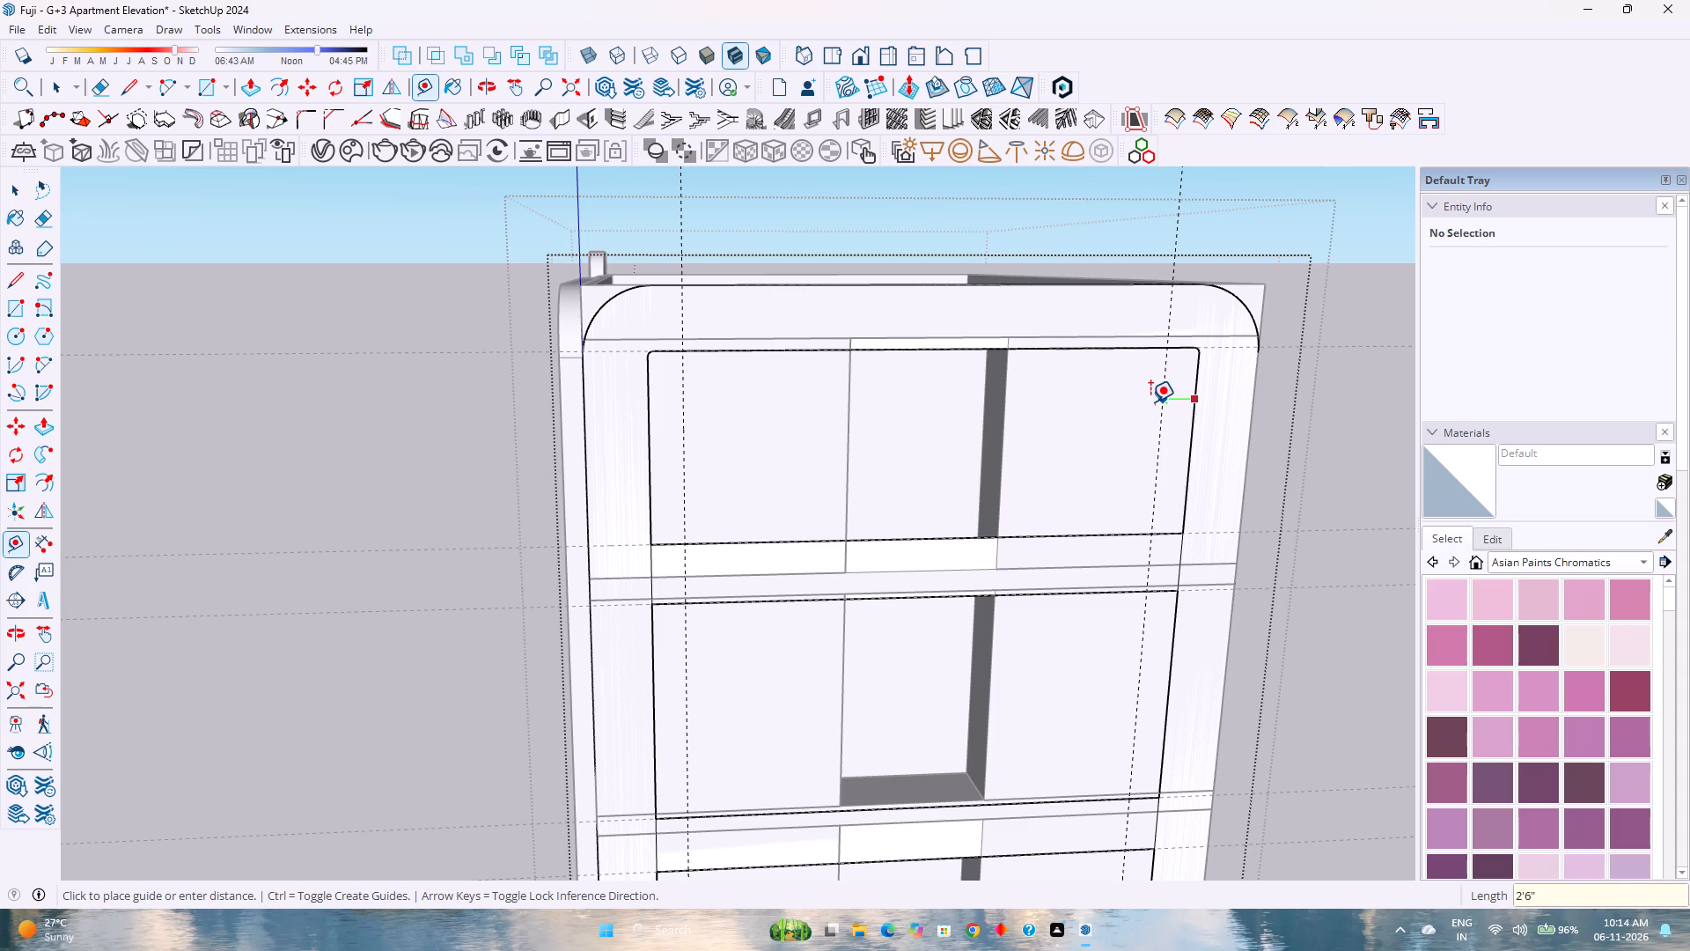
pyautogui.press('Return')
pyautogui.press('2')
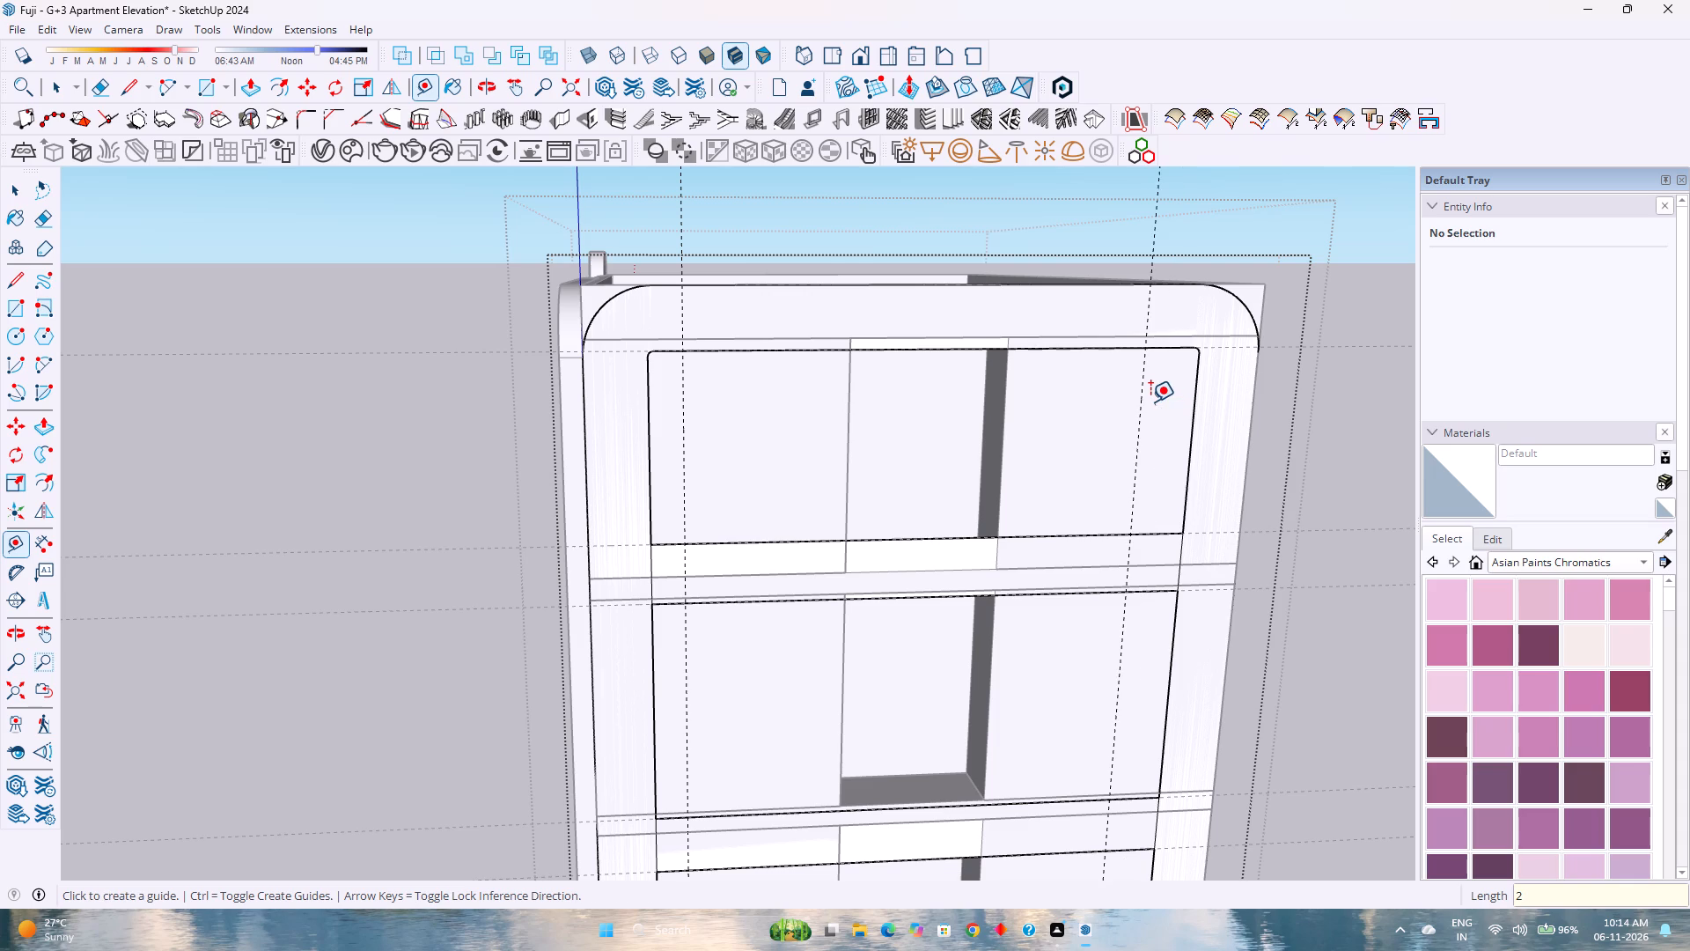
pyautogui.press('BackSpace')
pyautogui.write("1'")
pyautogui.press('6')
pyautogui.hotkey('shift', '"')
pyautogui.press('Return')
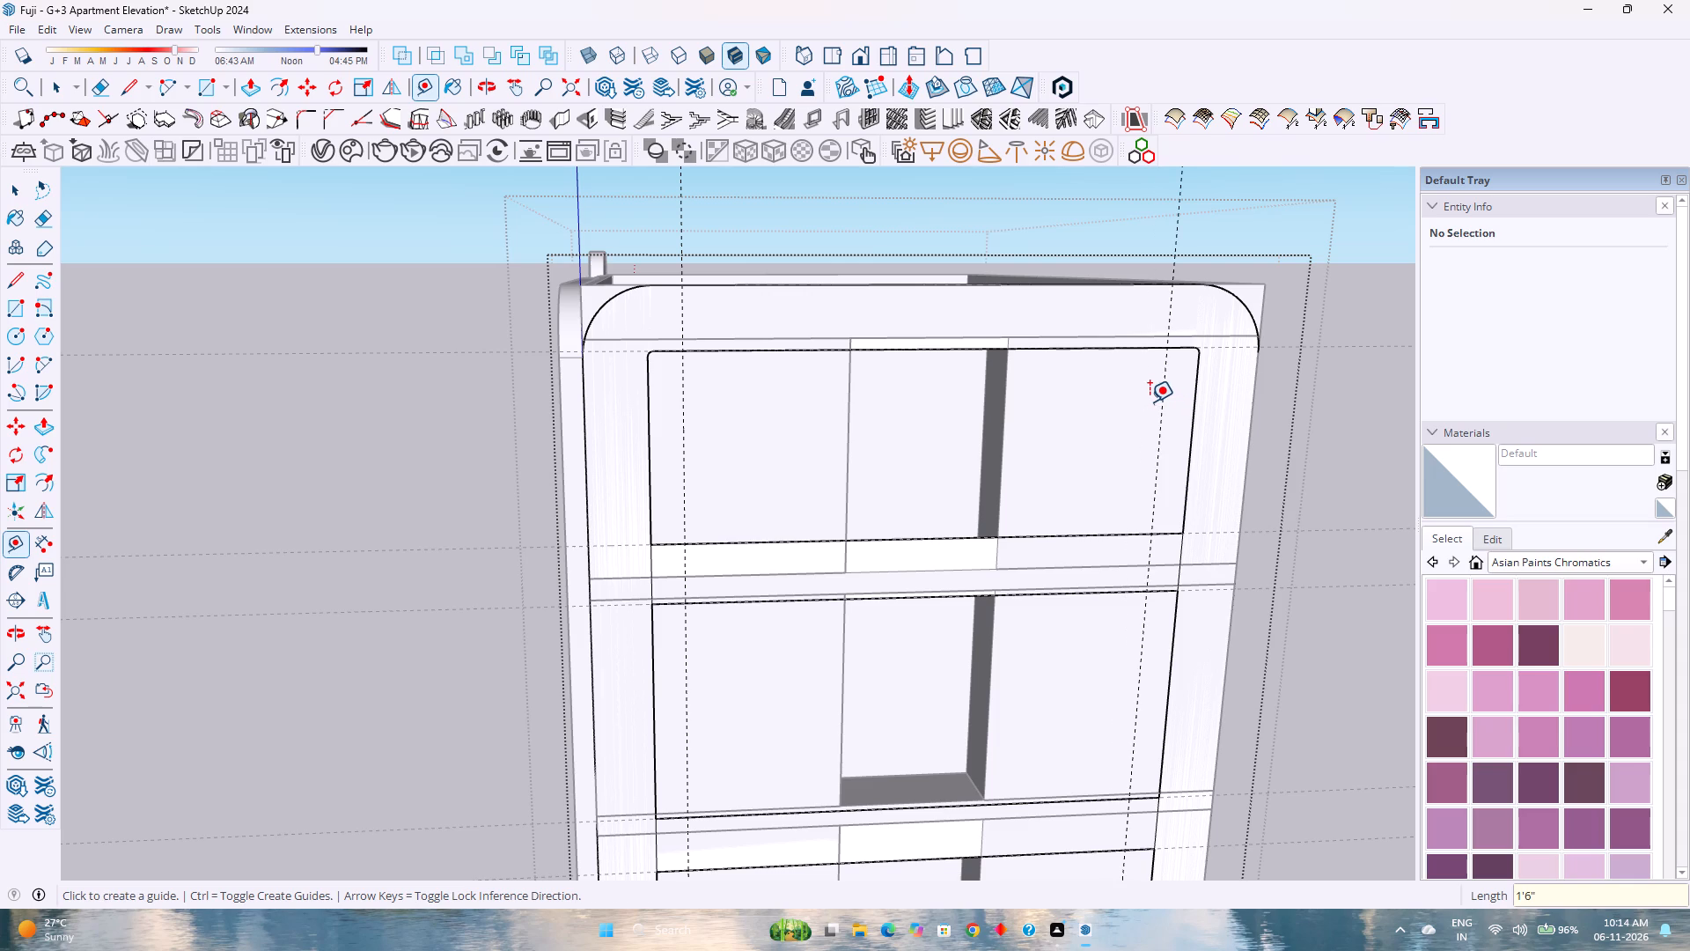
pyautogui.click(1060, 347)
pyautogui.write("1'6")
pyautogui.press('Return')
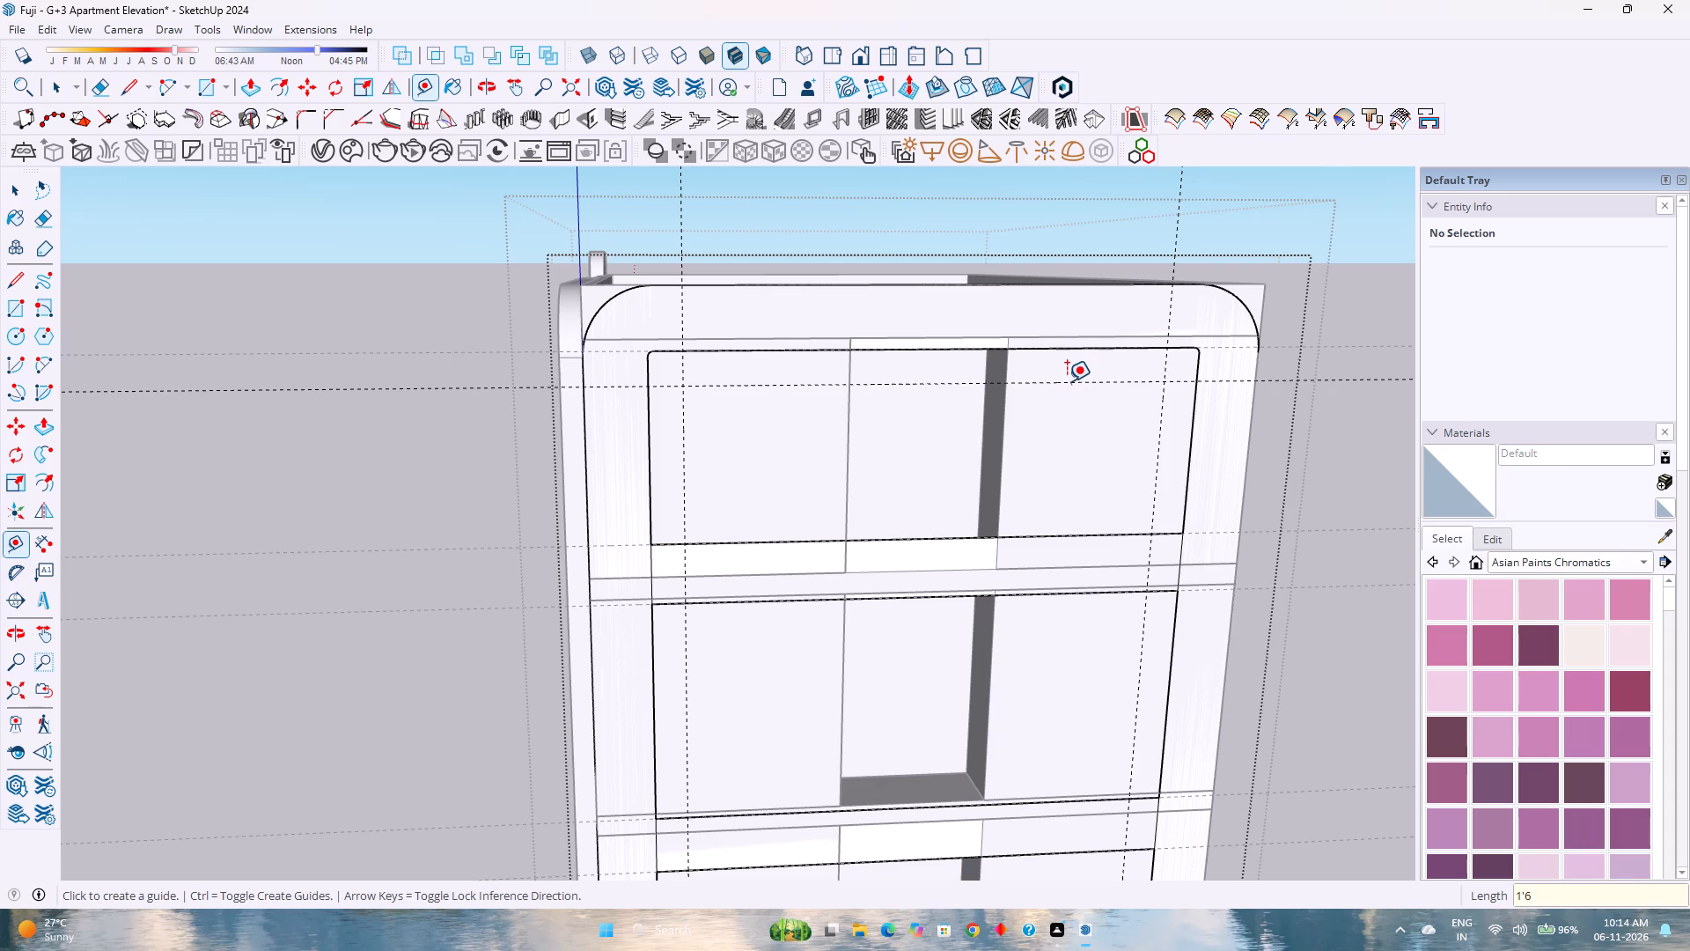
# Draw a tangent arc between the 1' 6" guide intersections at the top opening's upper front corner.
pyautogui.press('a')
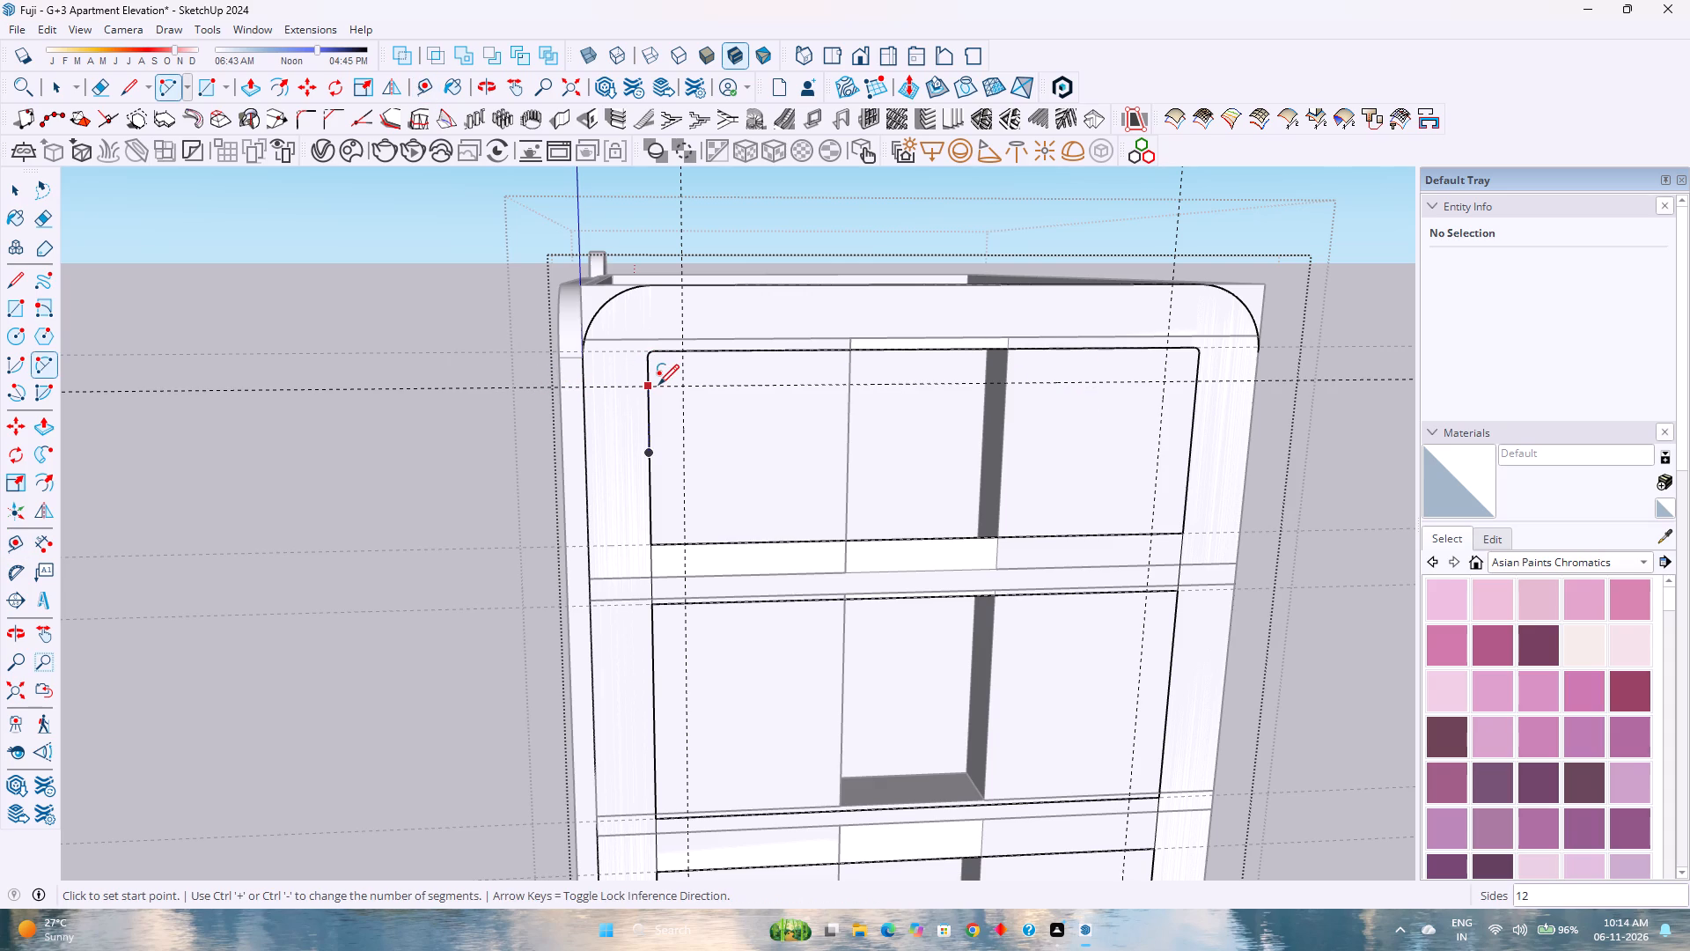
pyautogui.click(658, 385)
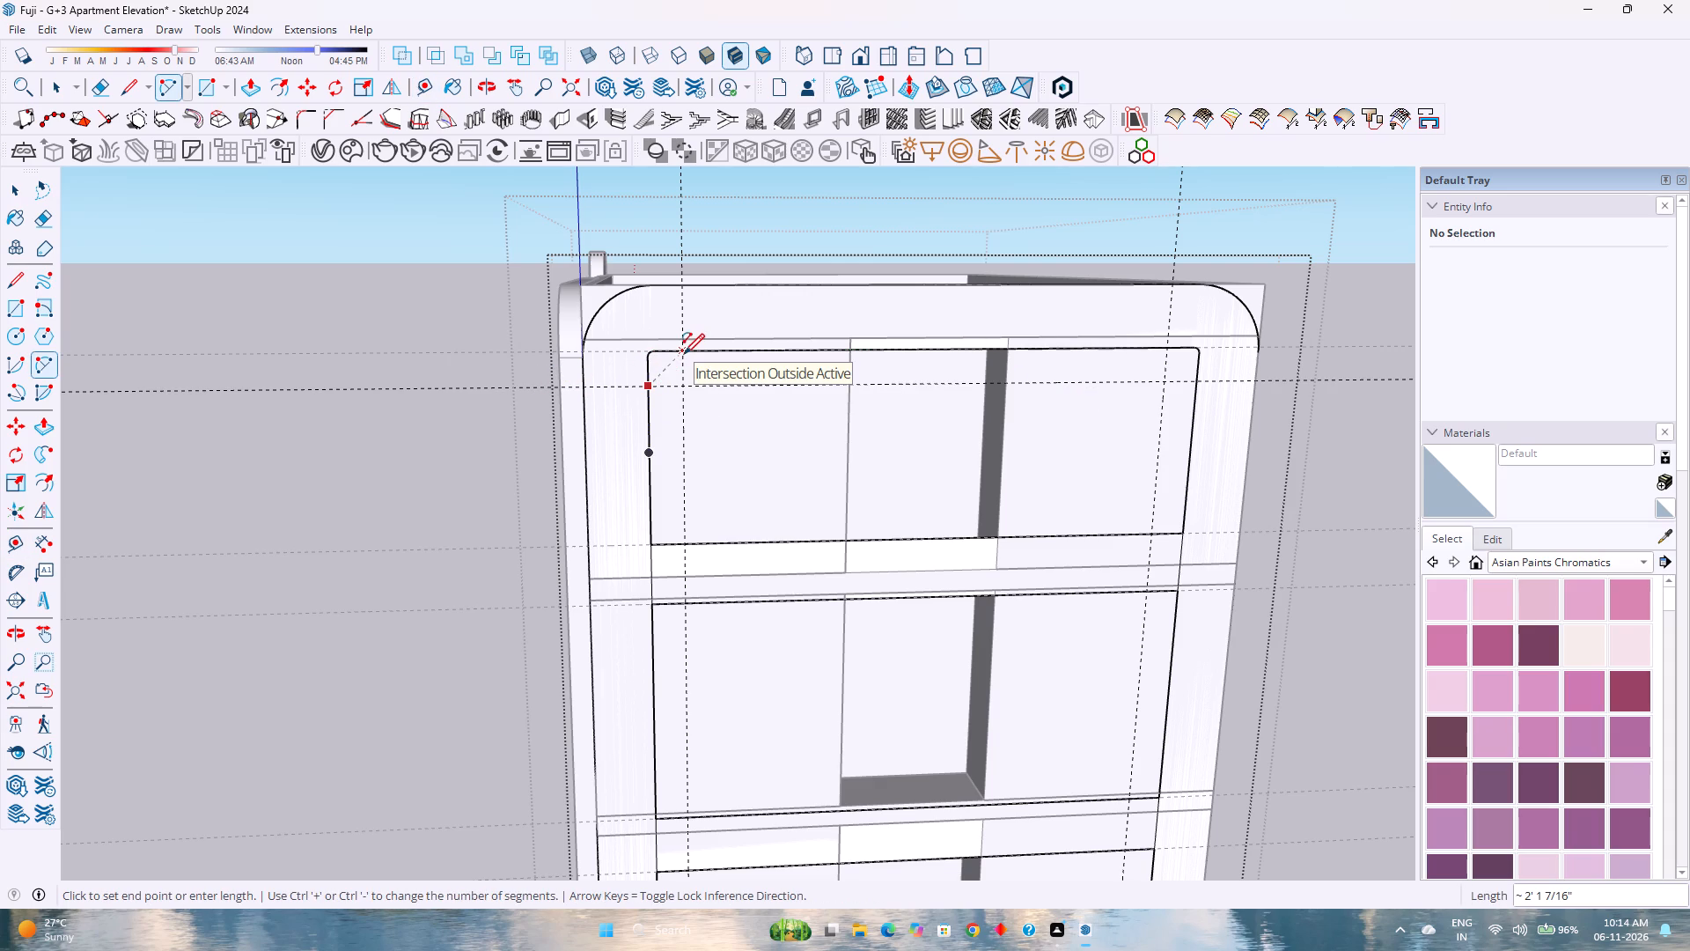
pyautogui.press('Escape')
pyautogui.press('a')
pyautogui.click(650, 389)
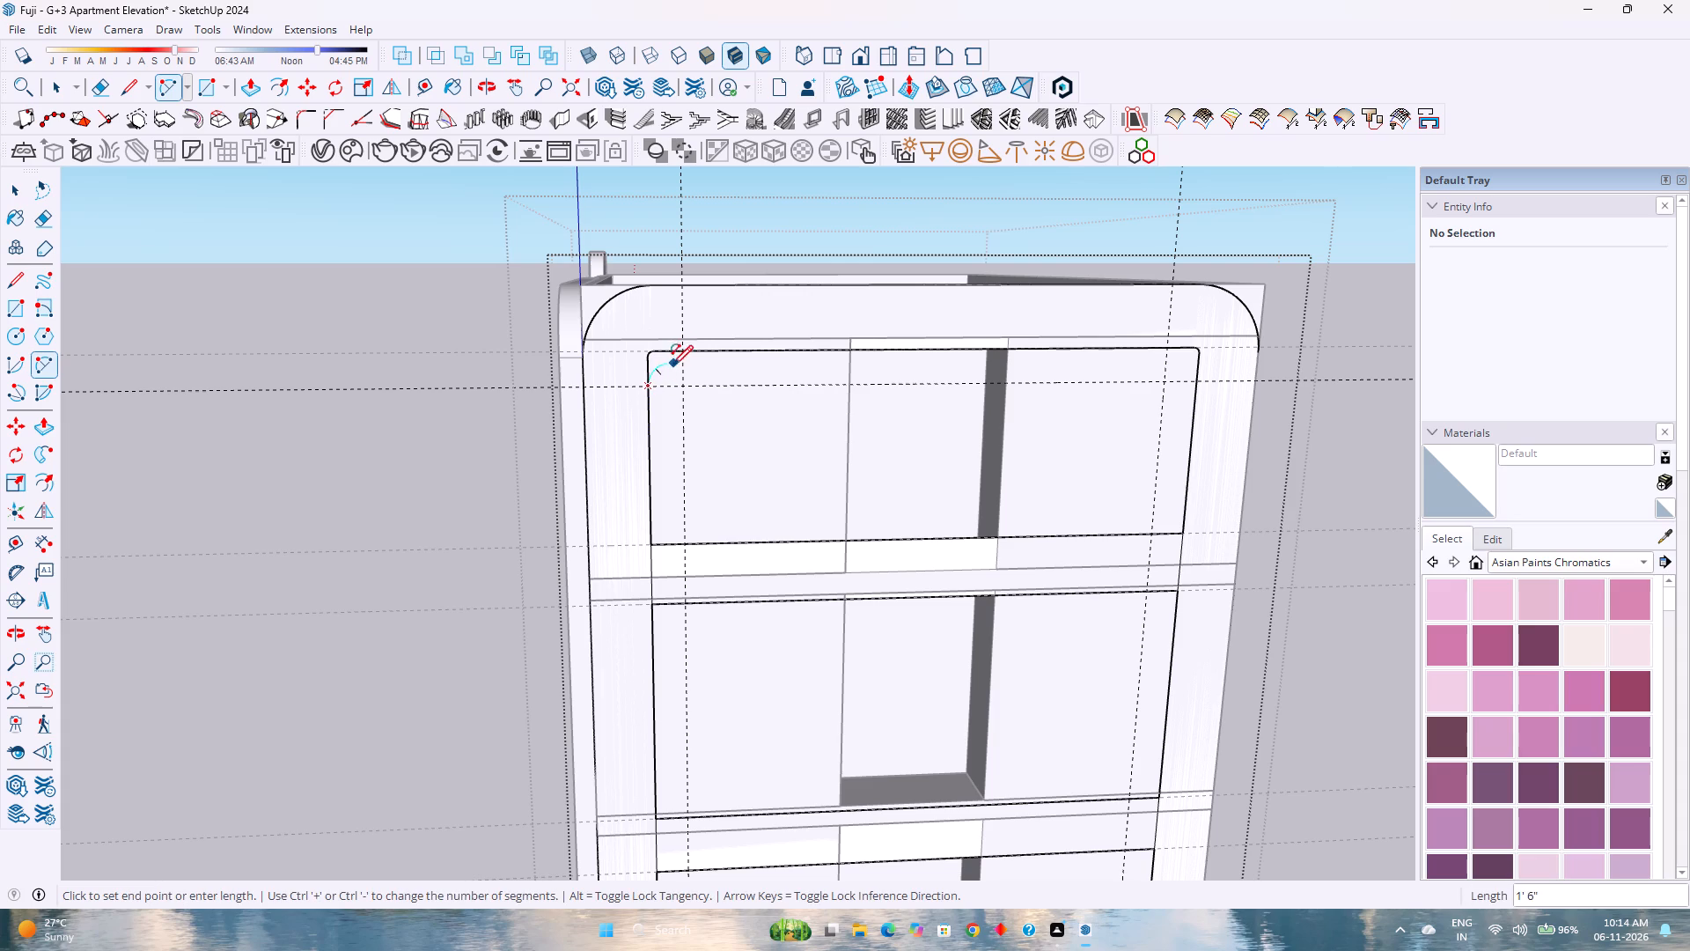
pyautogui.doubleClick(683, 355)
# Delete the face filling the top opening inside the new corner arc.
pyautogui.scroll(-2, 654, 406)
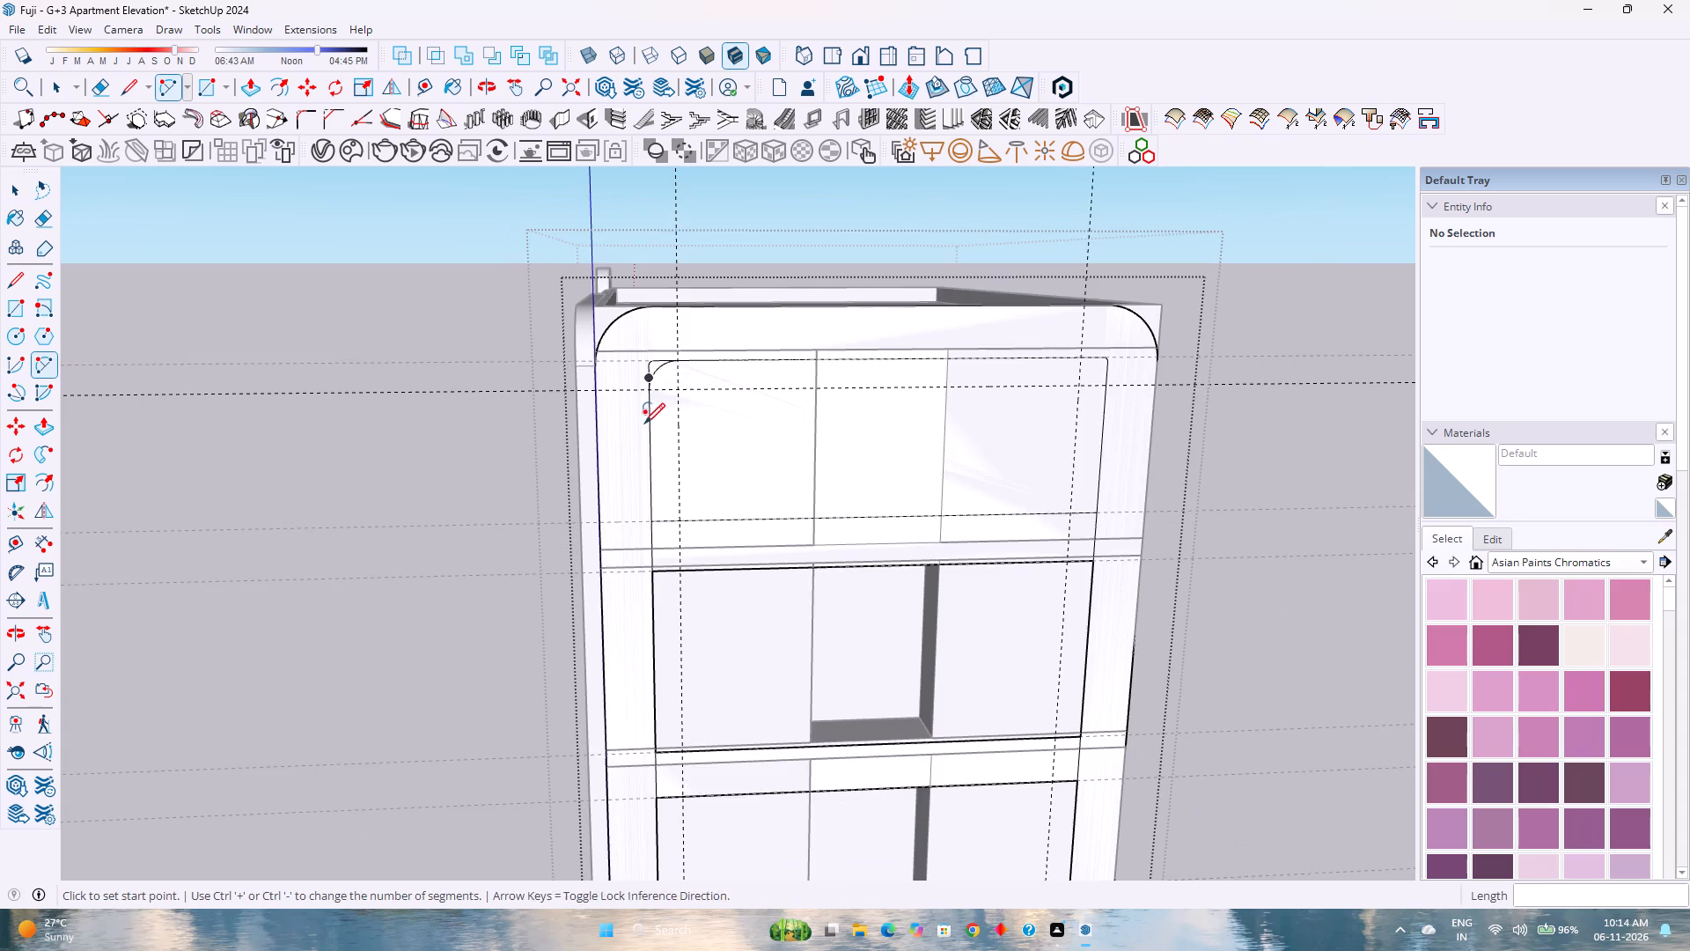
pyautogui.moveTo(644, 424); pyautogui.dragTo(716, 333, button='middle')
pyautogui.scroll(6, 796, 298)
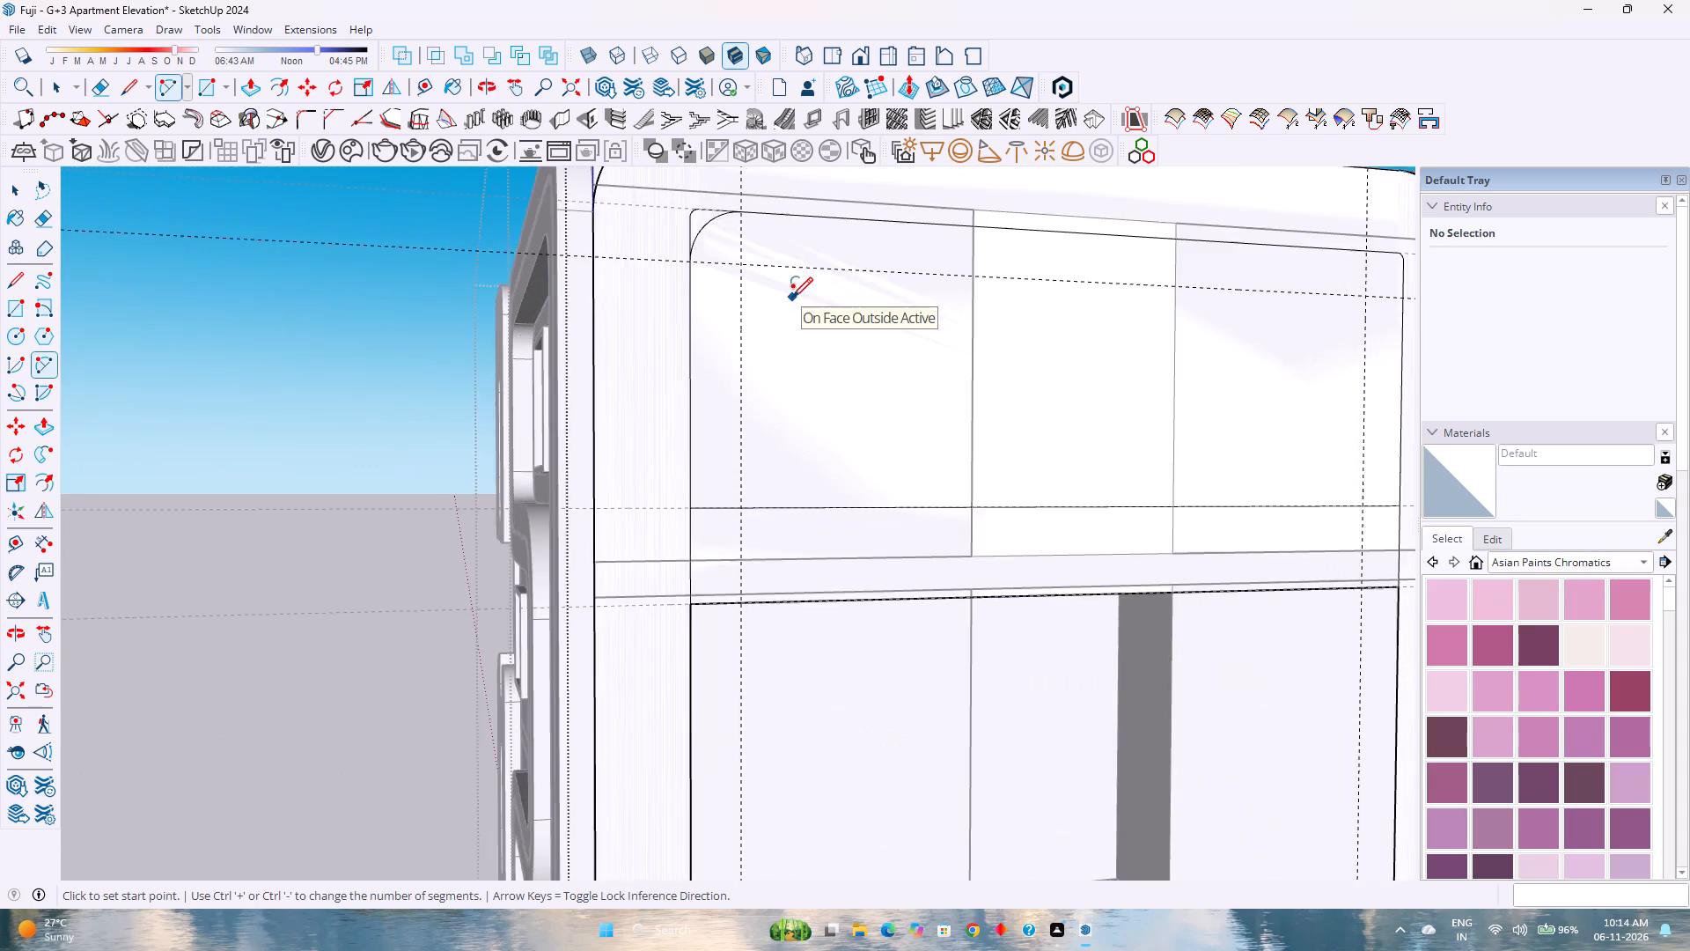
pyautogui.scroll(2, 792, 298)
pyautogui.keyDown('shift'); pyautogui.middleClick(790, 302); pyautogui.keyUp('shift')
pyautogui.keyDown('shift'); pyautogui.moveTo(789, 303); pyautogui.dragTo(670, 440, button='middle'); pyautogui.keyUp('shift')
pyautogui.scroll(-2, 665, 442)
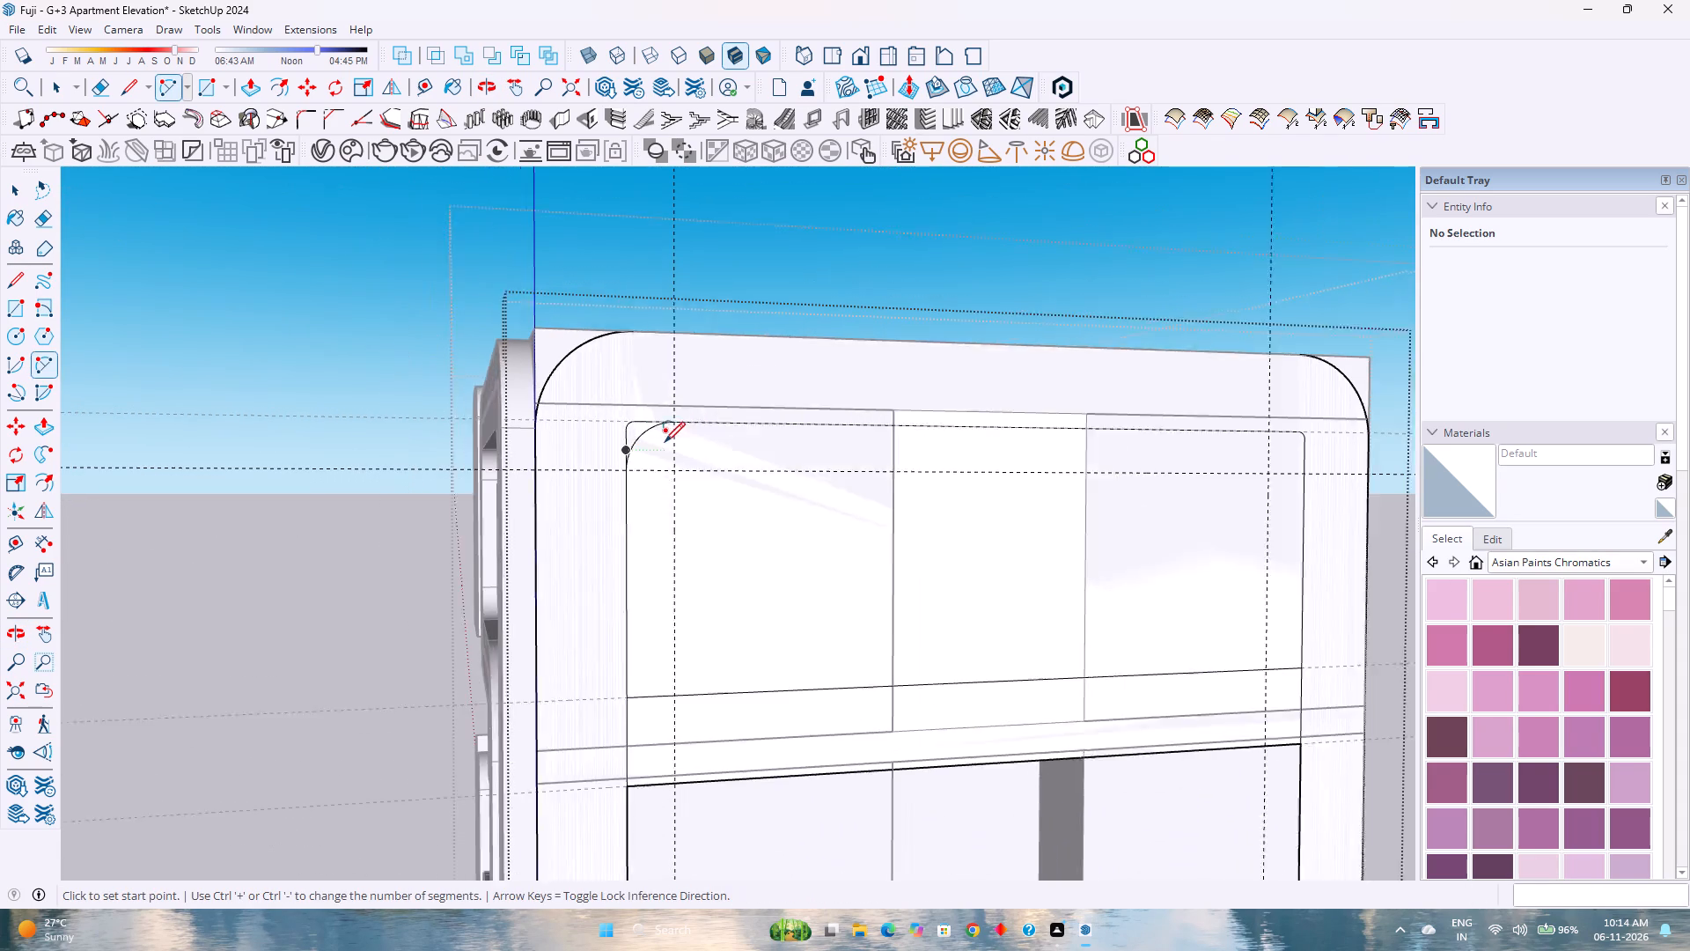
pyautogui.scroll(-2, 665, 442)
pyautogui.press('space')
pyautogui.click(683, 524)
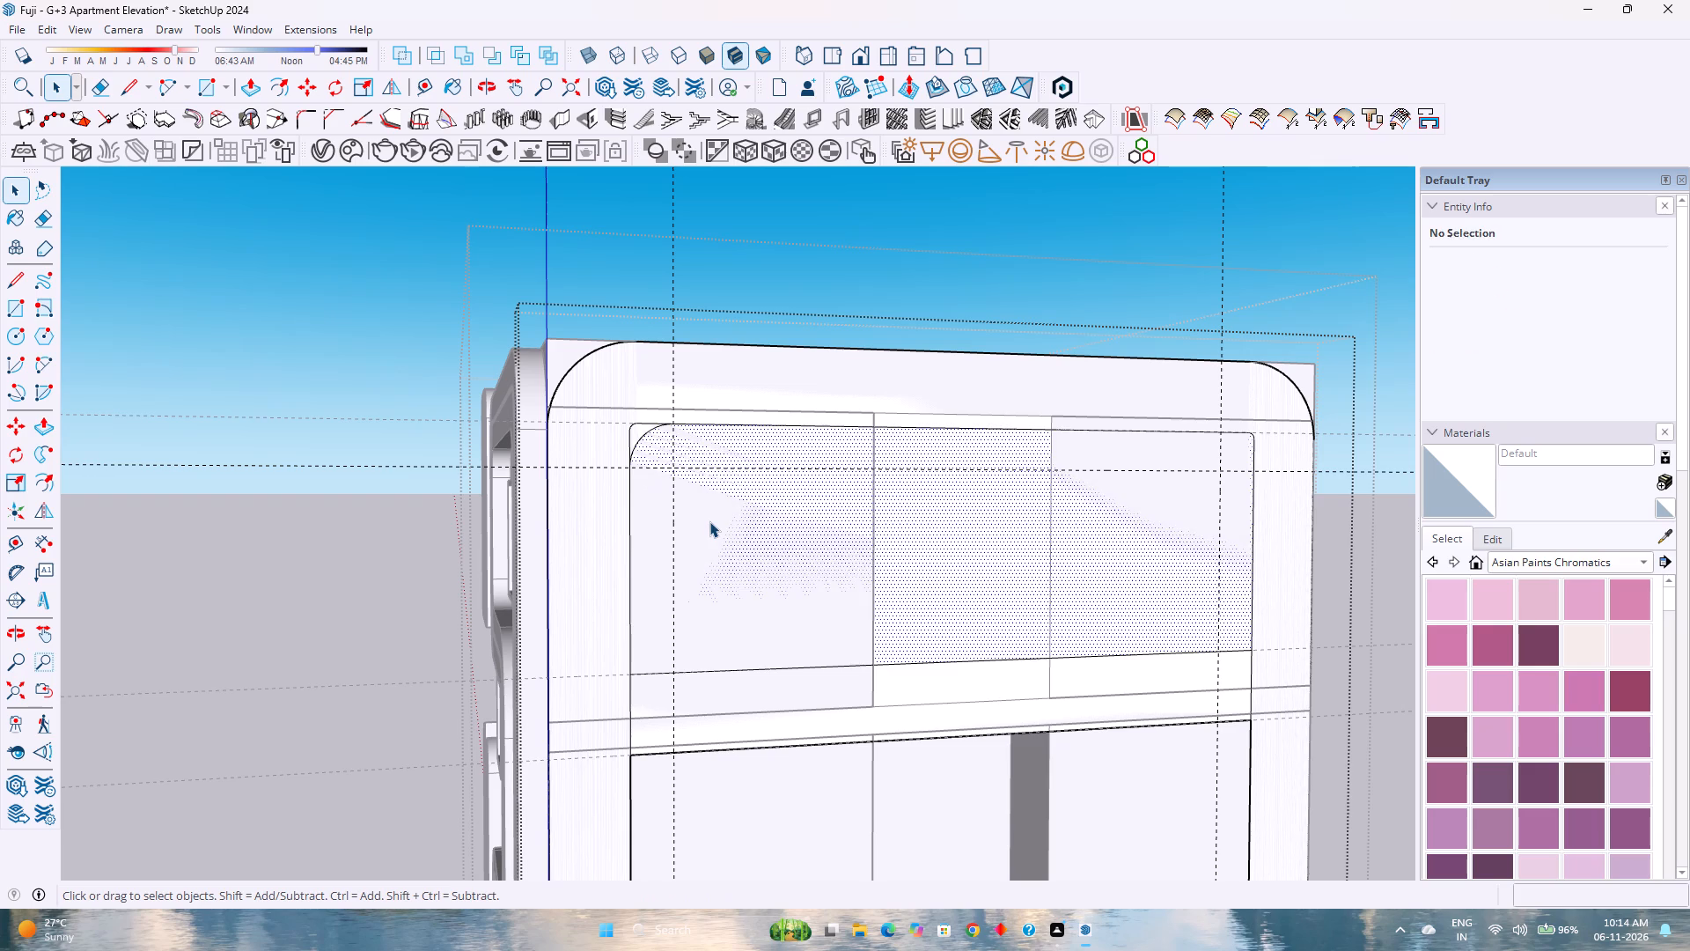
pyautogui.press('Delete')
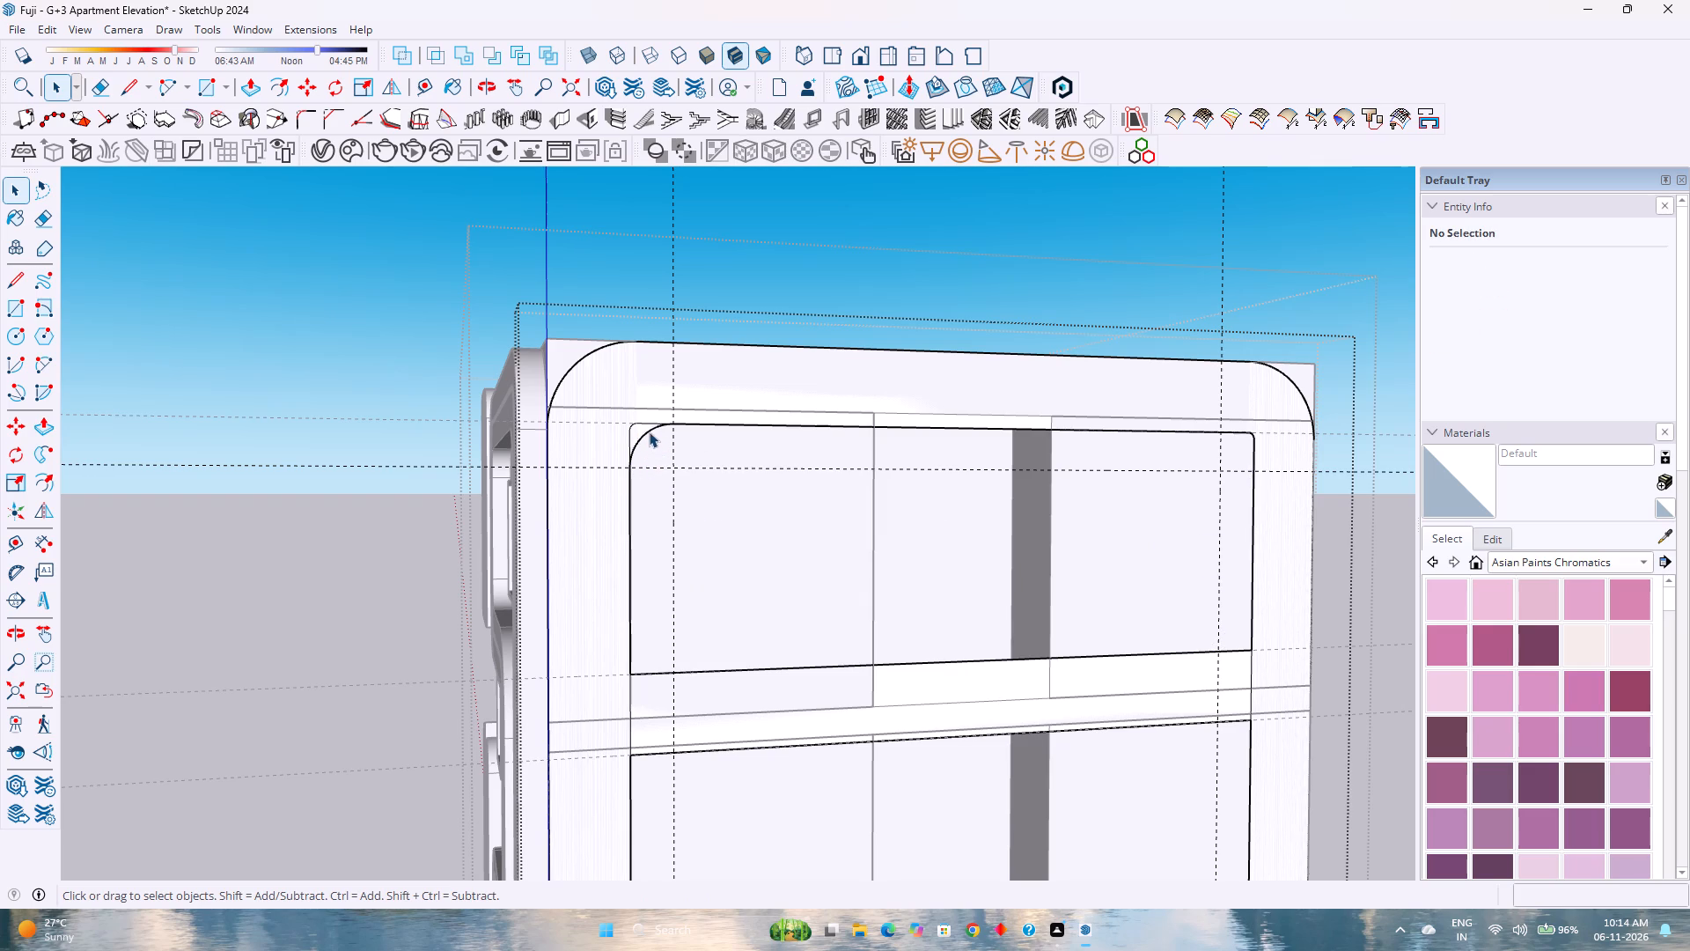
# Set the new corner arc's segments to 120.
pyautogui.click(649, 431)
pyautogui.doubleClick(1593, 312)
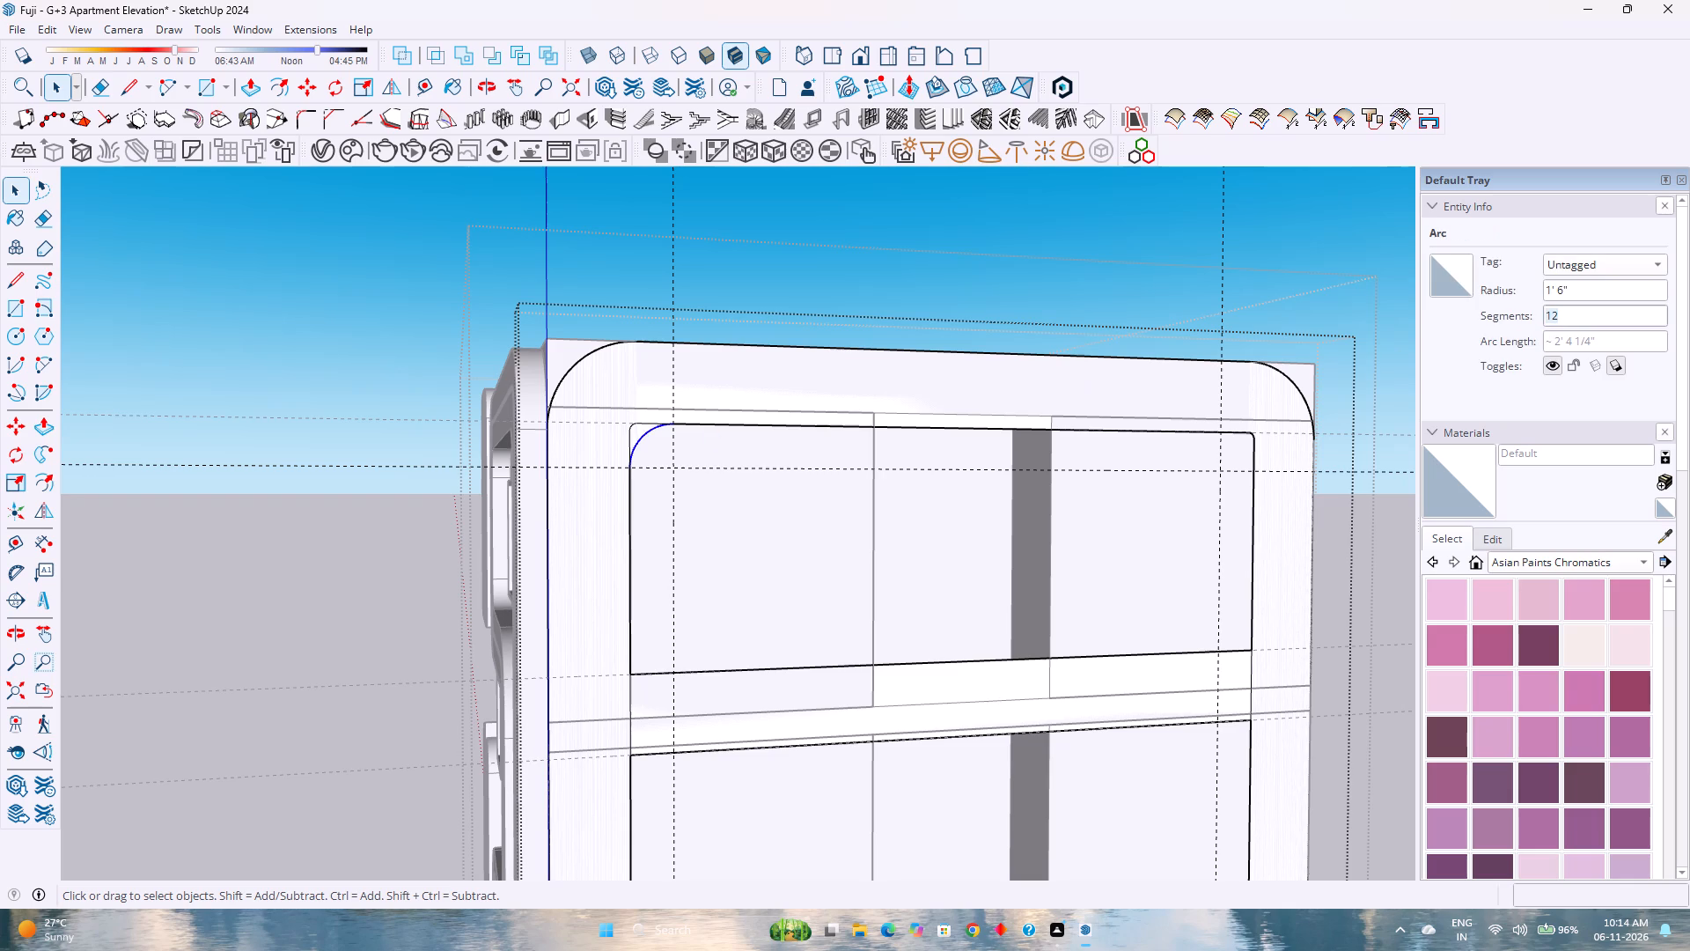
pyautogui.write('120')
pyautogui.press('Return')
# Delete the leftover square-corner edges outside the new arc at the top opening's upper front corner.
pyautogui.click(633, 425)
pyautogui.press('Delete')
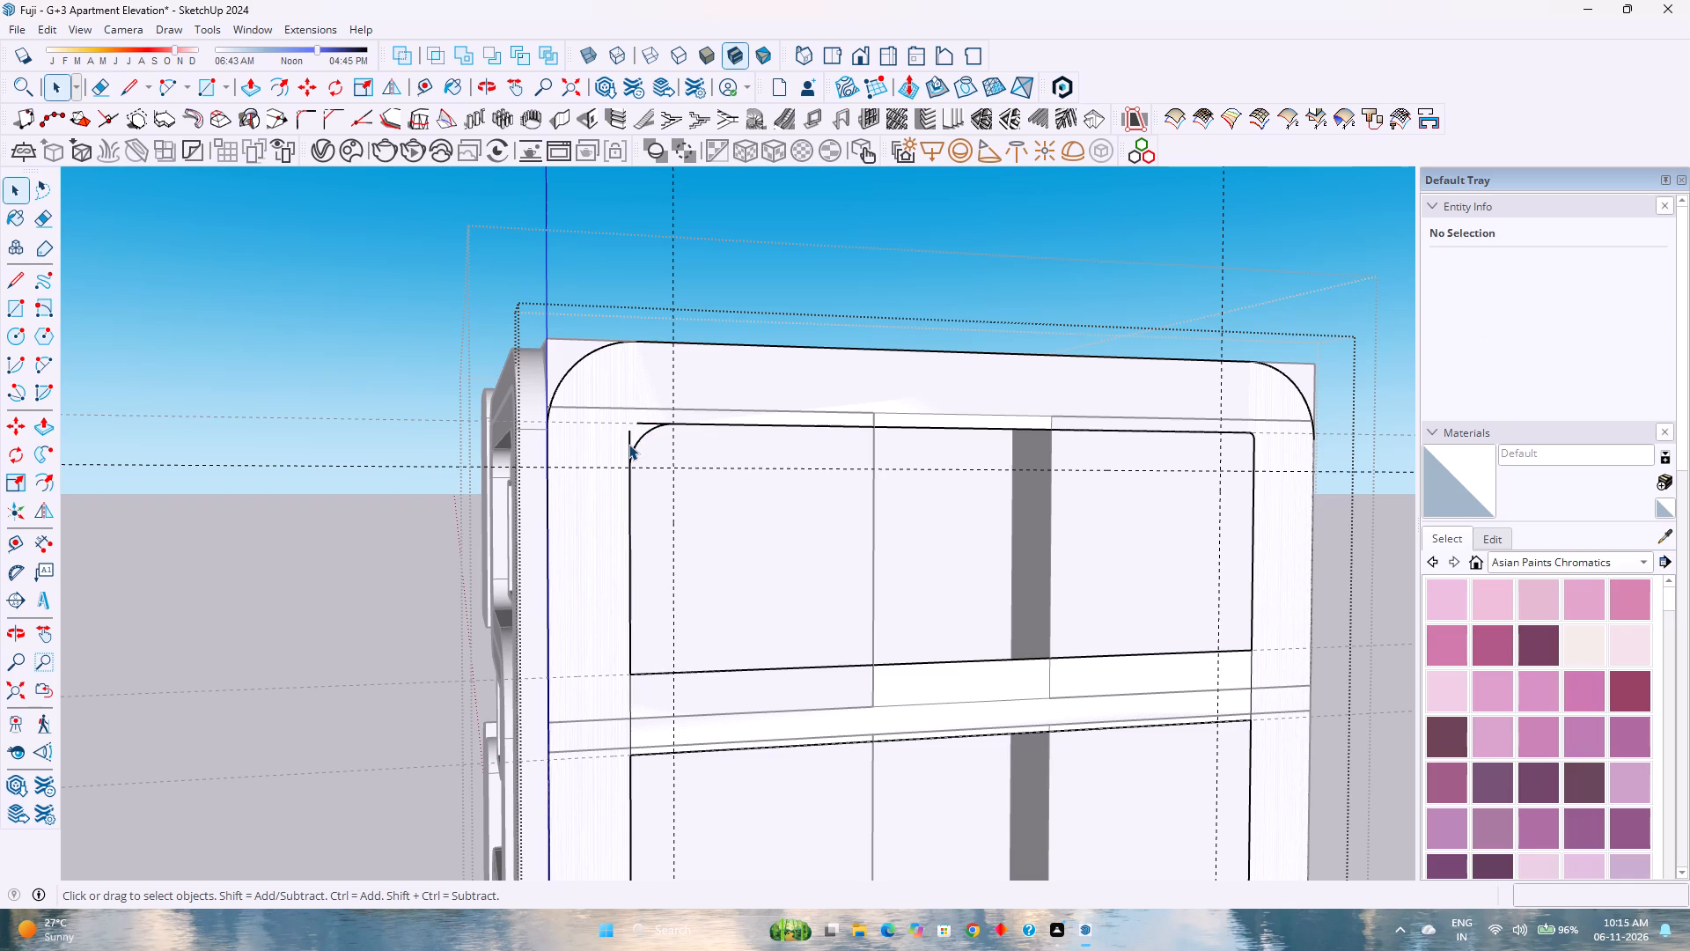
pyautogui.click(630, 442)
pyautogui.press('Delete')
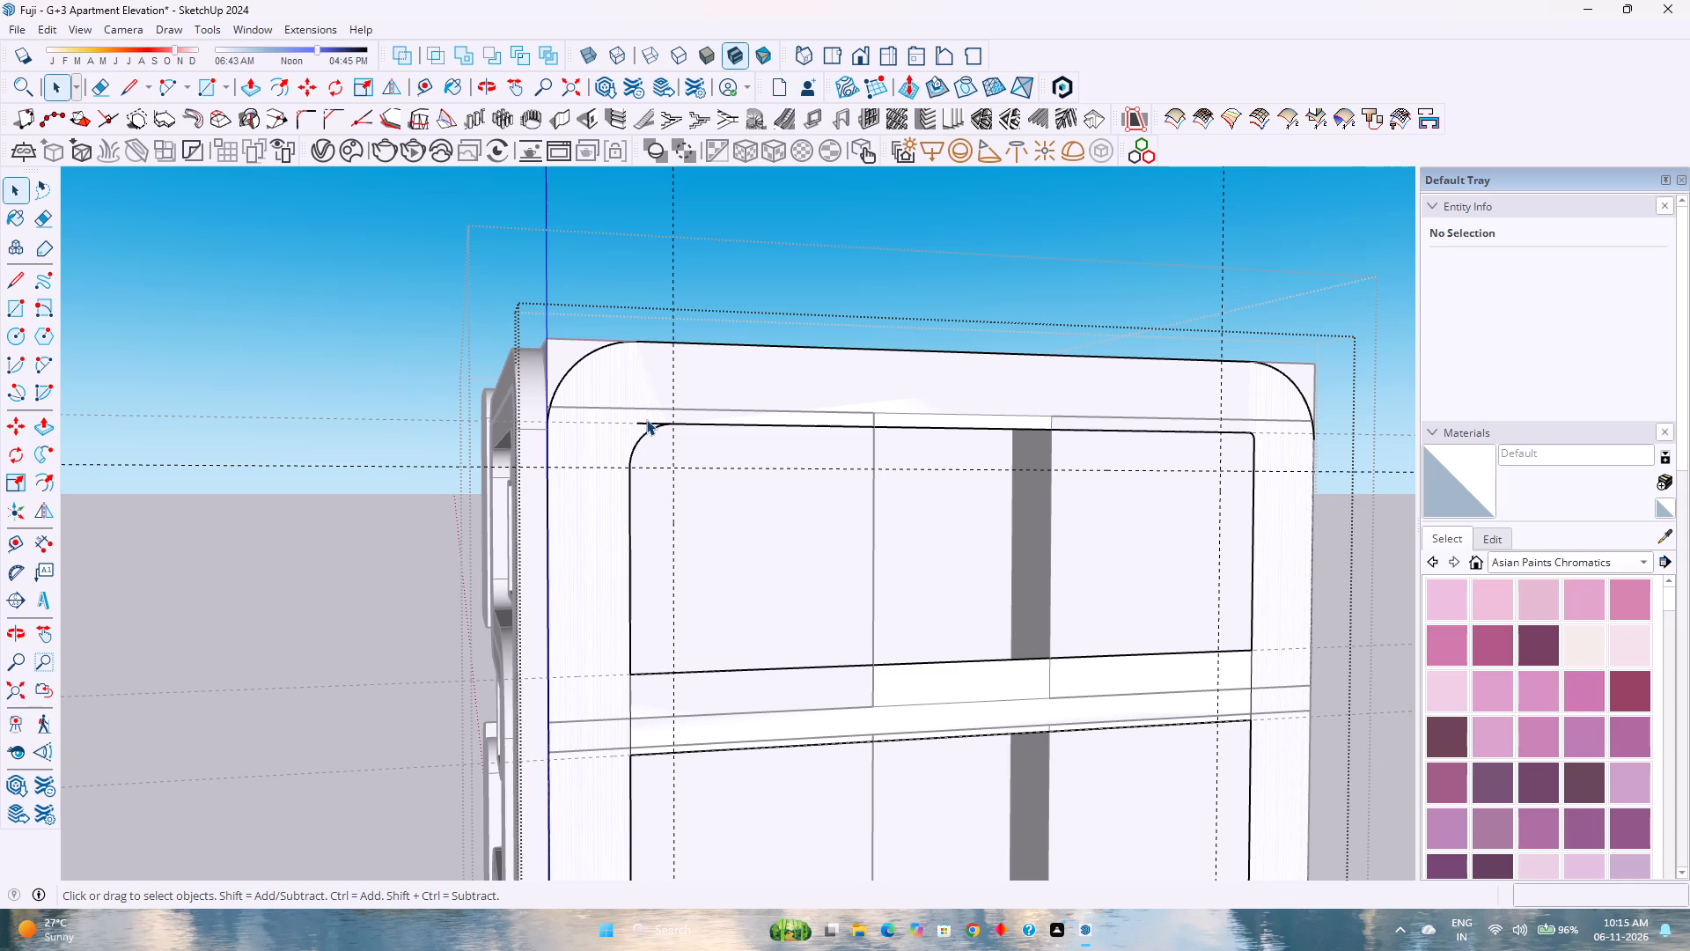
pyautogui.click(642, 420)
pyautogui.press('Delete')
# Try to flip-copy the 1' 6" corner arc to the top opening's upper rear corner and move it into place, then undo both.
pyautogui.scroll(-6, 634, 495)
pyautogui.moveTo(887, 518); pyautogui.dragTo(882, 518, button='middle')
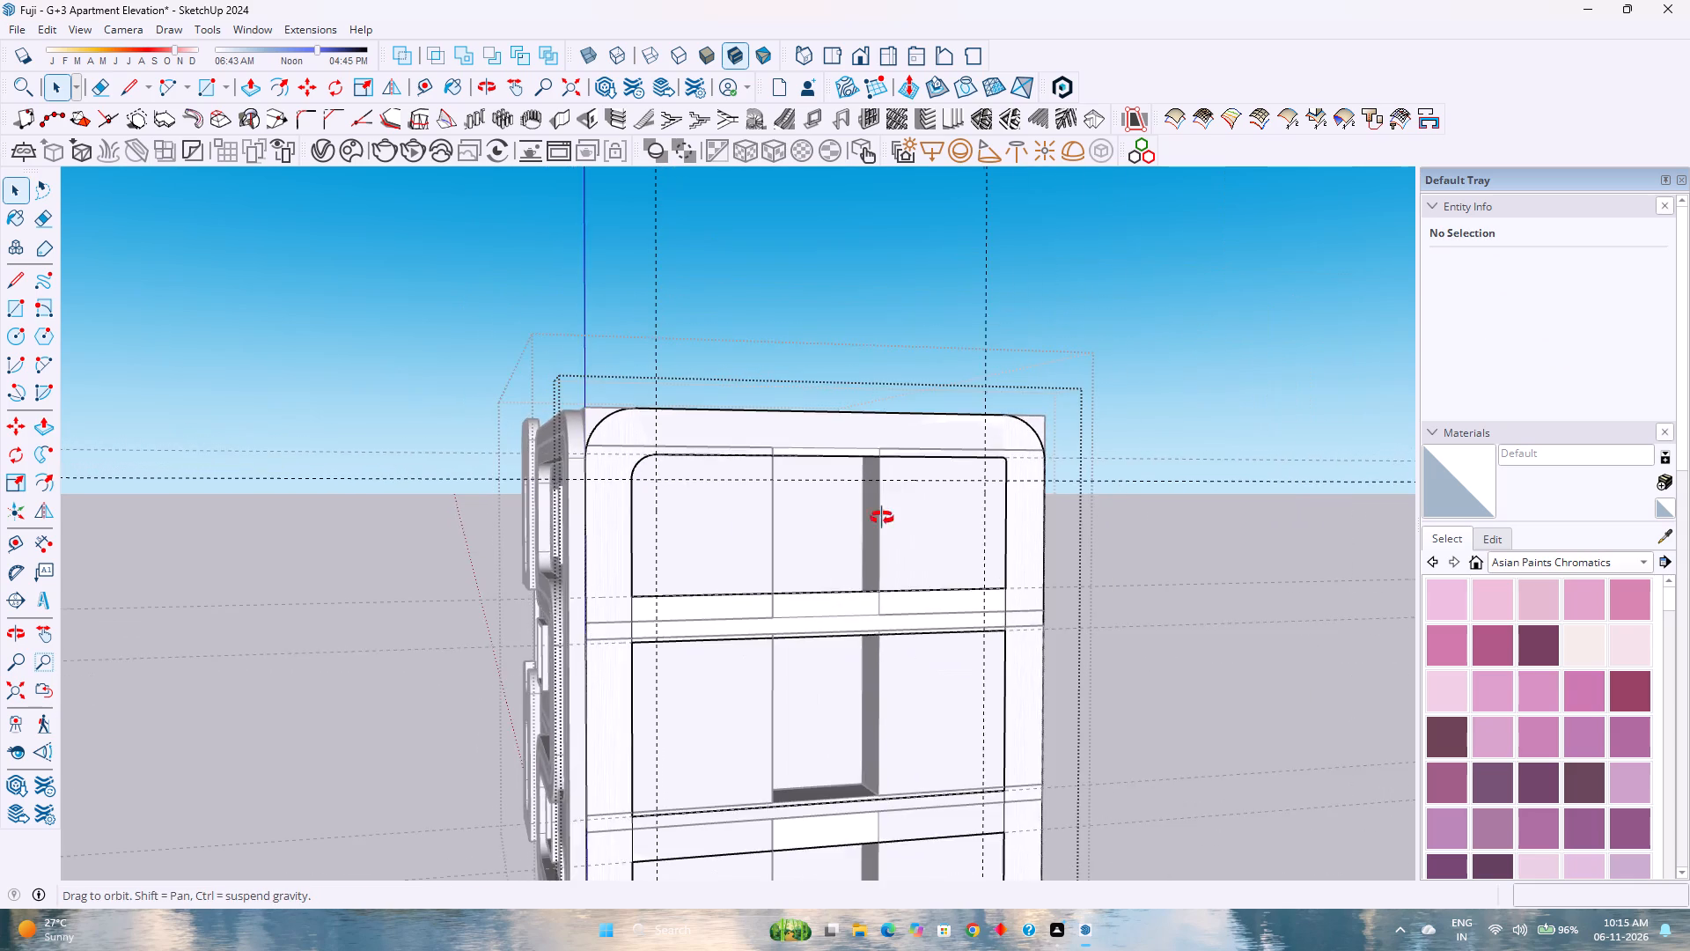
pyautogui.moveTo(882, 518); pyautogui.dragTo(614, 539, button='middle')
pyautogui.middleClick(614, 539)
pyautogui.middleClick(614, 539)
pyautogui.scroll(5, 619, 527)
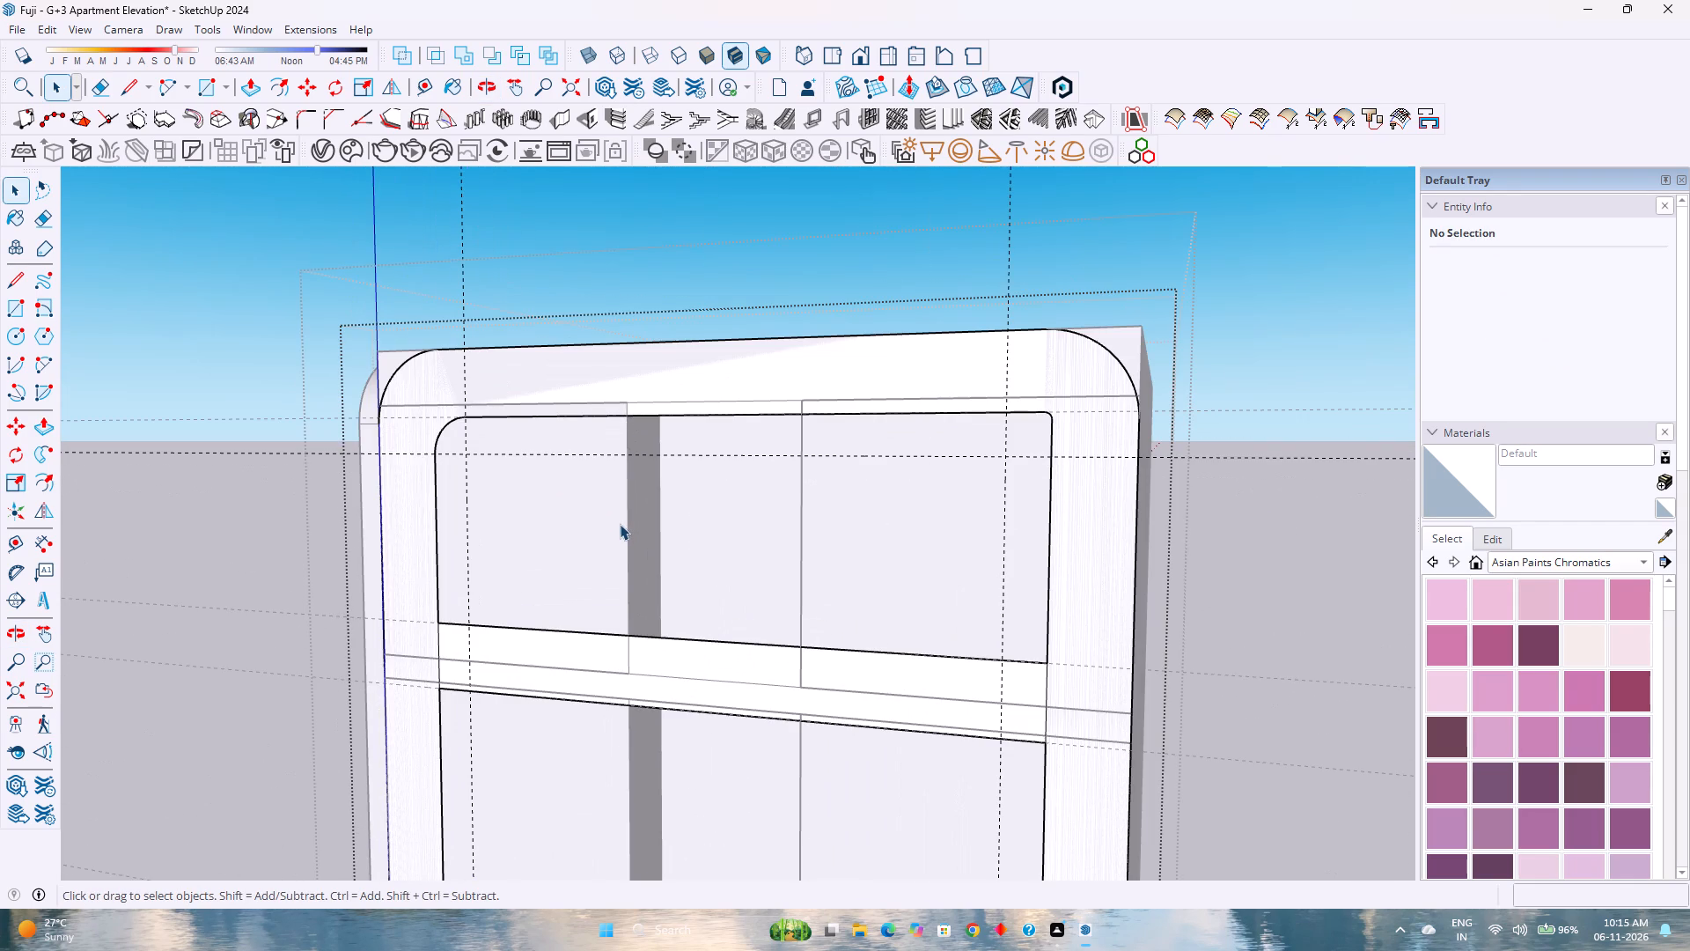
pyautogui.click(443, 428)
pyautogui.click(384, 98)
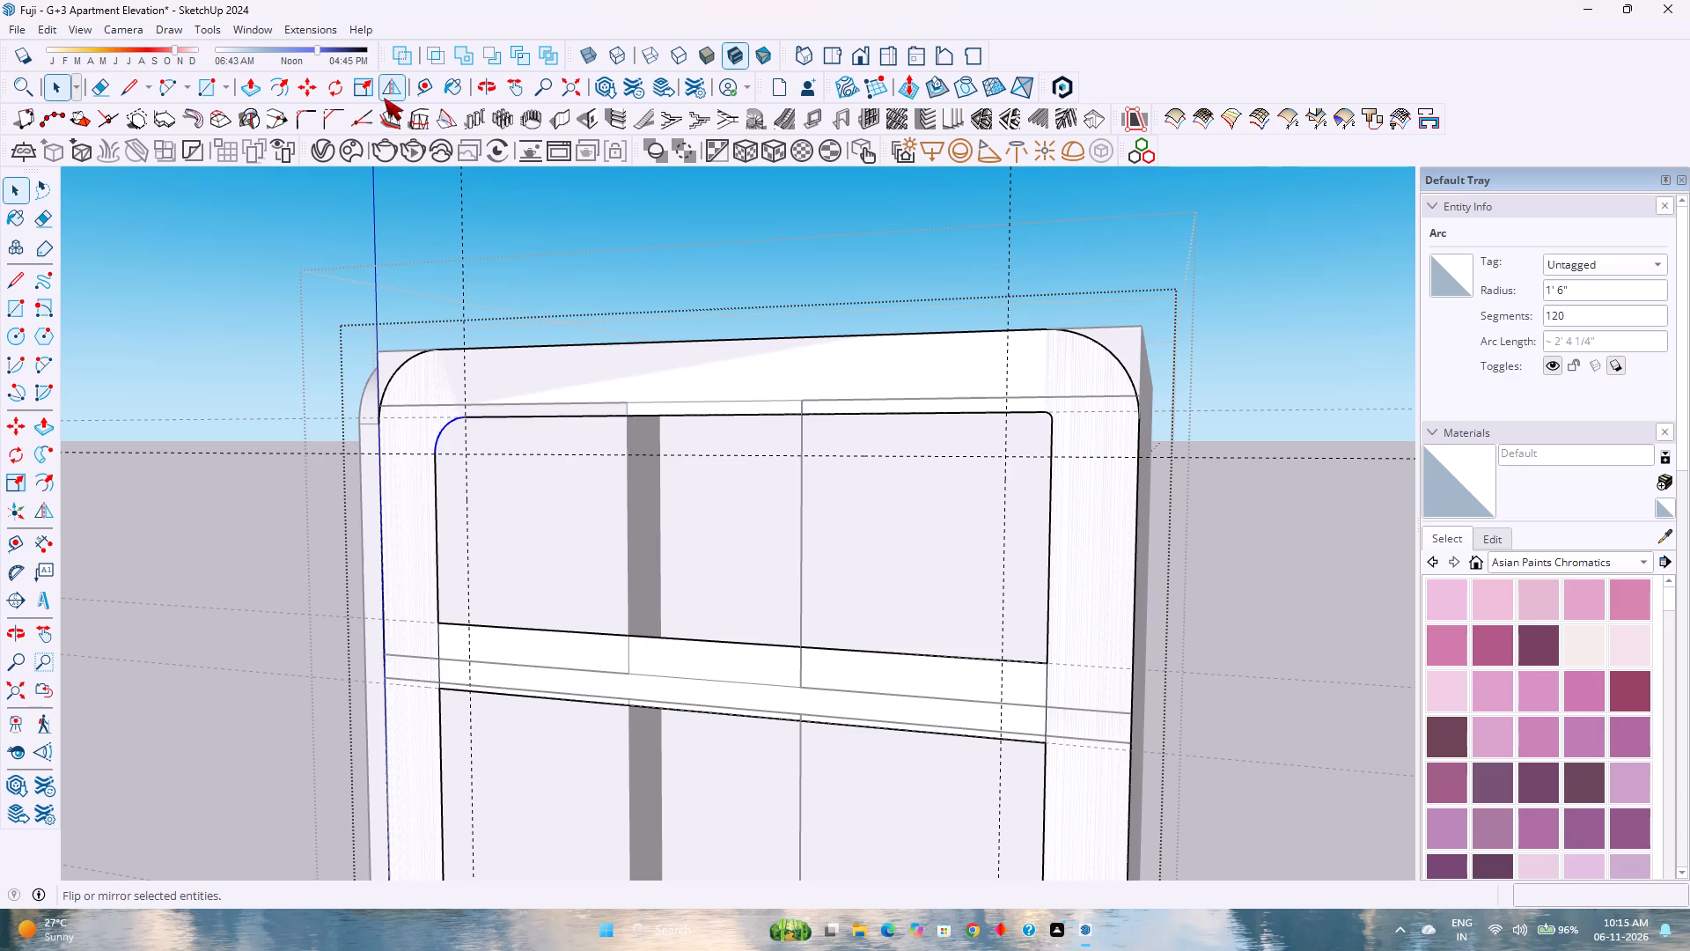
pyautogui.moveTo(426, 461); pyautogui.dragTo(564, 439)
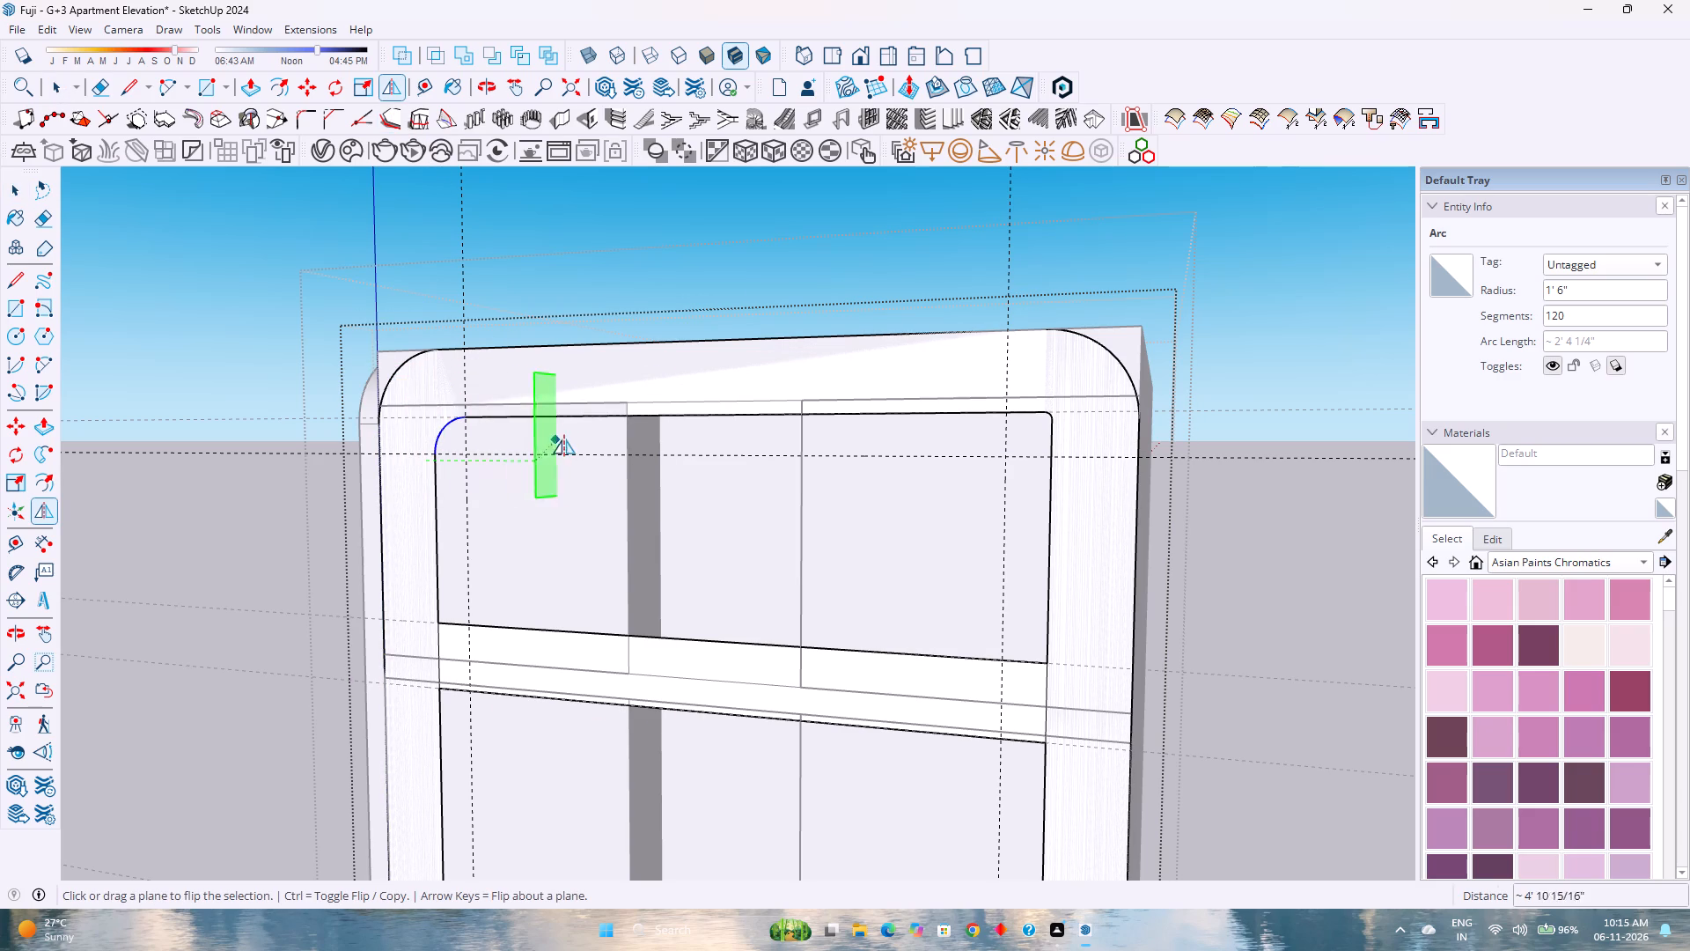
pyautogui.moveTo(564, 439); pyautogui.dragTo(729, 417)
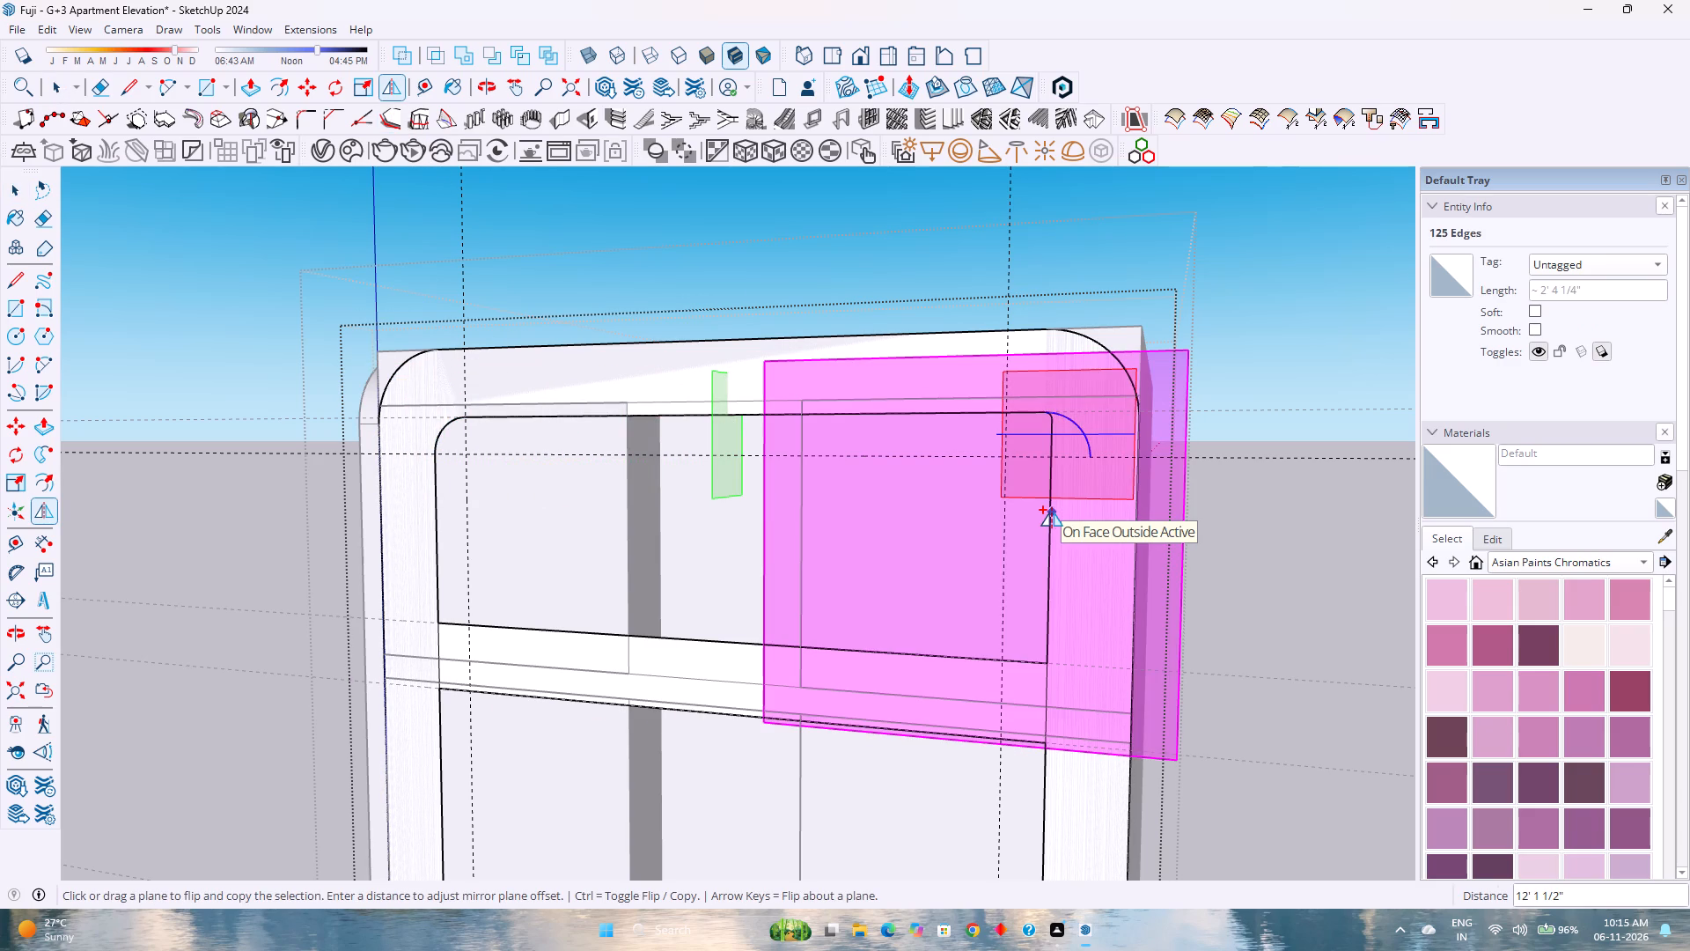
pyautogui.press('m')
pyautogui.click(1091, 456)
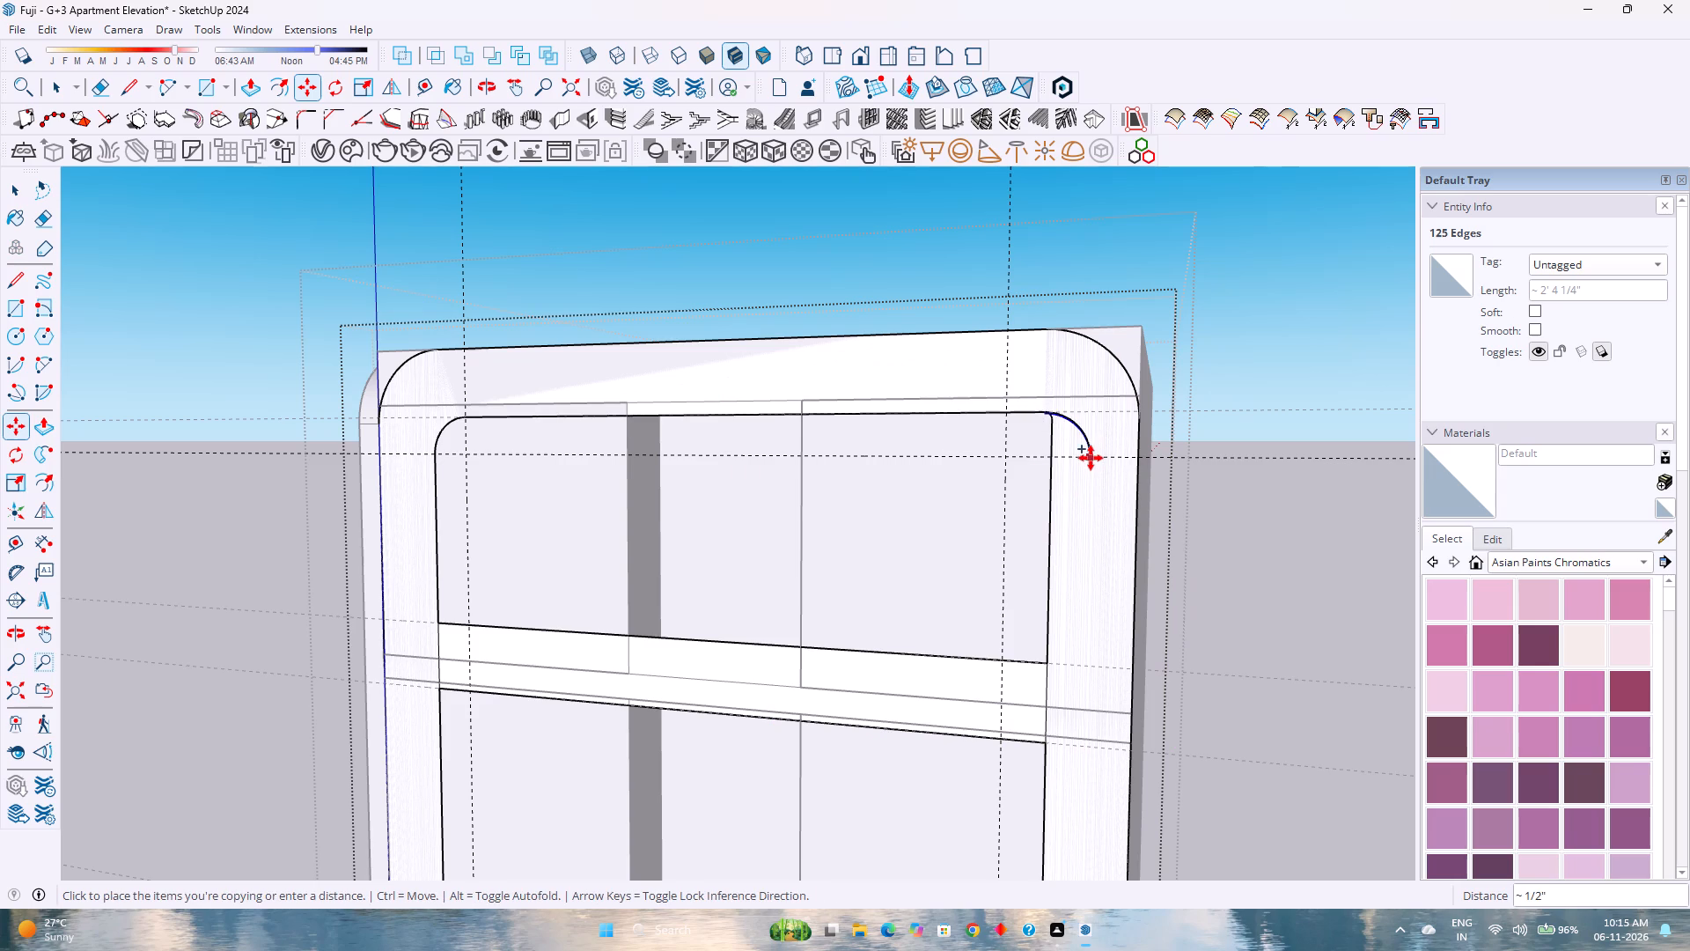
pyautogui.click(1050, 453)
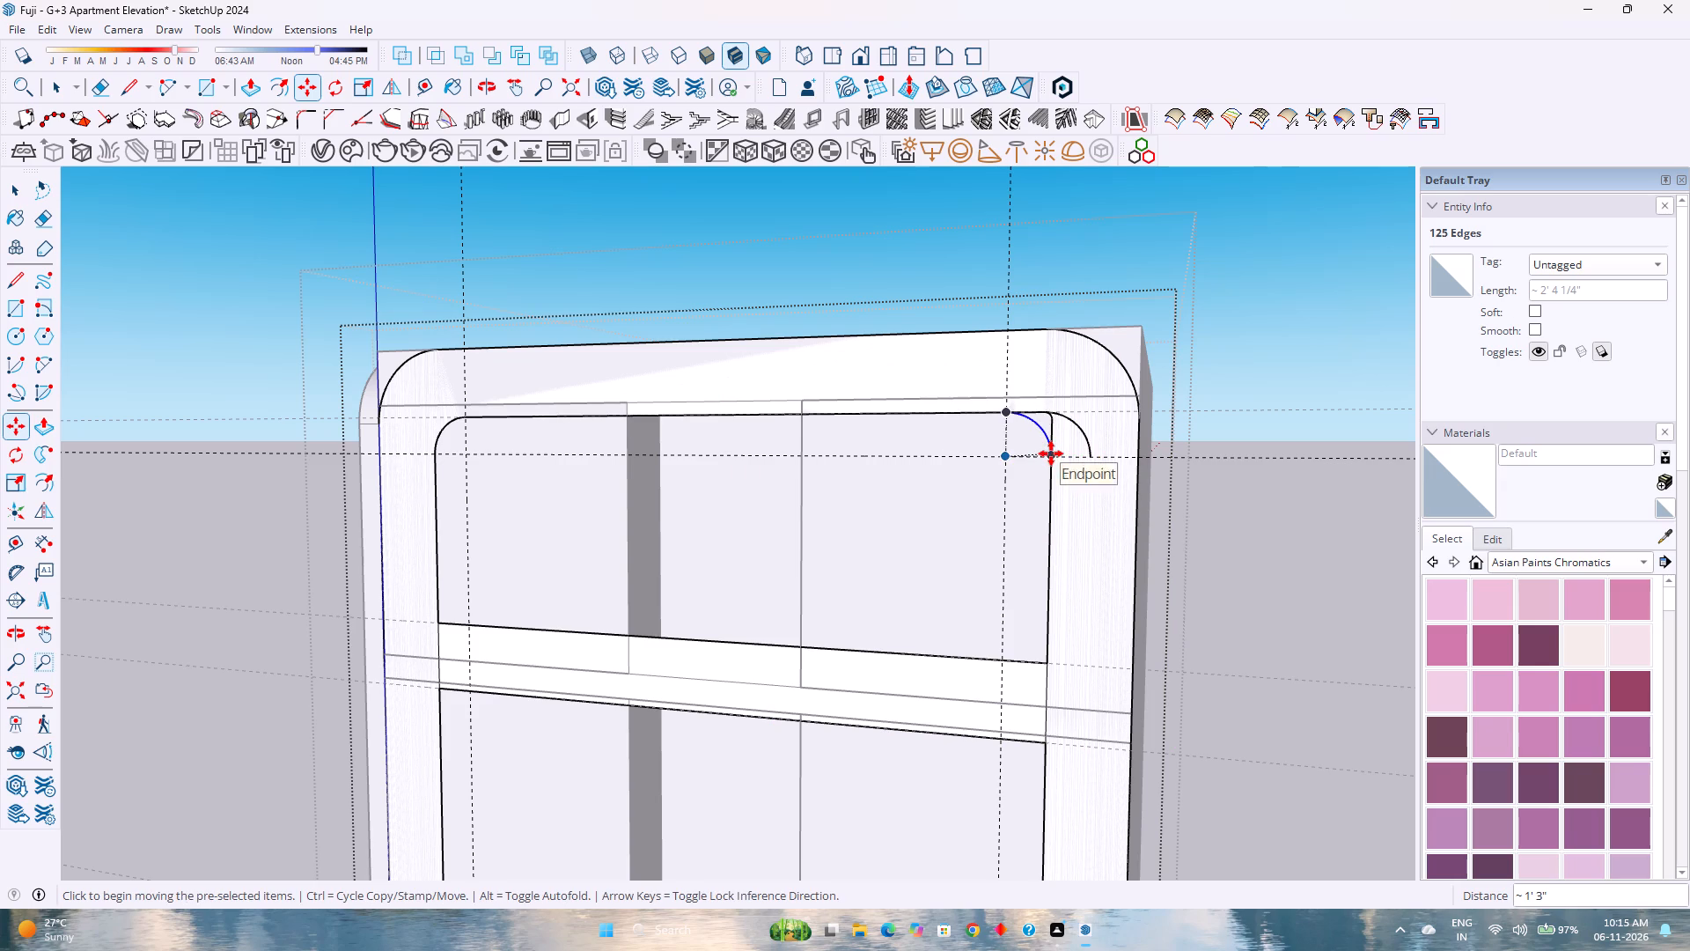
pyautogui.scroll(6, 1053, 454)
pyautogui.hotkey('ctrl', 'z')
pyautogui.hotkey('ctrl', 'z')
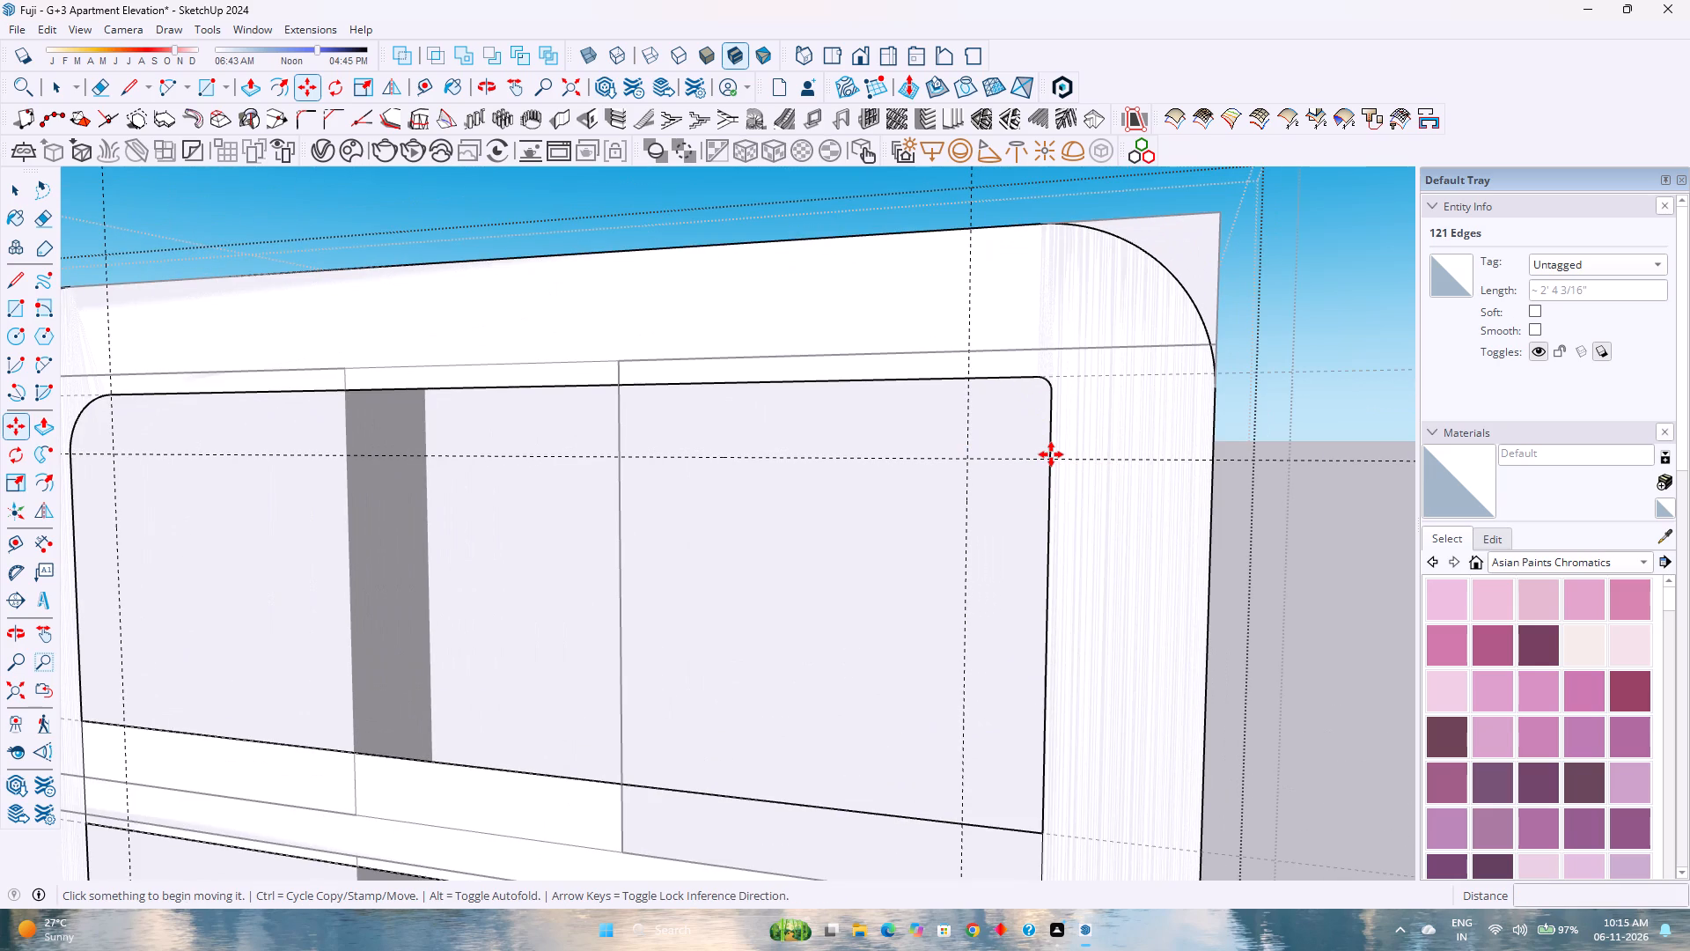
# Draw a tangent arc between the 1' 6" guide intersections at the top opening's upper rear corner.
pyautogui.press('a')
pyautogui.click(973, 380)
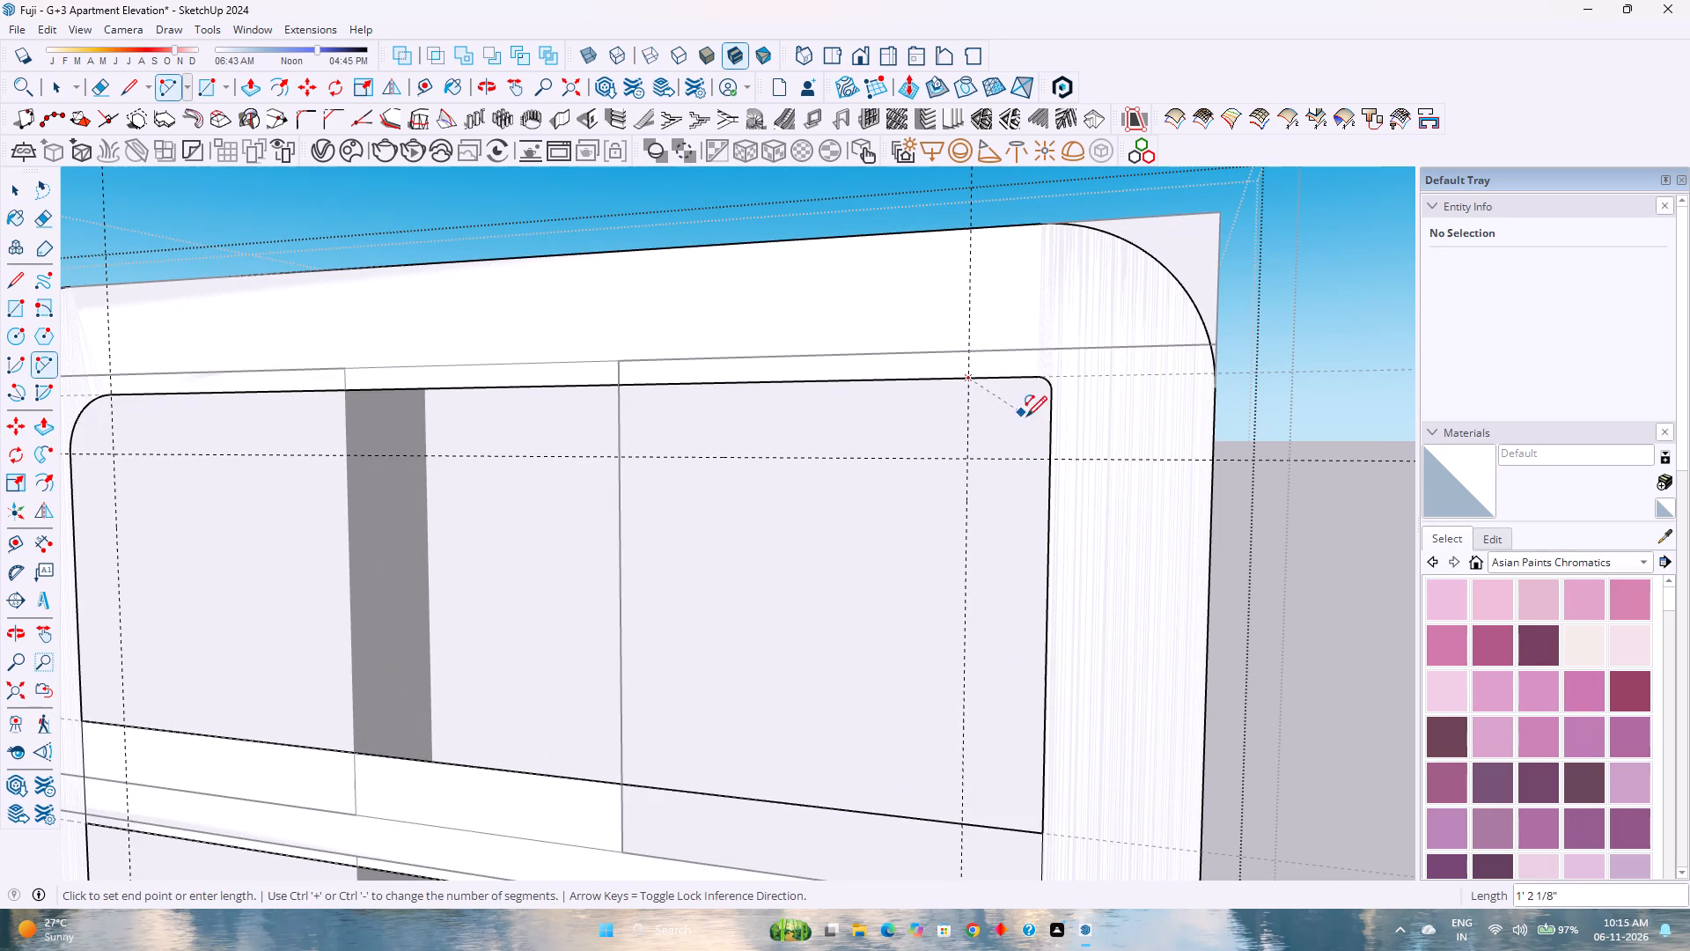
pyautogui.click(1050, 461)
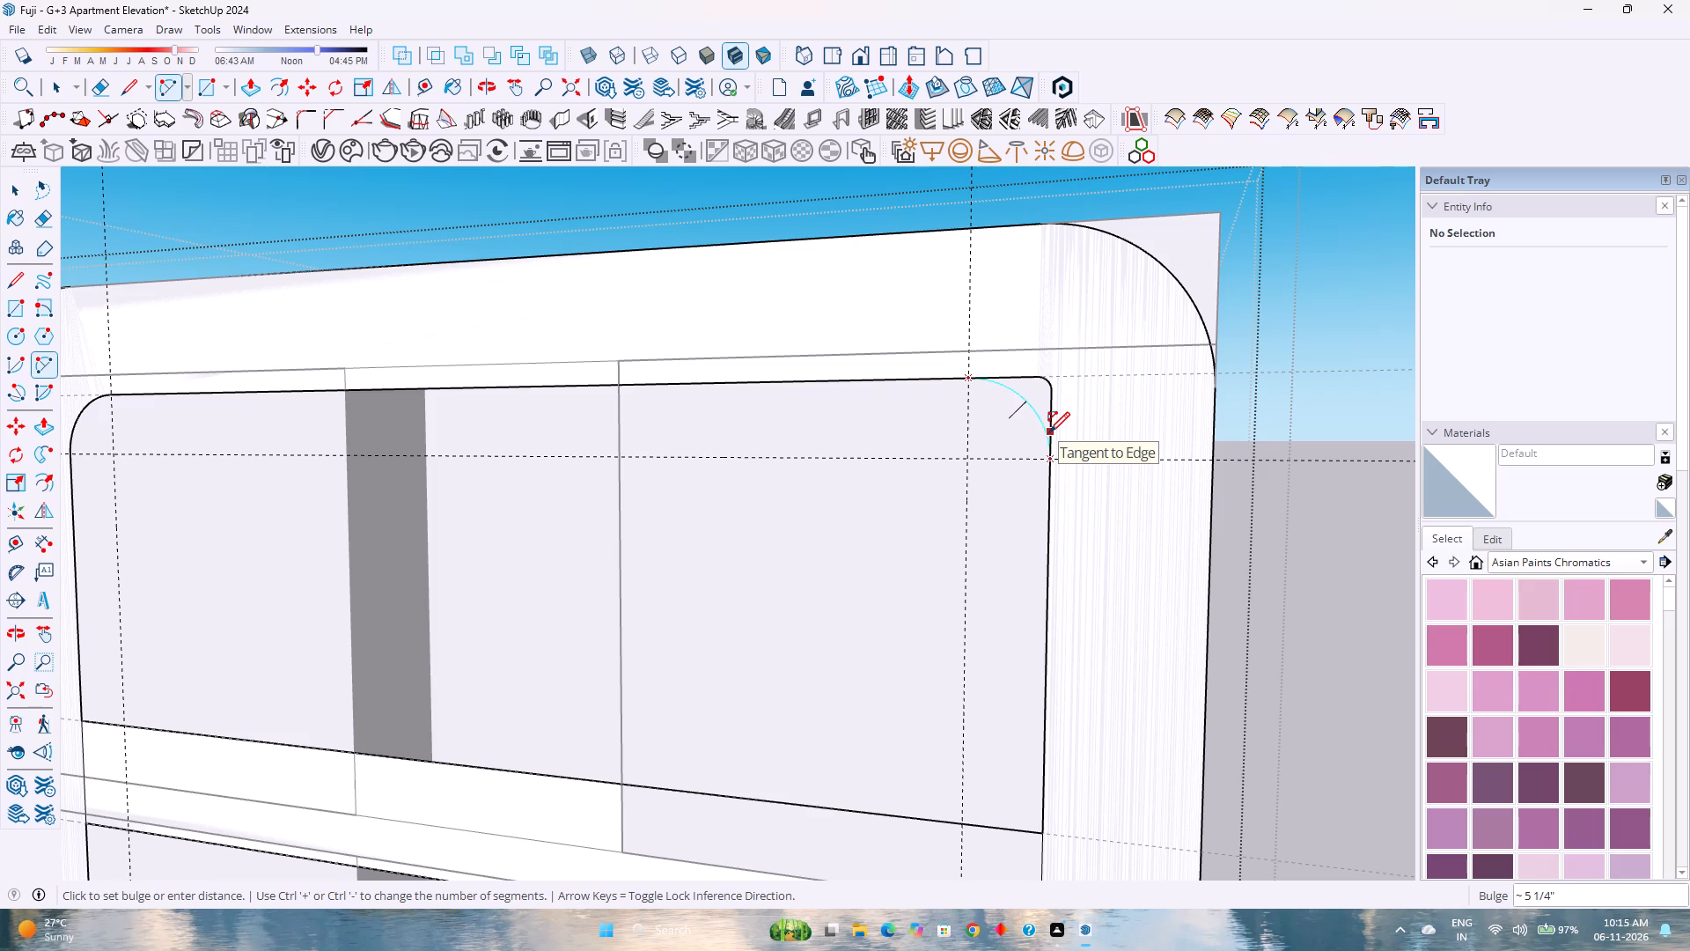
pyautogui.press('Escape')
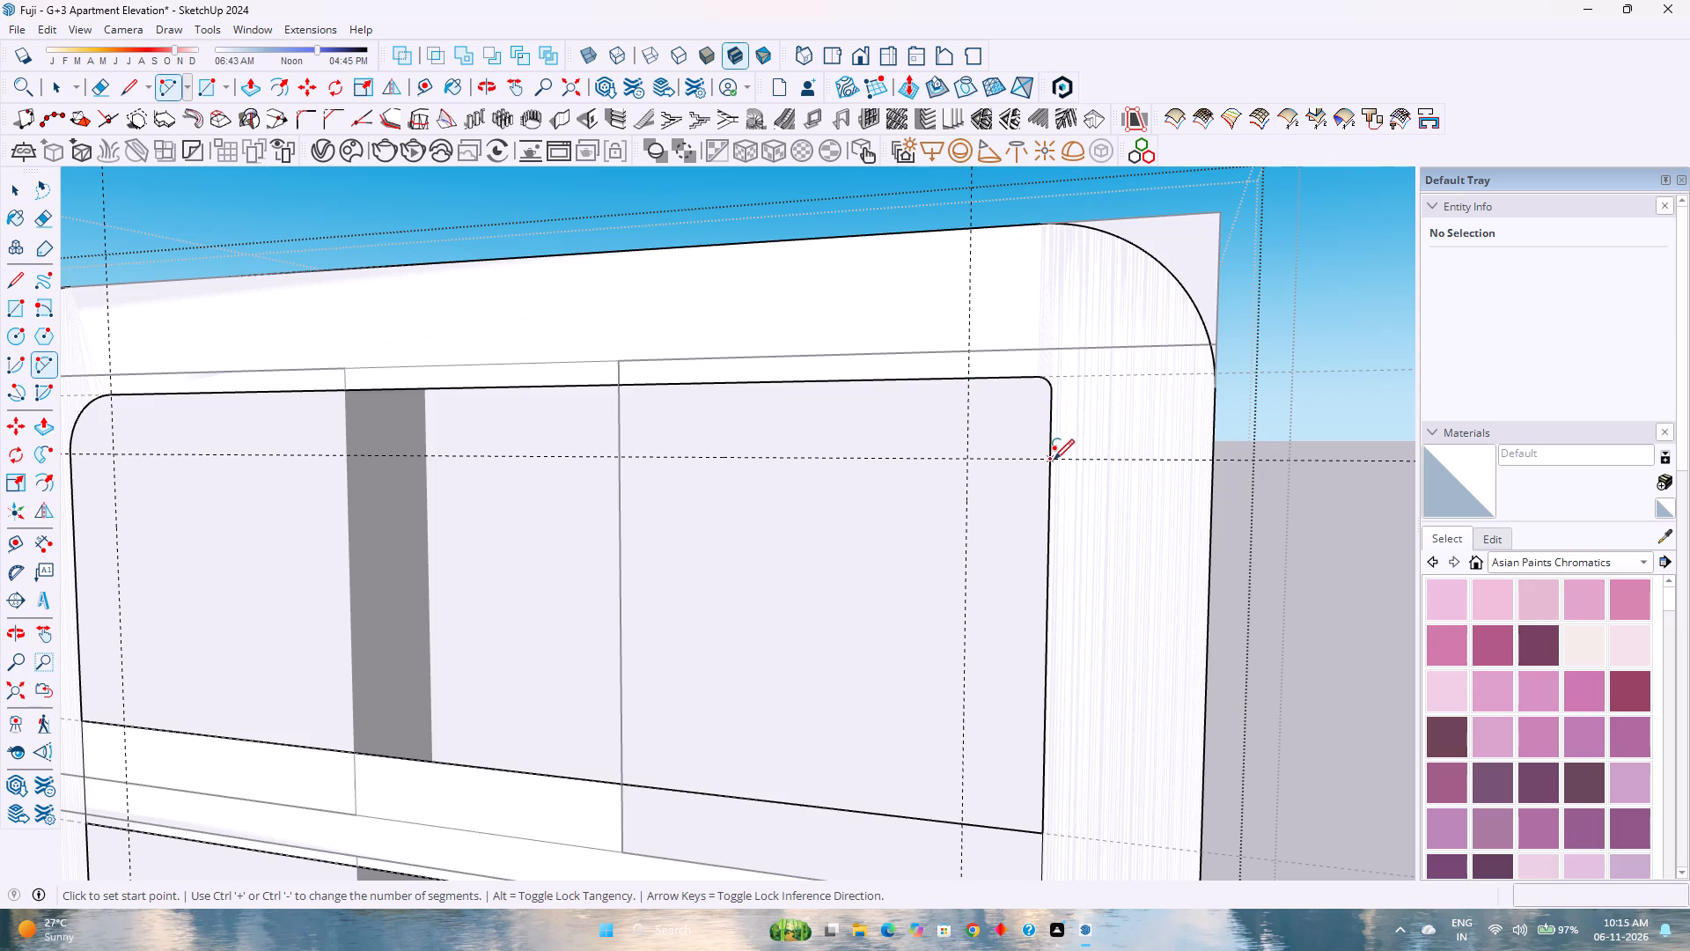
pyautogui.click(1054, 460)
pyautogui.doubleClick(967, 380)
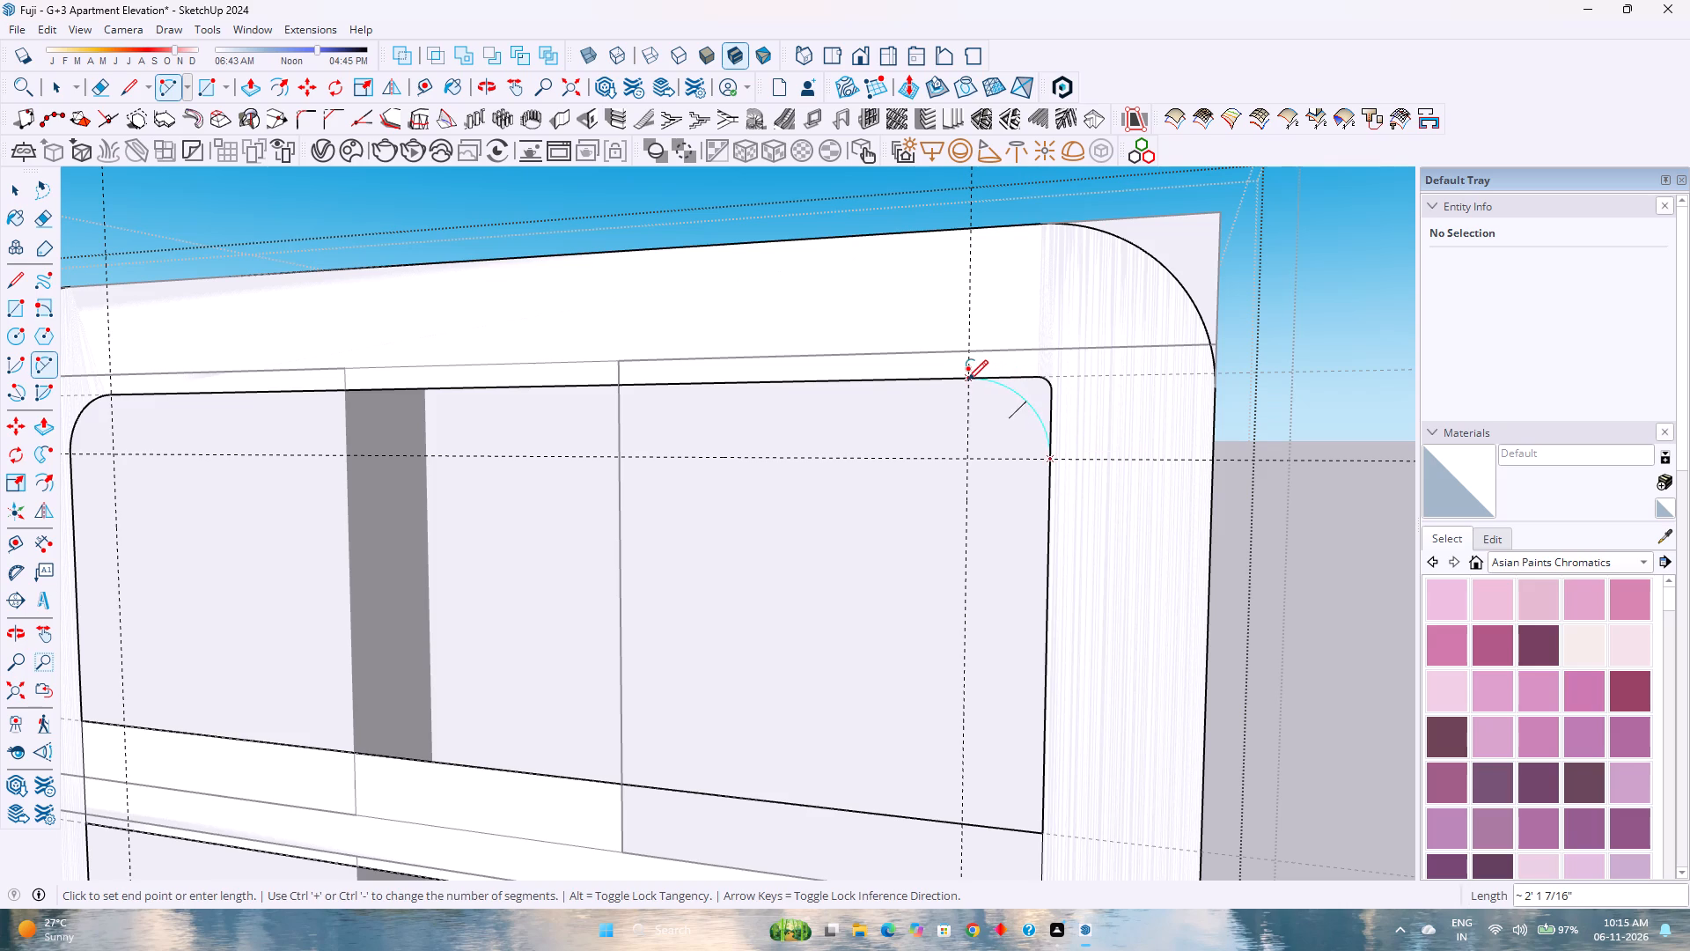
pyautogui.press('space')
# Place a guide 1' 6" above the top opening's bottom edge.
pyautogui.scroll(-4, 930, 519)
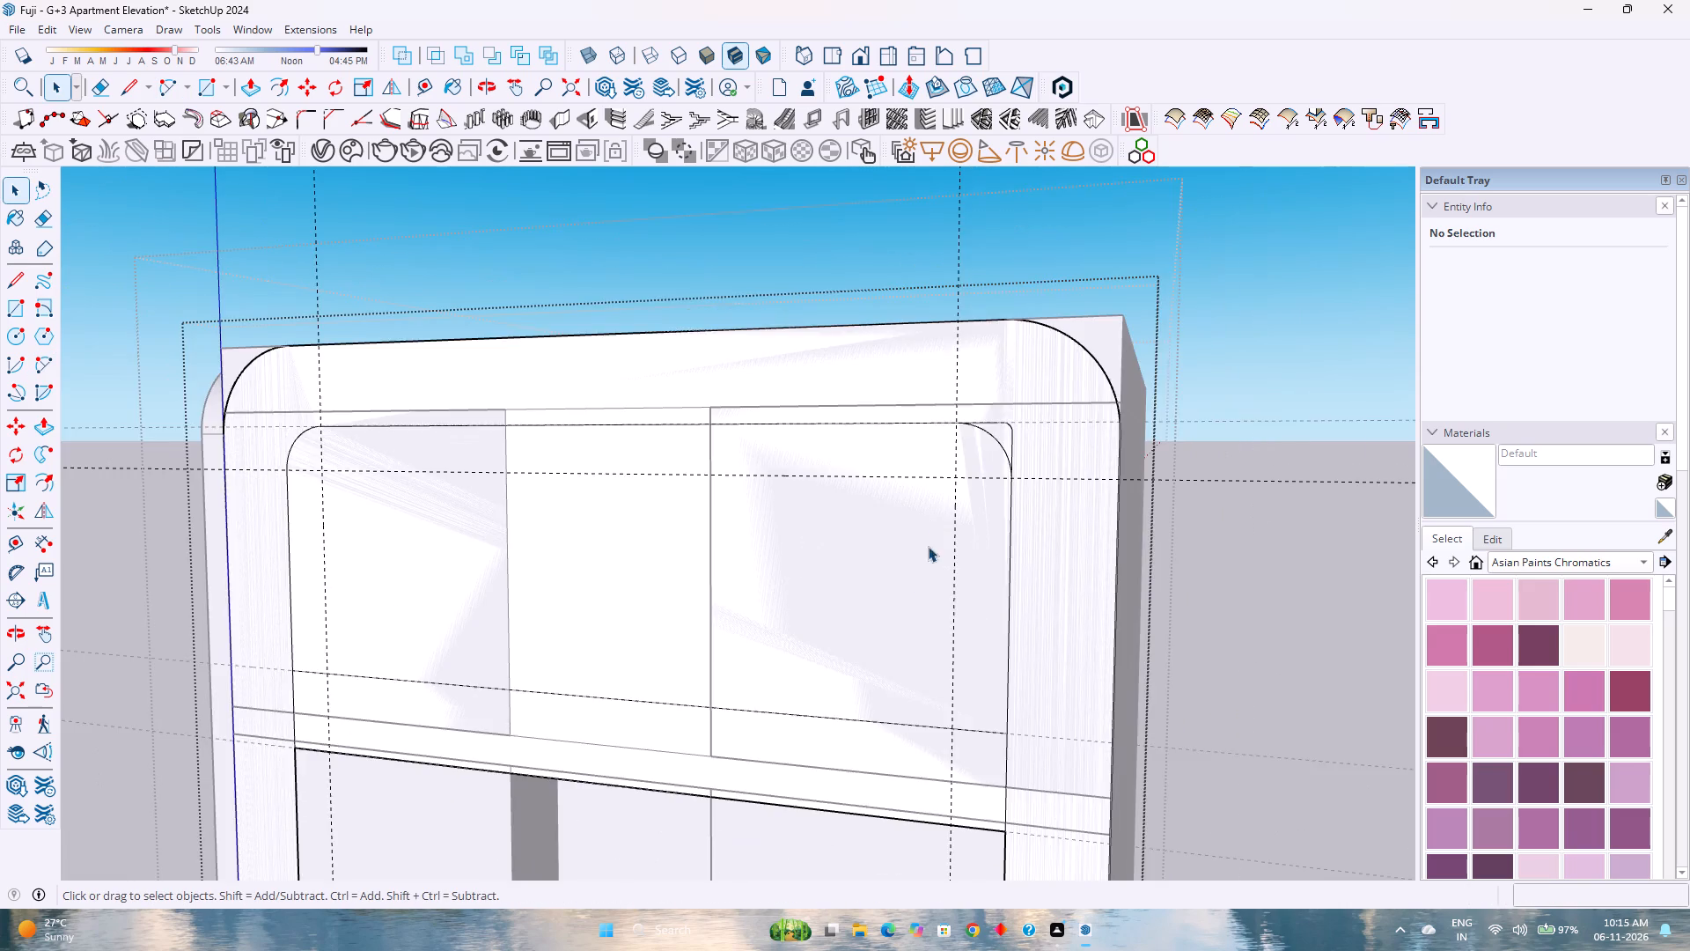
pyautogui.keyDown('shift'); pyautogui.moveTo(891, 596); pyautogui.dragTo(956, 542, button='middle'); pyautogui.keyUp('shift')
pyautogui.keyDown('shift'); pyautogui.moveTo(956, 542); pyautogui.dragTo(965, 534, button='middle'); pyautogui.keyUp('shift')
pyautogui.keyDown('shift'); pyautogui.middleClick(966, 533); pyautogui.keyUp('shift')
pyautogui.keyDown('shift'); pyautogui.middleClick(969, 530); pyautogui.keyUp('shift')
pyautogui.keyDown('shift'); pyautogui.middleClick(971, 529); pyautogui.keyUp('shift')
pyautogui.moveTo(427, 488); pyautogui.dragTo(669, 439, button='middle')
pyautogui.scroll(-2, 669, 439)
pyautogui.moveTo(664, 462); pyautogui.dragTo(594, 539, button='middle')
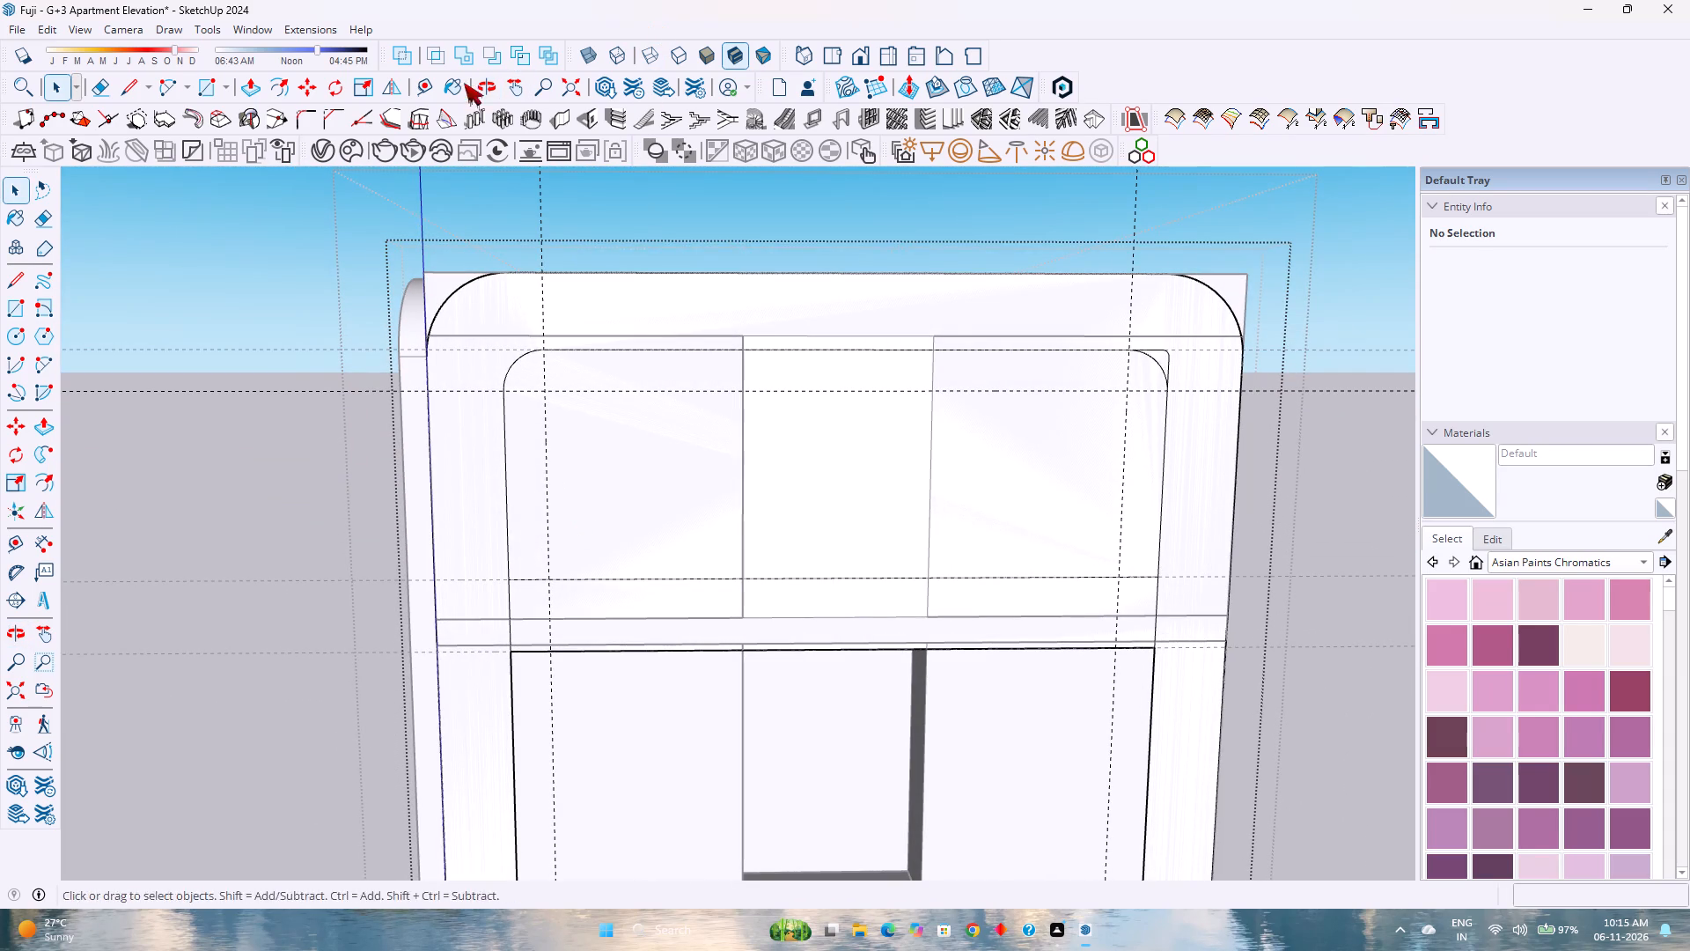
pyautogui.click(424, 85)
pyautogui.click(682, 579)
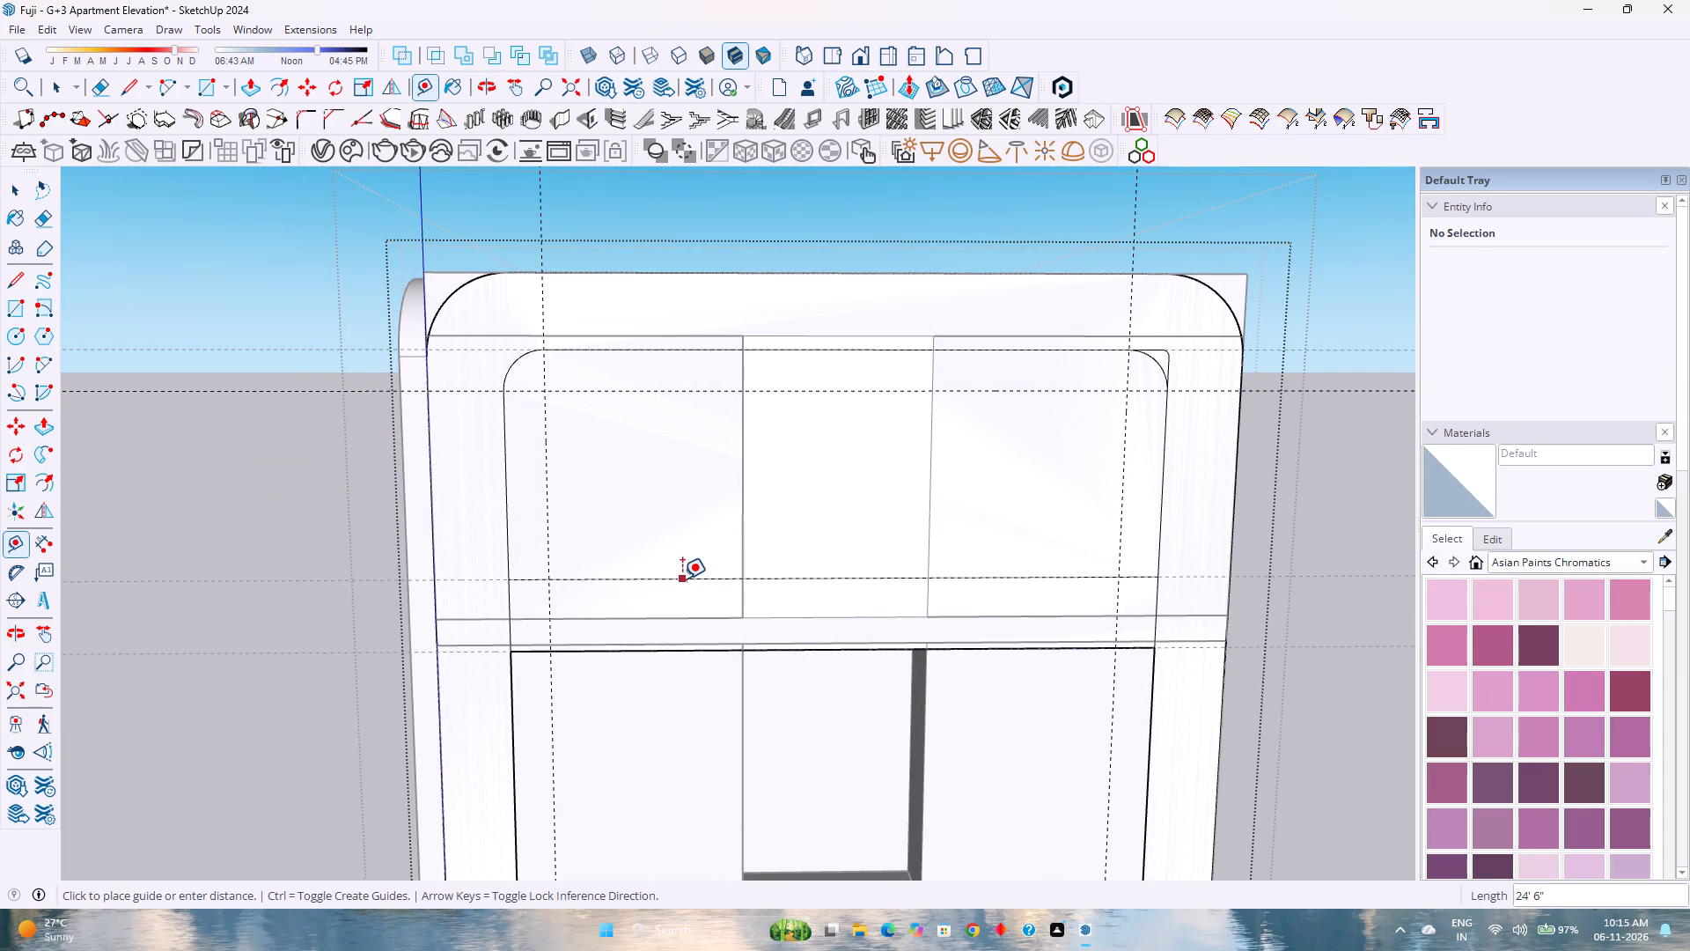
pyautogui.click(684, 539)
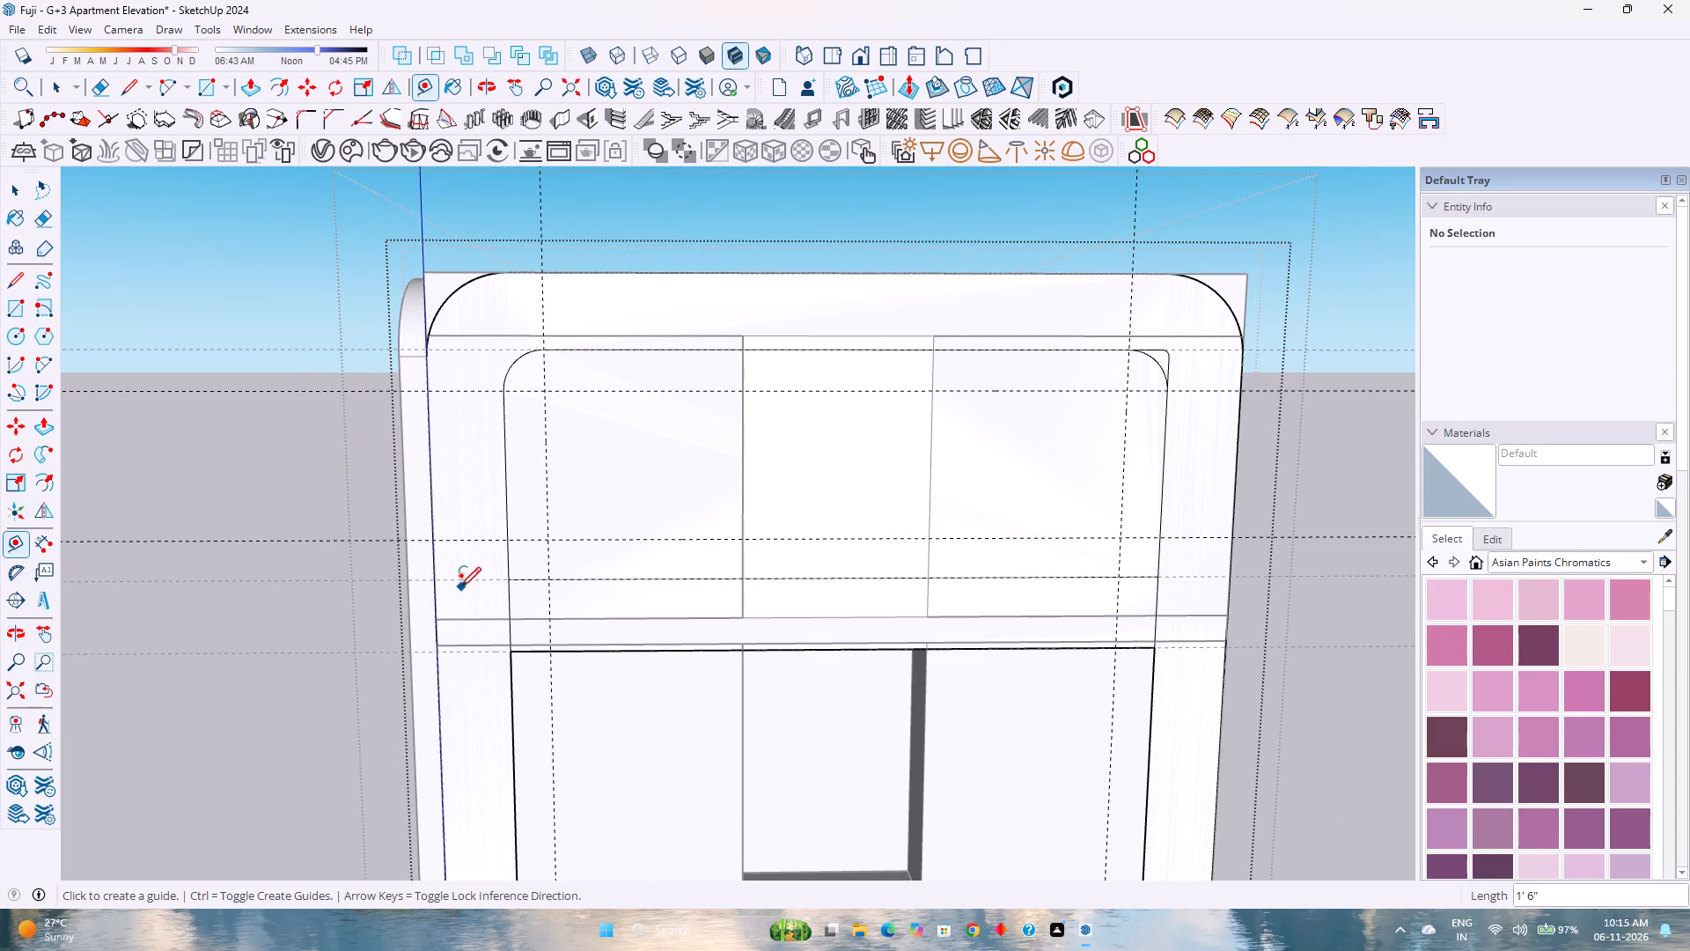
# Draw tangent arcs between the 1' 6" guide intersections at the top opening's two lower corners.
pyautogui.press('a')
pyautogui.click(510, 538)
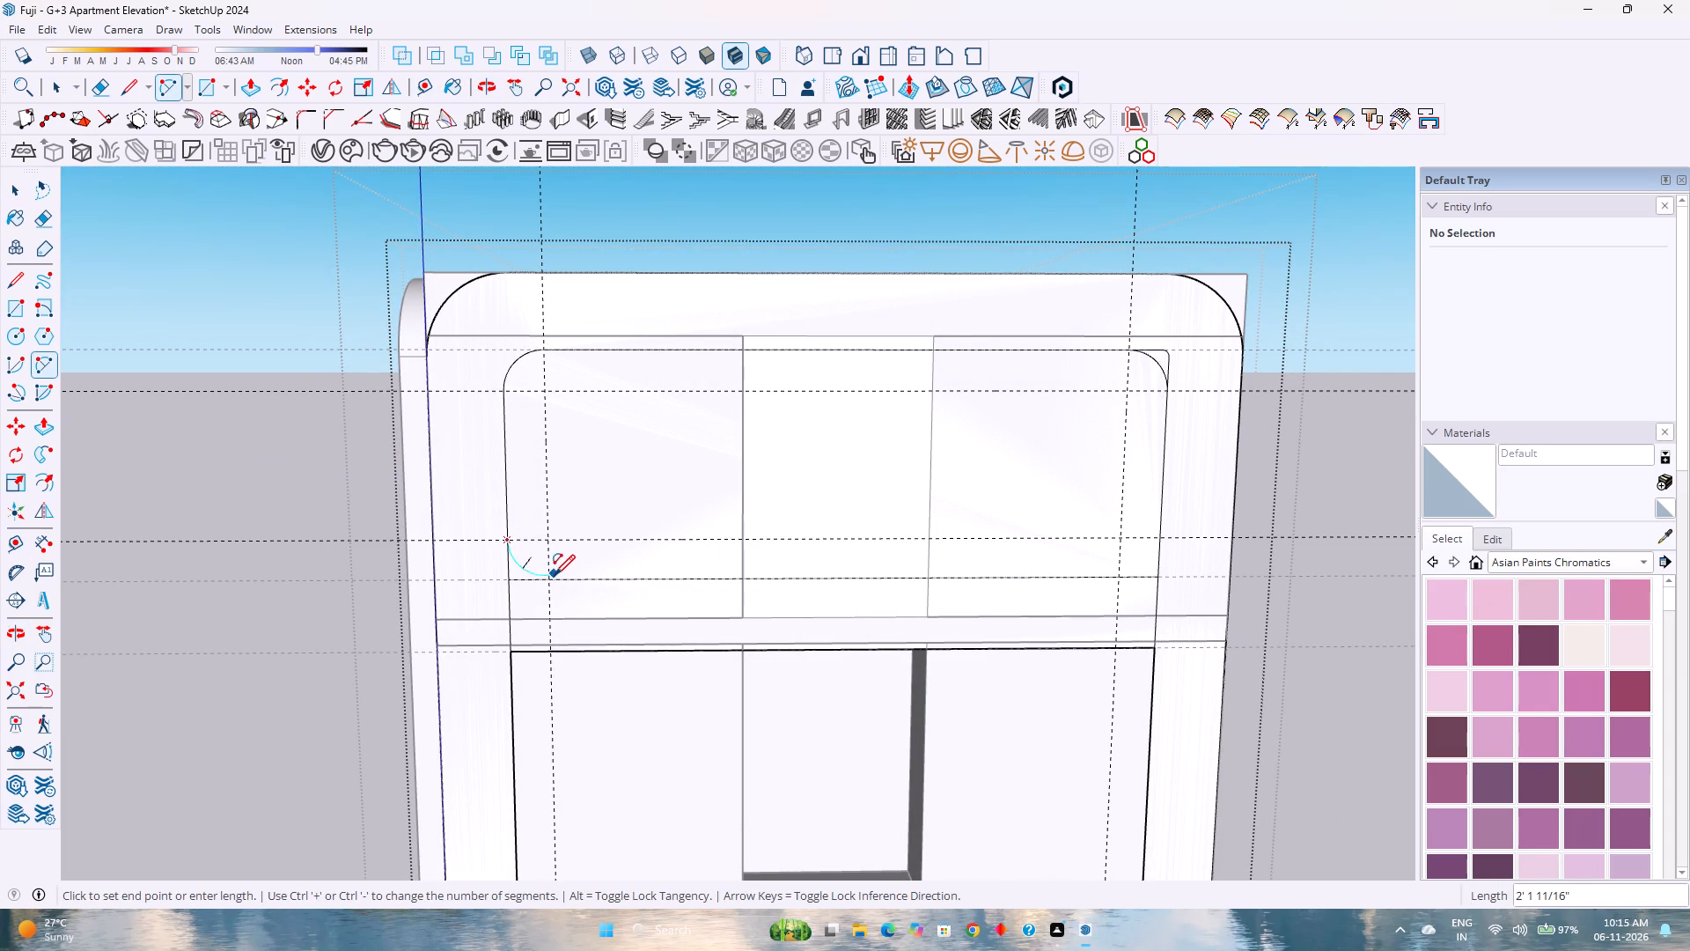
pyautogui.doubleClick(555, 579)
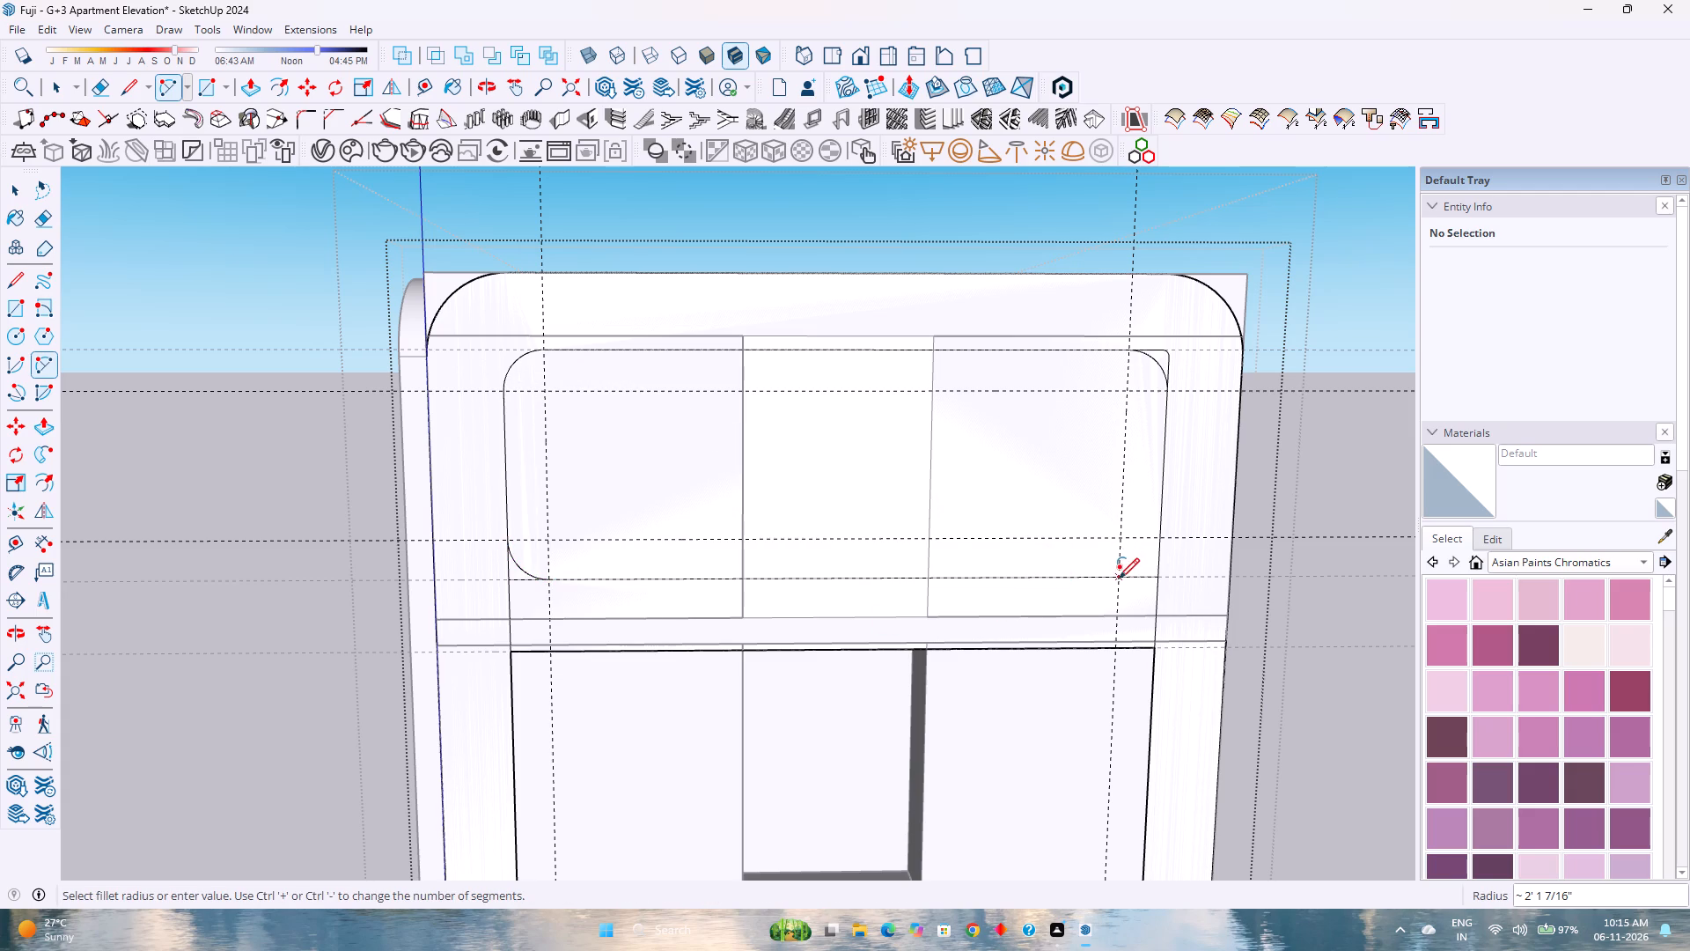
pyautogui.click(1119, 579)
pyautogui.doubleClick(1158, 542)
# Delete the face filling the top opening inside its four corner arcs.
pyautogui.press('space')
pyautogui.click(943, 512)
pyautogui.press('Delete')
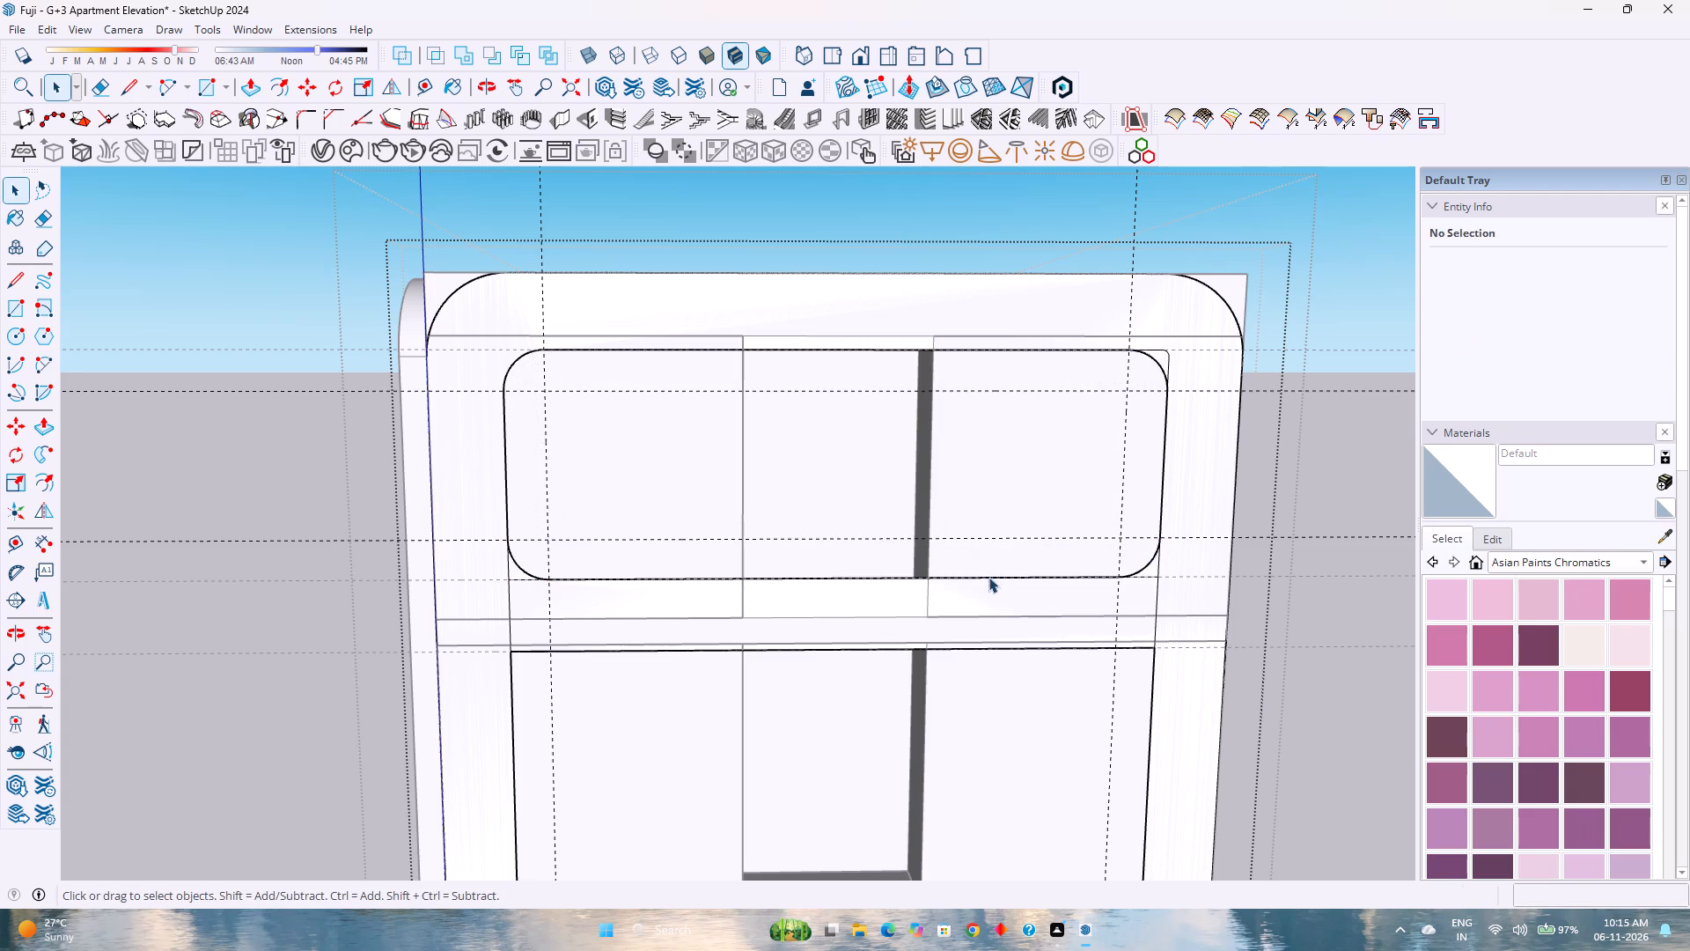
# Erase the leftover edges outside the arcs at the top opening's two lower corners and upper rear corner.
pyautogui.press('e')
pyautogui.click(517, 577)
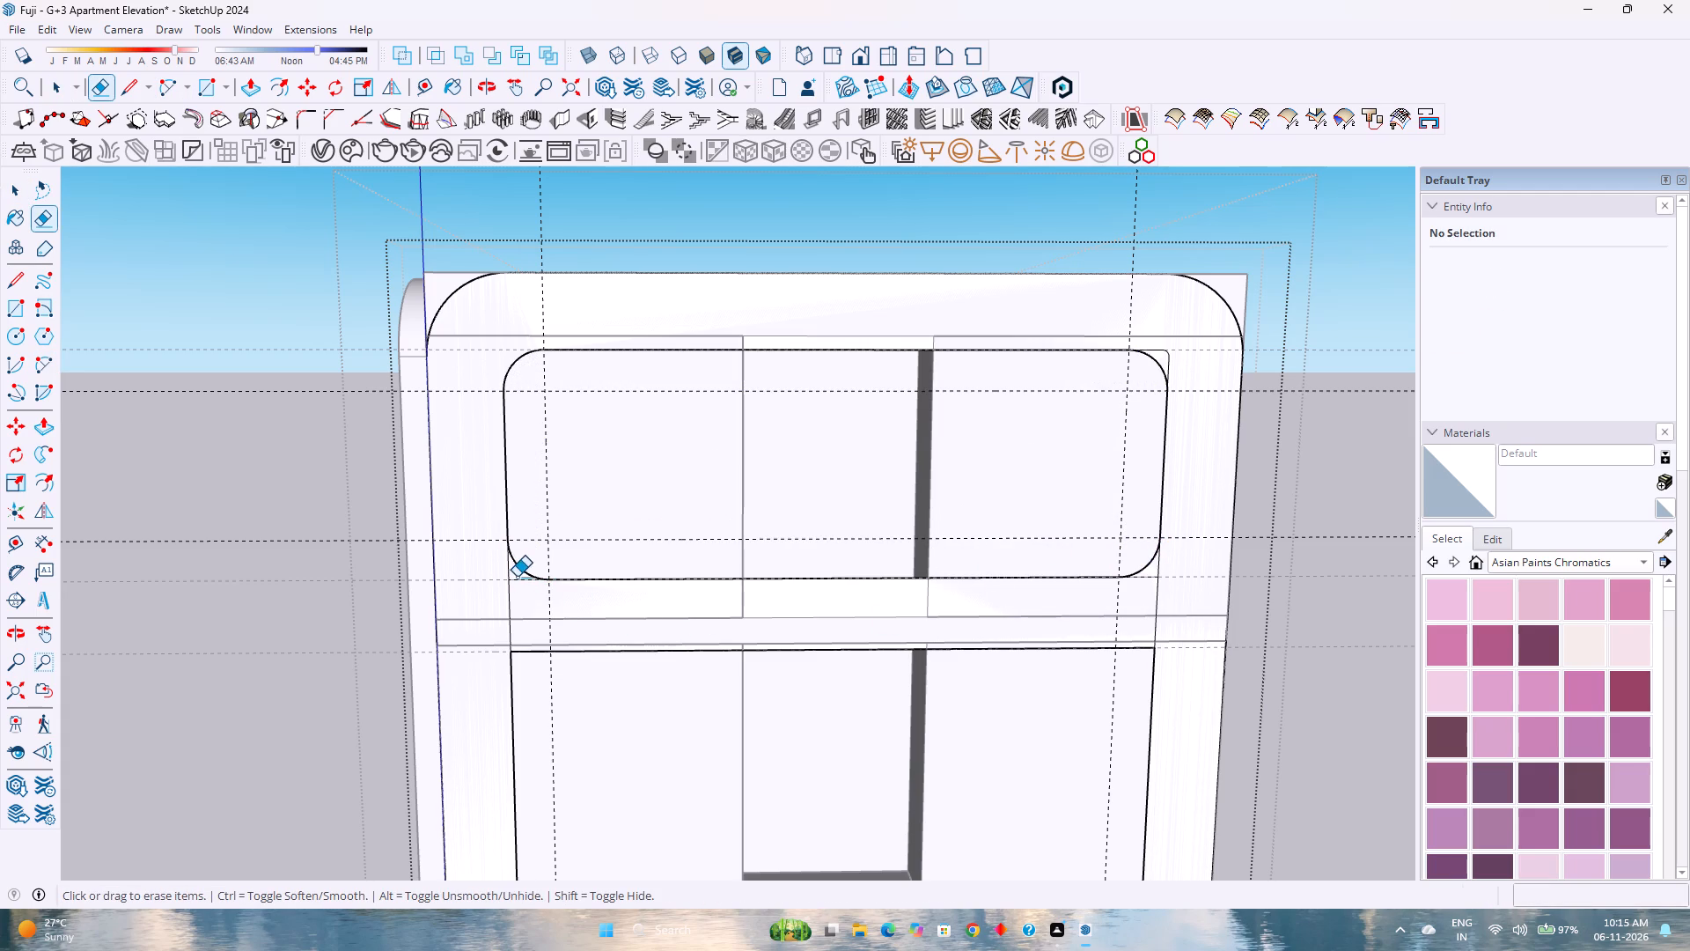
pyautogui.click(511, 575)
pyautogui.scroll(-1, 545, 628)
pyautogui.click(1102, 586)
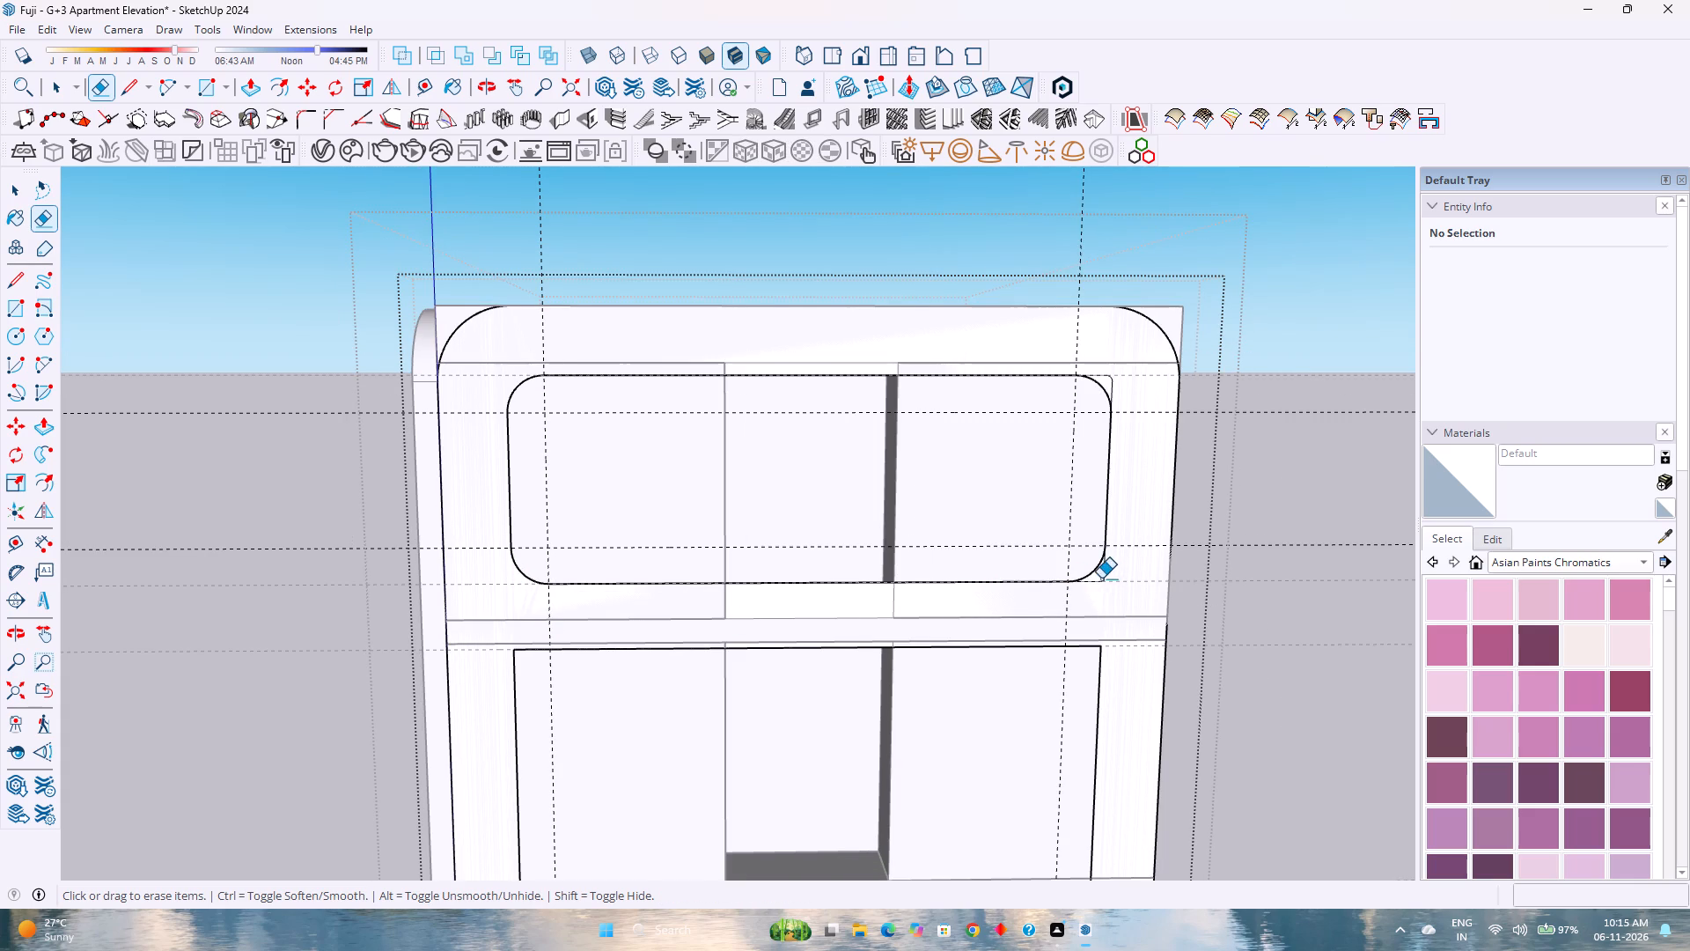
pyautogui.click(1101, 579)
pyautogui.click(1105, 377)
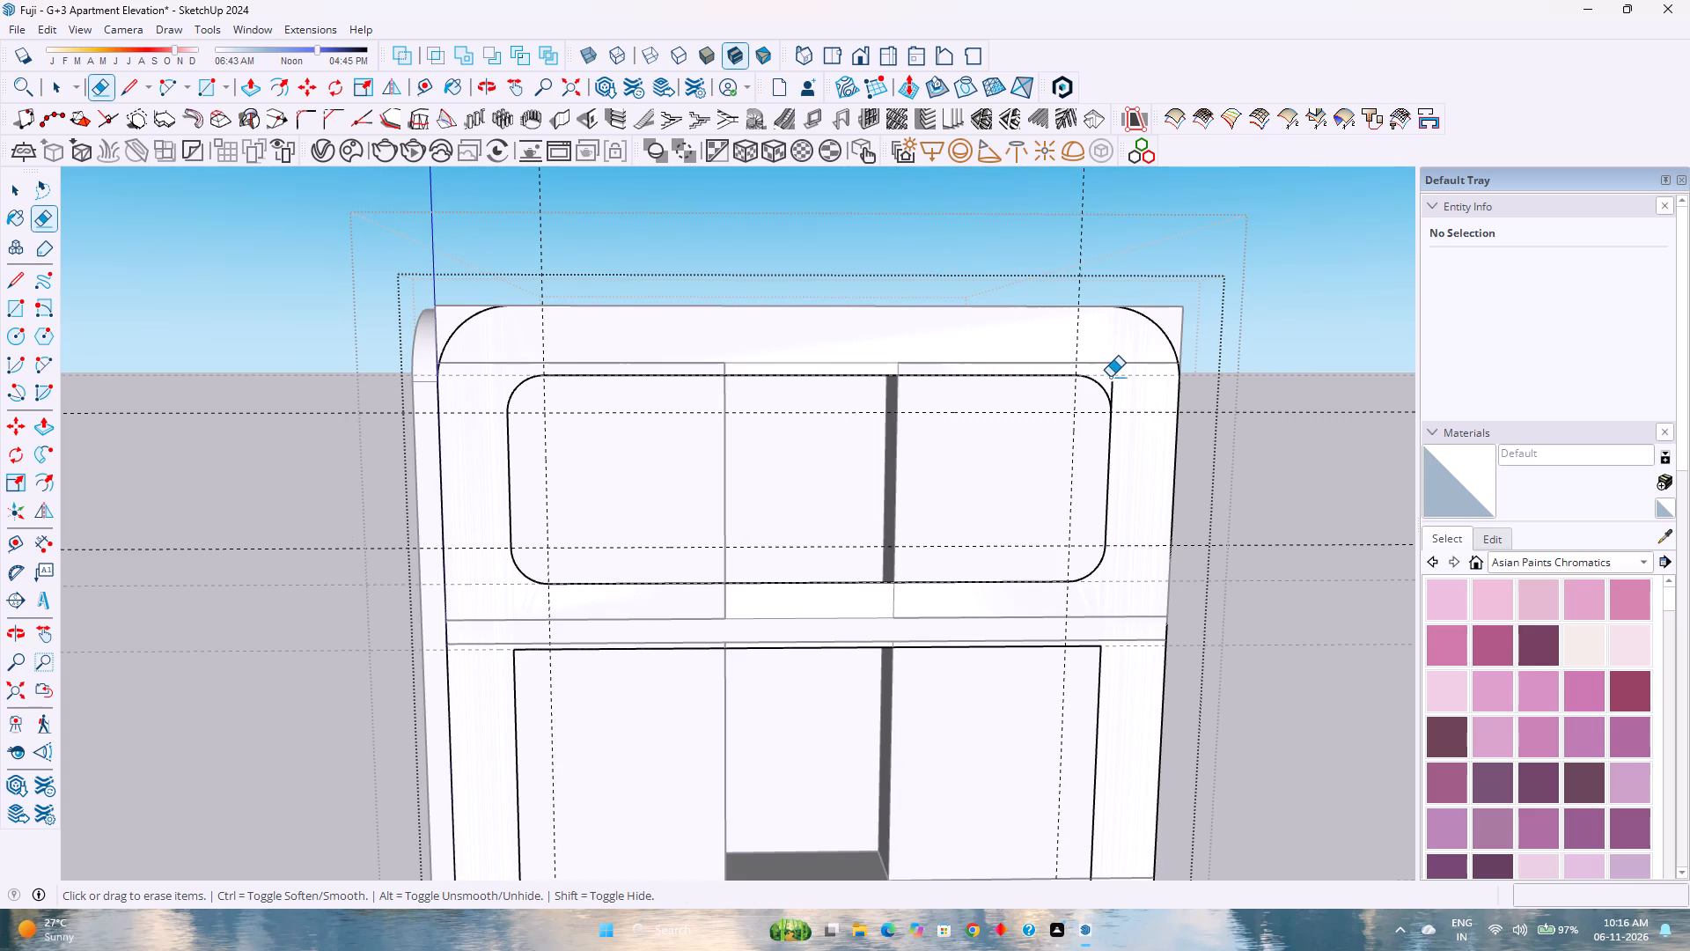
pyautogui.click(1112, 380)
# Examine the side-wall frame's rounded top opening and the remaining openings alongside the front S-shaped frame.
pyautogui.scroll(-5, 746, 614)
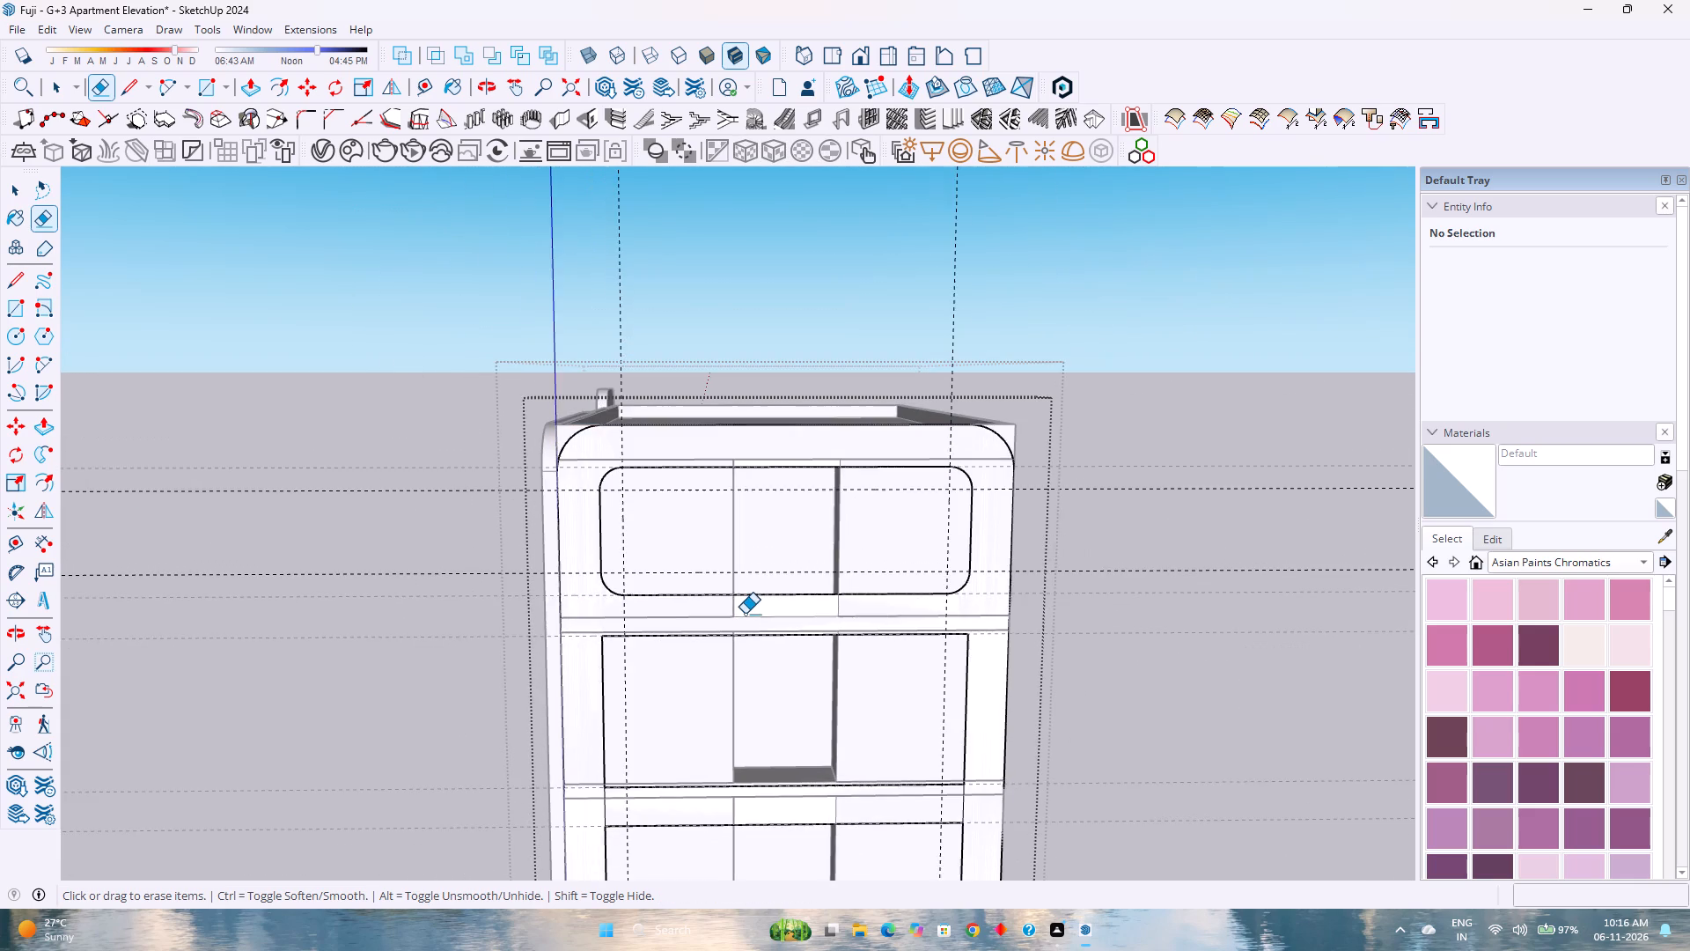
pyautogui.keyDown('shift'); pyautogui.moveTo(664, 619); pyautogui.dragTo(772, 518, button='middle'); pyautogui.keyUp('shift')
pyautogui.keyDown('shift'); pyautogui.middleClick(772, 518); pyautogui.keyUp('shift')
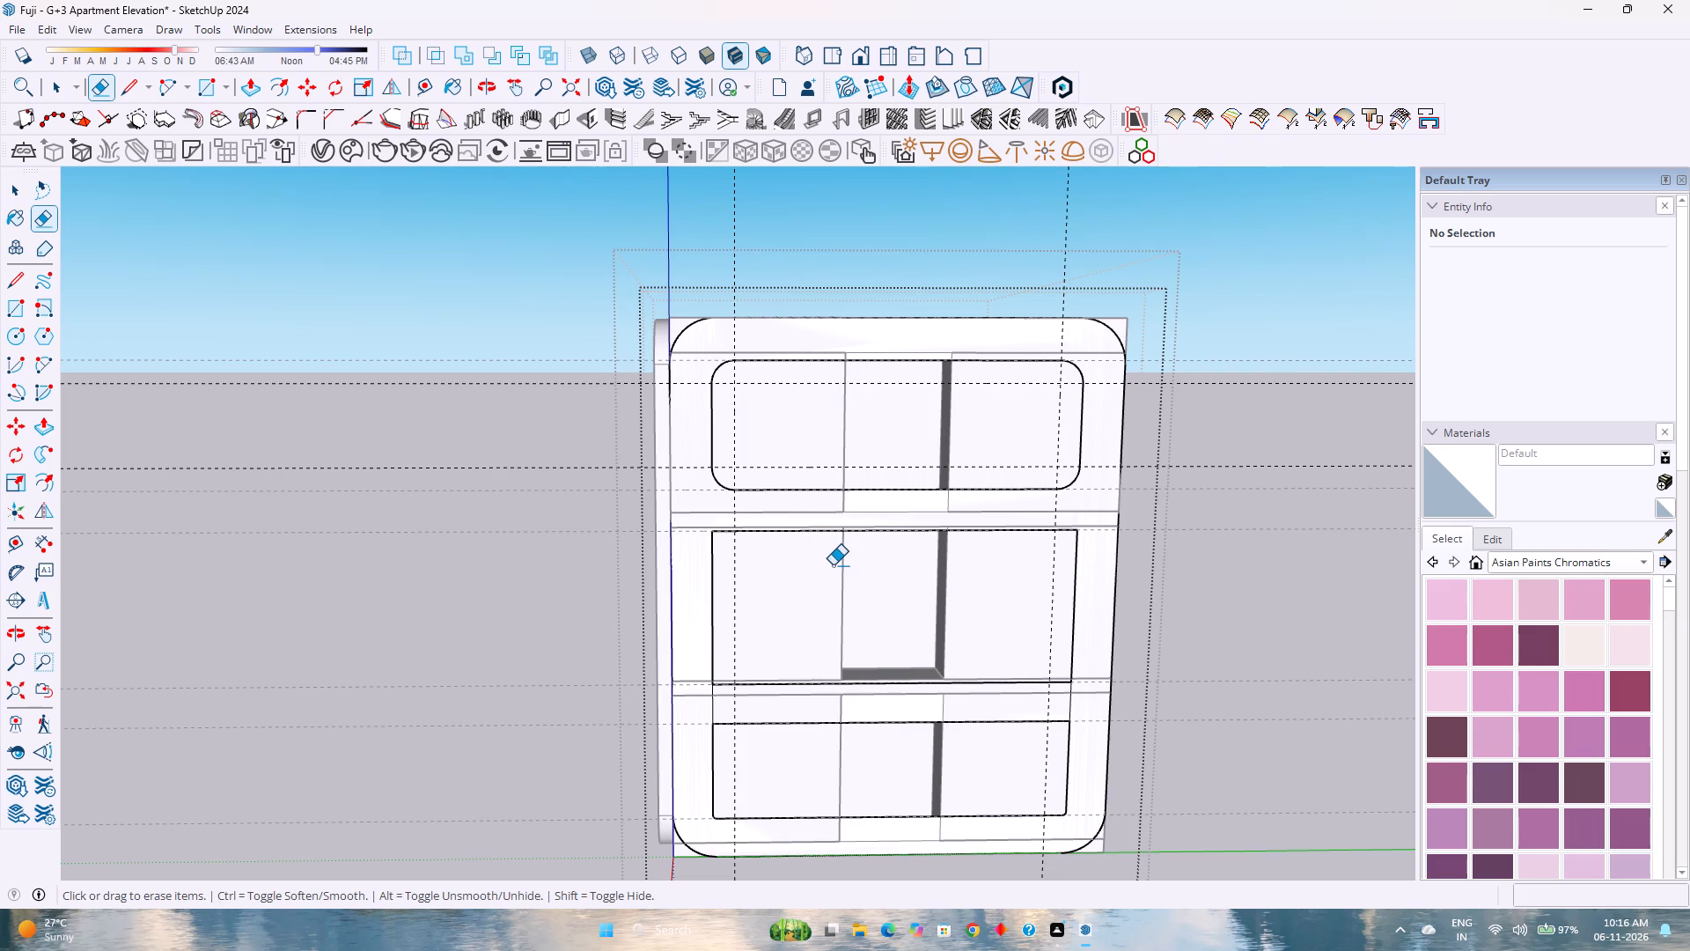
pyautogui.press('space')
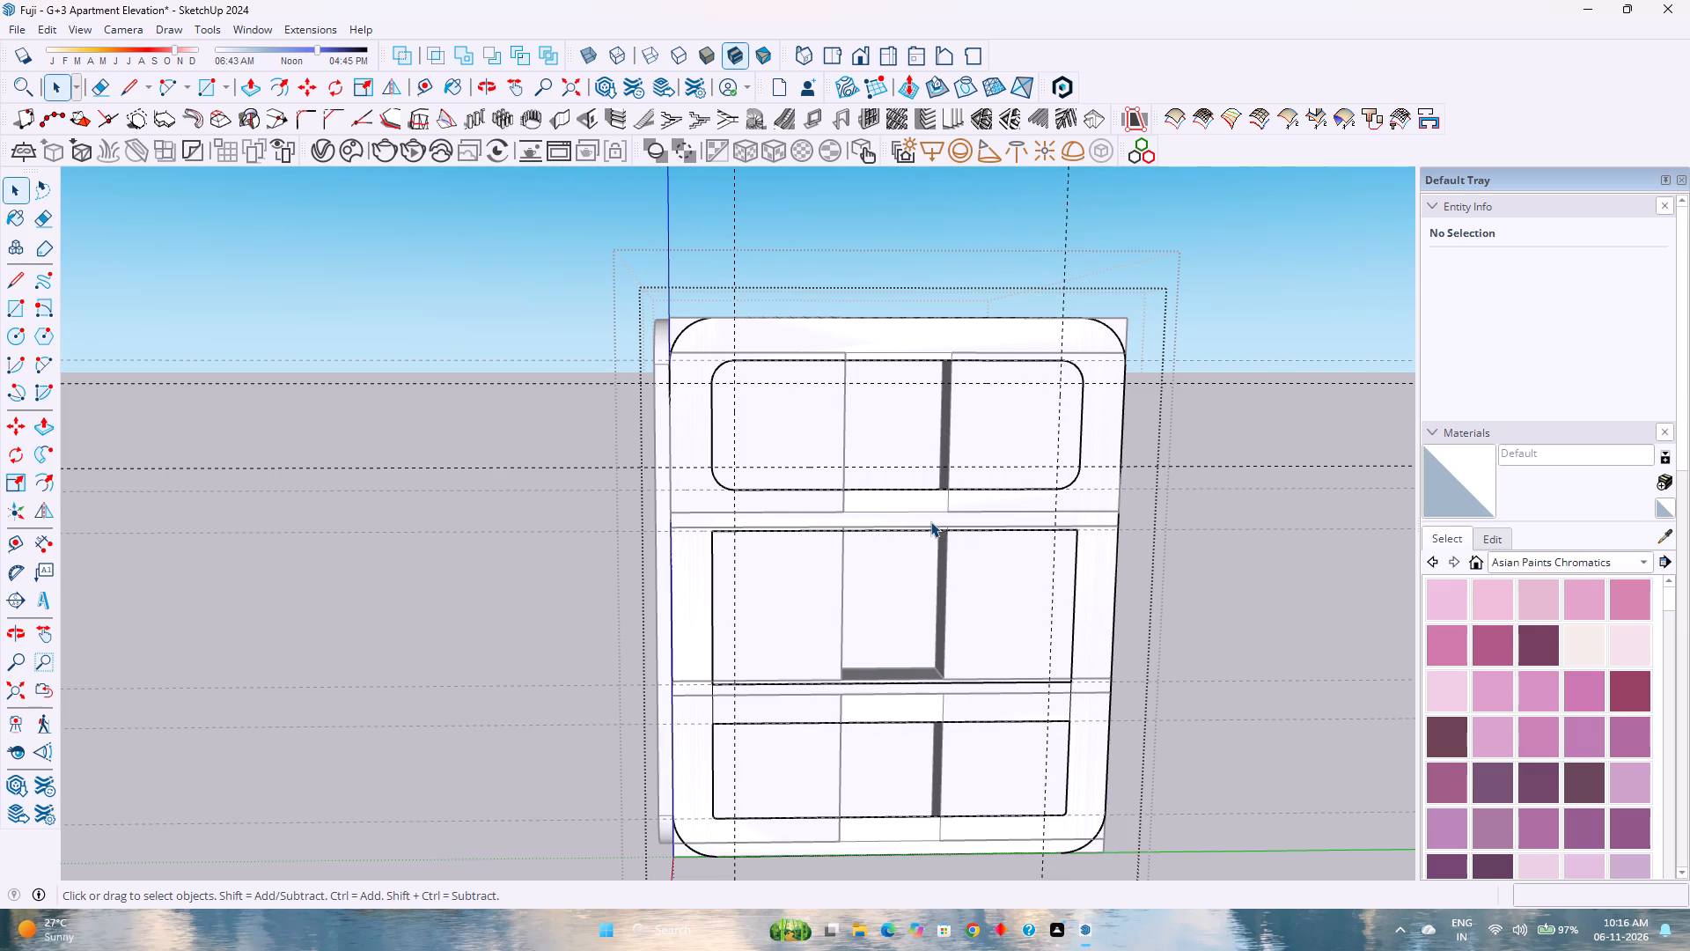
pyautogui.scroll(-3, 641, 236)
pyautogui.scroll(1, 703, 427)
pyautogui.middleClick(703, 427)
pyautogui.moveTo(703, 427); pyautogui.dragTo(907, 474, button='middle')
pyautogui.middleClick(907, 474)
pyautogui.middleClick(907, 474)
pyautogui.scroll(-3, 907, 474)
pyautogui.moveTo(695, 475); pyautogui.dragTo(899, 475, button='middle')
pyautogui.middleClick(901, 475)
pyautogui.middleClick(905, 475)
pyautogui.scroll(2, 905, 475)
pyautogui.scroll(-2, 903, 474)
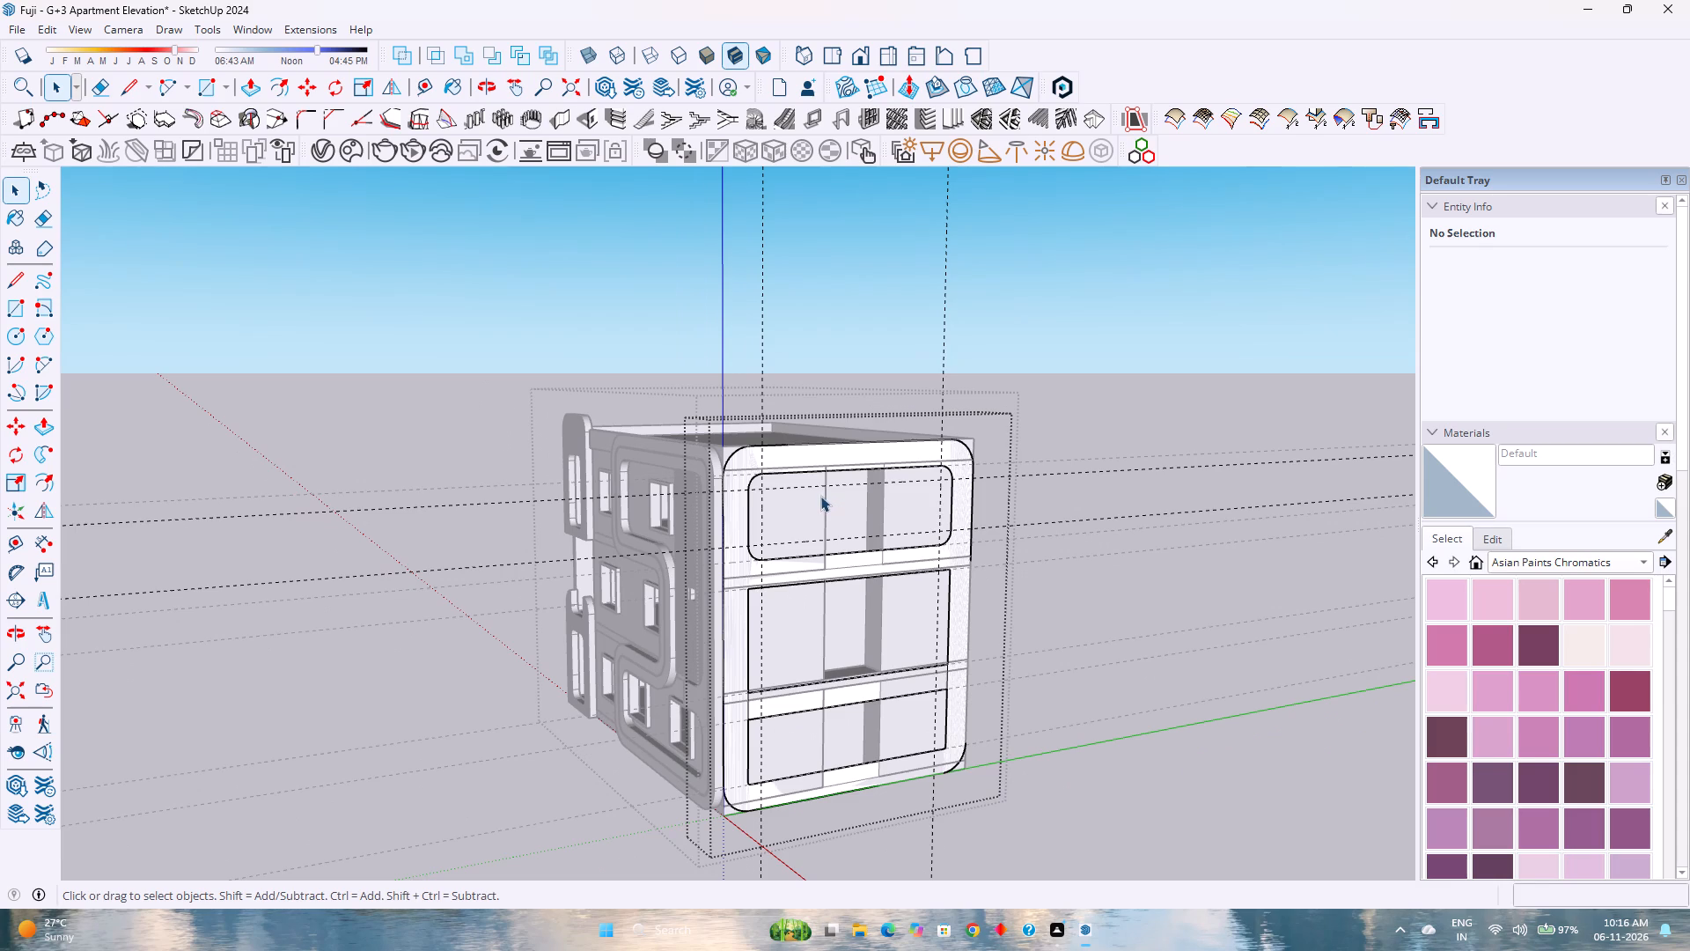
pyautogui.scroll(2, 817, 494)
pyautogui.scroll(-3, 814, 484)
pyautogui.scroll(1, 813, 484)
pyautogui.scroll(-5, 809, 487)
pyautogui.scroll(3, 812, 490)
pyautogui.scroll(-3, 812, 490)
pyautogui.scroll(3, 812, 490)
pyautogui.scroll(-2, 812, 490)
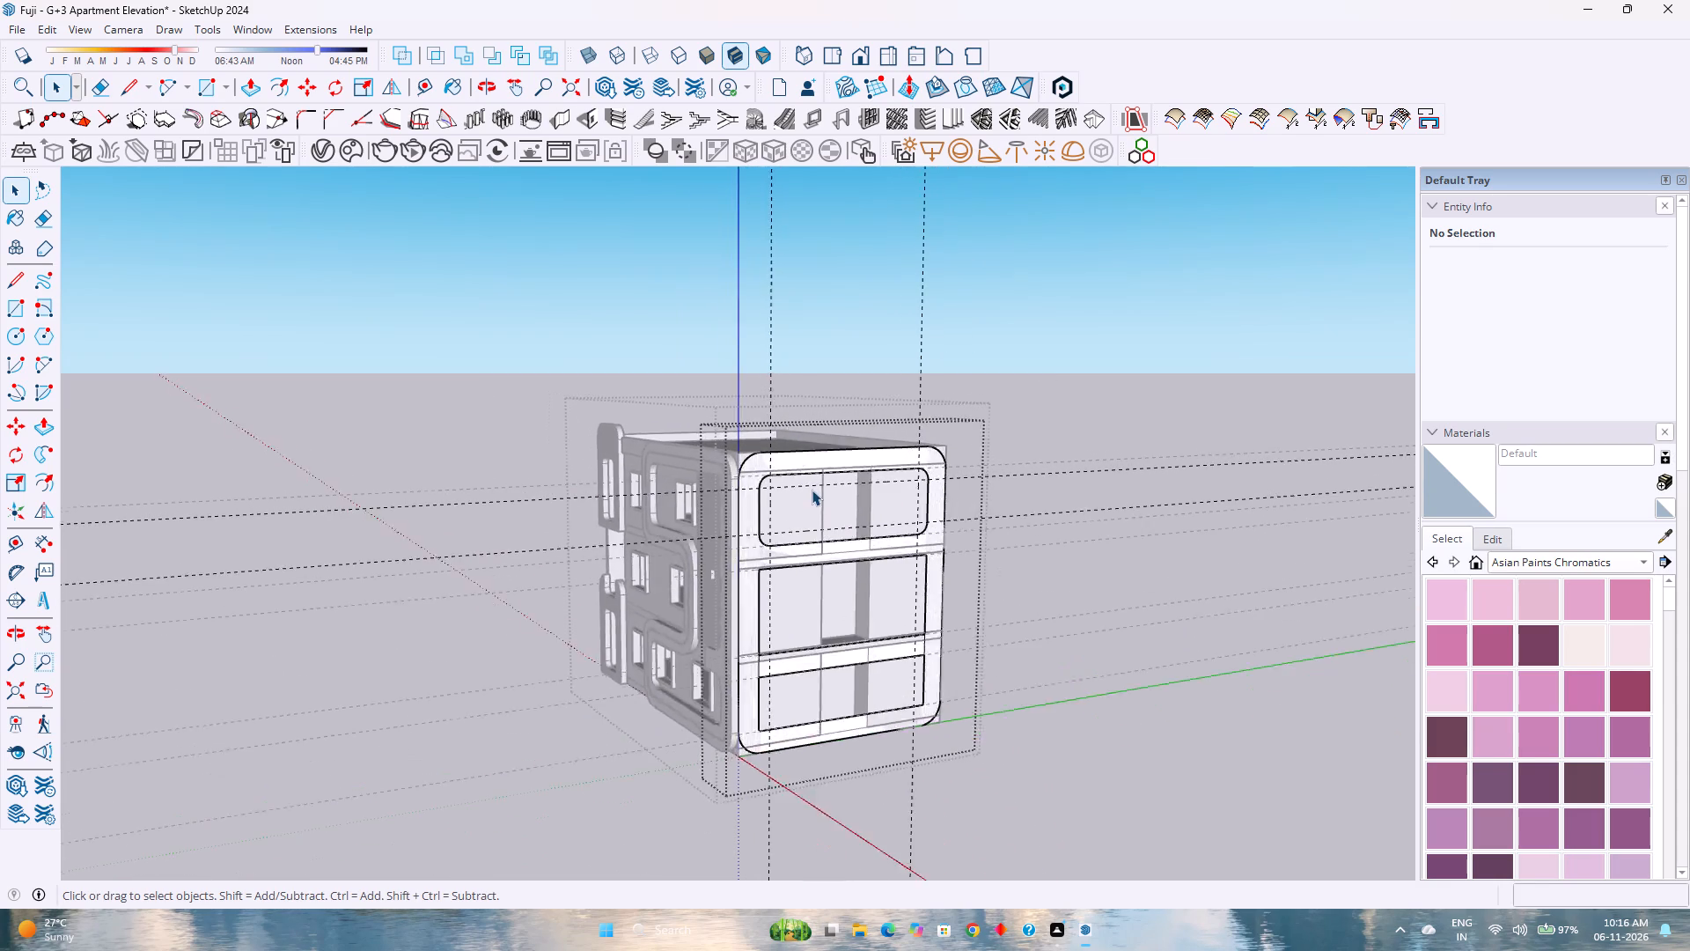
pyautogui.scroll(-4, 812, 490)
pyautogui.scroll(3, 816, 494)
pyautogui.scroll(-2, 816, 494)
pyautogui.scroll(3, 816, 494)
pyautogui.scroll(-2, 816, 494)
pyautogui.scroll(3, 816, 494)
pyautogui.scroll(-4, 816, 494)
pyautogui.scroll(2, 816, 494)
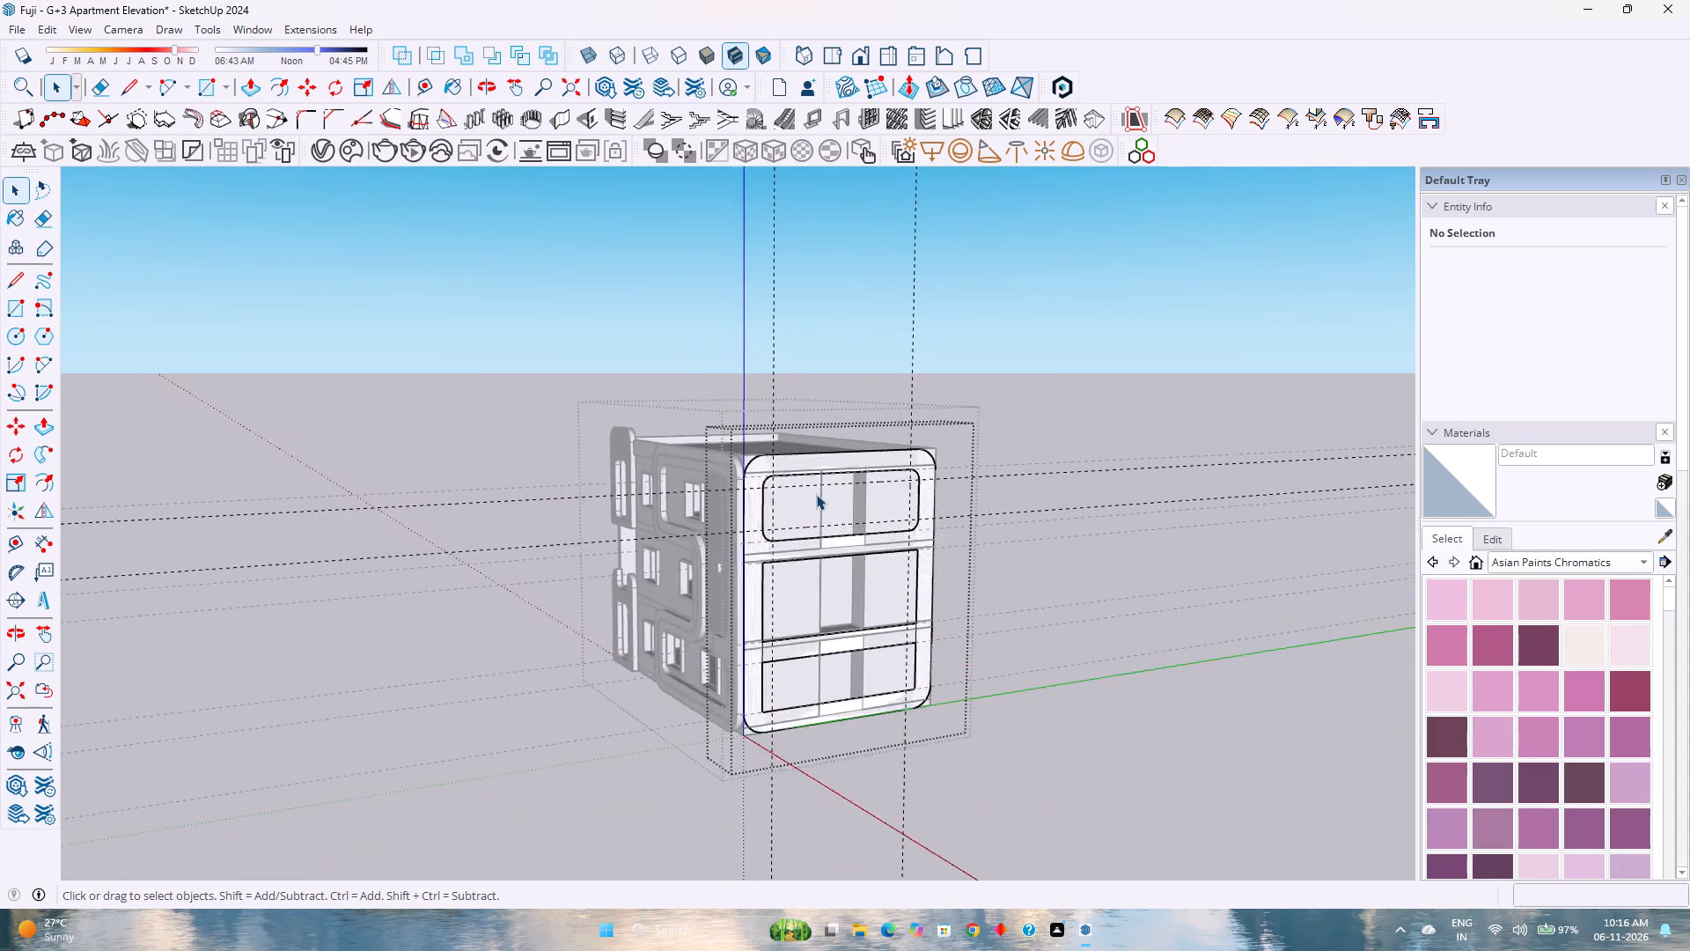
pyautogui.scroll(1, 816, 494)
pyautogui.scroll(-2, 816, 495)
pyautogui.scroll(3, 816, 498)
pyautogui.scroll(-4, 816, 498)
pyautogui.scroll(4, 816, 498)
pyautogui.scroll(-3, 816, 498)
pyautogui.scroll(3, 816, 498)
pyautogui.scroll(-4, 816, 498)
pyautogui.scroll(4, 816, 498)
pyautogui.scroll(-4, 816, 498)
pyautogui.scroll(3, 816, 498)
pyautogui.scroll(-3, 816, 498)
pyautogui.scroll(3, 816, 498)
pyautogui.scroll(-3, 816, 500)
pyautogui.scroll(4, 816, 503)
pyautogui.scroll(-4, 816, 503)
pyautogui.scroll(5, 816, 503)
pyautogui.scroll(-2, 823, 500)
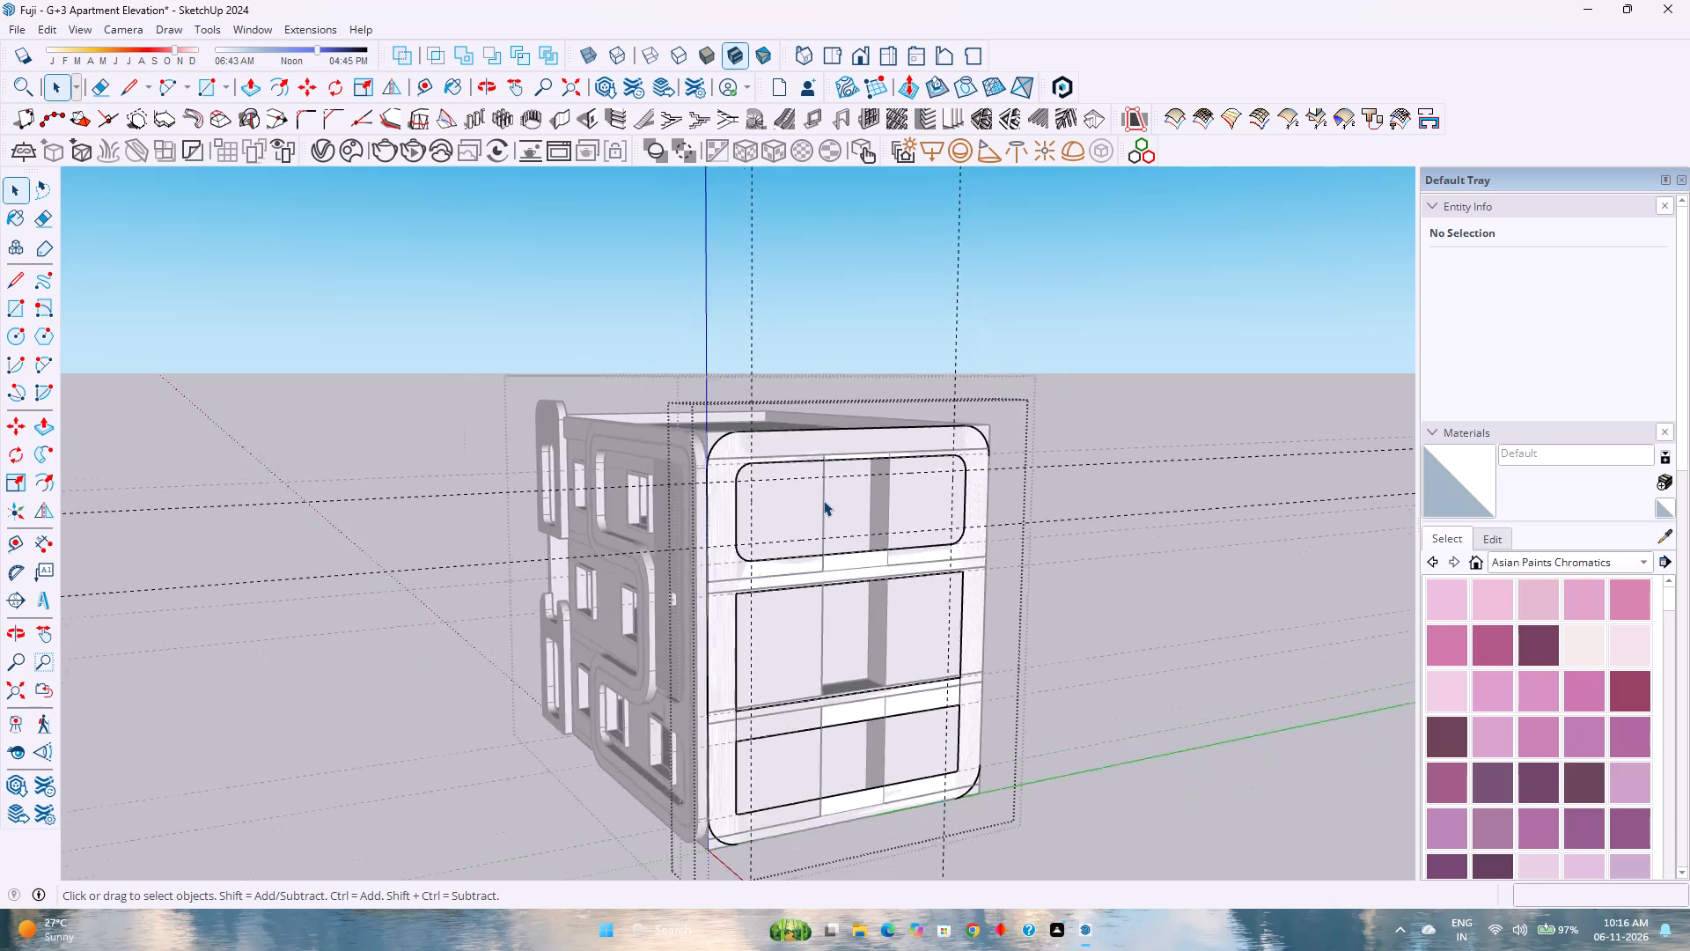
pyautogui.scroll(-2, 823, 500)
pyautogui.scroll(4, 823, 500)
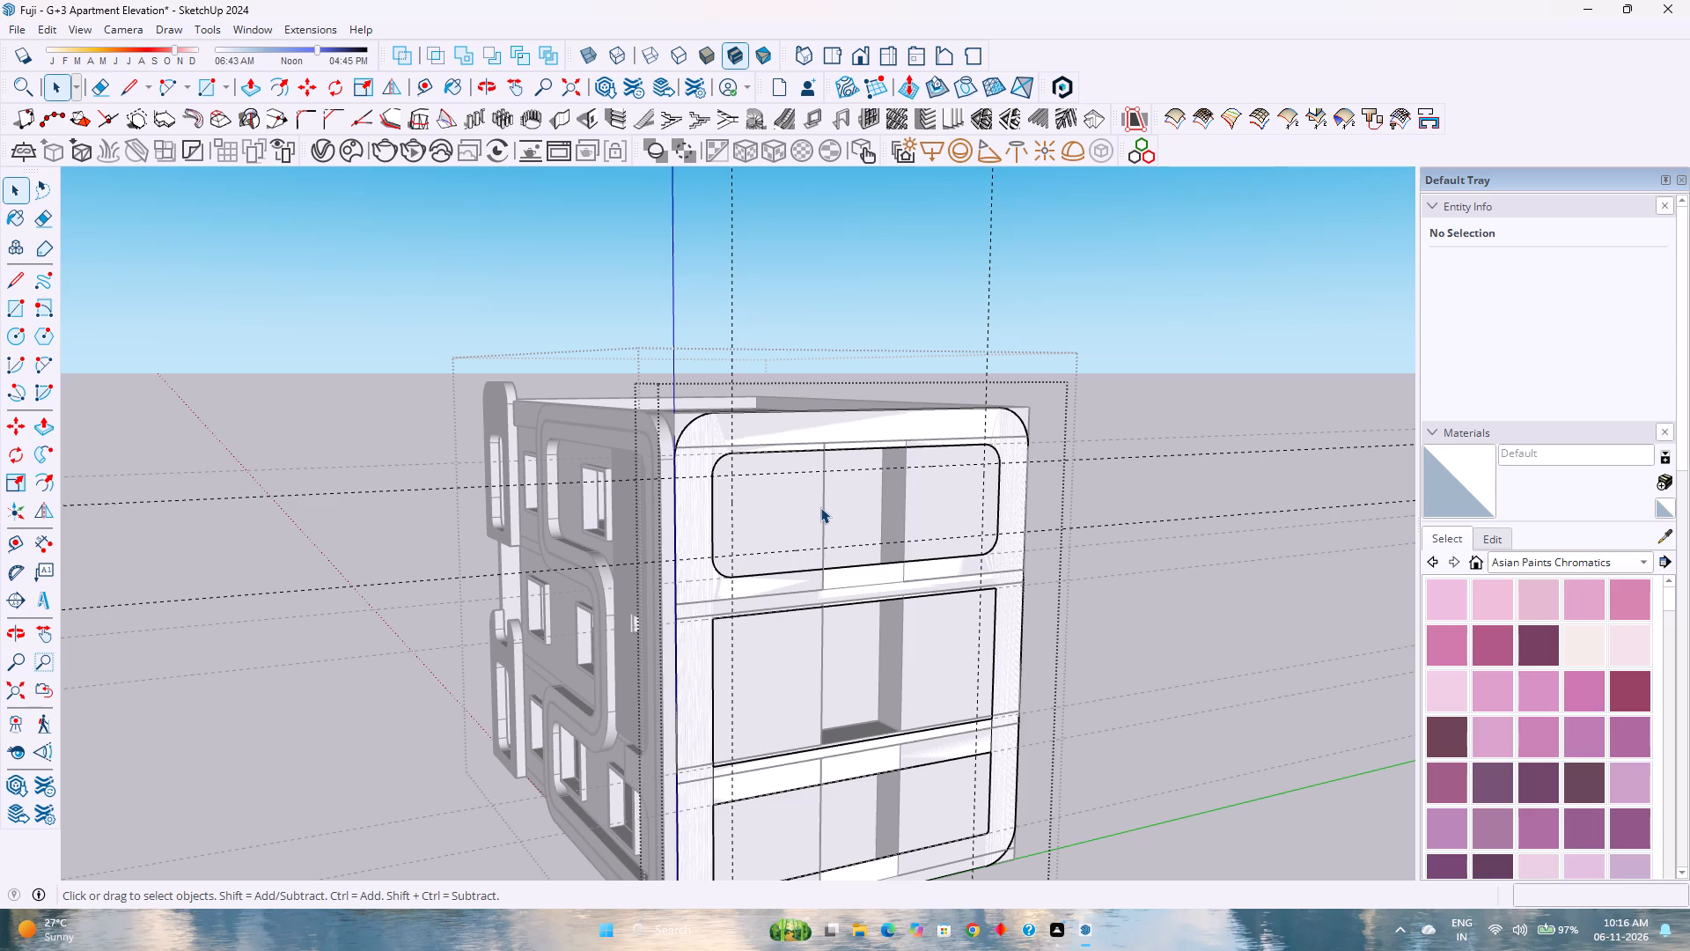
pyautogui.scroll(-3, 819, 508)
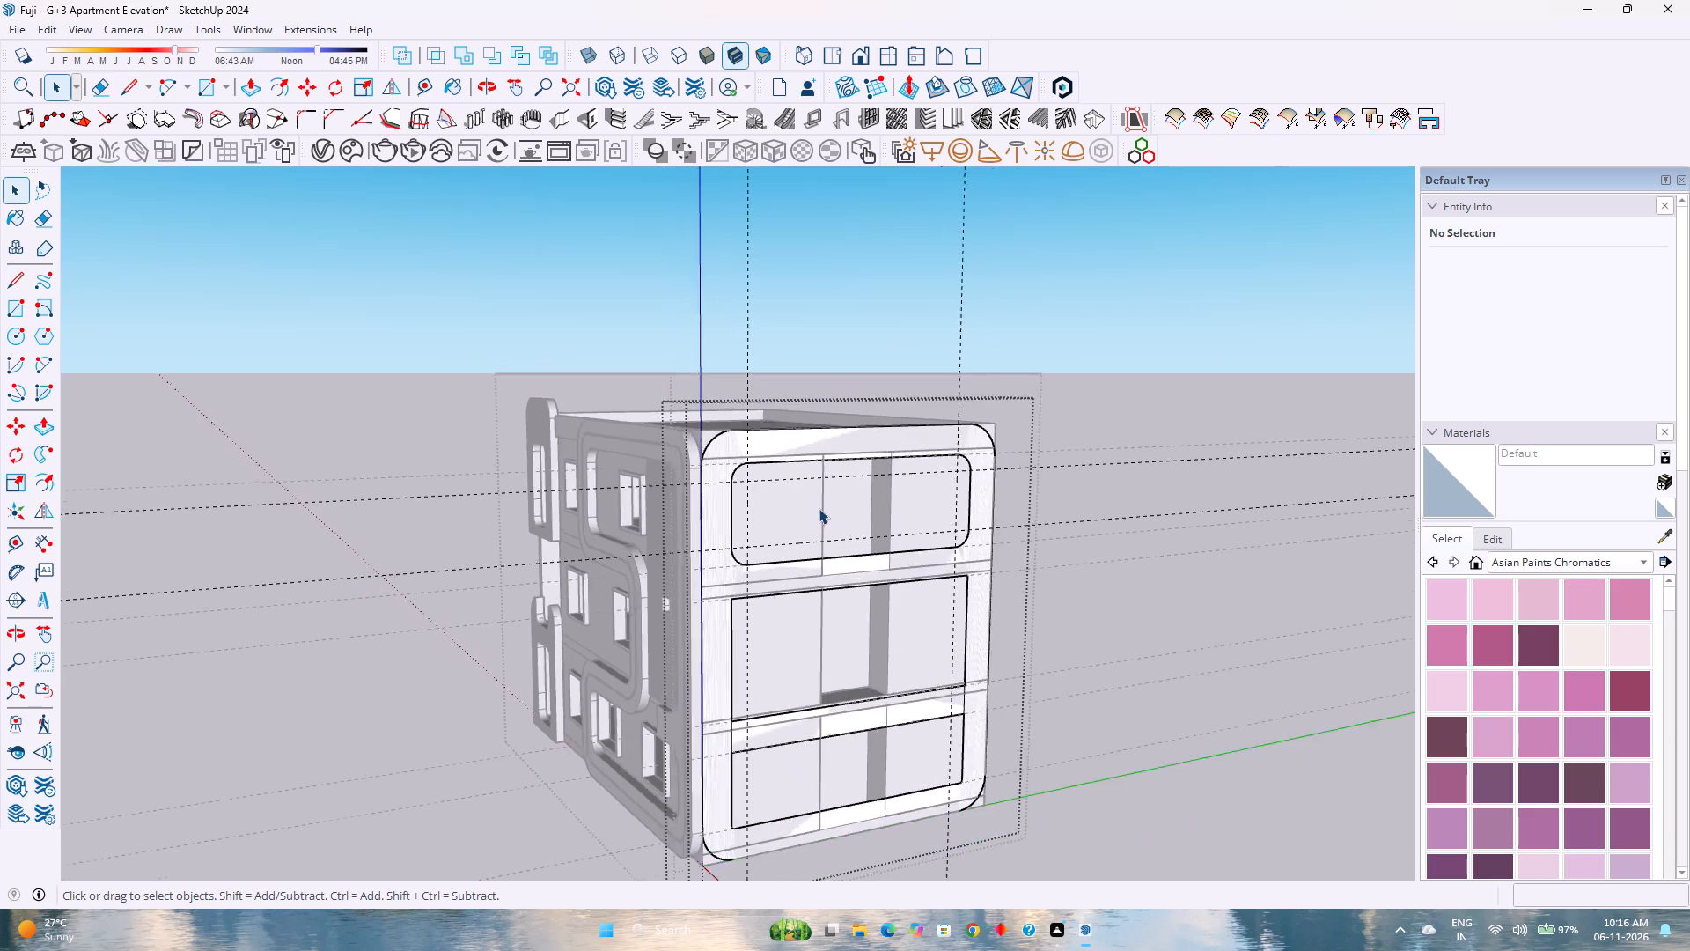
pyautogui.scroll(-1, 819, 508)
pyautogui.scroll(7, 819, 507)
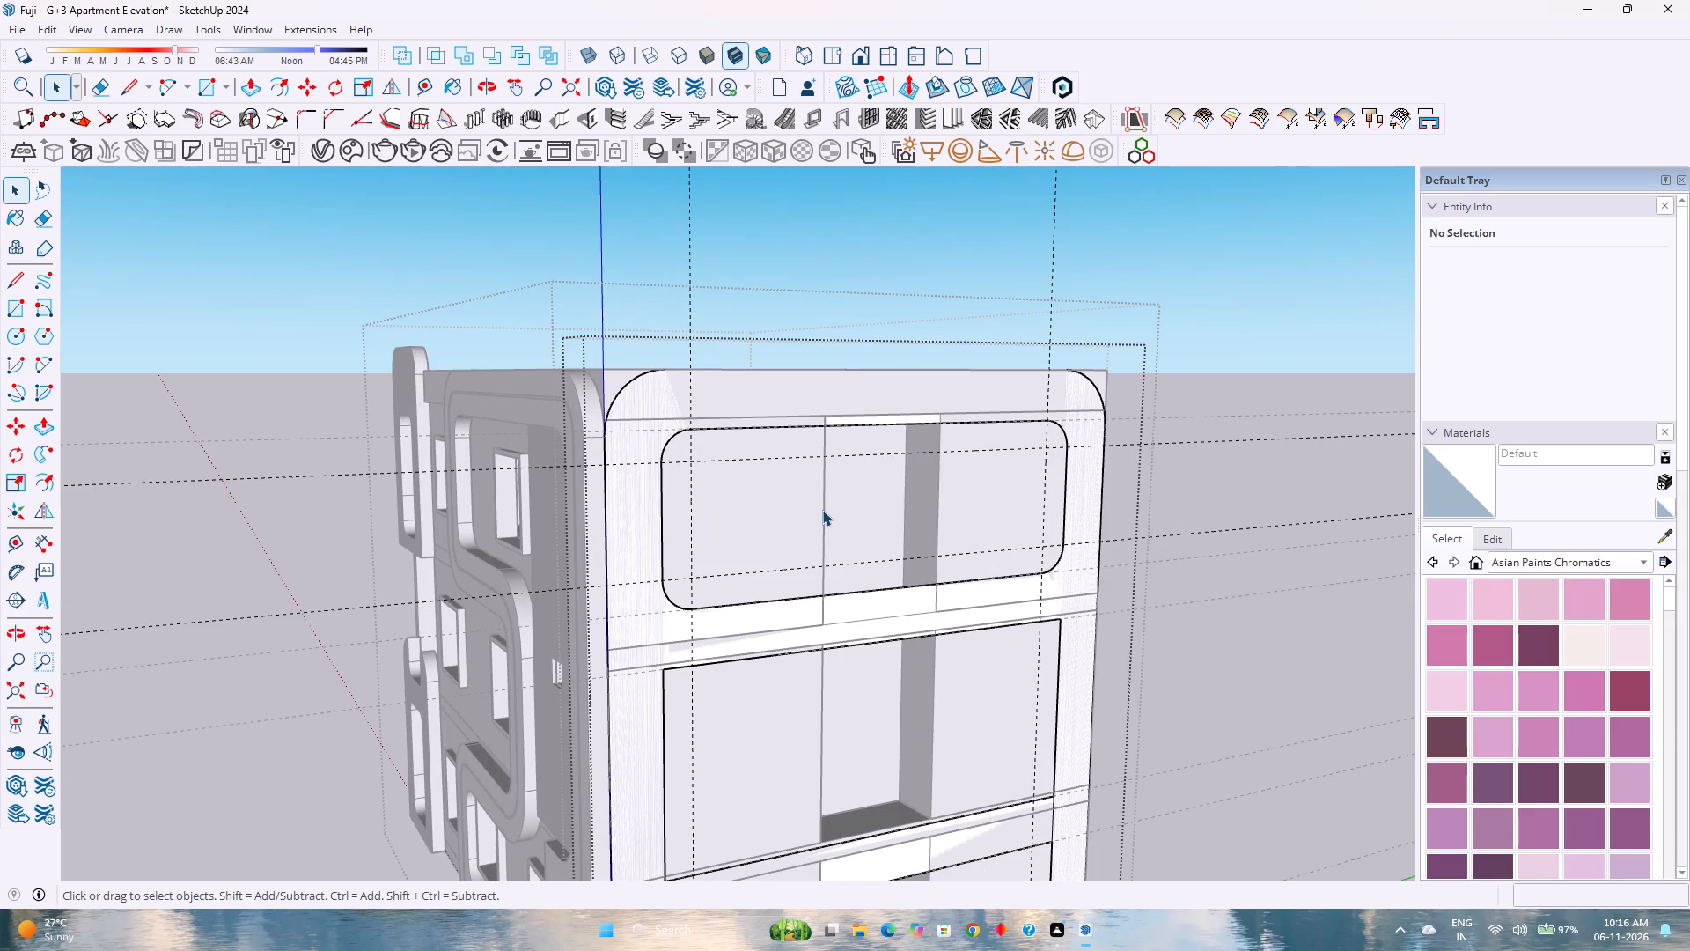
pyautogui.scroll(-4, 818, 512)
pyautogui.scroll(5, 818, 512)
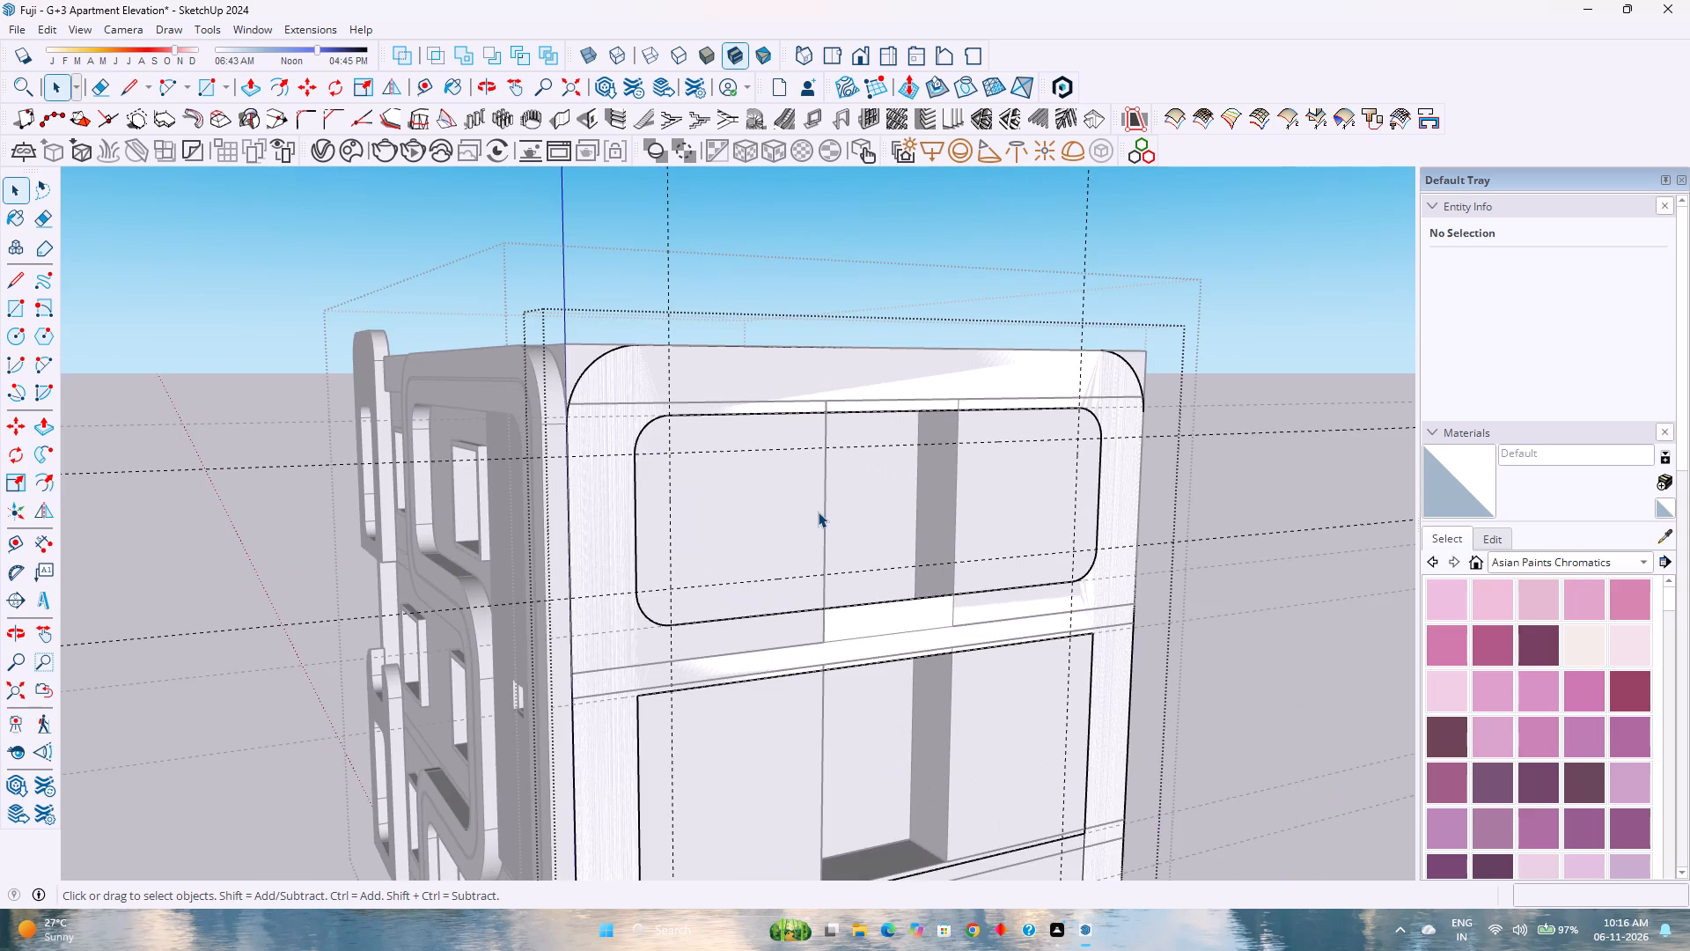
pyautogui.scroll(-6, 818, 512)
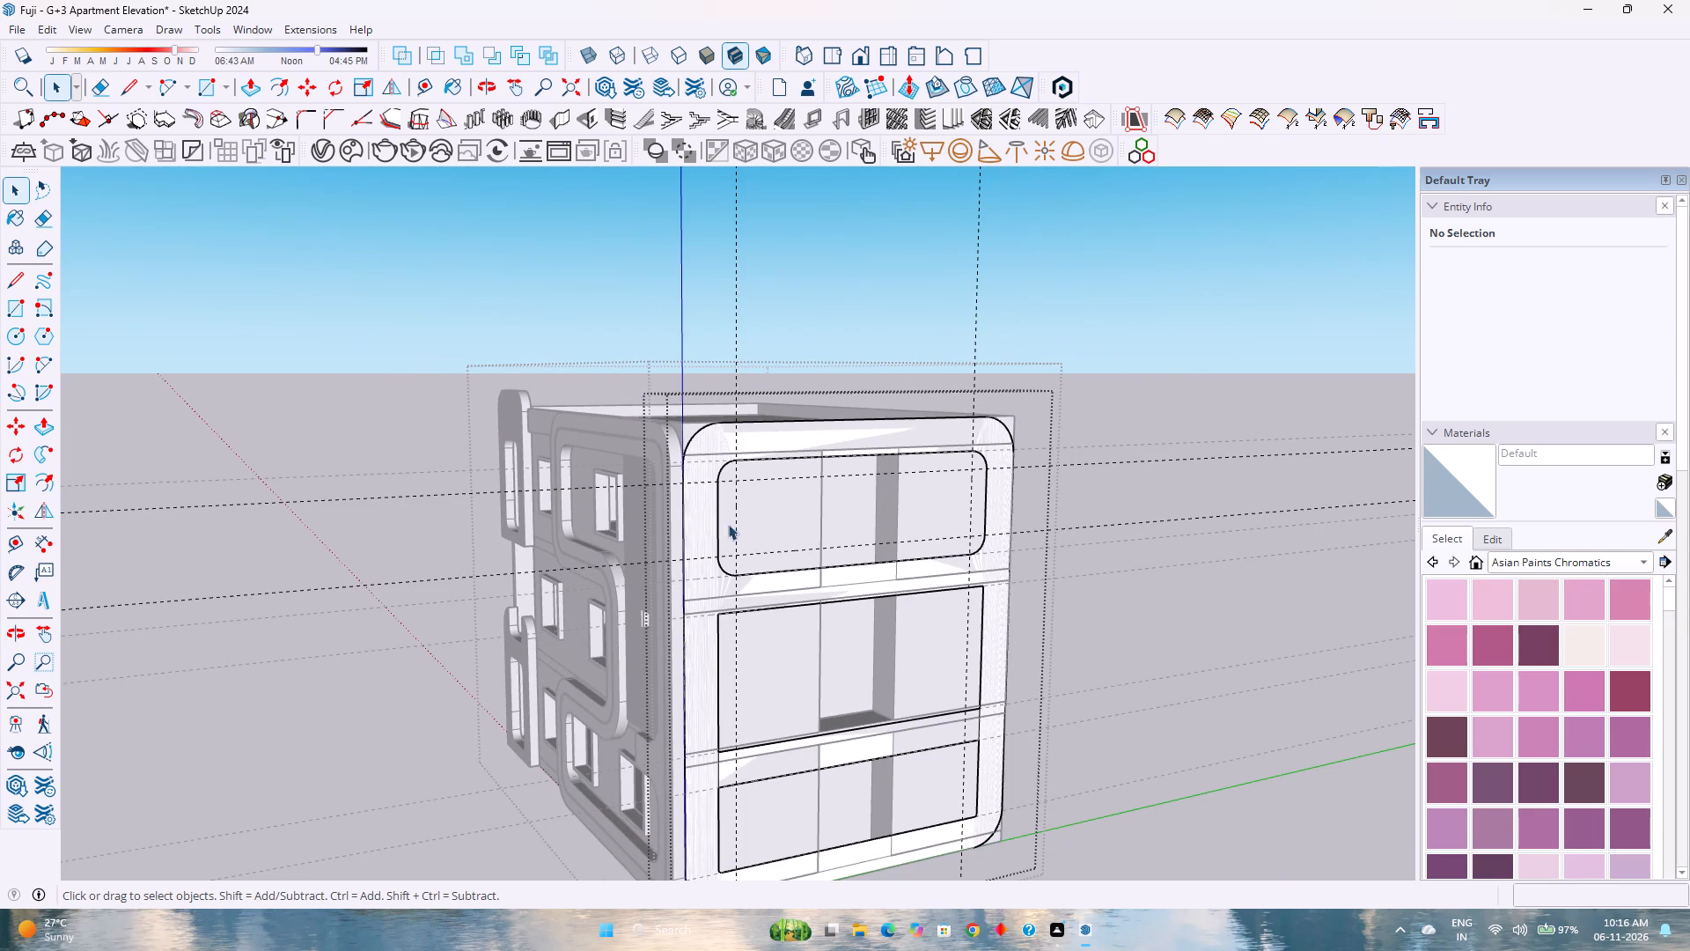
# Place guides 1' 6" inside the middle opening's top and bottom edges on the side-wall frame.
pyautogui.middleClick(815, 652)
pyautogui.moveTo(807, 649); pyautogui.dragTo(481, 559, button='middle')
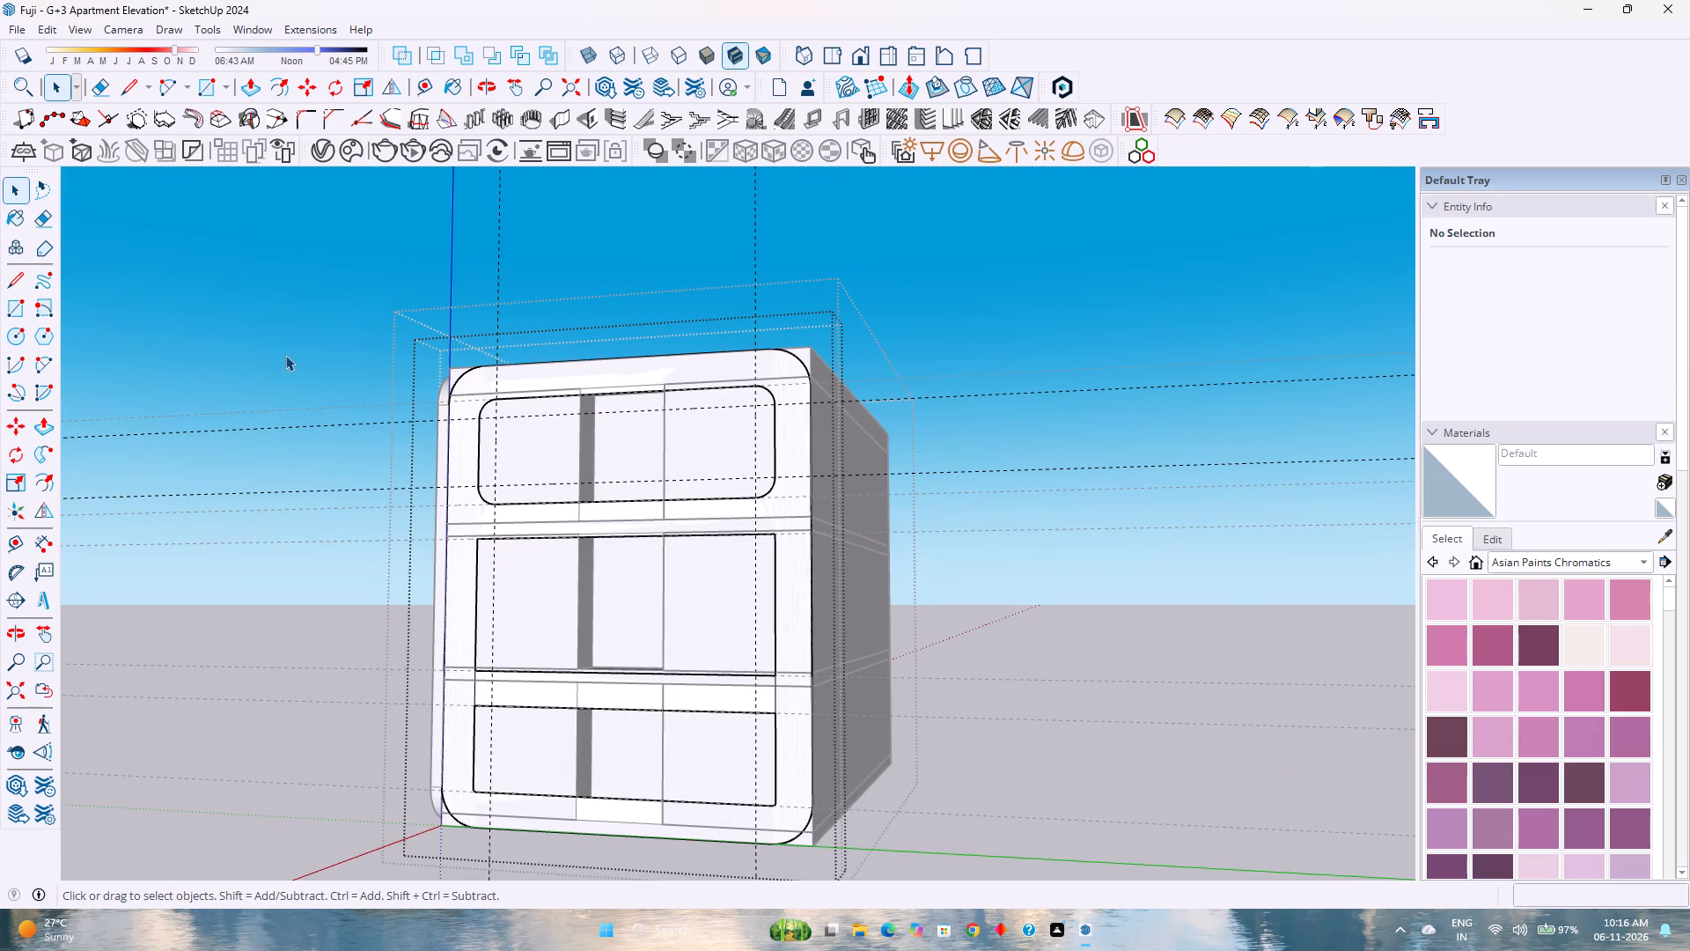
pyautogui.click(430, 93)
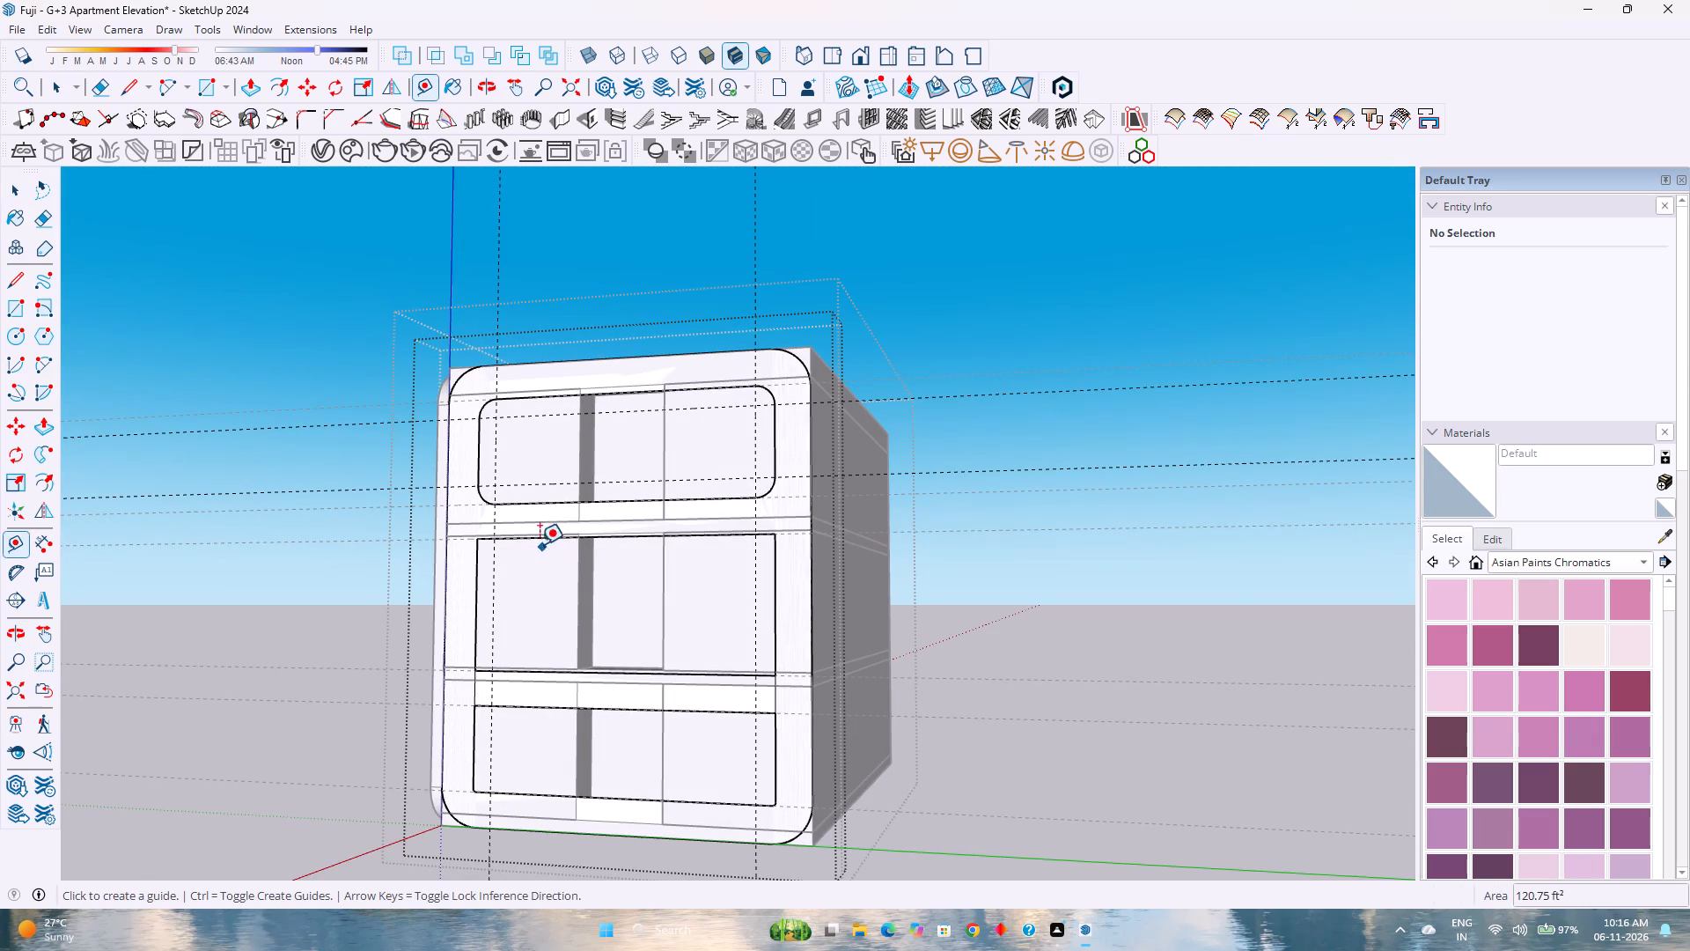
pyautogui.click(534, 537)
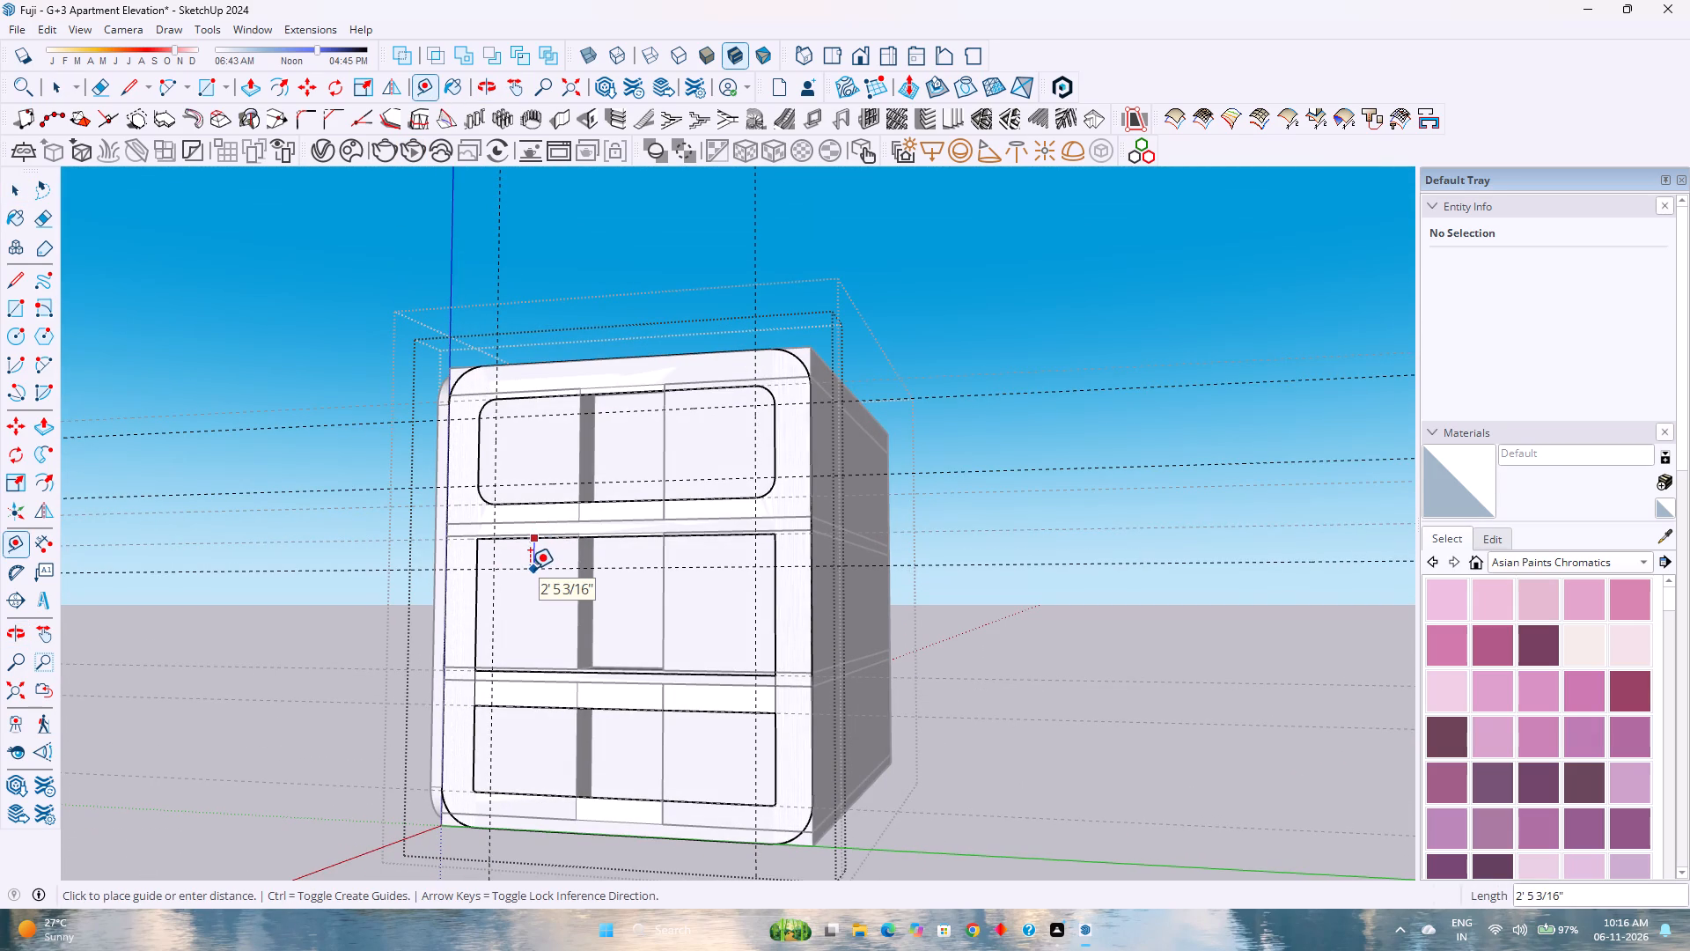
pyautogui.press('Up')
pyautogui.write('1\'6"')
pyautogui.press('Return')
pyautogui.scroll(7, 433, 656)
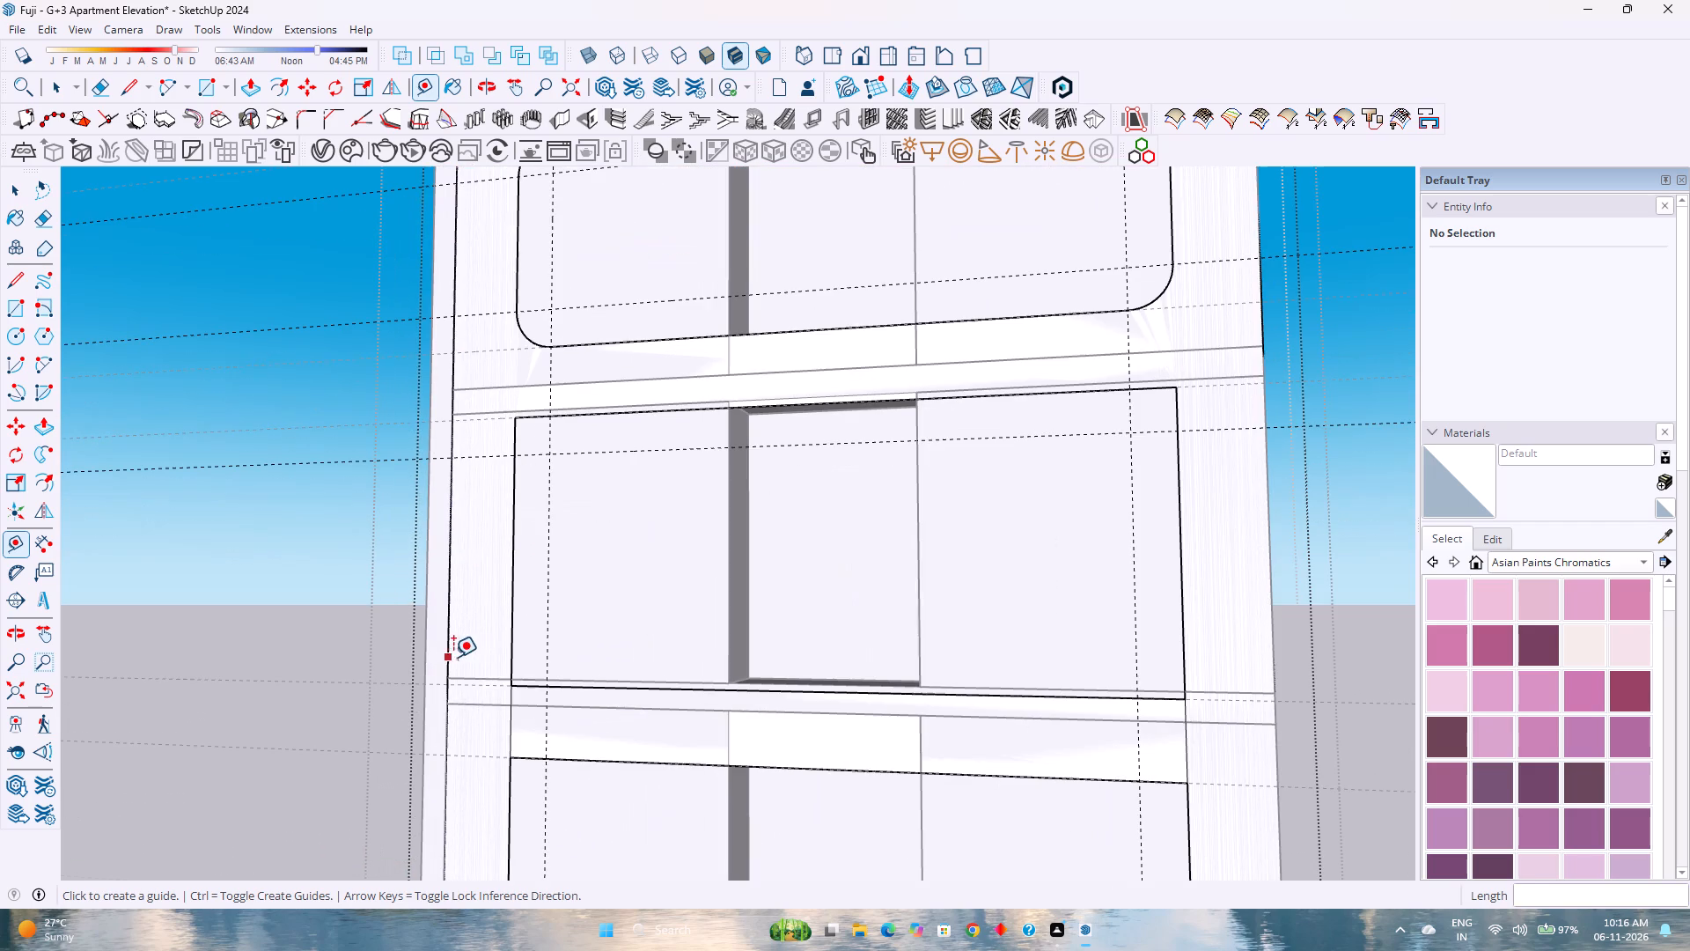
pyautogui.click(481, 689)
pyautogui.click(479, 643)
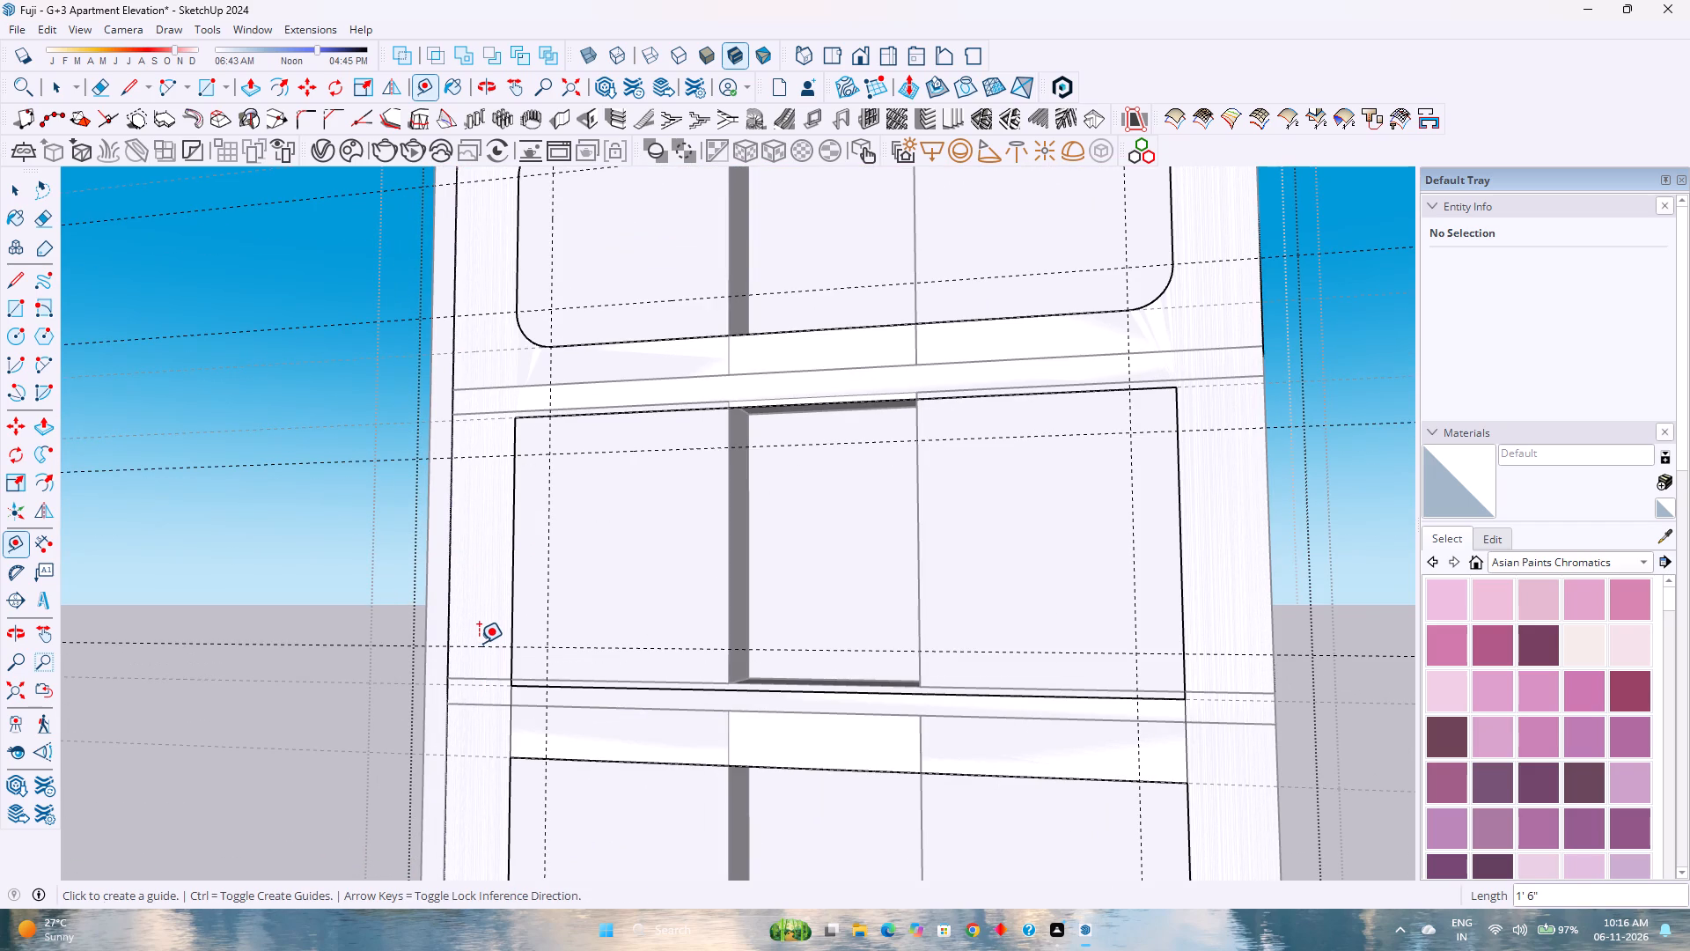
# Draw tangent arcs between the 1' 6" guide intersections at all four corners of the middle opening.
pyautogui.click(161, 76)
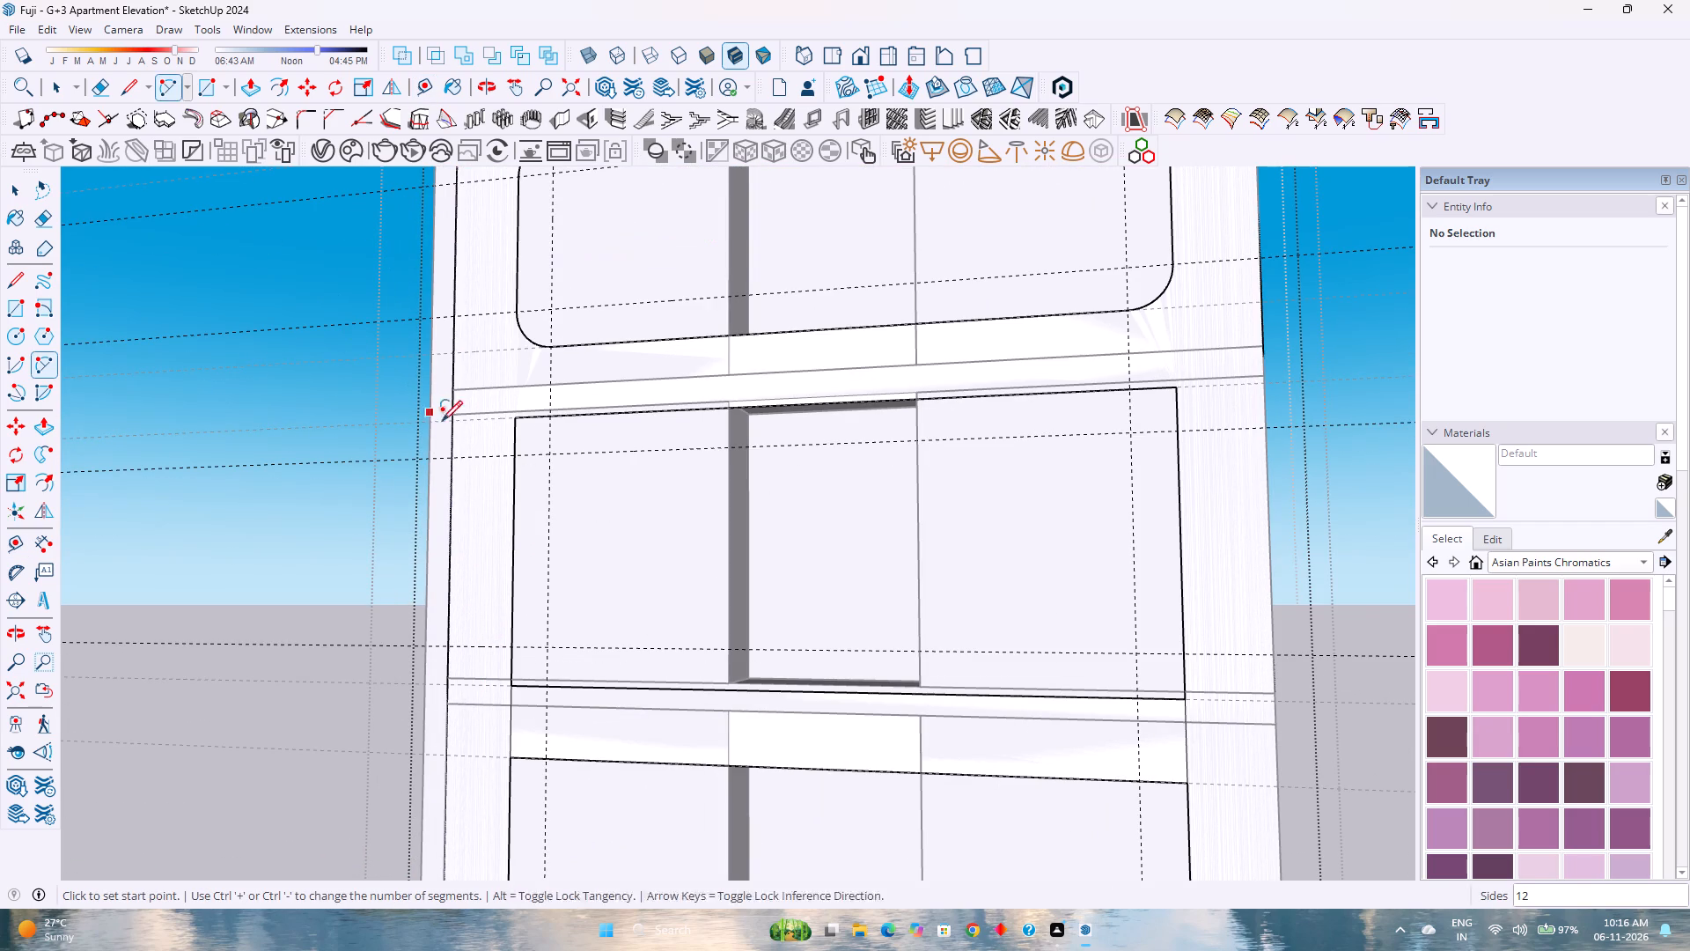
pyautogui.click(515, 457)
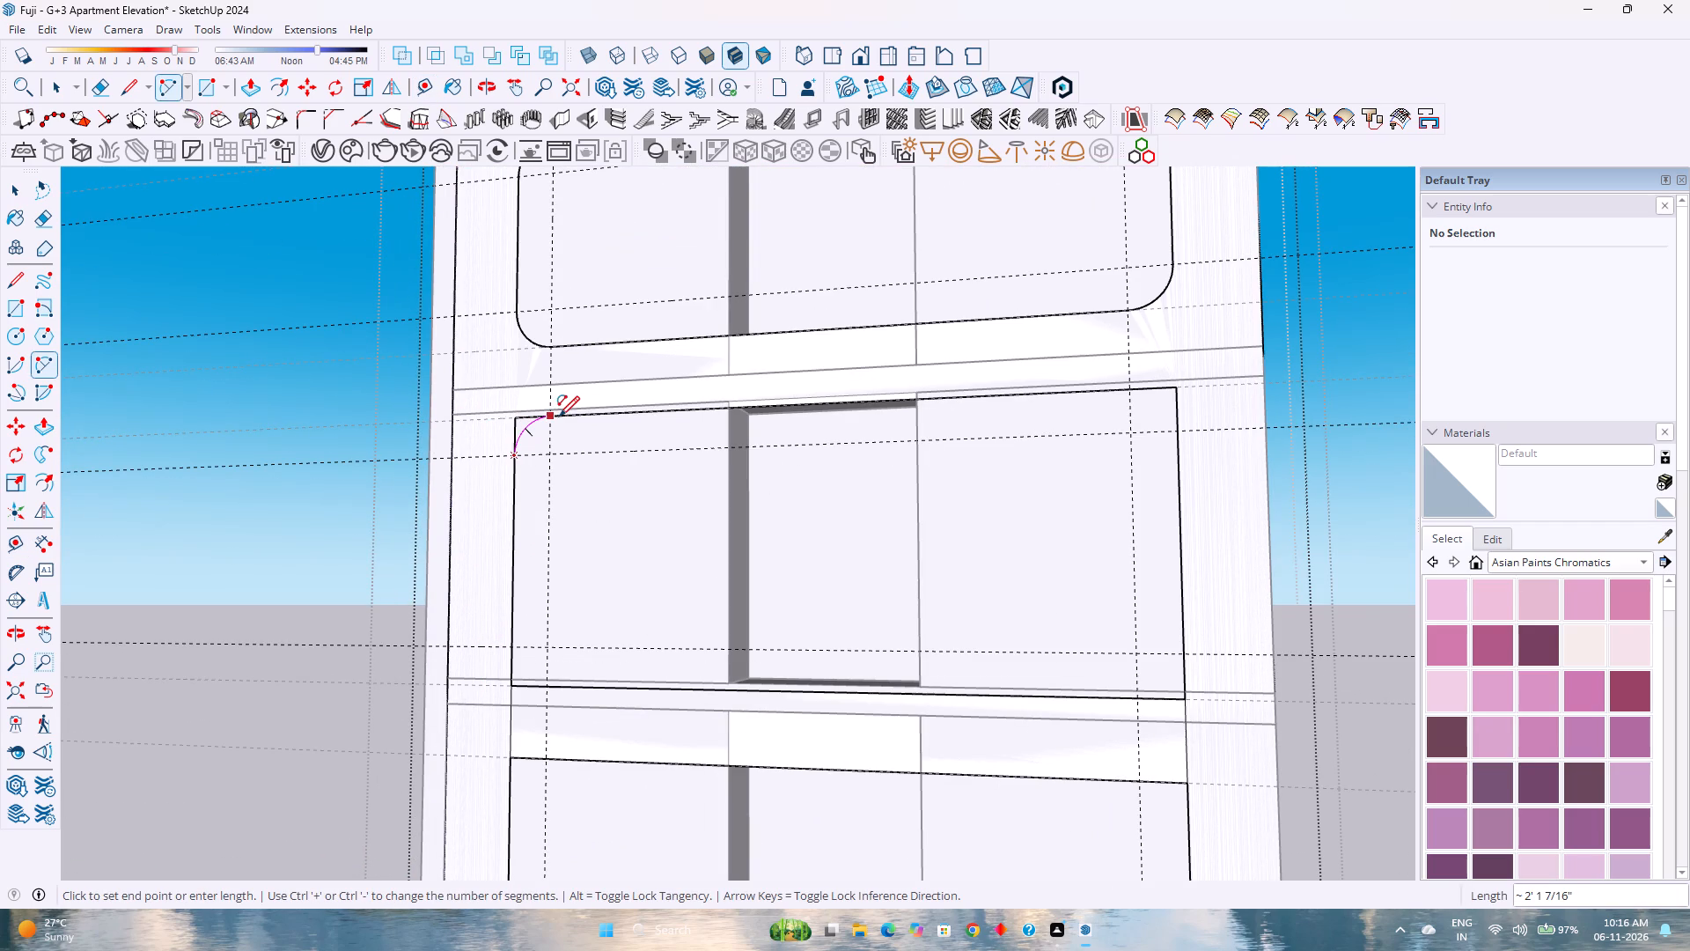
pyautogui.doubleClick(559, 417)
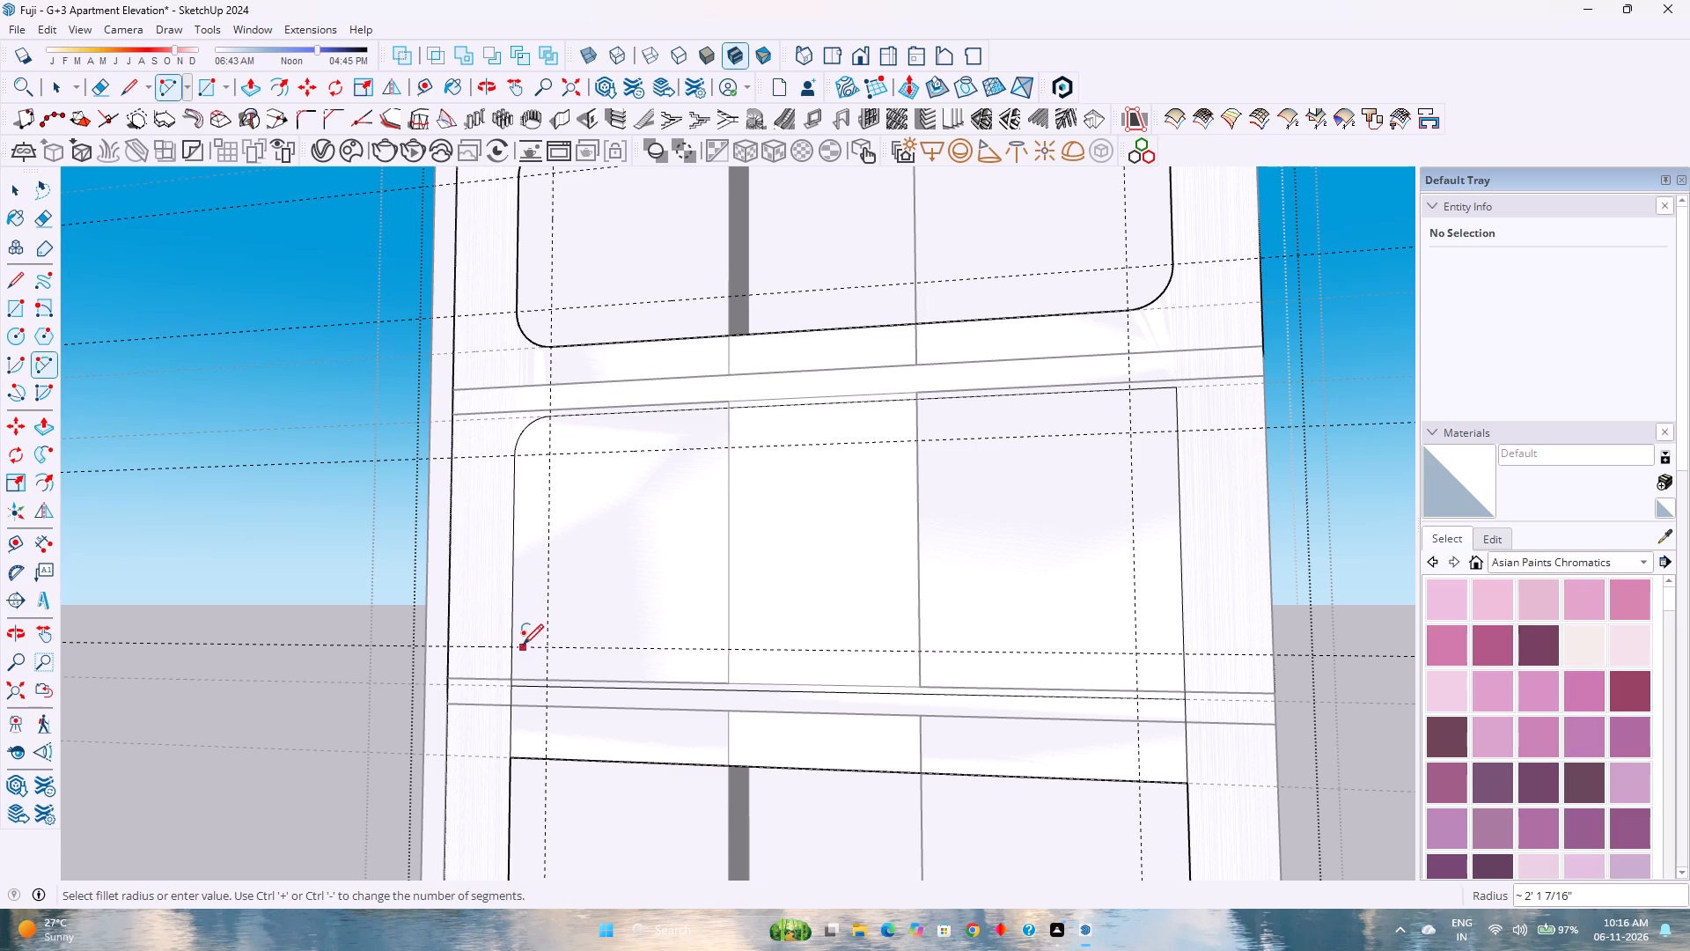
pyautogui.click(515, 647)
pyautogui.doubleClick(548, 690)
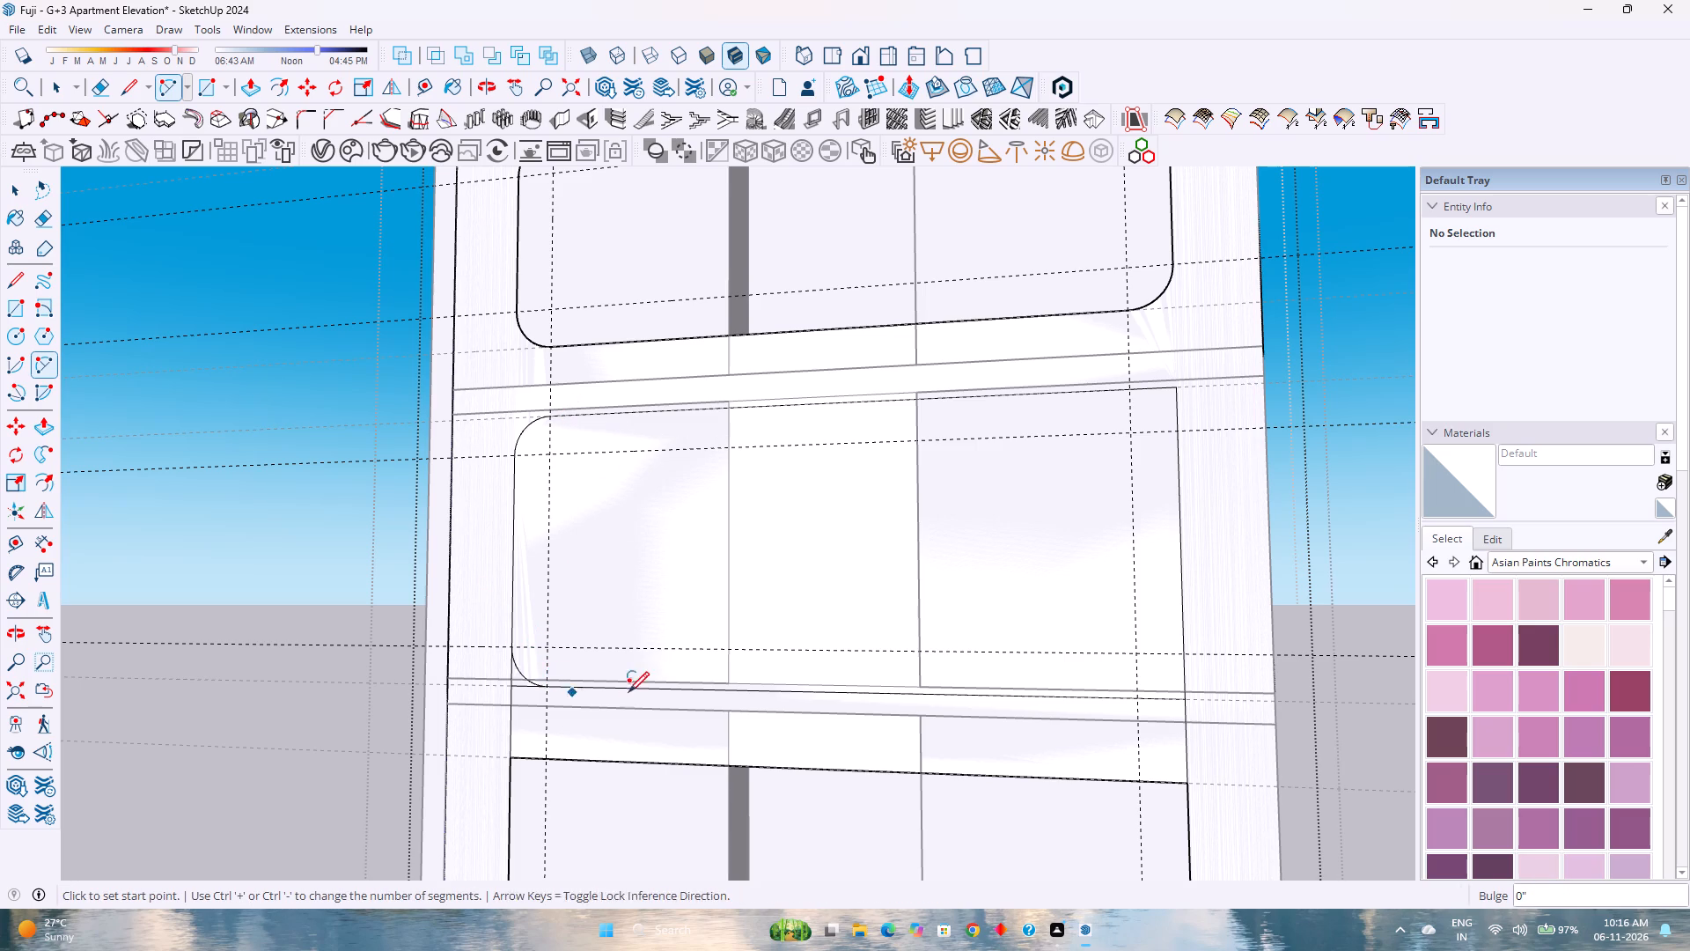
pyautogui.click(1141, 699)
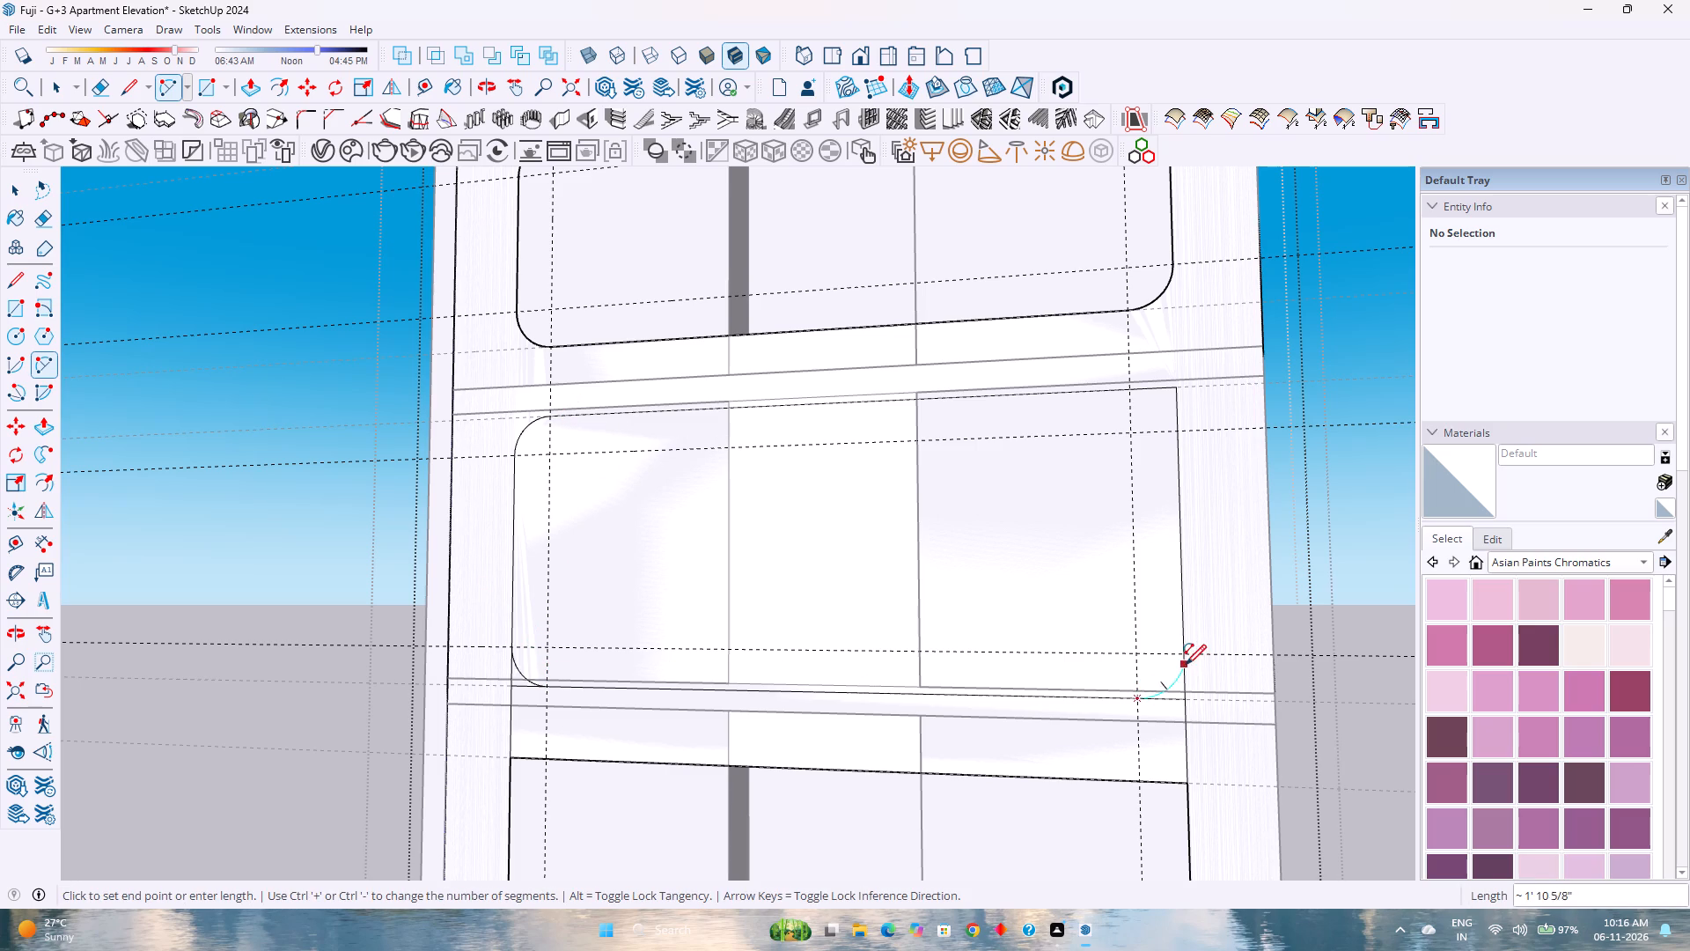
pyautogui.doubleClick(1186, 653)
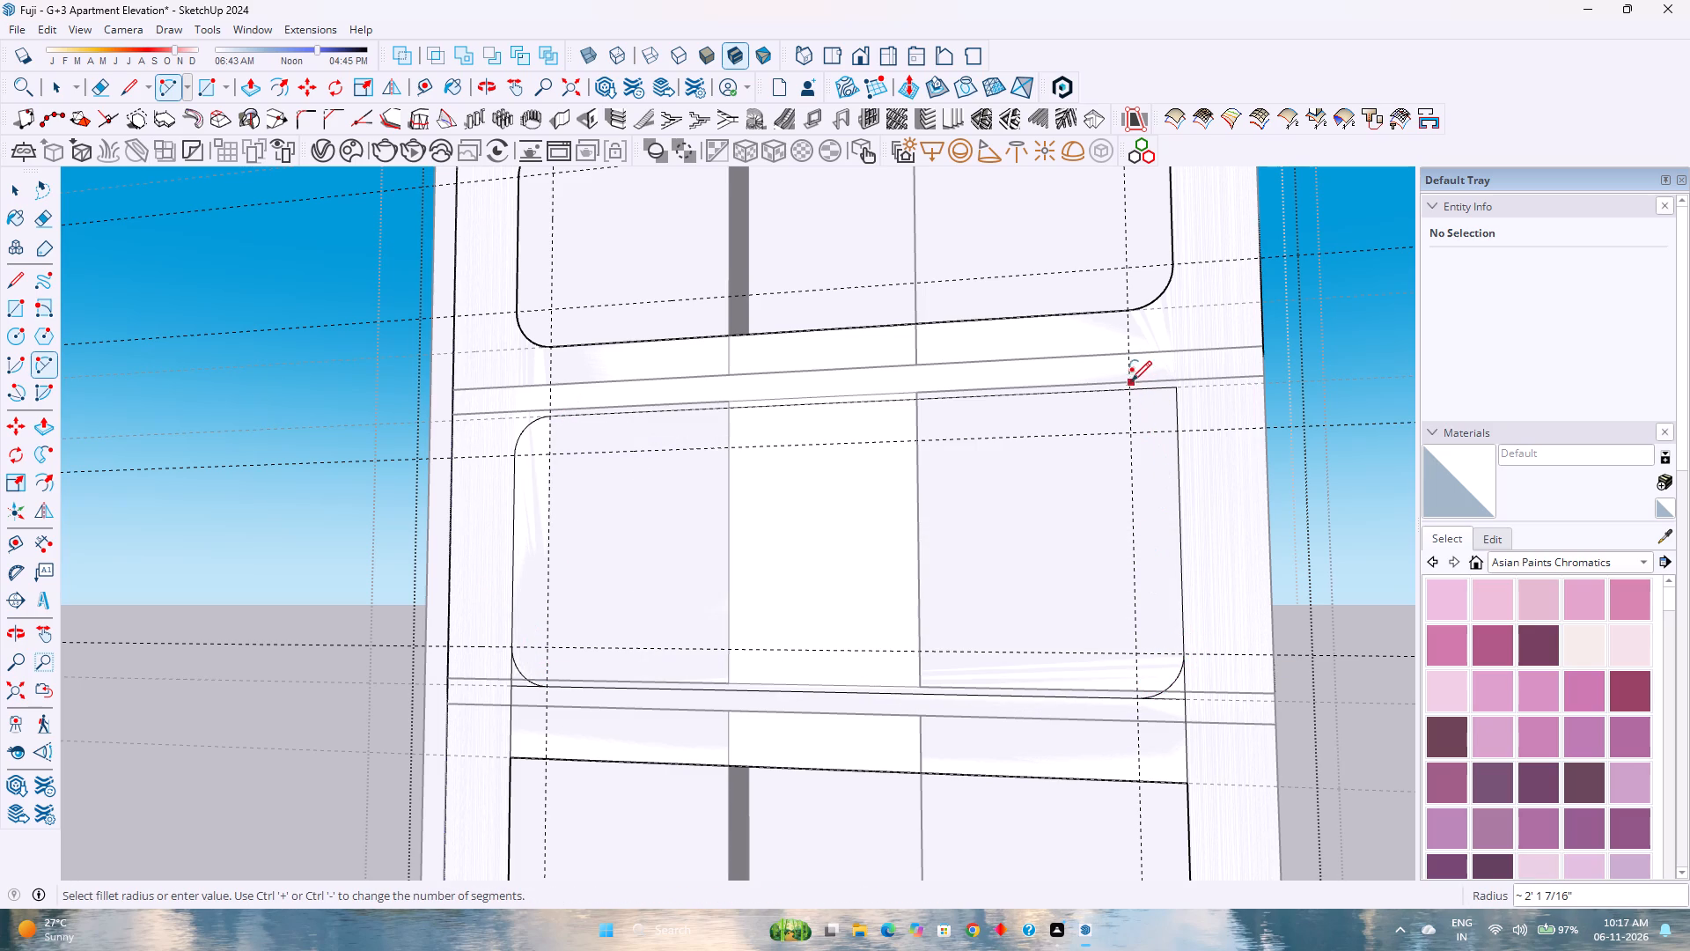
pyautogui.click(1128, 394)
pyautogui.doubleClick(1178, 428)
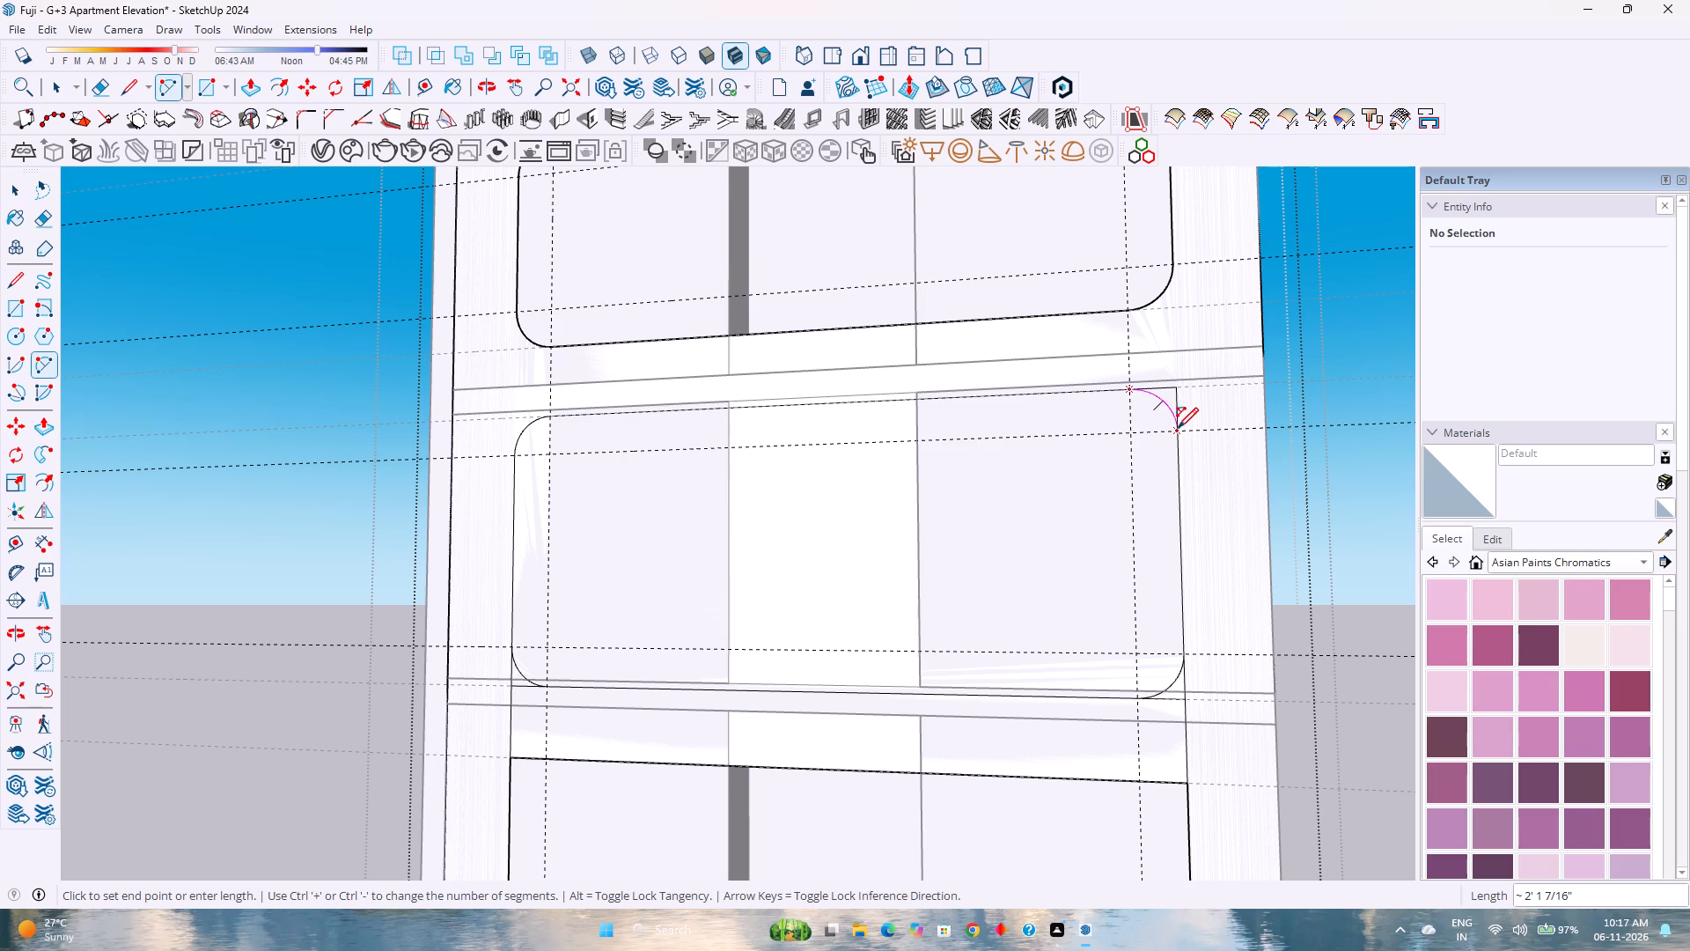
# Delete the face filling the middle opening inside its four corner arcs.
pyautogui.press('space')
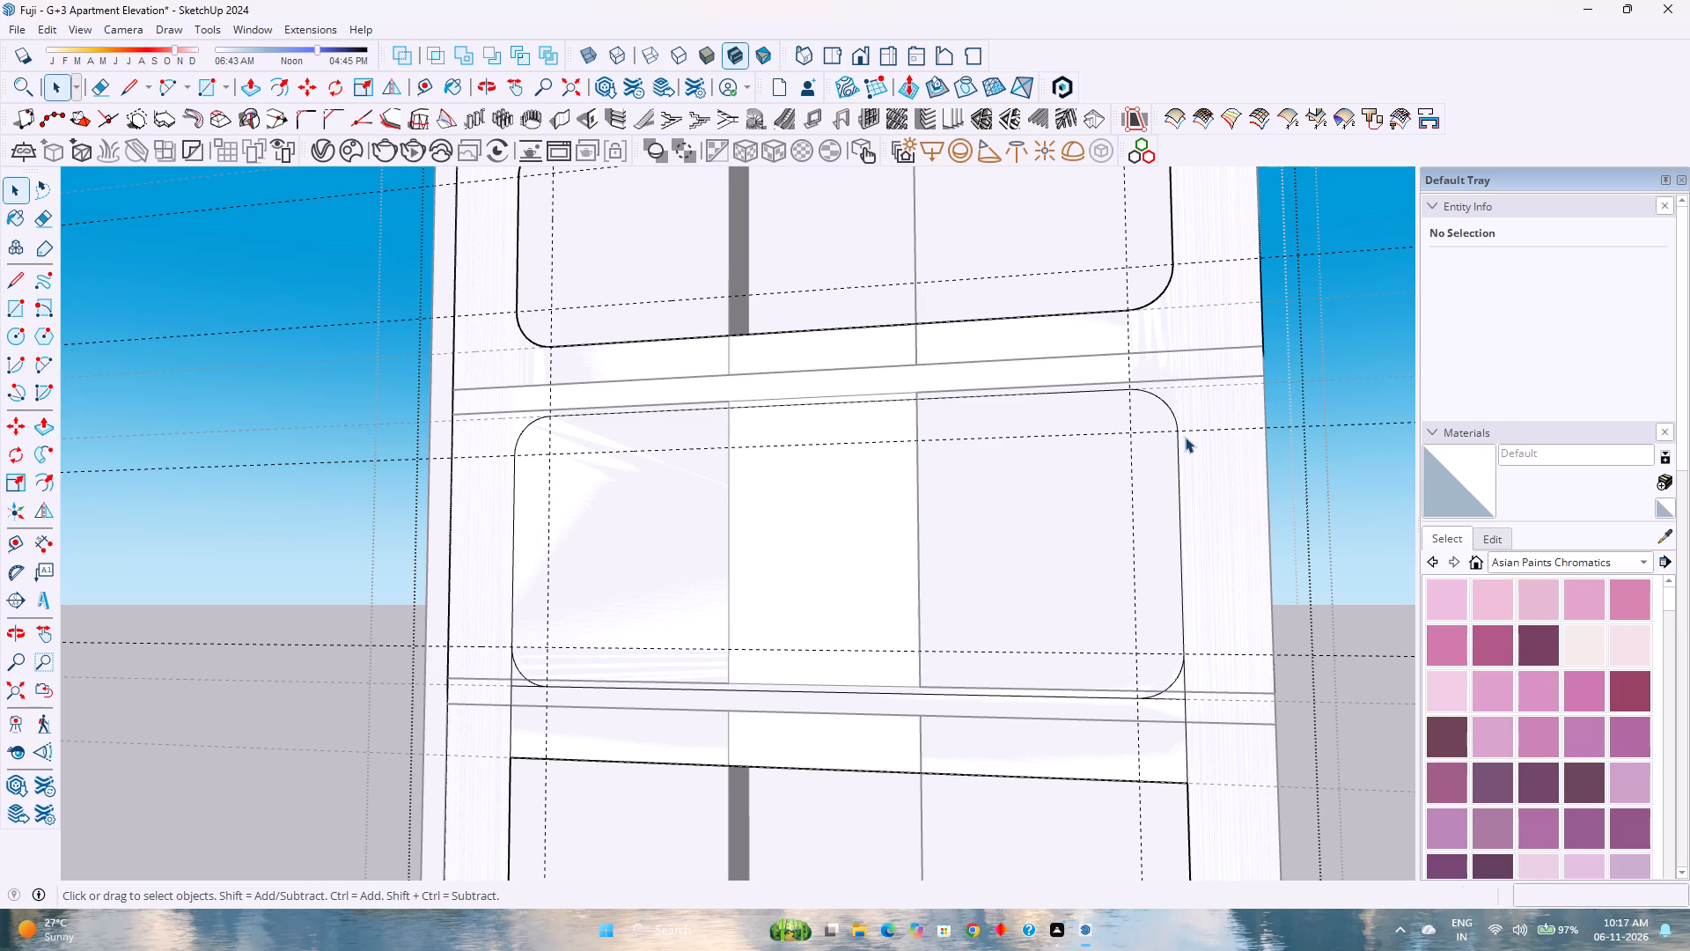
pyautogui.click(1056, 511)
pyautogui.press('Delete')
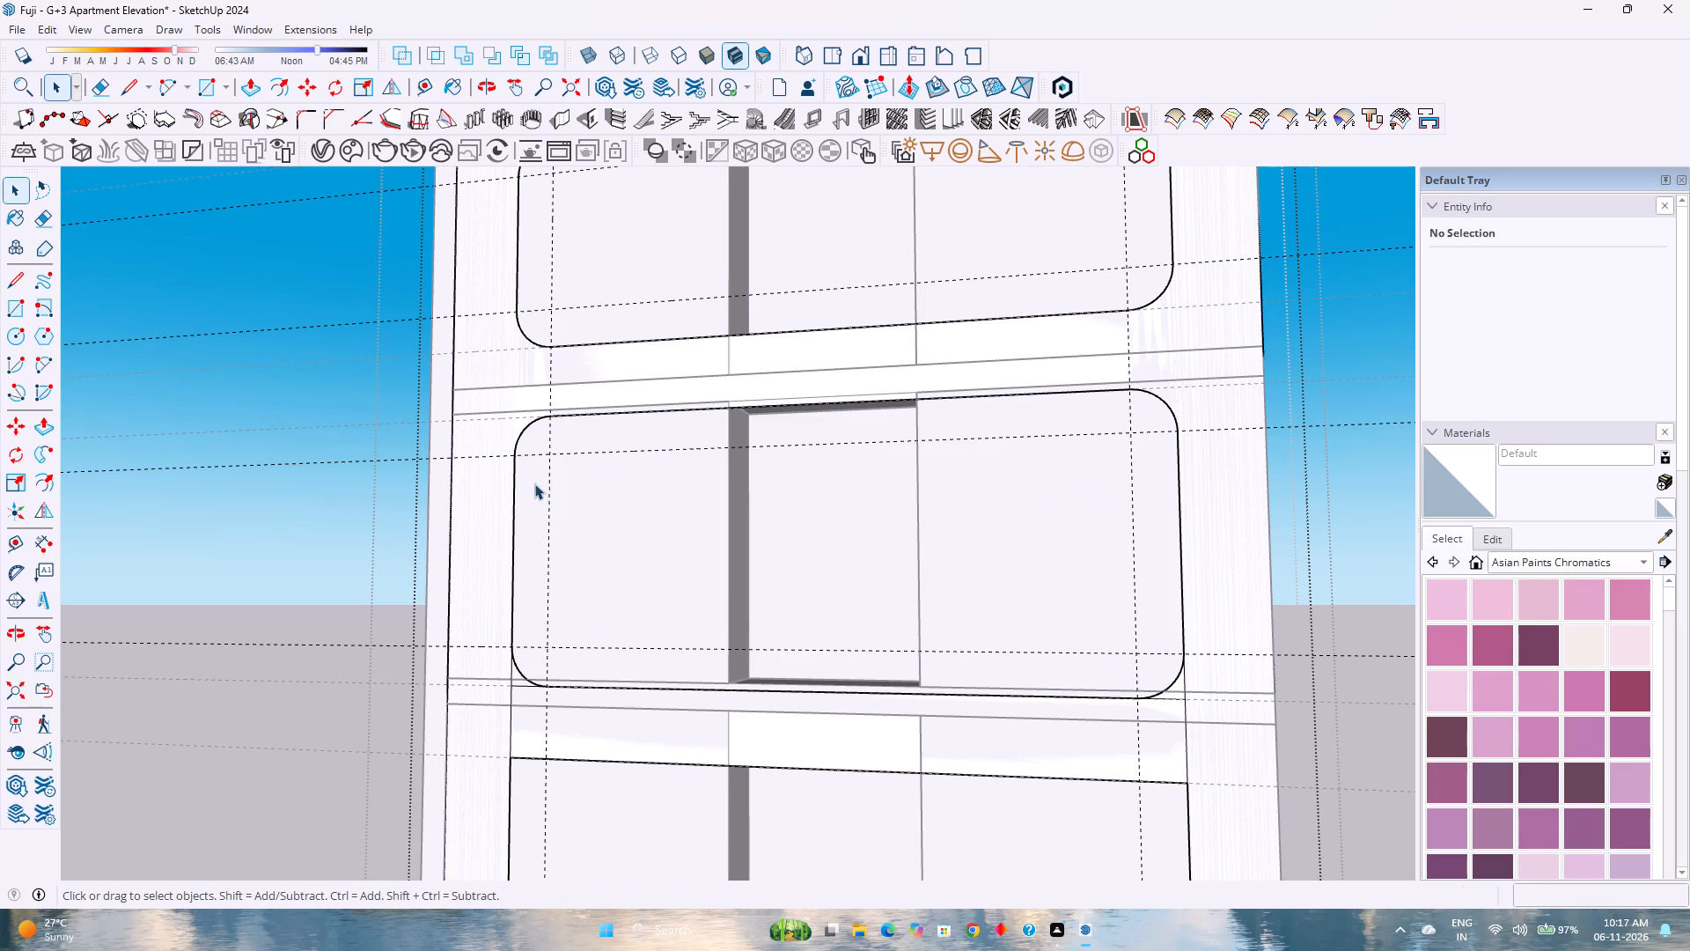
# Set the segment count of the middle opening's upper front corner arc to 120.
pyautogui.click(525, 428)
pyautogui.click(1644, 317)
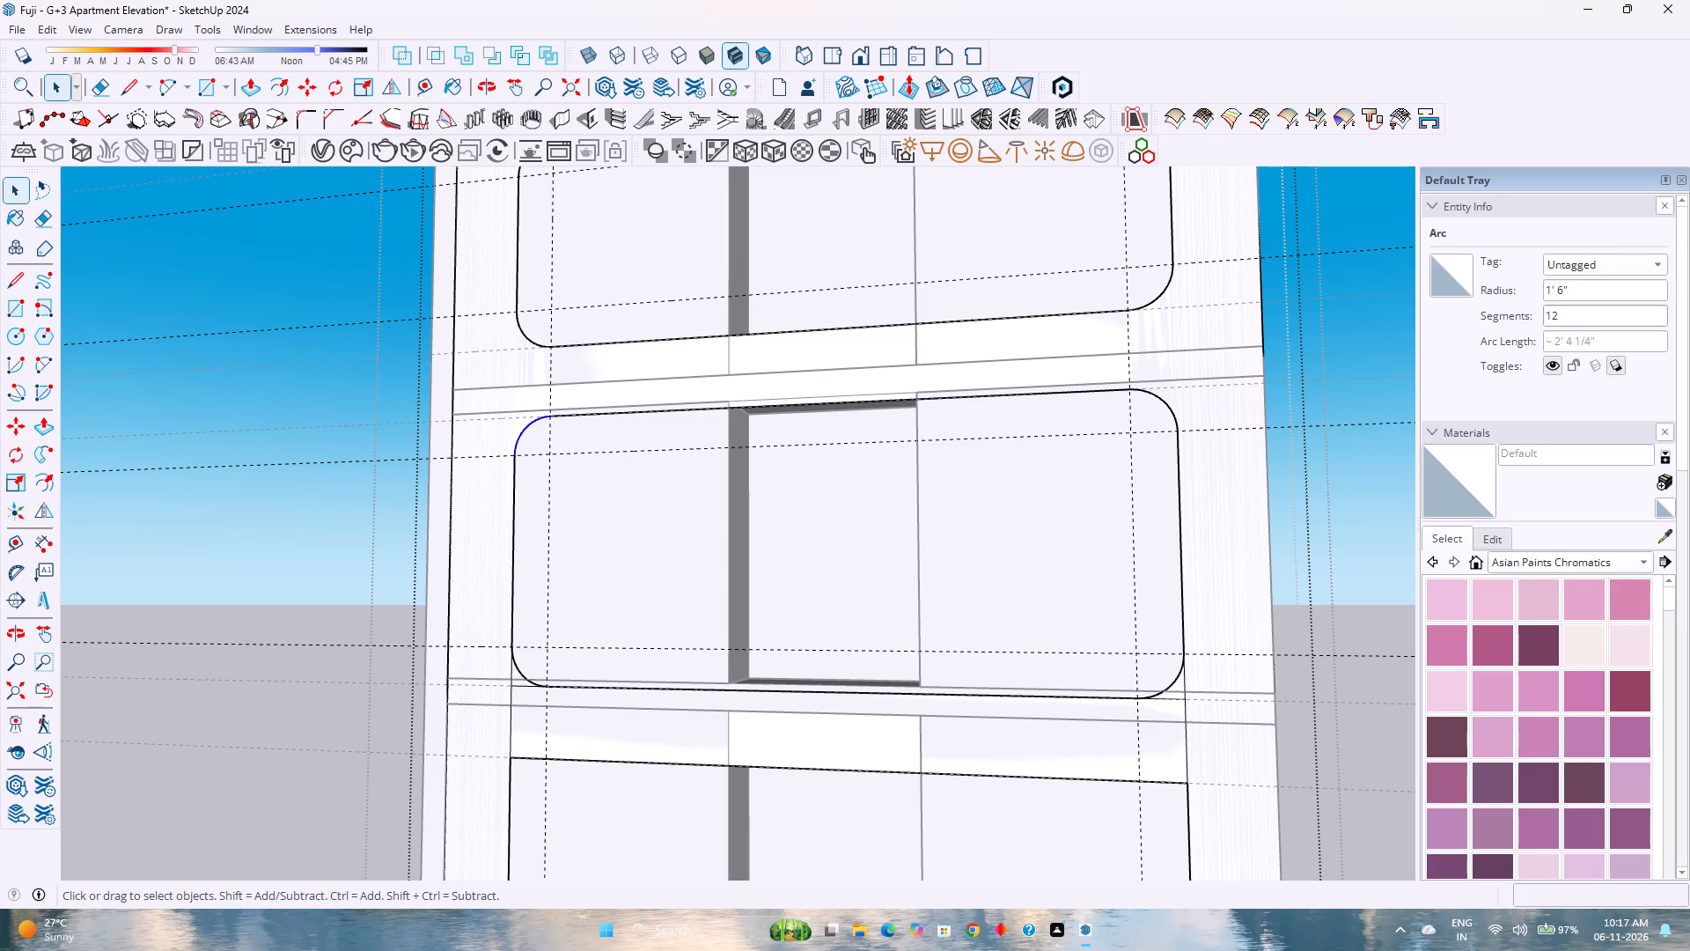
pyautogui.press('0')
pyautogui.press('Return')
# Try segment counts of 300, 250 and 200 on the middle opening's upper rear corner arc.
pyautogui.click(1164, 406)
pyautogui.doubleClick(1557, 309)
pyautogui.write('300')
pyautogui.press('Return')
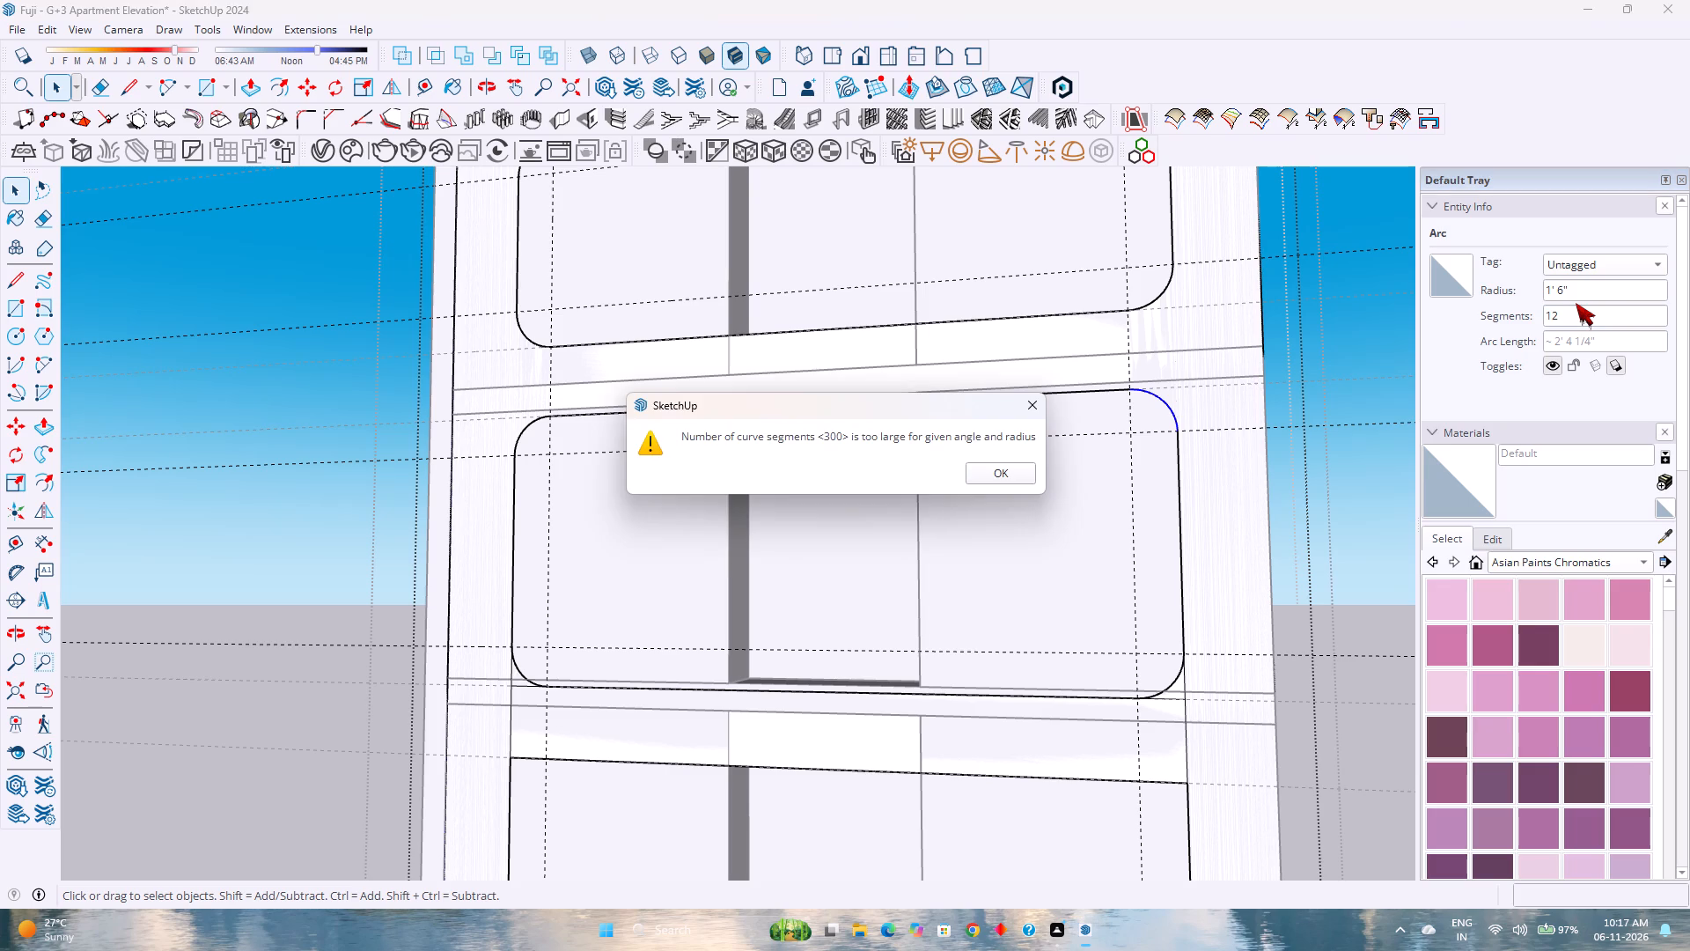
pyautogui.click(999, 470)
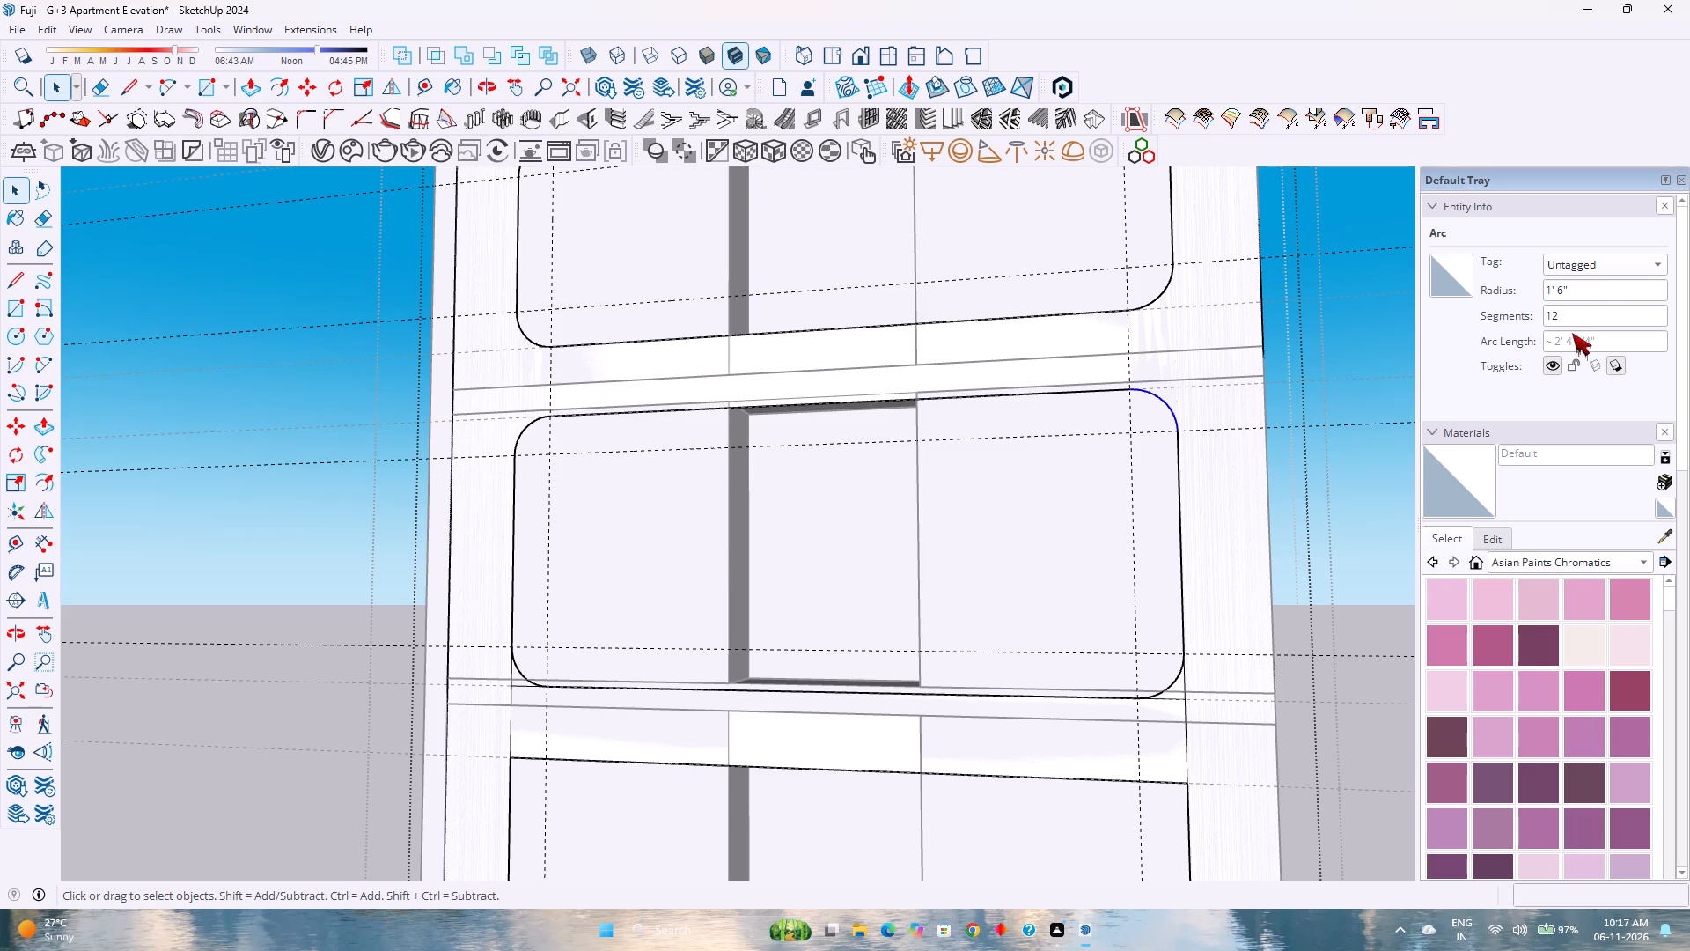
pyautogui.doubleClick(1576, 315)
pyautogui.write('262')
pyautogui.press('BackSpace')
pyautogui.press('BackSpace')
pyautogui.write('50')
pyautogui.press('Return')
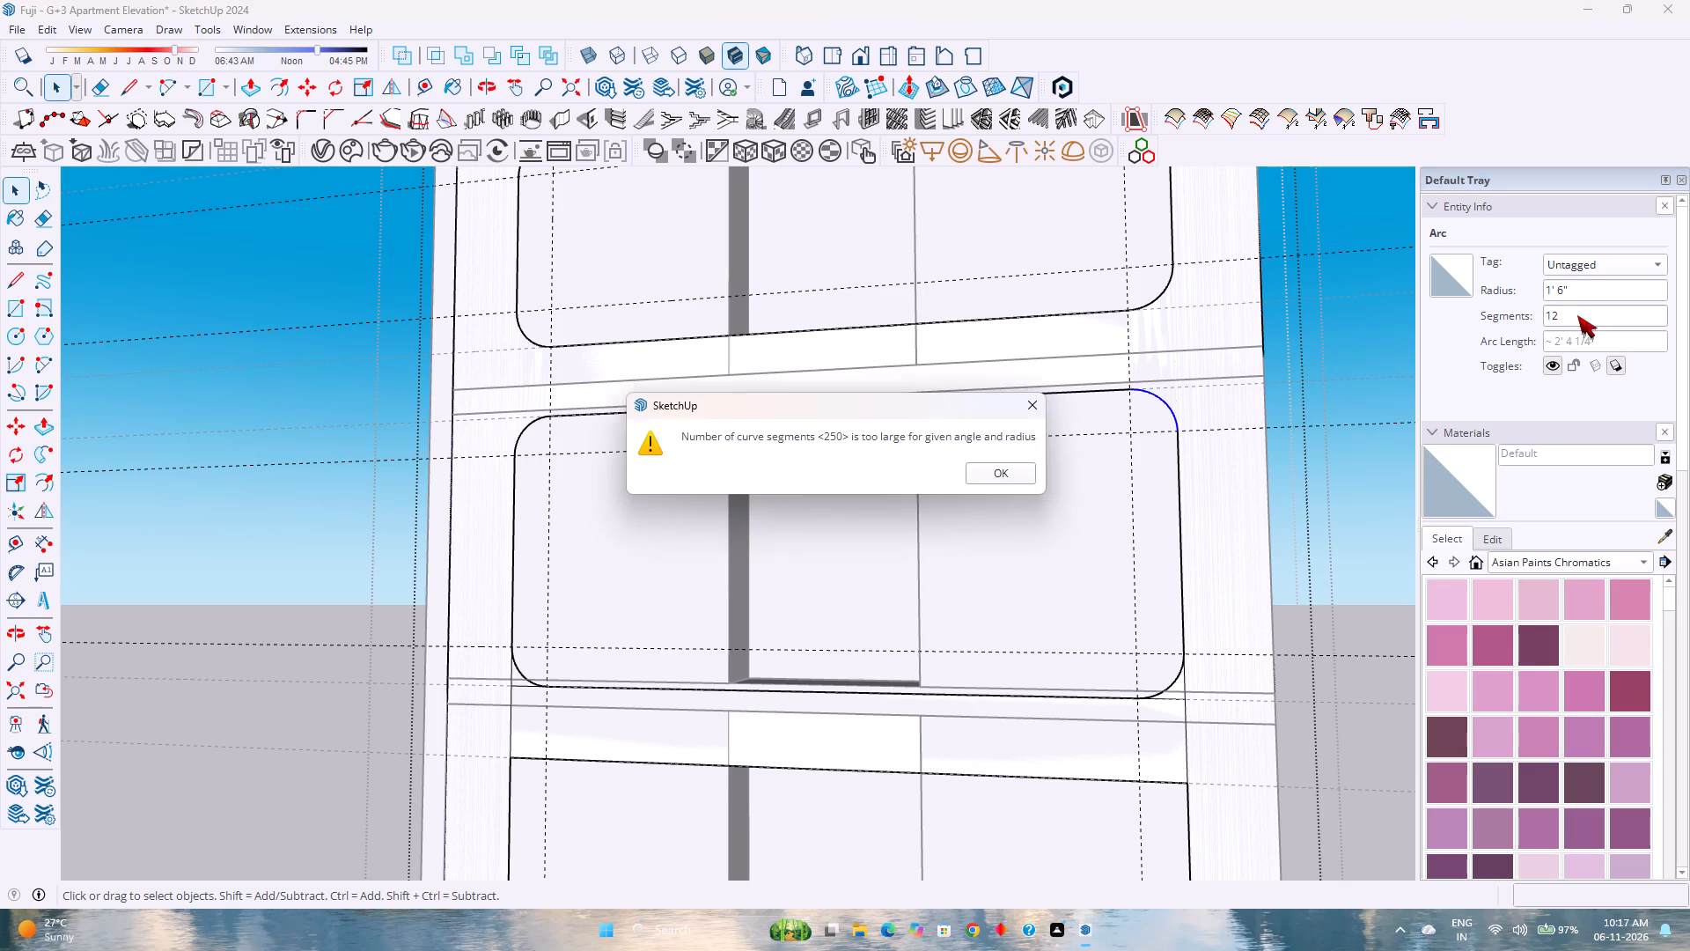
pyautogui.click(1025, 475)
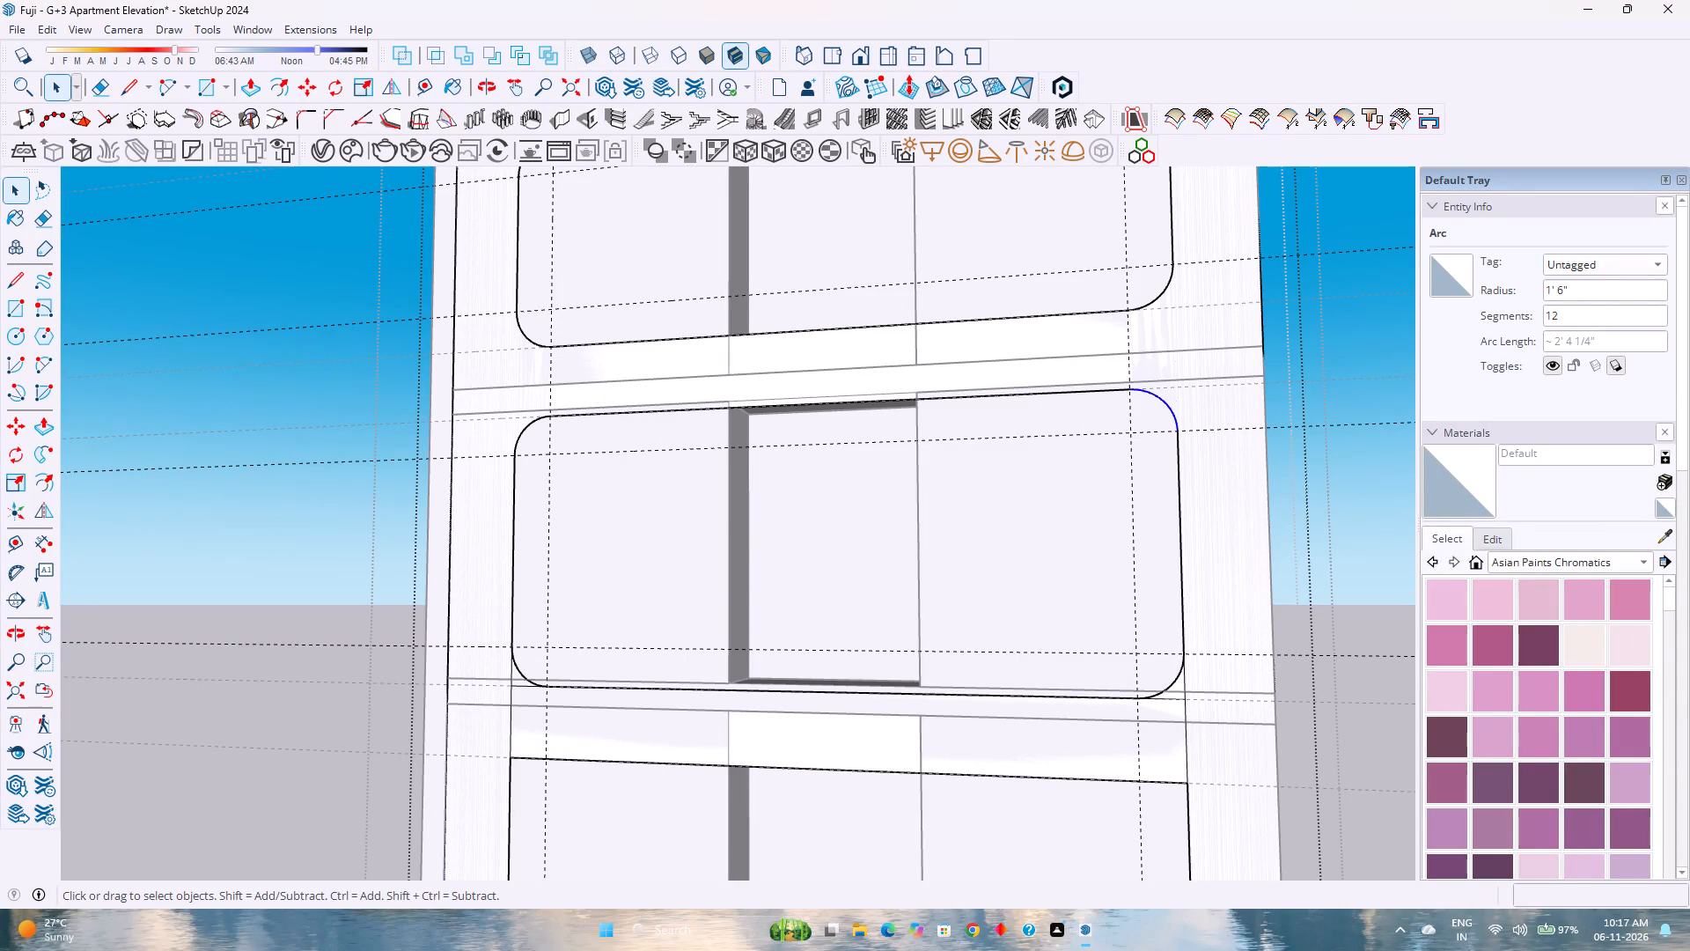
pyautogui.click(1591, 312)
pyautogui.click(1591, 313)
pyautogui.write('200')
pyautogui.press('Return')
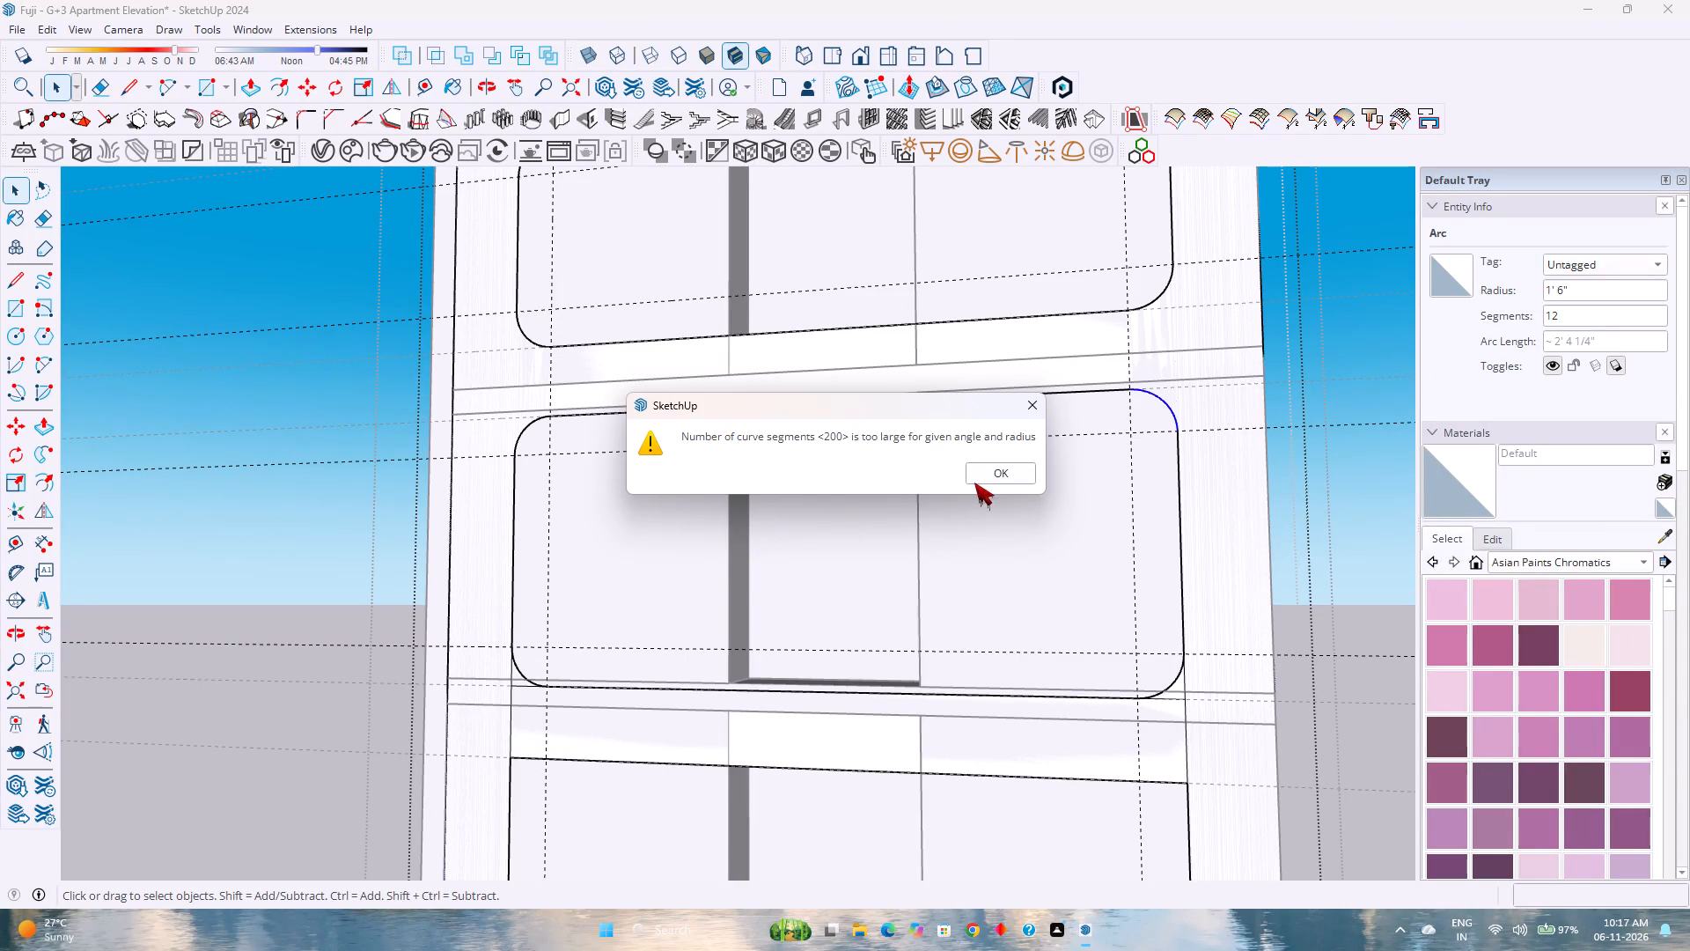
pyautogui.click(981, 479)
# Set the segment count of the middle opening's upper rear and lower rear corner arcs to 120.
pyautogui.click(1564, 322)
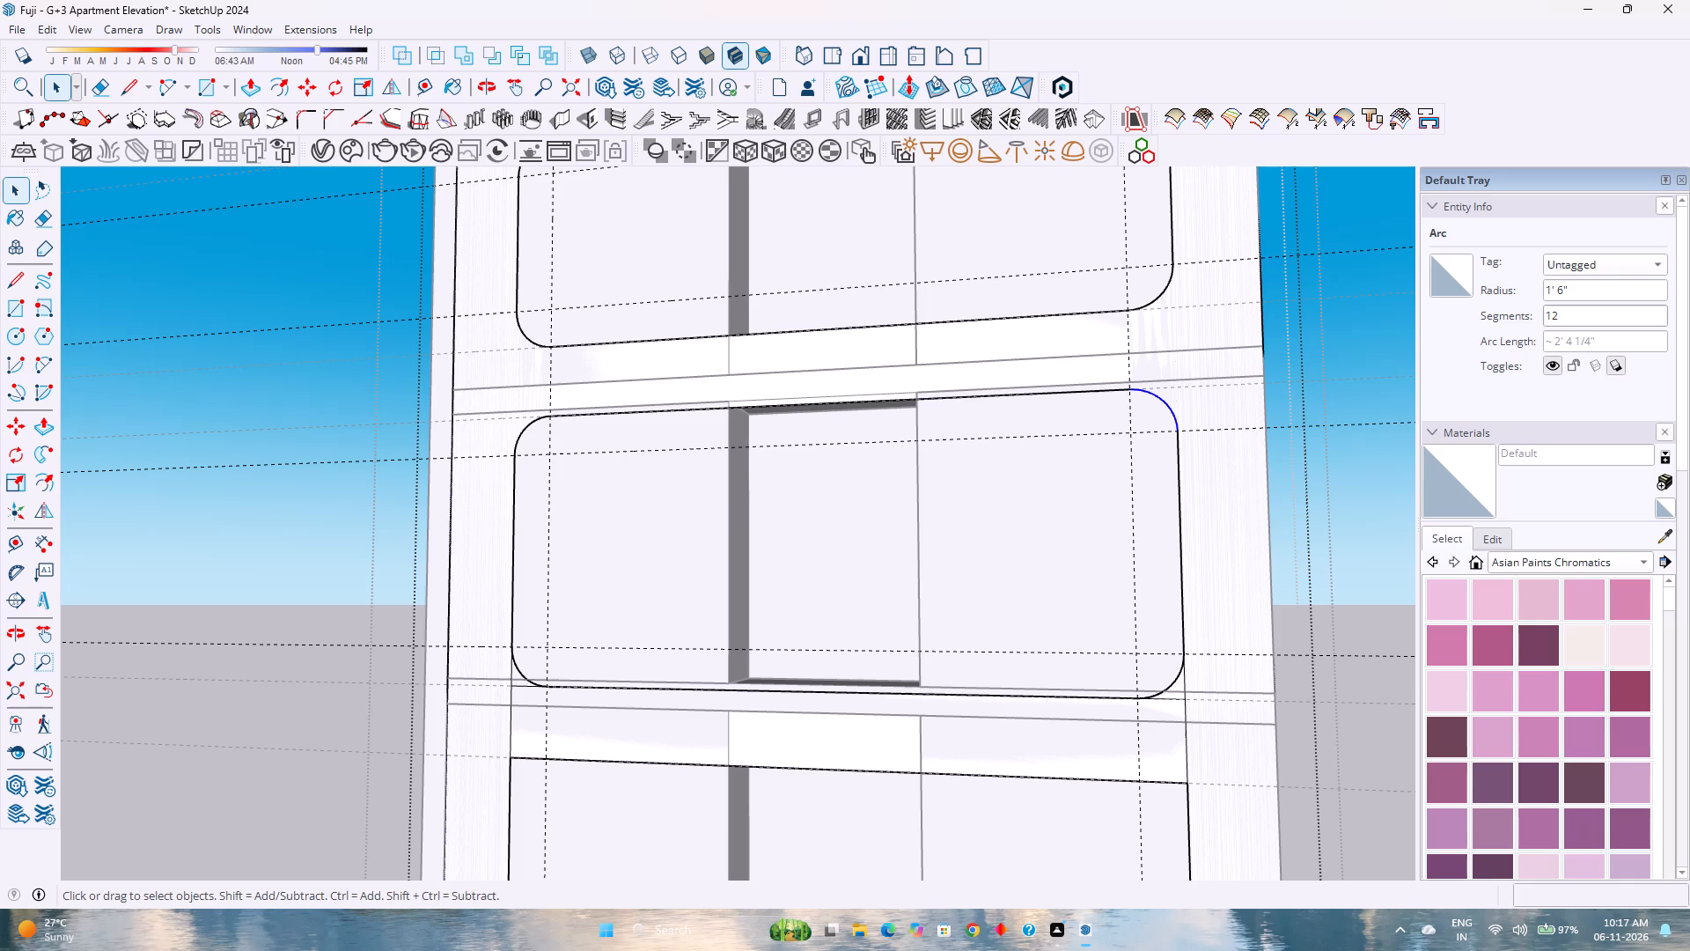
pyautogui.press('0')
pyautogui.press('Return')
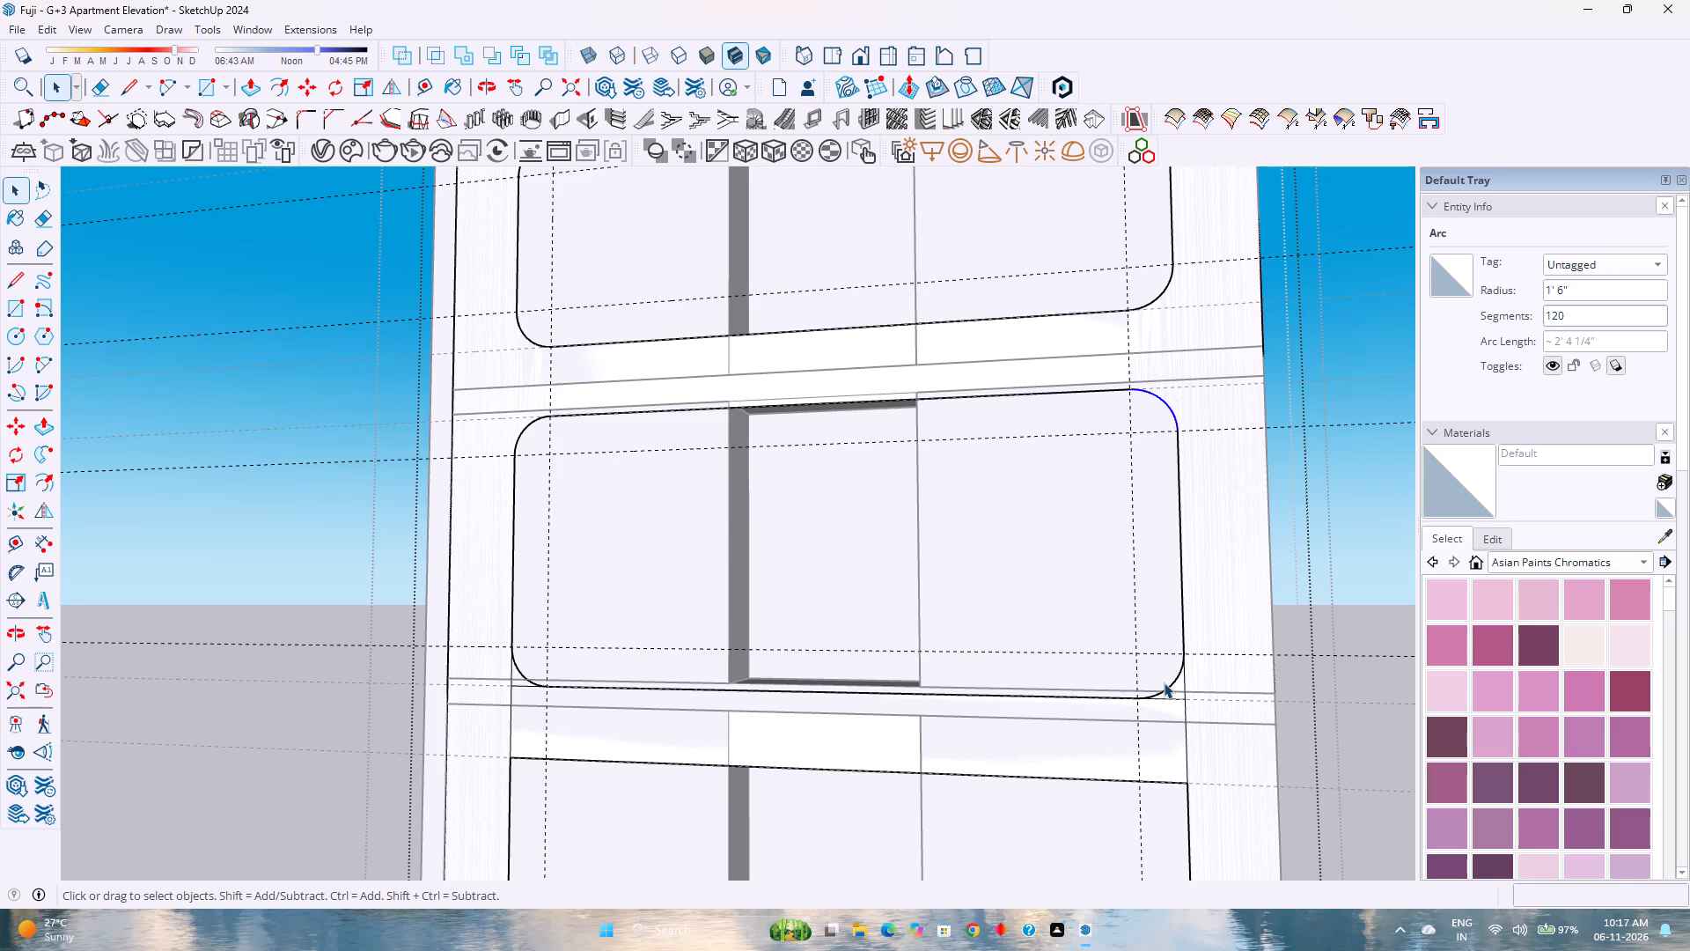
pyautogui.click(1169, 686)
pyautogui.click(1573, 319)
pyautogui.press('0')
pyautogui.press('Return')
# Set the segment count of the middle opening's lower front corner arc to 120.
pyautogui.click(524, 675)
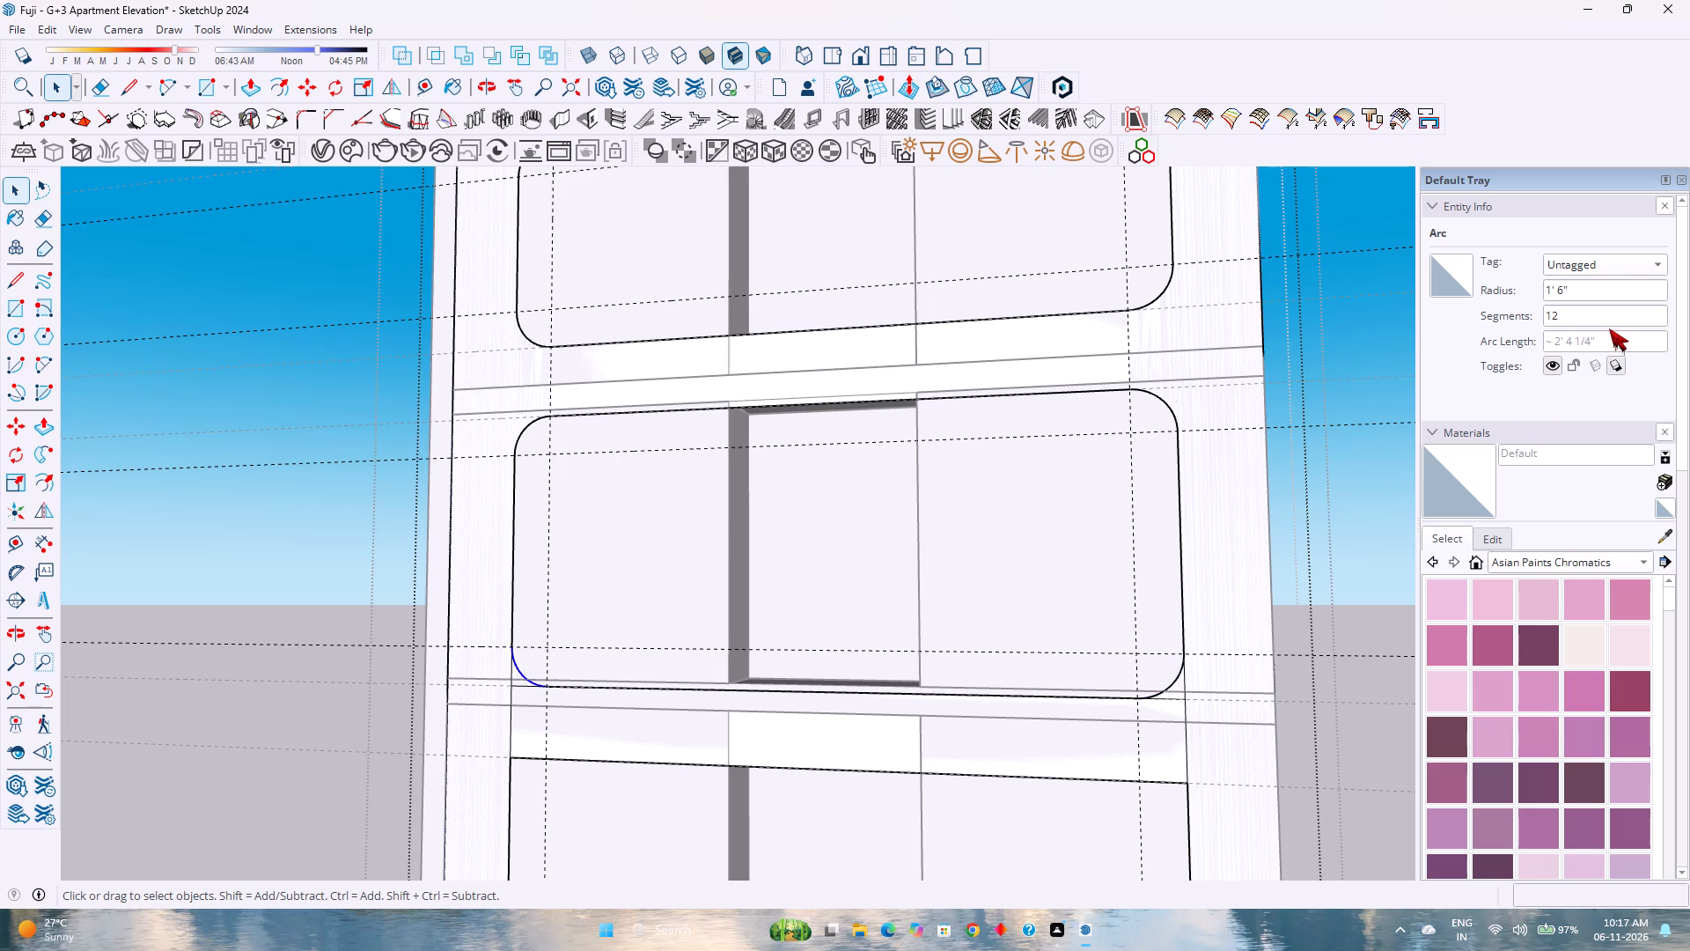
pyautogui.click(1604, 311)
pyautogui.press('0')
pyautogui.press('Return')
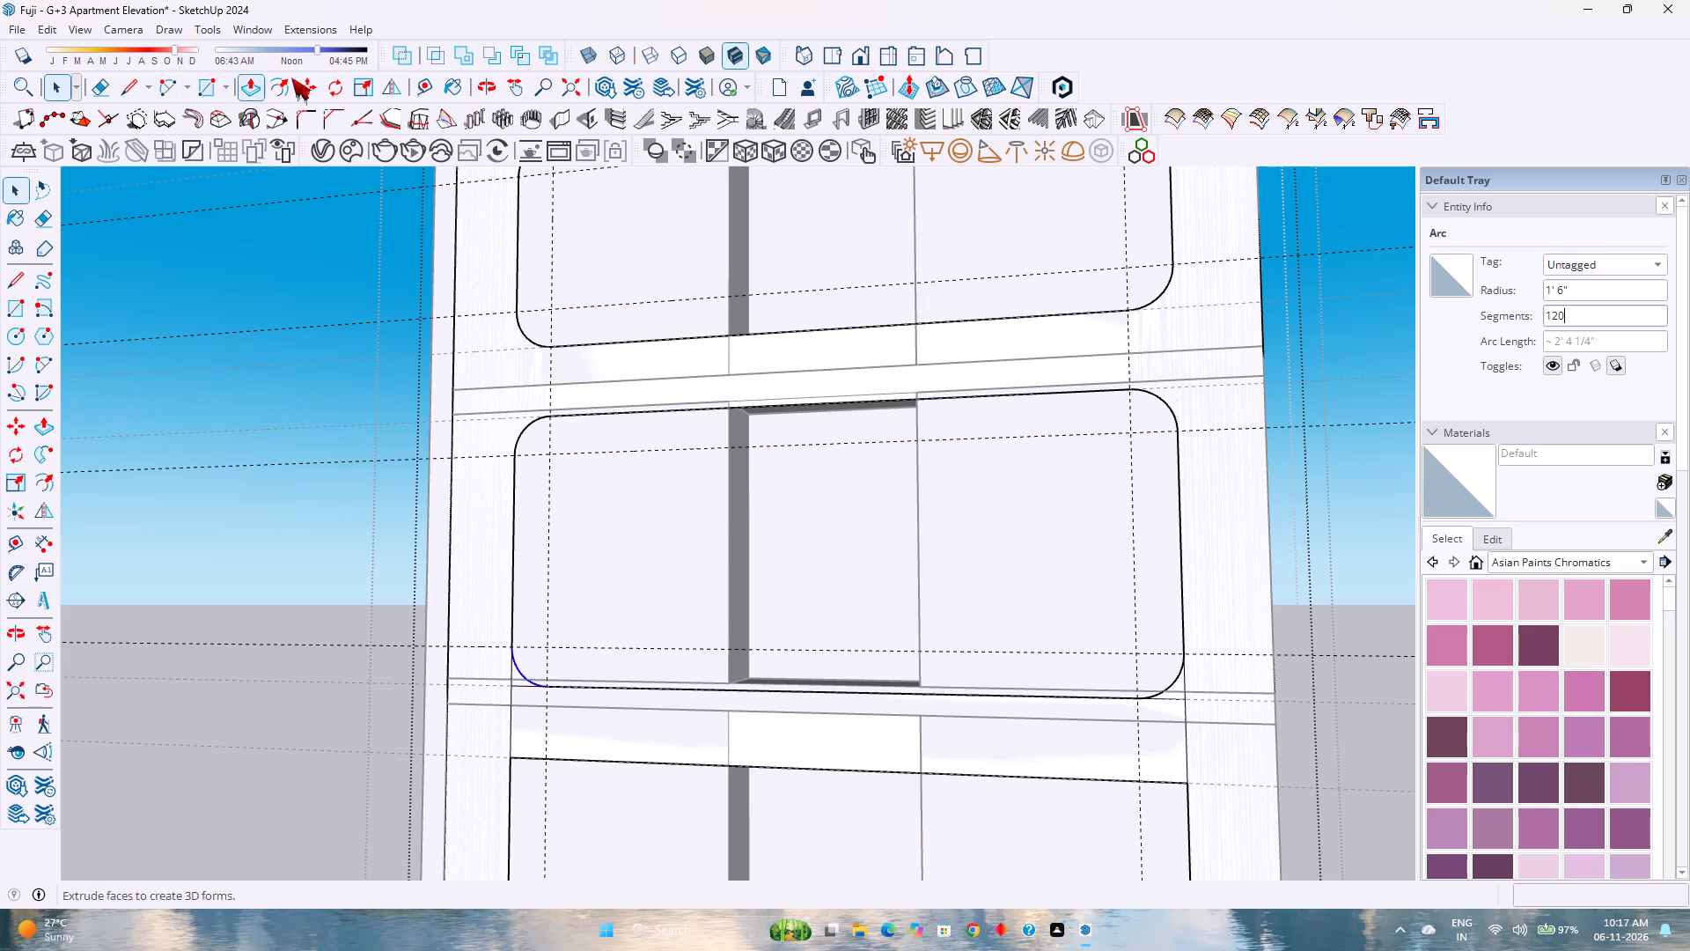
# Erase the leftover square corner edges outside the middle opening's lower front and lower rear arcs.
pyautogui.click(91, 90)
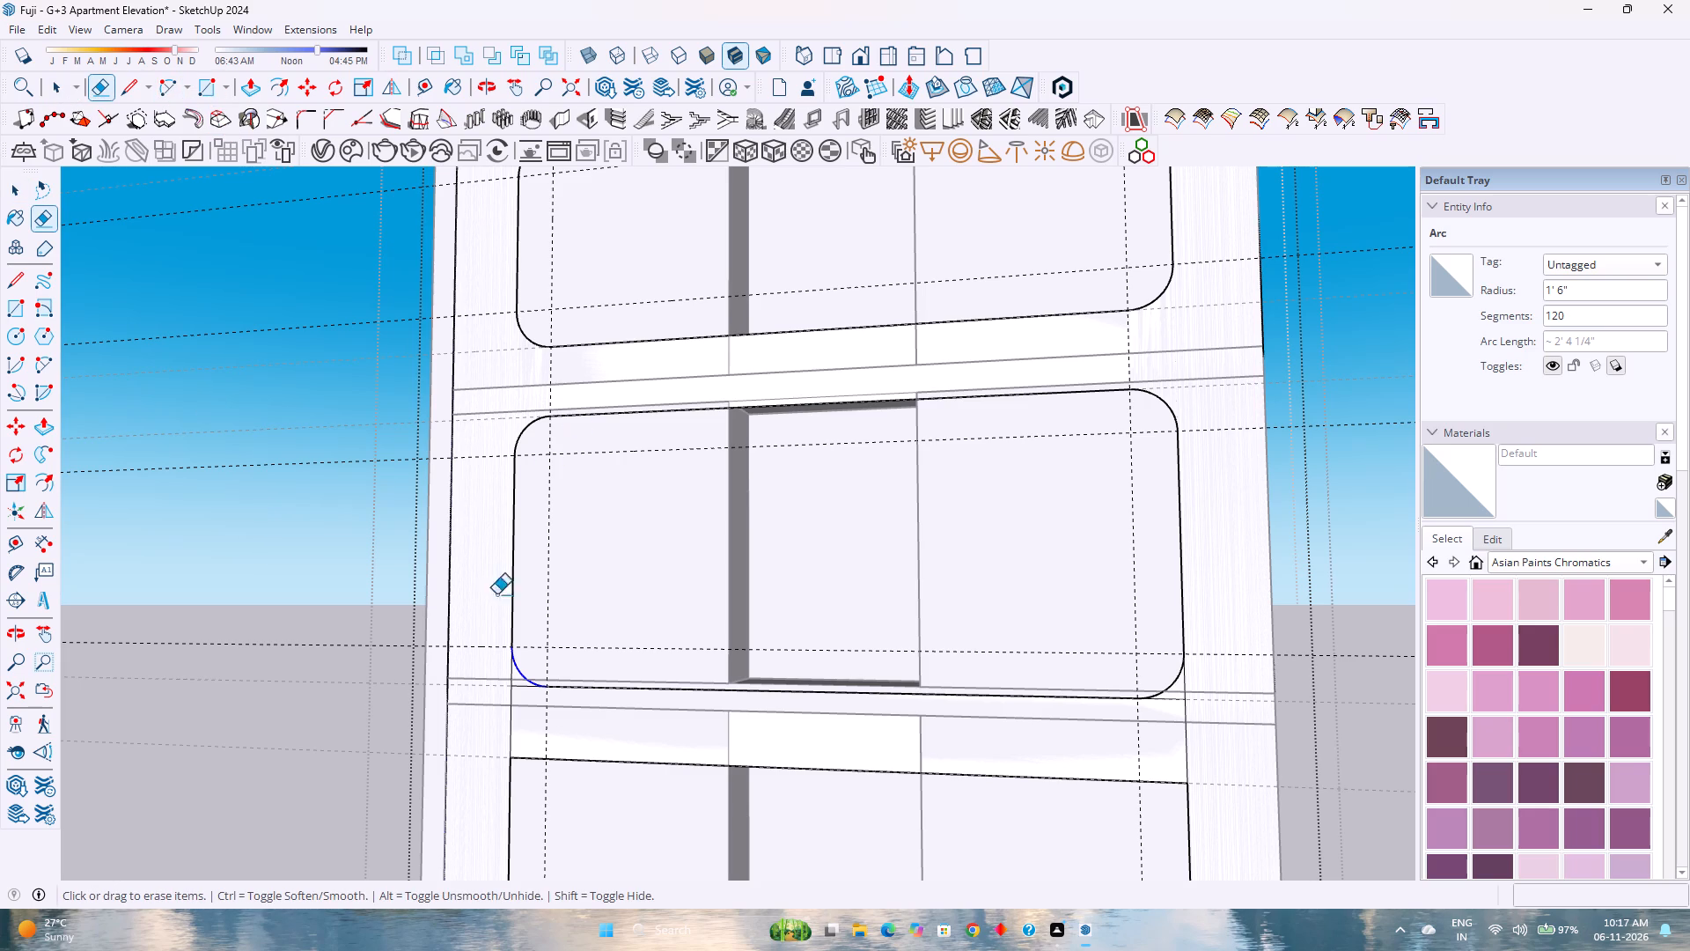
pyautogui.click(511, 679)
pyautogui.click(515, 688)
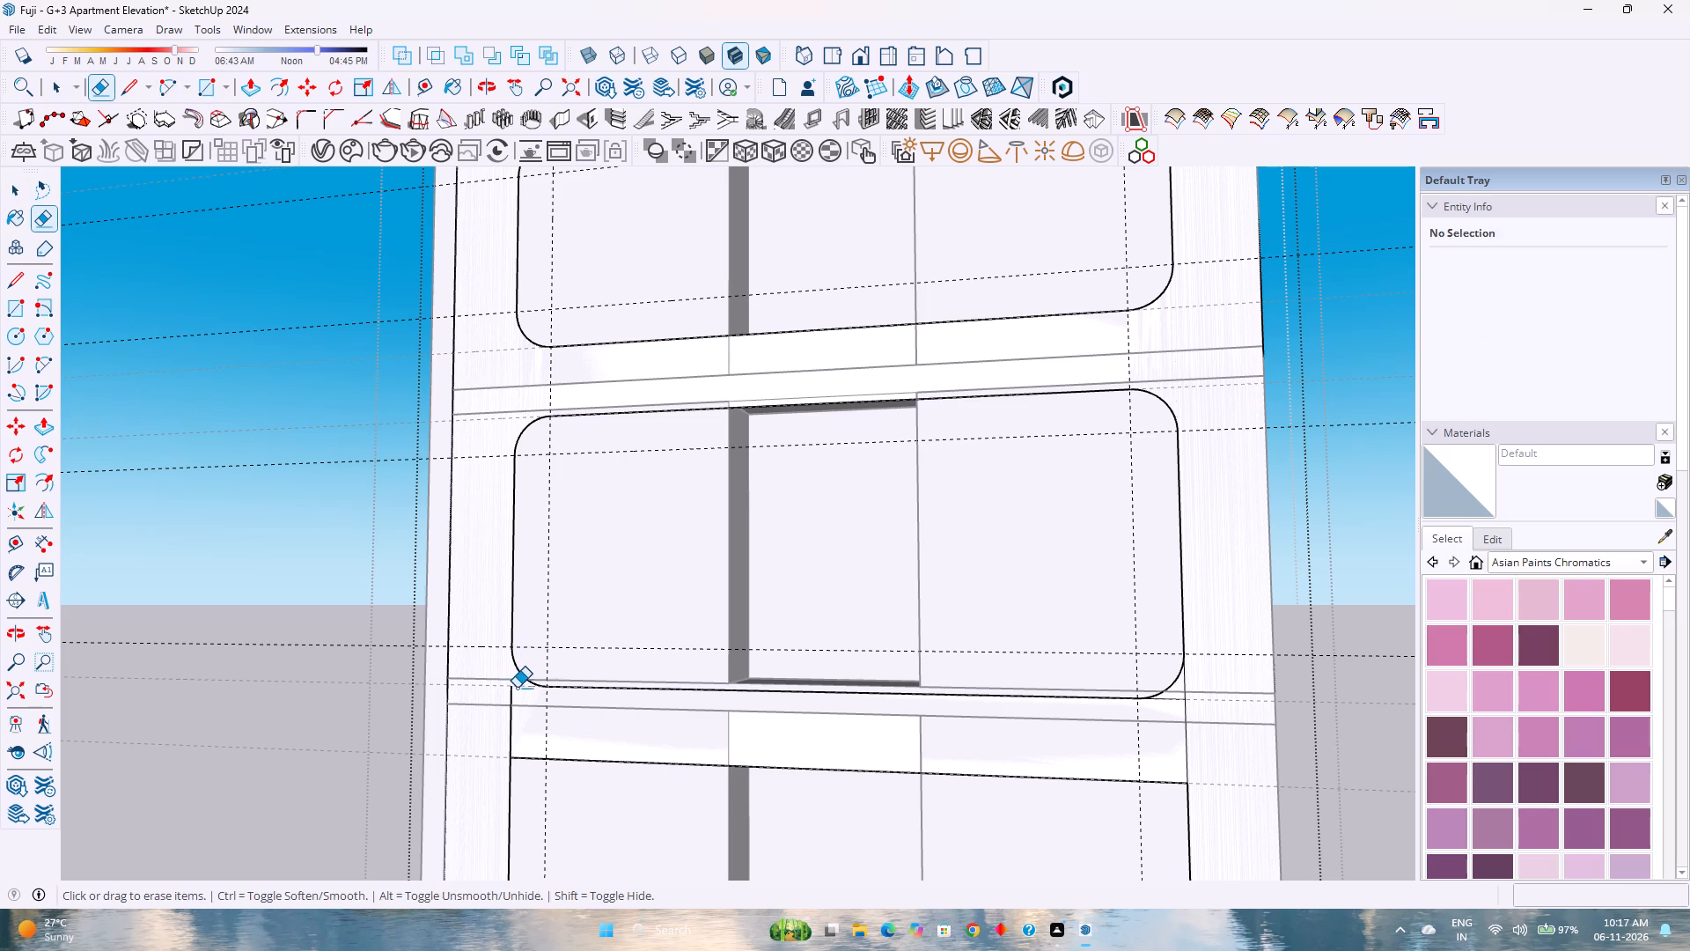
pyautogui.moveTo(515, 694); pyautogui.dragTo(503, 694)
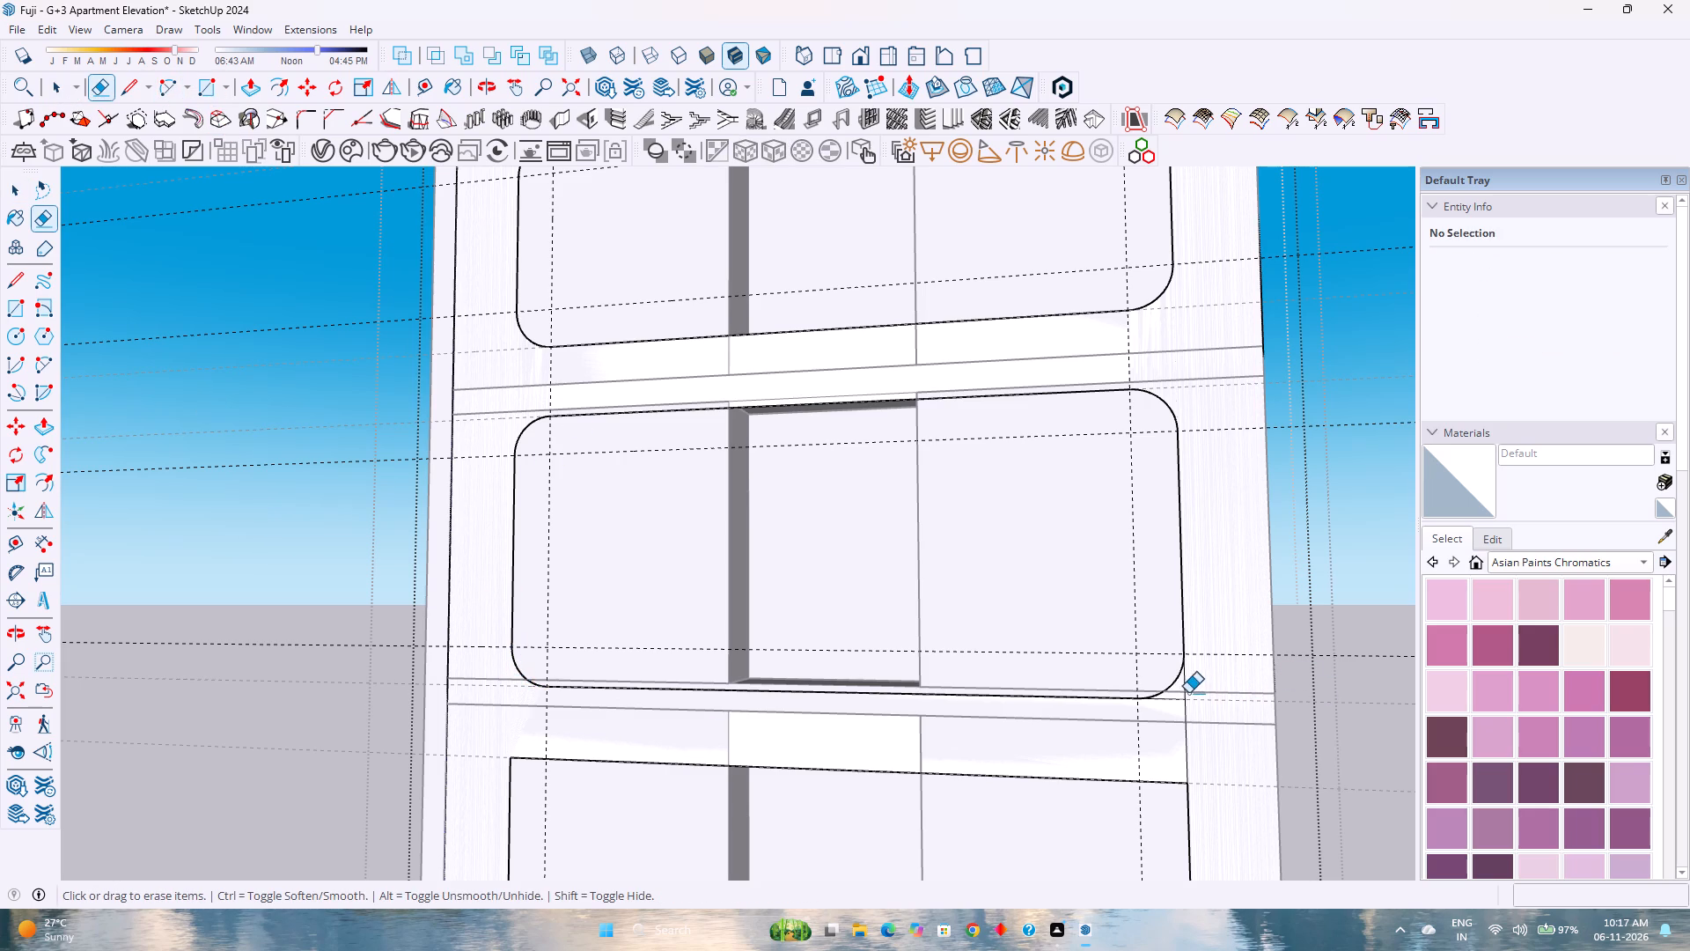
pyautogui.click(1179, 693)
pyautogui.click(1186, 696)
pyautogui.click(1187, 706)
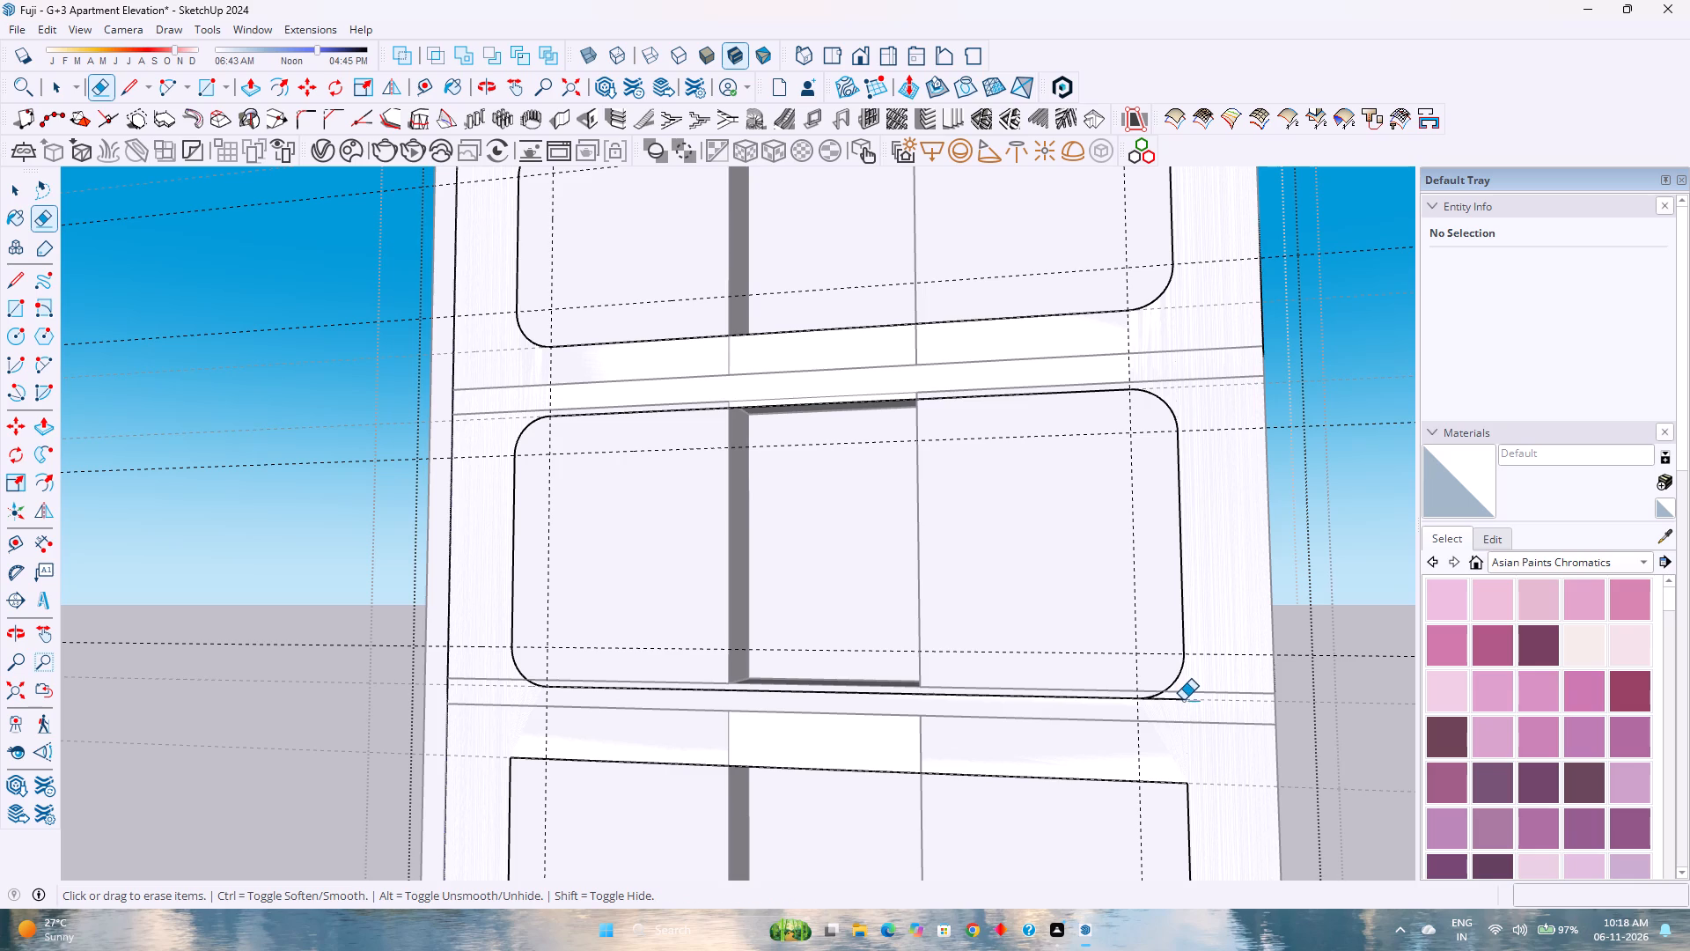
pyautogui.click(1182, 698)
# Place guides 1' 6" inside the bottom opening's upper and lower edges.
pyautogui.scroll(-2, 1004, 666)
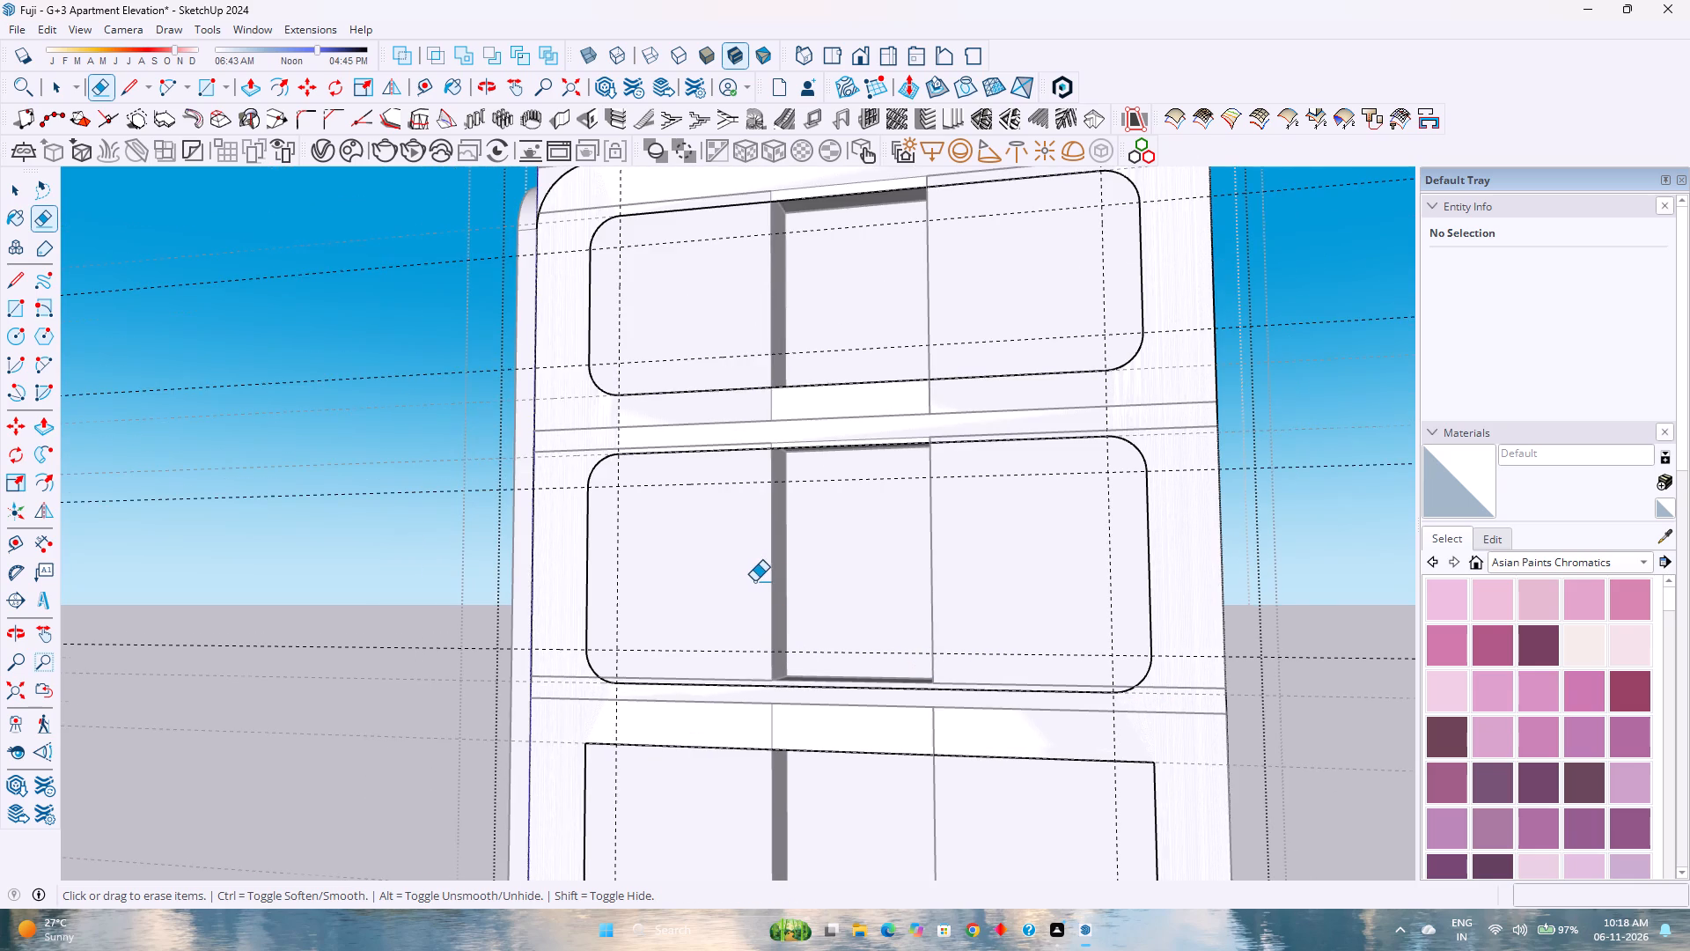
pyautogui.scroll(-7, 754, 581)
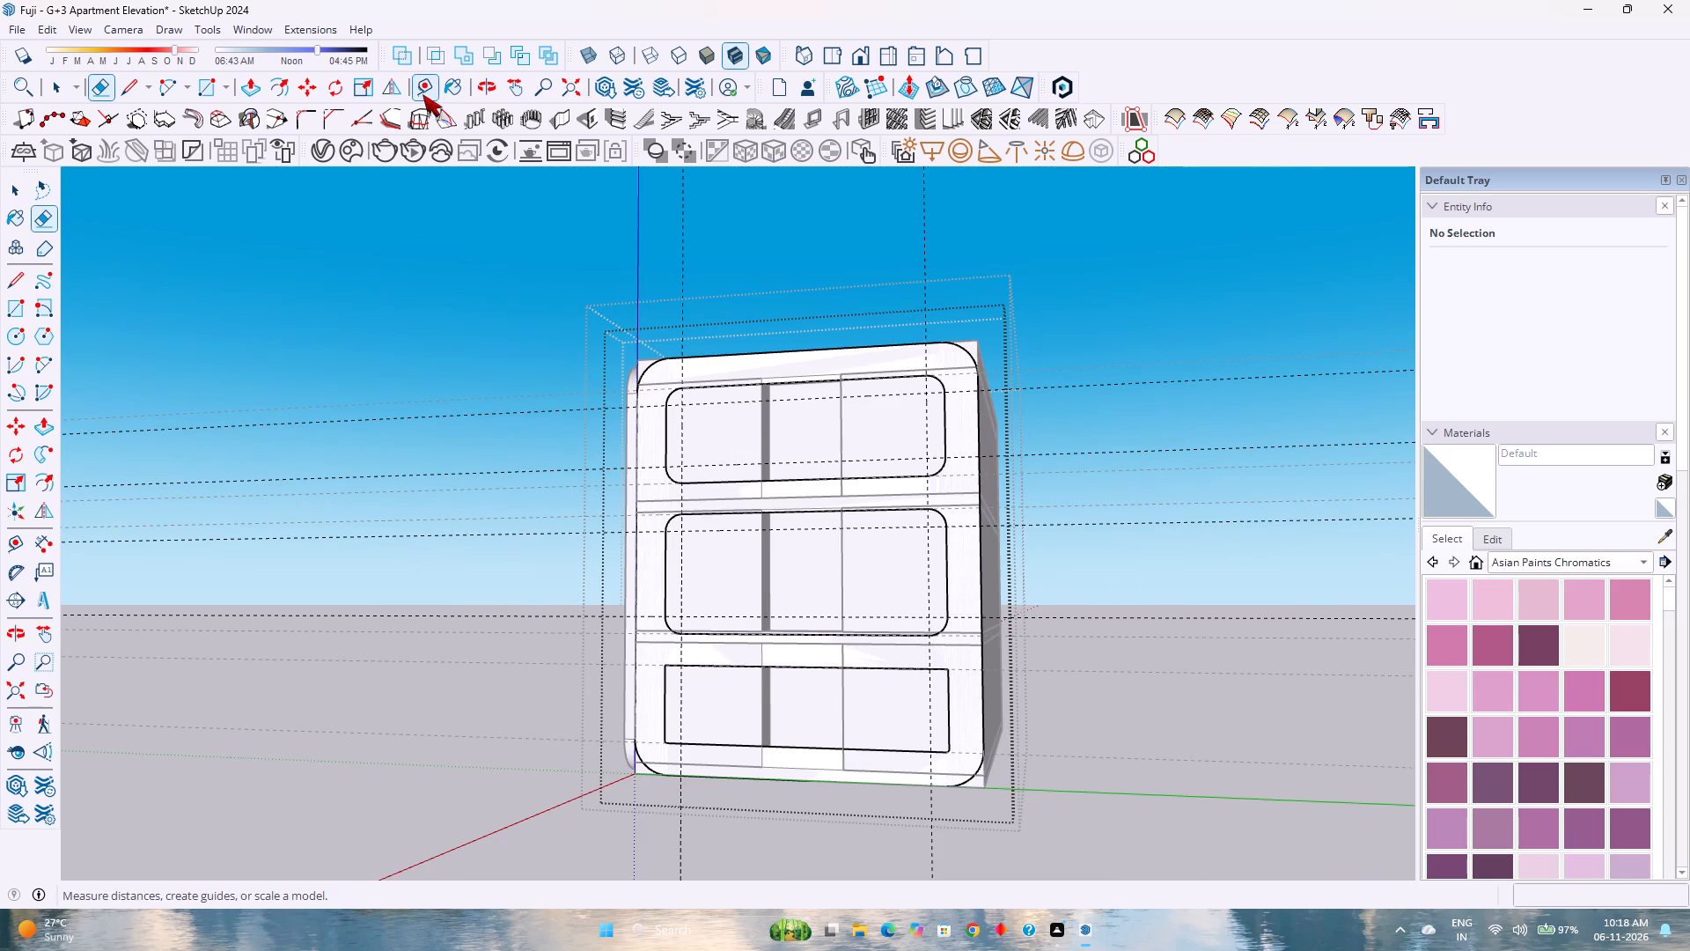
pyautogui.click(422, 94)
pyautogui.scroll(4, 698, 709)
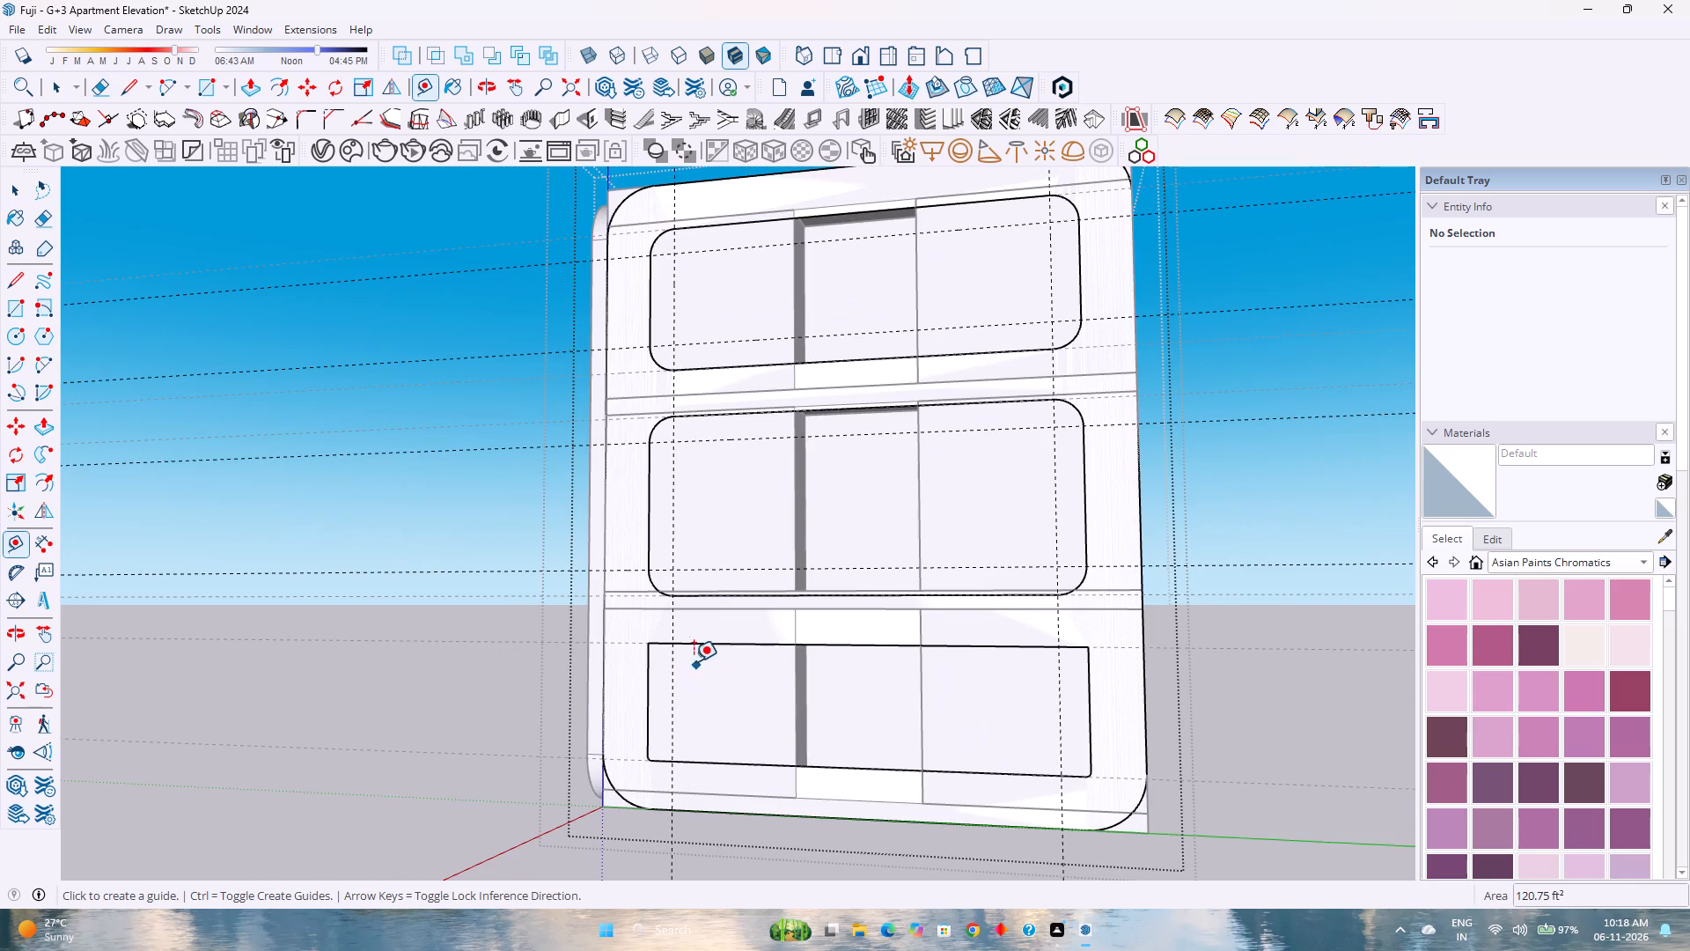
pyautogui.click(703, 642)
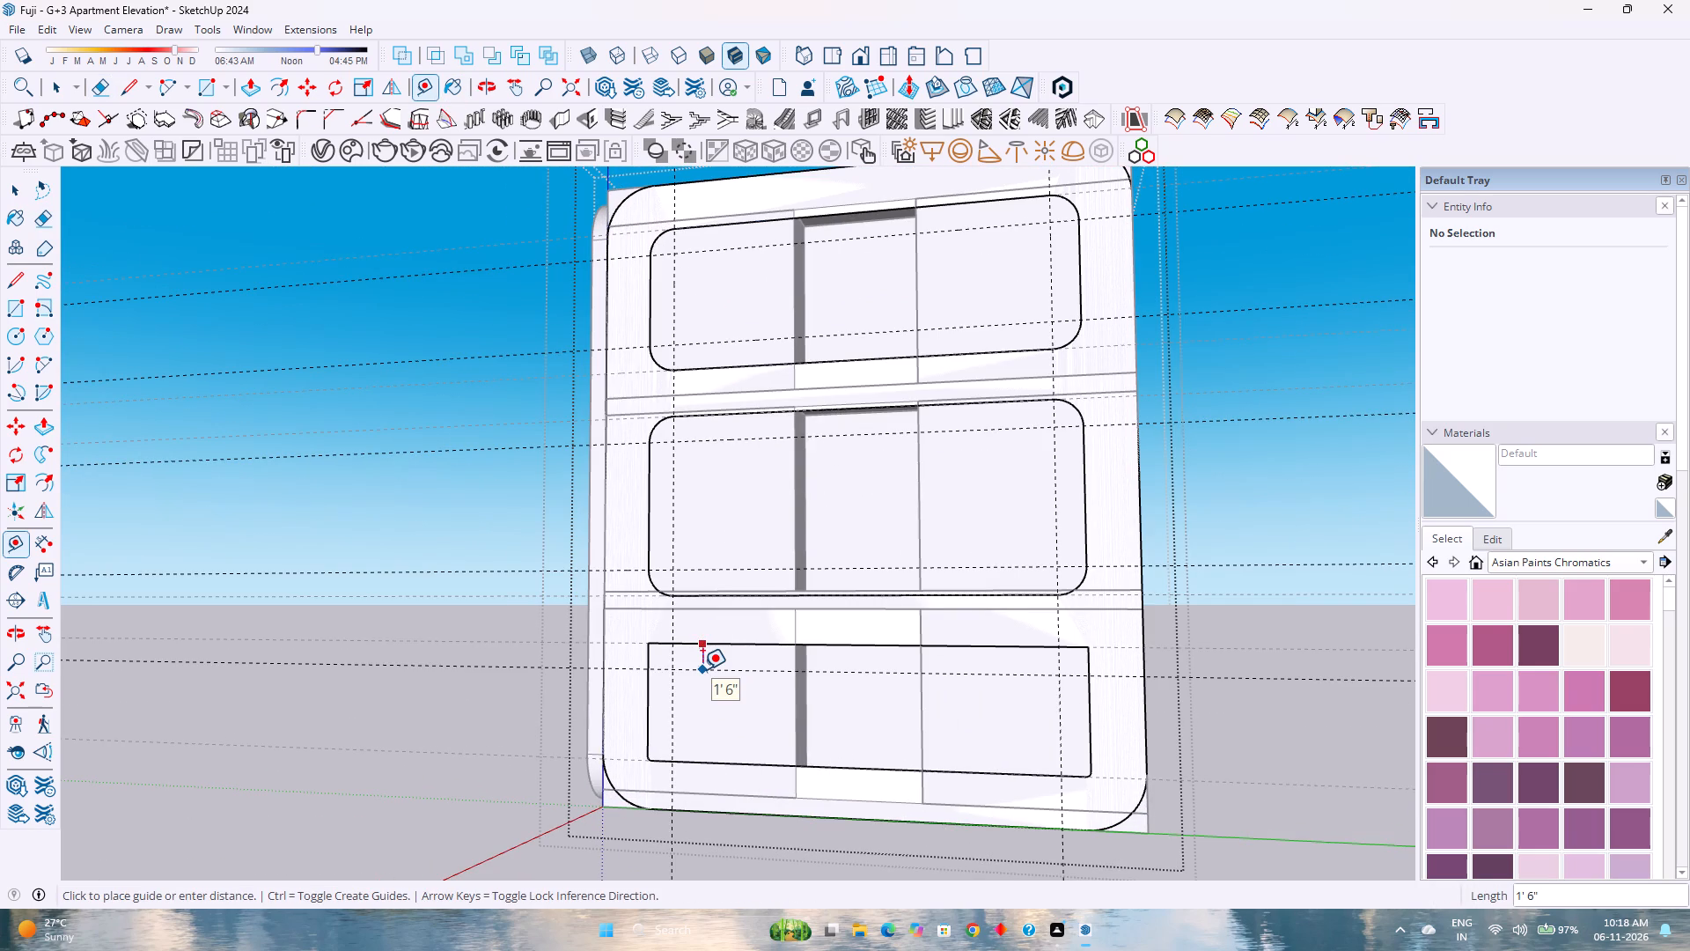
pyautogui.click(702, 669)
pyautogui.click(724, 762)
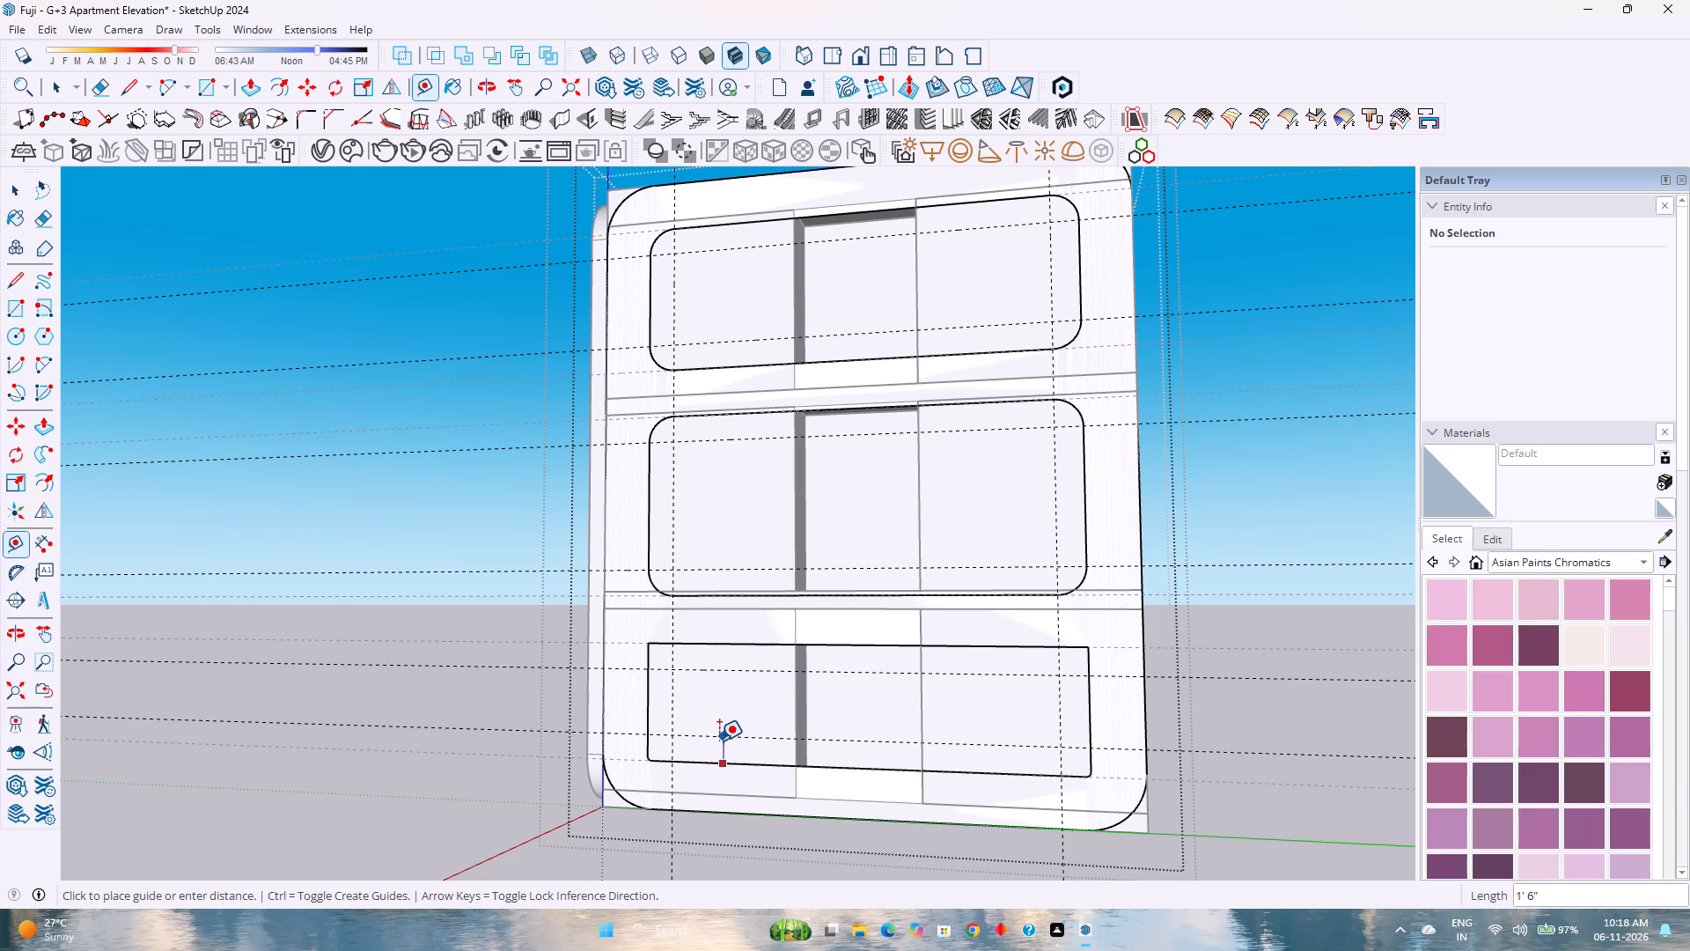
pyautogui.click(719, 741)
# Draw tangent corner arcs at the bottom opening's four corners, spanning the points where the 1' 6" guides cross its edges.
pyautogui.click(159, 92)
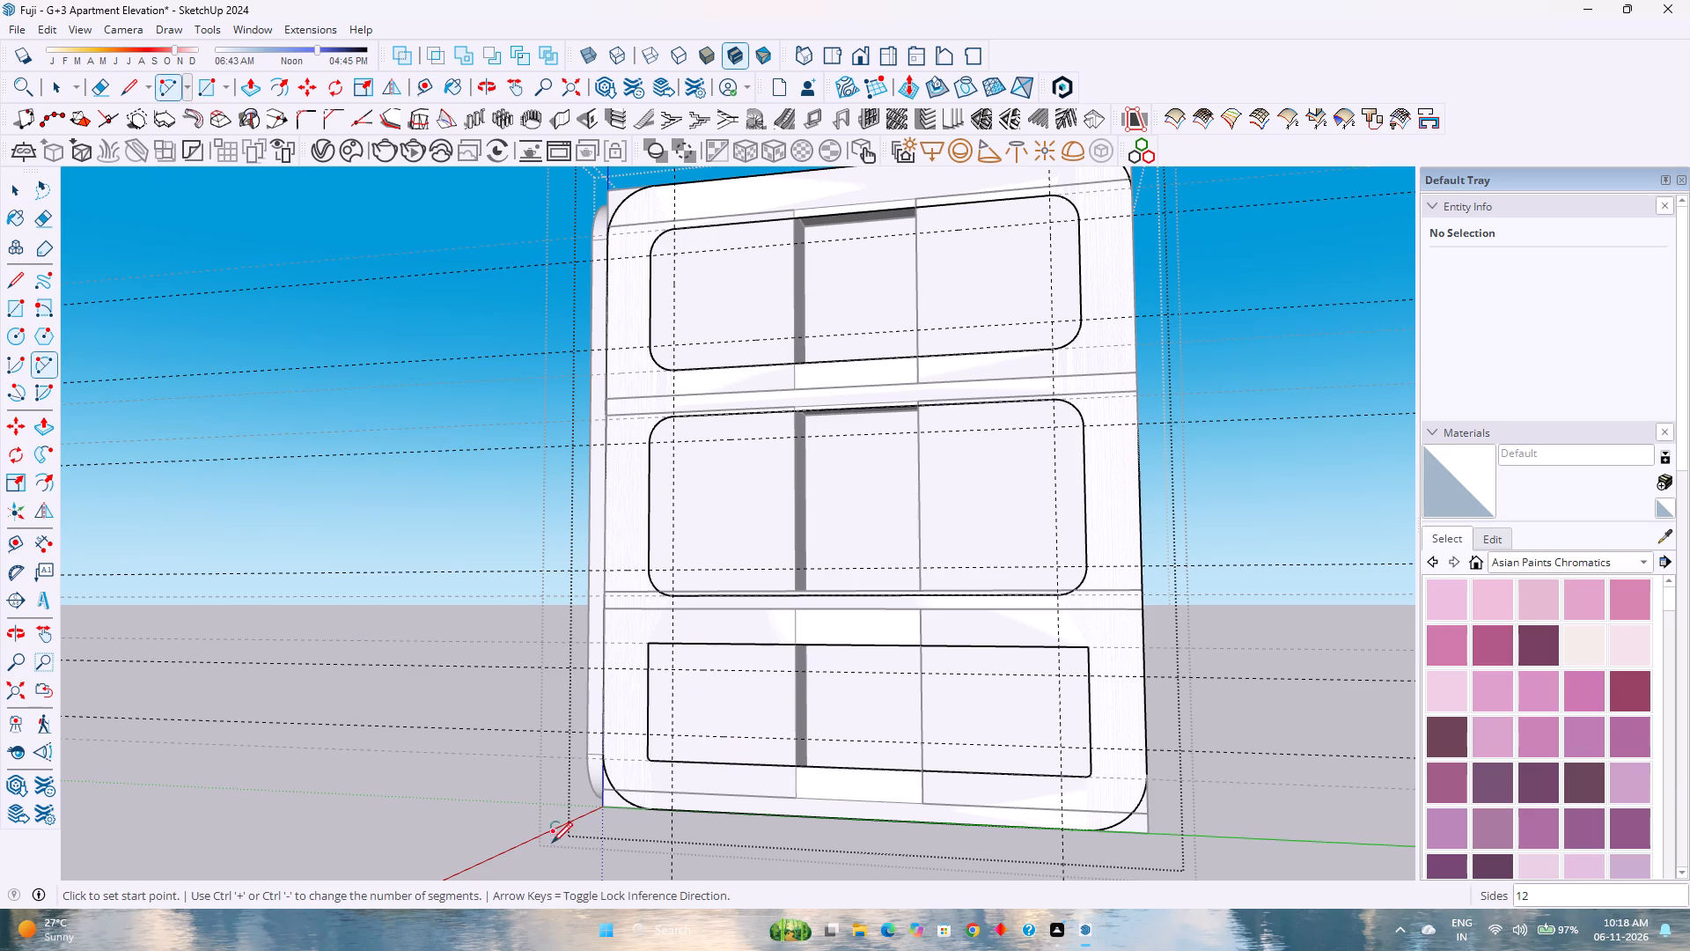
pyautogui.click(652, 667)
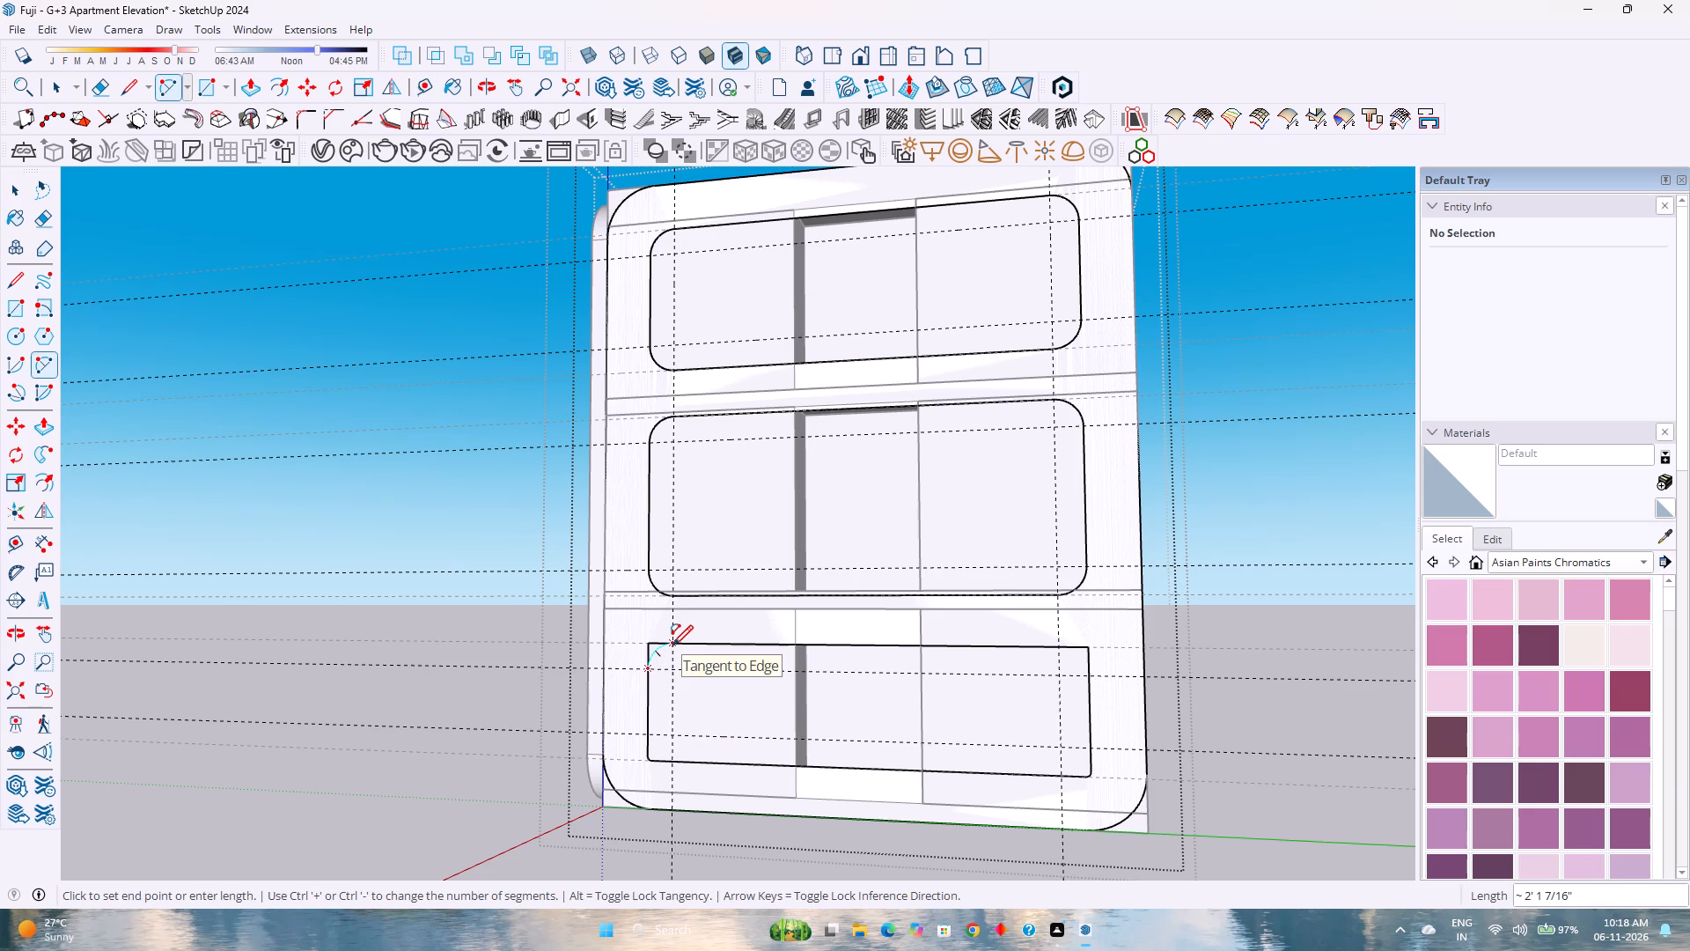
pyautogui.doubleClick(672, 645)
pyautogui.click(1063, 644)
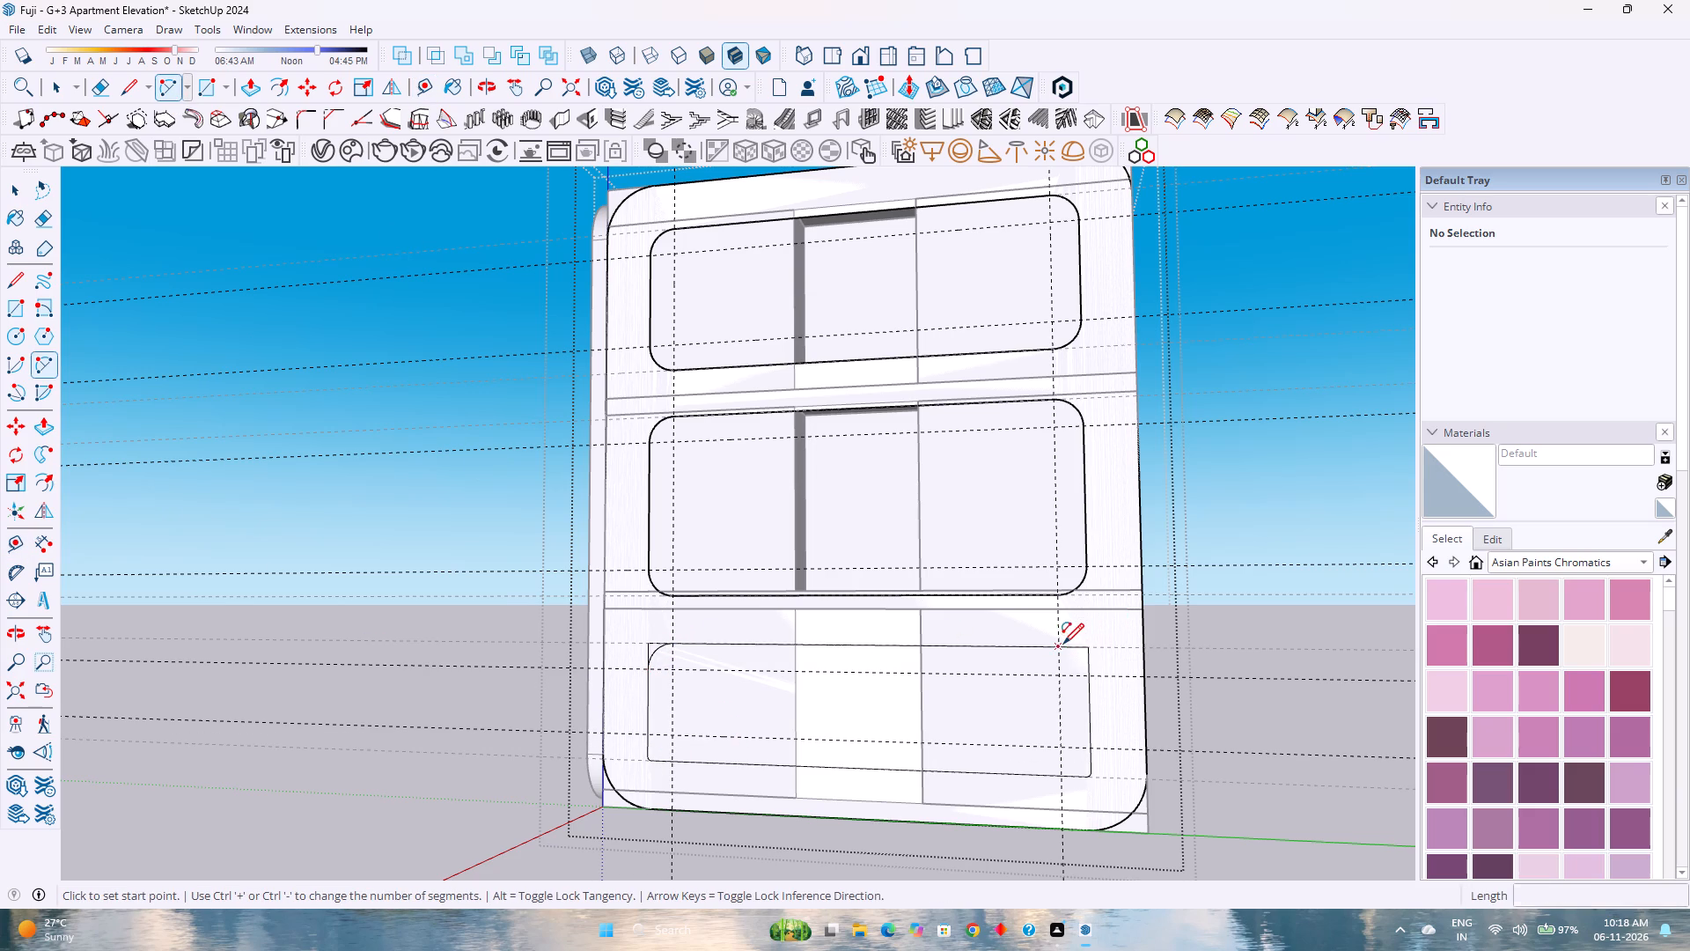
pyautogui.doubleClick(1092, 675)
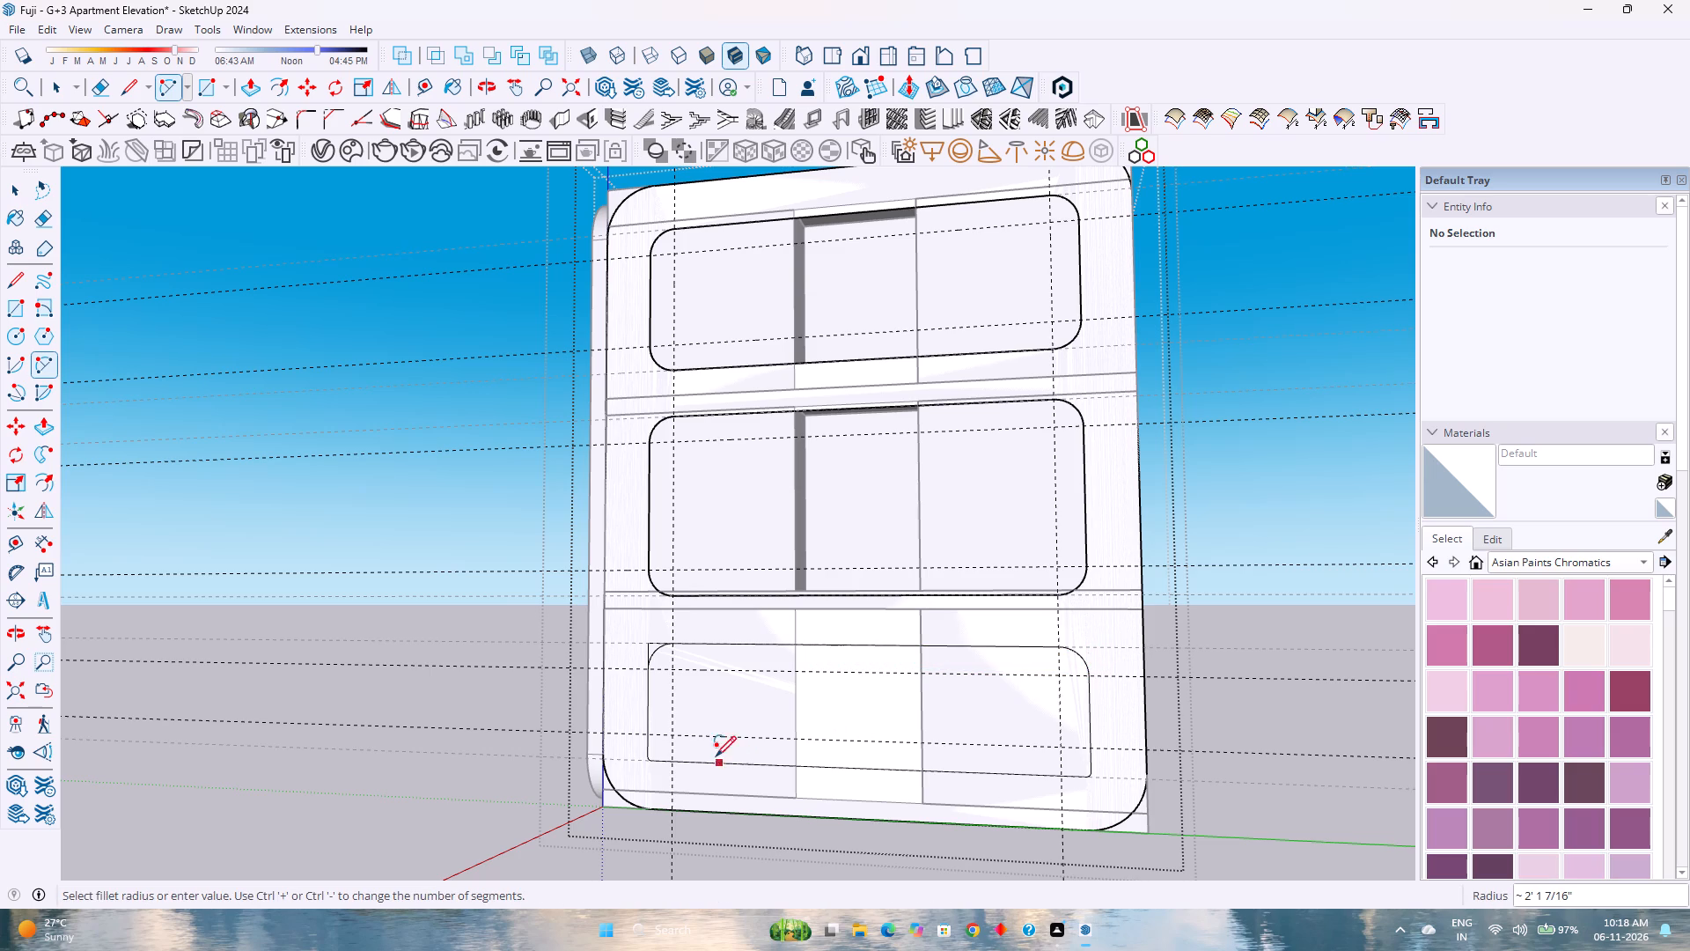
pyautogui.click(649, 735)
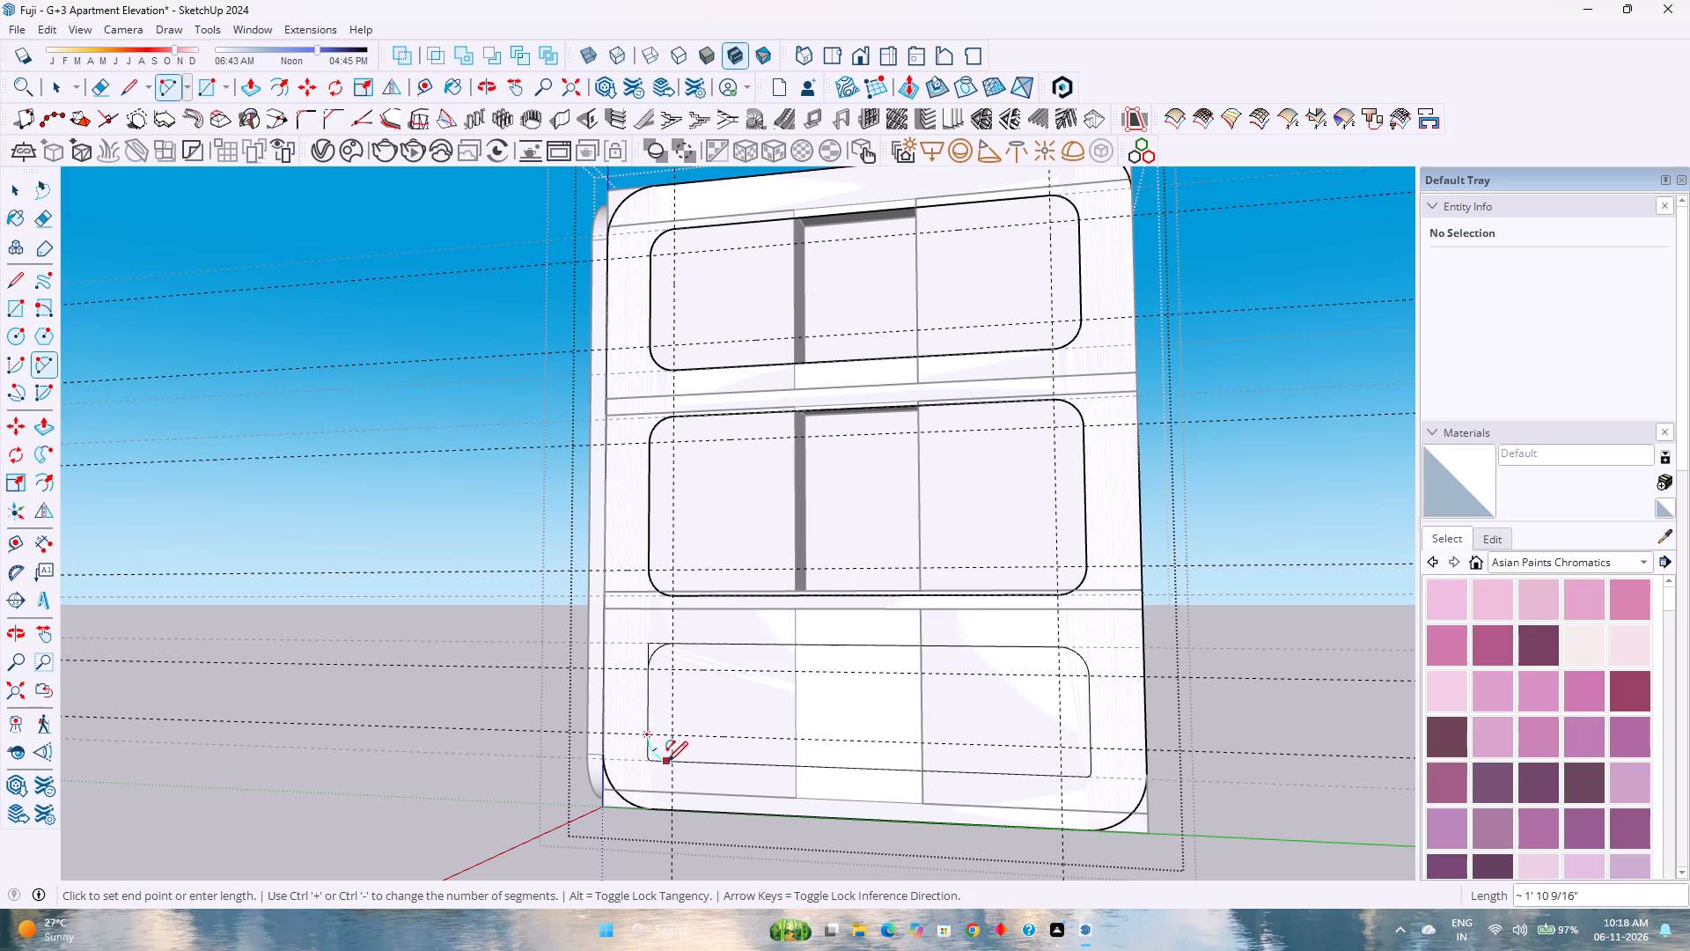
pyautogui.doubleClick(673, 764)
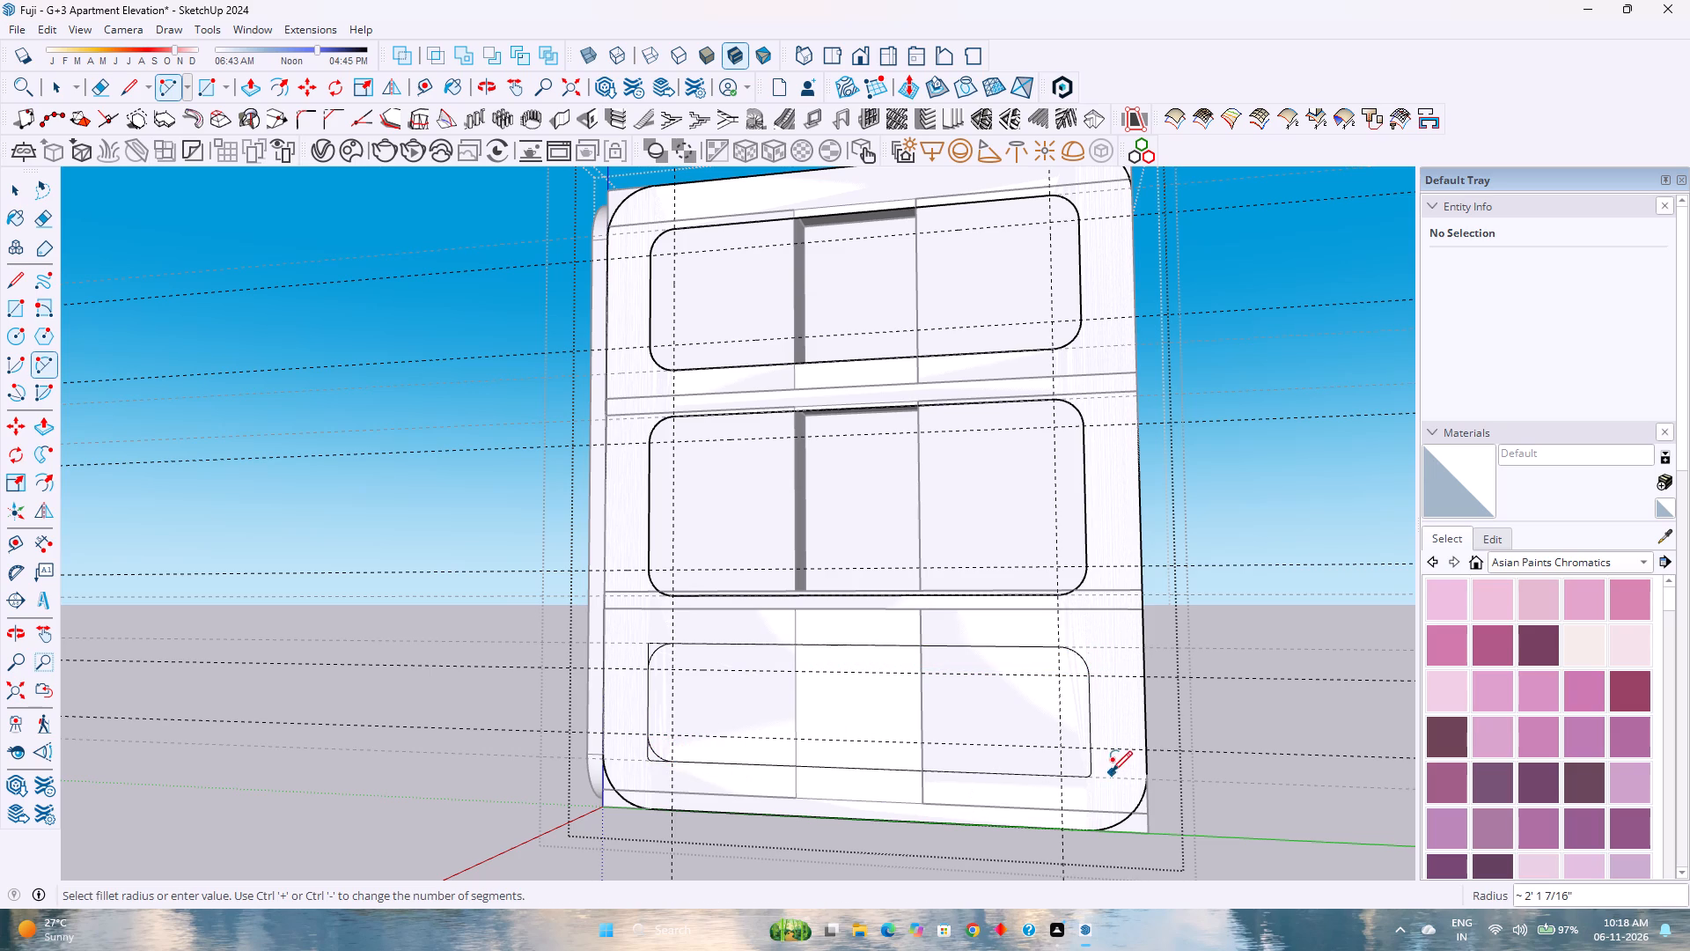
pyautogui.click(1064, 772)
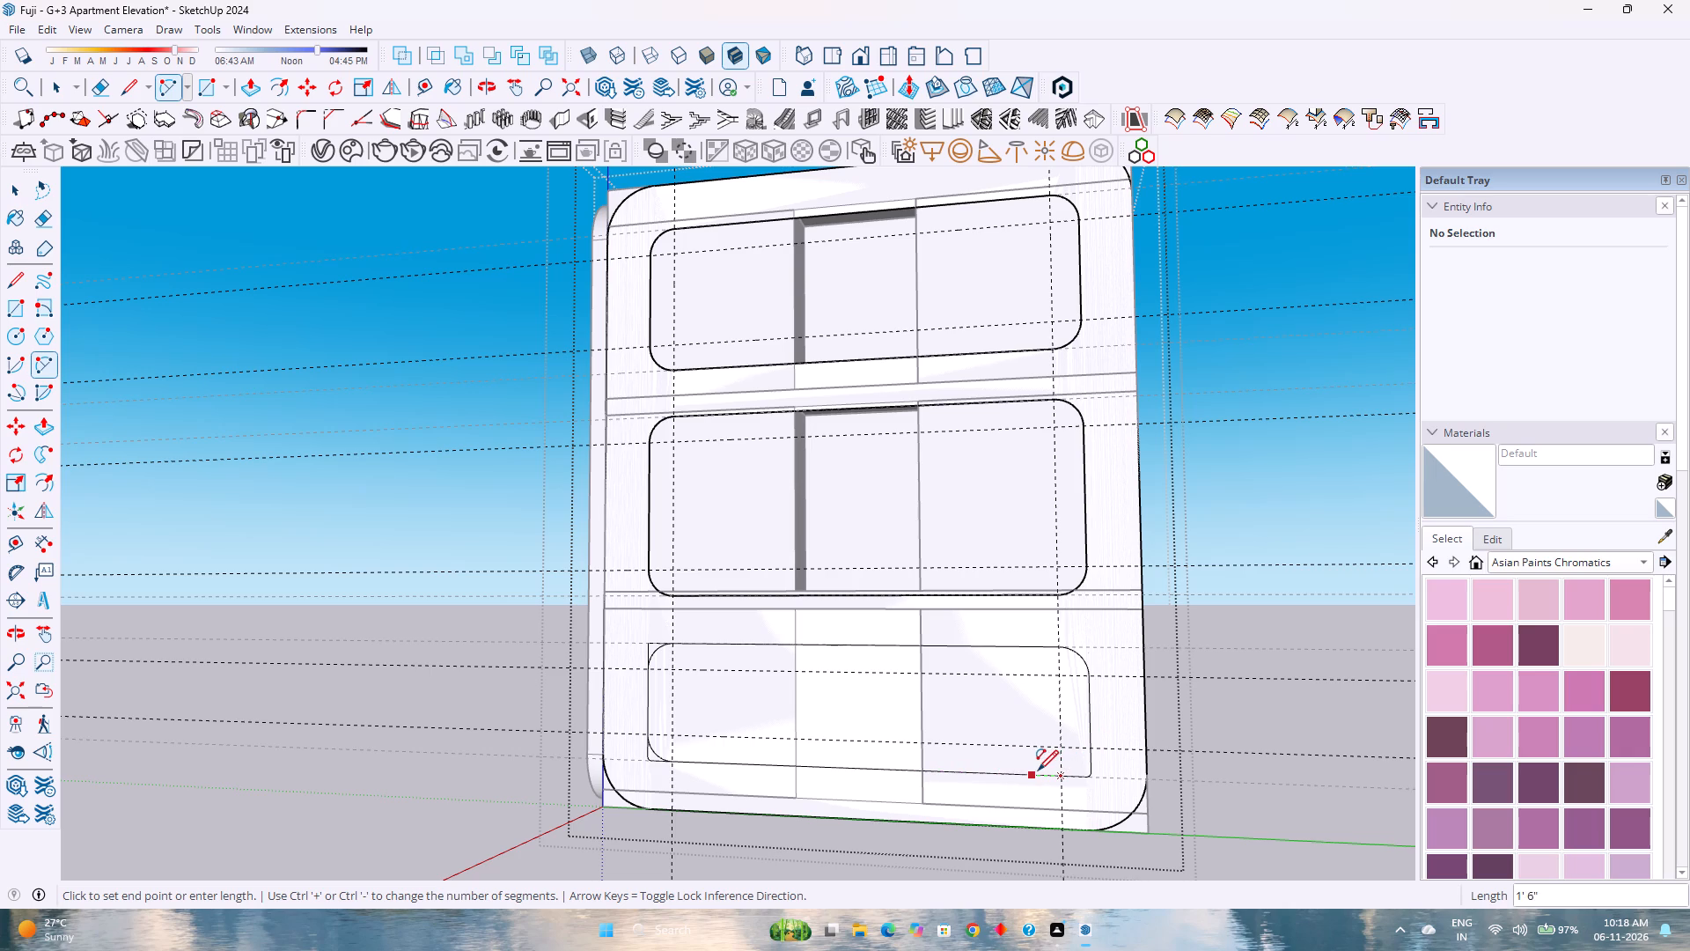
pyautogui.press('Escape')
pyautogui.click(1090, 748)
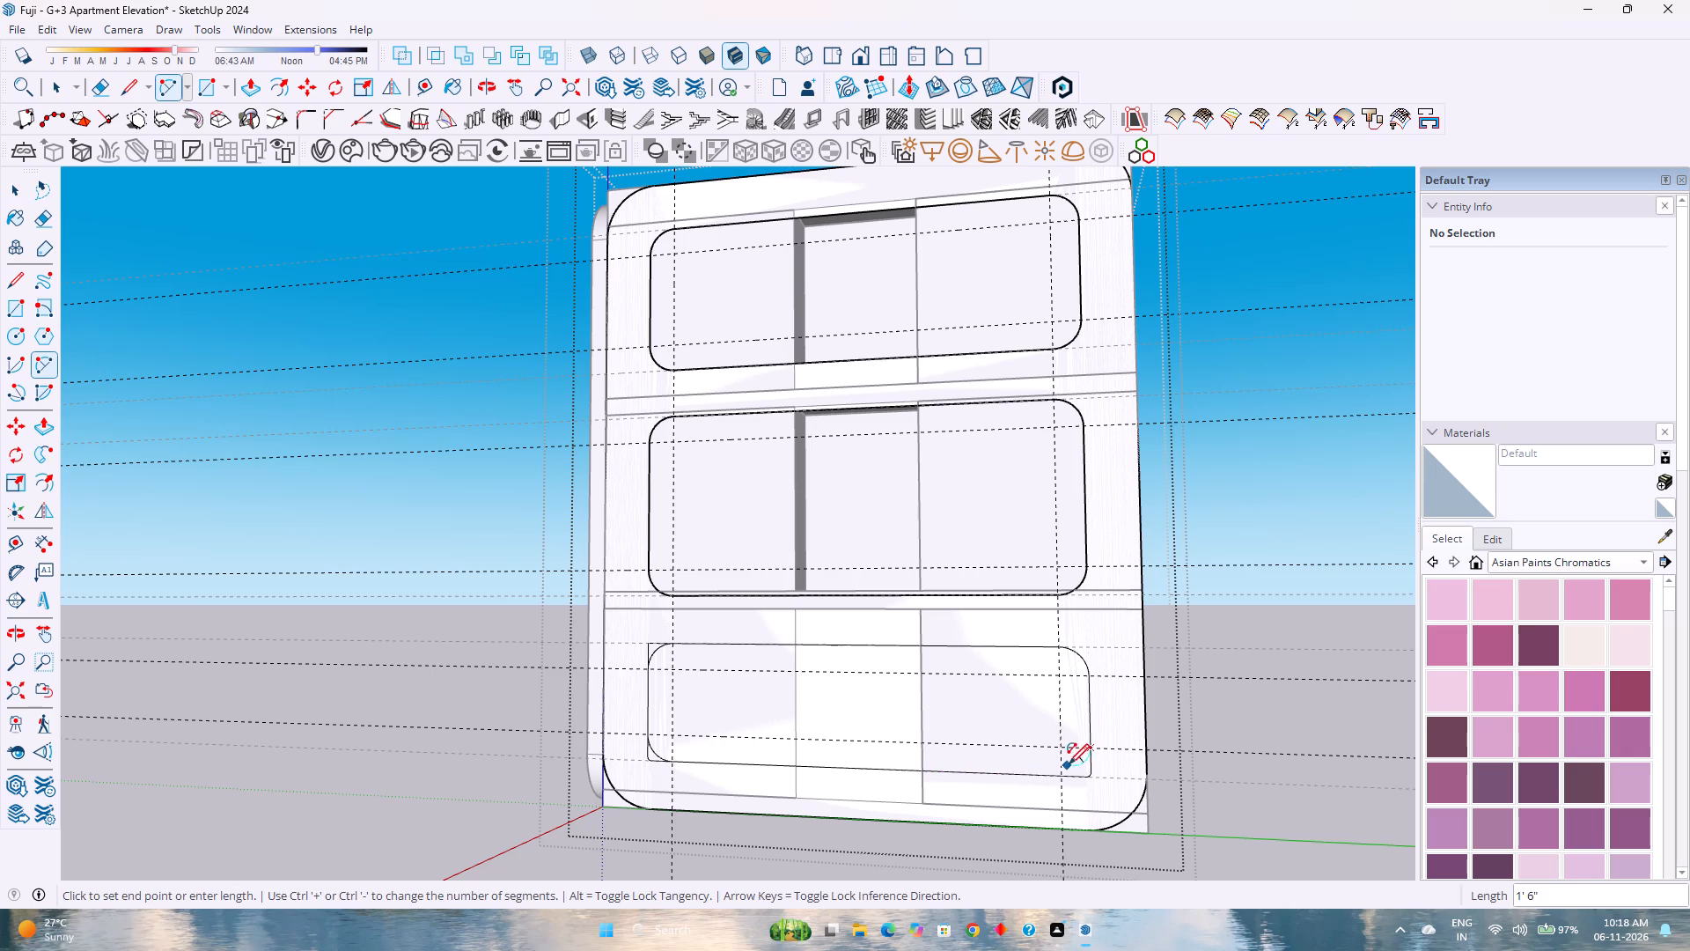
pyautogui.doubleClick(1062, 778)
# Erase the leftover square corner edges outside the bottom opening's upper front arc.
pyautogui.press('e')
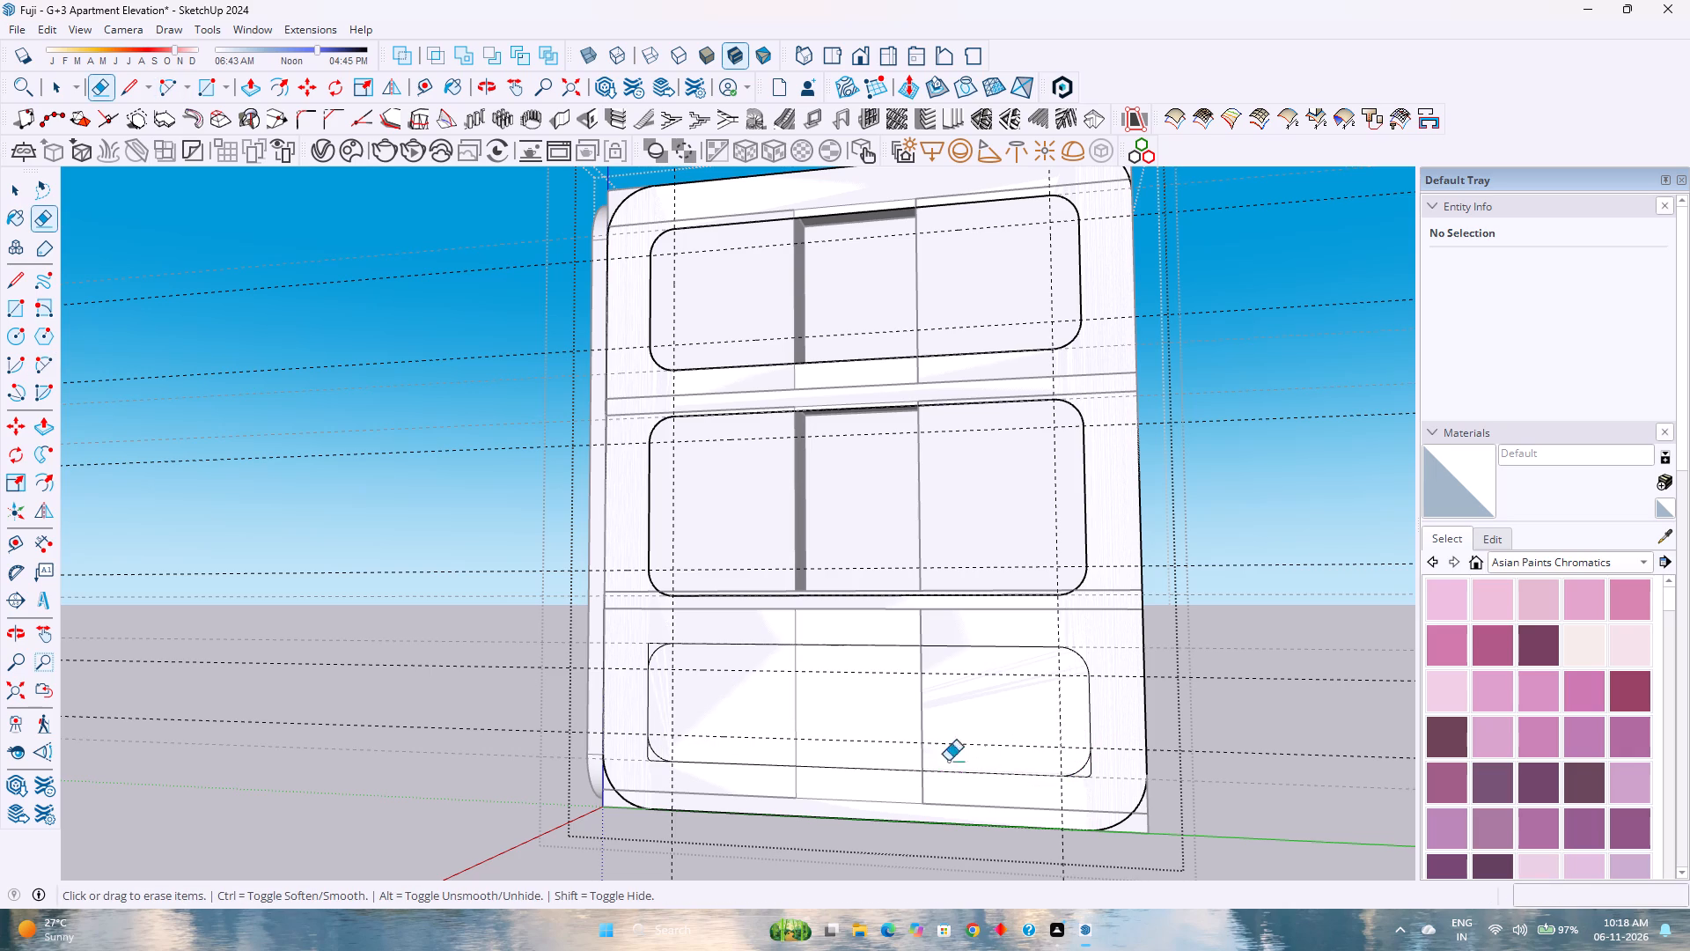
pyautogui.click(645, 648)
pyautogui.click(652, 643)
pyautogui.click(653, 643)
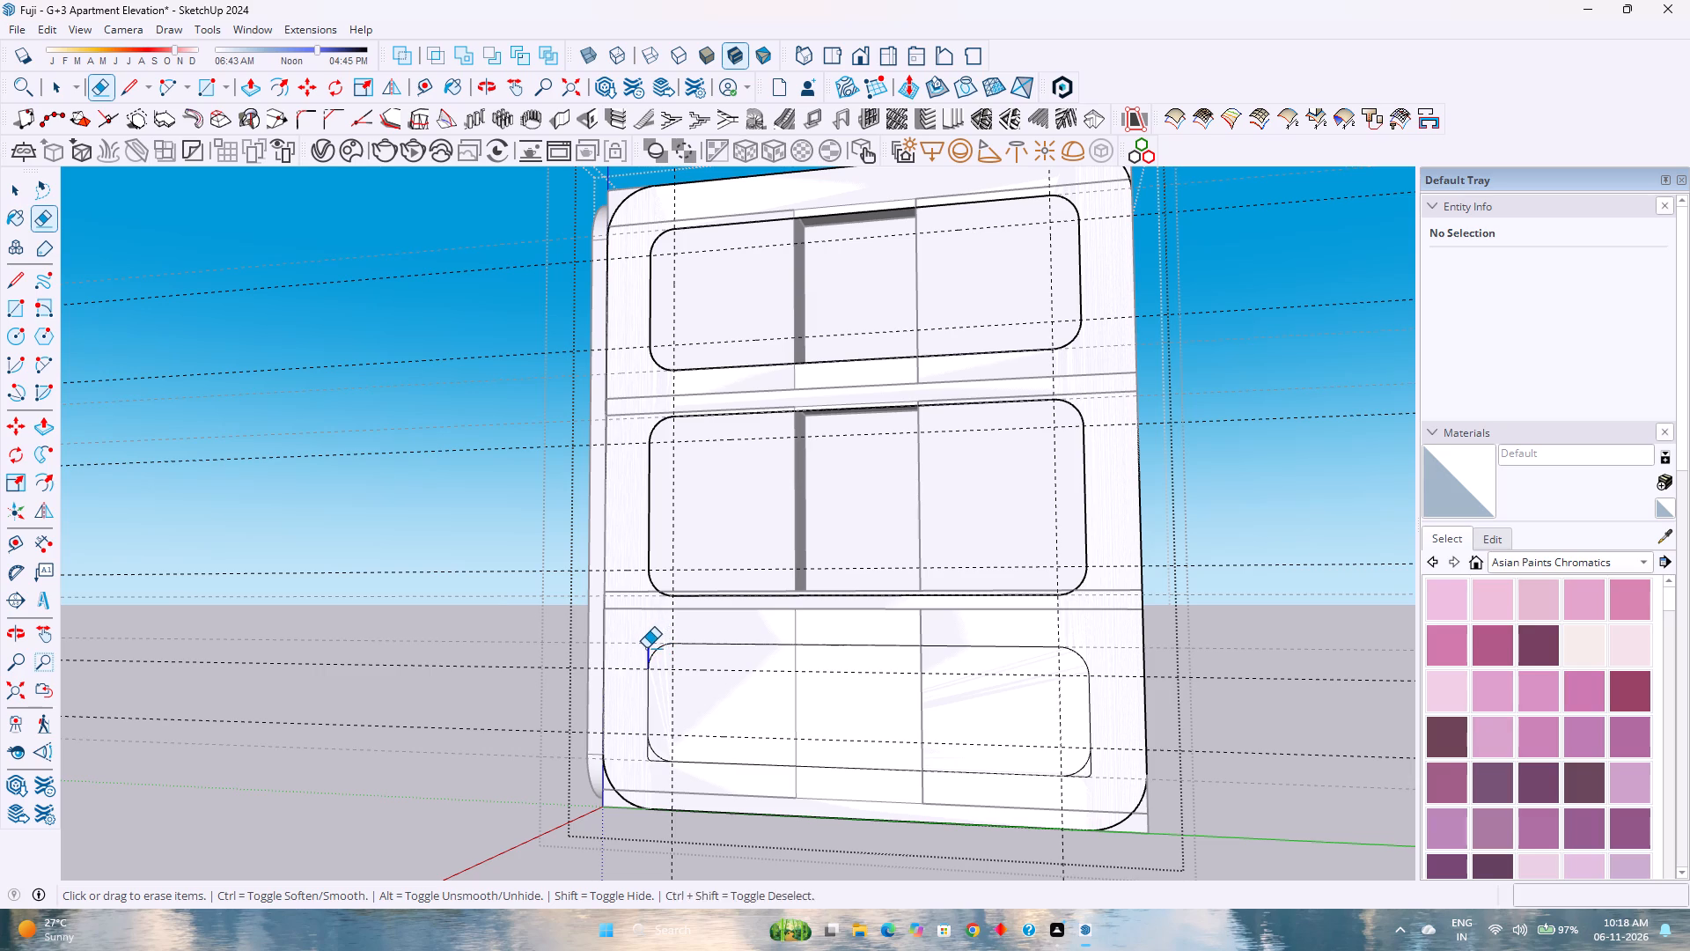
# Examine the side-wall frame's rounded openings alongside the front S-shaped frame, including the bottom opening's corners.
pyautogui.scroll(-3, 769, 718)
pyautogui.moveTo(716, 756); pyautogui.dragTo(823, 775, button='middle')
pyautogui.moveTo(846, 775); pyautogui.dragTo(1135, 754, button='middle')
pyautogui.middleClick(1135, 754)
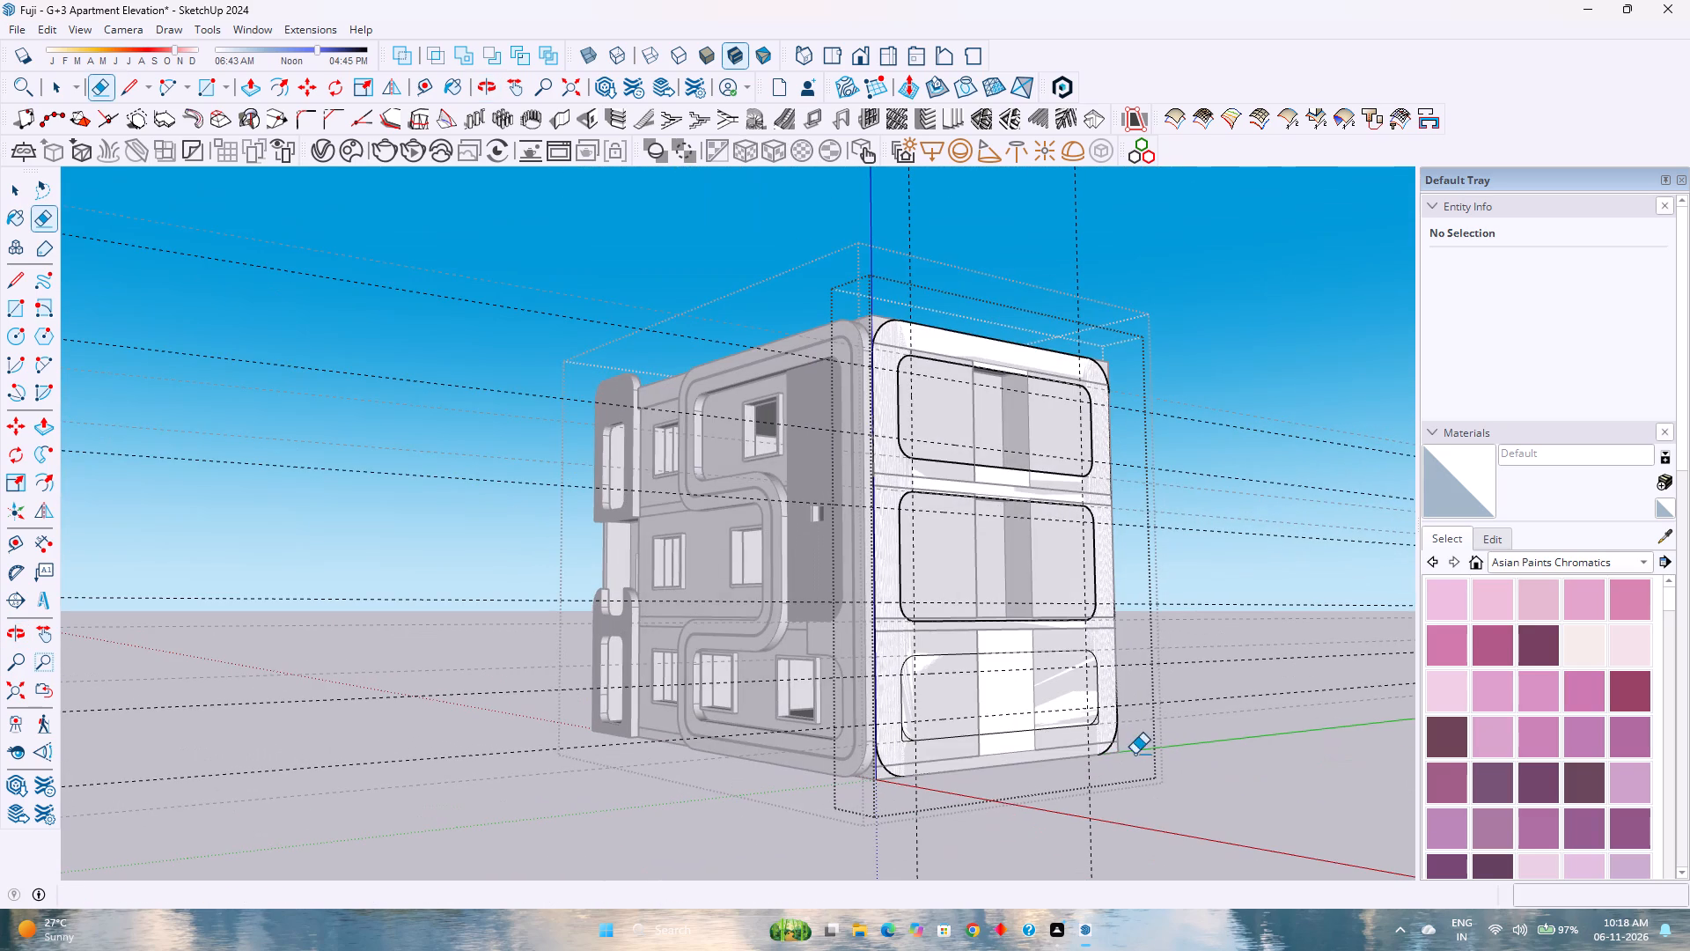
pyautogui.scroll(3, 896, 759)
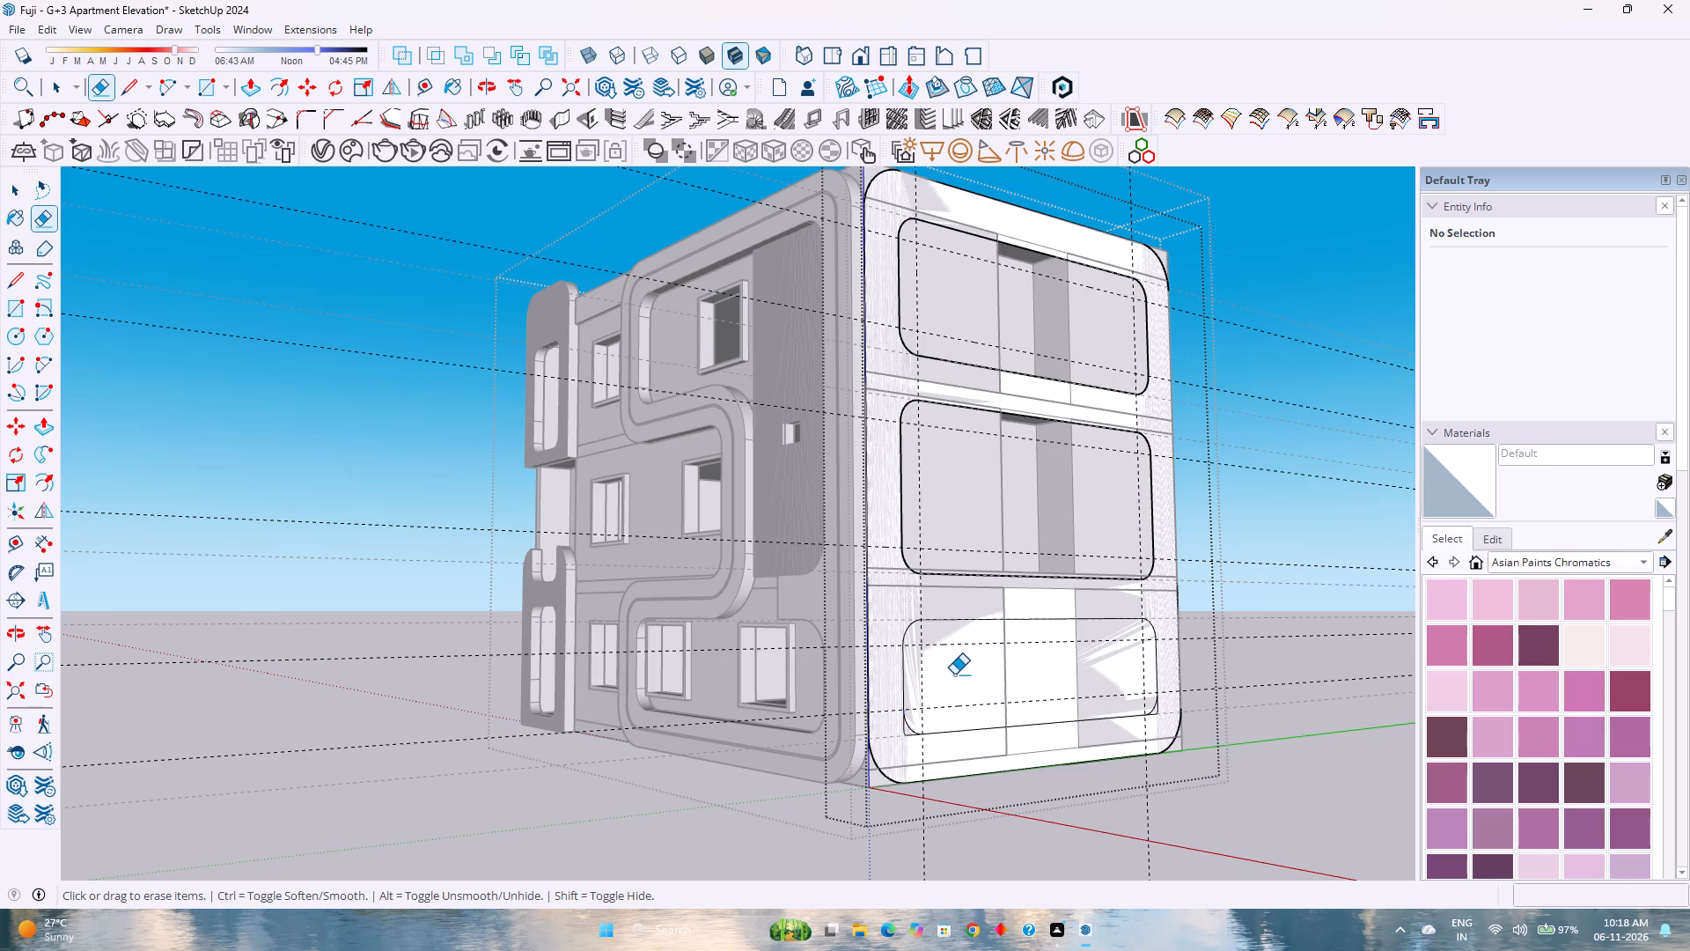
pyautogui.scroll(-1, 947, 685)
pyautogui.scroll(4, 964, 600)
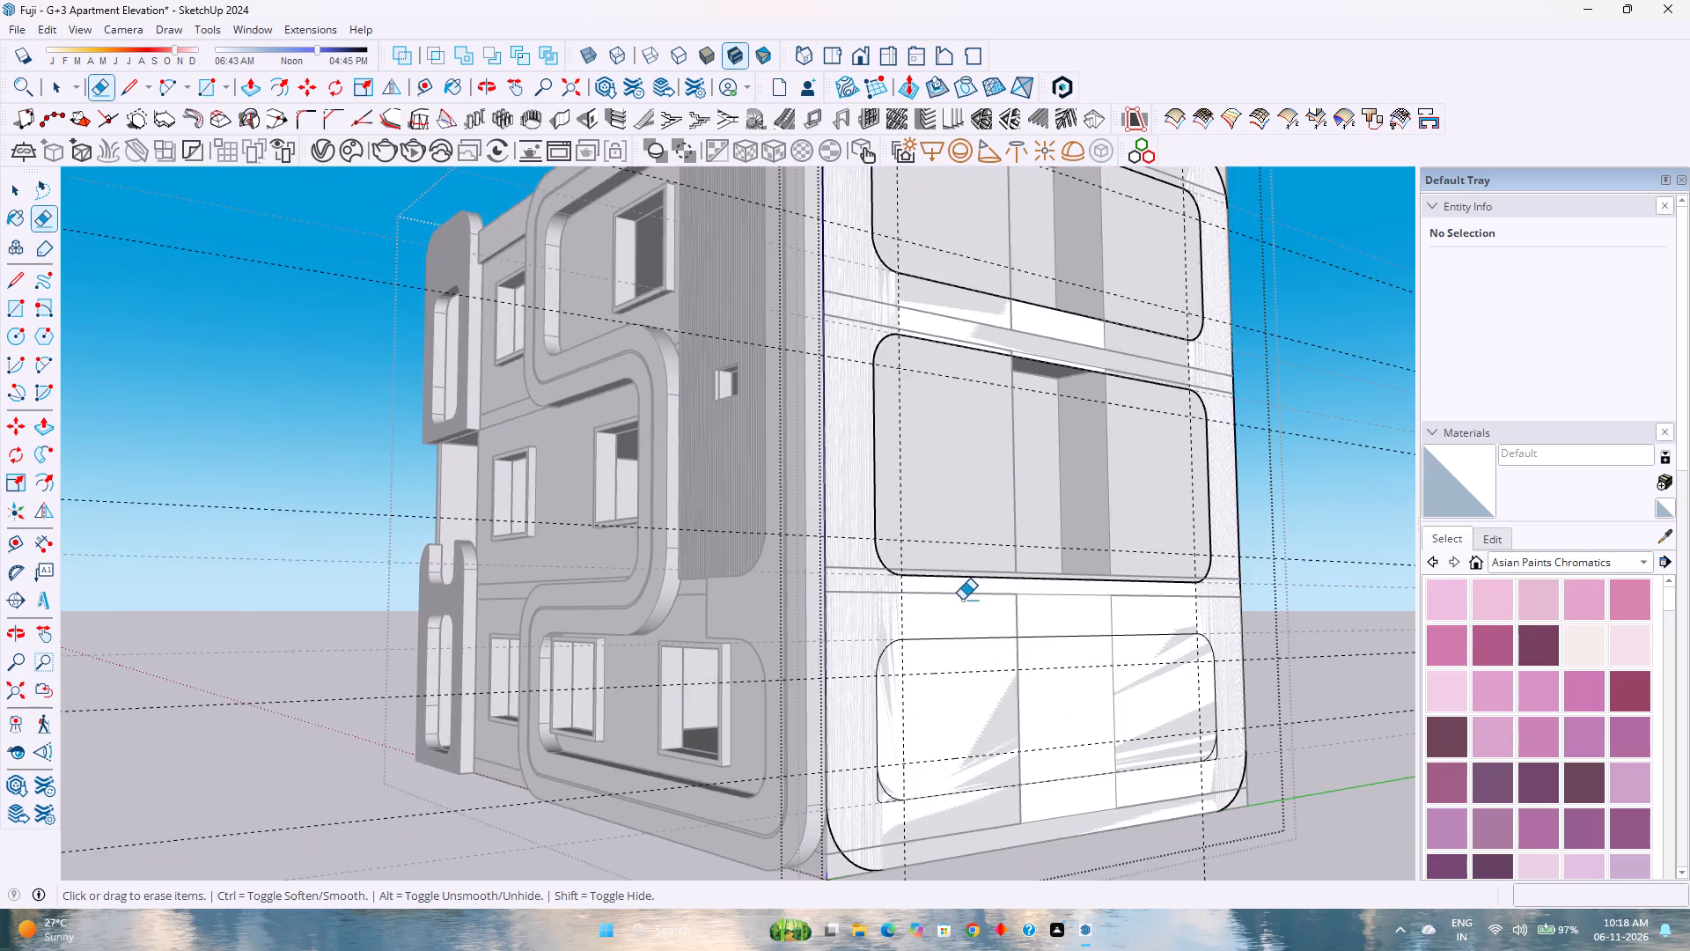
pyautogui.moveTo(962, 600); pyautogui.dragTo(822, 690, button='middle')
pyautogui.scroll(-2, 814, 690)
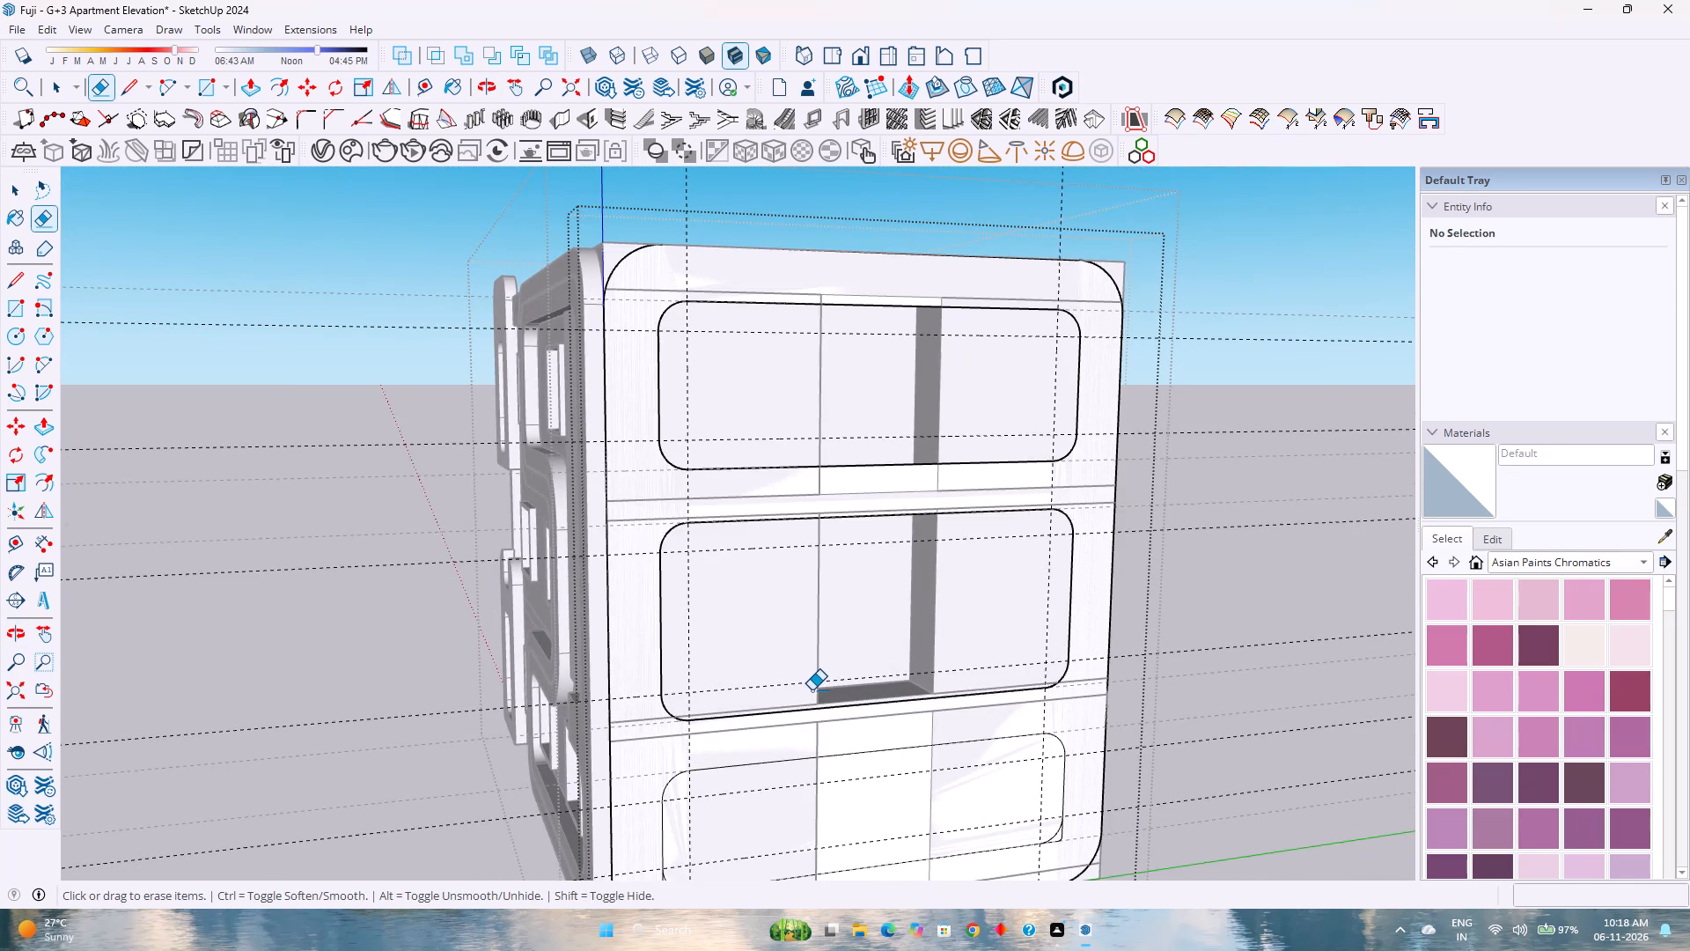
pyautogui.scroll(-3, 812, 690)
pyautogui.moveTo(768, 720); pyautogui.dragTo(851, 691, button='middle')
pyautogui.moveTo(906, 670); pyautogui.dragTo(1128, 608, button='middle')
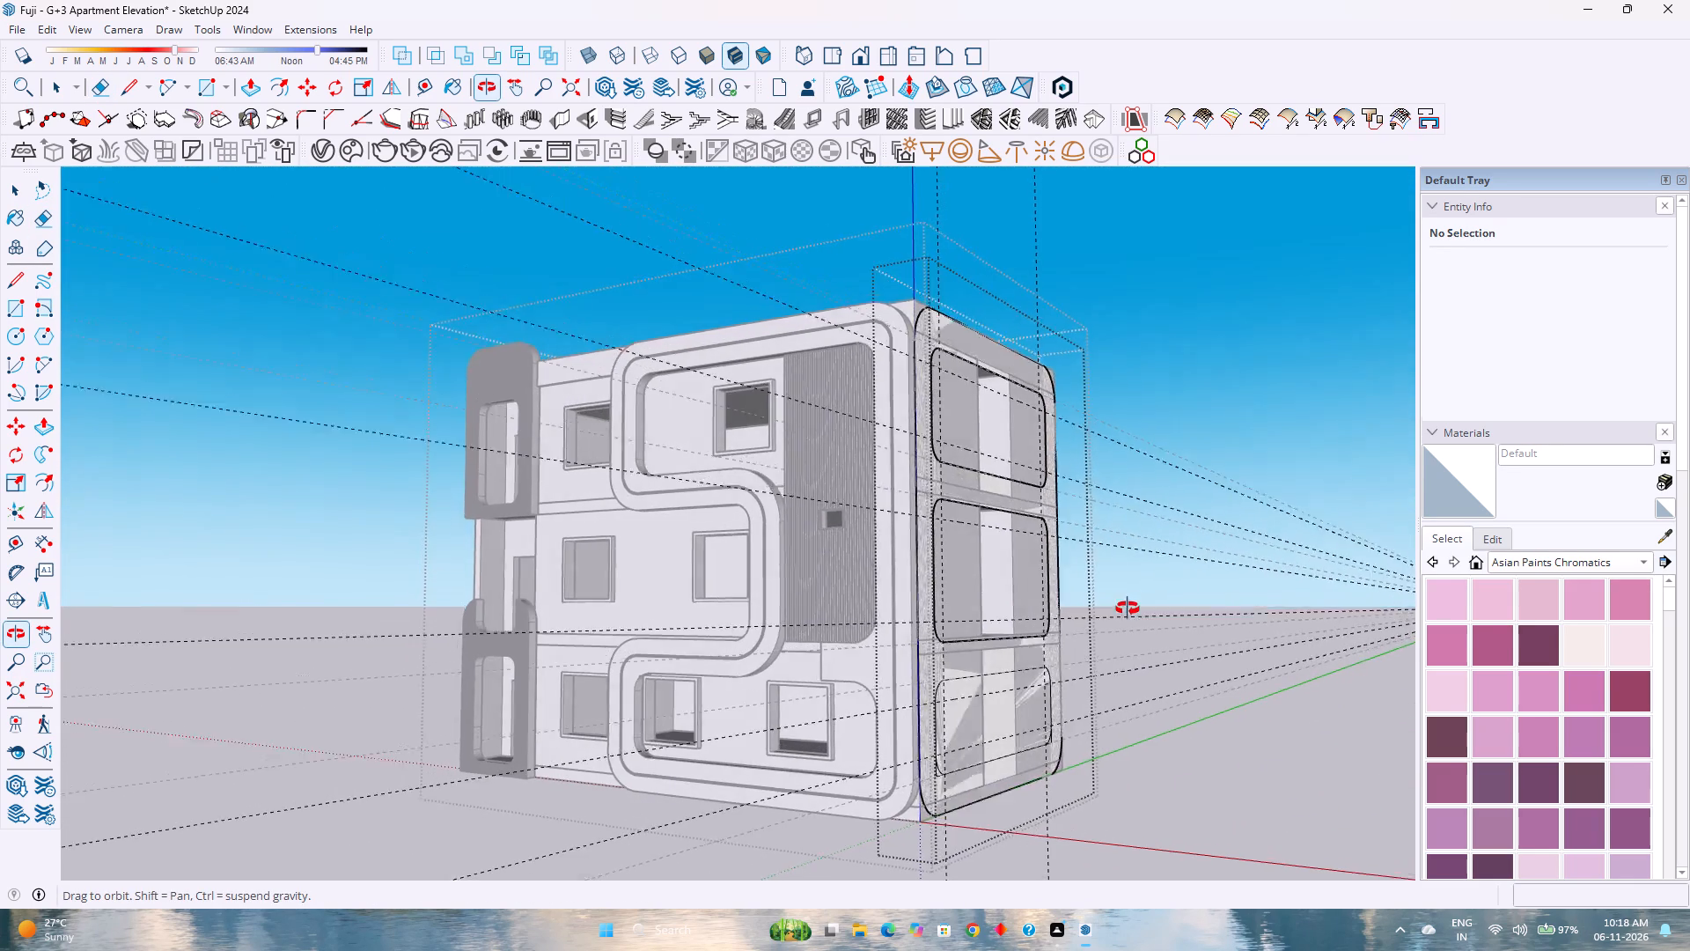
pyautogui.moveTo(1128, 608); pyautogui.dragTo(1125, 613, button='middle')
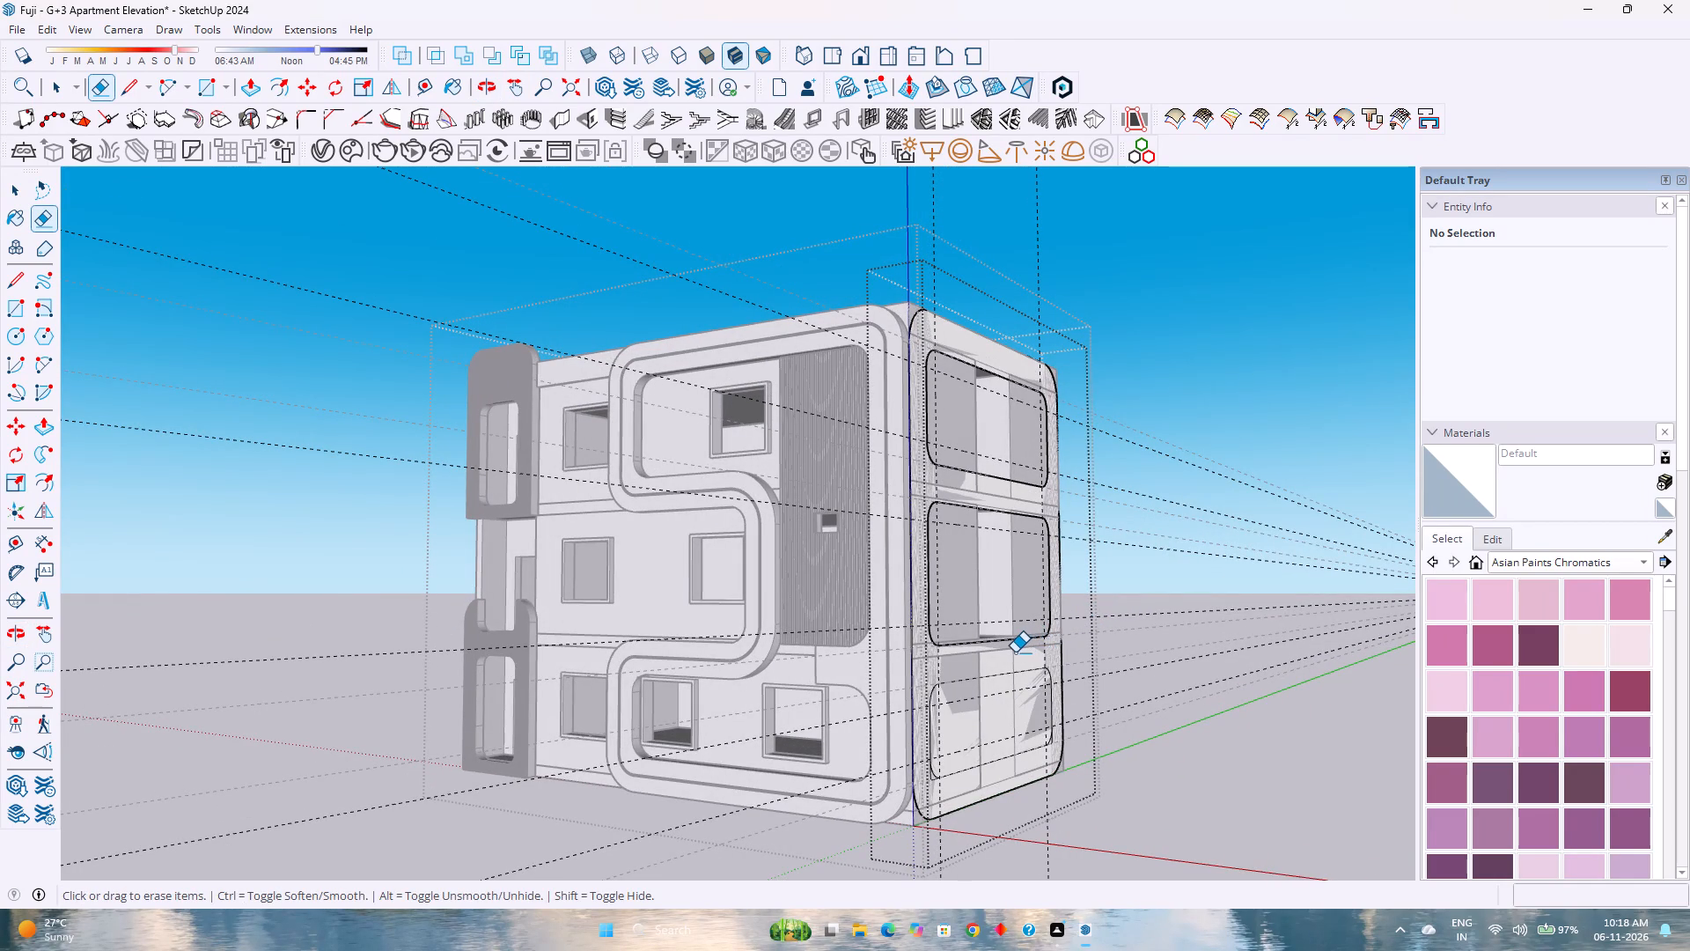
pyautogui.moveTo(1025, 700); pyautogui.dragTo(550, 765, button='middle')
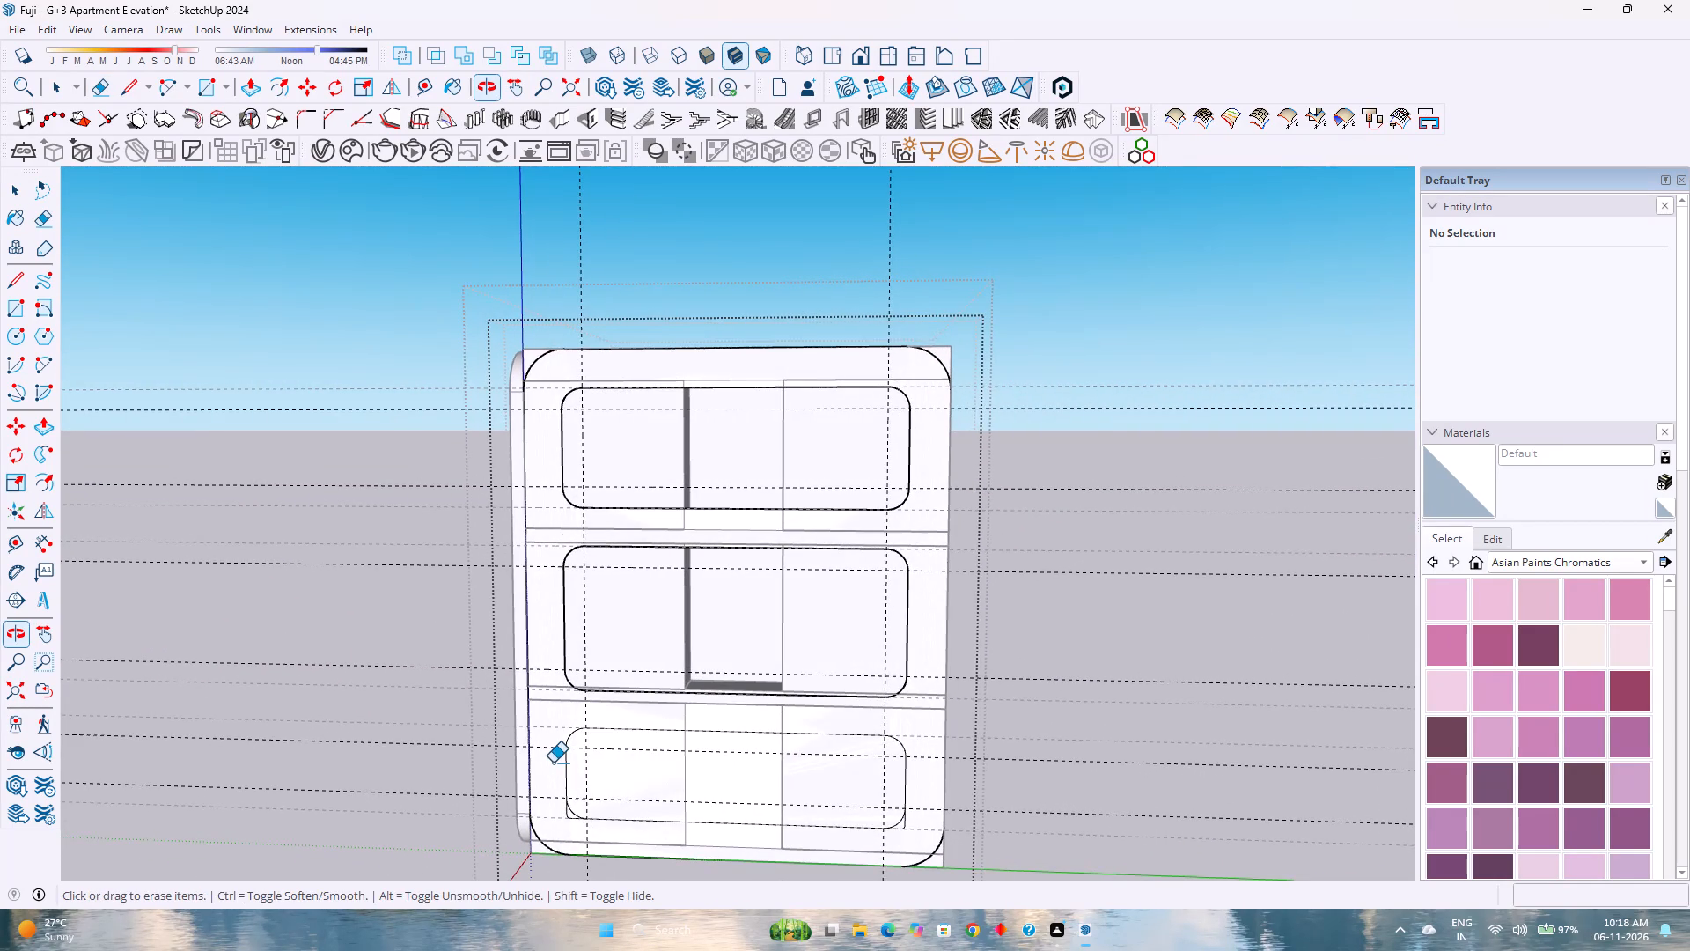
pyautogui.scroll(-3, 553, 762)
pyautogui.scroll(4, 553, 762)
pyautogui.scroll(-1, 553, 762)
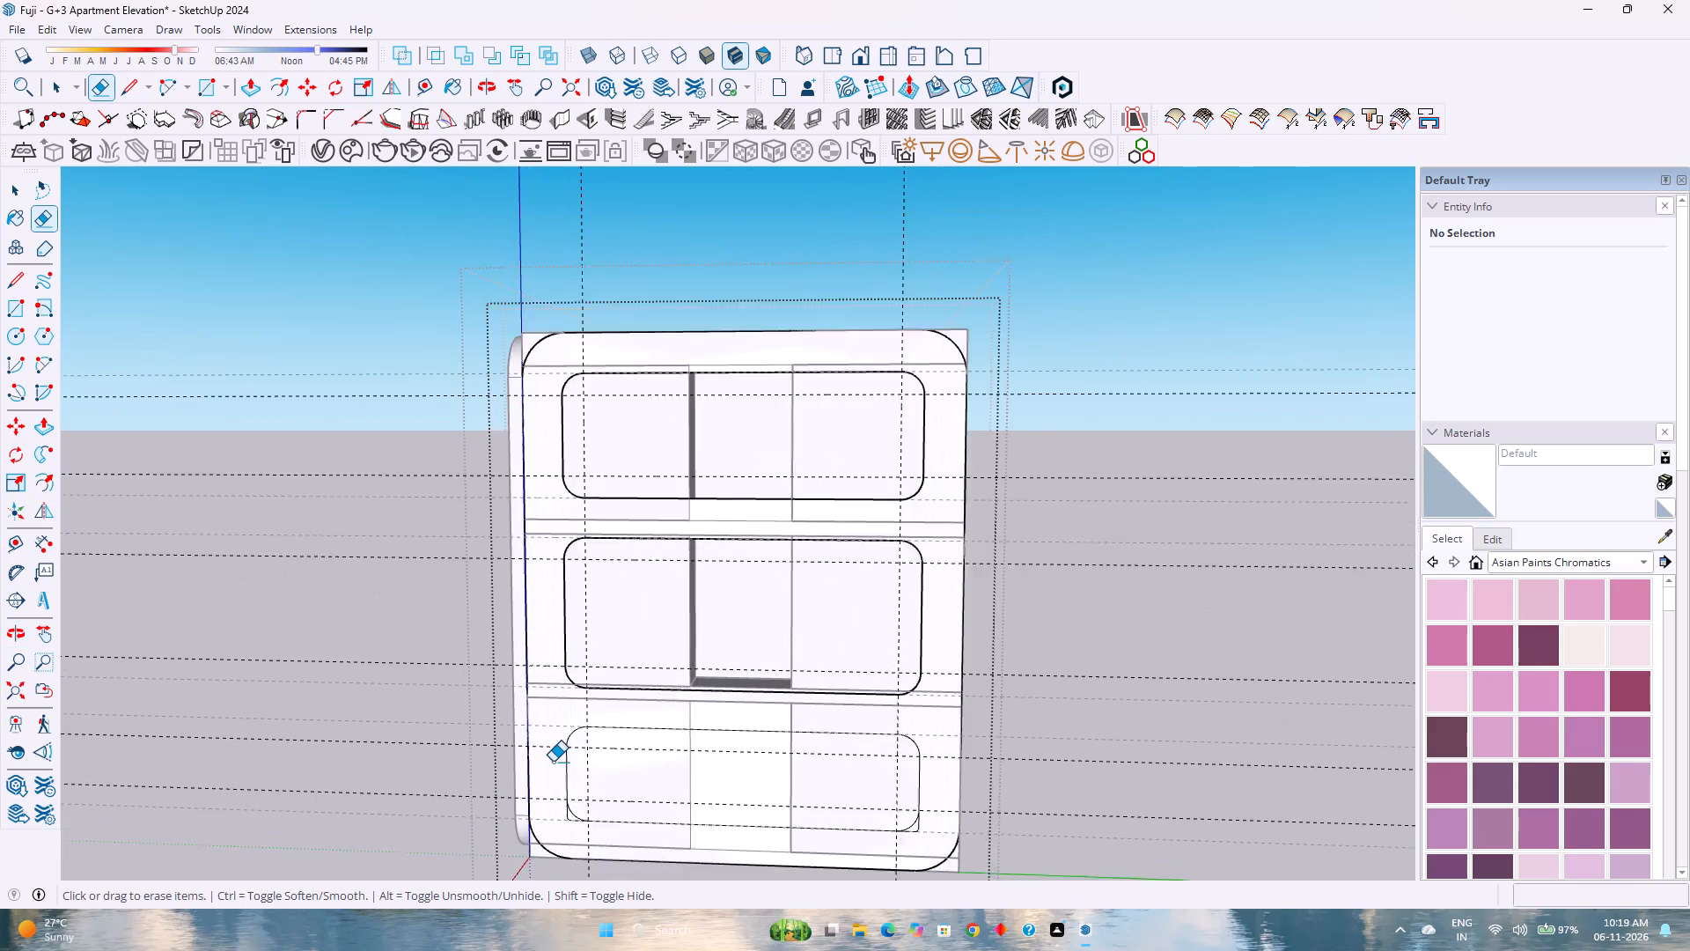
pyautogui.scroll(-1, 553, 762)
pyautogui.scroll(3, 553, 762)
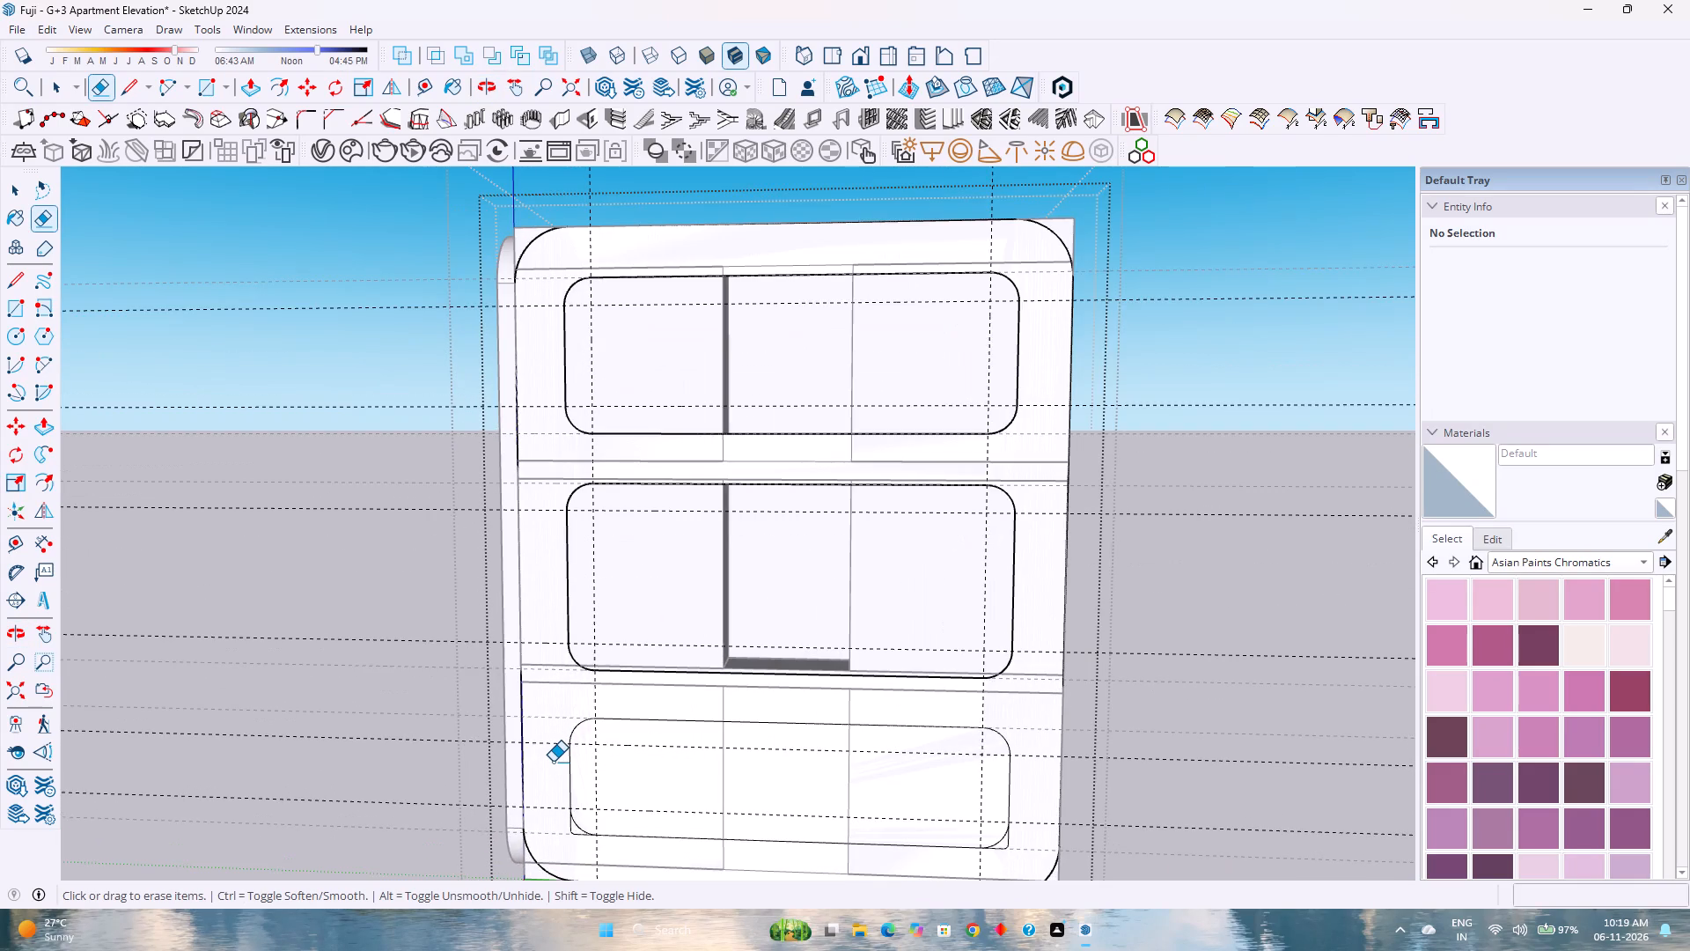
pyautogui.scroll(-4, 553, 762)
pyautogui.scroll(4, 553, 762)
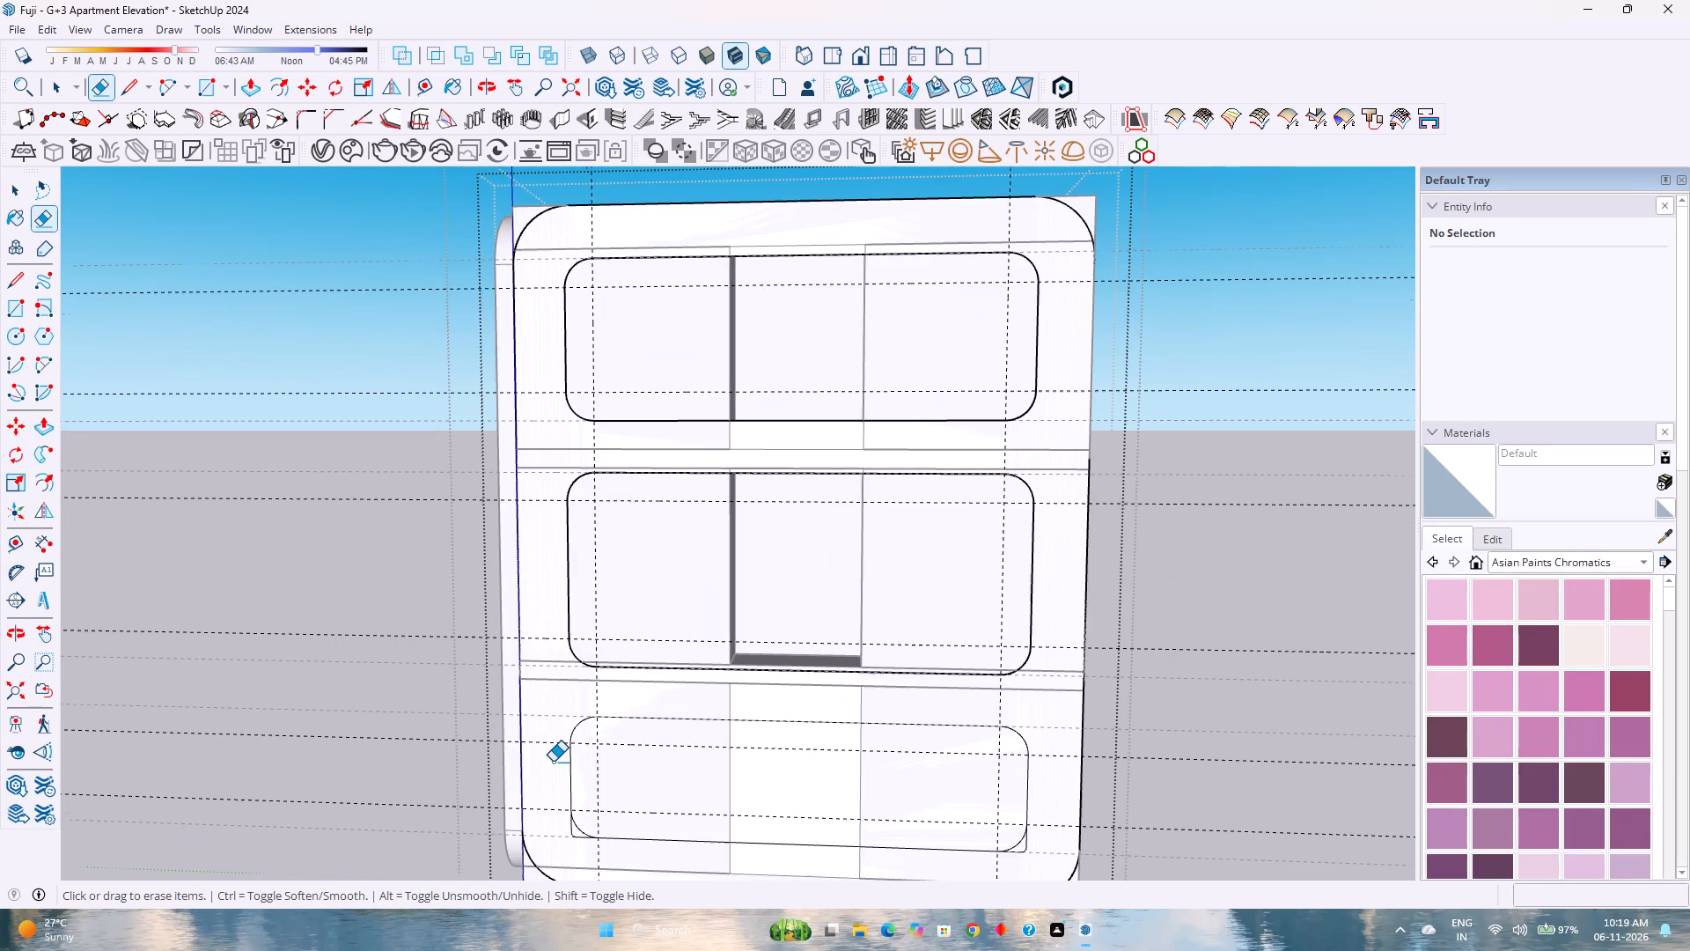
pyautogui.scroll(-3, 553, 762)
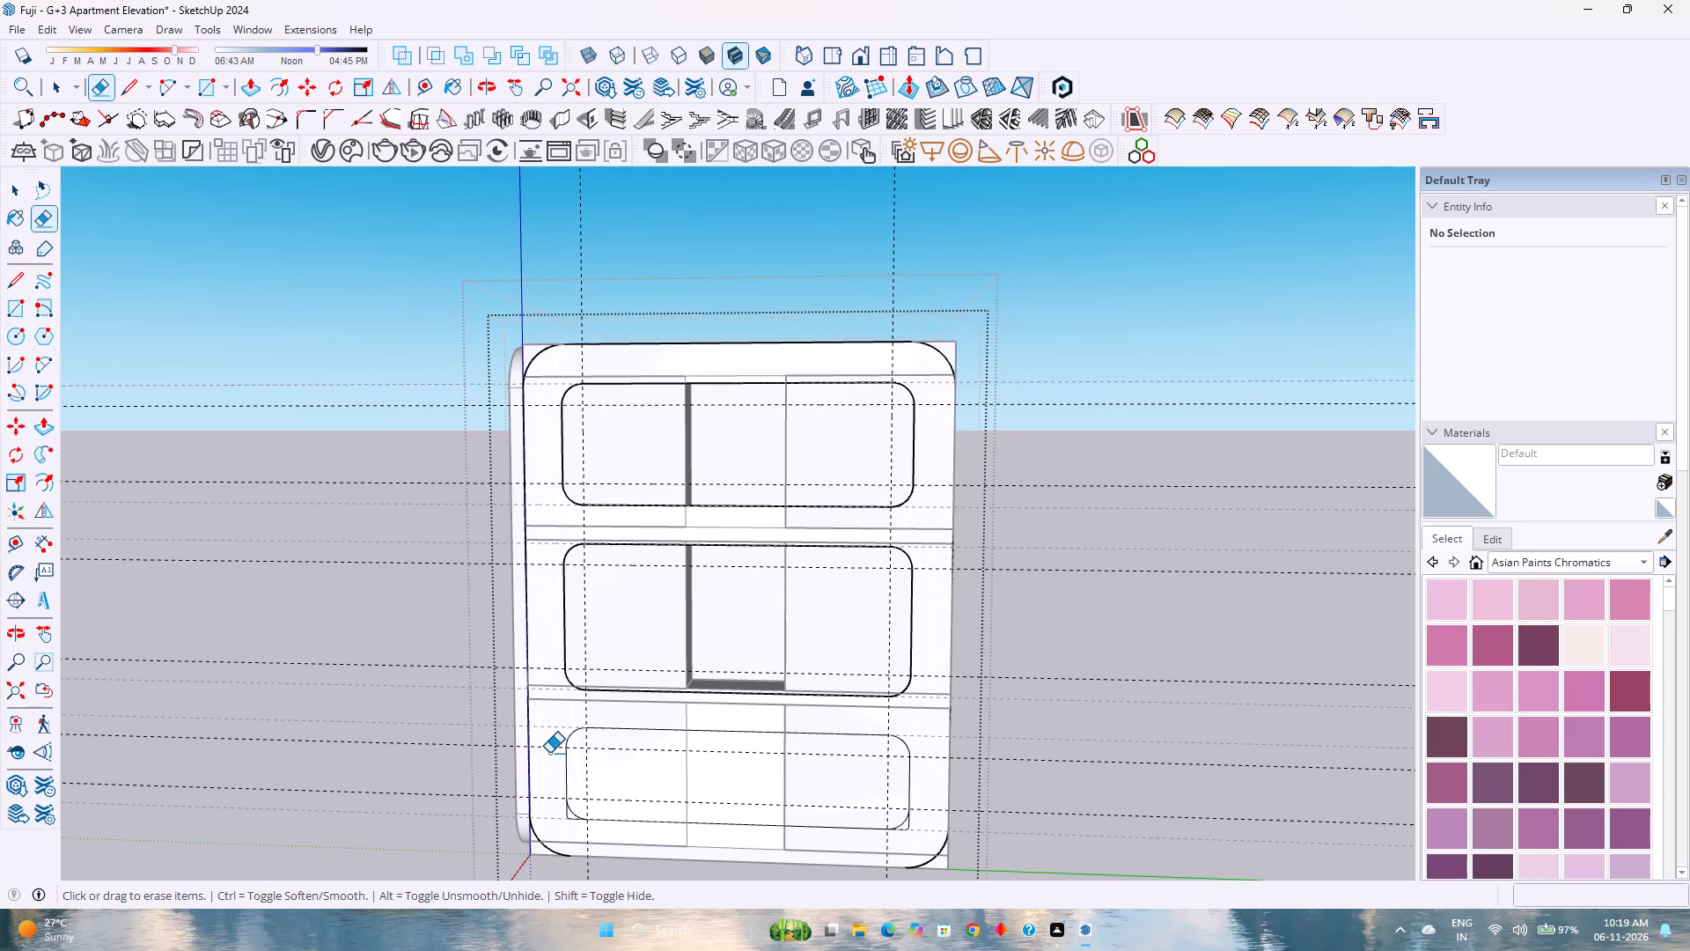
pyautogui.scroll(-1, 549, 762)
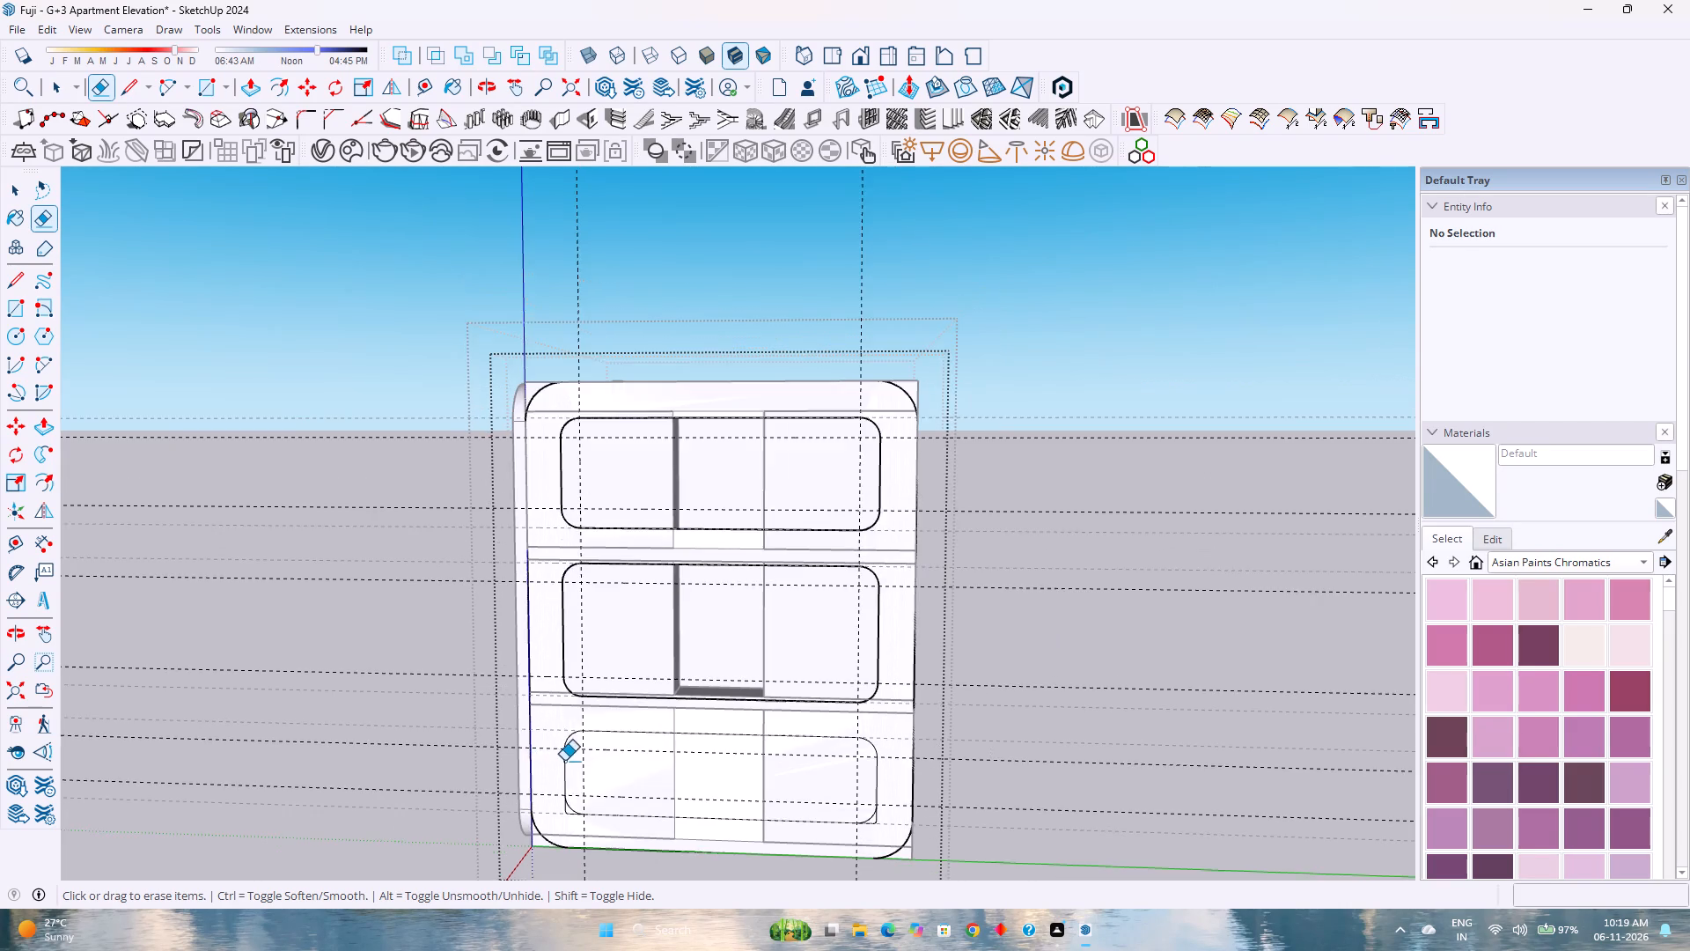
pyautogui.moveTo(569, 760); pyautogui.dragTo(860, 674, button='middle')
pyautogui.moveTo(860, 674); pyautogui.dragTo(983, 642, button='middle')
pyautogui.middleClick(983, 642)
pyautogui.scroll(3, 959, 743)
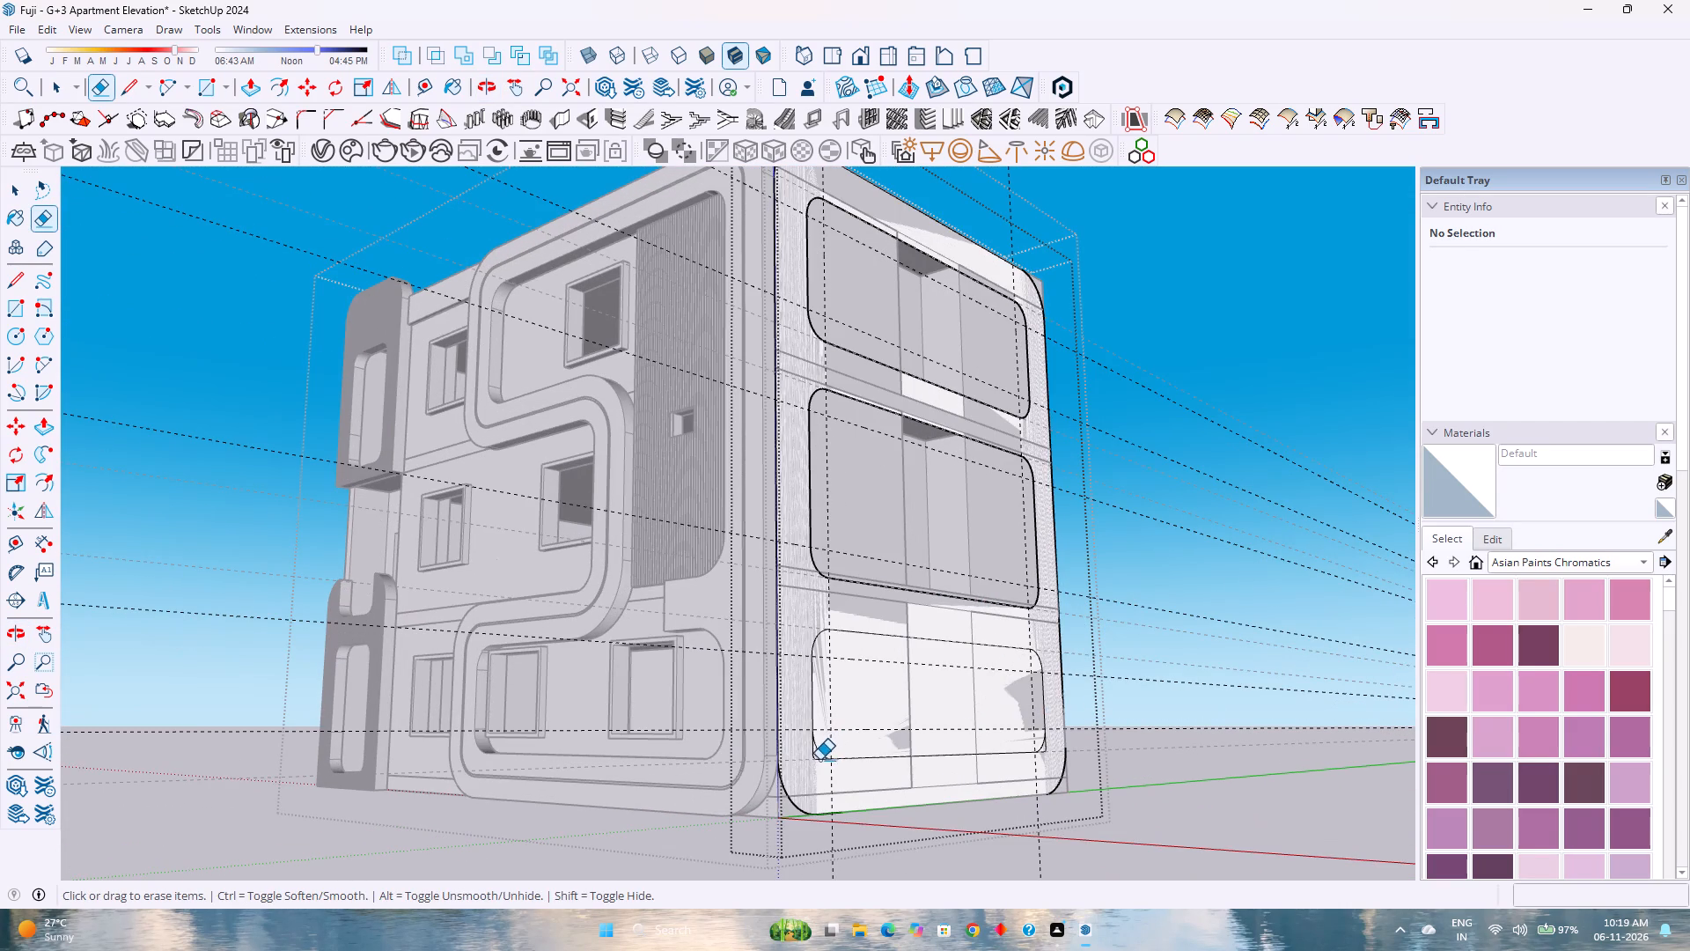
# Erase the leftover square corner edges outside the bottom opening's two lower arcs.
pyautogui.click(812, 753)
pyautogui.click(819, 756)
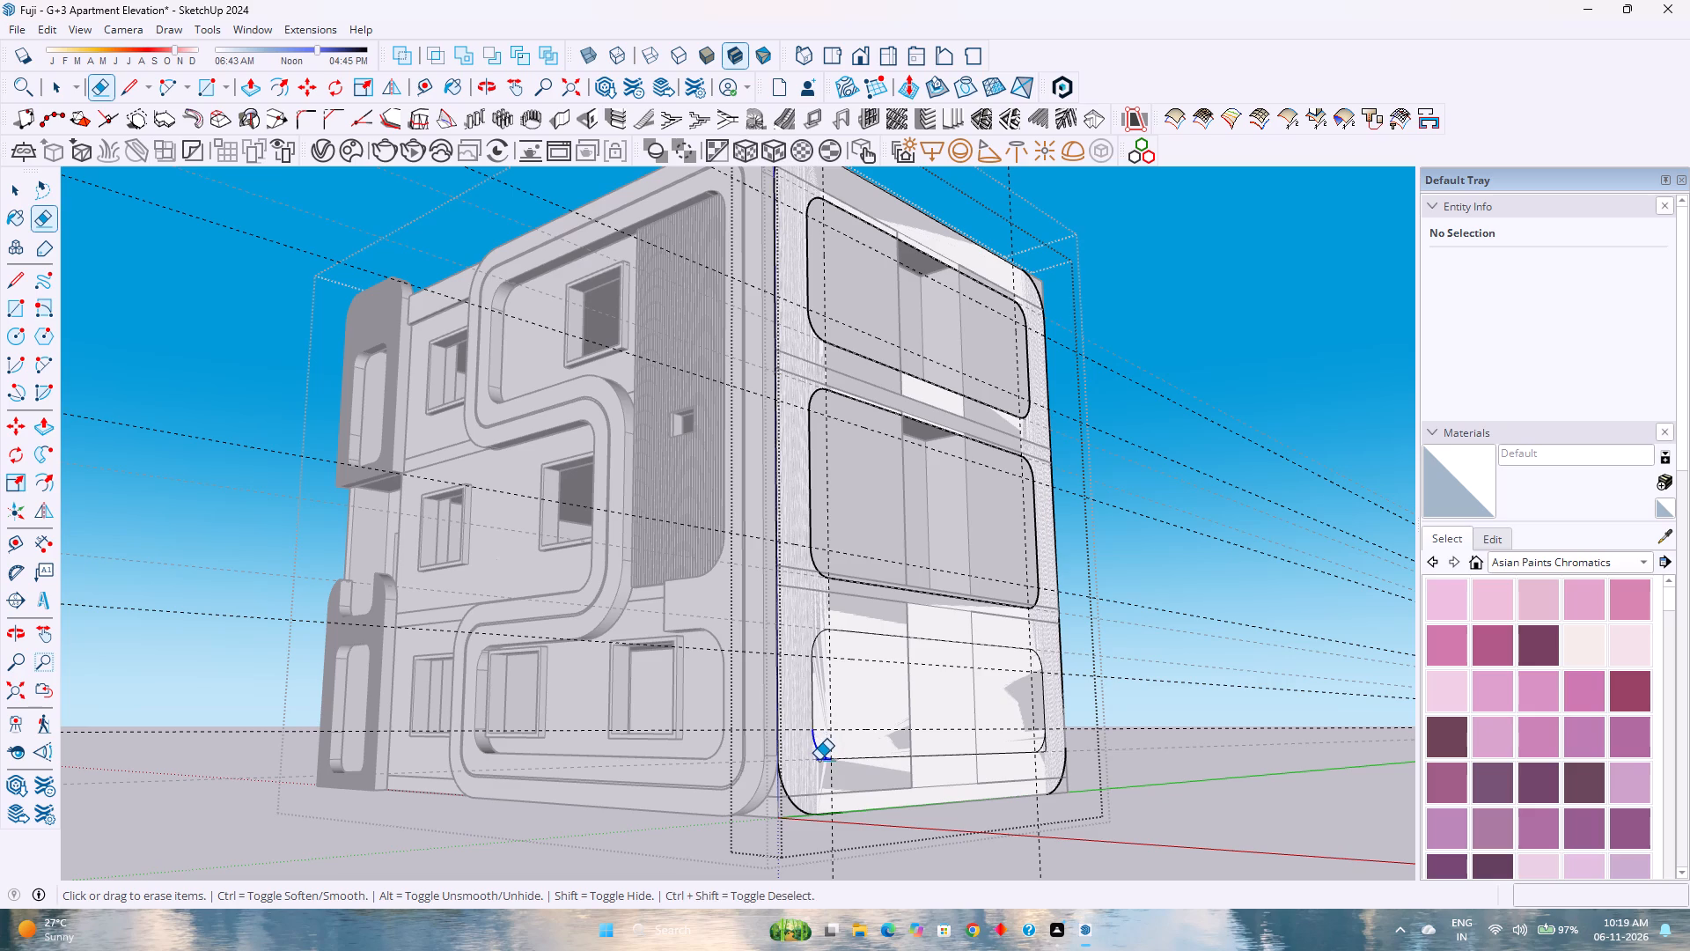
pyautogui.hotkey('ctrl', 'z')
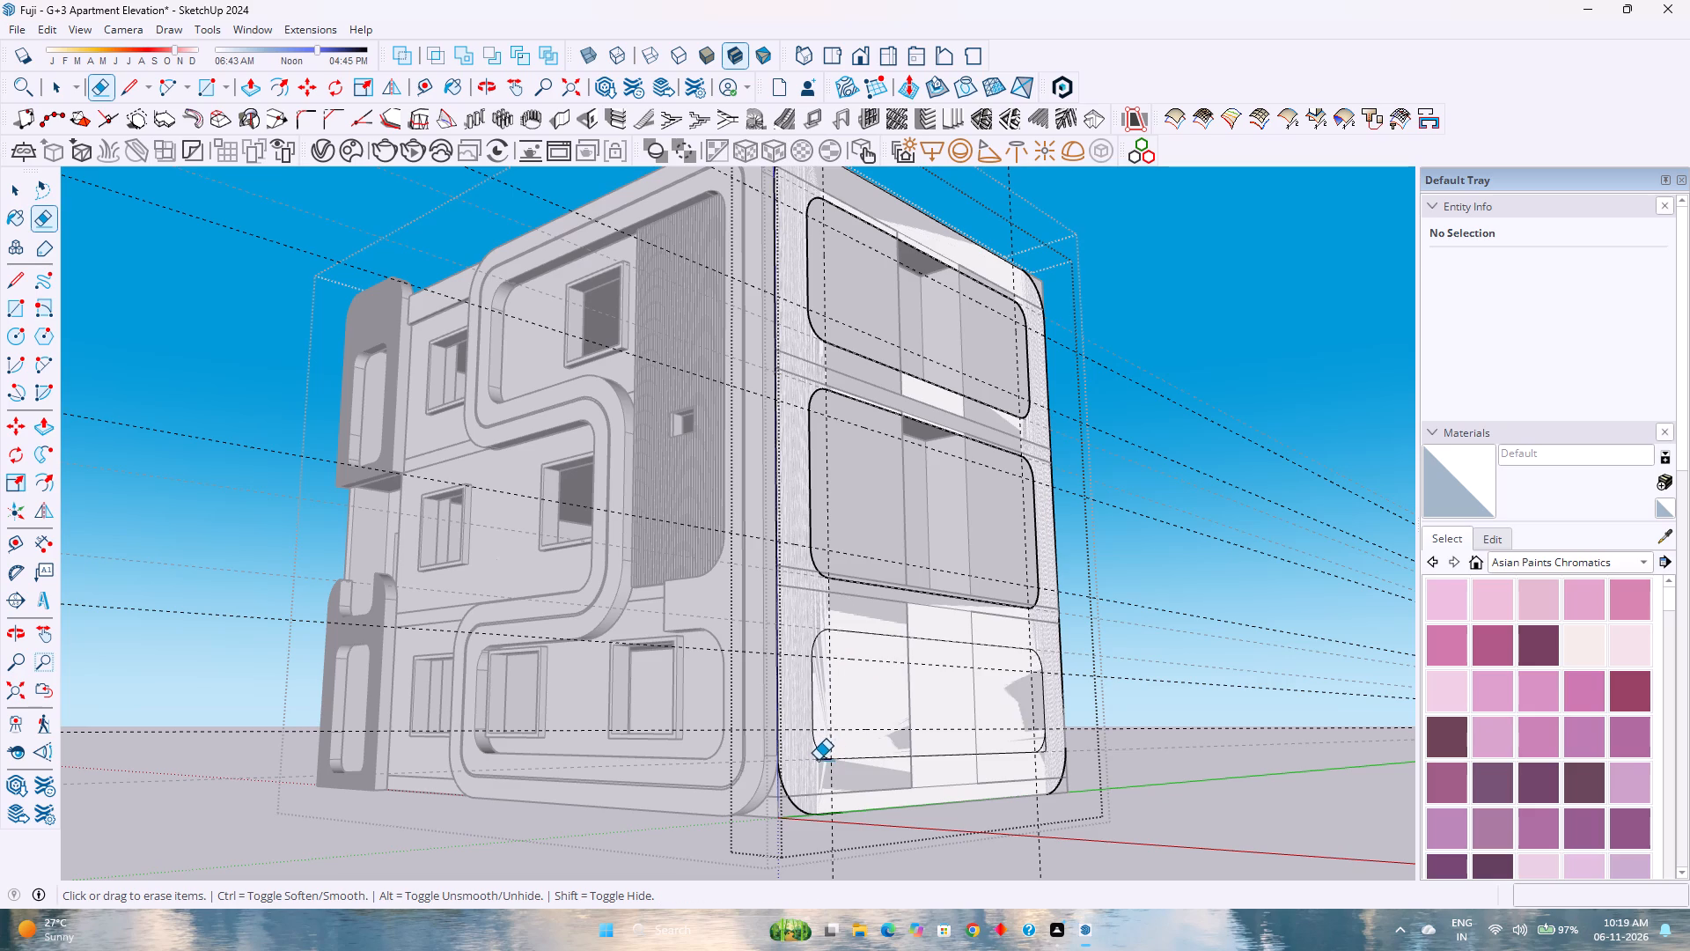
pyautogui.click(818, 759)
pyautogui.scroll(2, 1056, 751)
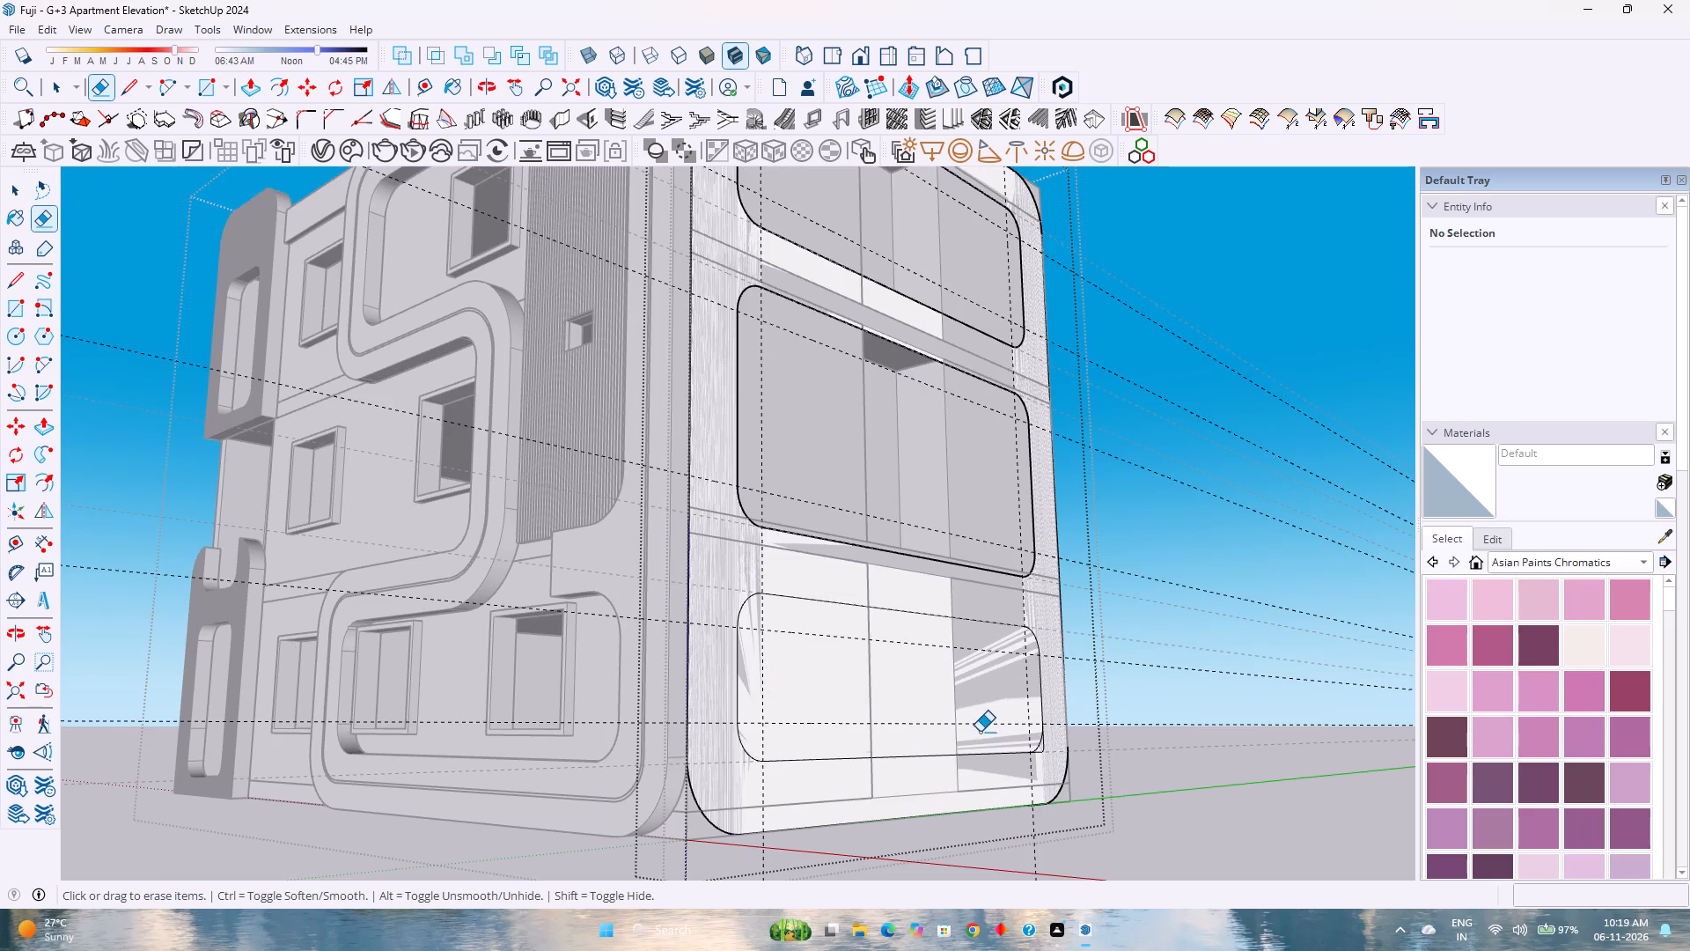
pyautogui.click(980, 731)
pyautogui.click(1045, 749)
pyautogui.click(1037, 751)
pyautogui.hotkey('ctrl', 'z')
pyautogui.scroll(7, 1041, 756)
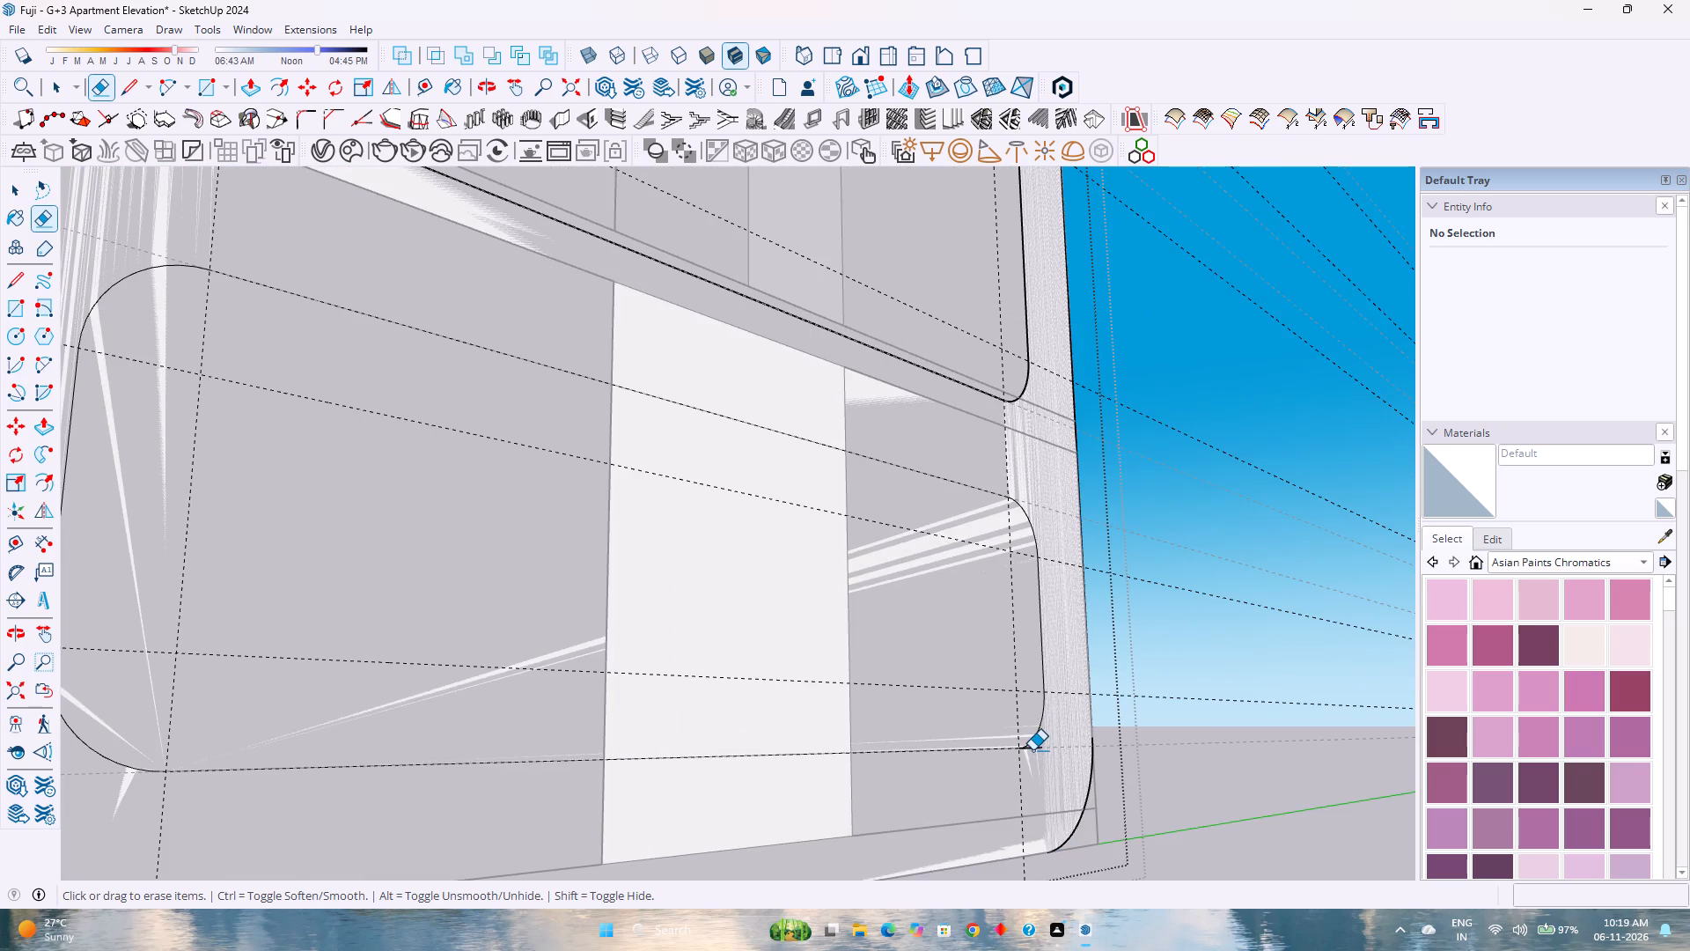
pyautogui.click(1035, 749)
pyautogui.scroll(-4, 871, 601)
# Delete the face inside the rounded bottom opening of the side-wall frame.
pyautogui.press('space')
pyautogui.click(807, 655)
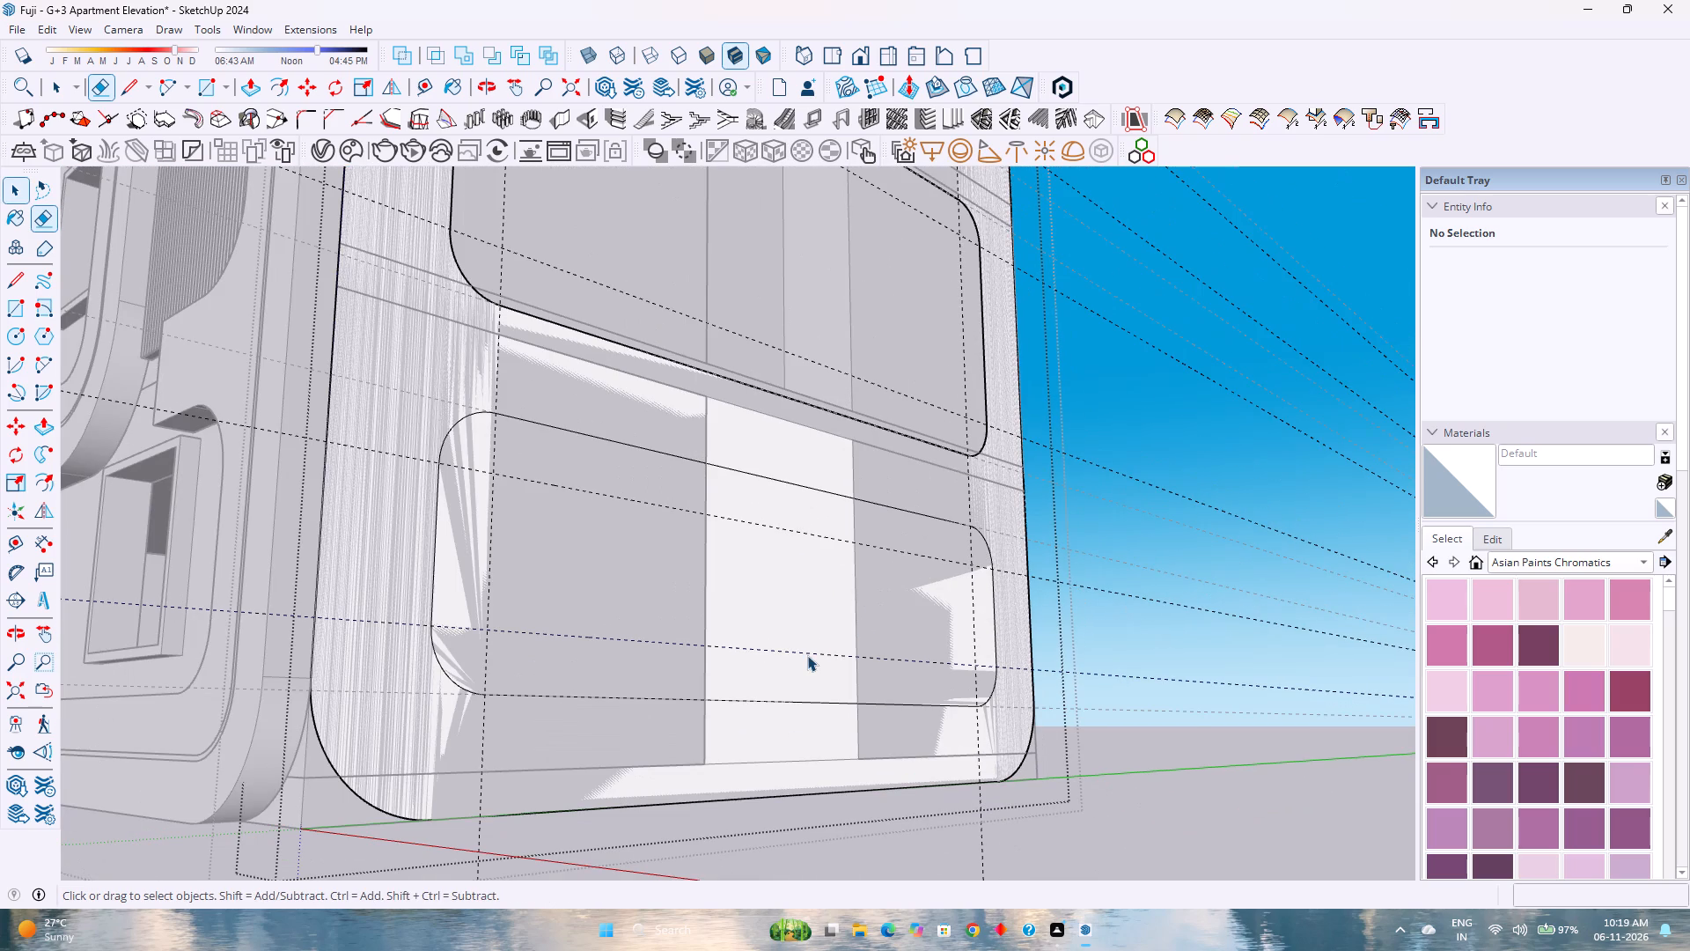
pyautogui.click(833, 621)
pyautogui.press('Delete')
# Examine the side-wall frame's three rounded openings next to the front S-shaped frame and in a straight-on side view.
pyautogui.scroll(-1, 826, 623)
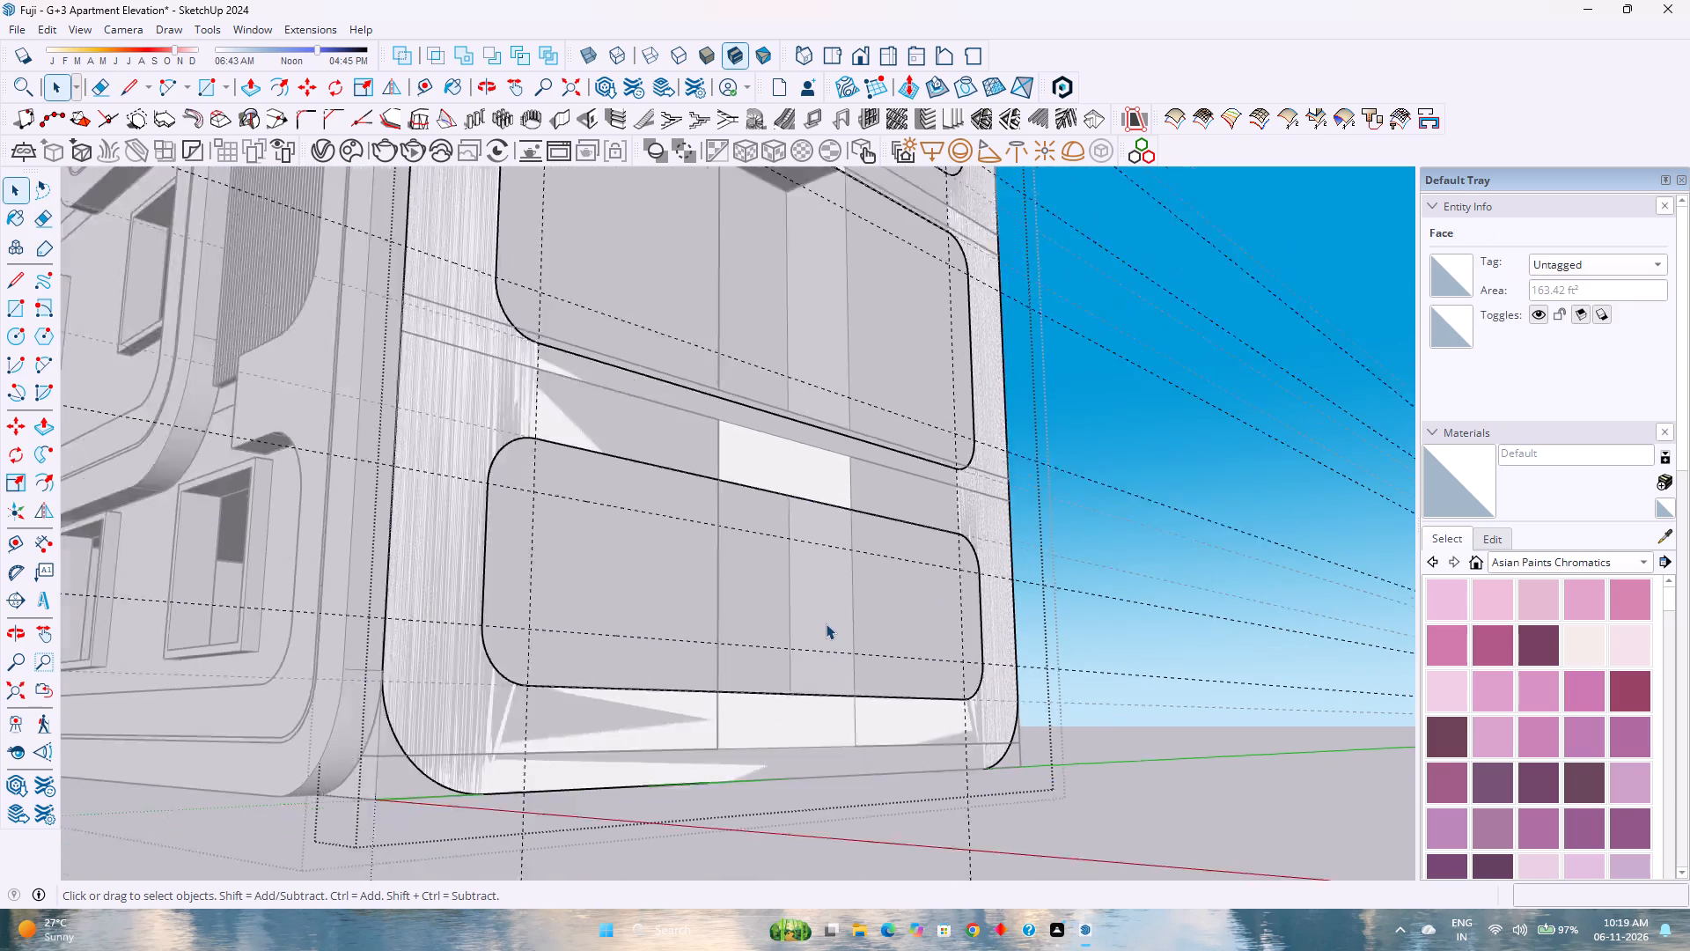
pyautogui.scroll(-6, 826, 623)
pyautogui.moveTo(826, 623); pyautogui.dragTo(856, 687, button='middle')
pyautogui.scroll(-1, 851, 679)
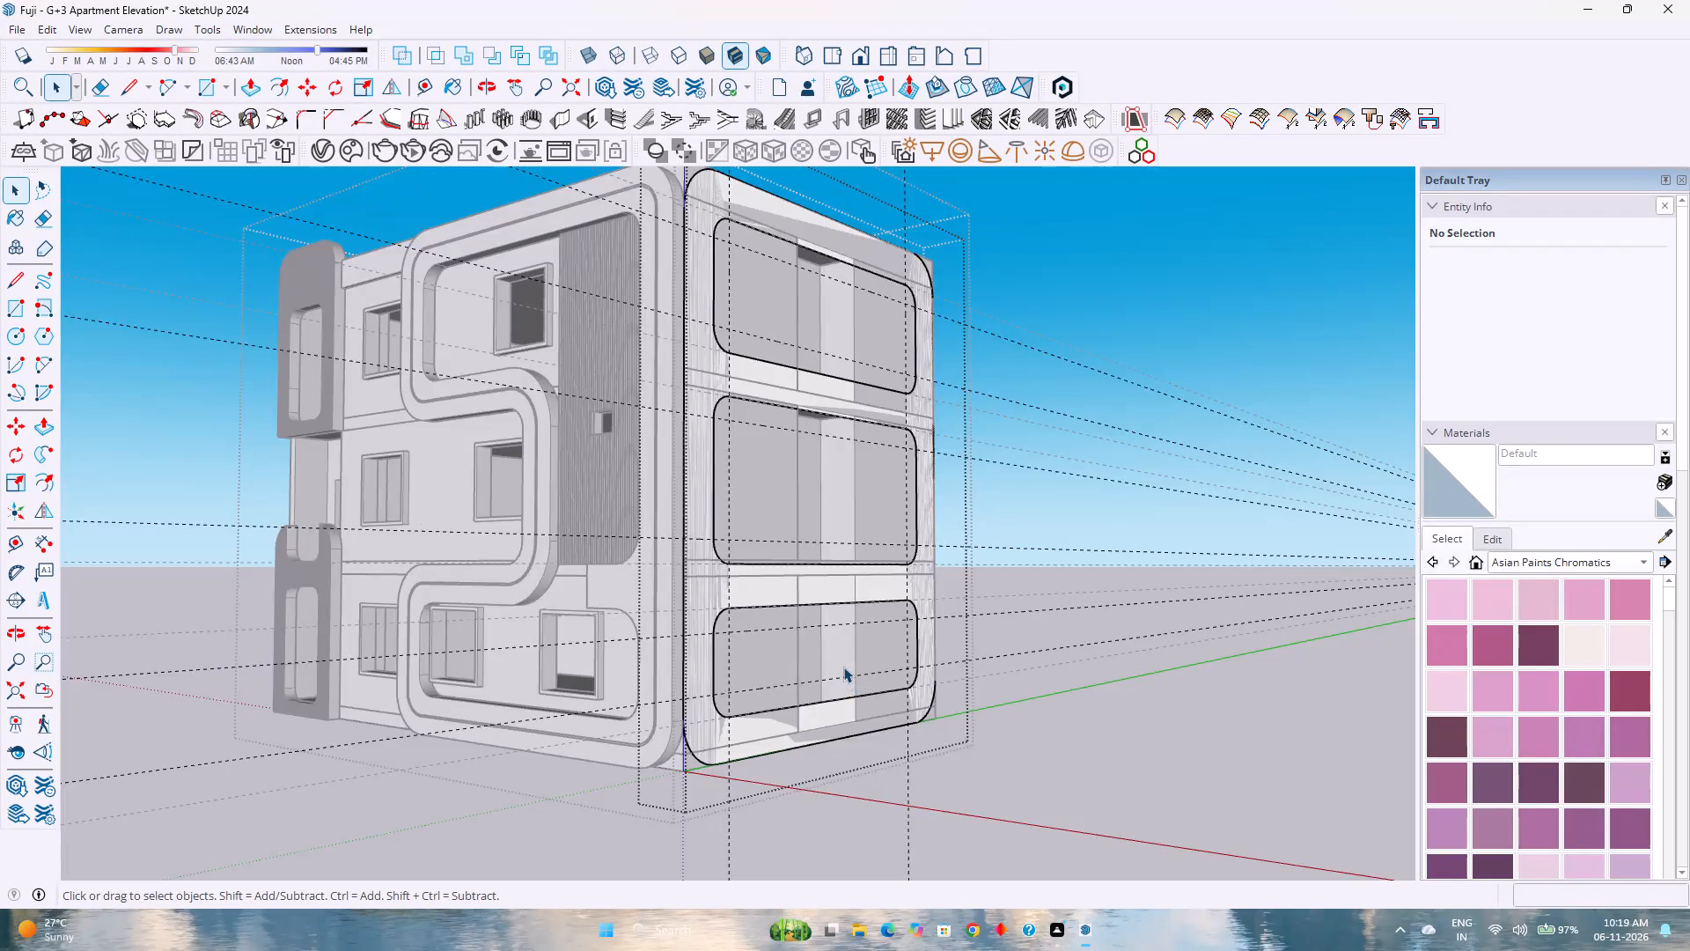
pyautogui.scroll(-3, 843, 667)
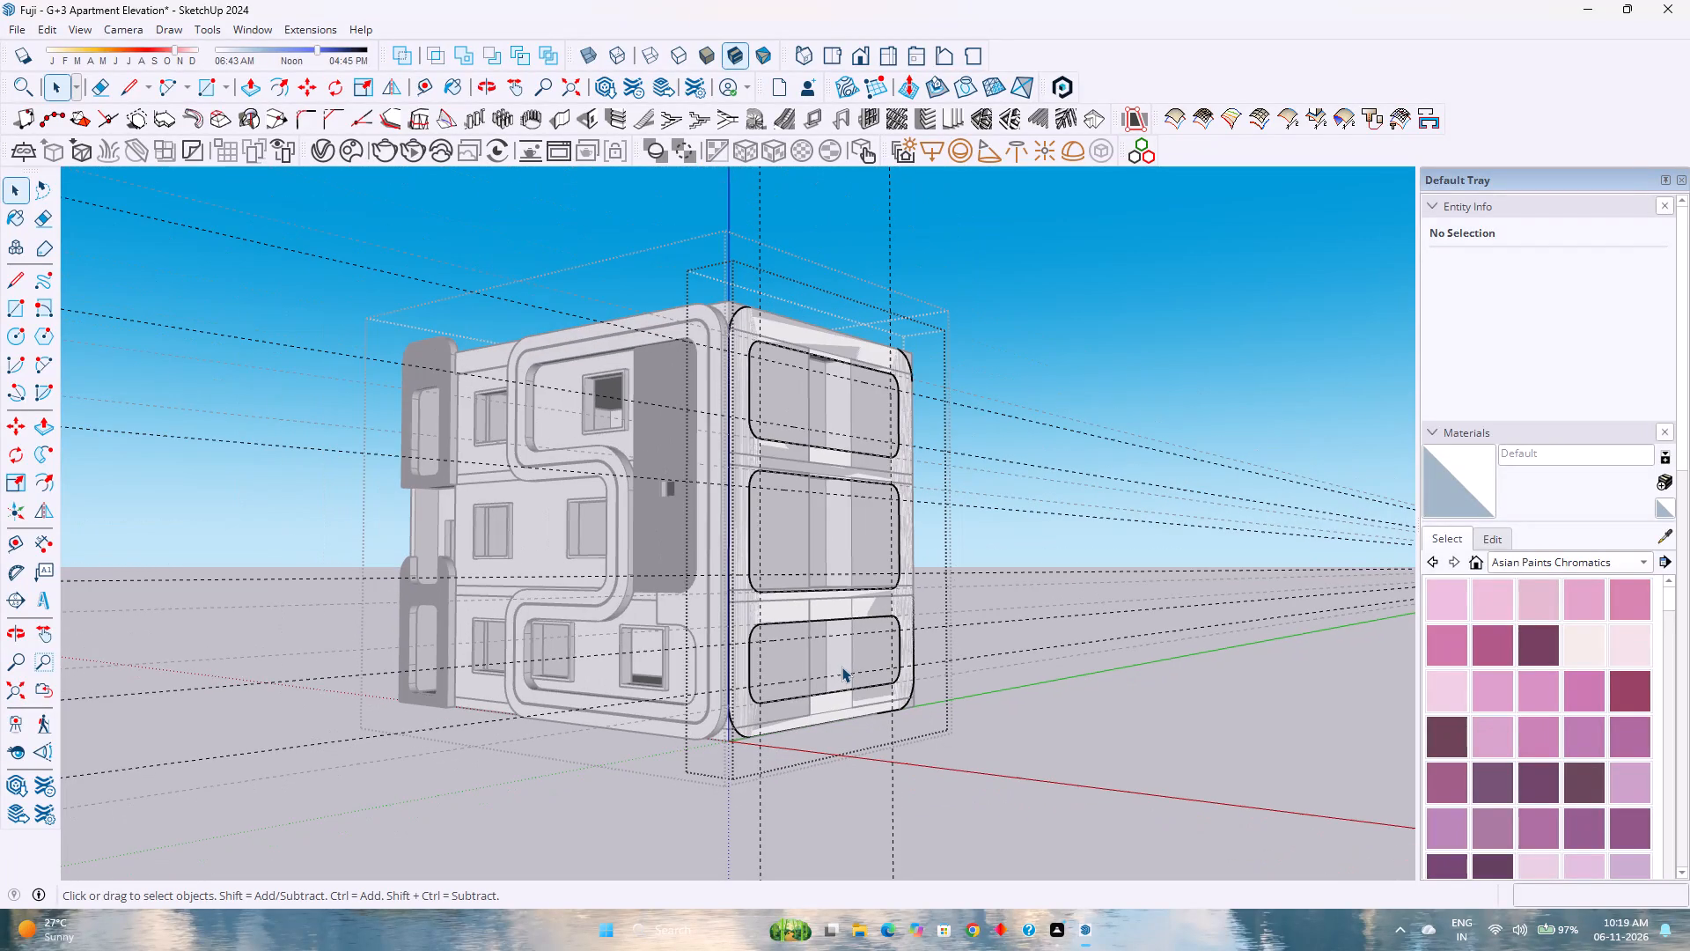
pyautogui.scroll(-1, 841, 667)
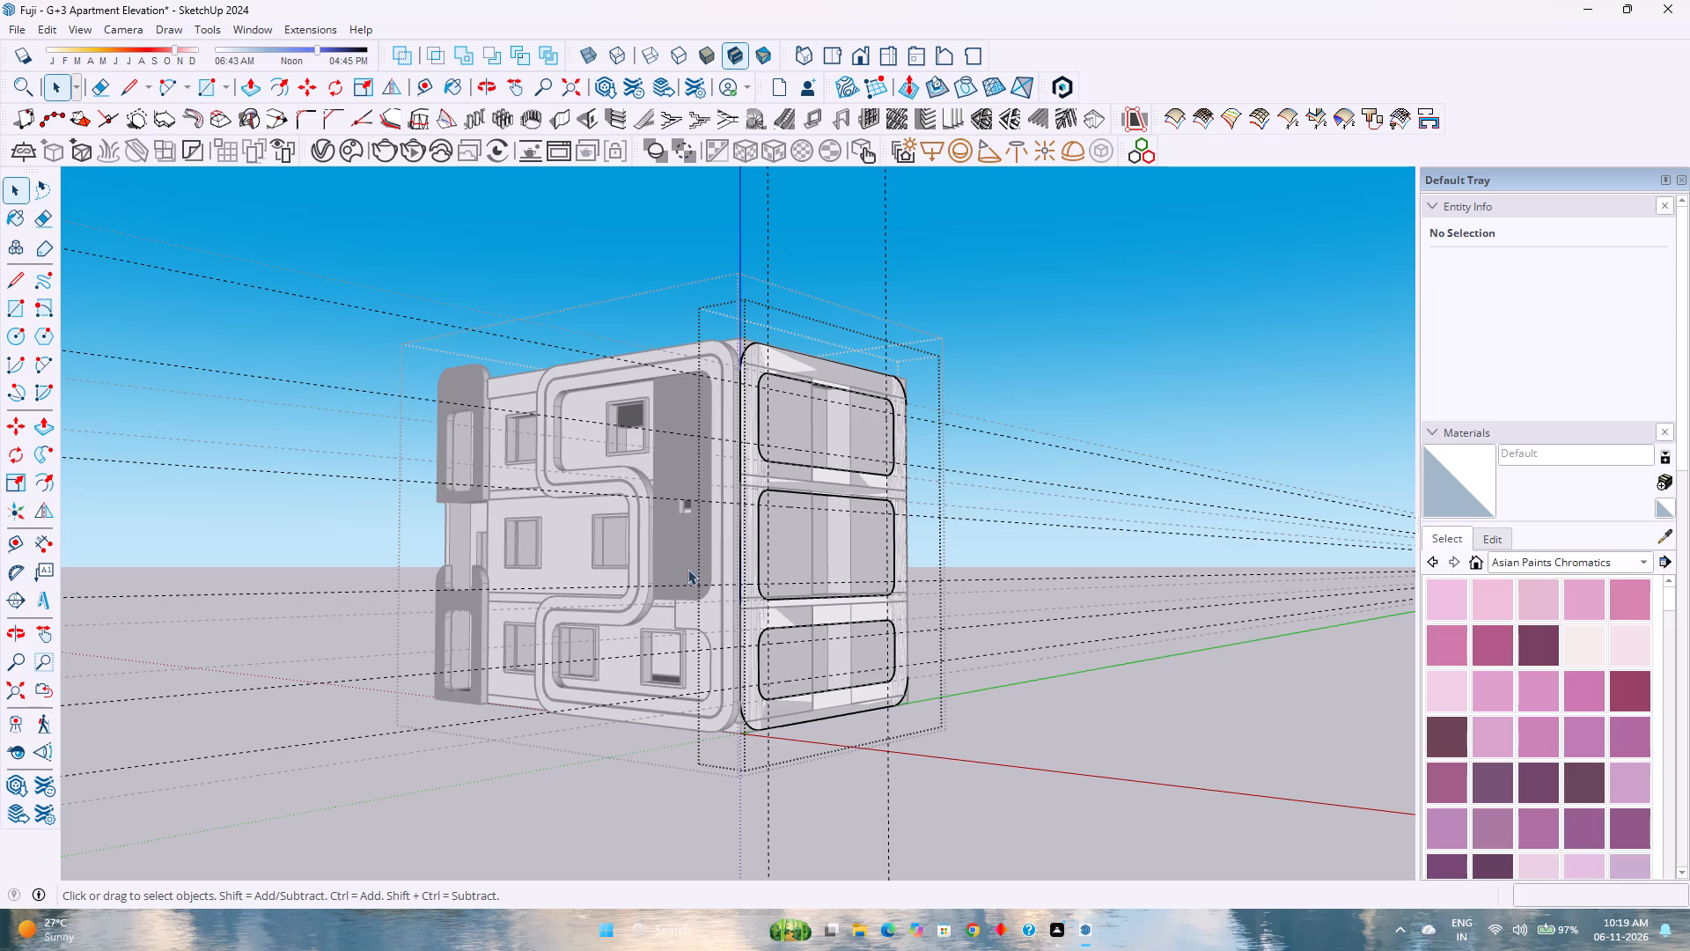
pyautogui.middleClick(832, 560)
pyautogui.moveTo(827, 560); pyautogui.dragTo(356, 610, button='middle')
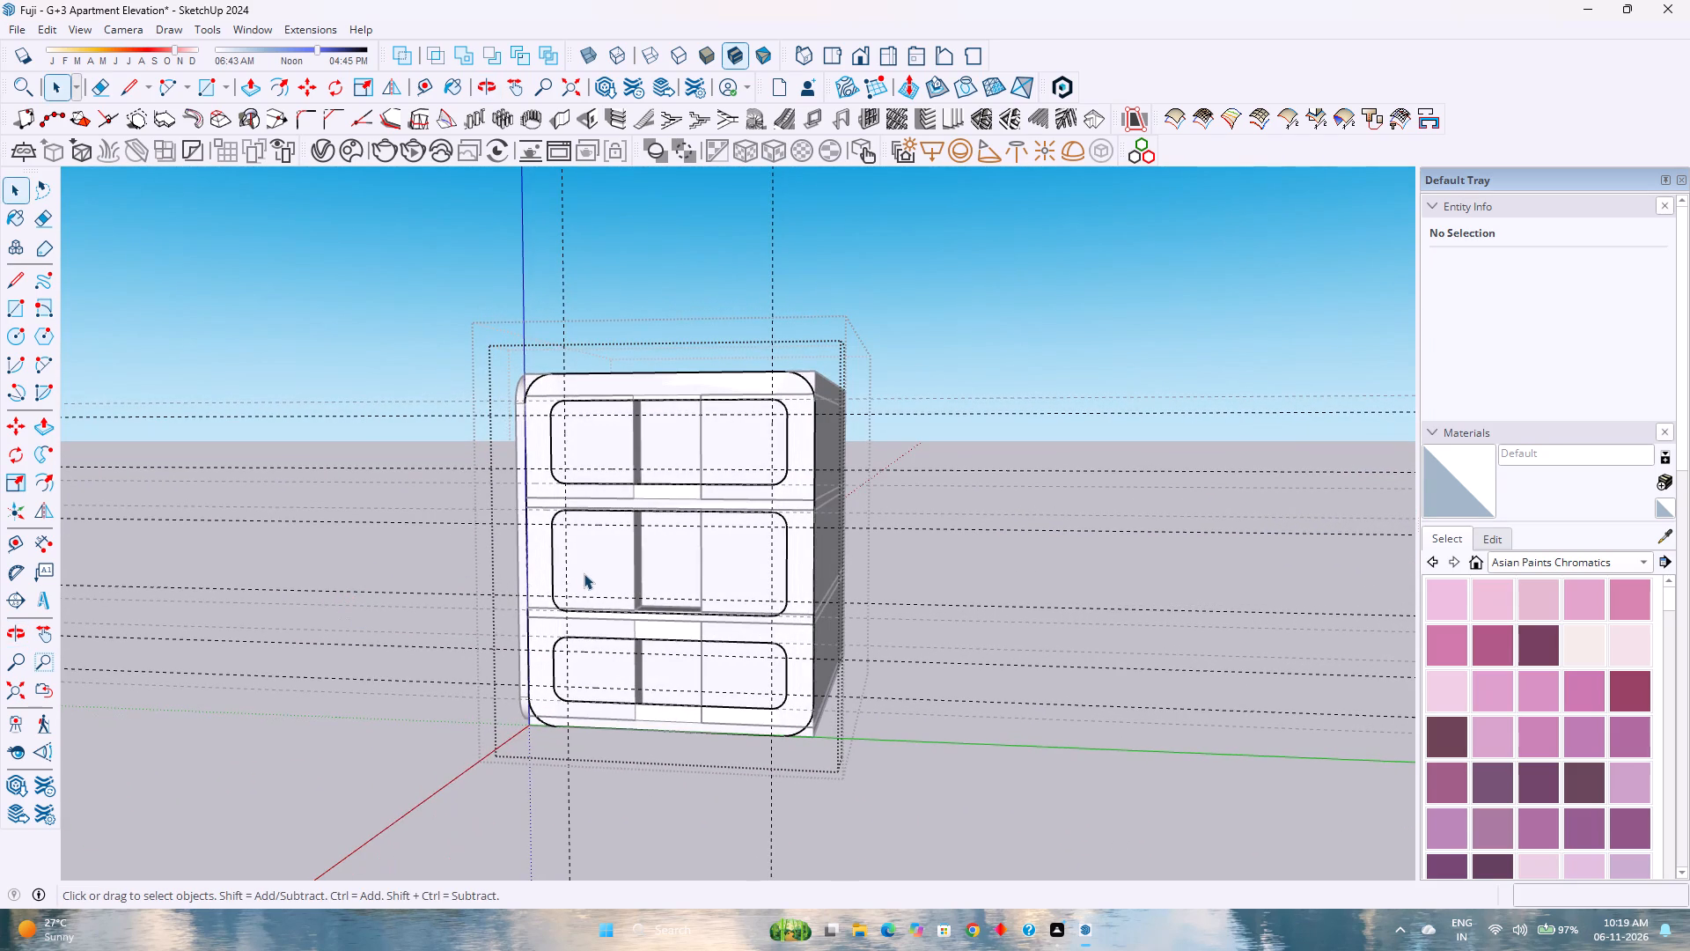
# Undo the side-wall frame work, including its openings, rounded outer corners and vertical guides, back to the plain side wall.
pyautogui.hotkey('ctrl', 'z')
pyautogui.hotkey('ctrl', 'z')
pyautogui.hotkey('ctrl', 'z')
pyautogui.hotkey('ctrl', 'z')
pyautogui.hotkey('ctrl', 'z')
pyautogui.hotkey('ctrl', 'z')
pyautogui.hotkey('ctrl', 'z')
pyautogui.hotkey('ctrl', 'z')
pyautogui.hotkey('ctrl', 'z')
pyautogui.hotkey('ctrl', 'z')
pyautogui.hotkey('ctrl', 'z')
pyautogui.hotkey('ctrl', 'z')
pyautogui.hotkey('ctrl', 'z')
pyautogui.hotkey('ctrl', 'z')
pyautogui.hotkey('ctrl', 'z')
pyautogui.hotkey('ctrl', 'z')
pyautogui.hotkey('ctrl', 'z')
pyautogui.hotkey('ctrl', 'z')
pyautogui.hotkey('ctrl', 'z')
pyautogui.hotkey('ctrl', 'z')
pyautogui.hotkey('ctrl', 'z')
pyautogui.hotkey('ctrl', 'z')
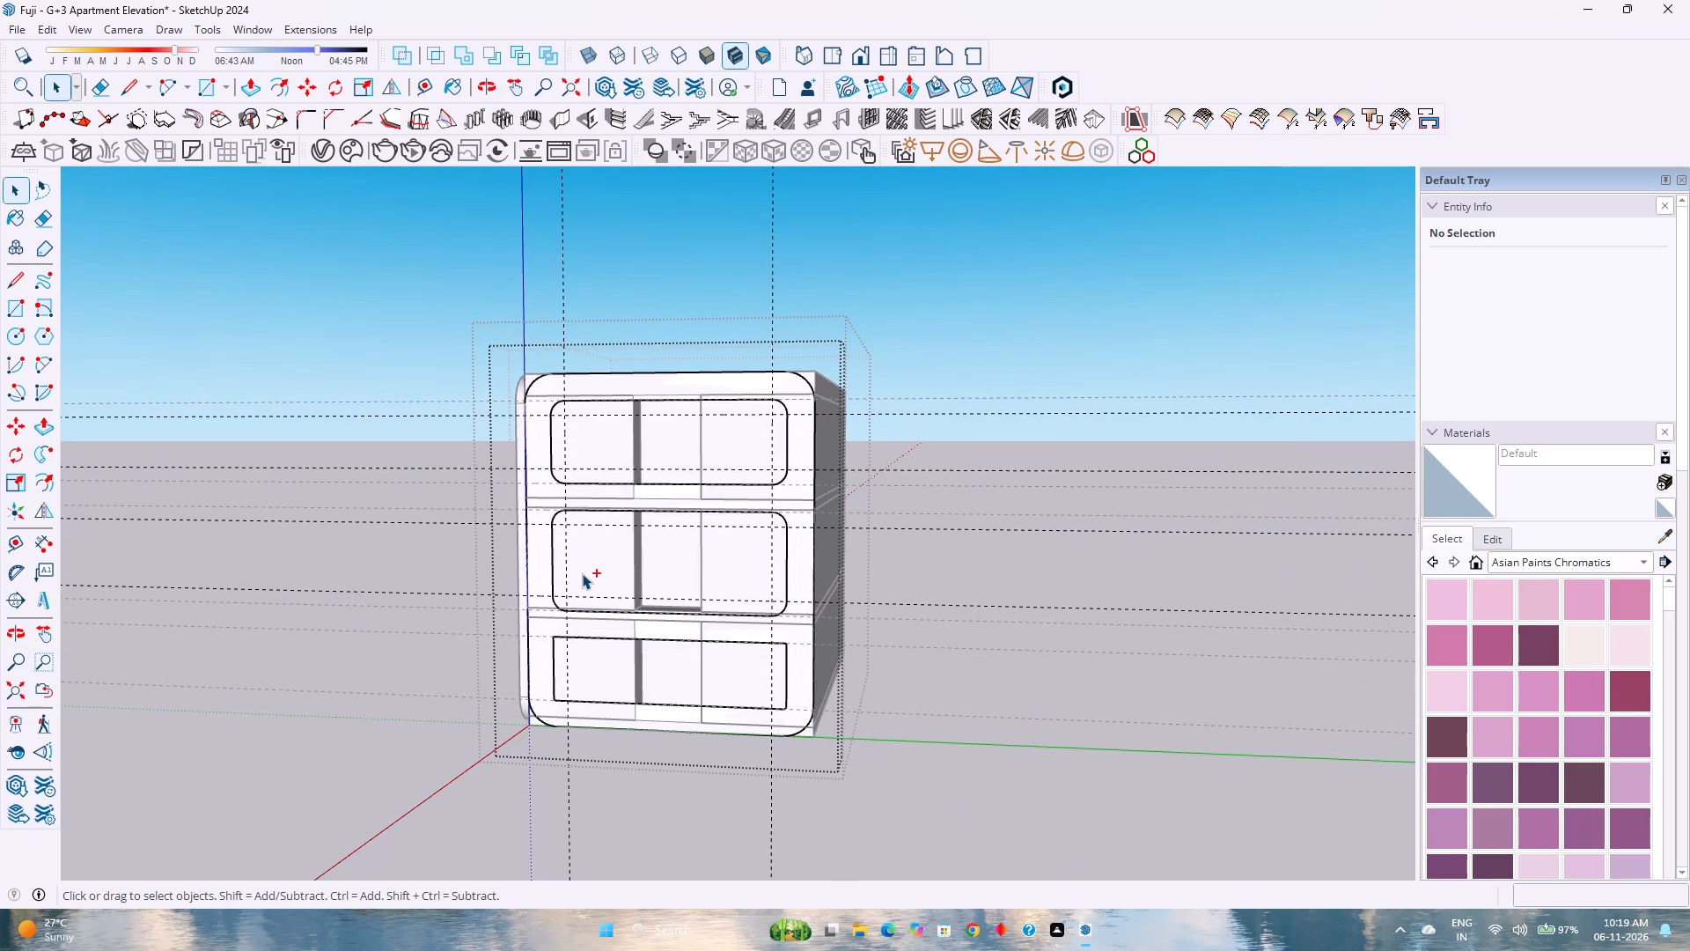
pyautogui.hotkey('ctrl', 'z')
pyautogui.hotkey('ctrl', 'z')
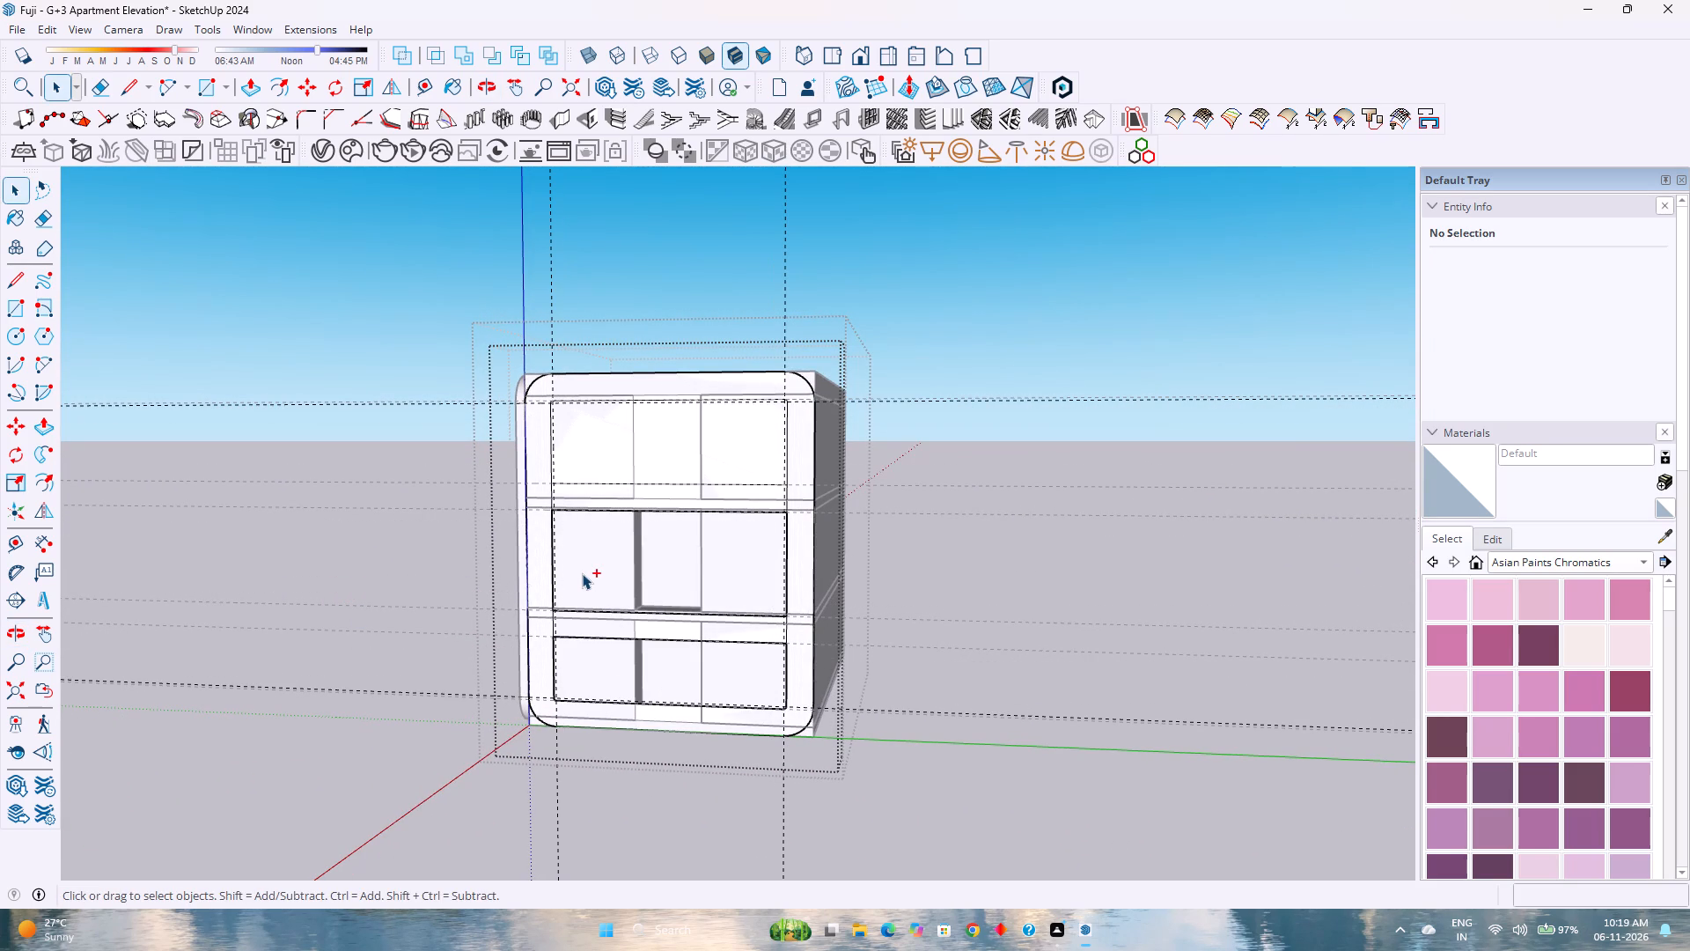
pyautogui.hotkey('ctrl', 'z')
pyautogui.hotkey('ctrl', 'z')
pyautogui.hotkey('ctrl', 'z')
pyautogui.hotkey('ctrl', 'z')
pyautogui.hotkey('ctrl', 'z')
pyautogui.hotkey('ctrl', 'z')
pyautogui.hotkey('ctrl', 'z')
pyautogui.hotkey('ctrl', 'z')
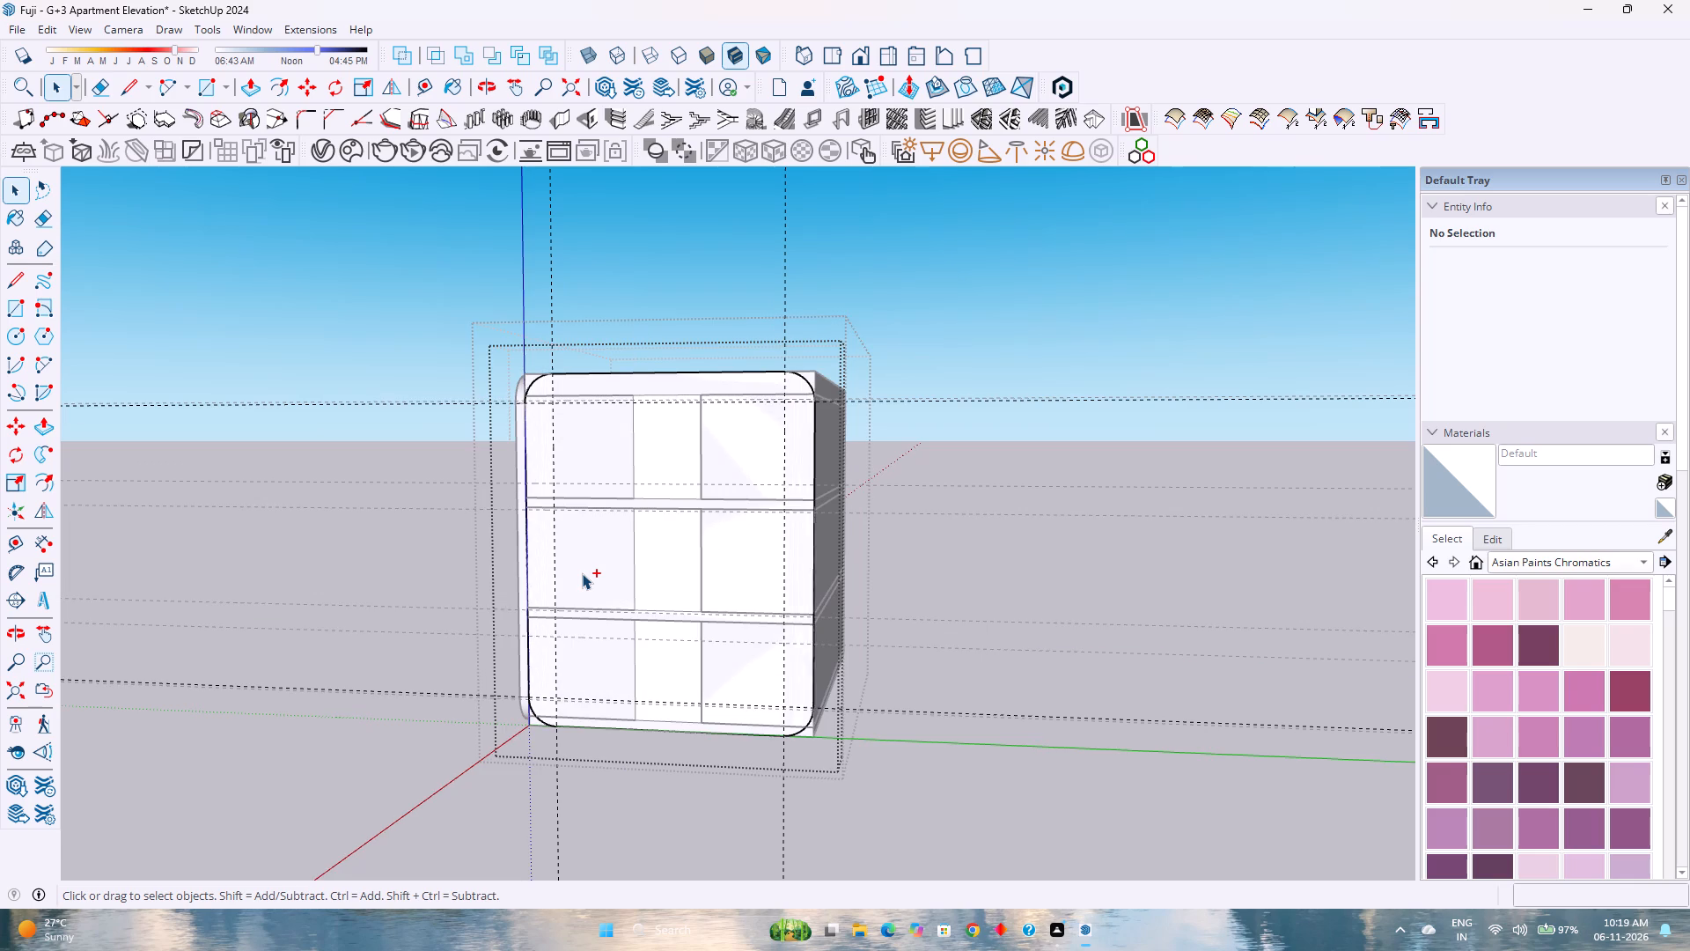
pyautogui.hotkey('ctrl', 'z')
pyautogui.hotkey('ctrl', 'z')
pyautogui.hotkey('ctrl', 'z')
pyautogui.hotkey('ctrl', 'z')
pyautogui.hotkey('ctrl', 'z')
pyautogui.hotkey('ctrl', 'z')
pyautogui.hotkey('ctrl', 'z')
pyautogui.hotkey('ctrl', 'z')
pyautogui.hotkey('ctrl', 'z')
pyautogui.hotkey('ctrl', 'z')
pyautogui.hotkey('ctrl', 'z')
pyautogui.hotkey('ctrl', 'z')
pyautogui.hotkey('ctrl', 'z')
pyautogui.hotkey('ctrl', 'z')
pyautogui.hotkey('ctrl', 'z')
pyautogui.hotkey('ctrl', 'z')
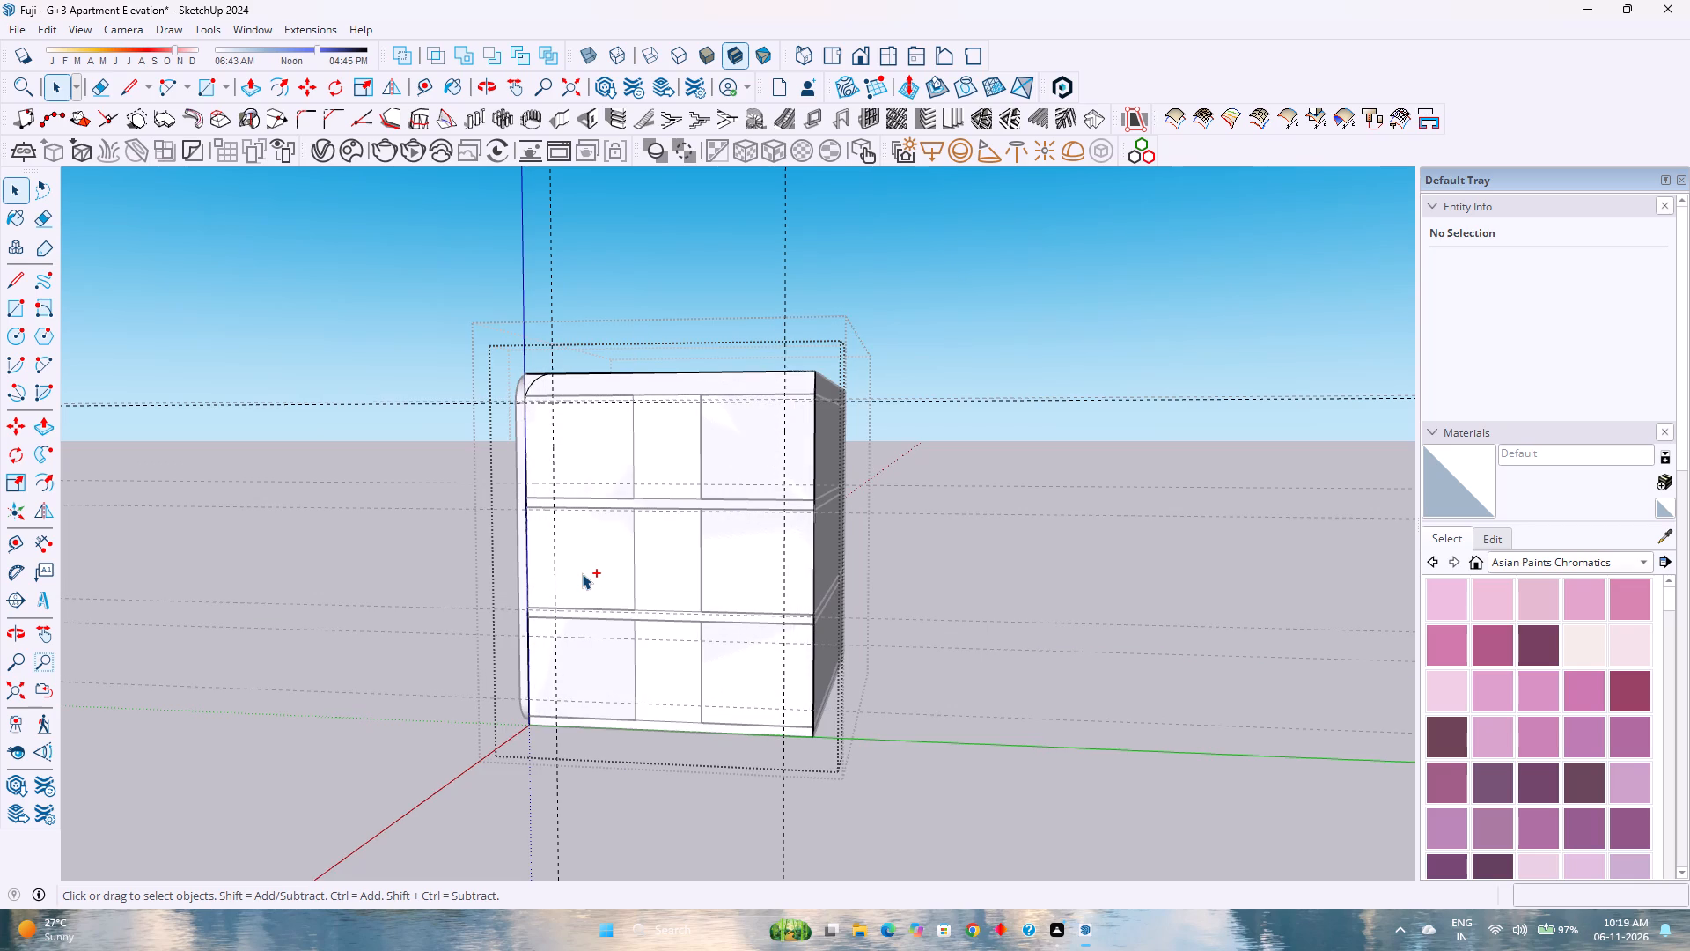
pyautogui.hotkey('ctrl', 'z')
pyautogui.hotkey('ctrl', 'z')
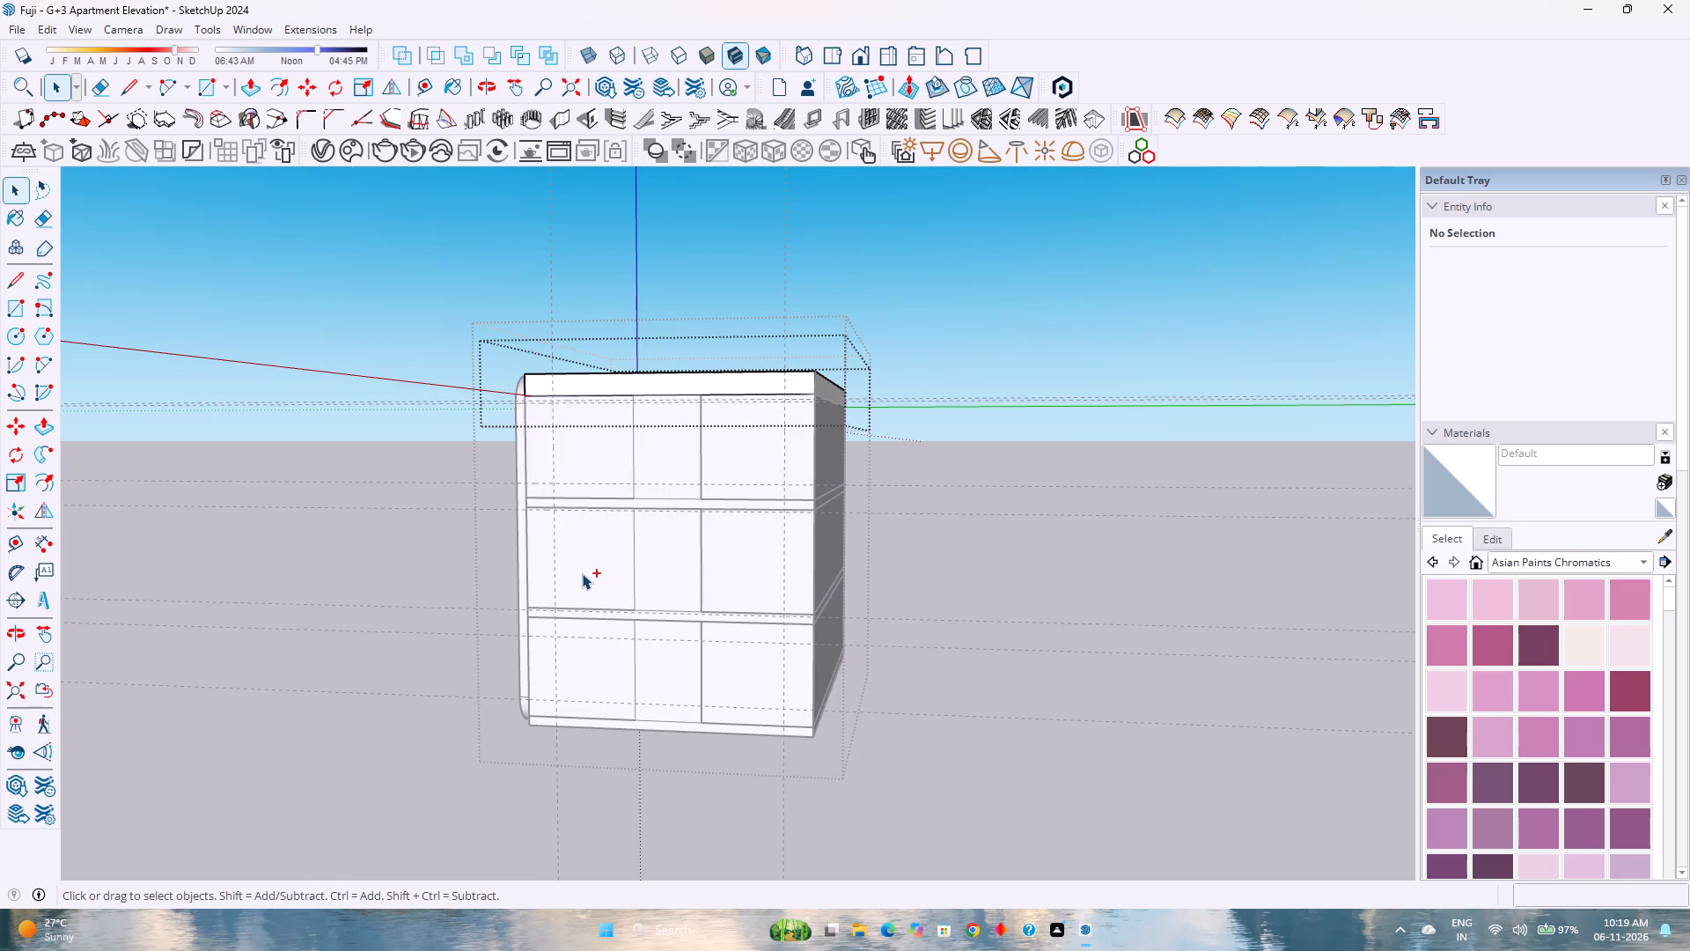
pyautogui.hotkey('ctrl', 'z')
pyautogui.hotkey('ctrl', 'z')
pyautogui.hotkey('ctrl', 'z')
pyautogui.hotkey('ctrl', 'z')
pyautogui.hotkey('ctrl', 'z')
pyautogui.hotkey('ctrl', 'z')
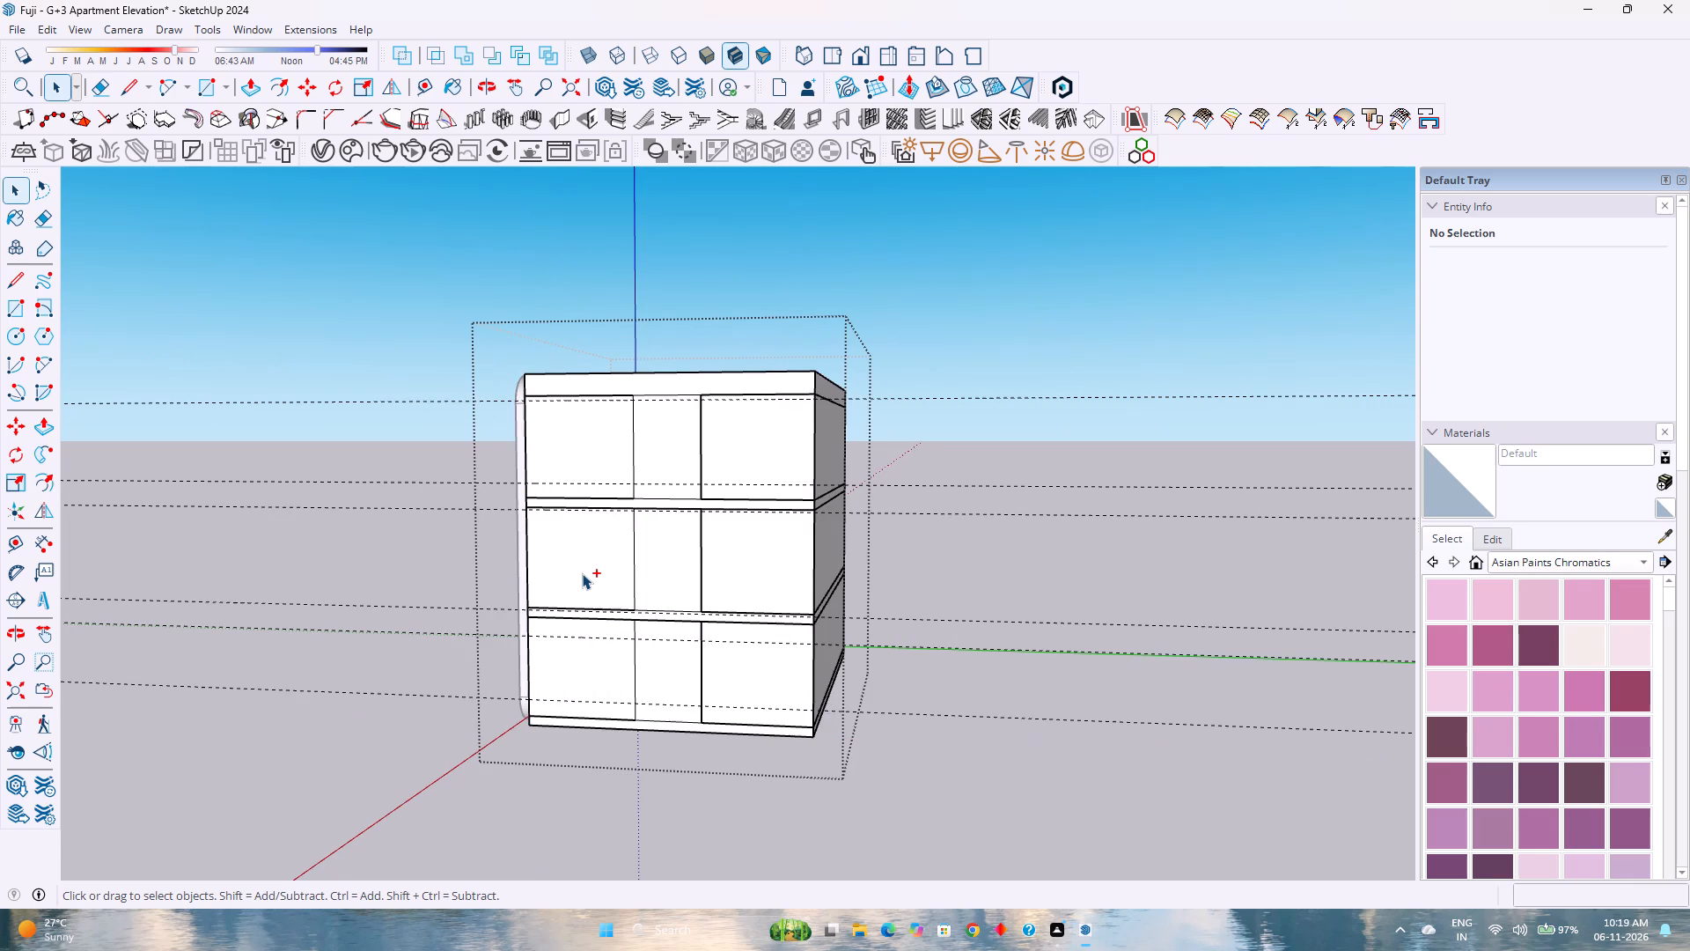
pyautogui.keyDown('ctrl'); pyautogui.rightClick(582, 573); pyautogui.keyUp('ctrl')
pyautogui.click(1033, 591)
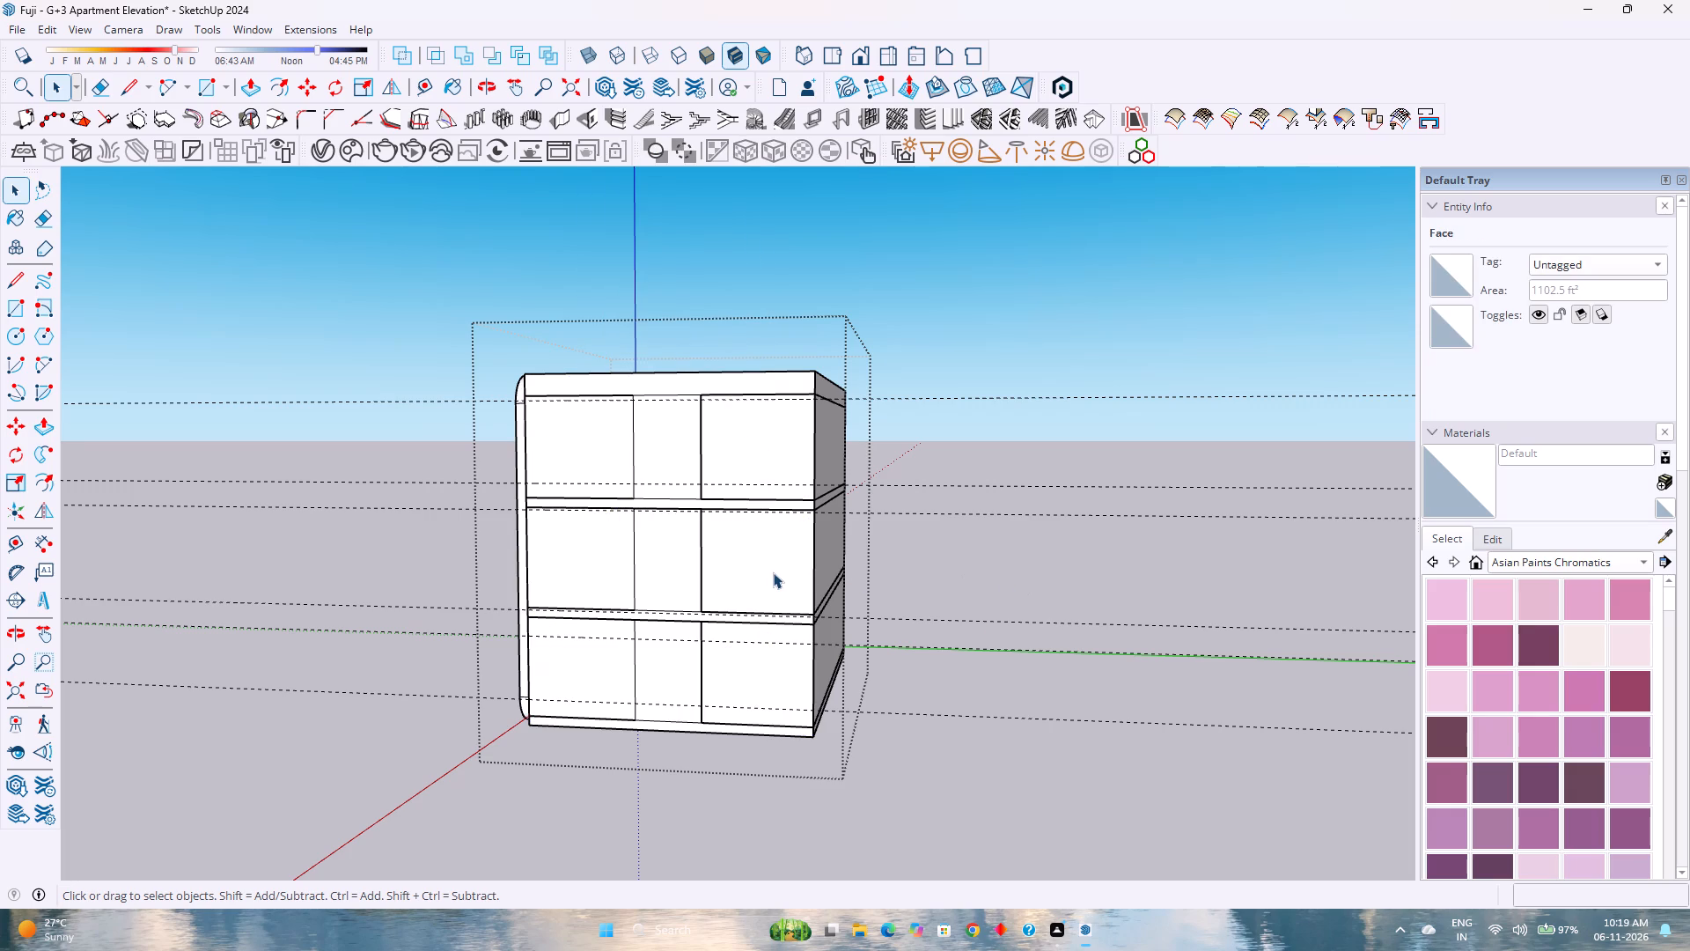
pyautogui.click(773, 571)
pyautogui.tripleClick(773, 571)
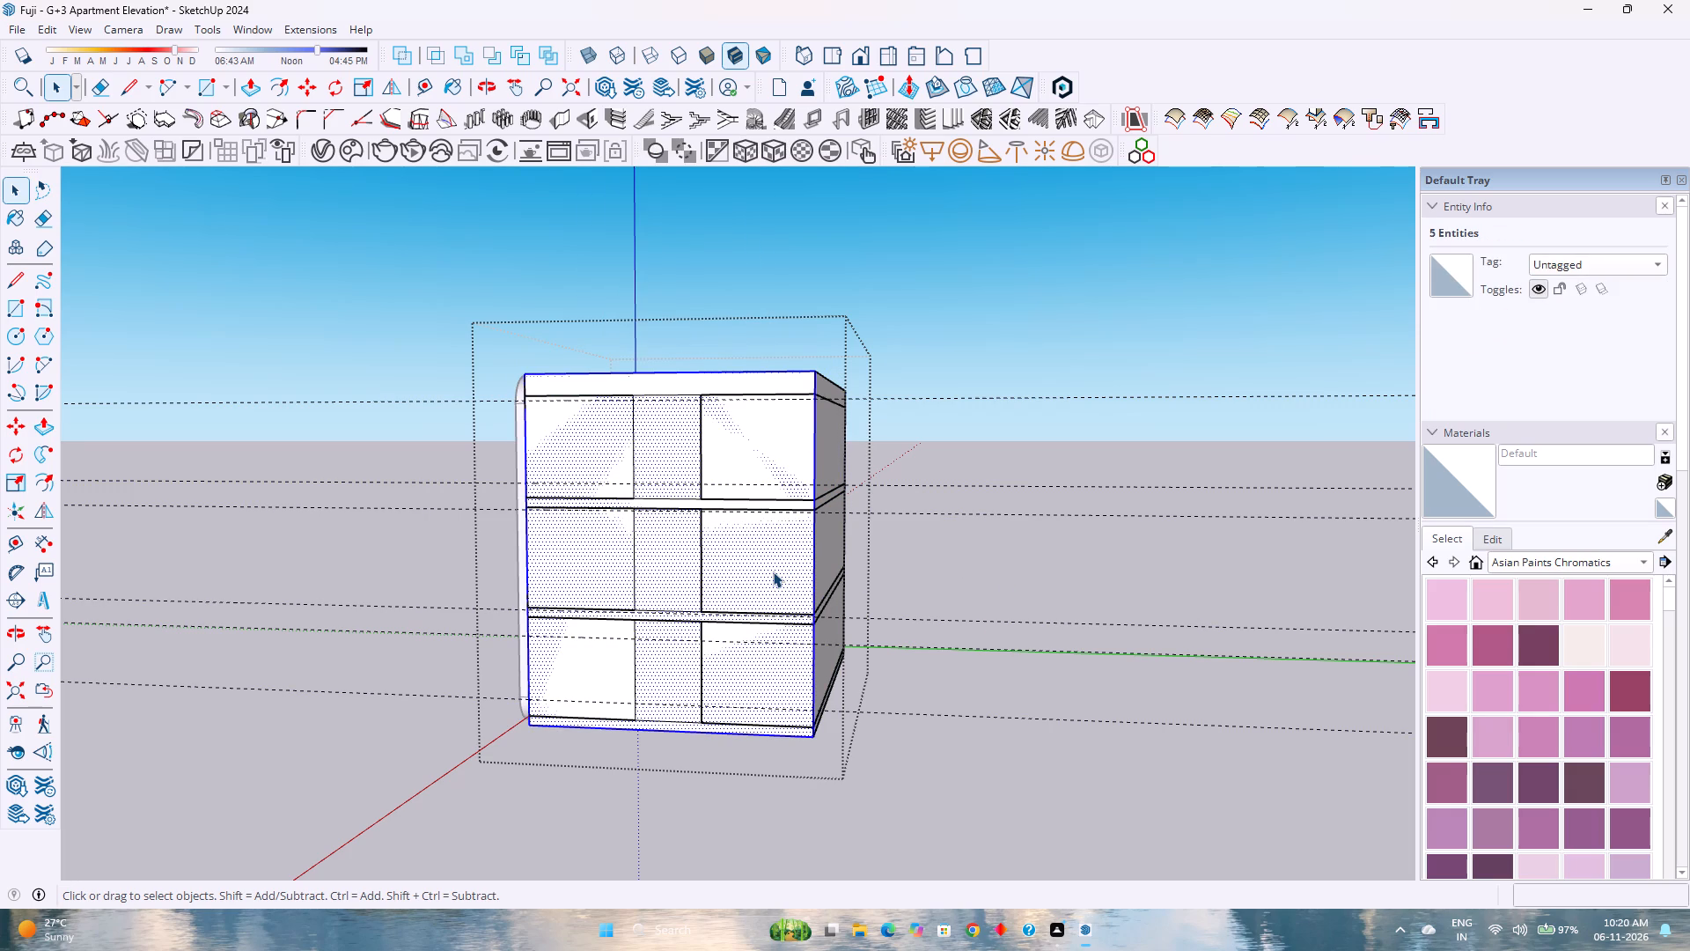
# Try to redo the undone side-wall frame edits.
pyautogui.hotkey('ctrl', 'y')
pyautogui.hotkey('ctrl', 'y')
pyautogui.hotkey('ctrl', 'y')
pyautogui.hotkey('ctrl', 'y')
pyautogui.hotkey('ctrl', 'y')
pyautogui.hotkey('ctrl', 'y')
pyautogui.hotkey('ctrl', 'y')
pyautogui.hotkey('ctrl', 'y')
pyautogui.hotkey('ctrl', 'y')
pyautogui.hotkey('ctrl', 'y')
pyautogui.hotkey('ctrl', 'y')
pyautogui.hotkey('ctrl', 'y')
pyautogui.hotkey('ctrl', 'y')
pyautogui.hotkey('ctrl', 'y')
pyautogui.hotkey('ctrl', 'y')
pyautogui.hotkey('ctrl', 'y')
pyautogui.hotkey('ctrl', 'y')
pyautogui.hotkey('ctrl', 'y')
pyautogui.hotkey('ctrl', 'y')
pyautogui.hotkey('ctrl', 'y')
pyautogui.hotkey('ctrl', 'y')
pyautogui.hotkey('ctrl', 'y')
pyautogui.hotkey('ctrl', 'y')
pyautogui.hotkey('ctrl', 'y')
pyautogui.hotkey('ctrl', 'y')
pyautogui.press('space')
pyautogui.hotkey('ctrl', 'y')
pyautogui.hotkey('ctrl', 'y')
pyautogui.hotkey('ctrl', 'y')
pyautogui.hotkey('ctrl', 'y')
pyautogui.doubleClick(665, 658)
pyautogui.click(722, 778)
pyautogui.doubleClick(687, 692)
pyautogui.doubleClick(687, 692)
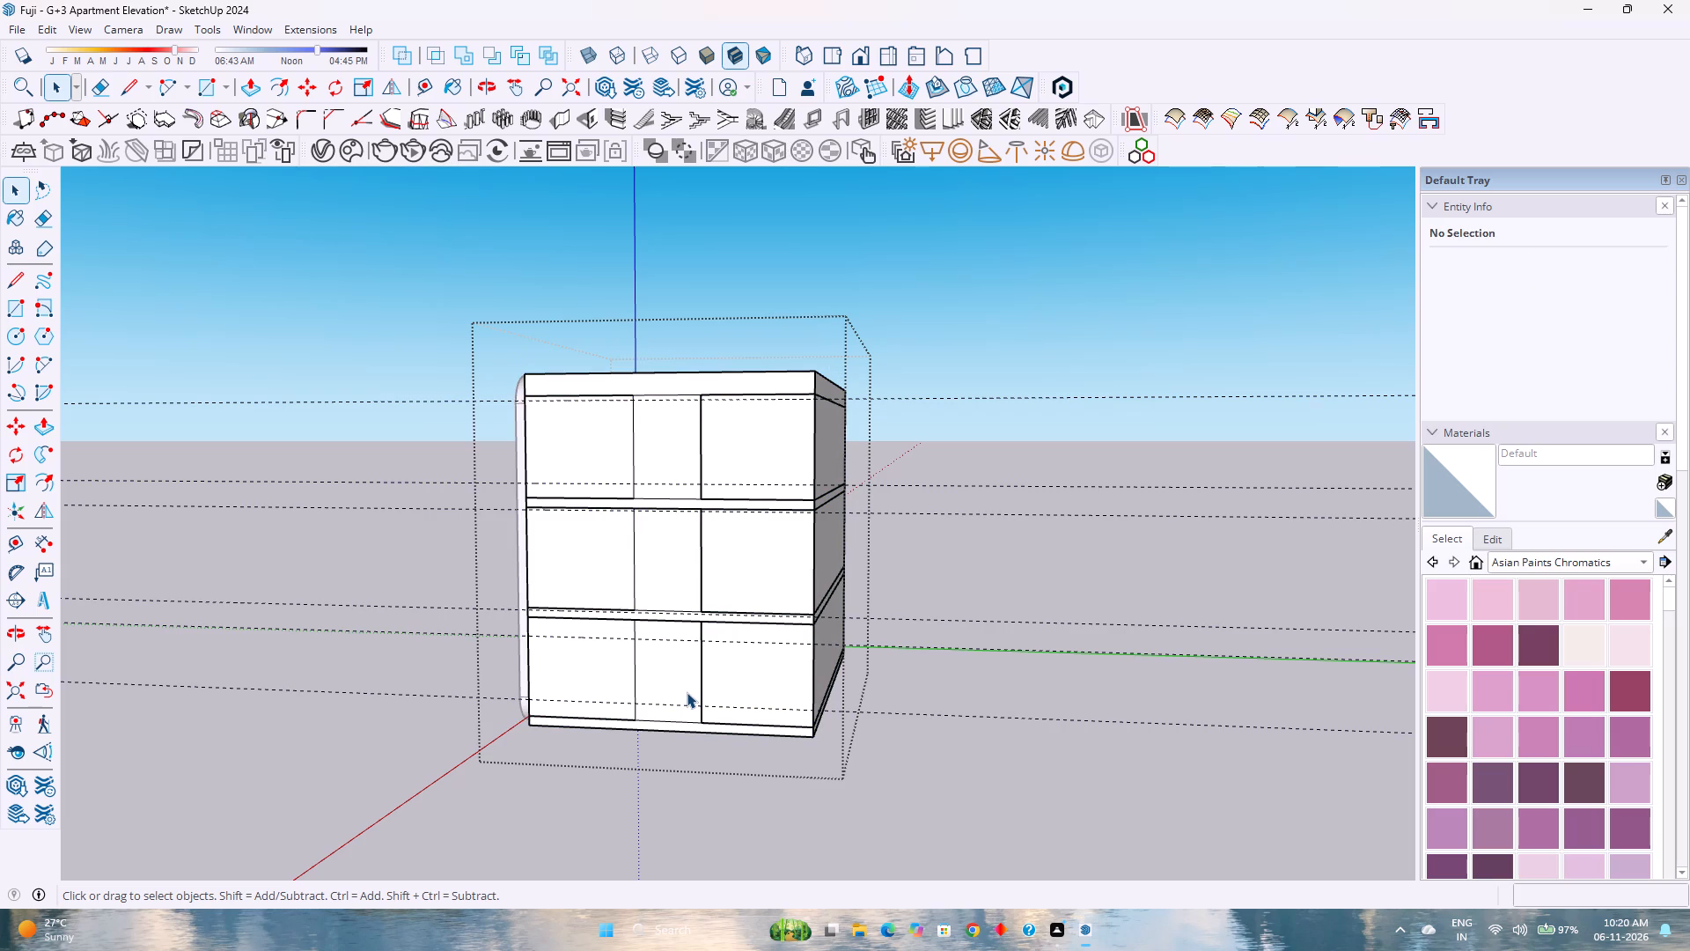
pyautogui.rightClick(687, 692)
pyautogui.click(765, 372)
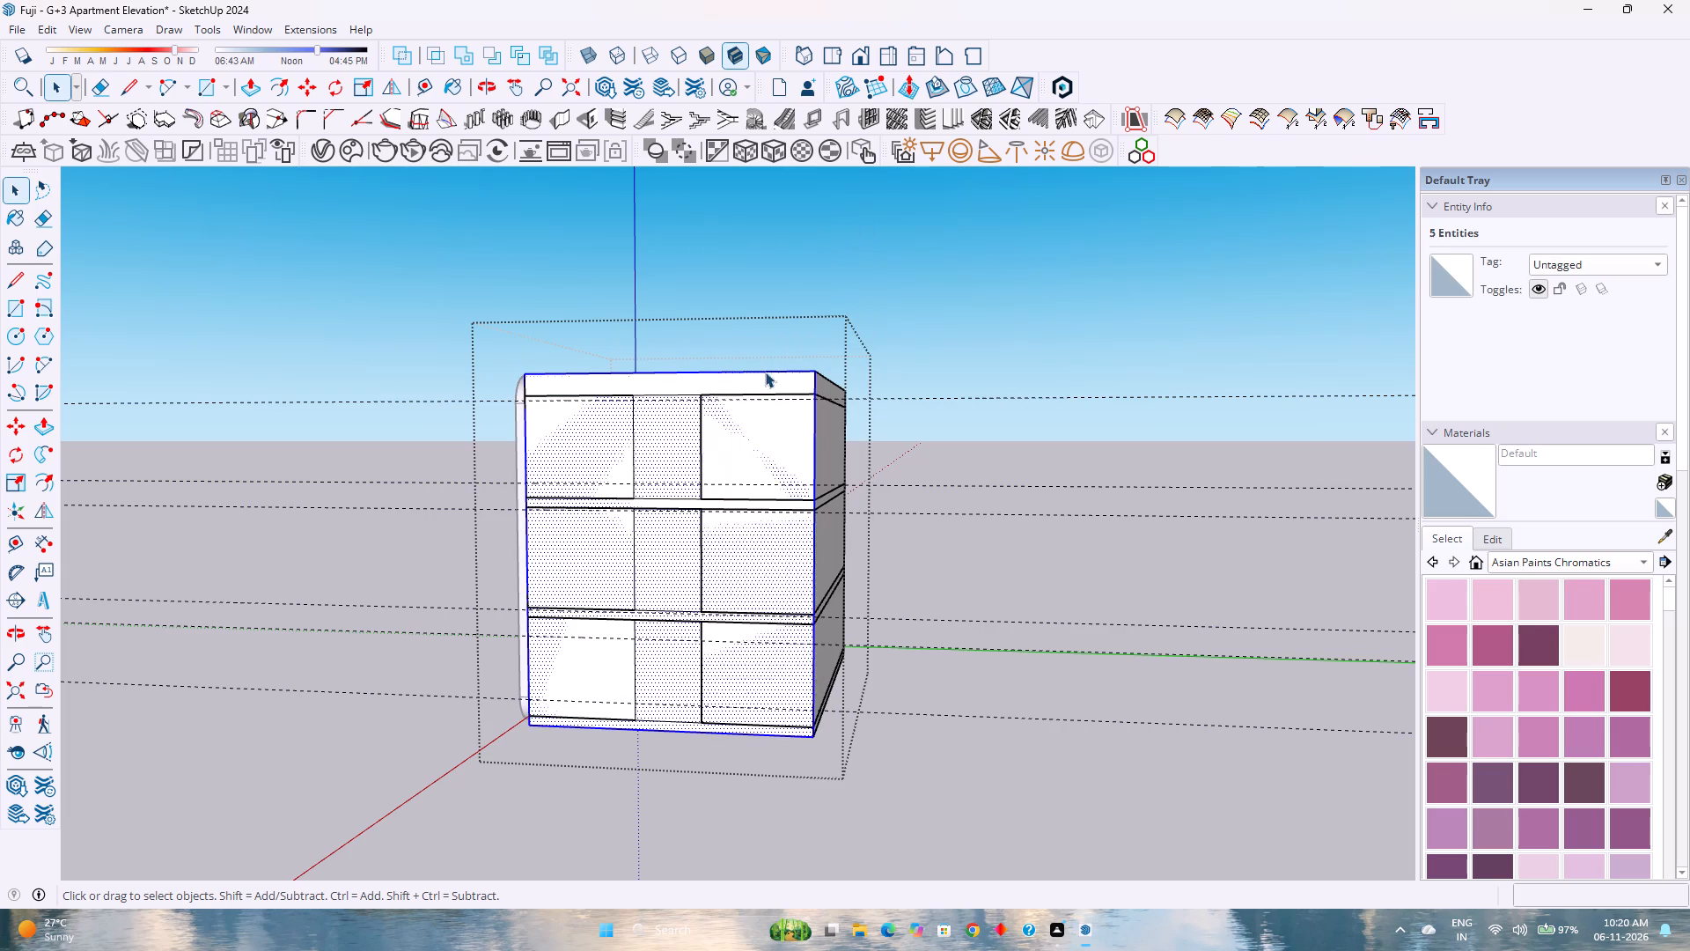
# Delete the six horizontal guides crossing the side wall.
pyautogui.moveTo(1207, 826); pyautogui.dragTo(1058, 368)
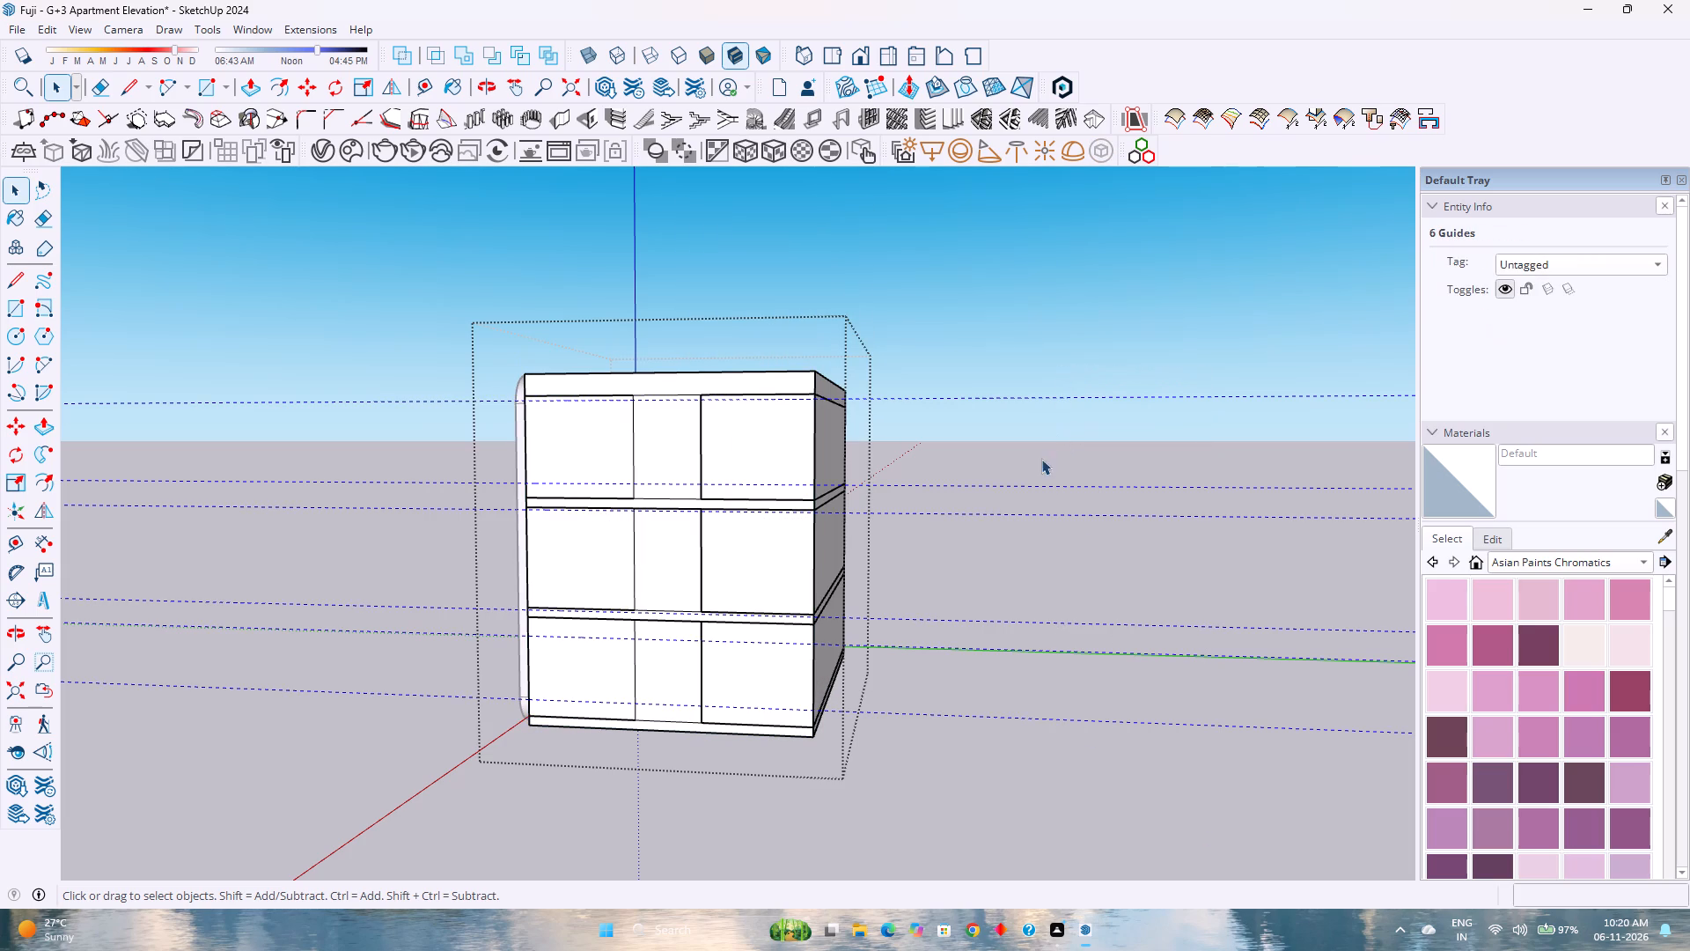
pyautogui.press('Delete')
# Inside the side-wall group, place a Tape Measure guide along the upper edge of the floor band between the top and middle floors.
pyautogui.doubleClick(680, 567)
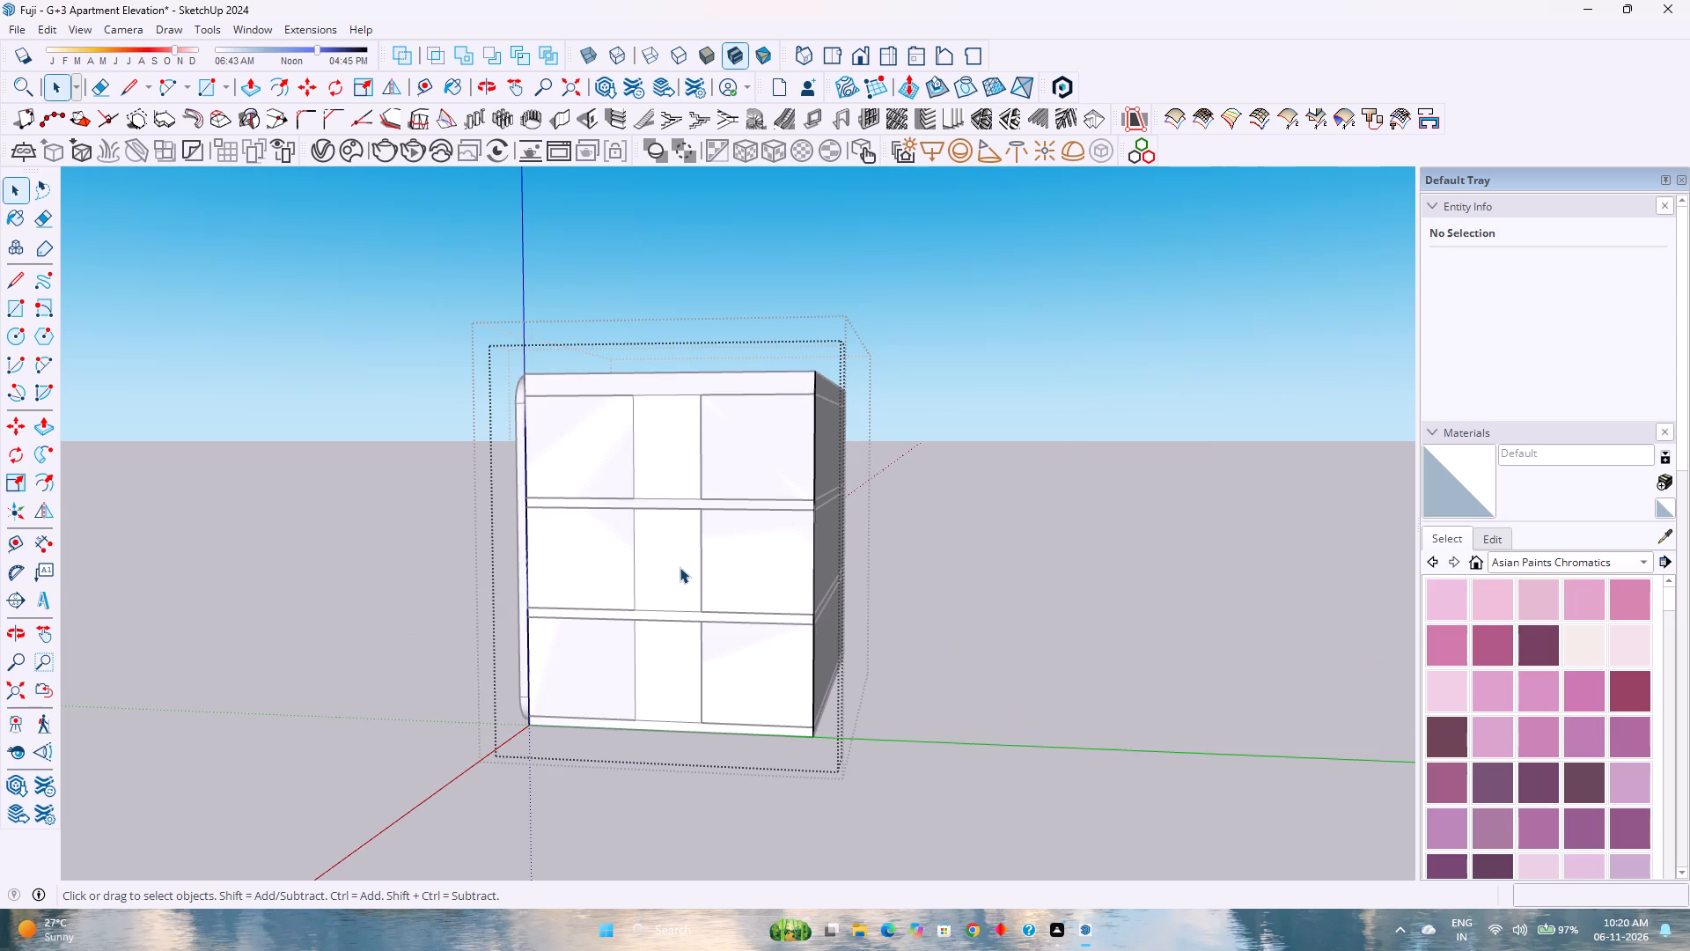
pyautogui.click(680, 567)
pyautogui.scroll(-4, 897, 282)
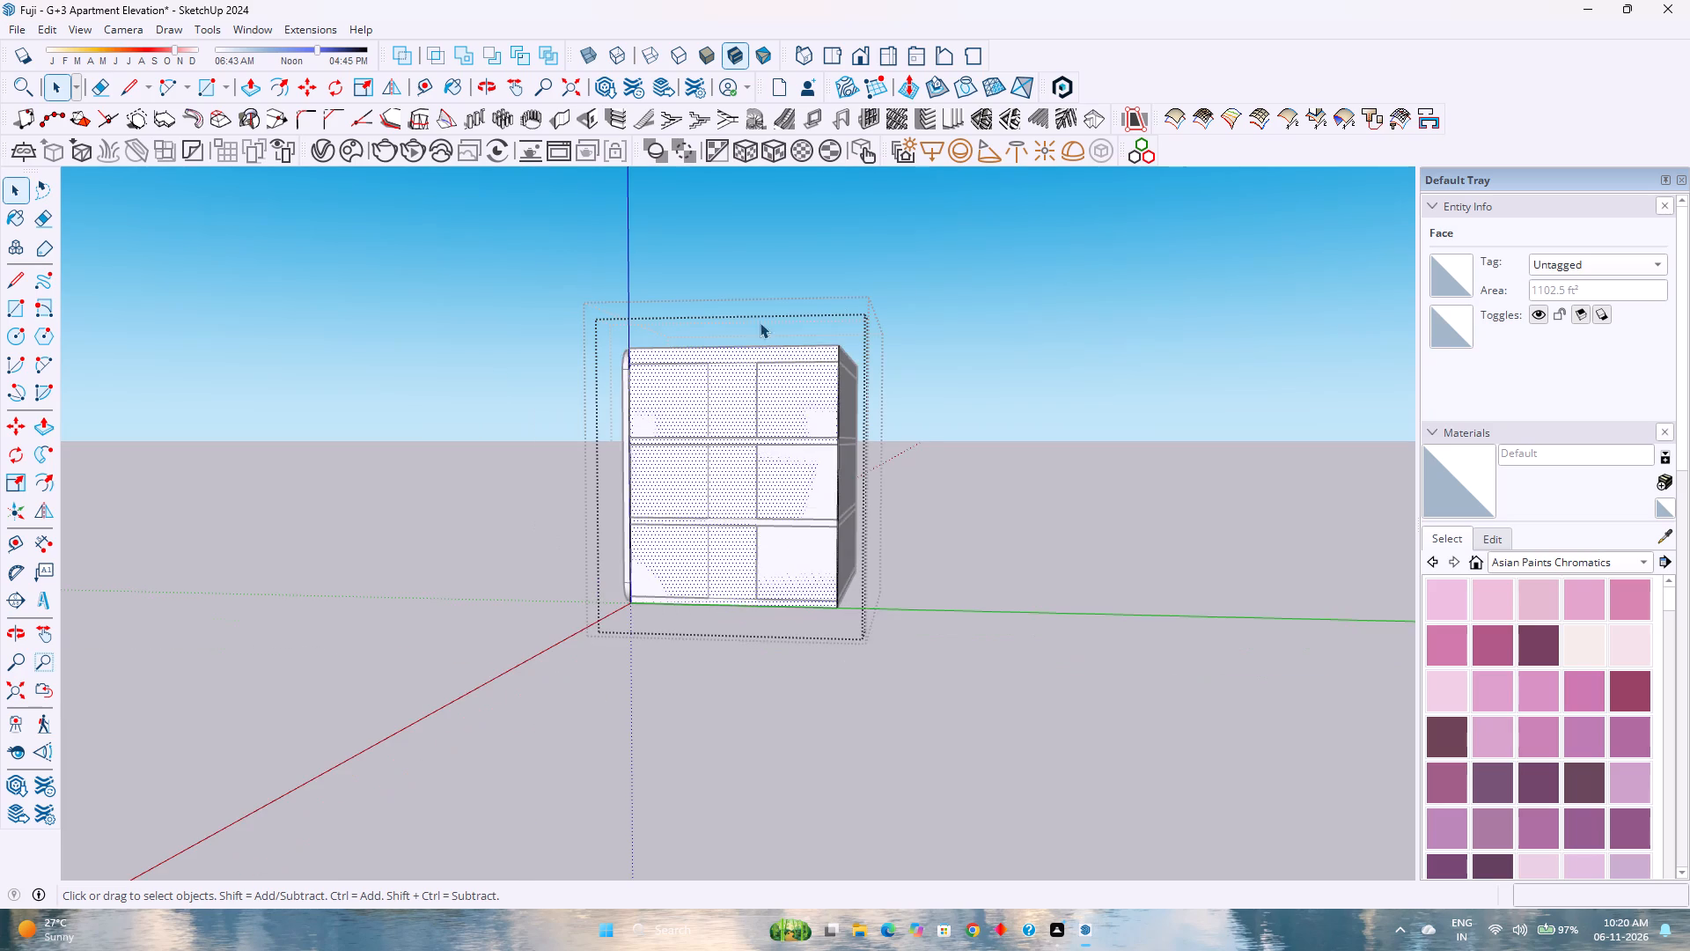
pyautogui.moveTo(617, 362); pyautogui.dragTo(827, 431, button='middle')
pyautogui.moveTo(827, 431); pyautogui.dragTo(836, 431, button='middle')
pyautogui.middleClick(836, 431)
pyautogui.moveTo(885, 428); pyautogui.dragTo(932, 404, button='middle')
pyautogui.middleClick(932, 404)
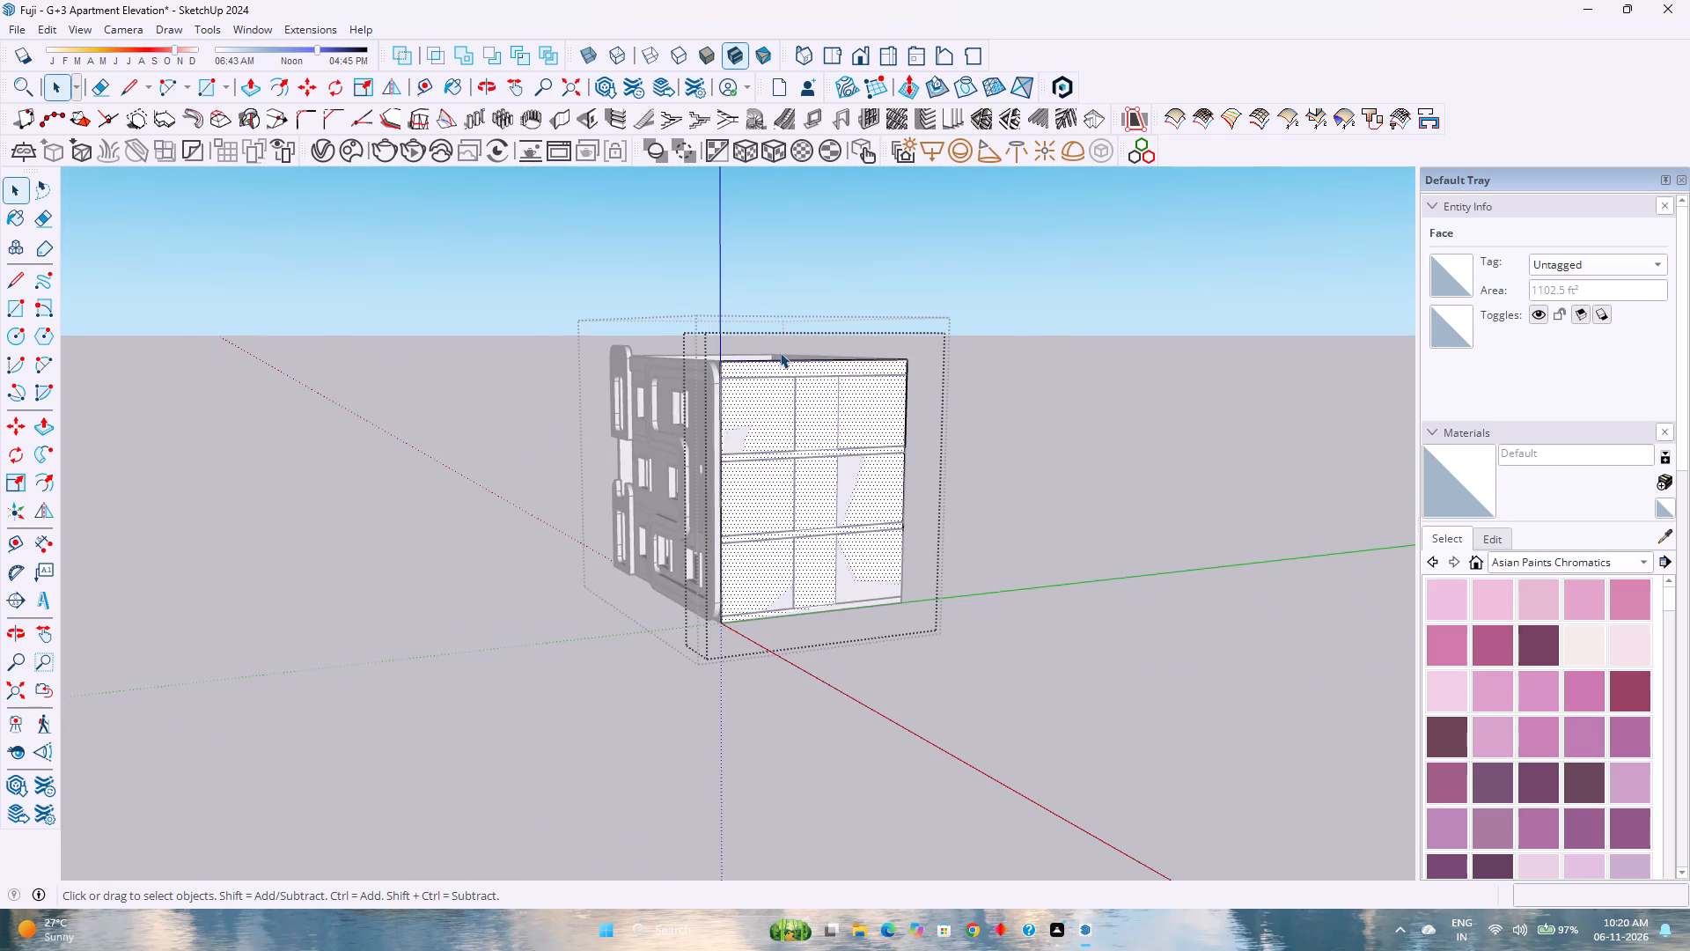
pyautogui.scroll(5, 780, 352)
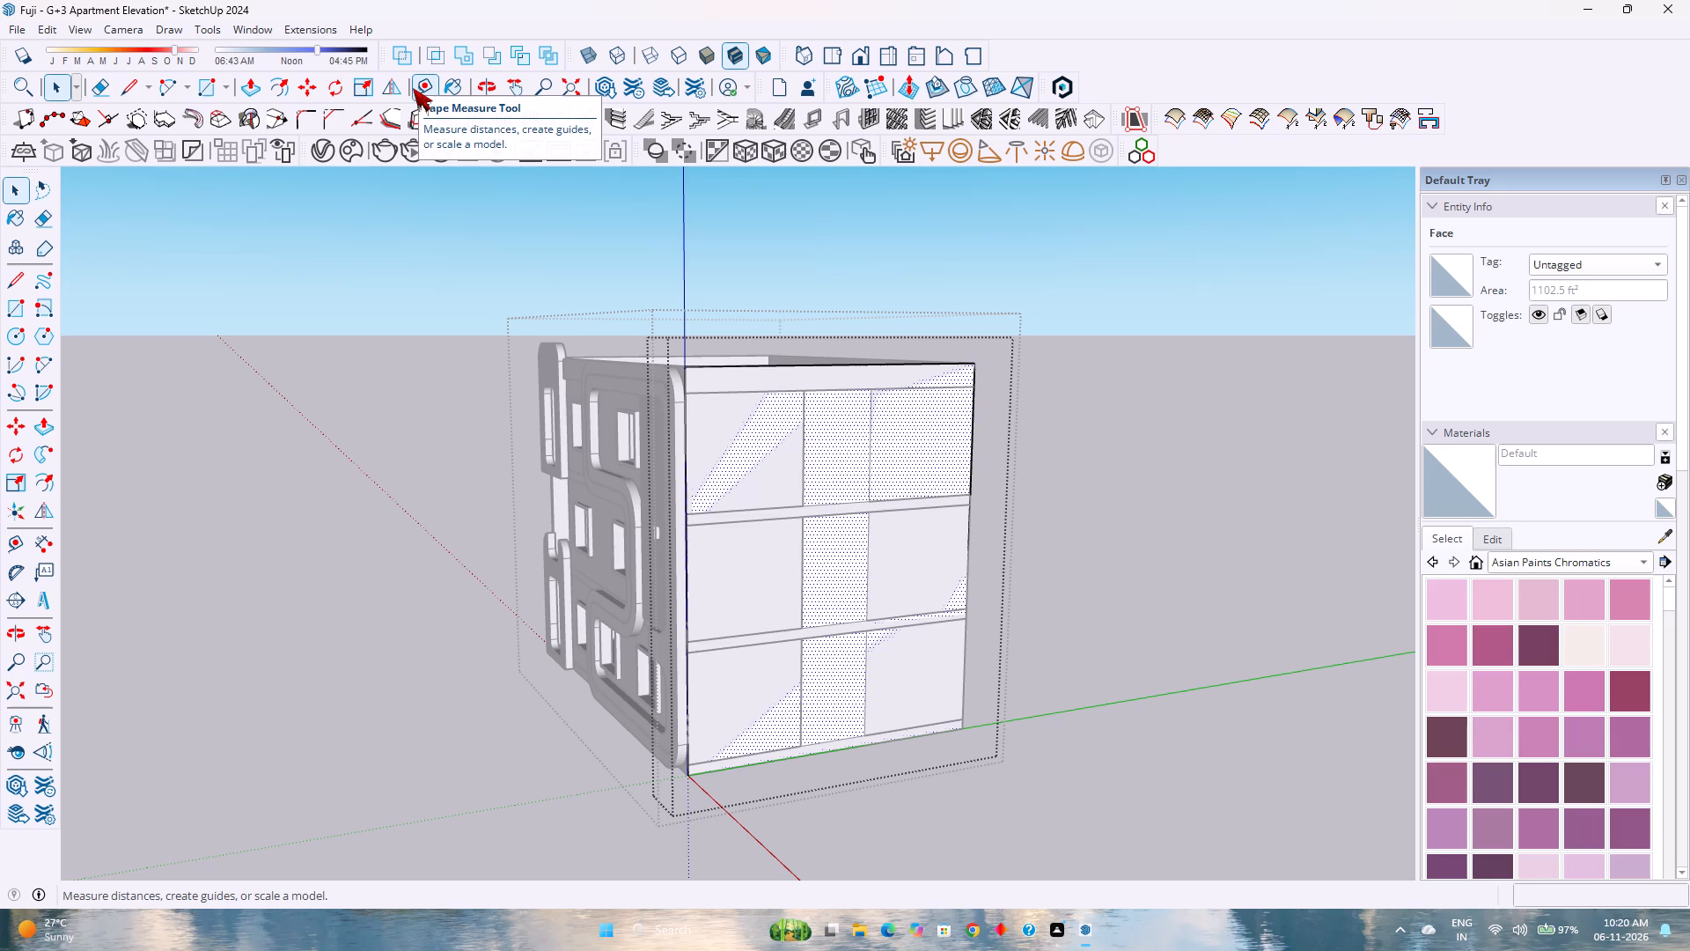
pyautogui.click(412, 87)
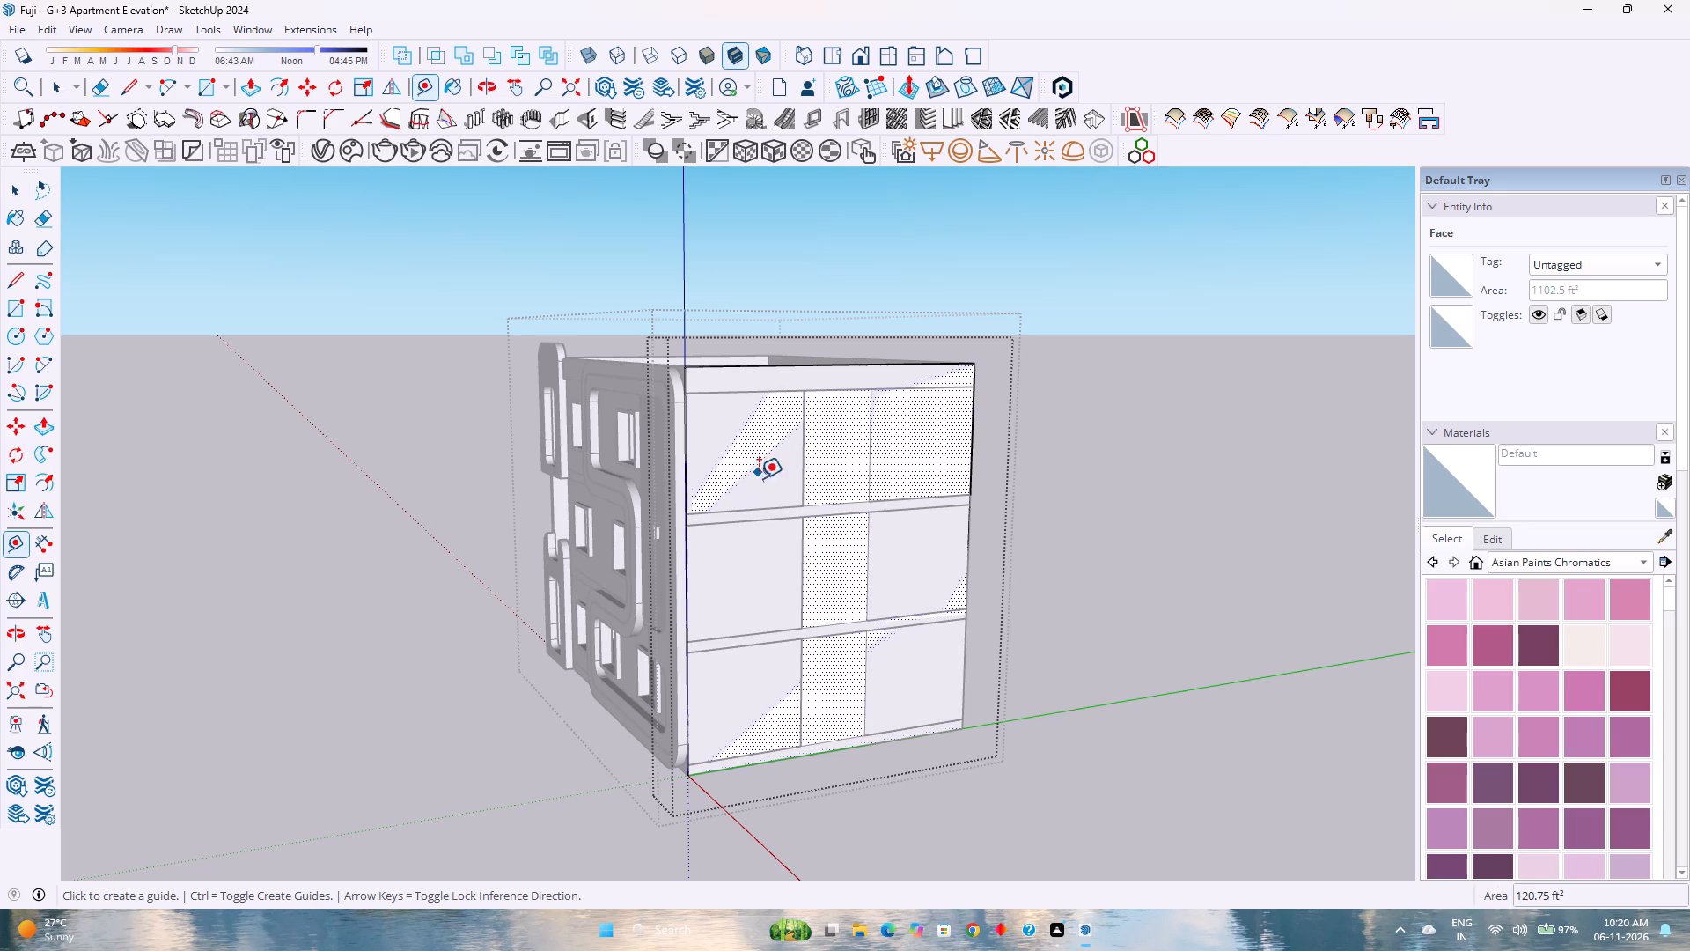
pyautogui.click(768, 512)
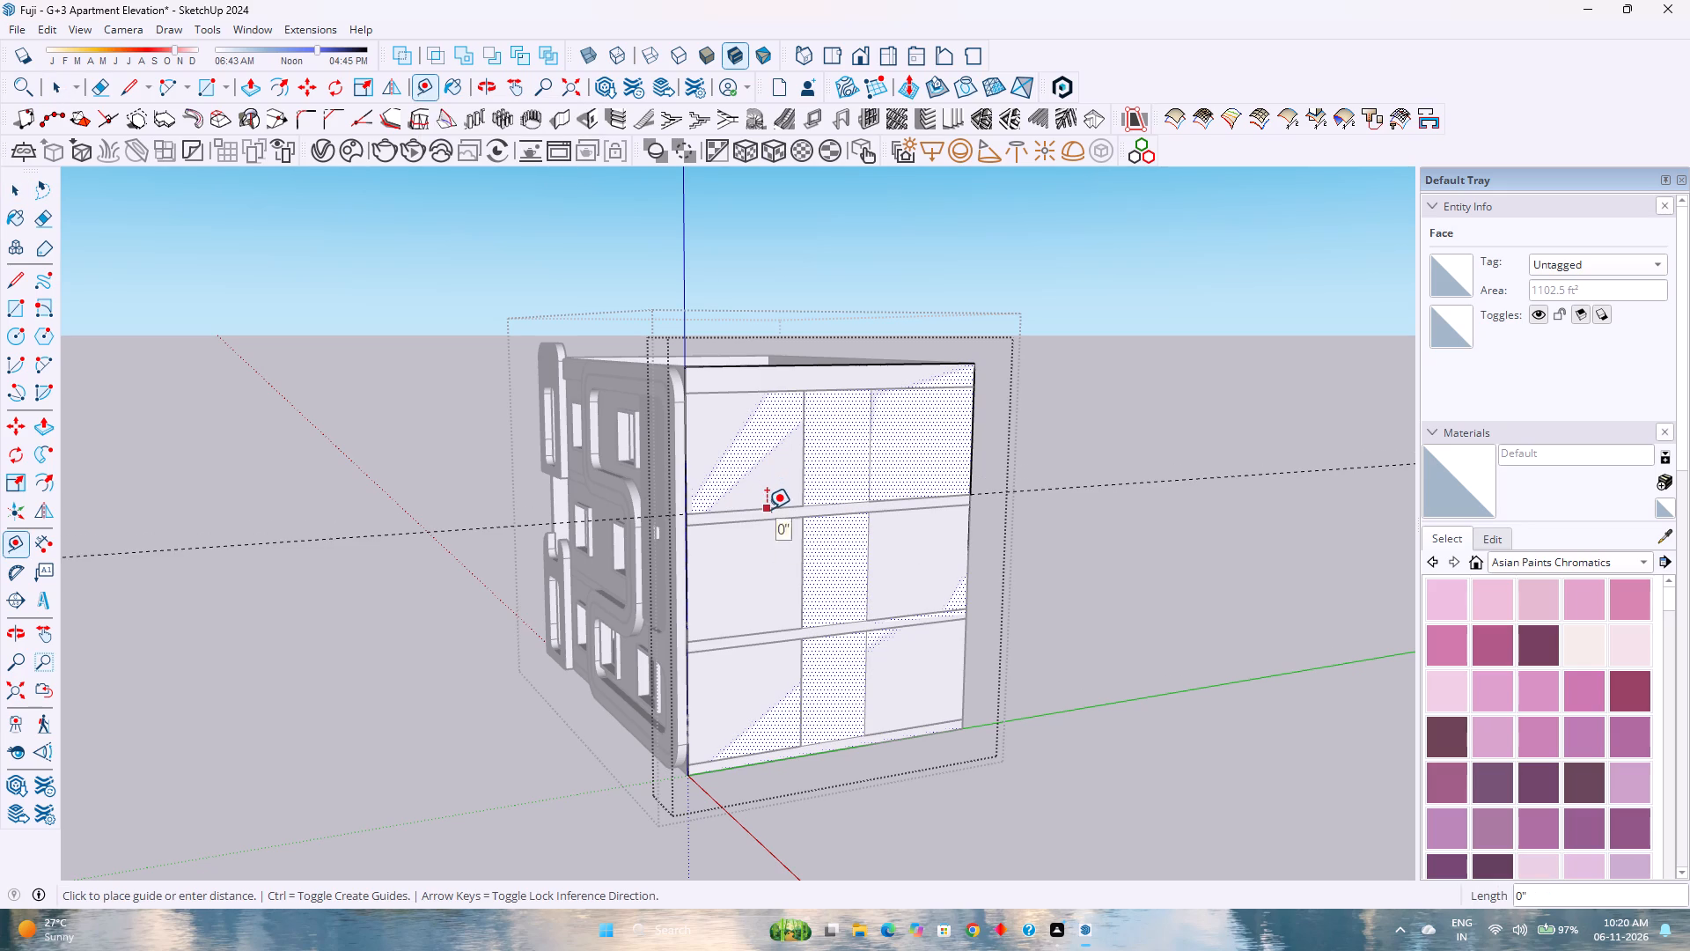
pyautogui.click(767, 509)
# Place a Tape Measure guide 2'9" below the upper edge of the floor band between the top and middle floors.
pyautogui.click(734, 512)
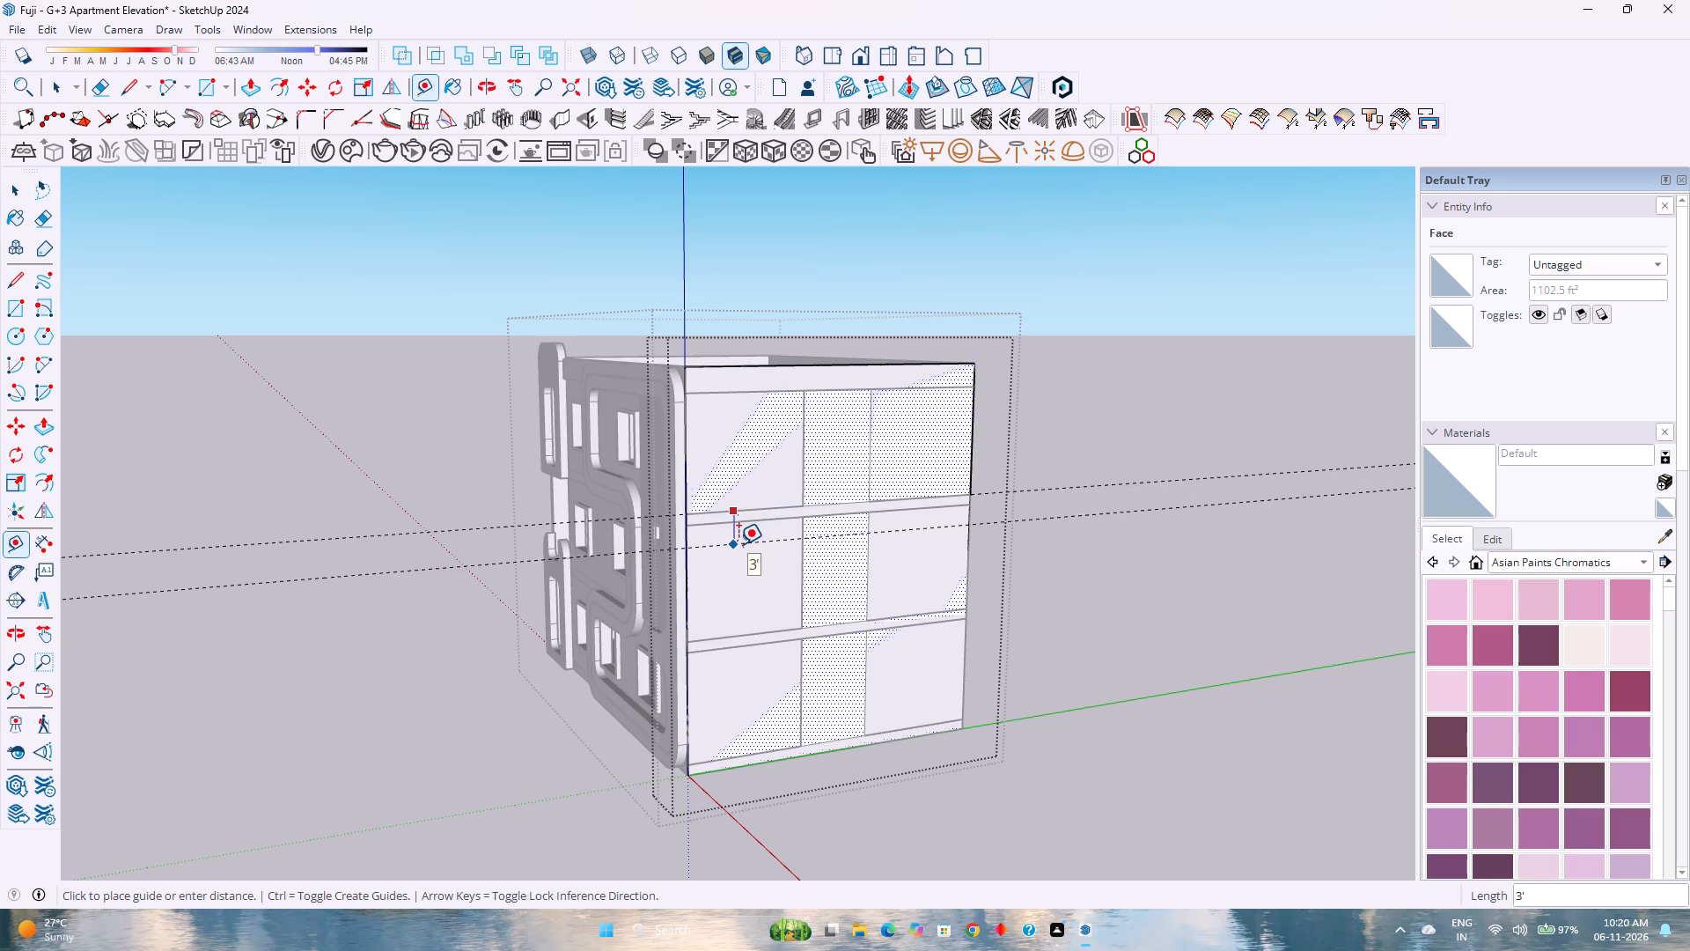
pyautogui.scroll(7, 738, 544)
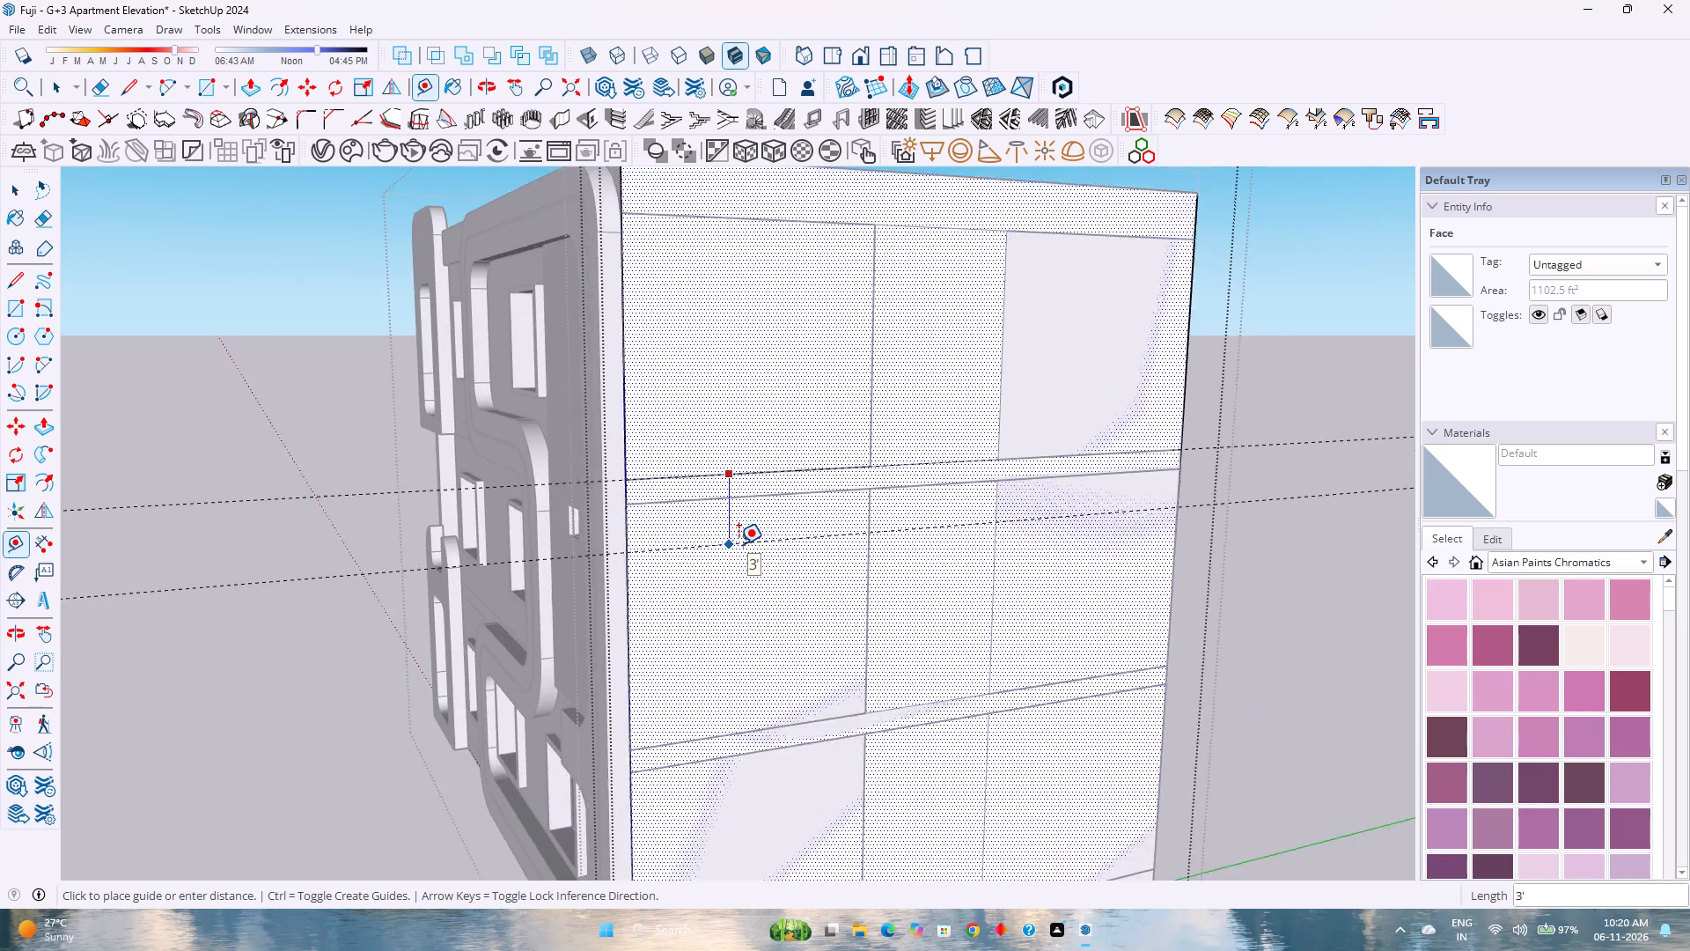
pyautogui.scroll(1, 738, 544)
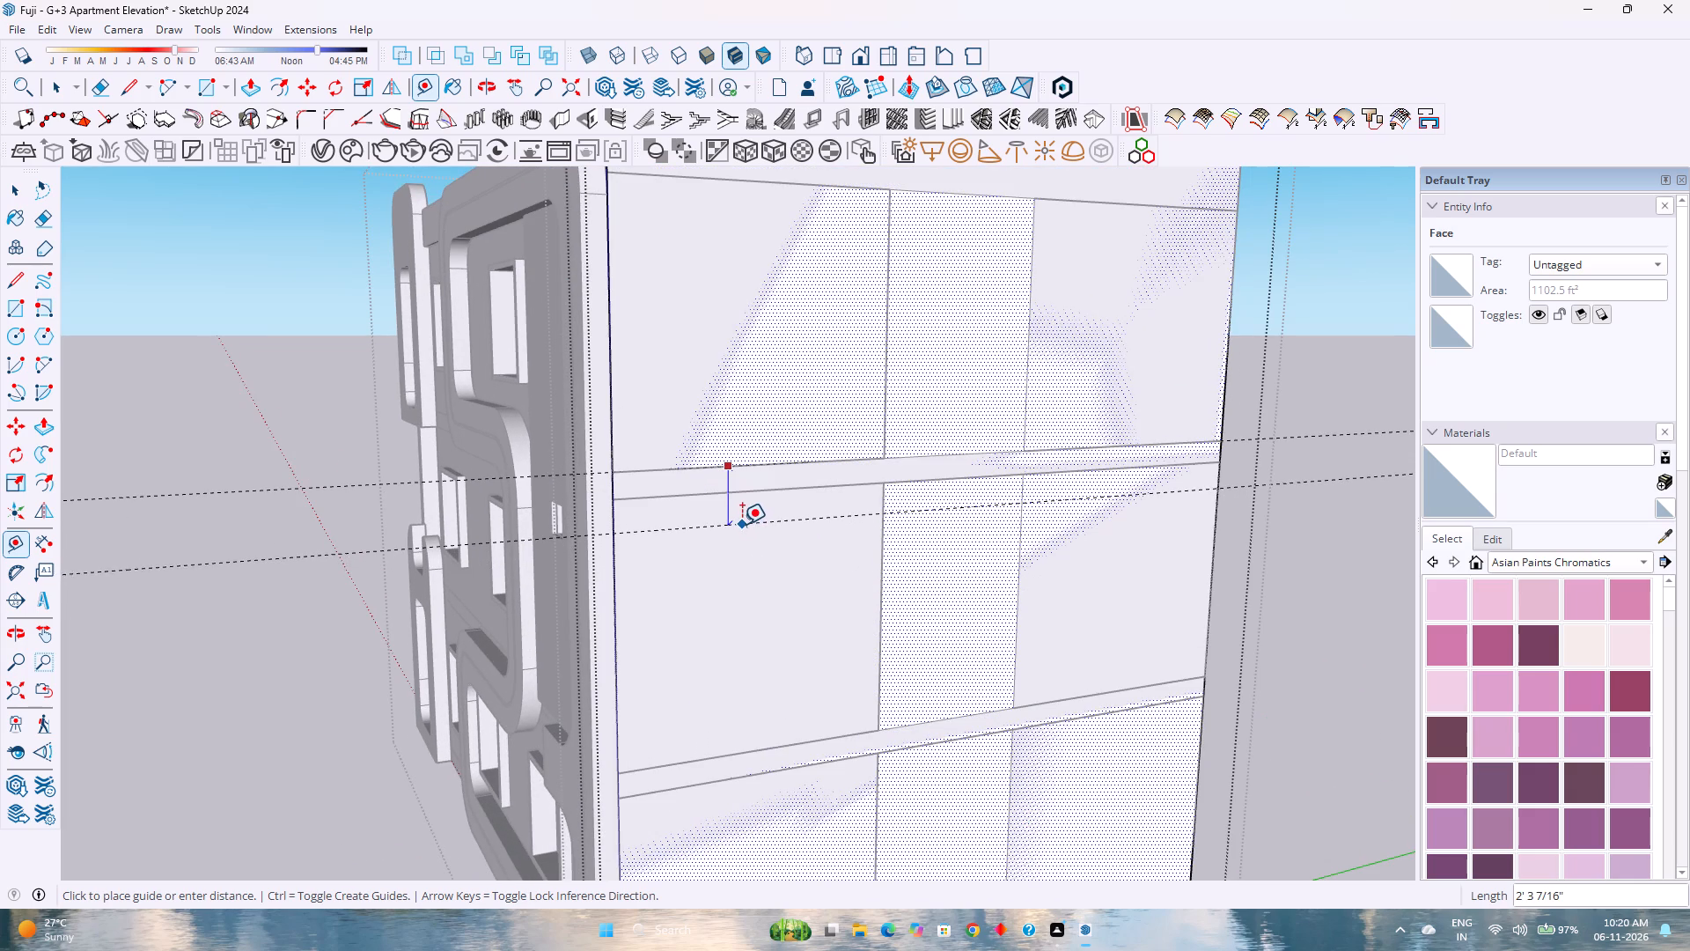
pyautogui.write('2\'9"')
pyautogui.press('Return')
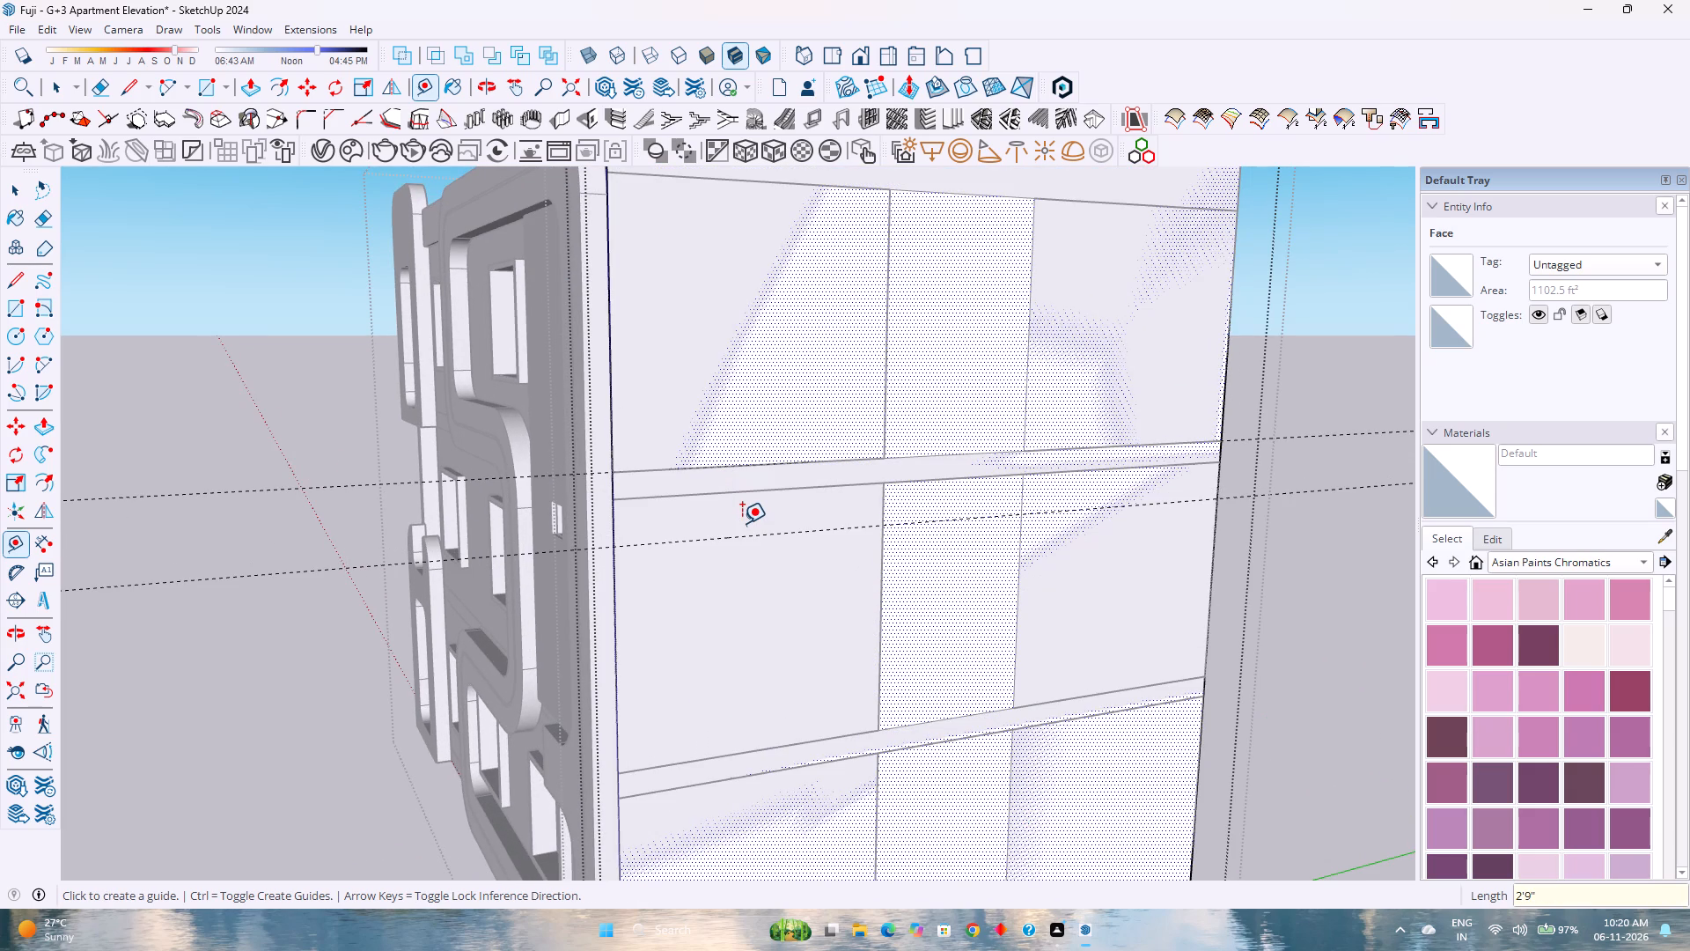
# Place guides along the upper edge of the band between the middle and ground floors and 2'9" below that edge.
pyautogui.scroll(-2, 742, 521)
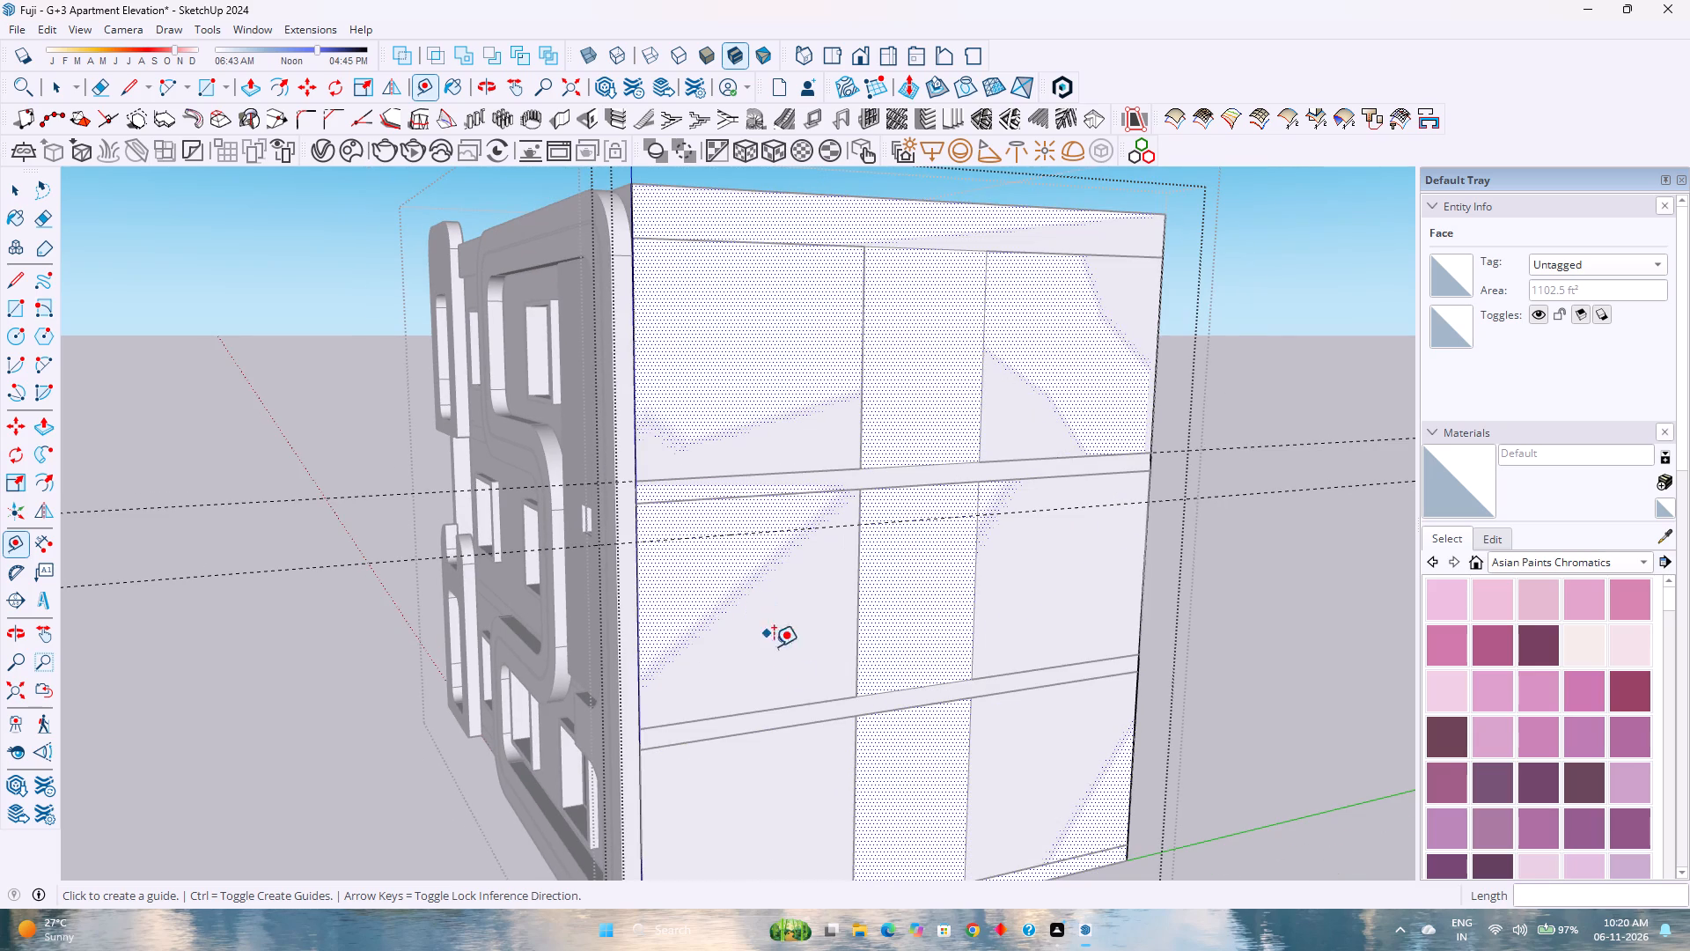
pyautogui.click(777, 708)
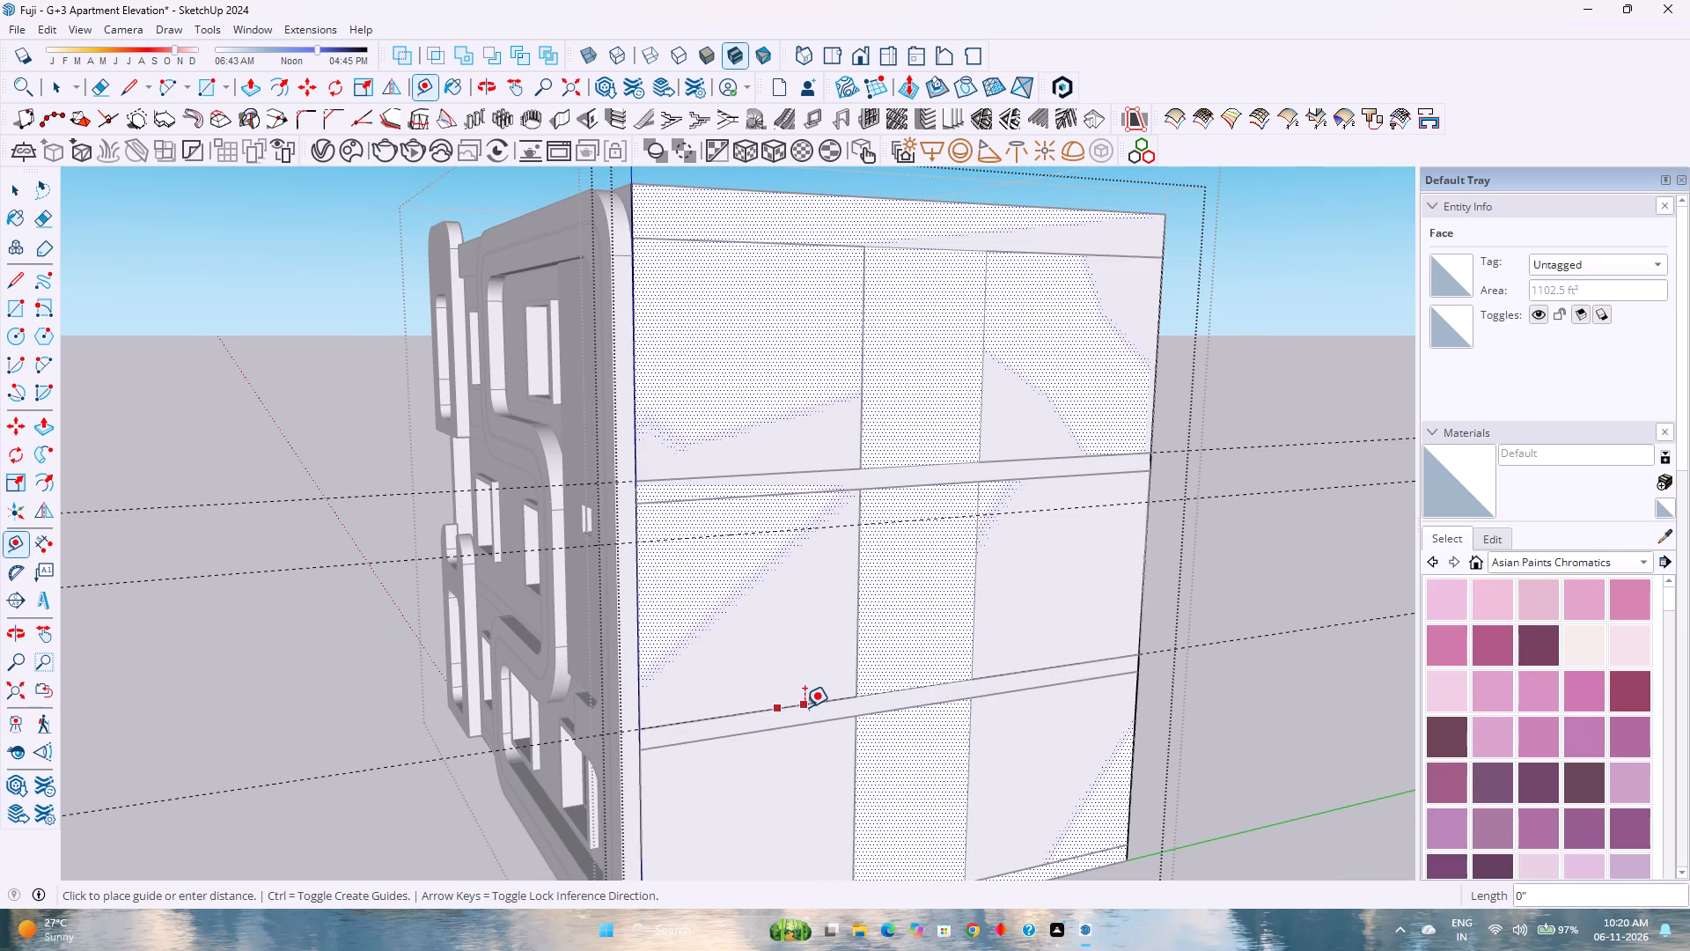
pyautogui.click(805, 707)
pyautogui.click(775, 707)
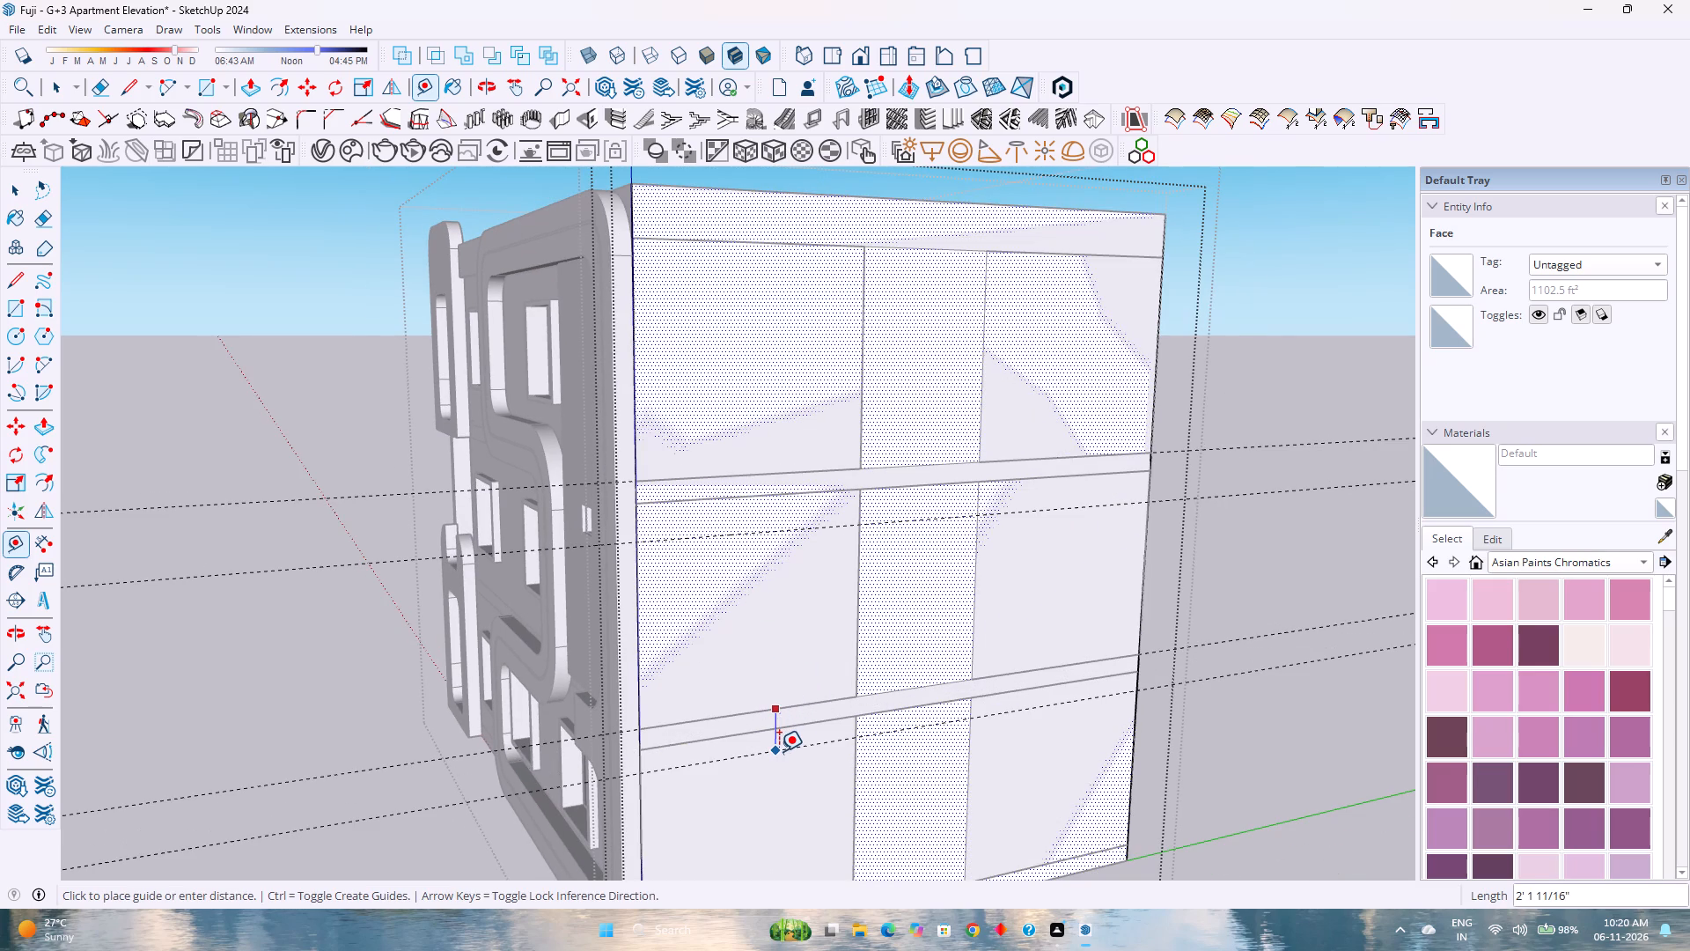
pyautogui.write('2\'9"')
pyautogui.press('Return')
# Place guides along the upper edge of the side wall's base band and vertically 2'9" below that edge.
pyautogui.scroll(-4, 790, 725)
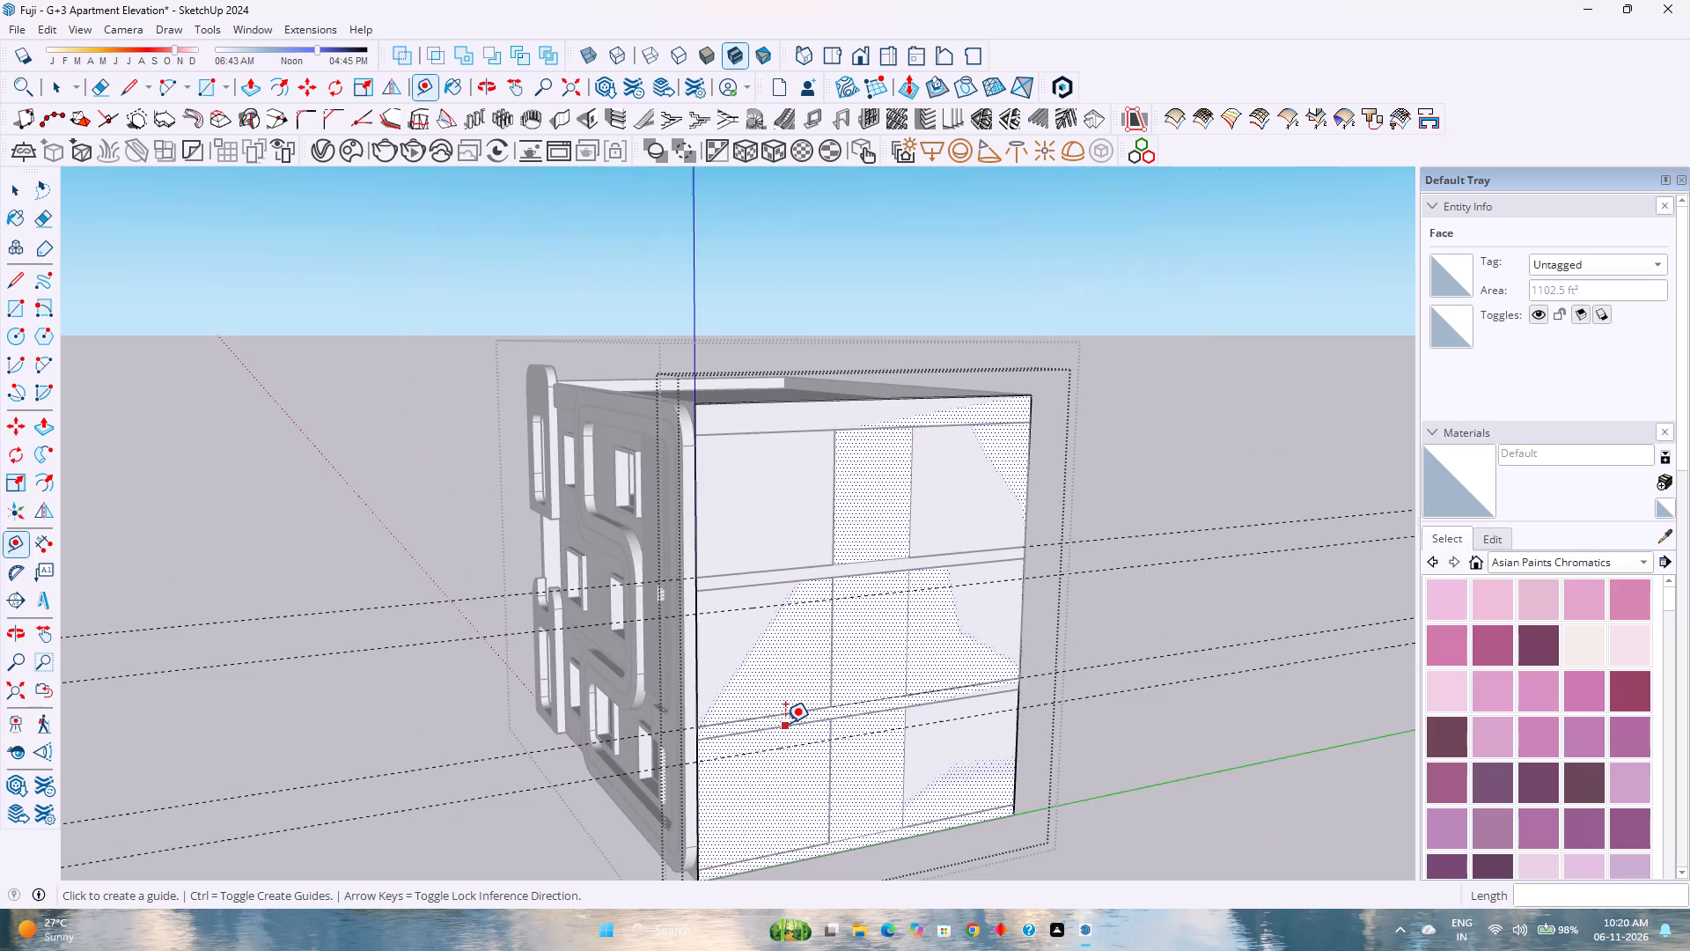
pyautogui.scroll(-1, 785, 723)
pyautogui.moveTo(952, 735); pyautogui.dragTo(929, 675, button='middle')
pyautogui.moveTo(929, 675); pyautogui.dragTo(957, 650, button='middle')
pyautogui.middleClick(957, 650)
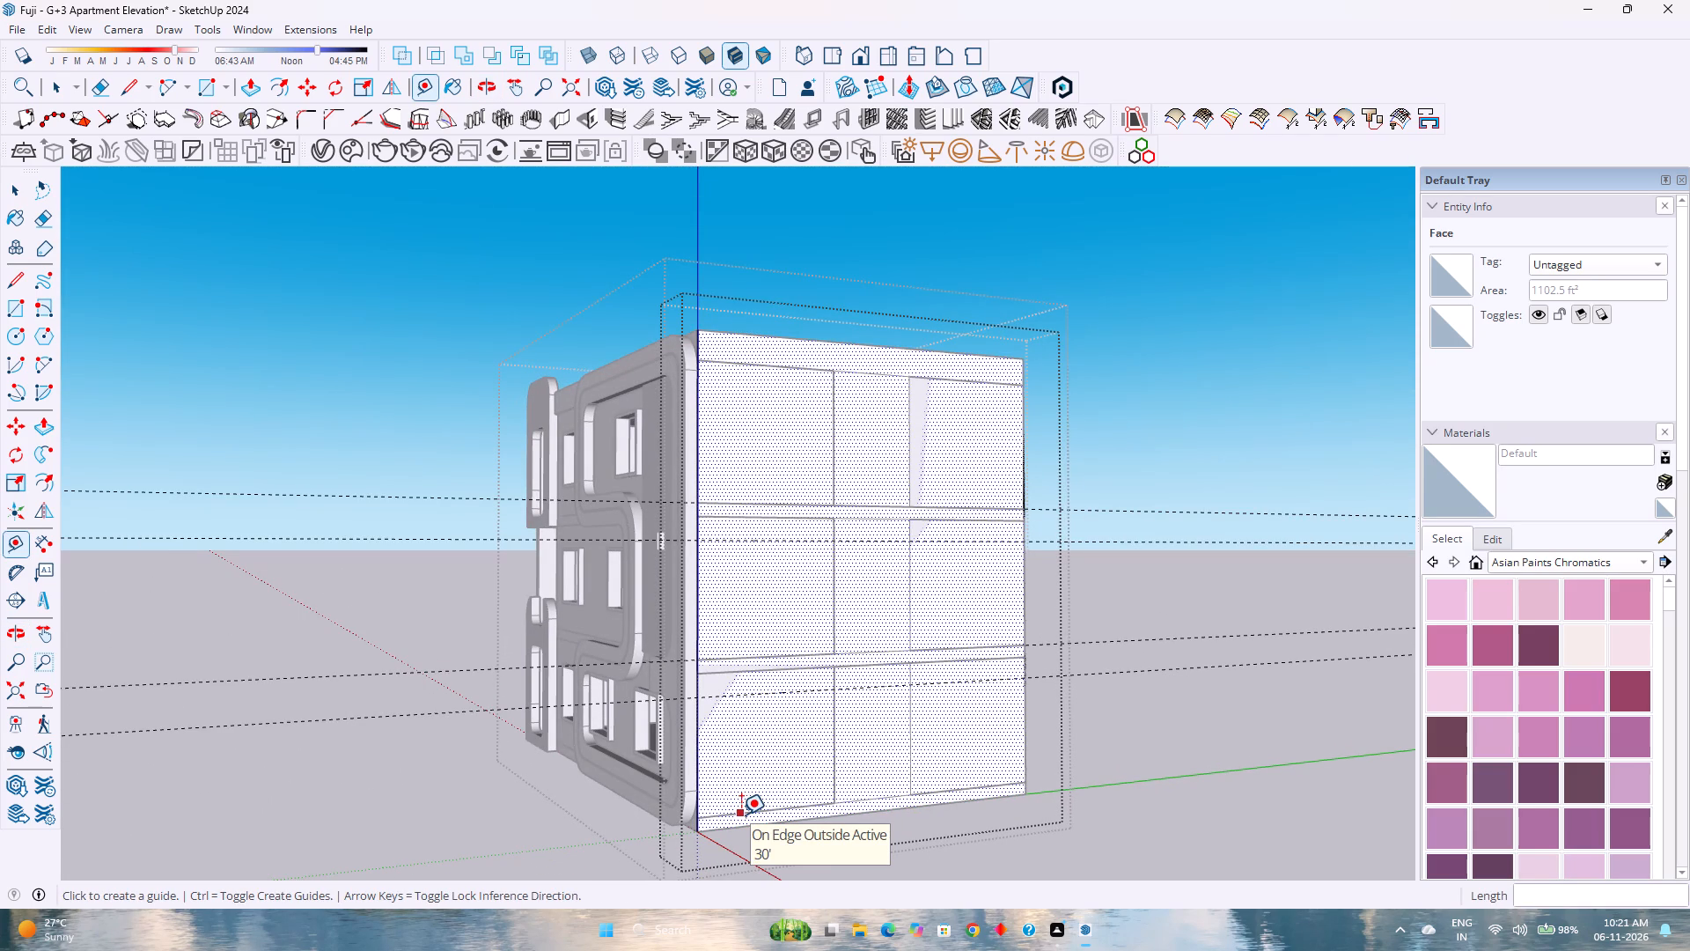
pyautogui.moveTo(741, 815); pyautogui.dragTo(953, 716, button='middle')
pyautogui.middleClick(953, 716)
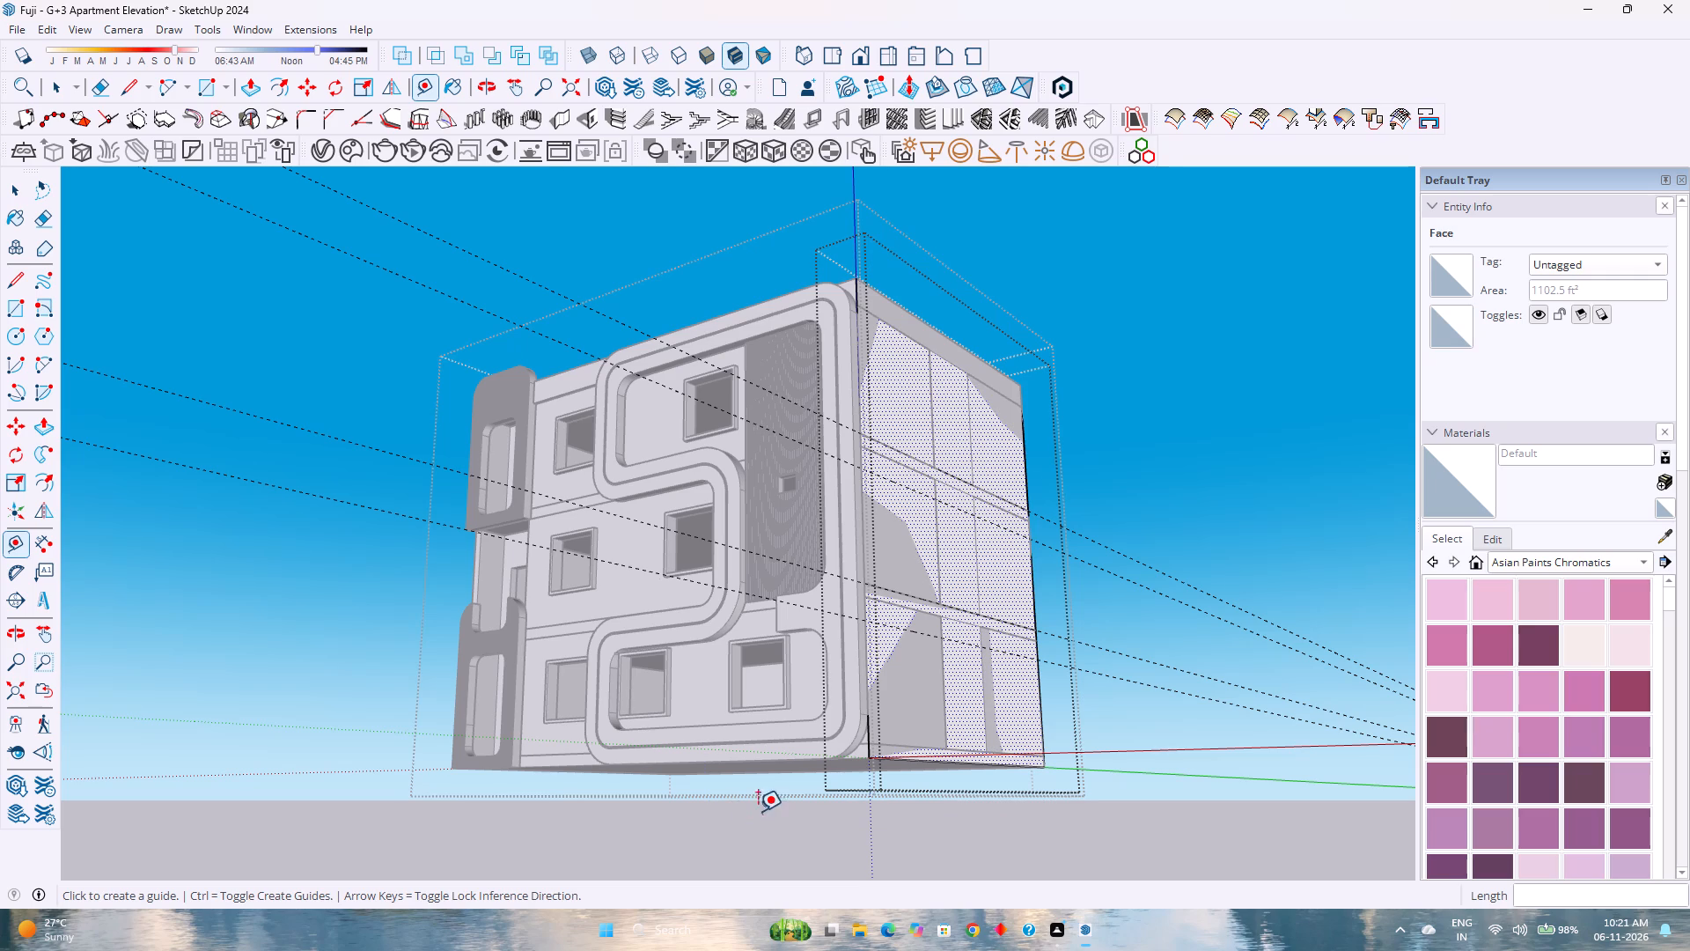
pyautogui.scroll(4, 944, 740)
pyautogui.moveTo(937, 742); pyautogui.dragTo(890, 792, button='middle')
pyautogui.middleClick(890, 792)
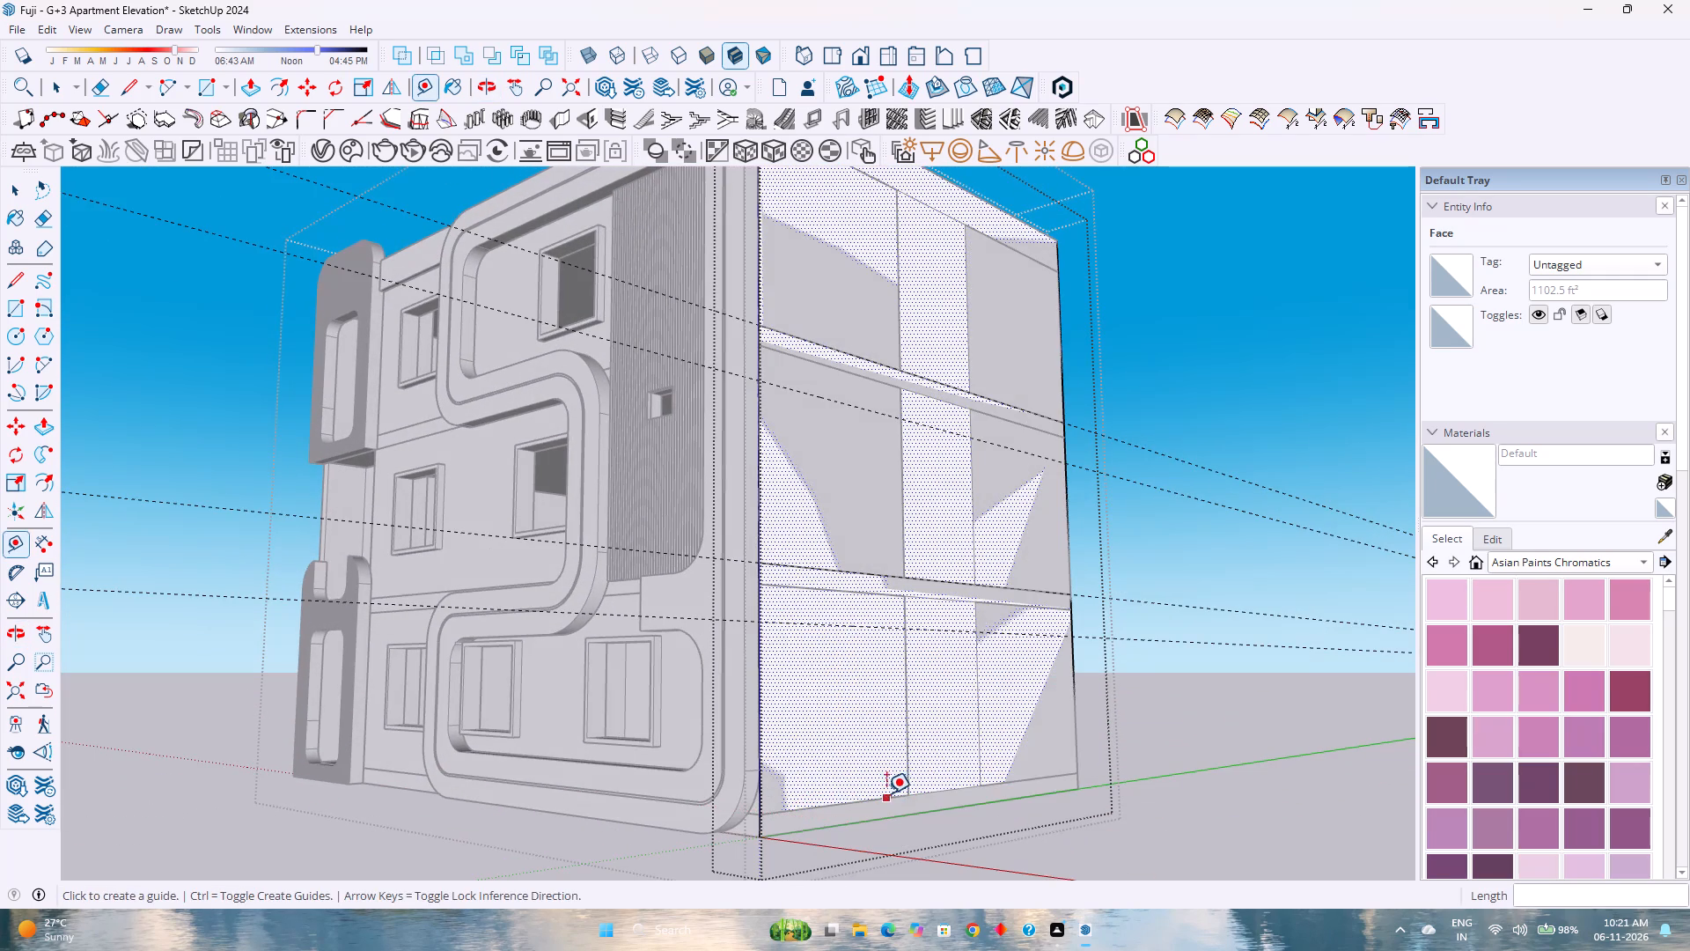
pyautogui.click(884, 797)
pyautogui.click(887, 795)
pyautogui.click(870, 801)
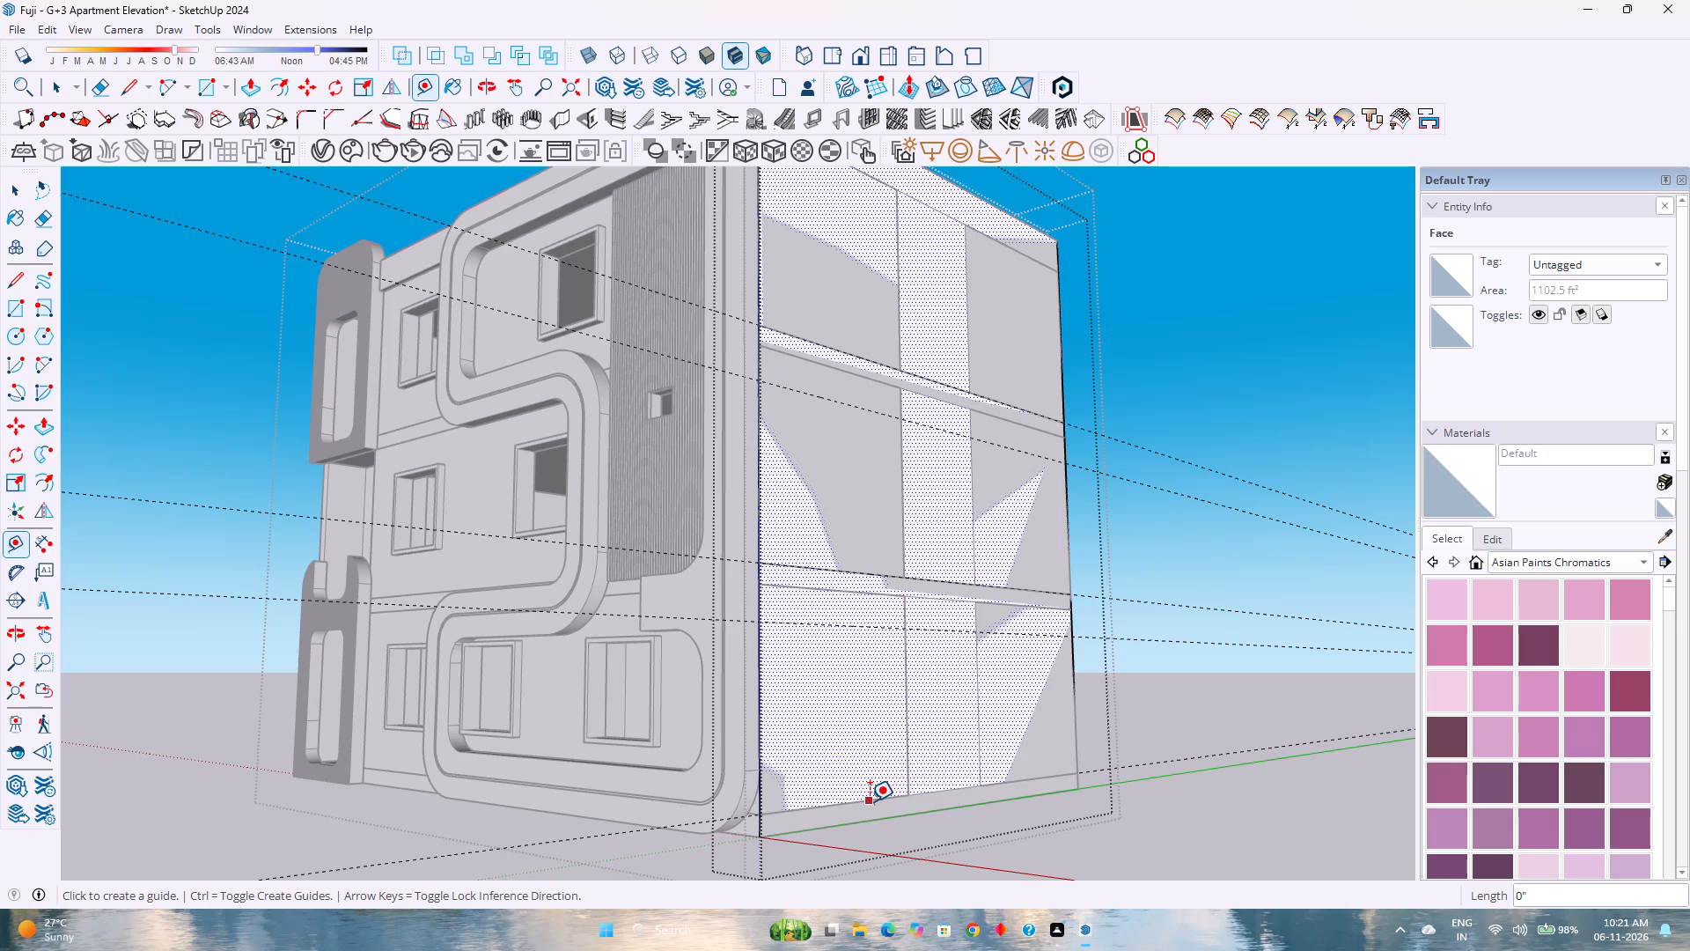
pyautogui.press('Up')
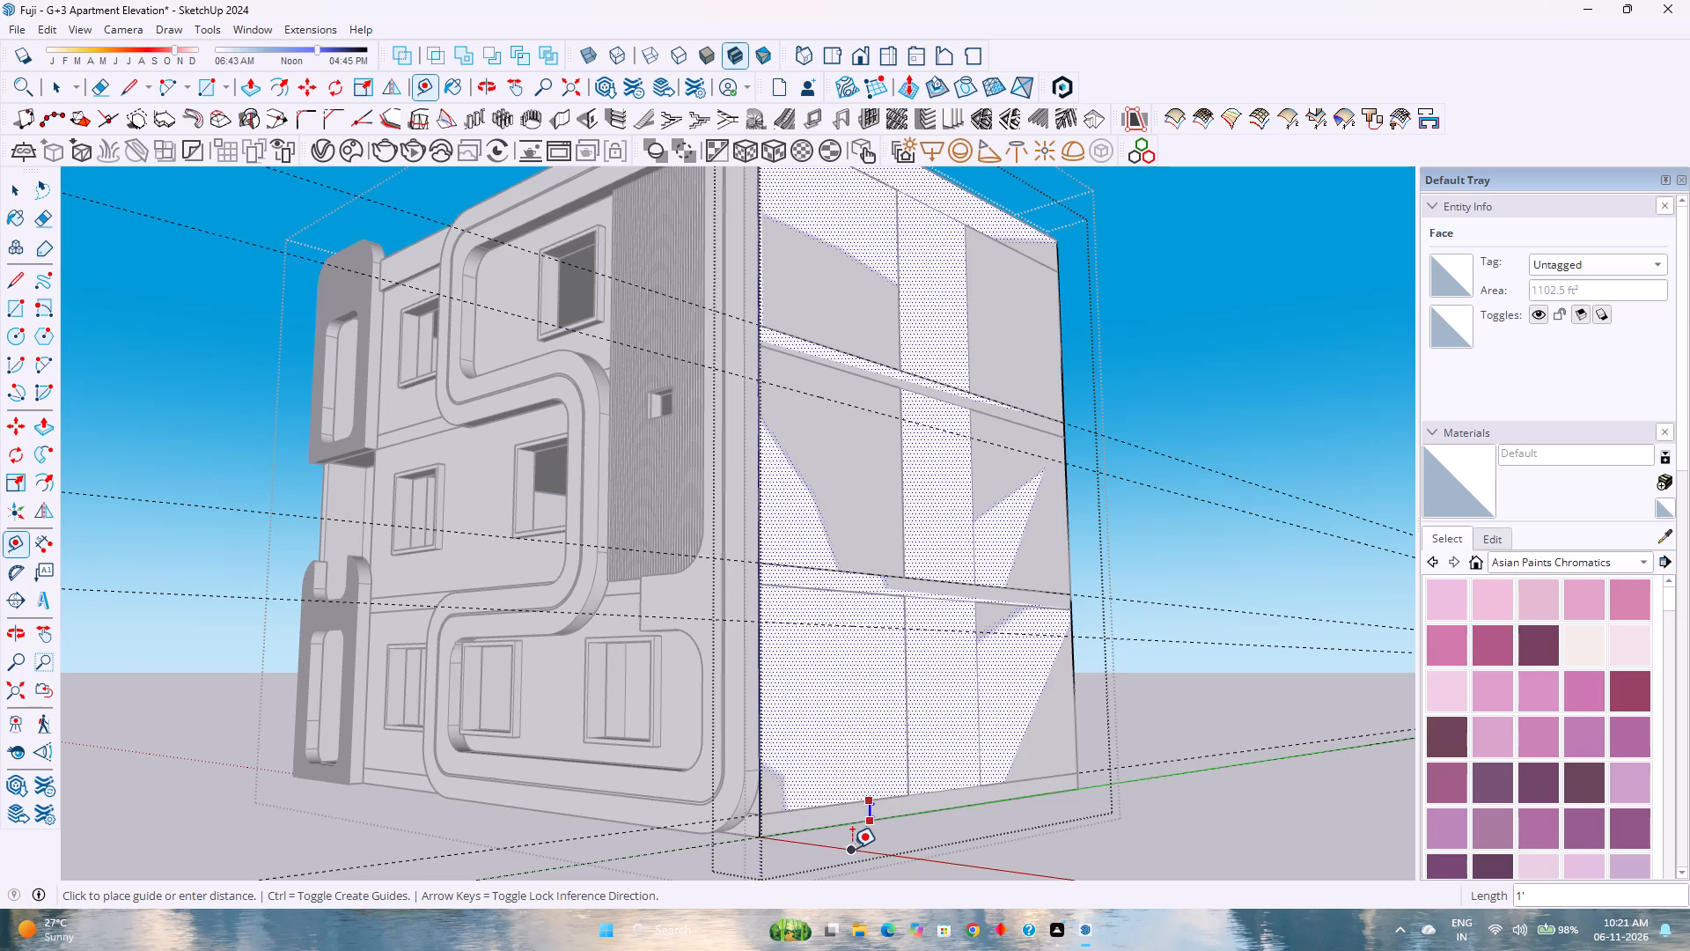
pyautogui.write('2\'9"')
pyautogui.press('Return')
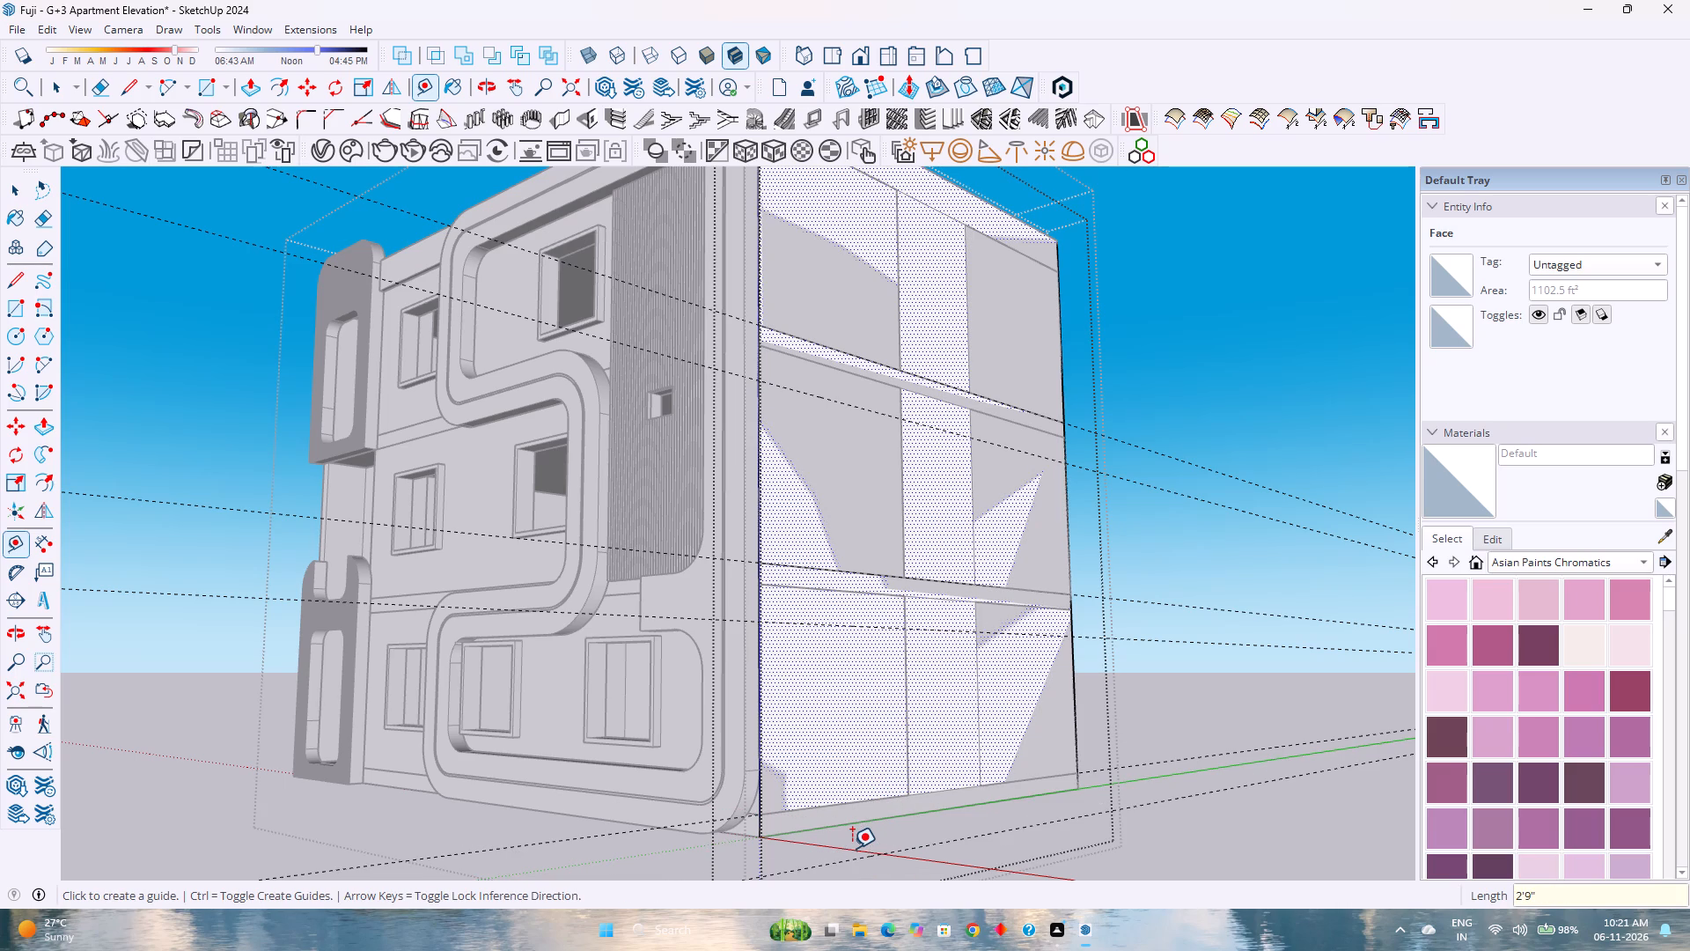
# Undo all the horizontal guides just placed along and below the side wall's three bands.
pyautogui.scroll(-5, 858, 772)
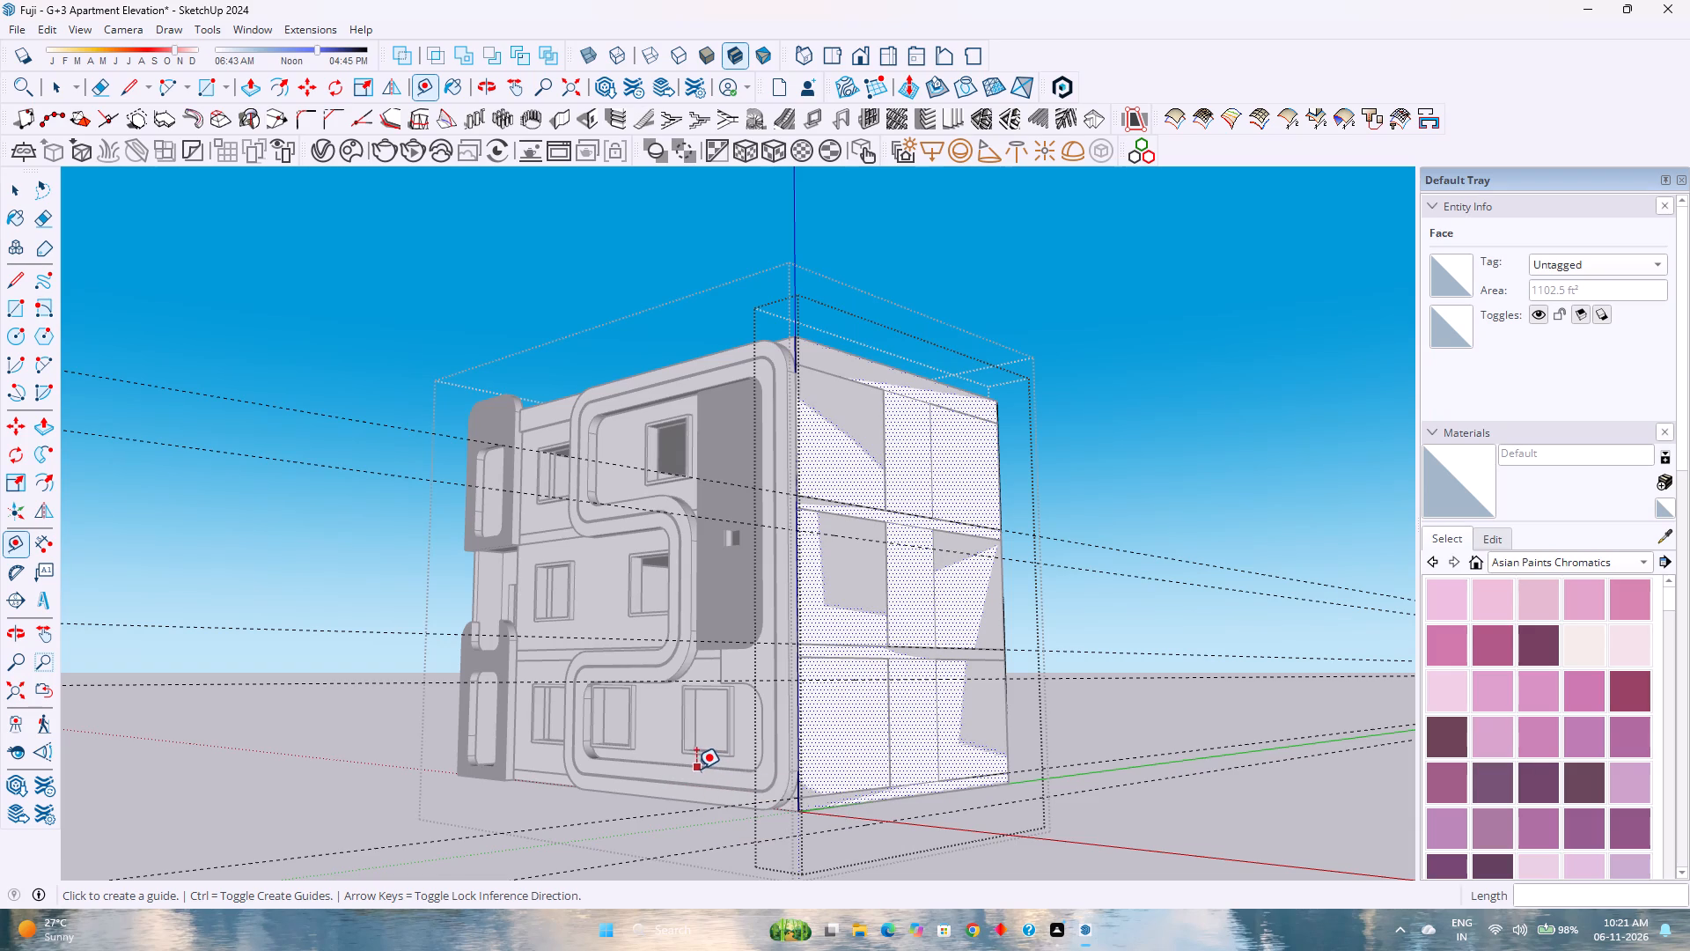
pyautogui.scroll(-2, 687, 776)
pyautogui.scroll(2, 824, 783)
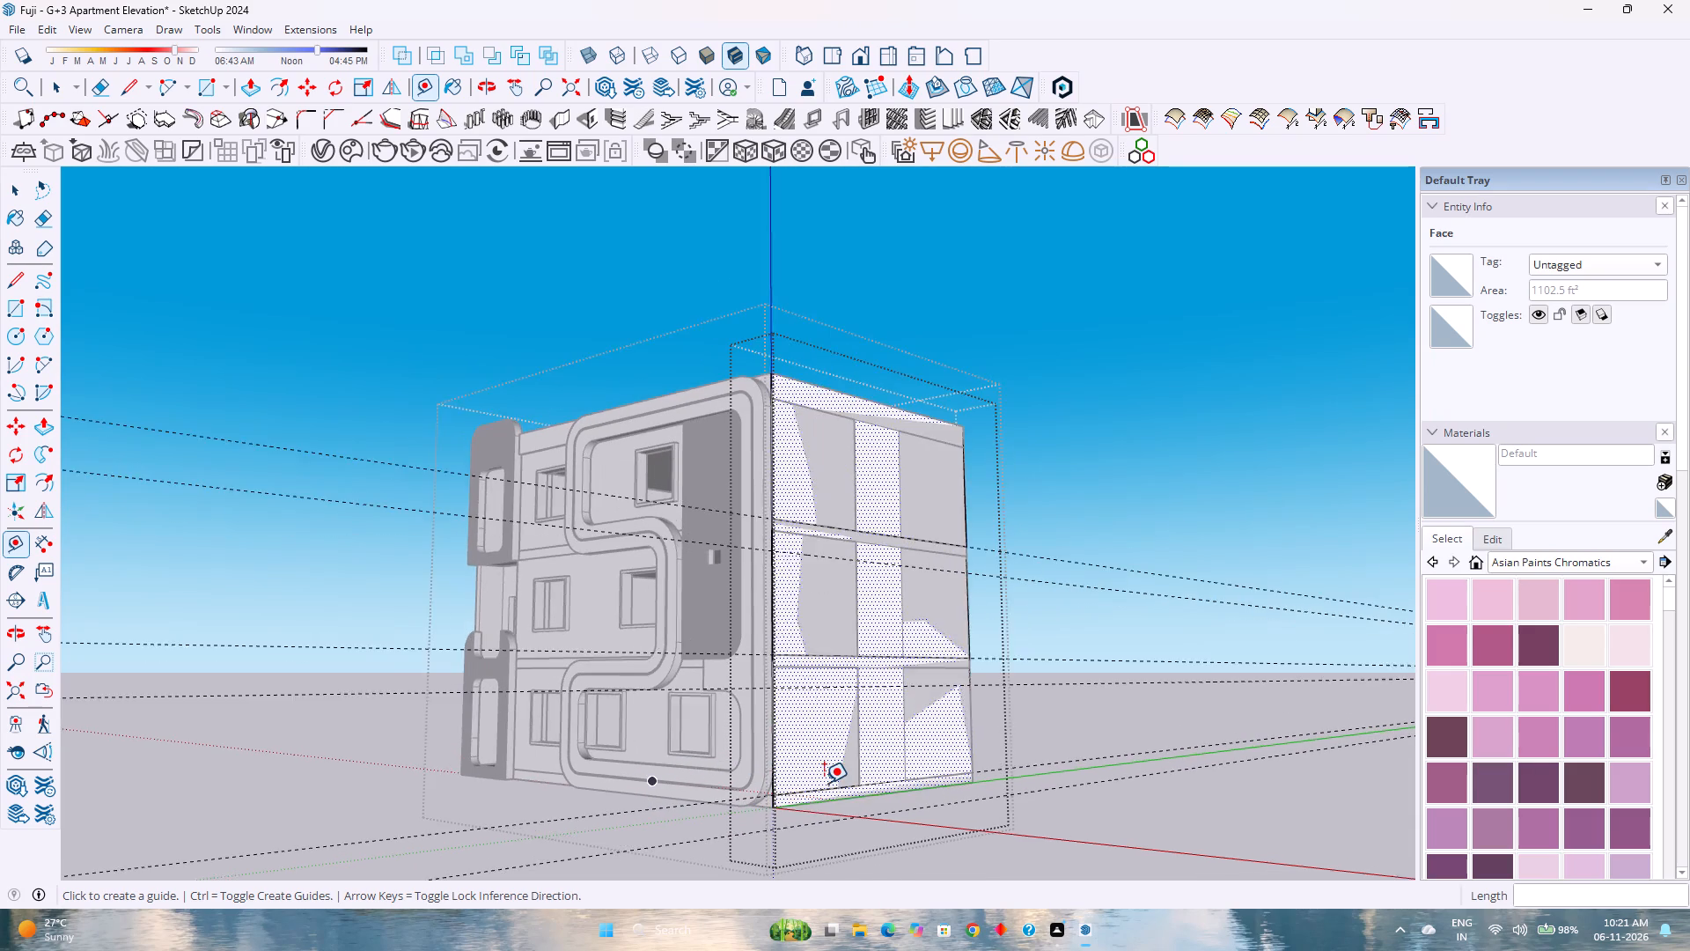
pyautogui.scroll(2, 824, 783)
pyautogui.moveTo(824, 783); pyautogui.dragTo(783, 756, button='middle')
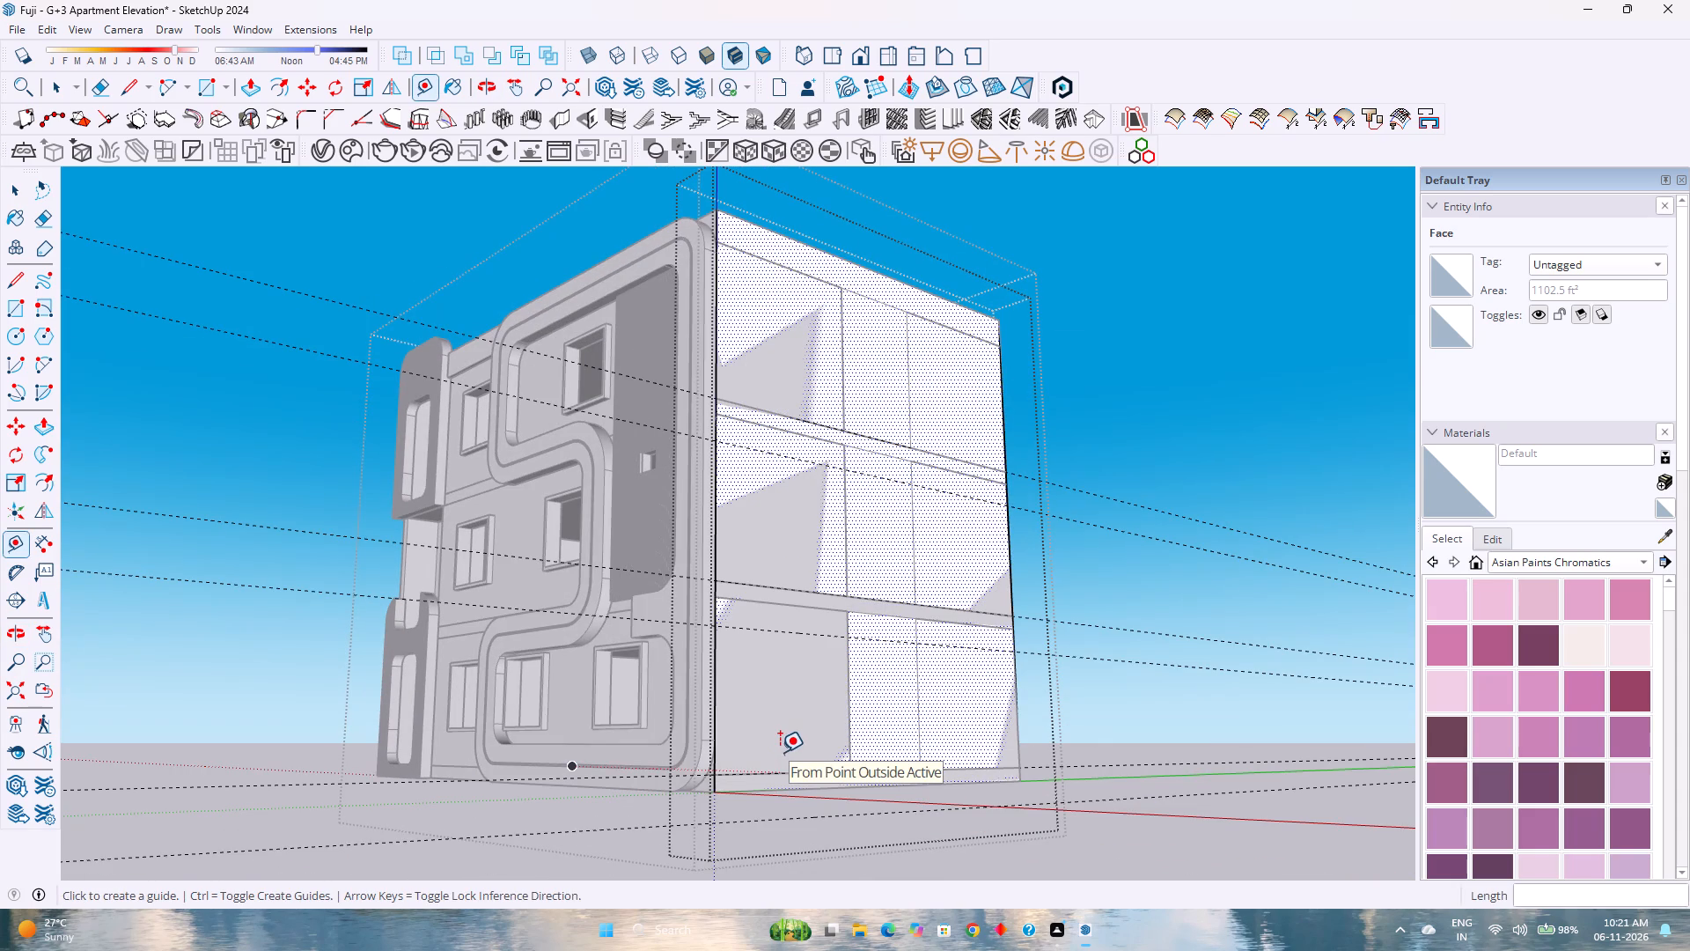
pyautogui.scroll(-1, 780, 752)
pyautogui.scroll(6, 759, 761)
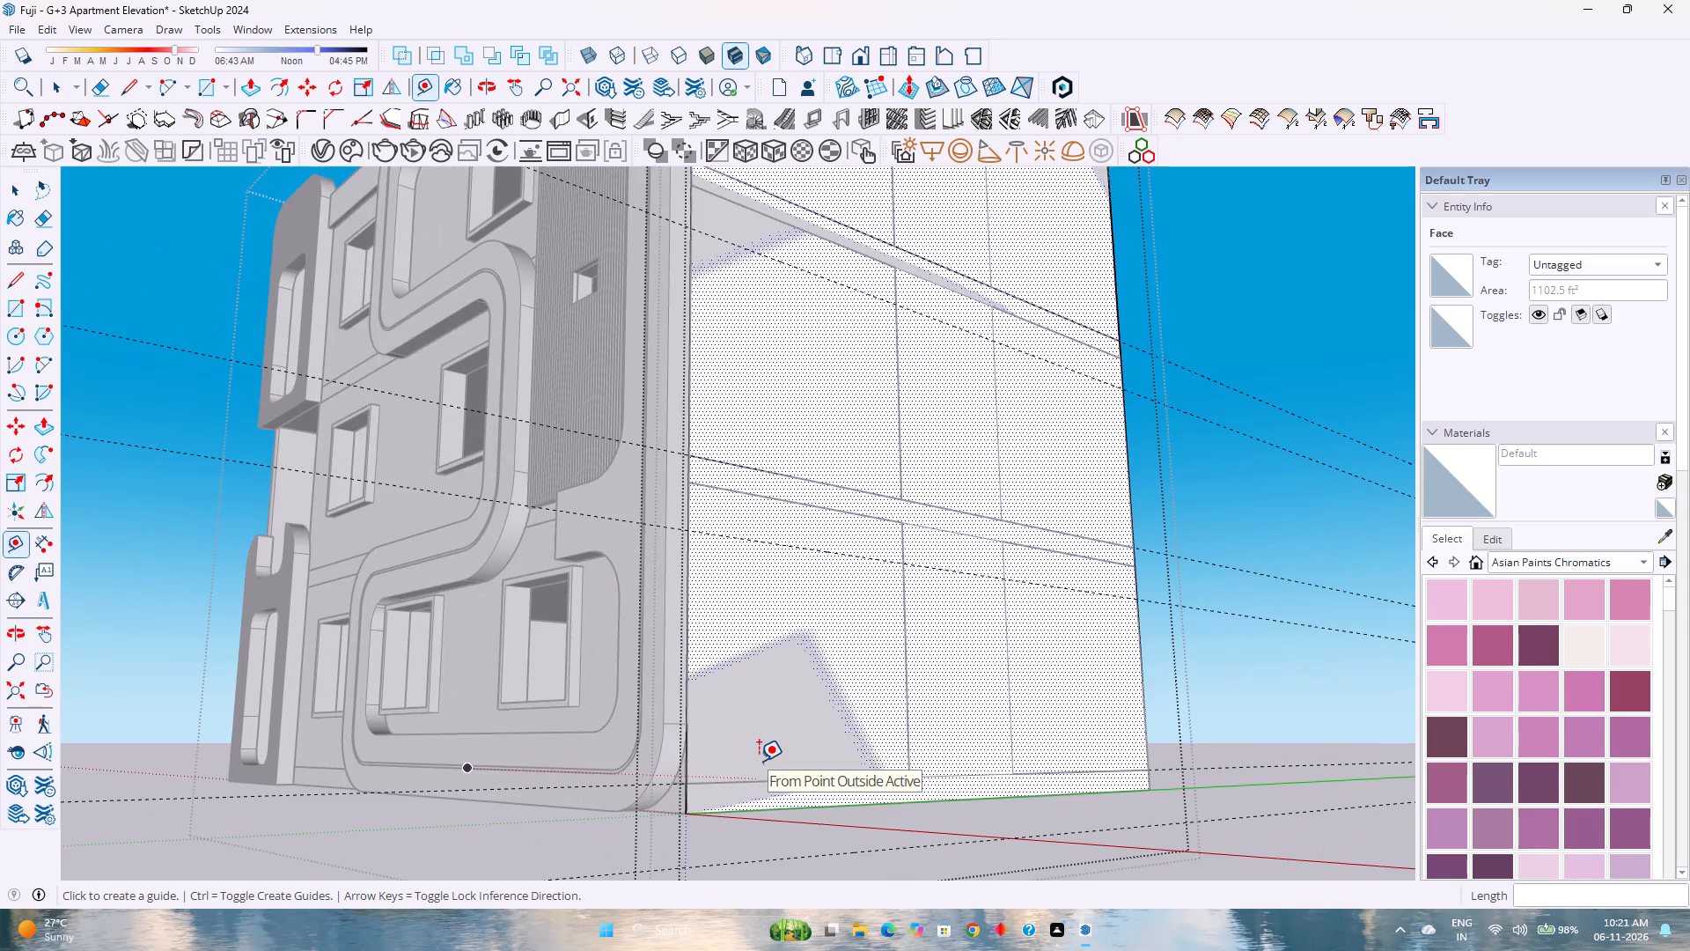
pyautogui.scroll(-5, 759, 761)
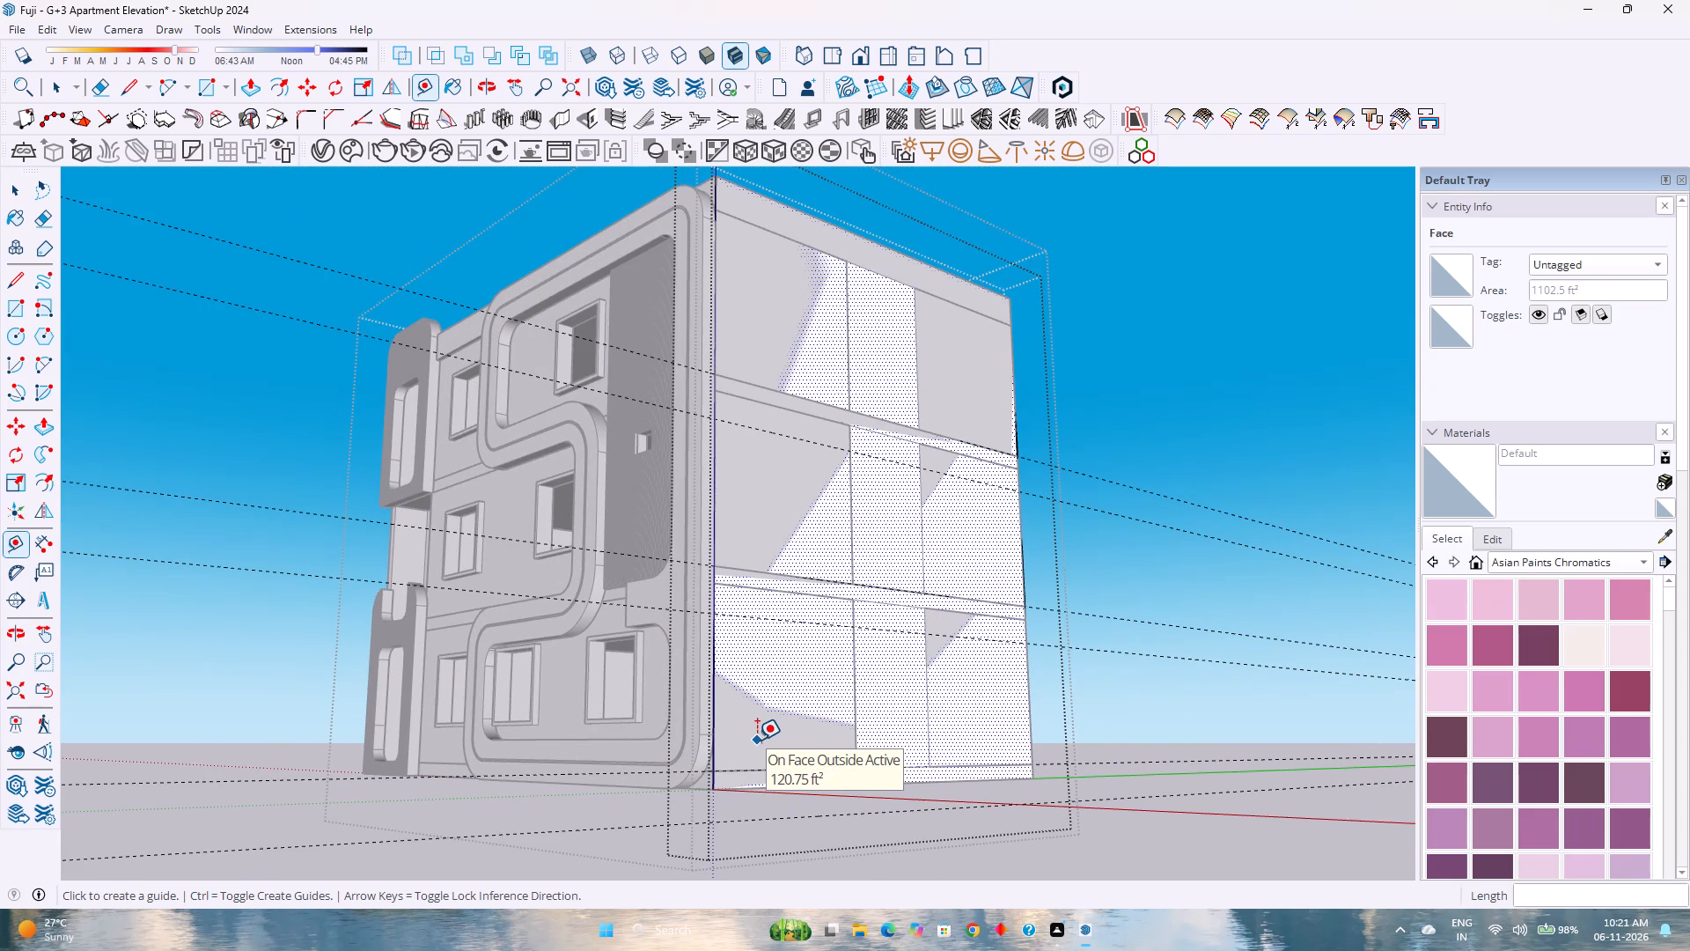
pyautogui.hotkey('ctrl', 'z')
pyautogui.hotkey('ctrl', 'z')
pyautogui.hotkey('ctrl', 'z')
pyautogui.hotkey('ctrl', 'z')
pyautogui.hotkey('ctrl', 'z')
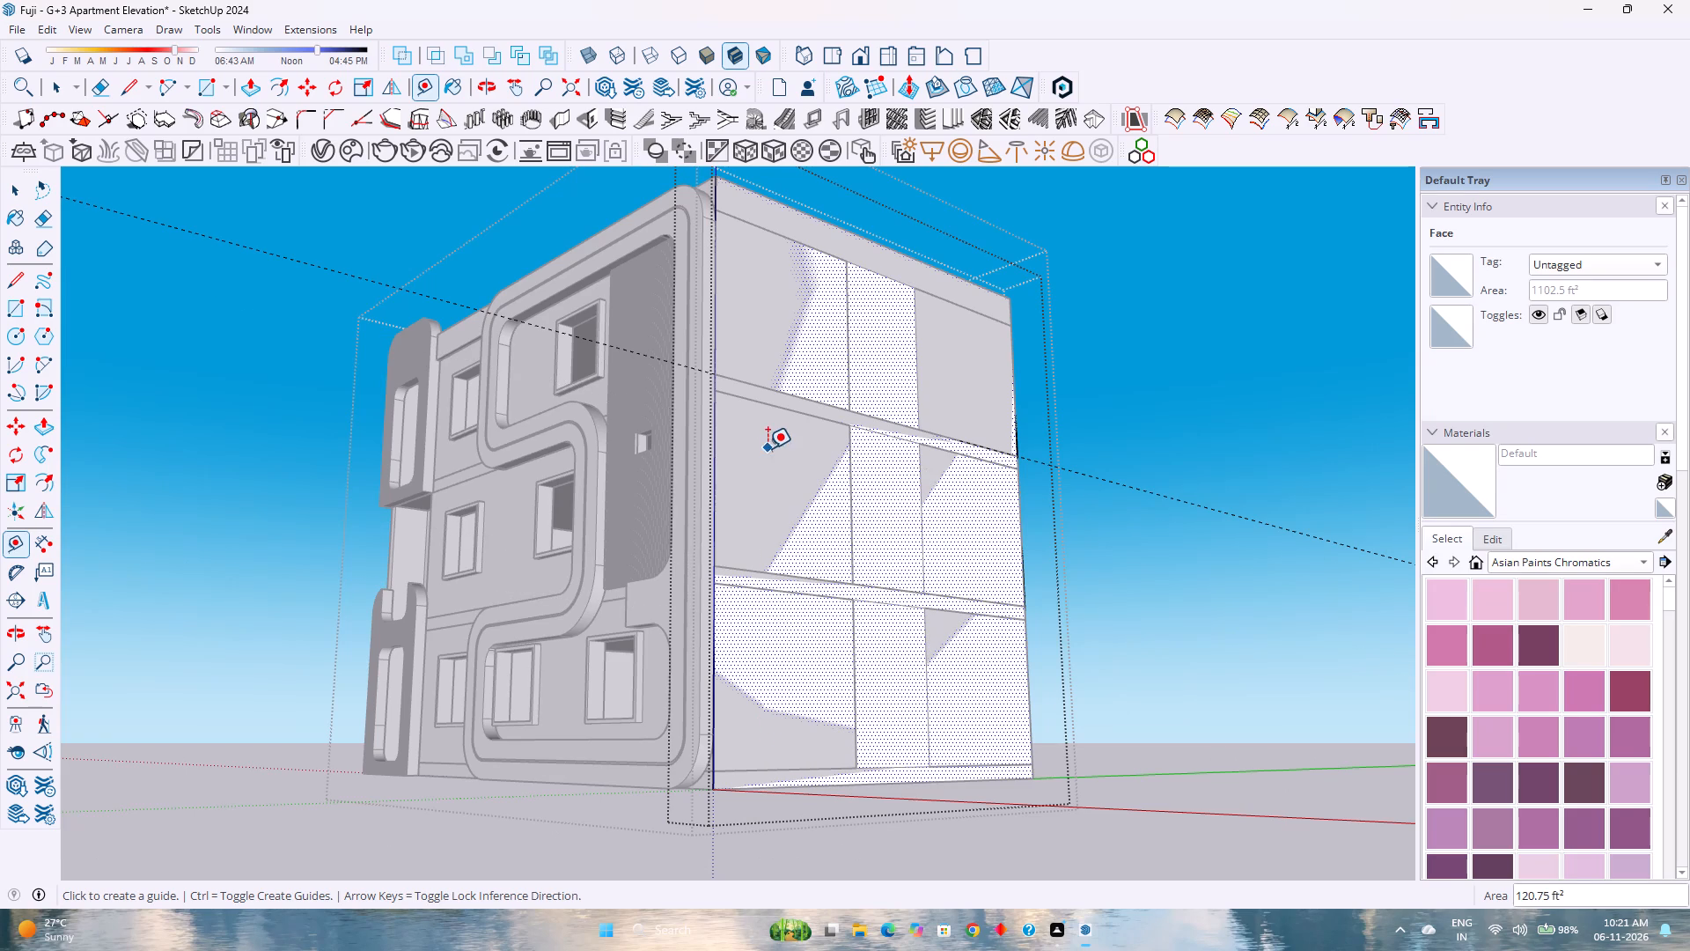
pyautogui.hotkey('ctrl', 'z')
# Place Tape Measure guides 1' above and 1' below the floor band between the top and middle floors.
pyautogui.scroll(5, 805, 405)
pyautogui.moveTo(806, 403); pyautogui.dragTo(783, 446, button='middle')
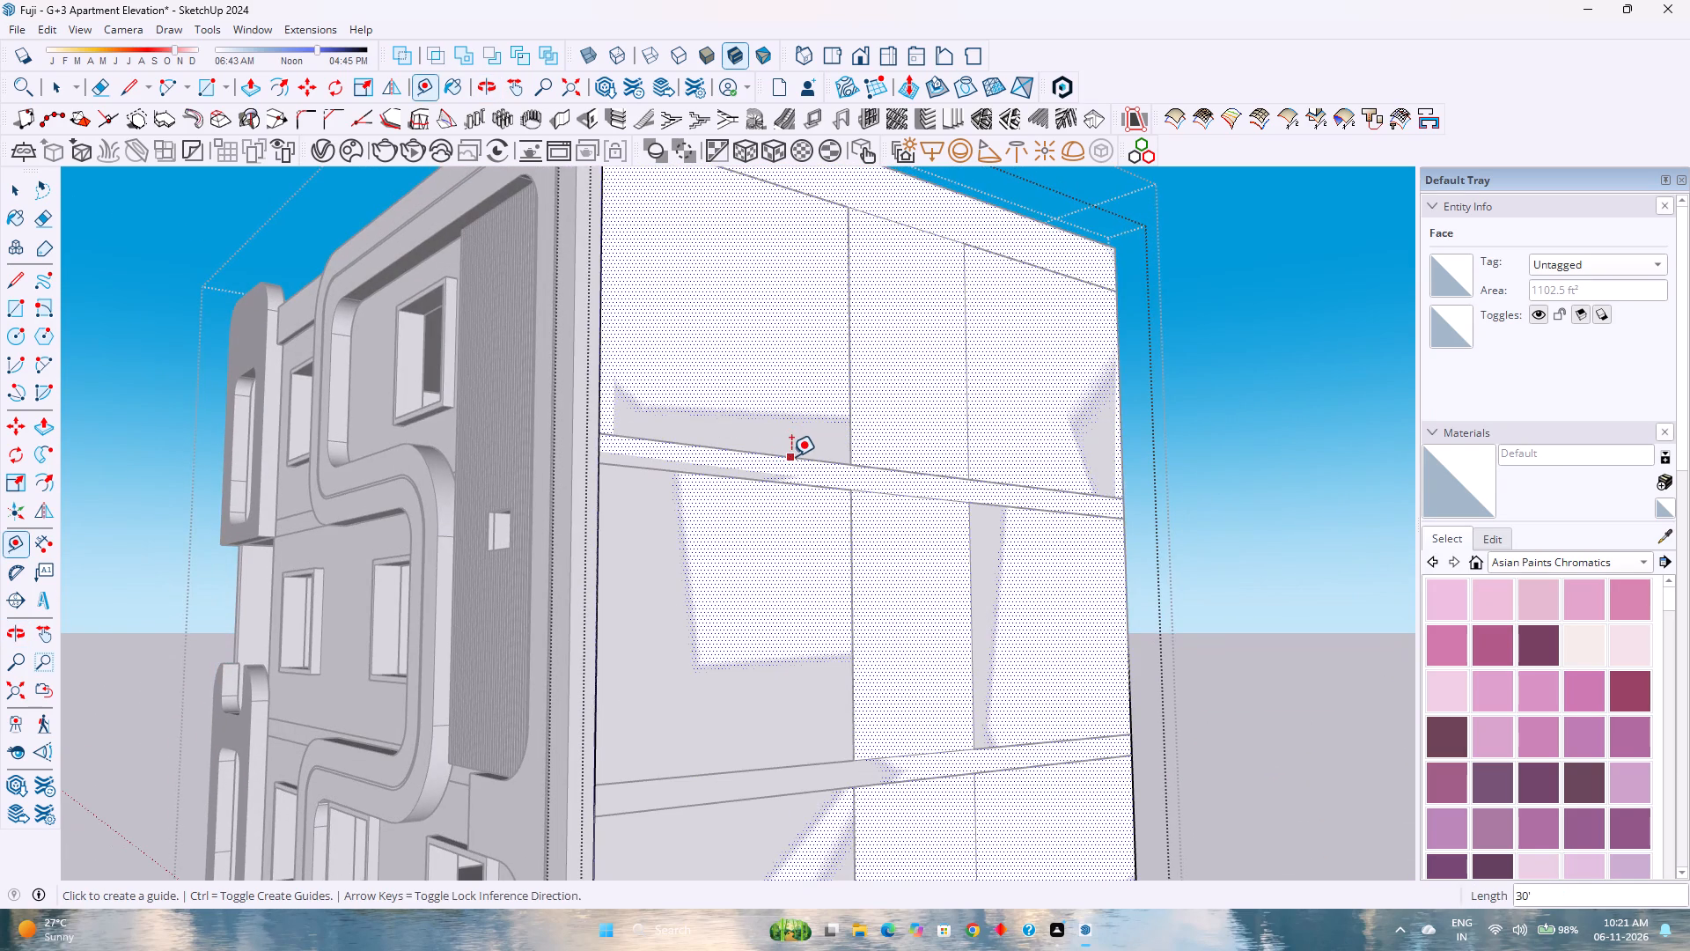
pyautogui.click(791, 456)
pyautogui.write("1'")
pyautogui.press('Return')
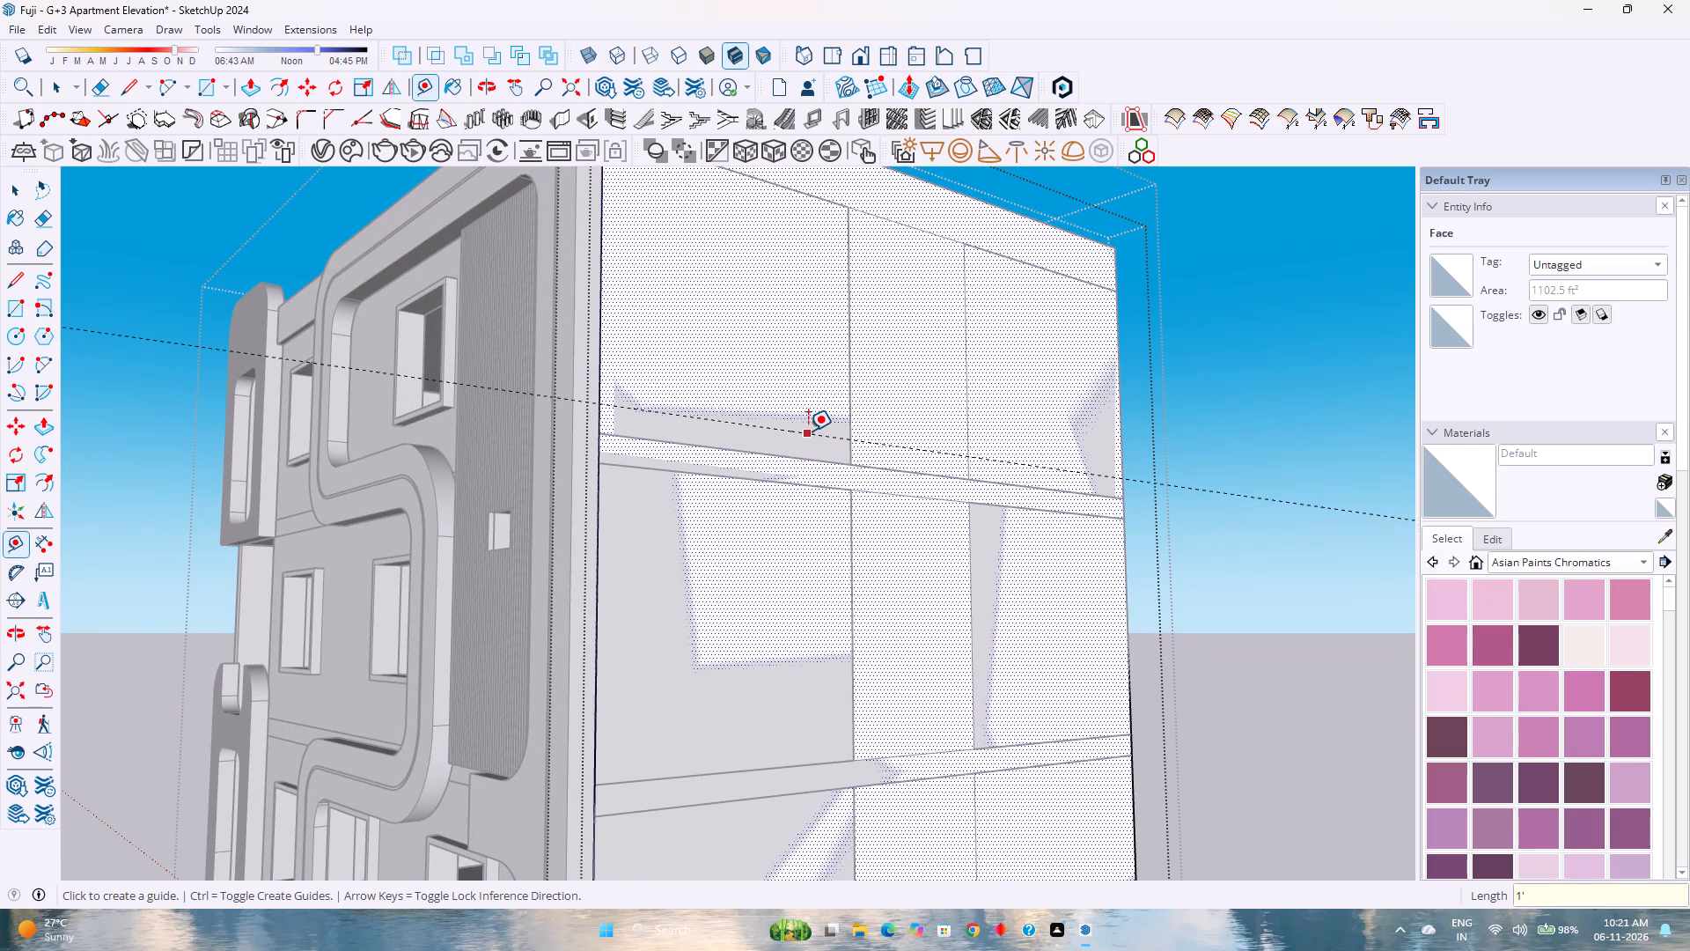
pyautogui.click(791, 482)
pyautogui.write("1'")
pyautogui.press('Return')
# Place guides 1' above and 1' below the floor band between the middle and ground floors.
pyautogui.click(812, 761)
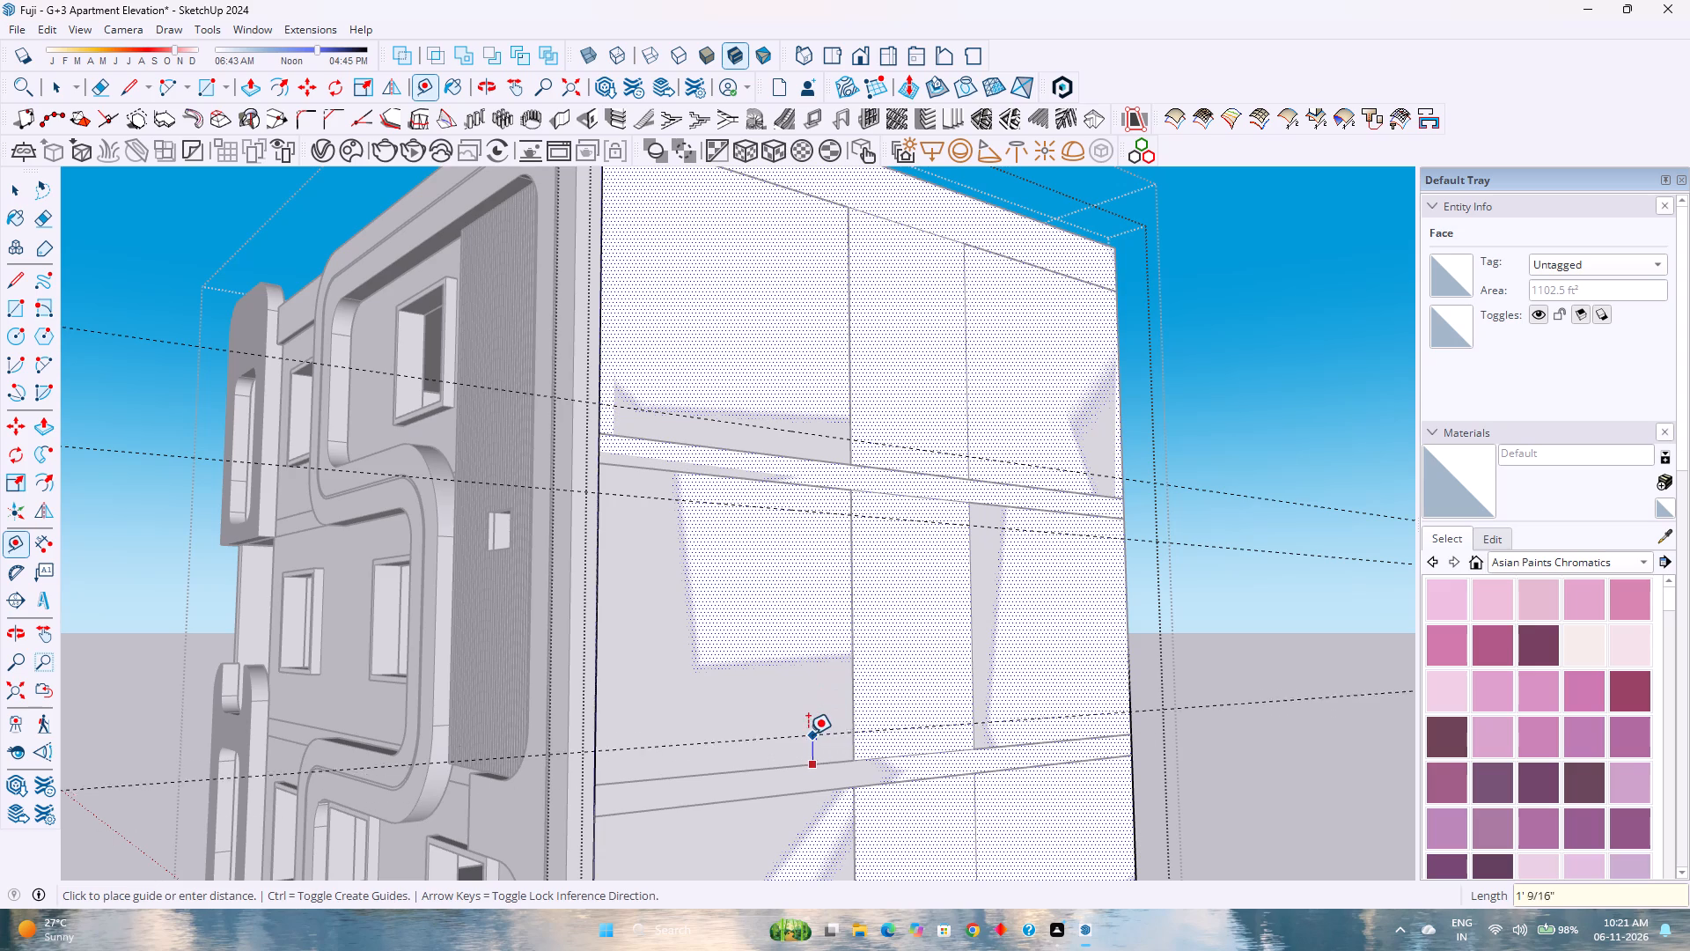
pyautogui.write("1'")
pyautogui.press('Return')
pyautogui.scroll(-4, 802, 726)
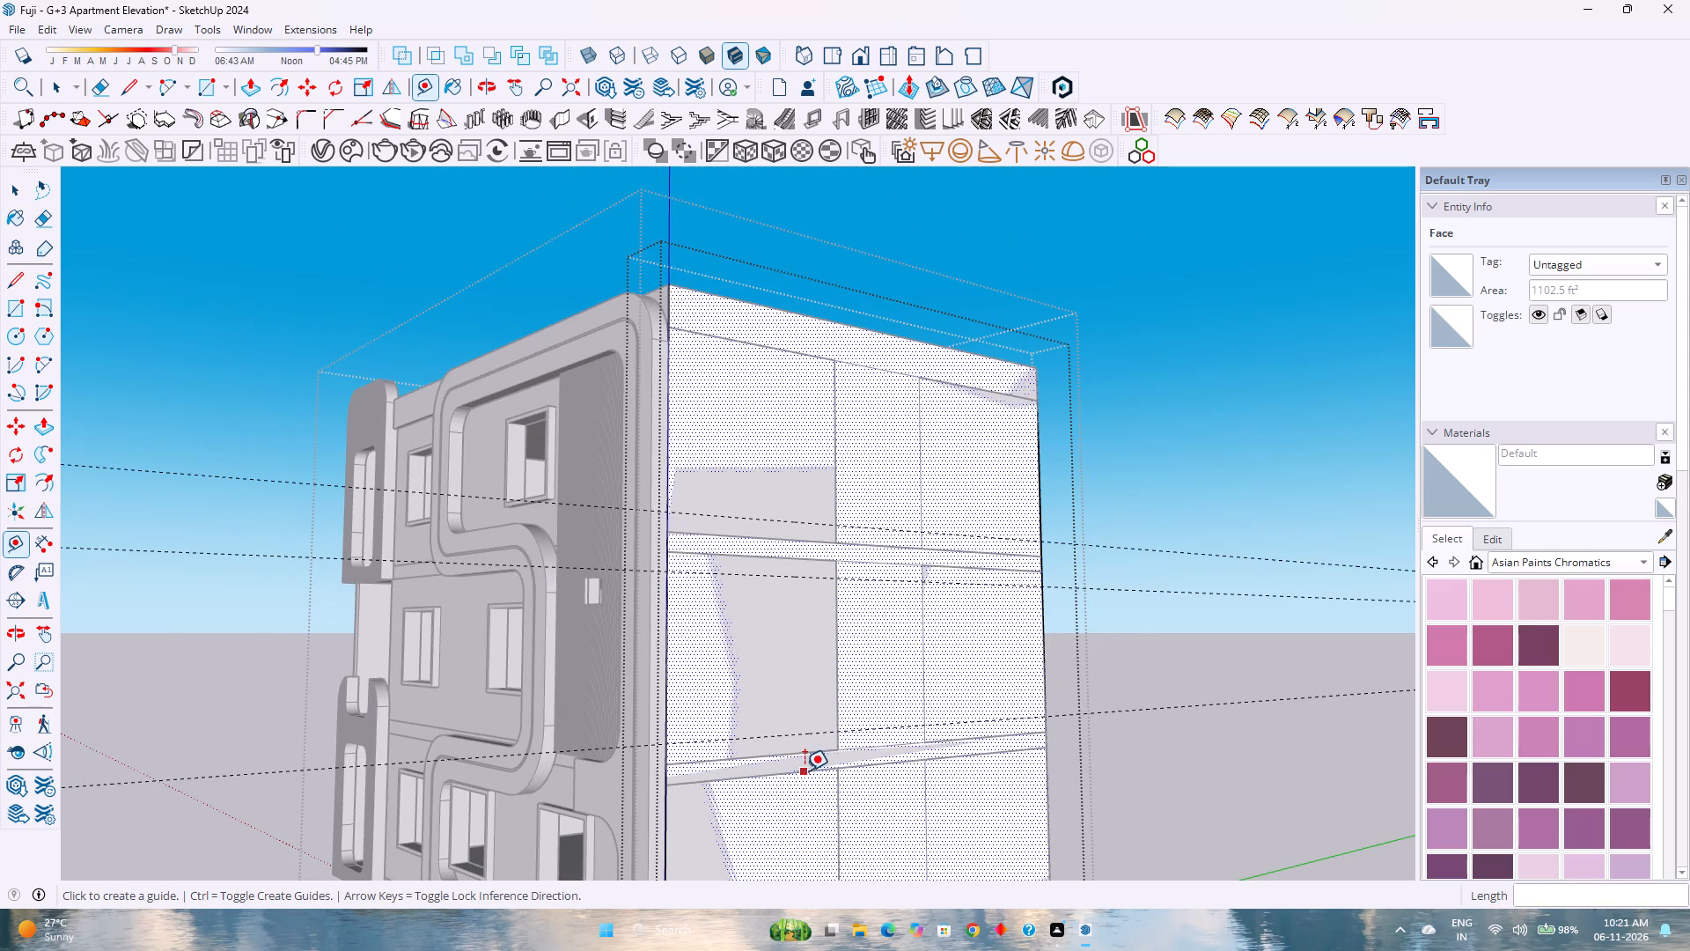
pyautogui.click(805, 770)
pyautogui.write("1'")
pyautogui.press('Return')
# Place guides 1' above the base band's upper edge and 1' off the side wall's bottom edge.
pyautogui.scroll(-3, 812, 763)
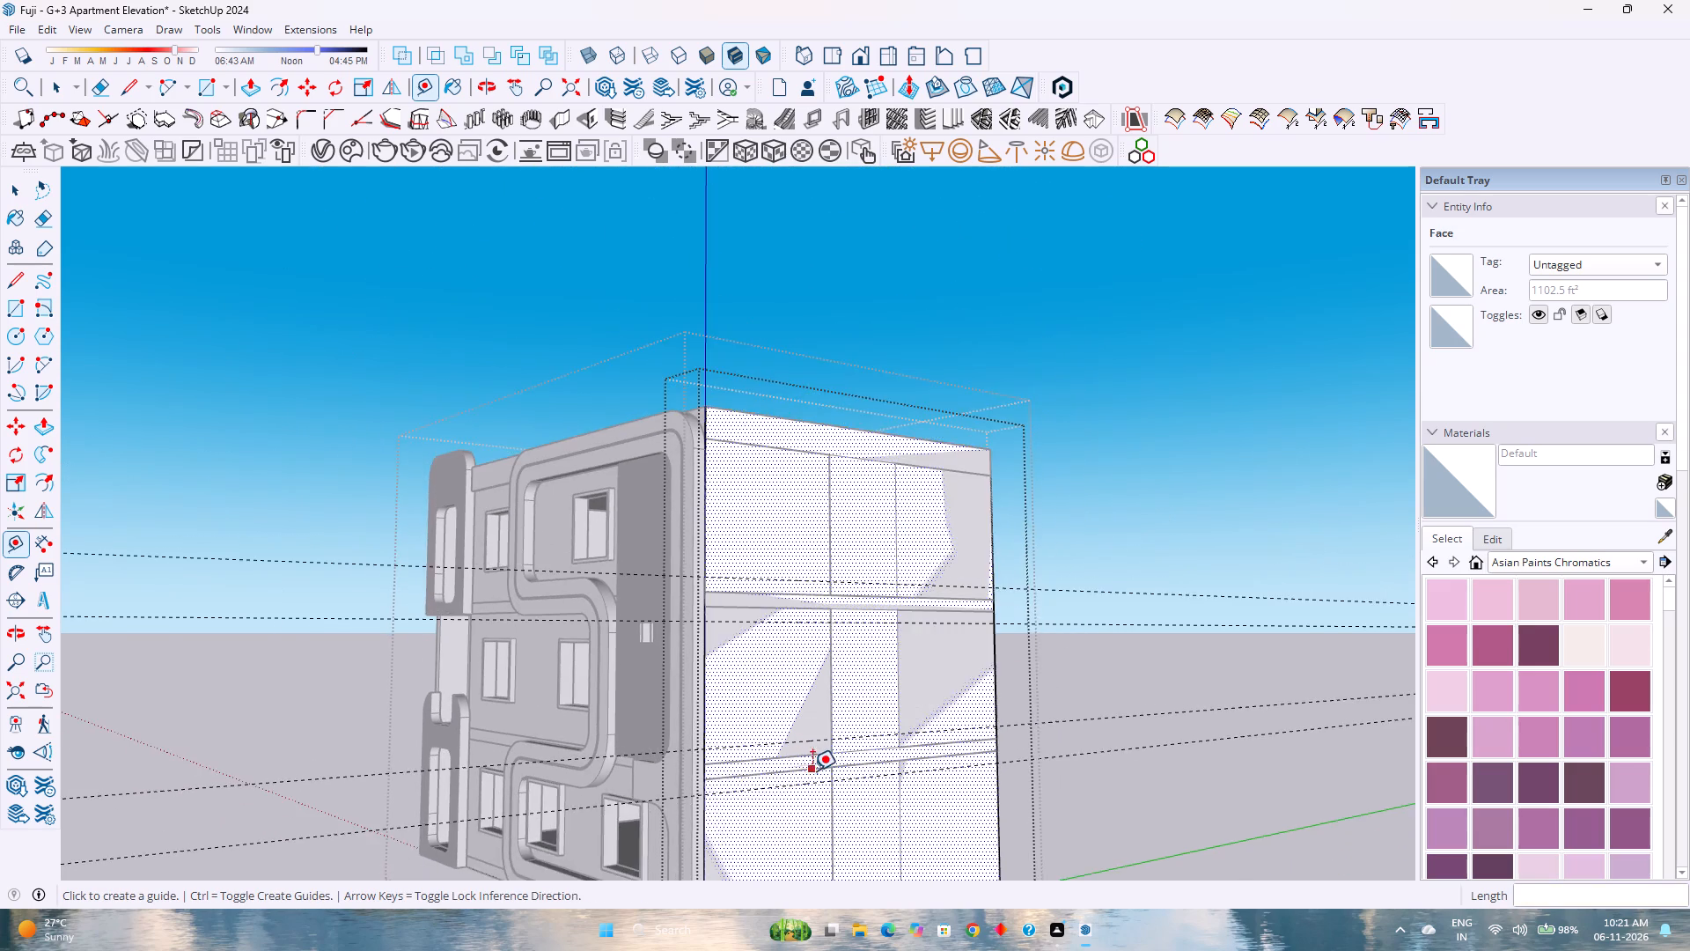
pyautogui.moveTo(812, 770); pyautogui.dragTo(812, 731, button='middle')
pyautogui.middleClick(812, 731)
pyautogui.keyDown('shift'); pyautogui.moveTo(801, 748); pyautogui.dragTo(846, 518, button='middle'); pyautogui.keyUp('shift')
pyautogui.keyDown('shift'); pyautogui.middleClick(846, 518); pyautogui.keyUp('shift')
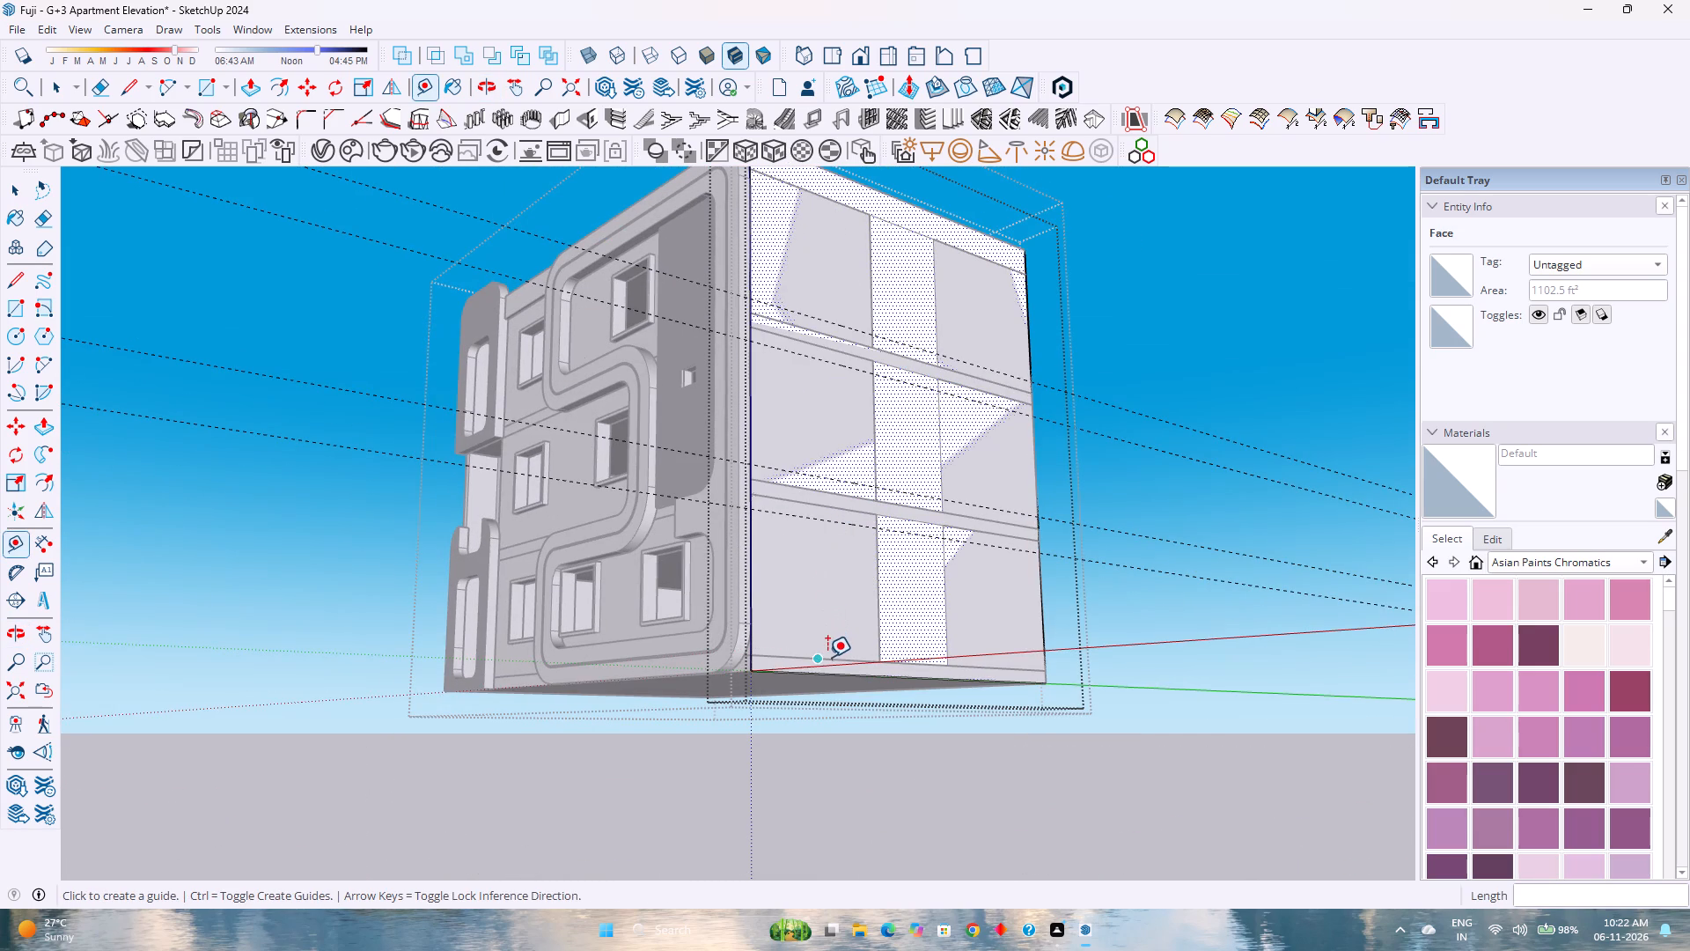
pyautogui.click(828, 658)
pyautogui.write("1'")
pyautogui.press('Return')
pyautogui.click(819, 674)
pyautogui.write("1'")
pyautogui.press('Return')
# Move the side wall's bottom edge 1' straight down along the vertical axis.
pyautogui.moveTo(822, 625); pyautogui.dragTo(715, 704, button='middle')
pyautogui.middleClick(715, 704)
pyautogui.scroll(-1, 689, 707)
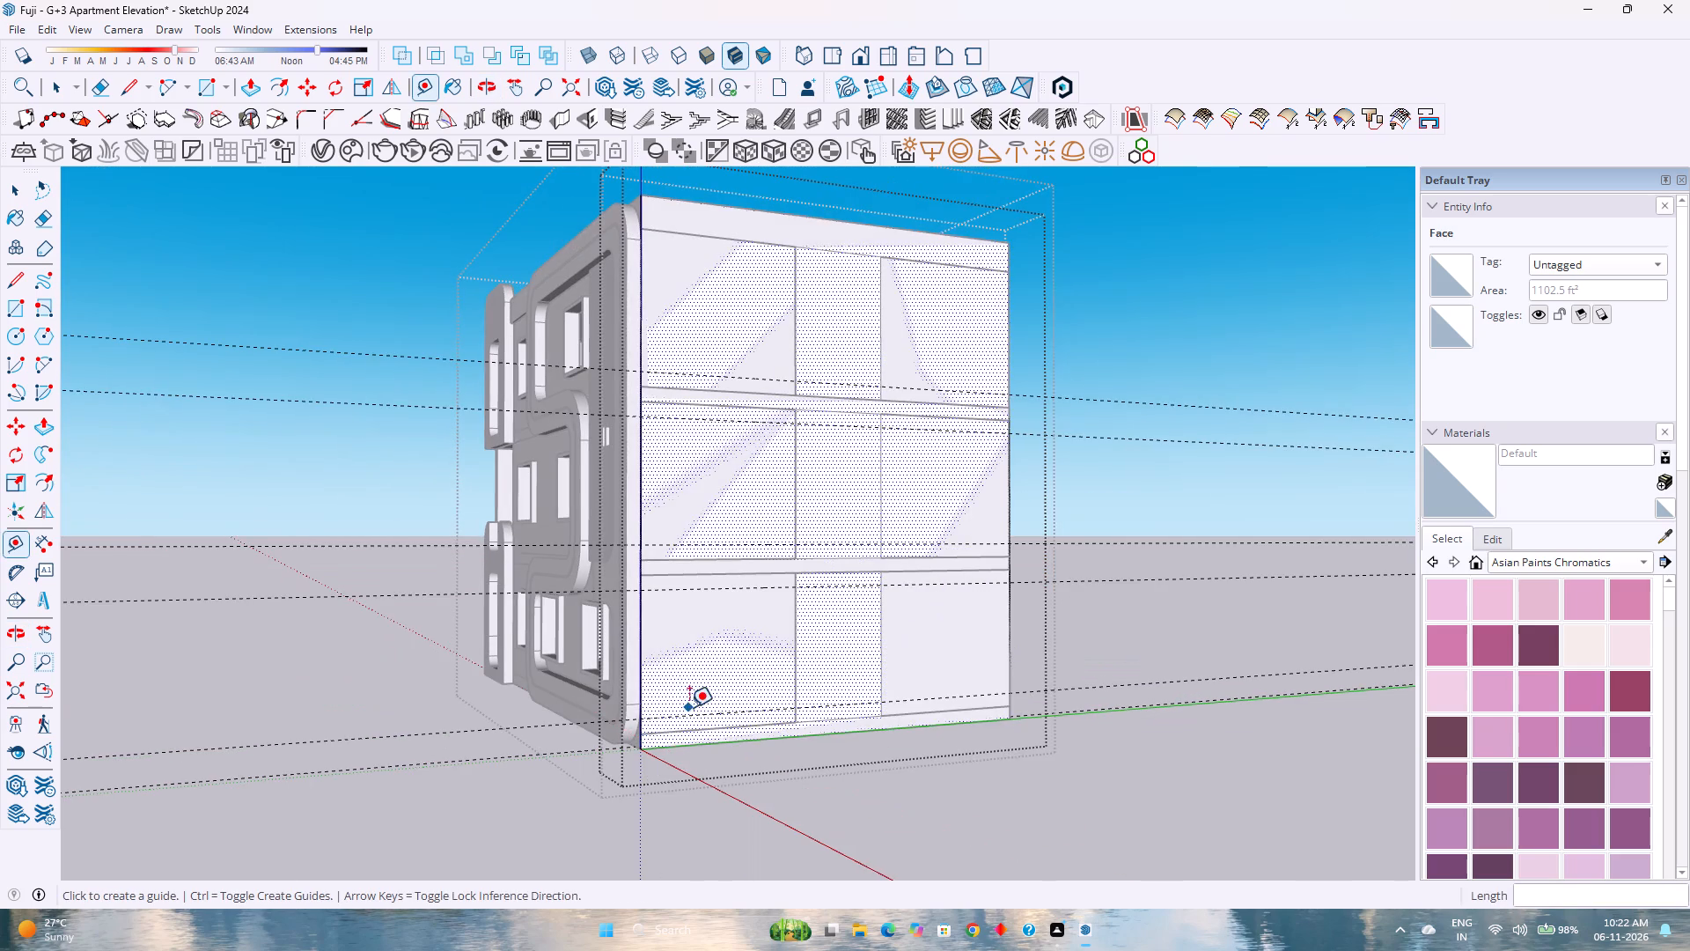
pyautogui.moveTo(689, 707); pyautogui.dragTo(647, 675, button='middle')
pyautogui.moveTo(641, 669); pyautogui.dragTo(627, 660, button='middle')
pyautogui.moveTo(624, 657); pyautogui.dragTo(816, 538, button='middle')
pyautogui.scroll(3, 820, 593)
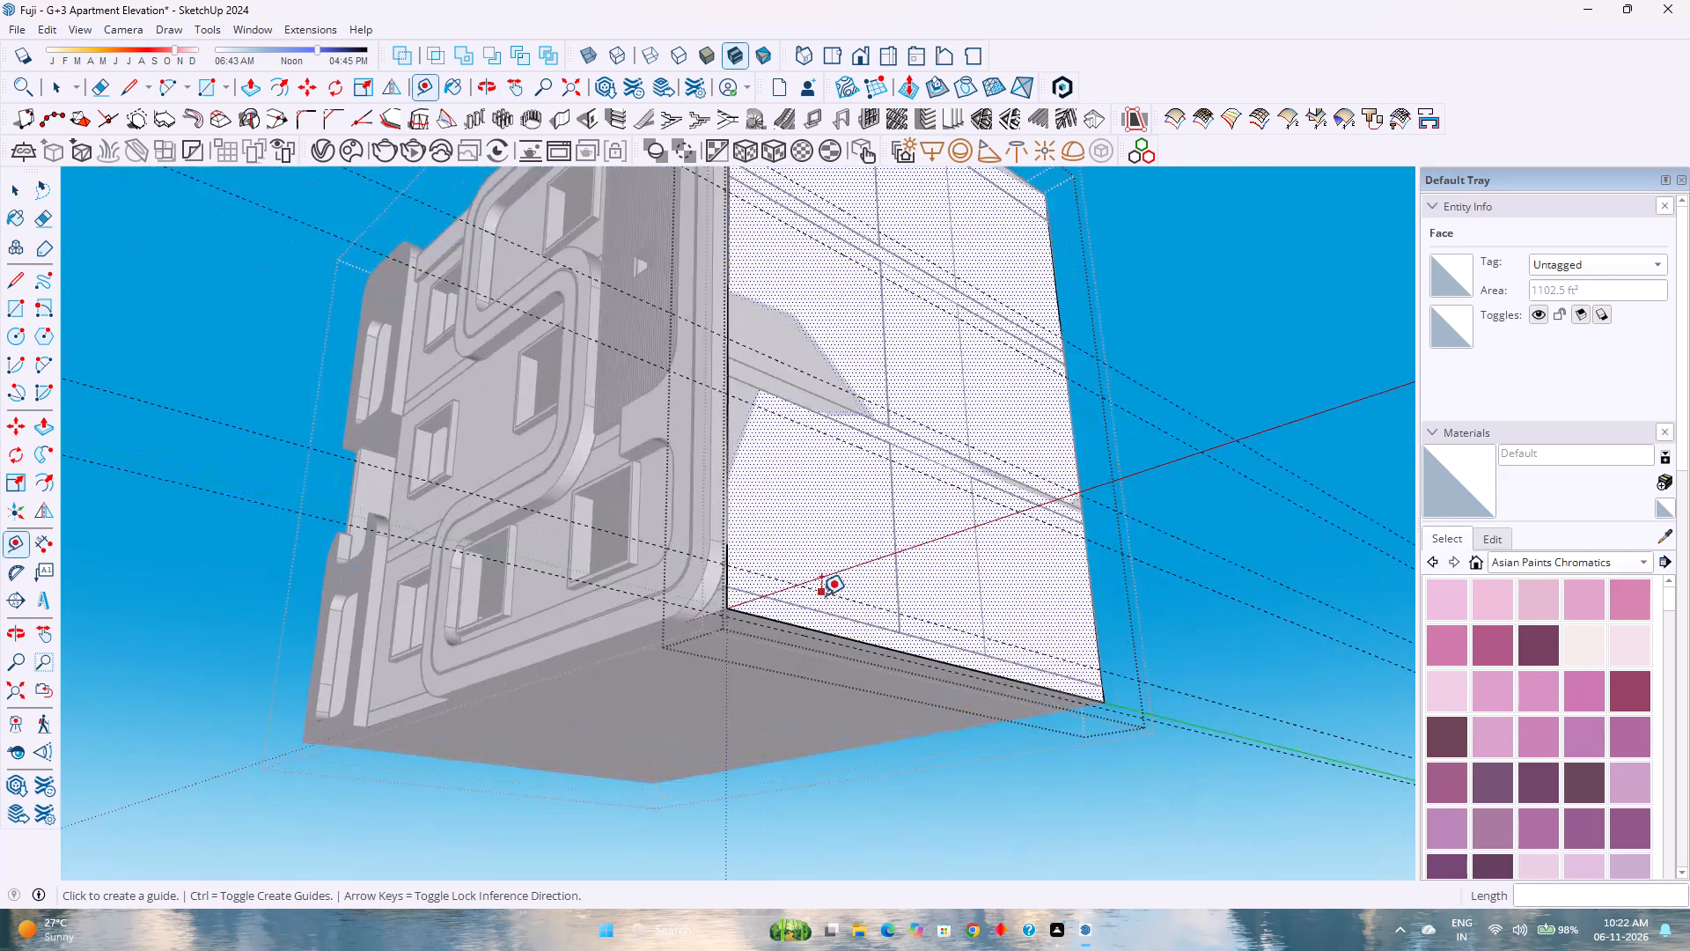
pyautogui.scroll(7, 821, 595)
pyautogui.press('space')
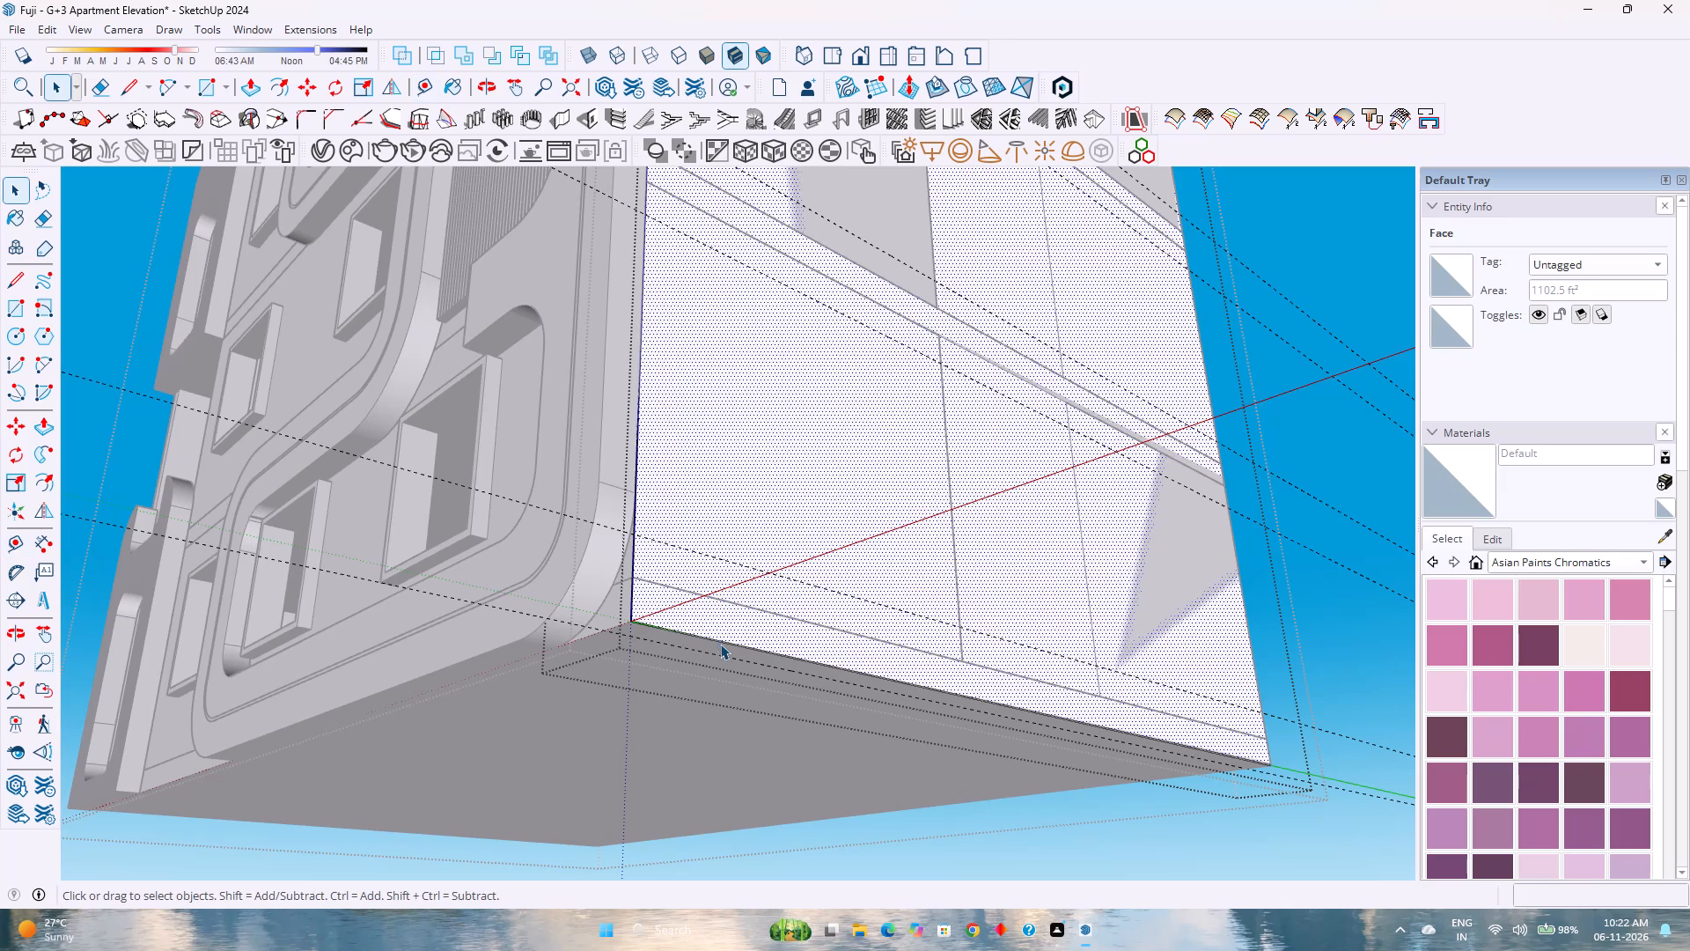
pyautogui.click(720, 644)
pyautogui.press('m')
pyautogui.click(635, 619)
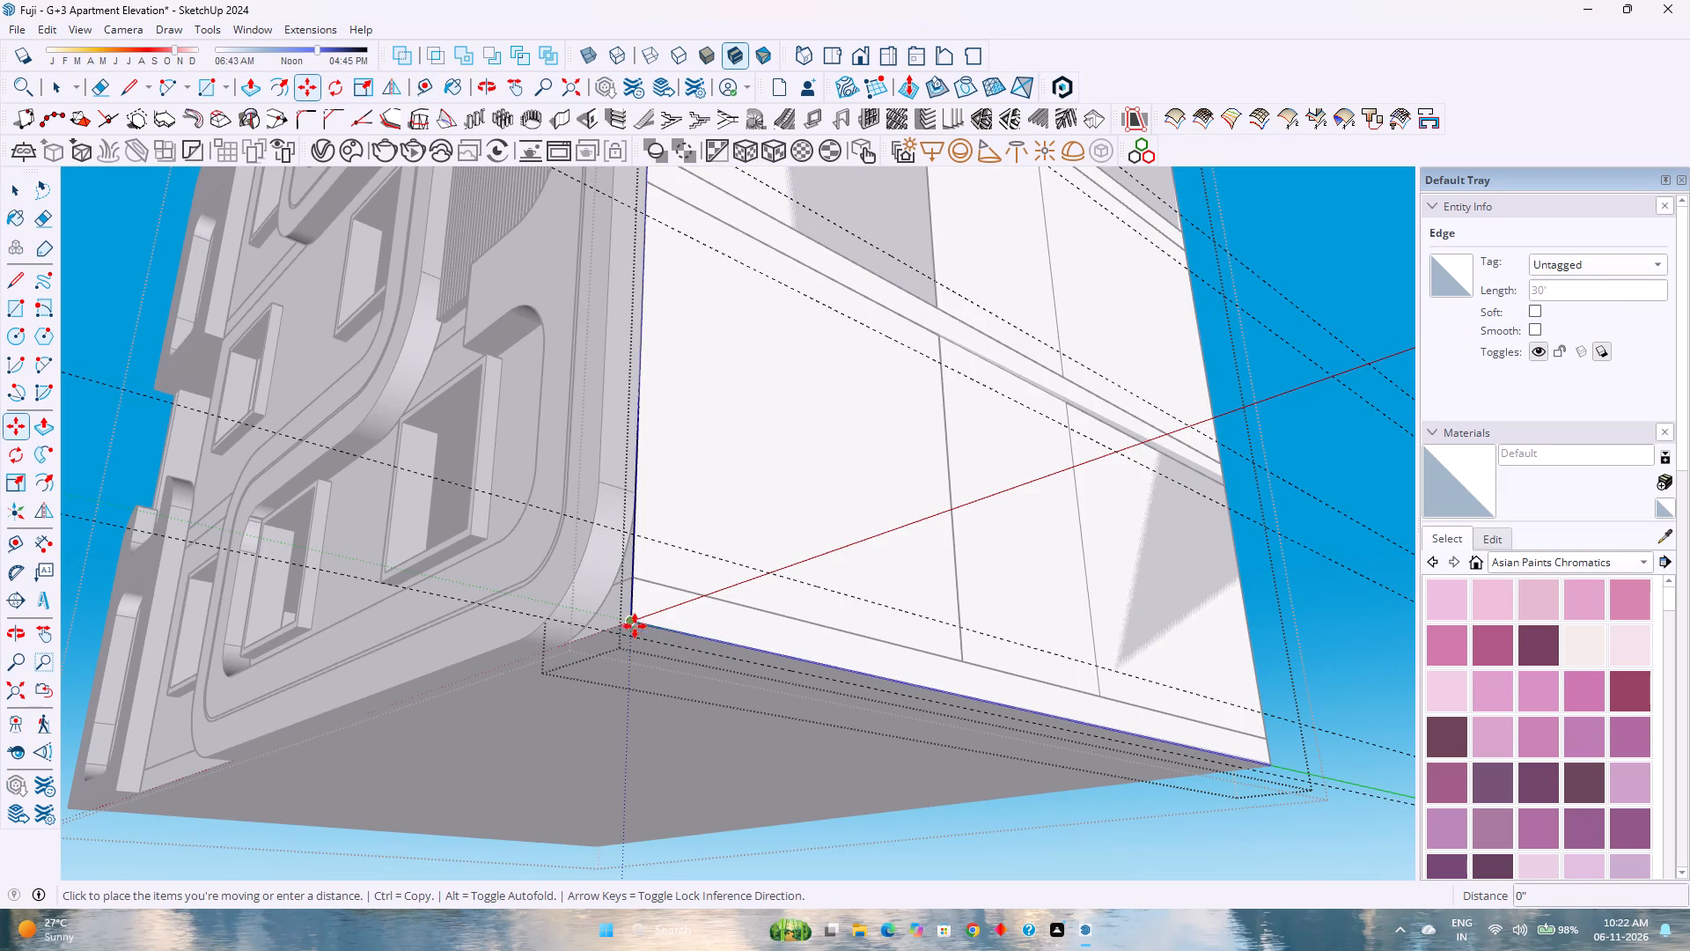
pyautogui.press('Up')
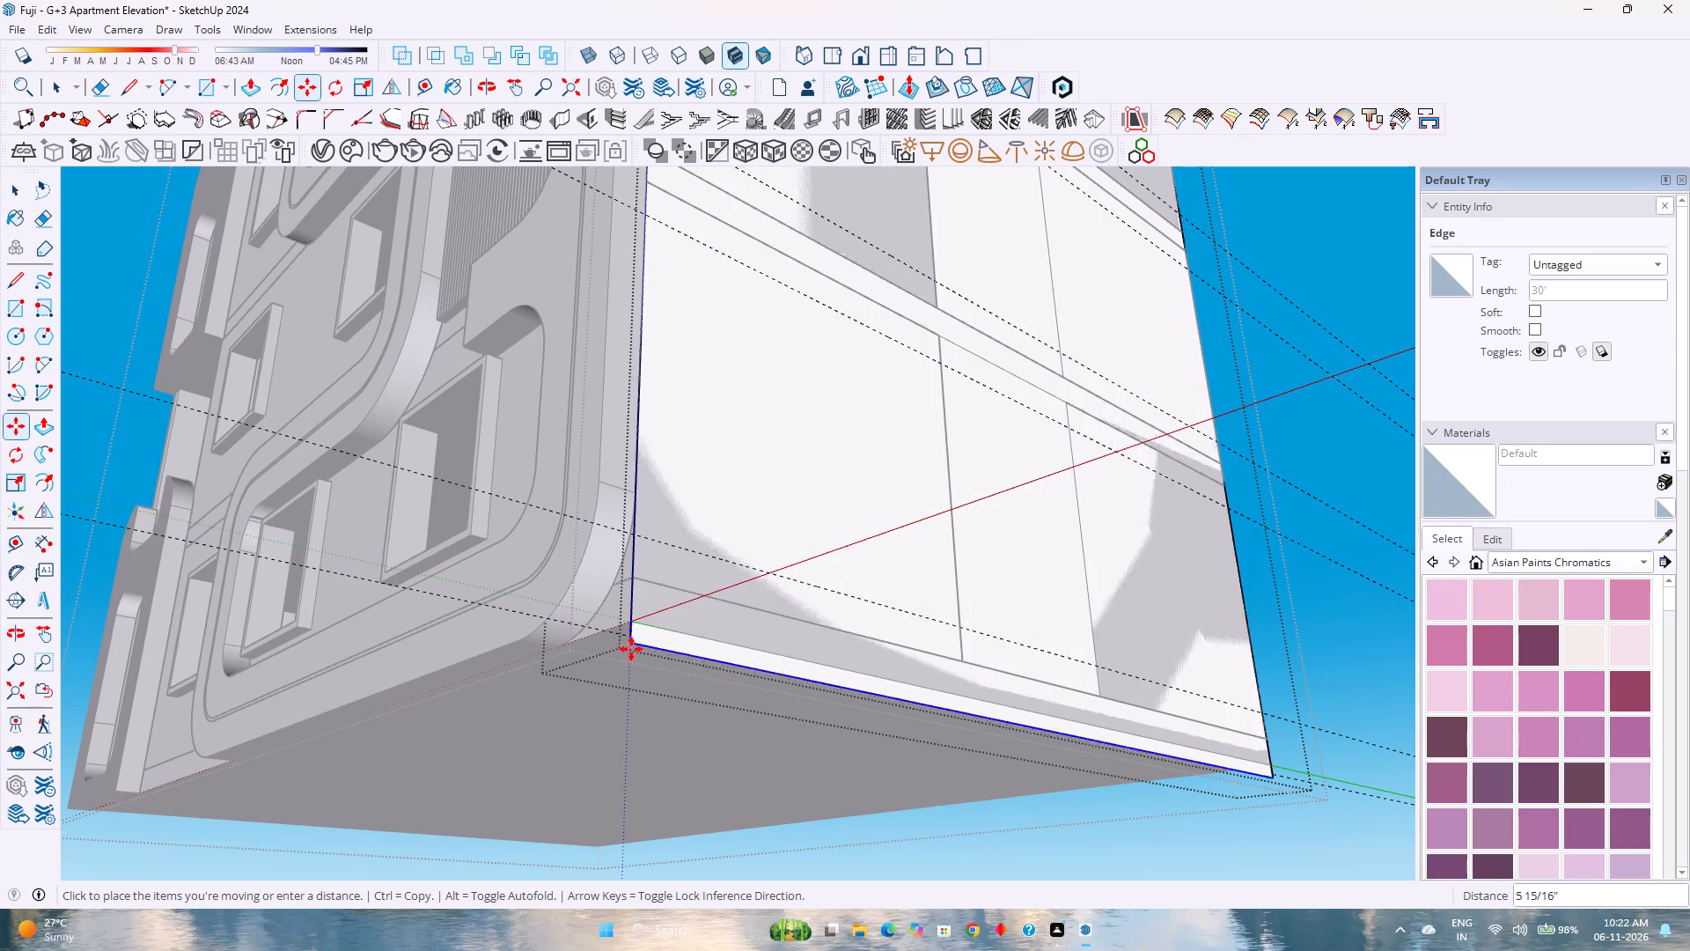
pyautogui.scroll(8, 628, 637)
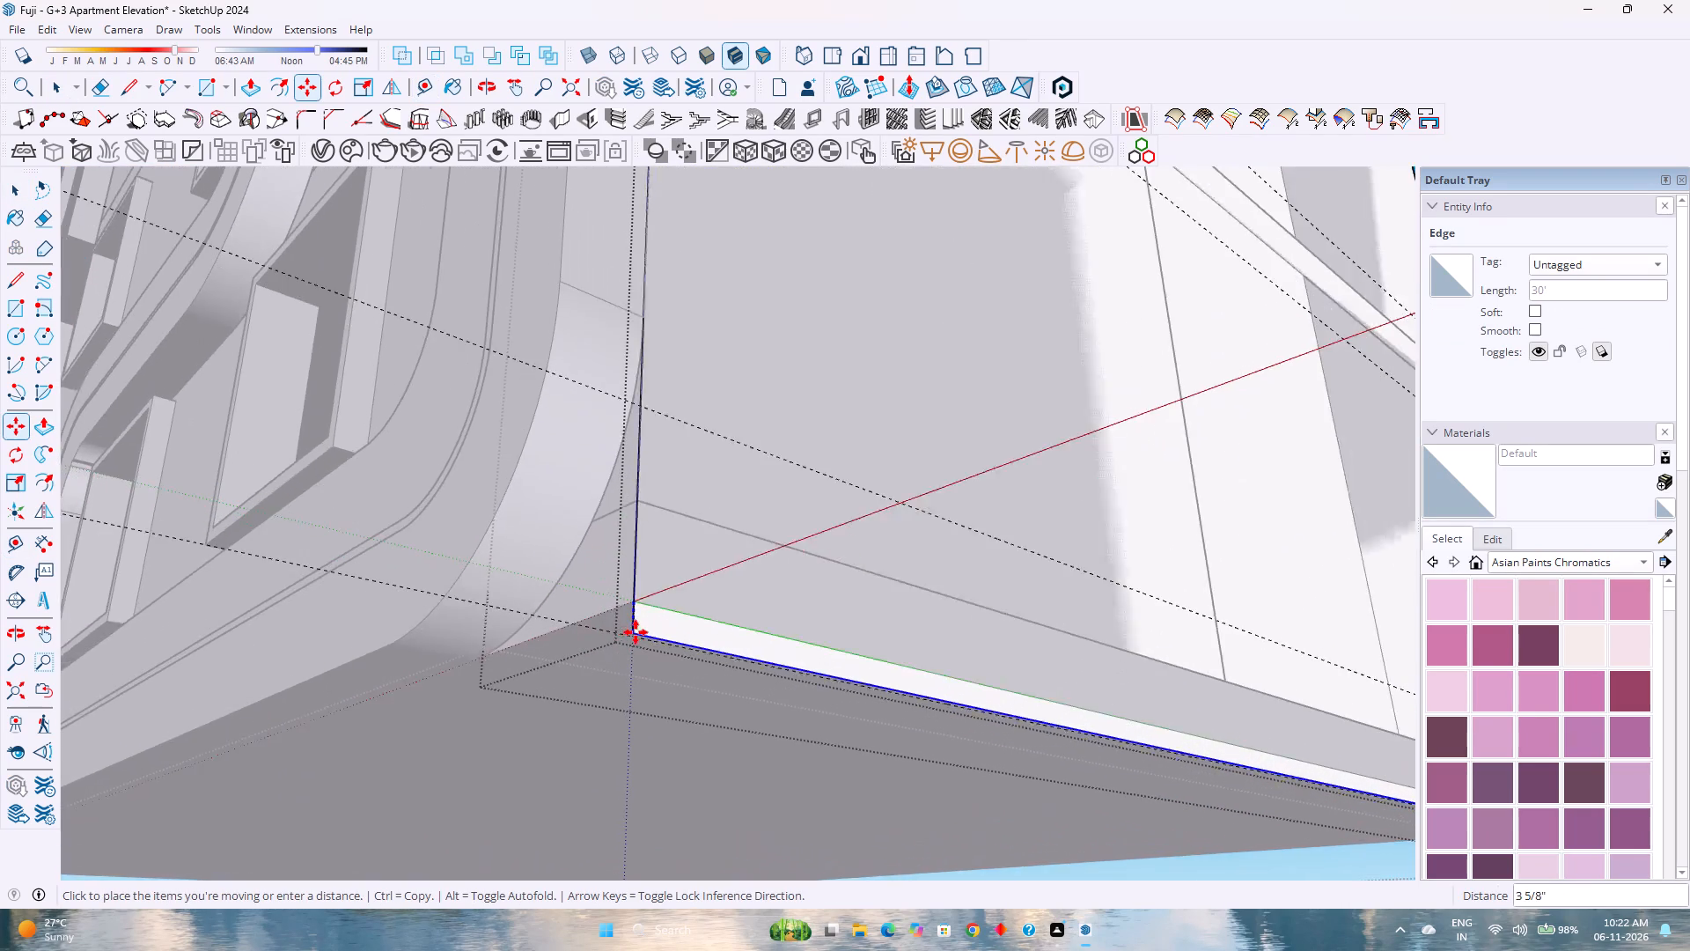
pyautogui.scroll(6, 636, 632)
pyautogui.moveTo(642, 630); pyautogui.dragTo(614, 652, button='middle')
pyautogui.moveTo(613, 652); pyautogui.dragTo(601, 658, button='middle')
pyautogui.middleClick(540, 687)
pyautogui.middleClick(533, 690)
pyautogui.moveTo(531, 692); pyautogui.dragTo(518, 702, button='middle')
pyautogui.middleClick(518, 702)
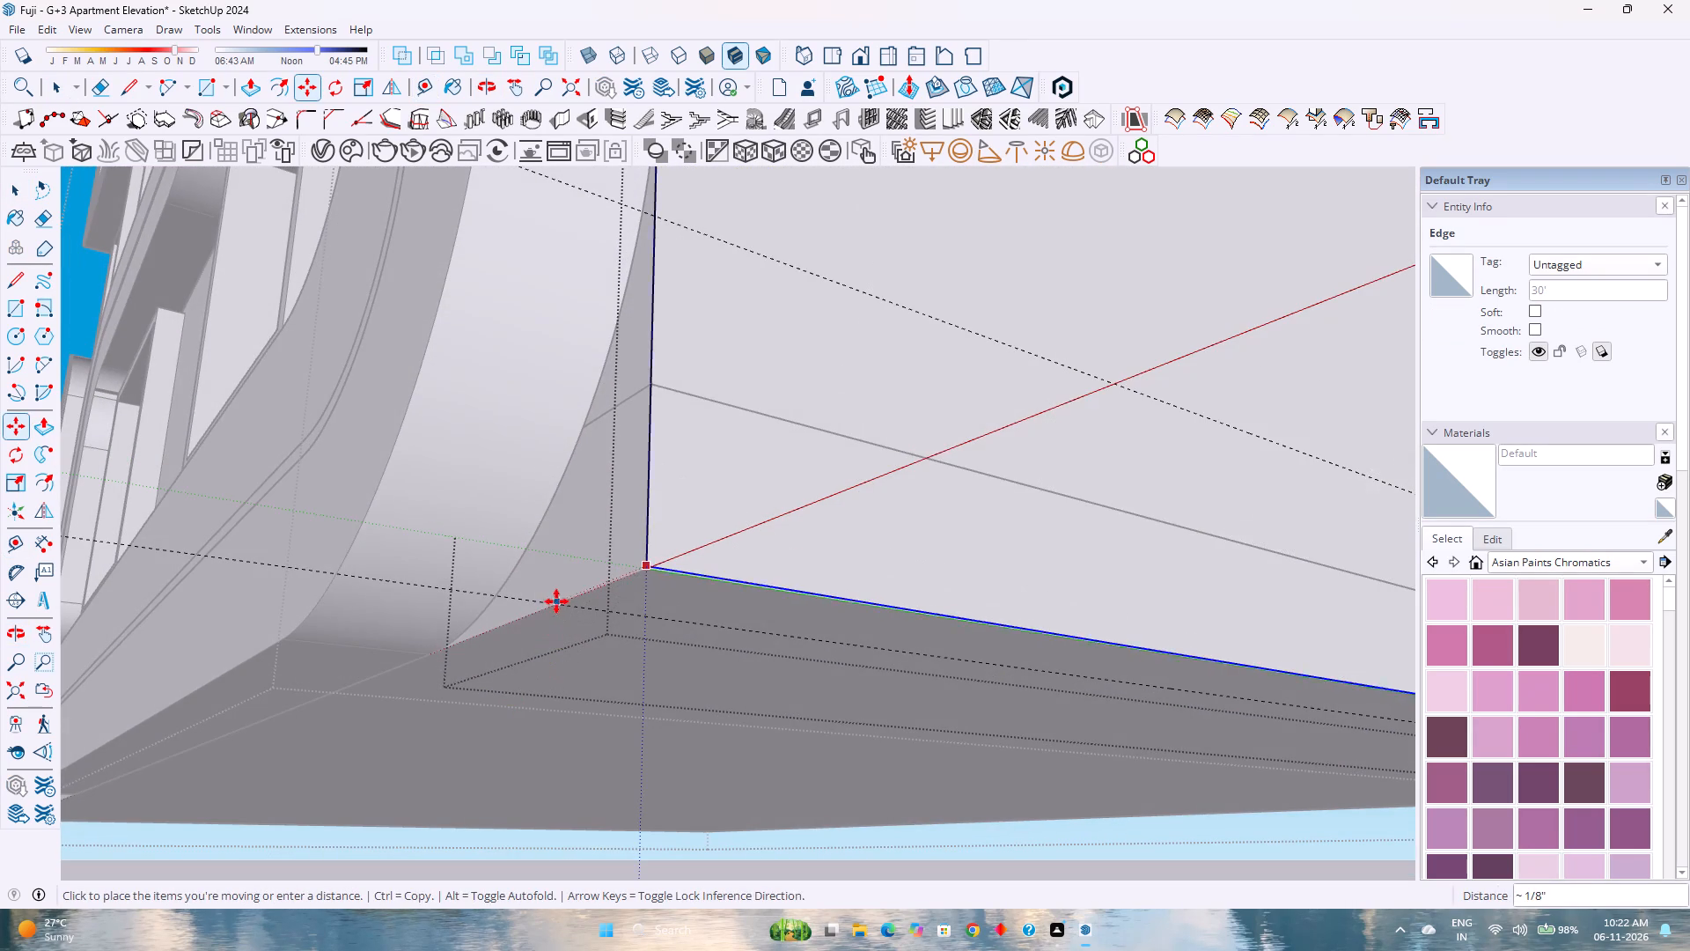
pyautogui.scroll(-4, 550, 606)
pyautogui.moveTo(550, 606); pyautogui.dragTo(563, 724, button='middle')
pyautogui.scroll(-7, 484, 619)
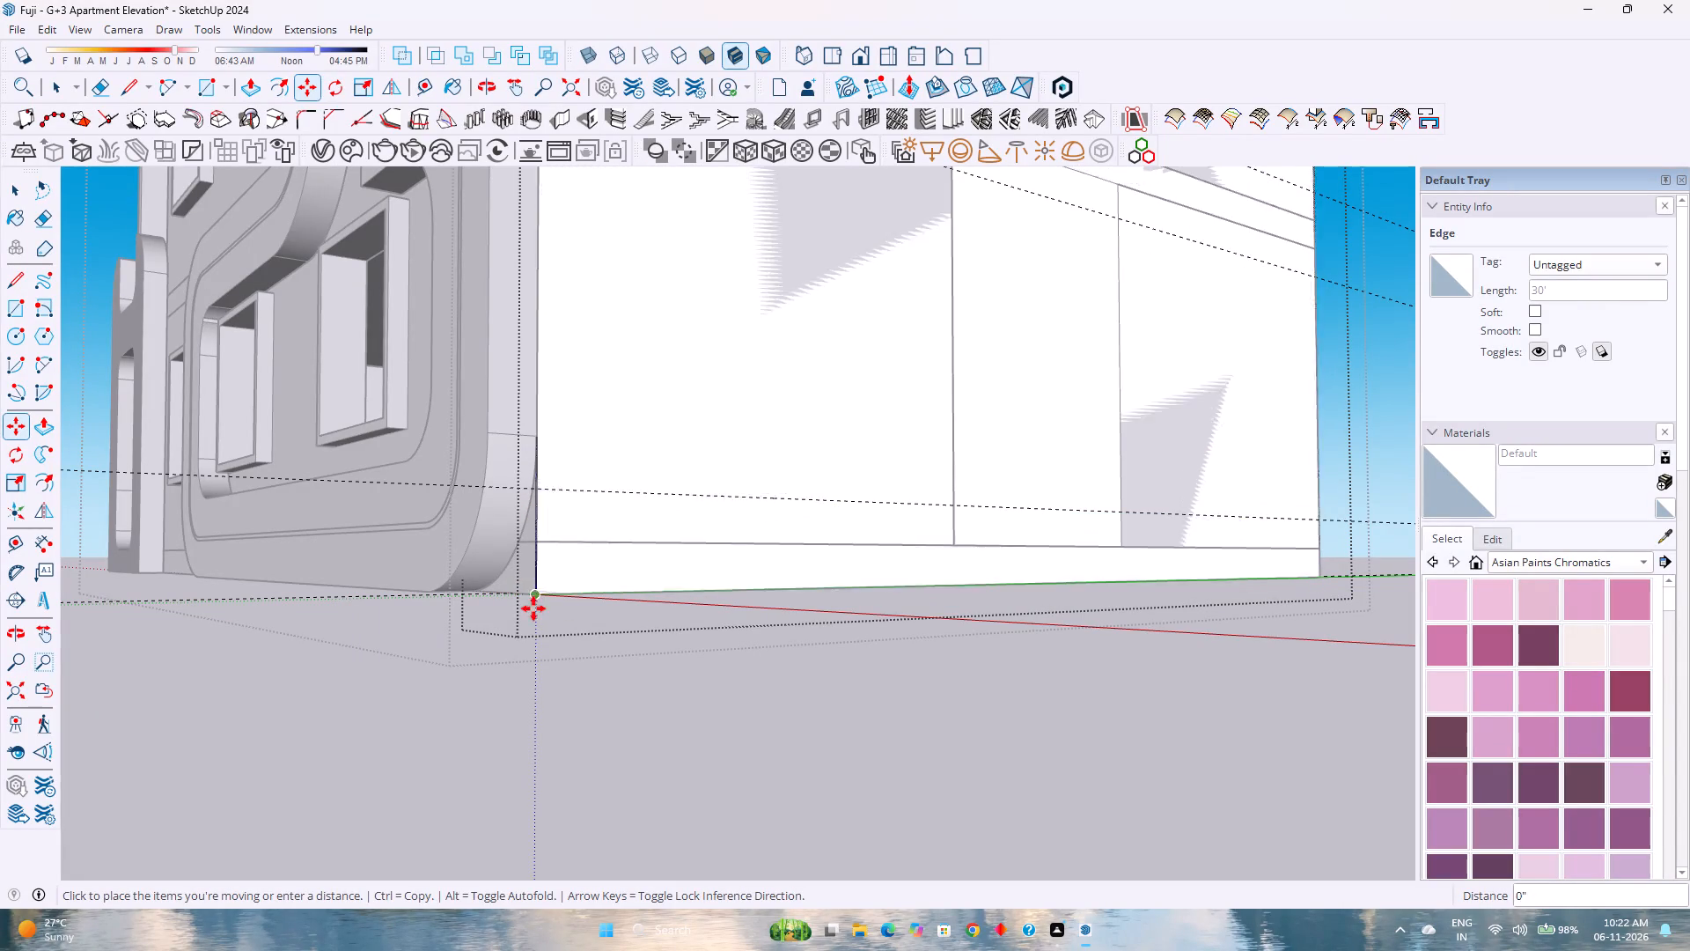
pyautogui.write("1'")
pyautogui.press('Return')
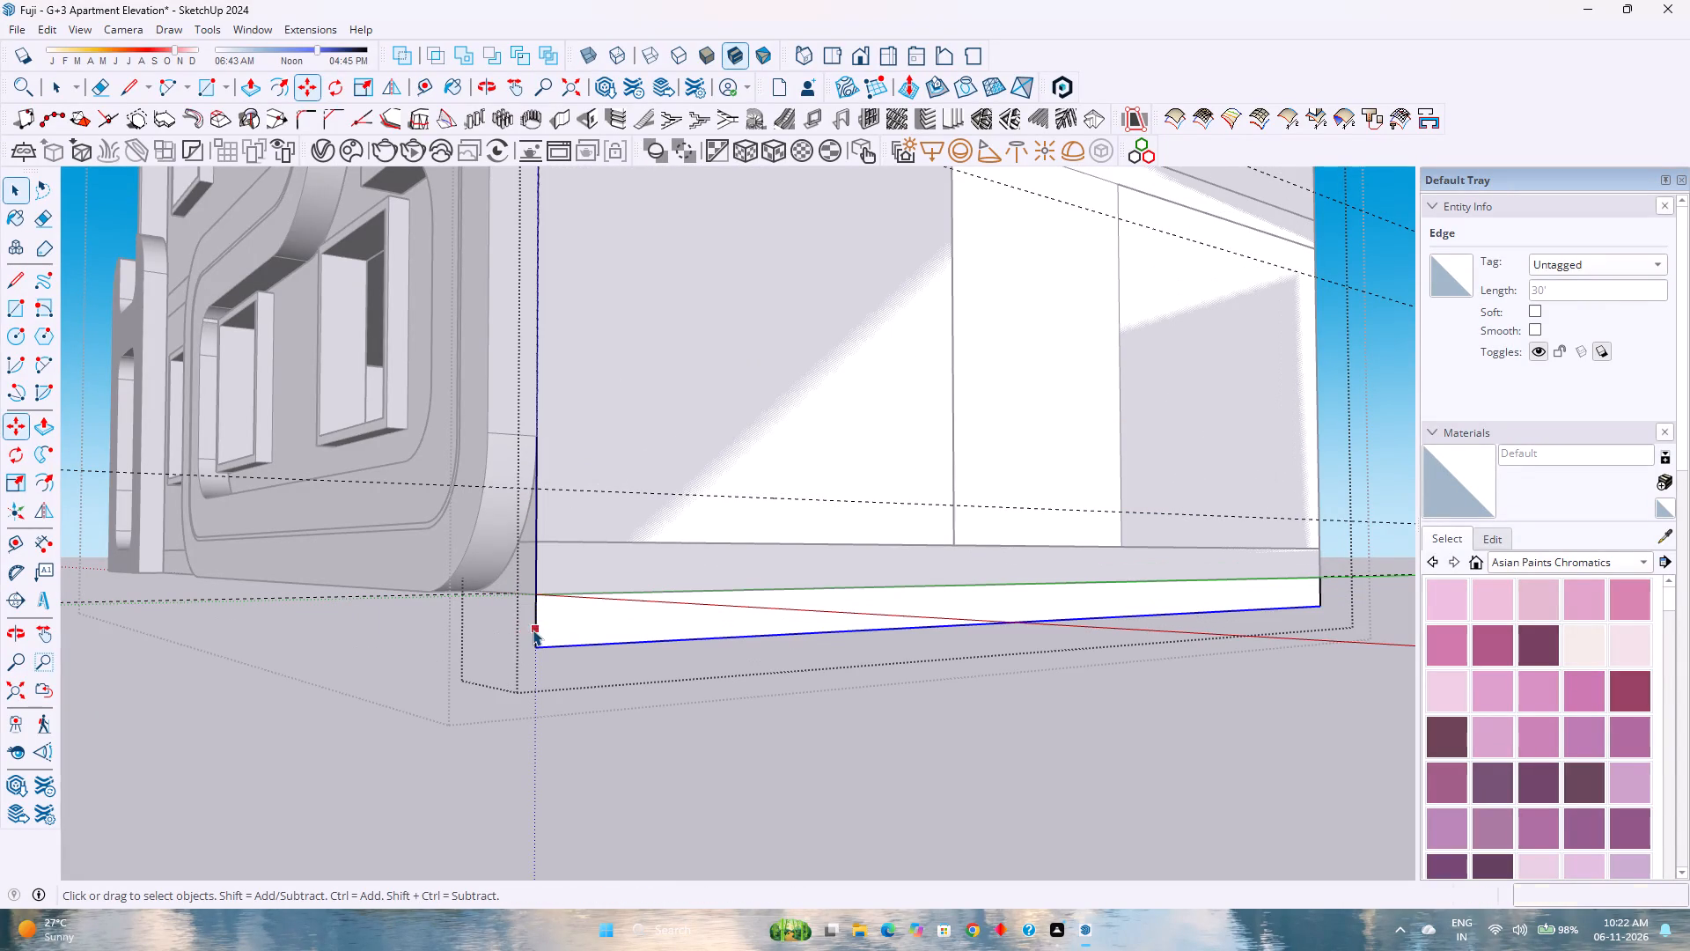
# Delete the 1' guide running off the side wall's bottom edge.
pyautogui.press('space')
pyautogui.scroll(-4, 533, 630)
pyautogui.moveTo(540, 656); pyautogui.dragTo(525, 544, button='middle')
pyautogui.moveTo(525, 543); pyautogui.dragTo(726, 479, button='middle')
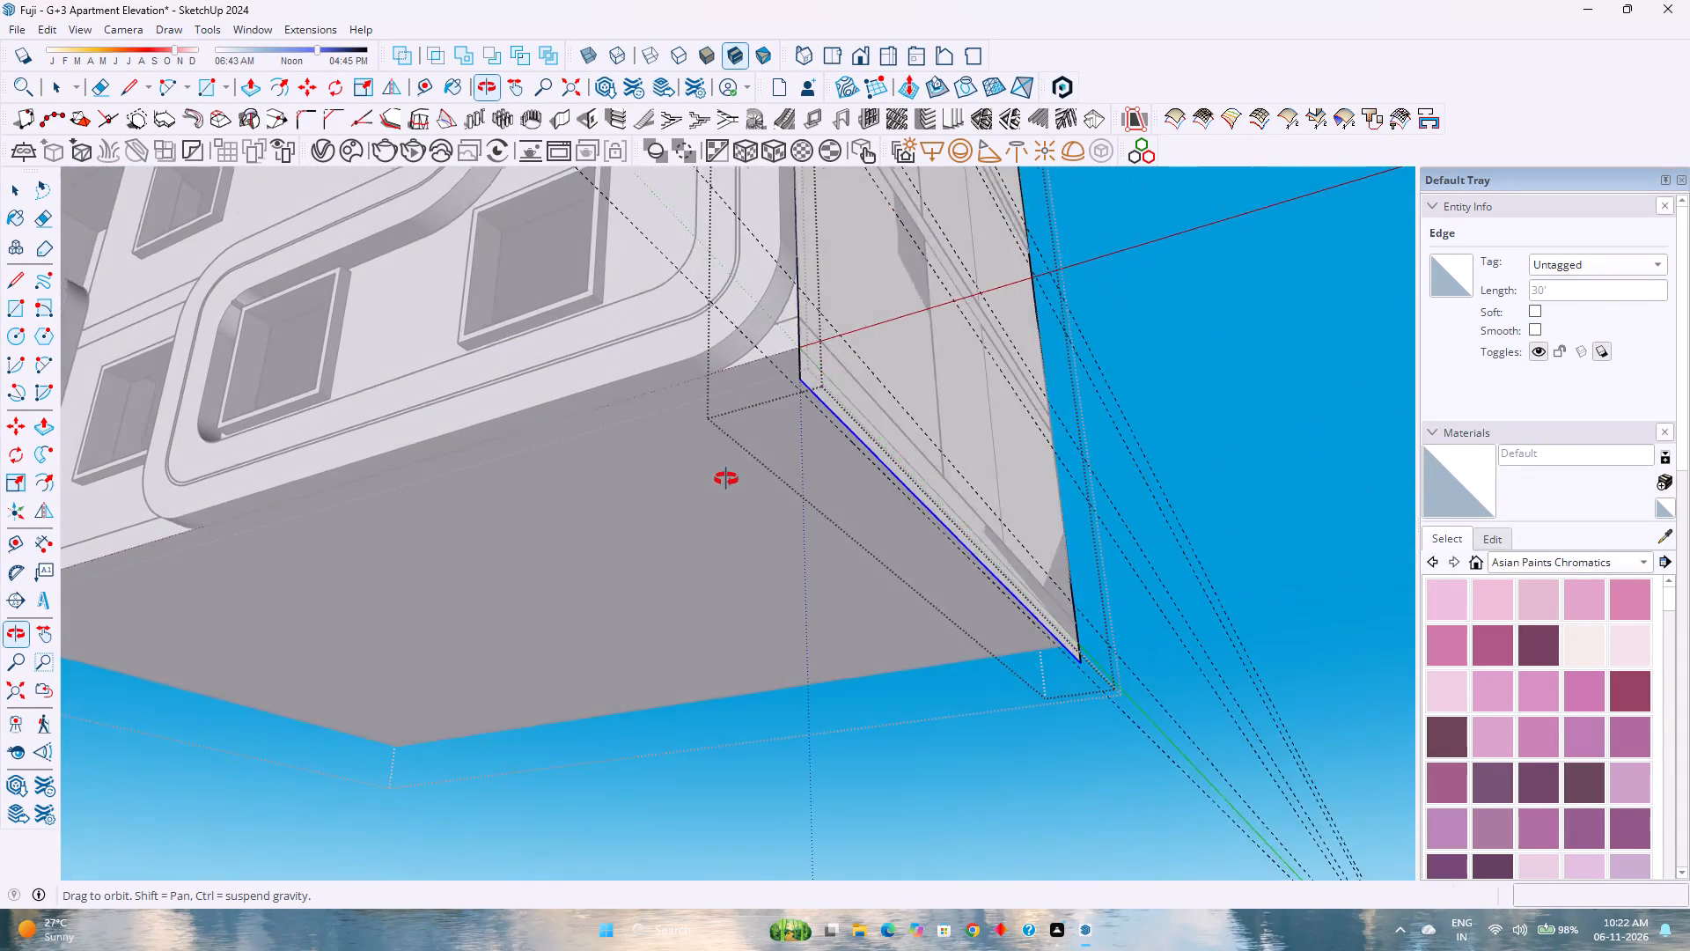
pyautogui.moveTo(726, 479); pyautogui.dragTo(829, 464, button='middle')
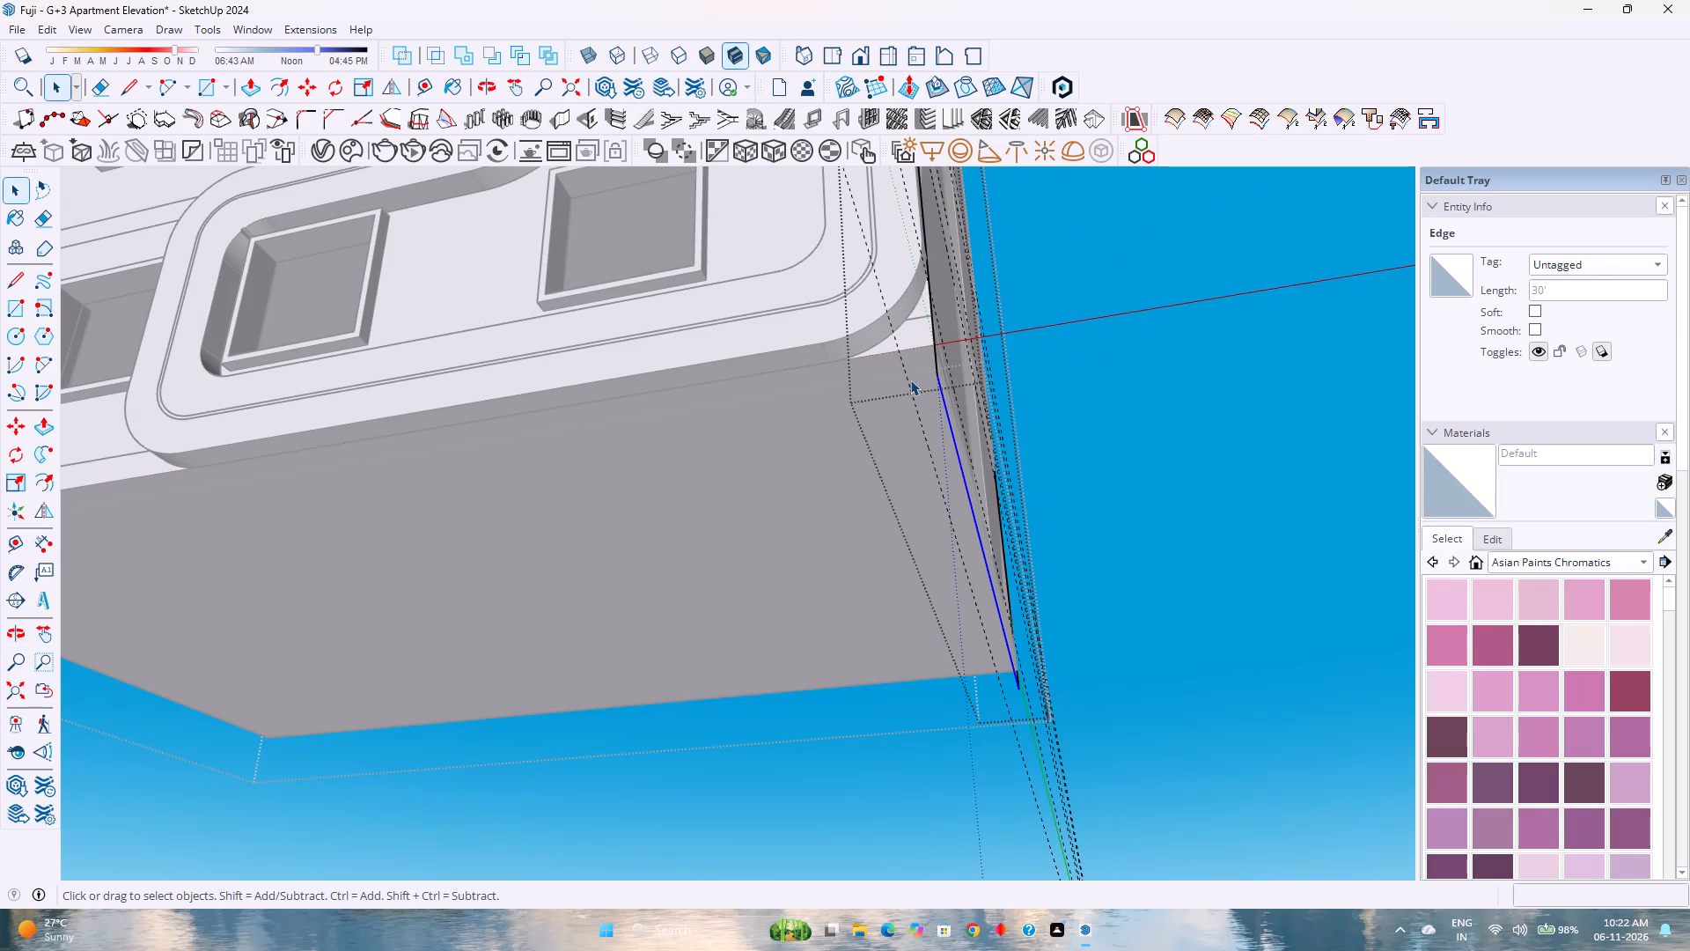
pyautogui.click(910, 380)
pyautogui.press('Delete')
# Place a Tape Measure guide 3' below the side wall's top edge.
pyautogui.scroll(-1, 888, 393)
pyautogui.moveTo(888, 393); pyautogui.dragTo(861, 409, button='middle')
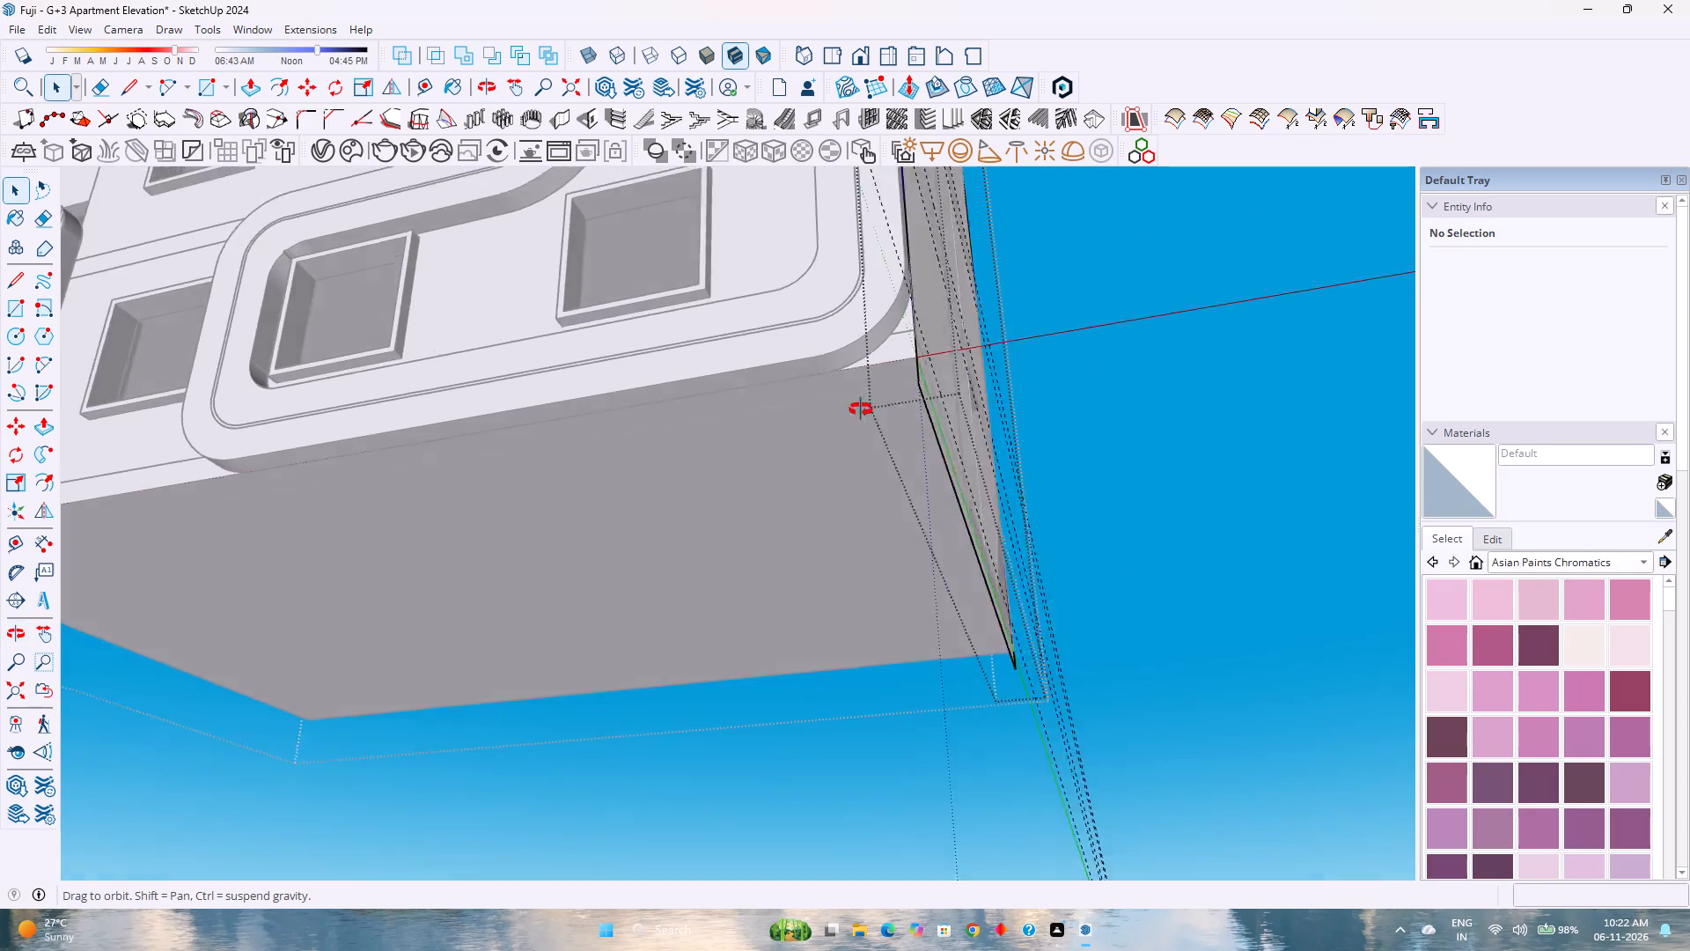
pyautogui.moveTo(861, 409); pyautogui.dragTo(614, 603, button='middle')
pyautogui.scroll(-4, 614, 605)
pyautogui.scroll(-2, 1082, 684)
pyautogui.moveTo(1082, 684); pyautogui.dragTo(939, 700, button='middle')
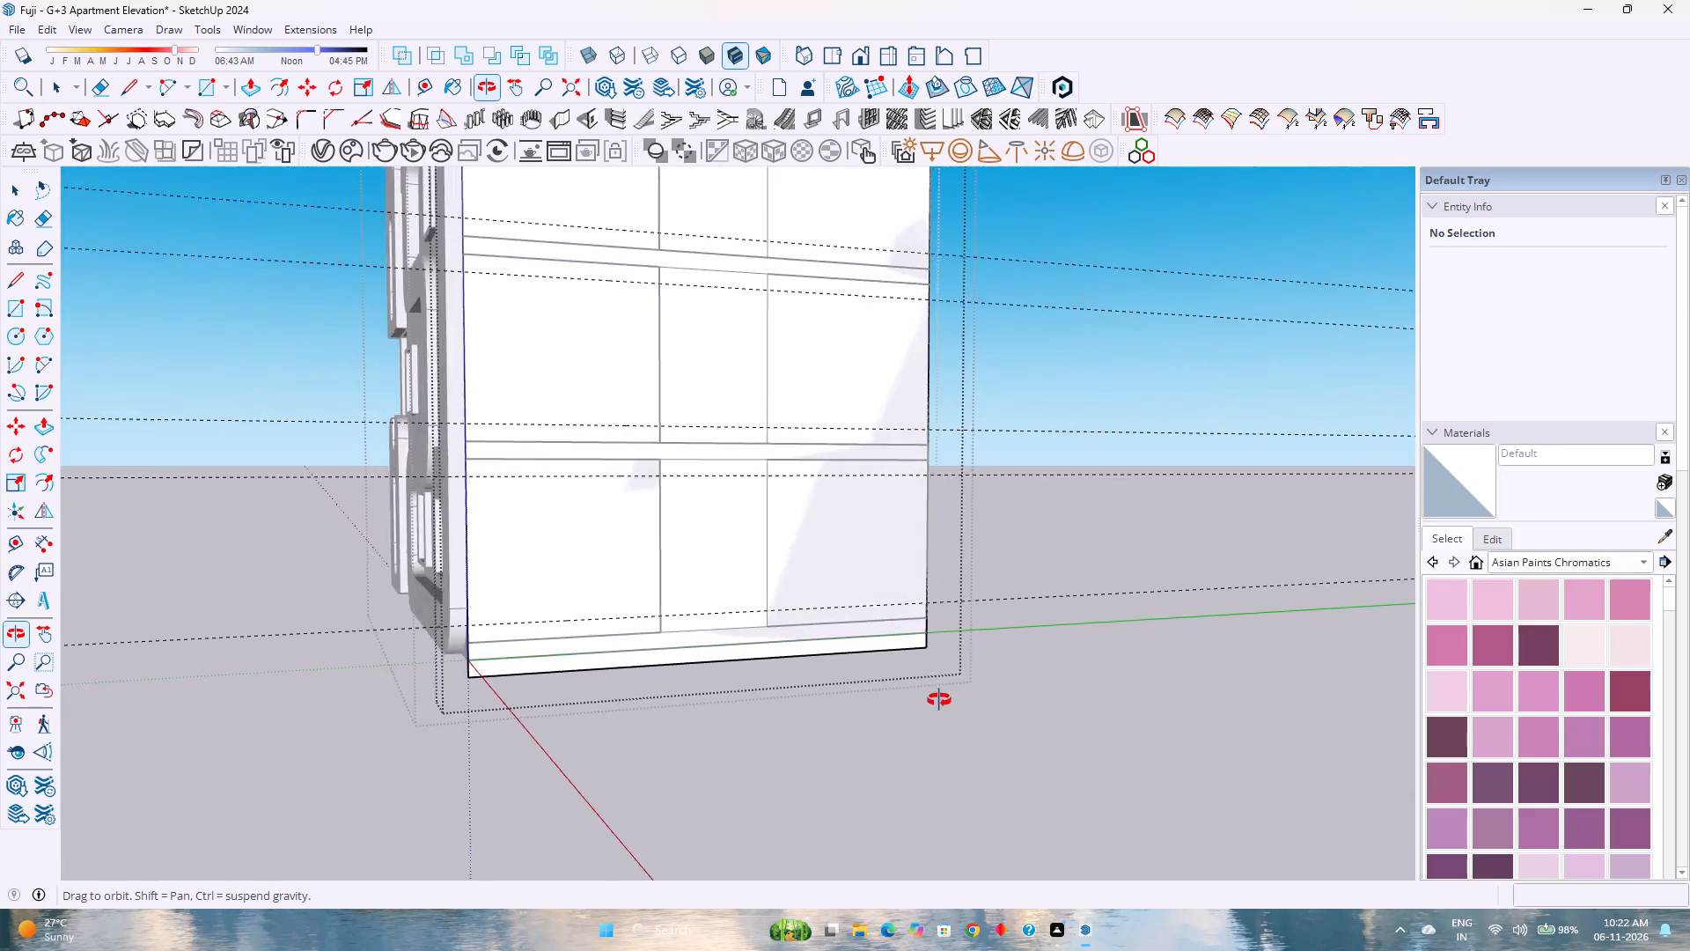
pyautogui.moveTo(939, 700); pyautogui.dragTo(588, 790, button='middle')
pyautogui.middleClick(588, 790)
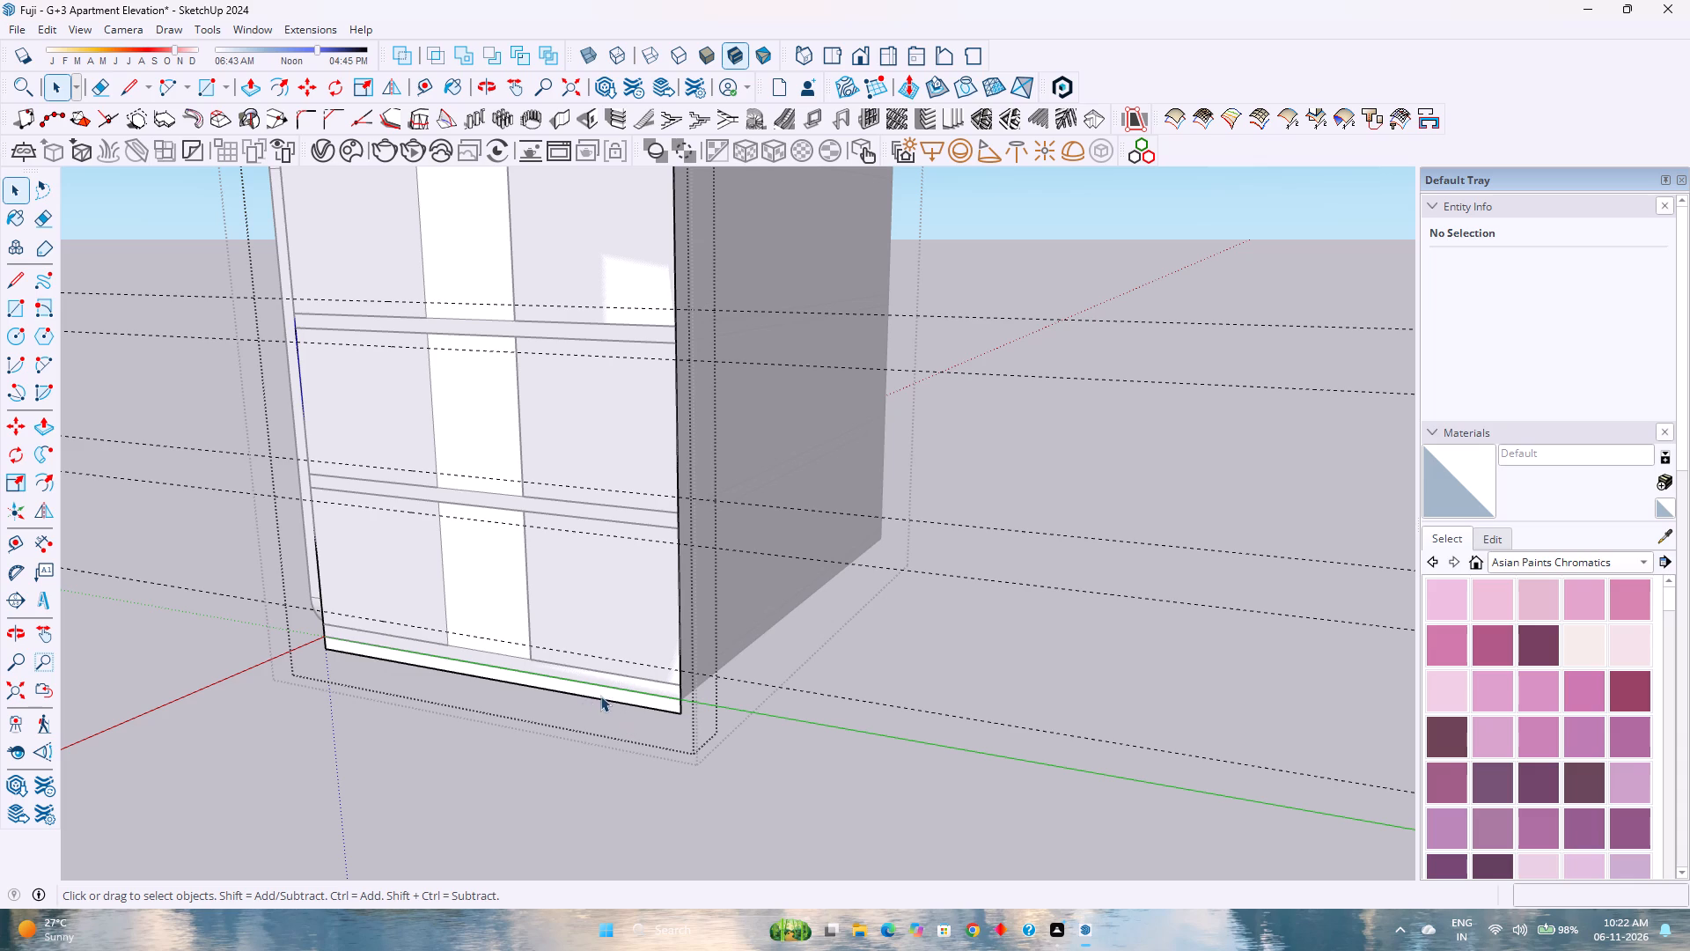
pyautogui.scroll(-3, 537, 660)
pyautogui.middleClick(537, 660)
pyautogui.middleClick(539, 660)
pyautogui.moveTo(540, 660); pyautogui.dragTo(671, 668, button='middle')
pyautogui.moveTo(673, 668); pyautogui.dragTo(877, 675, button='middle')
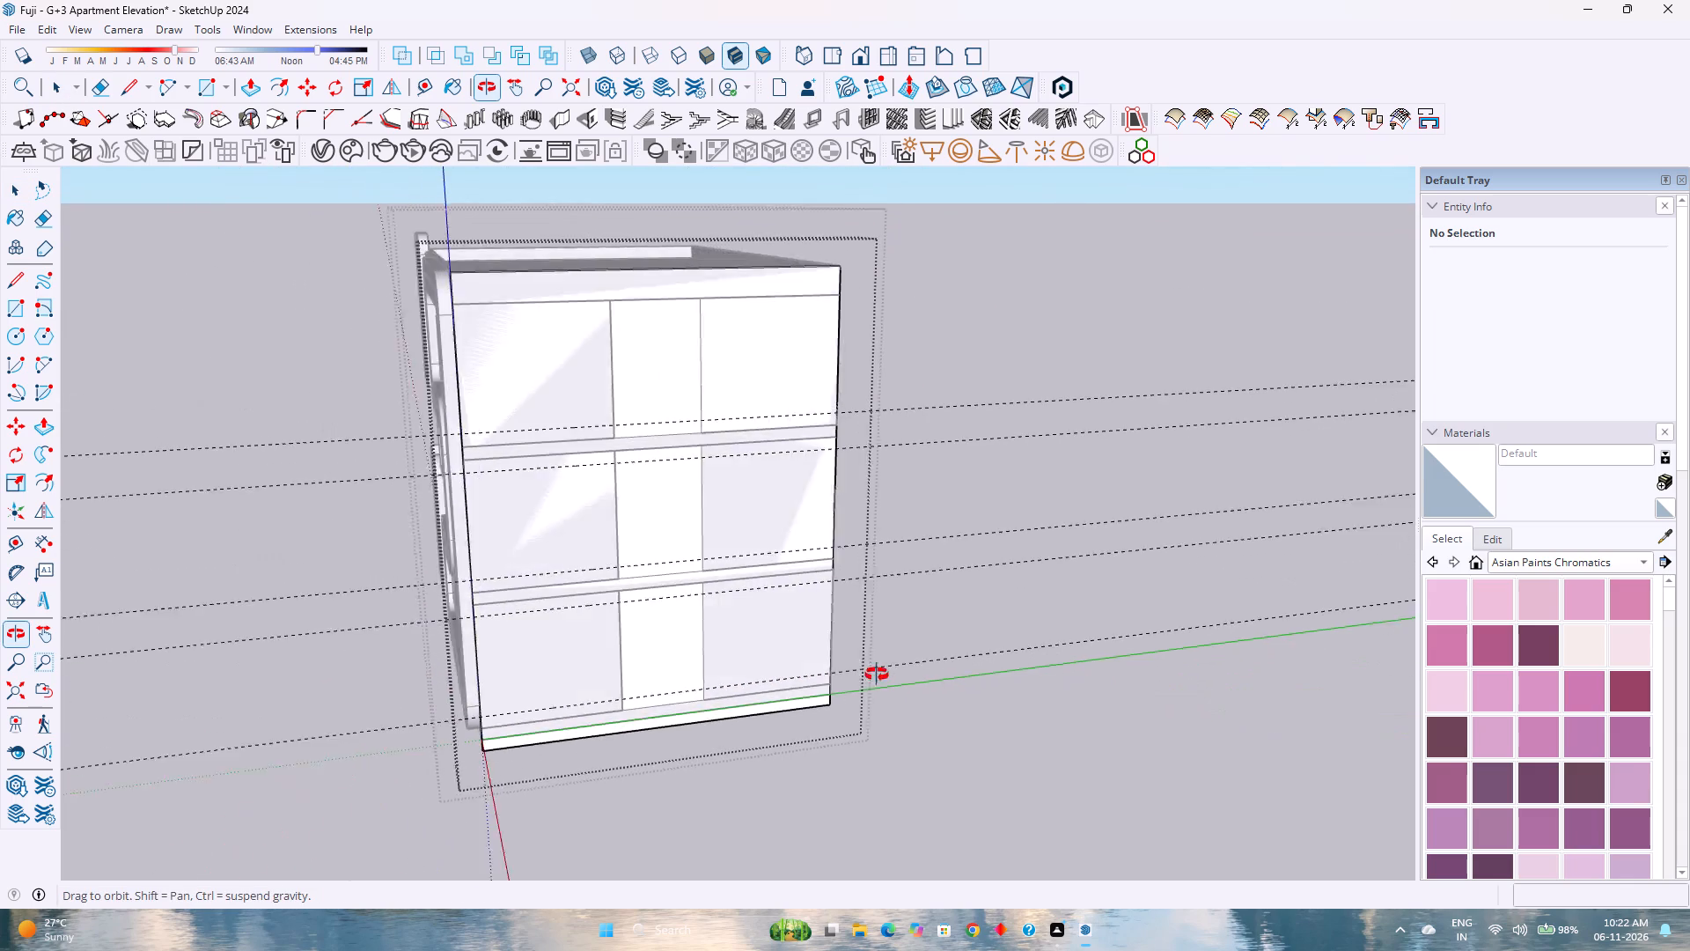
pyautogui.moveTo(877, 675); pyautogui.dragTo(892, 675, button='middle')
pyautogui.middleClick(892, 675)
pyautogui.middleClick(892, 675)
pyautogui.scroll(-3, 844, 655)
pyautogui.scroll(3, 617, 269)
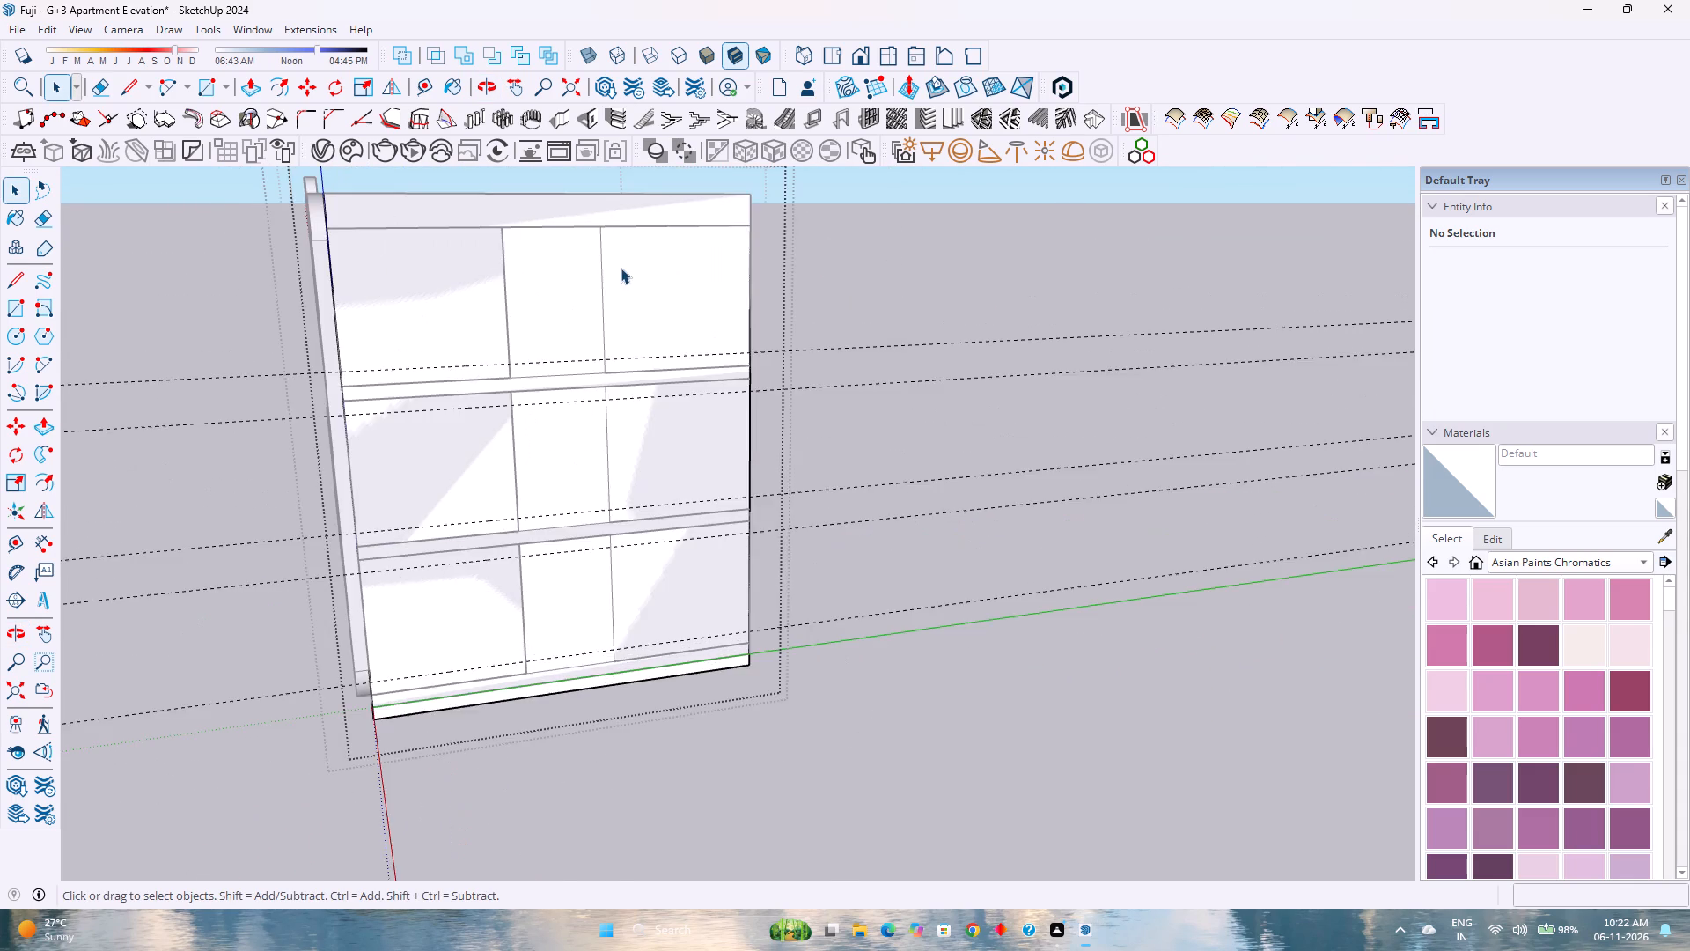
pyautogui.scroll(1, 621, 268)
pyautogui.middleClick(623, 268)
pyautogui.moveTo(626, 268); pyautogui.dragTo(729, 326, button='middle')
pyautogui.moveTo(738, 329); pyautogui.dragTo(752, 336, button='middle')
pyautogui.moveTo(767, 343); pyautogui.dragTo(827, 364, button='middle')
pyautogui.moveTo(835, 366); pyautogui.dragTo(855, 369, button='middle')
pyautogui.middleClick(856, 369)
pyautogui.middleClick(863, 370)
pyautogui.middleClick(863, 370)
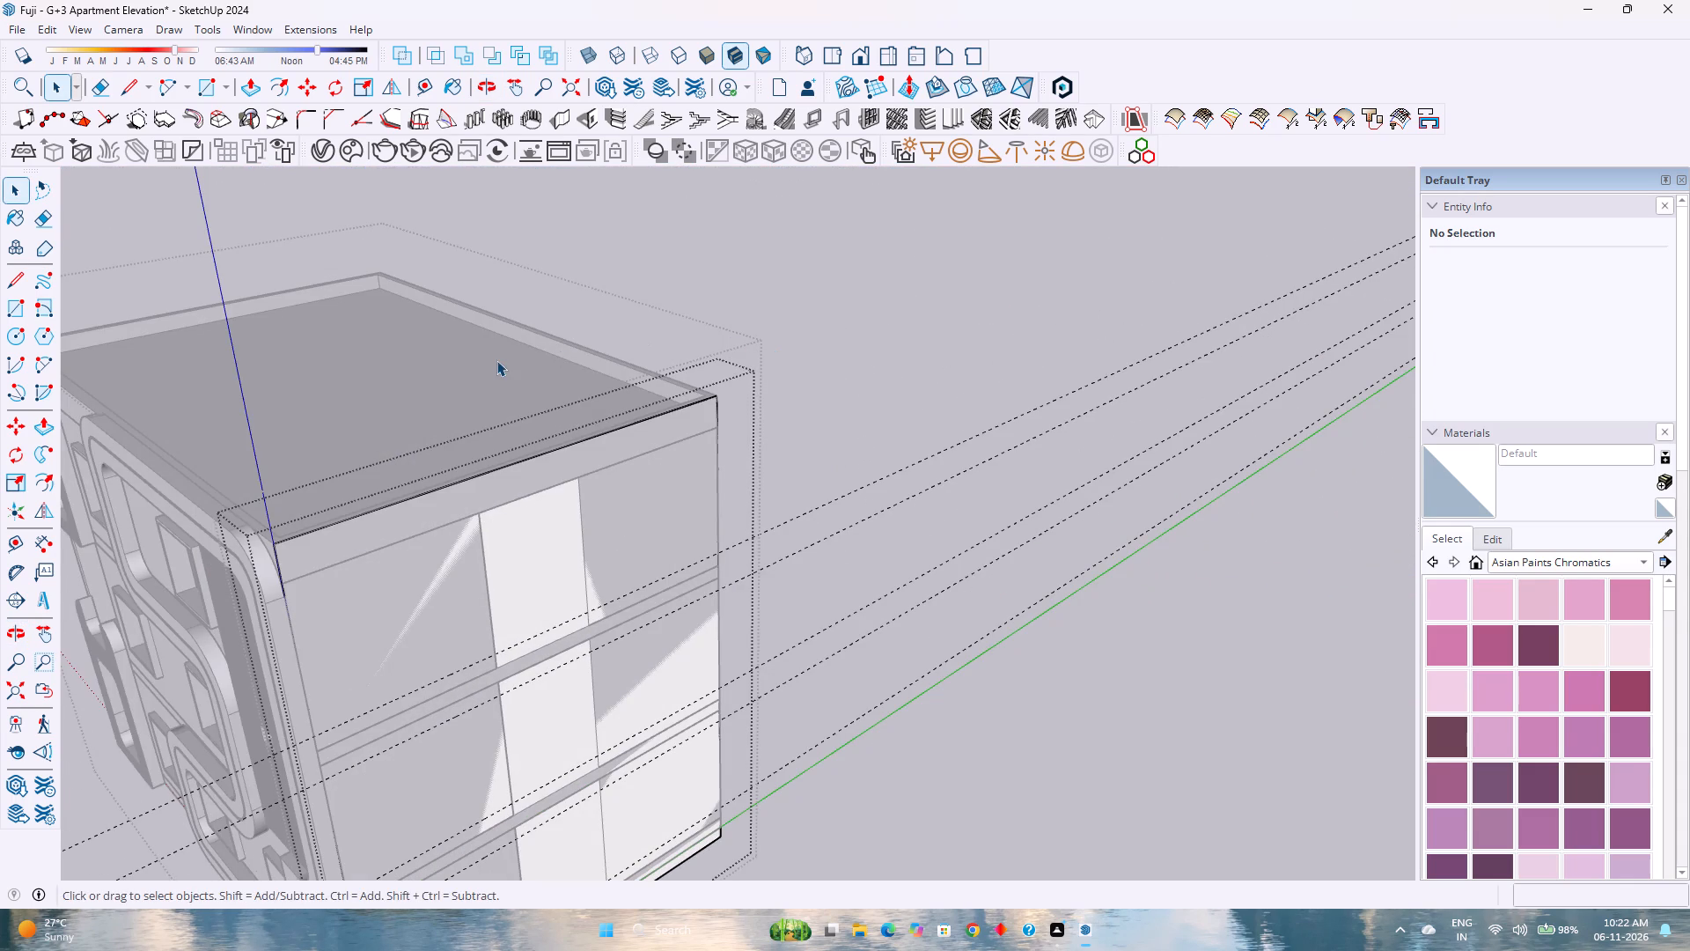
pyautogui.click(427, 88)
pyautogui.click(501, 468)
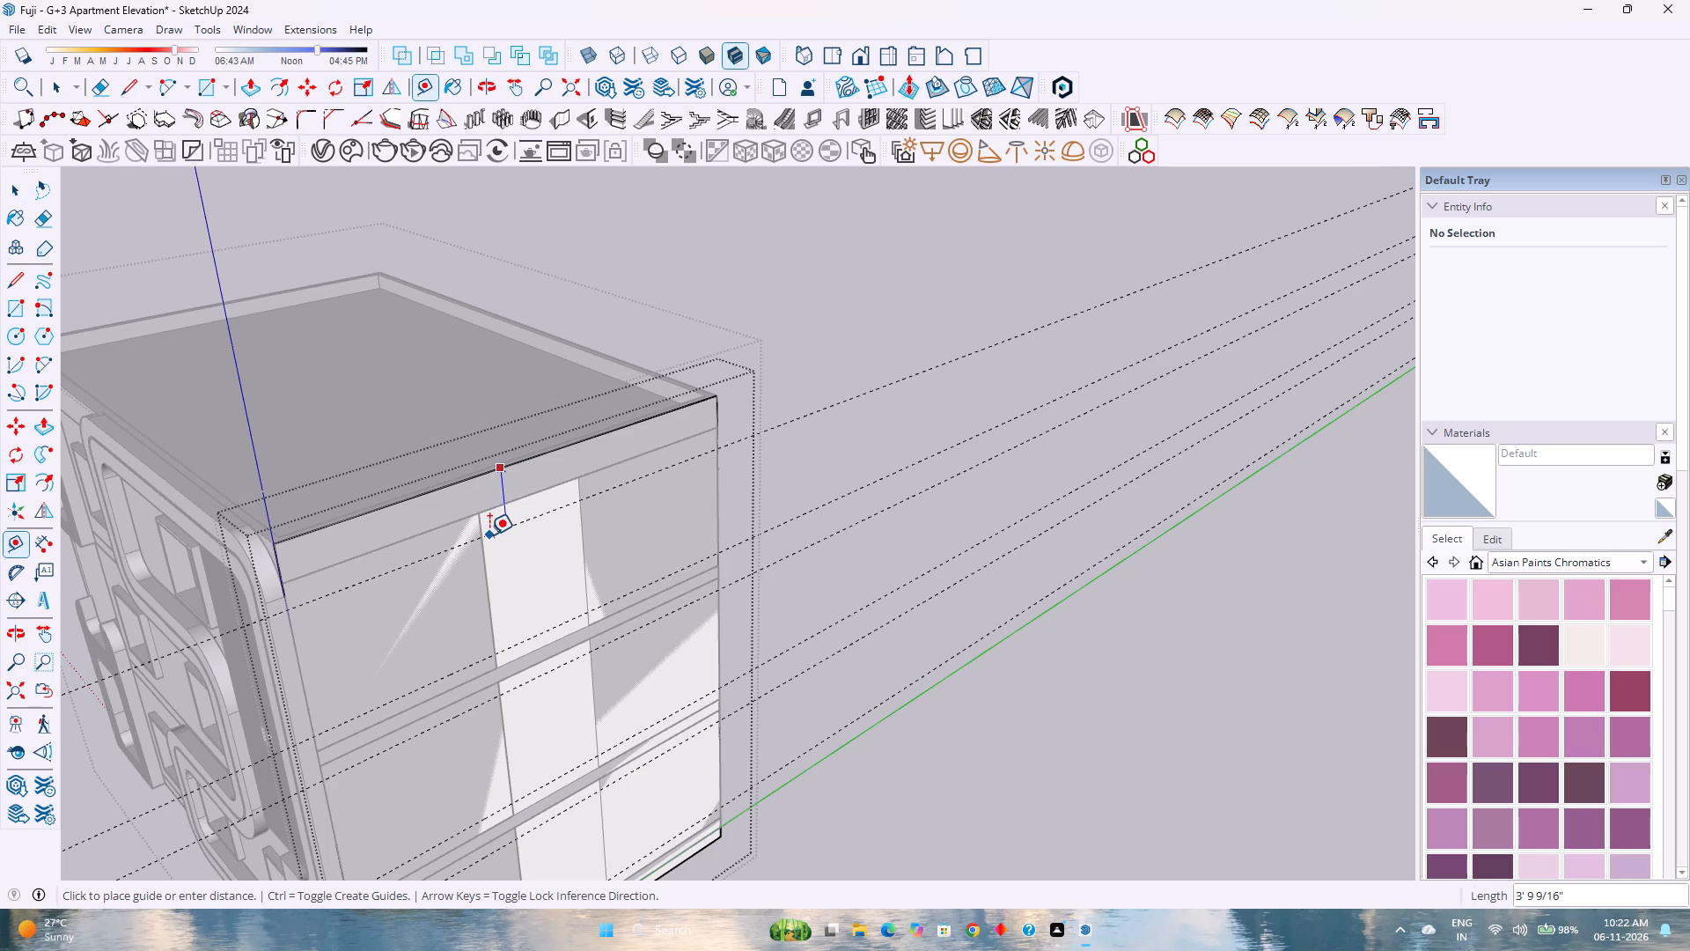
pyautogui.write("3'")
pyautogui.press('Return')
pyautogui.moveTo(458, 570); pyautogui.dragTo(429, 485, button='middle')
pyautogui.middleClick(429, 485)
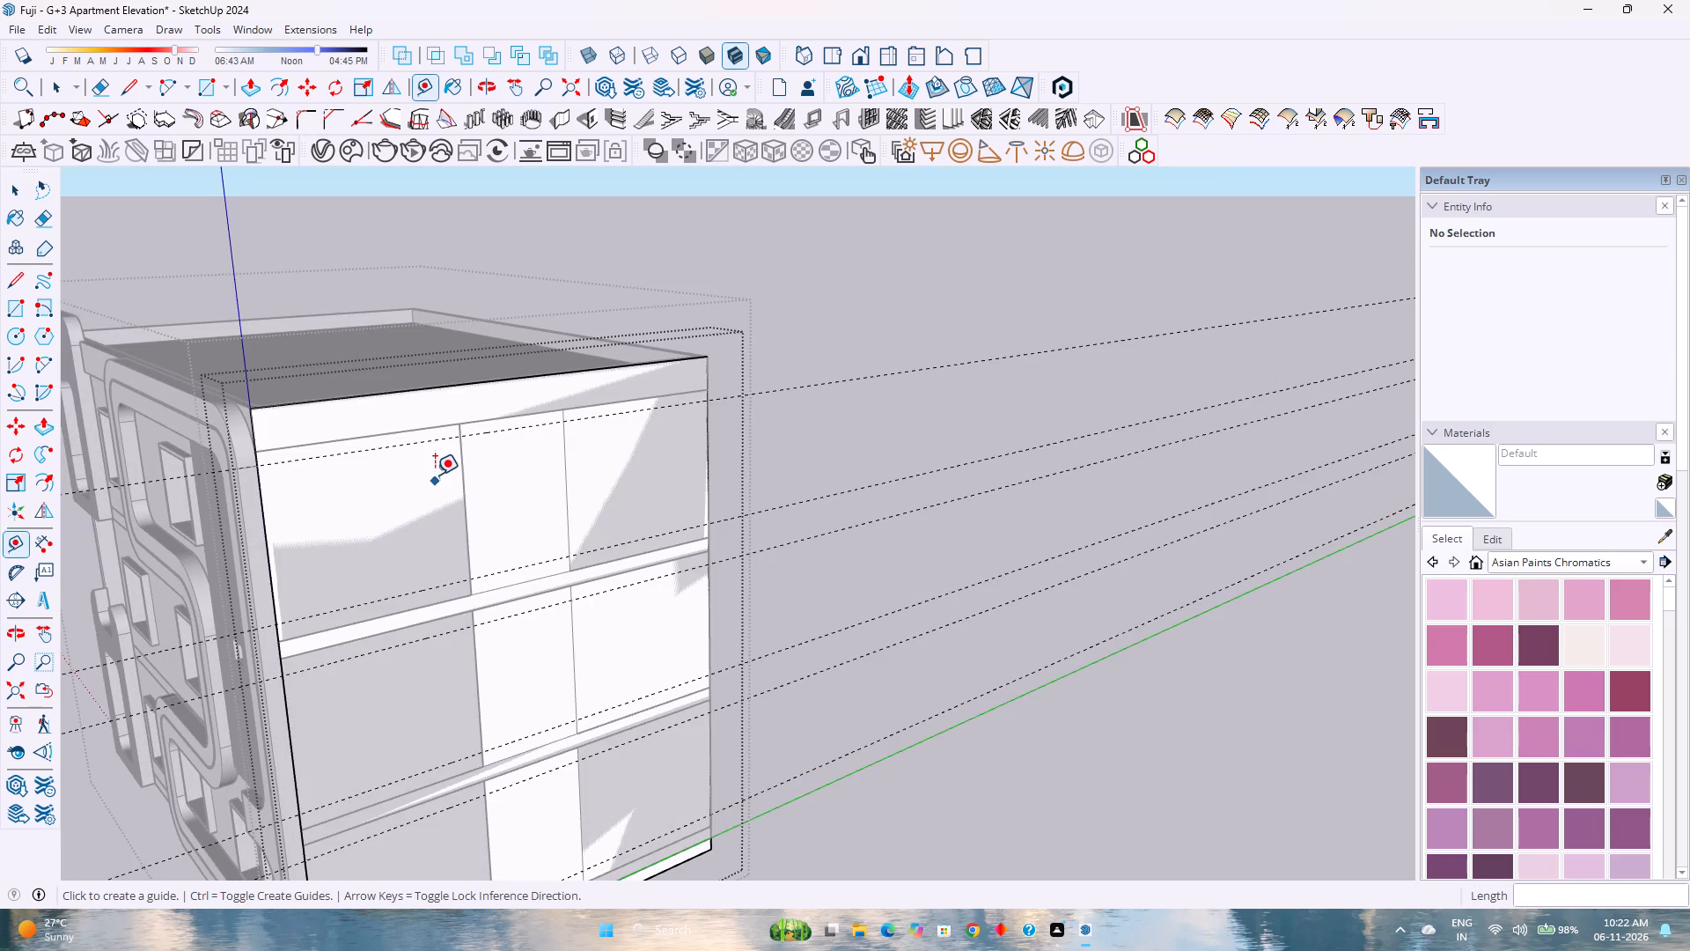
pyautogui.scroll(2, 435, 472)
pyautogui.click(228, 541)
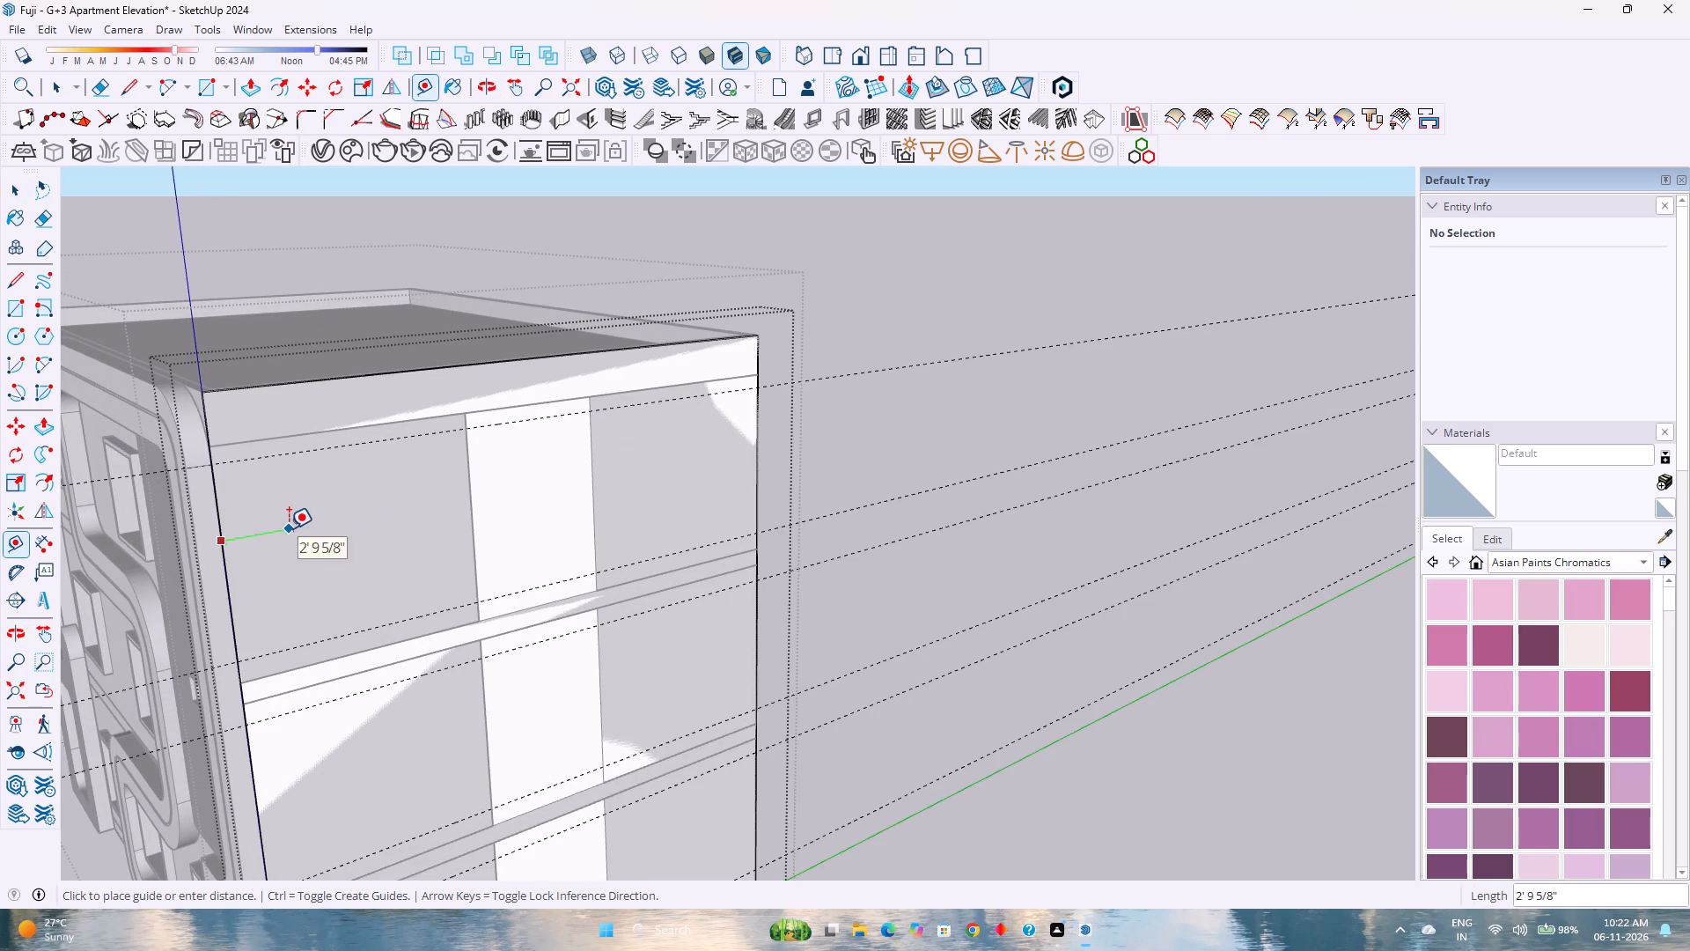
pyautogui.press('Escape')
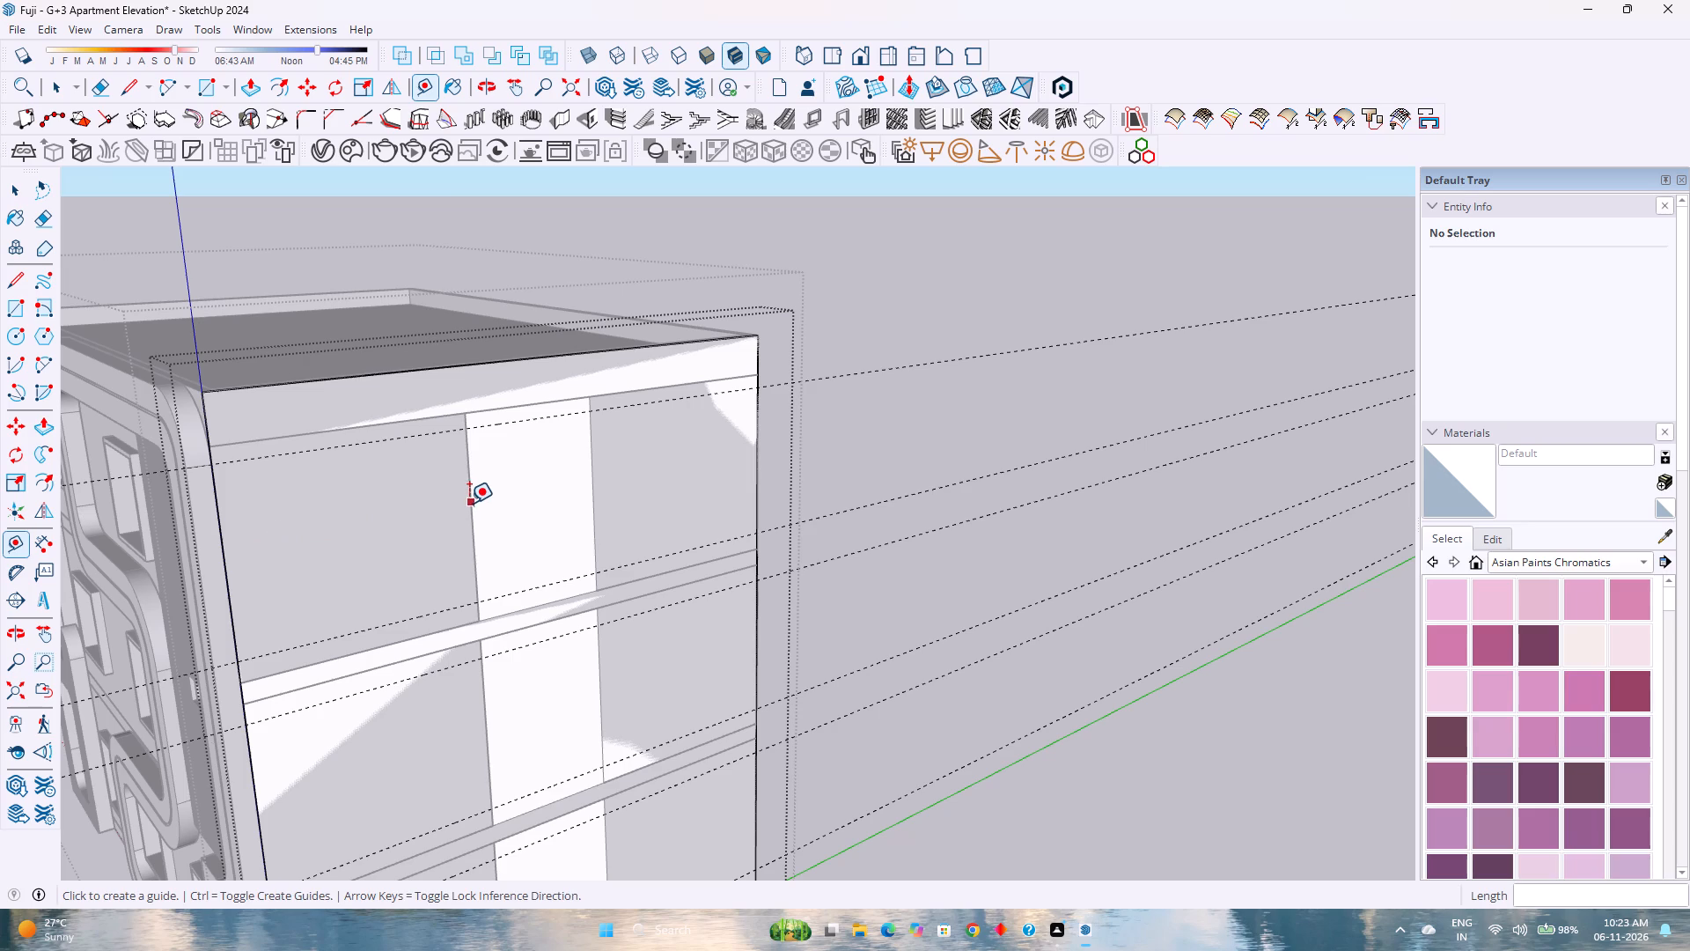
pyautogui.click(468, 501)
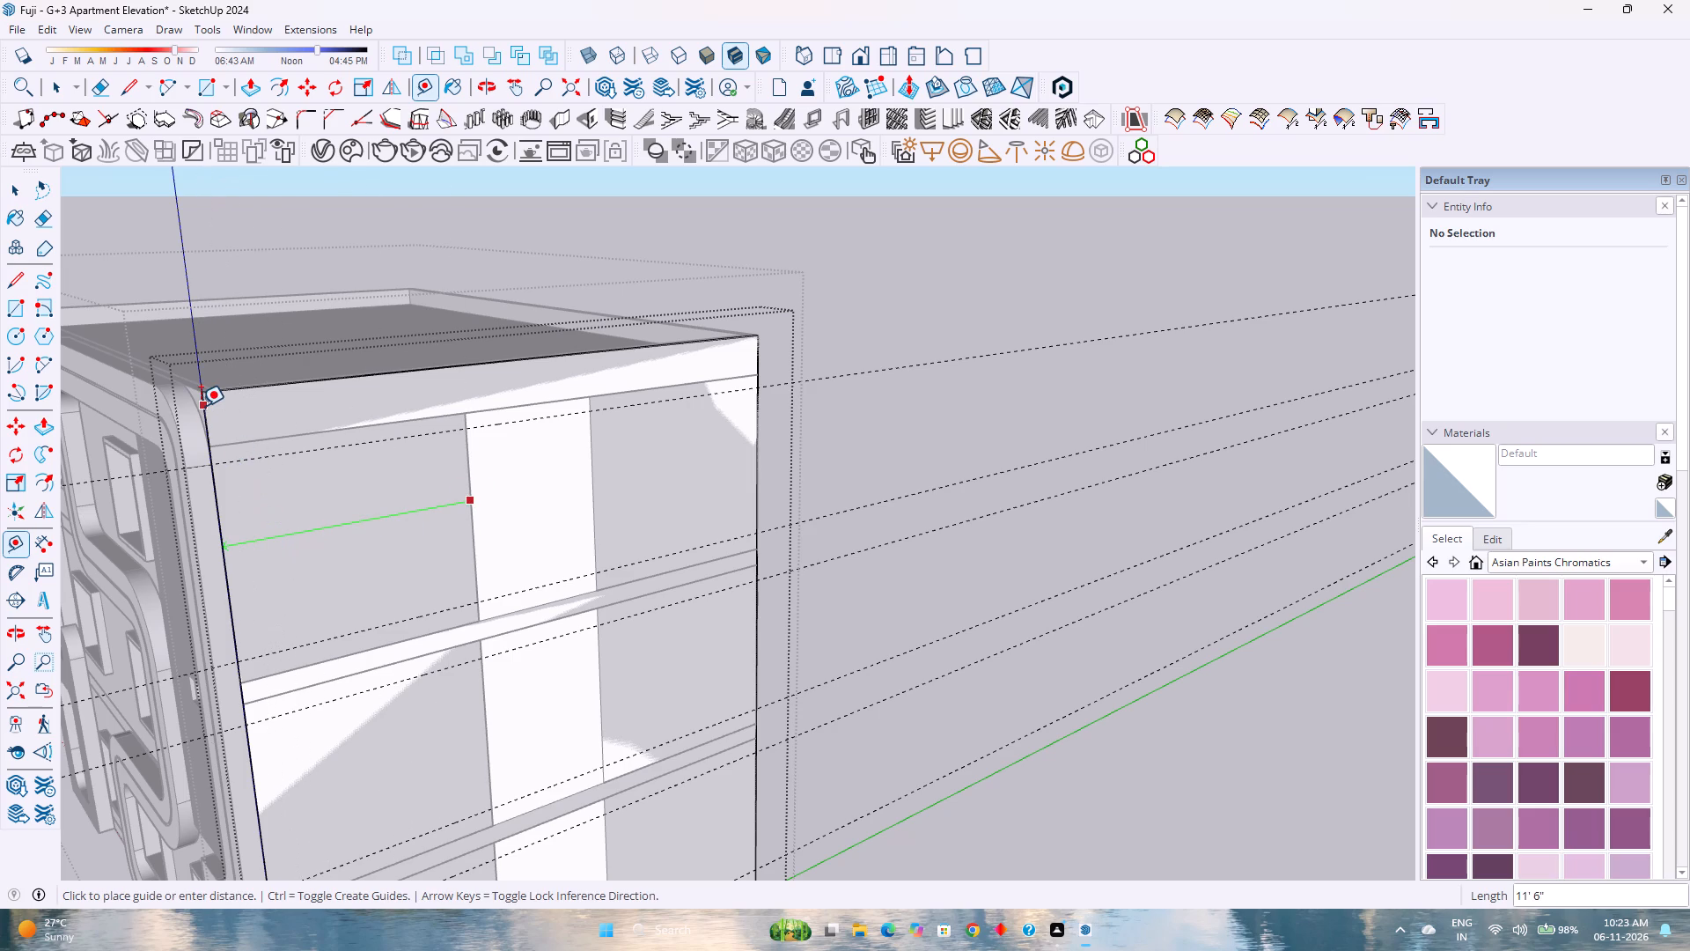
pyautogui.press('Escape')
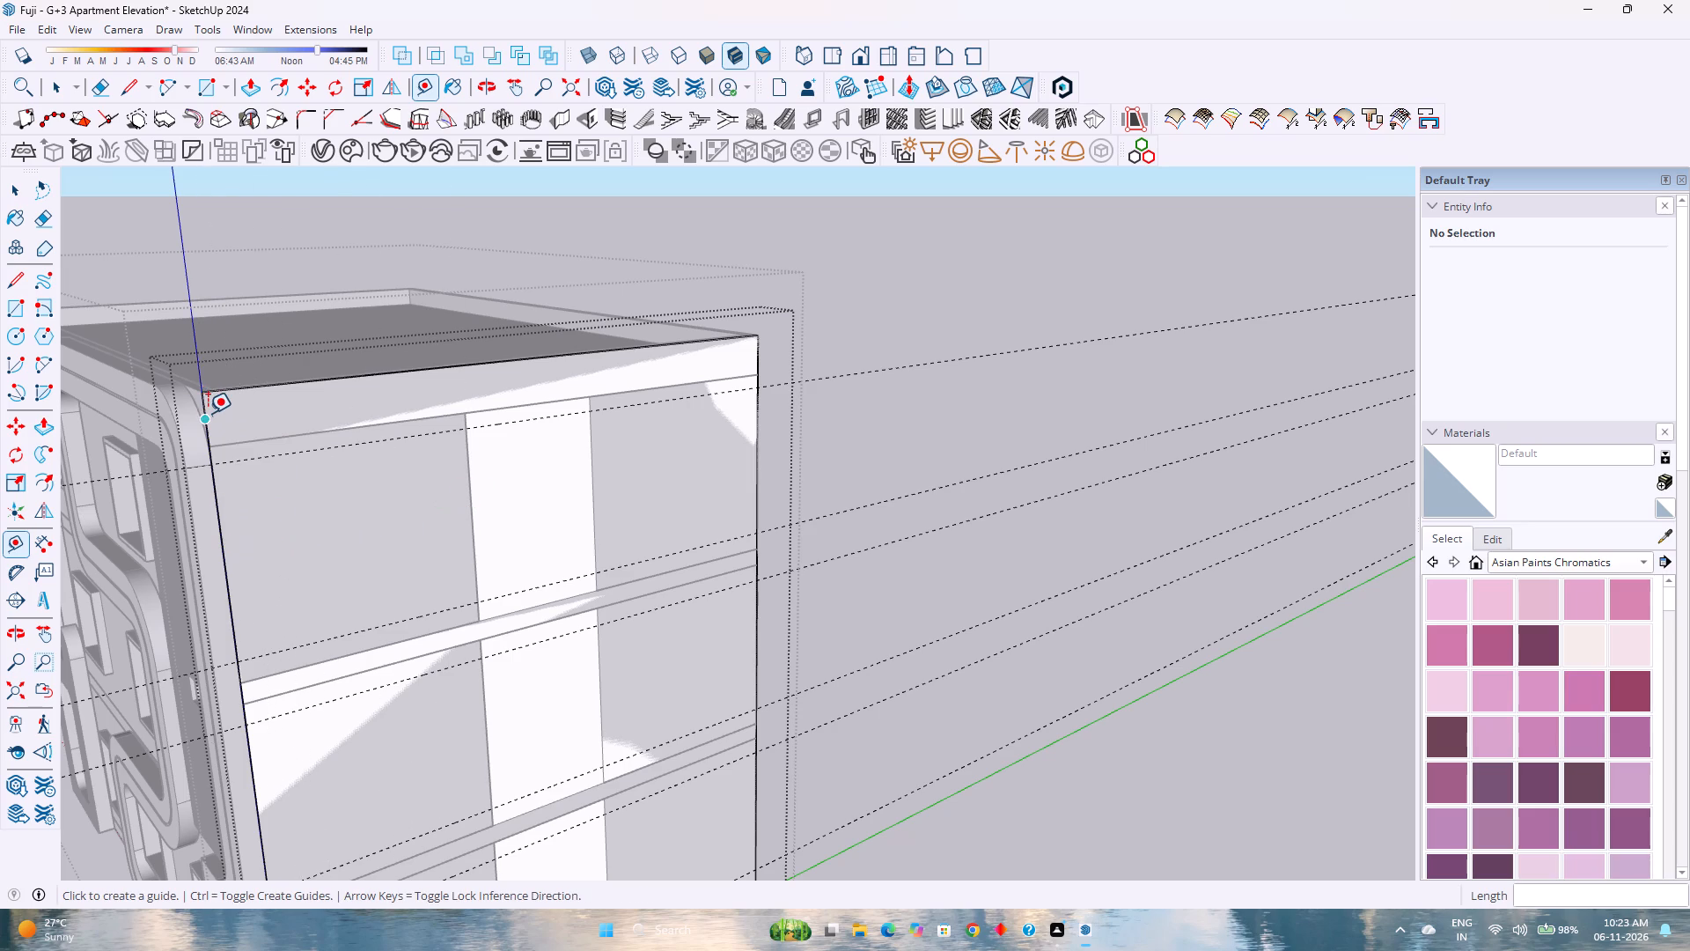
# Place vertical guides 3' in from the side wall's front and rear vertical edges.
pyautogui.click(207, 408)
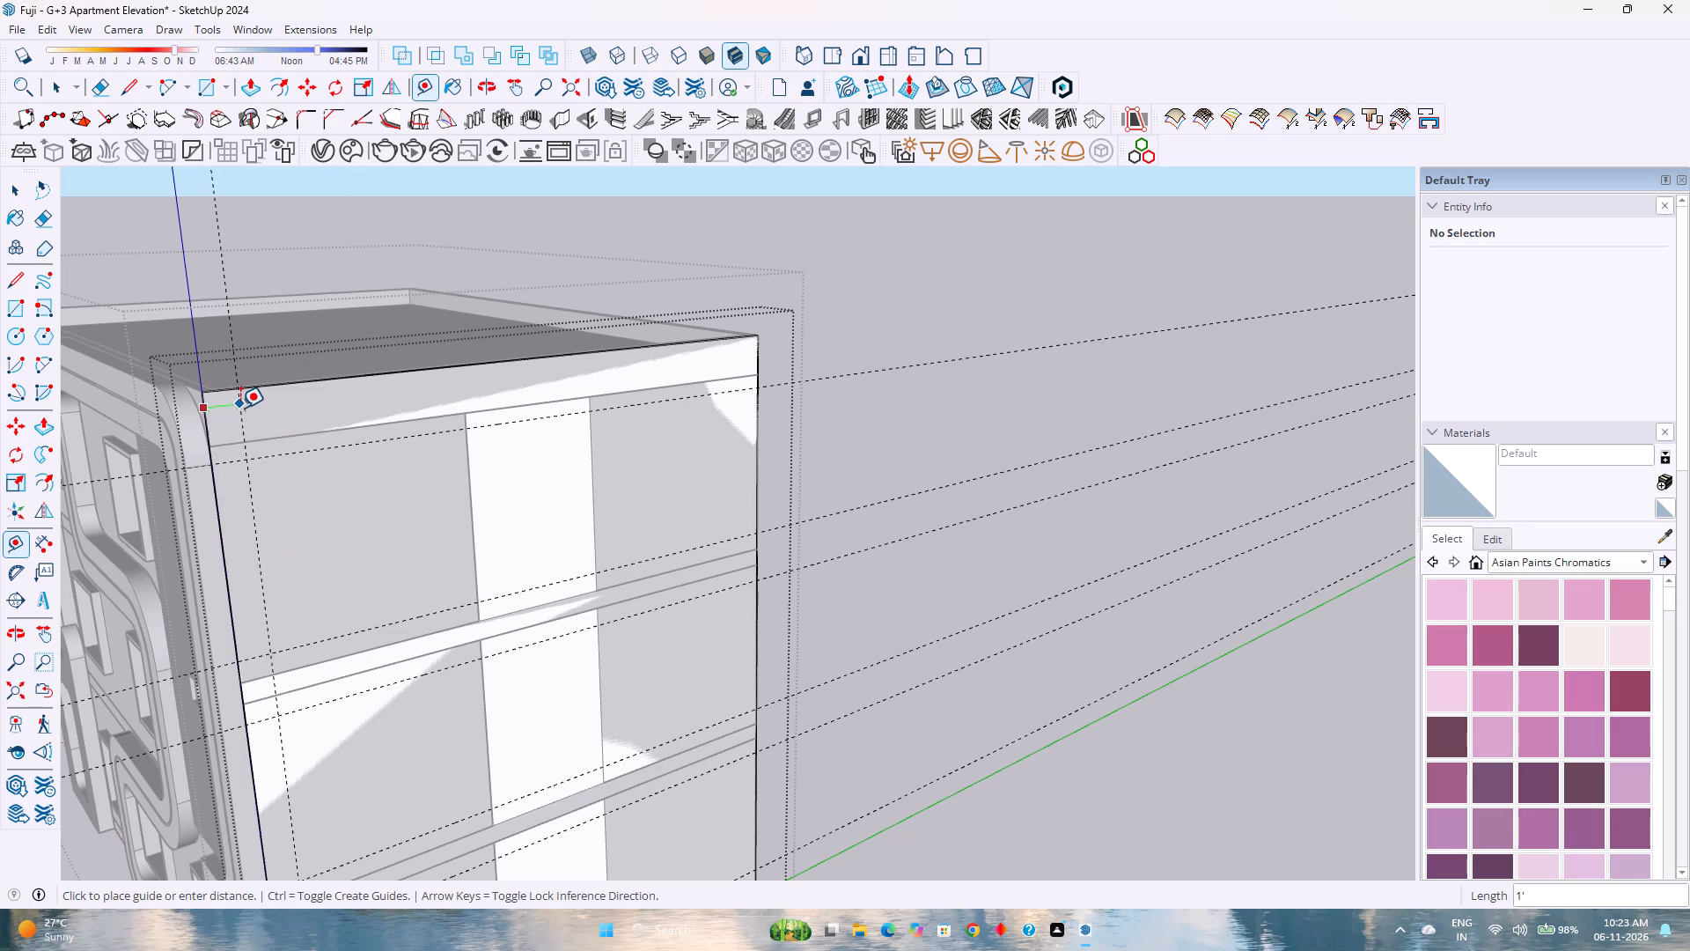
pyautogui.press('Left')
pyautogui.write("3'")
pyautogui.press('Return')
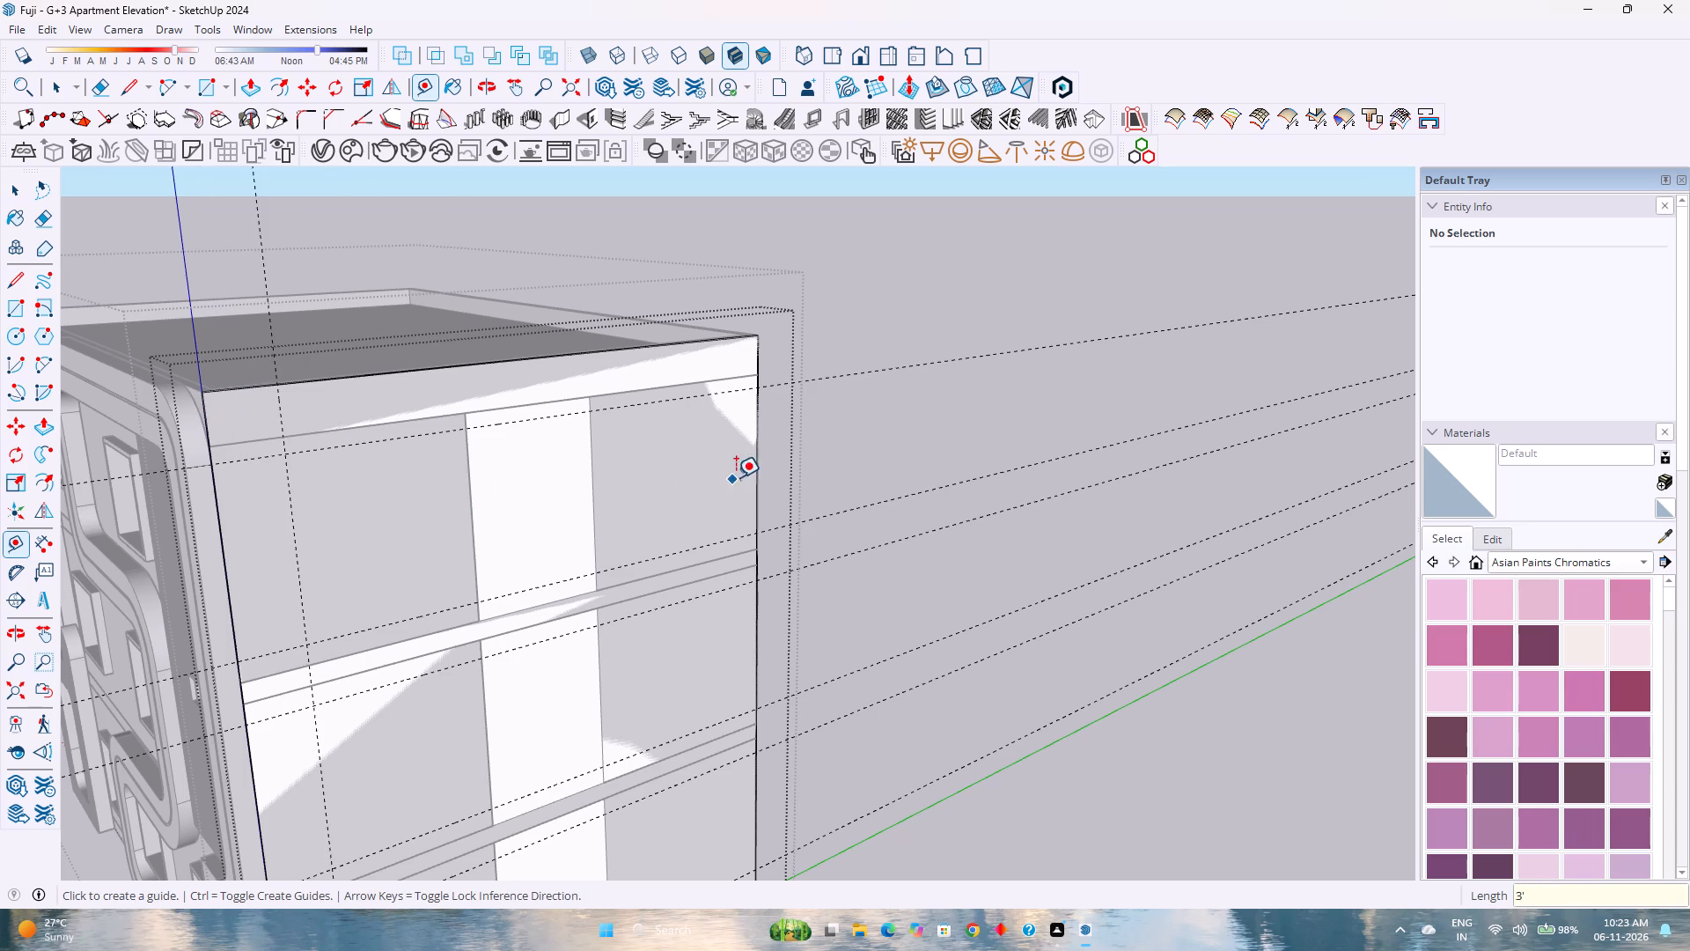
pyautogui.click(756, 463)
pyautogui.press('3')
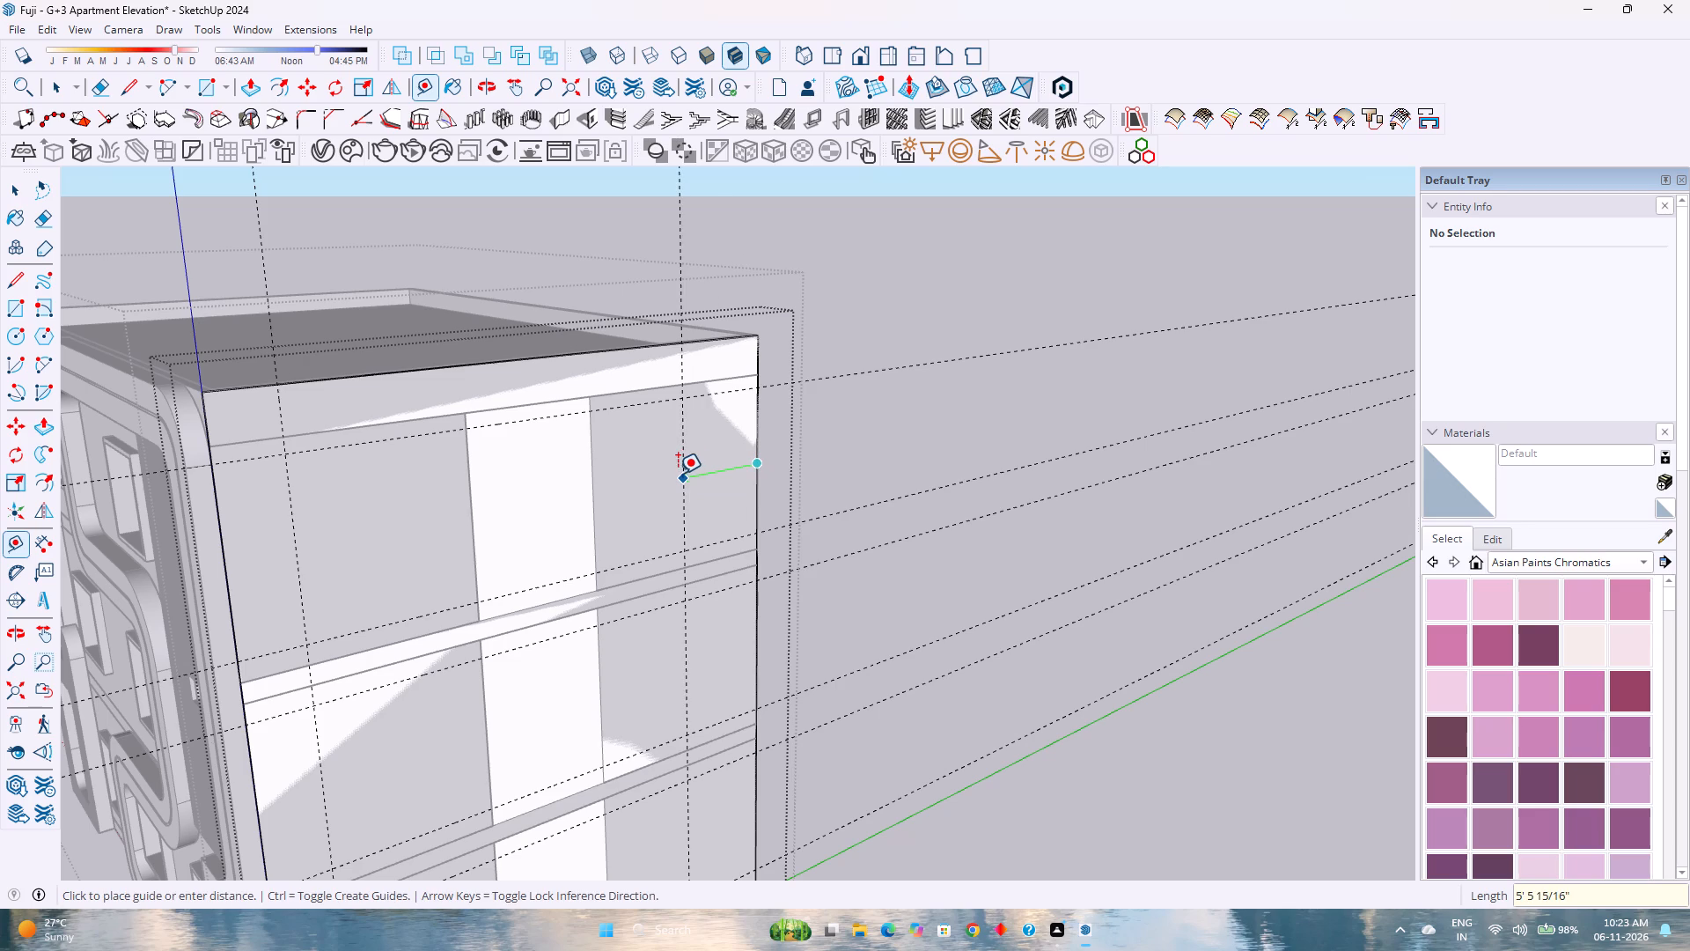
pyautogui.press("'")
pyautogui.press('Return')
# Draw a 3' radius tangent arc across the side wall's front top corner, between the guide intersections on its two edges.
pyautogui.scroll(-3, 677, 474)
pyautogui.moveTo(572, 433); pyautogui.dragTo(455, 381, button='middle')
pyautogui.middleClick(455, 381)
pyautogui.scroll(-2, 455, 381)
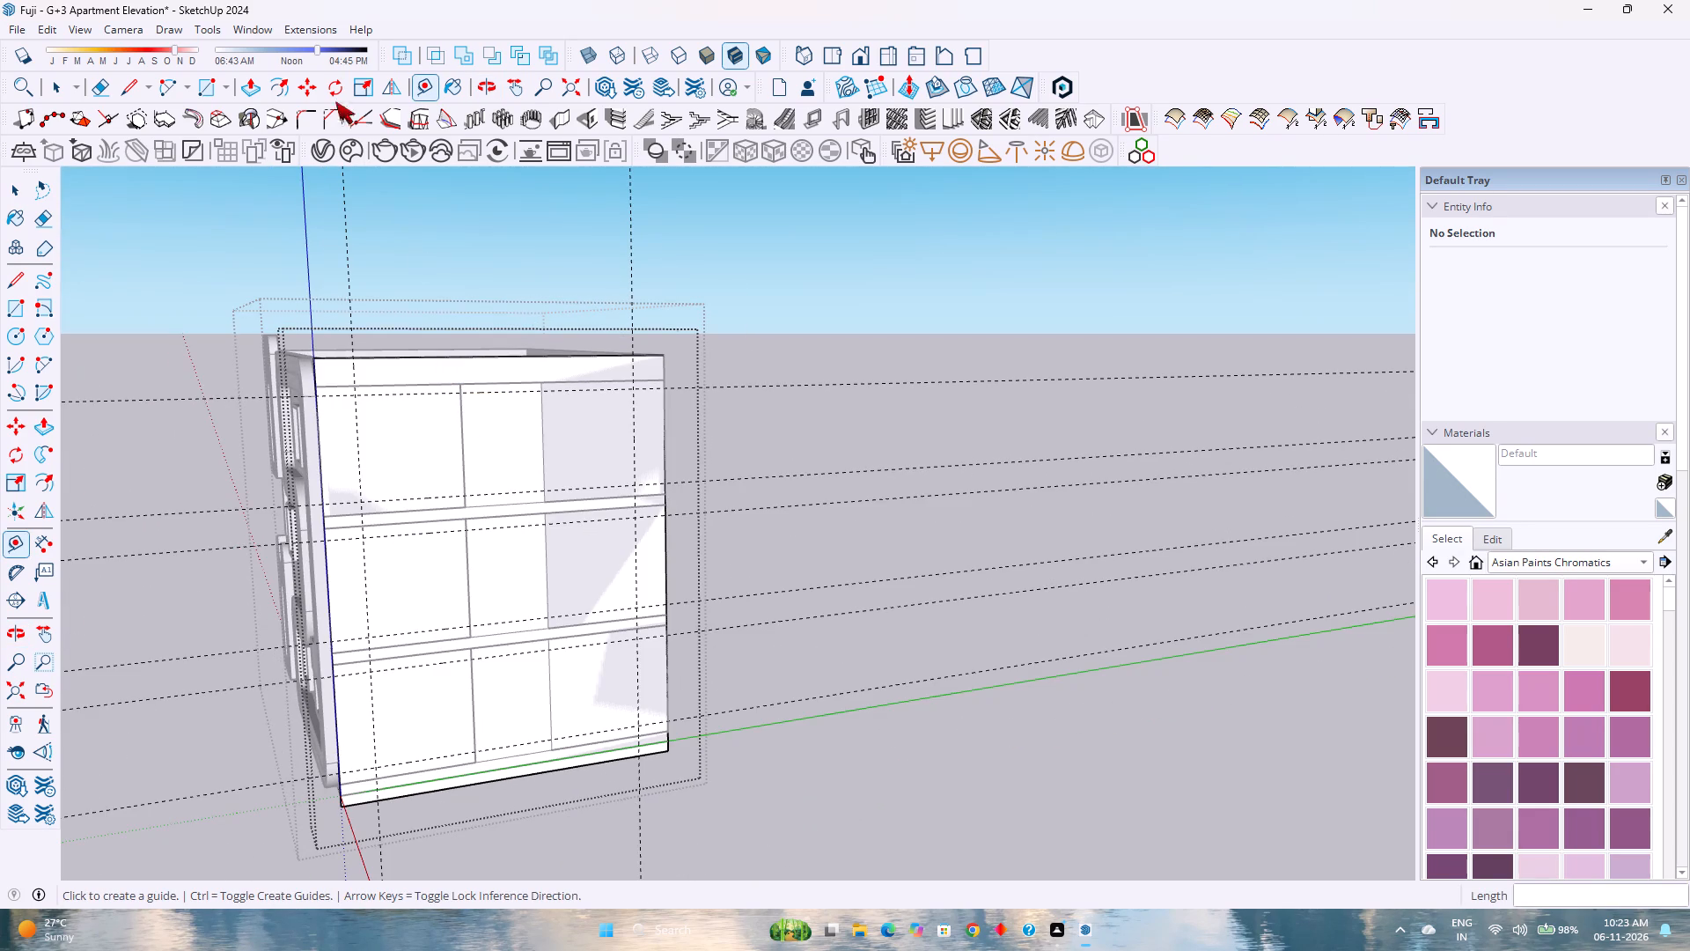
pyautogui.press('a')
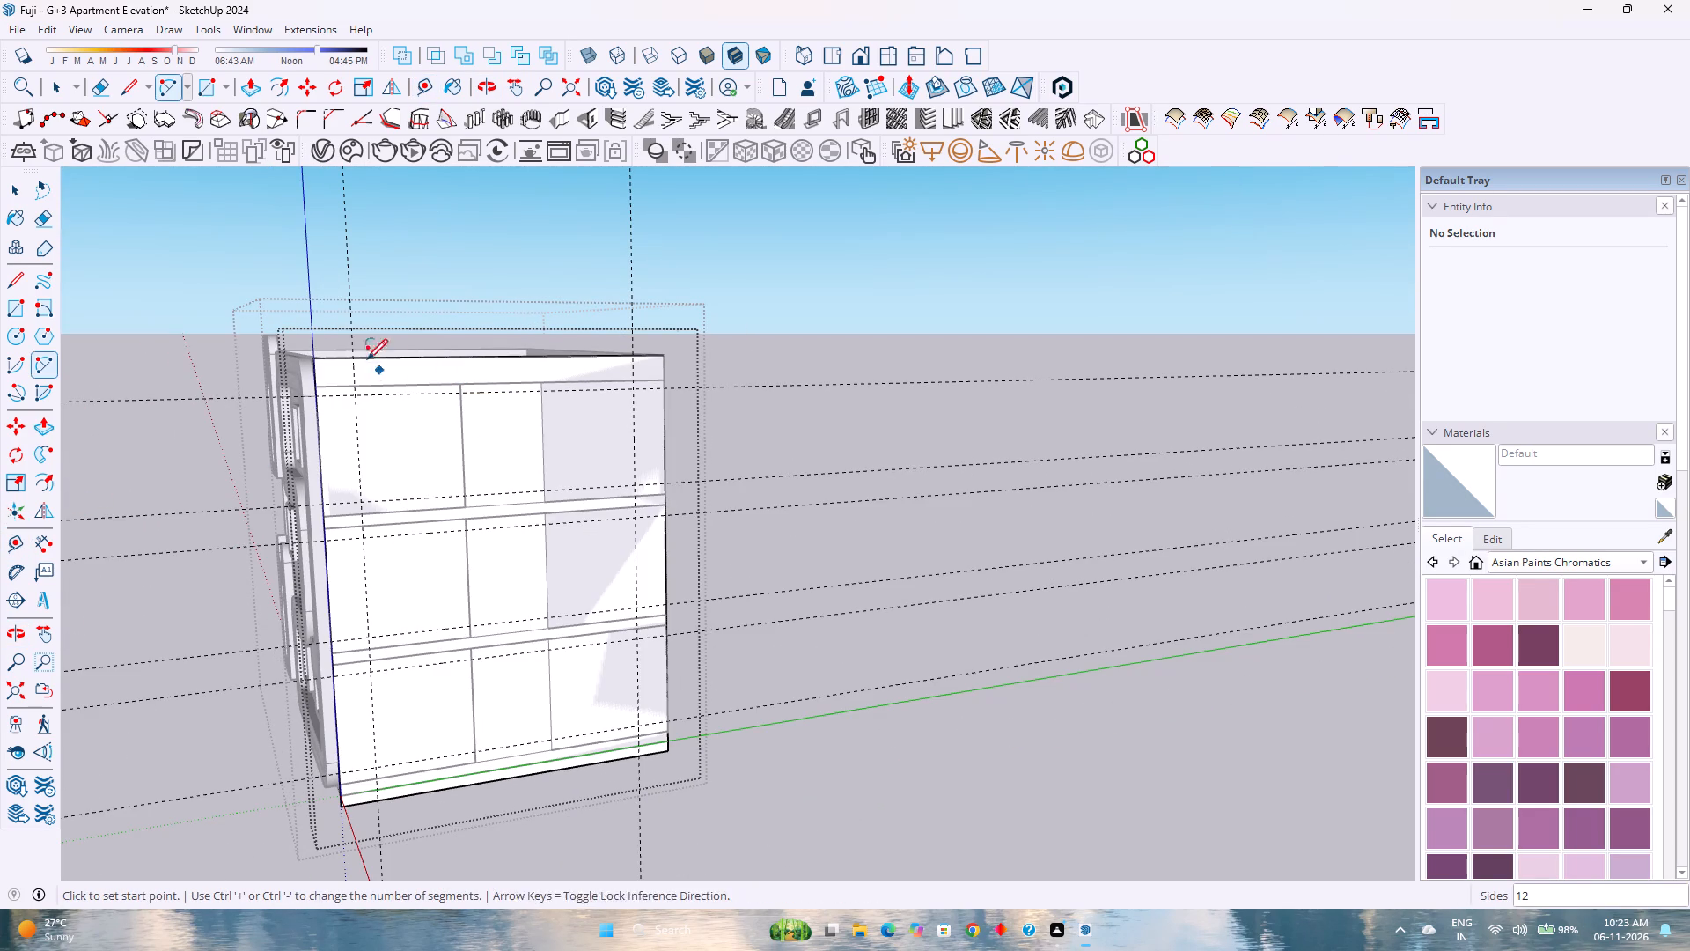
pyautogui.scroll(11, 315, 358)
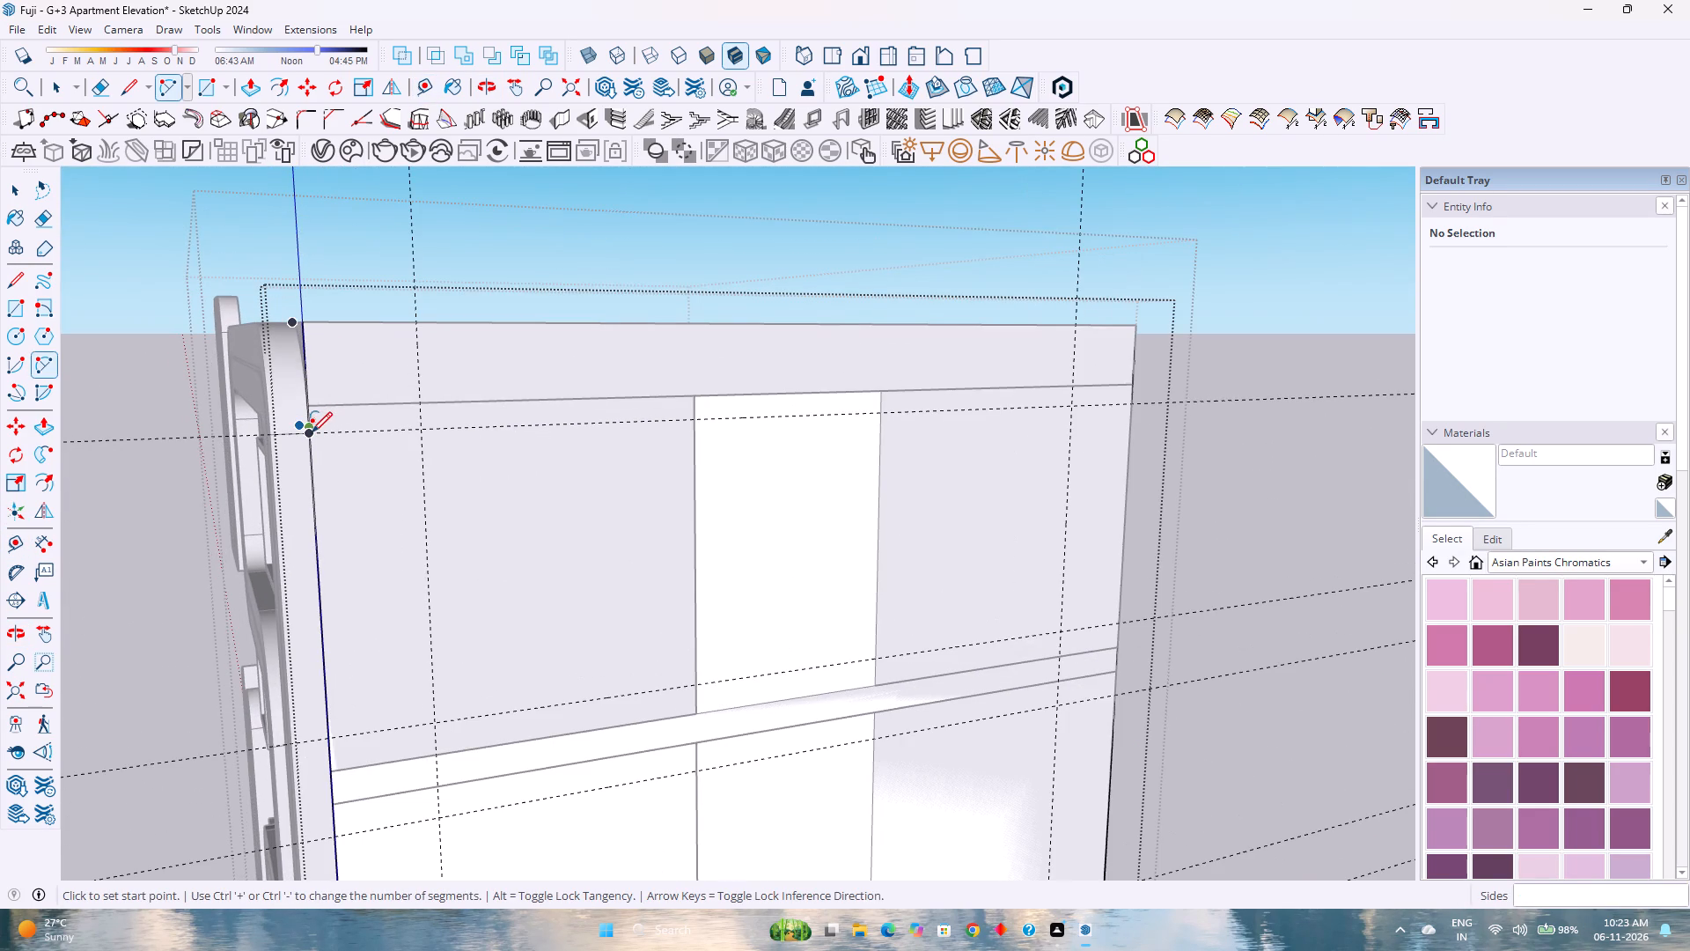
pyautogui.click(416, 325)
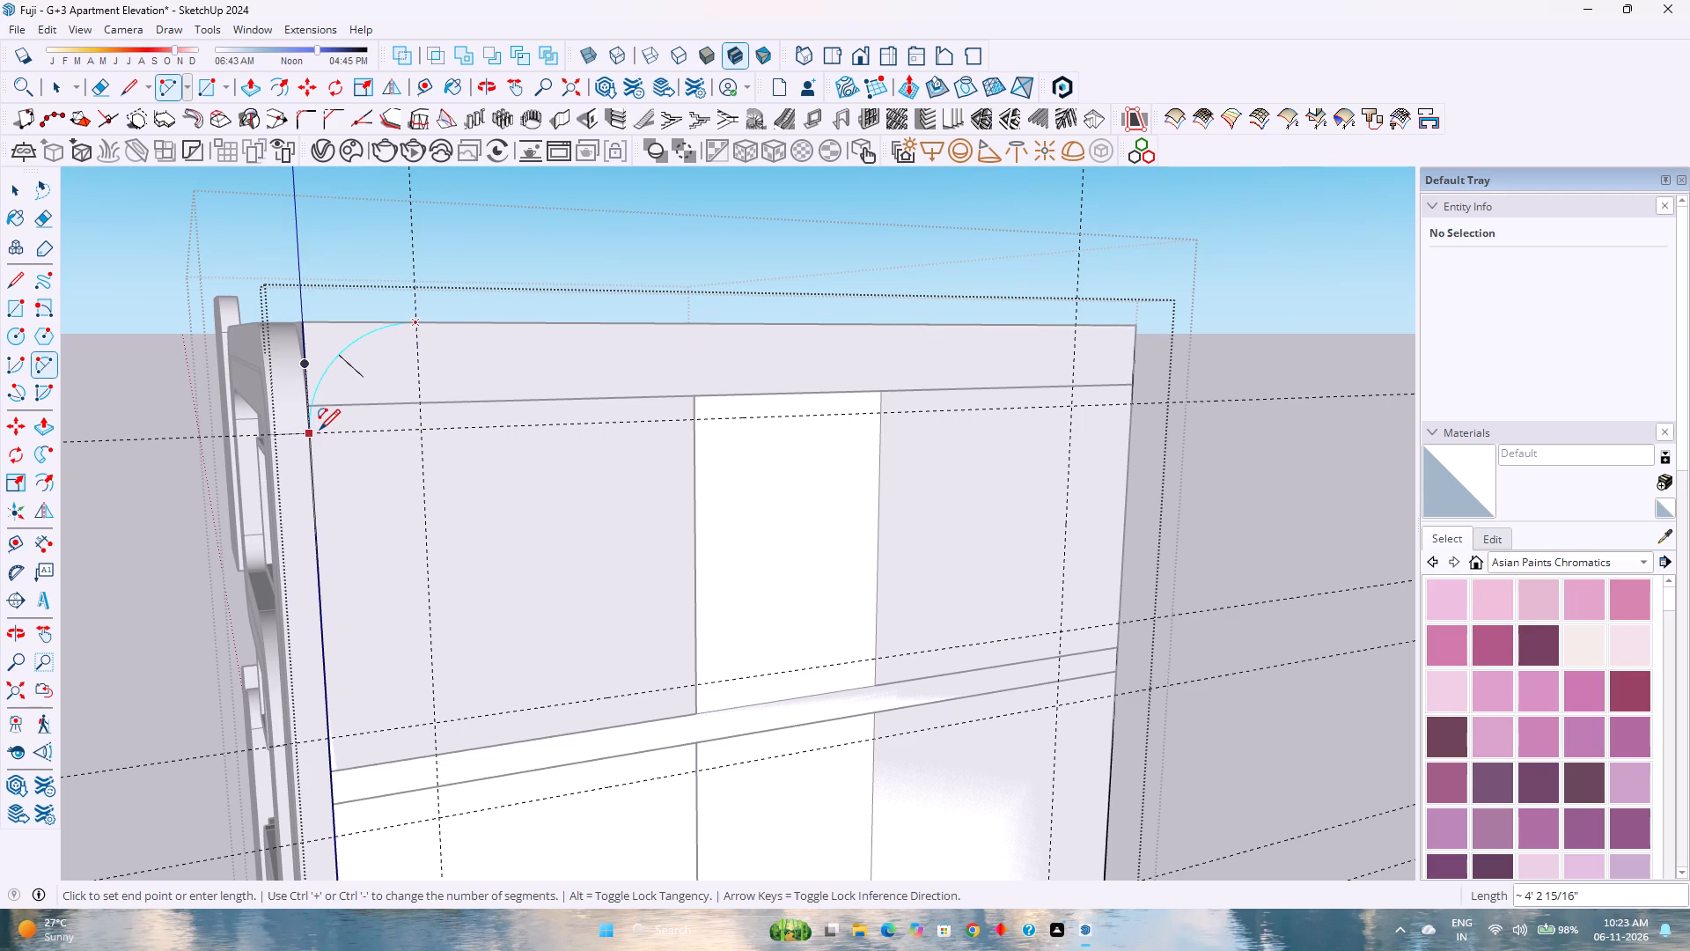
pyautogui.scroll(4, 312, 439)
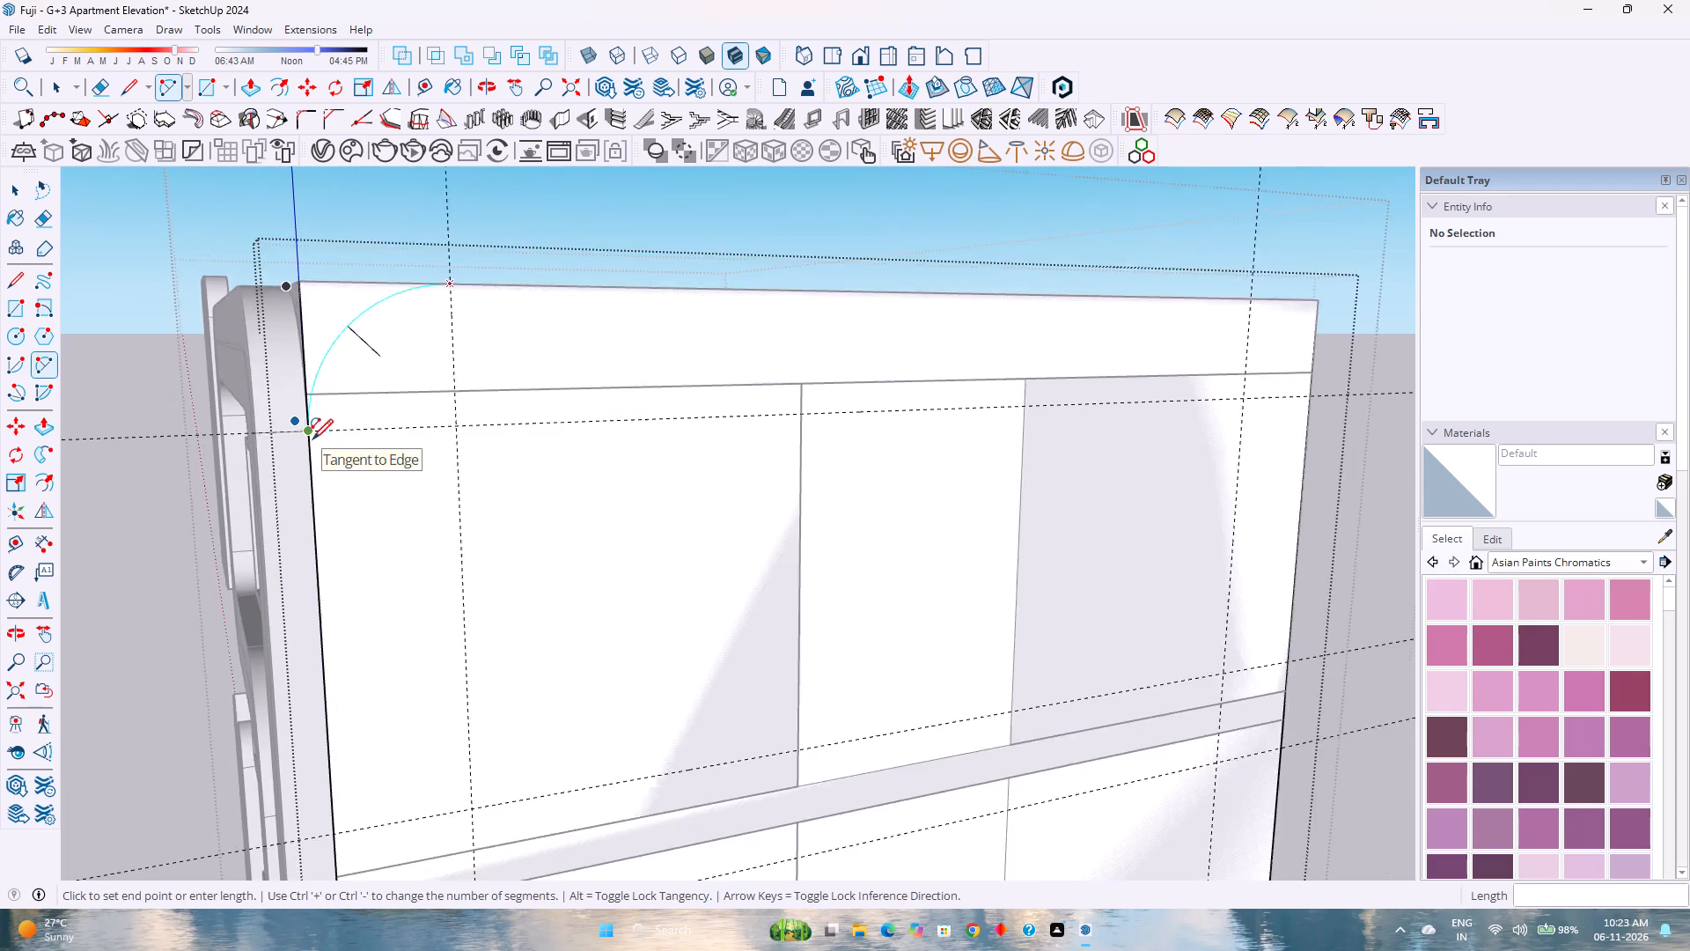
pyautogui.scroll(16, 312, 439)
pyautogui.moveTo(302, 418); pyautogui.dragTo(326, 455, button='middle')
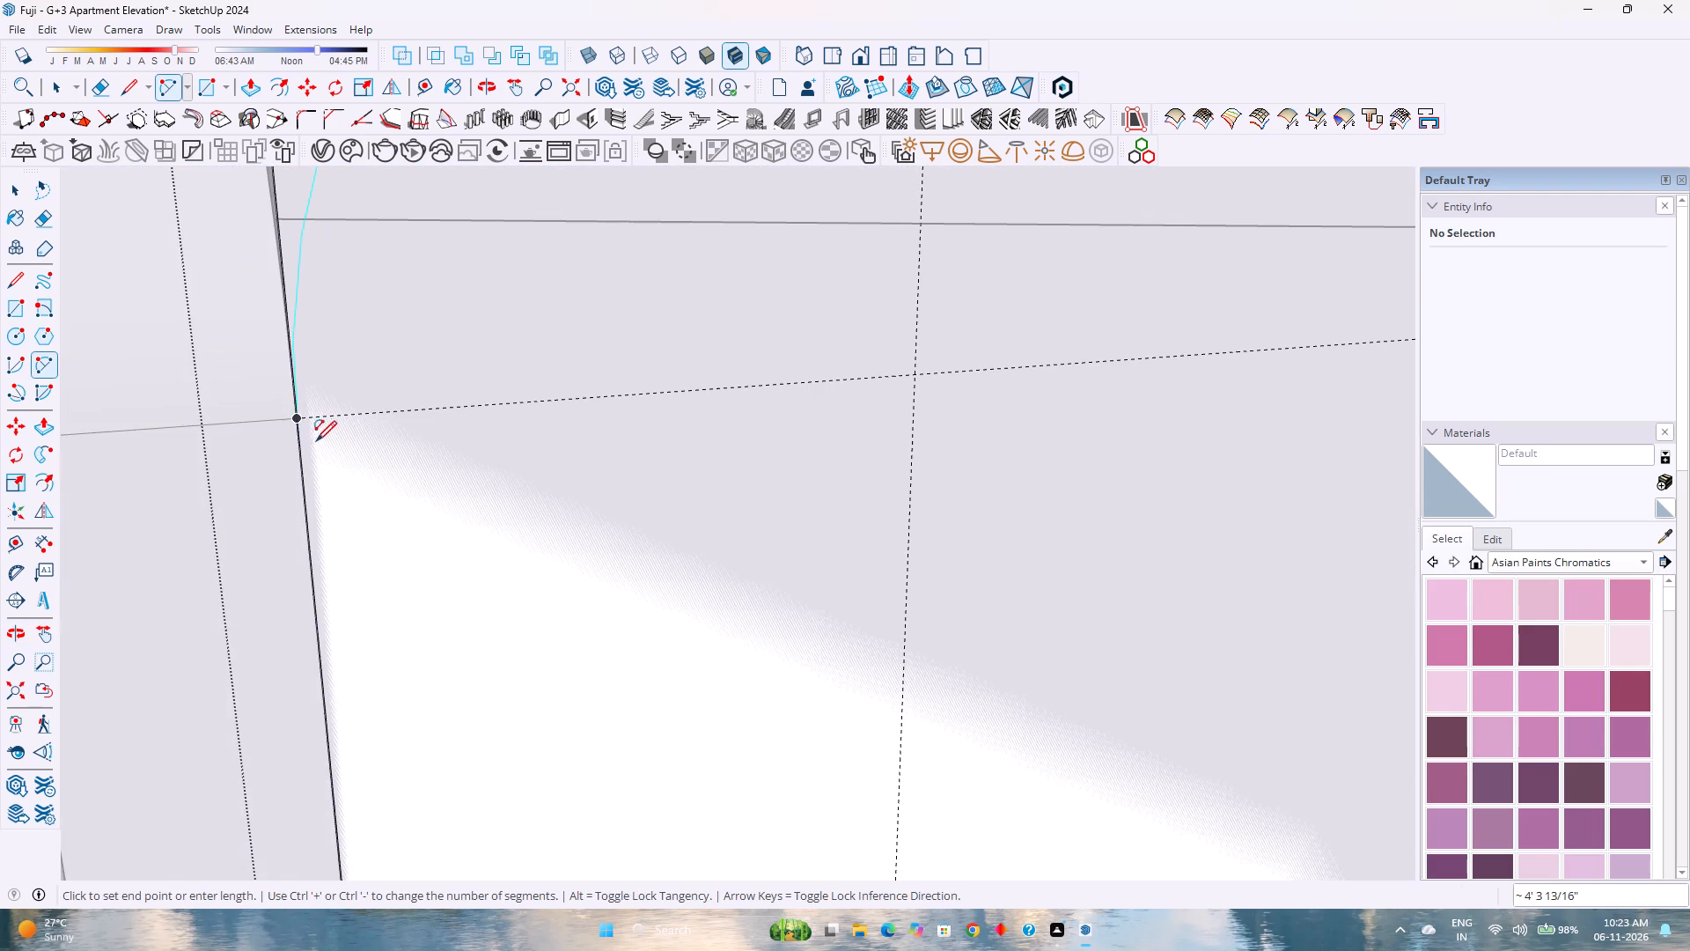
pyautogui.doubleClick(302, 412)
pyautogui.scroll(-6, 302, 412)
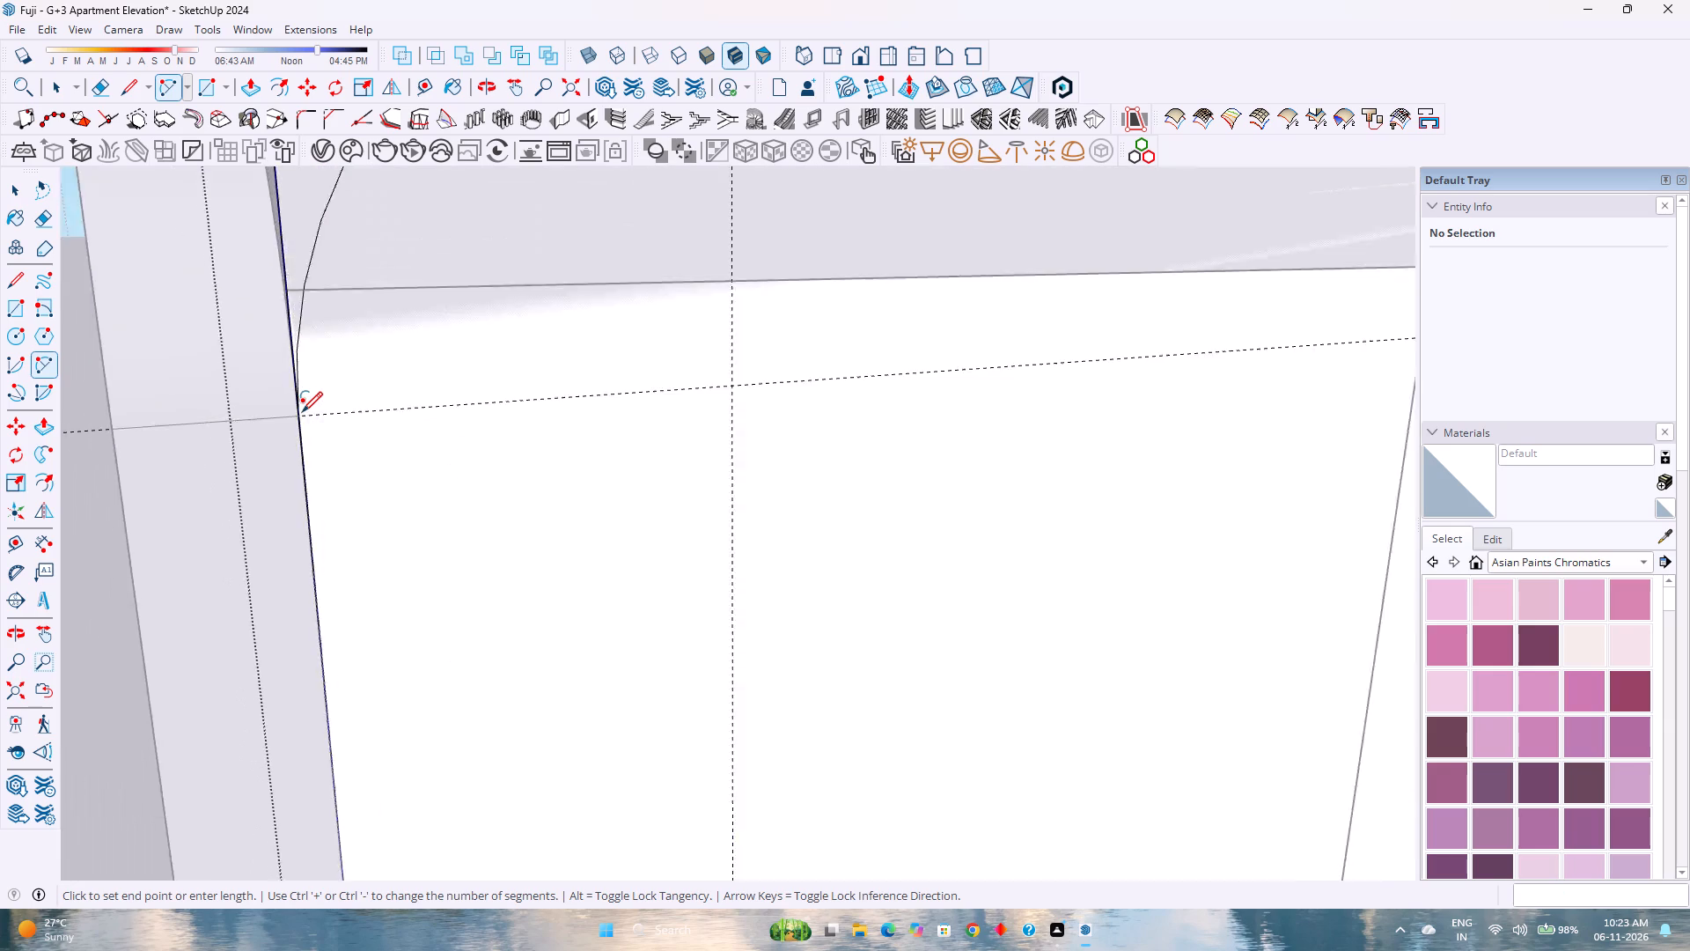
pyautogui.scroll(-7, 302, 412)
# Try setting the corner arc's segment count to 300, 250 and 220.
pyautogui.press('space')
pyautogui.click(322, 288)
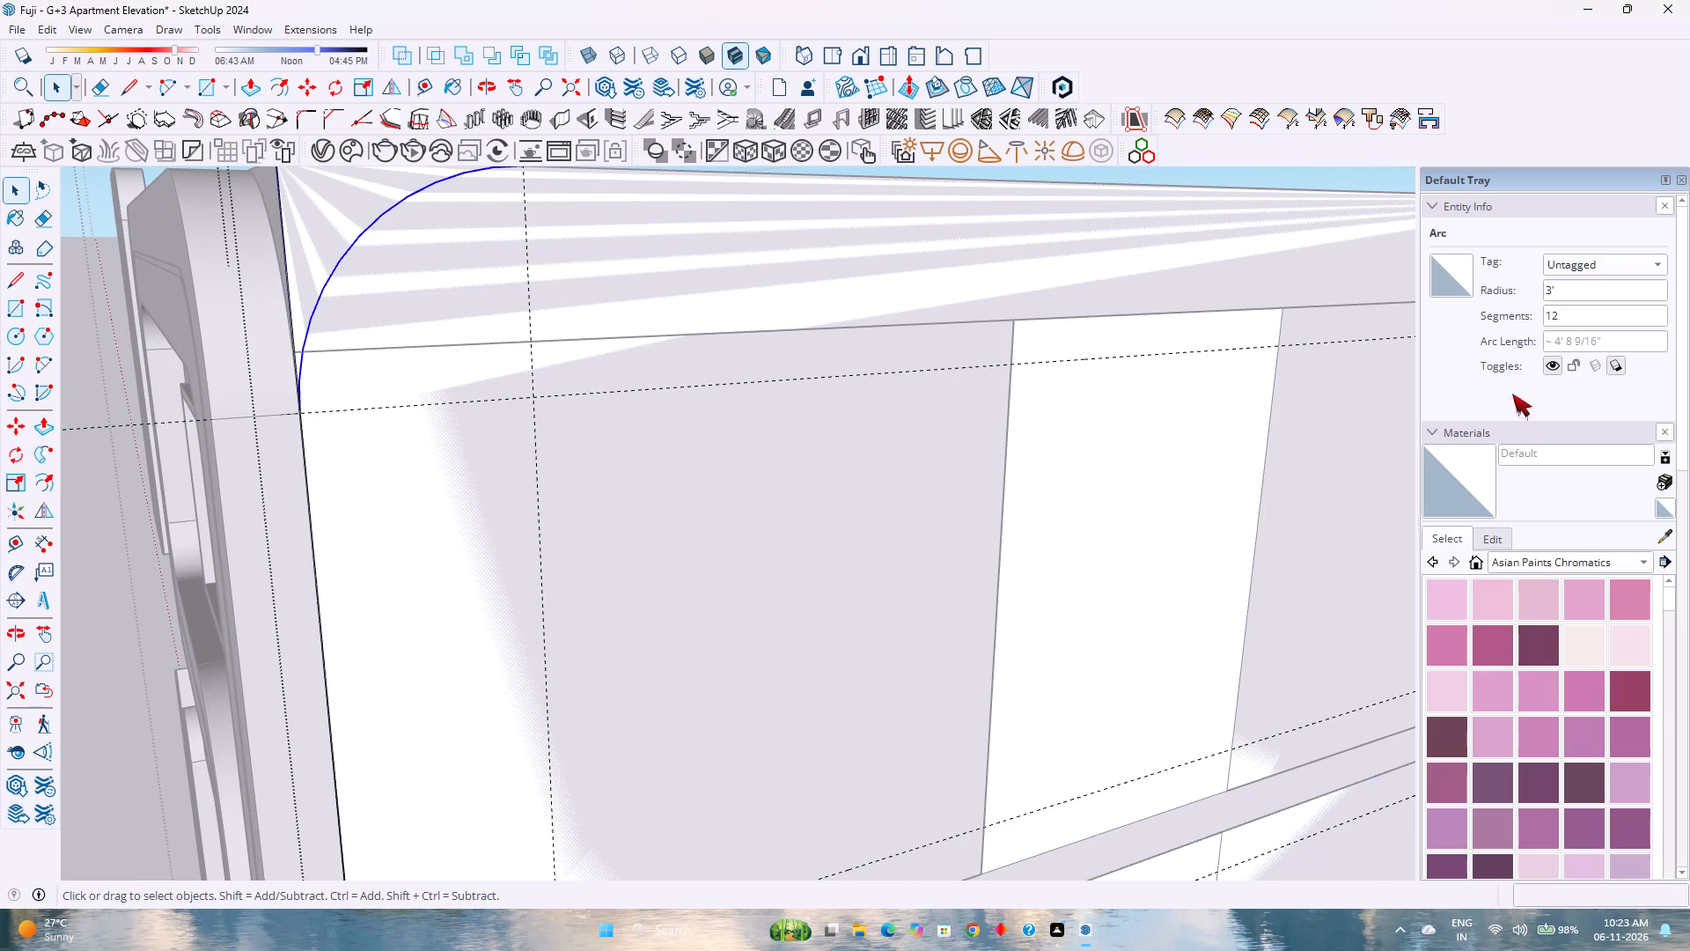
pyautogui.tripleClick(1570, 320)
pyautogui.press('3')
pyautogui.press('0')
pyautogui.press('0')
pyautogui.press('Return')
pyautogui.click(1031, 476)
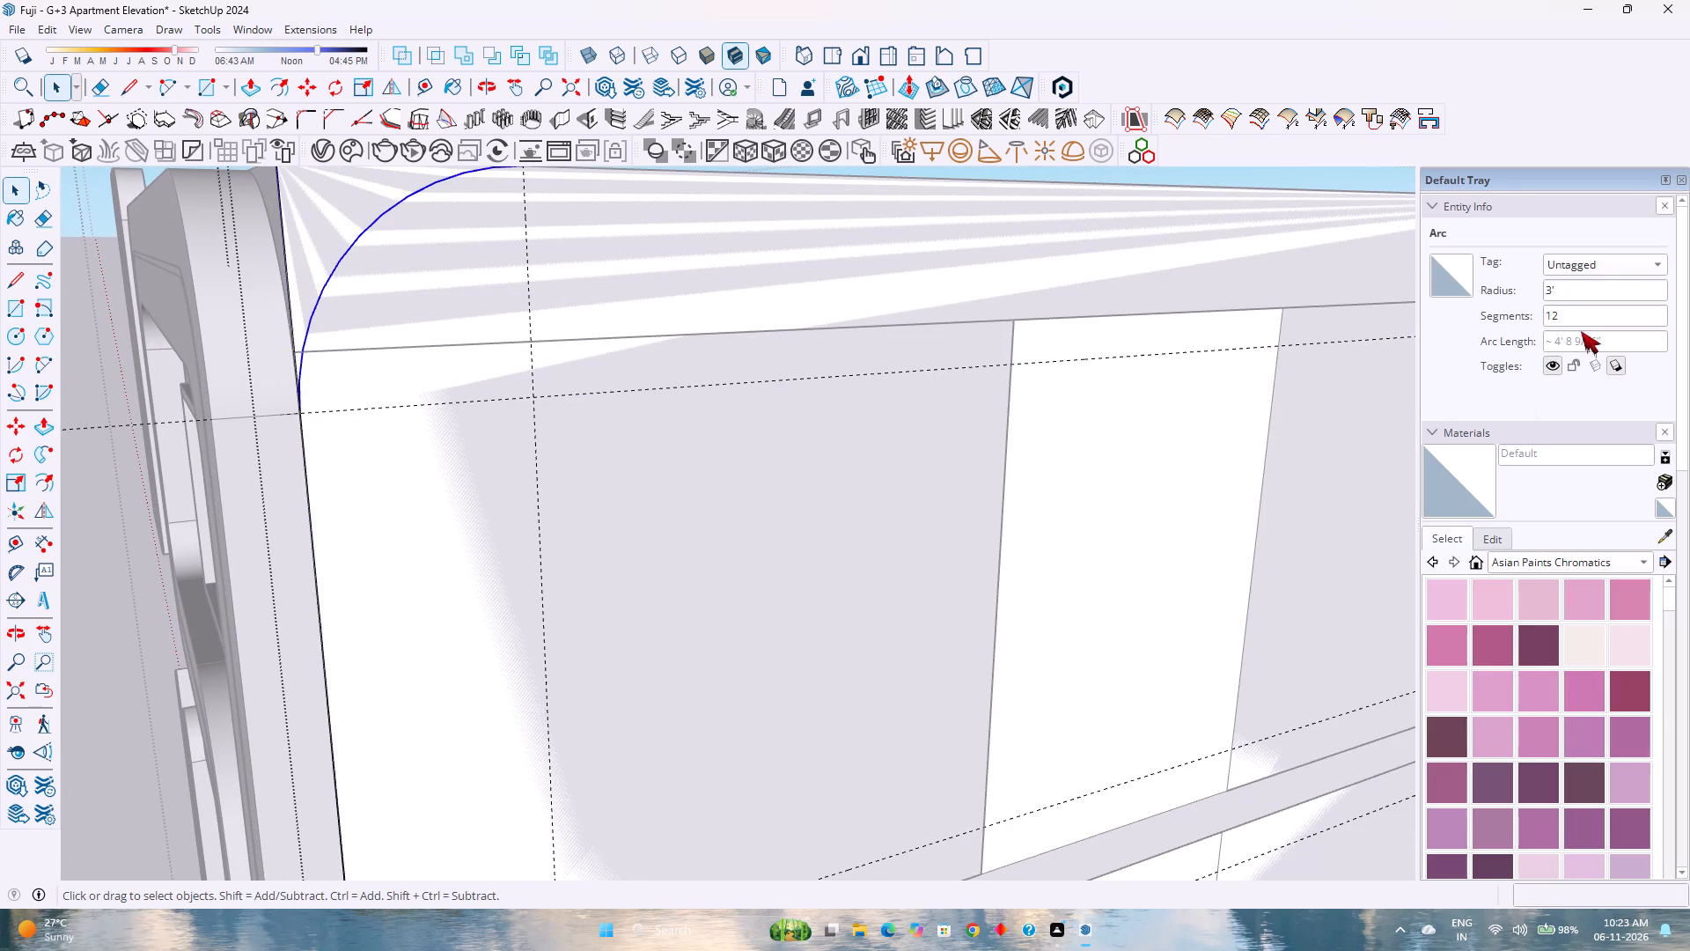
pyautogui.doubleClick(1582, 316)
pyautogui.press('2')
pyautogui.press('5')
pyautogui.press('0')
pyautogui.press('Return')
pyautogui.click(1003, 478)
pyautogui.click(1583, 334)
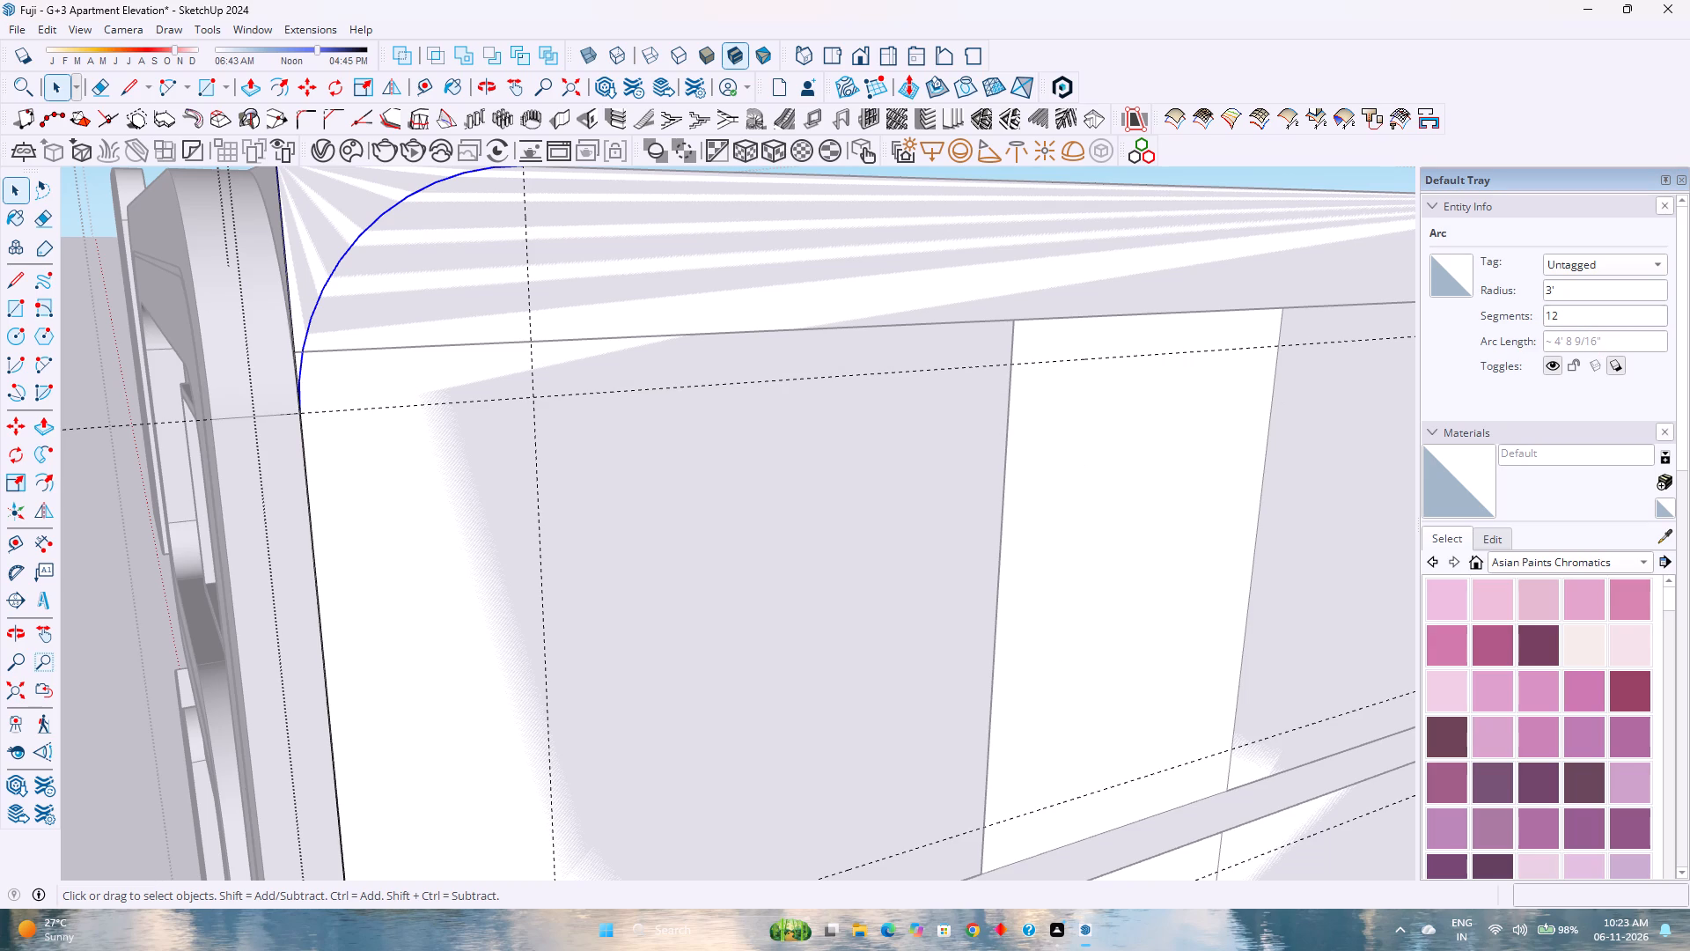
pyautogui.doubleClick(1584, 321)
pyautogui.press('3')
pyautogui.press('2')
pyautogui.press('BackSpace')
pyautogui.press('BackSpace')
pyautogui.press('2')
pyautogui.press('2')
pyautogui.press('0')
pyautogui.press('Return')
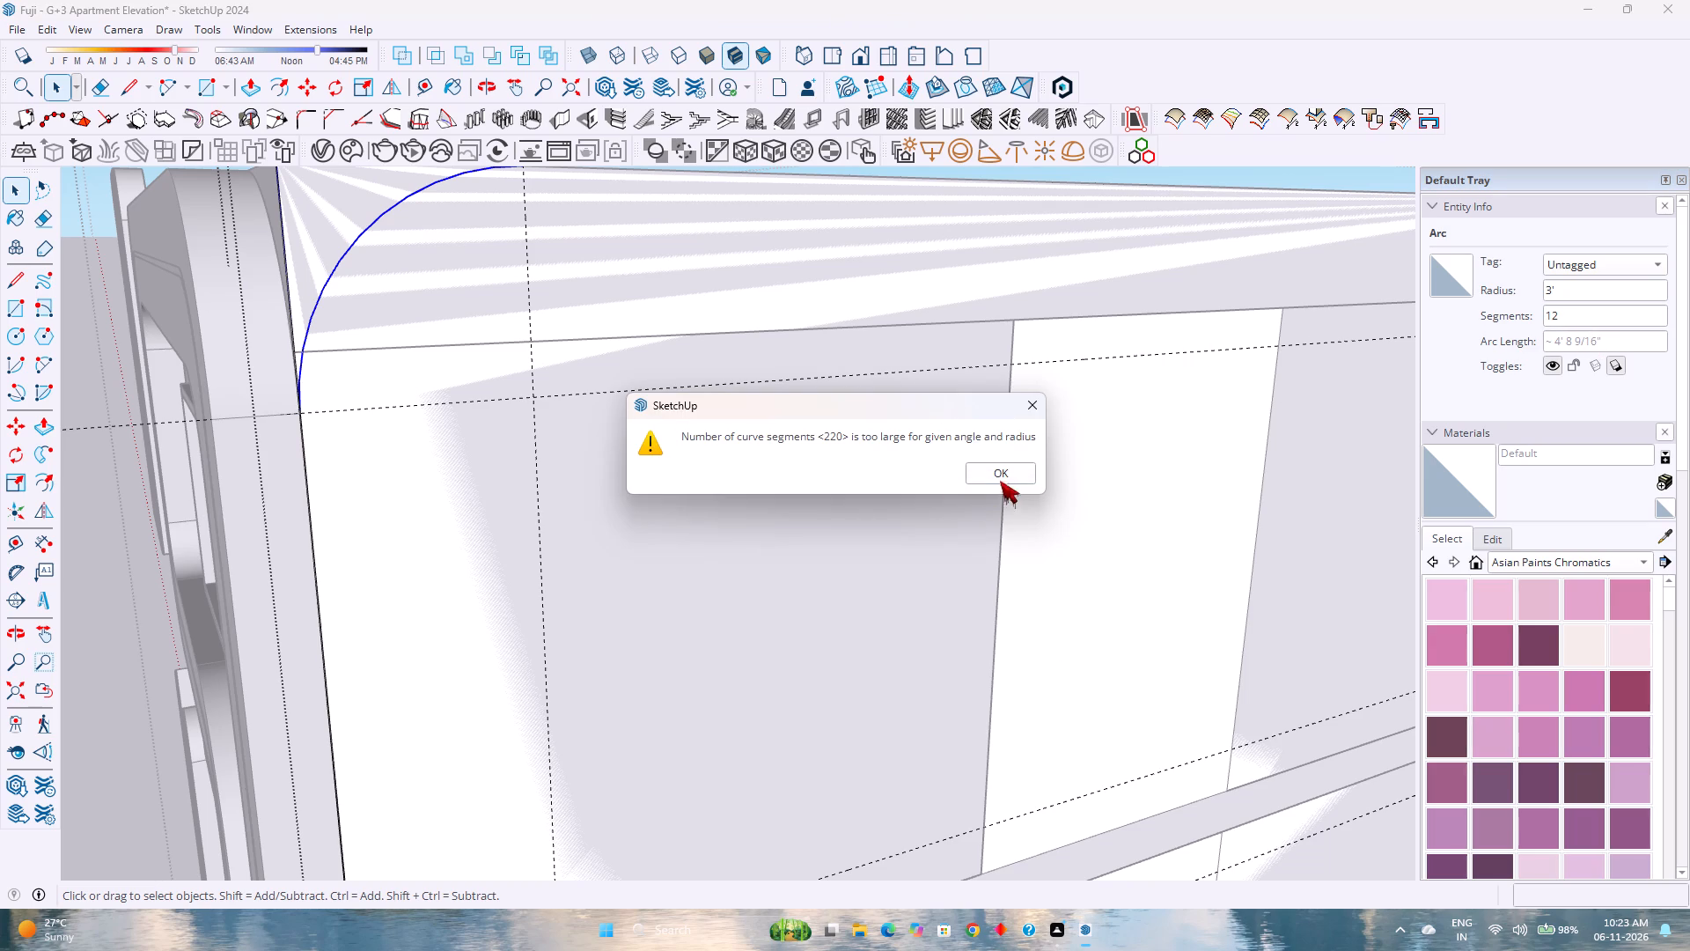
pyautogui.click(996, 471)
# Set the corner arc's segment count to 200.
pyautogui.click(1600, 316)
pyautogui.click(1600, 316)
pyautogui.write('20')
pyautogui.press('0')
pyautogui.press('Return')
# Delete the leftover corner face and its vertical and top edges outside the arc.
pyautogui.click(288, 251)
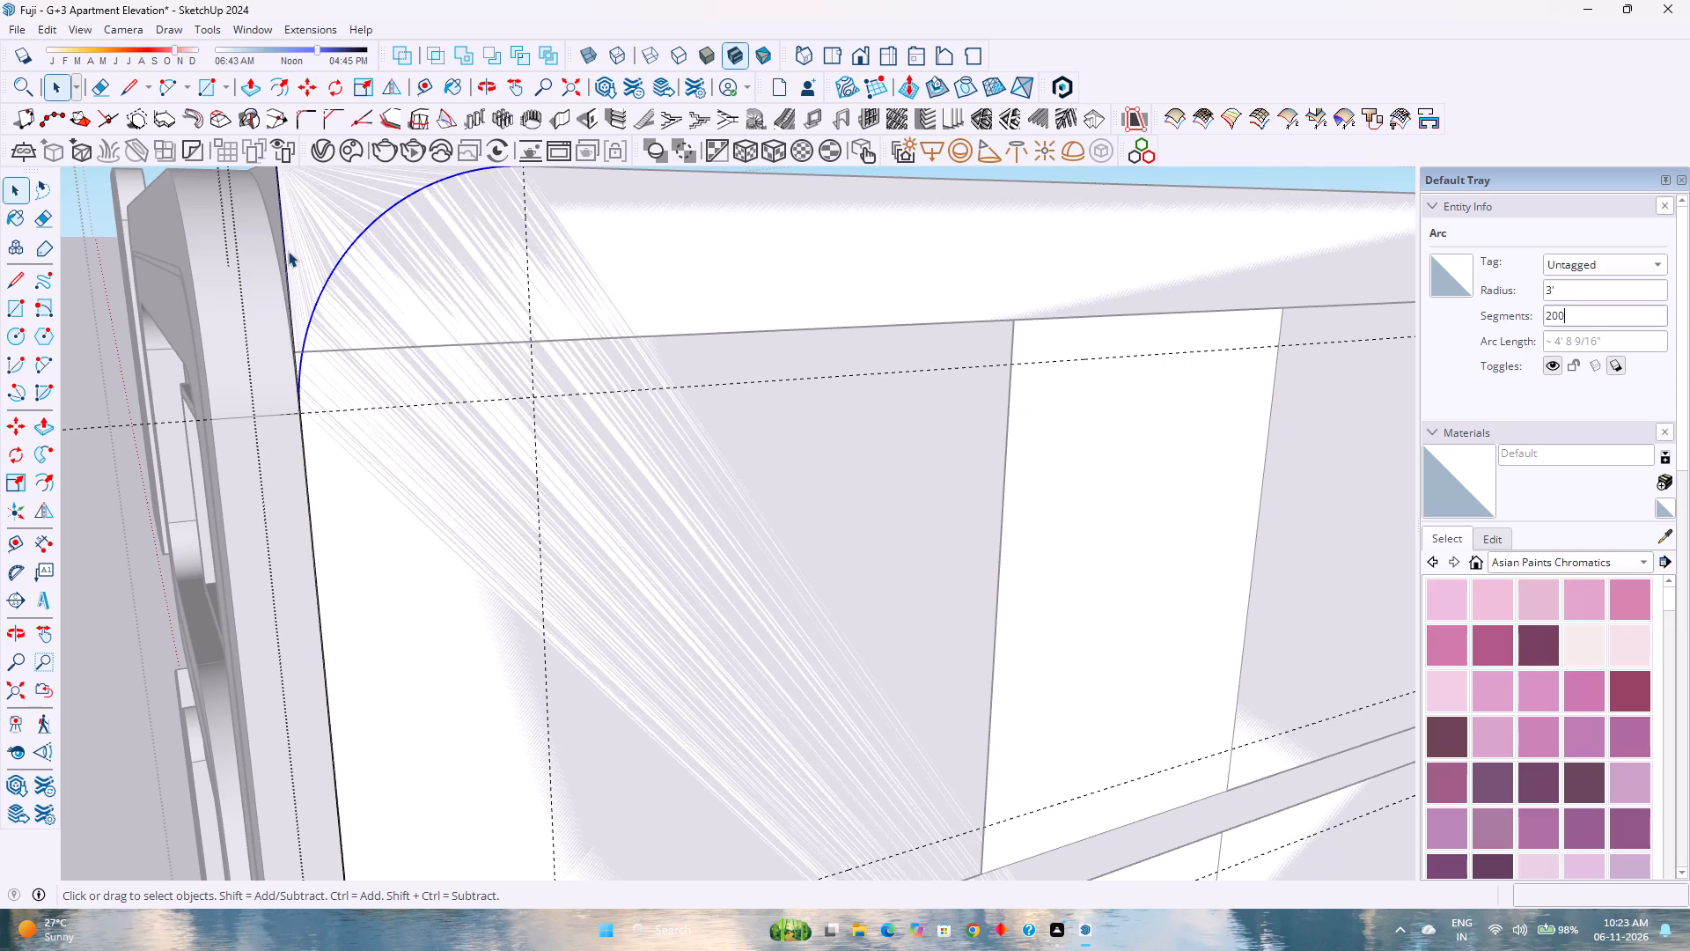
pyautogui.press('Delete')
pyautogui.click(286, 262)
pyautogui.press('Delete')
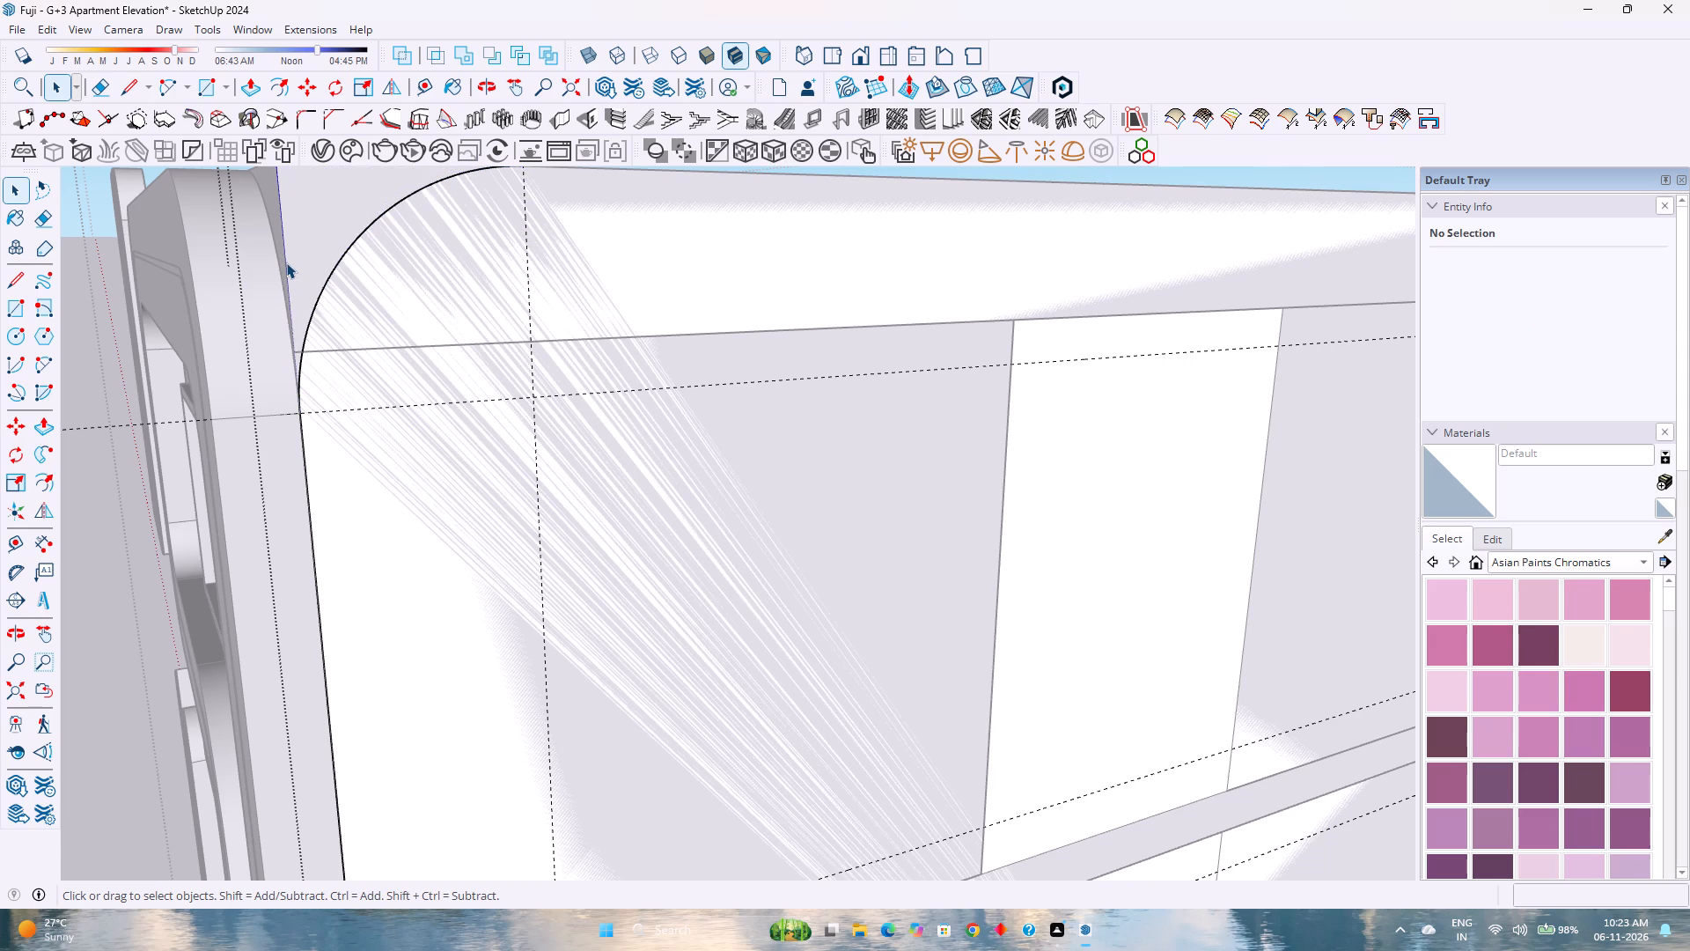
pyautogui.keyDown('shift'); pyautogui.moveTo(357, 340); pyautogui.dragTo(454, 536, button='middle'); pyautogui.keyUp('shift')
pyautogui.keyDown('shift'); pyautogui.middleClick(455, 536); pyautogui.keyUp('shift')
pyautogui.click(441, 362)
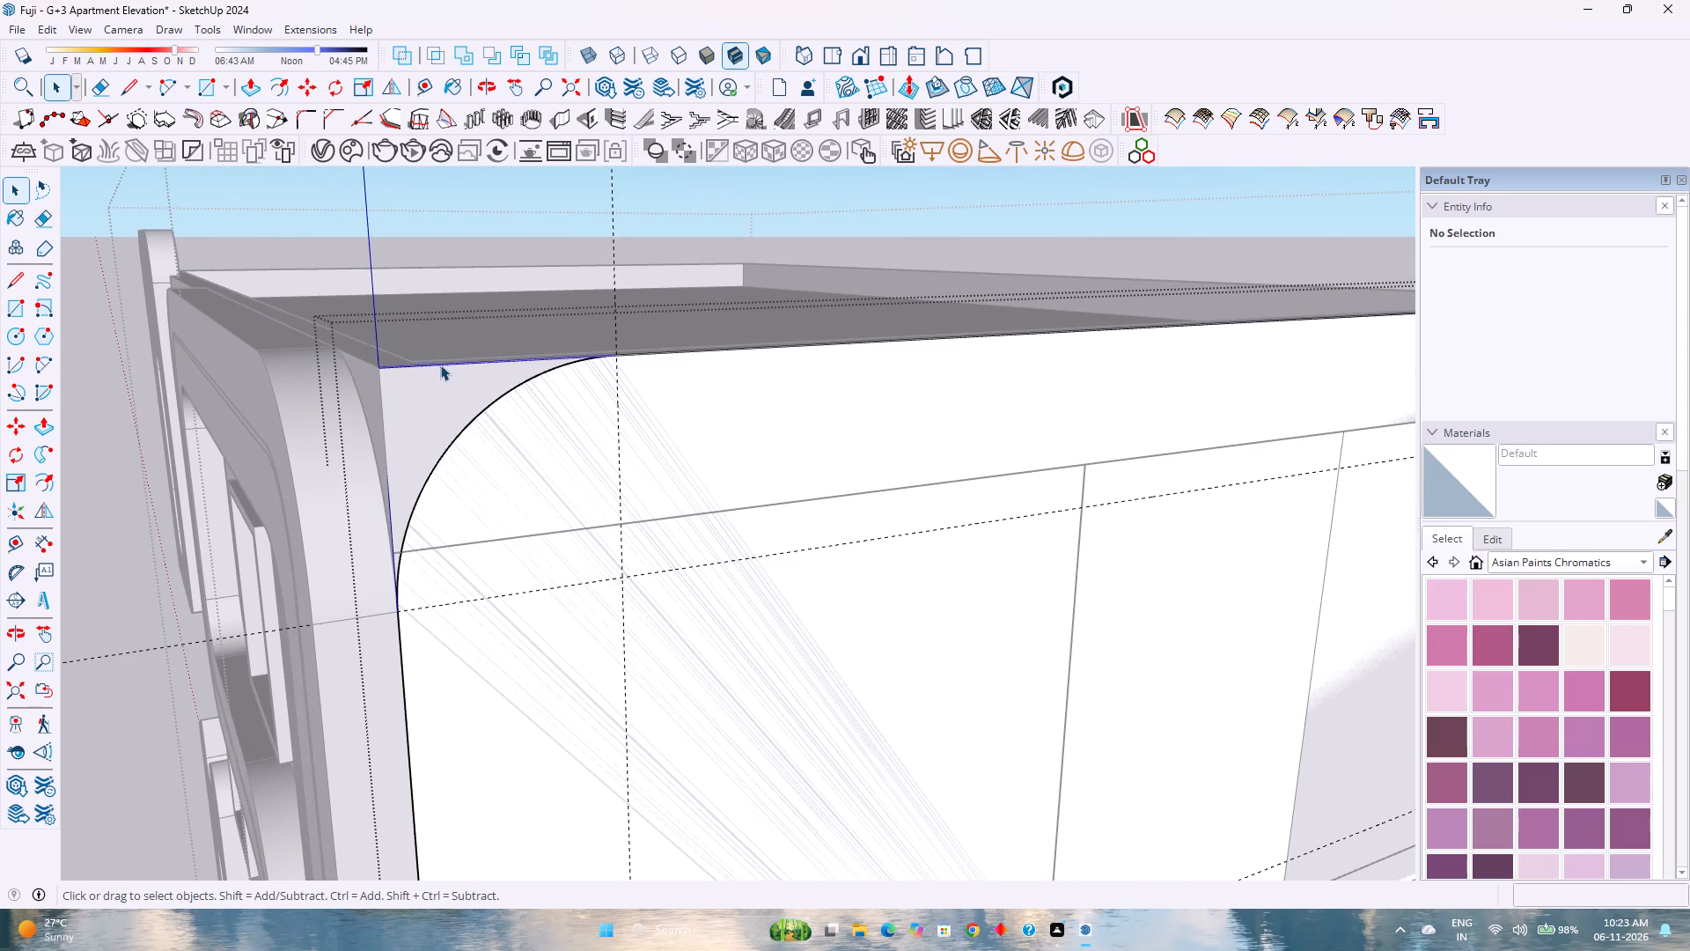
pyautogui.press('Delete')
pyautogui.scroll(-9, 408, 436)
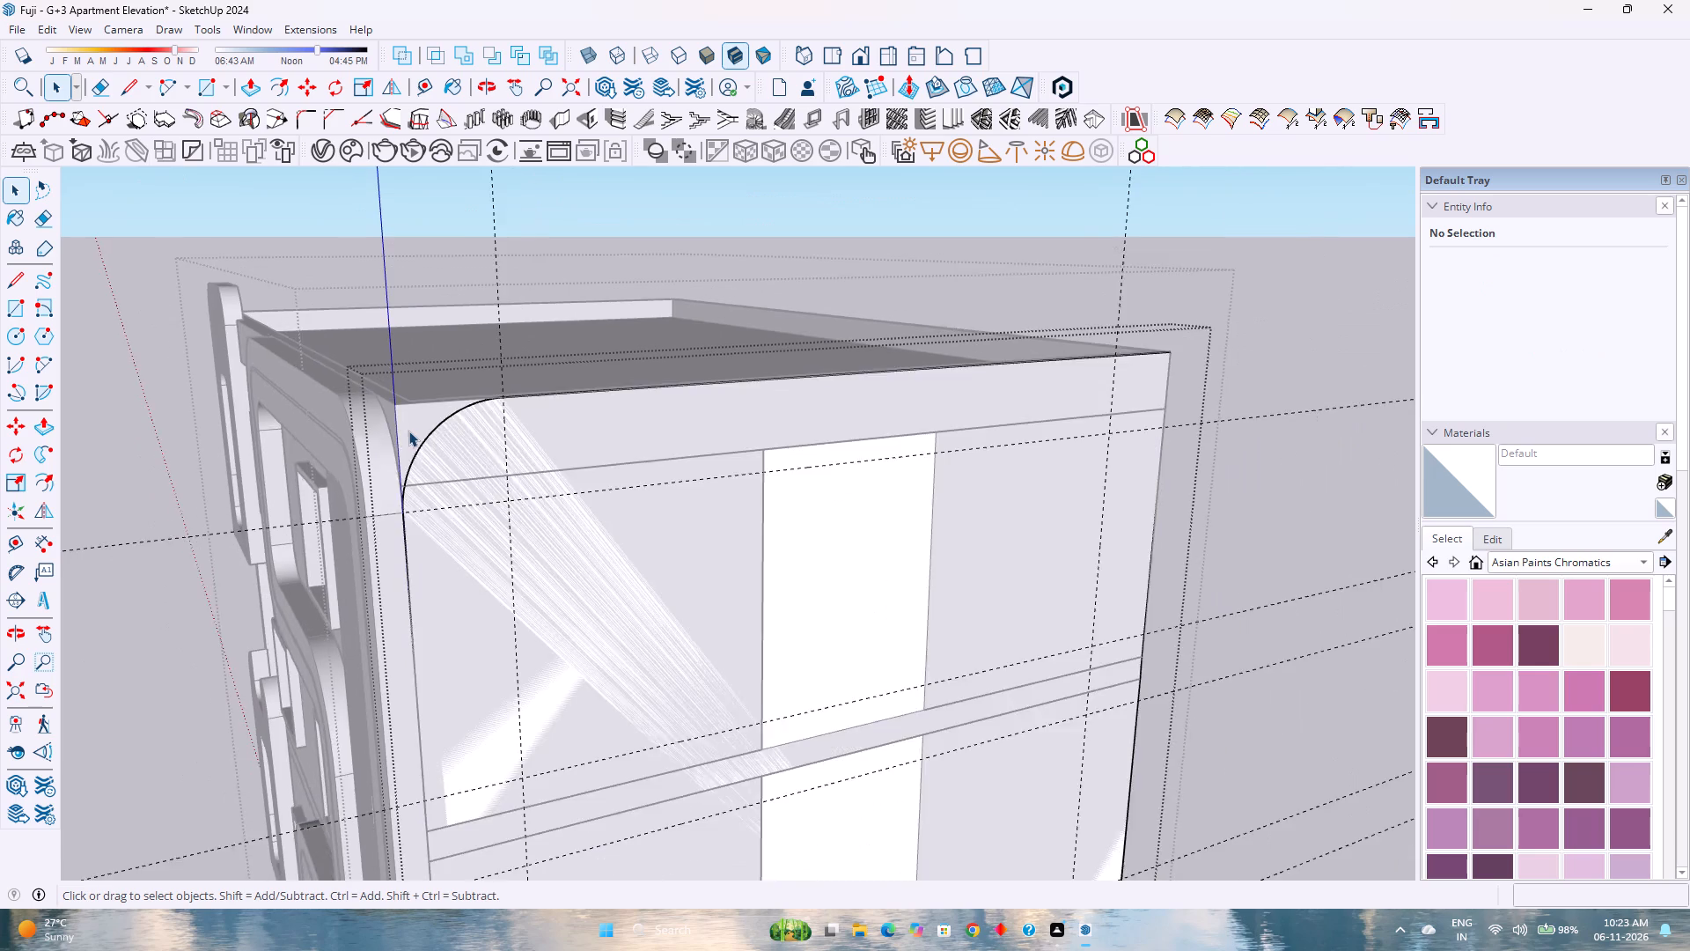
# Examine the side wall's rounded front top corner and the wall's remaining square corners.
pyautogui.scroll(-12, 408, 431)
pyautogui.moveTo(492, 511); pyautogui.dragTo(350, 501, button='middle')
pyautogui.moveTo(349, 501); pyautogui.dragTo(350, 478, button='middle')
pyautogui.moveTo(356, 471); pyautogui.dragTo(372, 446, button='middle')
pyautogui.middleClick(420, 376)
pyautogui.moveTo(420, 376); pyautogui.dragTo(420, 414, button='middle')
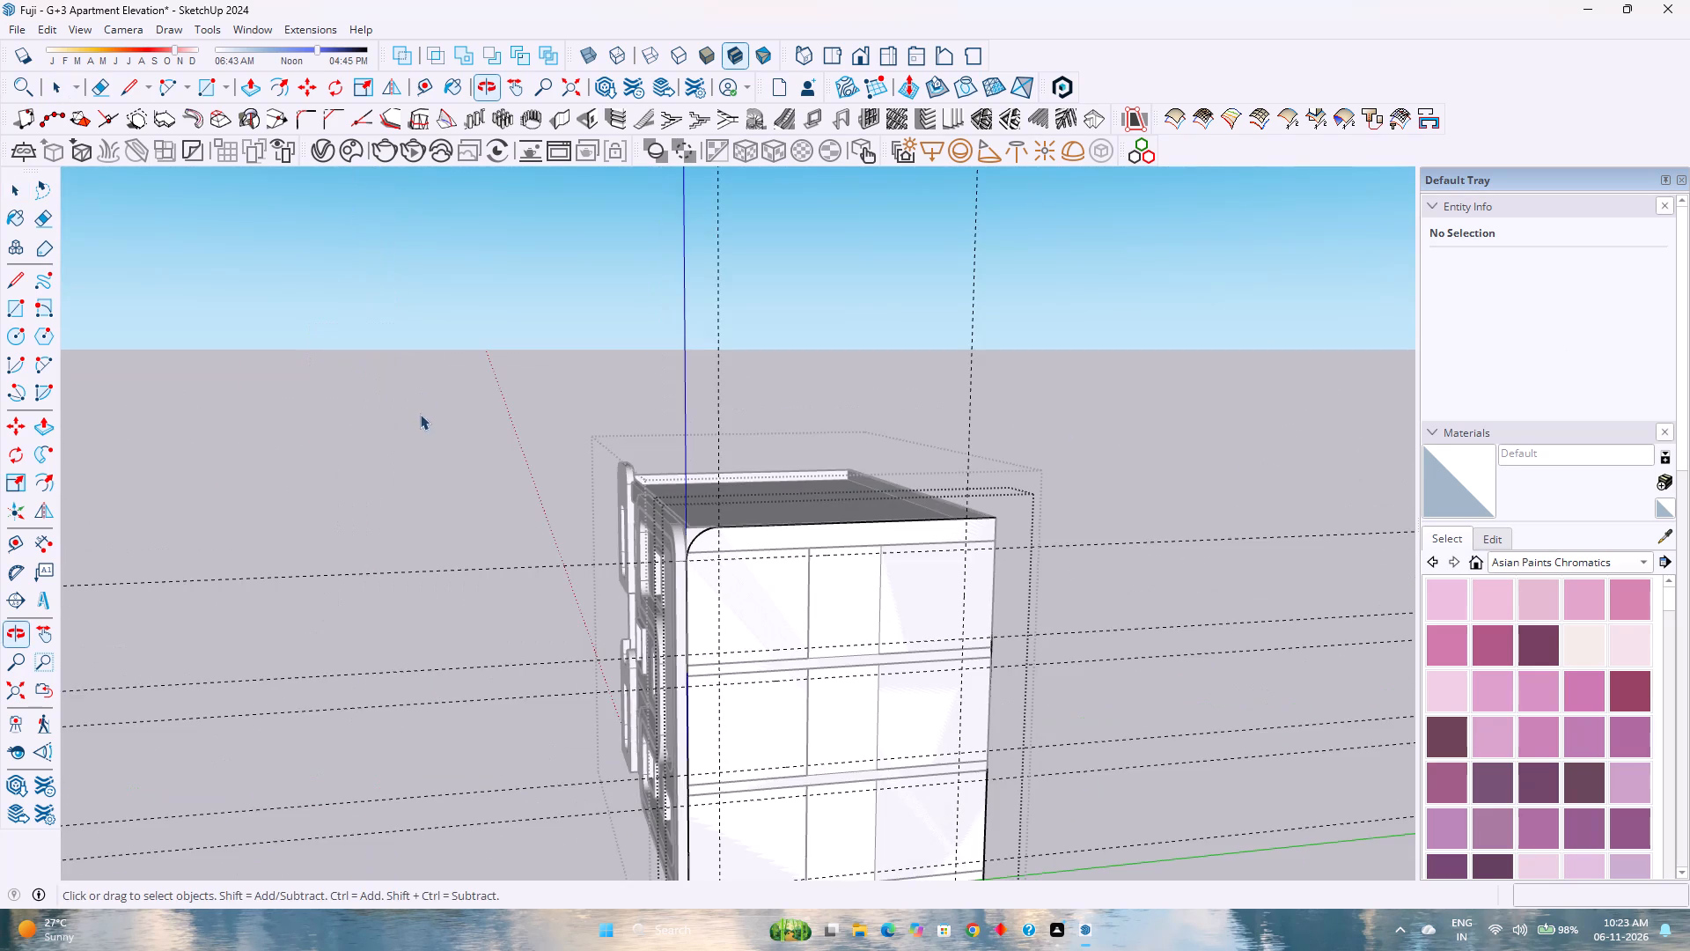
pyautogui.moveTo(420, 414); pyautogui.dragTo(417, 427, button='middle')
pyautogui.scroll(-2, 504, 475)
pyautogui.scroll(12, 763, 521)
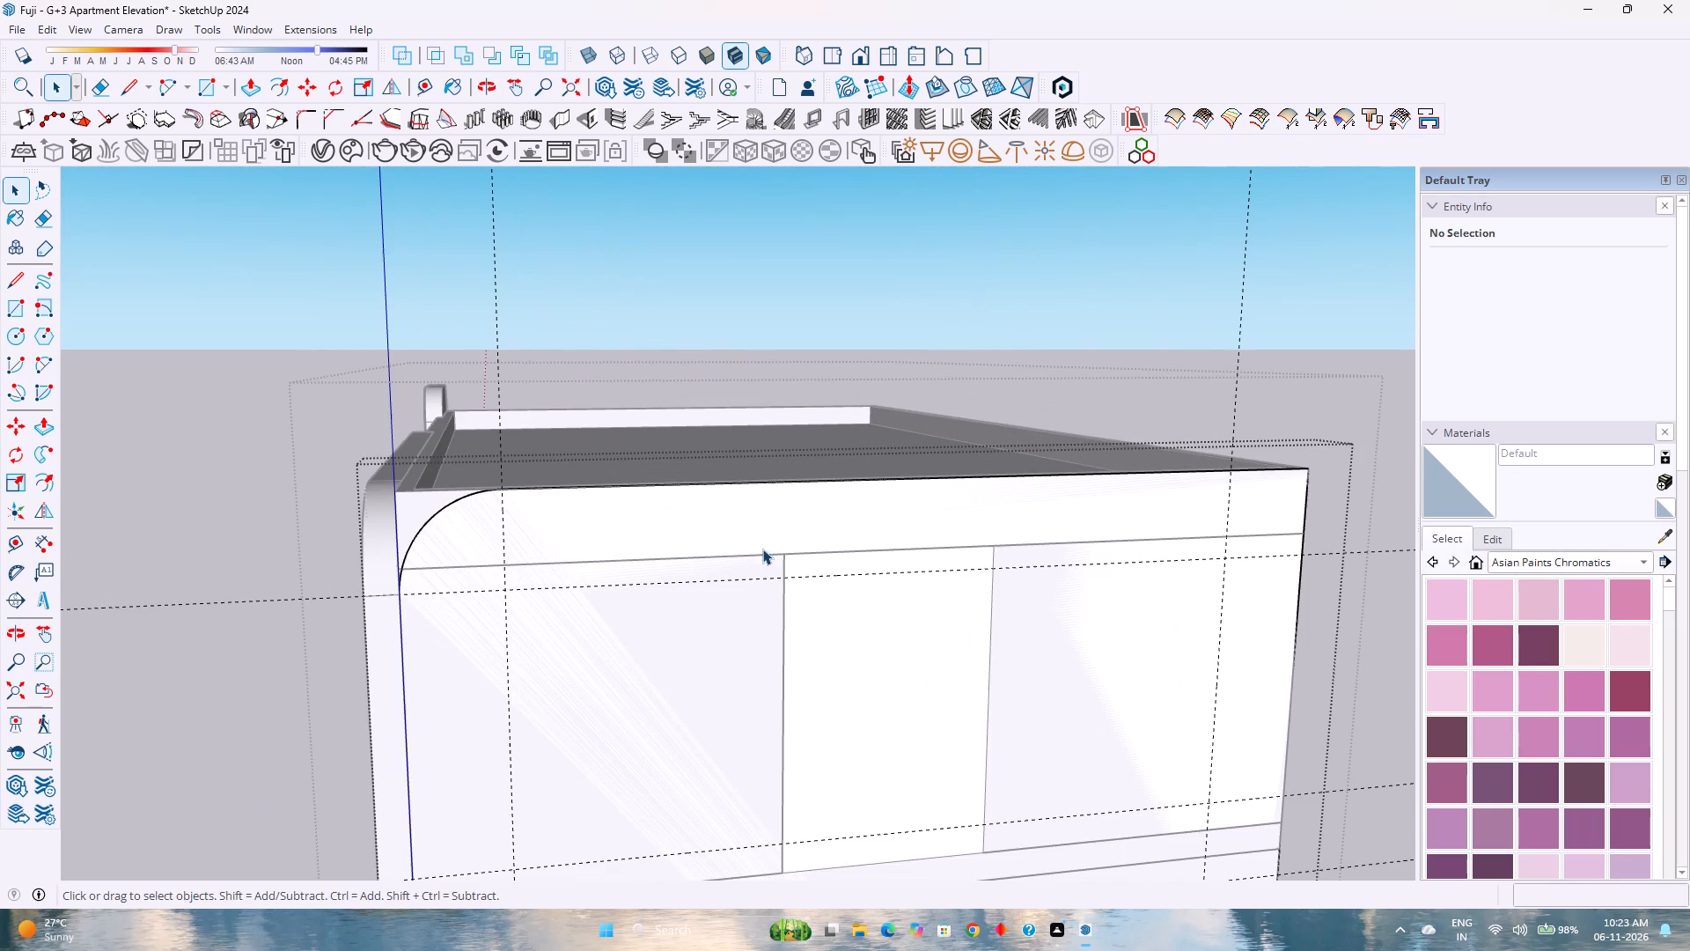
pyautogui.scroll(-4, 677, 525)
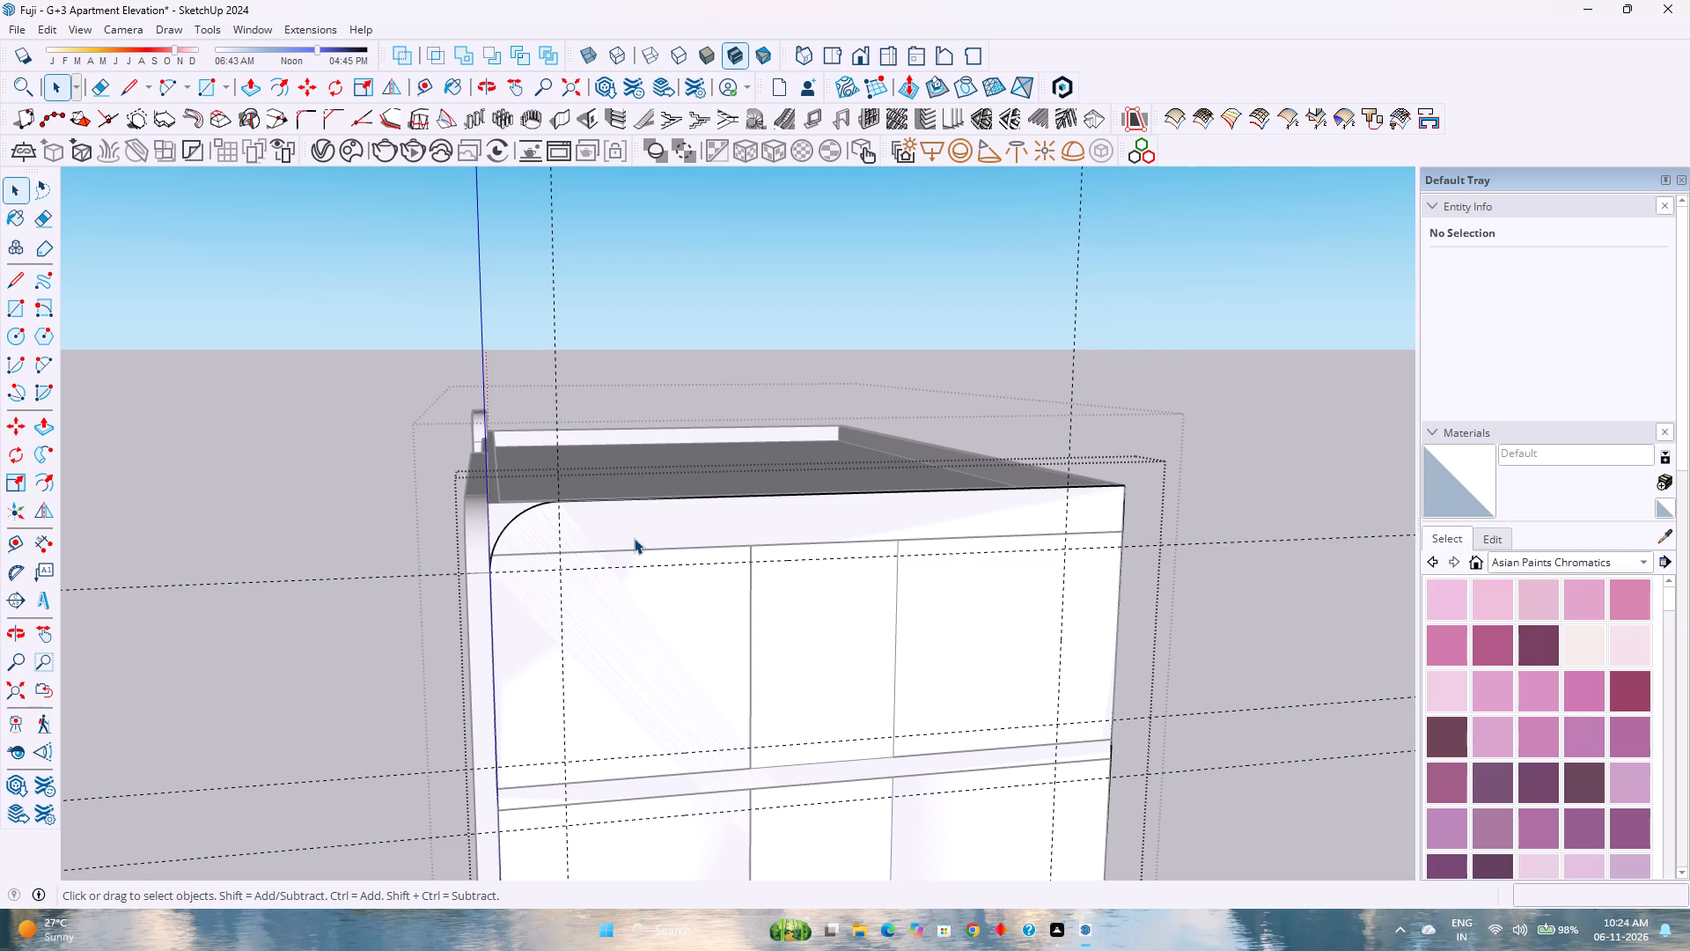
pyautogui.scroll(-4, 661, 651)
pyautogui.scroll(3, 661, 651)
pyautogui.scroll(-6, 671, 645)
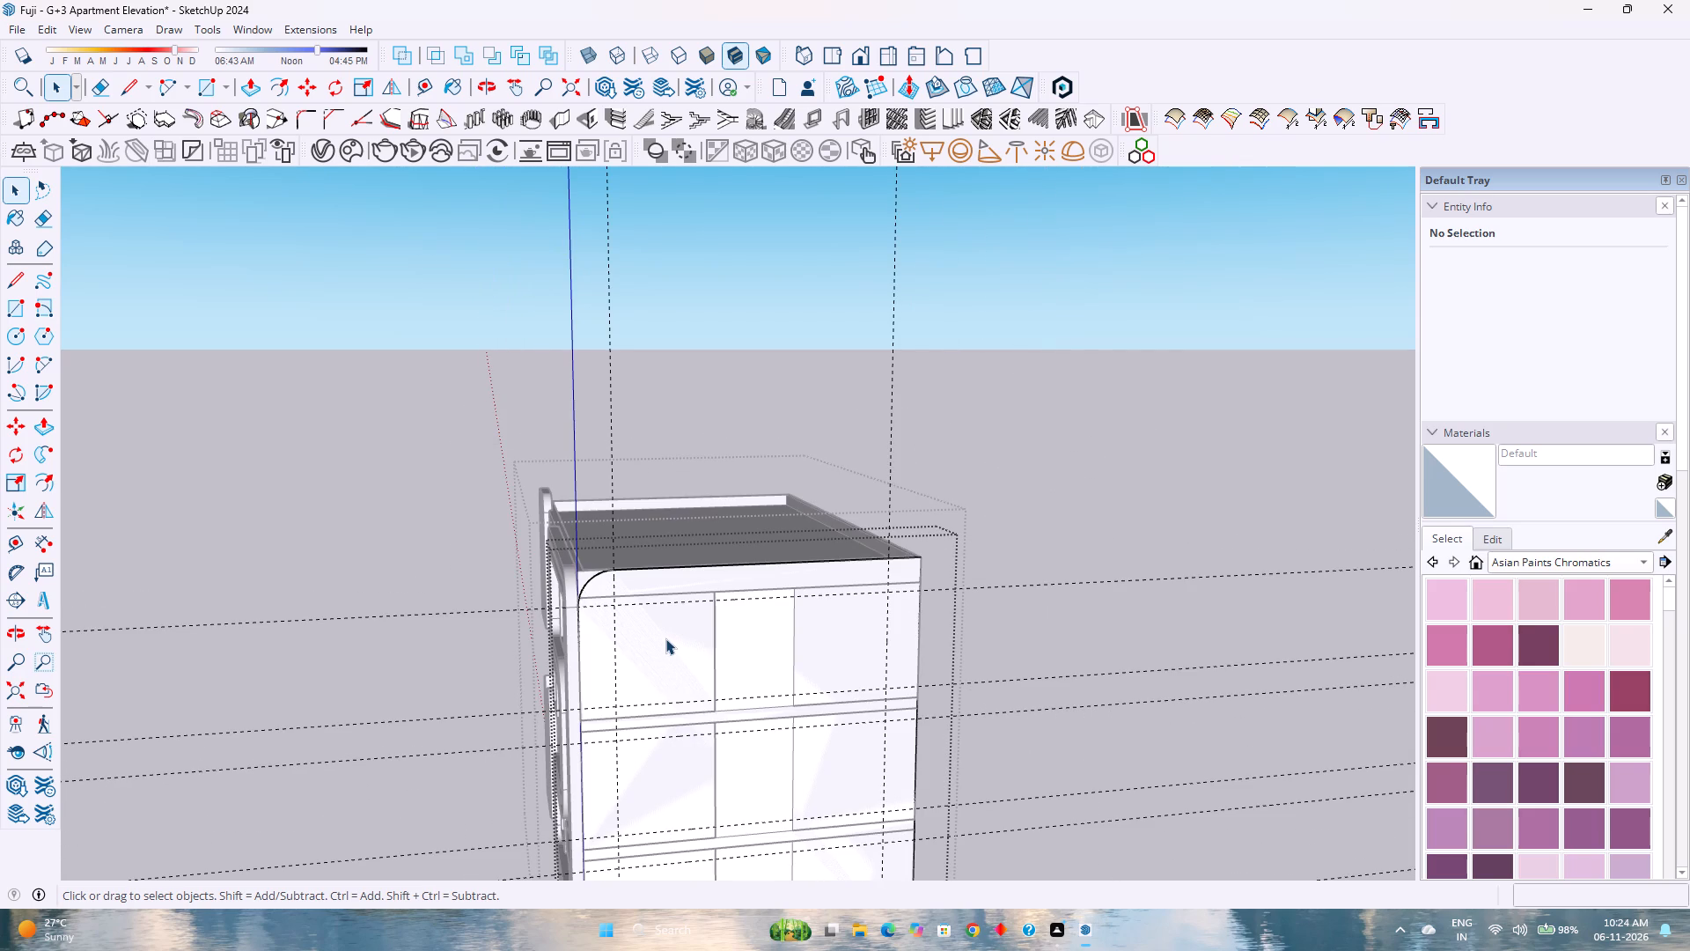
pyautogui.scroll(-5, 654, 638)
pyautogui.scroll(4, 654, 638)
pyautogui.scroll(-3, 654, 638)
pyautogui.scroll(3, 654, 638)
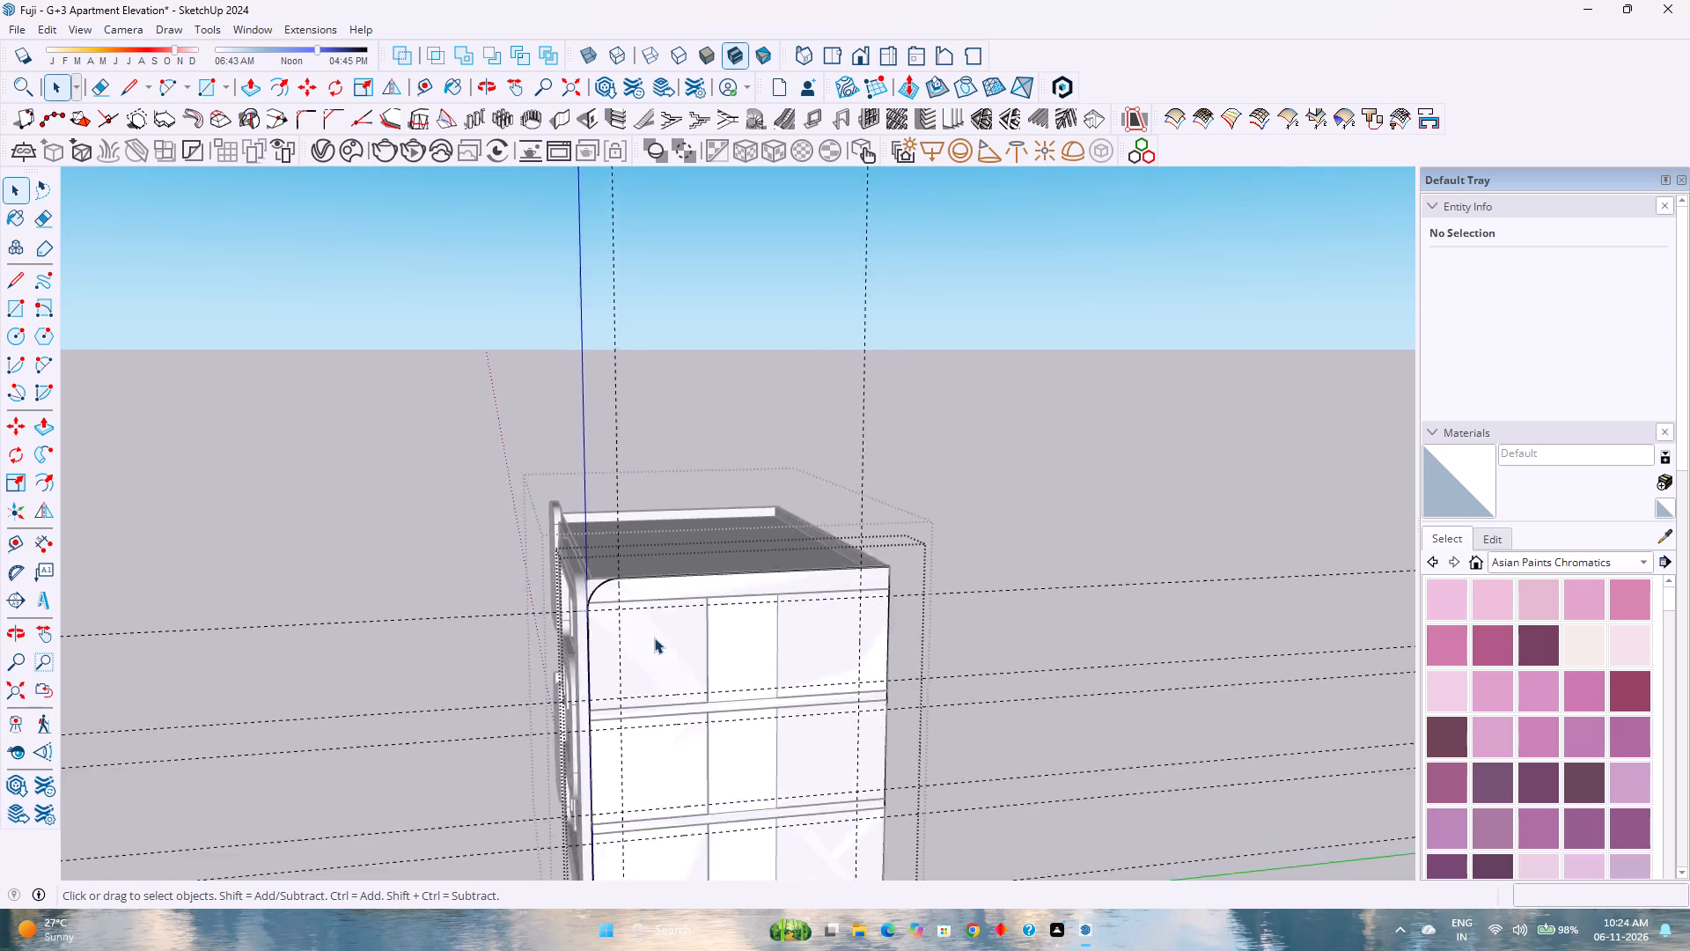
pyautogui.scroll(-4, 654, 638)
pyautogui.scroll(1, 654, 638)
pyautogui.scroll(-3, 654, 636)
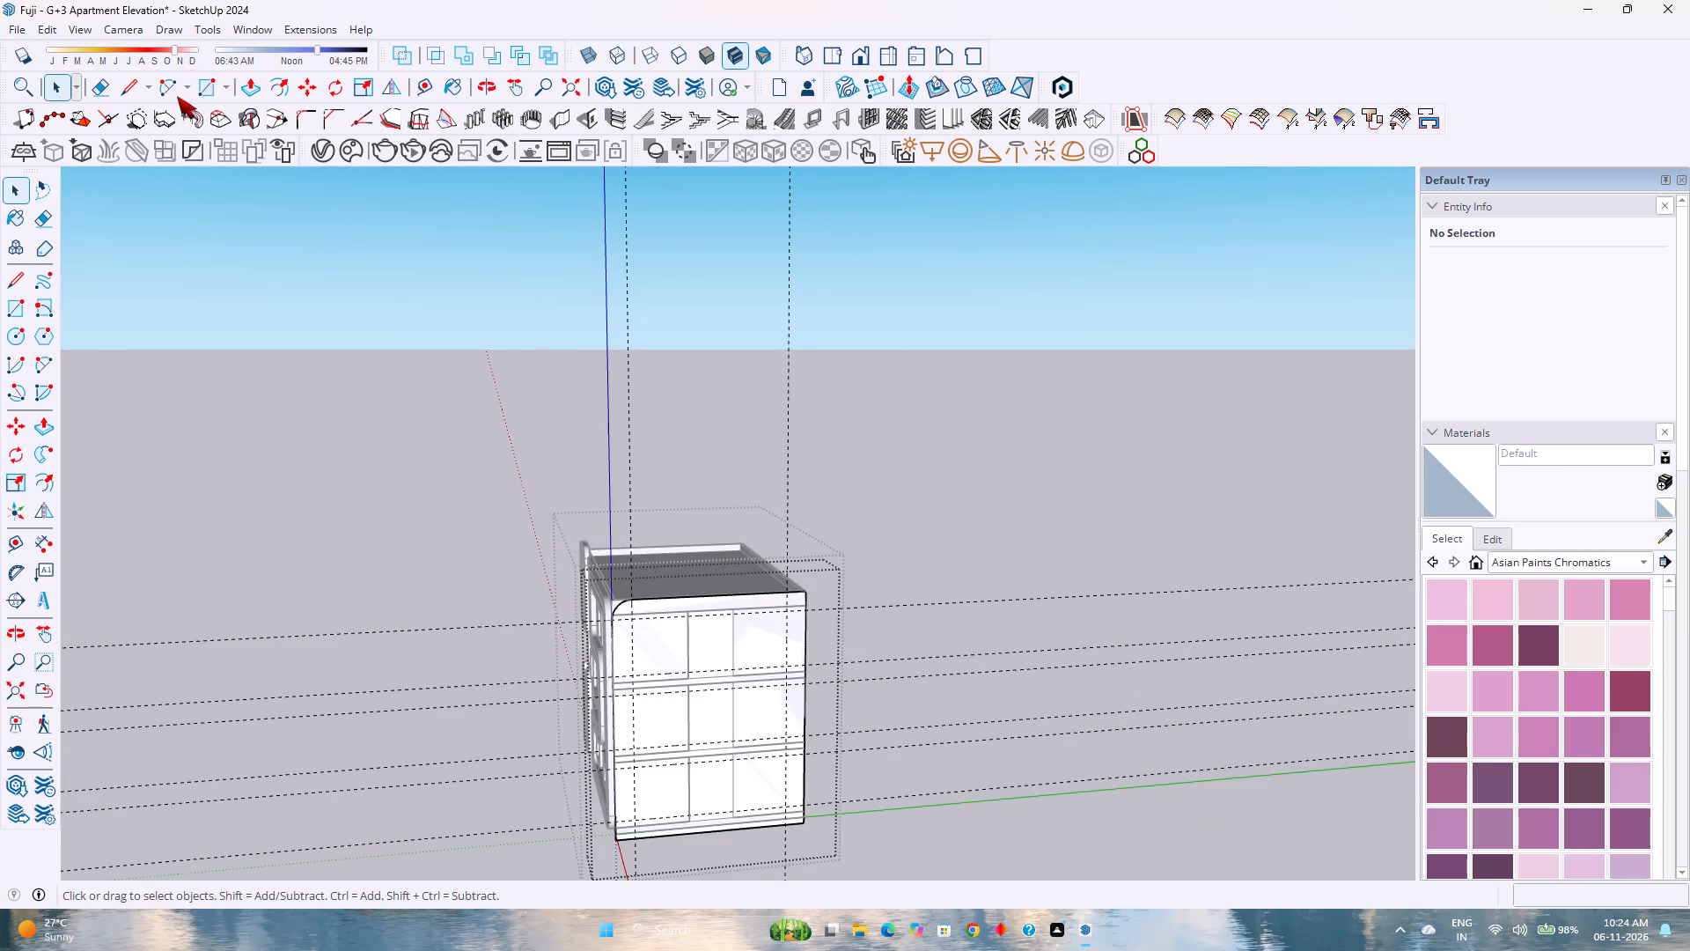
# Draw a 3' radius tangent arc across the side wall's rear top corner, between the guide intersections on its two edges.
pyautogui.click(174, 93)
pyautogui.scroll(10, 798, 623)
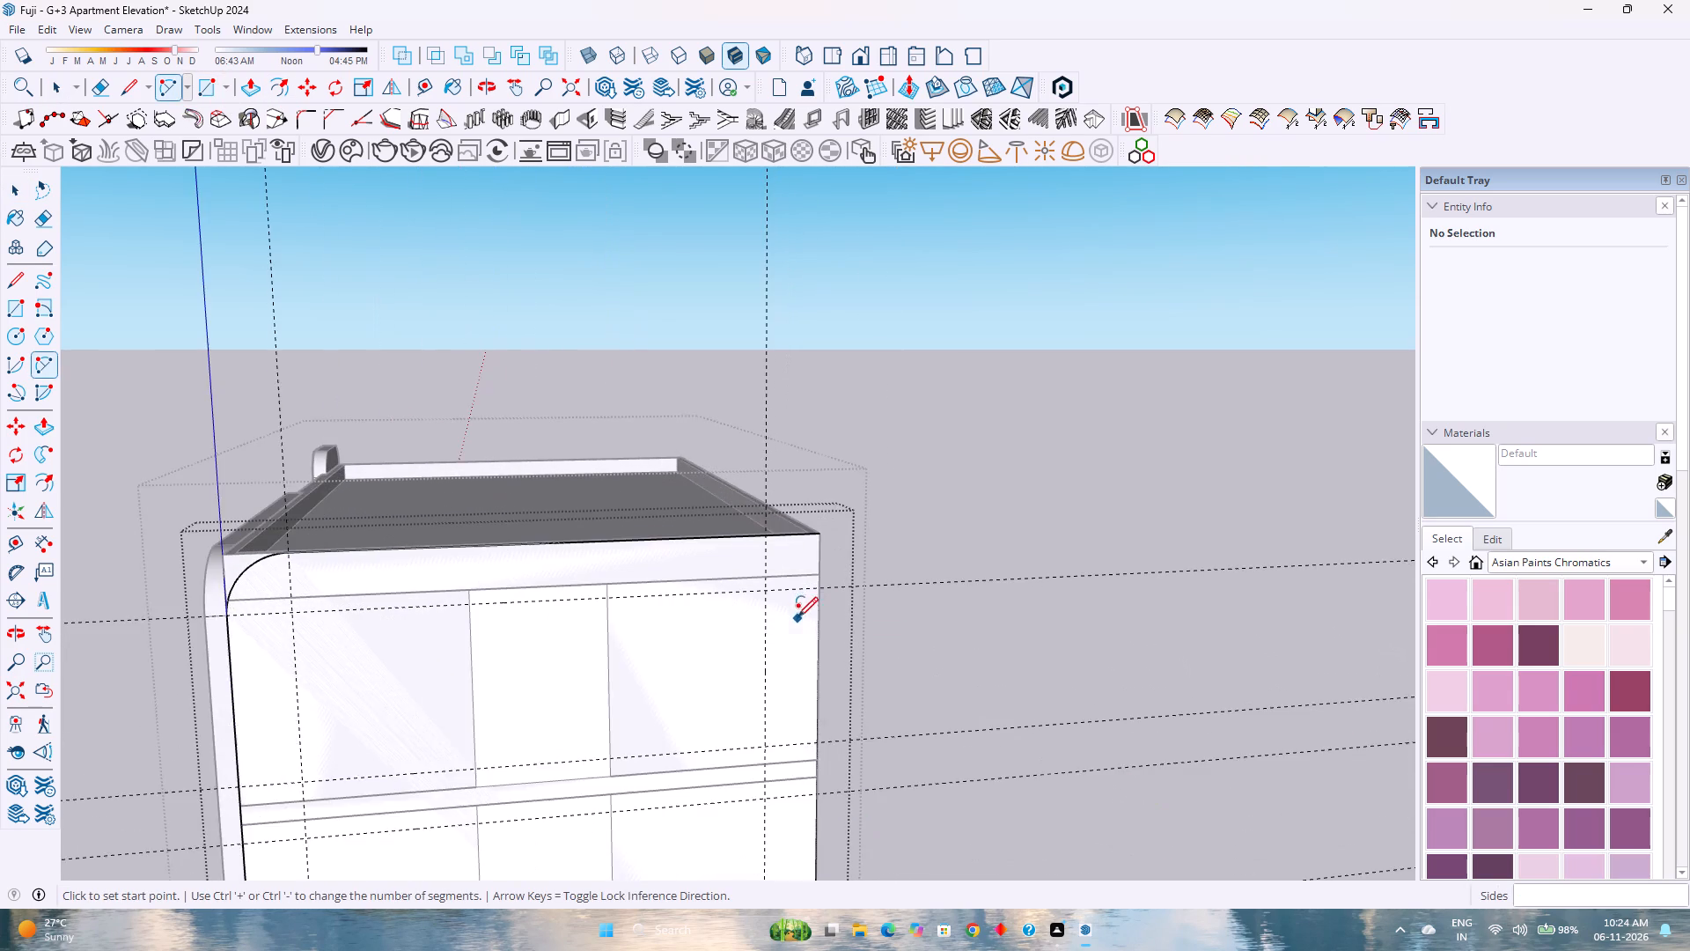
pyautogui.scroll(7, 791, 597)
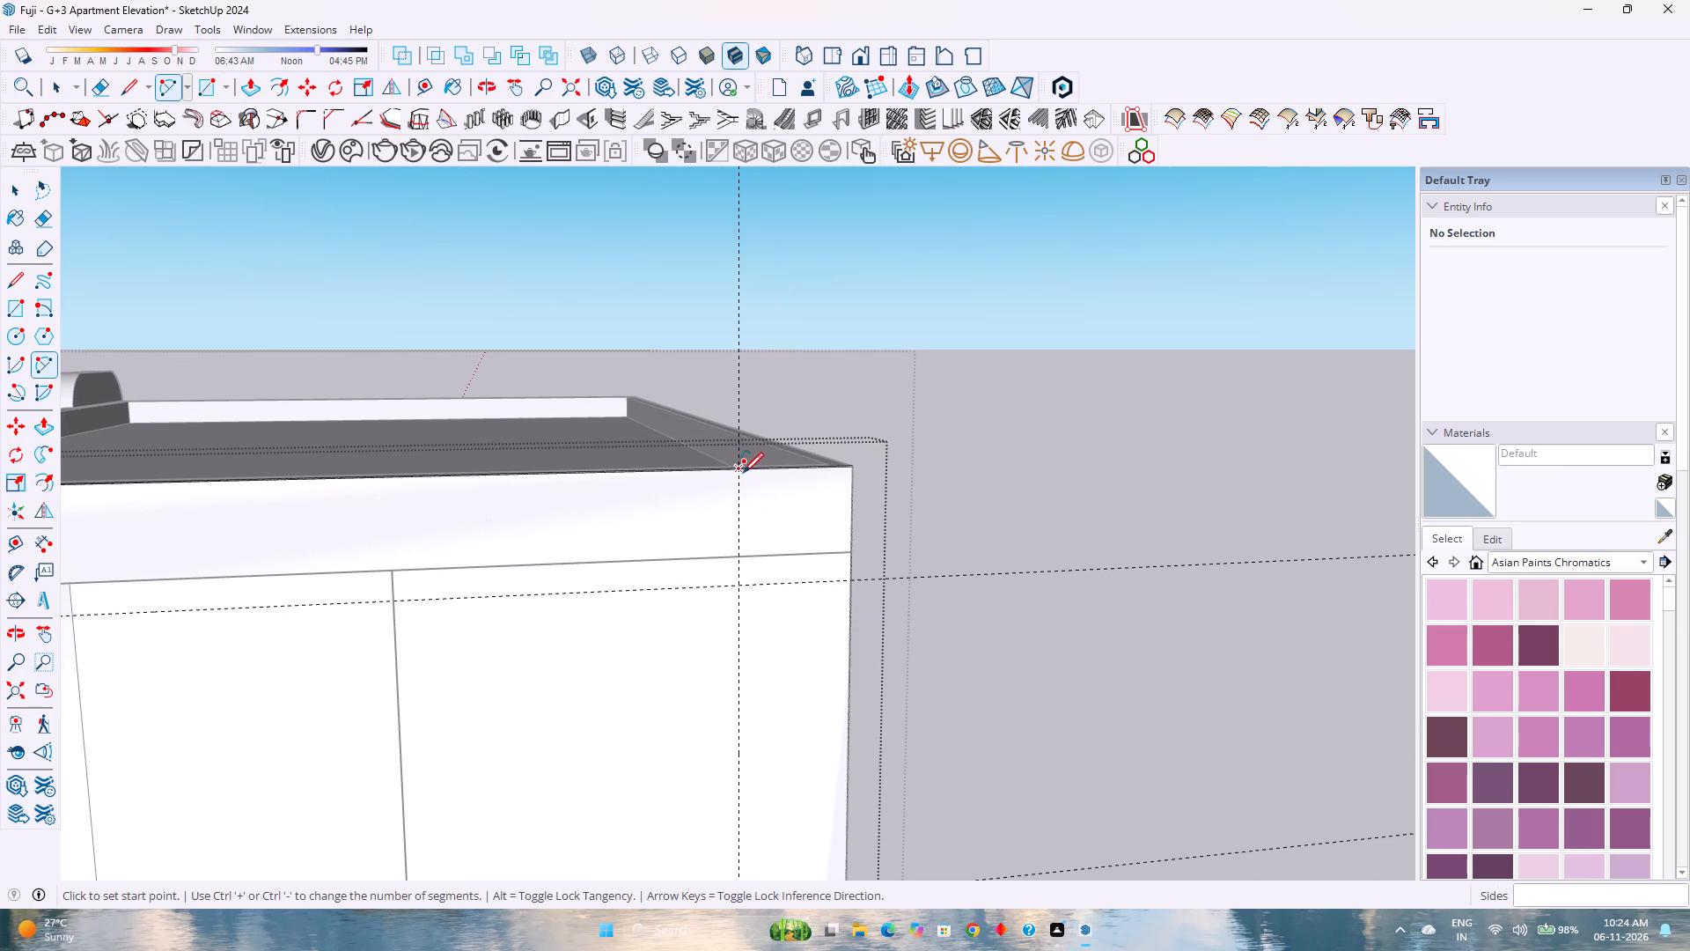
pyautogui.click(741, 472)
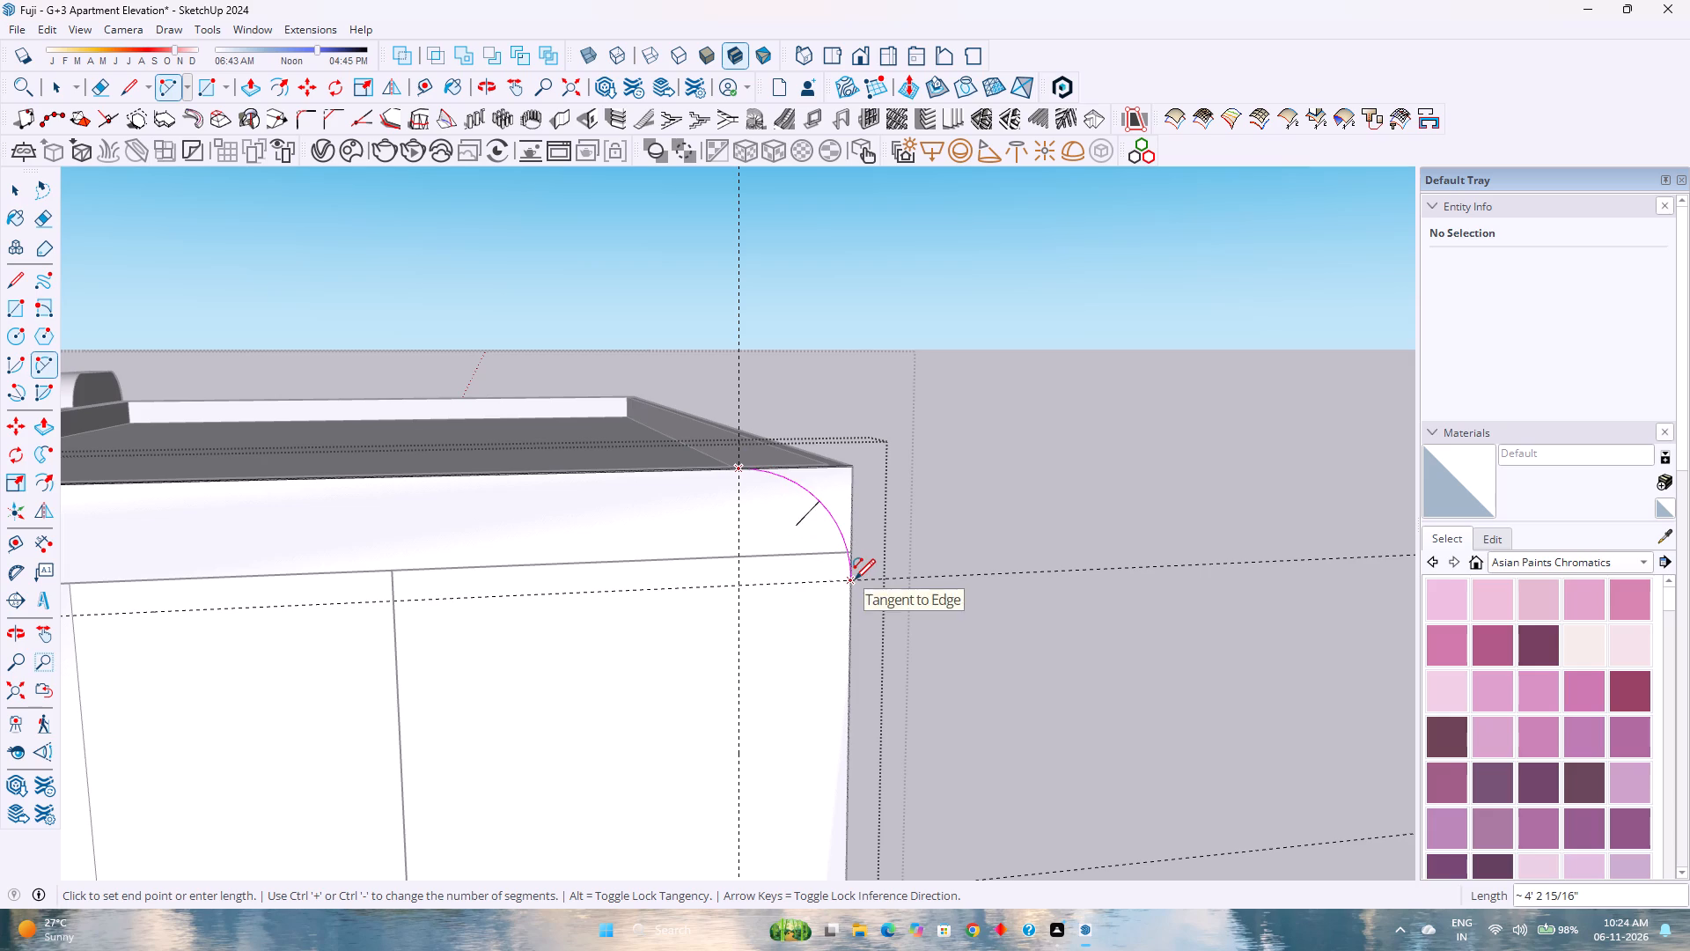
pyautogui.doubleClick(855, 579)
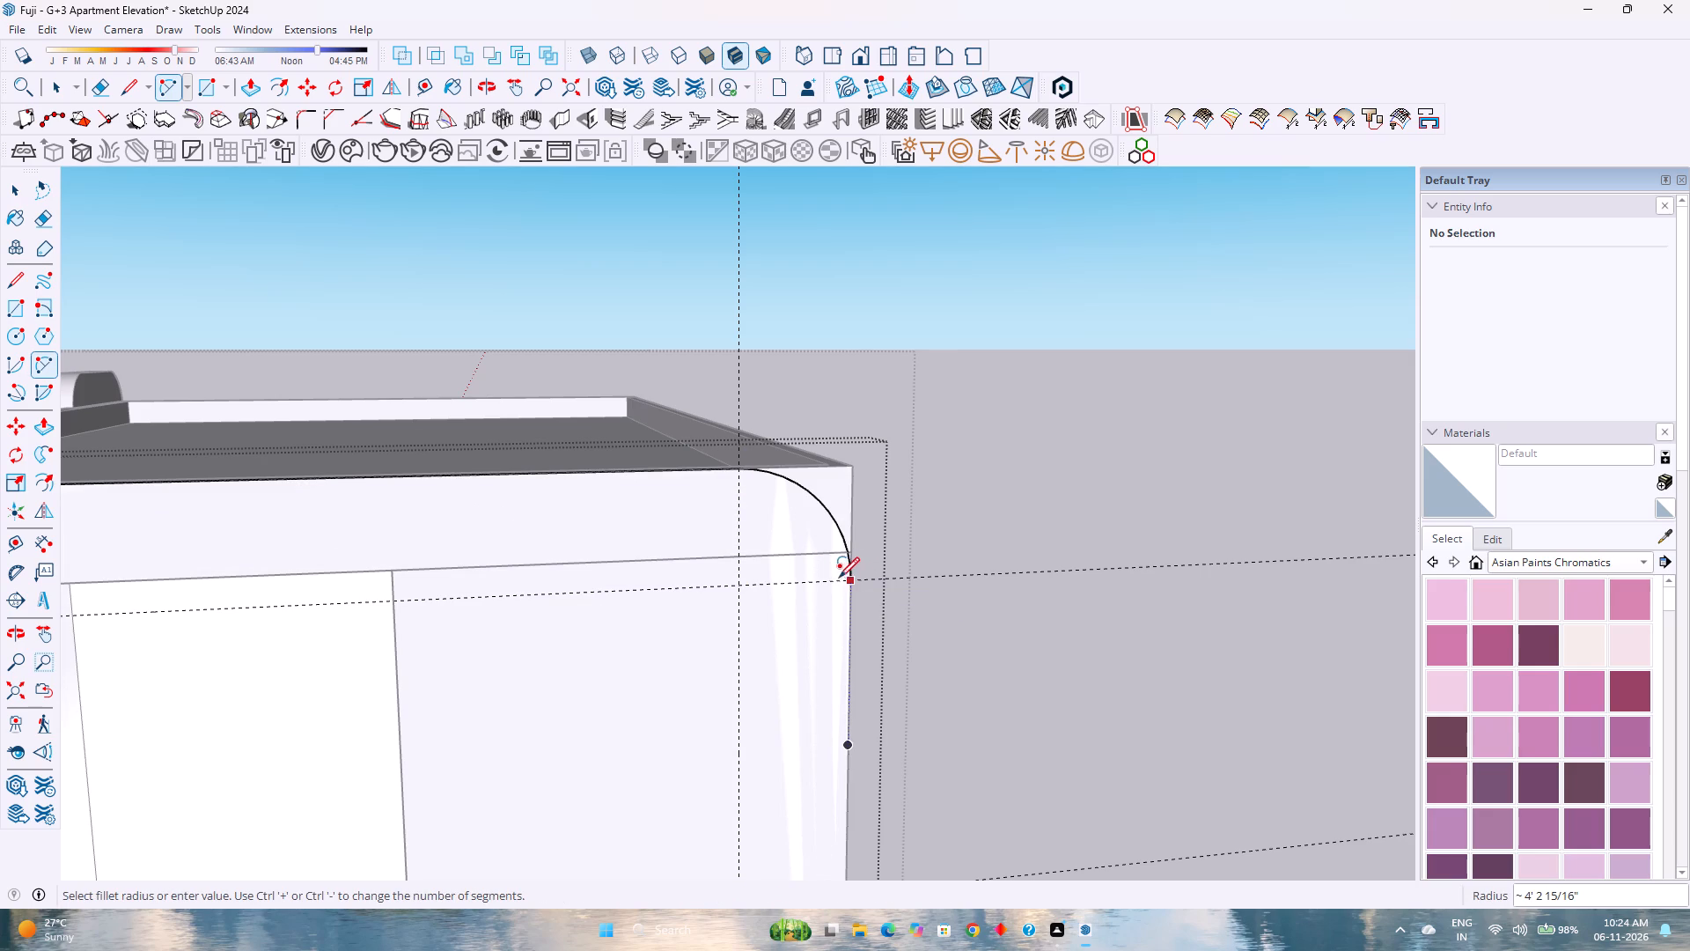
pyautogui.press('space')
# Set the rear top corner arc's segment count to 200.
pyautogui.click(831, 517)
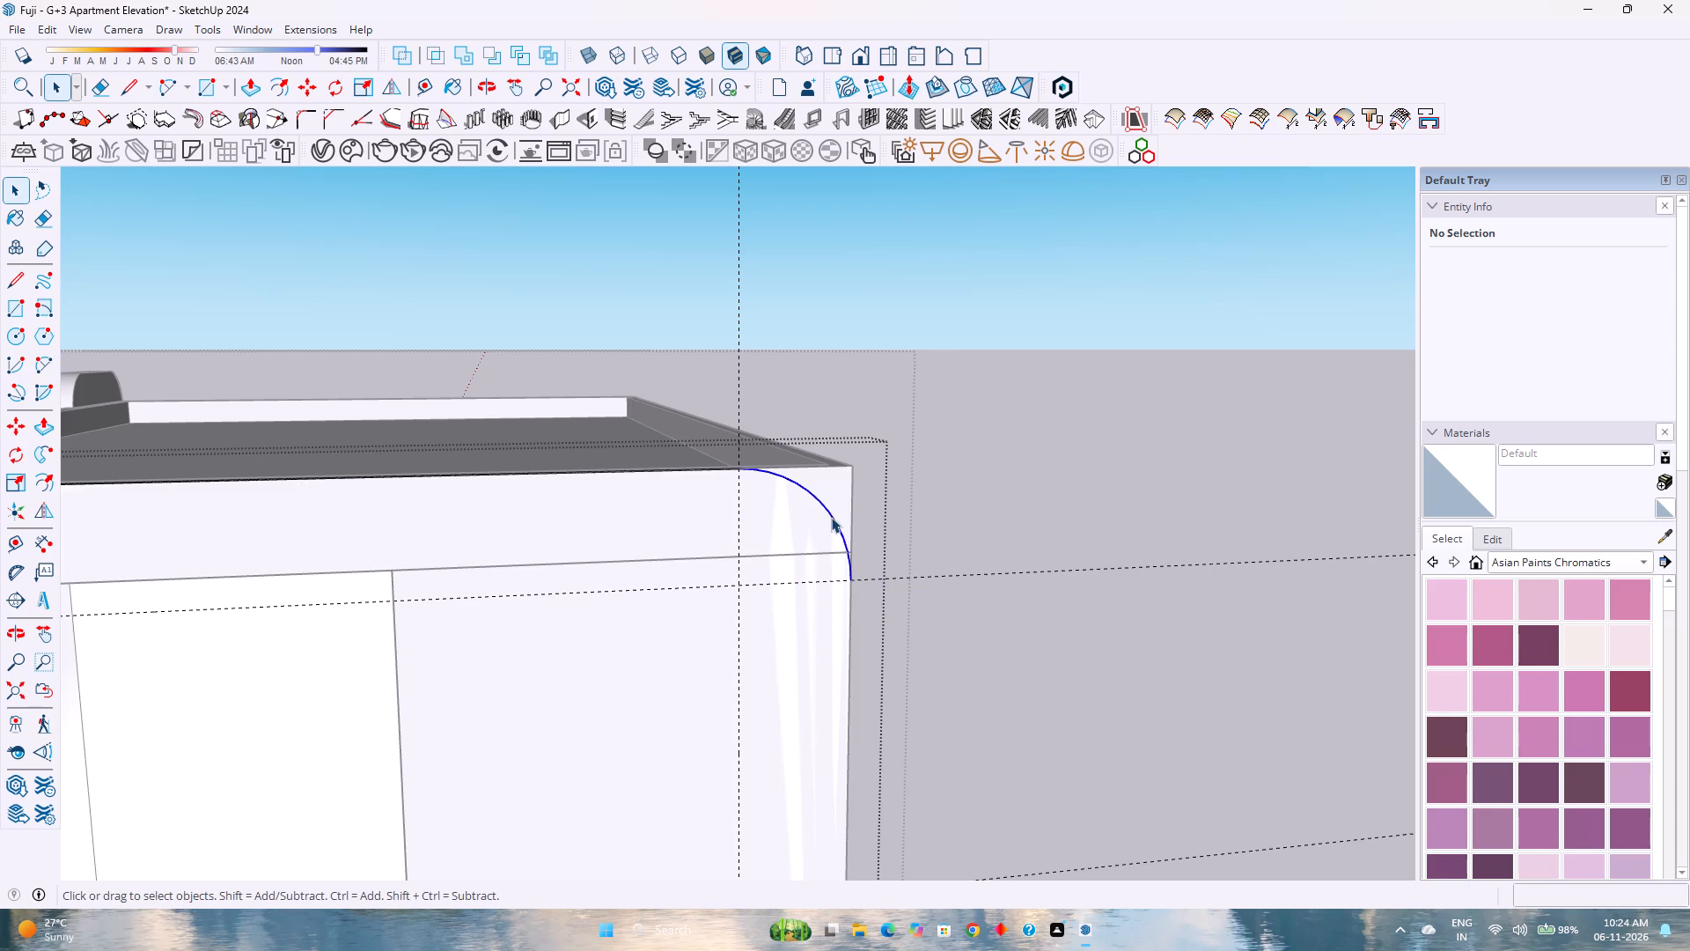
pyautogui.click(843, 509)
pyautogui.scroll(10, 843, 509)
pyautogui.moveTo(842, 495); pyautogui.dragTo(697, 594, button='middle')
pyautogui.middleClick(697, 594)
pyautogui.click(796, 505)
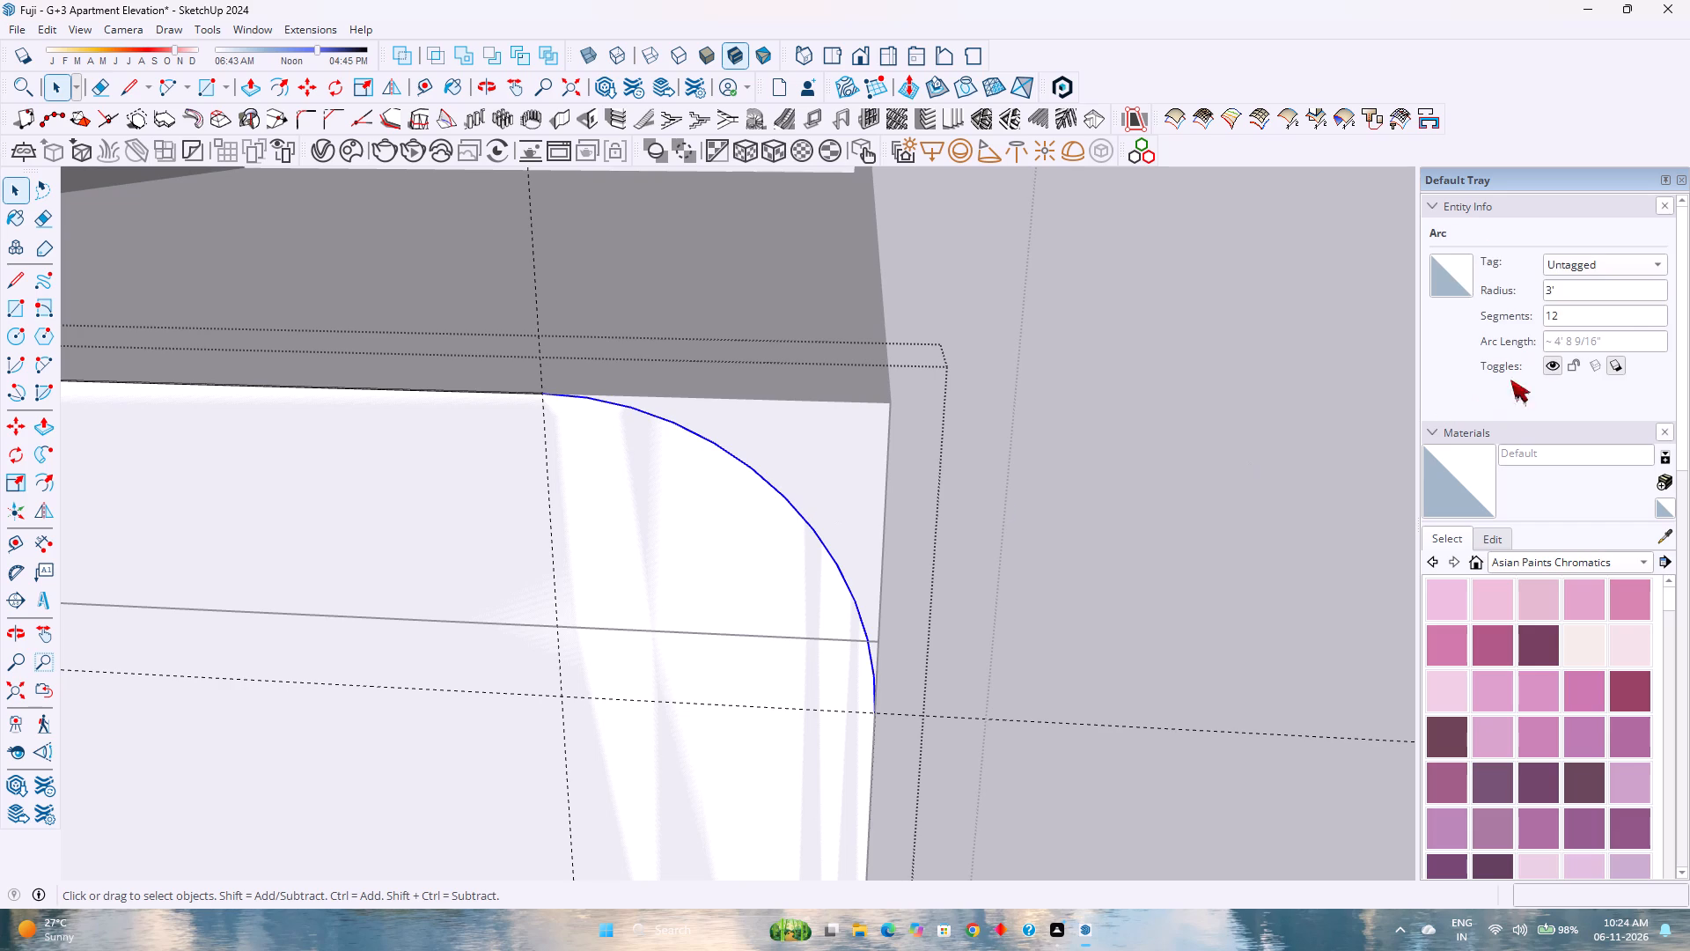
pyautogui.doubleClick(1565, 318)
pyautogui.press('2')
pyautogui.press('0')
pyautogui.press('0')
pyautogui.press('Return')
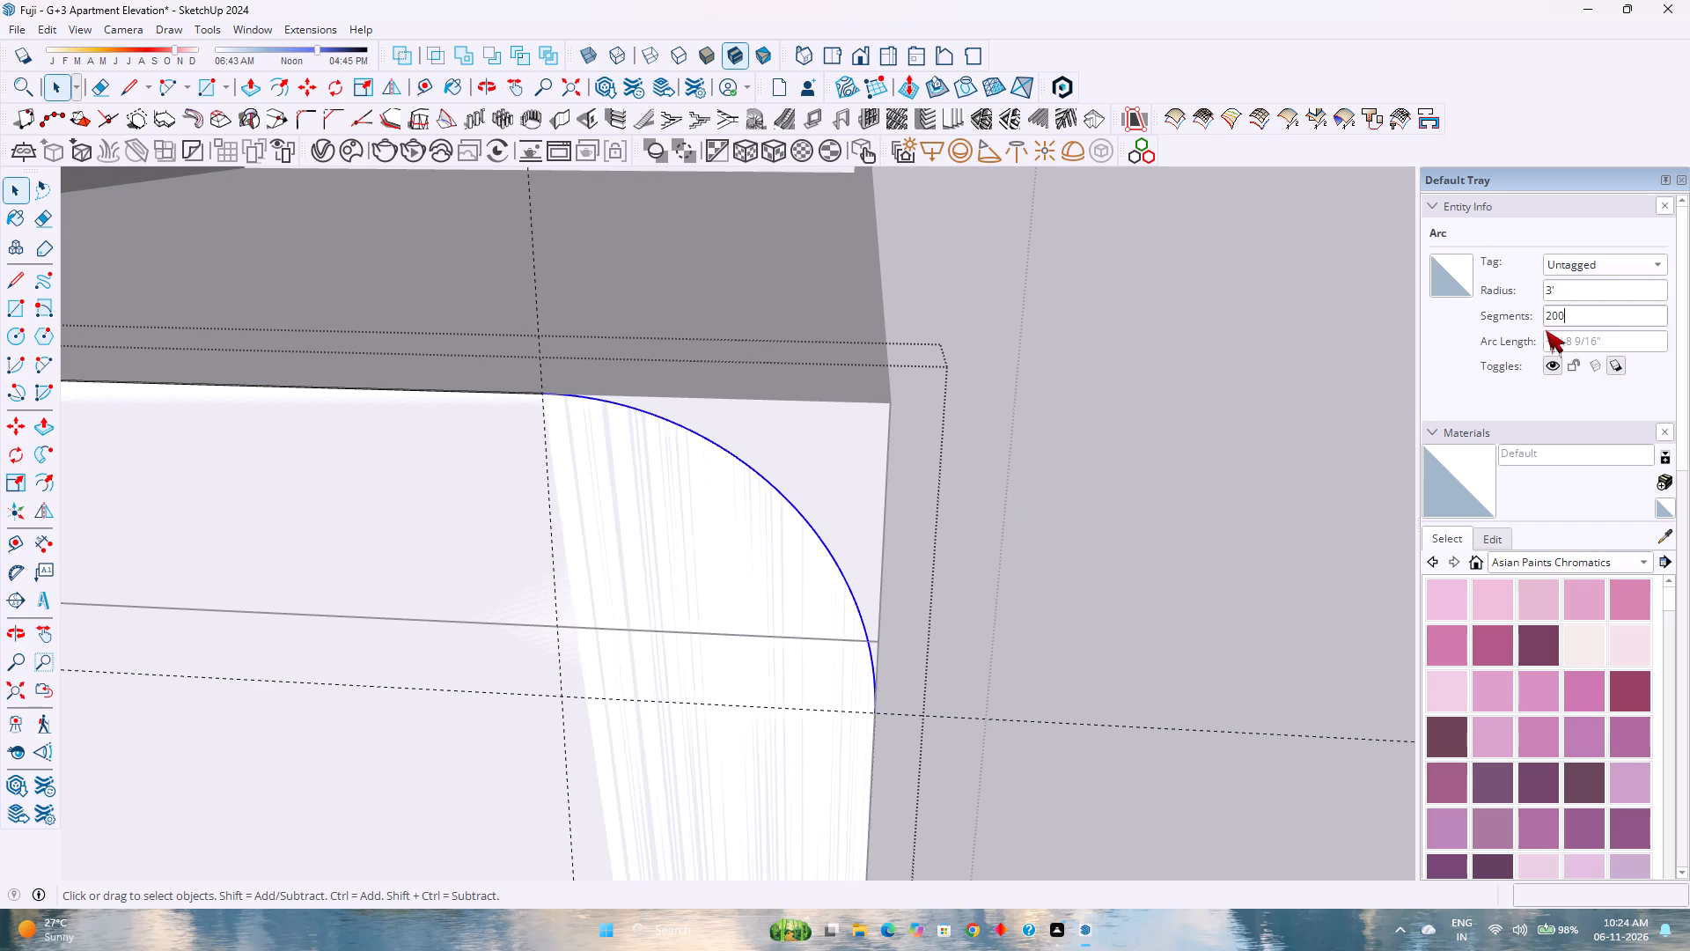
# Draw a 3' radius tangent arc across the side wall's front bottom corner, between the guide intersections on its two edges.
pyautogui.scroll(-8, 1032, 505)
pyautogui.keyDown('shift'); pyautogui.moveTo(526, 615); pyautogui.dragTo(815, 486, button='middle'); pyautogui.keyUp('shift')
pyautogui.scroll(-8, 862, 475)
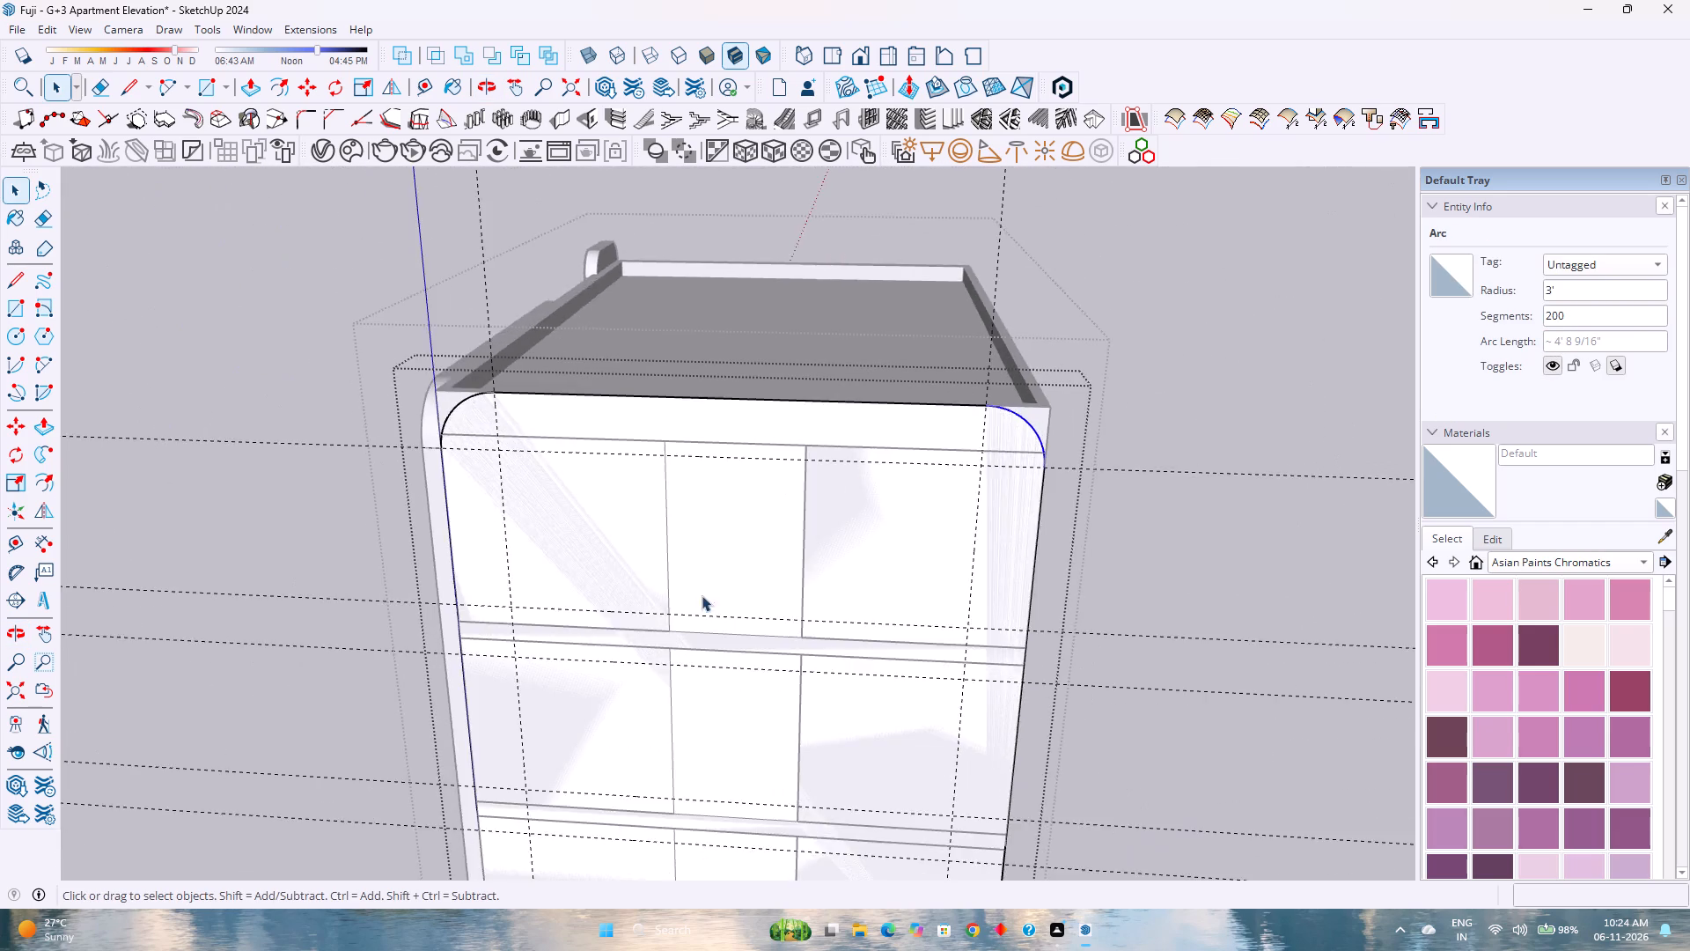
pyautogui.keyDown('shift'); pyautogui.moveTo(675, 615); pyautogui.dragTo(798, 469, button='middle'); pyautogui.keyUp('shift')
pyautogui.scroll(-3, 819, 483)
pyautogui.moveTo(699, 817); pyautogui.dragTo(715, 720, button='middle')
pyautogui.scroll(8, 687, 748)
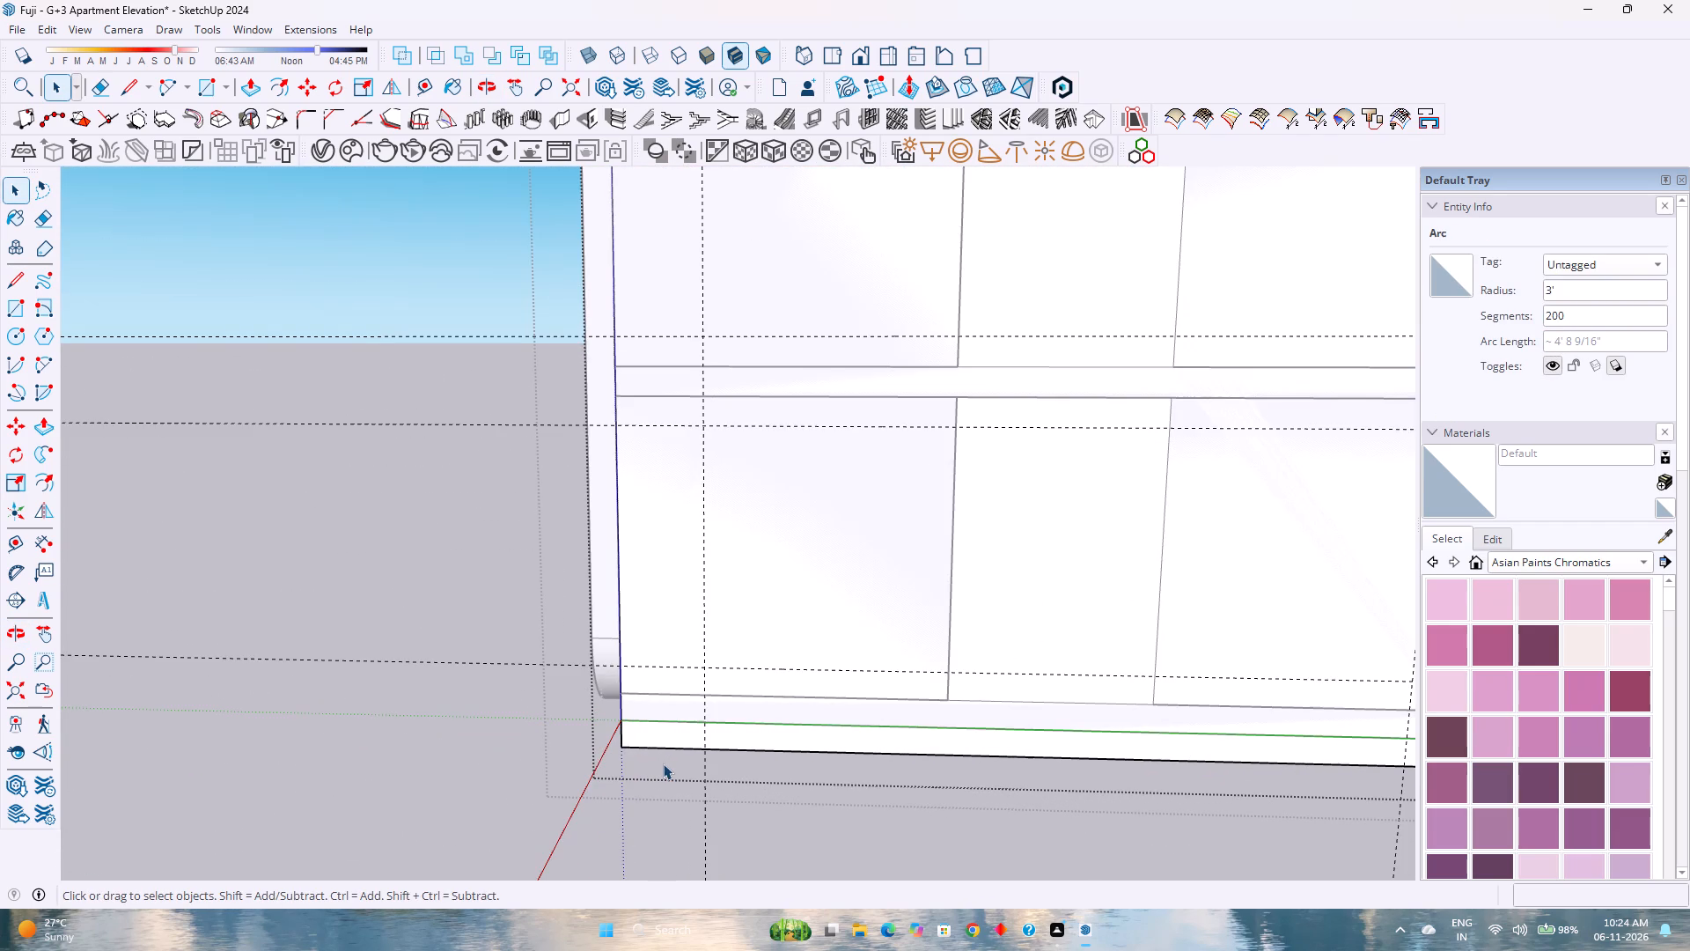
pyautogui.press('a')
pyautogui.click(621, 667)
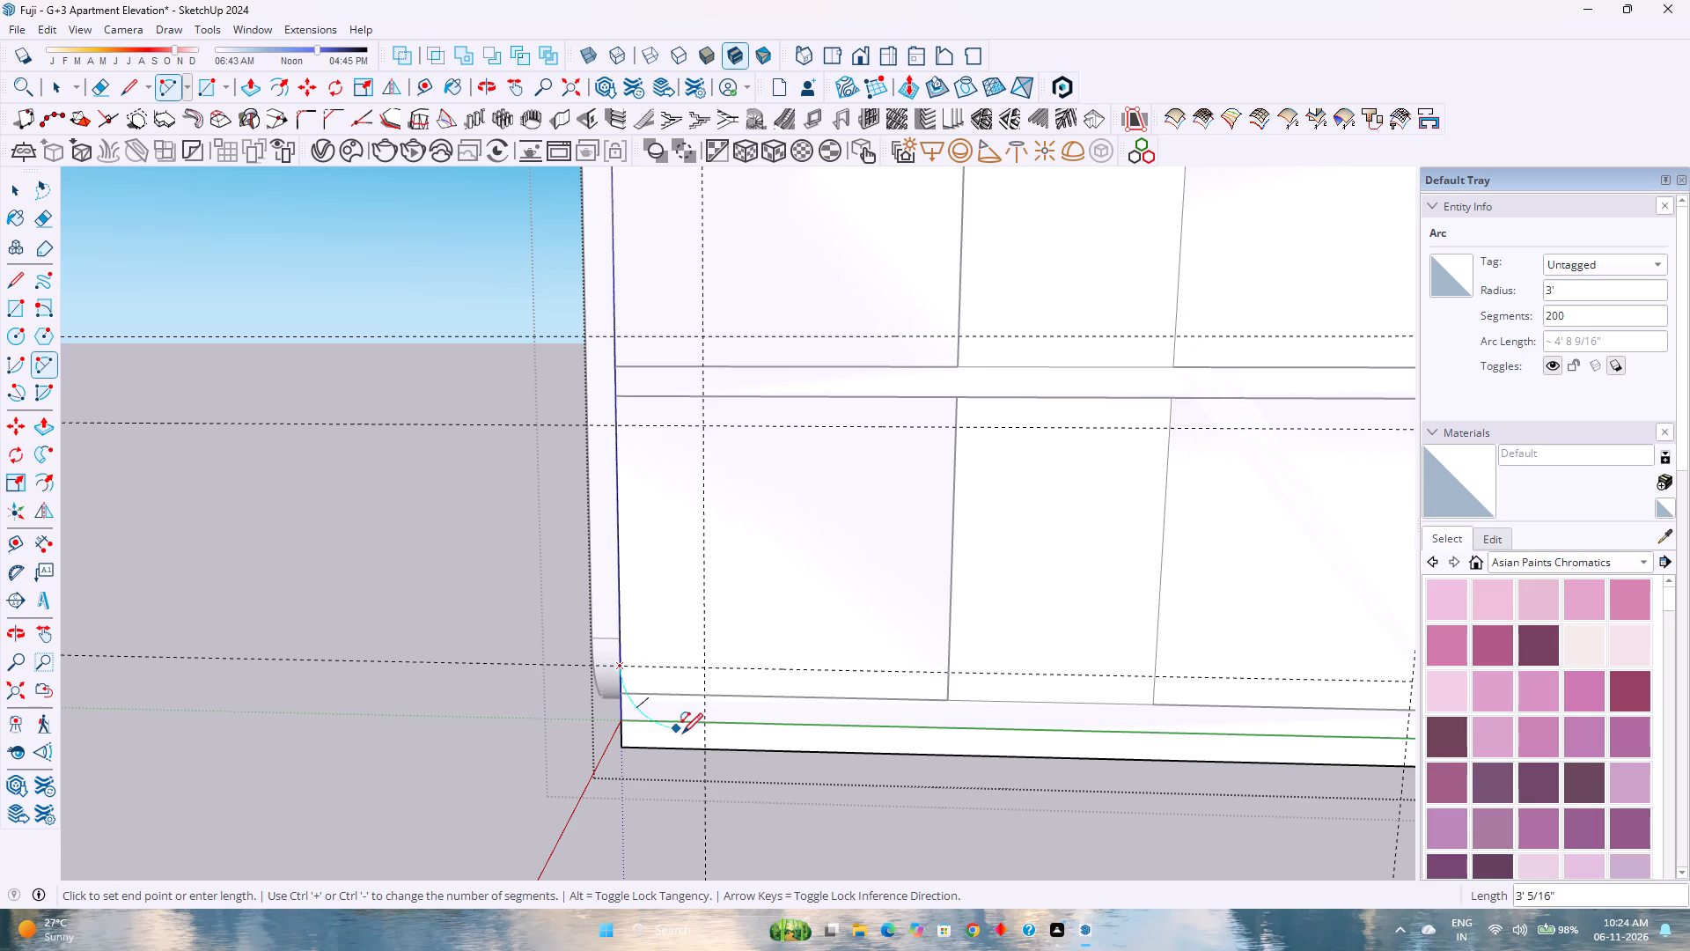
pyautogui.doubleClick(707, 746)
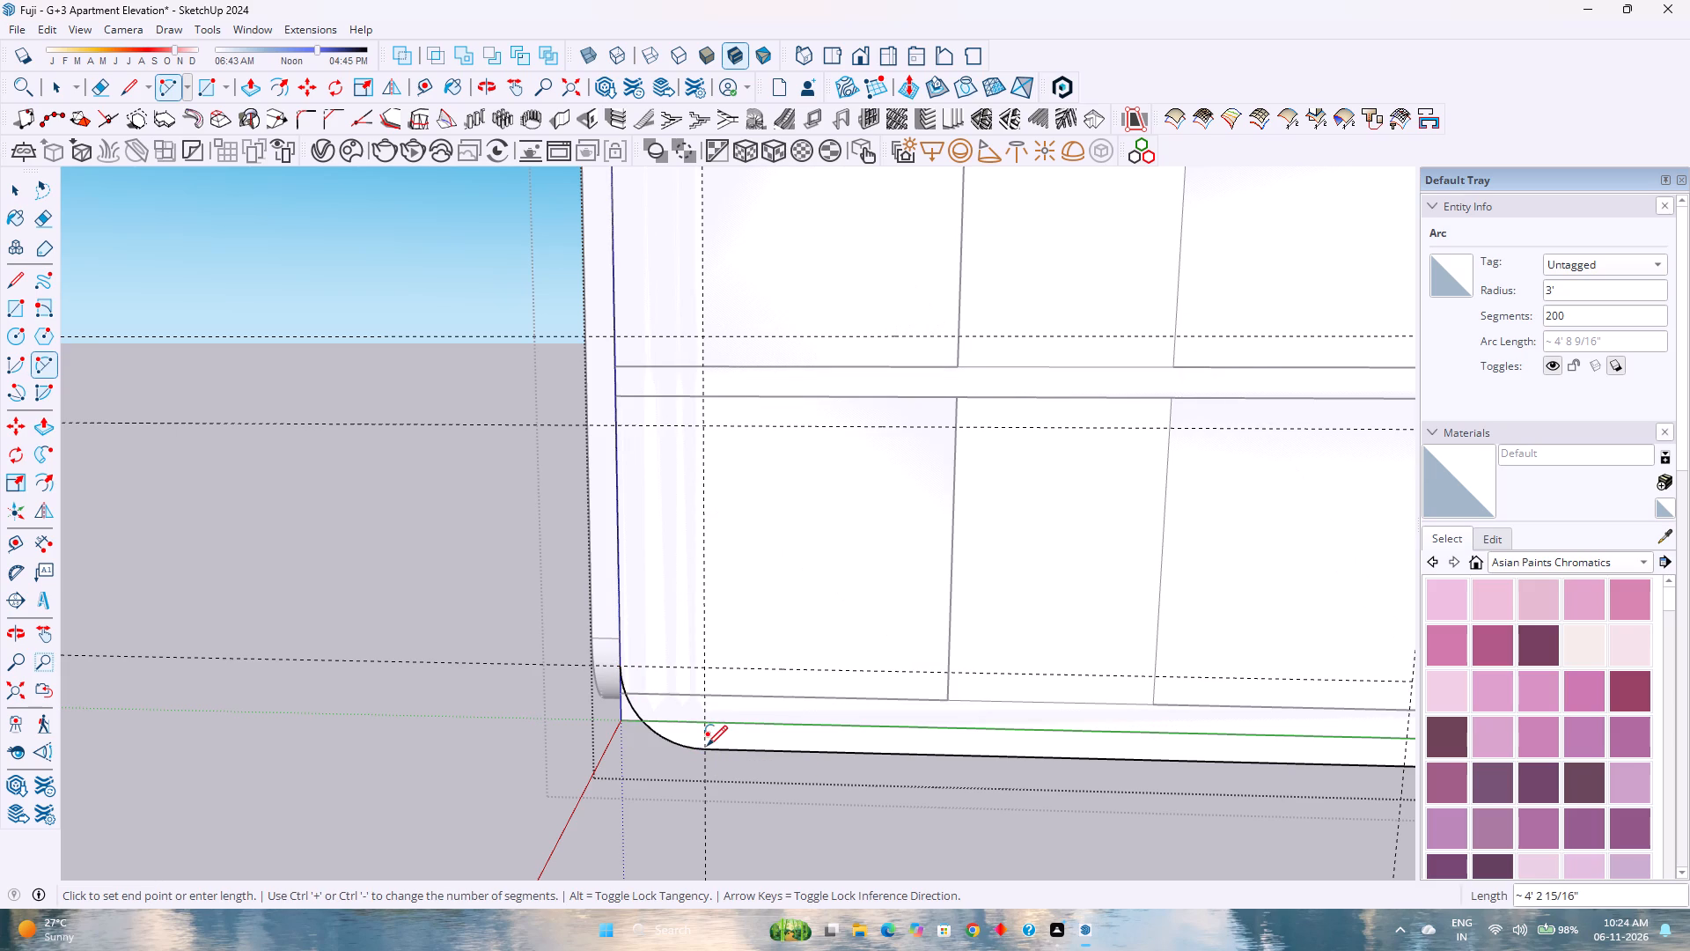
pyautogui.press('space')
# Set the front bottom corner arc's segment count to 200.
pyautogui.click(670, 739)
pyautogui.scroll(-2, 669, 738)
pyautogui.keyDown('shift'); pyautogui.middleClick(786, 692); pyautogui.keyUp('shift')
pyautogui.keyDown('shift'); pyautogui.moveTo(786, 692); pyautogui.dragTo(578, 738, button='middle'); pyautogui.keyUp('shift')
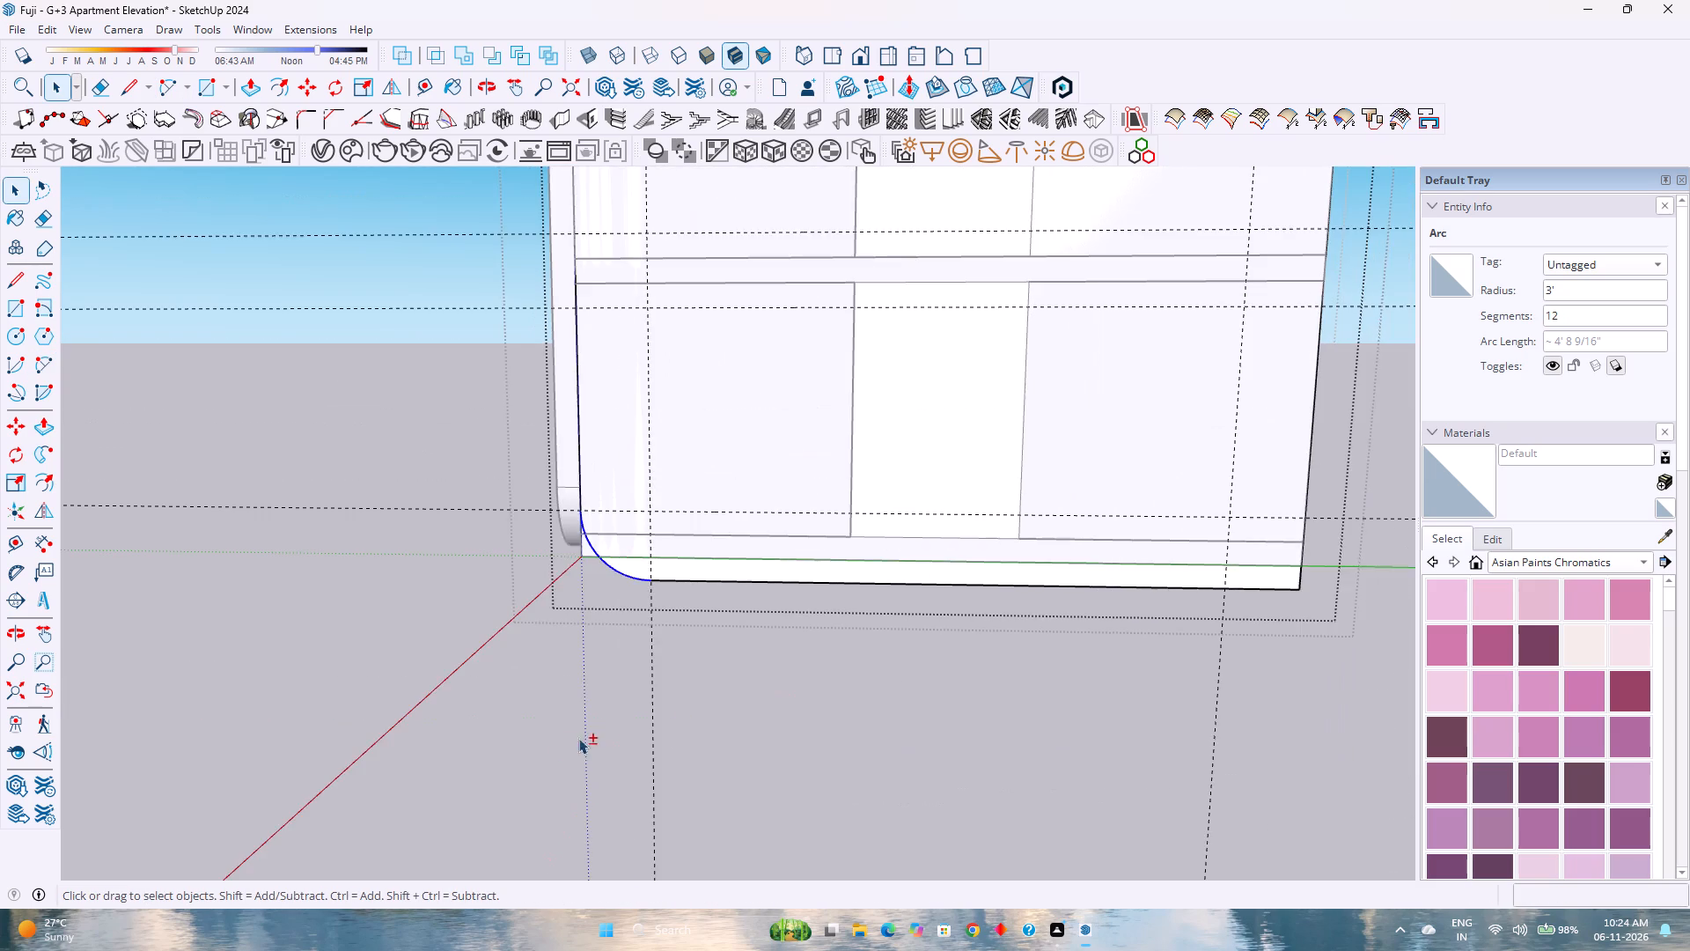
pyautogui.keyDown('shift'); pyautogui.moveTo(578, 738); pyautogui.dragTo(554, 743, button='middle'); pyautogui.keyUp('shift')
pyautogui.keyDown('shift'); pyautogui.middleClick(553, 743); pyautogui.keyUp('shift')
pyautogui.scroll(-8, 579, 734)
pyautogui.keyDown('shift'); pyautogui.moveTo(815, 545); pyautogui.dragTo(683, 789, button='middle'); pyautogui.keyUp('shift')
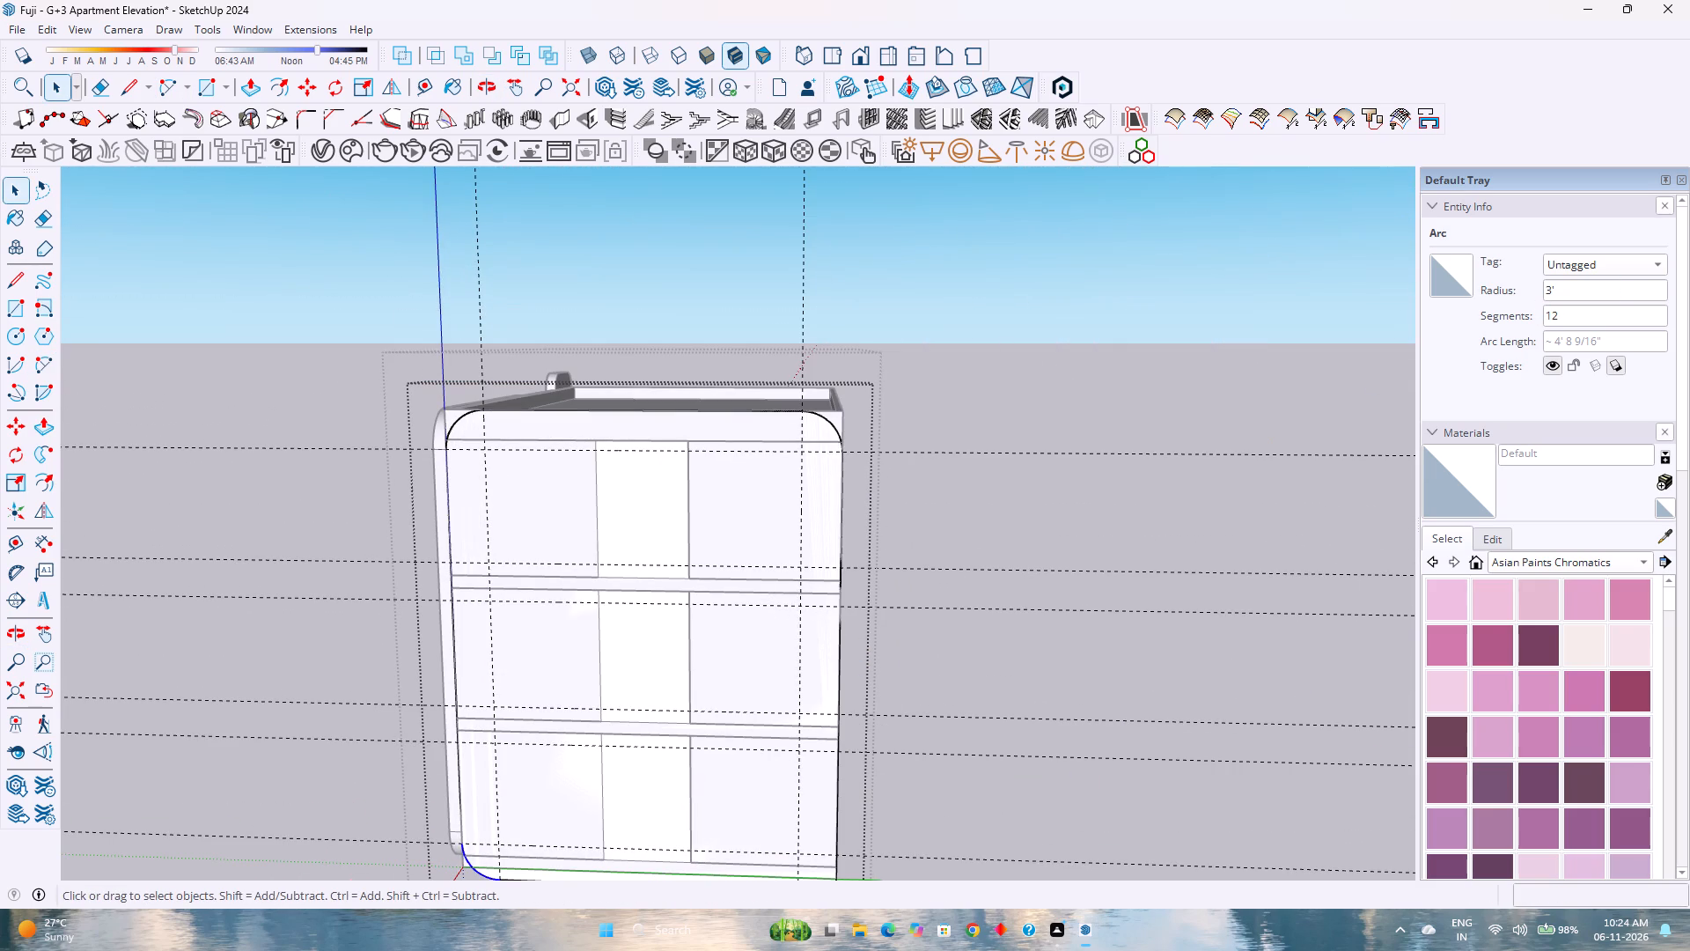
pyautogui.doubleClick(1603, 309)
pyautogui.press('2')
pyautogui.write('00')
pyautogui.press('Return')
# Draw a 3' radius tangent arc across the side wall's rear bottom corner, between the guide intersections on its two edges.
pyautogui.scroll(-5, 1005, 461)
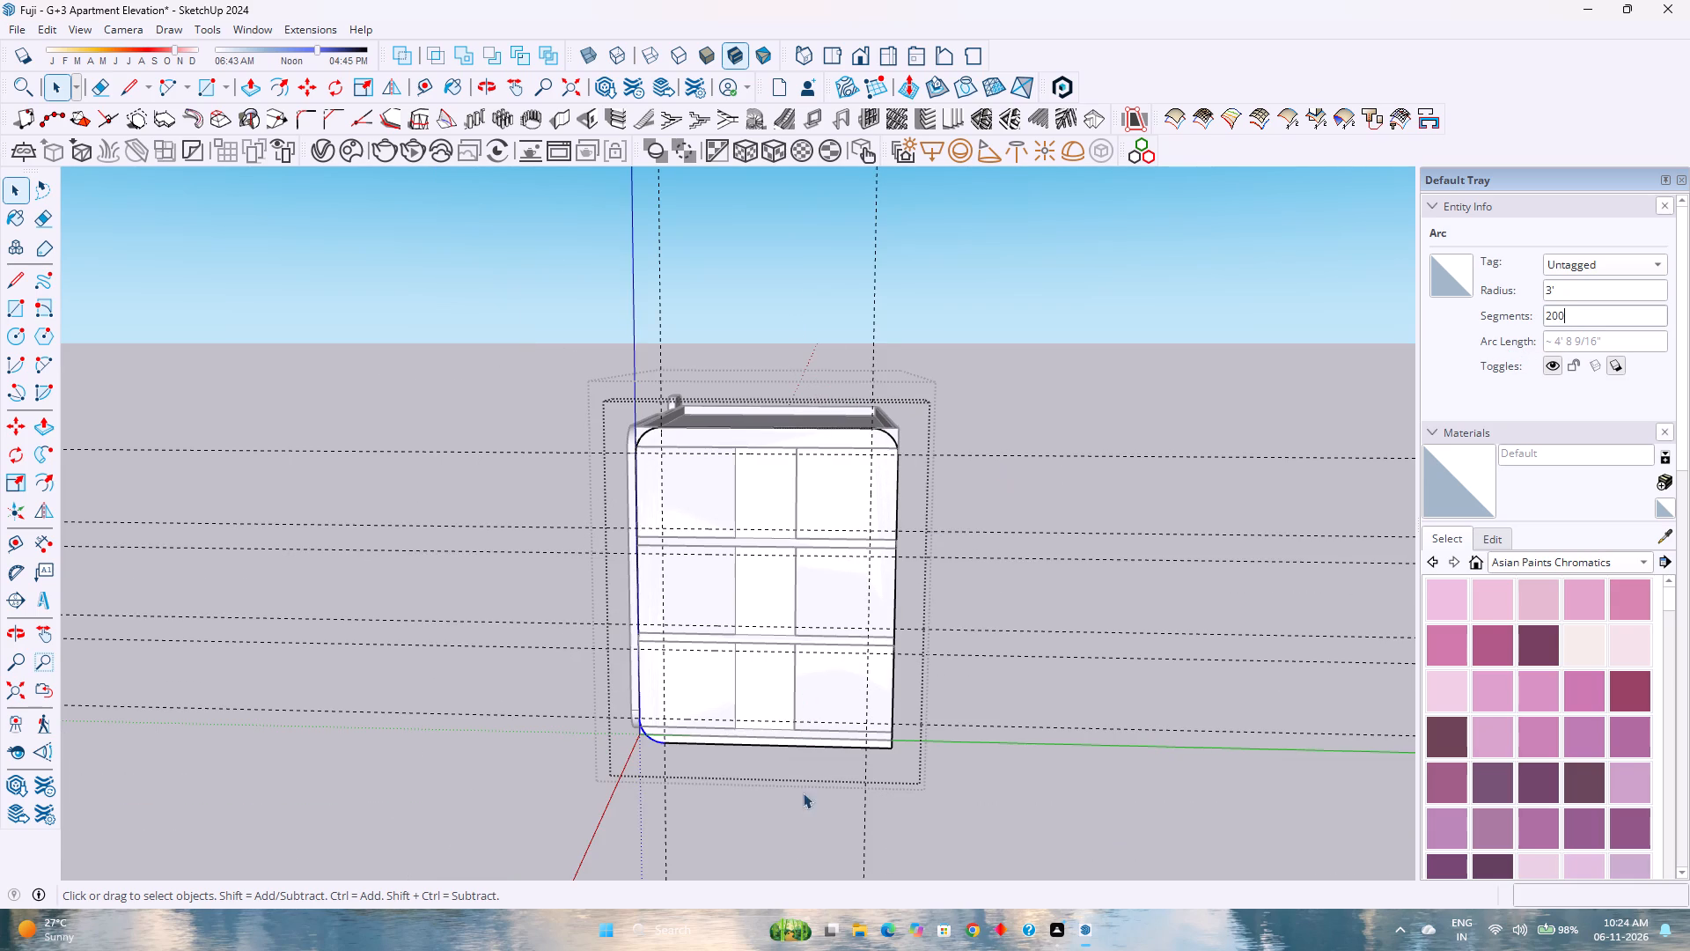
pyautogui.scroll(7, 867, 774)
pyautogui.click(885, 746)
pyautogui.scroll(4, 880, 746)
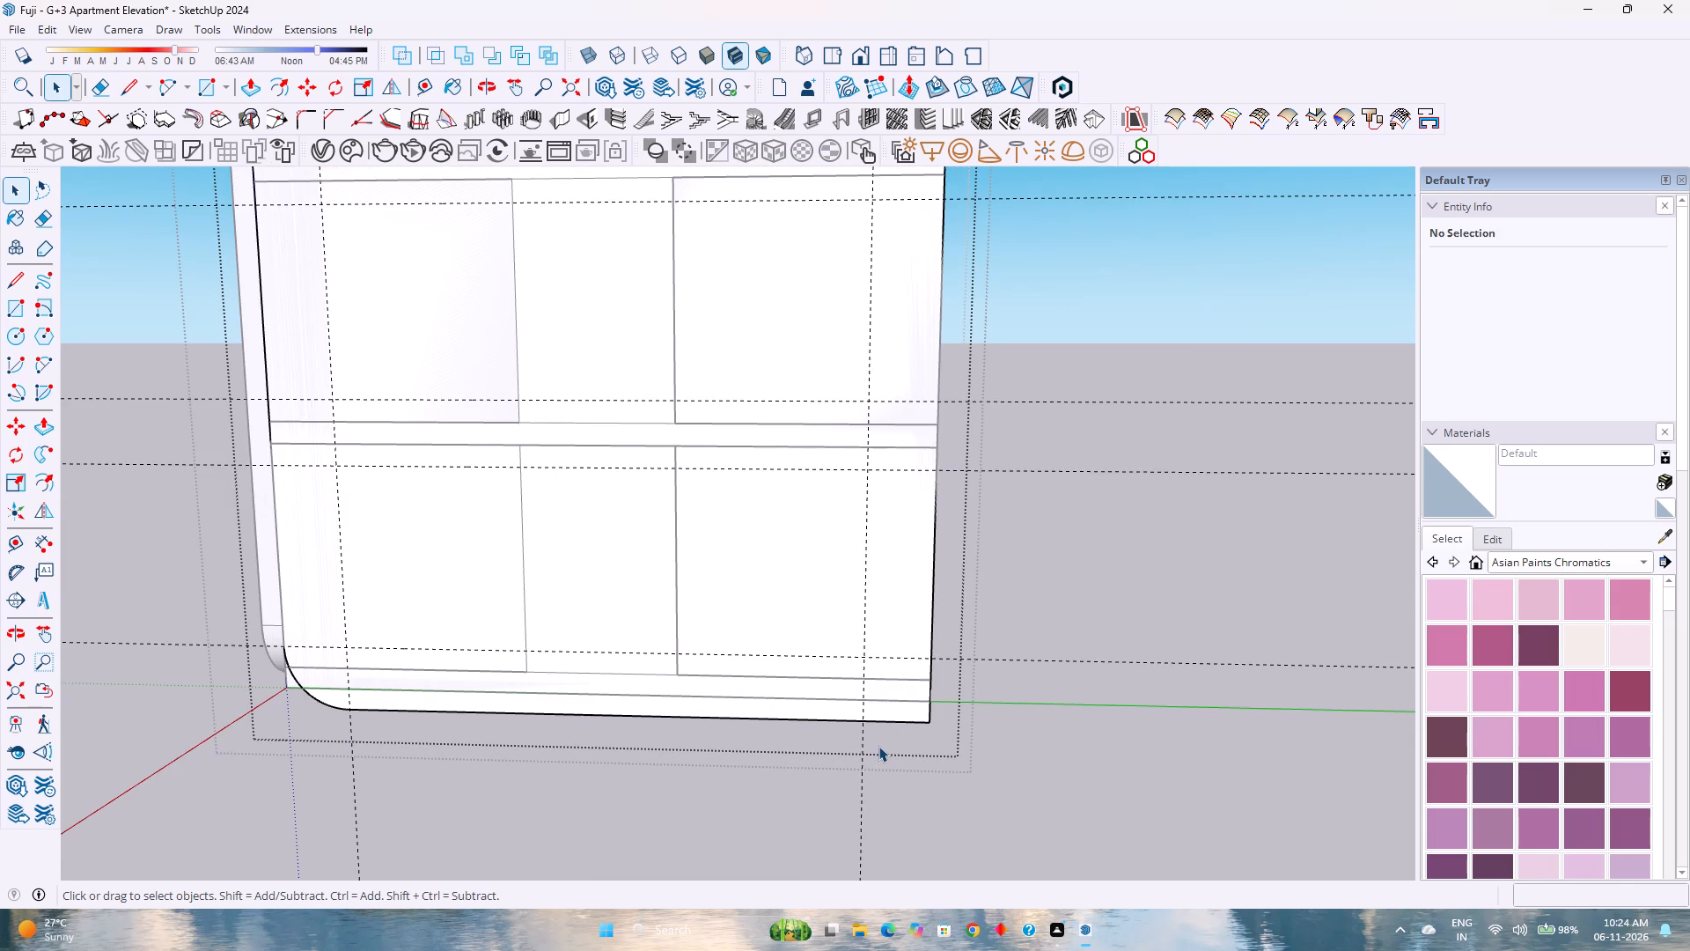
pyautogui.press('a')
pyautogui.click(864, 723)
pyautogui.doubleClick(933, 663)
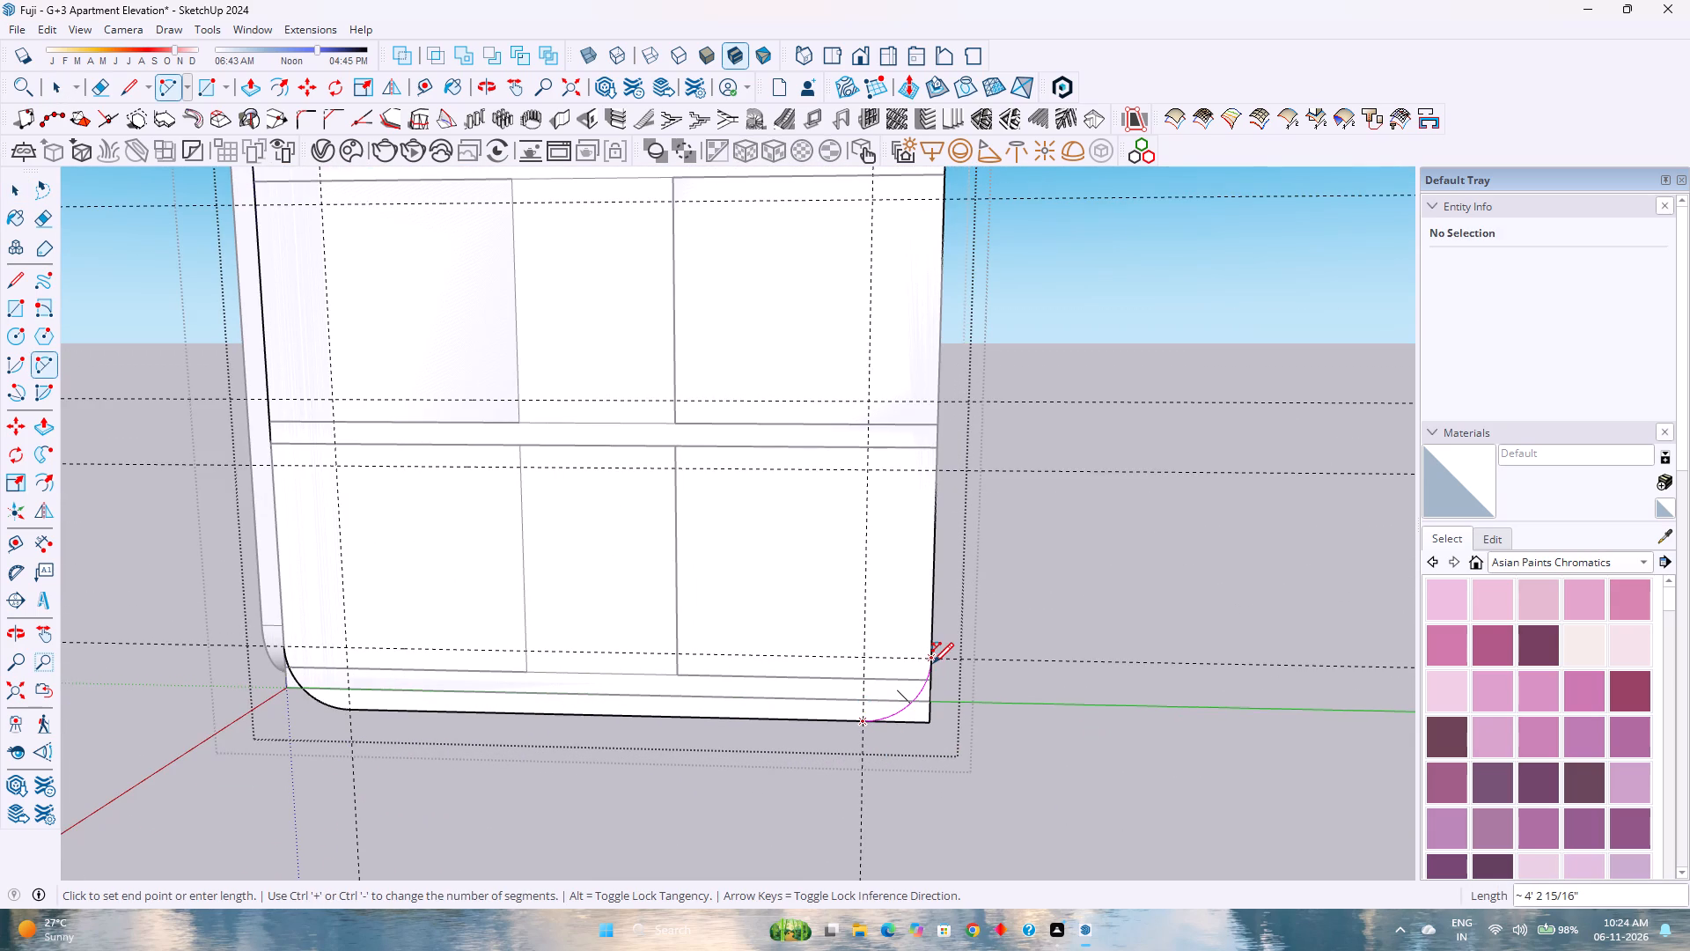
pyautogui.press('space')
# Set the rear bottom corner arc's segment count to 200.
pyautogui.click(922, 690)
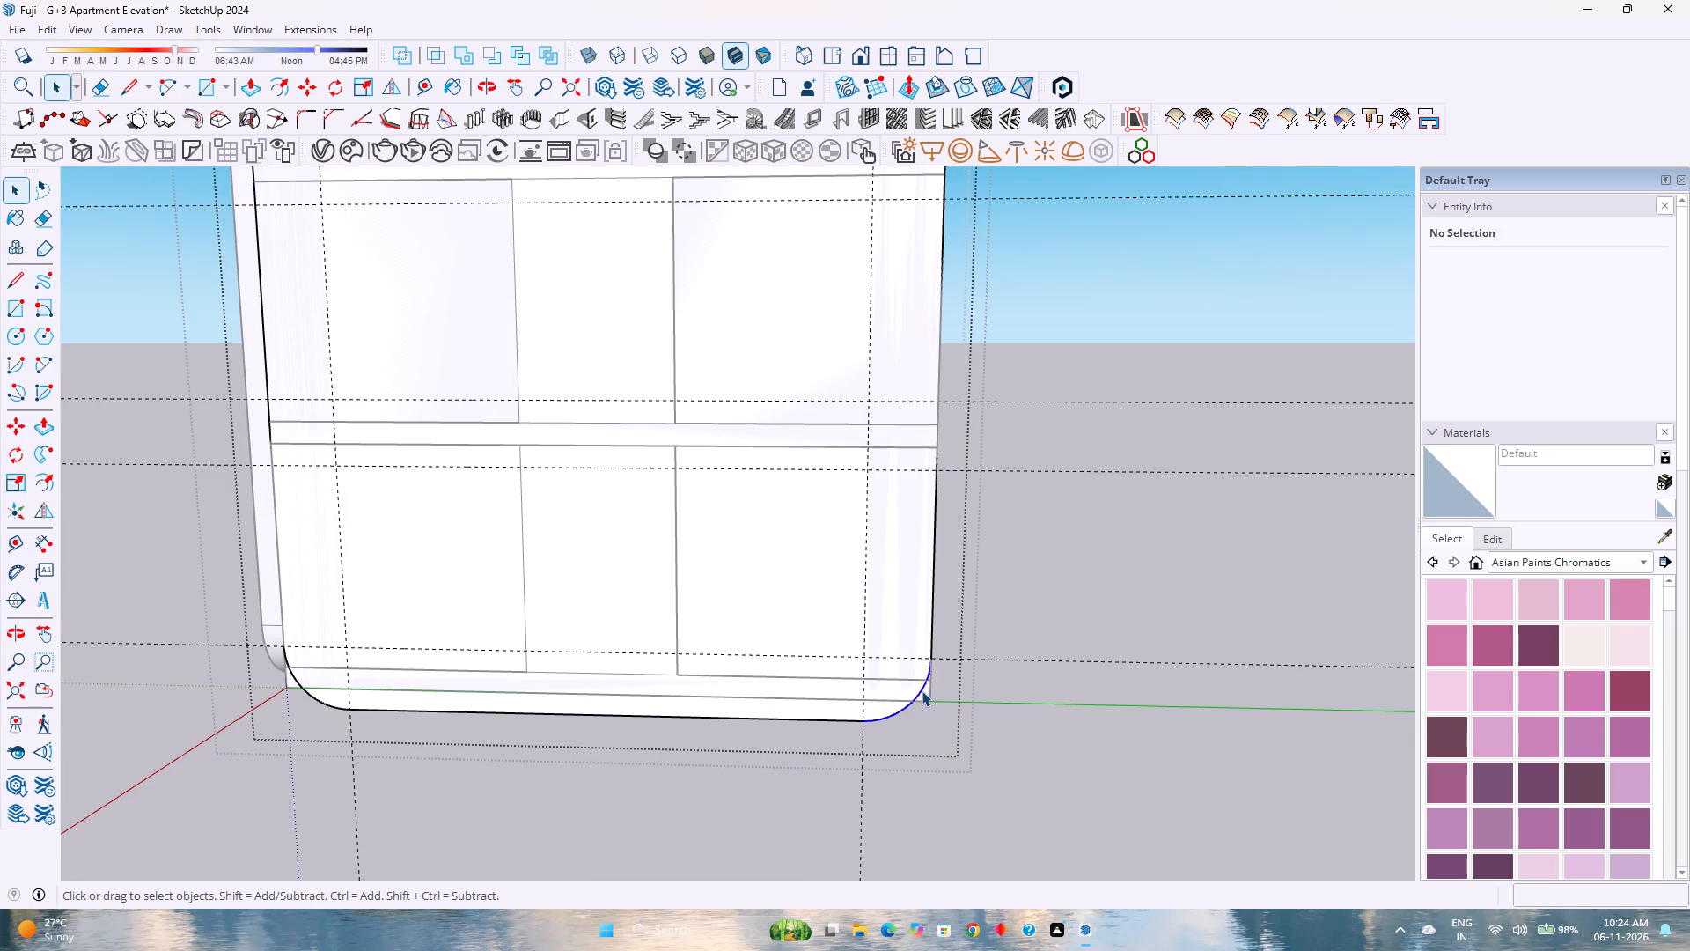
pyautogui.doubleClick(1592, 316)
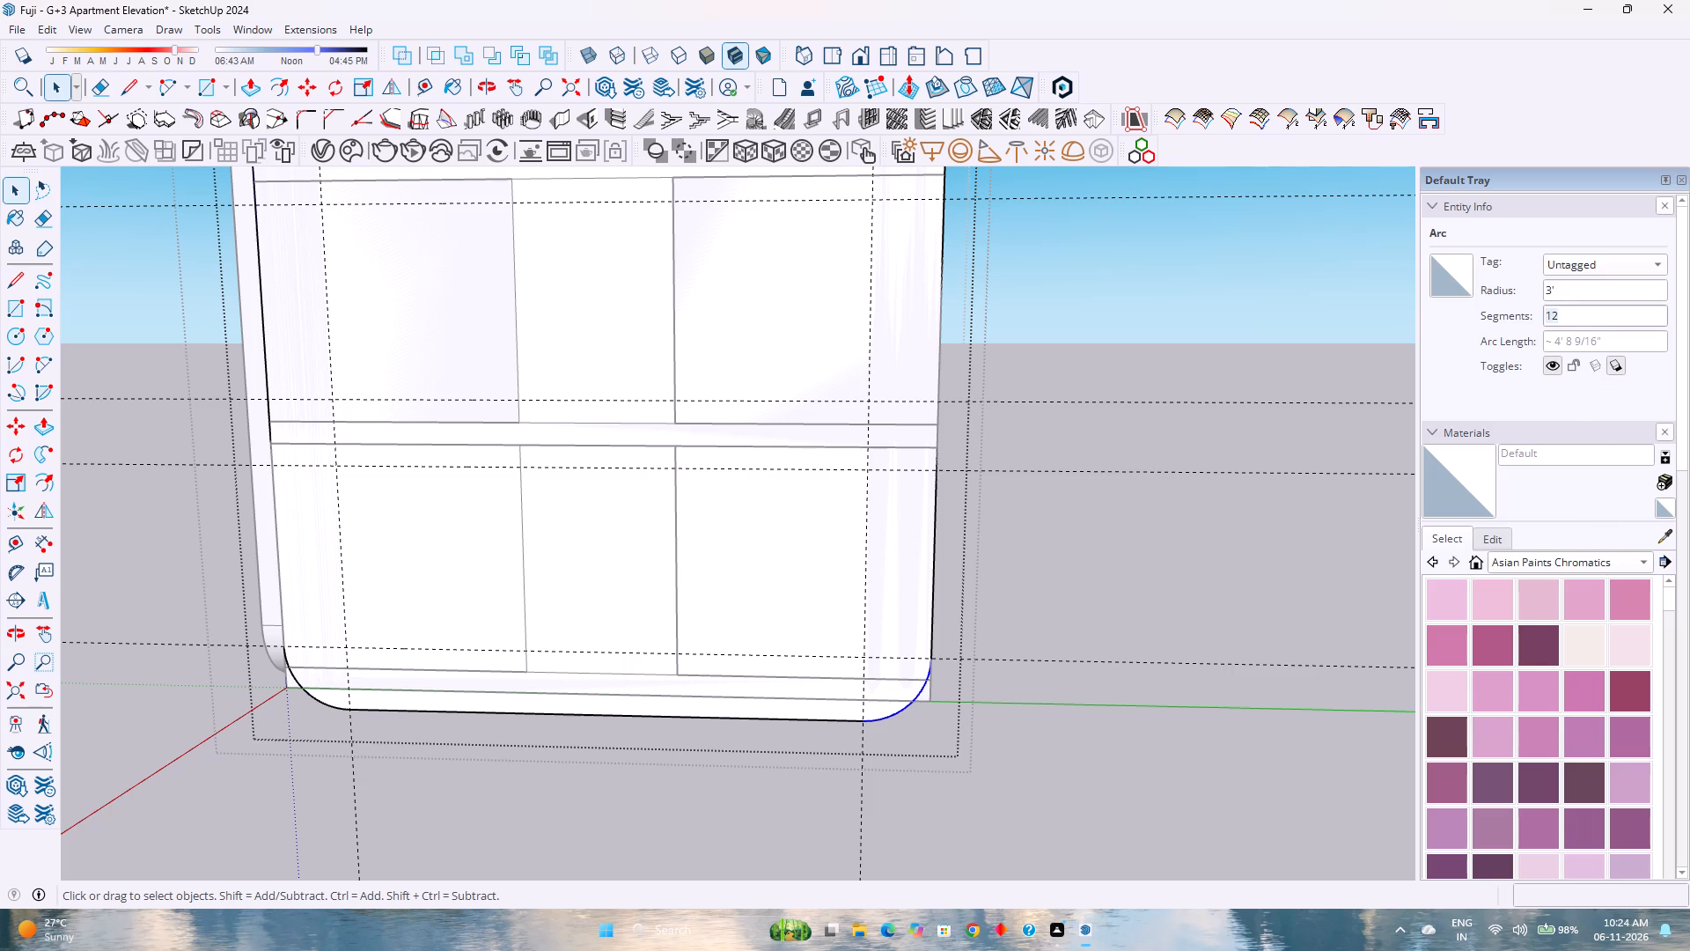
pyautogui.press('2')
pyautogui.press('0')
pyautogui.press('0')
pyautogui.press('Return')
pyautogui.scroll(-3, 932, 612)
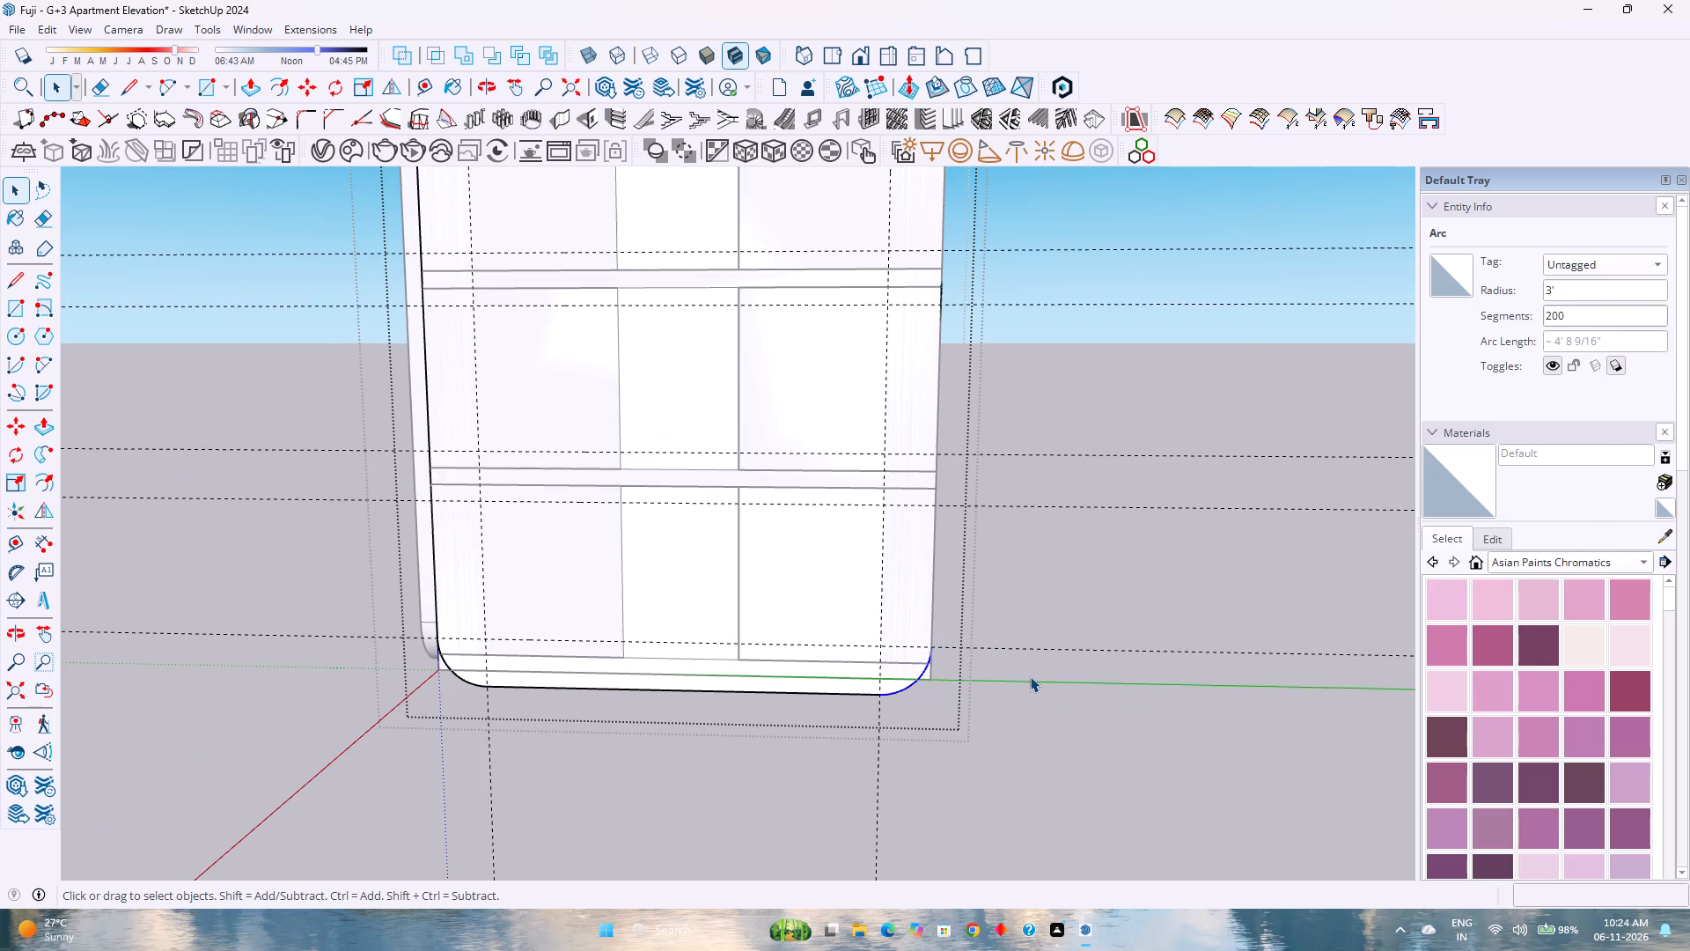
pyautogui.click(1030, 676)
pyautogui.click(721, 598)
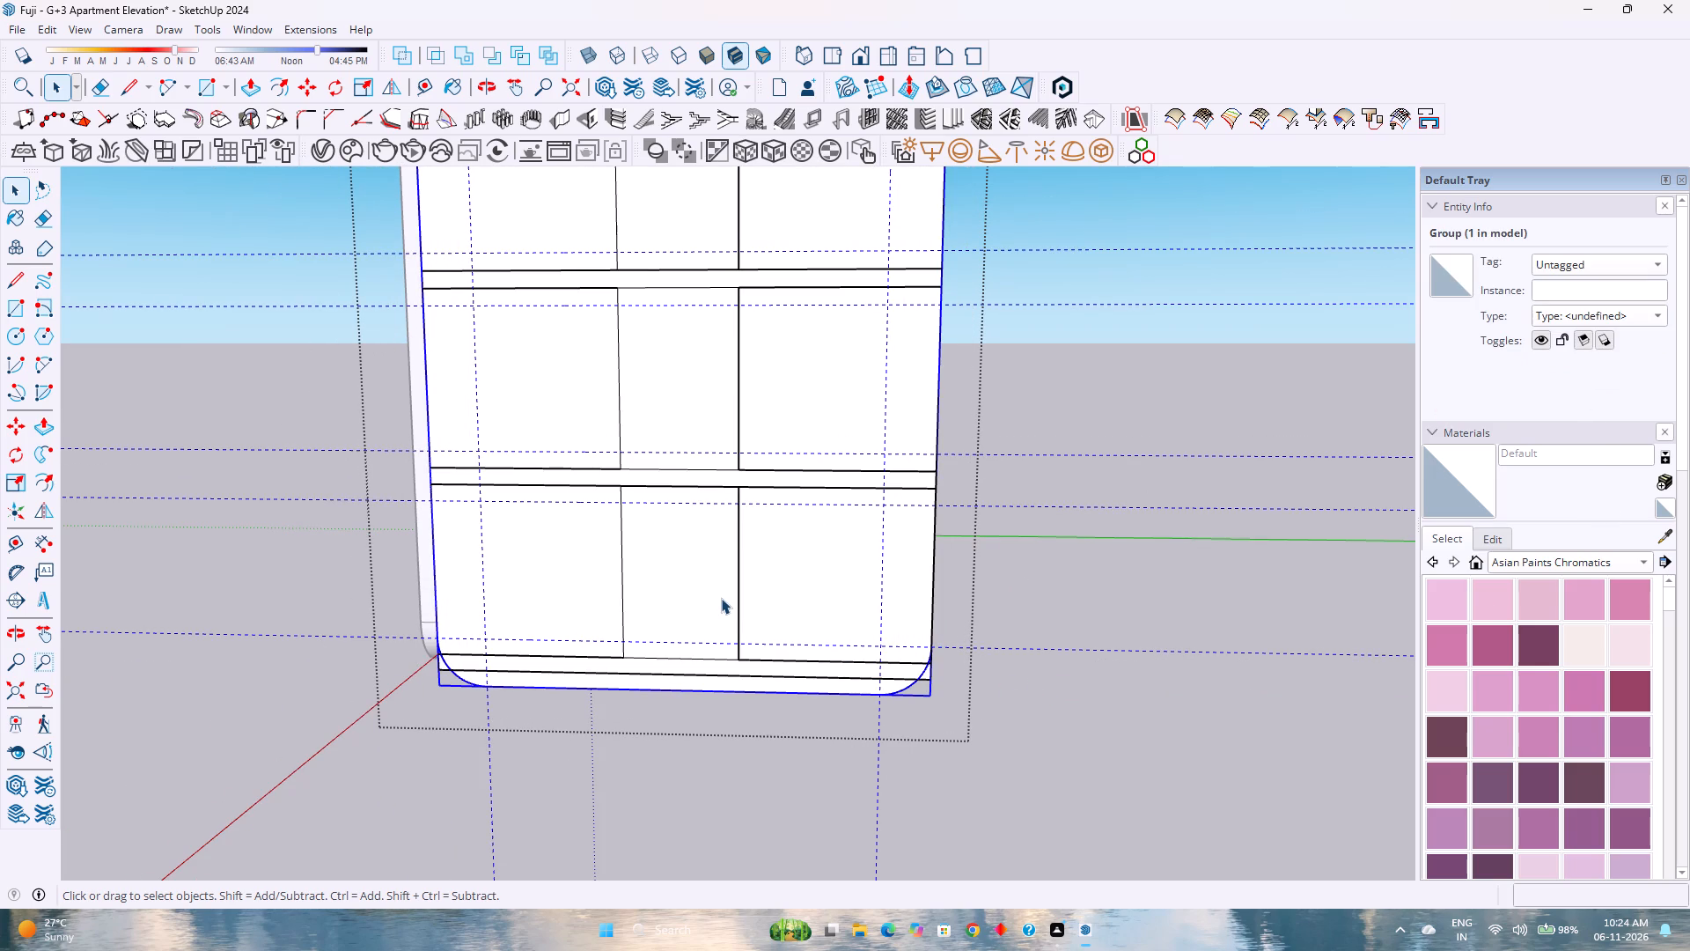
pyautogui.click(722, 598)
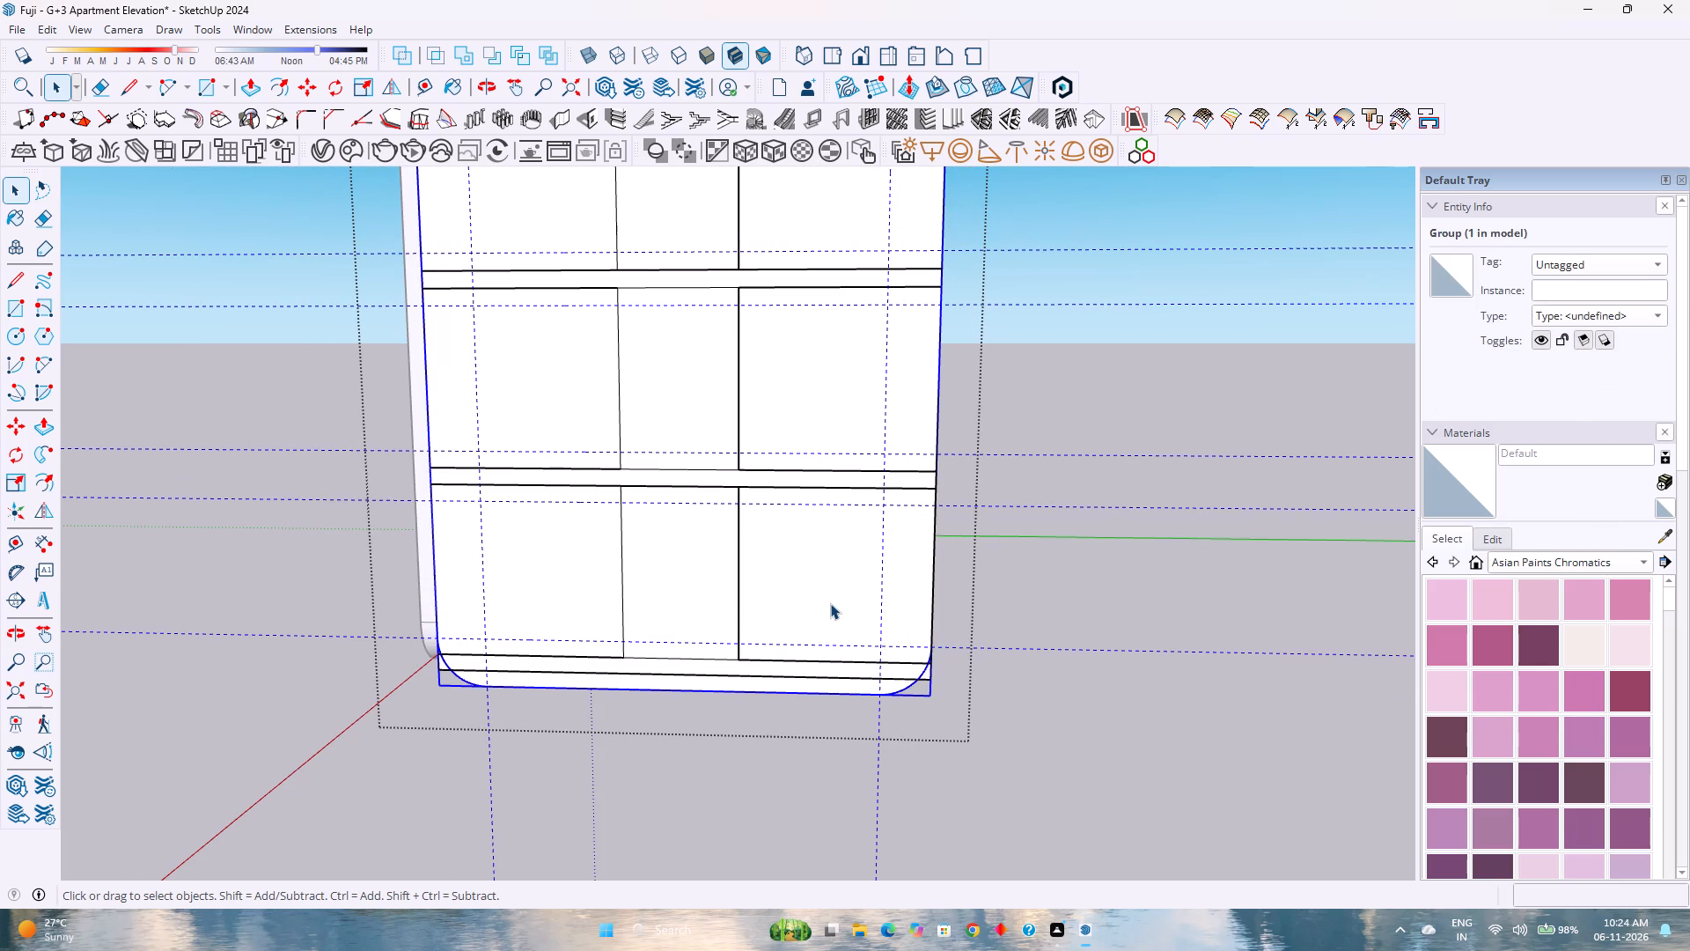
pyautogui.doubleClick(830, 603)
# Delete the four horizontal guides beside the two intermediate floor bands, keeping the guides at the wall's top and bottom.
pyautogui.scroll(-2, 843, 625)
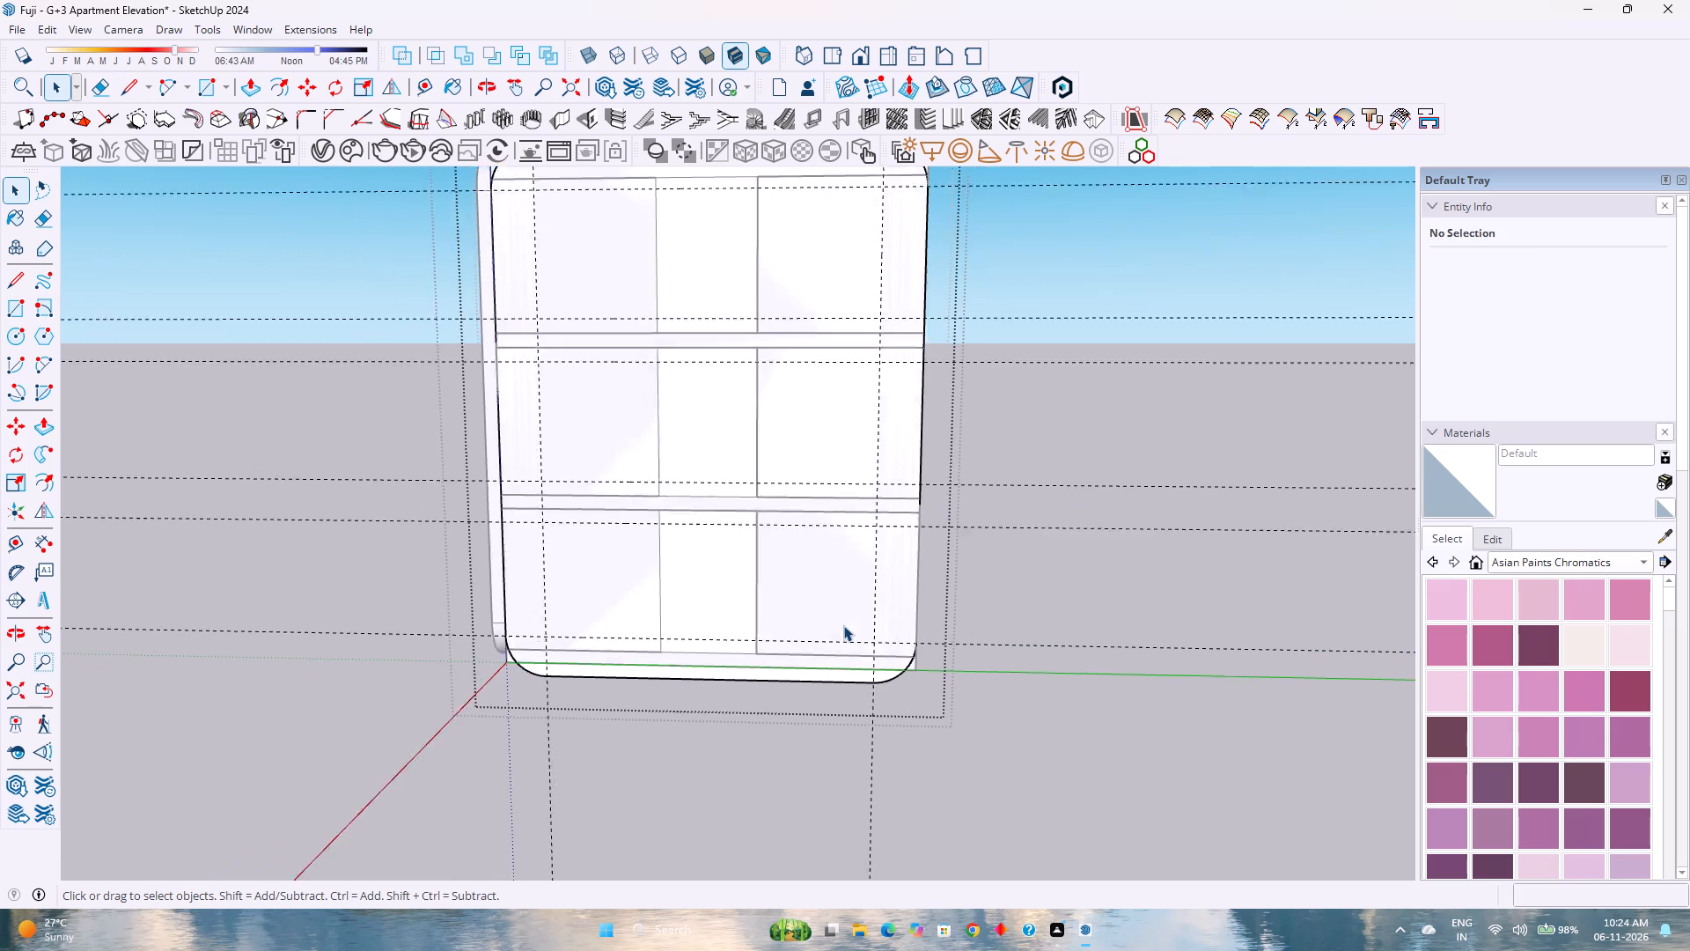
pyautogui.scroll(-2, 843, 625)
pyautogui.scroll(-3, 832, 545)
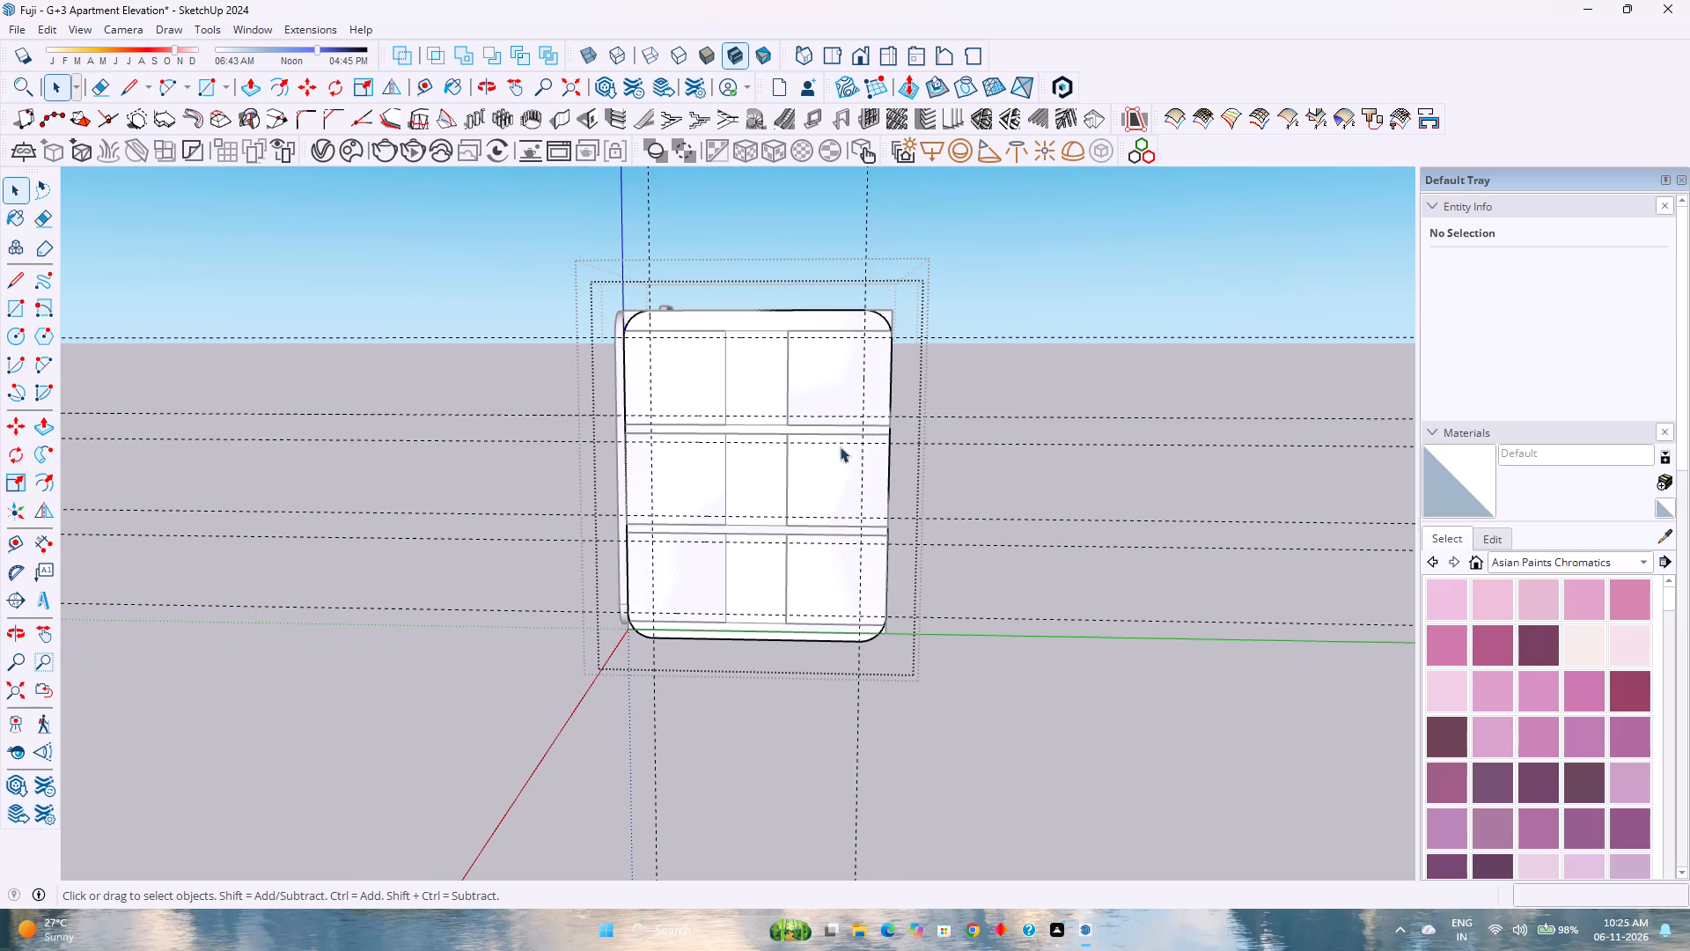
pyautogui.scroll(3, 944, 330)
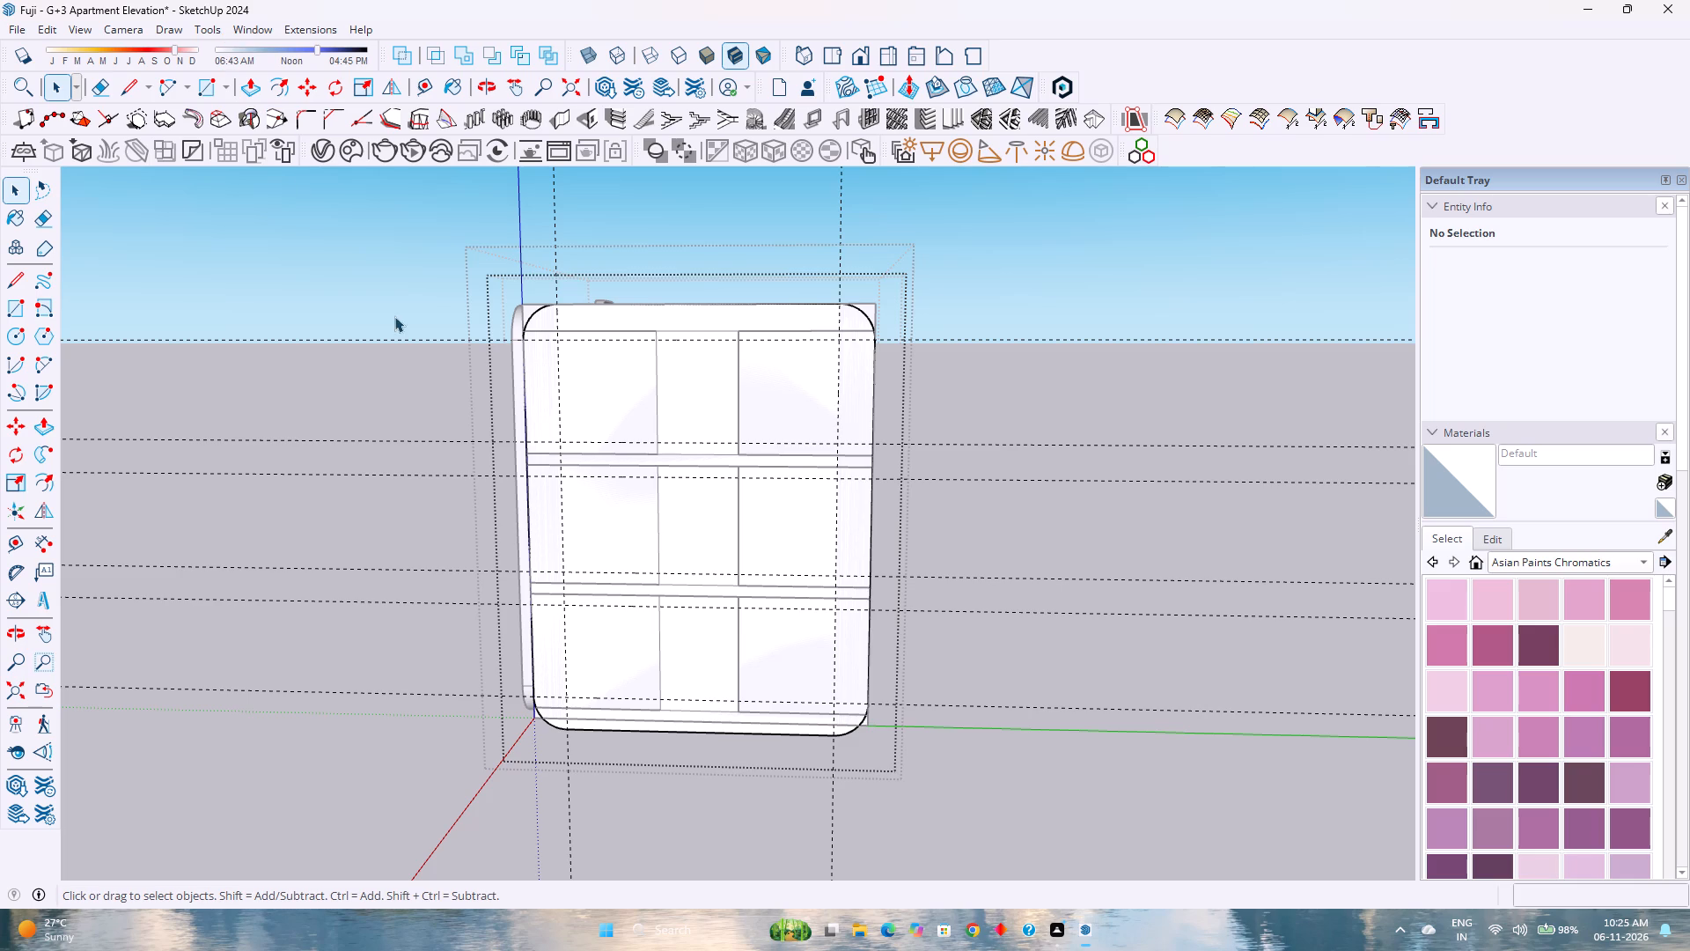
pyautogui.click(619, 476)
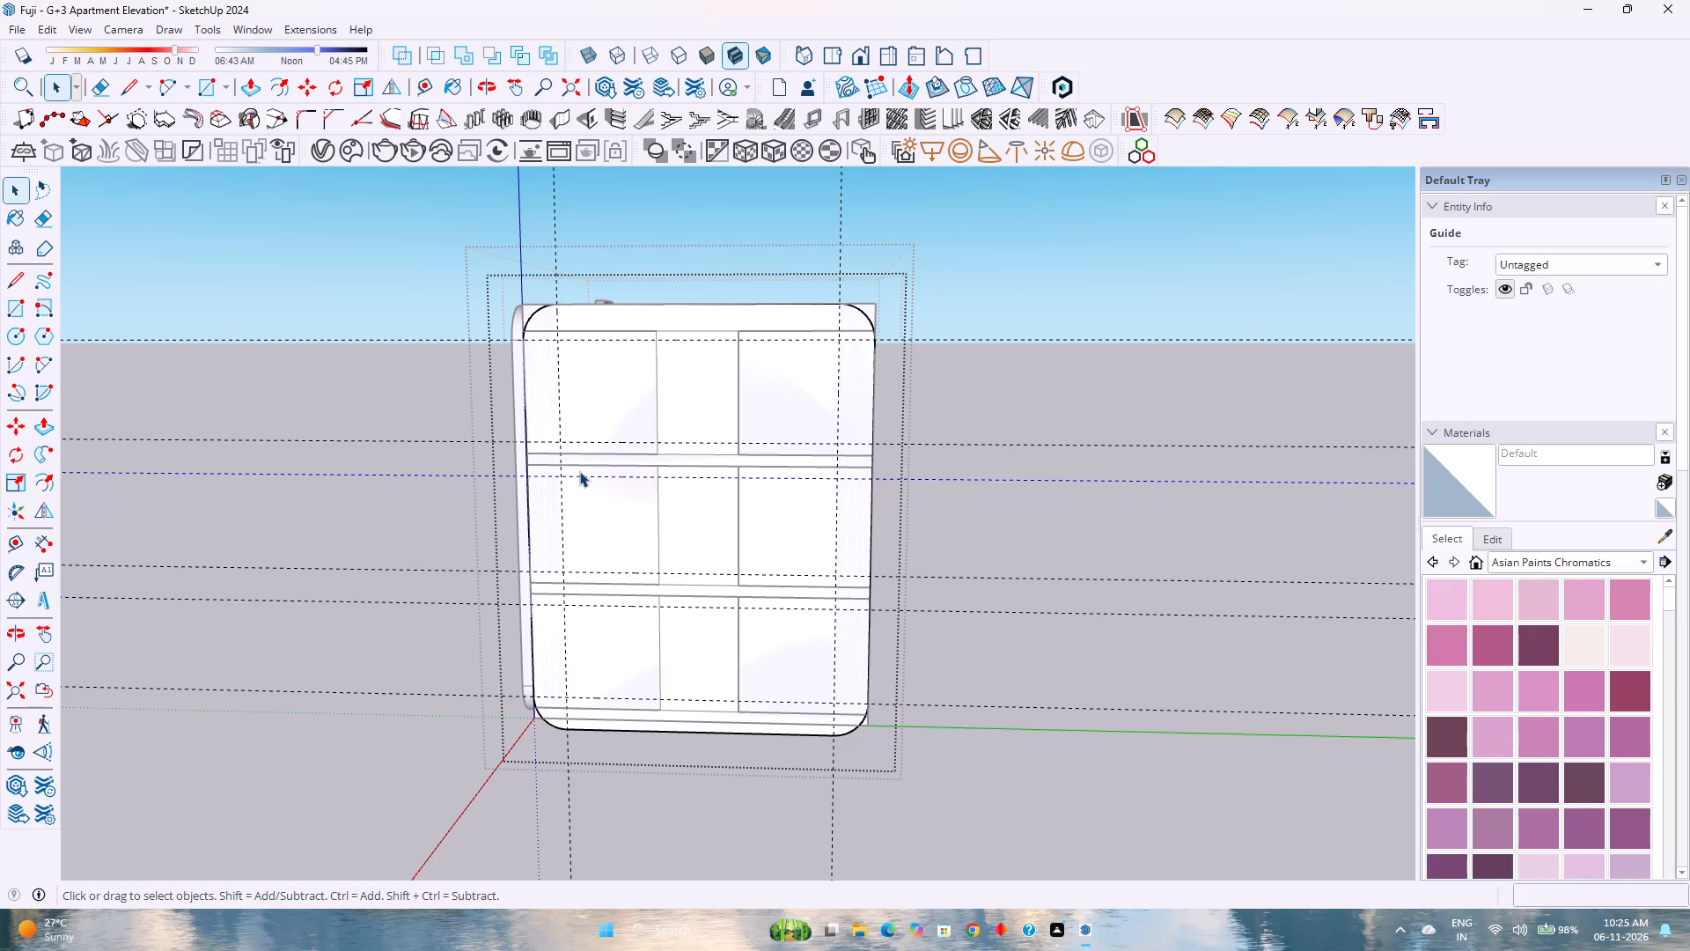
pyautogui.press('Delete')
pyautogui.click(704, 443)
pyautogui.press('Delete')
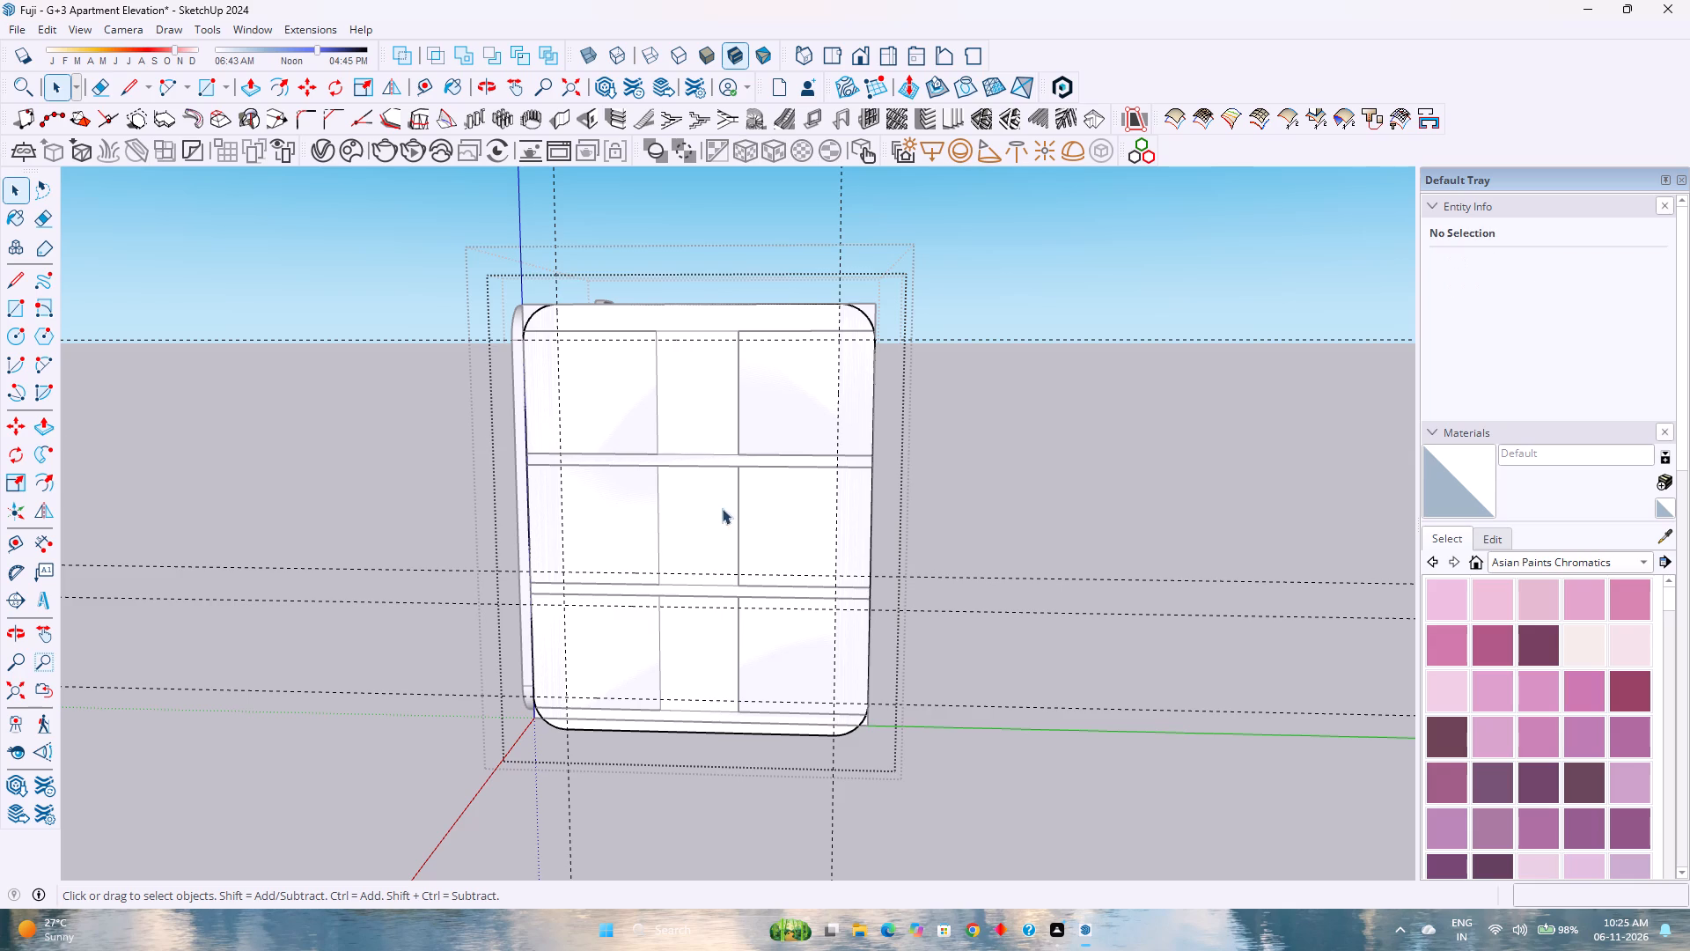
pyautogui.click(725, 575)
pyautogui.press('Delete')
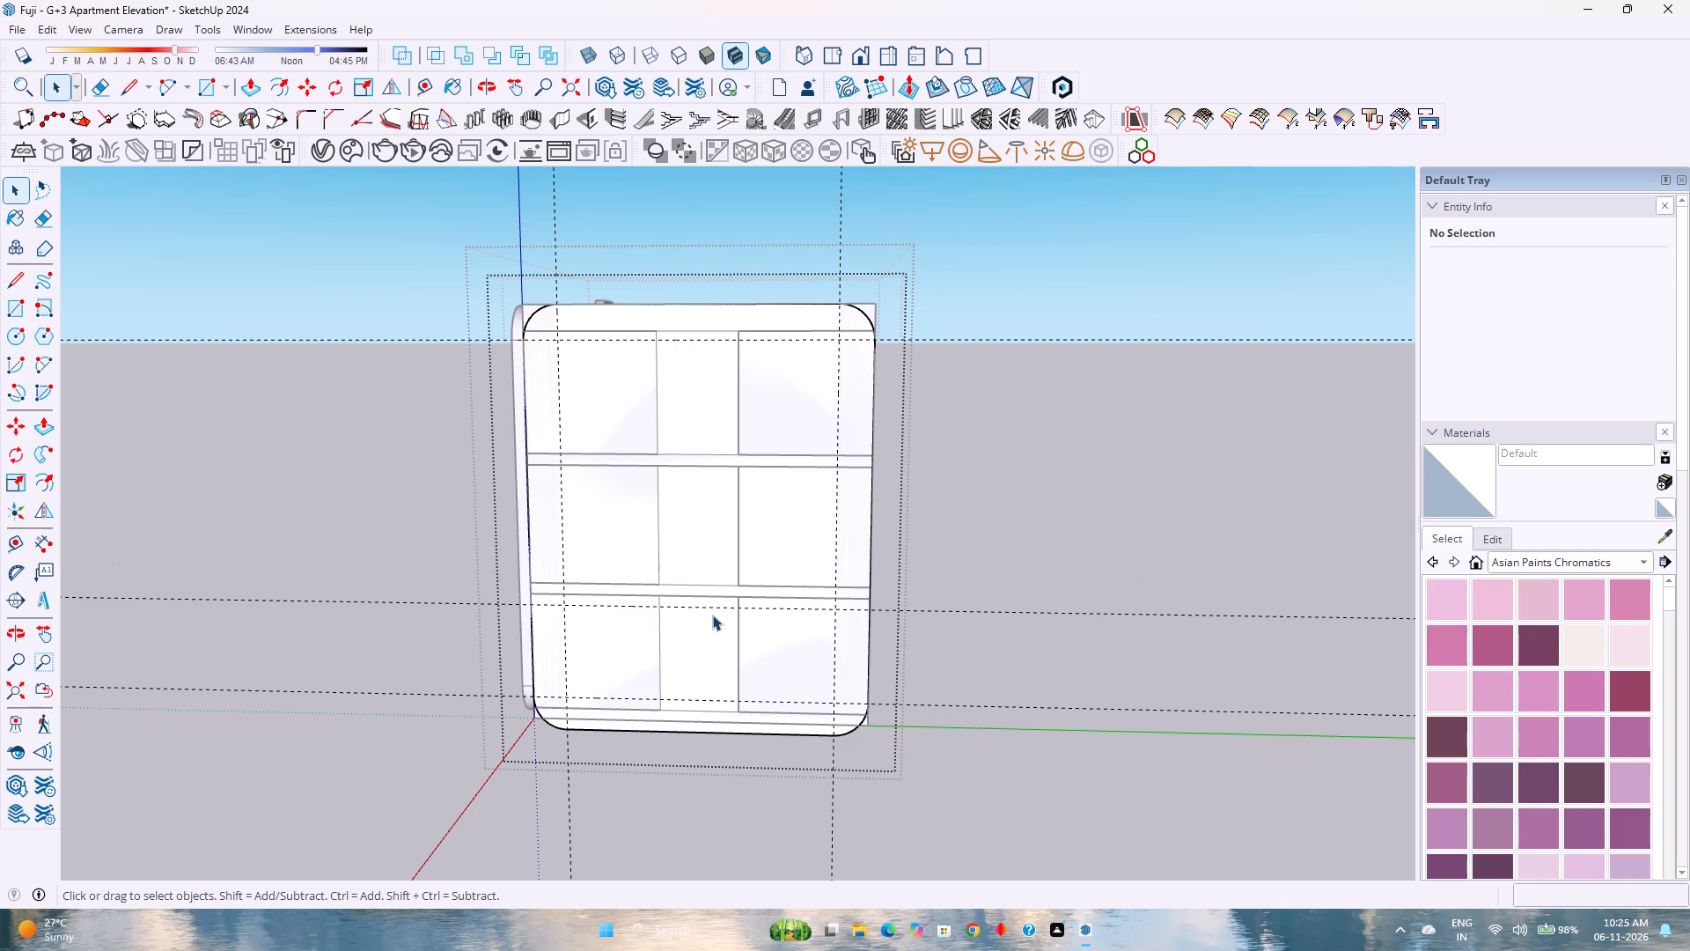
pyautogui.click(711, 608)
pyautogui.press('Delete')
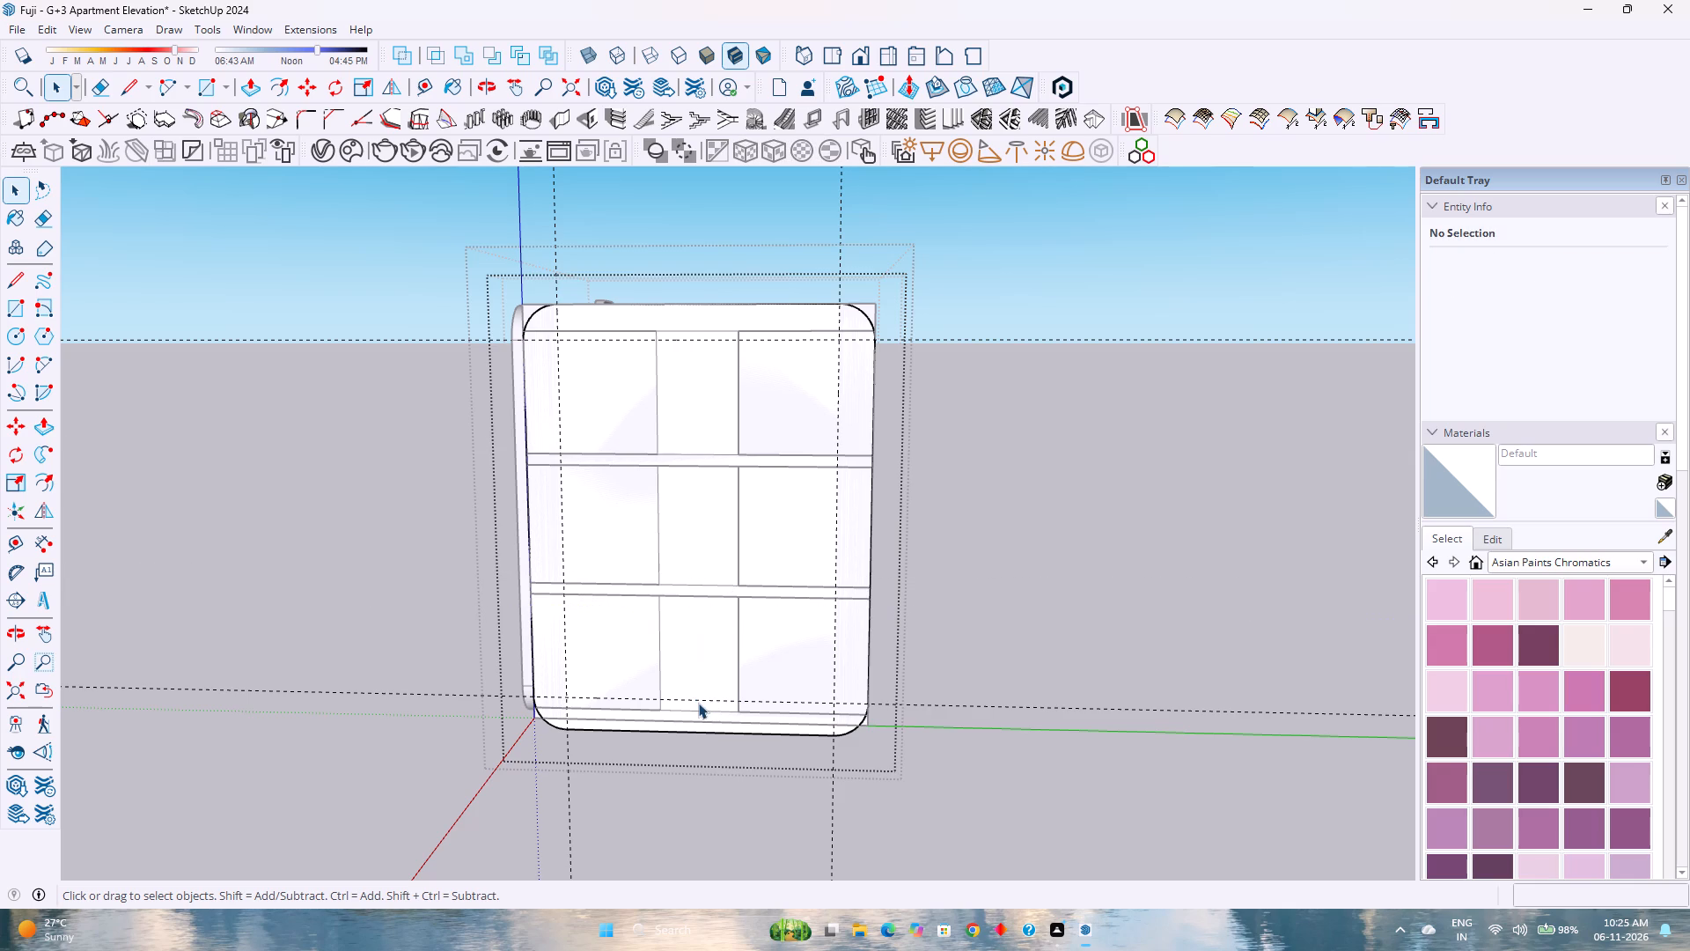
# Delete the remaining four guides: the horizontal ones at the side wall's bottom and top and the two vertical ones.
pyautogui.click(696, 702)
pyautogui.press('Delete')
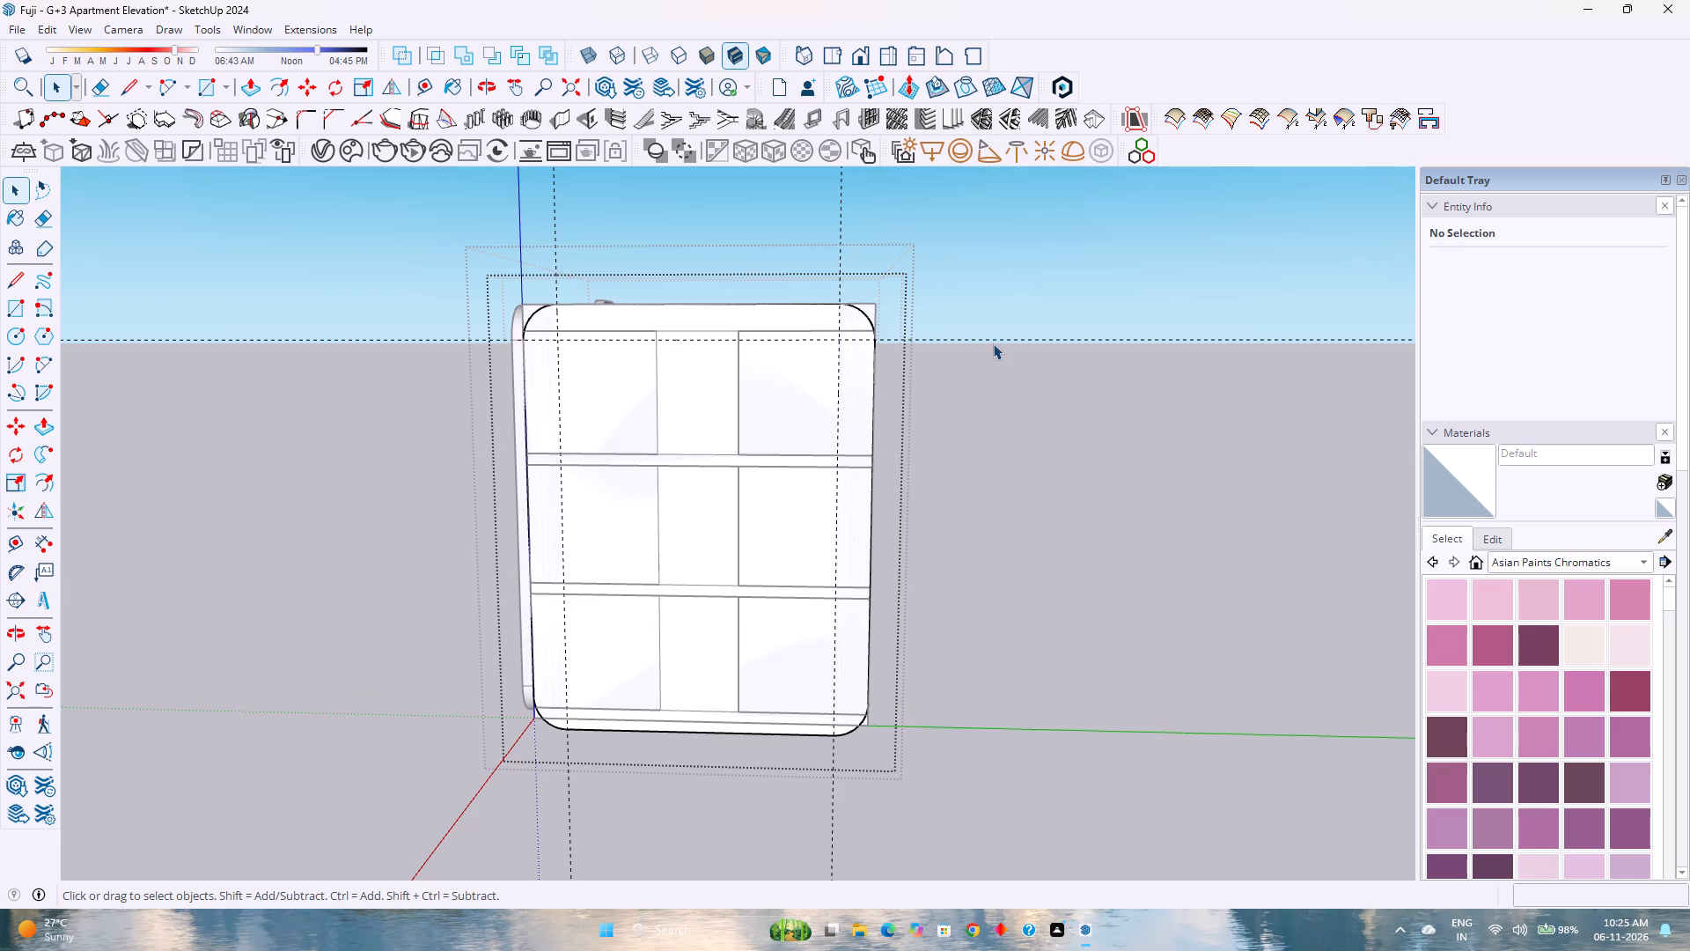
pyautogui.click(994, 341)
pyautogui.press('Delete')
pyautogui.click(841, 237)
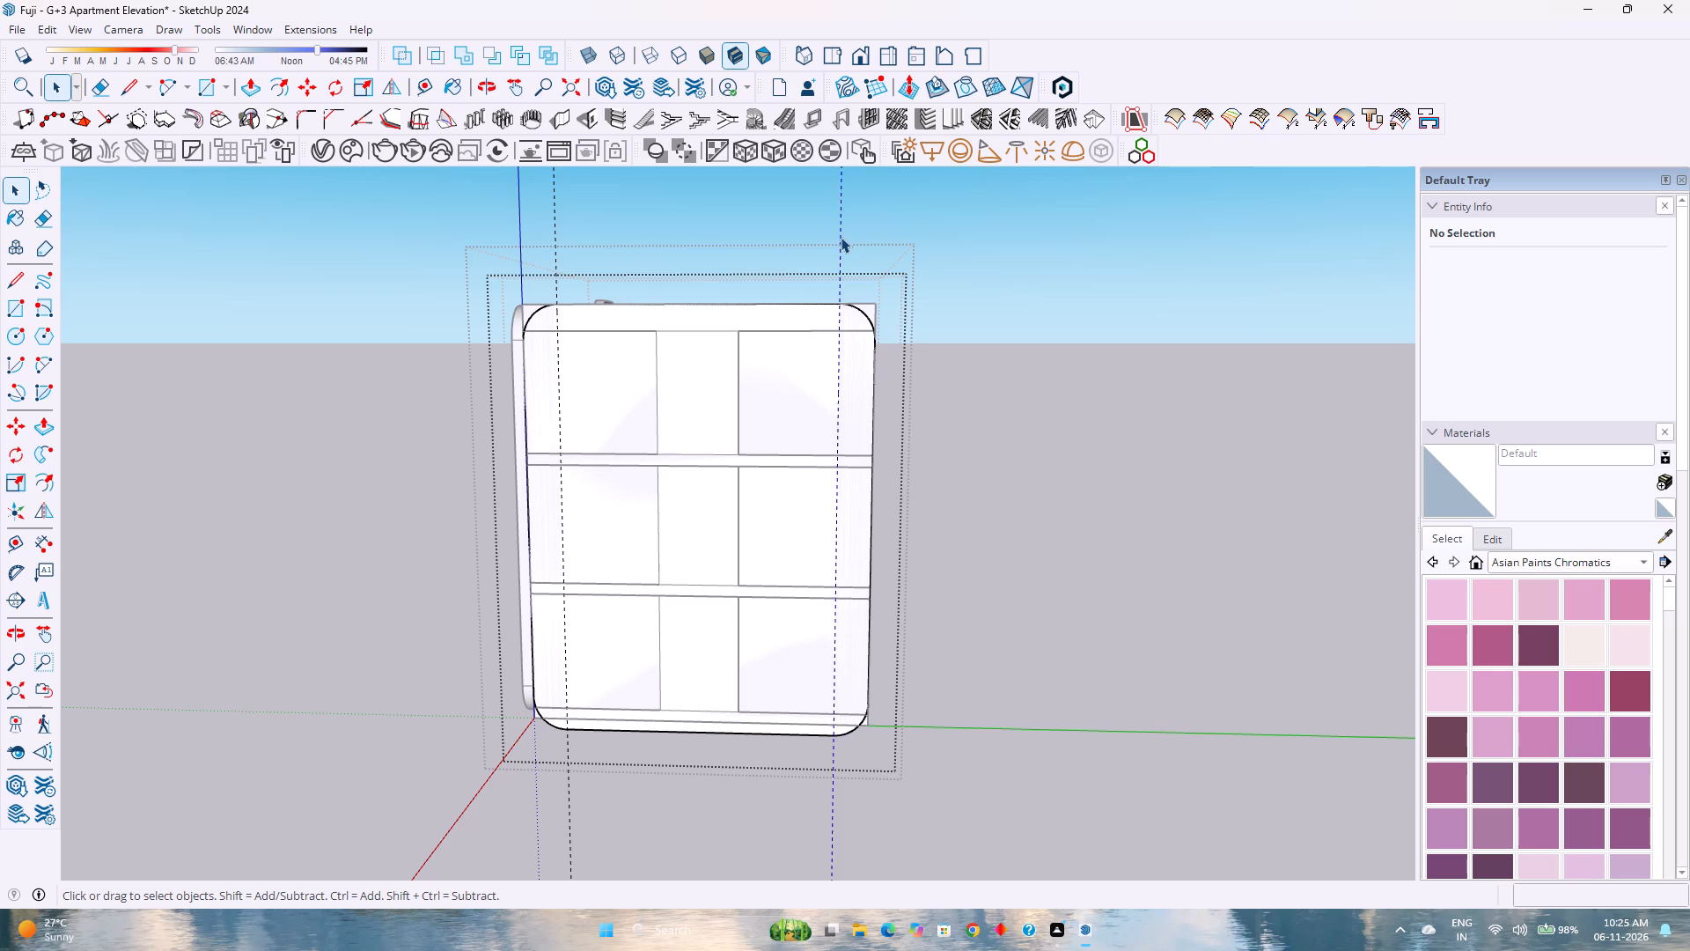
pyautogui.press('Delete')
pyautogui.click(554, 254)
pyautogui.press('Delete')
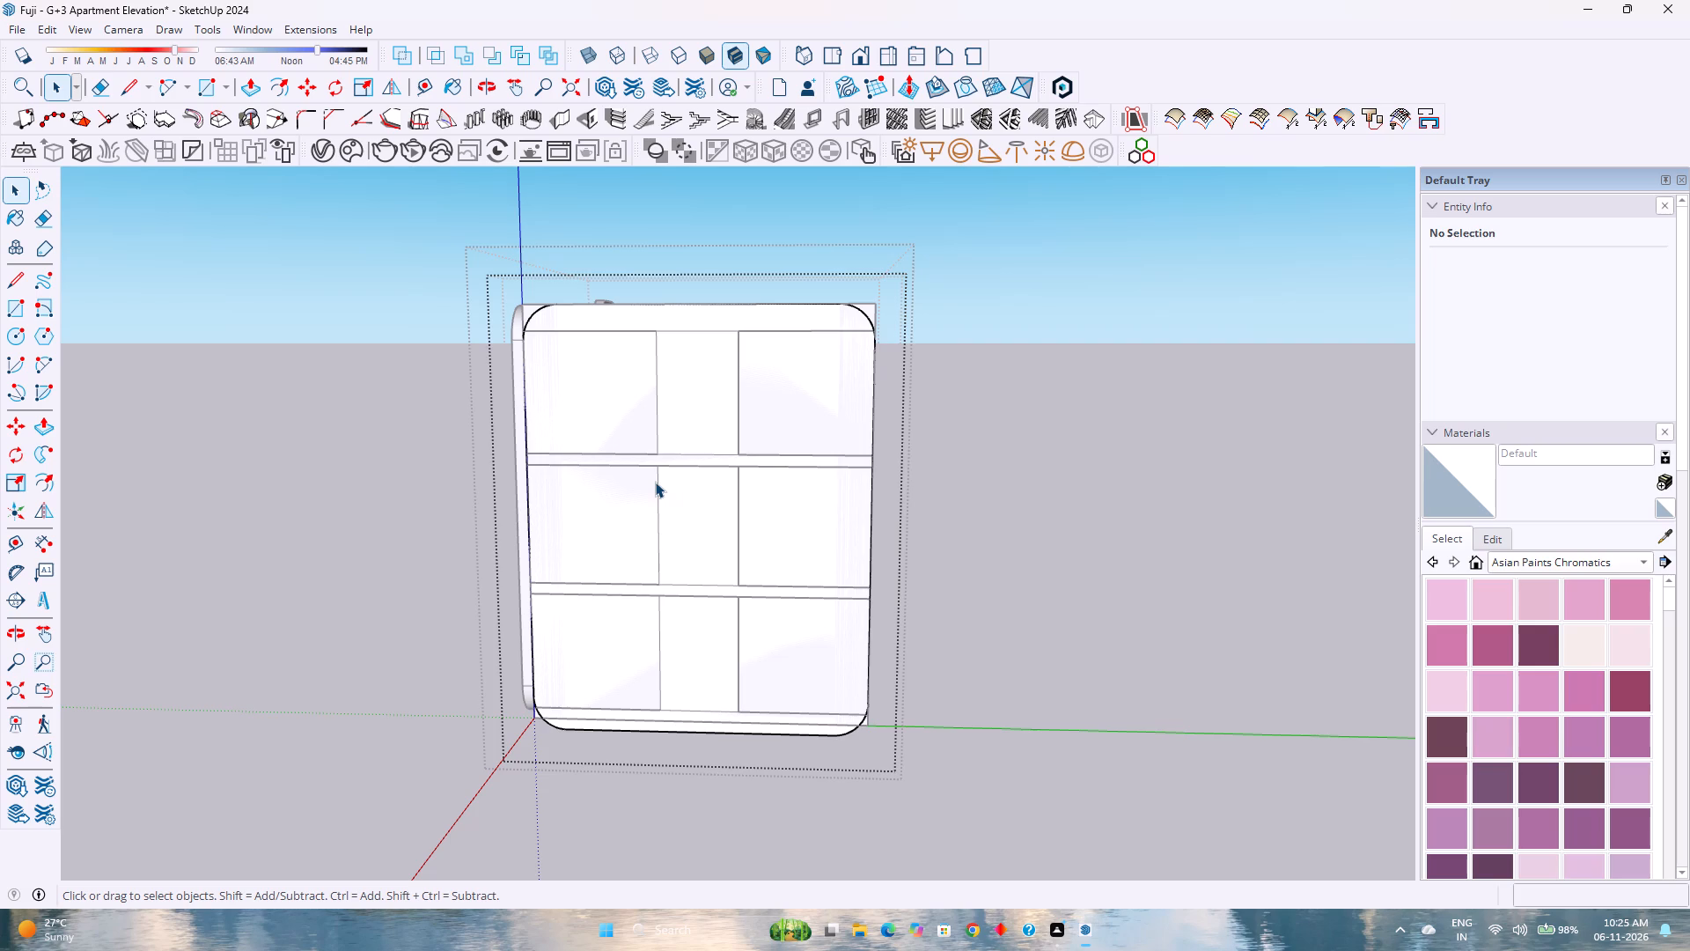
# Examine the side wall's rounded frame from several angles alongside the front S-shaped frame.
pyautogui.scroll(3, 655, 507)
pyautogui.scroll(-1, 653, 506)
pyautogui.moveTo(653, 506); pyautogui.dragTo(856, 519, button='middle')
pyautogui.middleClick(856, 519)
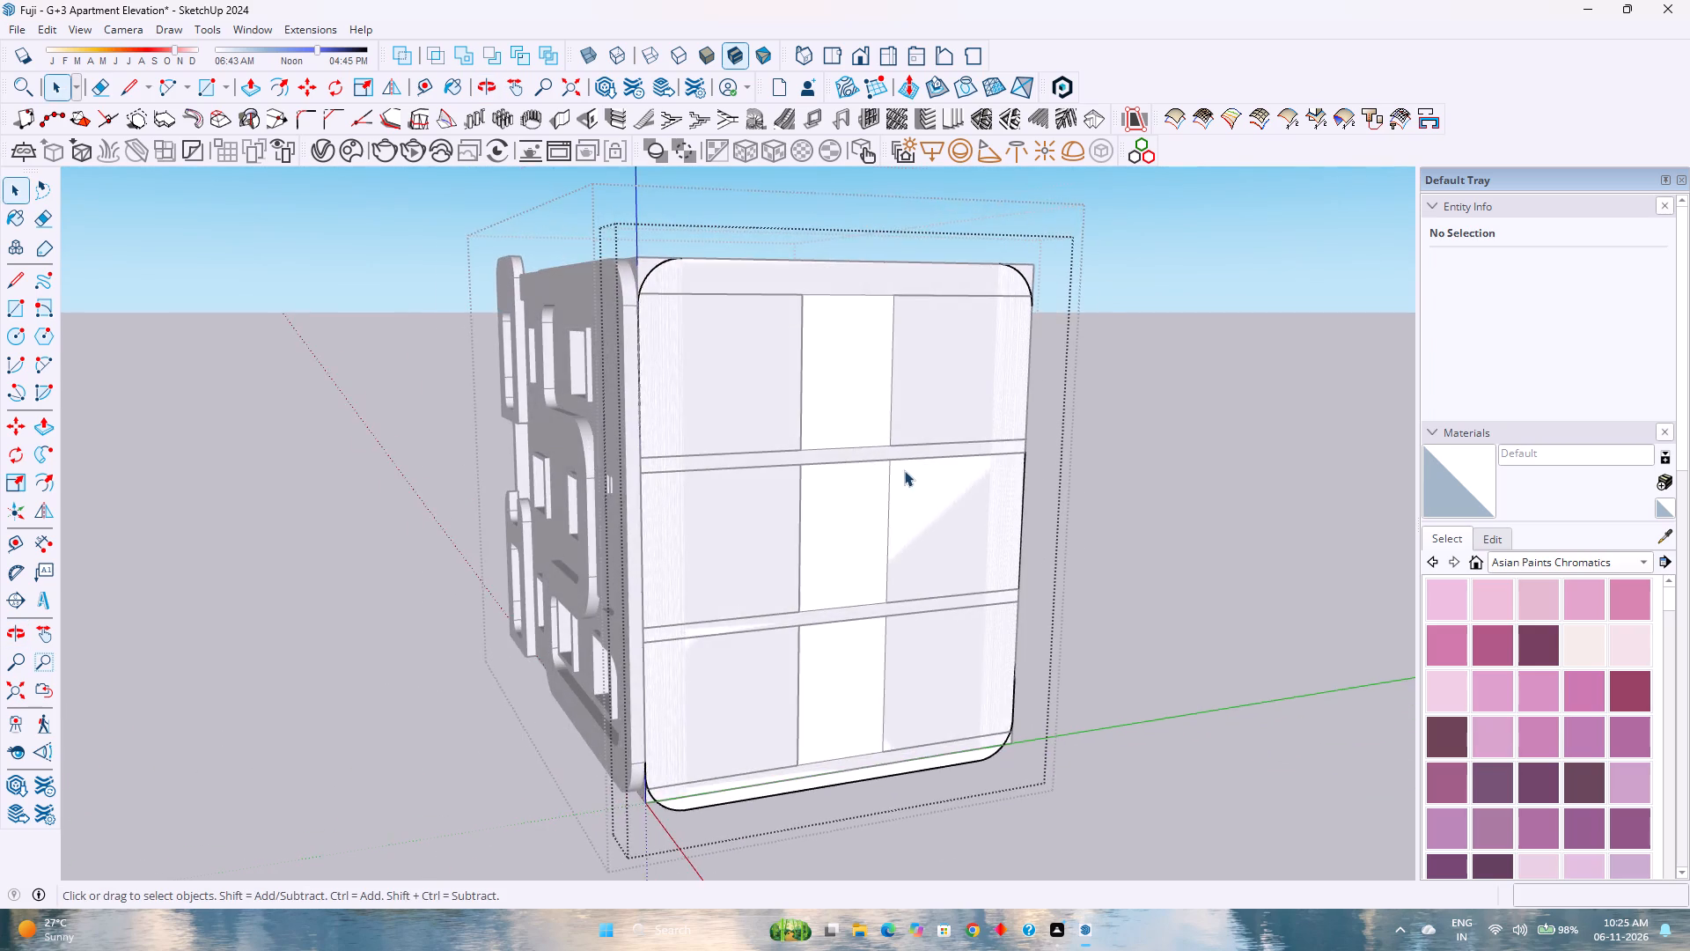
pyautogui.scroll(2, 904, 470)
pyautogui.moveTo(790, 468); pyautogui.dragTo(852, 487, button='middle')
pyautogui.middleClick(852, 487)
pyautogui.middleClick(852, 487)
pyautogui.middleClick(852, 487)
pyautogui.middleClick(852, 487)
pyautogui.scroll(3, 541, 453)
pyautogui.scroll(2, 437, 451)
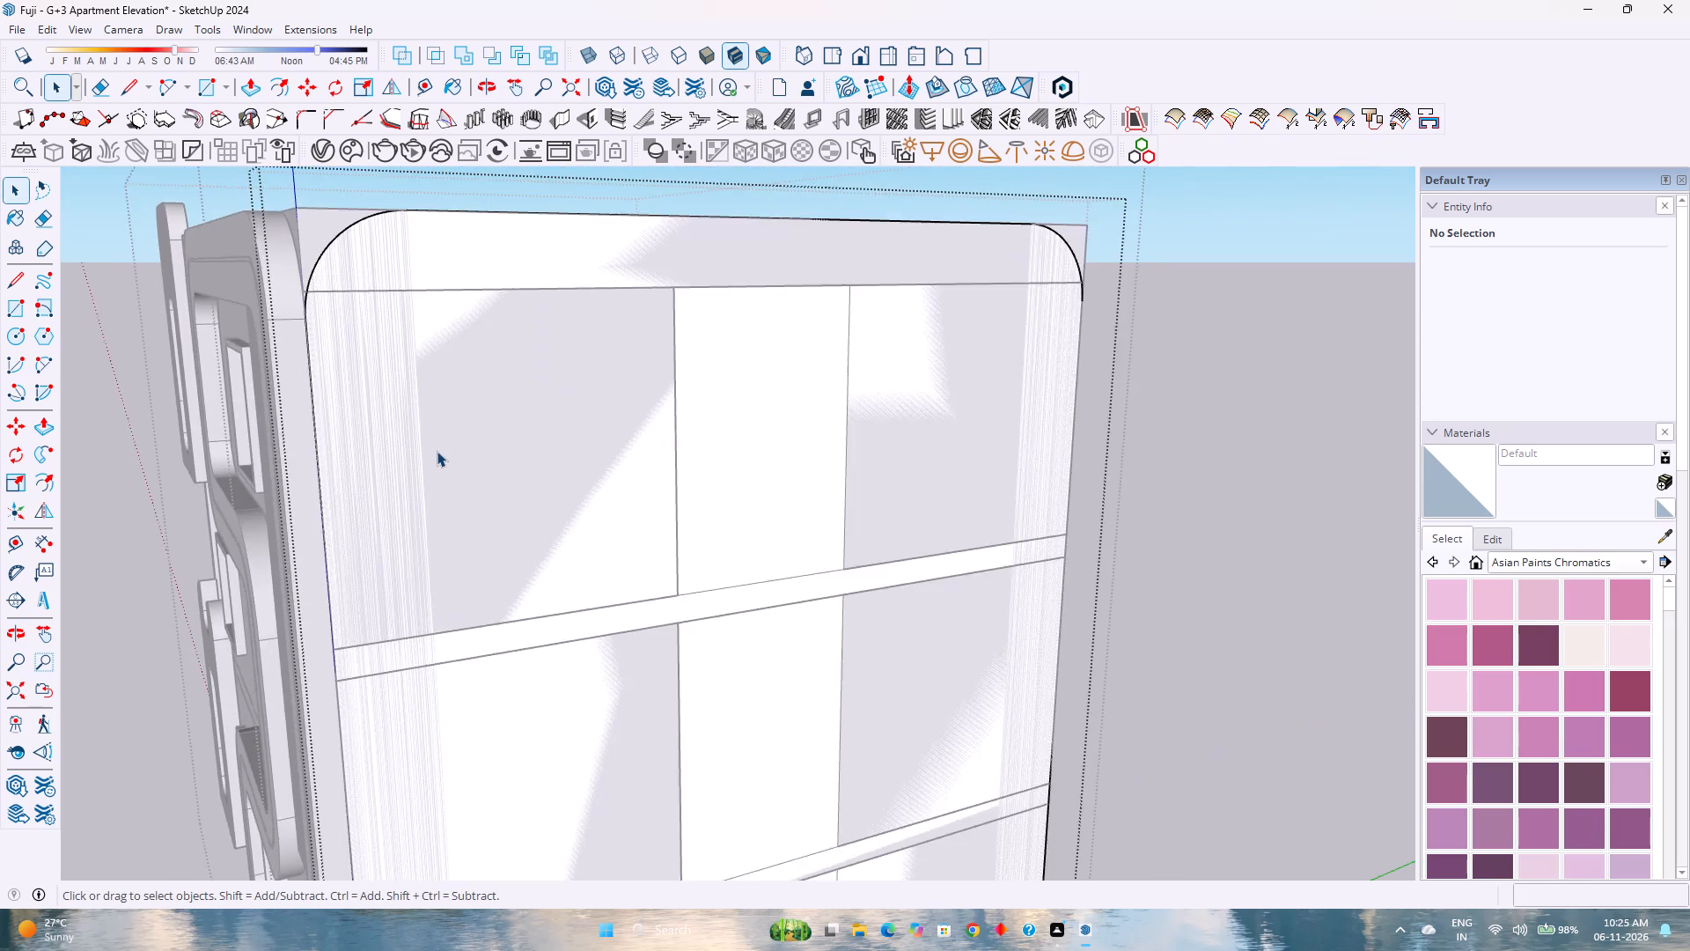
pyautogui.scroll(-8, 437, 451)
pyautogui.moveTo(433, 453); pyautogui.dragTo(595, 479, button='middle')
pyautogui.moveTo(641, 482); pyautogui.dragTo(677, 482, button='middle')
pyautogui.scroll(6, 682, 482)
pyautogui.middleClick(672, 483)
pyautogui.moveTo(672, 483); pyautogui.dragTo(575, 493, button='middle')
pyautogui.scroll(-4, 575, 494)
pyautogui.moveTo(755, 530); pyautogui.dragTo(662, 519, button='middle')
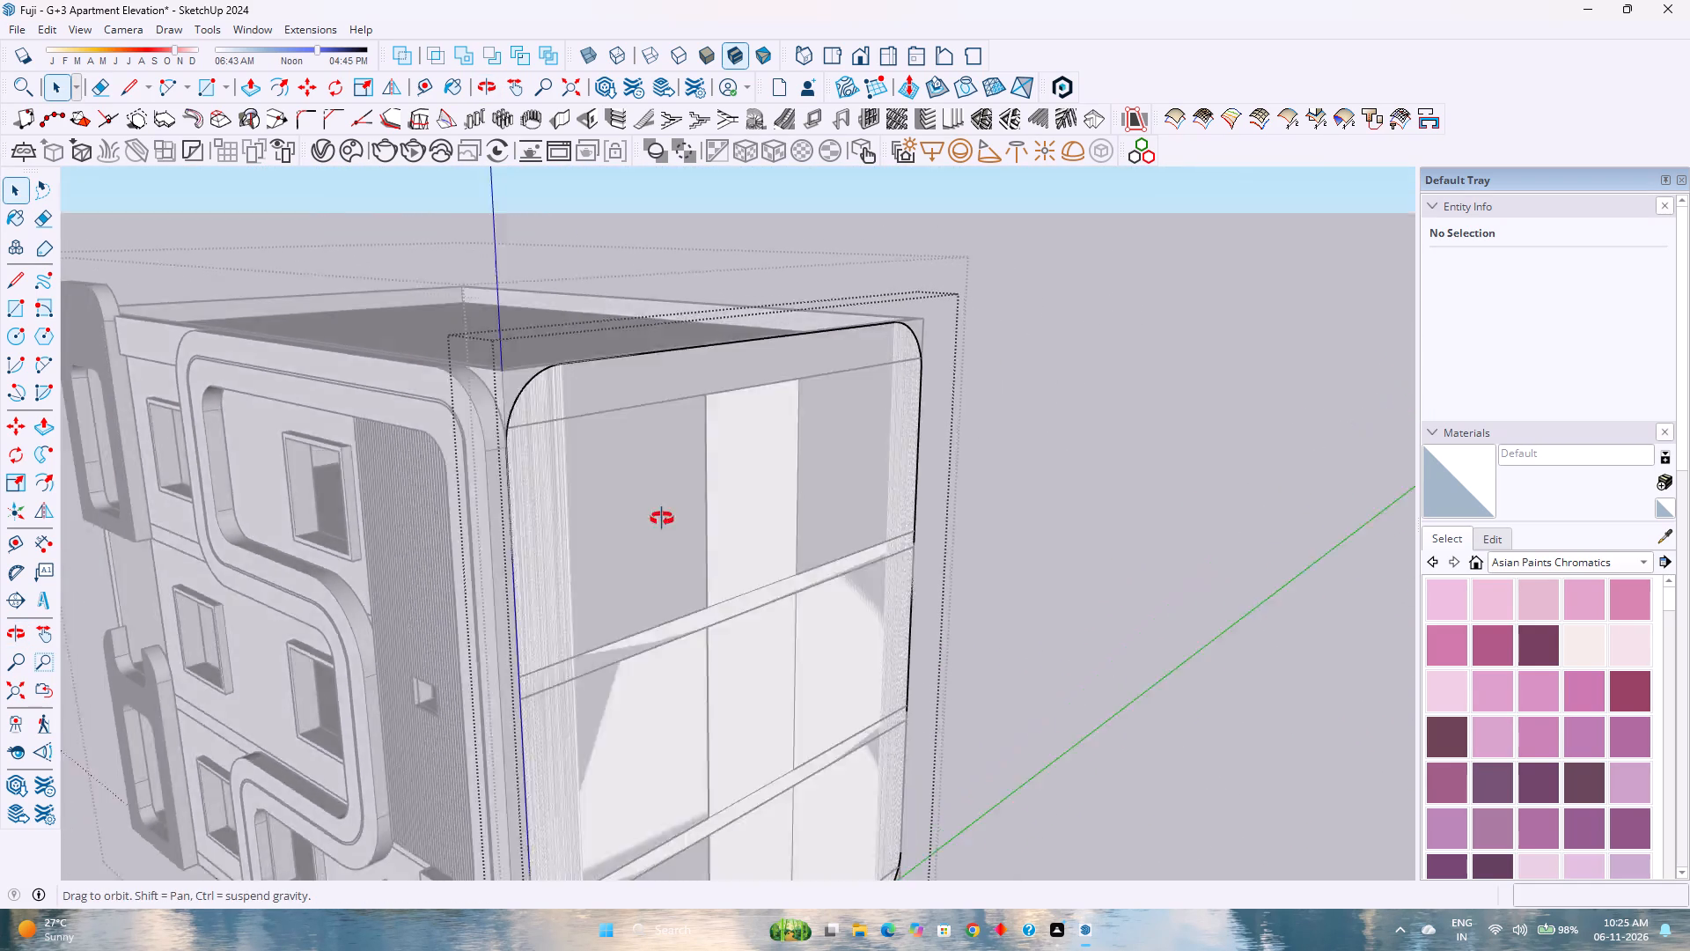
pyautogui.moveTo(662, 519); pyautogui.dragTo(622, 515, button='middle')
pyautogui.middleClick(622, 515)
pyautogui.scroll(3, 599, 511)
pyautogui.scroll(-6, 552, 505)
pyautogui.moveTo(551, 505); pyautogui.dragTo(621, 521, button='middle')
pyautogui.middleClick(621, 521)
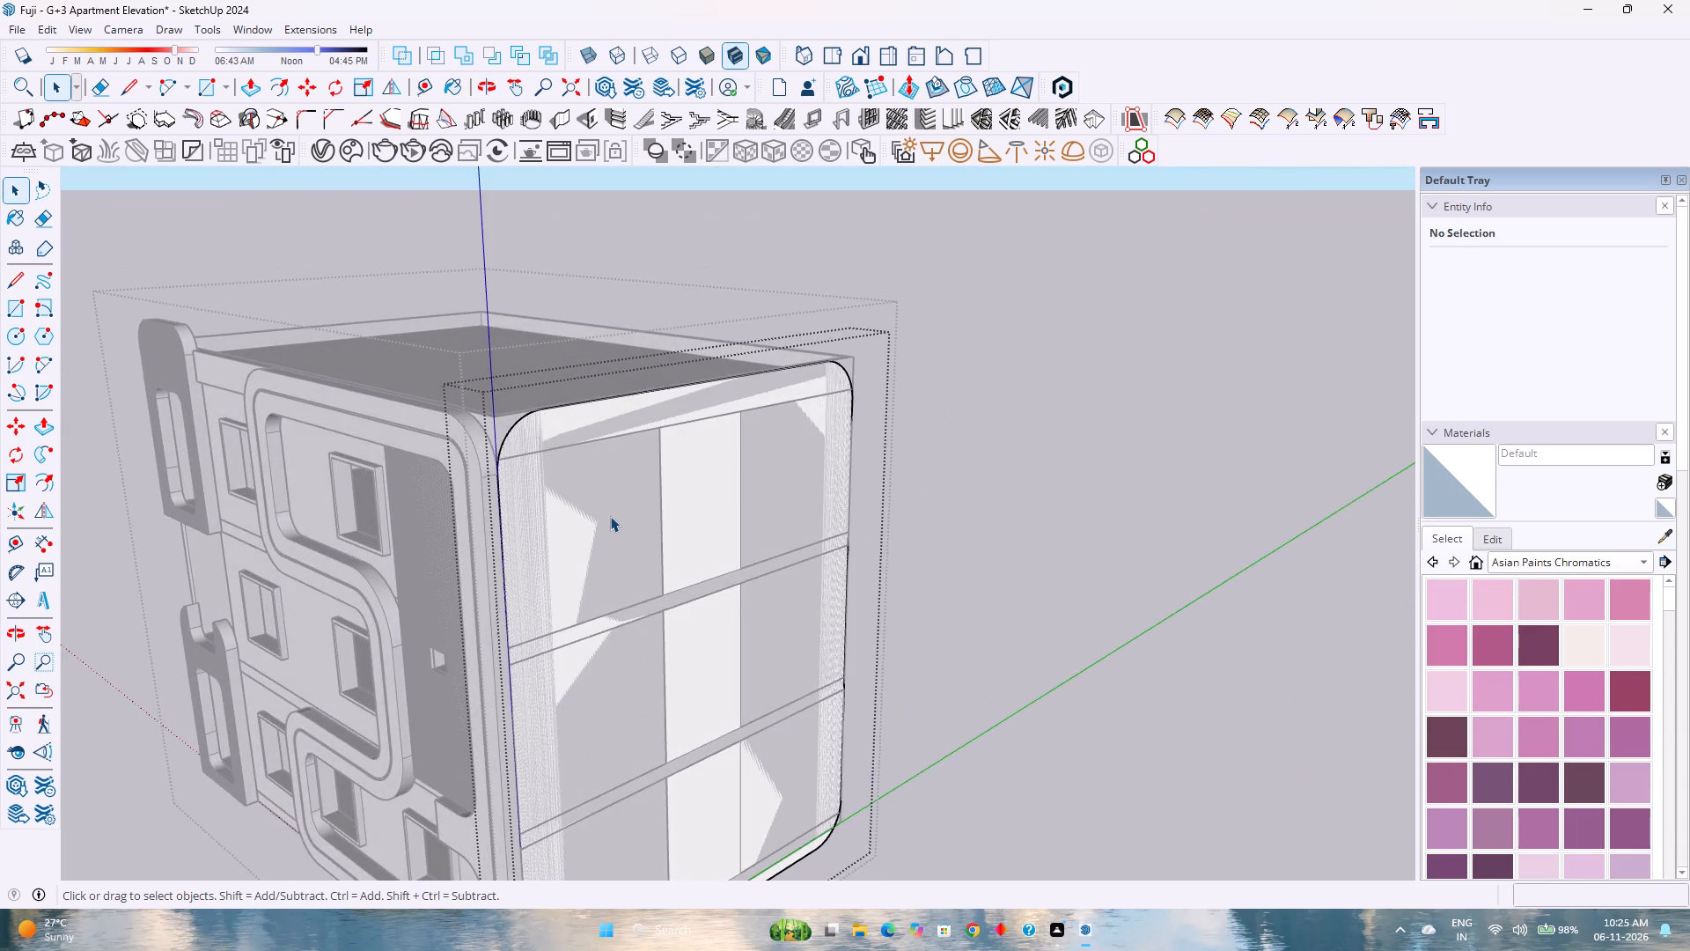
pyautogui.scroll(4, 610, 516)
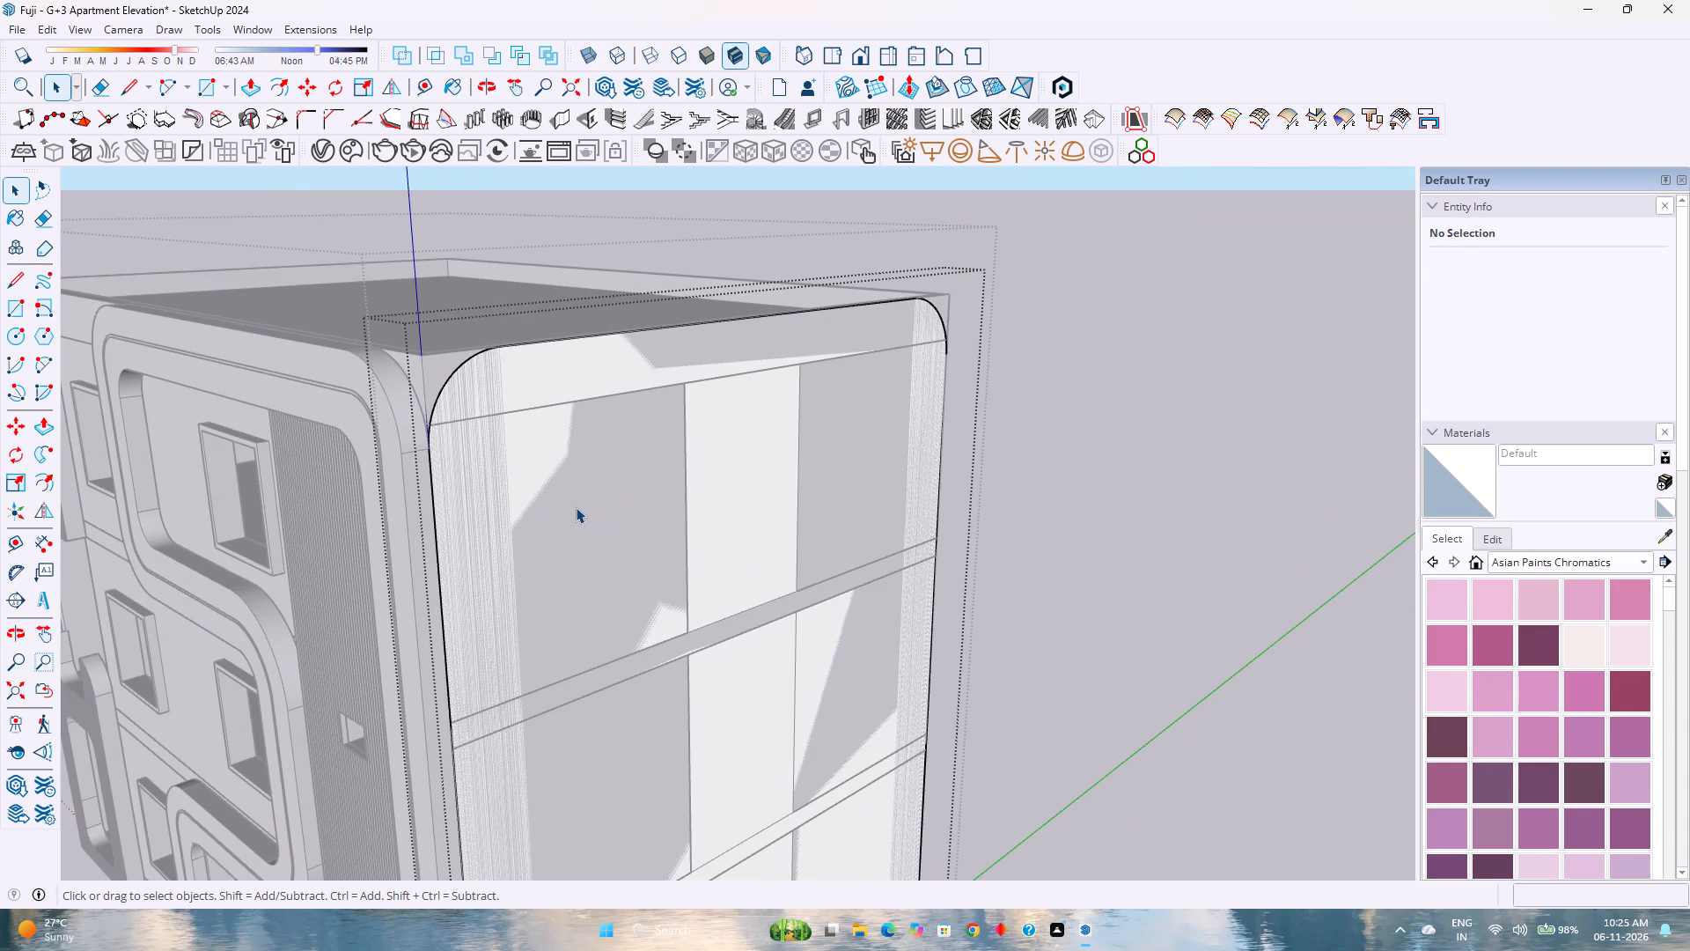
pyautogui.scroll(-4, 576, 507)
pyautogui.scroll(3, 617, 591)
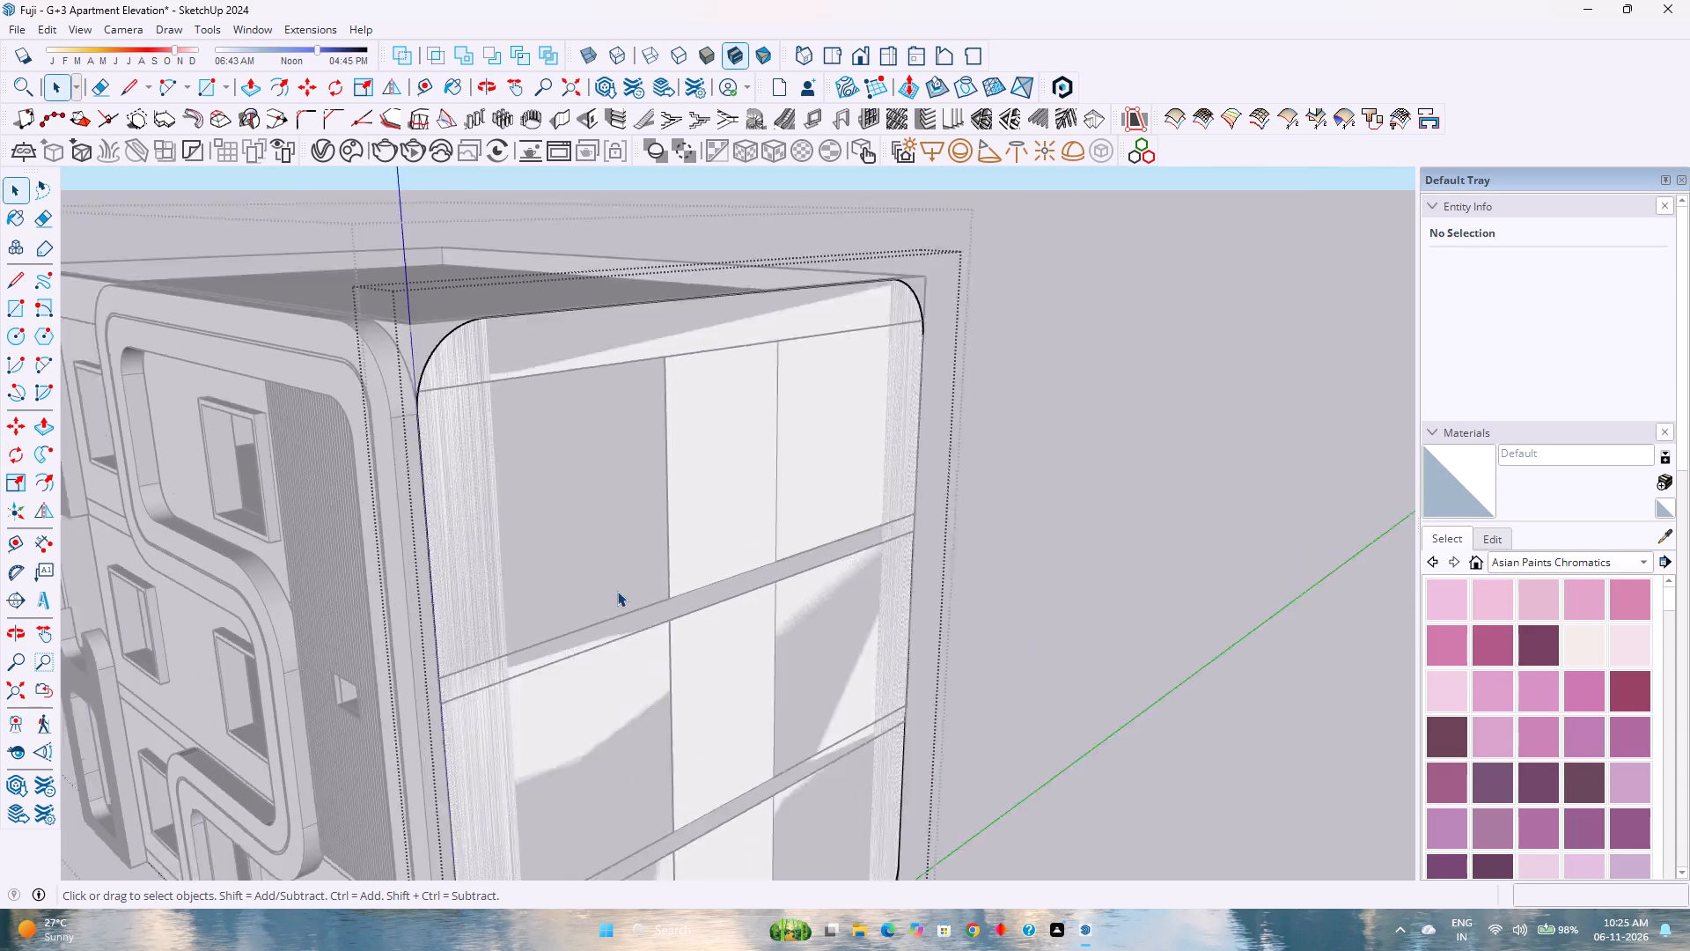
pyautogui.scroll(1, 617, 591)
pyautogui.scroll(-12, 617, 591)
pyautogui.scroll(-1, 676, 775)
pyautogui.scroll(5, 676, 775)
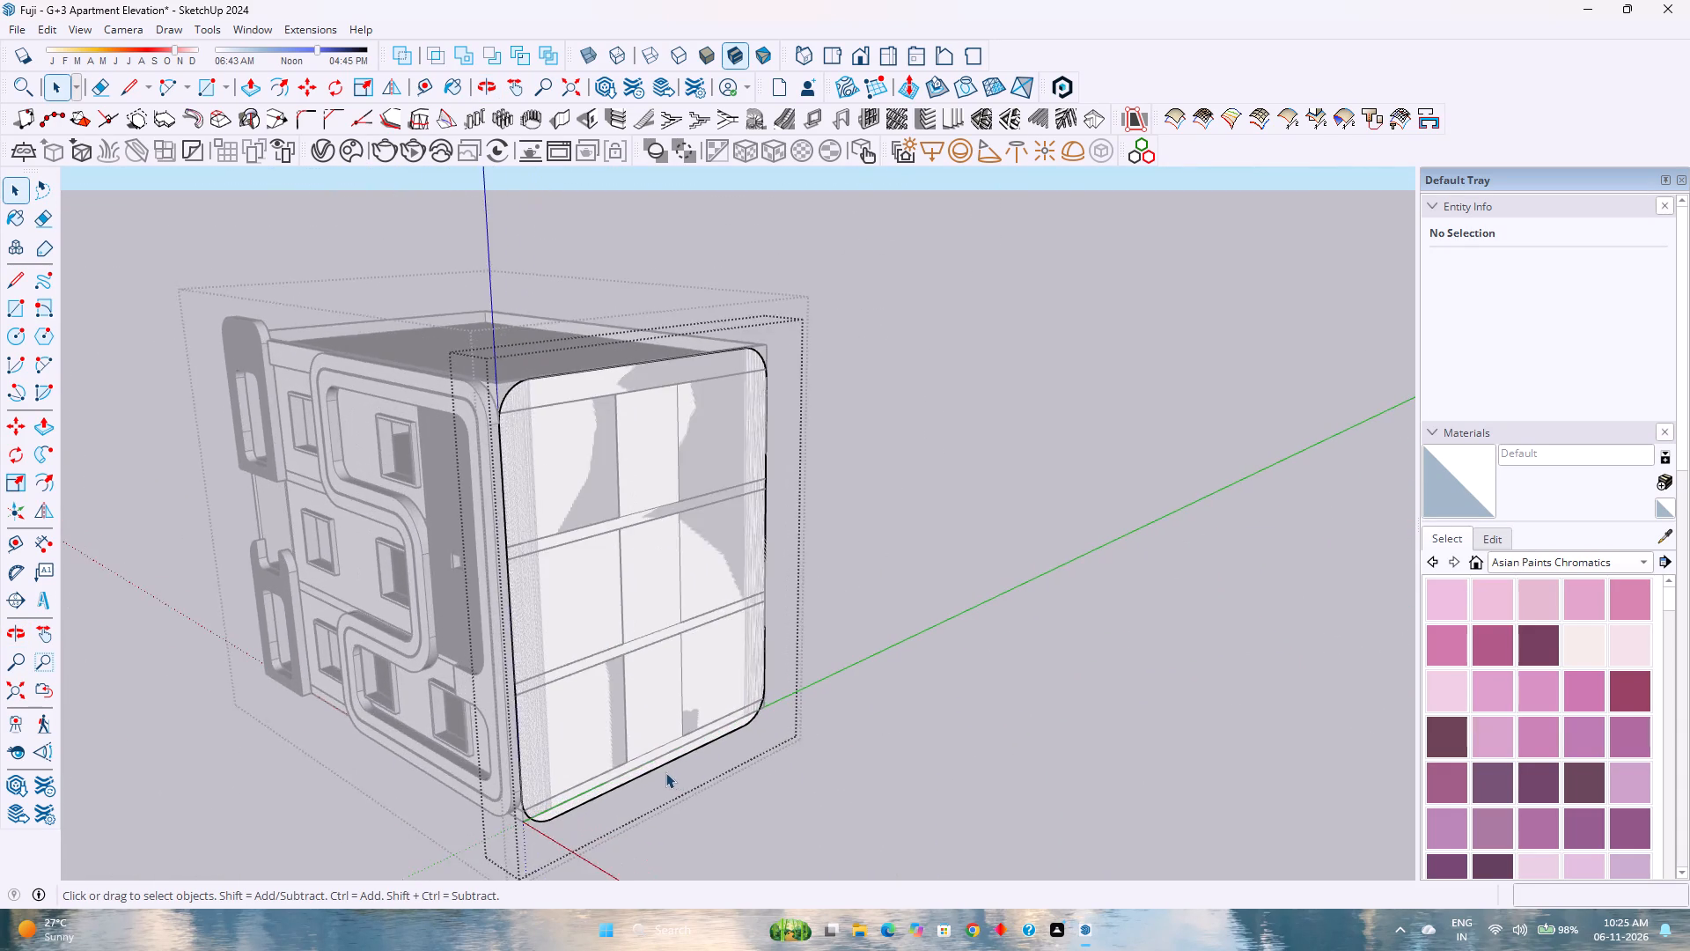
pyautogui.scroll(2, 665, 772)
pyautogui.moveTo(679, 719); pyautogui.dragTo(812, 672, button='middle')
pyautogui.scroll(1, 811, 672)
pyautogui.scroll(-3, 805, 654)
pyautogui.moveTo(827, 608); pyautogui.dragTo(132, 593, button='middle')
pyautogui.scroll(2, 418, 461)
pyautogui.scroll(-2, 420, 461)
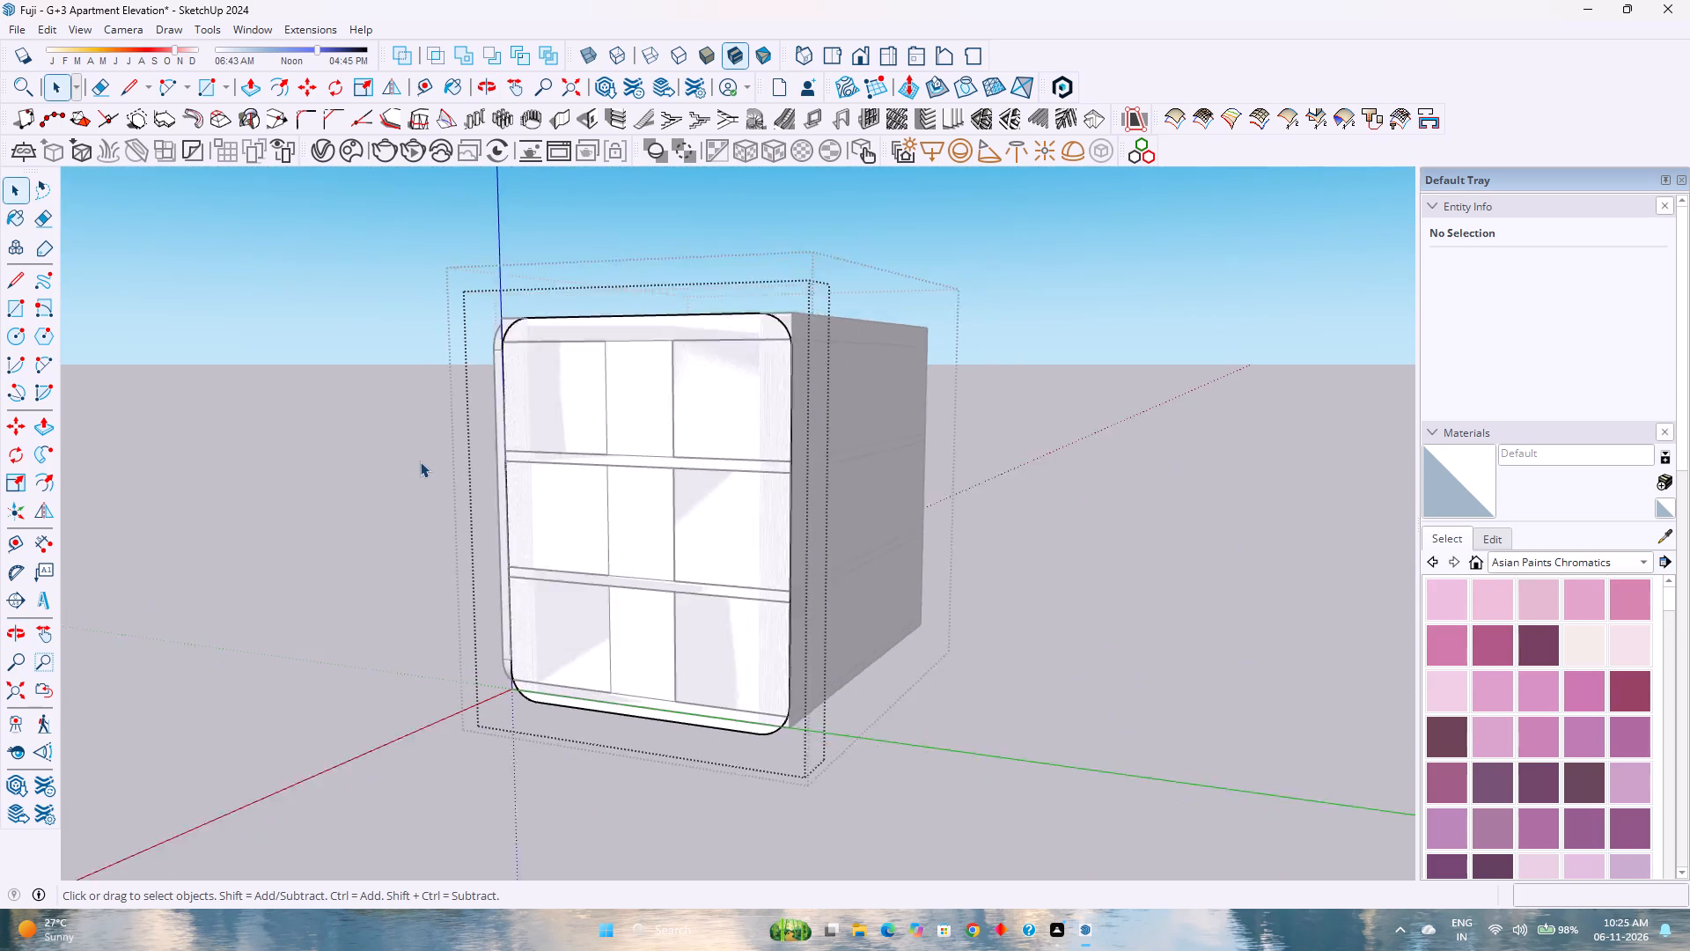
pyautogui.scroll(-1, 420, 461)
pyautogui.moveTo(415, 473); pyautogui.dragTo(959, 581, button='middle')
pyautogui.middleClick(963, 581)
pyautogui.scroll(7, 1043, 498)
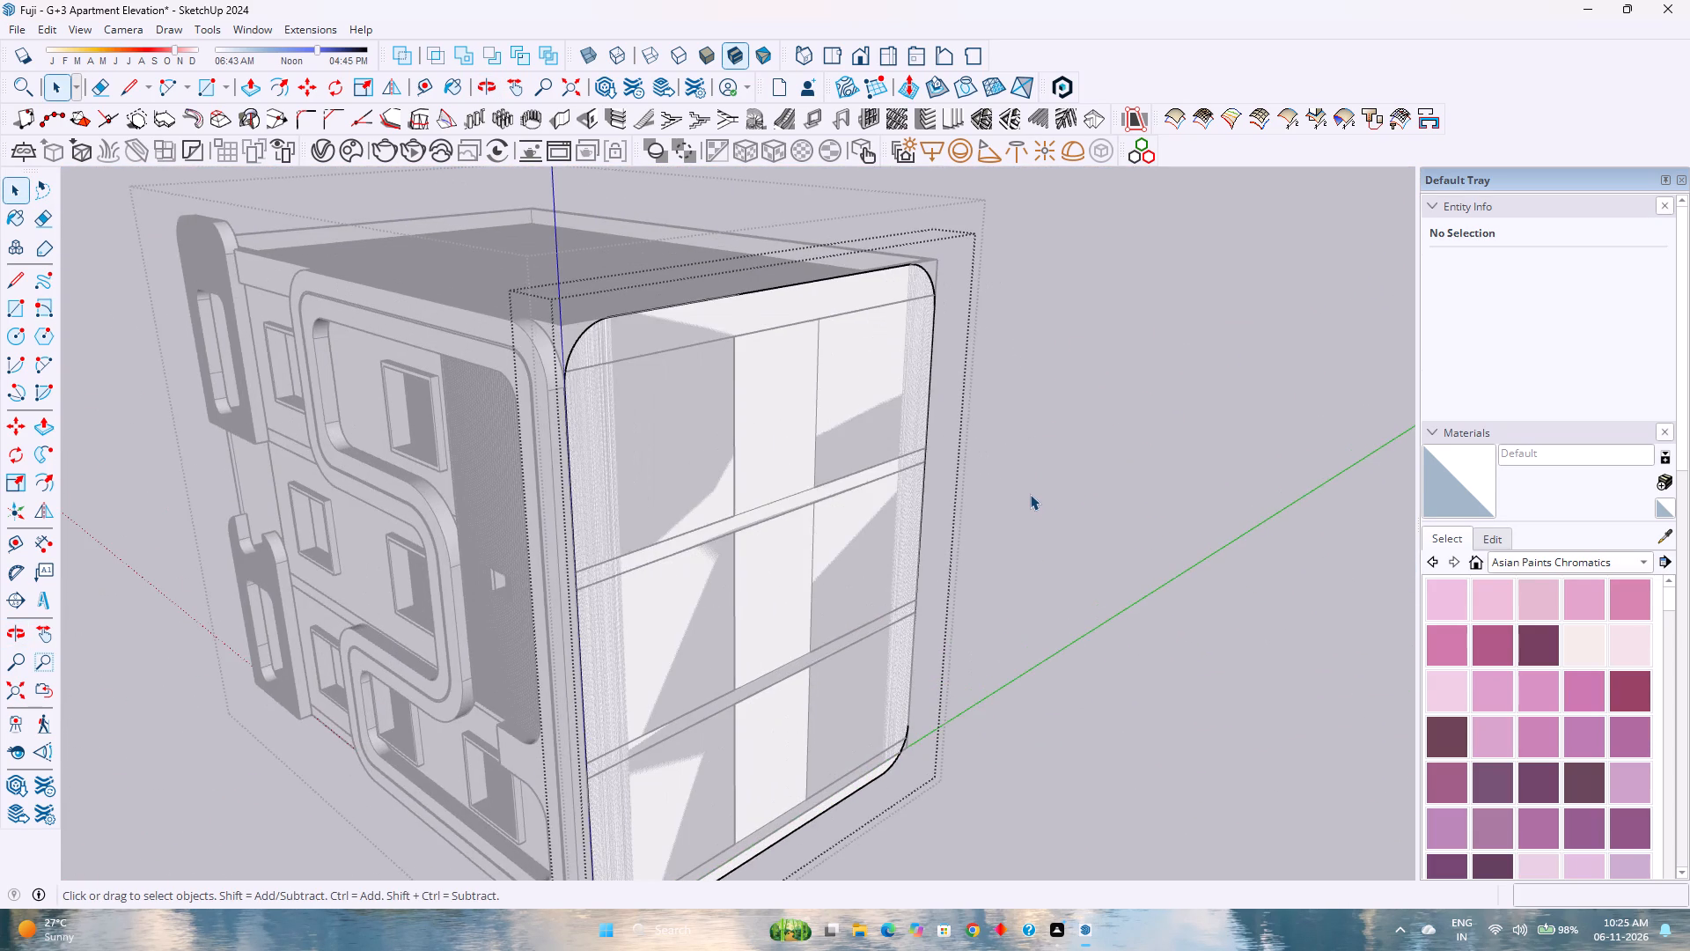
pyautogui.scroll(4, 1030, 494)
pyautogui.scroll(-3, 1030, 494)
pyautogui.middleClick(1030, 494)
pyautogui.moveTo(1028, 494); pyautogui.dragTo(926, 549, button='middle')
pyautogui.moveTo(912, 556); pyautogui.dragTo(898, 560, button='middle')
pyautogui.moveTo(890, 563); pyautogui.dragTo(878, 567, button='middle')
pyautogui.middleClick(878, 567)
pyautogui.middleClick(878, 567)
pyautogui.middleClick(878, 567)
pyautogui.scroll(-7, 877, 563)
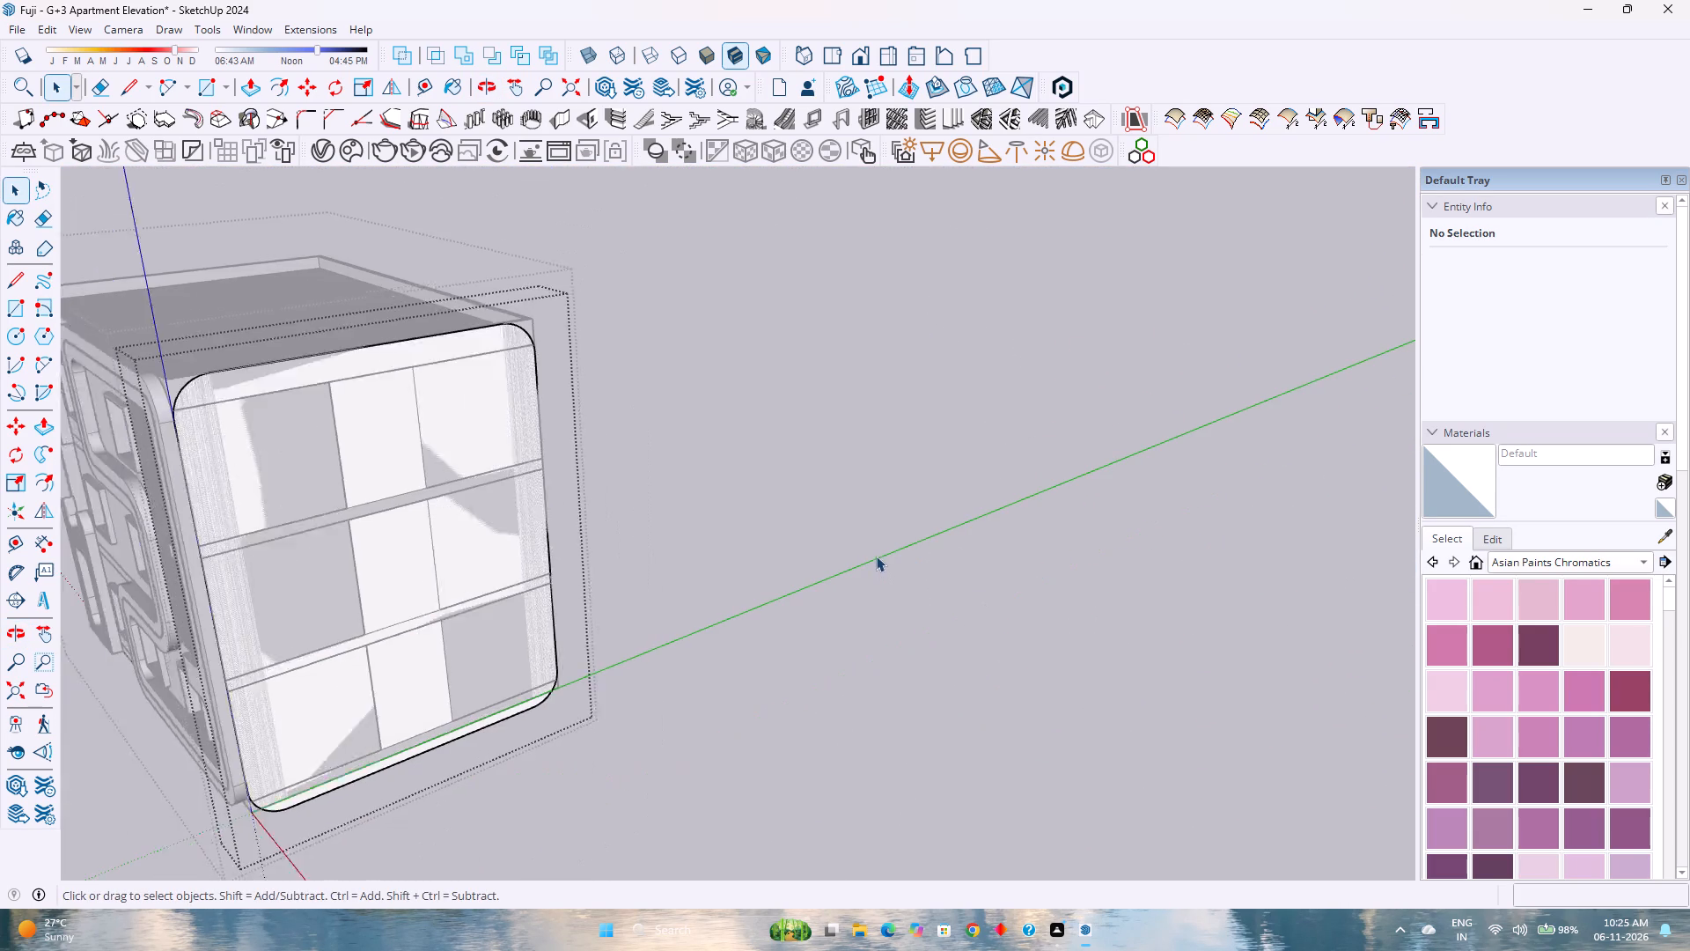
pyautogui.scroll(-1, 876, 556)
pyautogui.keyDown('shift'); pyautogui.middleClick(385, 505); pyautogui.keyUp('shift')
pyautogui.keyDown('shift'); pyautogui.moveTo(390, 505); pyautogui.dragTo(810, 548, button='middle'); pyautogui.keyUp('shift')
pyautogui.scroll(3, 923, 525)
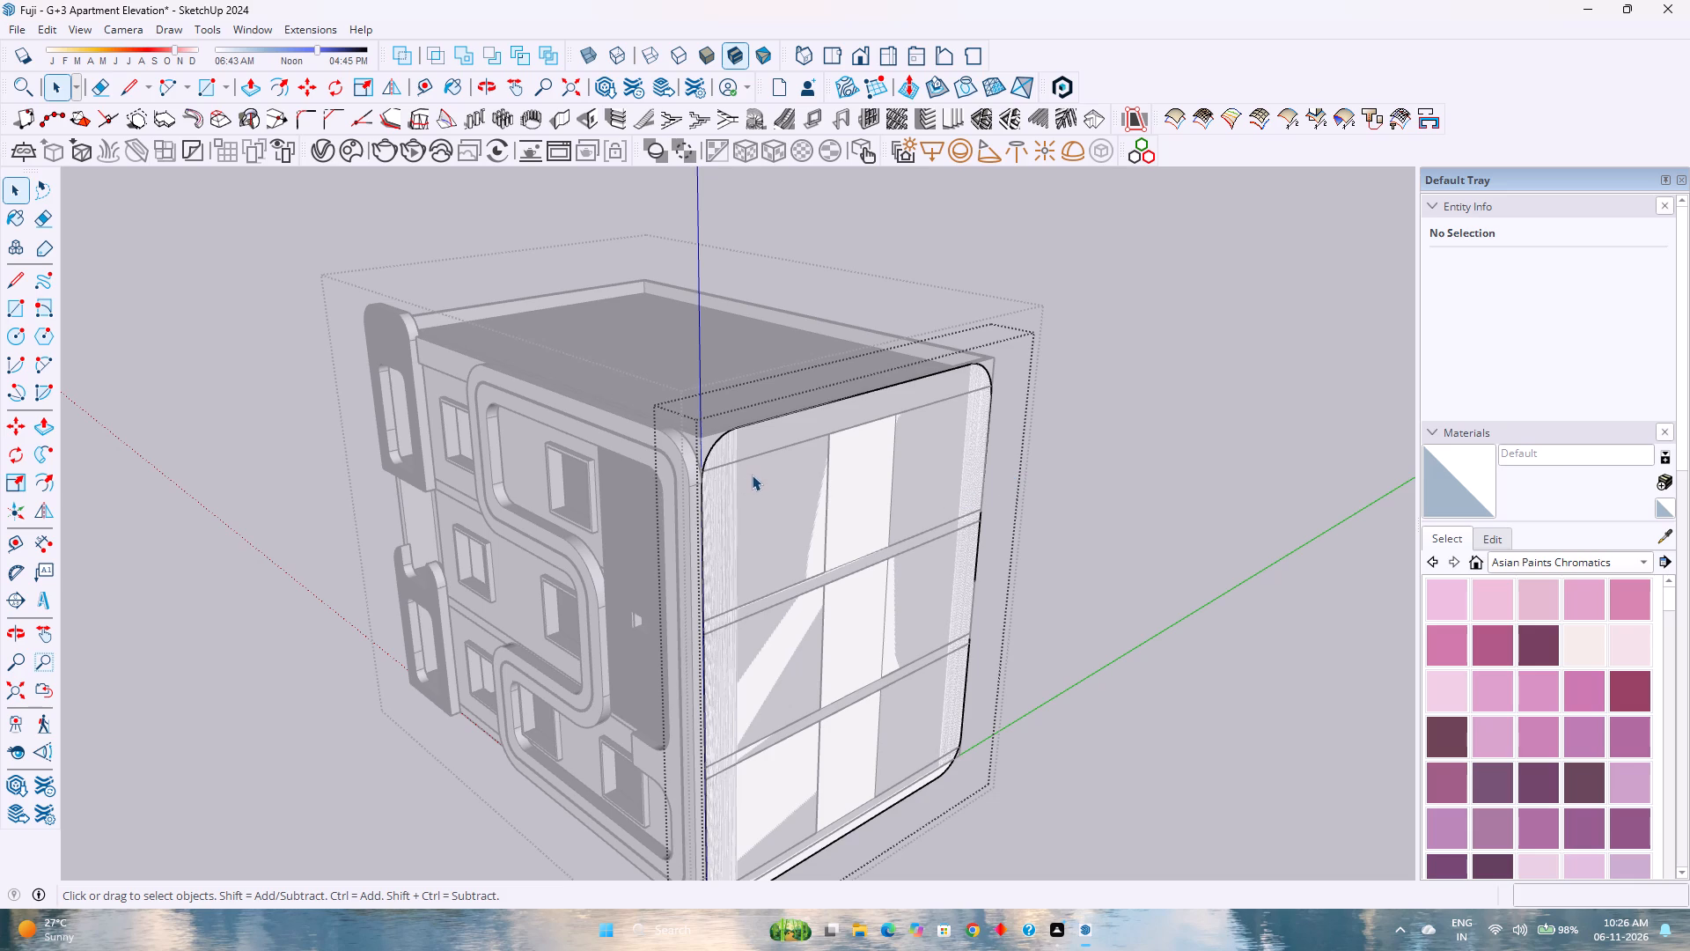
pyautogui.middleClick(761, 537)
pyautogui.moveTo(759, 537); pyautogui.dragTo(727, 526, button='middle')
pyautogui.moveTo(641, 477); pyautogui.dragTo(626, 468, button='middle')
pyautogui.middleClick(626, 468)
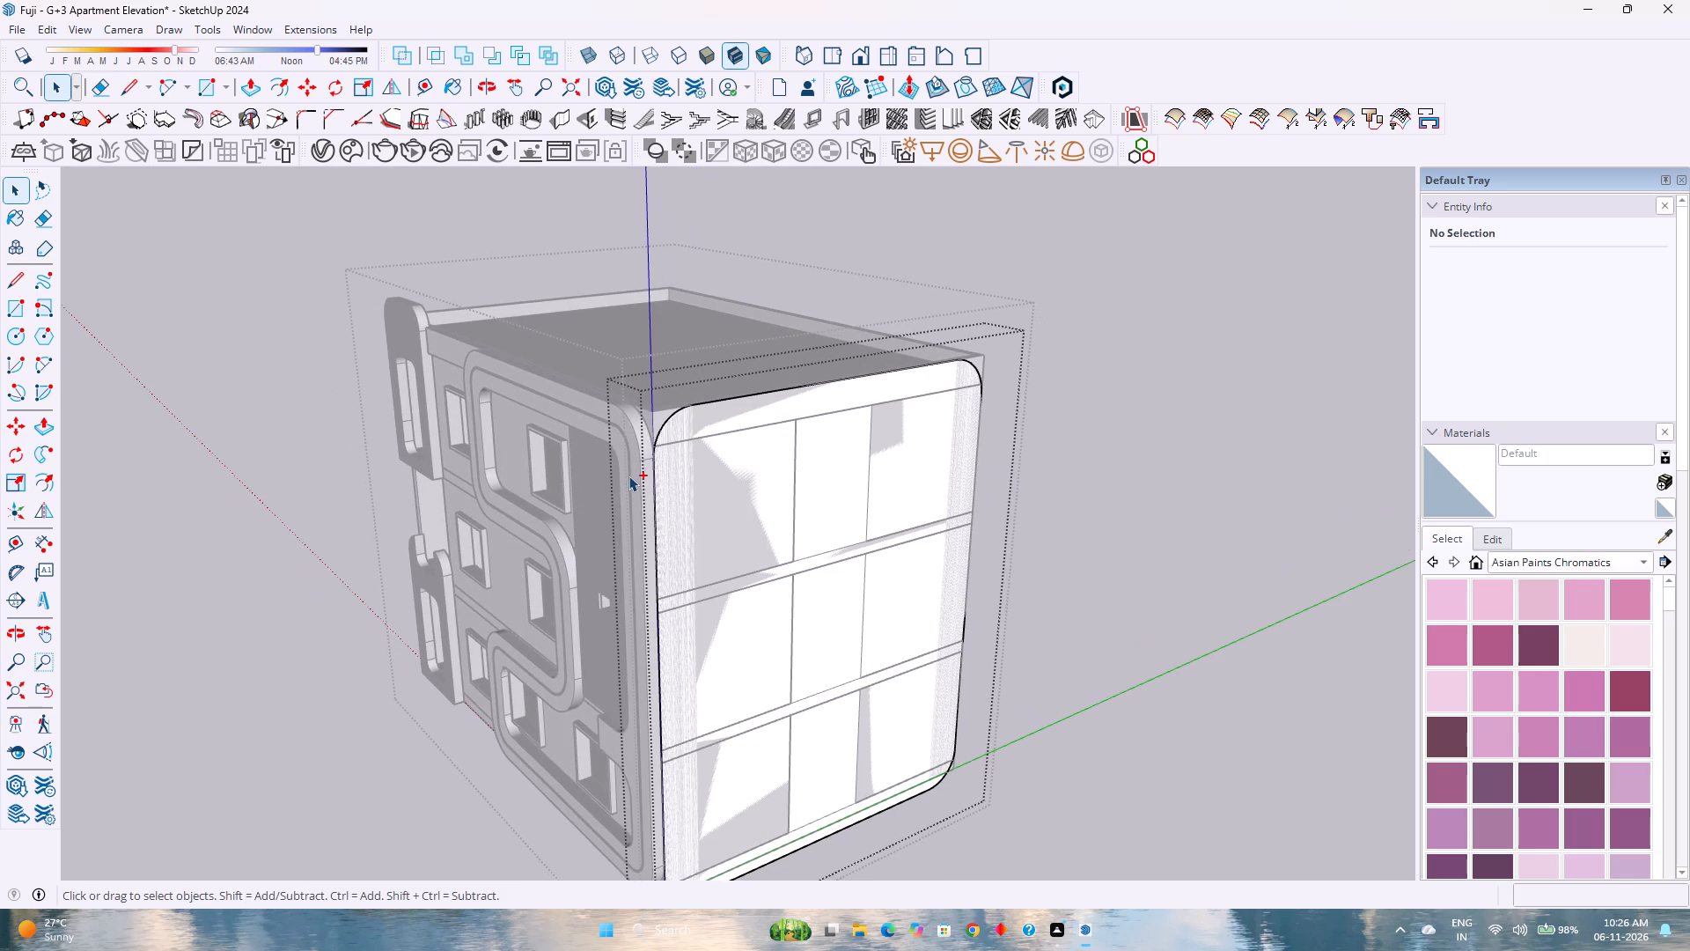
# Undo the guide deletions so all horizontal and vertical guides on the side wall are restored.
pyautogui.hotkey('ctrl', 'z')
pyautogui.hotkey('ctrl', 'z')
pyautogui.hotkey('ctrl', 'z')
pyautogui.hotkey('ctrl', 'z')
pyautogui.hotkey('ctrl', 'z')
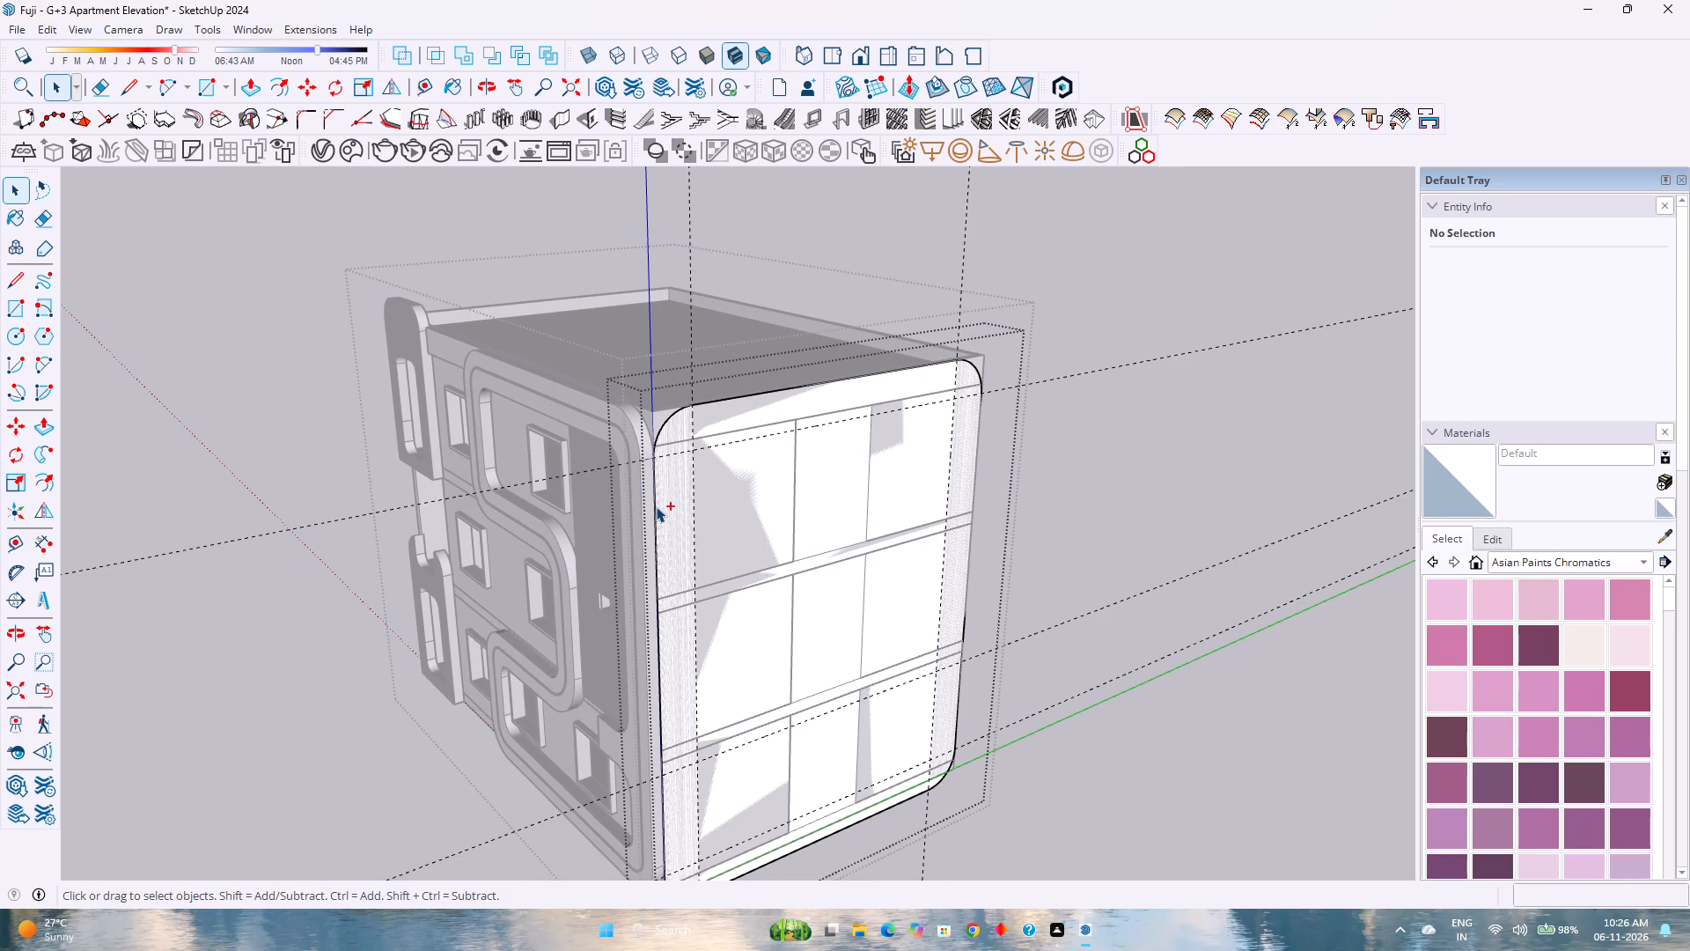
pyautogui.hotkey('ctrl', 'z')
pyautogui.hotkey('ctrl', 'z')
pyautogui.hotkey('ctrl', 'z')
# Draw a rectangle between the guide intersections on each side-wall floor: 8'9" by 24' at the top, 8'6" by 24' on the two below.
pyautogui.middleClick(785, 620)
pyautogui.moveTo(781, 617); pyautogui.dragTo(645, 523, button='middle')
pyautogui.middleClick(645, 523)
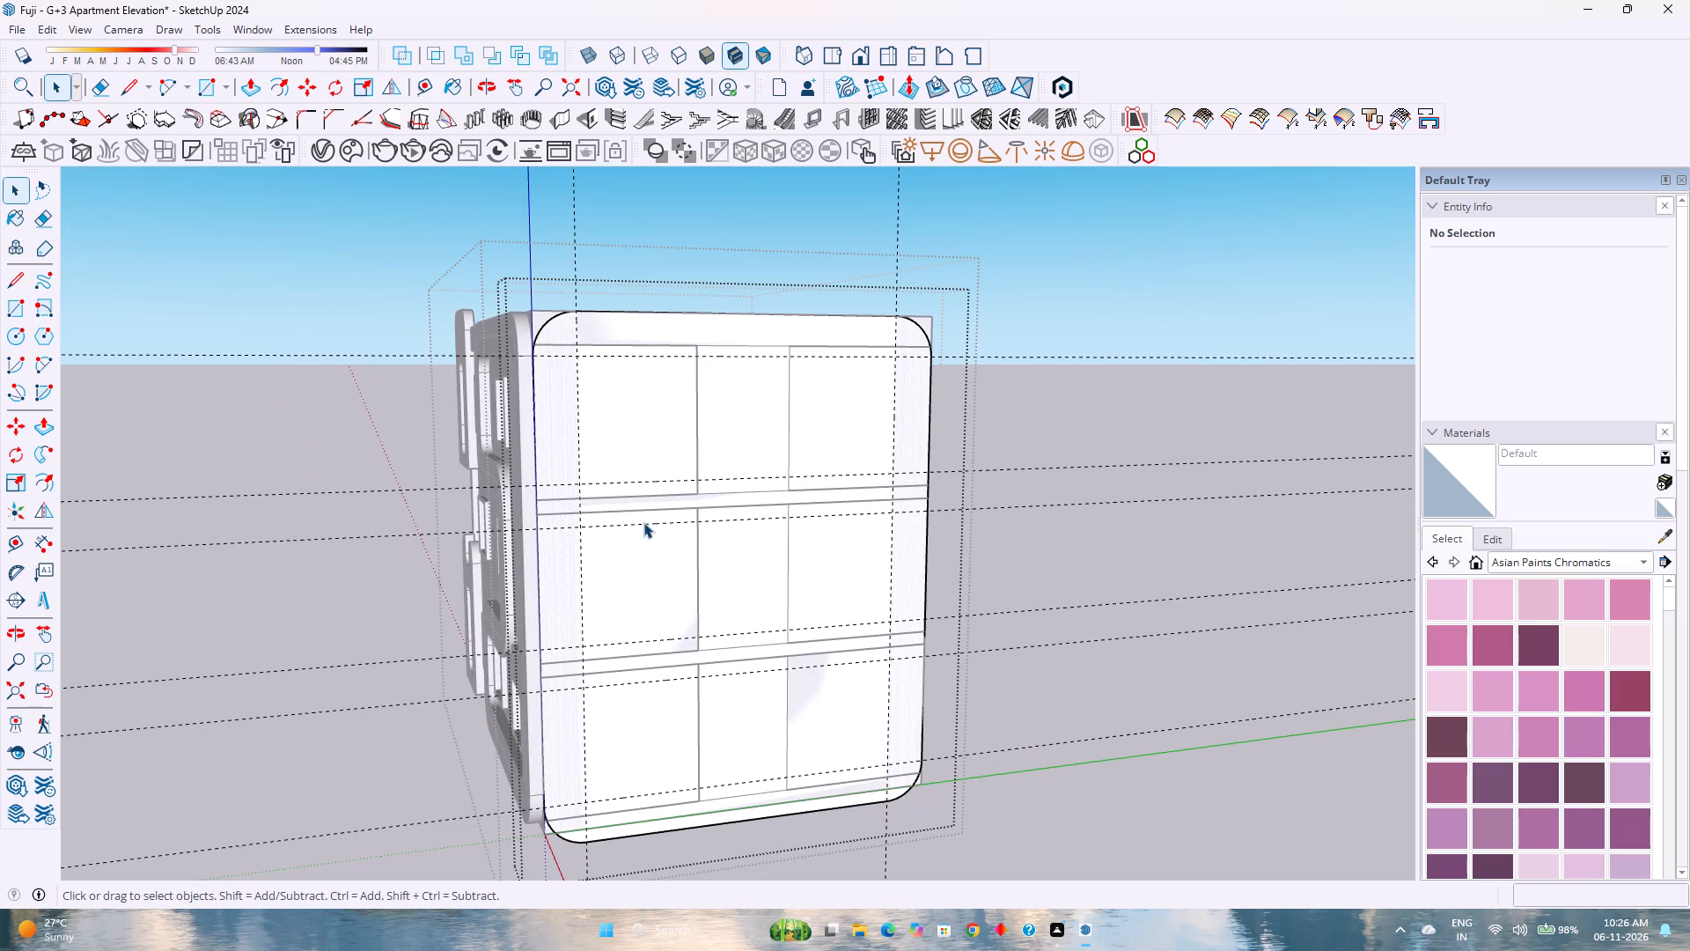
pyautogui.press('l')
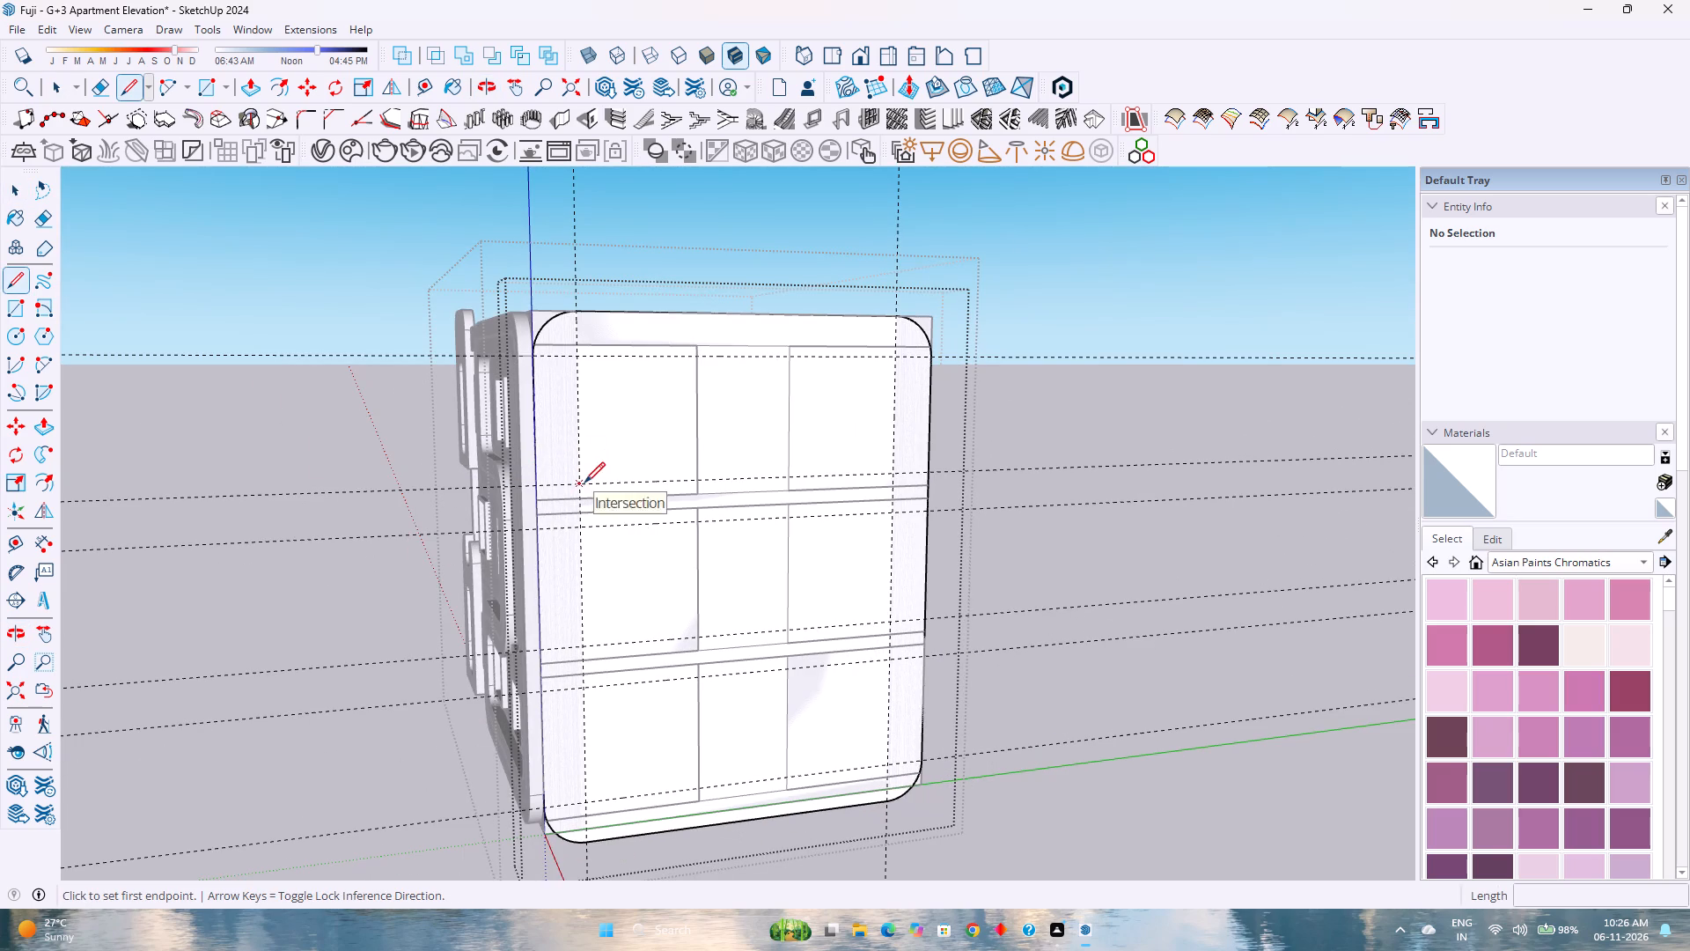
pyautogui.click(584, 483)
pyautogui.press('r')
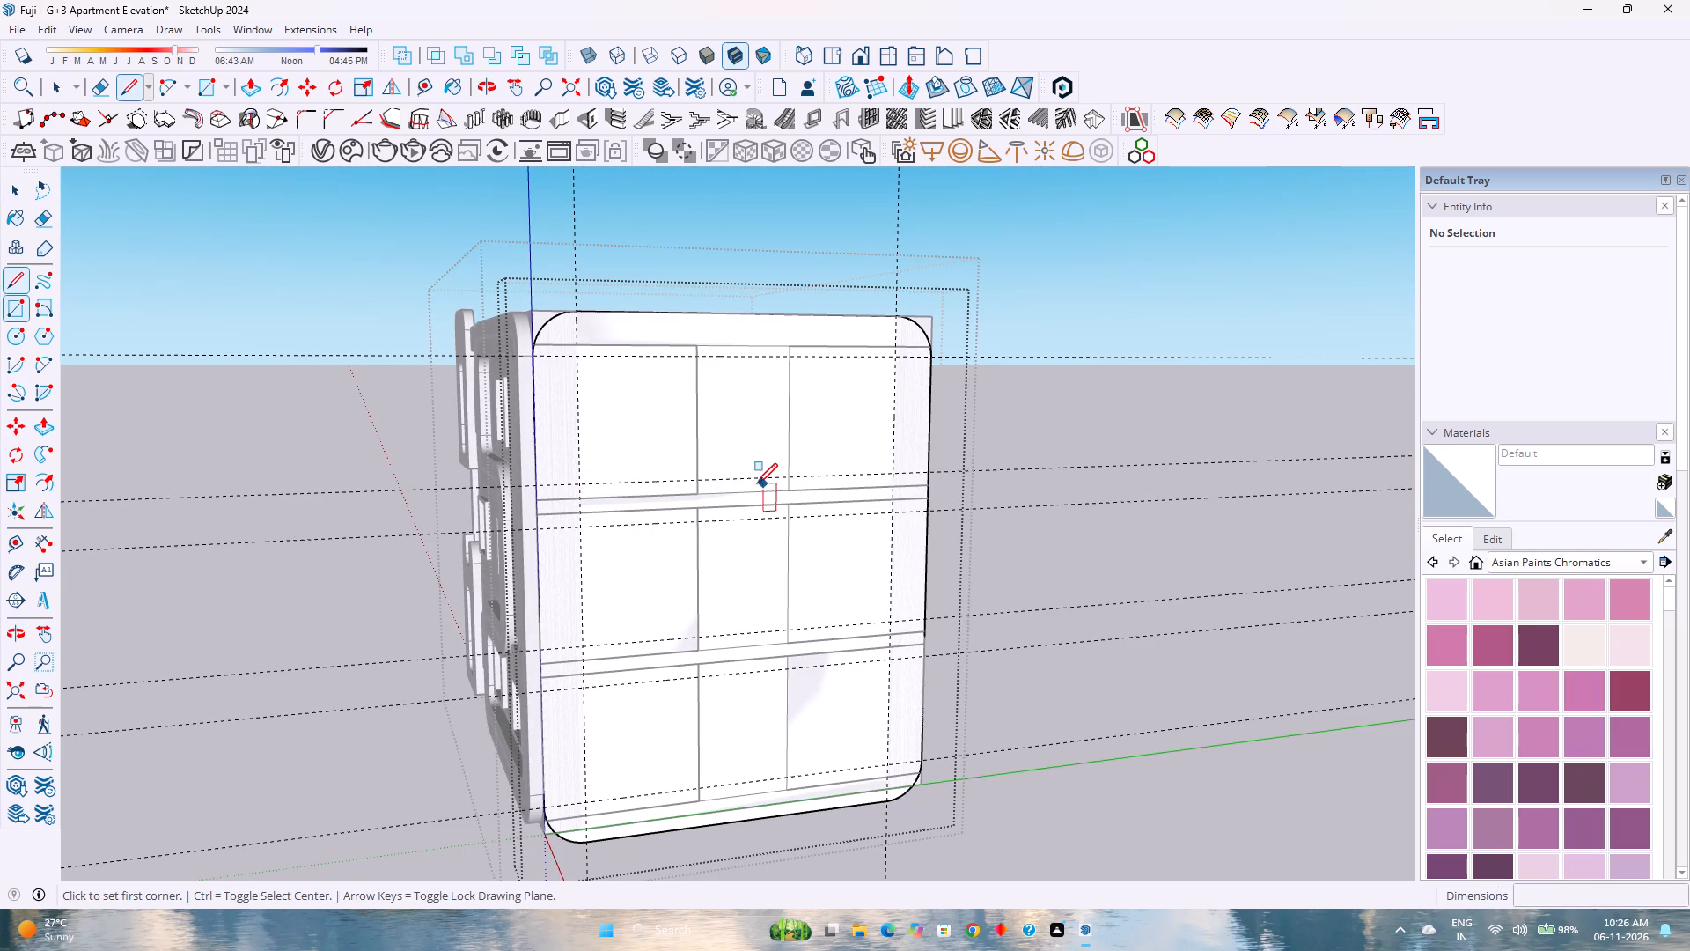
pyautogui.click(579, 356)
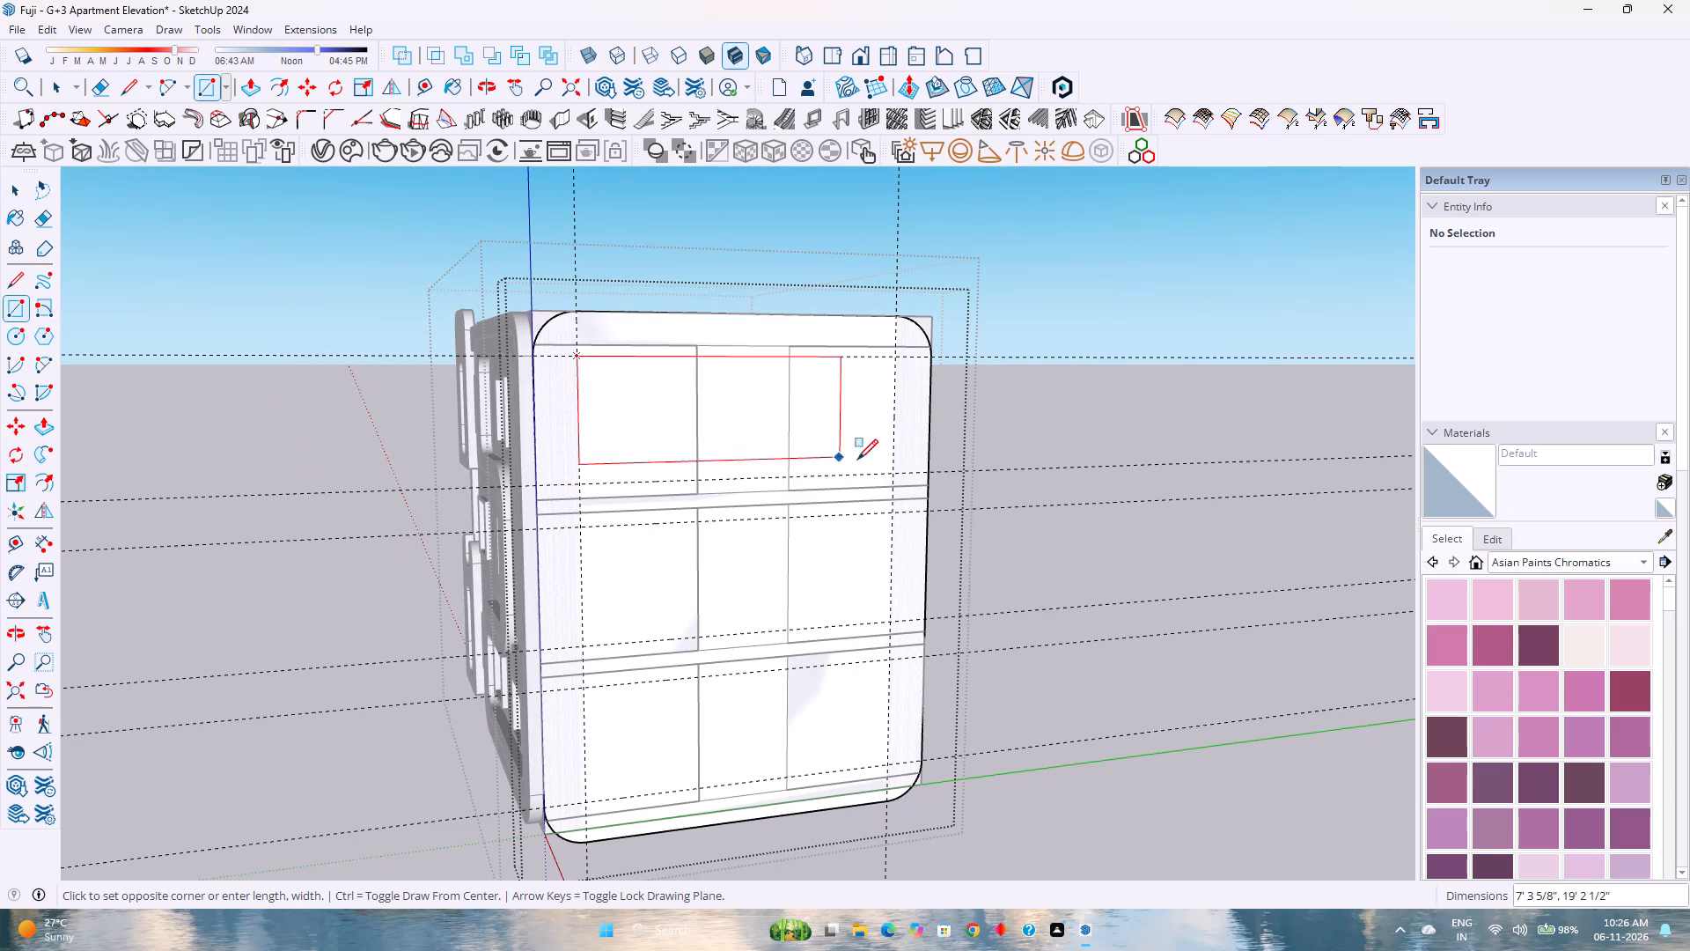
pyautogui.click(893, 471)
pyautogui.click(581, 527)
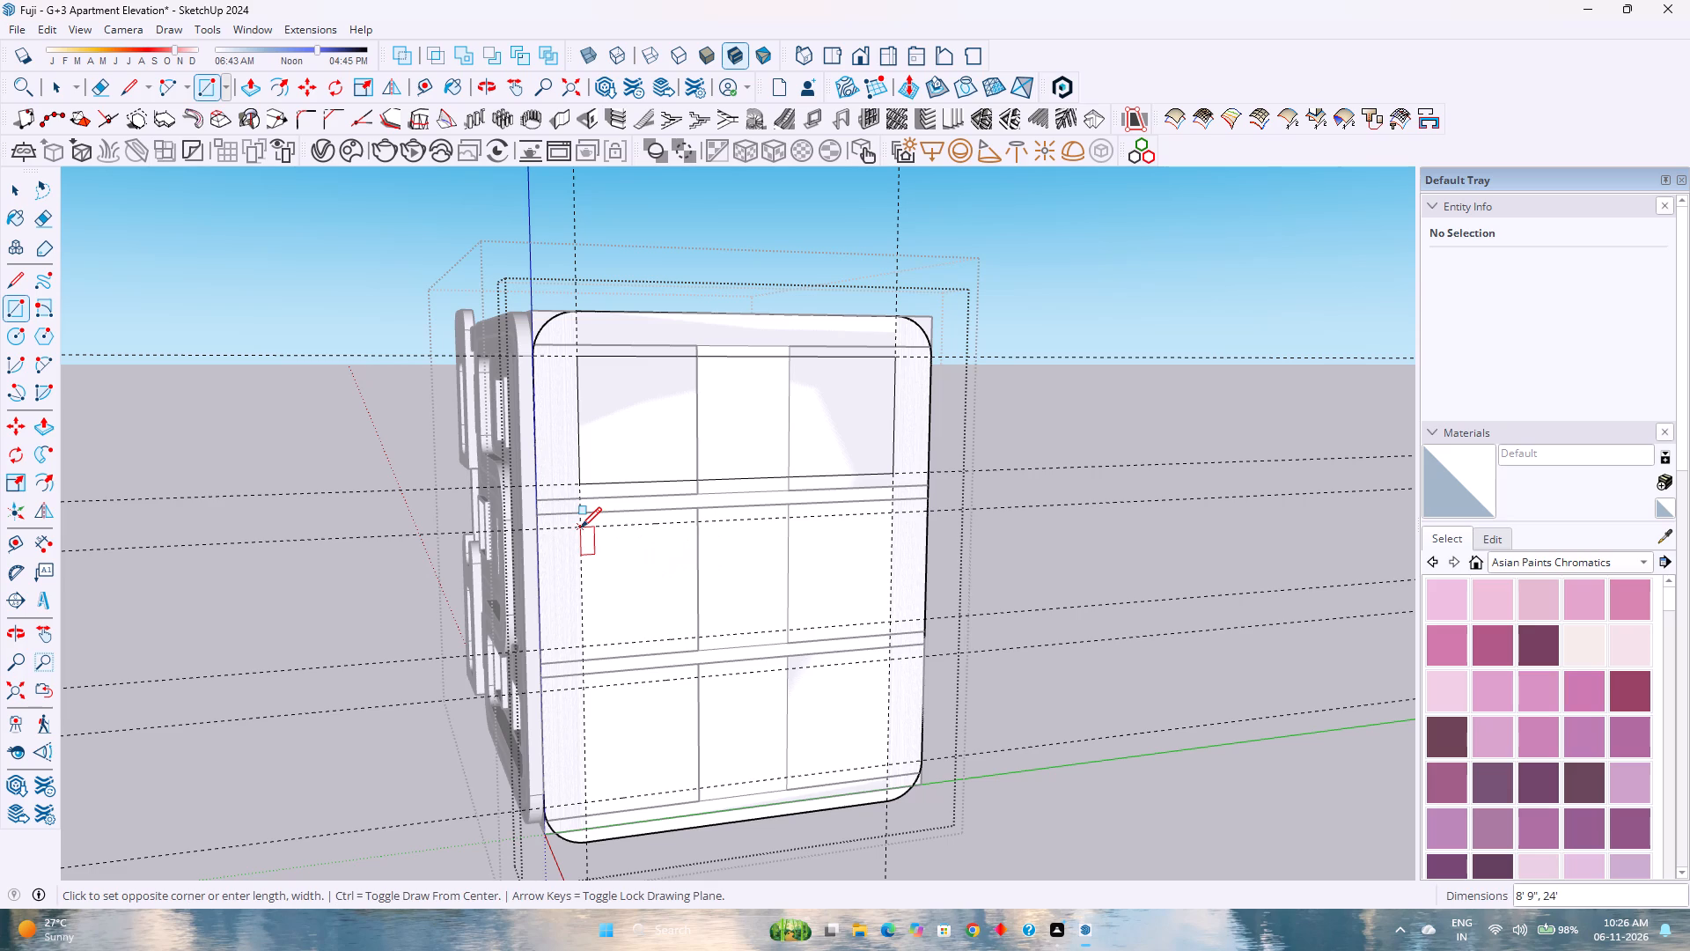
pyautogui.click(895, 619)
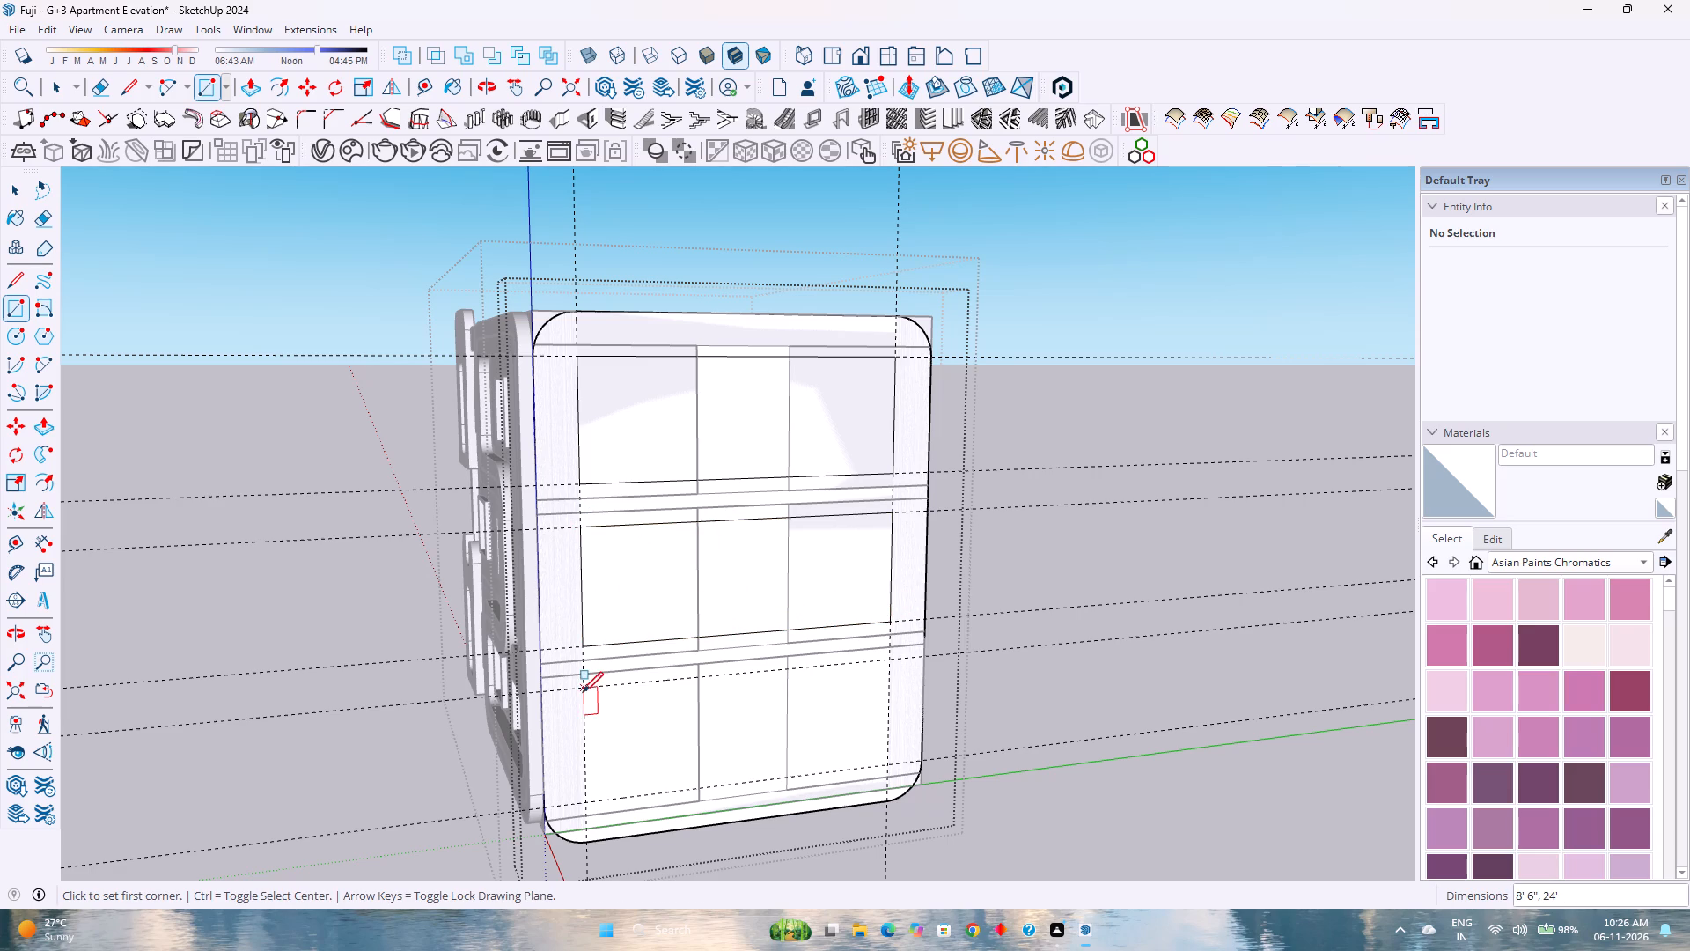
pyautogui.click(583, 692)
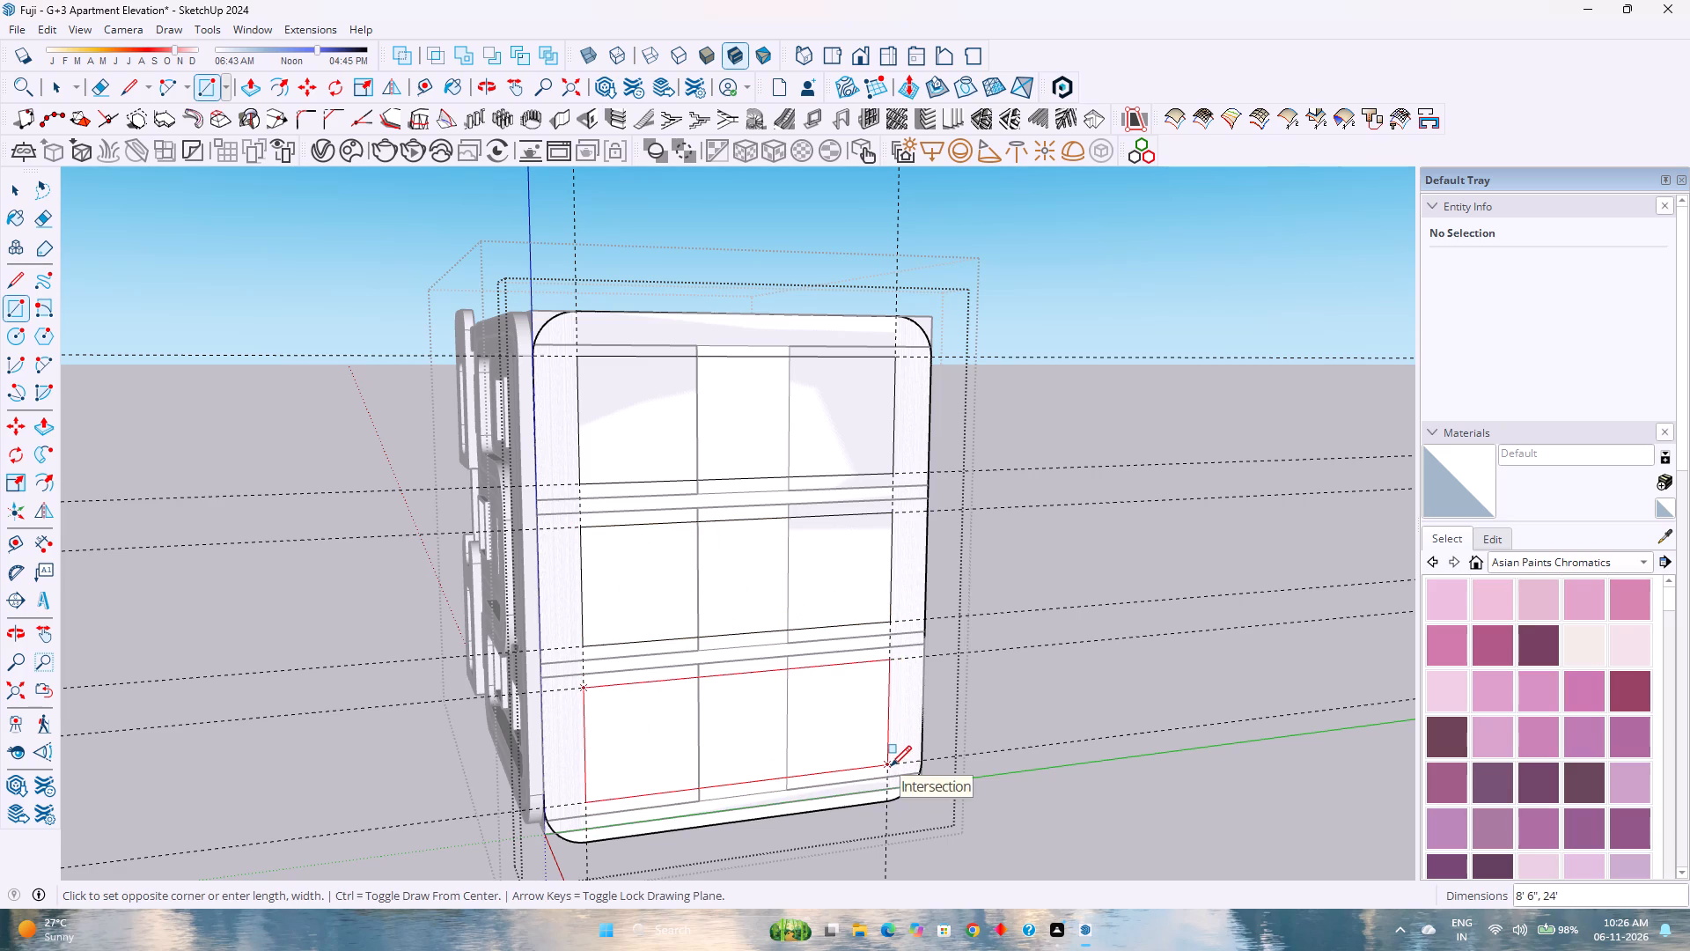
pyautogui.click(891, 766)
pyautogui.press('space')
# Delete all guide lines in the model.
pyautogui.moveTo(779, 726); pyautogui.dragTo(665, 709, button='middle')
pyautogui.middleClick(665, 707)
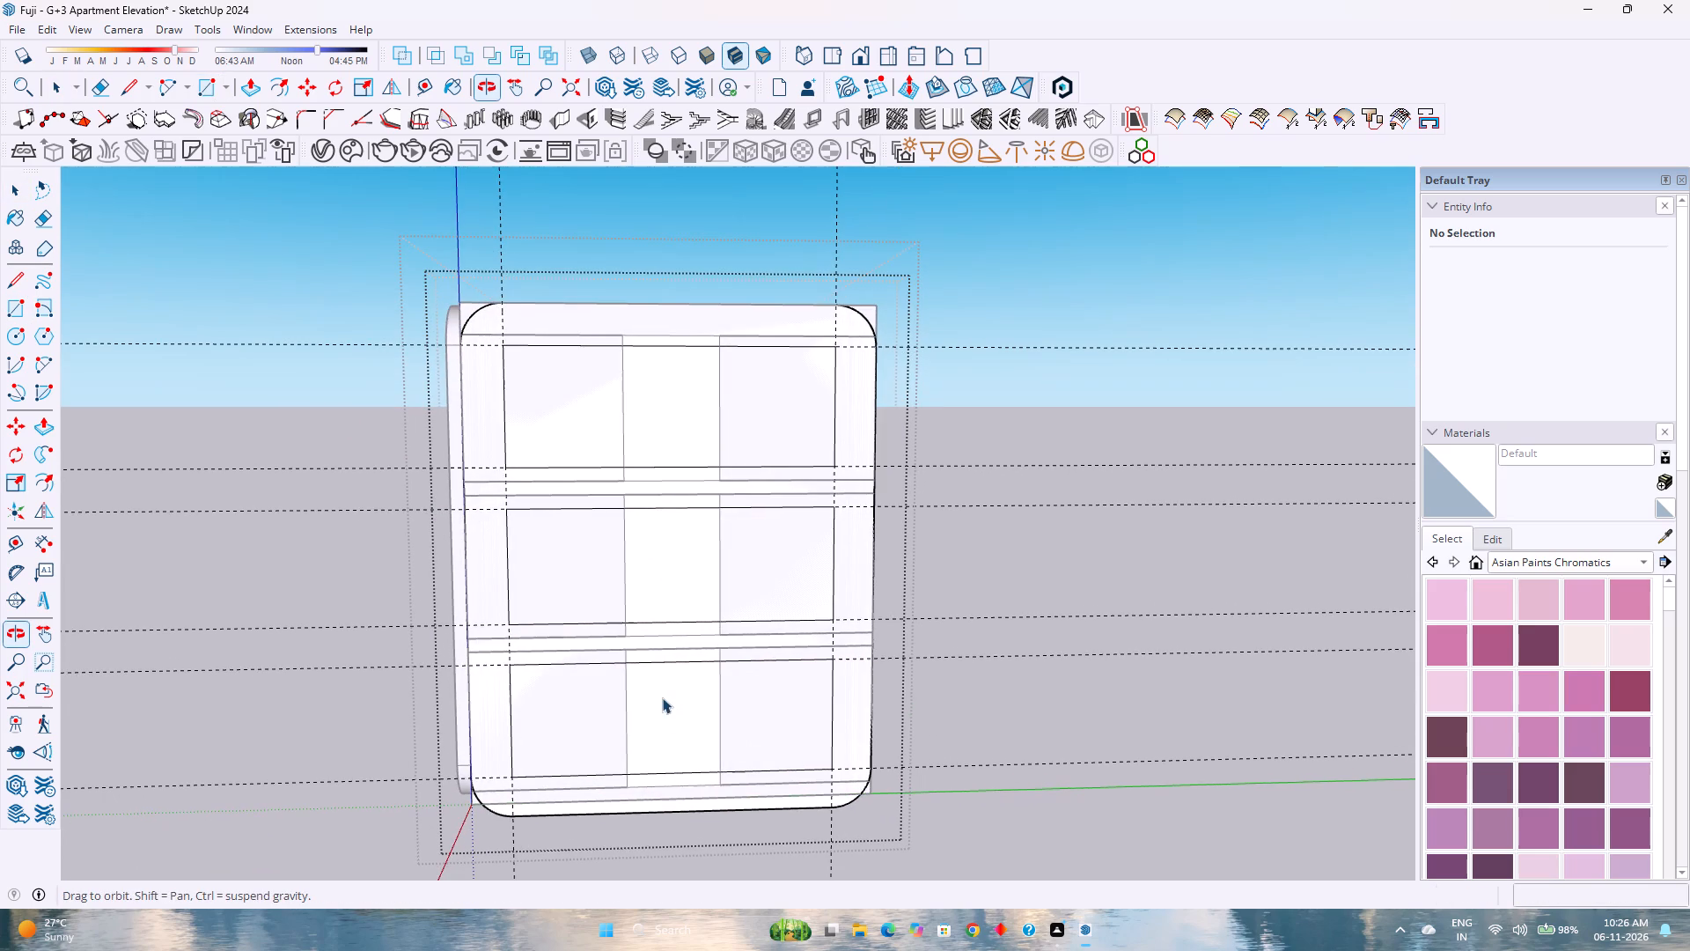
pyautogui.scroll(3, 646, 566)
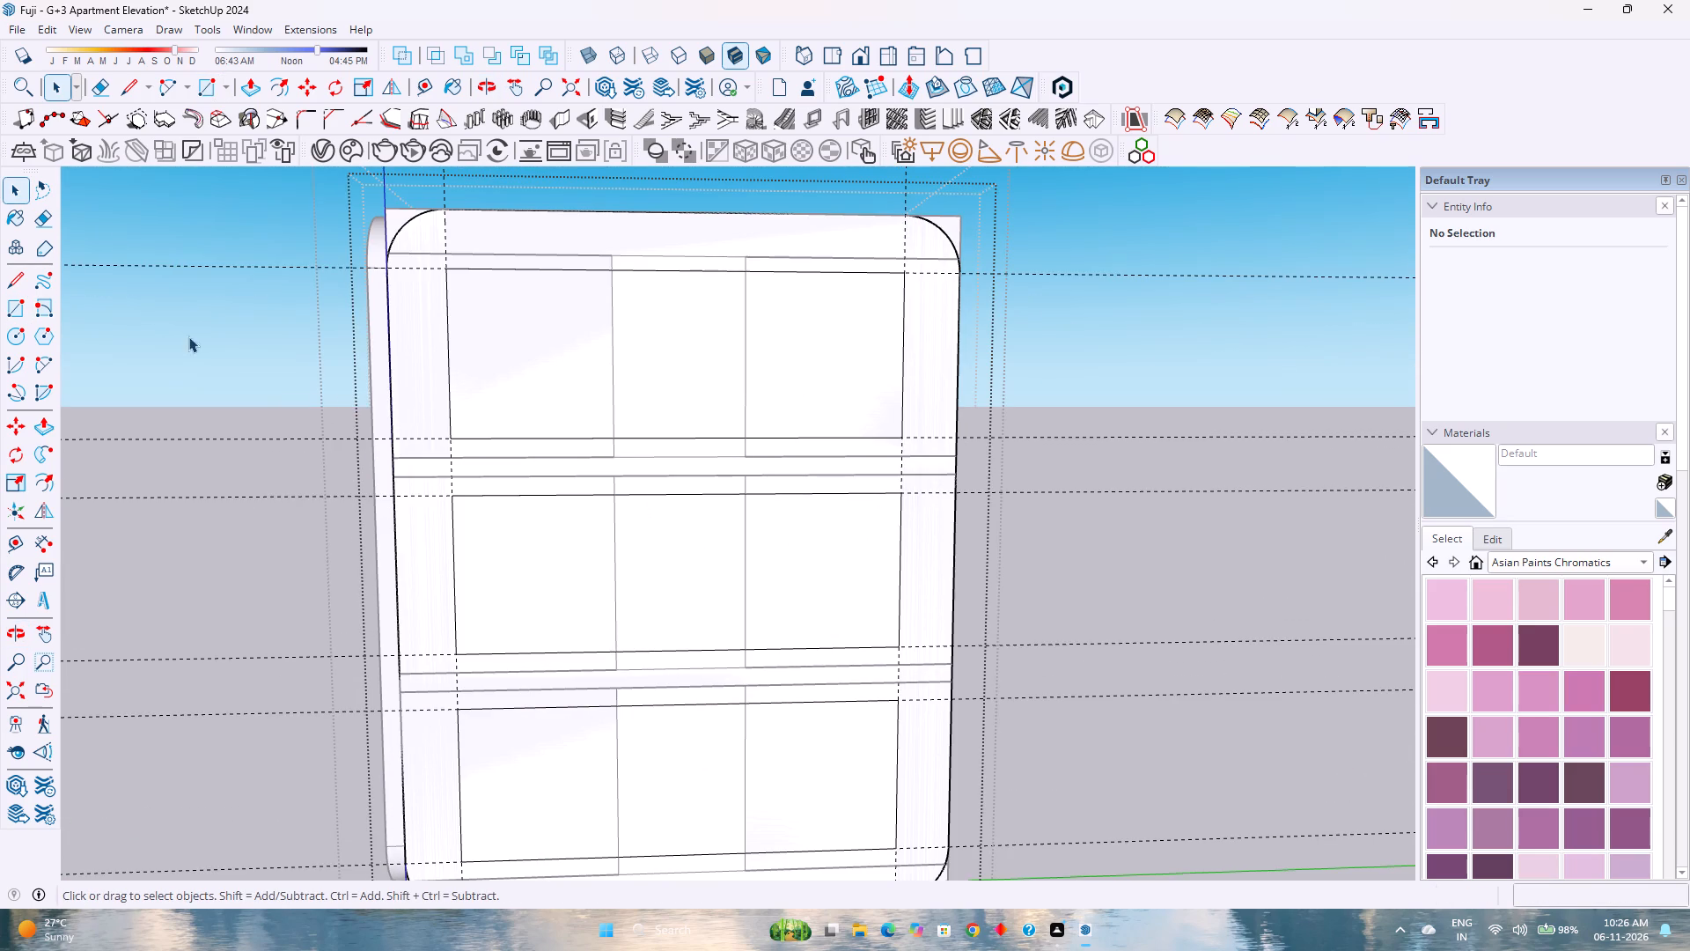
pyautogui.click(52, 26)
pyautogui.click(167, 212)
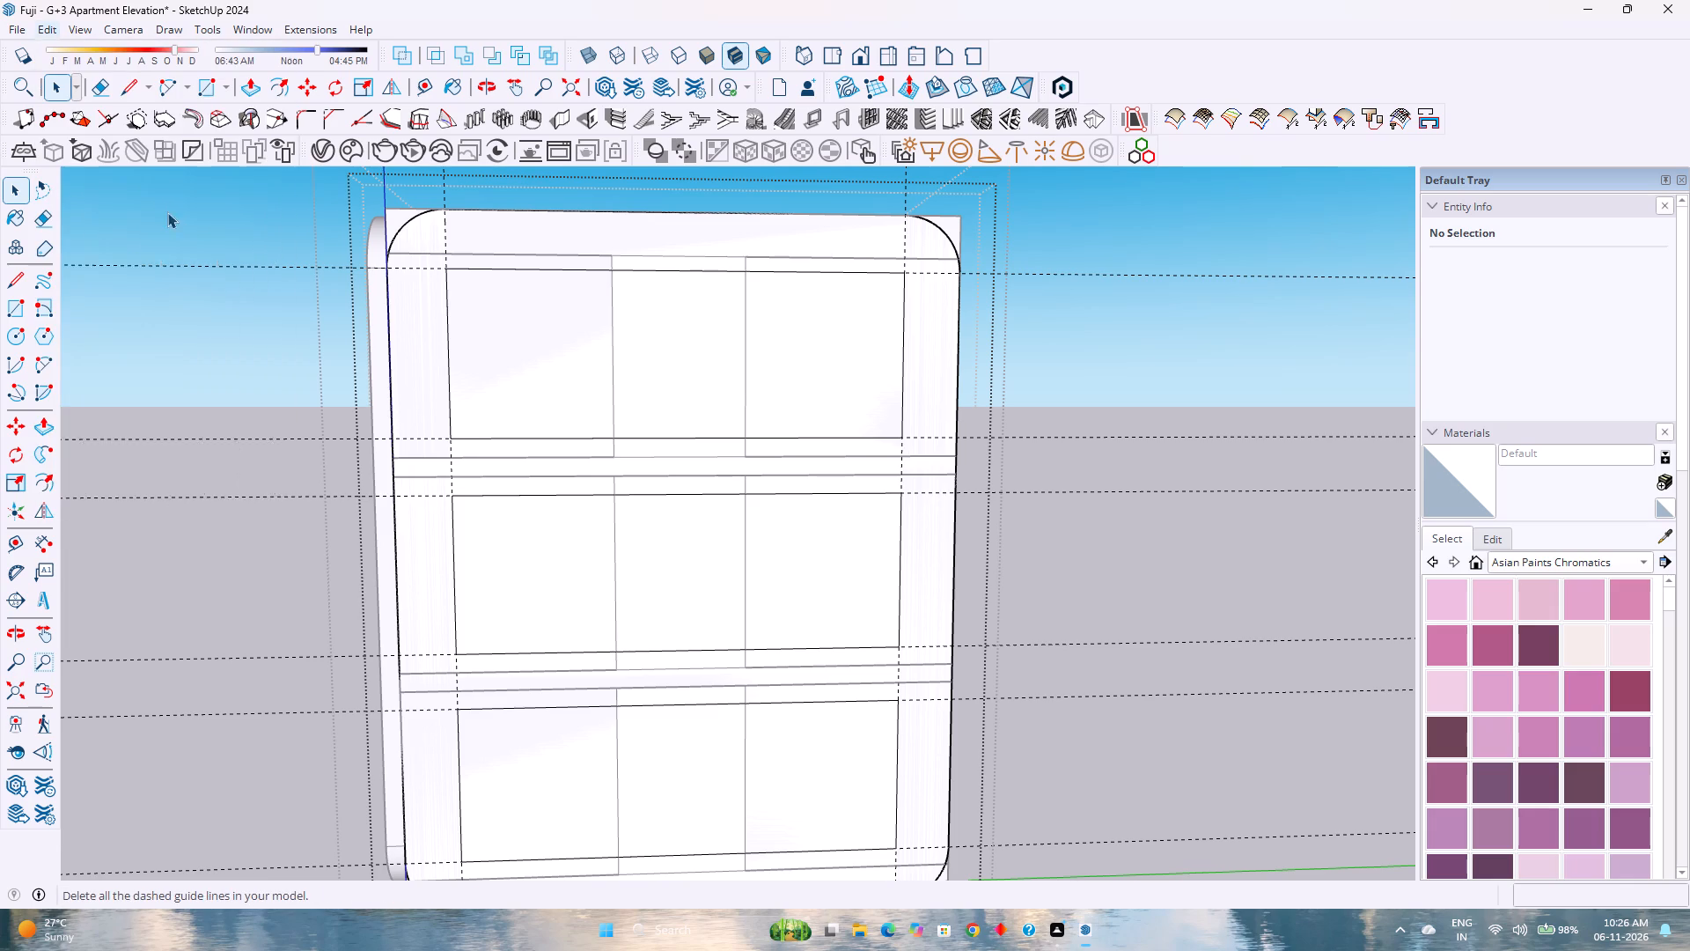
# Place vertical guides 1'6" inward from the front and rear edges of the side wall's top rectangle.
pyautogui.scroll(-3, 682, 390)
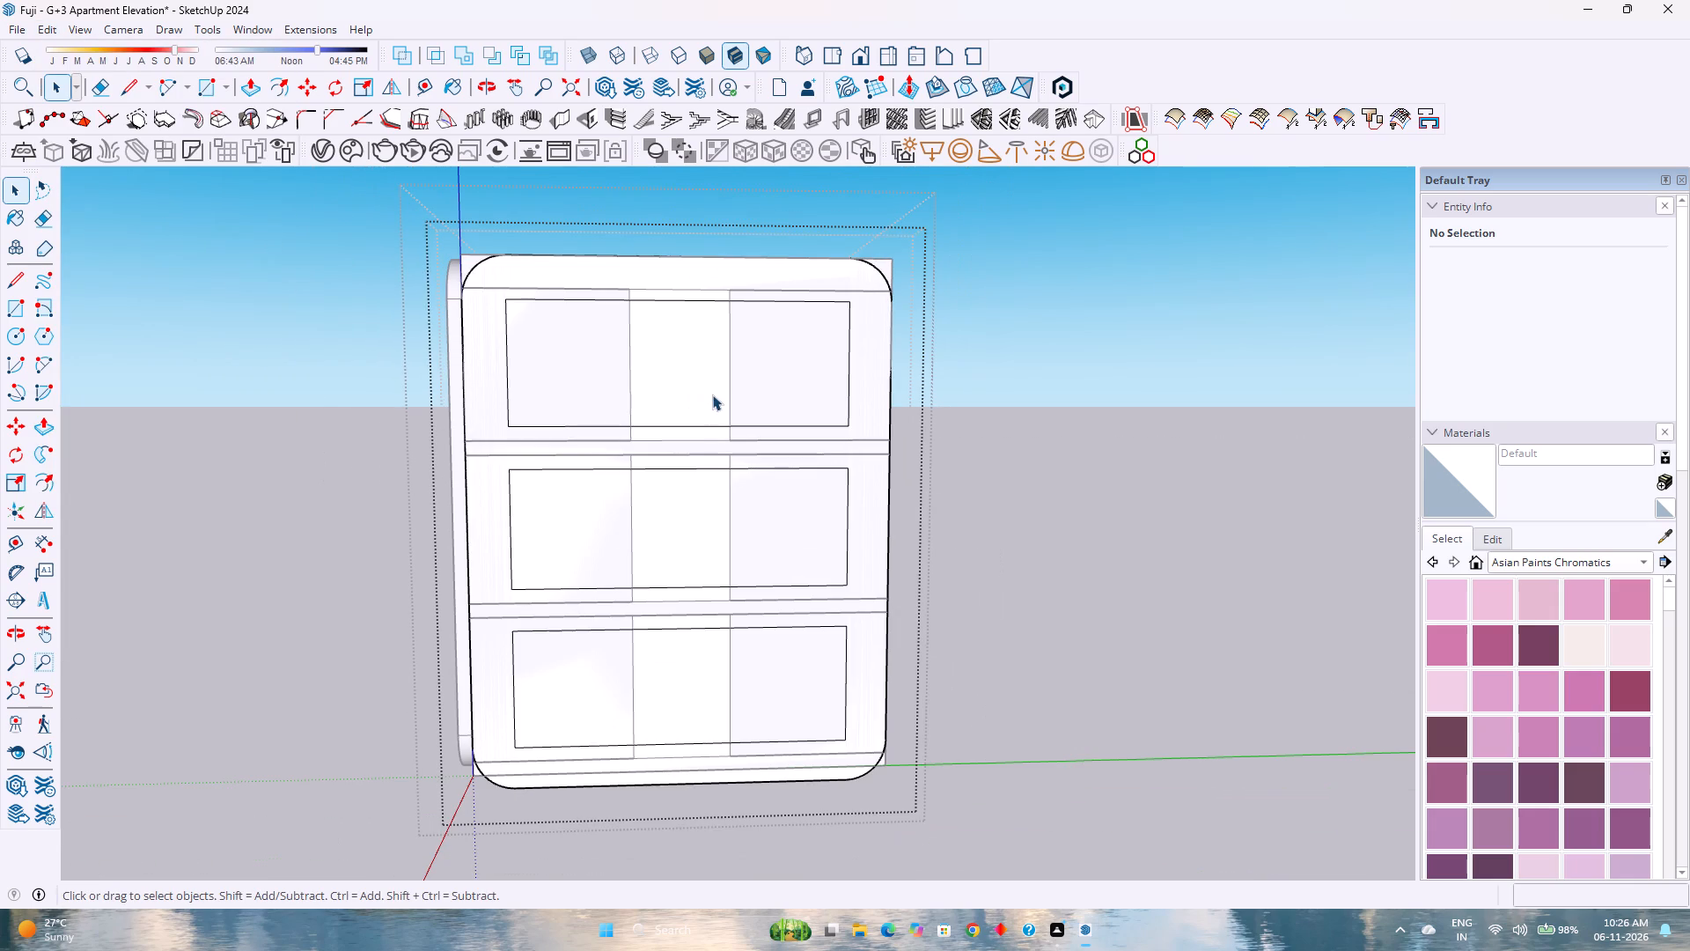
pyautogui.scroll(-3, 712, 394)
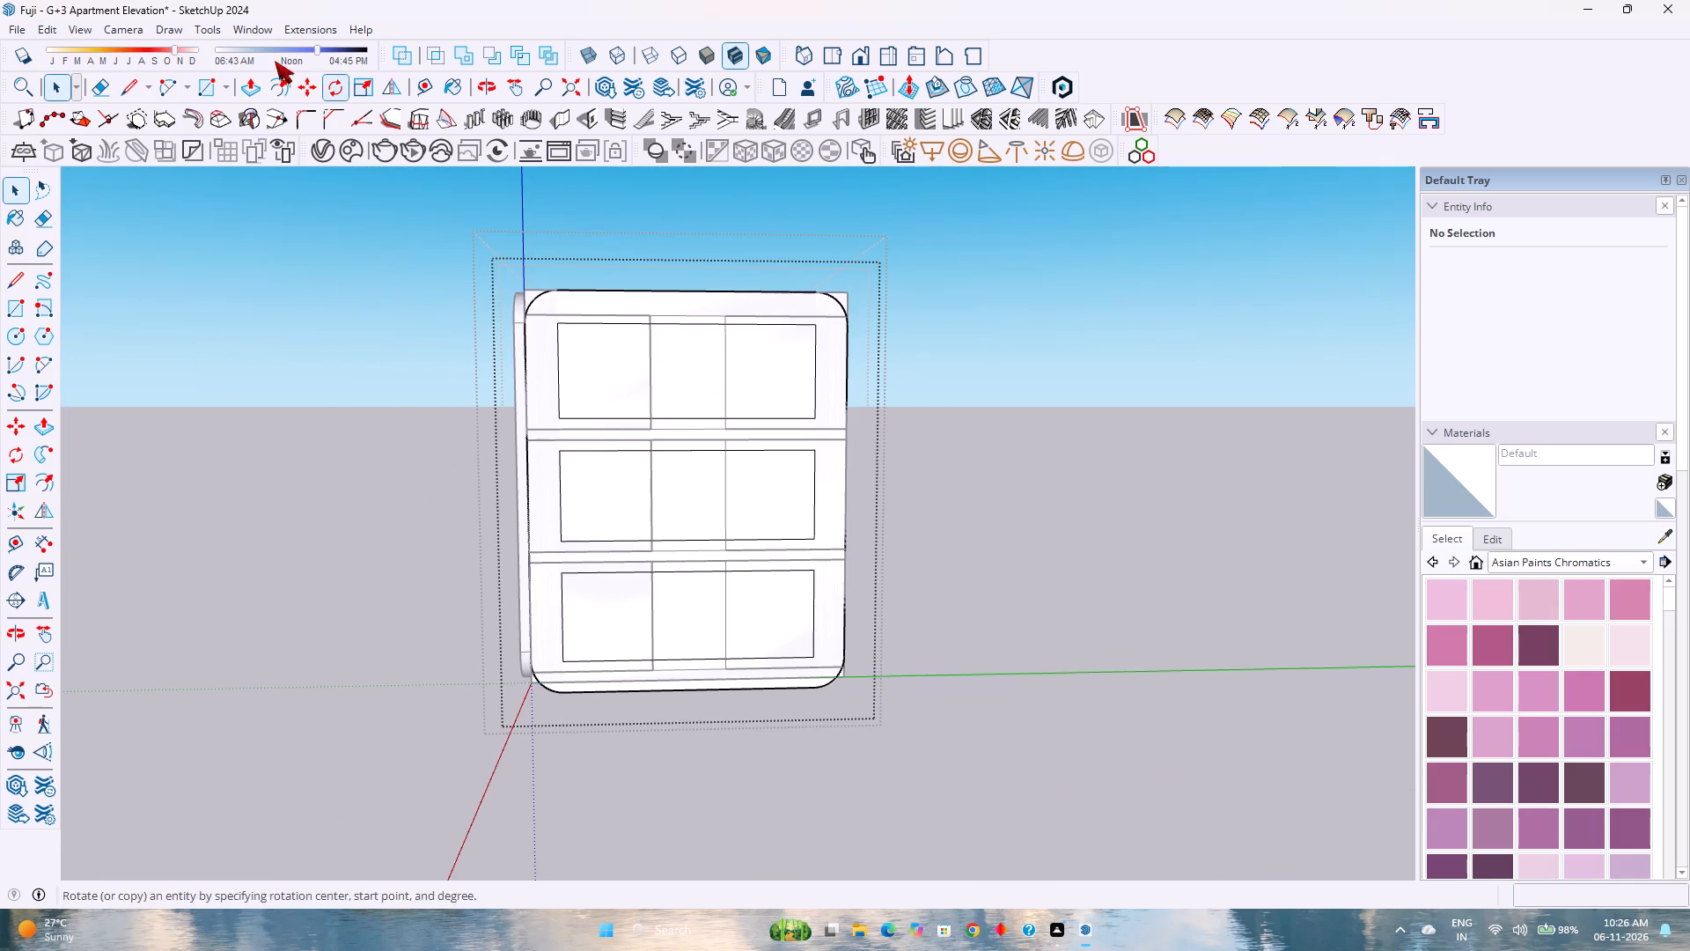
pyautogui.click(417, 84)
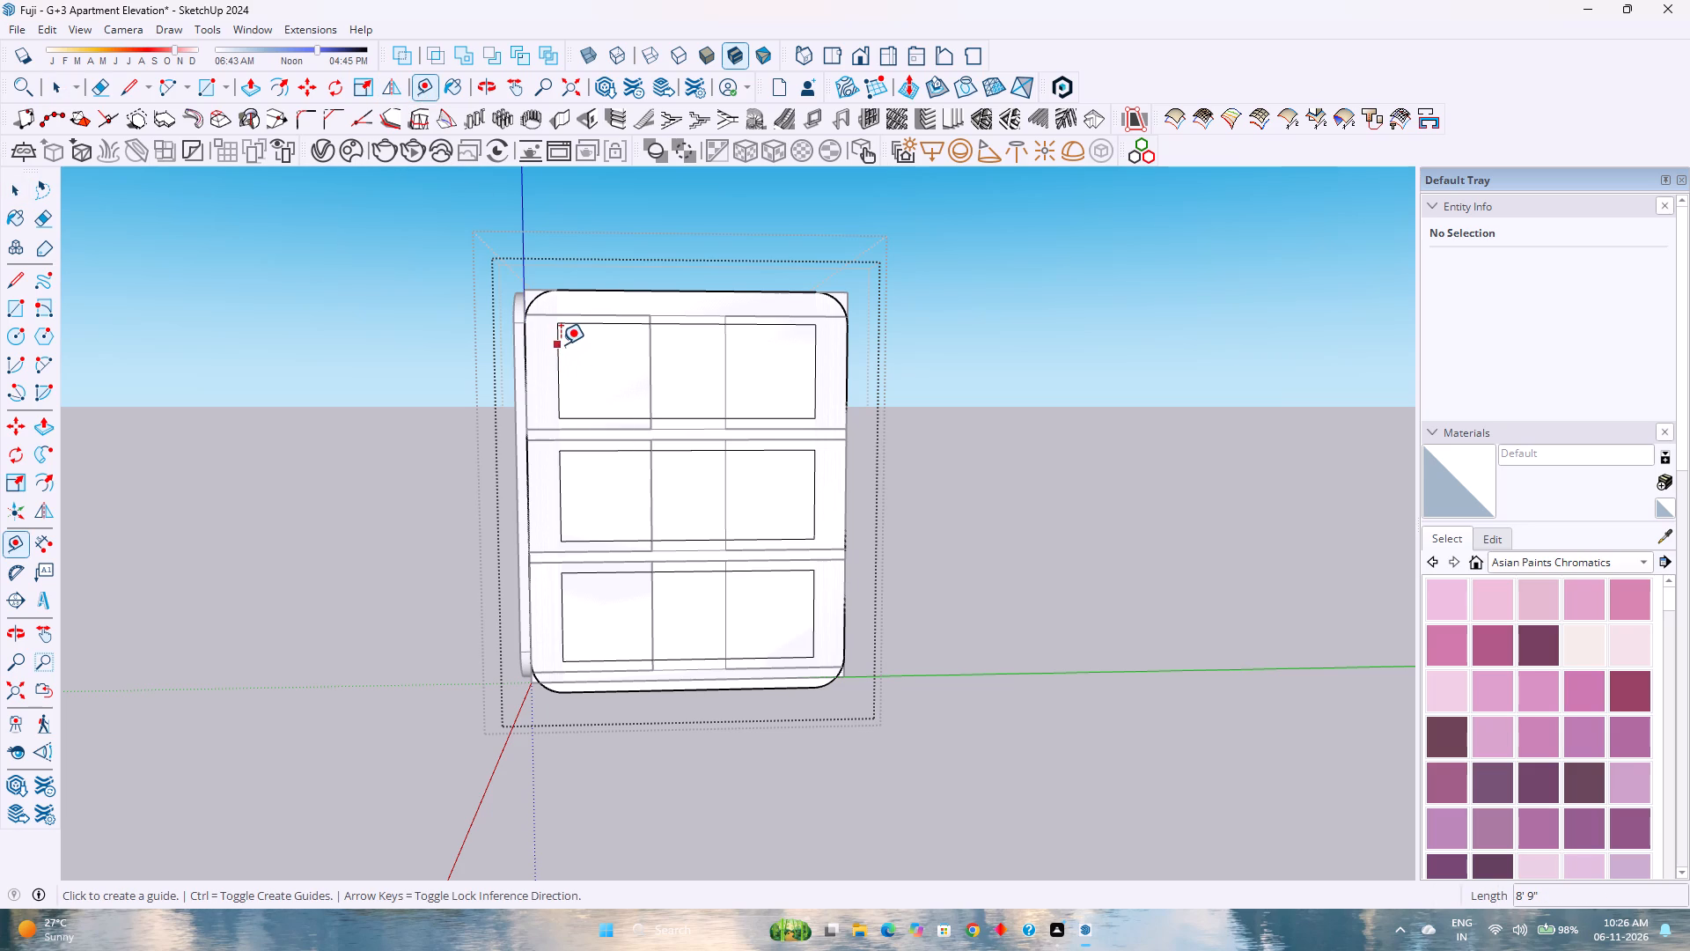
pyautogui.click(561, 352)
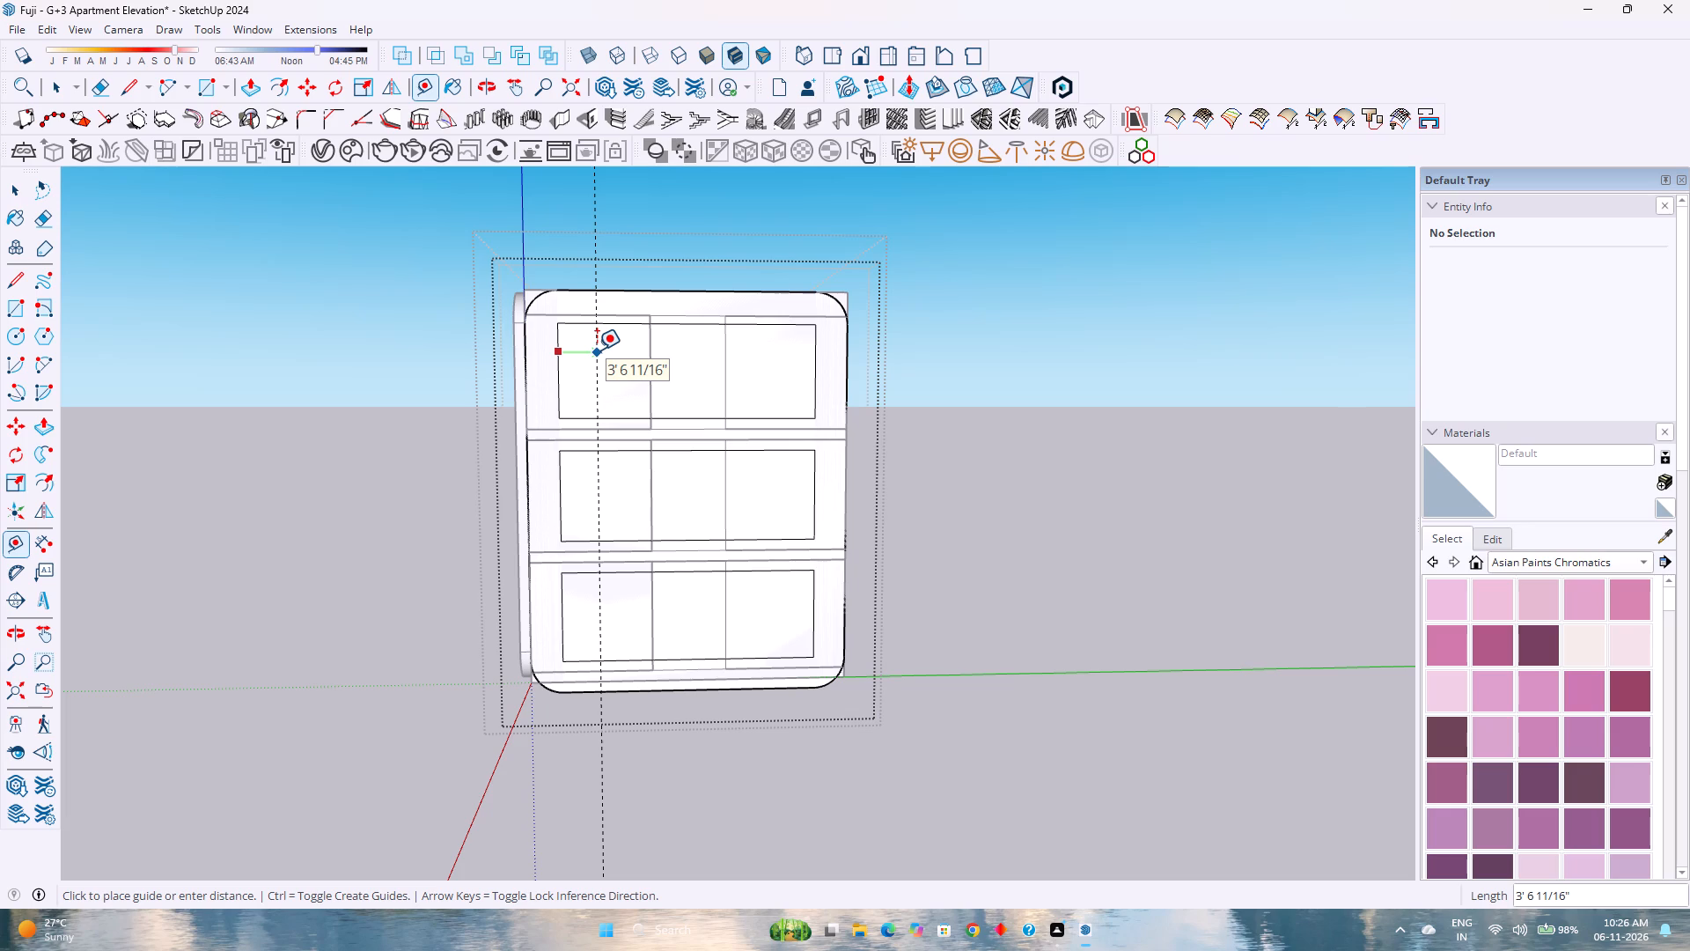
pyautogui.write('1\'6"')
pyautogui.press('Return')
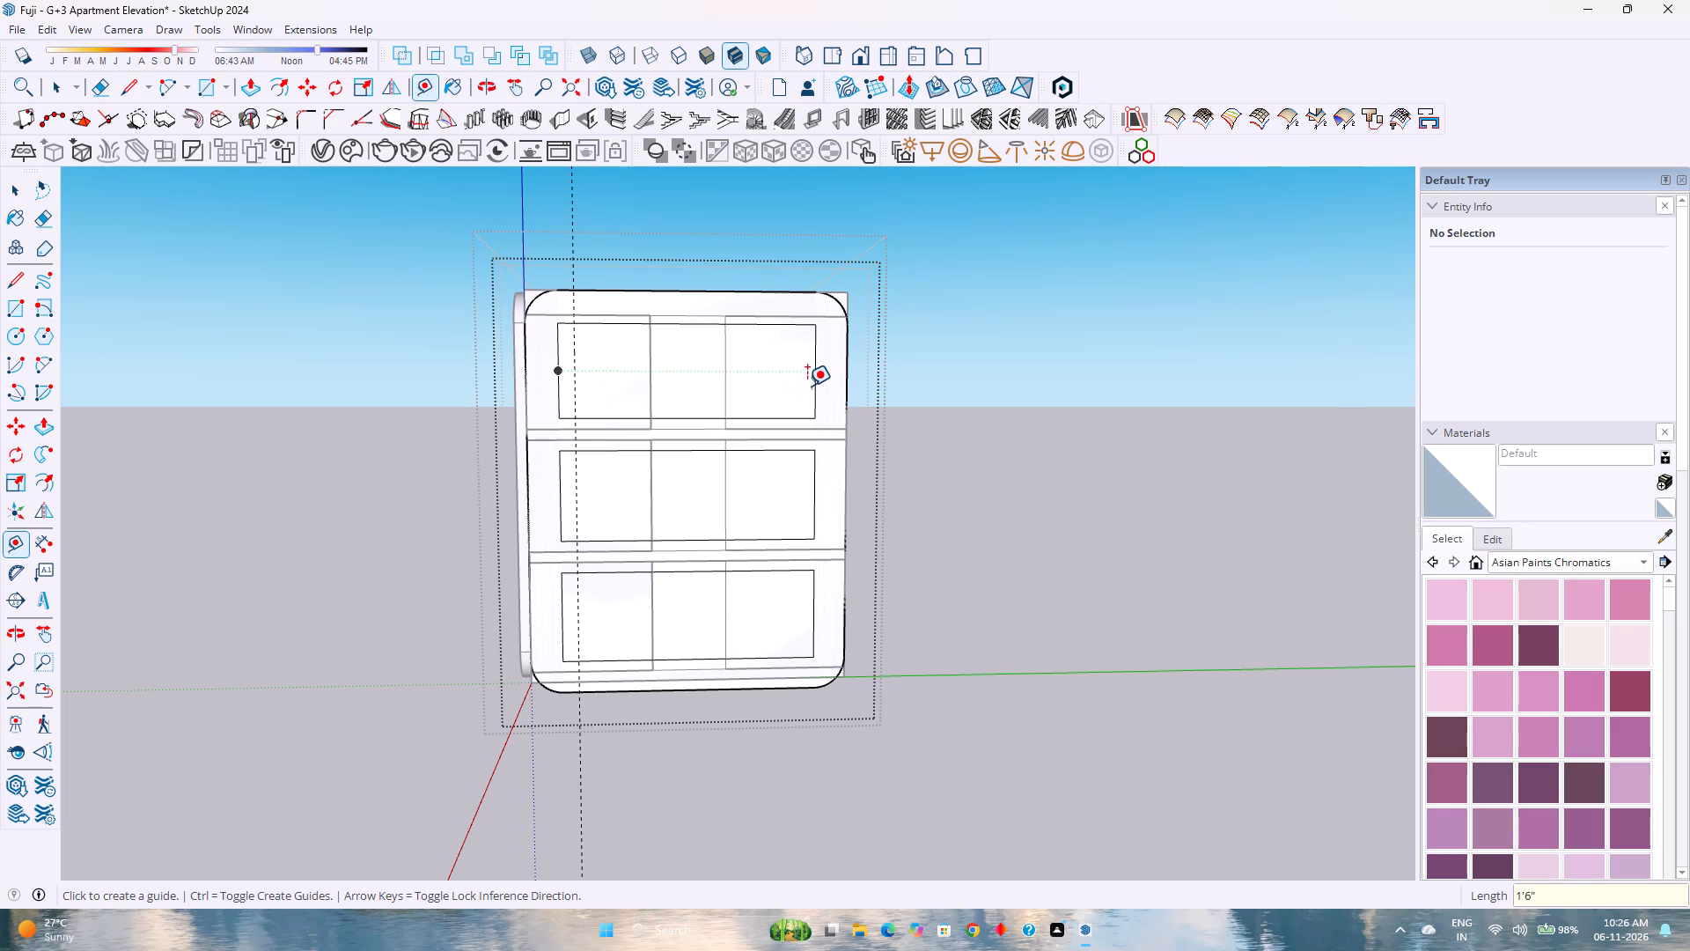
pyautogui.click(814, 388)
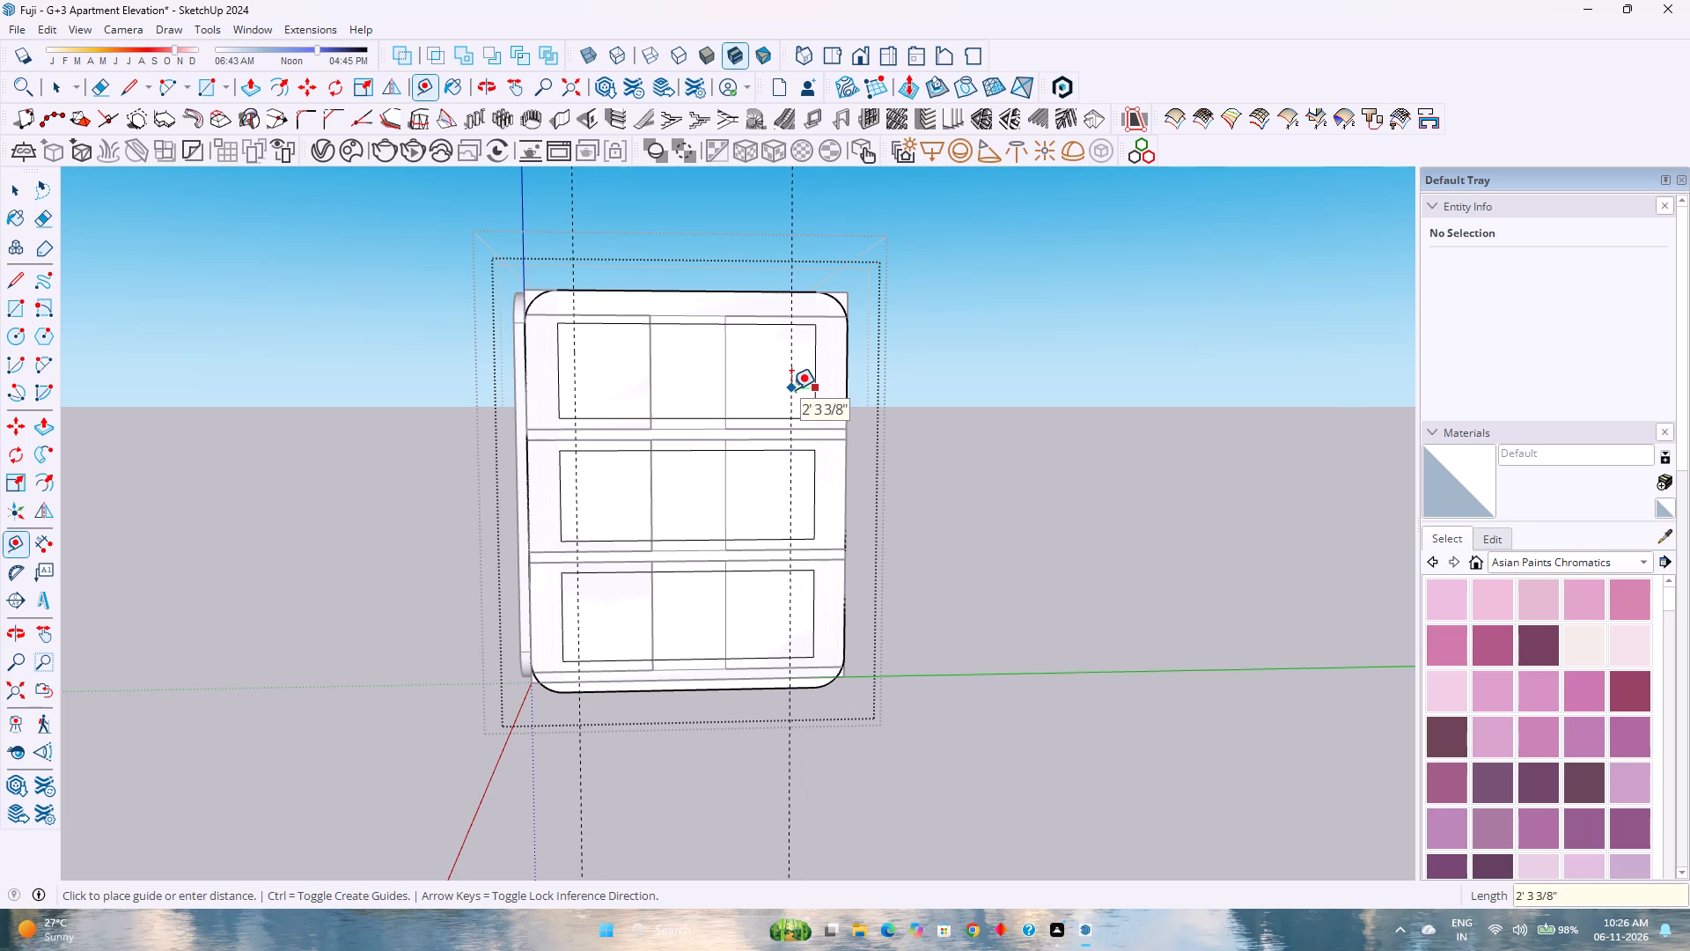
pyautogui.write('1\'6"')
pyautogui.press('Return')
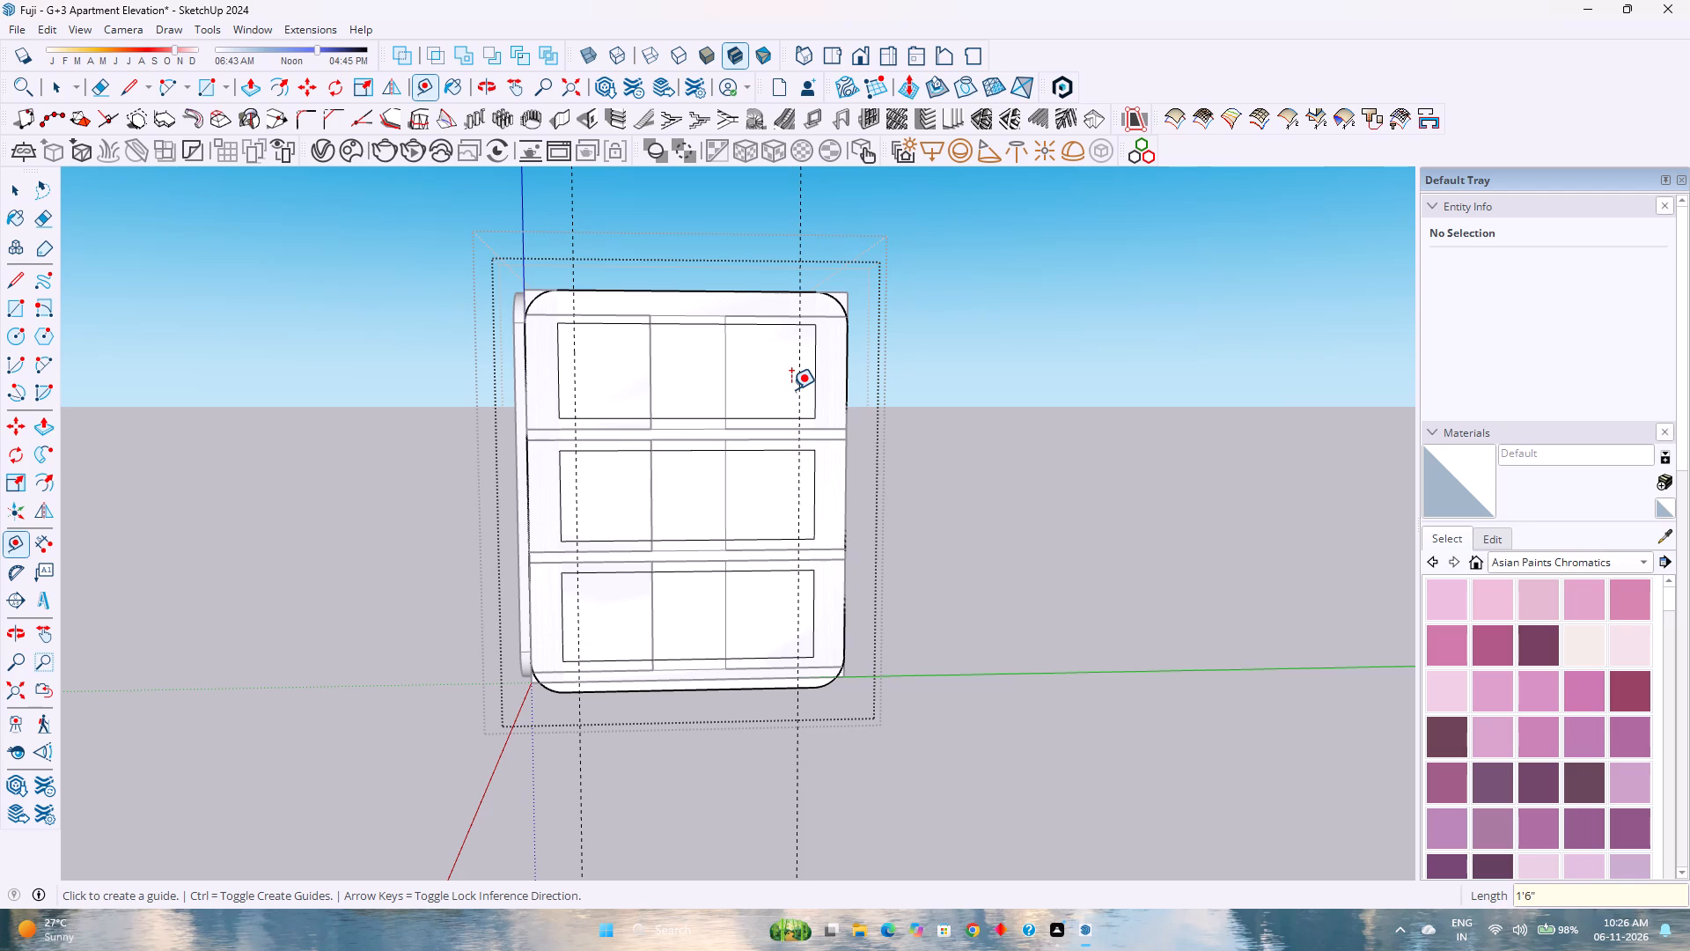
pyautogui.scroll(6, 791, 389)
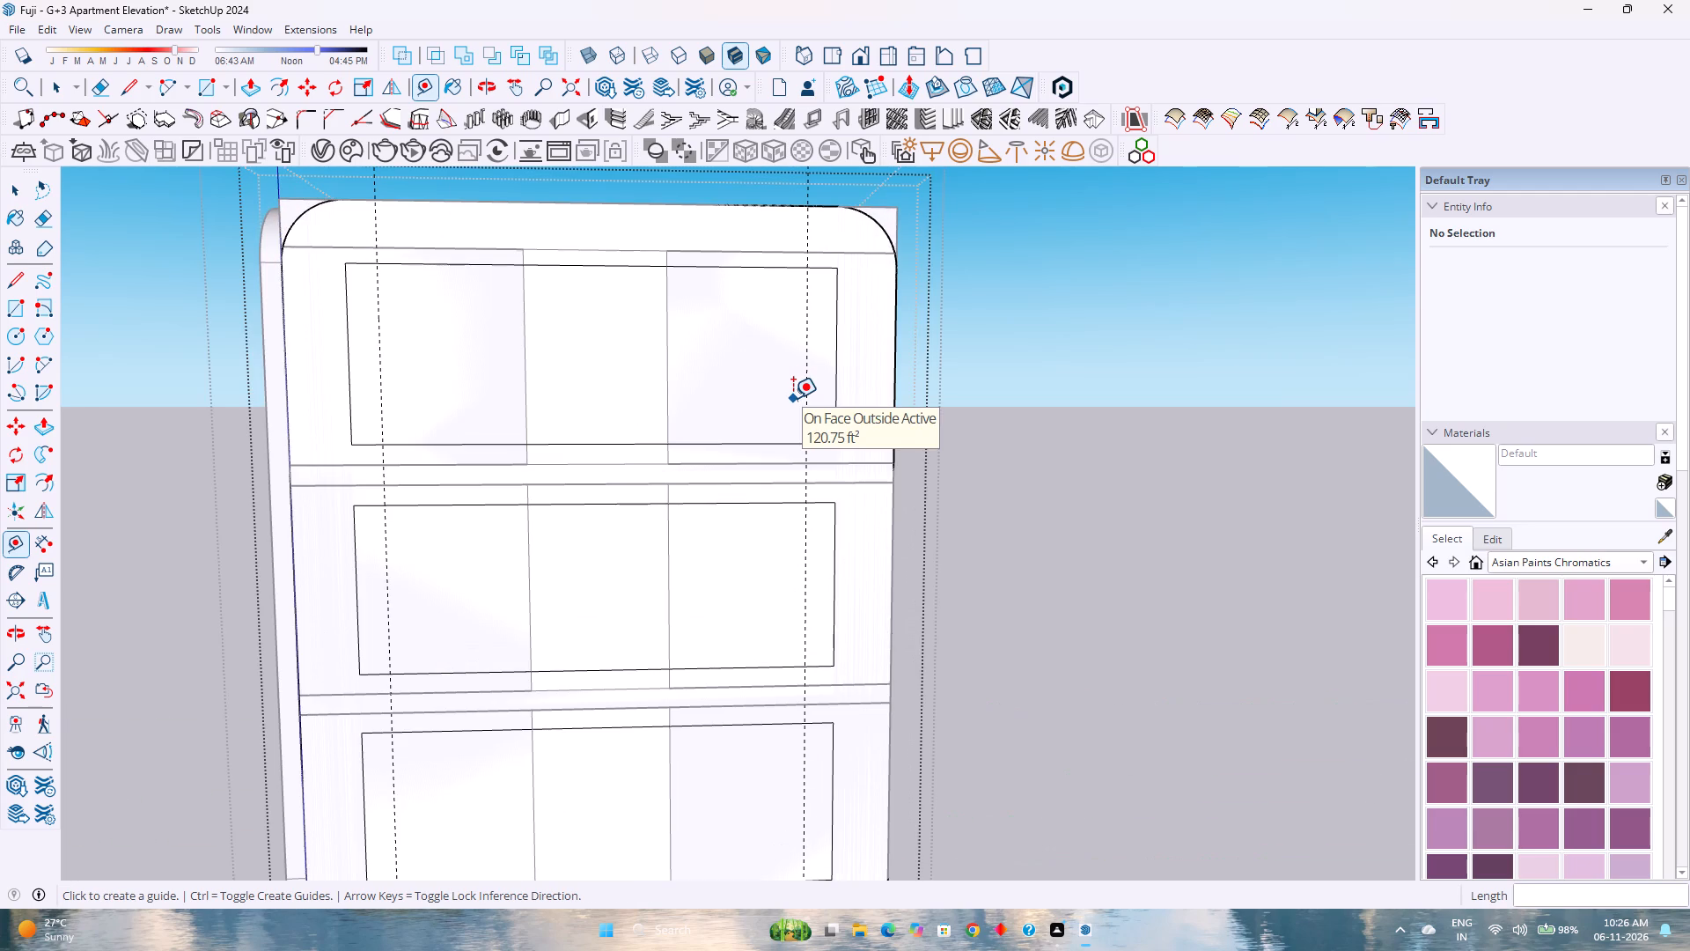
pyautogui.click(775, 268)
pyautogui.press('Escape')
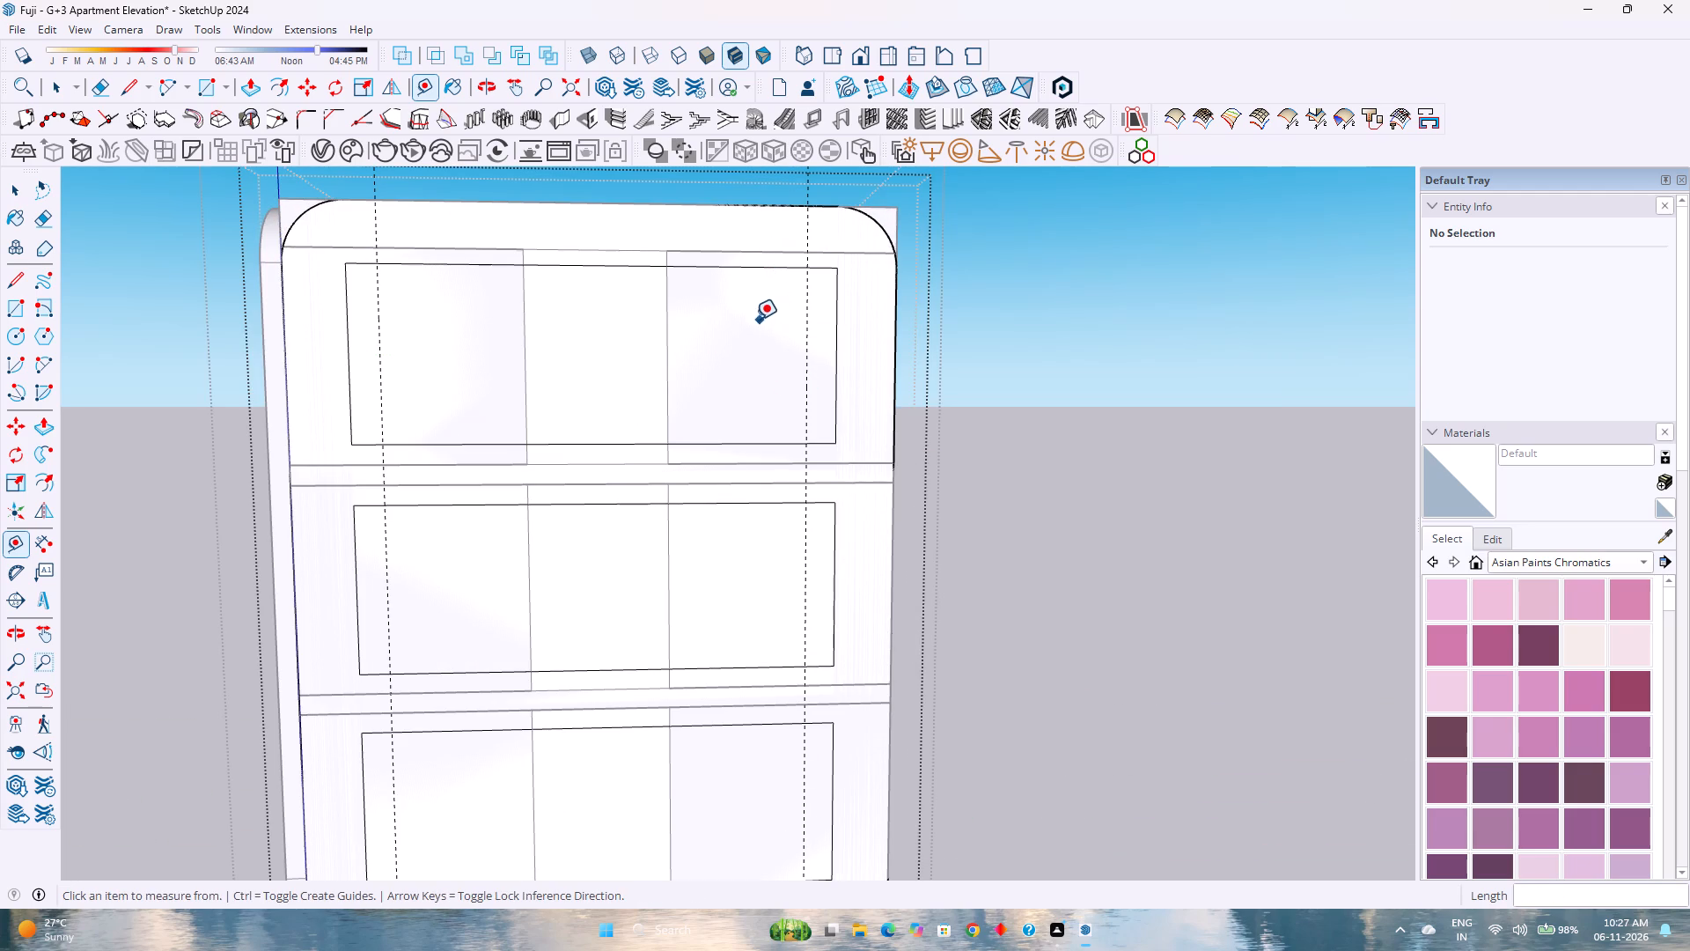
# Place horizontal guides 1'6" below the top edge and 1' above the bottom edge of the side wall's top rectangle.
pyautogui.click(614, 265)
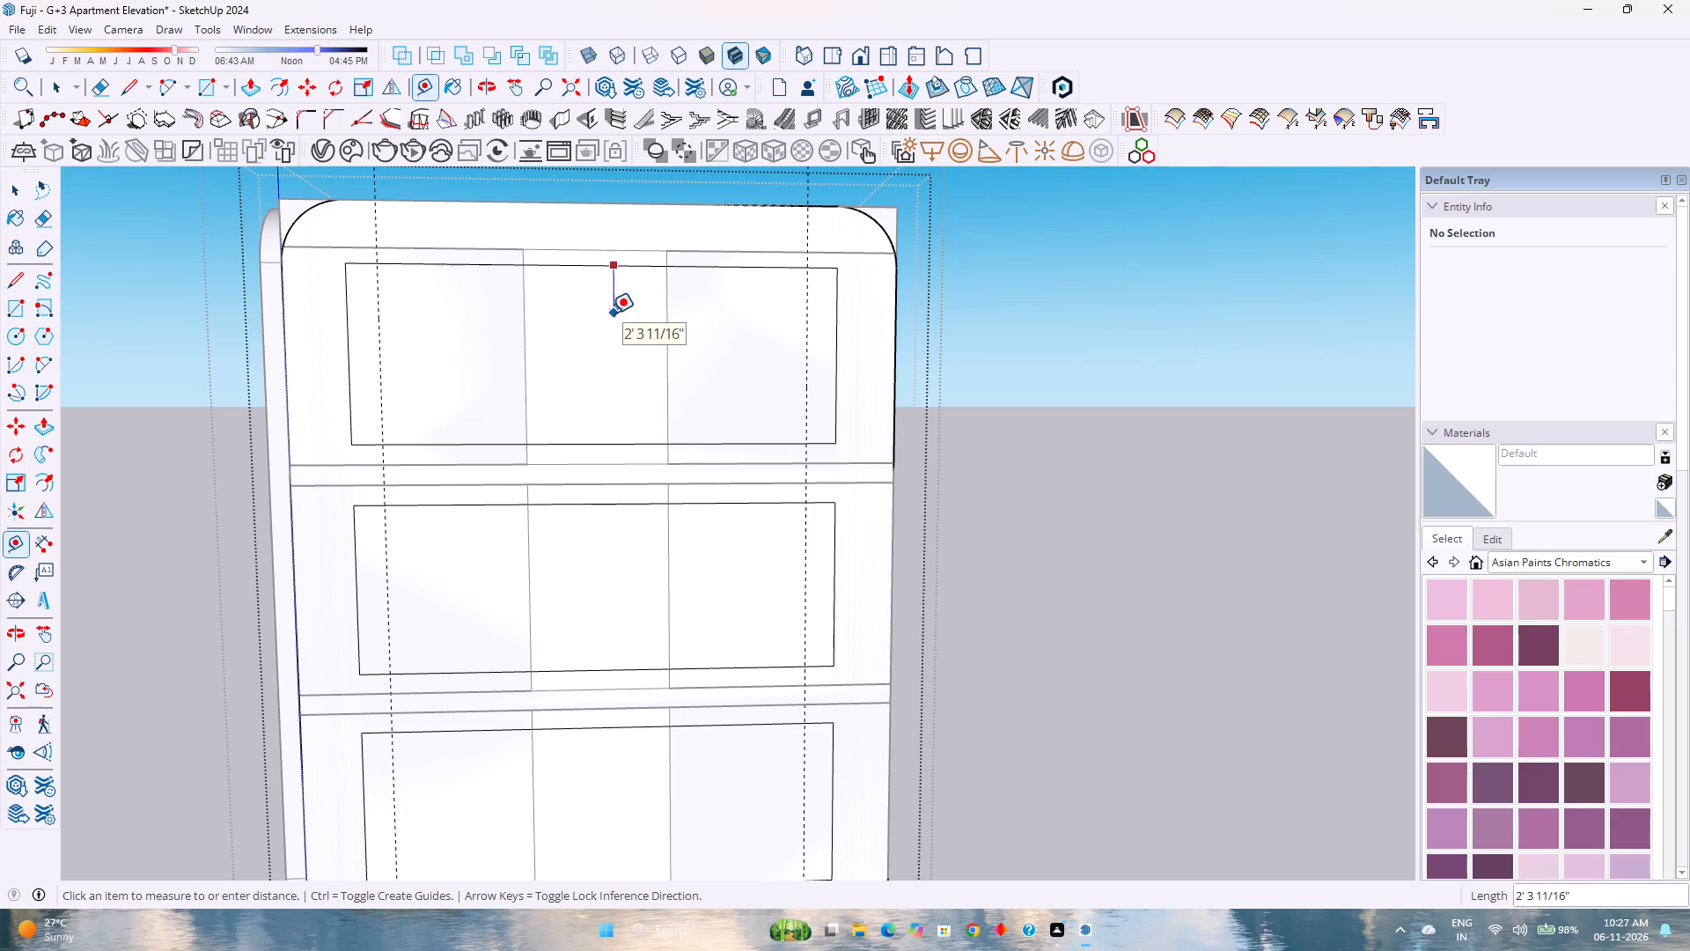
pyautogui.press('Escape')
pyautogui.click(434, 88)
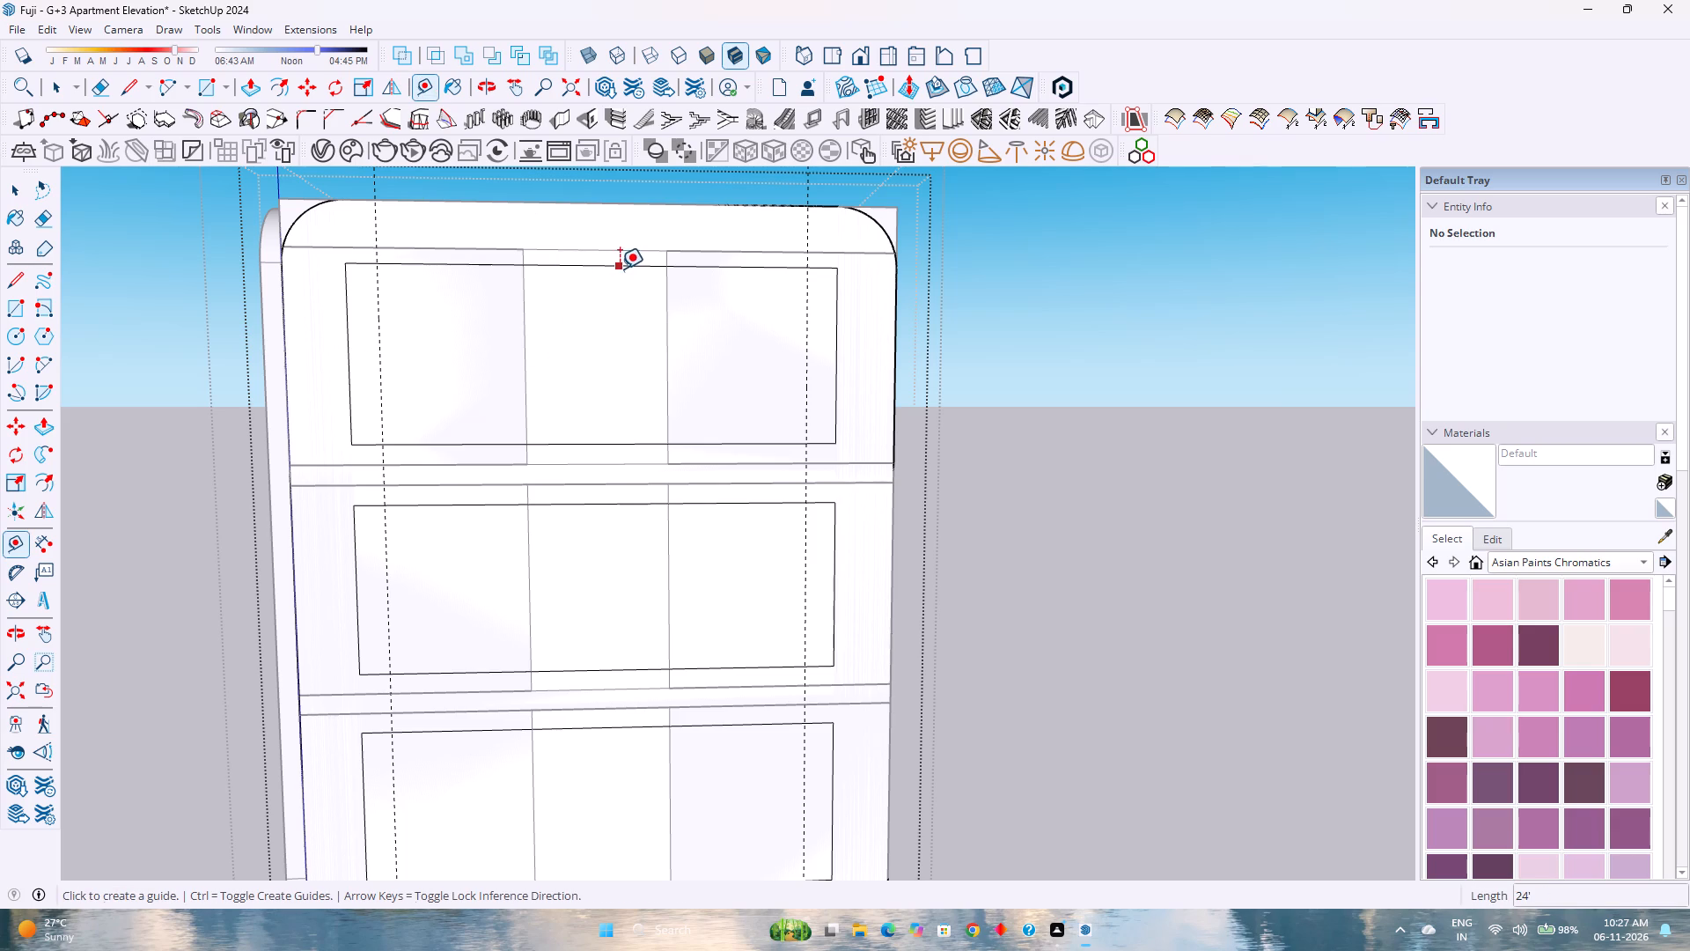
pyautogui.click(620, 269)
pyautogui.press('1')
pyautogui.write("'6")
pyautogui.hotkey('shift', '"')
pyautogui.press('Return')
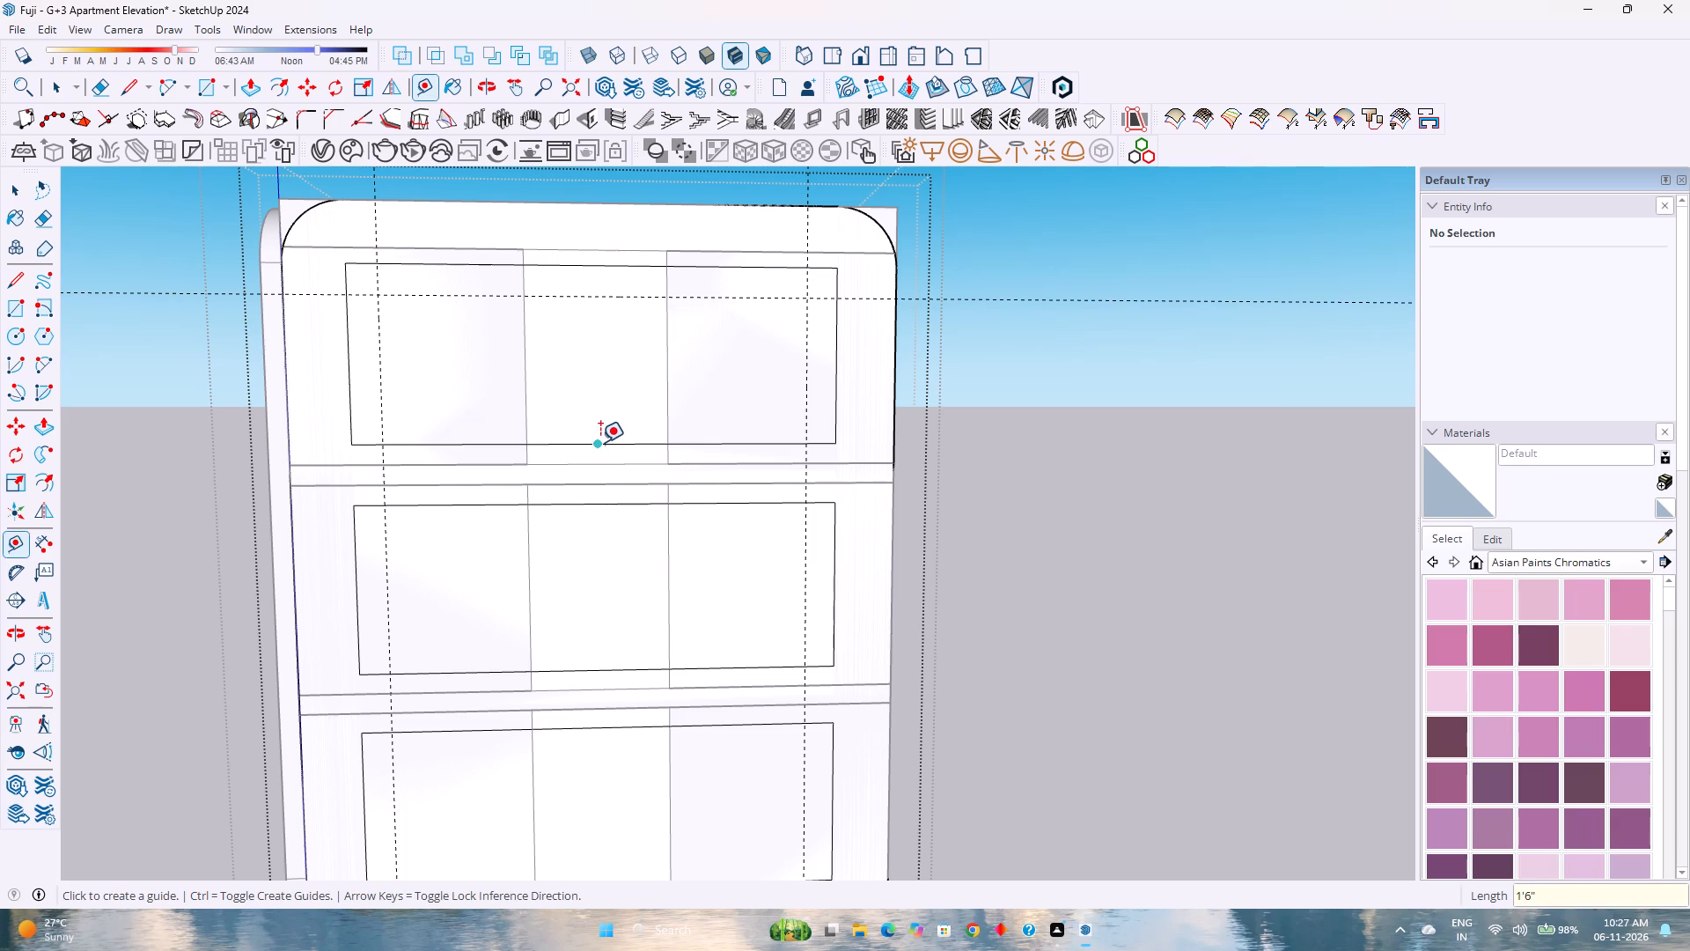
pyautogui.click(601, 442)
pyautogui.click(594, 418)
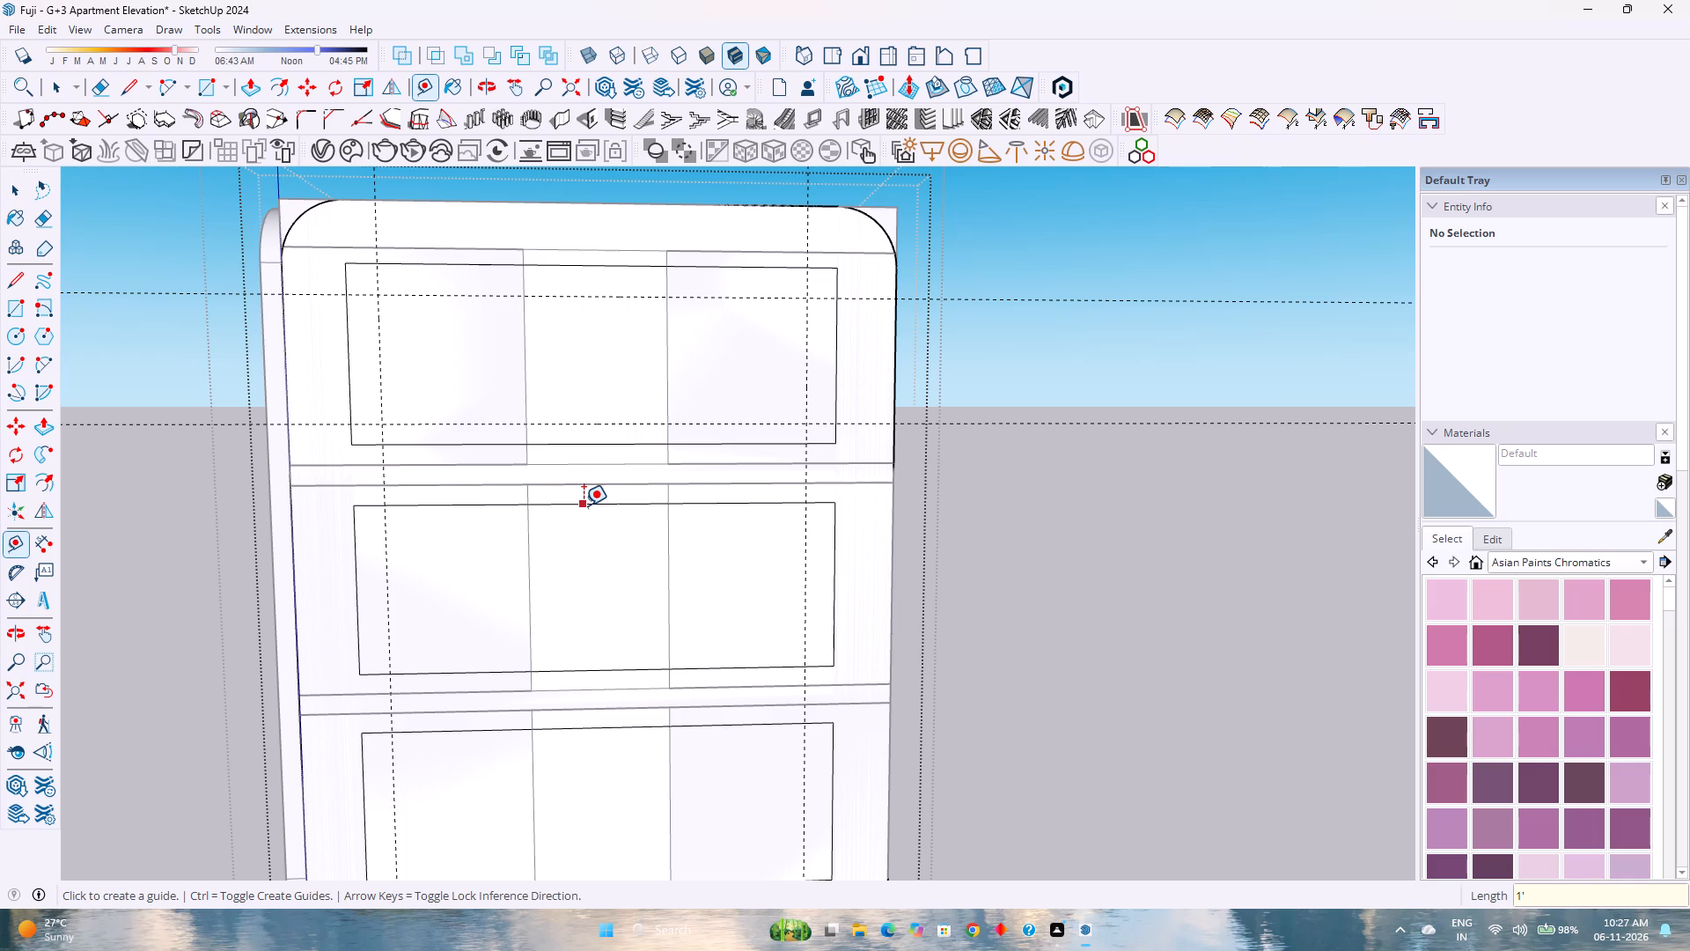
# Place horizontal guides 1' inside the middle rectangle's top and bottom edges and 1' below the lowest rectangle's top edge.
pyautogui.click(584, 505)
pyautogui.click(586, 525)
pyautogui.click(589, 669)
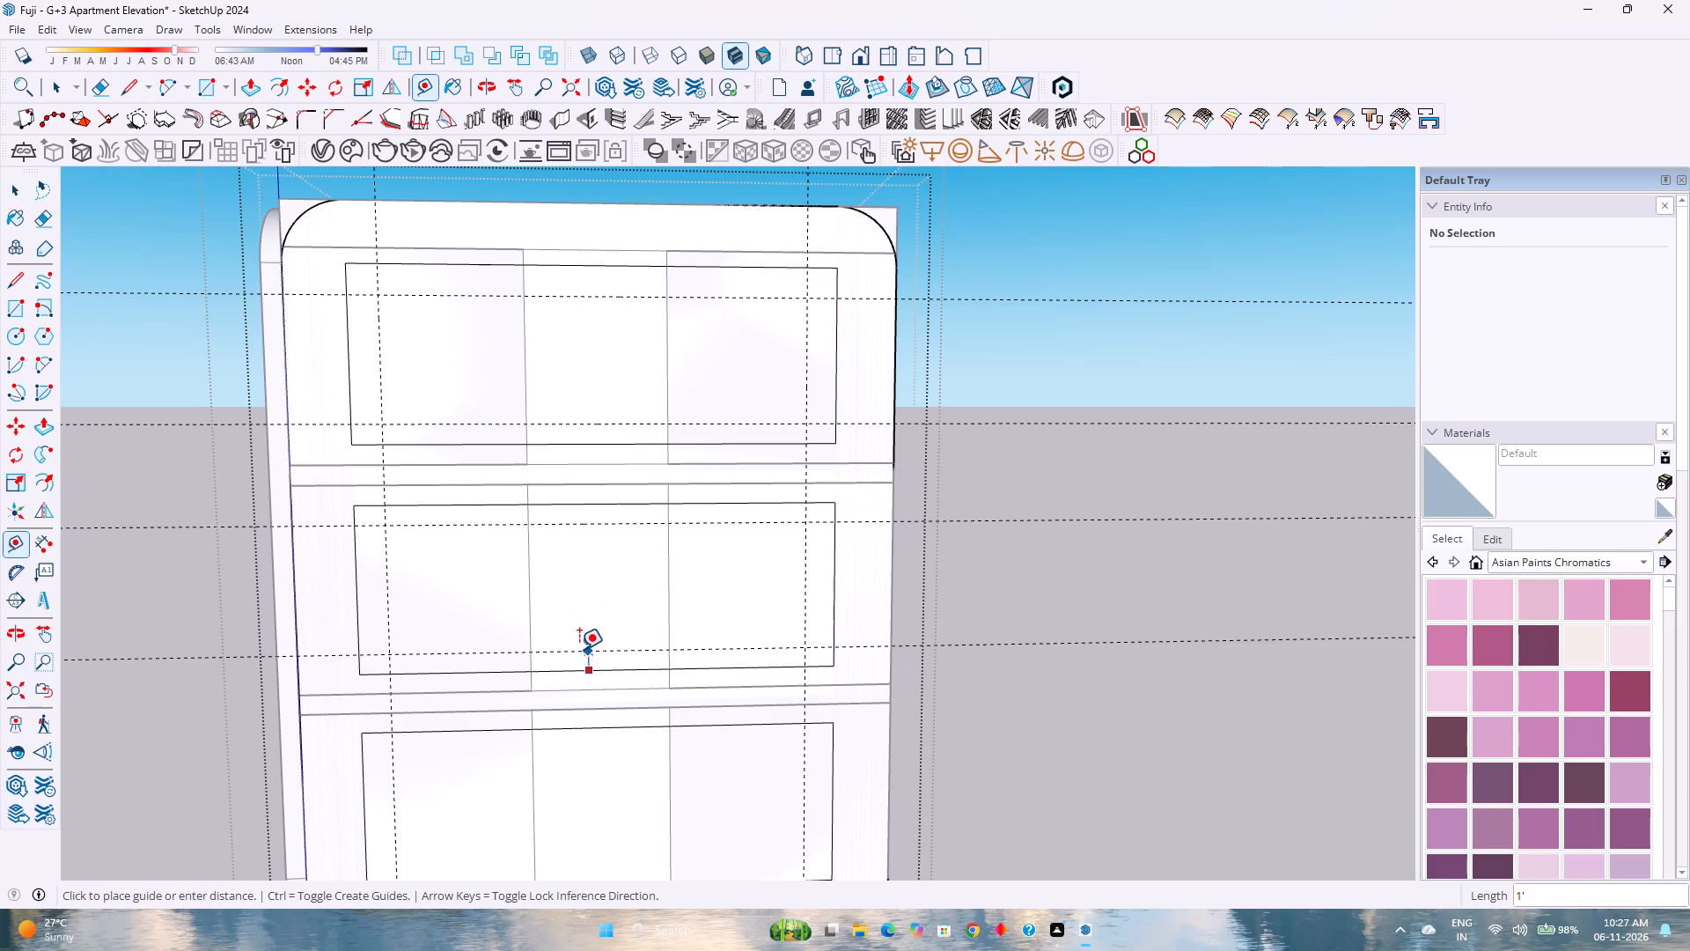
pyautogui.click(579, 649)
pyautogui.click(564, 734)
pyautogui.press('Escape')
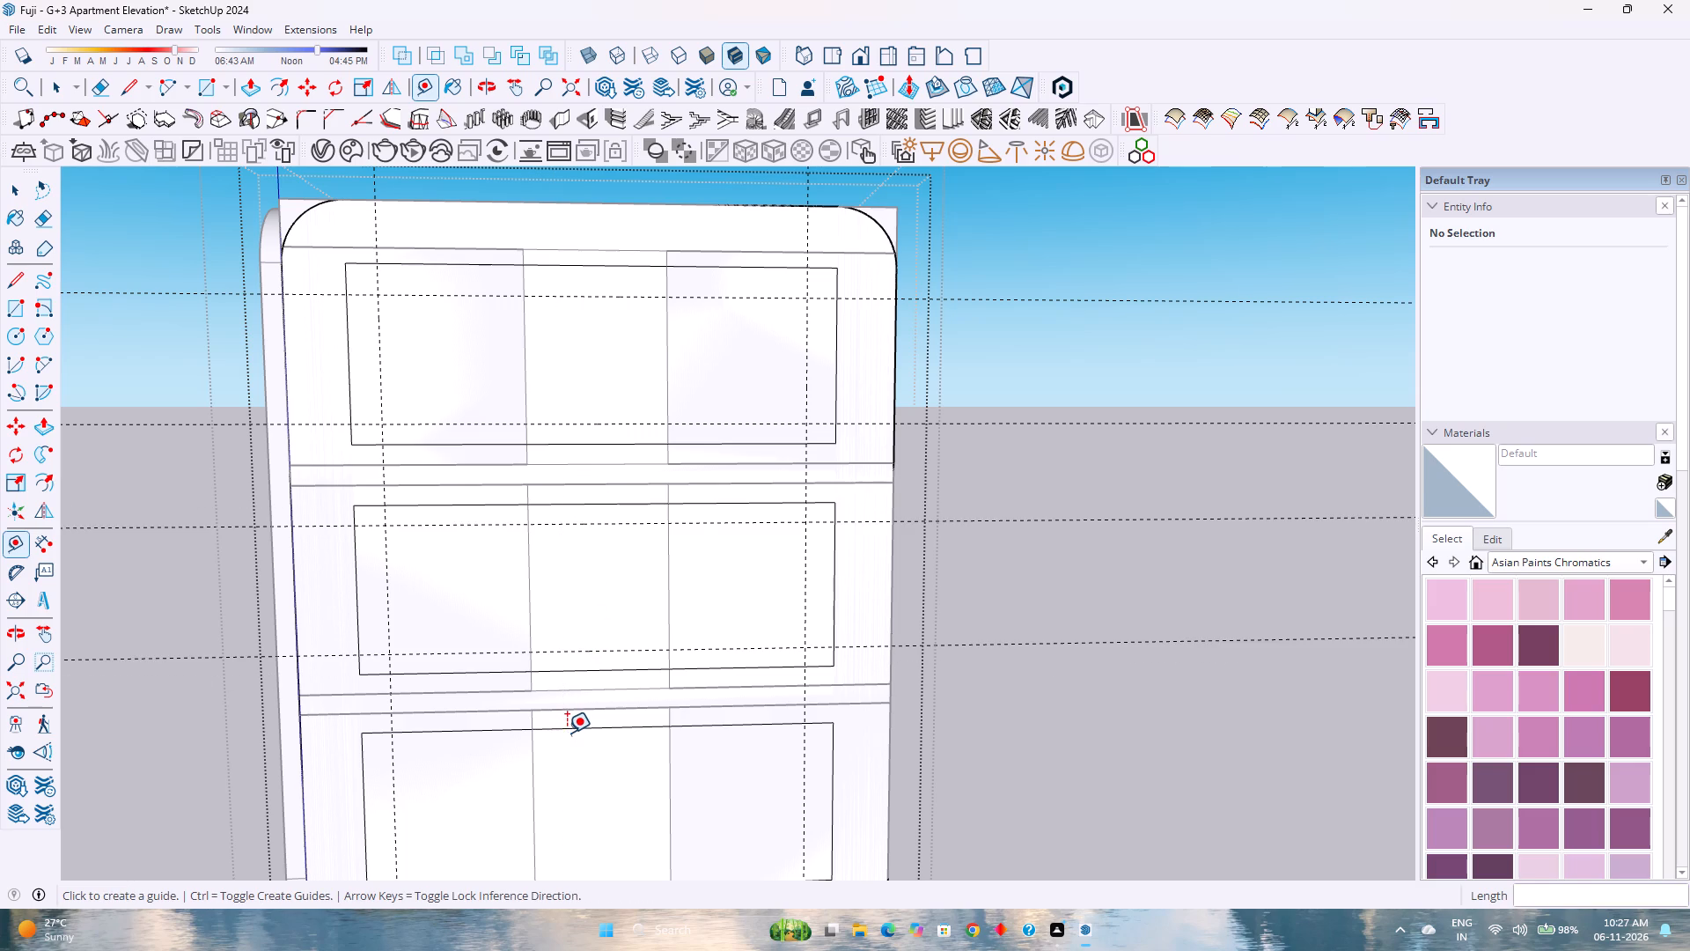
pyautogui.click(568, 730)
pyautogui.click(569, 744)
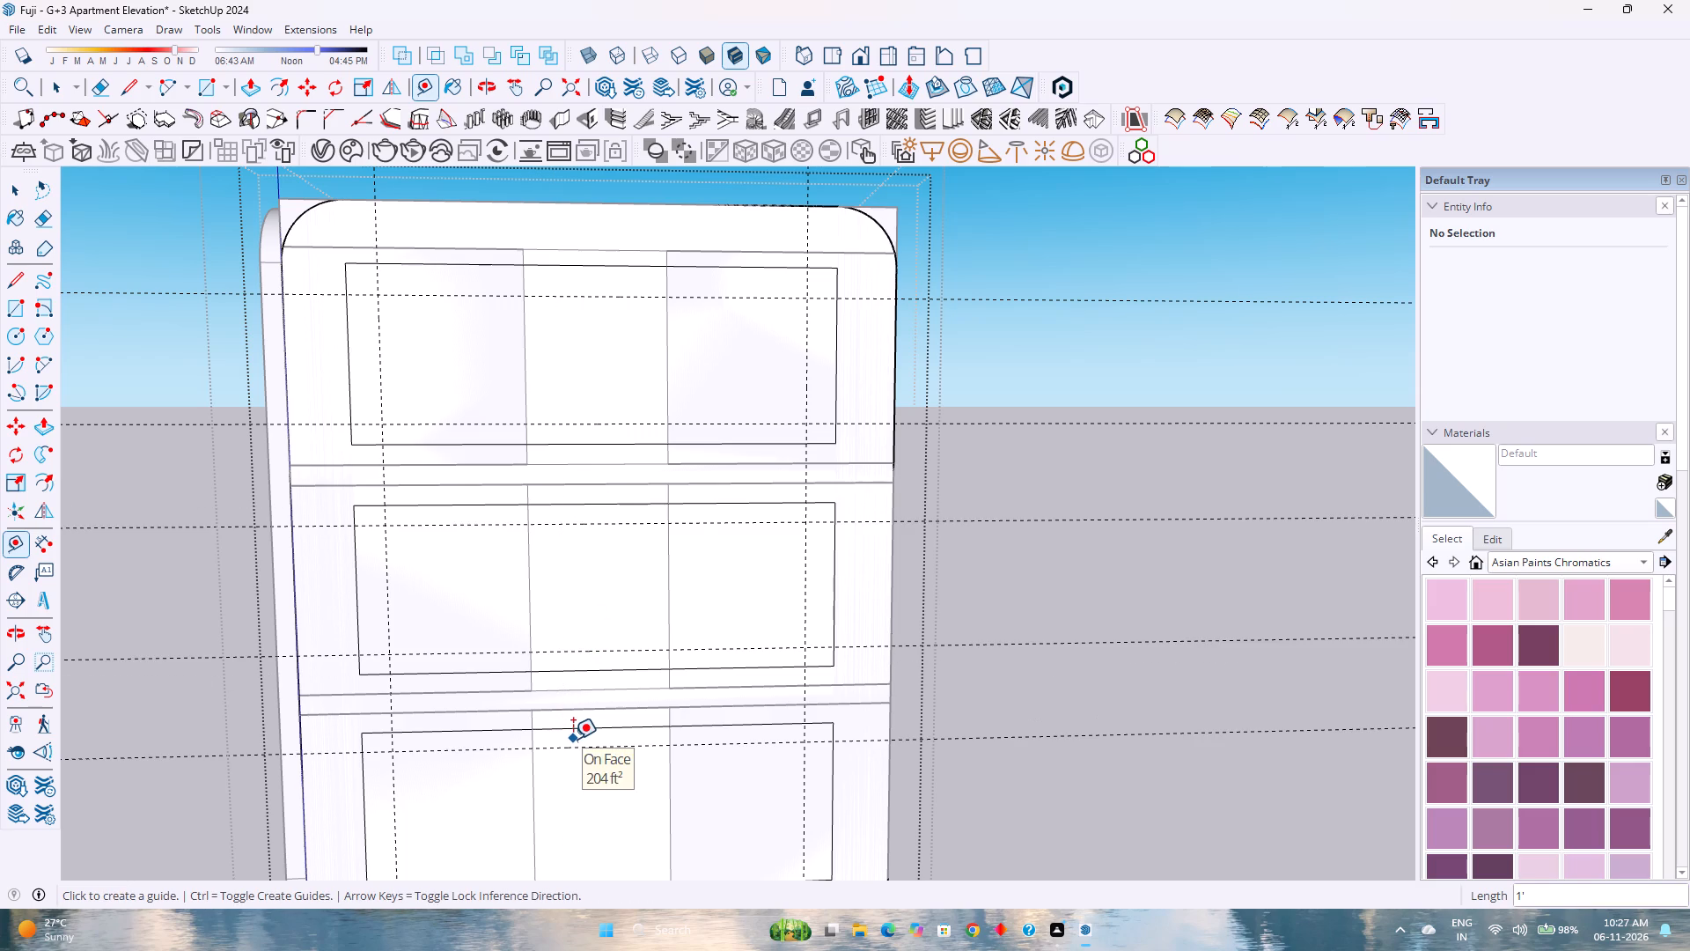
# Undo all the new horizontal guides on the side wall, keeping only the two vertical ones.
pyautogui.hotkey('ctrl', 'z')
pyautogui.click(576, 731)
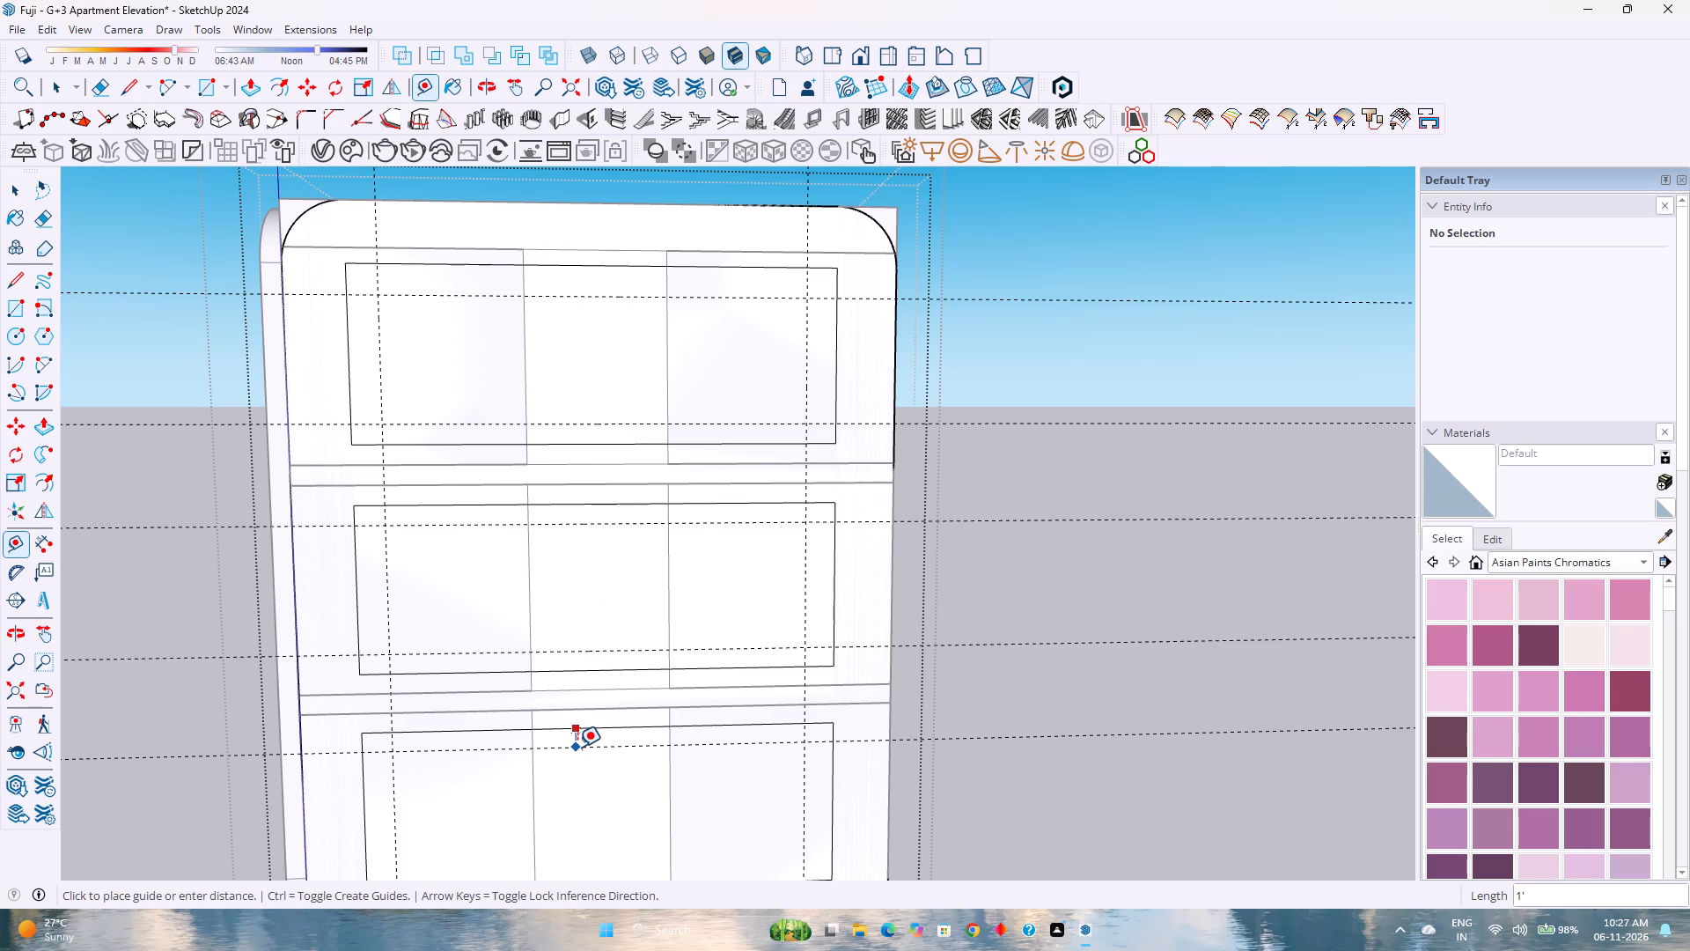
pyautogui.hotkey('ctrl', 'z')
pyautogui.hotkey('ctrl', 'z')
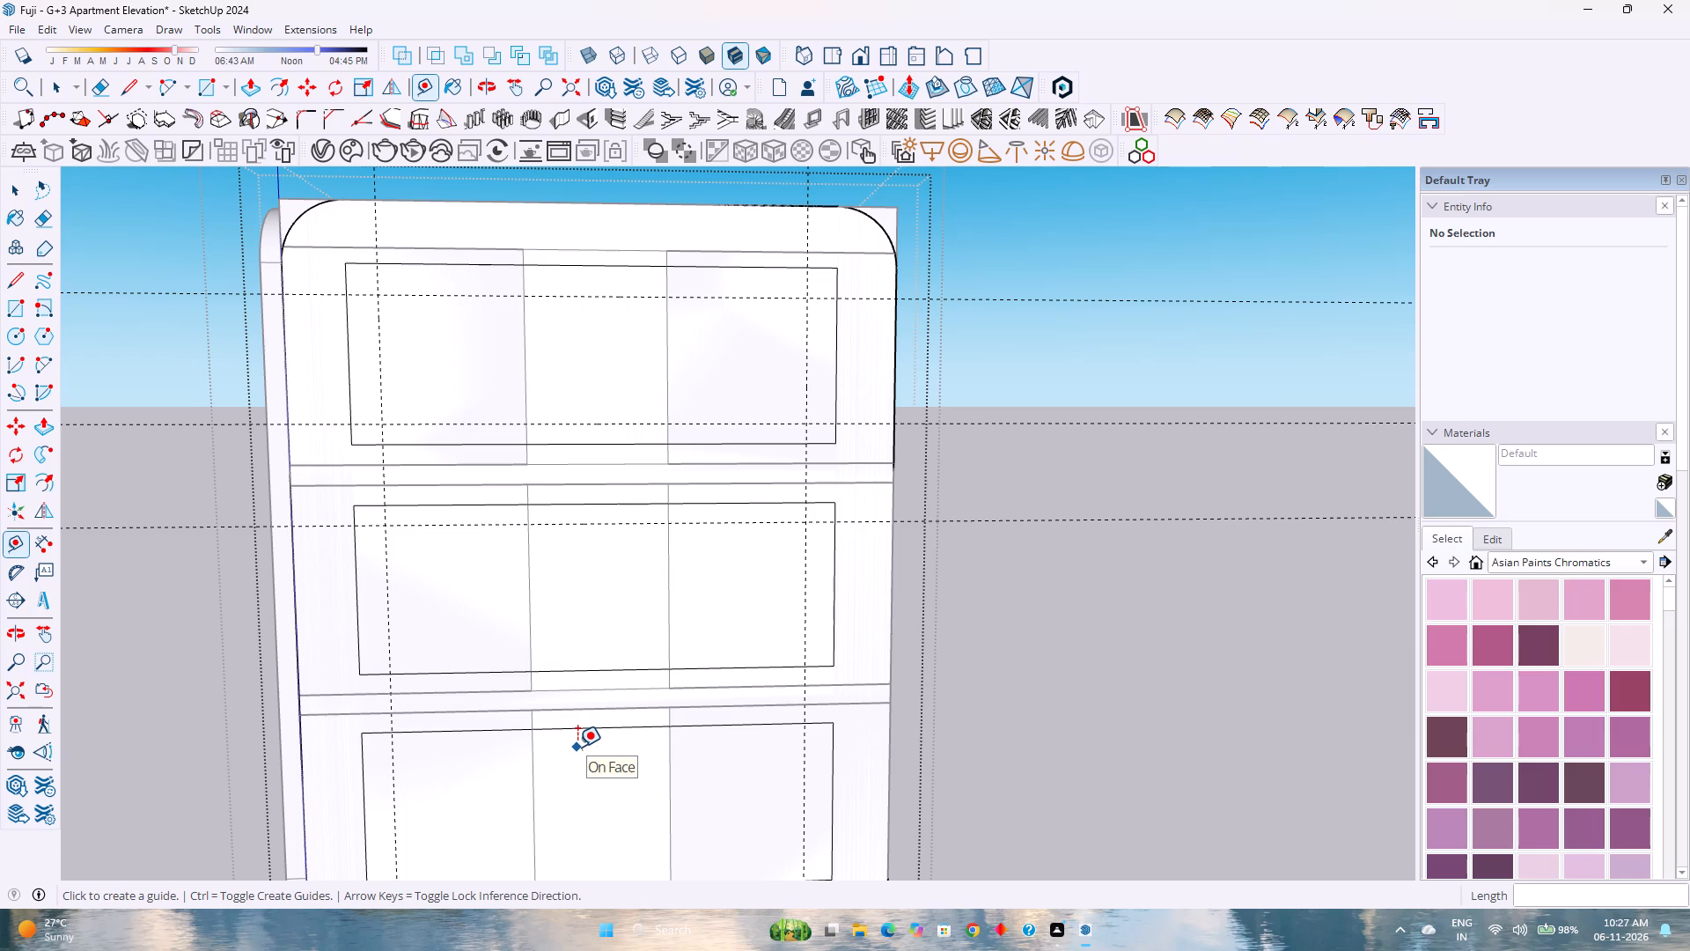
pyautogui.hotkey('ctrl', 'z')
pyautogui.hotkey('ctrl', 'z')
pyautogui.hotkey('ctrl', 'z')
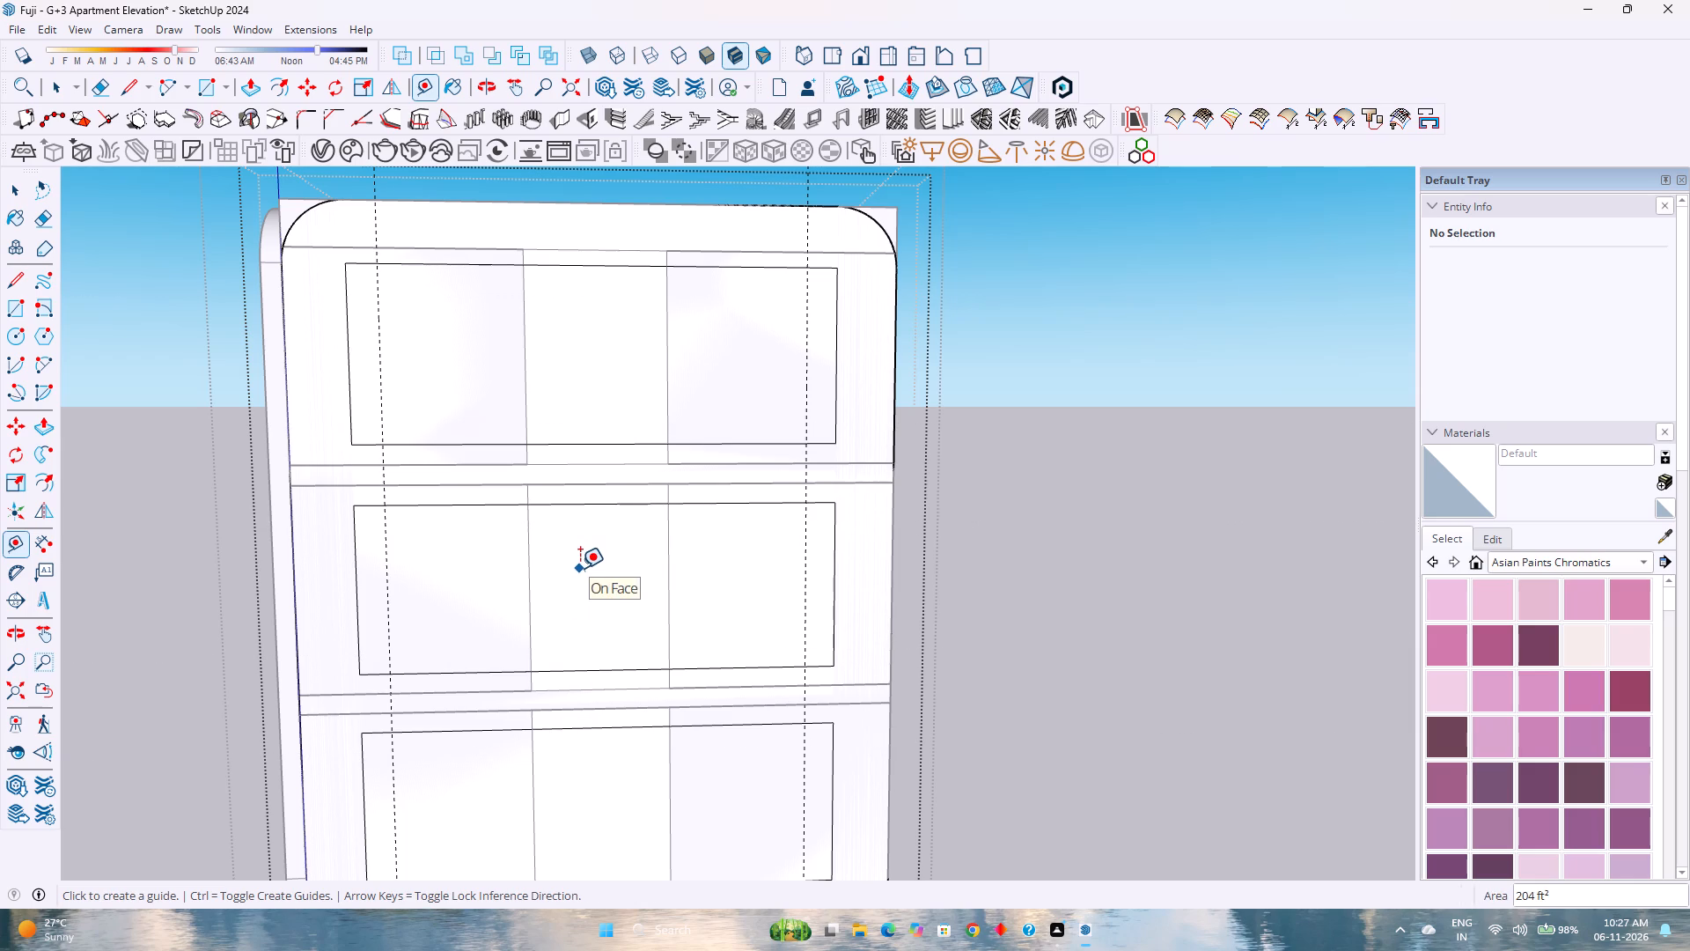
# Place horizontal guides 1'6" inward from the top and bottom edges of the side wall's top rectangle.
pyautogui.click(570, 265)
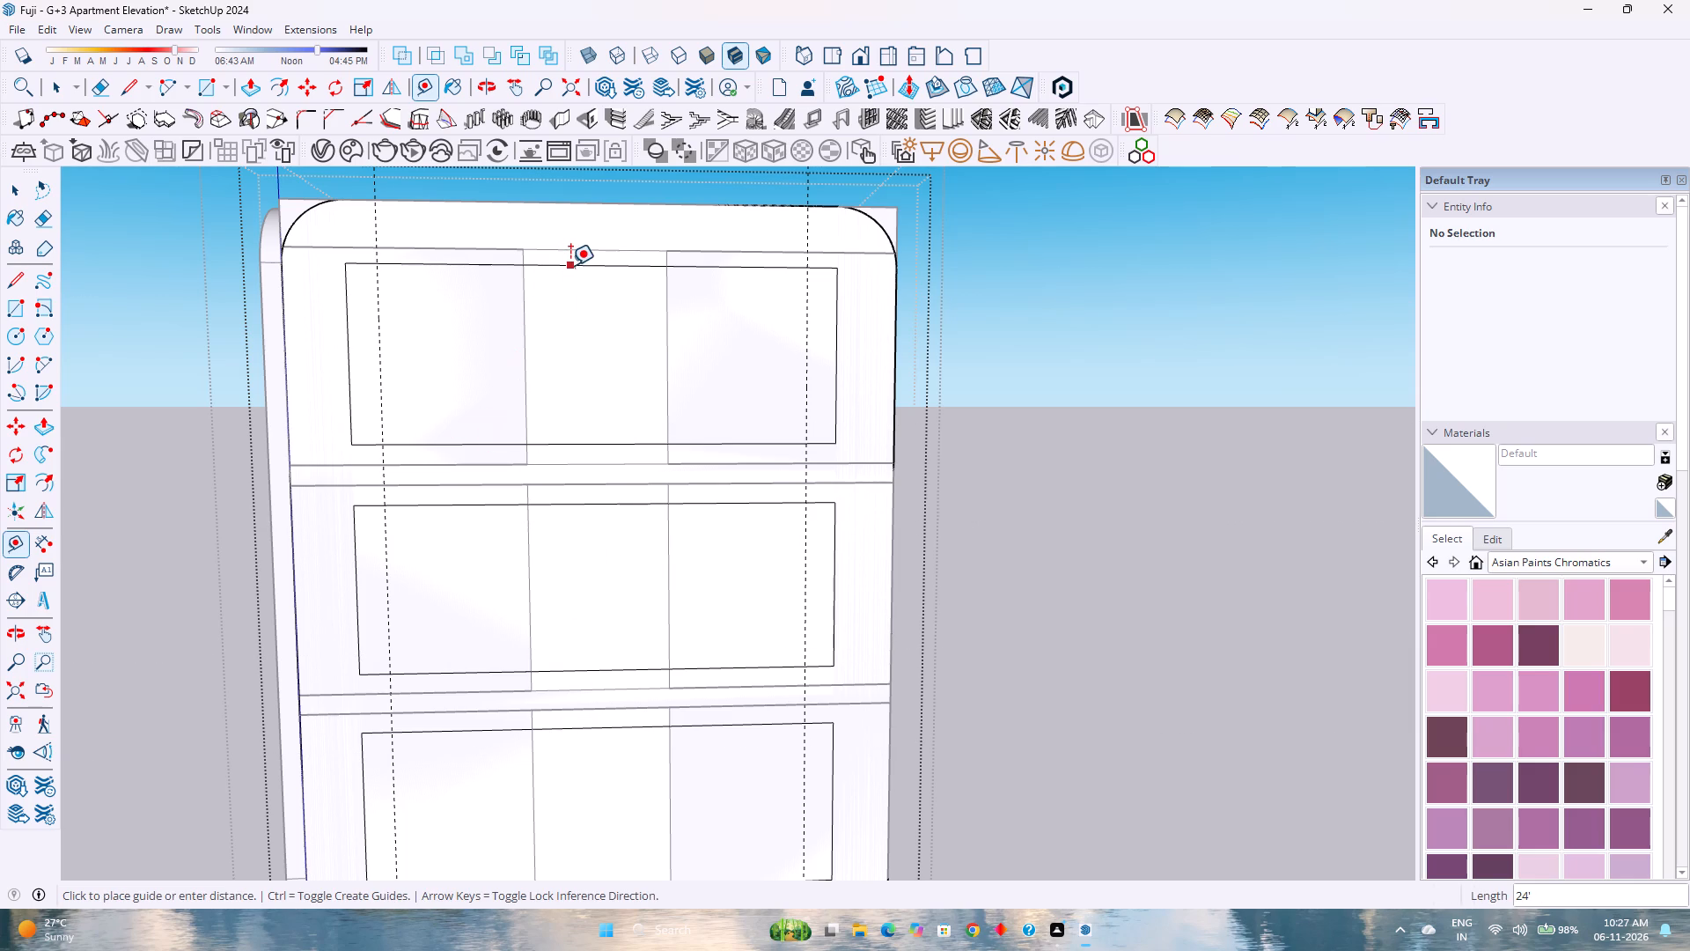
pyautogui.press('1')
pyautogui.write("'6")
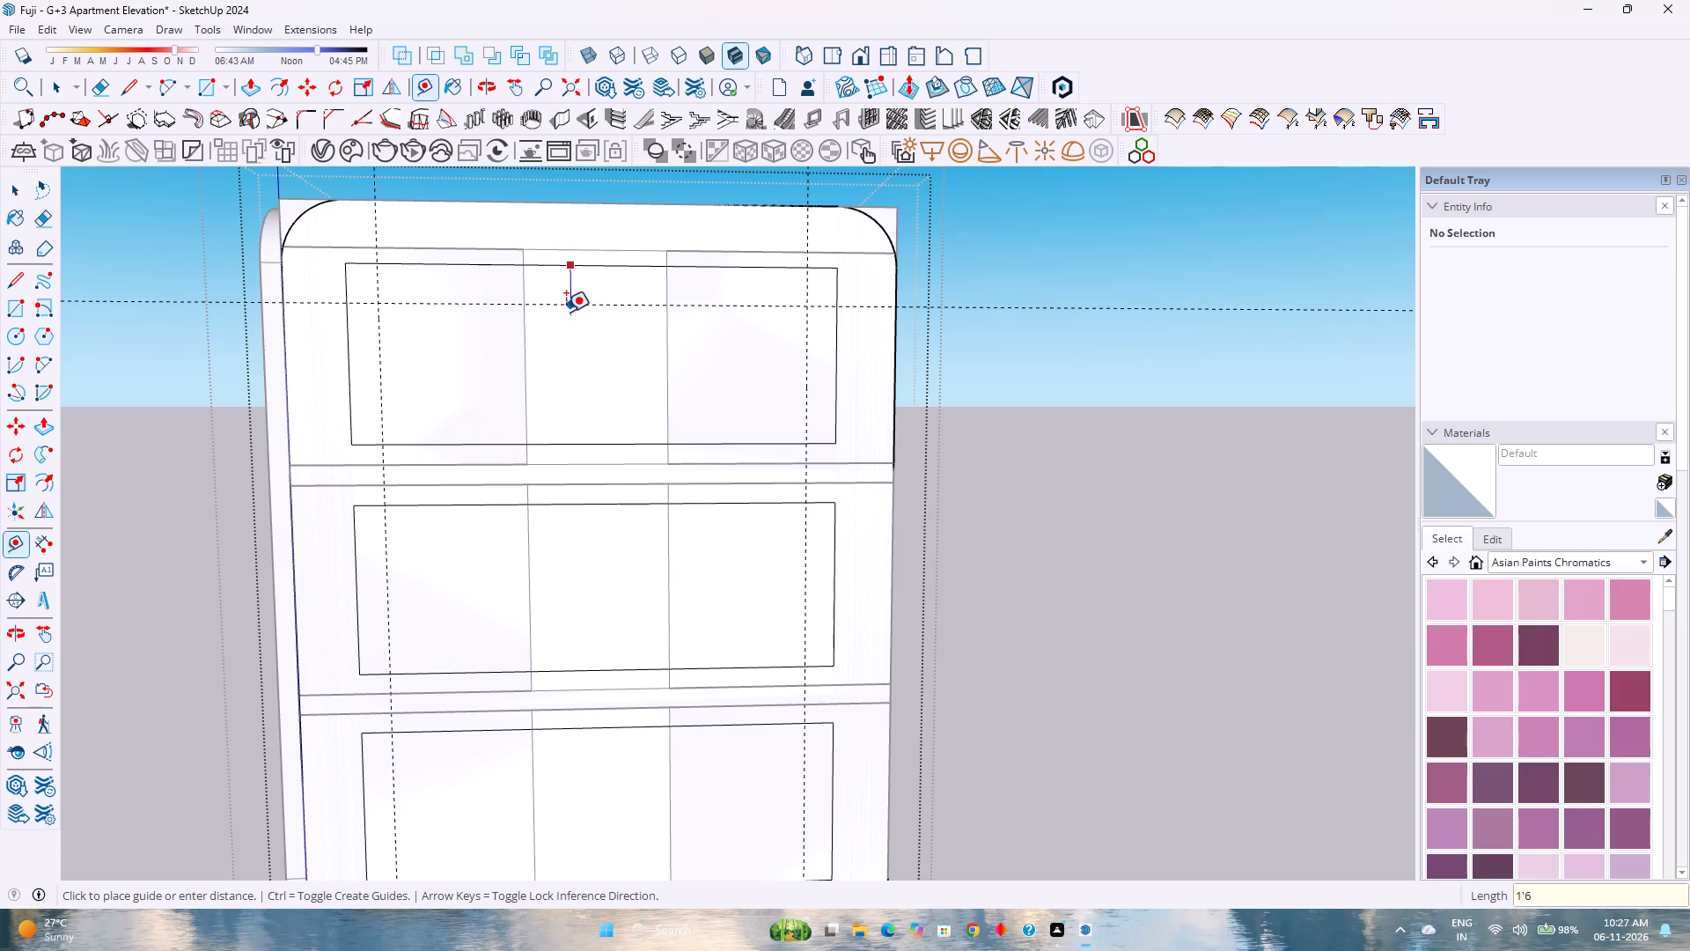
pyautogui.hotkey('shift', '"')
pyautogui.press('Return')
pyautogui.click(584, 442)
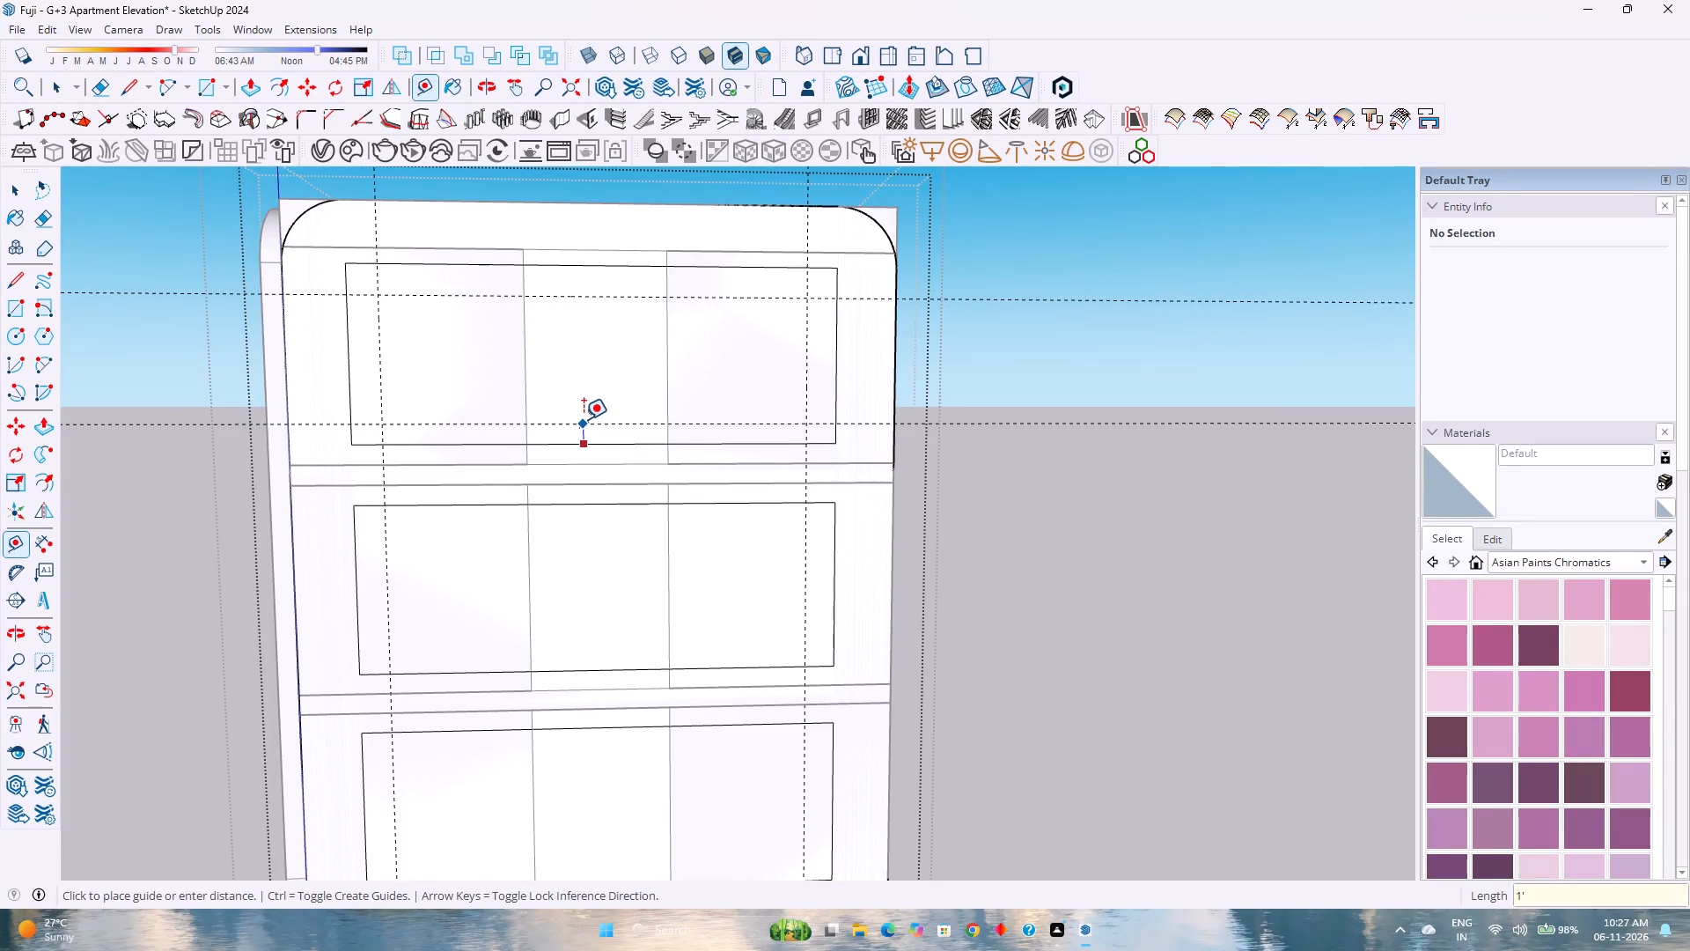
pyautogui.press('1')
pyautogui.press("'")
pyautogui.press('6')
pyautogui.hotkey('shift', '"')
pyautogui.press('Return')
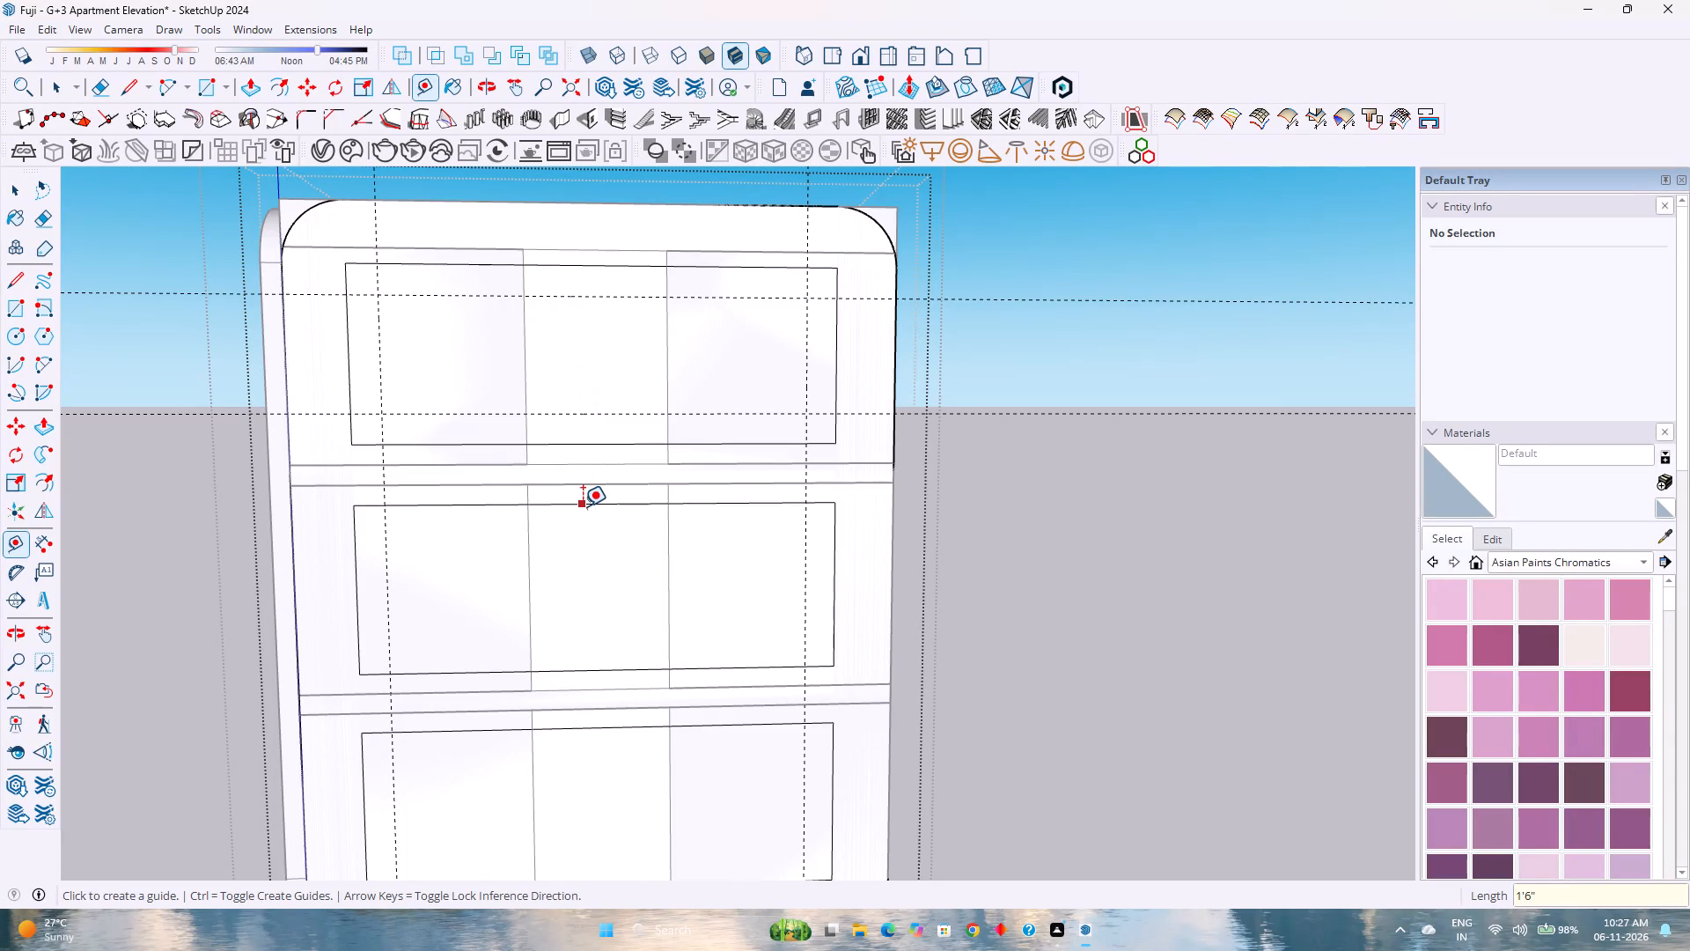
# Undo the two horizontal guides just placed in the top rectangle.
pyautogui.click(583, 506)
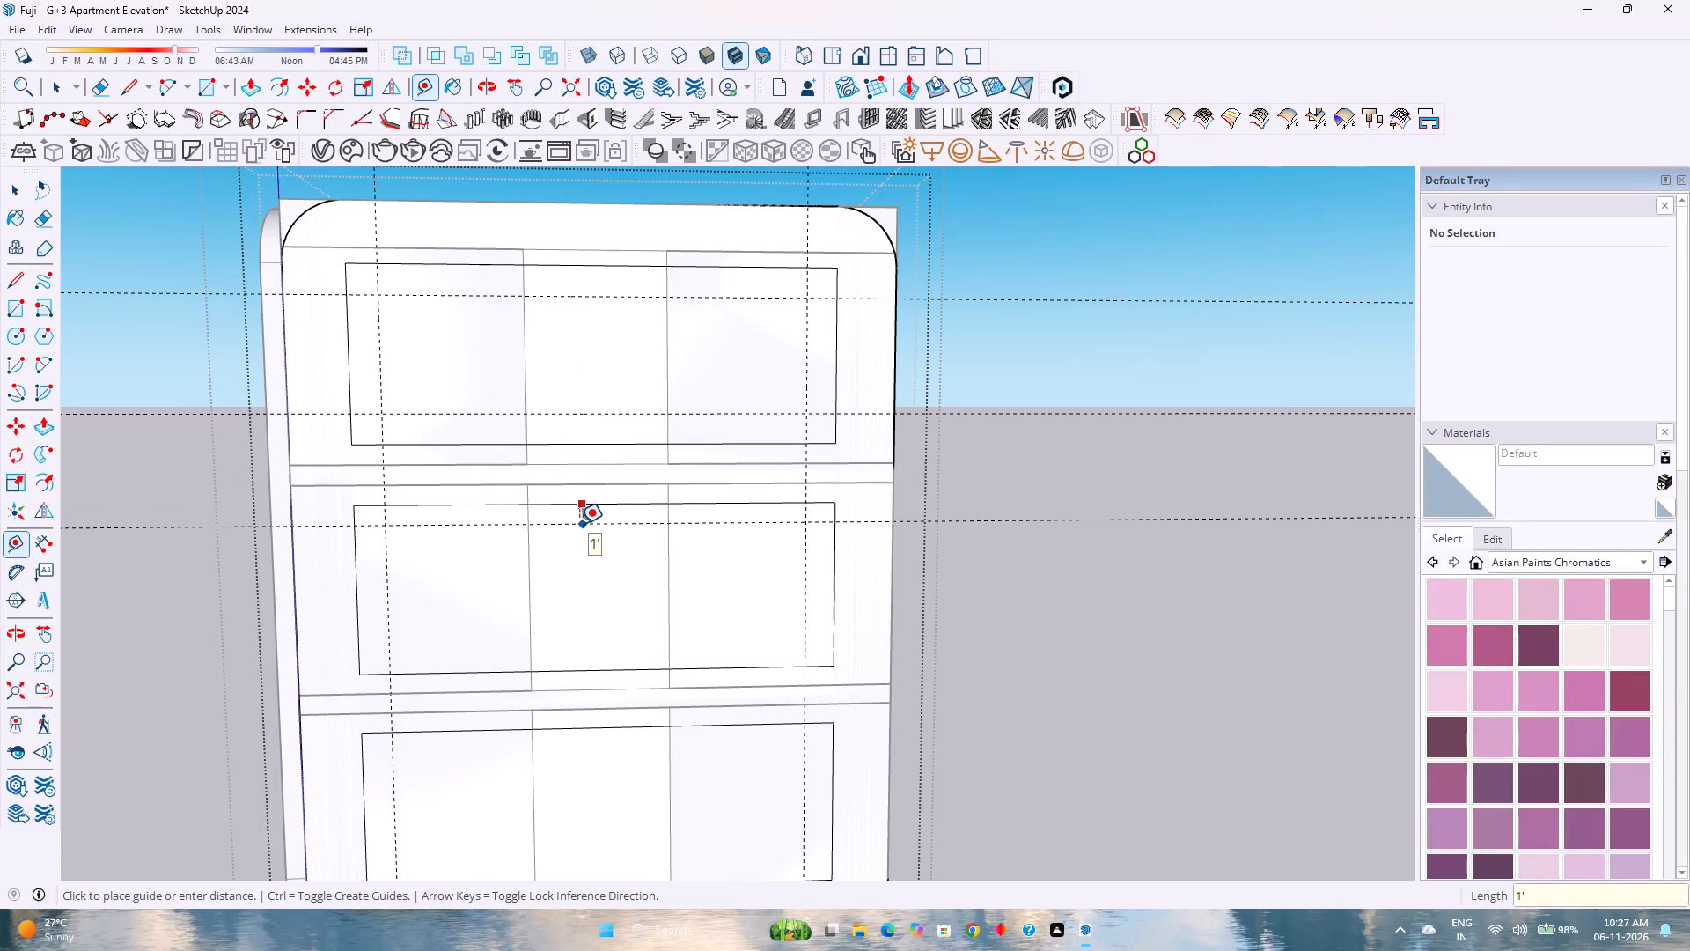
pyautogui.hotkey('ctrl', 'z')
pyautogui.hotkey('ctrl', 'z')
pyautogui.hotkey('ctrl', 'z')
# Measure the height of the inner rounded corner on the front facade's S-shaped frame.
pyautogui.scroll(-3, 574, 517)
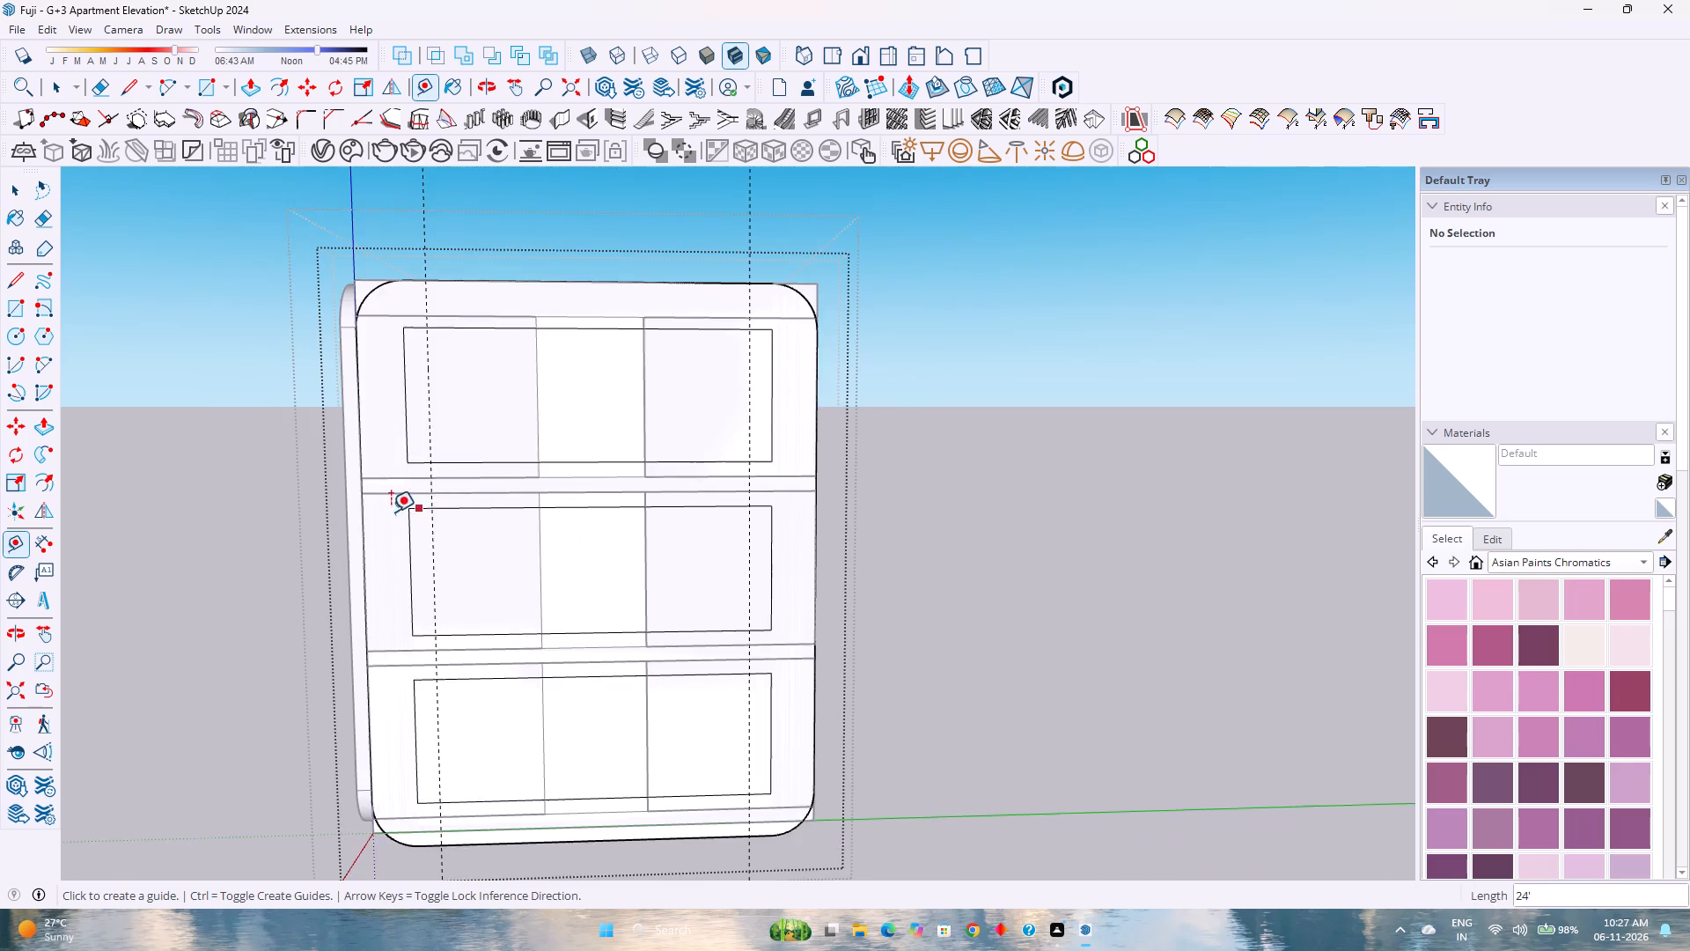
pyautogui.moveTo(447, 516); pyautogui.dragTo(732, 493, button='middle')
pyautogui.moveTo(920, 479); pyautogui.dragTo(954, 478, button='middle')
pyautogui.middleClick(591, 589)
pyautogui.moveTo(592, 589); pyautogui.dragTo(890, 593, button='middle')
pyautogui.middleClick(890, 593)
pyautogui.scroll(3, 612, 613)
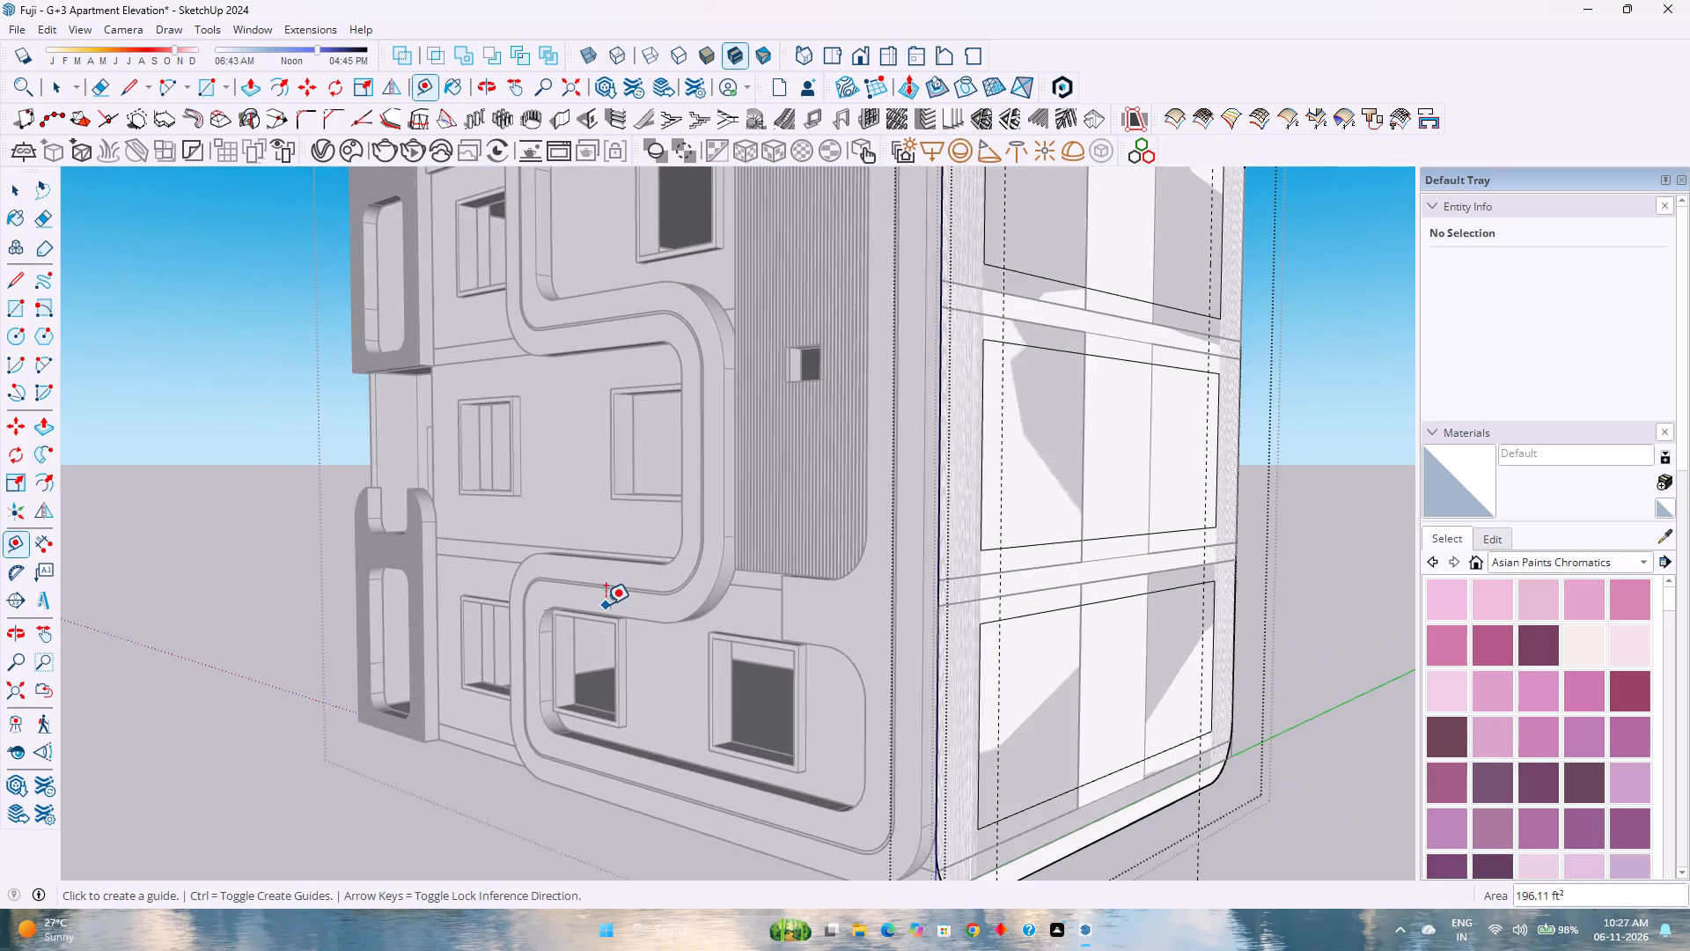
pyautogui.scroll(1, 606, 604)
pyautogui.middleClick(627, 567)
pyautogui.middleClick(628, 567)
pyautogui.moveTo(633, 567); pyautogui.dragTo(907, 619, button='middle')
pyautogui.moveTo(915, 621); pyautogui.dragTo(1206, 645, button='middle')
pyautogui.middleClick(1207, 645)
pyautogui.middleClick(1207, 645)
pyautogui.scroll(3, 585, 402)
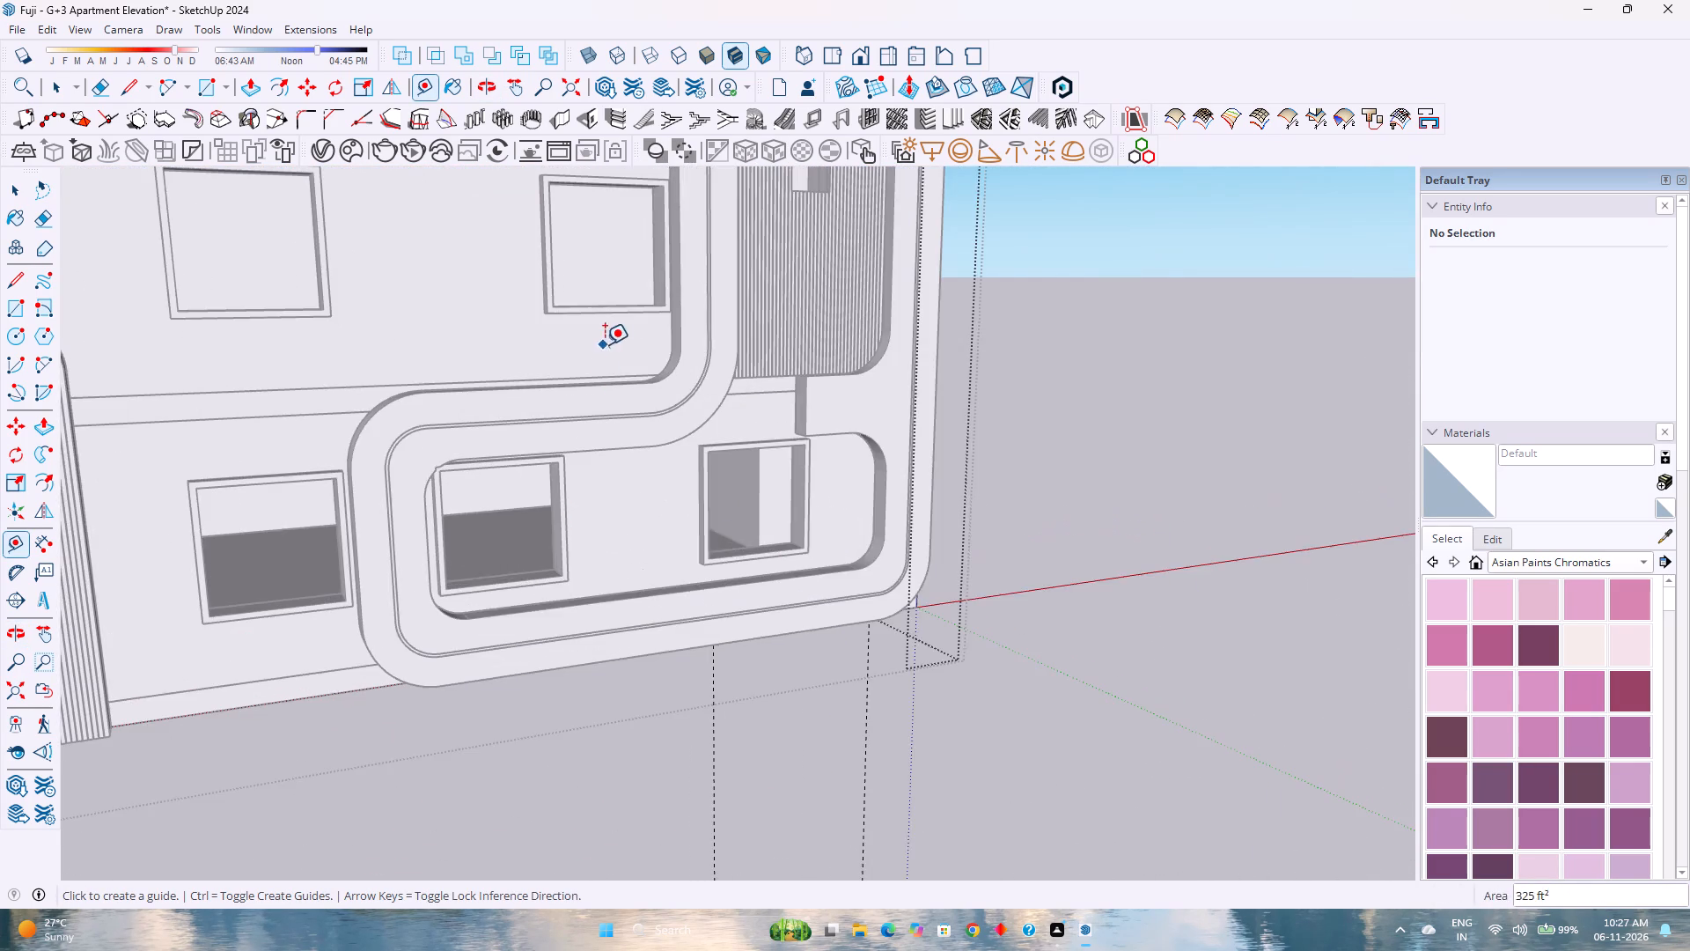
pyautogui.scroll(8, 615, 342)
pyautogui.middleClick(600, 406)
pyautogui.moveTo(605, 411); pyautogui.dragTo(650, 475, button='middle')
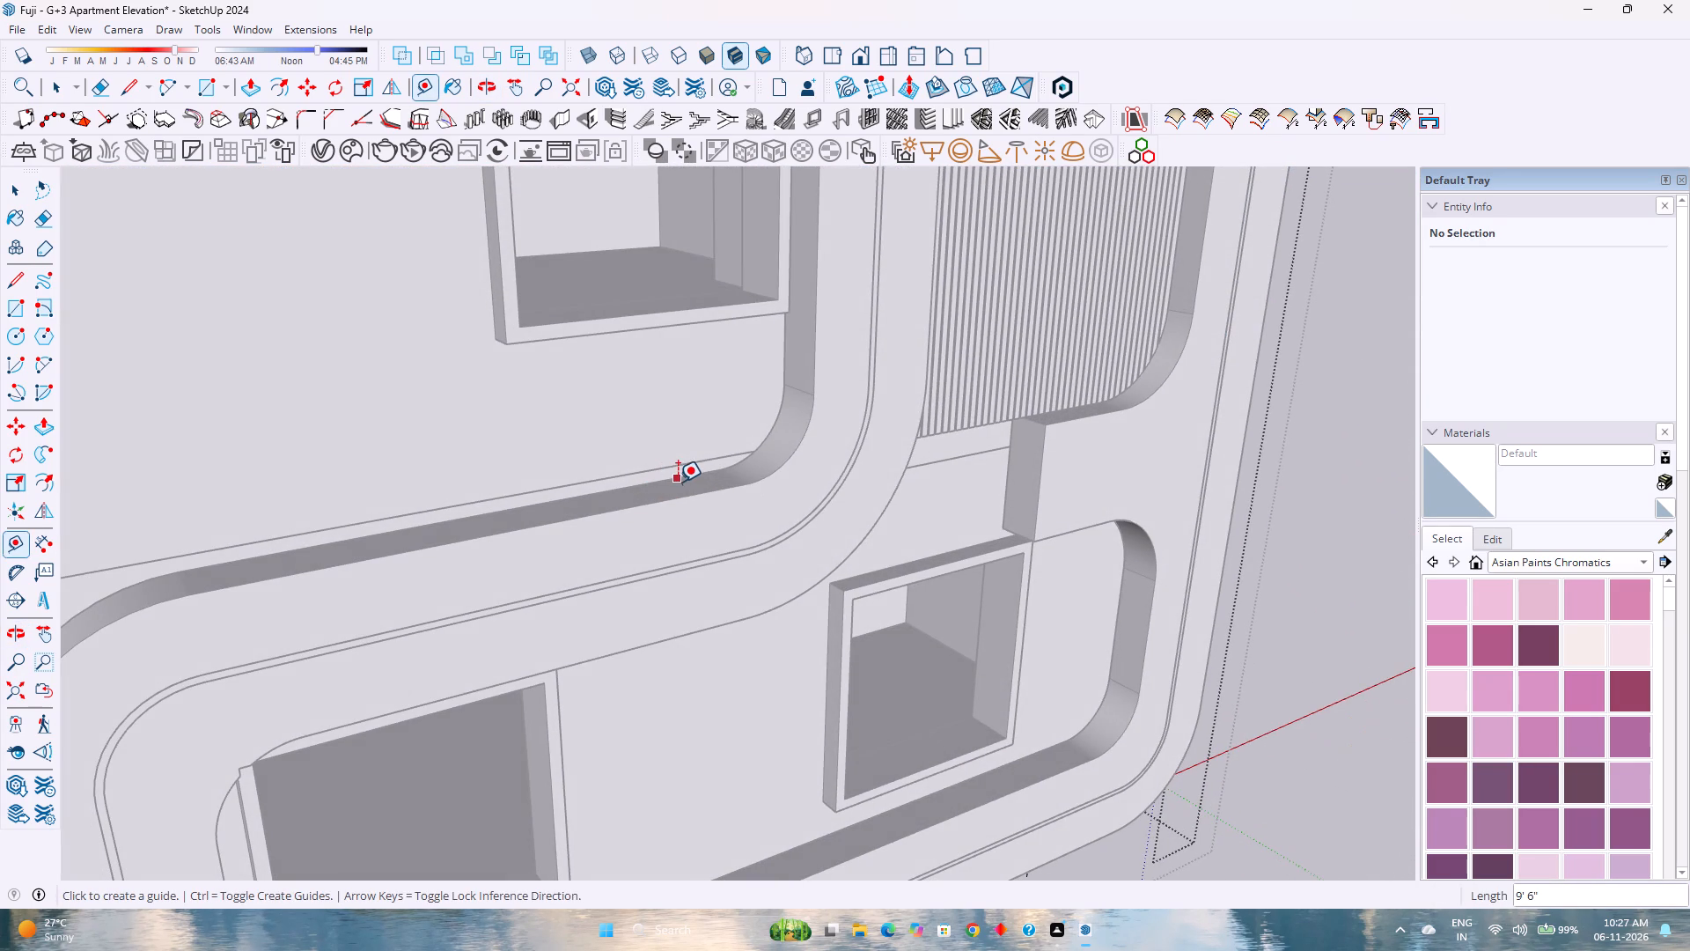
pyautogui.click(678, 482)
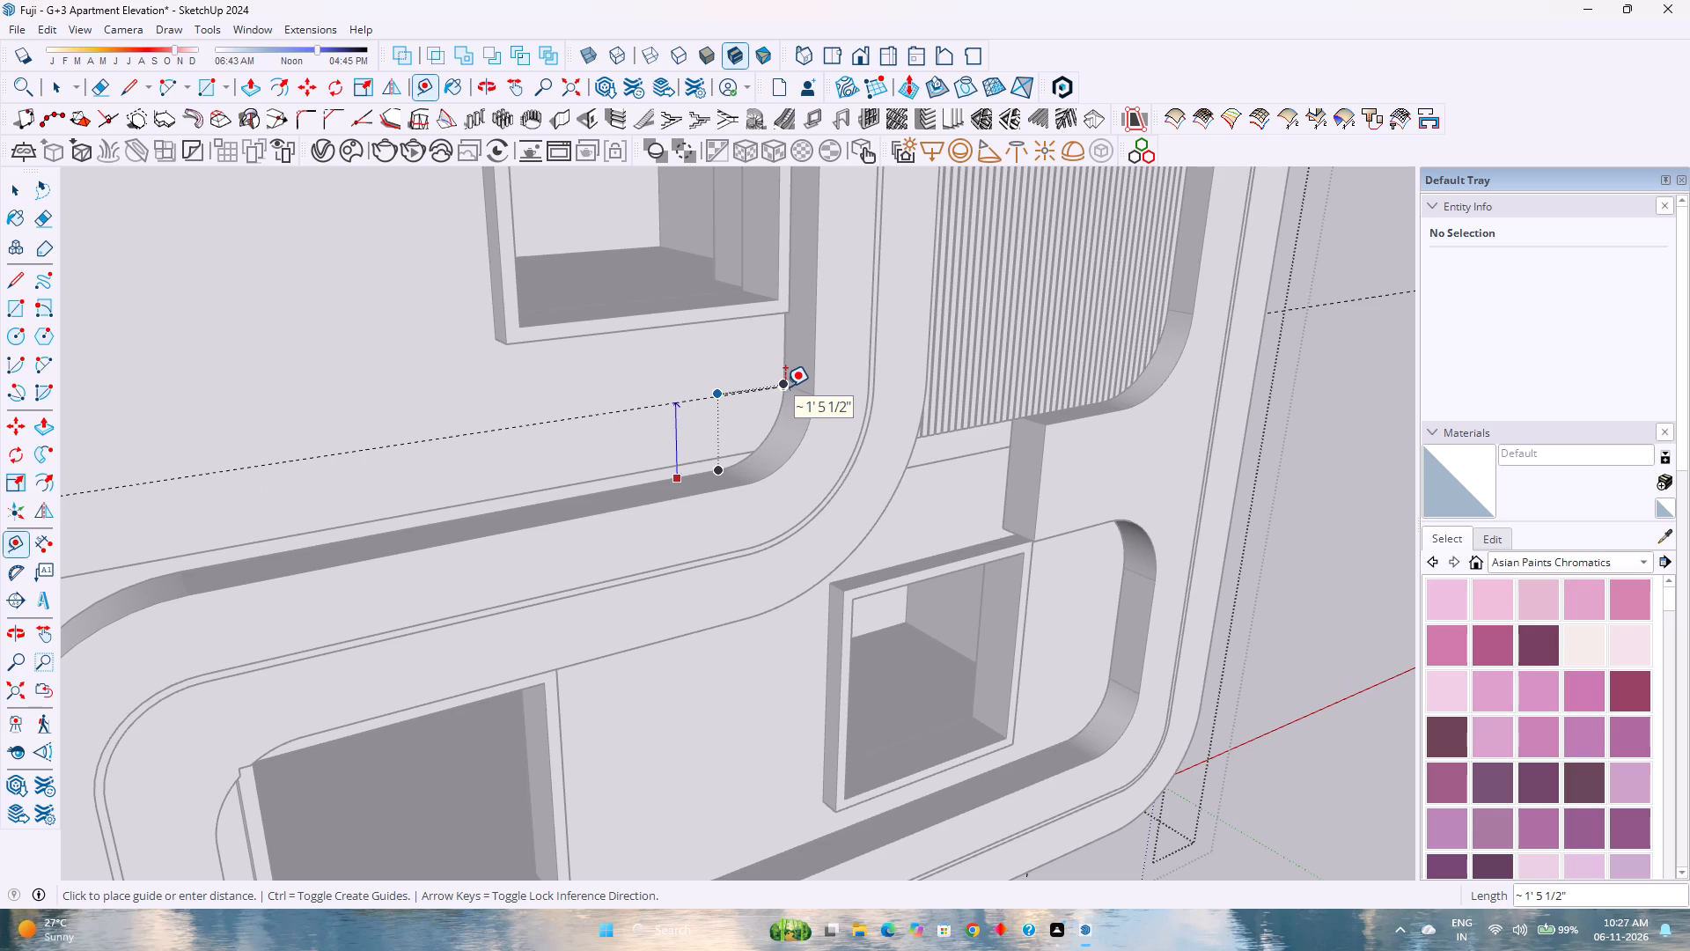
pyautogui.press('Up')
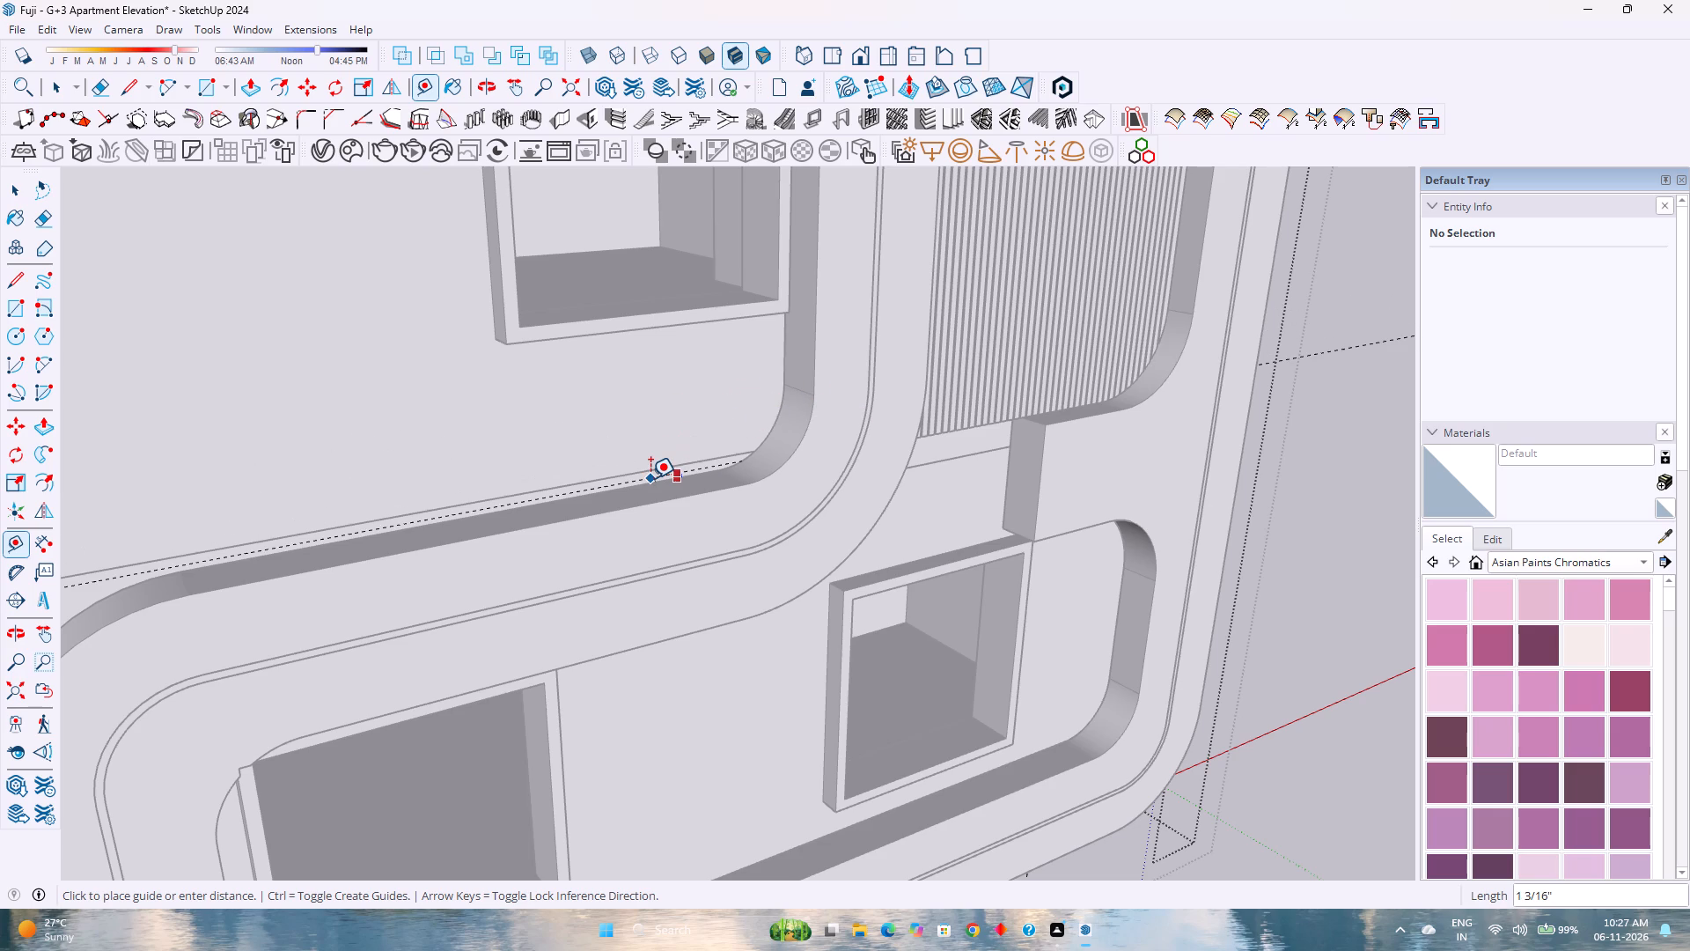
pyautogui.press('Escape')
# Place horizontal guides 1'6" inward from the top and bottom edges of the side wall's top rectangle.
pyautogui.scroll(-7, 658, 468)
pyautogui.moveTo(924, 487); pyautogui.dragTo(498, 490, button='middle')
pyautogui.moveTo(467, 487); pyautogui.dragTo(436, 484, button='middle')
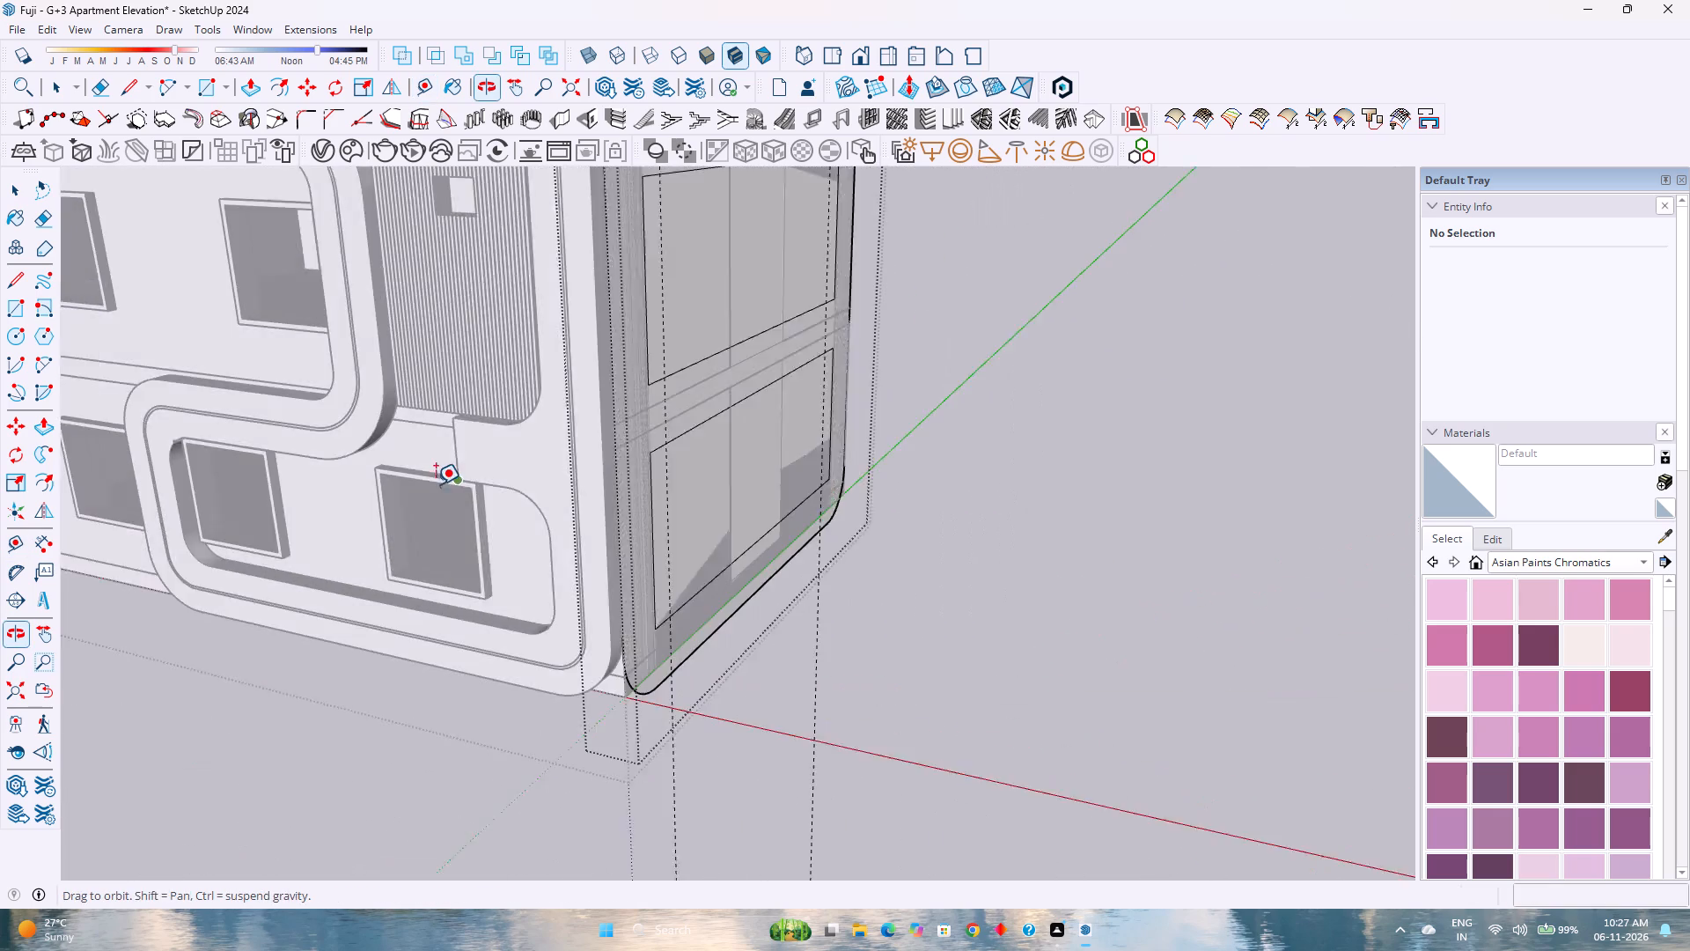
pyautogui.moveTo(436, 484); pyautogui.dragTo(443, 486, button='middle')
pyautogui.scroll(-3, 434, 483)
pyautogui.keyDown('shift'); pyautogui.moveTo(611, 449); pyautogui.dragTo(851, 593, button='middle'); pyautogui.keyUp('shift')
pyautogui.moveTo(812, 575); pyautogui.dragTo(386, 562, button='middle')
pyautogui.keyDown('shift'); pyautogui.middleClick(475, 422); pyautogui.keyUp('shift')
pyautogui.keyDown('shift'); pyautogui.middleClick(479, 422); pyautogui.keyUp('shift')
pyautogui.keyDown('shift'); pyautogui.moveTo(479, 422); pyautogui.dragTo(506, 520, button='middle'); pyautogui.keyUp('shift')
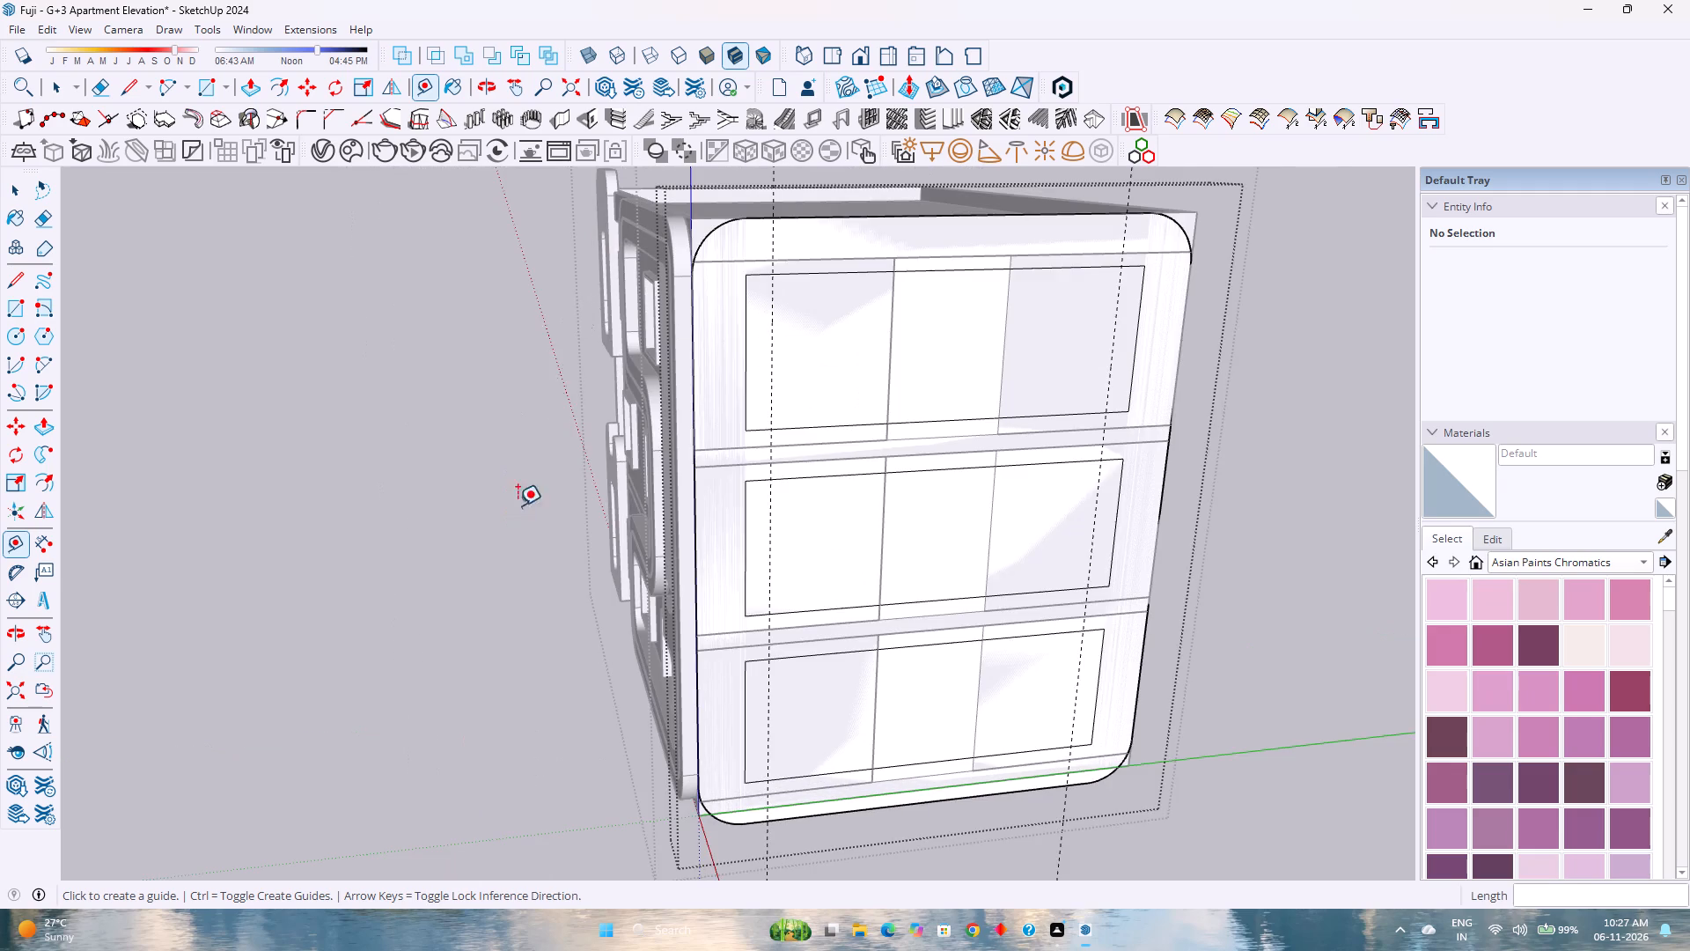
pyautogui.scroll(1, 815, 402)
pyautogui.click(830, 257)
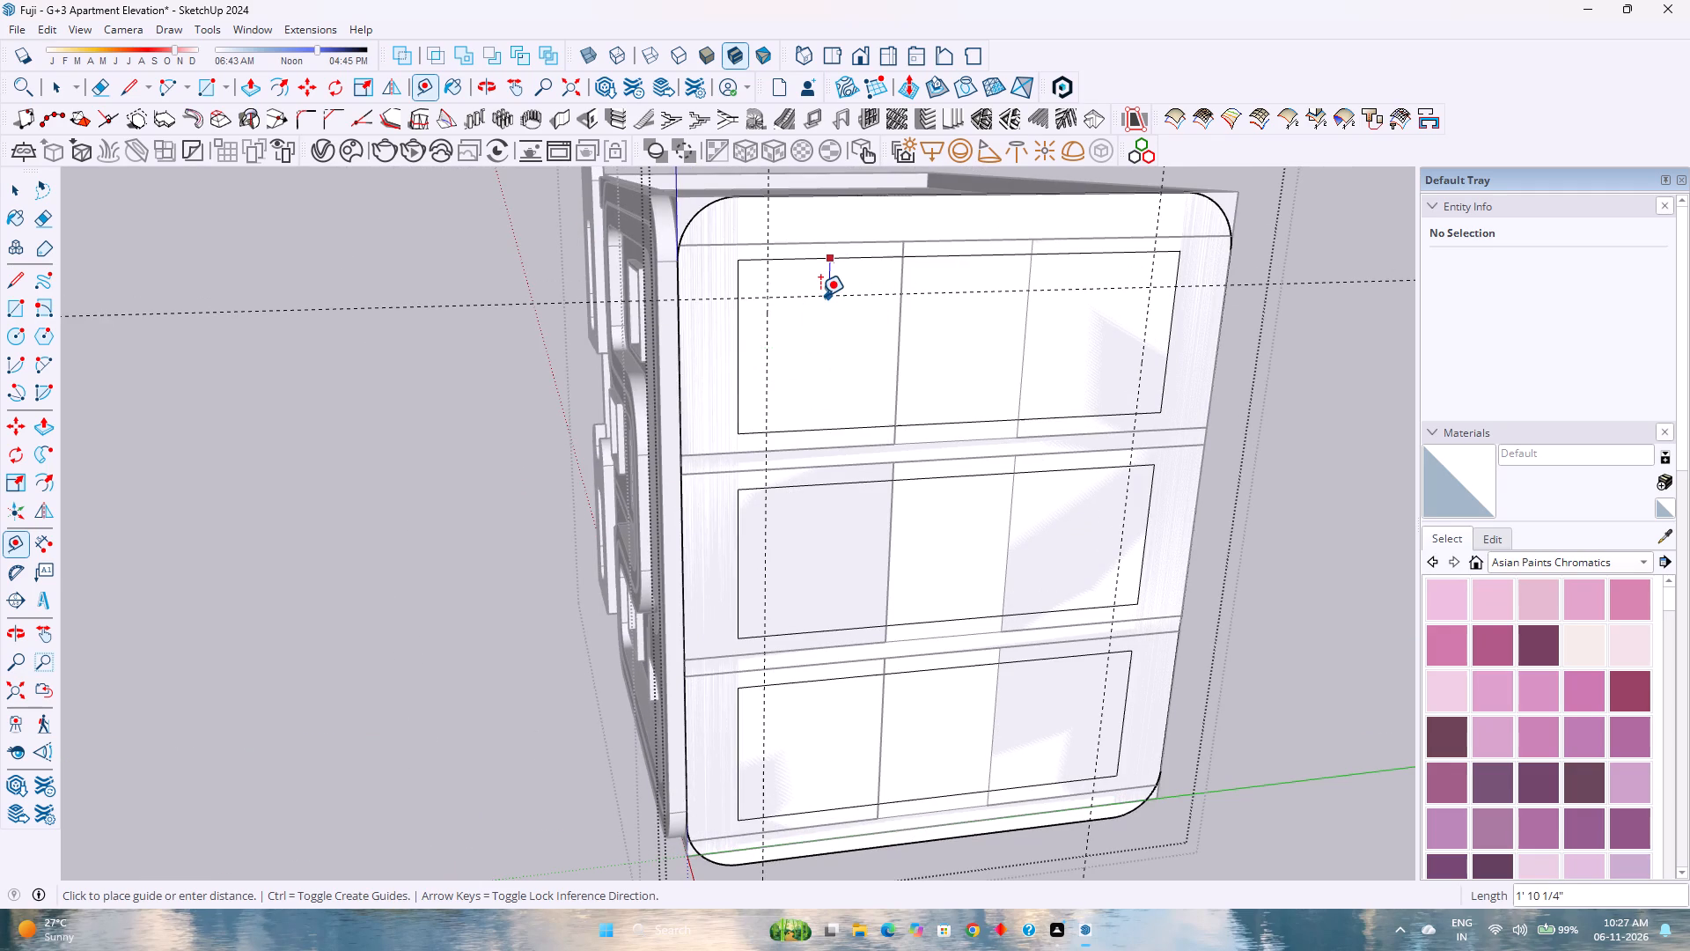
pyautogui.write("1'6")
pyautogui.hotkey('shift', '"')
pyautogui.press('Return')
pyautogui.click(1057, 421)
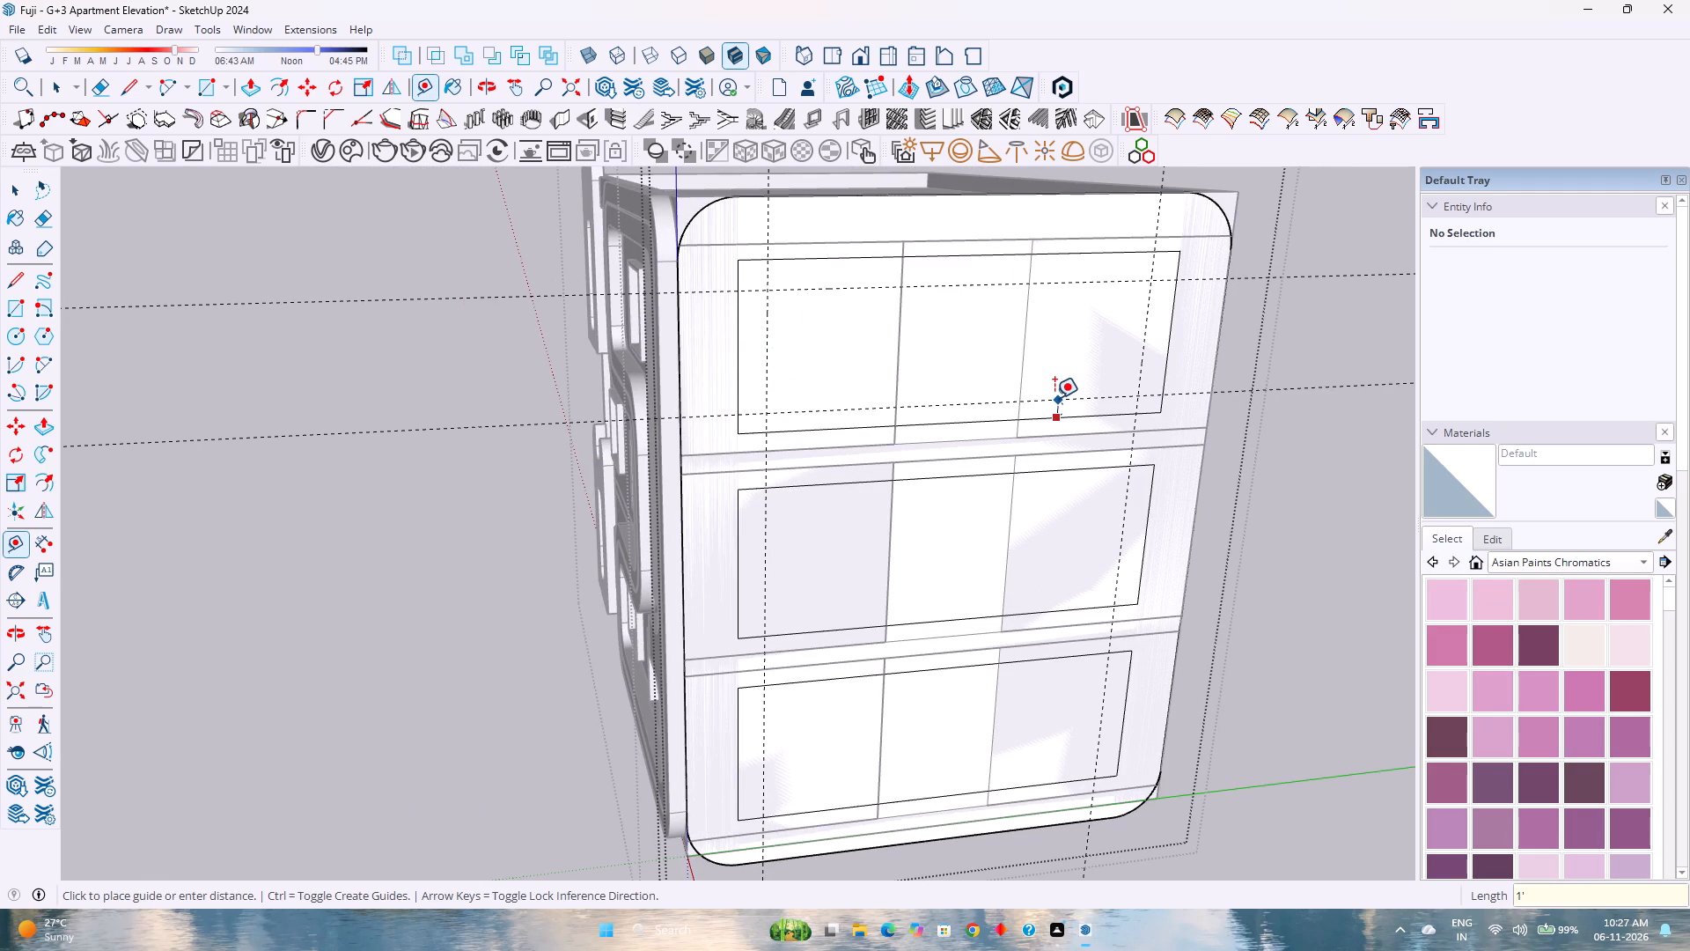
pyautogui.write("1'6")
pyautogui.hotkey('shift', '"')
pyautogui.press('Return')
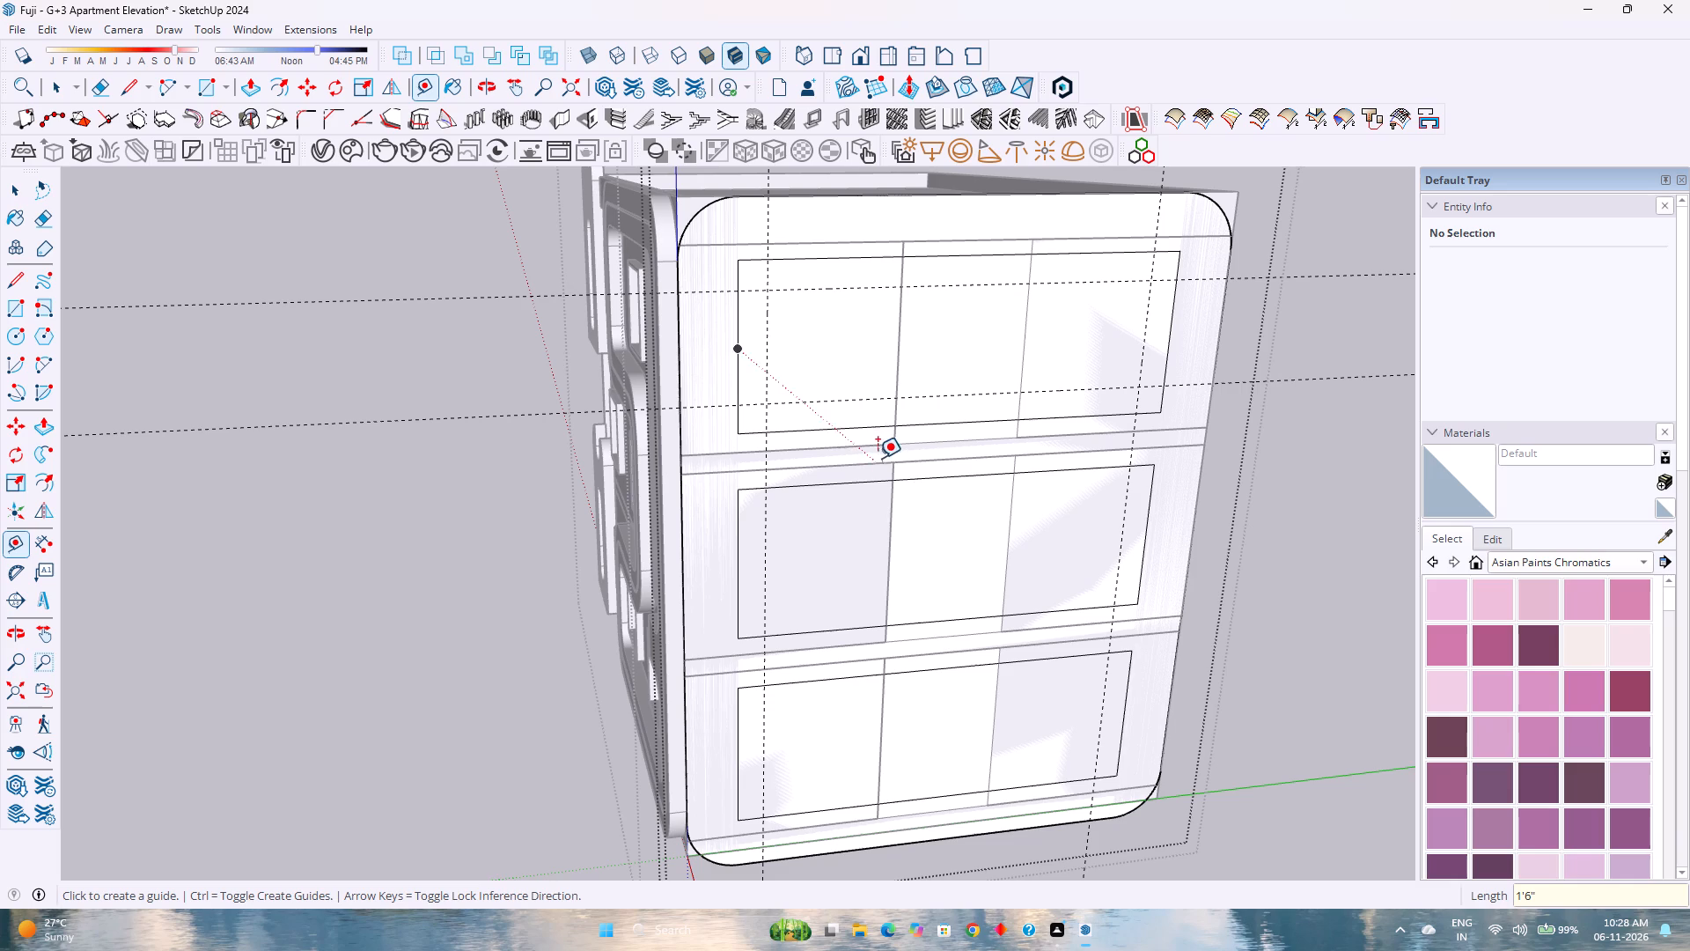
# Place horizontal guides 1'6" inward from the top and bottom edges of the side wall's middle rectangle.
pyautogui.click(869, 483)
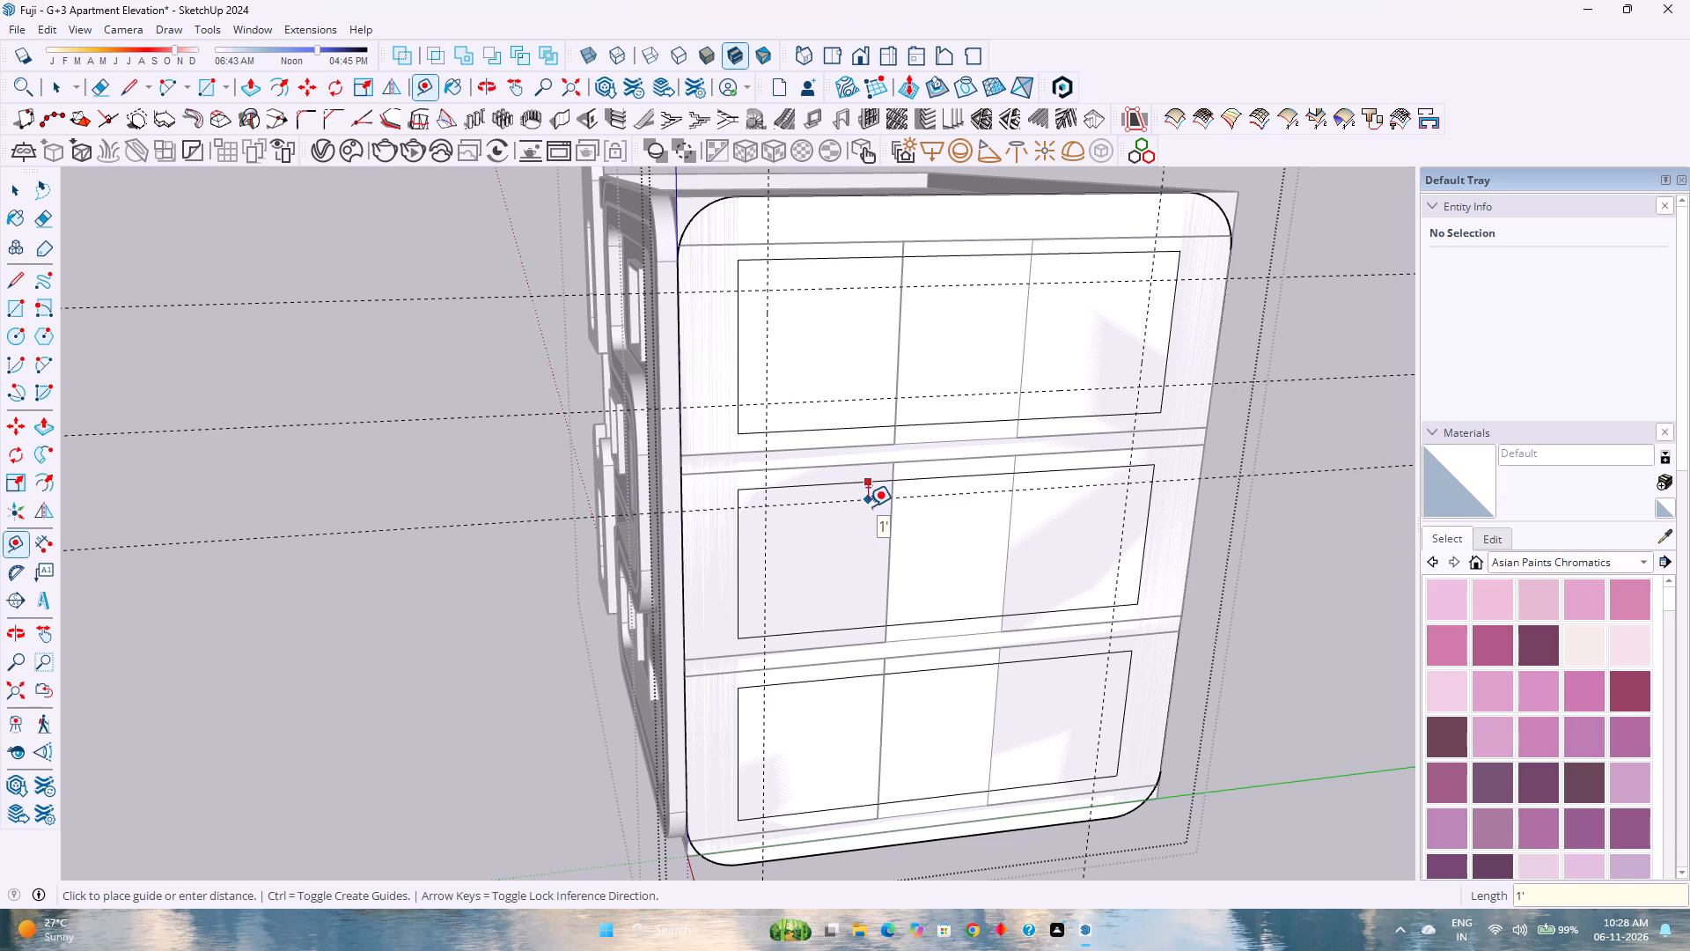
pyautogui.press('1')
pyautogui.write("'6")
pyautogui.hotkey('shift', ':')
pyautogui.press('Return')
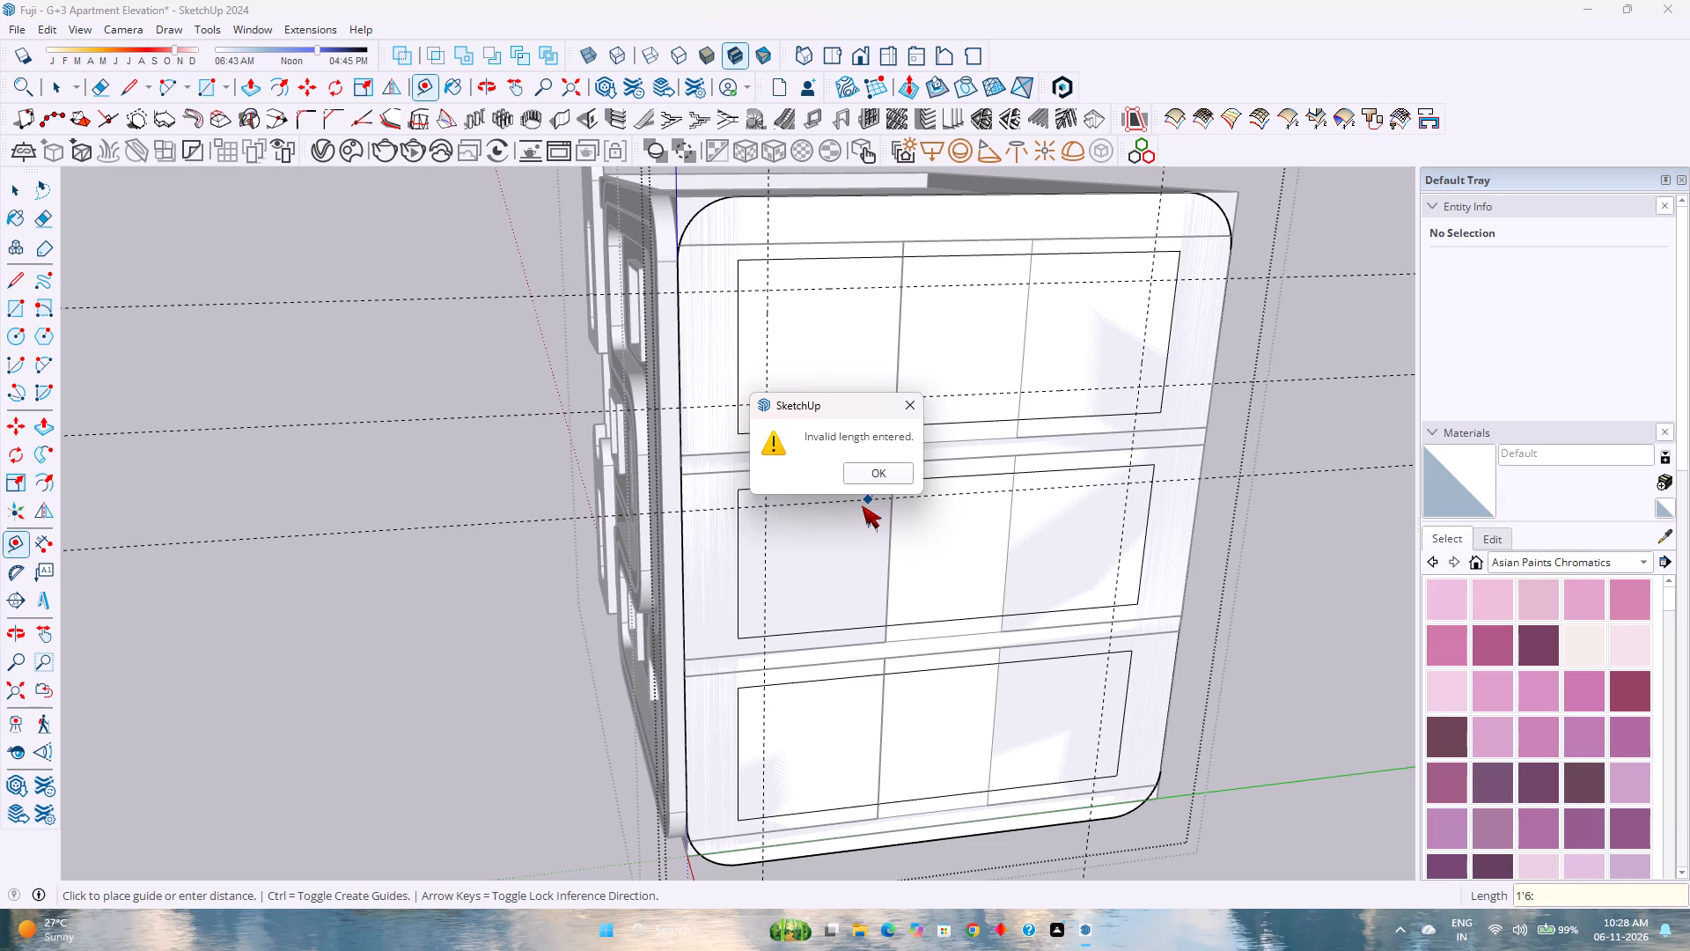
pyautogui.click(882, 468)
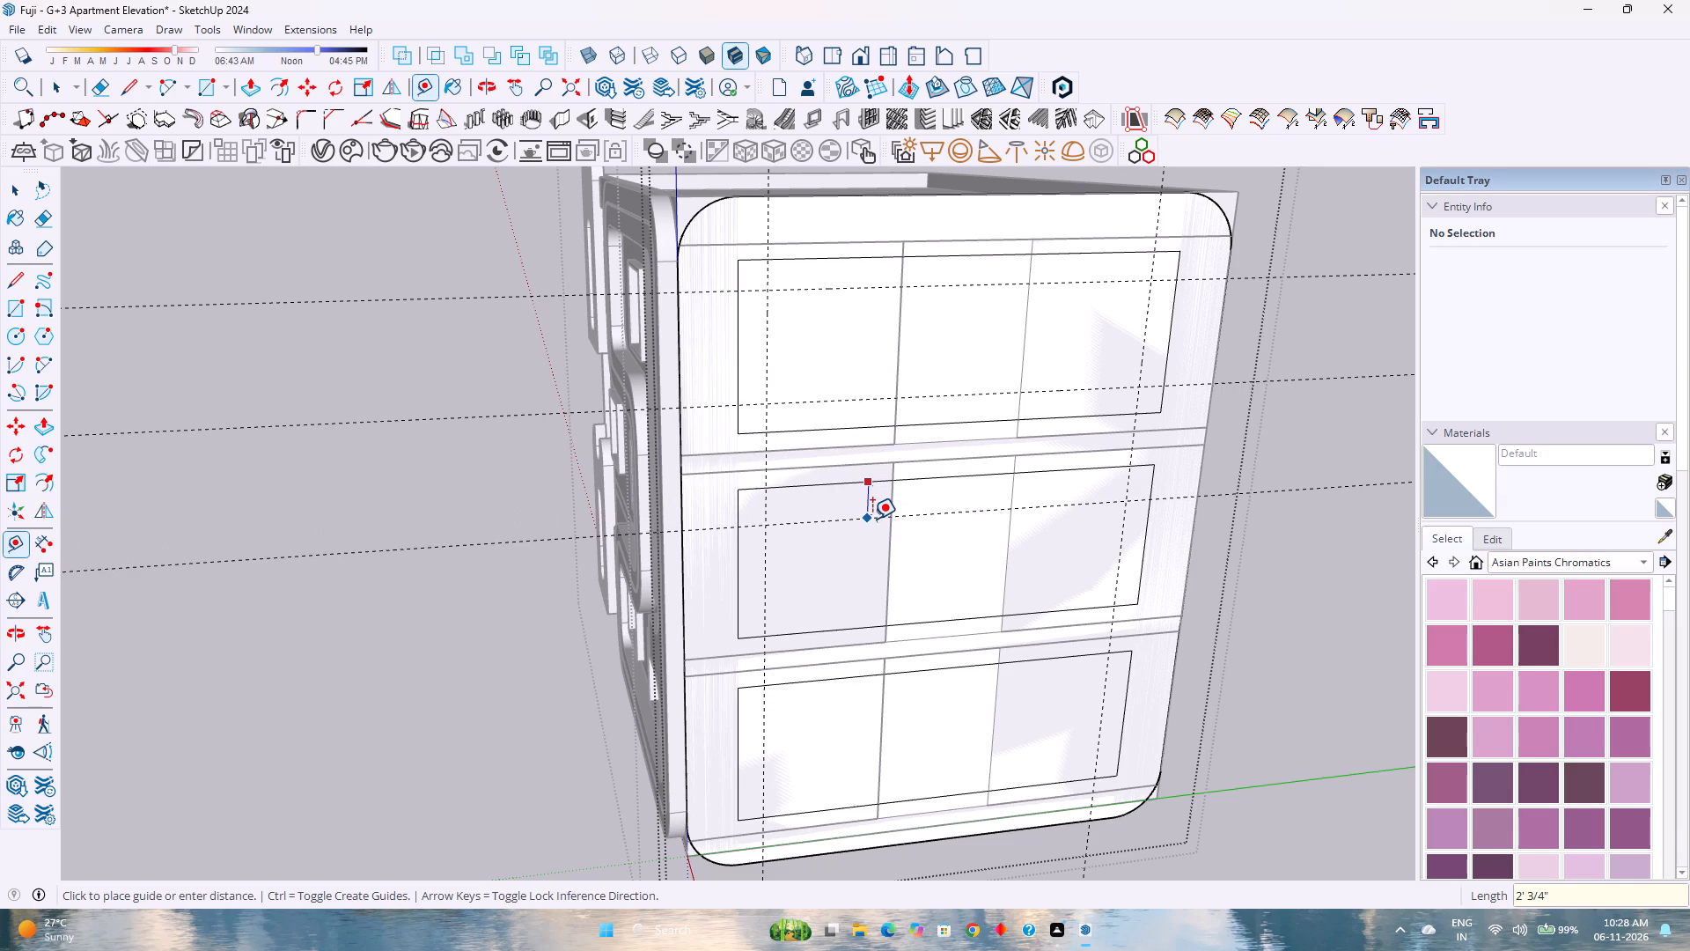
pyautogui.press('1')
pyautogui.press("'")
pyautogui.press('6')
pyautogui.hotkey('shift', '"')
pyautogui.press('Return')
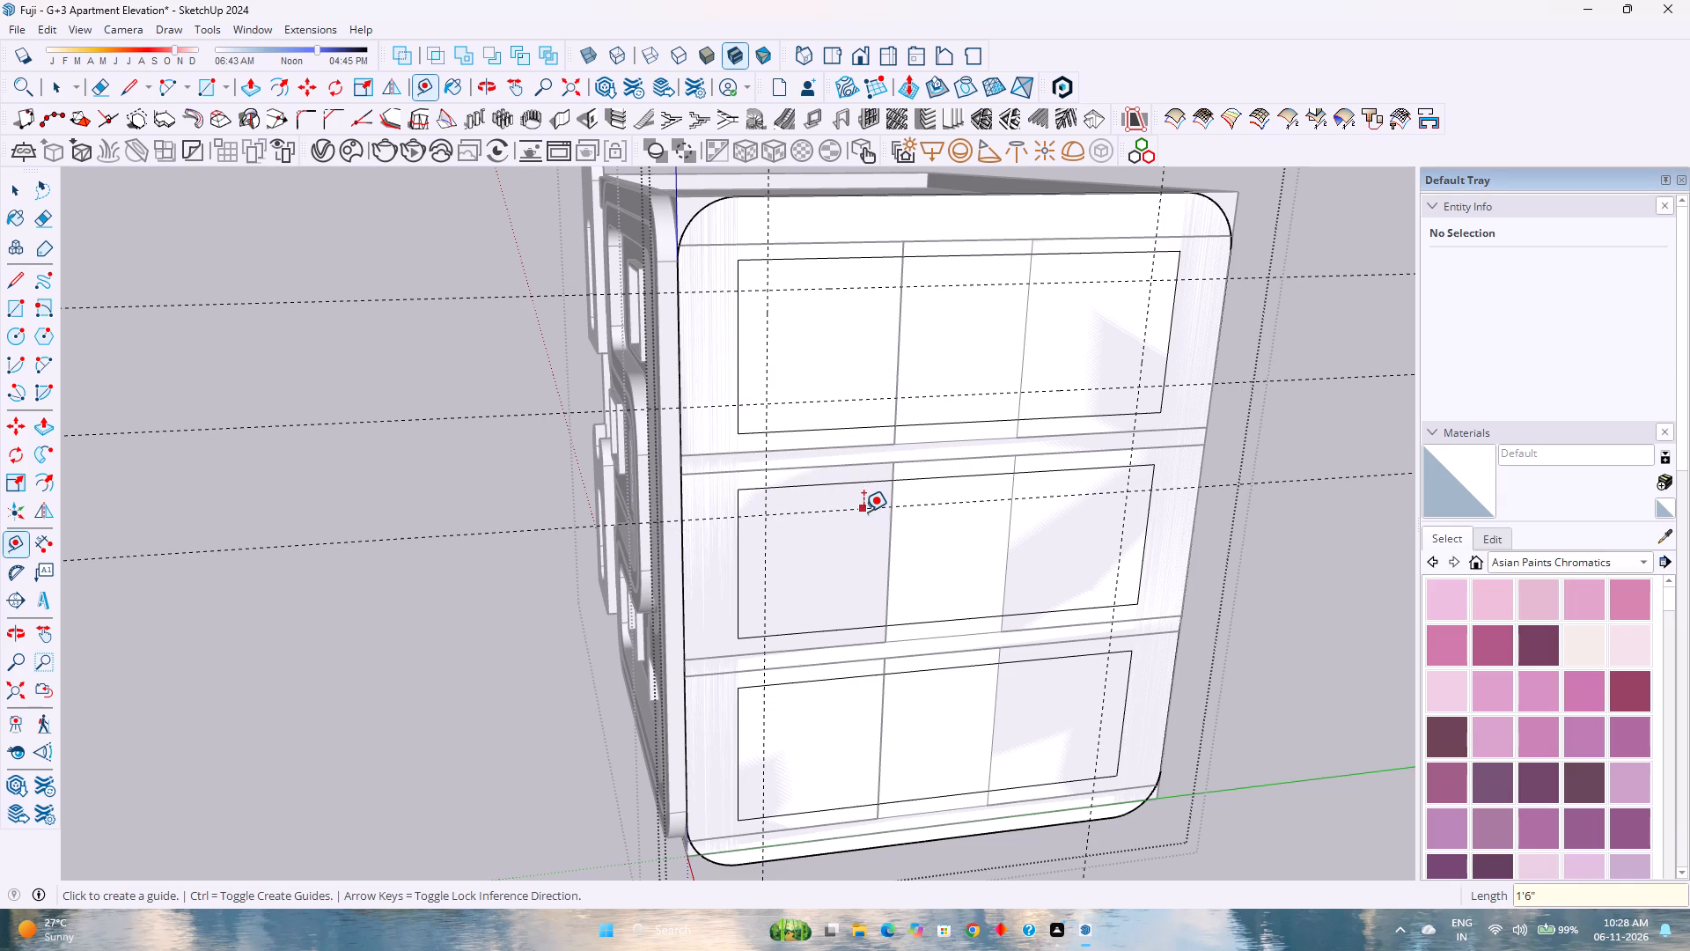
pyautogui.scroll(-3, 863, 504)
pyautogui.moveTo(860, 558); pyautogui.dragTo(830, 481, button='middle')
pyautogui.middleClick(830, 481)
pyautogui.click(819, 551)
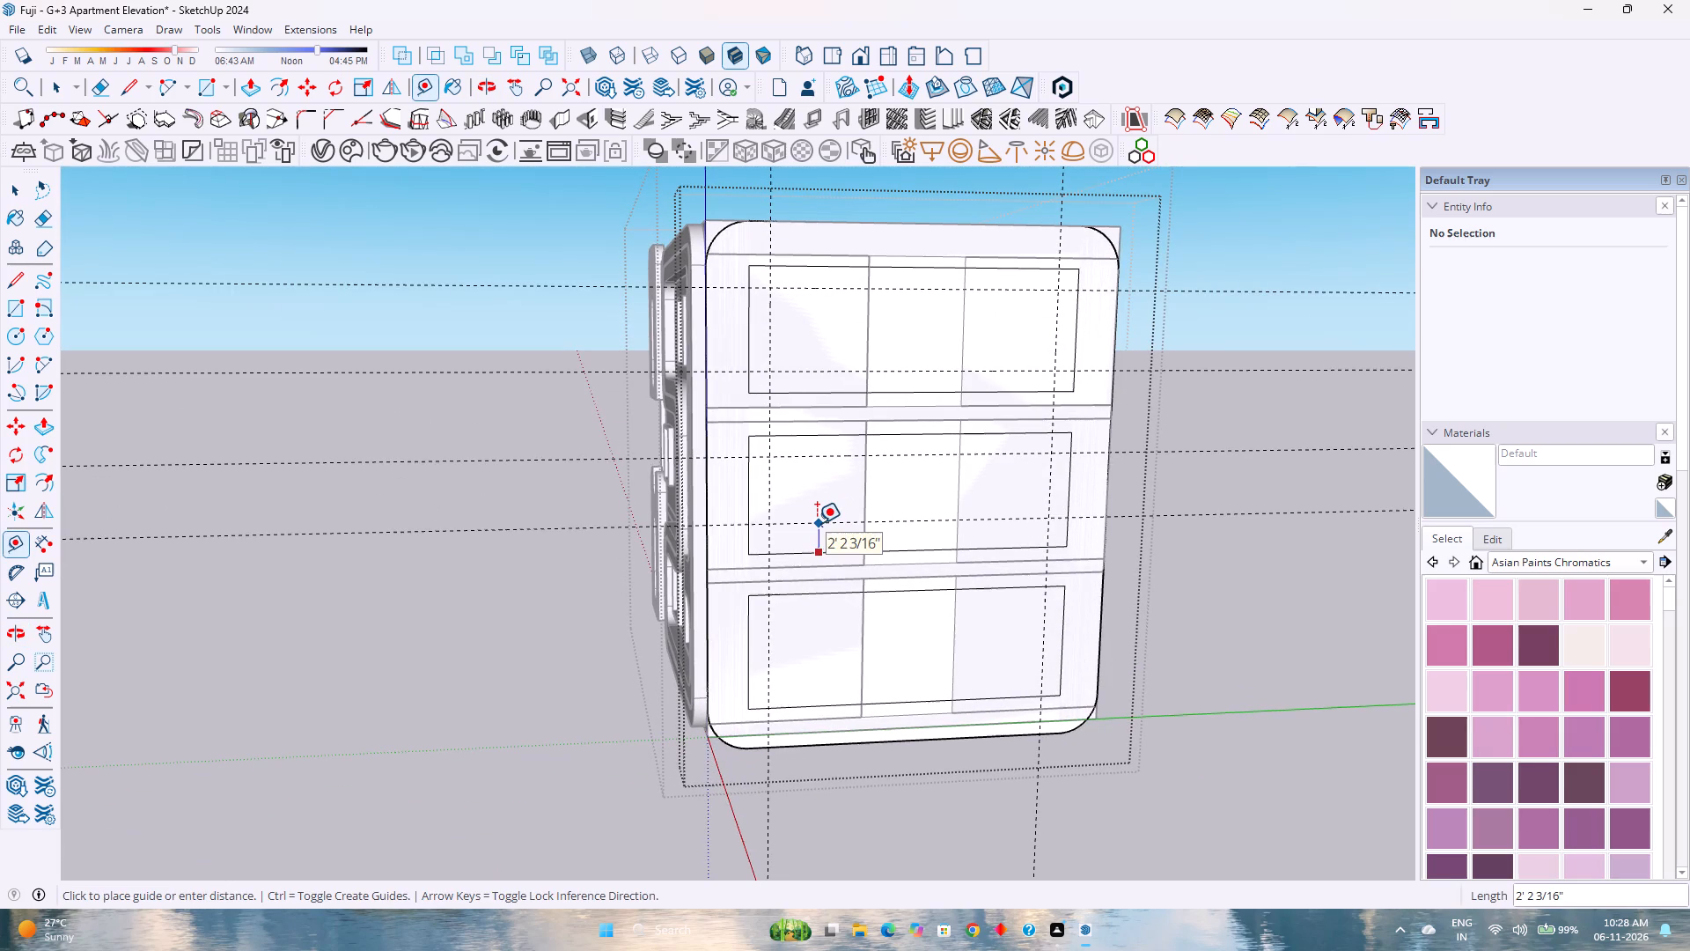
pyautogui.write("1'6")
pyautogui.hotkey('shift', '"')
pyautogui.press('Return')
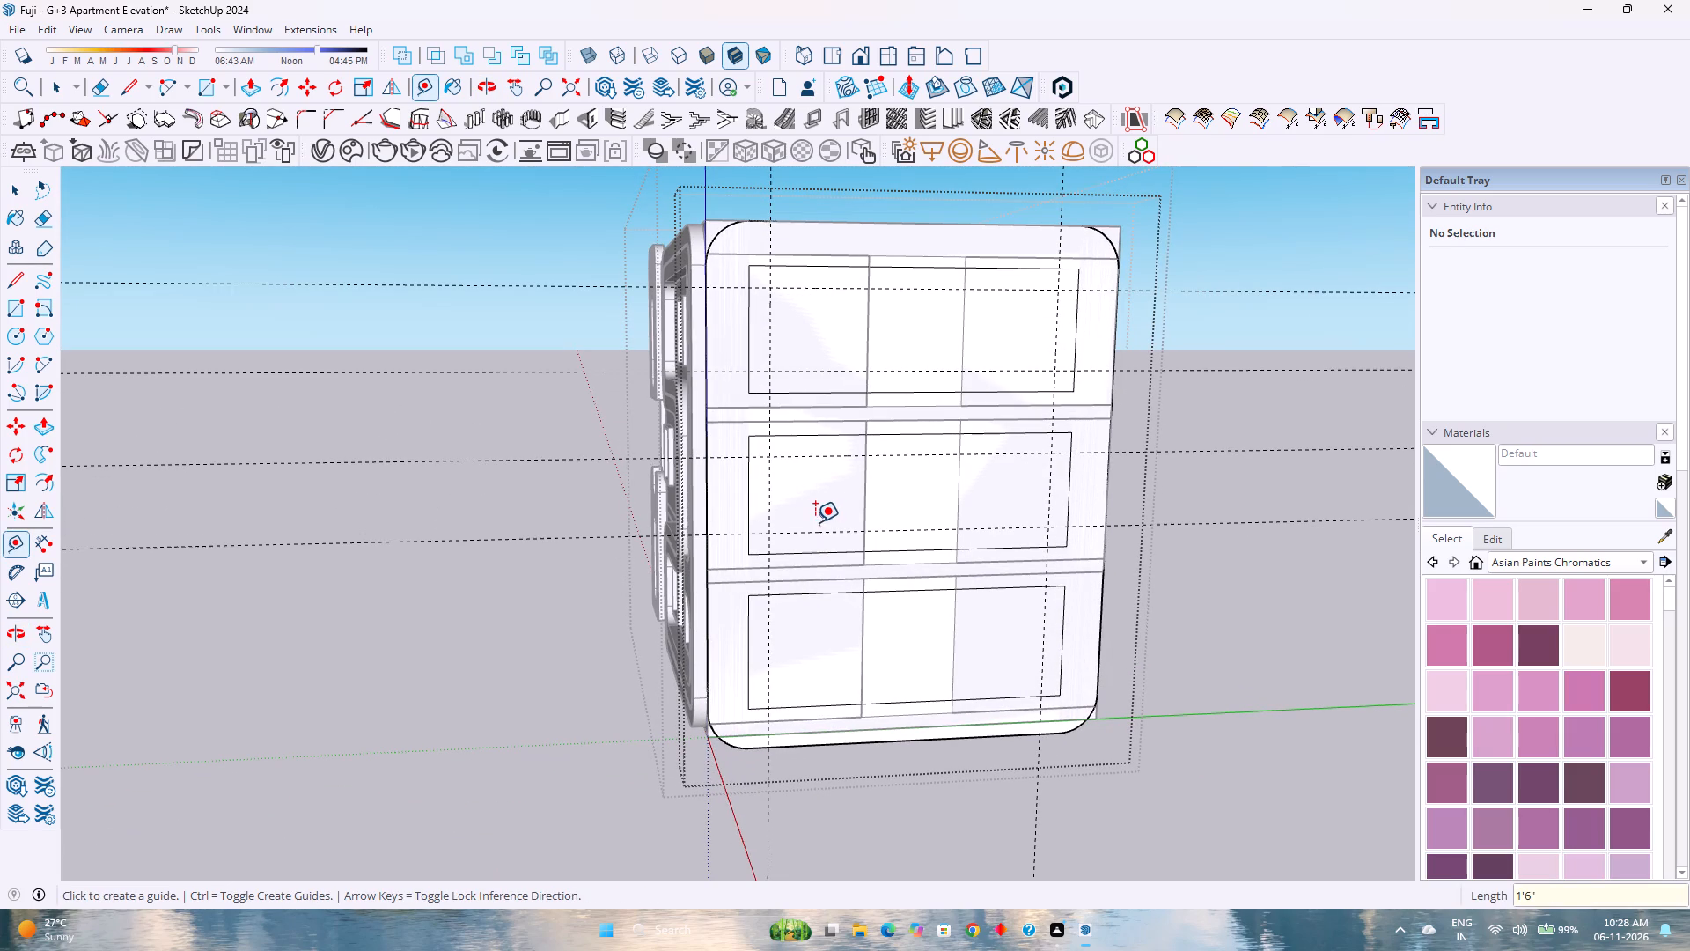
# Place horizontal guides 1'6" inward from the top and bottom edges of the side wall's bottom rectangle.
pyautogui.click(816, 593)
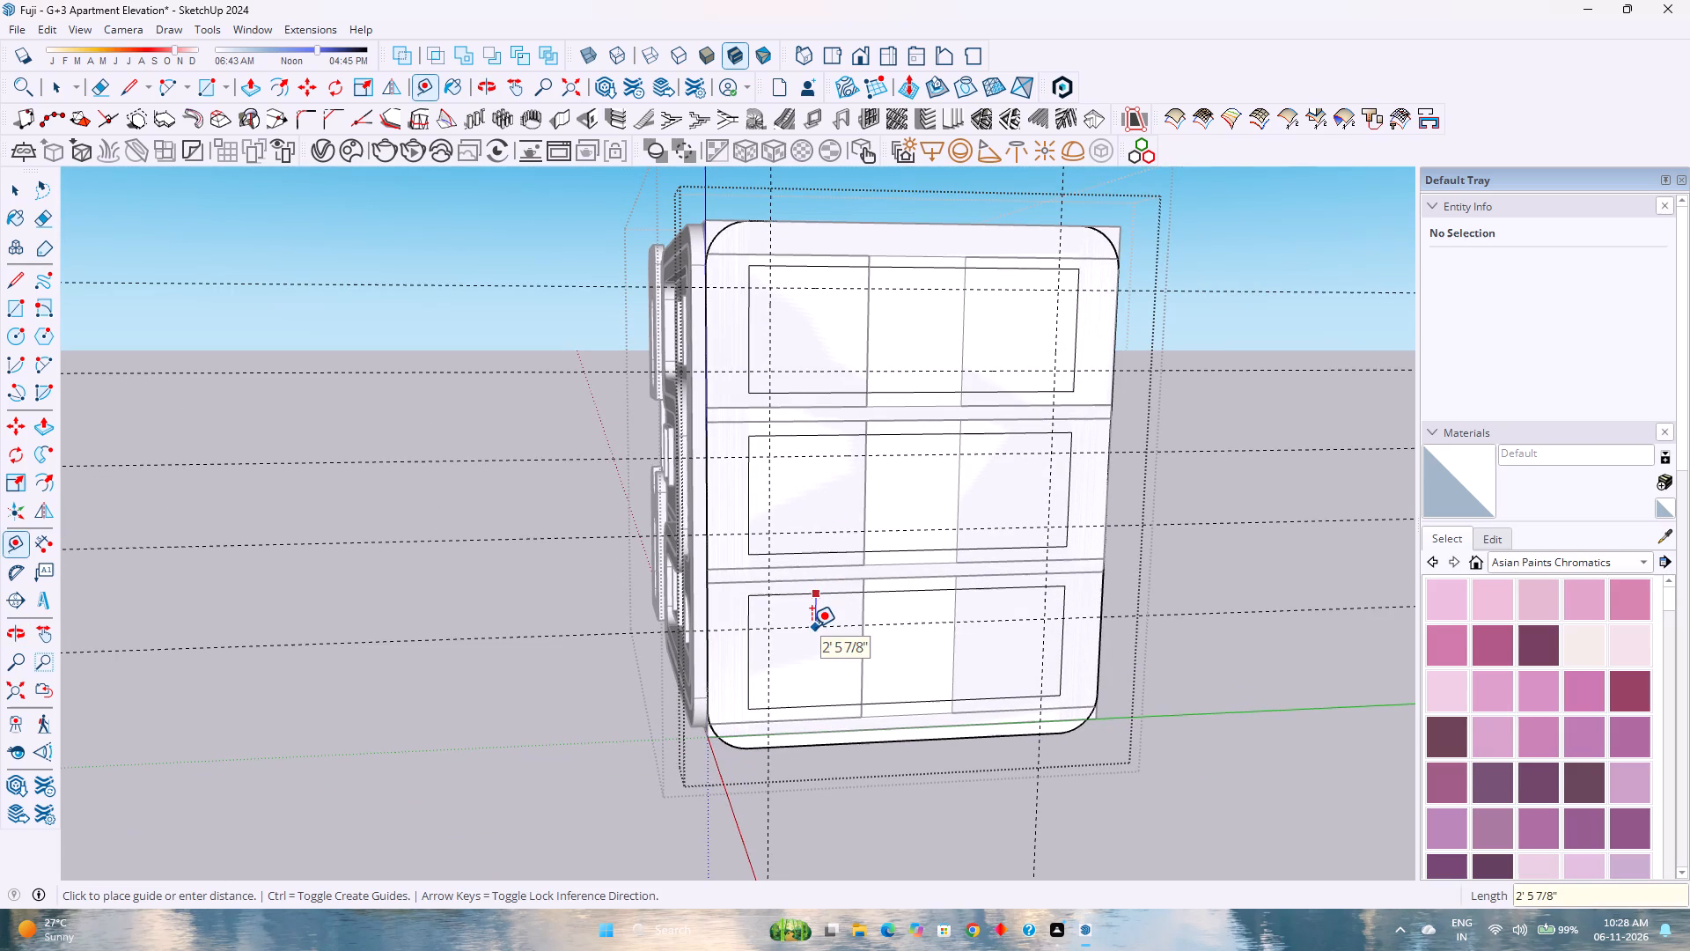
pyautogui.write("1'")
pyautogui.press('6')
pyautogui.hotkey('shift', '"')
pyautogui.press('Return')
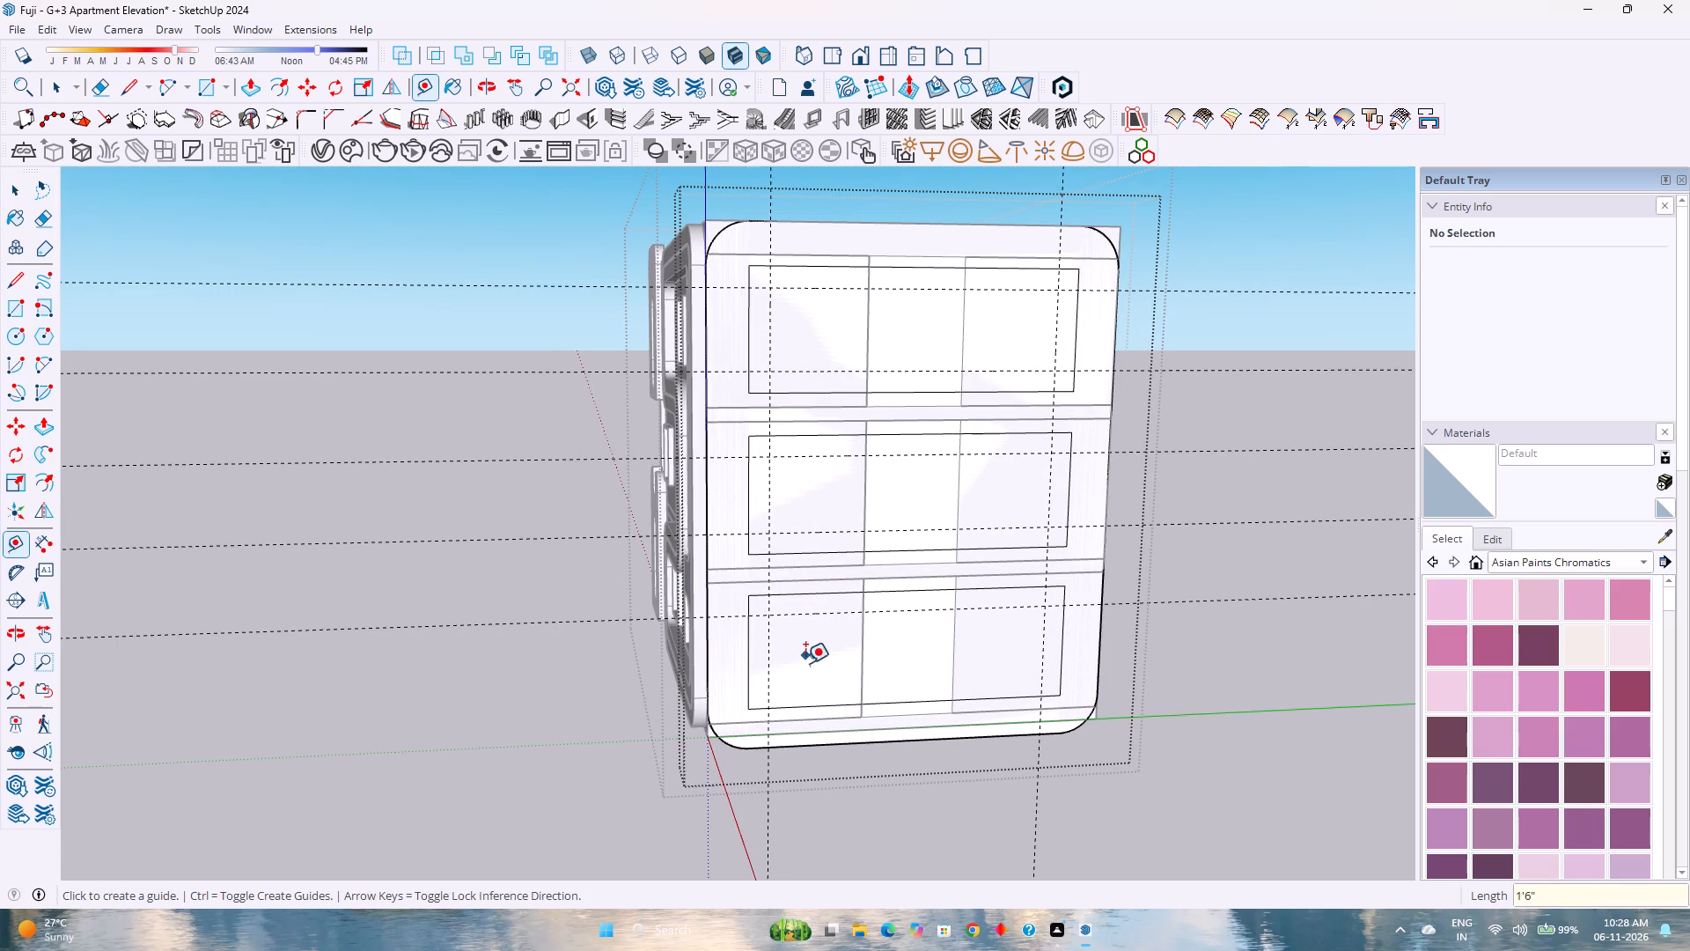
pyautogui.click(818, 707)
pyautogui.press('Up')
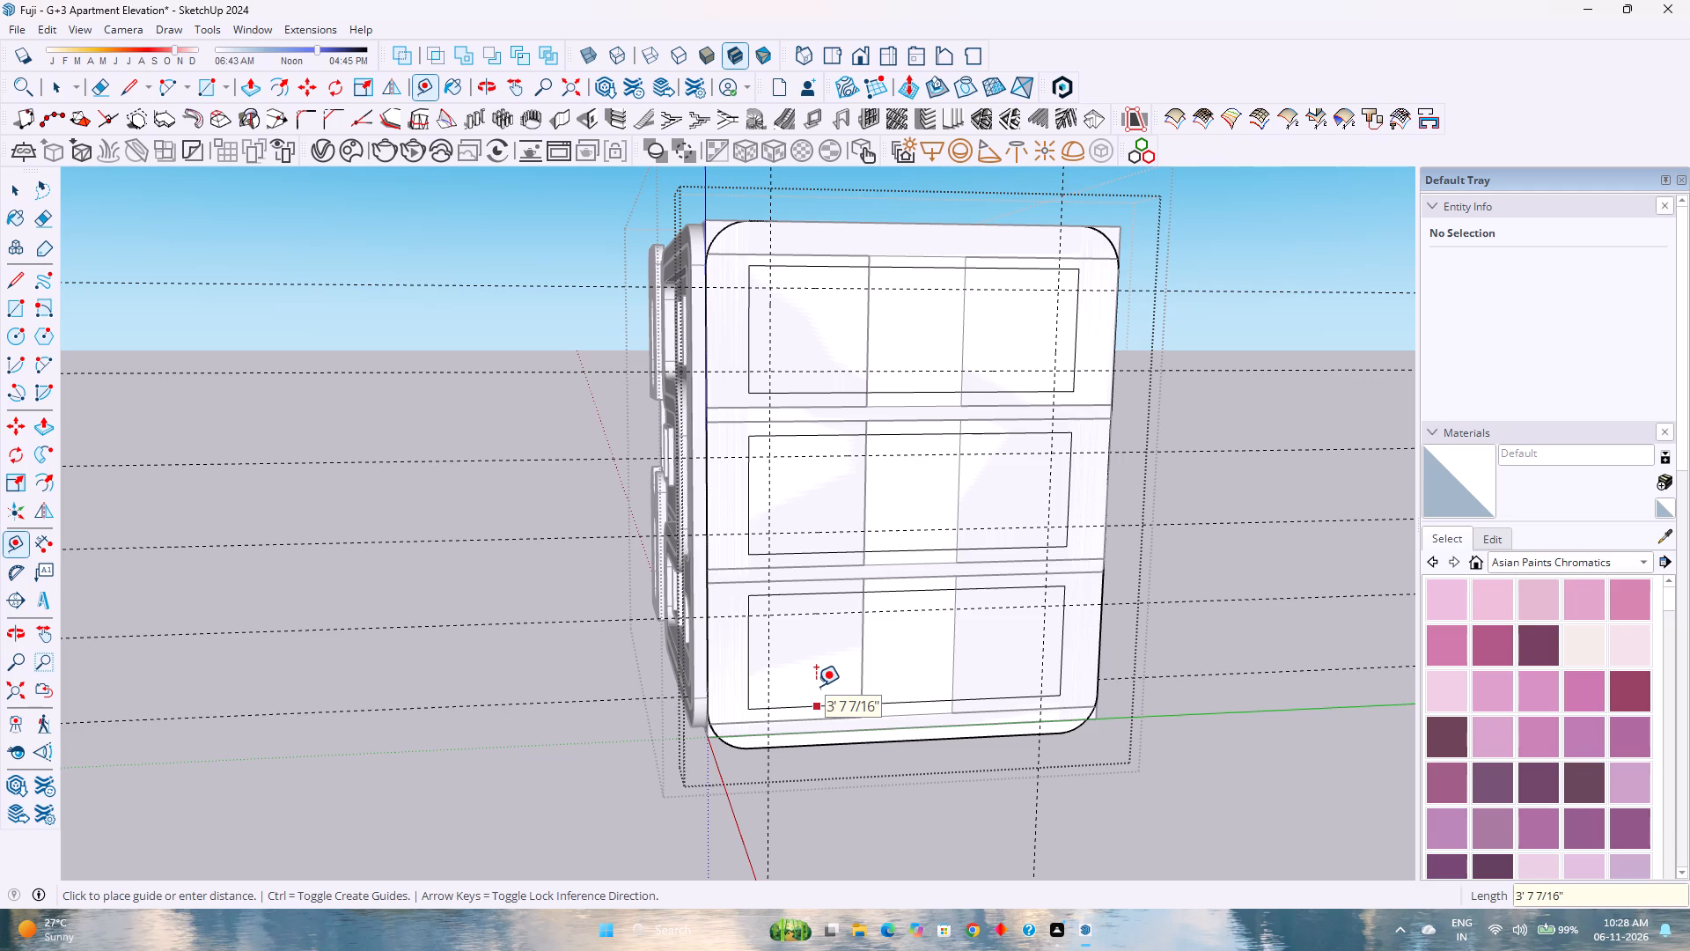
pyautogui.write("1'6")
pyautogui.hotkey('shift', '"')
pyautogui.press('Return')
# Round the two left corners of the side wall's bottom rectangle with tangent arcs between the 1'6" guide intersections.
pyautogui.press('a')
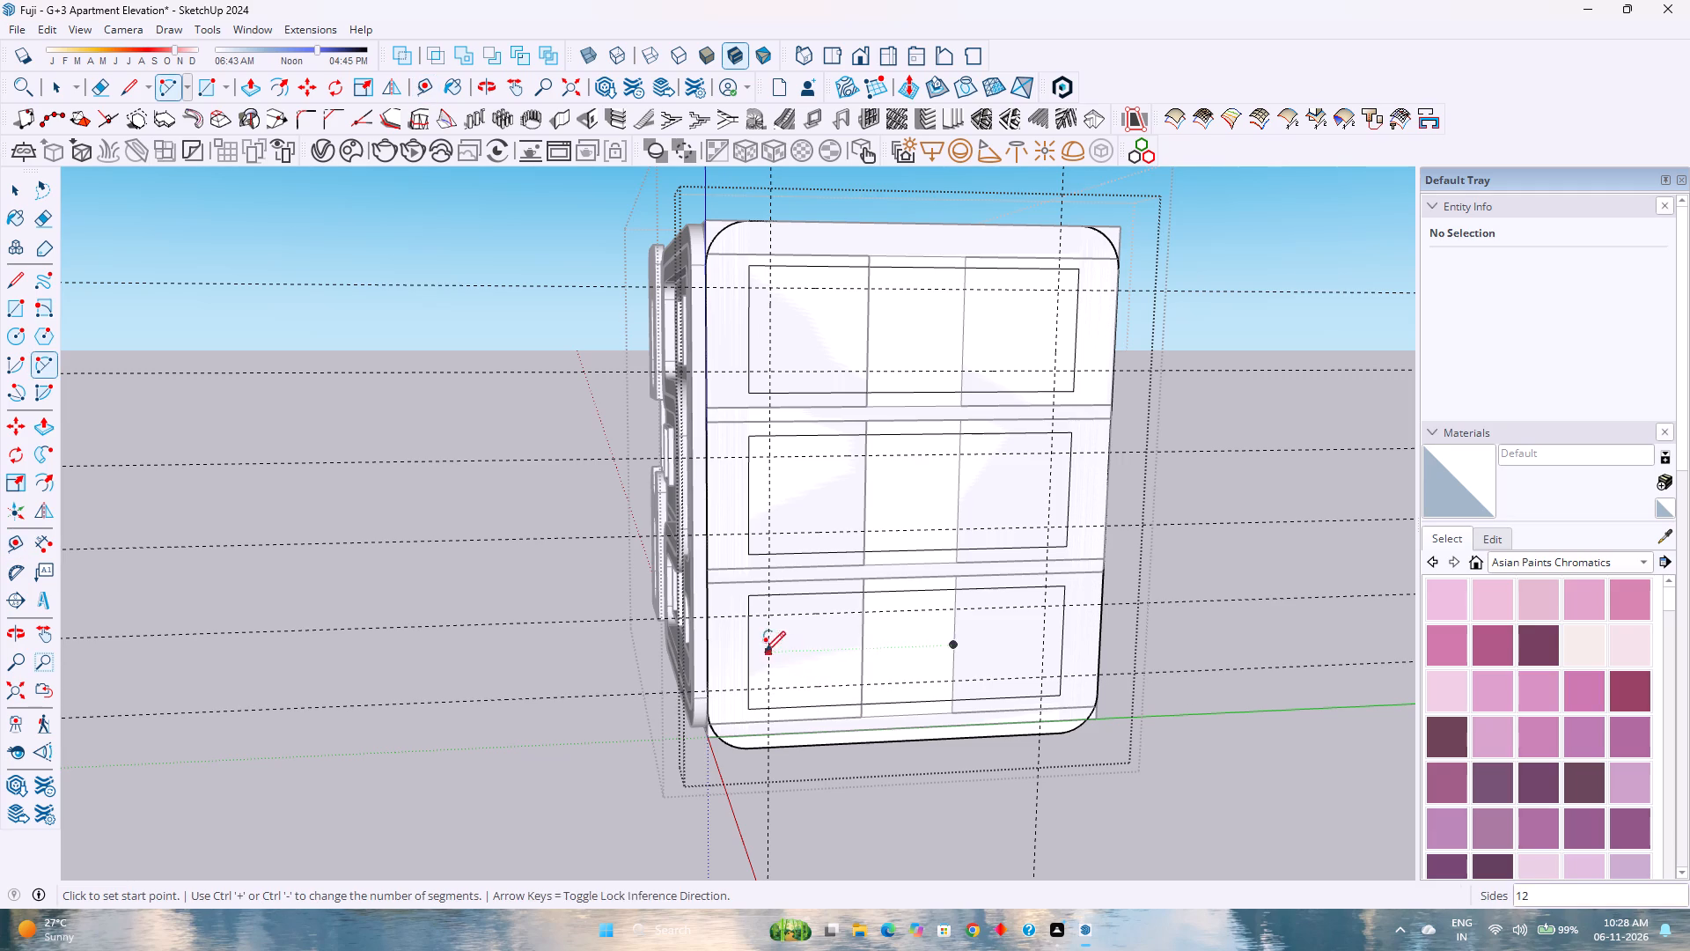
pyautogui.scroll(8, 747, 623)
pyautogui.click(752, 608)
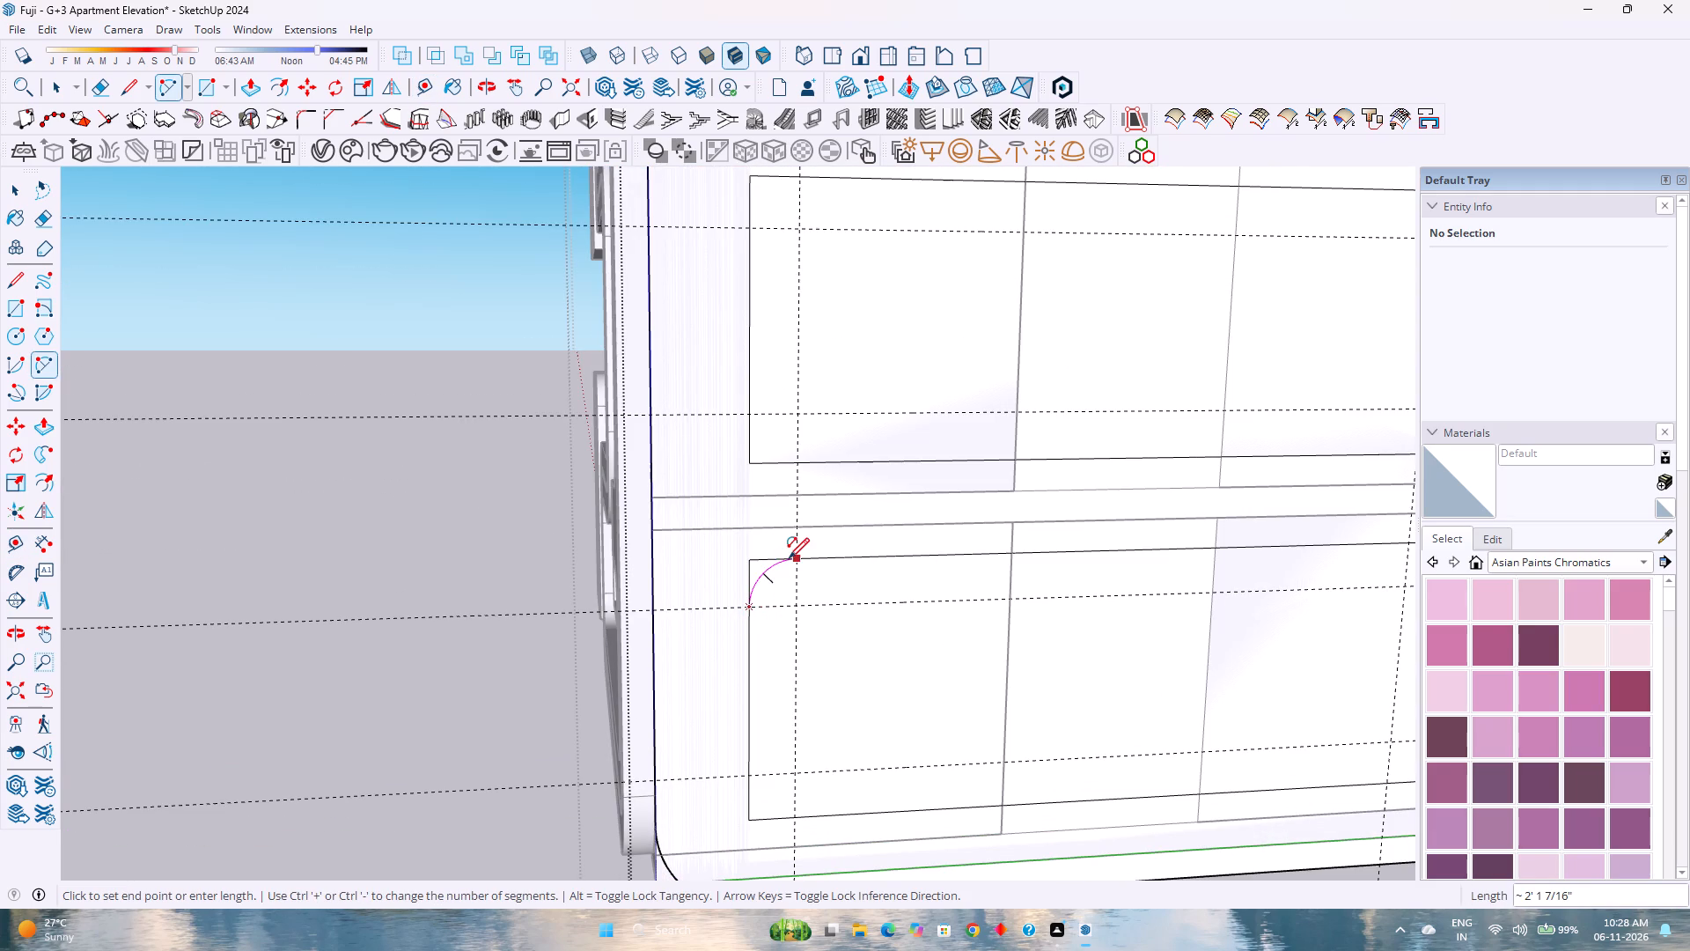
pyautogui.doubleClick(793, 558)
pyautogui.click(753, 777)
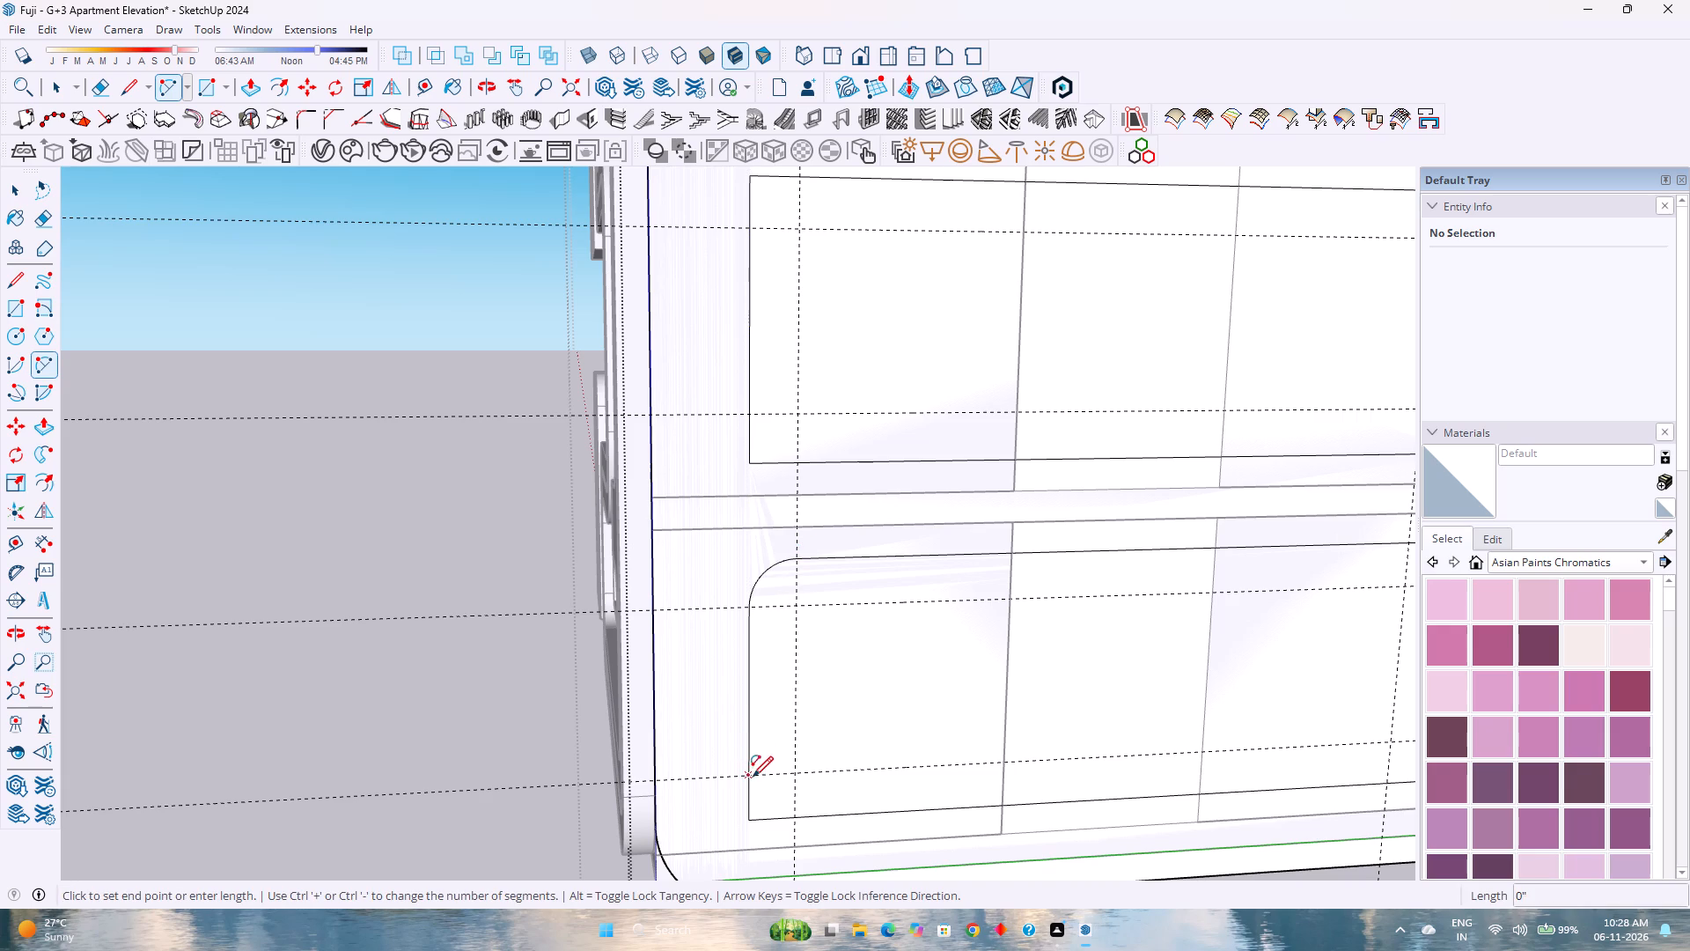
pyautogui.doubleClick(795, 821)
# Round the two right corners of the side wall's bottom rectangle with tangent arcs between the 1'6" guide intersections.
pyautogui.scroll(-1, 787, 807)
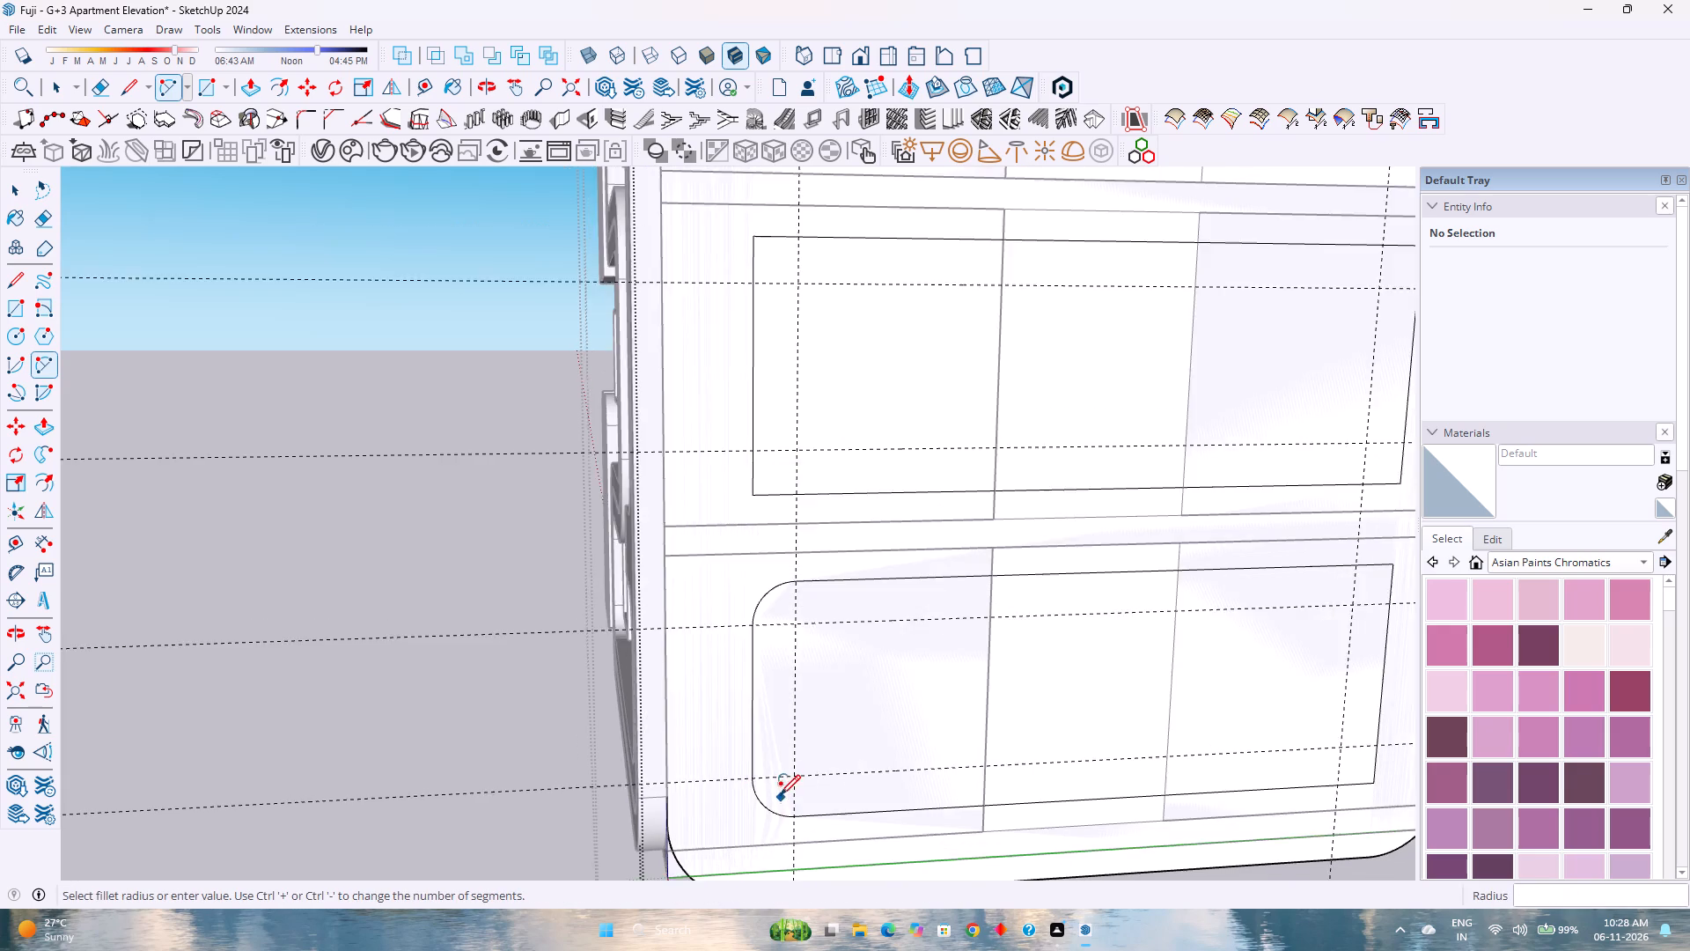
pyautogui.scroll(-4, 779, 793)
pyautogui.keyDown('shift'); pyautogui.moveTo(941, 784); pyautogui.dragTo(707, 749, button='middle'); pyautogui.keyUp('shift')
pyautogui.keyDown('shift'); pyautogui.middleClick(706, 749); pyautogui.keyUp('shift')
pyautogui.scroll(-3, 730, 744)
pyautogui.moveTo(859, 745); pyautogui.dragTo(830, 744, button='middle')
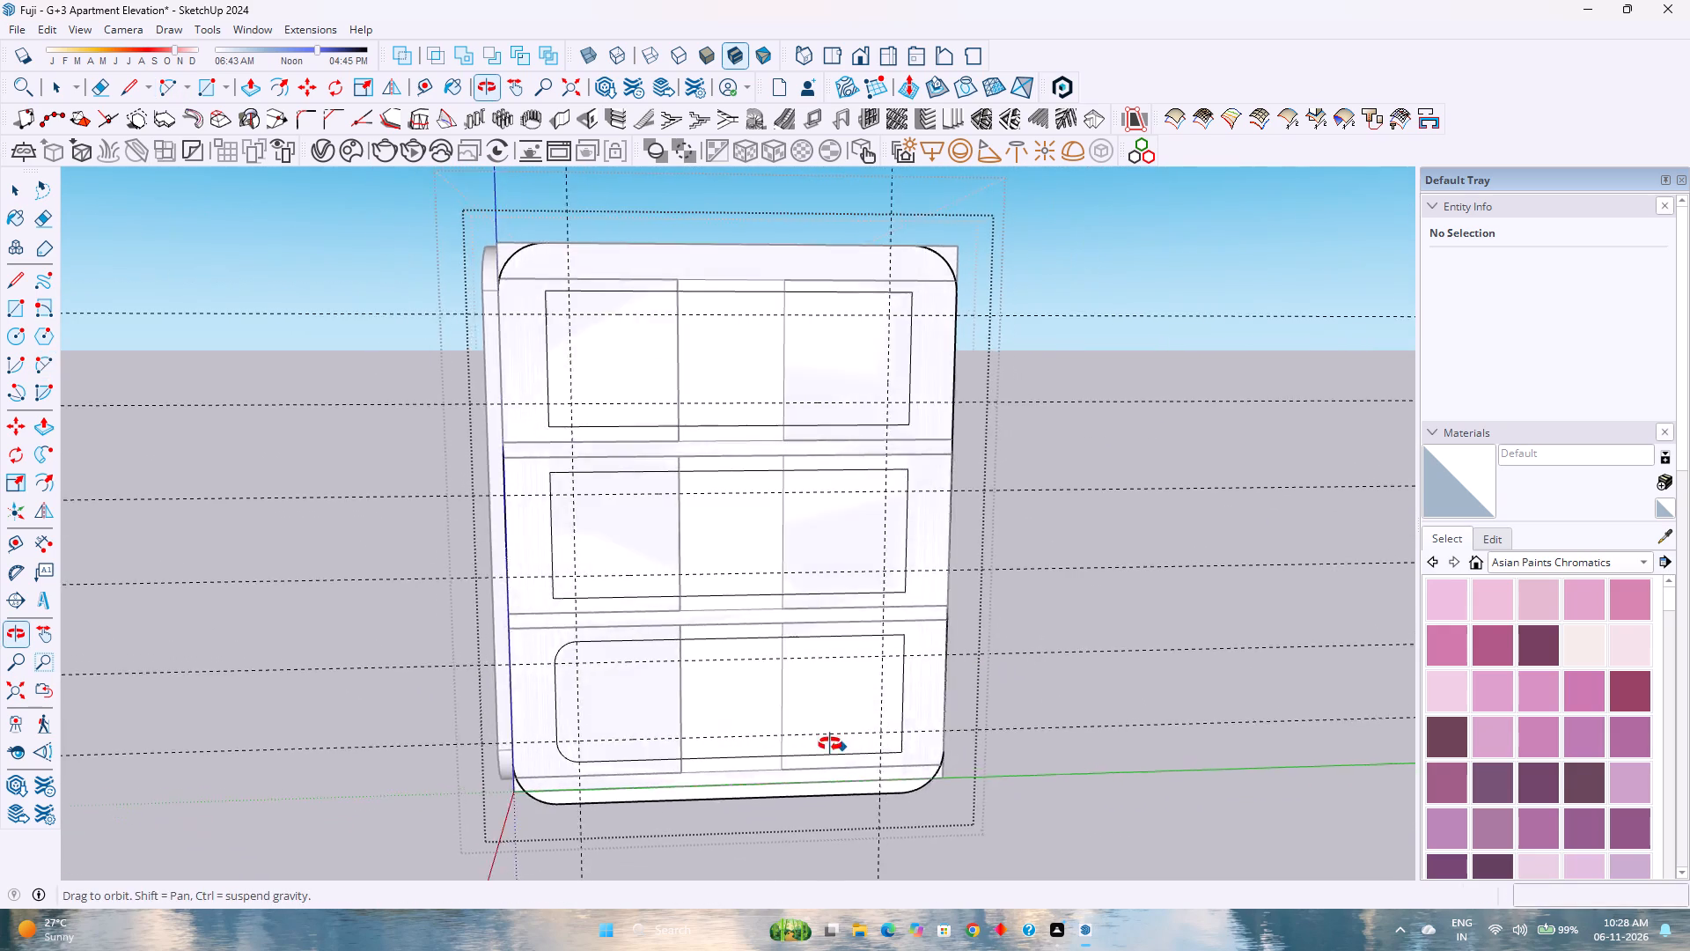
pyautogui.moveTo(830, 744); pyautogui.dragTo(745, 737, button='middle')
pyautogui.middleClick(745, 737)
pyautogui.scroll(2, 784, 720)
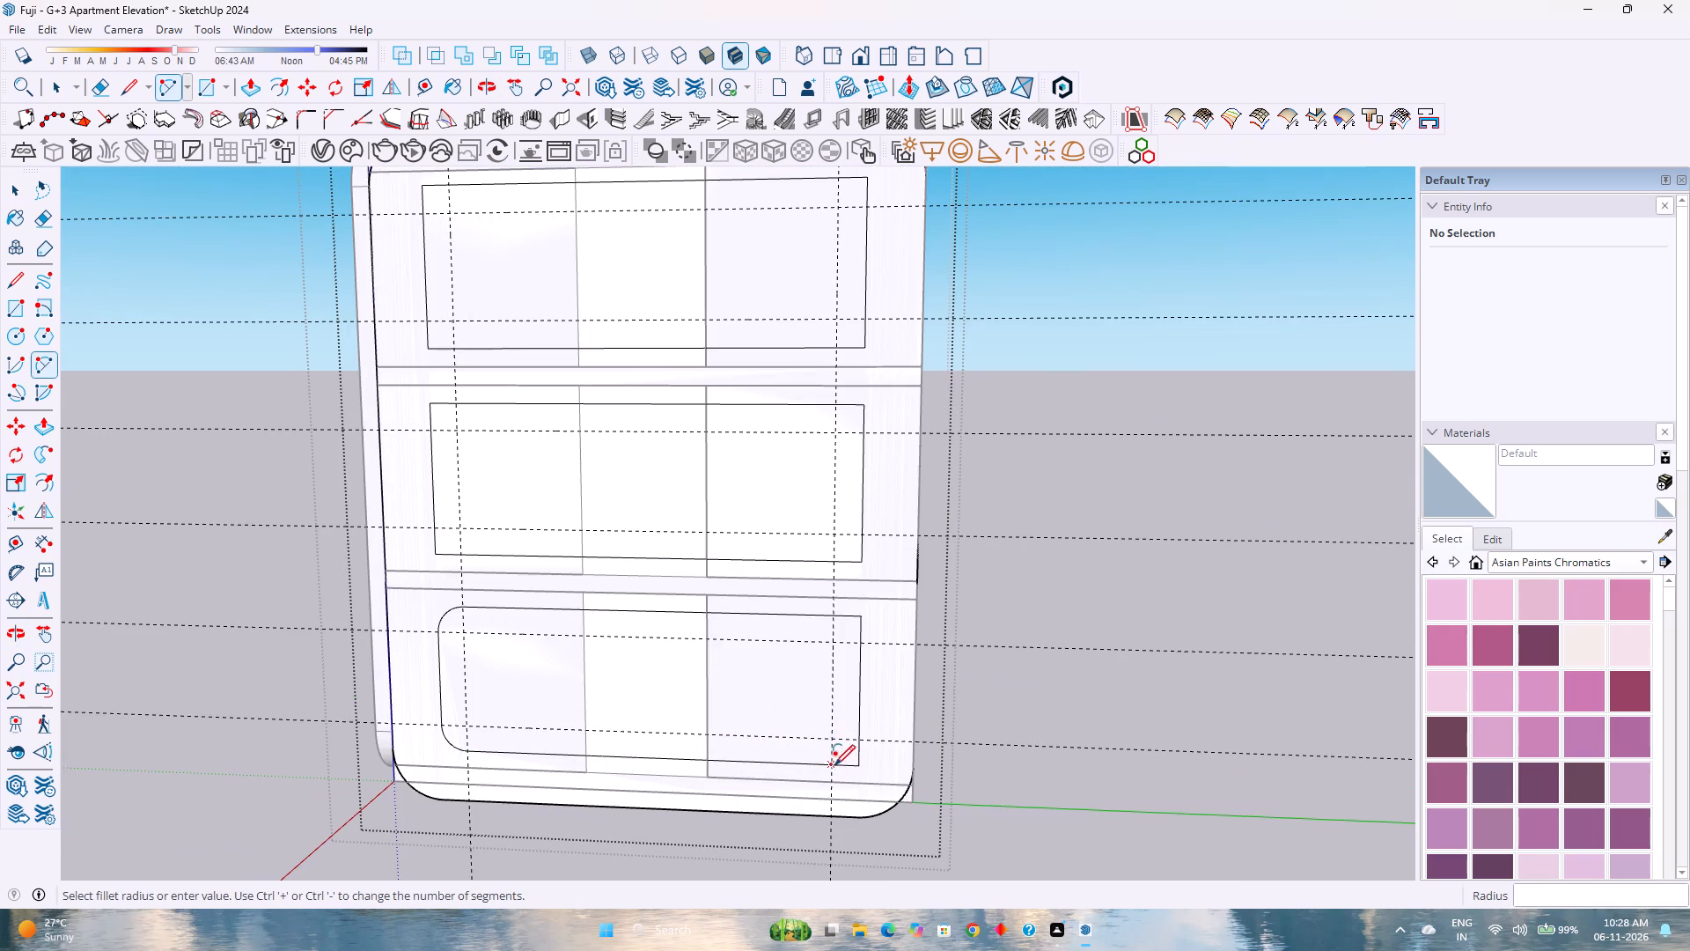
pyautogui.click(834, 764)
pyautogui.doubleClick(859, 742)
pyautogui.click(838, 612)
pyautogui.doubleClick(863, 642)
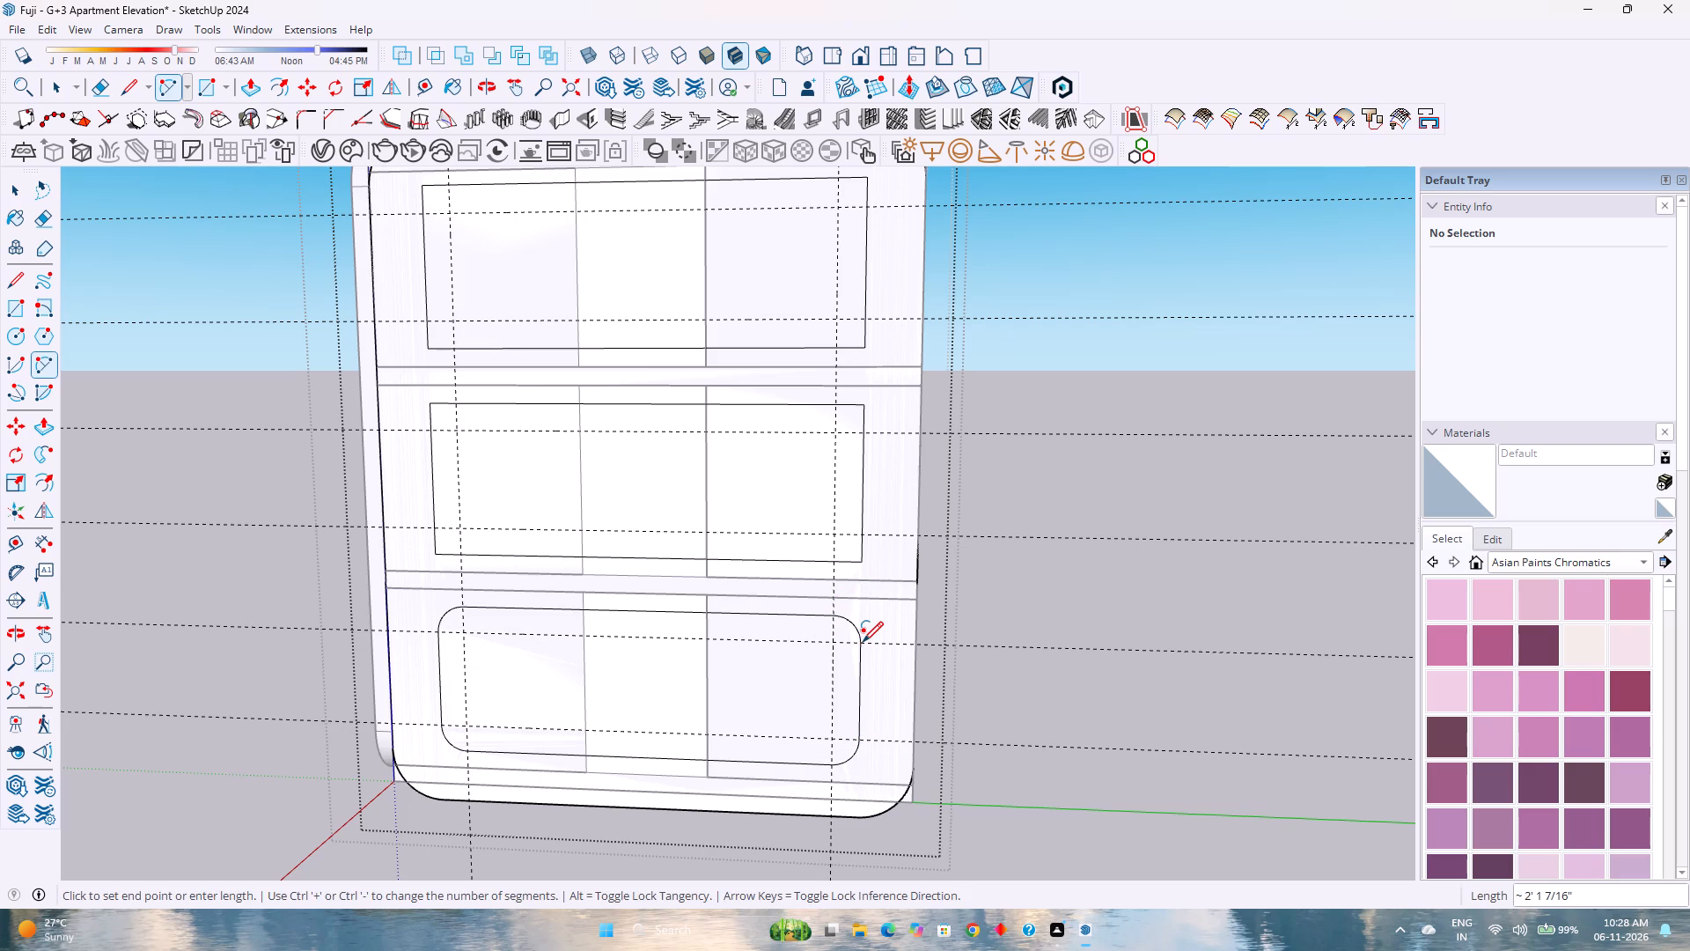
# Delete the face inside the rounded bottom rectangle to make an opening in the side wall.
pyautogui.press('space')
pyautogui.click(783, 670)
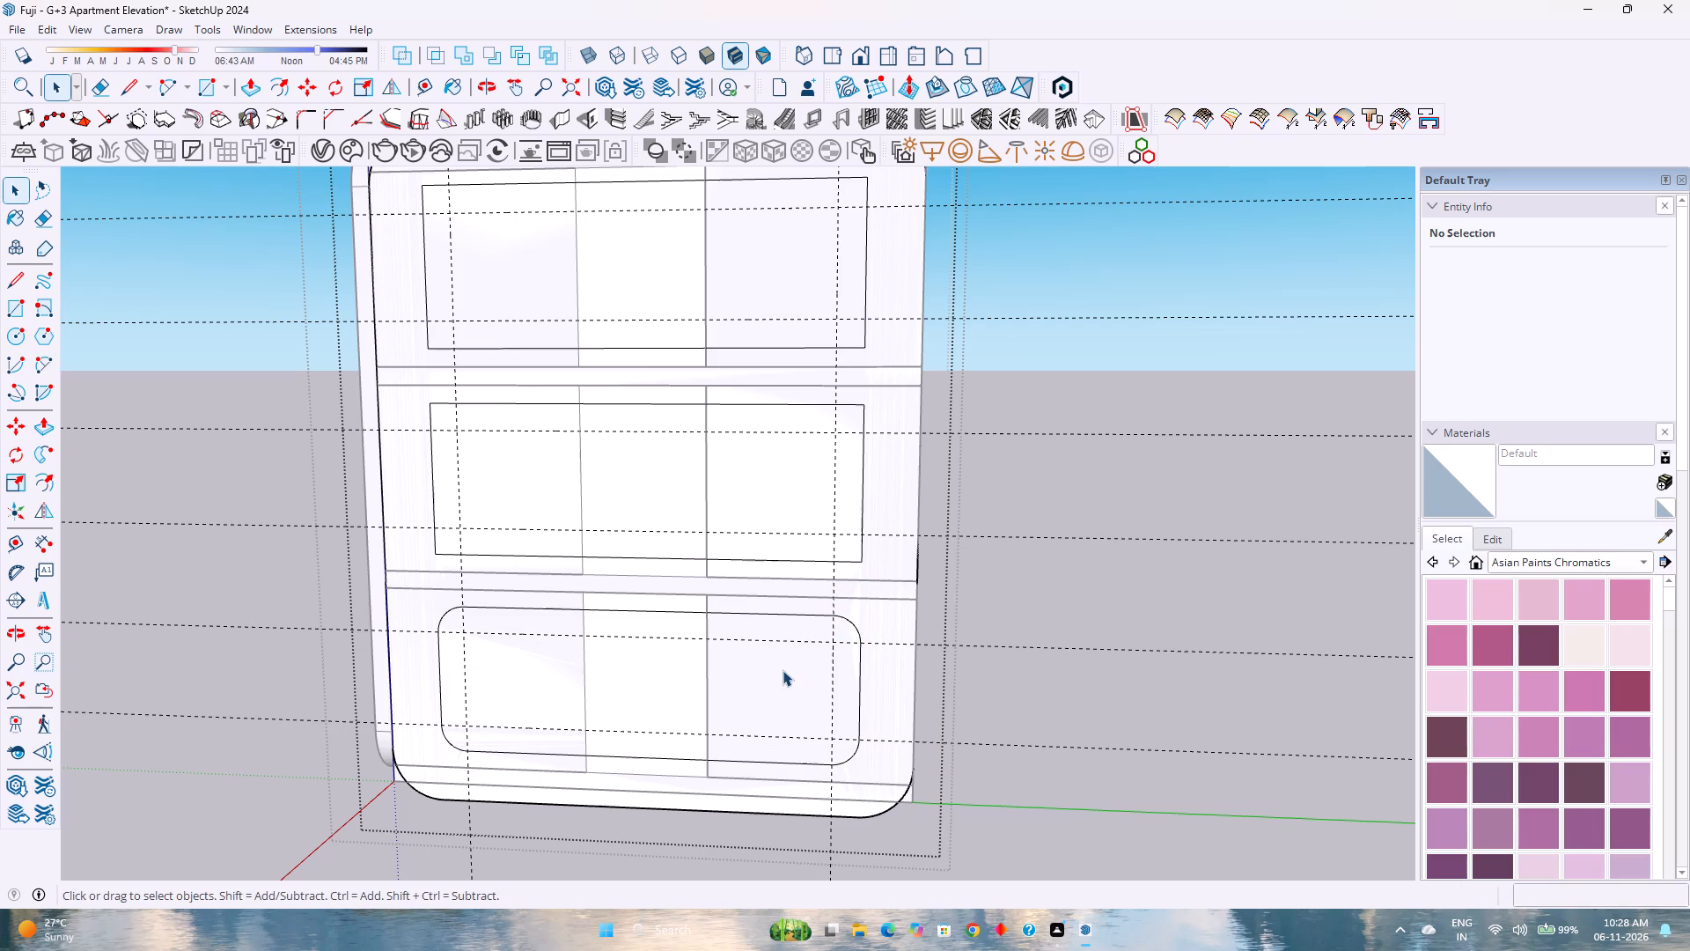
pyautogui.press('Delete')
pyautogui.click(773, 499)
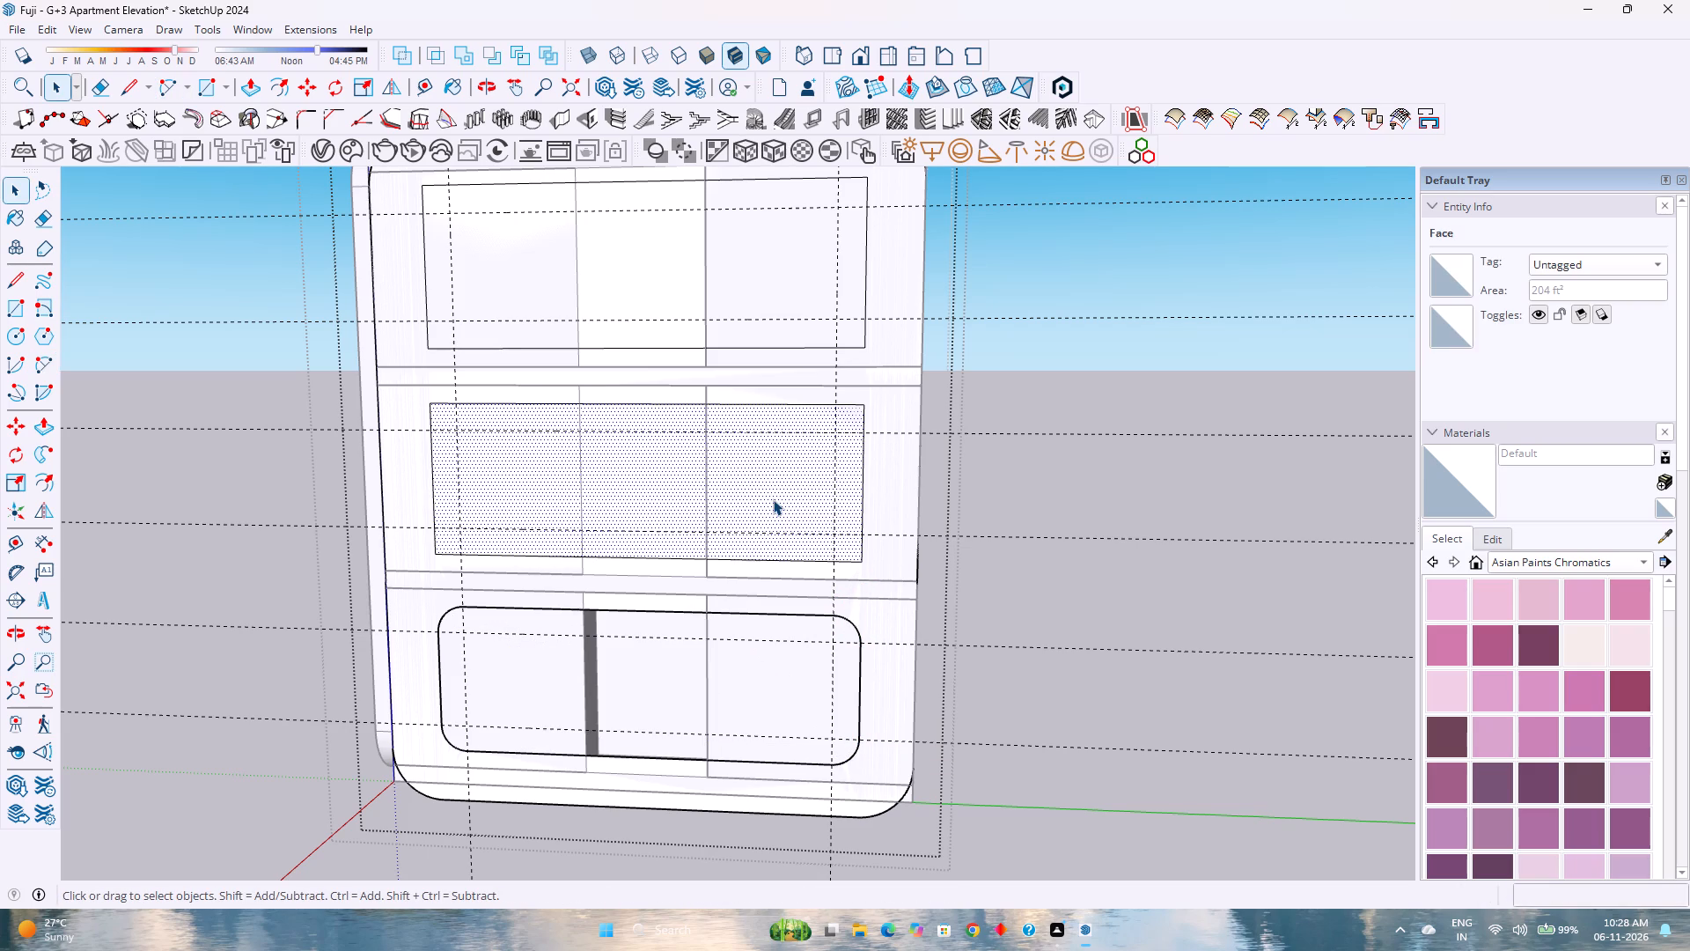
# Set the two right corner arcs of the bottom opening to 120 segments each.
pyautogui.keyDown('shift'); pyautogui.moveTo(680, 518); pyautogui.dragTo(744, 576, button='middle'); pyautogui.keyUp('shift')
pyautogui.keyDown('shift'); pyautogui.middleClick(744, 576); pyautogui.keyUp('shift')
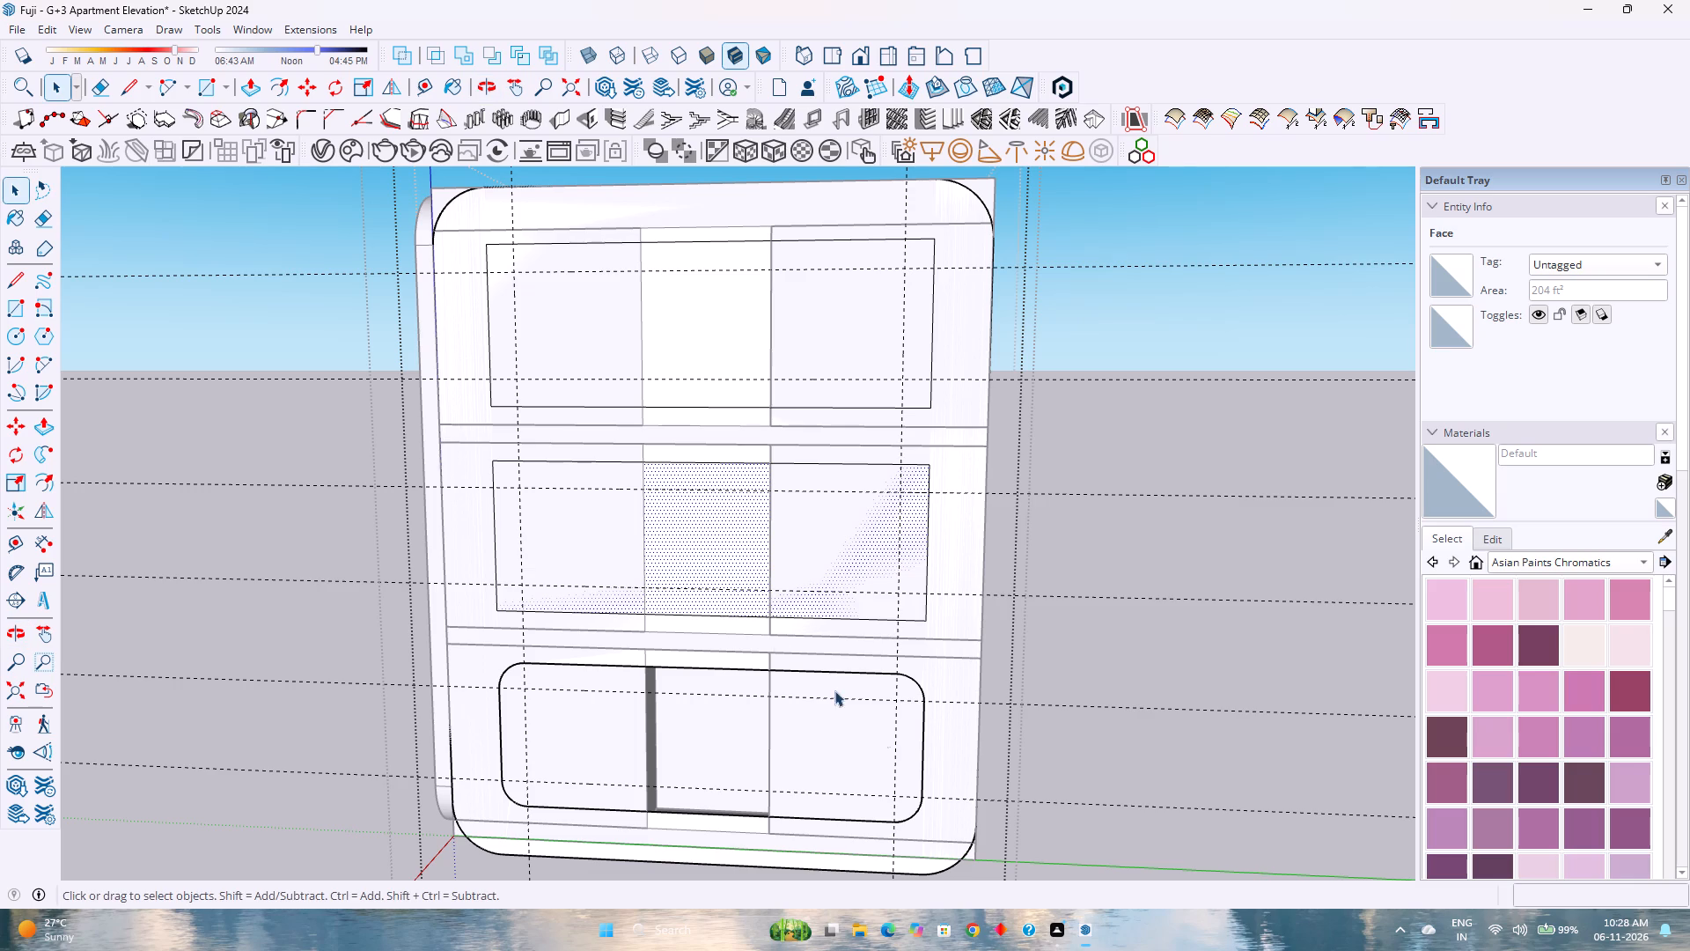
pyautogui.click(913, 679)
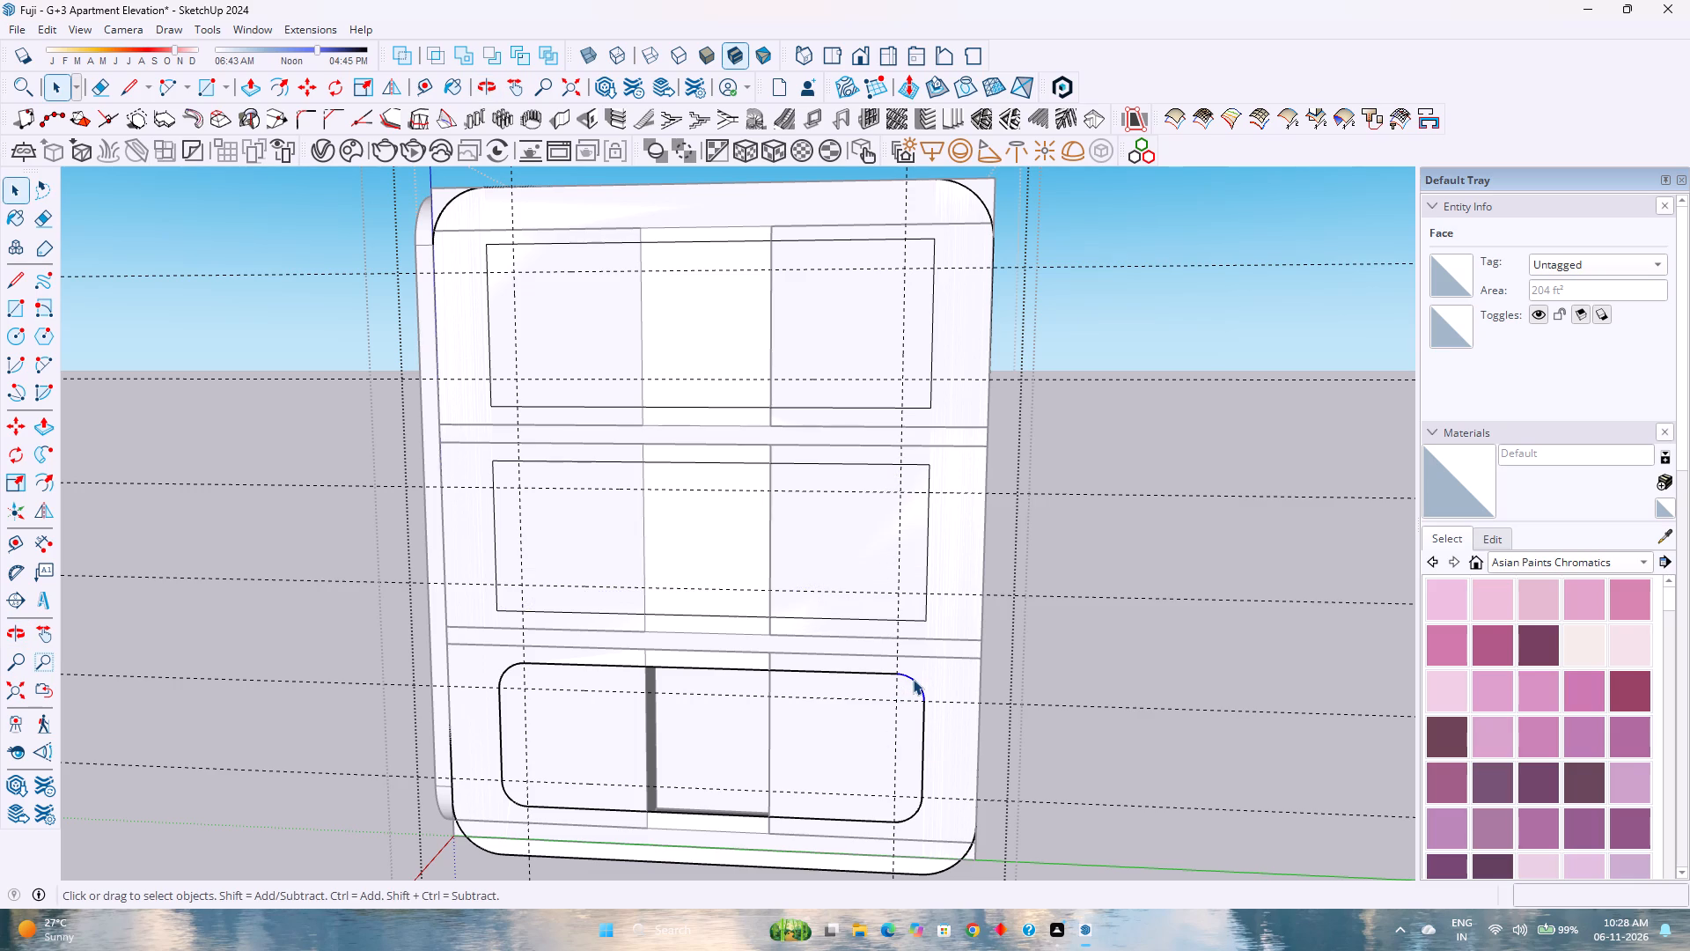
pyautogui.doubleClick(1561, 313)
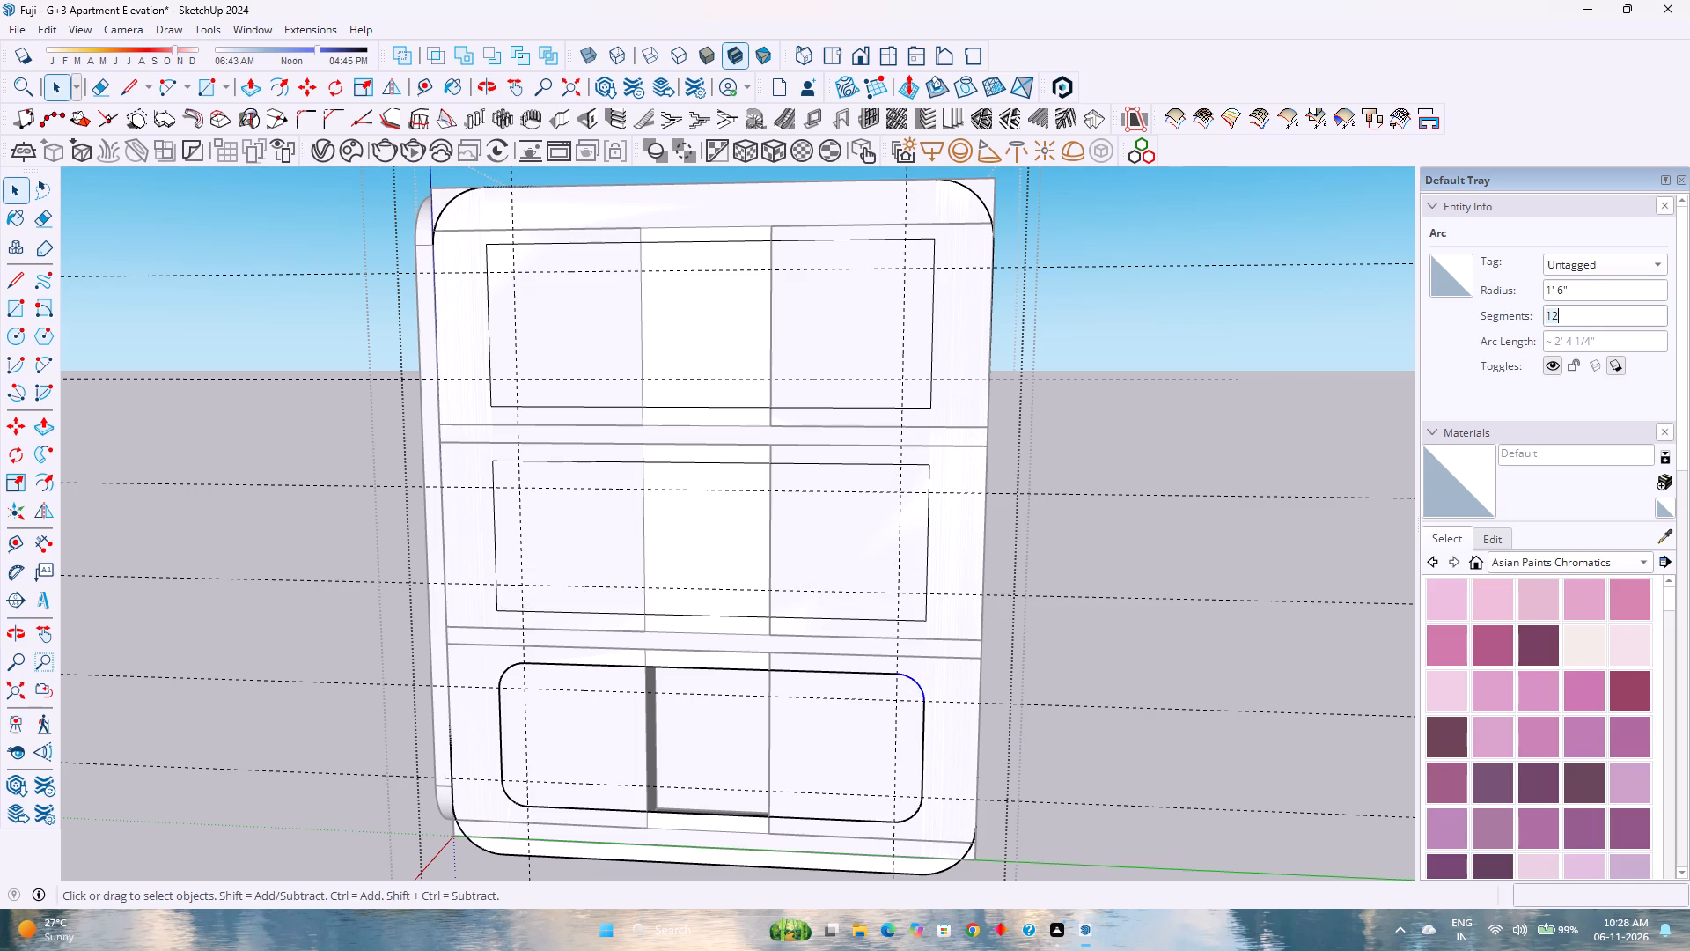
pyautogui.press('1')
pyautogui.press('2')
pyautogui.press('0')
pyautogui.press('Return')
pyautogui.click(915, 812)
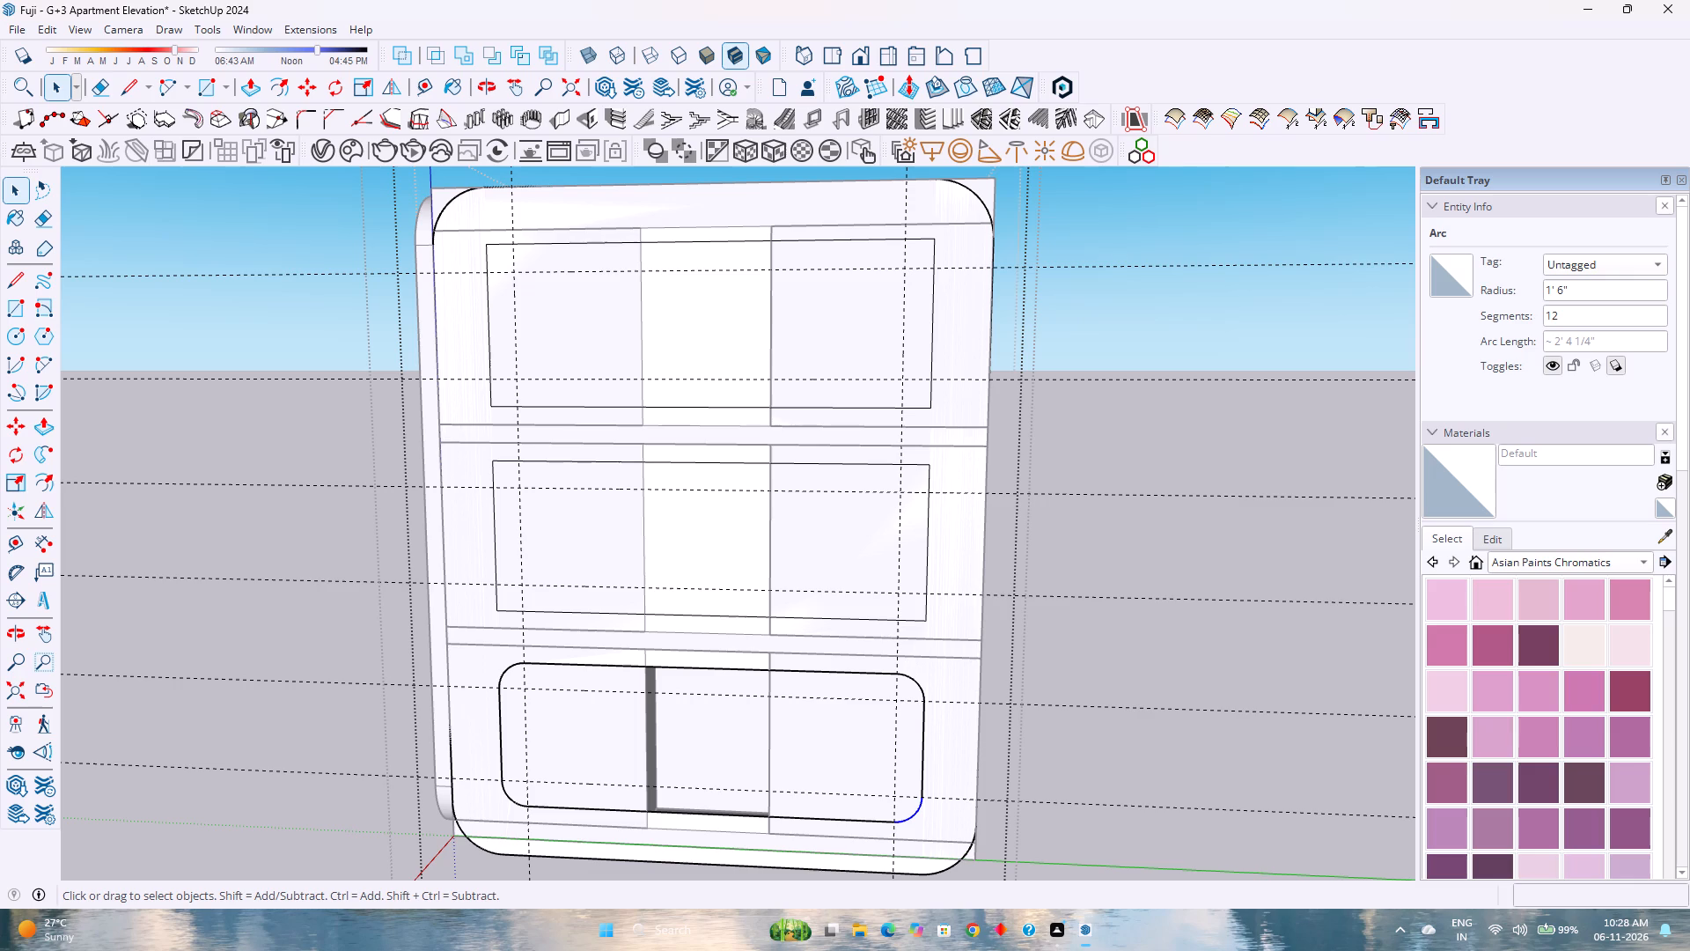
pyautogui.click(1613, 321)
pyautogui.doubleClick(1611, 321)
pyautogui.press('1')
pyautogui.press('2')
pyautogui.press('0')
pyautogui.press('Return')
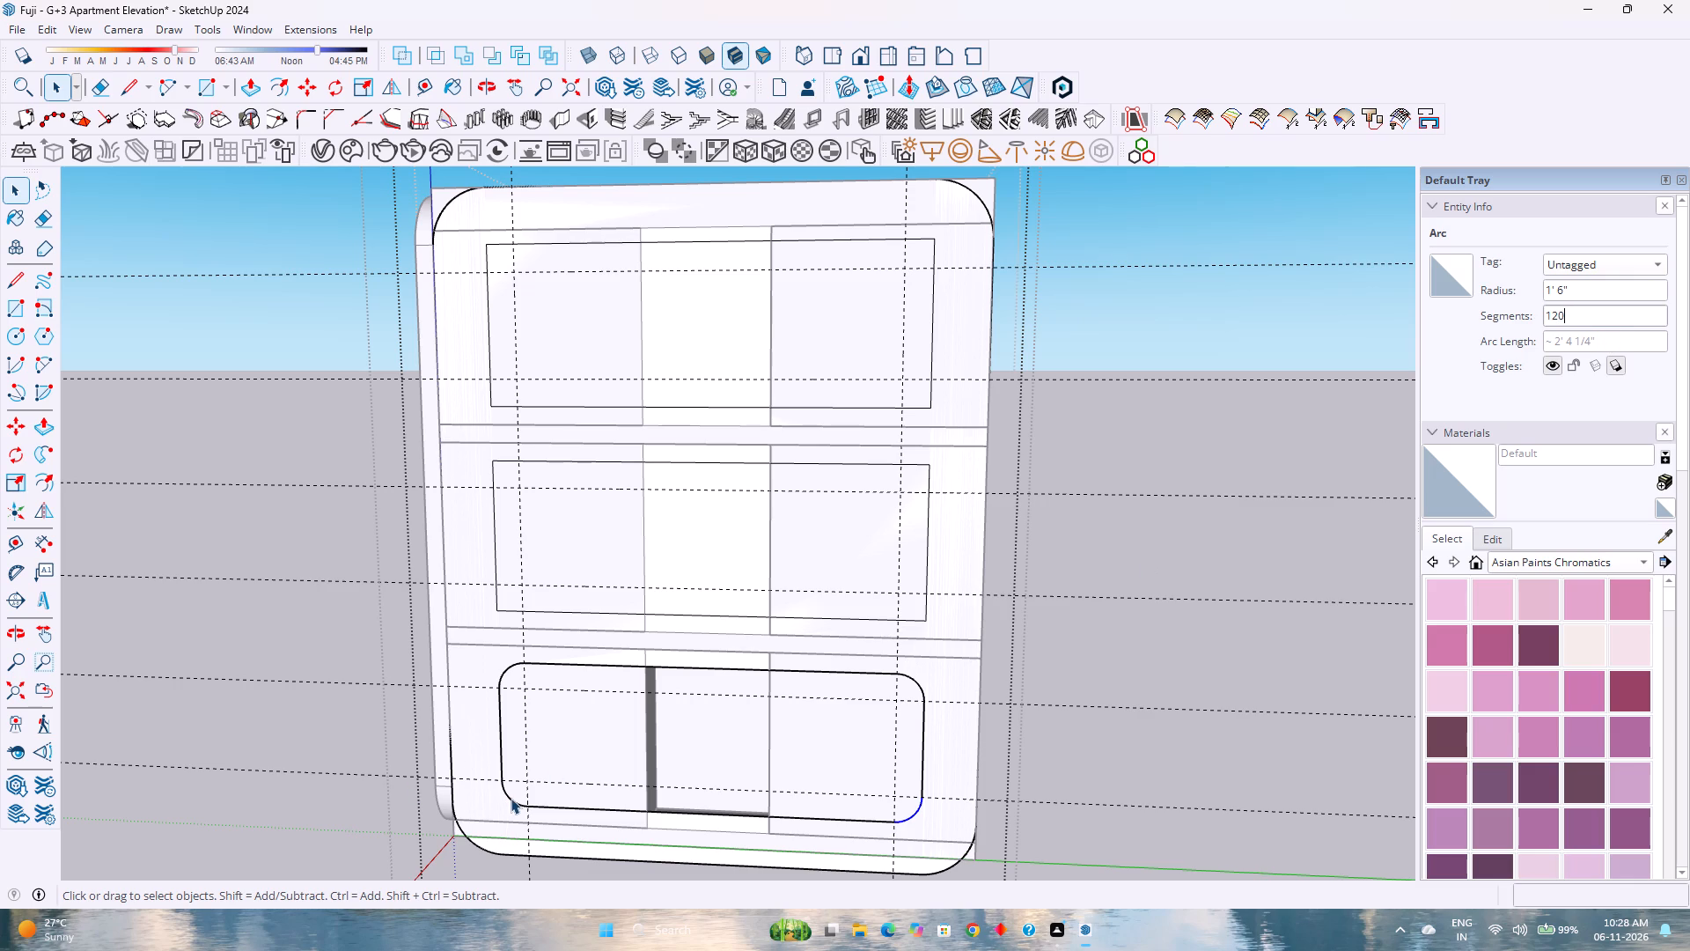
# Set the two left corner arcs of the bottom opening to 120 segments each.
pyautogui.click(511, 799)
pyautogui.doubleClick(1598, 324)
pyautogui.press('1')
pyautogui.press('2')
pyautogui.press('0')
pyautogui.press('Return')
pyautogui.click(507, 668)
pyautogui.click(507, 668)
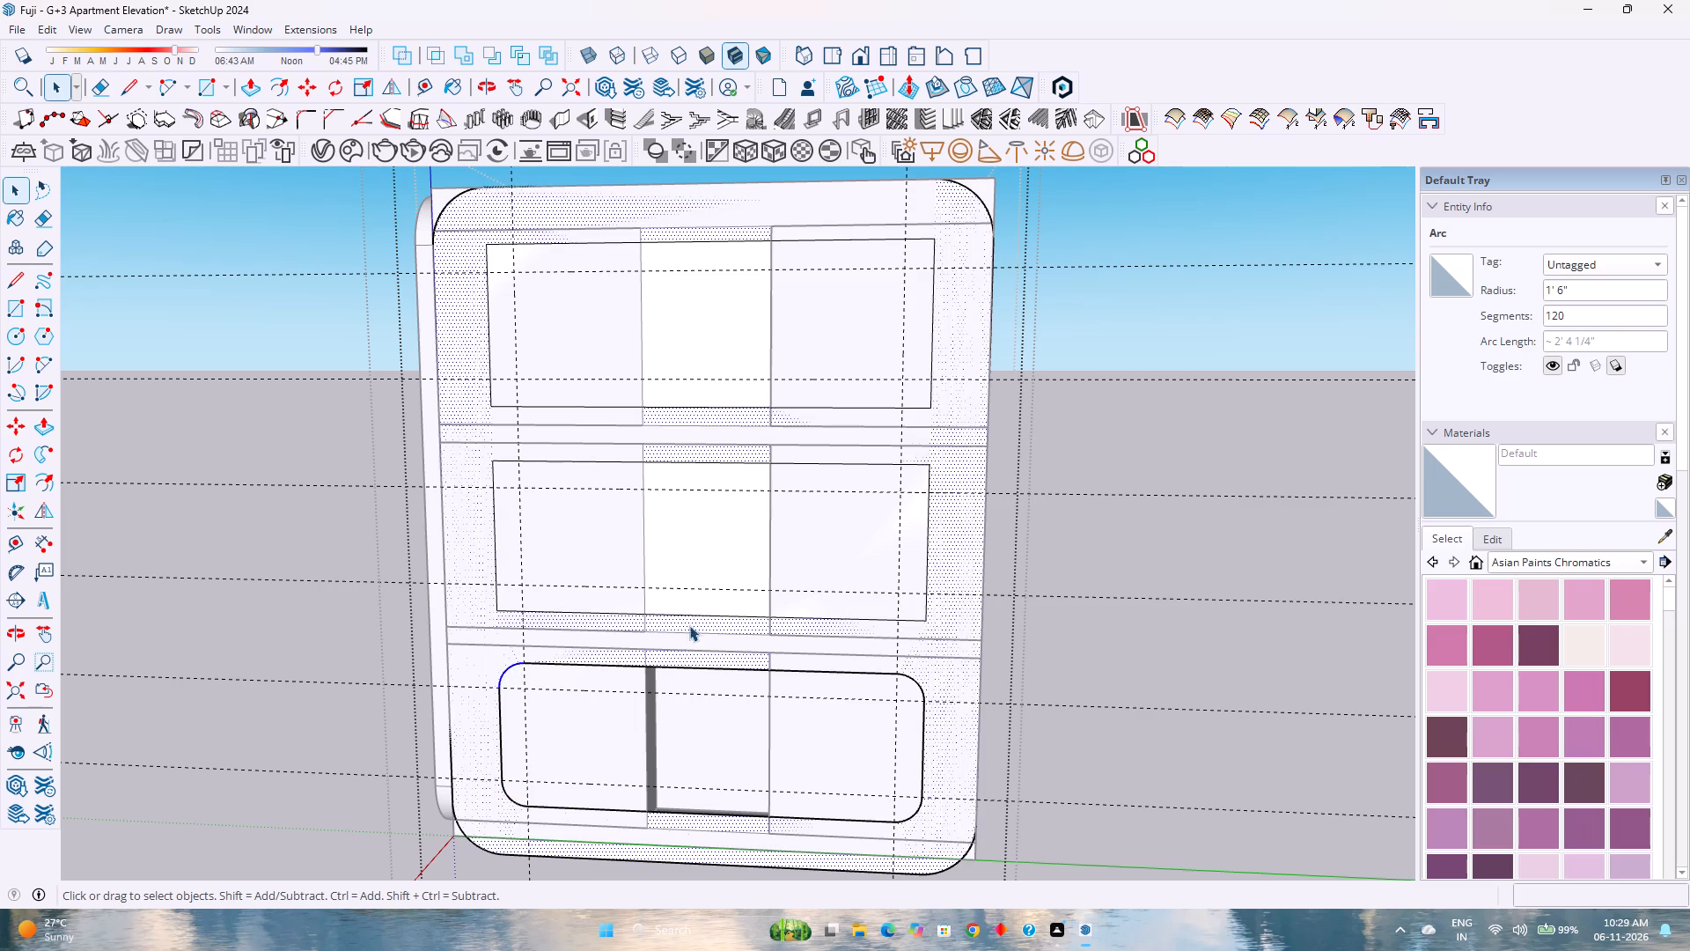
pyautogui.click(507, 670)
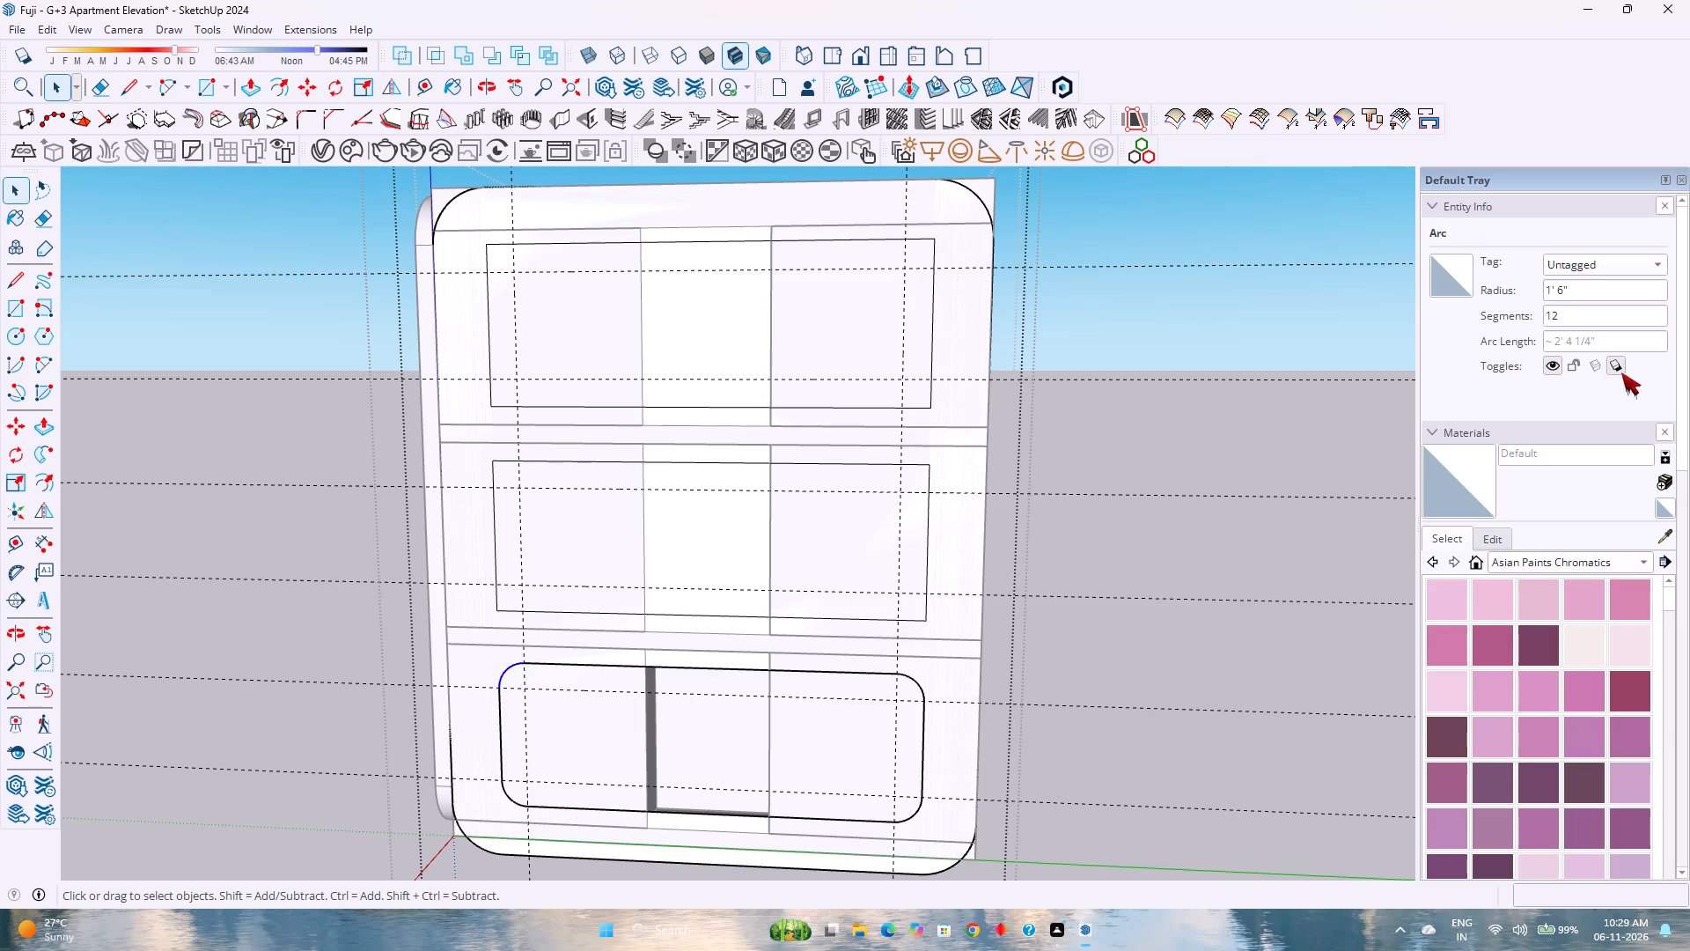
pyautogui.click(1635, 319)
pyautogui.press('0')
pyautogui.press('Return')
# Copy the bottom opening's complete rounded outline 11'6" up onto the side wall's middle rectangle, aligned to the corner guides.
pyautogui.click(615, 661)
pyautogui.click(615, 664)
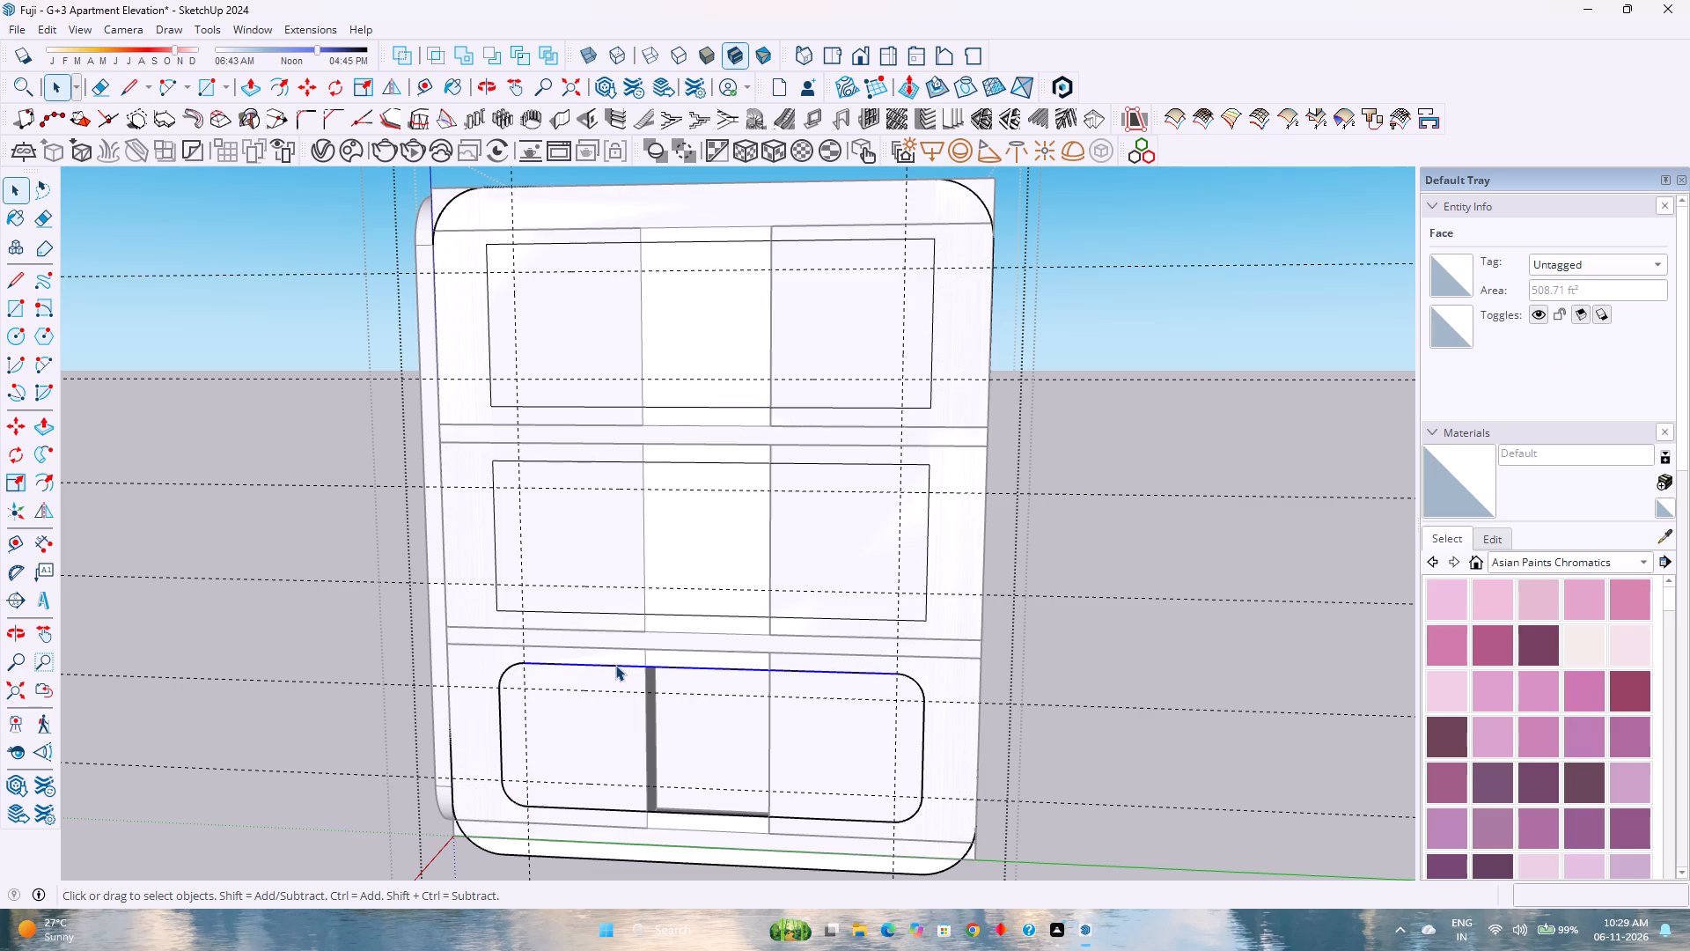
pyautogui.click(615, 665)
pyautogui.click(616, 665)
pyautogui.doubleClick(616, 665)
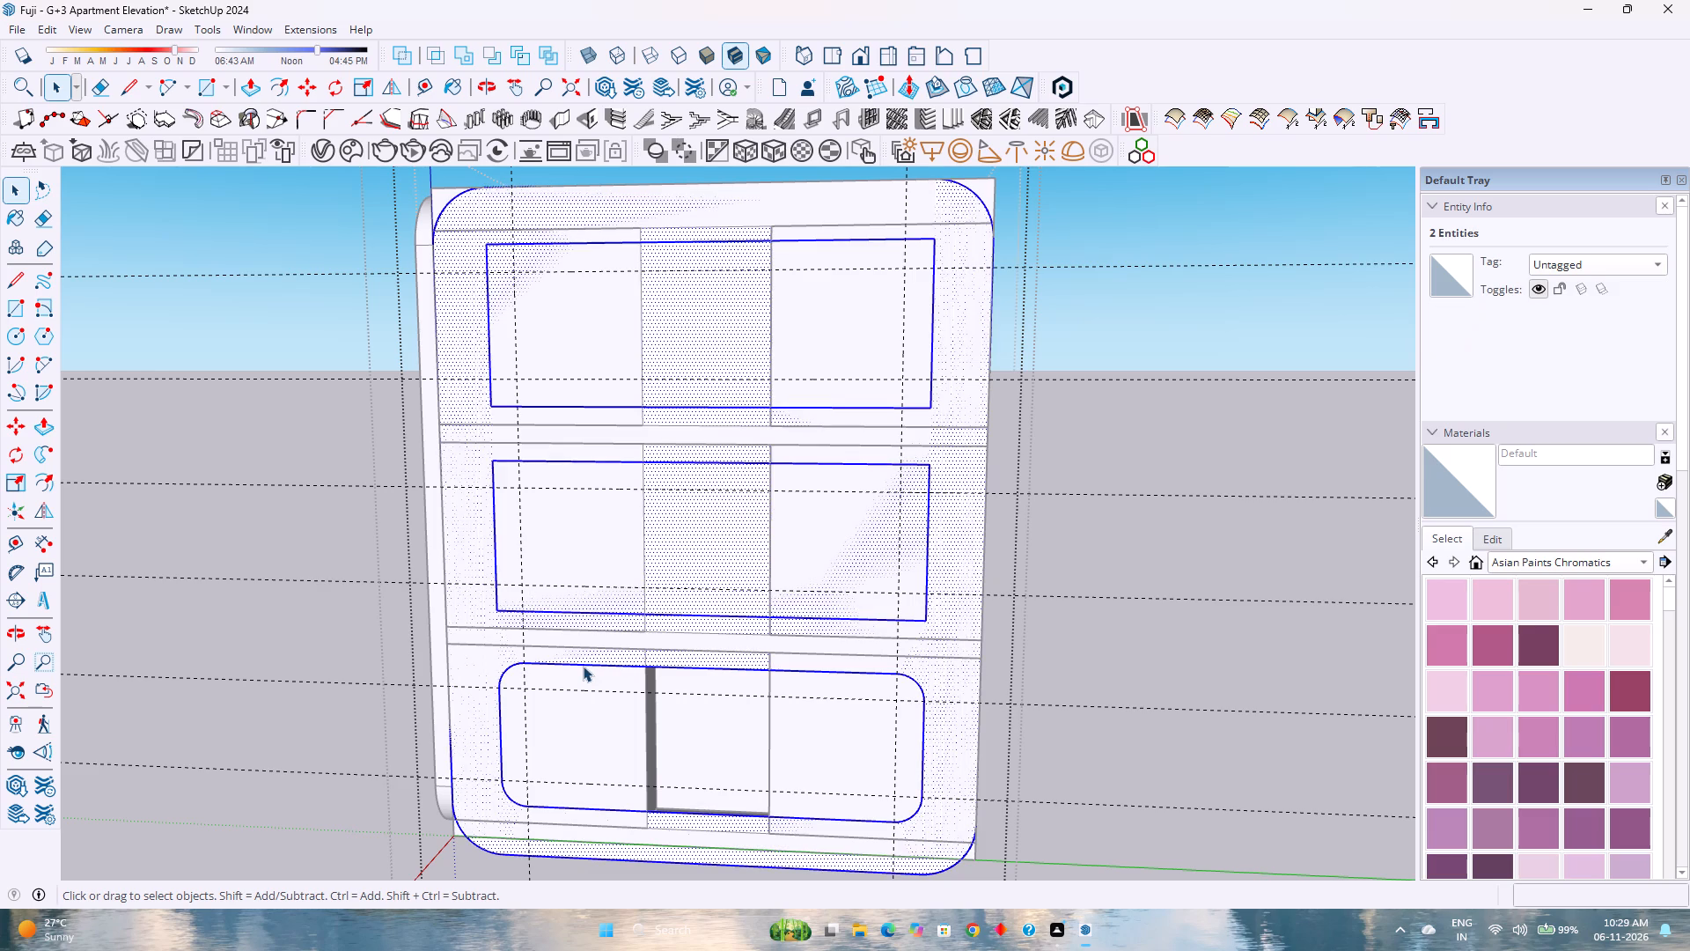
pyautogui.click(583, 667)
pyautogui.keyDown('ctrl'); pyautogui.click(503, 673); pyautogui.keyUp('ctrl')
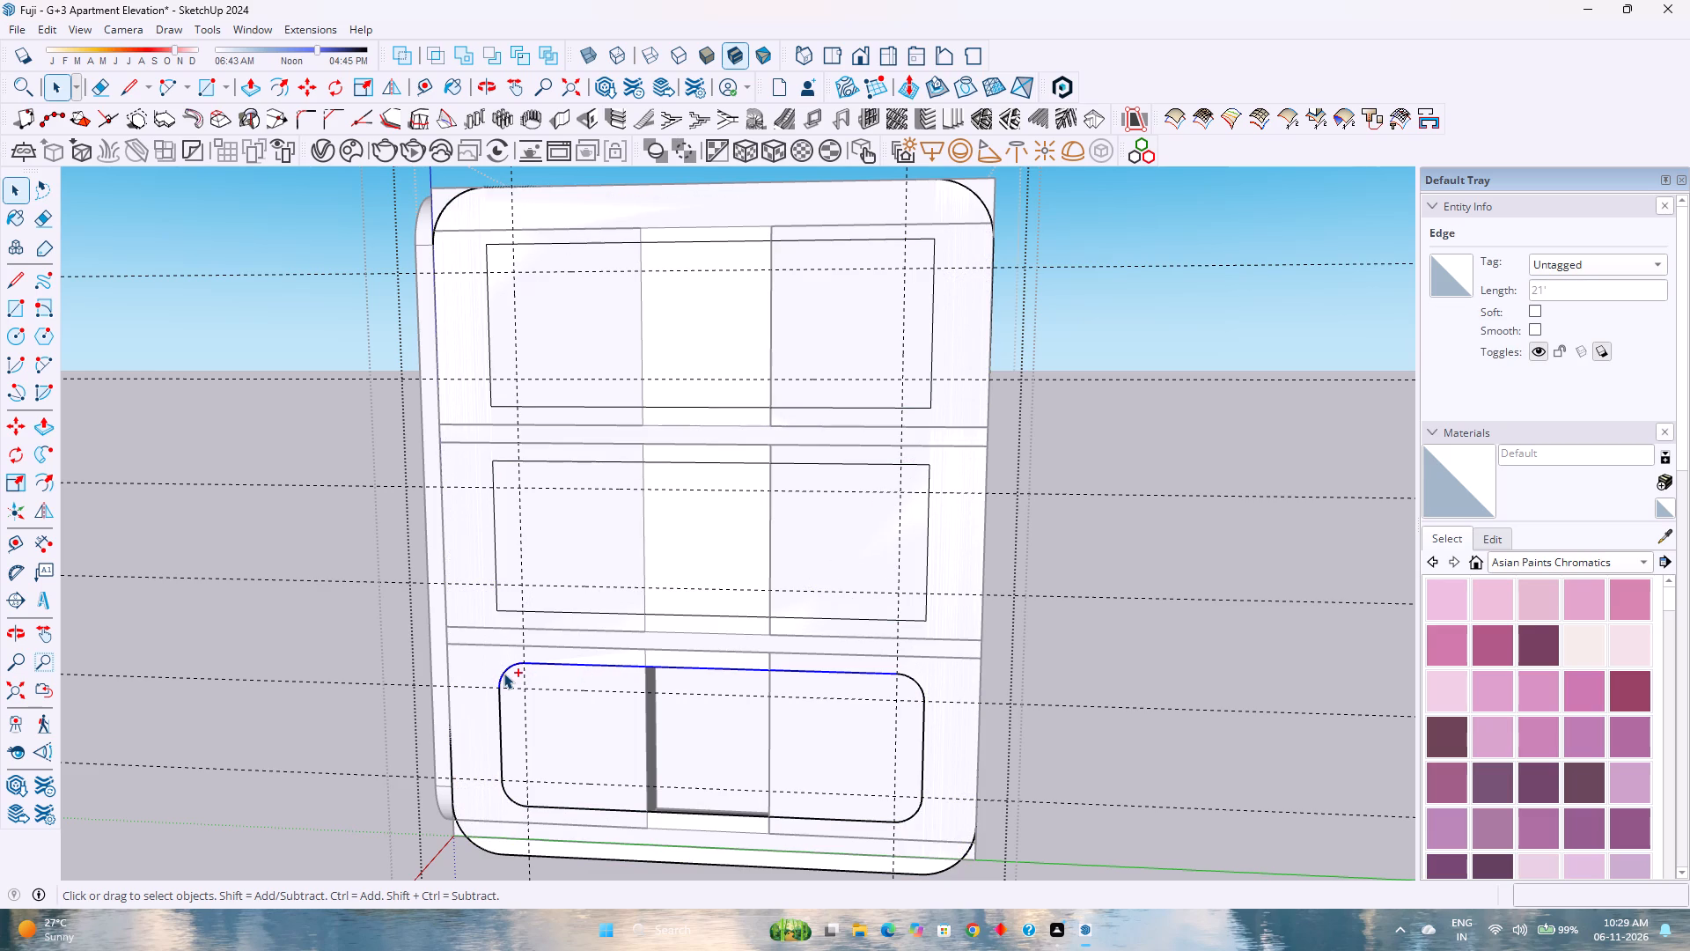
pyautogui.keyDown('ctrl'); pyautogui.click(498, 719); pyautogui.keyUp('ctrl')
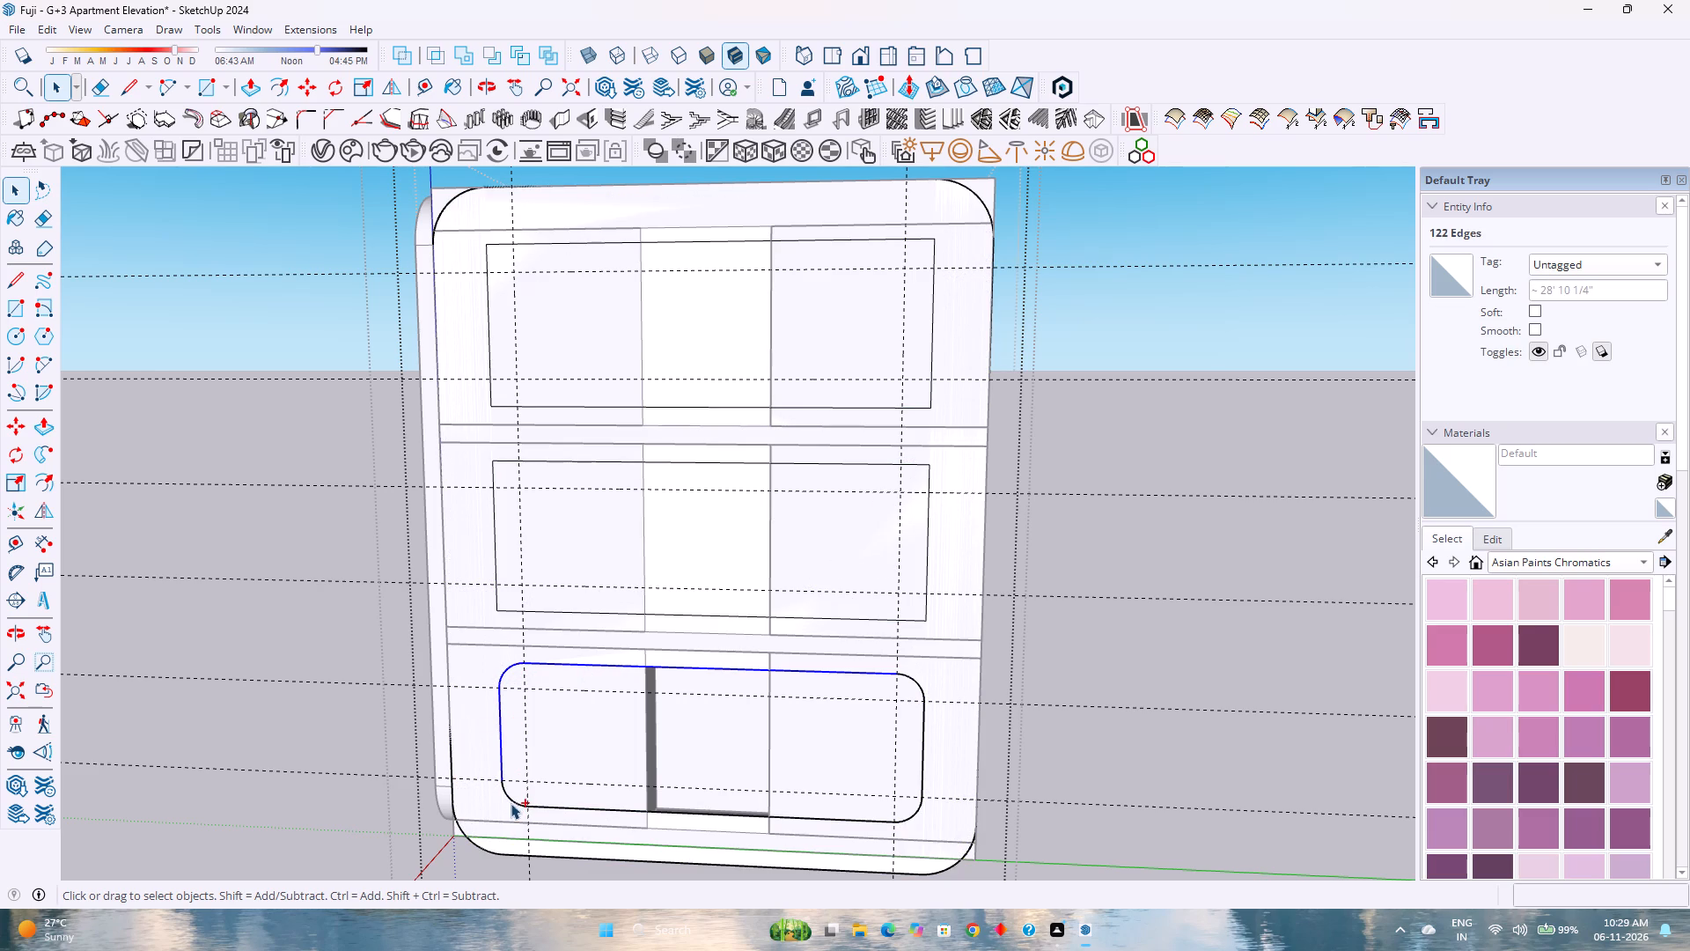
pyautogui.keyDown('ctrl'); pyautogui.click(511, 801); pyautogui.keyUp('ctrl')
pyautogui.keyDown('ctrl'); pyautogui.click(557, 807); pyautogui.keyUp('ctrl')
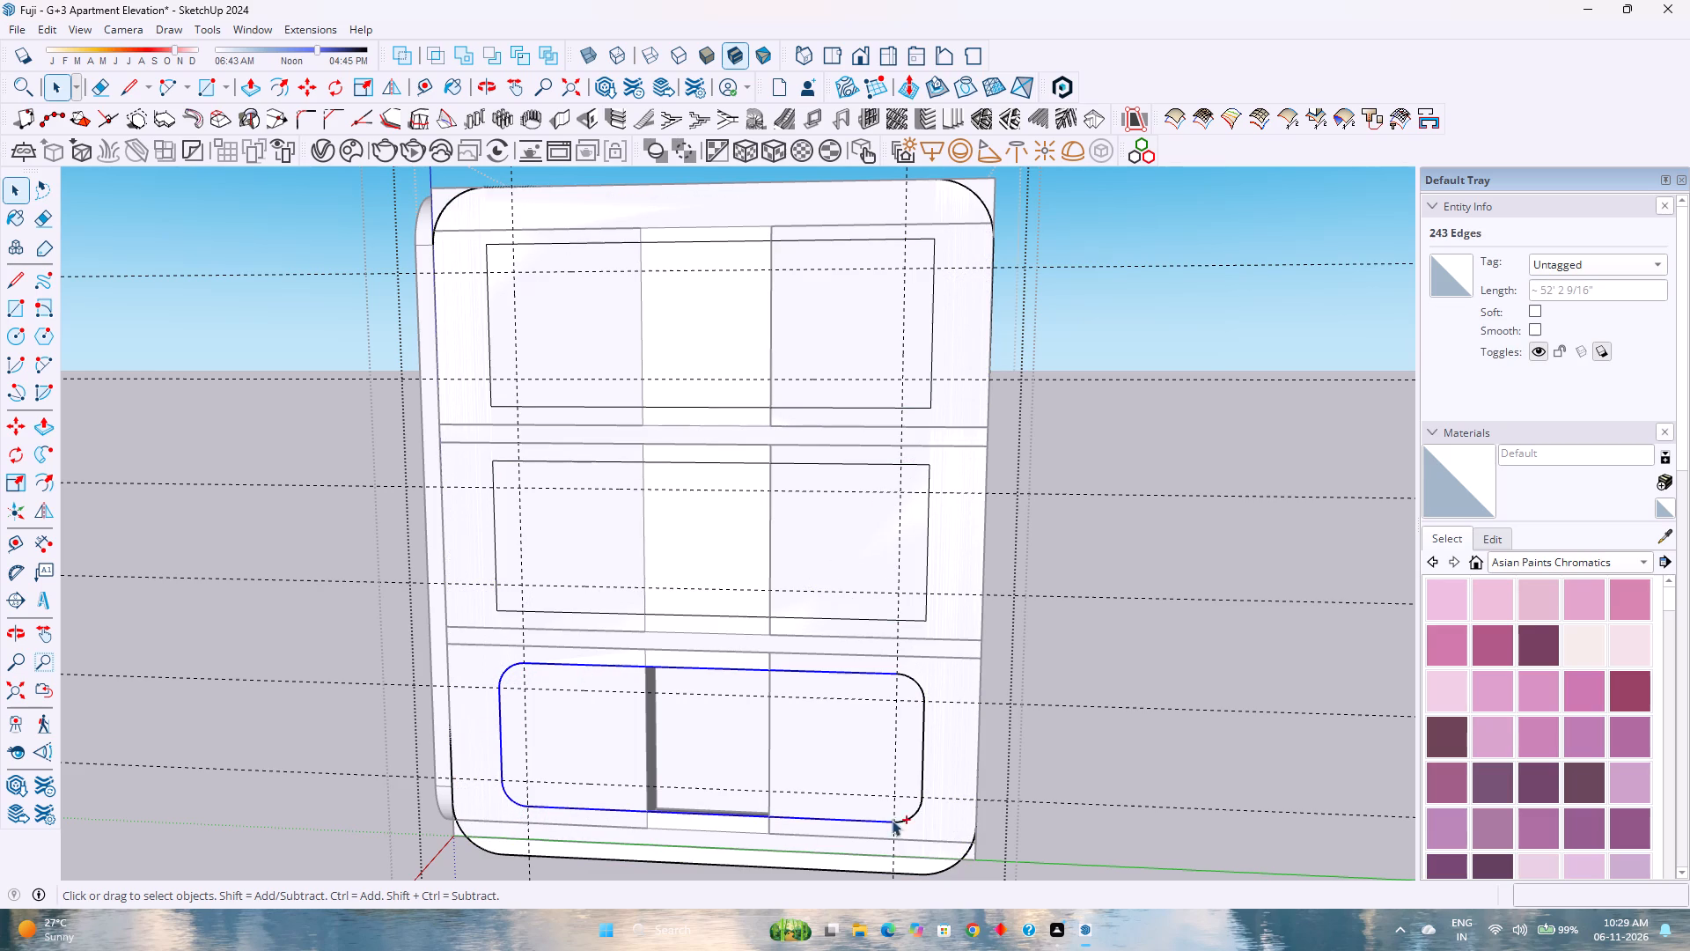
pyautogui.keyDown('ctrl'); pyautogui.click(913, 814); pyautogui.keyUp('ctrl')
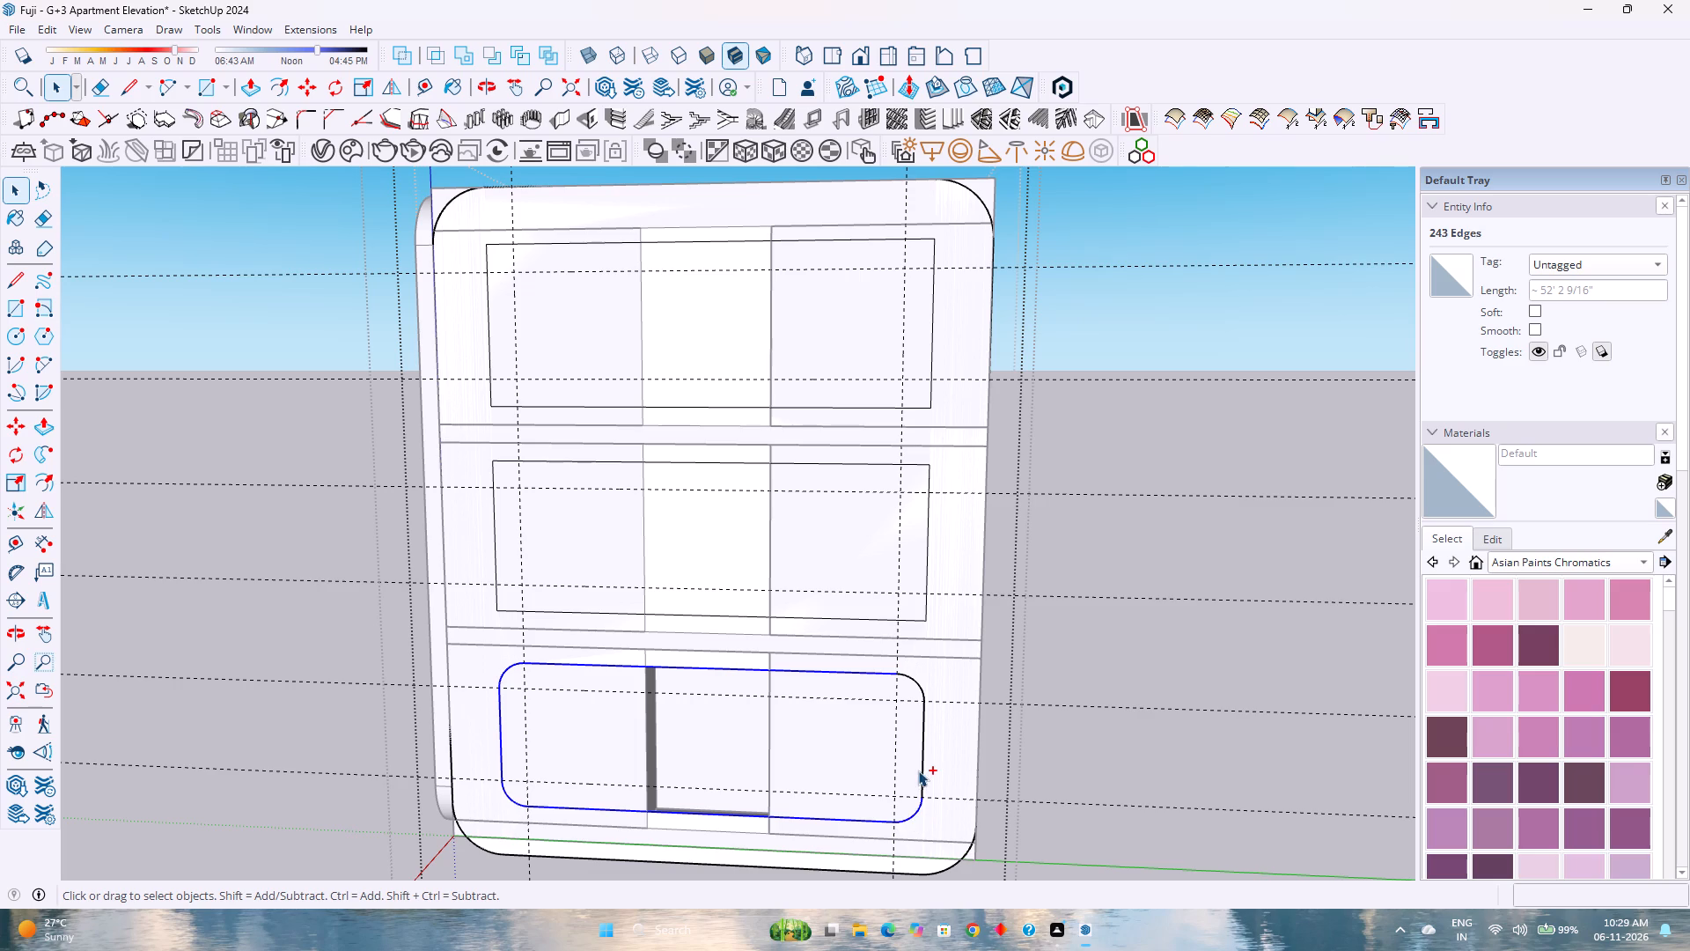
pyautogui.keyDown('ctrl'); pyautogui.click(922, 763); pyautogui.keyUp('ctrl')
pyautogui.keyDown('ctrl'); pyautogui.click(910, 678); pyautogui.keyUp('ctrl')
pyautogui.press('m')
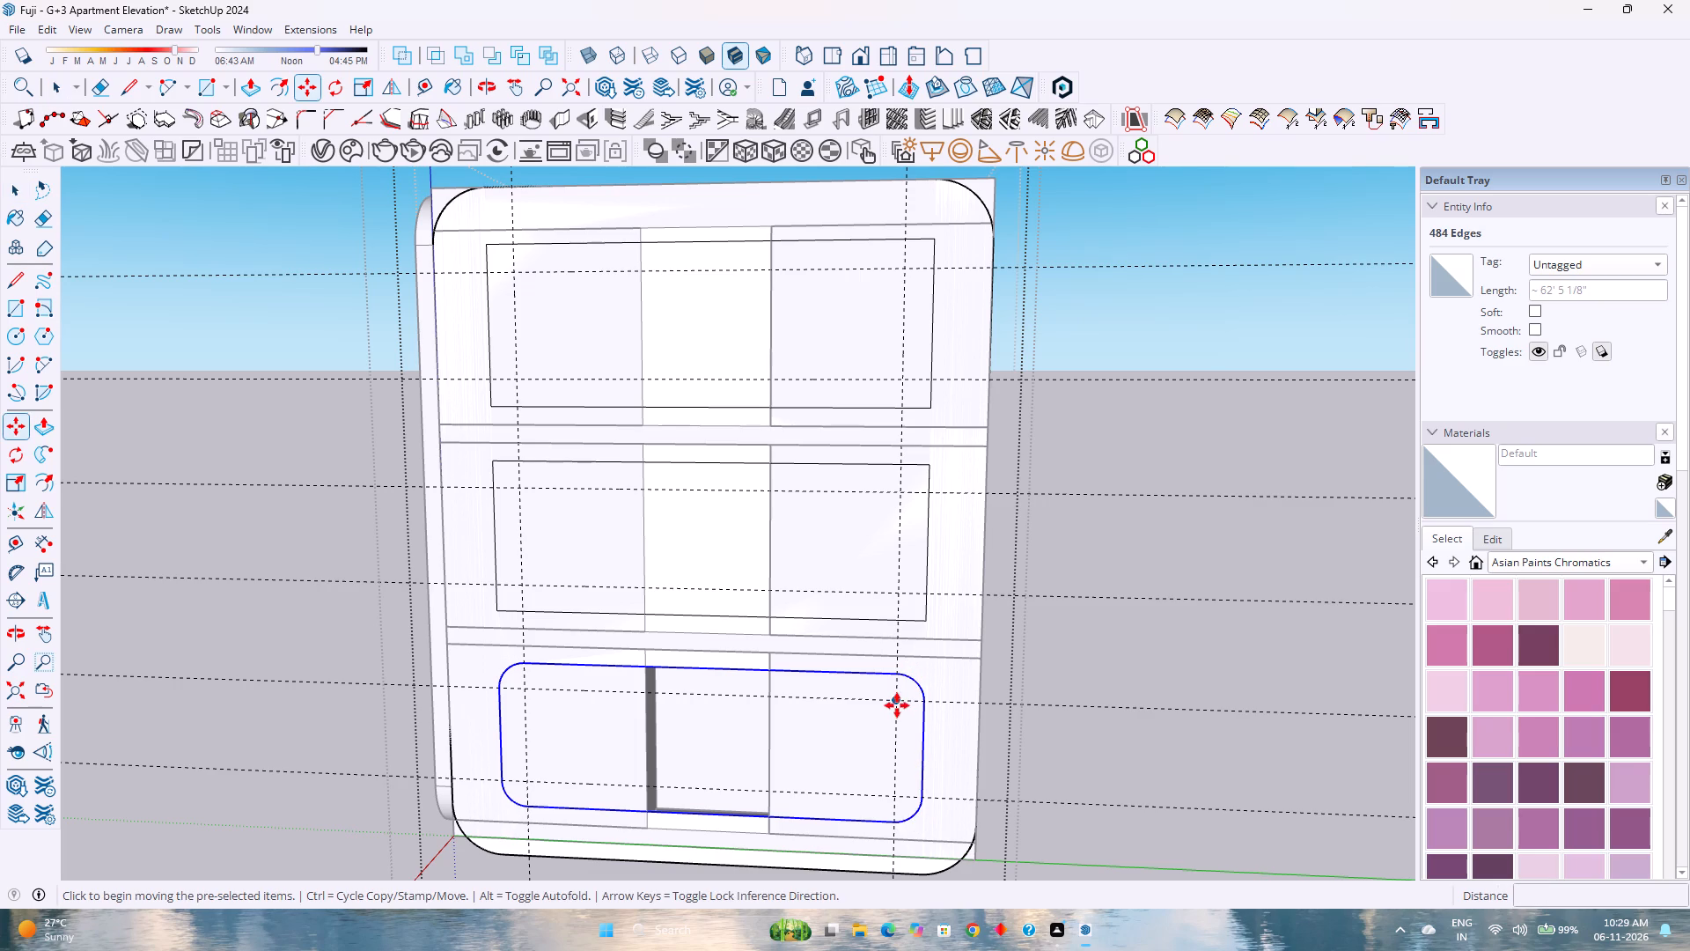
pyautogui.click(898, 701)
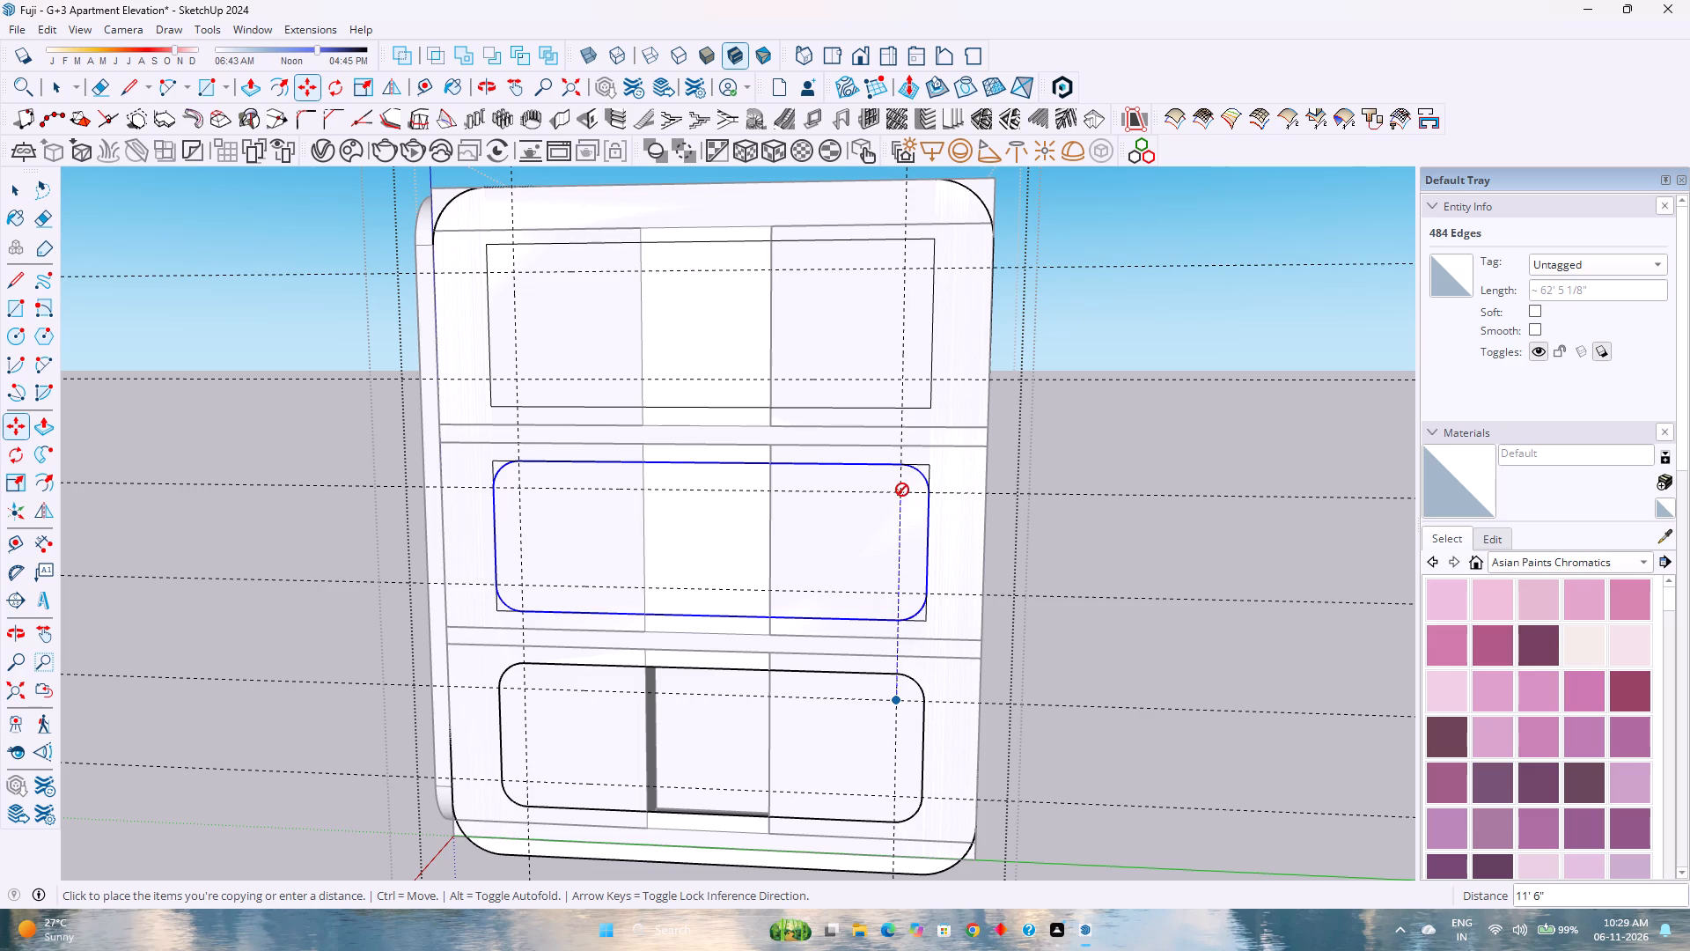
pyautogui.click(899, 490)
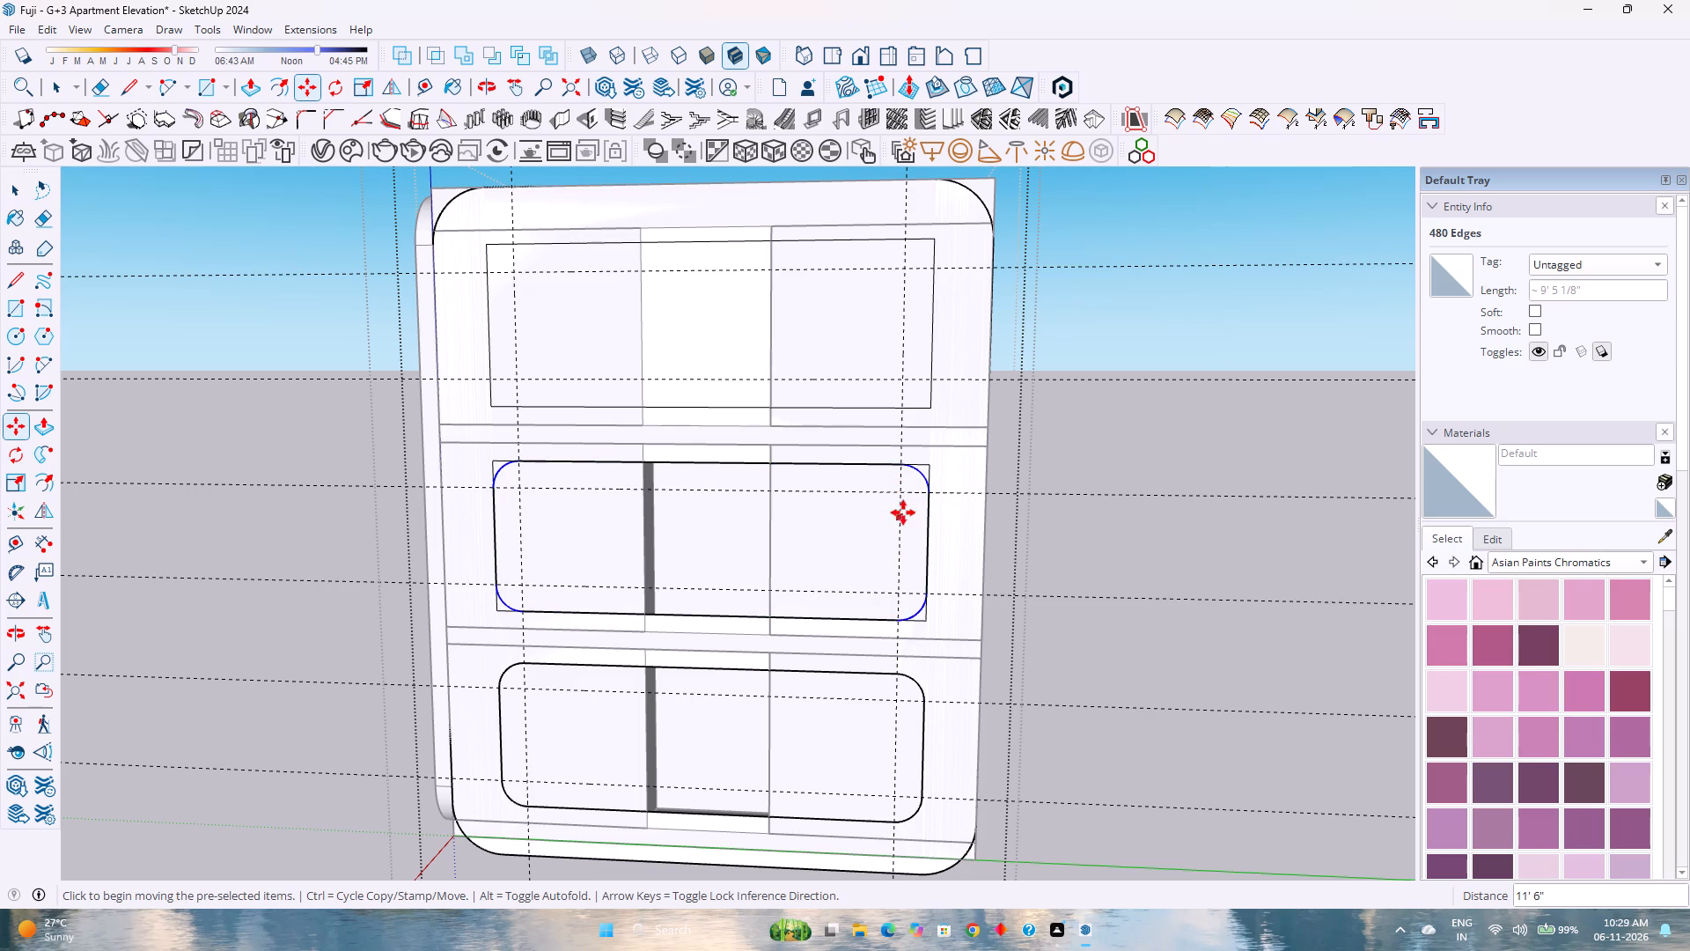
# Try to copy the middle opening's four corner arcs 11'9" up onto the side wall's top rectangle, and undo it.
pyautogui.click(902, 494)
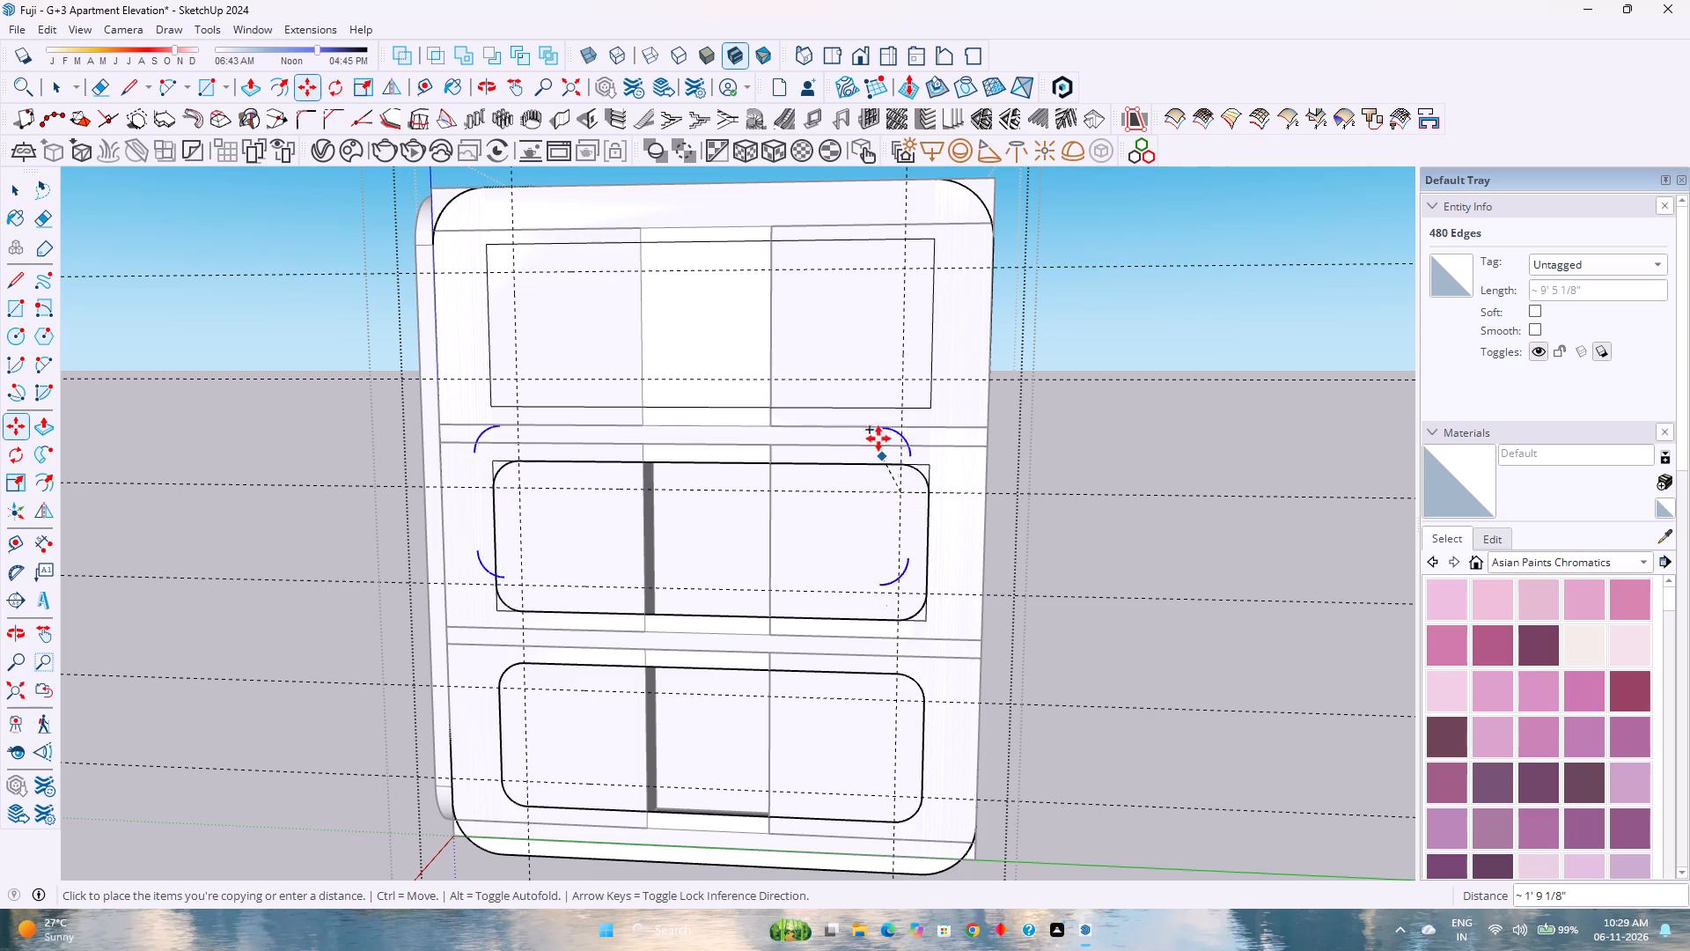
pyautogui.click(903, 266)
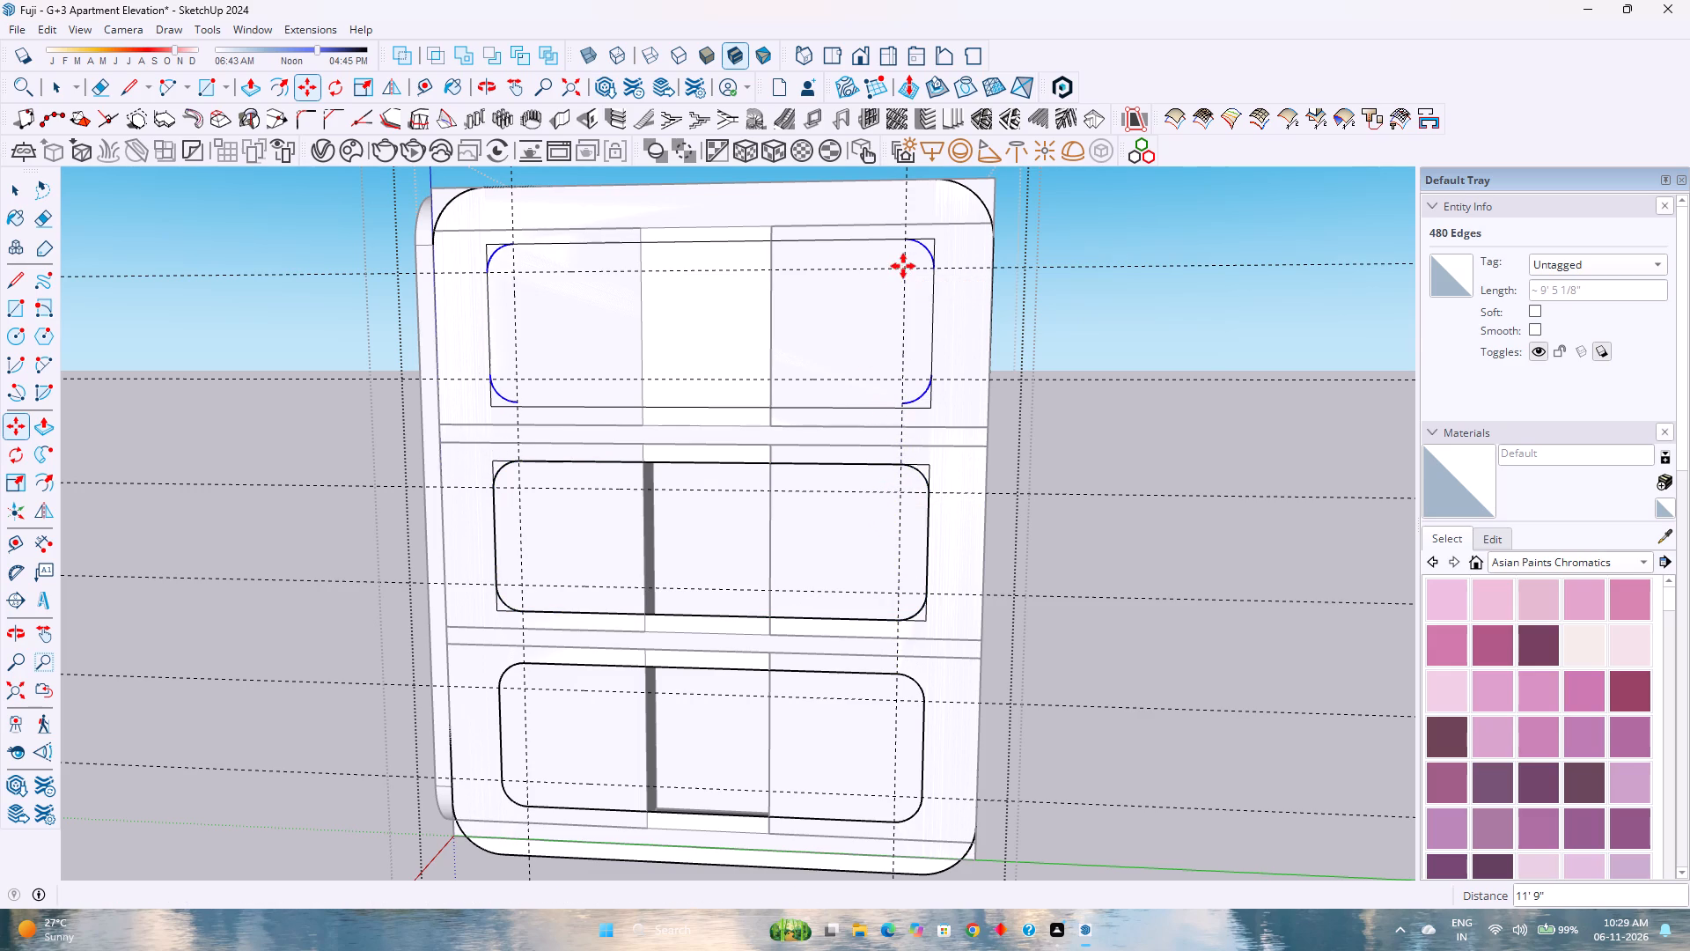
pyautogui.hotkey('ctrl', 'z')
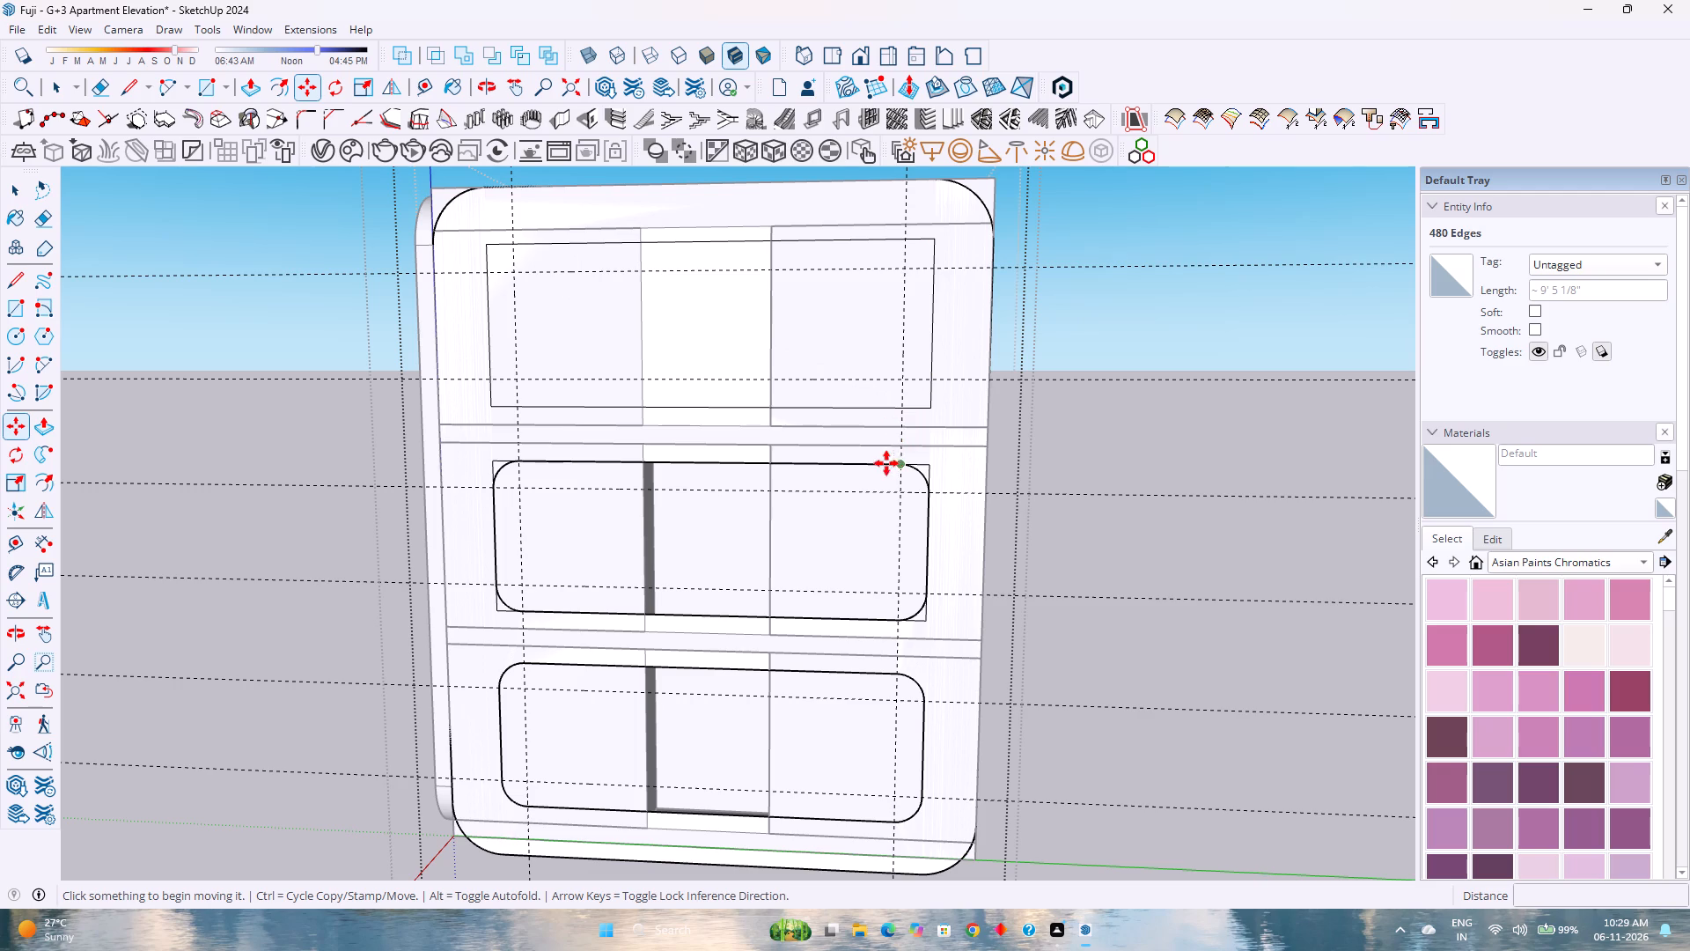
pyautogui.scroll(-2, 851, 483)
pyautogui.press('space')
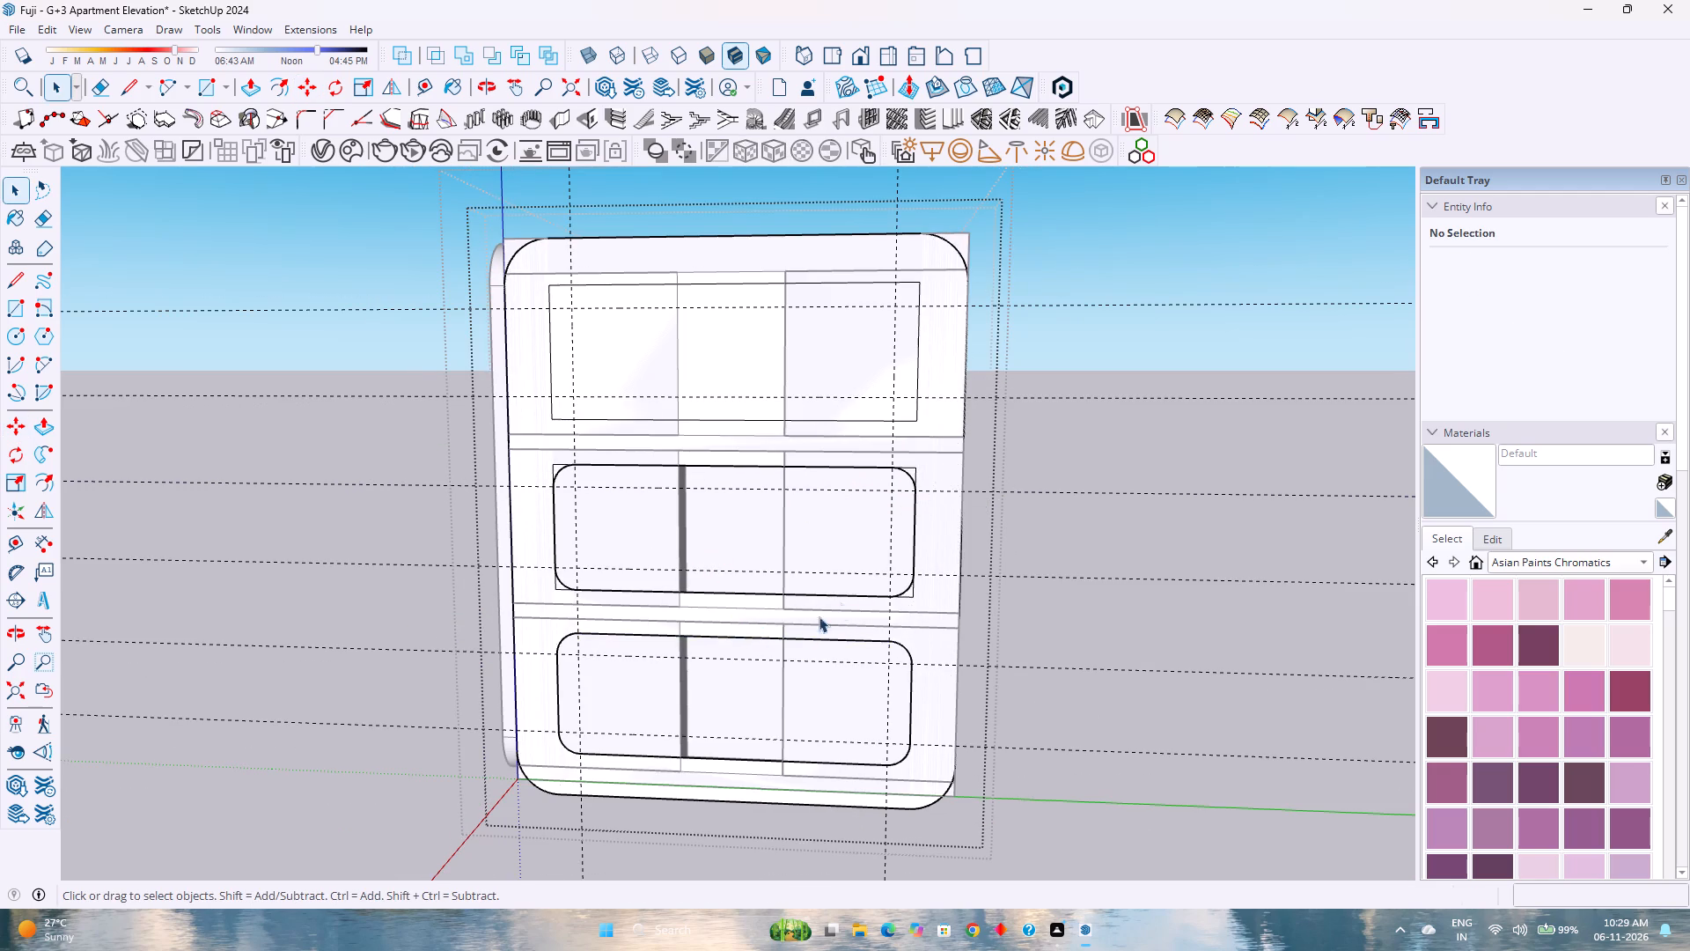
# Erase the leftover square corner edges outside the four rounded corners of the side wall's middle opening.
pyautogui.scroll(8, 873, 573)
pyautogui.scroll(2, 926, 632)
pyautogui.press('e')
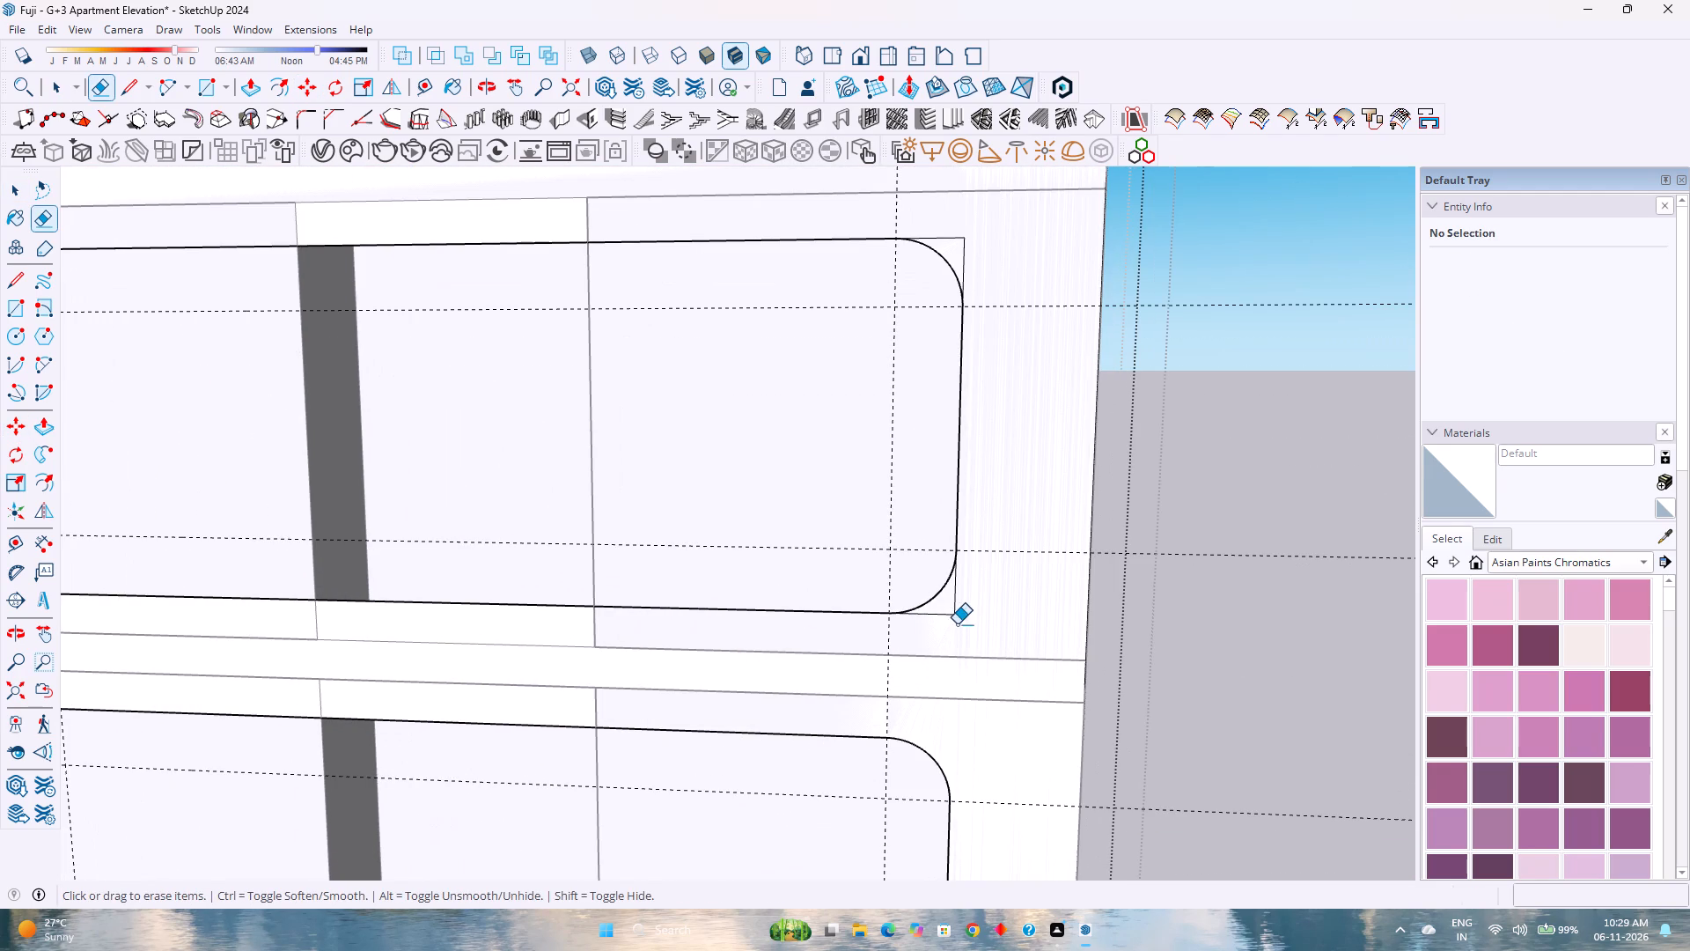
pyautogui.click(952, 617)
pyautogui.moveTo(967, 247); pyautogui.dragTo(958, 231)
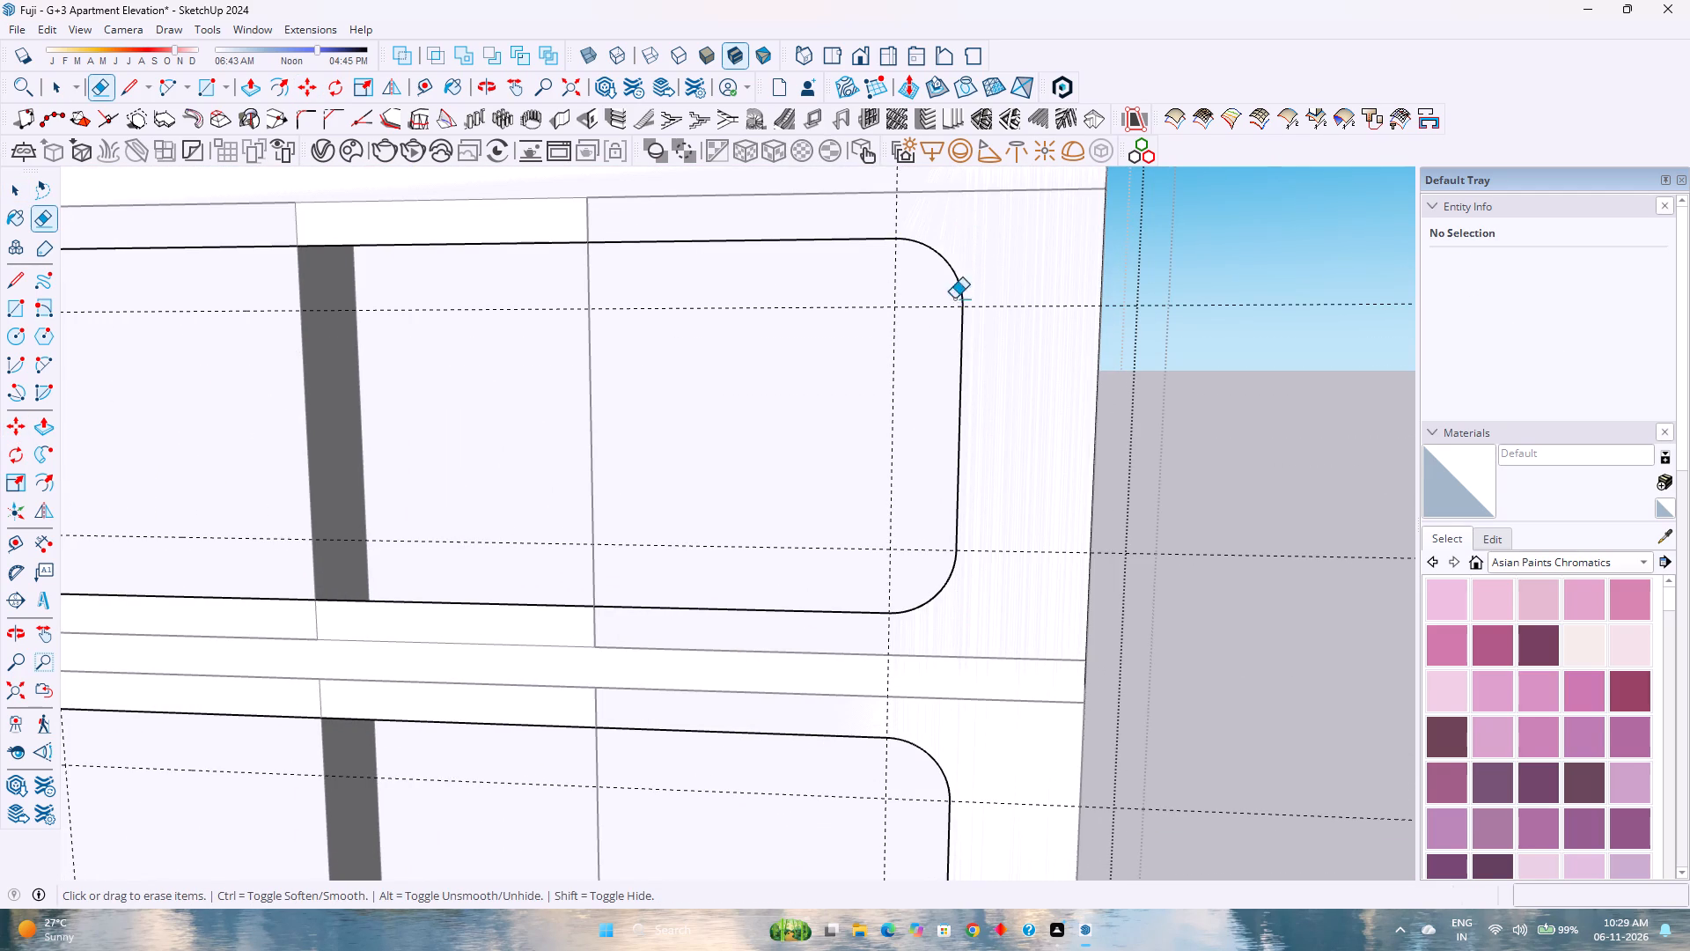
pyautogui.scroll(-7, 965, 330)
pyautogui.moveTo(434, 477); pyautogui.dragTo(428, 468)
pyautogui.scroll(-1, 440, 461)
pyautogui.keyDown('shift'); pyautogui.middleClick(445, 459); pyautogui.keyUp('shift')
pyautogui.keyDown('shift'); pyautogui.moveTo(447, 459); pyautogui.dragTo(642, 643, button='middle'); pyautogui.keyUp('shift')
pyautogui.keyDown('shift'); pyautogui.middleClick(642, 643); pyautogui.keyUp('shift')
pyautogui.moveTo(600, 505); pyautogui.dragTo(623, 493)
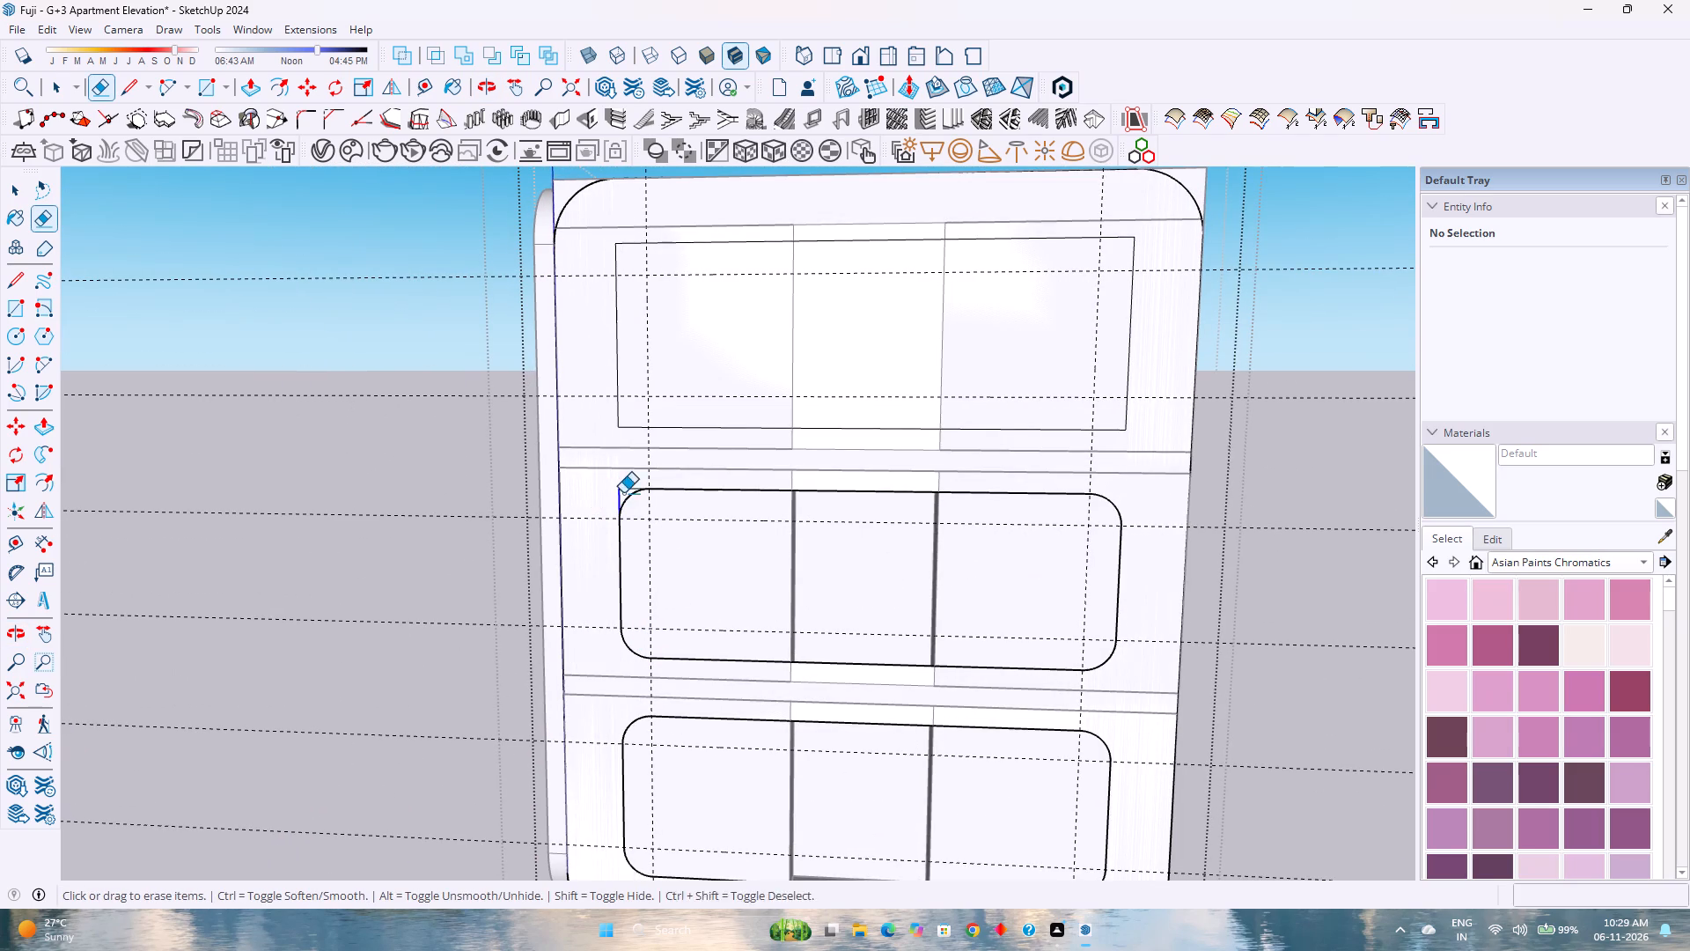
pyautogui.moveTo(623, 493); pyautogui.dragTo(628, 488)
# Round the two lower corners of the side wall's top rectangle with tangent arcs ending at the corner guides.
pyautogui.scroll(-1, 633, 479)
pyautogui.keyDown('shift'); pyautogui.moveTo(672, 459); pyautogui.dragTo(629, 560, button='middle'); pyautogui.keyUp('shift')
pyautogui.keyDown('shift'); pyautogui.middleClick(629, 560); pyautogui.keyUp('shift')
pyautogui.press('a')
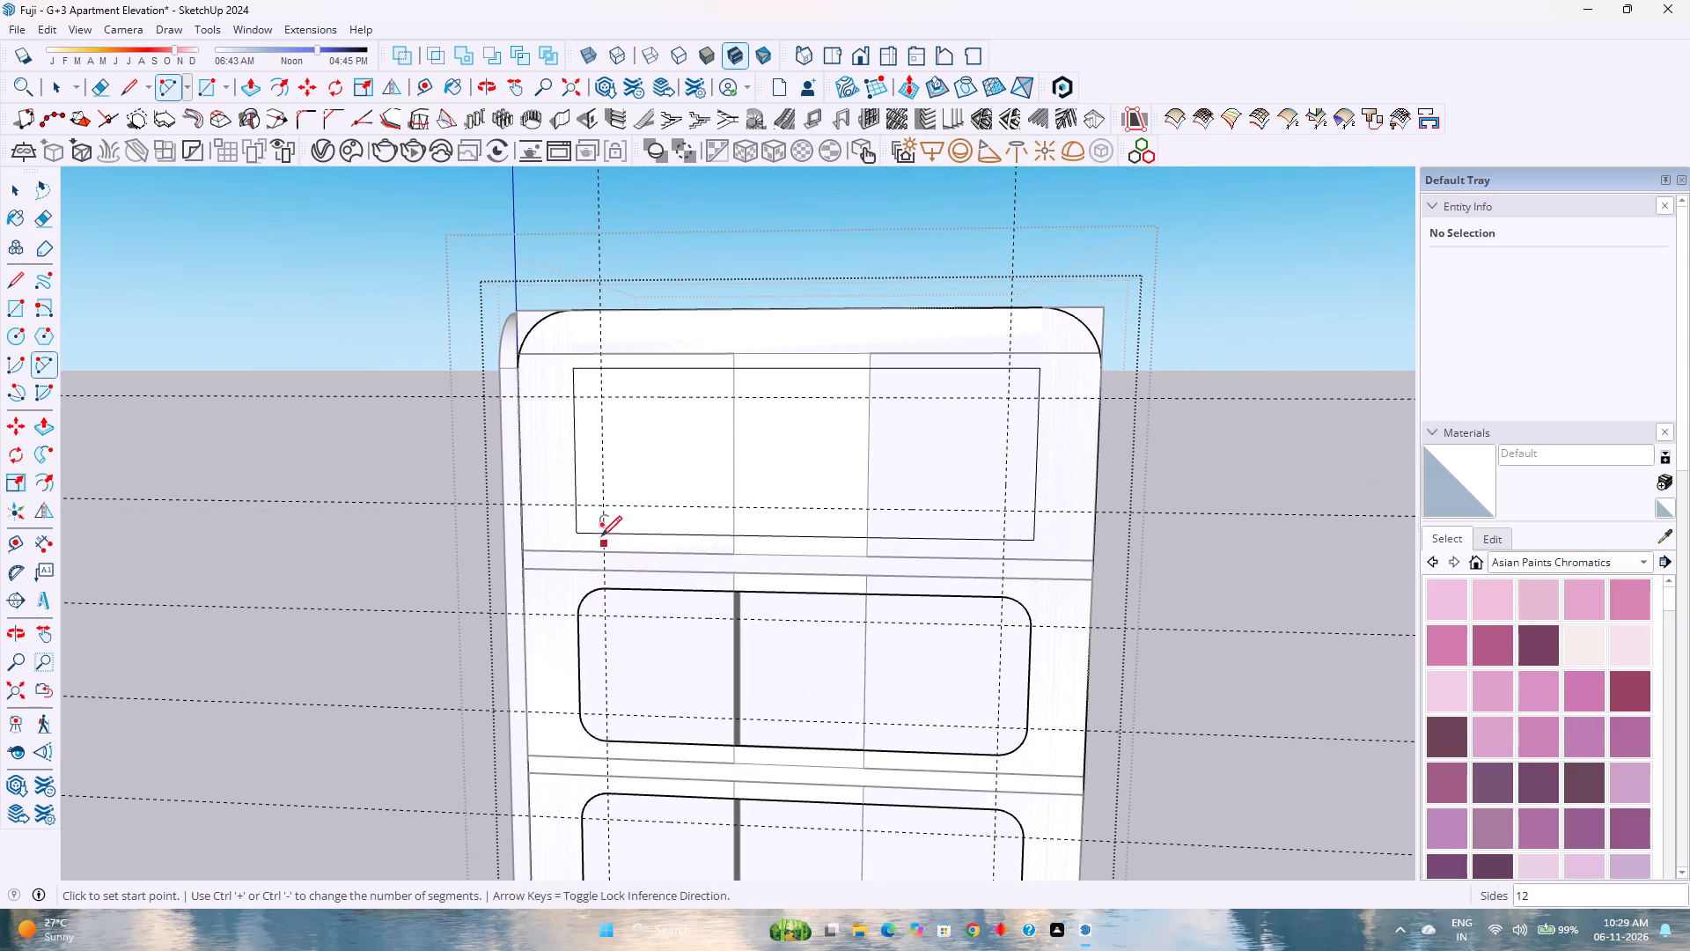
pyautogui.click(579, 505)
pyautogui.doubleClick(602, 534)
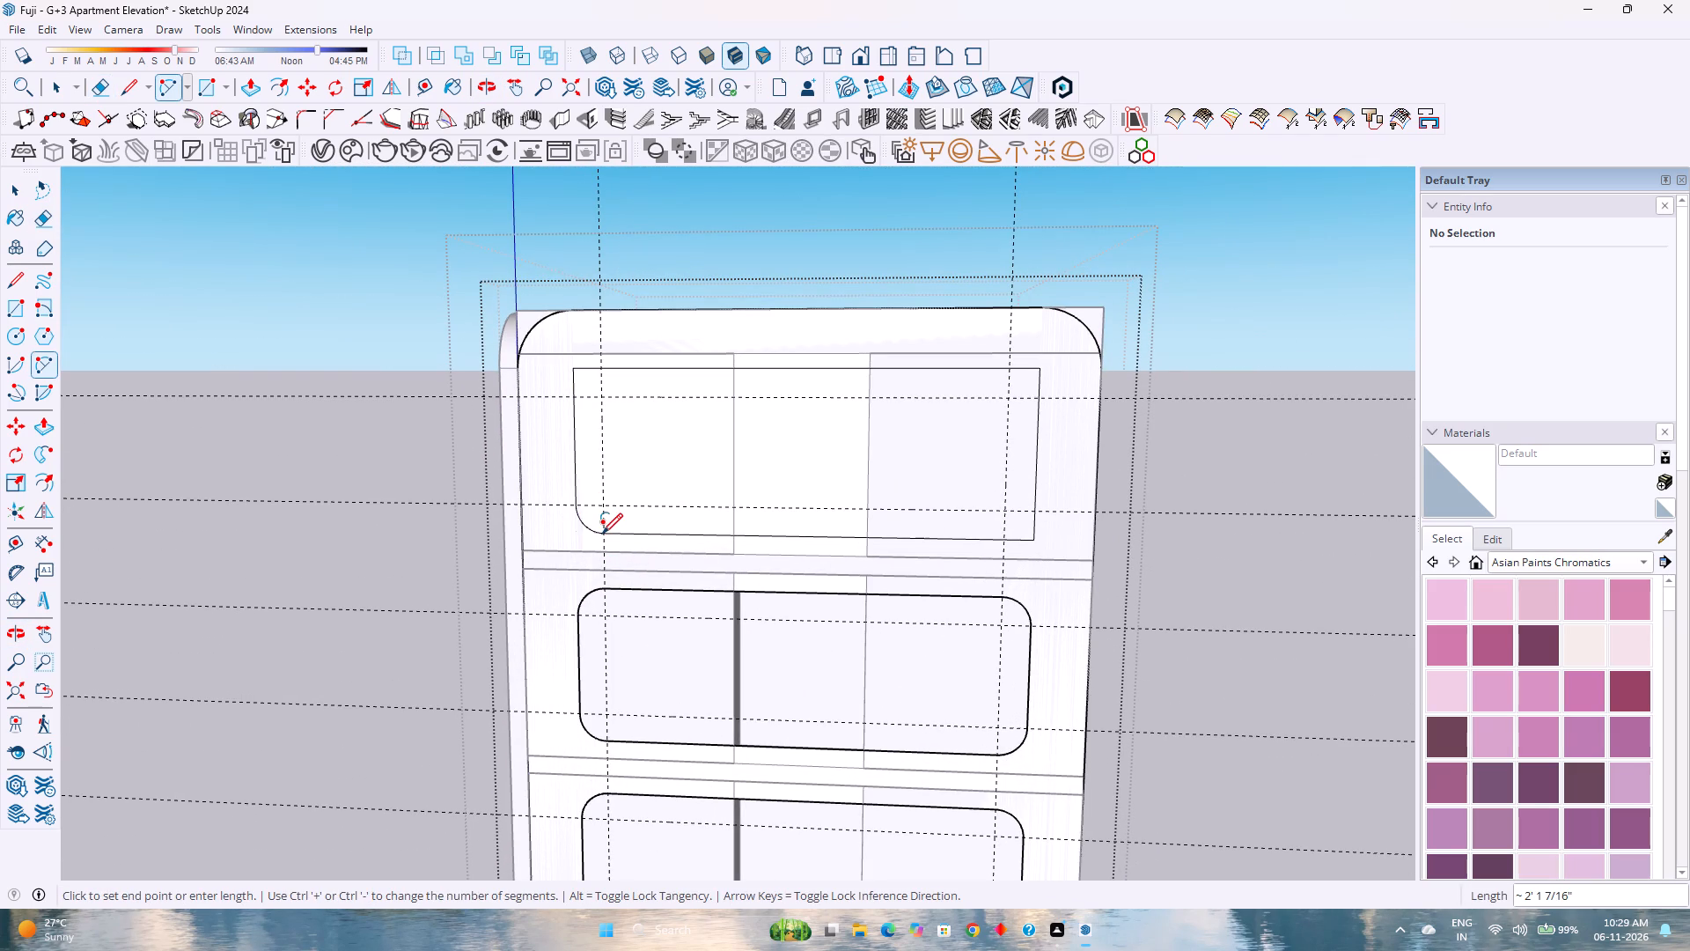
pyautogui.click(1006, 537)
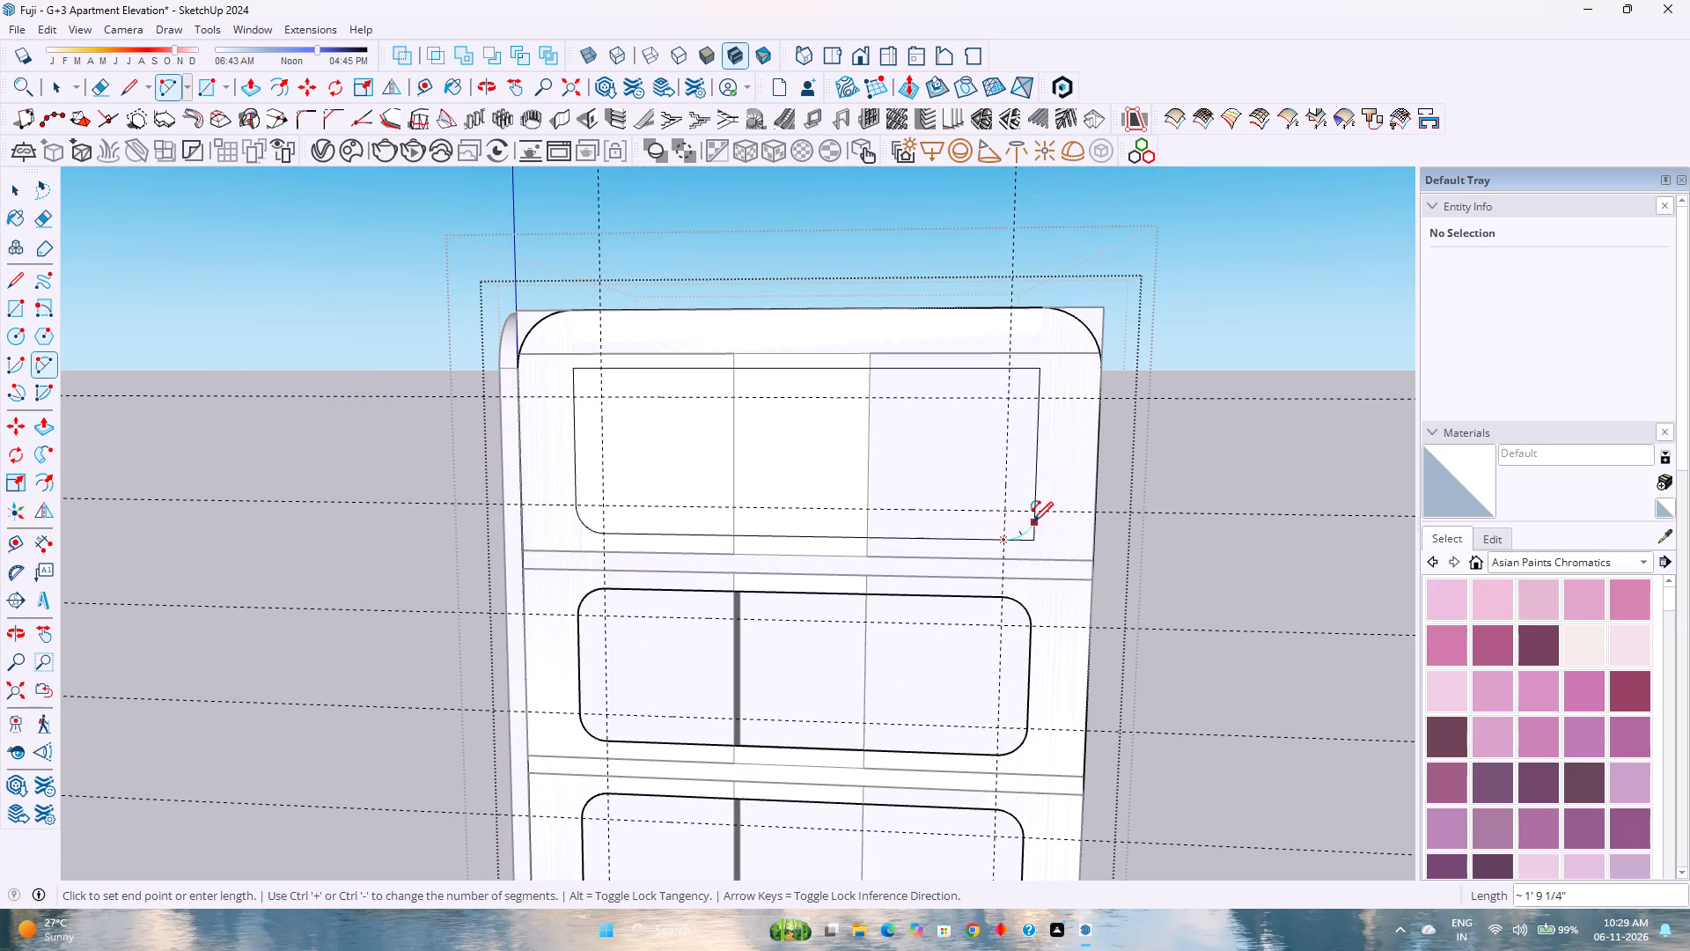
# Round the lower-right, upper-right and upper-left corners of the top opening's outline with 1' 6" radius arcs.
pyautogui.doubleClick(1034, 515)
pyautogui.click(1013, 370)
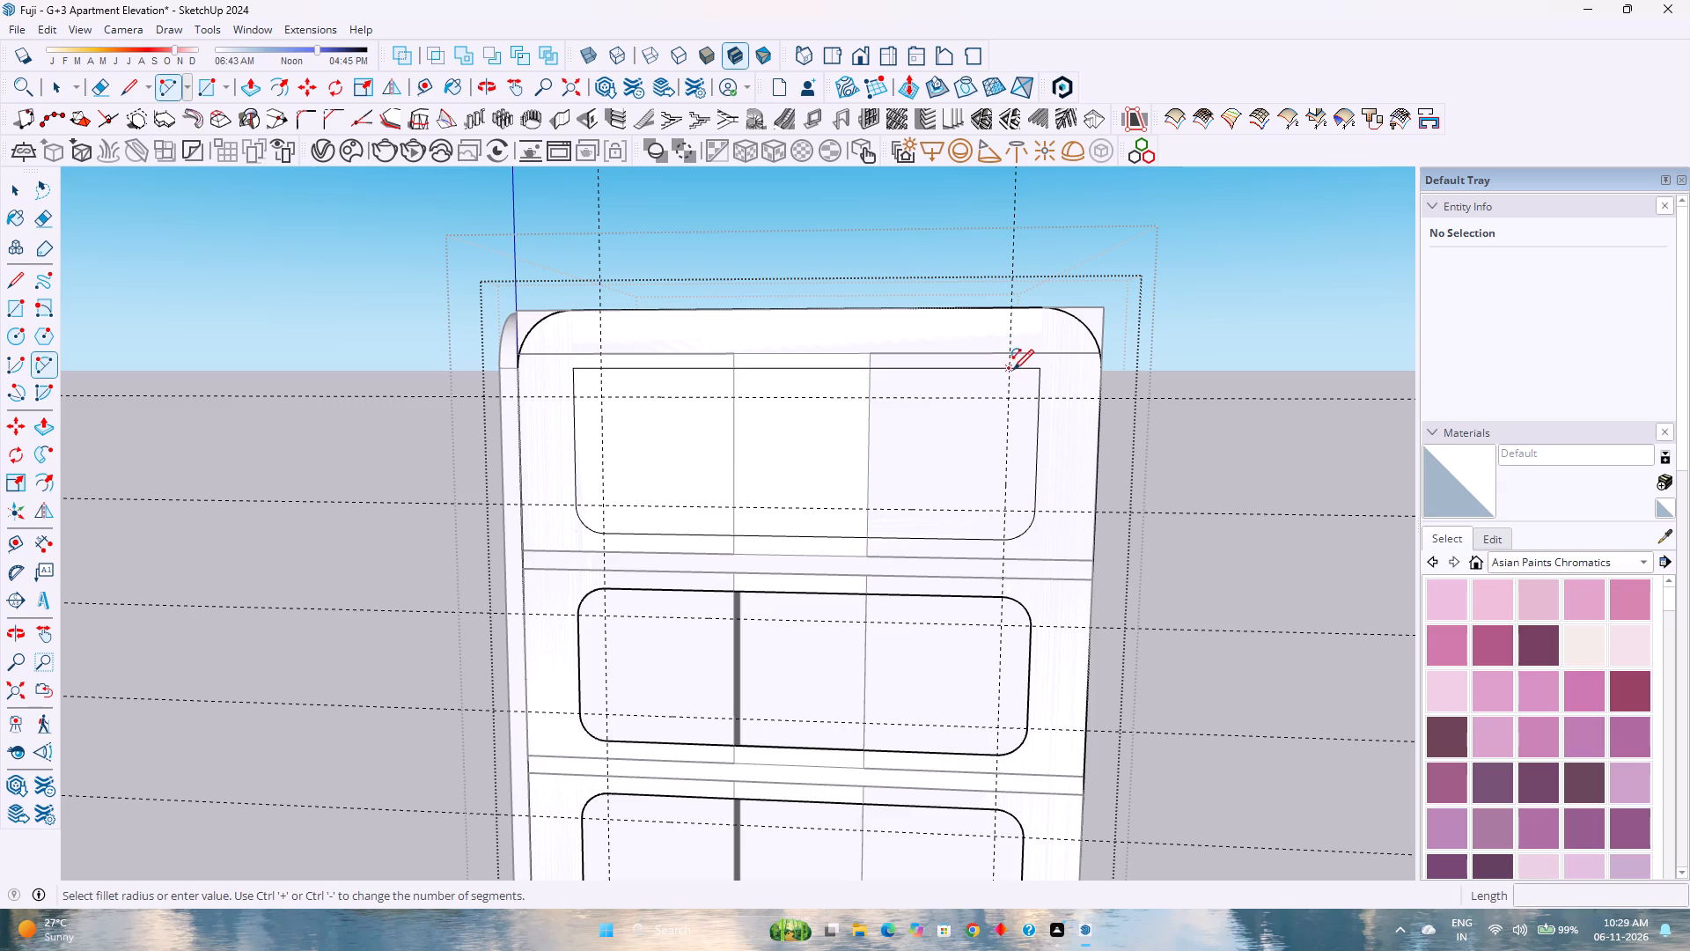
pyautogui.doubleClick(1042, 398)
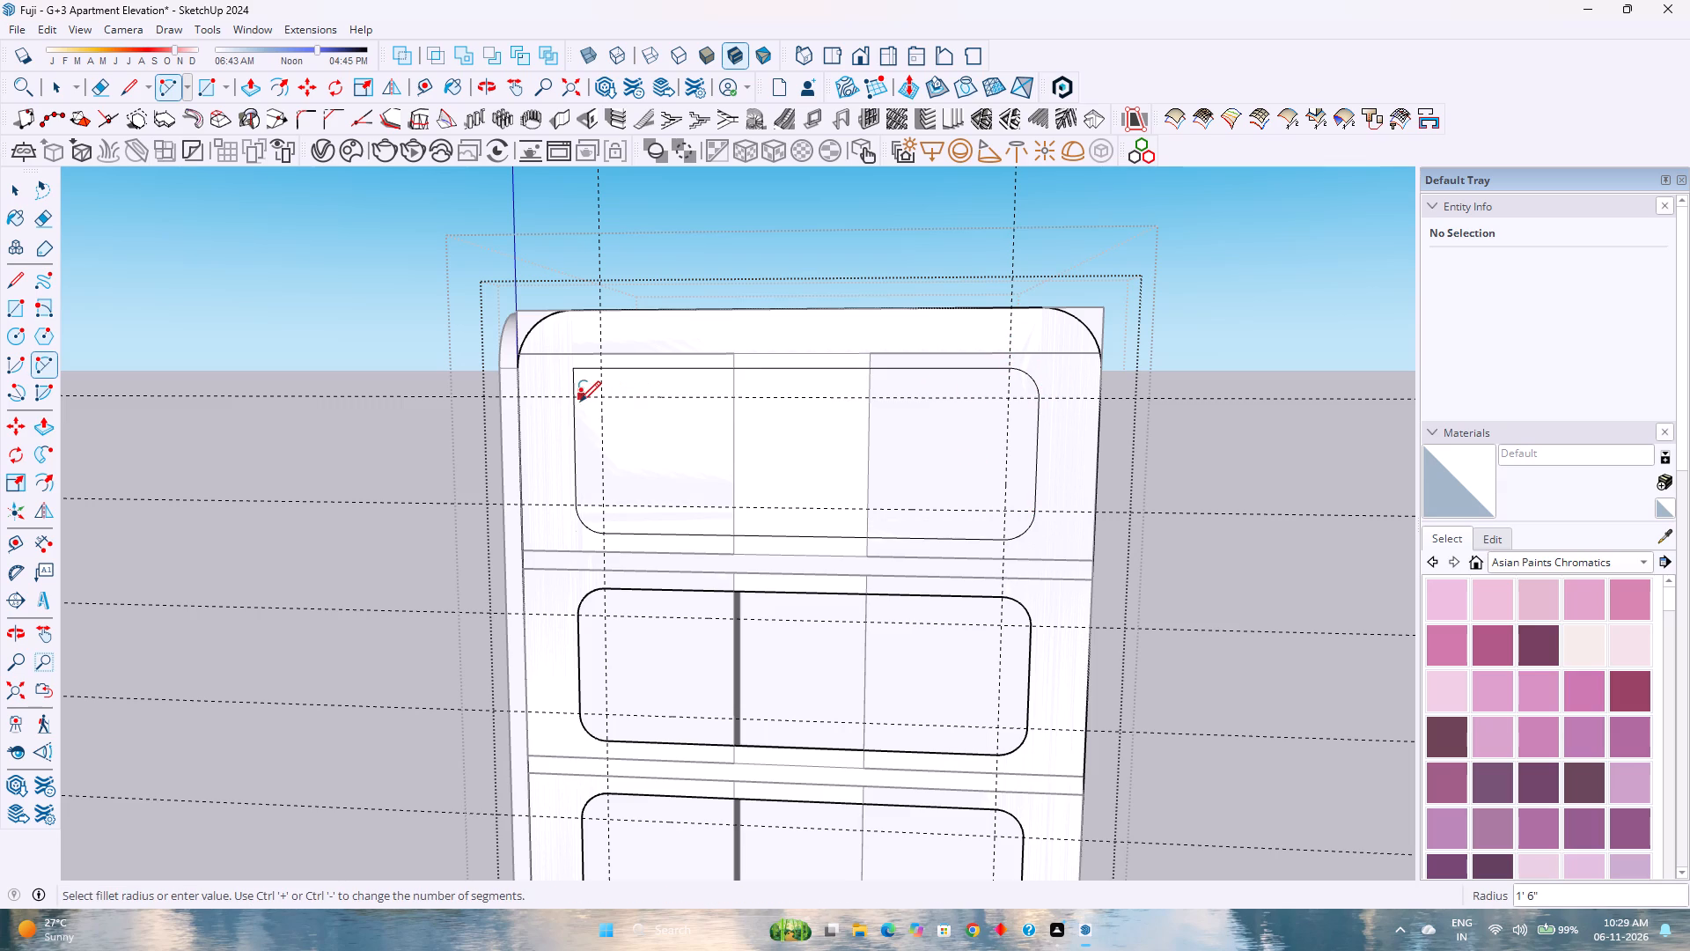
pyautogui.click(577, 397)
pyautogui.doubleClick(599, 369)
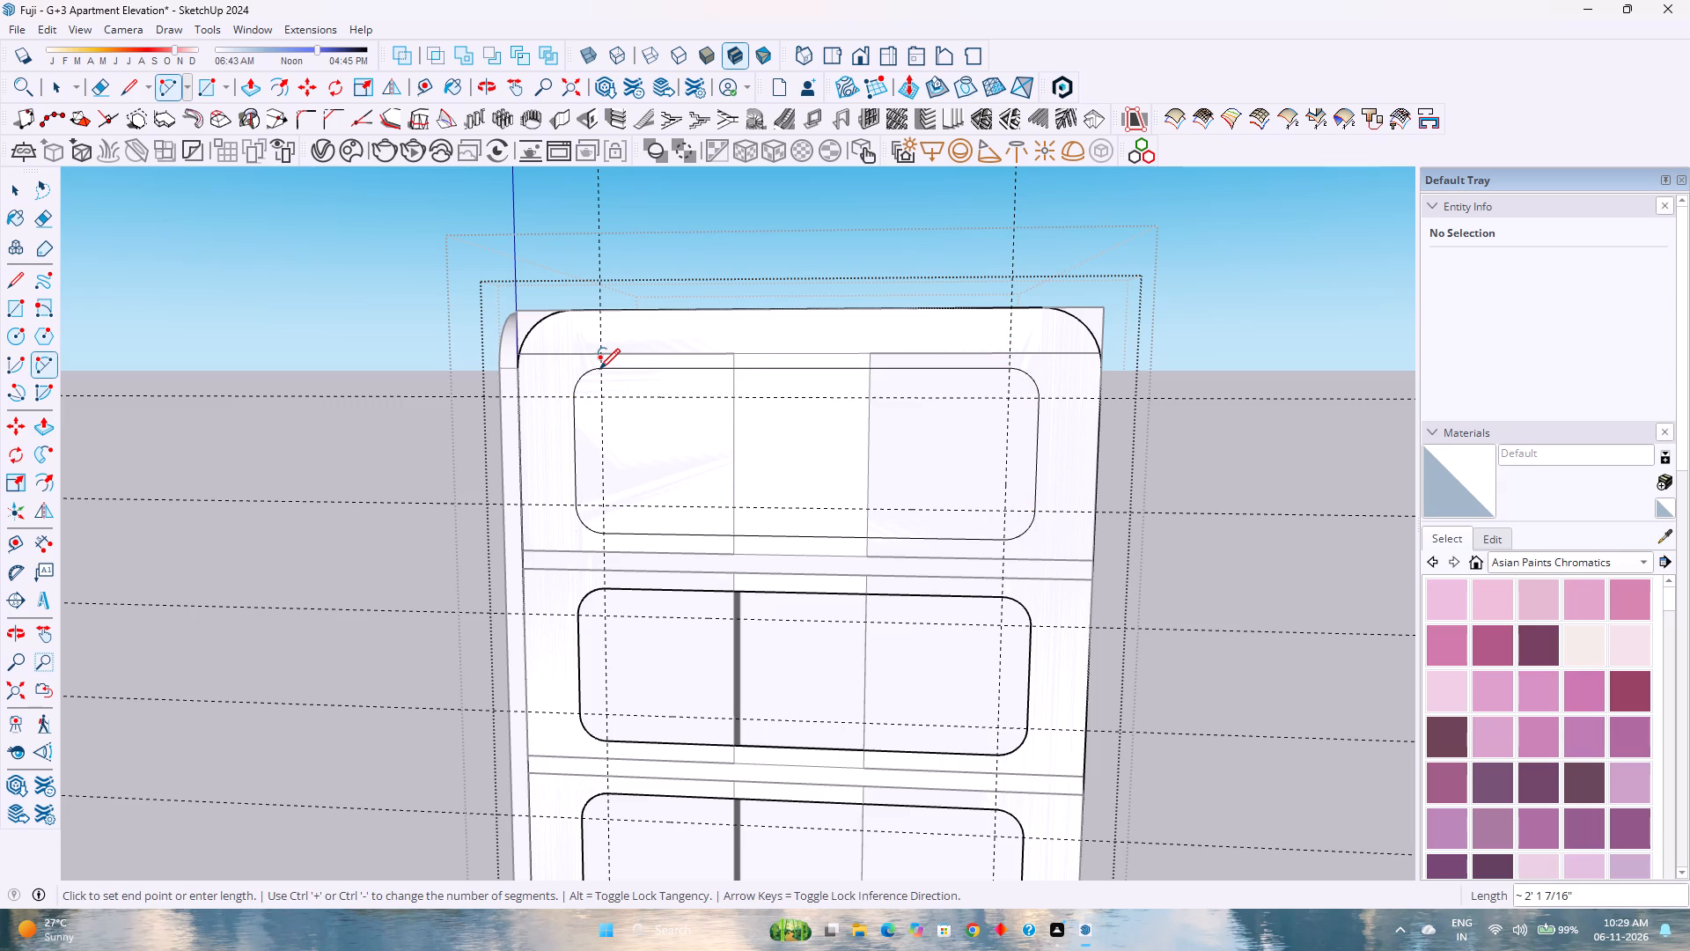
# Set the upper-right and lower-right corner arcs of the top opening to 120 segments each.
pyautogui.press('space')
pyautogui.click(1031, 379)
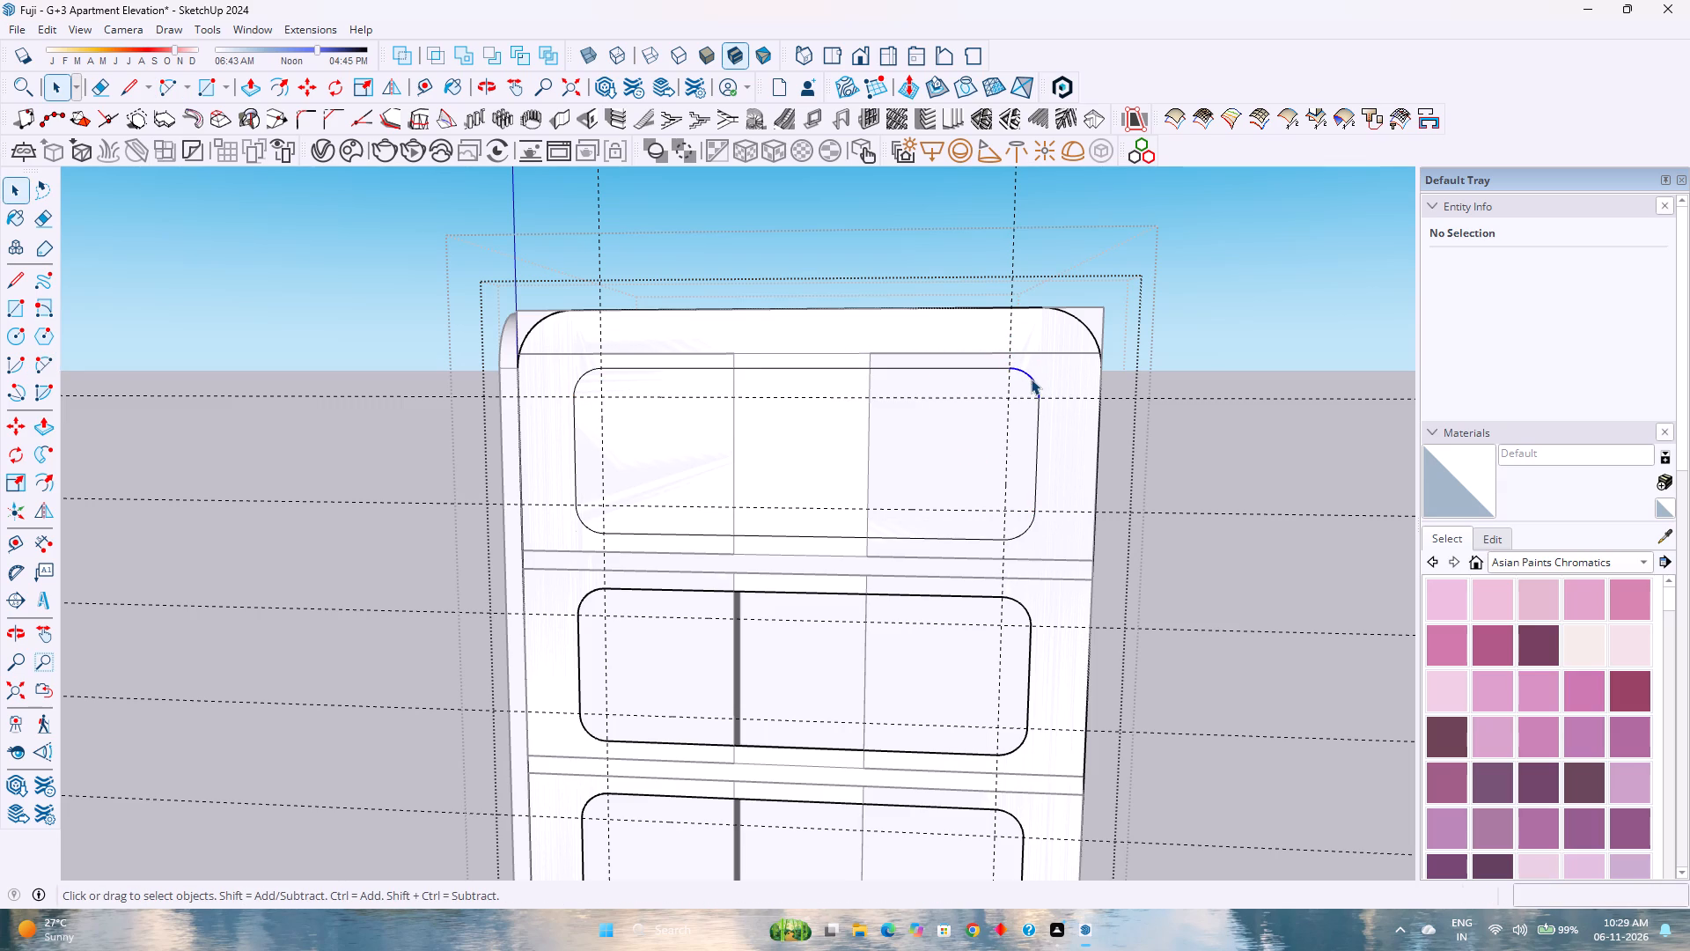
pyautogui.doubleClick(1563, 318)
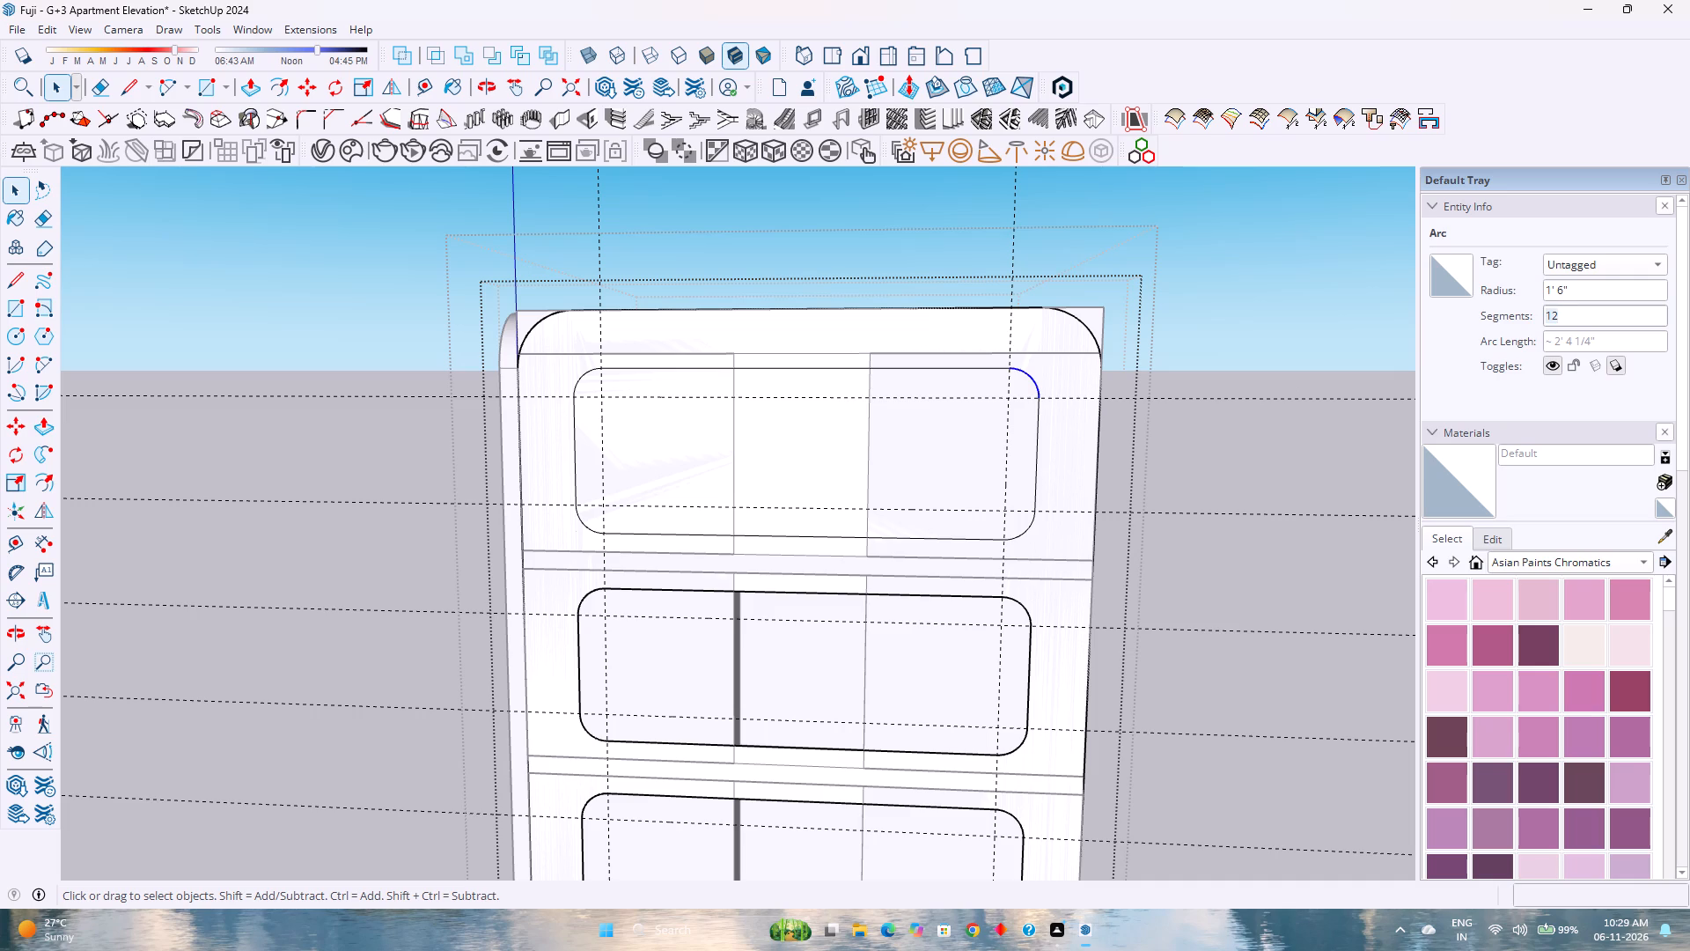
pyautogui.press('1')
pyautogui.press('2')
pyautogui.press('0')
pyautogui.press('Return')
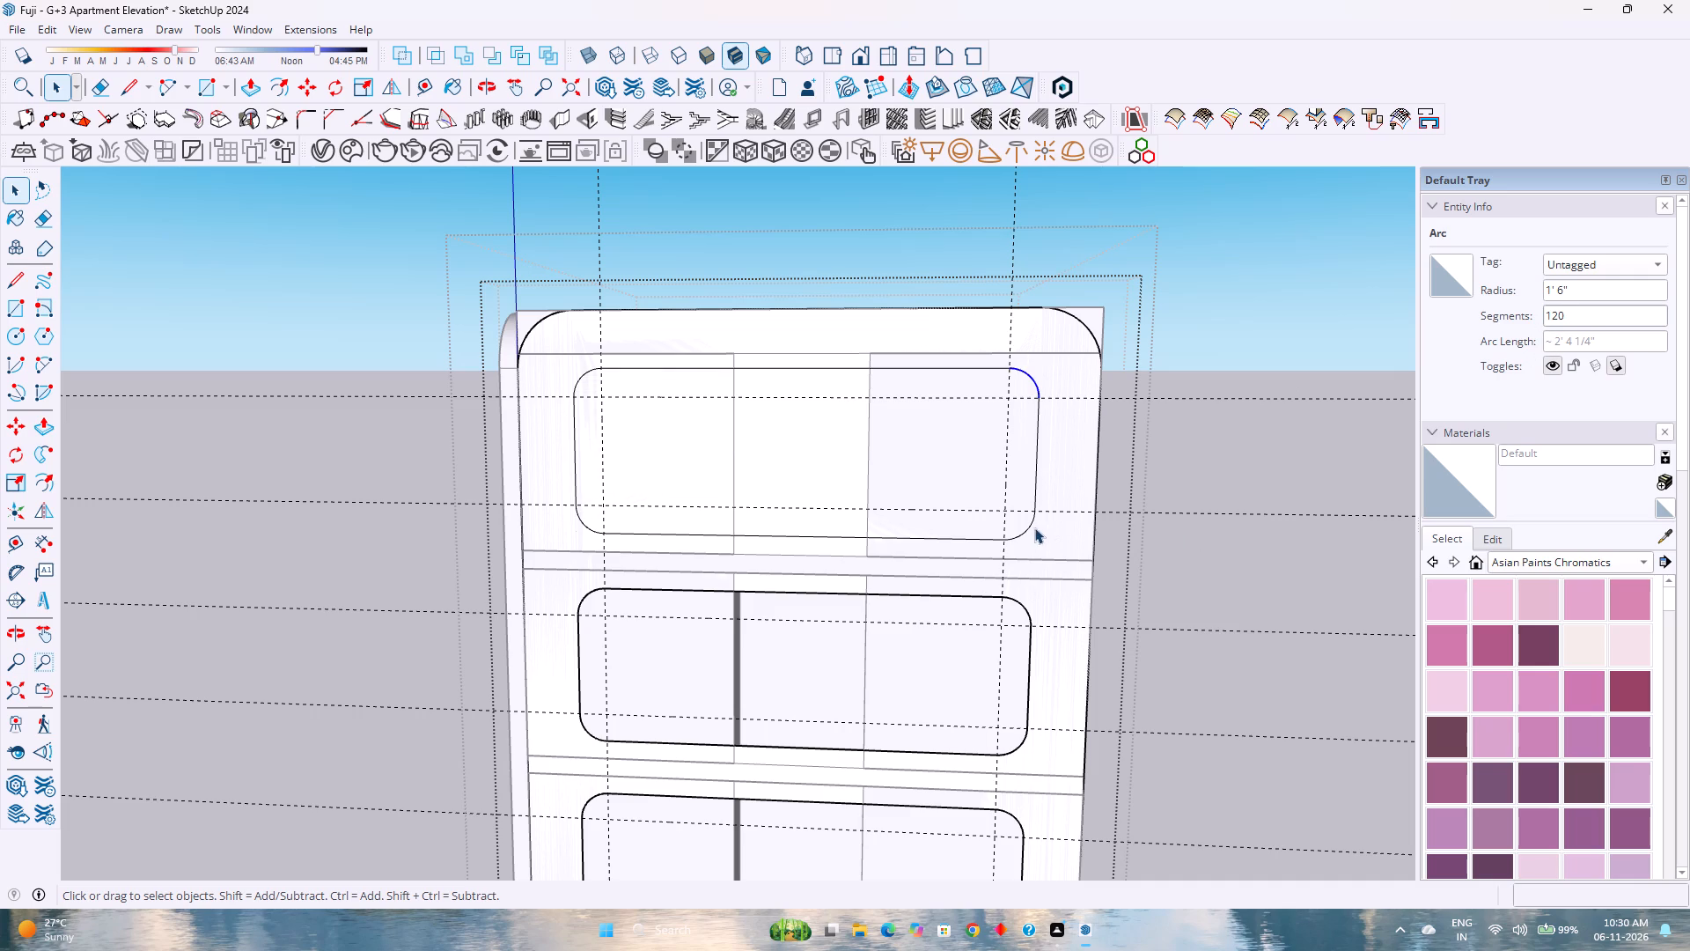
pyautogui.click(1025, 527)
pyautogui.click(1028, 529)
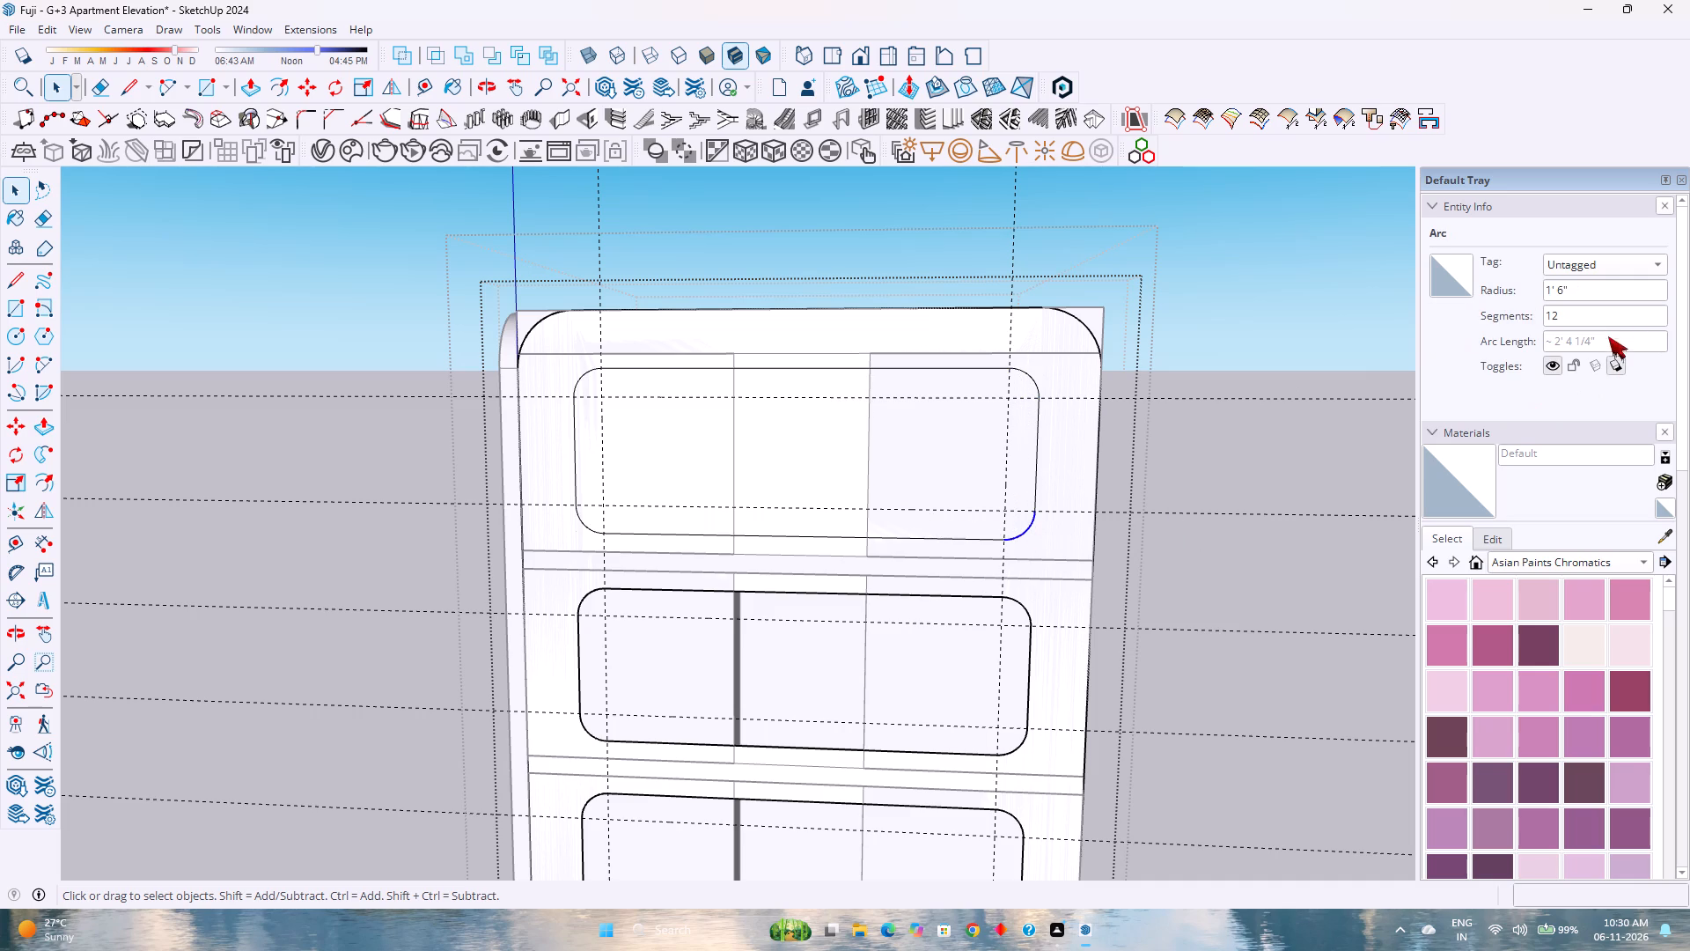
pyautogui.click(1602, 321)
pyautogui.press('0')
pyautogui.press('Return')
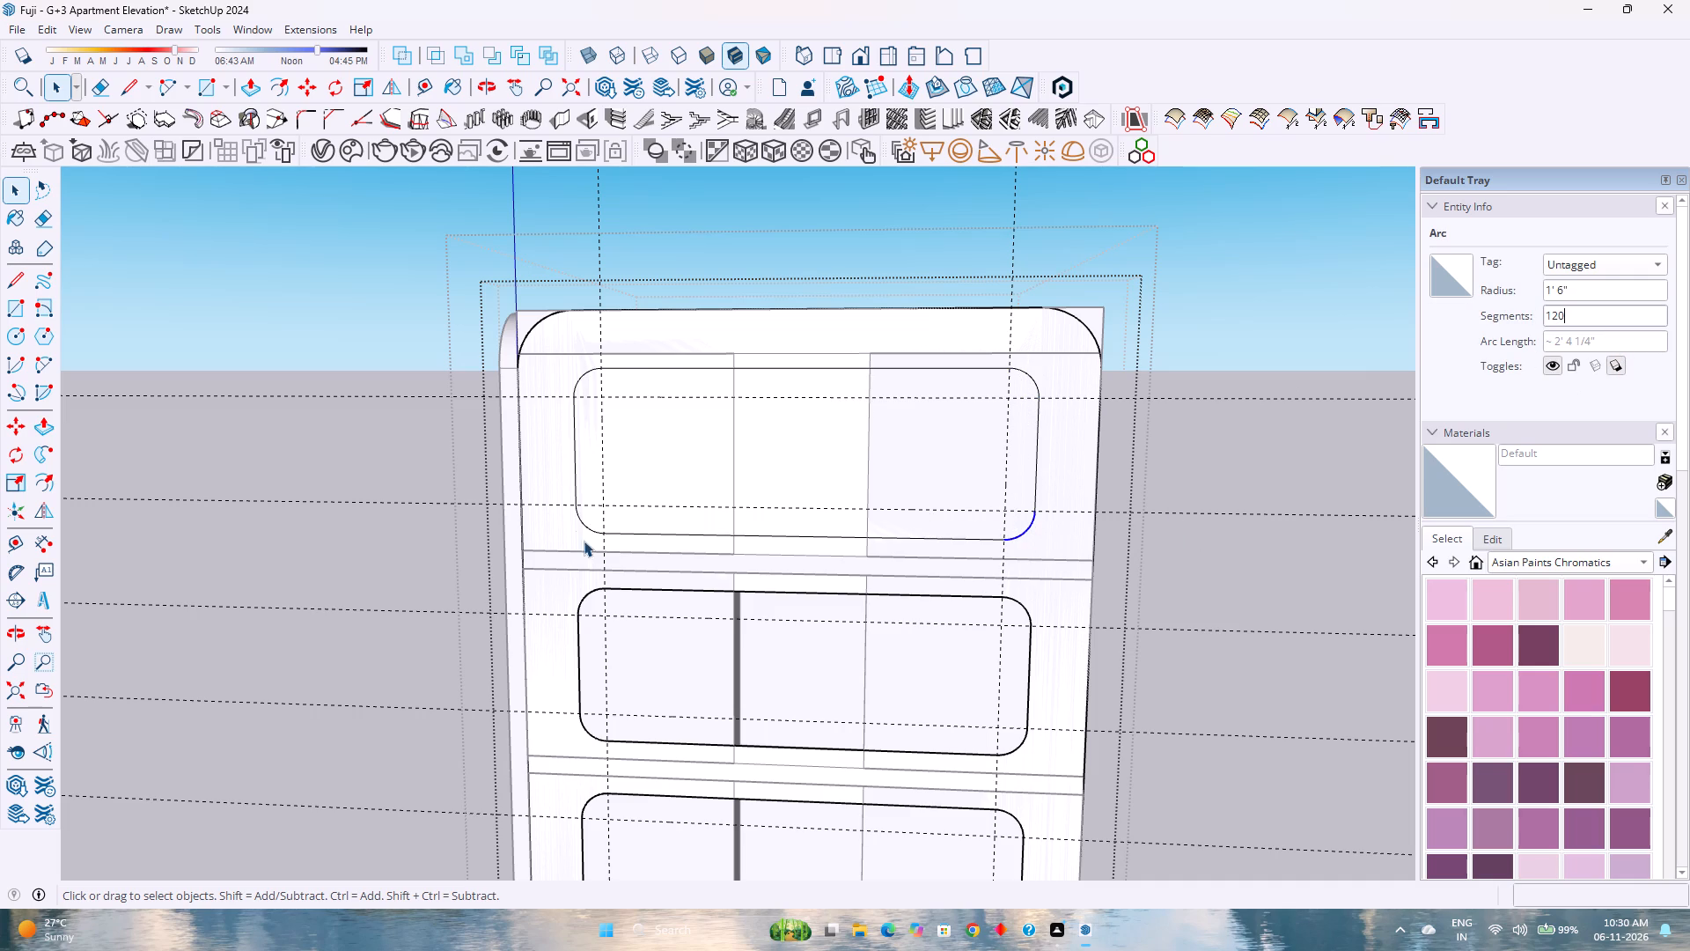
# Set the lower-left and upper-left corner arcs of the top opening to 120 segments each.
pyautogui.click(591, 527)
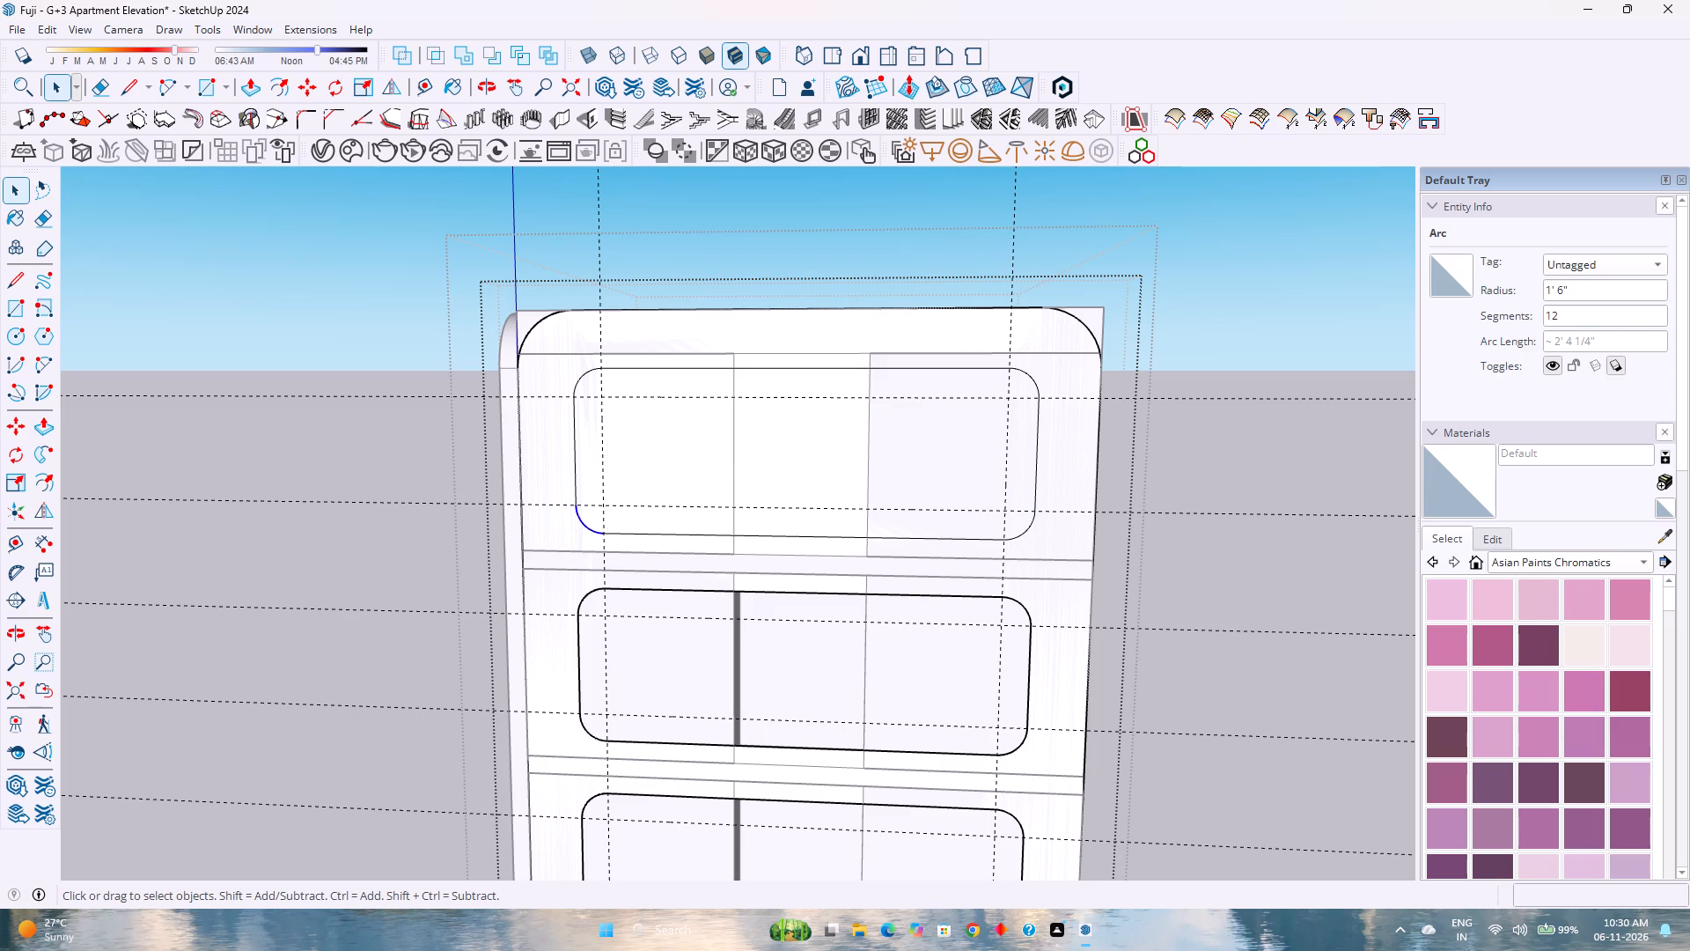
pyautogui.click(1578, 318)
pyautogui.press('0')
pyautogui.press('Return')
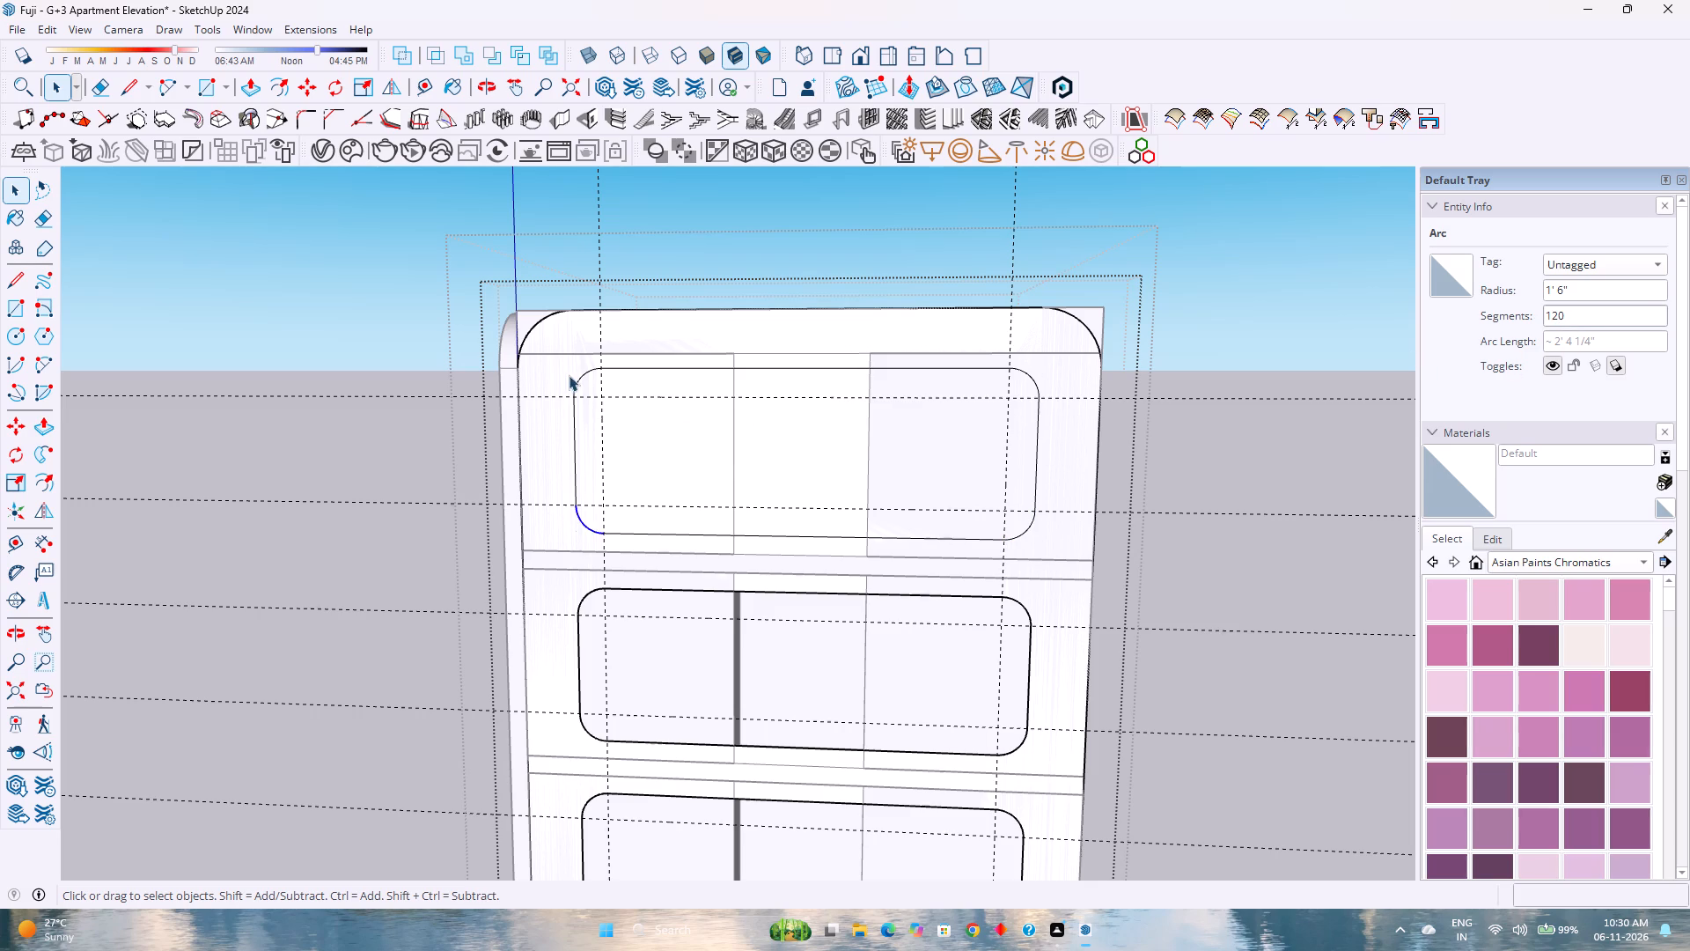
pyautogui.click(585, 375)
pyautogui.click(1560, 315)
pyautogui.press('0')
pyautogui.press('Return')
# Delete the face inside the rounded top outline to cut the third opening in the panel.
pyautogui.click(797, 463)
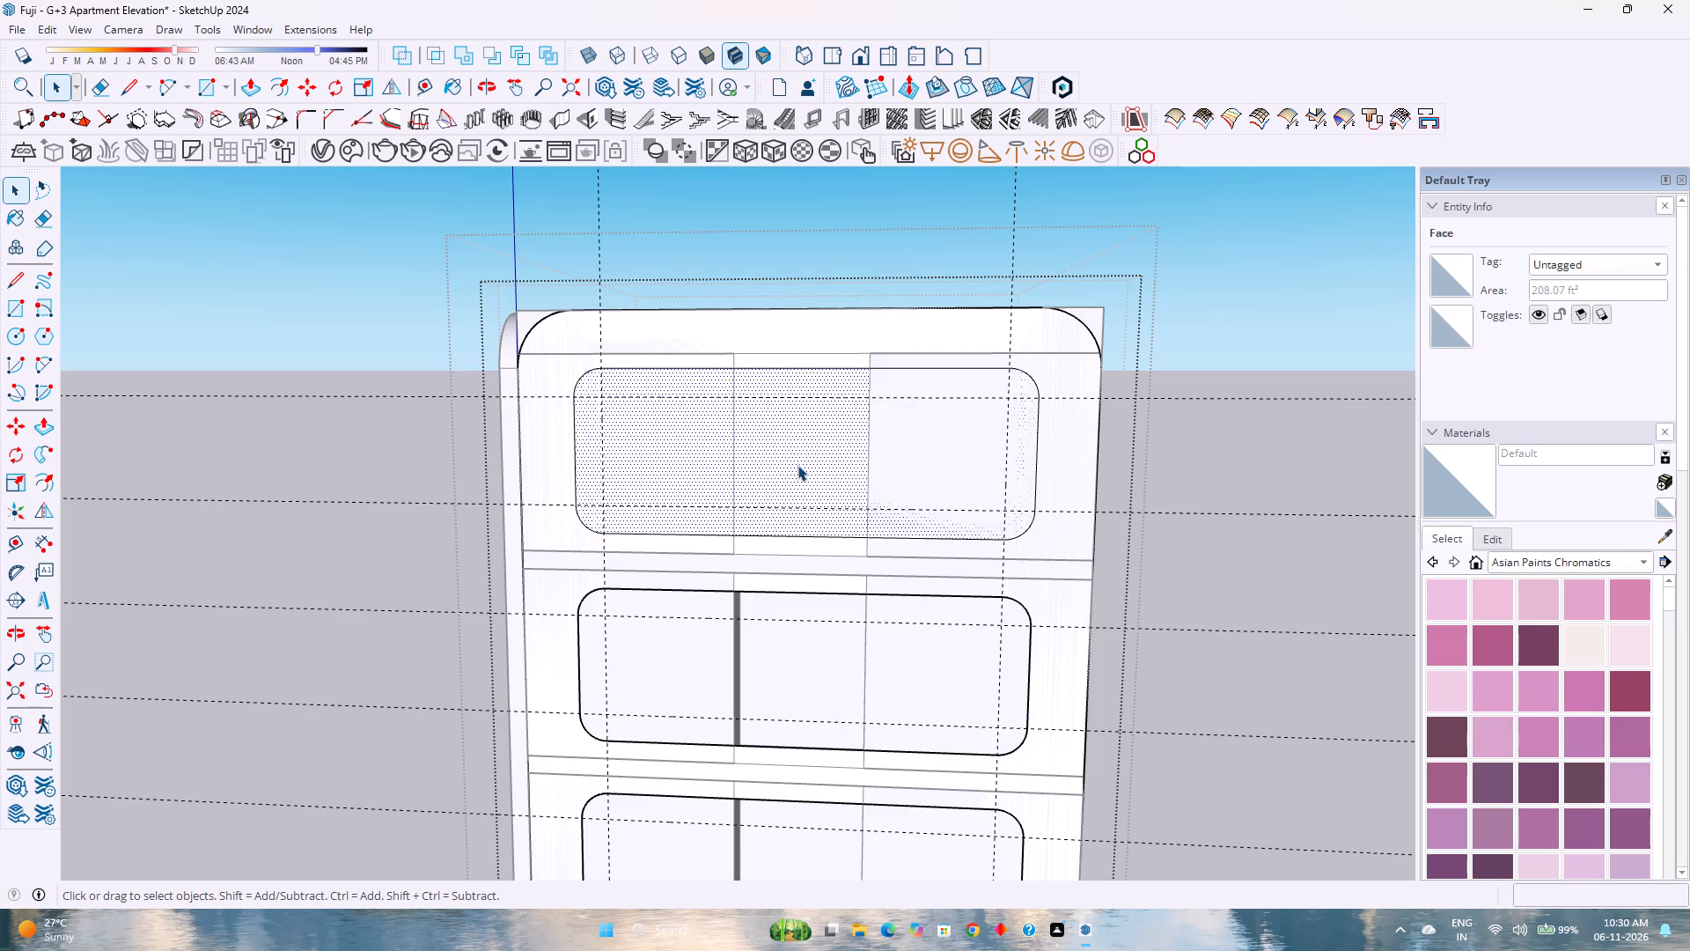
pyautogui.press('Delete')
# Extrude the face of the three-opening side panel by 6".
pyautogui.scroll(-7, 801, 470)
pyautogui.moveTo(935, 612); pyautogui.dragTo(599, 549, button='middle')
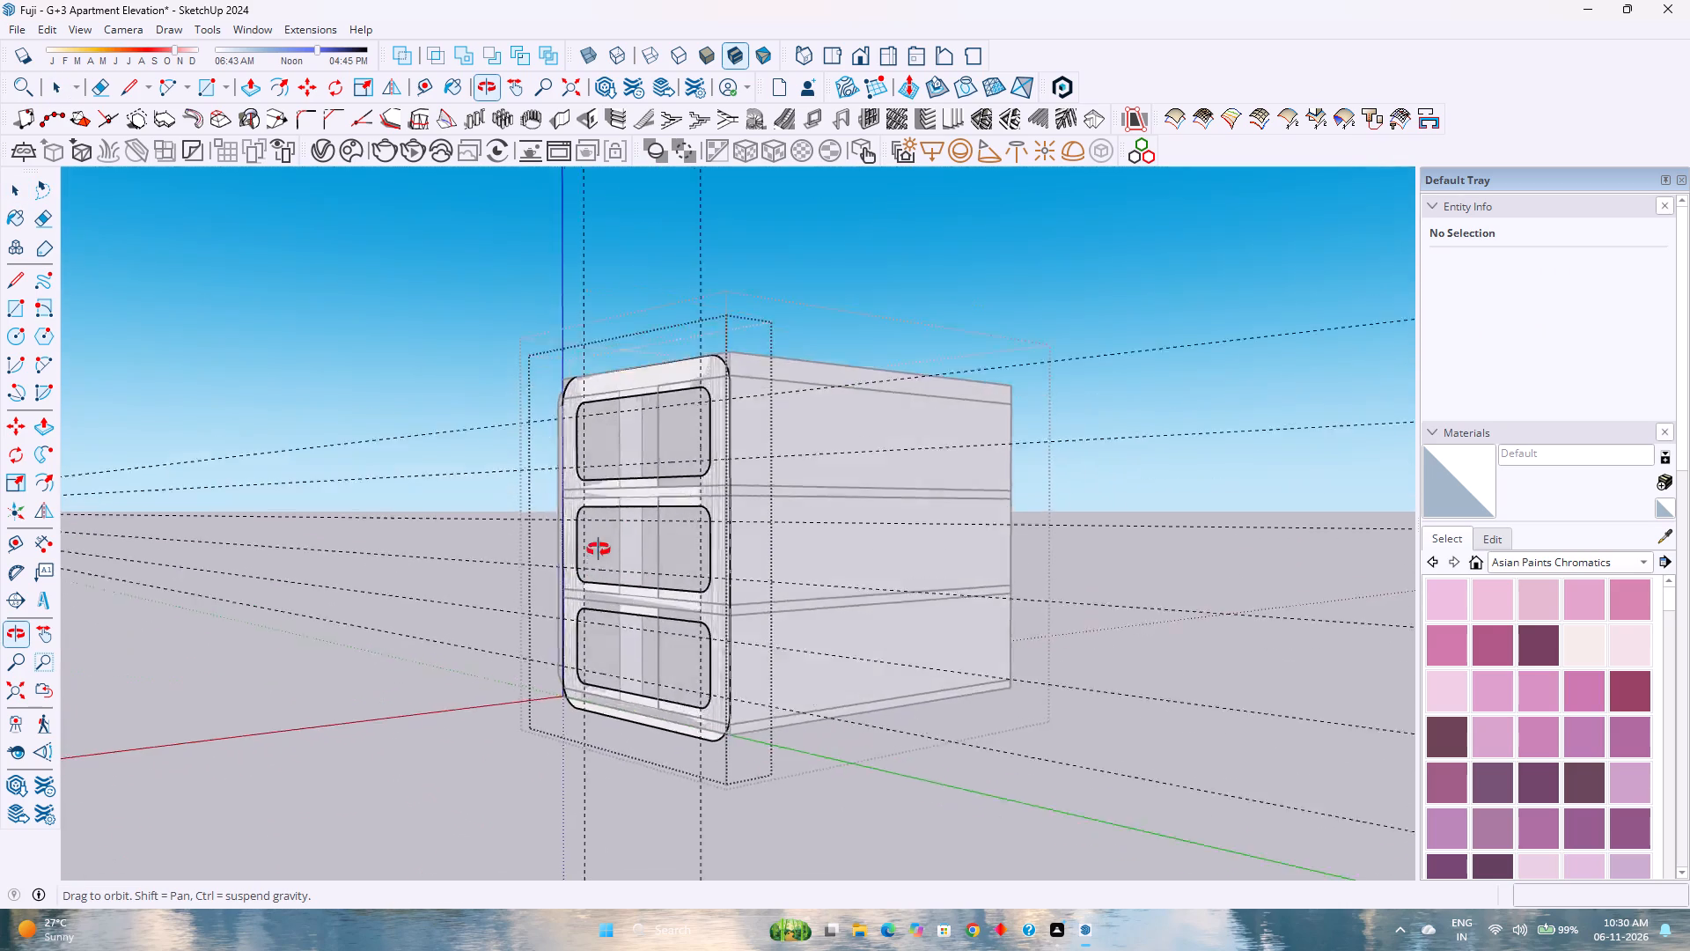
pyautogui.moveTo(599, 549); pyautogui.dragTo(845, 496, button='middle')
pyautogui.middleClick(845, 496)
pyautogui.scroll(-4, 850, 497)
pyautogui.moveTo(853, 500); pyautogui.dragTo(804, 601, button='middle')
pyautogui.scroll(5, 848, 537)
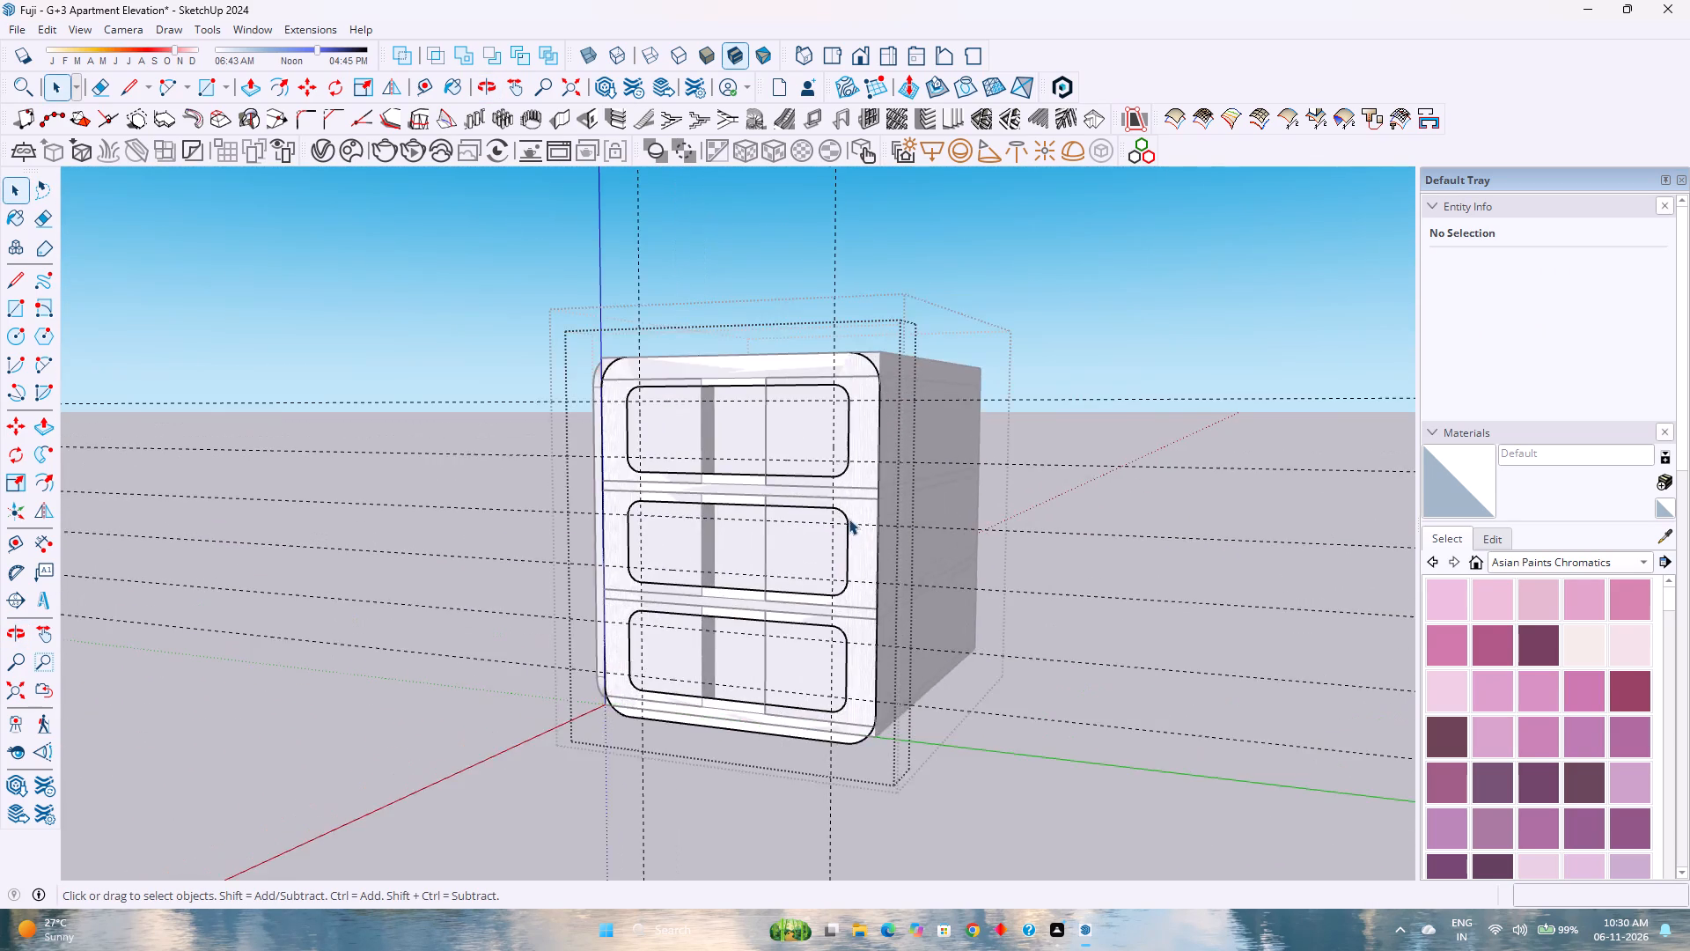
pyautogui.scroll(2, 849, 519)
pyautogui.press('p')
pyautogui.click(861, 483)
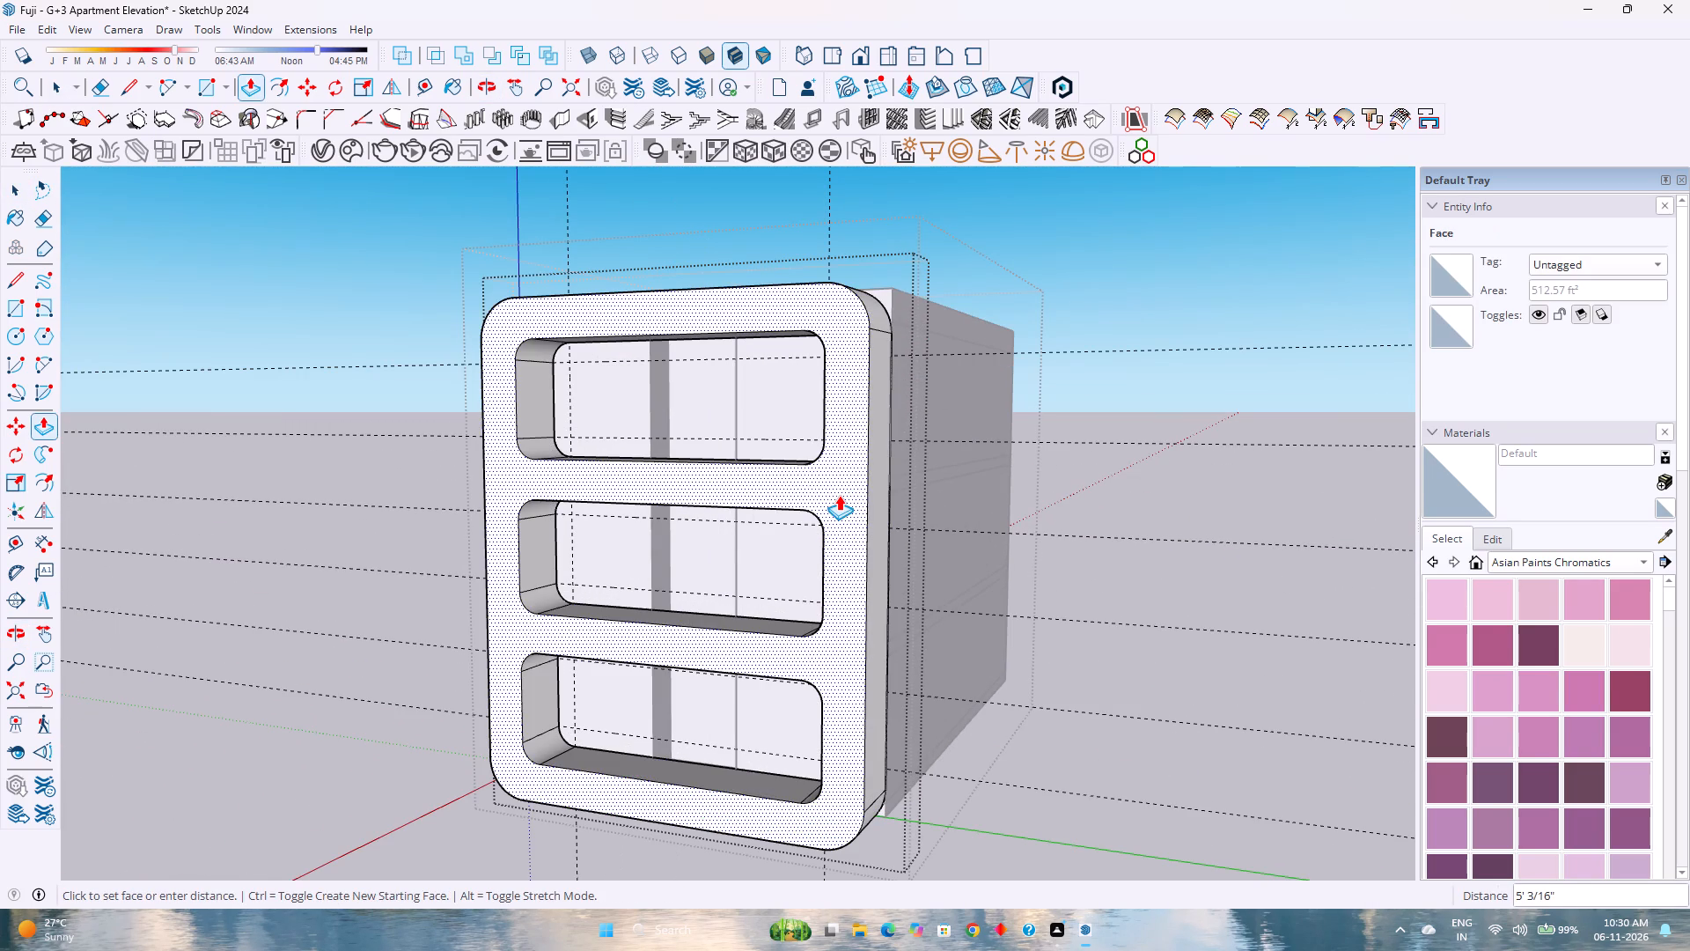
pyautogui.press('6')
pyautogui.press('Return')
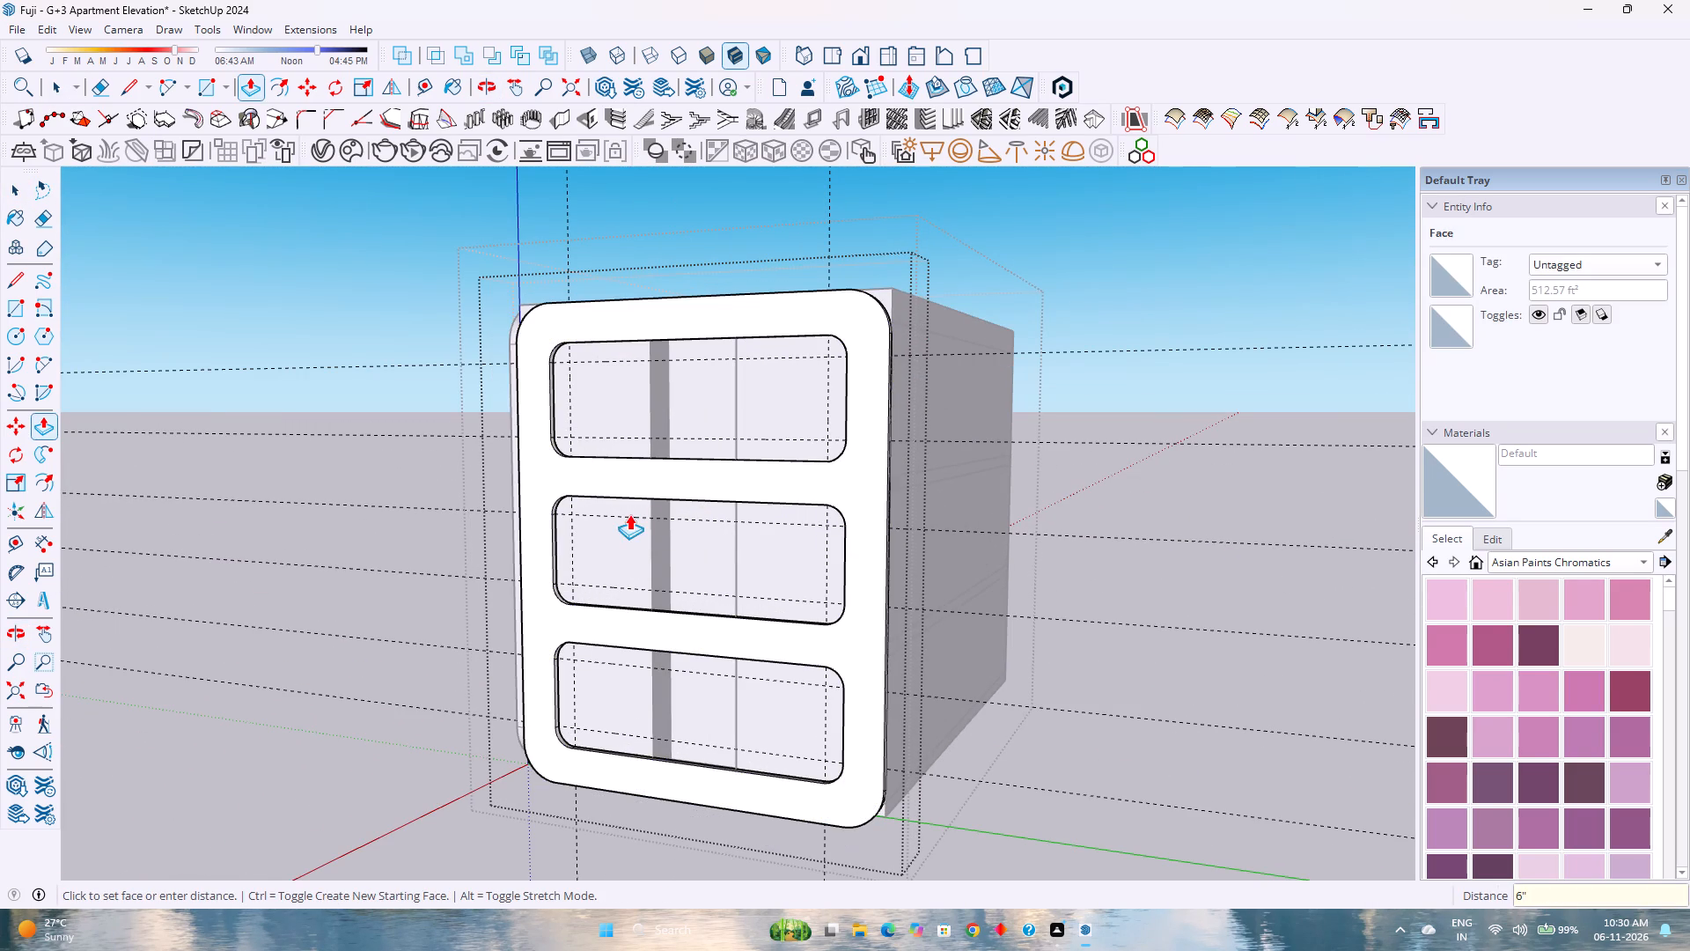
# Extrude the same panel face by another 6" and leave the panel group.
pyautogui.moveTo(629, 513); pyautogui.dragTo(1062, 842, button='middle')
pyautogui.middleClick(1062, 842)
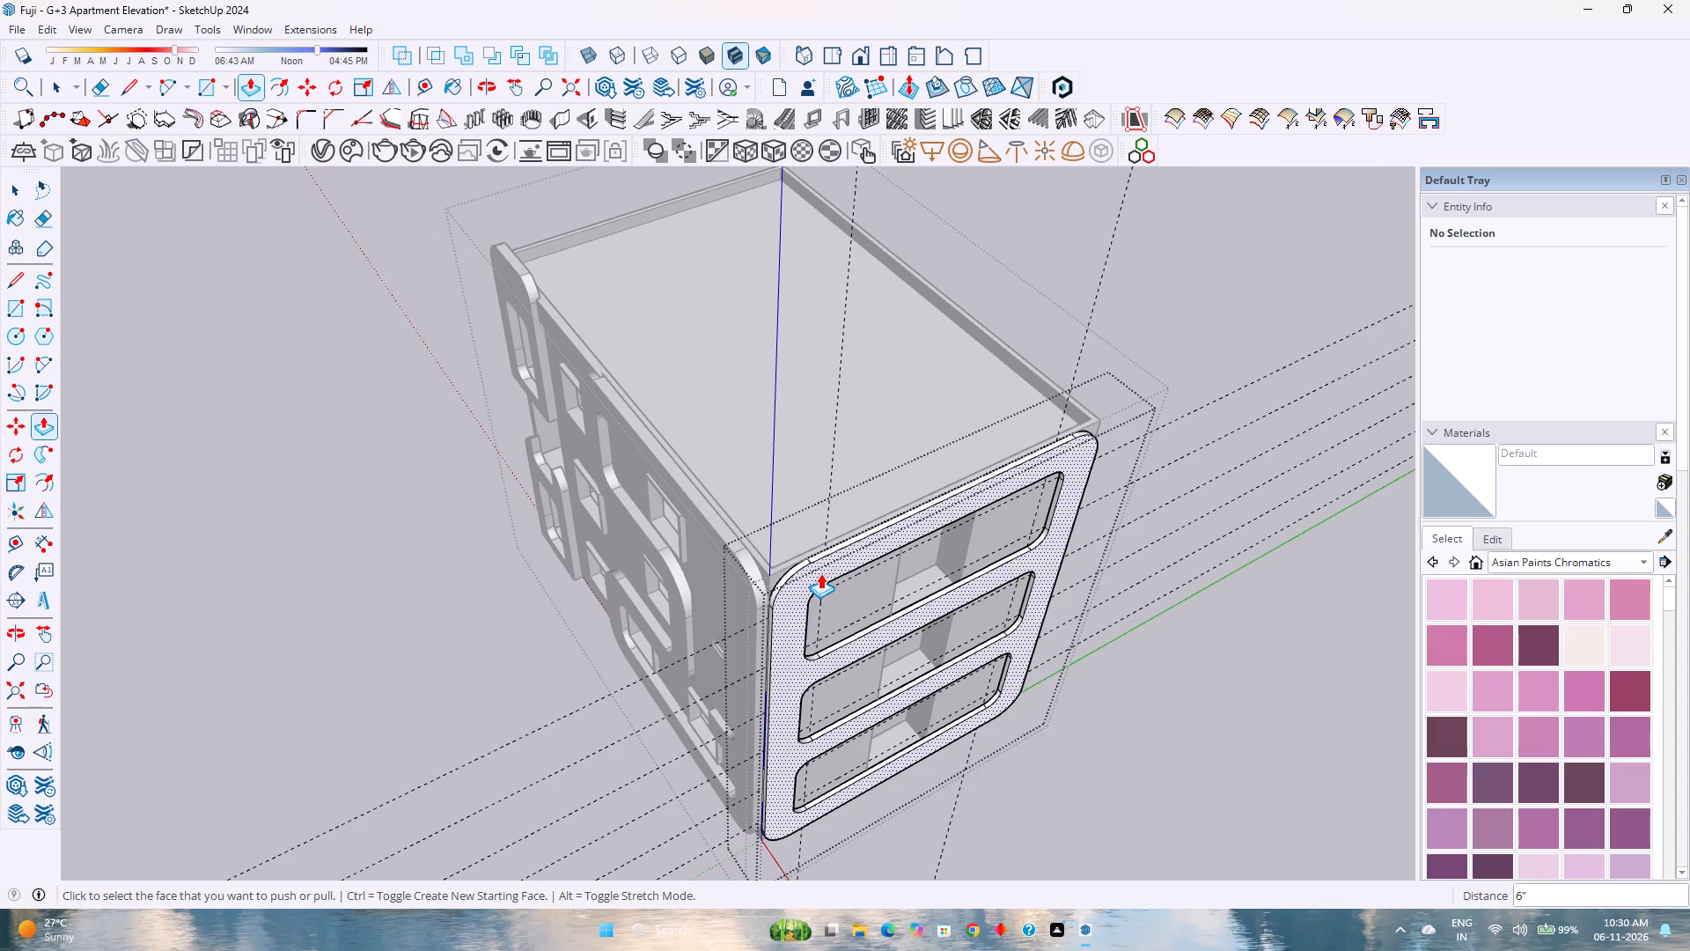
pyautogui.doubleClick(820, 573)
pyautogui.scroll(-3, 817, 592)
pyautogui.scroll(3, 819, 638)
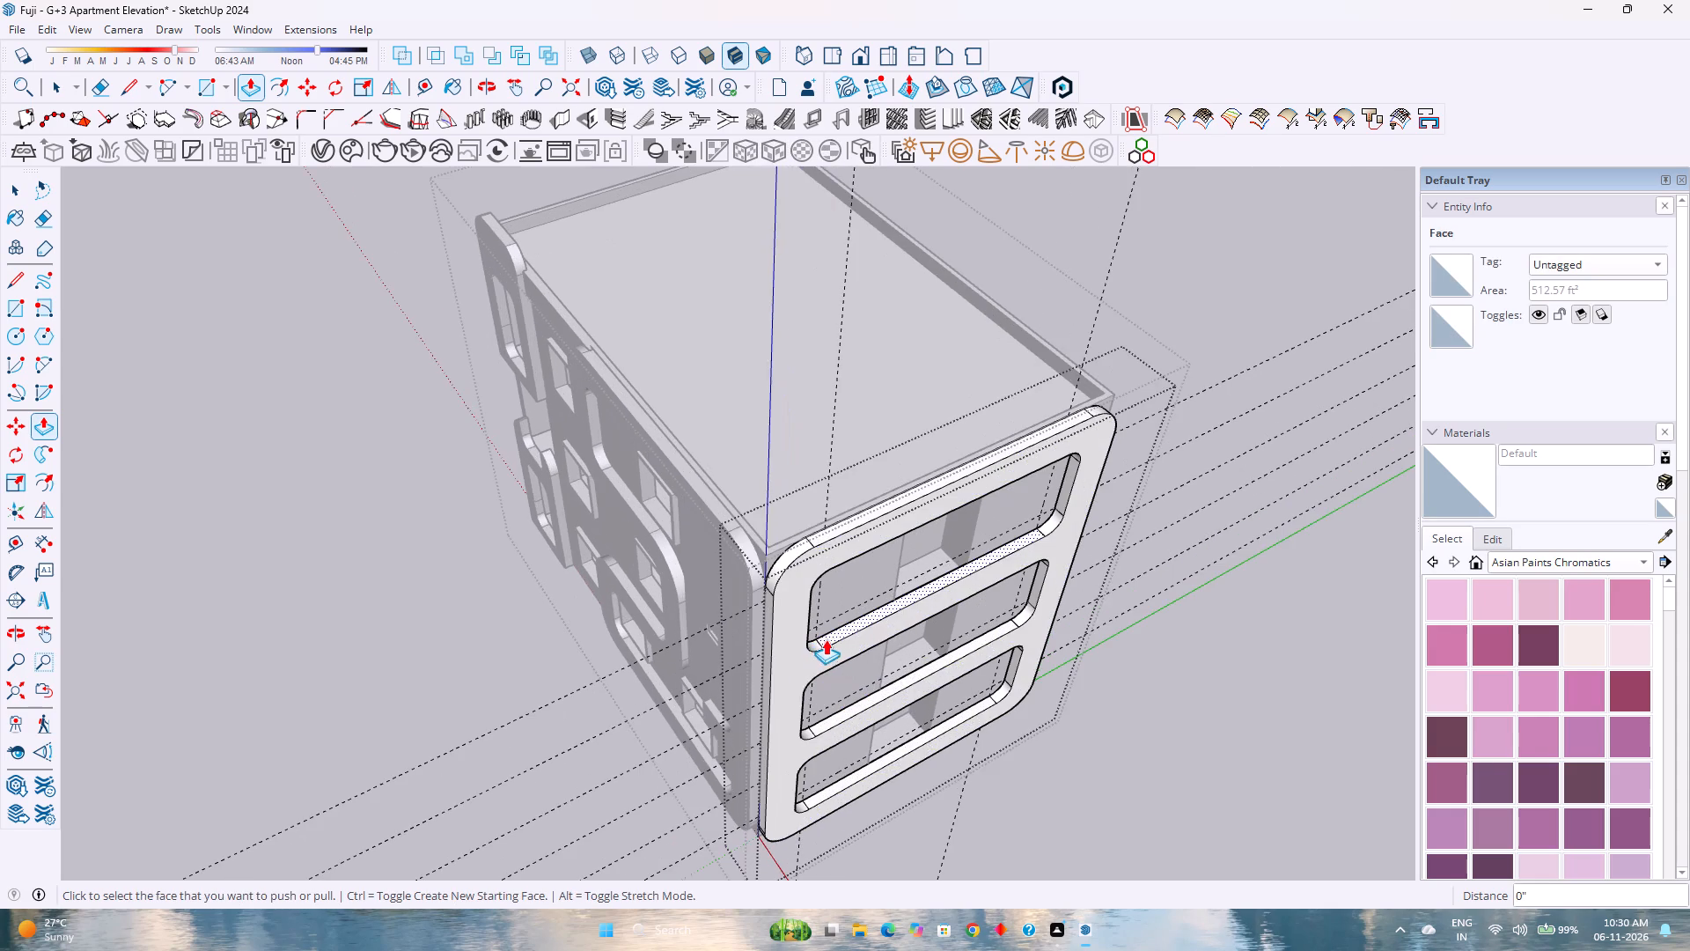
pyautogui.moveTo(830, 639); pyautogui.dragTo(716, 584, button='middle')
pyautogui.middleClick(716, 584)
pyautogui.scroll(-3, 721, 569)
pyautogui.moveTo(759, 645); pyautogui.dragTo(667, 598, button='middle')
pyautogui.middleClick(666, 598)
pyautogui.middleClick(665, 598)
pyautogui.scroll(1, 798, 544)
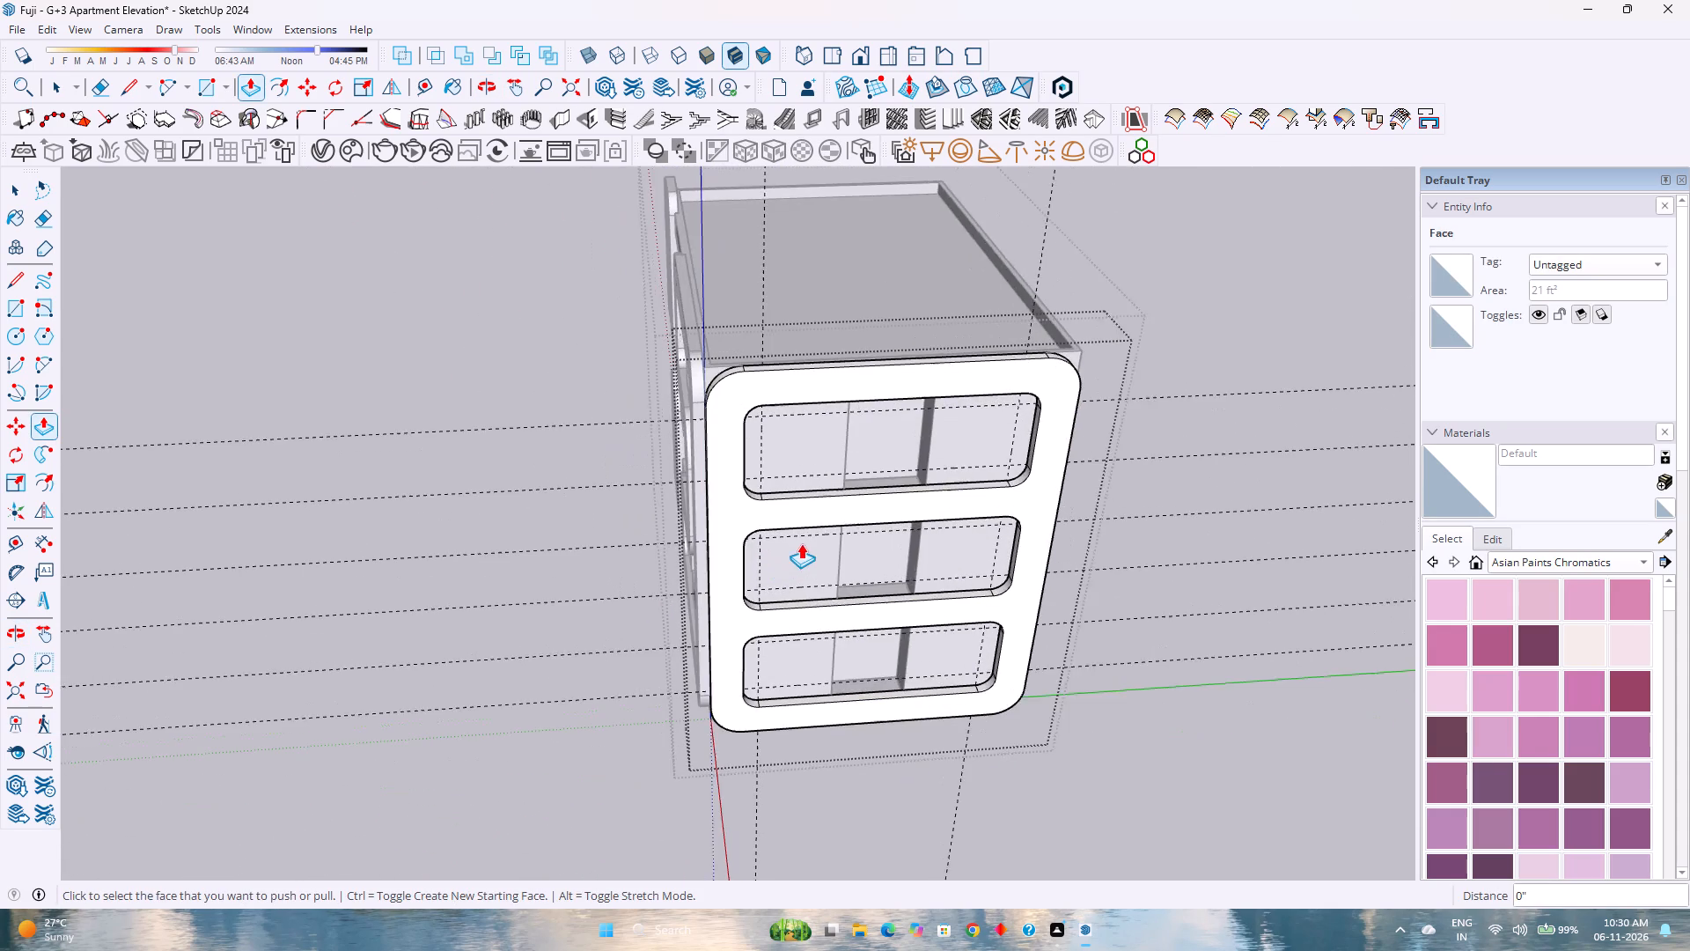
pyautogui.scroll(5, 801, 543)
pyautogui.scroll(-6, 789, 545)
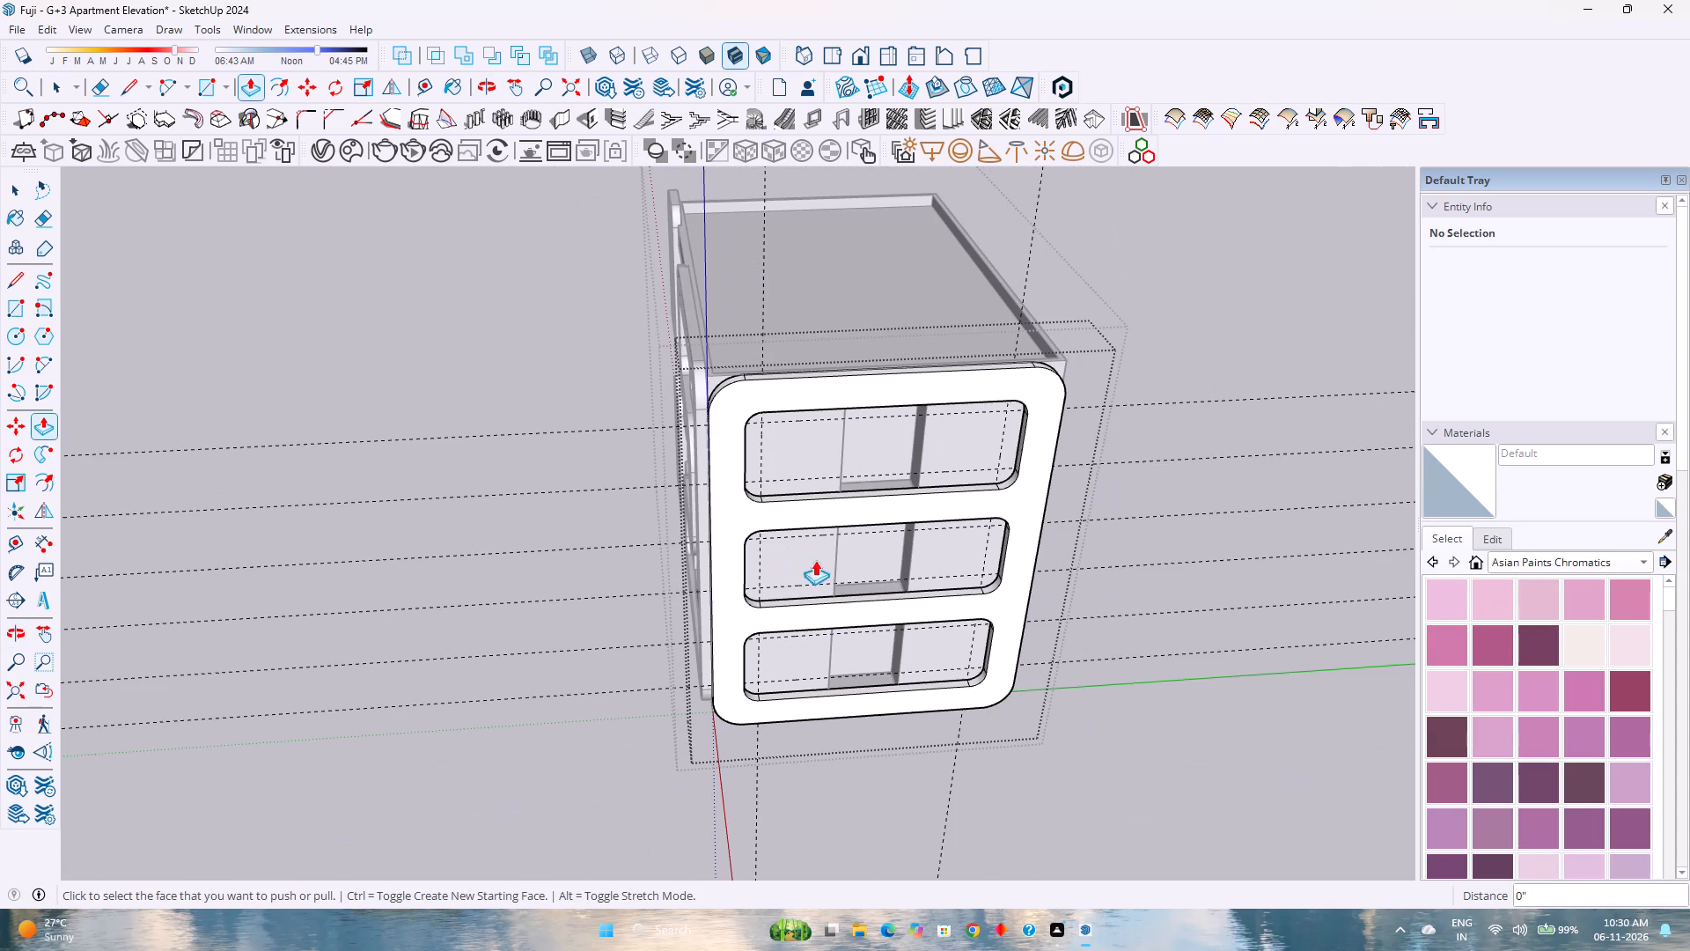
pyautogui.press('space')
pyautogui.click(1164, 673)
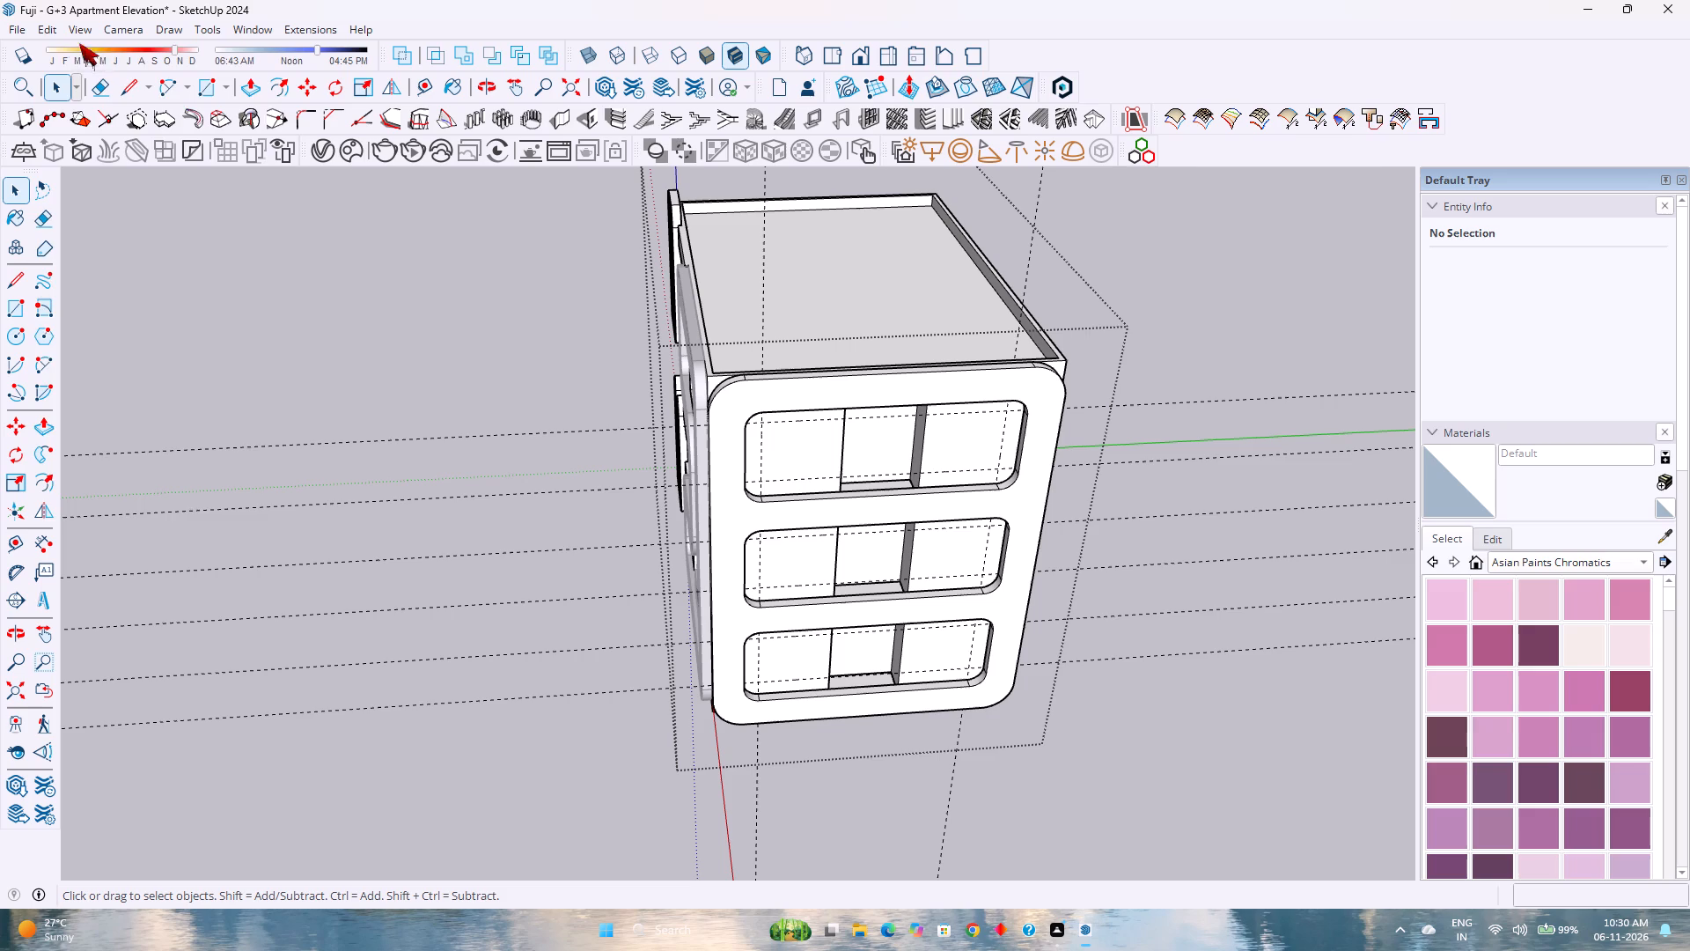
# Delete all construction guides from the model.
pyautogui.click(45, 31)
pyautogui.click(180, 205)
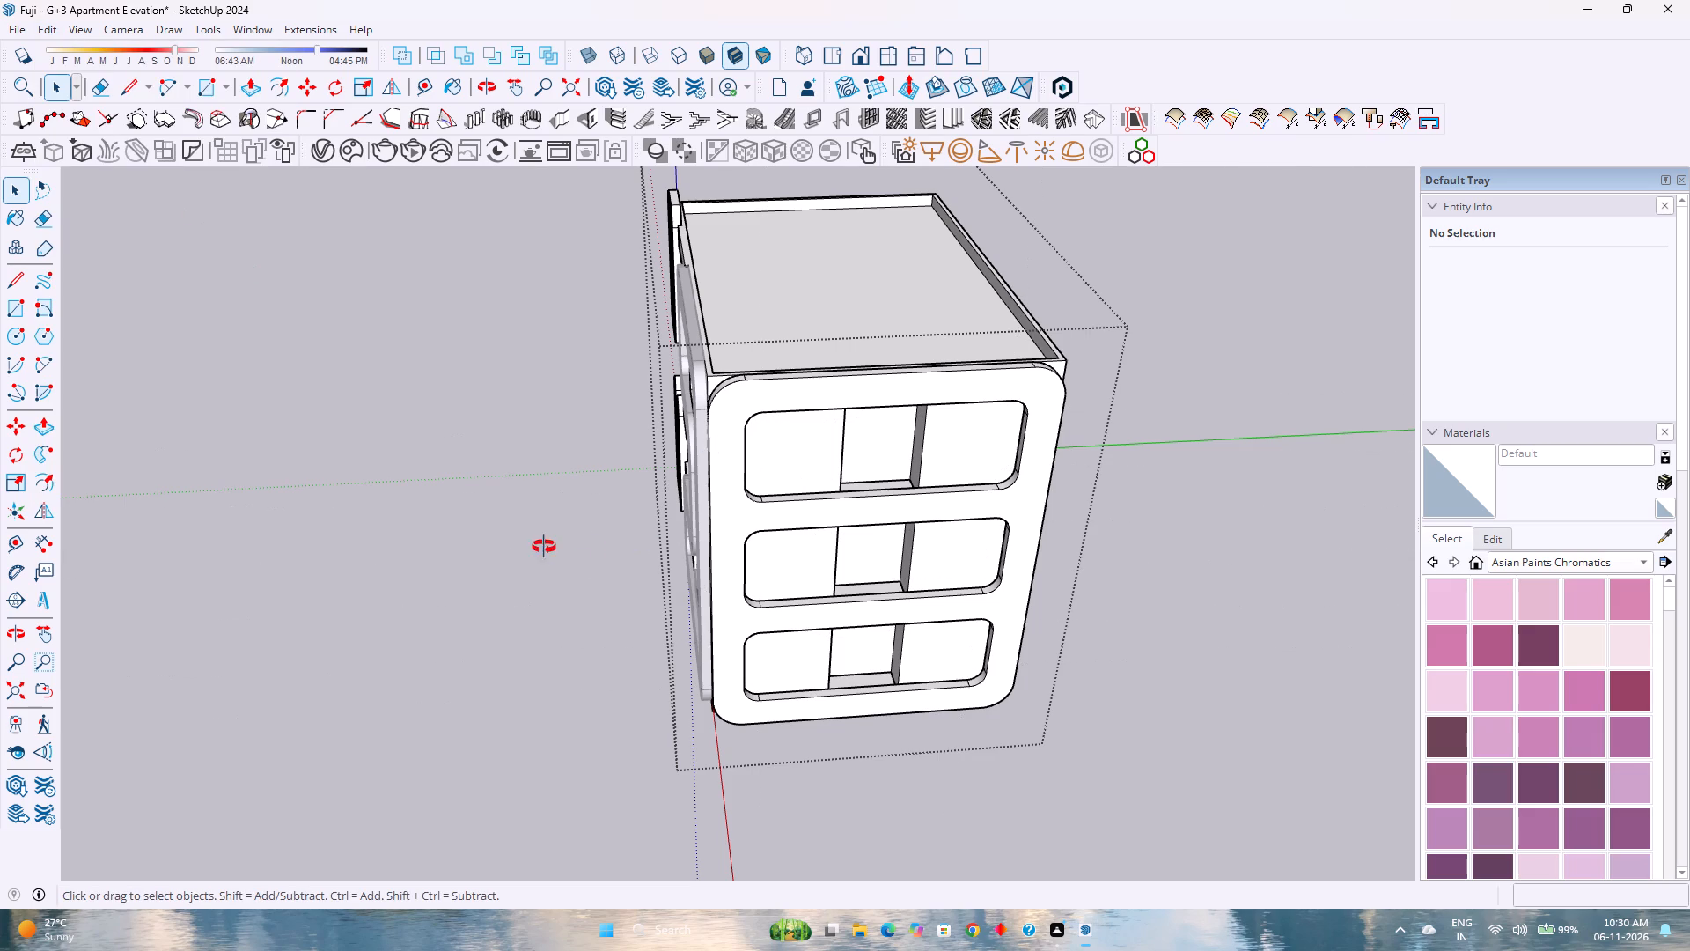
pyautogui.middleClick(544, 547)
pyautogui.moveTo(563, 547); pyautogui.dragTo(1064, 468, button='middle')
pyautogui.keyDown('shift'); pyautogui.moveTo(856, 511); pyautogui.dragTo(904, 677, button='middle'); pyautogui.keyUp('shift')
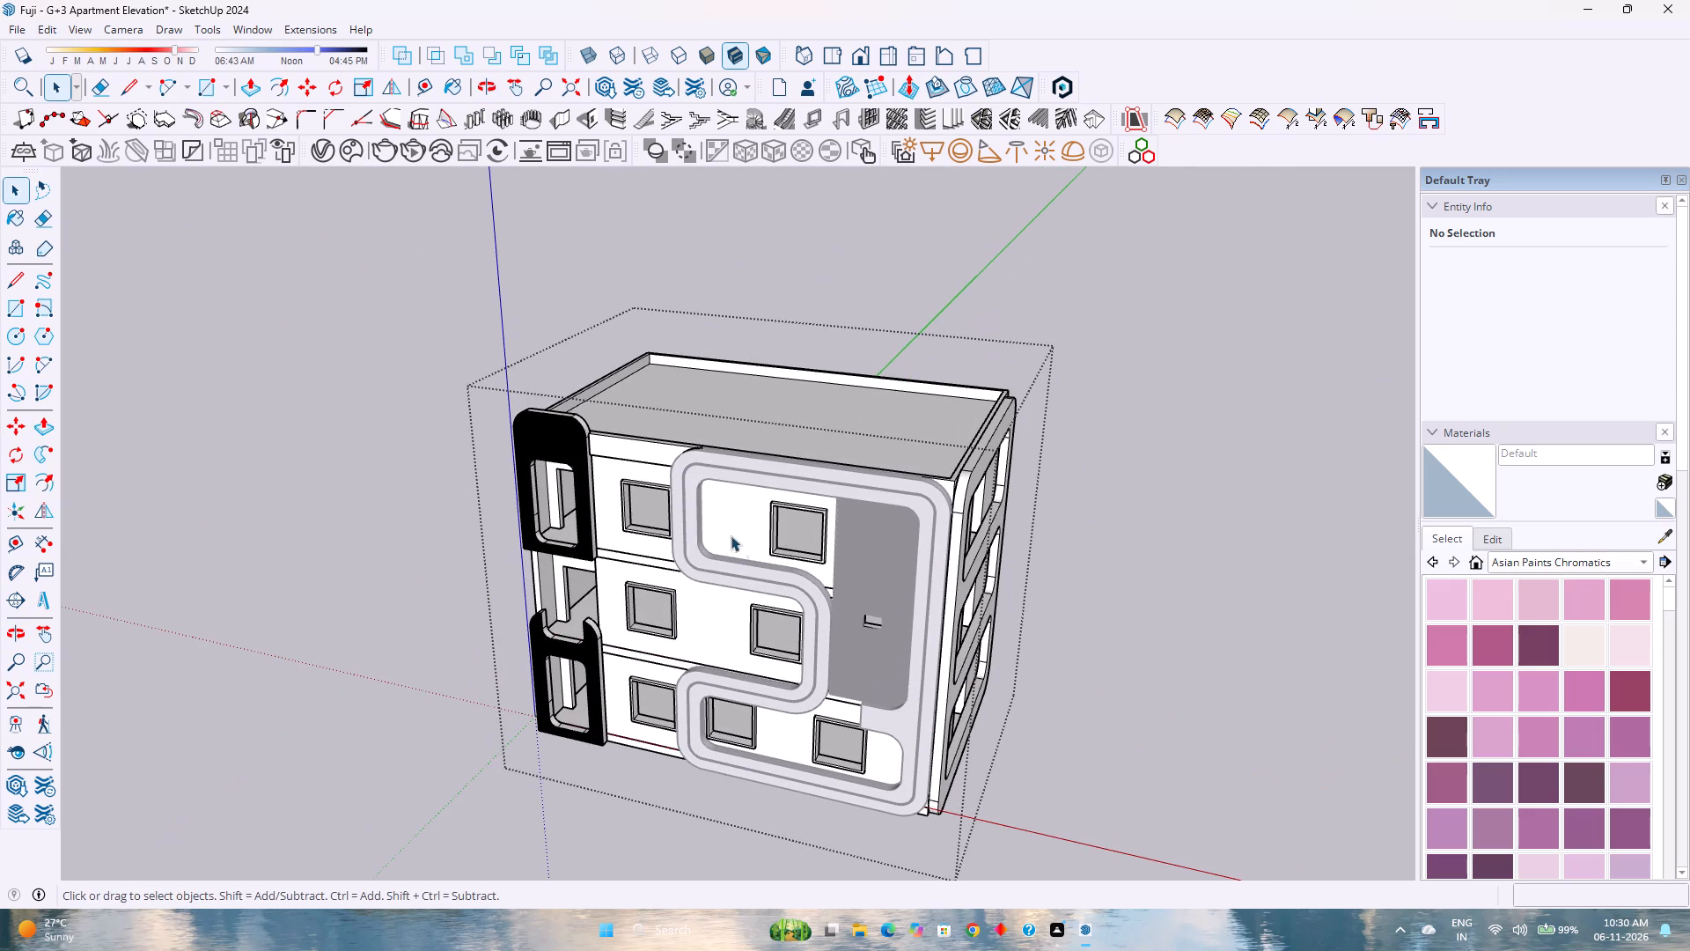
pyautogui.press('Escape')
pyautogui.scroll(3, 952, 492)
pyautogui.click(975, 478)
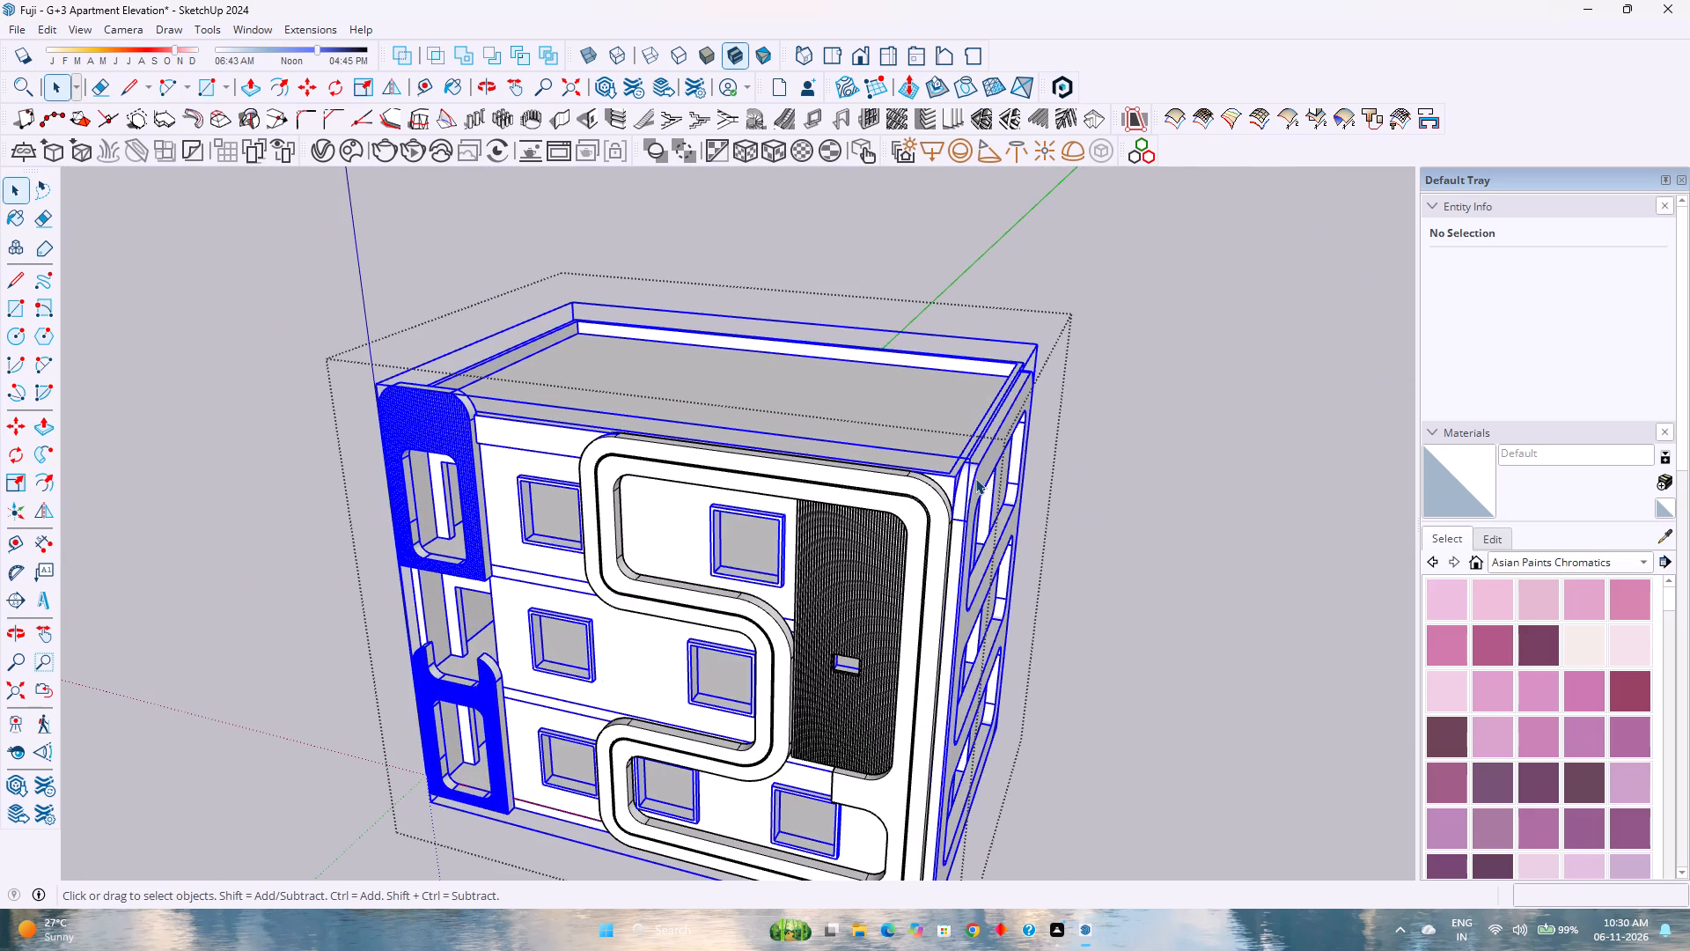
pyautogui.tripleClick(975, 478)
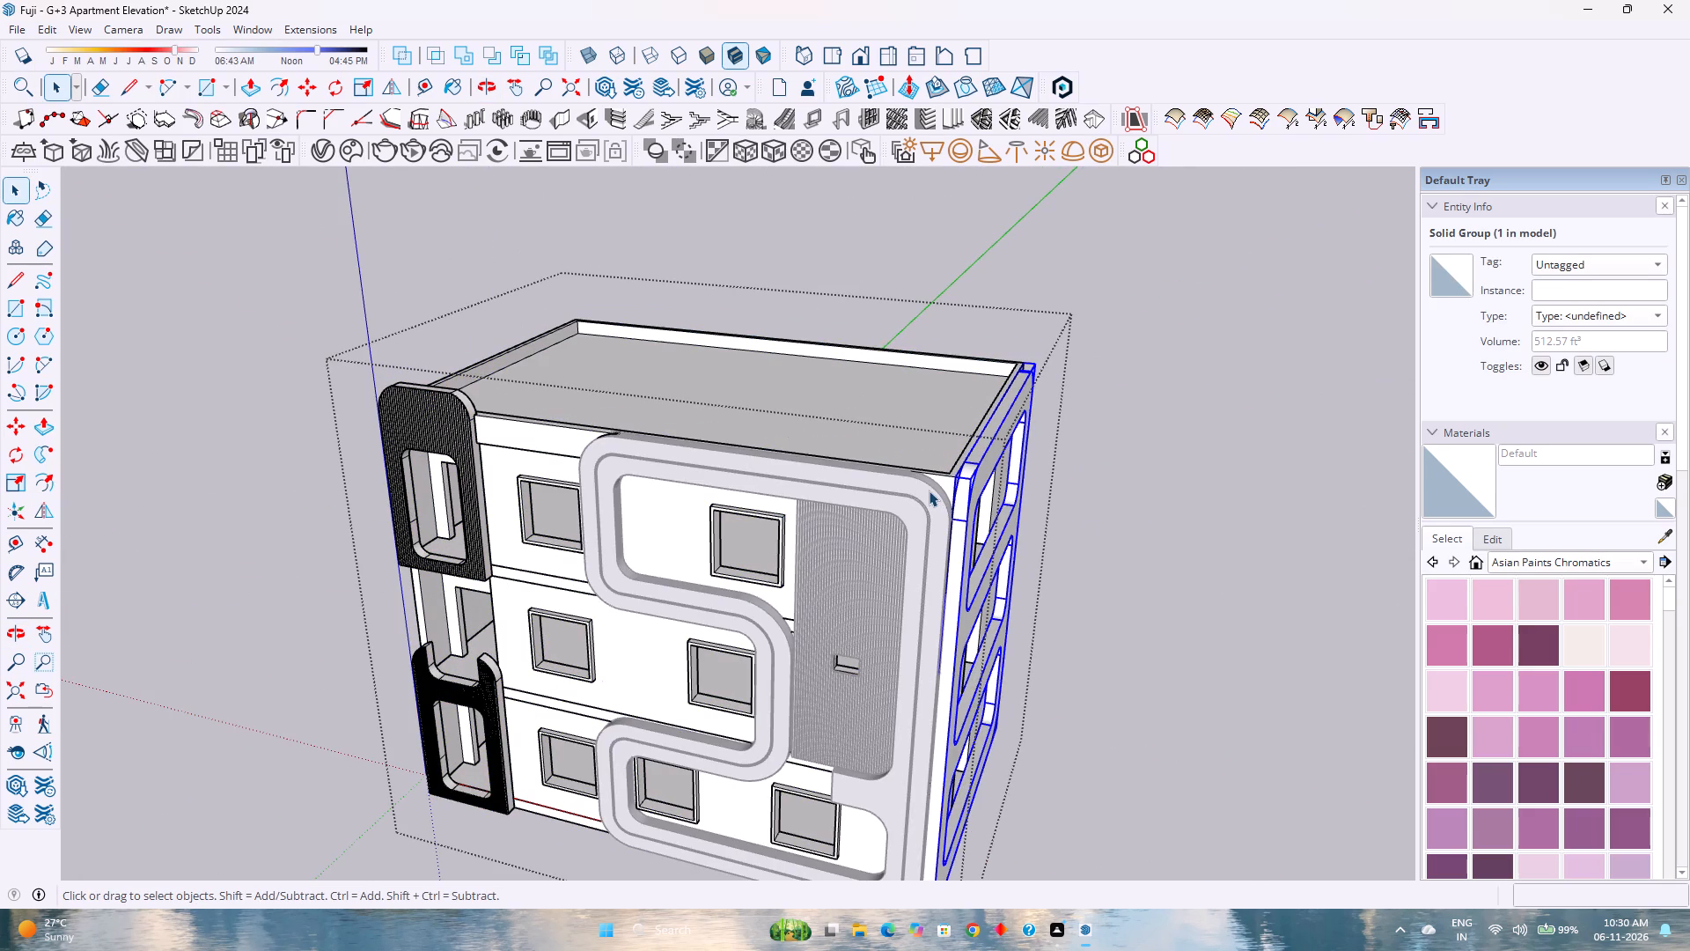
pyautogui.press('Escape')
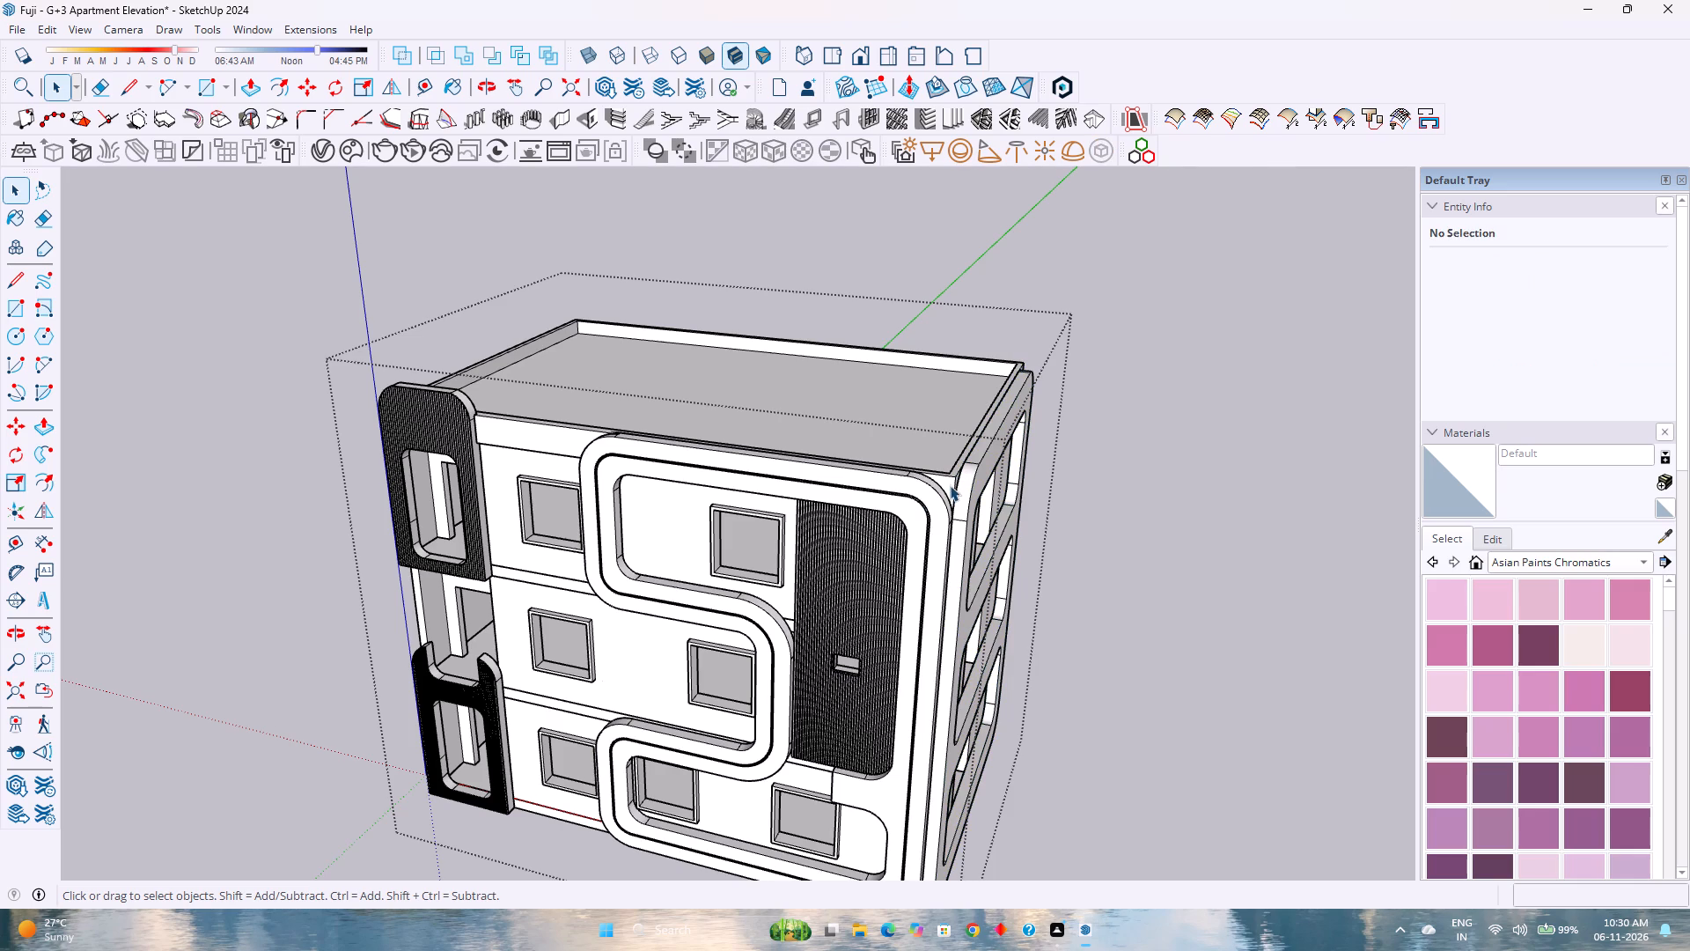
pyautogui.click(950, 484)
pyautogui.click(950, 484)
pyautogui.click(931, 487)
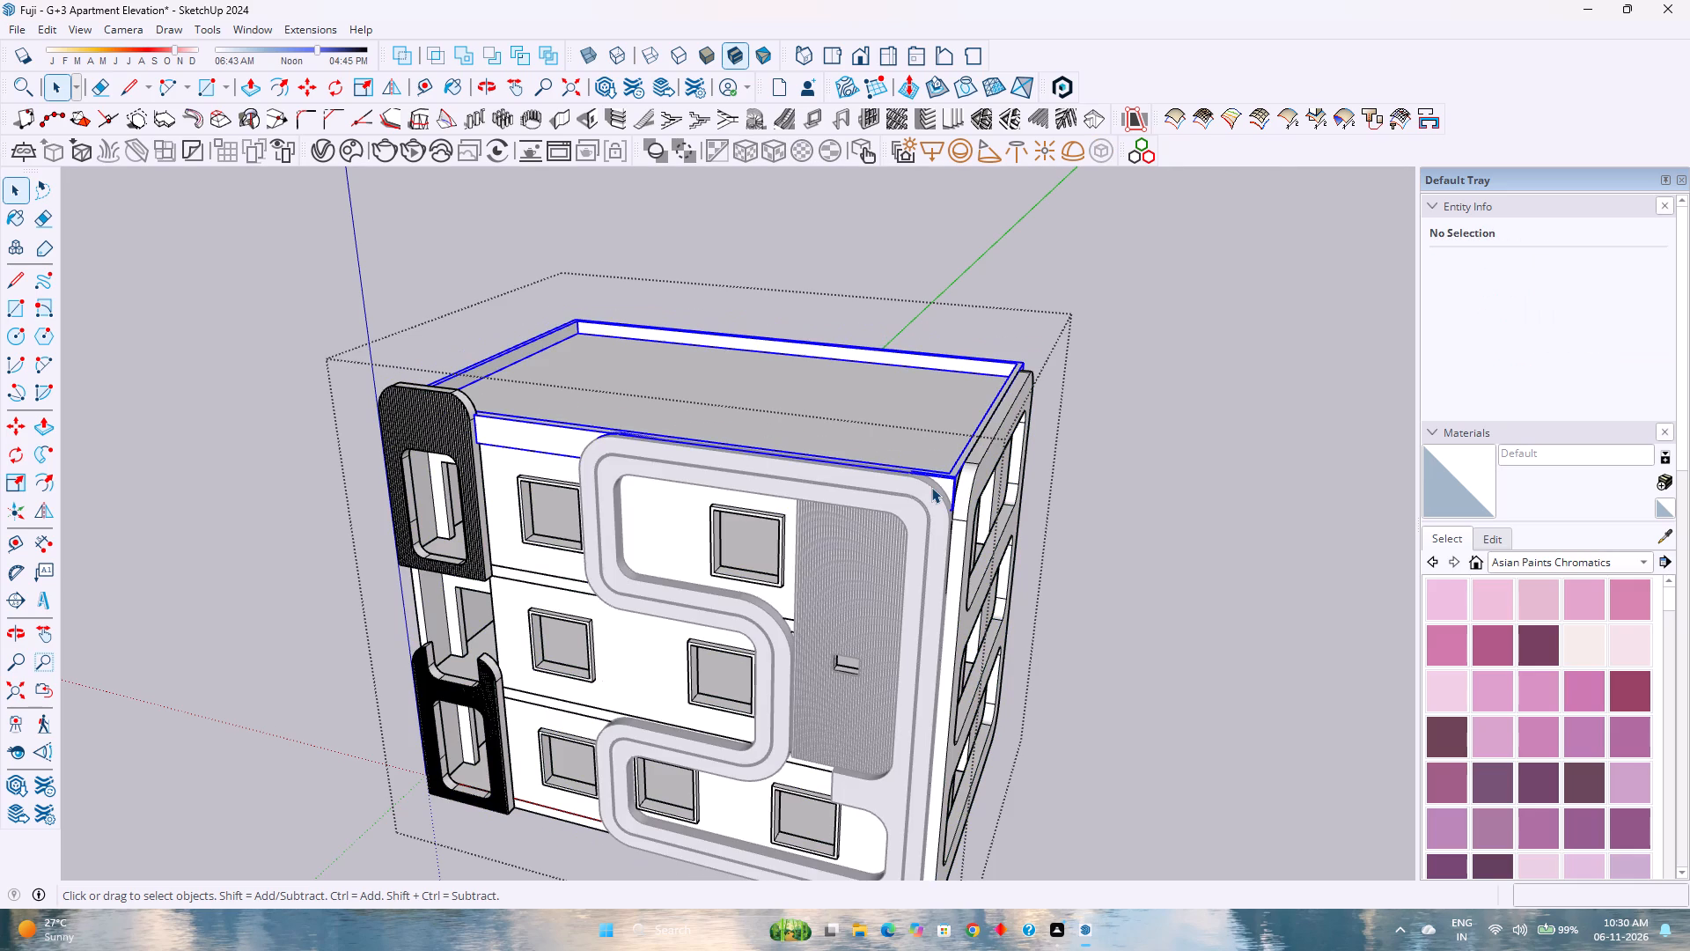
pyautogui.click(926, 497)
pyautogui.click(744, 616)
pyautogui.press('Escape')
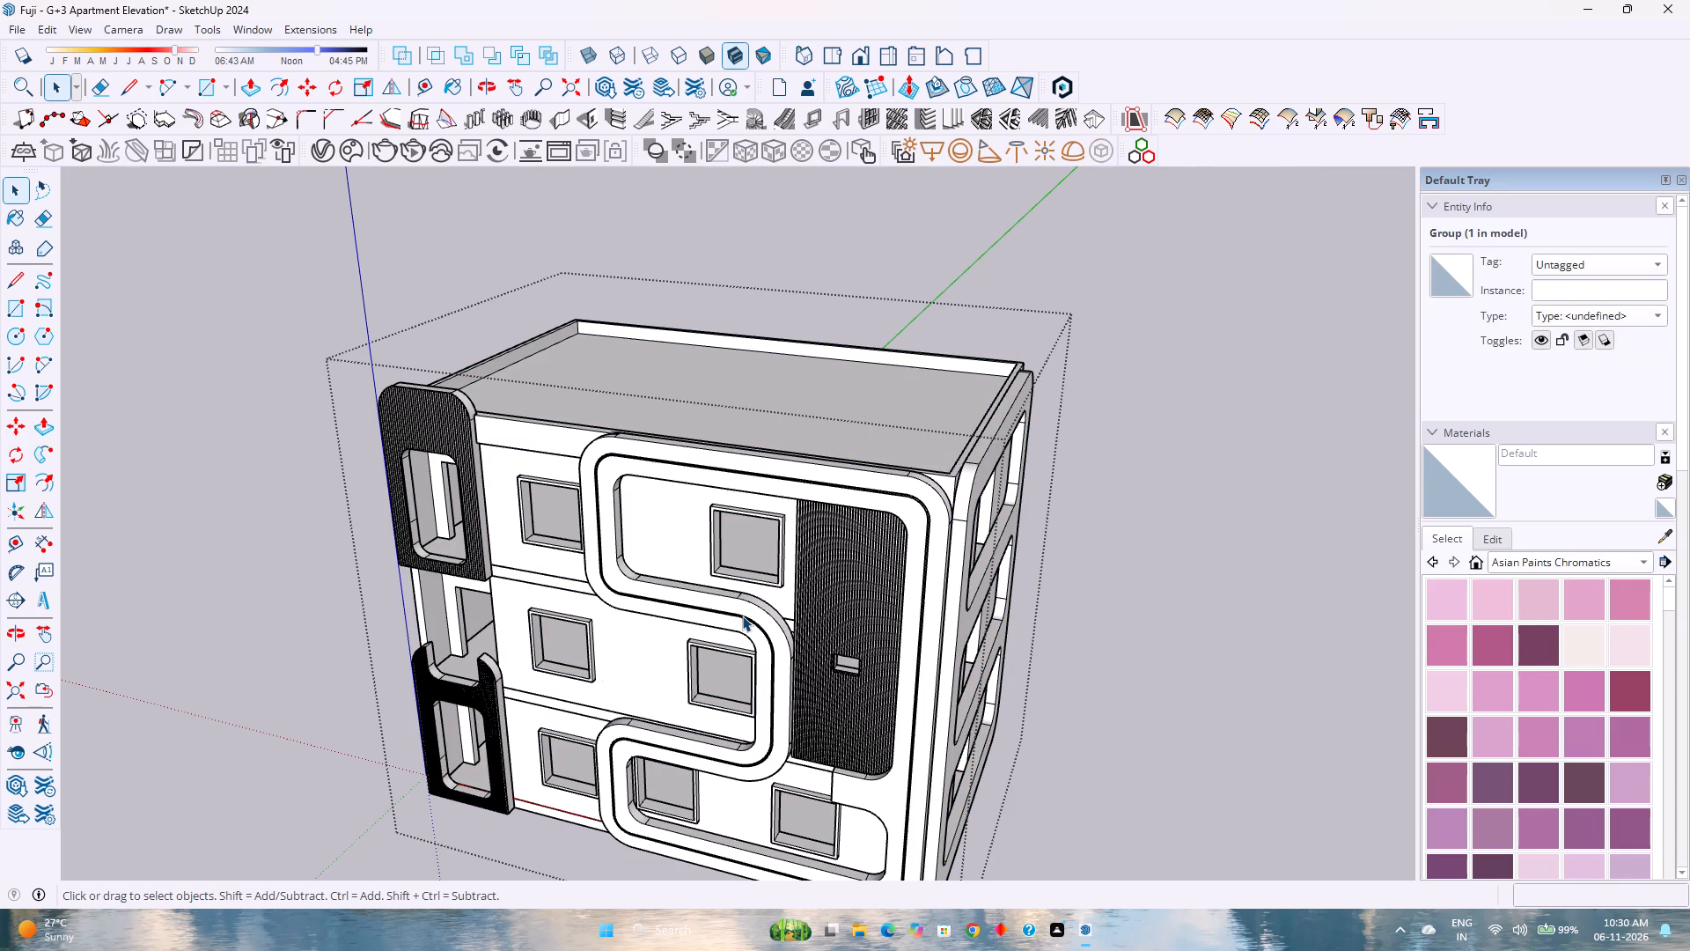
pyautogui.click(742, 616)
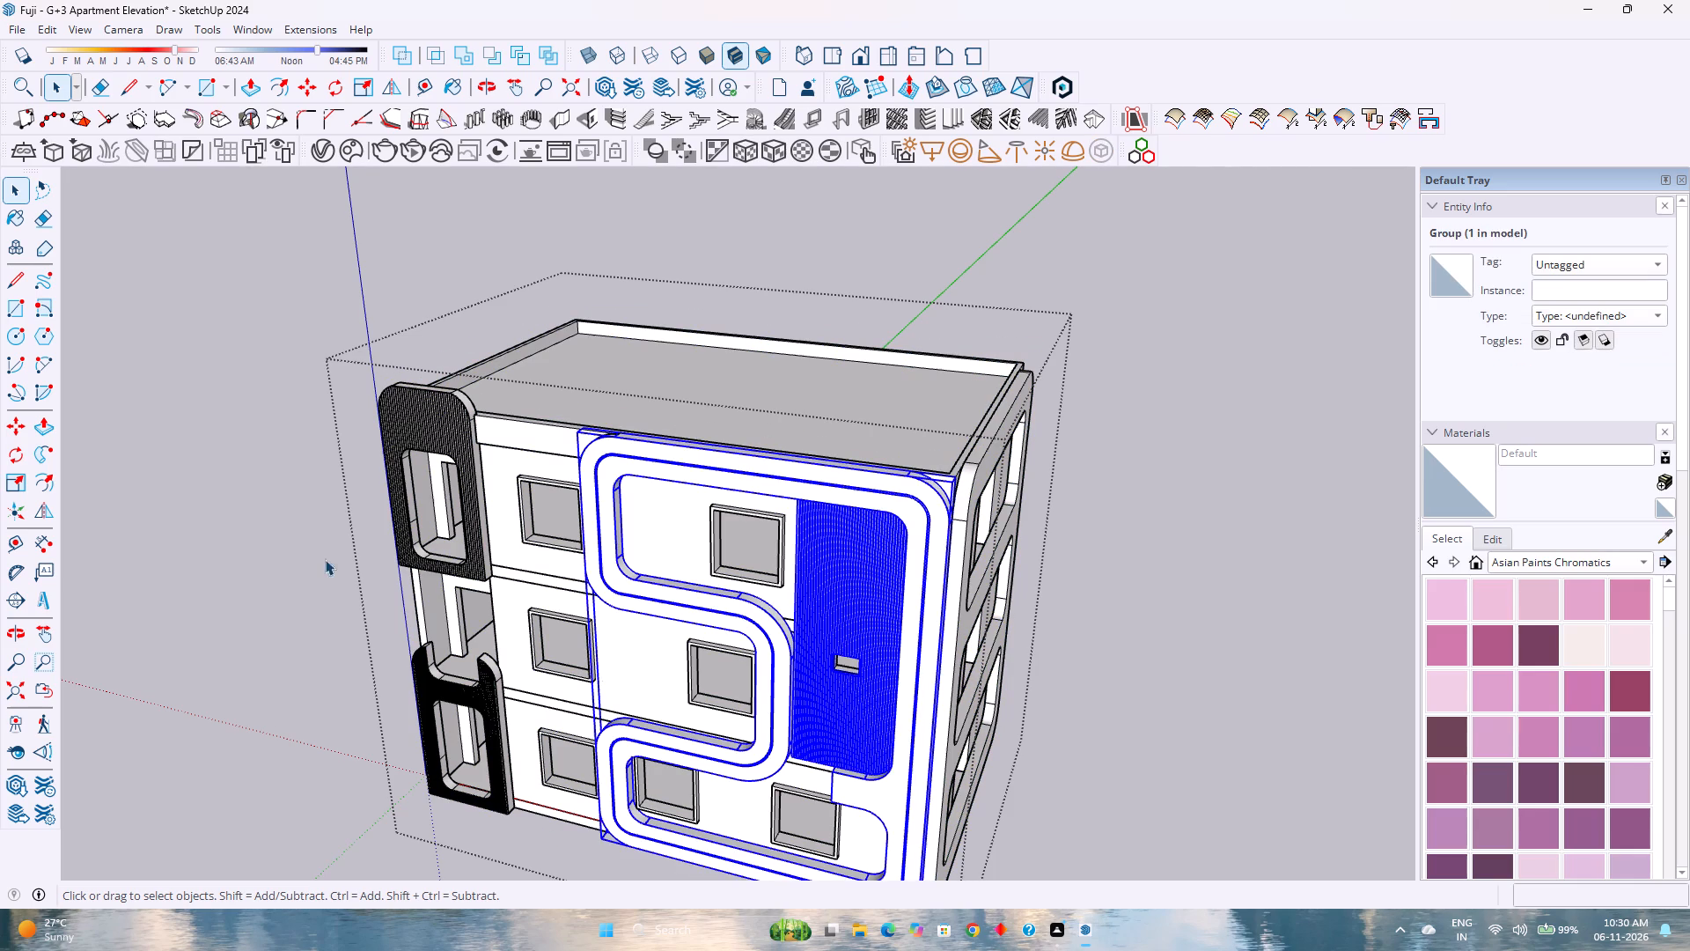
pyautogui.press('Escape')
# Cut the S-shaped facade frame group, including its ribbed panel, out of the building.
pyautogui.click(550, 453)
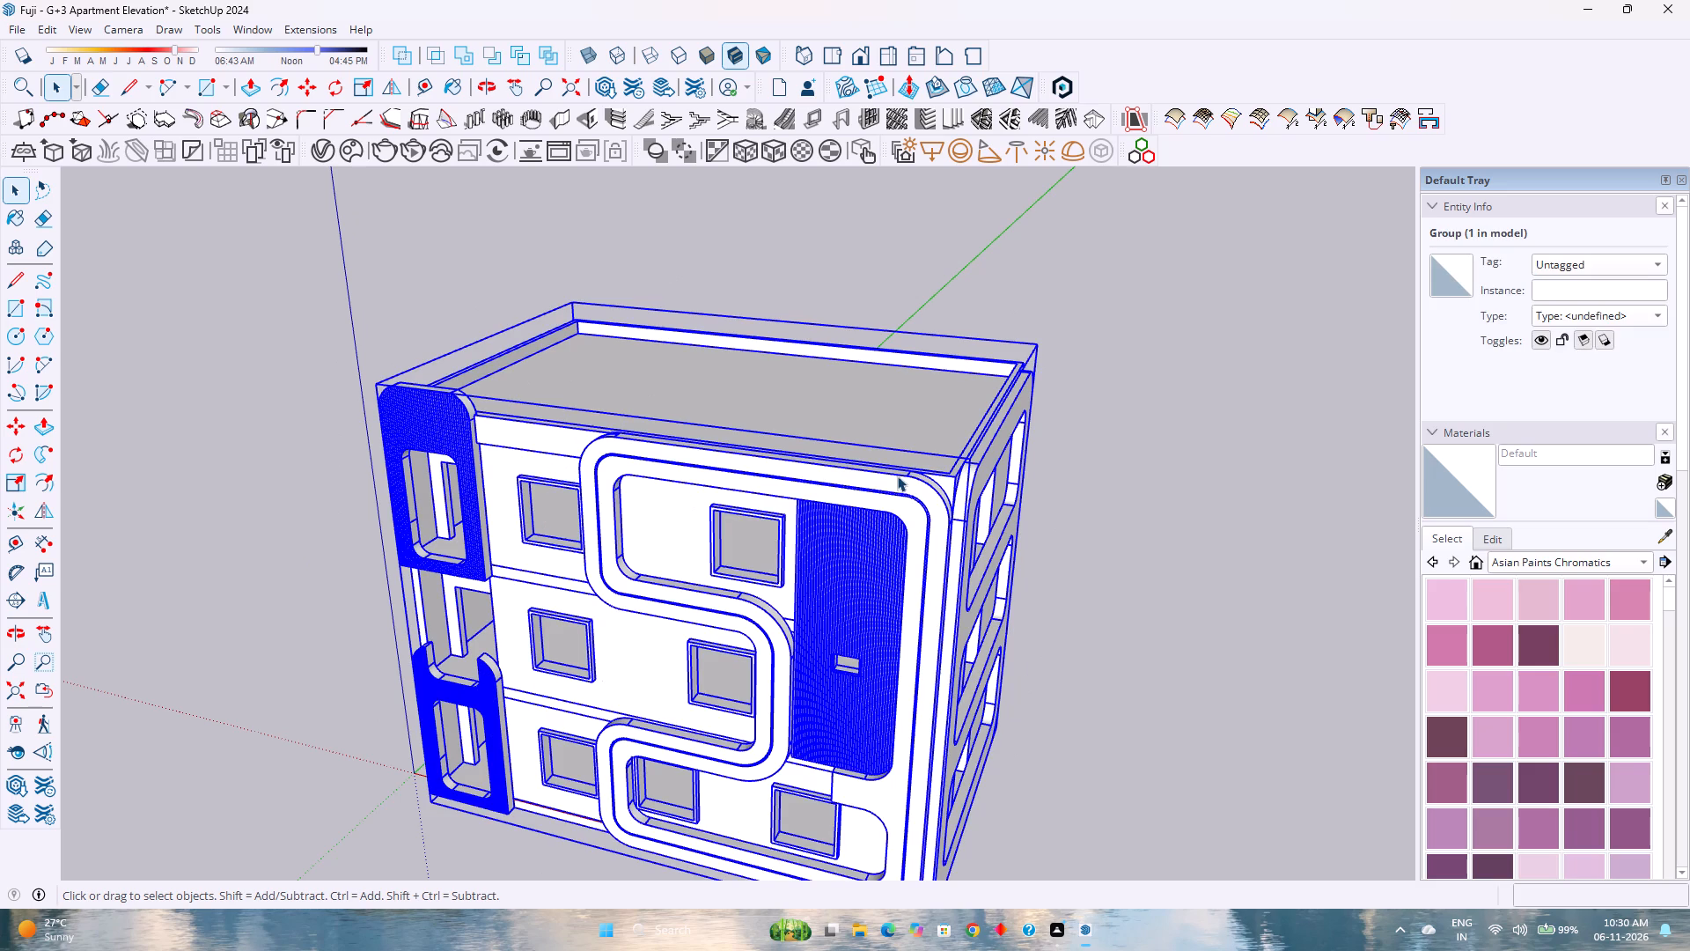
pyautogui.click(900, 475)
pyautogui.doubleClick(899, 491)
pyautogui.click(899, 491)
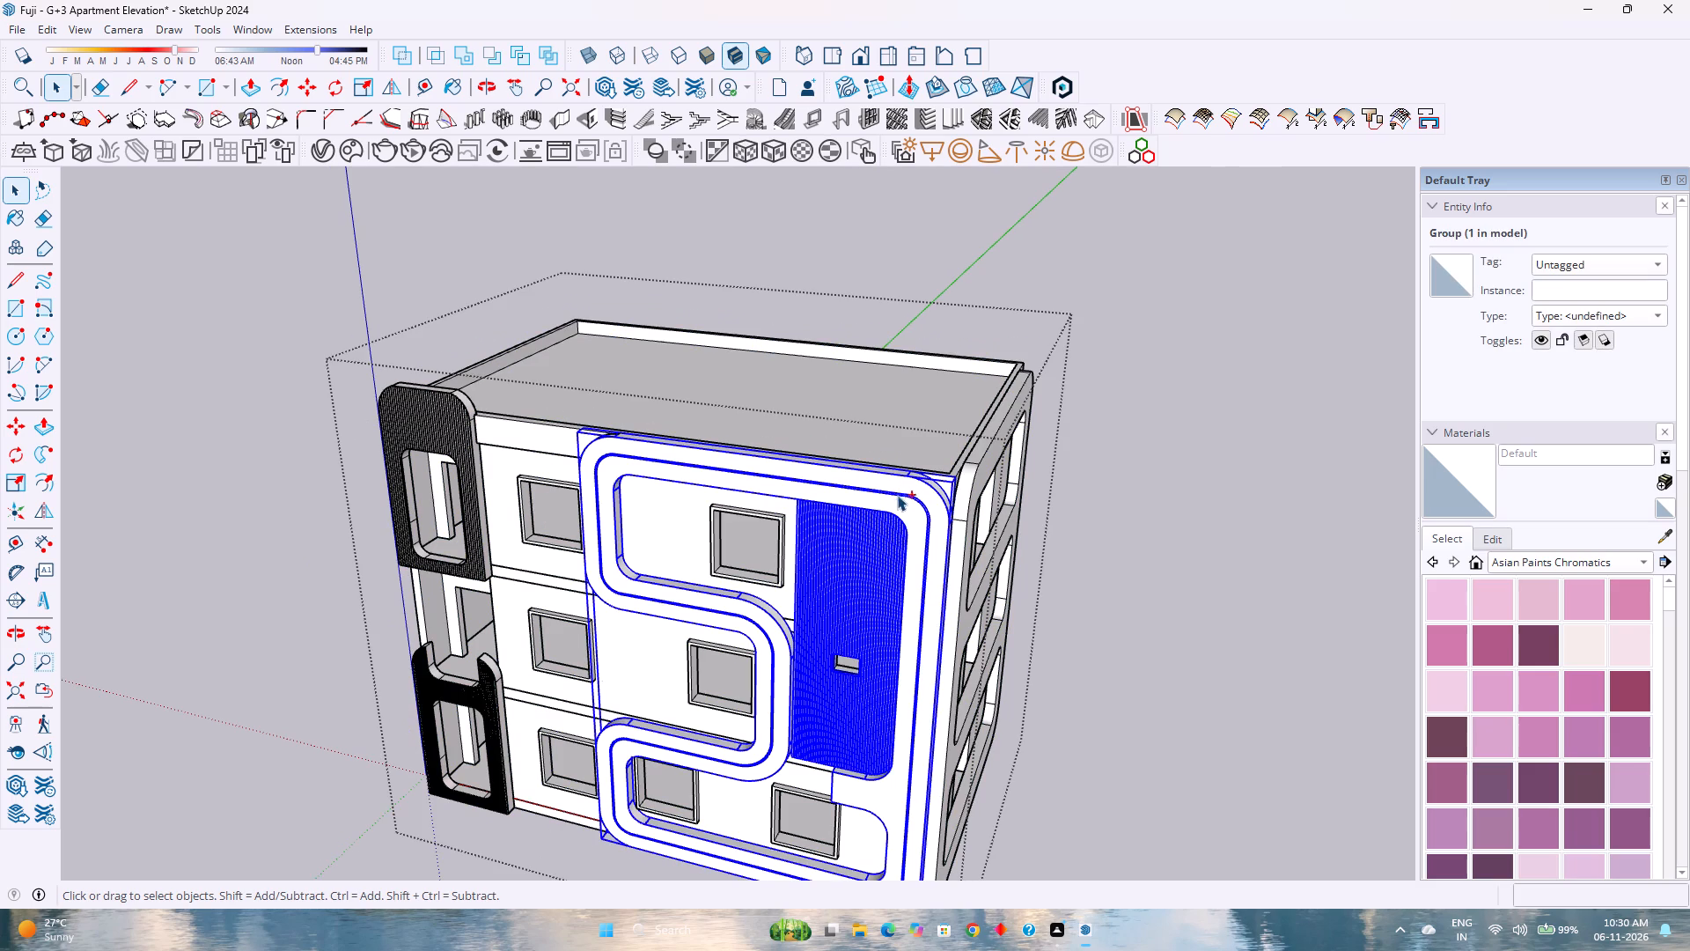
pyautogui.hotkey('ctrl', 'x')
# Paste the cut S-shaped frame group back in front of the facade, placing its lower-left corner near the wall's base beside the dark frame.
pyautogui.scroll(3, 570, 428)
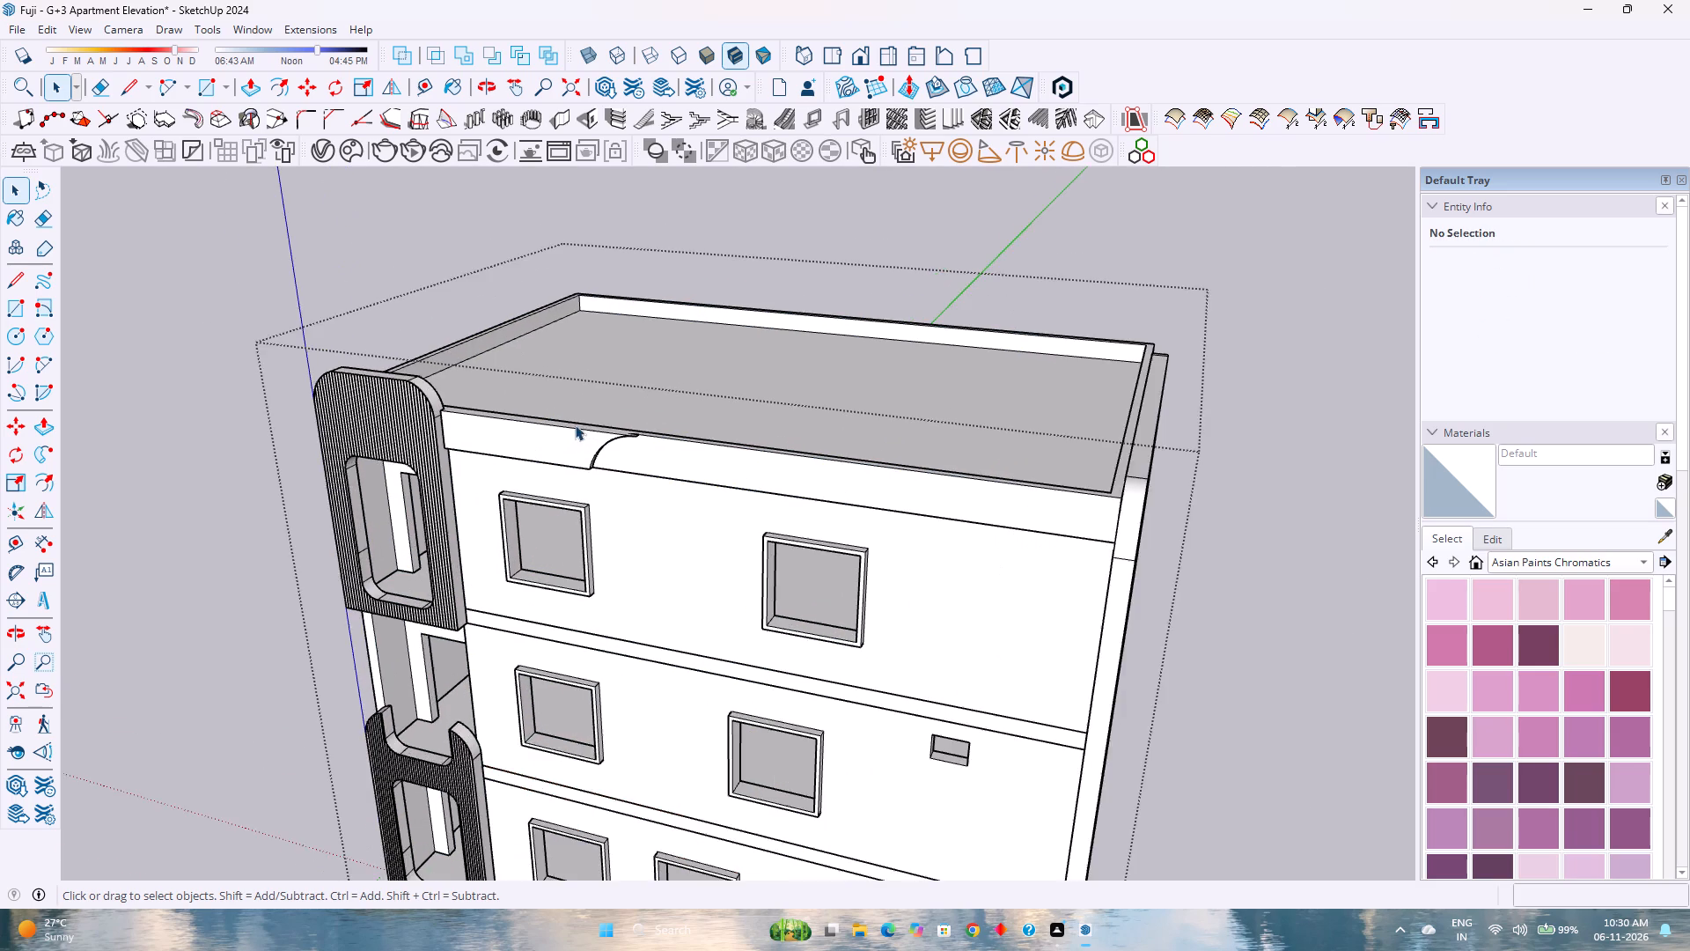
pyautogui.scroll(5, 575, 424)
pyautogui.scroll(1, 658, 447)
pyautogui.scroll(-2, 658, 447)
pyautogui.doubleClick(738, 534)
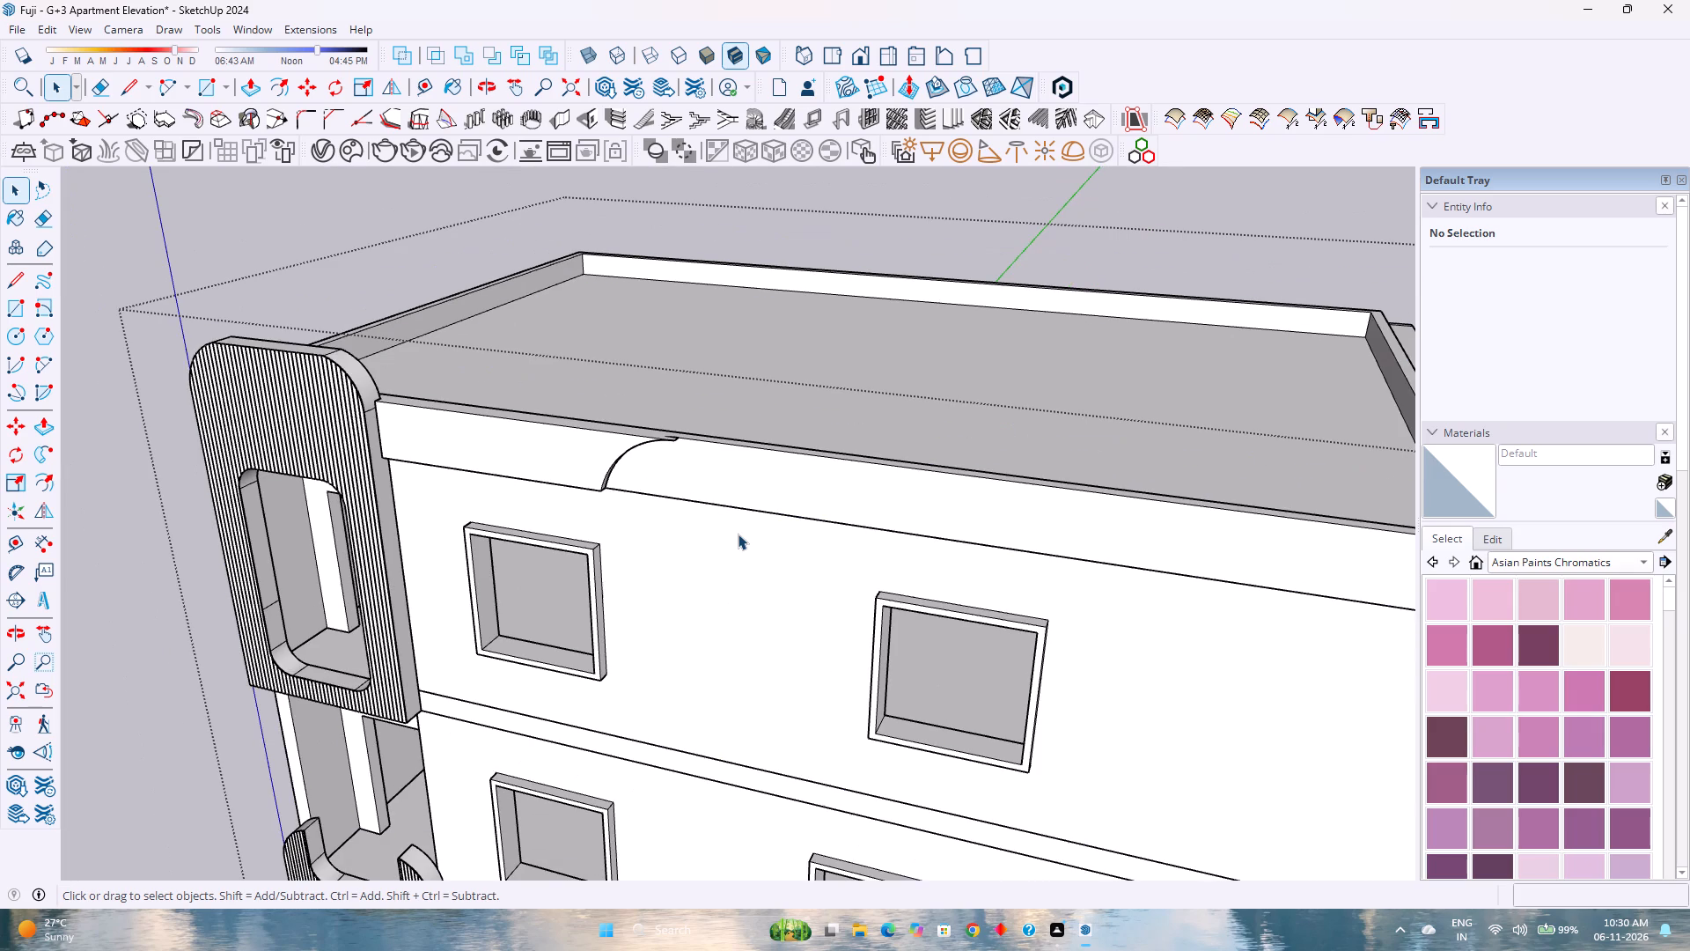
pyautogui.scroll(-5, 735, 534)
pyautogui.hotkey('ctrl', 'v')
pyautogui.scroll(-7, 718, 534)
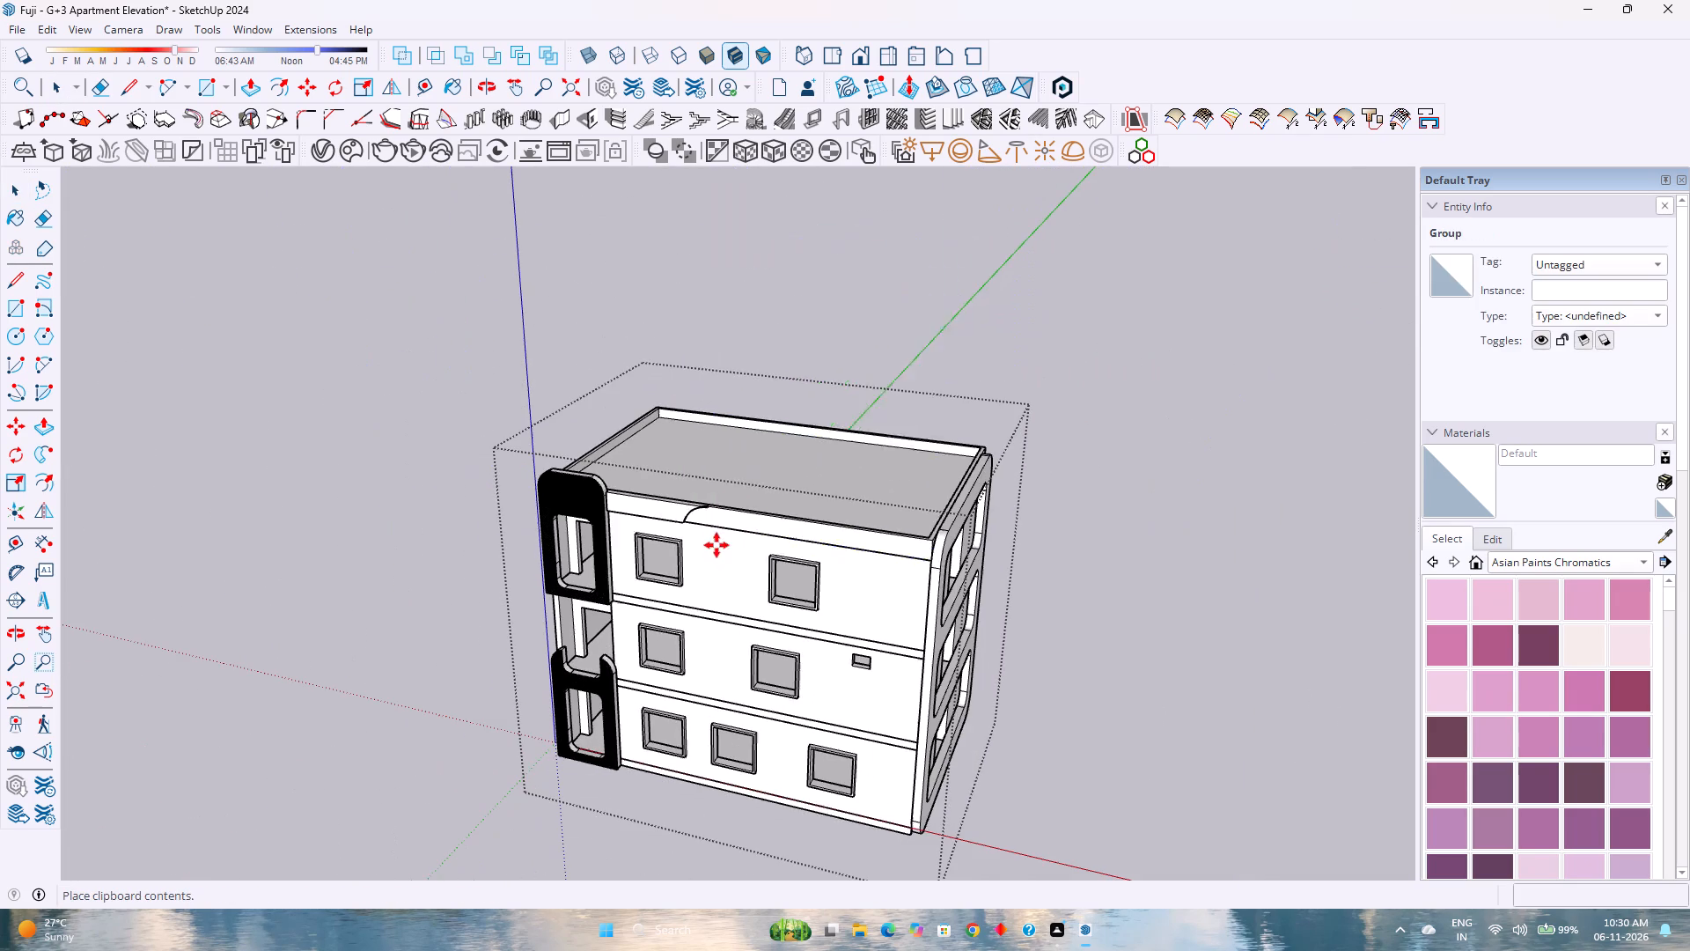
pyautogui.click(626, 802)
pyautogui.scroll(5, 896, 510)
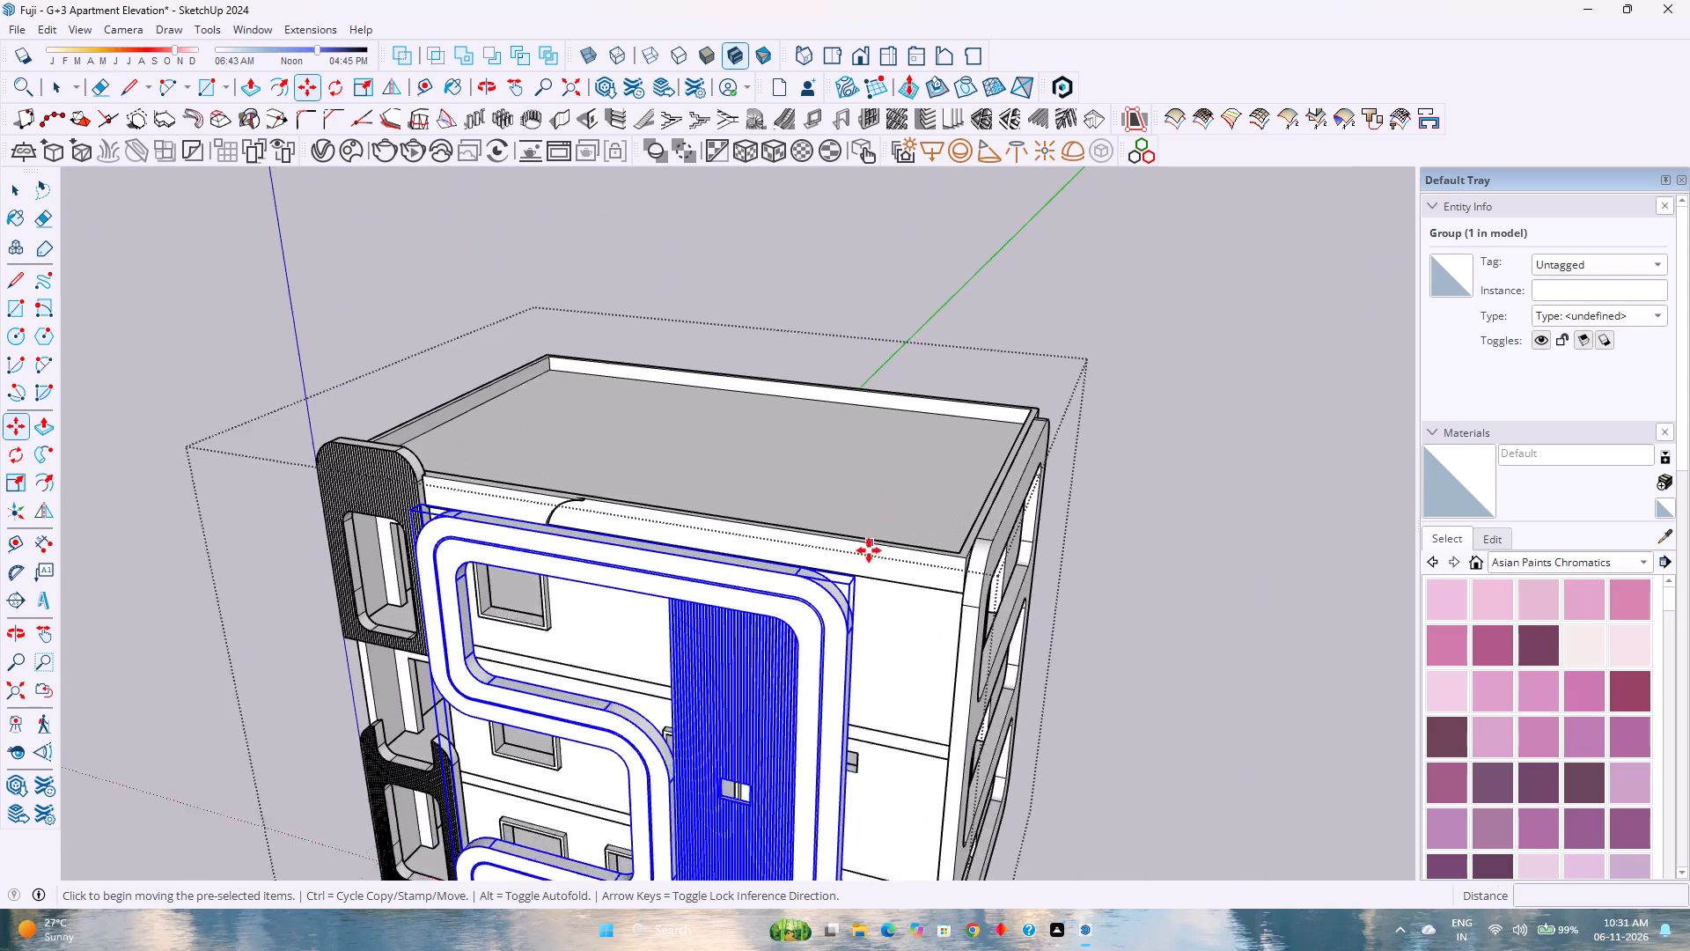
# Move the S-shaped frame group about 8' 2" along the facade to the building corner beside the side panel.
pyautogui.scroll(1, 869, 550)
pyautogui.click(860, 573)
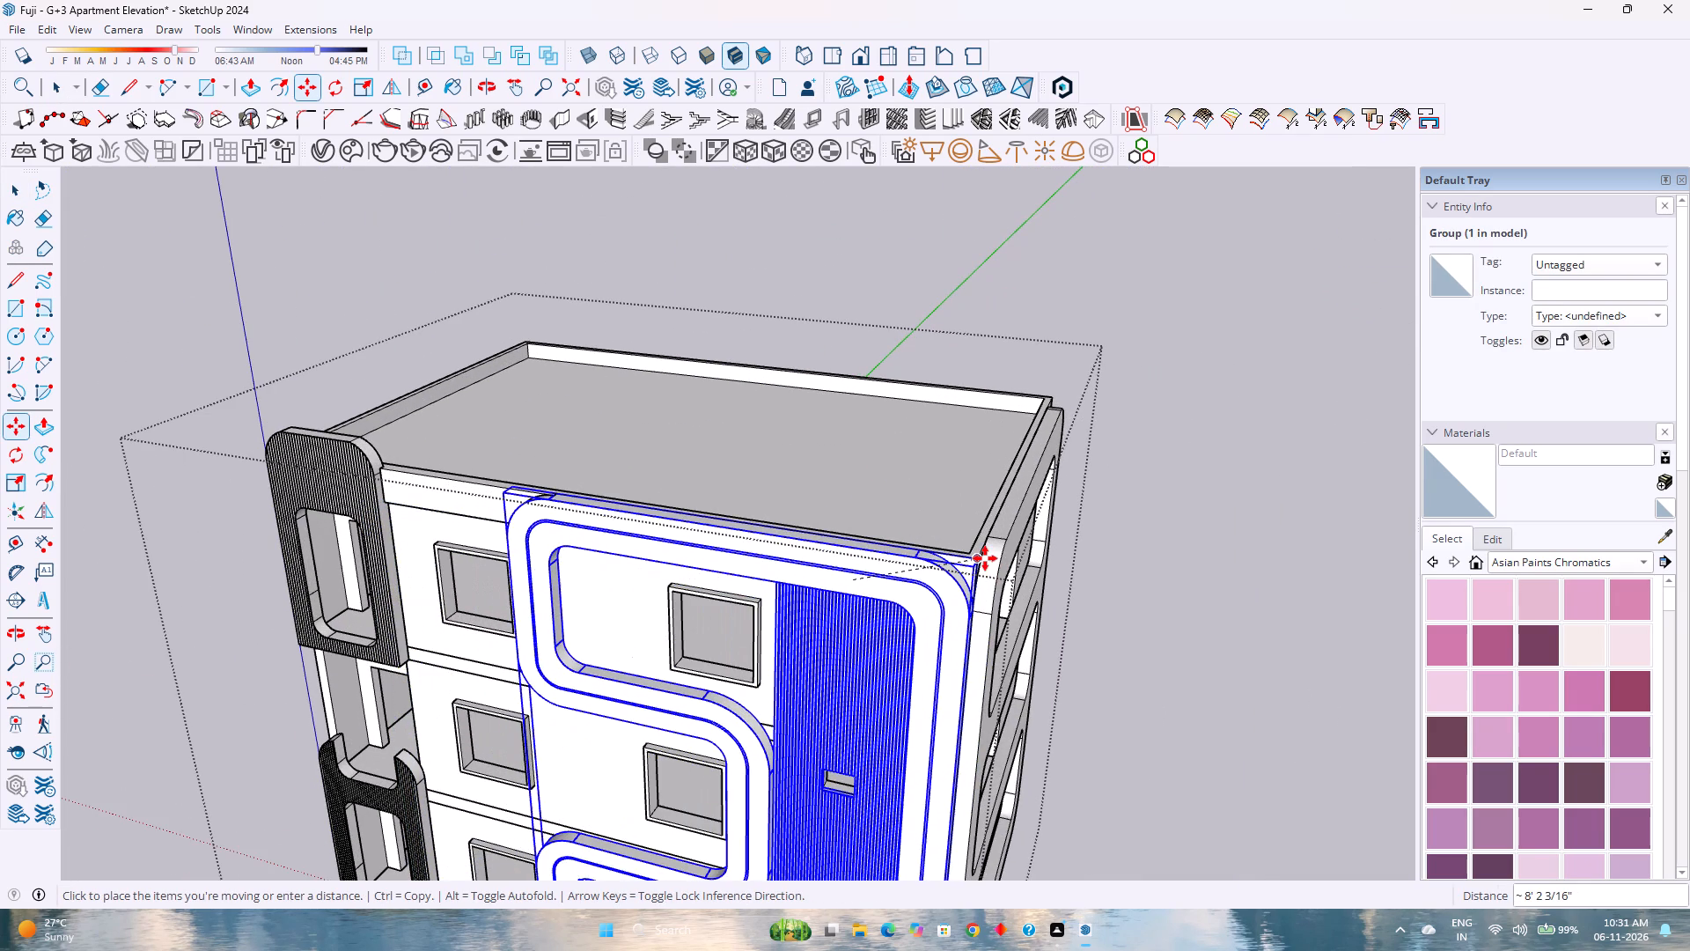
pyautogui.click(984, 558)
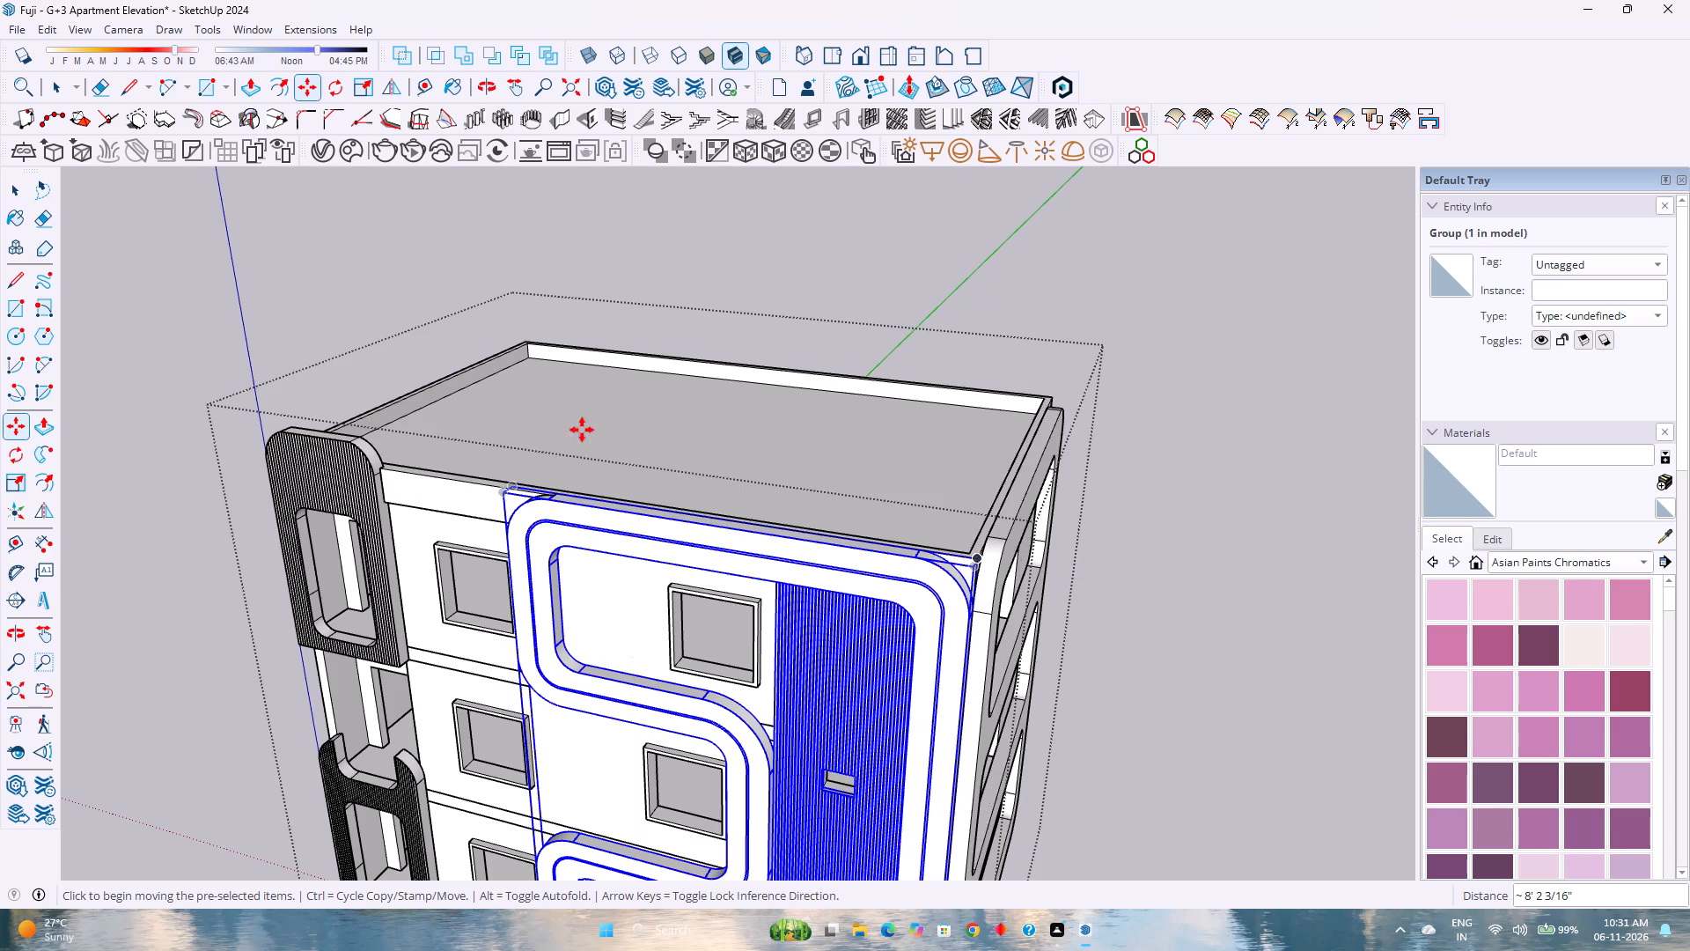
pyautogui.scroll(4, 569, 418)
pyautogui.scroll(3, 501, 548)
pyautogui.moveTo(487, 588); pyautogui.dragTo(1028, 501, button='middle')
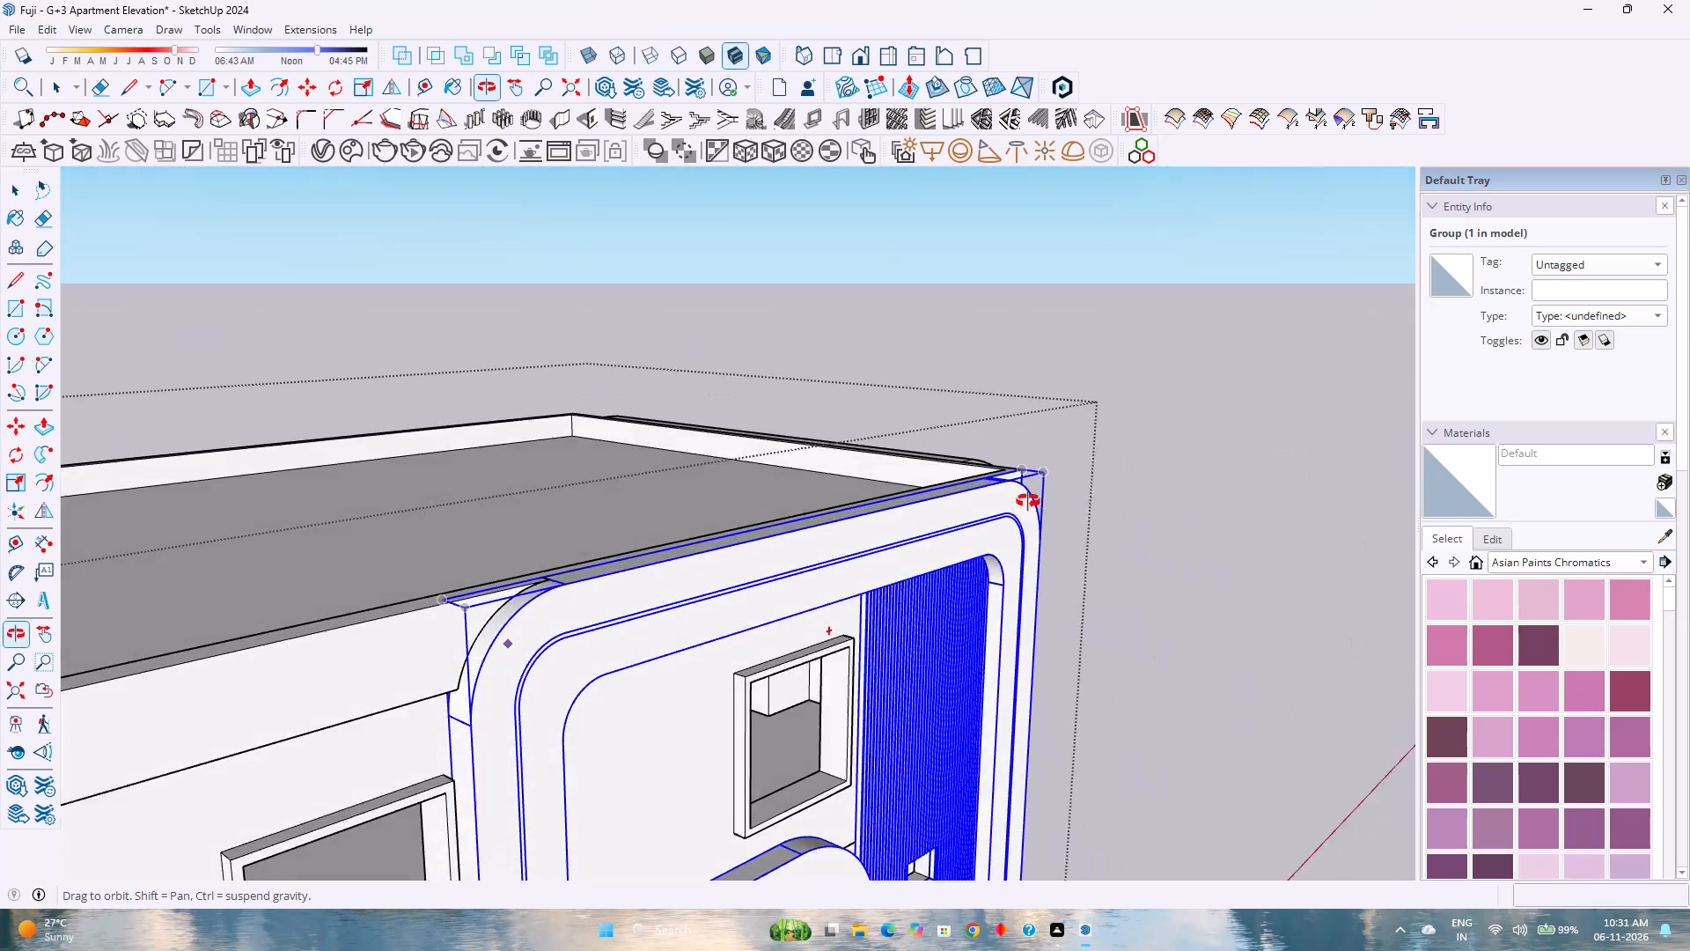
pyautogui.moveTo(1028, 501); pyautogui.dragTo(617, 497, button='middle')
pyautogui.middleClick(617, 497)
pyautogui.scroll(-6, 617, 497)
pyautogui.press('space')
pyautogui.scroll(-2, 615, 497)
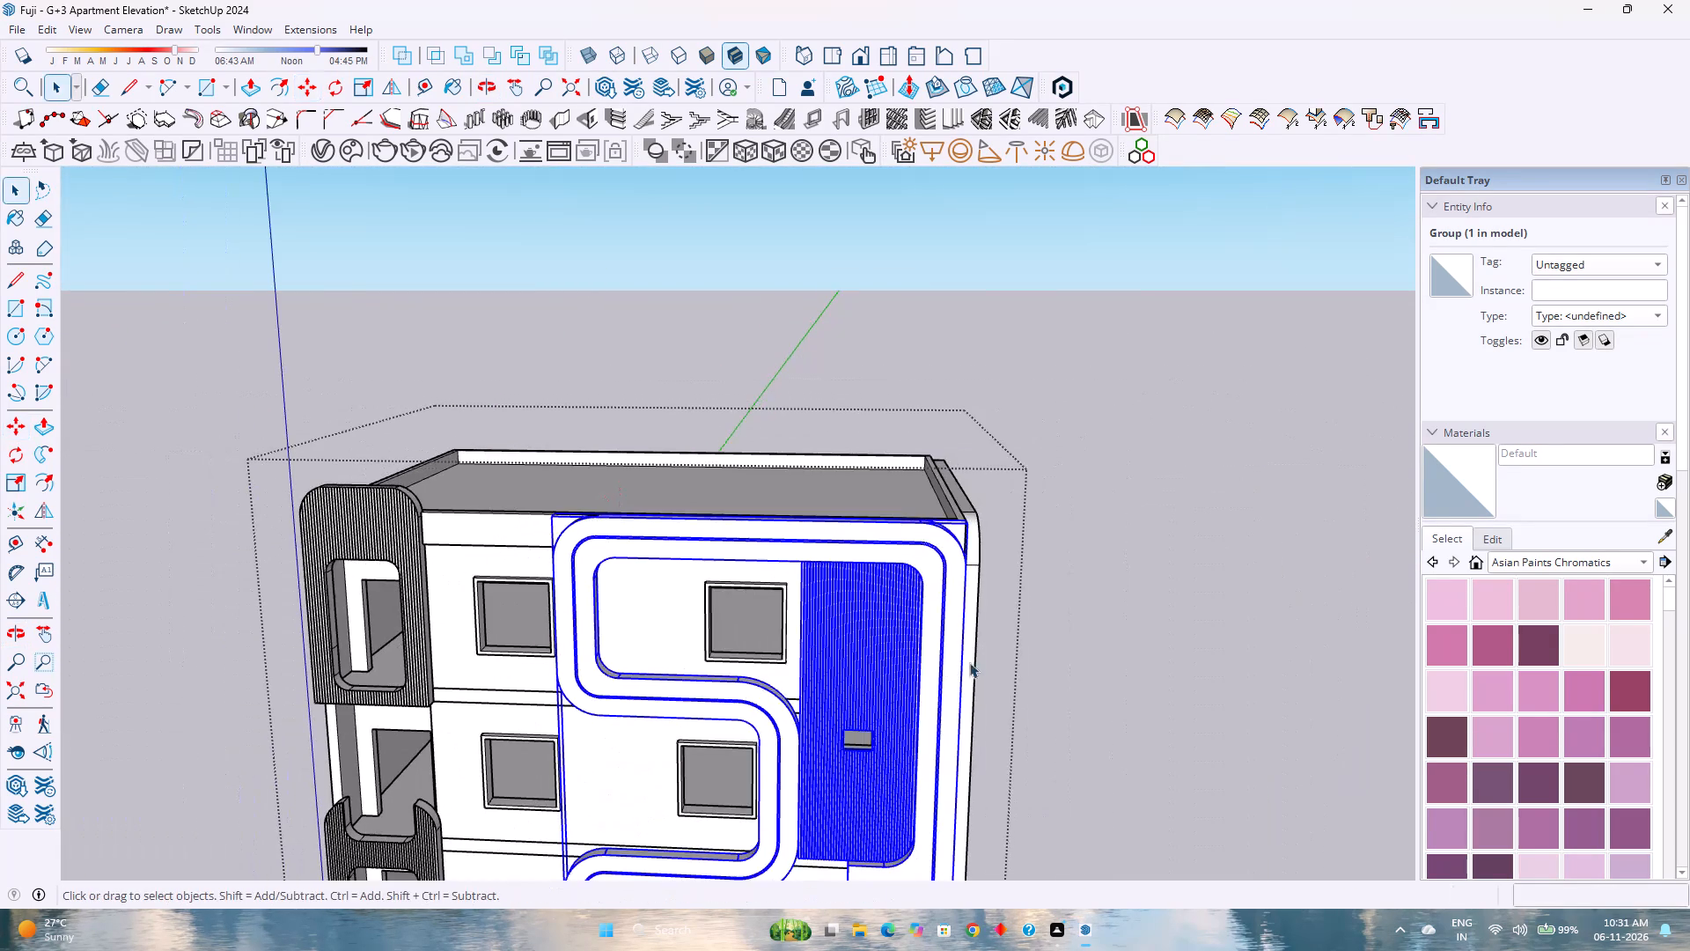
pyautogui.click(981, 662)
# Examine the corner where the S-shaped frame meets the side panel with three openings.
pyautogui.scroll(-1, 1045, 636)
pyautogui.moveTo(1012, 638); pyautogui.dragTo(726, 617, button='middle')
pyautogui.click(760, 555)
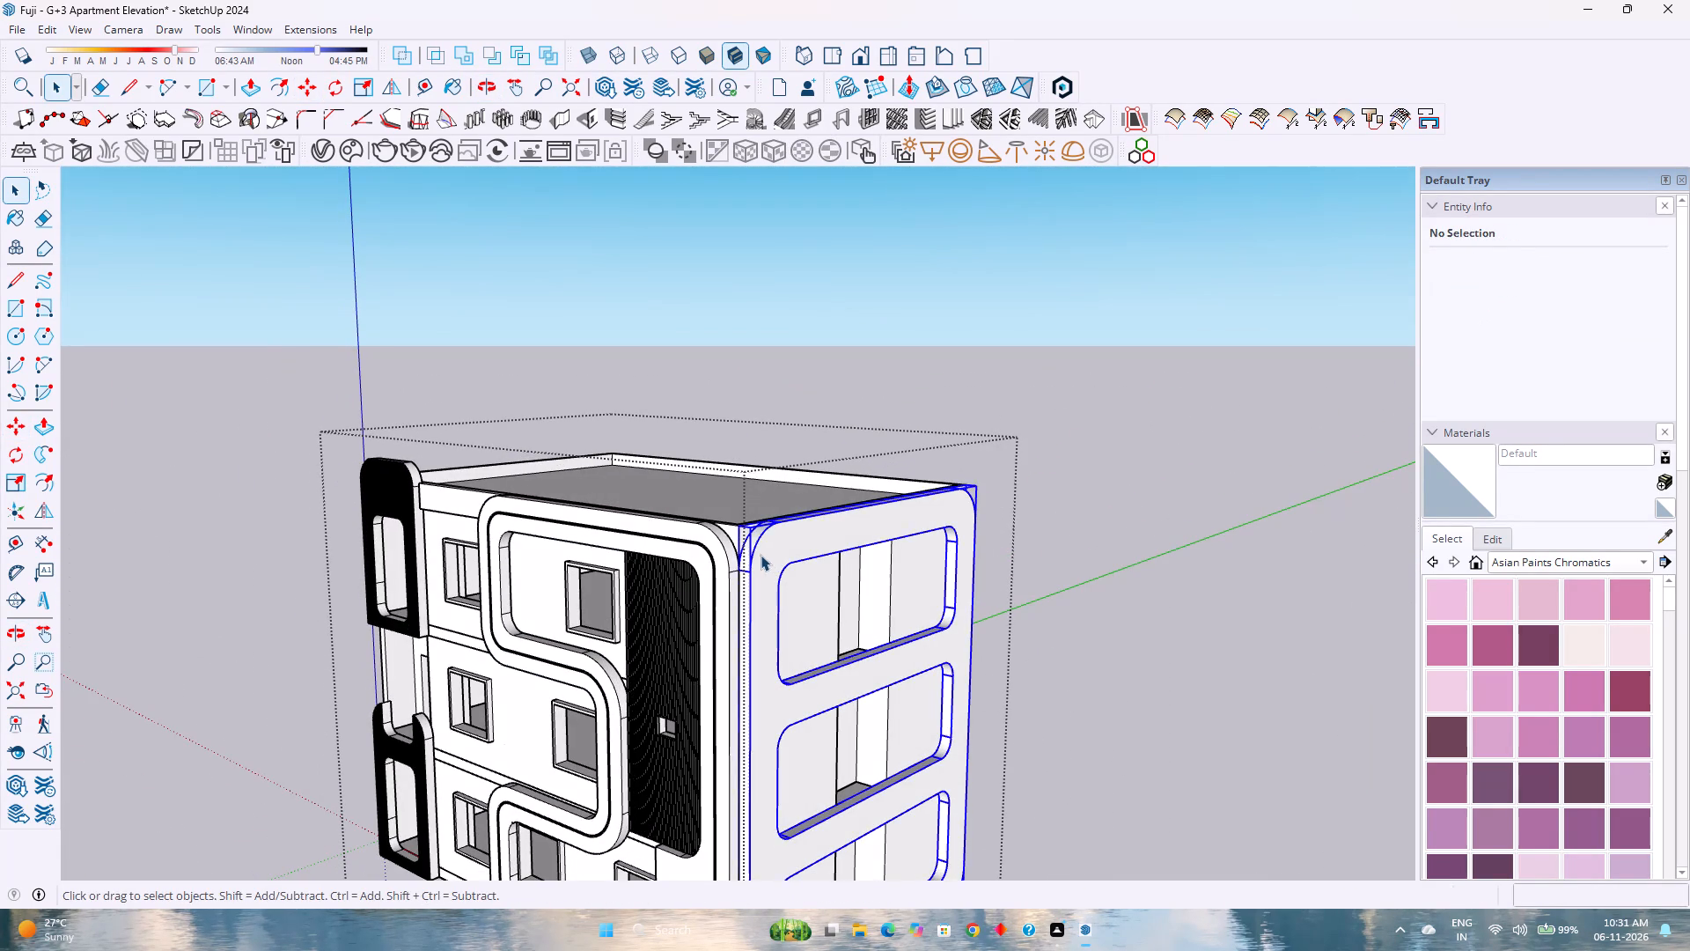
pyautogui.click(724, 567)
pyautogui.click(795, 559)
pyautogui.scroll(-5, 793, 559)
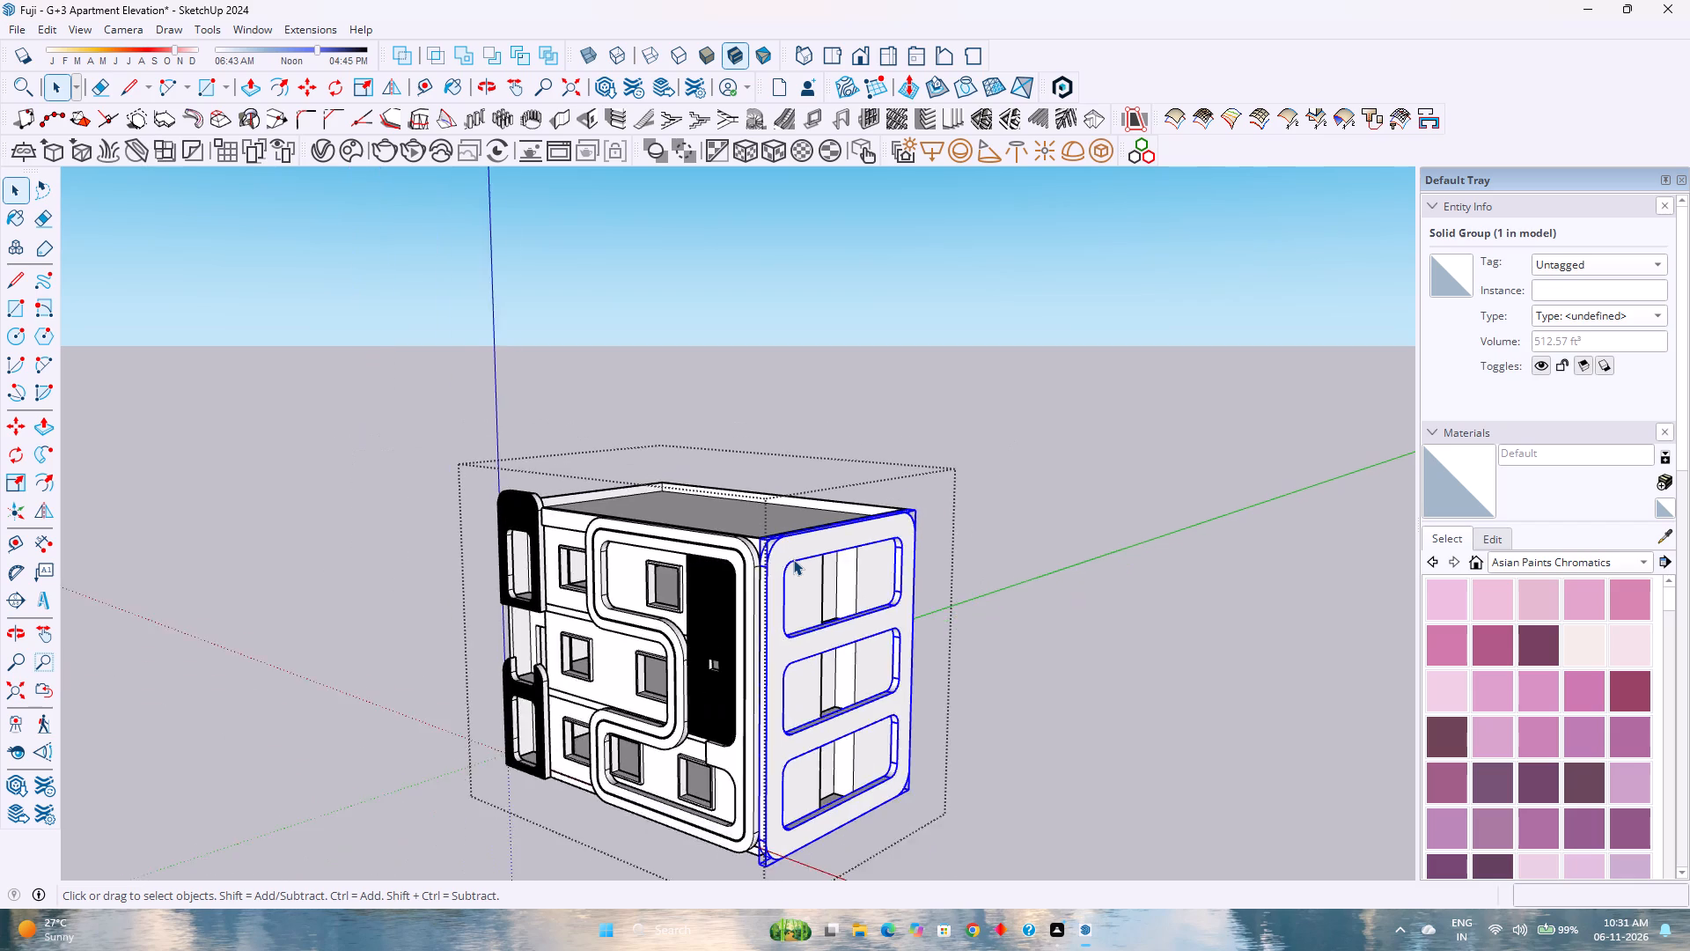
pyautogui.scroll(-4, 793, 559)
pyautogui.click(1043, 724)
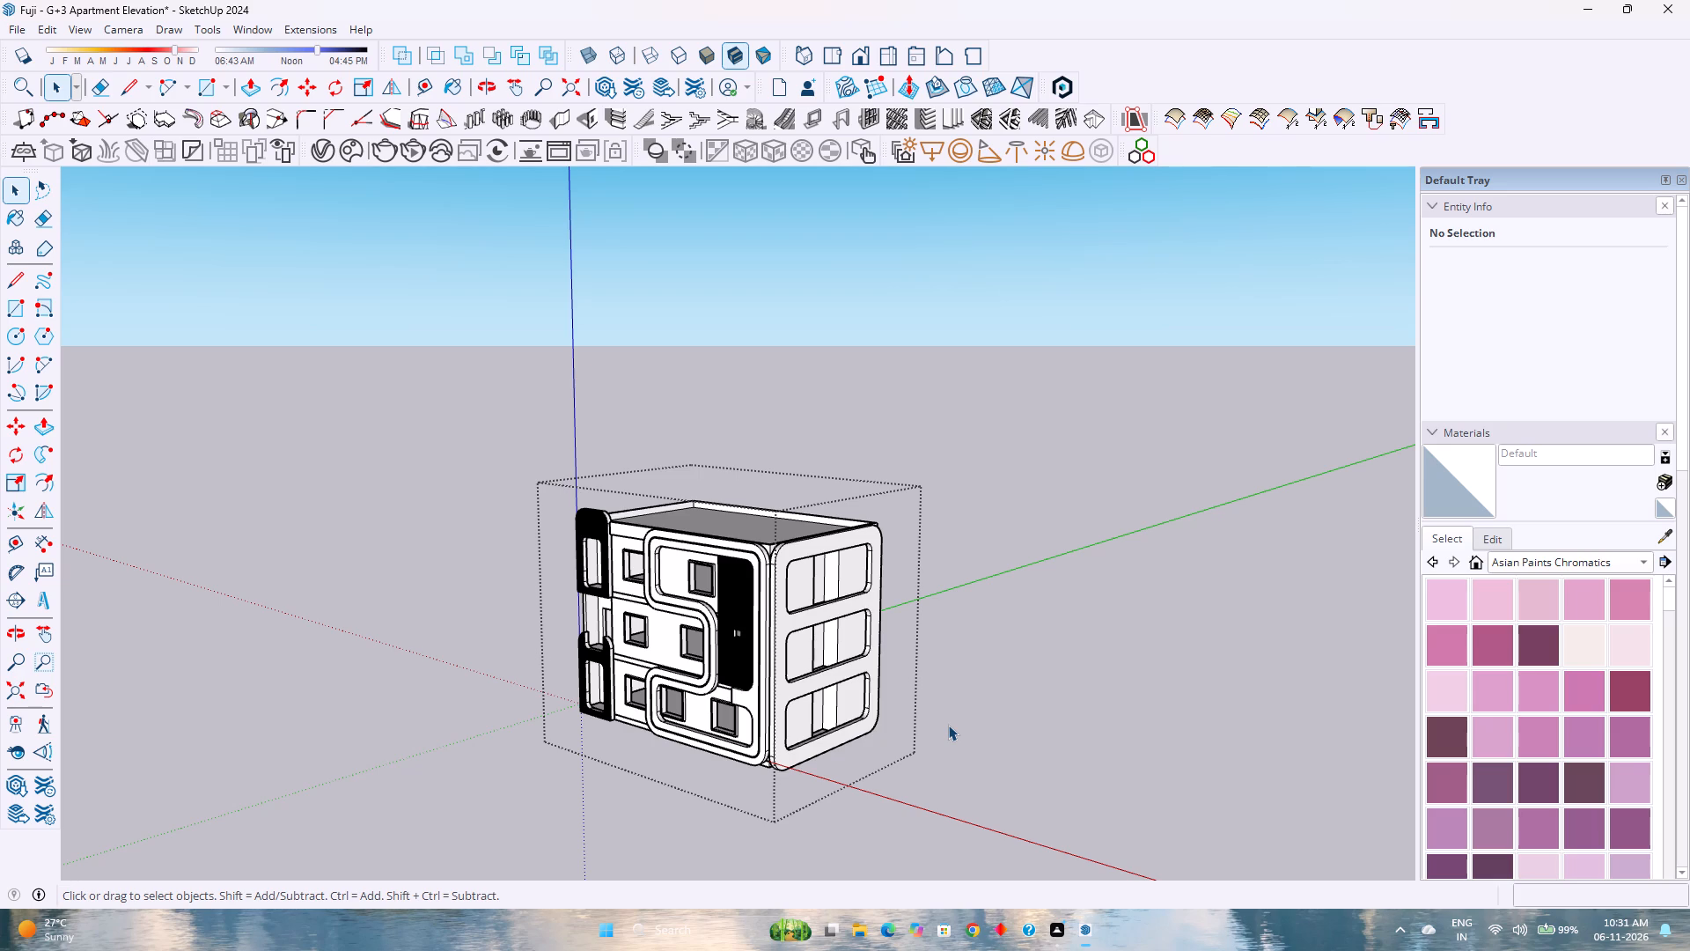
# Place a vertical guide 1' in front of the side panel's front vertical edge.
pyautogui.scroll(7, 688, 518)
pyautogui.moveTo(836, 537); pyautogui.dragTo(565, 561, button='middle')
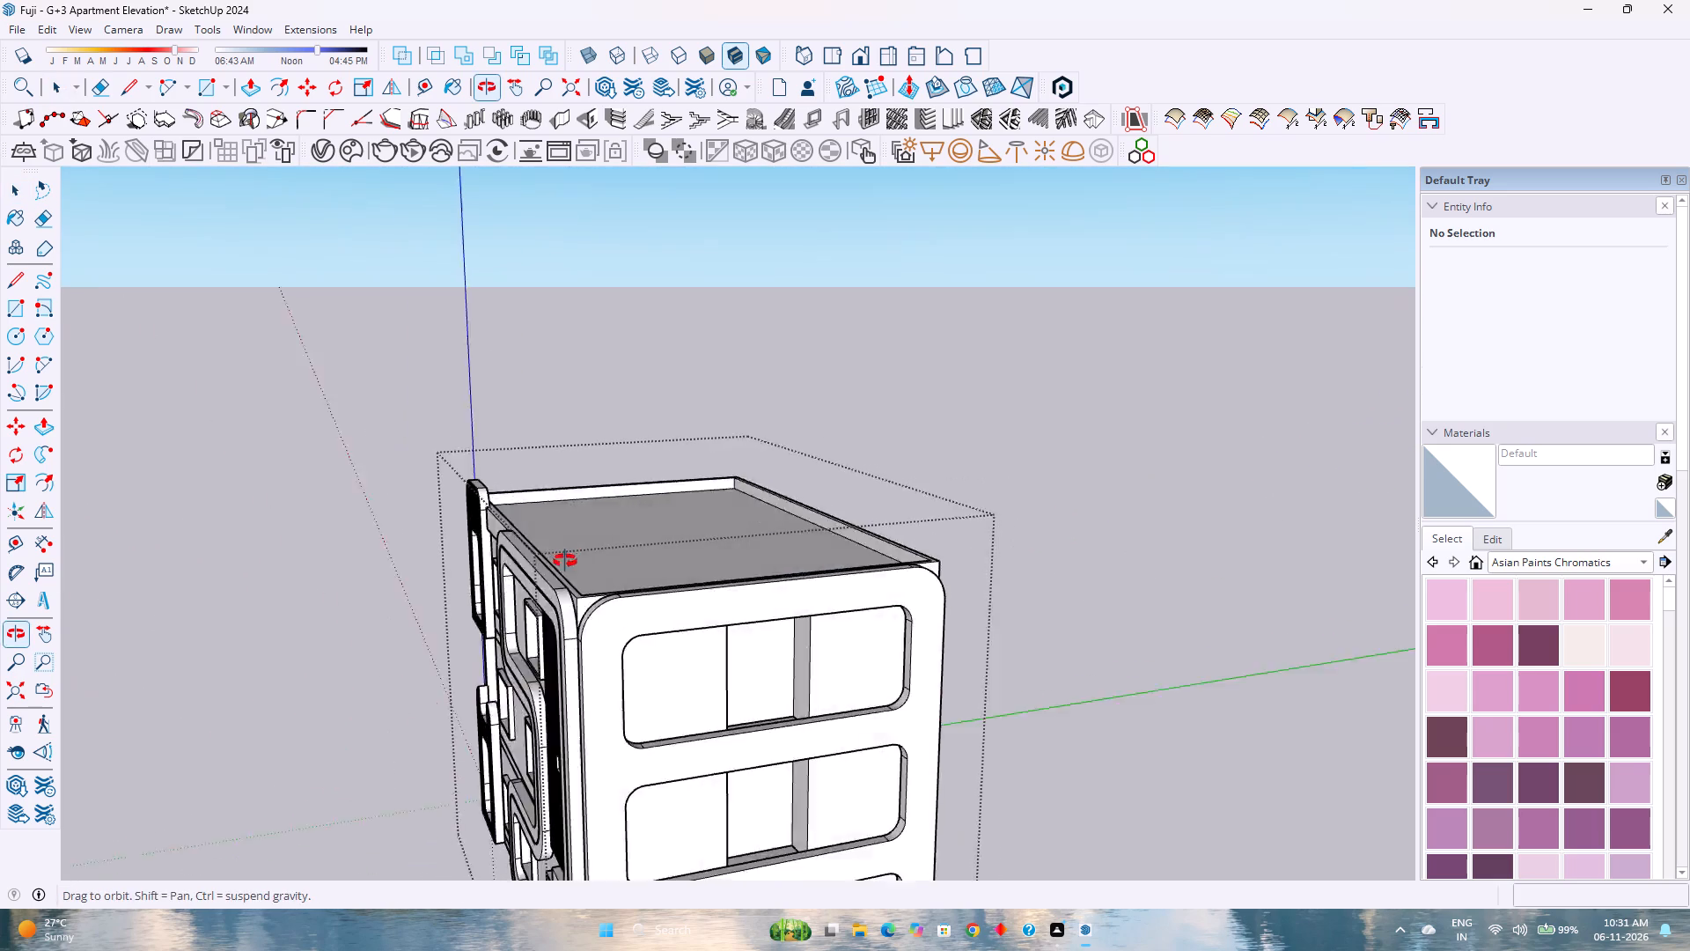
pyautogui.moveTo(565, 561); pyautogui.dragTo(476, 558, button='middle')
pyautogui.moveTo(399, 588); pyautogui.dragTo(408, 574, button='middle')
pyautogui.moveTo(408, 574); pyautogui.dragTo(450, 525, button='middle')
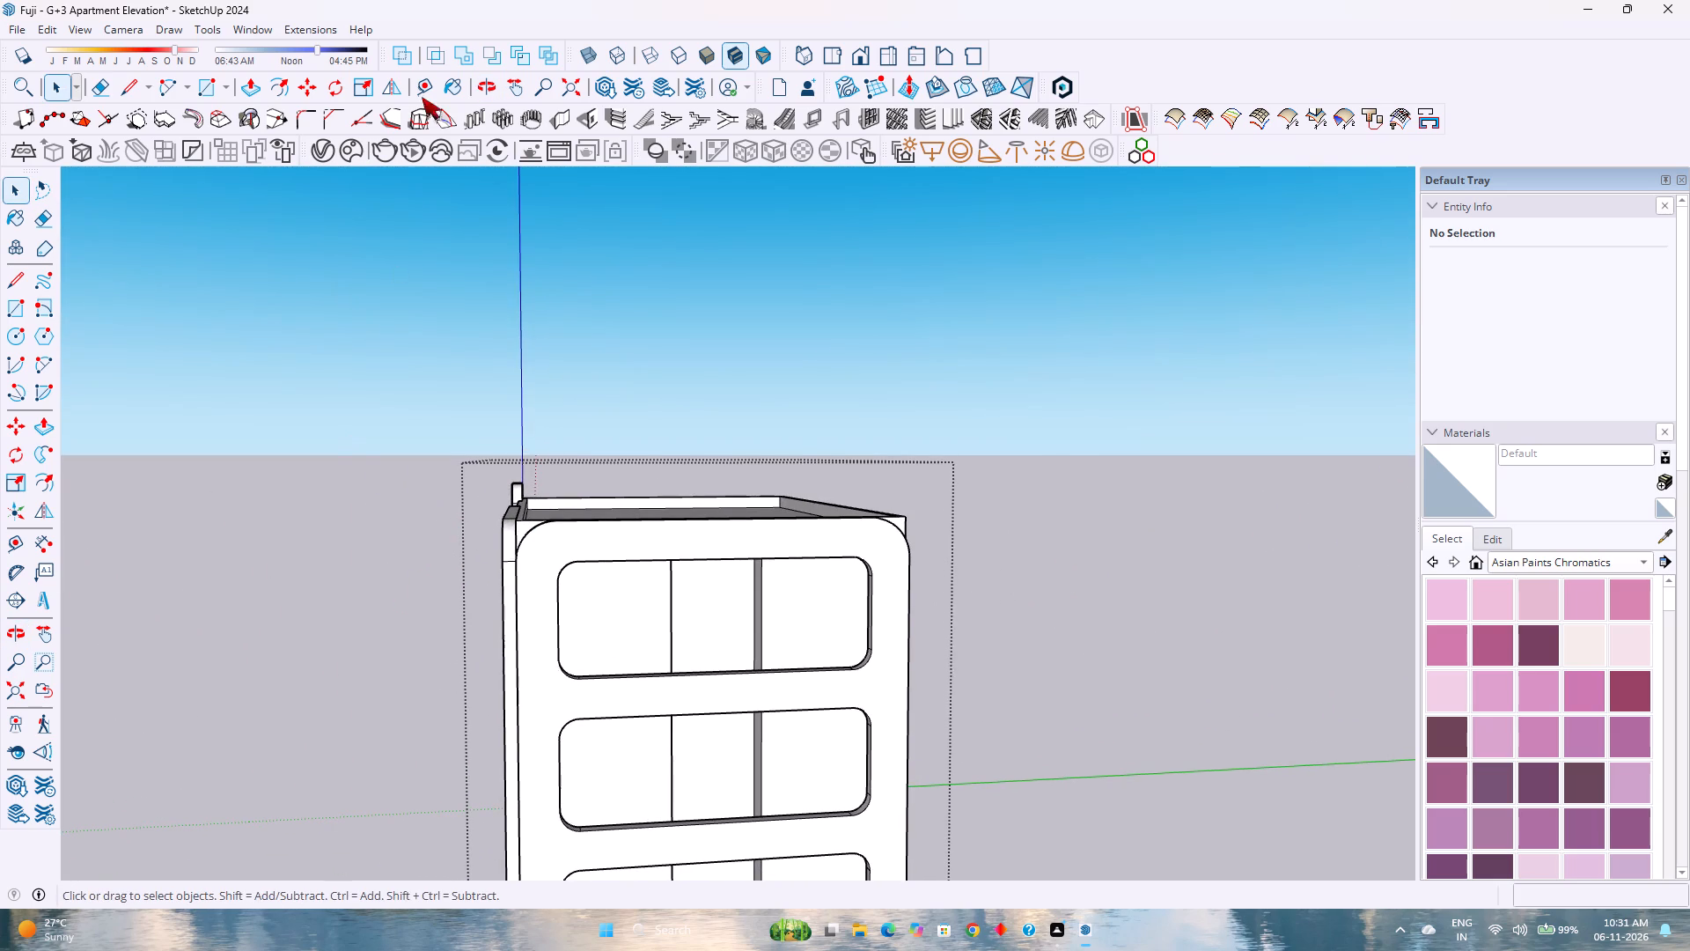
pyautogui.click(430, 85)
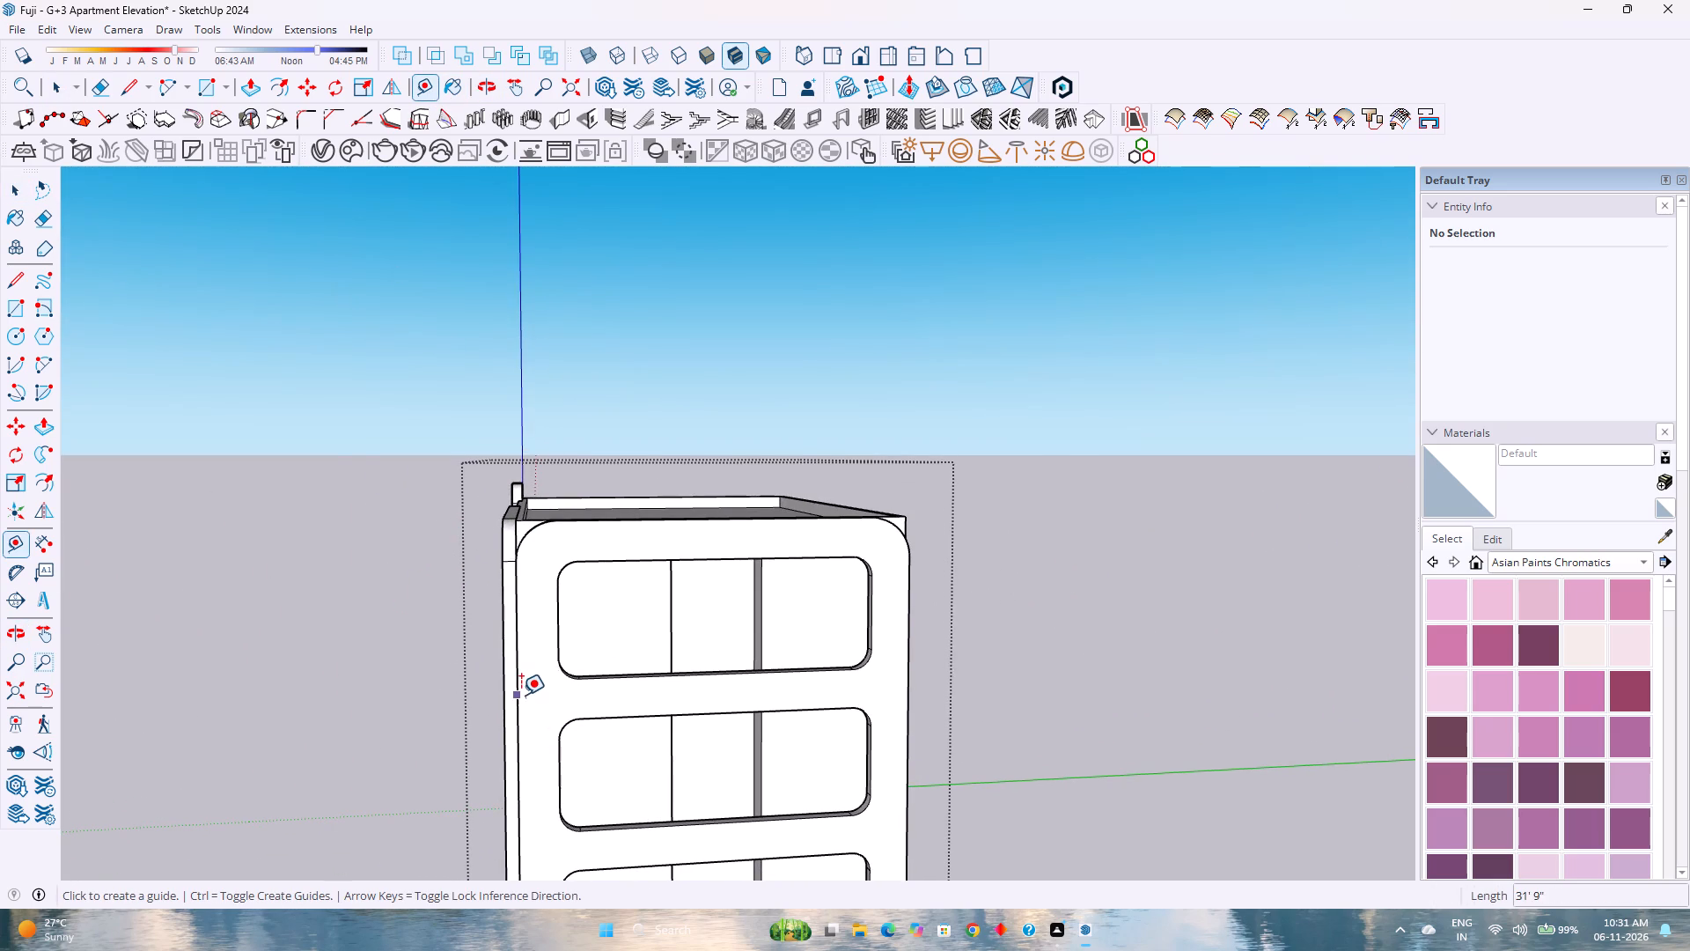
pyautogui.click(521, 695)
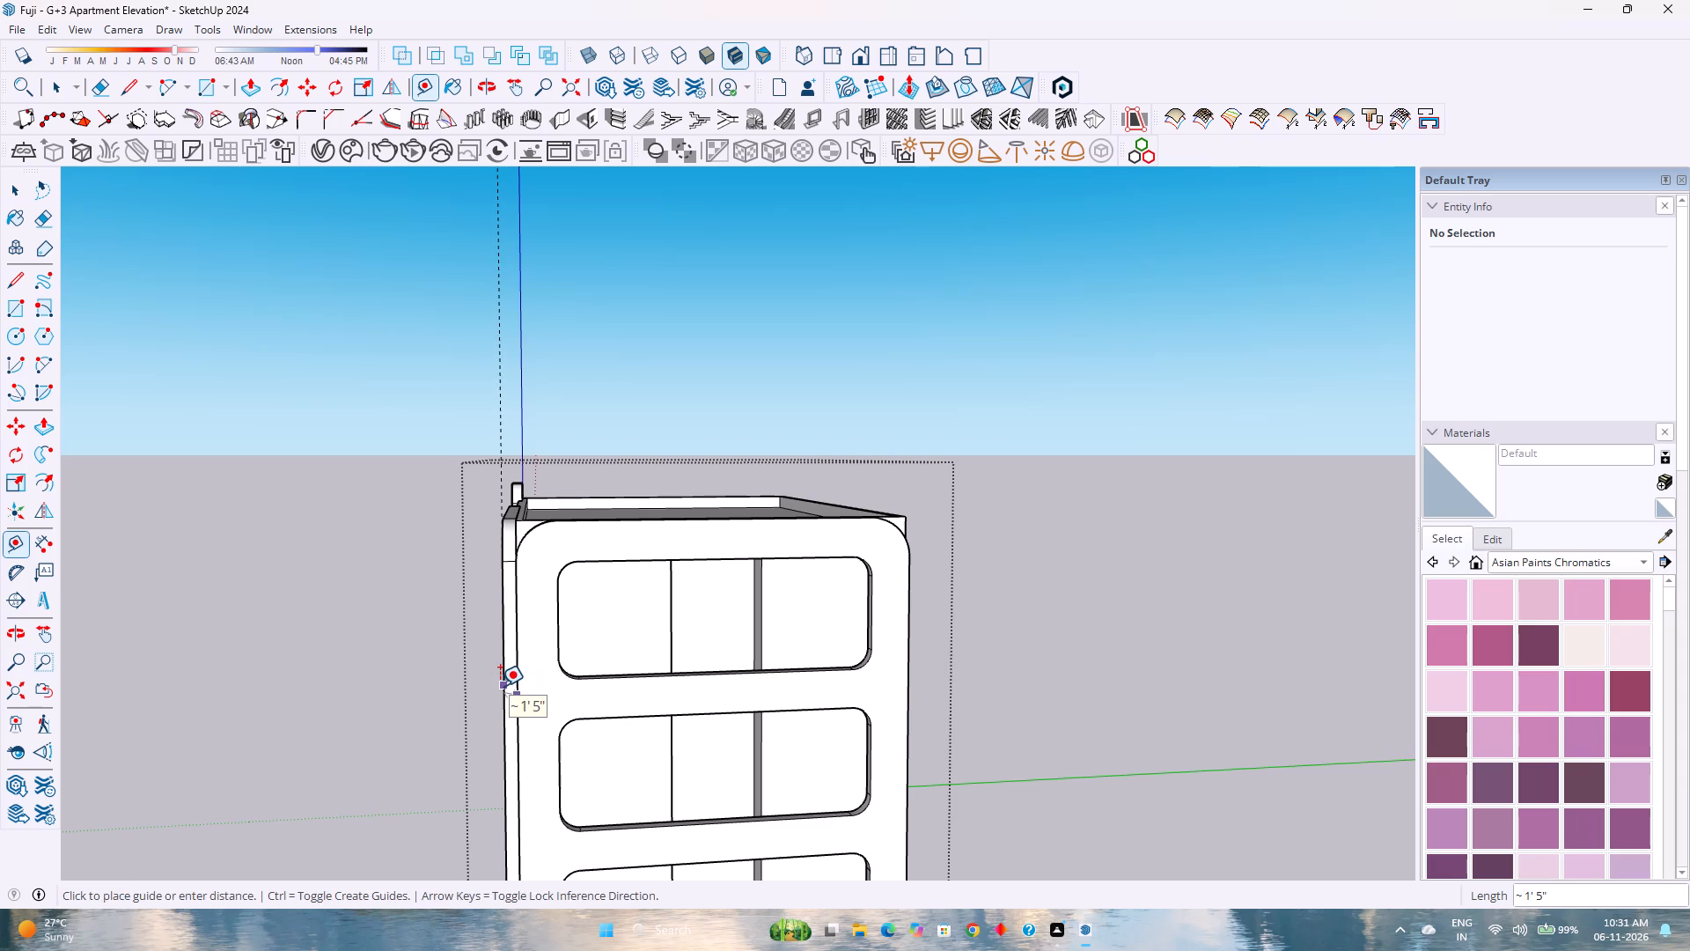
pyautogui.press('1')
pyautogui.press("'")
pyautogui.press('Return')
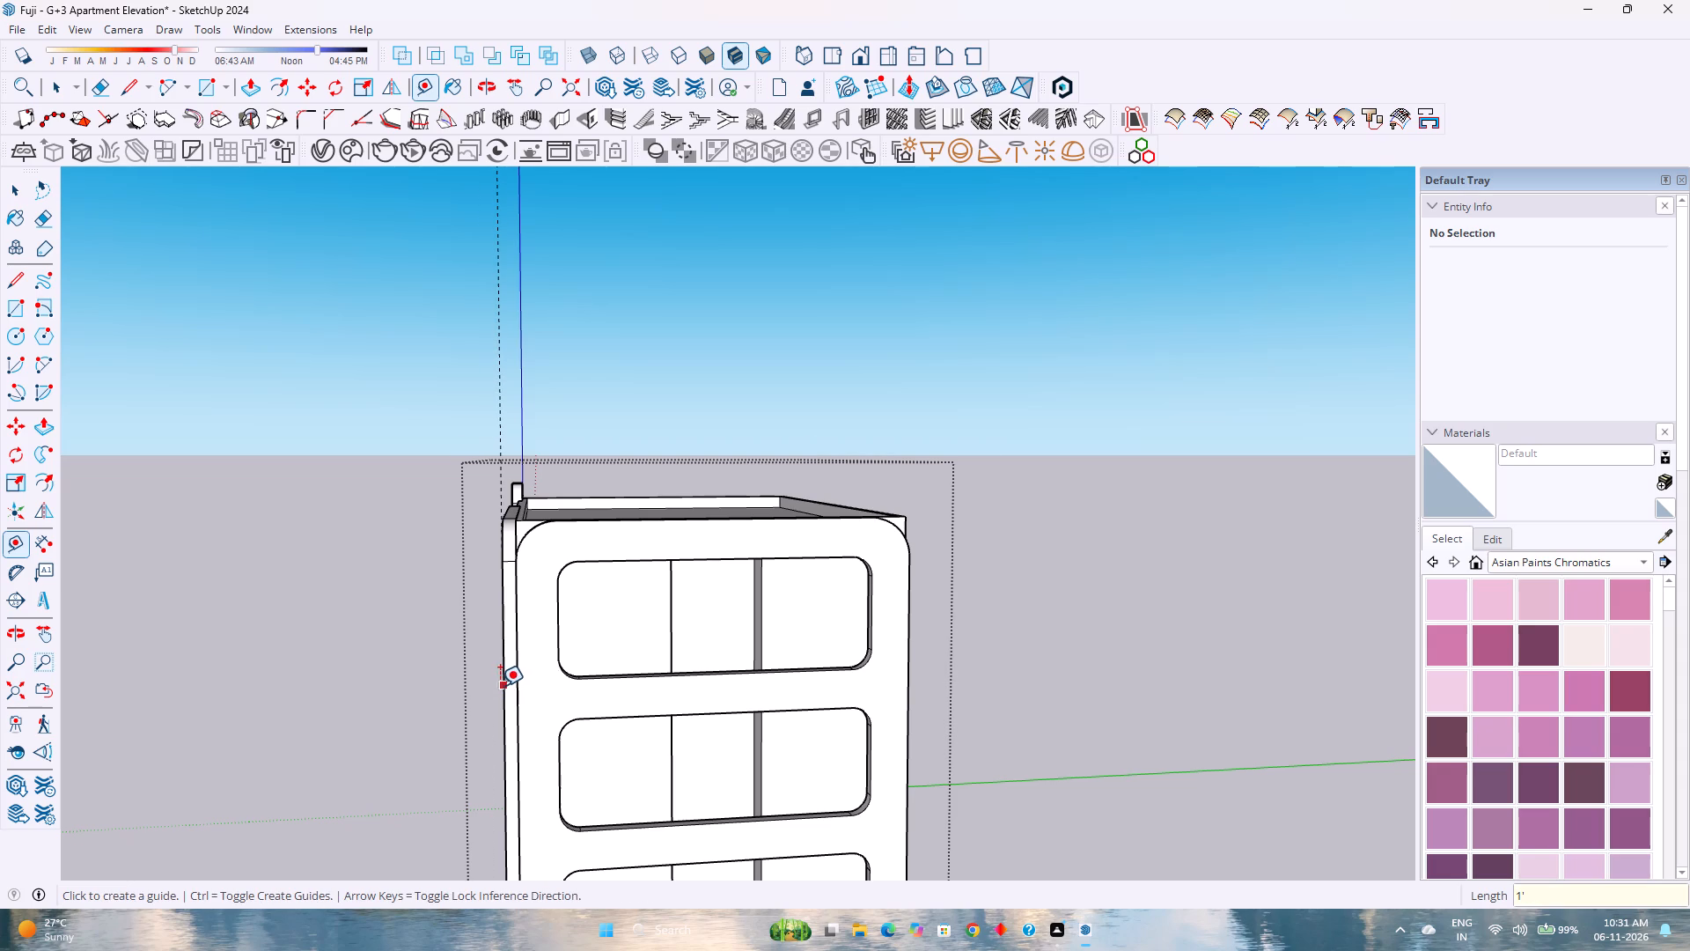
# Place a guide parallel to the facade along the top front edge of the S-shaped frame.
pyautogui.scroll(1, 500, 686)
pyautogui.moveTo(507, 689); pyautogui.dragTo(915, 833, button='middle')
pyautogui.moveTo(959, 712); pyautogui.dragTo(1205, 906, button='middle')
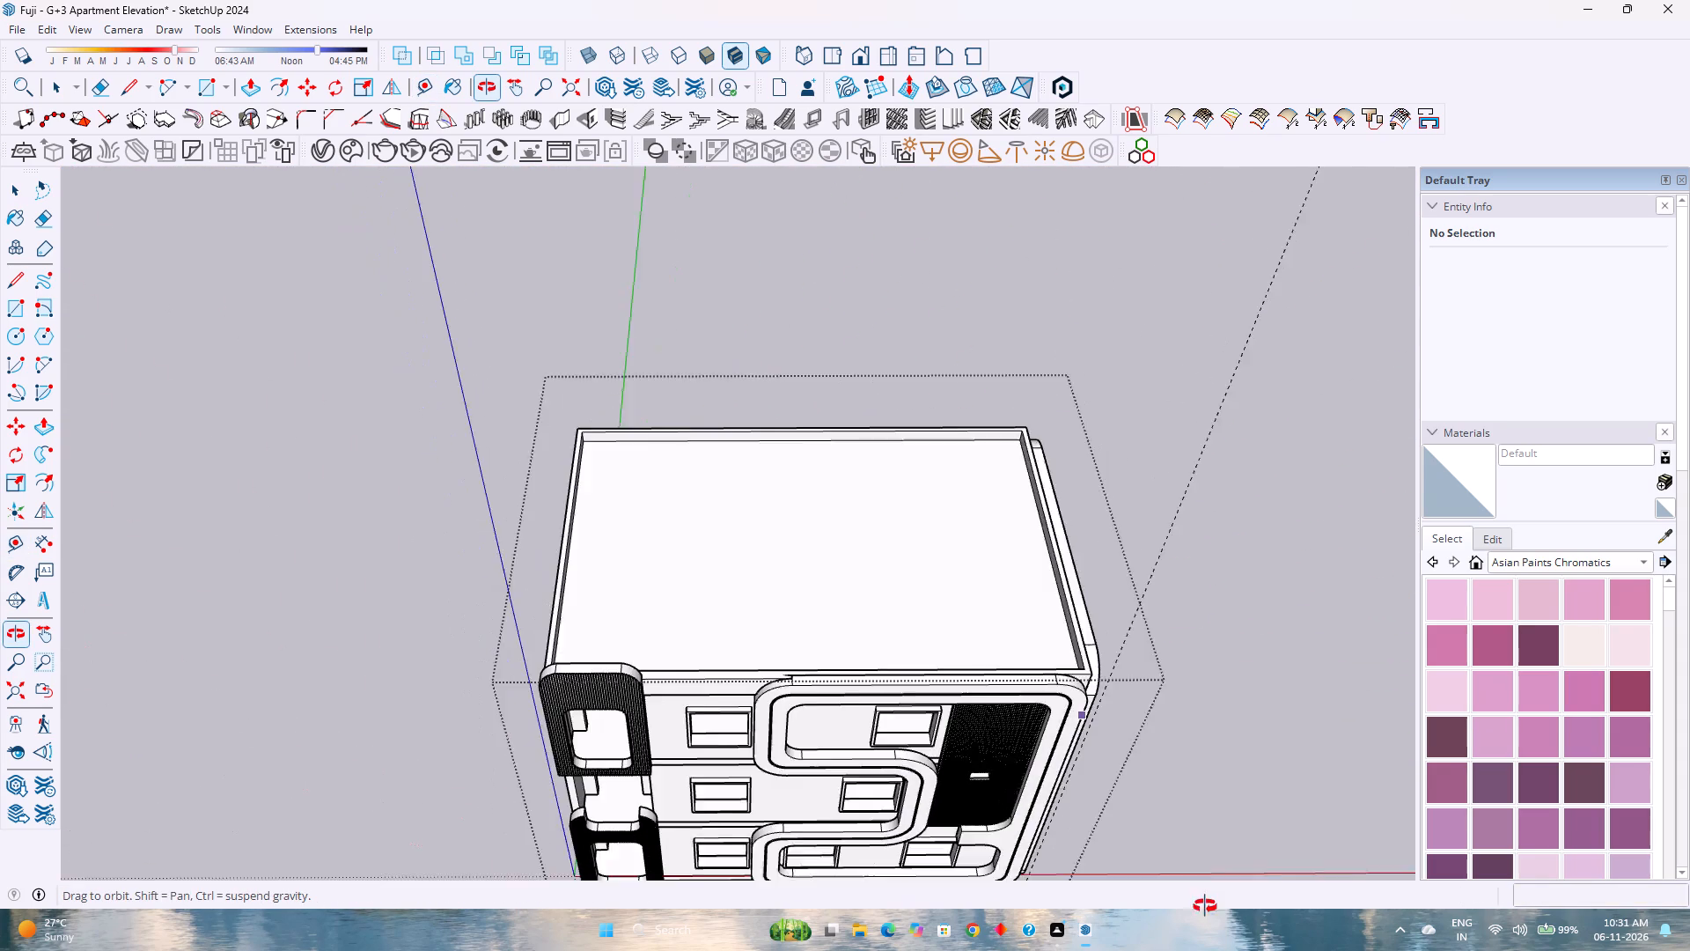
pyautogui.moveTo(1205, 906); pyautogui.dragTo(1218, 884, button='middle')
pyautogui.scroll(11, 1115, 639)
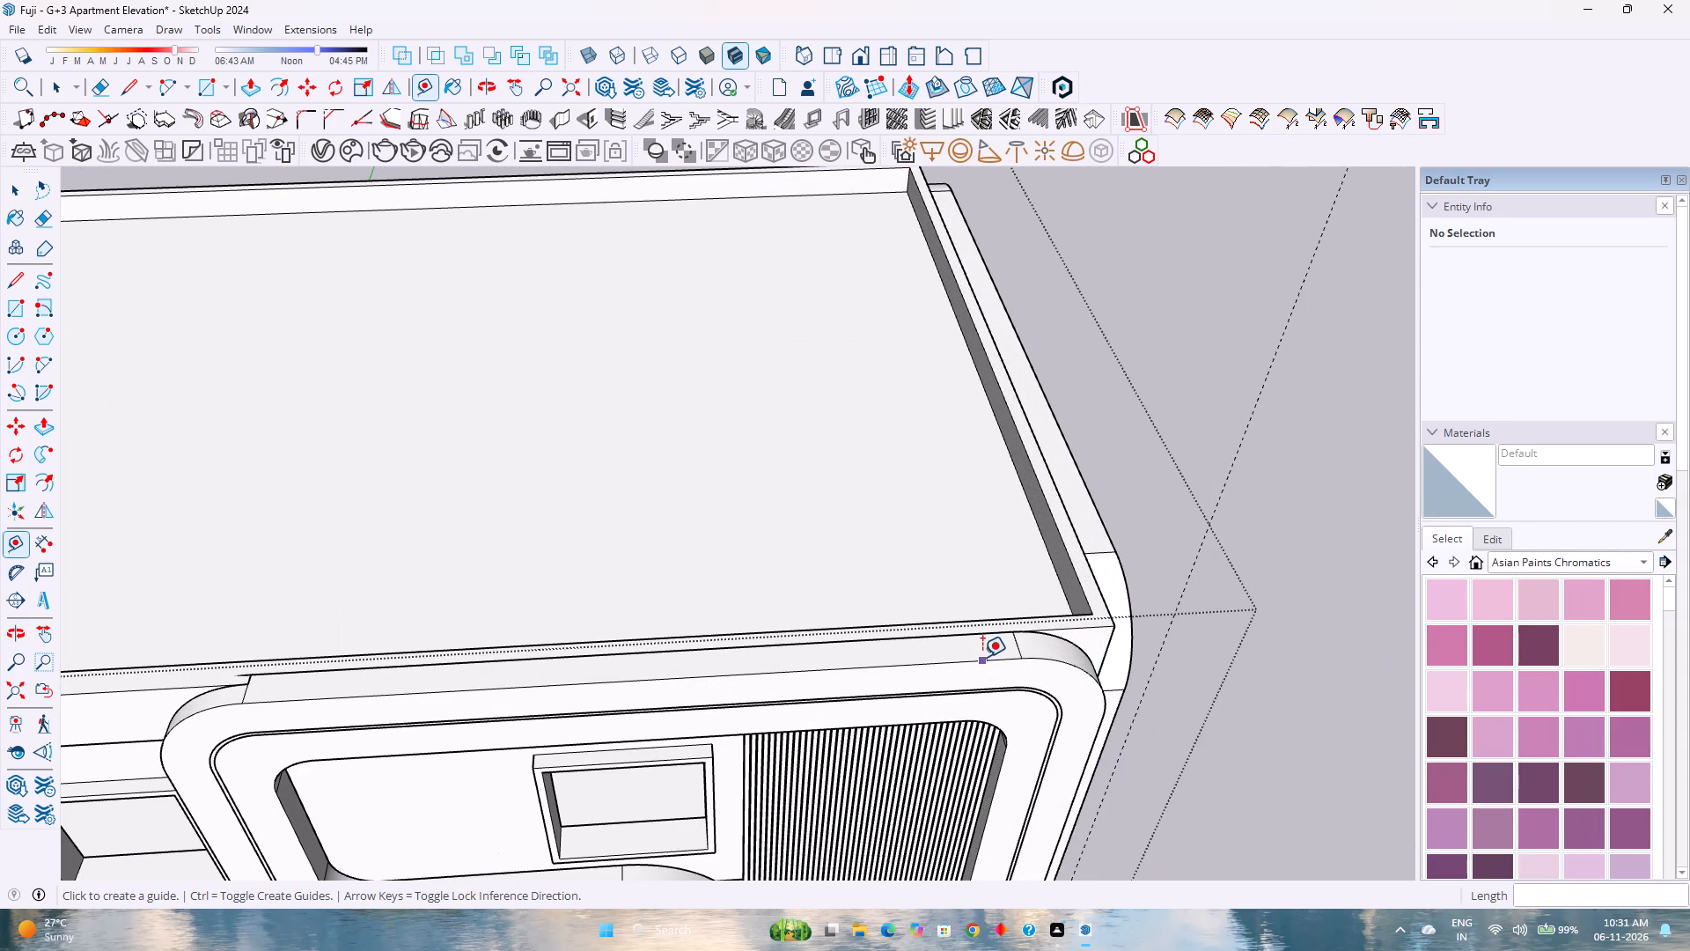
pyautogui.click(981, 659)
pyautogui.click(995, 664)
# Place a guide 3' in from the roof's side edge, at the start of the frame's rounded corner.
pyautogui.moveTo(1042, 640); pyautogui.dragTo(1014, 694, button='middle')
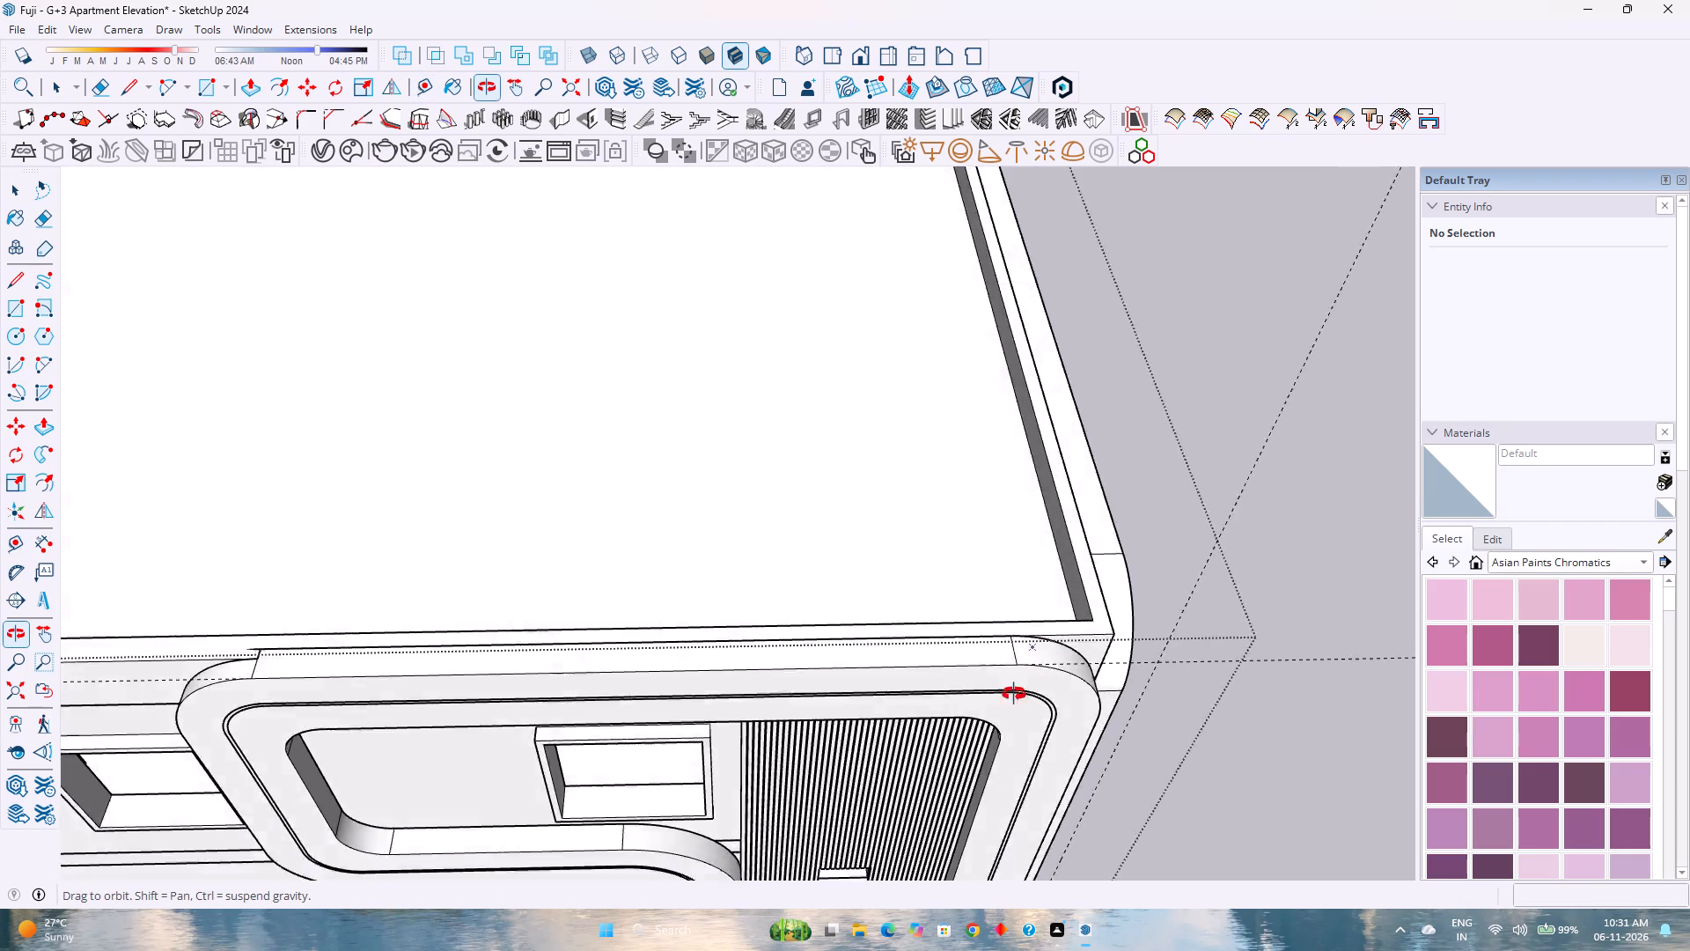
pyautogui.moveTo(1014, 694); pyautogui.dragTo(932, 888, button='middle')
pyautogui.middleClick(932, 888)
pyautogui.scroll(7, 1165, 722)
pyautogui.middleClick(1059, 734)
pyautogui.moveTo(1049, 748); pyautogui.dragTo(1081, 820, button='middle')
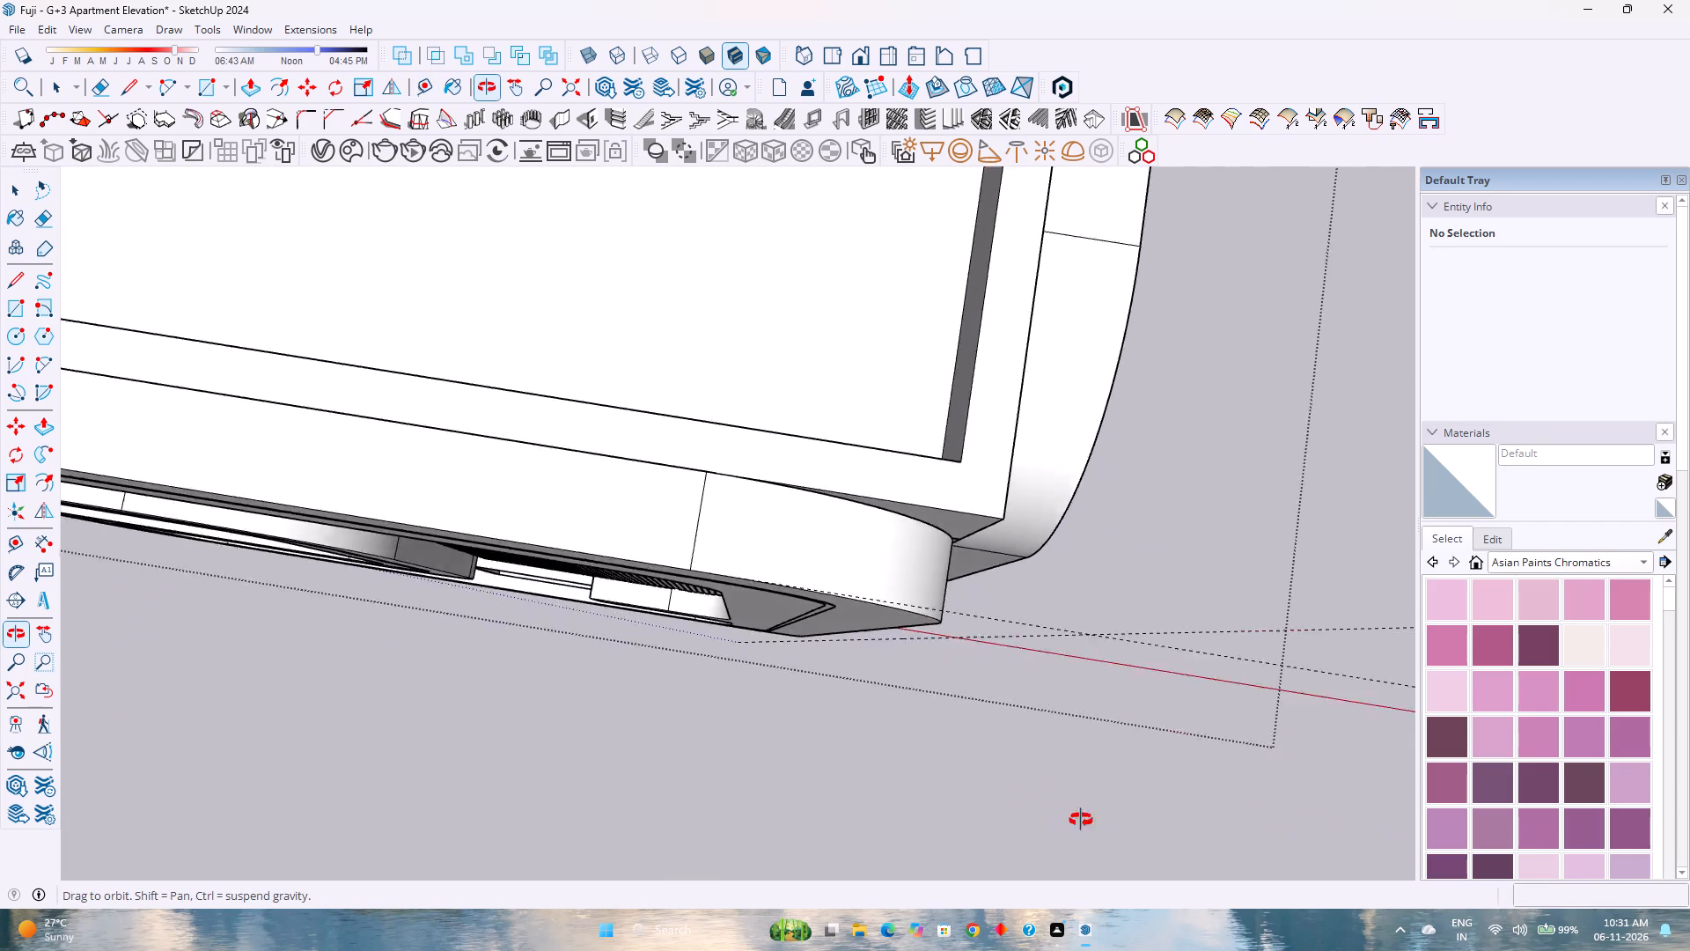
pyautogui.moveTo(1081, 820); pyautogui.dragTo(1154, 819, button='middle')
pyautogui.middleClick(1154, 819)
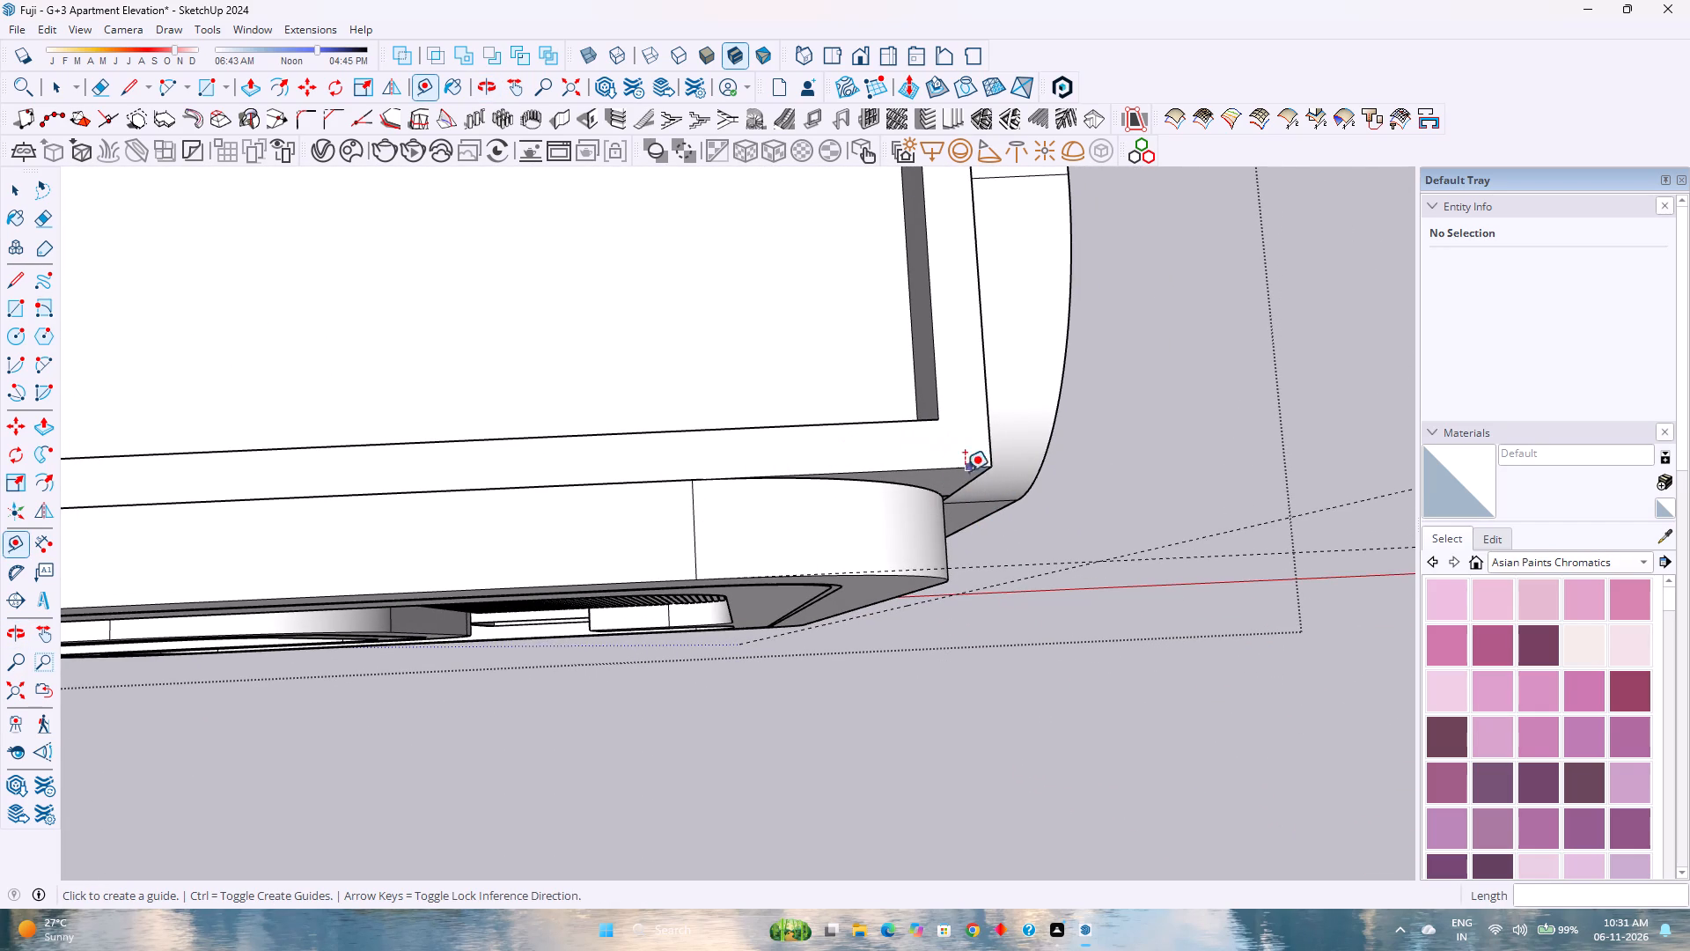
pyautogui.moveTo(932, 471); pyautogui.dragTo(635, 429, button='middle')
pyautogui.scroll(-3, 767, 510)
pyautogui.middleClick(797, 601)
pyautogui.moveTo(797, 601); pyautogui.dragTo(805, 471, button='middle')
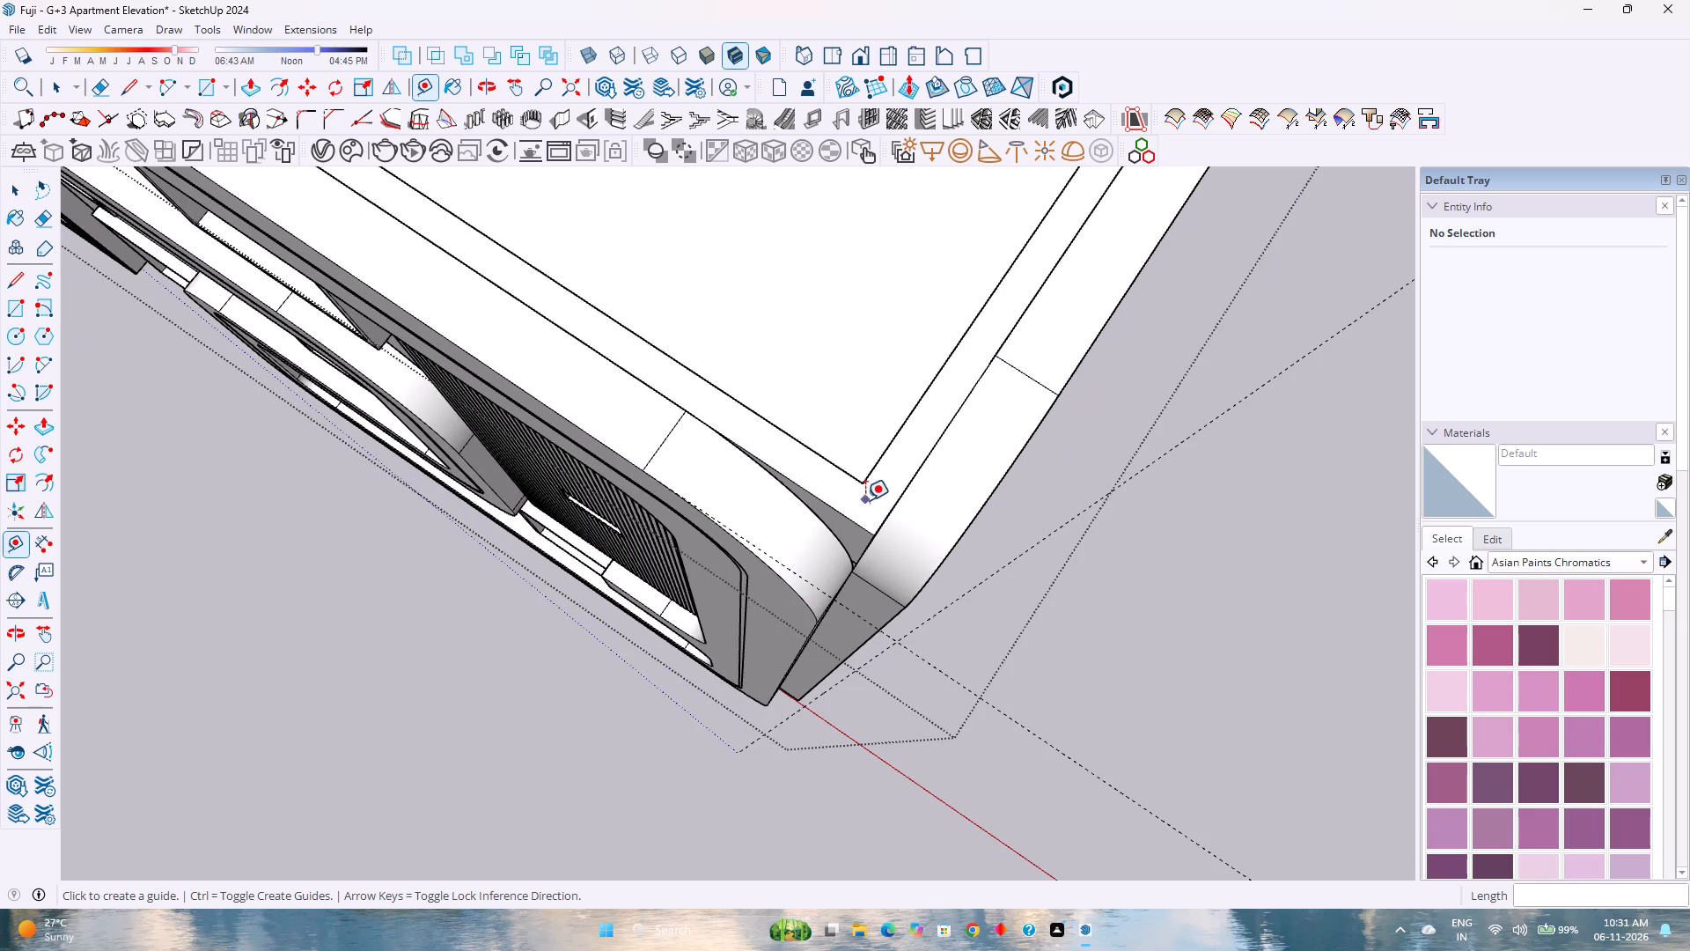
pyautogui.scroll(-2, 865, 500)
pyautogui.moveTo(819, 566); pyautogui.dragTo(869, 386, button='middle')
pyautogui.scroll(-1, 893, 500)
pyautogui.moveTo(885, 529); pyautogui.dragTo(932, 705, button='middle')
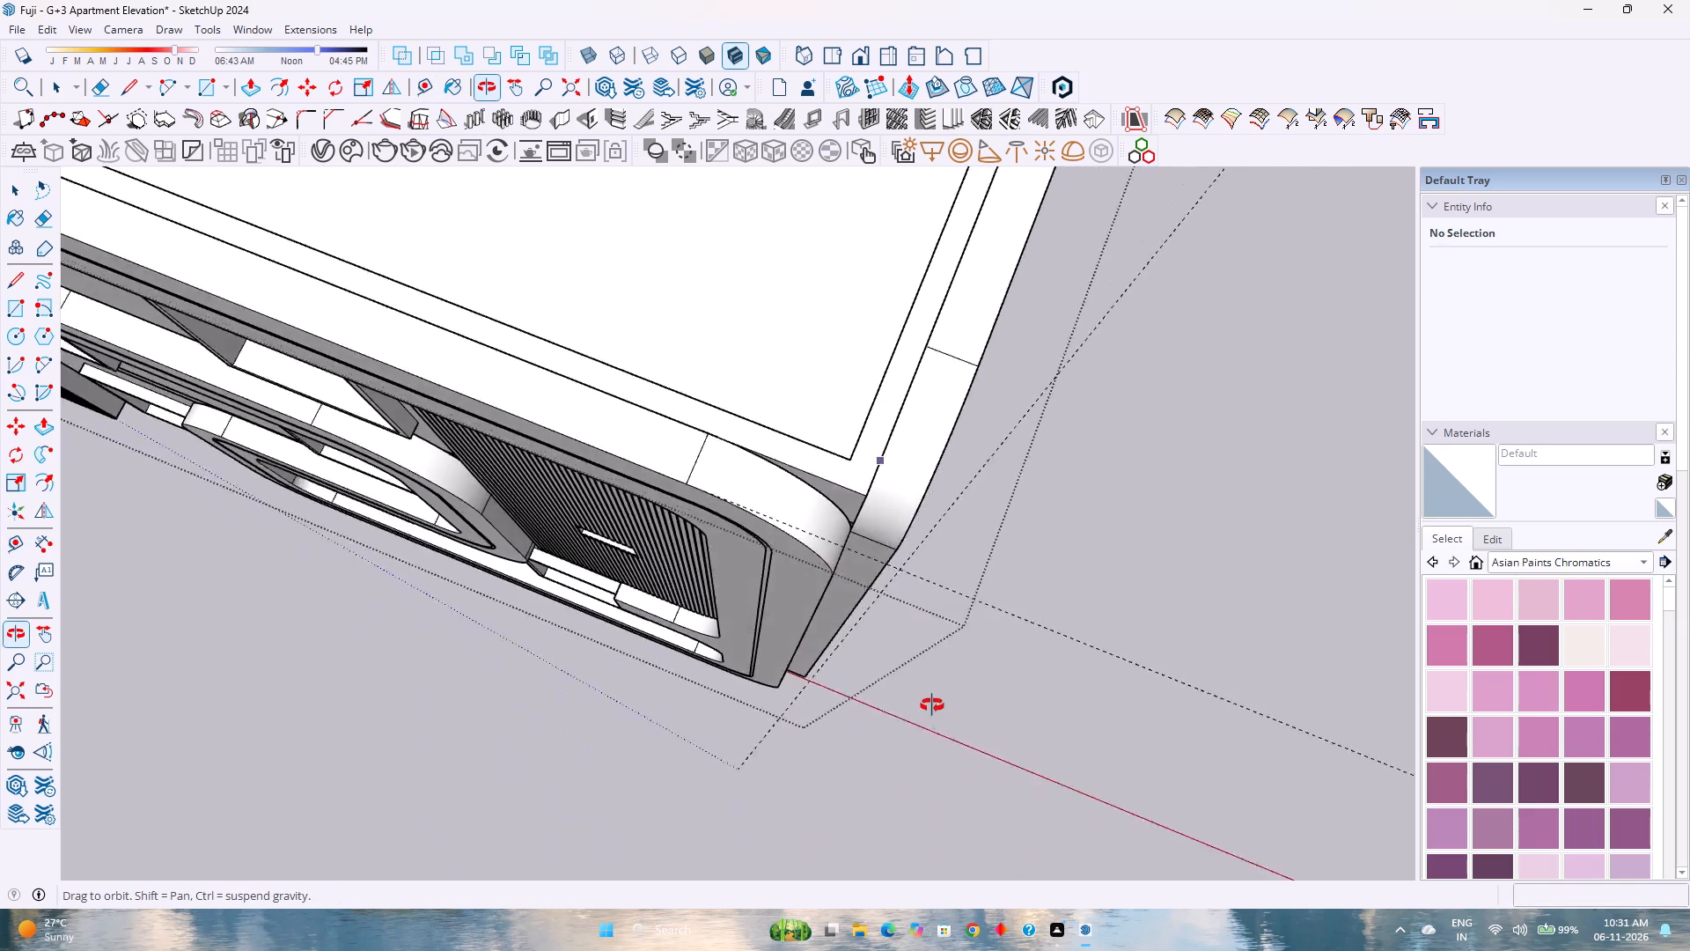
pyautogui.moveTo(932, 705); pyautogui.dragTo(1031, 649, button='middle')
pyautogui.middleClick(1031, 649)
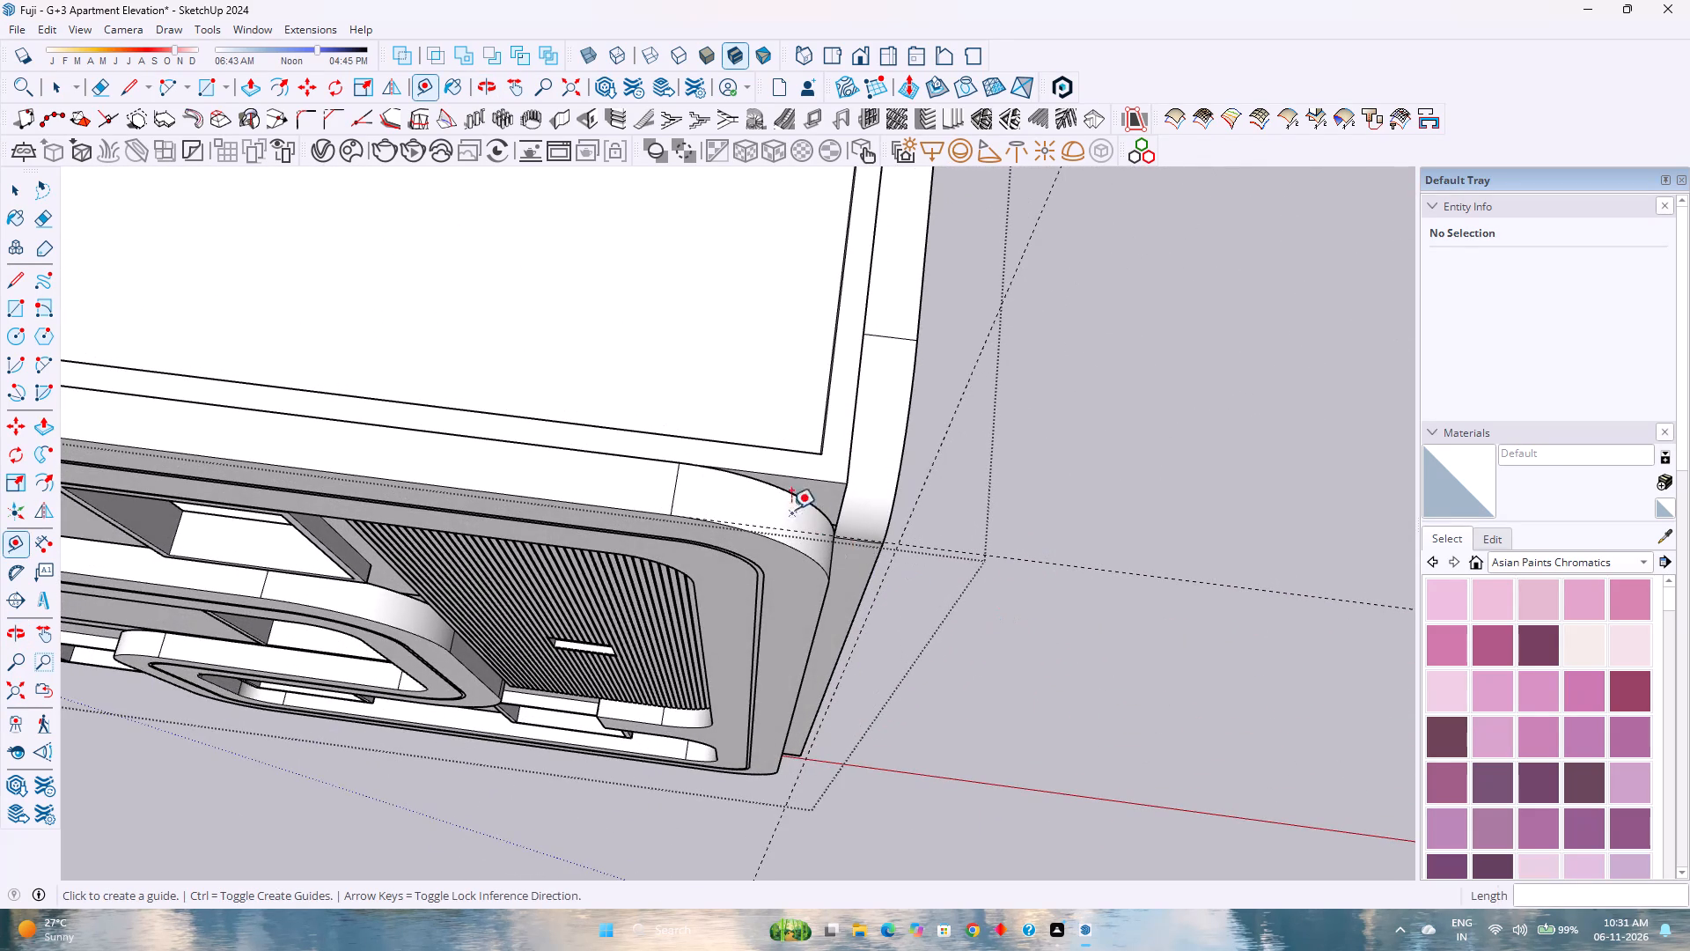
pyautogui.click(856, 415)
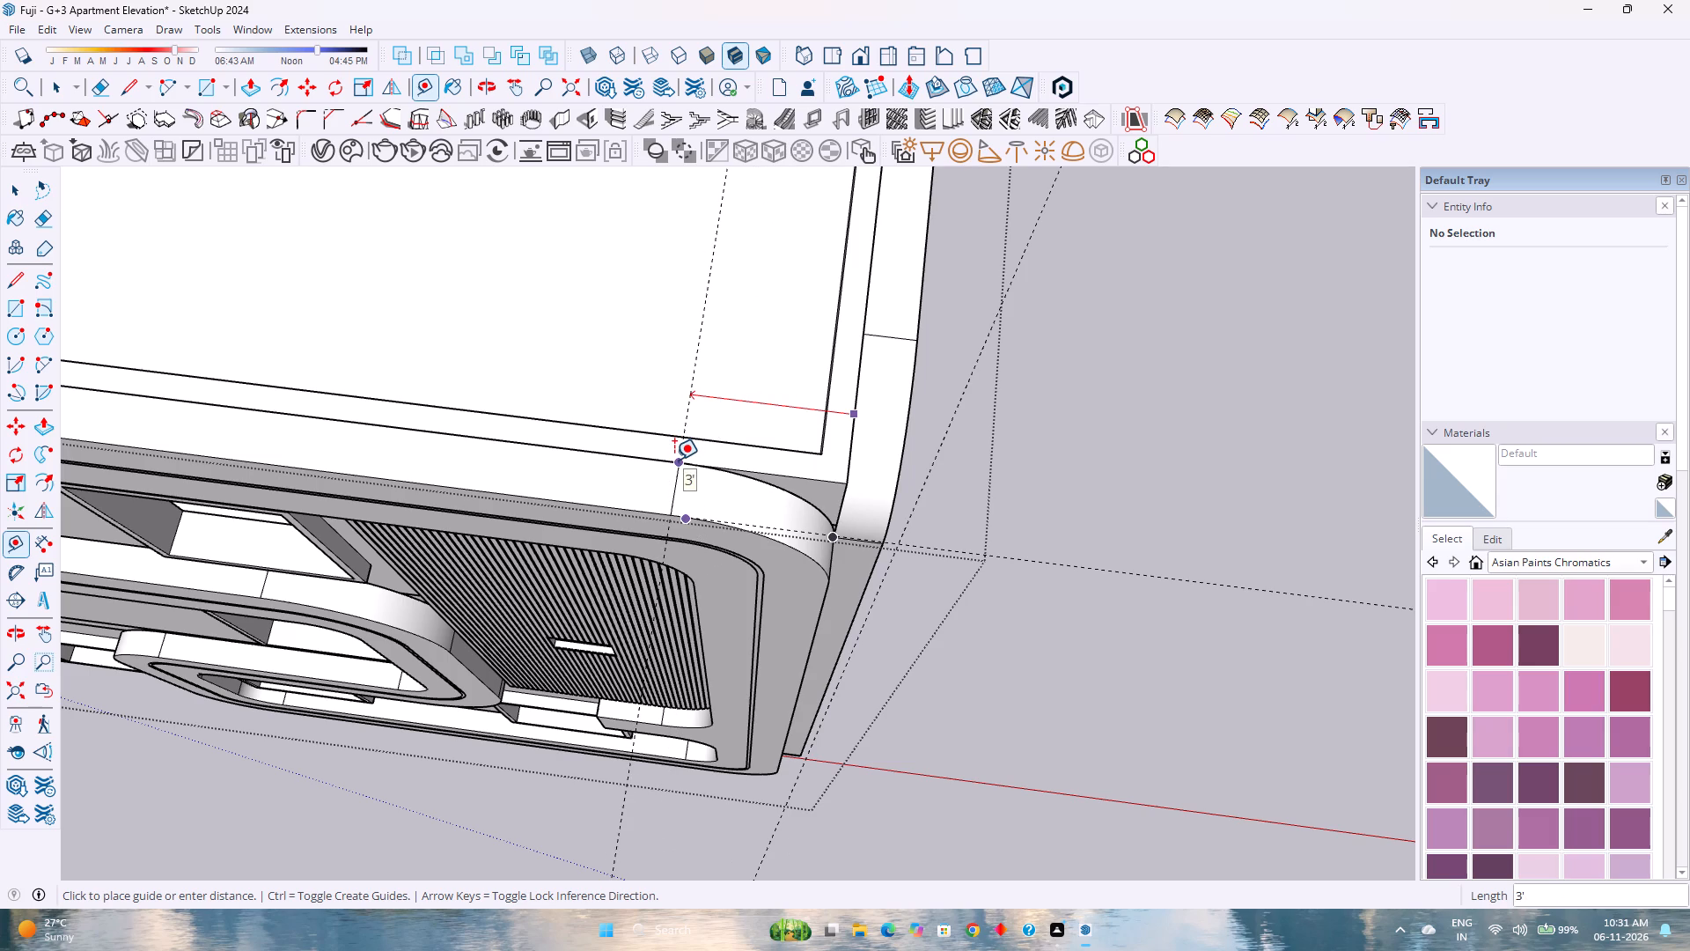
pyautogui.click(674, 460)
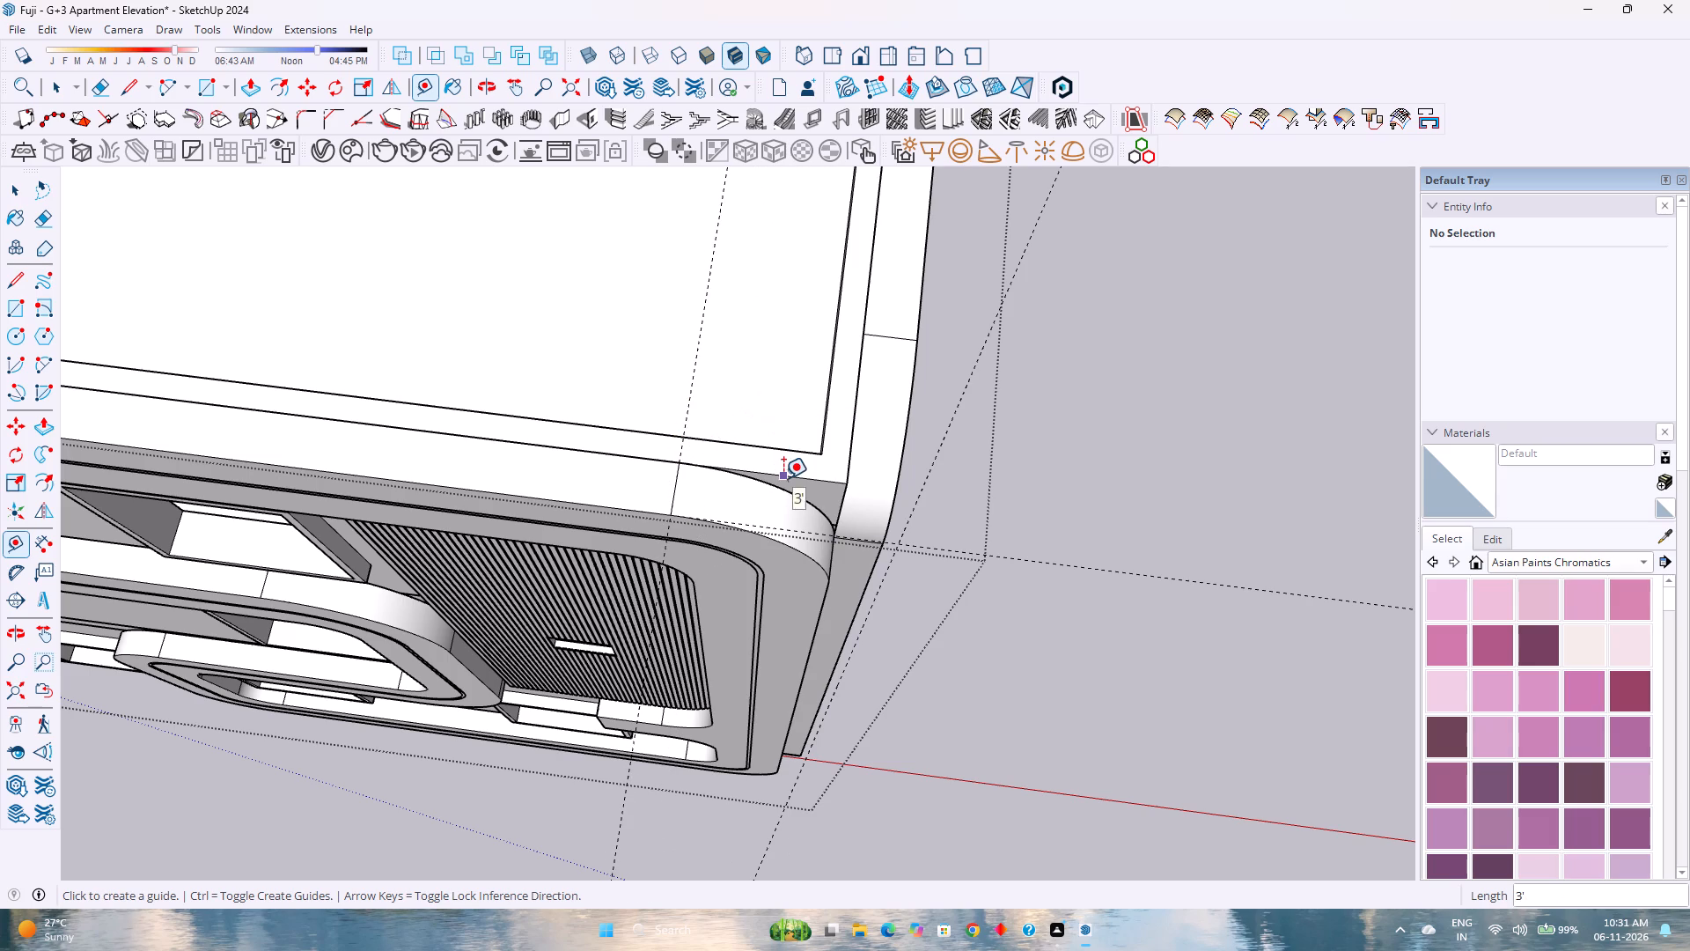
# Place a guide about 3' back from the roof's front edge, at the start of the side panel's rounded corner.
pyautogui.click(812, 477)
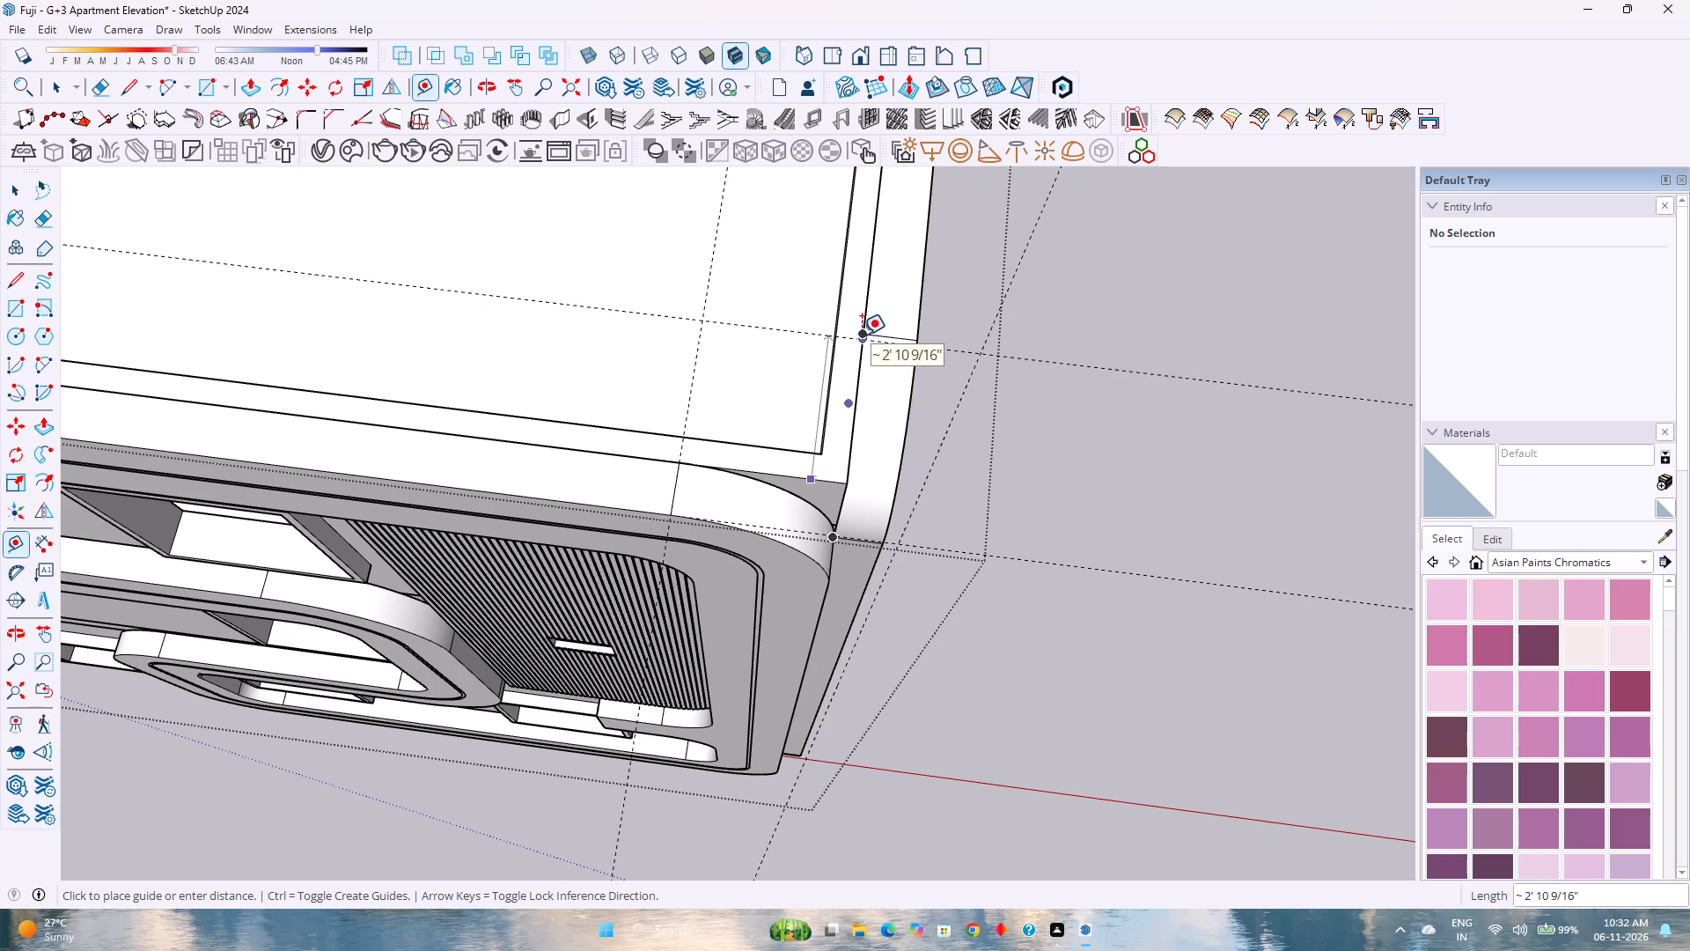
pyautogui.press('Left')
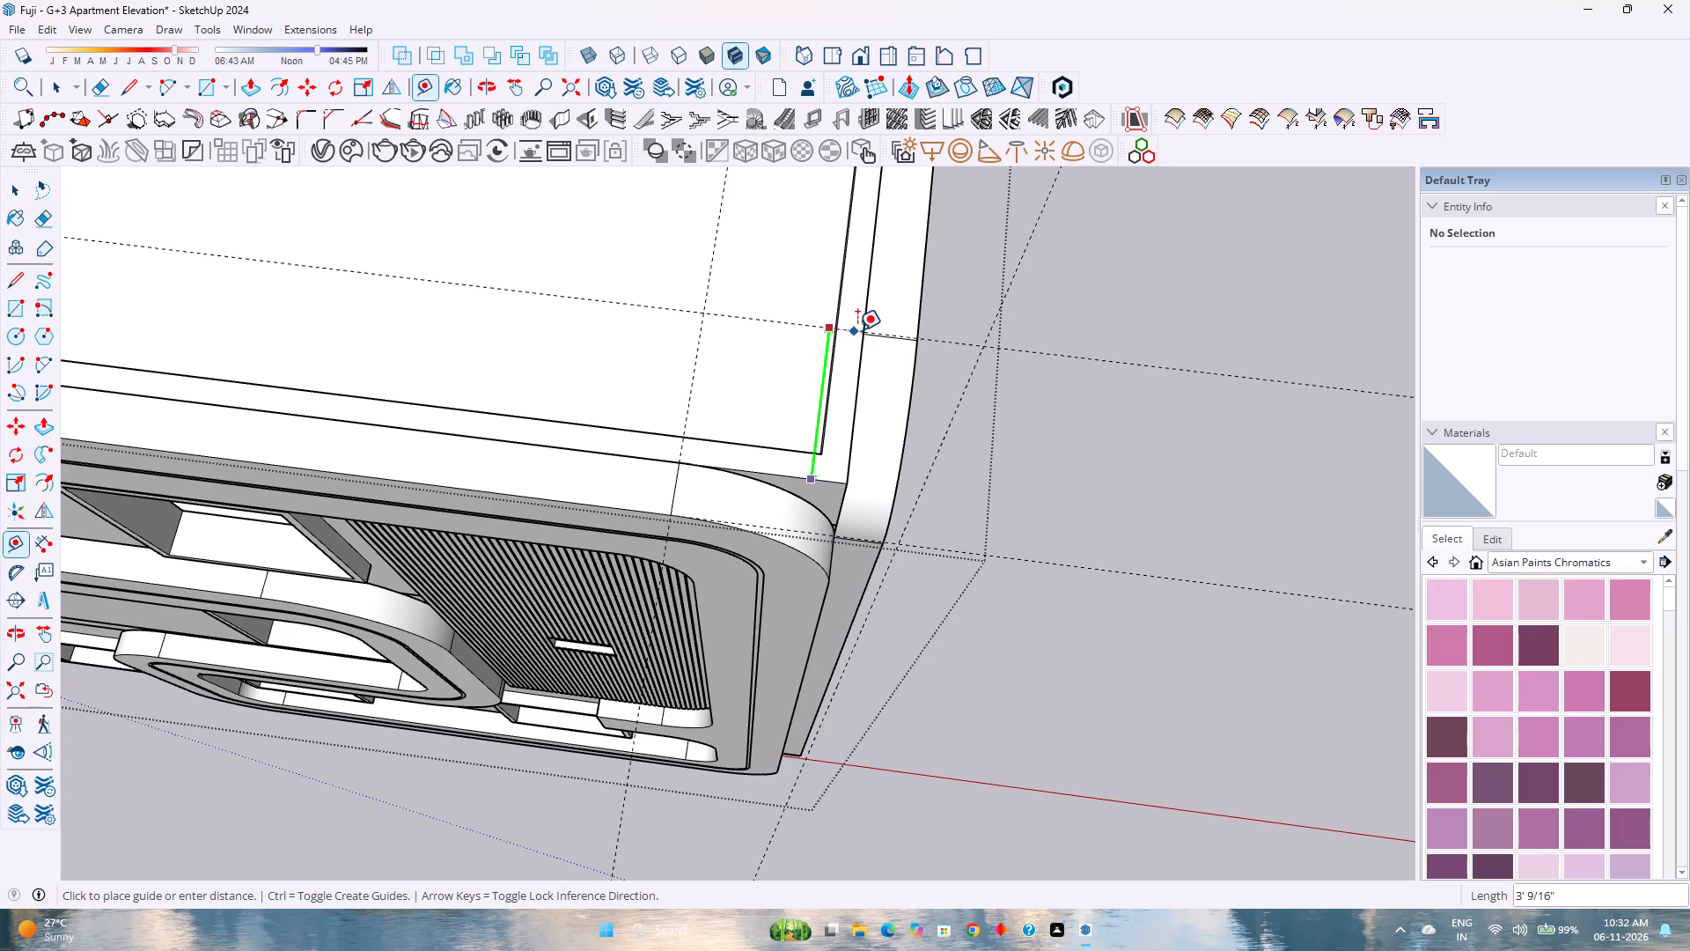
pyautogui.click(863, 329)
# Place a parallel guide 4' outward from the guide at the frame's rounded corner, at the side panel's outer edge.
pyautogui.moveTo(658, 417); pyautogui.dragTo(675, 483, button='middle')
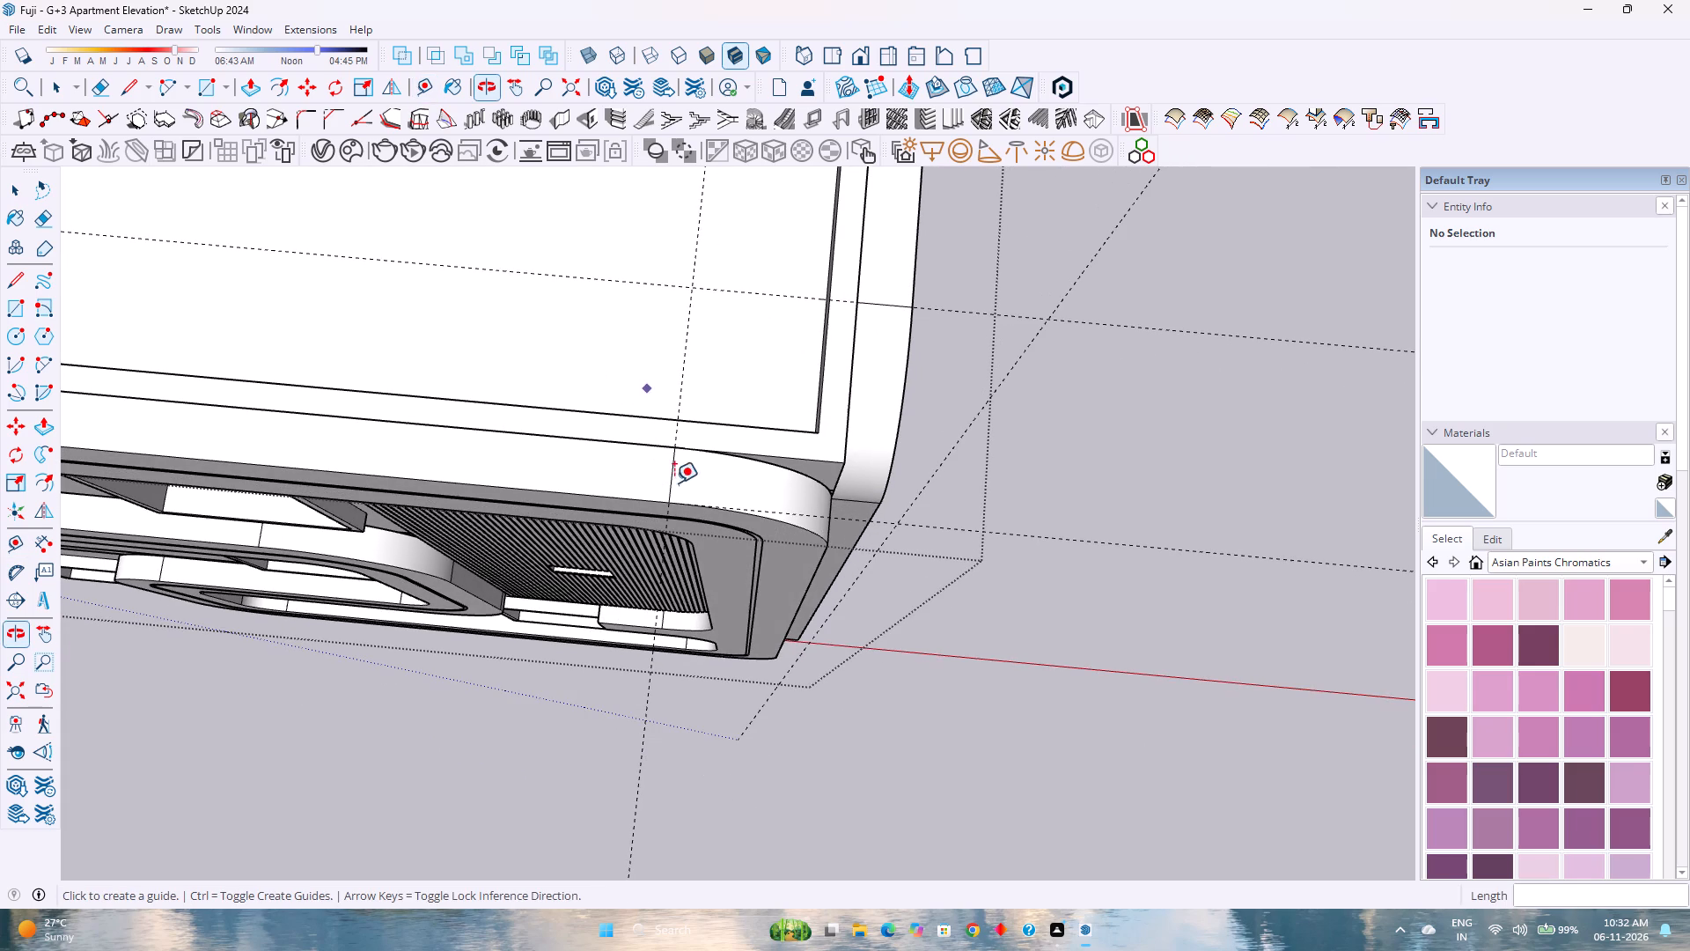
pyautogui.middleClick(675, 483)
pyautogui.click(687, 360)
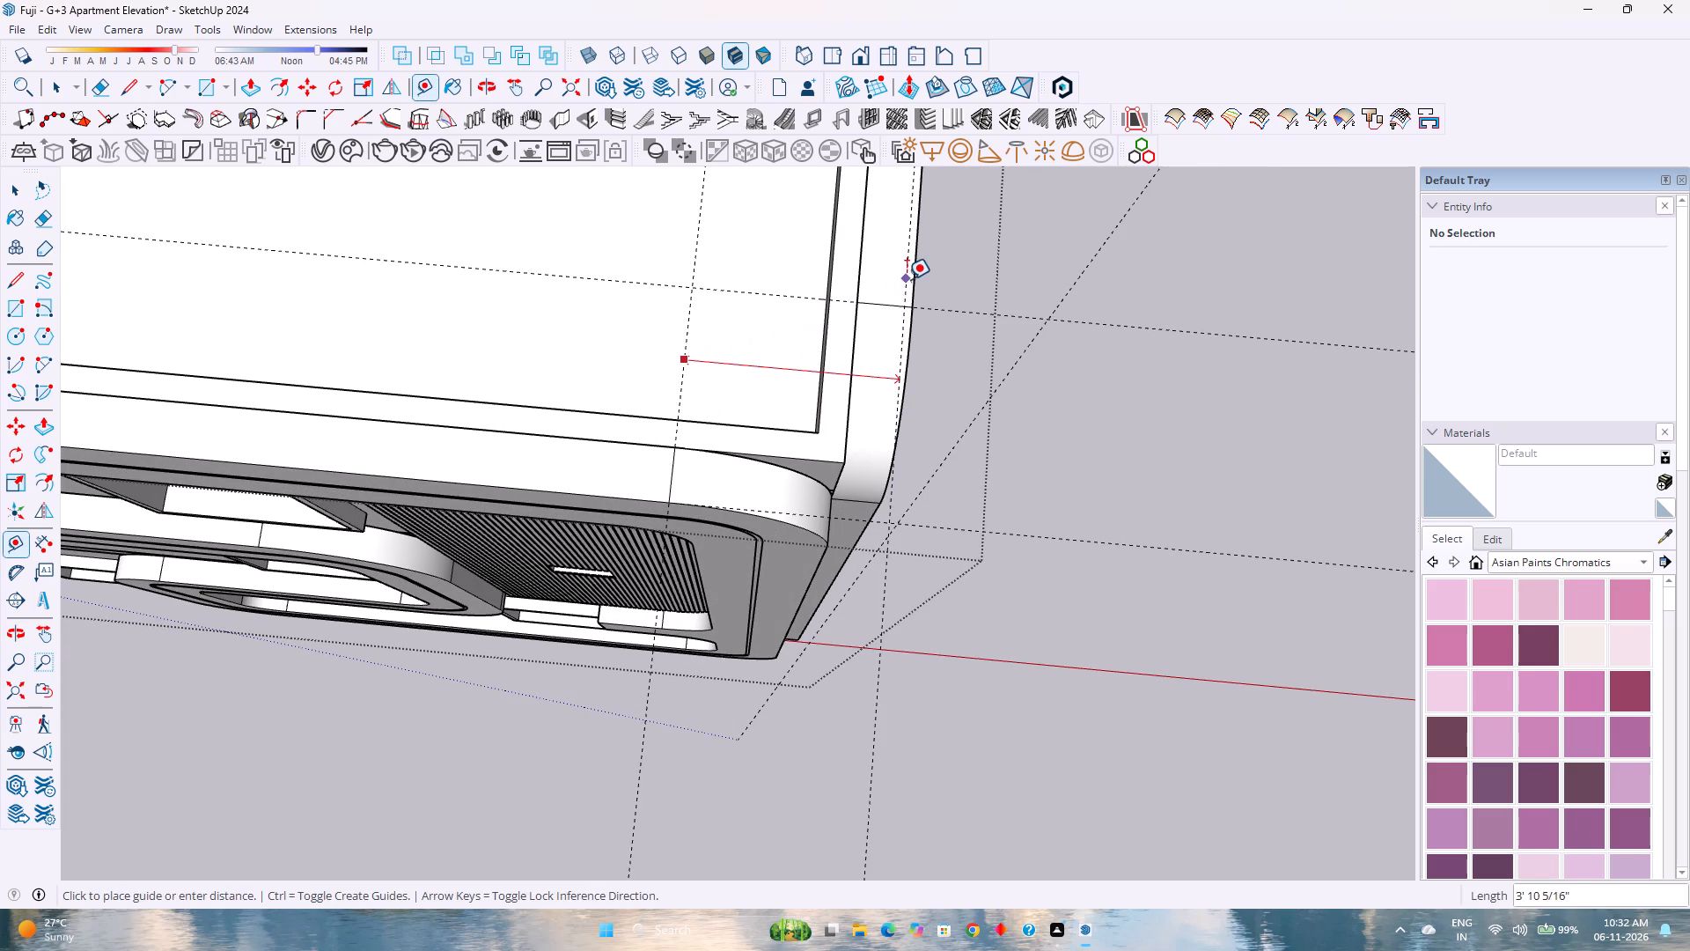
pyautogui.click(916, 275)
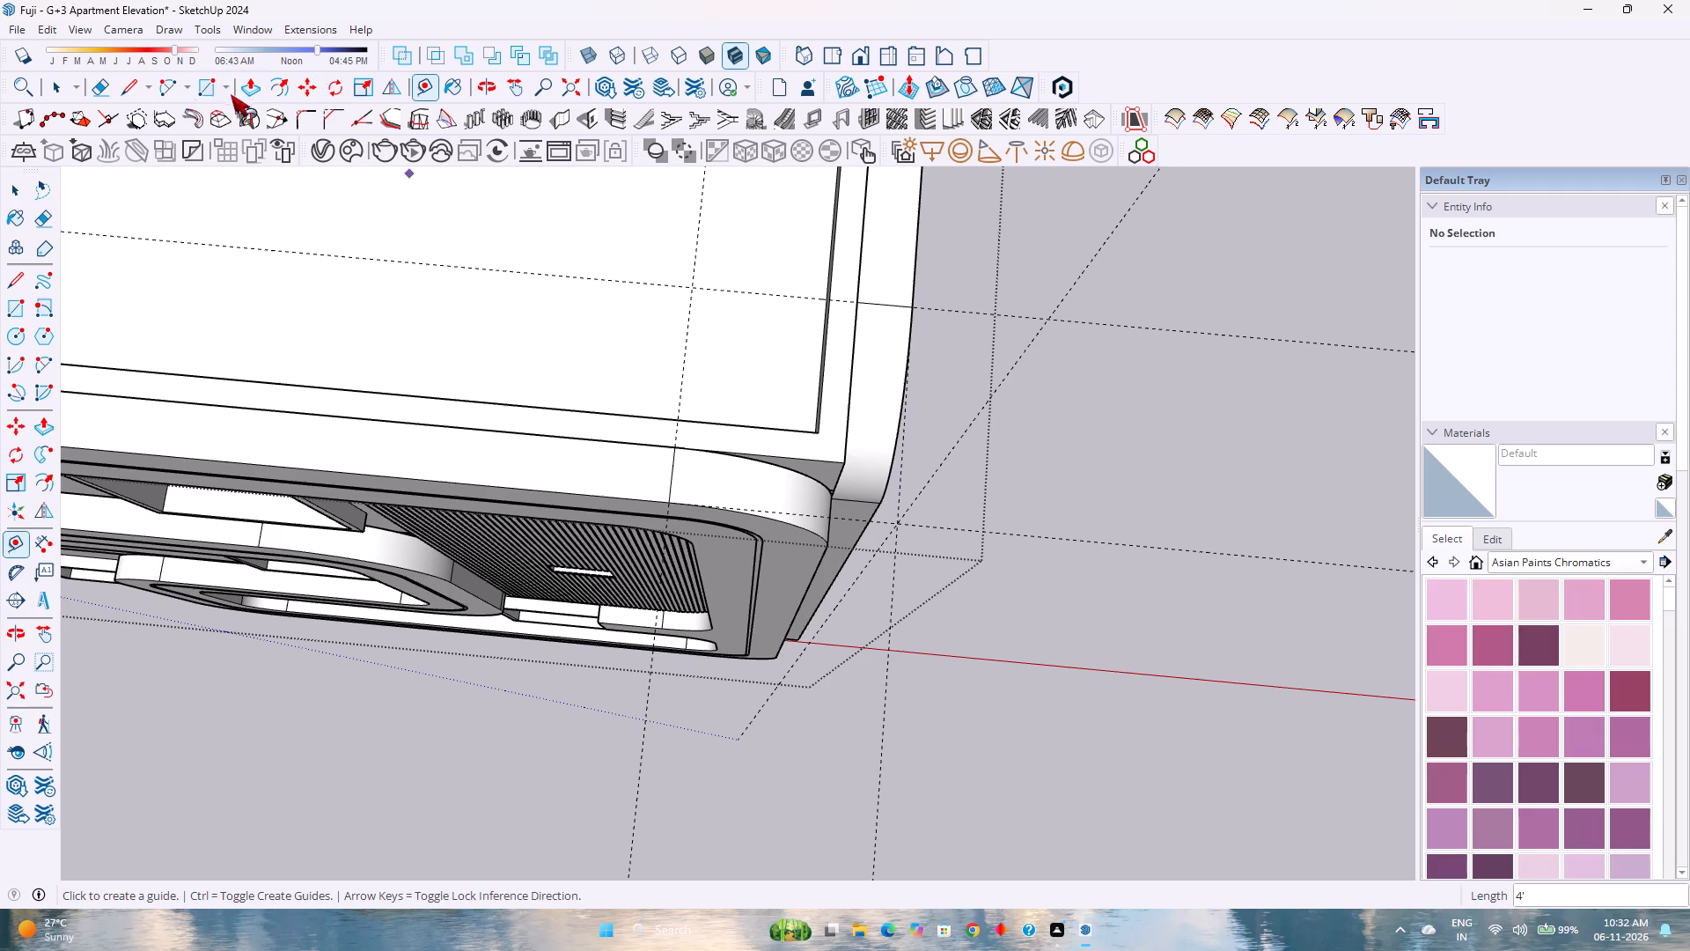
# Draw a 4' by 4' square between the guide intersections over the roof corner.
pyautogui.click(208, 88)
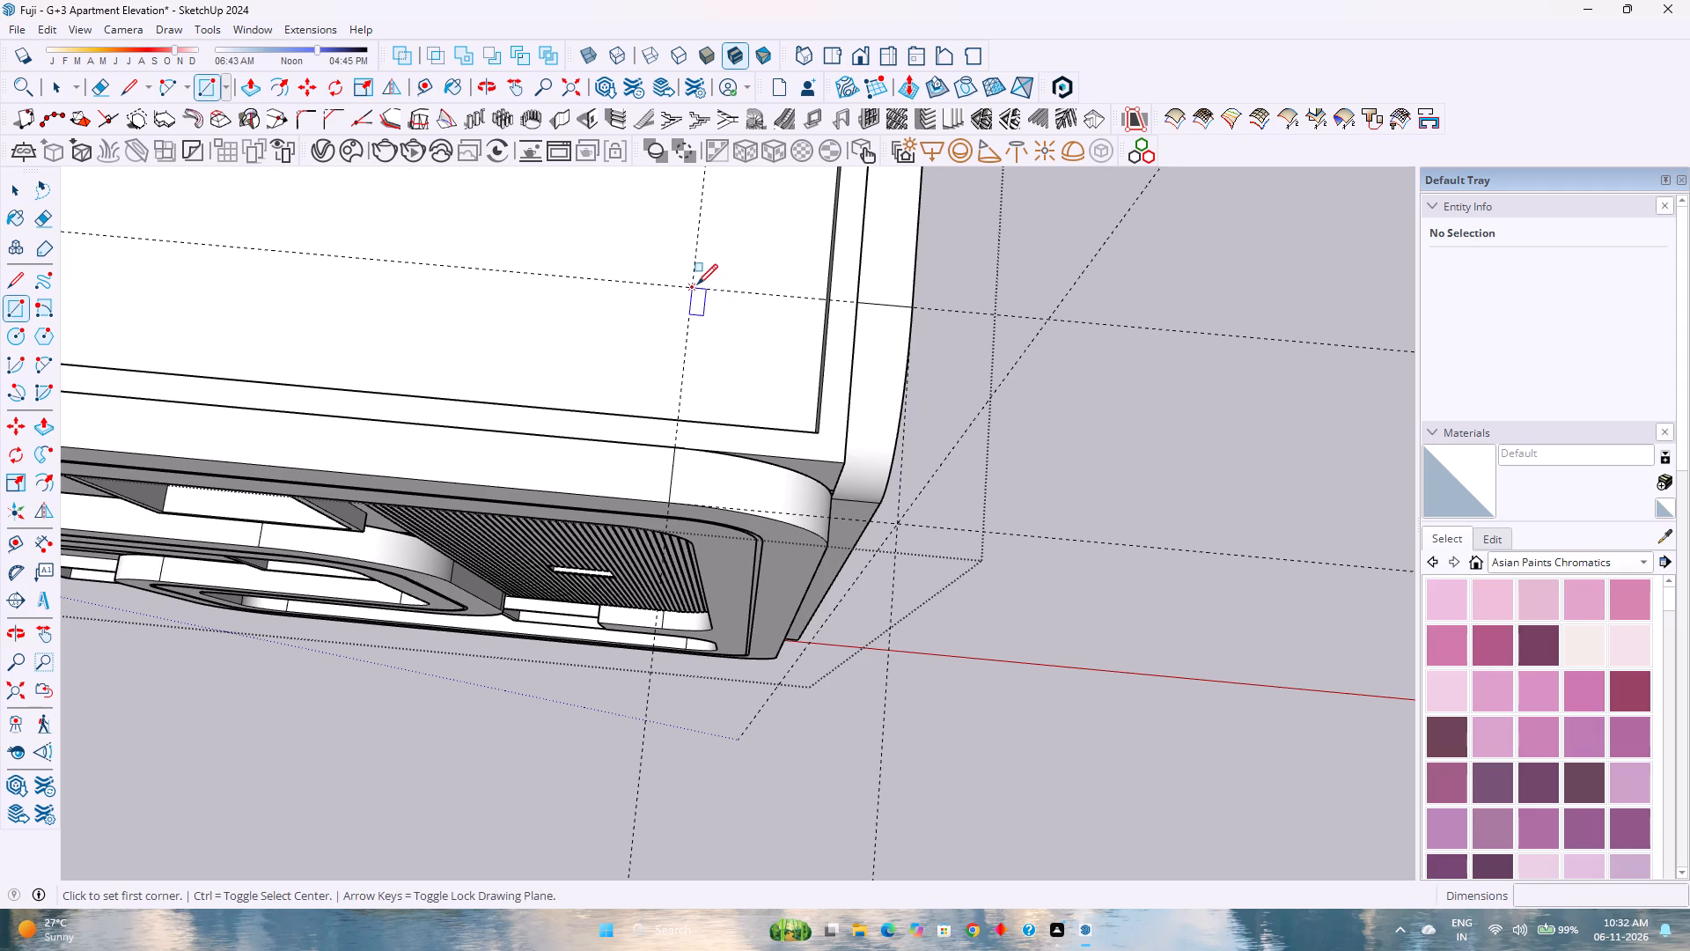
pyautogui.click(694, 284)
pyautogui.click(901, 520)
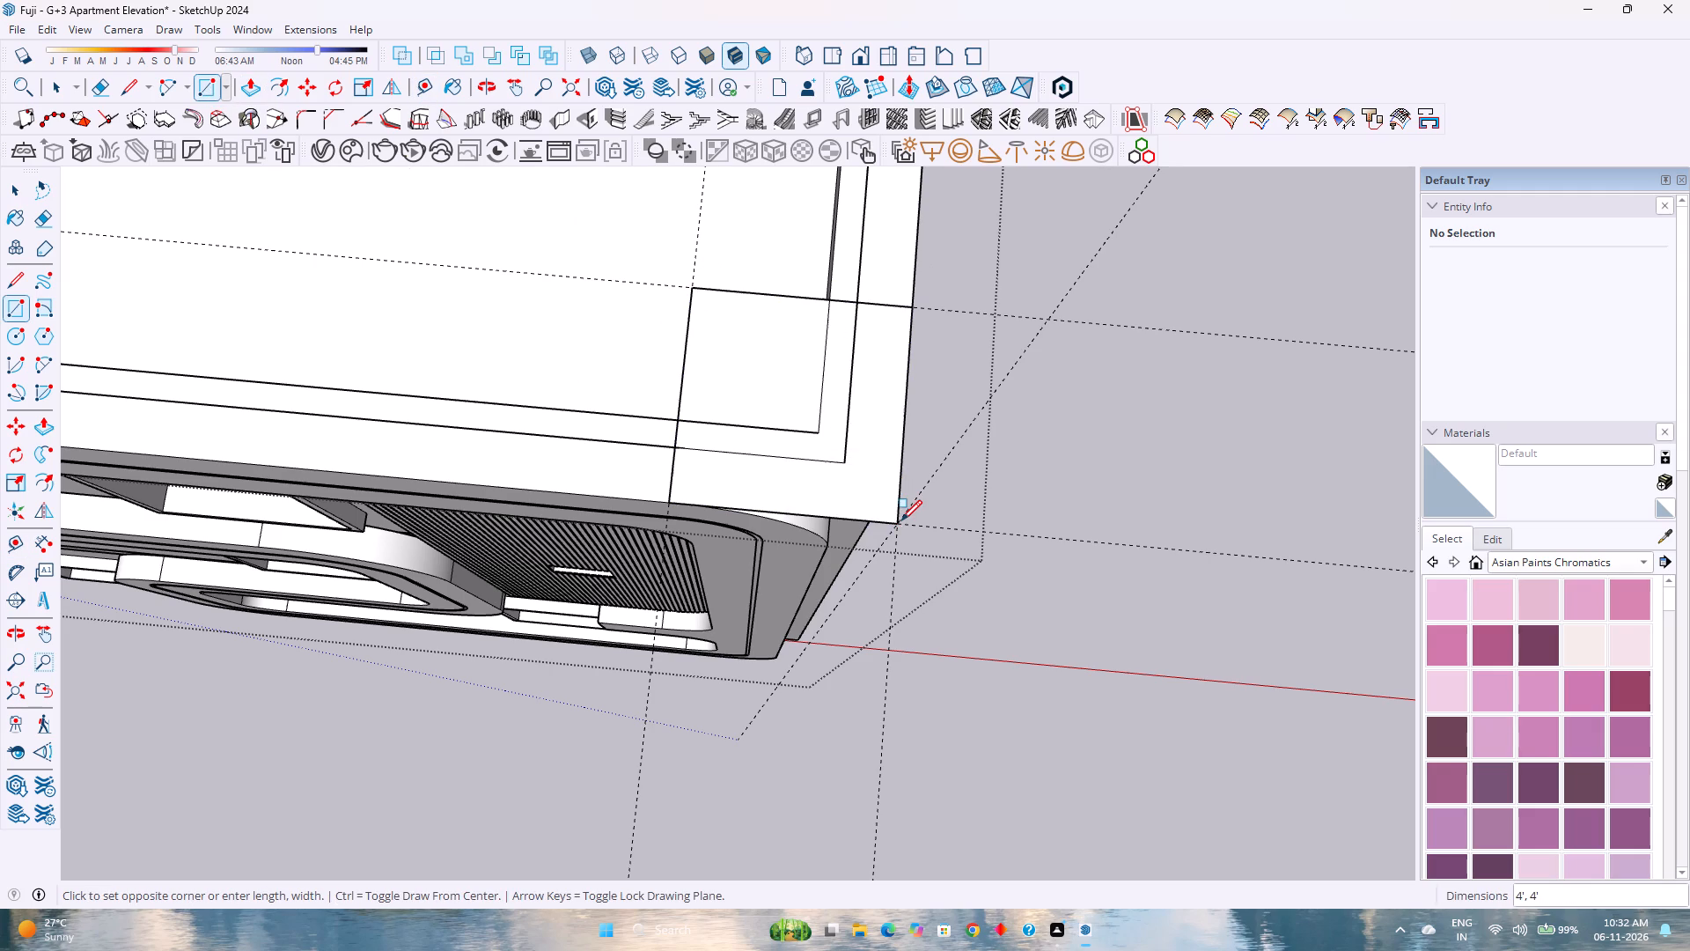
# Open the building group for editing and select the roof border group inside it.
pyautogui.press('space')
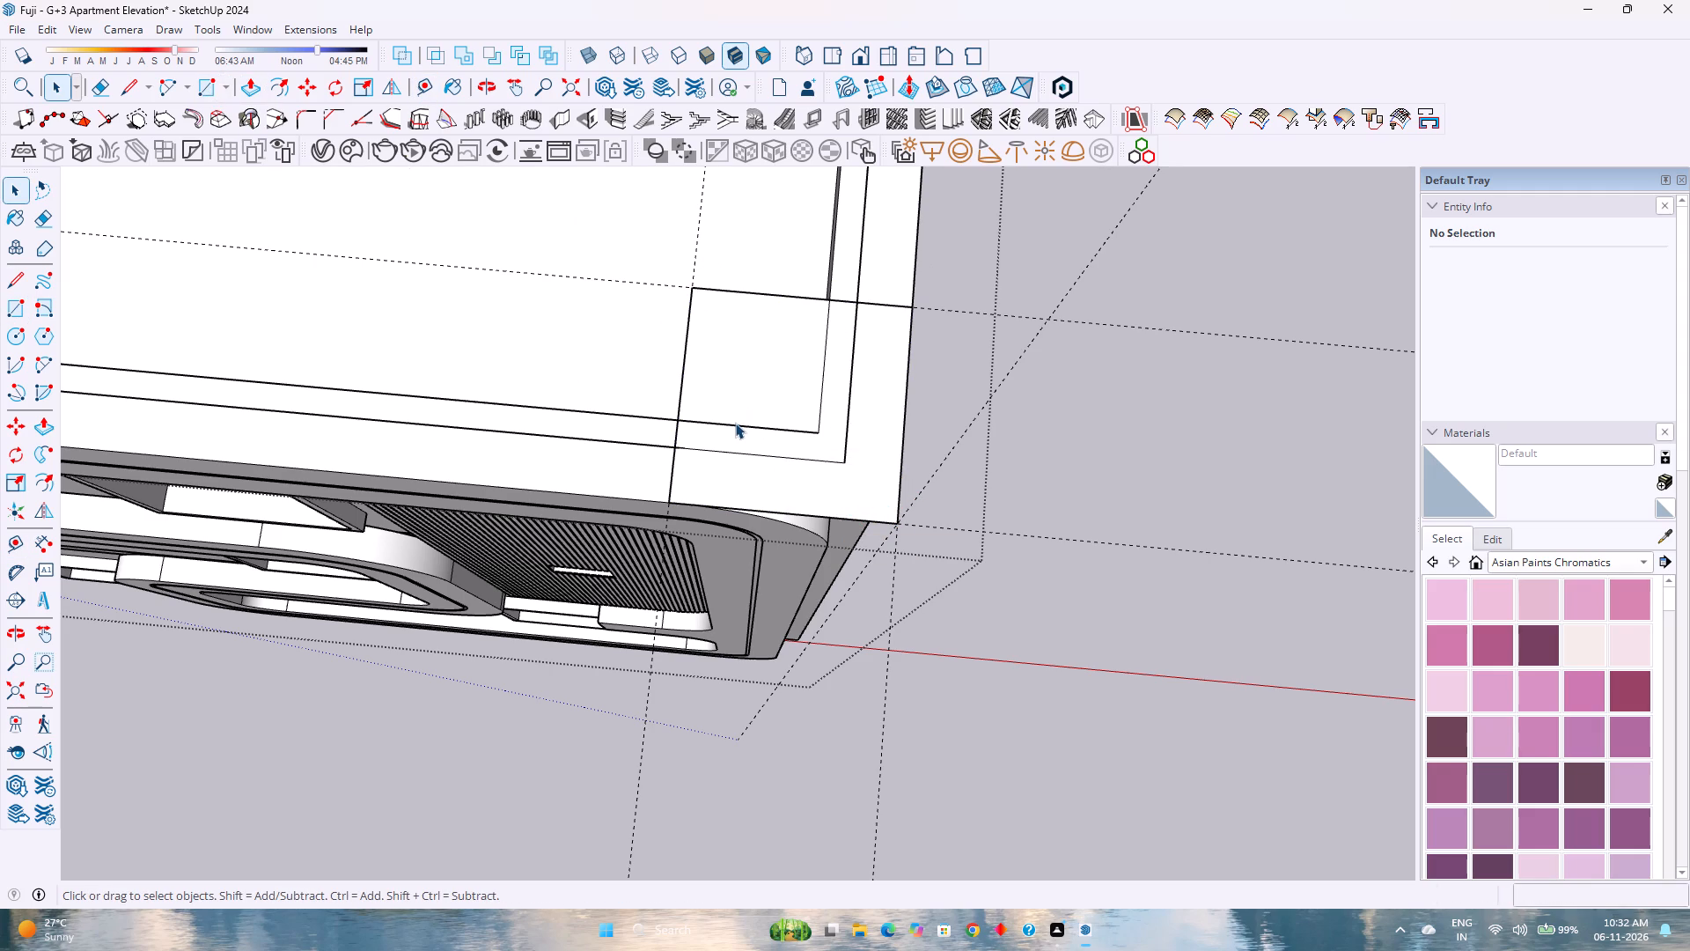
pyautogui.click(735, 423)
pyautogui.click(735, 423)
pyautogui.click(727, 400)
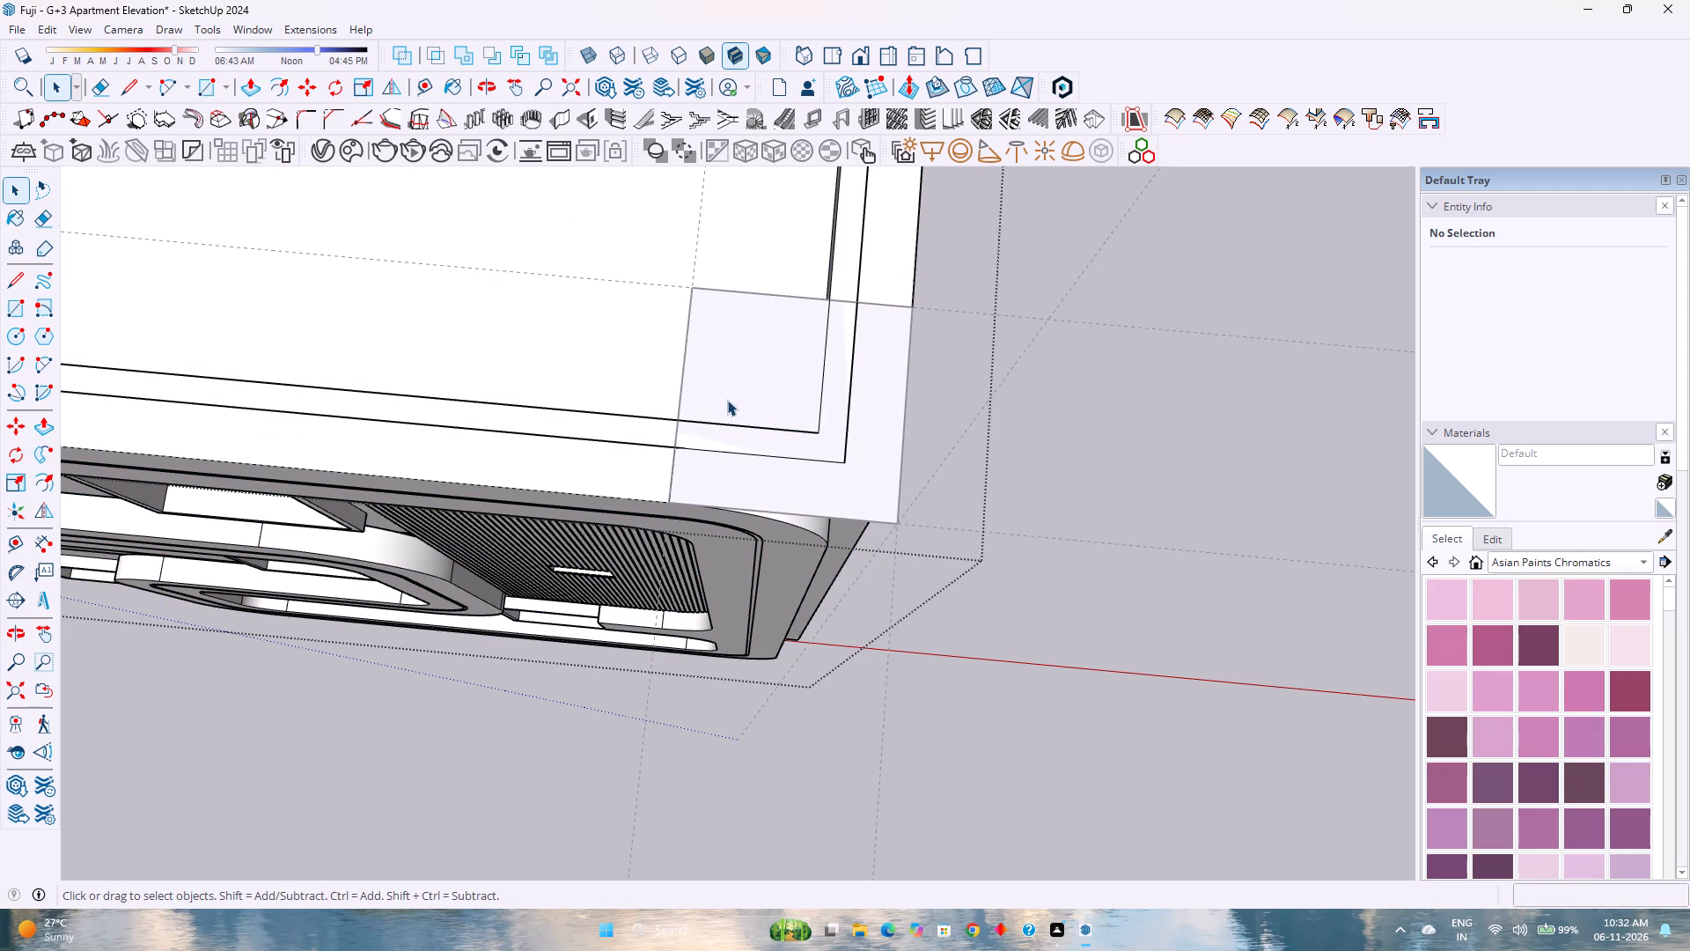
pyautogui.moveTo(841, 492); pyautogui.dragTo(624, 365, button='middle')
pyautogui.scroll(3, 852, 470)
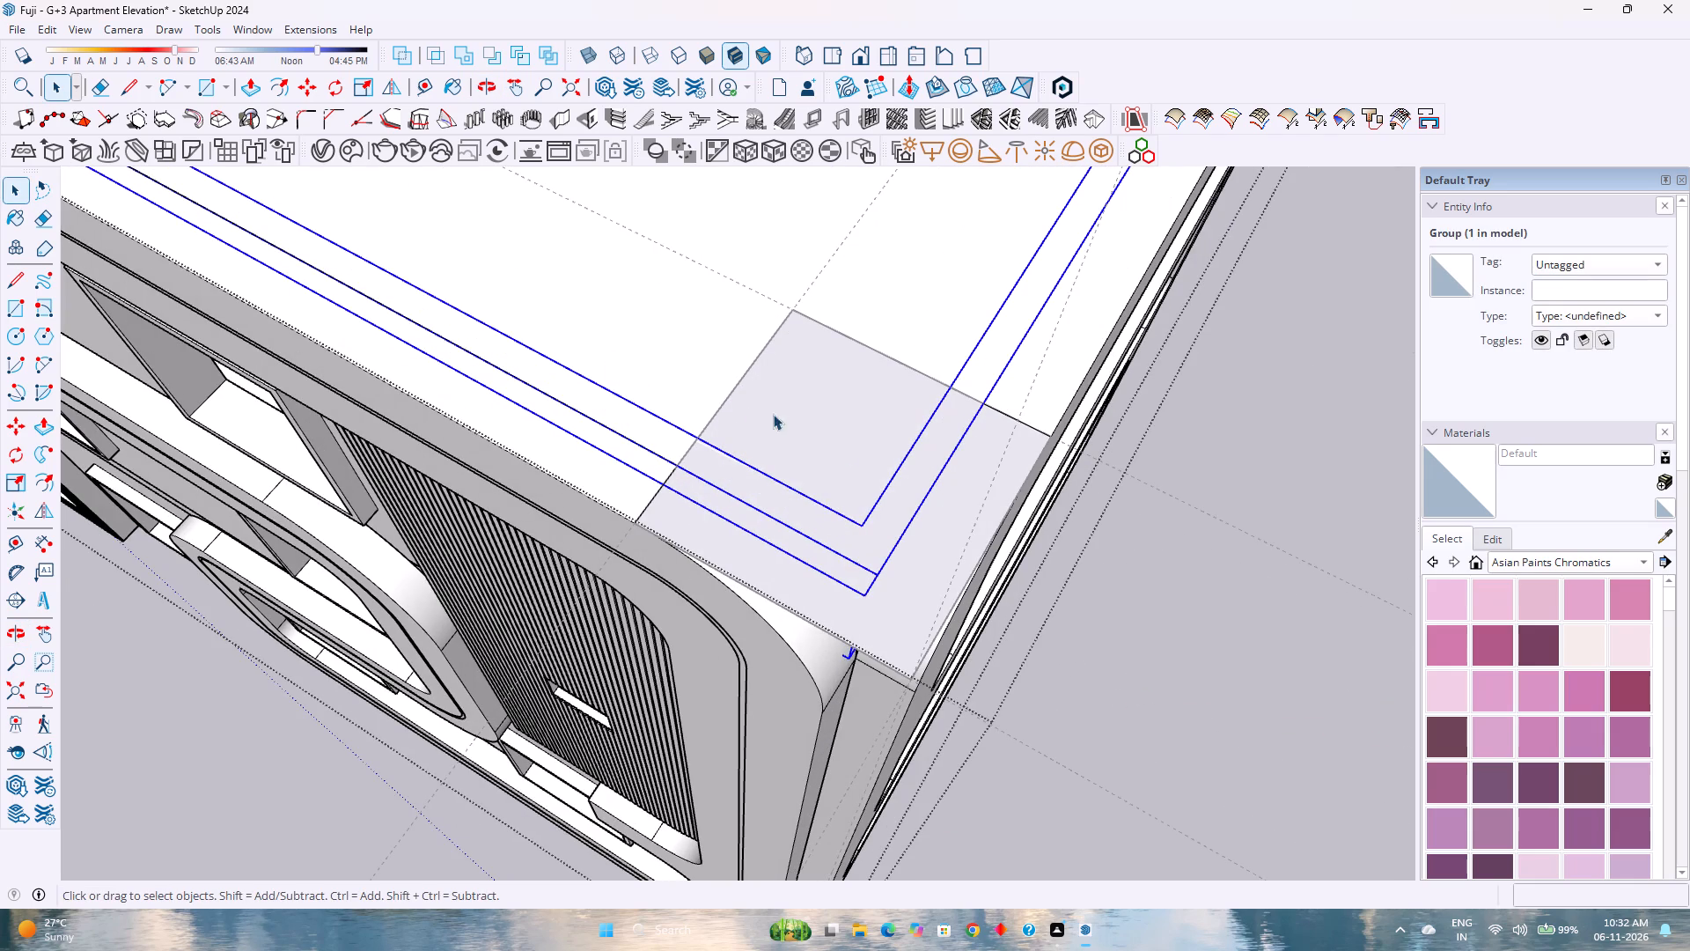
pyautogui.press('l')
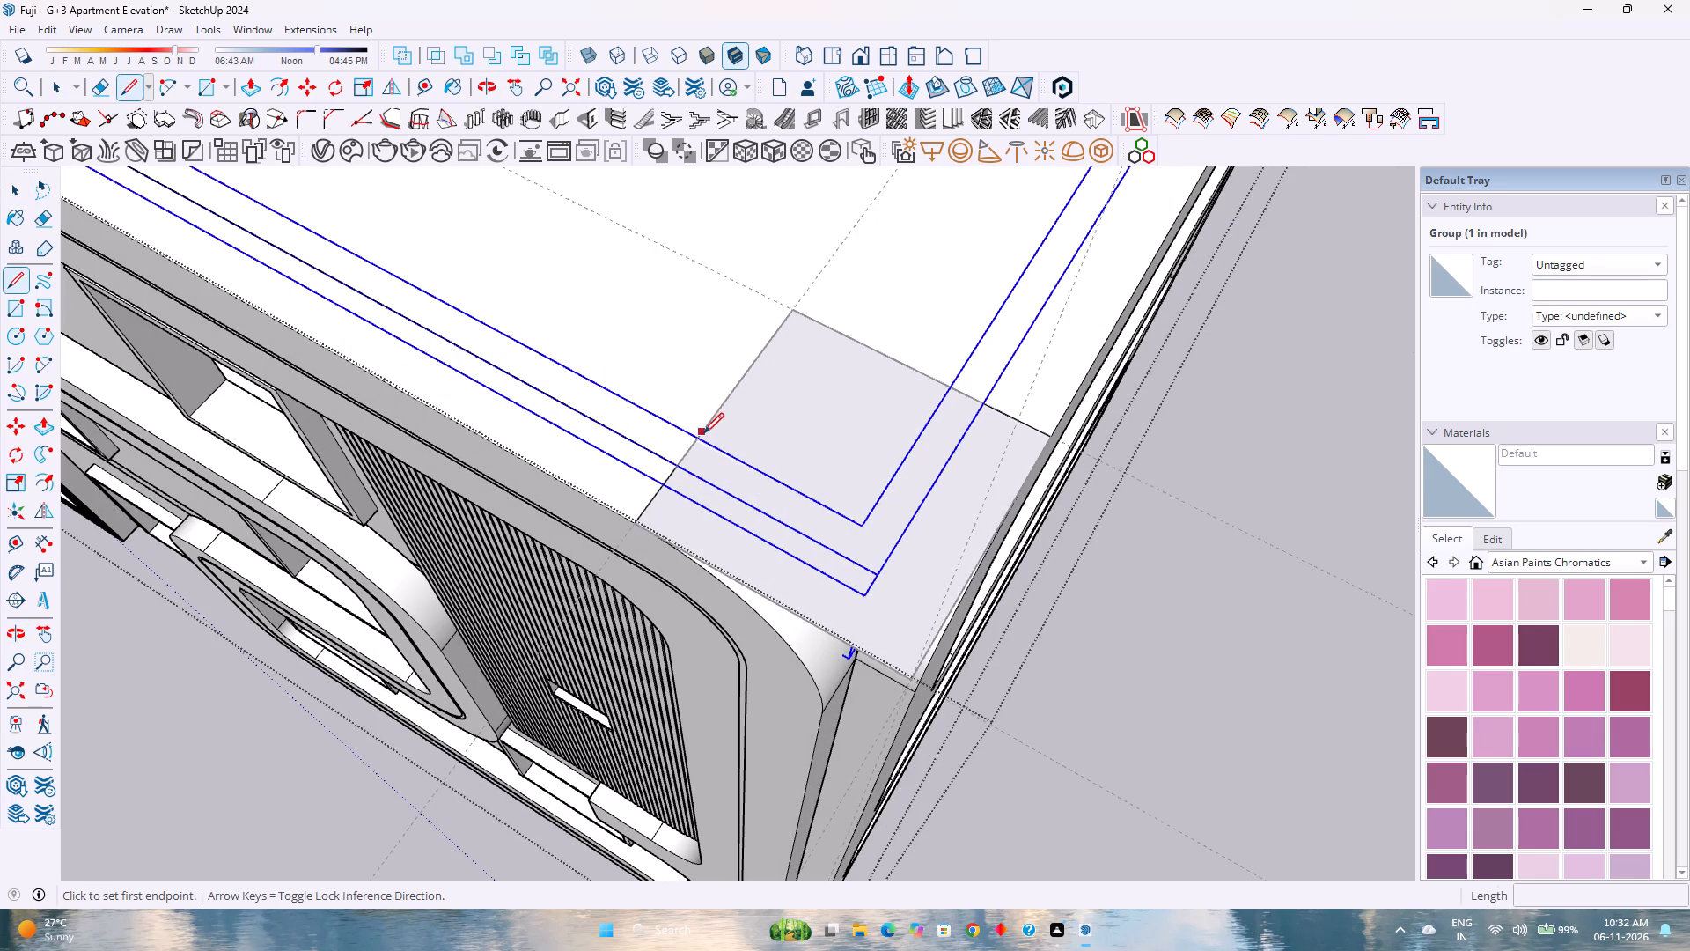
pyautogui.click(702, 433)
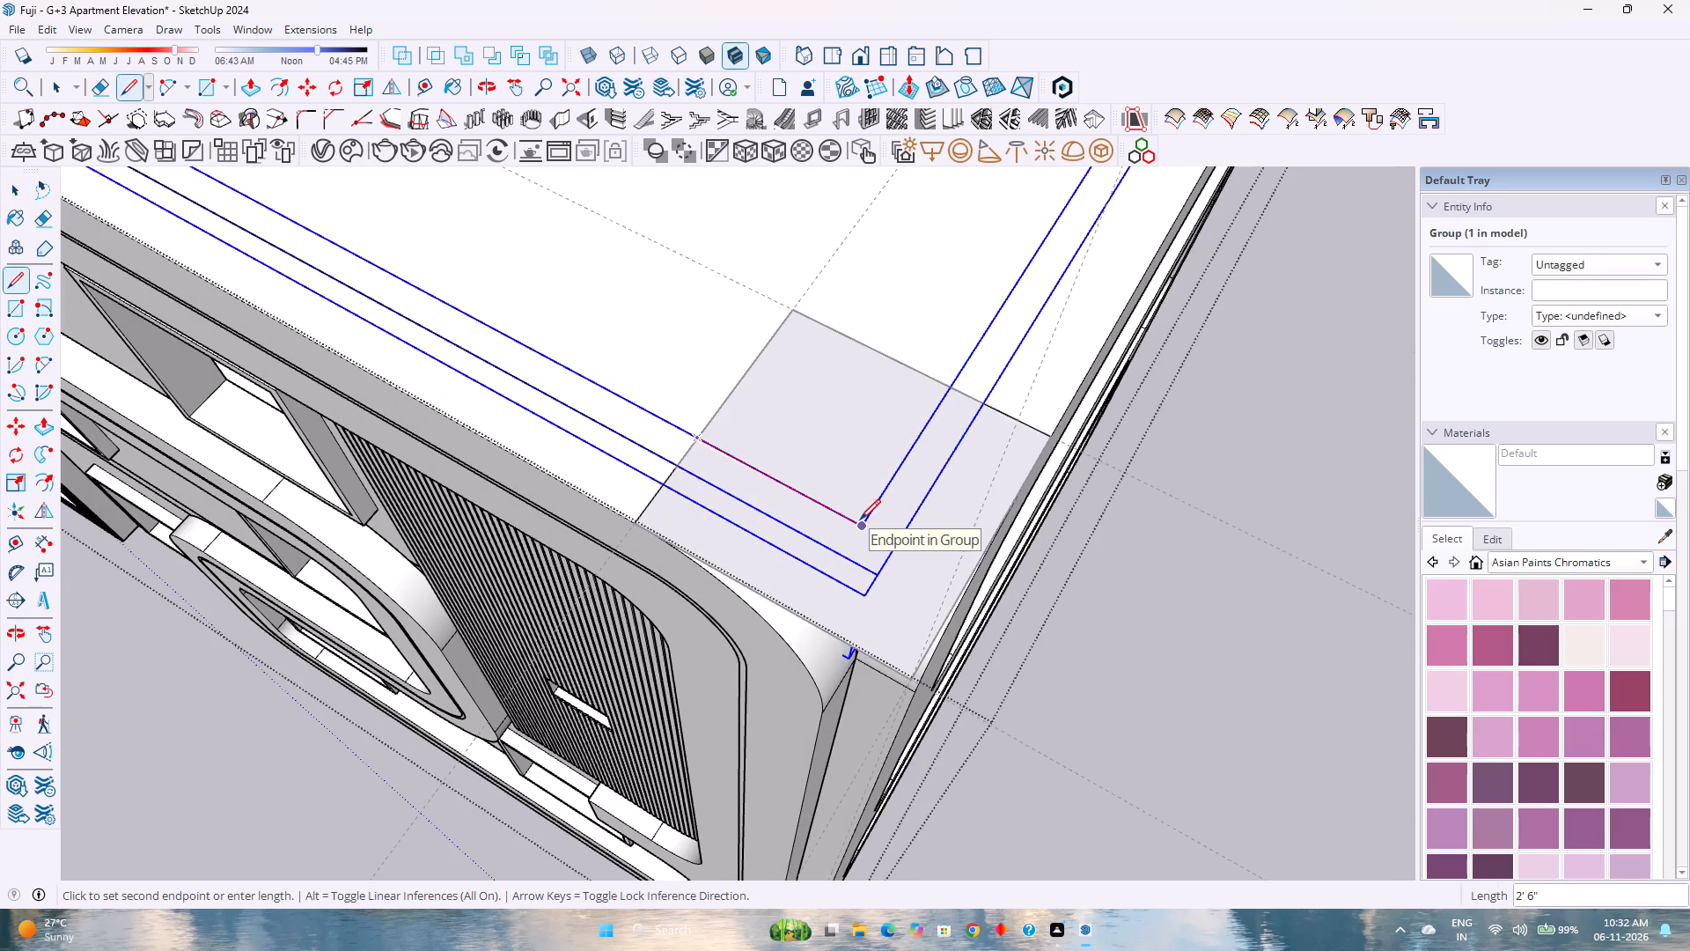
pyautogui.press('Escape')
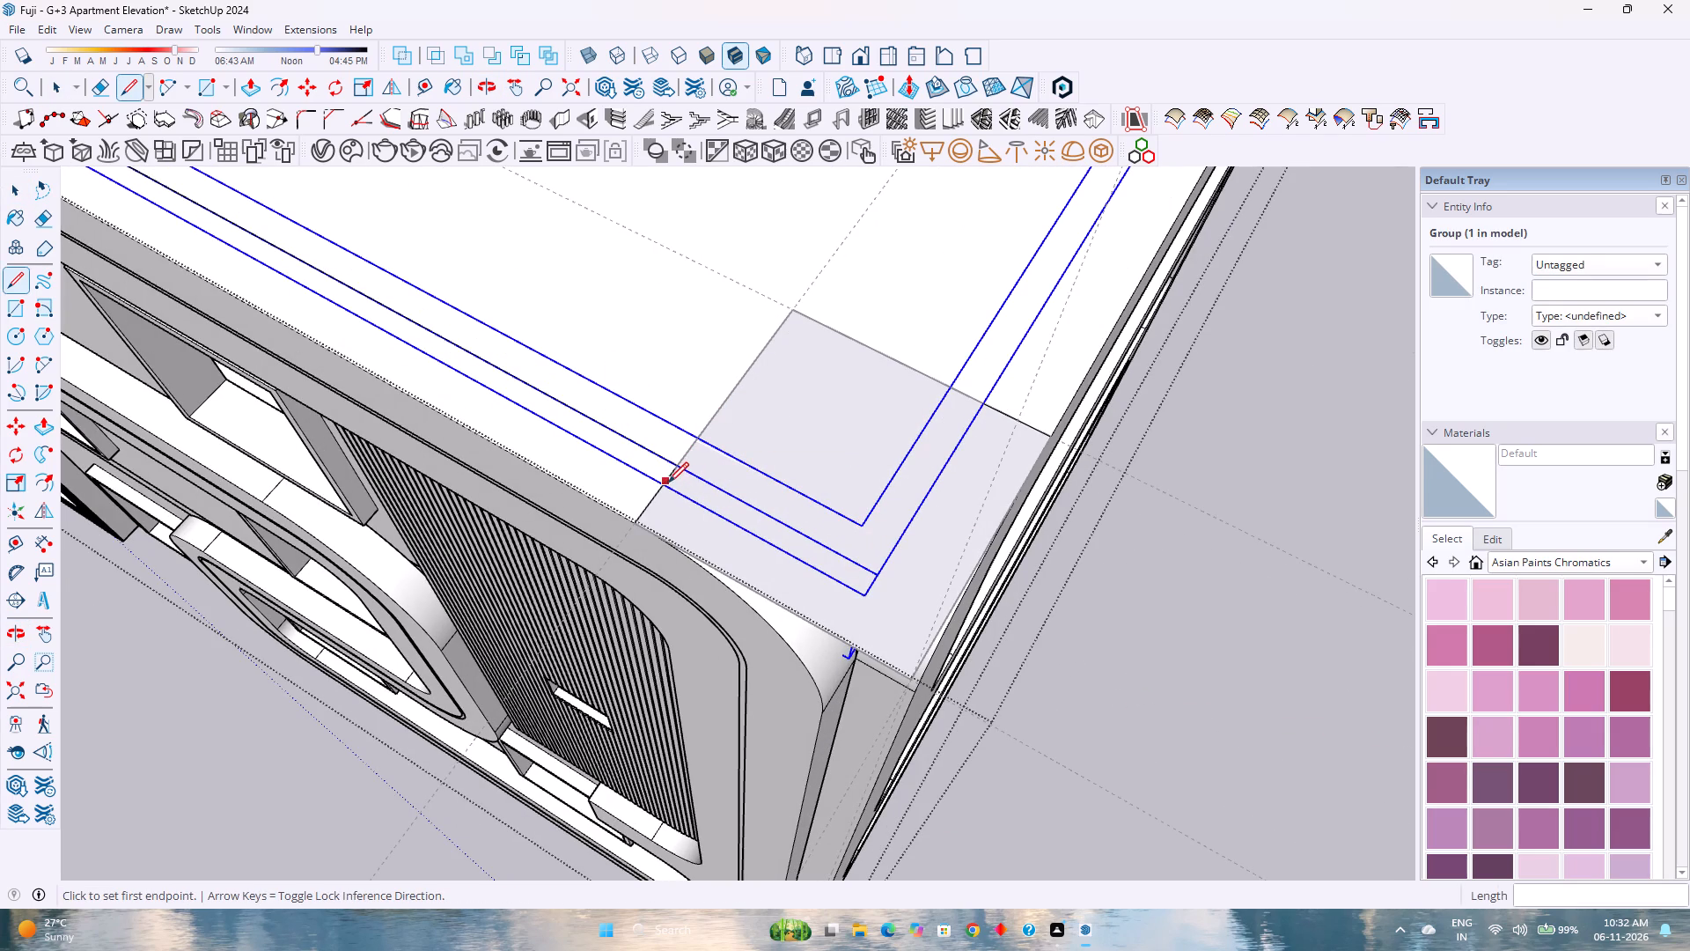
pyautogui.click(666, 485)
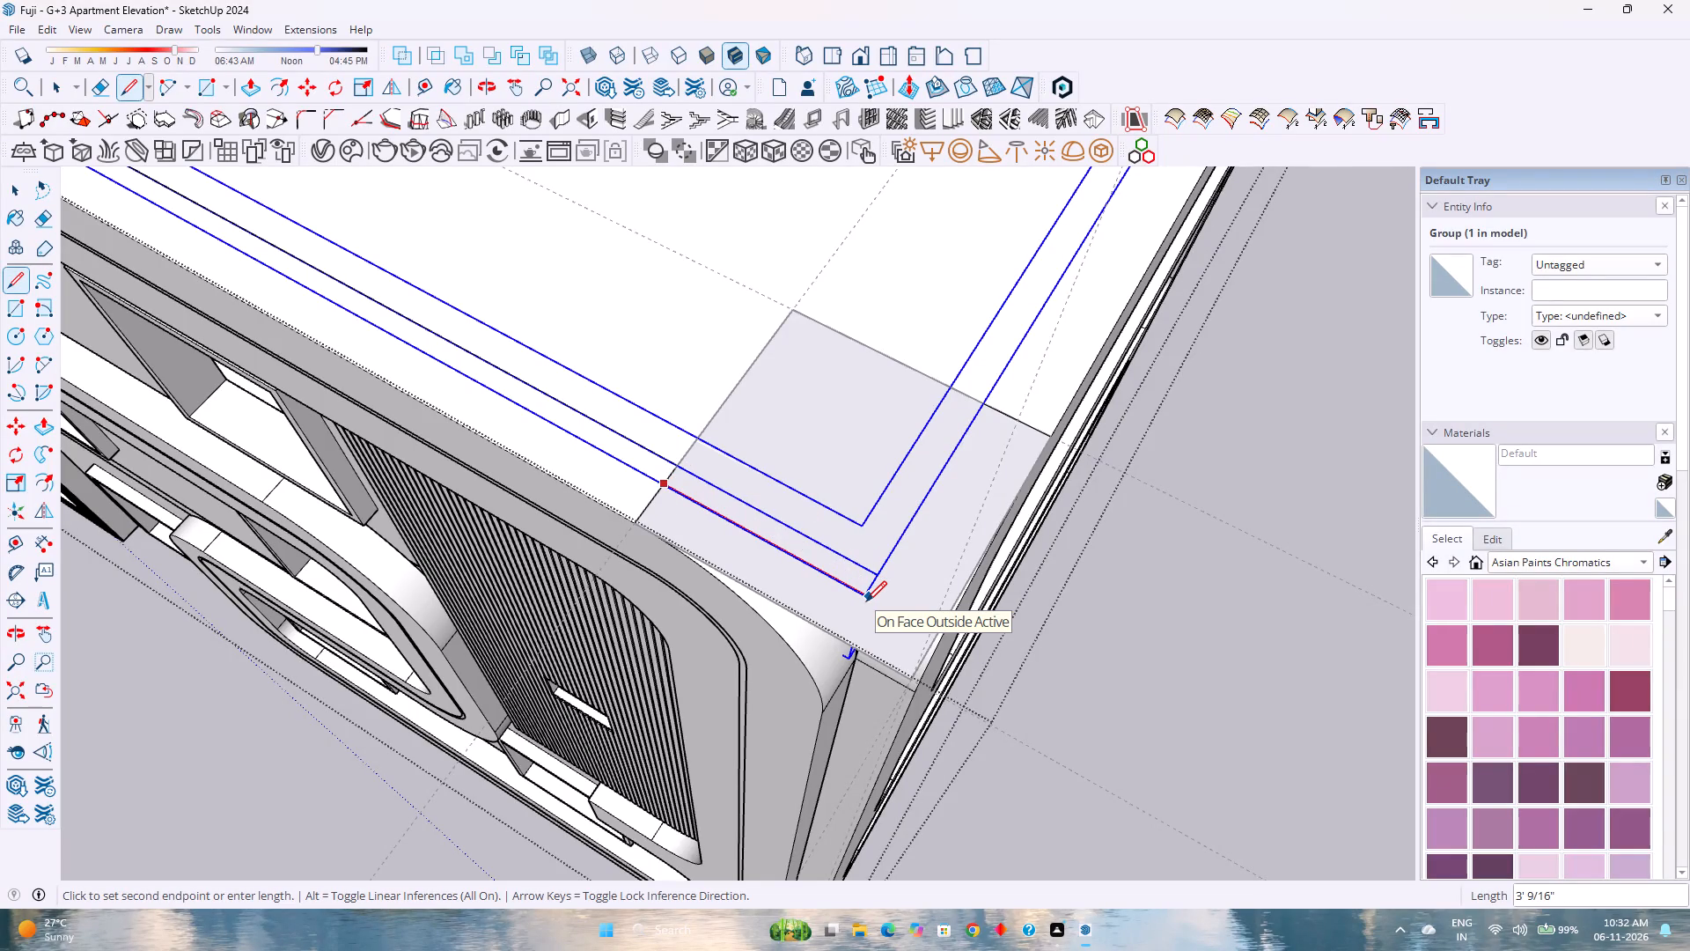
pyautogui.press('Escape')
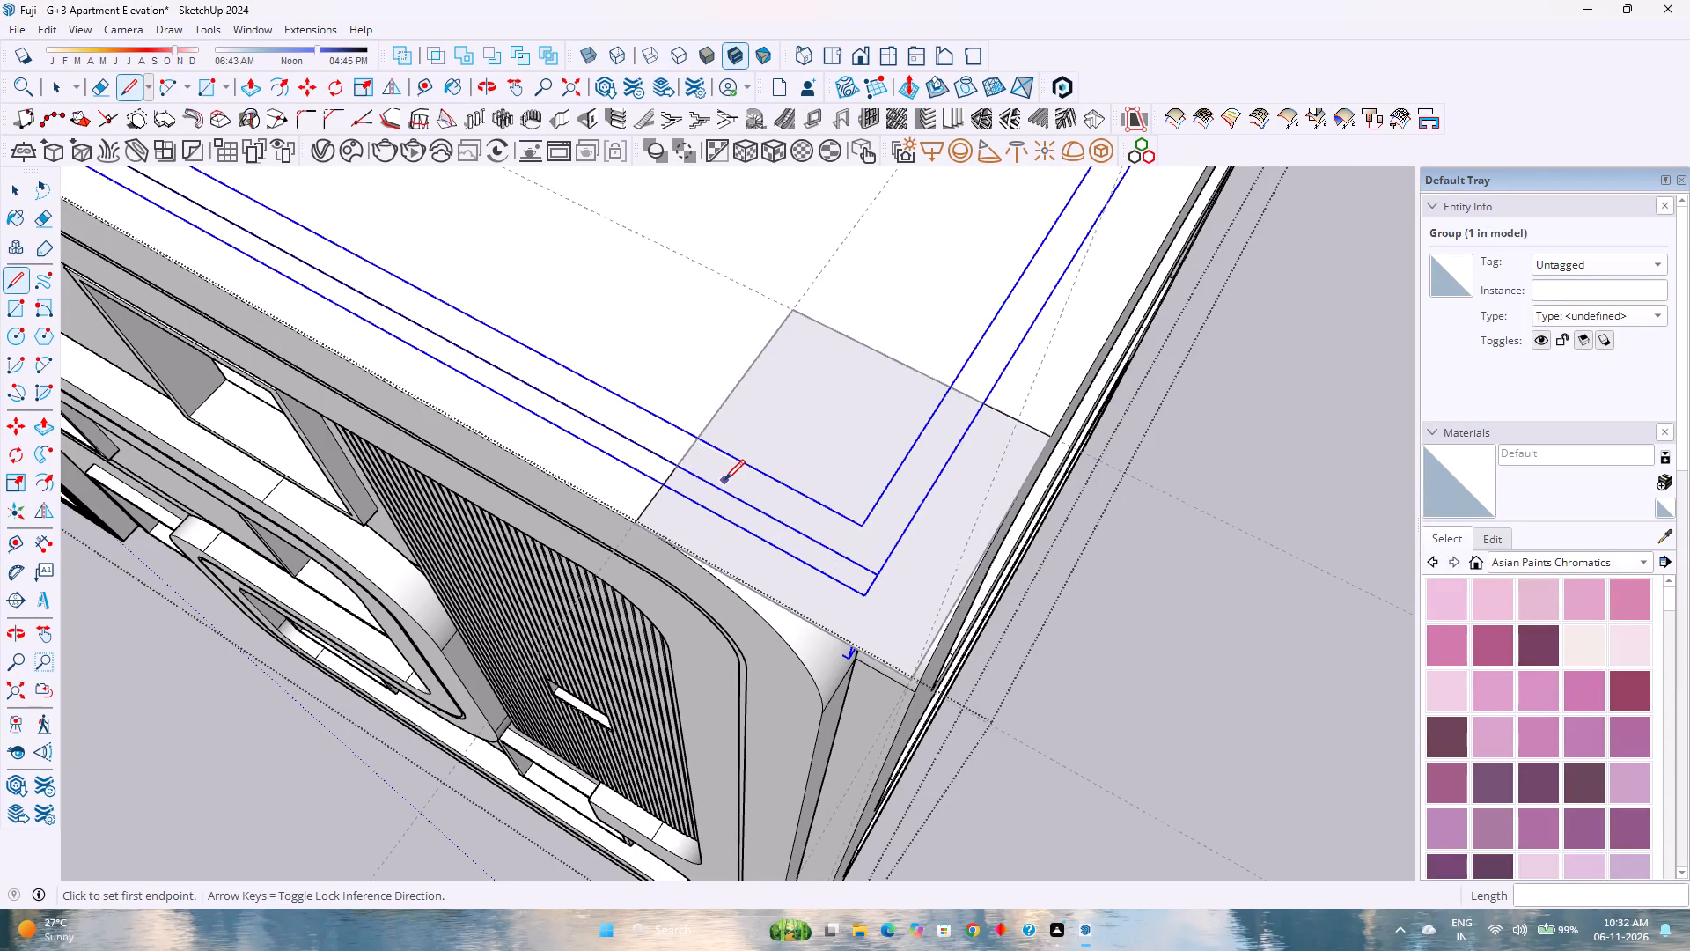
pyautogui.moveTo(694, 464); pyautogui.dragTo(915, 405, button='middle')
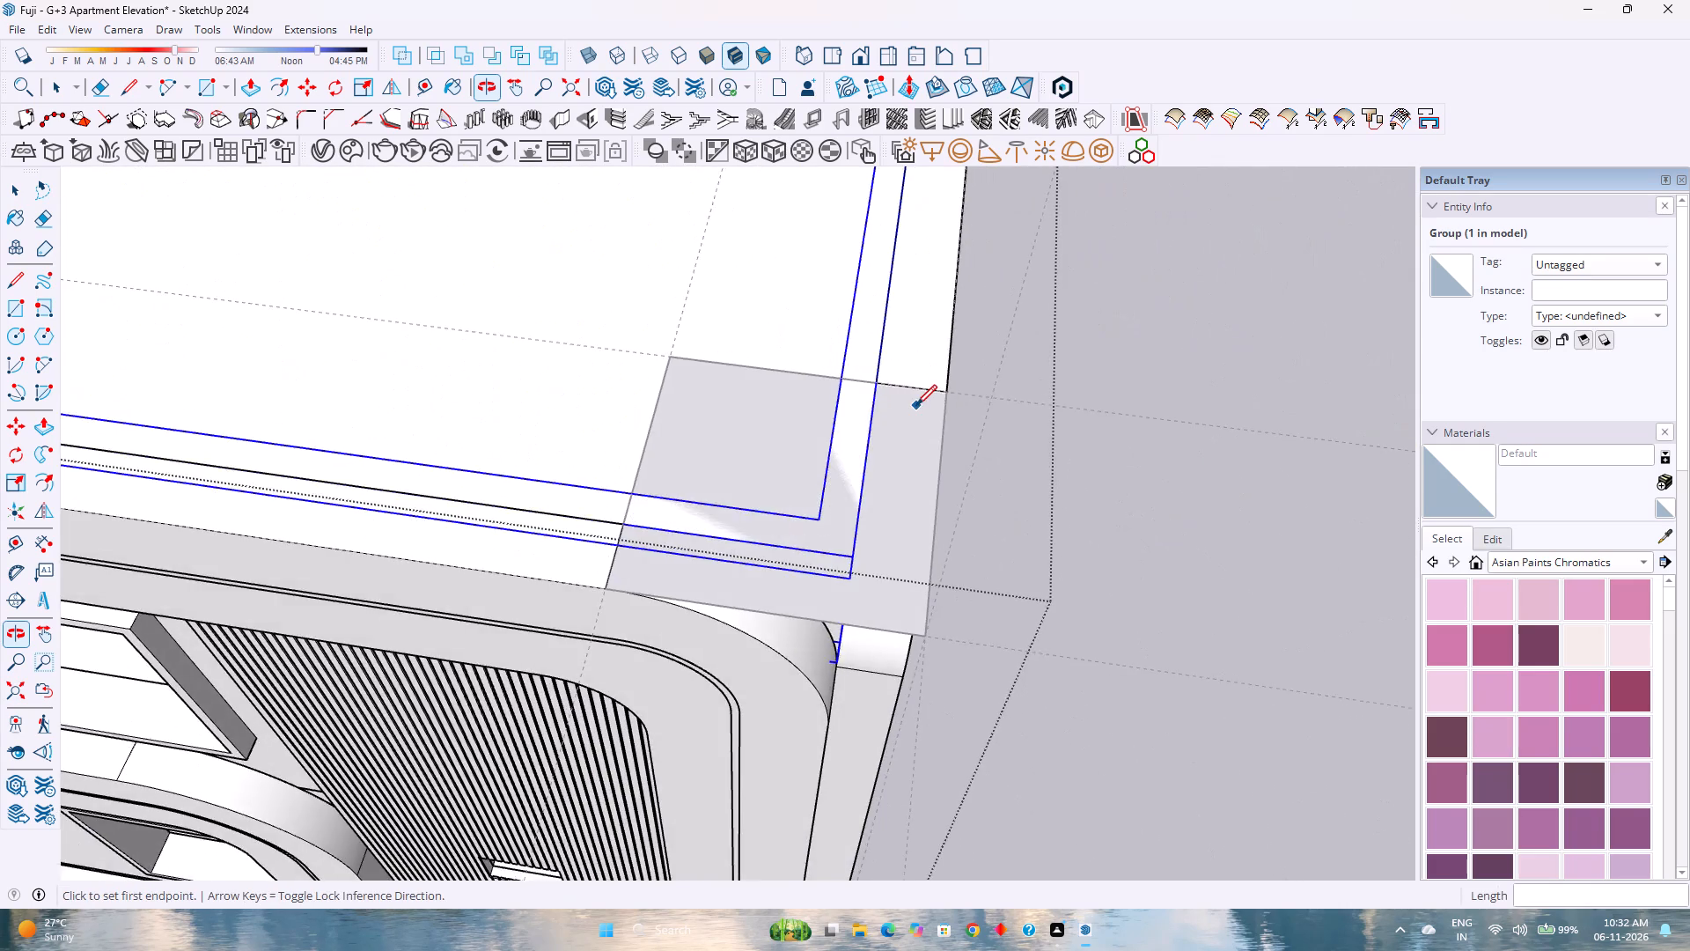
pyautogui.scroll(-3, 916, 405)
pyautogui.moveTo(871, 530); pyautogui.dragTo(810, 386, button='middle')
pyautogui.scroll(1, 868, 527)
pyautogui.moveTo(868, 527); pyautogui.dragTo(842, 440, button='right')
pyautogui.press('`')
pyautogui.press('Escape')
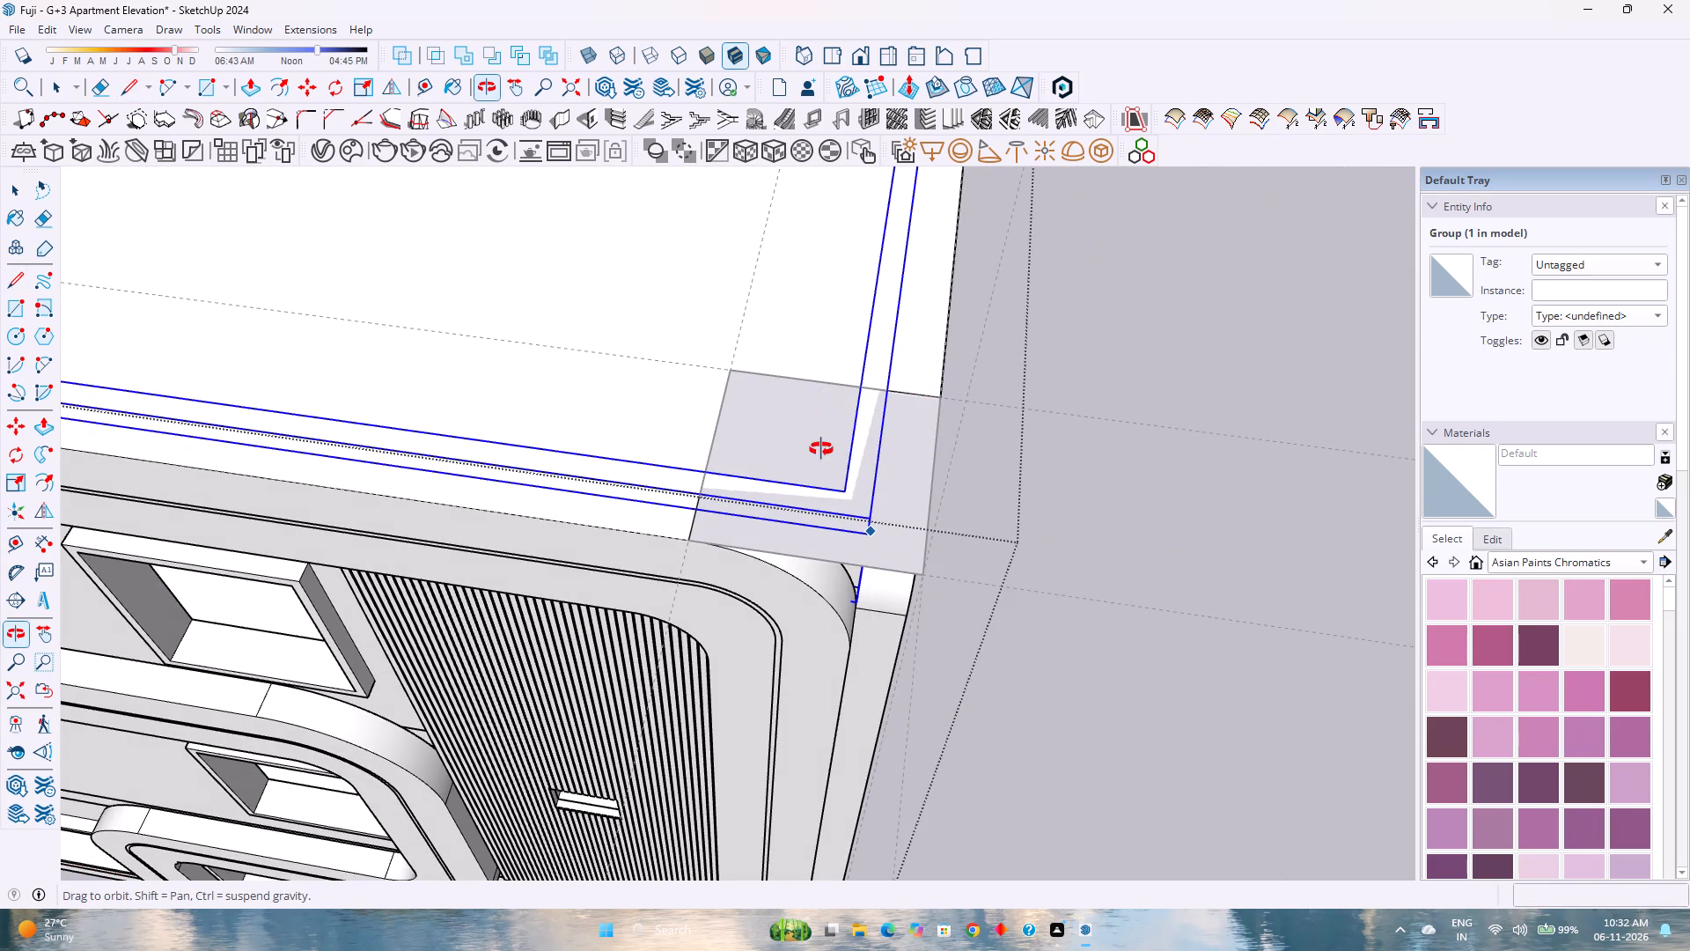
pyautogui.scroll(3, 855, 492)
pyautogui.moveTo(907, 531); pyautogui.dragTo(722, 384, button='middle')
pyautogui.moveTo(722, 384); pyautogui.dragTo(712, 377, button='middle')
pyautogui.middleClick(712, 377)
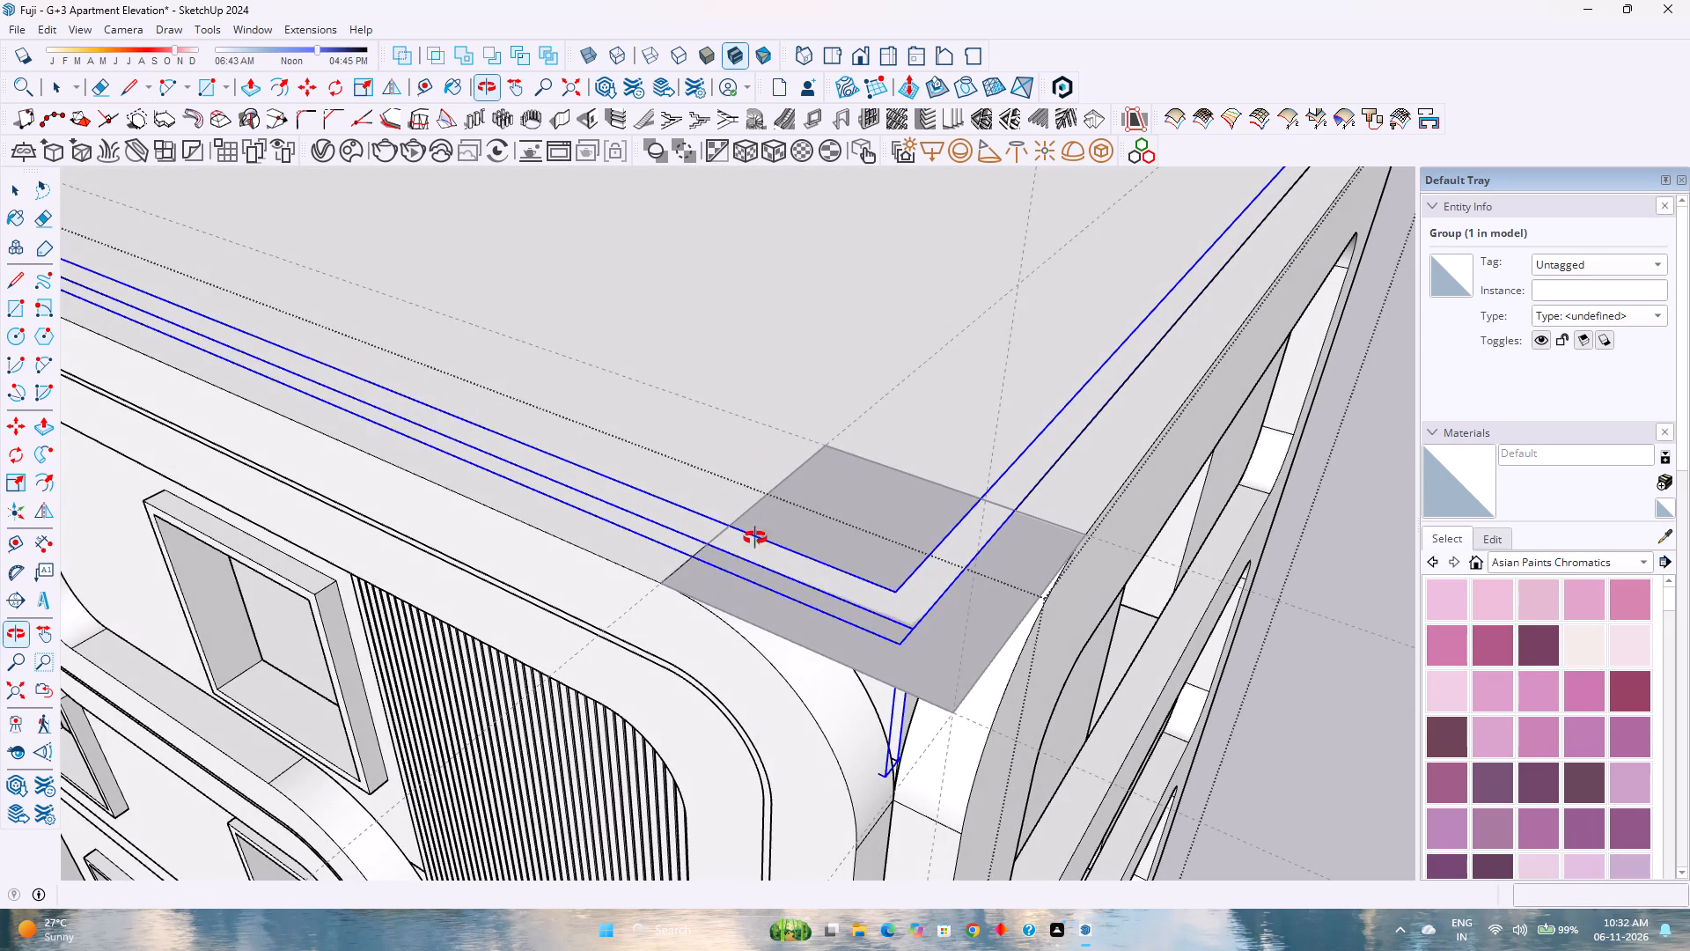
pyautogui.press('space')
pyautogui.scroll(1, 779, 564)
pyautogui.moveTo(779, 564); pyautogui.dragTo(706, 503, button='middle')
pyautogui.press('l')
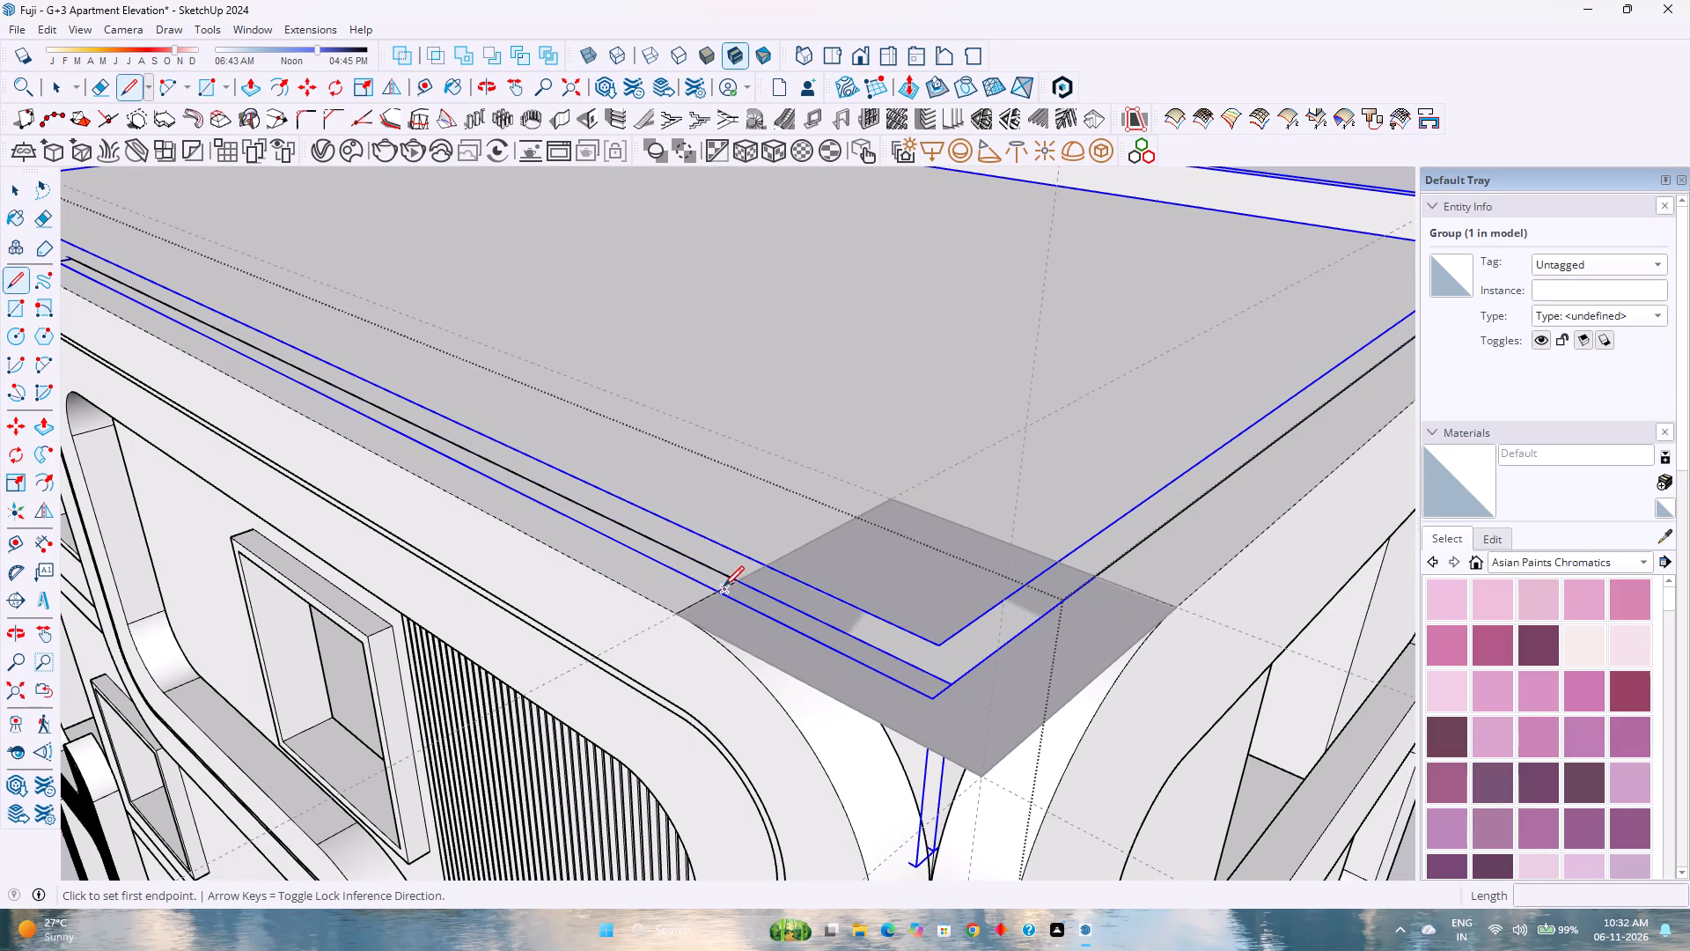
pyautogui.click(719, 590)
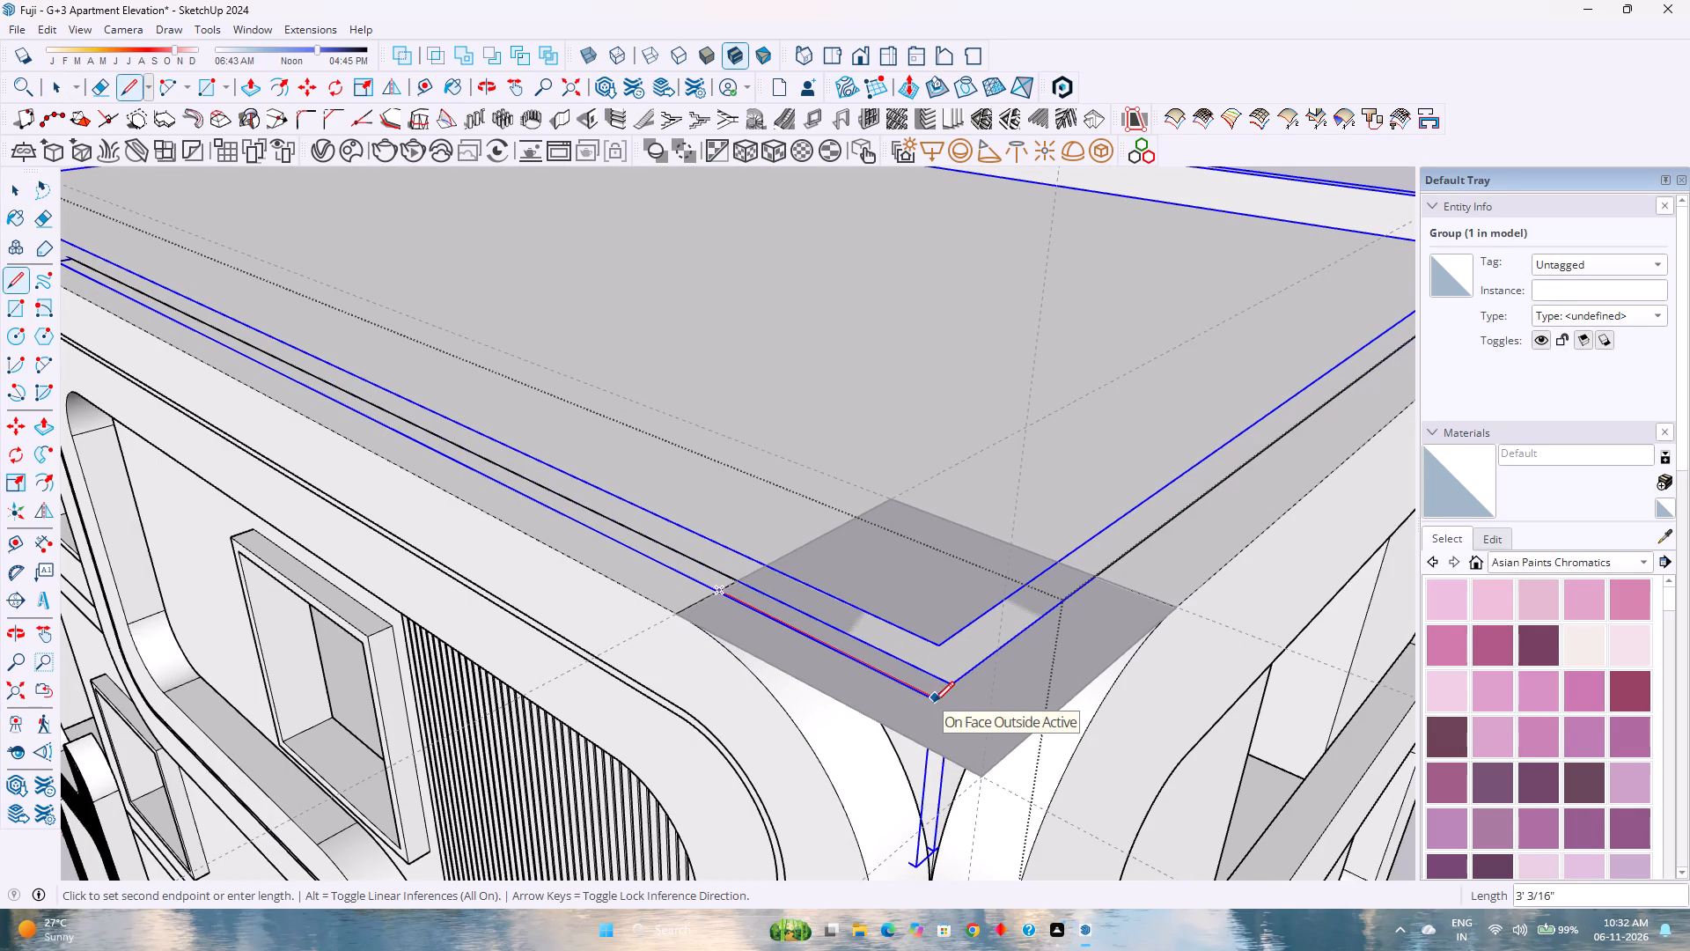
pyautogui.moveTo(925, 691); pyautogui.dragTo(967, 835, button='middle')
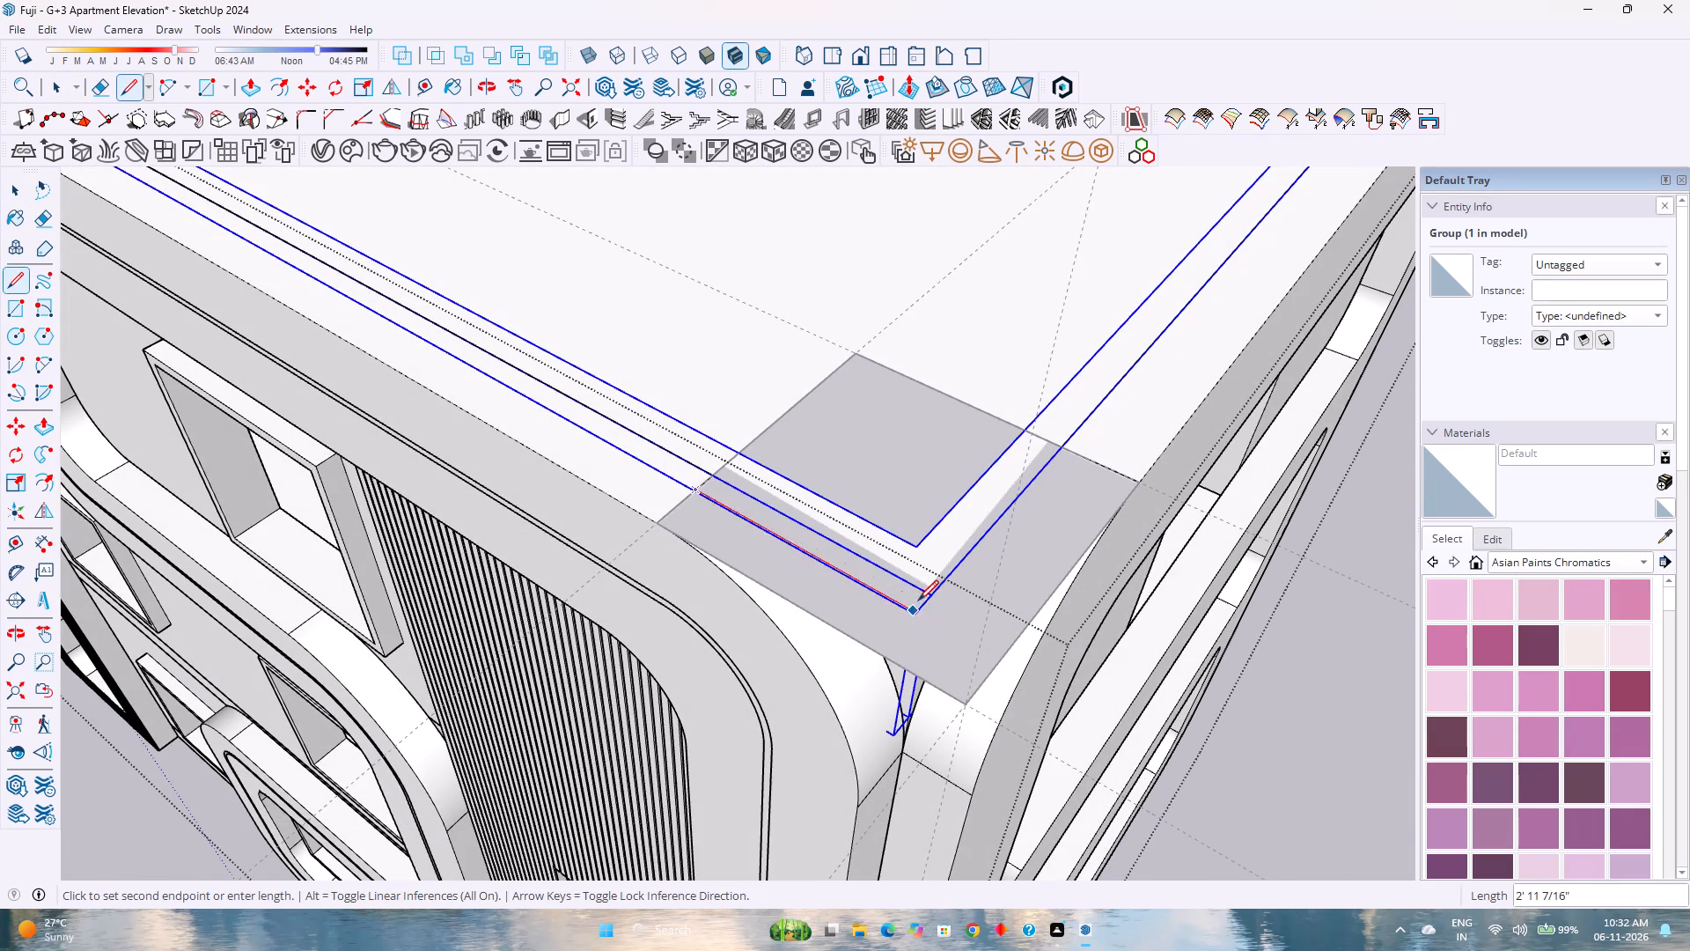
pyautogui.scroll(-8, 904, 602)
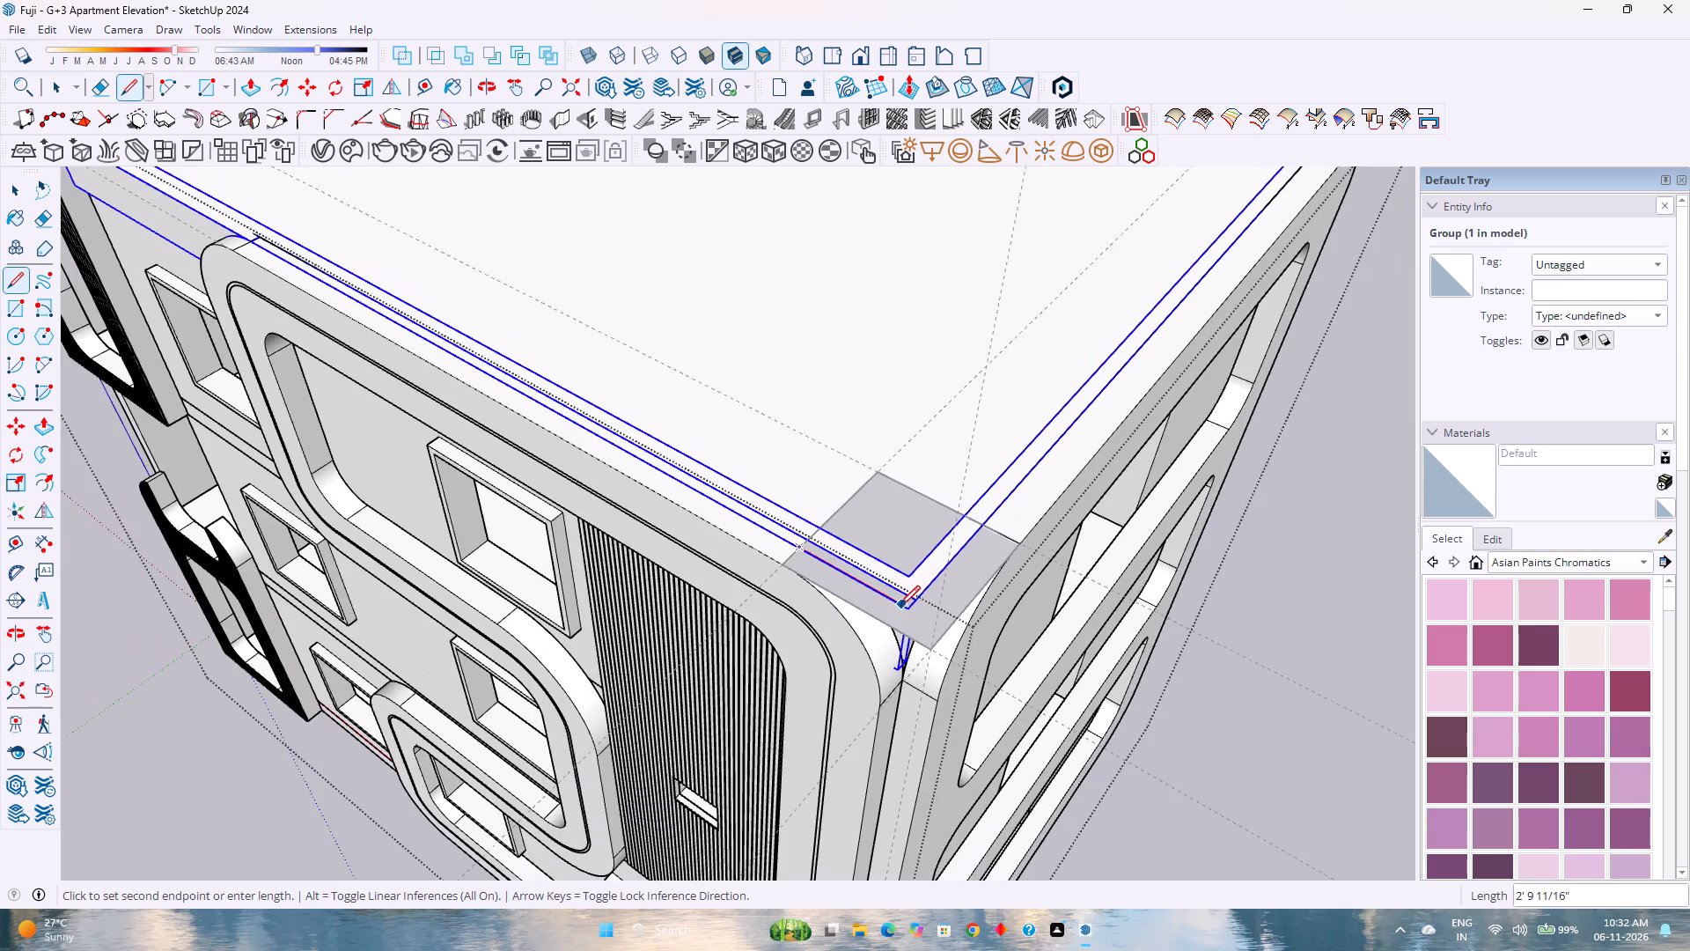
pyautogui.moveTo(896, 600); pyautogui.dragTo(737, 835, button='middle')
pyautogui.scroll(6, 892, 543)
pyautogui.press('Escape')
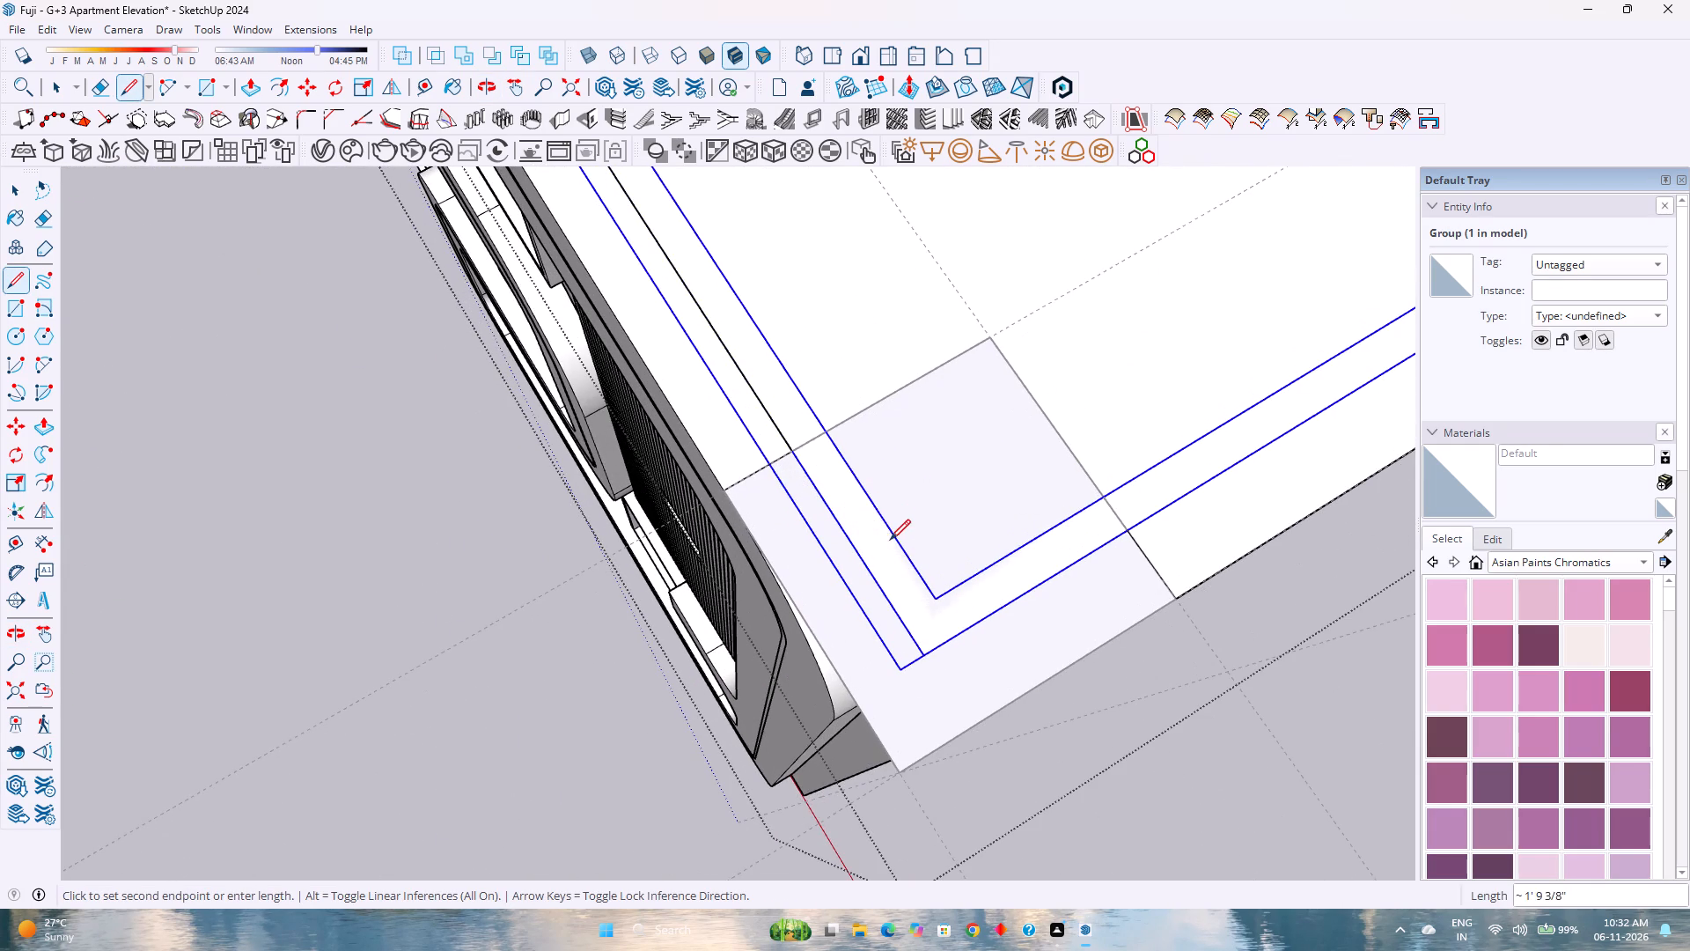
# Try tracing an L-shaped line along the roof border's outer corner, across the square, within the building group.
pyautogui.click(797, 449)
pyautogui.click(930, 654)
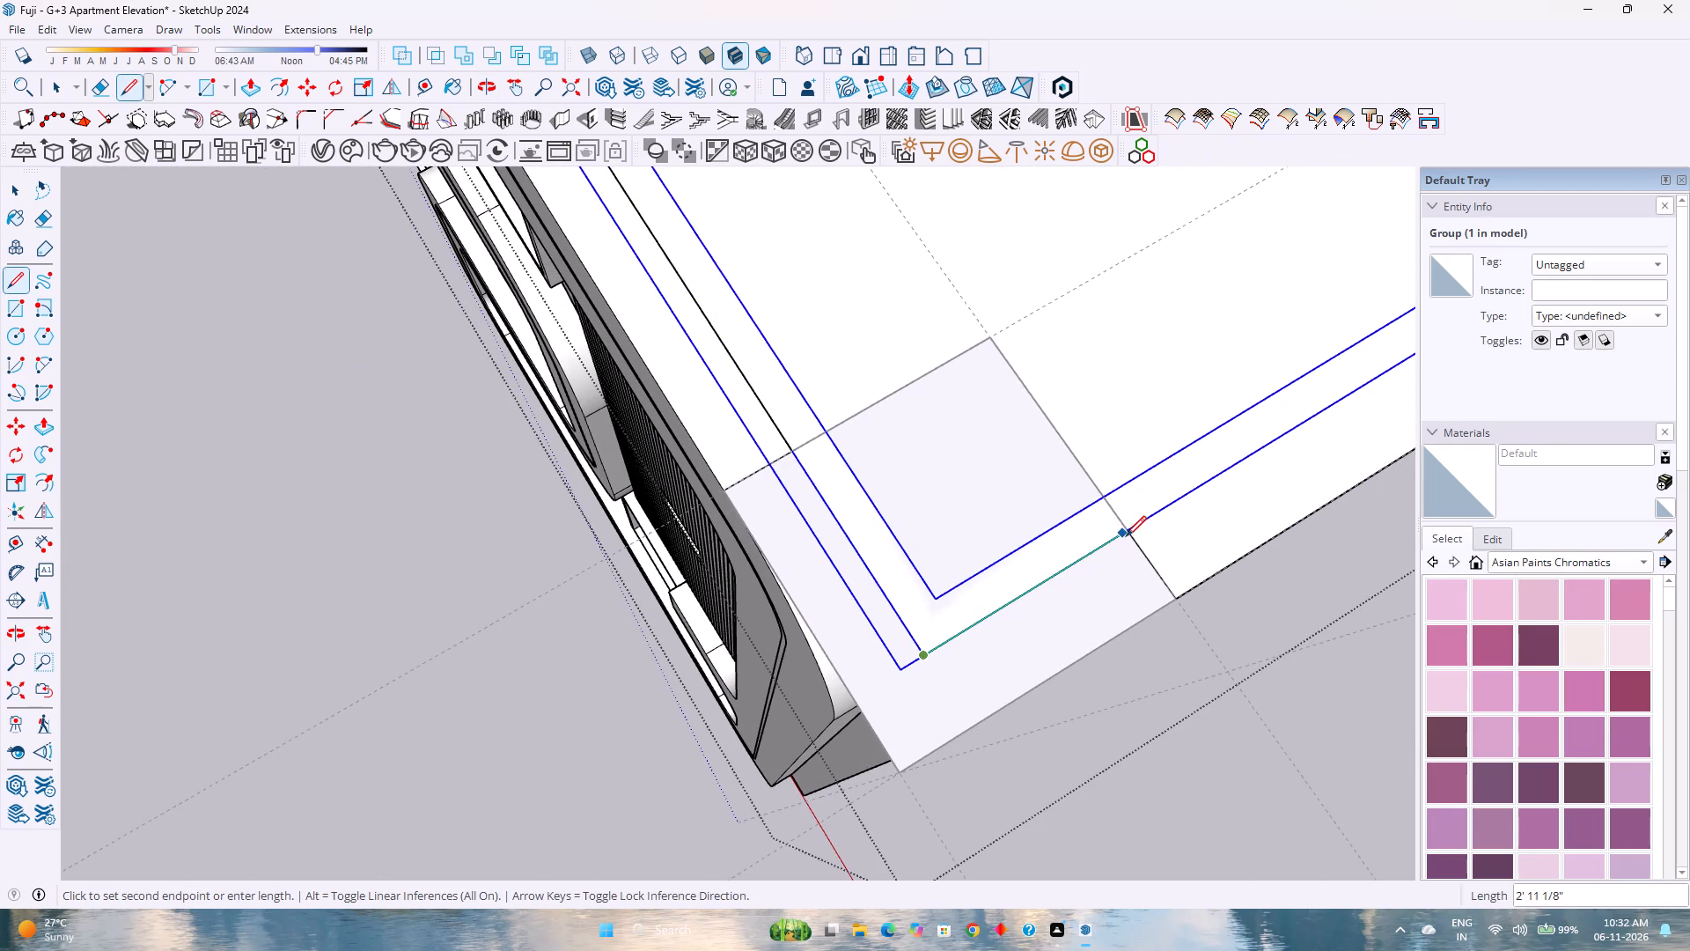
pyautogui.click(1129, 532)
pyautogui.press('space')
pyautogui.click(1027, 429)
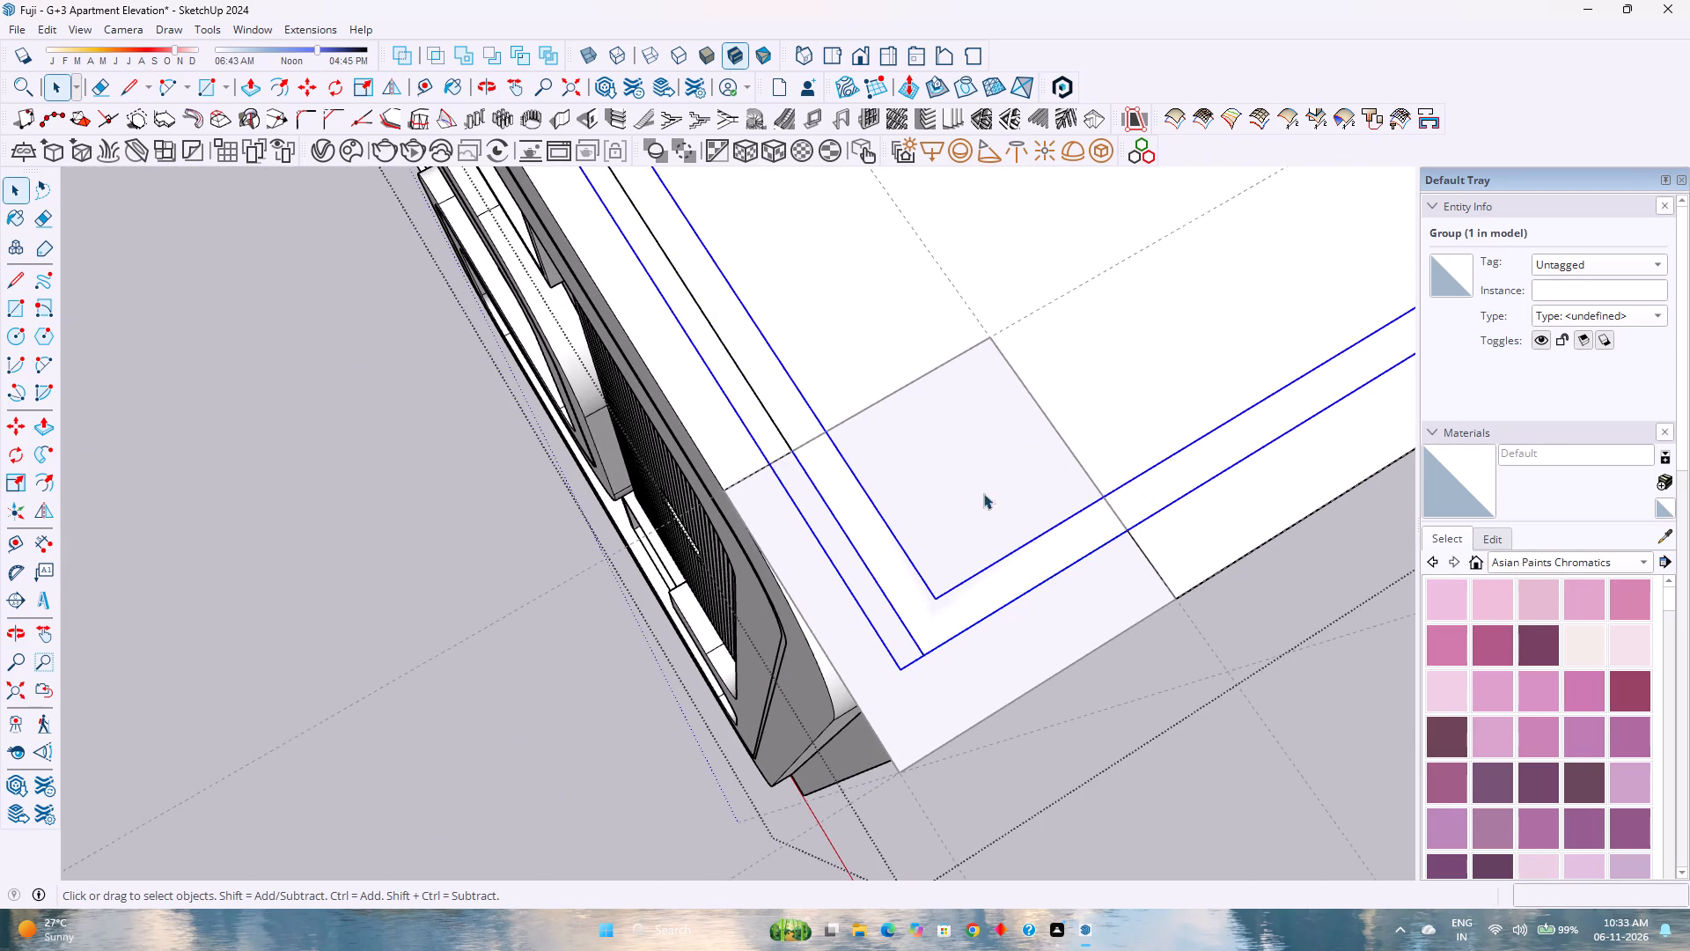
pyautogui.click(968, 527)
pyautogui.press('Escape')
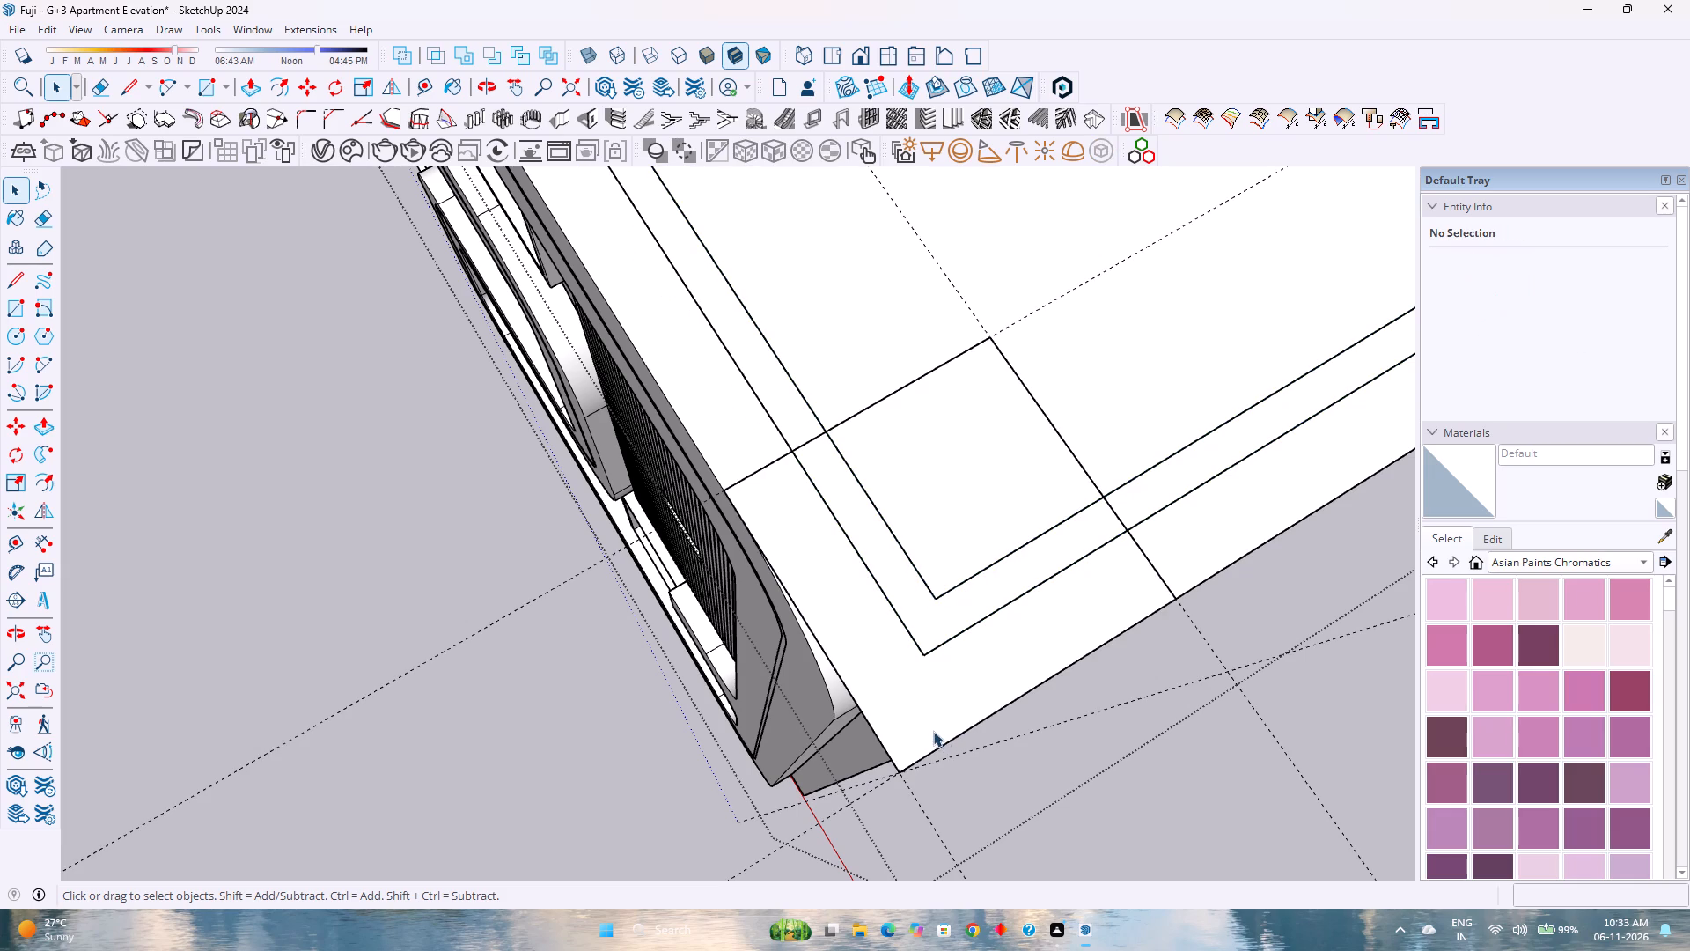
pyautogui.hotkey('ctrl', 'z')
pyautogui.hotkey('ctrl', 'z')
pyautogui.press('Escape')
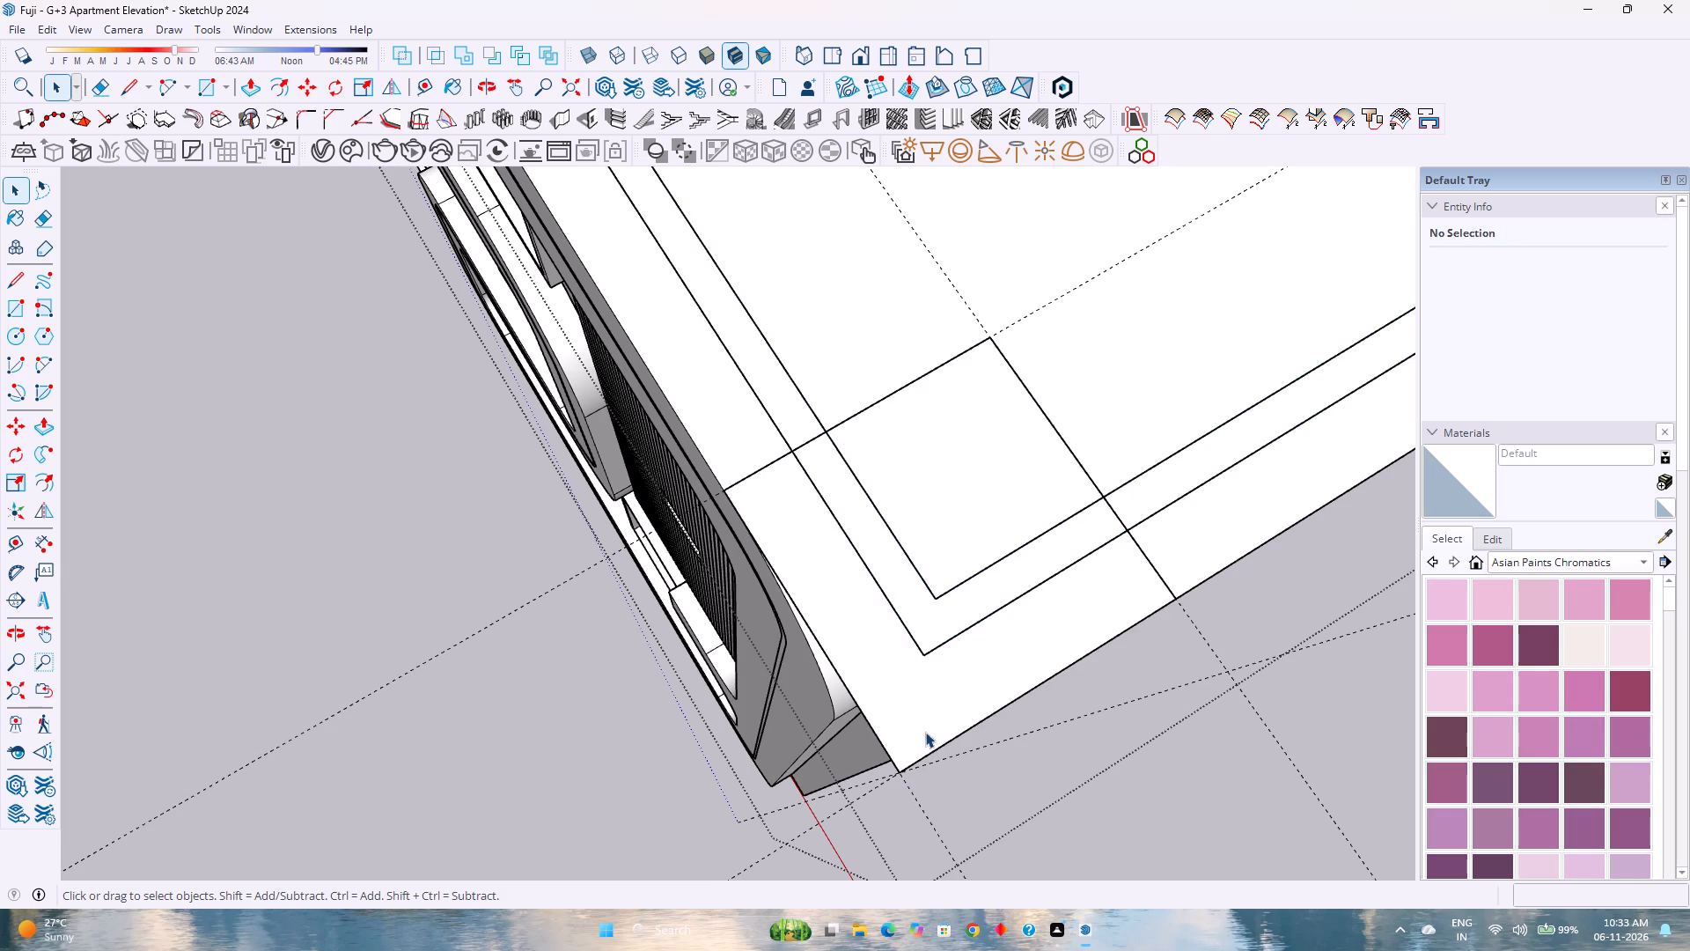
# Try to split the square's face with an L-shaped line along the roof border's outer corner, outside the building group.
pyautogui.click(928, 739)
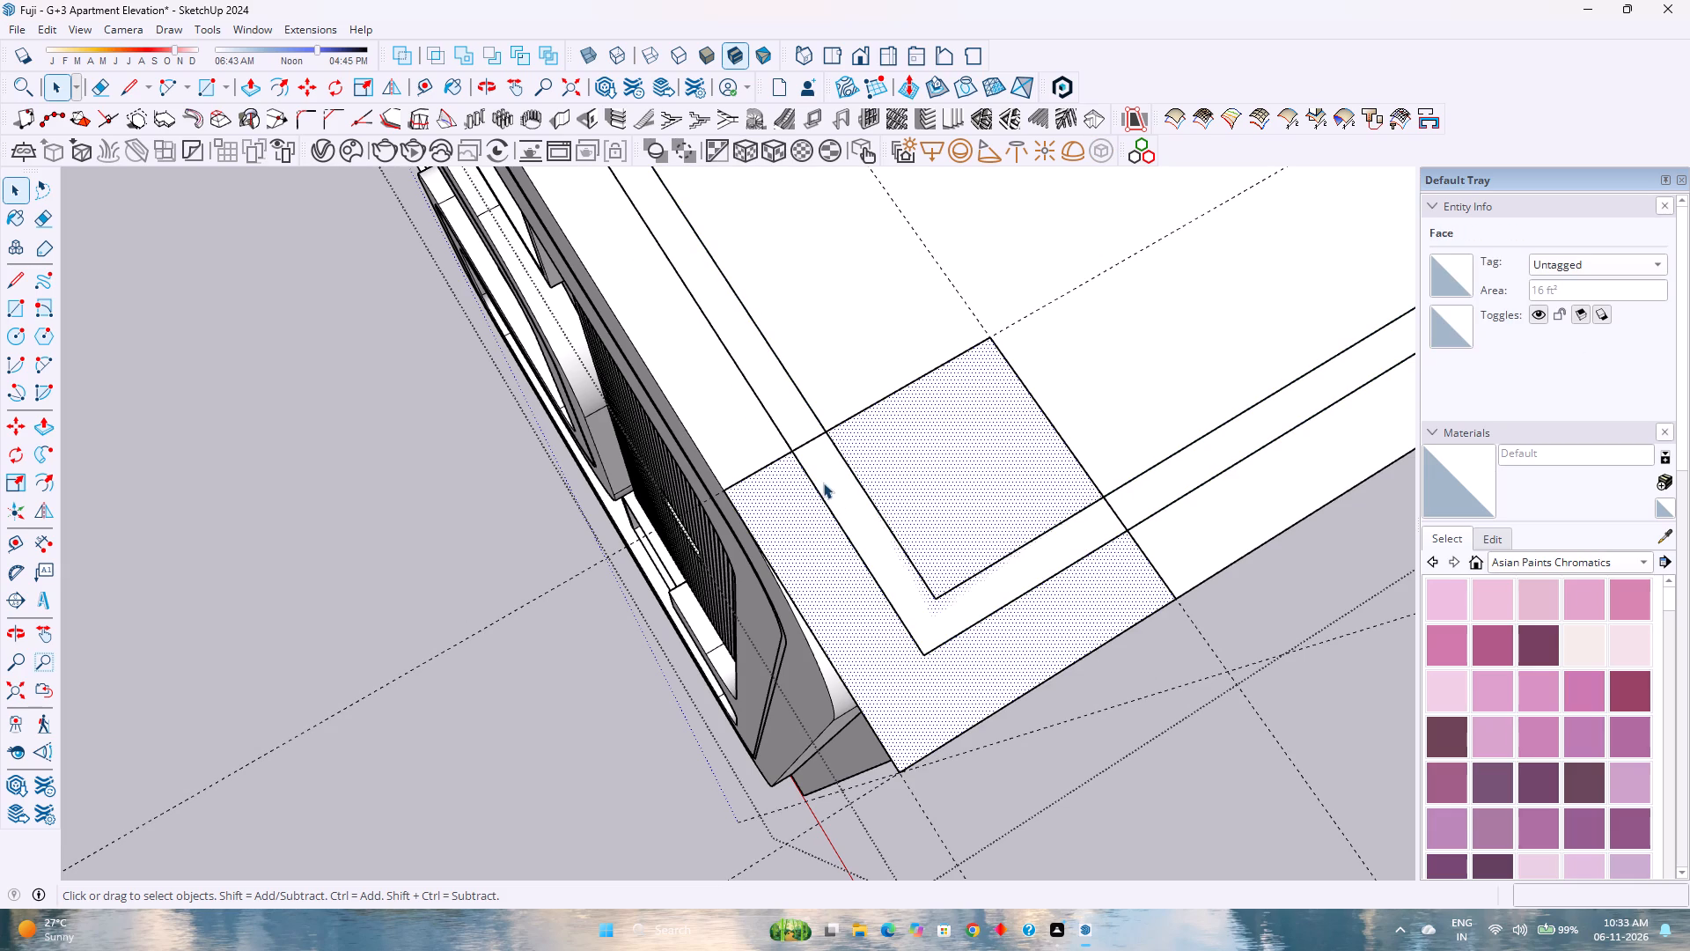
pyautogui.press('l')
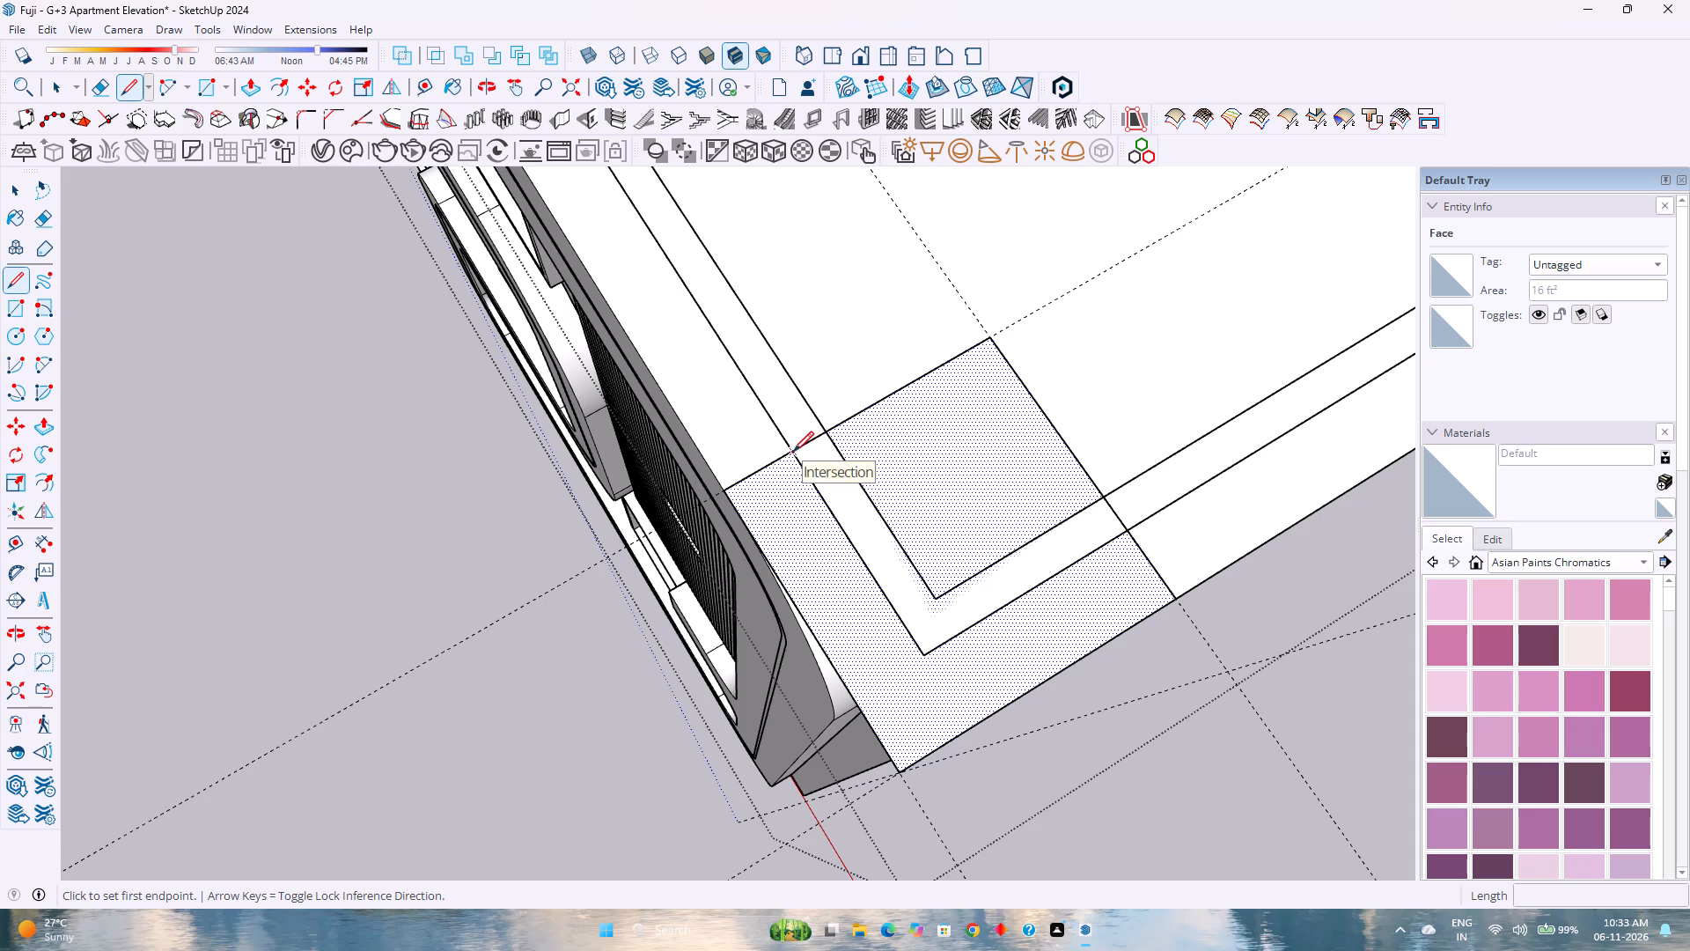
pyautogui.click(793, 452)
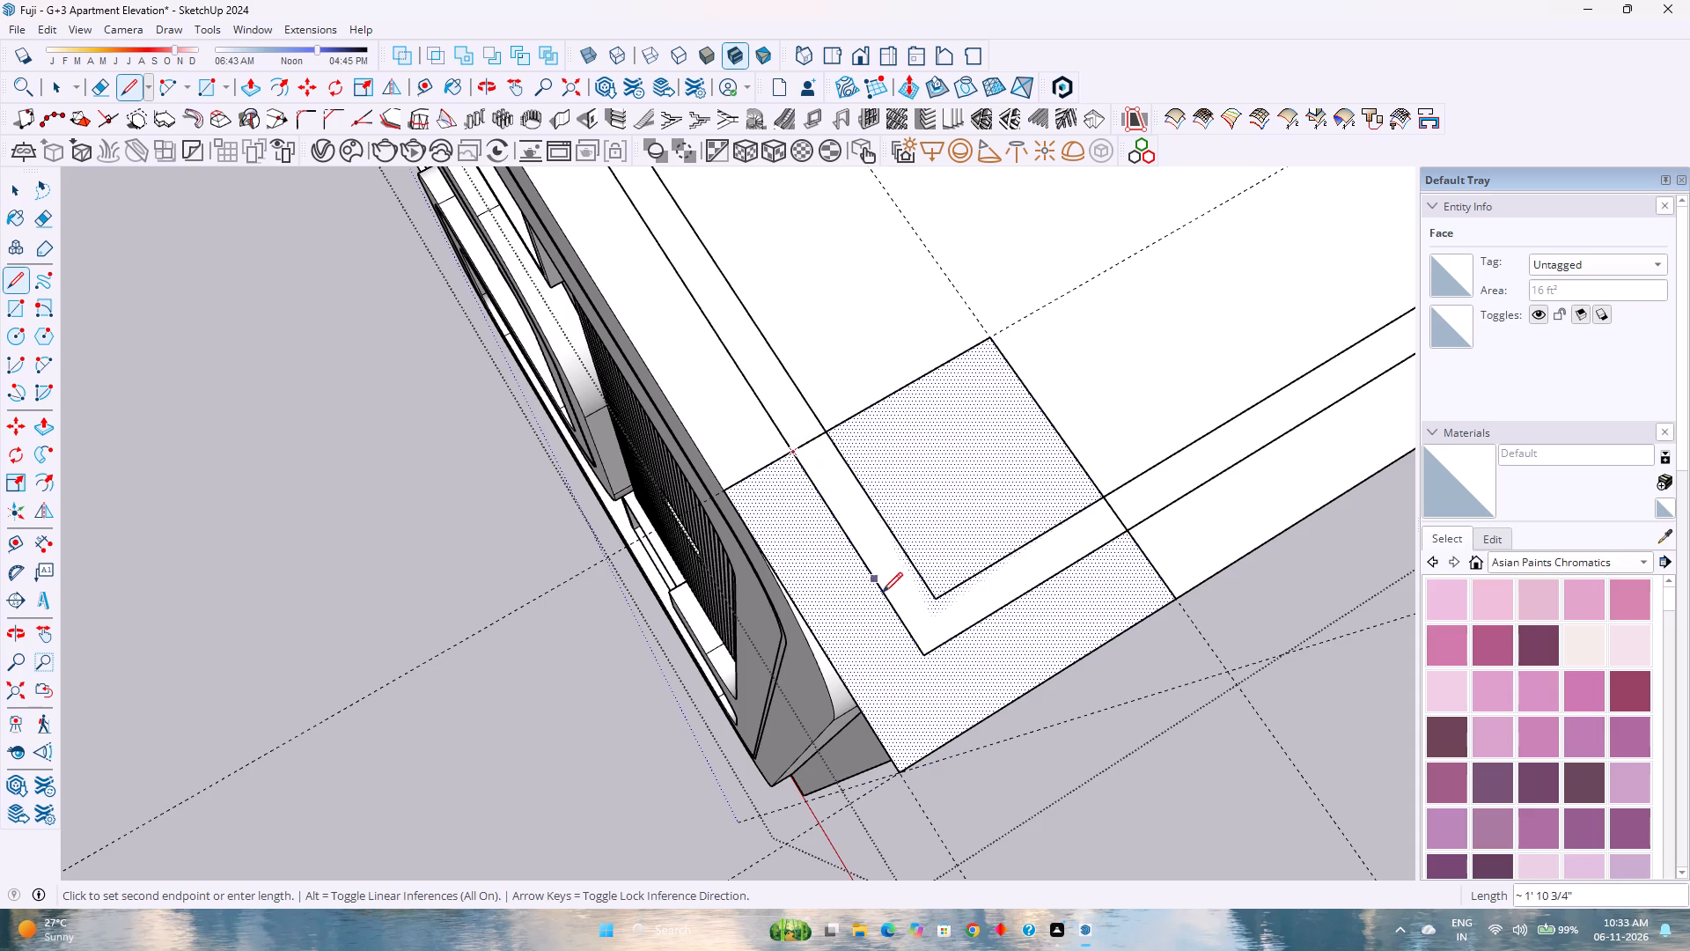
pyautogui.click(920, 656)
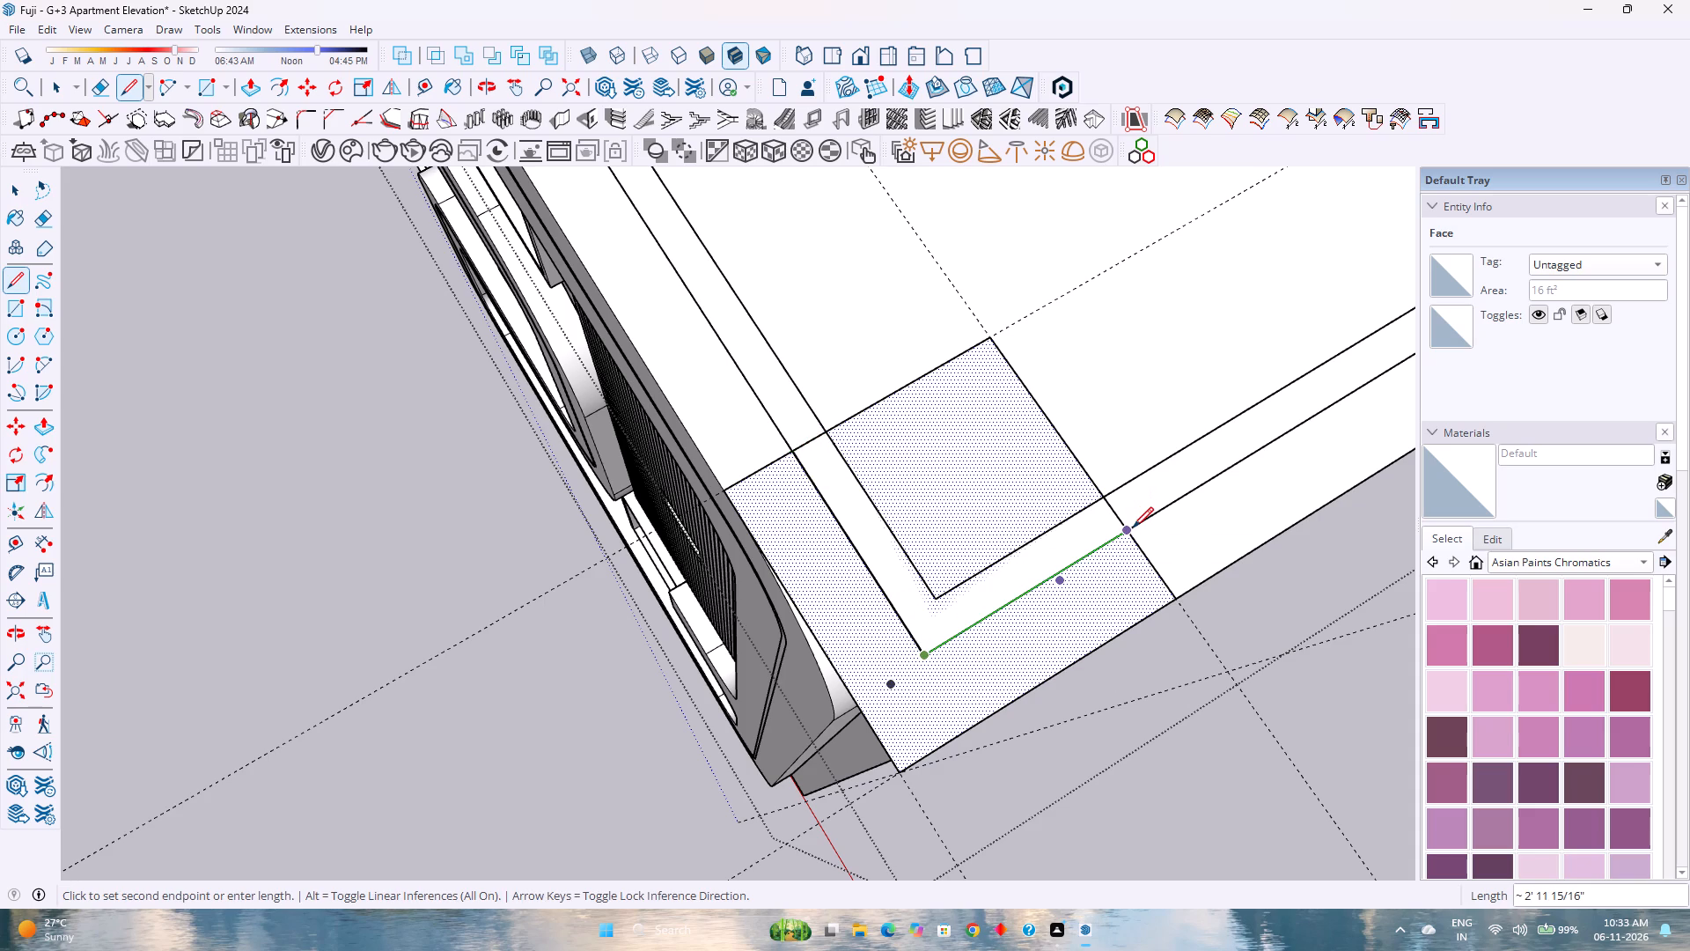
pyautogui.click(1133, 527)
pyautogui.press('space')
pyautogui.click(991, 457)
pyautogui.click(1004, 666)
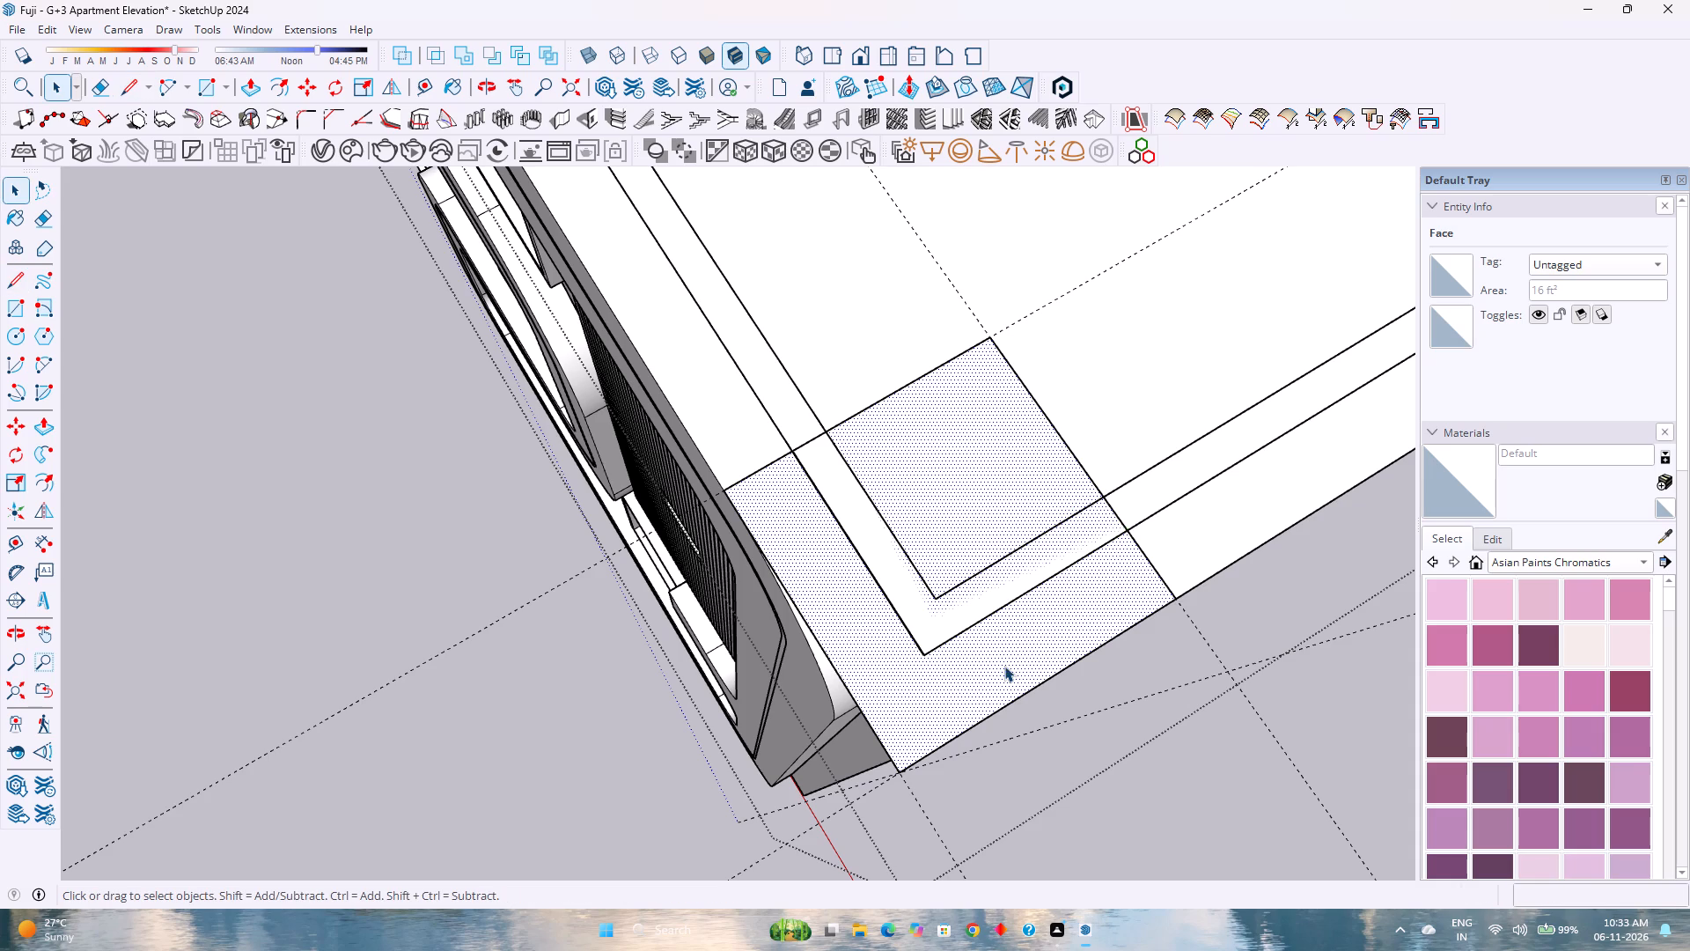
# Undo the traced lines and the 4' by 4' square drawn over the roof corner outside the building group.
pyautogui.hotkey('ctrl', 'z')
pyautogui.hotkey('ctrl', 'z')
pyautogui.hotkey('ctrl', 'z')
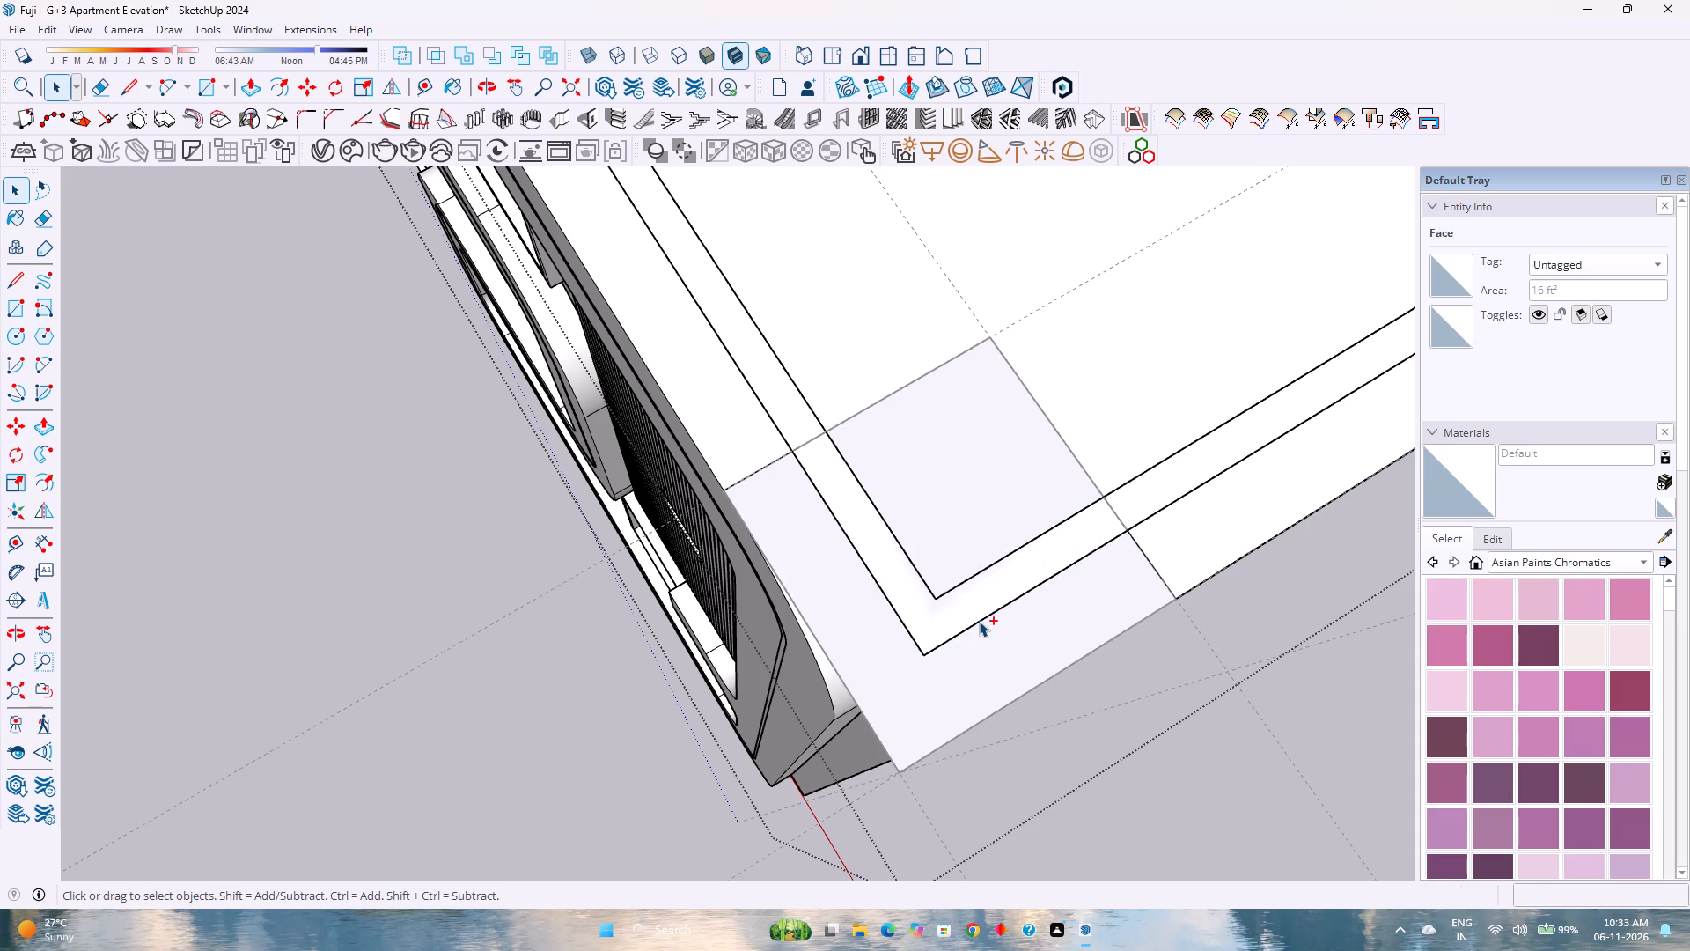
pyautogui.hotkey('ctrl', 'z')
pyautogui.hotkey('ctrl', 'z')
pyautogui.hotkey('ctrl', 'z')
pyautogui.hotkey('ctrl', 'z')
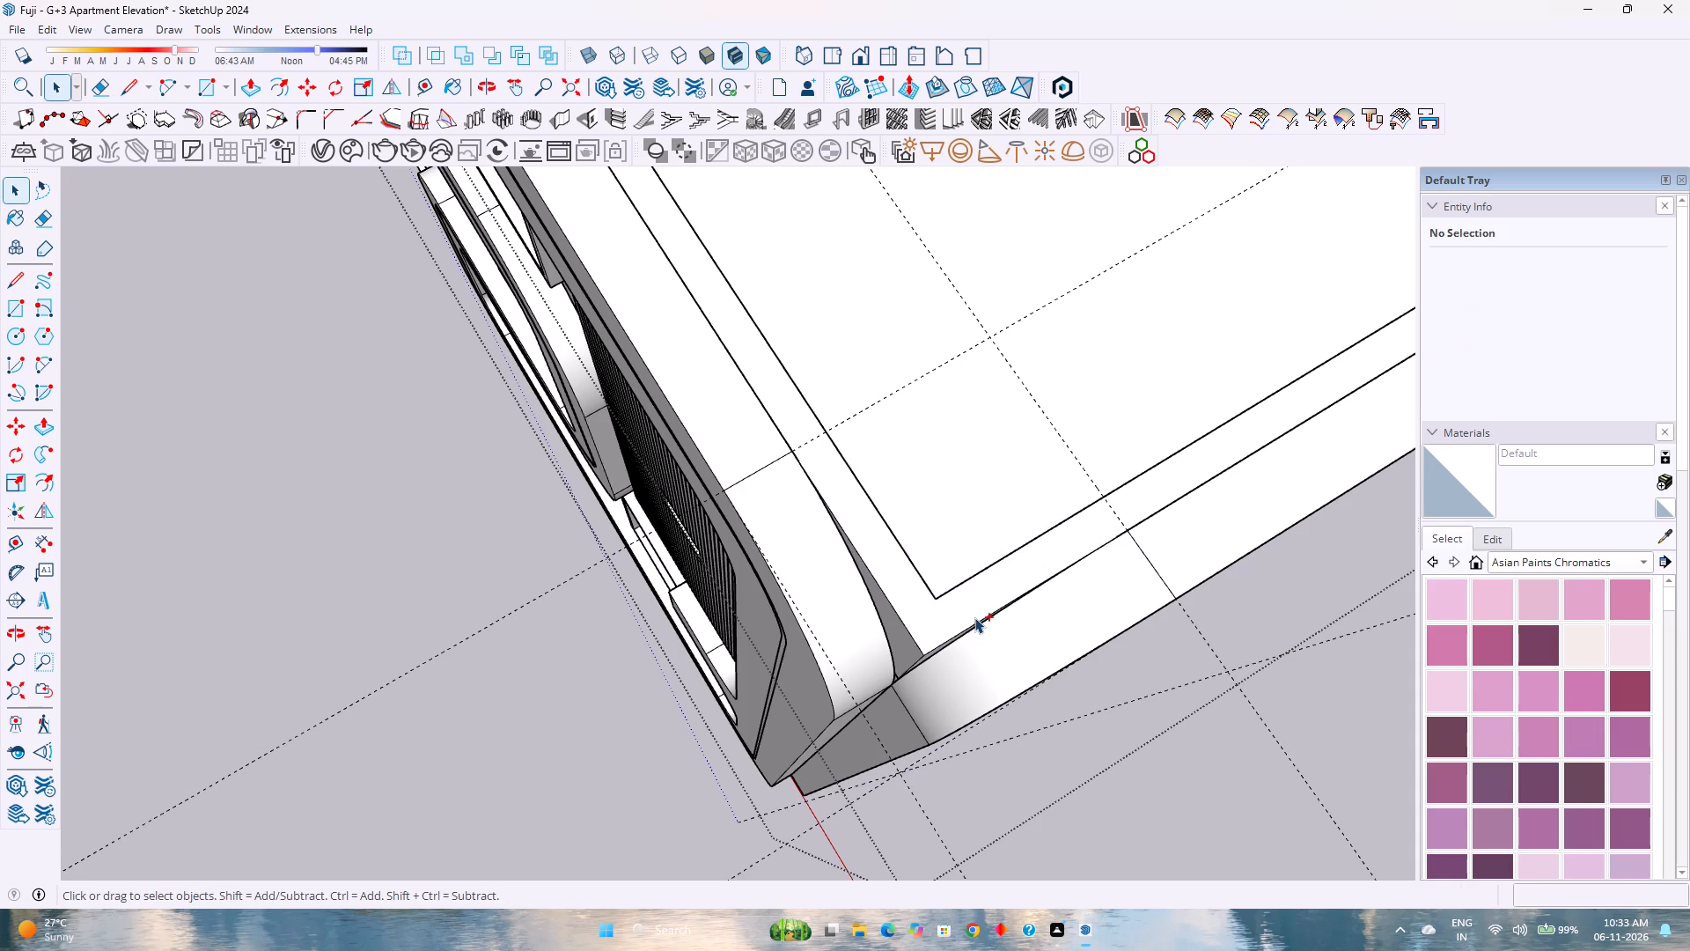
pyautogui.hotkey('ctrl', 'y')
pyautogui.click(1001, 670)
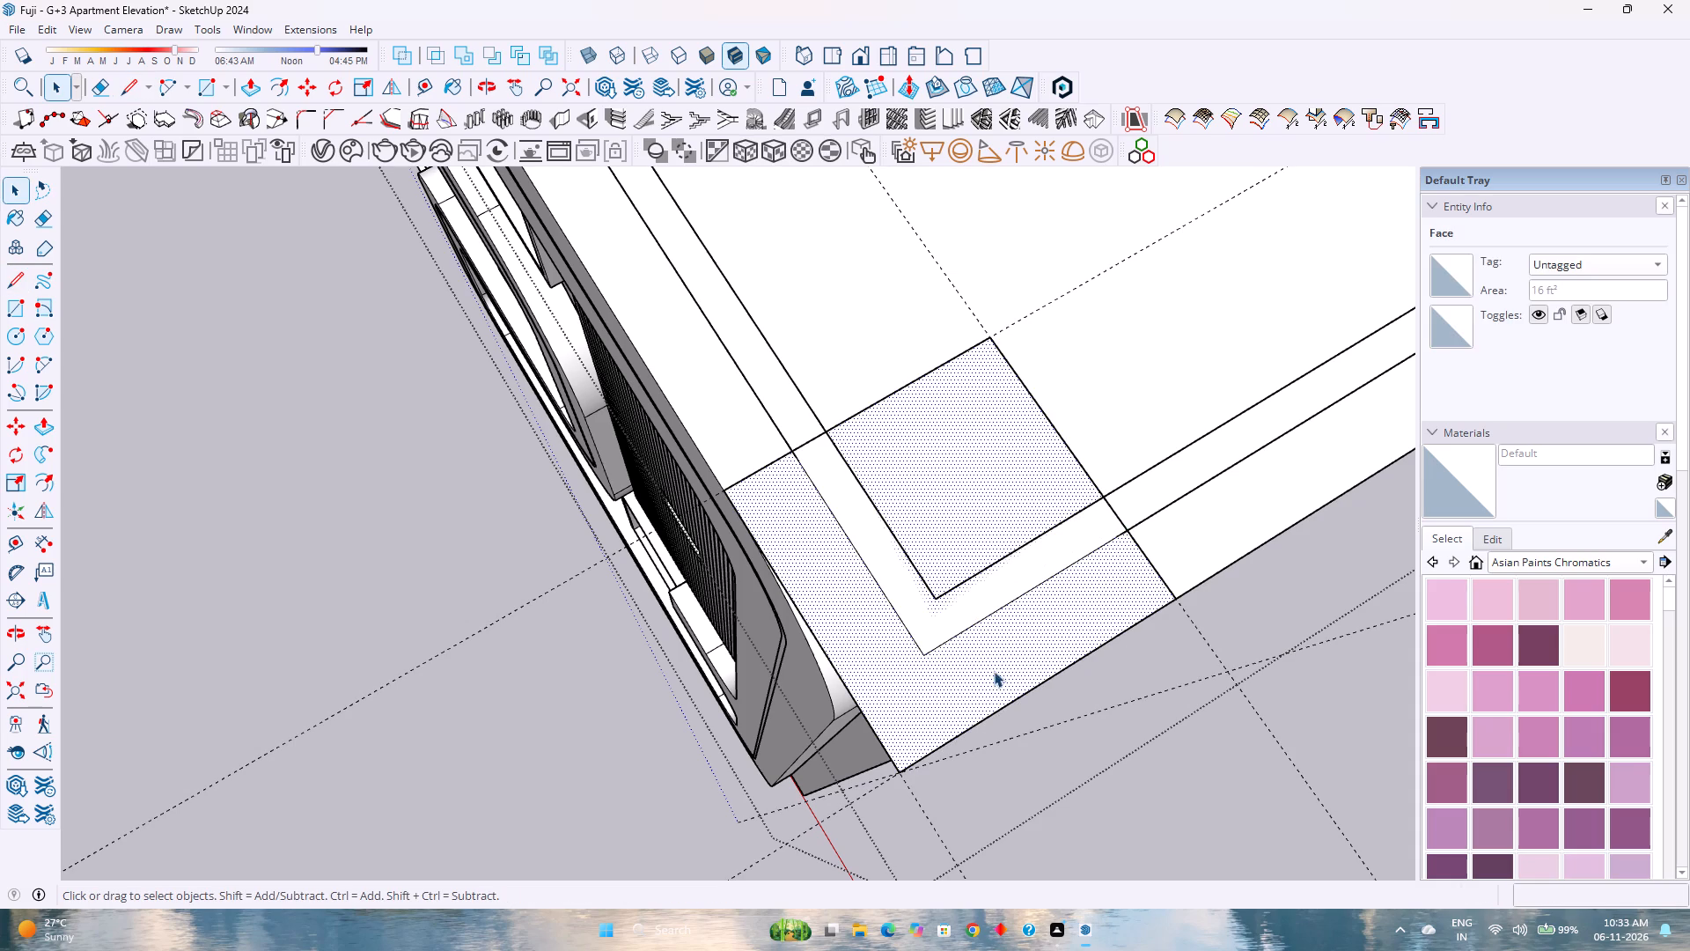
pyautogui.click(931, 651)
pyautogui.click(931, 651)
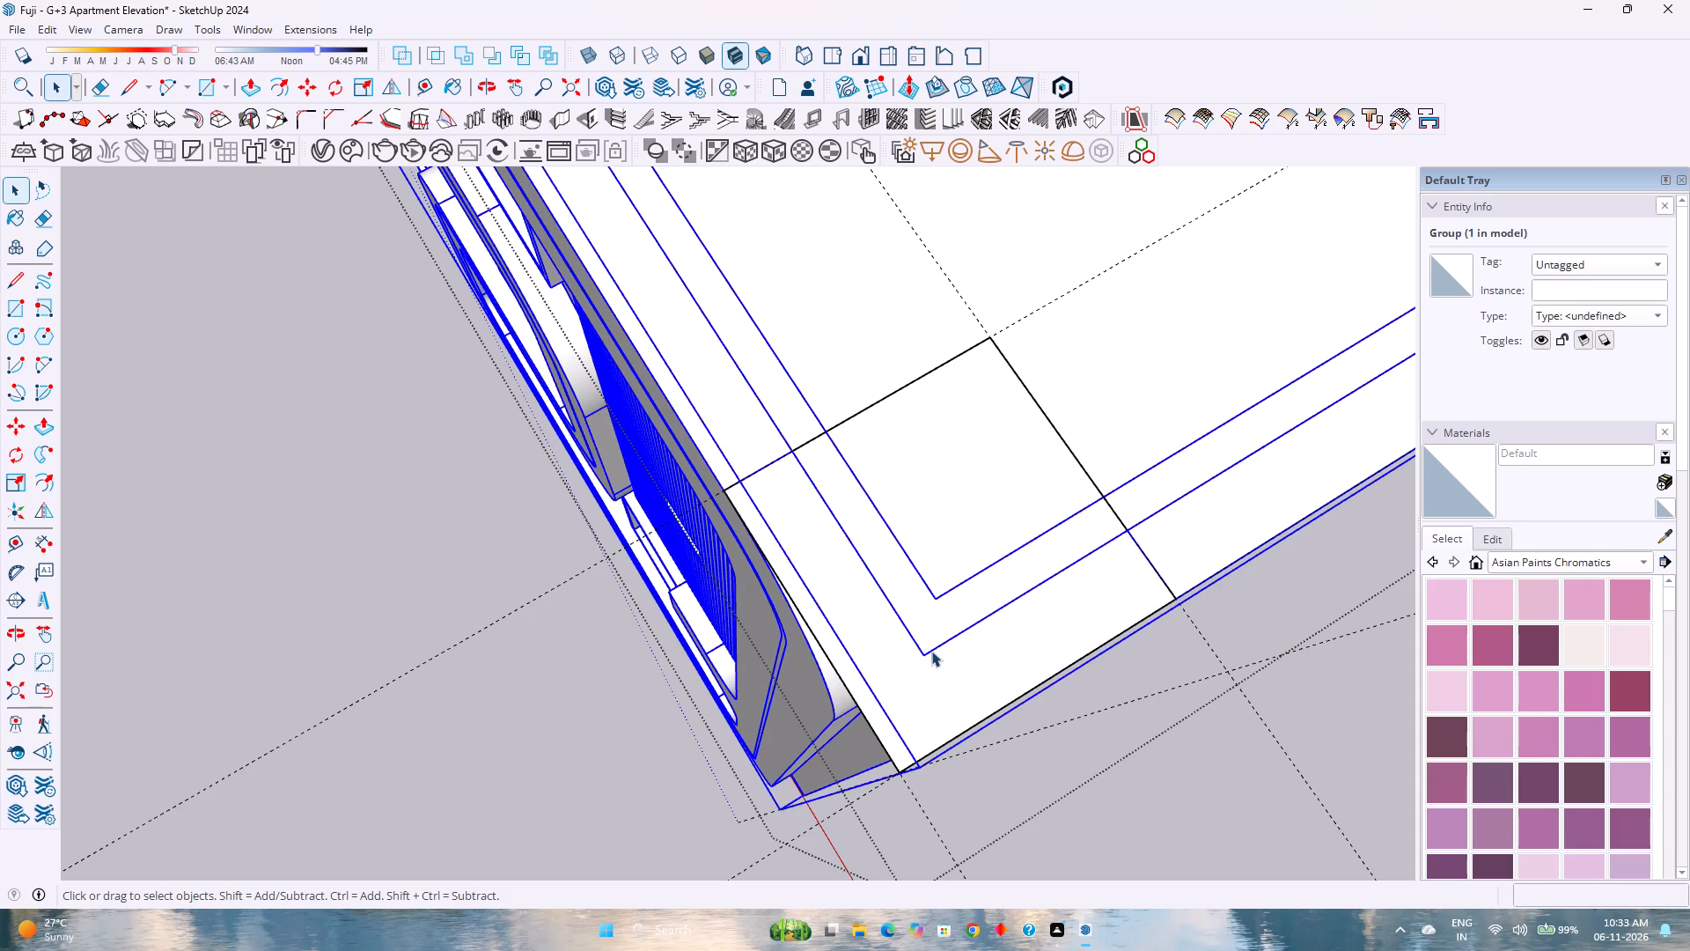
pyautogui.hotkey('ctrl', 'z')
pyautogui.hotkey('ctrl', 'z')
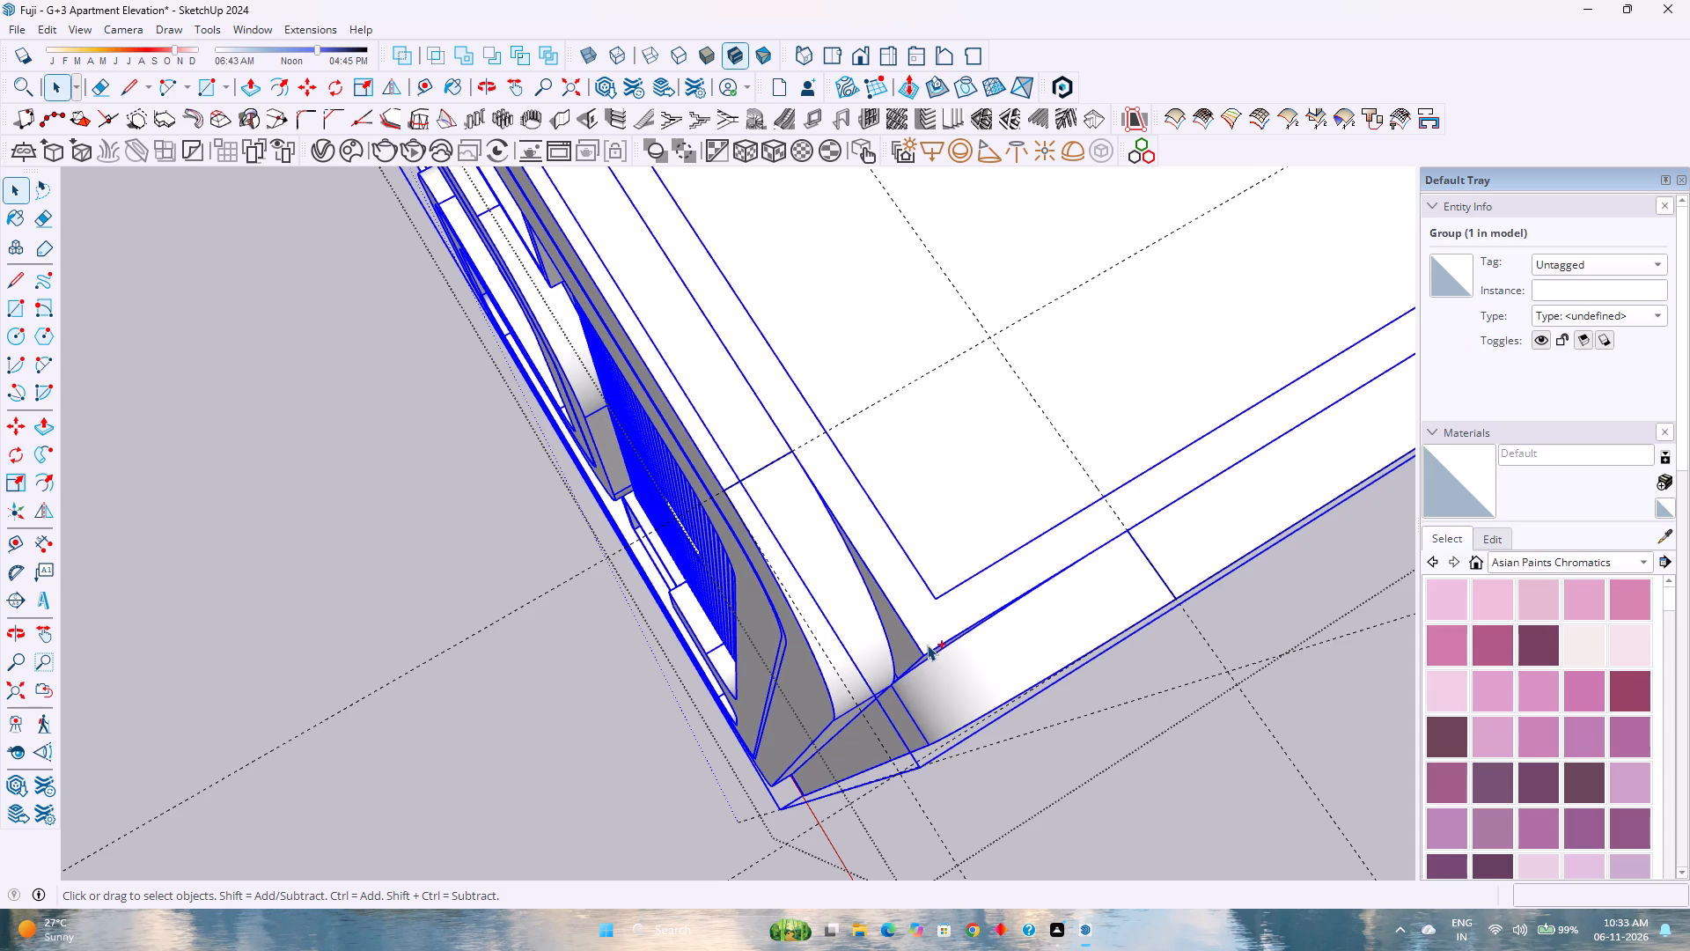
# Inside the building group, draw a 4' by 4' square between the guide intersections over the roof corner.
pyautogui.doubleClick(933, 623)
pyautogui.click(933, 623)
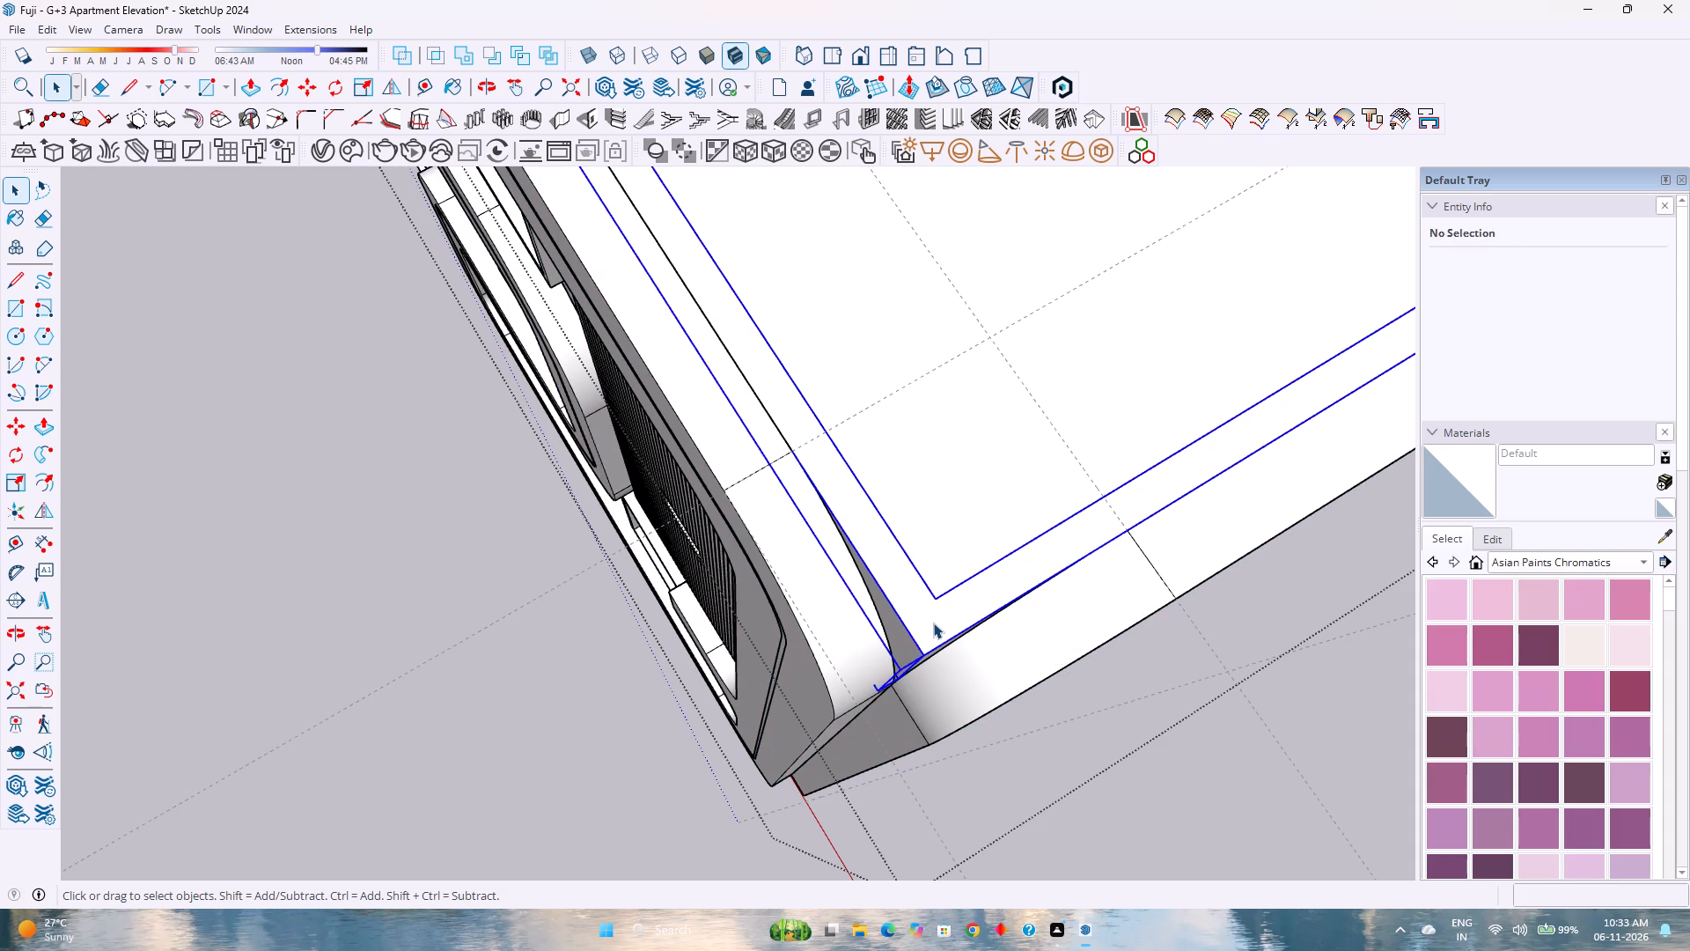
pyautogui.press('r')
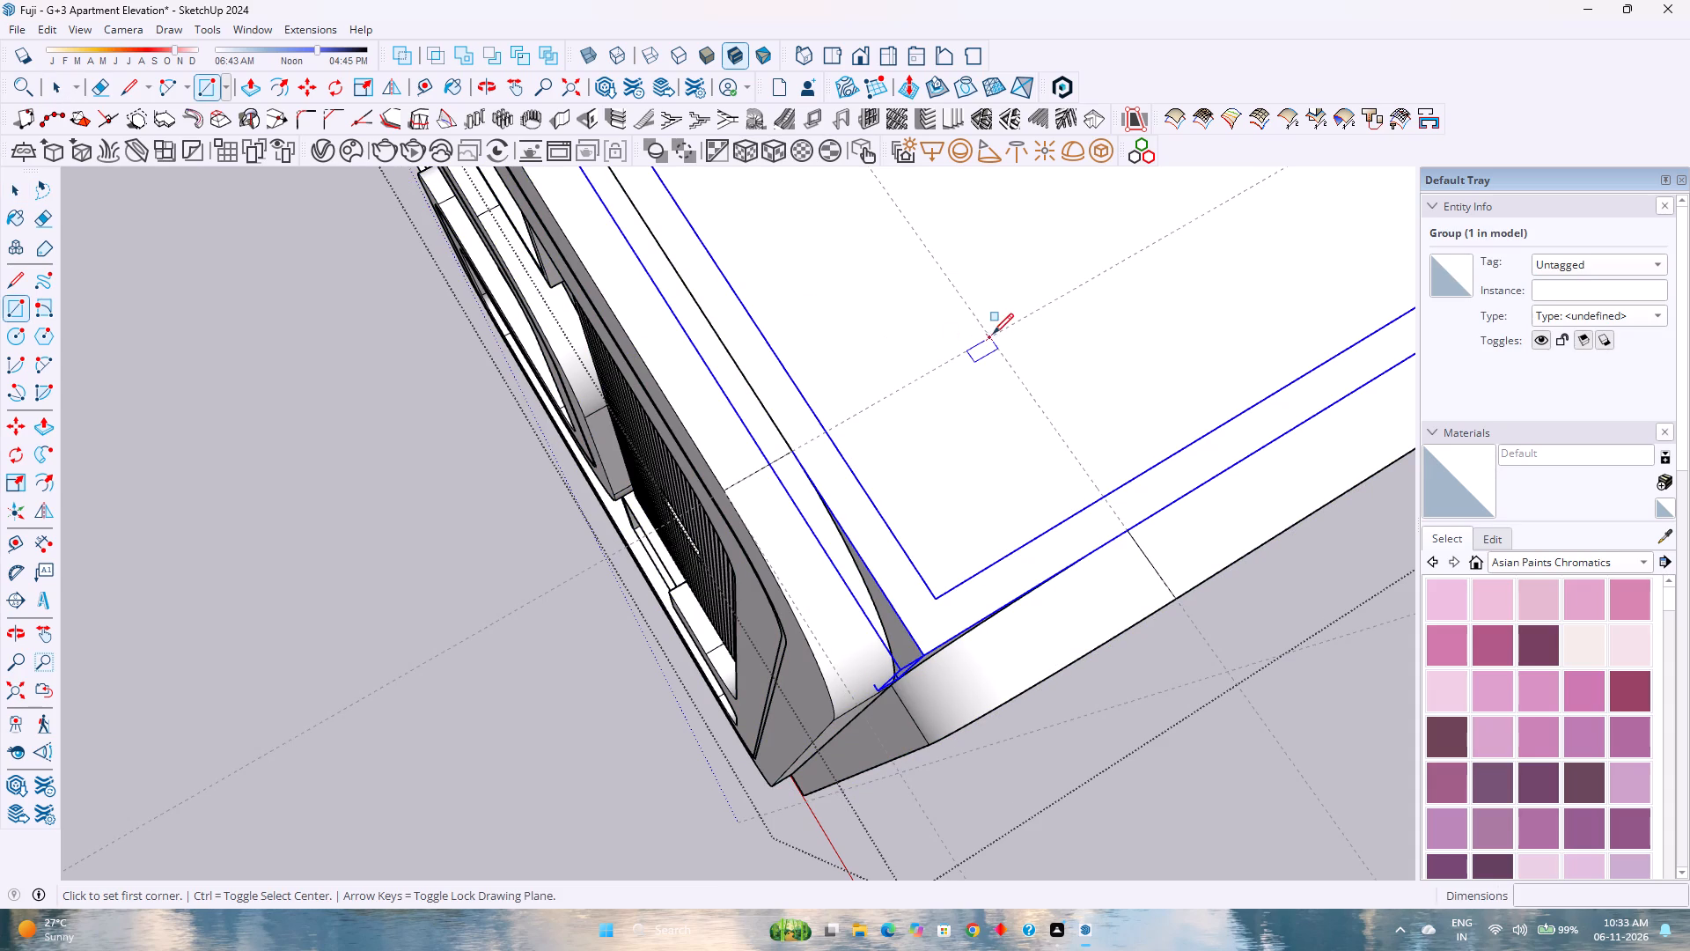
pyautogui.click(988, 338)
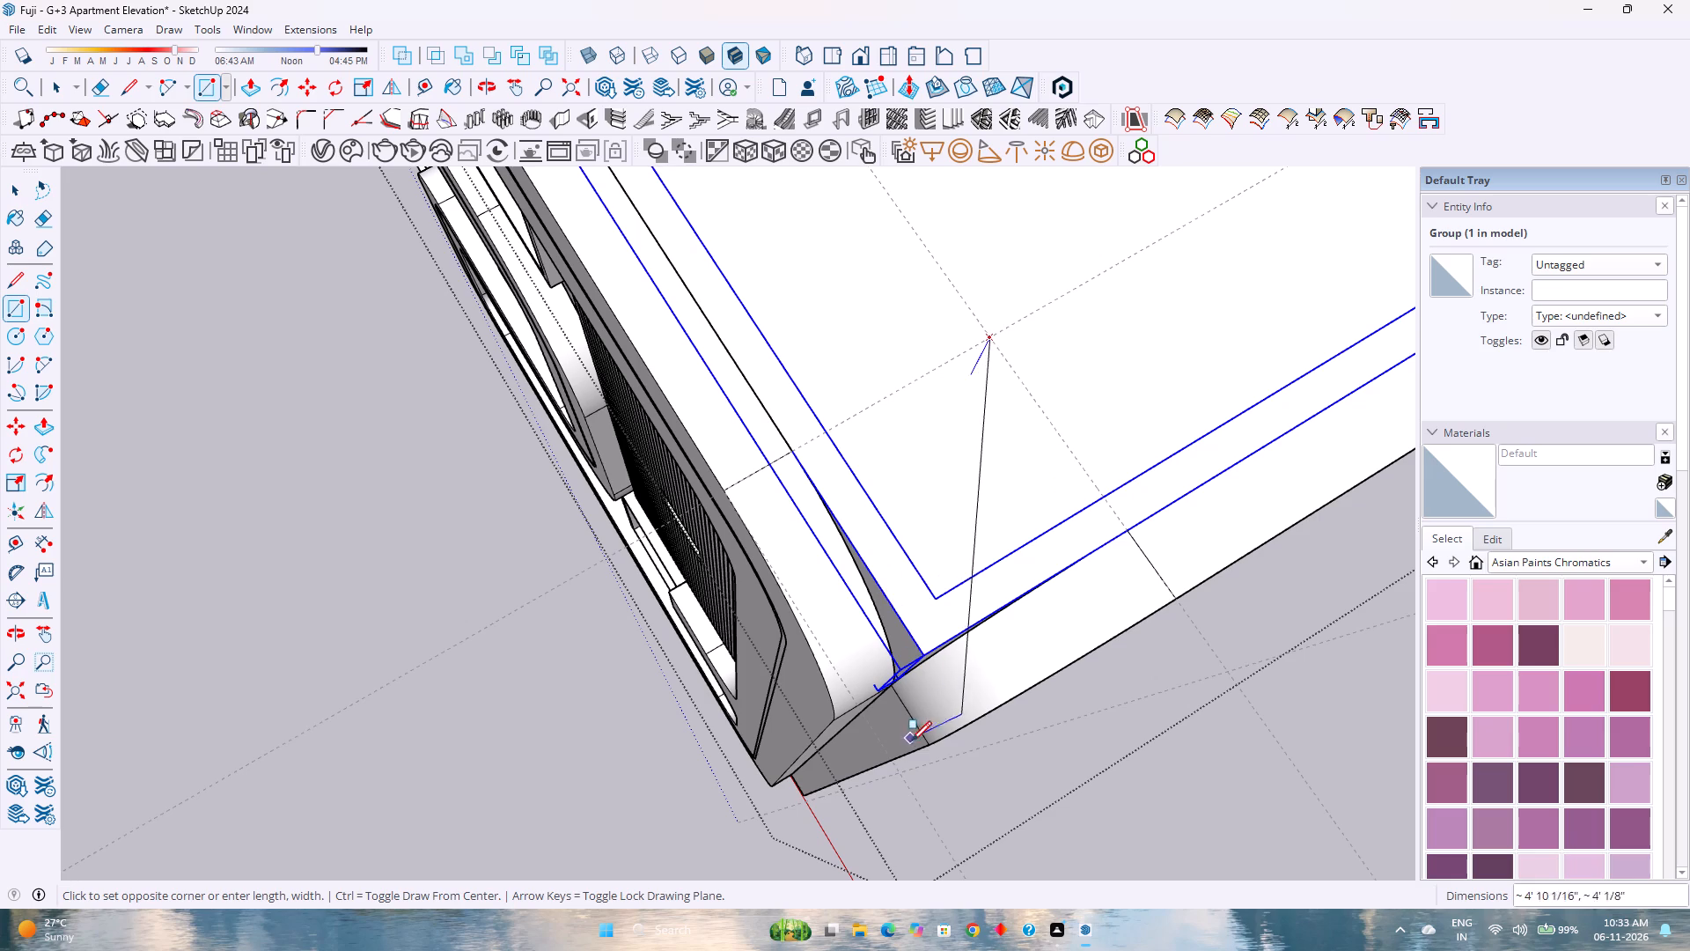
pyautogui.click(903, 773)
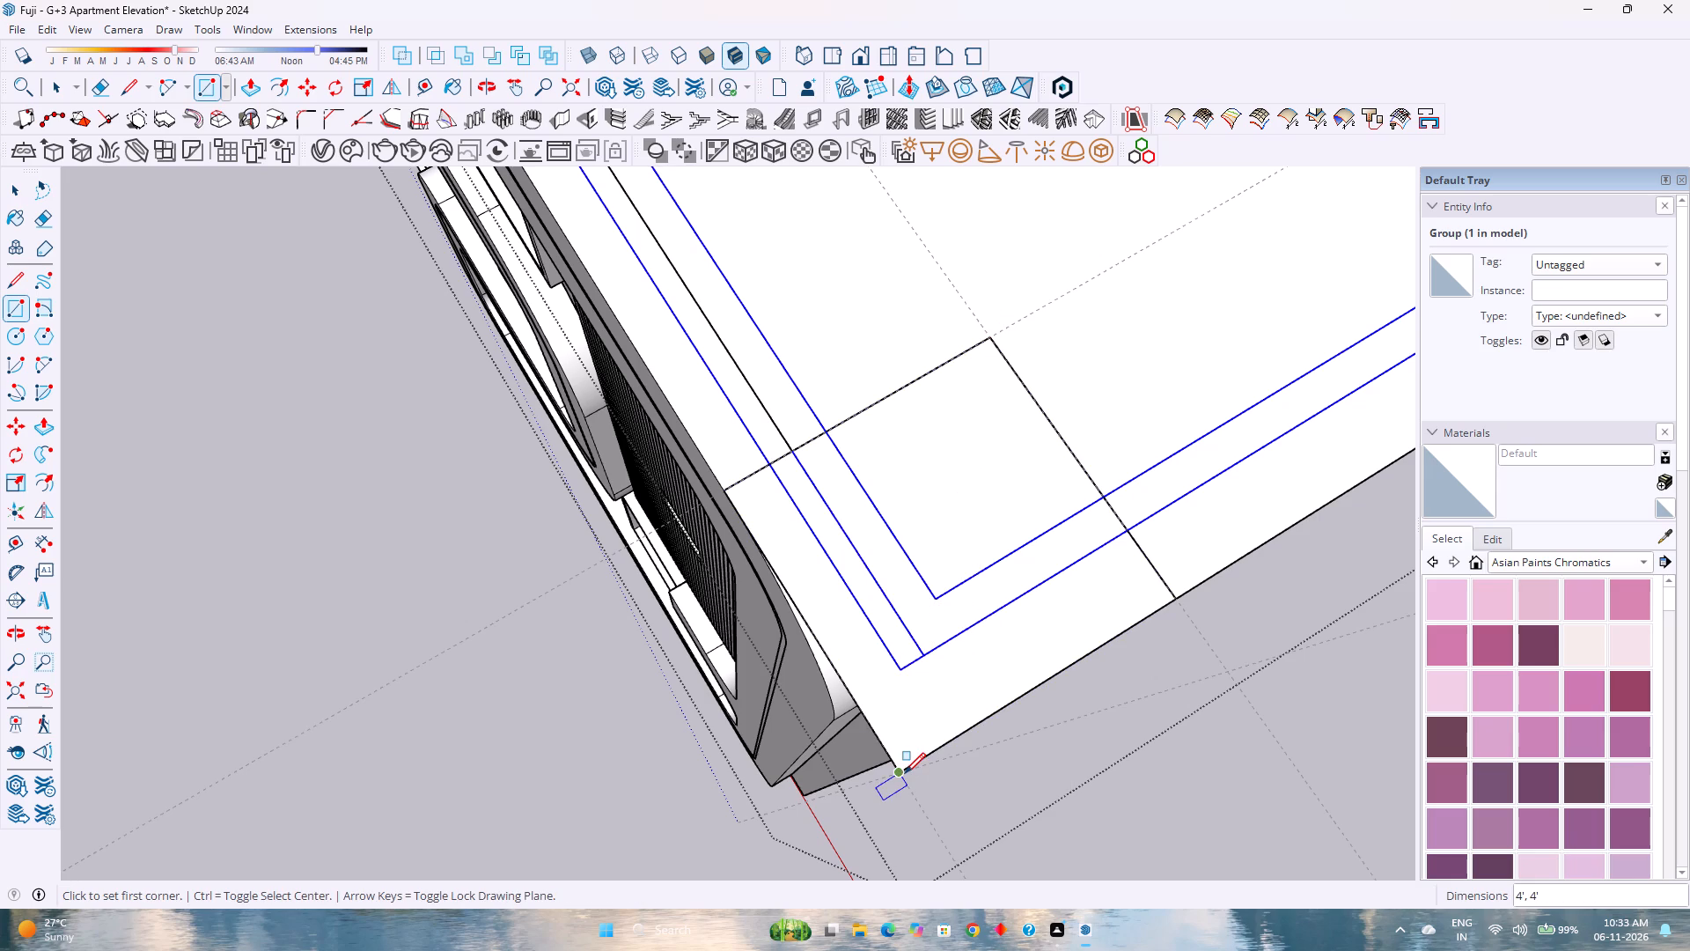
# Trace an L-shaped line with 3' legs along the roof border's outer corner, across the 4' by 4' square.
pyautogui.press('l')
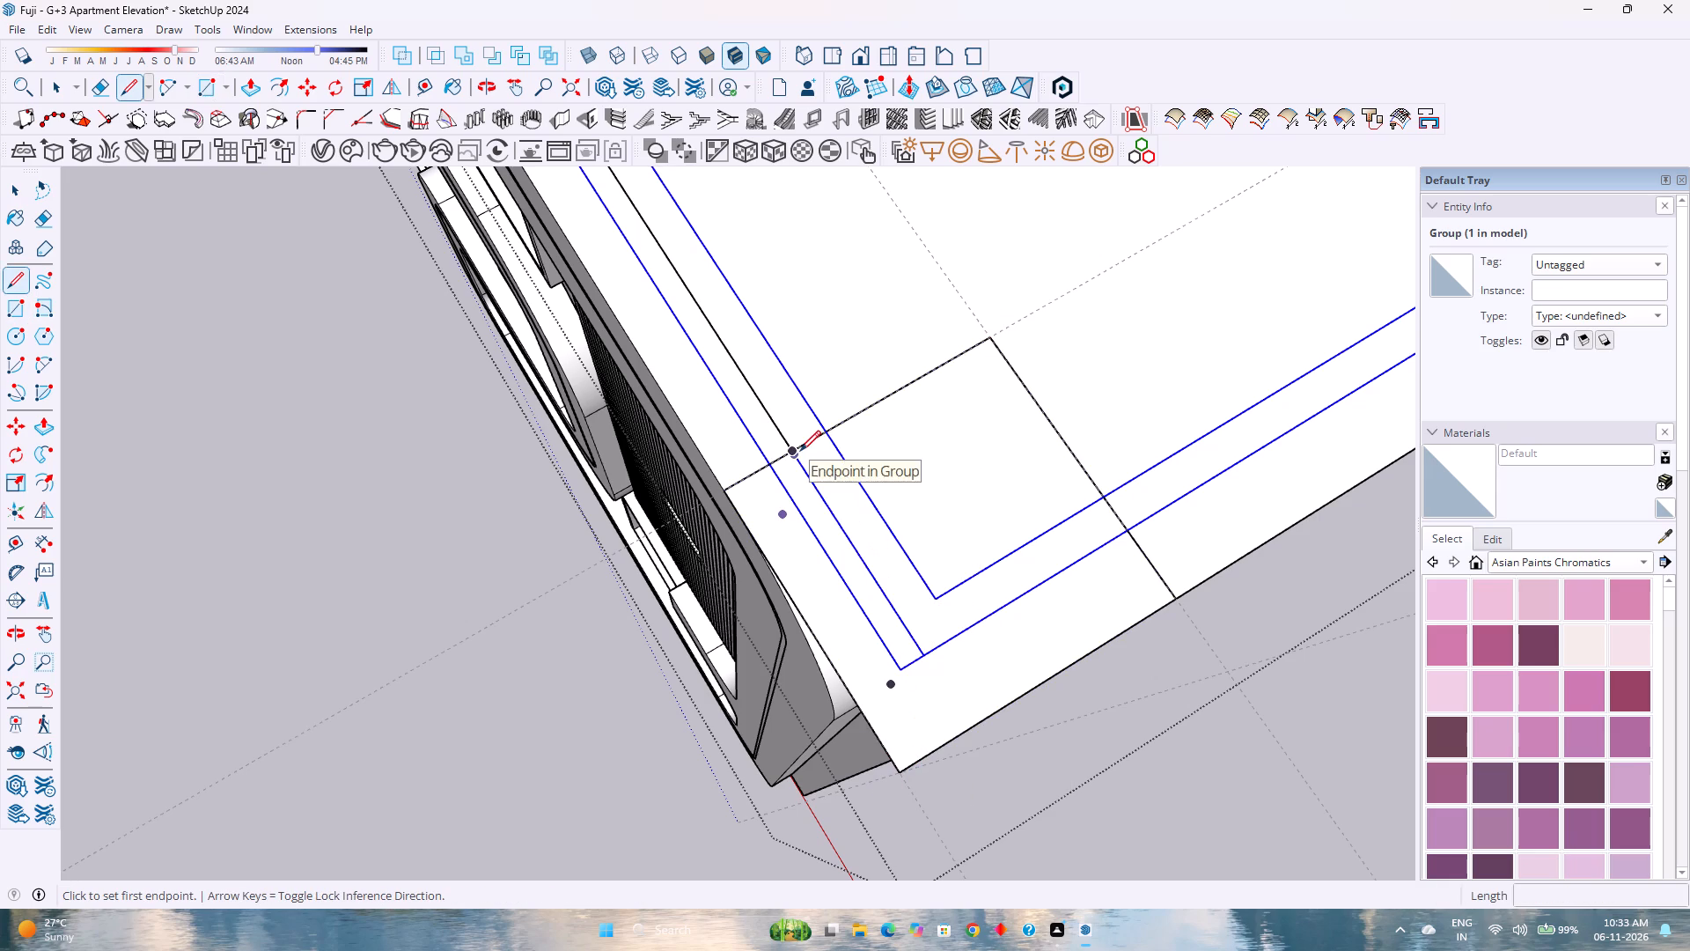
pyautogui.click(797, 448)
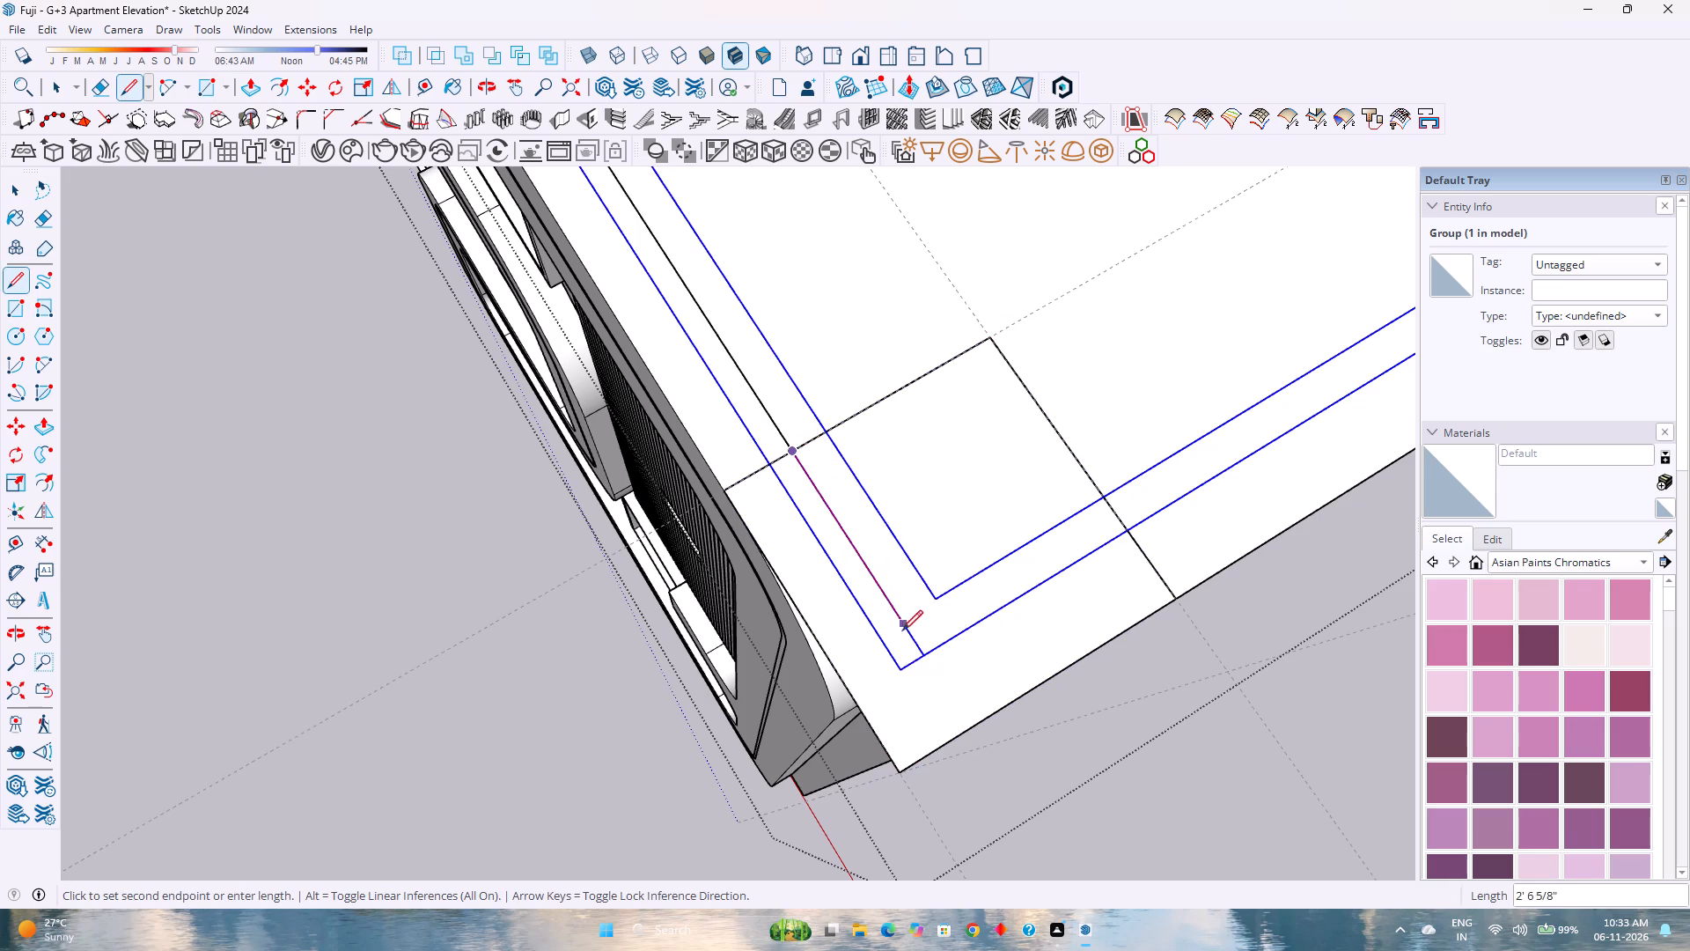
pyautogui.click(923, 652)
pyautogui.click(1132, 535)
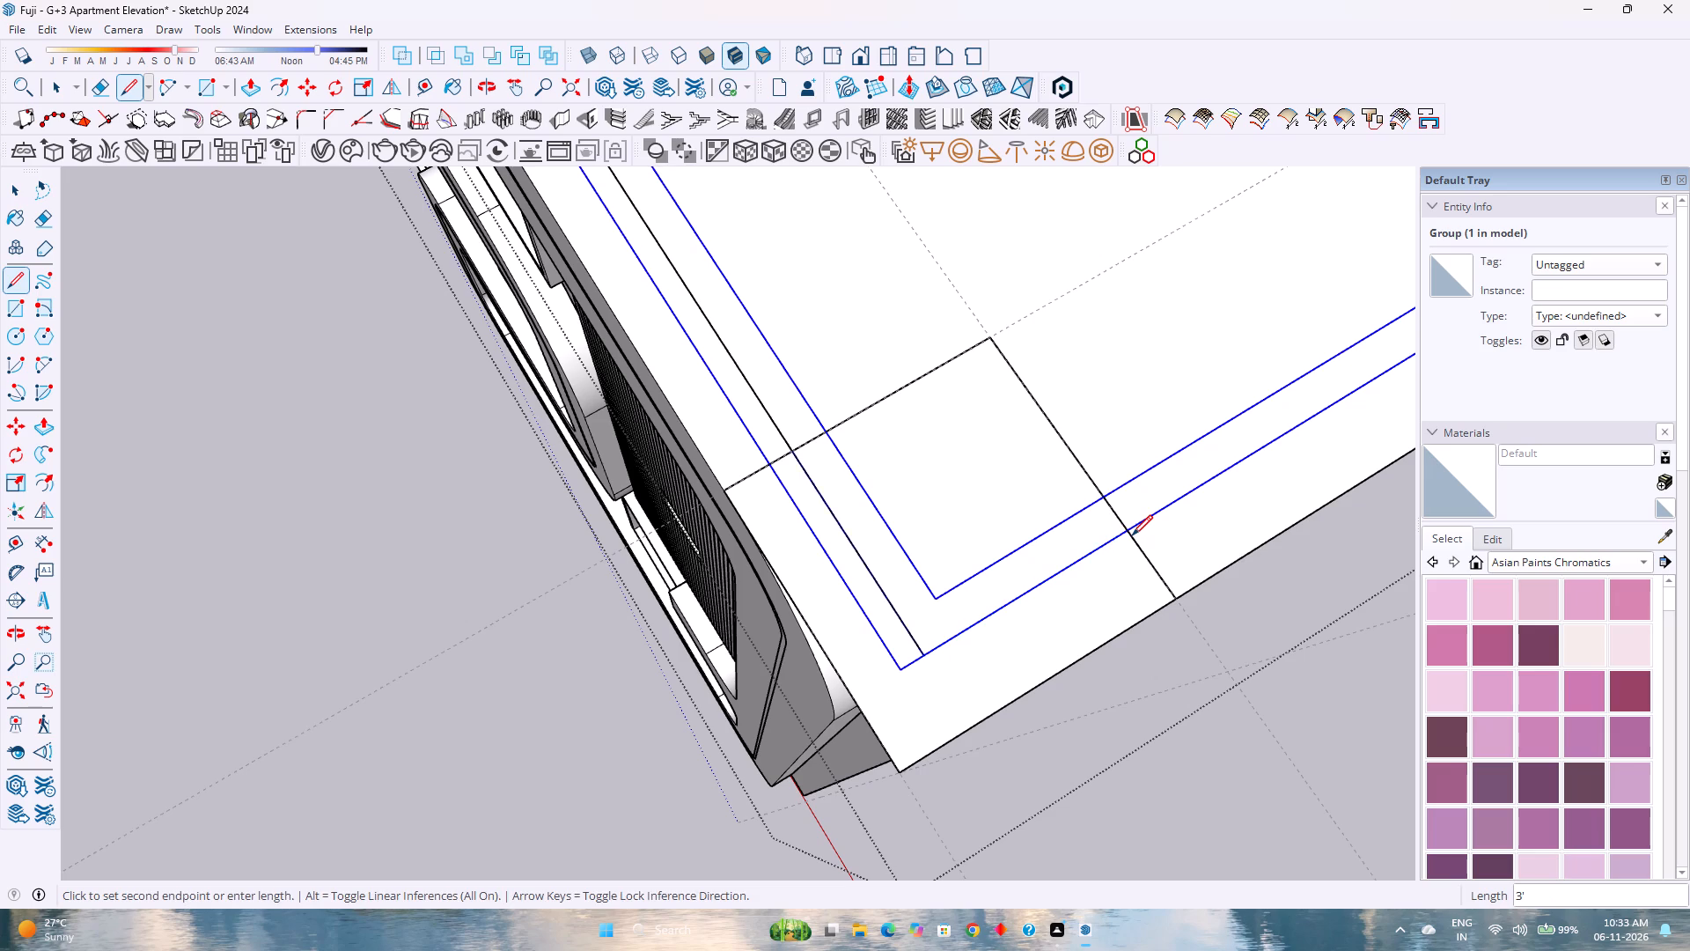
# Delete the square's inner face and its two inner edges, leaving only the L-shaped strip at the roof corner.
pyautogui.press('space')
pyautogui.click(983, 468)
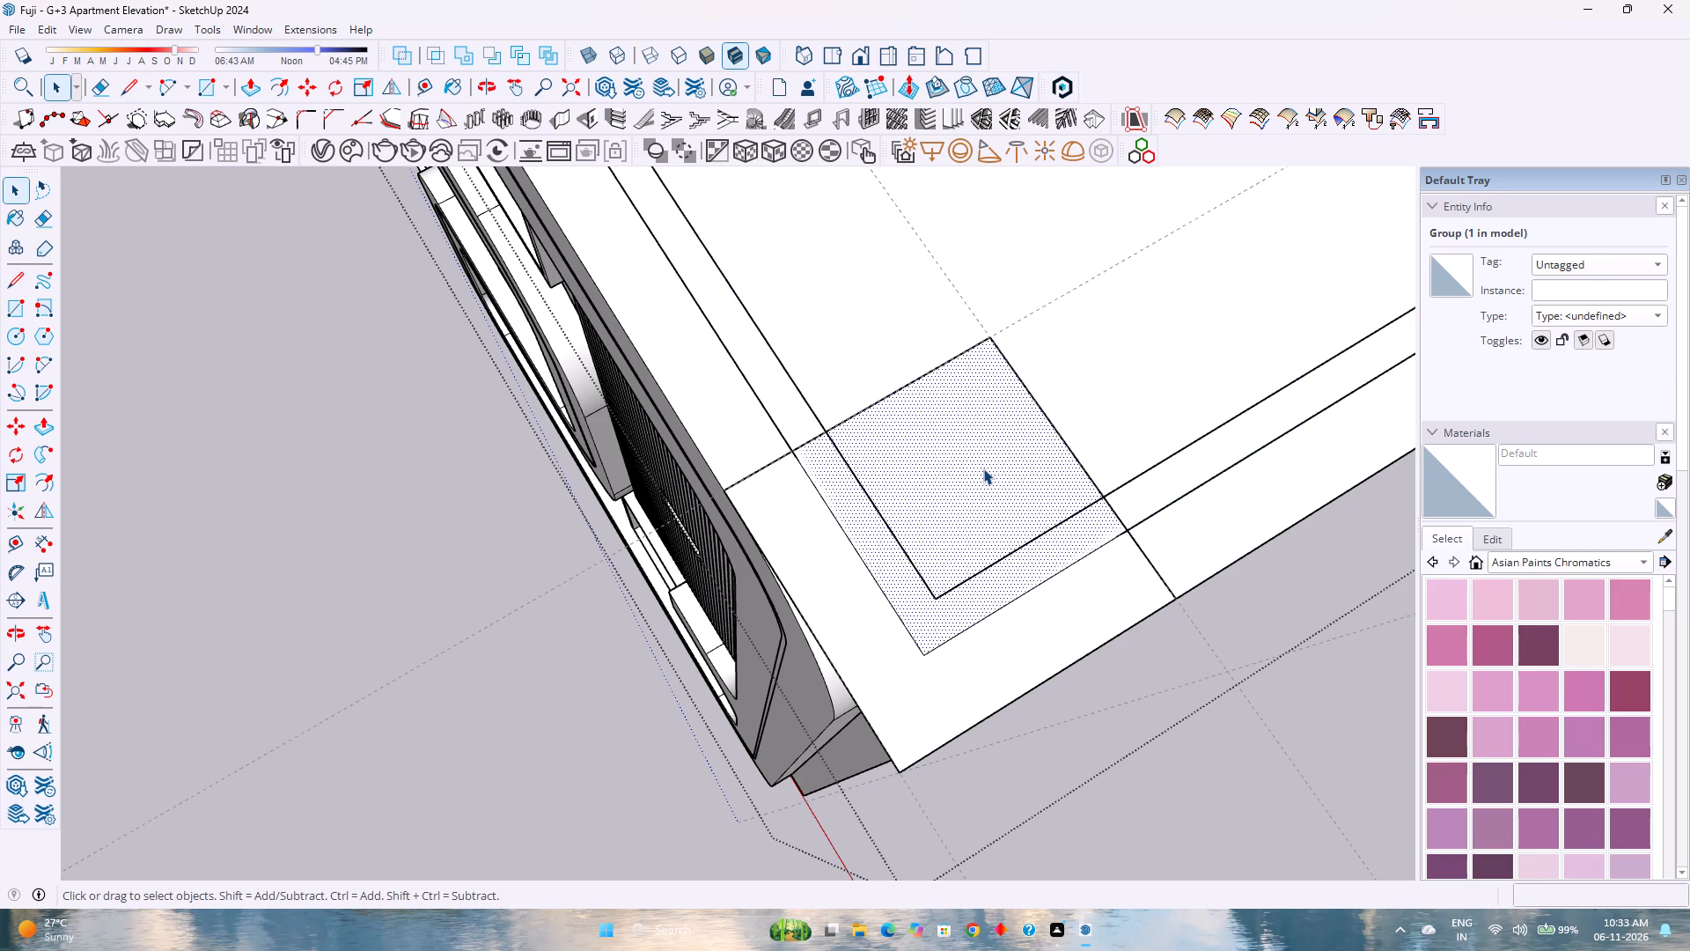
pyautogui.press('Delete')
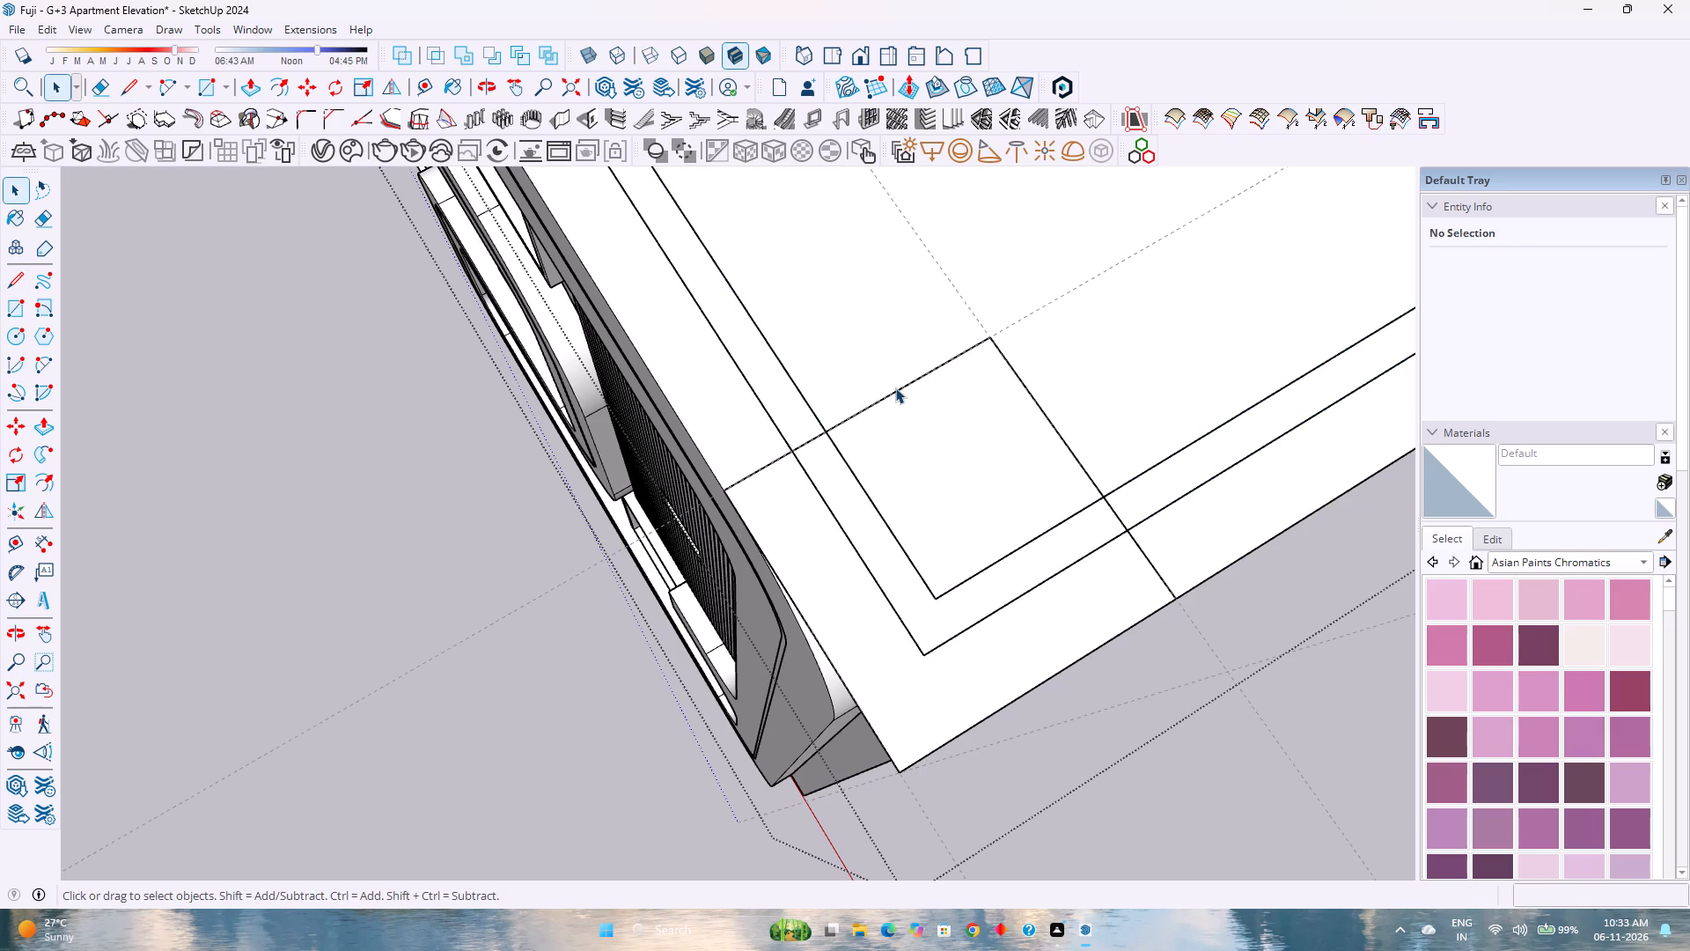
pyautogui.click(895, 387)
pyautogui.press('Delete')
pyautogui.click(1026, 387)
pyautogui.press('Delete')
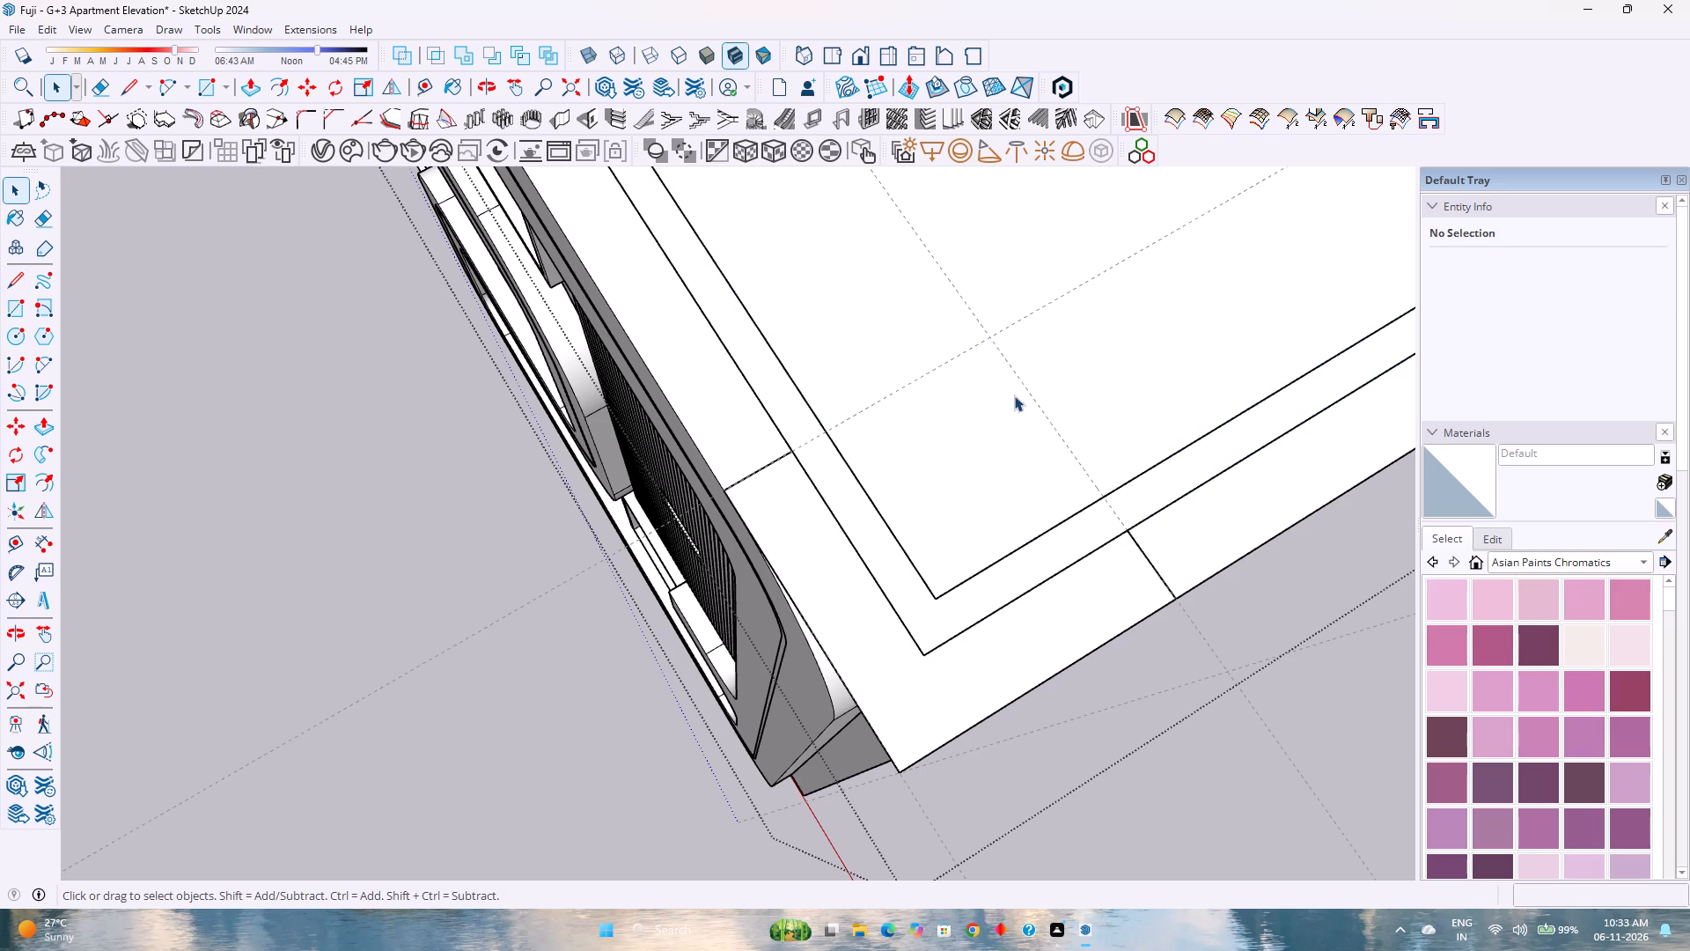
# Push/Pull the L-shaped corner face 37' 9" down to the bottom of the side panel to form a corner column.
pyautogui.scroll(-3, 911, 510)
pyautogui.moveTo(903, 599); pyautogui.dragTo(929, 446, button='middle')
pyautogui.scroll(-2, 974, 512)
pyautogui.click(952, 635)
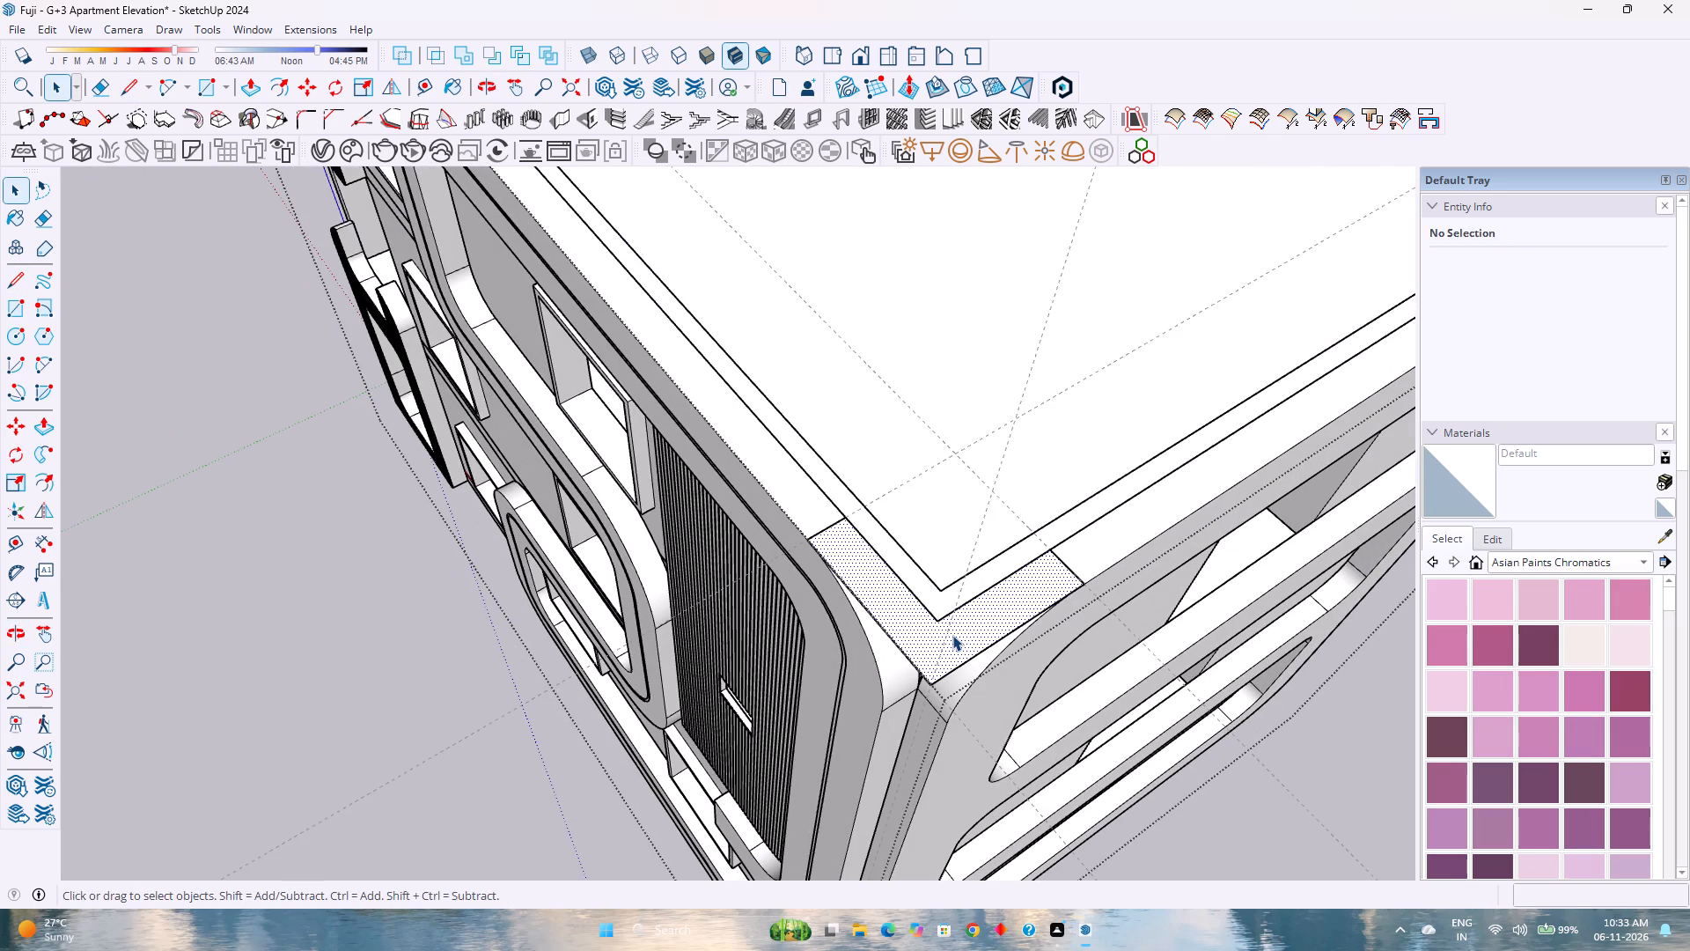
pyautogui.press('p')
pyautogui.click(952, 636)
pyautogui.scroll(-4, 937, 727)
pyautogui.moveTo(935, 740); pyautogui.dragTo(947, 712, button='middle')
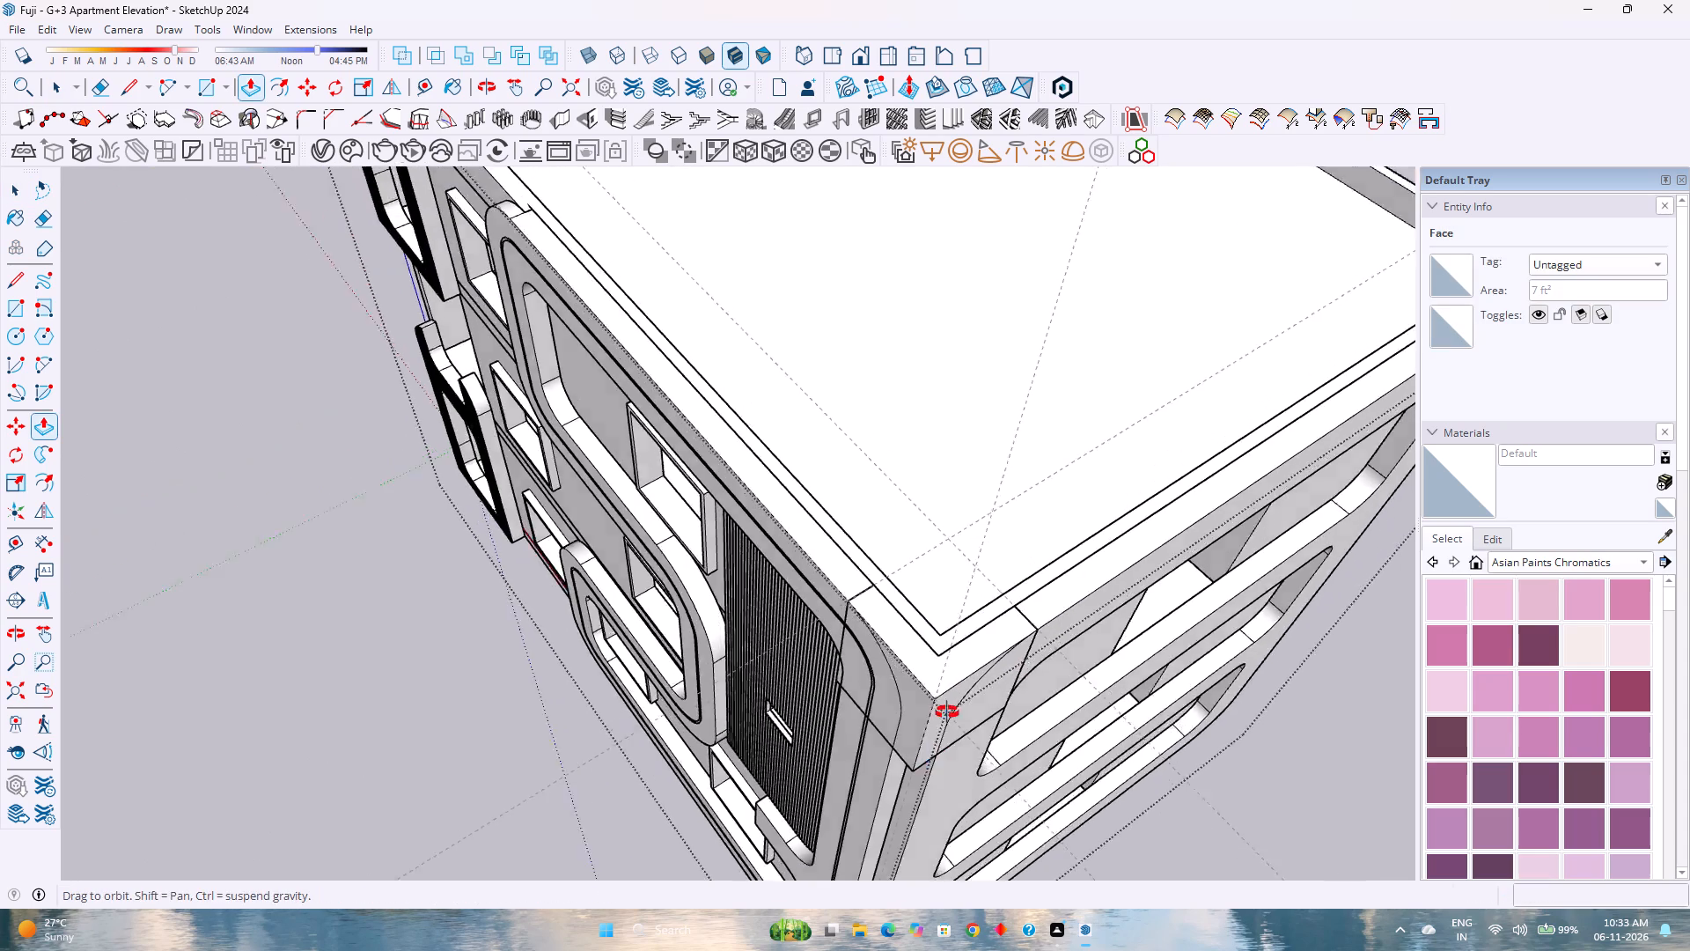
pyautogui.moveTo(947, 712); pyautogui.dragTo(1016, 548, button='middle')
pyautogui.scroll(-14, 1013, 548)
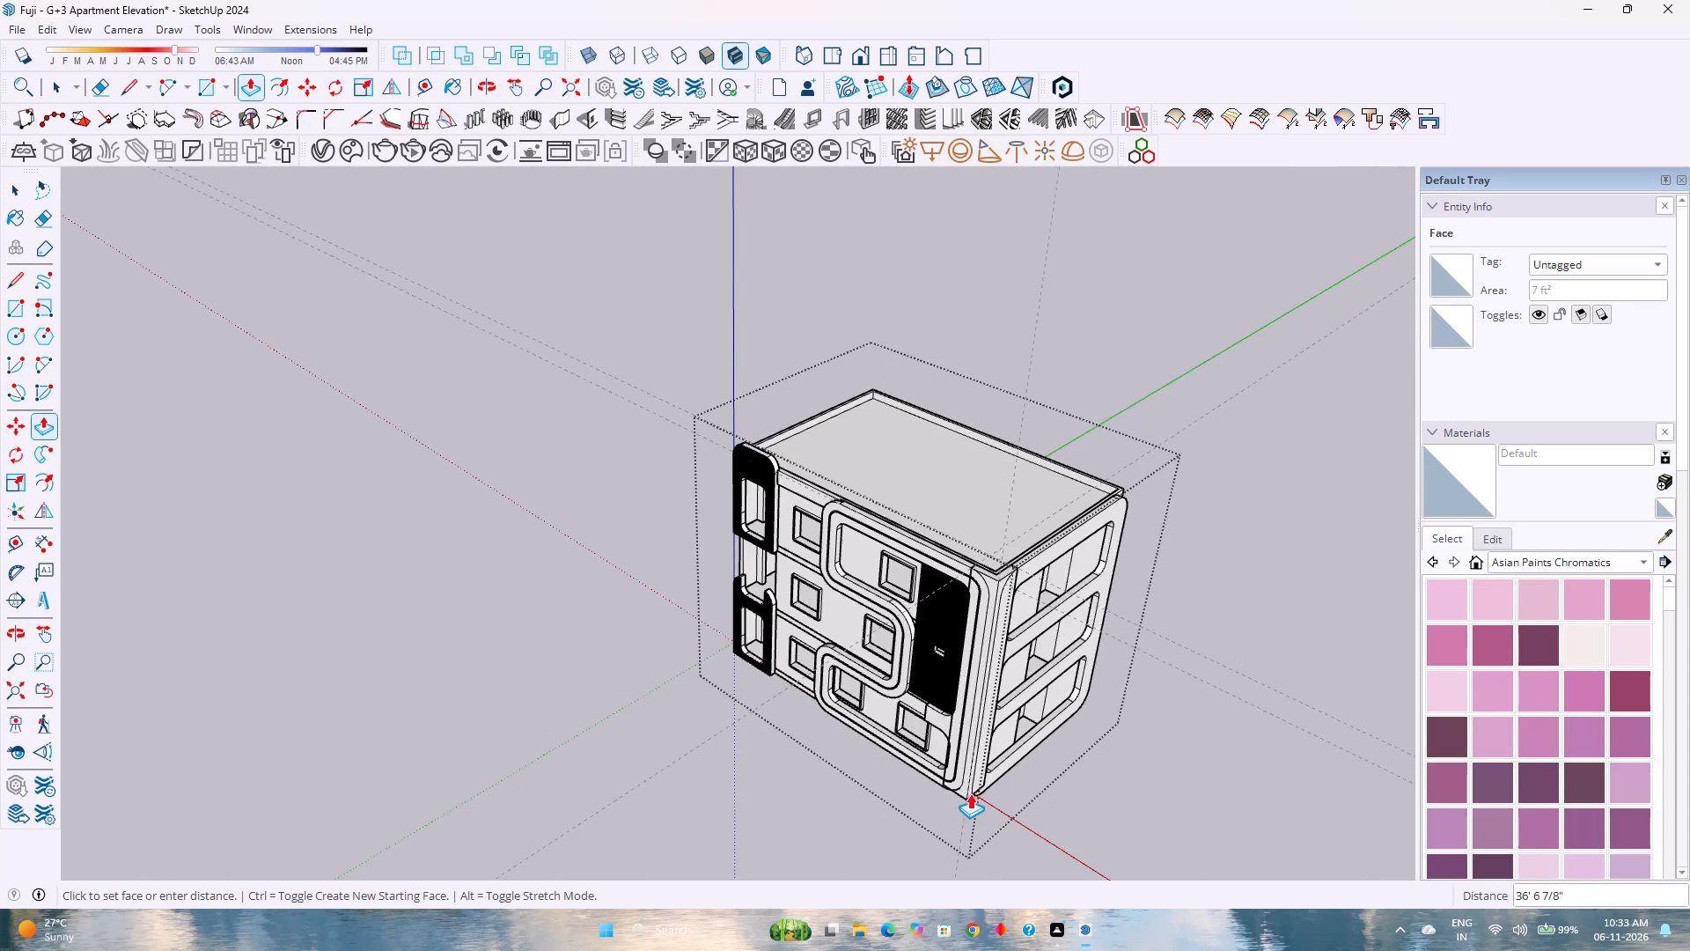
pyautogui.scroll(10, 970, 792)
pyautogui.moveTo(971, 792); pyautogui.dragTo(968, 675, button='middle')
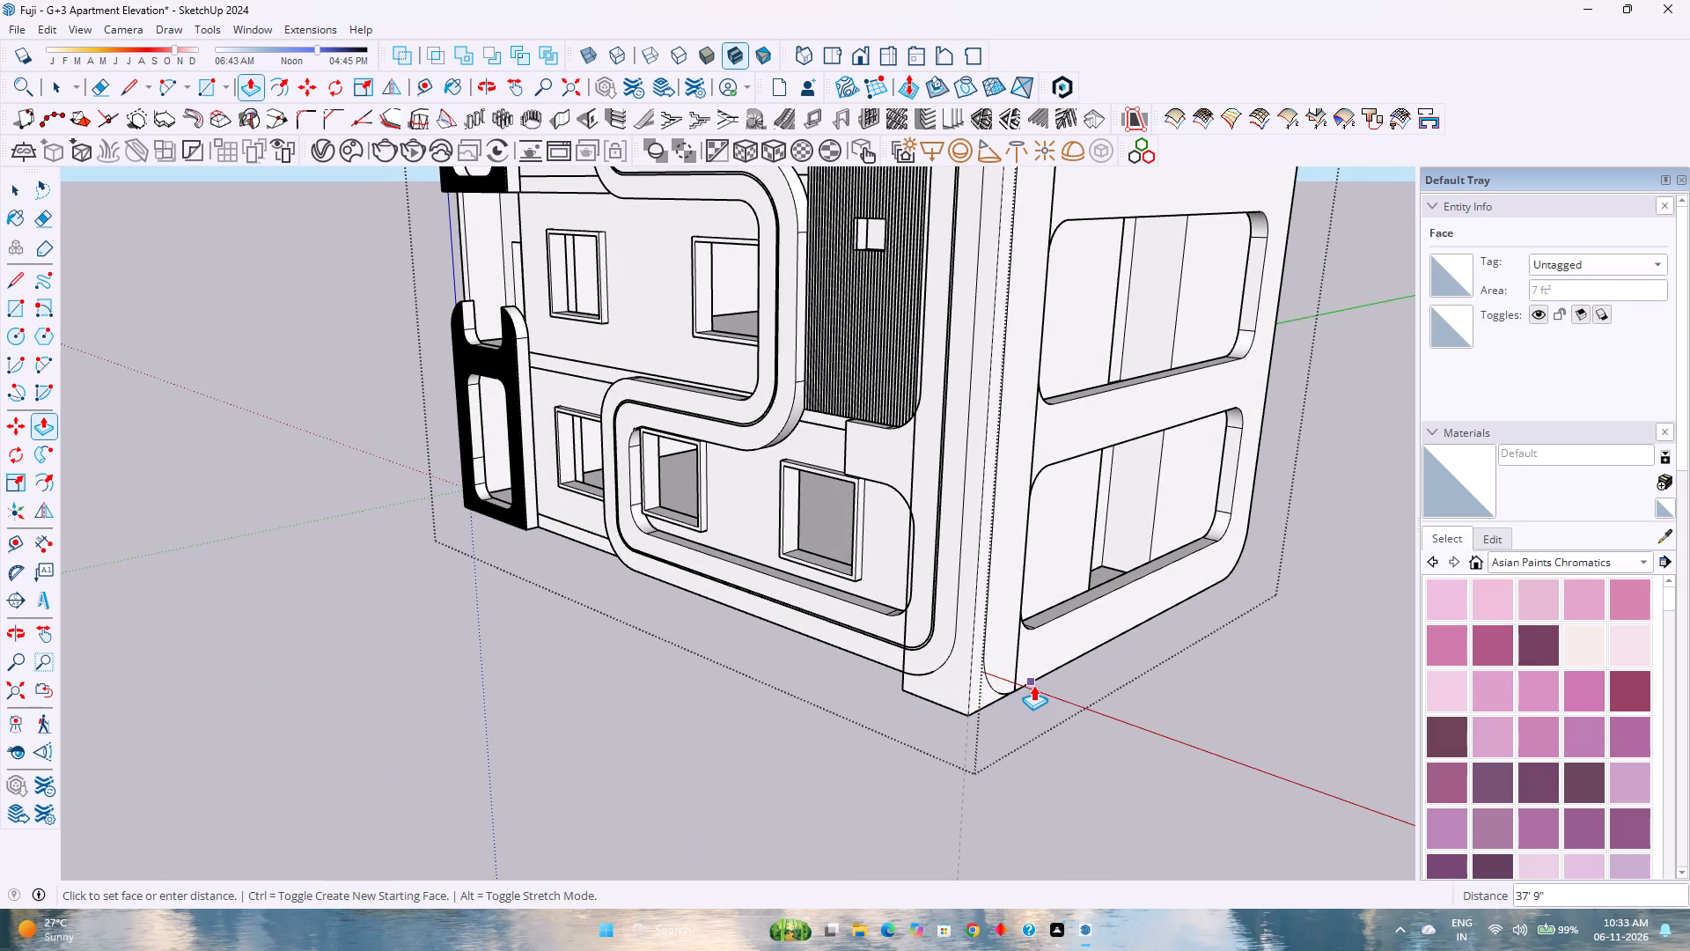
pyautogui.click(1035, 685)
# Place guides on the column's front face, 3' from its inner vertical edge and 1' above its bottom edge.
pyautogui.moveTo(893, 704); pyautogui.dragTo(1342, 664, button='middle')
pyautogui.scroll(2, 1184, 548)
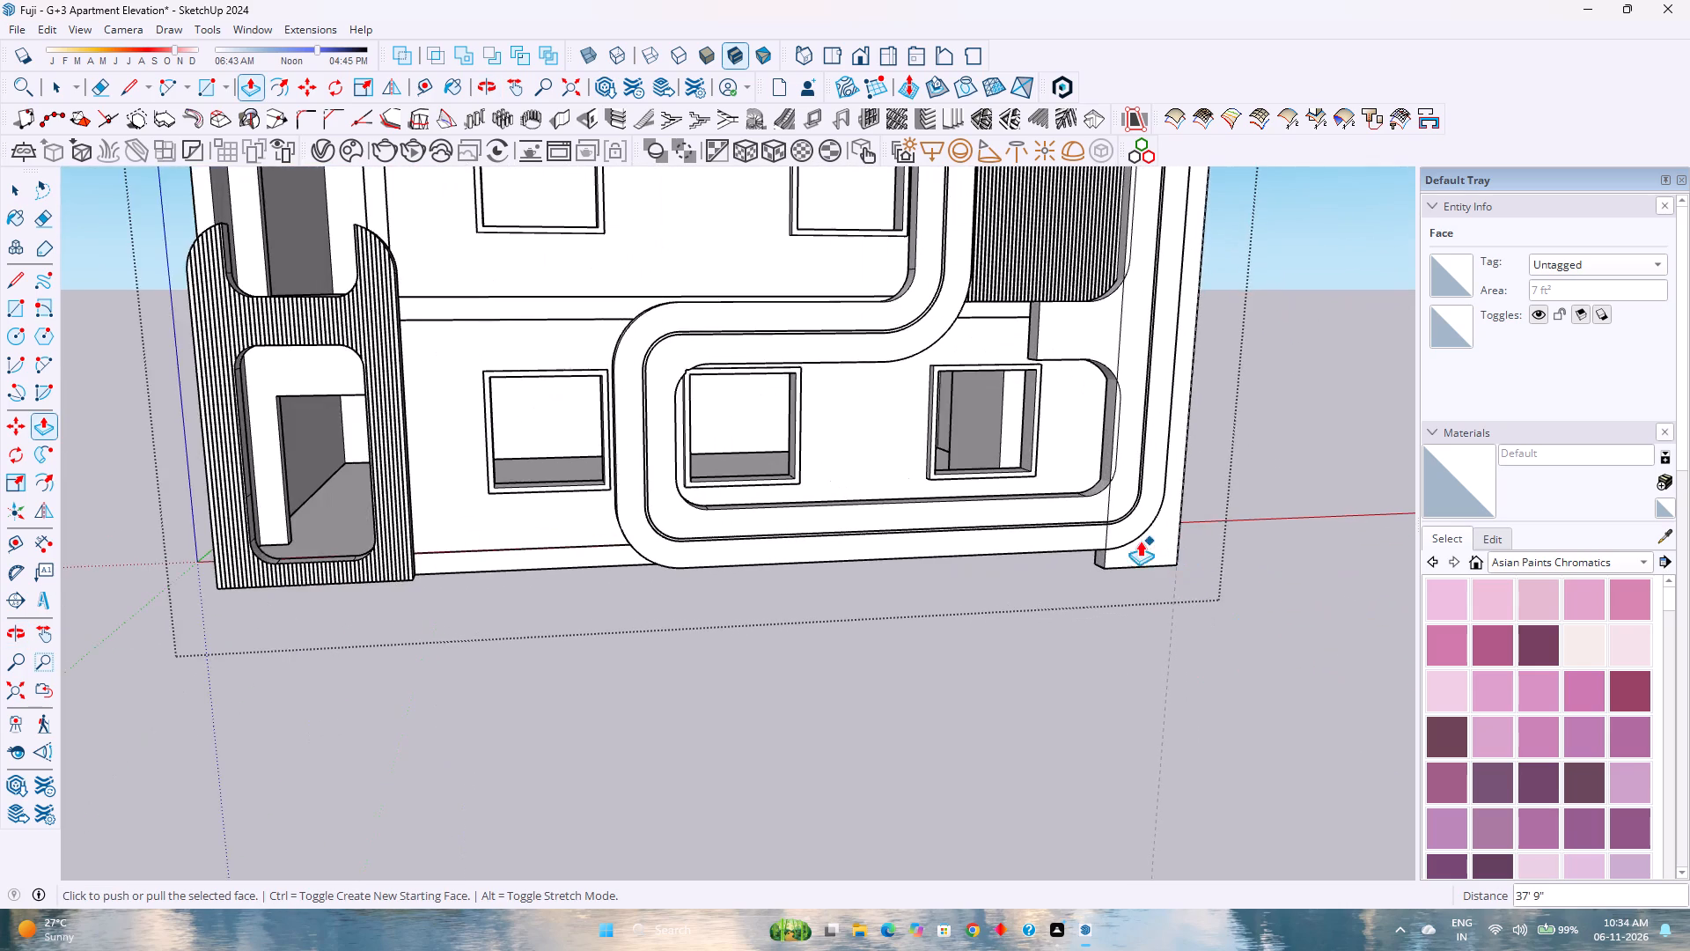
pyautogui.scroll(9, 1140, 541)
pyautogui.keyDown('shift'); pyautogui.moveTo(1113, 505); pyautogui.dragTo(840, 762, button='middle'); pyautogui.keyUp('shift')
pyautogui.press('space')
pyautogui.scroll(-3, 908, 652)
pyautogui.moveTo(908, 652); pyautogui.dragTo(809, 718, button='middle')
pyautogui.scroll(-2, 667, 371)
pyautogui.scroll(-1, 760, 373)
pyautogui.moveTo(757, 375); pyautogui.dragTo(774, 469, button='middle')
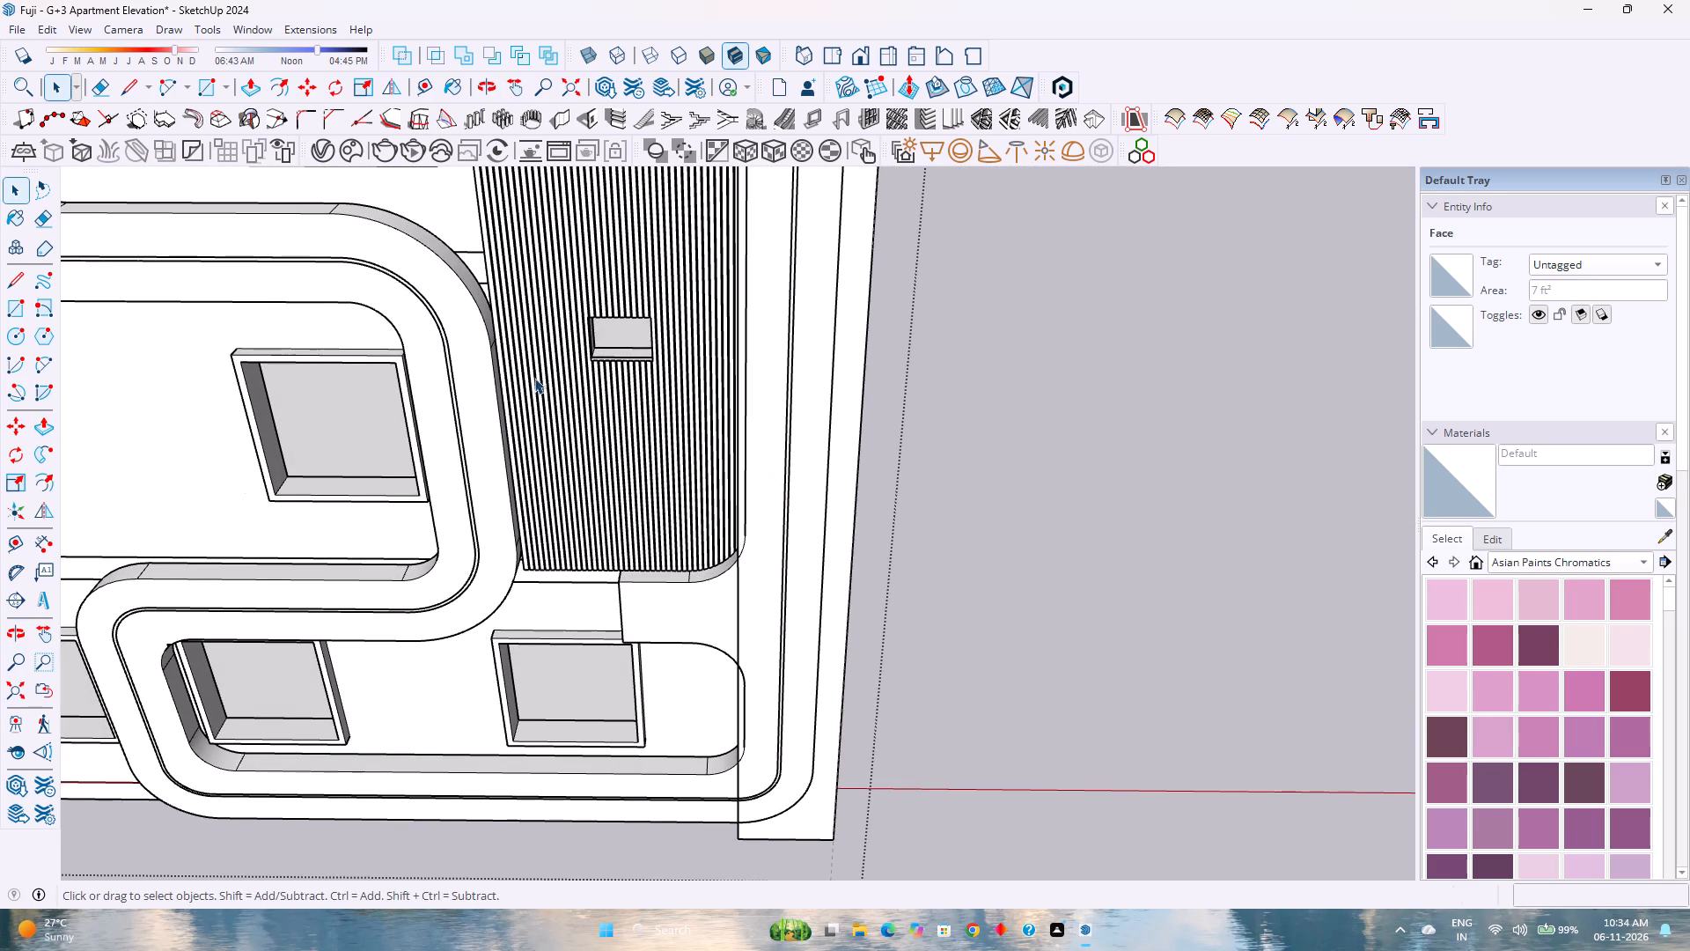
pyautogui.click(416, 82)
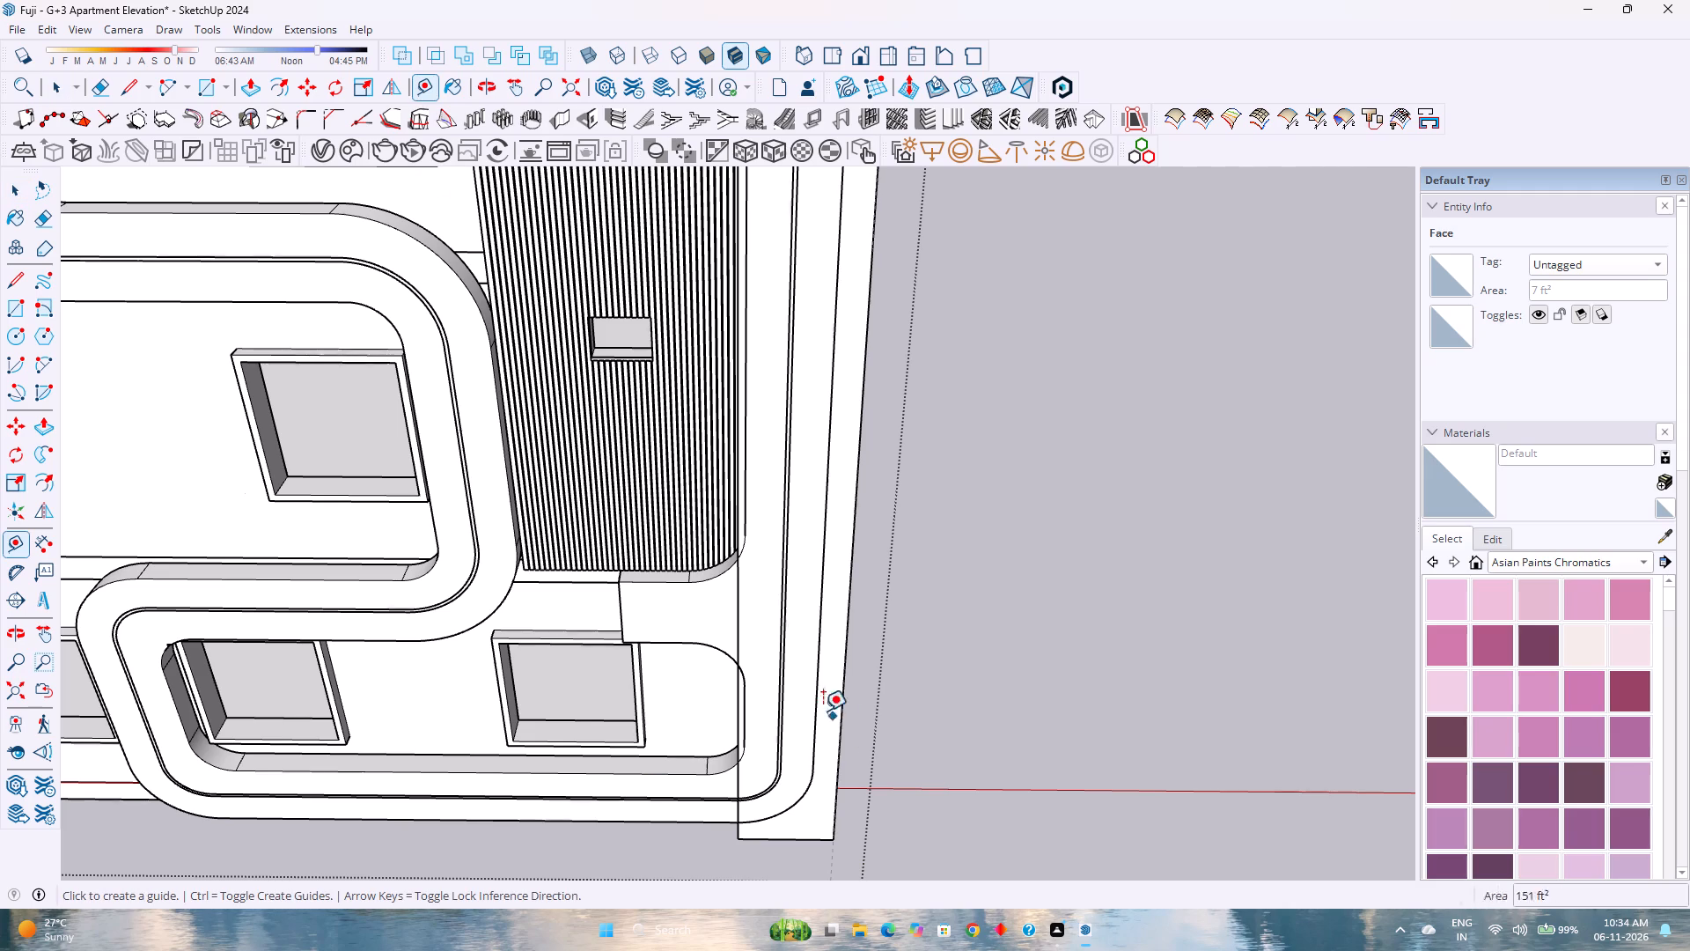
pyautogui.click(737, 624)
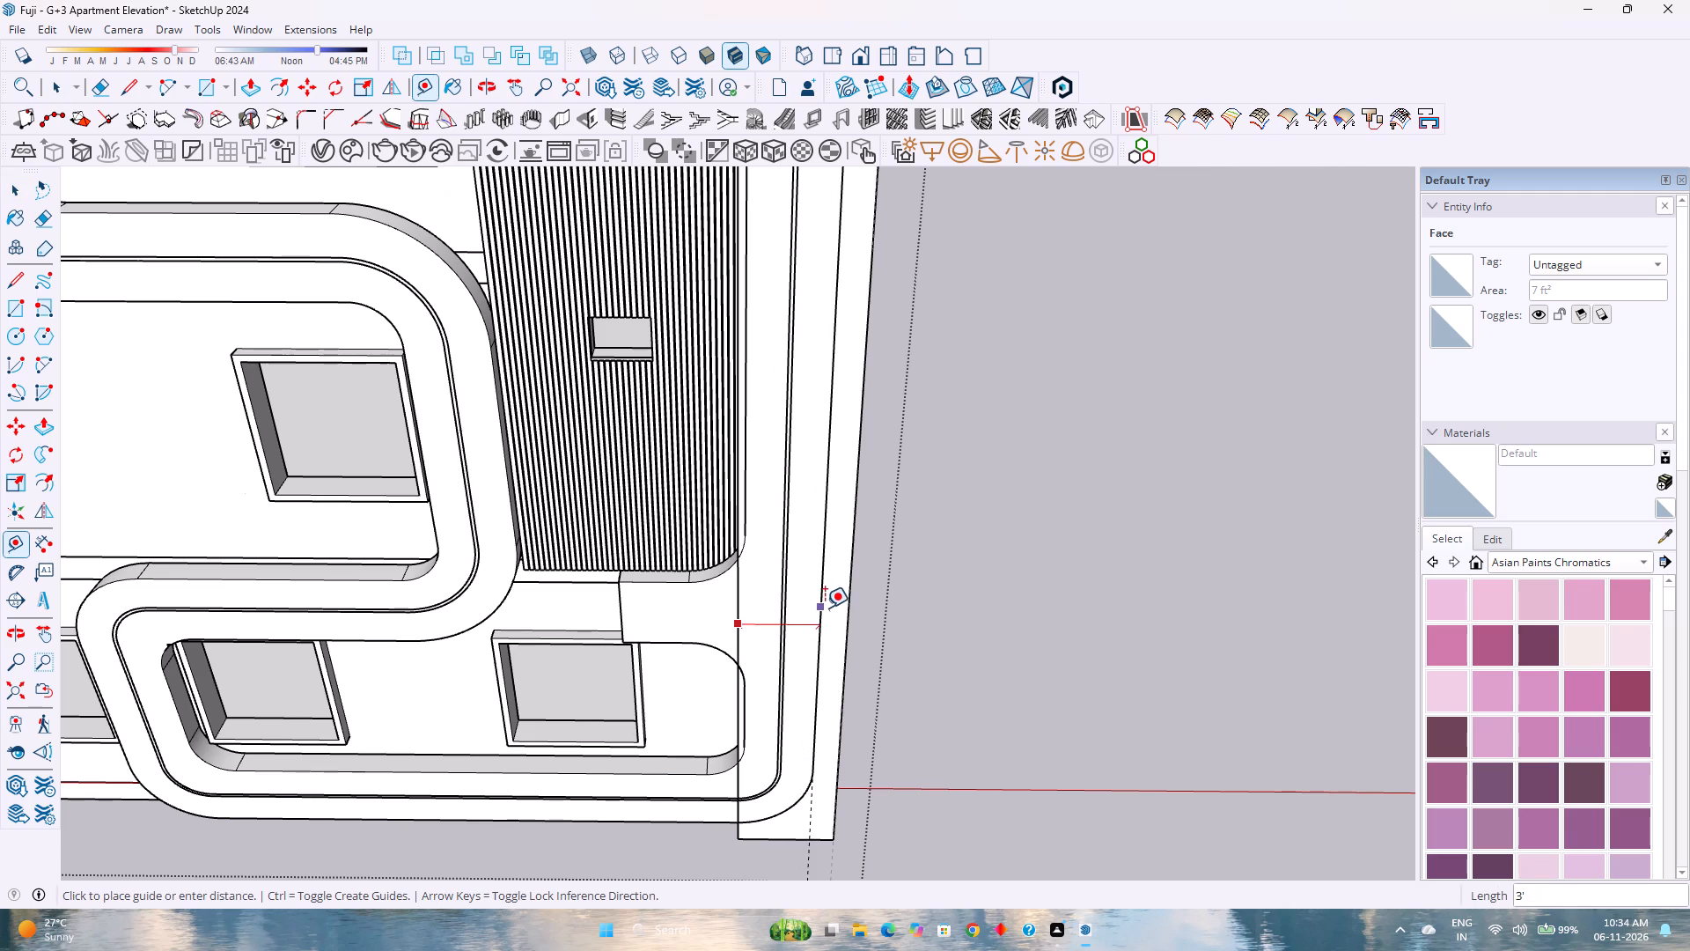
pyautogui.click(825, 608)
pyautogui.click(790, 843)
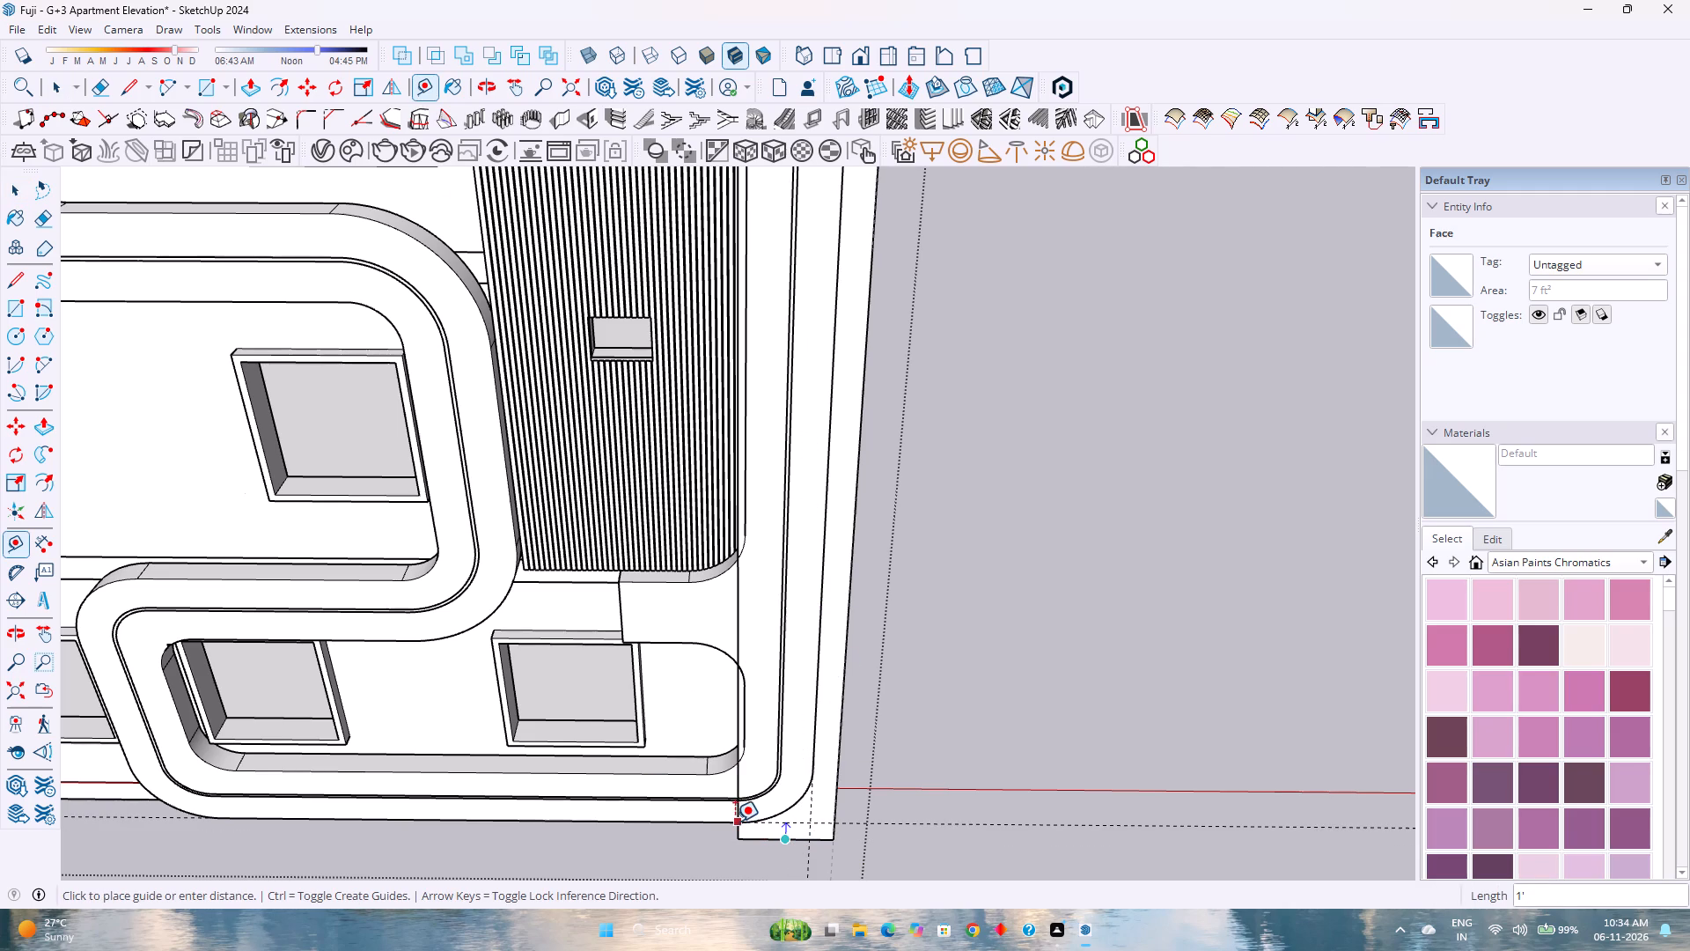
pyautogui.click(734, 822)
# Place a vertical guide on the column's side face, 3' from its edge against the side panel.
pyautogui.moveTo(795, 794); pyautogui.dragTo(407, 795, button='middle')
pyautogui.middleClick(407, 795)
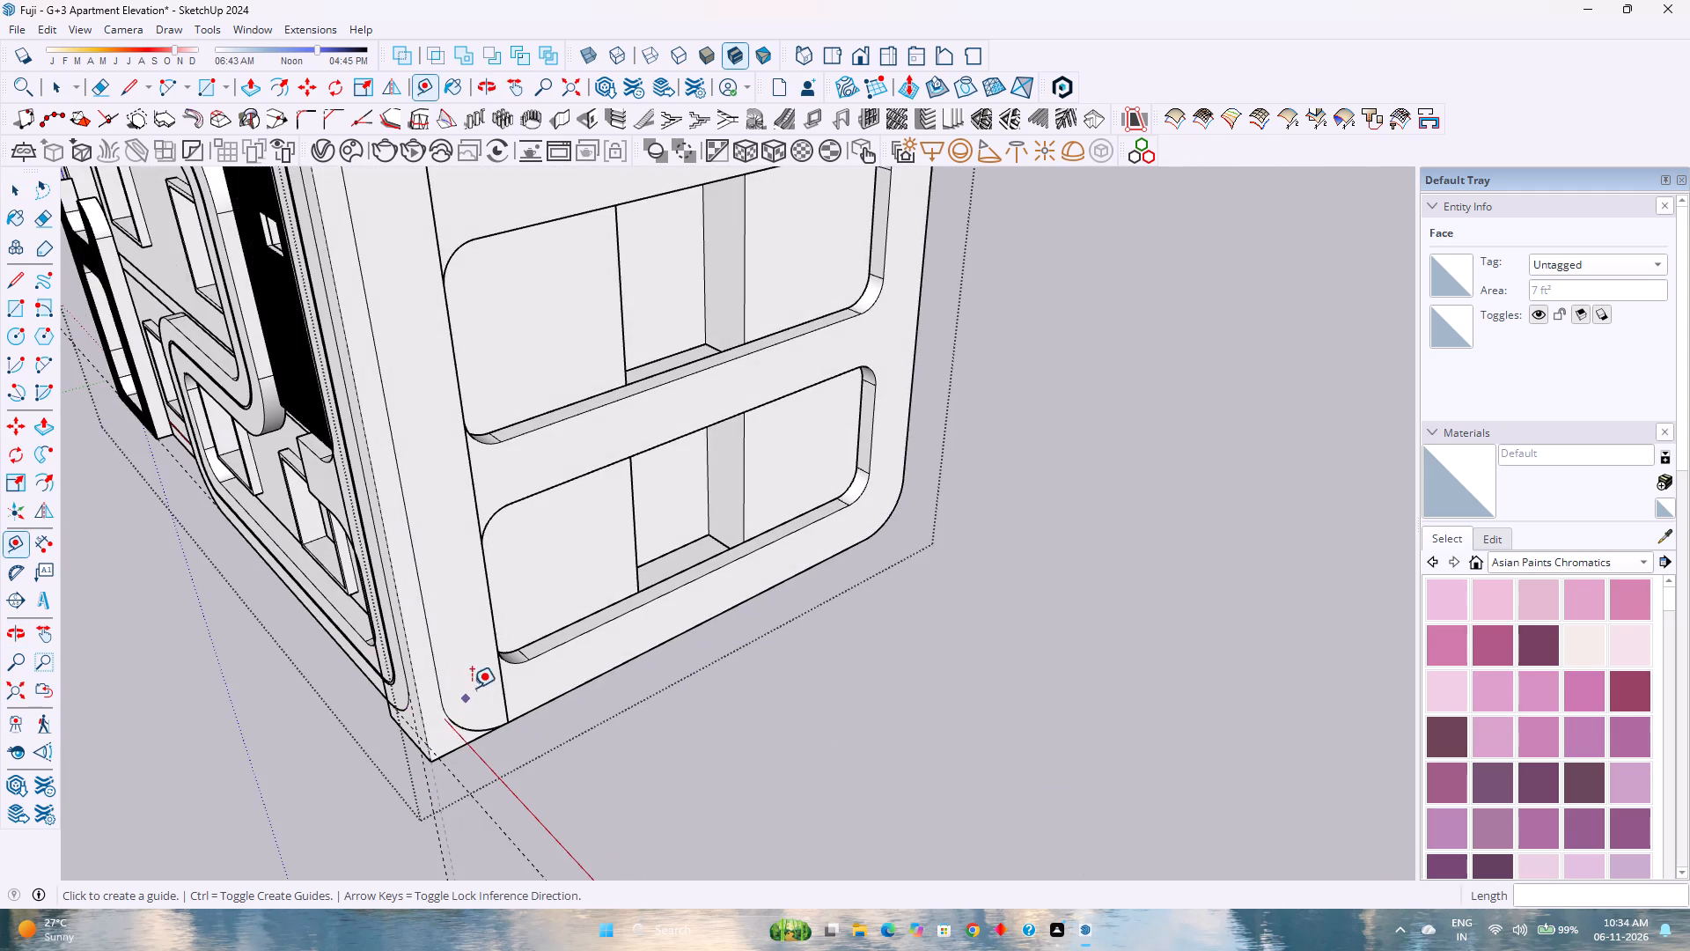
pyautogui.scroll(2, 480, 656)
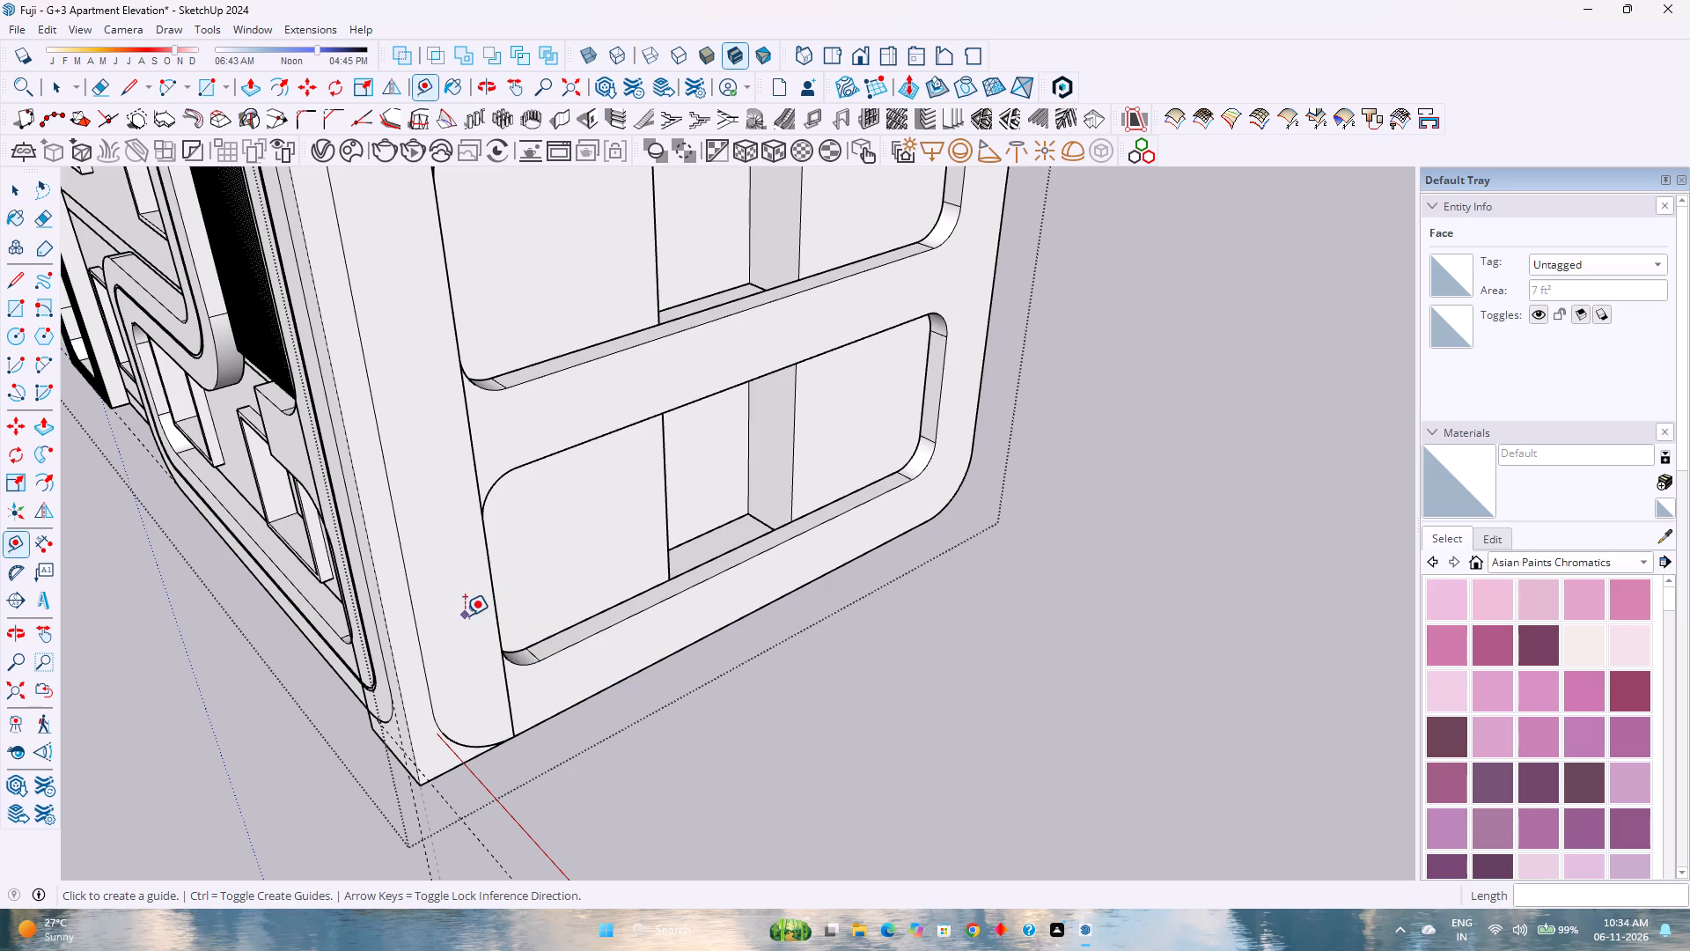
pyautogui.click(491, 574)
pyautogui.click(416, 613)
# Place horizontal guides below the roof's top edge at the corner column: about 2' 9" down on the front, and one on the side.
pyautogui.scroll(-1, 515, 664)
pyautogui.keyDown('shift'); pyautogui.moveTo(513, 662); pyautogui.dragTo(729, 874, button='middle'); pyautogui.keyUp('shift')
pyautogui.keyDown('shift'); pyautogui.middleClick(730, 874); pyautogui.keyUp('shift')
pyautogui.scroll(-3, 712, 792)
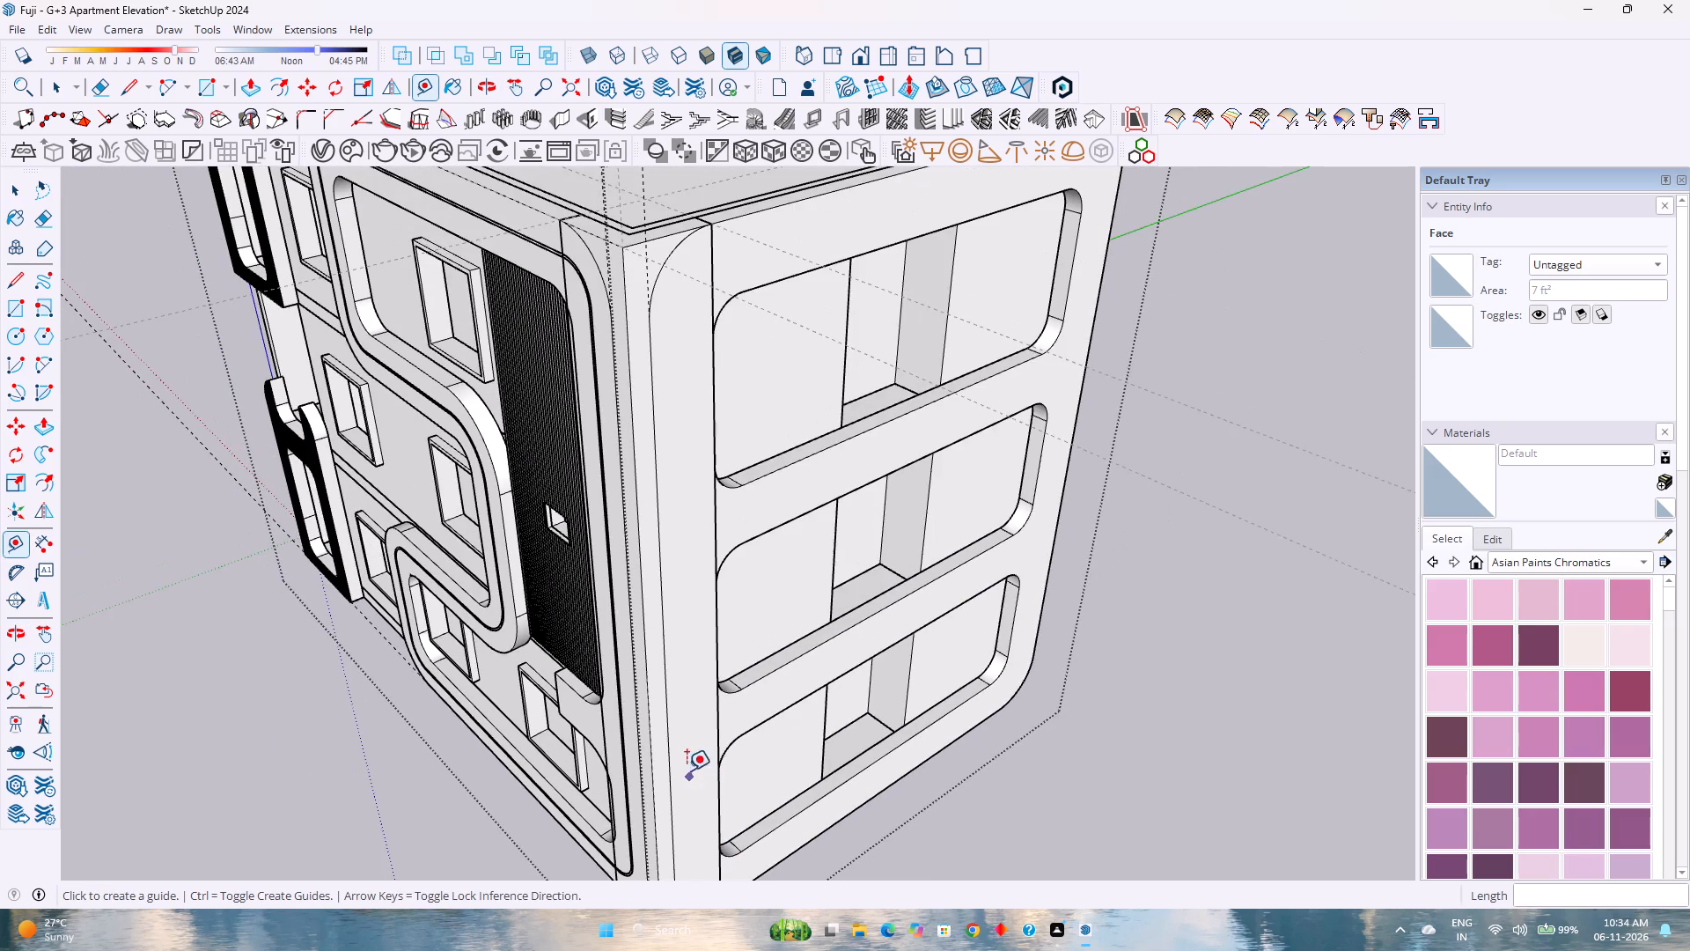
pyautogui.scroll(4, 710, 246)
pyautogui.moveTo(549, 335); pyautogui.dragTo(824, 337, button='middle')
pyautogui.middleClick(827, 337)
pyautogui.middleClick(833, 337)
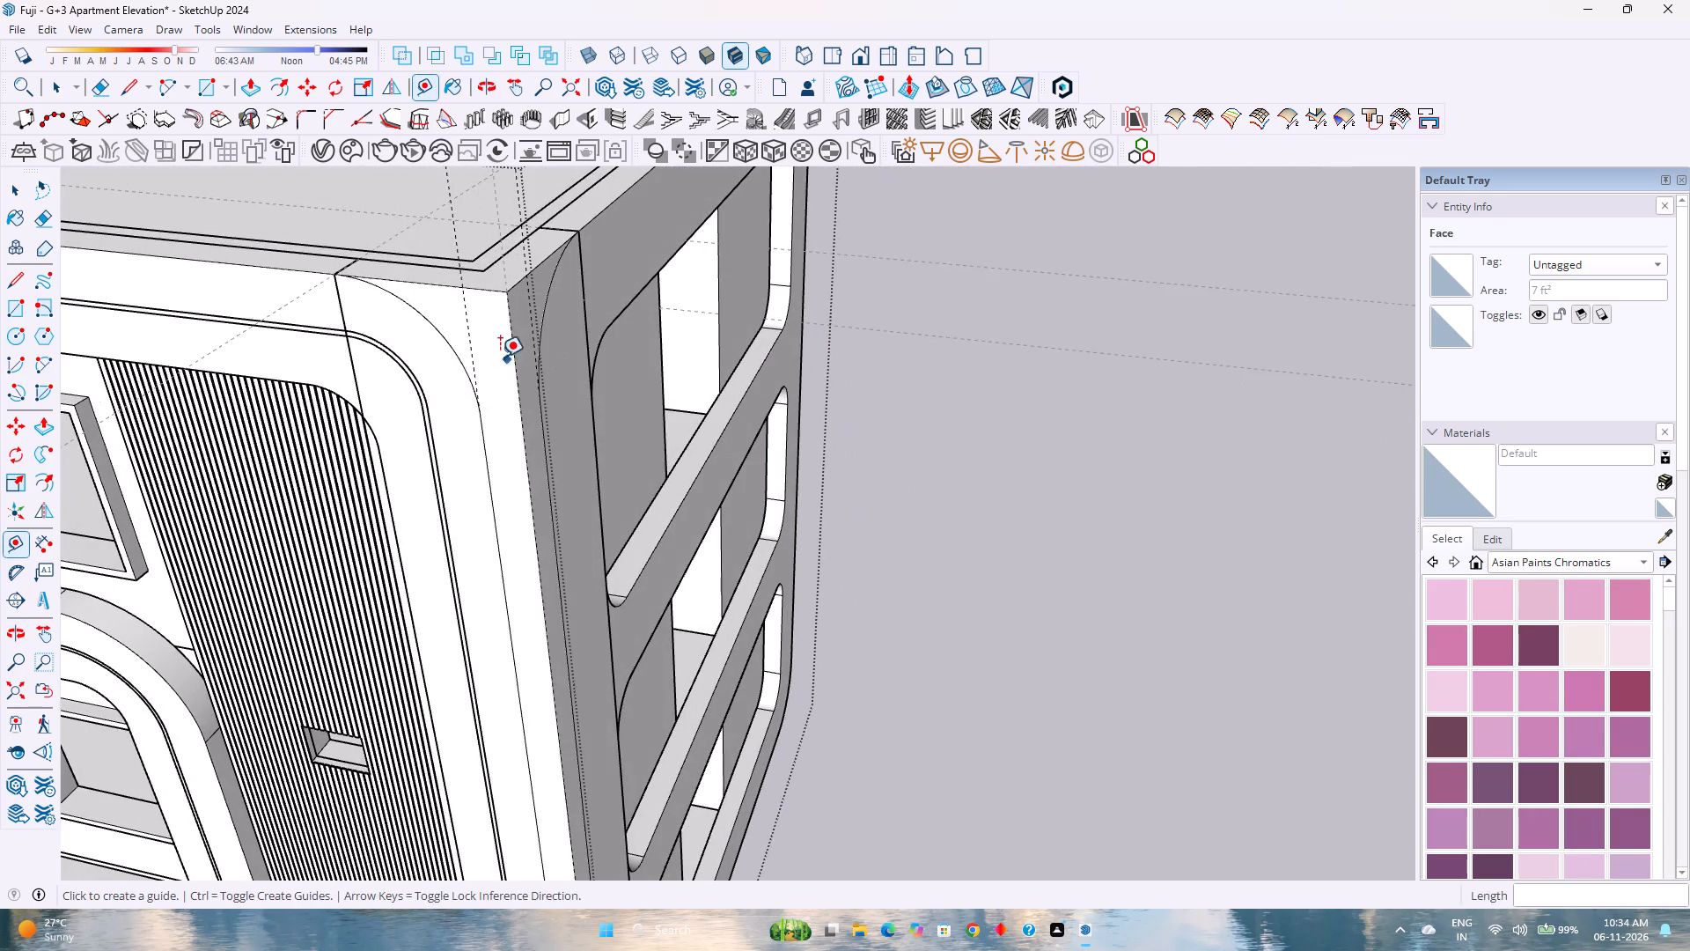
pyautogui.keyDown('shift'); pyautogui.moveTo(499, 356); pyautogui.dragTo(687, 351, button='middle'); pyautogui.keyUp('shift')
pyautogui.keyDown('shift'); pyautogui.moveTo(687, 351); pyautogui.dragTo(703, 351, button='middle'); pyautogui.keyUp('shift')
pyautogui.click(516, 269)
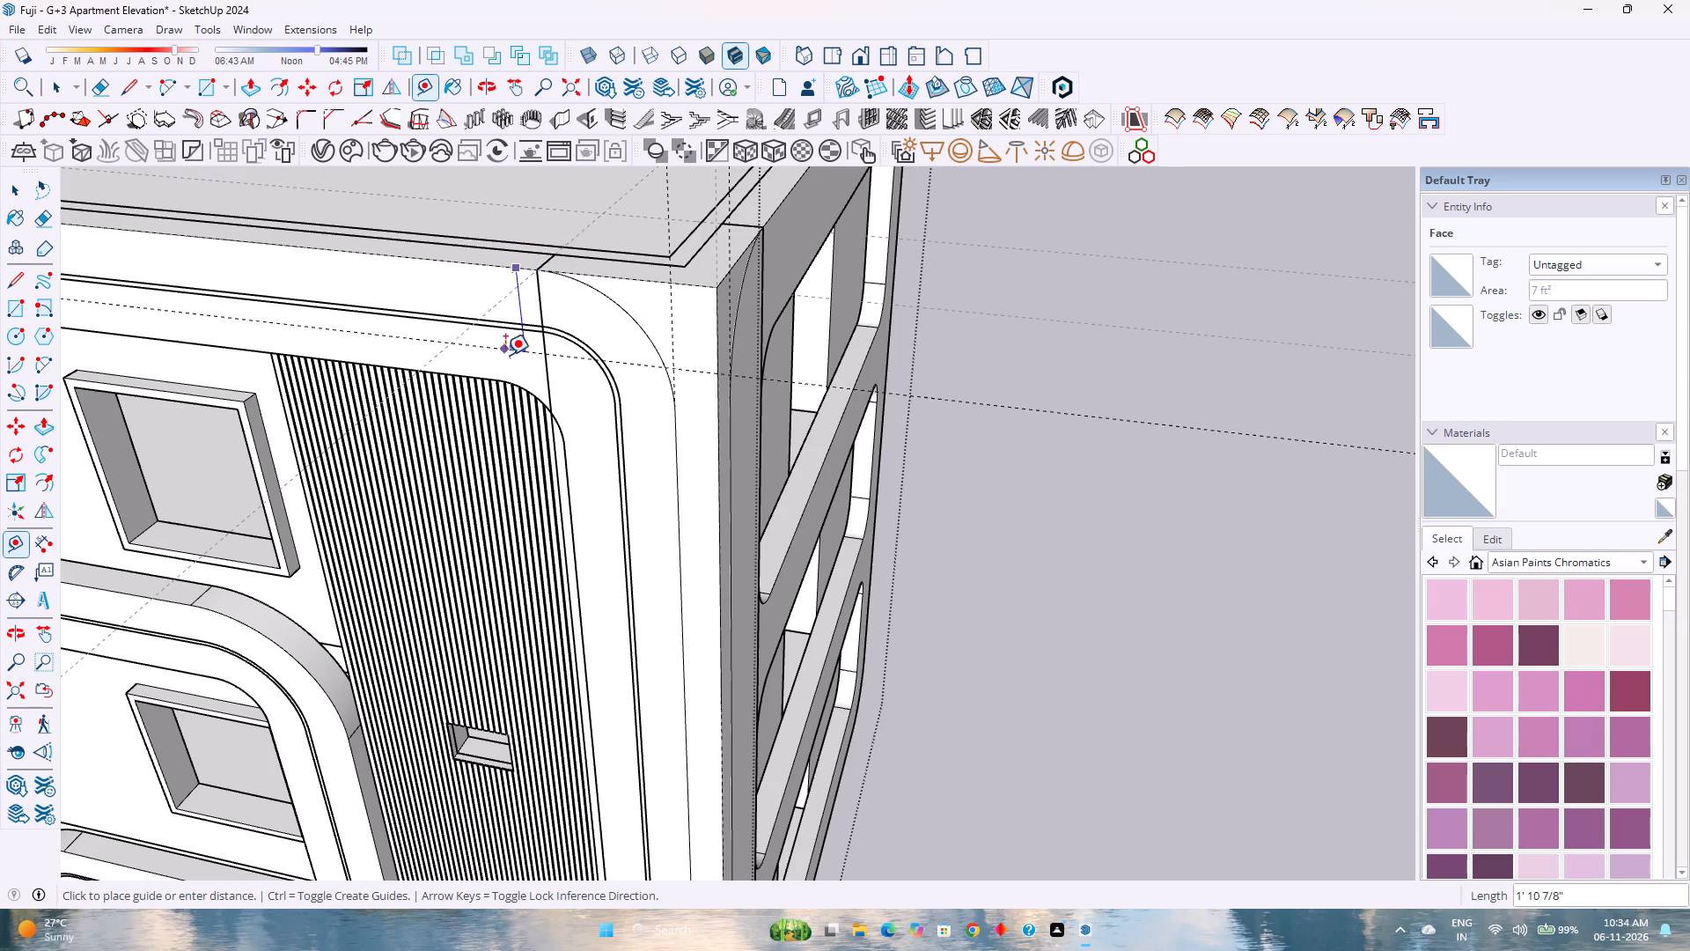
pyautogui.click(503, 378)
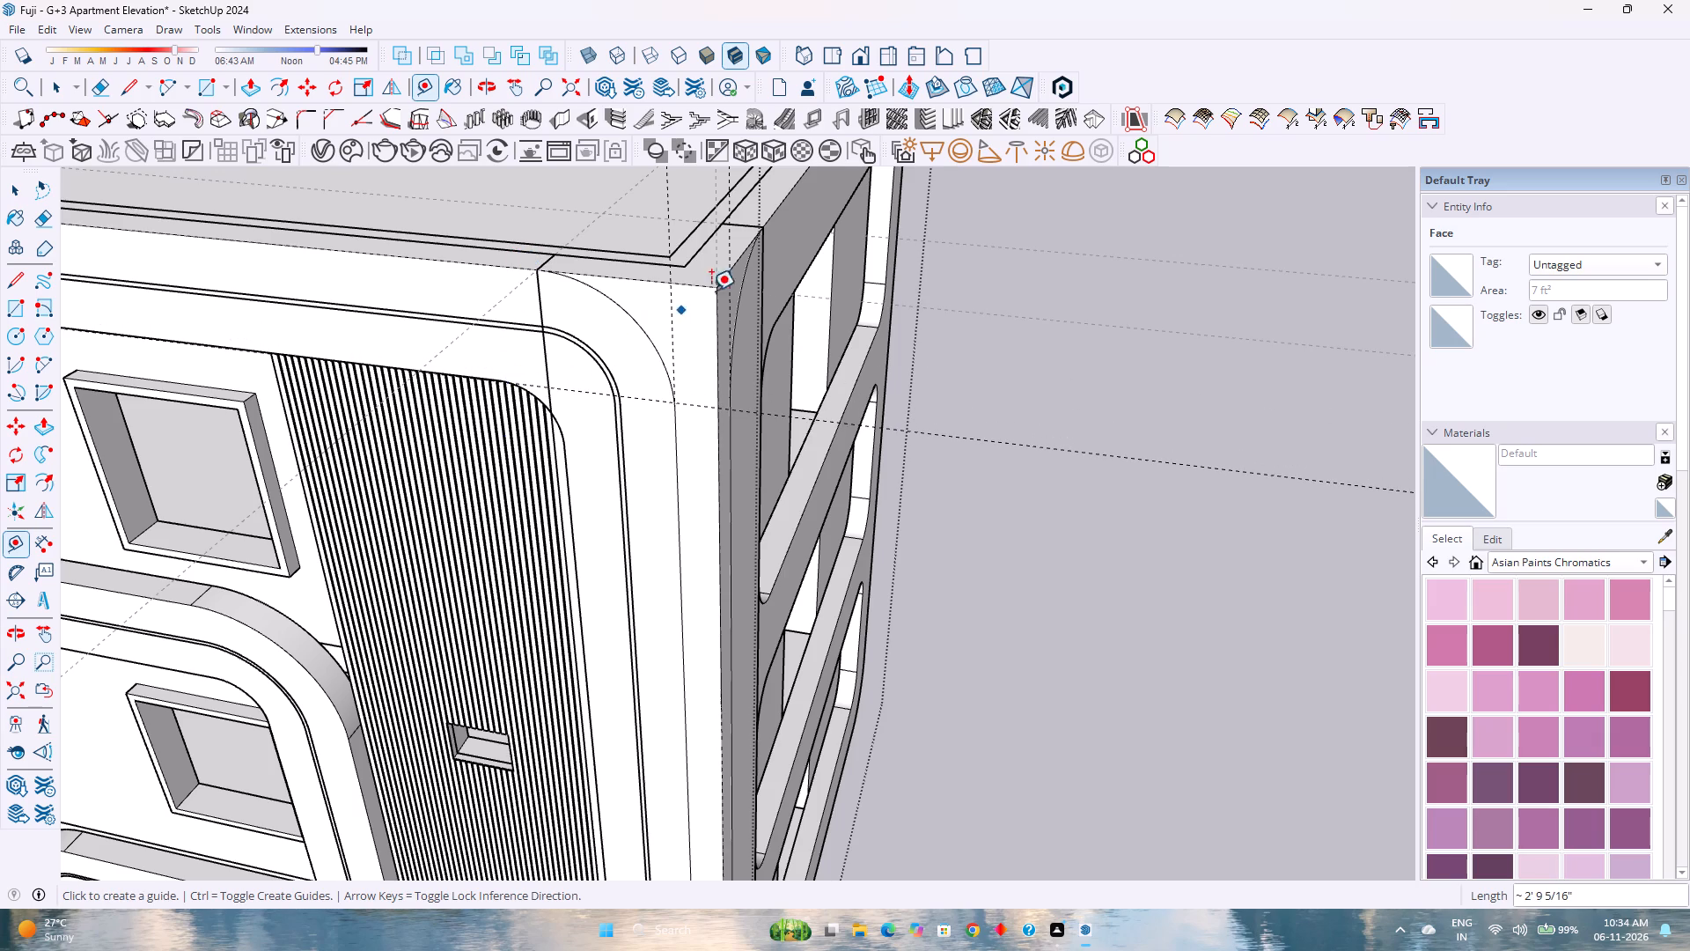
pyautogui.moveTo(760, 271); pyautogui.dragTo(515, 280, button='middle')
pyautogui.middleClick(508, 282)
pyautogui.click(977, 229)
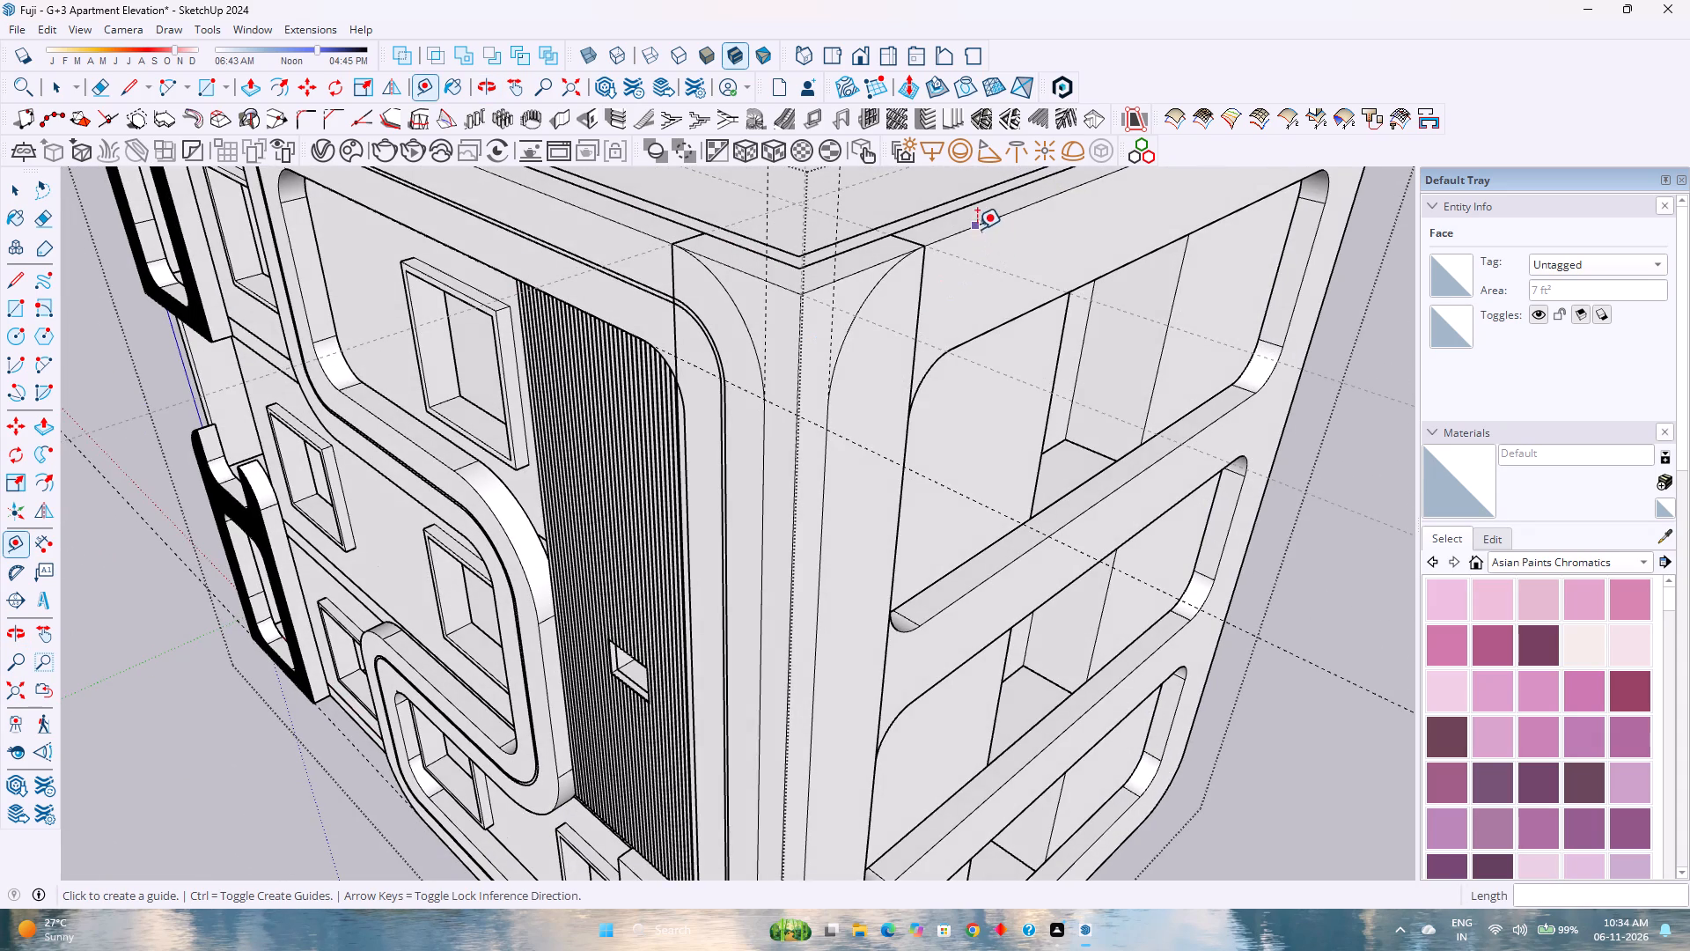
pyautogui.click(985, 328)
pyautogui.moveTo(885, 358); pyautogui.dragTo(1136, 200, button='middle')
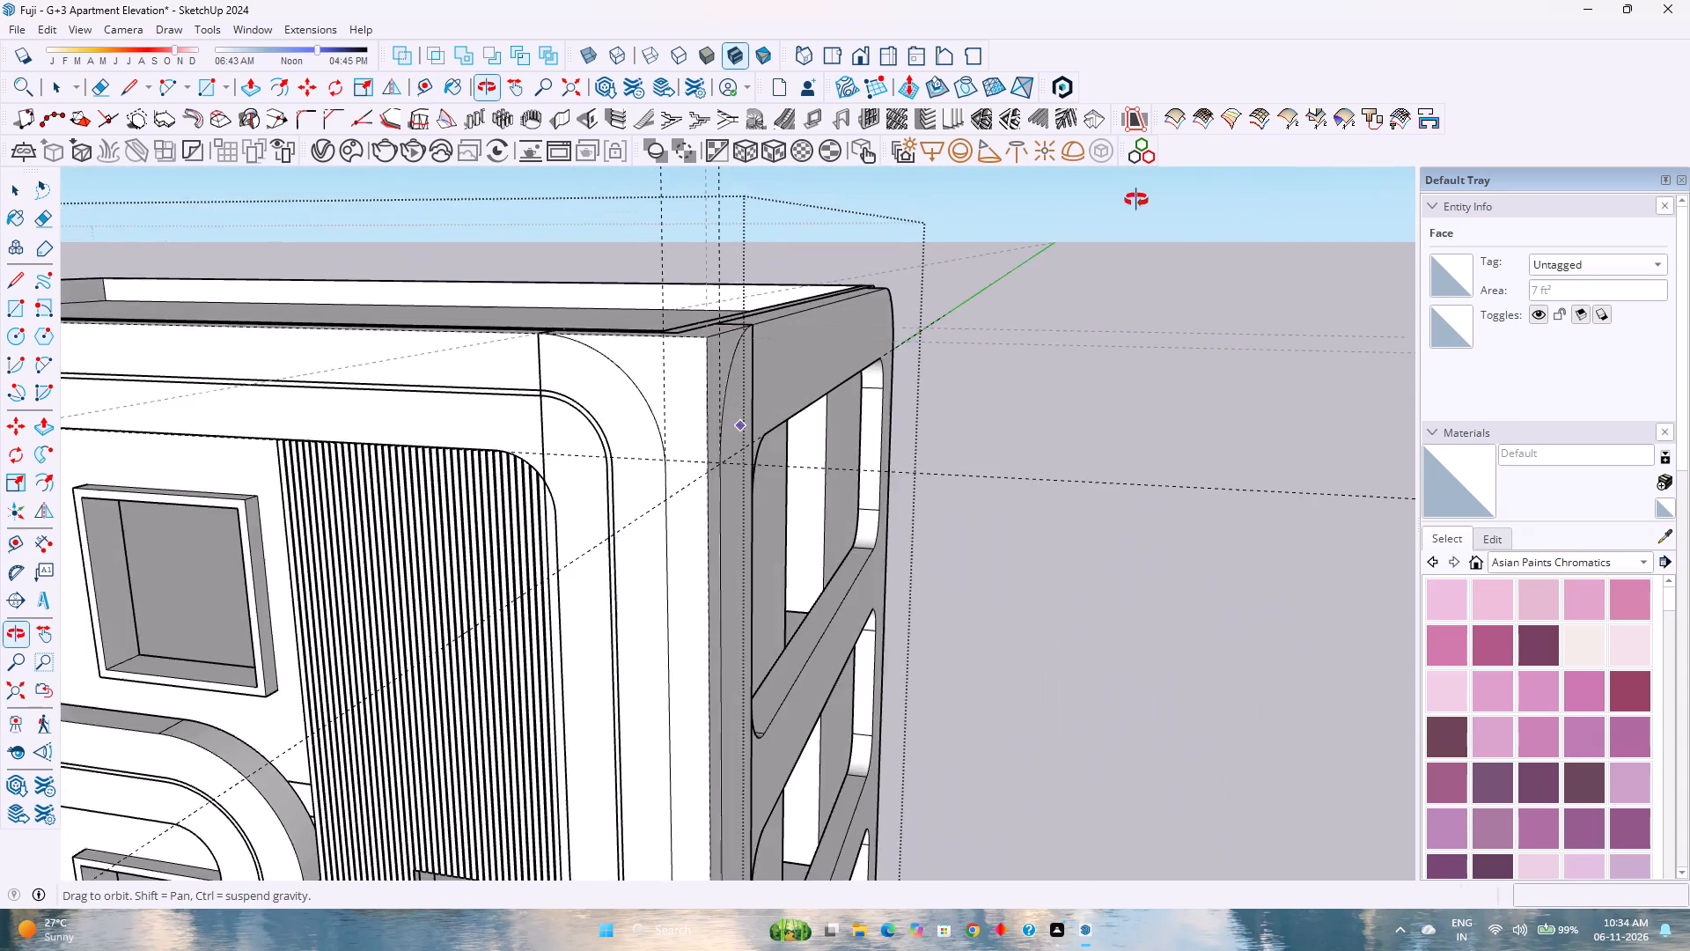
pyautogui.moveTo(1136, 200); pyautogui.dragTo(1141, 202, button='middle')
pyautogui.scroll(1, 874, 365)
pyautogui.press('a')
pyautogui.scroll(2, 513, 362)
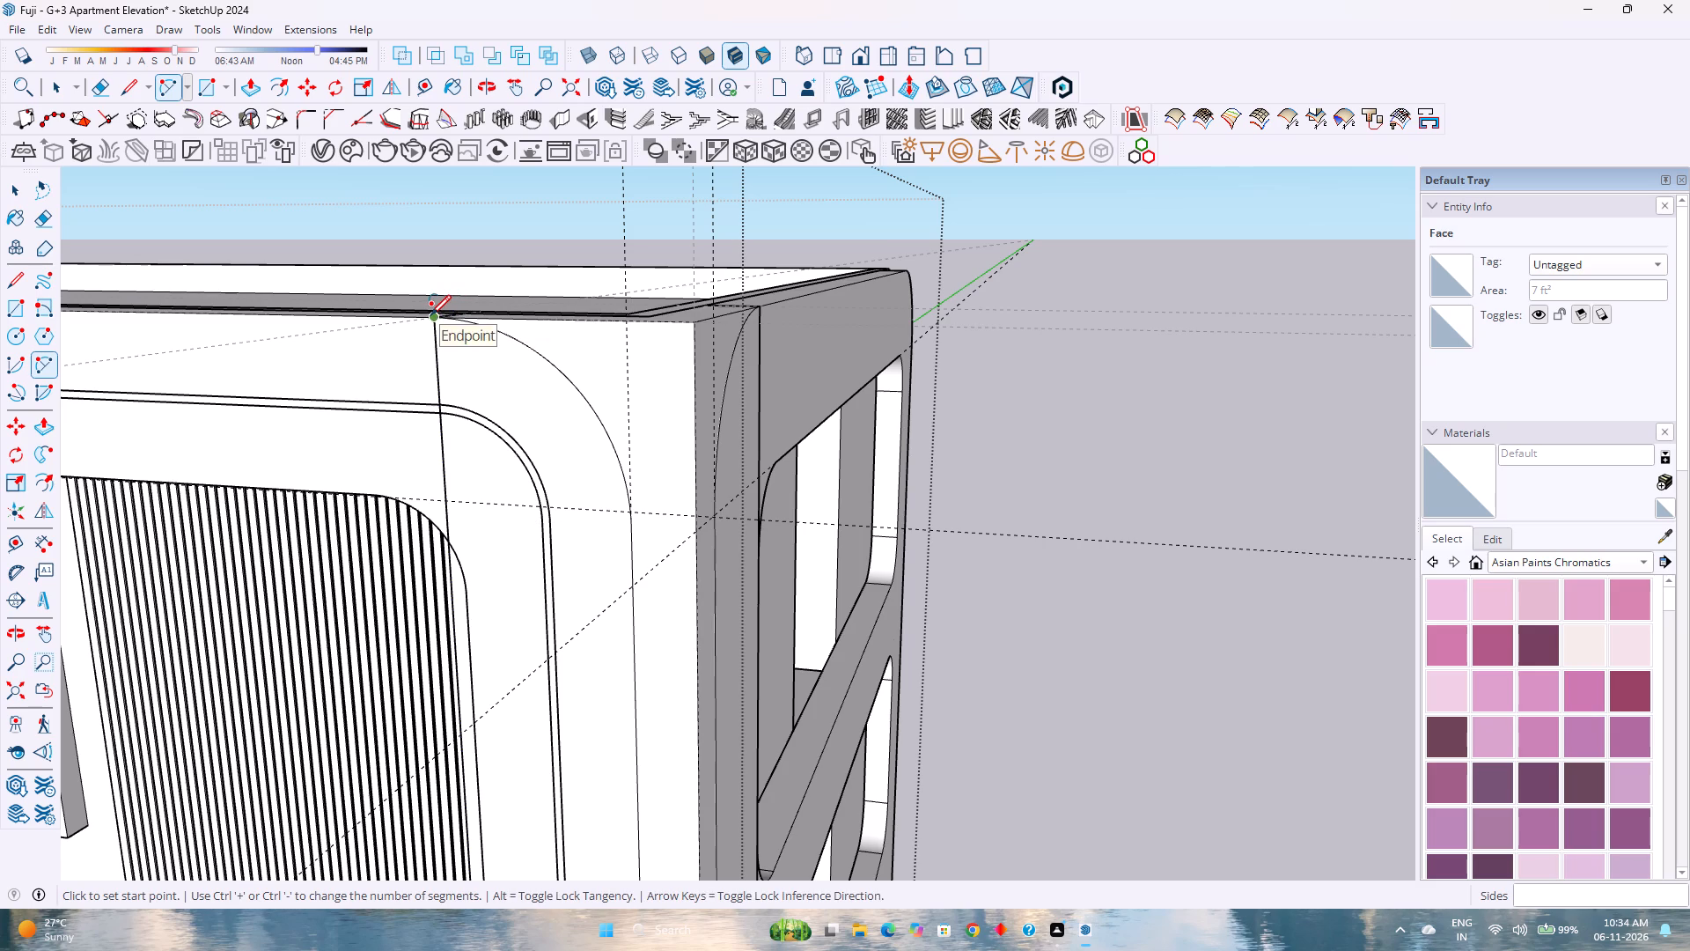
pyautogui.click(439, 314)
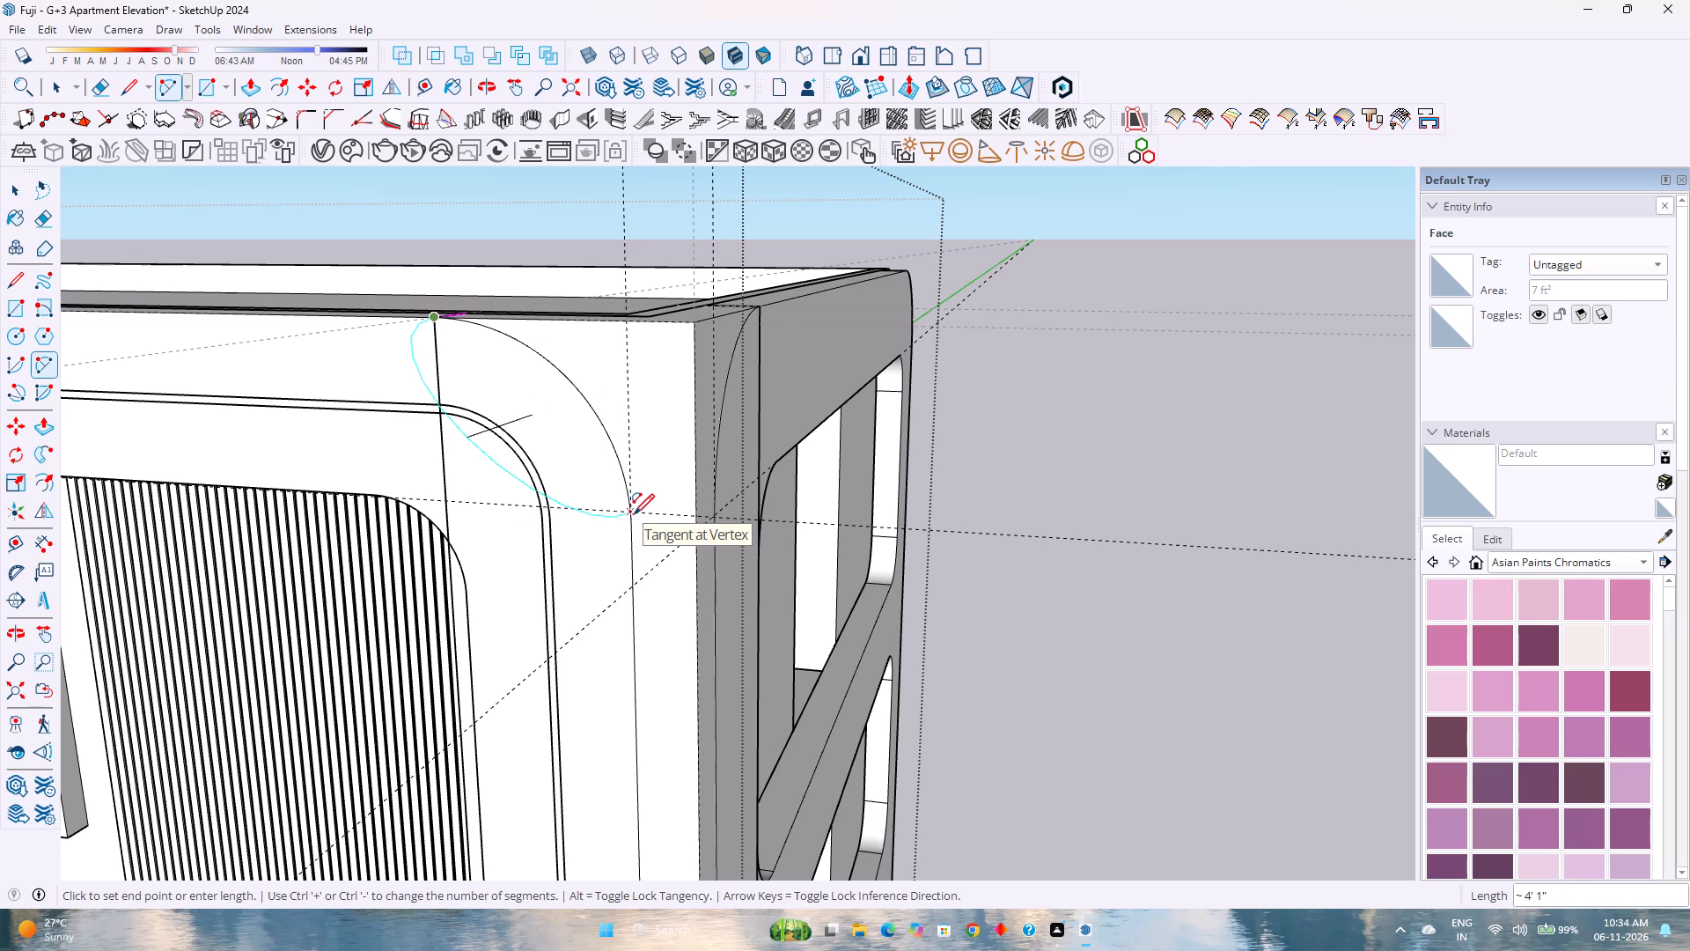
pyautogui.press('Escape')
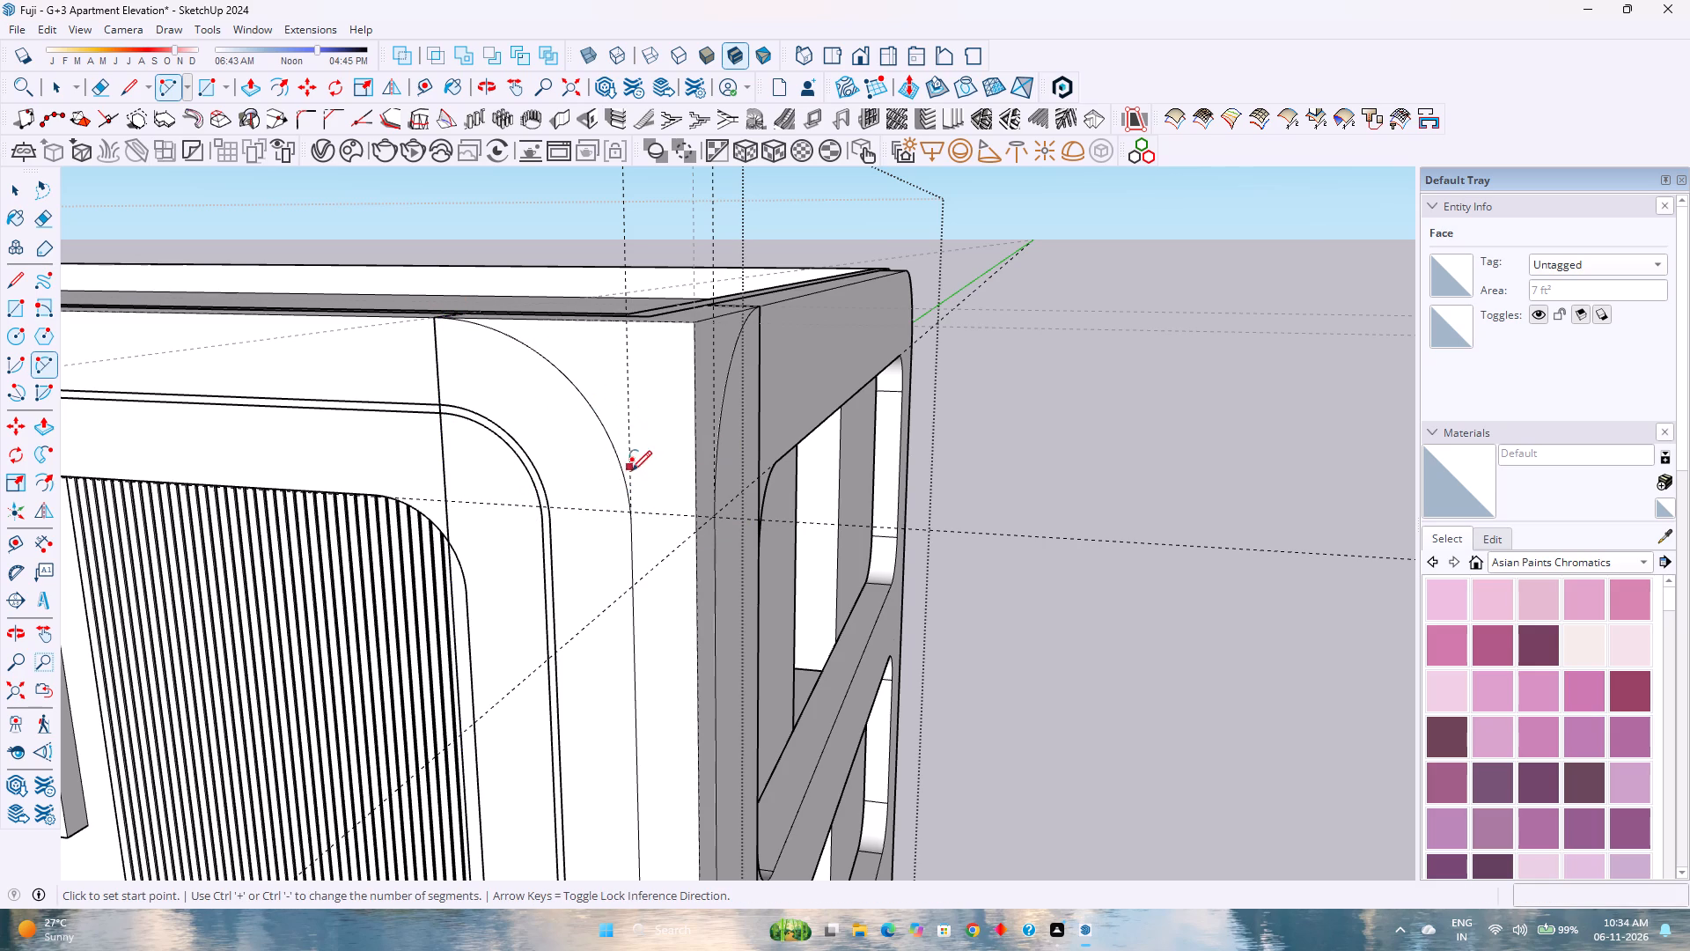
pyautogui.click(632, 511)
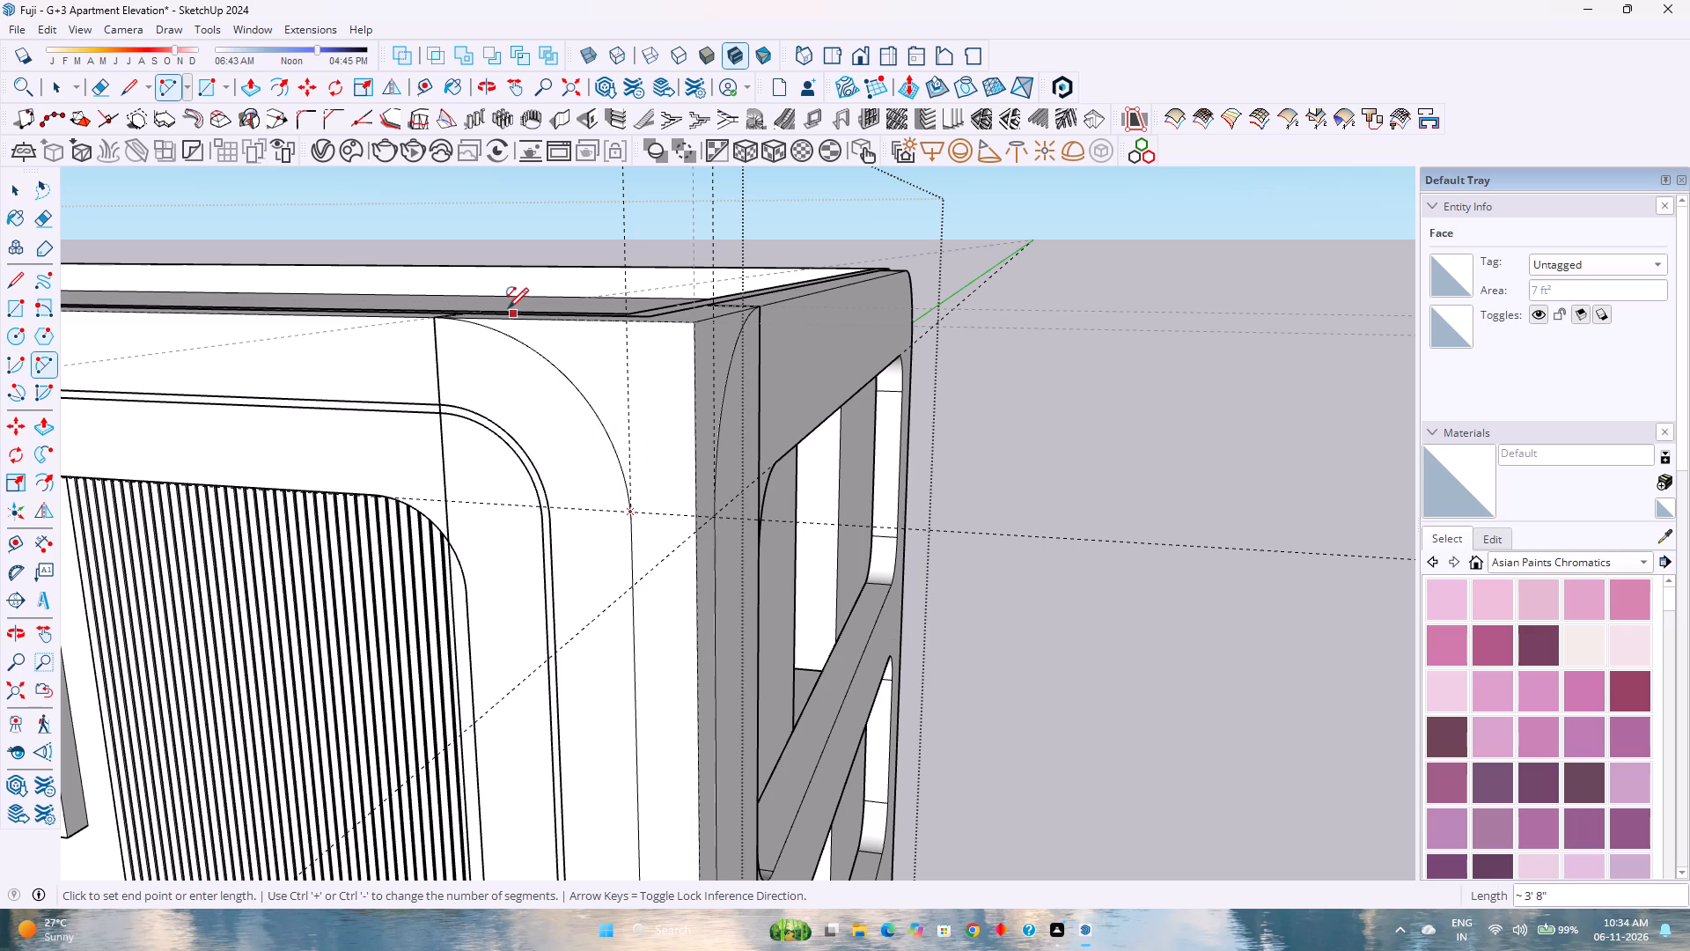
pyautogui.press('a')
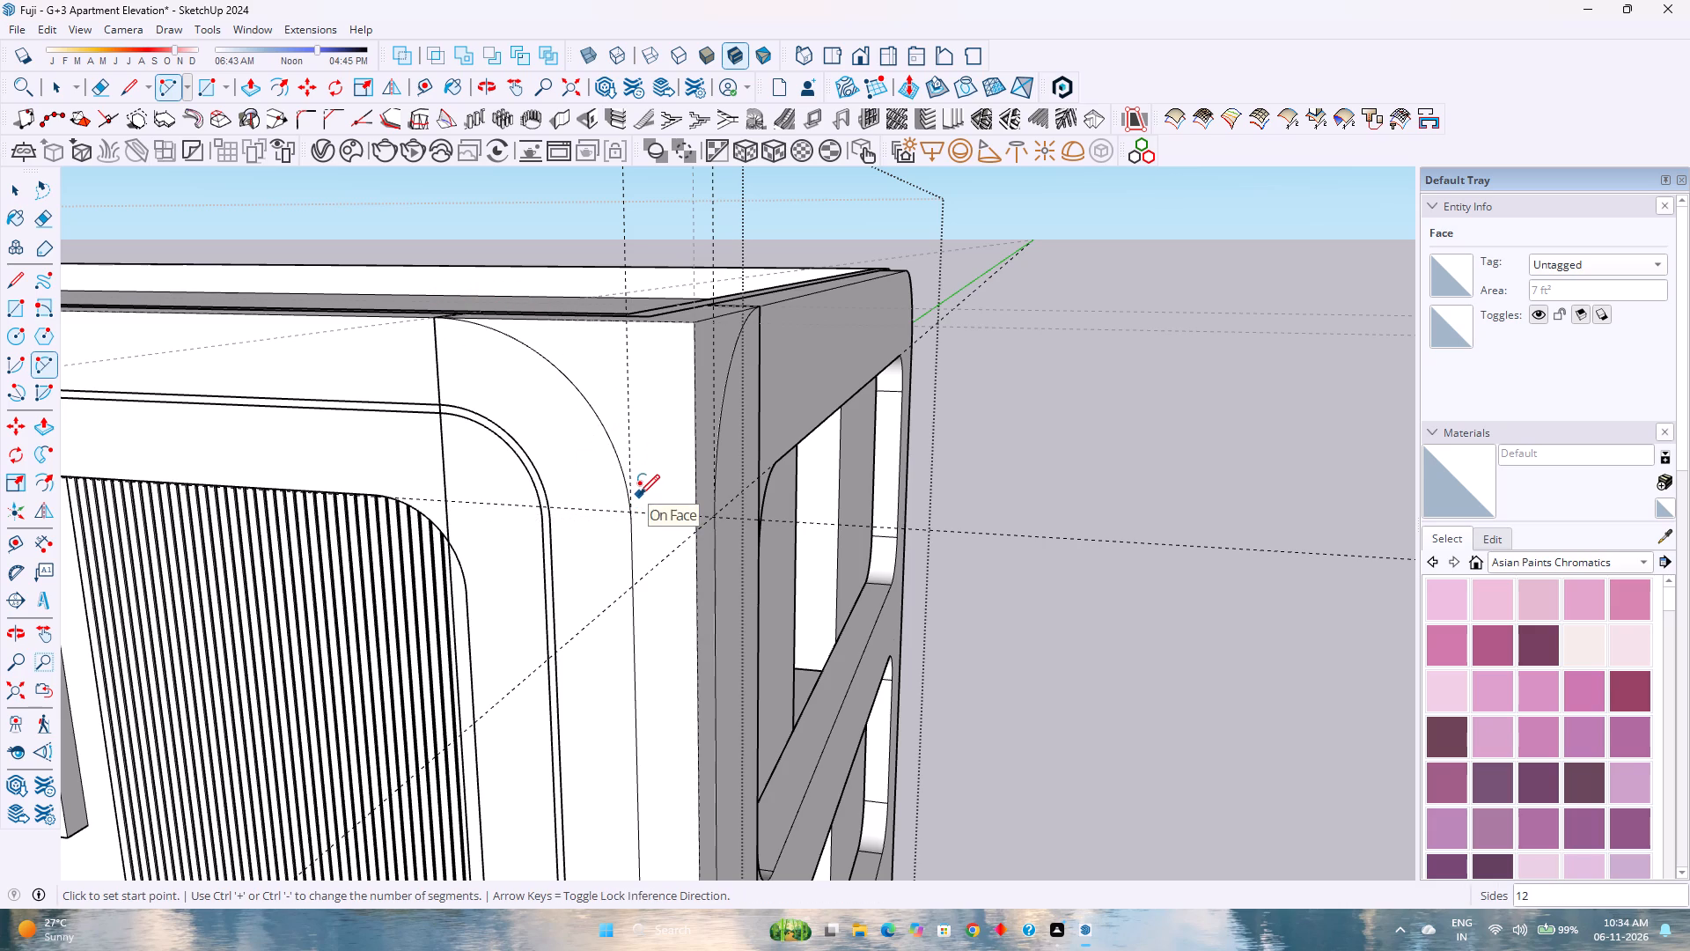
# Group the corner column's front face with its bounding edges.
pyautogui.press('space')
pyautogui.tripleClick(654, 406)
pyautogui.rightClick(653, 402)
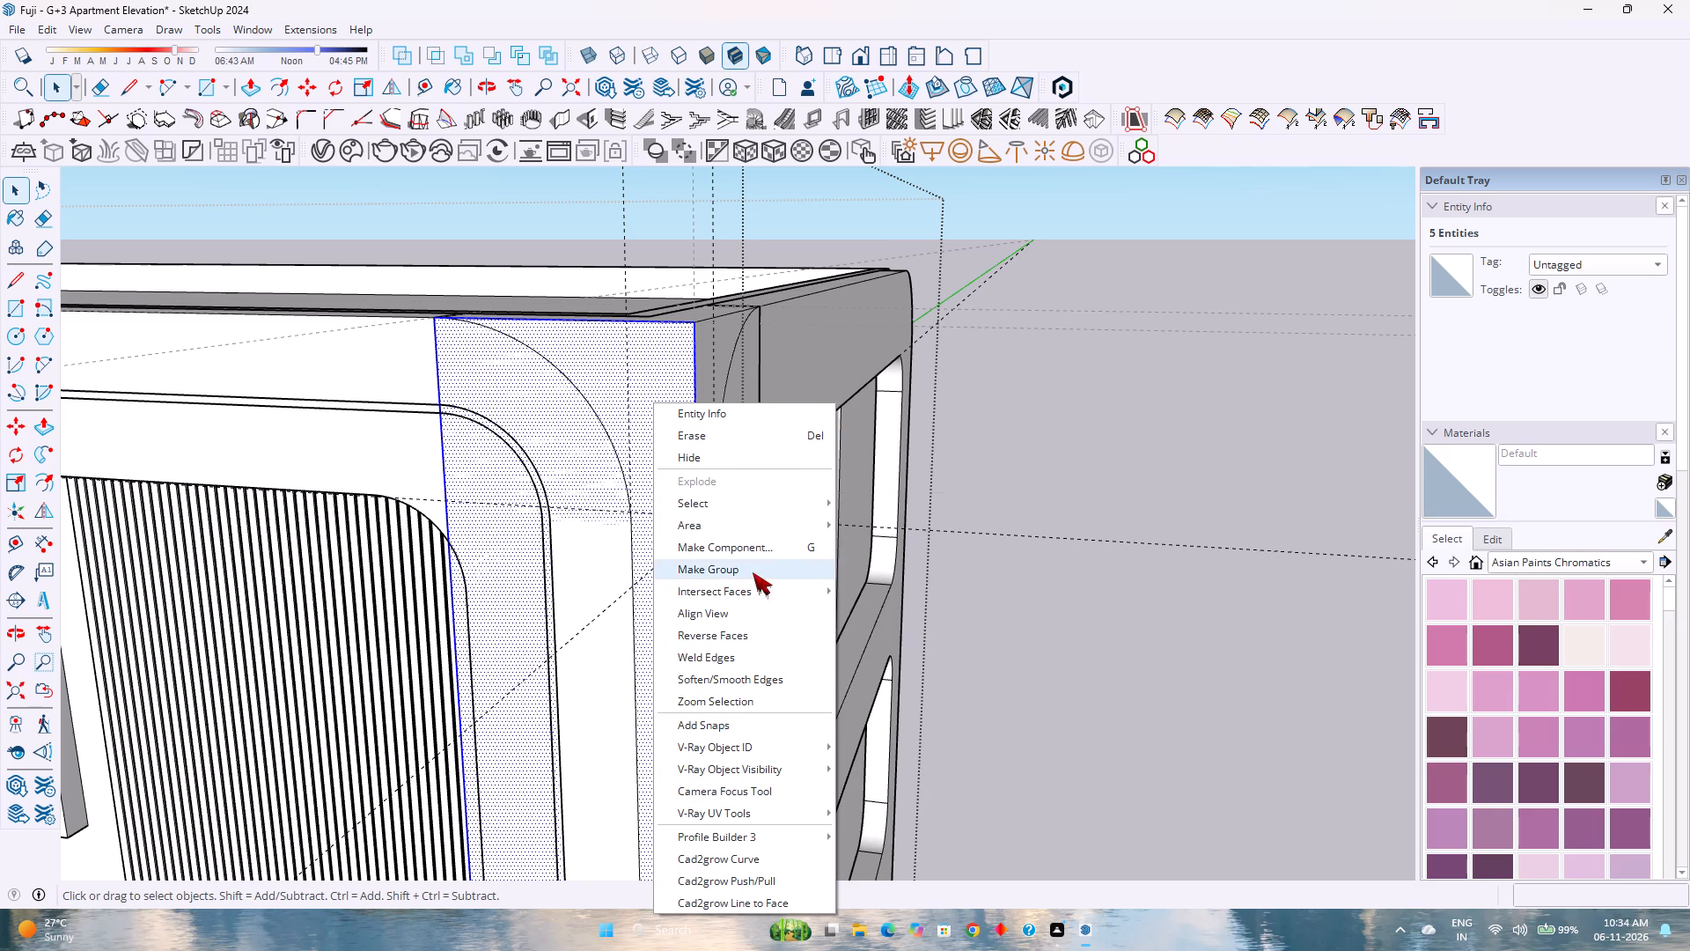
pyautogui.click(753, 572)
# Inside the new front-face group, draw an arc from the guide intersection to its top inner corner, bulging outward about 9".
pyautogui.doubleClick(654, 432)
pyautogui.scroll(3, 654, 432)
pyautogui.moveTo(597, 528); pyautogui.dragTo(634, 516, button='middle')
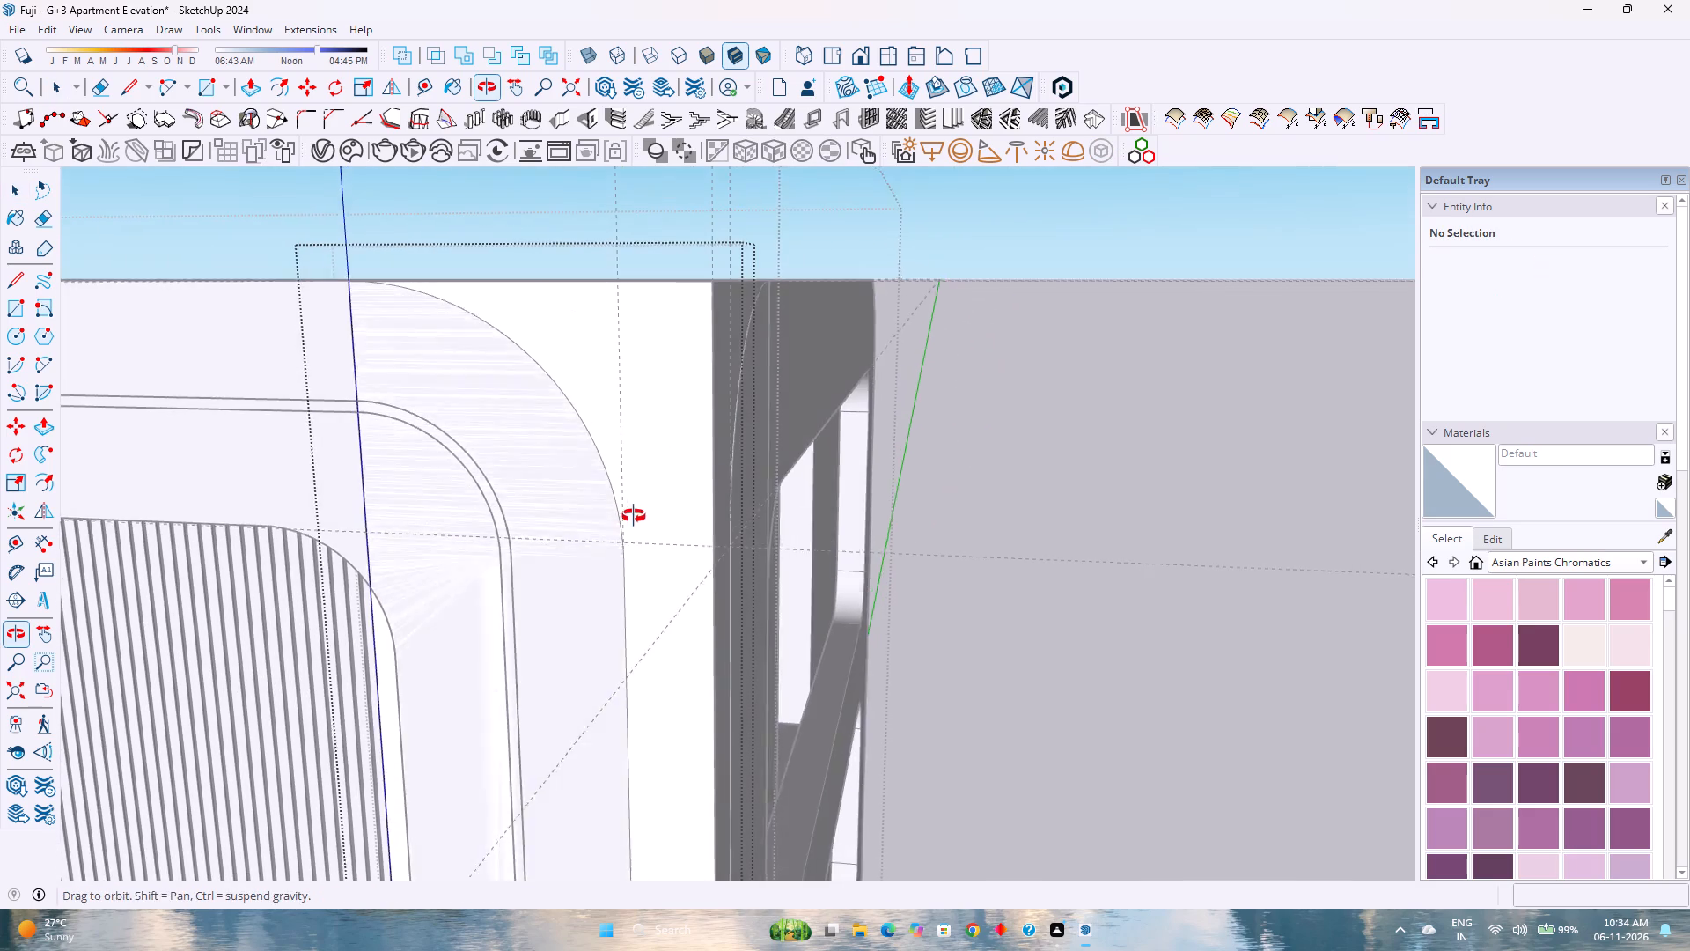
pyautogui.moveTo(634, 516); pyautogui.dragTo(640, 521, button='middle')
pyautogui.press('a')
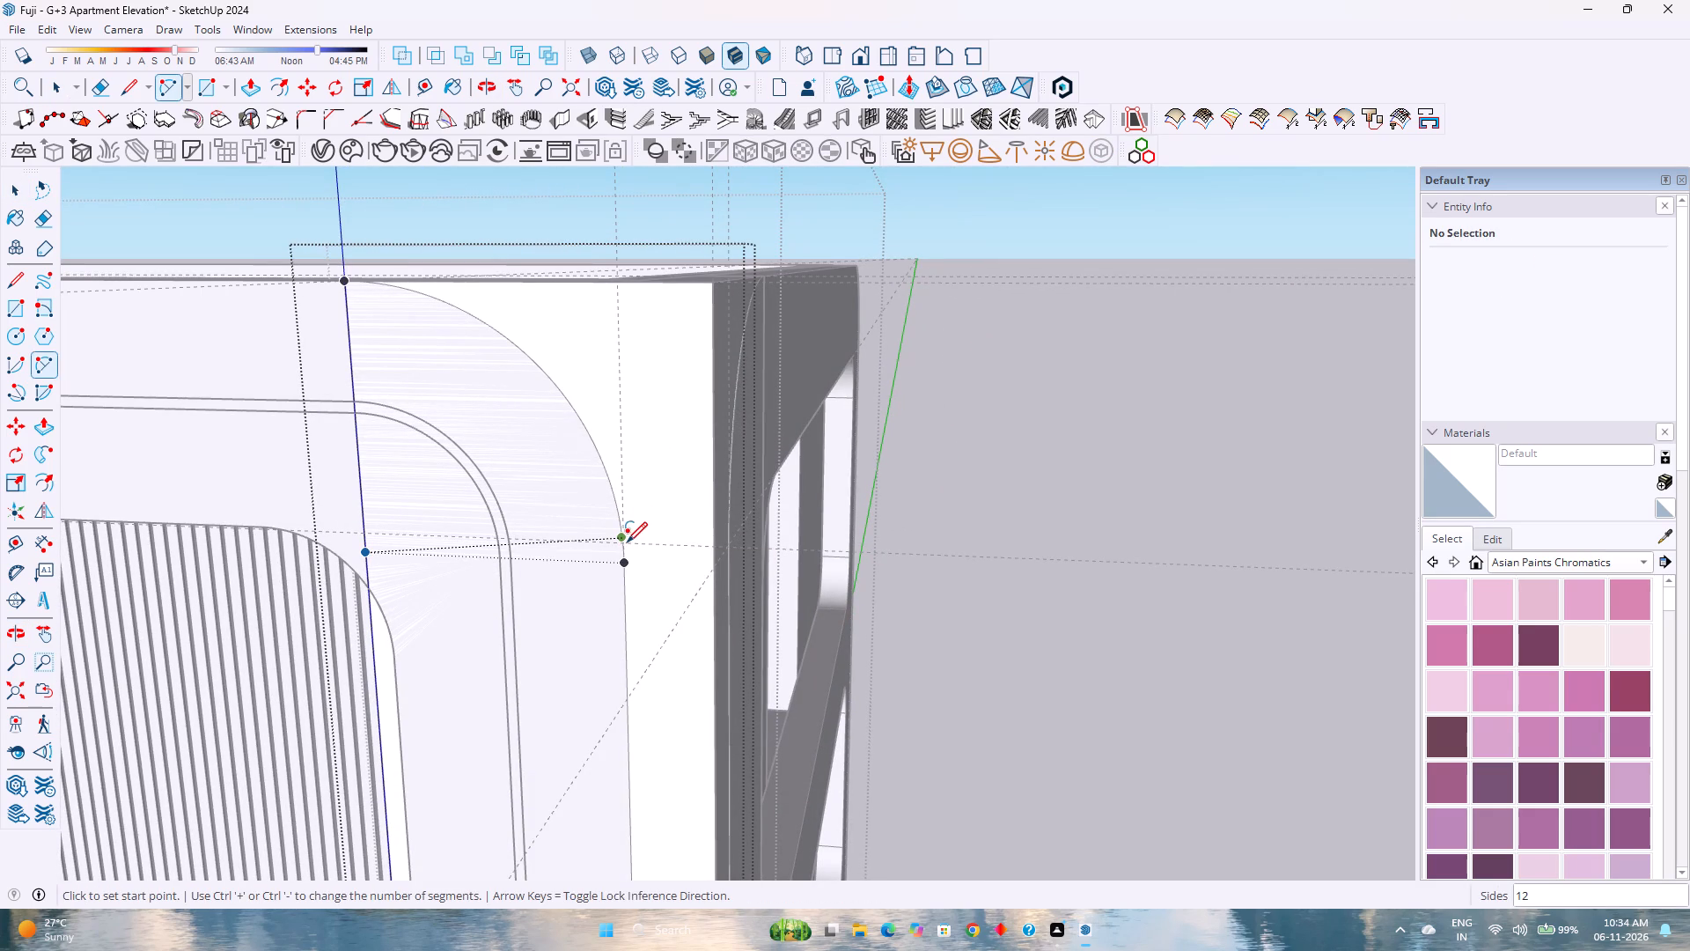
pyautogui.click(627, 542)
pyautogui.press('Escape')
pyautogui.click(627, 547)
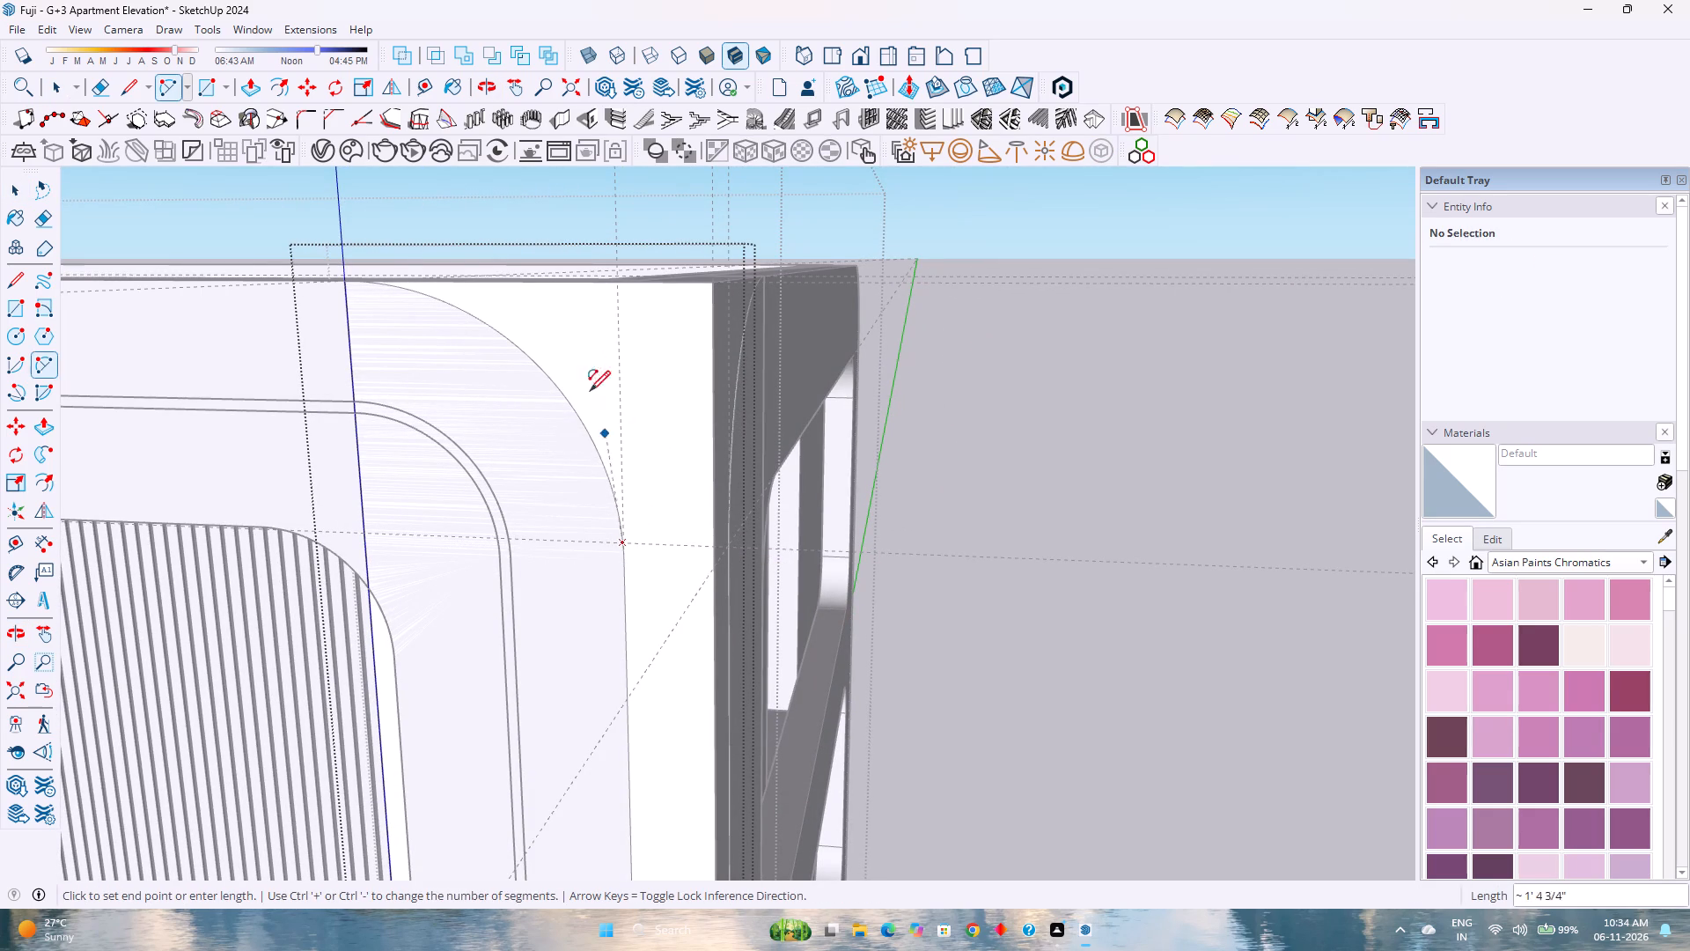
pyautogui.click(353, 277)
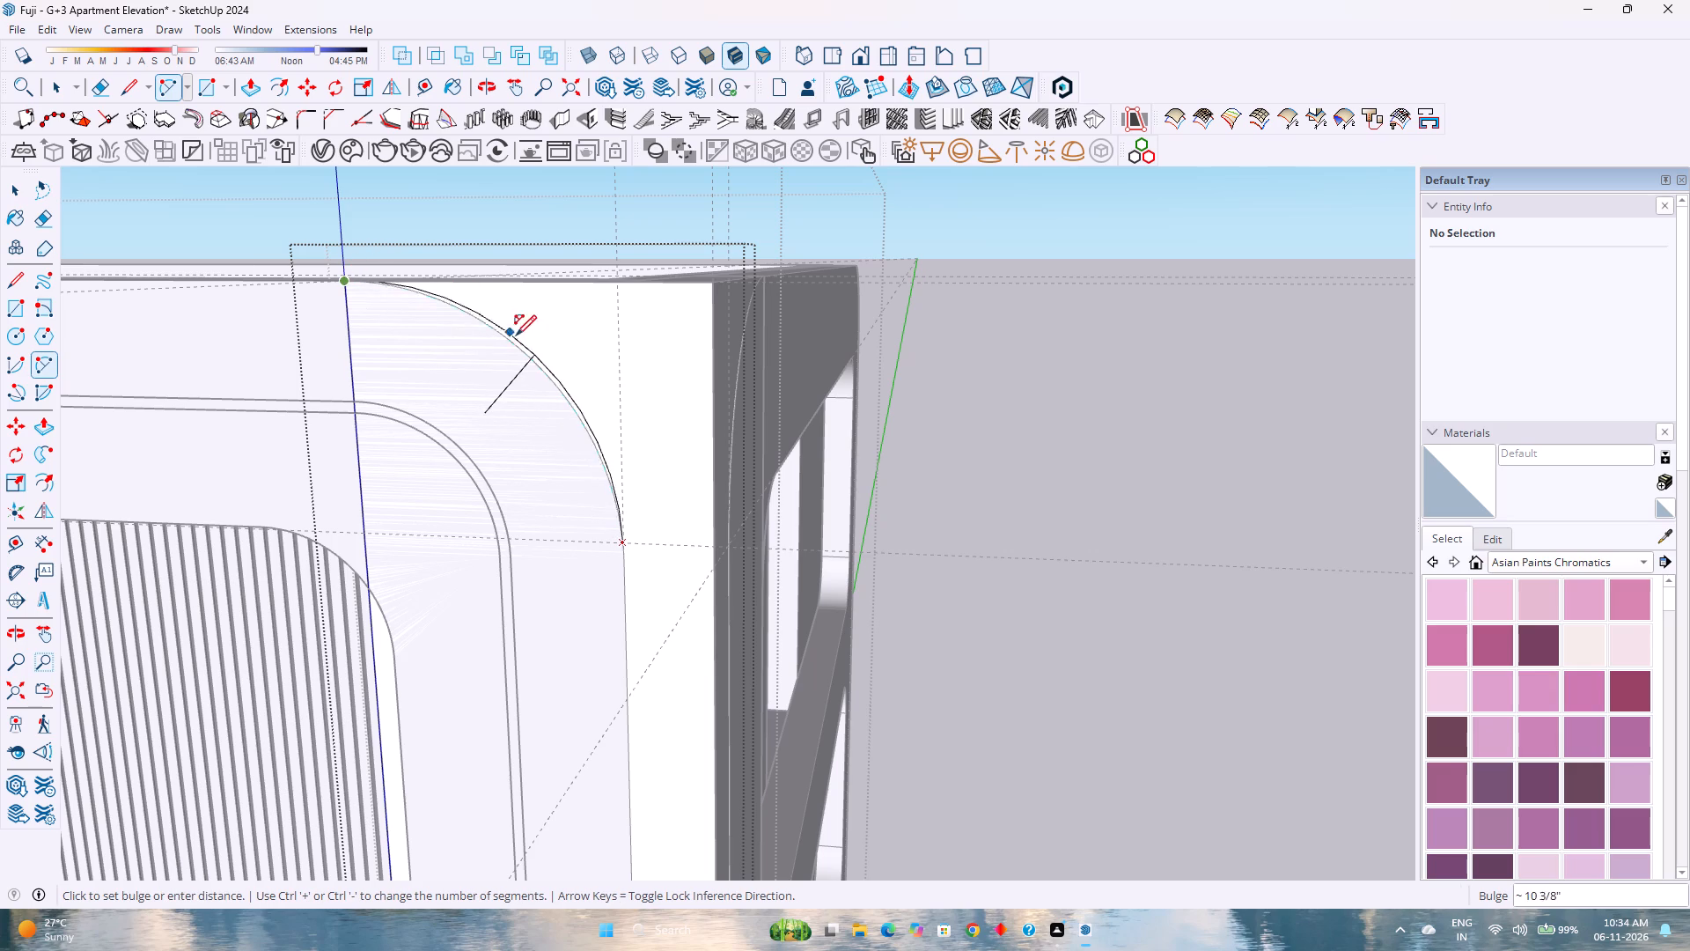
pyautogui.click(571, 399)
pyautogui.press('space')
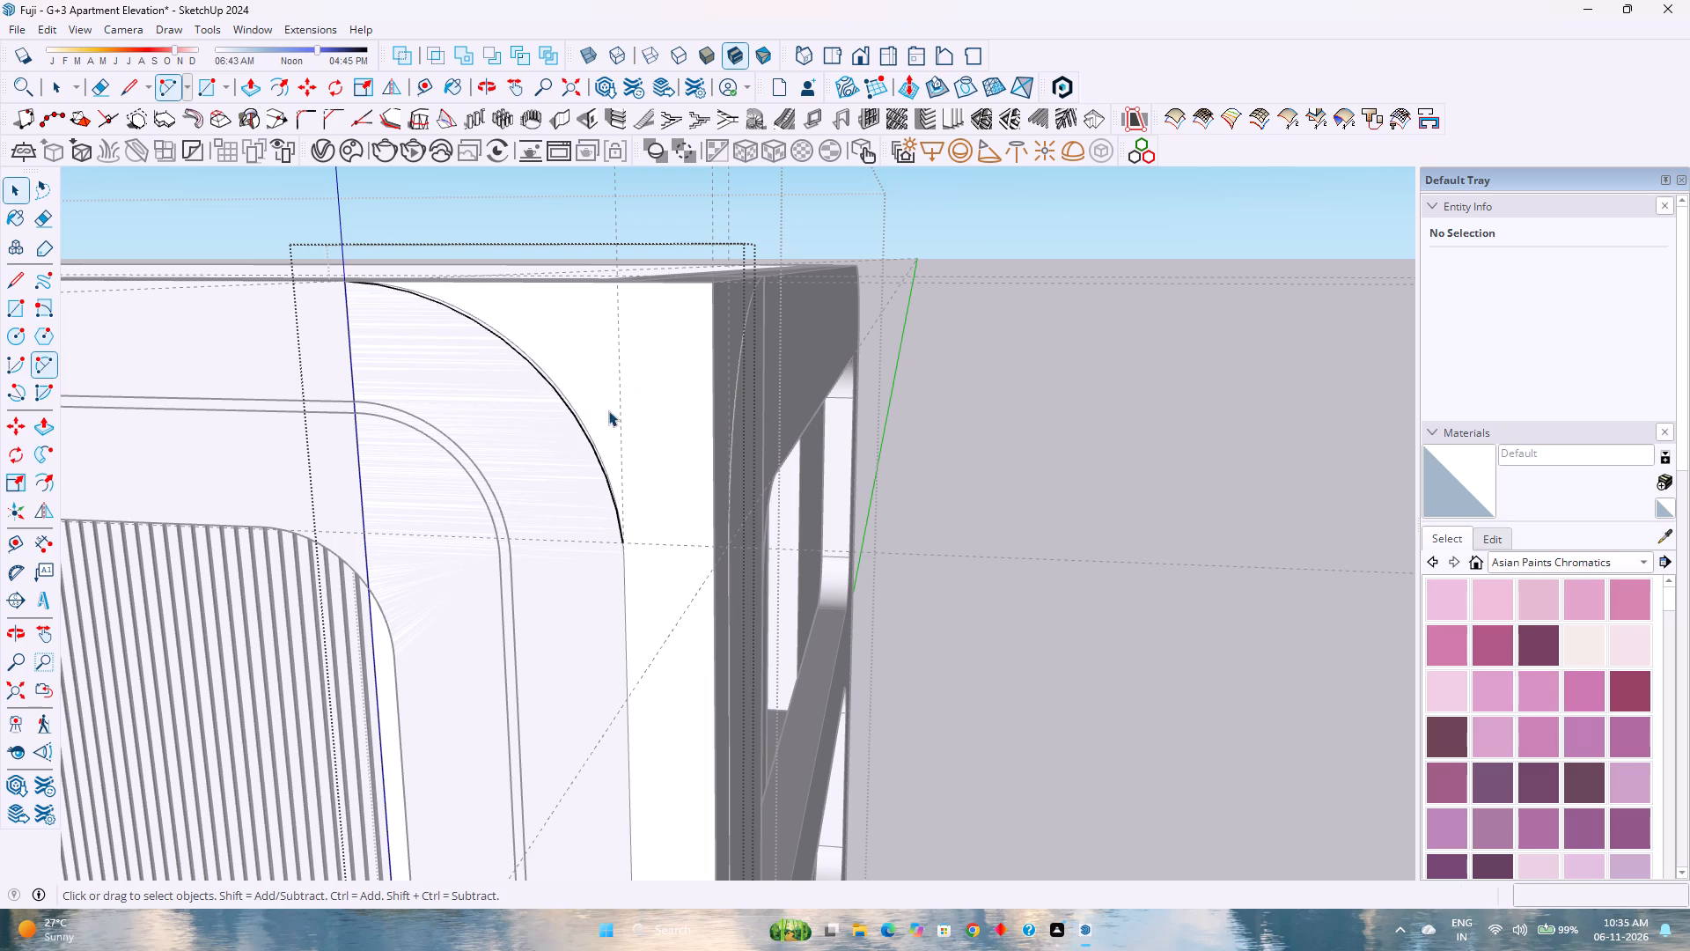
# Set the corner column's upper front arc to a 3' radius and 200 segments.
pyautogui.click(589, 443)
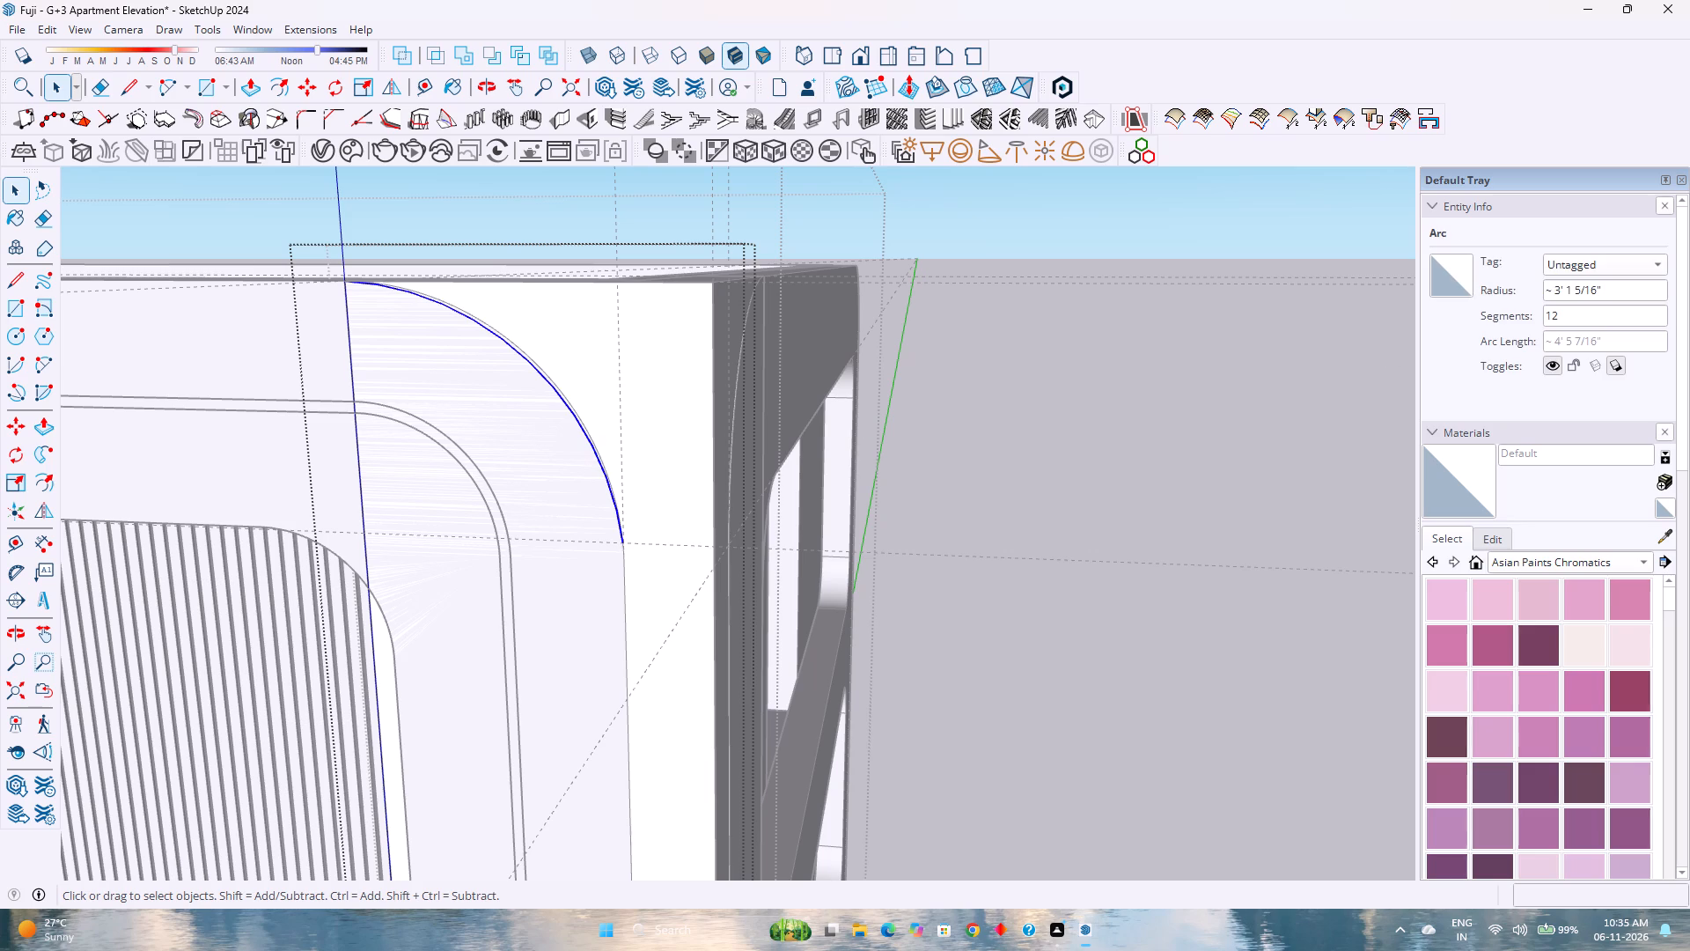
pyautogui.moveTo(1613, 291); pyautogui.dragTo(1485, 299)
pyautogui.press('3')
pyautogui.press("'")
pyautogui.press('Return')
pyautogui.doubleClick(1590, 321)
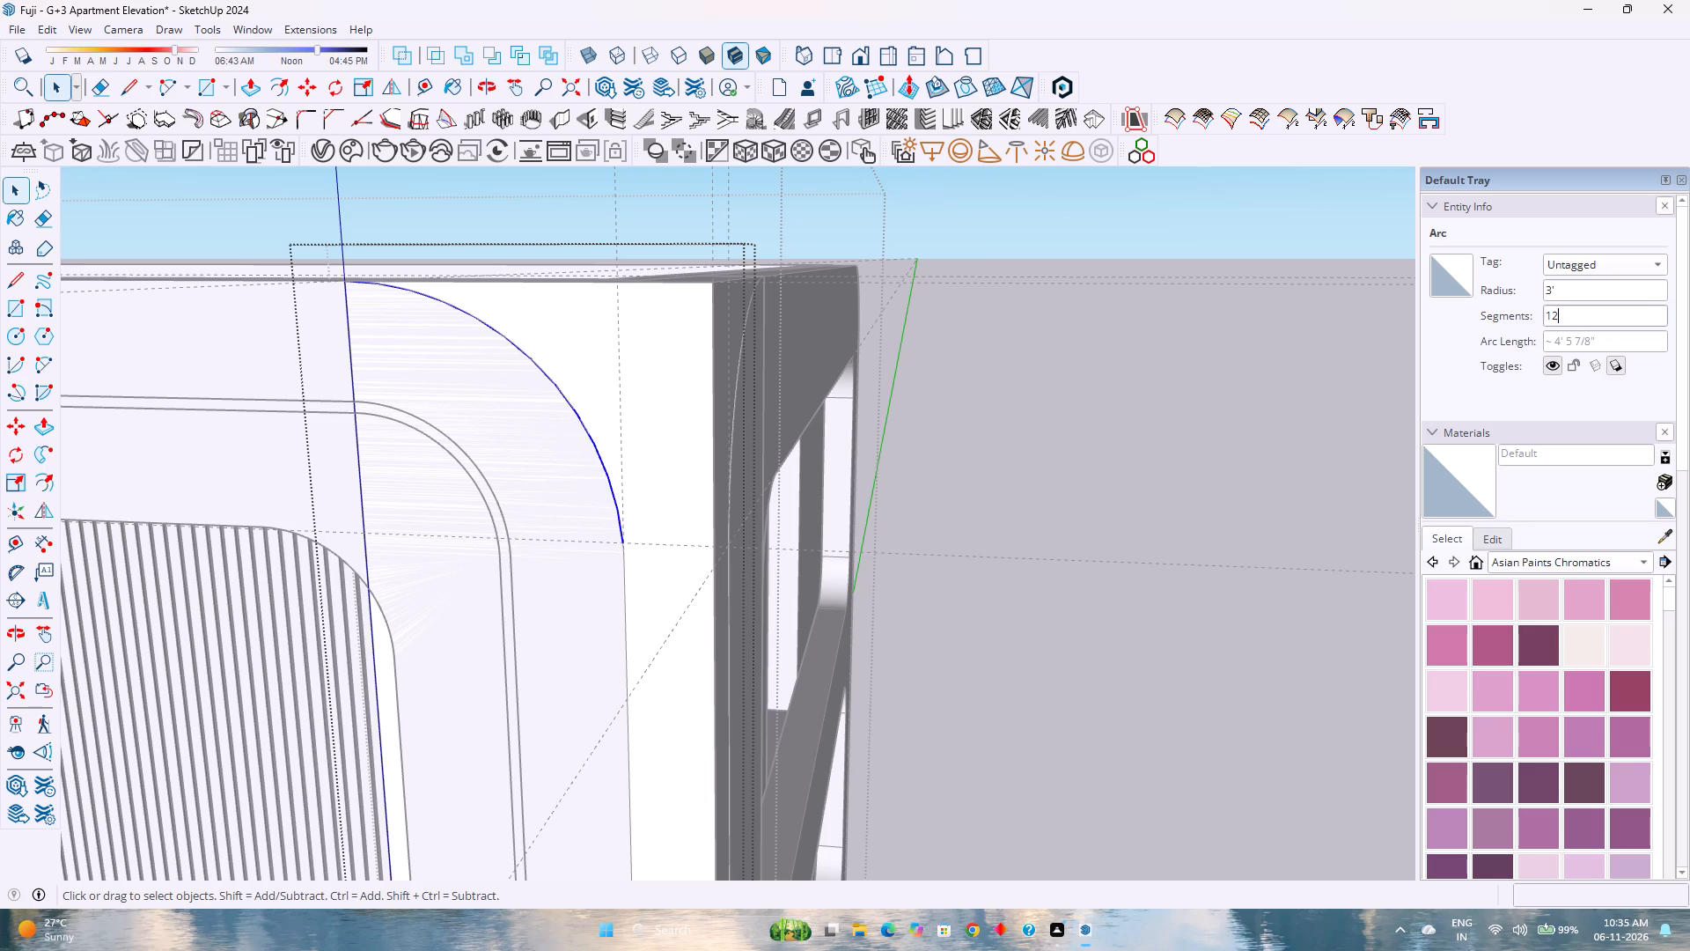
pyautogui.press('2')
pyautogui.press('0')
pyautogui.press('0')
pyautogui.press('Return')
# Draw a vertical line about 34' long from the upper arc's lower end to the horizontal guide near the column's base.
pyautogui.press('l')
pyautogui.click(629, 542)
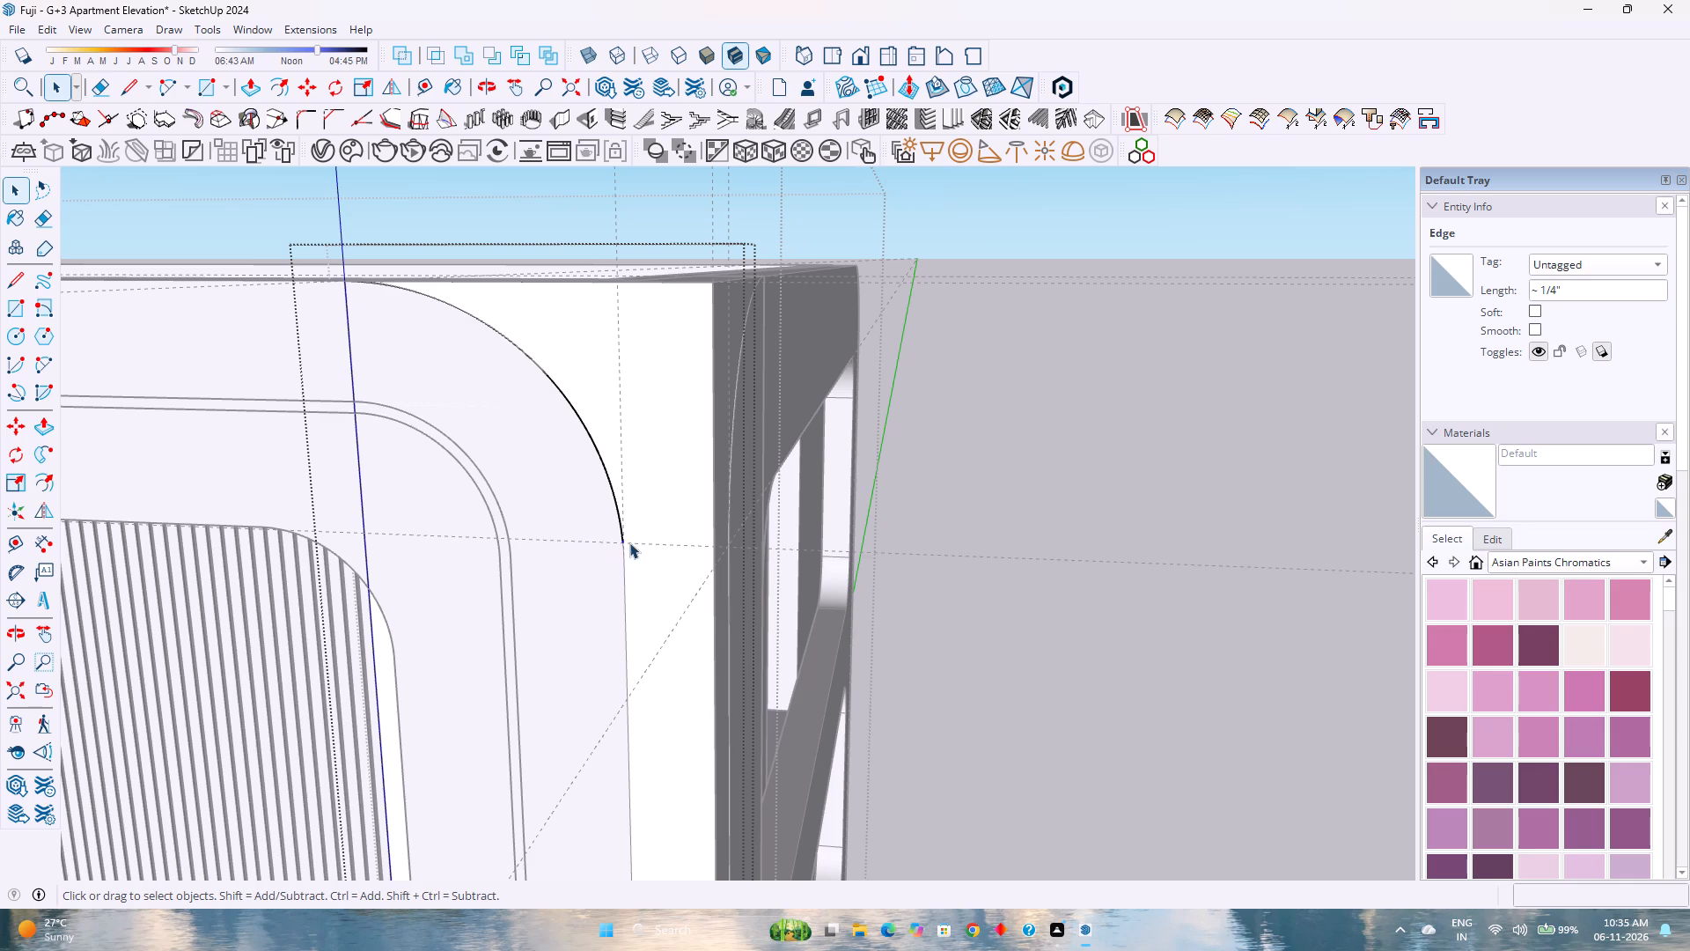
pyautogui.press('l')
pyautogui.click(625, 541)
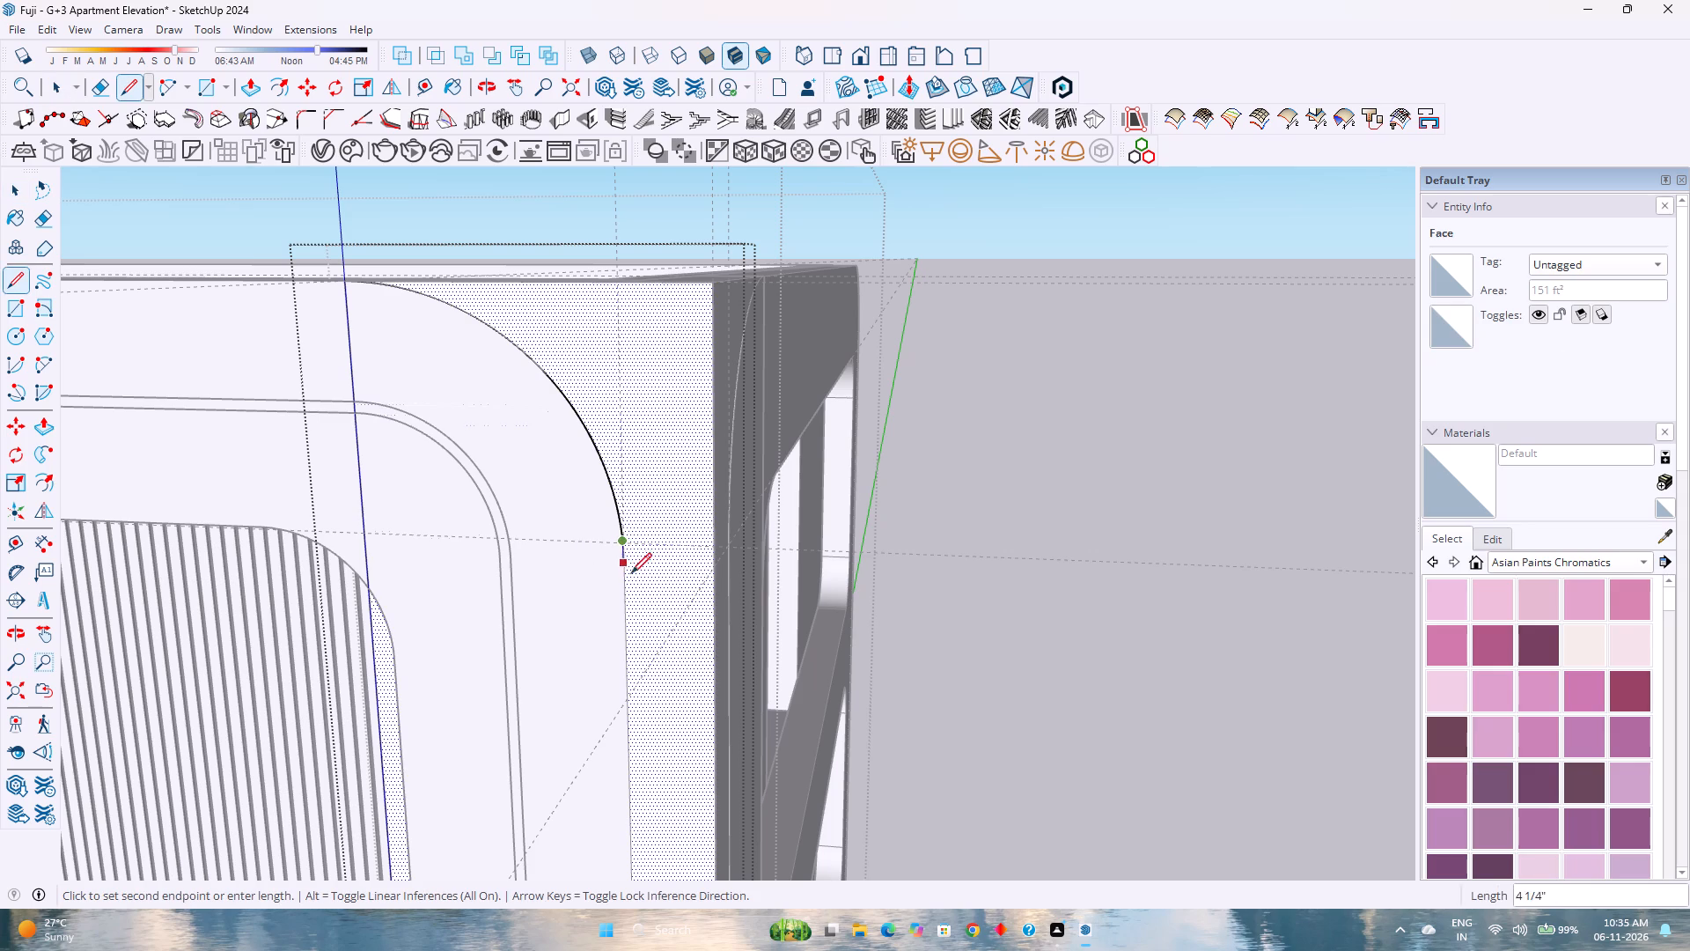
pyautogui.scroll(-20, 630, 588)
pyautogui.scroll(-5, 630, 588)
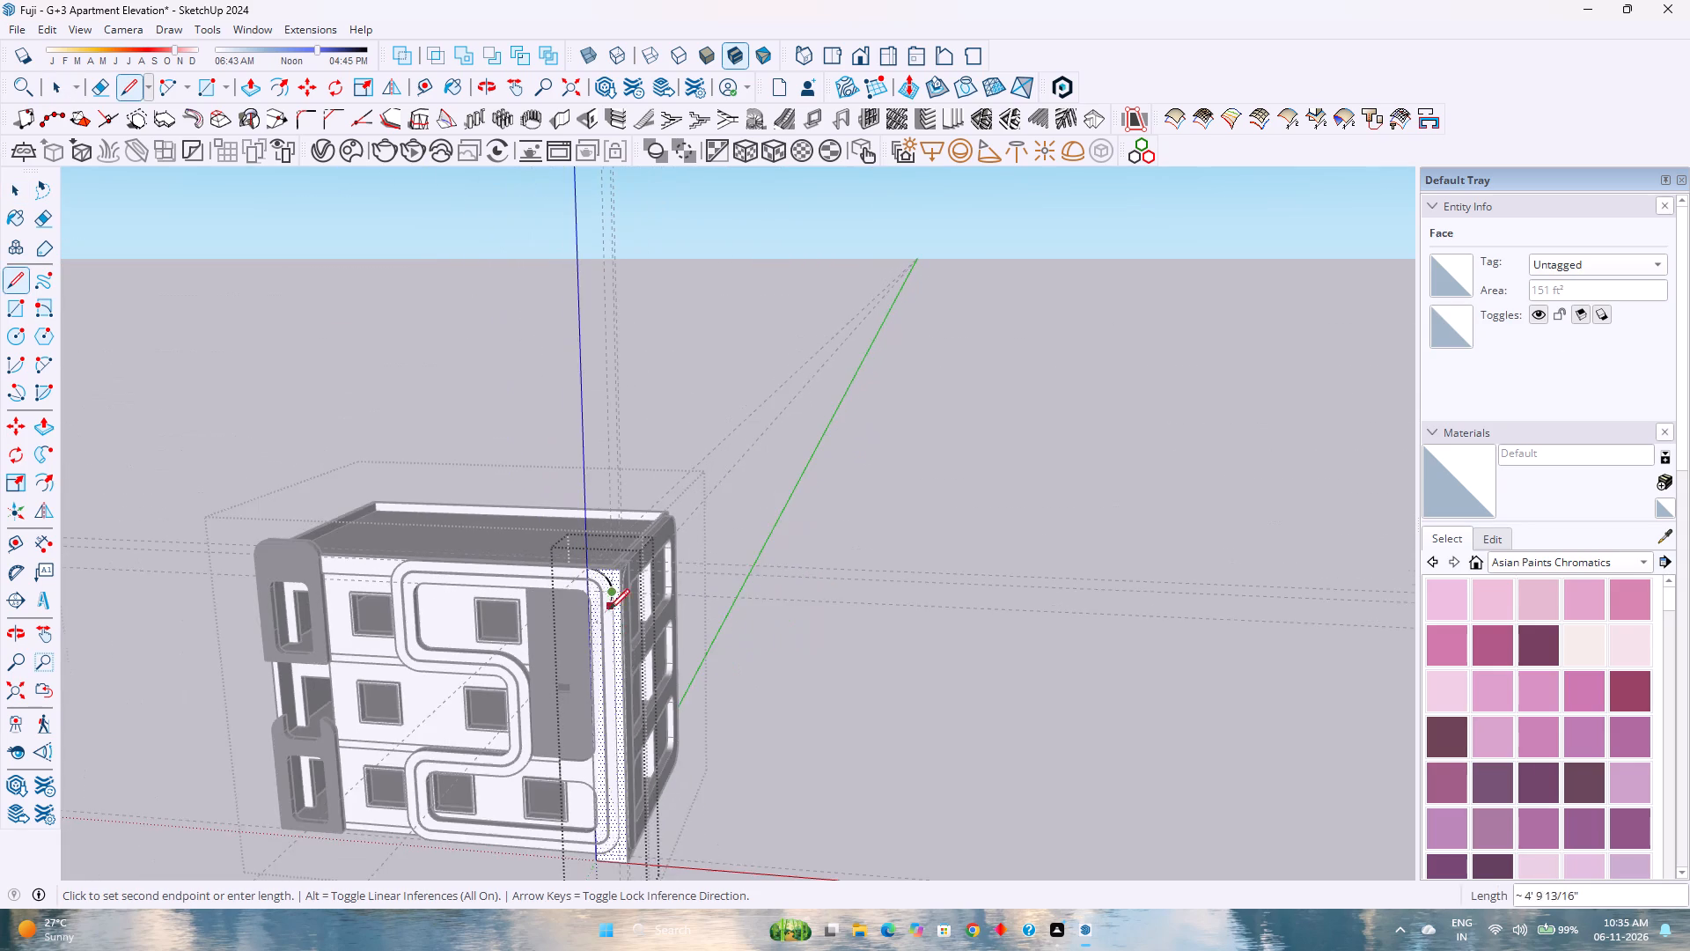
pyautogui.keyDown('shift'); pyautogui.moveTo(617, 689); pyautogui.dragTo(684, 529, button='middle'); pyautogui.keyUp('shift')
pyautogui.scroll(-1, 680, 716)
pyautogui.scroll(10, 680, 716)
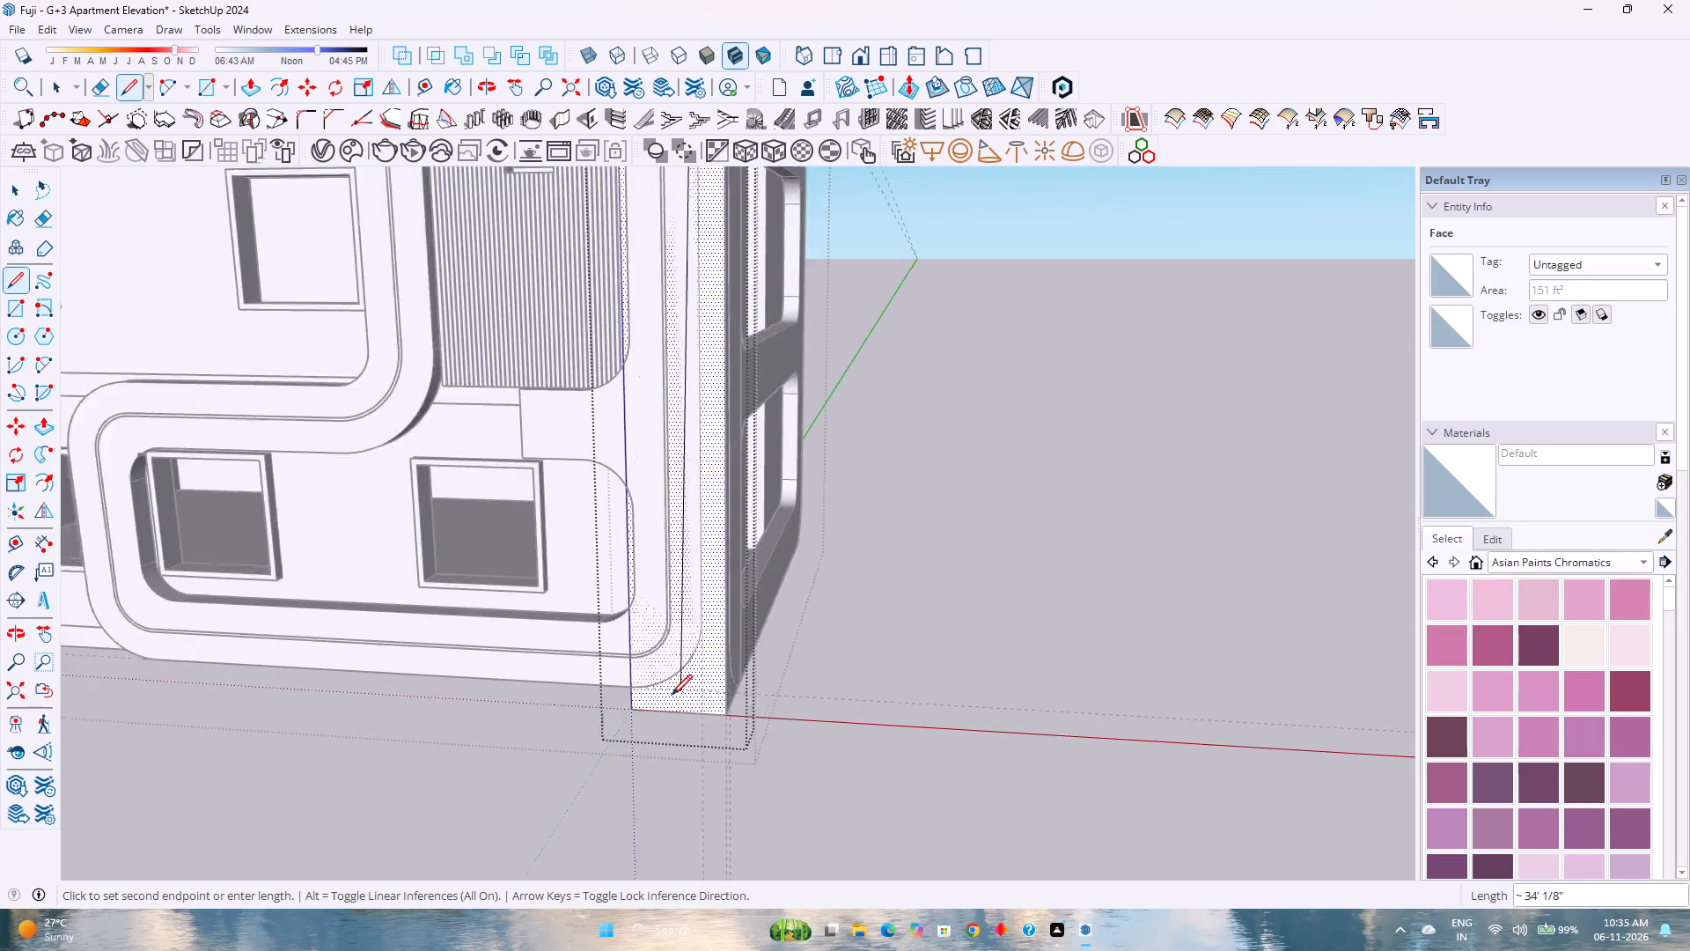
pyautogui.scroll(12, 672, 695)
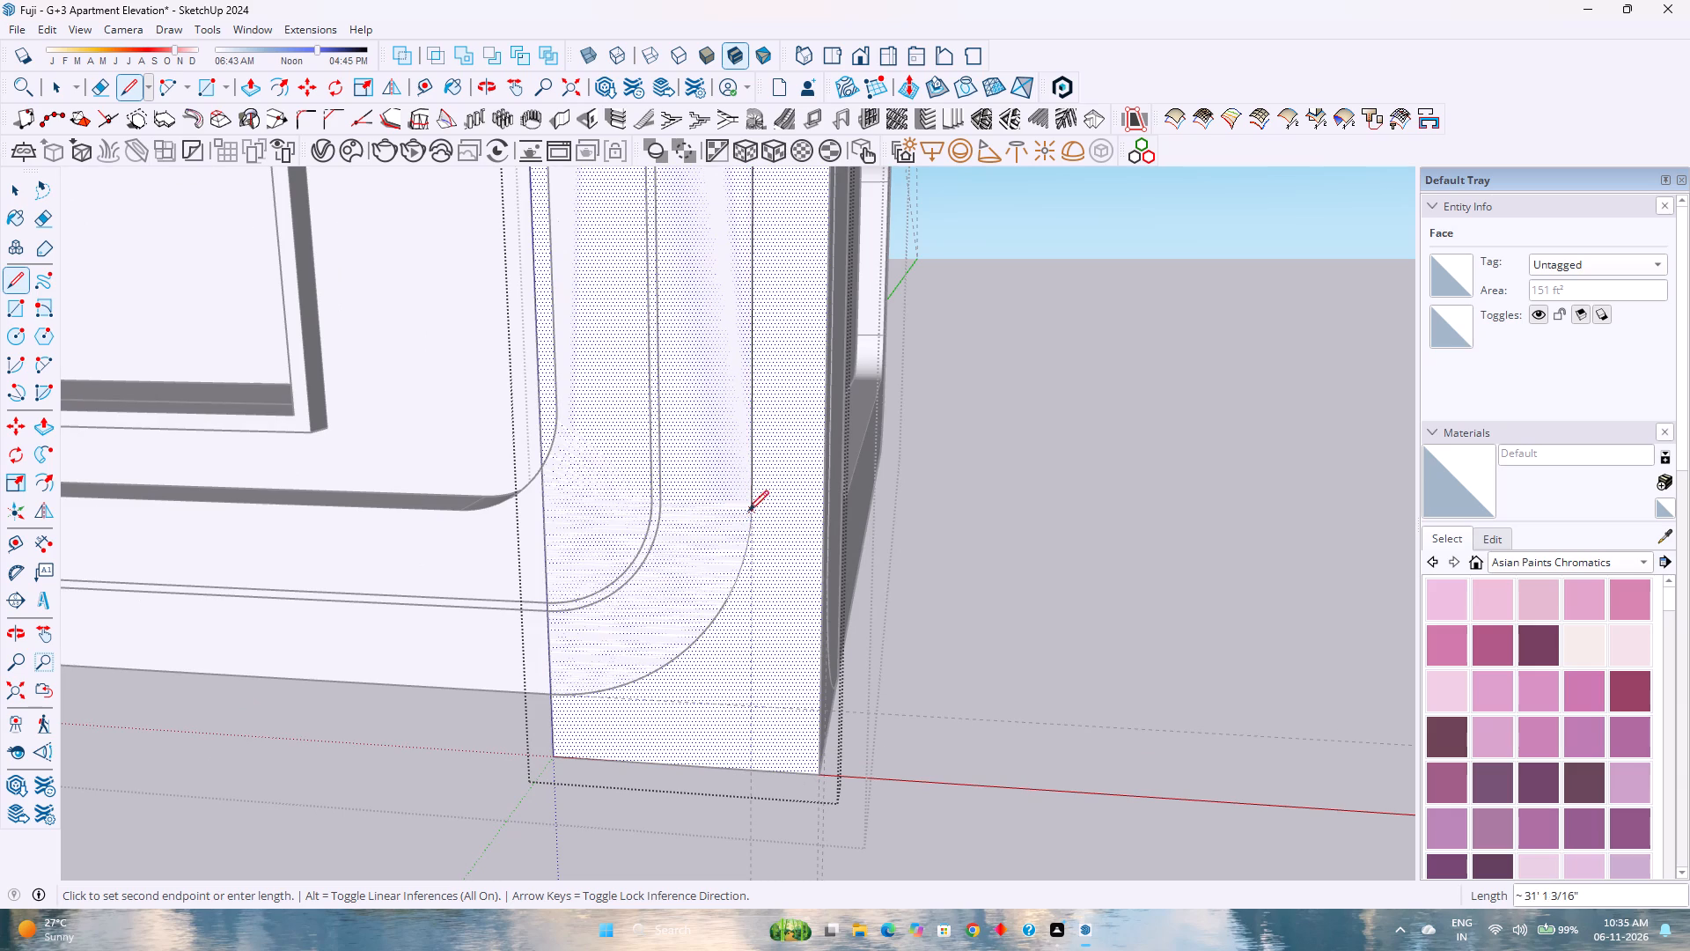
pyautogui.click(752, 704)
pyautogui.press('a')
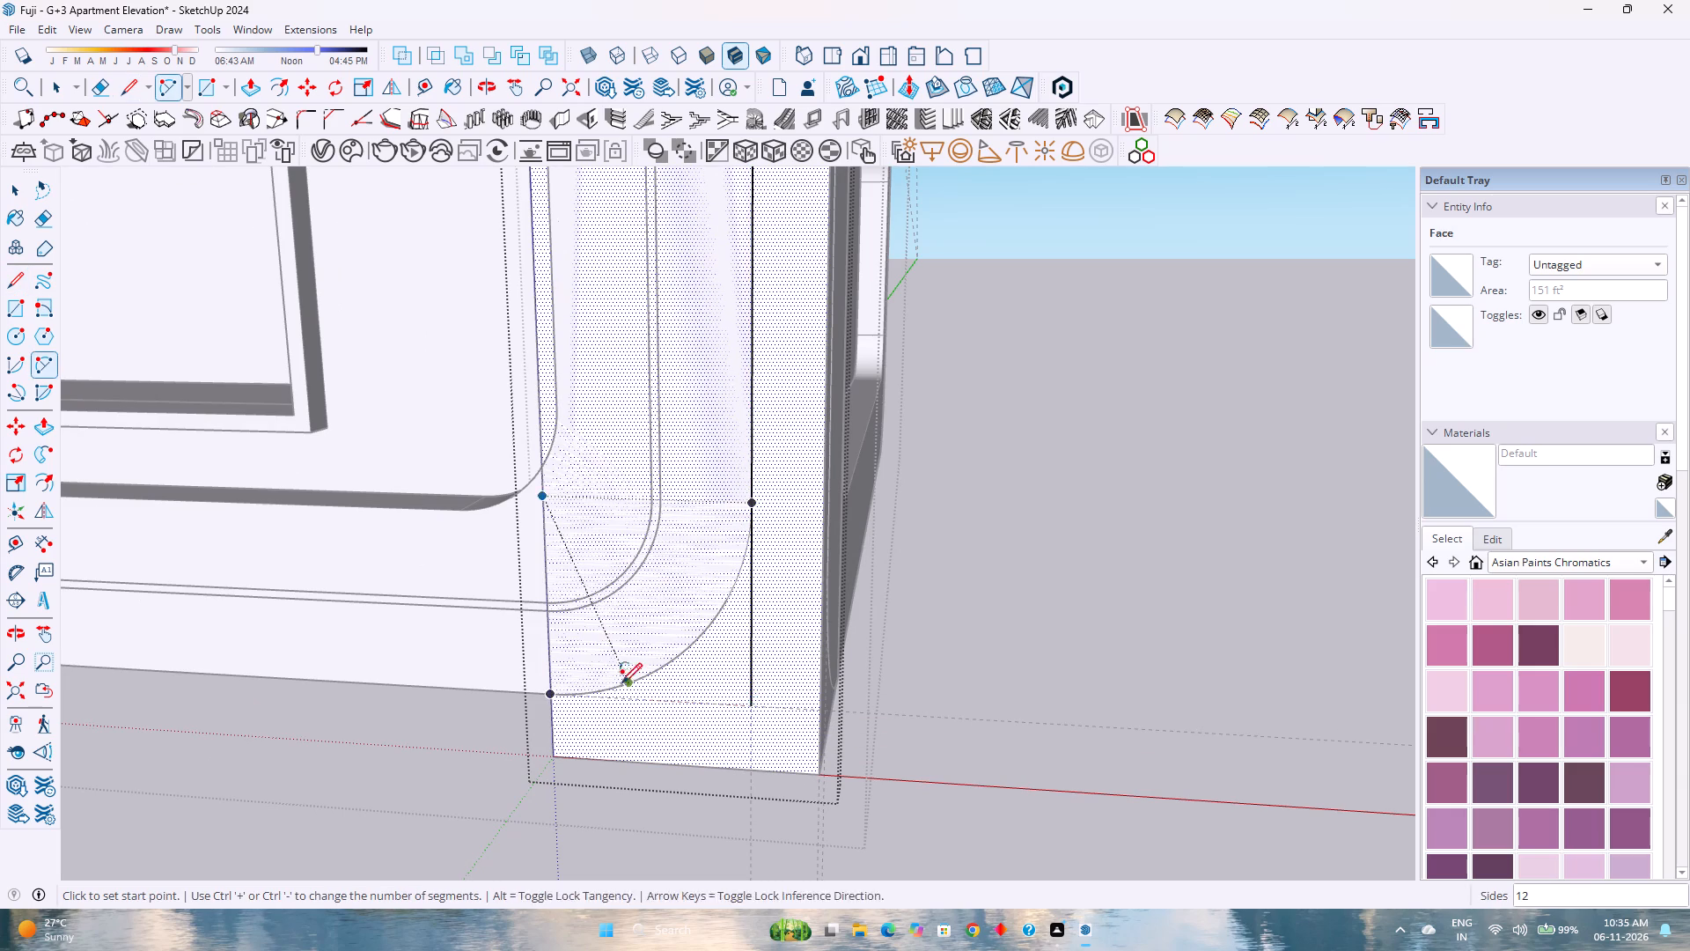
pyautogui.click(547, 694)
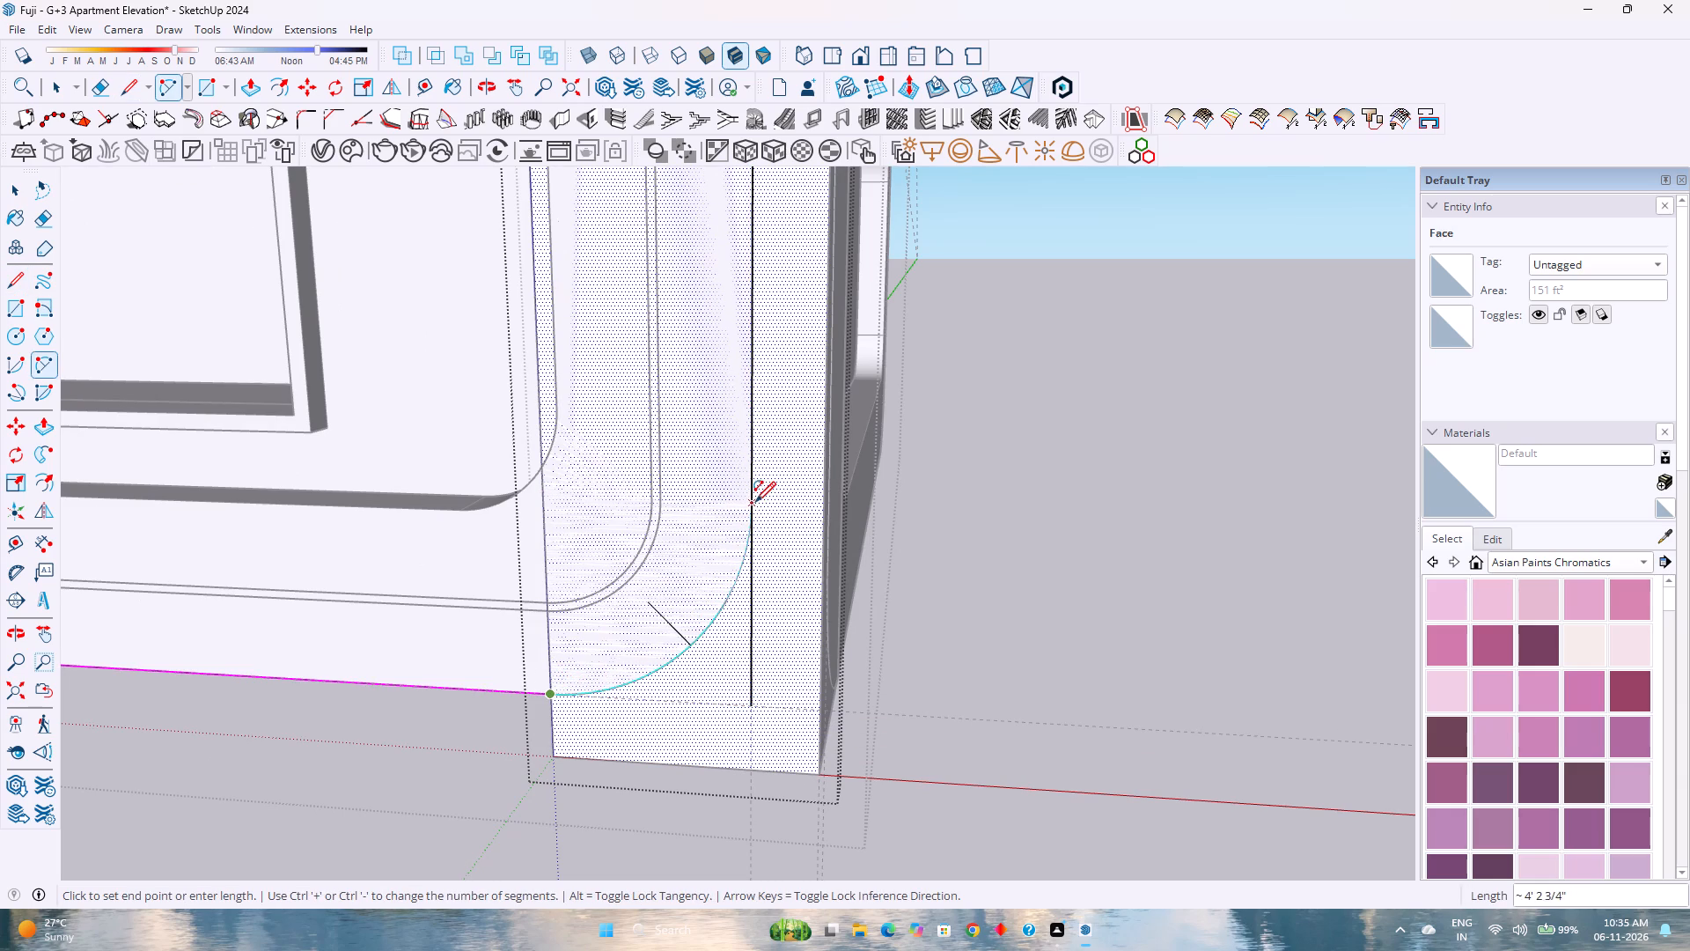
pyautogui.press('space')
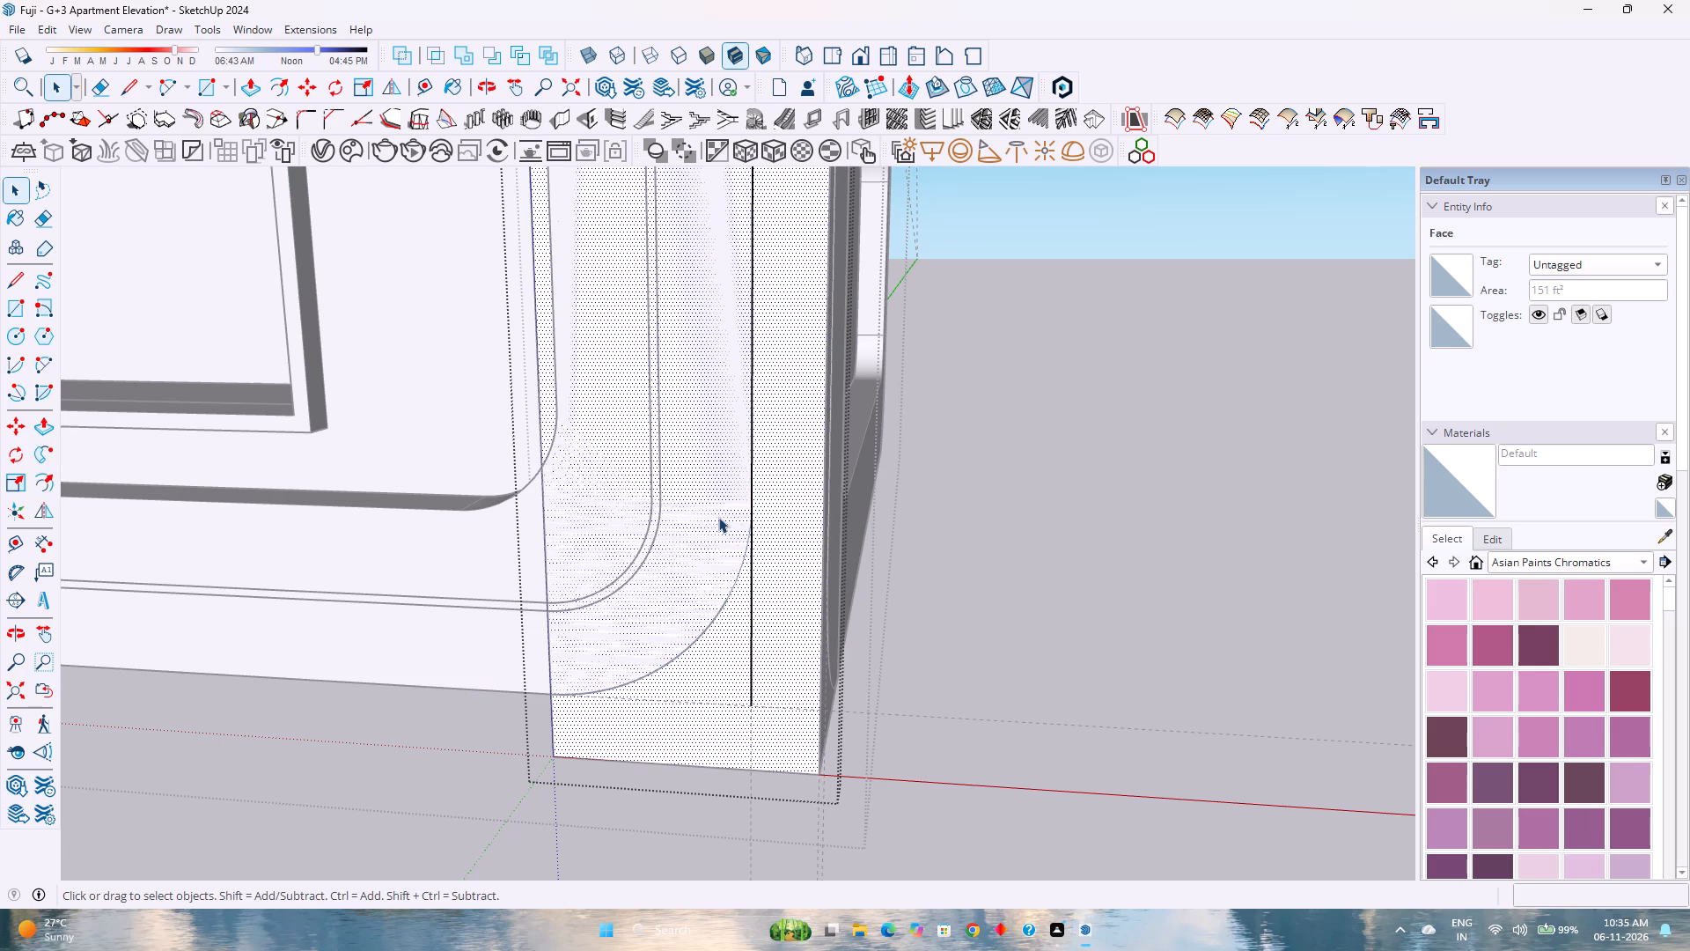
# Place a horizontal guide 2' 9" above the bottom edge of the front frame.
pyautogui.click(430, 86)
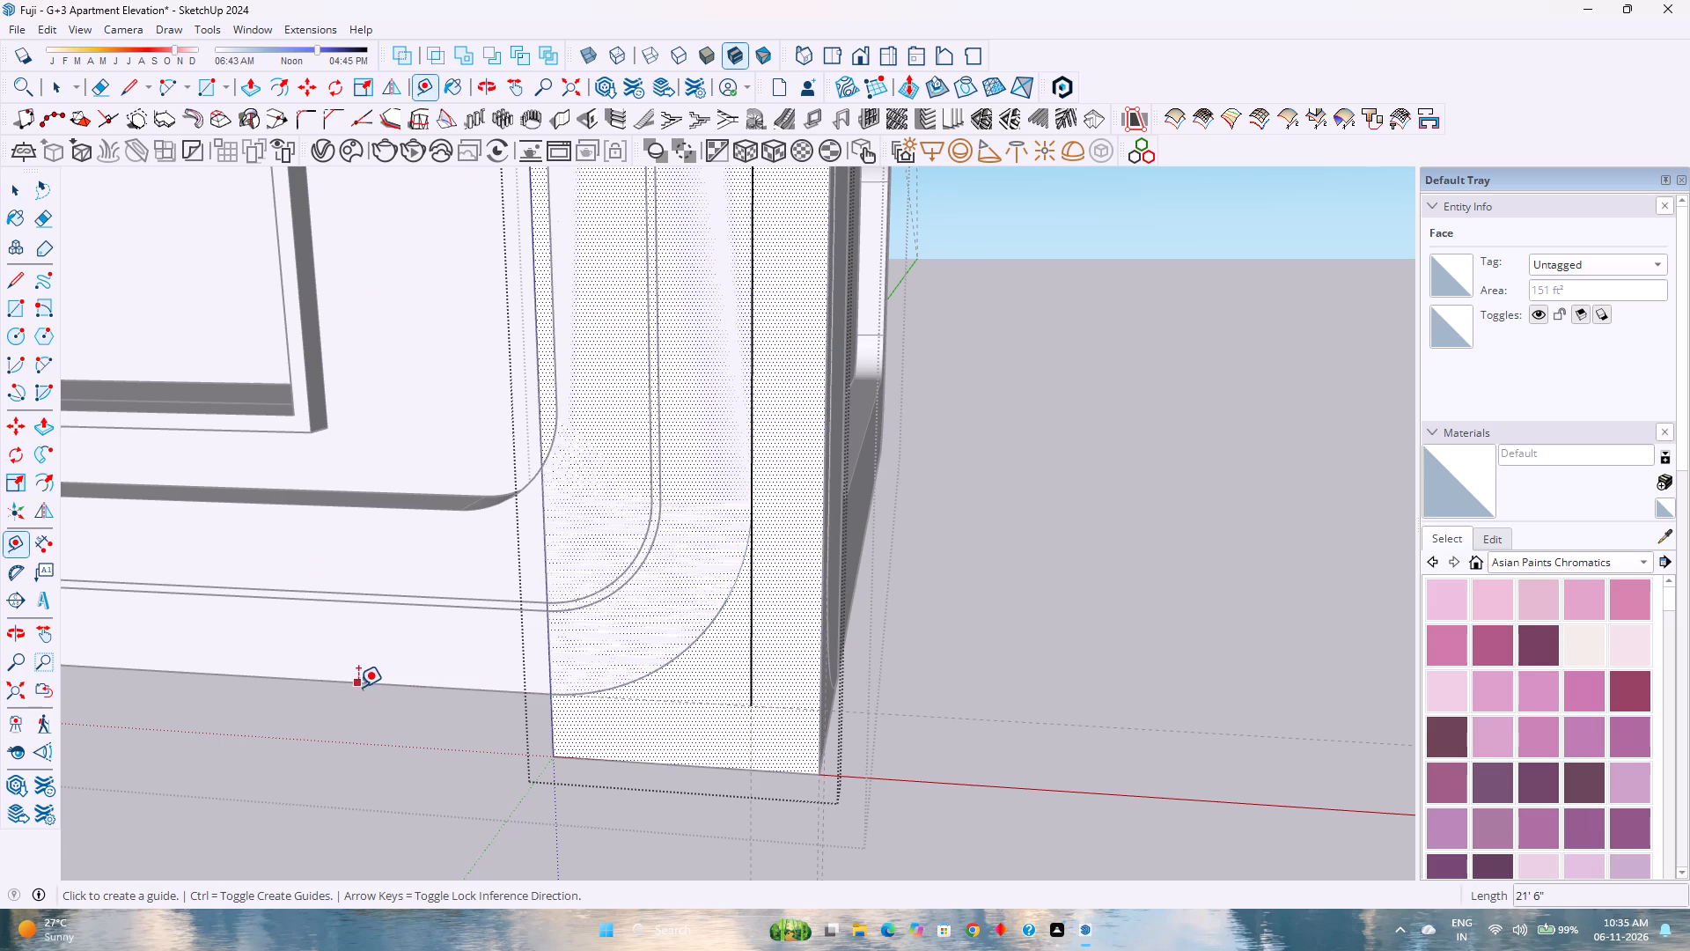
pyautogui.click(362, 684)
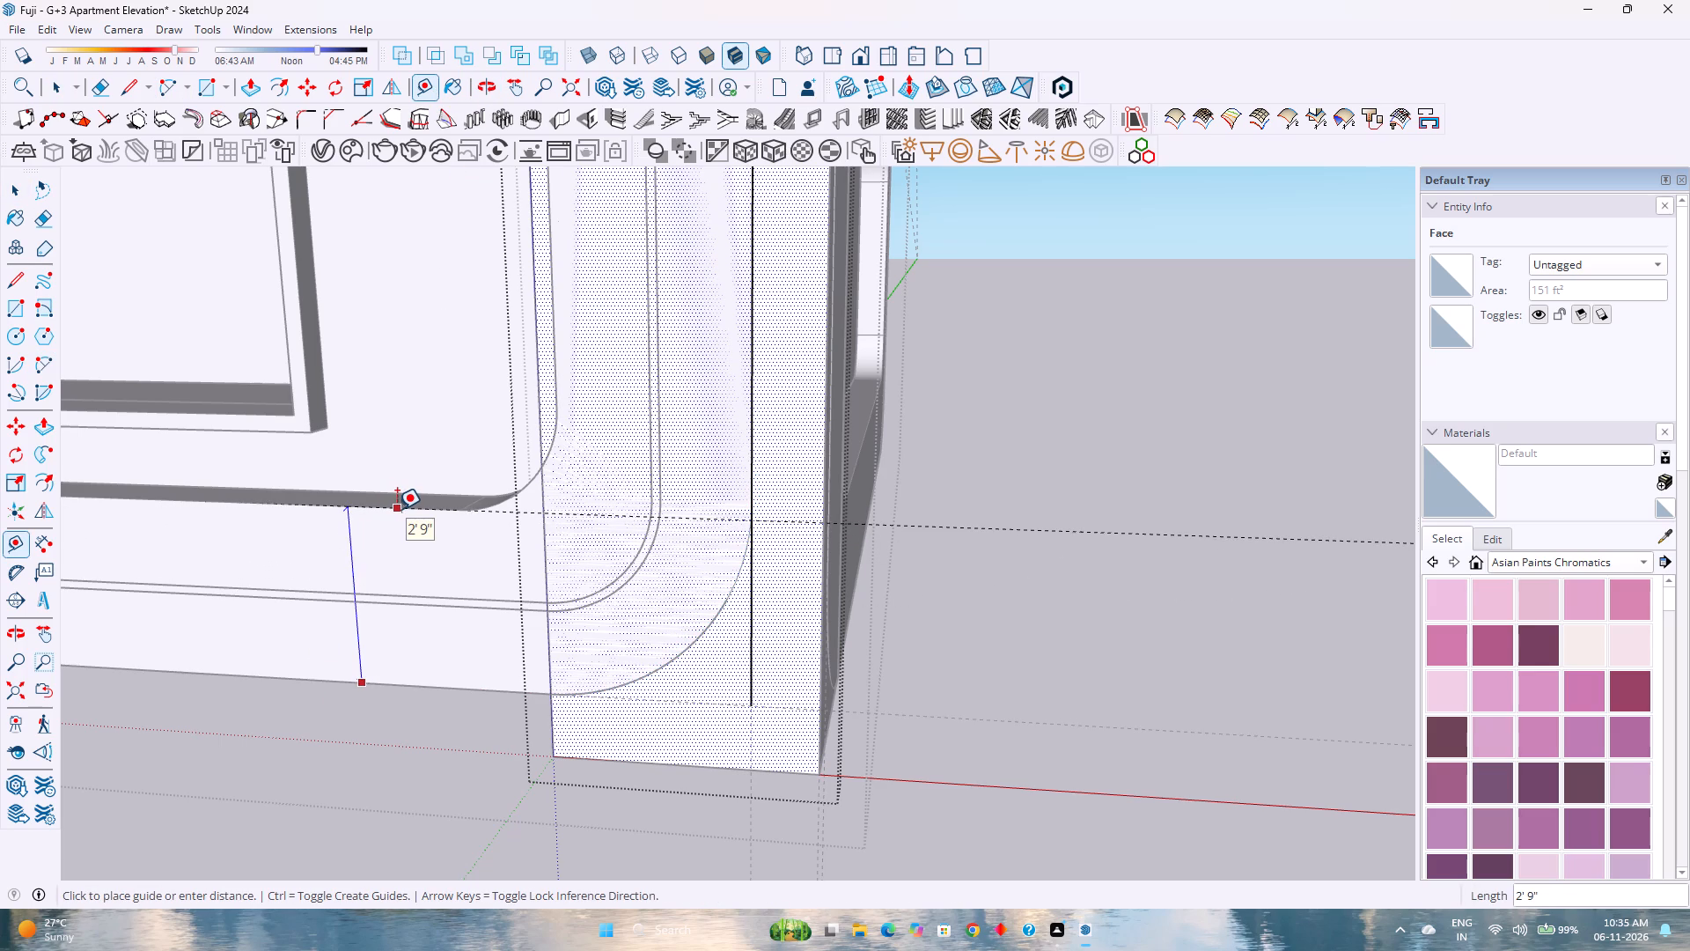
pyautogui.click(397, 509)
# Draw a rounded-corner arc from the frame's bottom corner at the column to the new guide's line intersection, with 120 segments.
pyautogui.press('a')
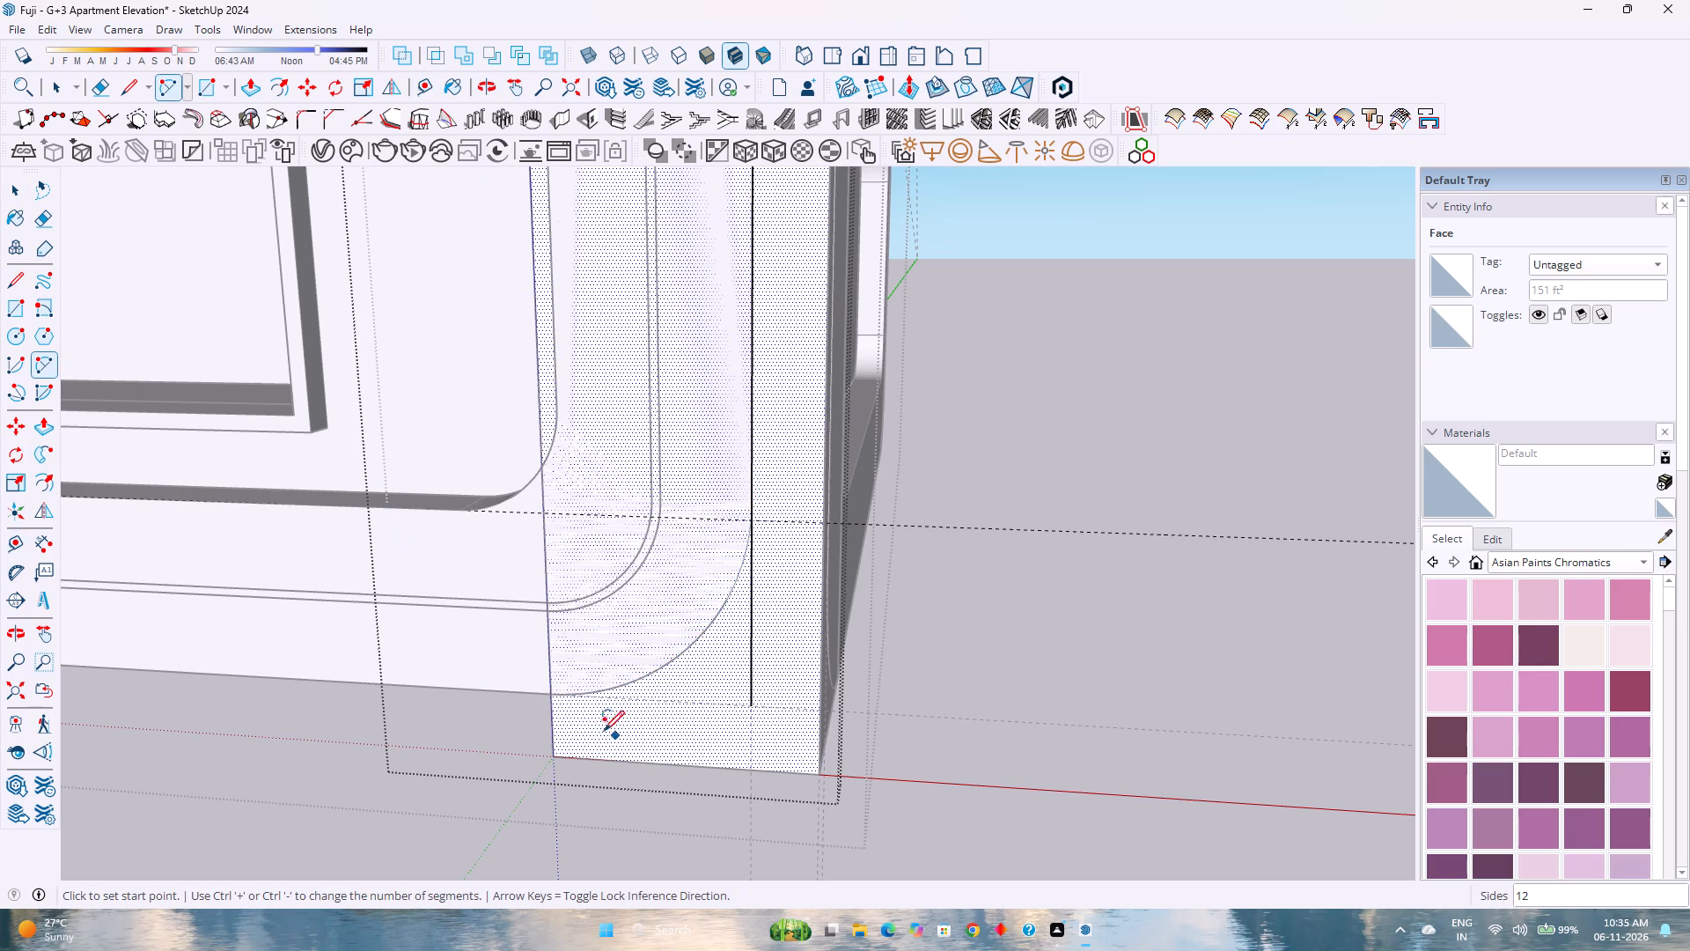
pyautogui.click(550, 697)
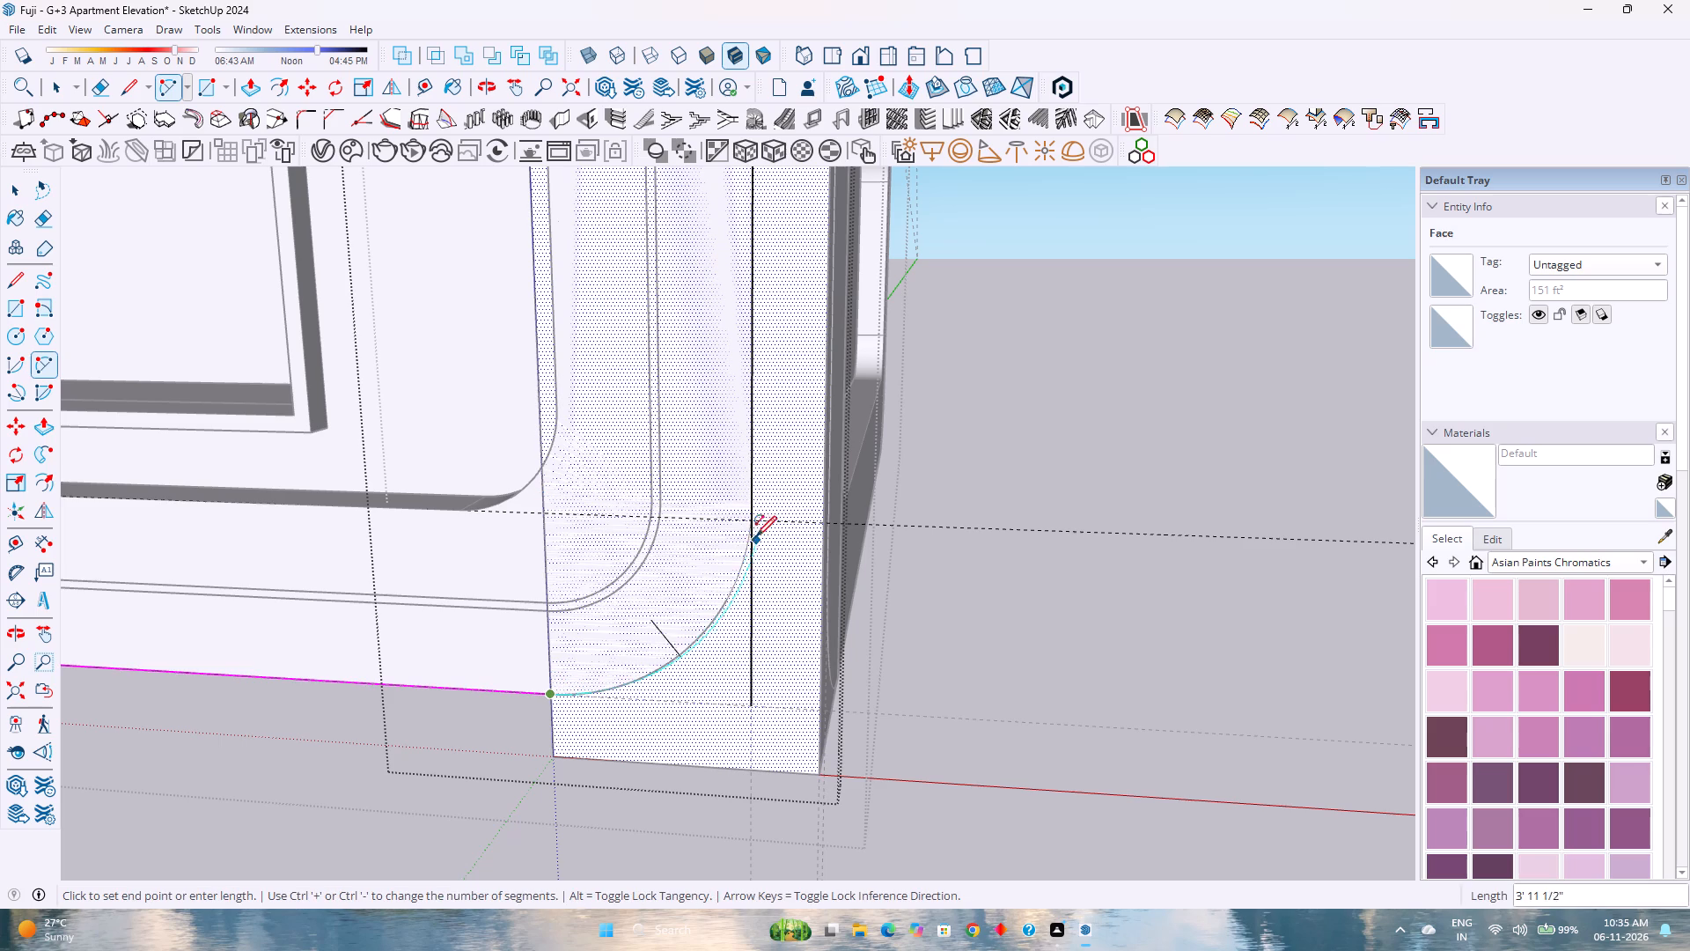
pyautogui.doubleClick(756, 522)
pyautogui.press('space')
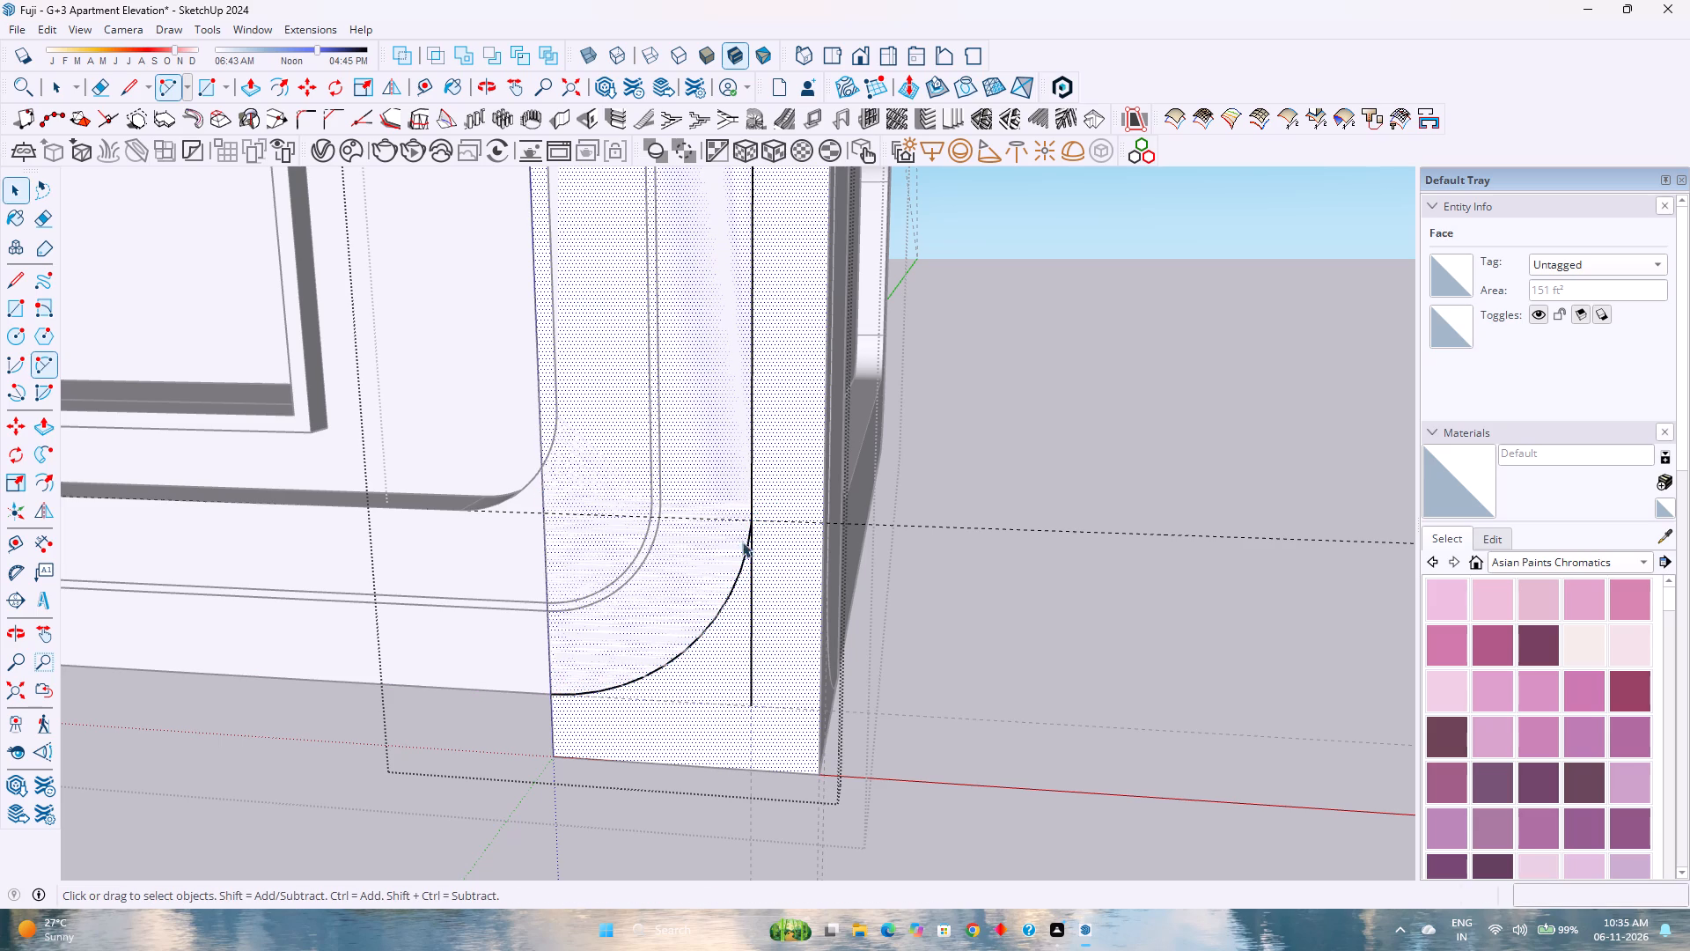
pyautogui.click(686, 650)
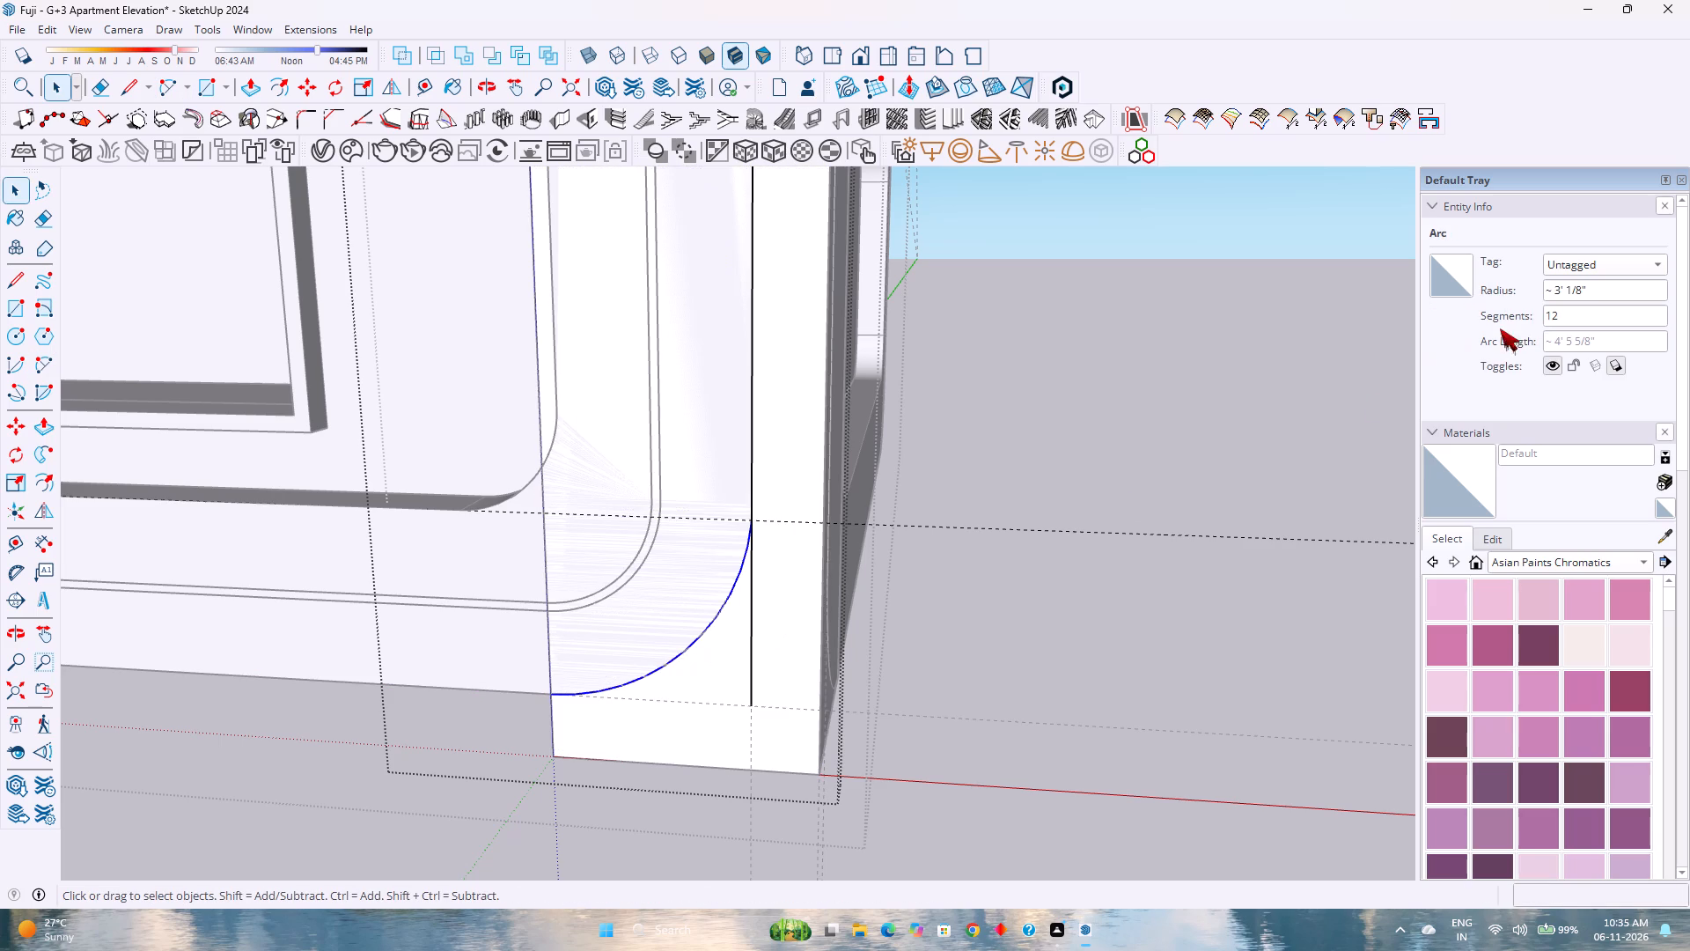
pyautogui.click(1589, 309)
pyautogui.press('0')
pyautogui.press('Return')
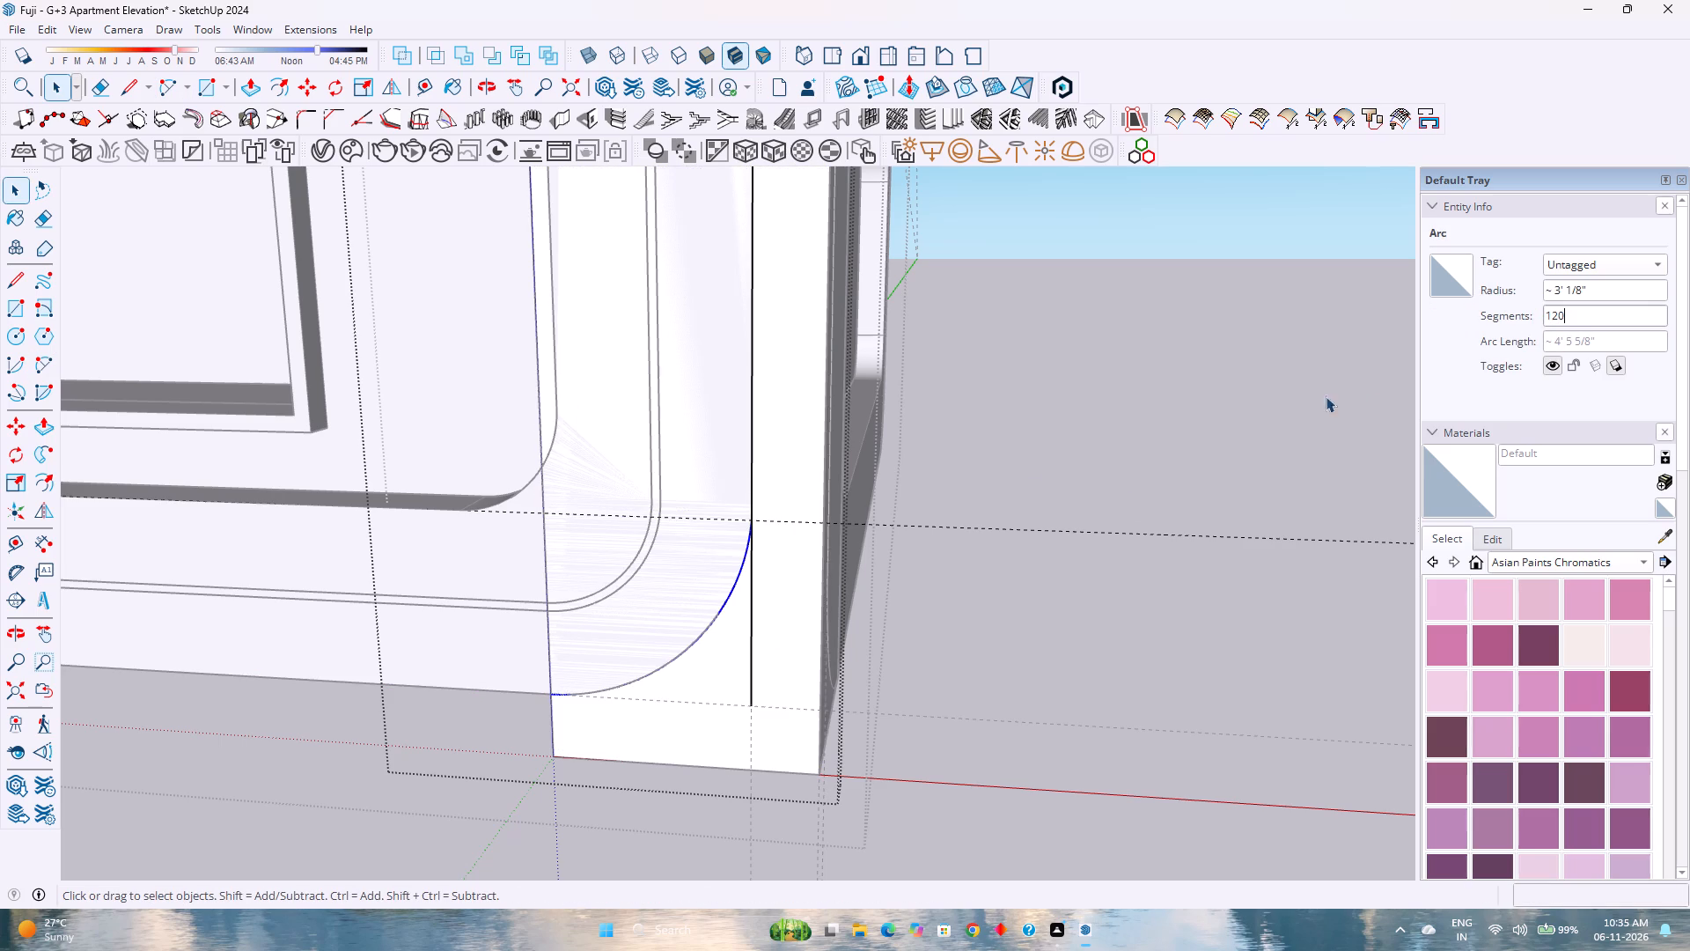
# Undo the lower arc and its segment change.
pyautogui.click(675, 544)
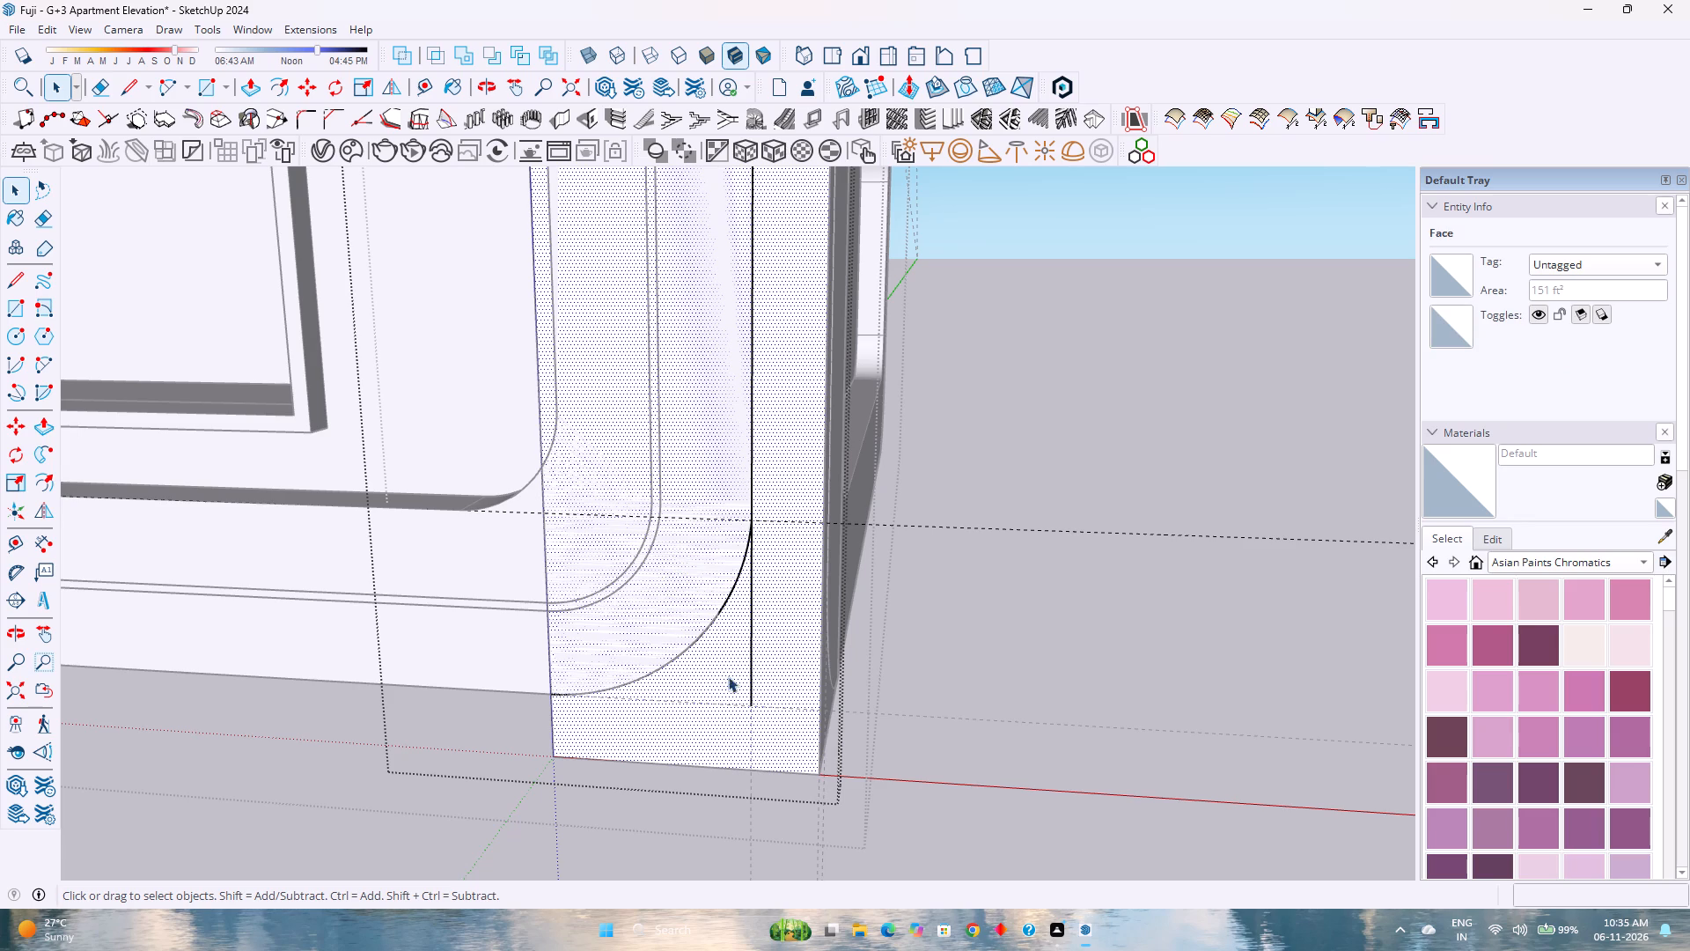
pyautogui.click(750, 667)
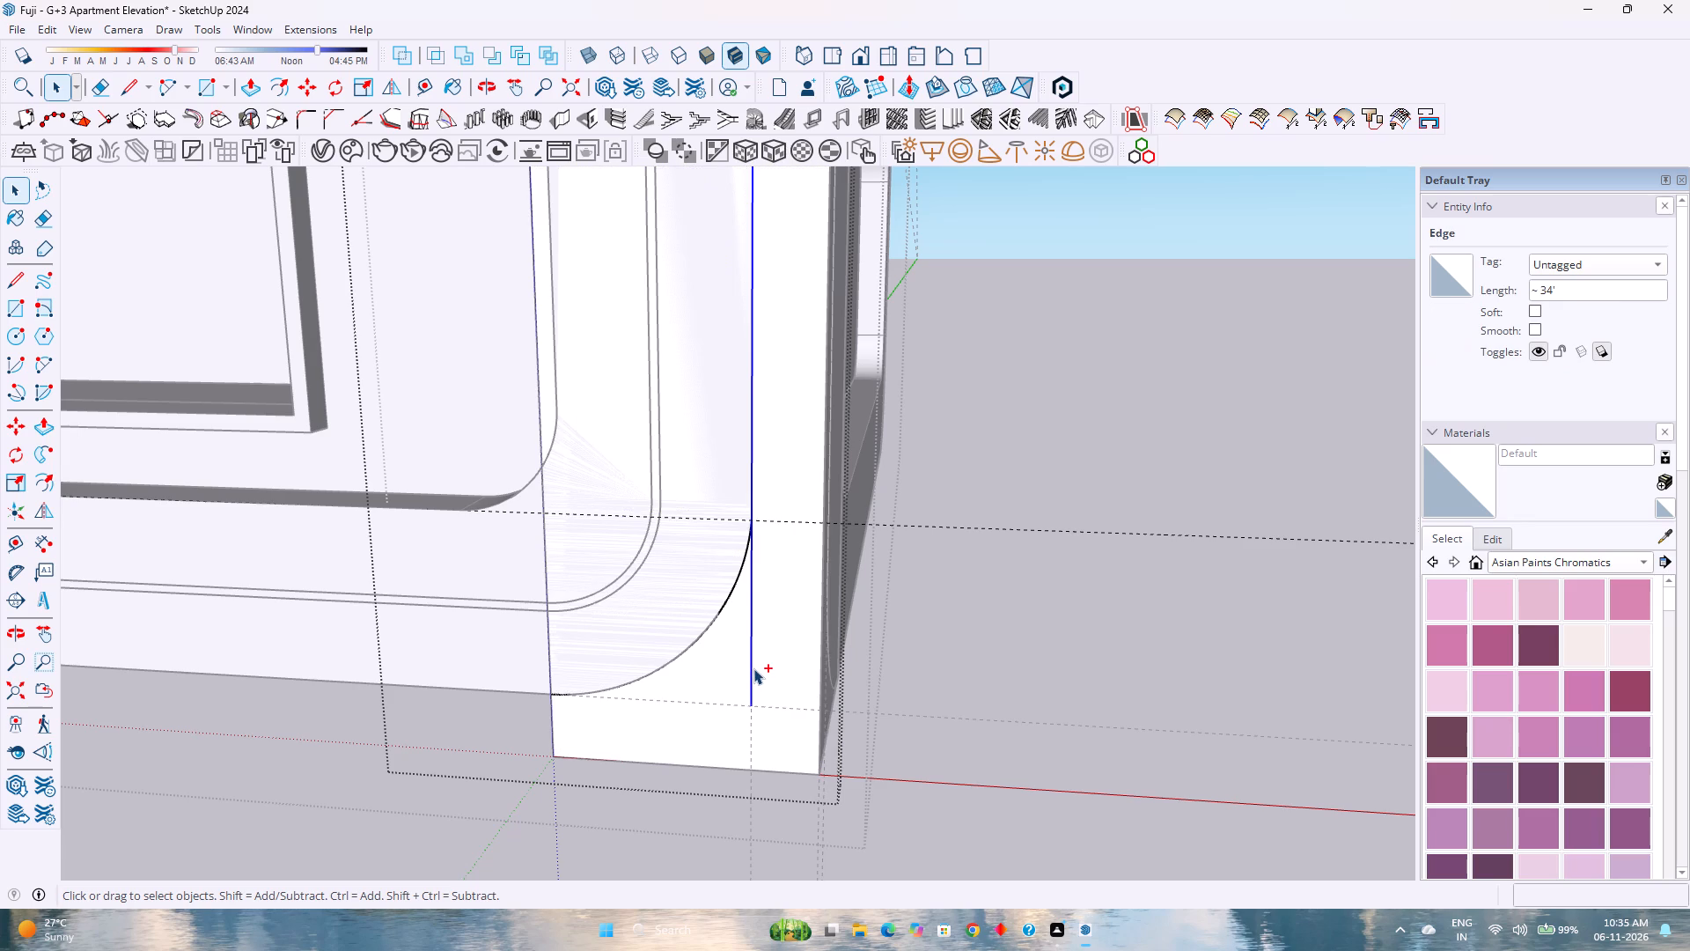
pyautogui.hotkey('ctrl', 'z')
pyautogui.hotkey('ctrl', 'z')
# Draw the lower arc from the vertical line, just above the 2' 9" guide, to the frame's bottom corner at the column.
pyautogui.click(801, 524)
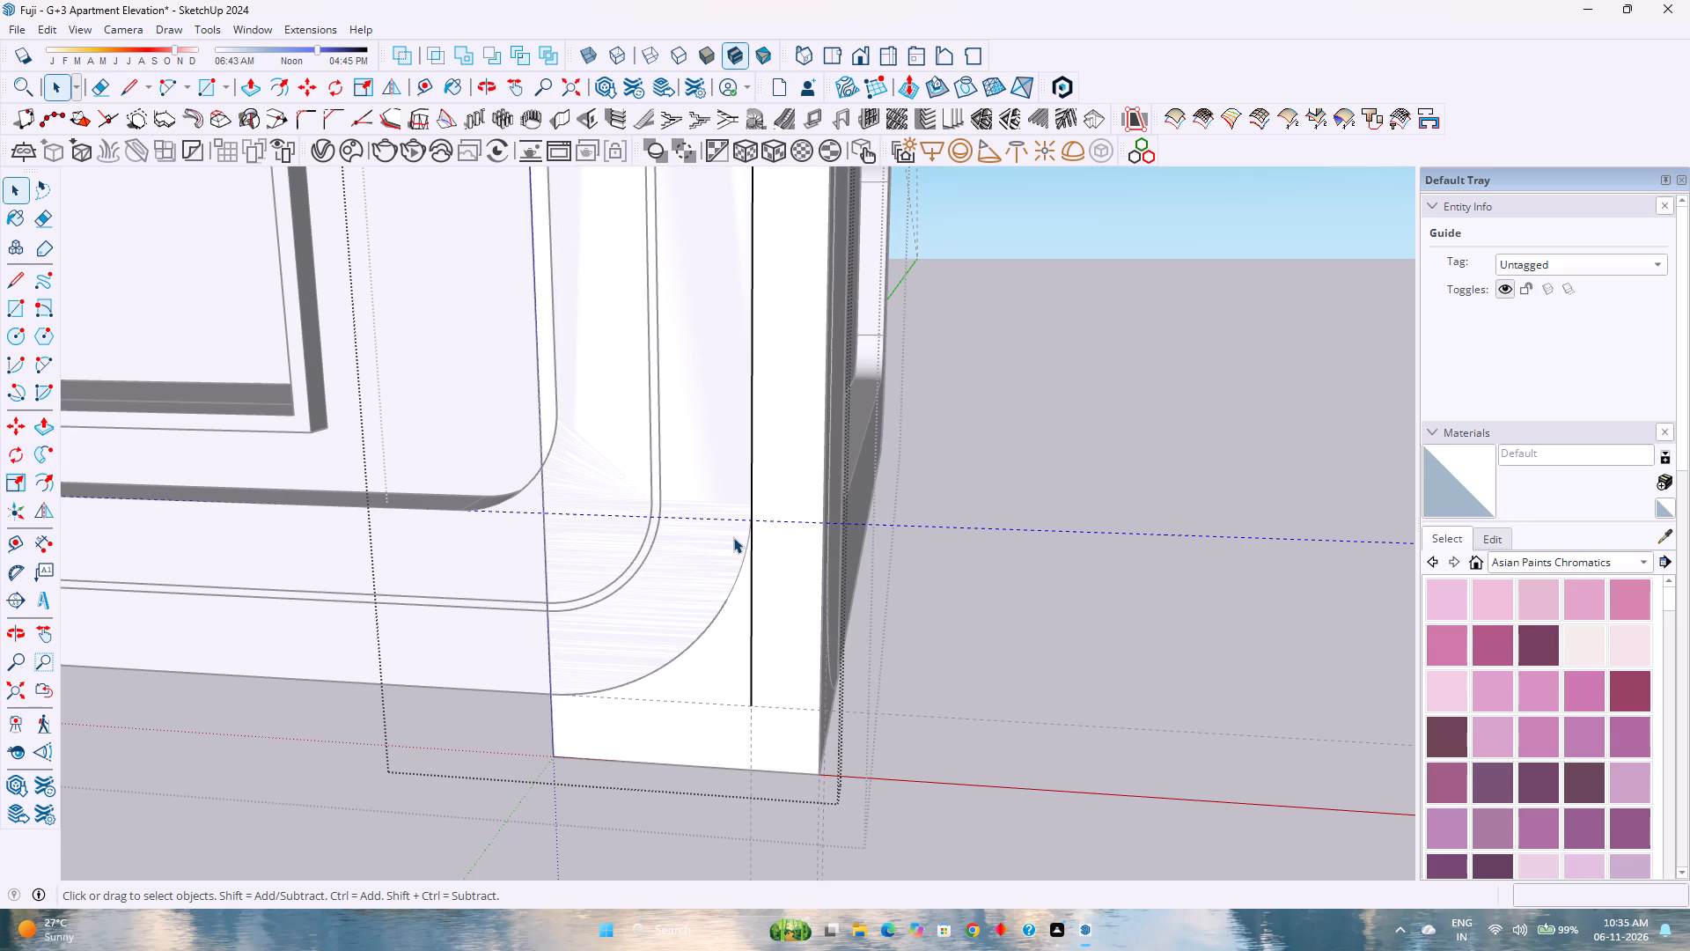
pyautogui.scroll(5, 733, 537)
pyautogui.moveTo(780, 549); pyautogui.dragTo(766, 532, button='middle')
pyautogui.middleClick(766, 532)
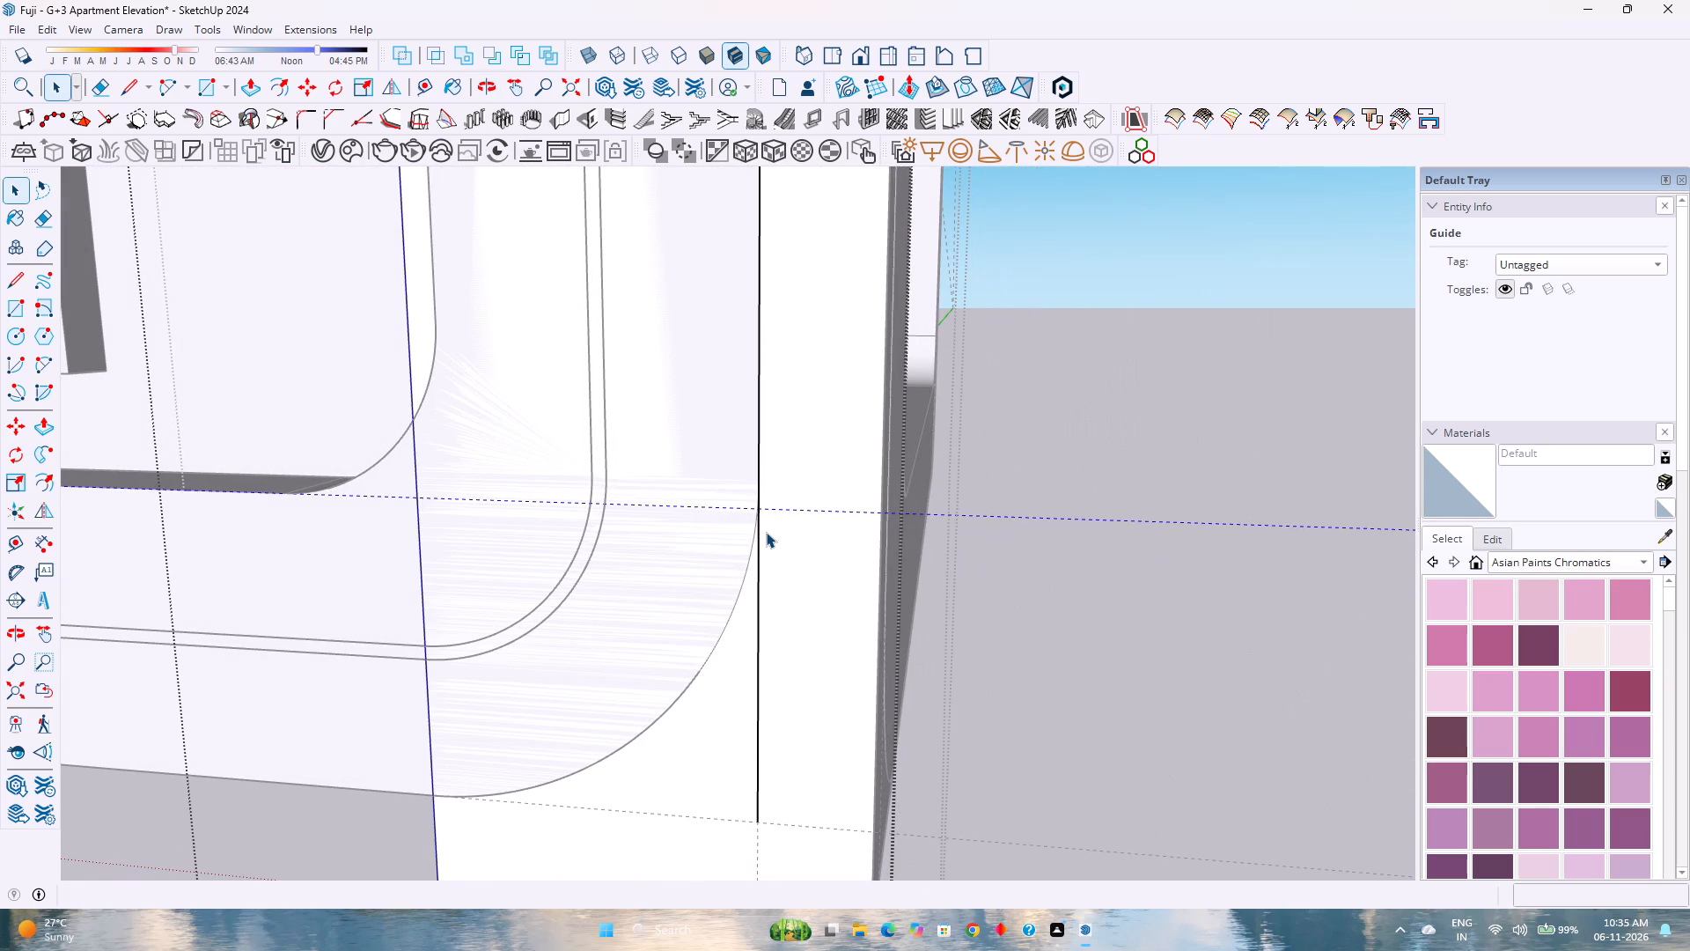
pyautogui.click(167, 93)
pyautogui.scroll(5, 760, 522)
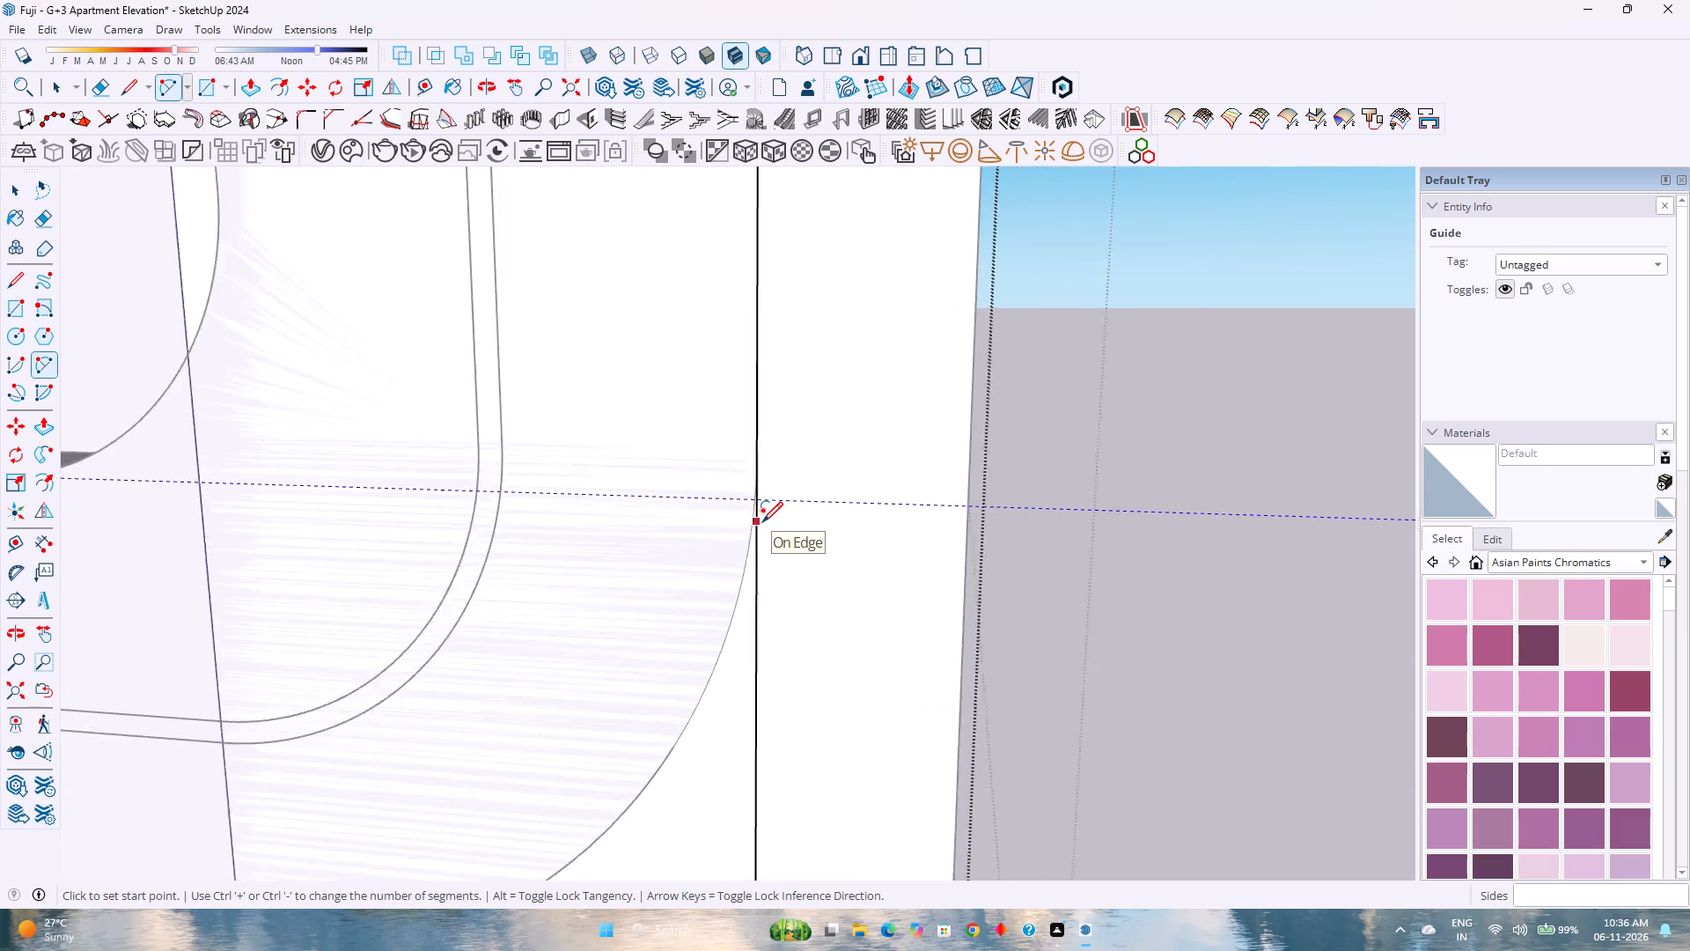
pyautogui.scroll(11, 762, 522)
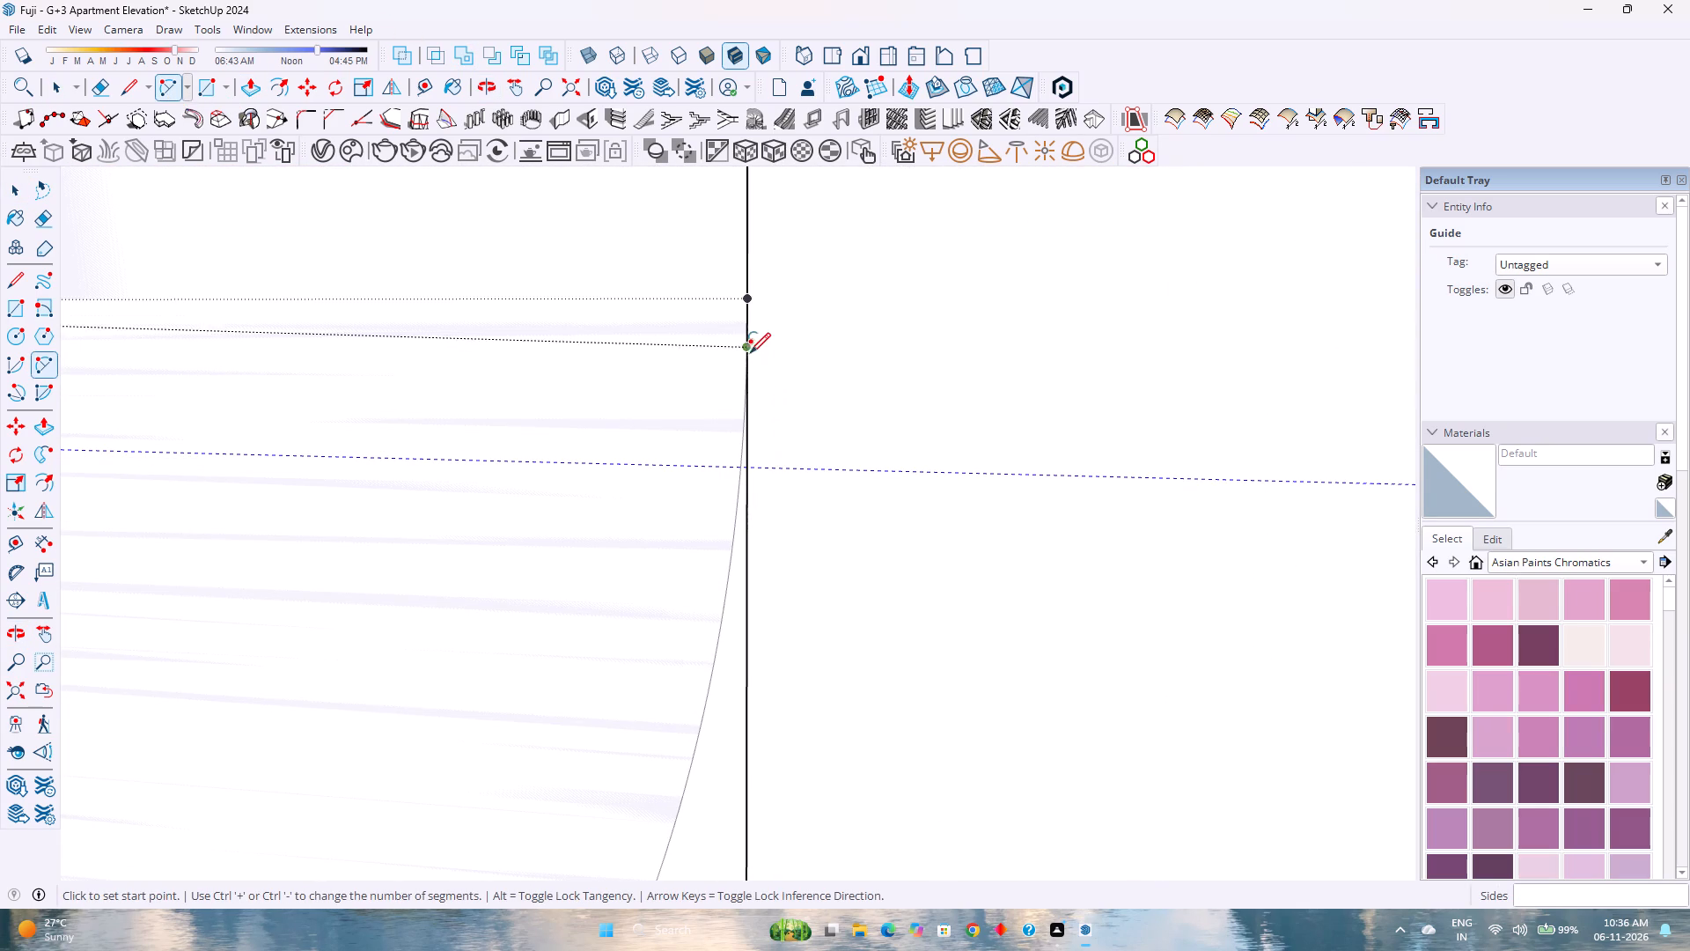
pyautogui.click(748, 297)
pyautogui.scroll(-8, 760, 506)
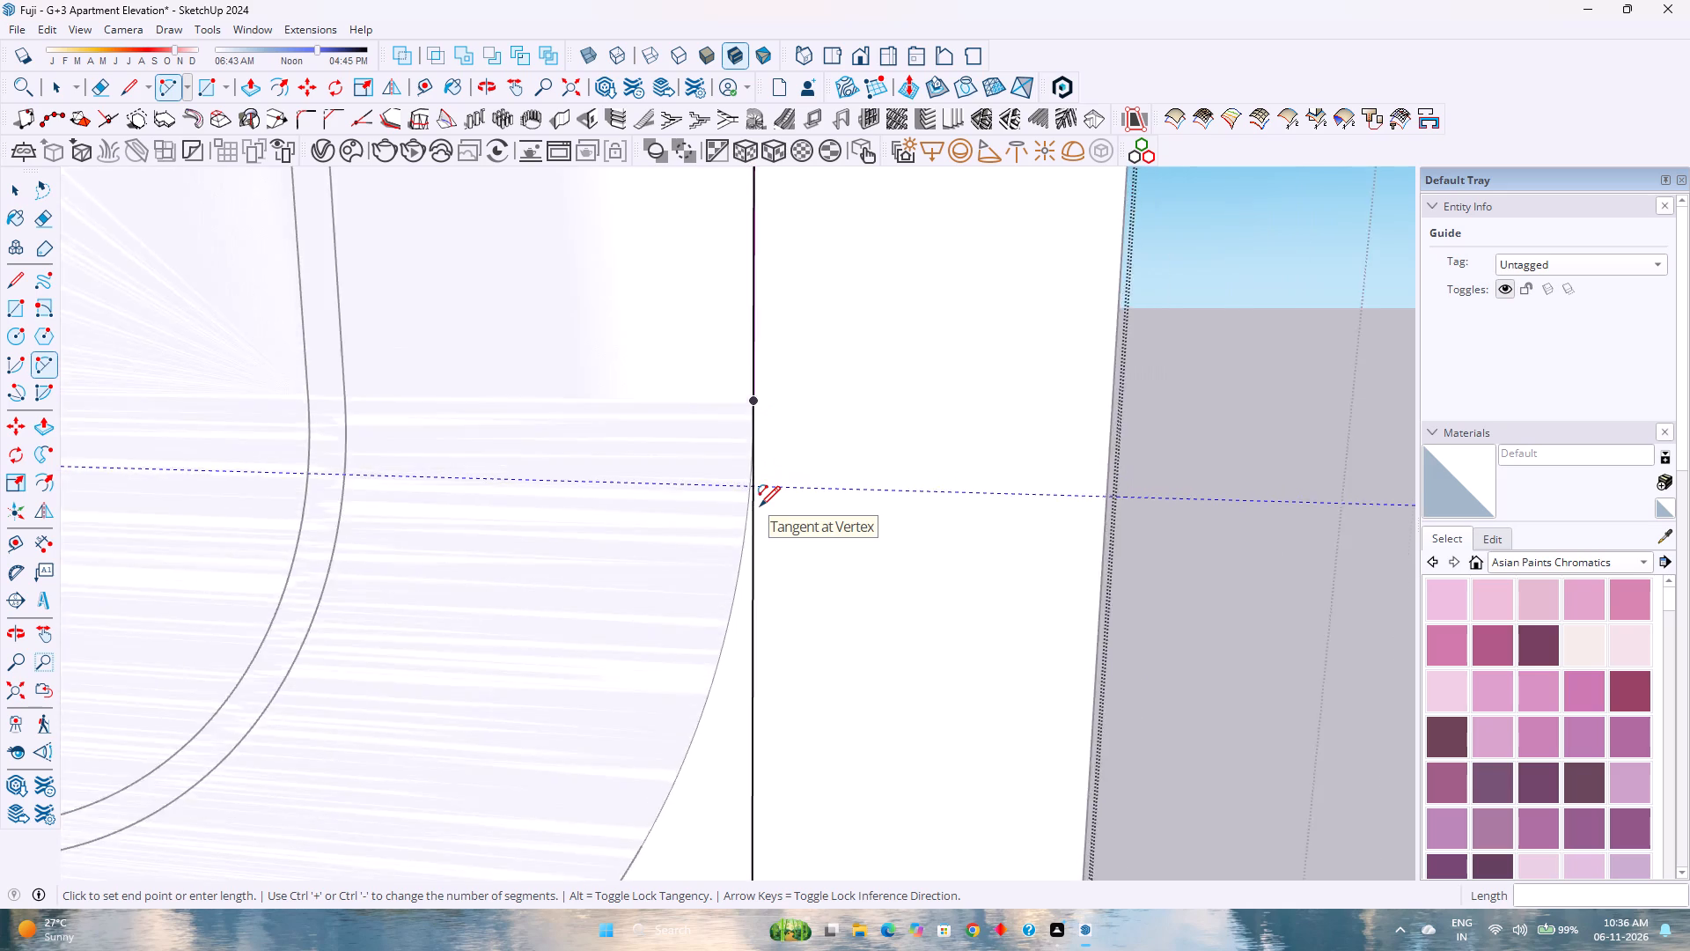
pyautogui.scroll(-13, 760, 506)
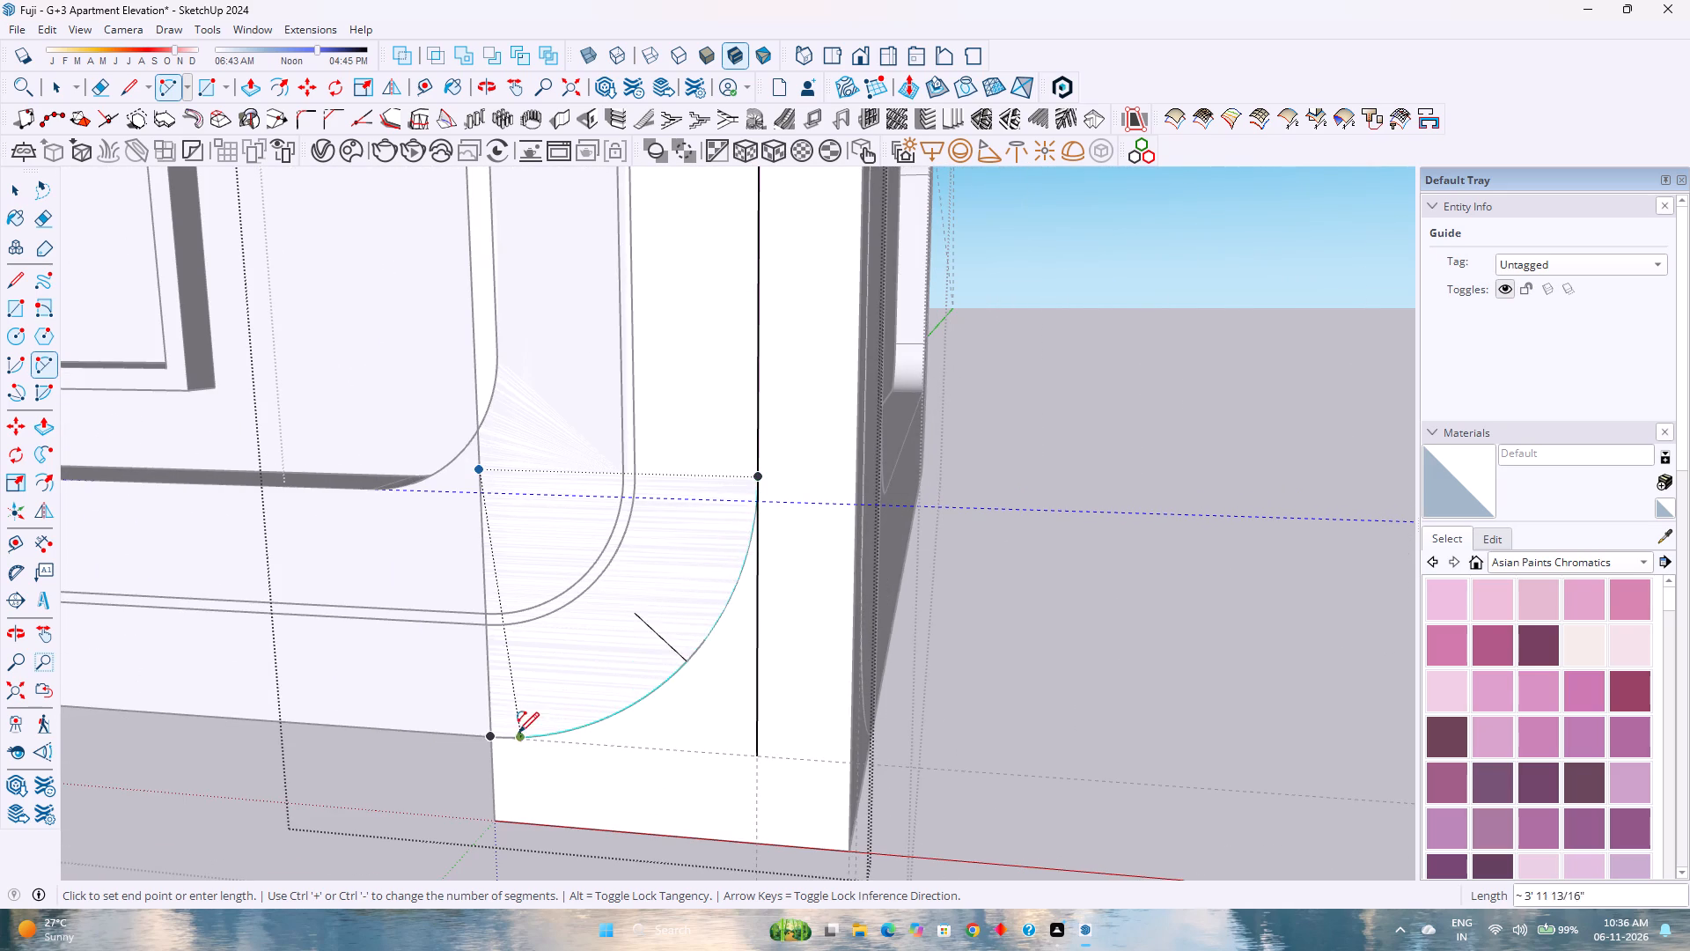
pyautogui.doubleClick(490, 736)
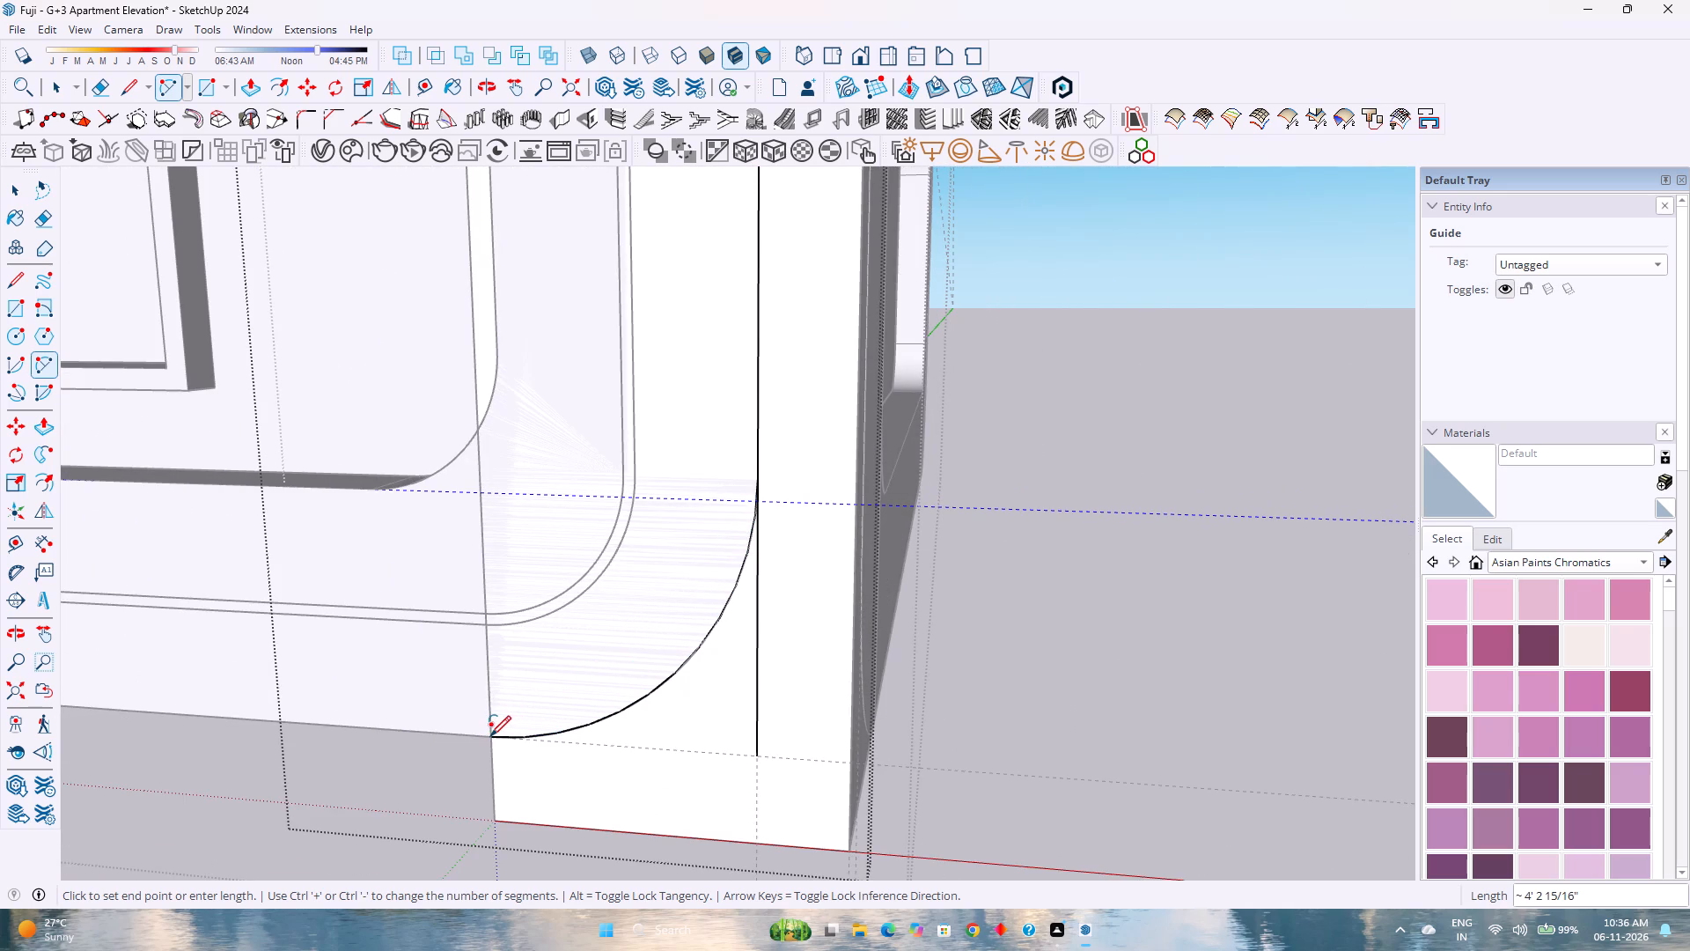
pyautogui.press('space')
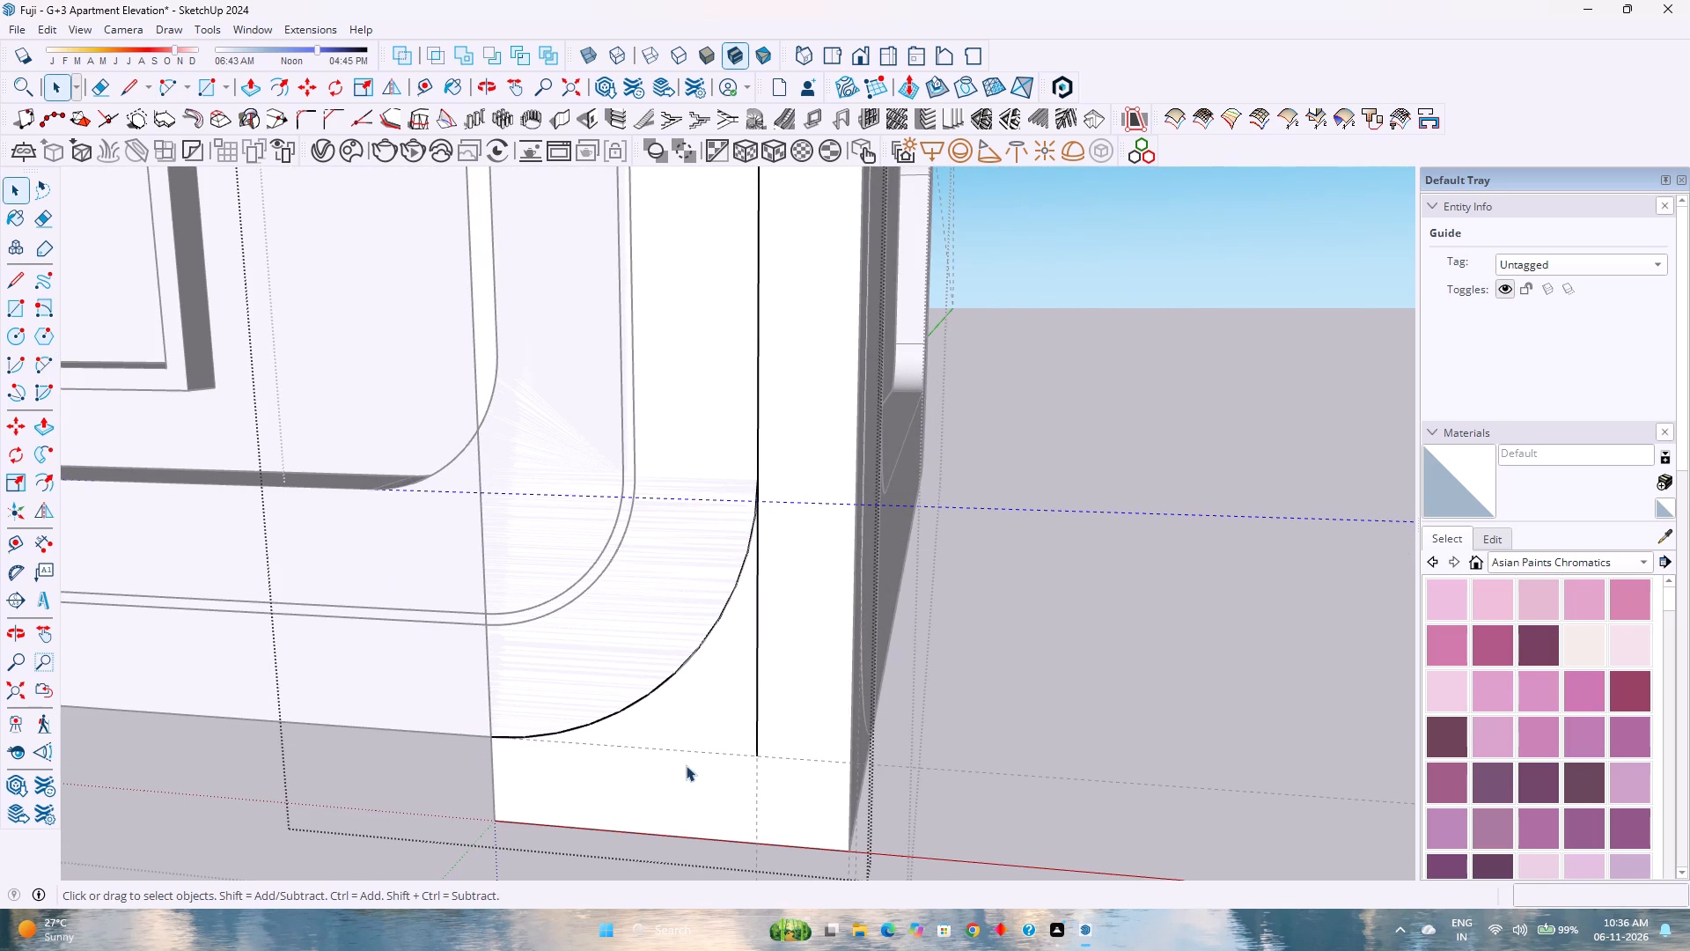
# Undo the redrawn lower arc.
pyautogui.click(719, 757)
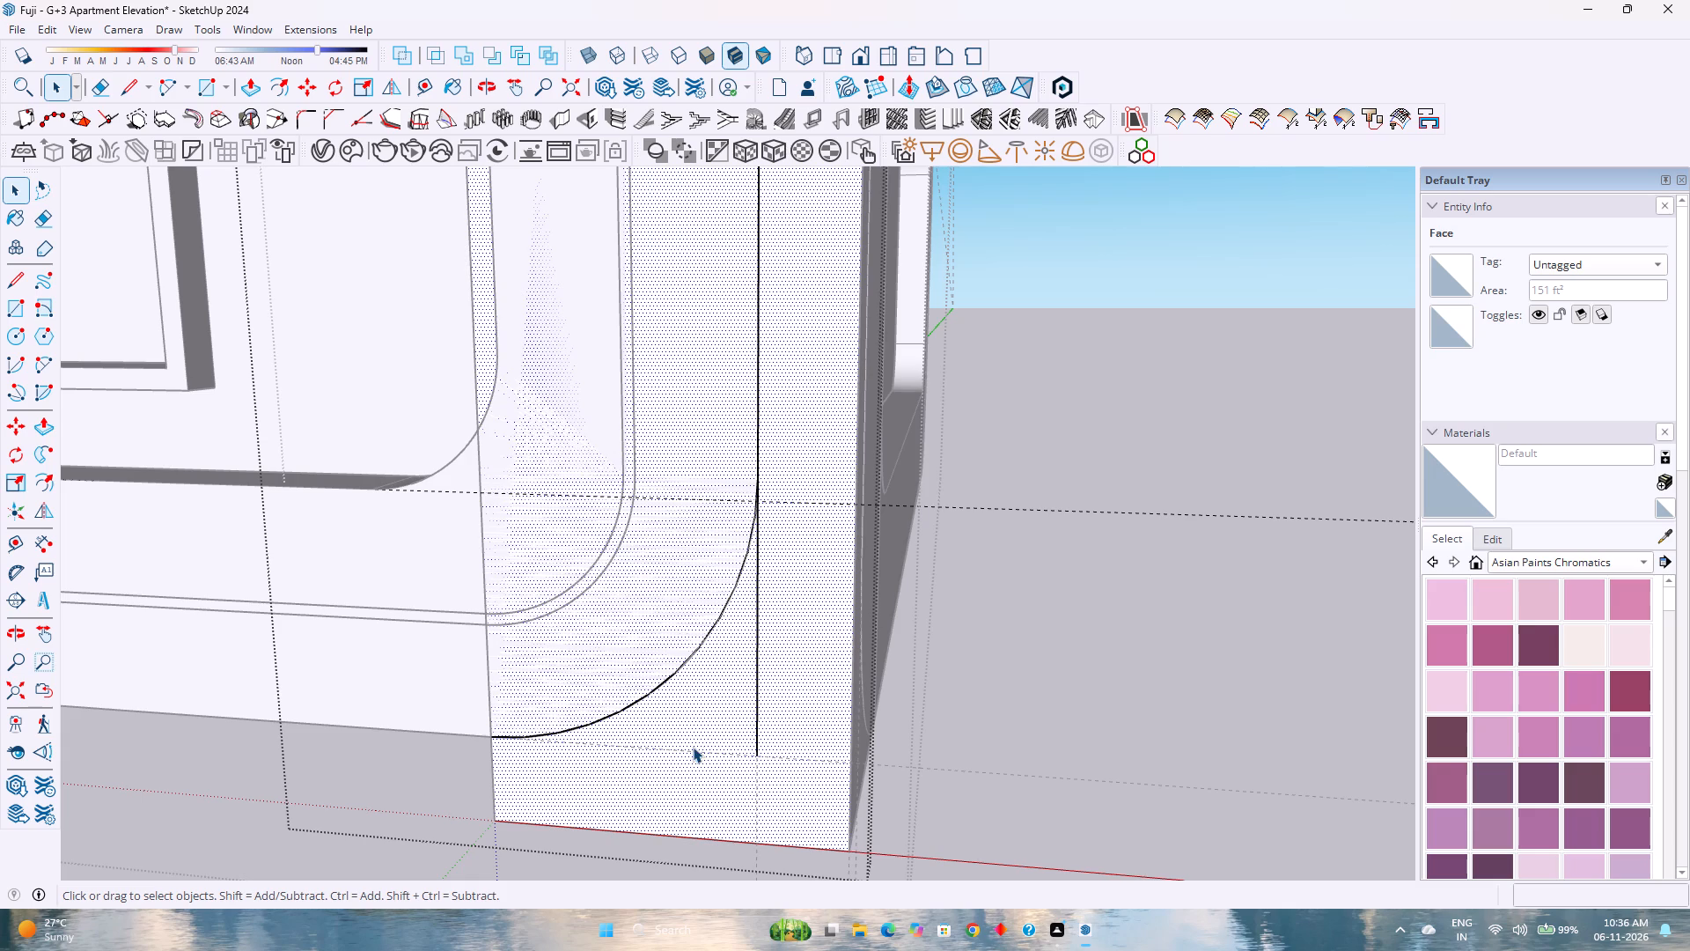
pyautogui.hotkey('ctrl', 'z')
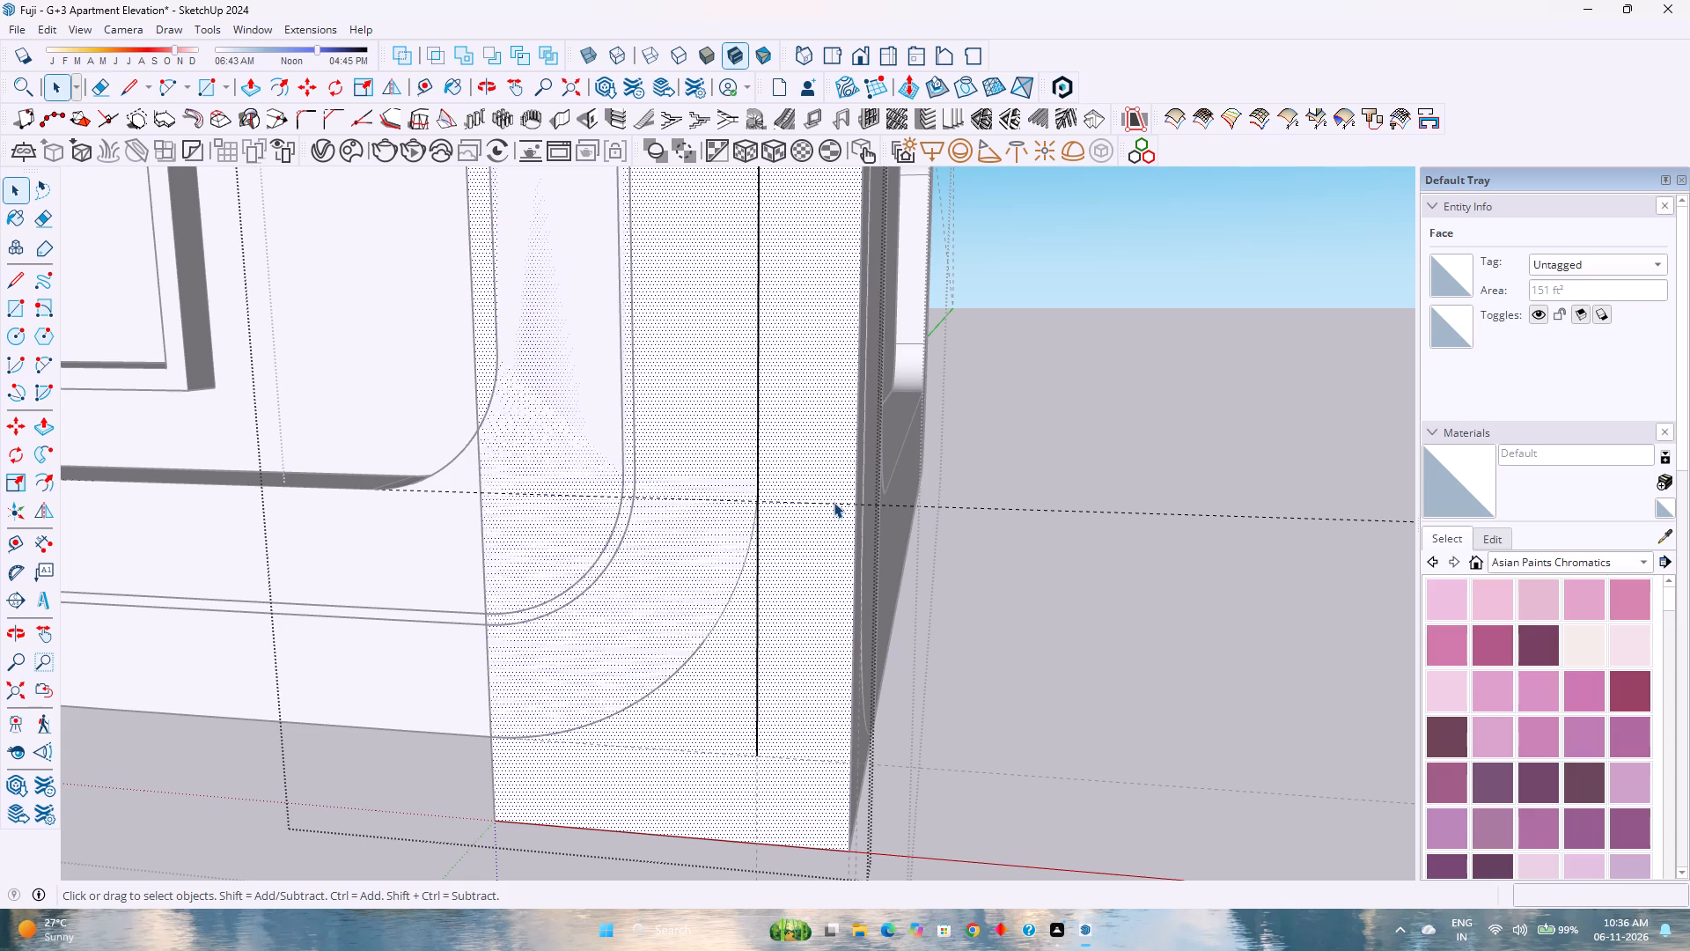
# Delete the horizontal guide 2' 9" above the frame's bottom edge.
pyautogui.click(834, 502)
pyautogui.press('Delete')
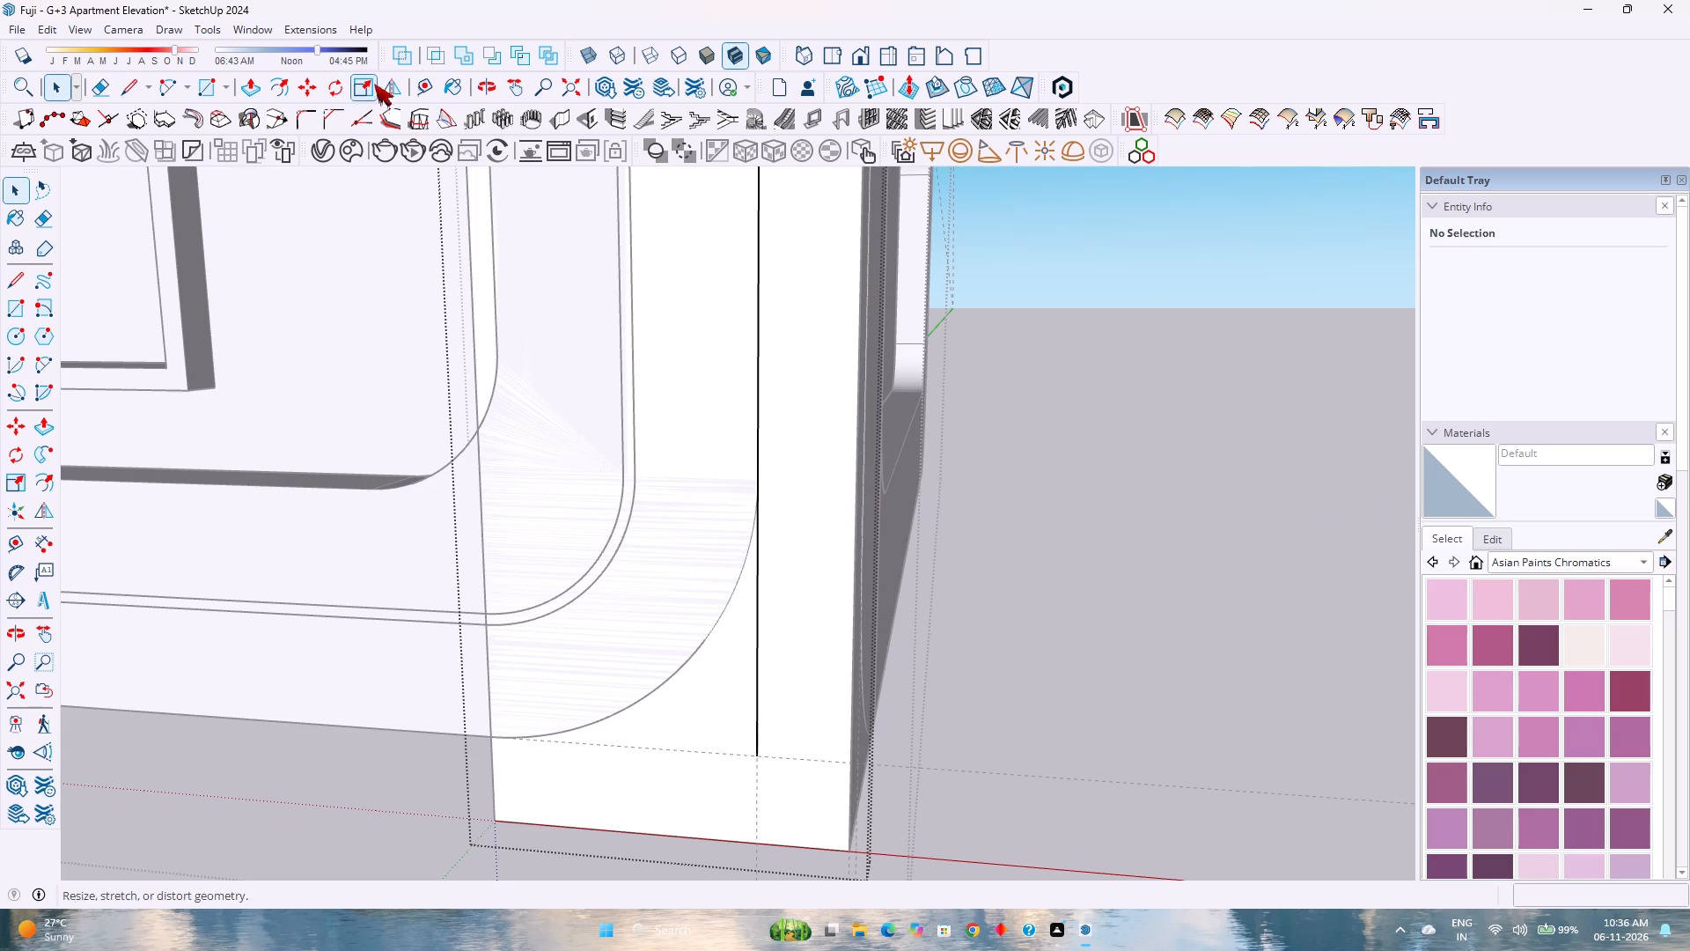
# Place a horizontal guide 3' above the bottom edge of the front frame.
pyautogui.click(423, 88)
pyautogui.click(385, 732)
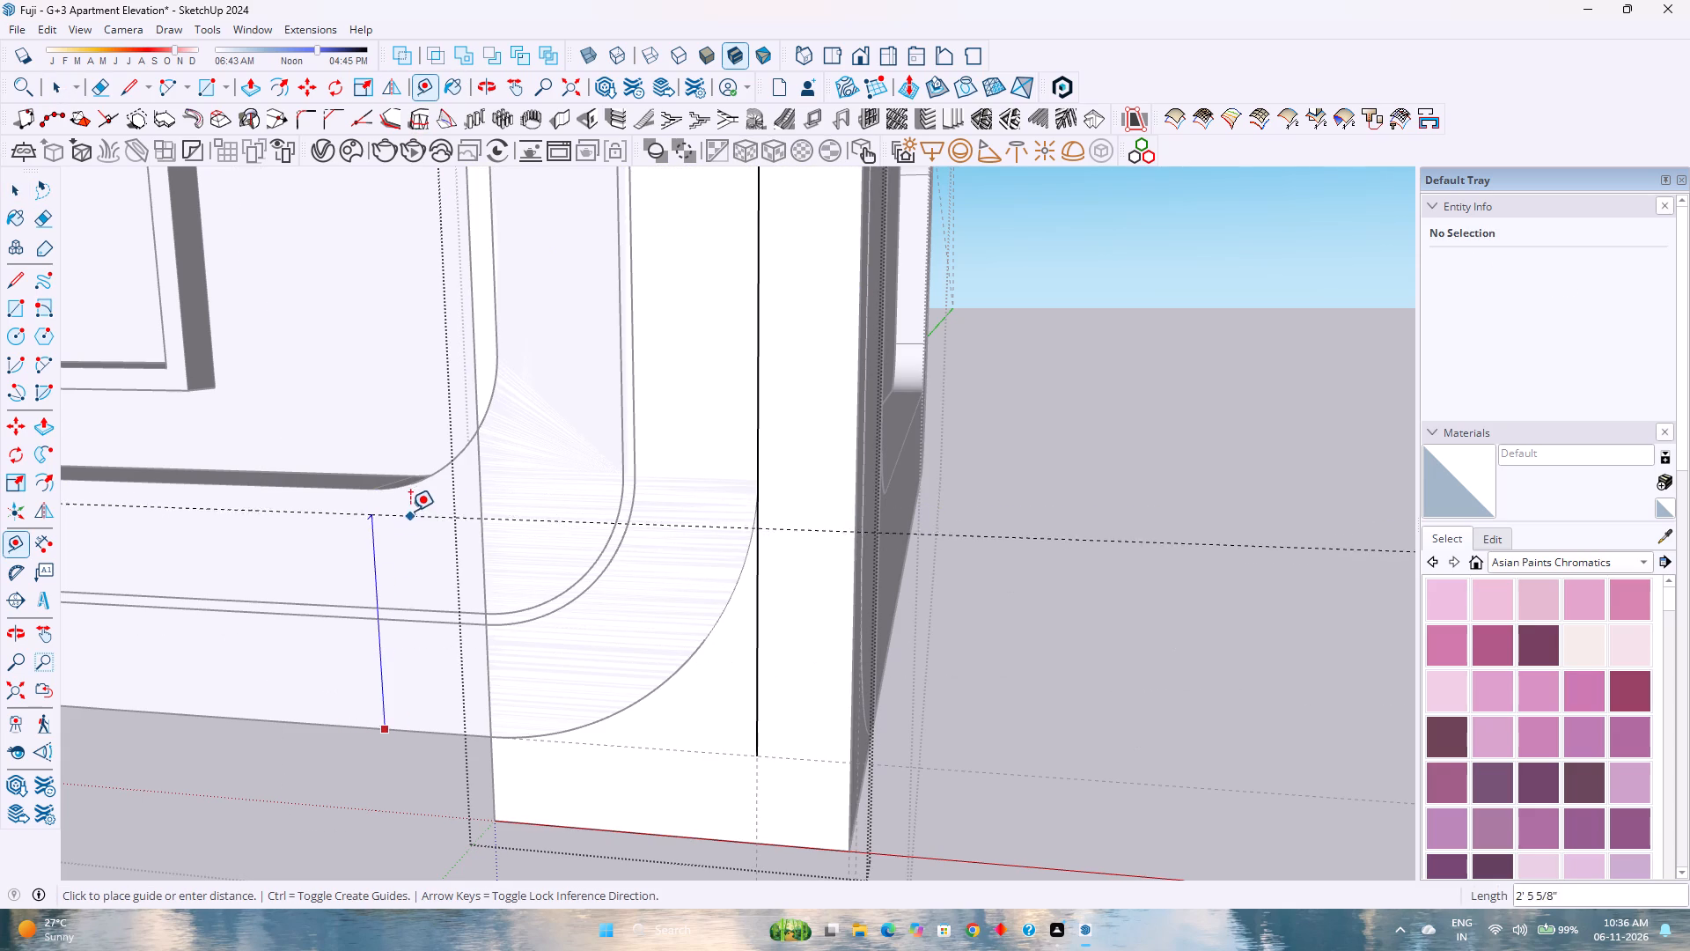
pyautogui.press('3')
pyautogui.press("'")
pyautogui.press('Return')
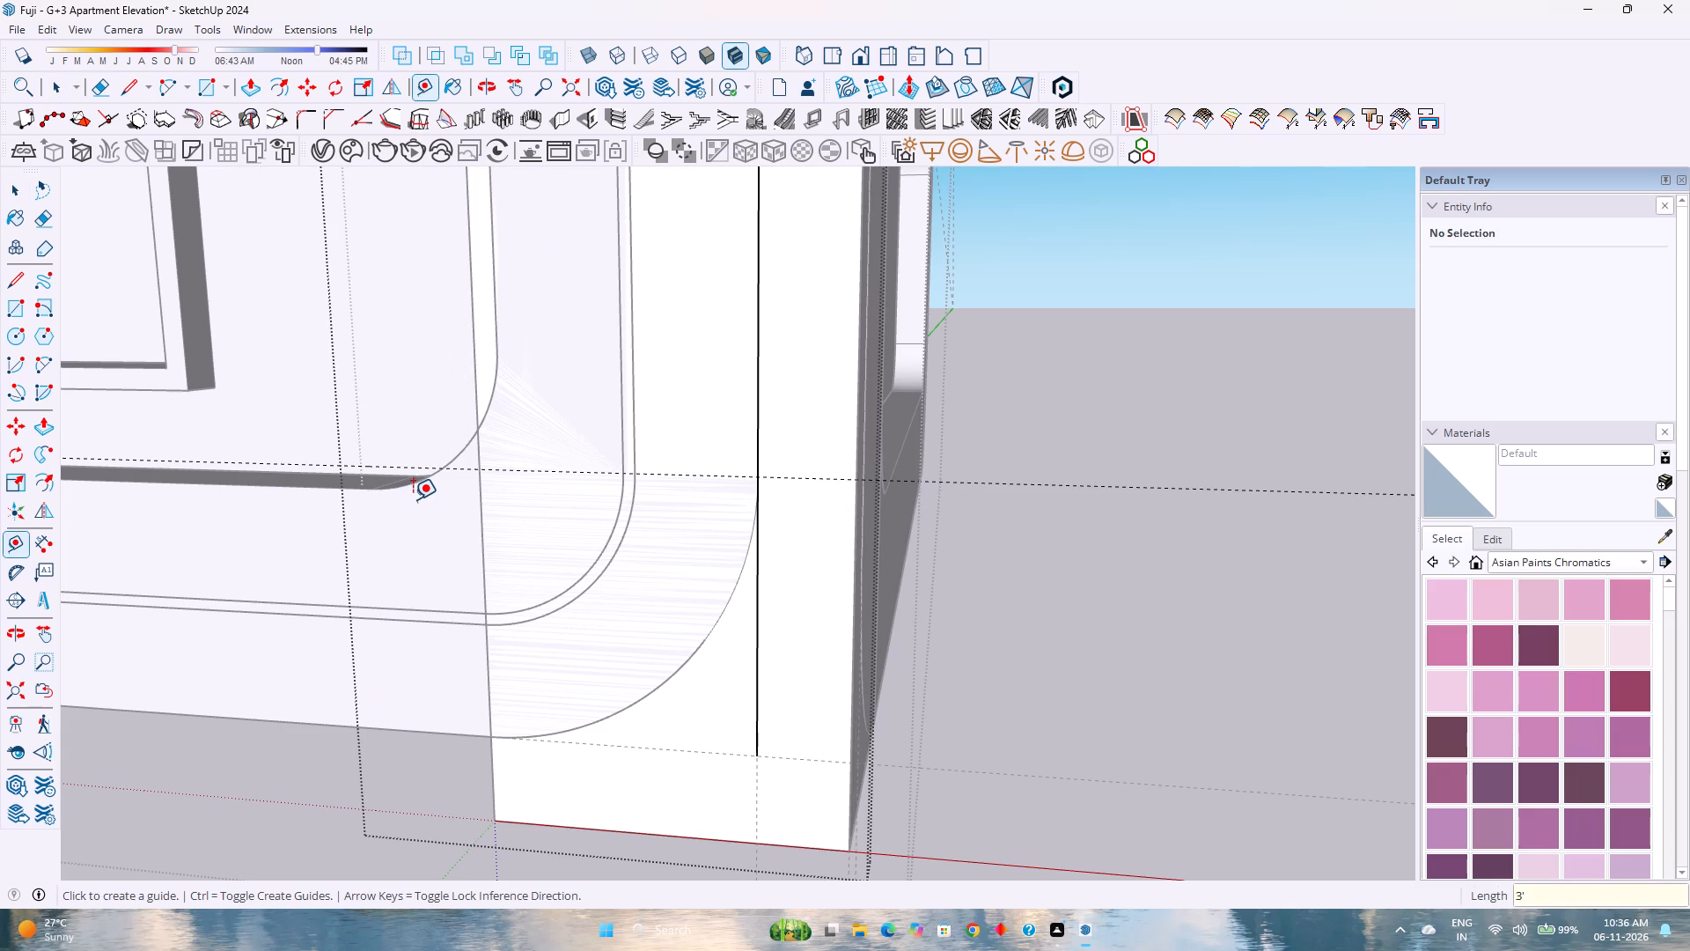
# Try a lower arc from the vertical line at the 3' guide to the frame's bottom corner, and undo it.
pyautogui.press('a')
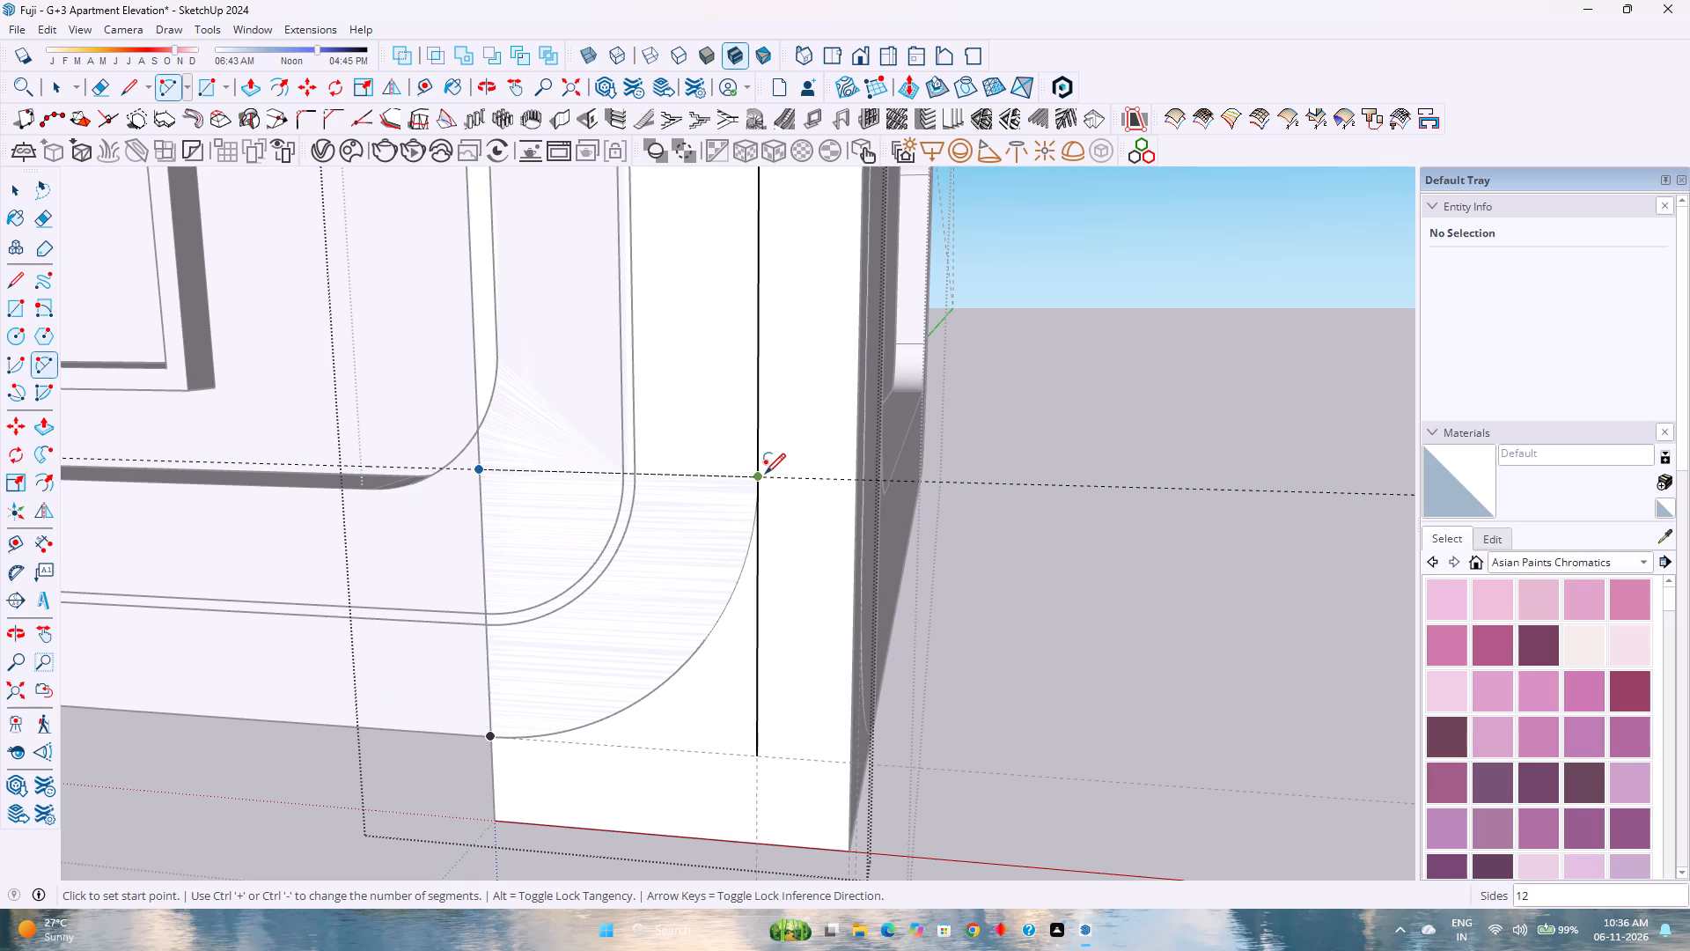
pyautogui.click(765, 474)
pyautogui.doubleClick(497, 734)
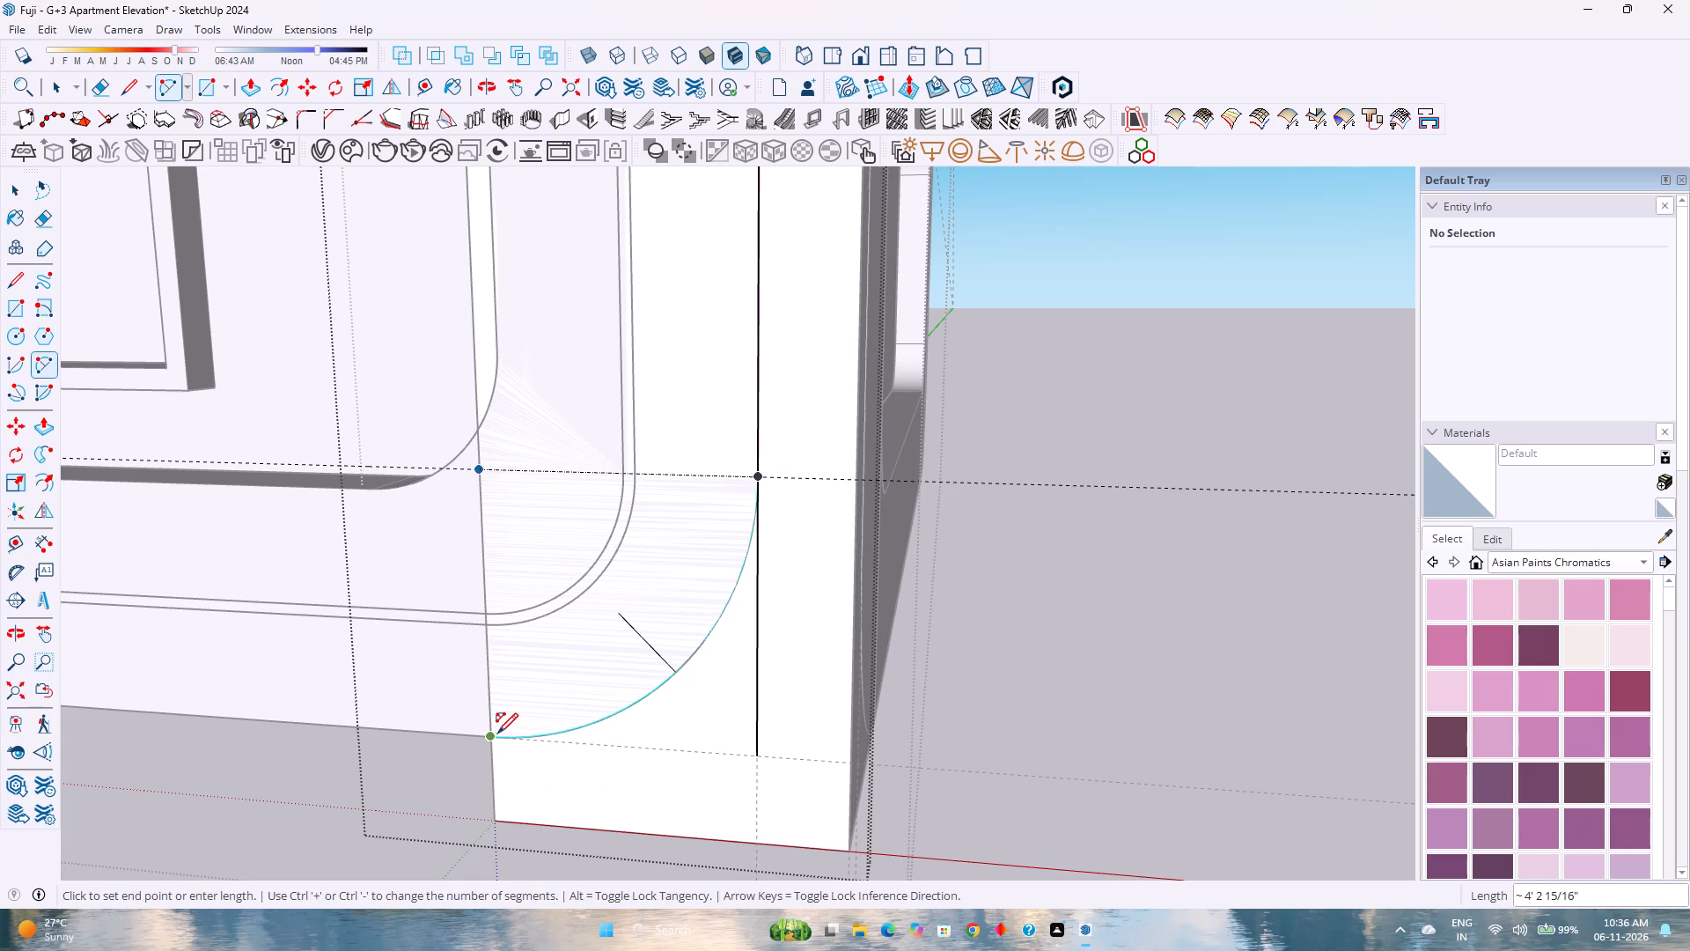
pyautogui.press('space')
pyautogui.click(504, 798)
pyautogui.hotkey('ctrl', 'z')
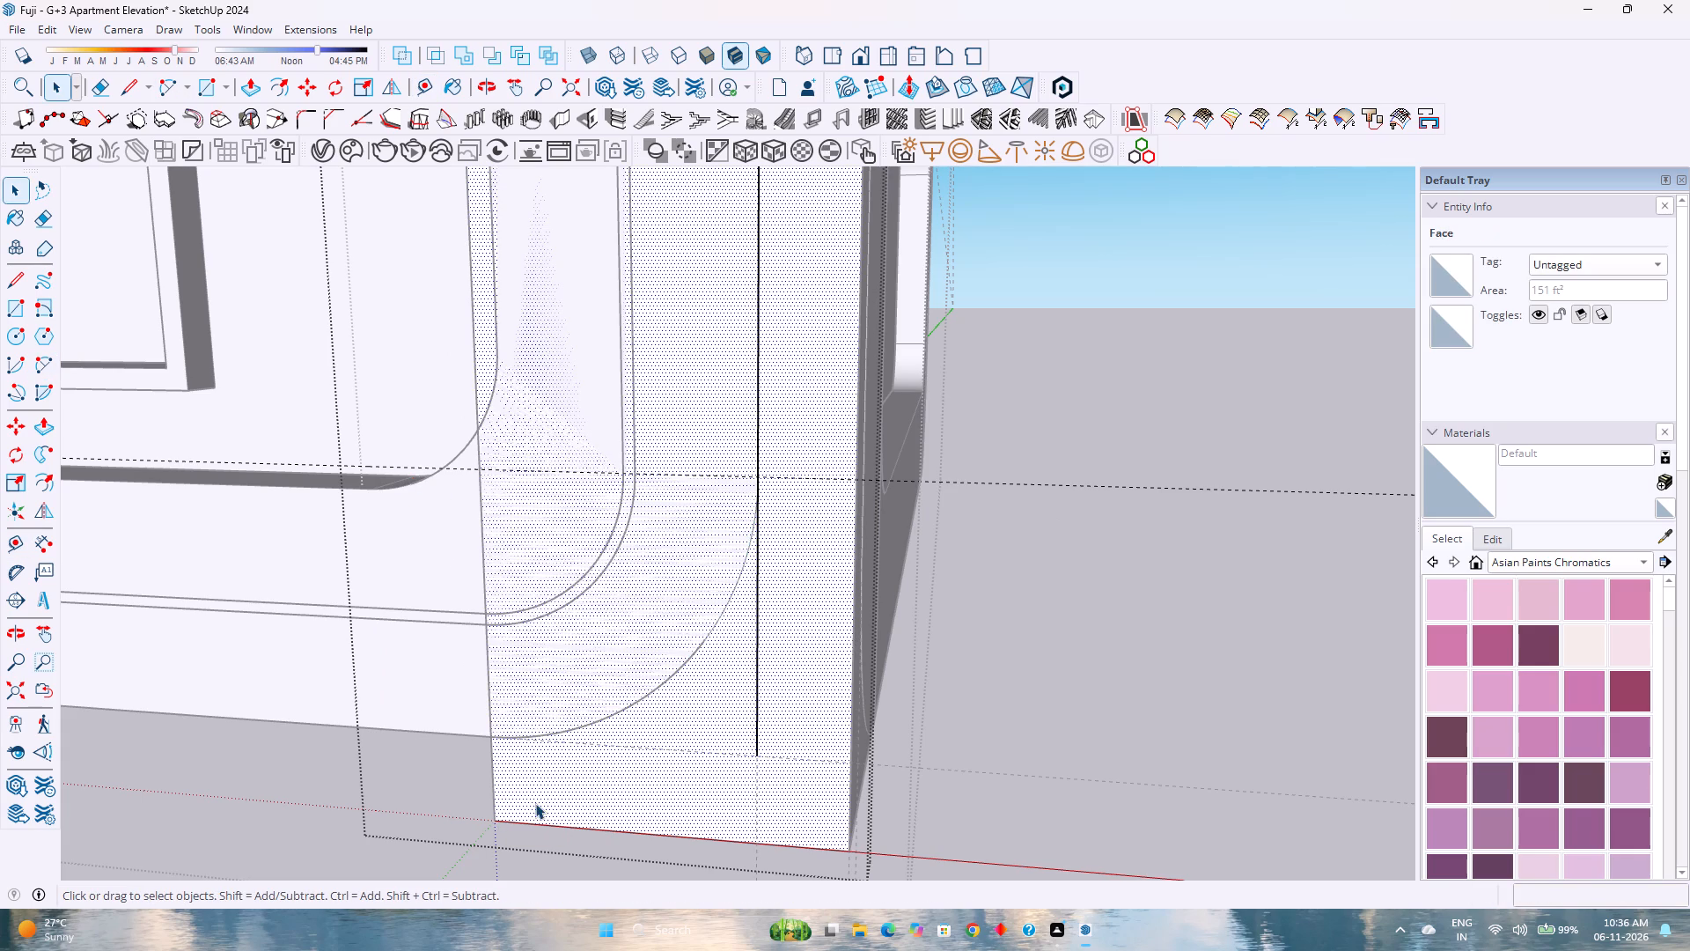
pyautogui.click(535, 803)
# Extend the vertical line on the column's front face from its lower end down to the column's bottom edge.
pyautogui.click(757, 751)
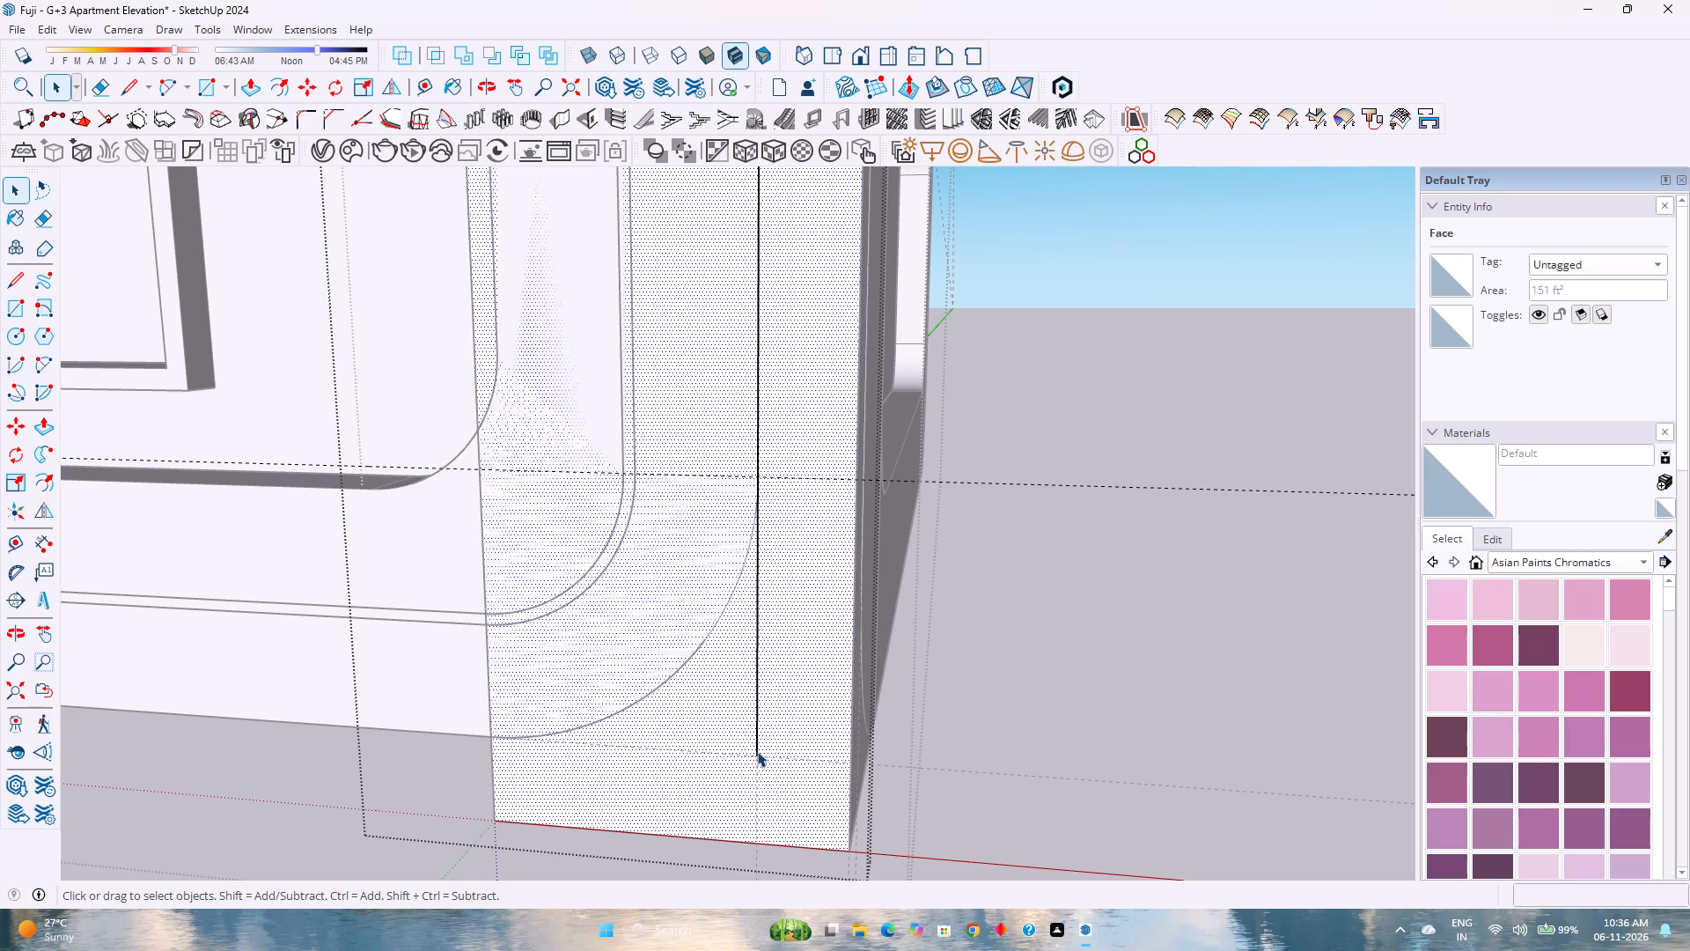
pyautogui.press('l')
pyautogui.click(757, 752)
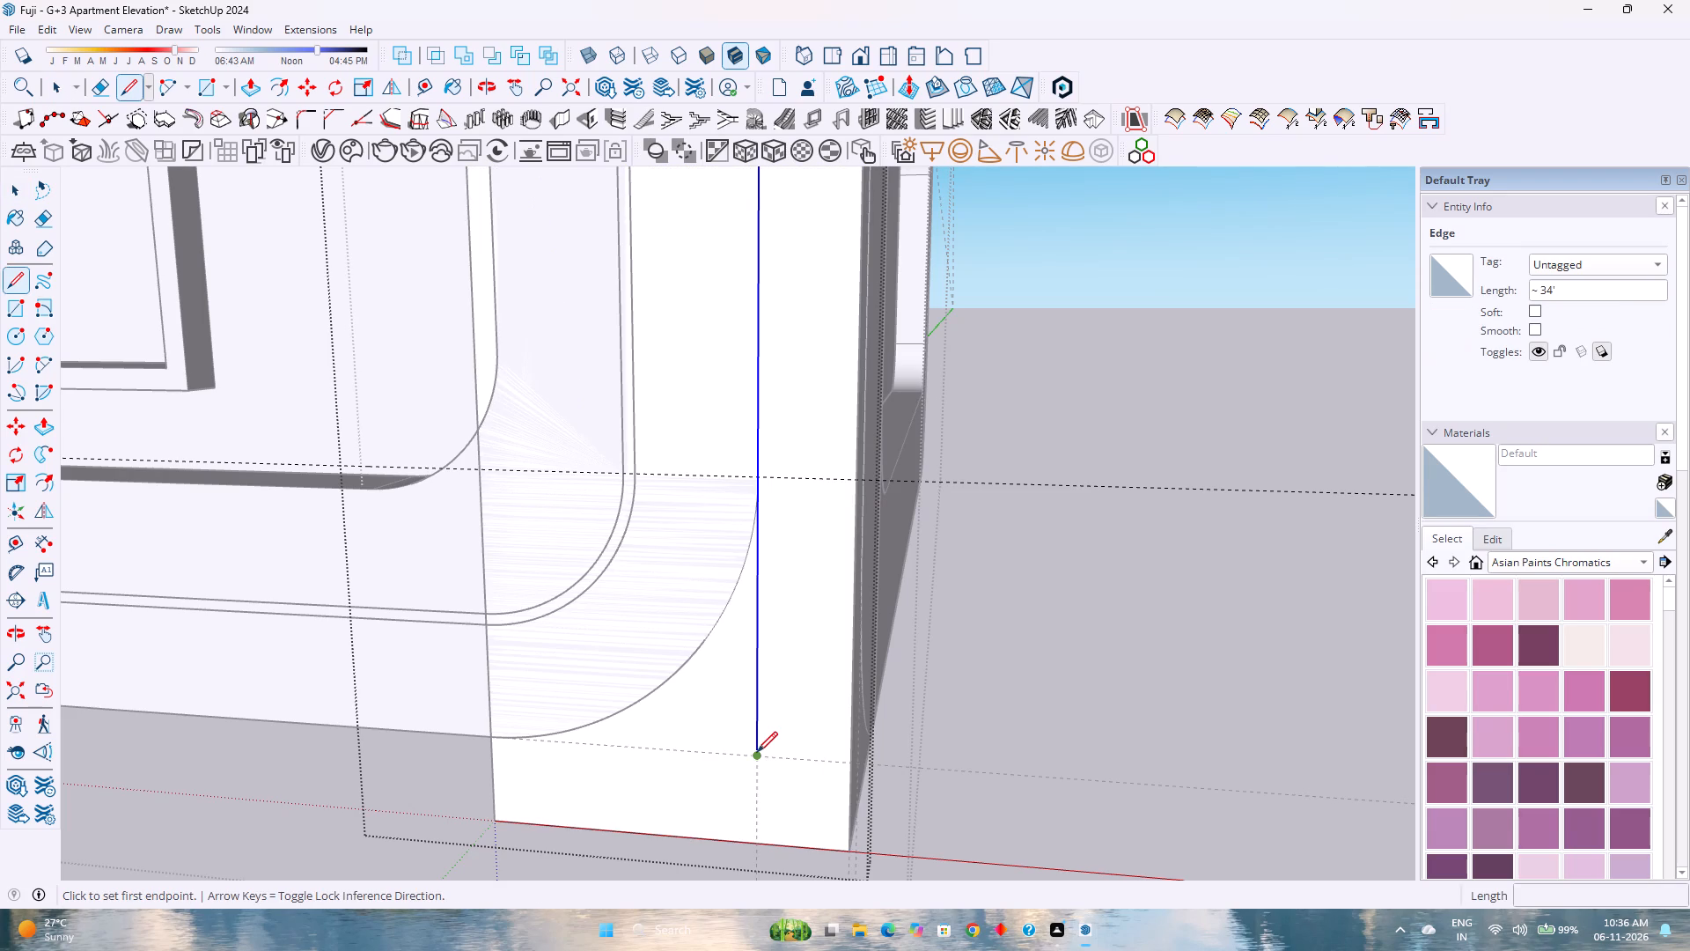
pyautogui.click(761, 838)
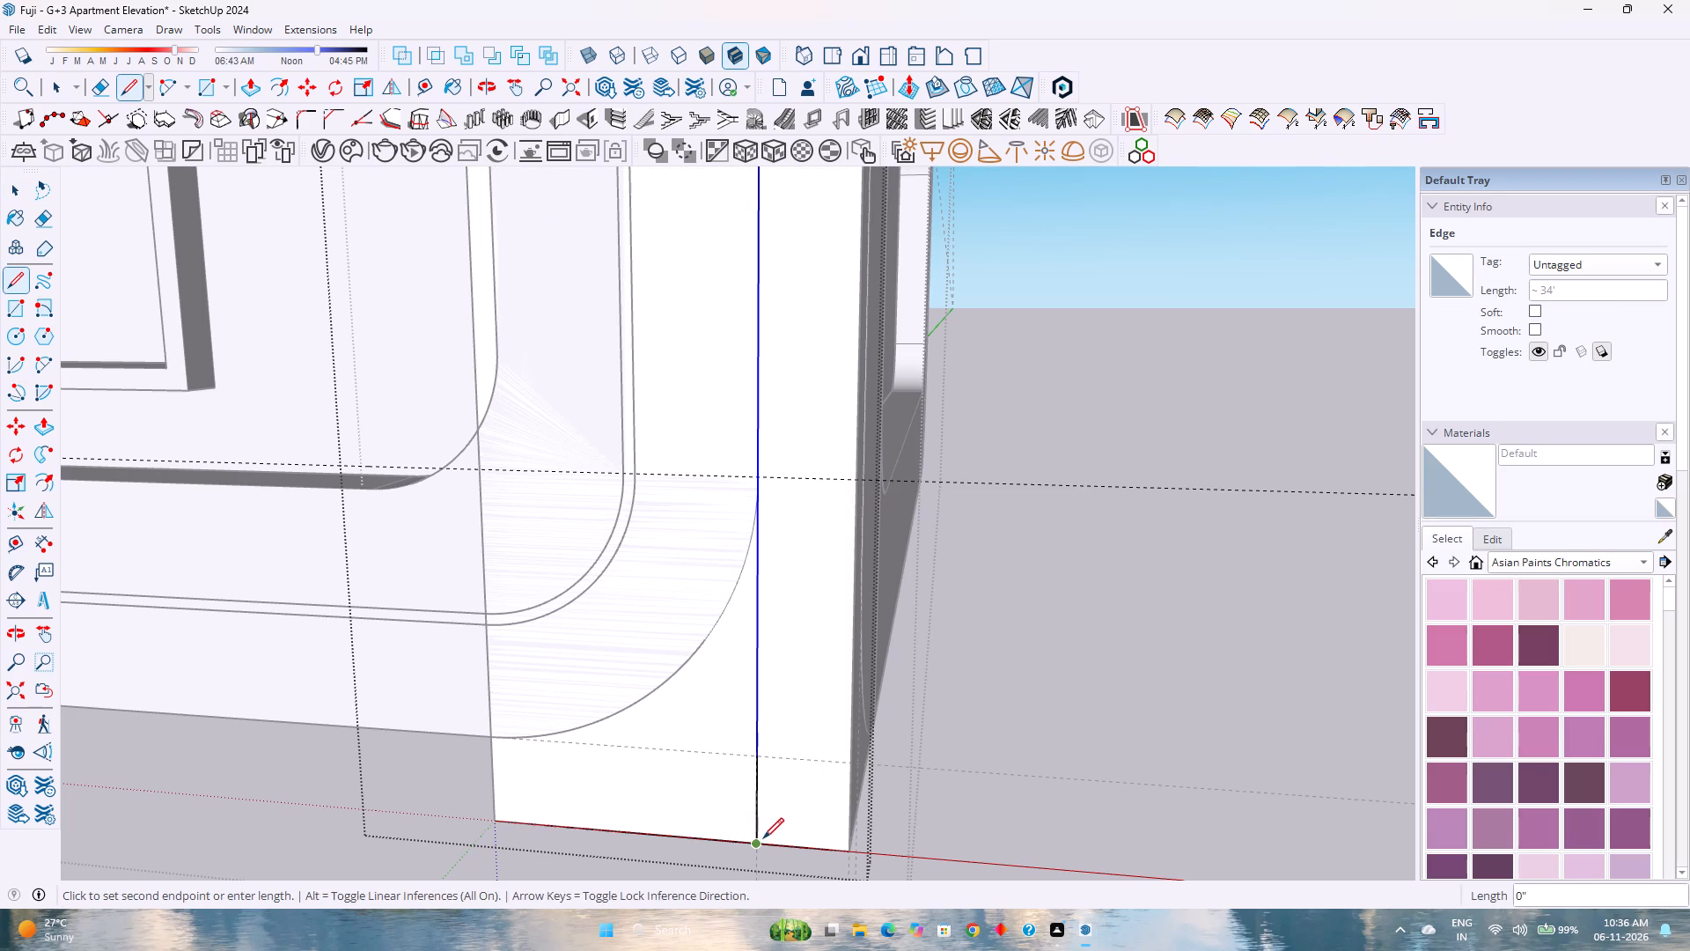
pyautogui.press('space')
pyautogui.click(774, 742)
# Examine the column's front face around its upper rounded corner and along its full height.
pyautogui.scroll(-8, 709, 780)
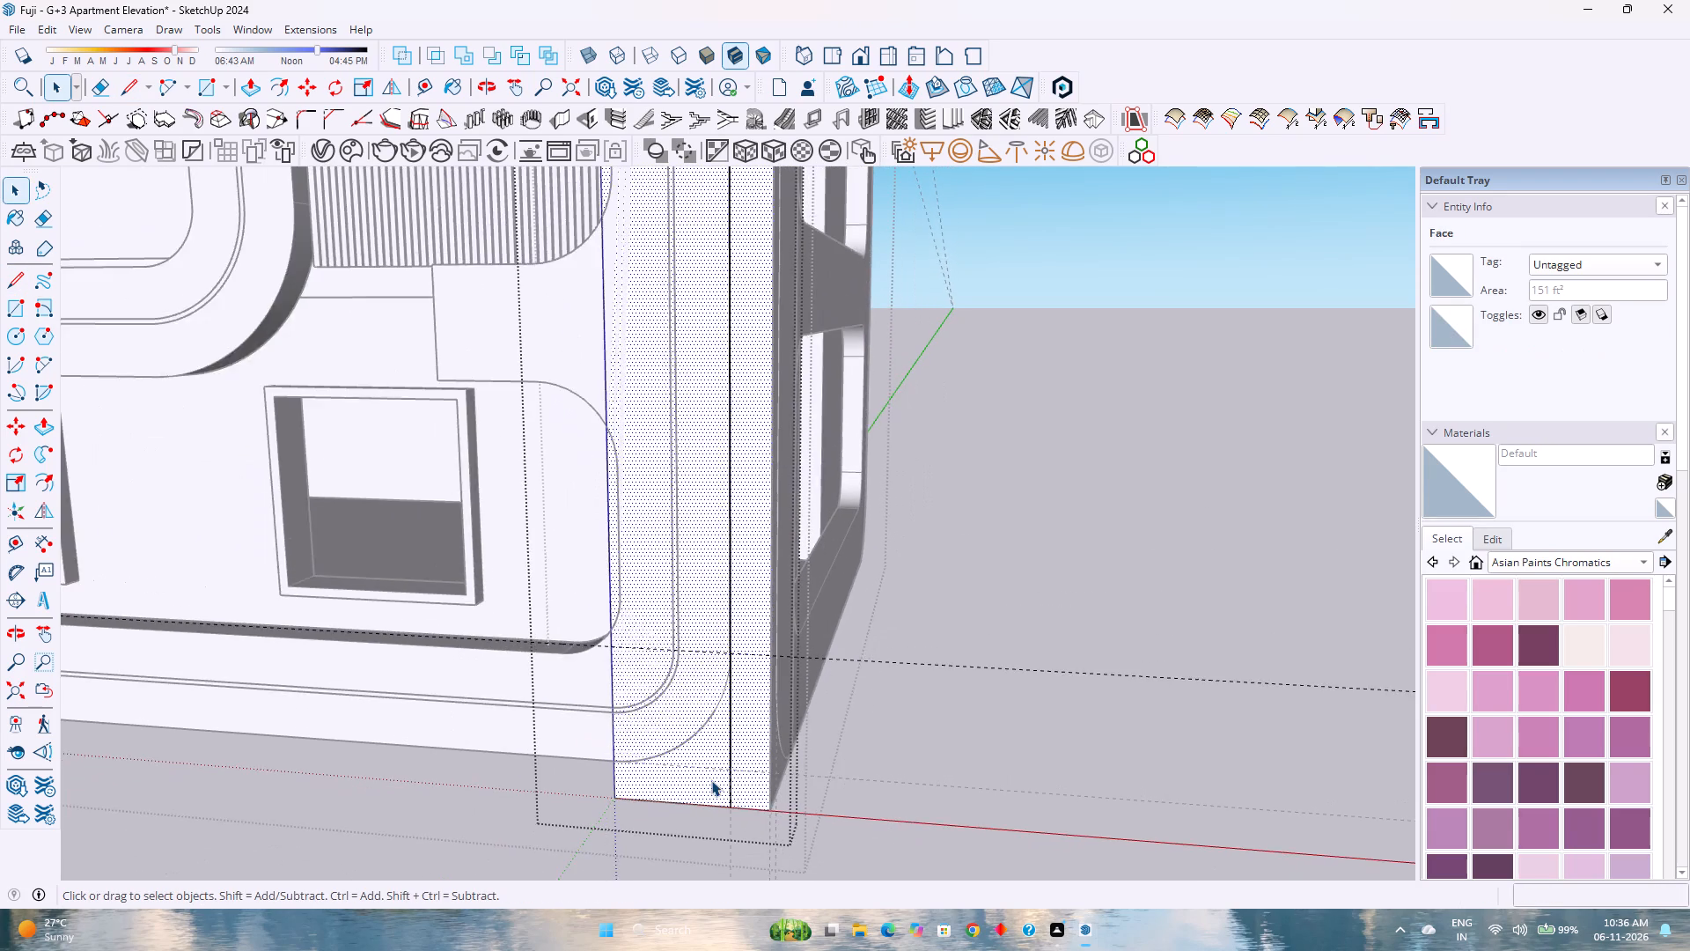
pyautogui.scroll(-7, 711, 780)
pyautogui.scroll(1, 711, 780)
pyautogui.scroll(-10, 711, 780)
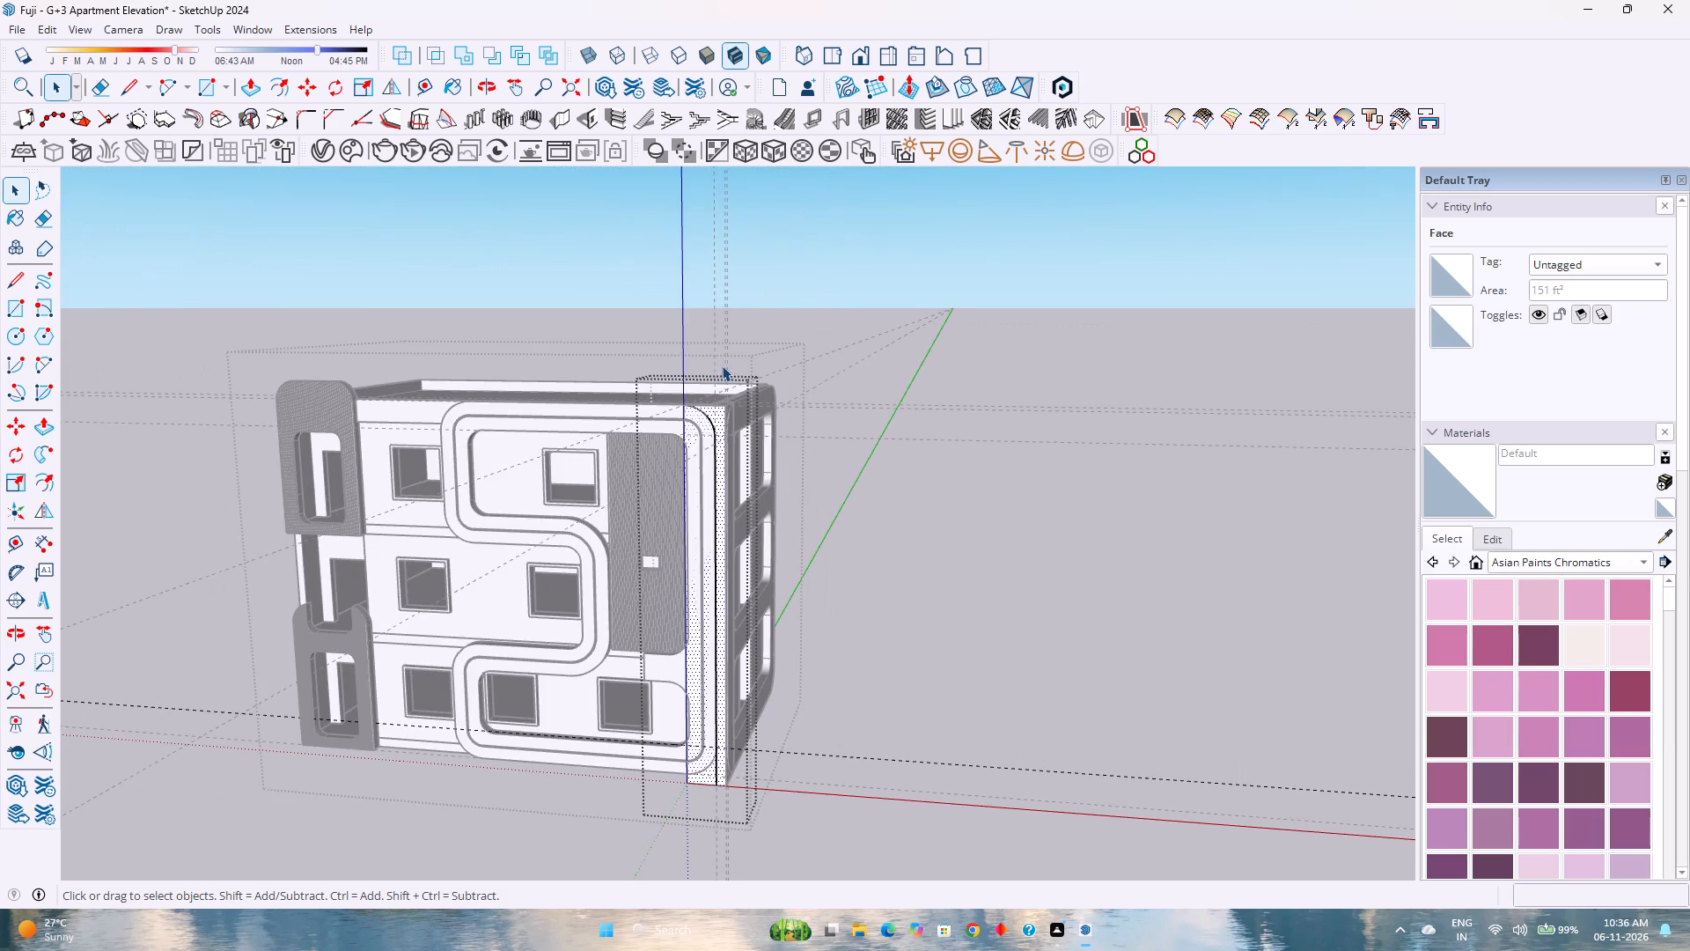
pyautogui.scroll(16, 760, 384)
pyautogui.moveTo(680, 420); pyautogui.dragTo(685, 429, button='middle')
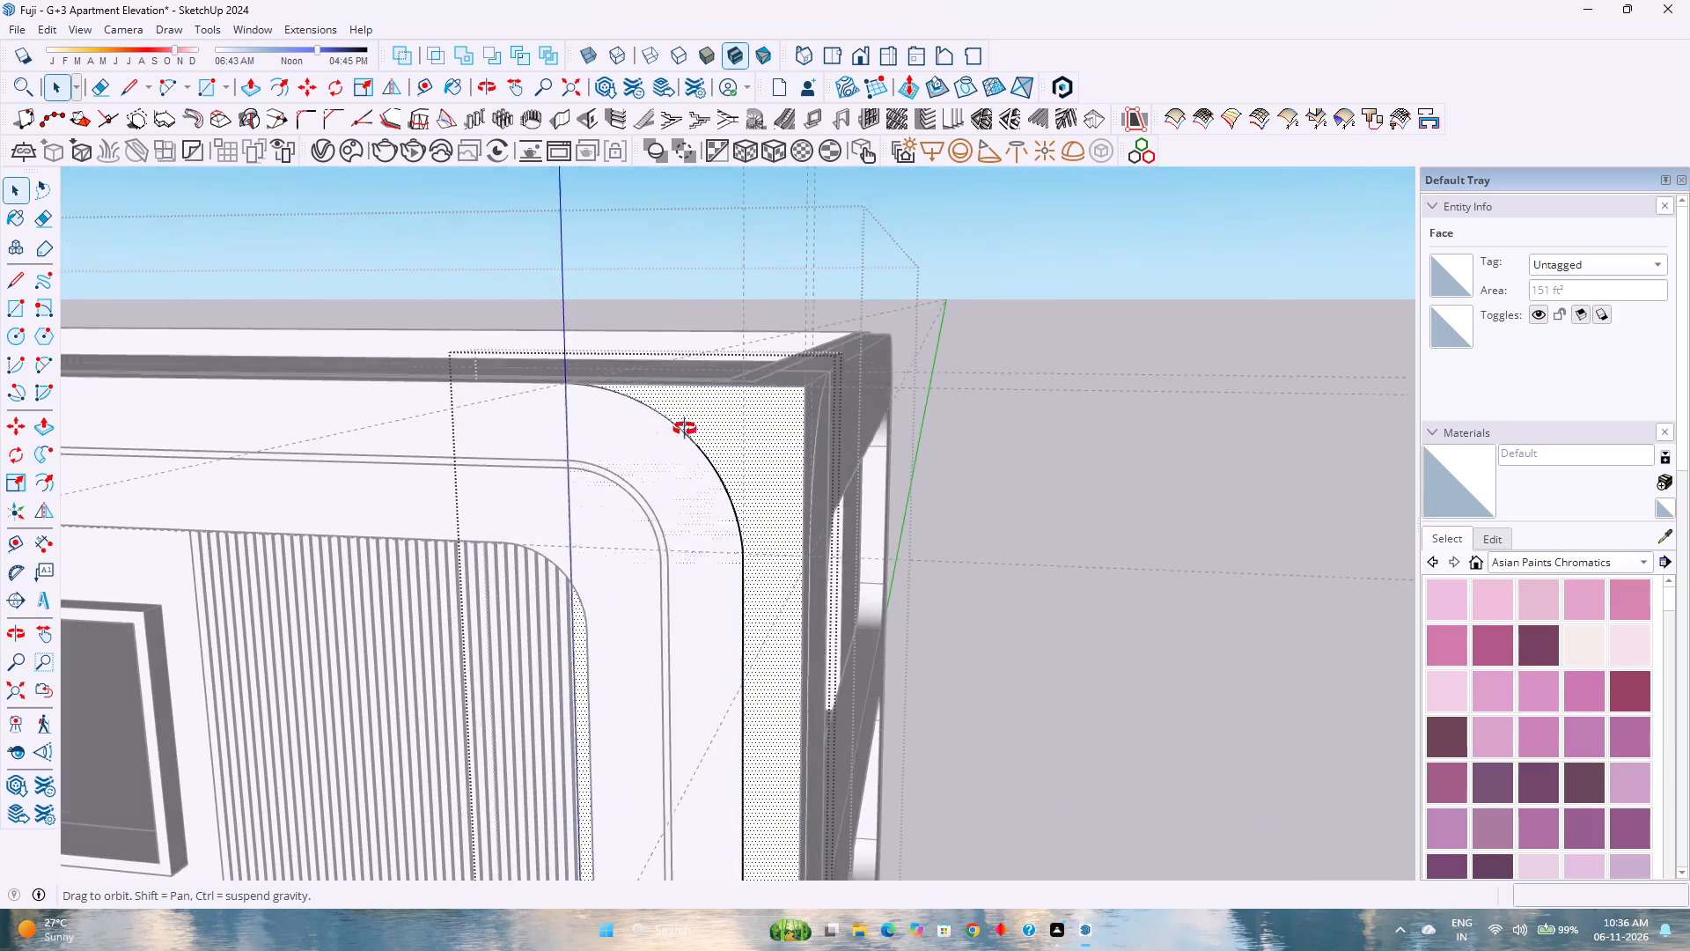
pyautogui.moveTo(685, 429); pyautogui.dragTo(791, 449, button='middle')
pyautogui.middleClick(797, 448)
pyautogui.scroll(-10, 798, 447)
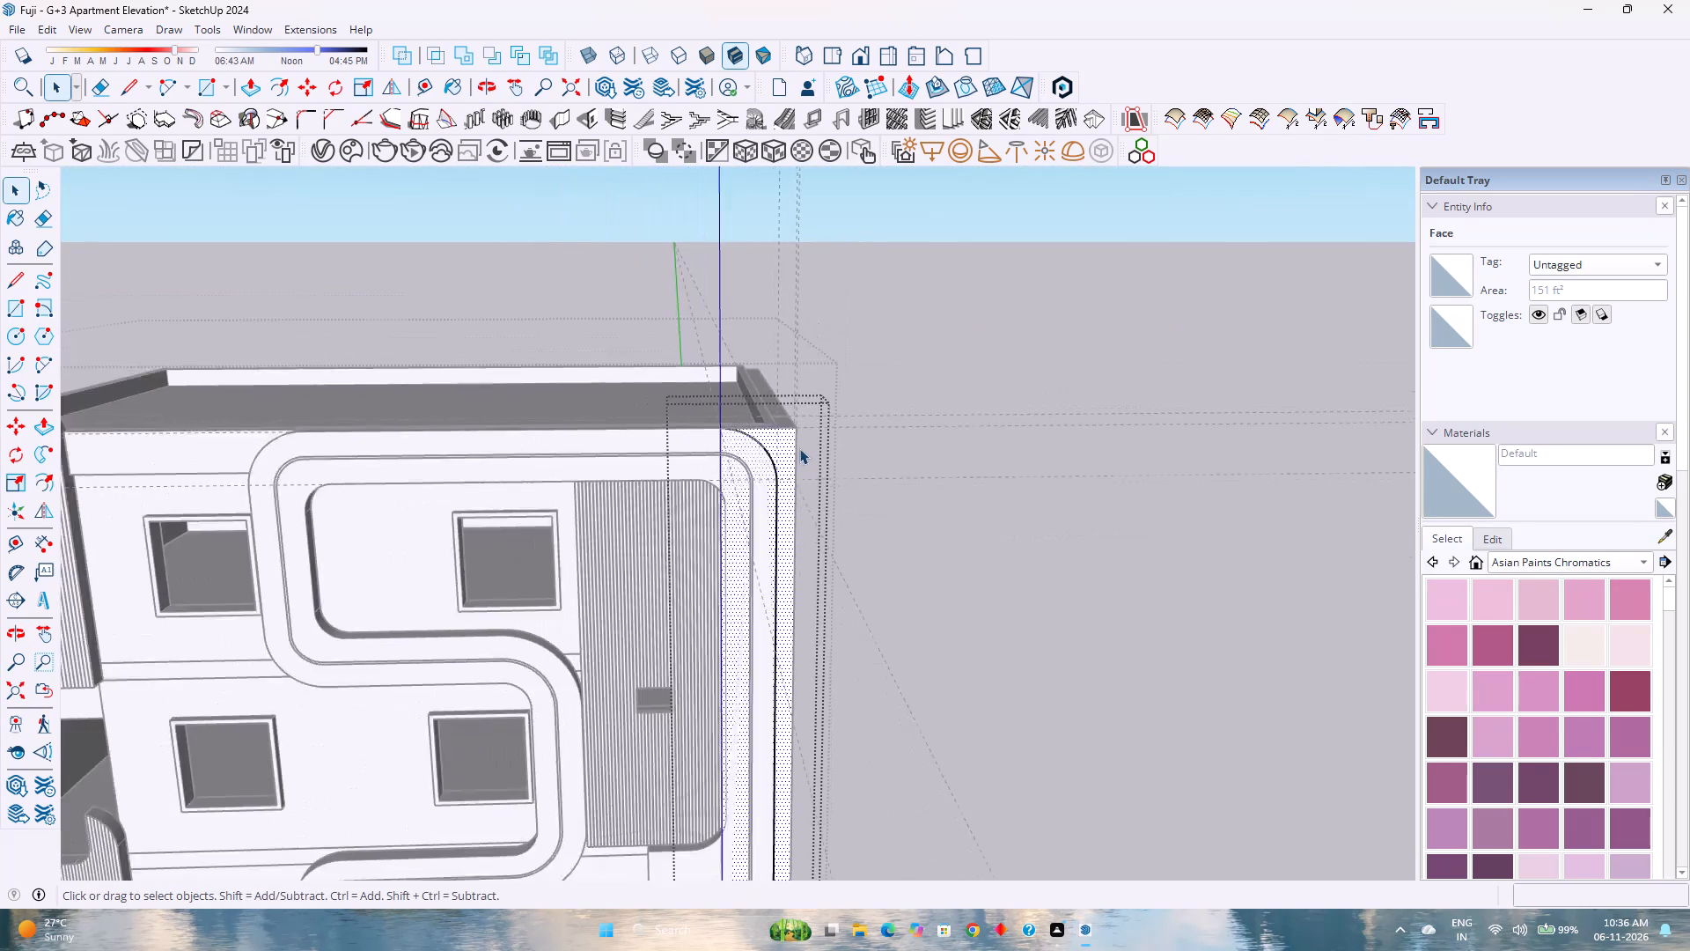
pyautogui.scroll(-4, 799, 448)
pyautogui.scroll(-8, 767, 512)
pyautogui.moveTo(799, 670); pyautogui.dragTo(719, 662, button='middle')
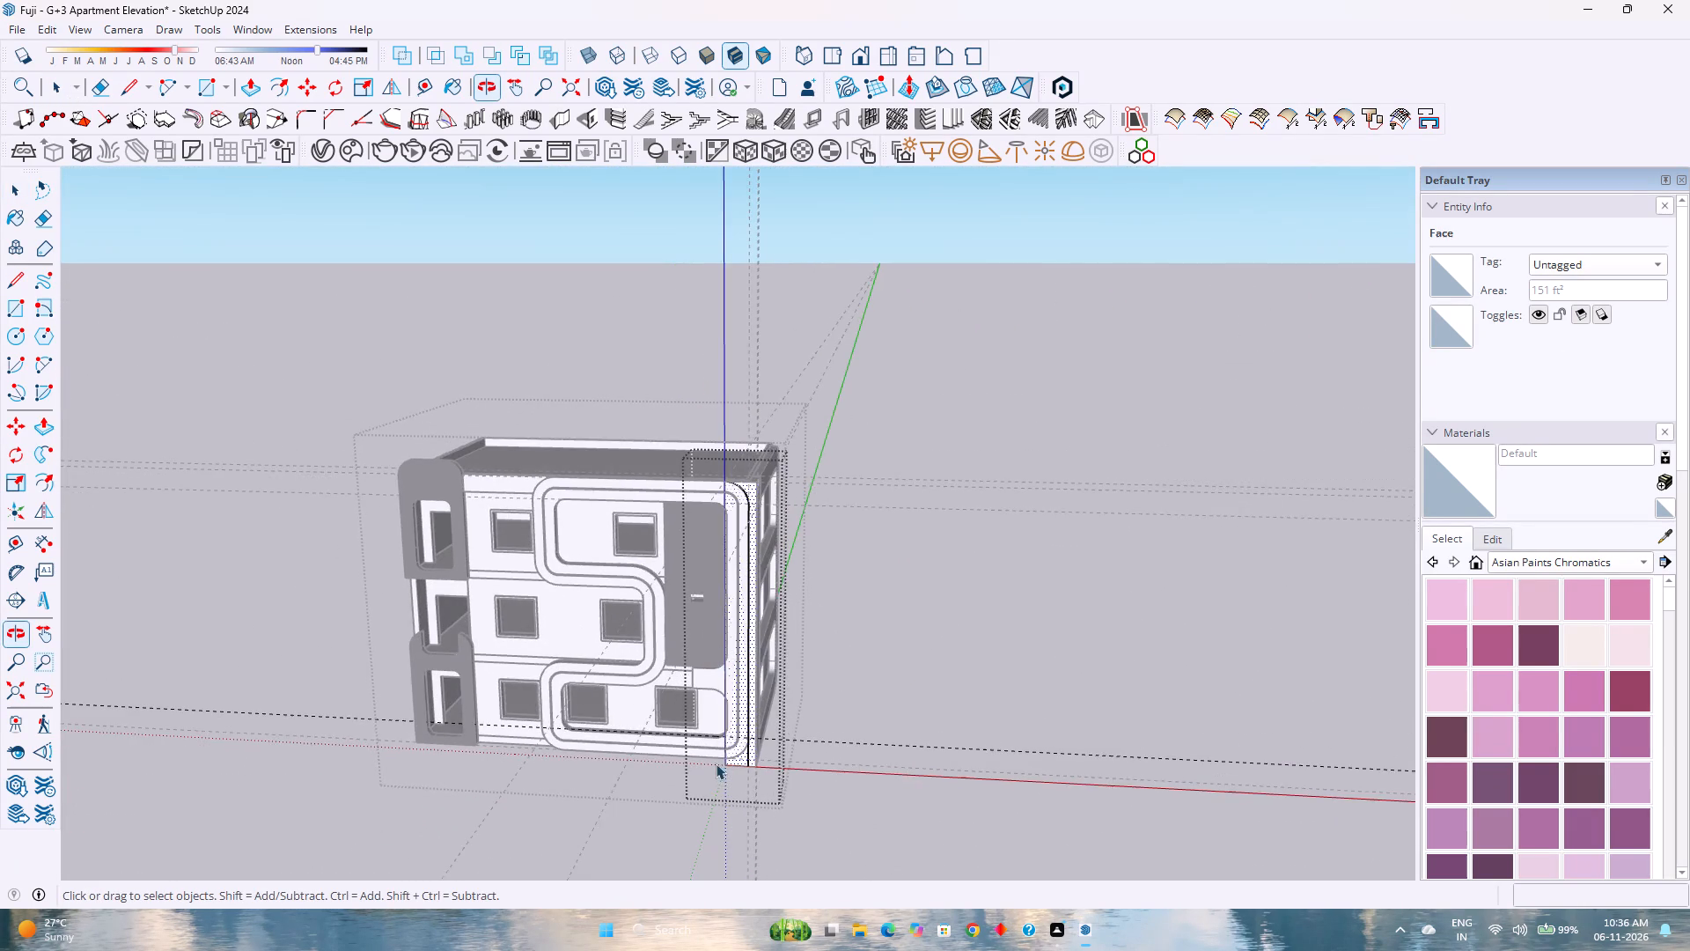
# Draw the lower tangent arc from the frame's bottom corner to the vertical line at the 3' guide.
pyautogui.scroll(20, 711, 783)
pyautogui.scroll(4, 711, 783)
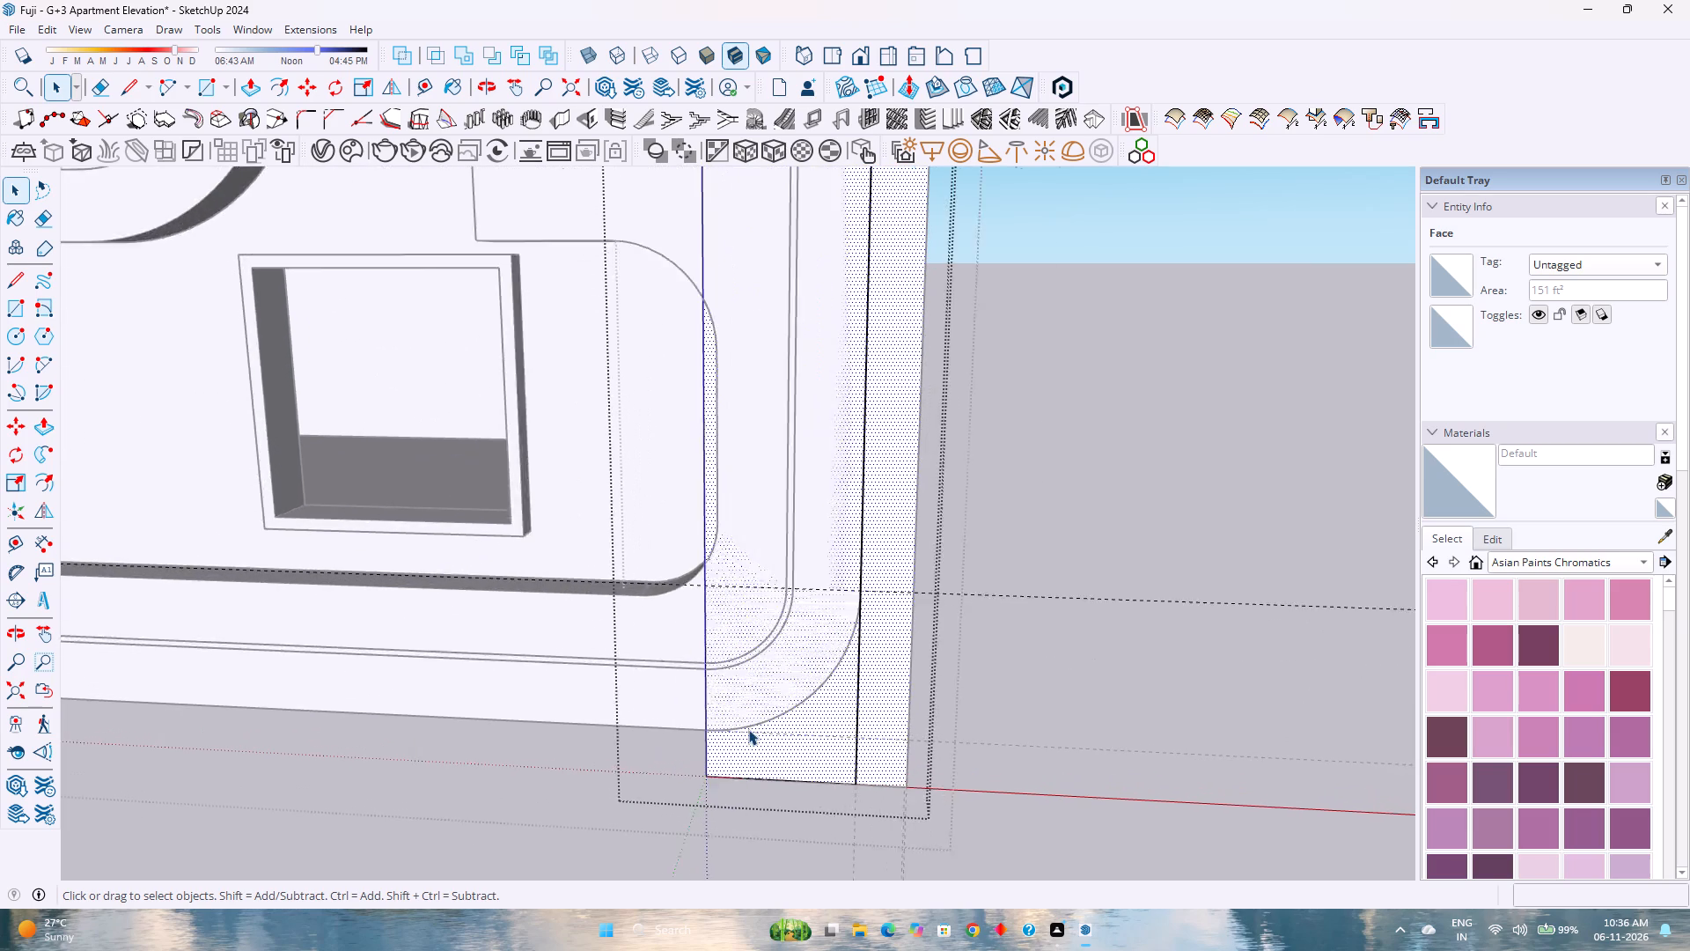
pyautogui.scroll(1, 748, 729)
pyautogui.scroll(3, 677, 746)
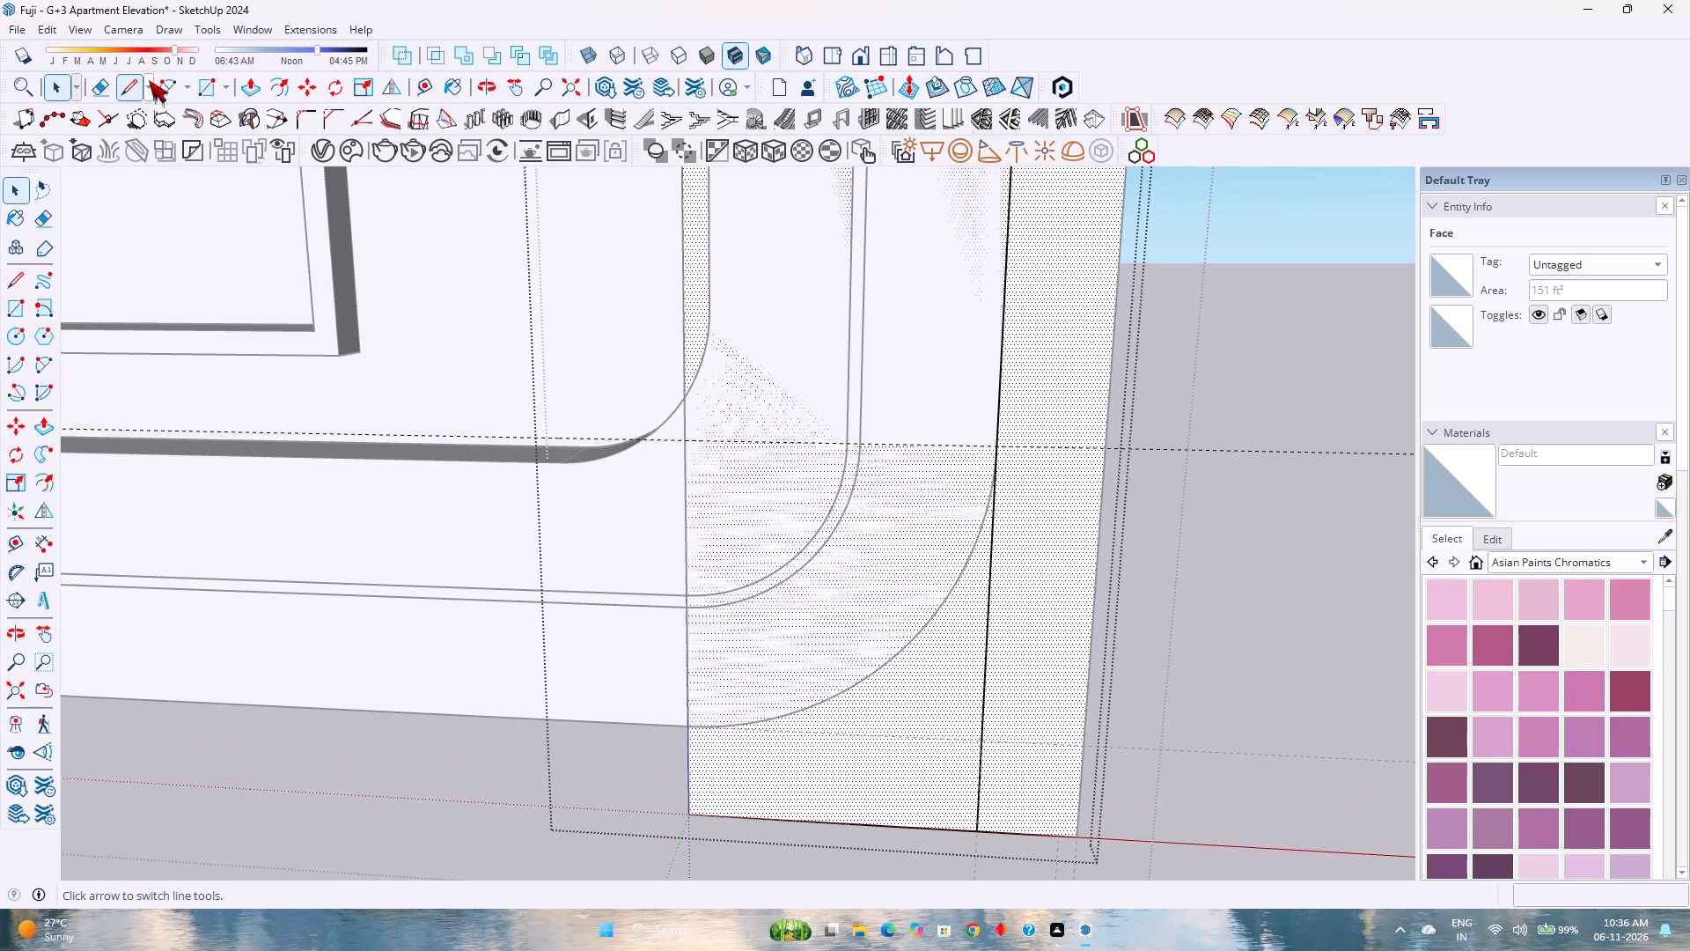
pyautogui.click(156, 84)
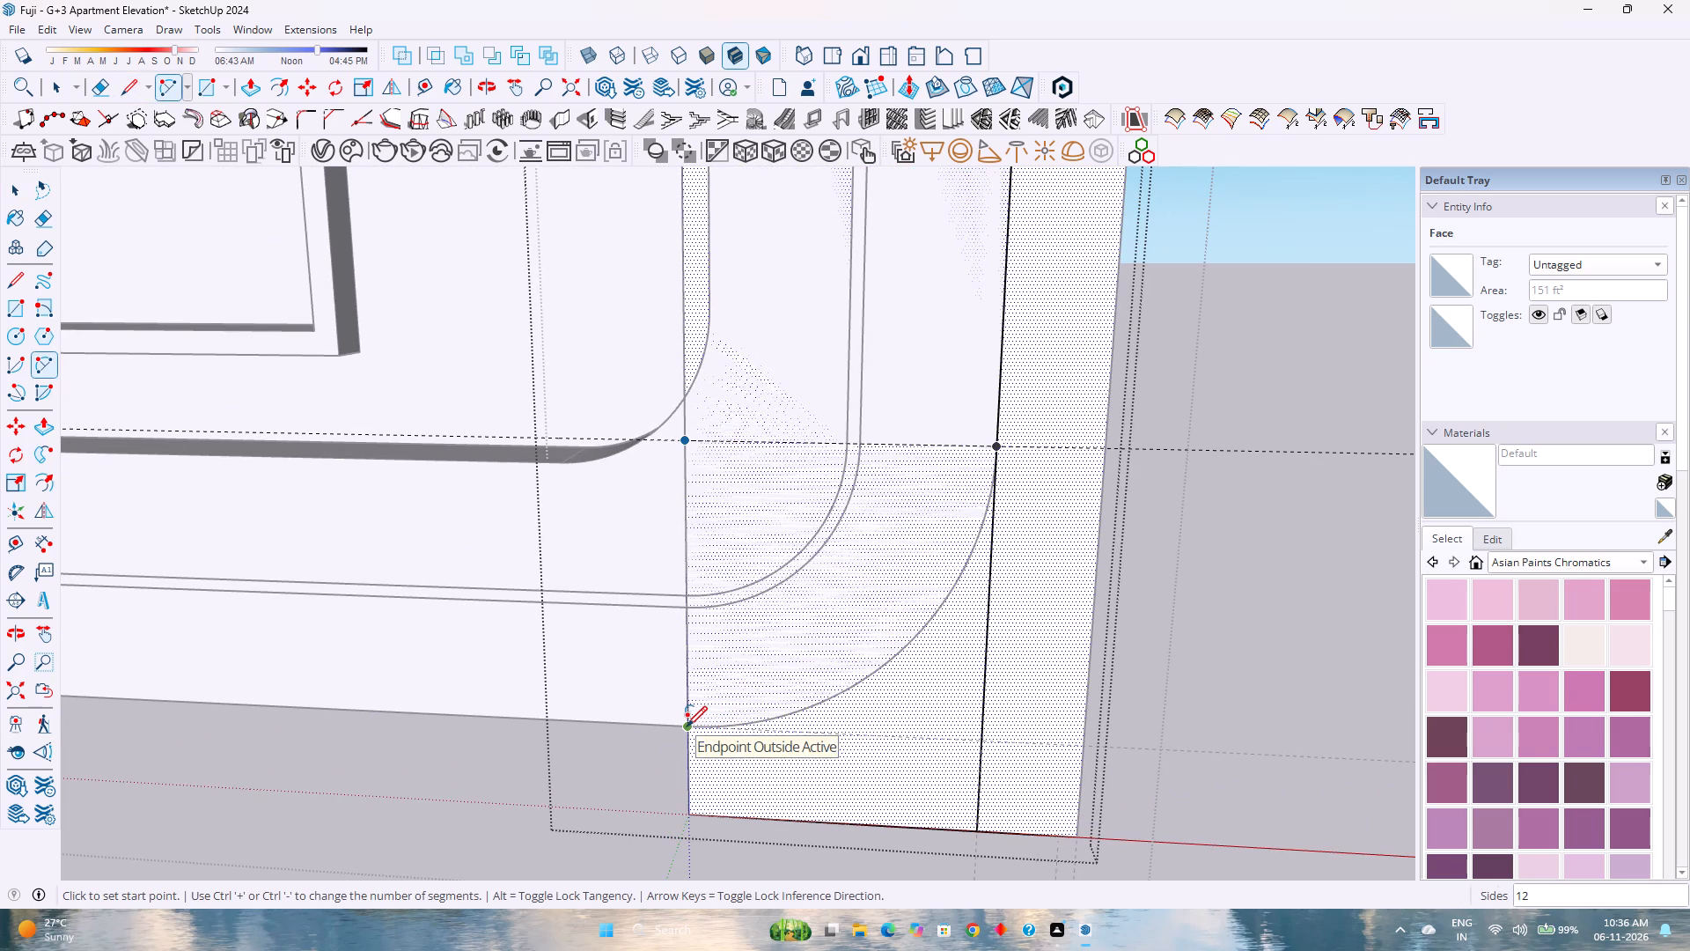
pyautogui.click(687, 726)
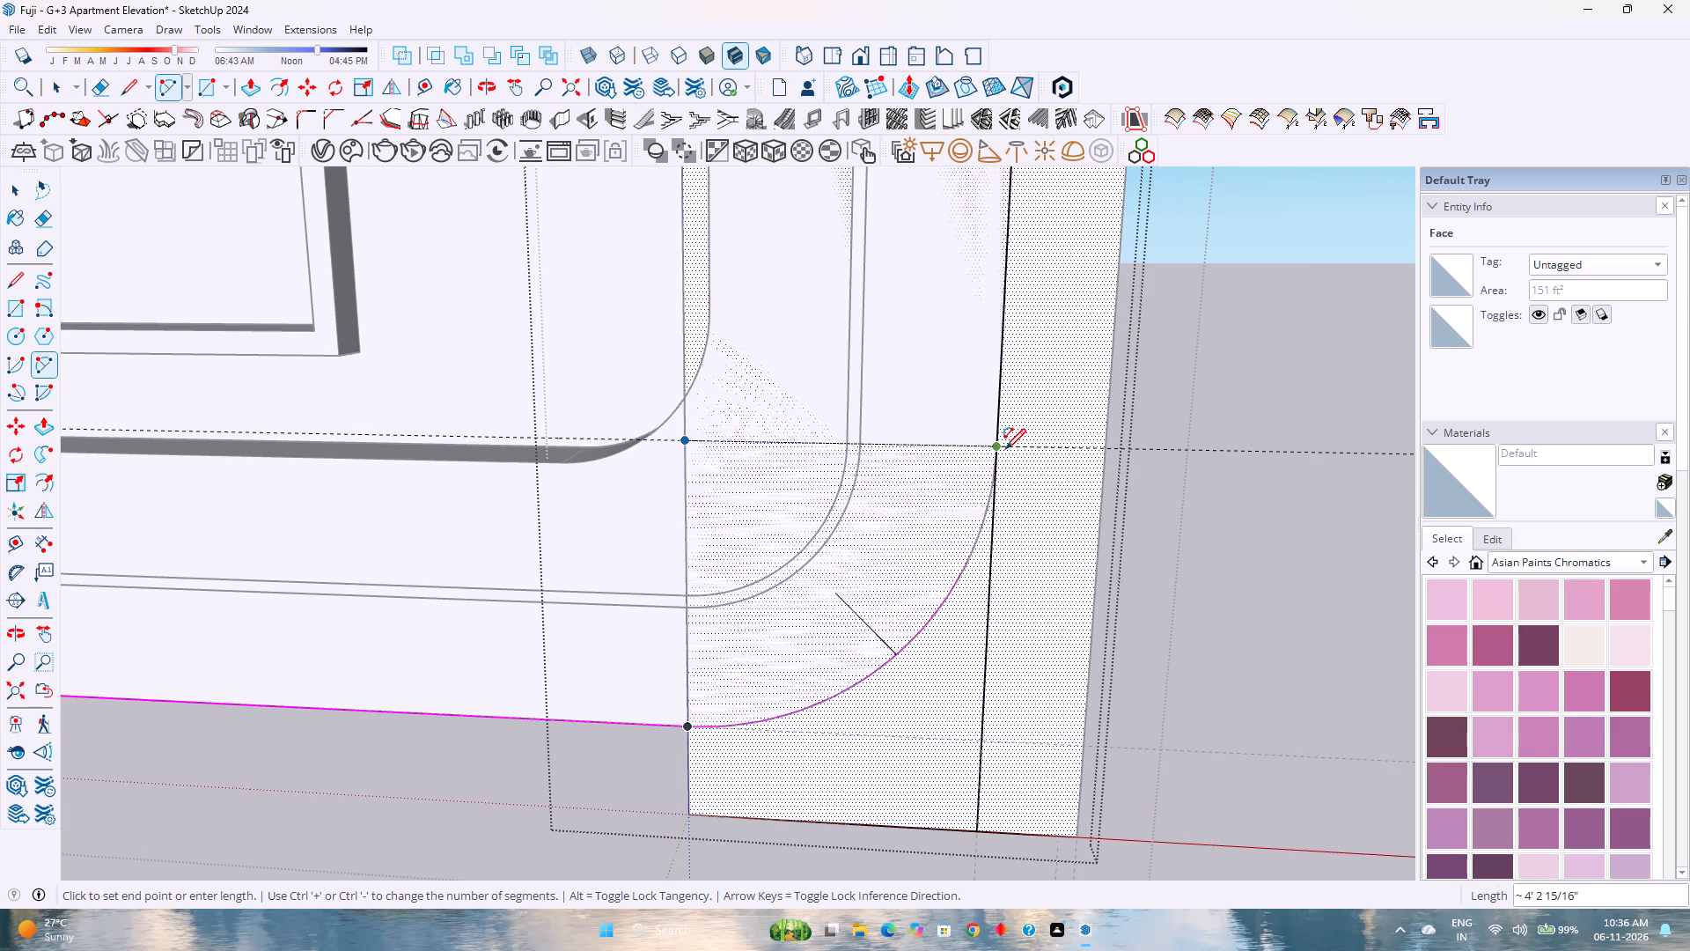
pyautogui.click(1005, 449)
pyautogui.click(1005, 449)
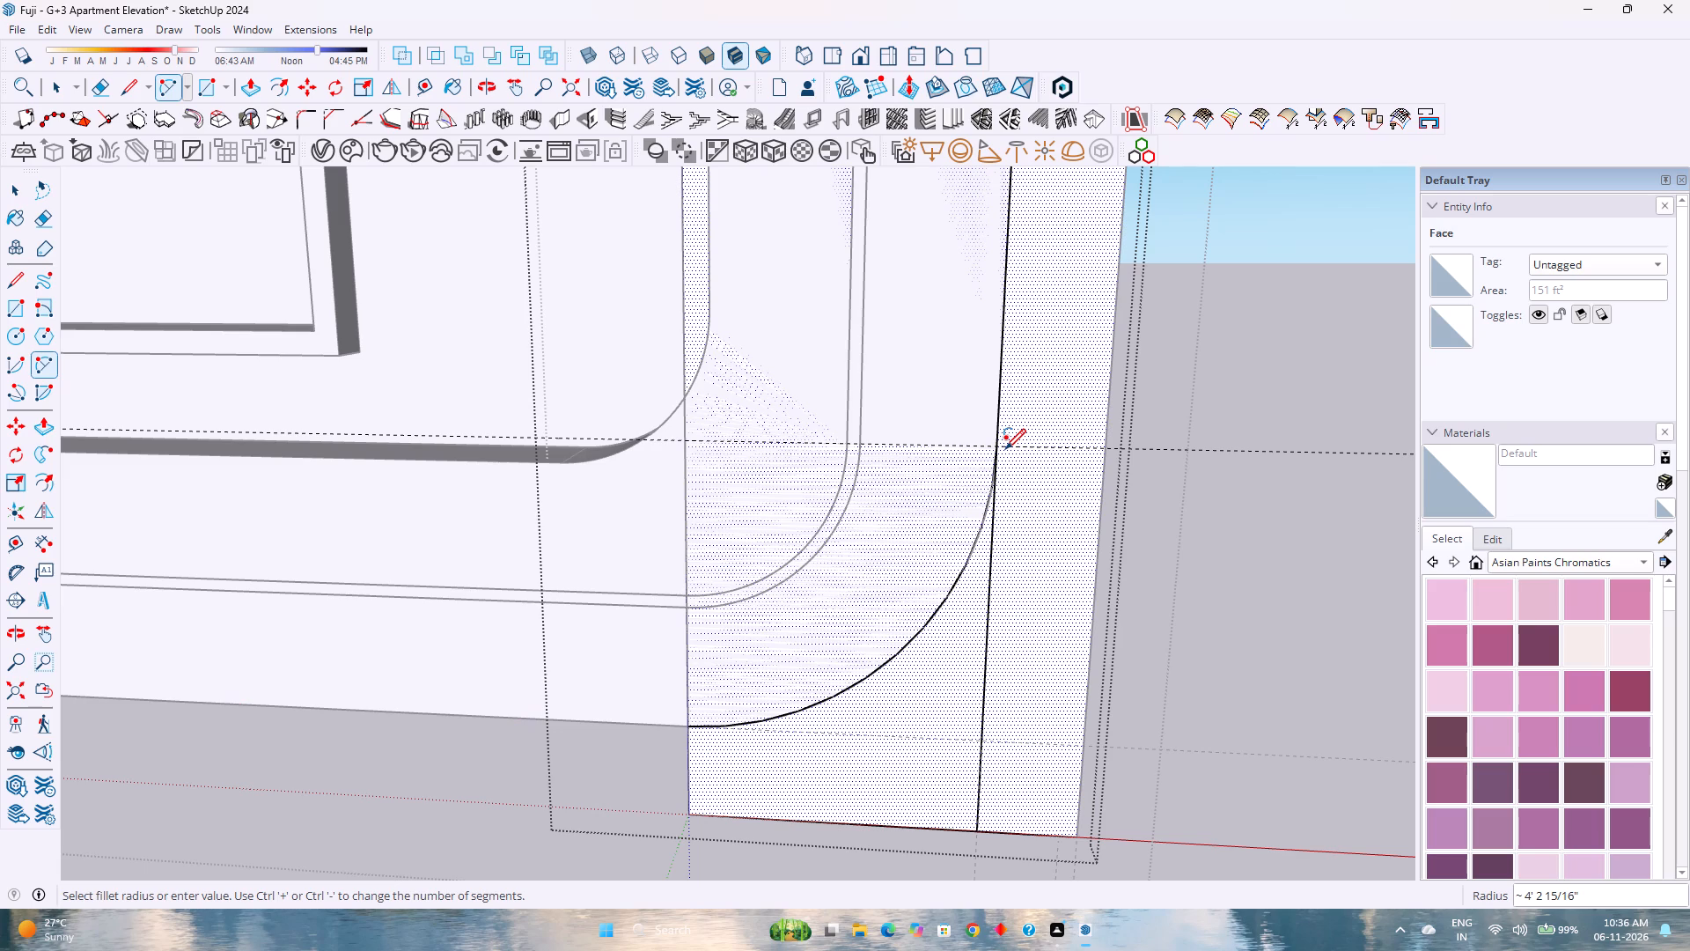
pyautogui.scroll(-9, 724, 549)
pyautogui.press('space')
# Delete the vertical line on the column's front face, including its extension down to the bottom edge.
pyautogui.click(838, 615)
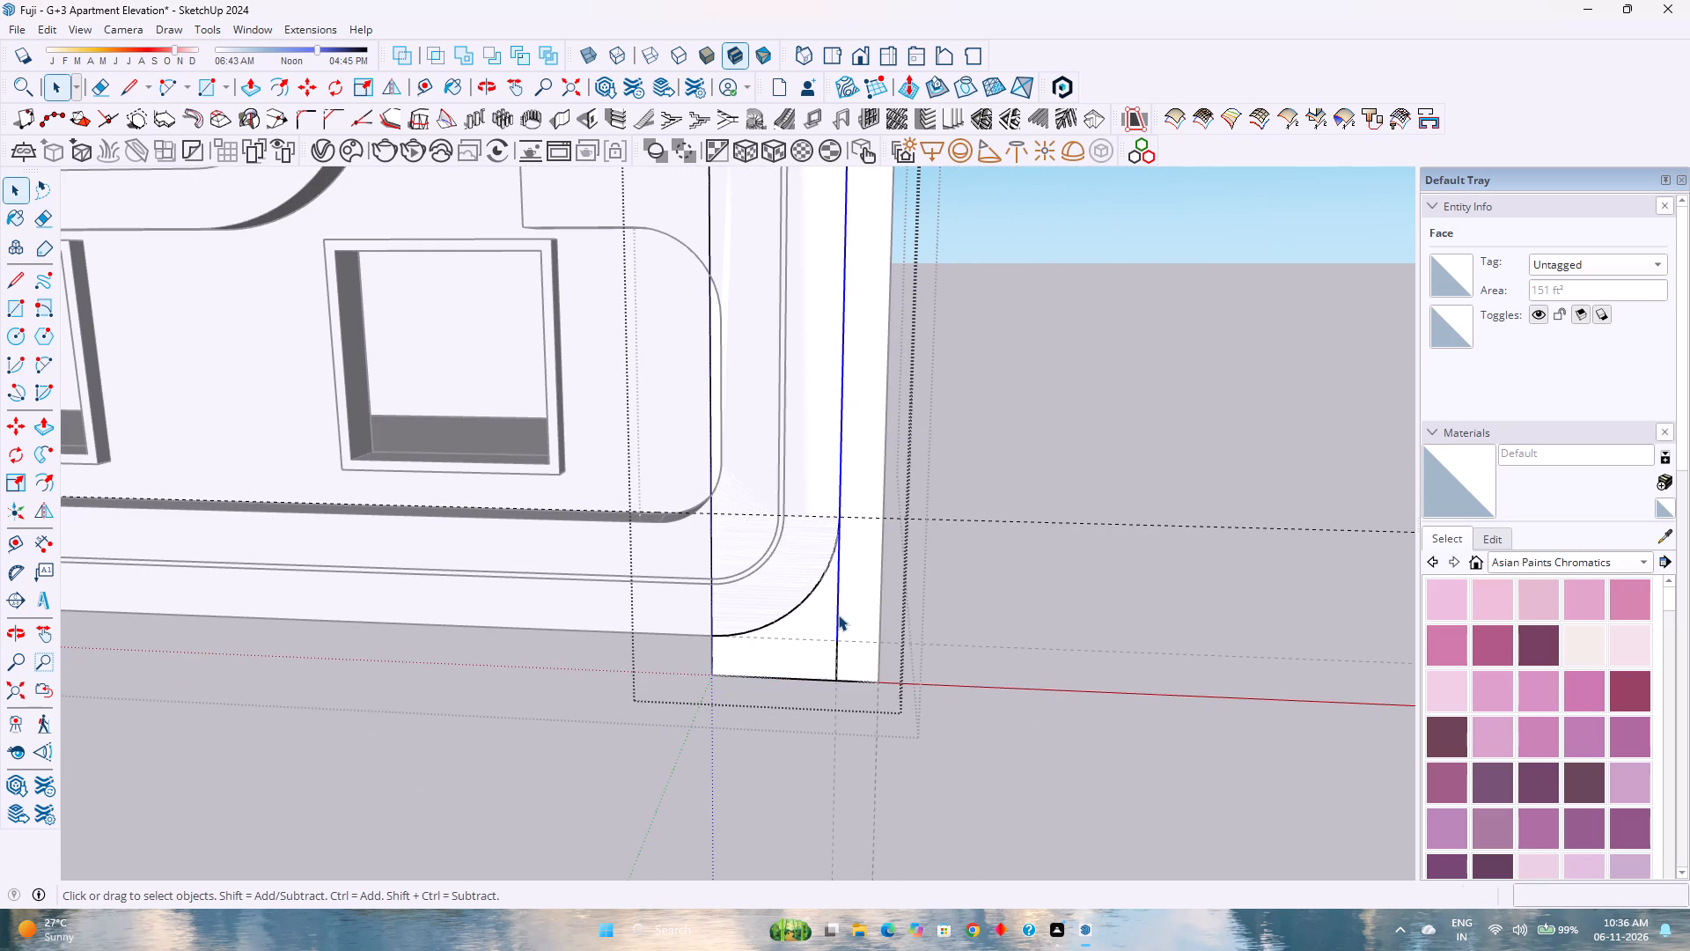
pyautogui.click(837, 663)
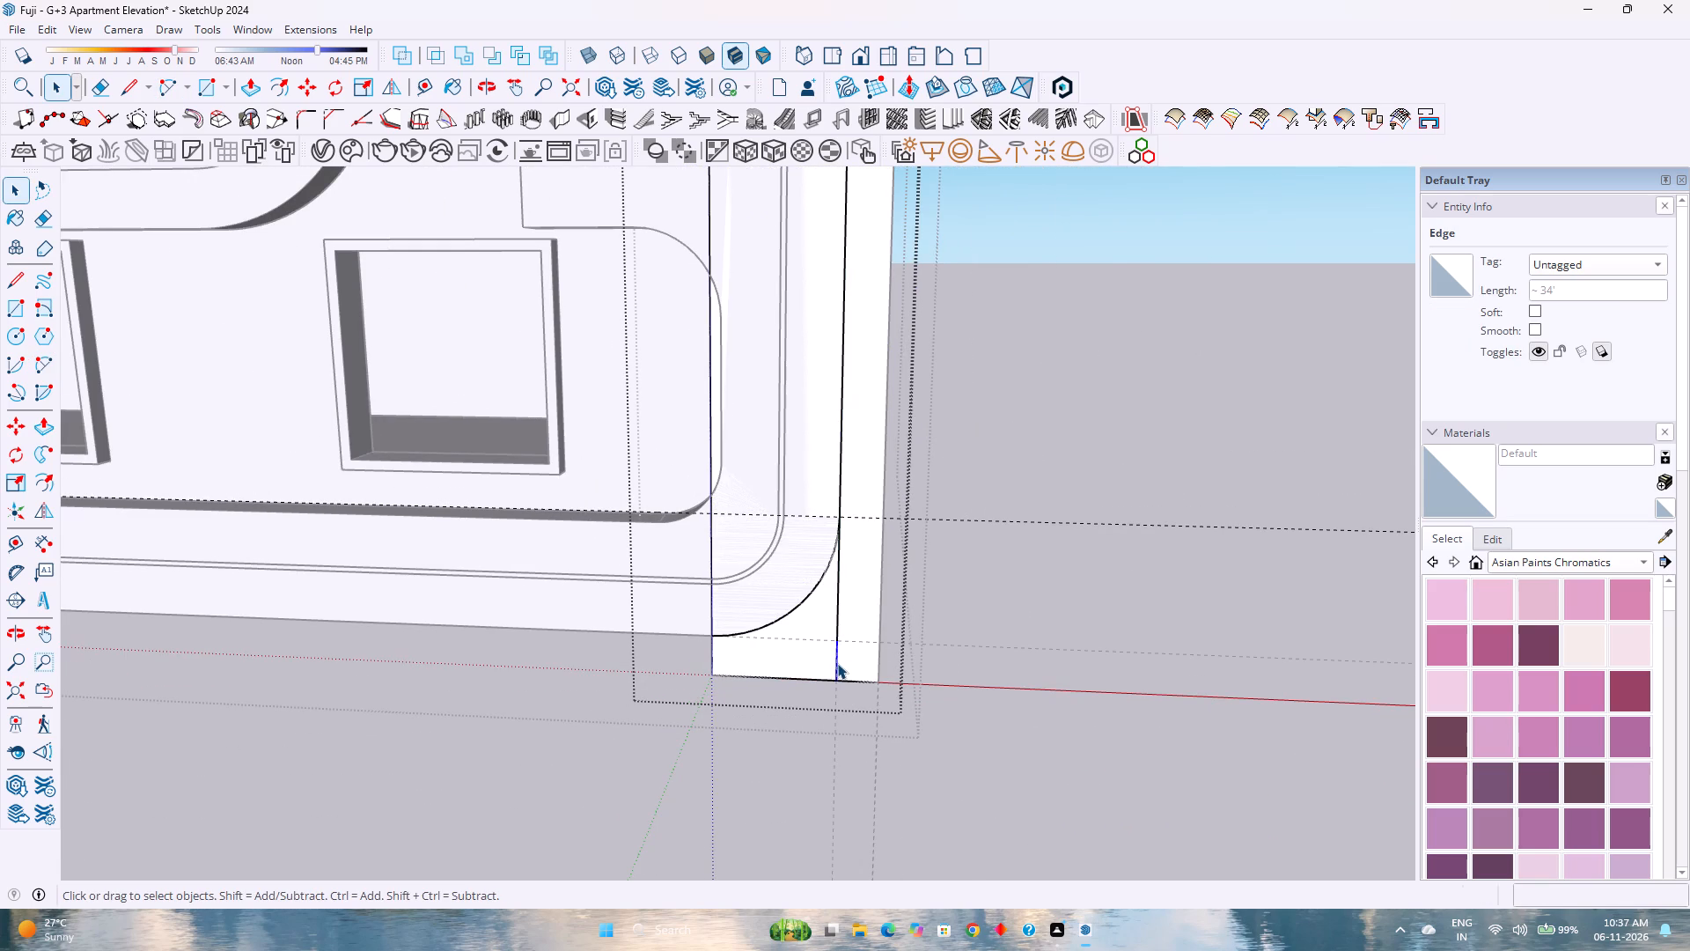
pyautogui.press('Delete')
pyautogui.click(836, 625)
pyautogui.press('Delete')
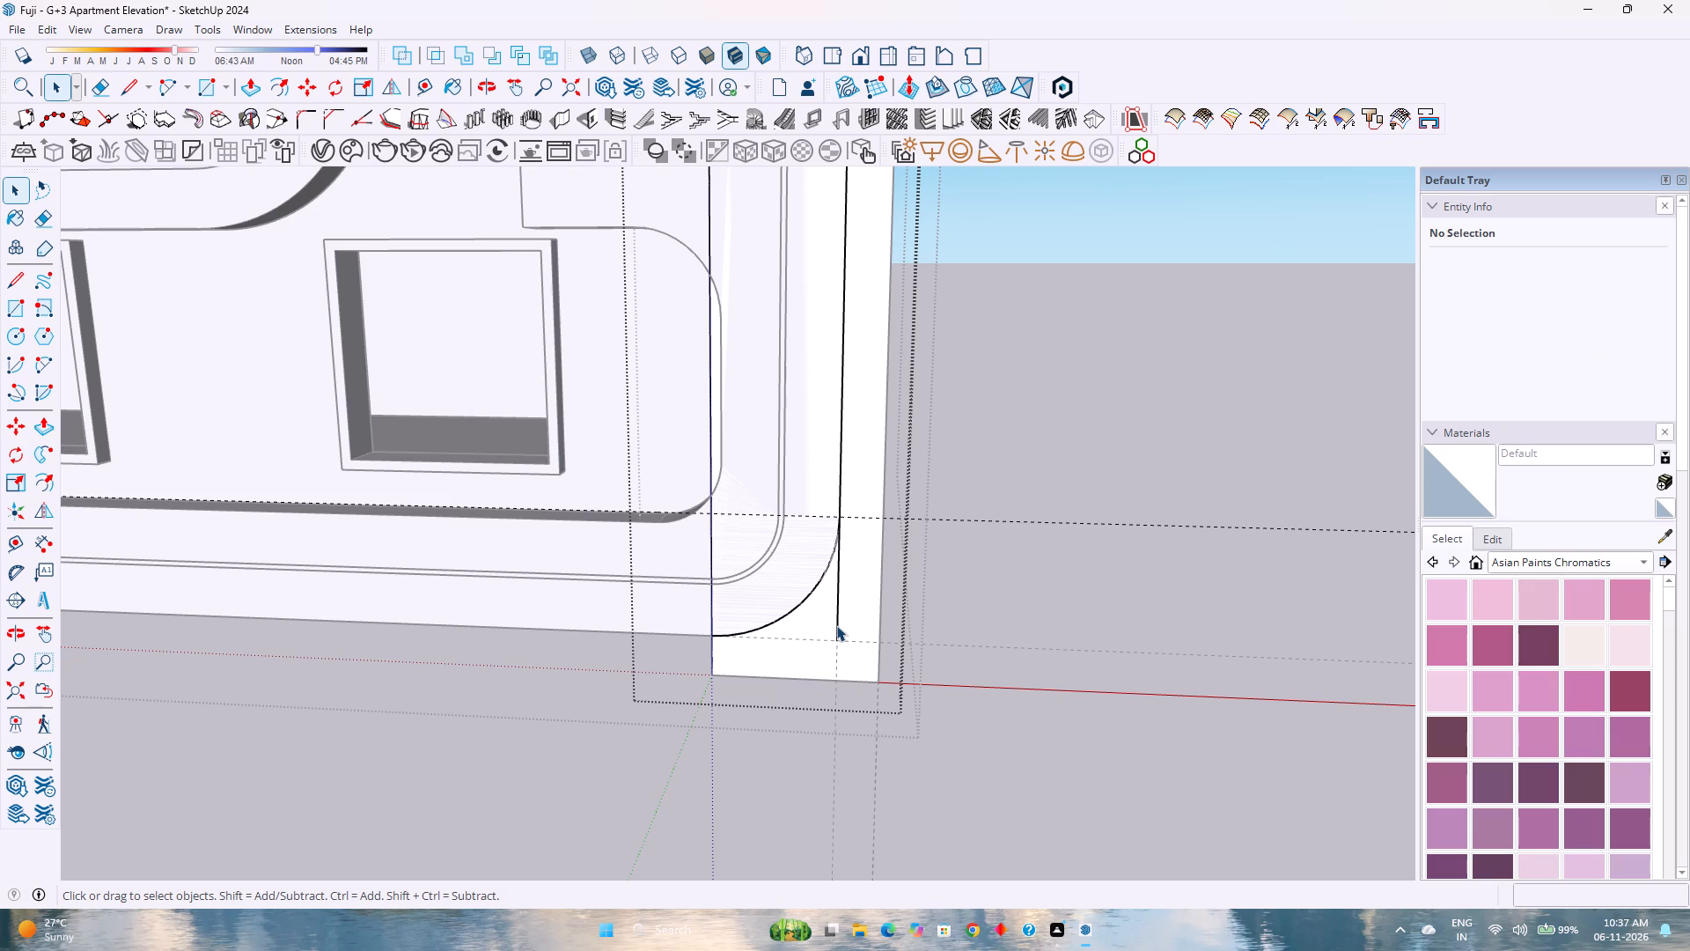
pyautogui.press('Delete')
# Set the column's lower corner arc to 120 segments.
pyautogui.scroll(-3, 844, 600)
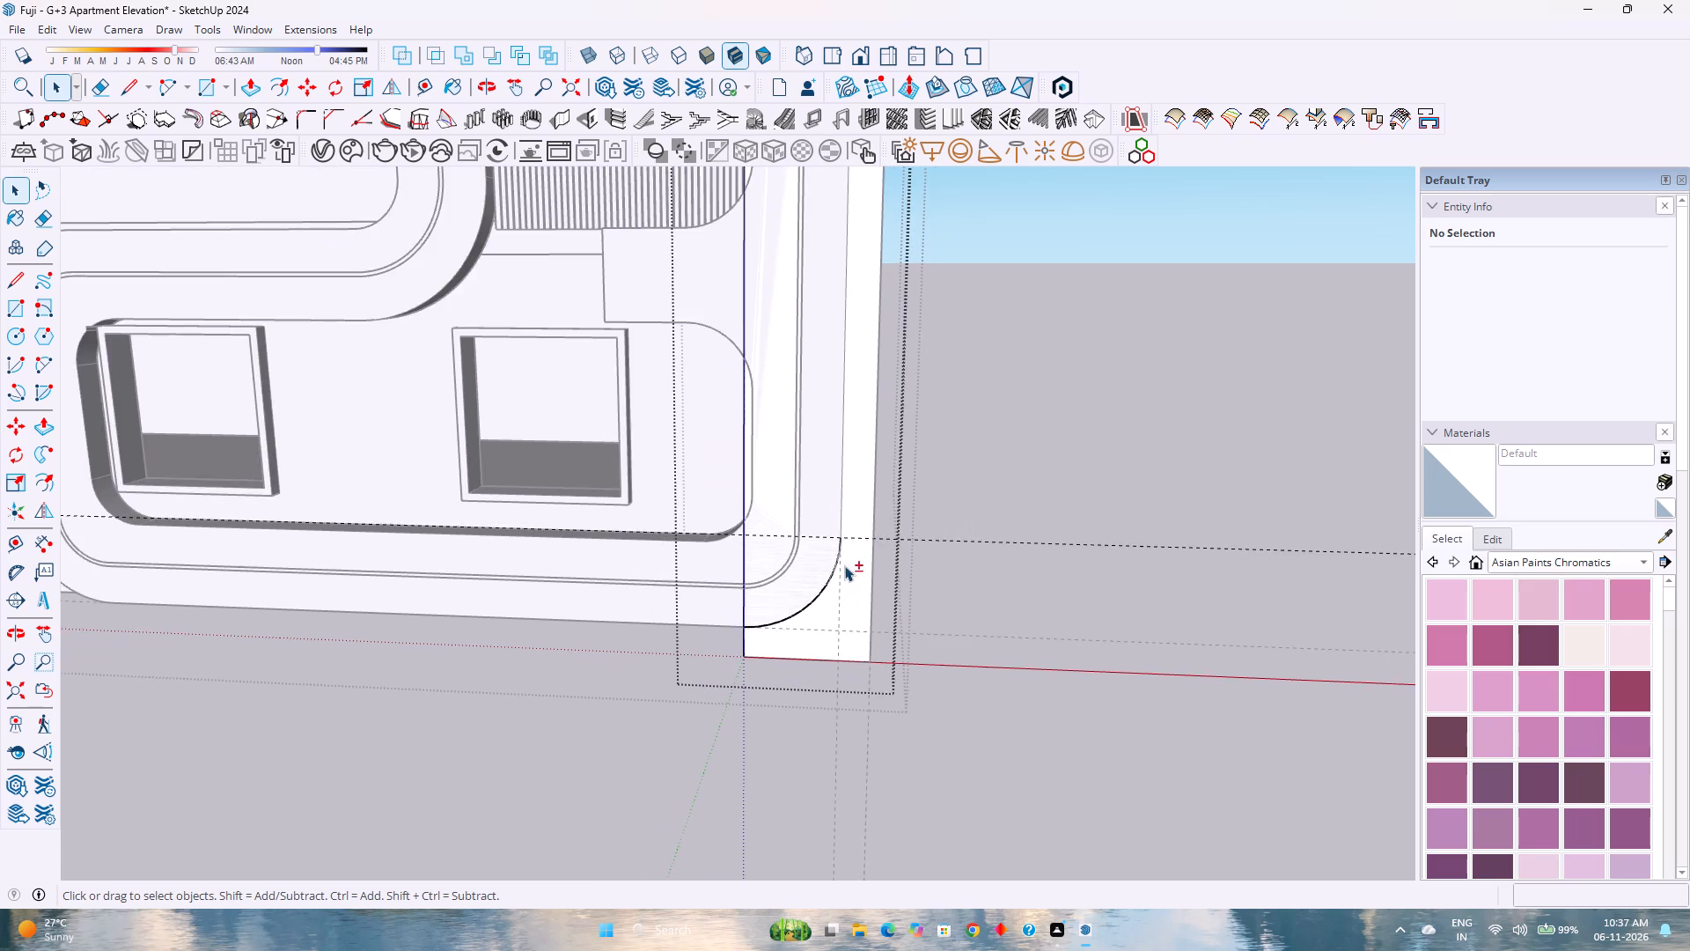
pyautogui.keyDown('shift'); pyautogui.moveTo(849, 570); pyautogui.dragTo(860, 755, button='middle'); pyautogui.keyUp('shift')
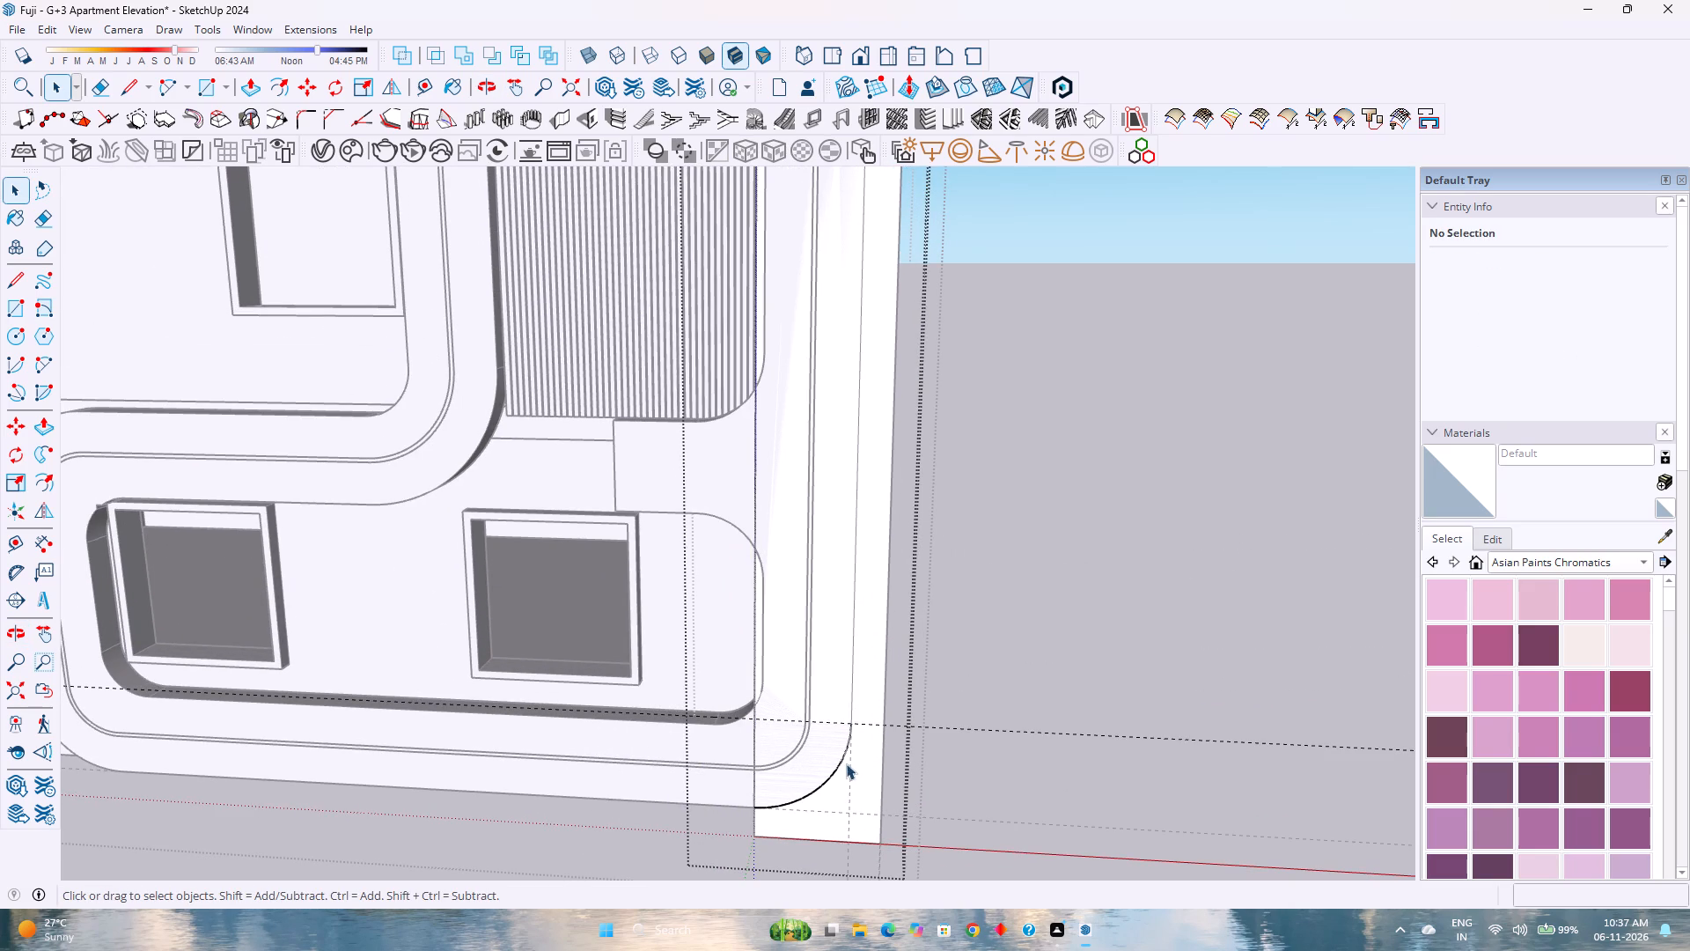
pyautogui.click(839, 763)
pyautogui.click(1565, 309)
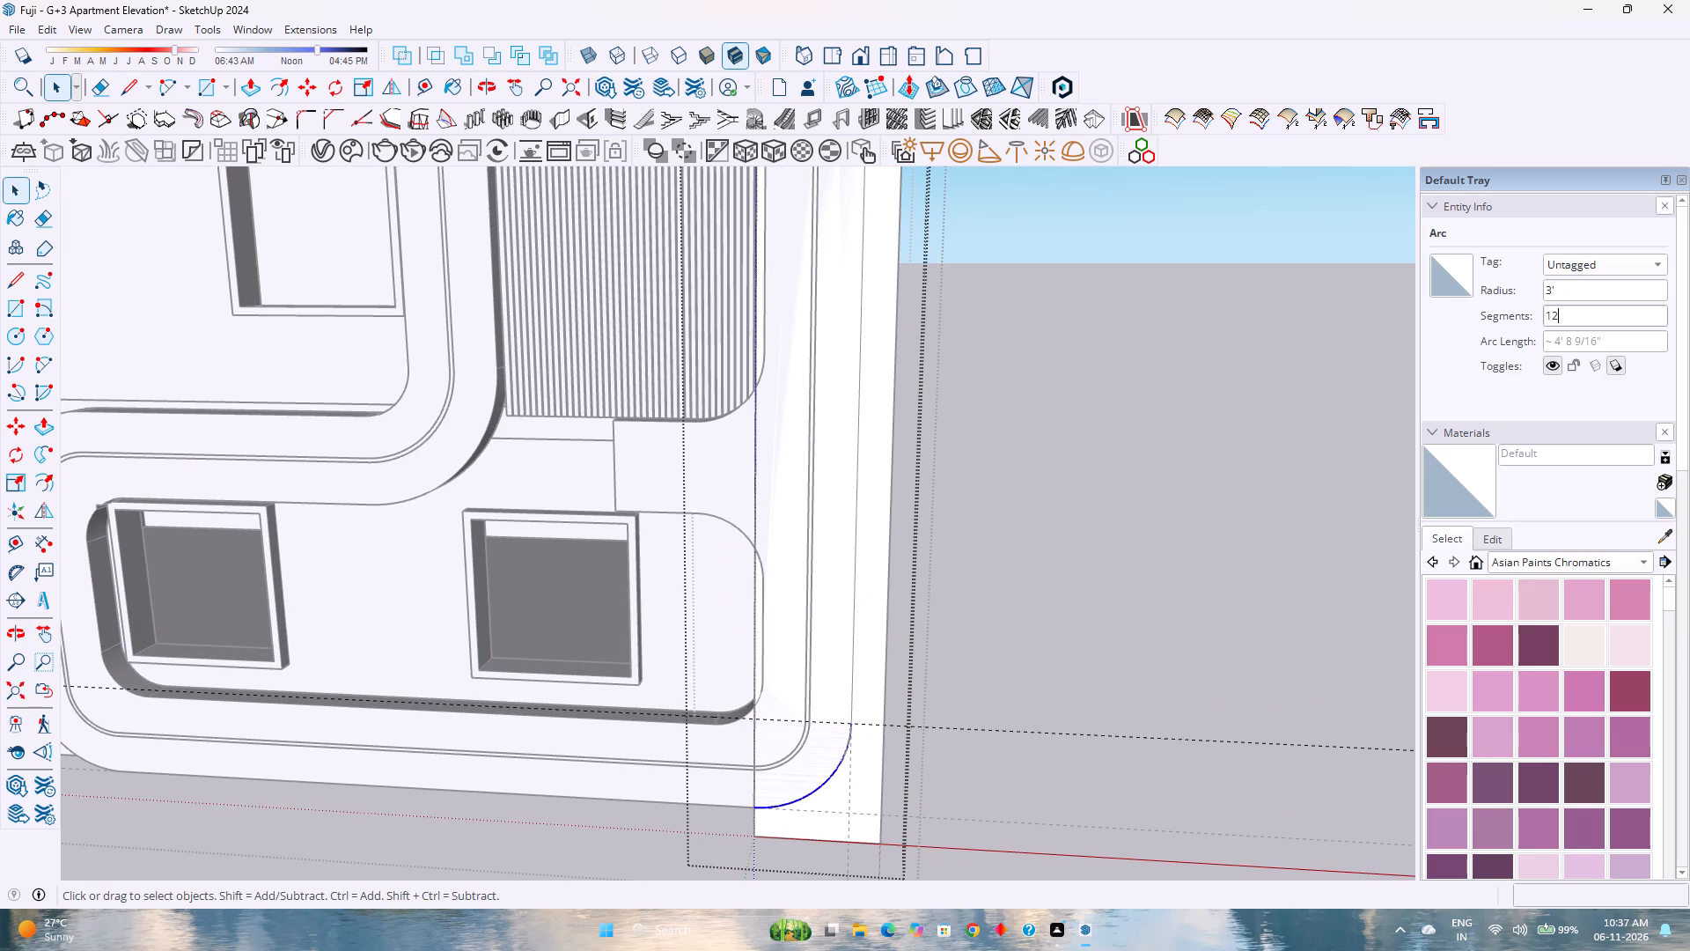
pyautogui.press('0')
pyautogui.press('Return')
# Draw a vertical line about 30' 9" long from the lower arc's end up to the upper arc's lower end.
pyautogui.press('l')
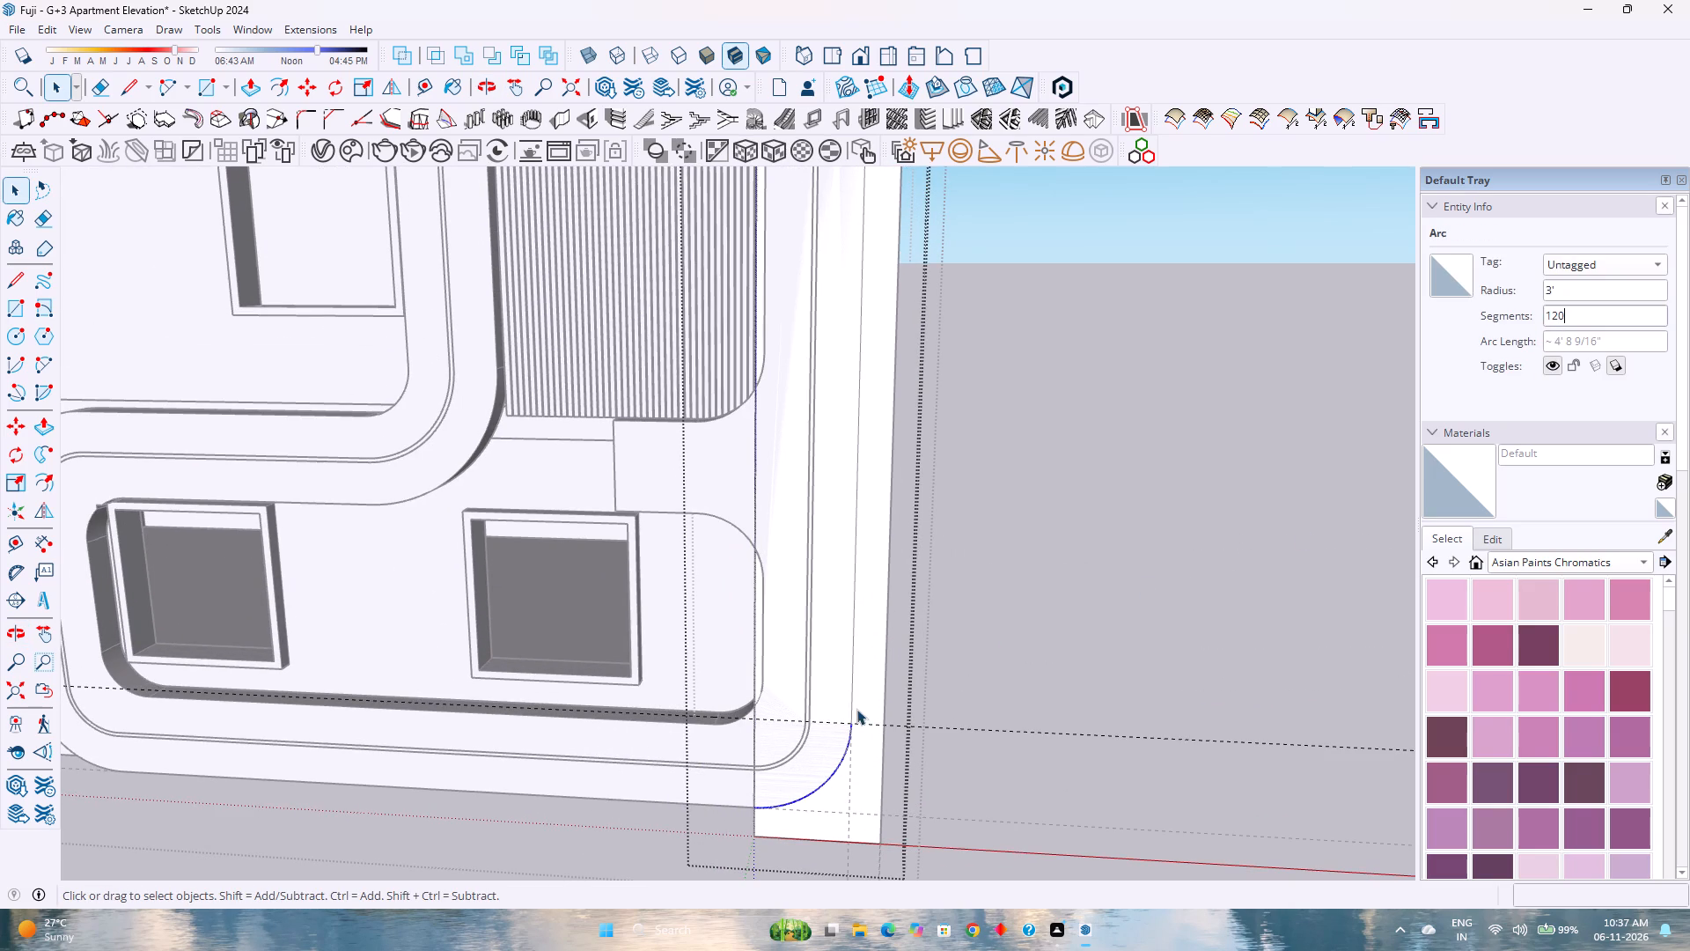
pyautogui.click(863, 697)
pyautogui.press('l')
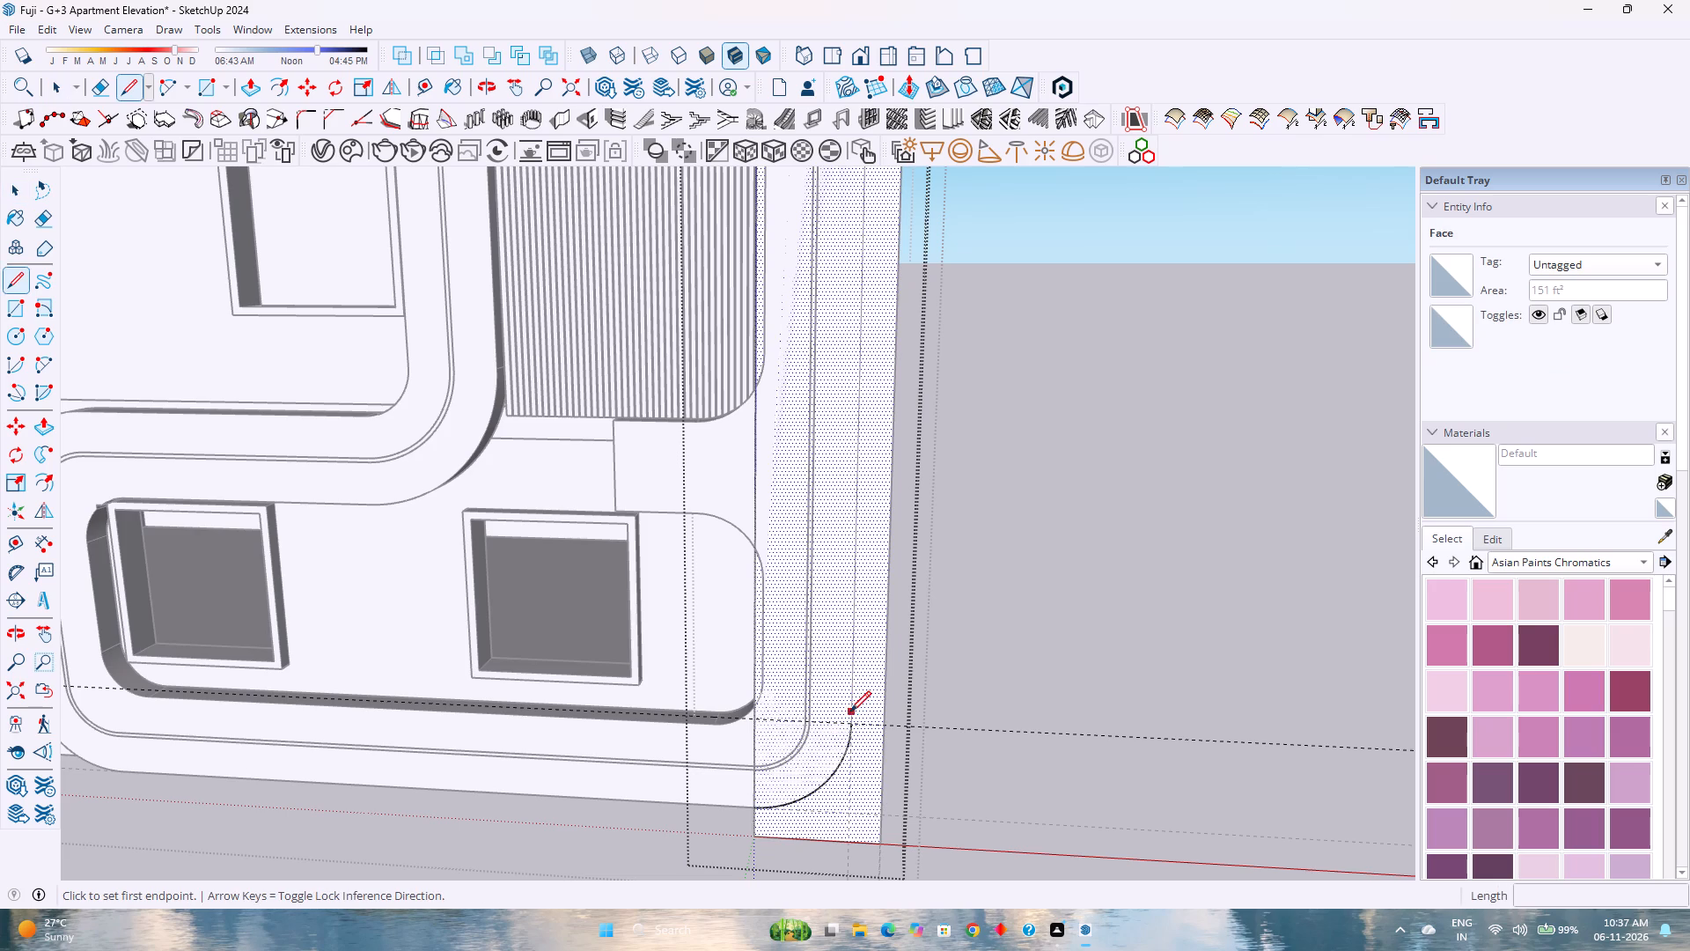
pyautogui.click(850, 719)
pyautogui.scroll(-8, 870, 524)
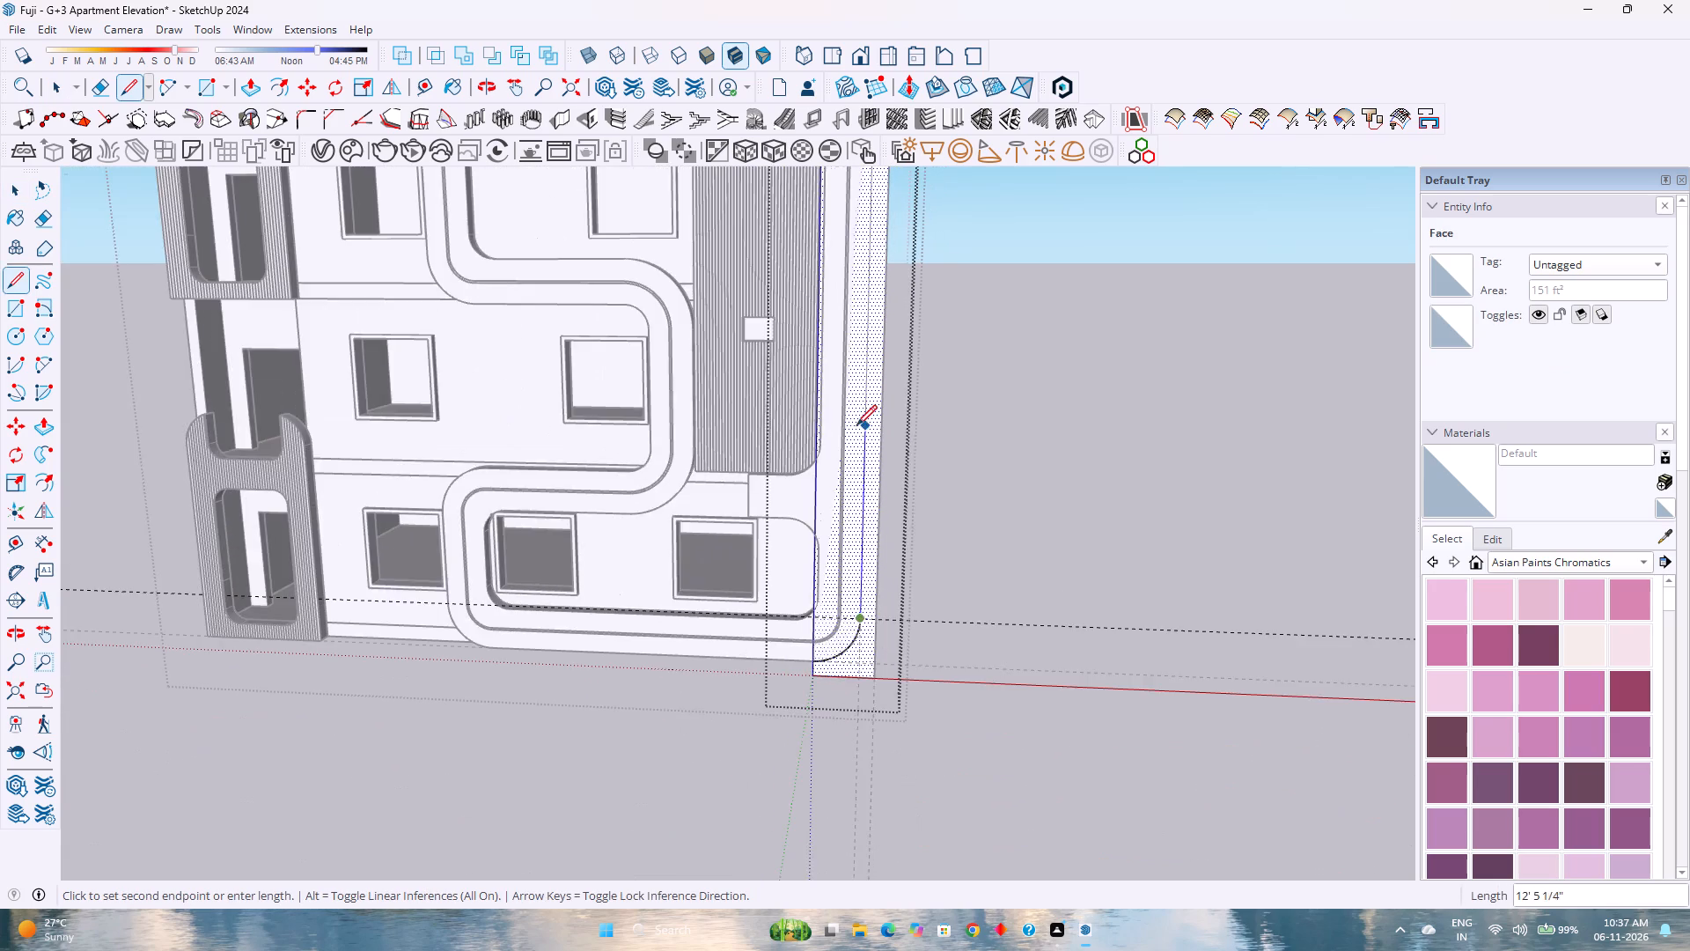
pyautogui.scroll(-3, 856, 425)
pyautogui.keyDown('shift'); pyautogui.moveTo(858, 422); pyautogui.dragTo(858, 770, button='middle'); pyautogui.keyUp('shift')
pyautogui.scroll(7, 871, 567)
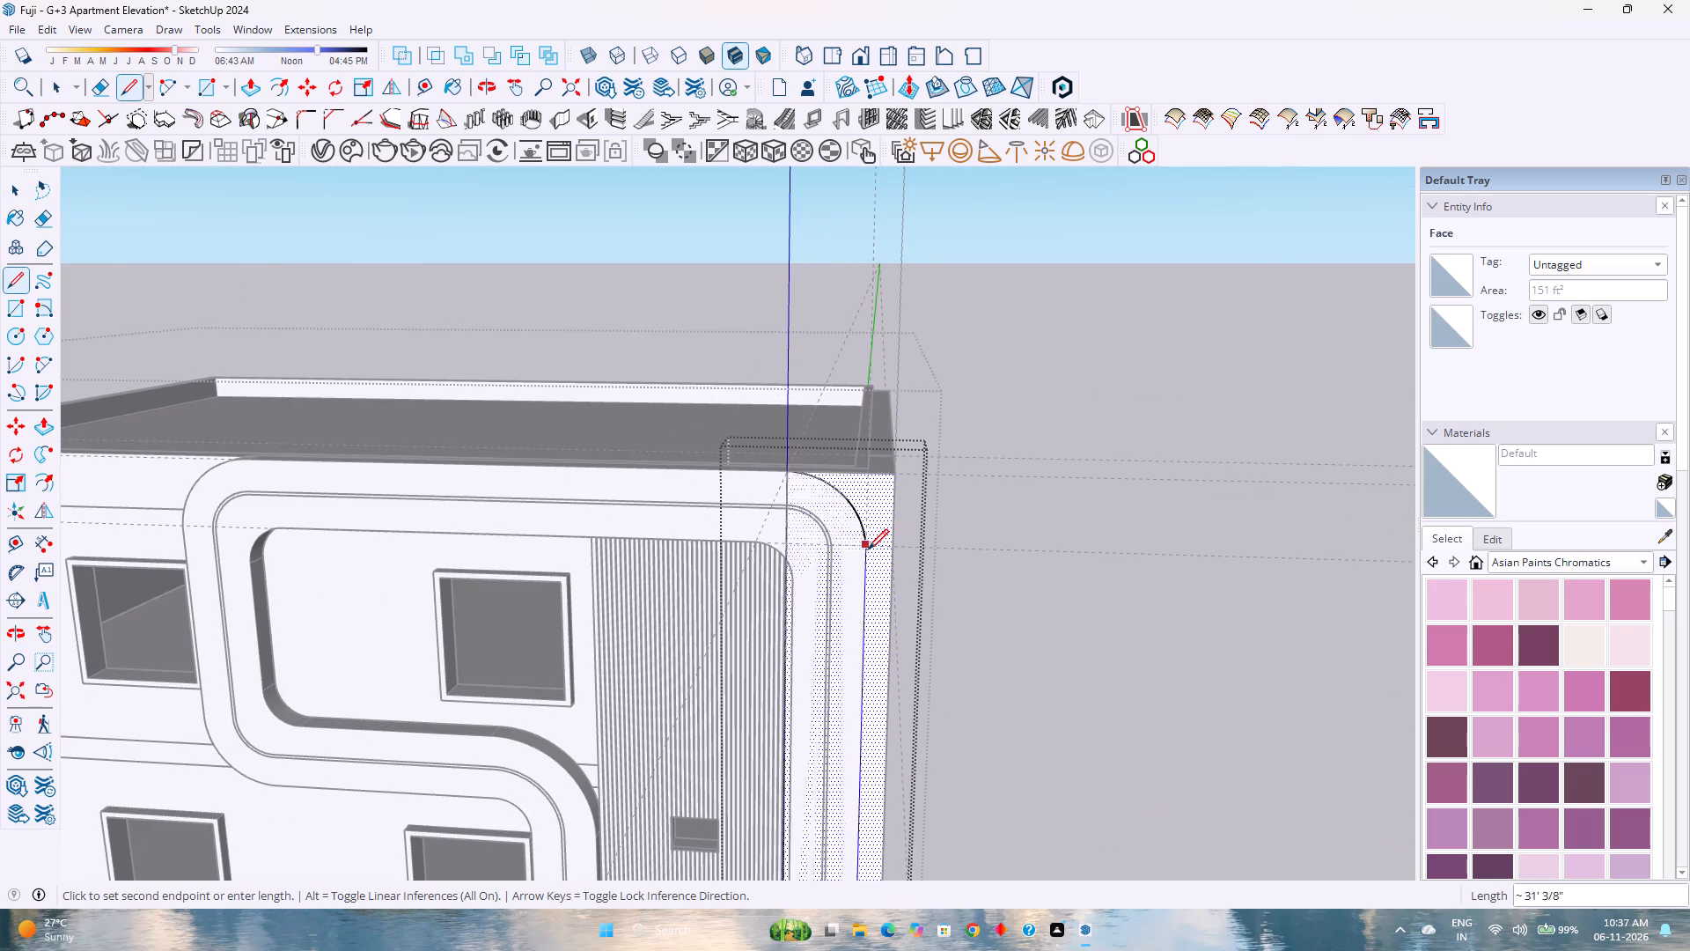
pyautogui.scroll(19, 866, 549)
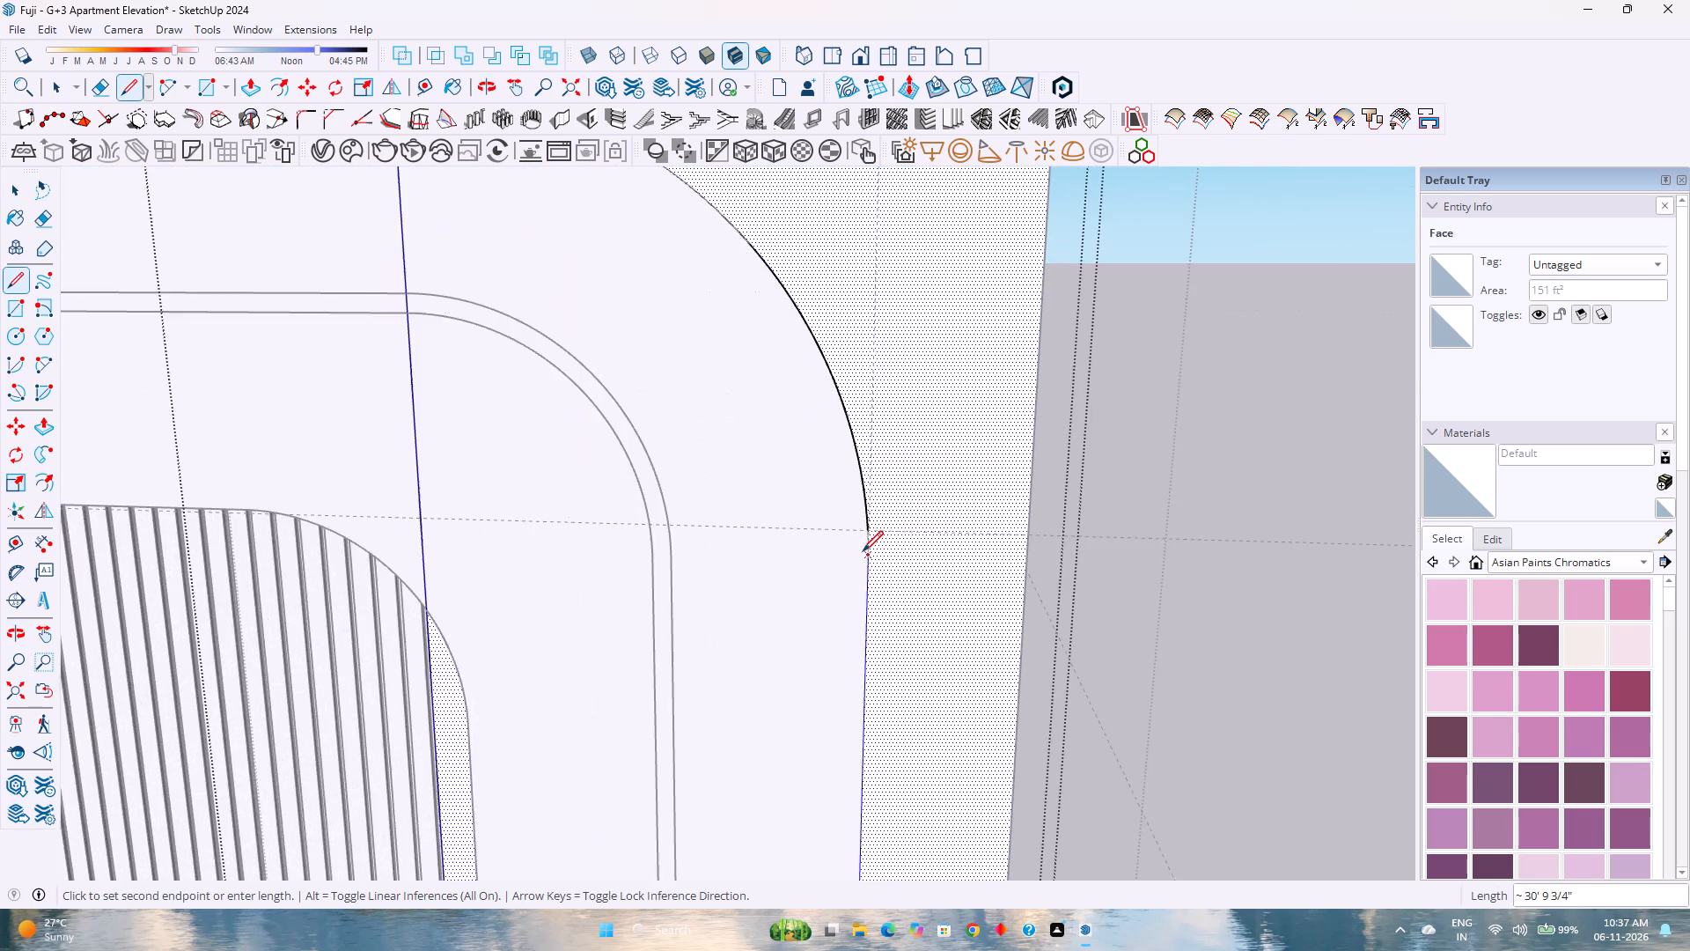
pyautogui.scroll(10, 863, 551)
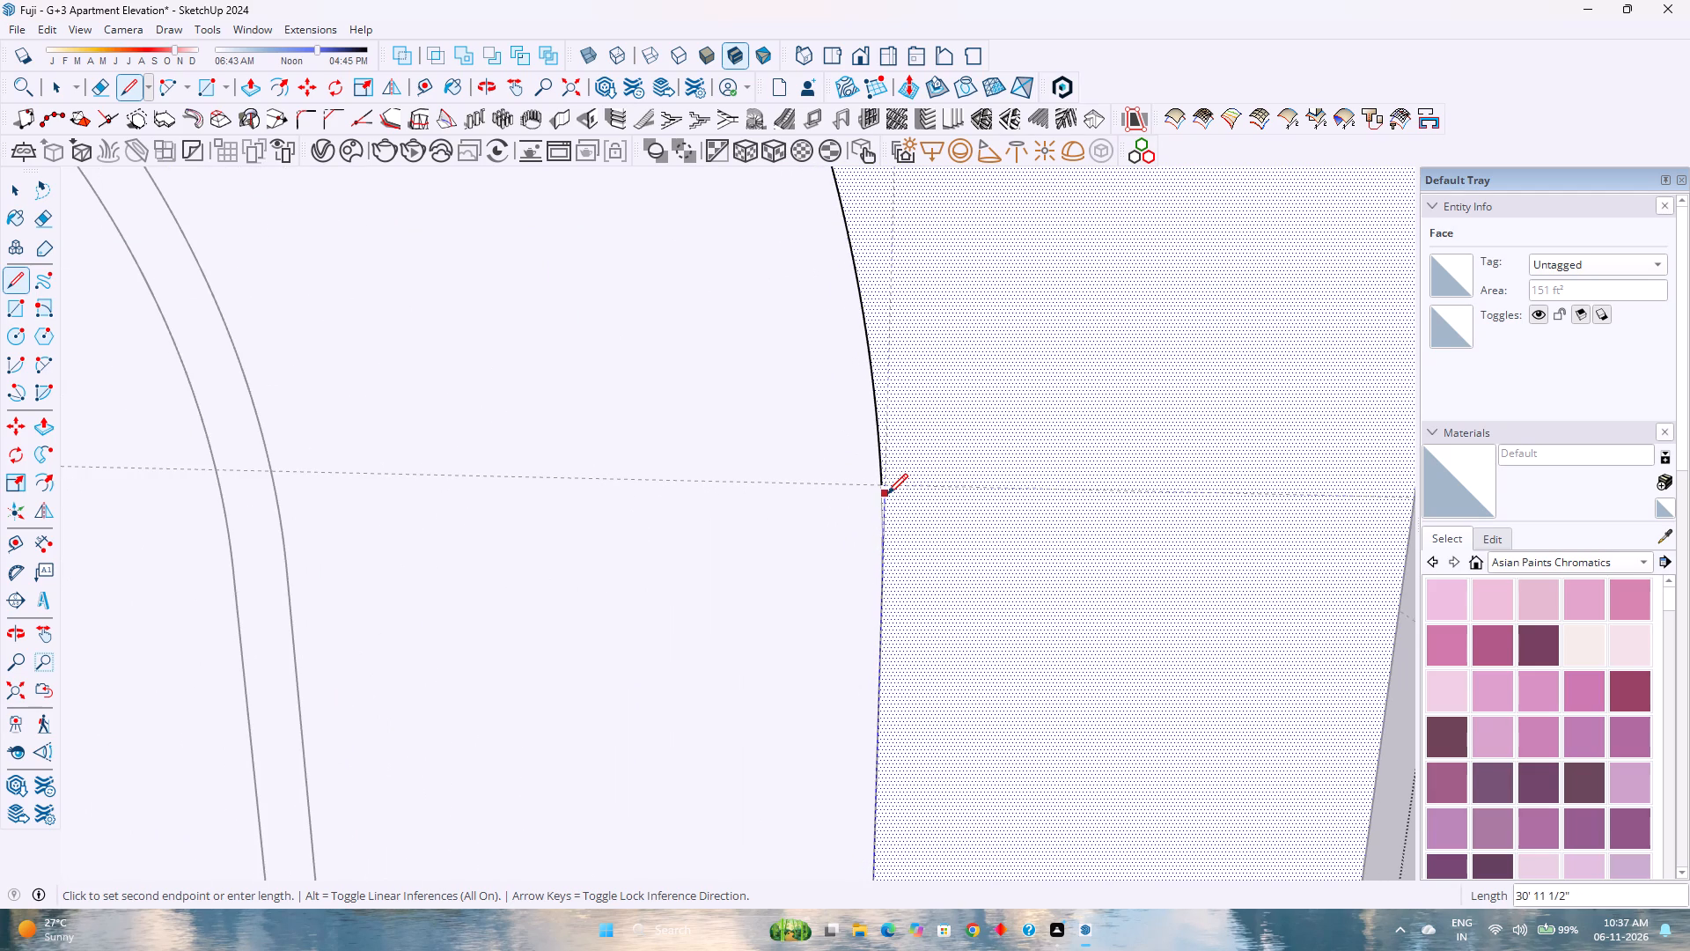
pyautogui.scroll(15, 887, 494)
pyautogui.scroll(-2, 893, 661)
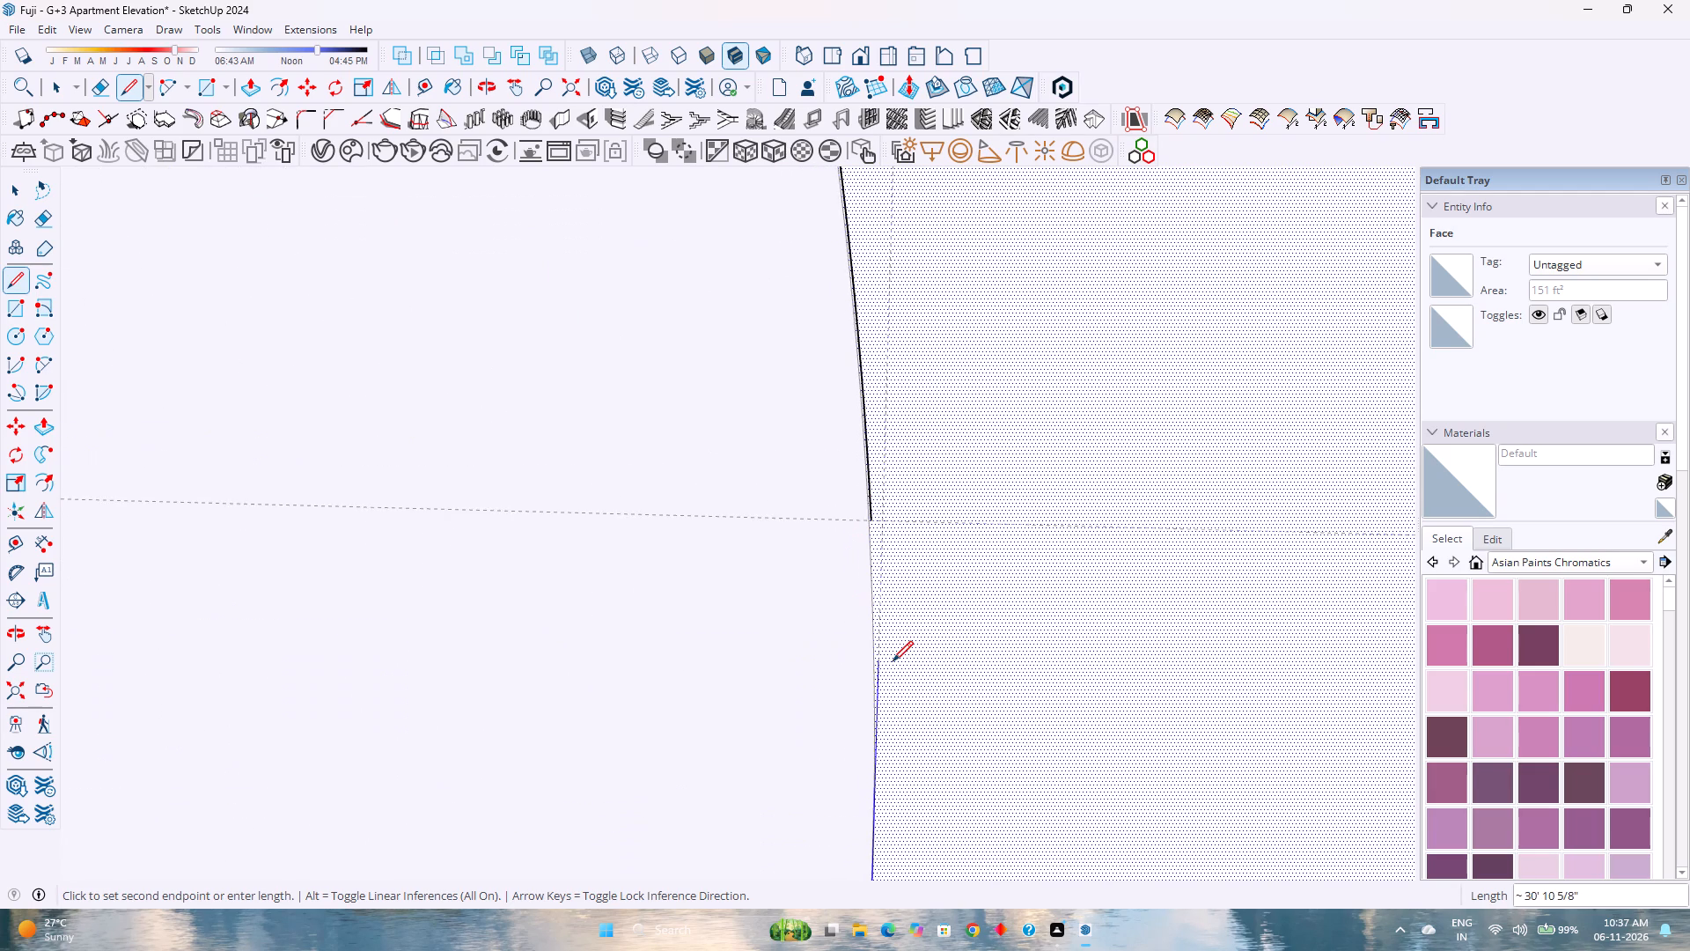
pyautogui.scroll(-19, 893, 661)
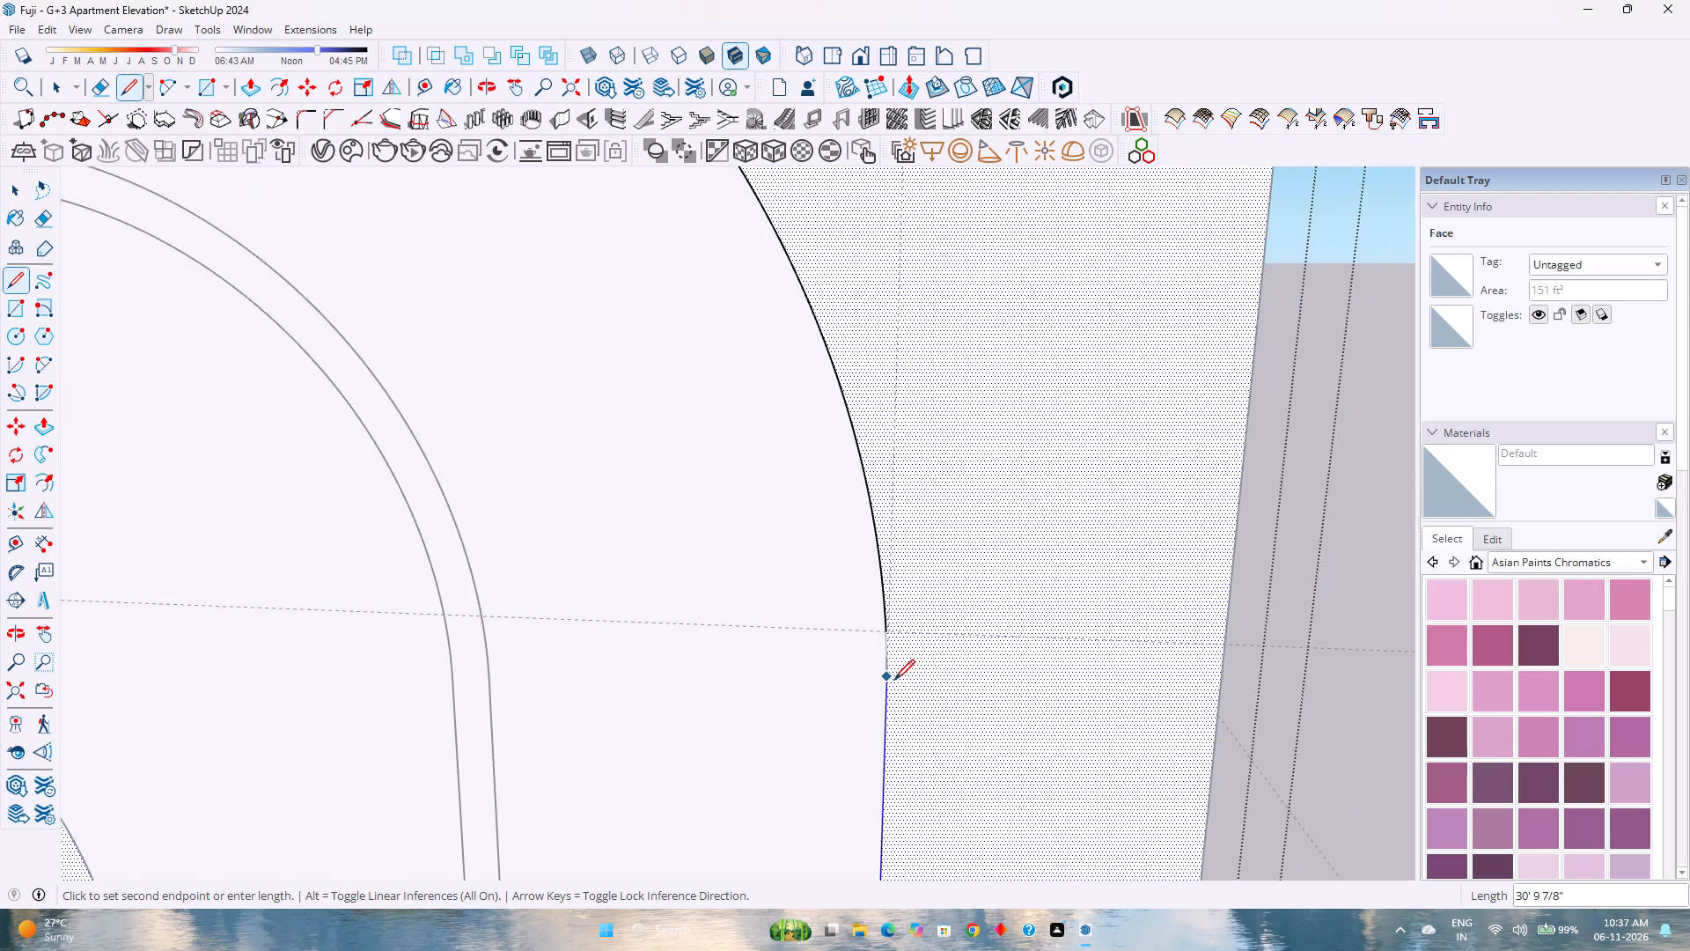
pyautogui.scroll(-13, 895, 703)
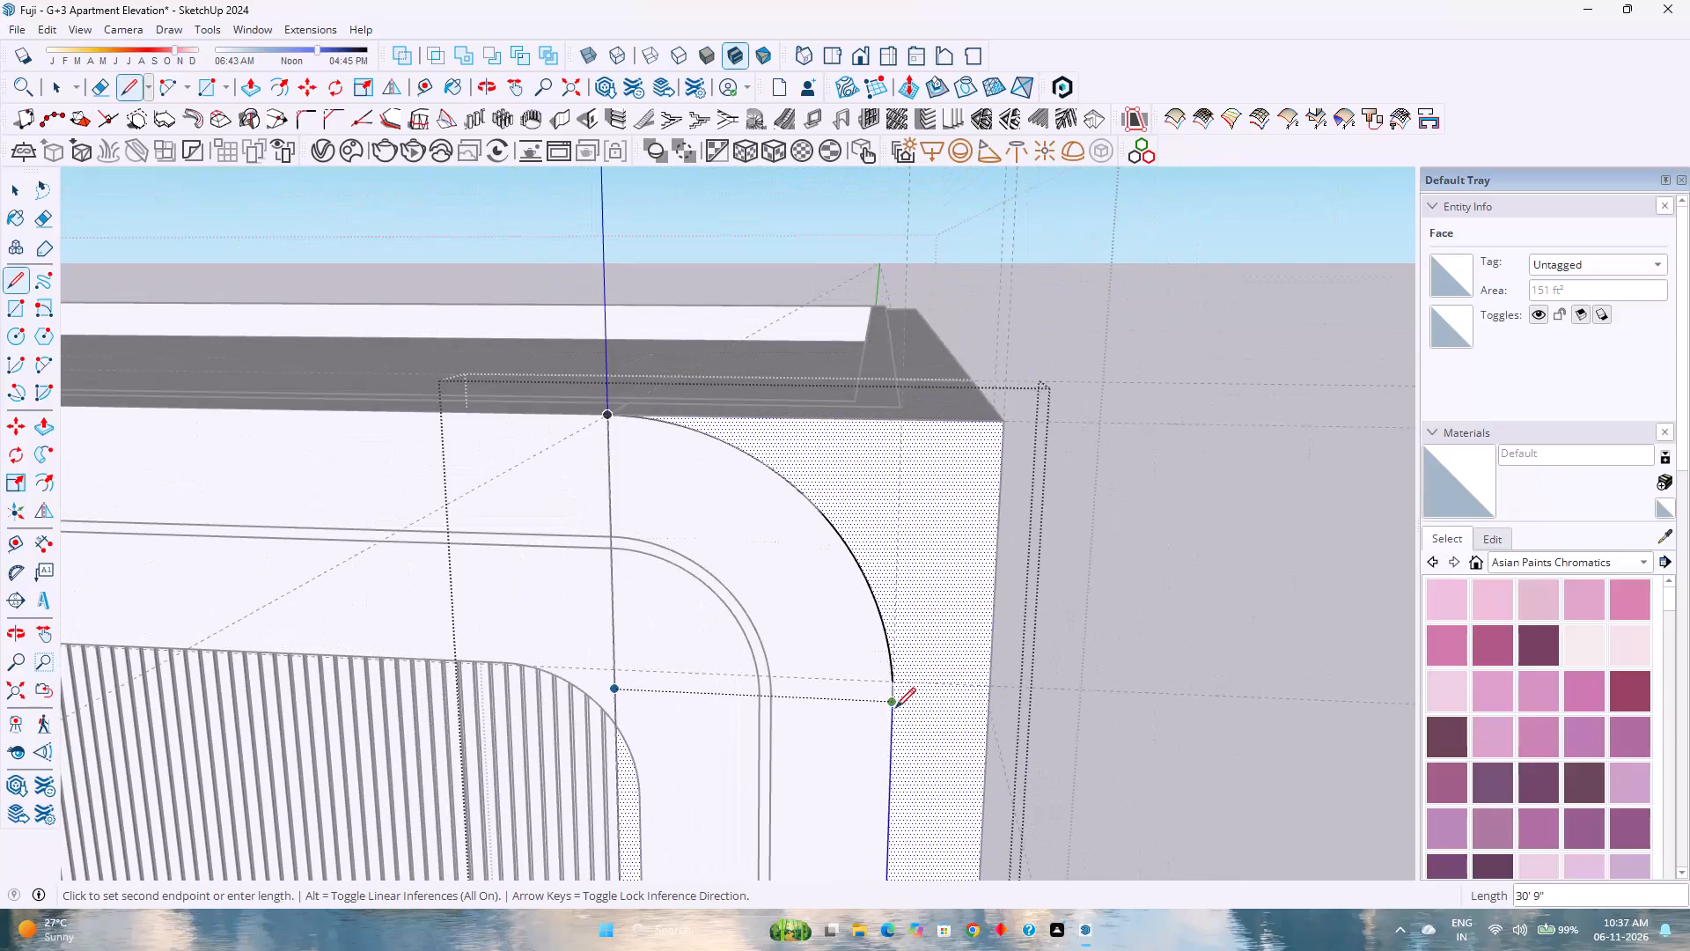
pyautogui.click(893, 704)
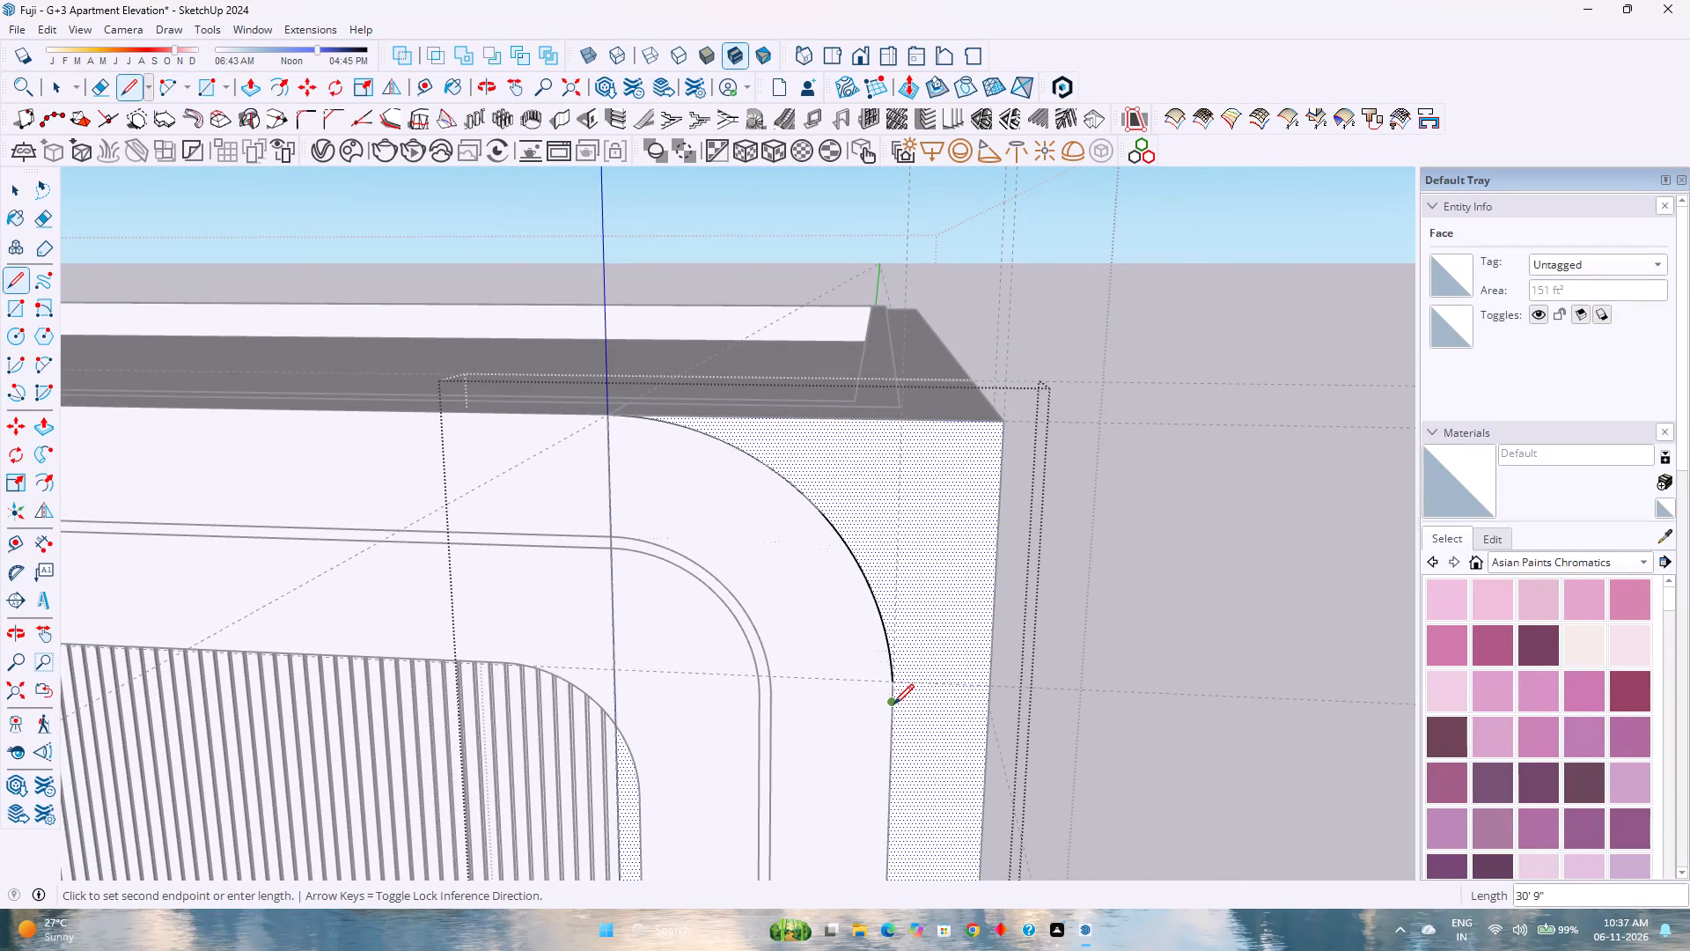
# Check by selection whether the upper arc and the new vertical line divide the column's front face.
pyautogui.press('space')
pyautogui.click(884, 626)
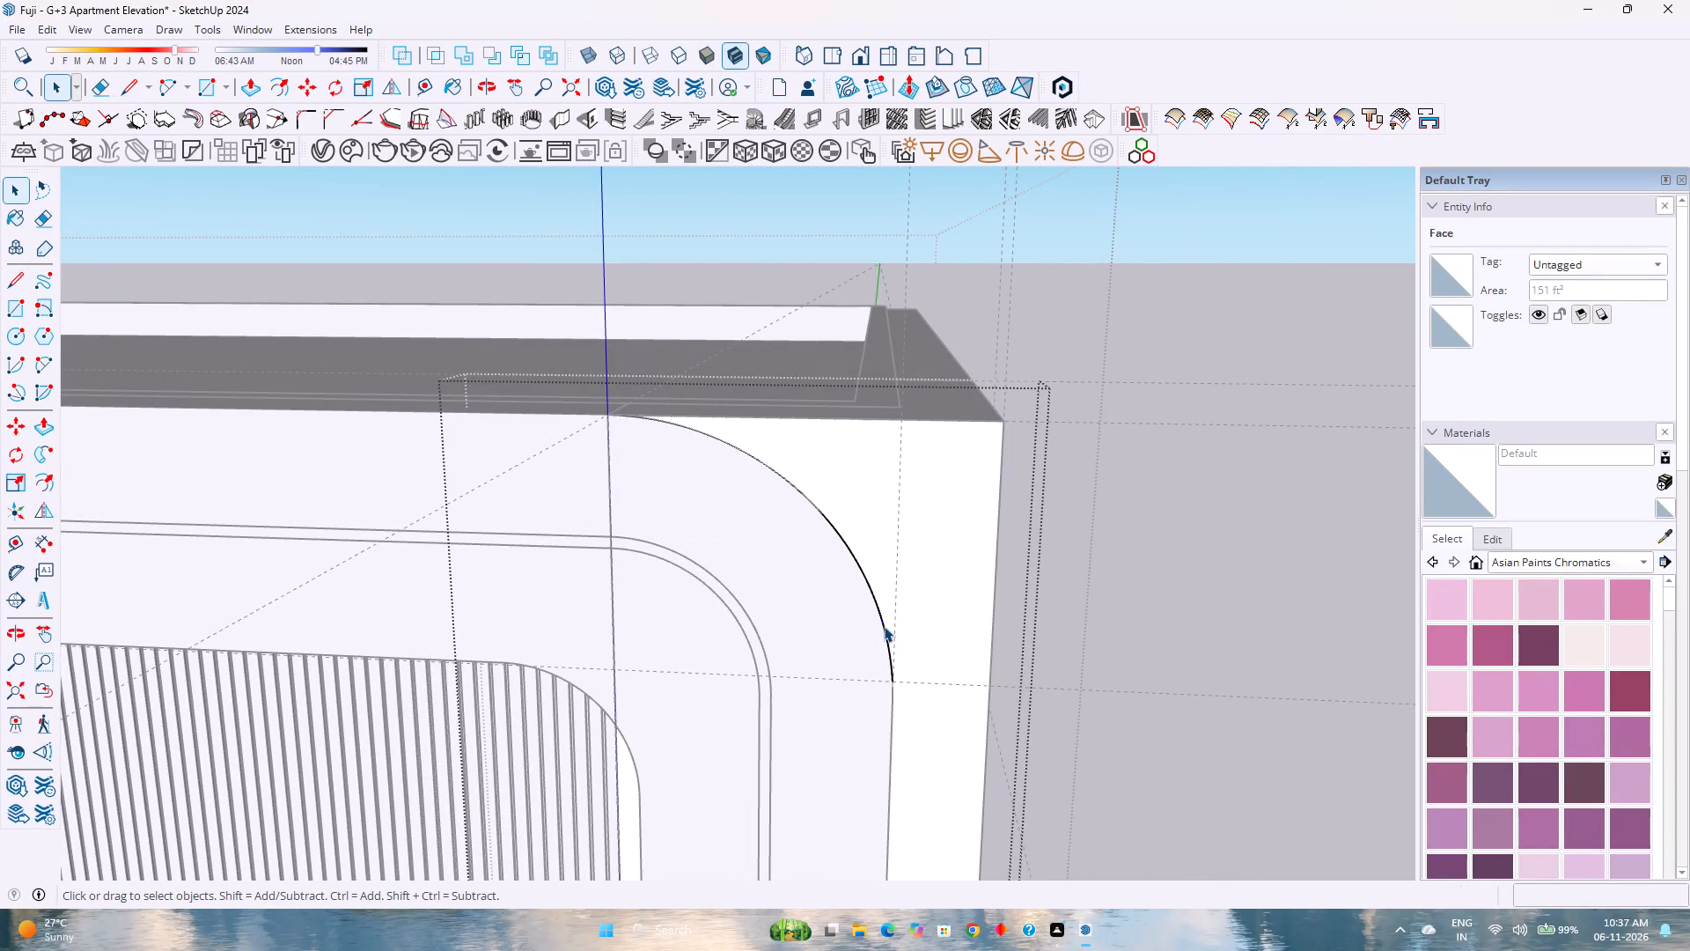
pyautogui.click(886, 631)
pyautogui.click(886, 633)
pyautogui.click(888, 635)
pyautogui.doubleClick(921, 617)
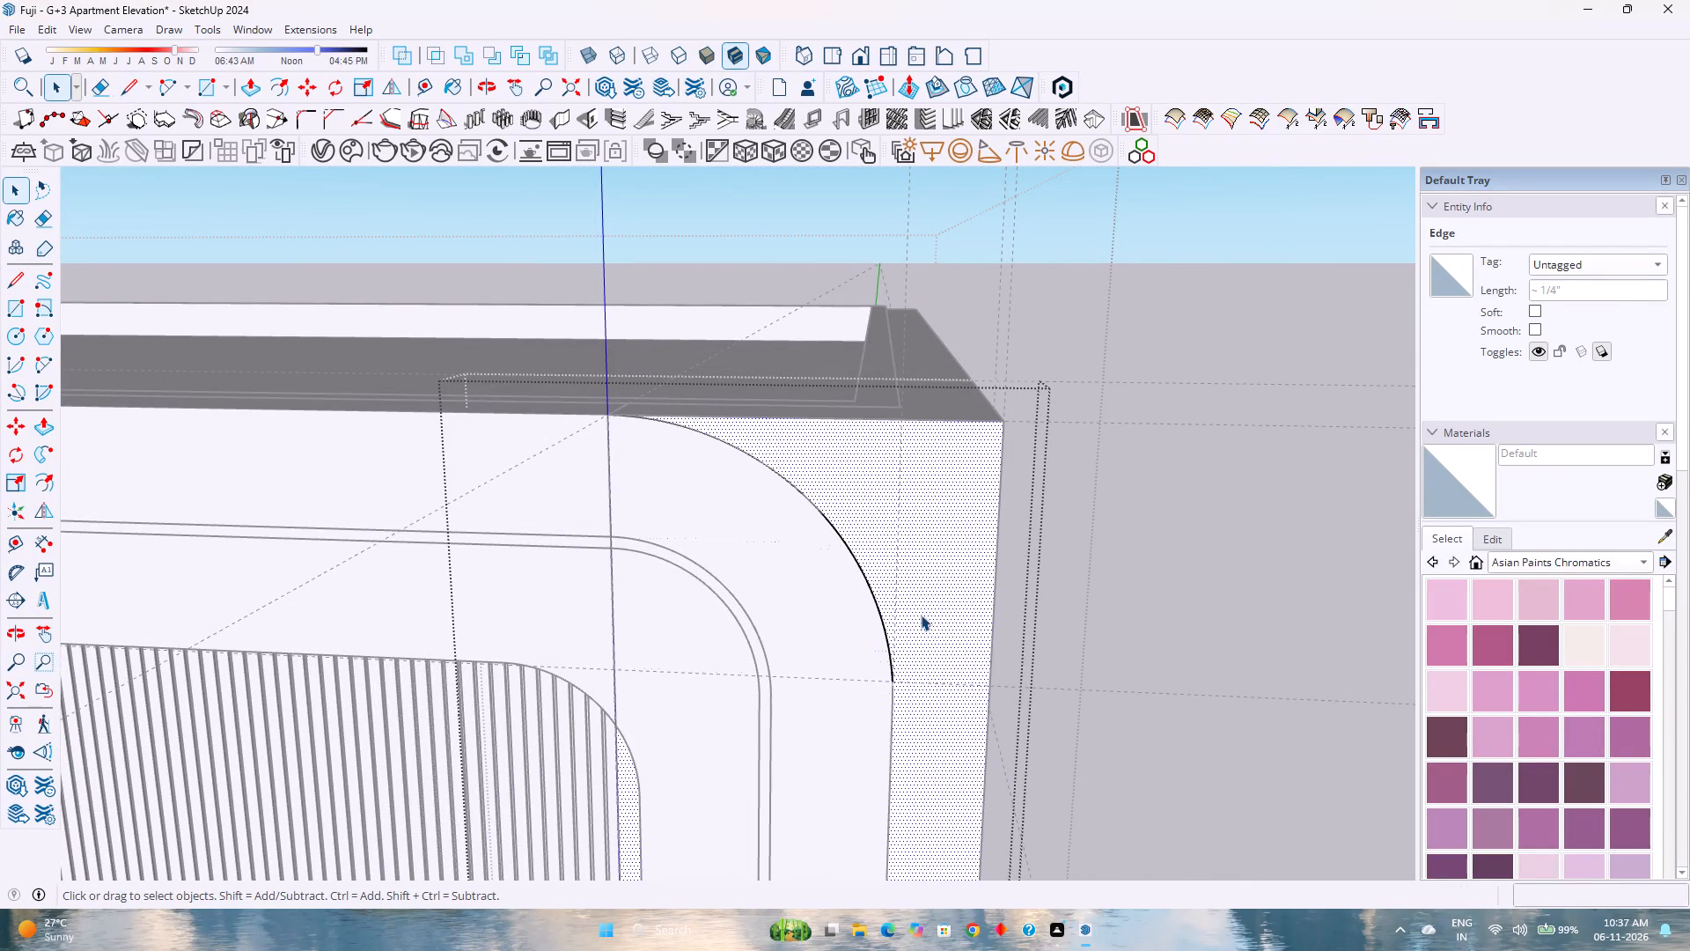
pyautogui.scroll(-8, 878, 629)
pyautogui.click(856, 711)
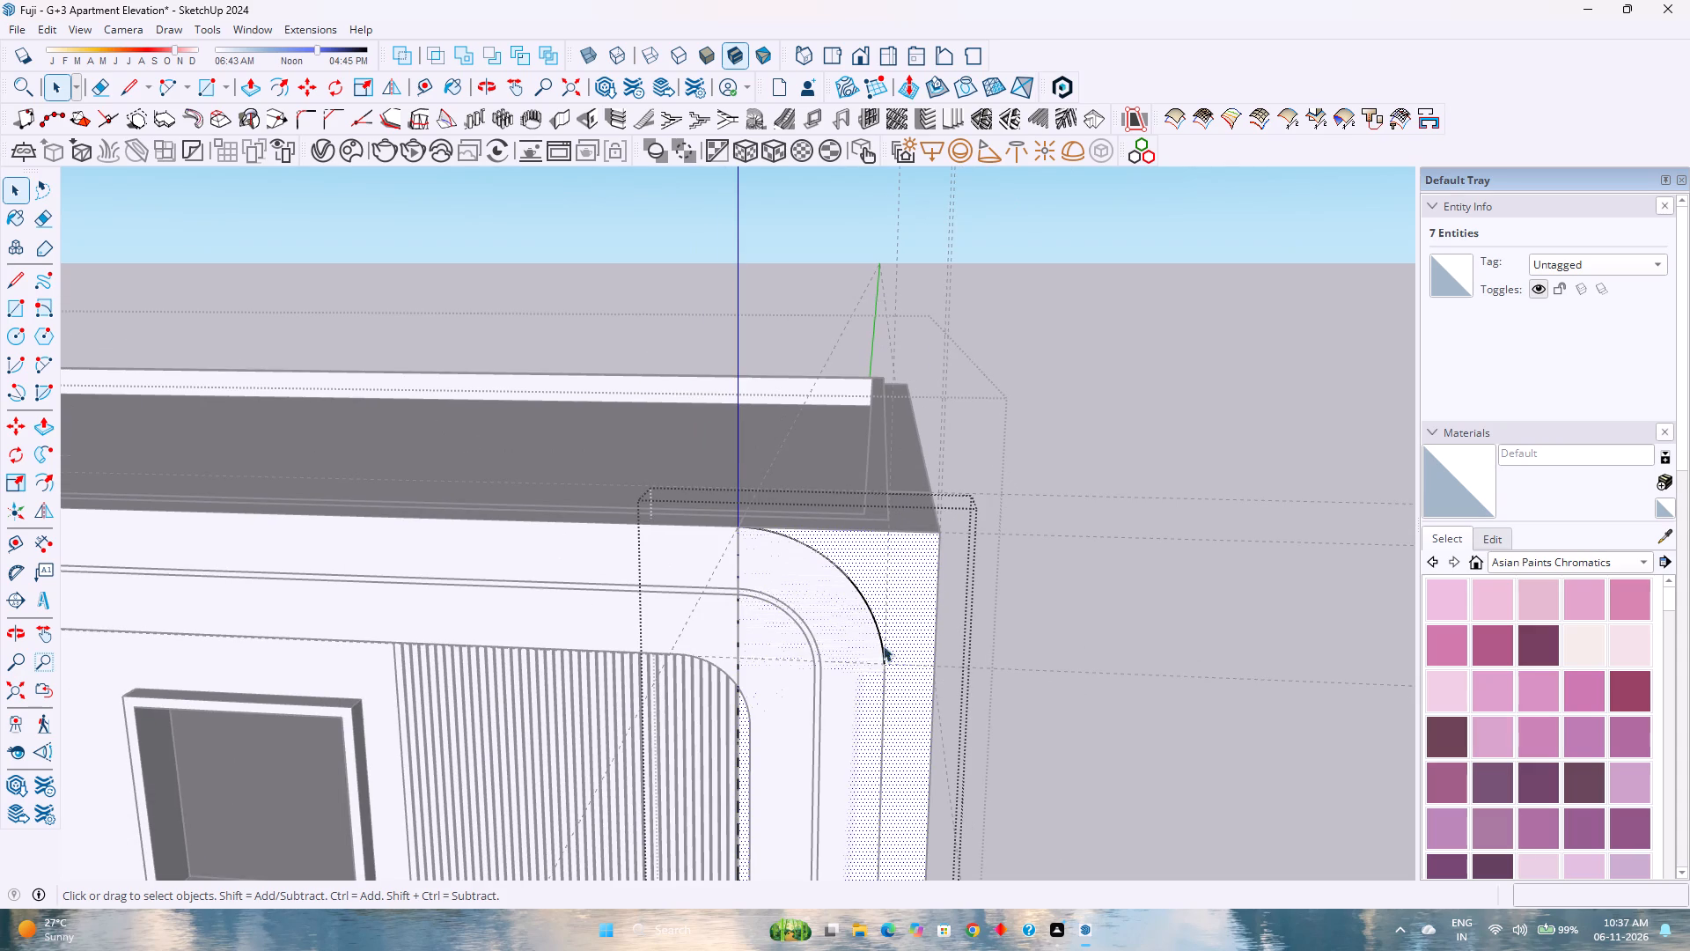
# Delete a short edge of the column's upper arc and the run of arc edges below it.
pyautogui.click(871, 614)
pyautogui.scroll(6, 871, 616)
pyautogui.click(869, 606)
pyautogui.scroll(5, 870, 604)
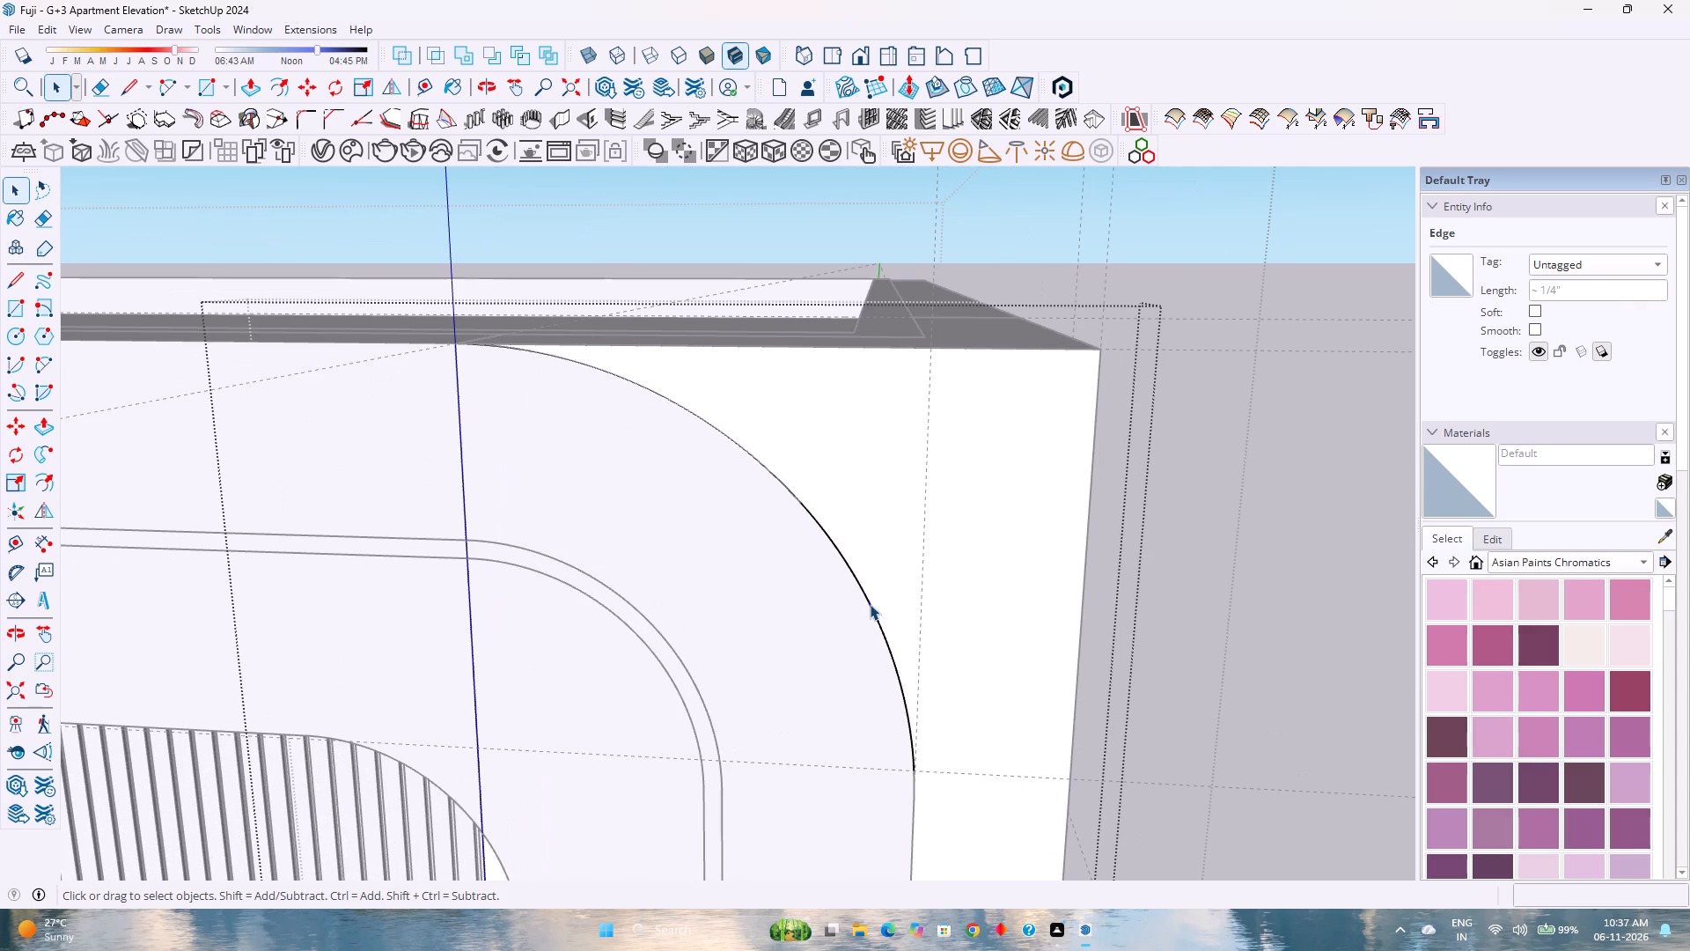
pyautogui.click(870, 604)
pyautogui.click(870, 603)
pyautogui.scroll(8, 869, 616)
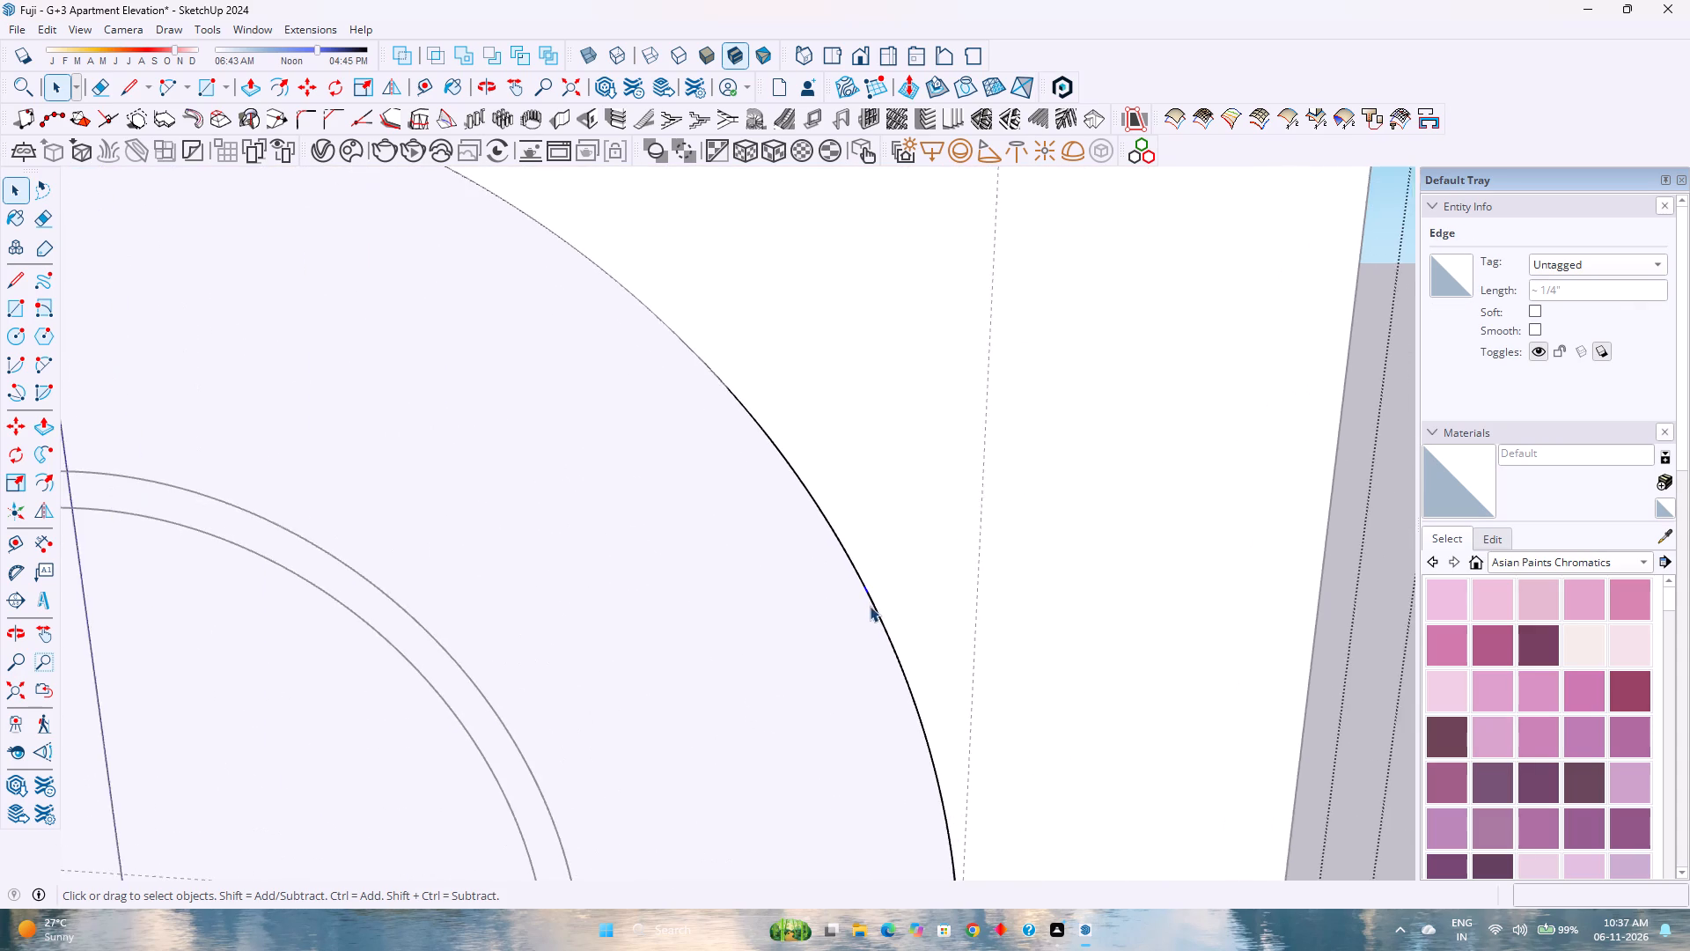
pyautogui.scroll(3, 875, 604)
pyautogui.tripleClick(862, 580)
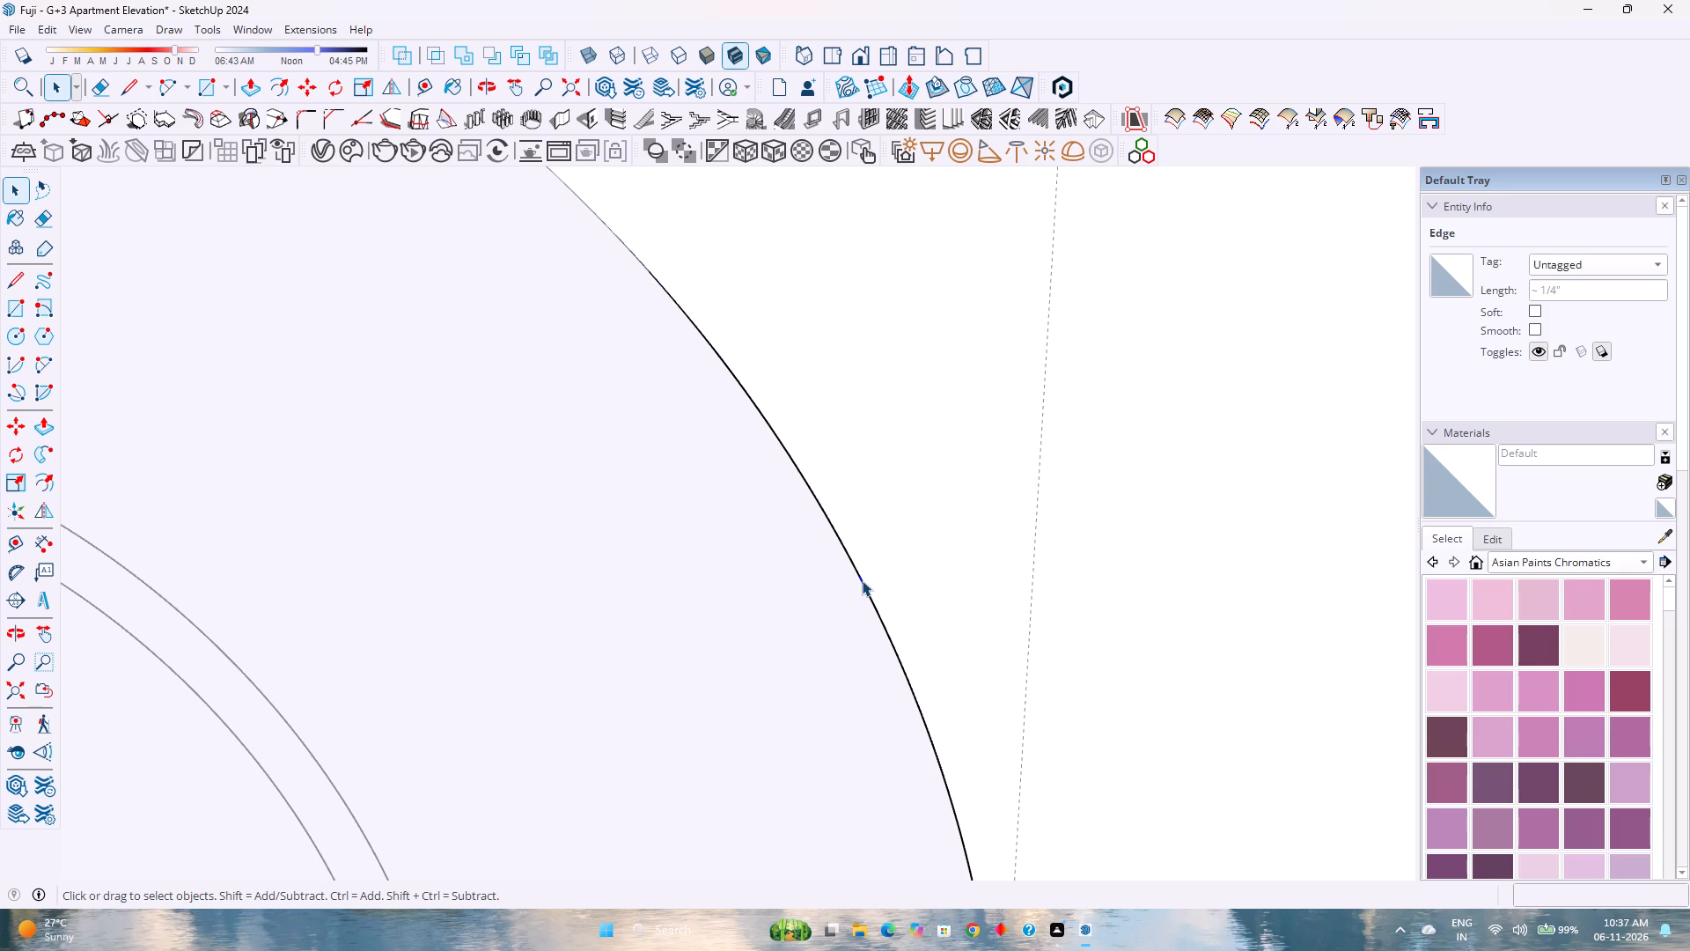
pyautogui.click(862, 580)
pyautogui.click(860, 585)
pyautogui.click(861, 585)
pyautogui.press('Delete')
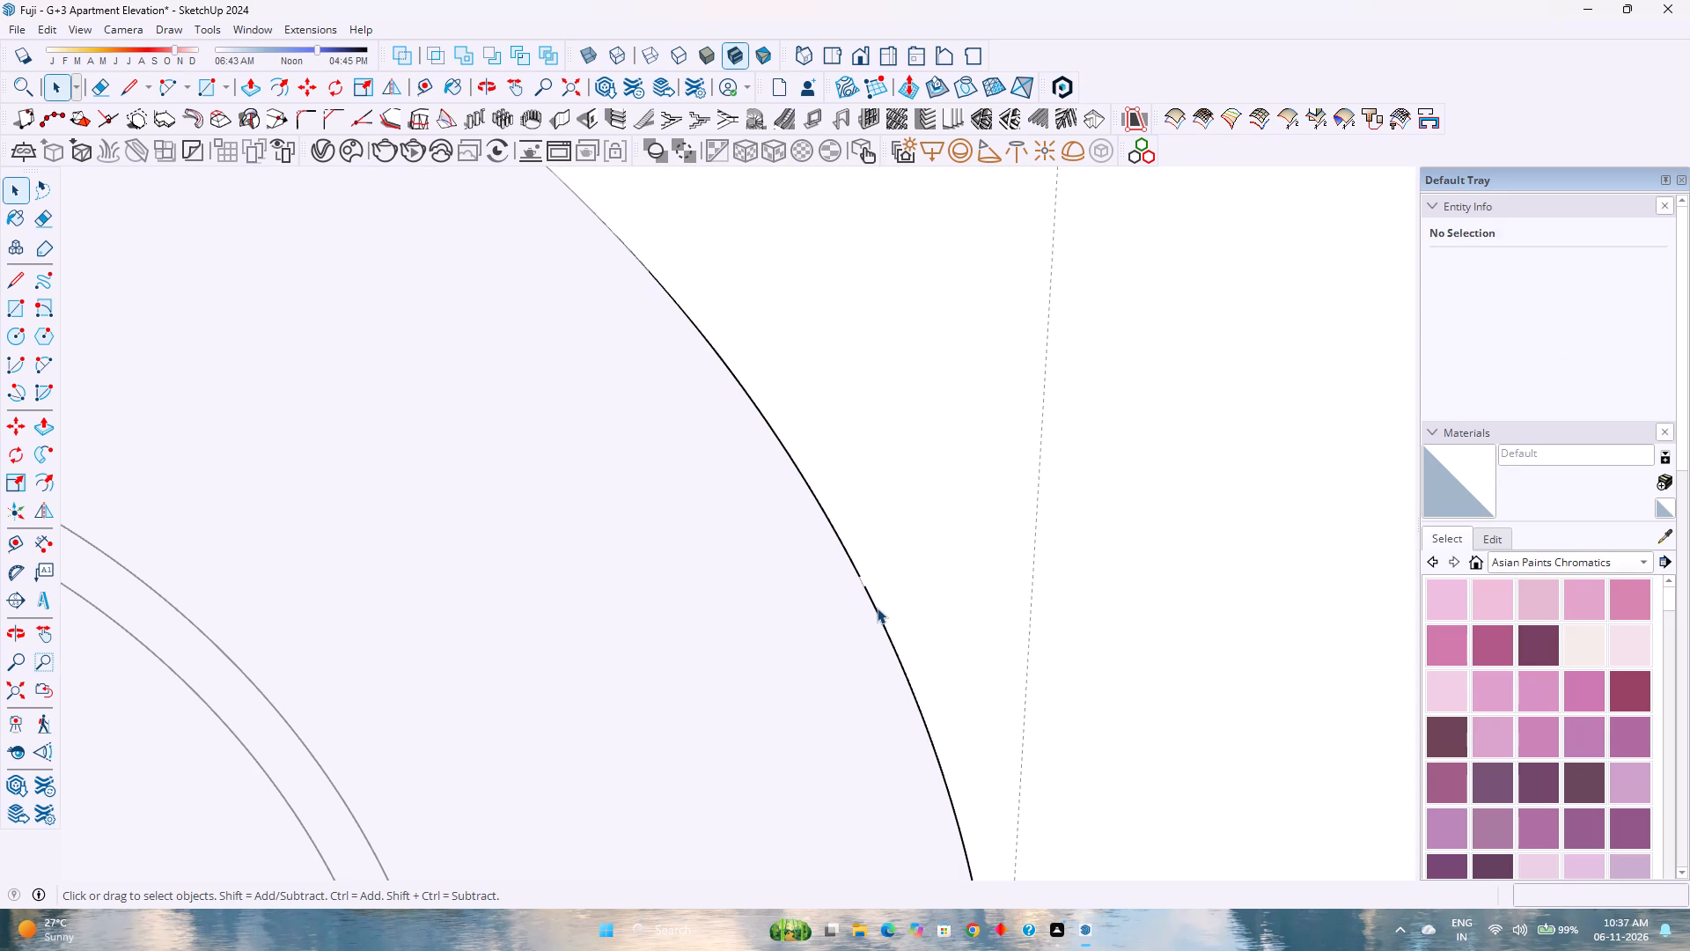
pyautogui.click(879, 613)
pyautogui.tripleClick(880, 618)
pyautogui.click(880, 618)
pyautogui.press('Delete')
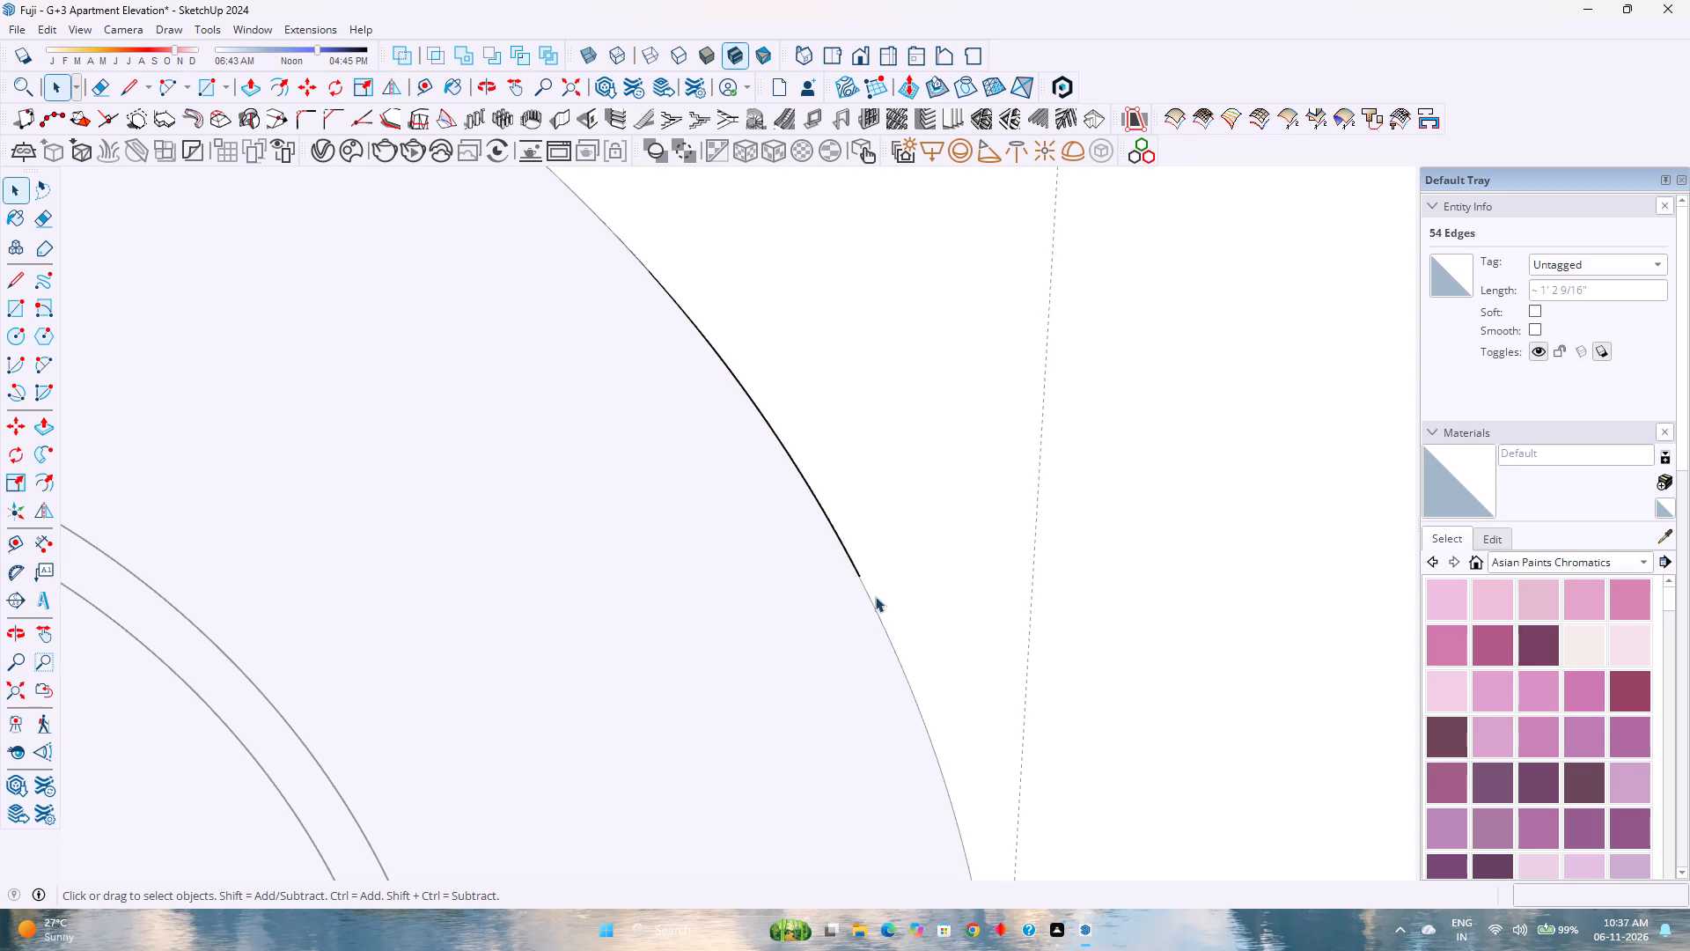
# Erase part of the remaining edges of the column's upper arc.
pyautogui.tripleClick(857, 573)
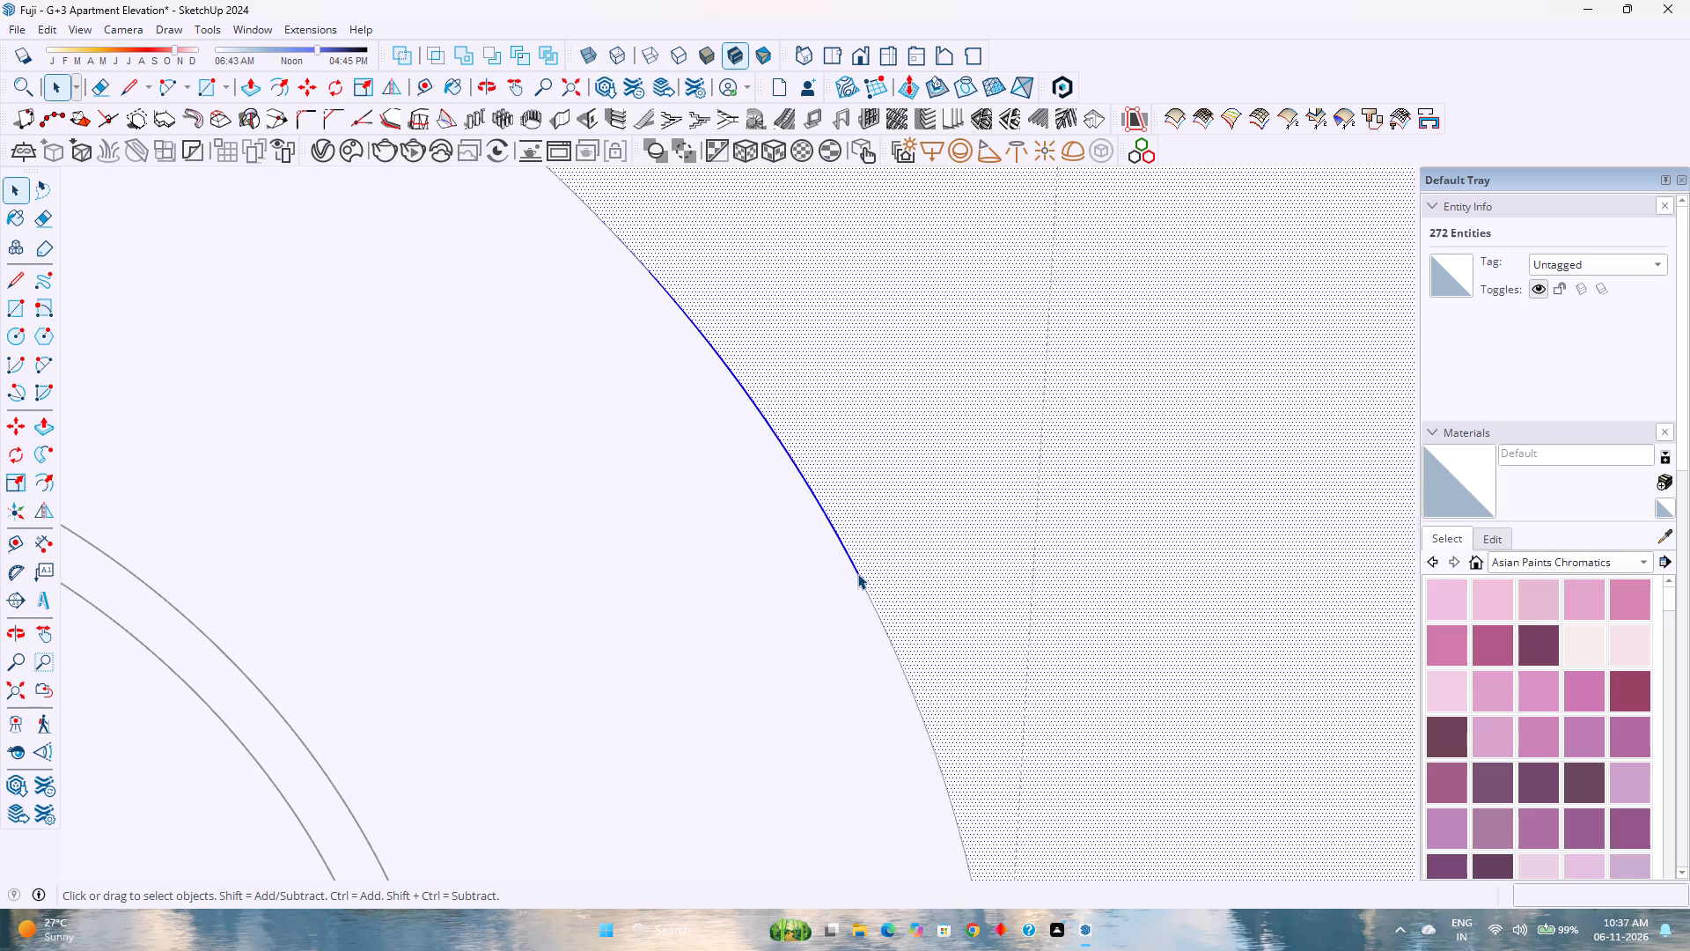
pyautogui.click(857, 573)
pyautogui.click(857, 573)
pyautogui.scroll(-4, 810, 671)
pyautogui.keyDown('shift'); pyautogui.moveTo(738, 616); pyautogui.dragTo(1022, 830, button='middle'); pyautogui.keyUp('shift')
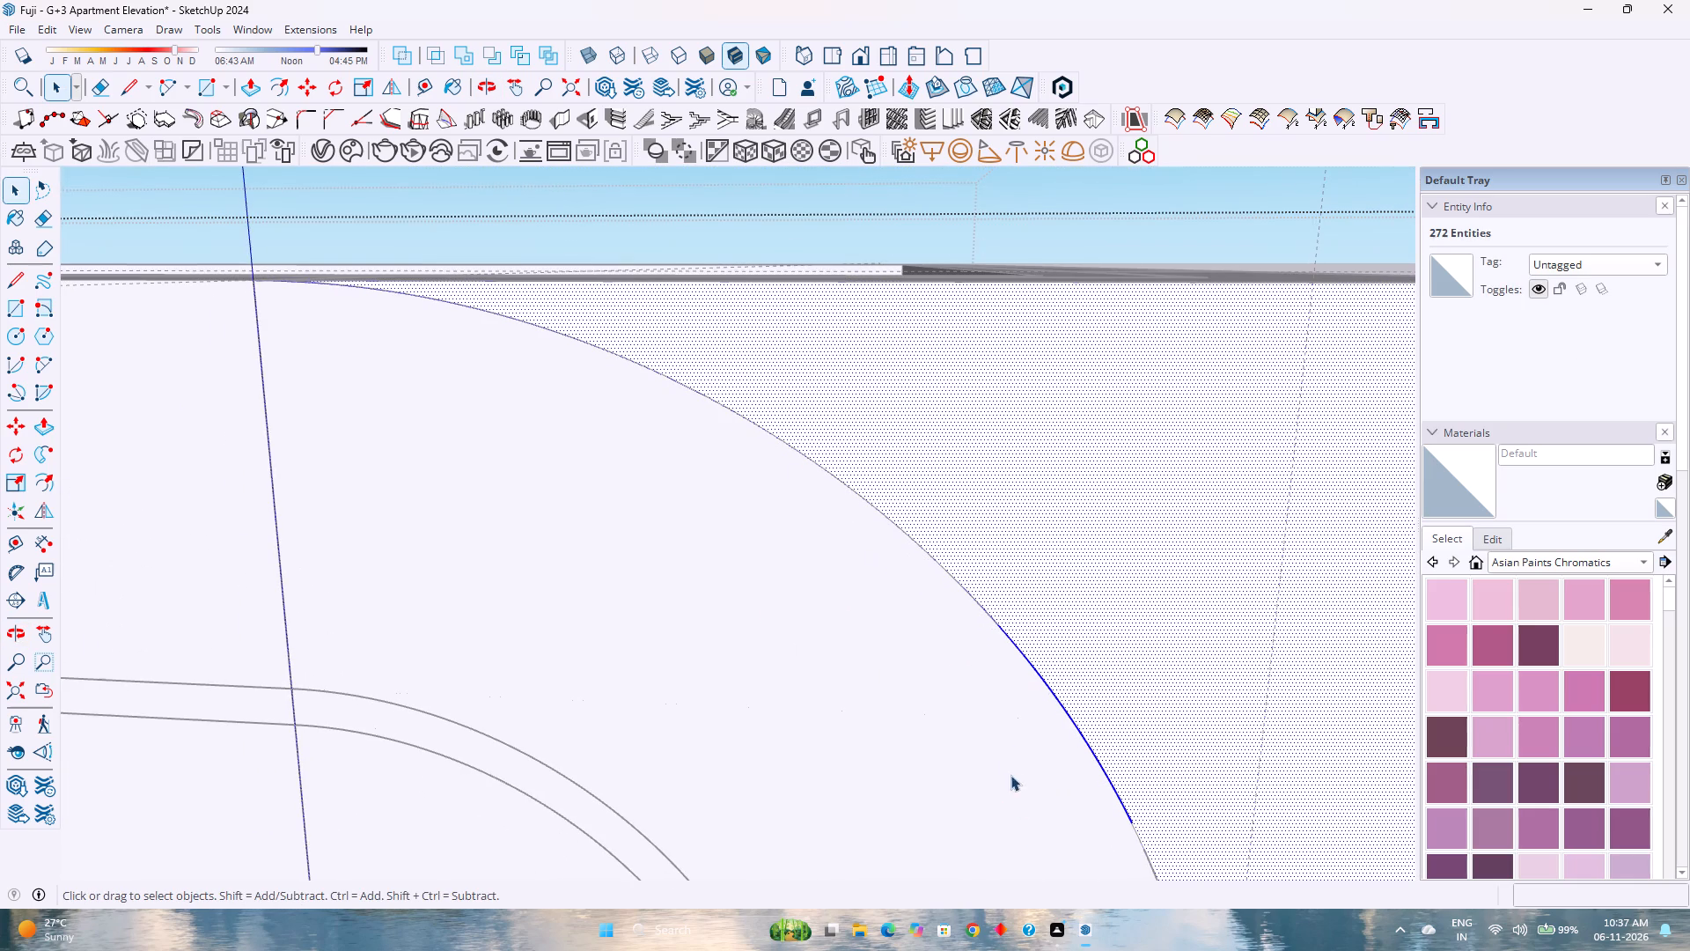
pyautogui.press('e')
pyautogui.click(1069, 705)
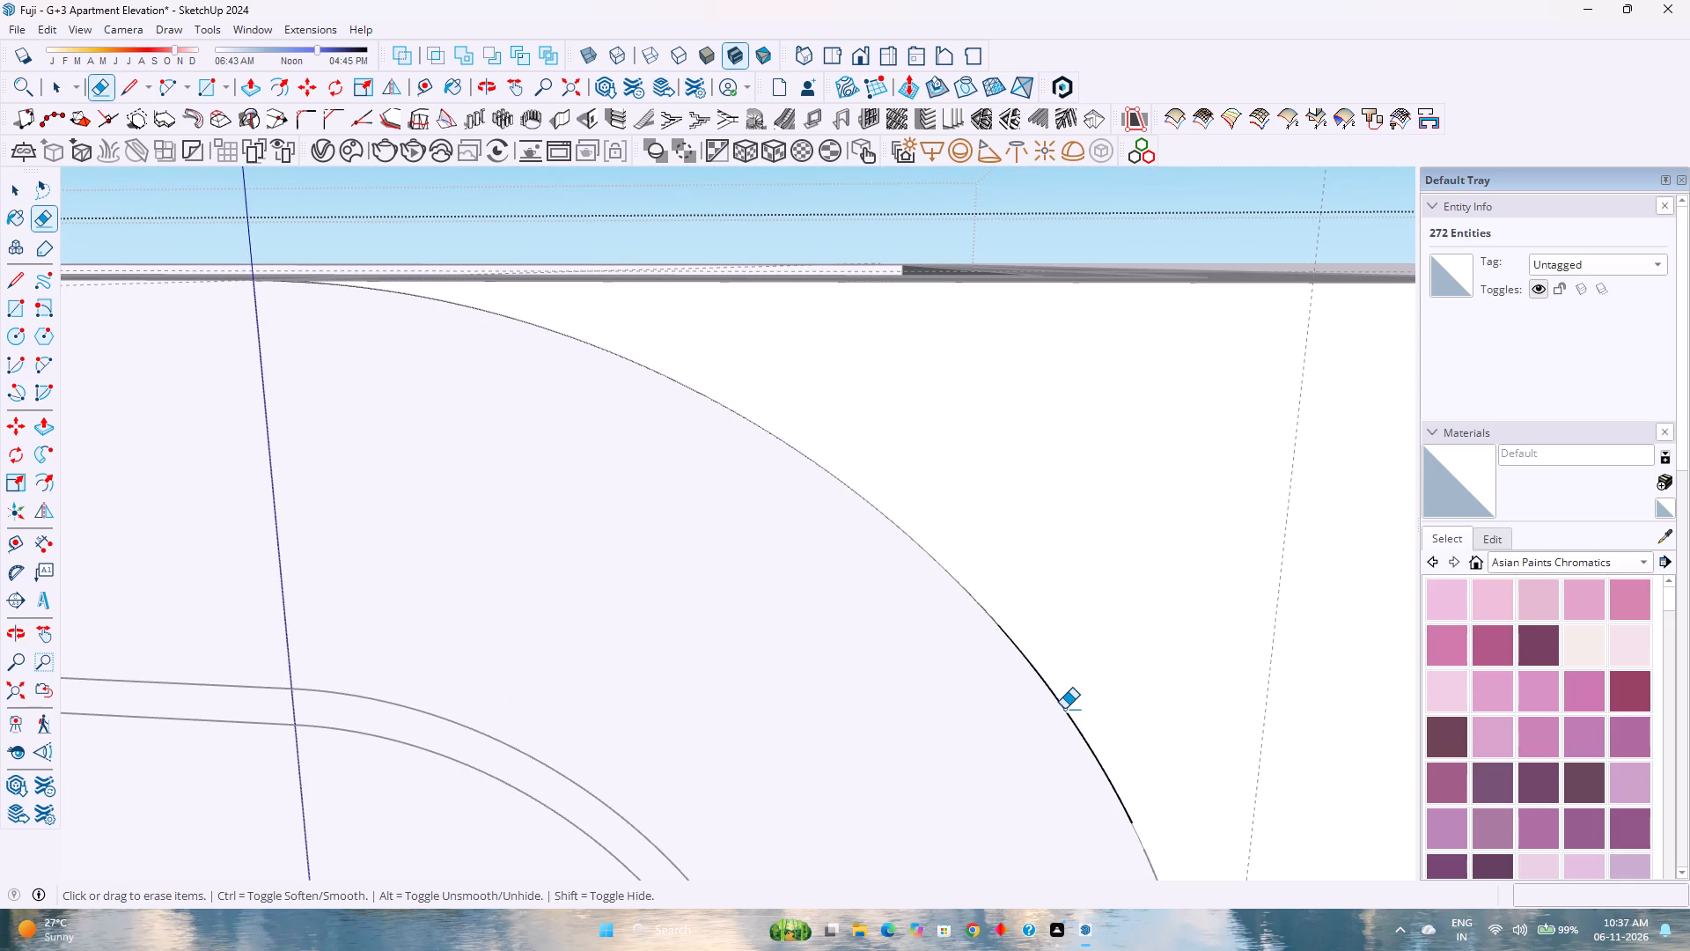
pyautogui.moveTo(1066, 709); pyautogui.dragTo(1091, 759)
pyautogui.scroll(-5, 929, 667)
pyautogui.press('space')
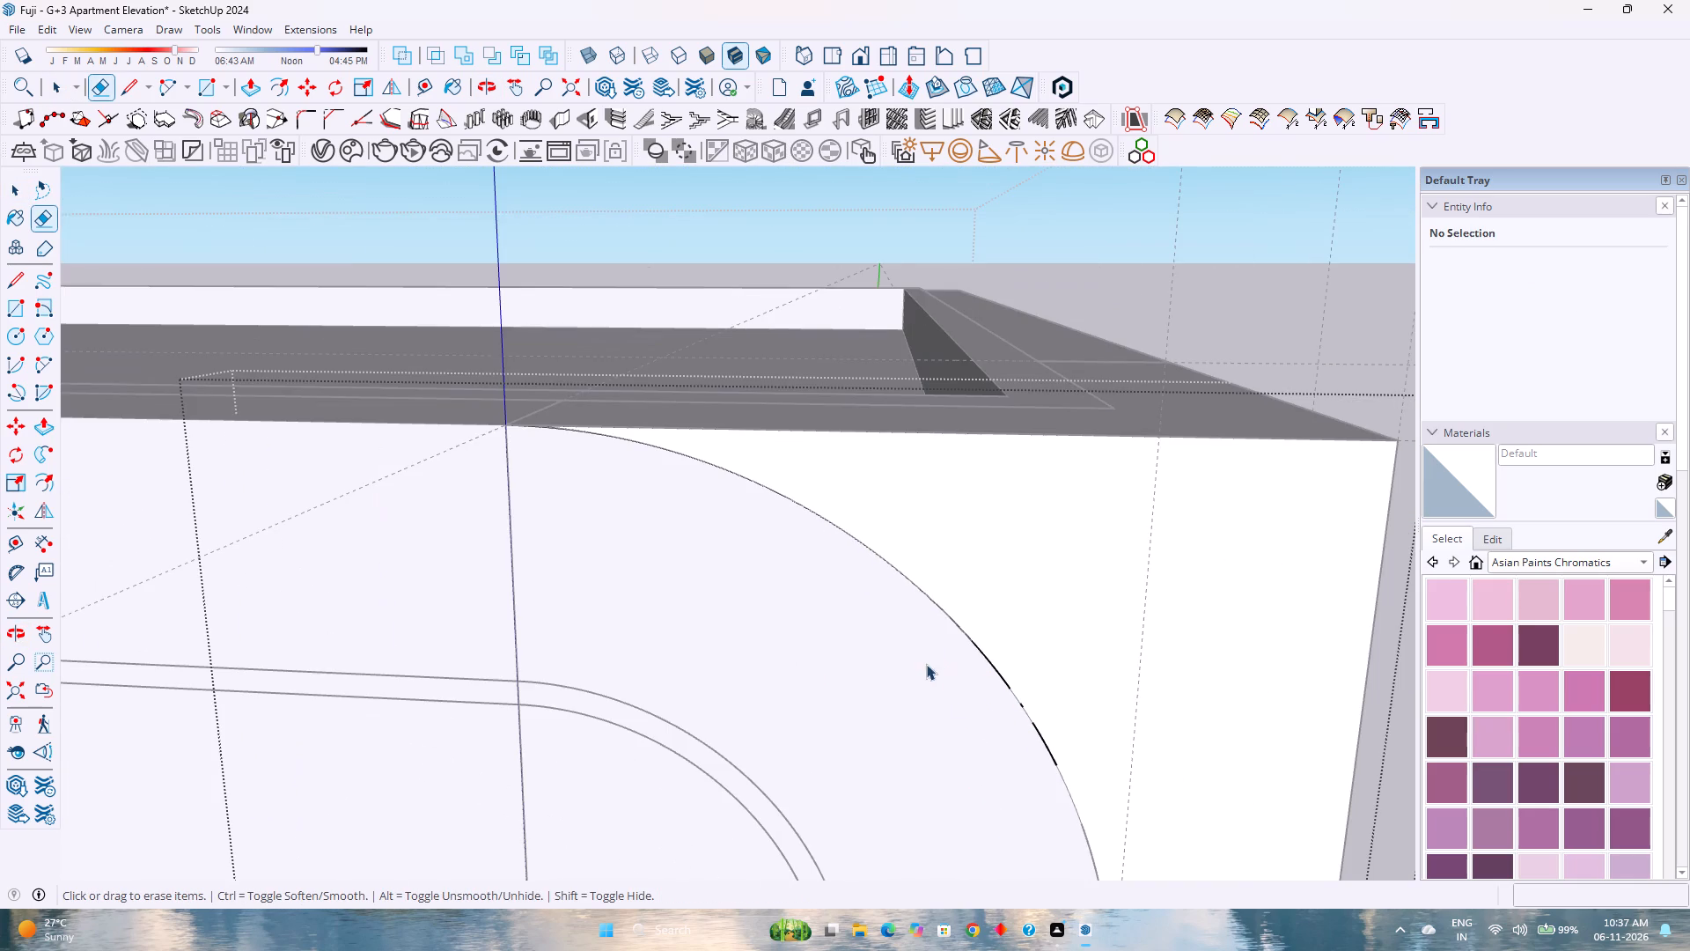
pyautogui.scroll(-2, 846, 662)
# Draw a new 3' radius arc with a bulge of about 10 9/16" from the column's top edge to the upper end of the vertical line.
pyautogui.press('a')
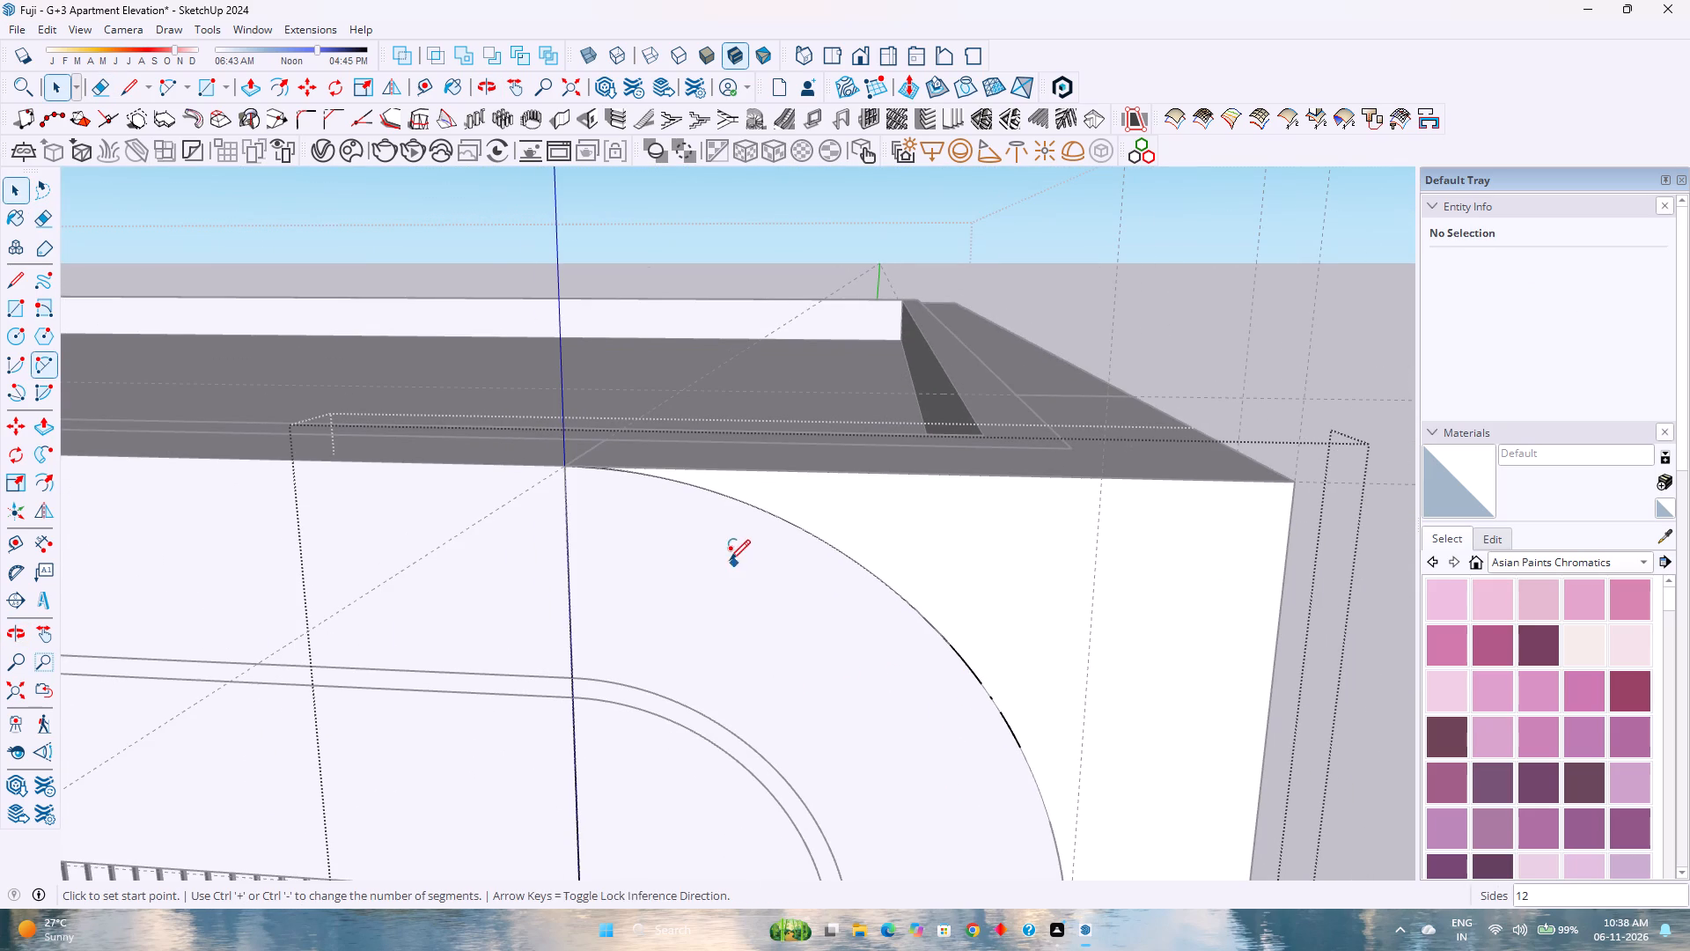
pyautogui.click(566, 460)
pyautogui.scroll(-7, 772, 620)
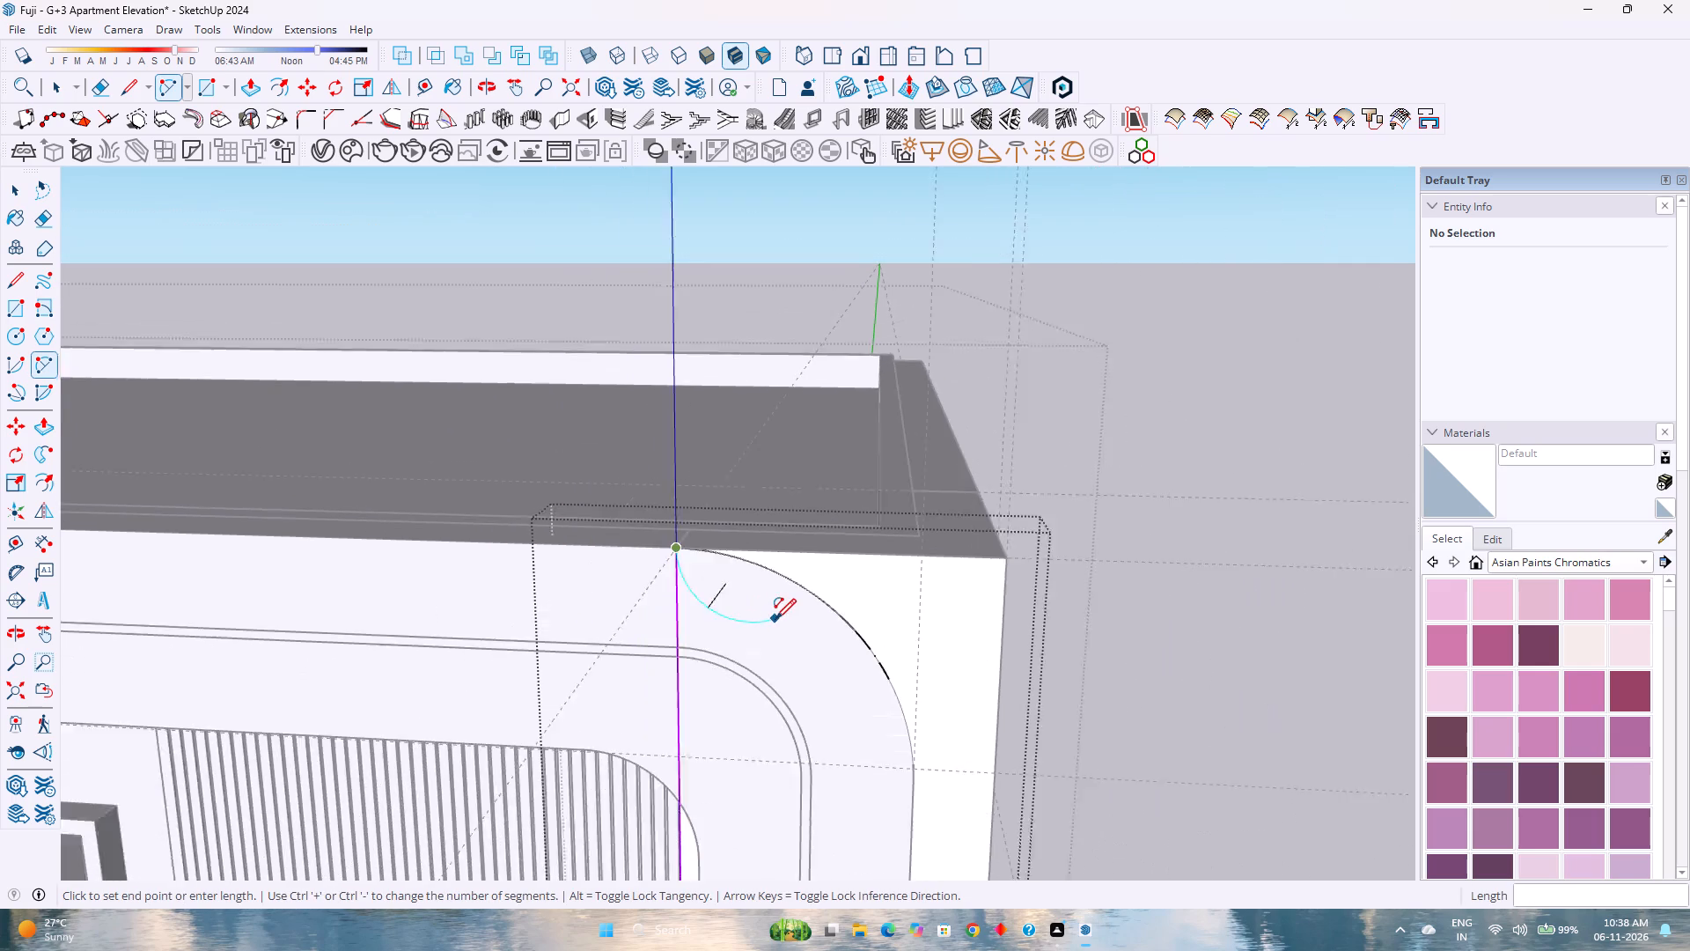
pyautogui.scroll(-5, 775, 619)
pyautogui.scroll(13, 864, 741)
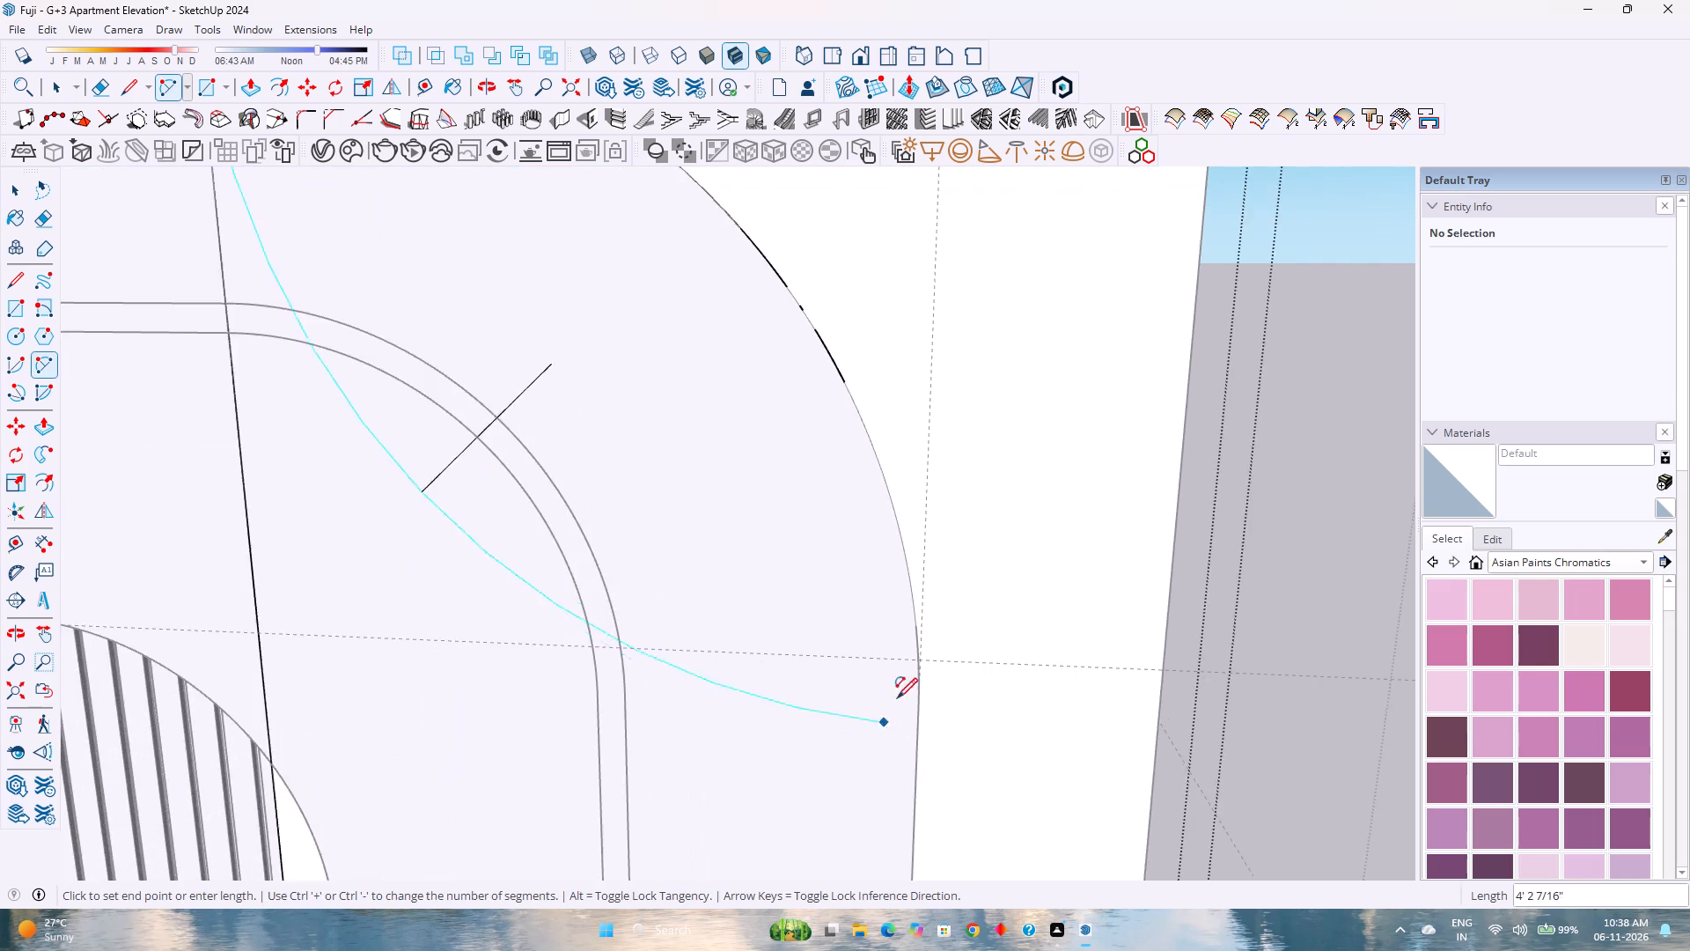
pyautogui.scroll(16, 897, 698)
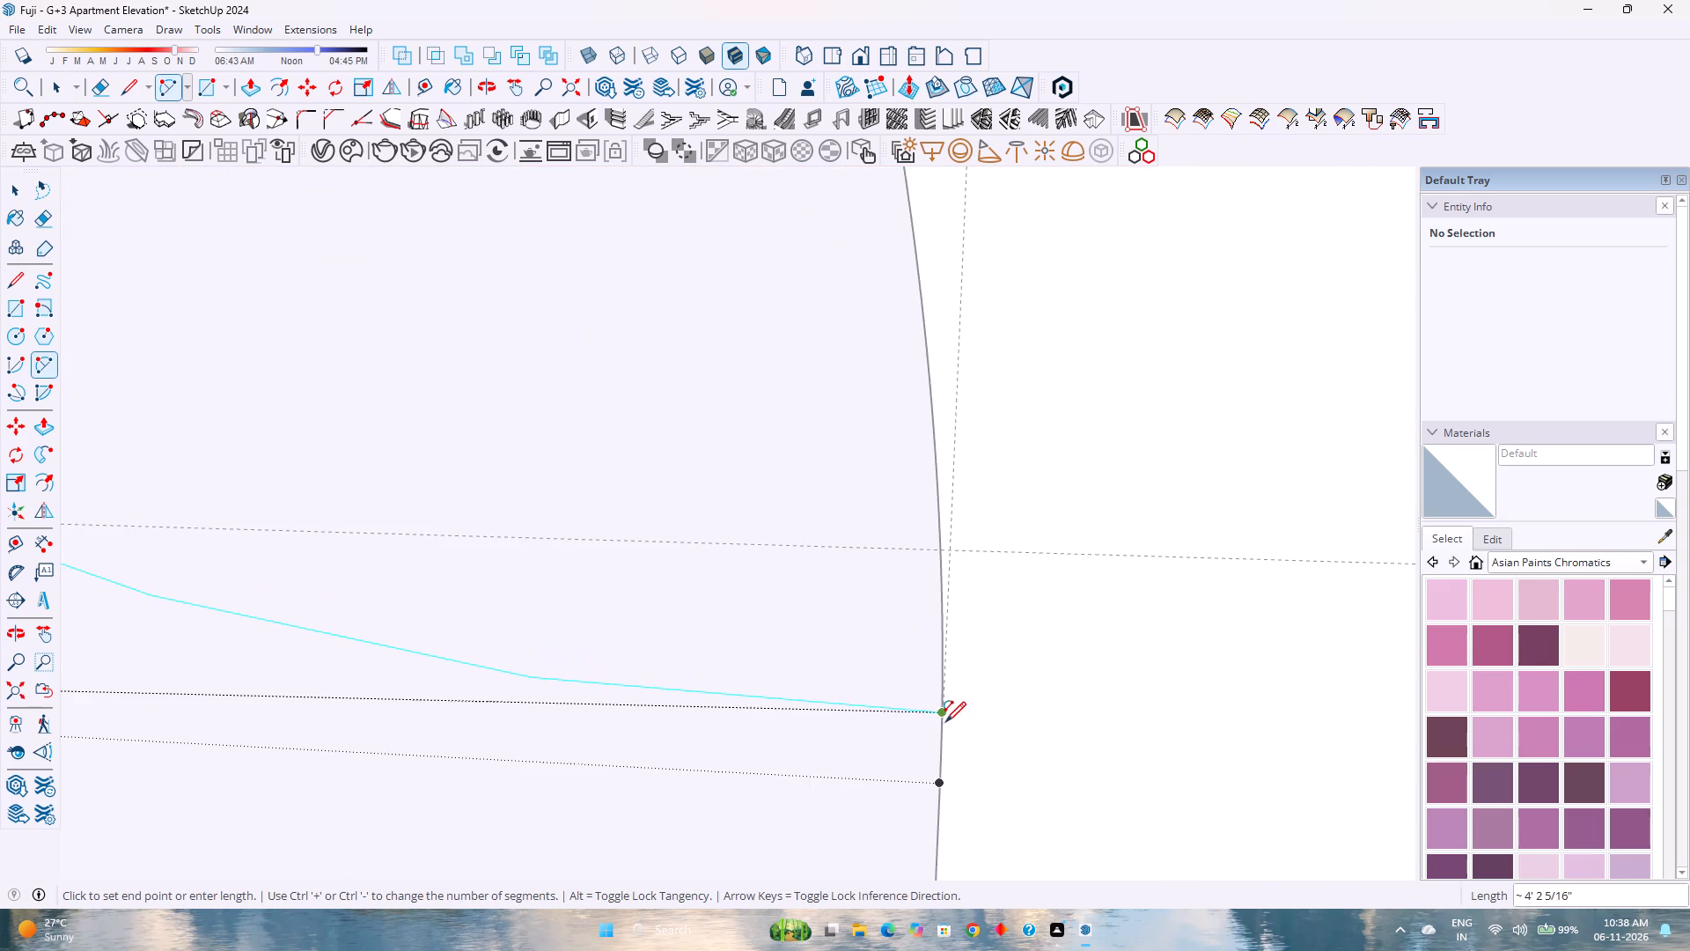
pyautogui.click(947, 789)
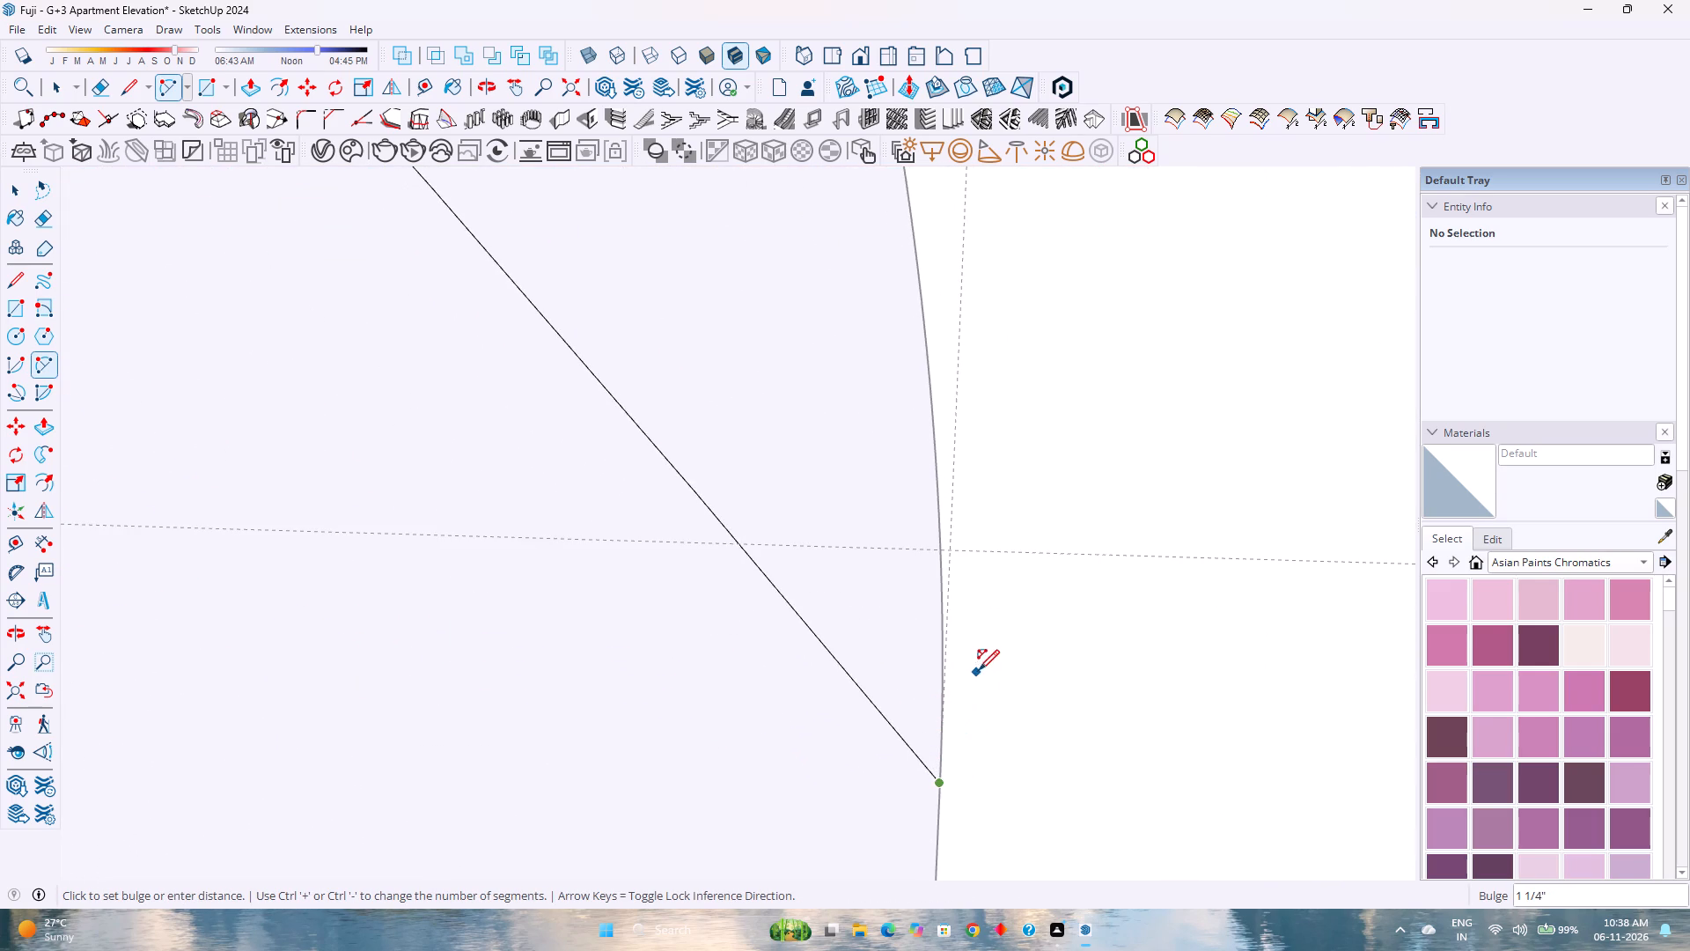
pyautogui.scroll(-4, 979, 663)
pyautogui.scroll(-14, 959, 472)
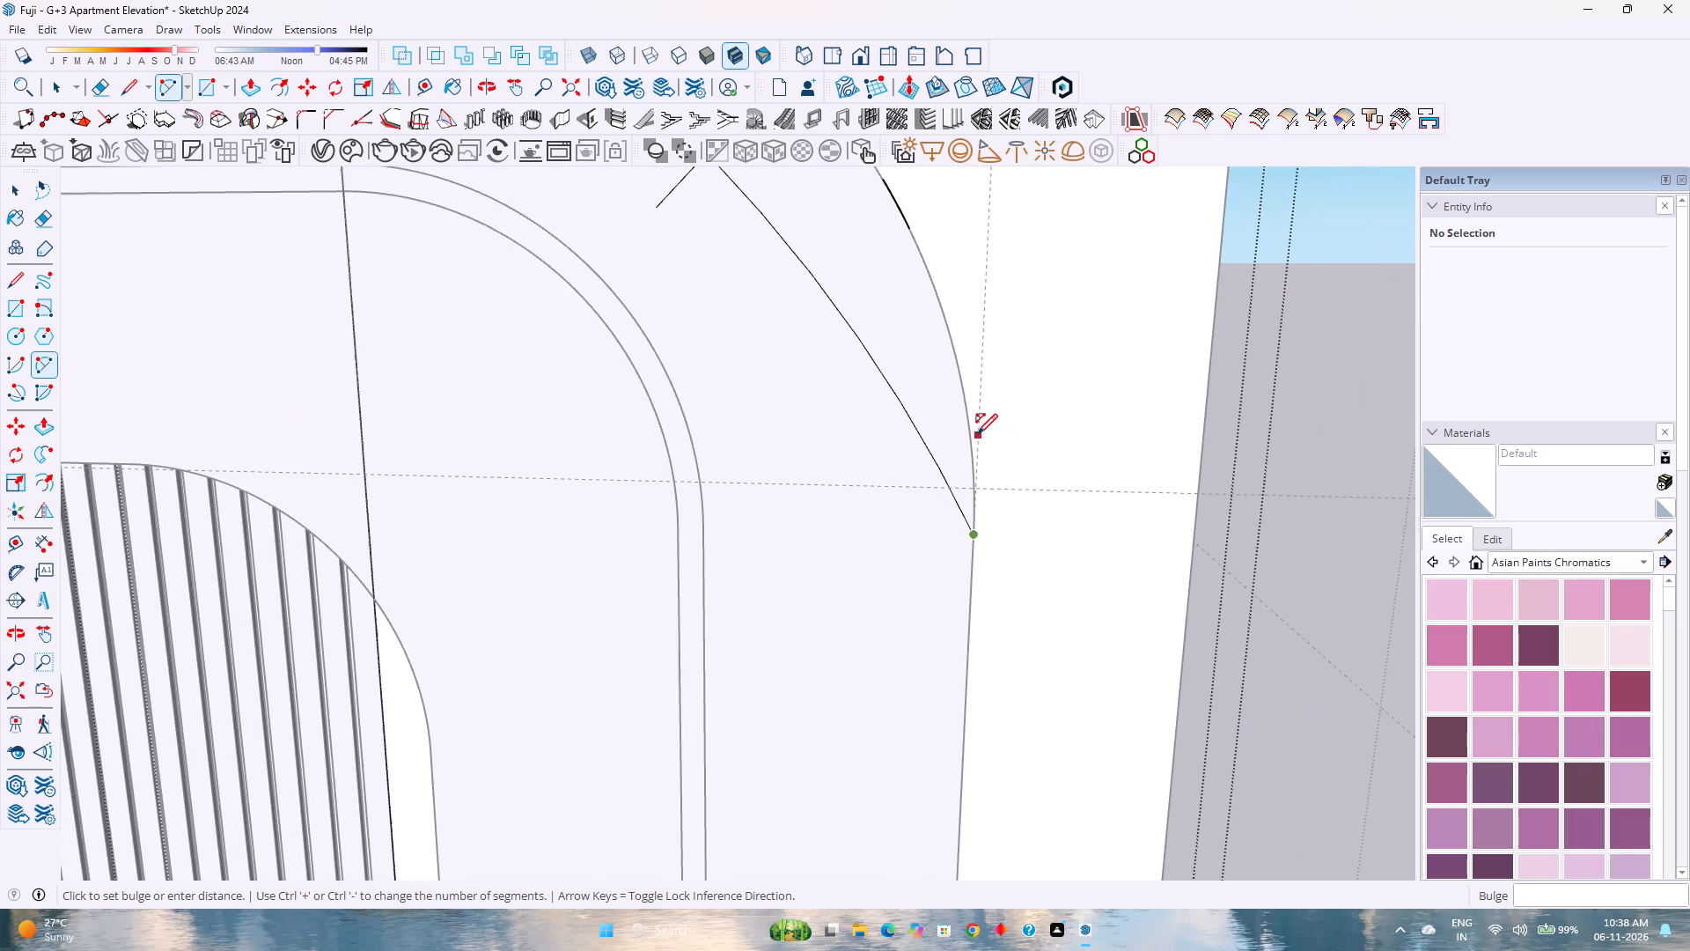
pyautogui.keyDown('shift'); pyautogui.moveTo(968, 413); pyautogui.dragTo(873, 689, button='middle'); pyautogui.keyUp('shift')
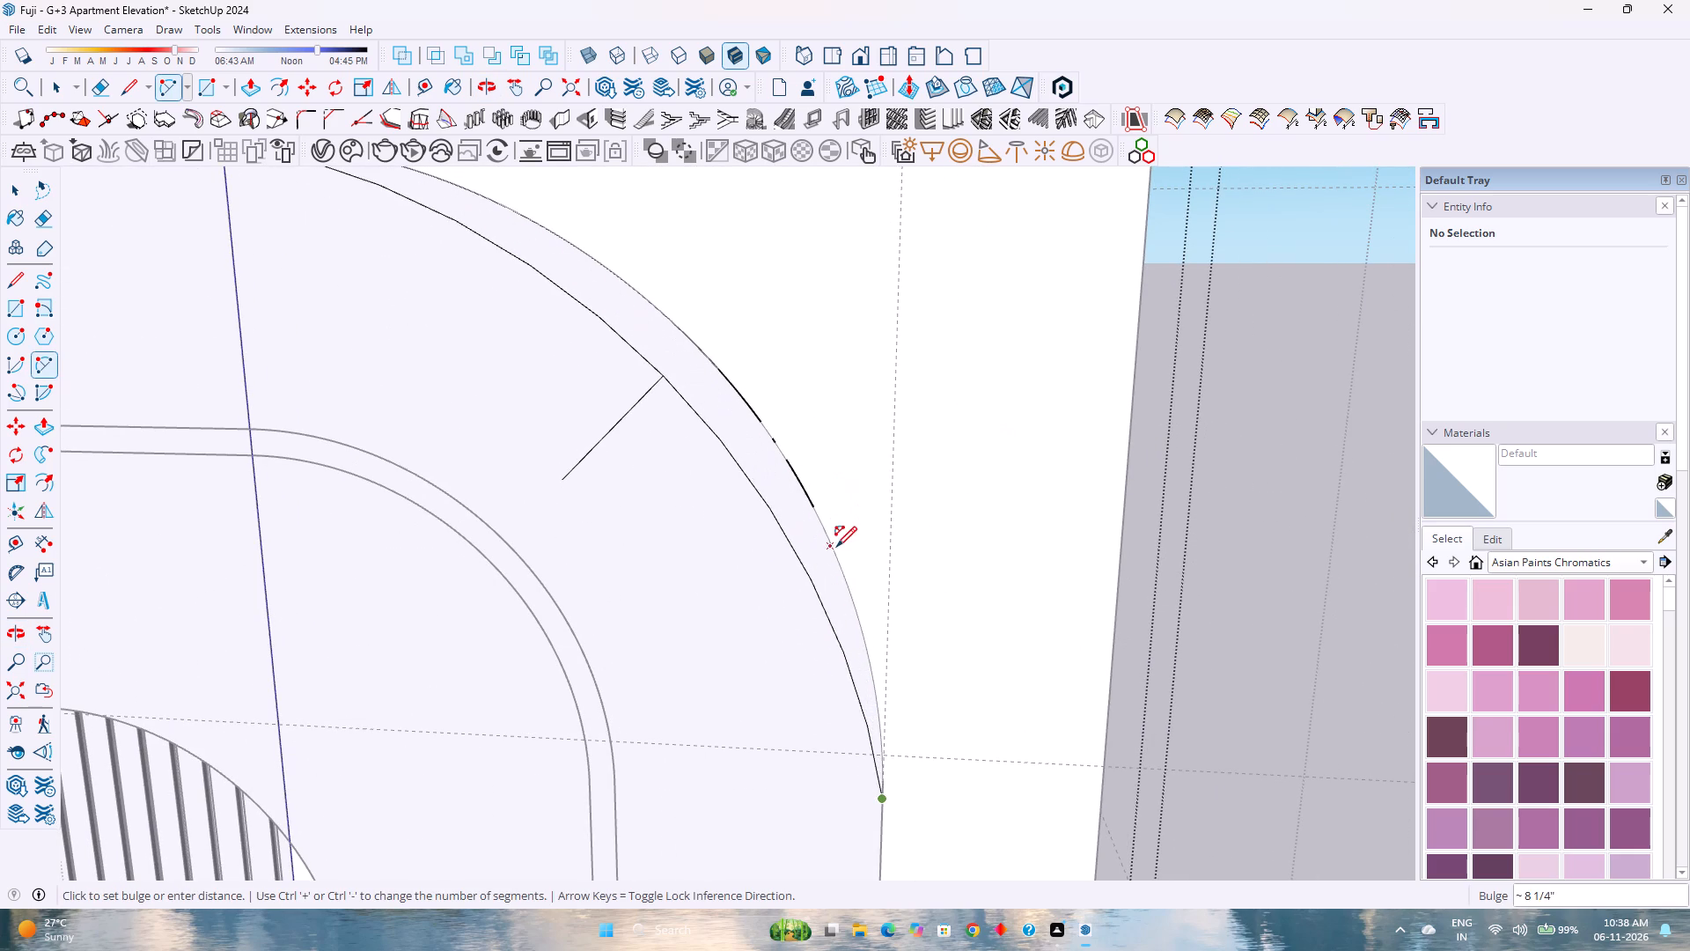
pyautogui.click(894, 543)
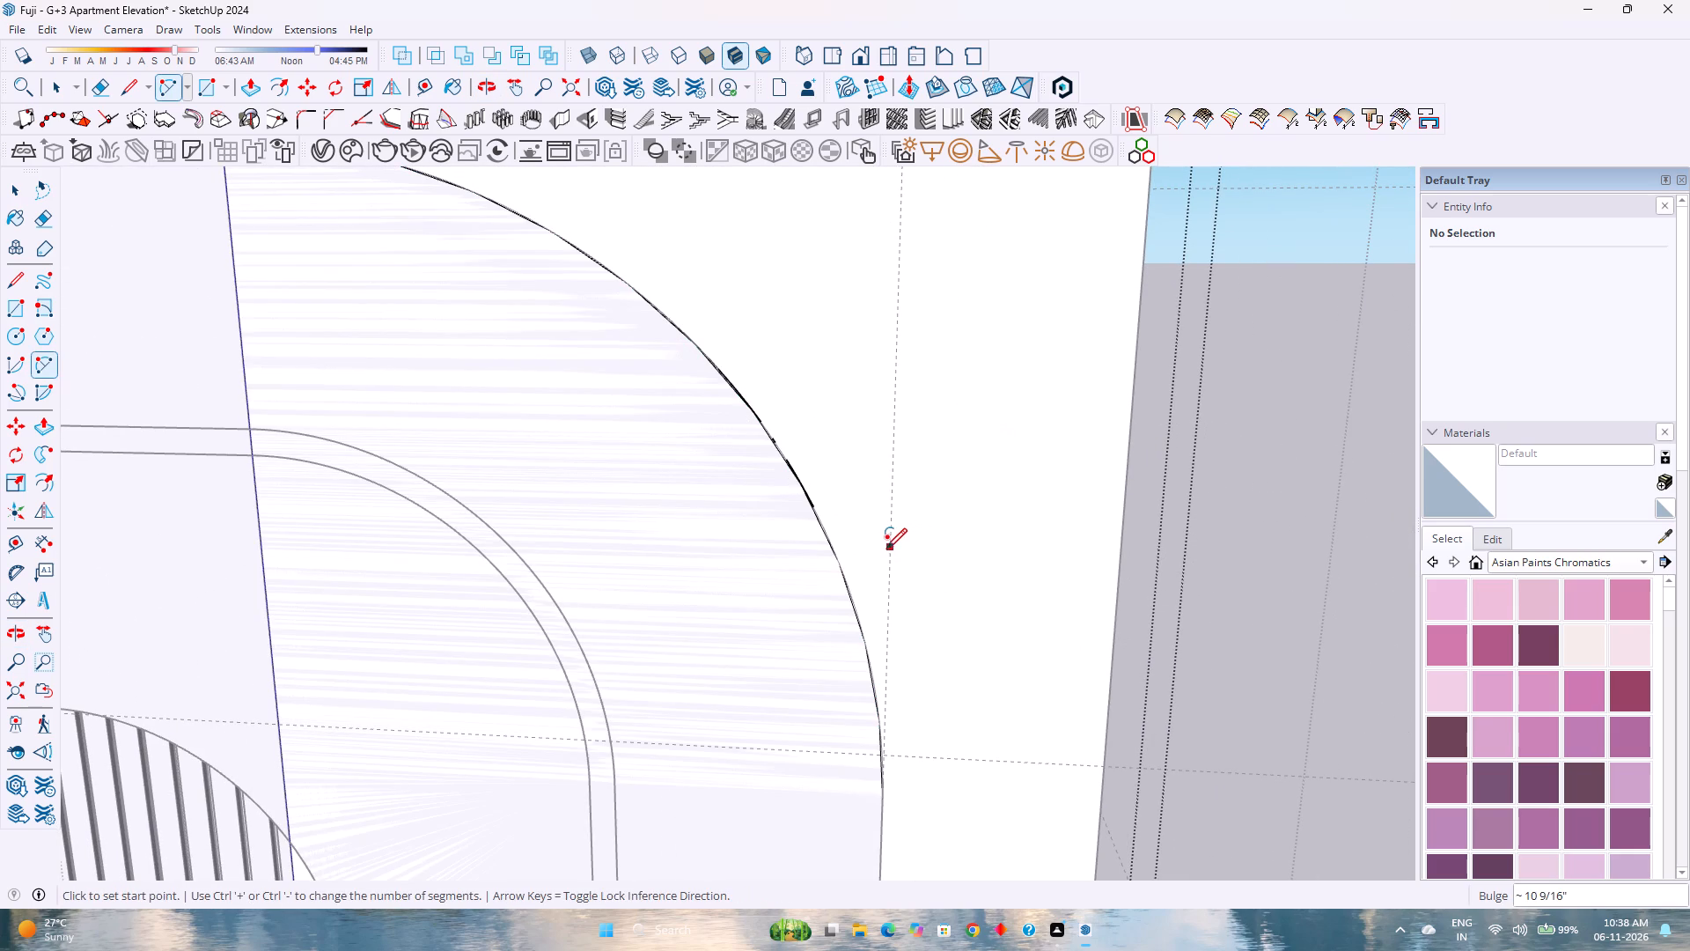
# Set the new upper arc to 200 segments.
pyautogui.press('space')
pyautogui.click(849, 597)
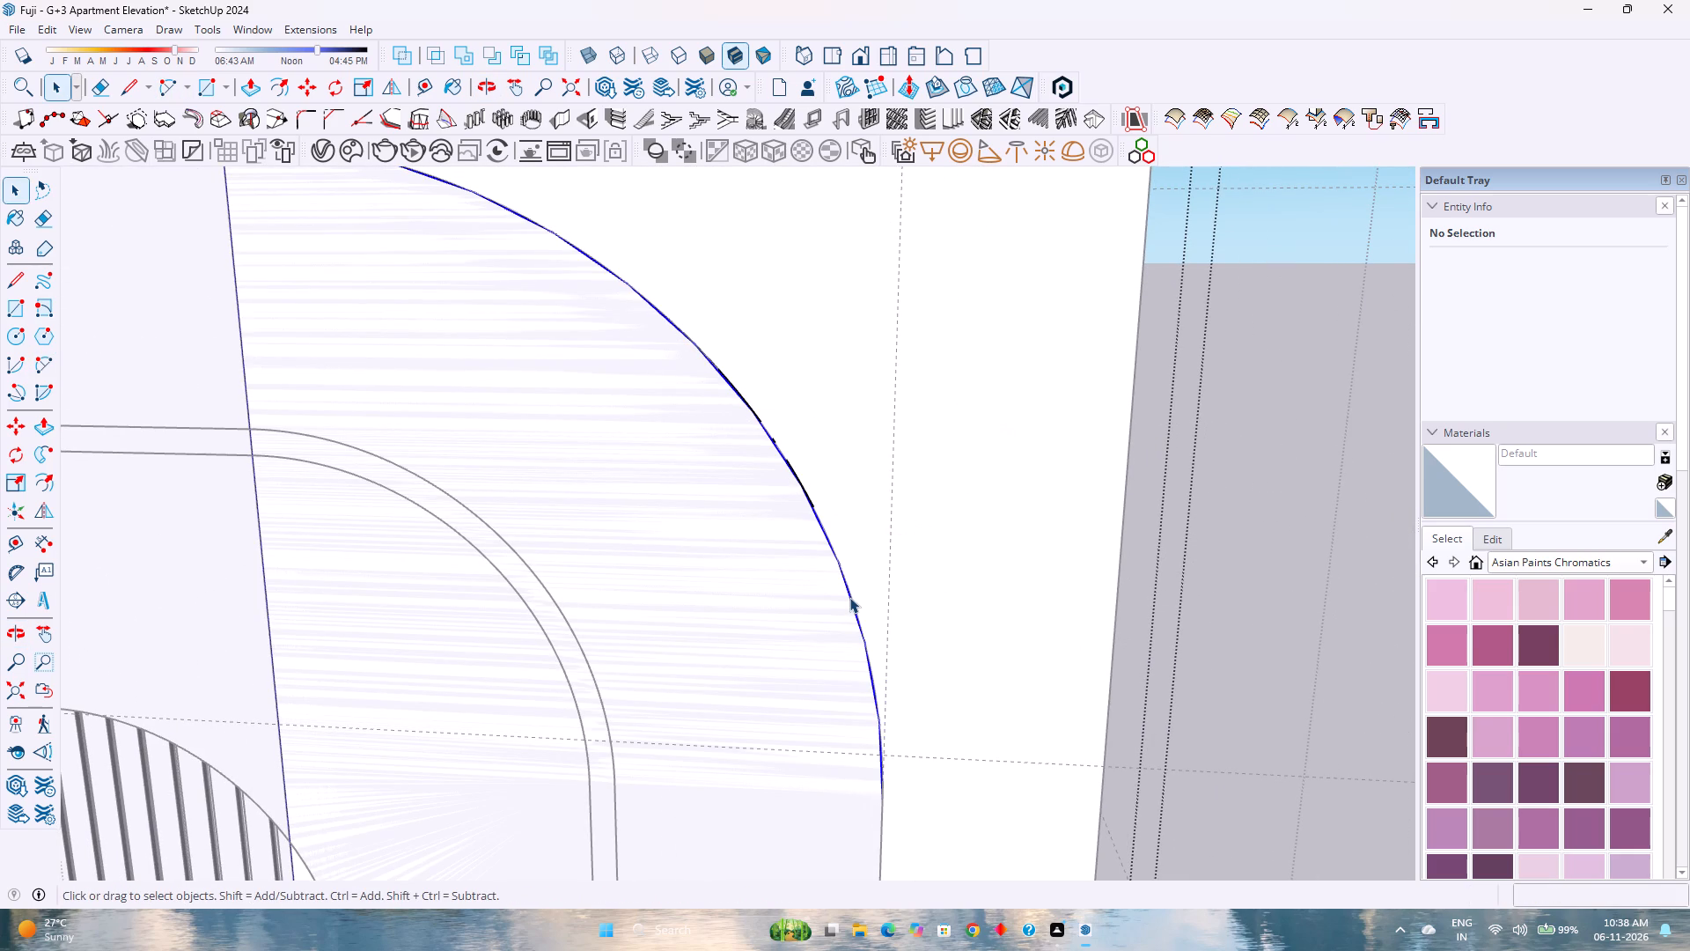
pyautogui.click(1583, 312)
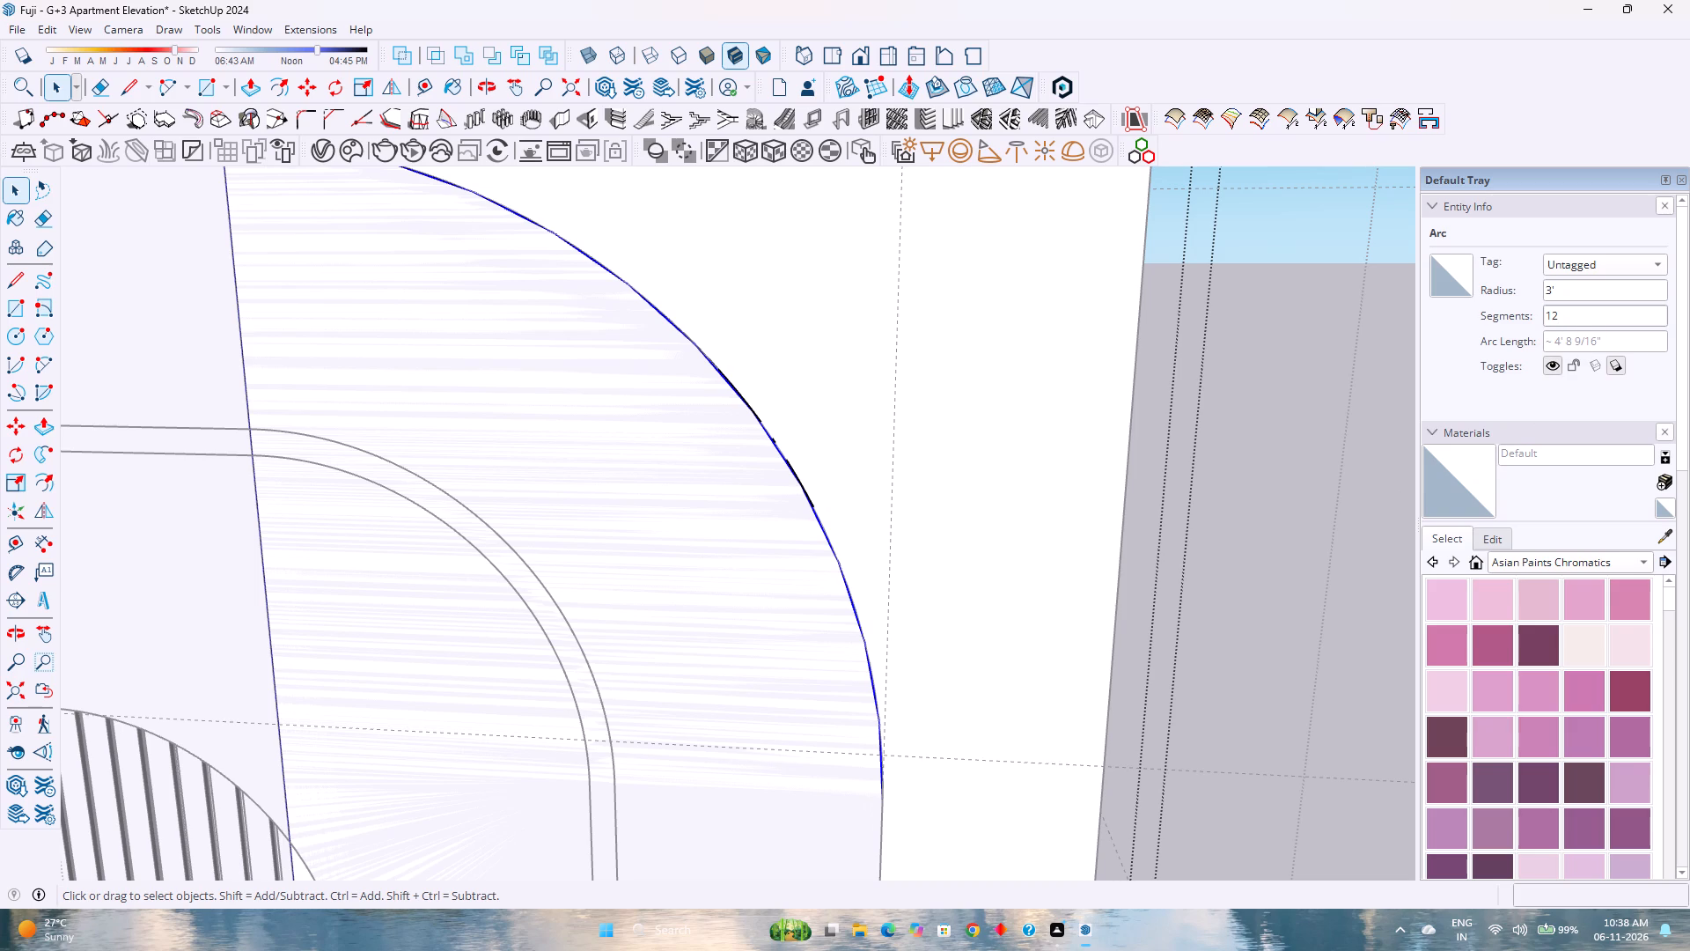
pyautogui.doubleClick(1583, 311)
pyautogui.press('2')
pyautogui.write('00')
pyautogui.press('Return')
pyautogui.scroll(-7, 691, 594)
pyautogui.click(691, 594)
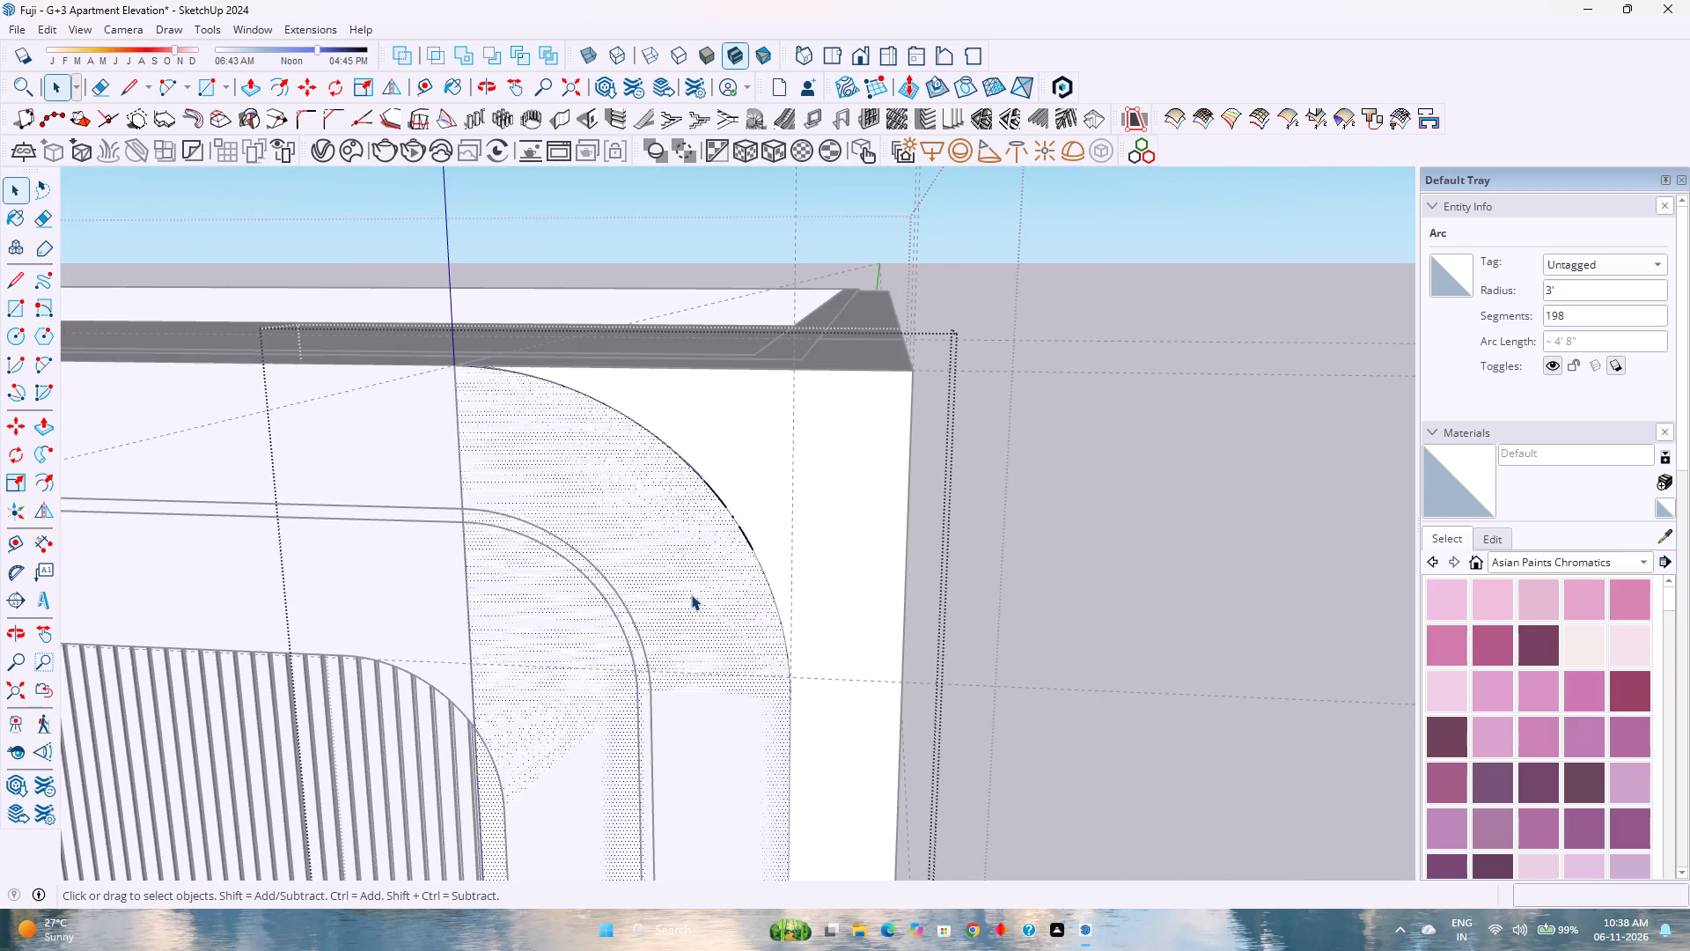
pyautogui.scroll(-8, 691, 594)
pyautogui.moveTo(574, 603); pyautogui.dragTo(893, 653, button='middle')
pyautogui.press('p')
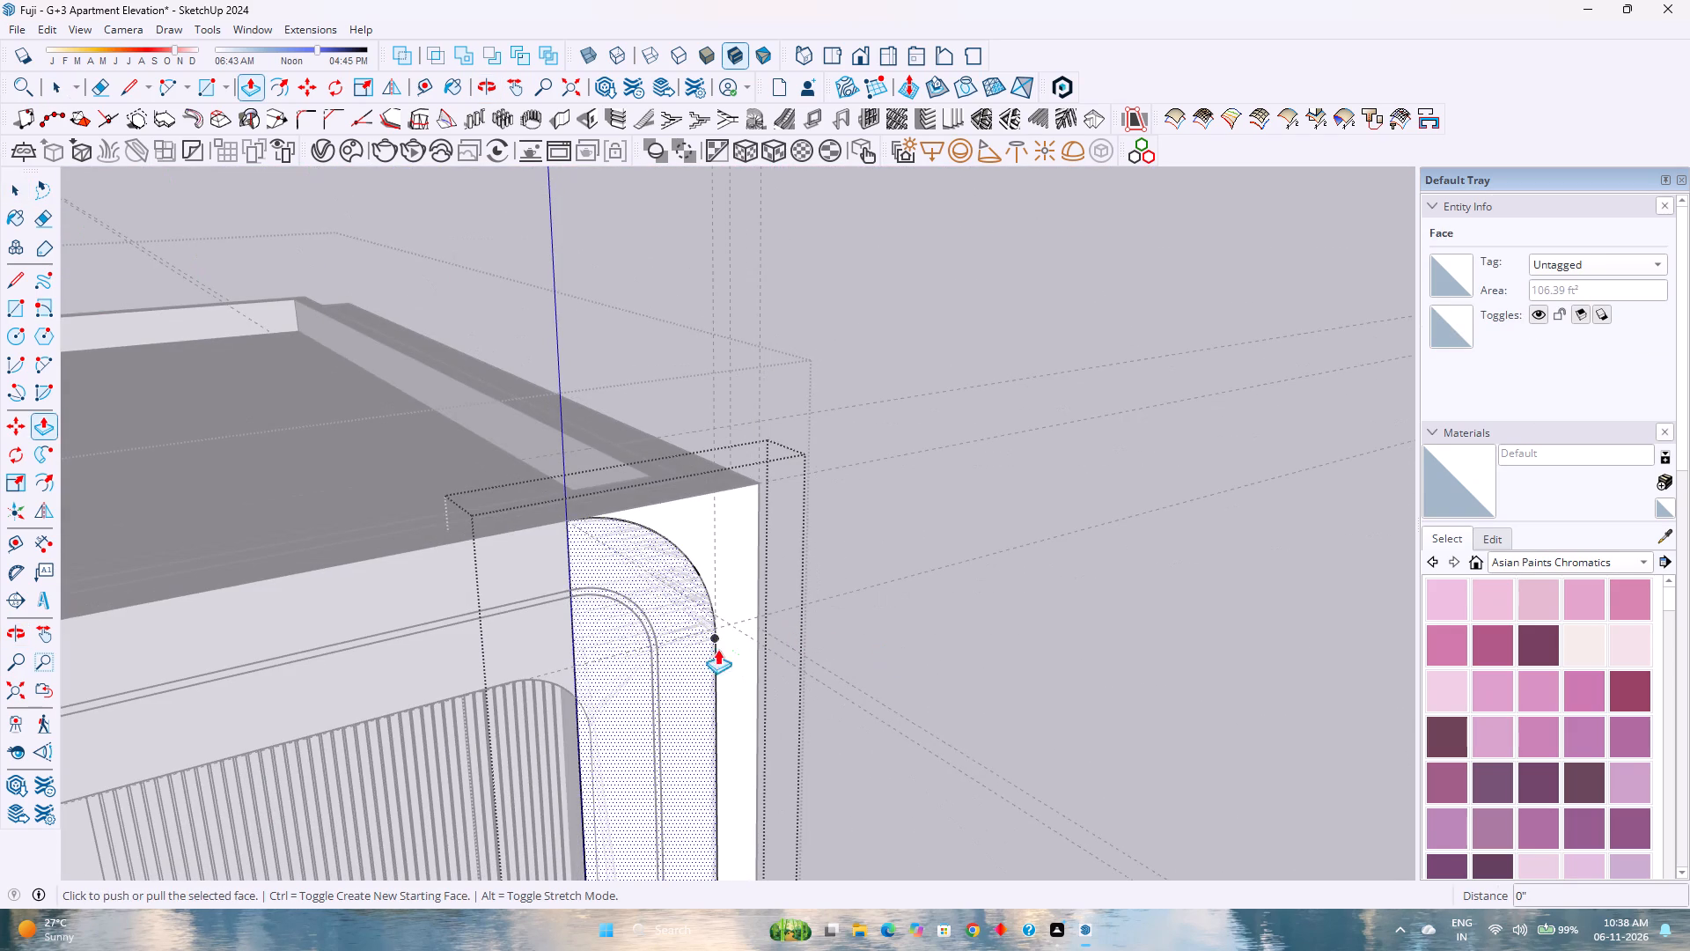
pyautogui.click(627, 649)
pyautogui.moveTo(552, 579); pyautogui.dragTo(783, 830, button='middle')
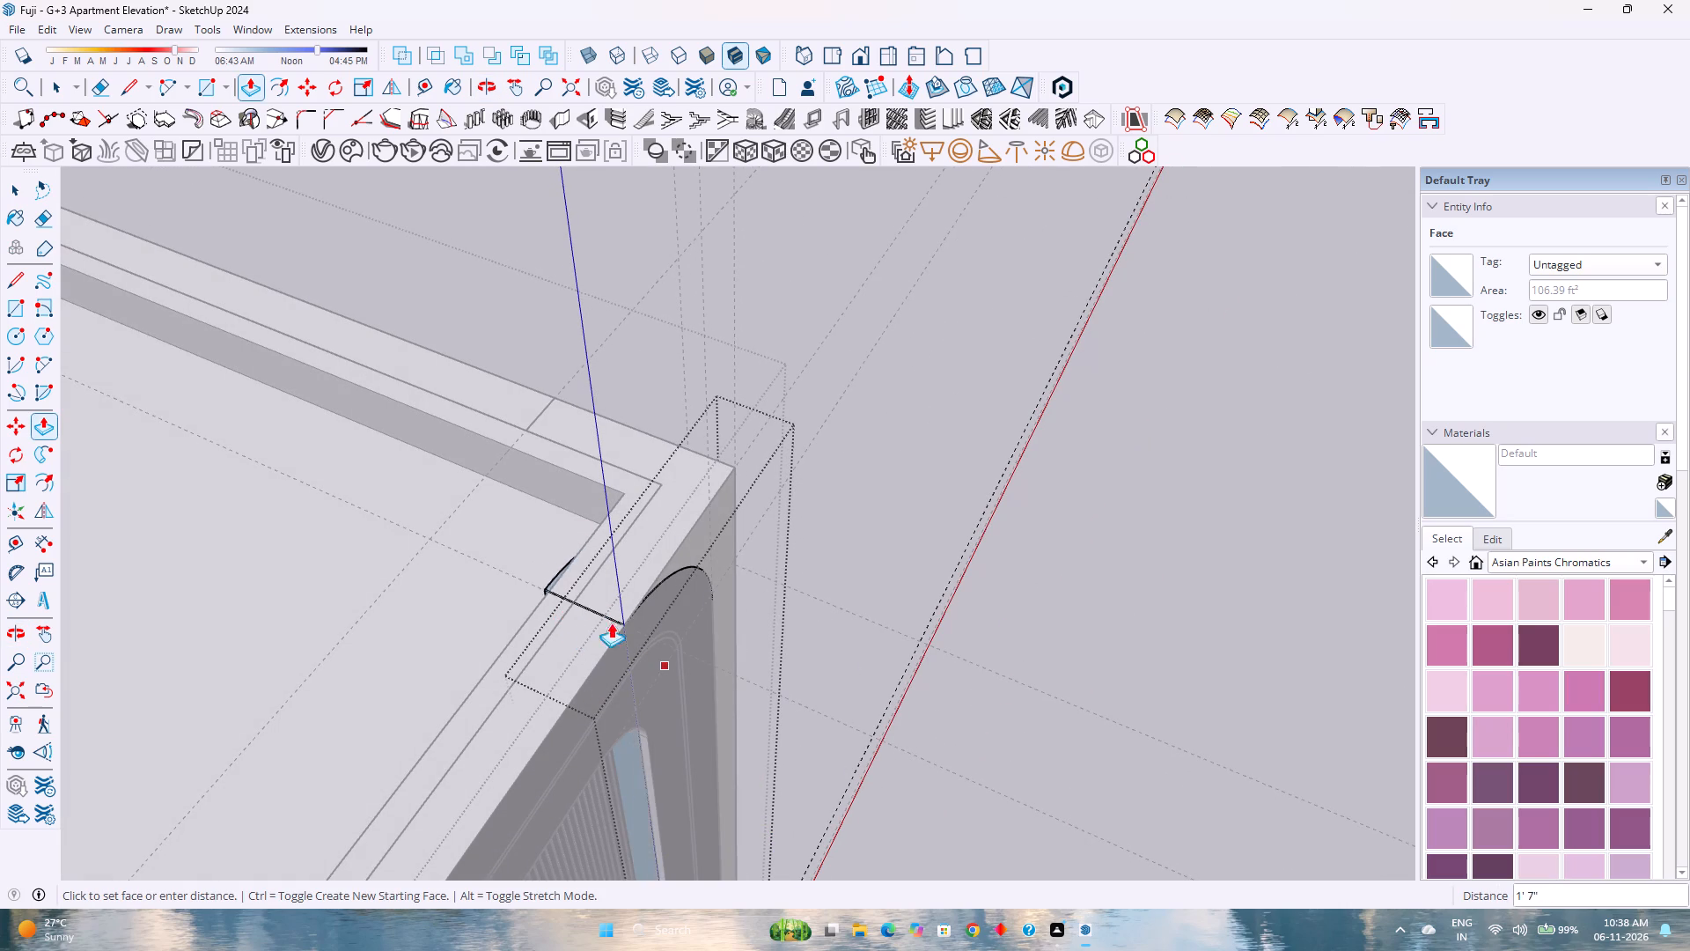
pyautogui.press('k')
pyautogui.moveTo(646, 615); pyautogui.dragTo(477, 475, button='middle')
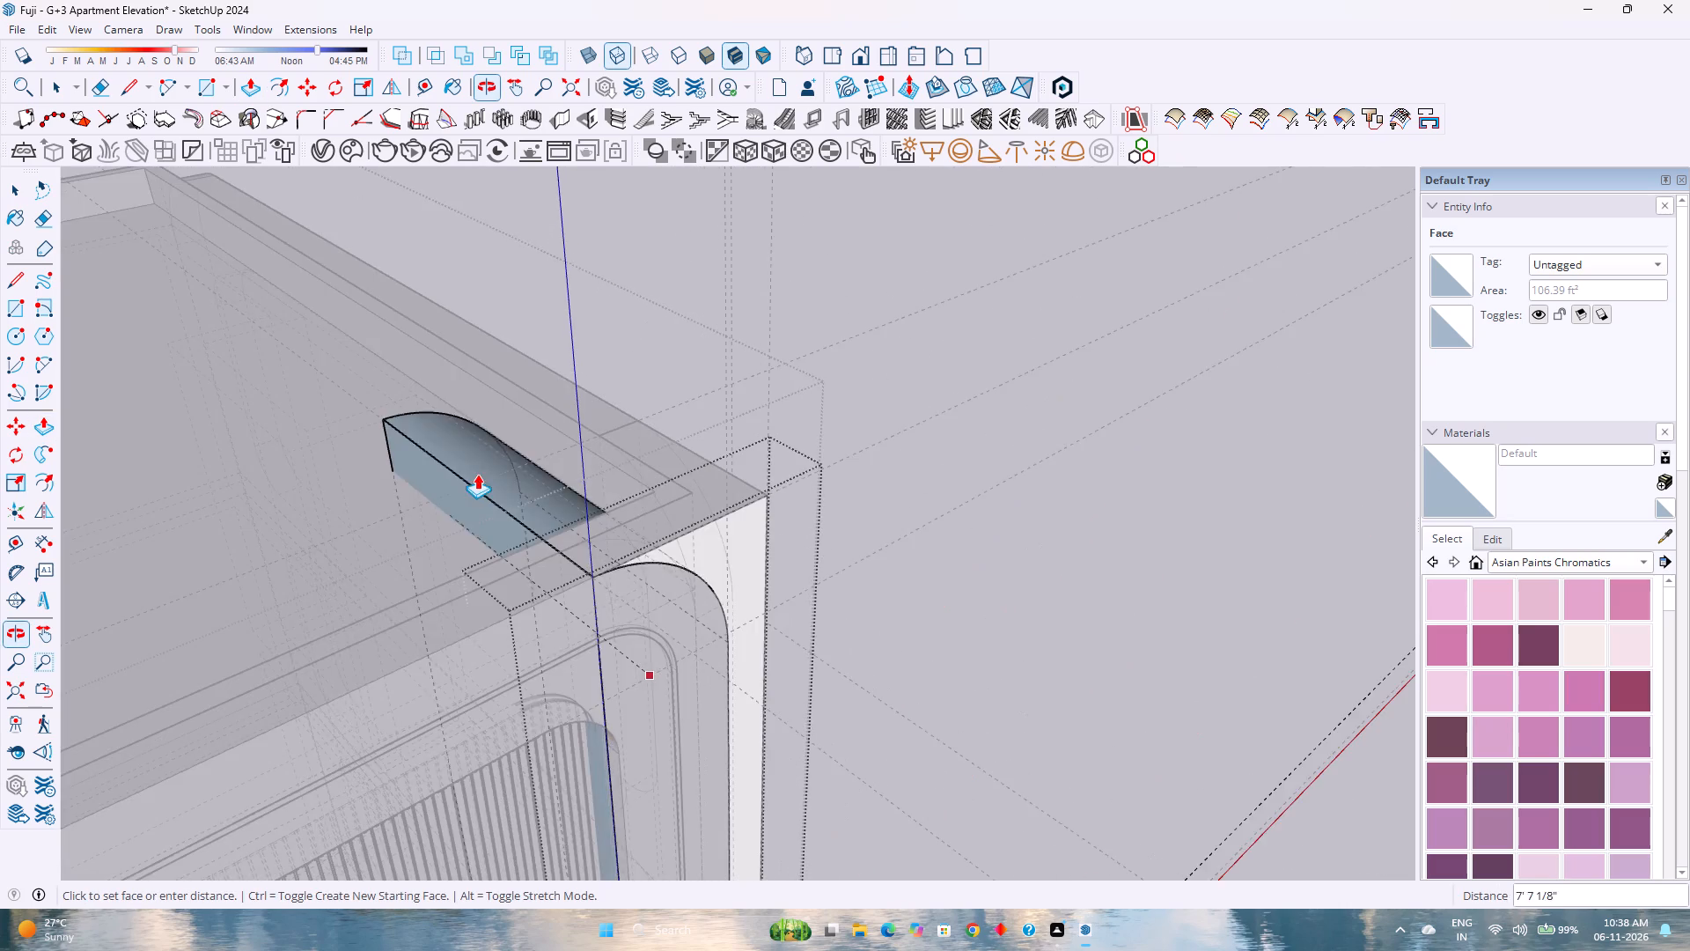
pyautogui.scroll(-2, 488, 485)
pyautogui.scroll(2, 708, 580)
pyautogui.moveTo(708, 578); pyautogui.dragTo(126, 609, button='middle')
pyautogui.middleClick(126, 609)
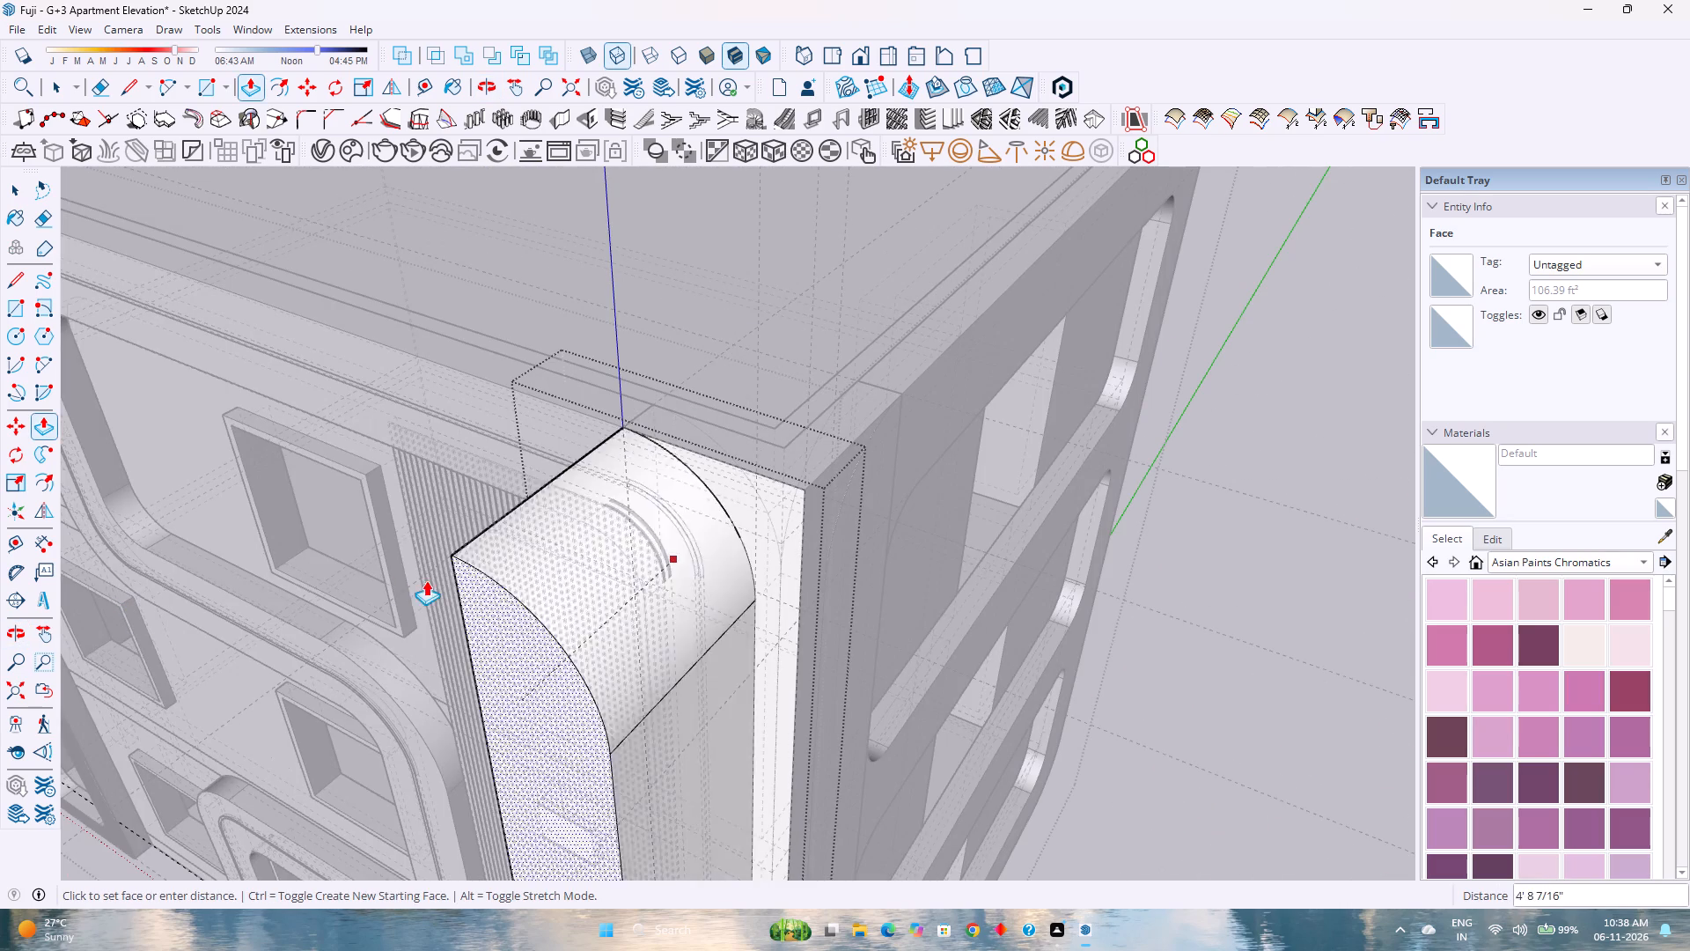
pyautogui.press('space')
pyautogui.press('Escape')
# Examine the building's top corner and check by selection how the column group's geometry is connected.
pyautogui.scroll(-8, 567, 637)
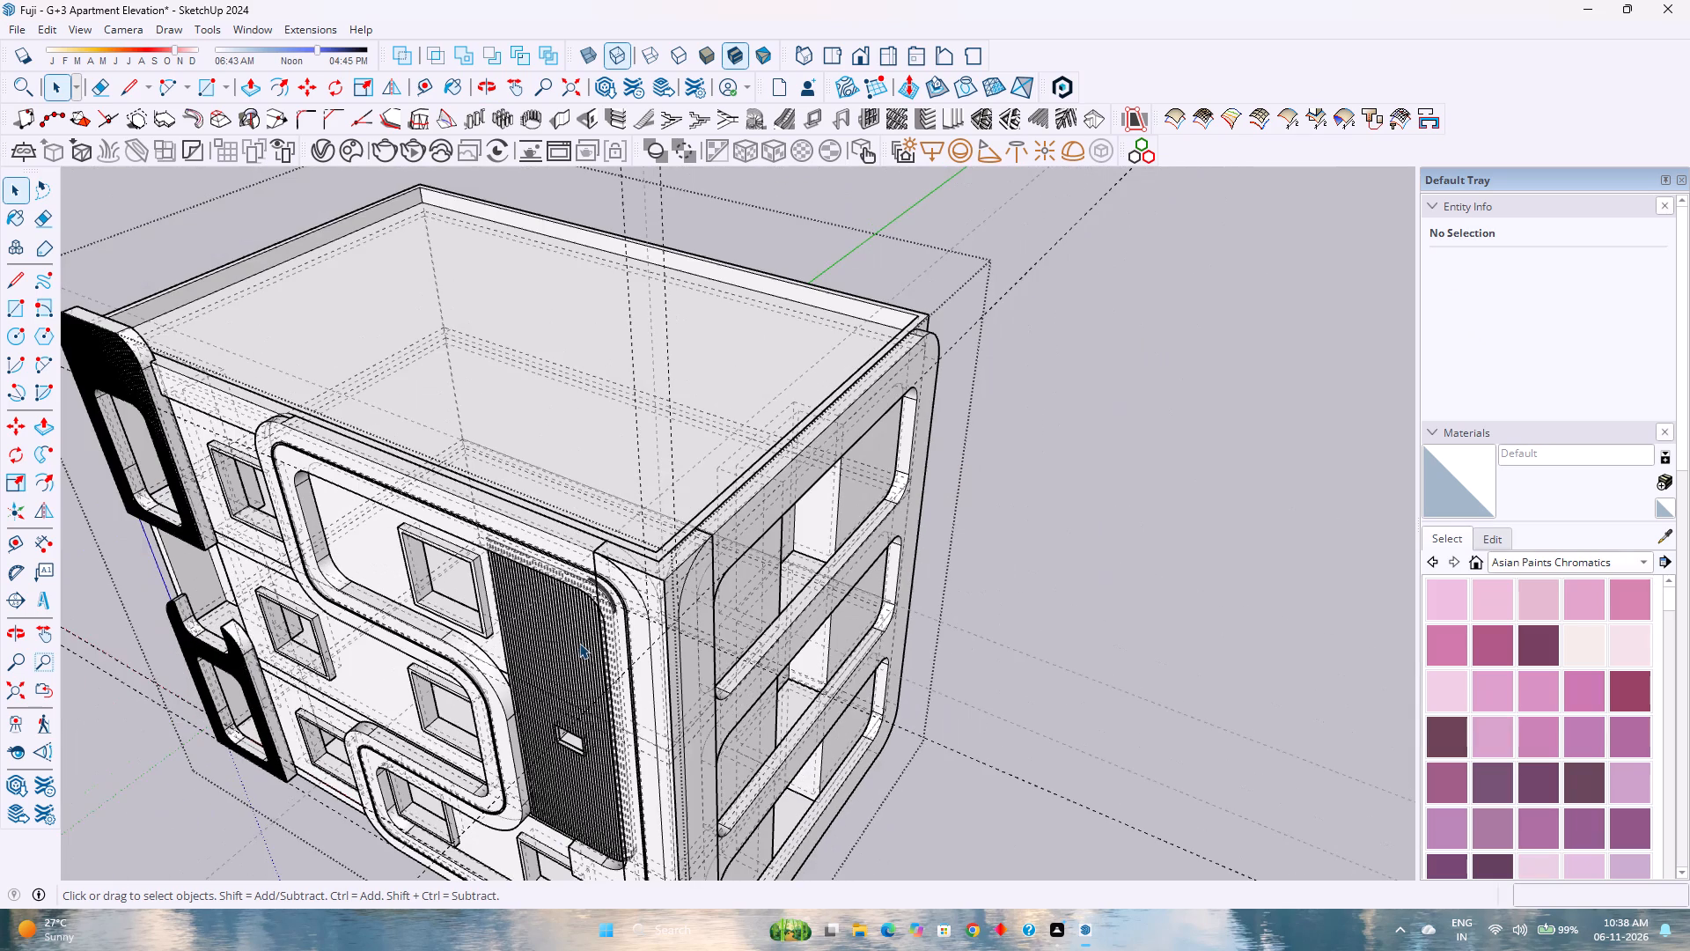
pyautogui.press('k')
pyautogui.middleClick(619, 601)
pyautogui.moveTo(624, 601); pyautogui.dragTo(1037, 722, button='middle')
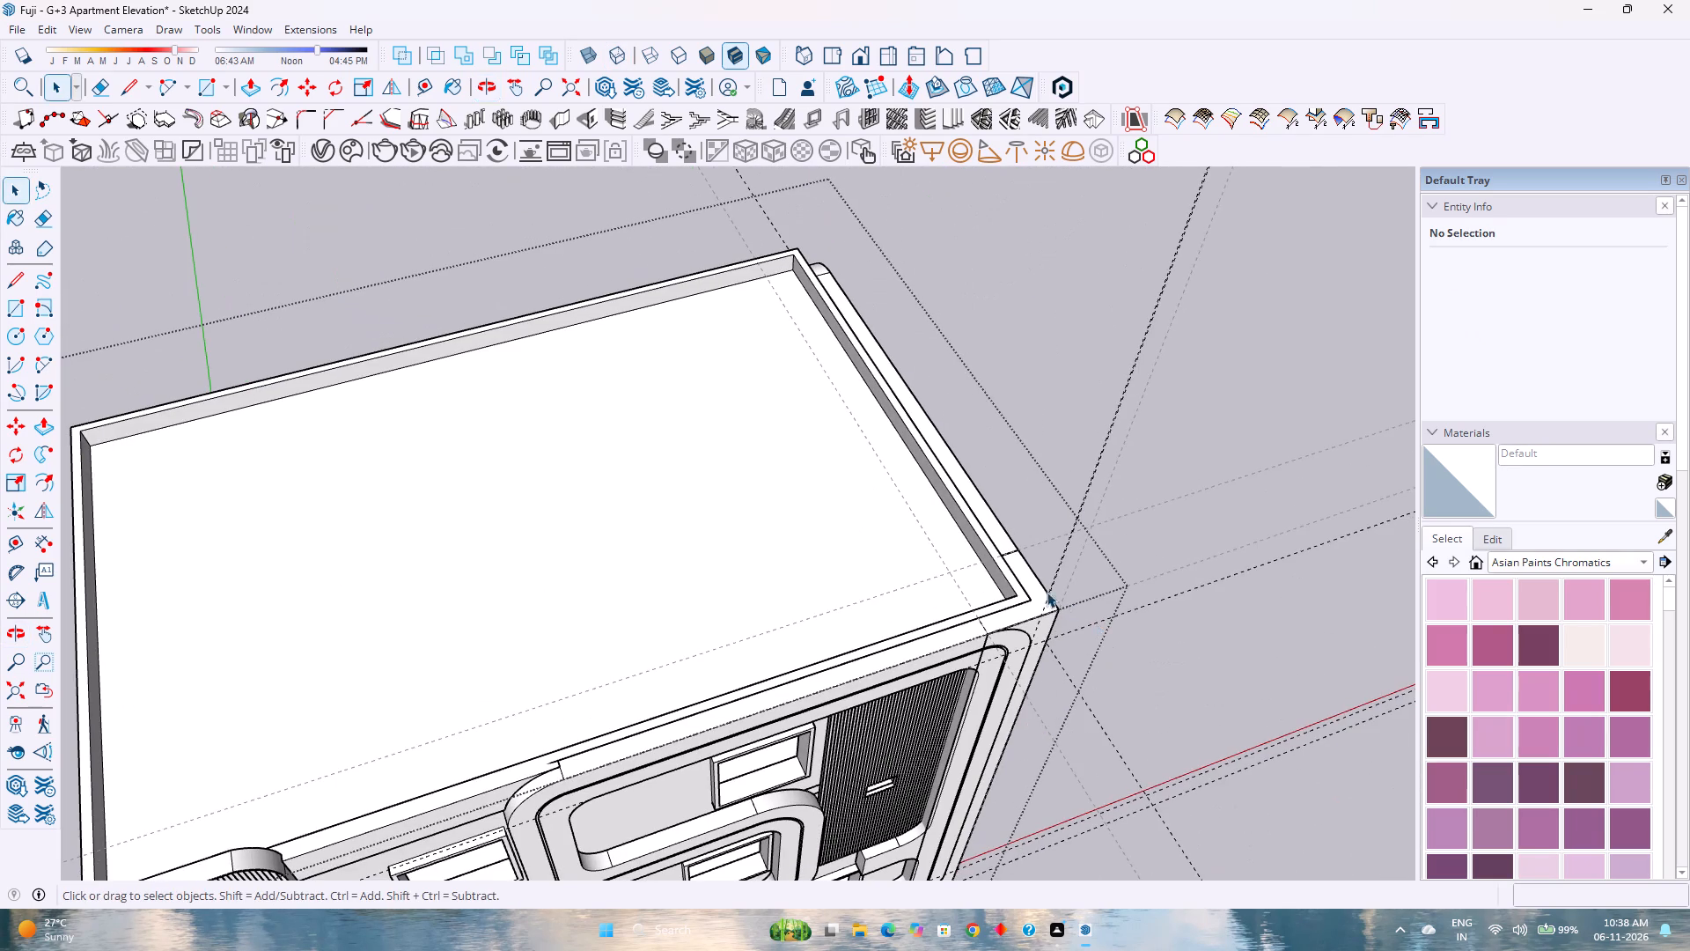
pyautogui.click(1038, 604)
pyautogui.scroll(3, 1036, 613)
pyautogui.moveTo(1038, 642); pyautogui.dragTo(919, 600, button='middle')
pyautogui.middleClick(919, 600)
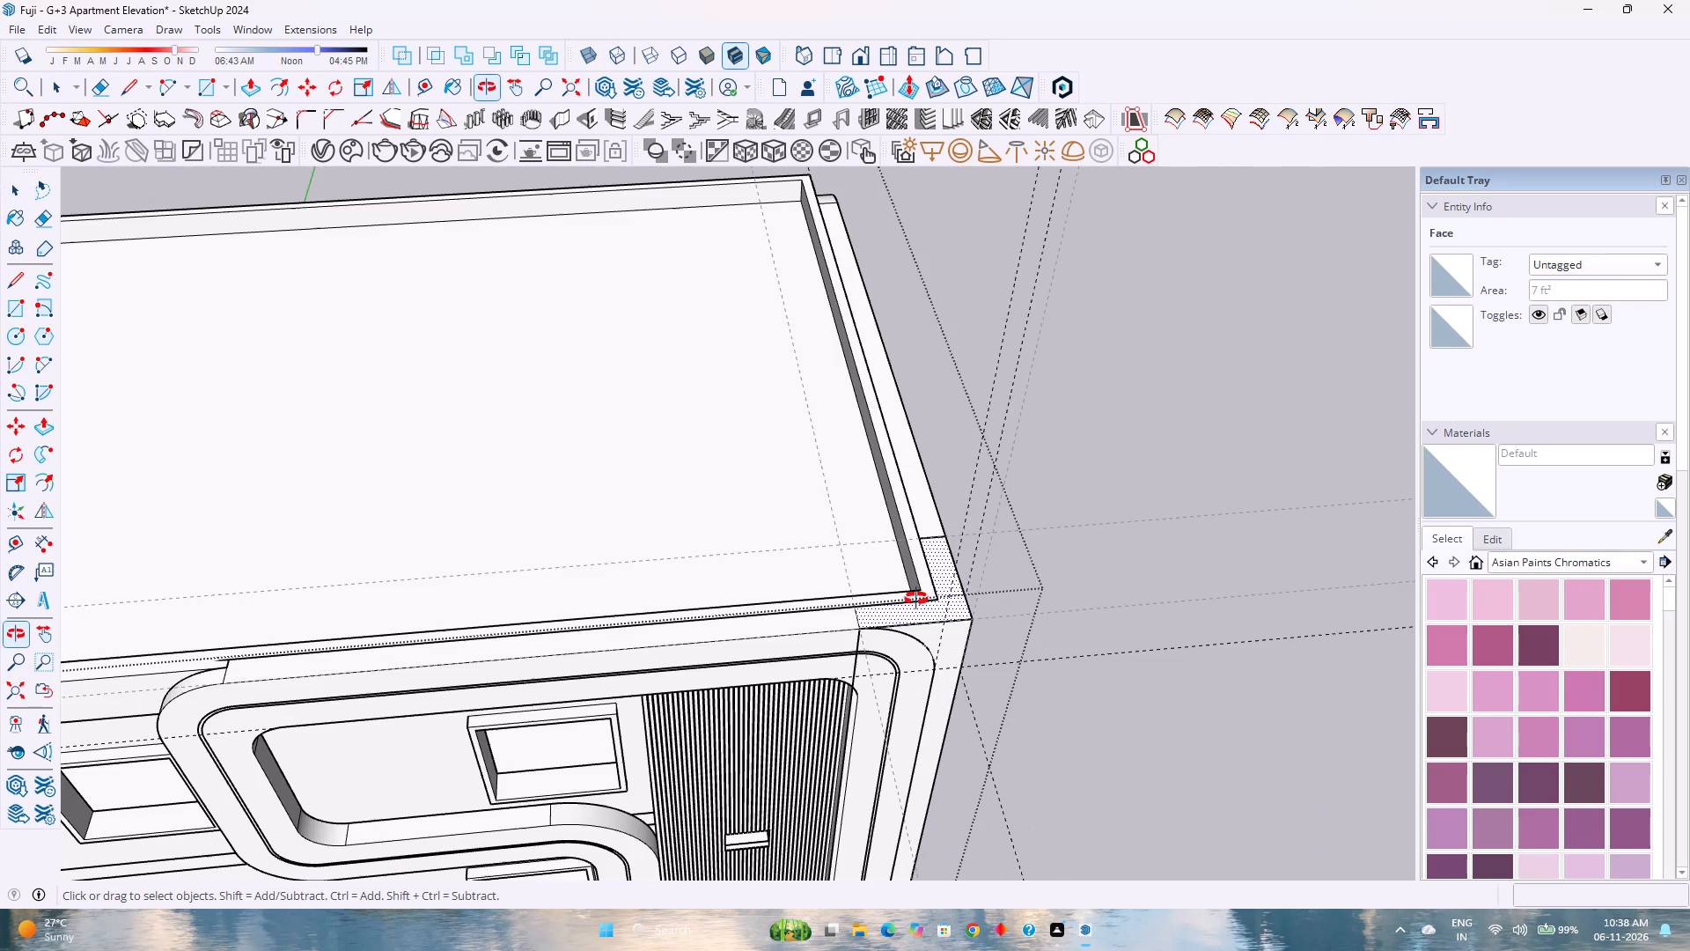
pyautogui.middleClick(916, 599)
pyautogui.press('Escape')
pyautogui.click(958, 639)
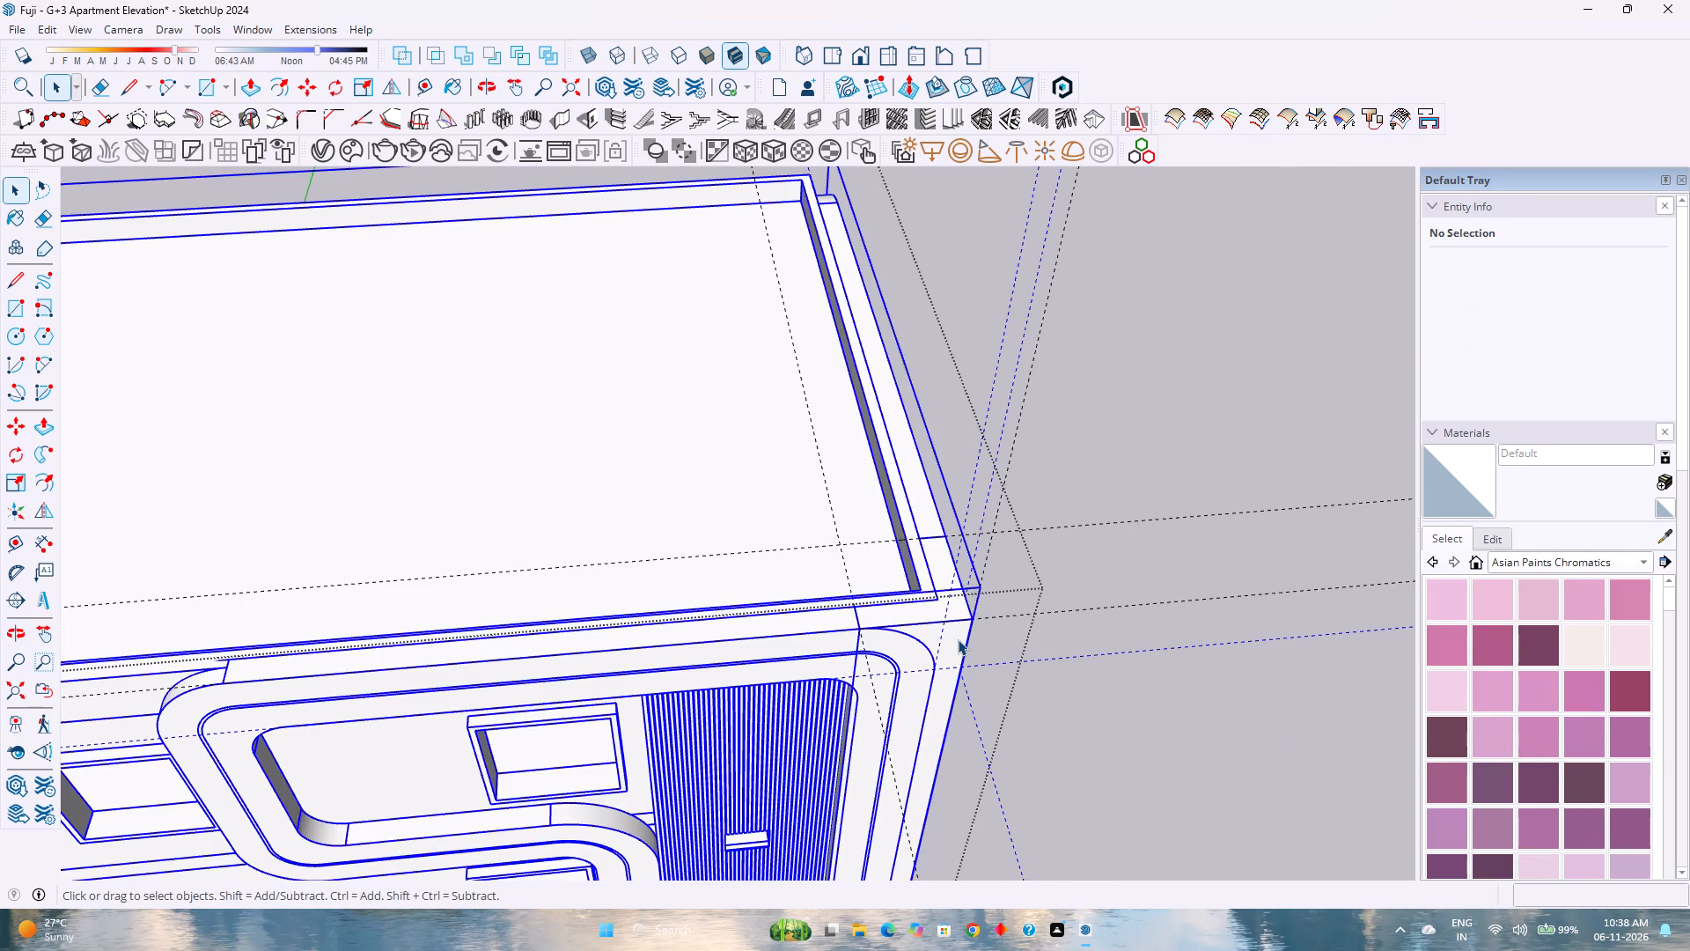
pyautogui.tripleClick(958, 639)
pyautogui.click(958, 639)
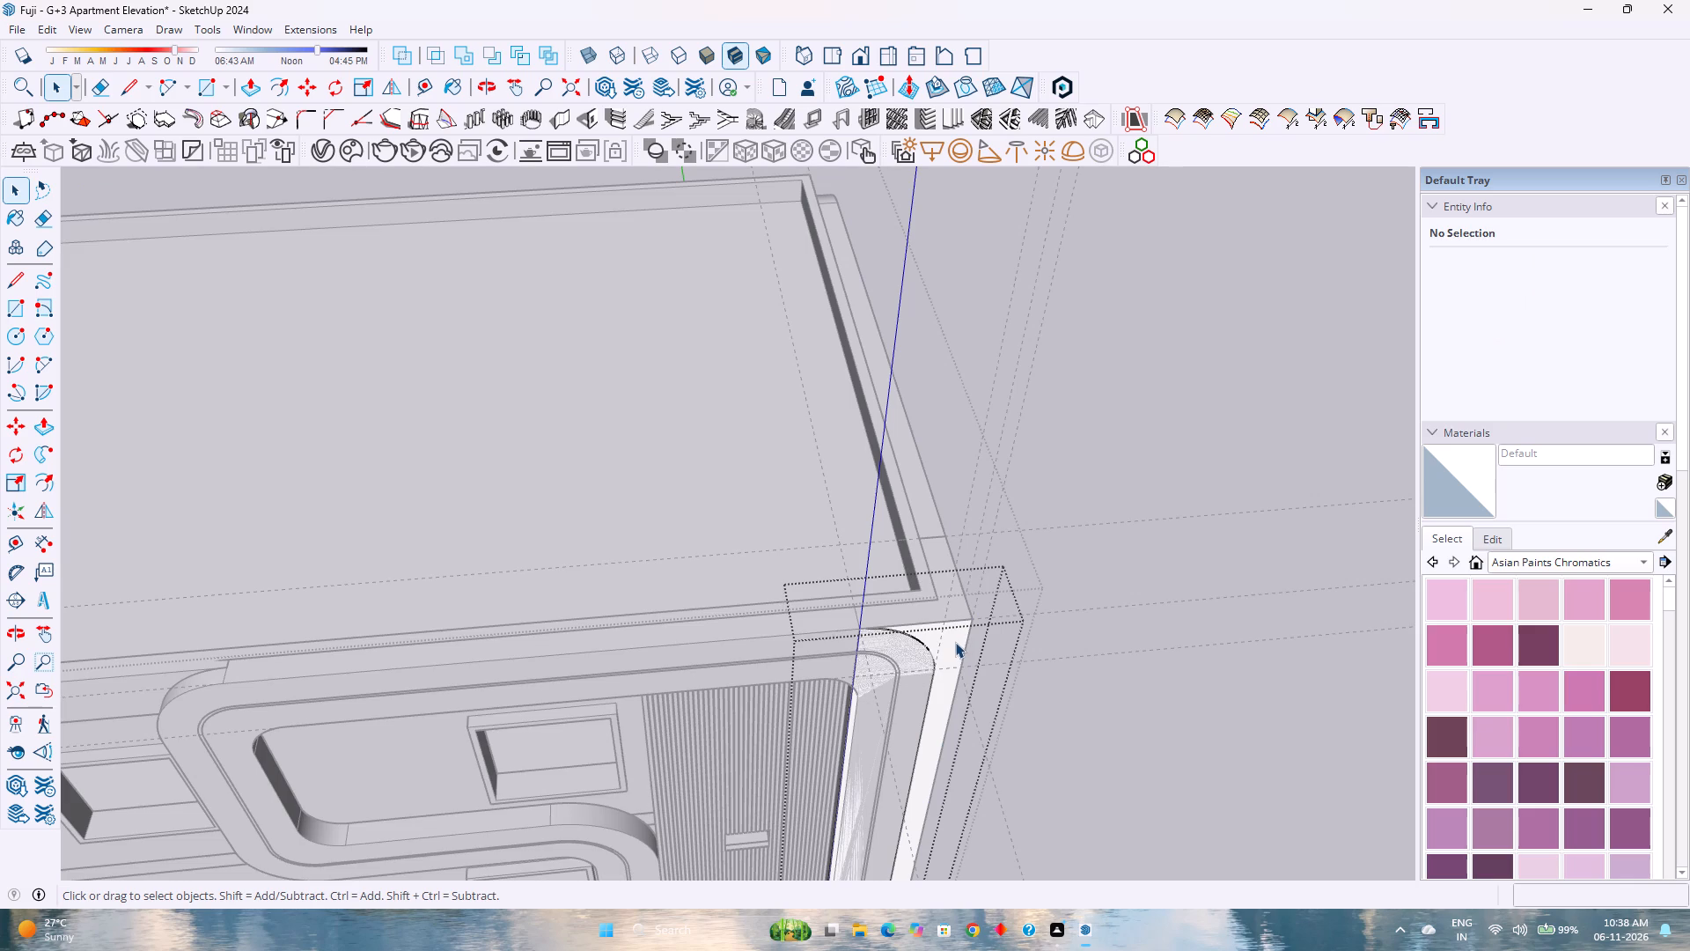
pyautogui.press('Escape')
pyautogui.click(955, 641)
pyautogui.click(955, 641)
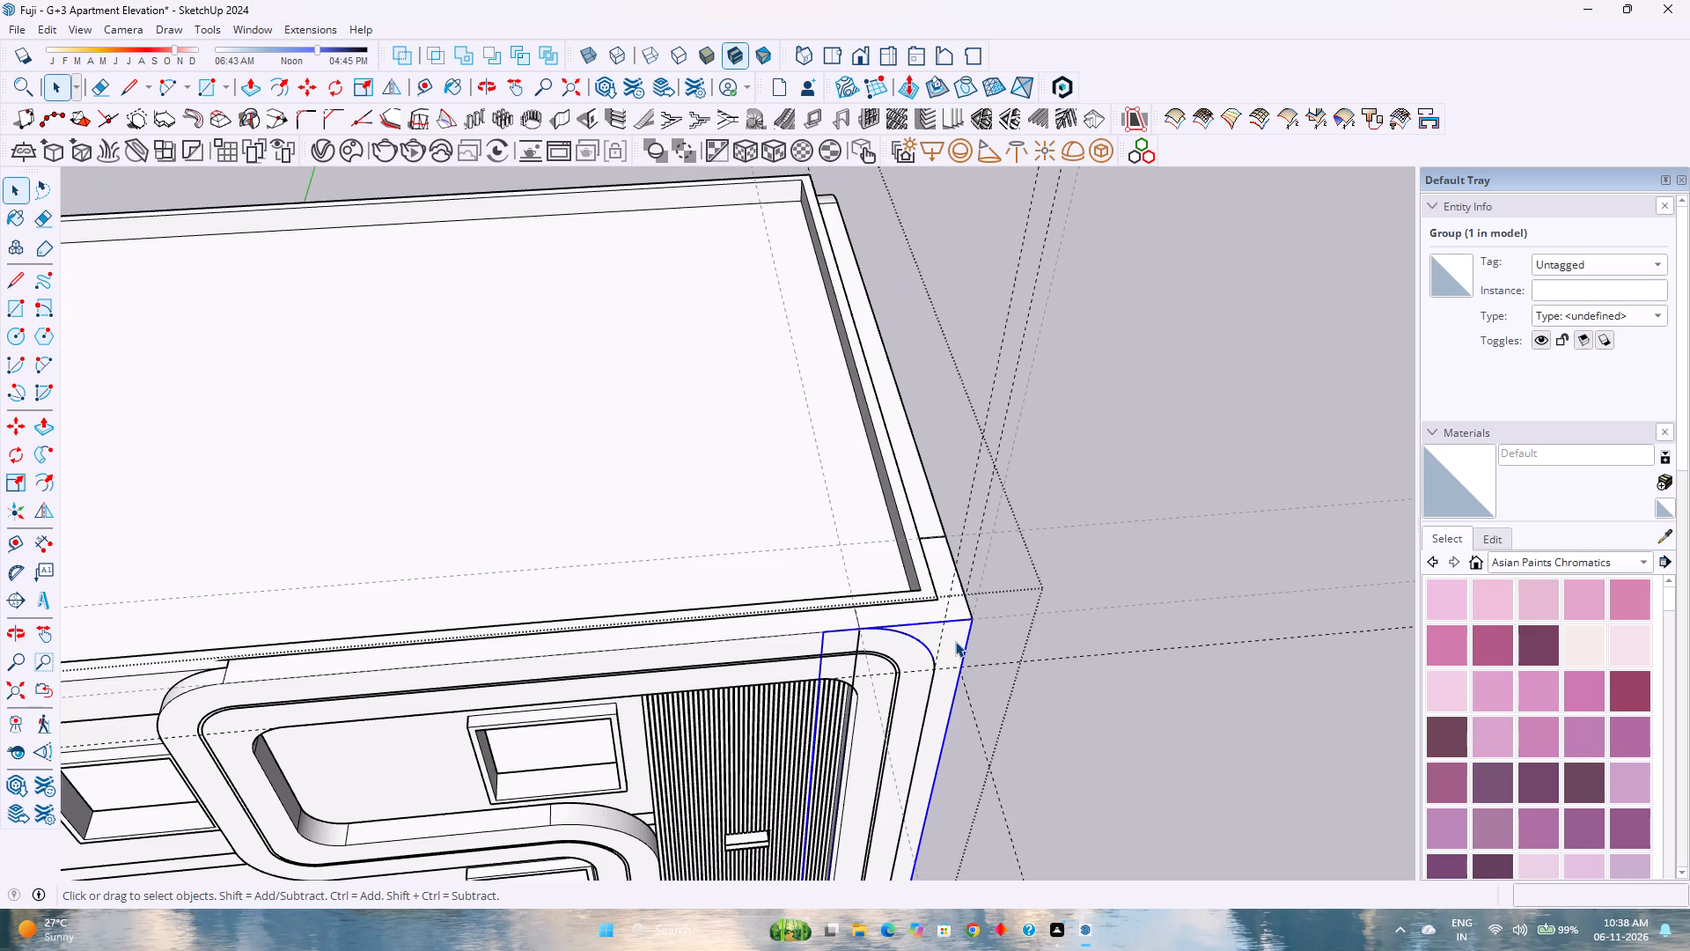
pyautogui.scroll(6, 955, 641)
pyautogui.doubleClick(955, 639)
pyautogui.doubleClick(955, 639)
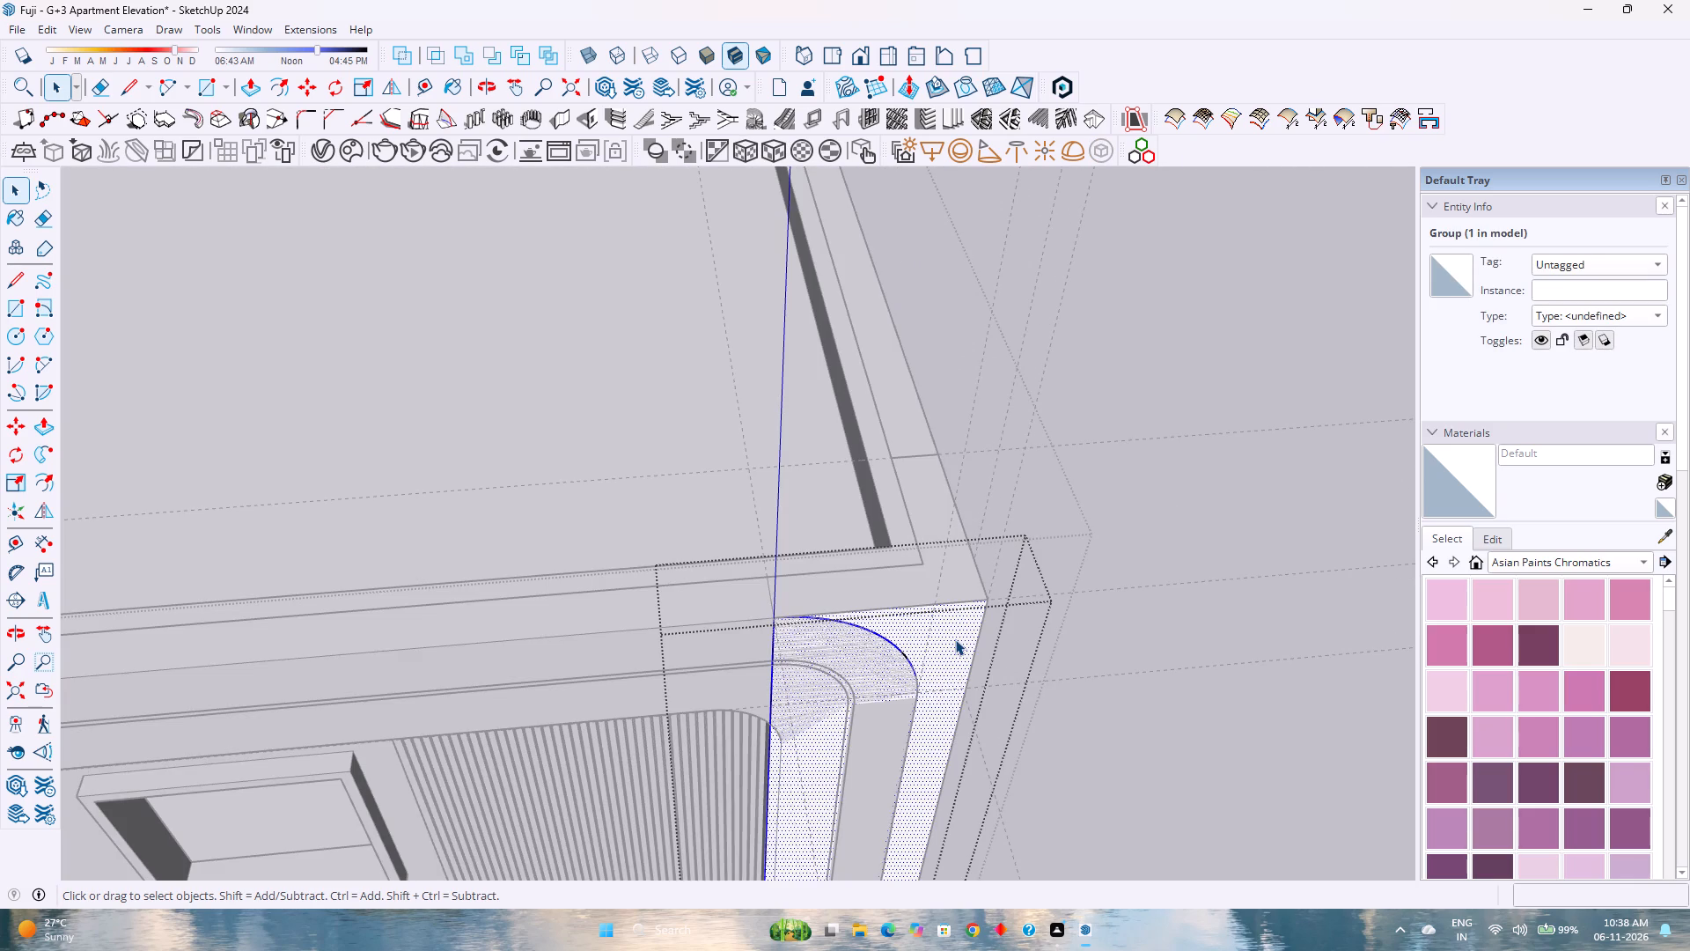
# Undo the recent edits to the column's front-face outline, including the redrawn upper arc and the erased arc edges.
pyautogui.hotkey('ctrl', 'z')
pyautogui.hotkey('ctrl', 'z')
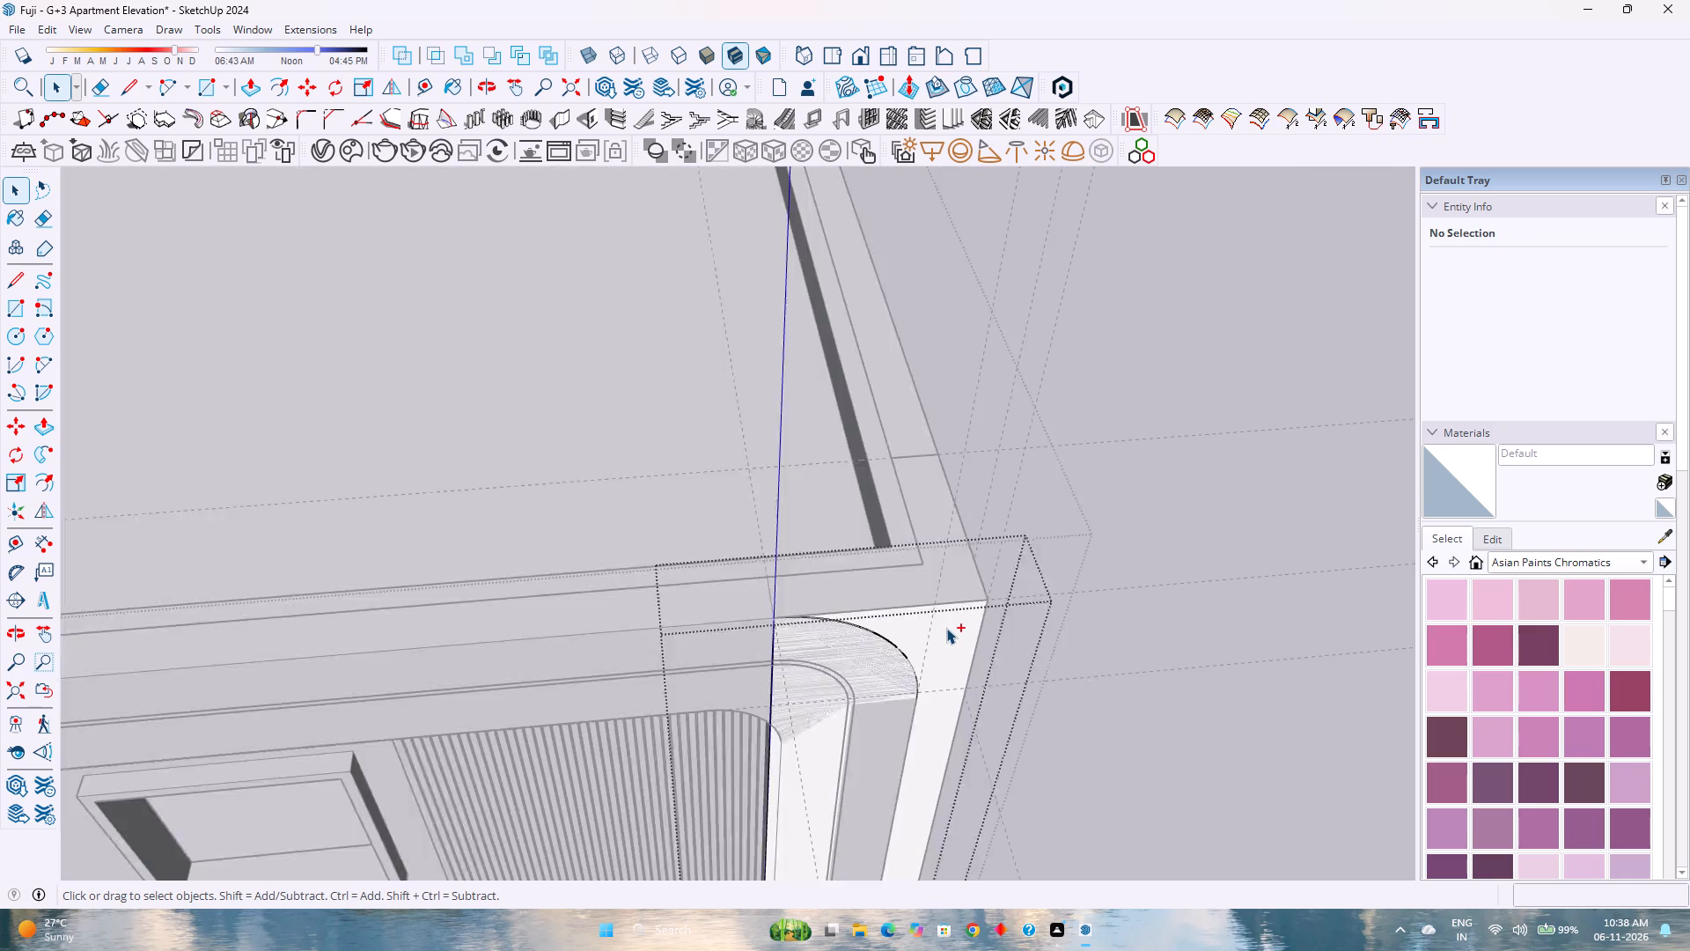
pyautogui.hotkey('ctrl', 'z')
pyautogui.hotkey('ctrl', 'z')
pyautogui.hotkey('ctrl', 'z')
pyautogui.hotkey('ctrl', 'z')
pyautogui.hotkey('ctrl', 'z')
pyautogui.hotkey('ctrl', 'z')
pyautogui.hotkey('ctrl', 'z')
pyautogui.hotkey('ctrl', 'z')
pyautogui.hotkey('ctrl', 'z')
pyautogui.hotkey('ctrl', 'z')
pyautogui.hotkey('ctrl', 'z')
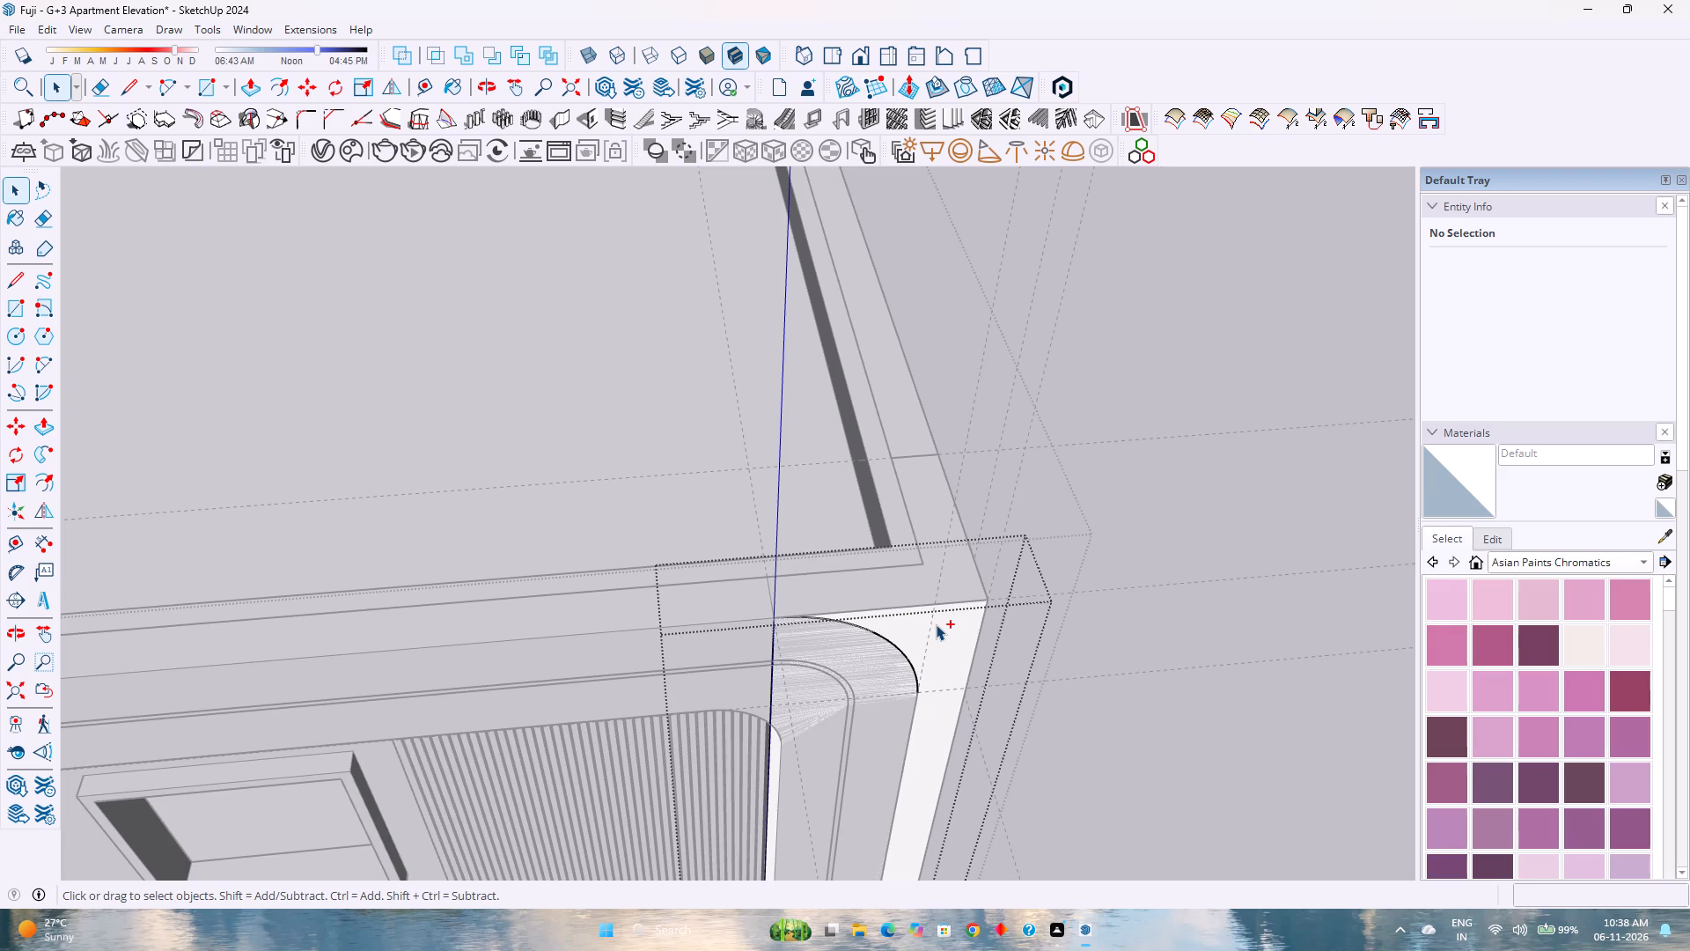
# Undo the corner column's edits, extrusion and grouping back to the loose L-shaped profile on the roof corner.
pyautogui.hotkey('ctrl', 'z')
pyautogui.hotkey('ctrl', 'z')
pyautogui.hotkey('ctrl', 'z')
pyautogui.click(1064, 654)
pyautogui.hotkey('ctrl', 'z')
pyautogui.hotkey('ctrl', 'z')
pyautogui.hotkey('ctrl', 'z')
pyautogui.hotkey('ctrl', 'z')
pyautogui.hotkey('ctrl', 'z')
pyautogui.hotkey('ctrl', 'z')
pyautogui.hotkey('ctrl', 'z')
pyautogui.hotkey('ctrl', 'z')
pyautogui.hotkey('ctrl', 'z')
pyautogui.hotkey('ctrl', 'z')
pyautogui.hotkey('ctrl', 'z')
pyautogui.hotkey('ctrl', 'z')
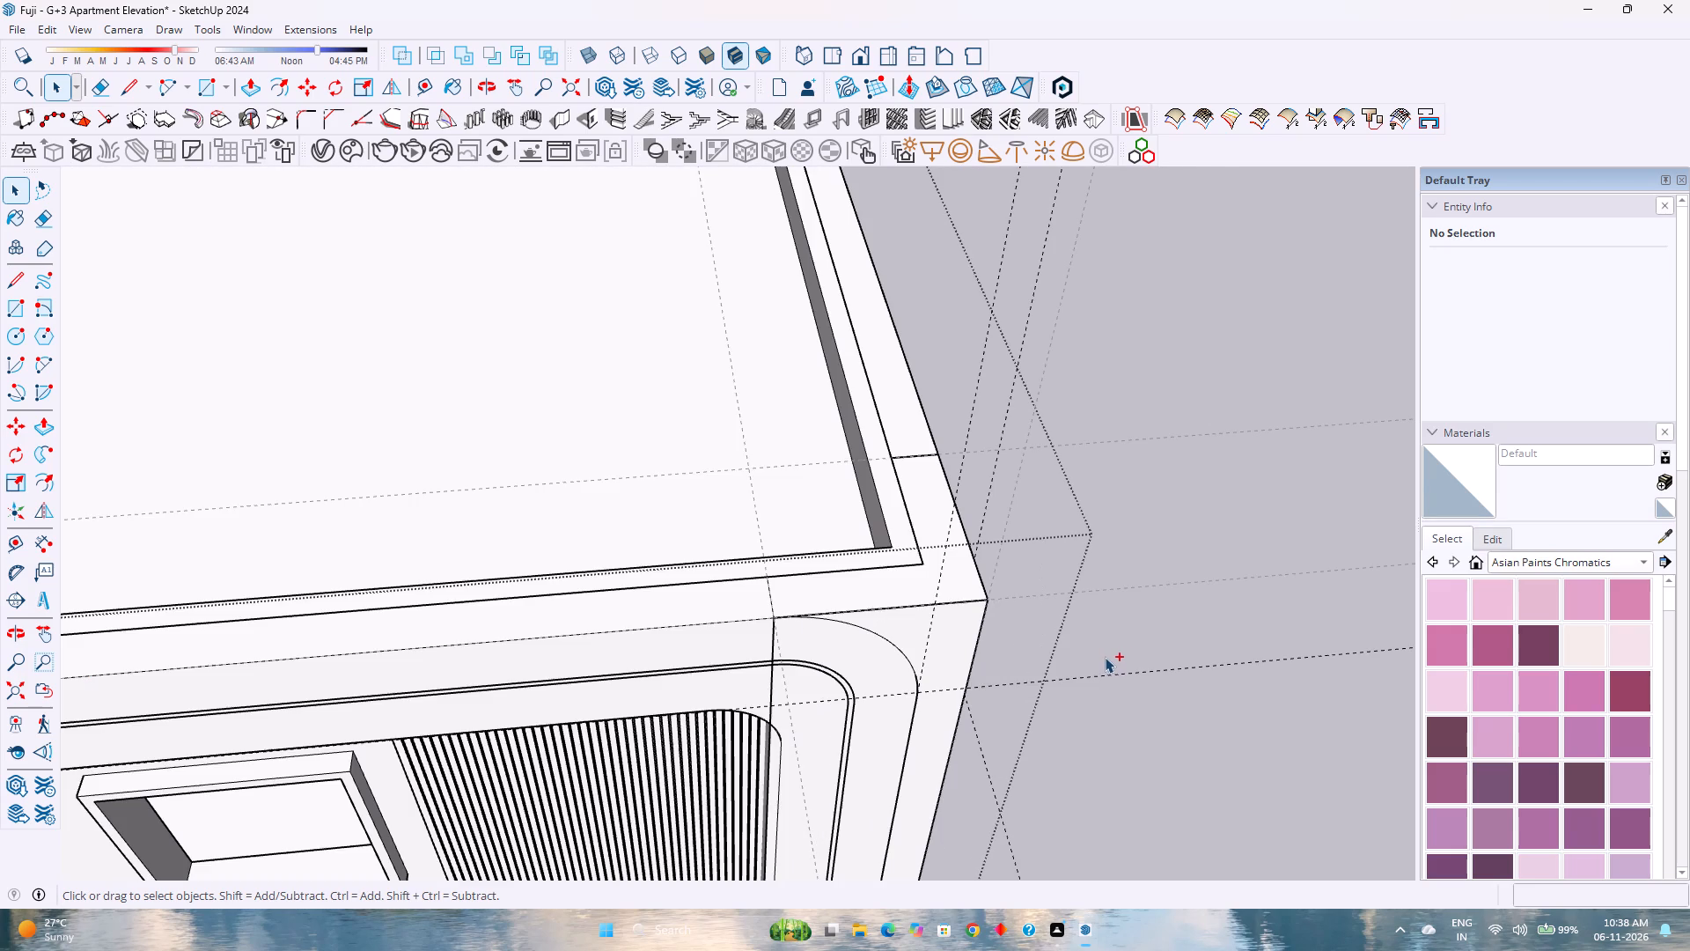
pyautogui.hotkey('ctrl', 'z')
pyautogui.hotkey('ctrl', 'z')
pyautogui.hotkey('ctrl', 'z')
pyautogui.hotkey('ctrl', 'z')
pyautogui.hotkey('ctrl', 'z')
pyautogui.hotkey('ctrl', 'z')
pyautogui.hotkey('ctrl', 'z')
pyautogui.hotkey('ctrl', 'z')
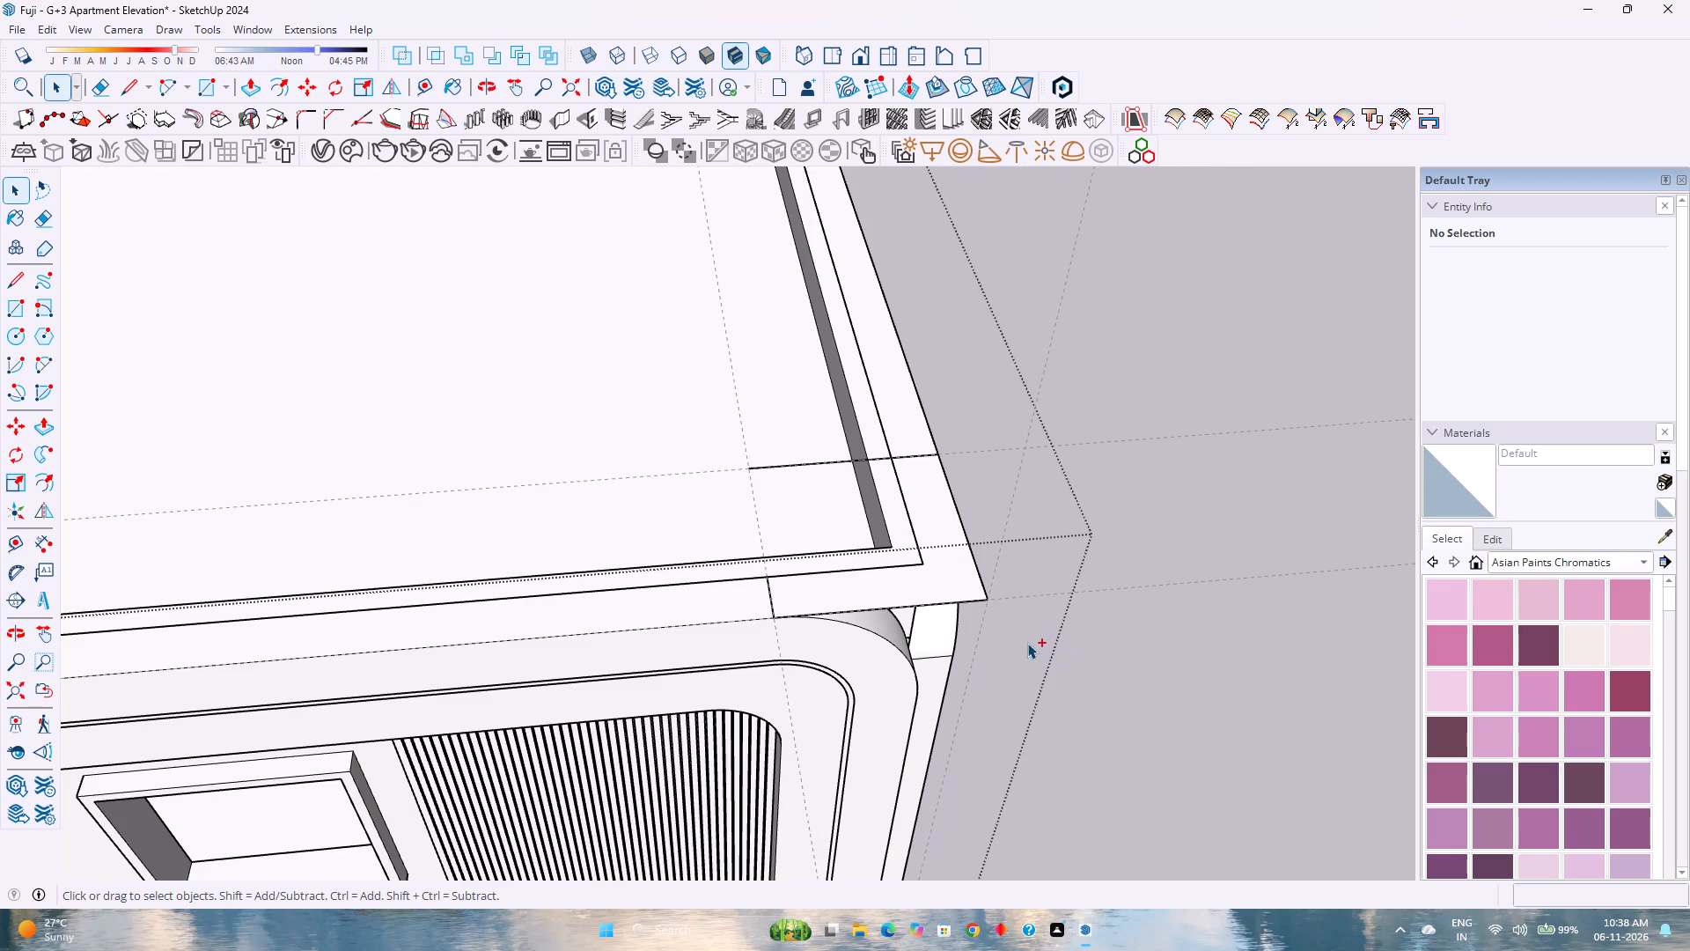
pyautogui.press('y')
pyautogui.hotkey('ctrl', 'y')
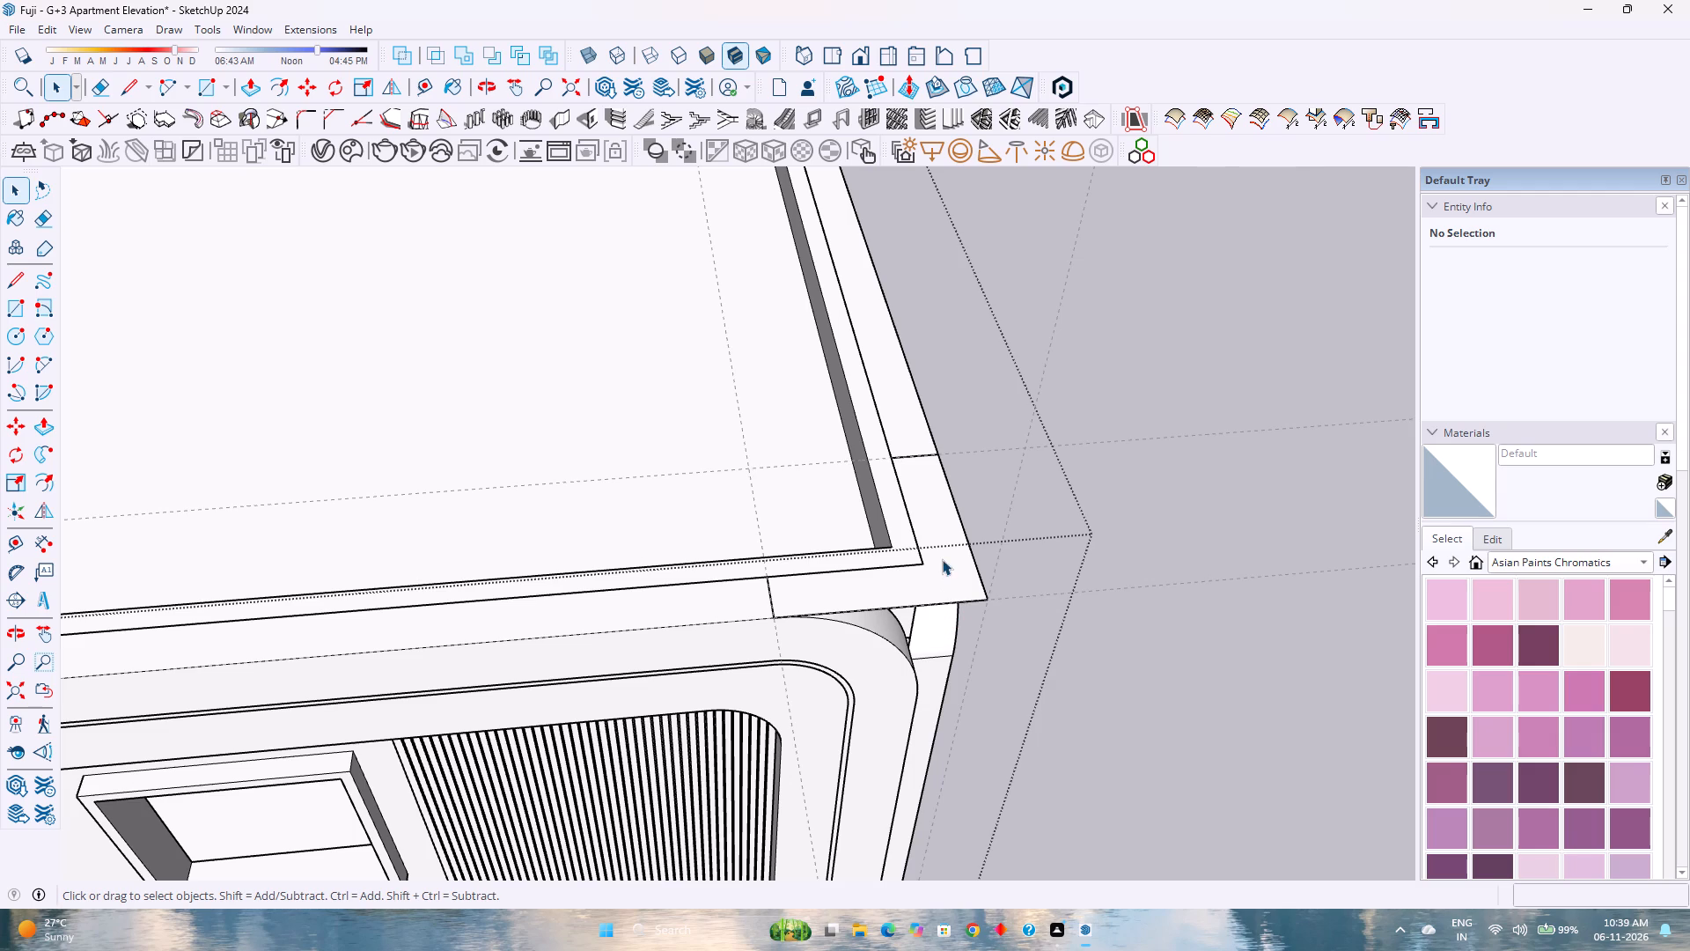
# Group the L-shaped corner profile's face together with its boundary edges.
pyautogui.doubleClick(952, 579)
pyautogui.rightClick(952, 578)
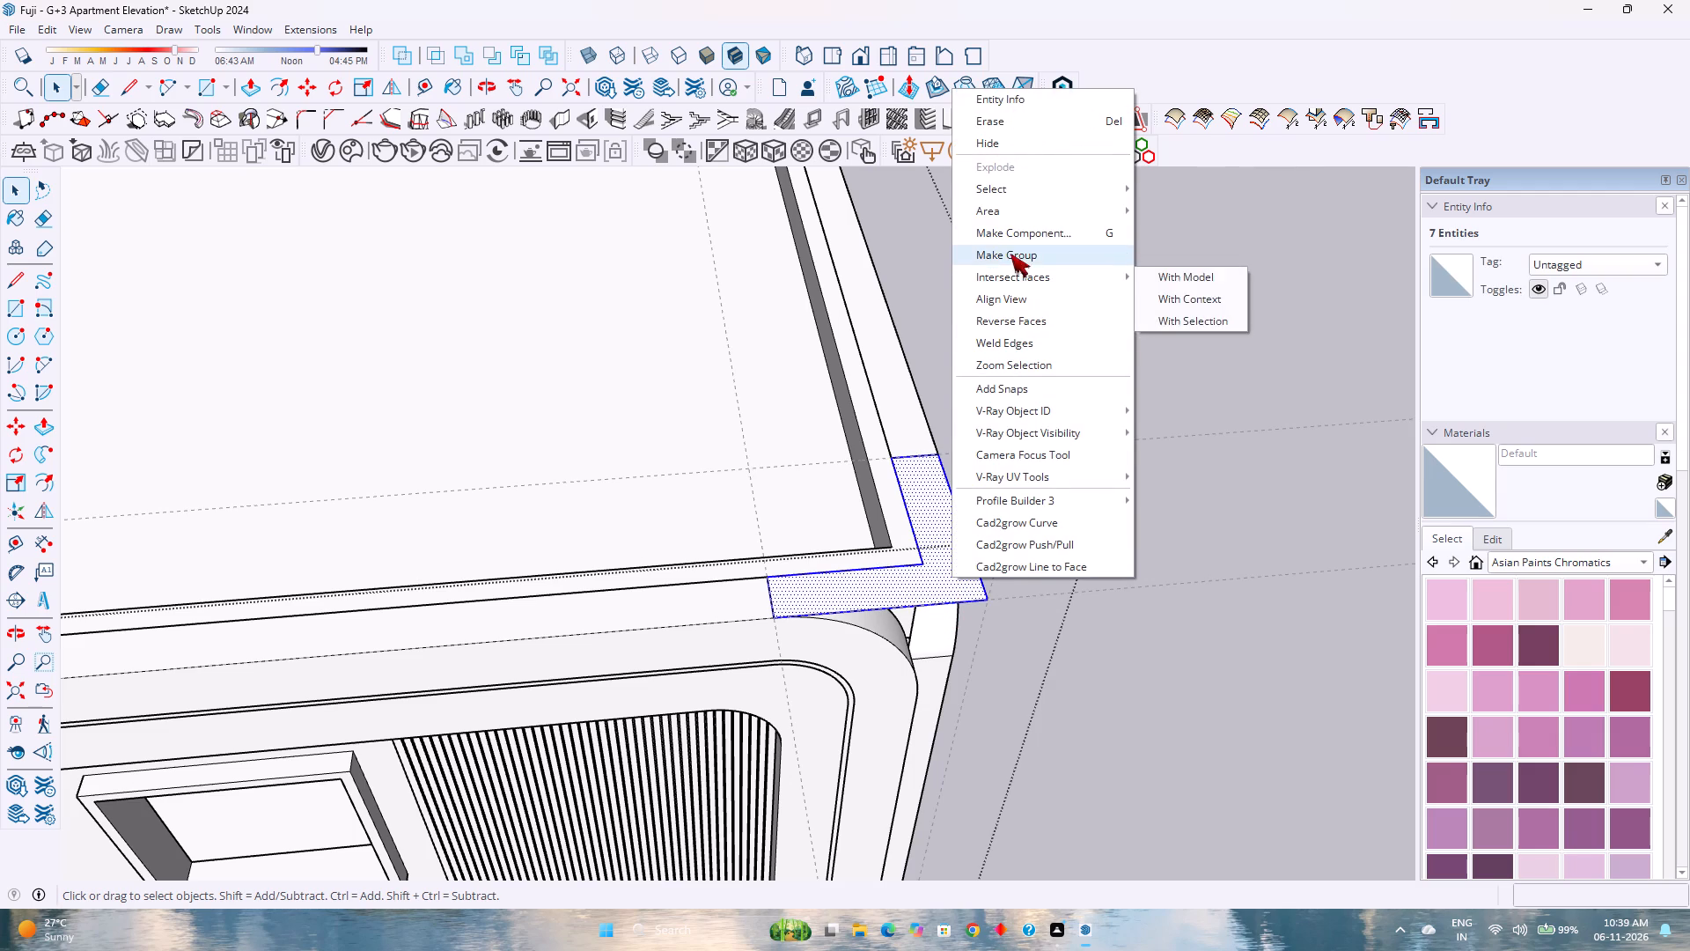
pyautogui.click(1010, 254)
# Inside the new group, Push/Pull the L-shaped face 37' 9" down the building corner to form the full-height column.
pyautogui.doubleClick(952, 579)
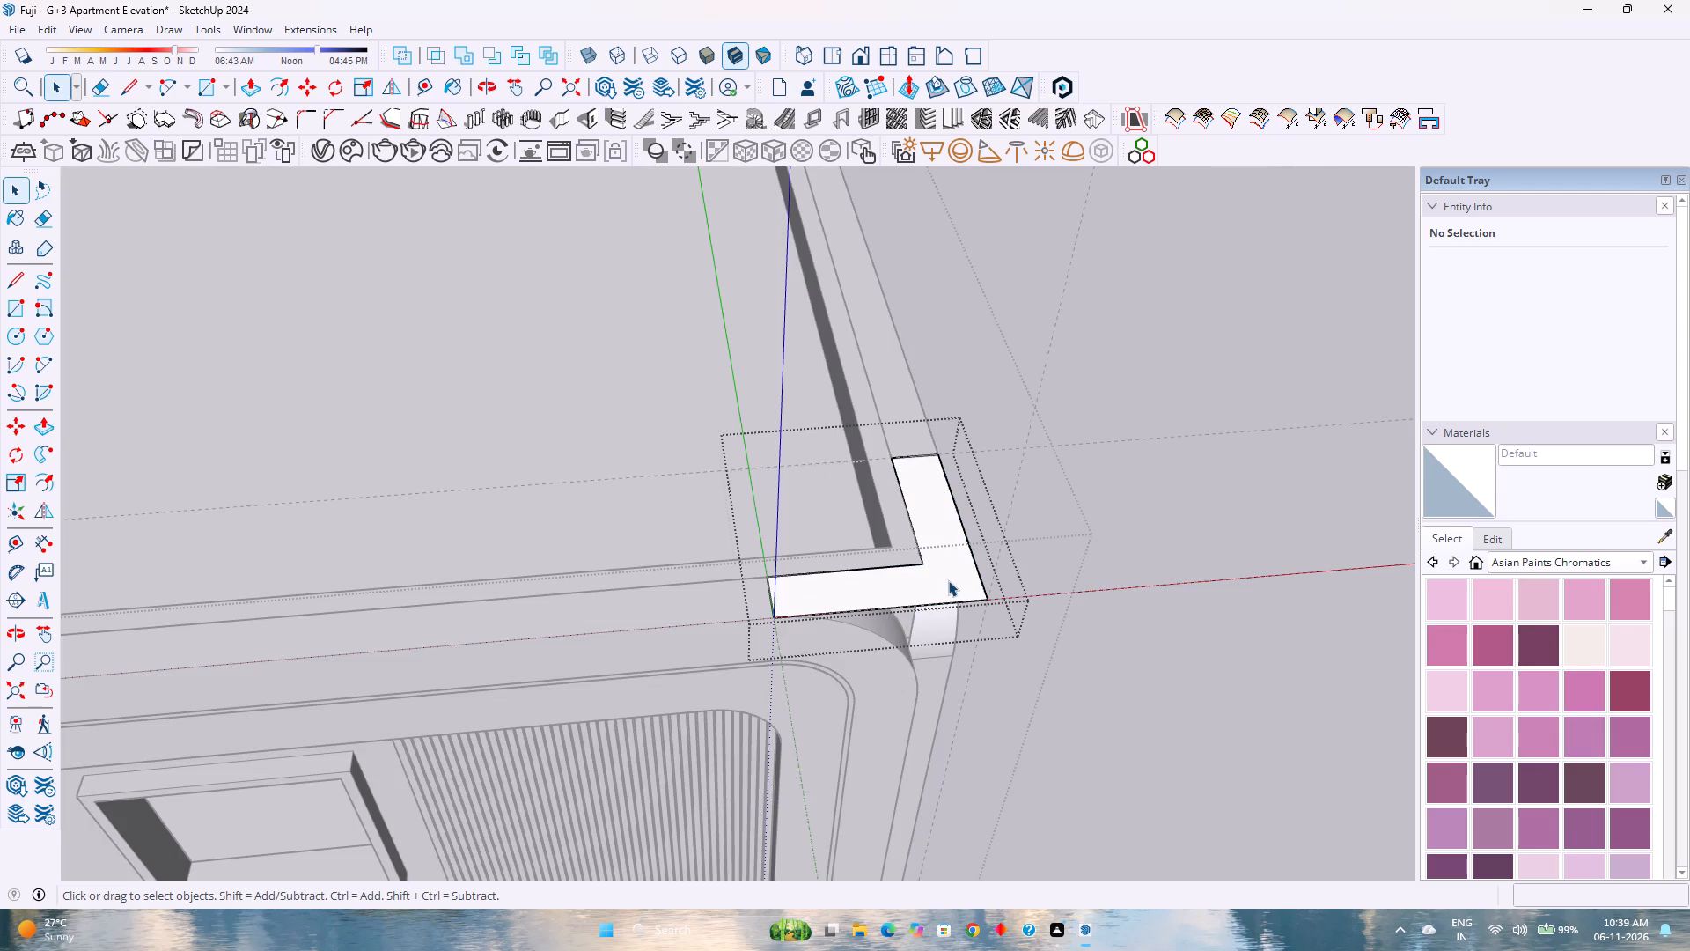
pyautogui.press('p')
pyautogui.click(948, 581)
pyautogui.hotkey('ctrl', 'z')
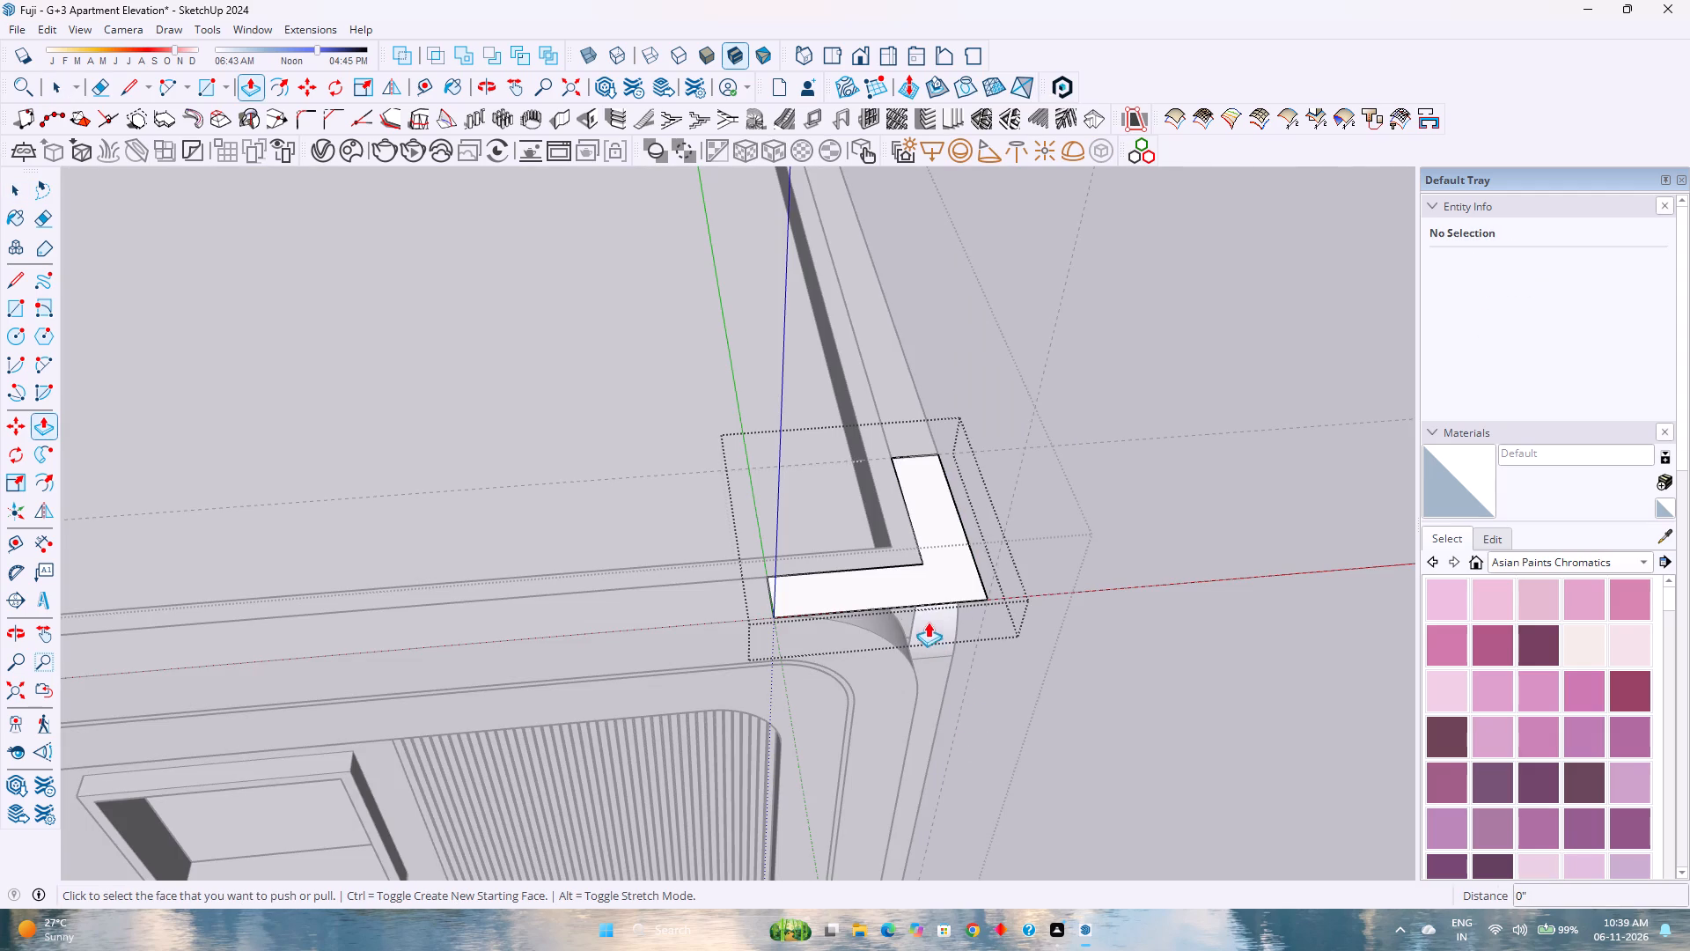
pyautogui.click(945, 583)
pyautogui.scroll(-1, 955, 730)
pyautogui.moveTo(949, 728); pyautogui.dragTo(768, 549, button='middle')
pyautogui.scroll(-5, 783, 546)
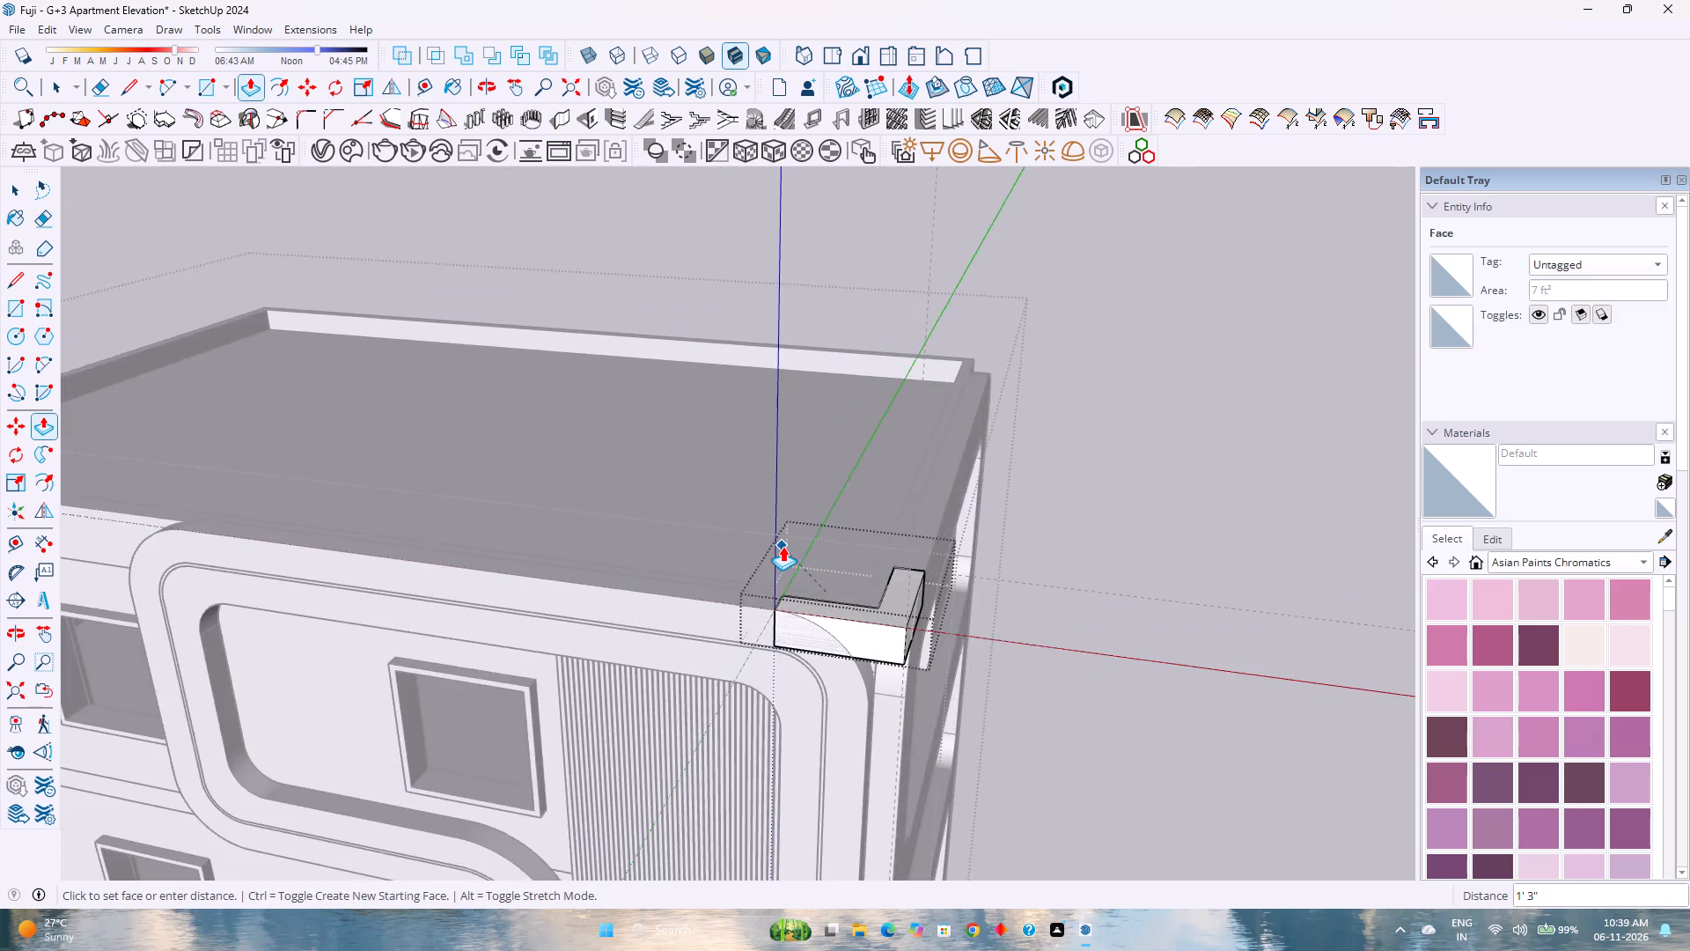
pyautogui.scroll(-14, 783, 546)
pyautogui.scroll(4, 822, 756)
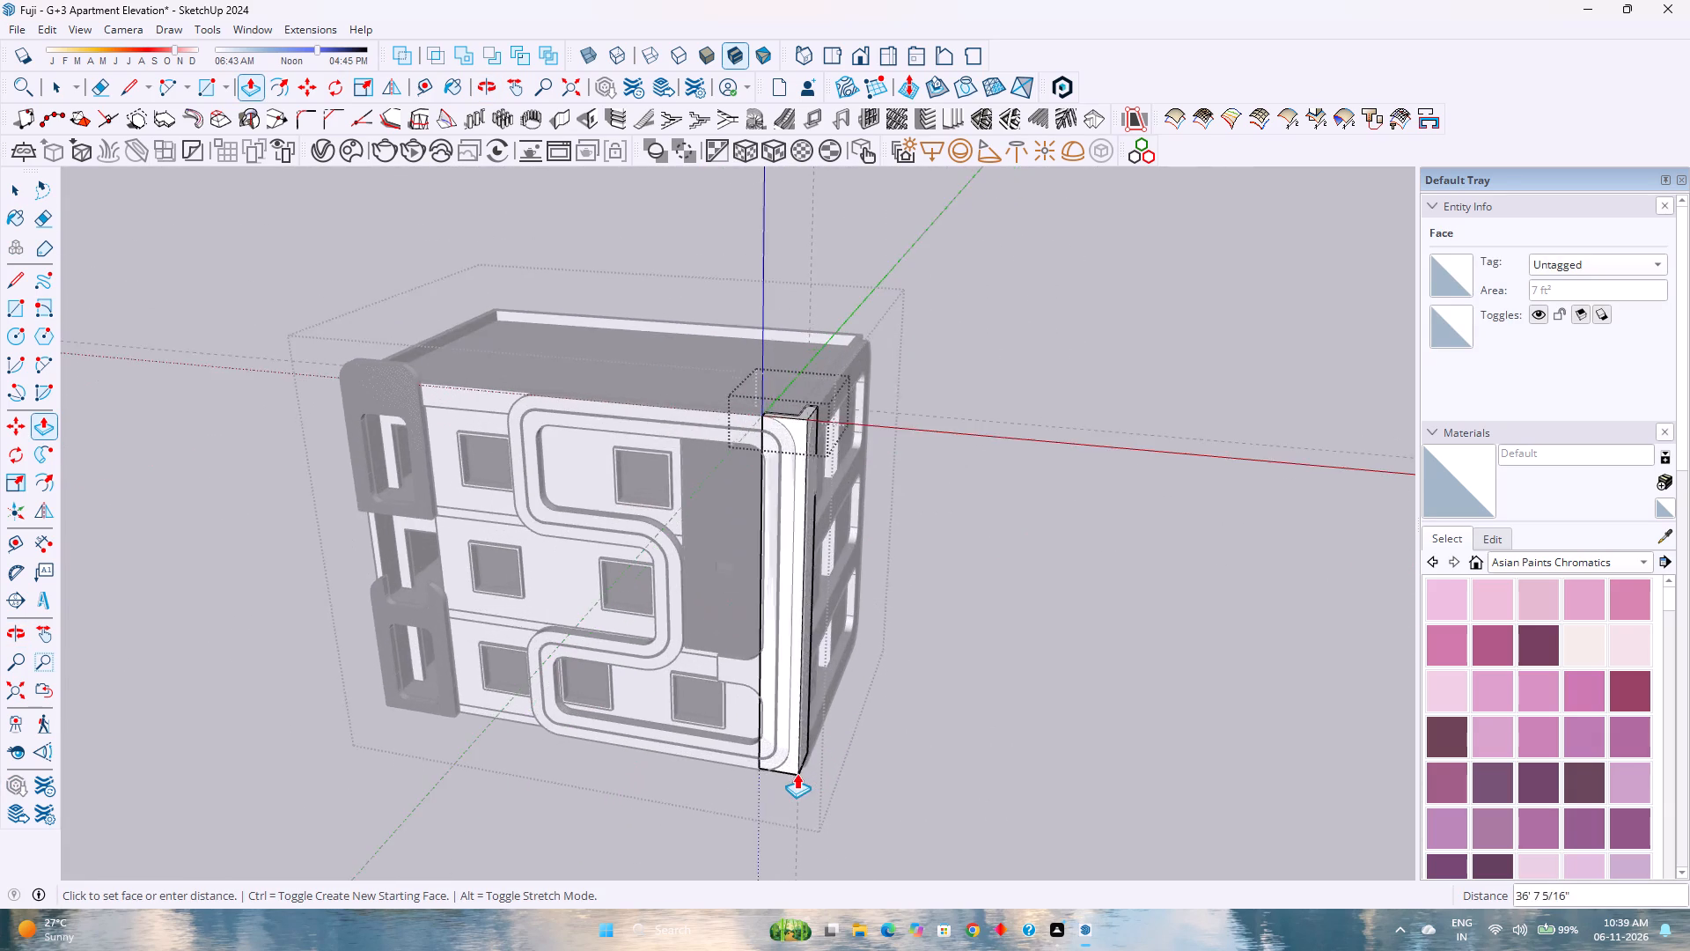
pyautogui.scroll(4, 797, 773)
pyautogui.moveTo(795, 775); pyautogui.dragTo(547, 666, button='middle')
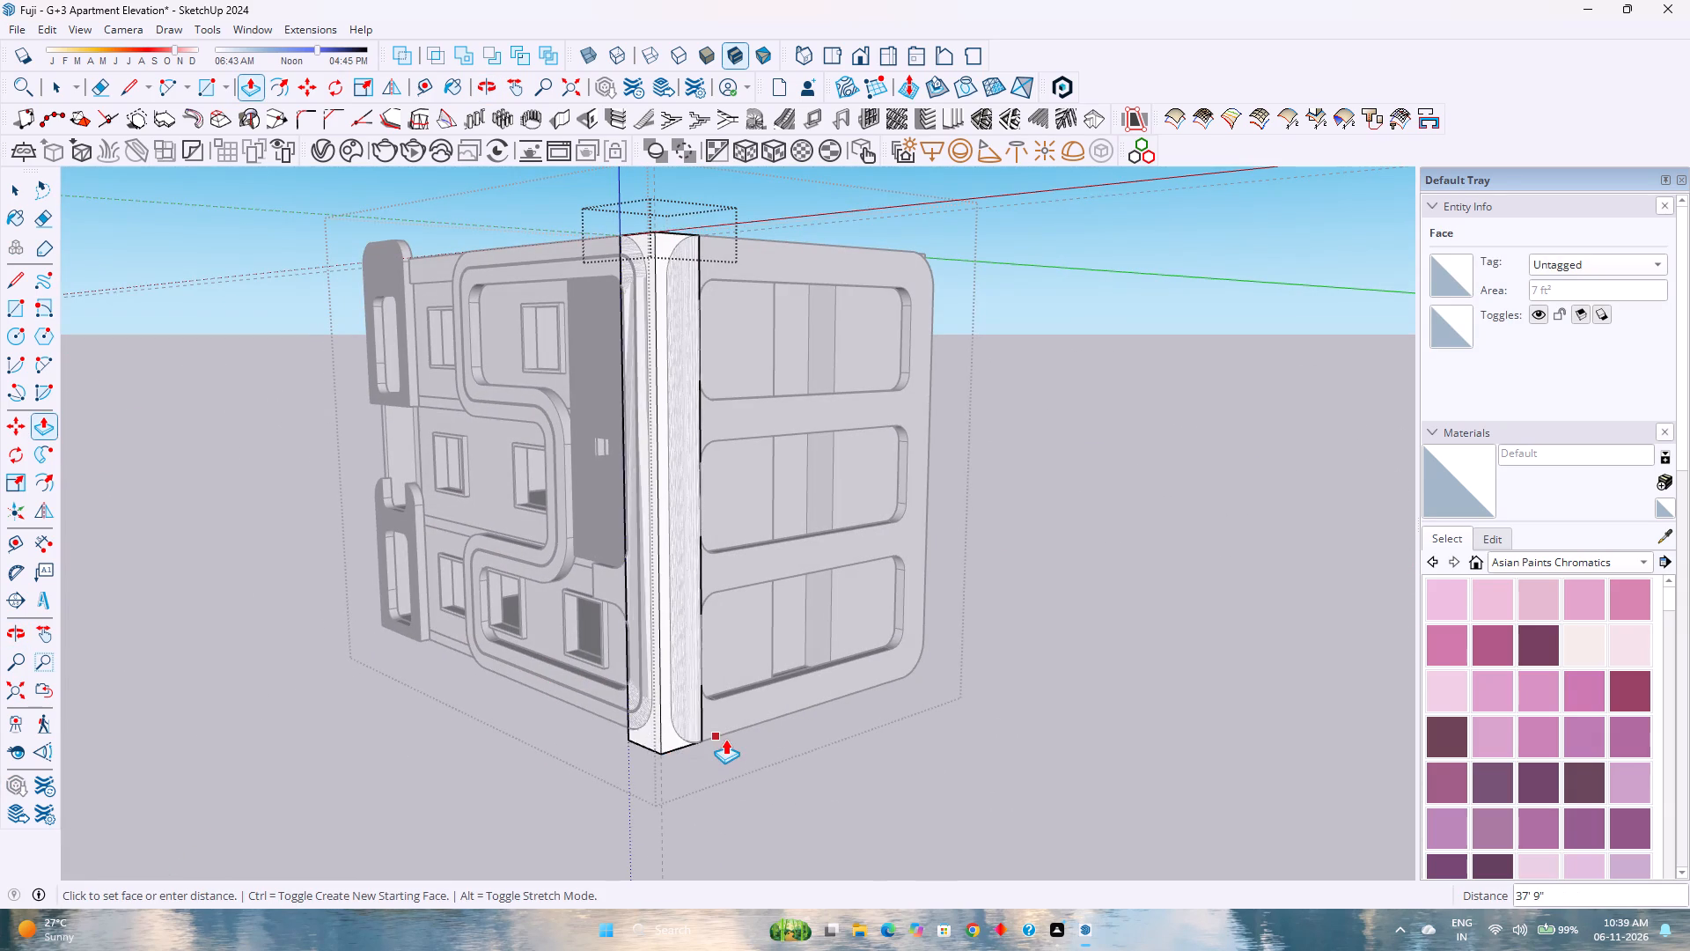
pyautogui.click(738, 737)
# Place a guide line along the facade's bottom edge, running across the base of the corner column.
pyautogui.moveTo(568, 710); pyautogui.dragTo(999, 751, button='middle')
pyautogui.middleClick(999, 751)
pyautogui.scroll(4, 944, 682)
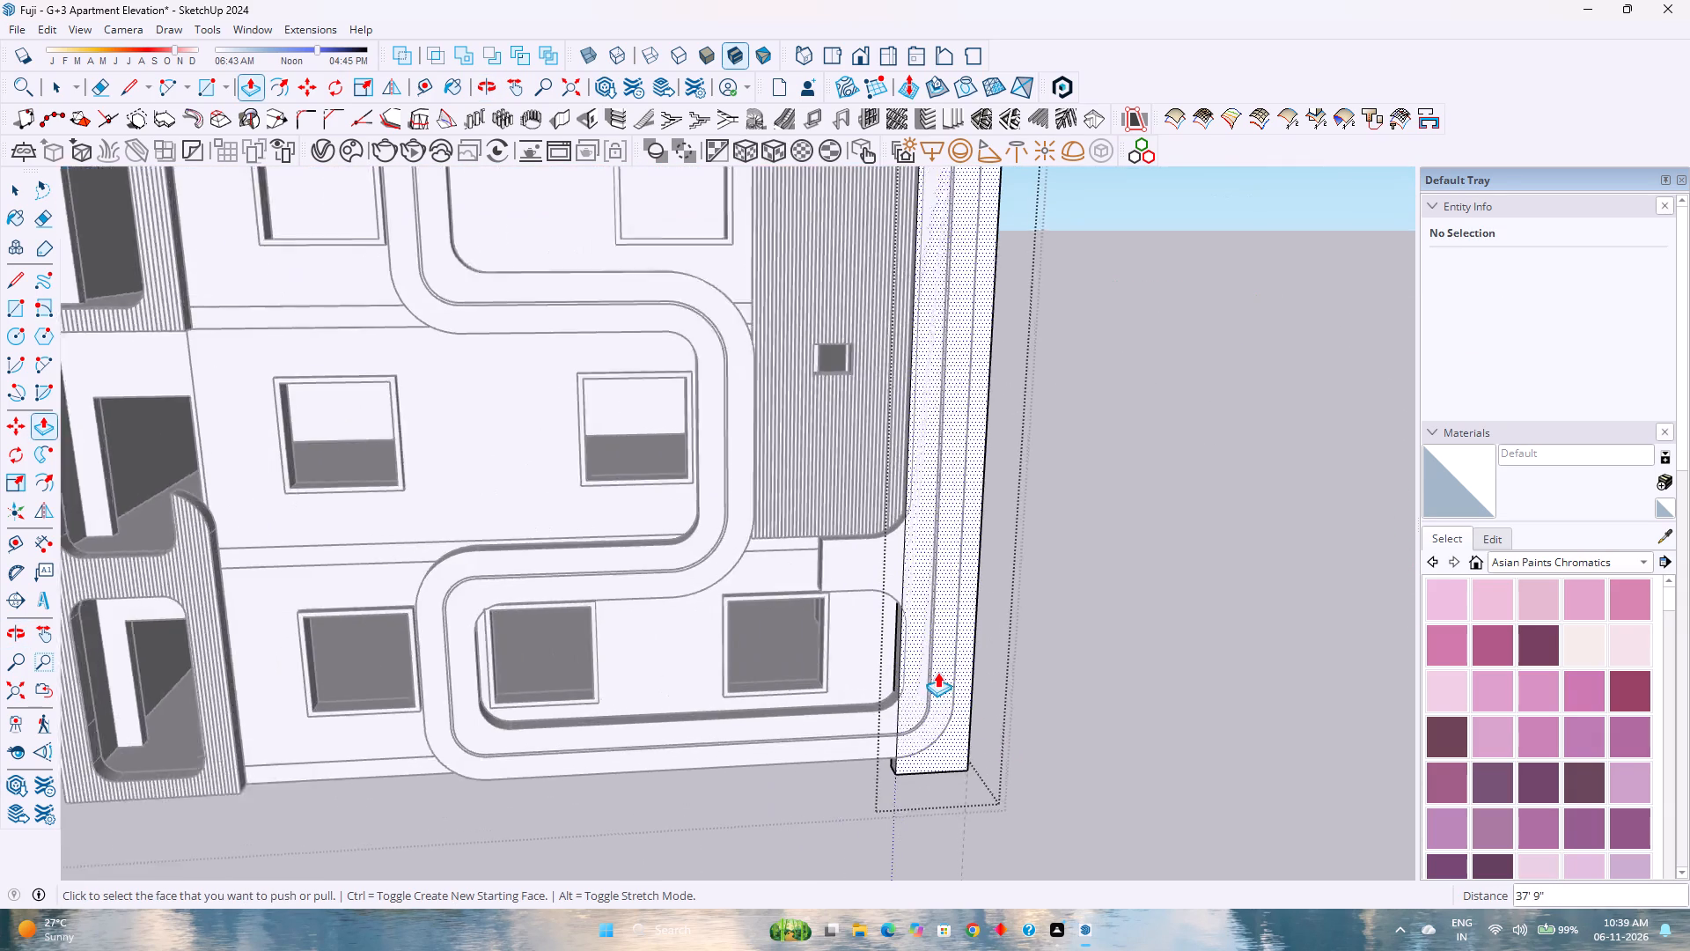
pyautogui.scroll(5, 937, 672)
pyautogui.keyDown('shift'); pyautogui.scroll(-1, 912, 630); pyautogui.keyUp('shift')
pyautogui.keyDown('shift'); pyautogui.moveTo(912, 633); pyautogui.dragTo(864, 774, button='middle'); pyautogui.keyUp('shift')
pyautogui.keyDown('shift'); pyautogui.middleClick(864, 774); pyautogui.keyUp('shift')
pyautogui.scroll(-4, 878, 721)
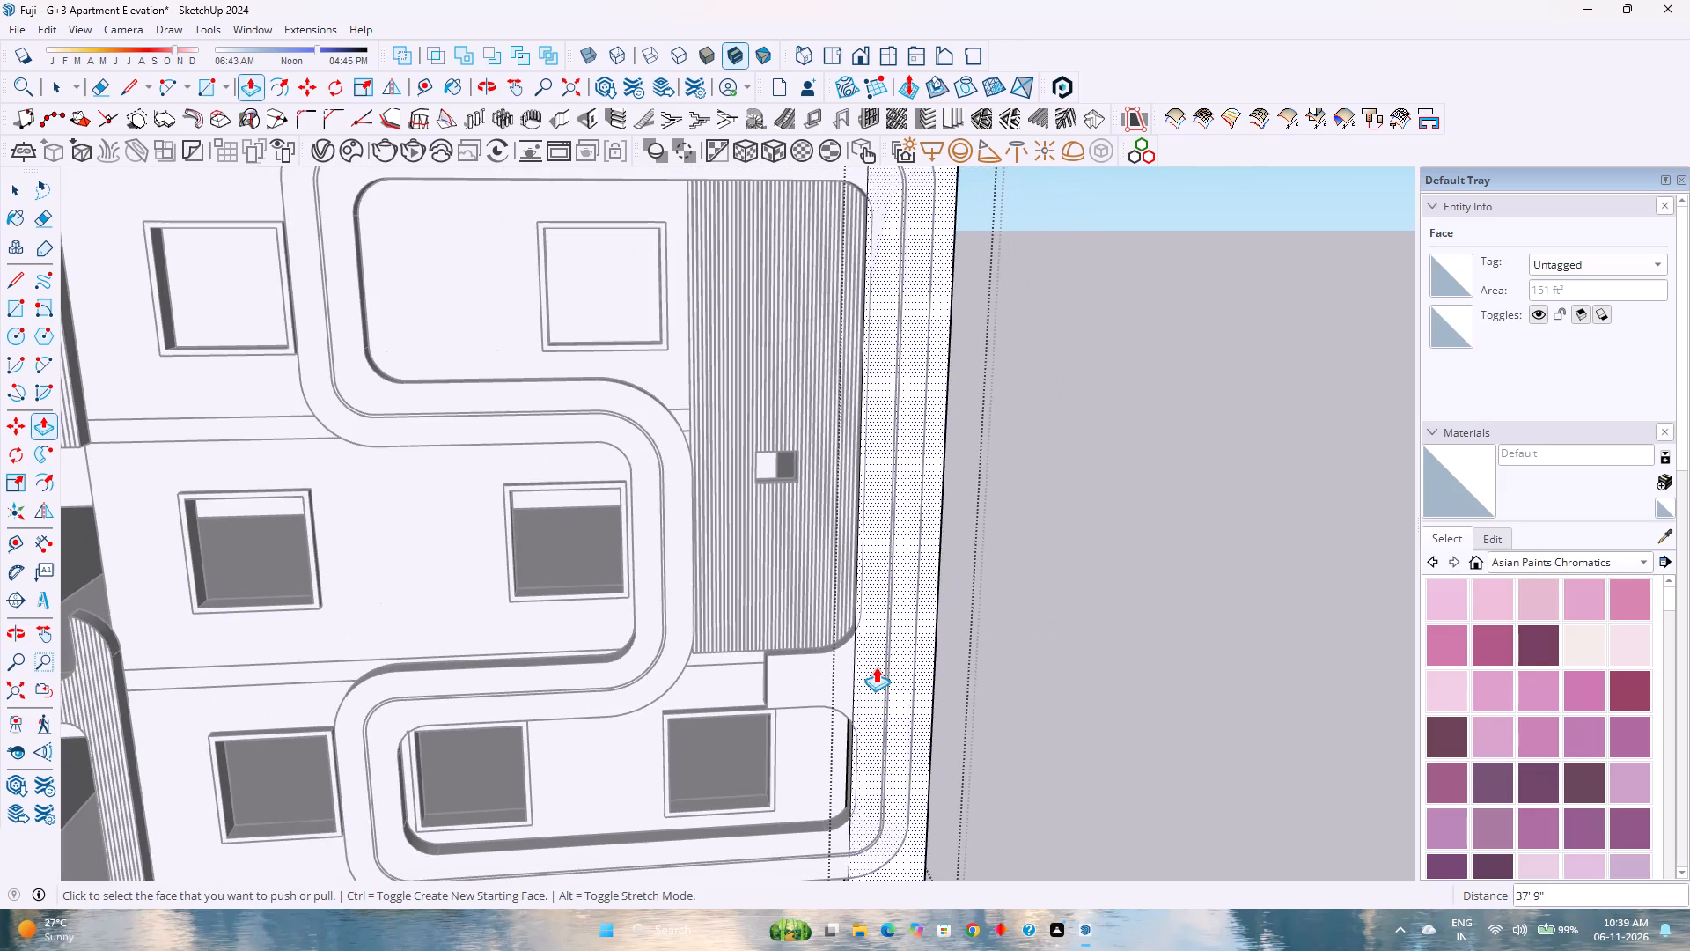
pyautogui.scroll(-2, 921, 523)
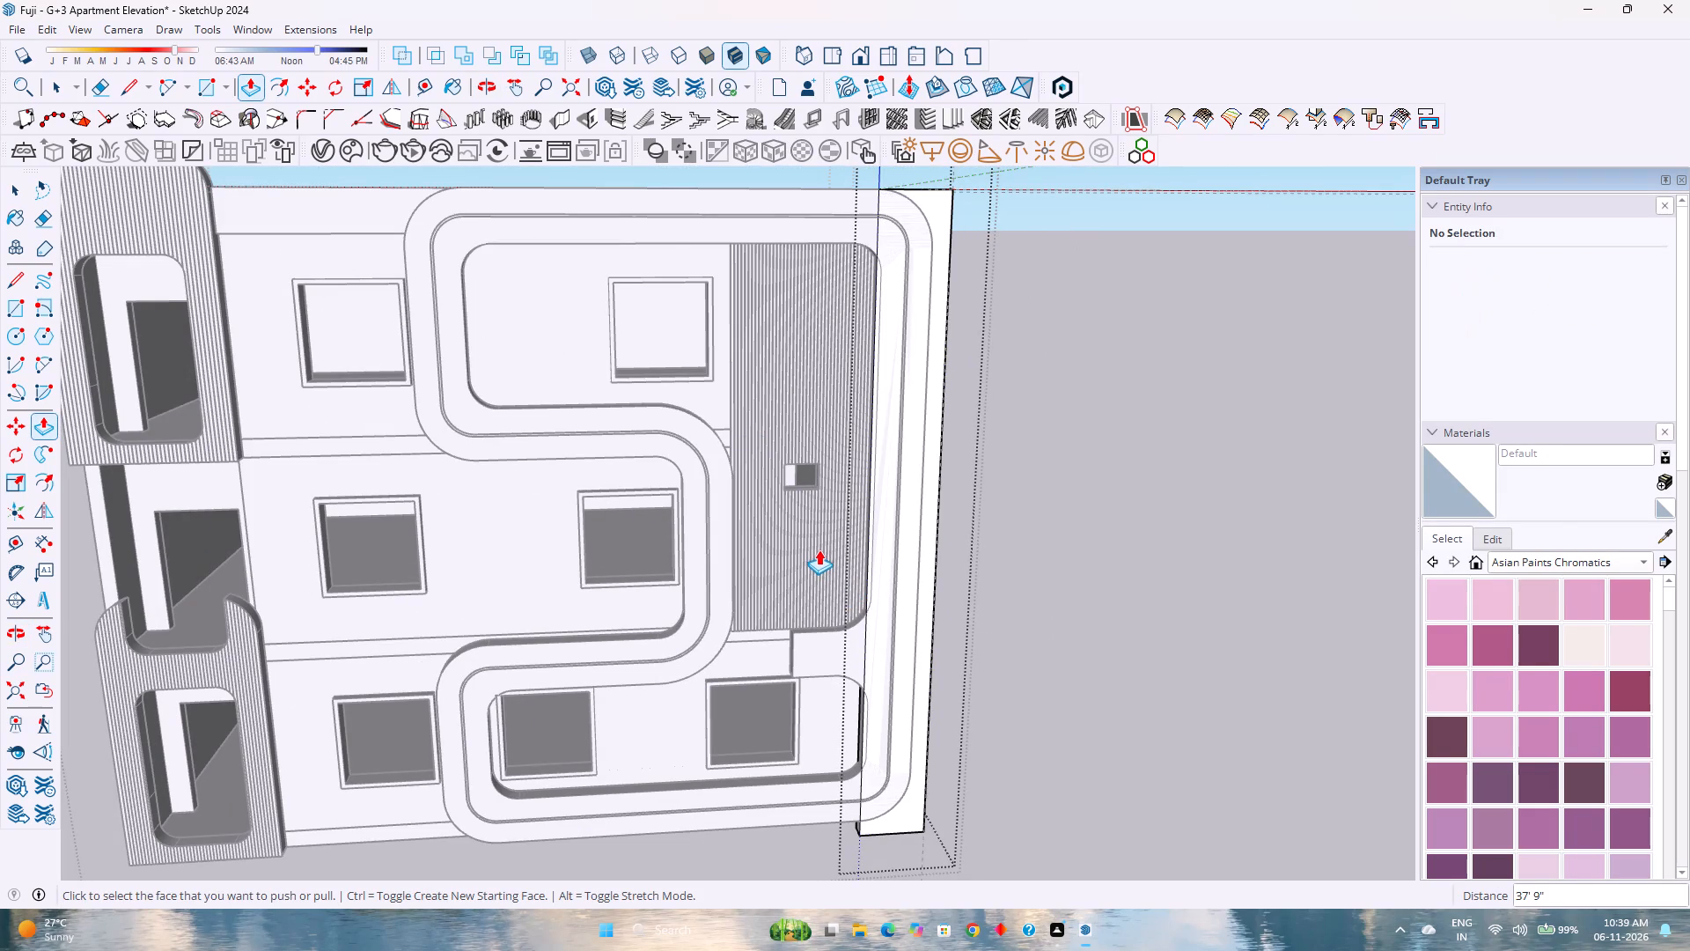
pyautogui.click(433, 95)
pyautogui.click(803, 829)
pyautogui.click(739, 827)
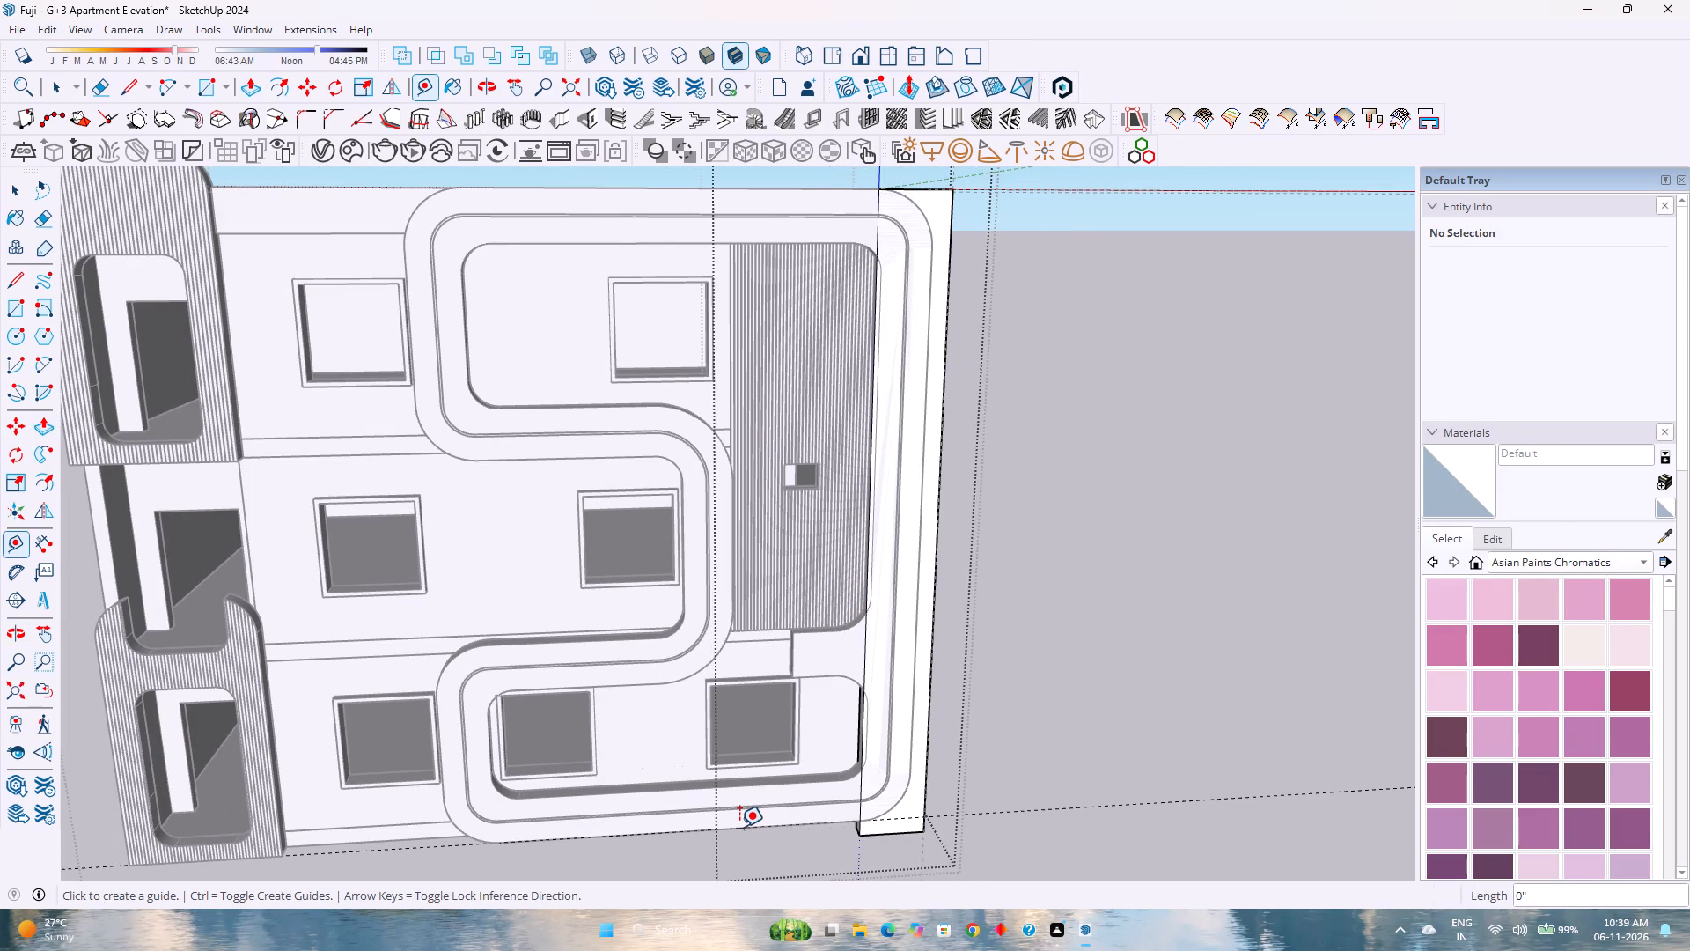
# Place a horizontal guide 3' above the facade's bottom edge.
pyautogui.scroll(5, 856, 822)
pyautogui.click(830, 819)
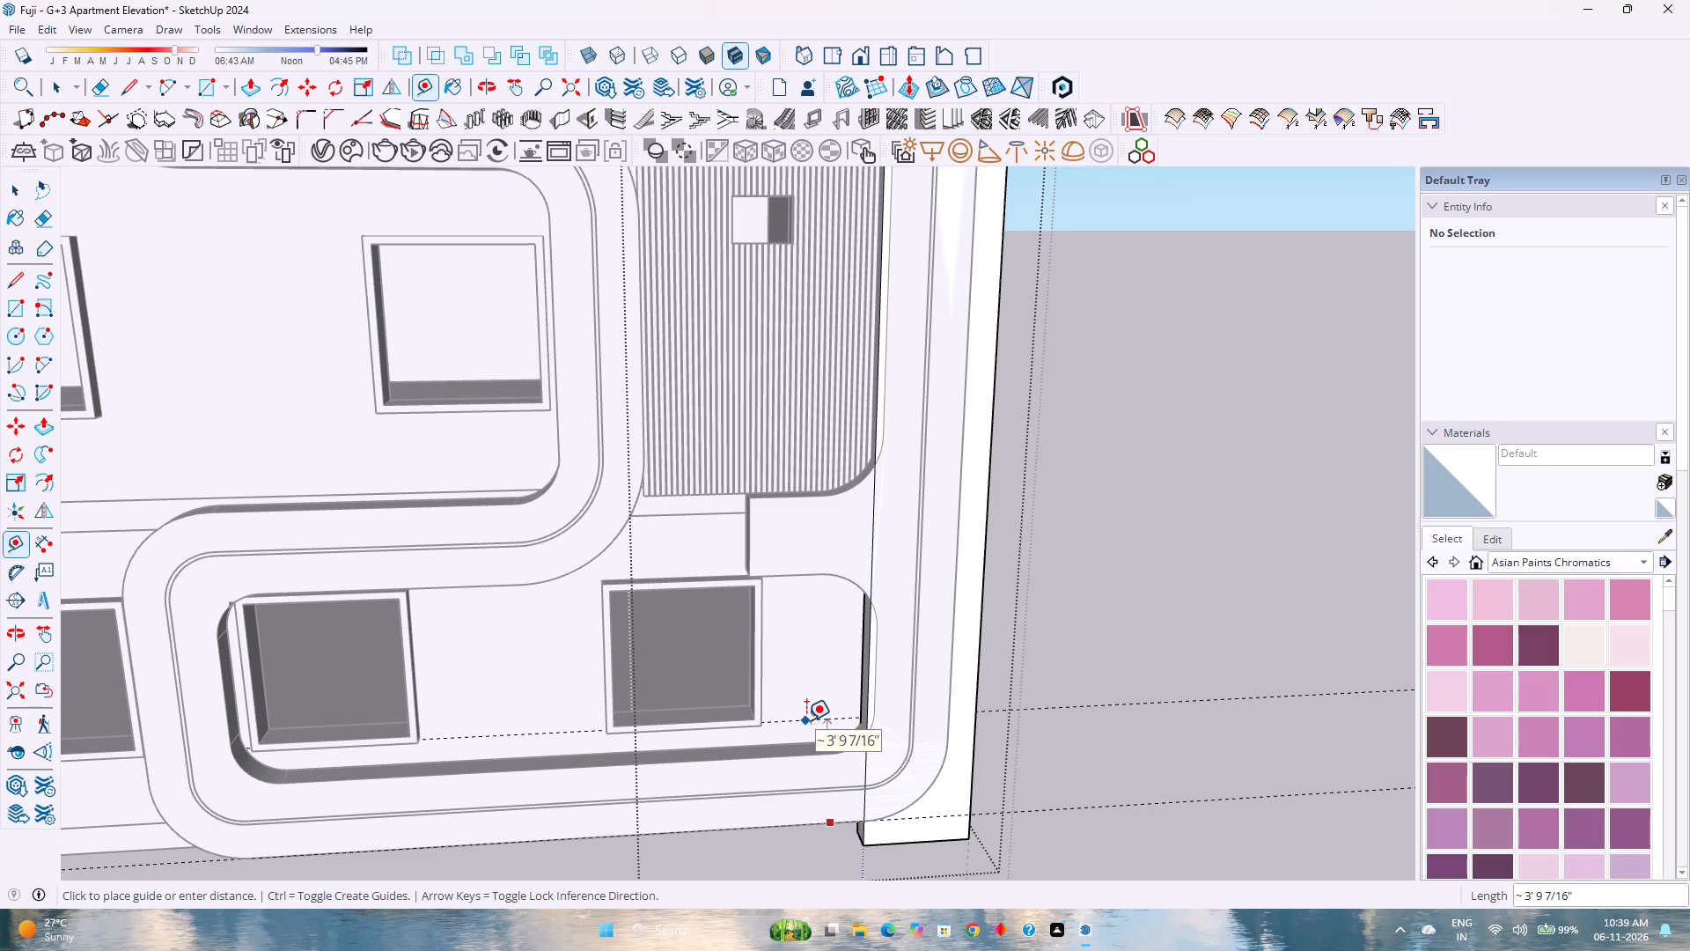
pyautogui.press('Up')
pyautogui.press('3')
pyautogui.press("'")
pyautogui.press('Return')
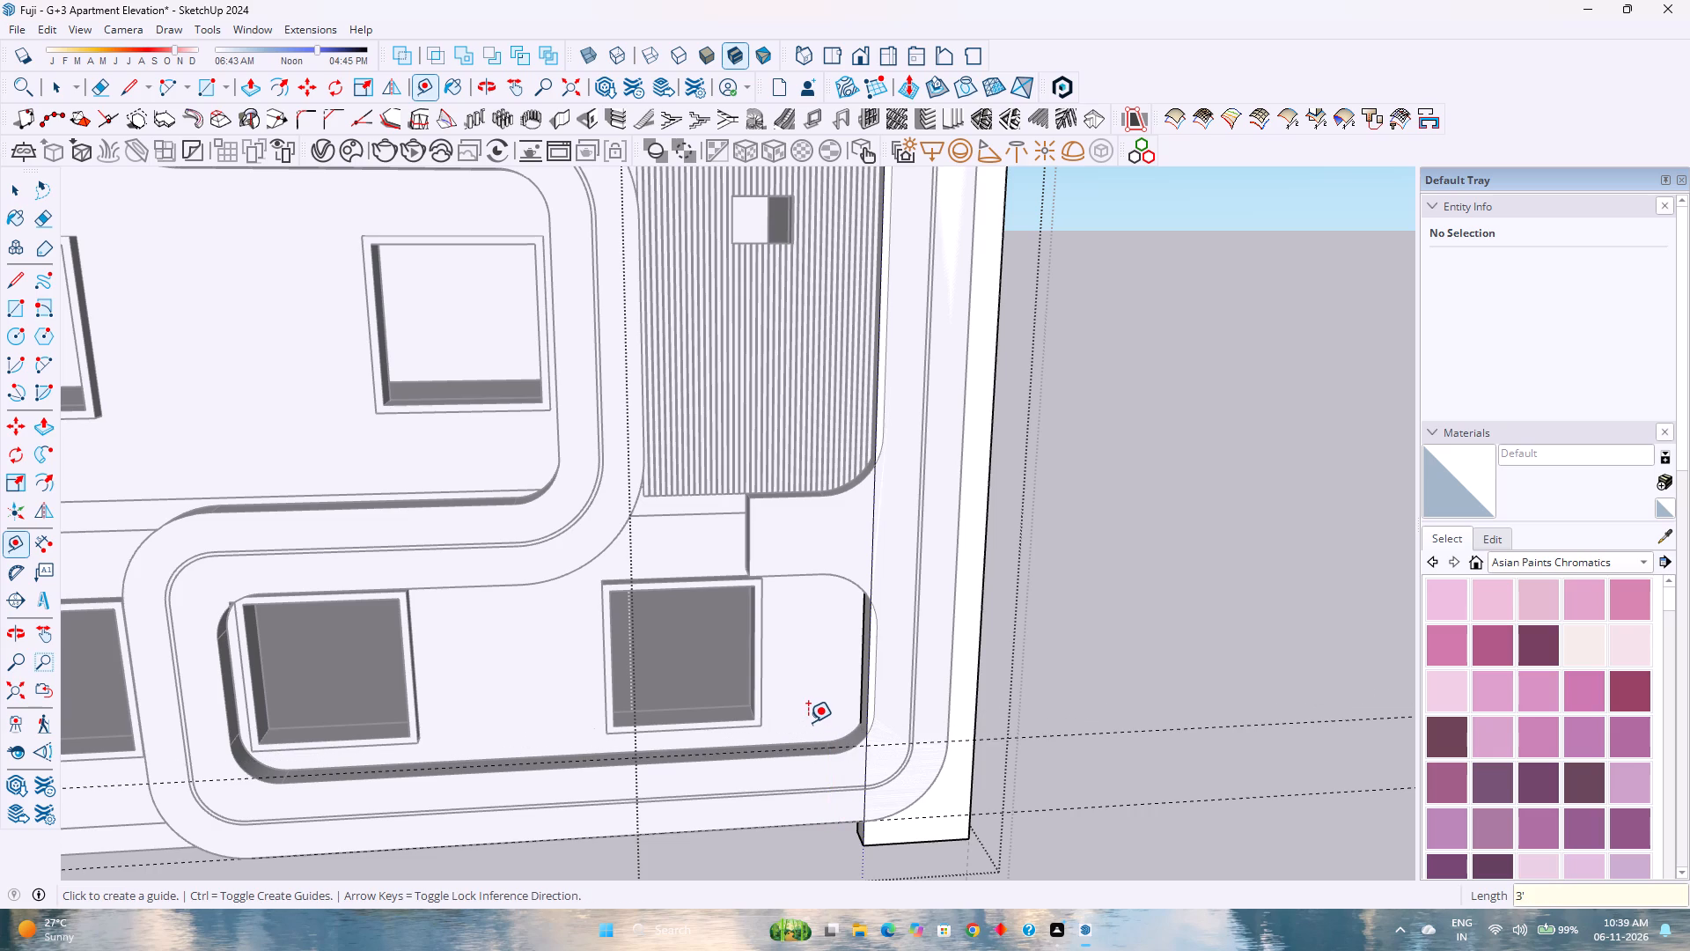
# Place a horizontal guide 3' below the facade's top edge, aligned with the end of the upper corner curve.
pyautogui.scroll(-3, 812, 715)
pyautogui.scroll(8, 922, 781)
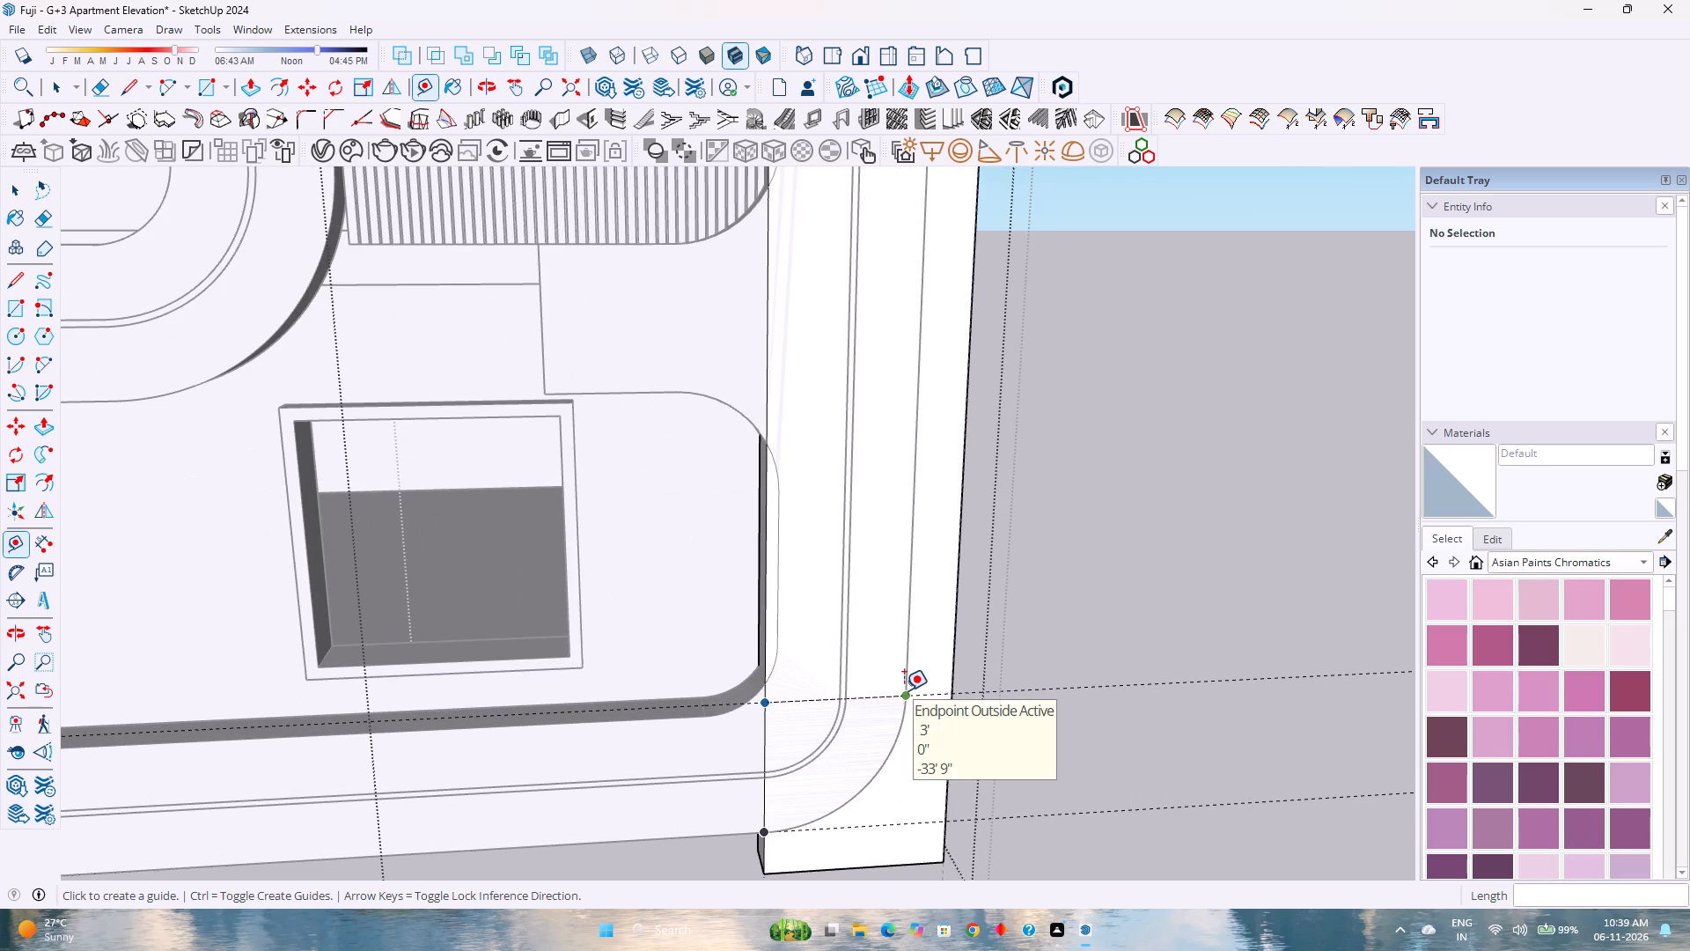
pyautogui.scroll(-3, 904, 690)
pyautogui.keyDown('shift'); pyautogui.moveTo(905, 671); pyautogui.dragTo(956, 909, button='middle'); pyautogui.keyUp('shift')
pyautogui.scroll(-9, 906, 756)
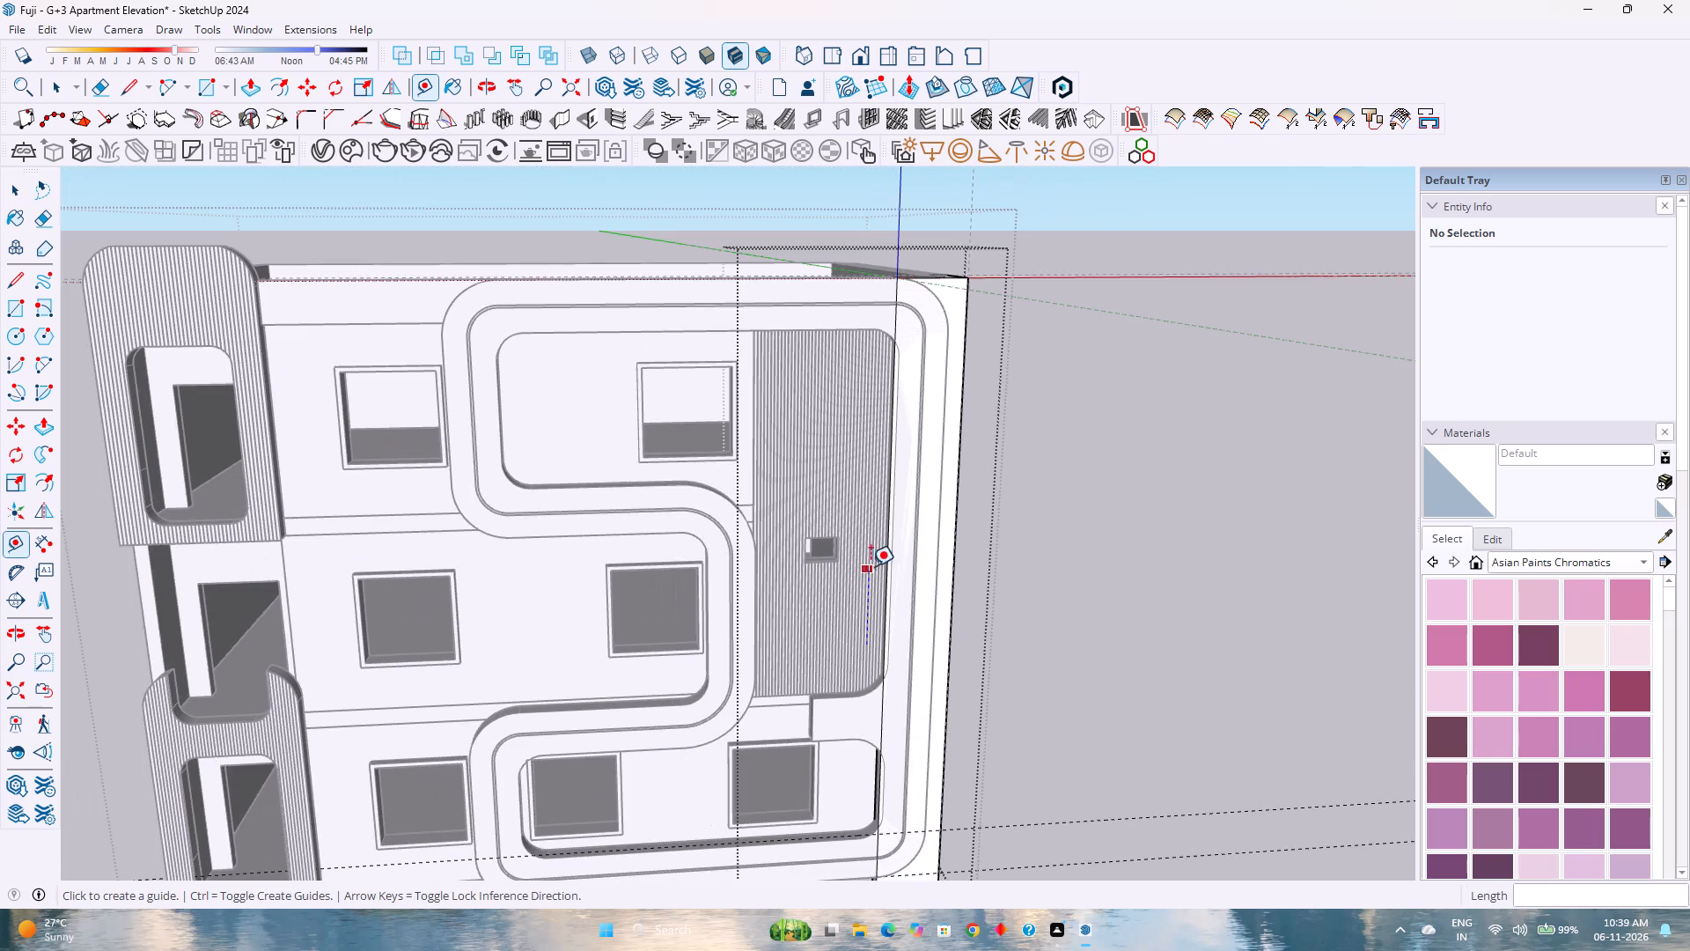
pyautogui.keyDown('shift'); pyautogui.moveTo(894, 571); pyautogui.dragTo(944, 824, button='middle'); pyautogui.keyUp('shift')
pyautogui.keyDown('shift'); pyautogui.middleClick(943, 826); pyautogui.keyUp('shift')
pyautogui.scroll(8, 952, 593)
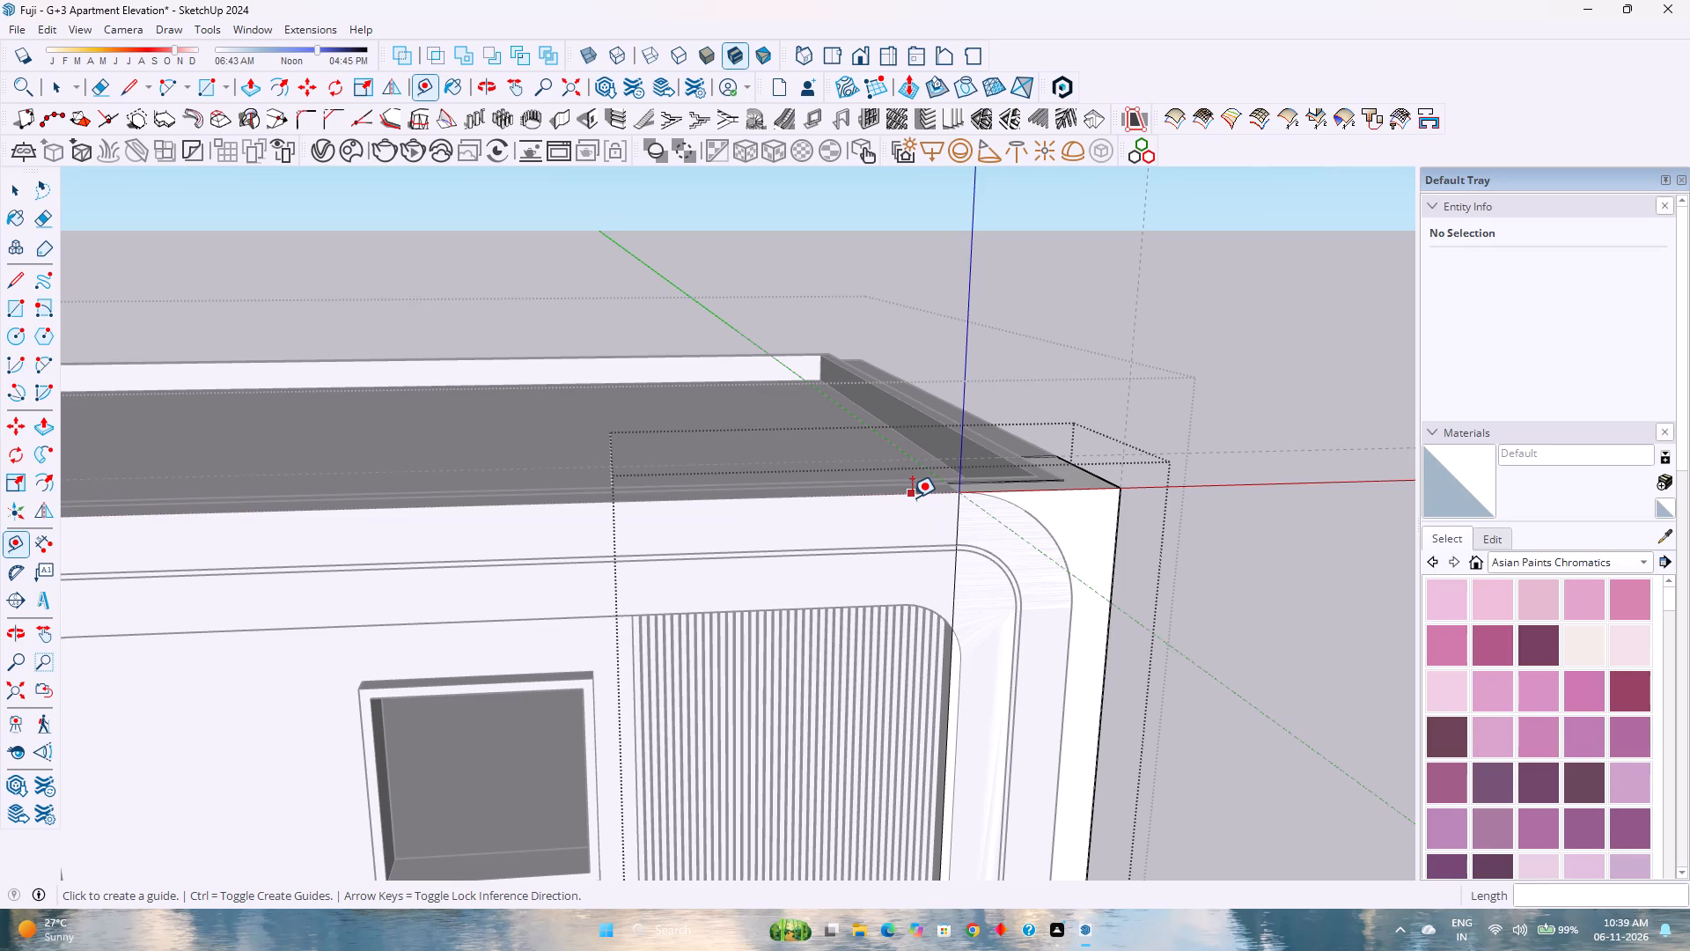
pyautogui.click(912, 498)
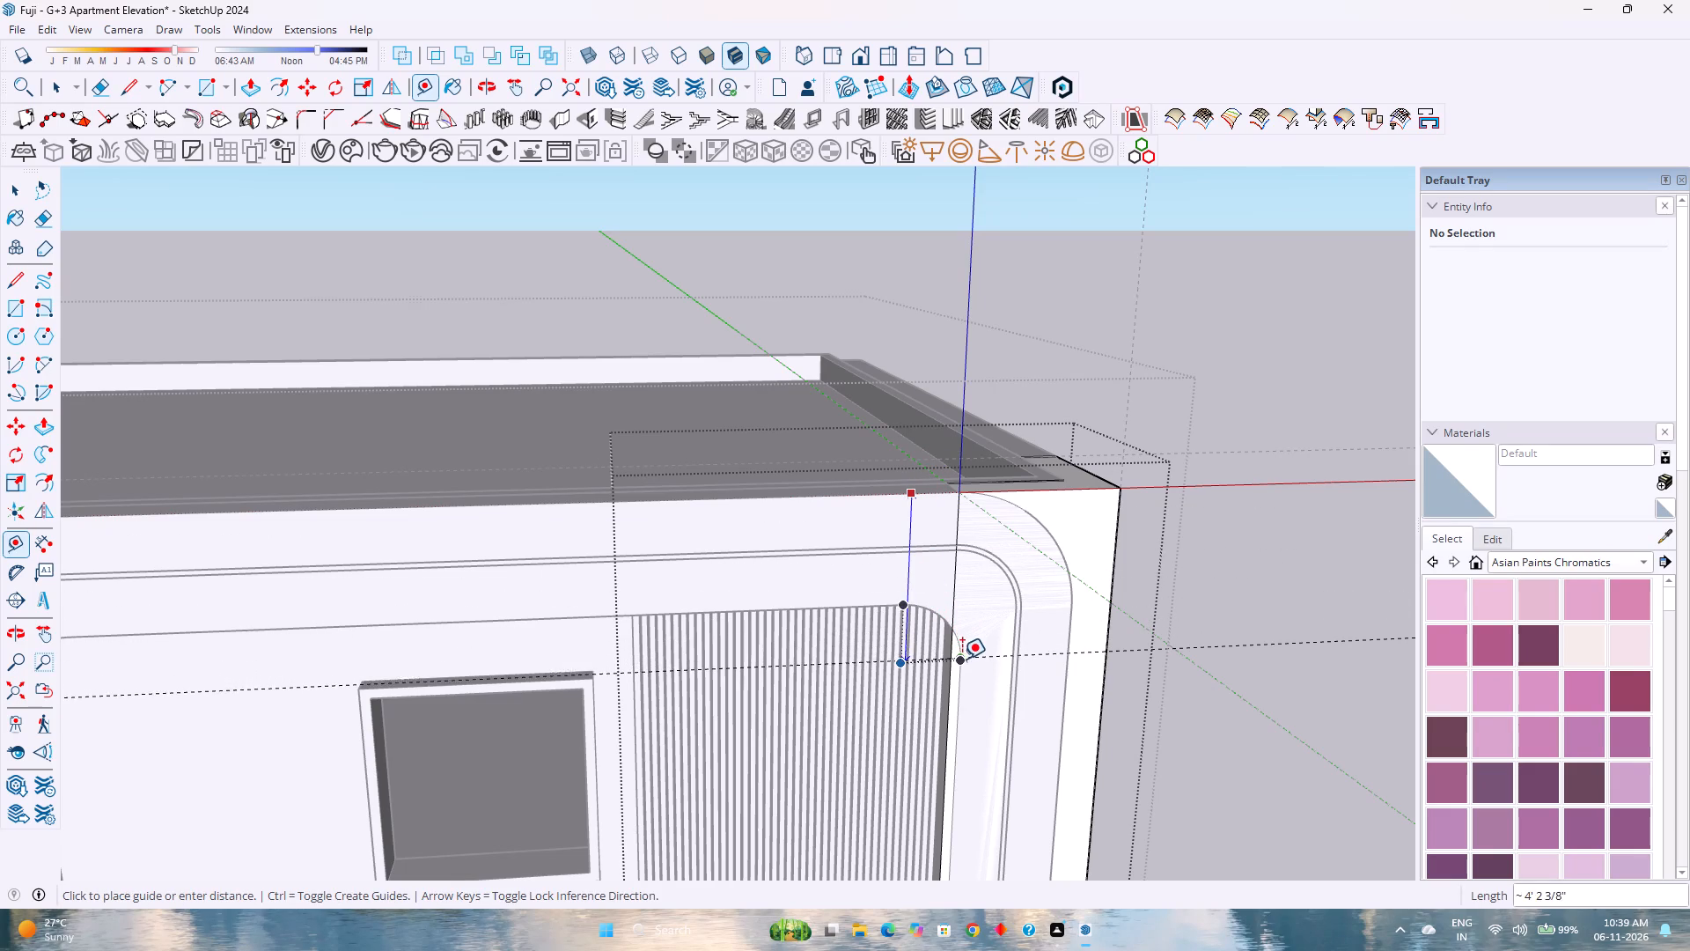
pyautogui.scroll(4, 989, 678)
pyautogui.moveTo(1018, 661); pyautogui.dragTo(790, 615, button='middle')
pyautogui.middleClick(790, 615)
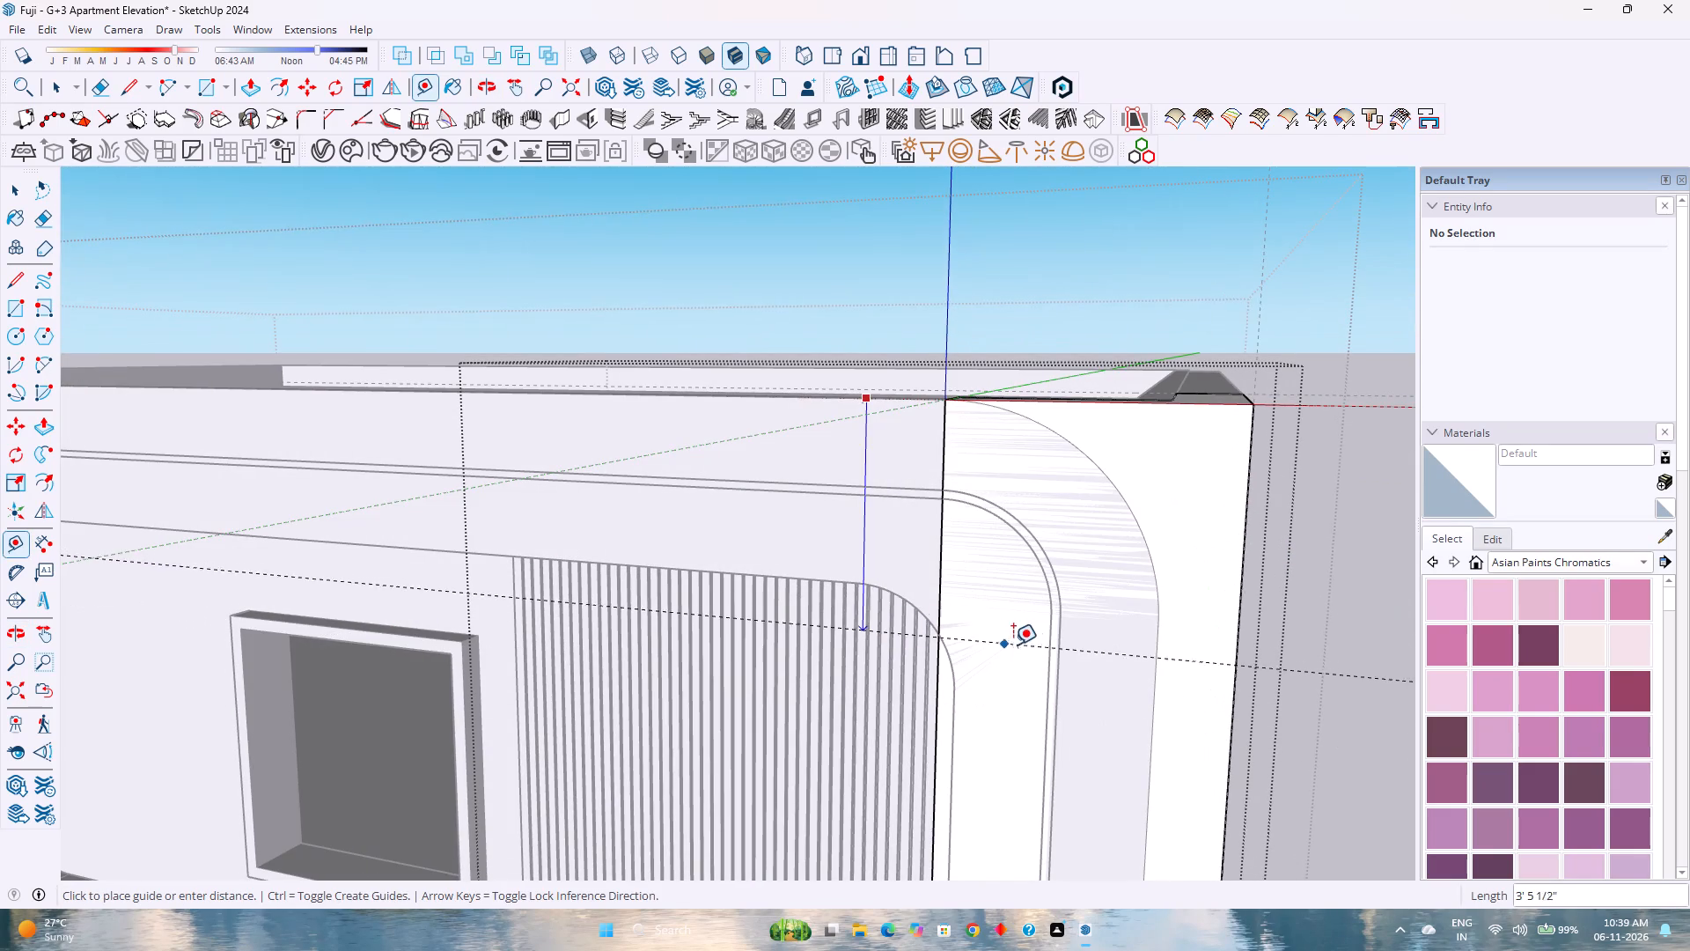
pyautogui.press('Up')
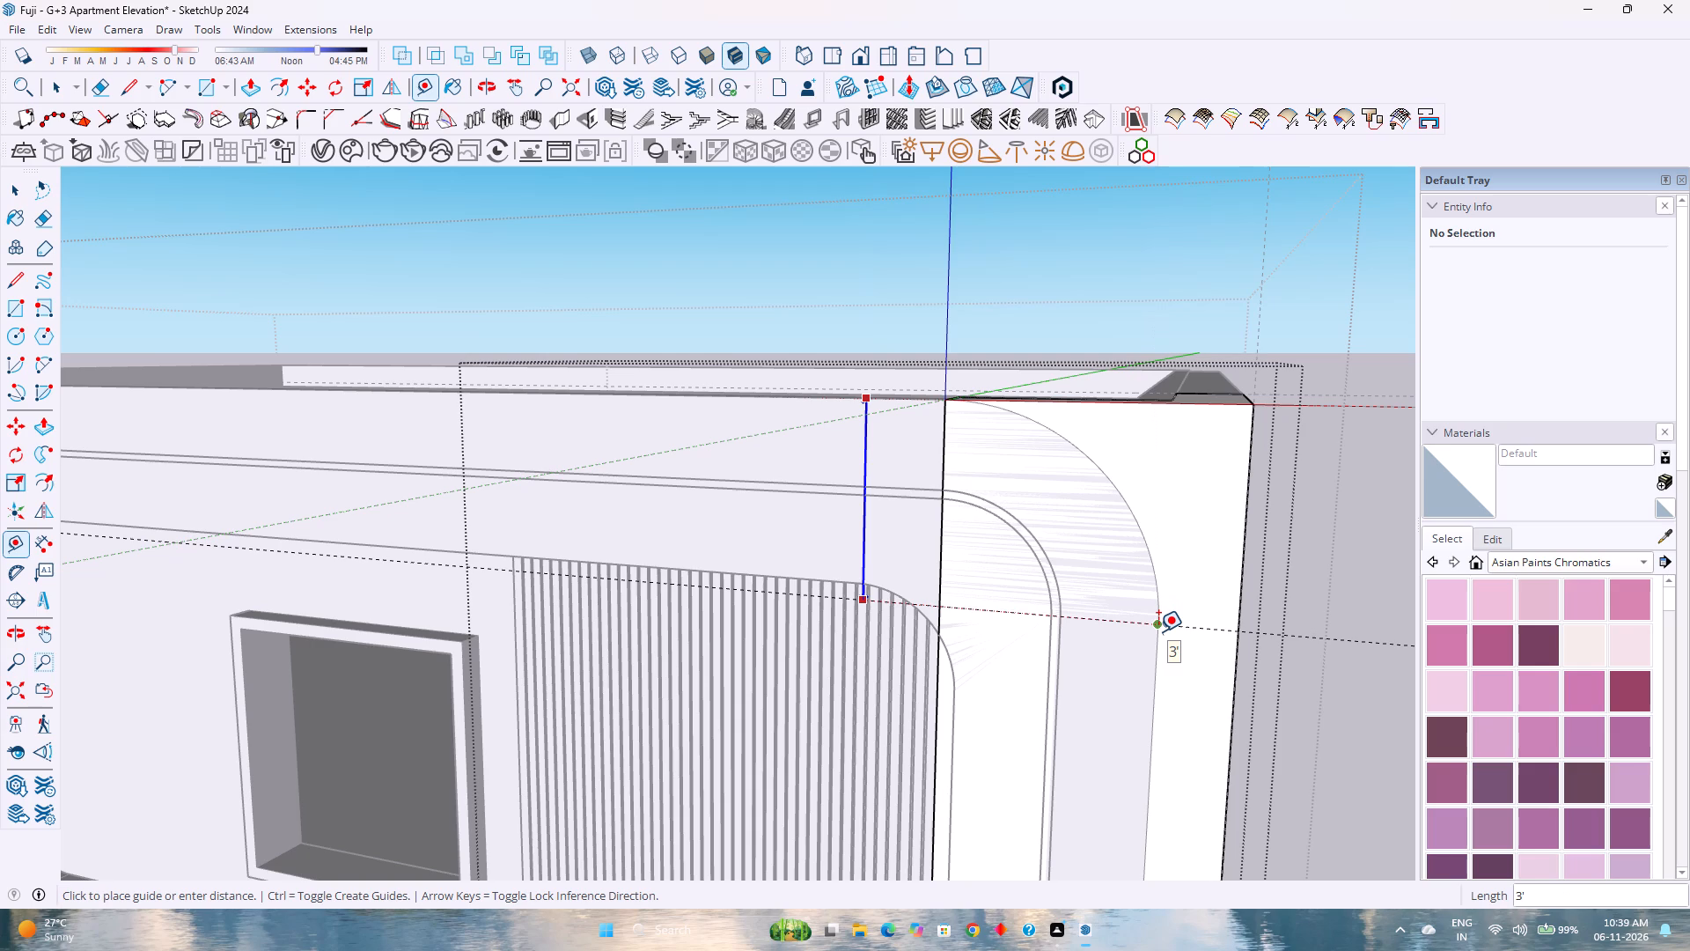
pyautogui.click(1158, 631)
# Draw an arc with a chord of about 4' 2 15/16" from the column's top inner corner to the upper guide, following the band's curve.
pyautogui.scroll(7, 1153, 631)
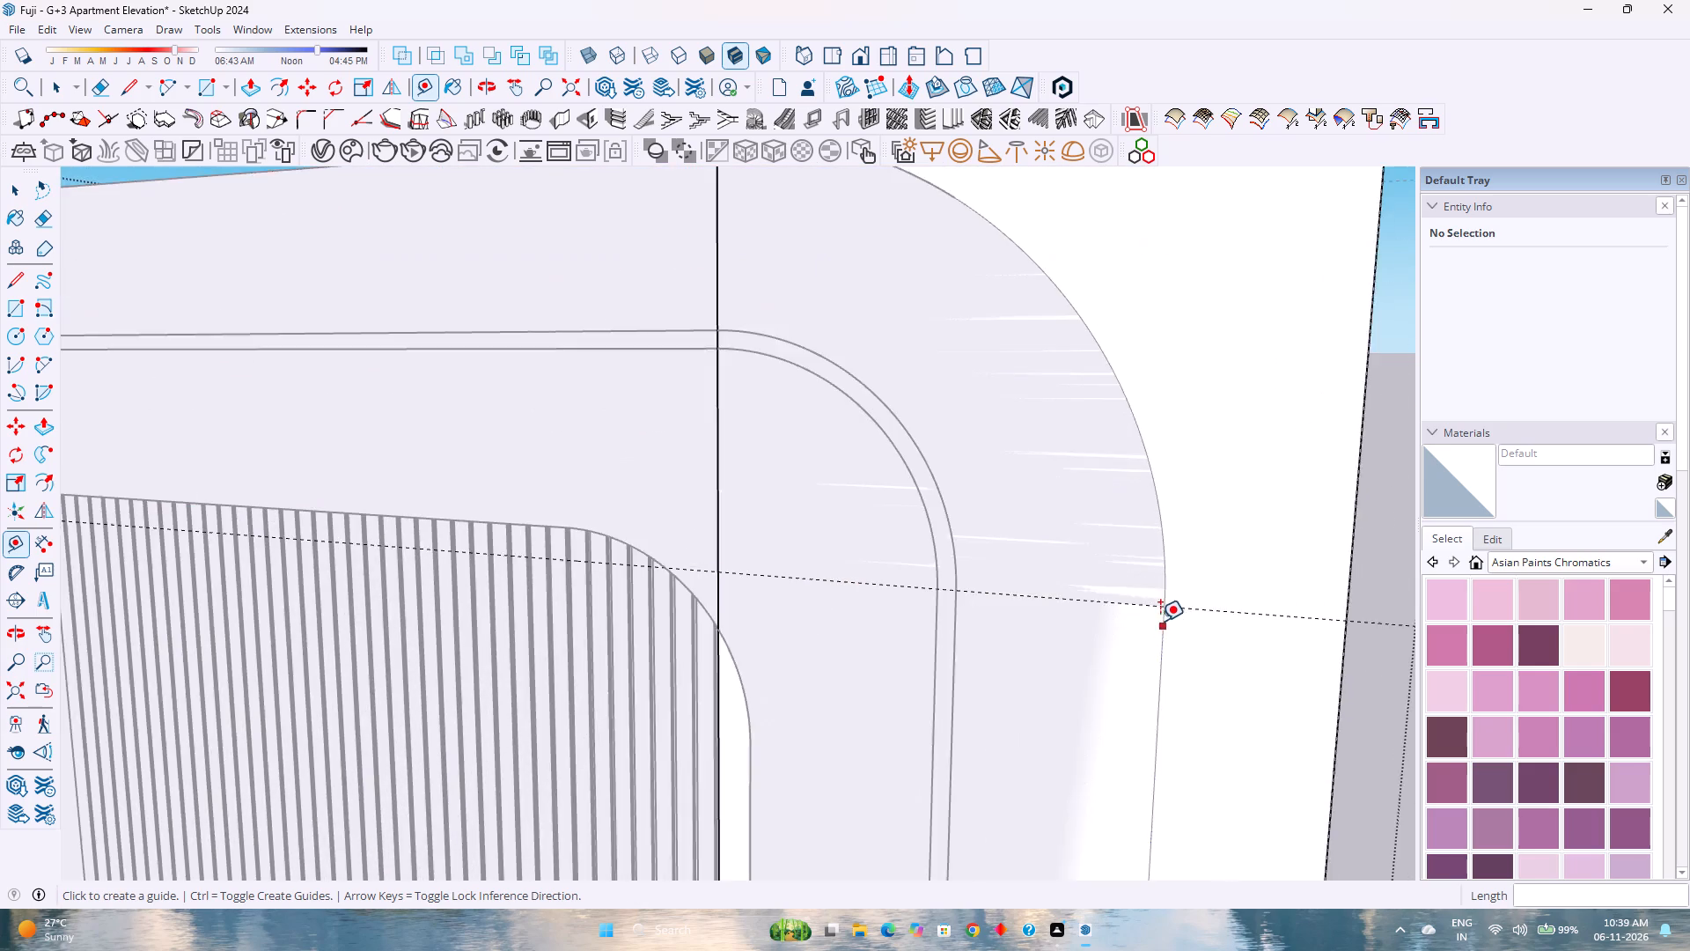
pyautogui.scroll(3, 1160, 621)
pyautogui.scroll(19, 1173, 614)
pyautogui.scroll(-20, 1148, 636)
pyautogui.scroll(-8, 1148, 636)
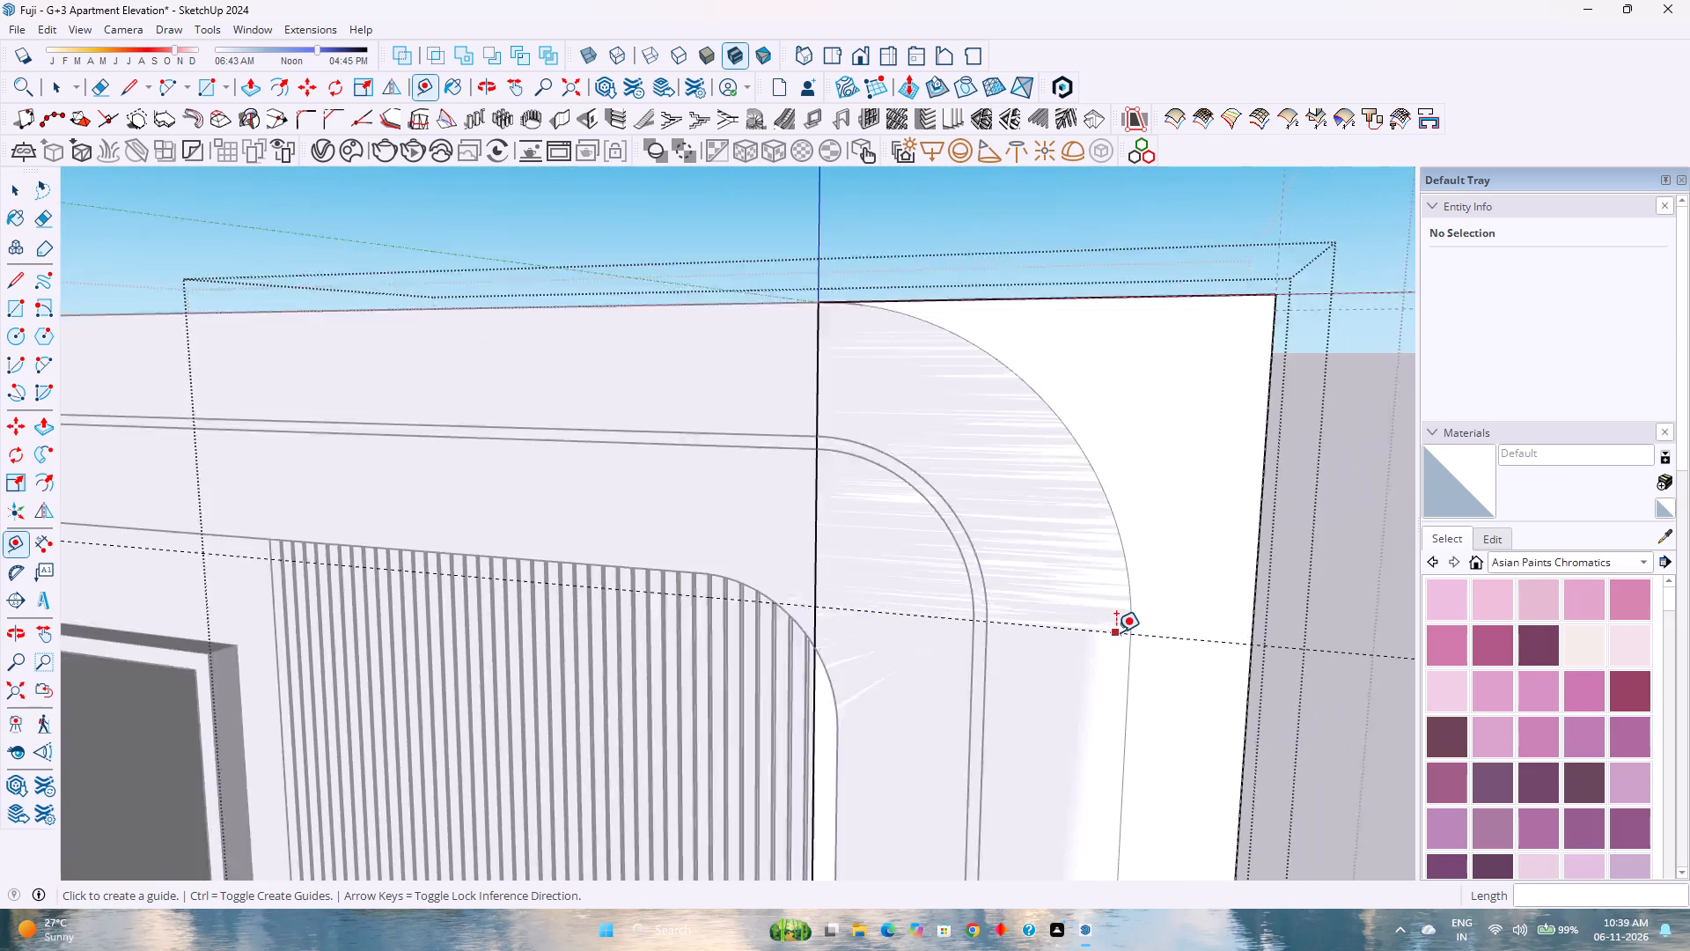
pyautogui.scroll(-14, 1116, 632)
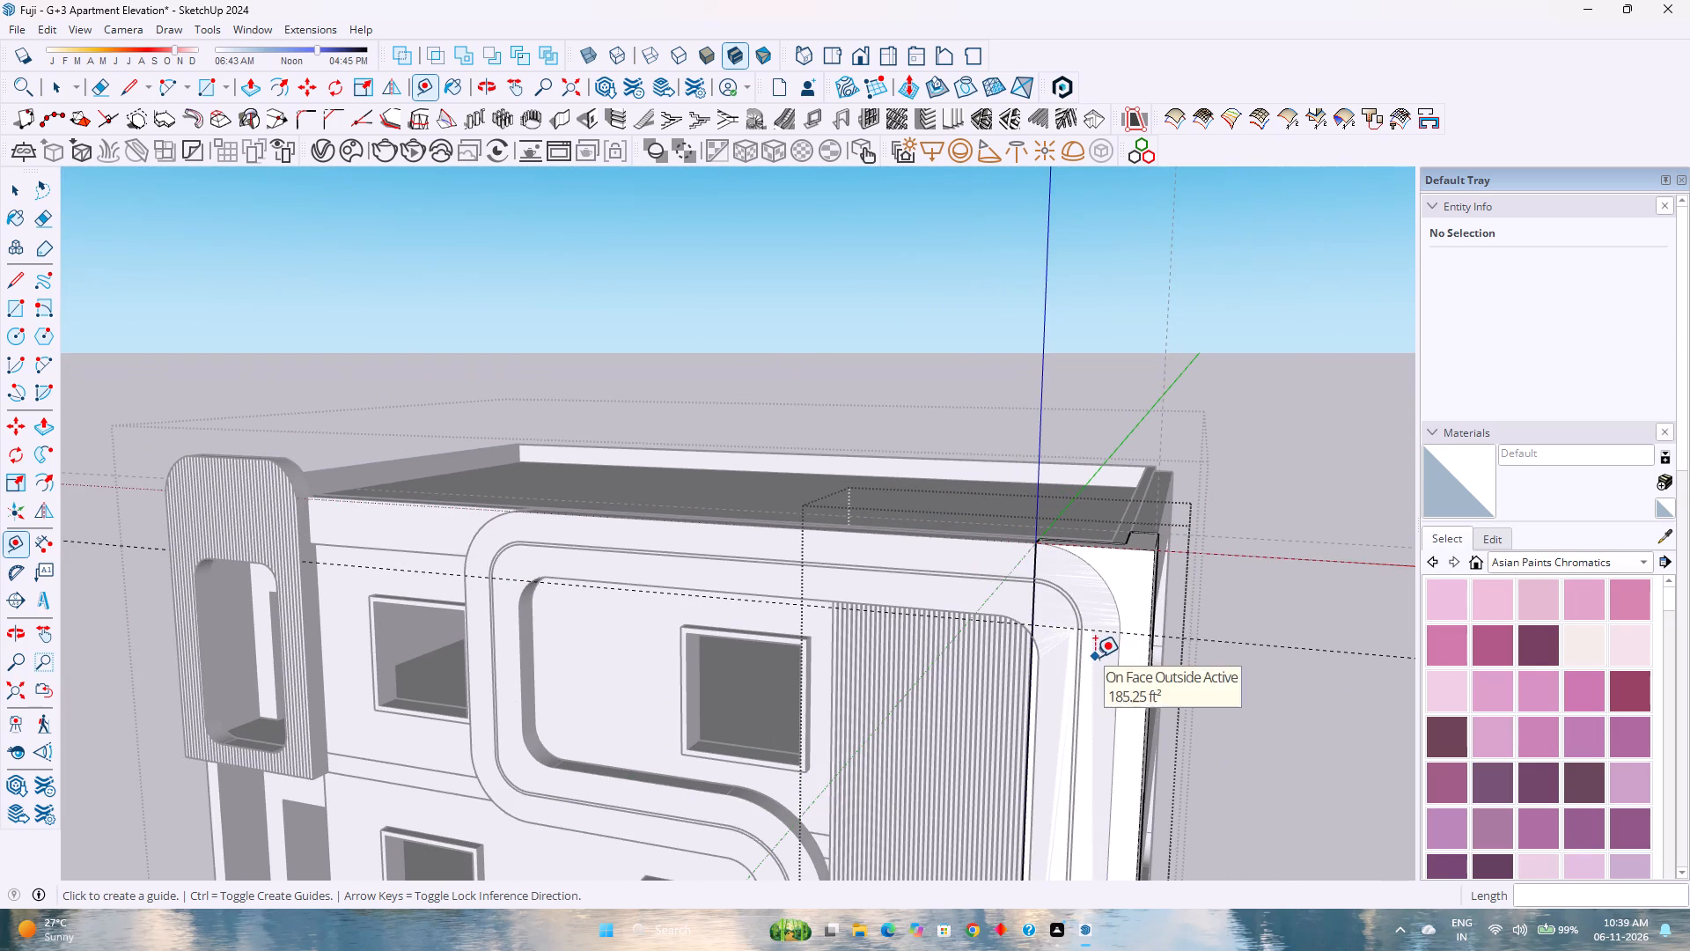
pyautogui.press('a')
pyautogui.scroll(7, 1045, 555)
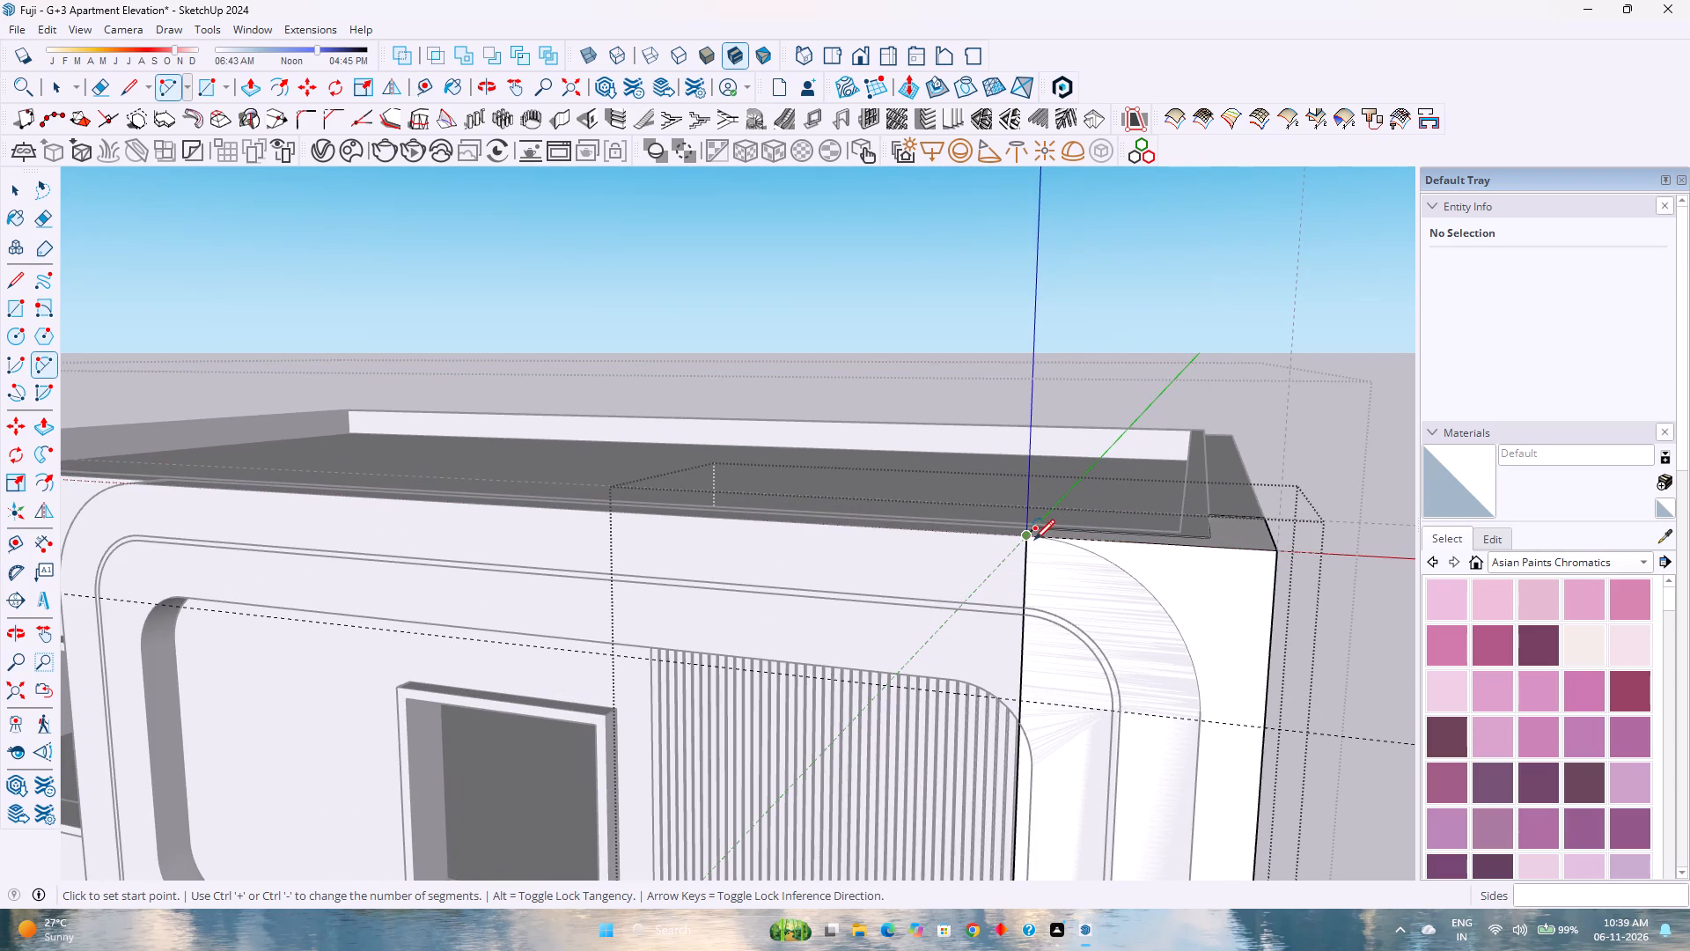
pyautogui.click(1030, 537)
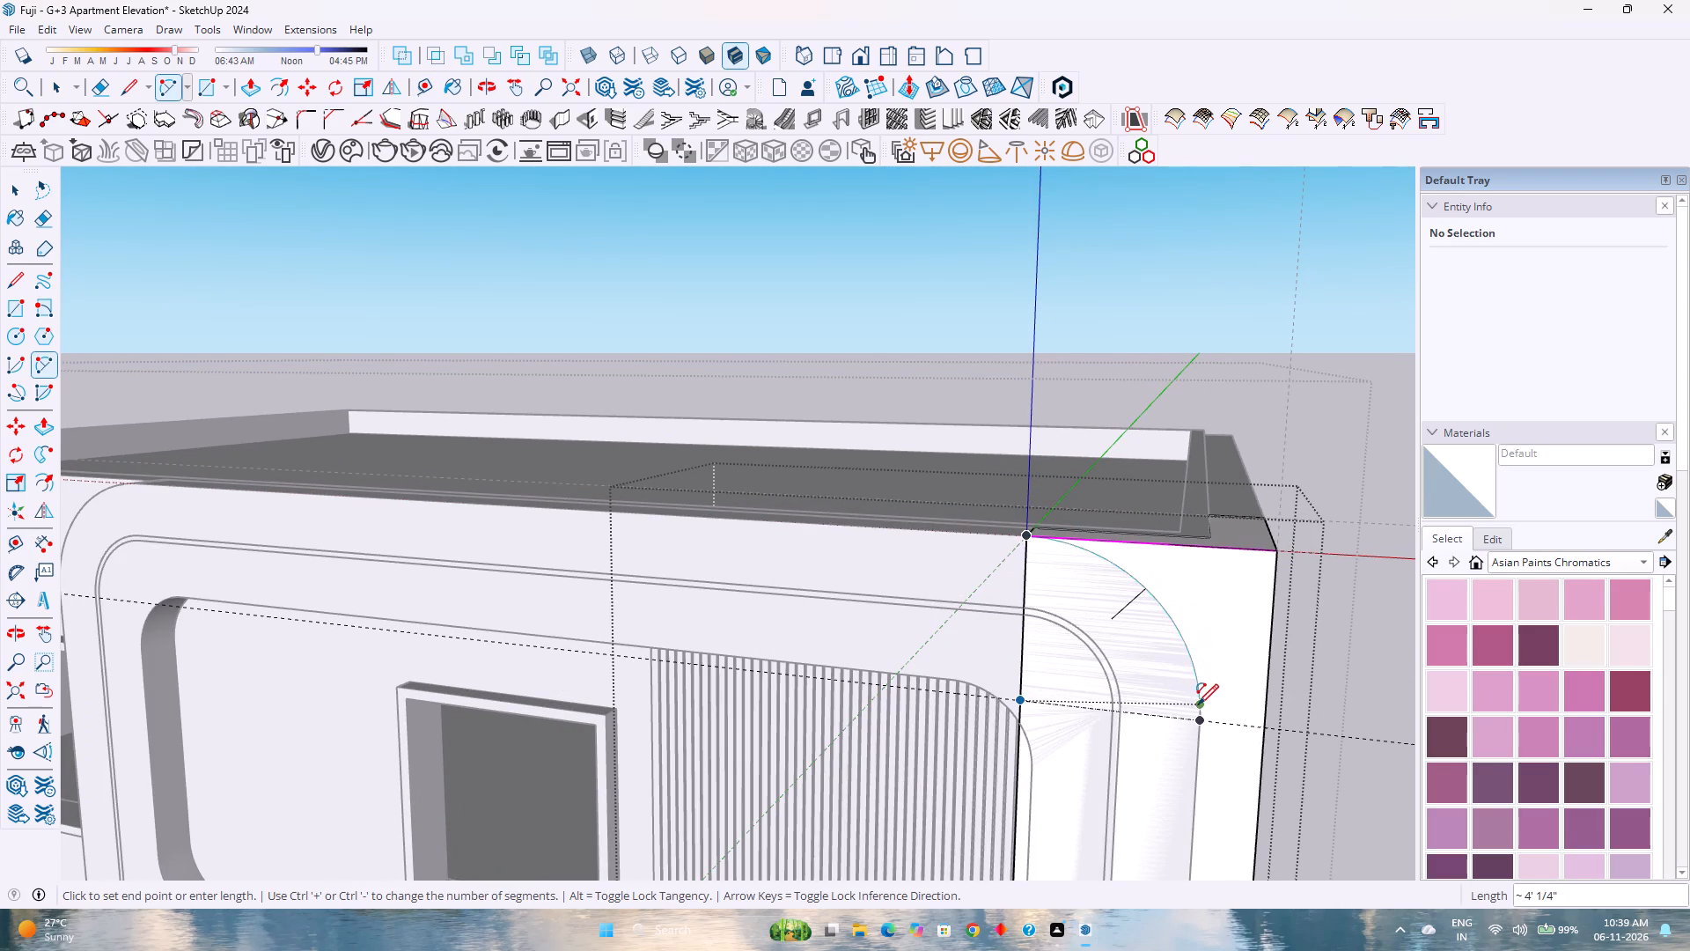
pyautogui.doubleClick(1201, 723)
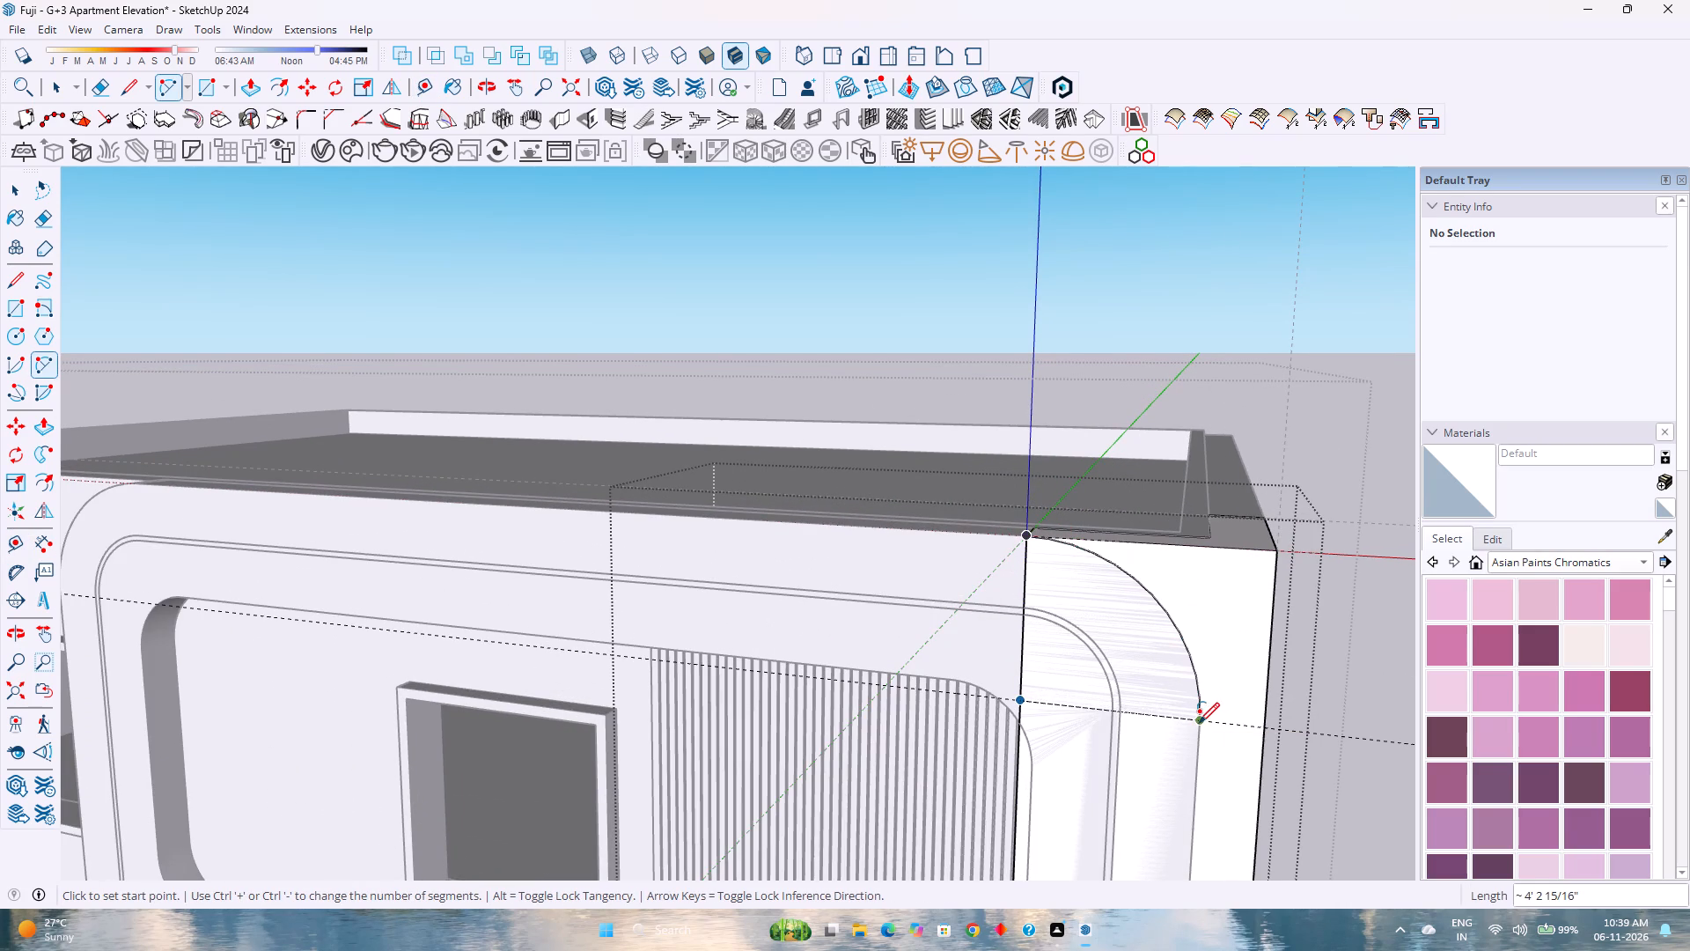
# Draw a 30' 9" vertical line down the column's front face from the upper arc's end to the lower 3' guide.
pyautogui.press('l')
pyautogui.click(1197, 721)
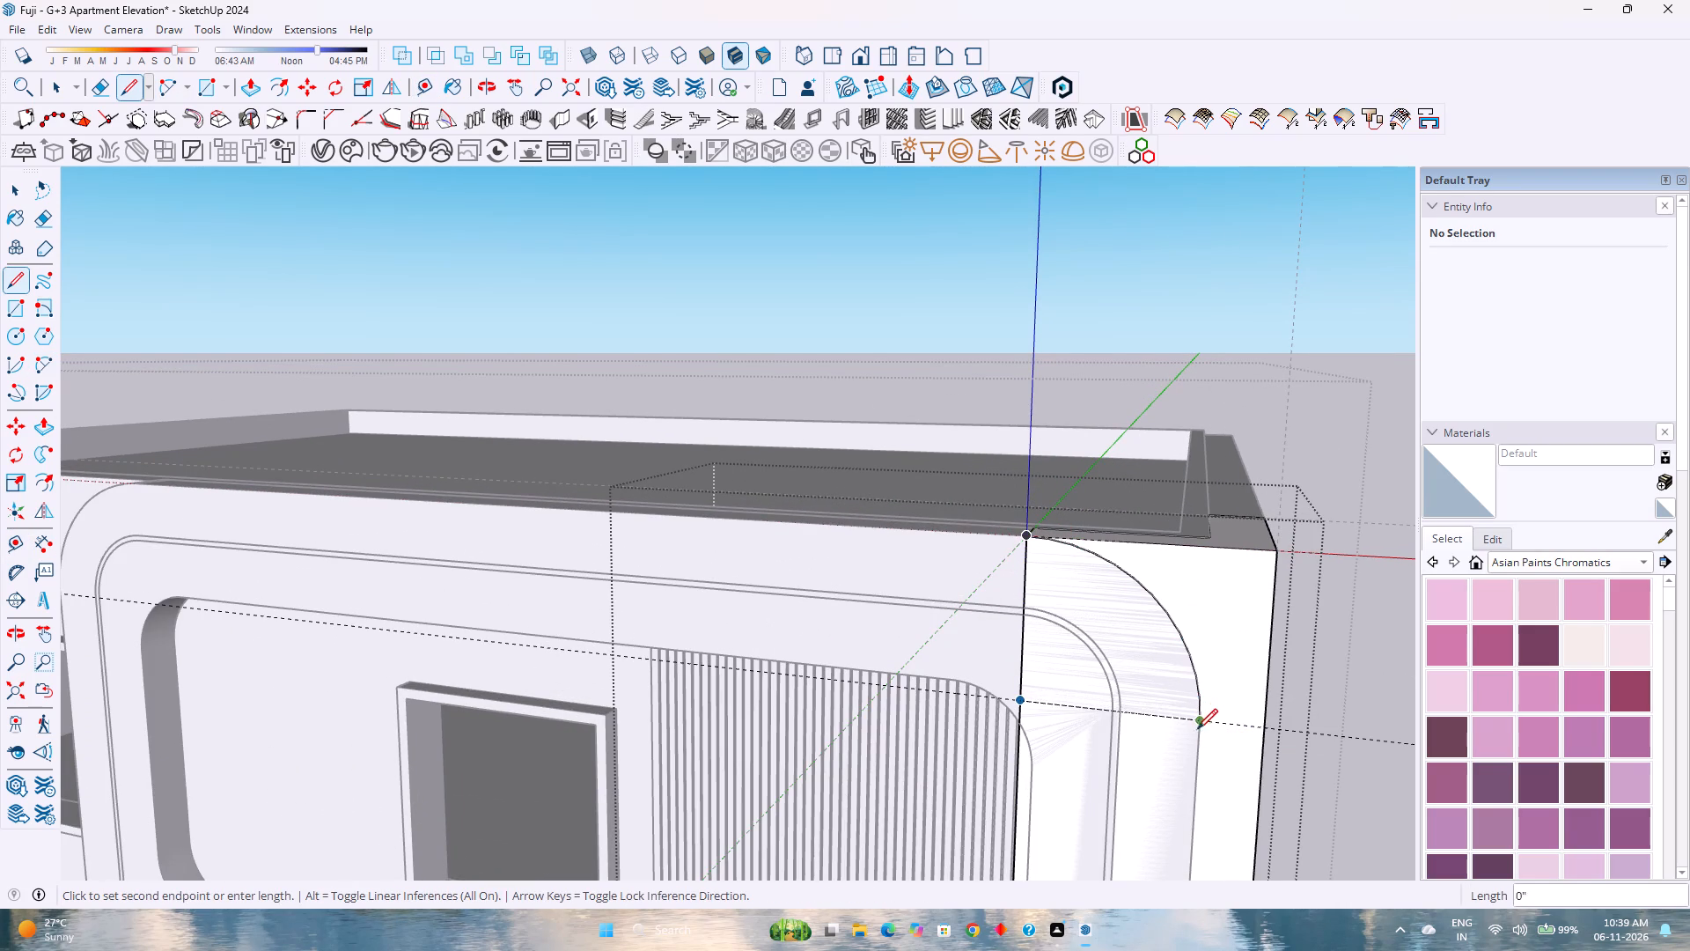
pyautogui.scroll(-5, 1185, 765)
pyautogui.keyDown('shift'); pyautogui.moveTo(1172, 776); pyautogui.dragTo(1148, 543, button='middle'); pyautogui.keyUp('shift')
pyautogui.scroll(-3, 1150, 540)
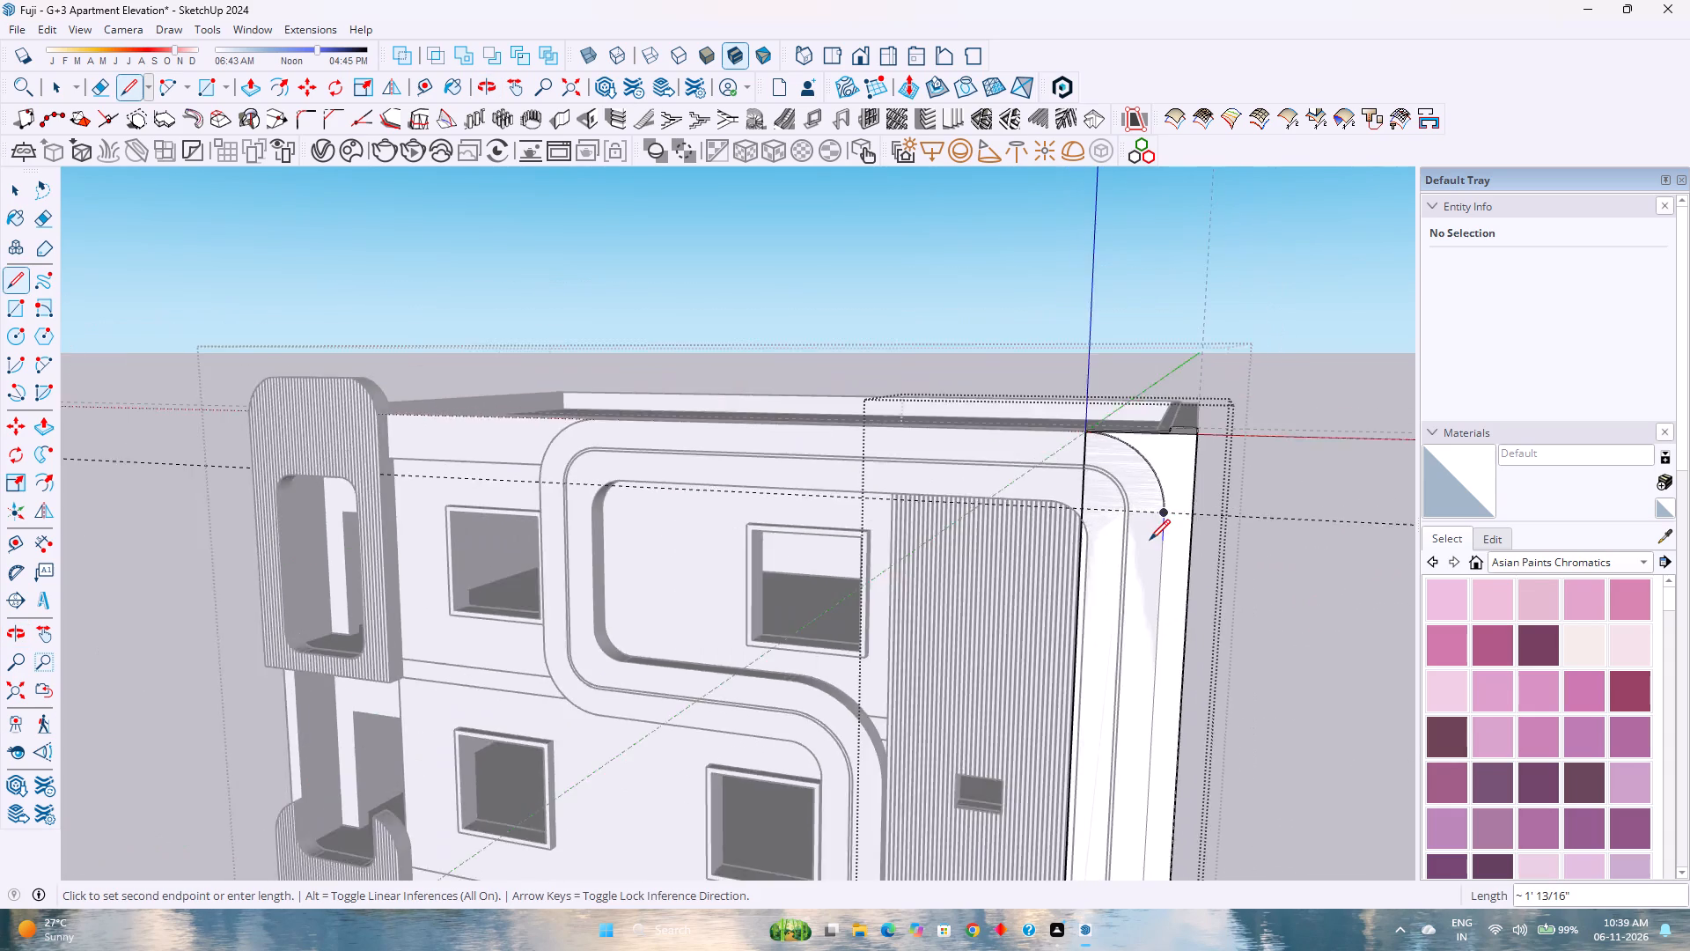
pyautogui.scroll(-13, 1150, 540)
pyautogui.keyDown('shift'); pyautogui.moveTo(1128, 702); pyautogui.dragTo(1081, 604, button='middle'); pyautogui.keyUp('shift')
pyautogui.scroll(5, 1114, 712)
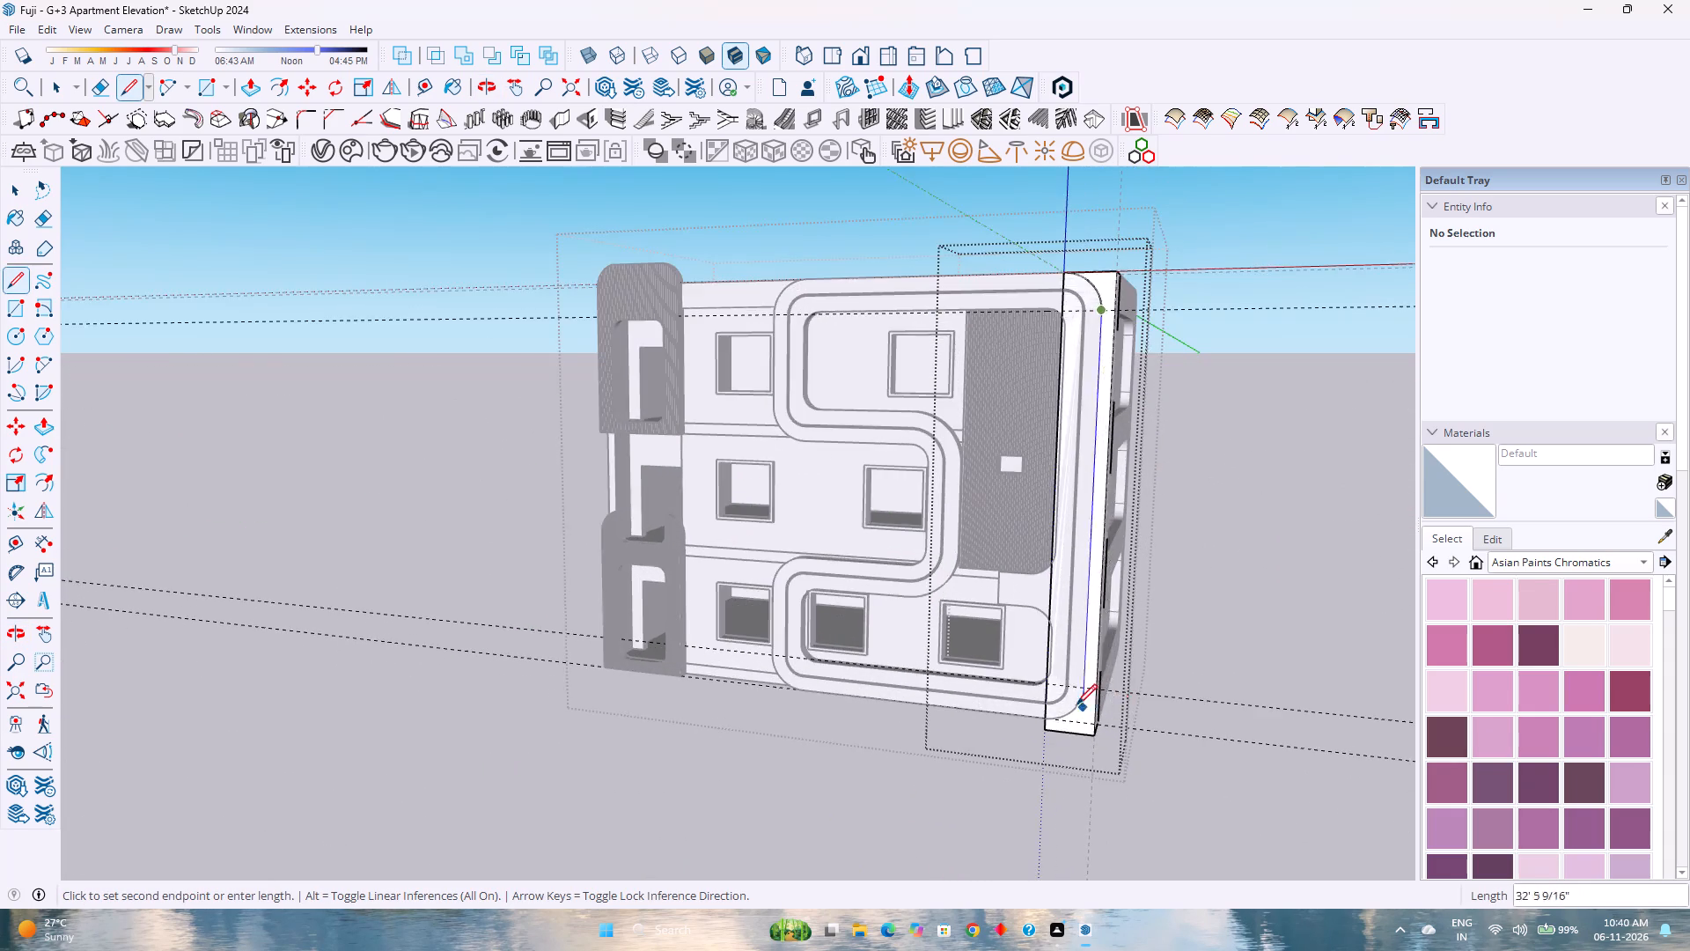
pyautogui.scroll(15, 1076, 704)
pyautogui.click(1121, 635)
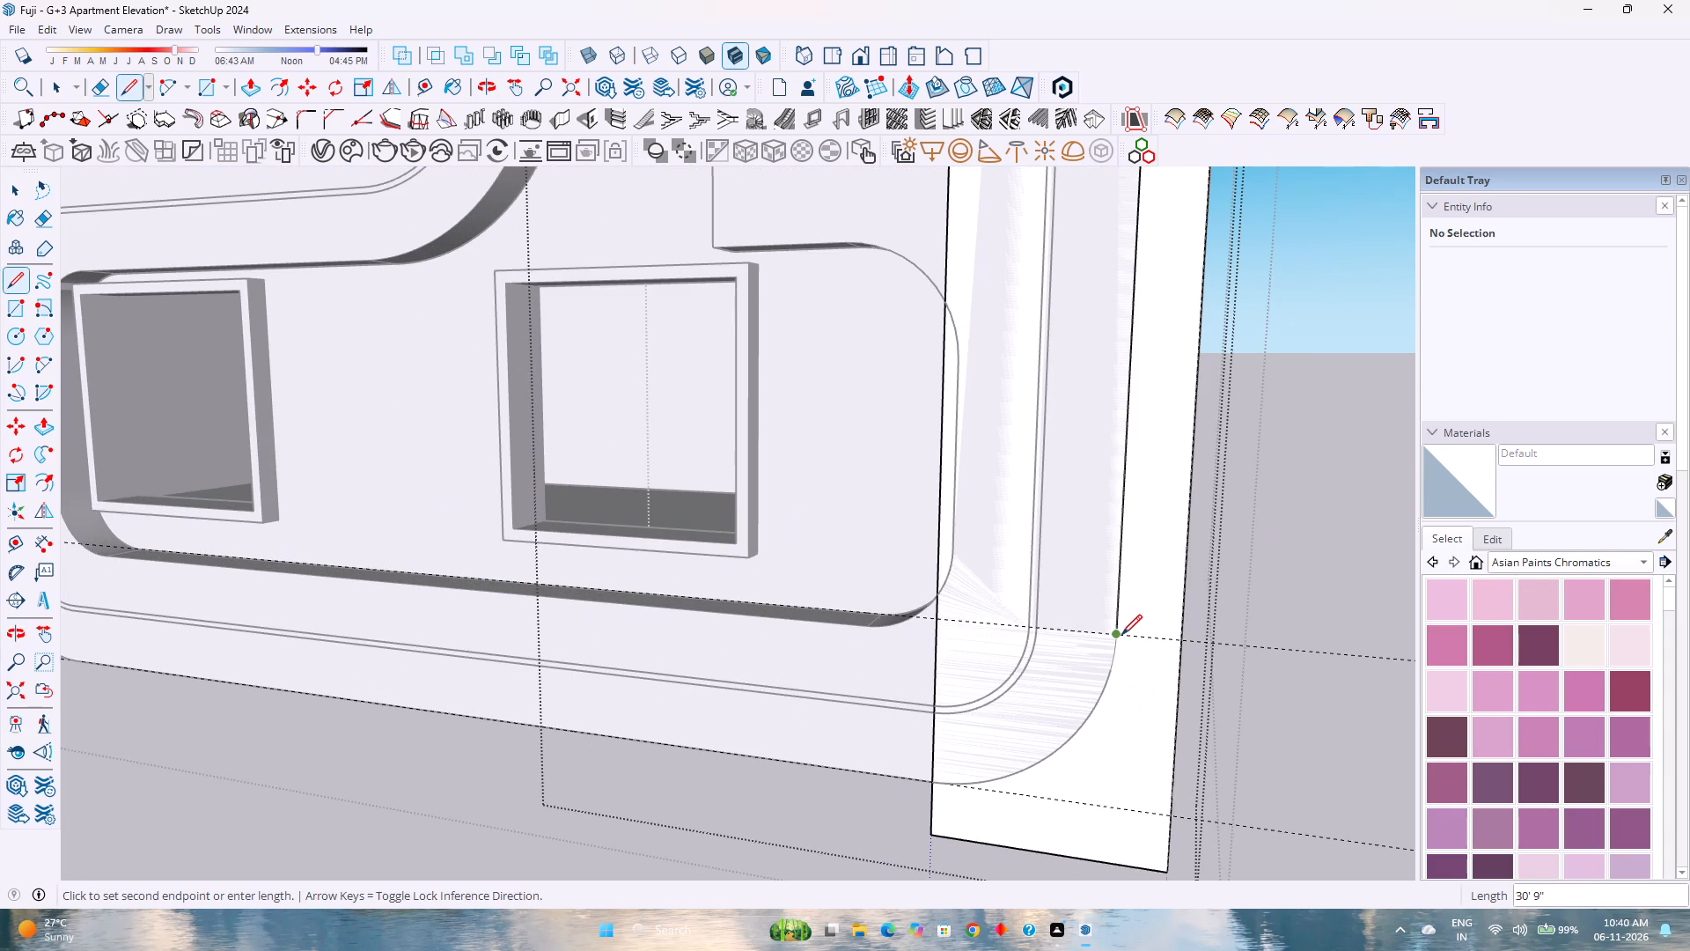
# Draw a lower arc with a chord of about 4' 2 15/16" from the vertical line's end to the column's inner edge at the bottom guide.
pyautogui.press('a')
pyautogui.click(1121, 636)
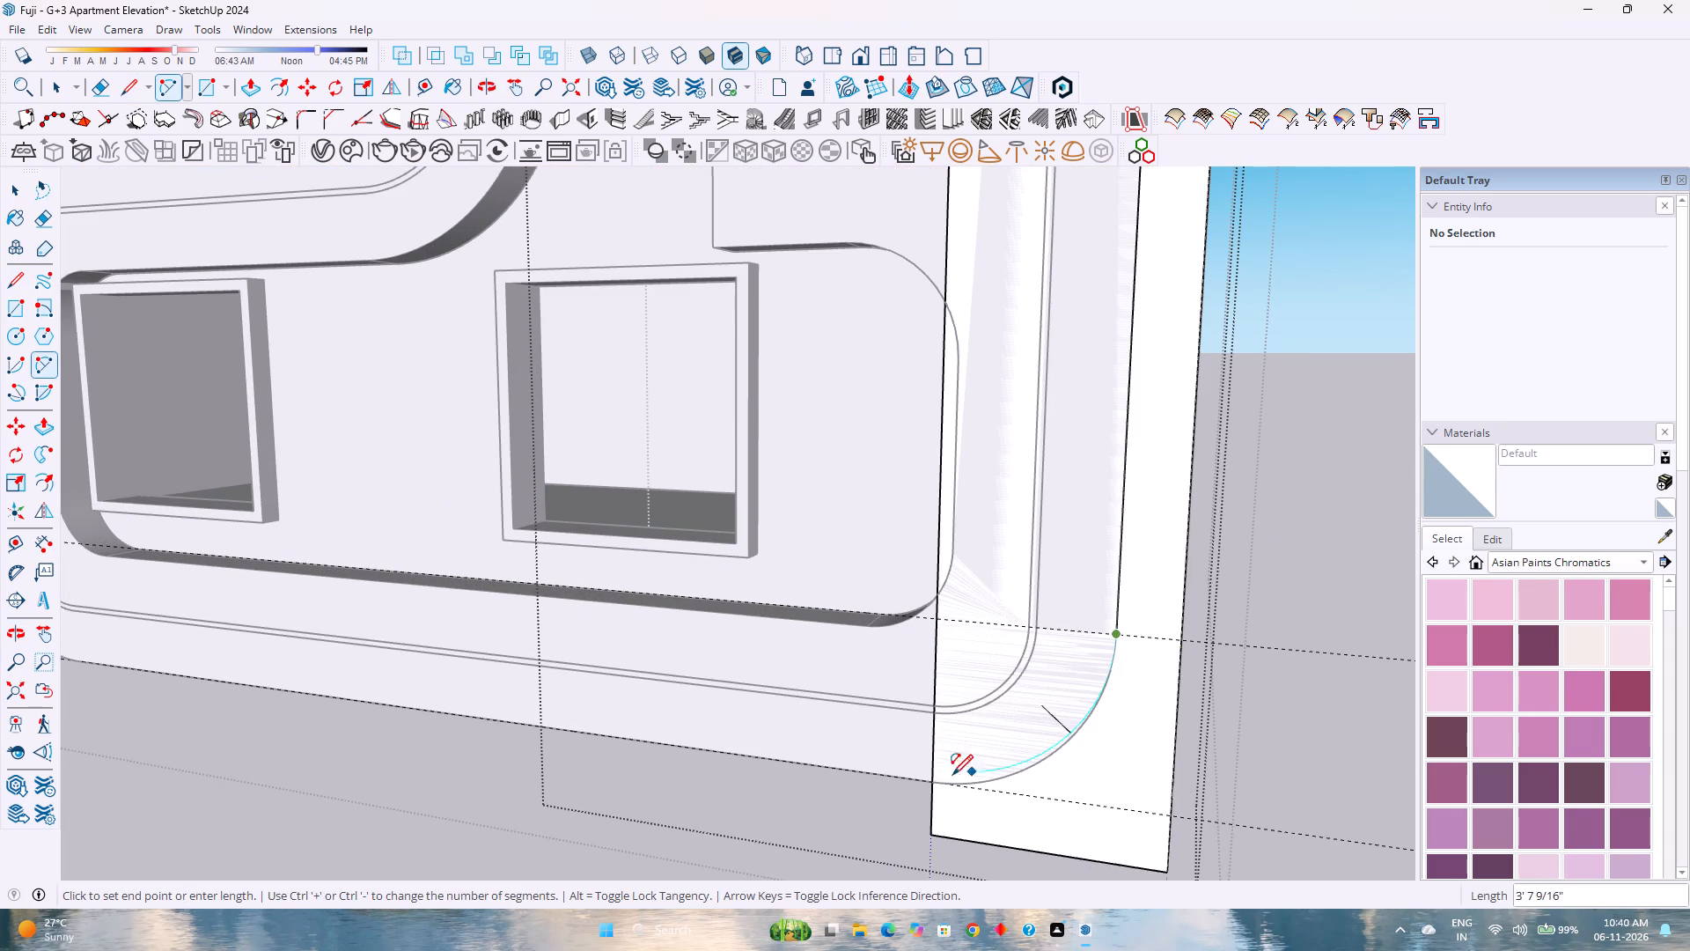
pyautogui.doubleClick(929, 783)
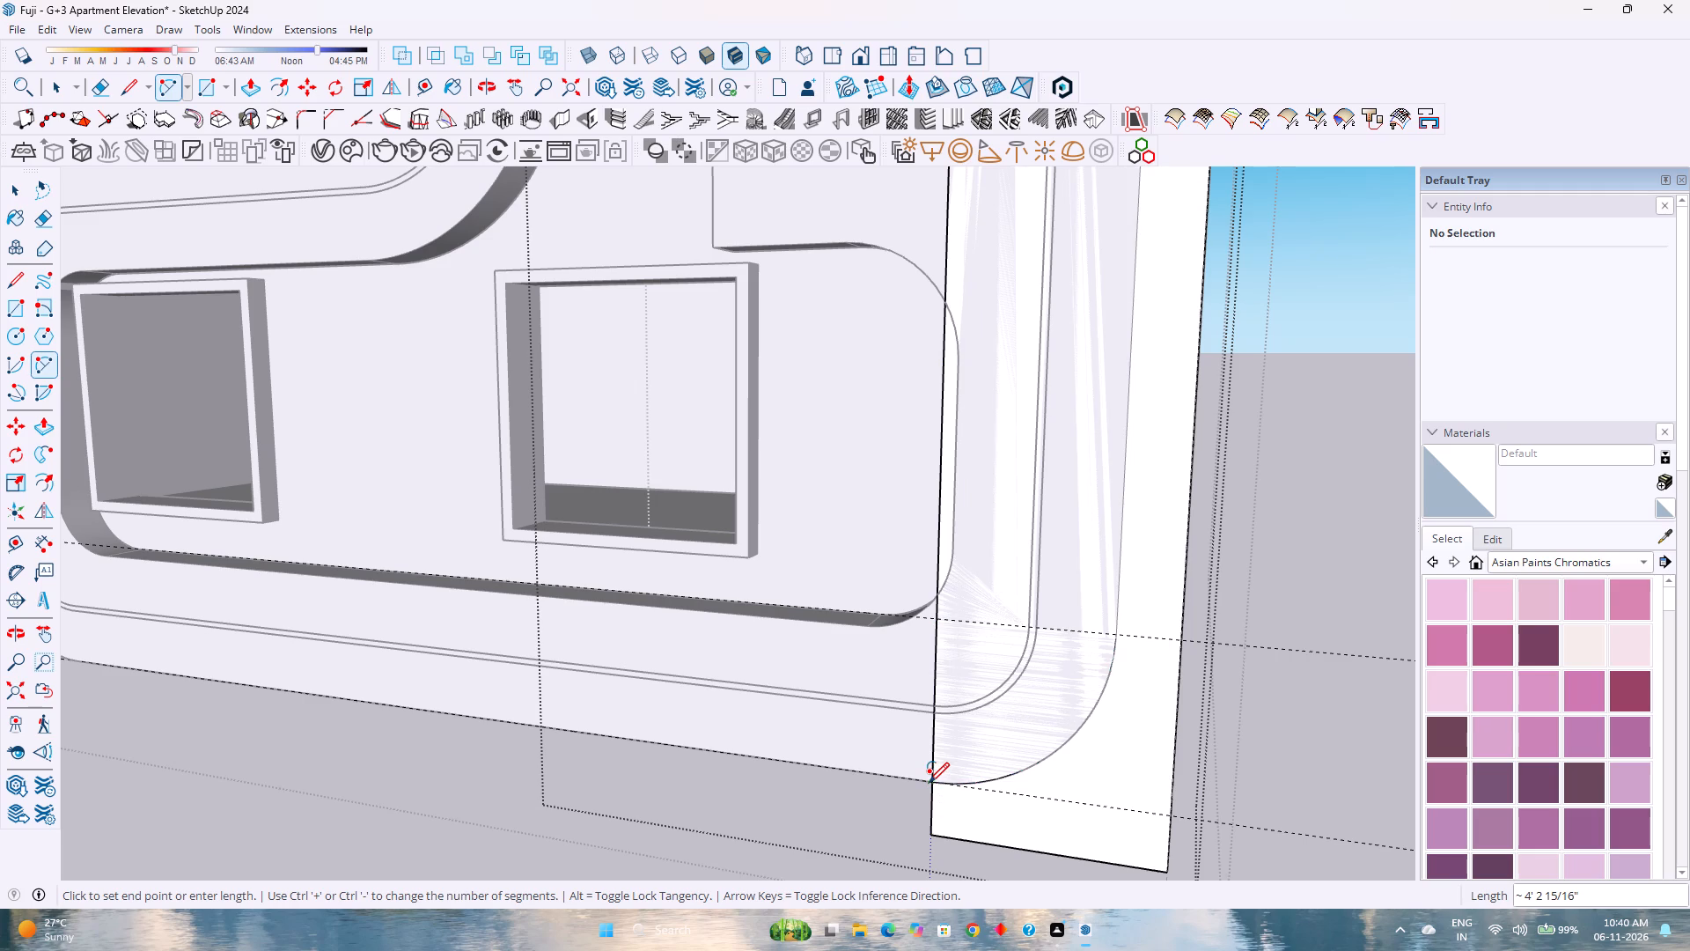
# Set the lower arc on the column's front face to 200 segments.
pyautogui.press('space')
pyautogui.click(1078, 730)
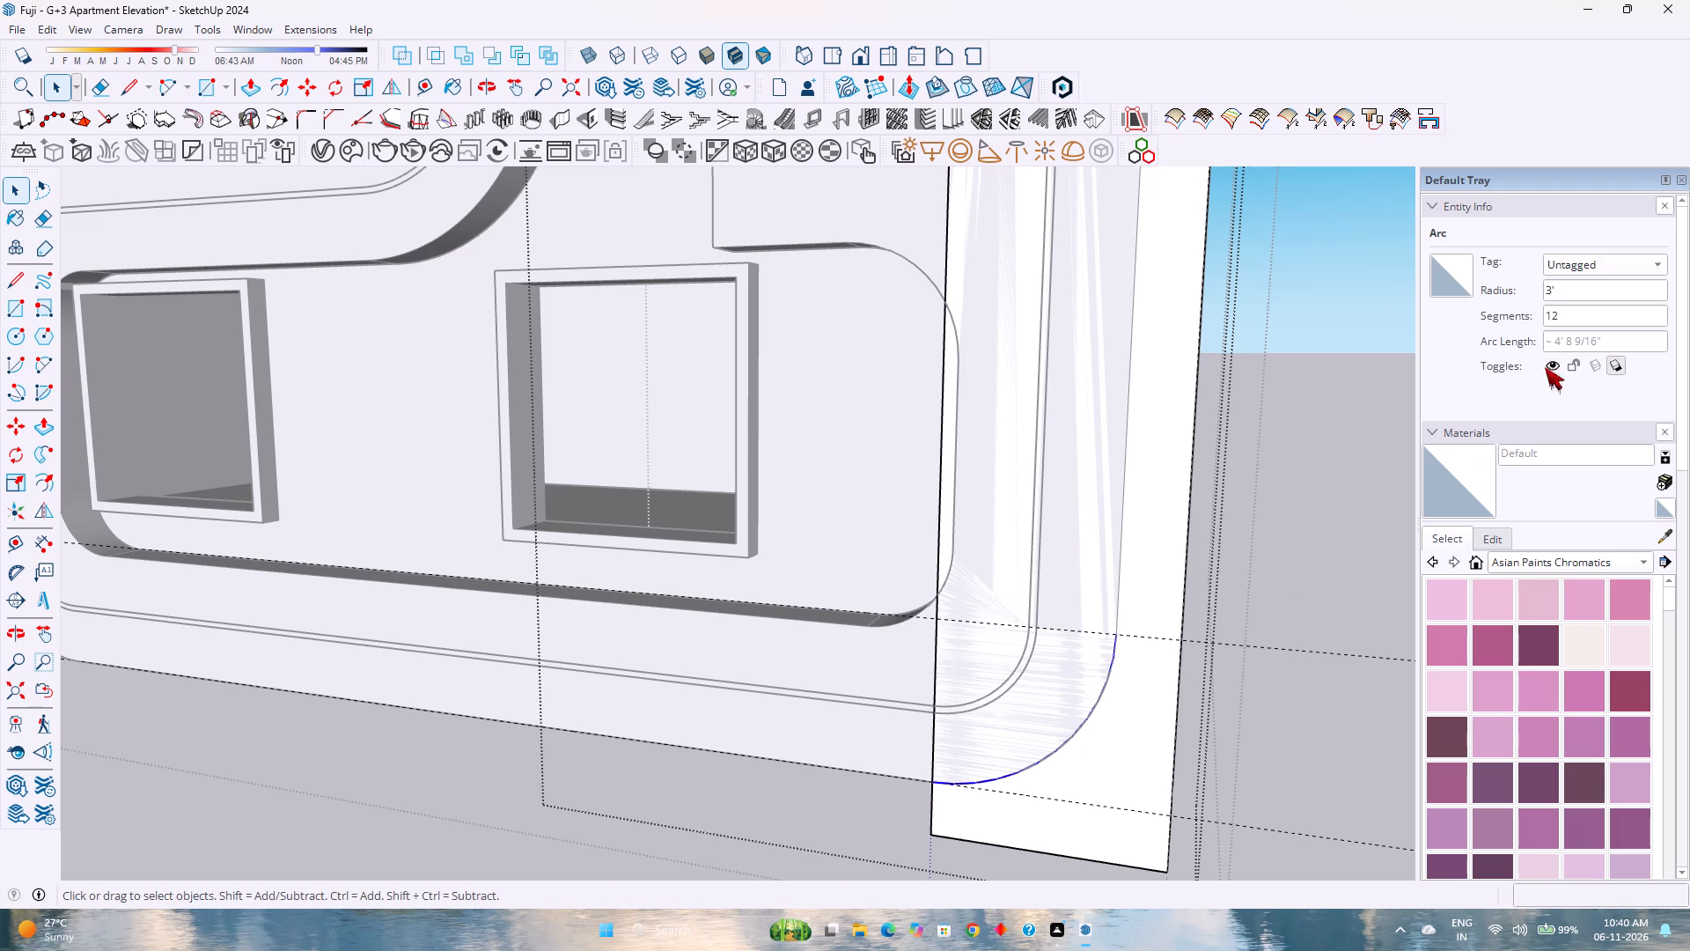
pyautogui.doubleClick(1569, 316)
pyautogui.press('2')
pyautogui.press('0')
pyautogui.press('0')
pyautogui.press('Return')
# Set the upper arc on the column's front face to 200 segments.
pyautogui.scroll(-13, 743, 640)
pyautogui.keyDown('shift'); pyautogui.moveTo(862, 475); pyautogui.dragTo(900, 749, button='middle'); pyautogui.keyUp('shift')
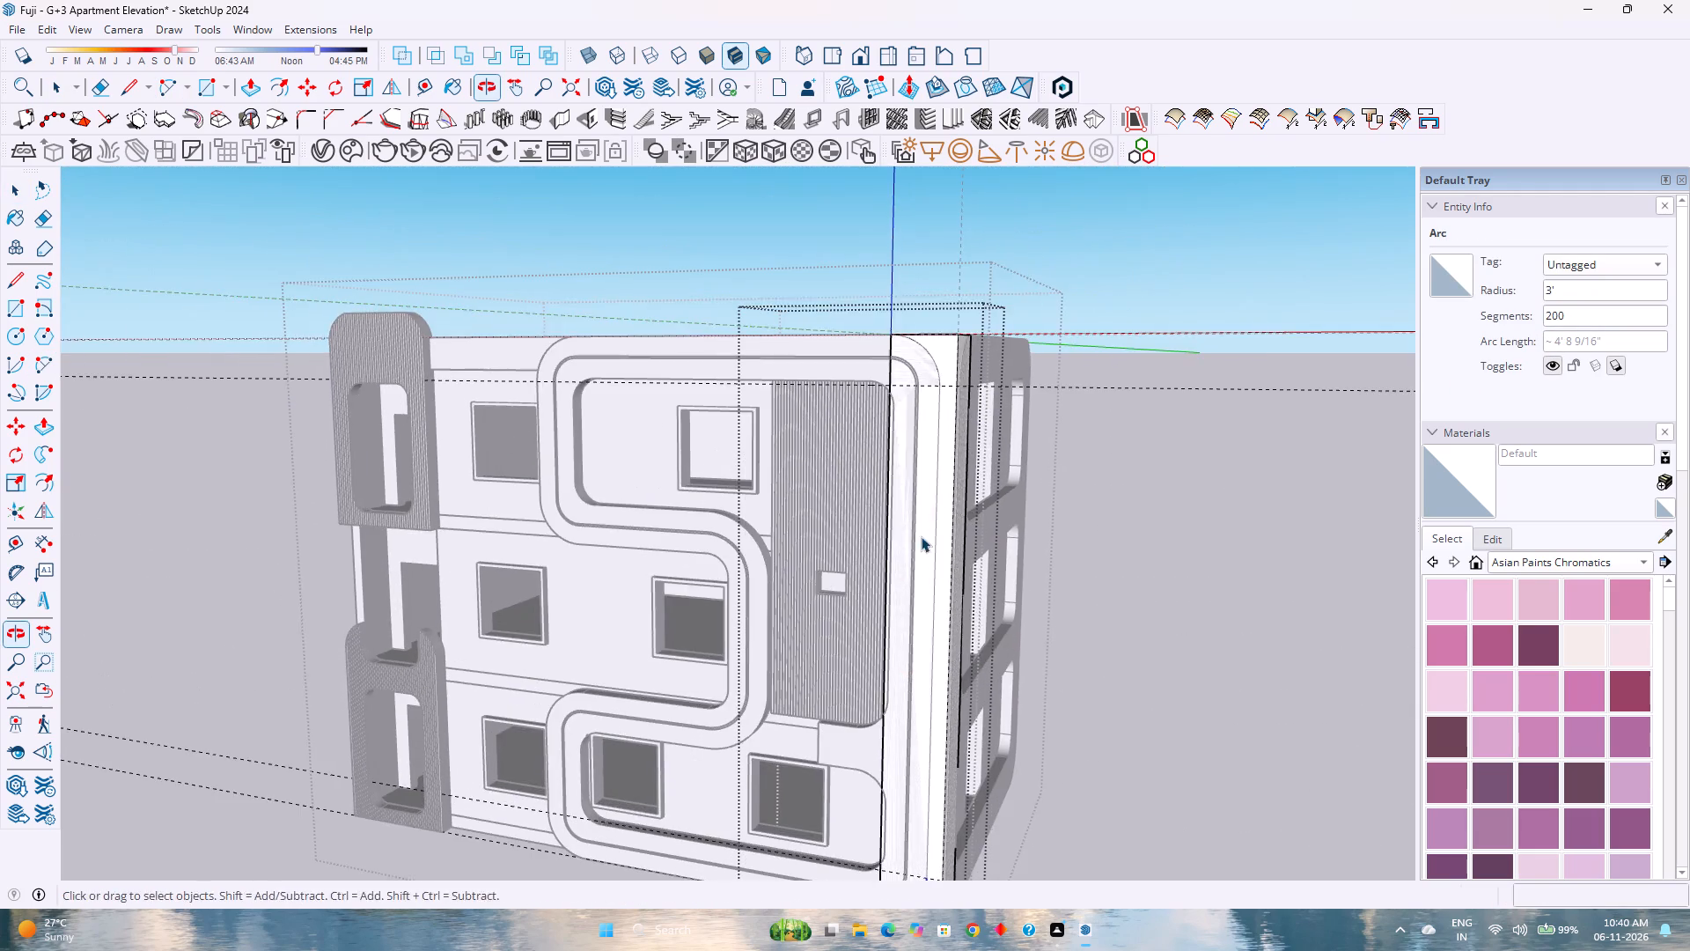
pyautogui.moveTo(933, 490); pyautogui.dragTo(936, 710, button='middle')
pyautogui.middleClick(932, 704)
pyautogui.scroll(3, 907, 550)
pyautogui.scroll(3, 950, 607)
pyautogui.click(952, 614)
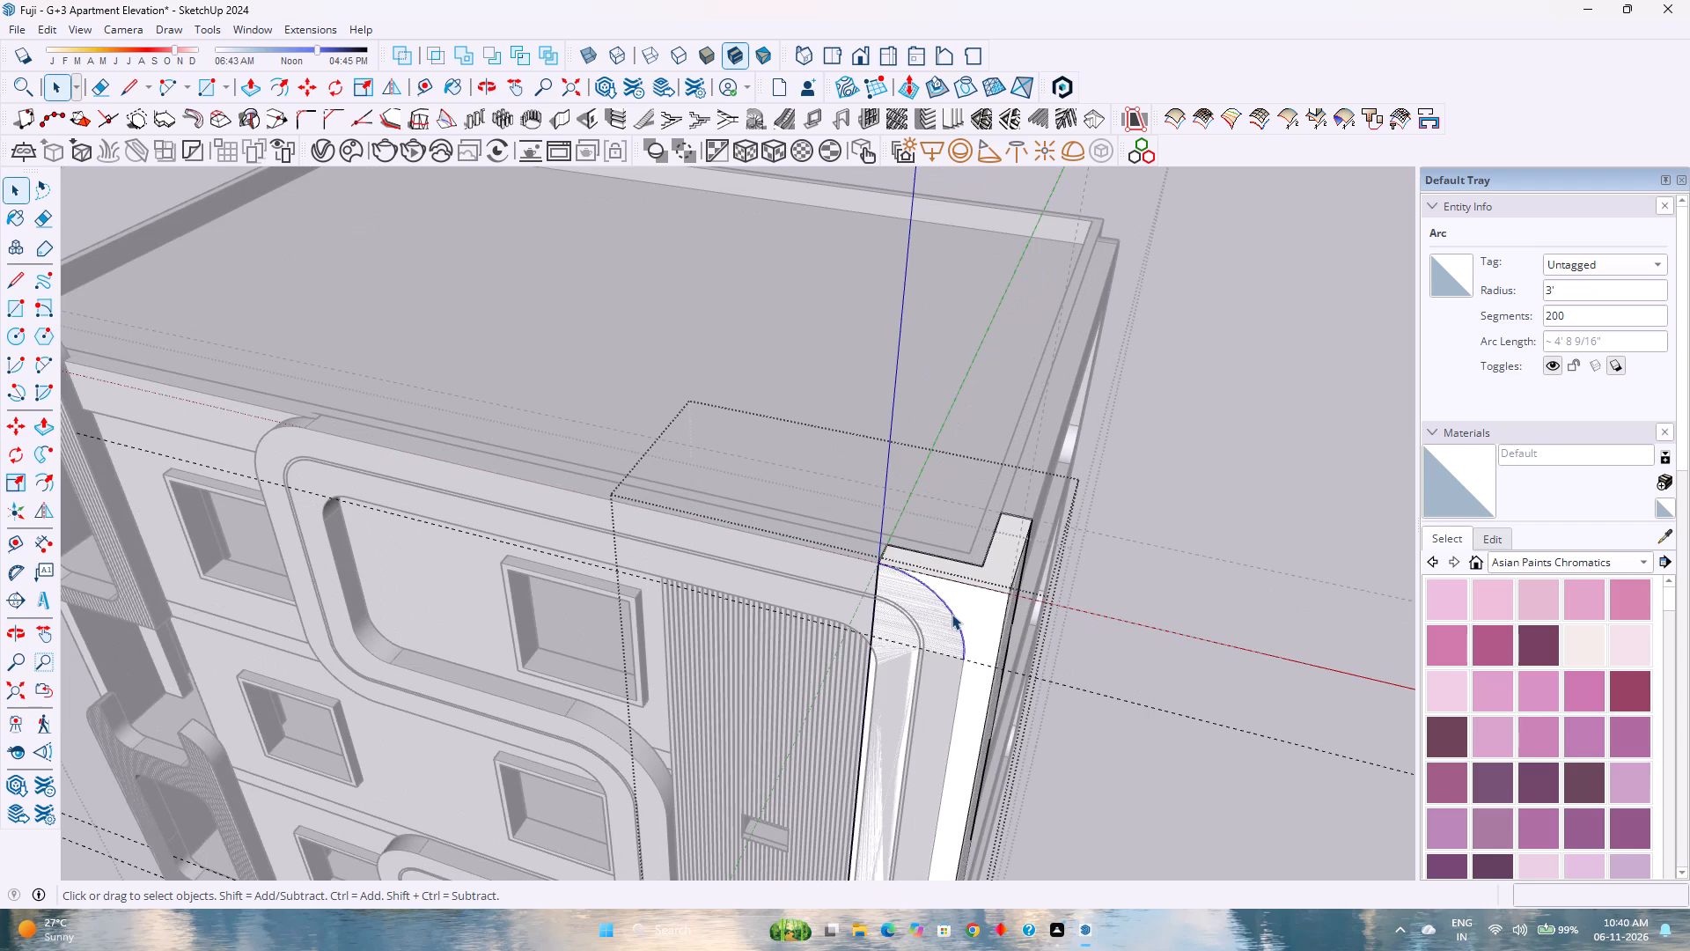
pyautogui.doubleClick(1572, 307)
pyautogui.press('2')
pyautogui.press('0')
pyautogui.press('0')
pyautogui.press('Return')
# Push/Pull the rounded inner face of the column's front 1' inward to cut it away, and leave the column group.
pyautogui.click(910, 682)
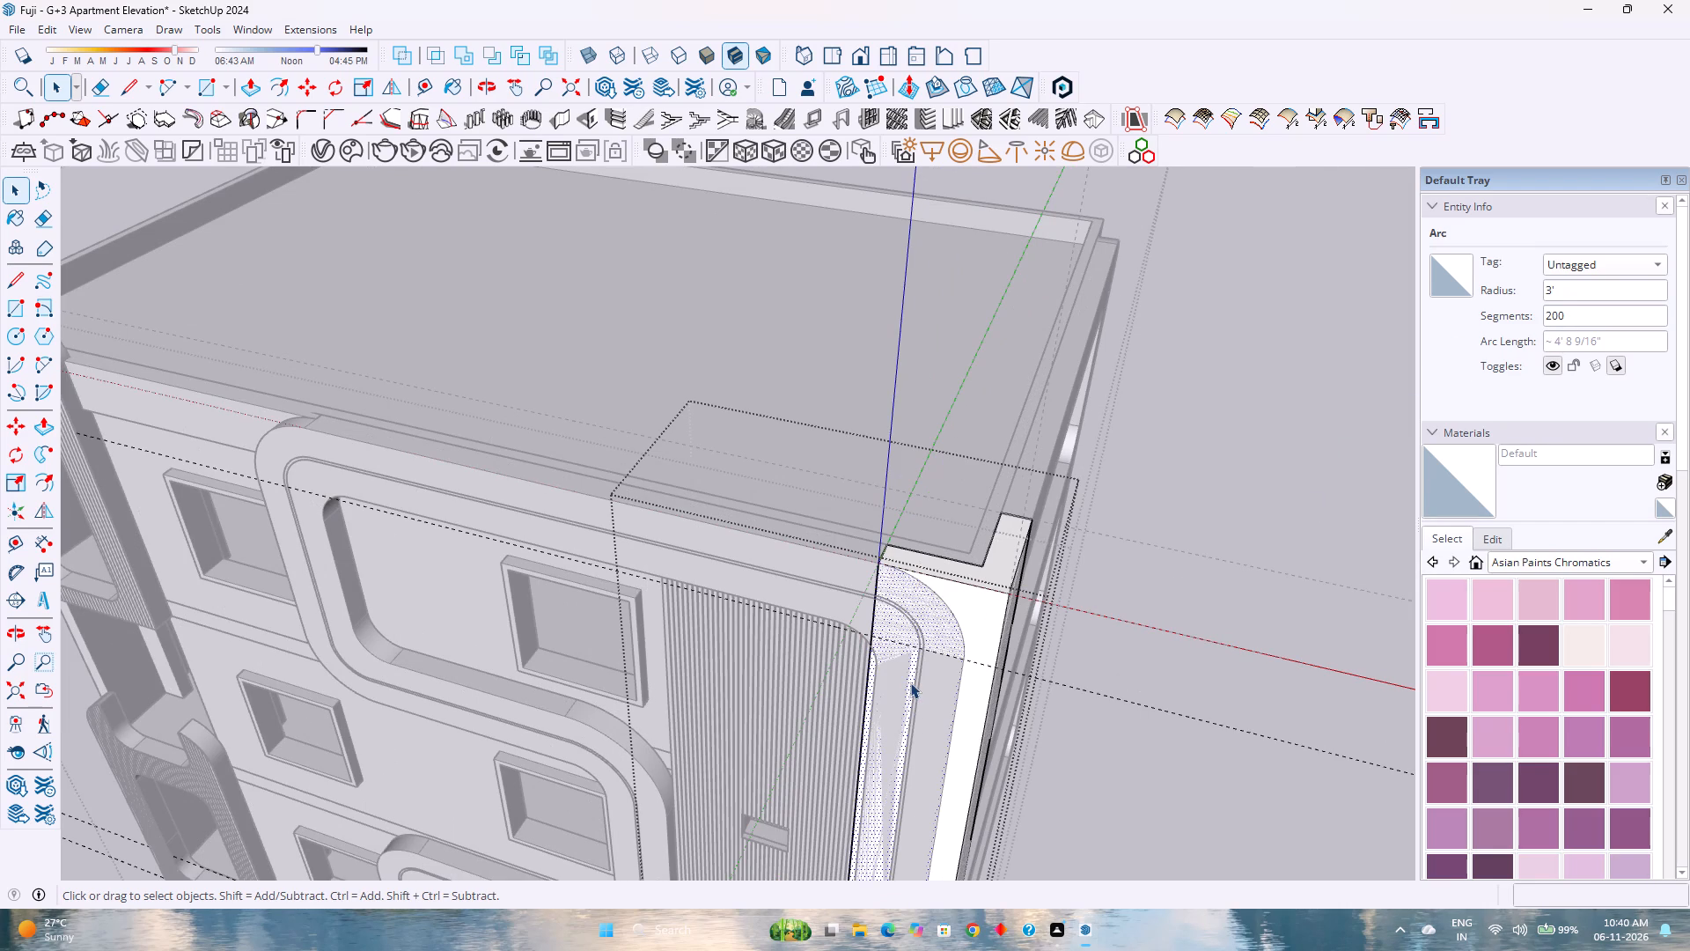
pyautogui.press('p')
pyautogui.click(910, 681)
pyautogui.moveTo(899, 639); pyautogui.dragTo(1067, 787, button='middle')
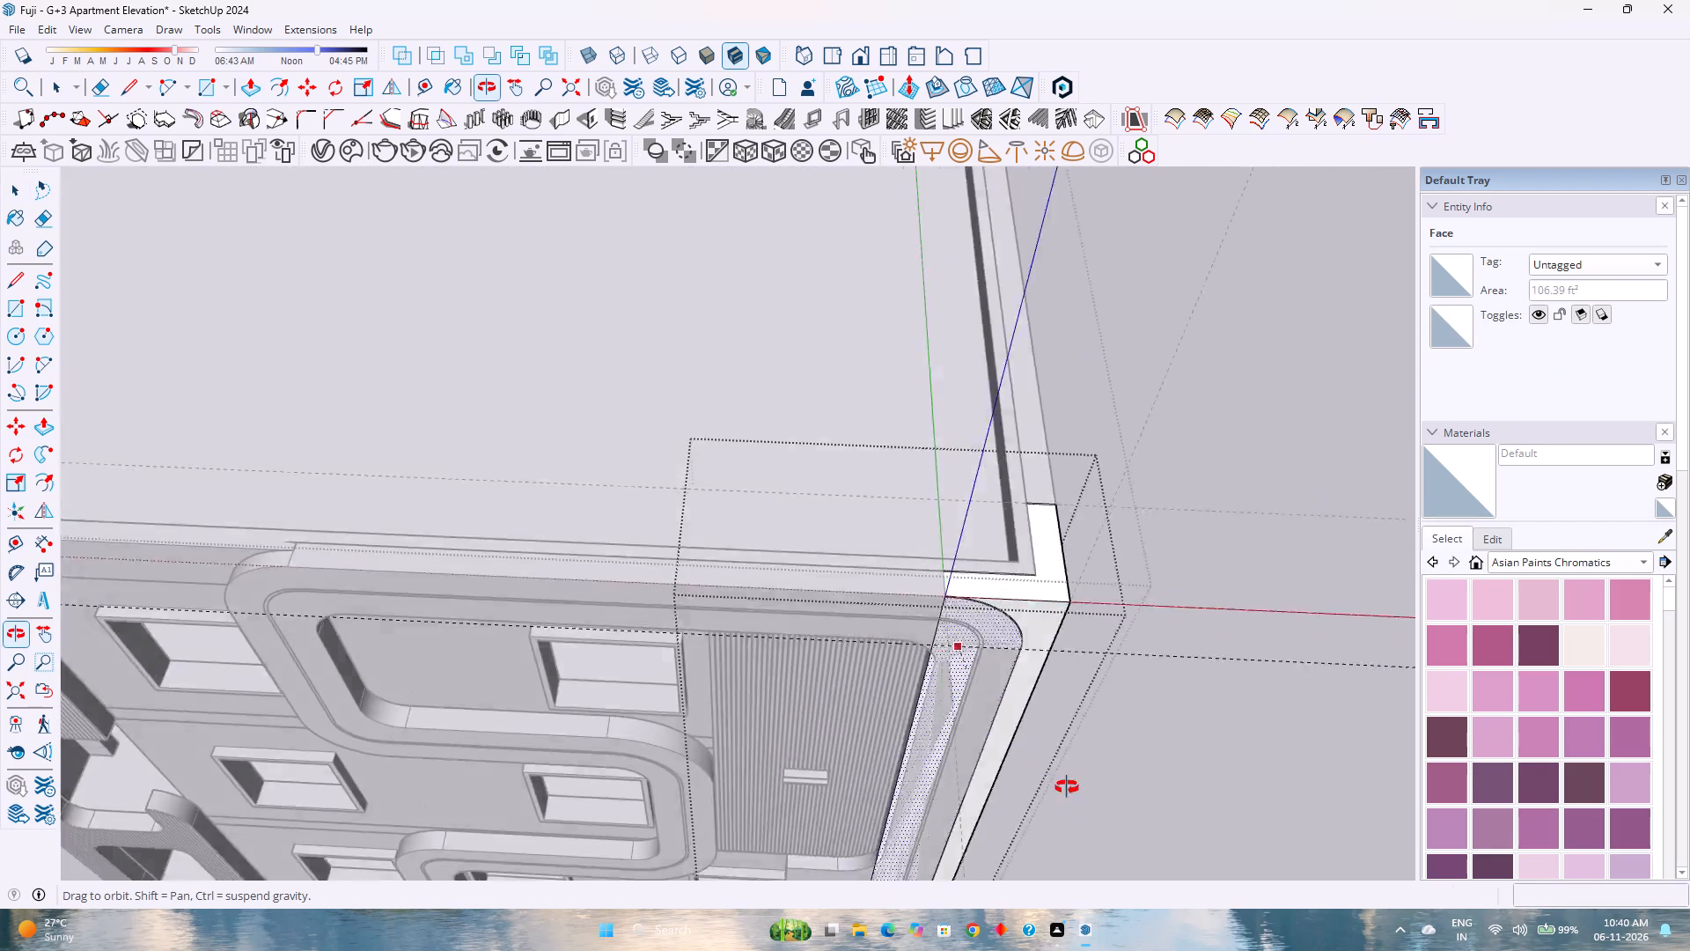
pyautogui.moveTo(1067, 787); pyautogui.dragTo(1152, 841, button='middle')
pyautogui.middleClick(1152, 841)
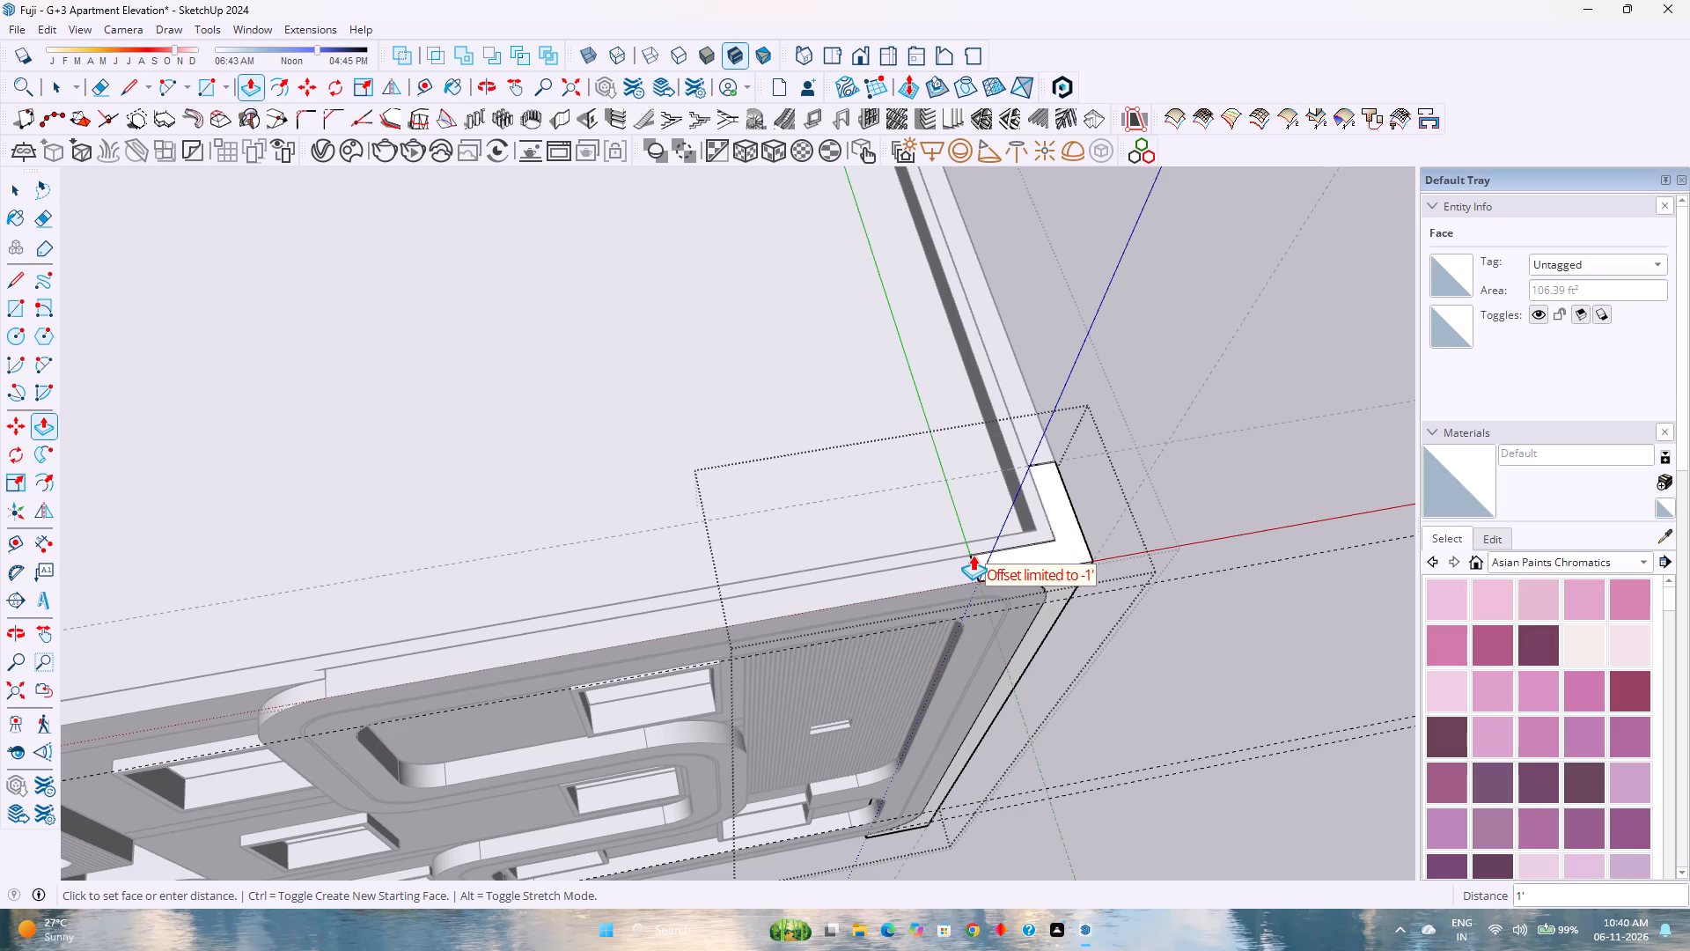
pyautogui.click(972, 554)
pyautogui.scroll(5, 964, 598)
pyautogui.middleClick(971, 644)
pyautogui.moveTo(965, 644); pyautogui.dragTo(804, 524, button='middle')
pyautogui.middleClick(799, 520)
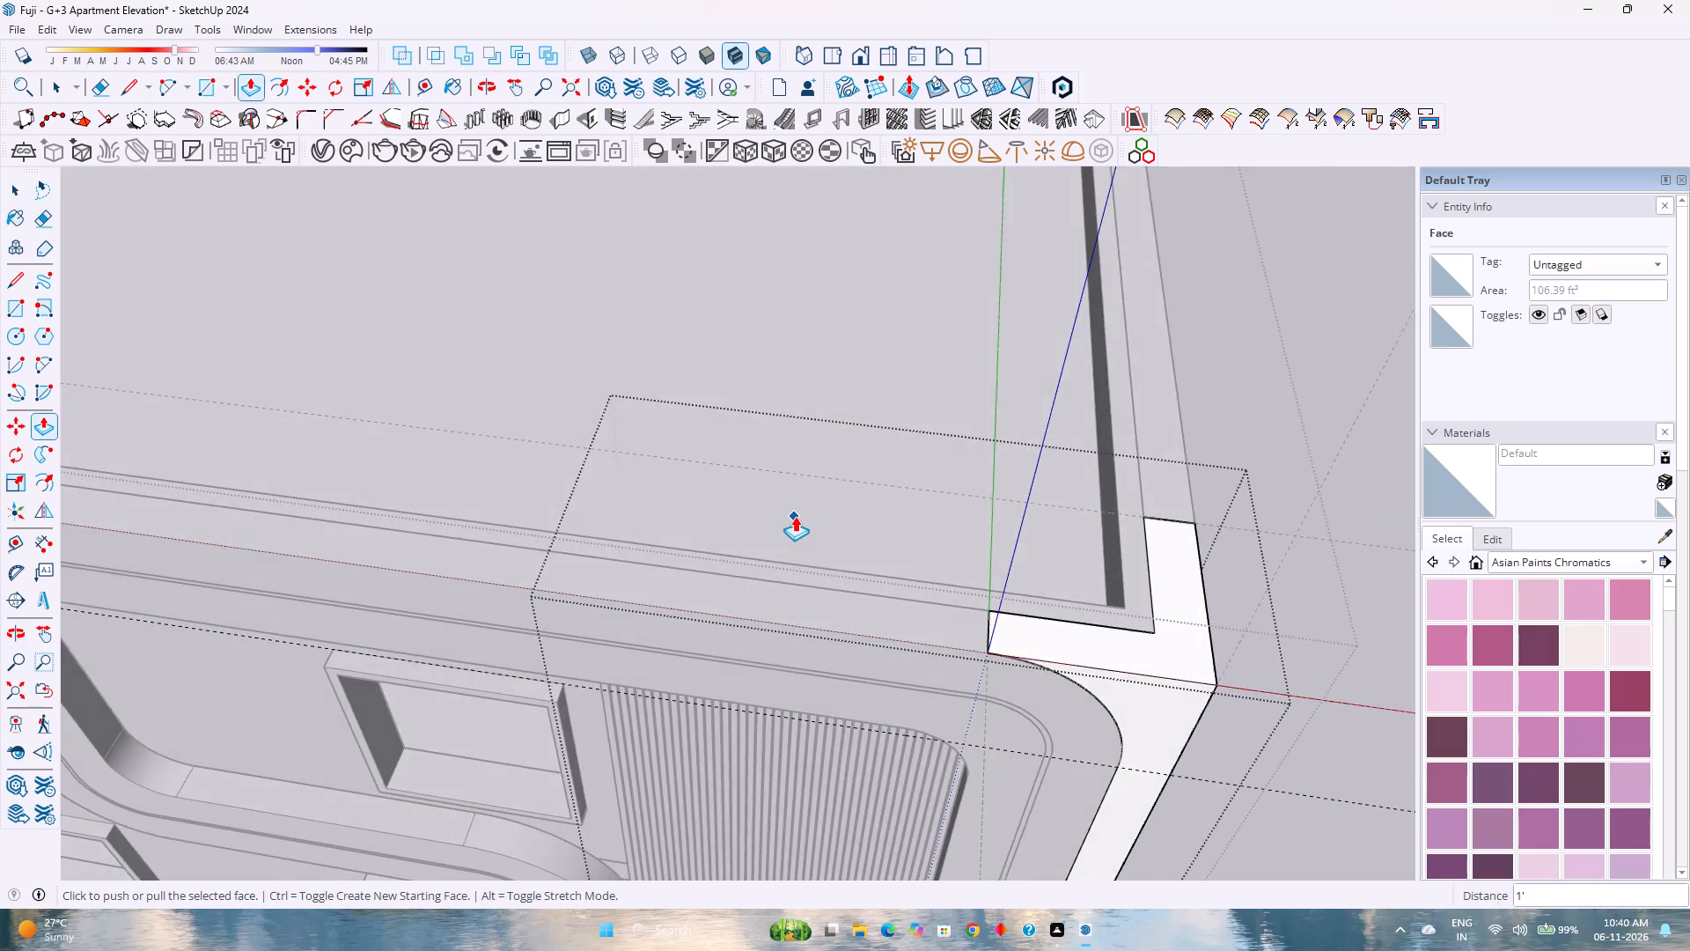
pyautogui.scroll(-13, 795, 516)
pyautogui.moveTo(890, 645); pyautogui.dragTo(739, 551, button='middle')
pyautogui.scroll(-2, 740, 551)
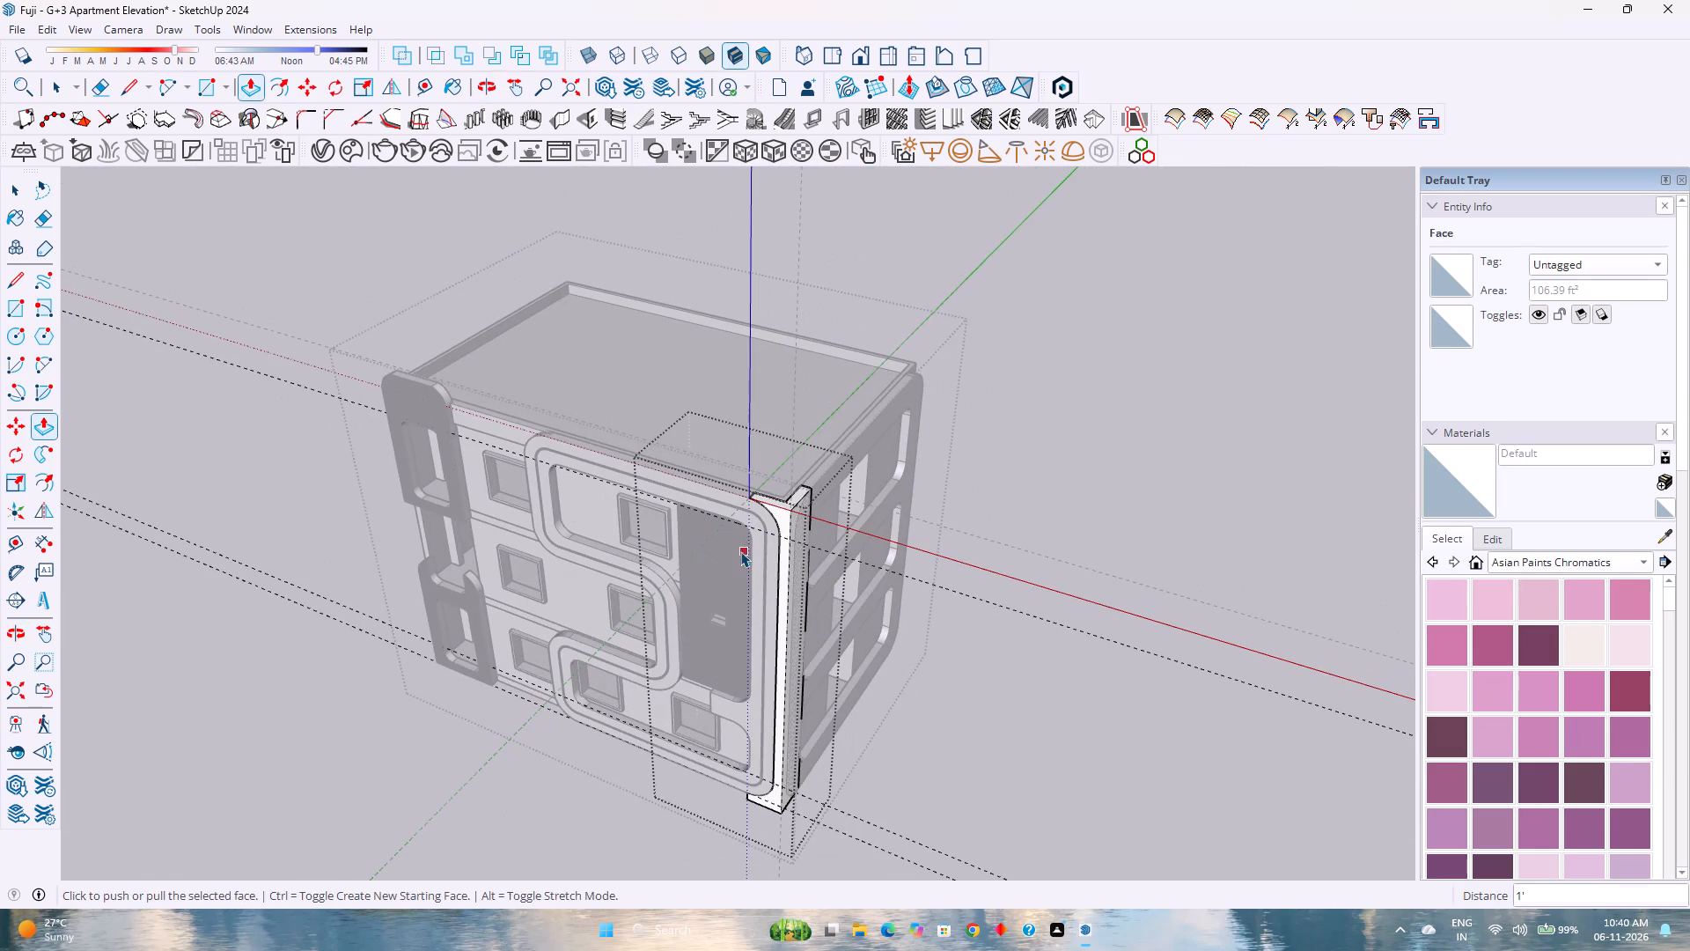
pyautogui.press('space')
pyautogui.press('Escape')
# Open the corner column group from the side facade and place a horizontal guide 3' below its top edge, level with the top opening's upper edge.
pyautogui.scroll(5, 911, 652)
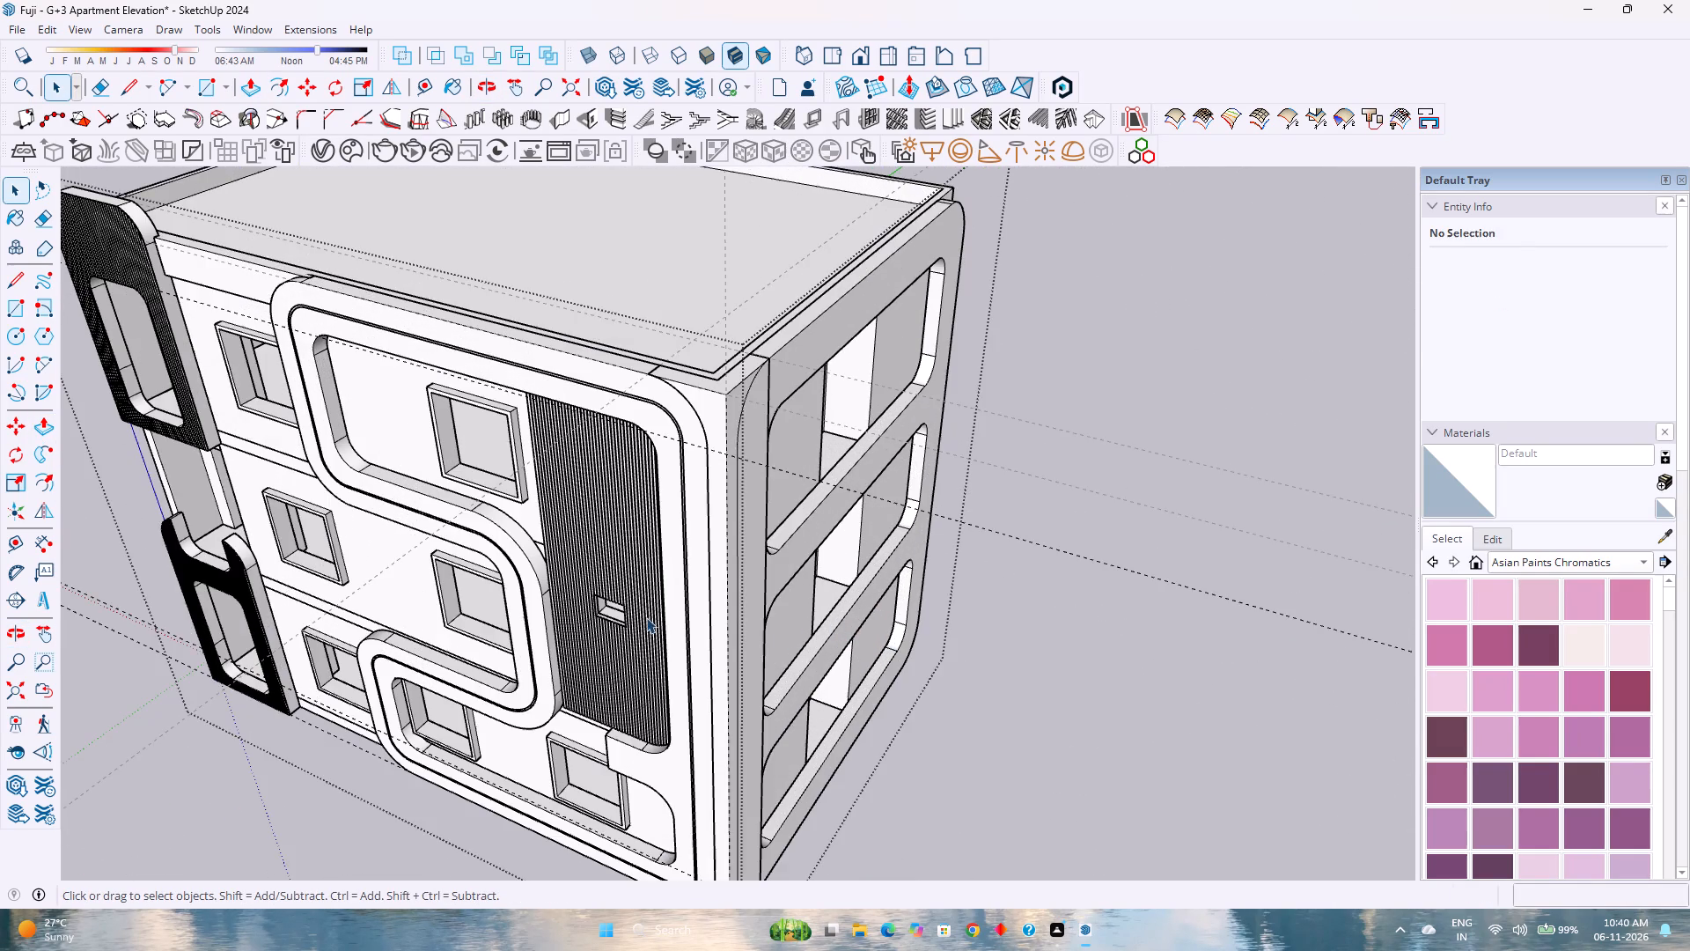
pyautogui.moveTo(645, 616); pyautogui.dragTo(948, 555, button='middle')
pyautogui.middleClick(950, 555)
pyautogui.scroll(-2, 952, 553)
pyautogui.moveTo(988, 660); pyautogui.dragTo(240, 618, button='middle')
pyautogui.scroll(1, 658, 309)
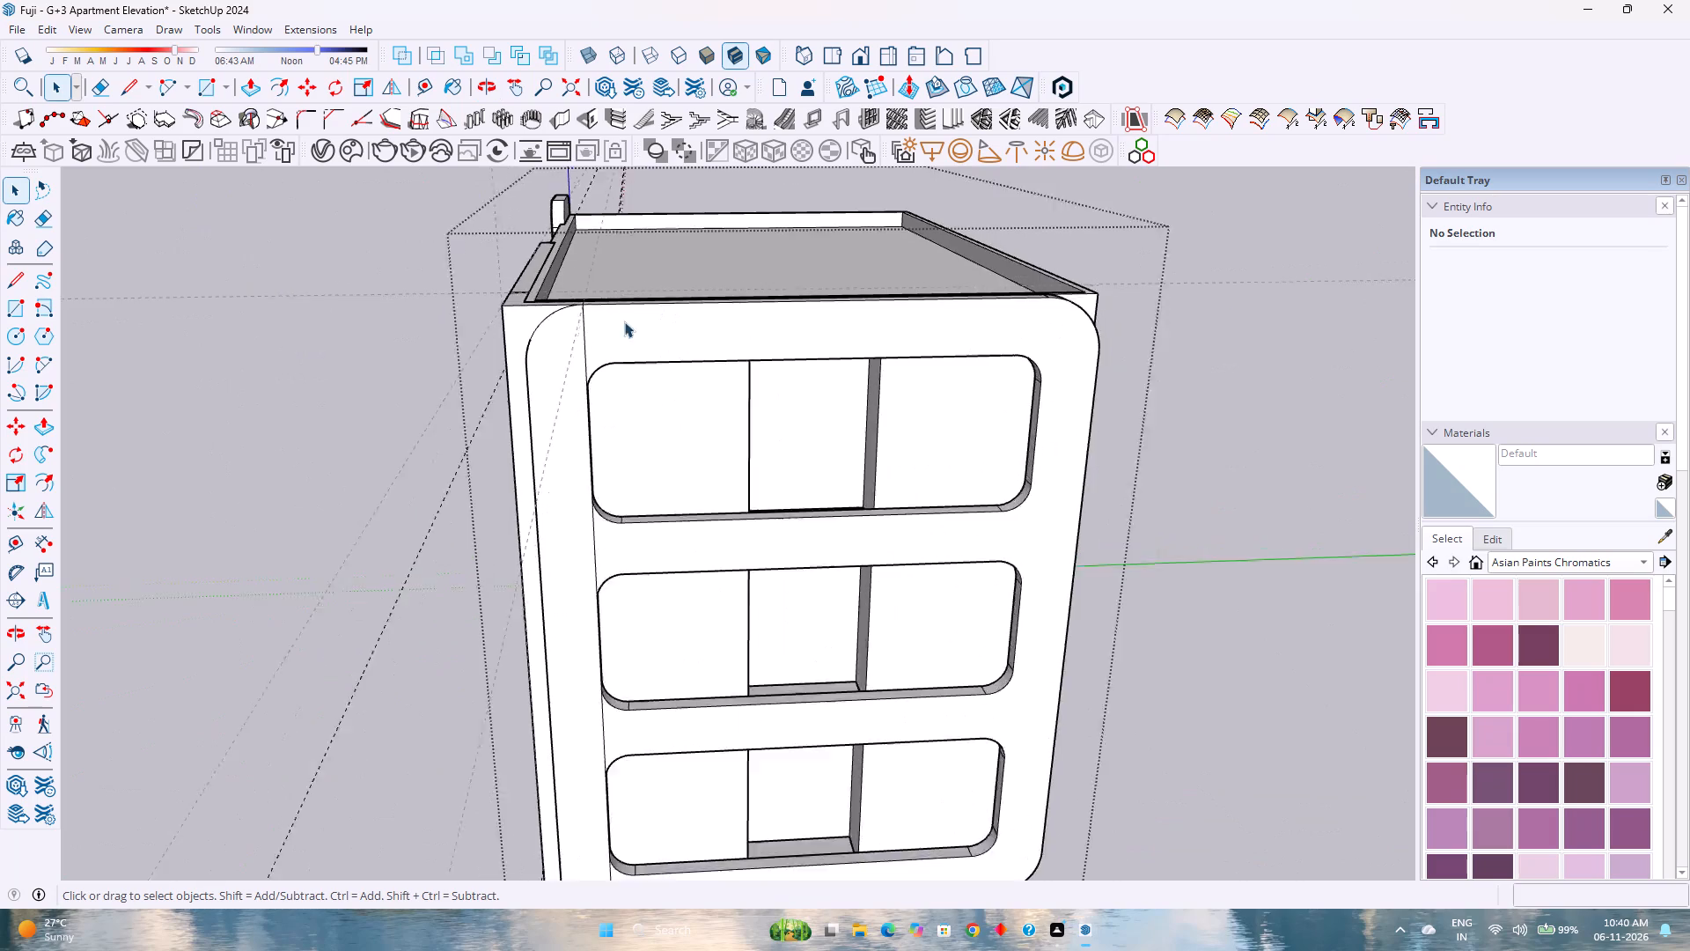
pyautogui.scroll(5, 624, 321)
pyautogui.doubleClick(526, 387)
pyautogui.scroll(6, 519, 379)
pyautogui.keyDown('shift'); pyautogui.moveTo(518, 378); pyautogui.dragTo(643, 420, button='middle'); pyautogui.keyUp('shift')
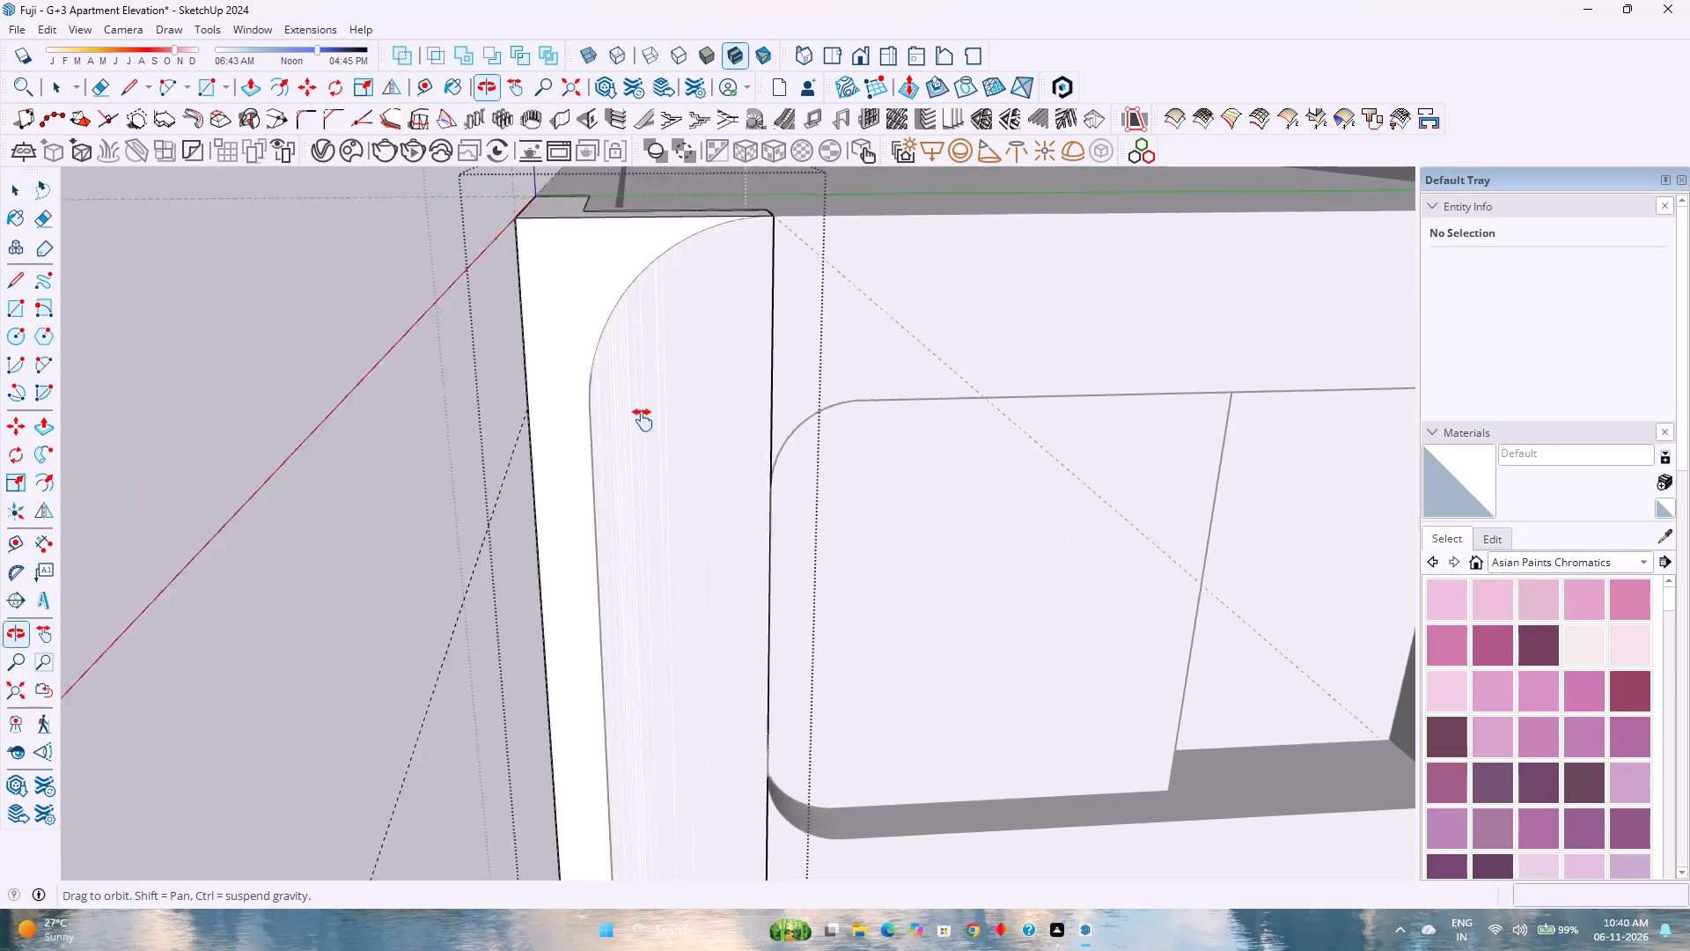
pyautogui.keyDown('shift'); pyautogui.moveTo(643, 420); pyautogui.dragTo(736, 517, button='middle'); pyautogui.keyUp('shift')
pyautogui.keyDown('shift'); pyautogui.middleClick(736, 517); pyautogui.keyUp('shift')
pyautogui.click(420, 88)
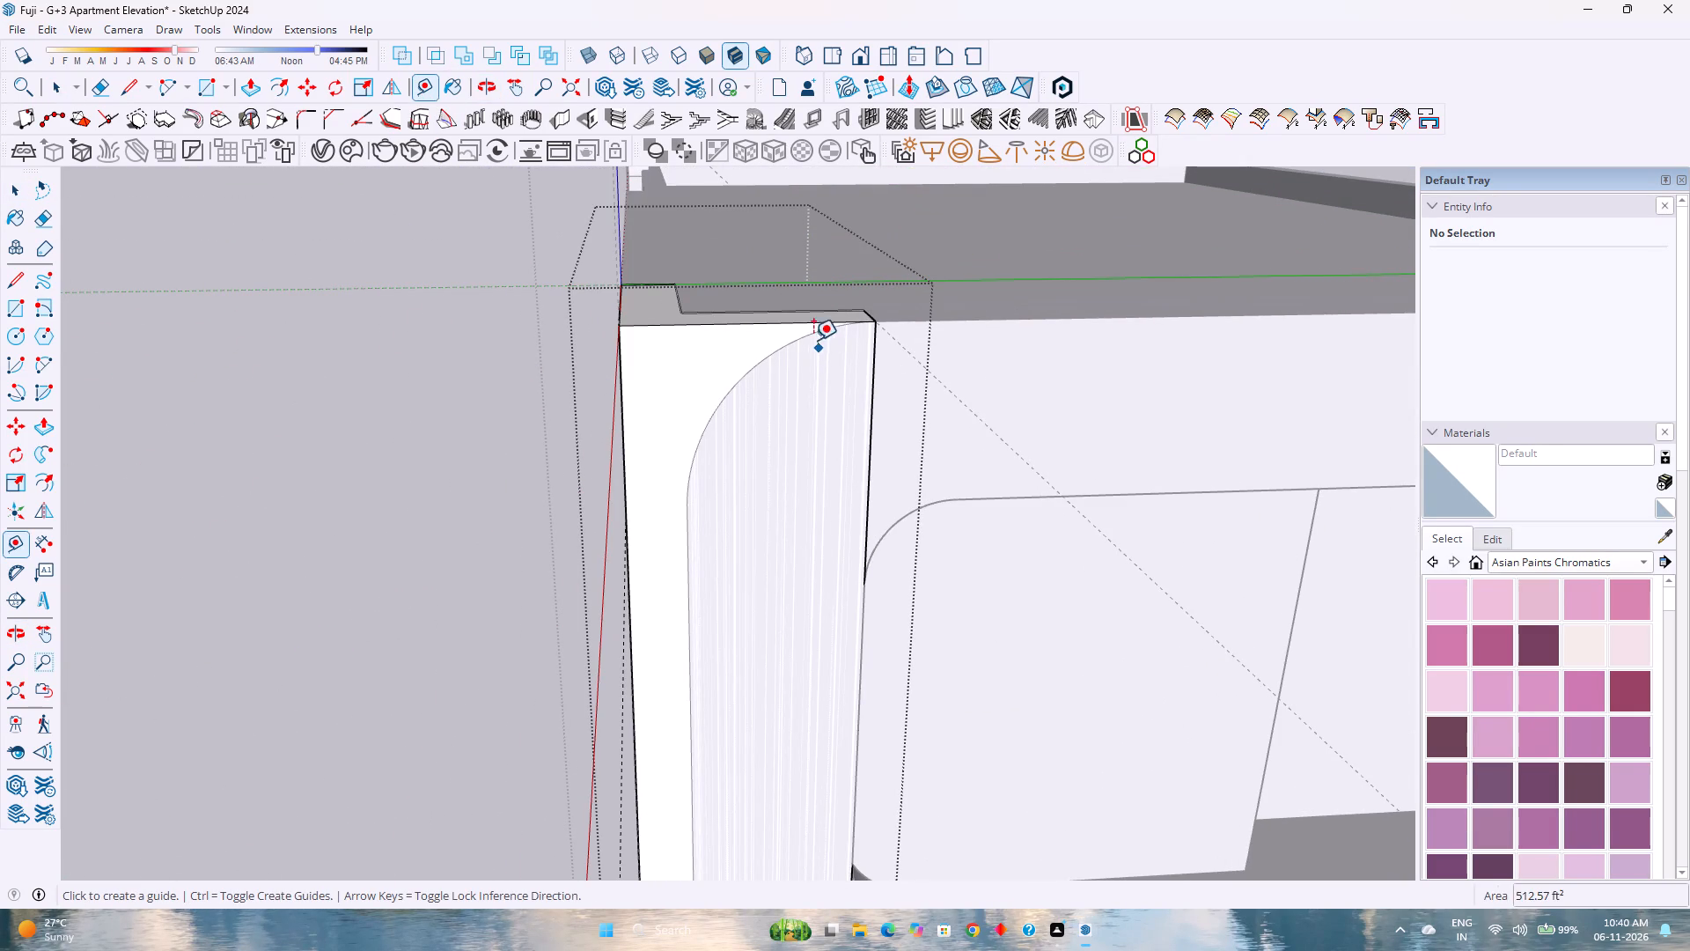
pyautogui.click(799, 324)
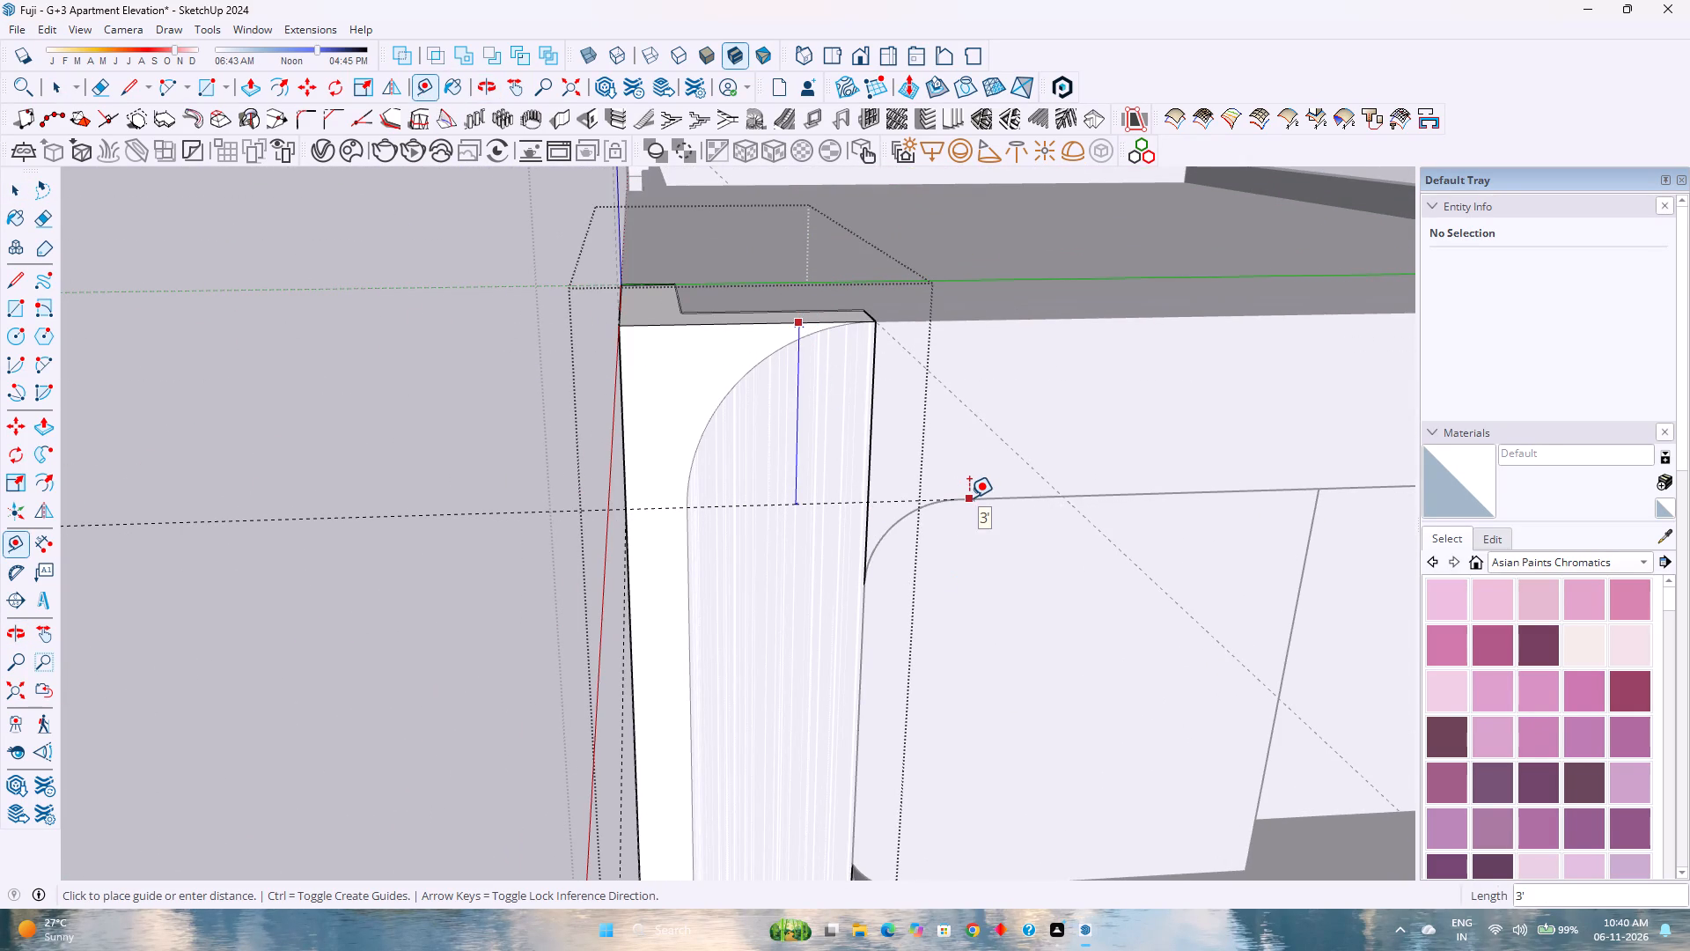
pyautogui.click(969, 498)
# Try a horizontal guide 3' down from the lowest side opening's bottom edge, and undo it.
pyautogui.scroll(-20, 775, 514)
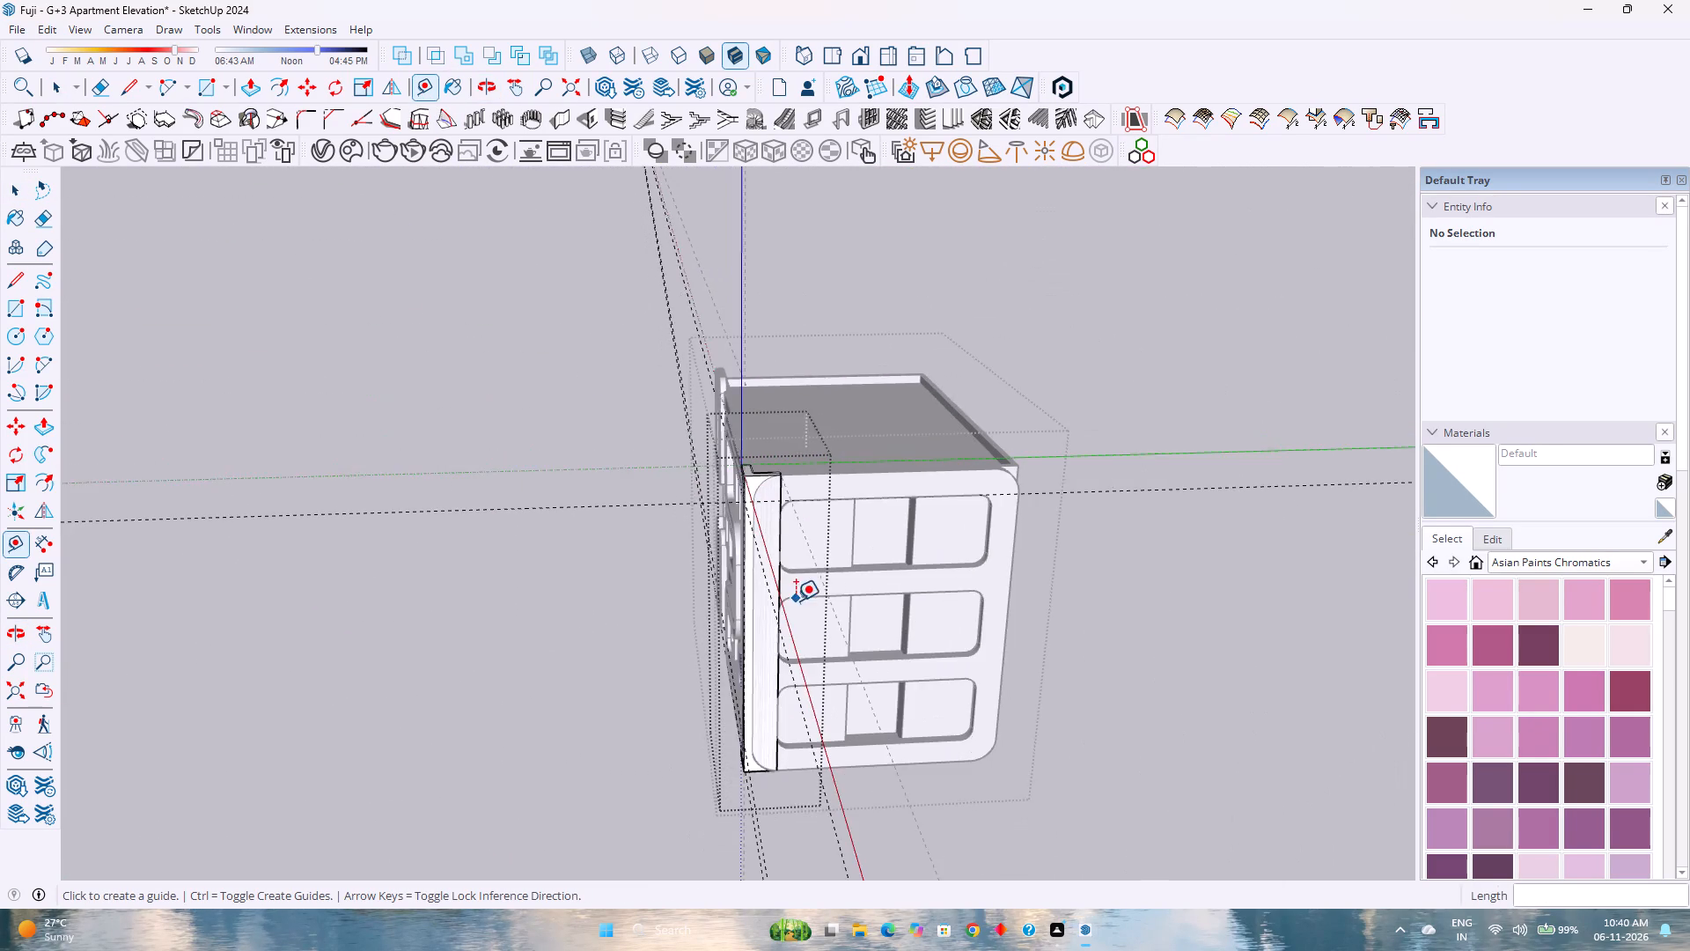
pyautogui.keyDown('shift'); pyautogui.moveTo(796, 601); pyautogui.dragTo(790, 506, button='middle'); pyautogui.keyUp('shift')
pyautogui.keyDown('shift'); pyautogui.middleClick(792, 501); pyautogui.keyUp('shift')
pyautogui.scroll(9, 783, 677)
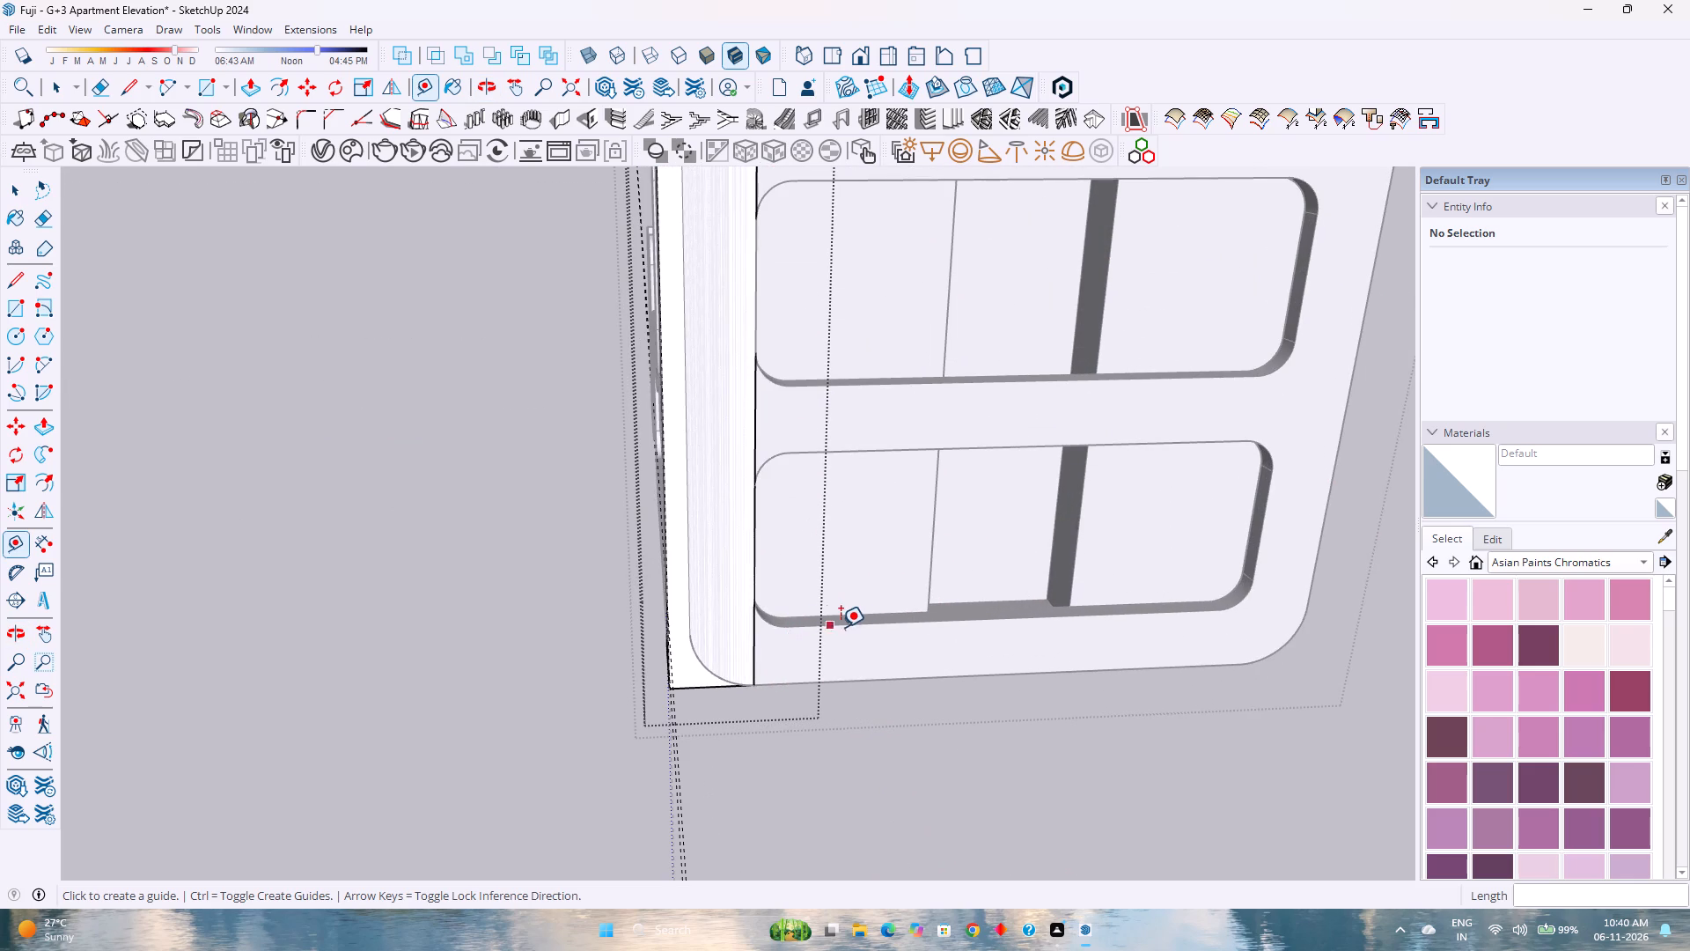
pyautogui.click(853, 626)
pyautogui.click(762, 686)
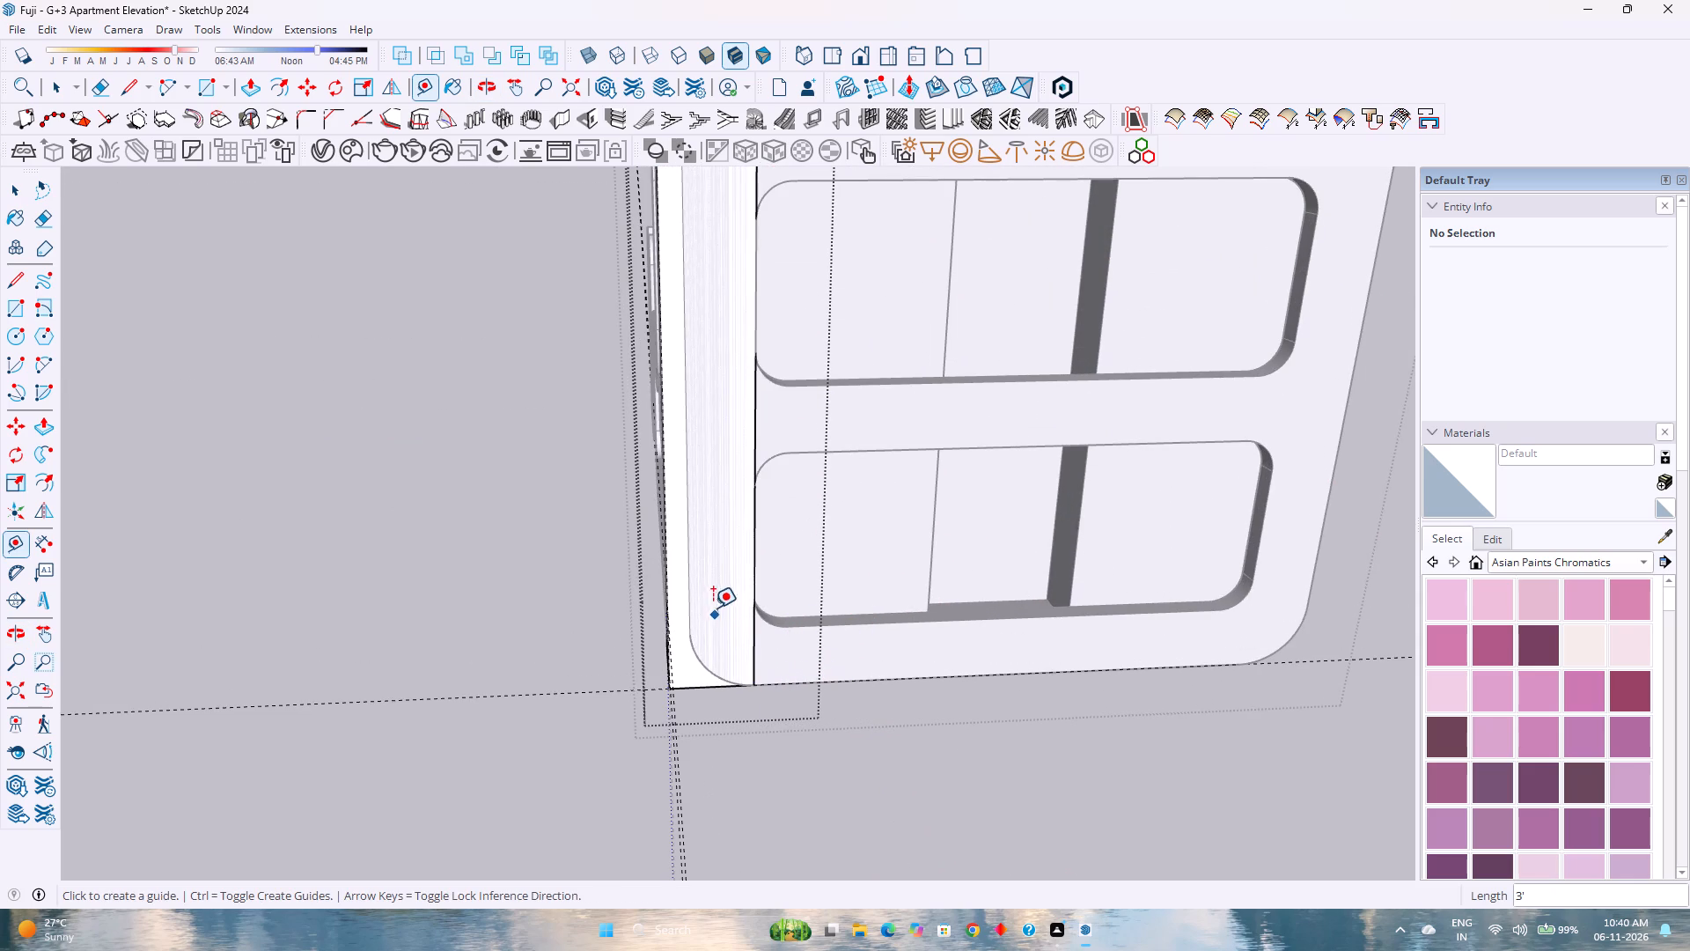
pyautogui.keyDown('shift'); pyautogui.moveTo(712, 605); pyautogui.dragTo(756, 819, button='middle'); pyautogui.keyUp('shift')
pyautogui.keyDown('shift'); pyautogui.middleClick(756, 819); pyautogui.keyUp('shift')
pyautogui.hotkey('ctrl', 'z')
# Place a horizontal guide about 3' above the side facade's bottom edge, level with the lowest opening's bottom edge.
pyautogui.scroll(-1, 986, 792)
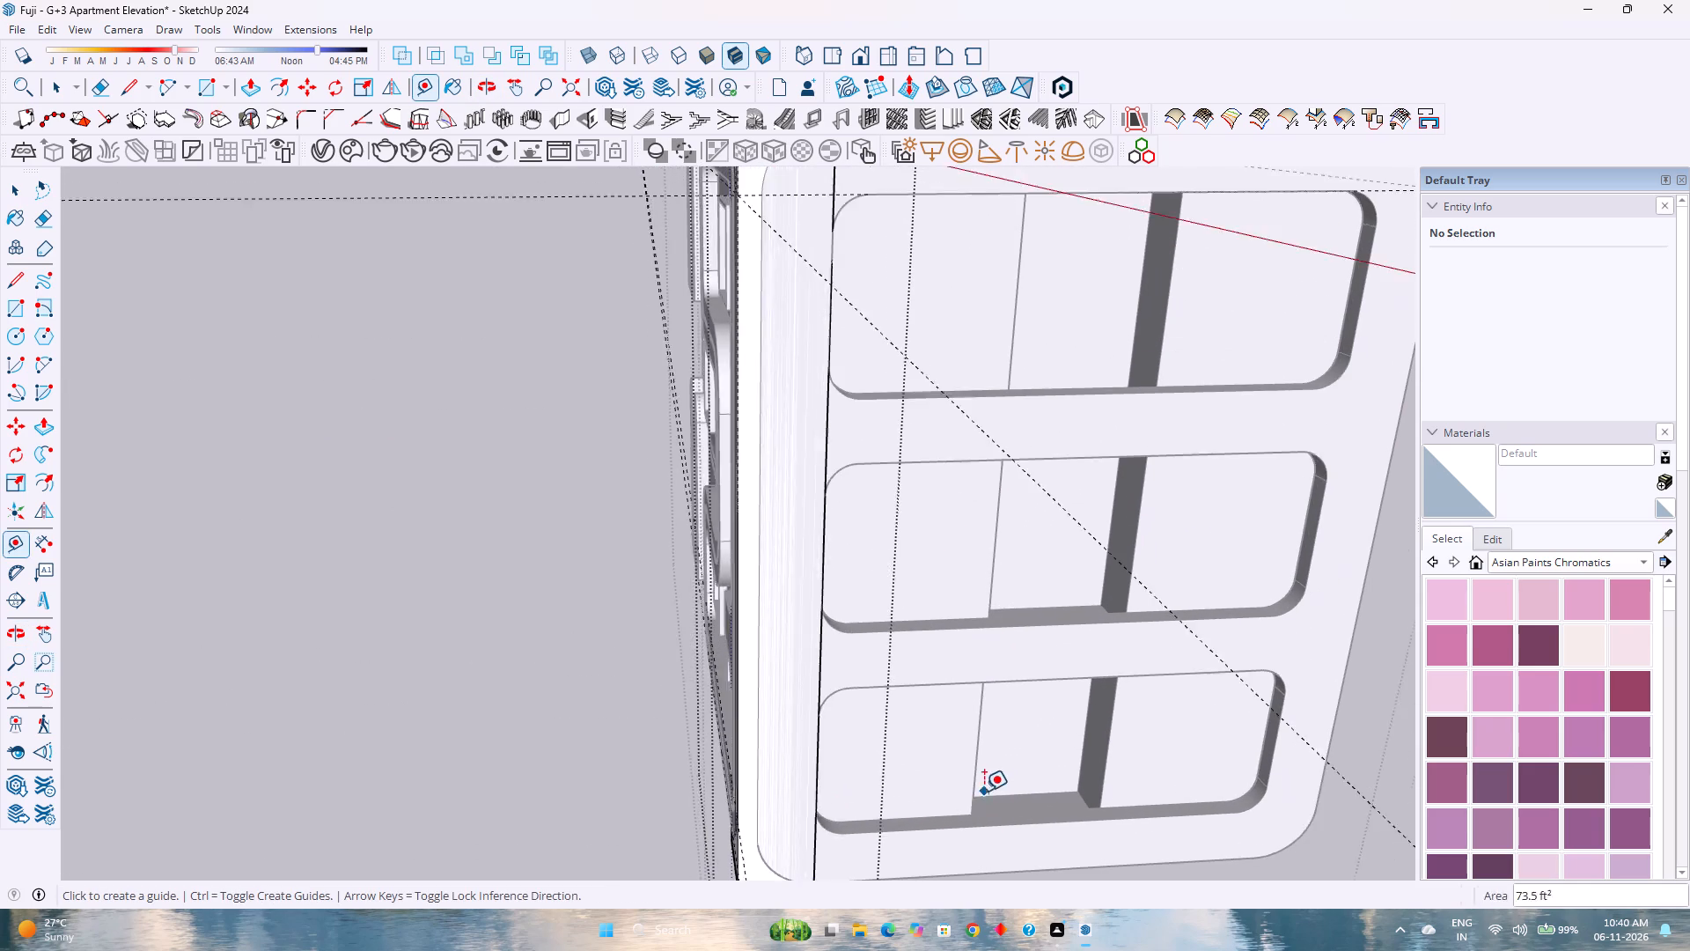
pyautogui.keyDown('shift'); pyautogui.moveTo(981, 790); pyautogui.dragTo(954, 712, button='middle'); pyautogui.keyUp('shift')
pyautogui.click(960, 797)
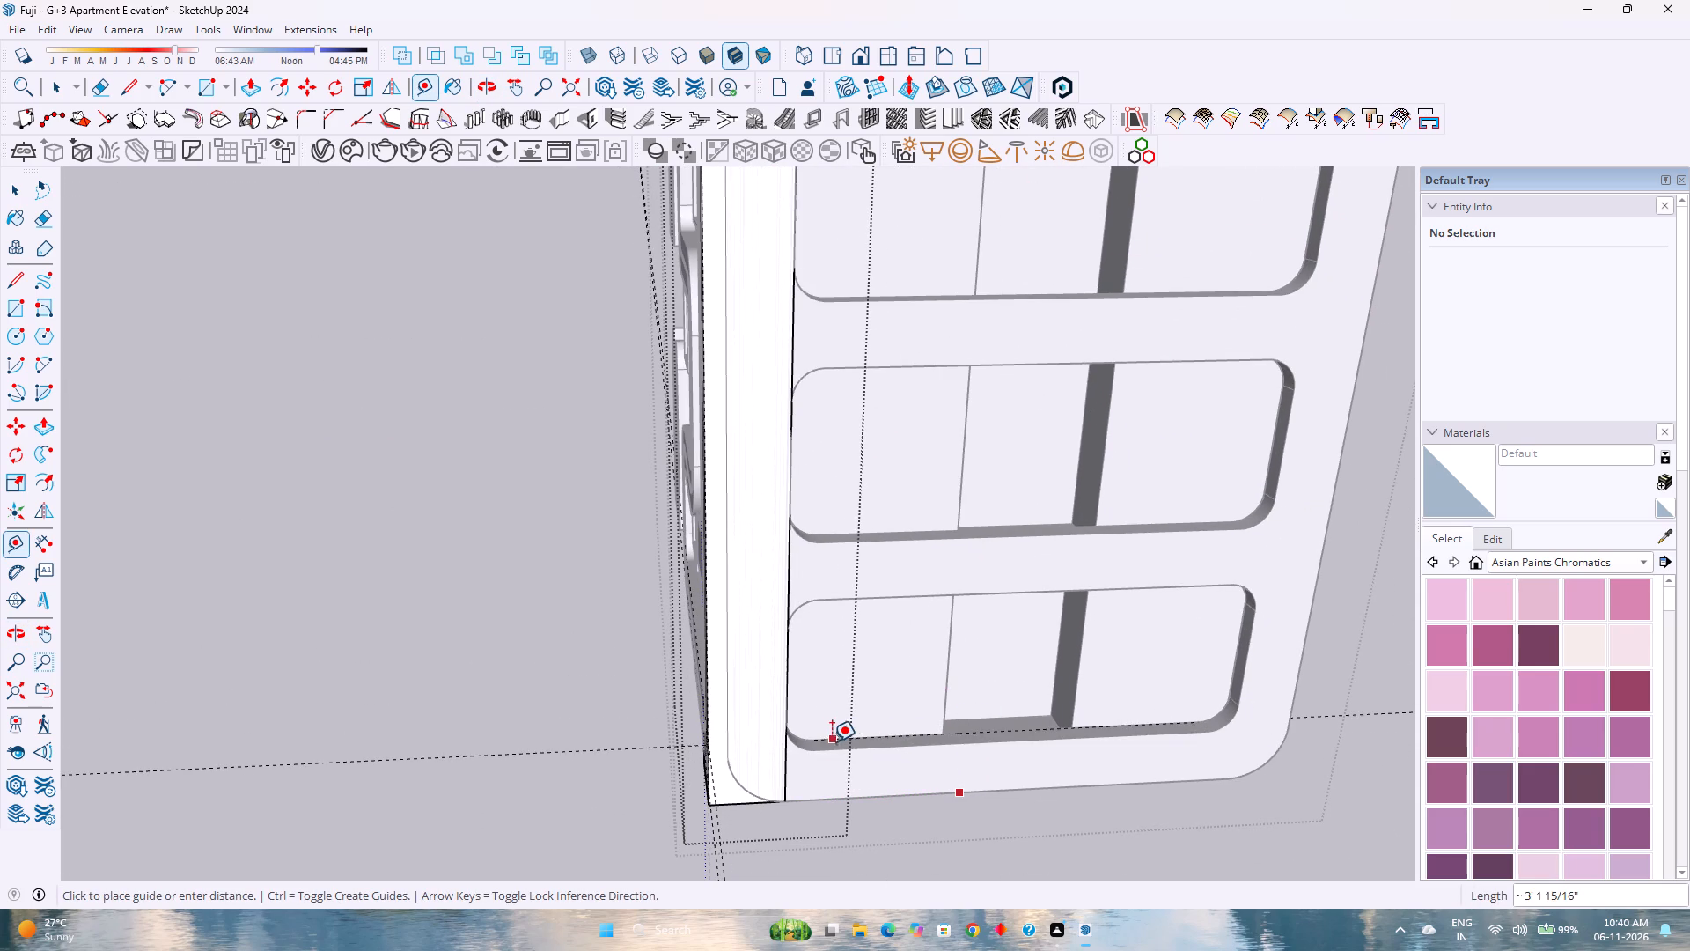
pyautogui.click(824, 749)
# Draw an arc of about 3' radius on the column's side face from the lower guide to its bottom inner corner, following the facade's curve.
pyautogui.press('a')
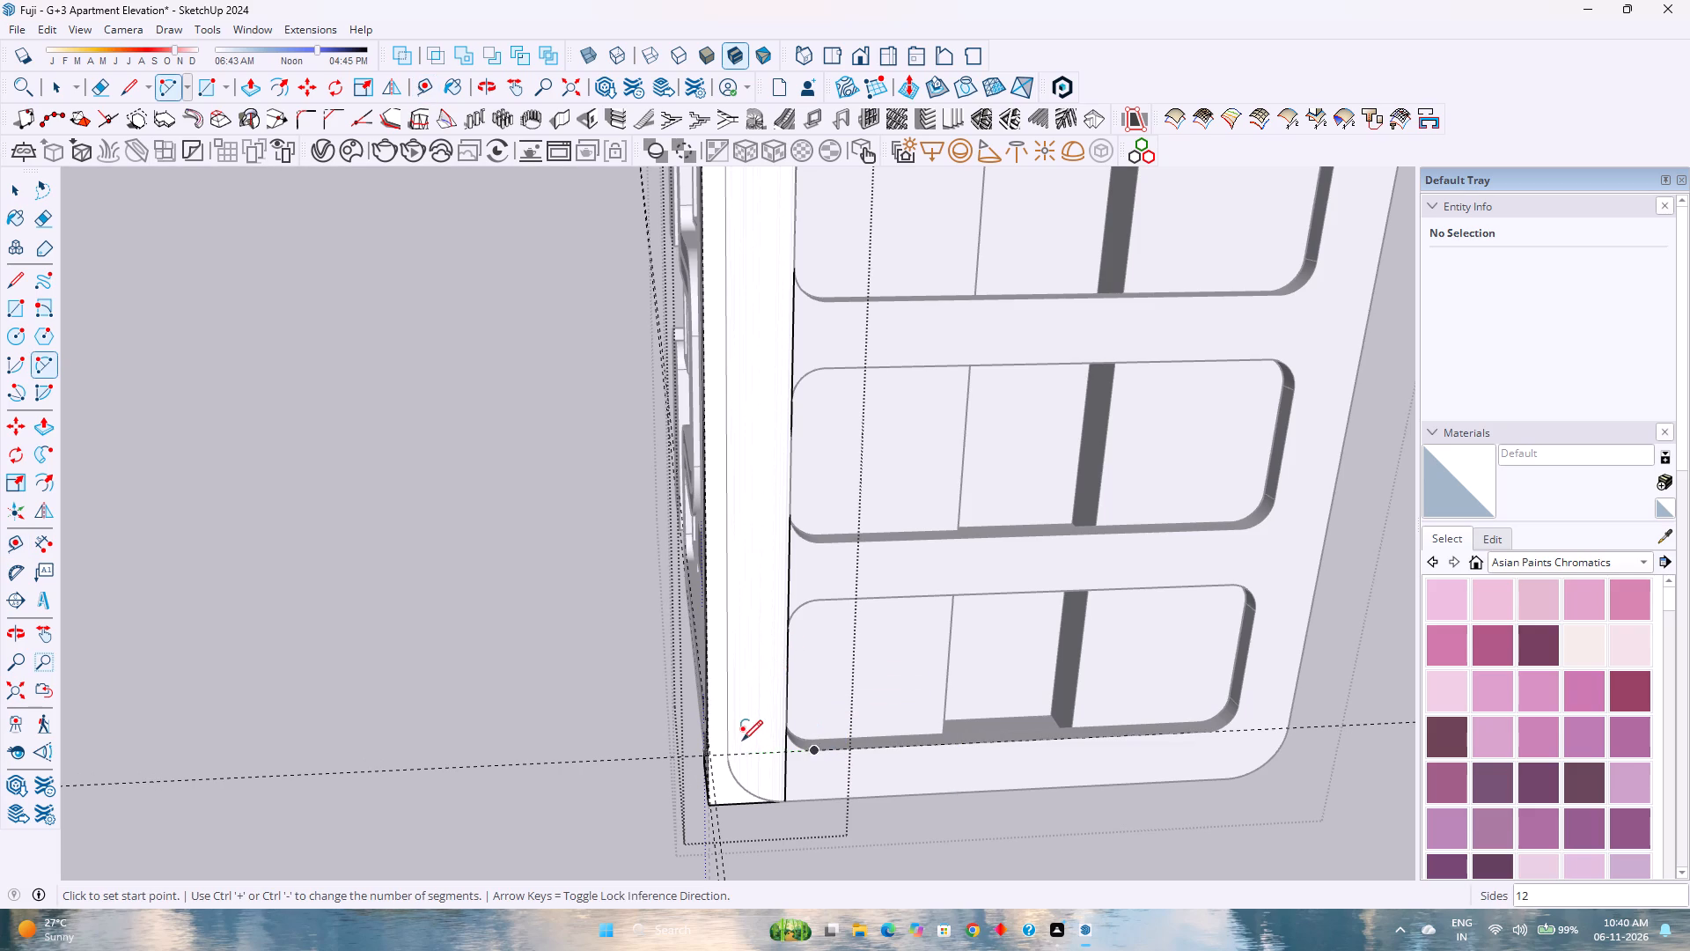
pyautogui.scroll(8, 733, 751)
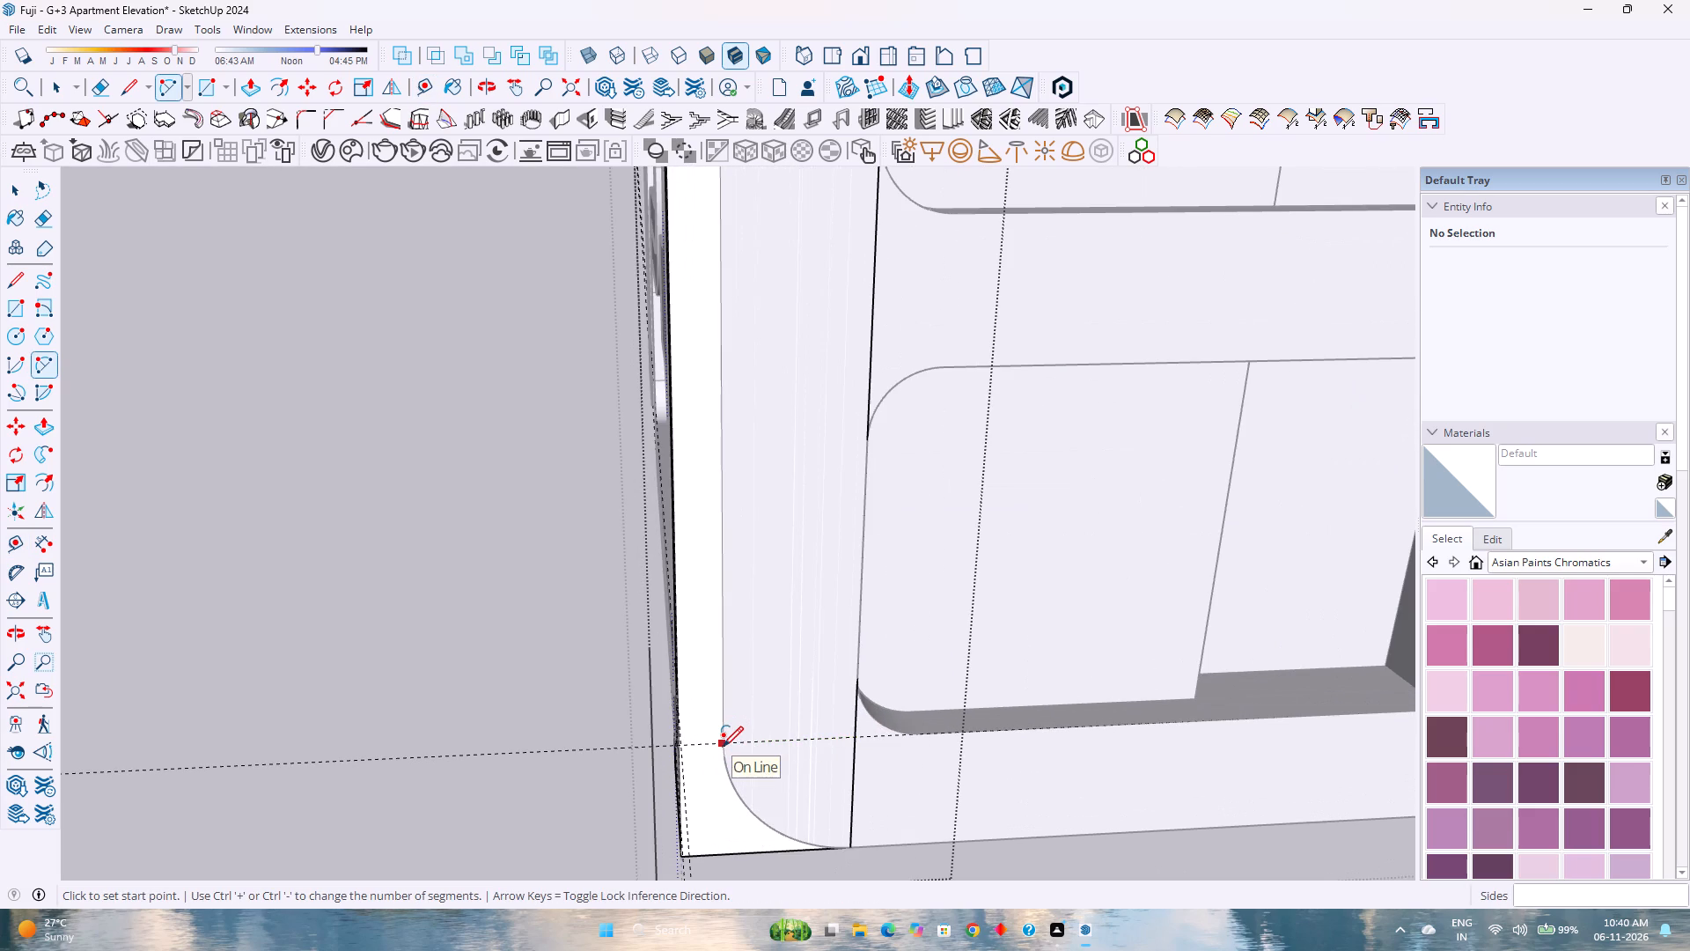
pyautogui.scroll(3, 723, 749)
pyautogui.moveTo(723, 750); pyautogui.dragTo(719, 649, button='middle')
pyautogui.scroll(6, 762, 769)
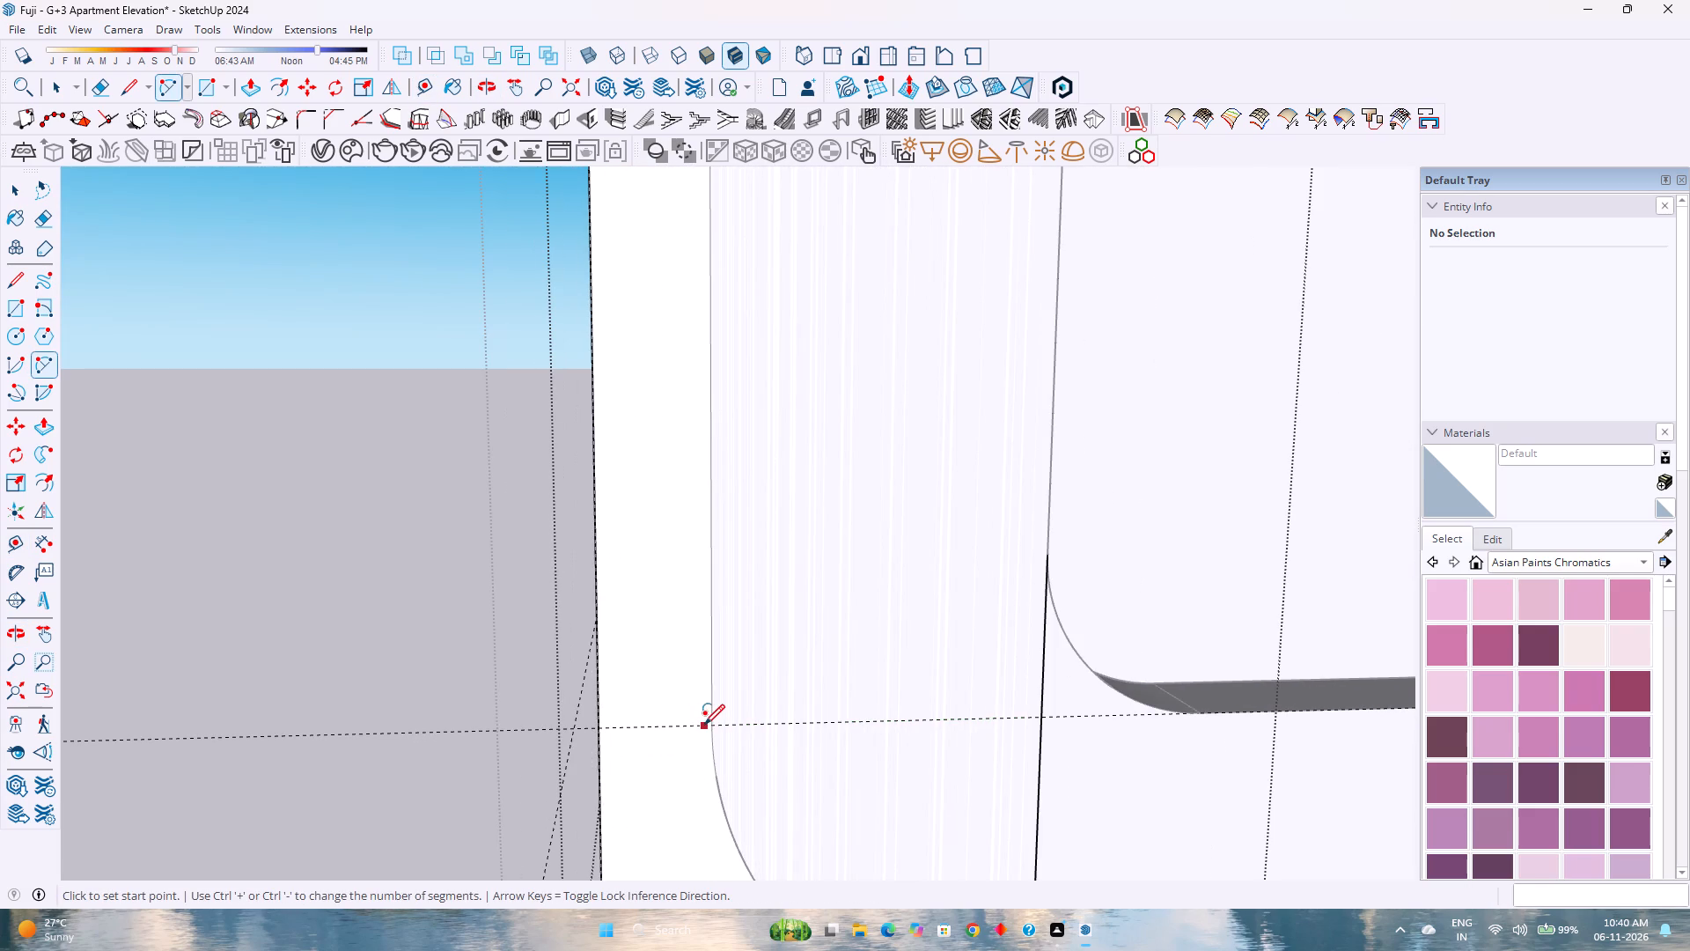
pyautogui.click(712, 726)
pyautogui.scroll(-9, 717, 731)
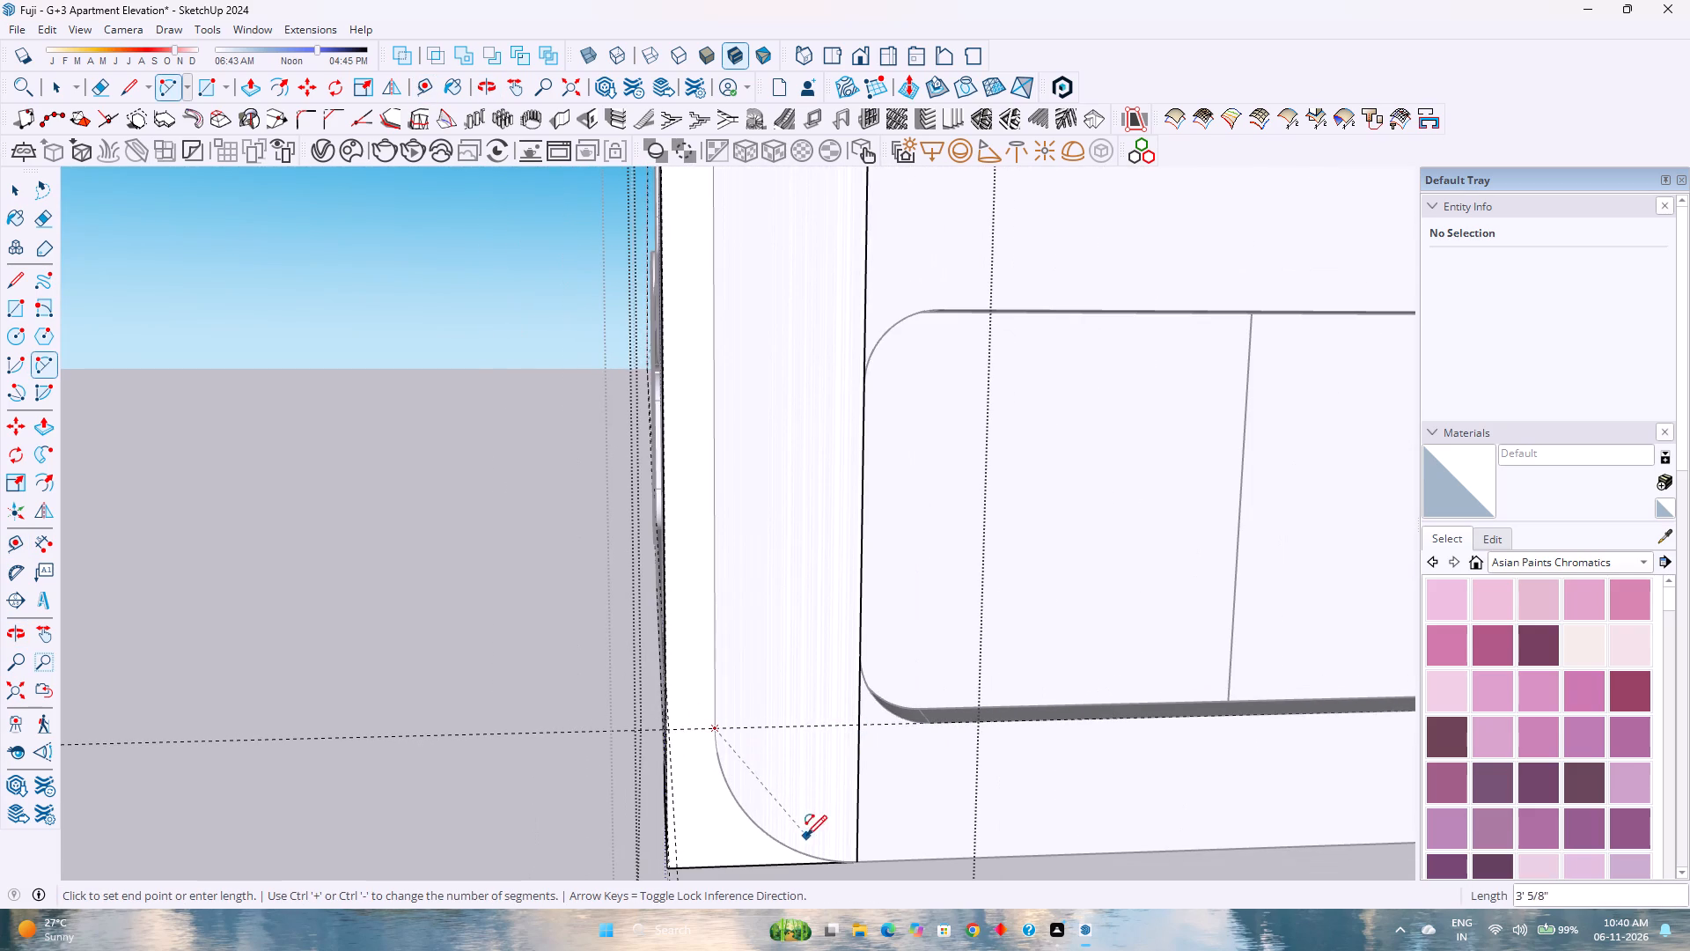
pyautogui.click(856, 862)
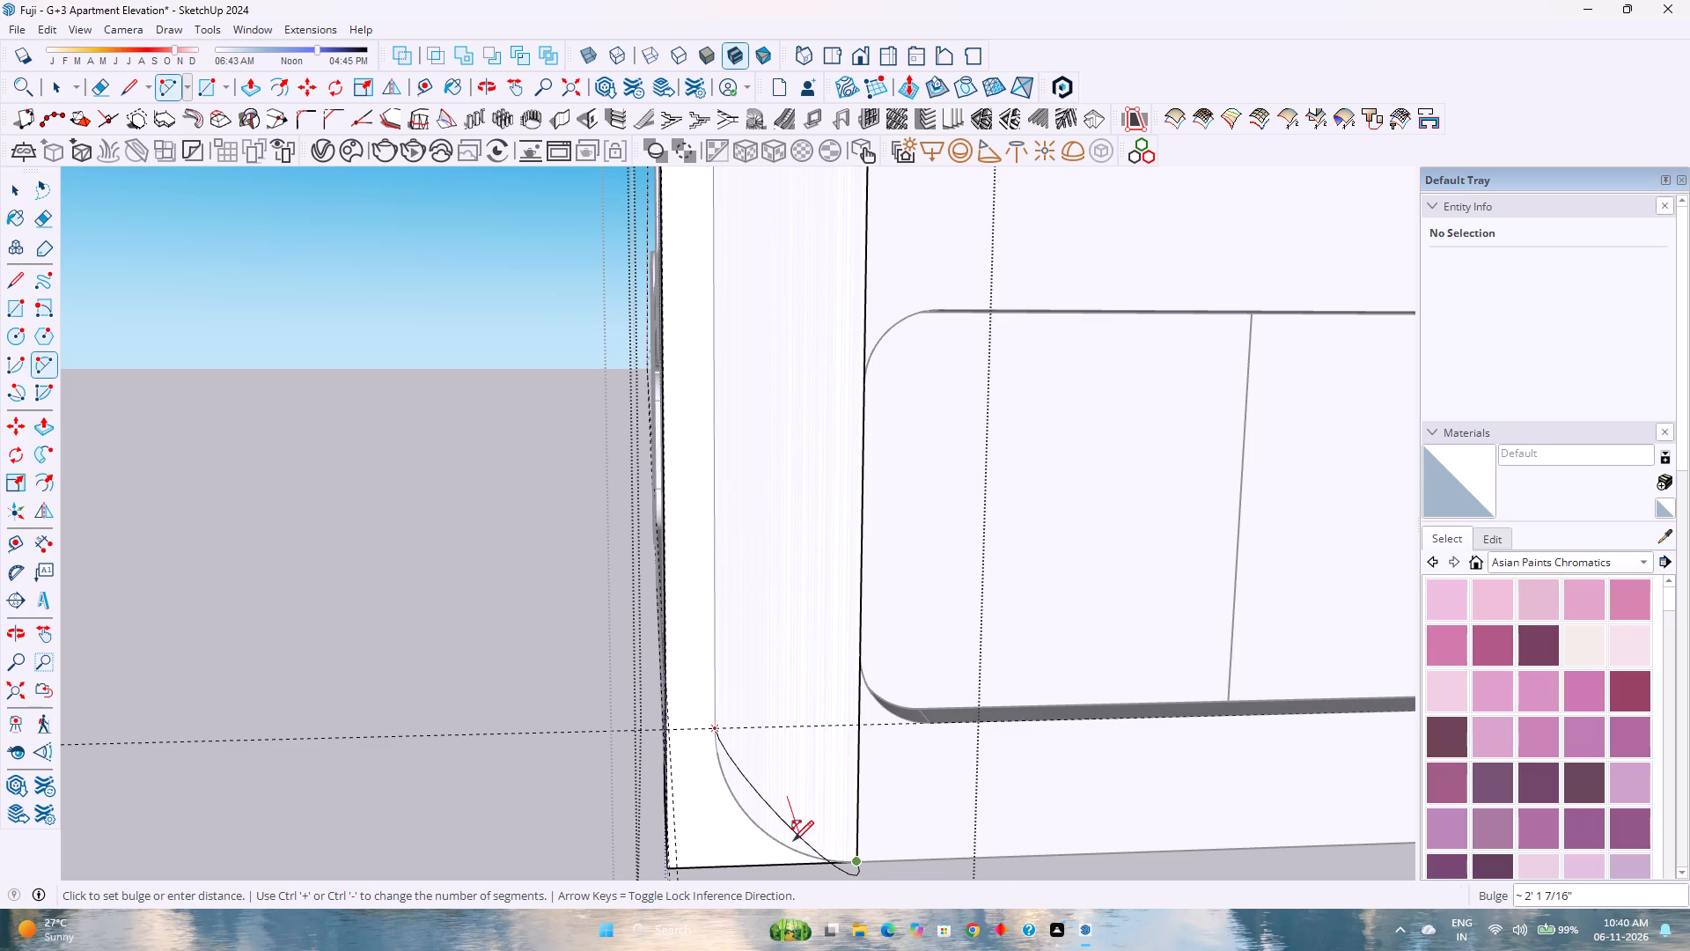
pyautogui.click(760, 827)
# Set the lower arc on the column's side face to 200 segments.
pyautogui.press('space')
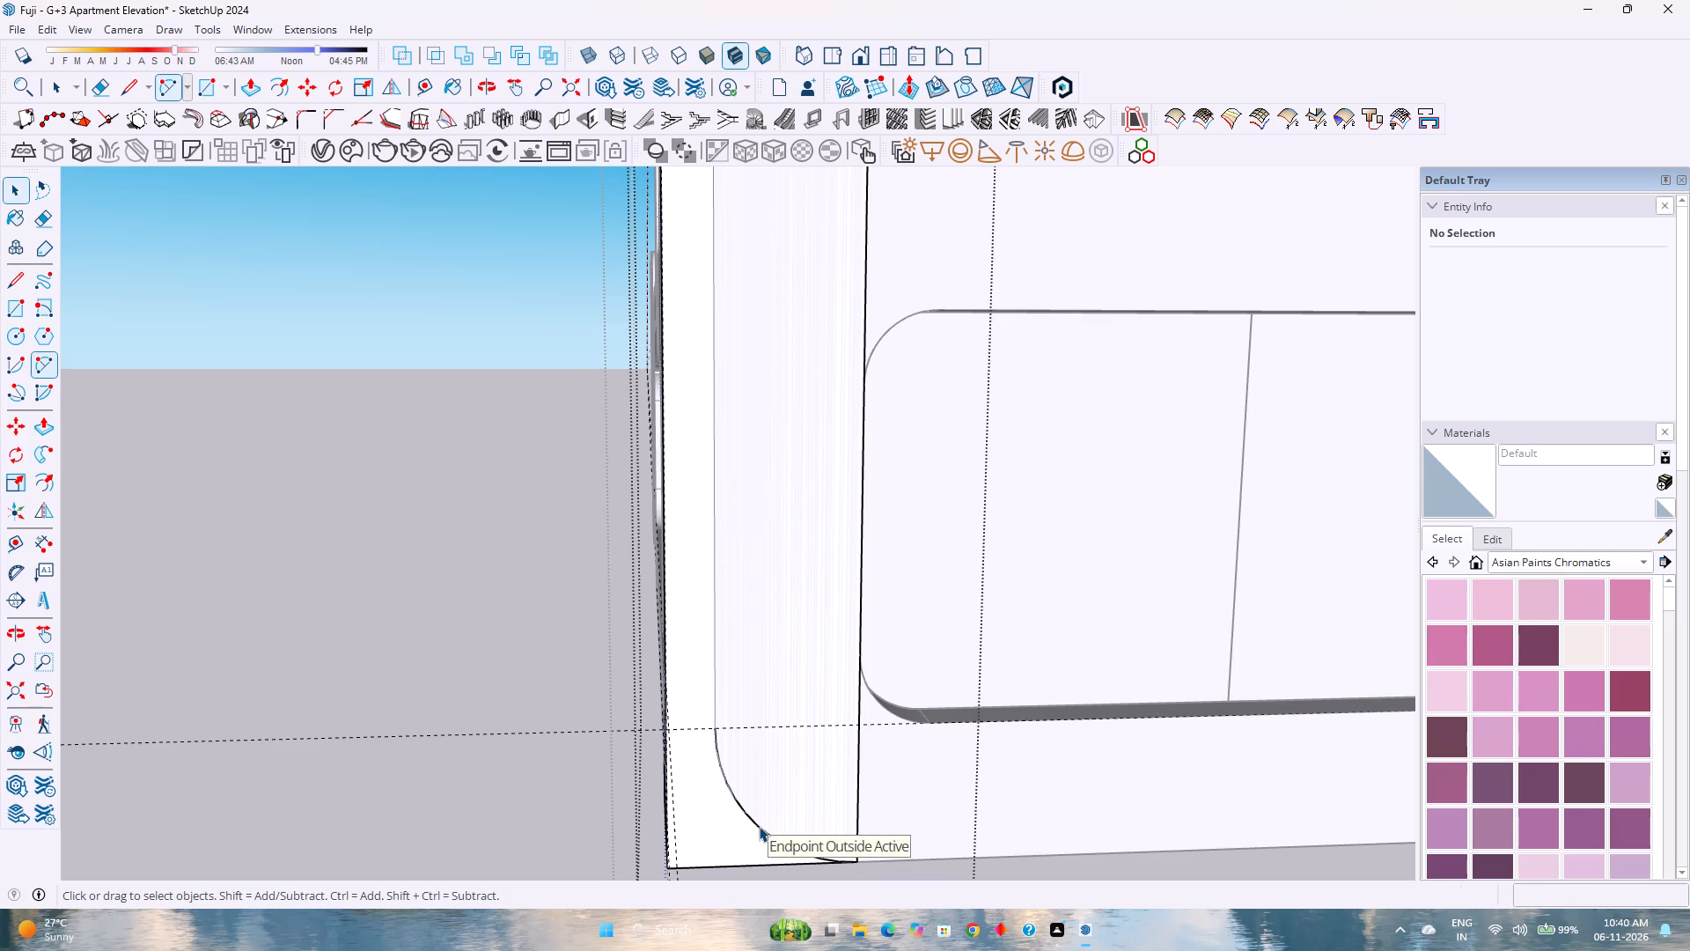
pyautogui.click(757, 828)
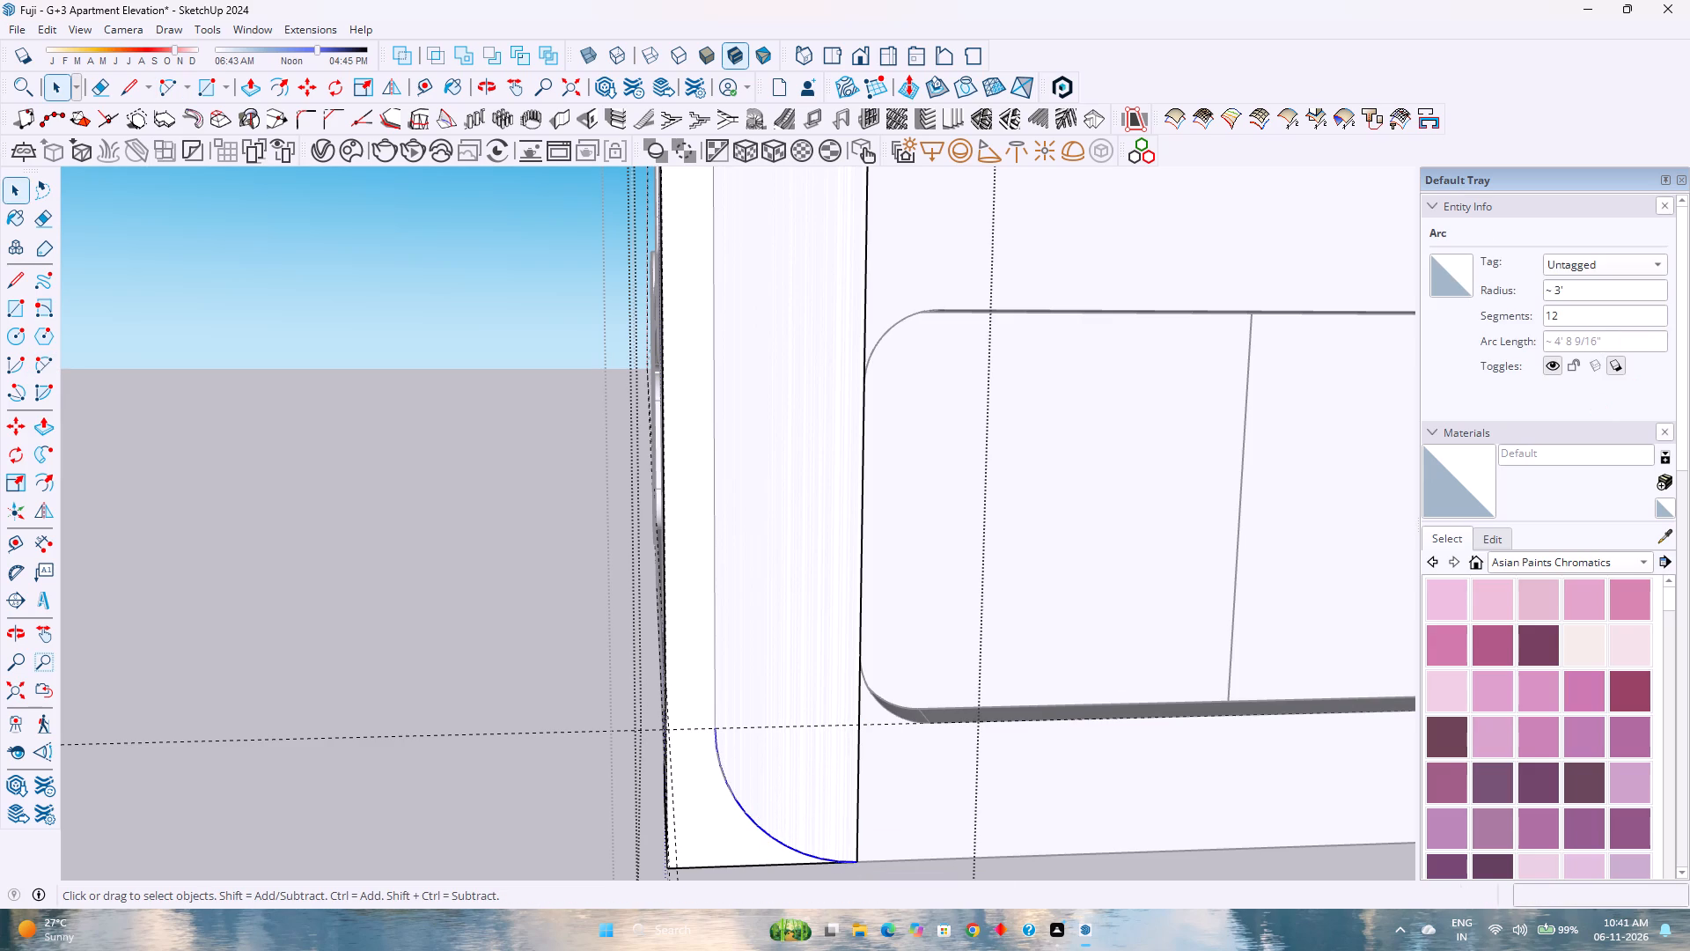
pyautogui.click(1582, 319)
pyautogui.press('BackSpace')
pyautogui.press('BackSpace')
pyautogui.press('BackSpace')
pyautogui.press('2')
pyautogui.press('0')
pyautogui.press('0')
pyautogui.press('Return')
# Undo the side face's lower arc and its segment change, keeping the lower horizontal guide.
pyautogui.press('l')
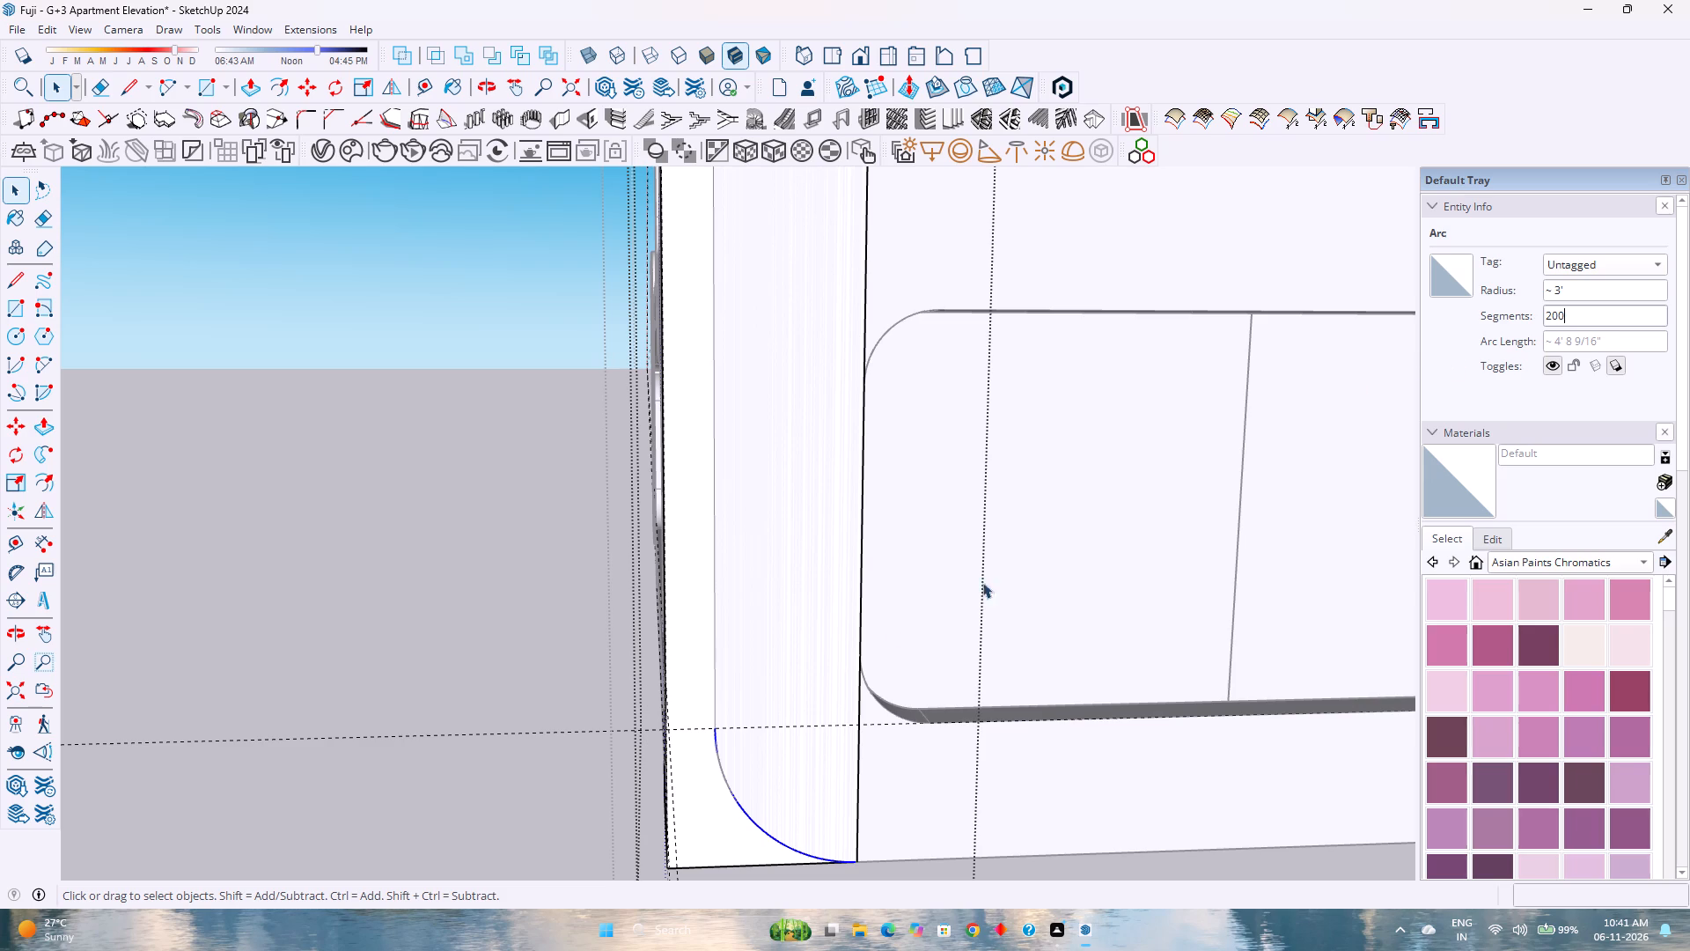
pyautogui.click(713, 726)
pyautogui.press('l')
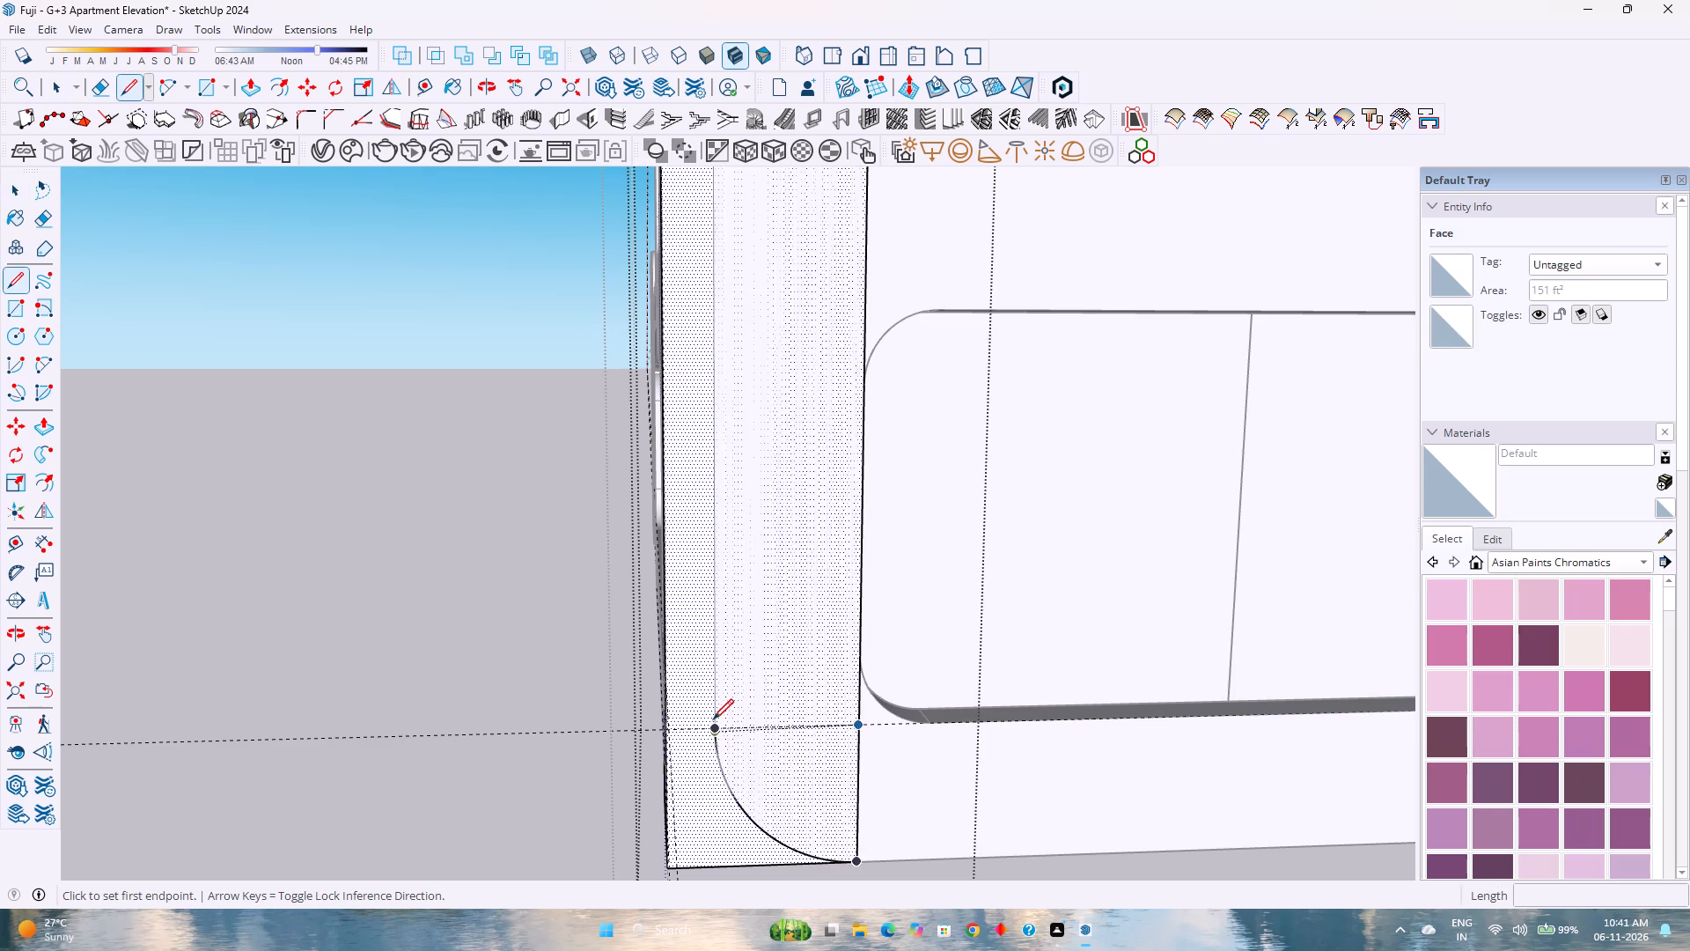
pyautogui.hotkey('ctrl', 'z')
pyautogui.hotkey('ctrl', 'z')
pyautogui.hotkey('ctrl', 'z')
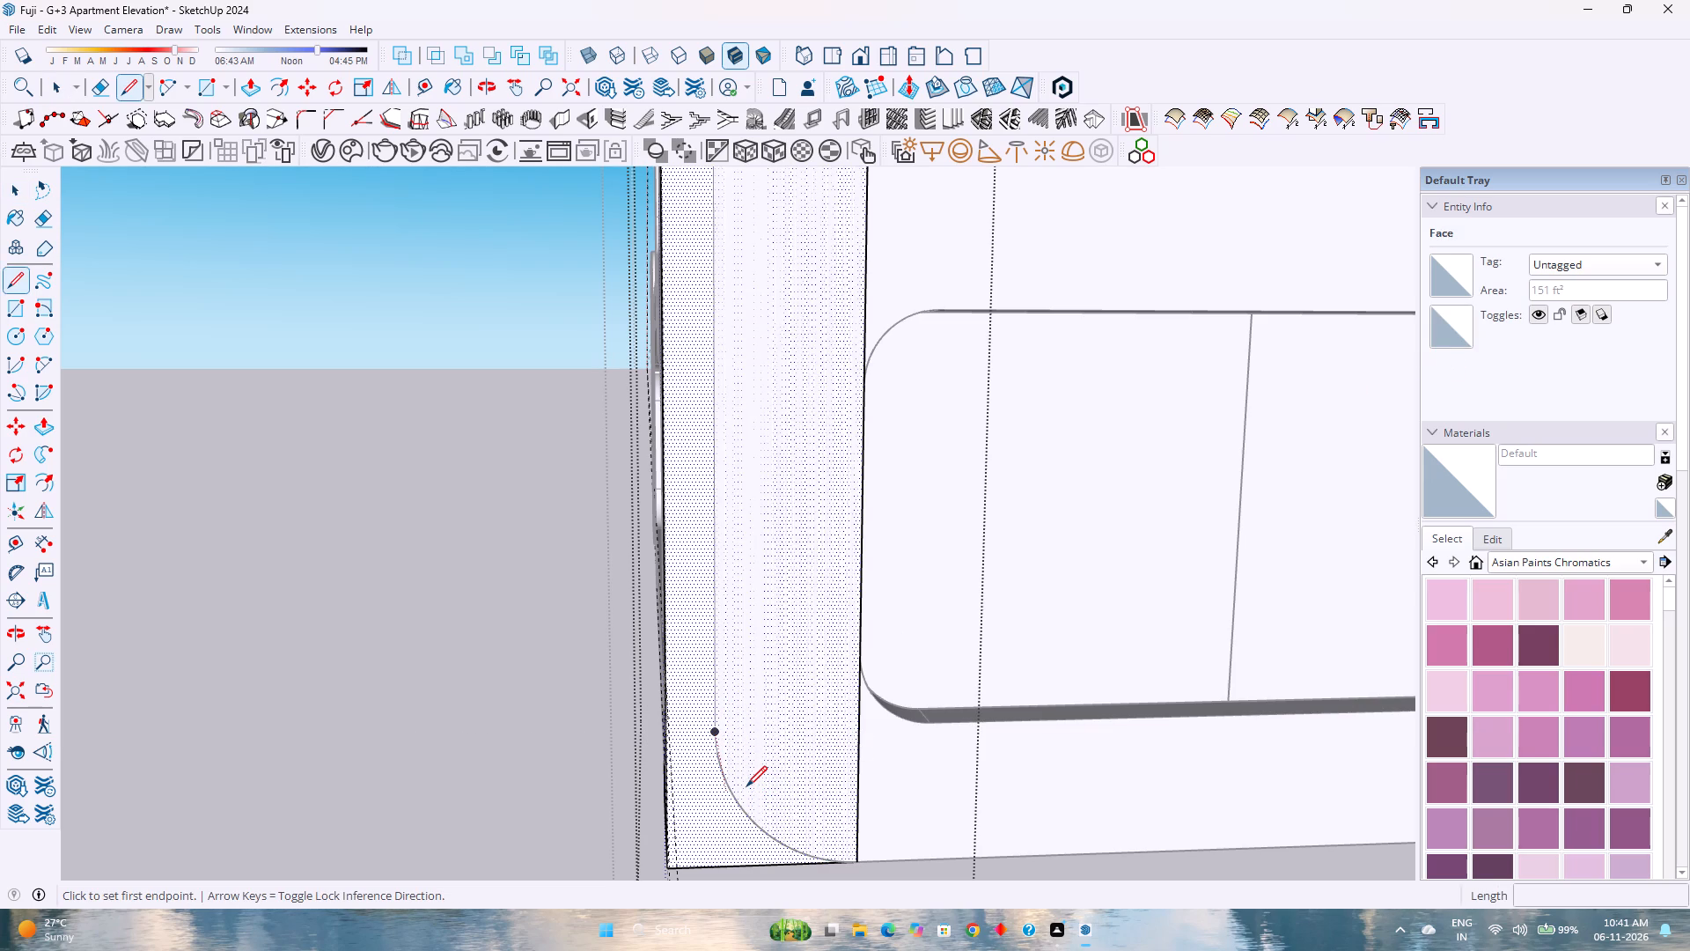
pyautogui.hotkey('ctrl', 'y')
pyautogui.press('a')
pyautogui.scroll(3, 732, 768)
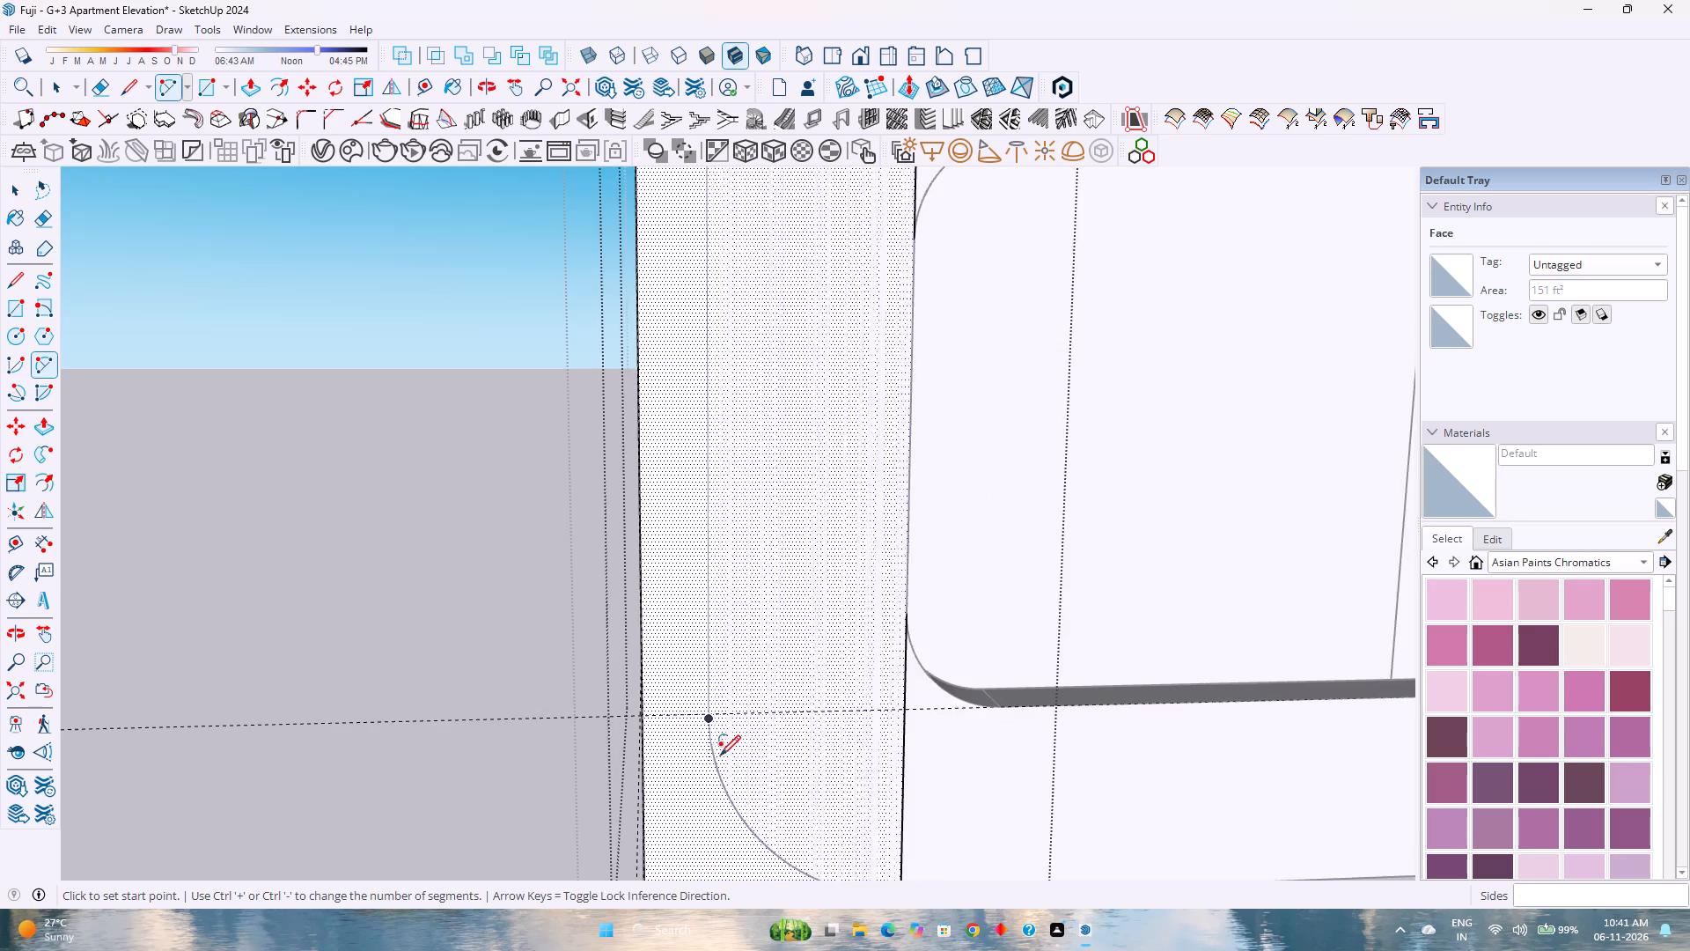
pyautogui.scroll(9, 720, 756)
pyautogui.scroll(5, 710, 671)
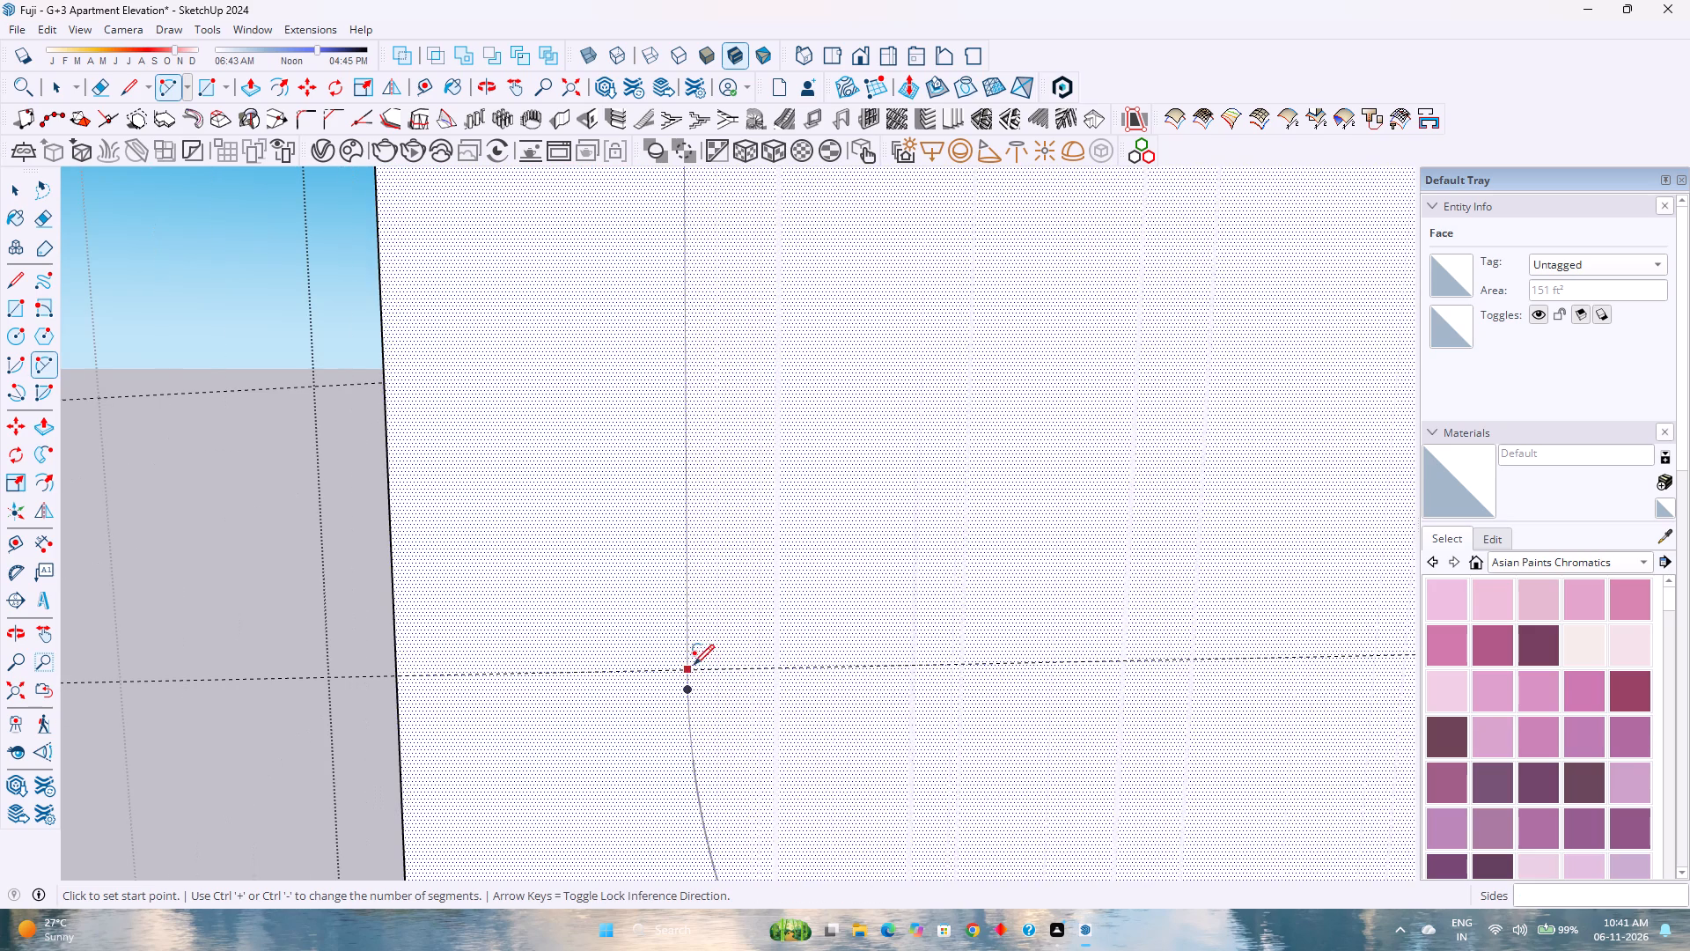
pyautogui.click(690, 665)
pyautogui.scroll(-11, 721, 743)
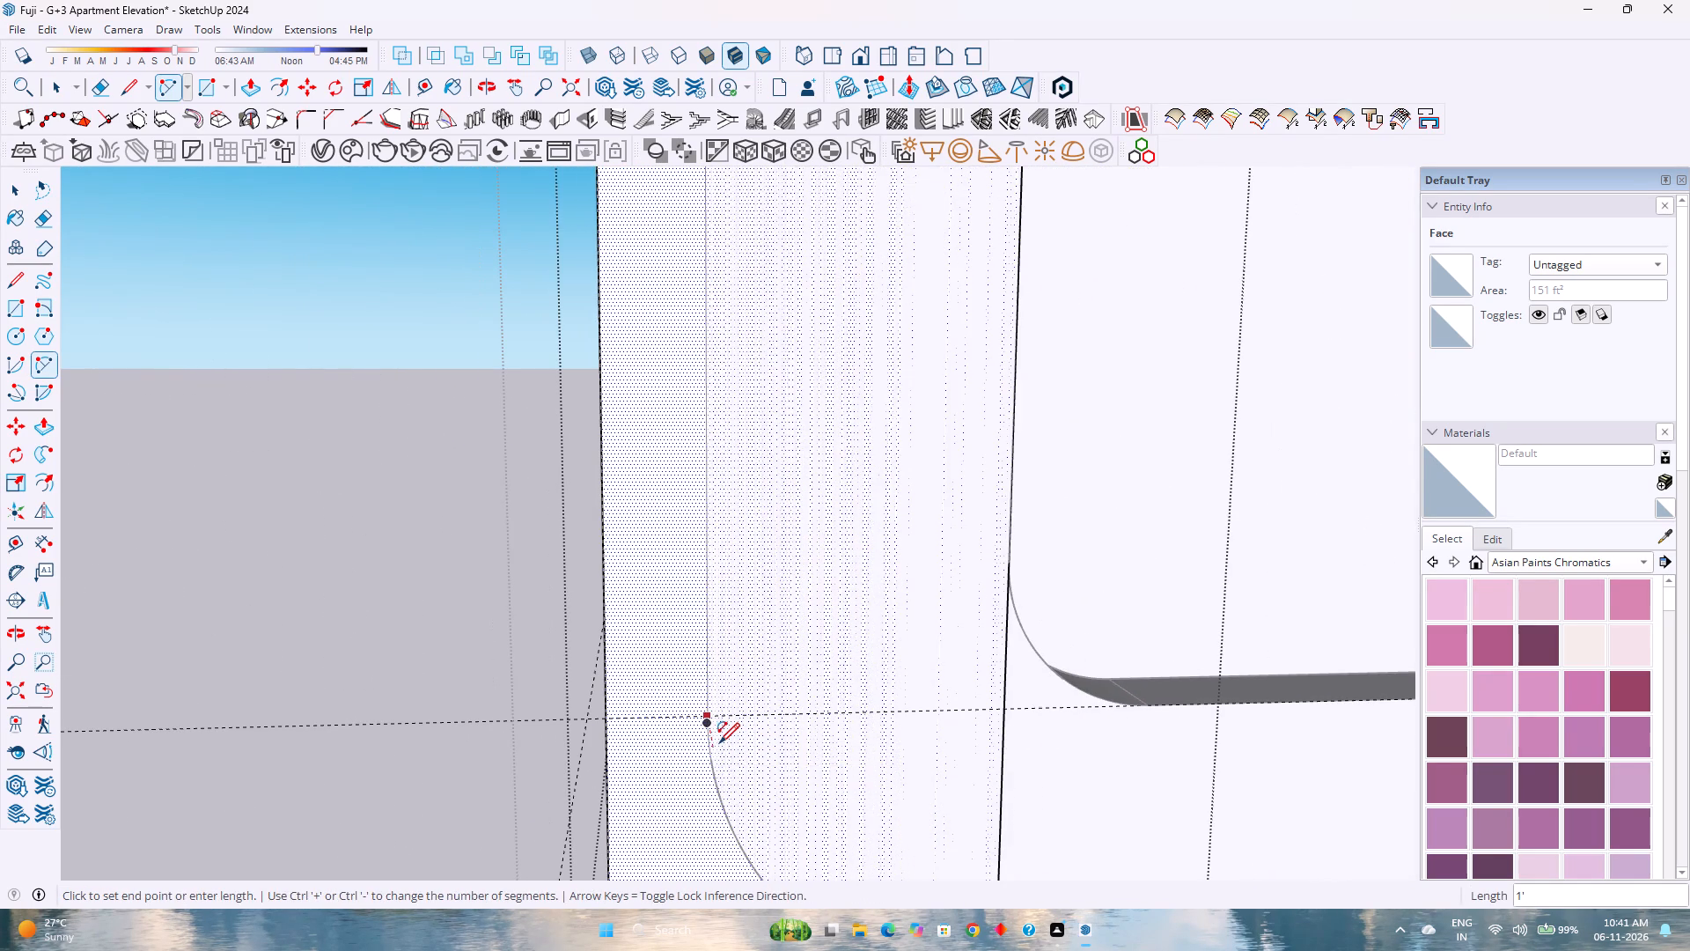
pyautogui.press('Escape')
# Draw an arc of about 3' radius on the column's side face from its bottom inner corner to the lower guide.
pyautogui.scroll(-8, 719, 743)
pyautogui.keyDown('shift'); pyautogui.moveTo(748, 766); pyautogui.dragTo(751, 706, button='middle'); pyautogui.keyUp('shift')
pyautogui.keyDown('shift'); pyautogui.middleClick(754, 698); pyautogui.keyUp('shift')
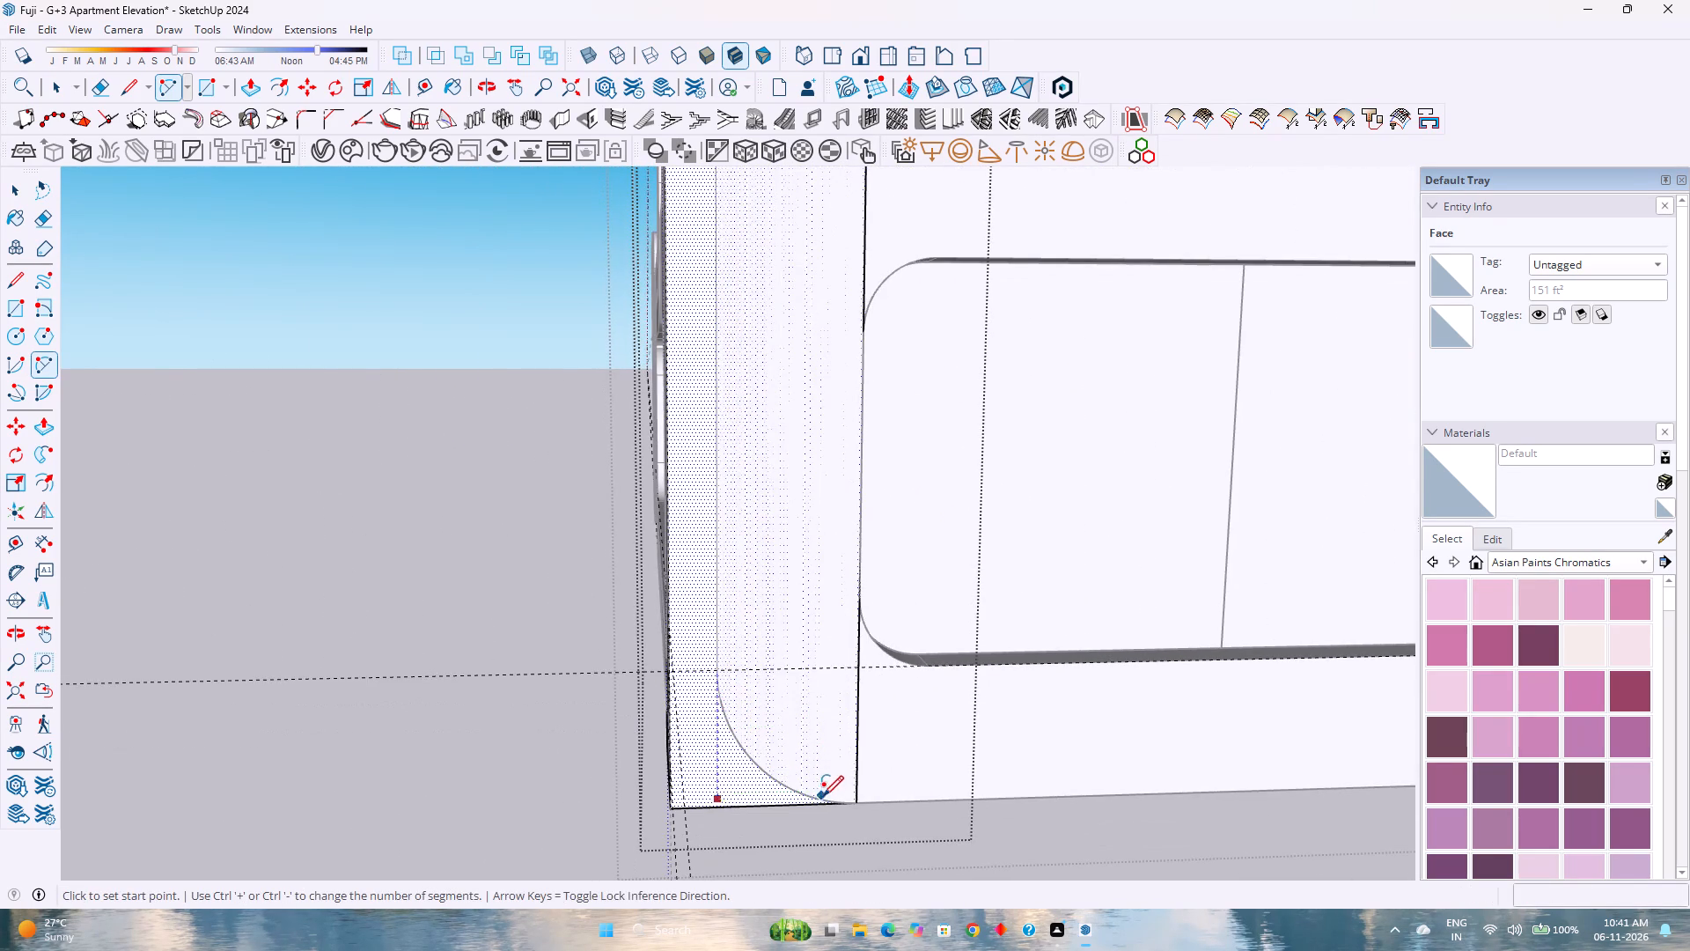
pyautogui.click(856, 807)
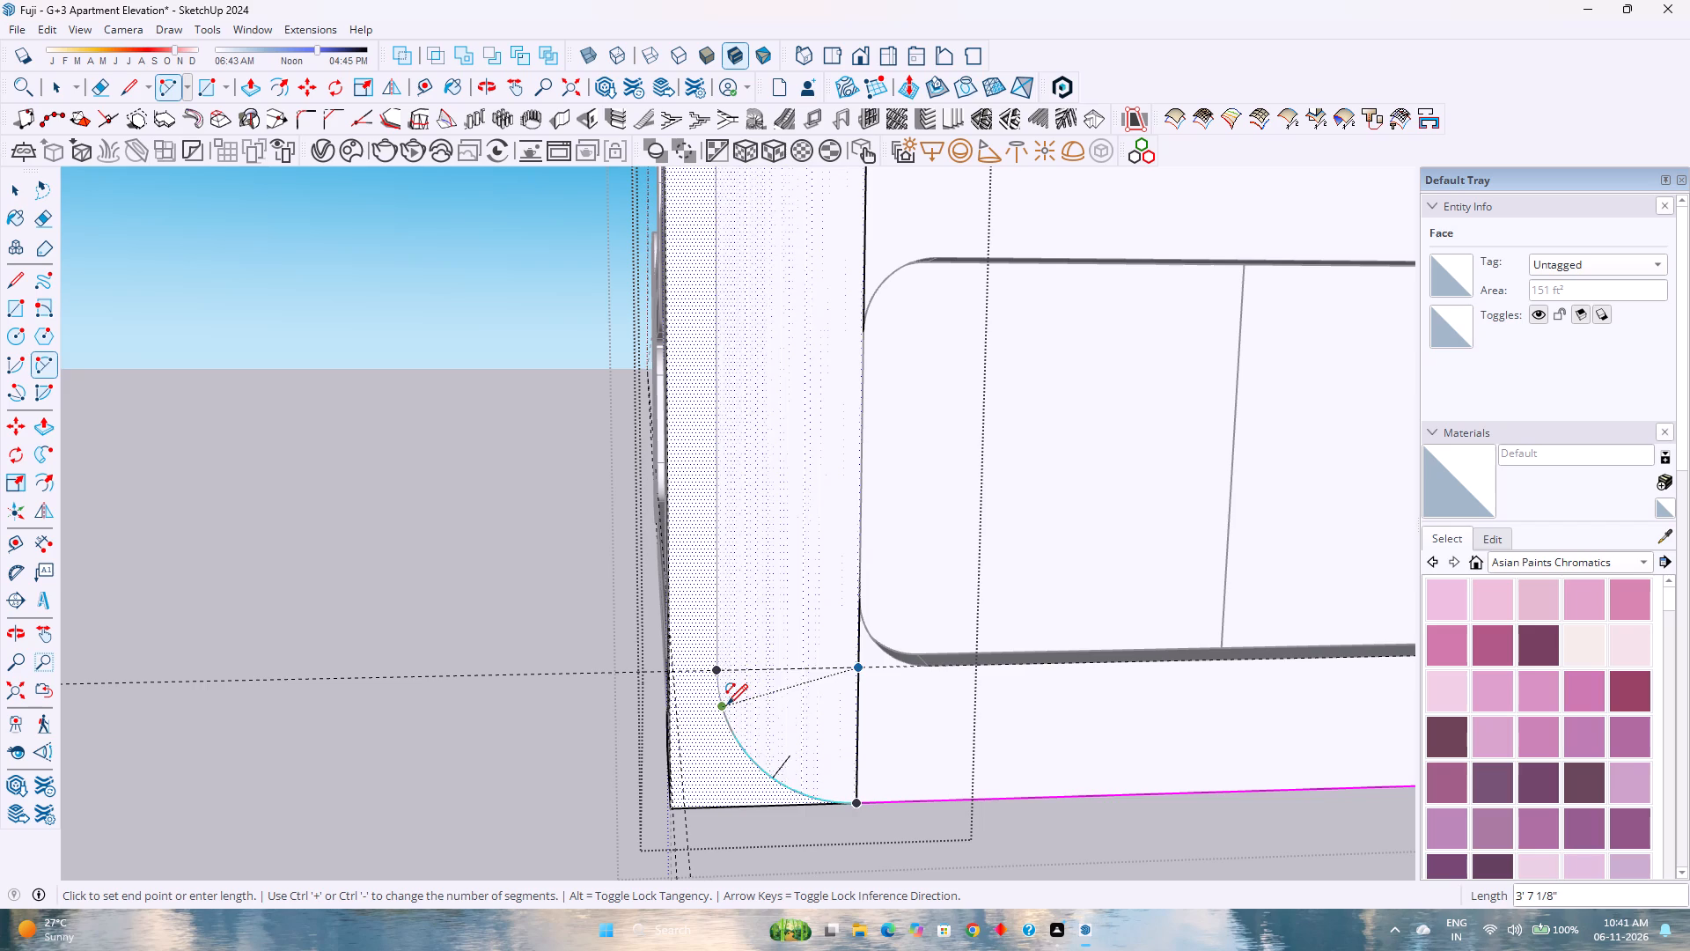
pyautogui.scroll(13, 717, 672)
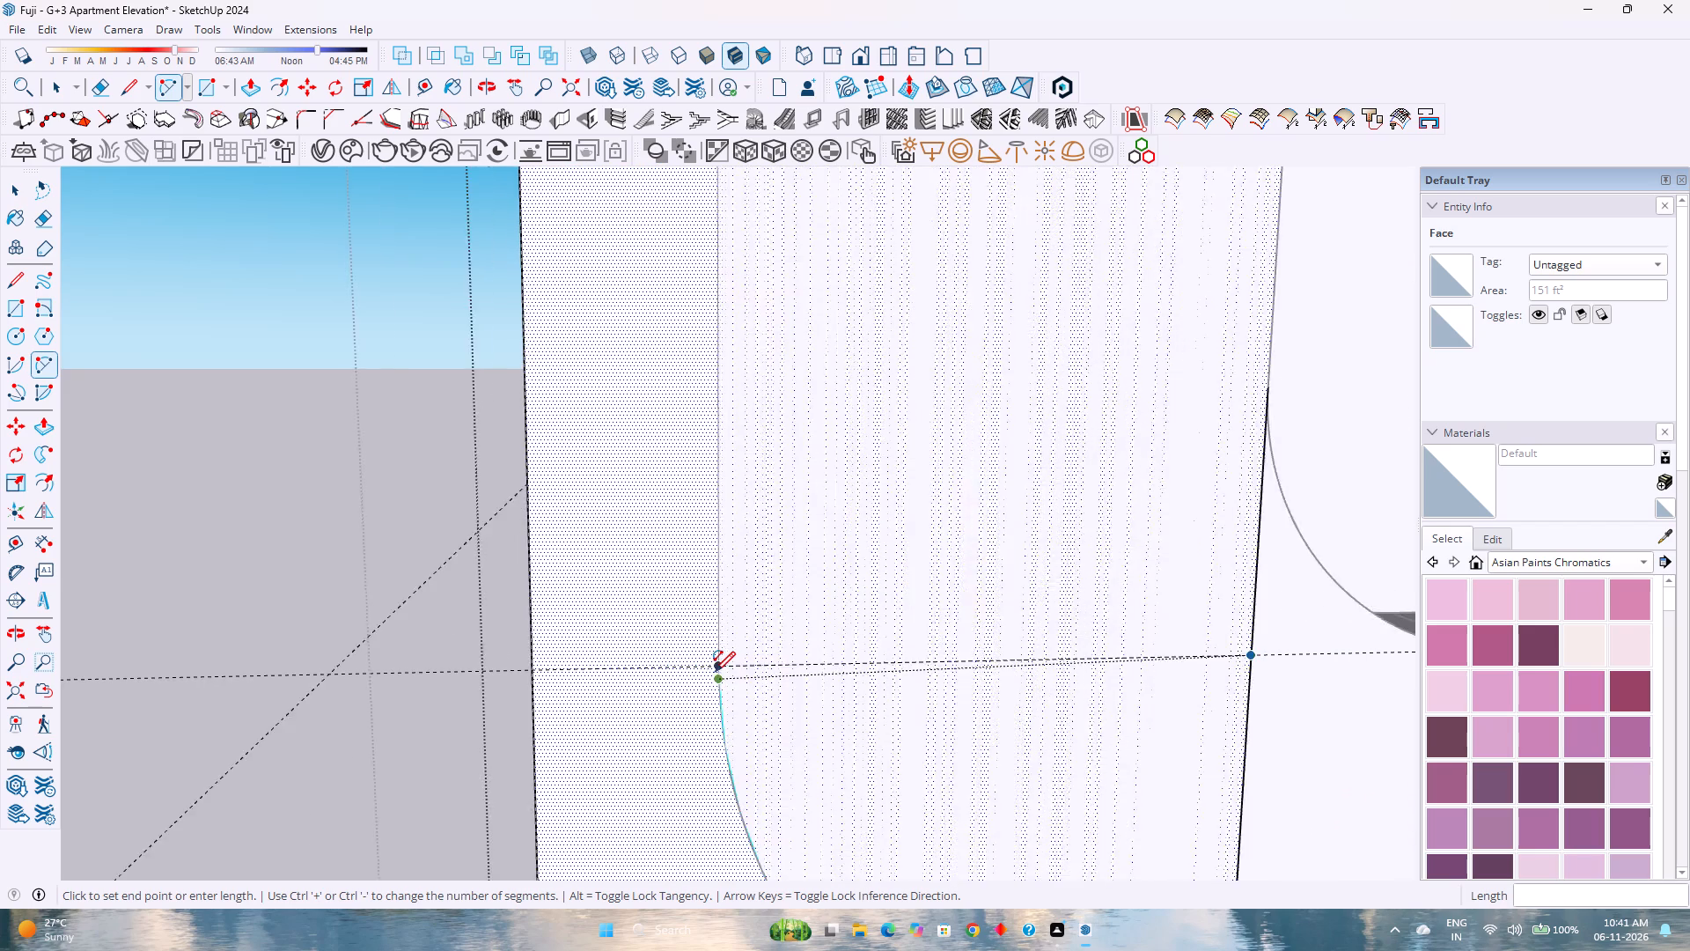
pyautogui.scroll(7, 715, 672)
pyautogui.doubleClick(721, 661)
pyautogui.scroll(-3, 721, 661)
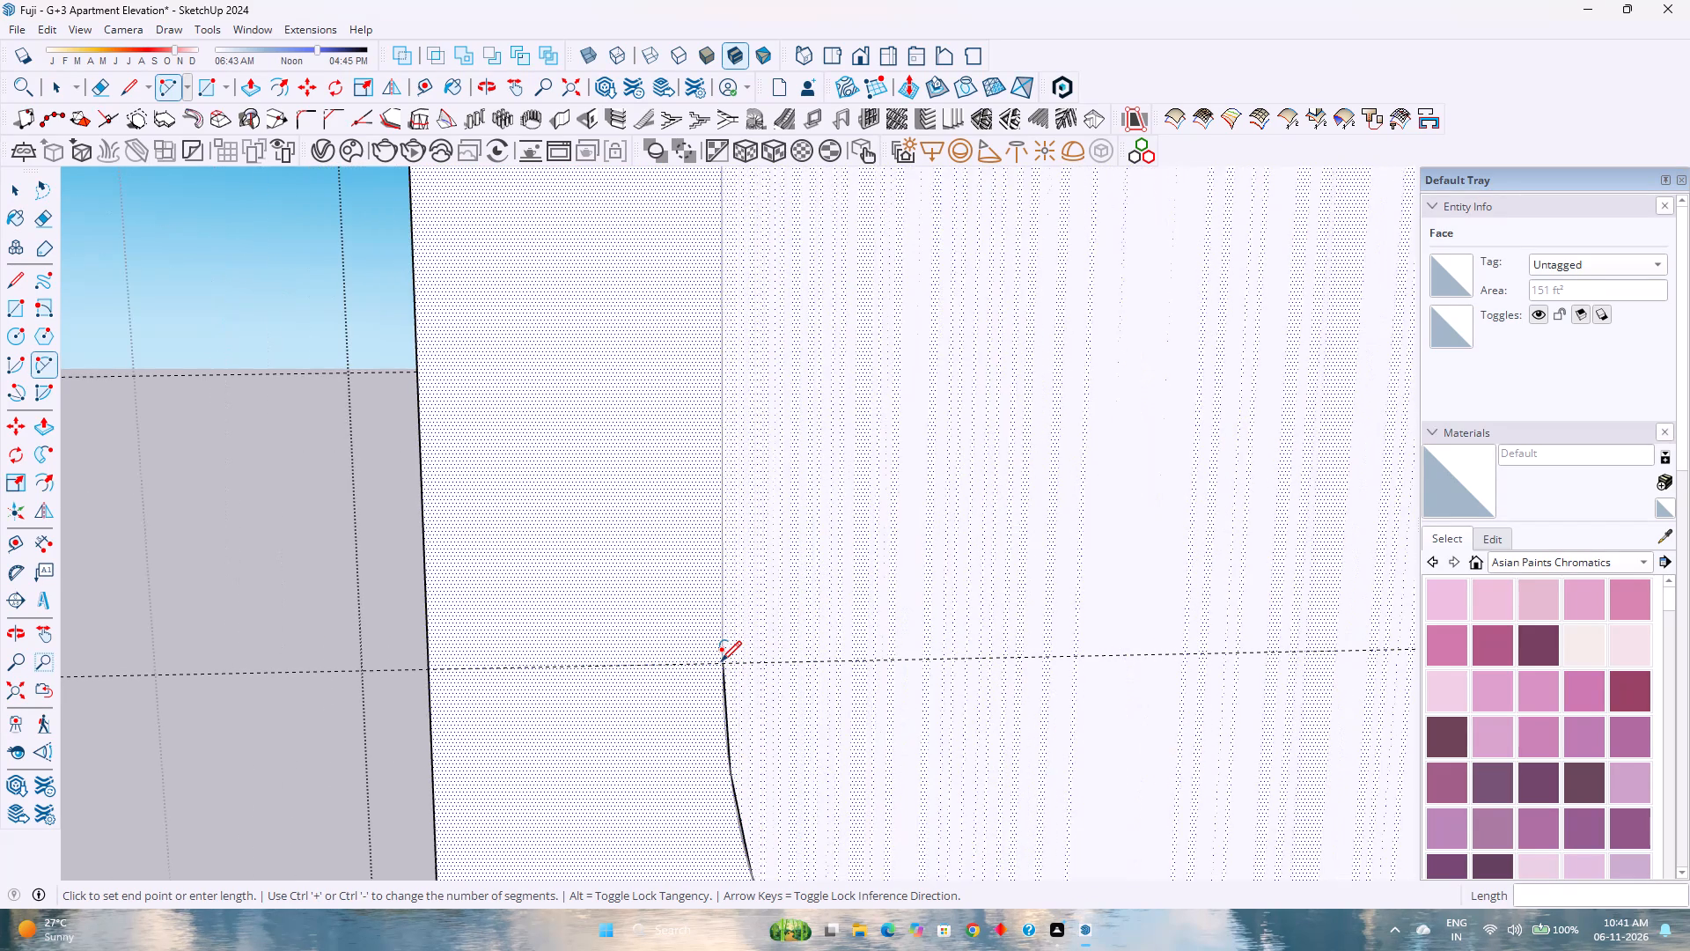
# Set the lower arc on the column's side face to 200 segments.
pyautogui.press('space')
pyautogui.click(728, 708)
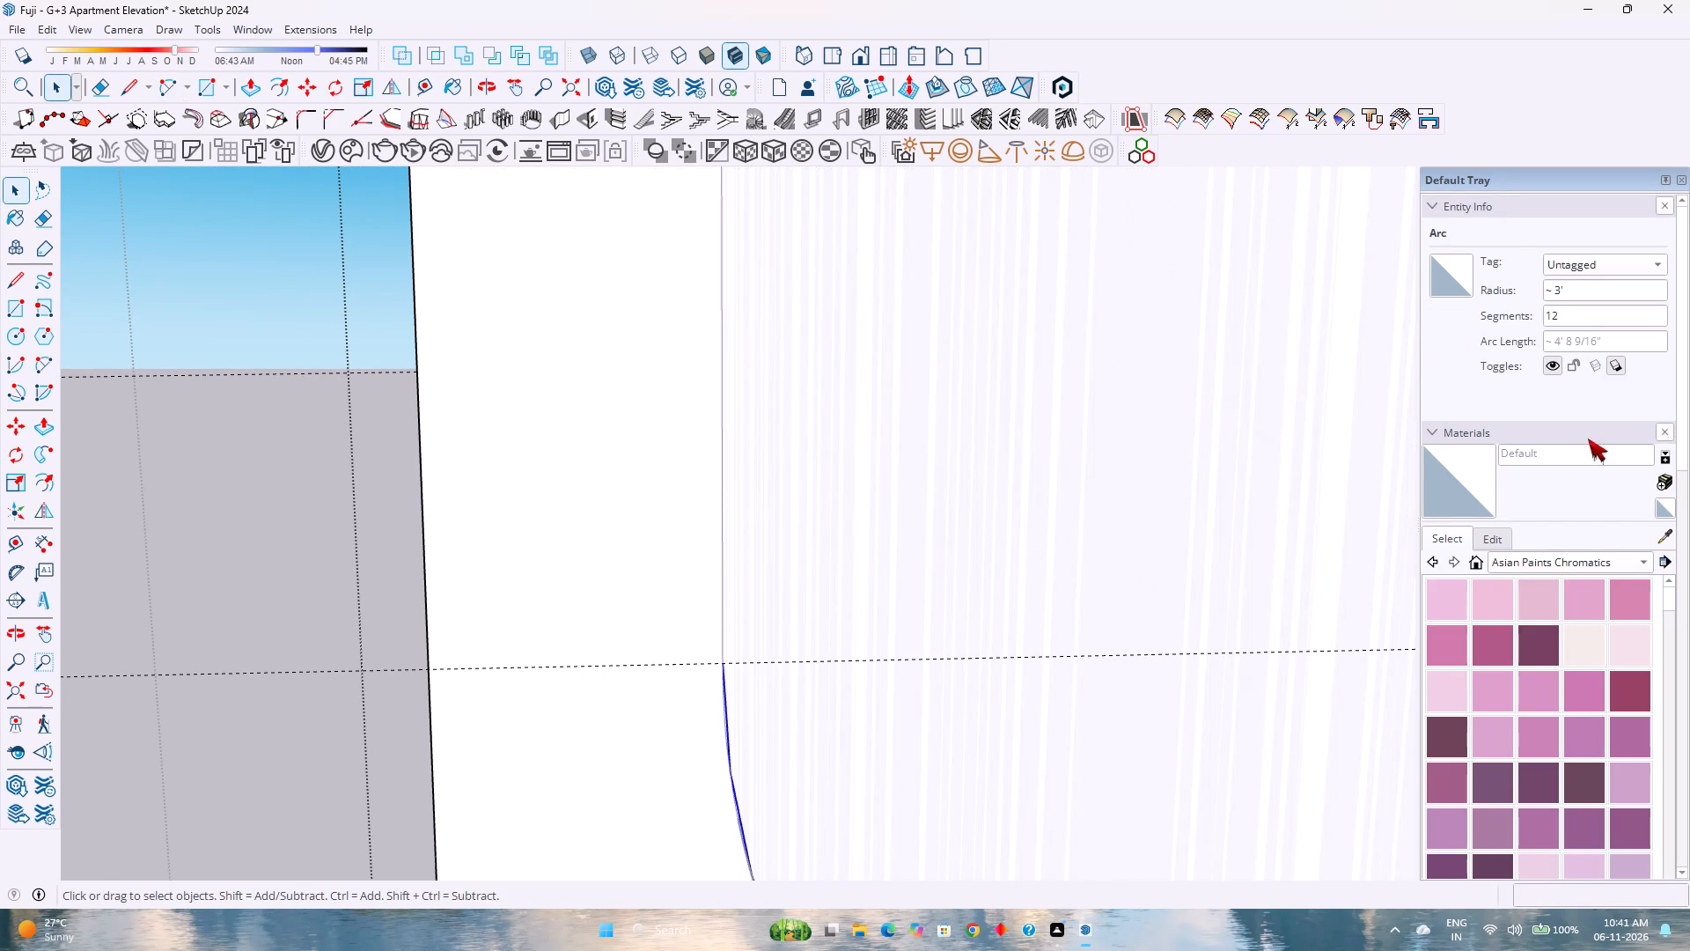
pyautogui.doubleClick(1595, 321)
pyautogui.press('2')
pyautogui.write('00')
pyautogui.press('Return')
pyautogui.scroll(-6, 1062, 439)
# Draw a 31' 9" vertical line on the column's side face from the lower arc's upper end to the upper guide.
pyautogui.press('l')
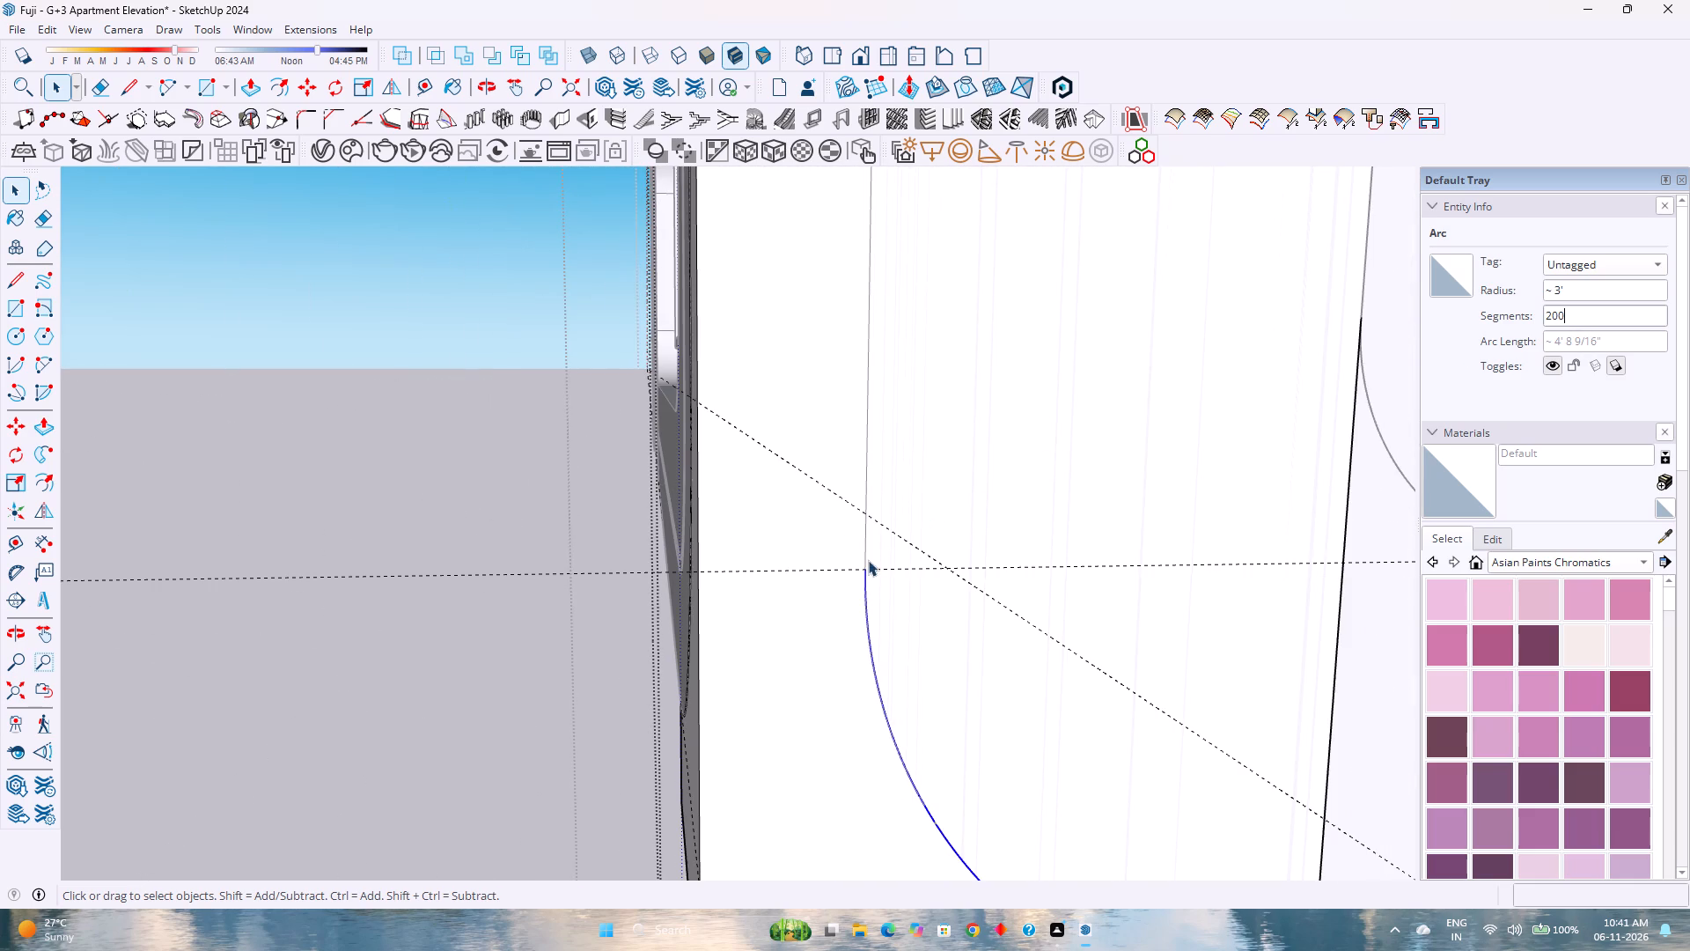
pyautogui.press('space')
pyautogui.press('l')
pyautogui.click(125, 98)
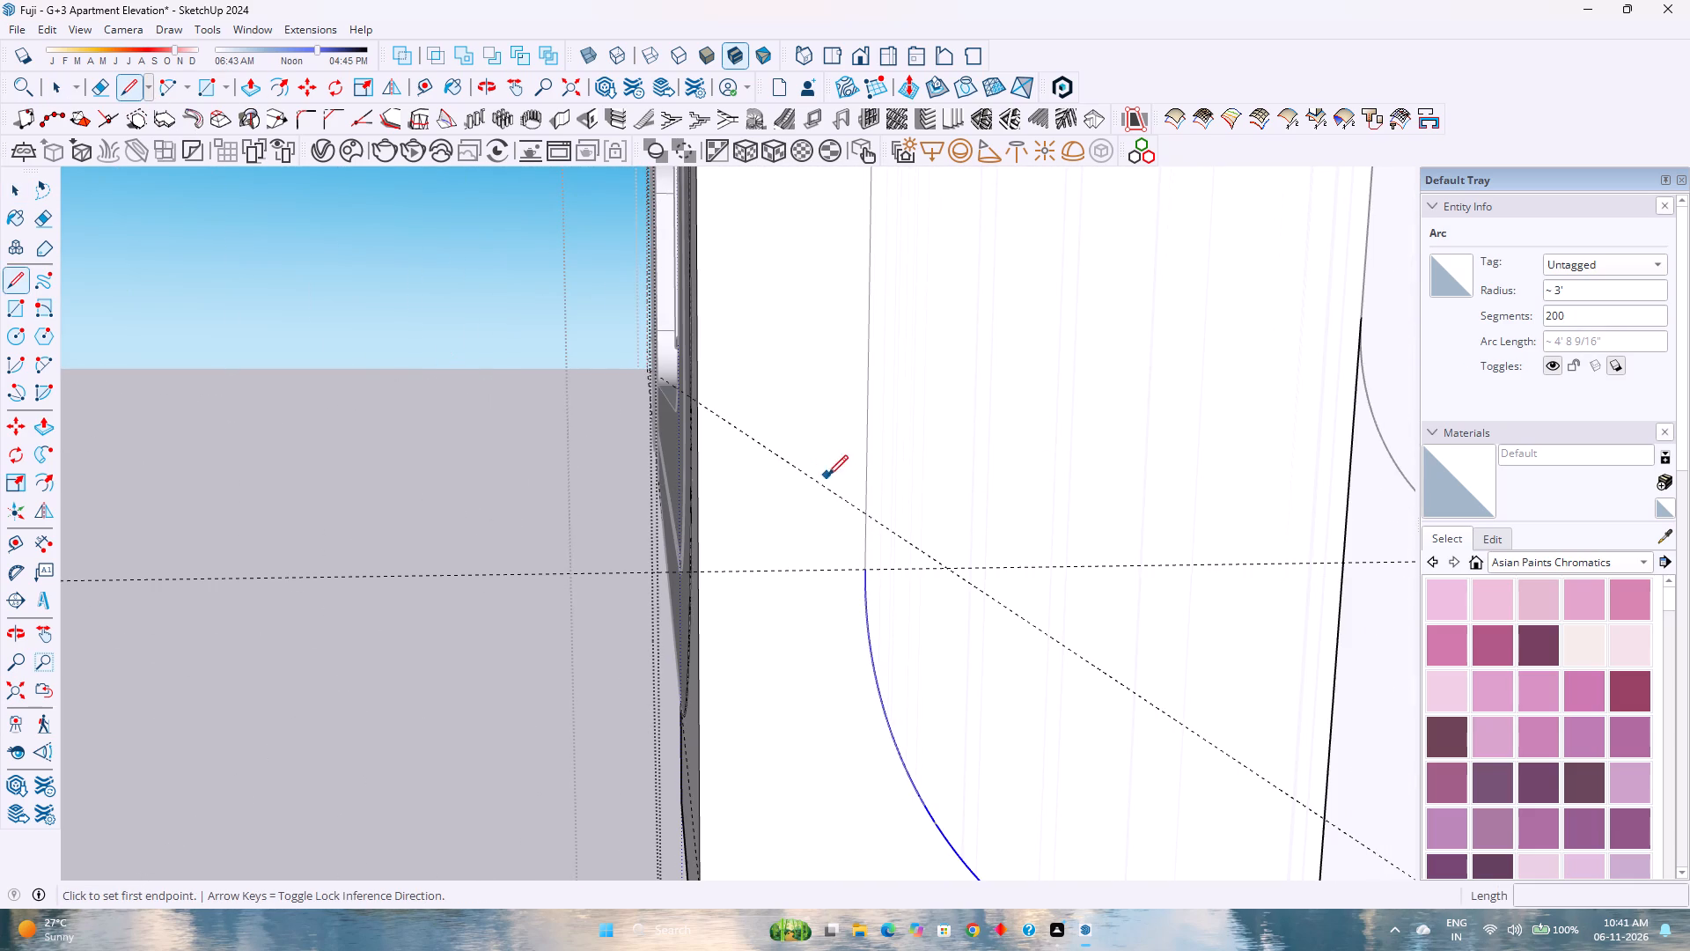
pyautogui.click(866, 567)
pyautogui.scroll(-5, 872, 467)
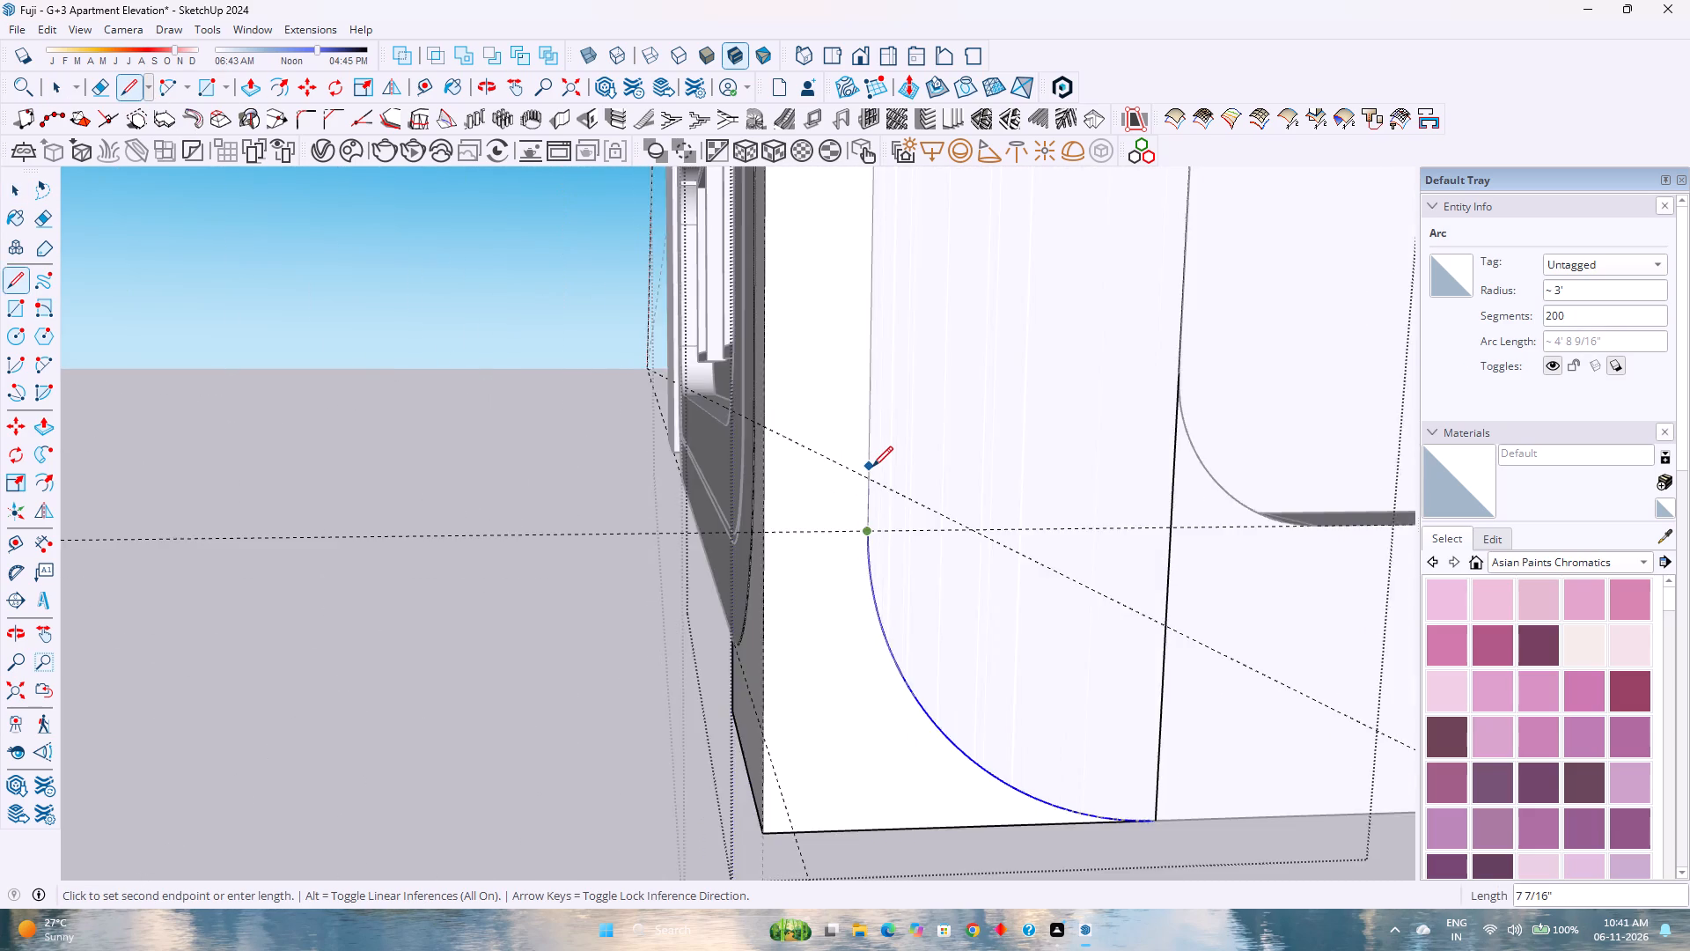
pyautogui.scroll(-10, 872, 467)
pyautogui.keyDown('shift'); pyautogui.moveTo(935, 396); pyautogui.dragTo(774, 654, button='middle'); pyautogui.keyUp('shift')
pyautogui.keyDown('shift'); pyautogui.scroll(-1, 935, 396); pyautogui.keyUp('shift')
pyautogui.keyDown('shift'); pyautogui.moveTo(757, 700); pyautogui.dragTo(725, 795, button='middle'); pyautogui.keyUp('shift')
pyautogui.keyDown('shift'); pyautogui.middleClick(725, 795); pyautogui.keyUp('shift')
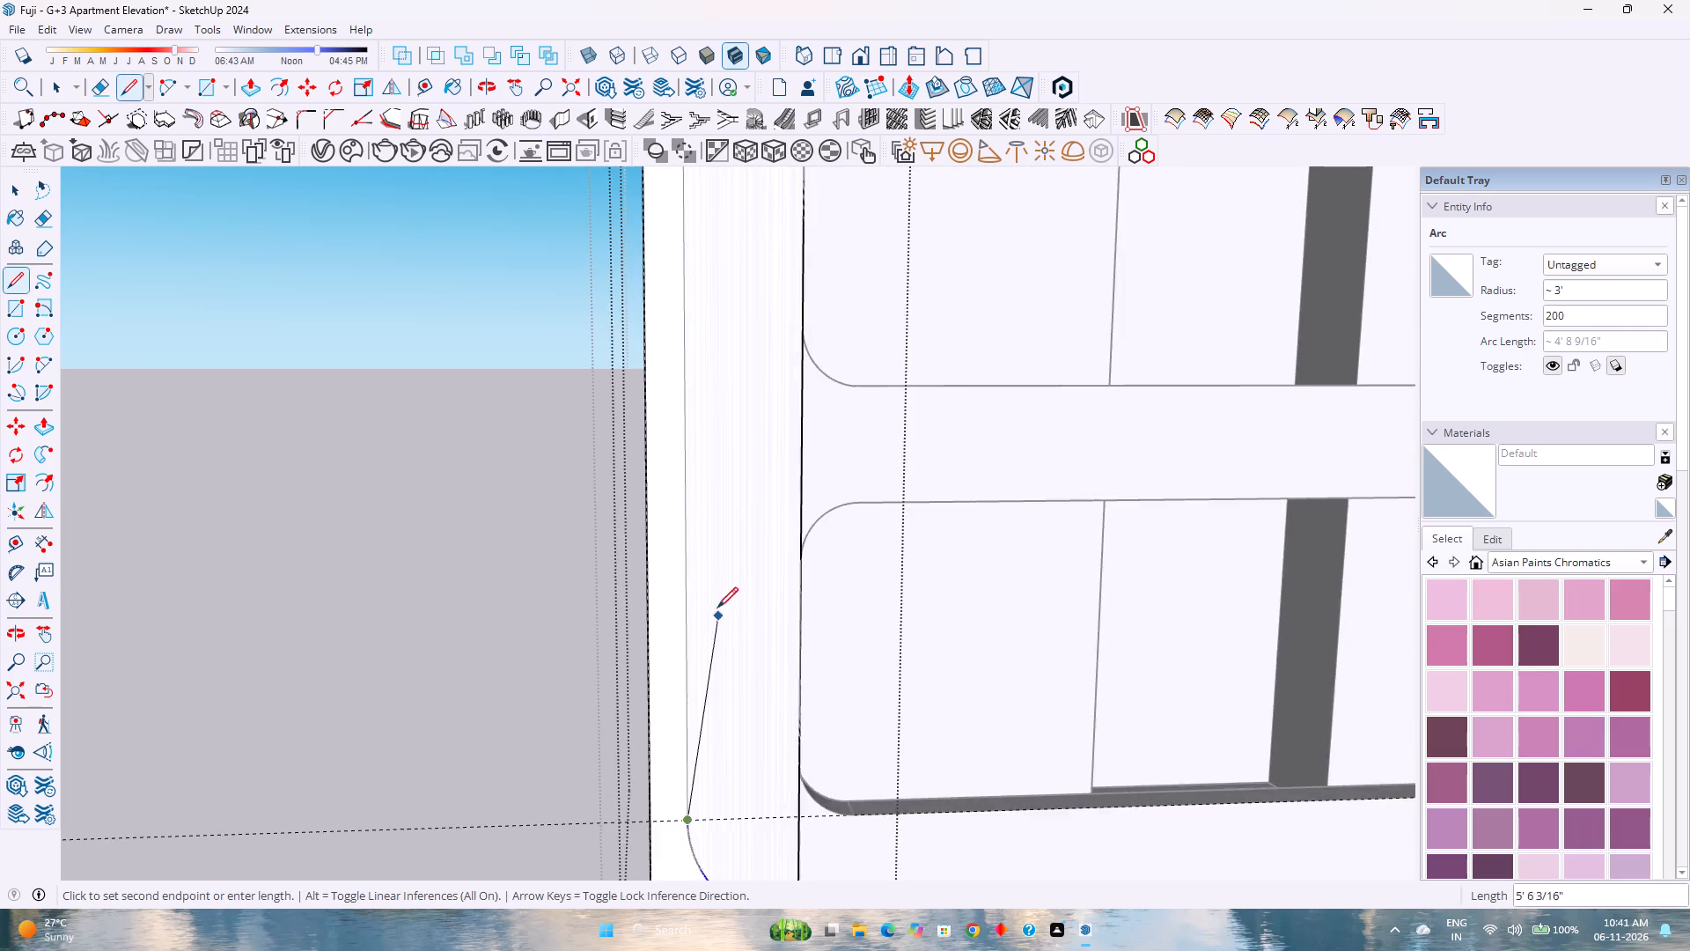
pyautogui.scroll(-2, 713, 595)
pyautogui.keyDown('shift'); pyautogui.scroll(-1, 732, 340); pyautogui.keyUp('shift')
pyautogui.keyDown('shift'); pyautogui.moveTo(732, 340); pyautogui.dragTo(712, 792, button='middle'); pyautogui.keyUp('shift')
pyautogui.middleClick(712, 792)
pyautogui.keyDown('shift'); pyautogui.moveTo(673, 379); pyautogui.dragTo(653, 568, button='middle'); pyautogui.keyUp('shift')
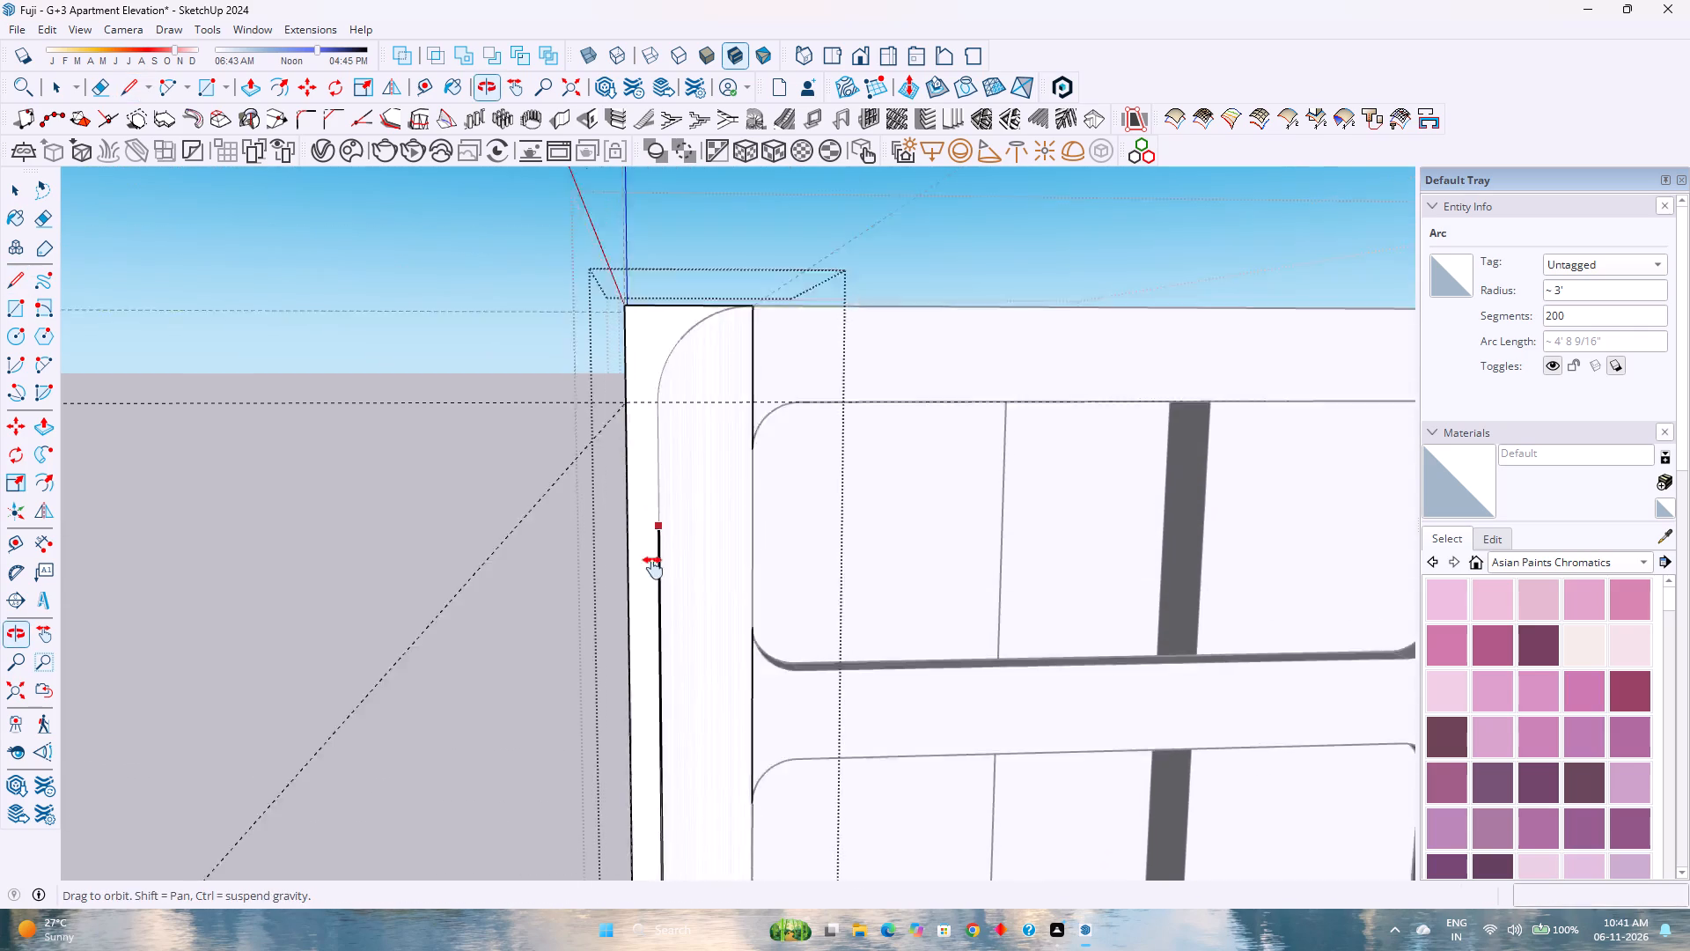
pyautogui.keyDown('shift'); pyautogui.moveTo(653, 568); pyautogui.dragTo(644, 593, button='middle'); pyautogui.keyUp('shift')
pyautogui.scroll(10, 636, 431)
pyautogui.click(646, 478)
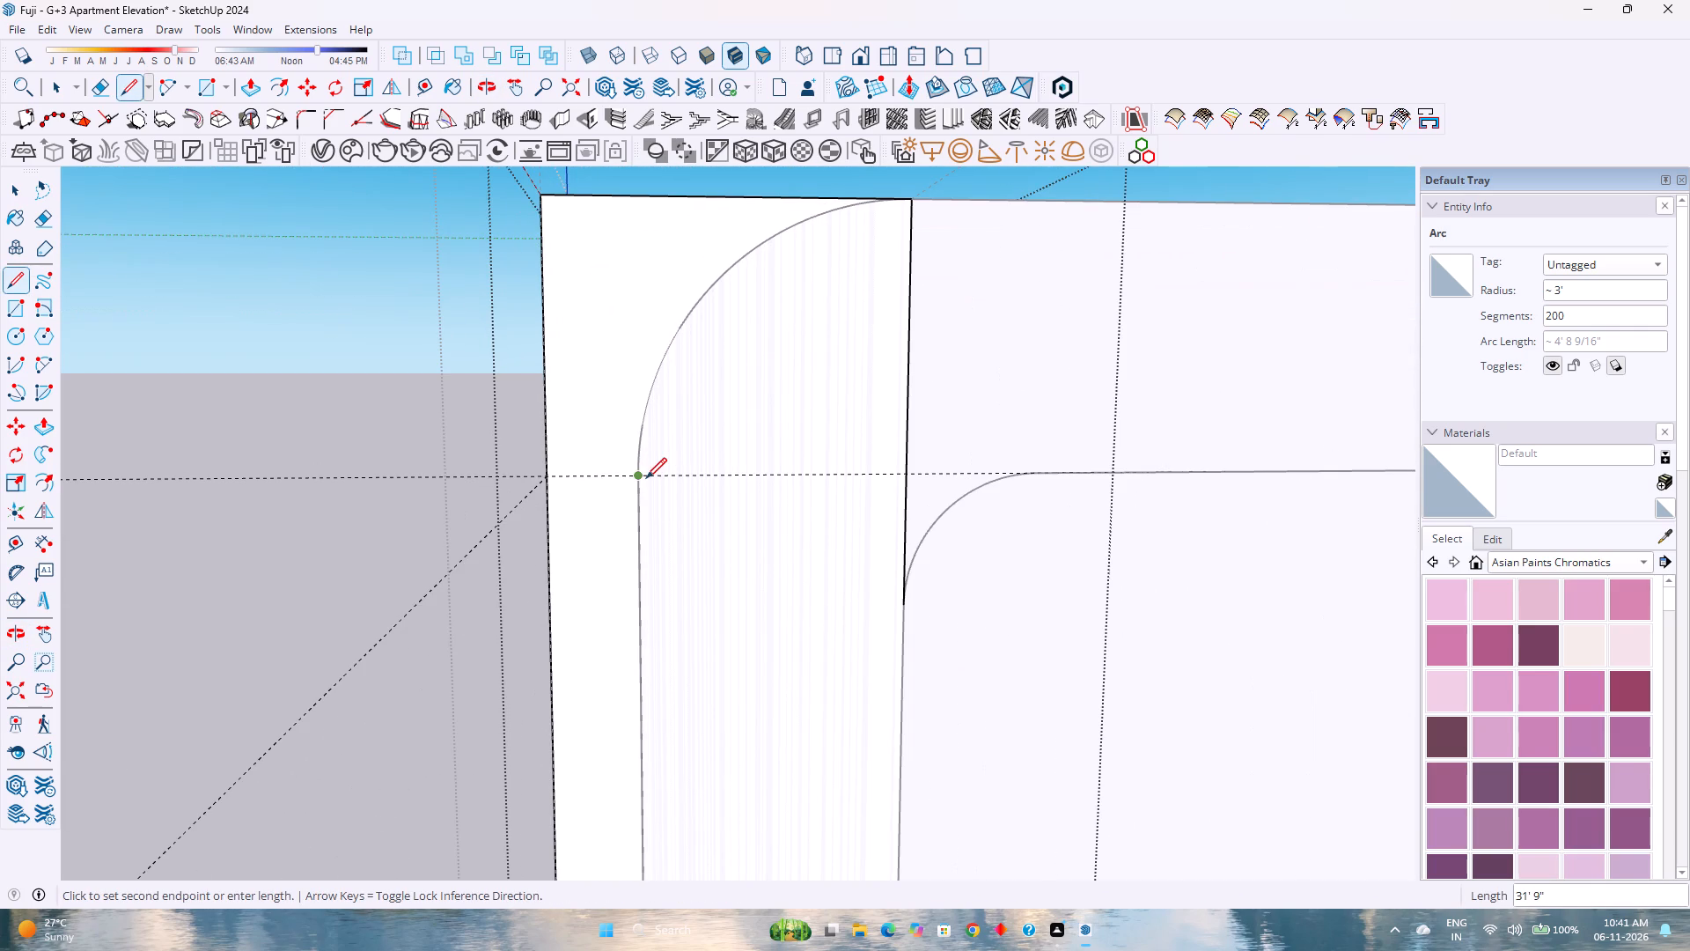
# Draw a 3' radius arc on the column's side face from the vertical line's top end to the top inner corner.
pyautogui.press('a')
pyautogui.click(643, 474)
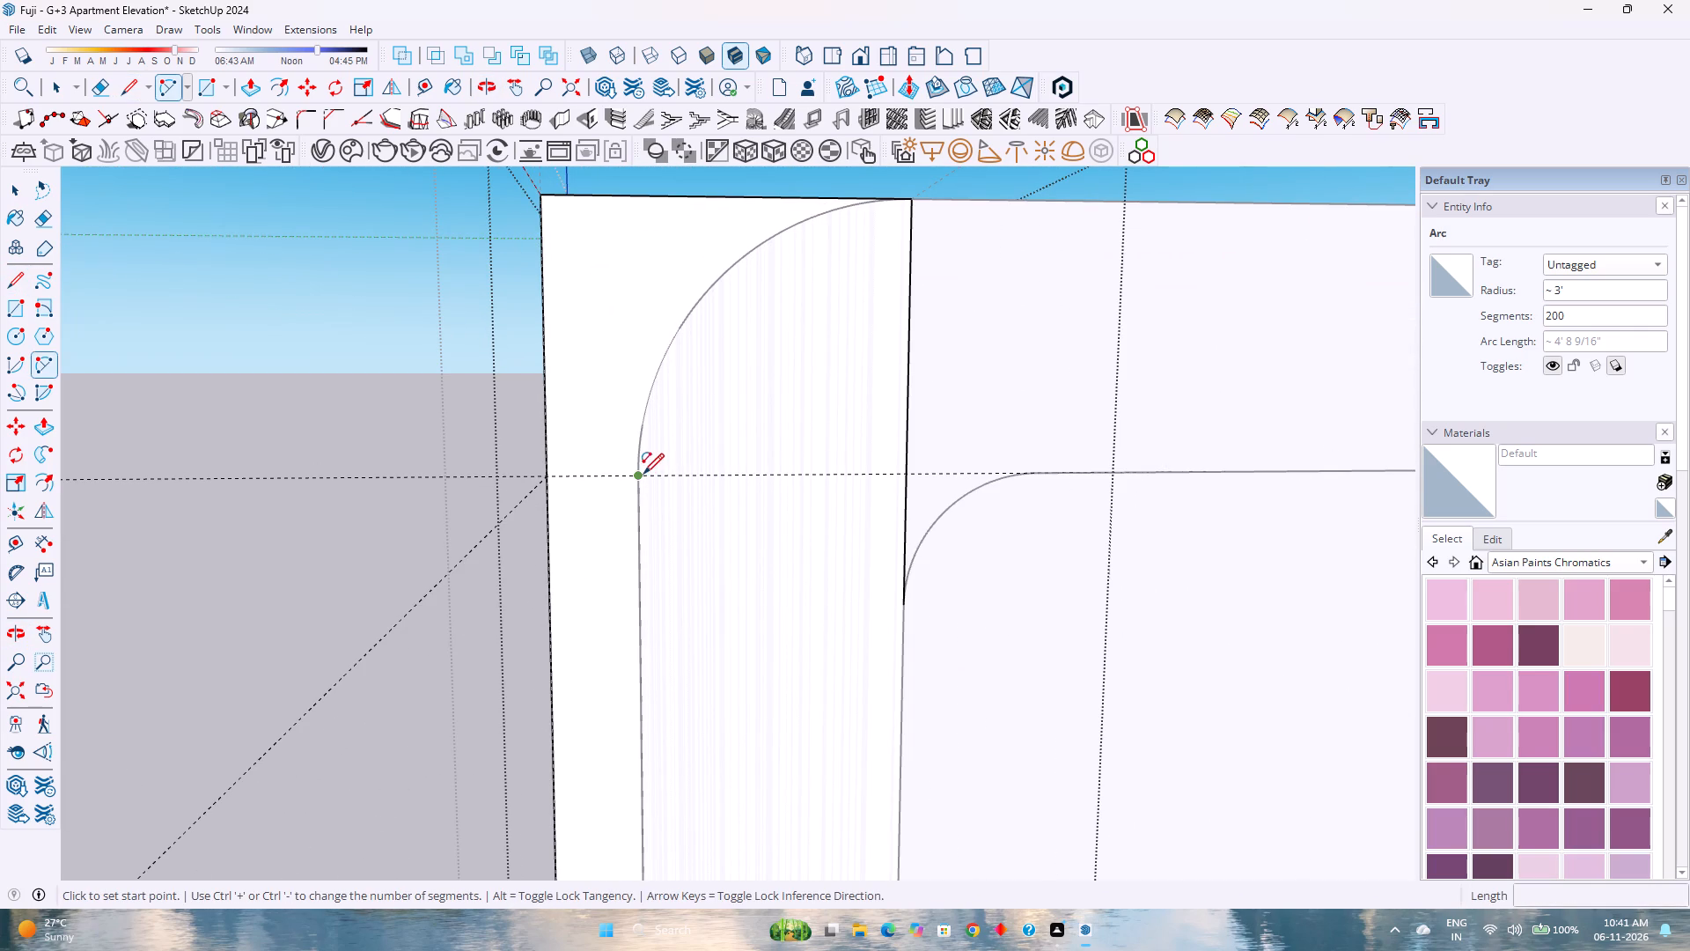
pyautogui.doubleClick(919, 202)
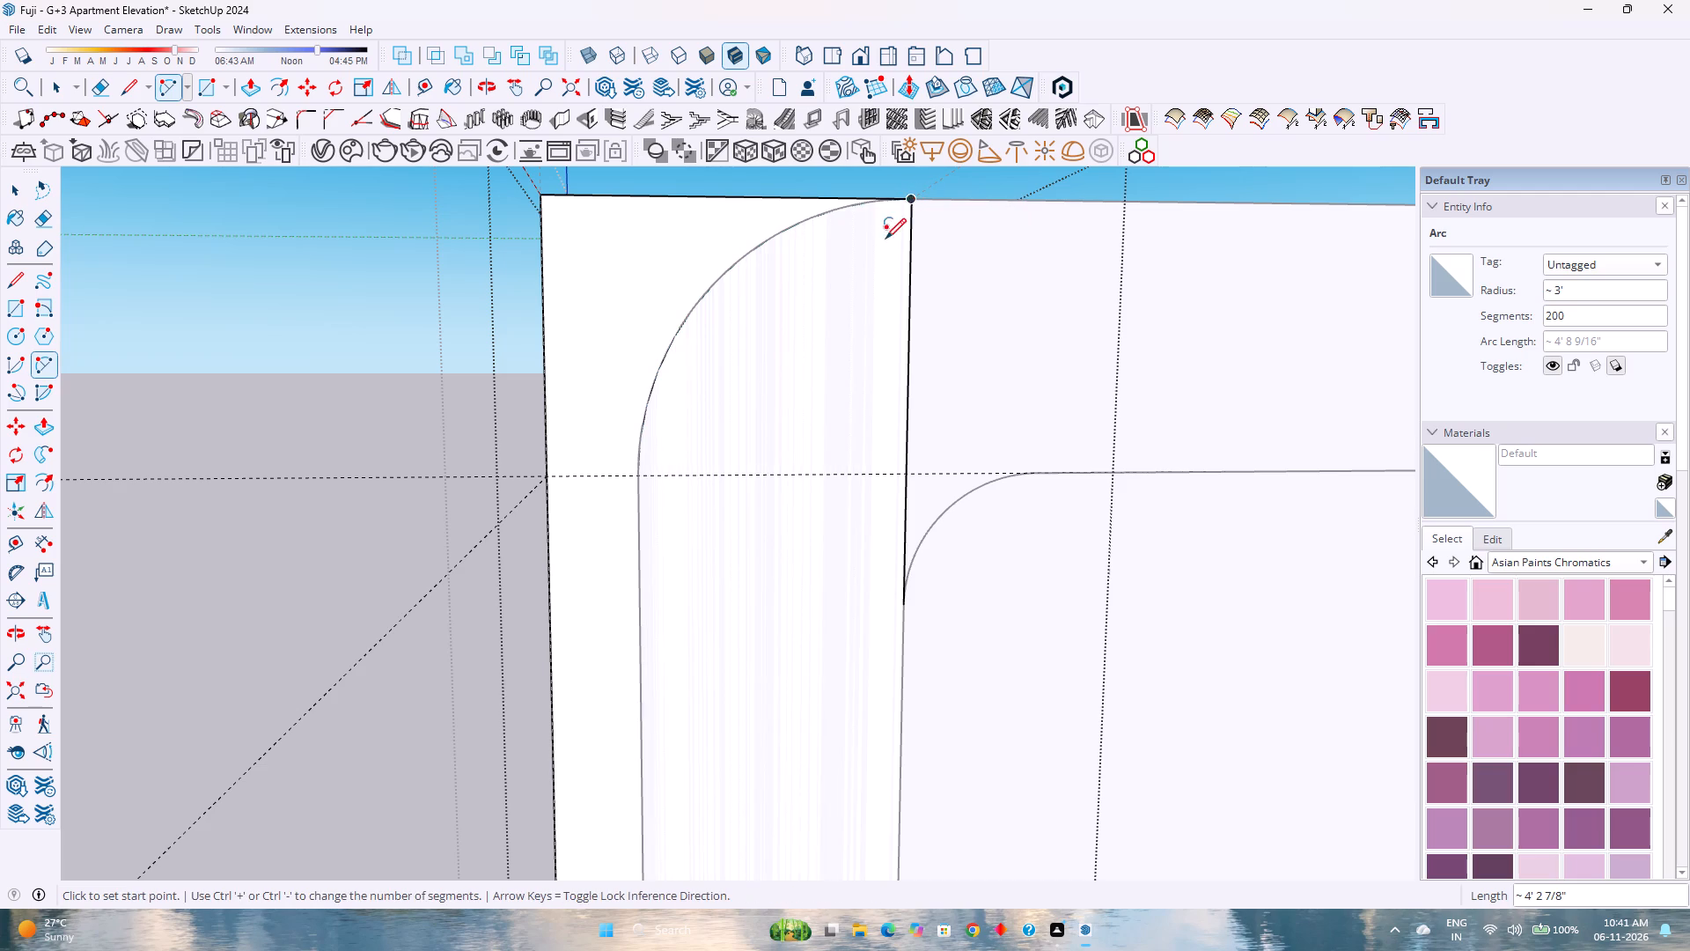
# Set the upper arc on the column's side face to 200 segments.
pyautogui.press('space')
pyautogui.click(770, 241)
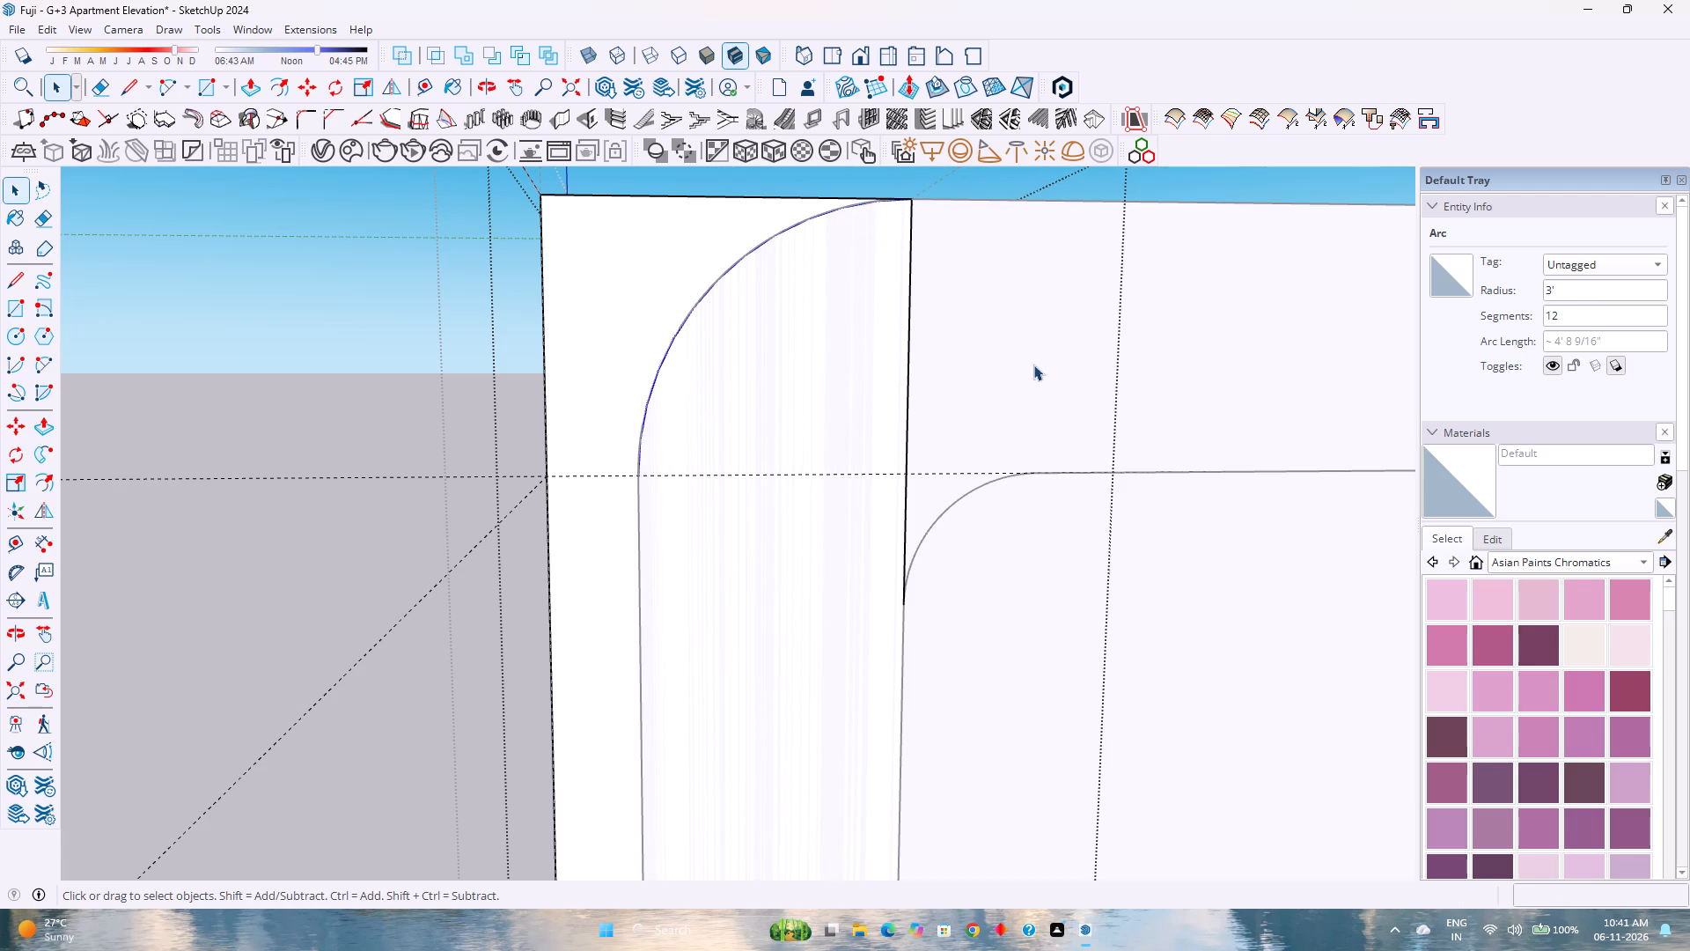
pyautogui.doubleClick(1606, 313)
pyautogui.press('2')
pyautogui.press('0')
pyautogui.press('0')
pyautogui.press('Return')
# Cut away the rounded inner region of the column's side face with Push/Pull, repeating the previous distance.
pyautogui.click(767, 505)
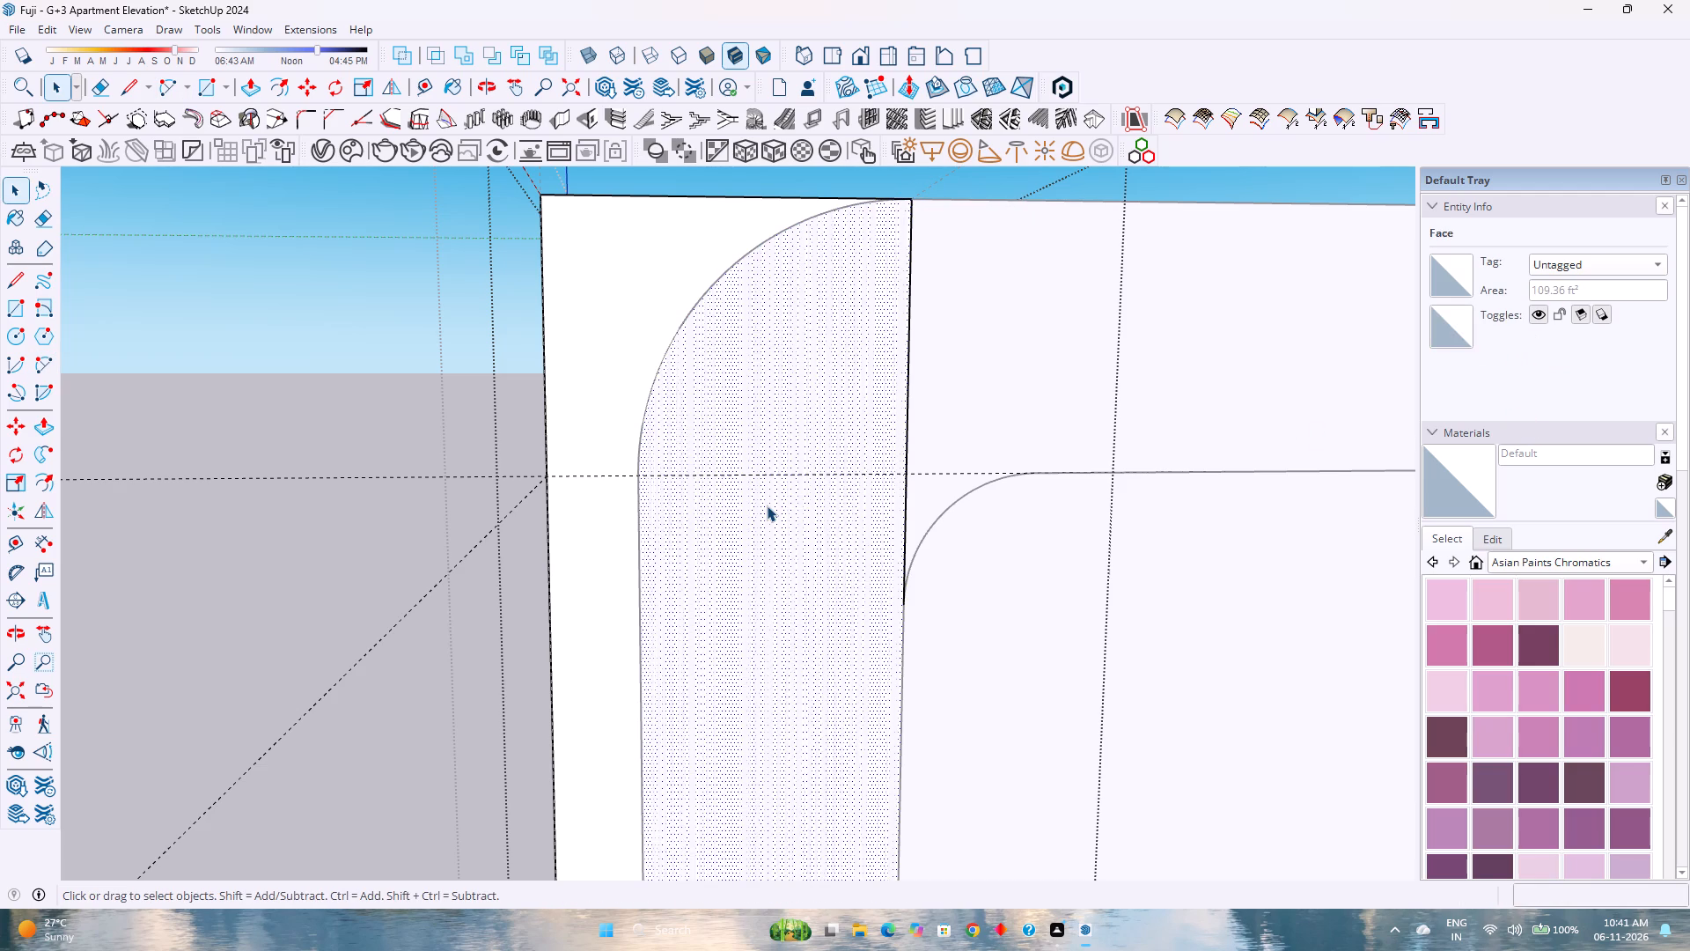
pyautogui.press('p')
pyautogui.doubleClick(767, 505)
pyautogui.moveTo(767, 504); pyautogui.dragTo(896, 797, button='middle')
pyautogui.middleClick(896, 797)
pyautogui.scroll(-5, 776, 601)
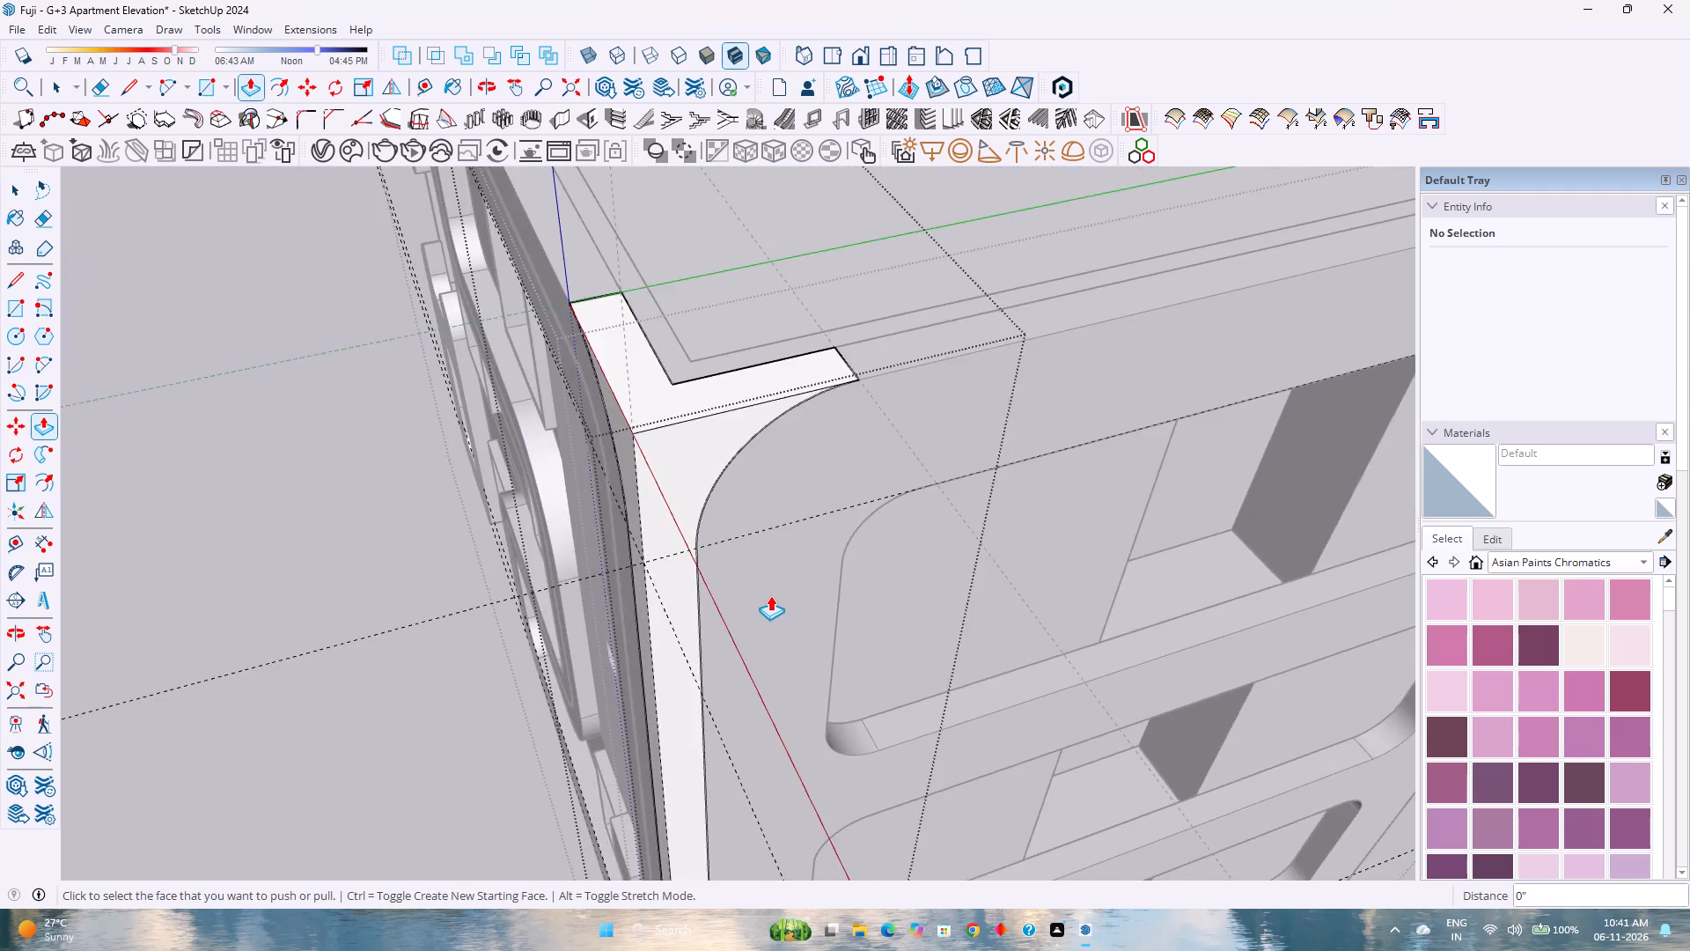
pyautogui.scroll(-8, 770, 595)
pyautogui.press('space')
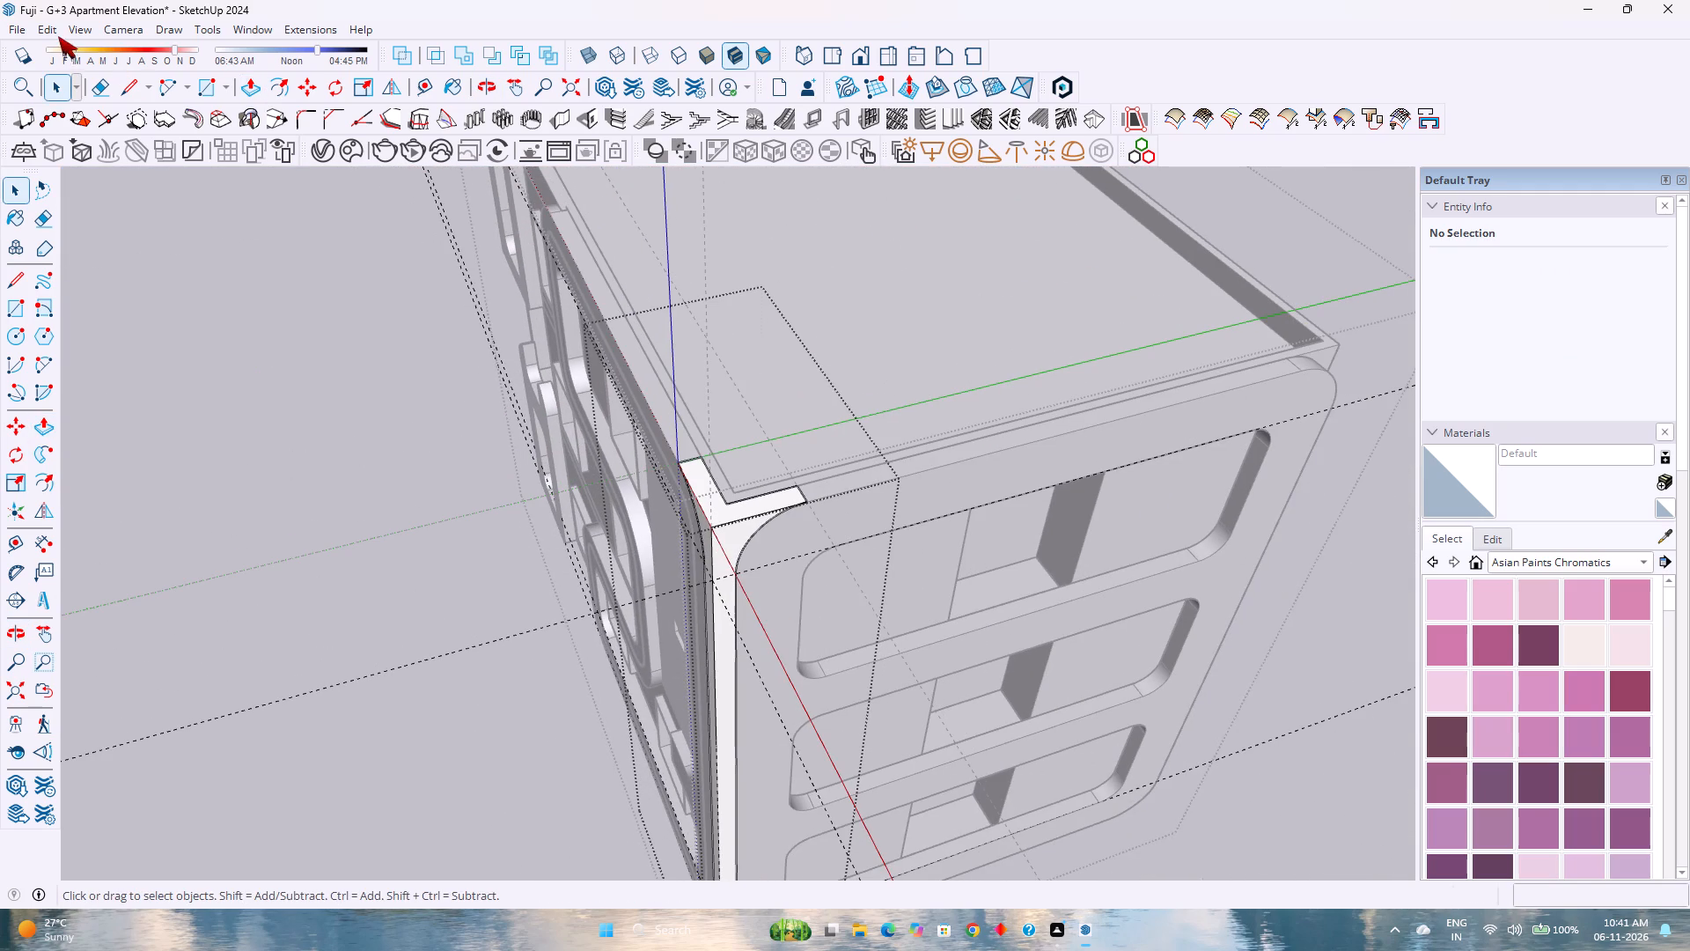
# Delete all guides while editing the corner column.
pyautogui.click(52, 31)
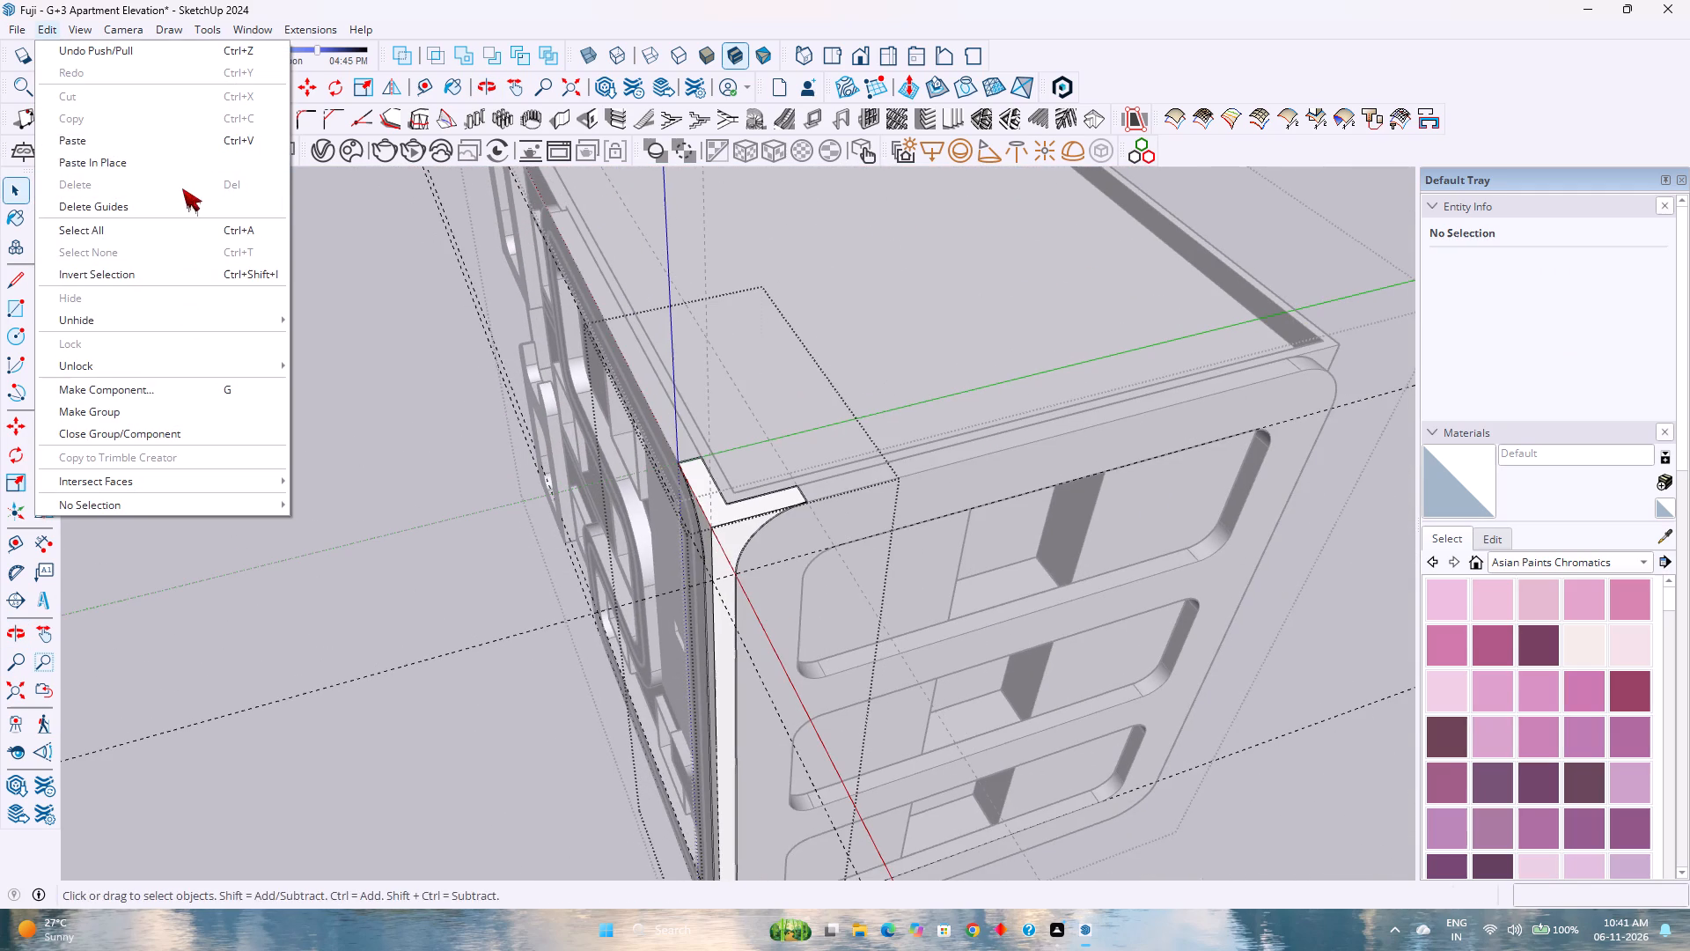
pyautogui.click(182, 205)
# Examine the corner column's rounded cuts and its top junction with the front and side facades from several angles.
pyautogui.moveTo(714, 564); pyautogui.dragTo(1048, 608, button='middle')
pyautogui.middleClick(1048, 608)
pyautogui.scroll(3, 819, 522)
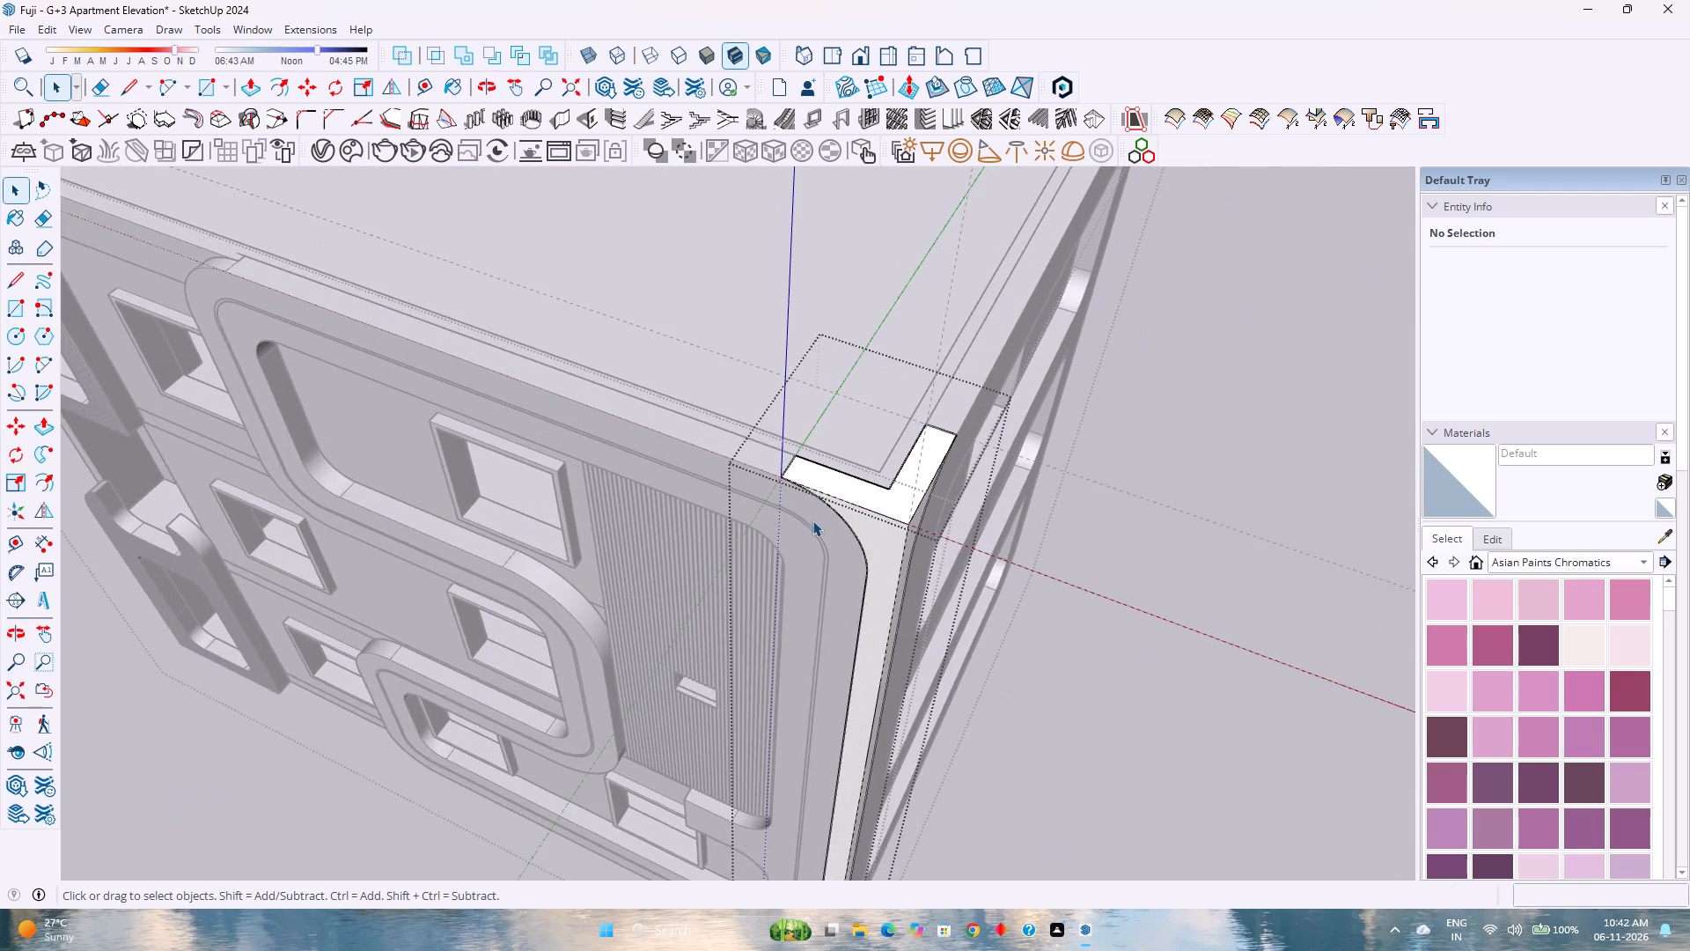
pyautogui.scroll(8, 868, 535)
pyautogui.moveTo(890, 539); pyautogui.dragTo(1273, 506, button='middle')
pyautogui.middleClick(1273, 506)
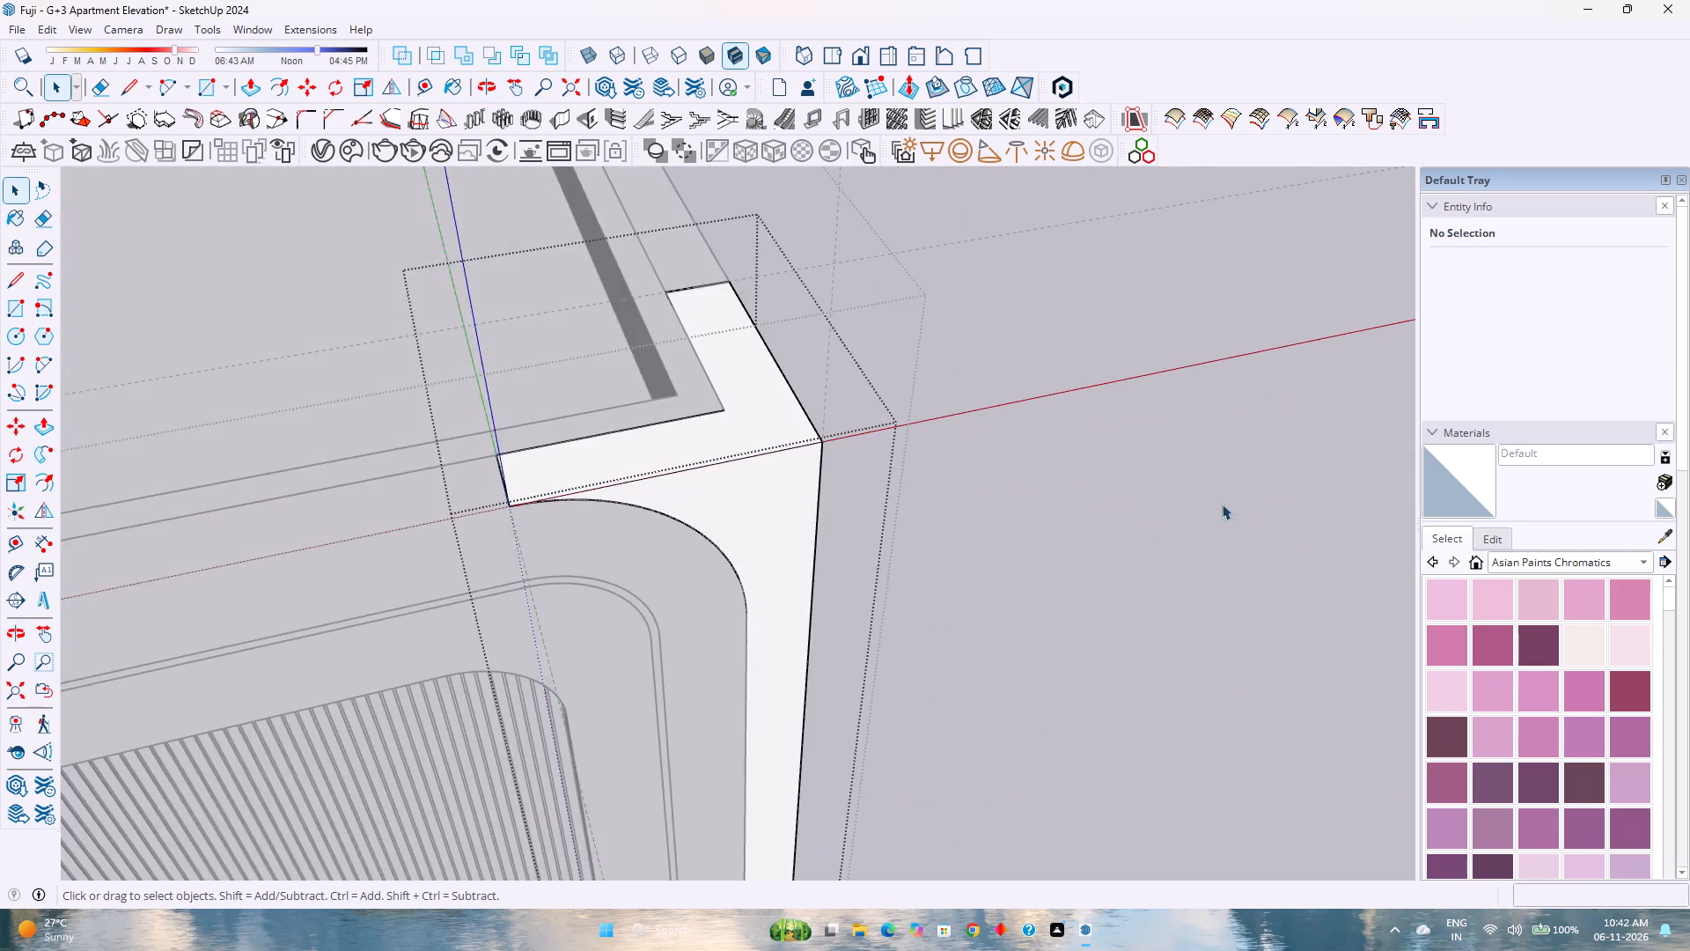
pyautogui.scroll(-3, 1129, 499)
pyautogui.moveTo(1083, 507); pyautogui.dragTo(782, 510, button='middle')
pyautogui.middleClick(782, 510)
pyautogui.scroll(-2, 782, 509)
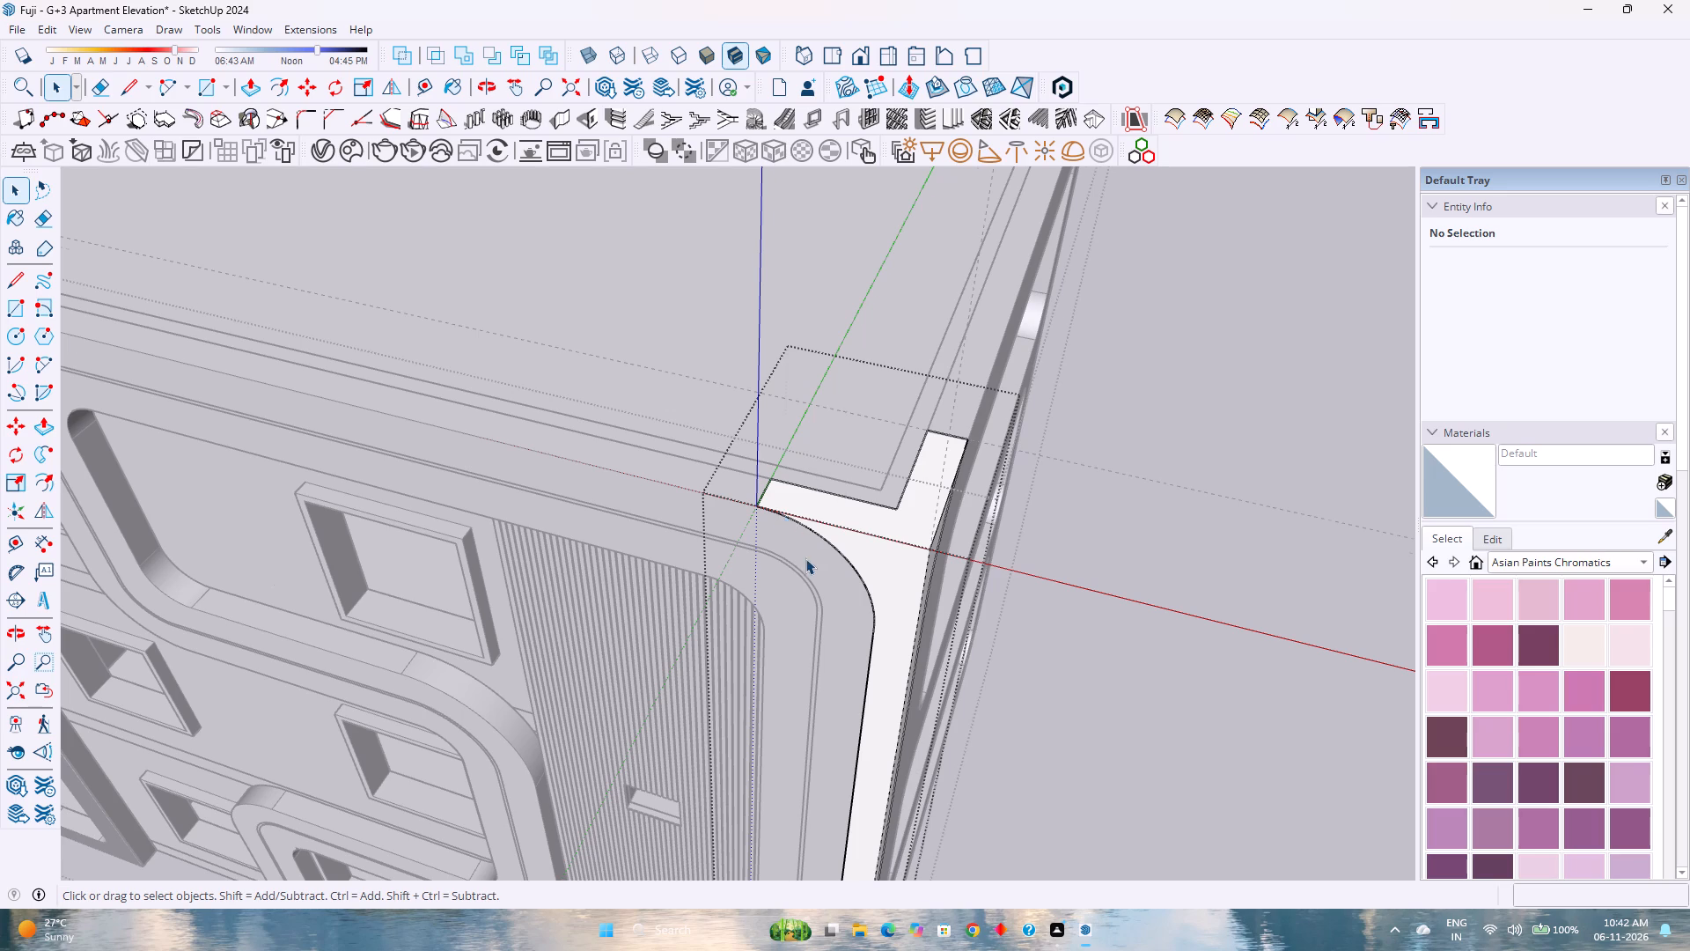
pyautogui.scroll(-7, 806, 558)
pyautogui.scroll(8, 749, 562)
pyautogui.keyDown('shift'); pyautogui.moveTo(876, 562); pyautogui.dragTo(874, 464, button='middle'); pyautogui.keyUp('shift')
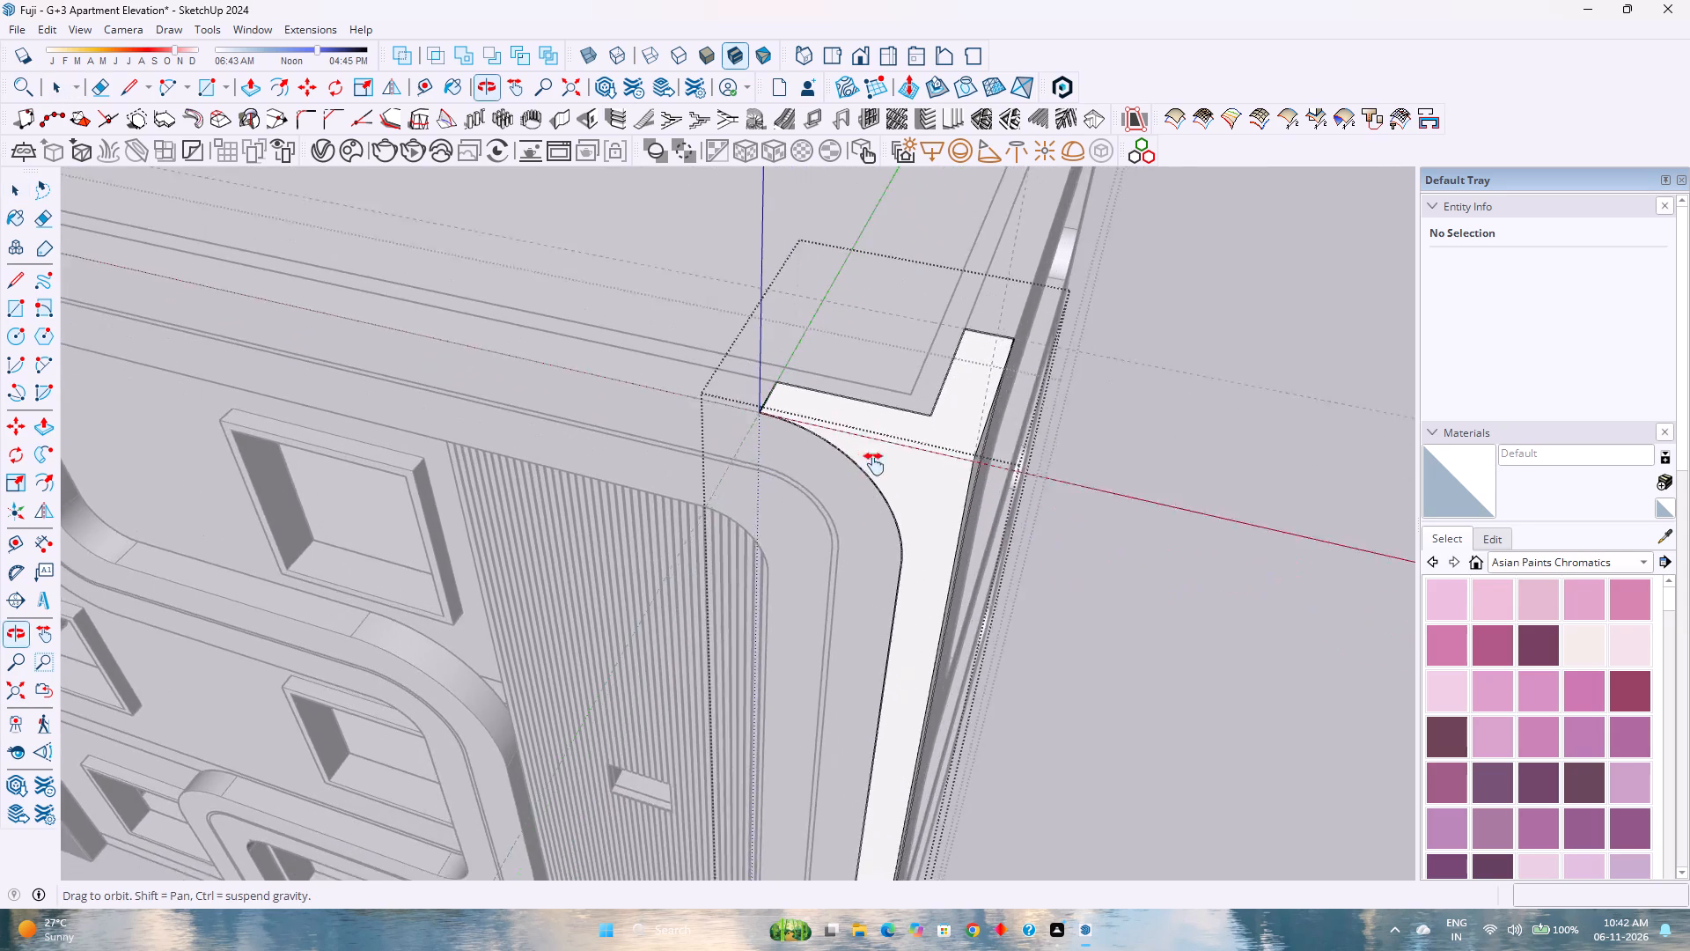
pyautogui.keyDown('shift'); pyautogui.moveTo(874, 464); pyautogui.dragTo(875, 461, button='middle'); pyautogui.keyUp('shift')
pyautogui.keyDown('shift'); pyautogui.middleClick(875, 461); pyautogui.keyUp('shift')
pyautogui.scroll(-4, 885, 415)
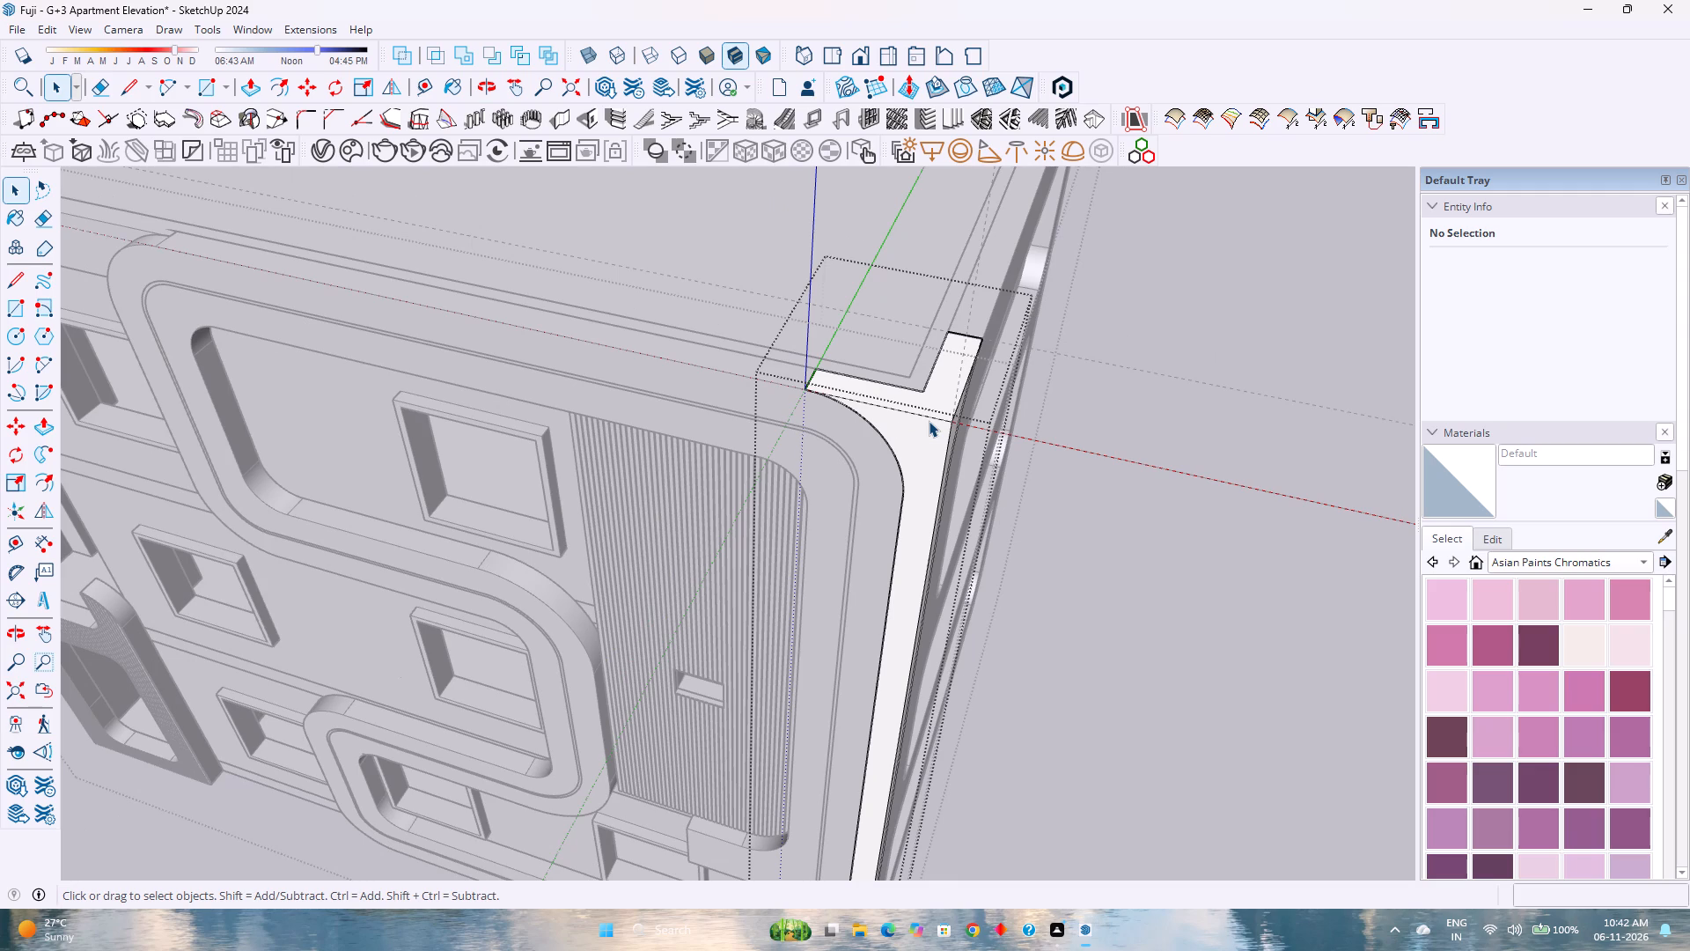
pyautogui.scroll(-2, 929, 419)
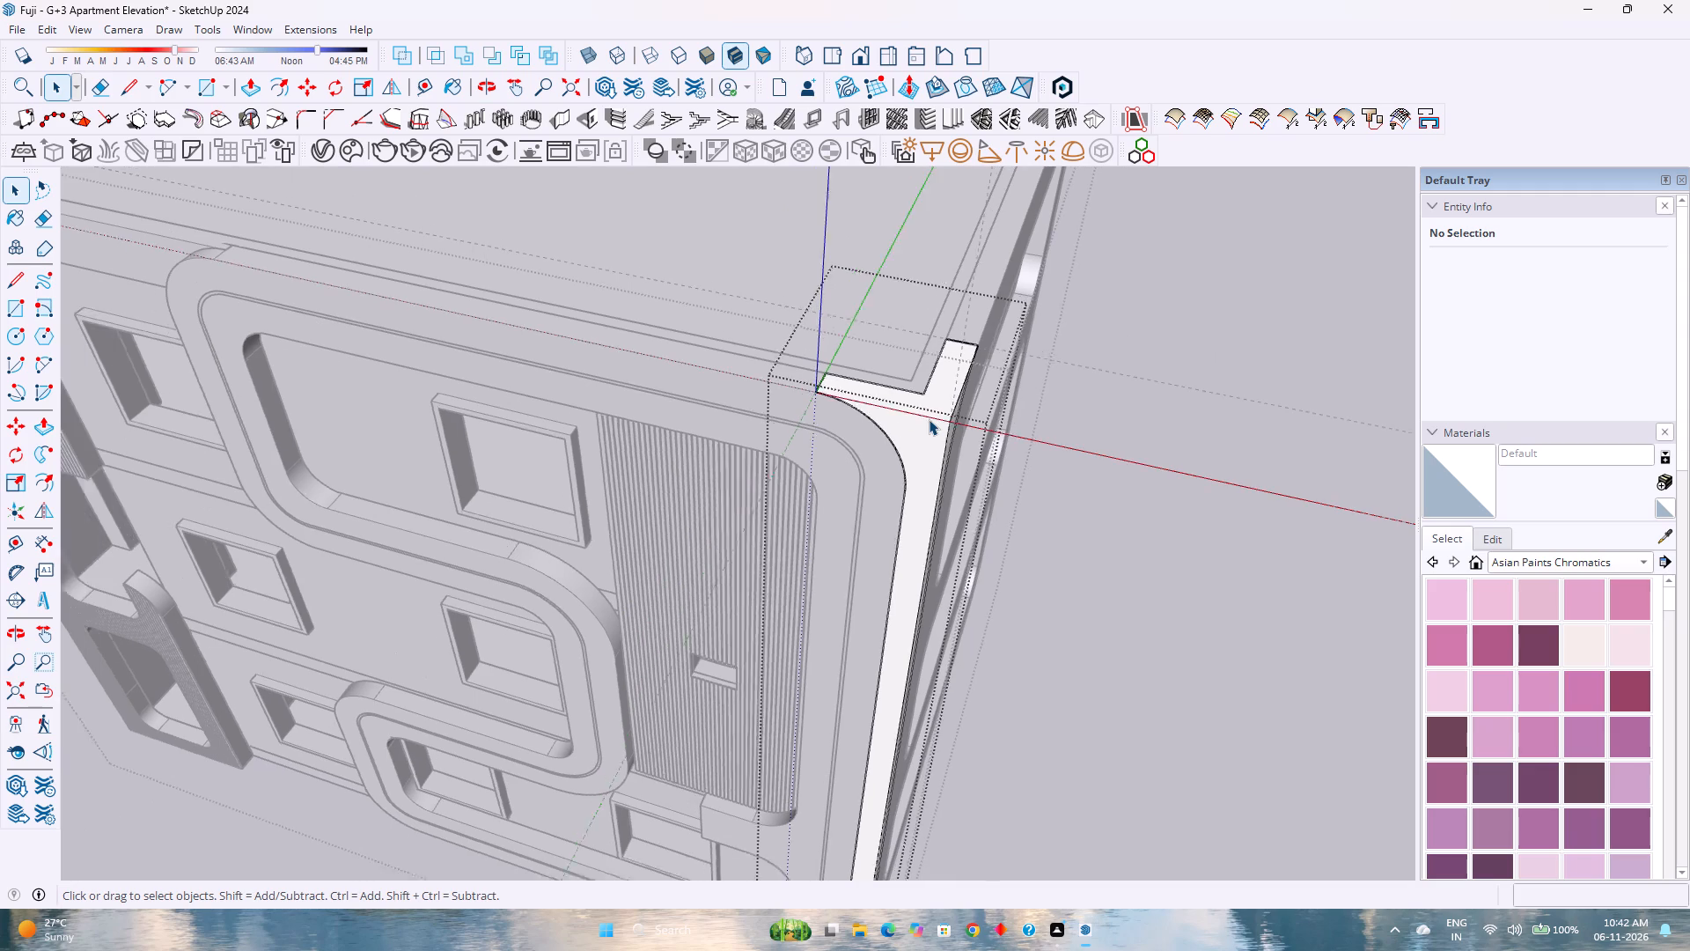
pyautogui.scroll(-2, 929, 419)
pyautogui.moveTo(929, 420); pyautogui.dragTo(1188, 273, button='middle')
pyautogui.scroll(12, 1010, 268)
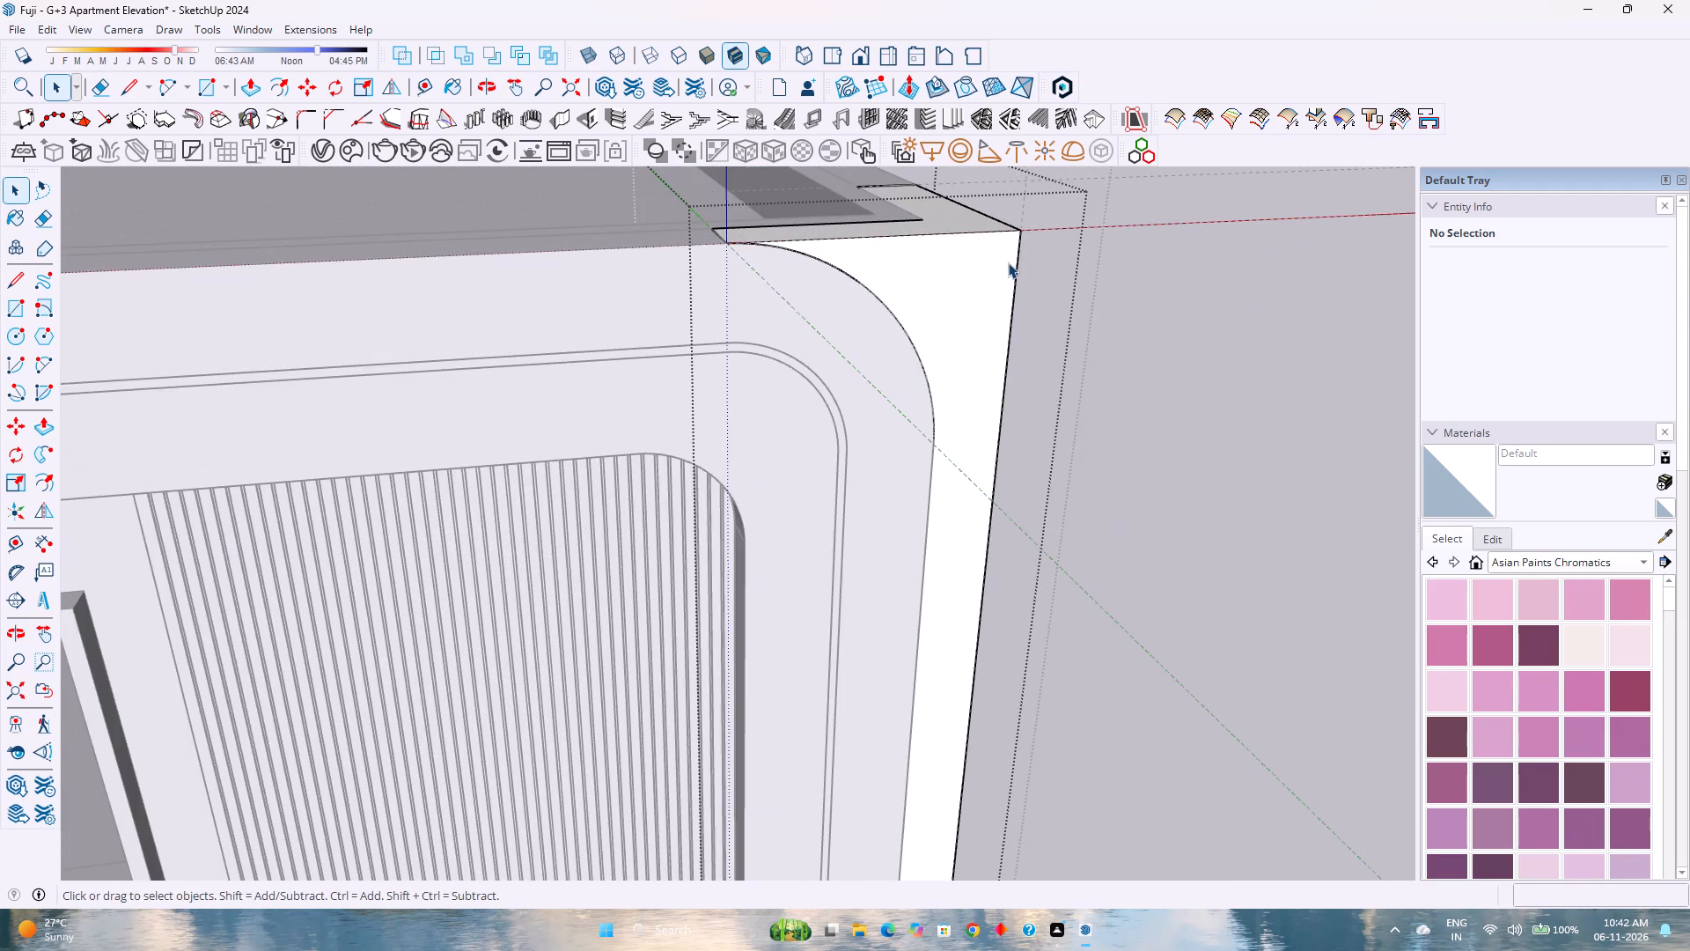
pyautogui.scroll(-3, 1008, 262)
pyautogui.scroll(-1, 988, 377)
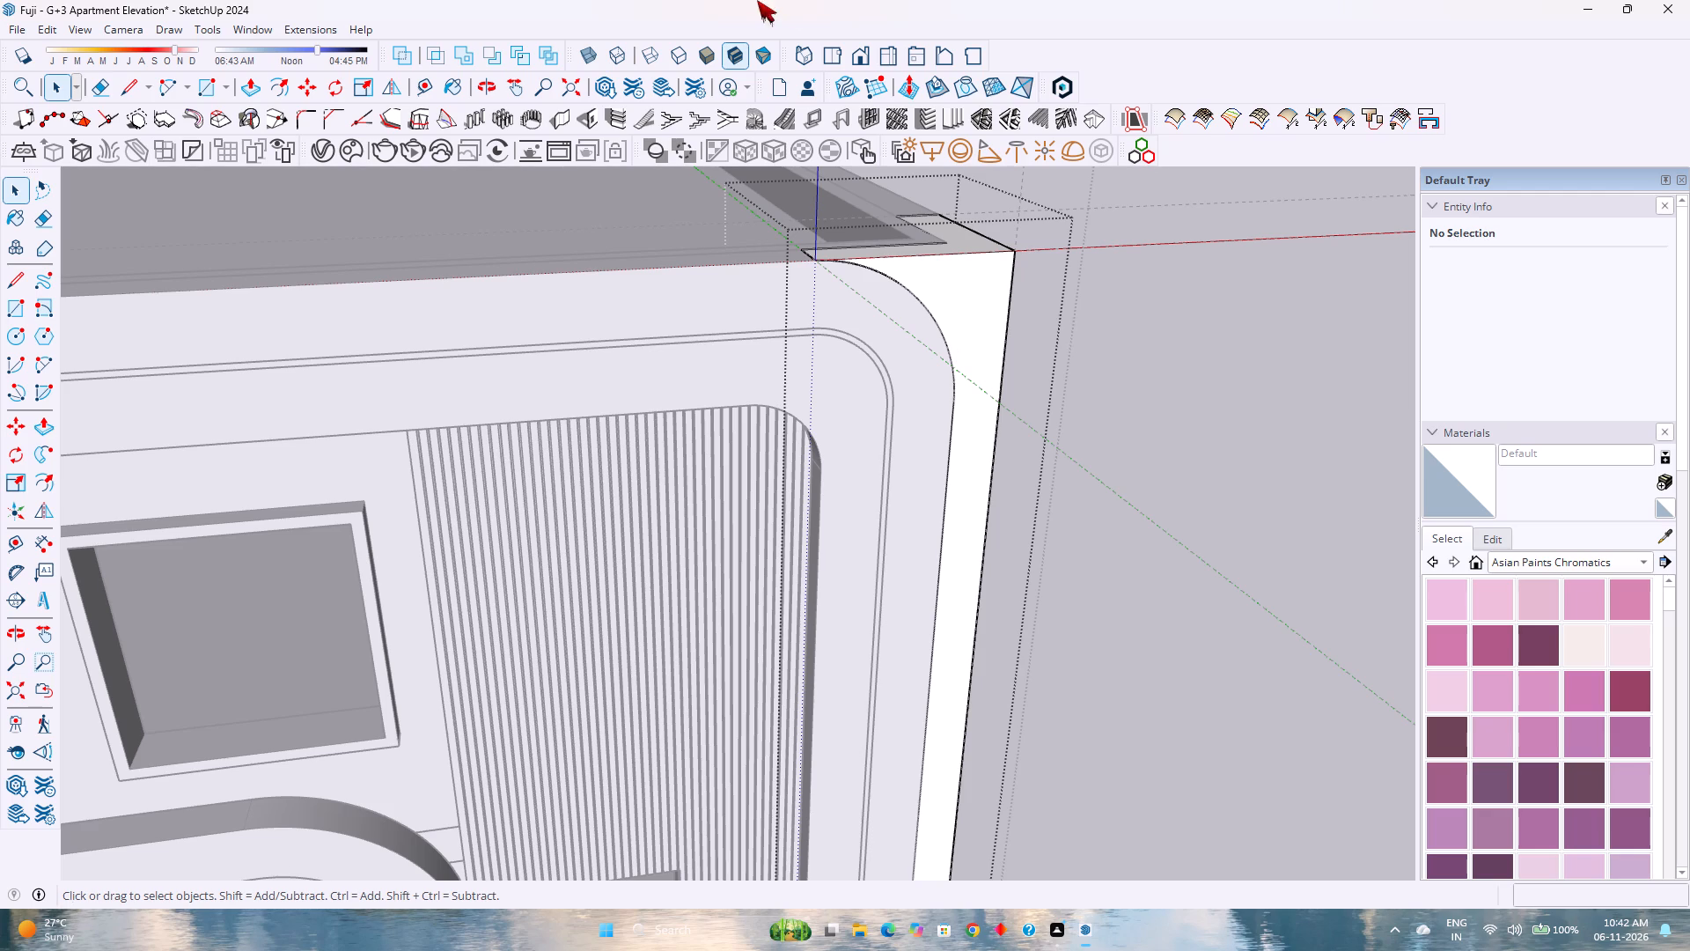
pyautogui.scroll(-1, 686, 535)
pyautogui.scroll(-3, 461, 172)
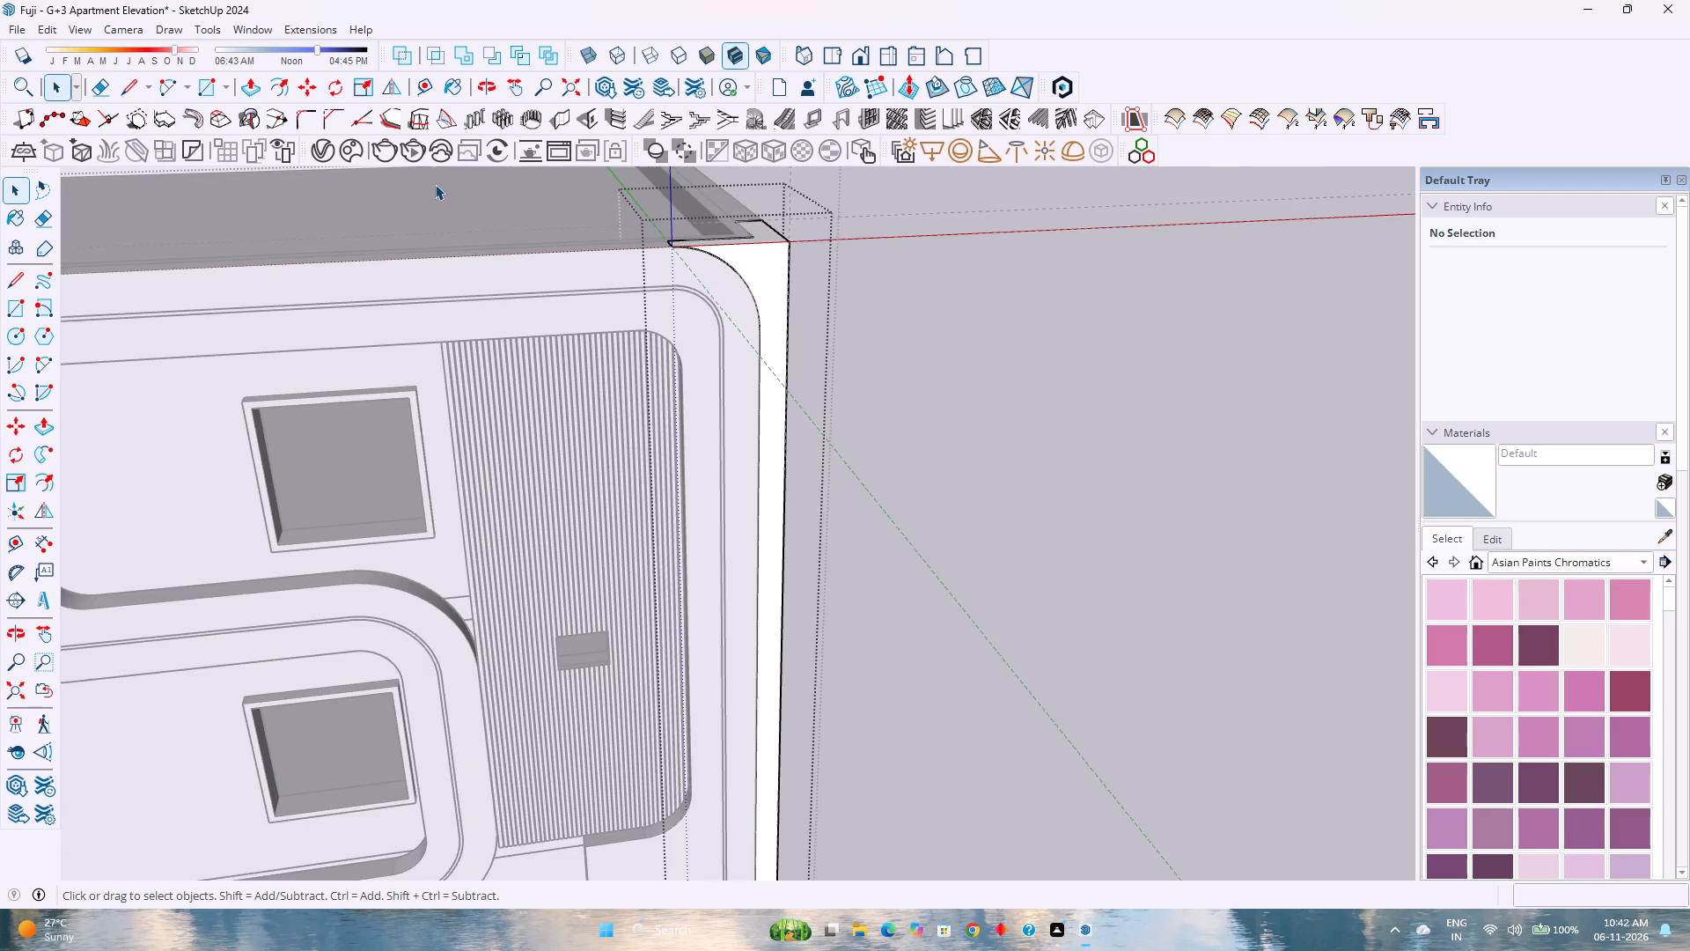
pyautogui.scroll(2, 1210, 258)
pyautogui.scroll(-2, 1277, 122)
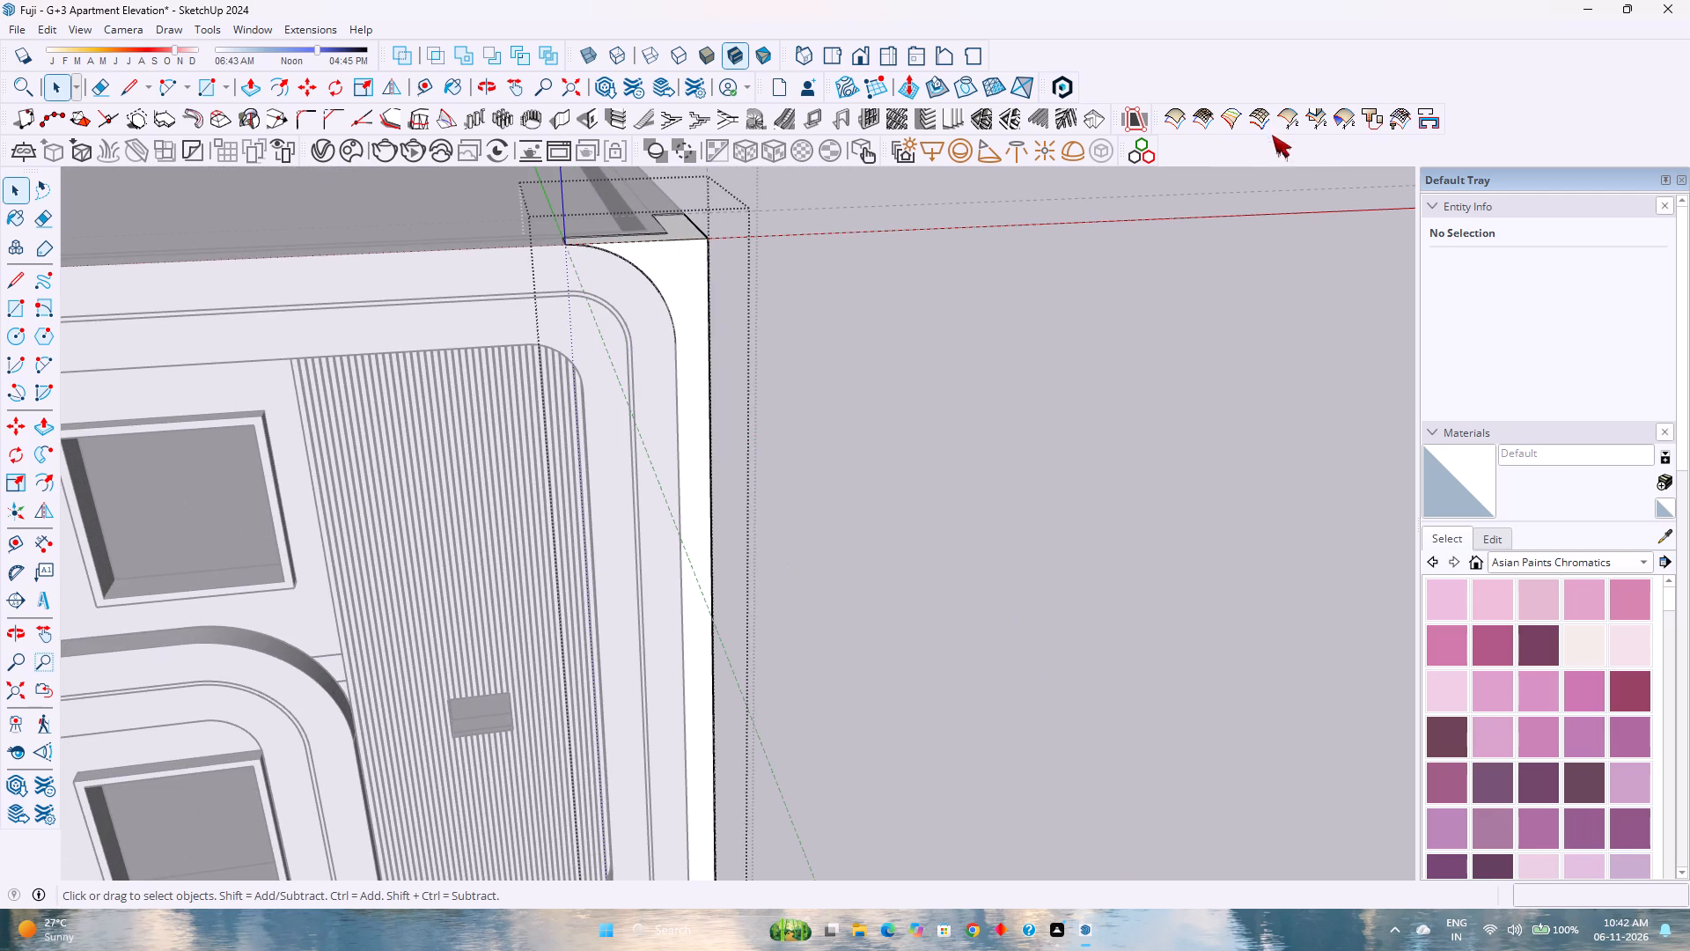
pyautogui.scroll(-2, 730, 257)
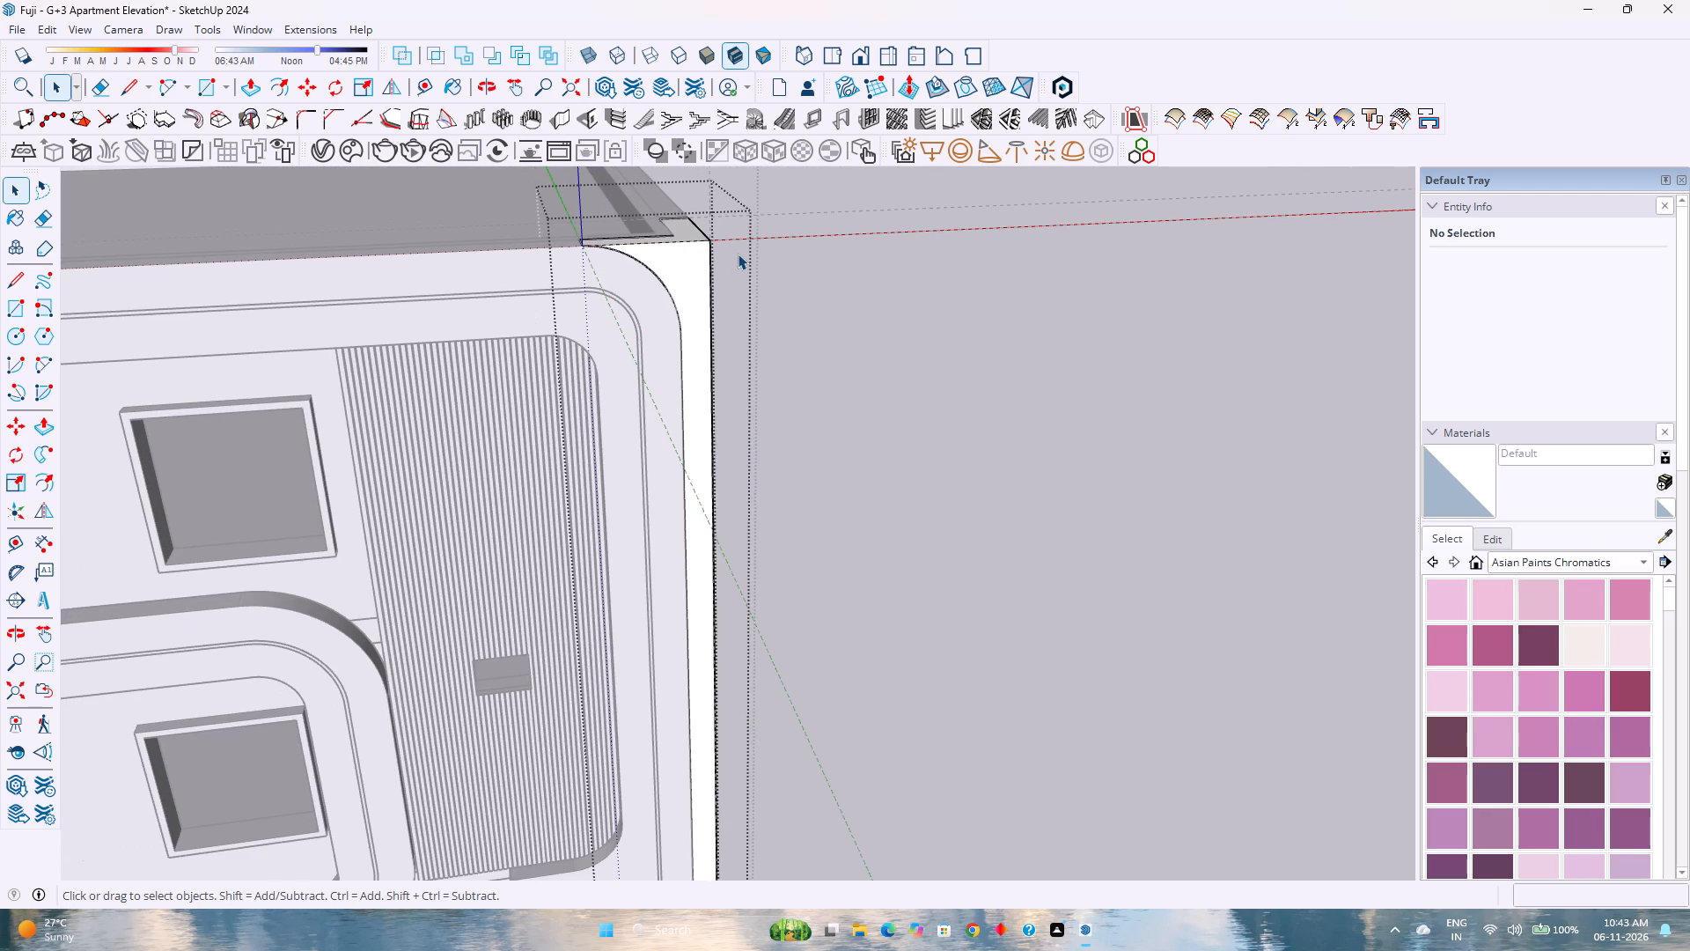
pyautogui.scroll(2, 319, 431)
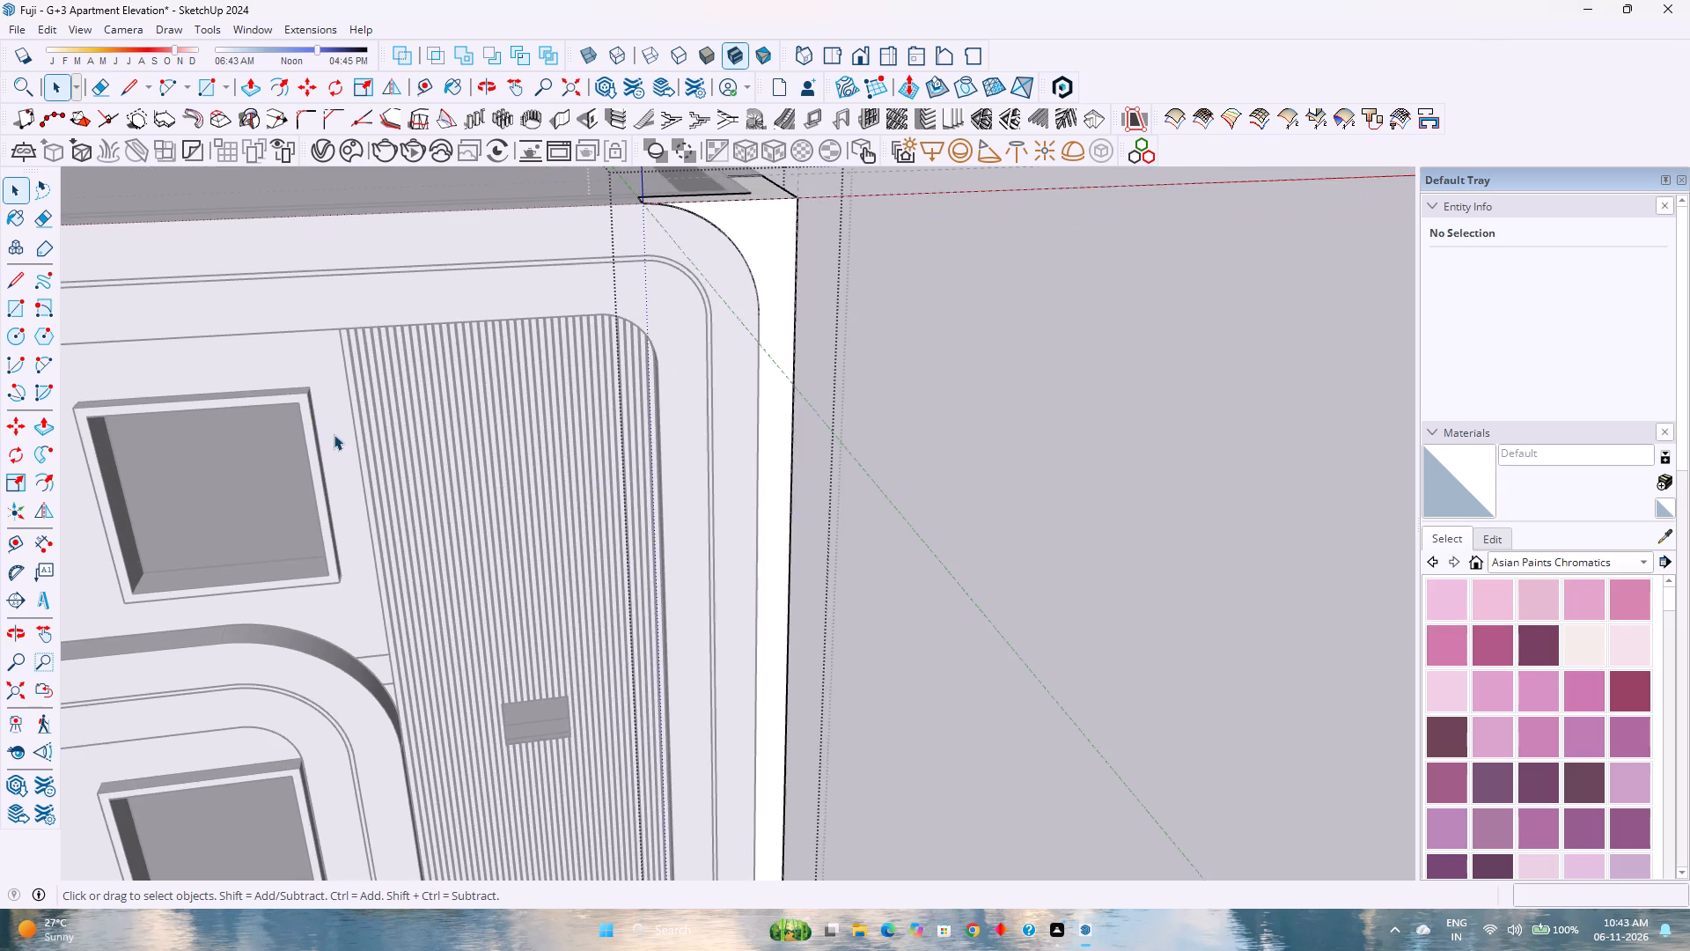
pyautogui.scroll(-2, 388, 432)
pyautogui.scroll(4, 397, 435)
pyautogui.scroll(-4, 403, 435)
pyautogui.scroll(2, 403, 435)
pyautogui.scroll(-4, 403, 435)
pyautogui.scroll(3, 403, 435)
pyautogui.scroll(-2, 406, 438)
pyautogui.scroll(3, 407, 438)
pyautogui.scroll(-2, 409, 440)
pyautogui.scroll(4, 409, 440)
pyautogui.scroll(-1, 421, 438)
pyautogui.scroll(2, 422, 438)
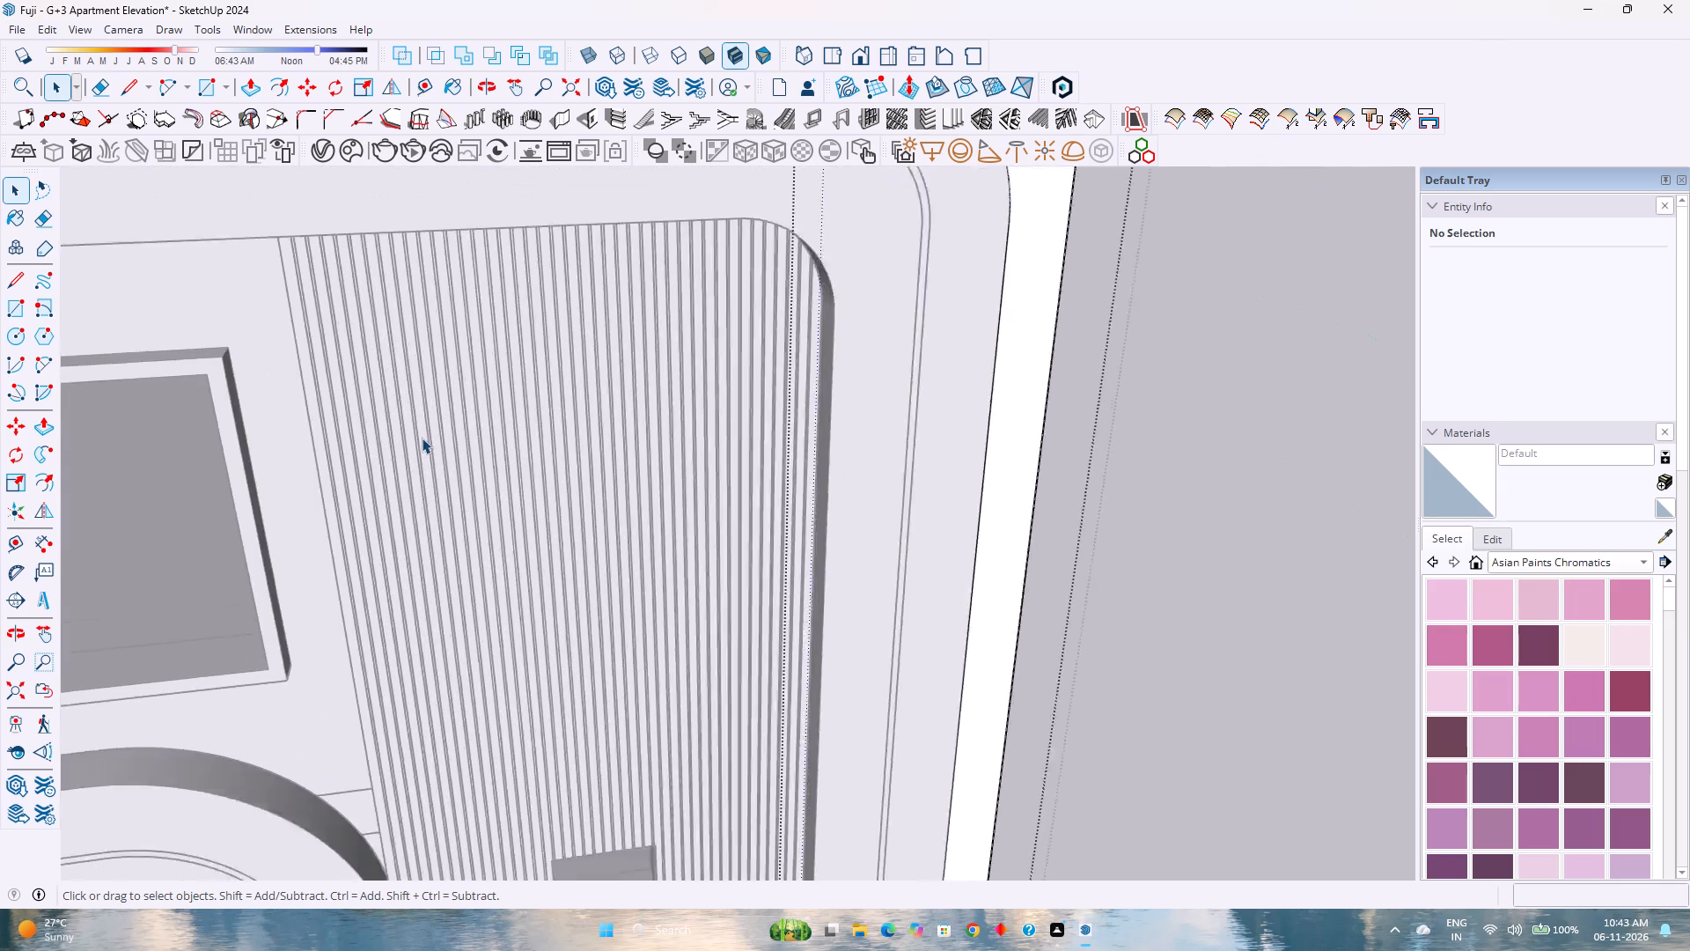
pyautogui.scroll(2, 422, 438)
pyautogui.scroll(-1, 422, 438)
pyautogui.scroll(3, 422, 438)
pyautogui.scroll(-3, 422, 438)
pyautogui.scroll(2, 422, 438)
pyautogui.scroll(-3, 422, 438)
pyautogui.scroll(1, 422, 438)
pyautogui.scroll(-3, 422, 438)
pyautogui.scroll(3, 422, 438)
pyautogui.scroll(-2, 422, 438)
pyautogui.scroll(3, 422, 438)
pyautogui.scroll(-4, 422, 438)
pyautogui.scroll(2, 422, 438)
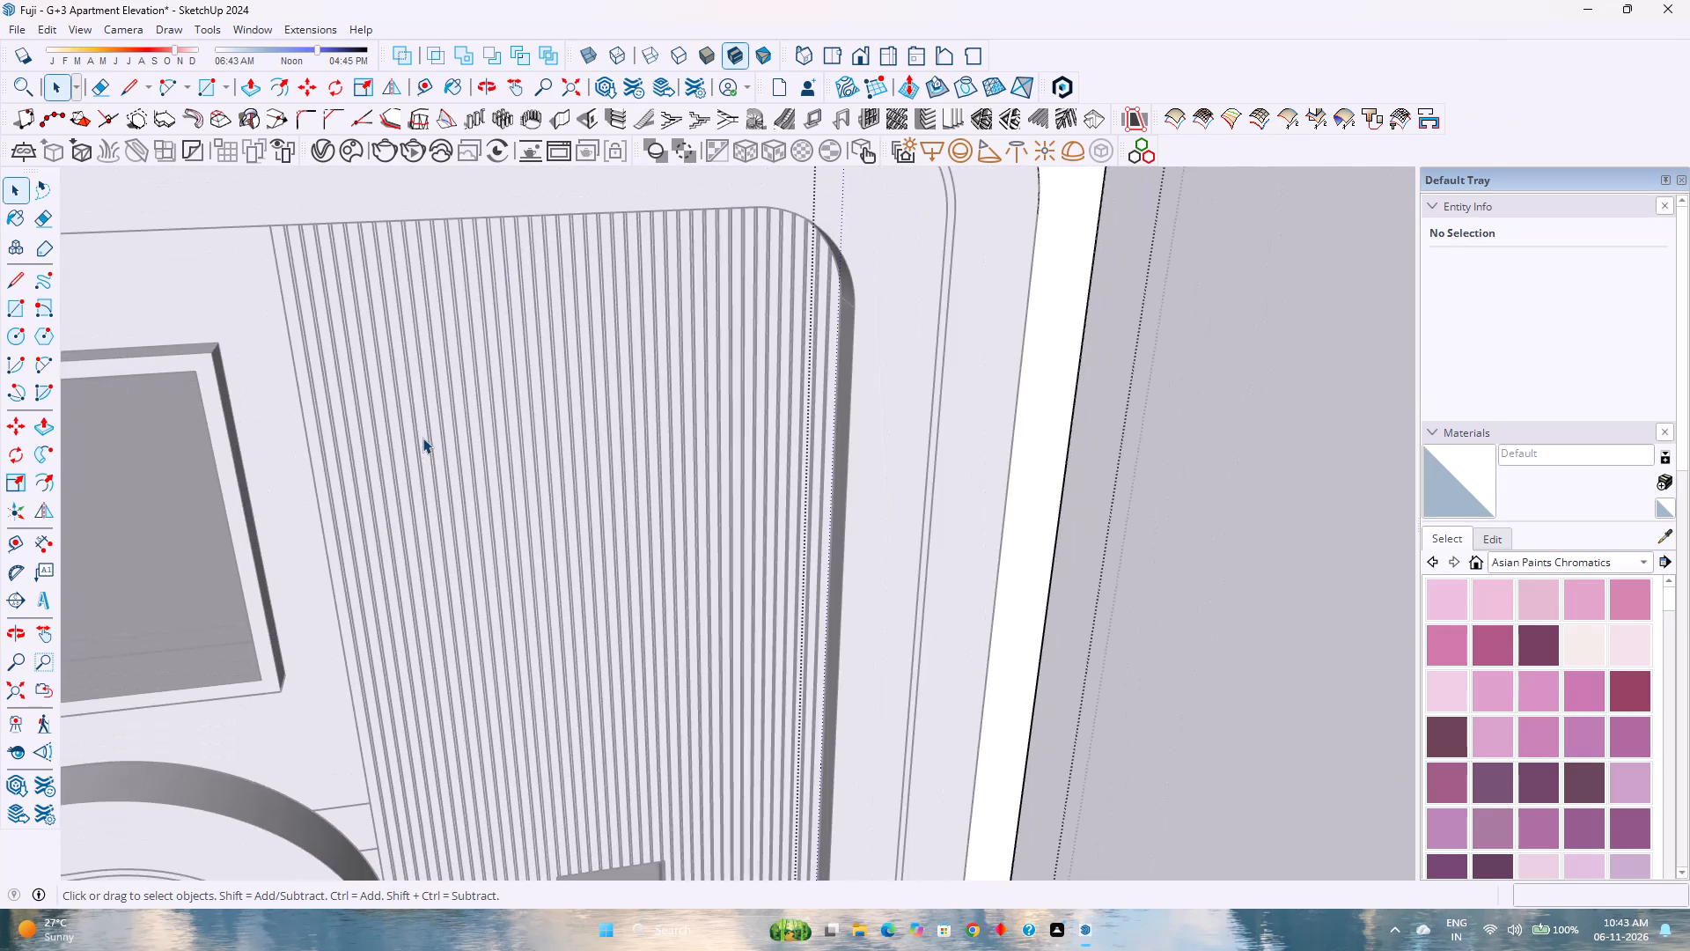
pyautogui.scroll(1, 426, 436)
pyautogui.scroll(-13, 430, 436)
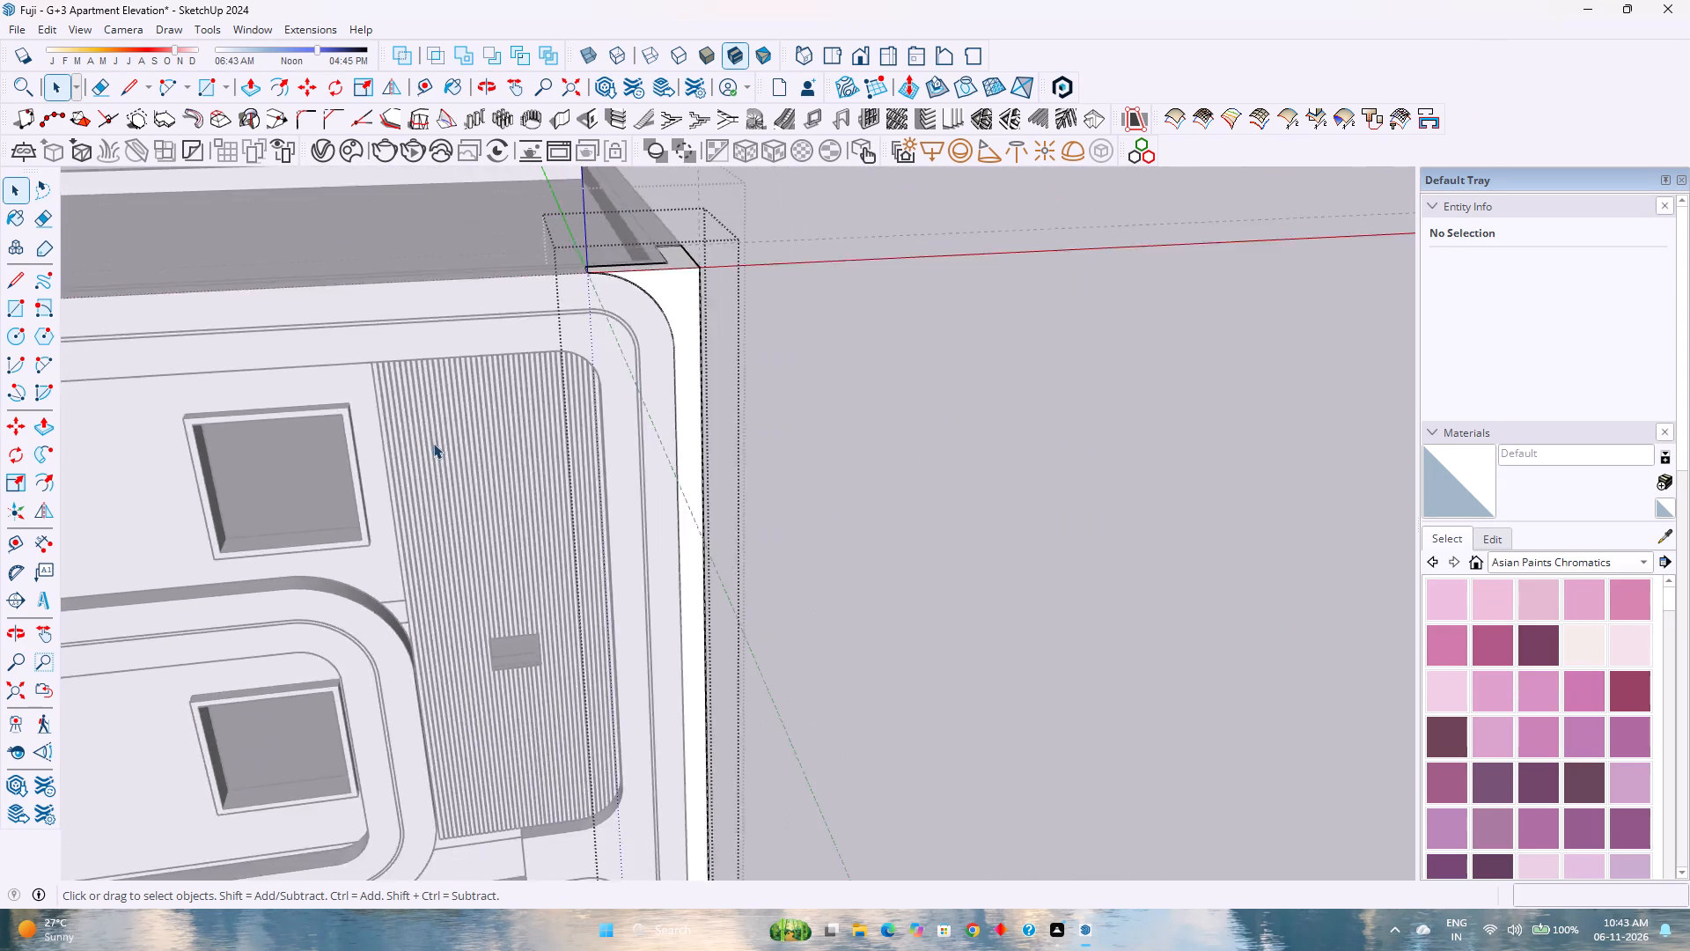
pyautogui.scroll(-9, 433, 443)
# Examine the building's front facade and the corner column beside the S-shaped band from several angles.
pyautogui.moveTo(436, 442); pyautogui.dragTo(579, 423, button='middle')
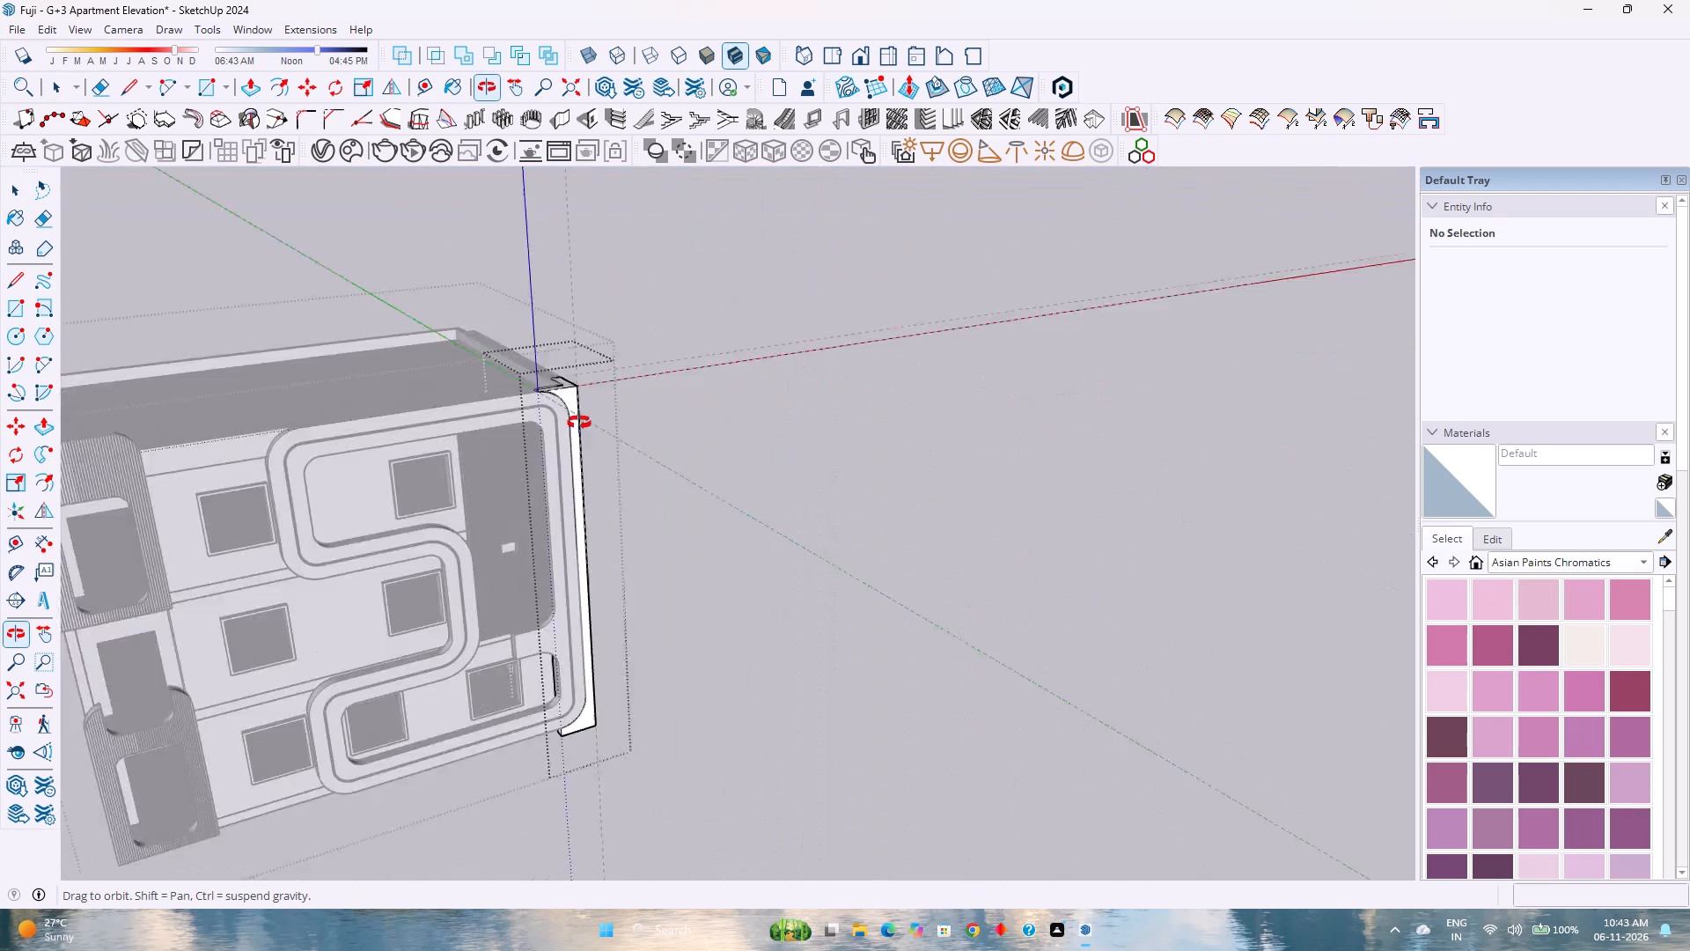
pyautogui.moveTo(579, 423); pyautogui.dragTo(220, 376, button='middle')
pyautogui.middleClick(201, 365)
pyautogui.moveTo(187, 352); pyautogui.dragTo(193, 279, button='middle')
pyautogui.scroll(4, 177, 312)
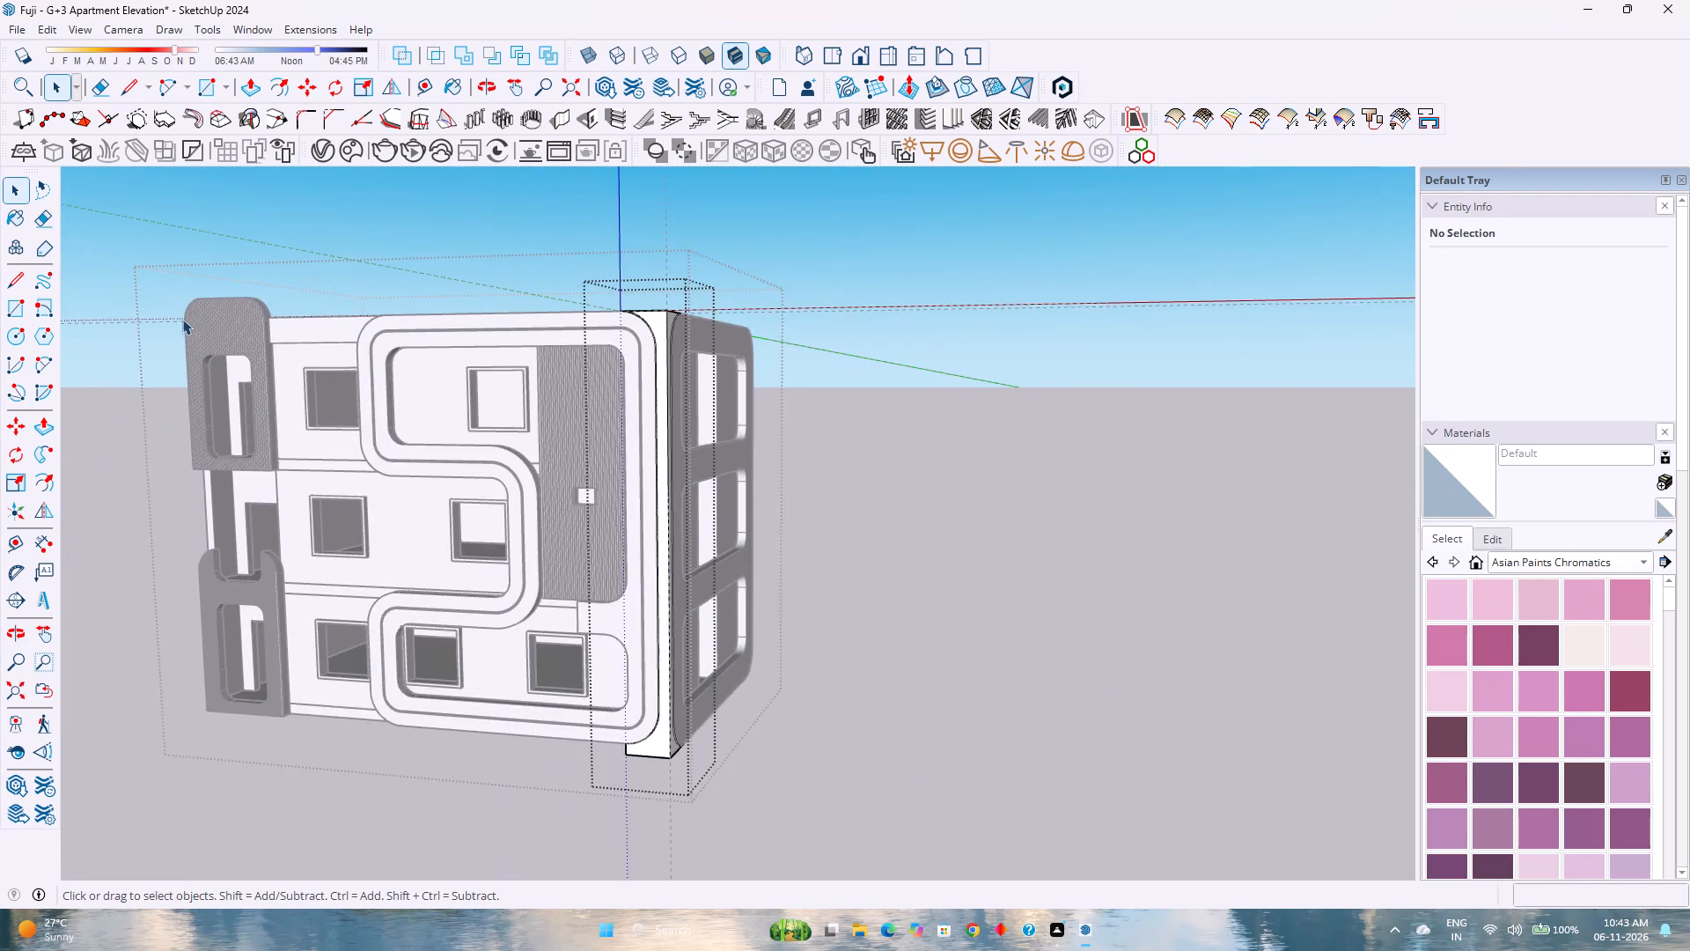
pyautogui.scroll(1, 293, 344)
pyautogui.scroll(2, 442, 369)
pyautogui.scroll(-1, 483, 376)
pyautogui.scroll(1, 483, 376)
pyautogui.scroll(-2, 485, 378)
pyautogui.scroll(3, 485, 378)
pyautogui.scroll(-3, 485, 378)
pyautogui.scroll(4, 485, 378)
pyautogui.scroll(-4, 485, 378)
pyautogui.scroll(3, 486, 378)
pyautogui.scroll(-3, 488, 375)
pyautogui.scroll(2, 489, 375)
pyautogui.scroll(-3, 490, 373)
pyautogui.scroll(3, 490, 373)
pyautogui.scroll(-3, 492, 372)
pyautogui.scroll(2, 493, 371)
pyautogui.scroll(-2, 493, 371)
pyautogui.scroll(1, 493, 371)
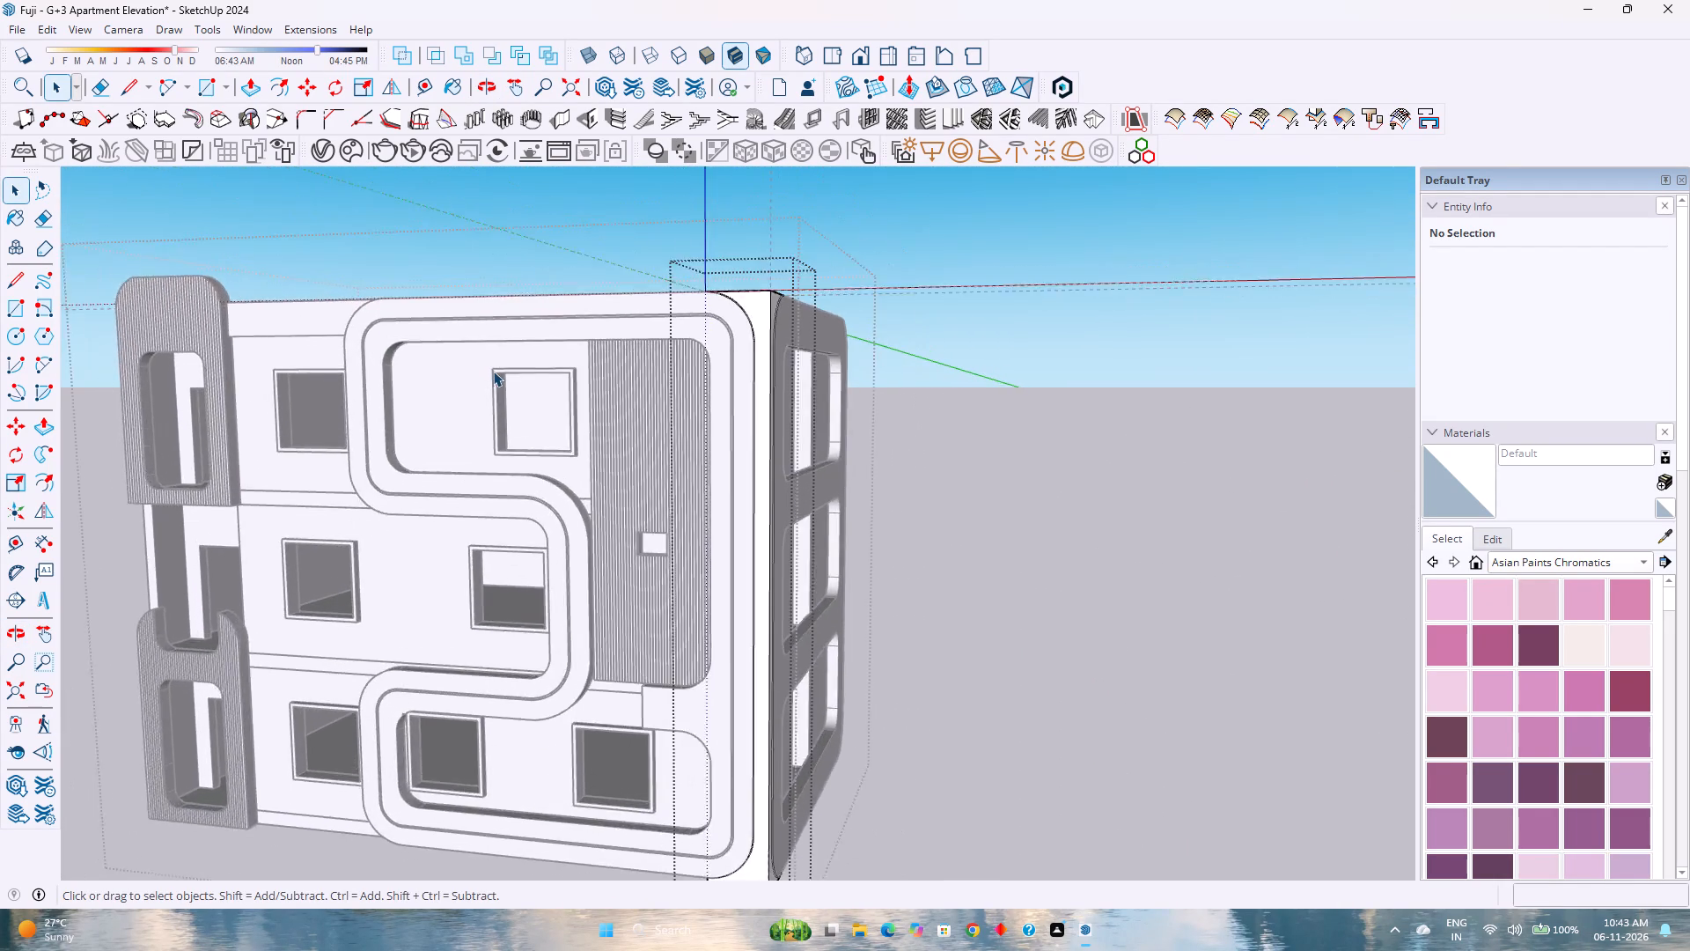
pyautogui.scroll(1, 493, 371)
pyautogui.scroll(-3, 493, 371)
pyautogui.scroll(2, 493, 371)
pyautogui.scroll(-3, 493, 371)
pyautogui.scroll(2, 493, 371)
pyautogui.scroll(-4, 513, 370)
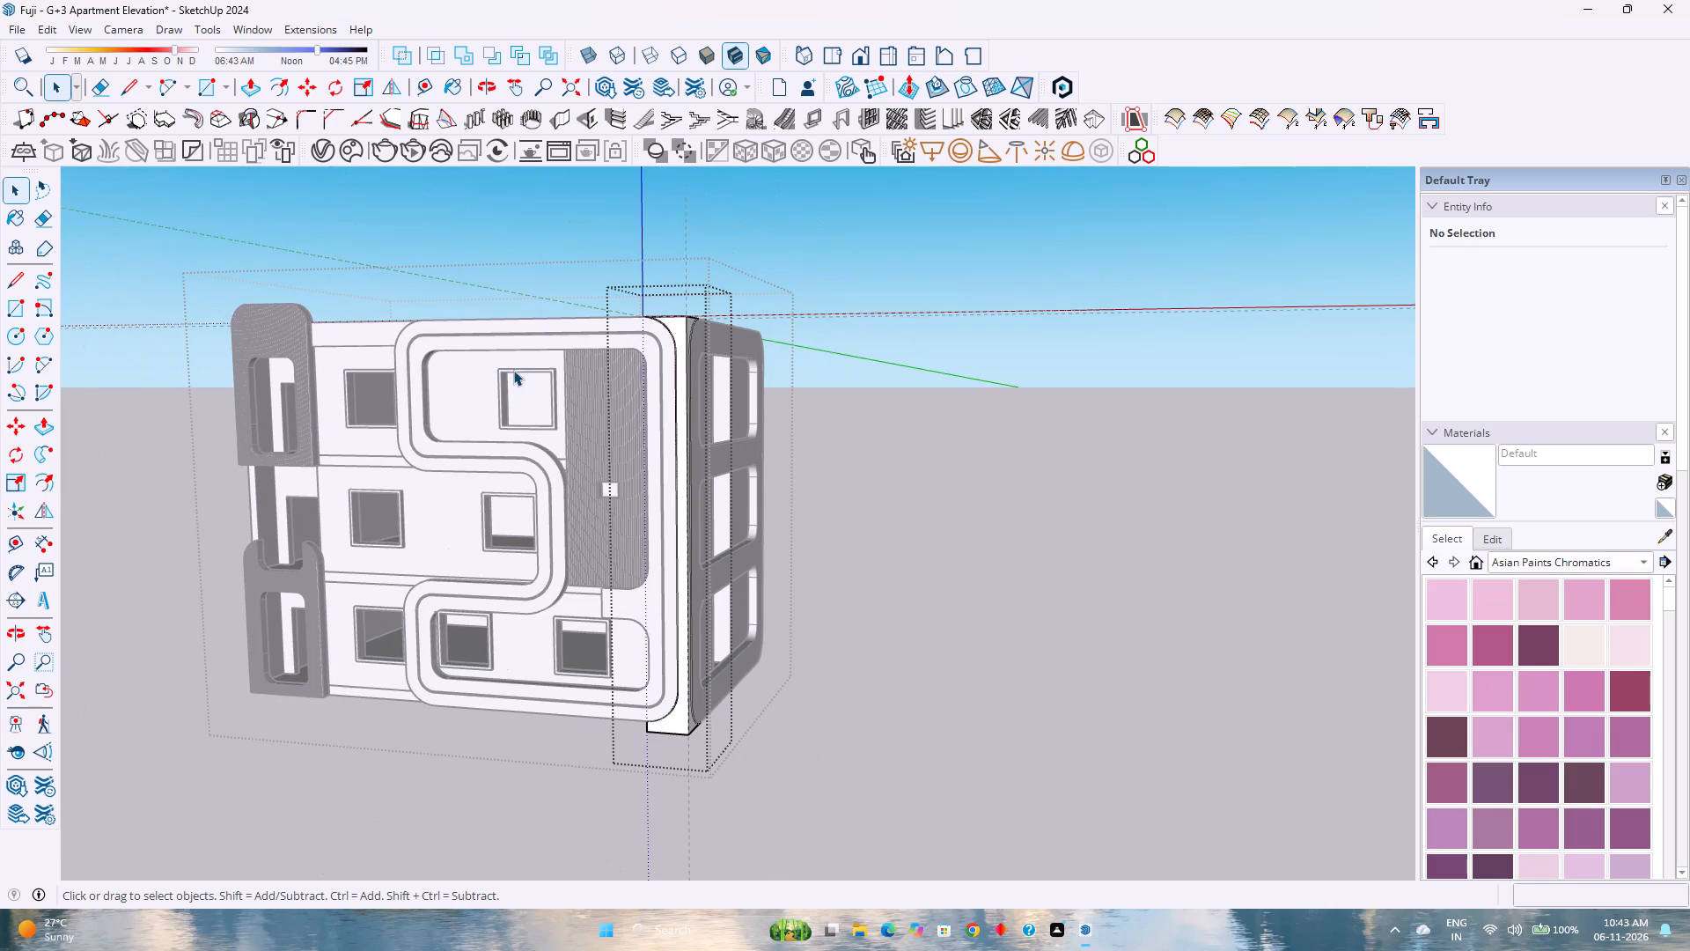
pyautogui.scroll(4, 297, 393)
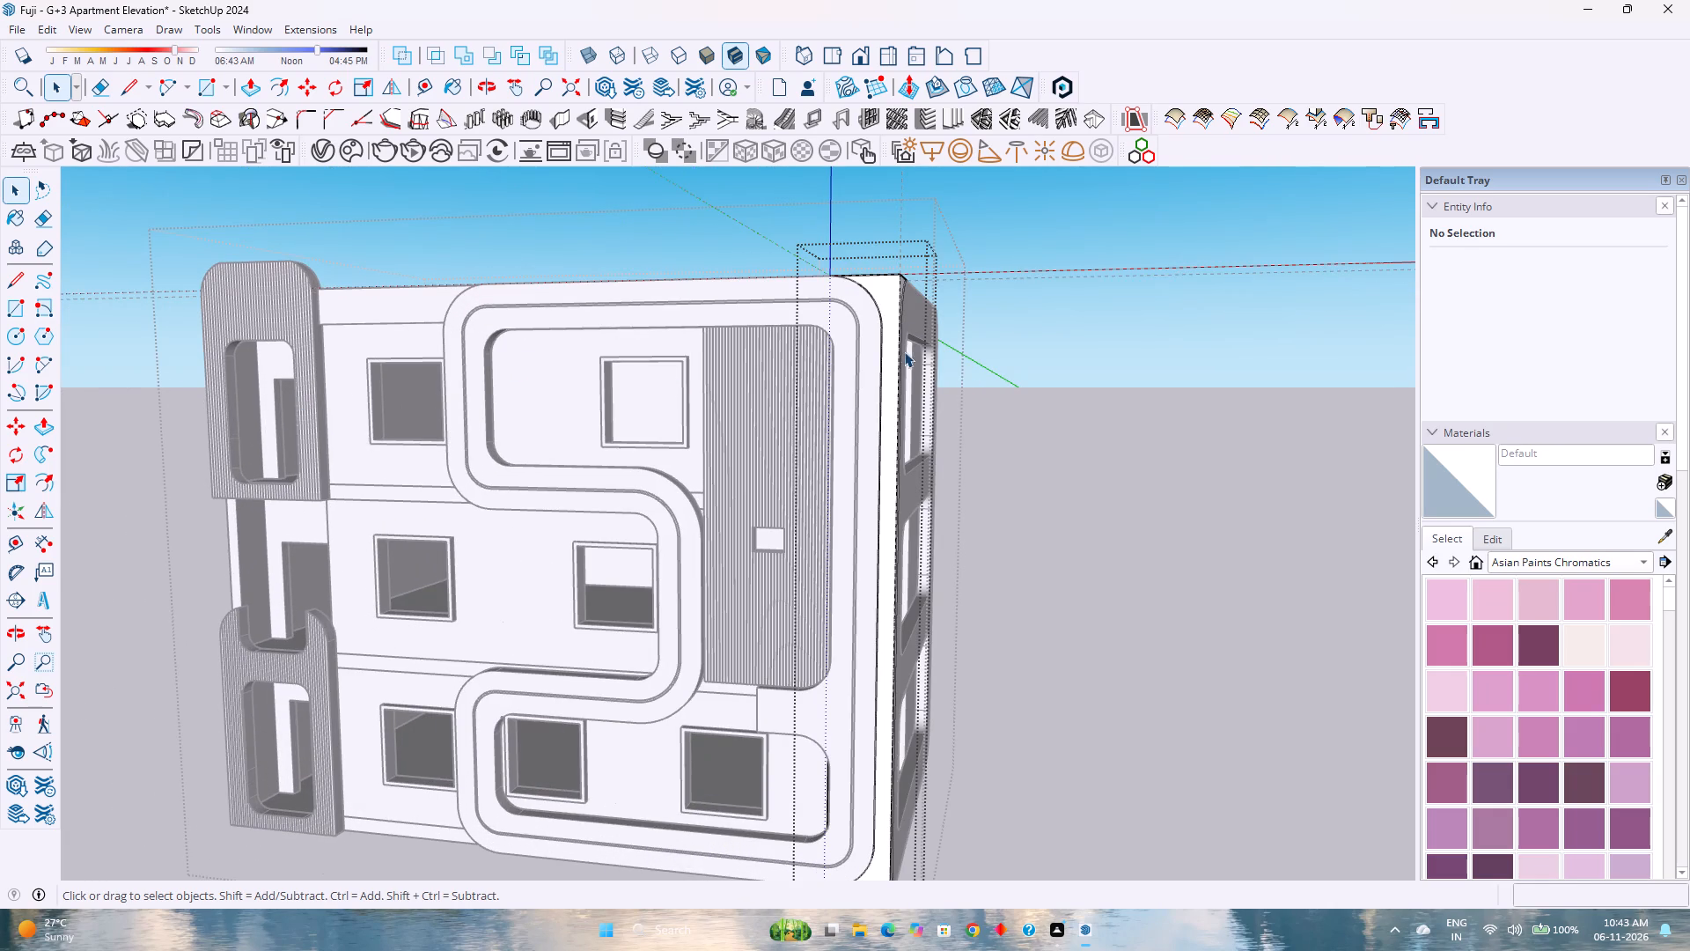
pyautogui.scroll(-4, 900, 357)
pyautogui.moveTo(885, 434); pyautogui.dragTo(1050, 318, button='middle')
pyautogui.middleClick(1050, 318)
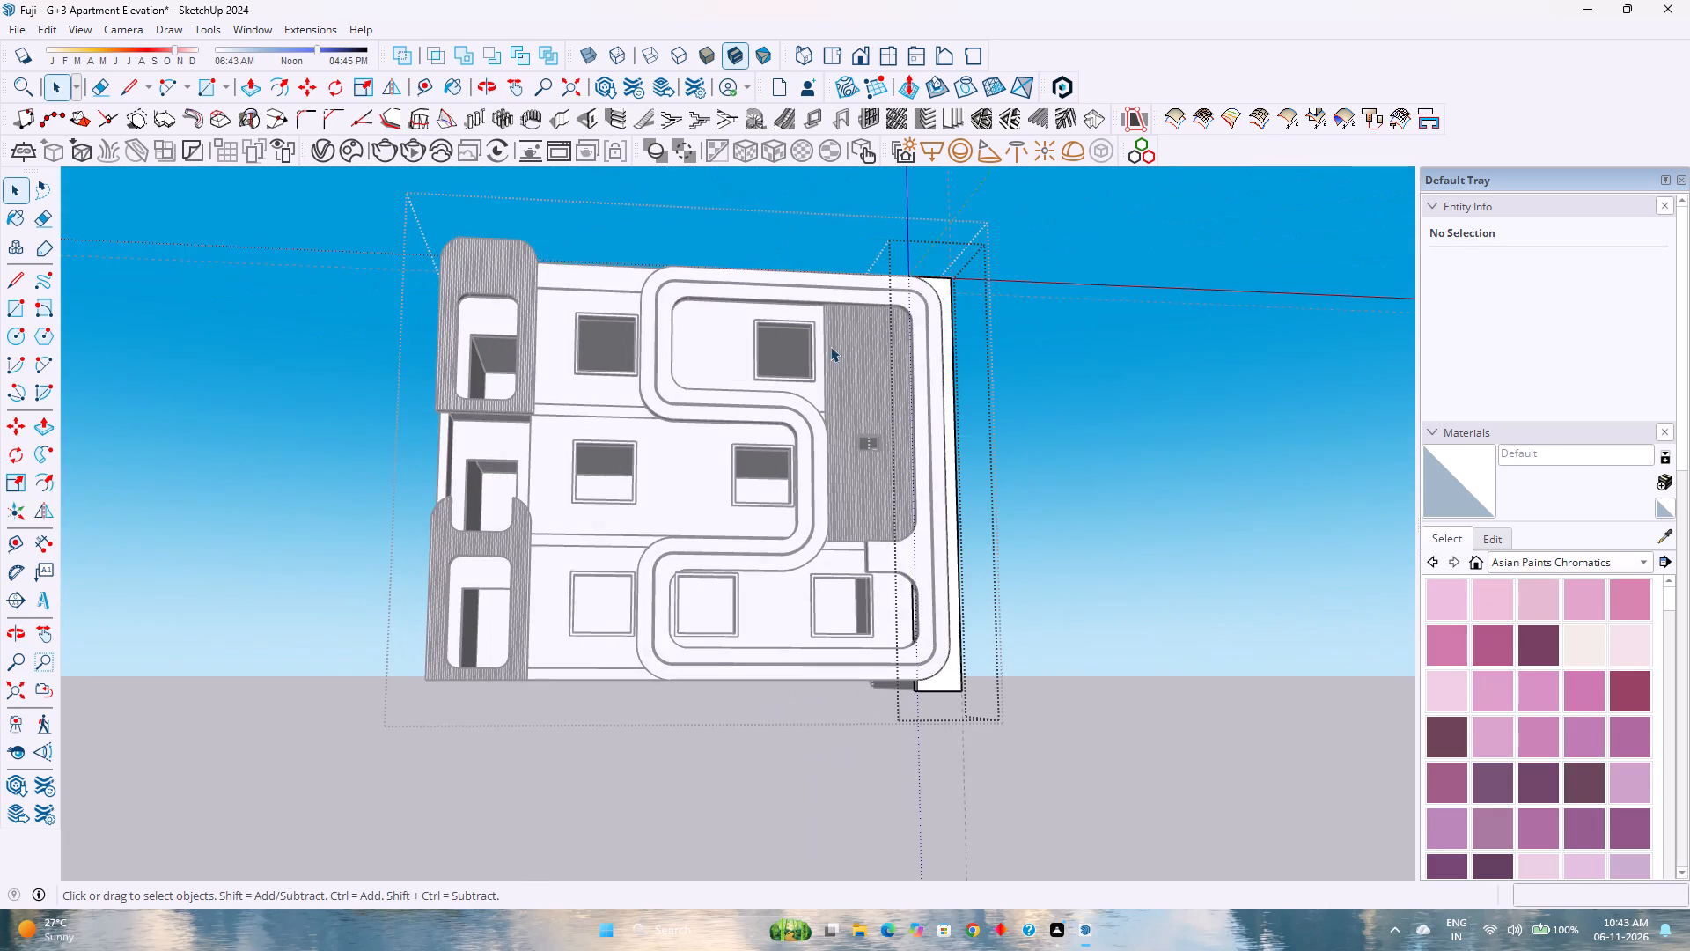
# Place a vertical guide 1'6" from the inner edge of the corner column's front face at its base.
pyautogui.scroll(-2, 816, 346)
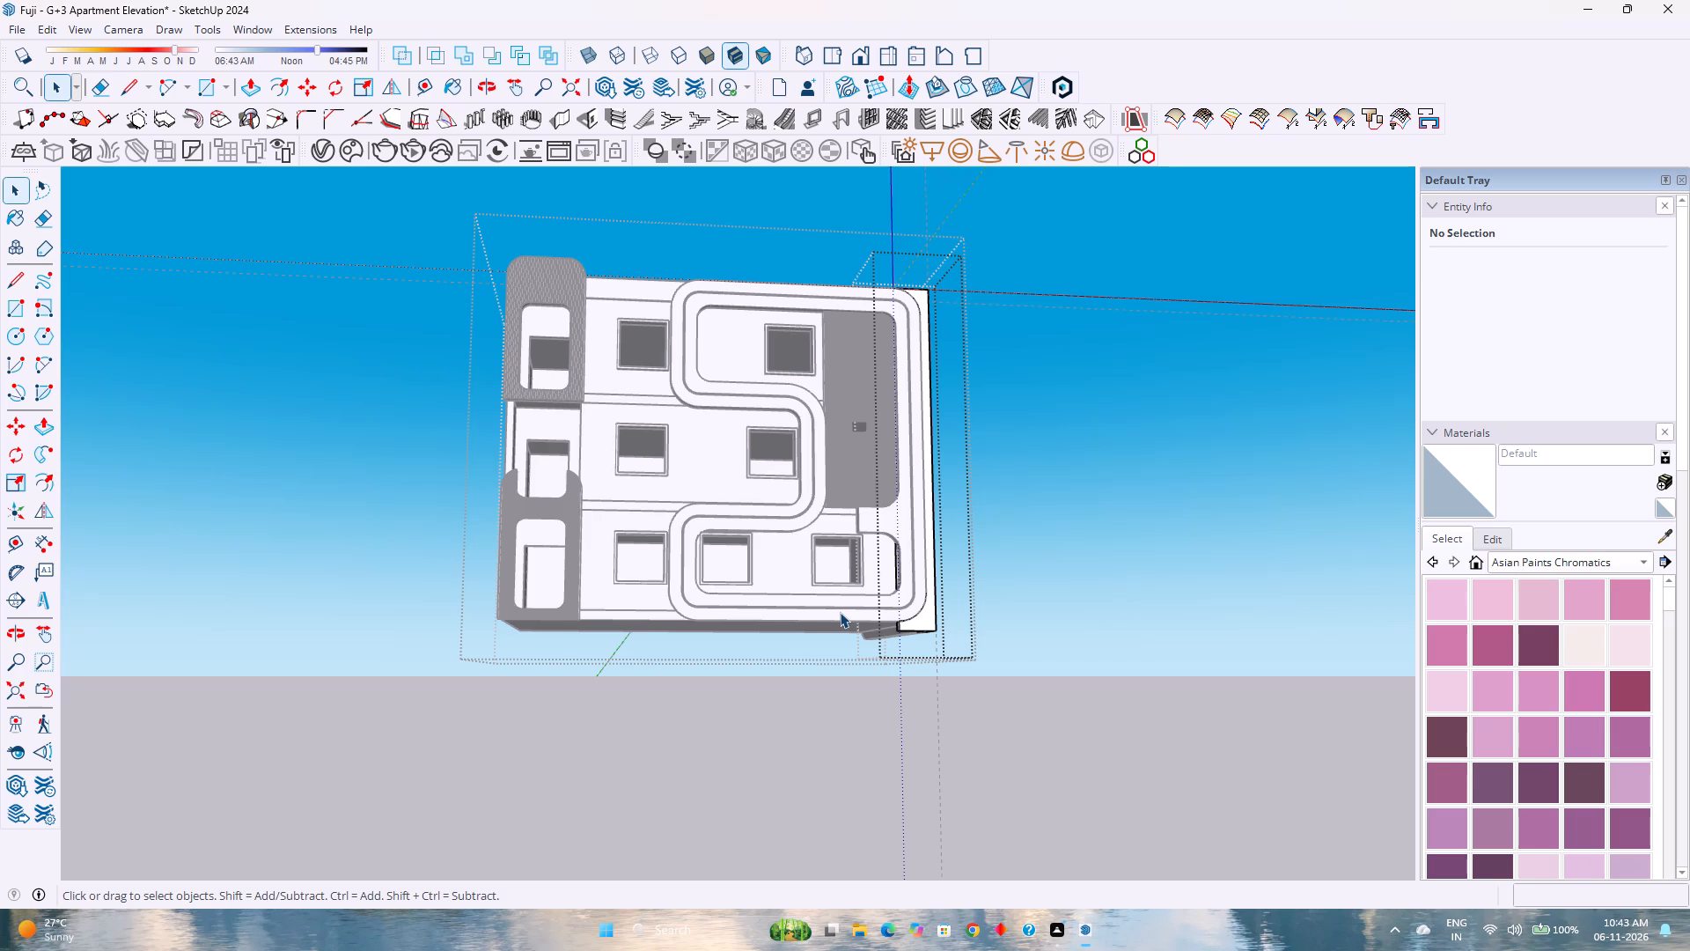
pyautogui.scroll(2, 897, 617)
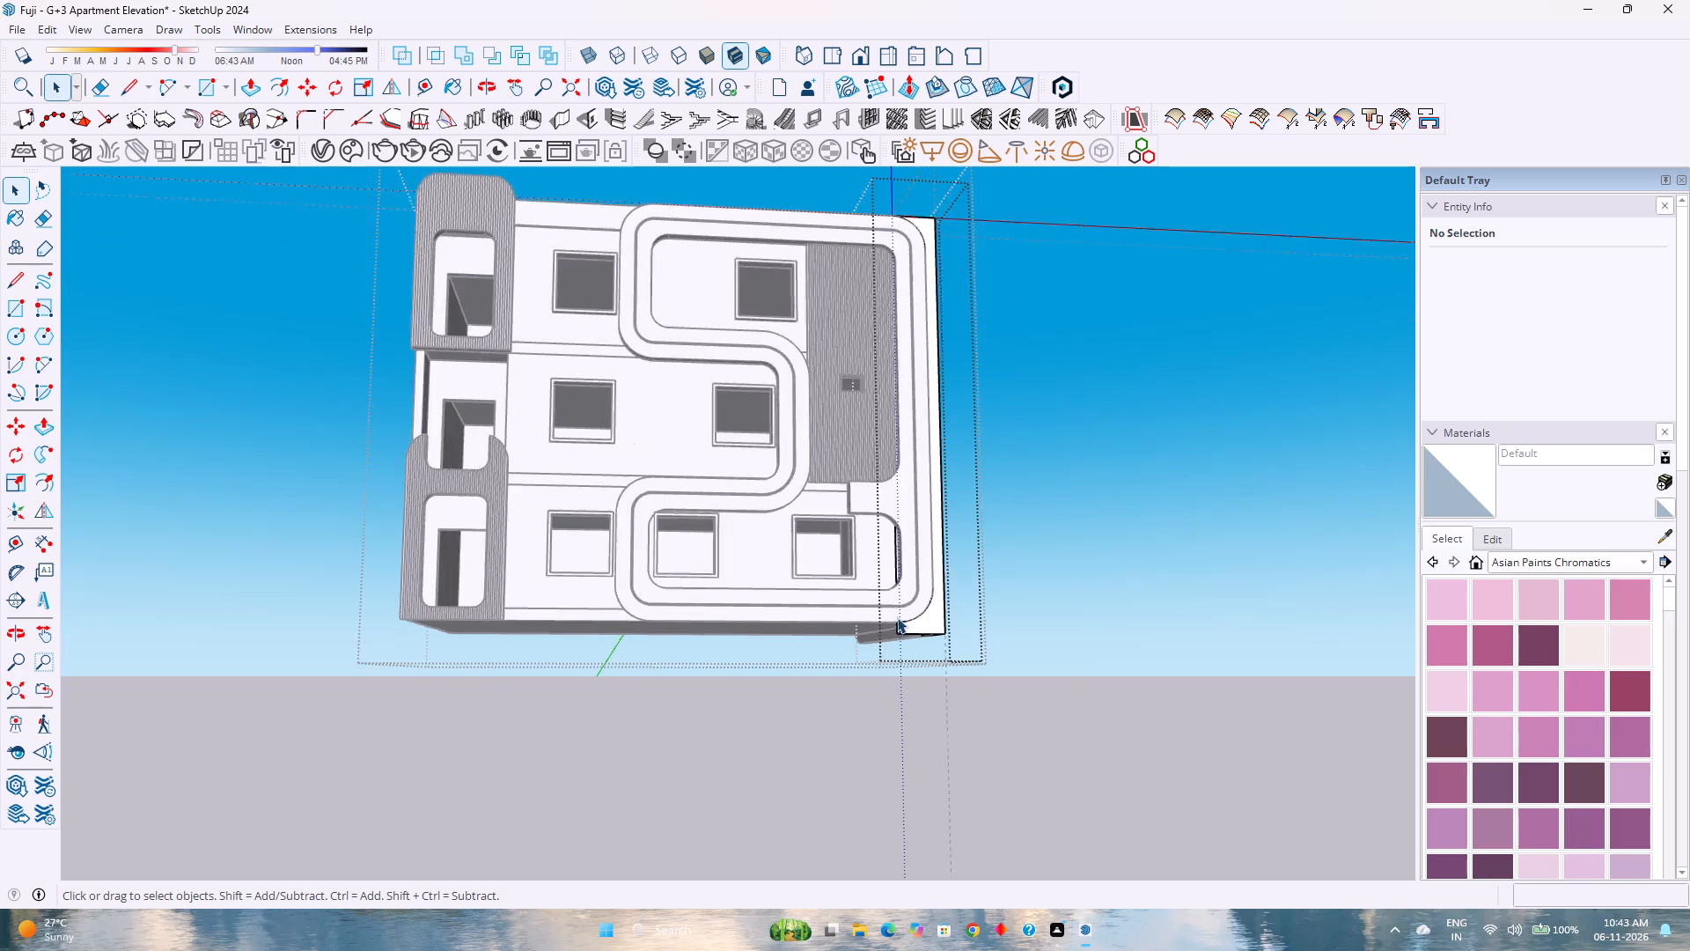
pyautogui.scroll(16, 897, 617)
pyautogui.moveTo(915, 624); pyautogui.dragTo(773, 662, button='middle')
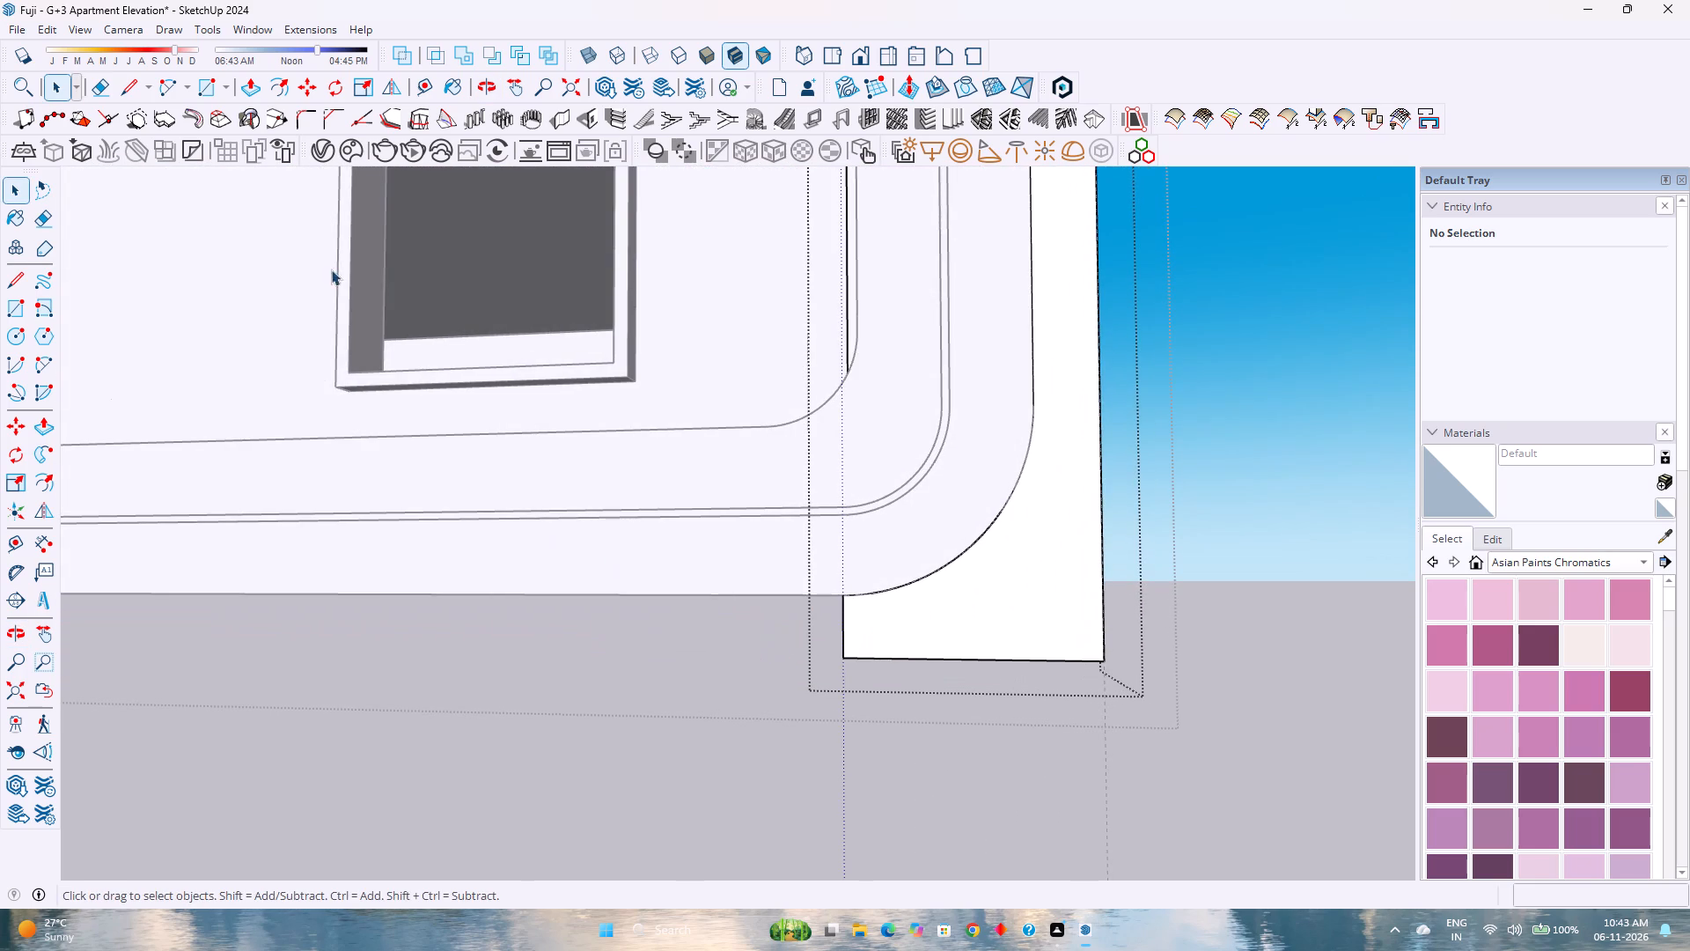
pyautogui.click(426, 92)
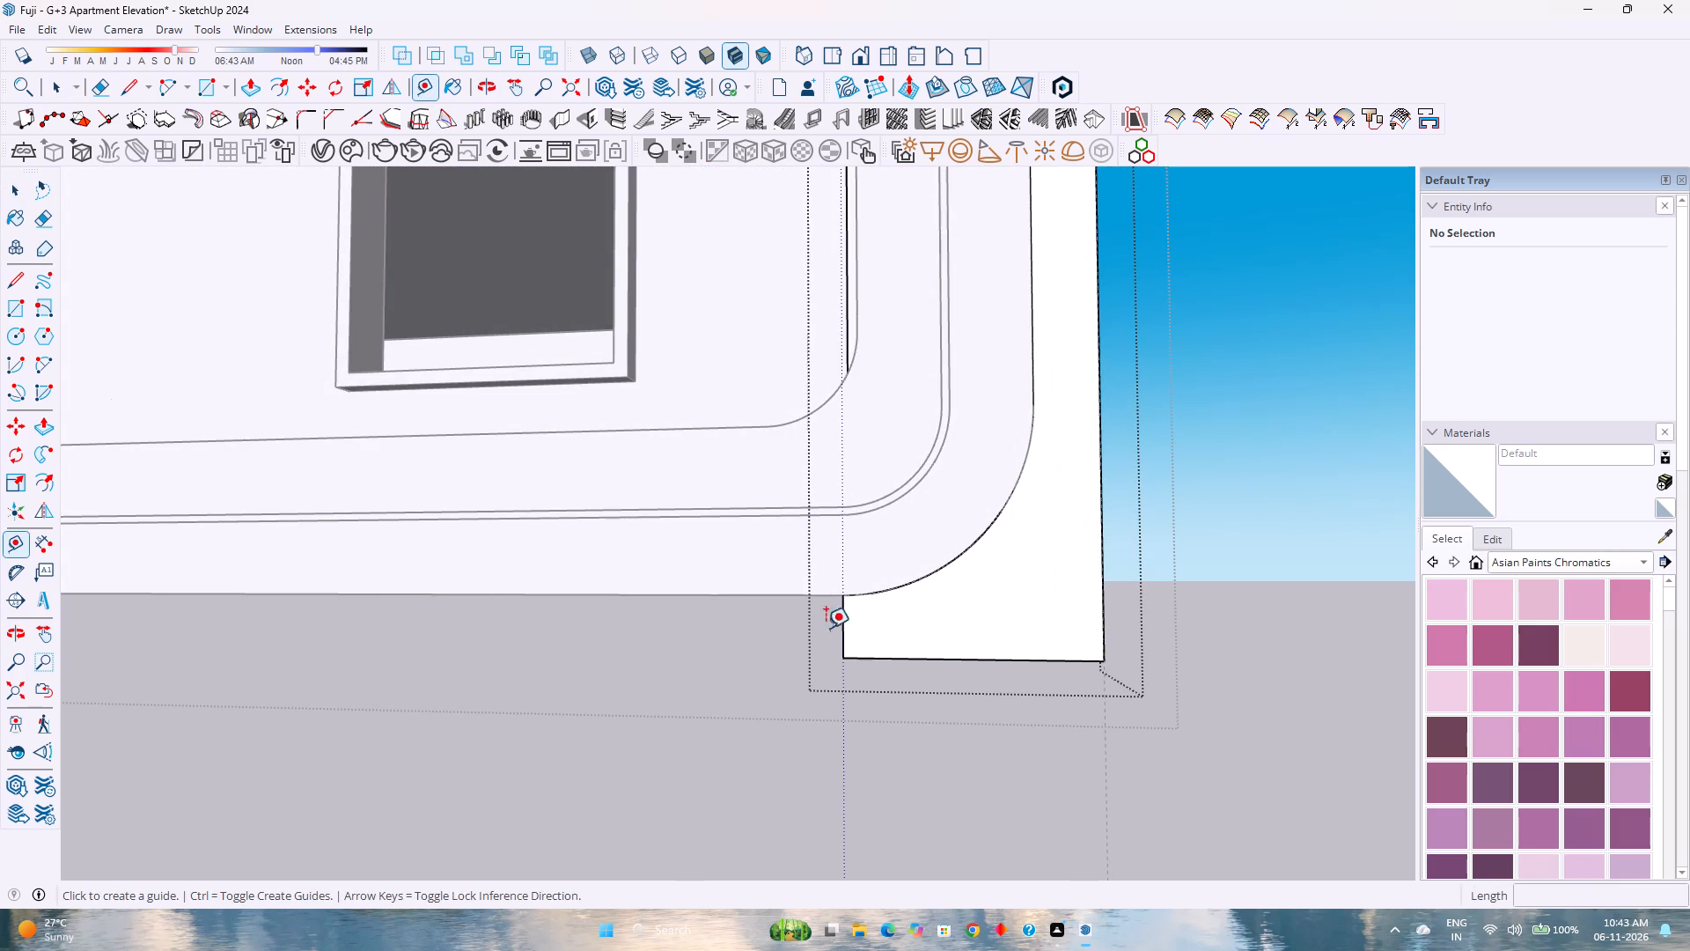
pyautogui.click(844, 640)
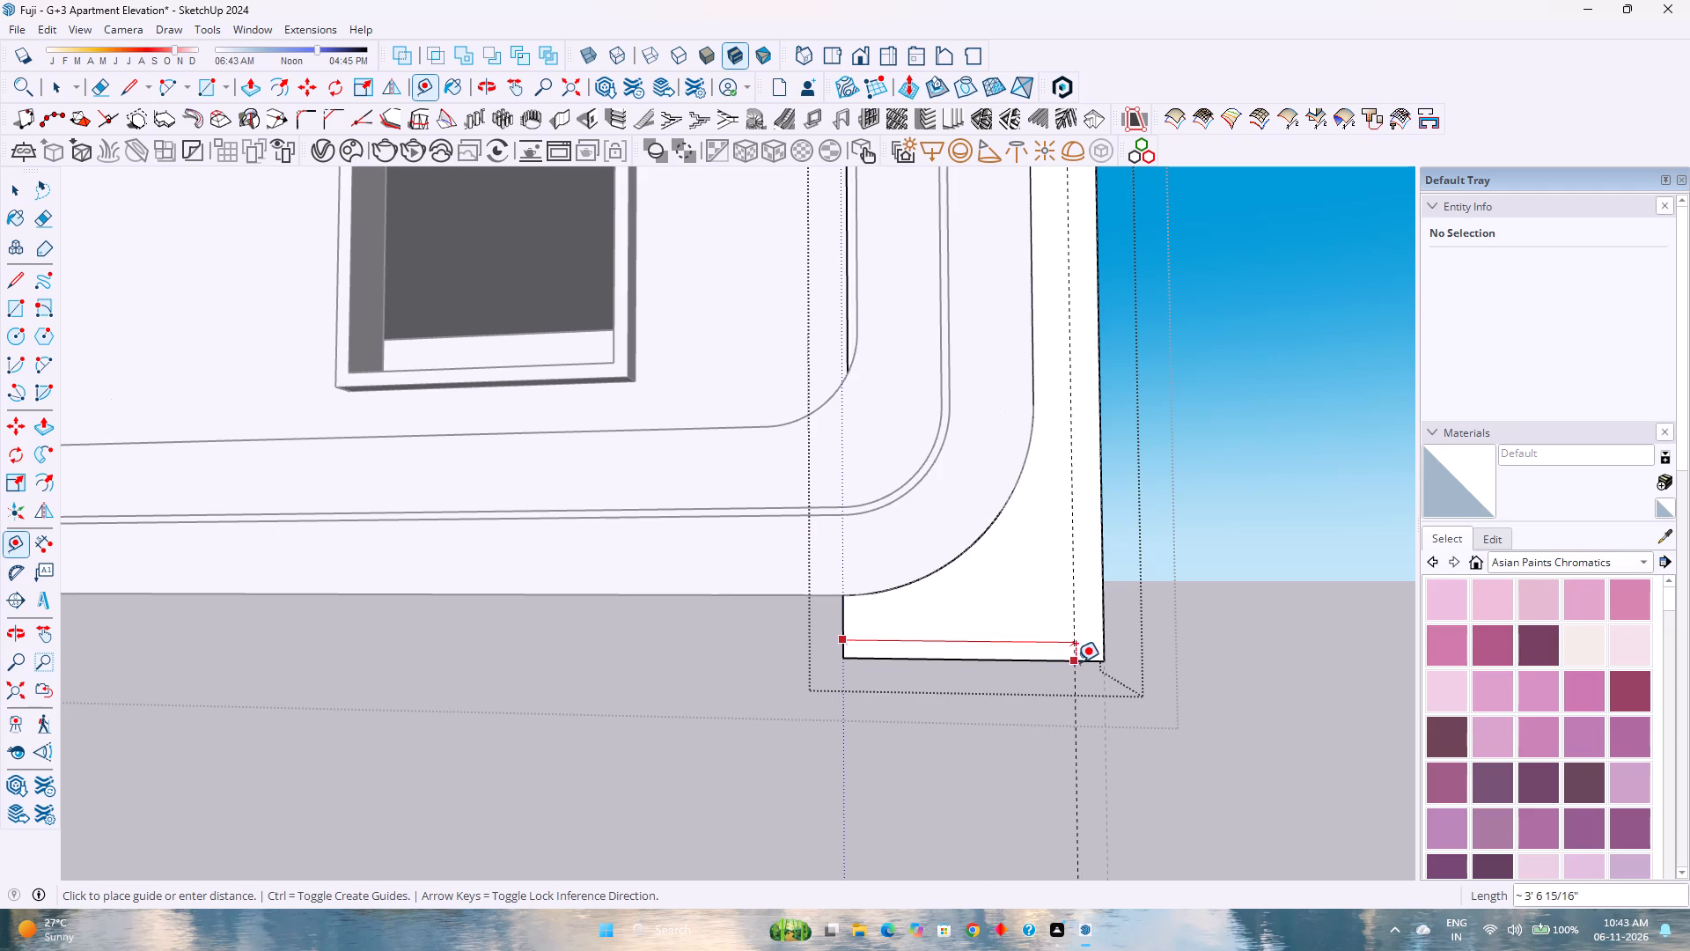
pyautogui.click(1101, 659)
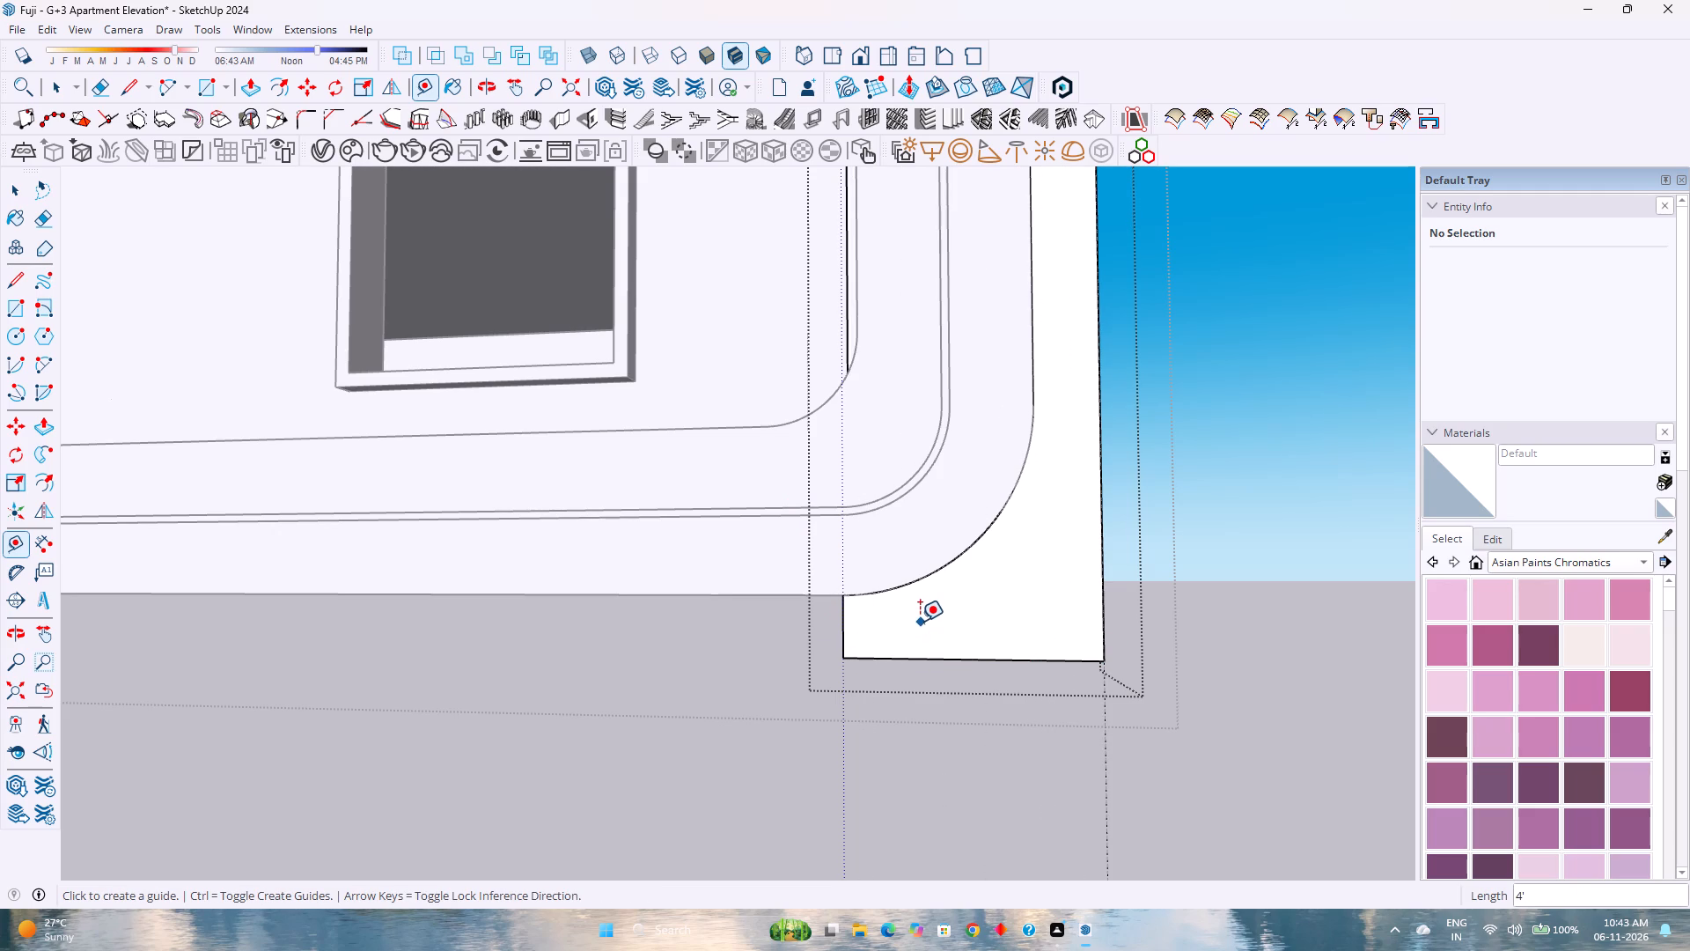
pyautogui.press('1')
pyautogui.press("'")
pyautogui.press('6')
pyautogui.hotkey('shift', '"')
pyautogui.press('Return')
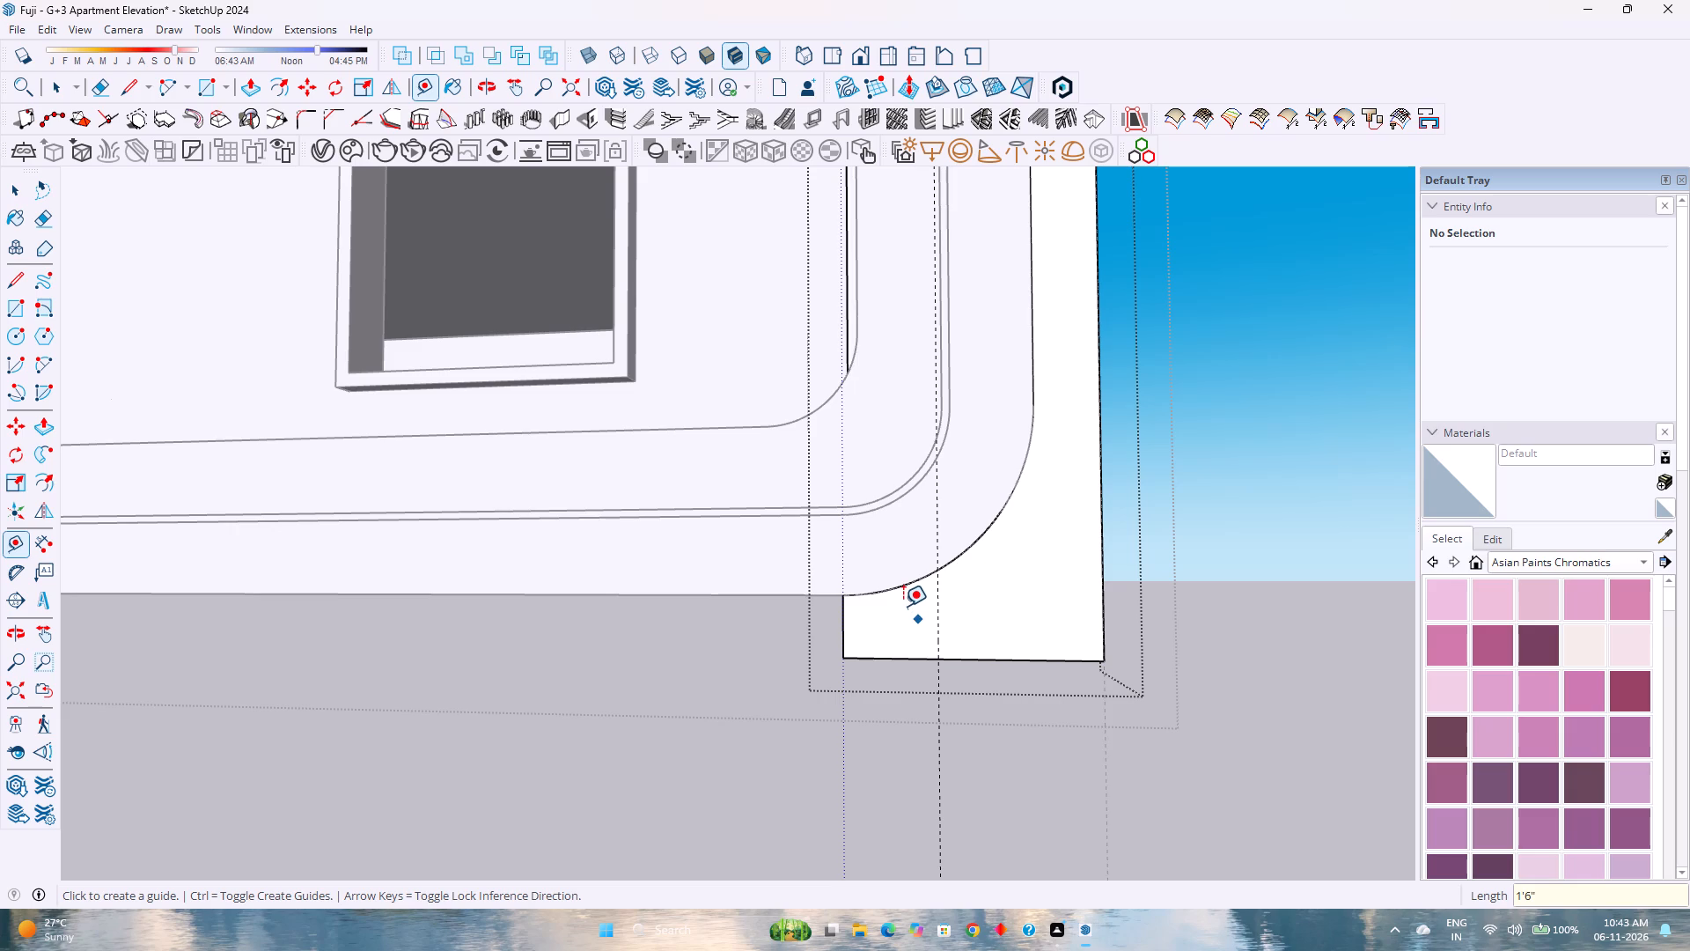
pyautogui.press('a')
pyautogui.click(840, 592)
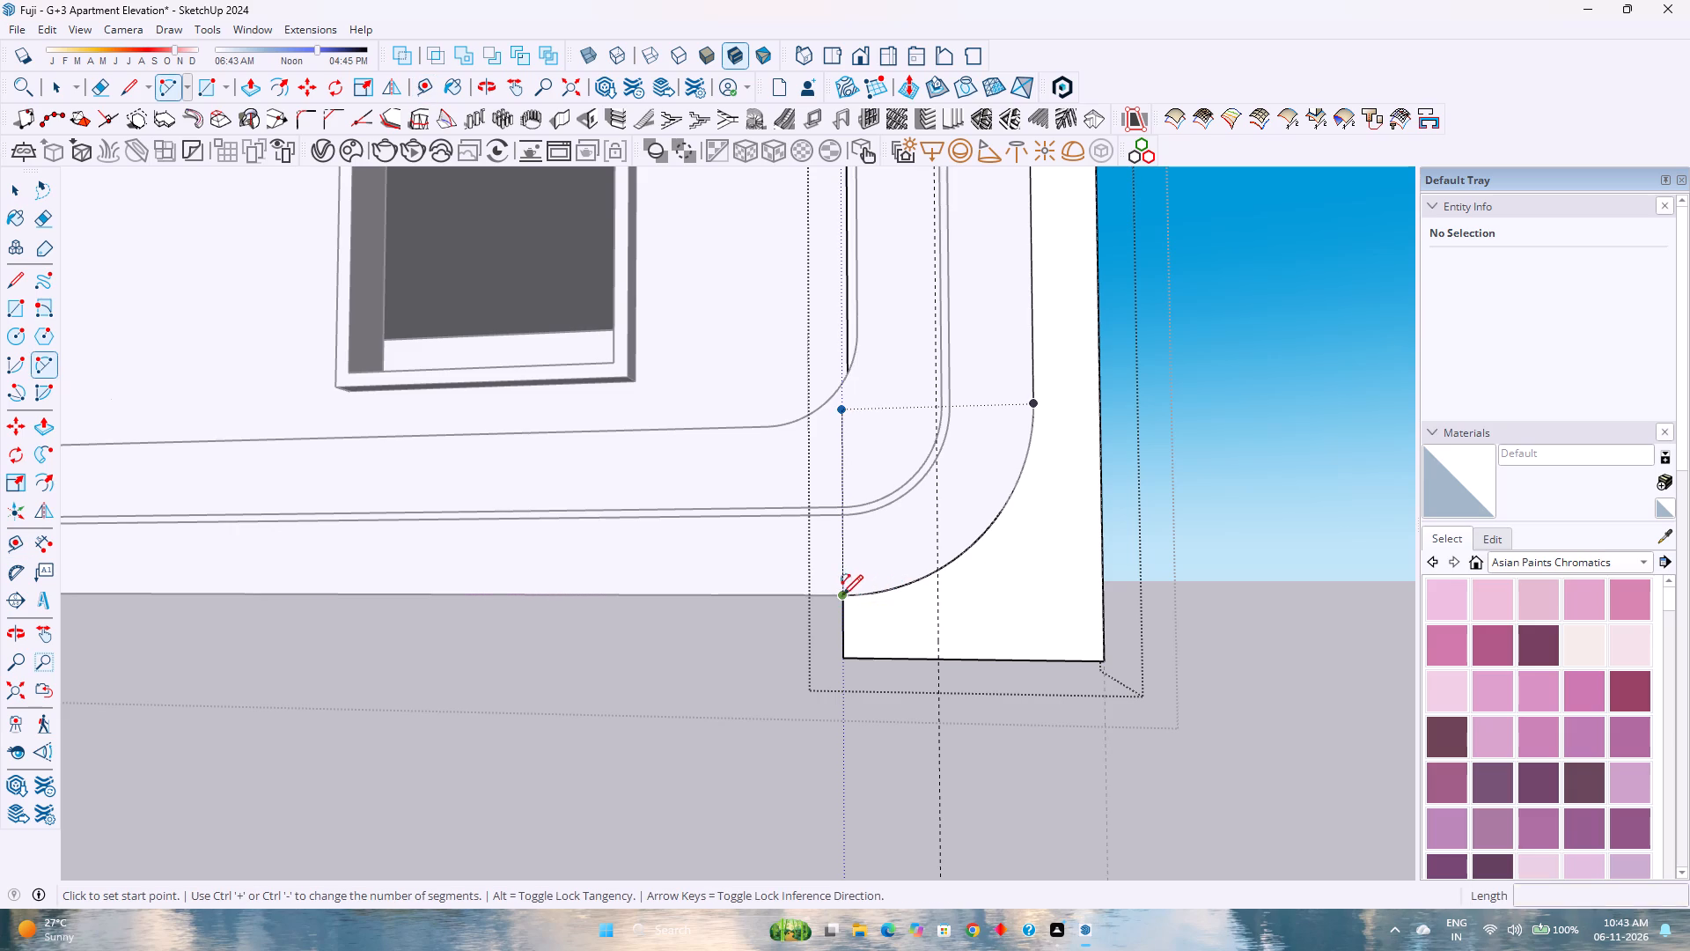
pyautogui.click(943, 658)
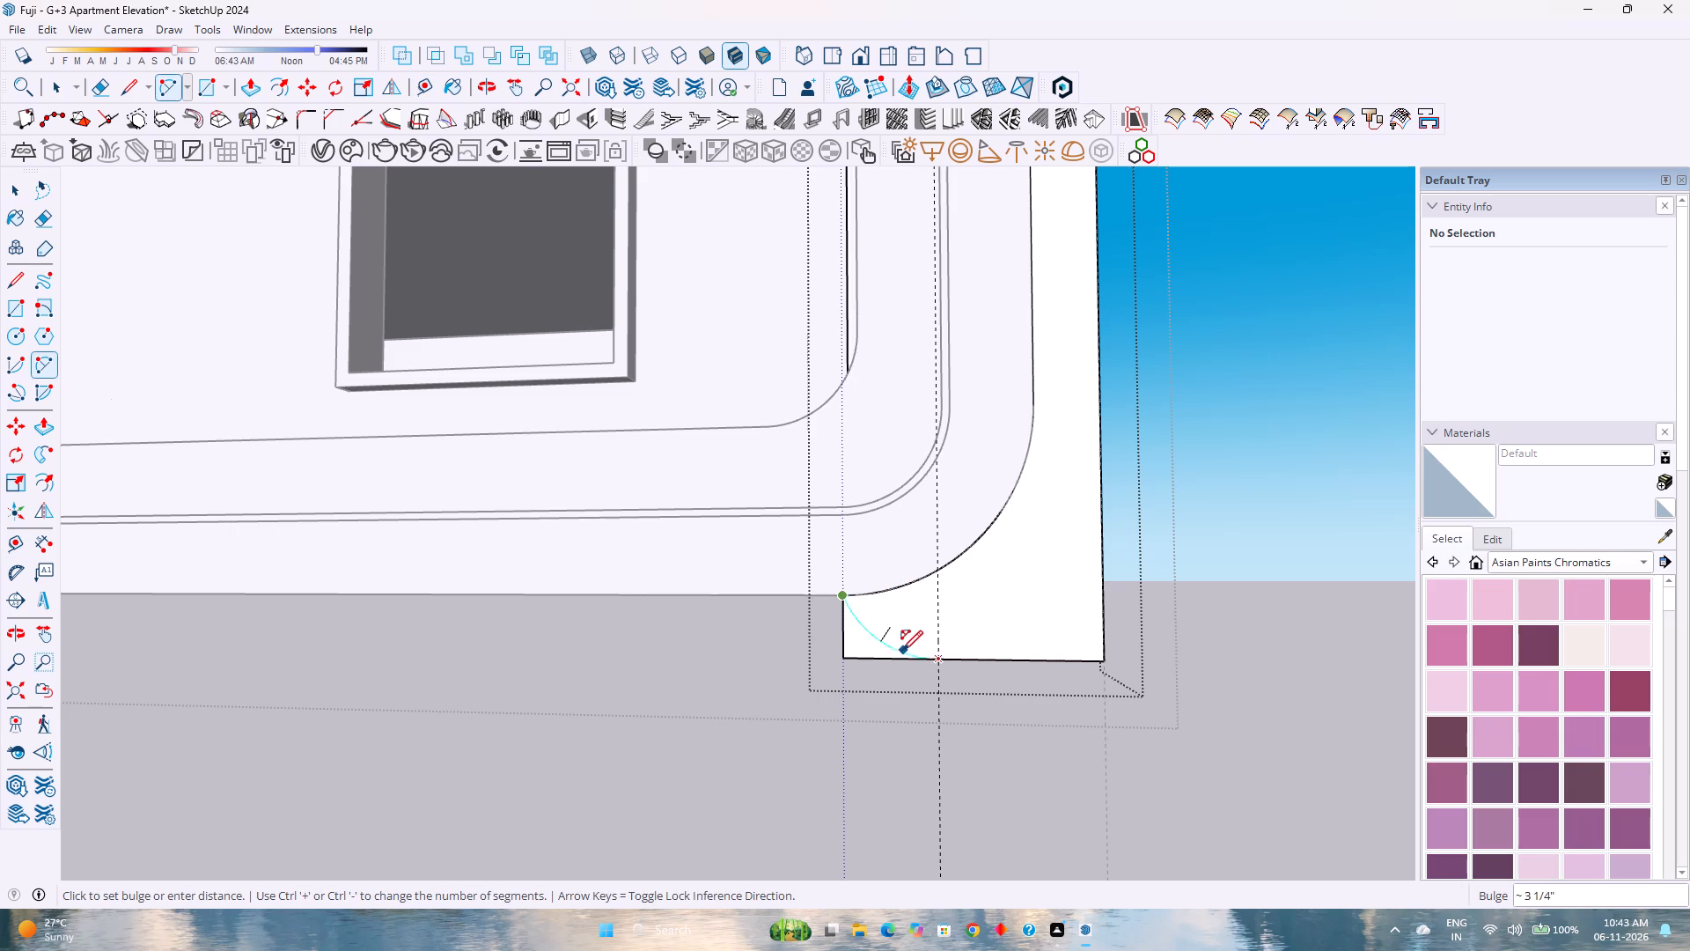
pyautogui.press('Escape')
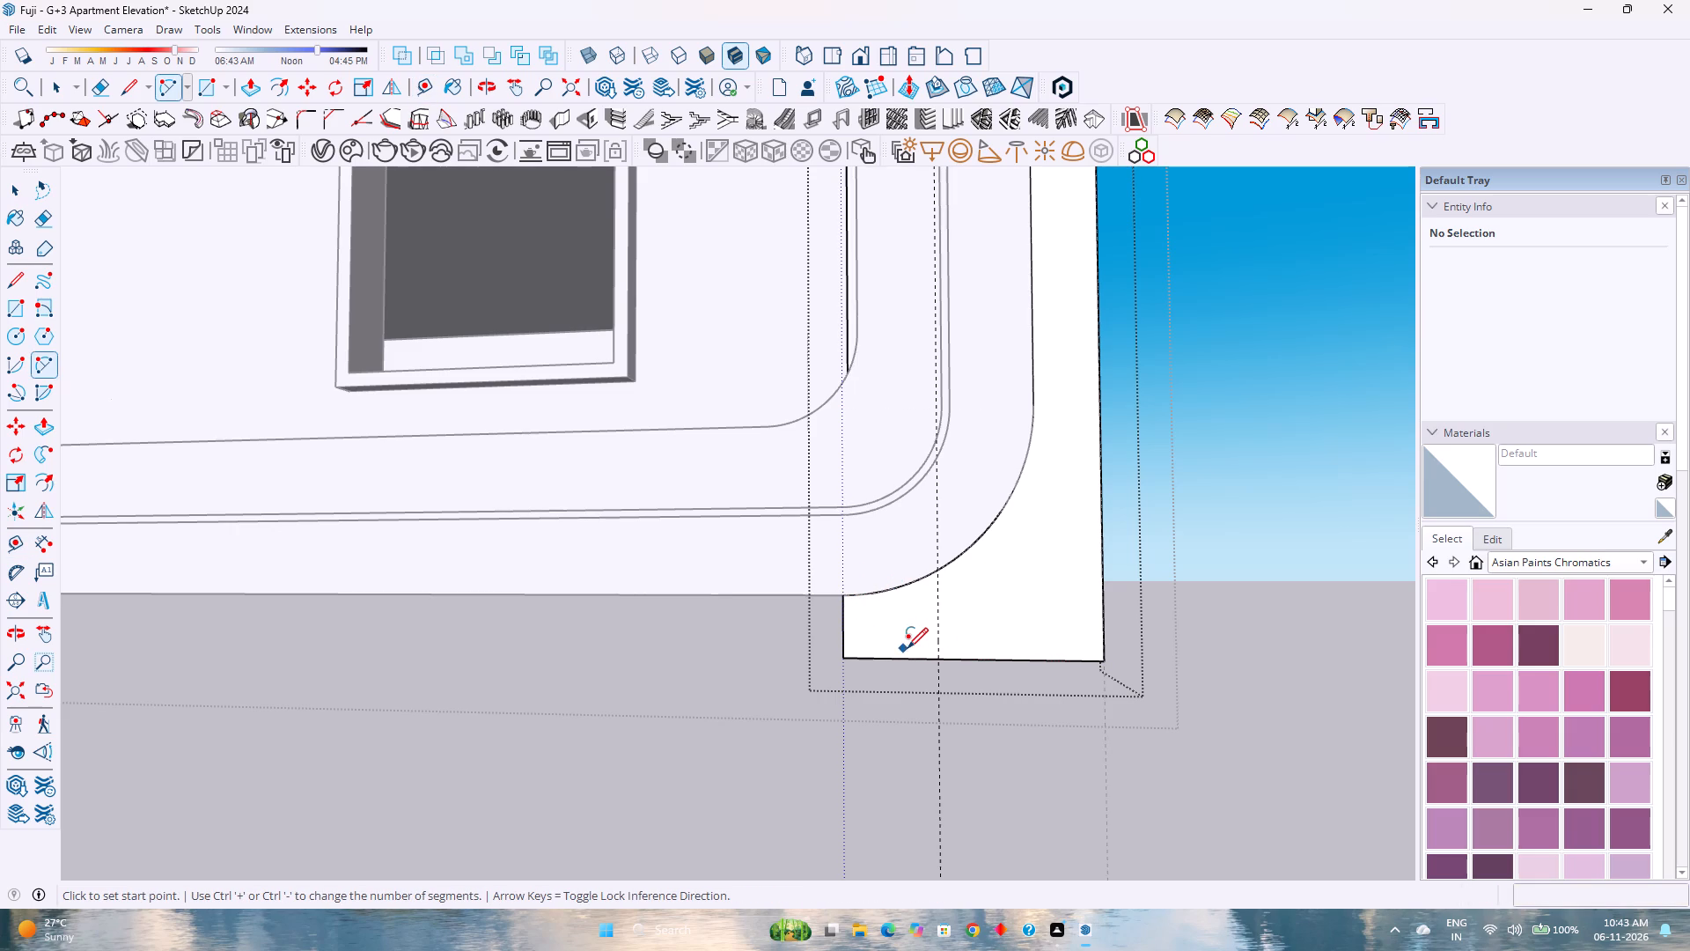
# Draw an arc of about 1' 7 1/2" radius from the 1'6" guide on the column's bottom edge to the lower end of the rounded cut.
pyautogui.click(937, 654)
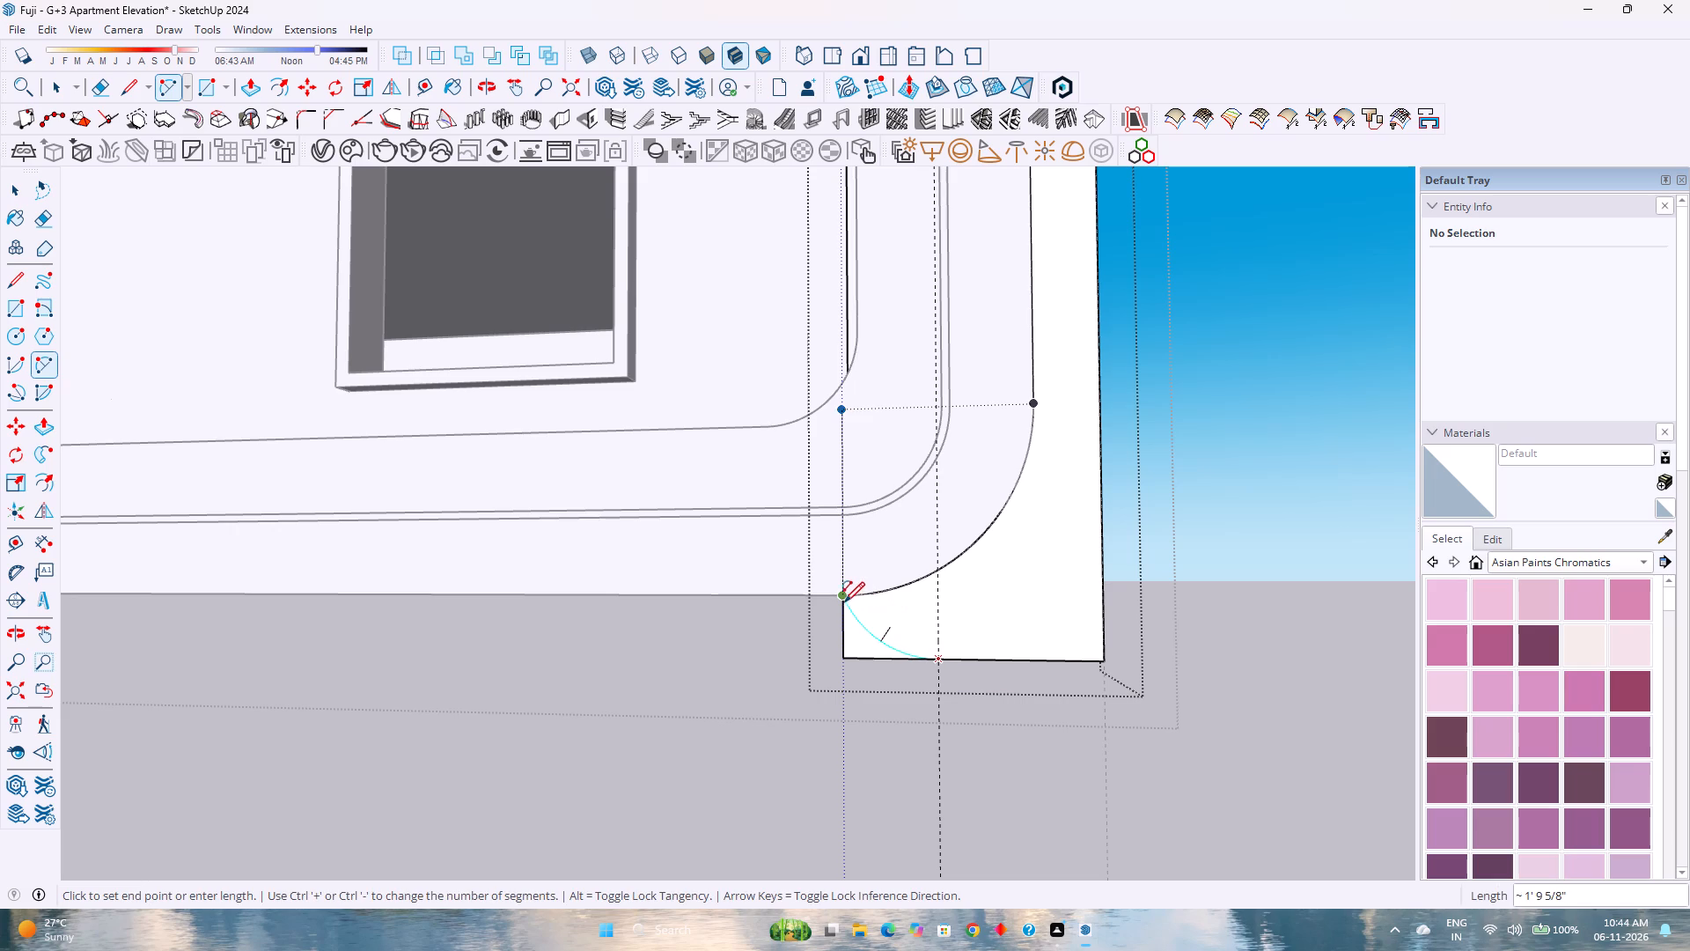
pyautogui.doubleClick(841, 597)
pyautogui.press('space')
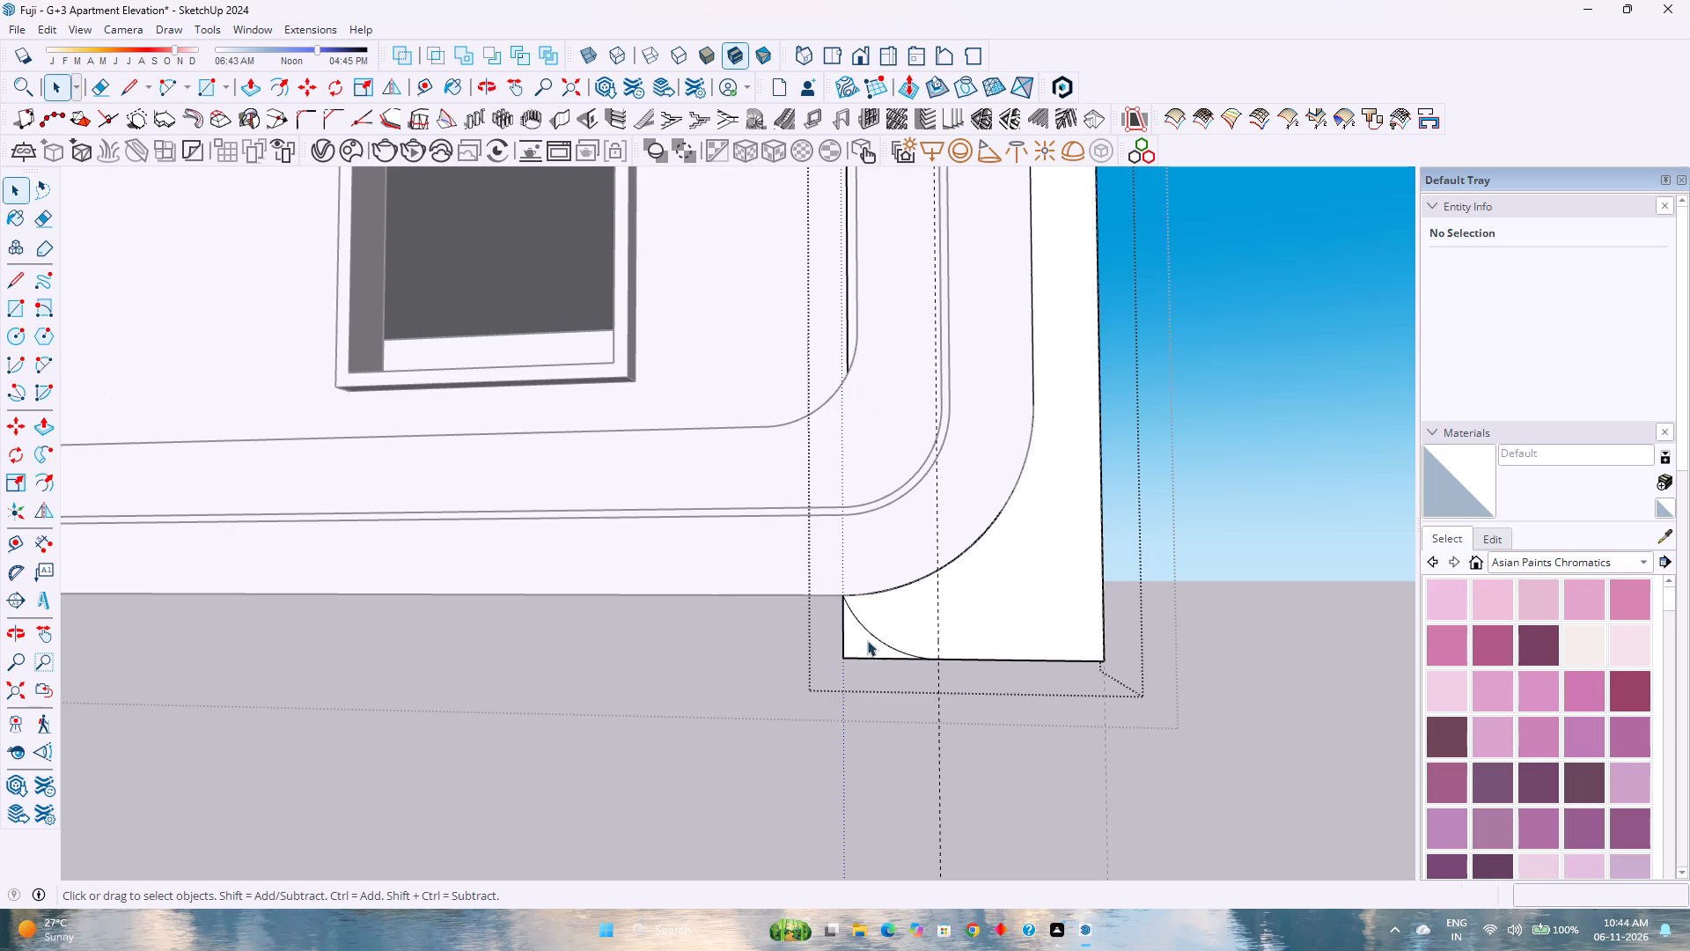
# Set the arc at the column's base to 100 segments.
pyautogui.click(872, 634)
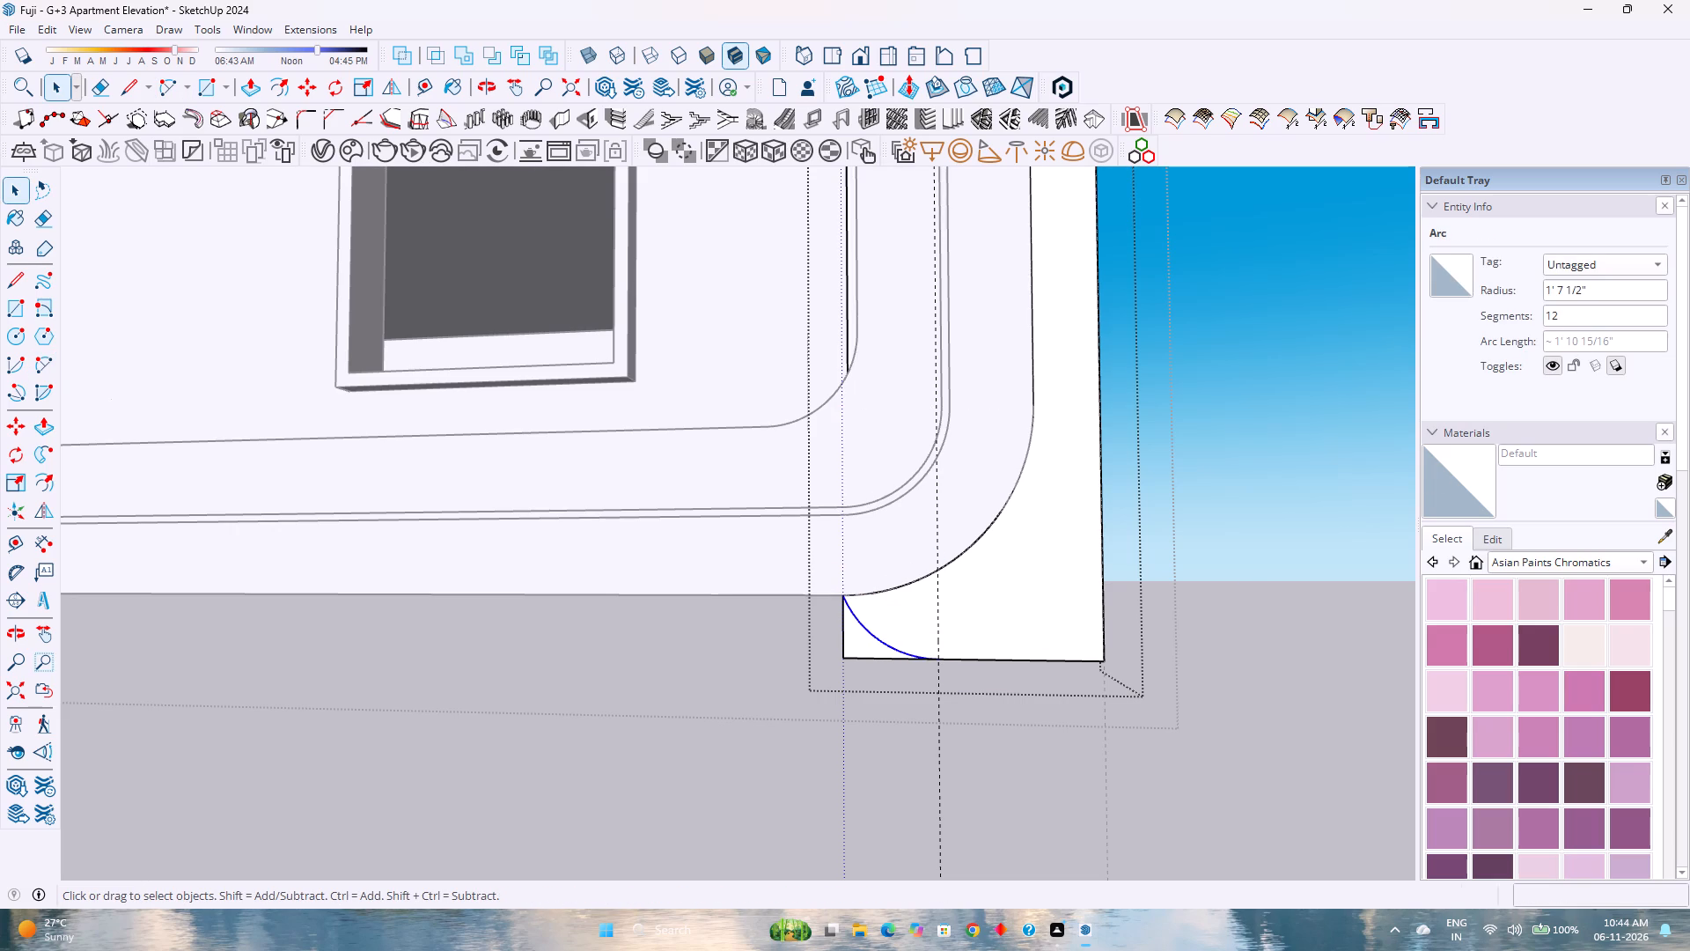
pyautogui.doubleClick(1571, 318)
pyautogui.press('0')
pyautogui.press('BackSpace')
pyautogui.press('BackSpace')
pyautogui.press('1')
pyautogui.write('00')
pyautogui.press('Return')
# Cut away the small corner outside the base arc with Push/Pull, repeating the previous distance, and exit the column group.
pyautogui.click(850, 647)
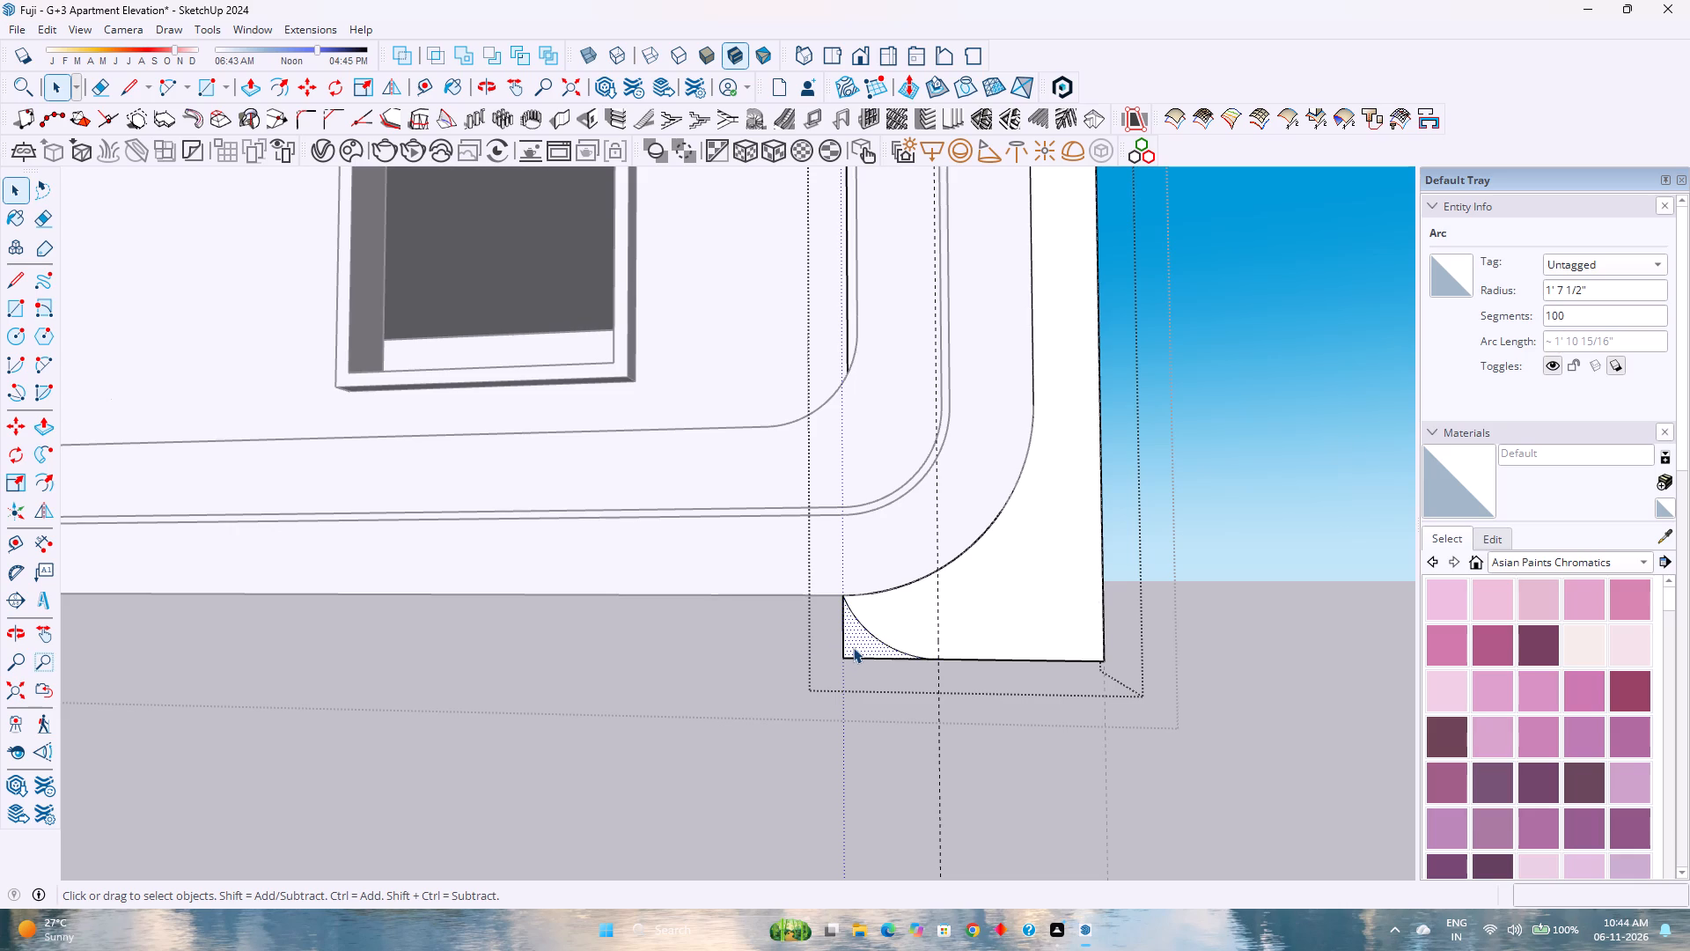
pyautogui.press('p')
pyautogui.doubleClick(852, 645)
pyautogui.moveTo(783, 658); pyautogui.dragTo(788, 658, button='middle')
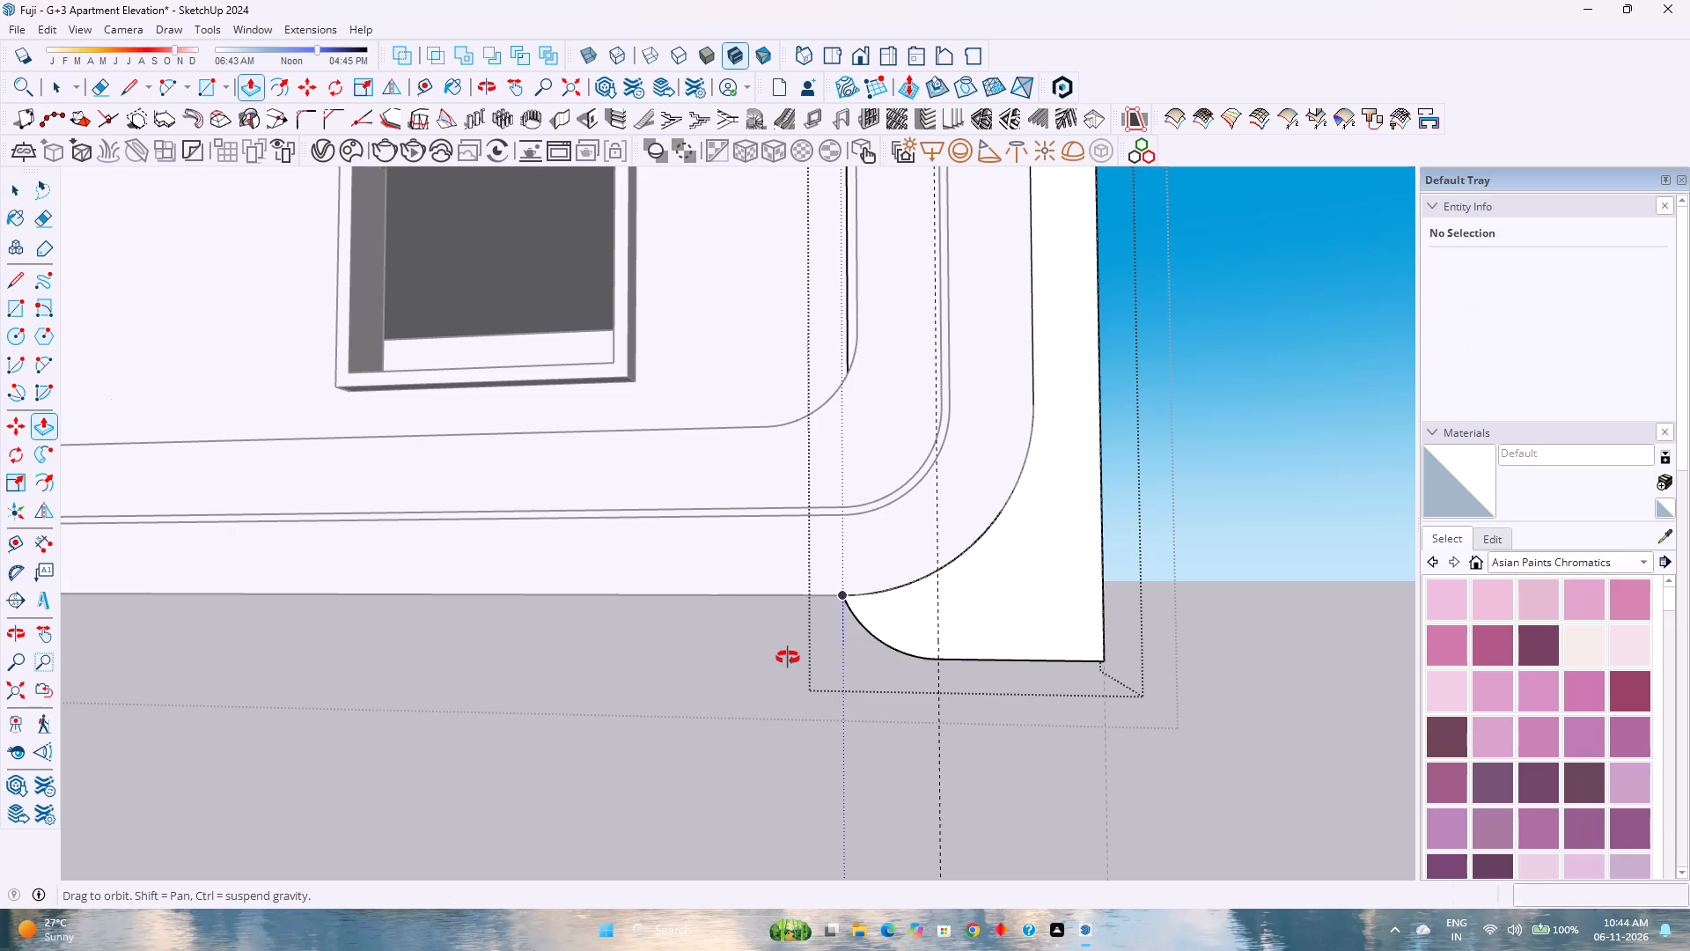
pyautogui.moveTo(788, 658); pyautogui.dragTo(1143, 640, button='middle')
pyautogui.middleClick(1143, 640)
pyautogui.scroll(-2, 967, 605)
pyautogui.press('space')
pyautogui.press('Escape')
# Place two guides on the corner column's top face, each 1' in from its front and side outer edges.
pyautogui.scroll(-2, 931, 599)
pyautogui.moveTo(975, 591); pyautogui.dragTo(253, 643, button='middle')
pyautogui.middleClick(253, 643)
pyautogui.scroll(-7, 280, 628)
pyautogui.scroll(-3, 433, 548)
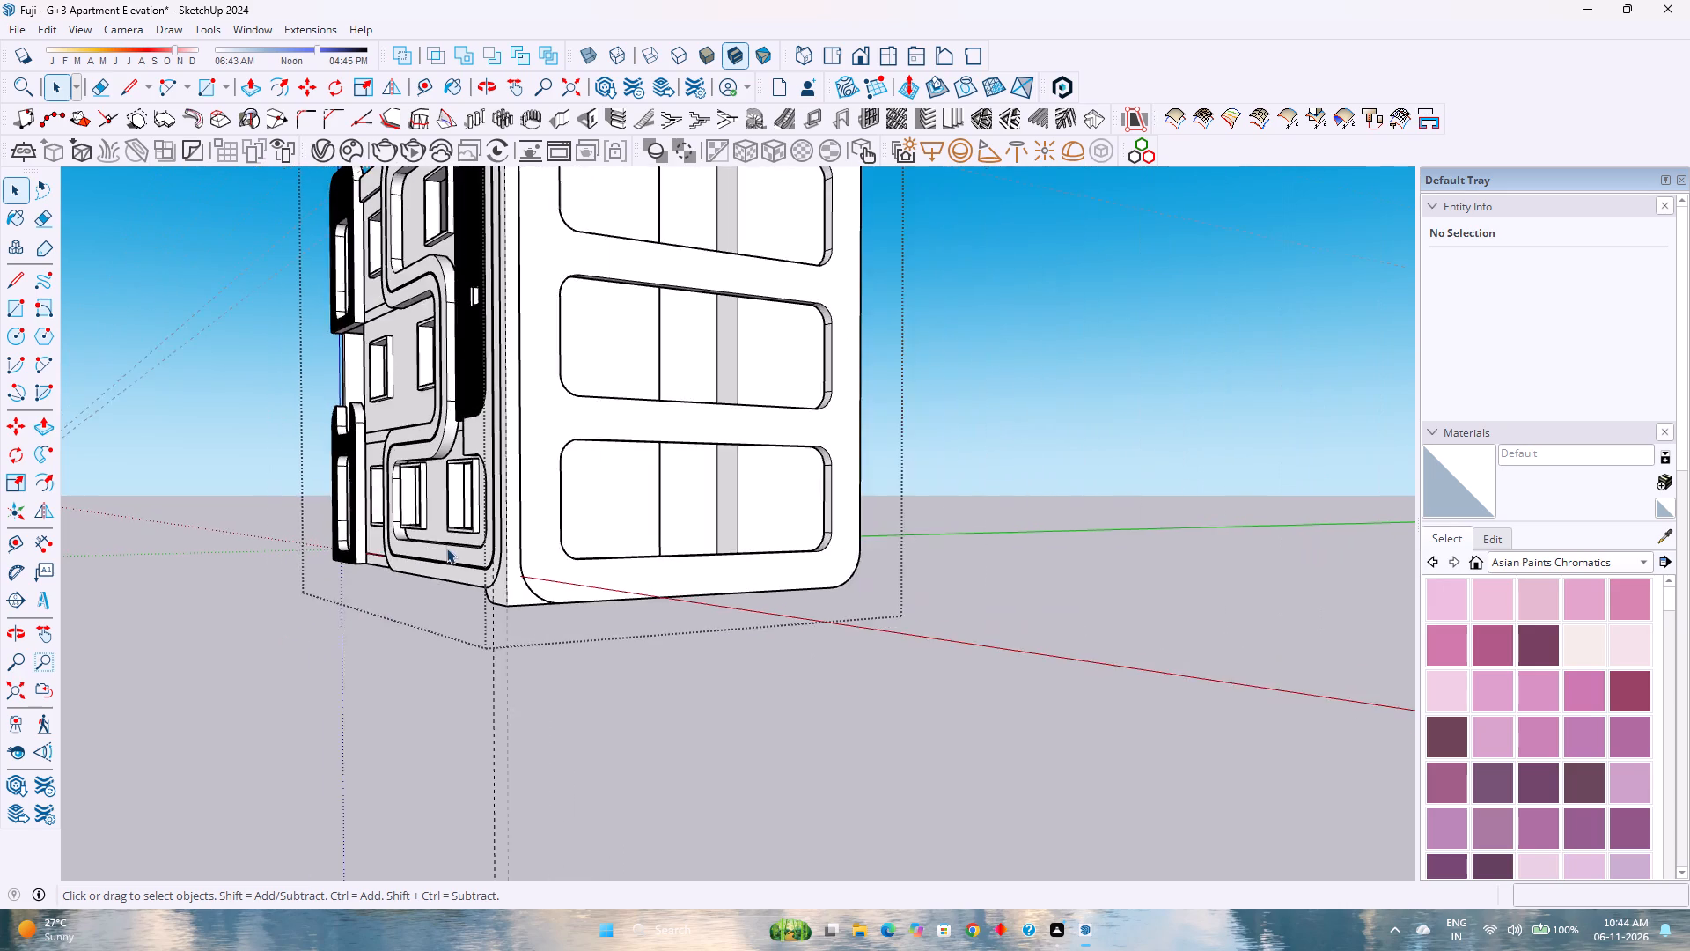
pyautogui.scroll(-5, 478, 547)
pyautogui.moveTo(600, 380); pyautogui.dragTo(797, 573, button='middle')
pyautogui.scroll(1, 755, 455)
pyautogui.moveTo(757, 457); pyautogui.dragTo(916, 608, button='middle')
pyautogui.middleClick(916, 608)
pyautogui.scroll(8, 768, 497)
pyautogui.moveTo(783, 484); pyautogui.dragTo(856, 685, button='middle')
pyautogui.scroll(3, 785, 531)
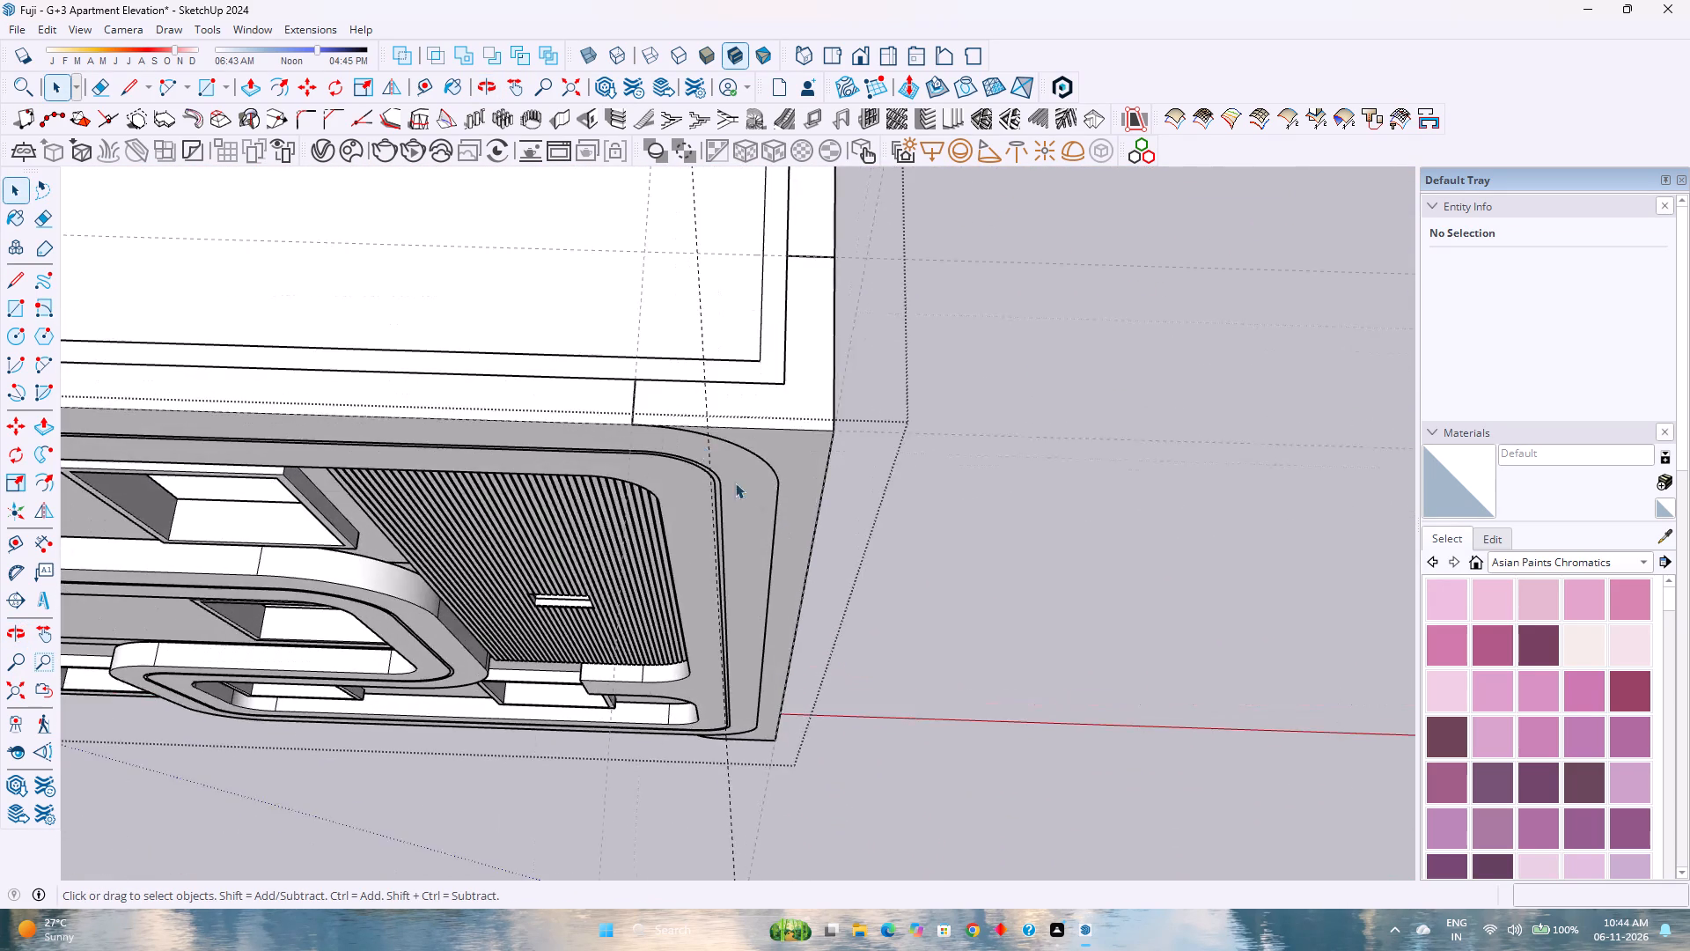
pyautogui.scroll(3, 546, 217)
pyautogui.click(426, 88)
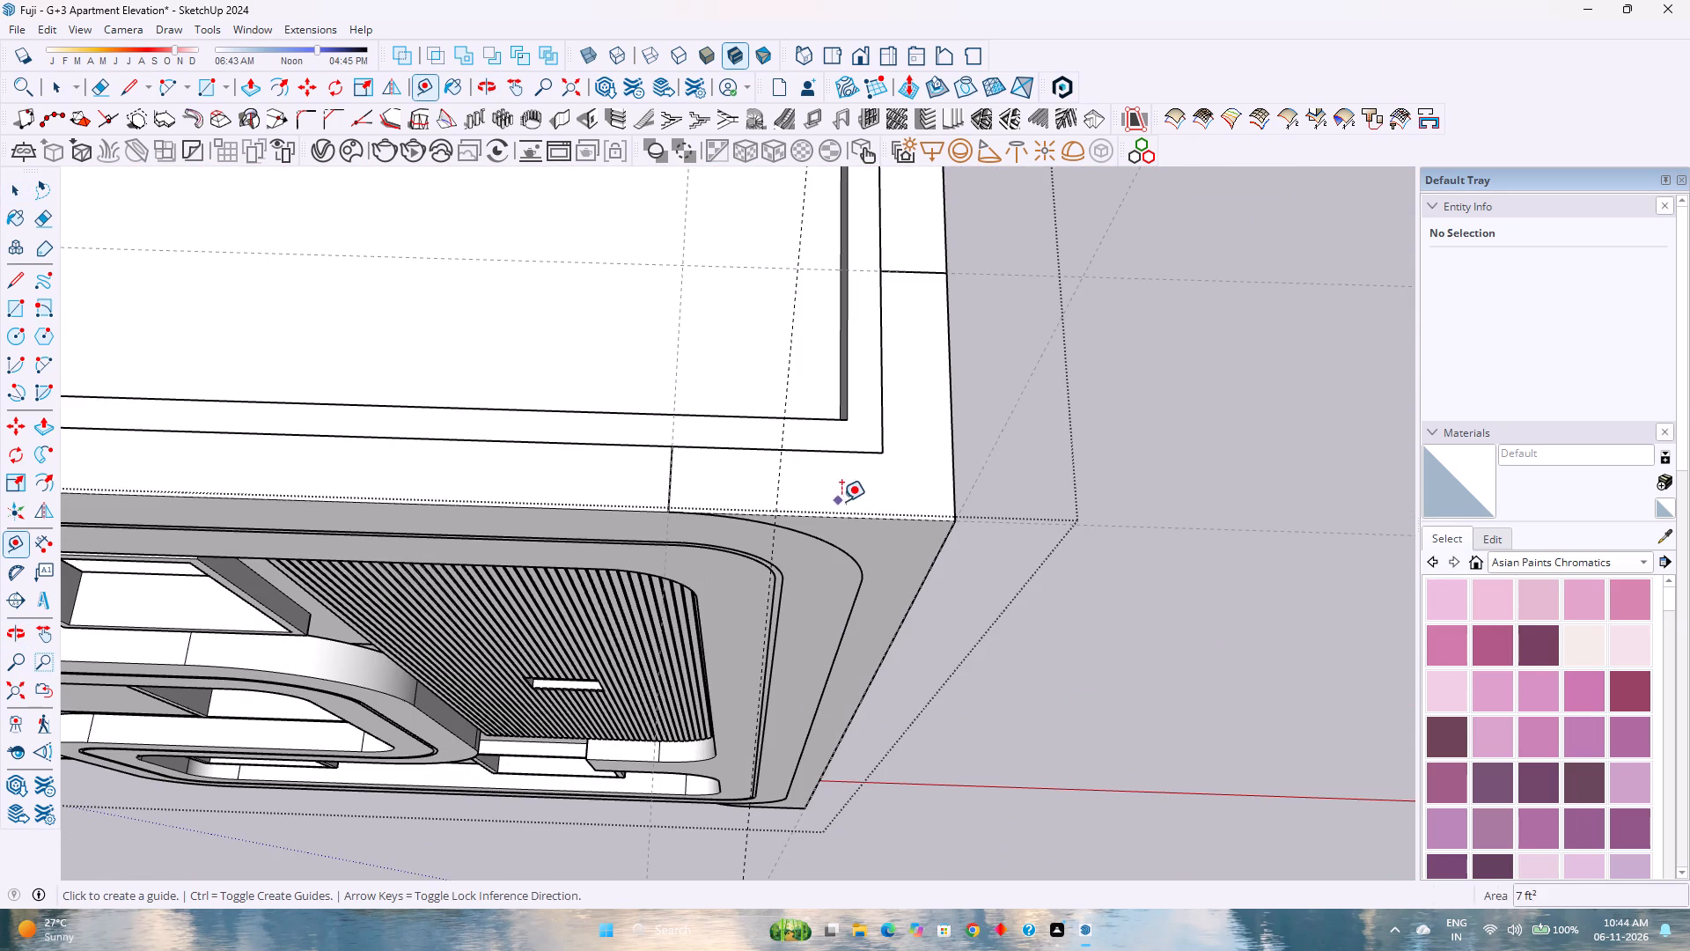
pyautogui.click(855, 521)
pyautogui.click(885, 451)
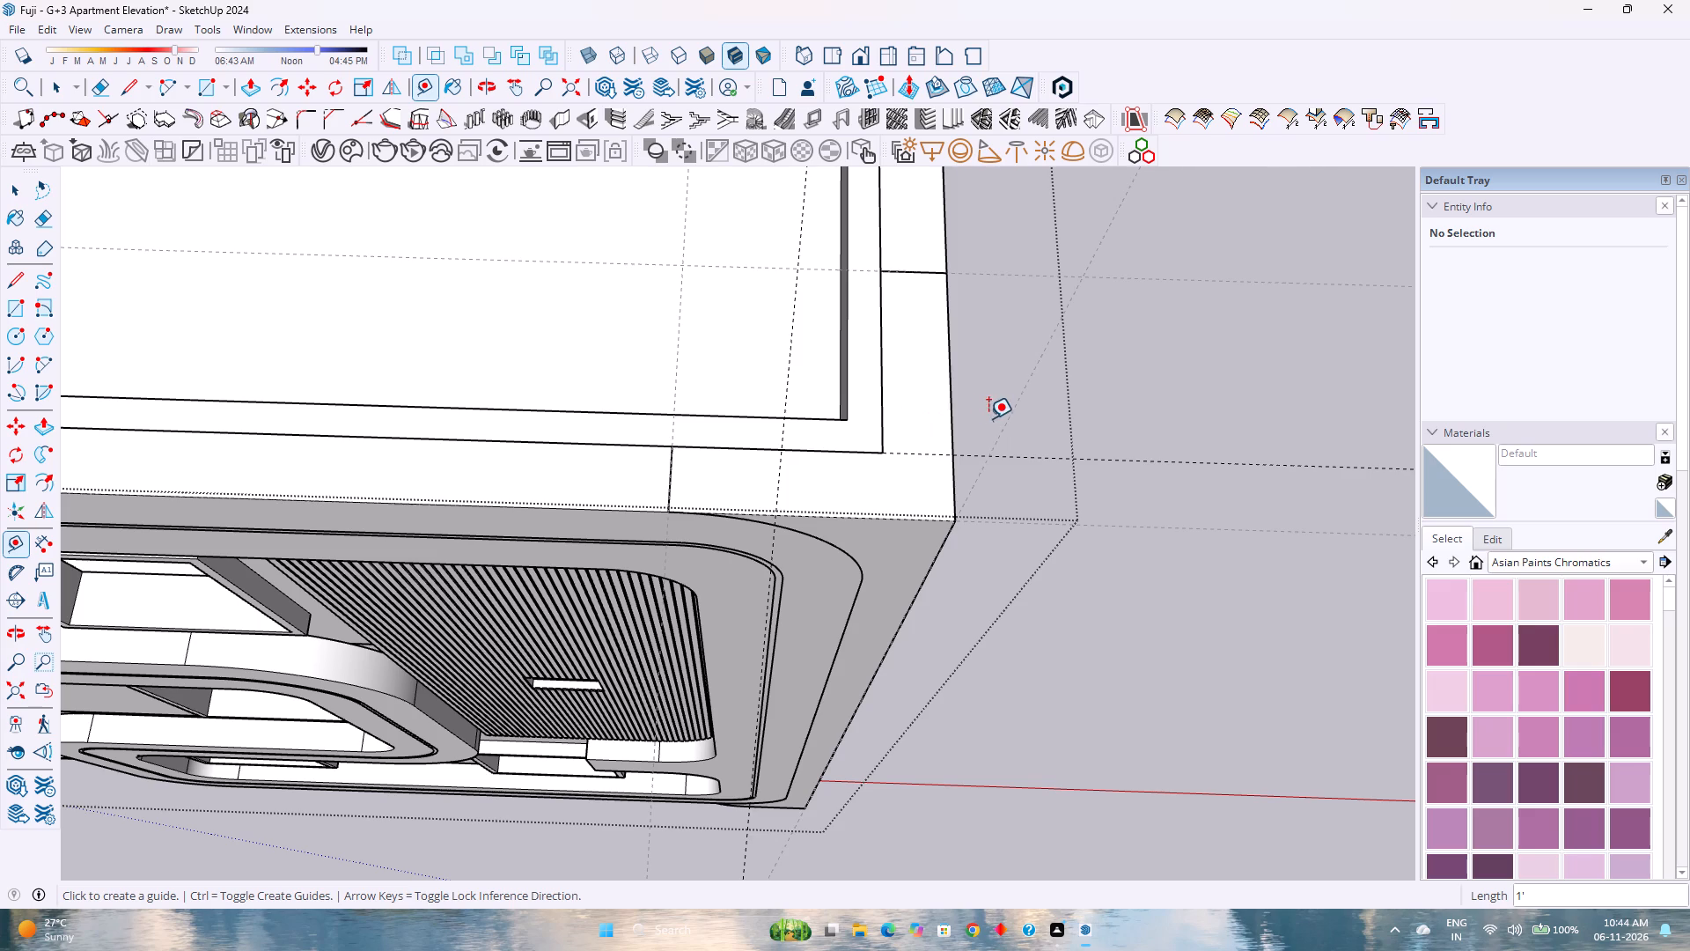
pyautogui.click(957, 415)
pyautogui.click(886, 413)
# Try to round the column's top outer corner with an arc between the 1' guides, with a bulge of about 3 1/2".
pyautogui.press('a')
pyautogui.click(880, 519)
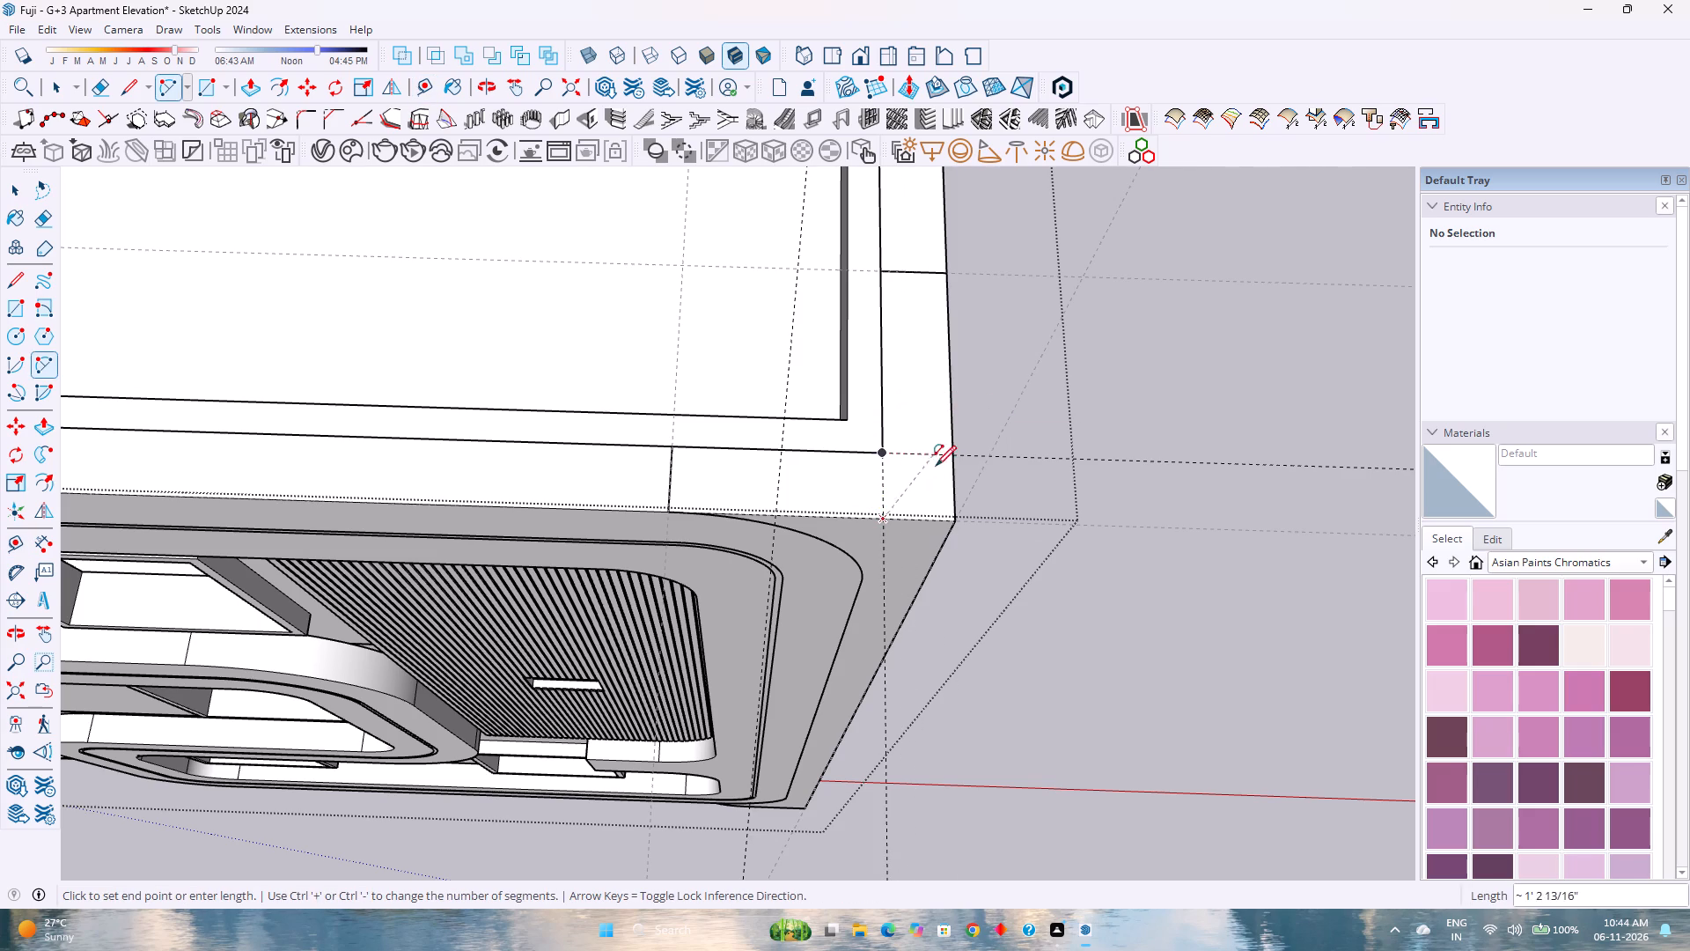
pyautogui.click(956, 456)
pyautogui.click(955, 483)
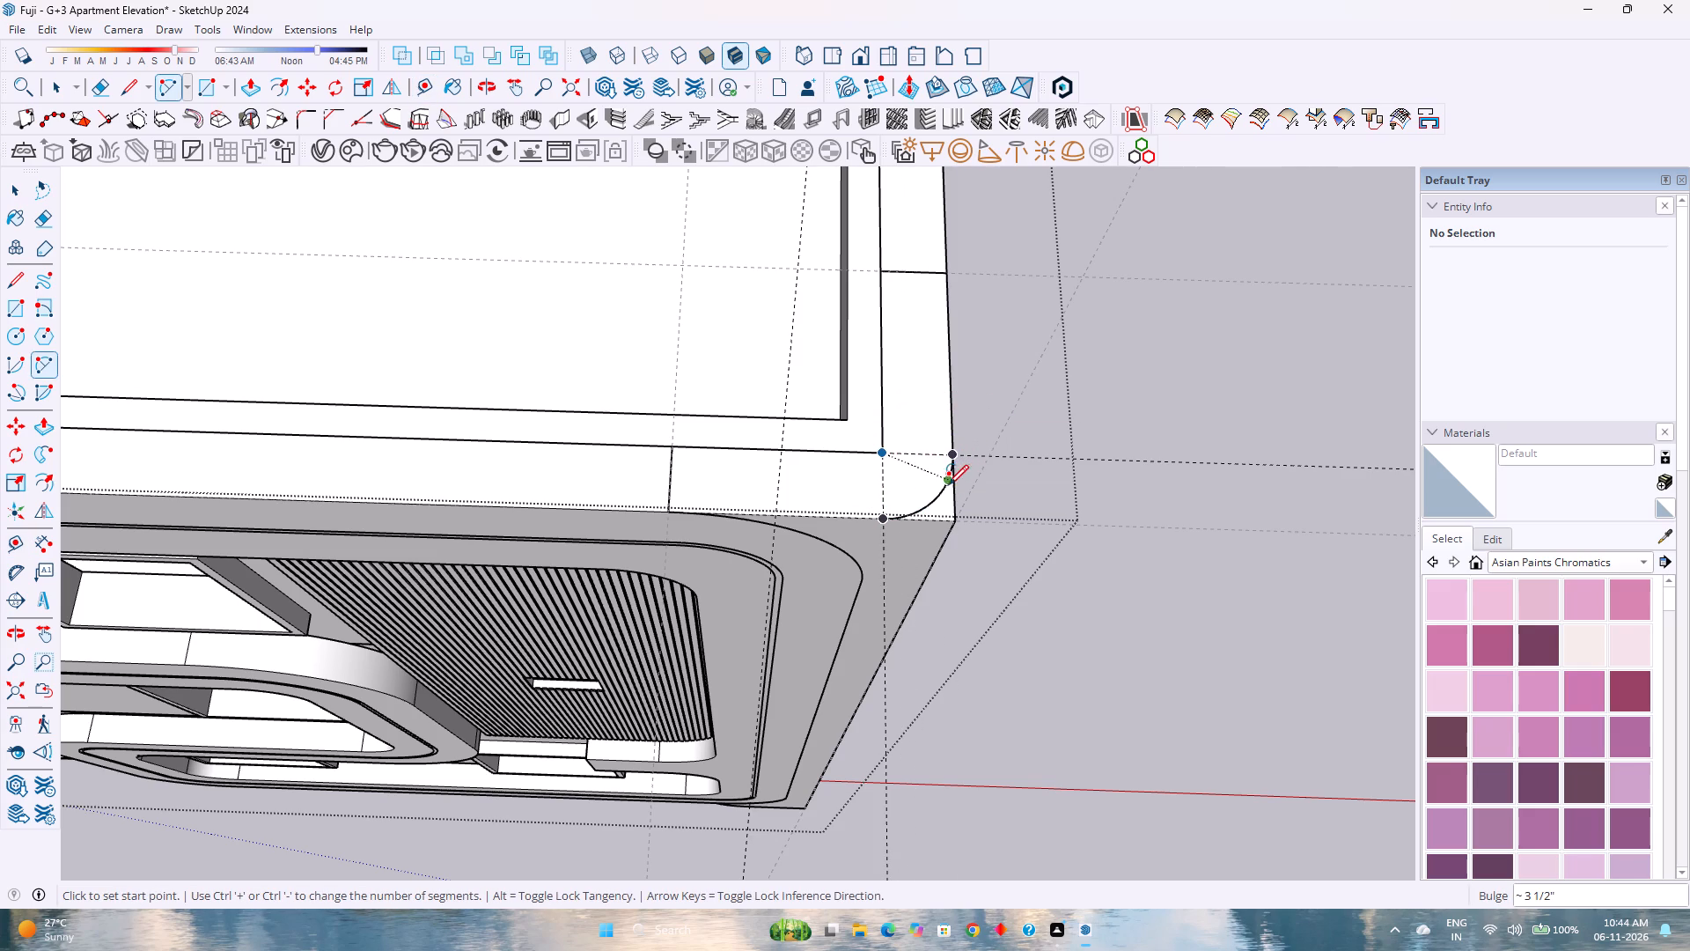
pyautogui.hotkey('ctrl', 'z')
# Inside the column group, draw a 1' radius arc across the top face's outer corner between the two guides.
pyautogui.press('space')
pyautogui.doubleClick(924, 499)
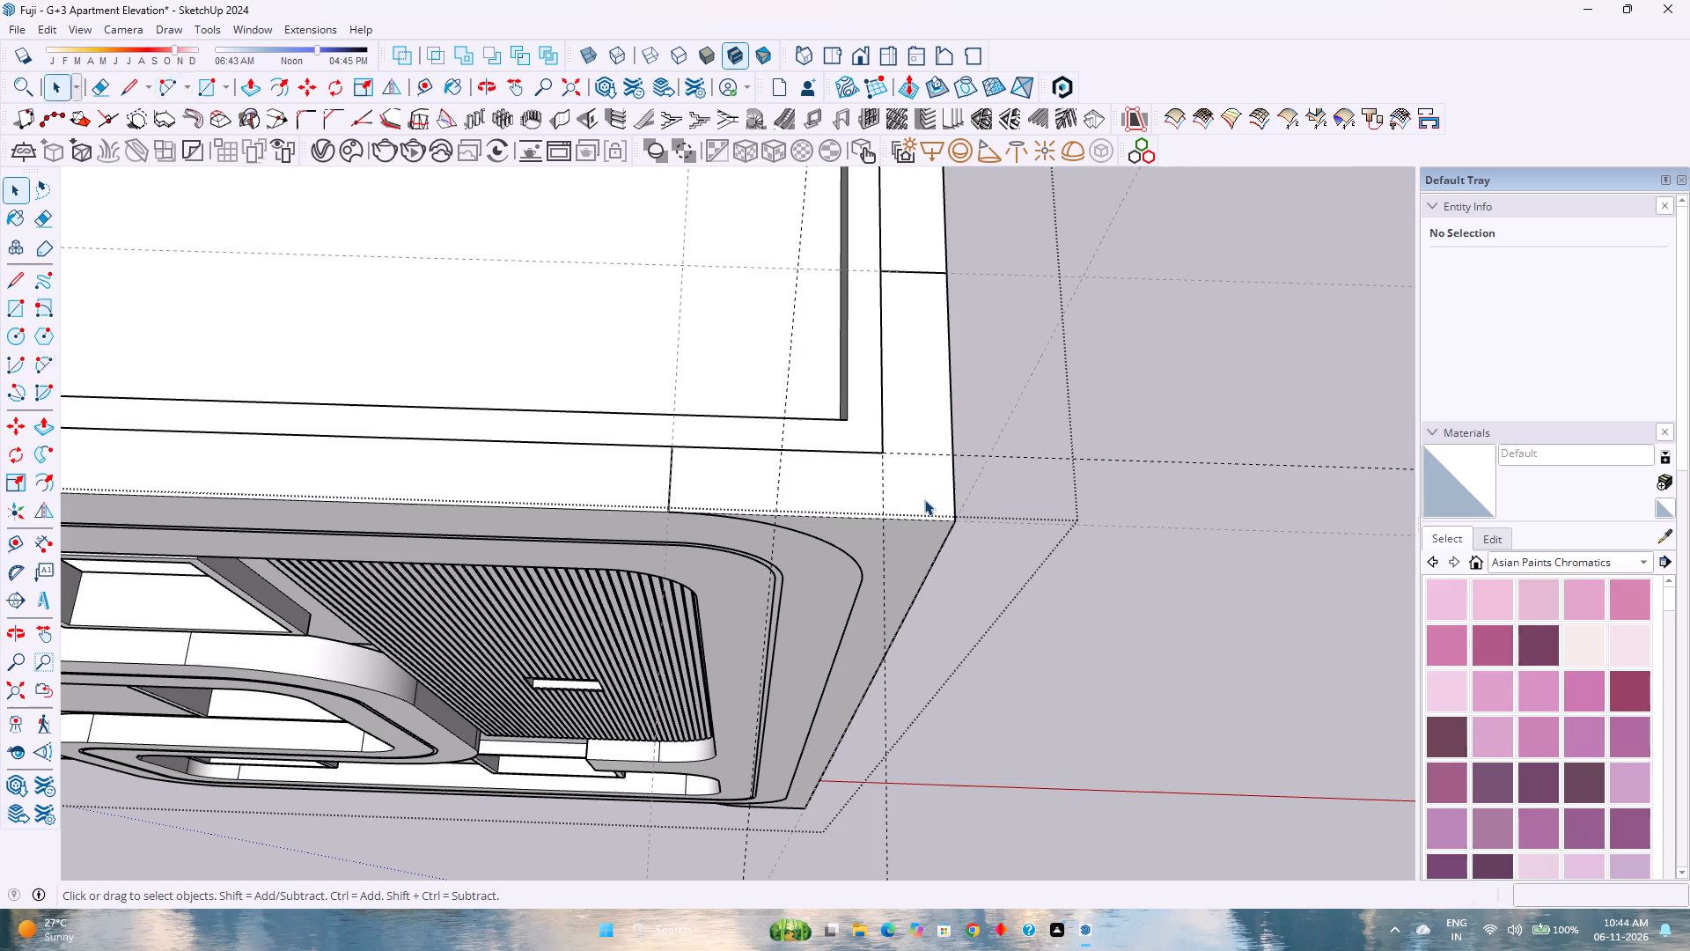
pyautogui.press('a')
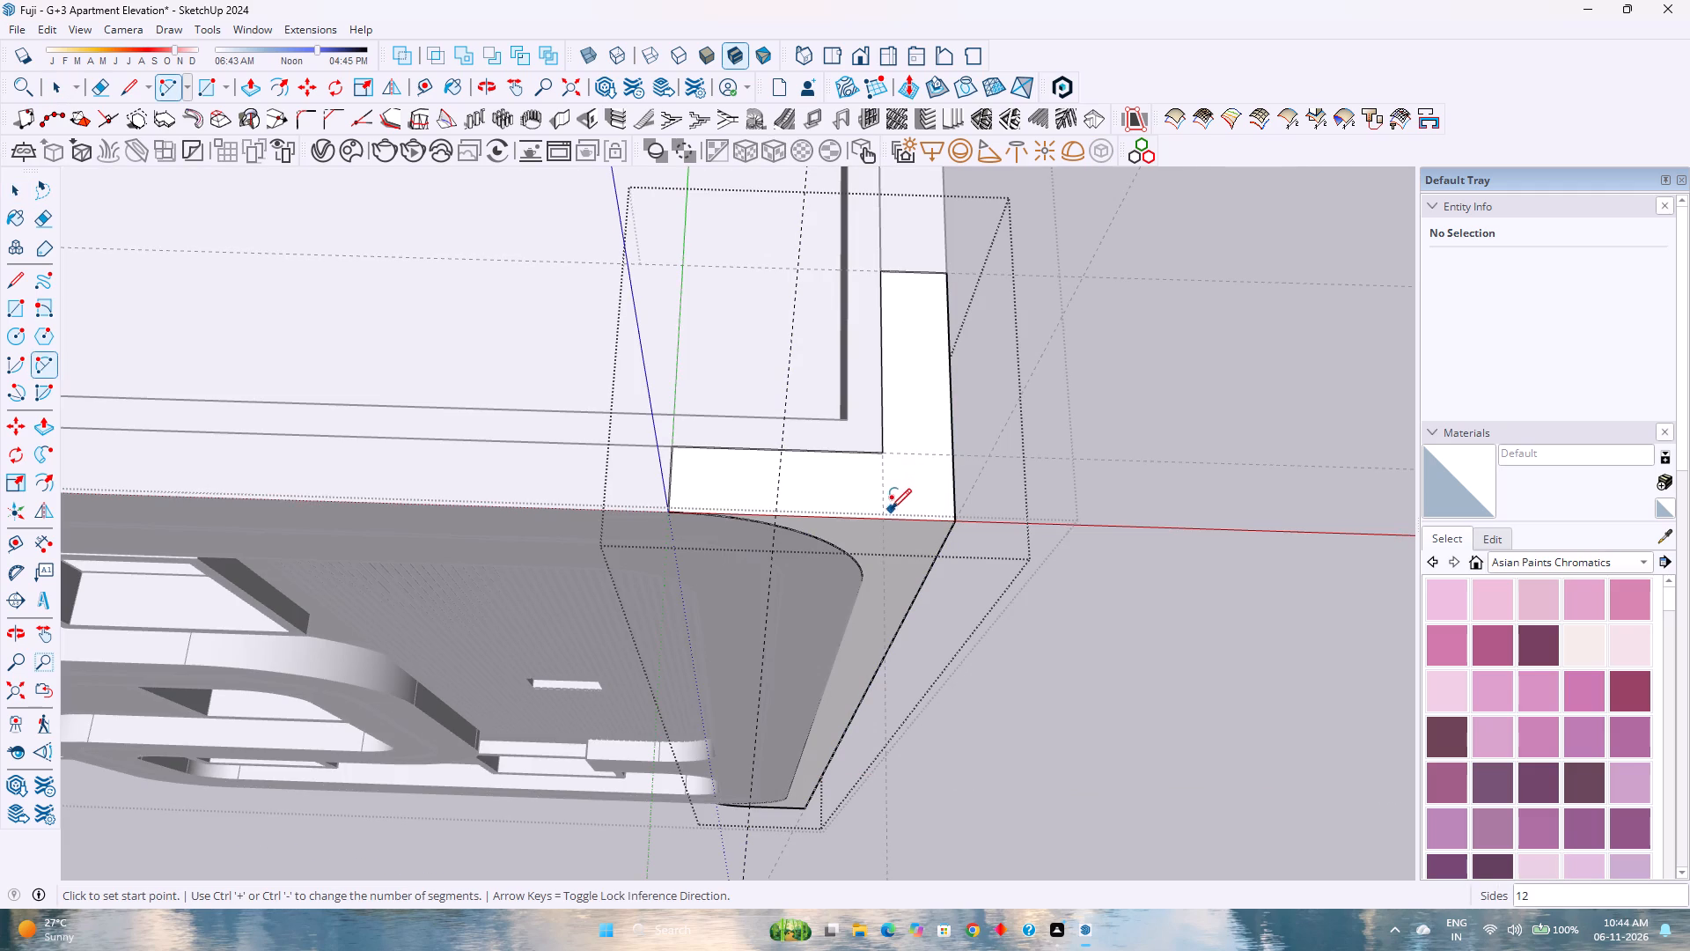
pyautogui.click(885, 517)
pyautogui.press('Escape')
pyautogui.click(957, 451)
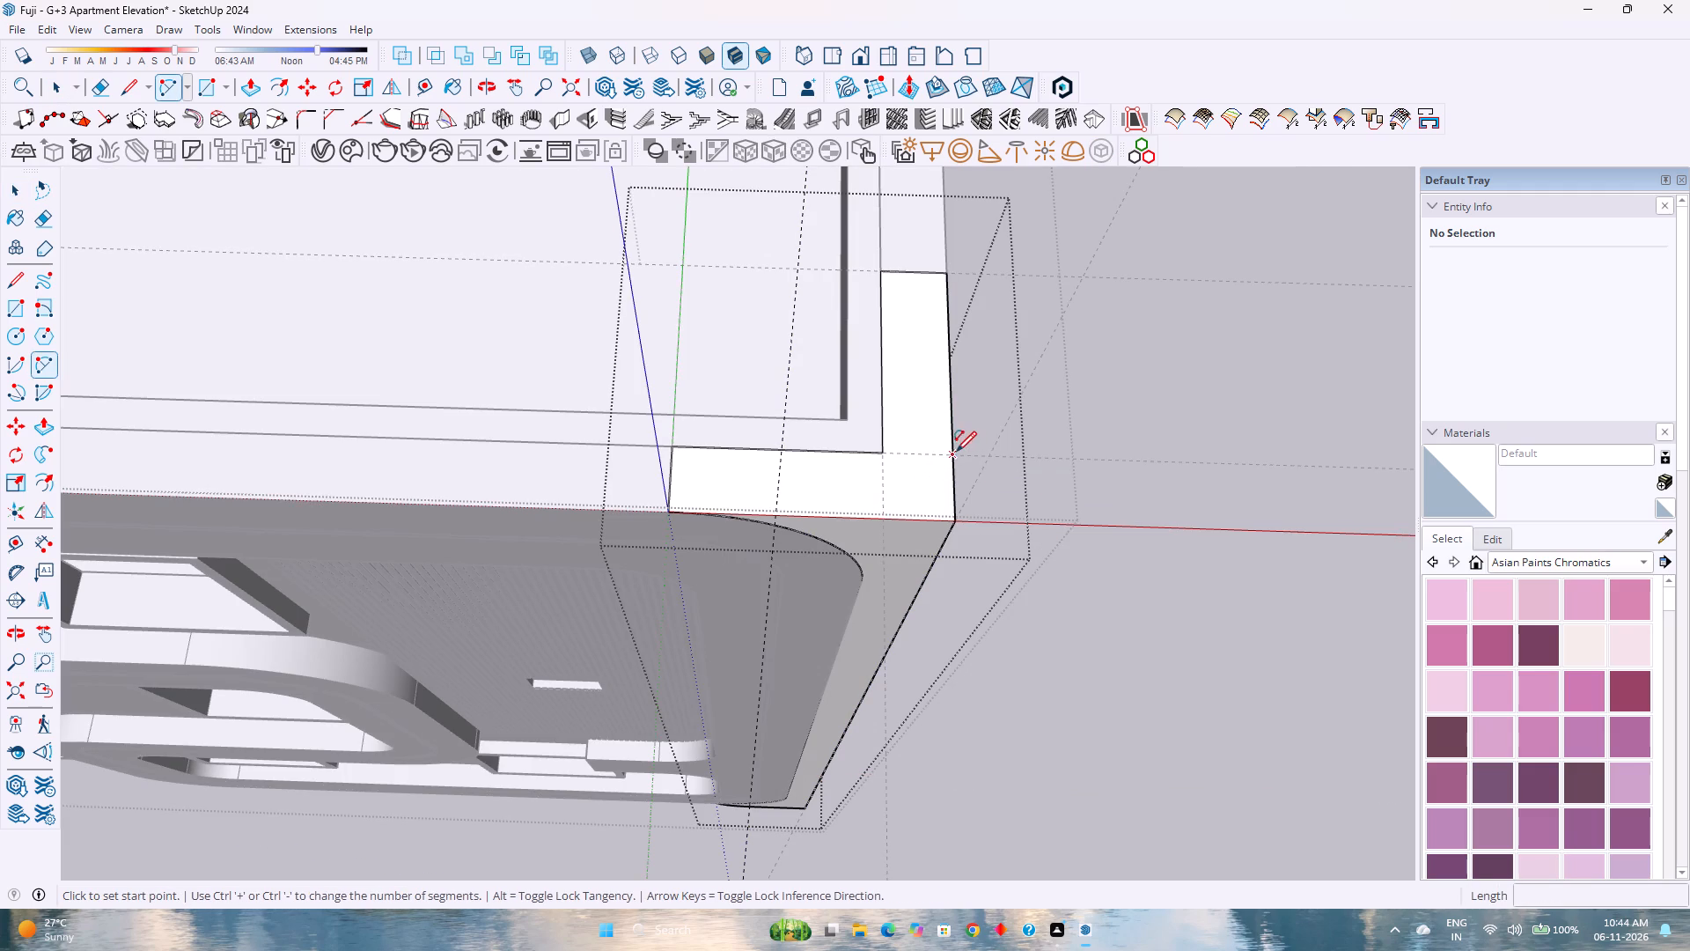
pyautogui.doubleClick(889, 518)
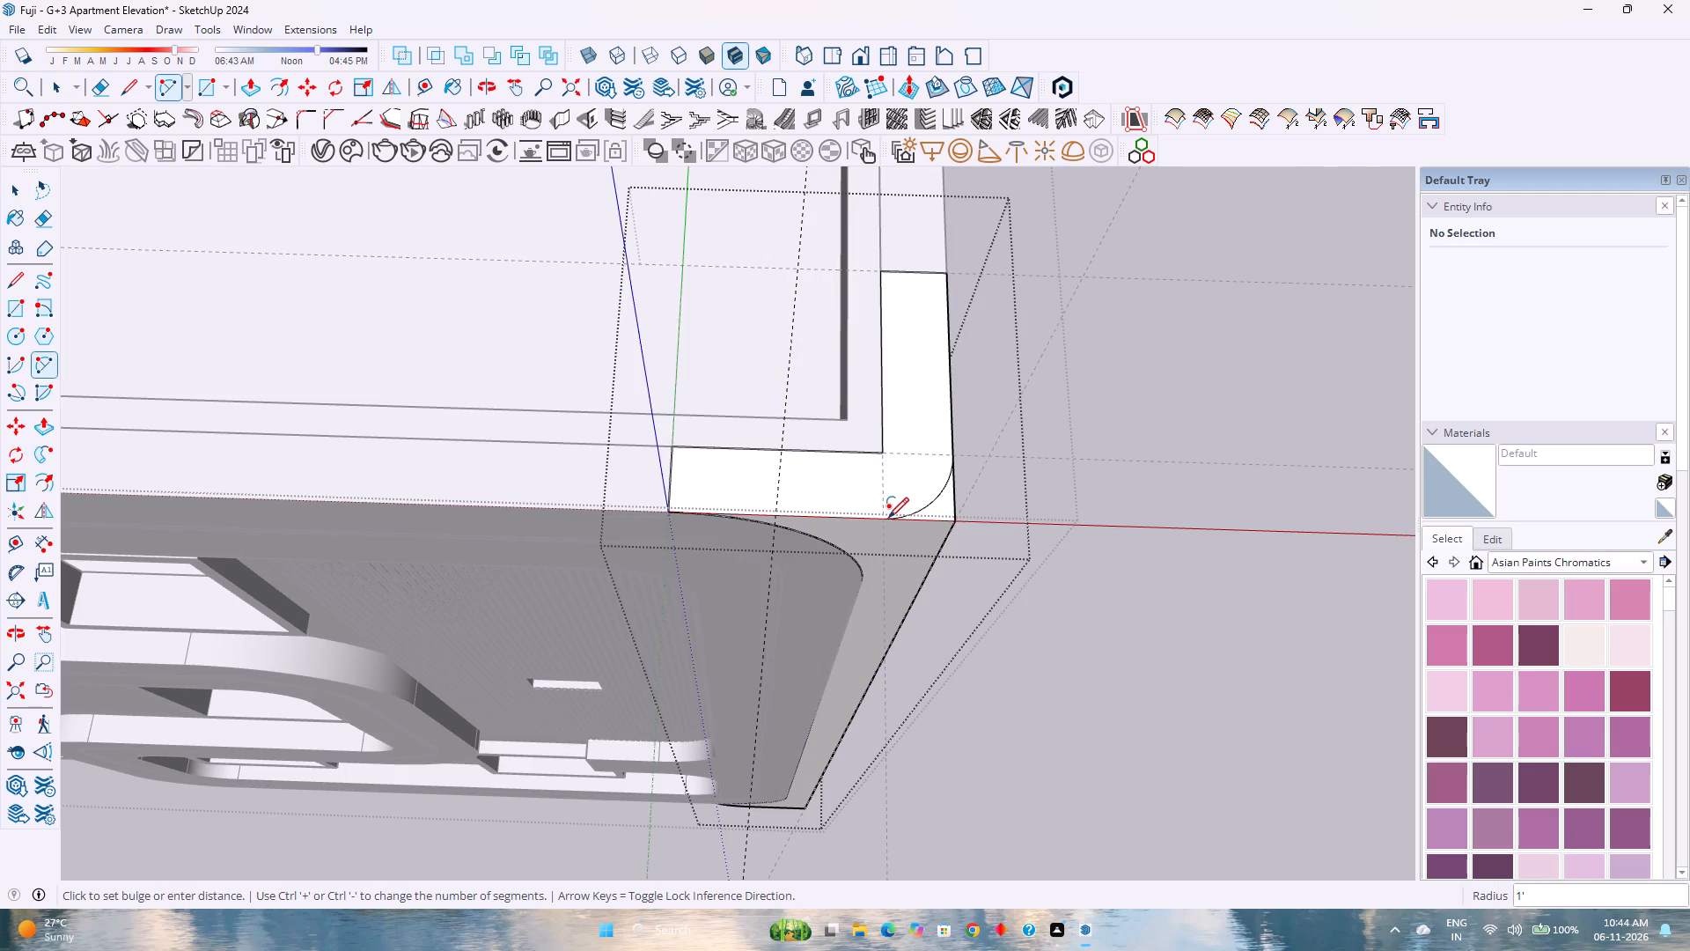
# Set the new corner arc on the column's top face to 120 segments.
pyautogui.press('space')
pyautogui.click(933, 497)
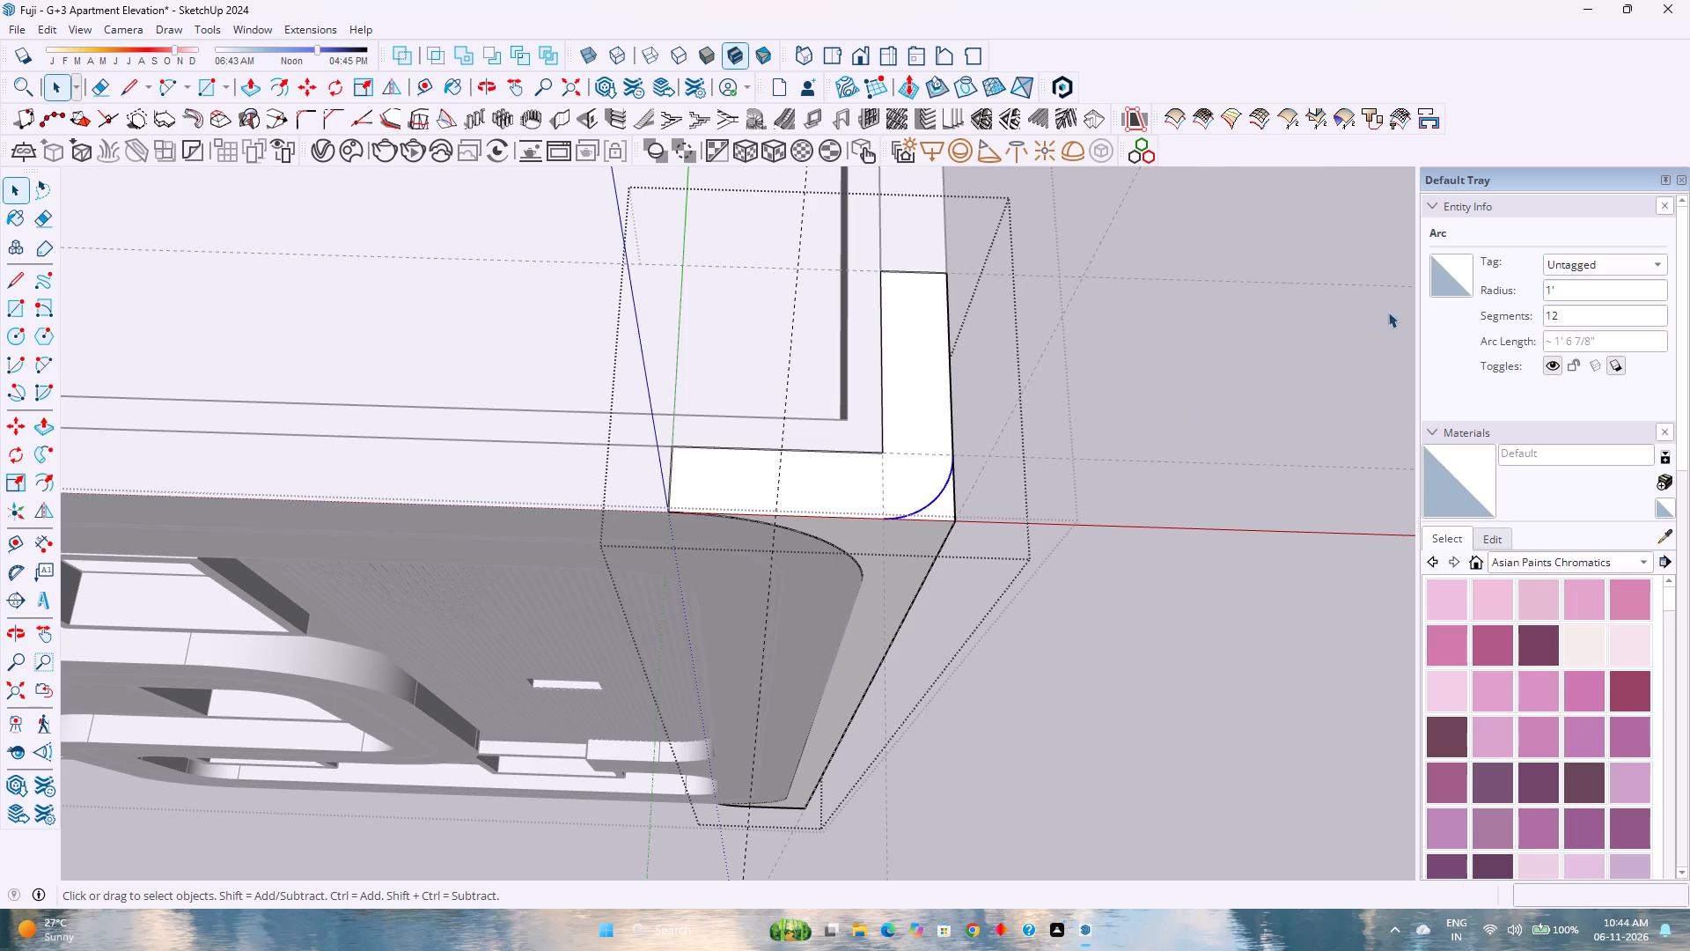
pyautogui.click(1572, 318)
pyautogui.press('0')
pyautogui.press('Return')
# Cut away the corner outside the arc down the column's full height with Push/Pull, and exit the column group.
pyautogui.click(943, 508)
pyautogui.press('p')
pyautogui.click(938, 508)
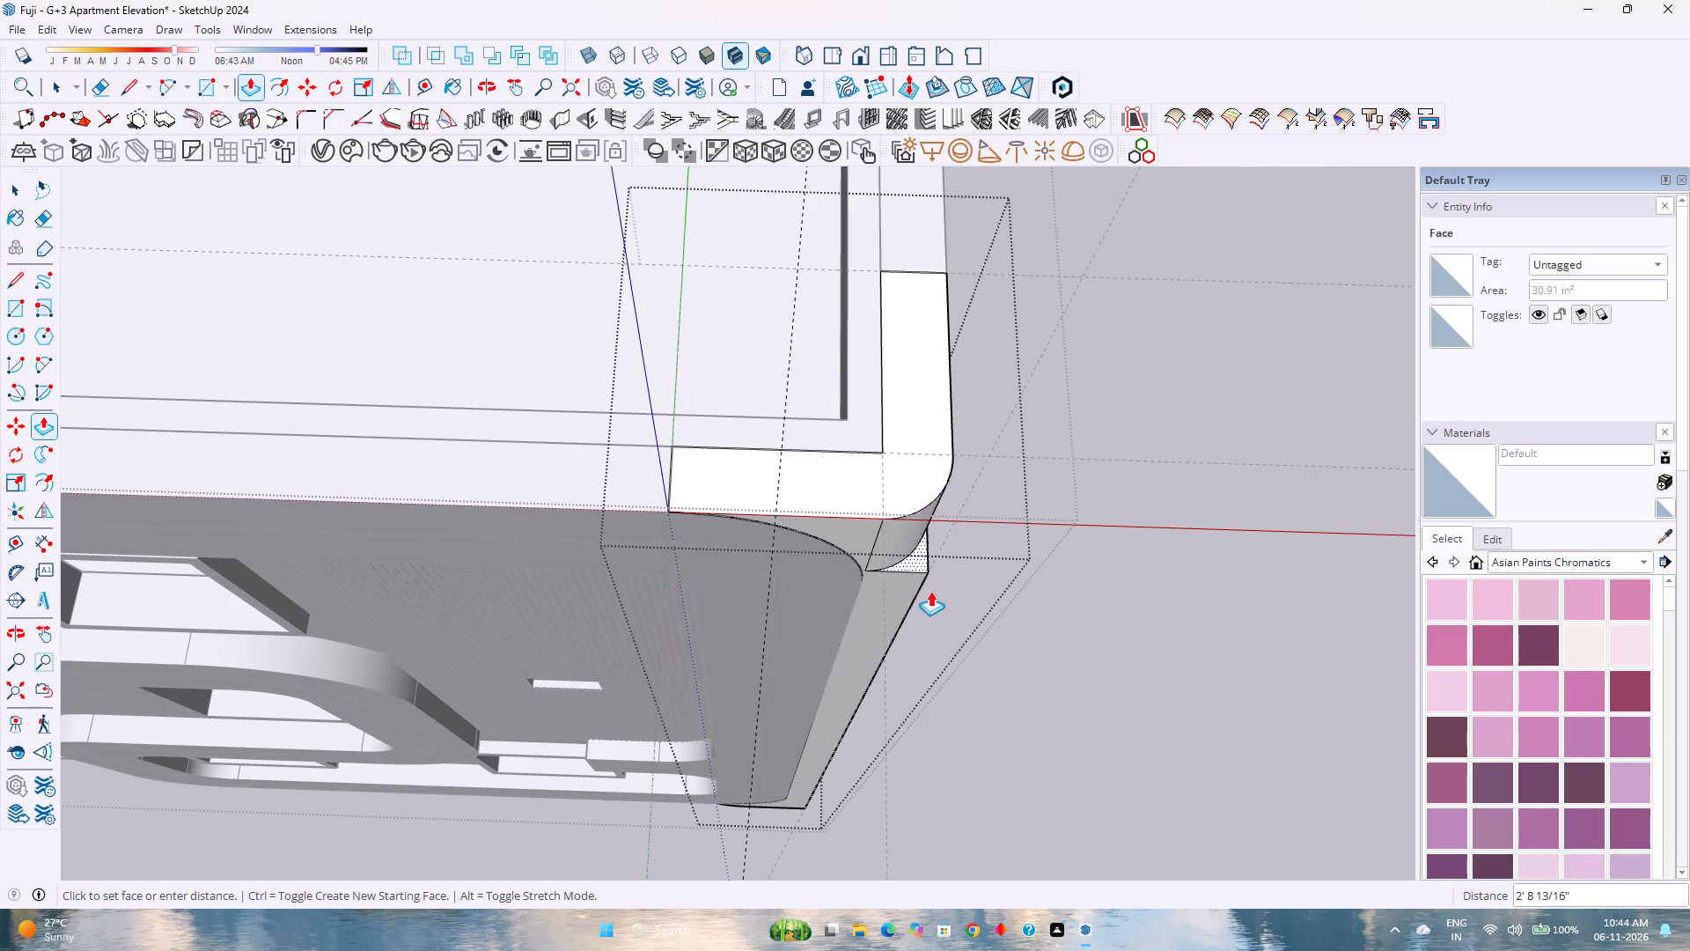
pyautogui.scroll(-7, 929, 592)
pyautogui.moveTo(914, 619); pyautogui.dragTo(887, 417, button='middle')
pyautogui.scroll(-2, 868, 557)
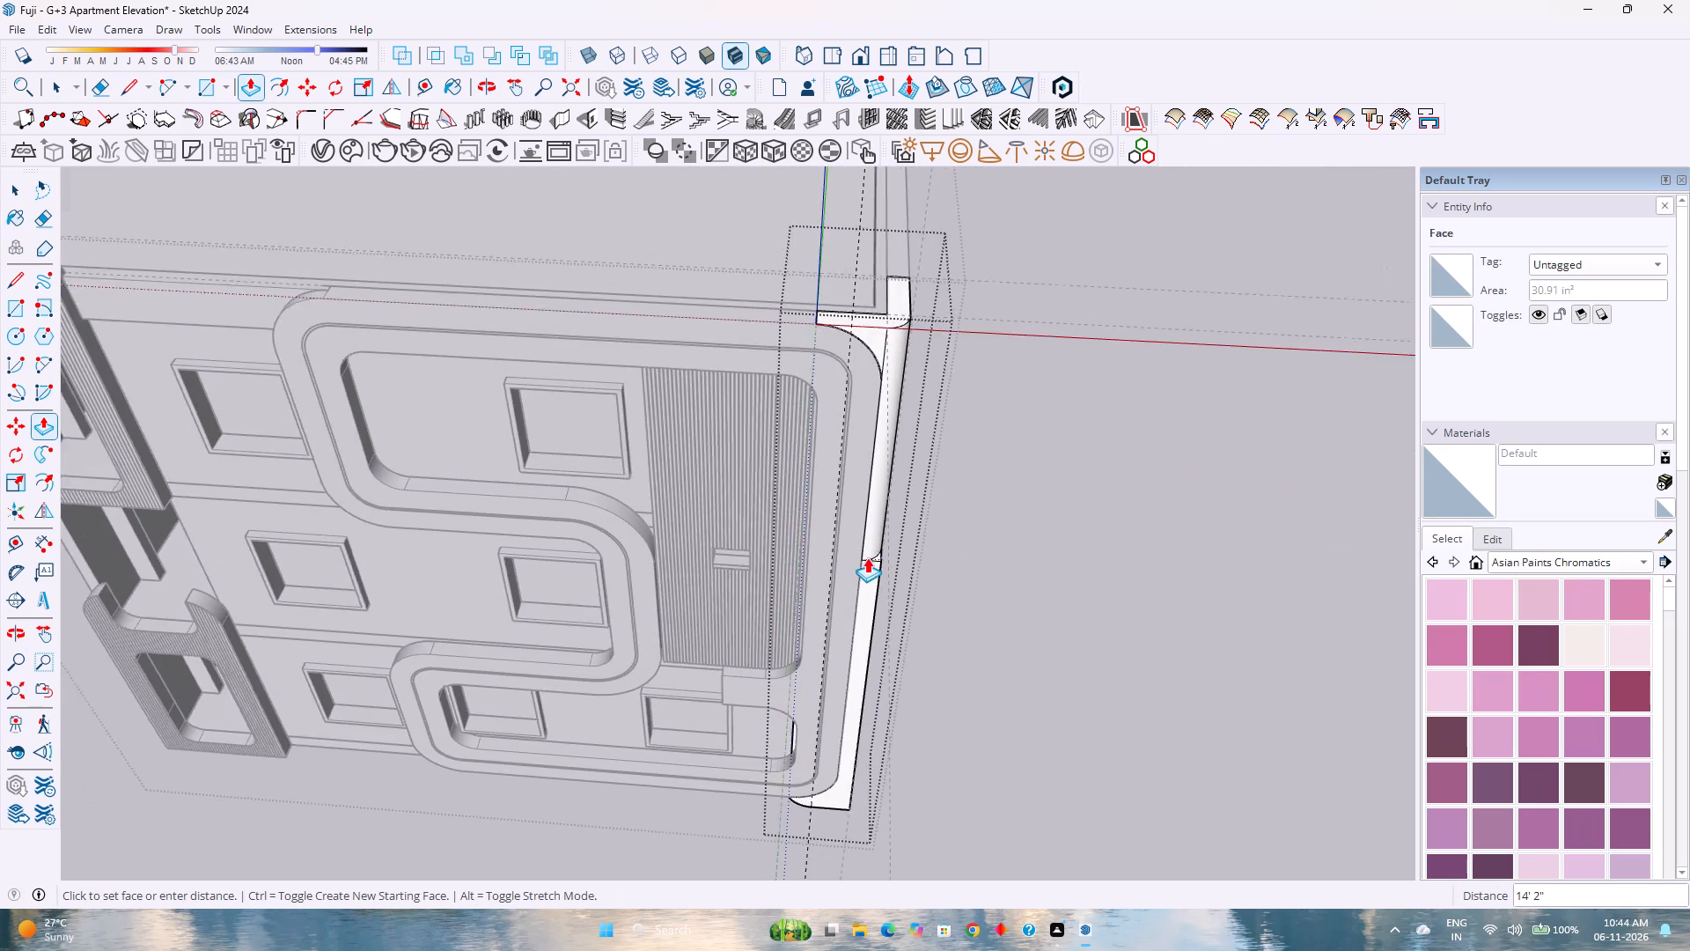
pyautogui.scroll(-1, 867, 557)
pyautogui.click(849, 785)
pyautogui.scroll(2, 849, 754)
pyautogui.moveTo(836, 749); pyautogui.dragTo(573, 693, button='middle')
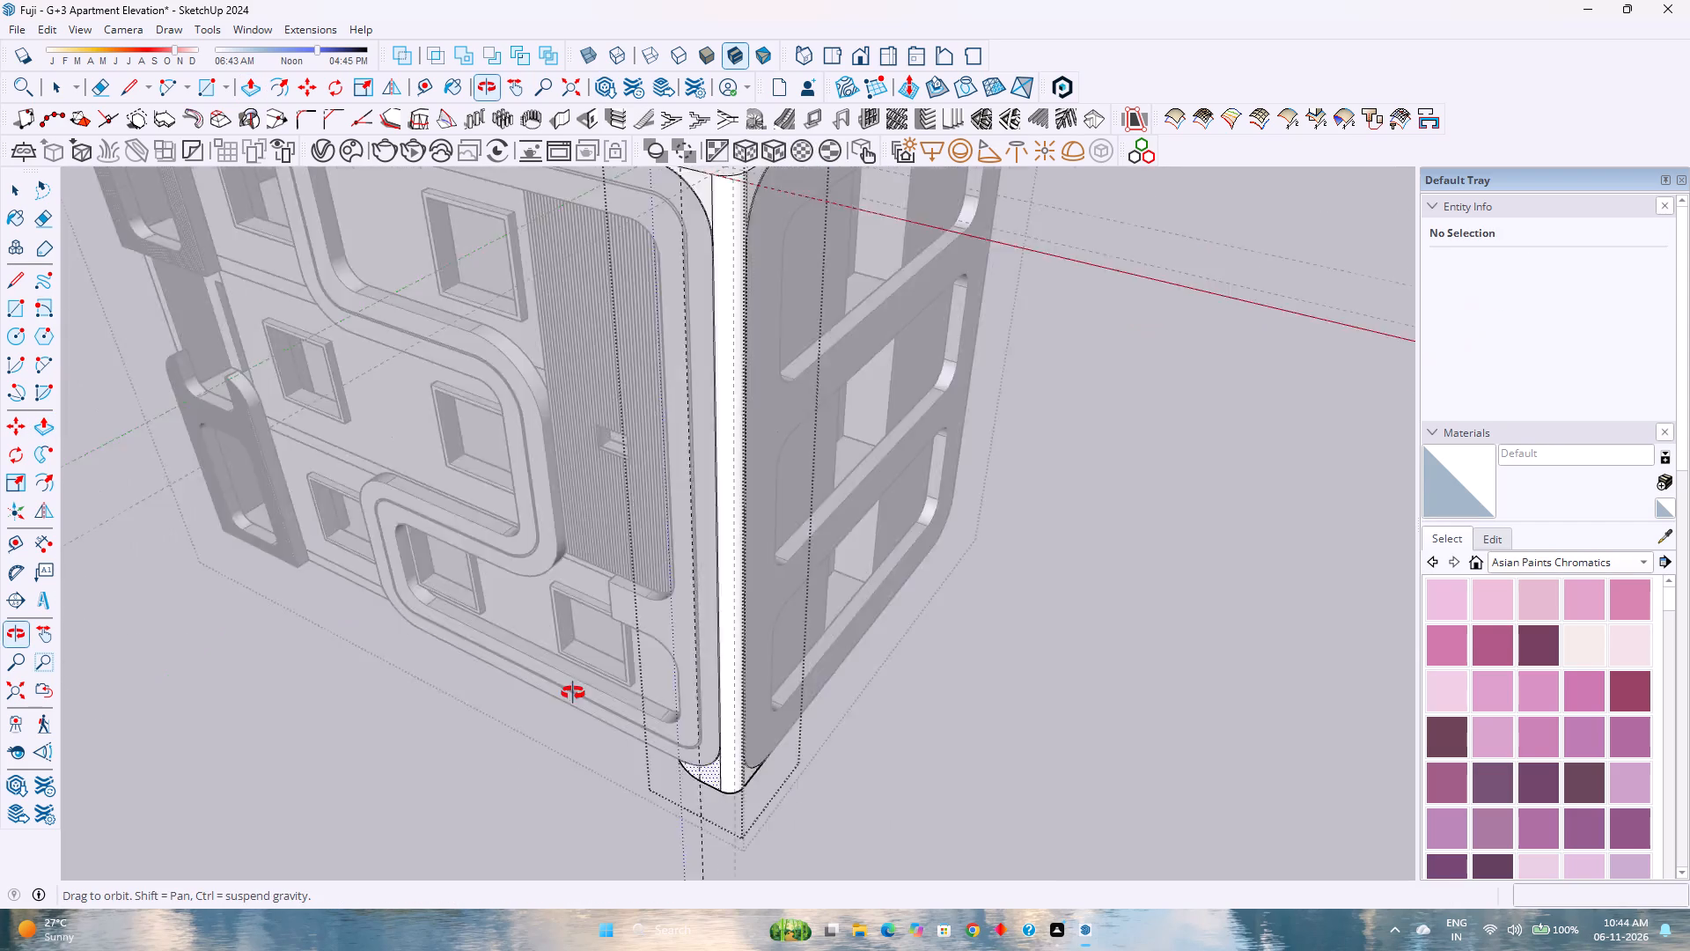
pyautogui.moveTo(573, 693); pyautogui.dragTo(493, 681, button='middle')
pyautogui.middleClick(468, 676)
pyautogui.scroll(-4, 527, 675)
pyautogui.press('space')
pyautogui.press('Escape')
pyautogui.scroll(-3, 822, 764)
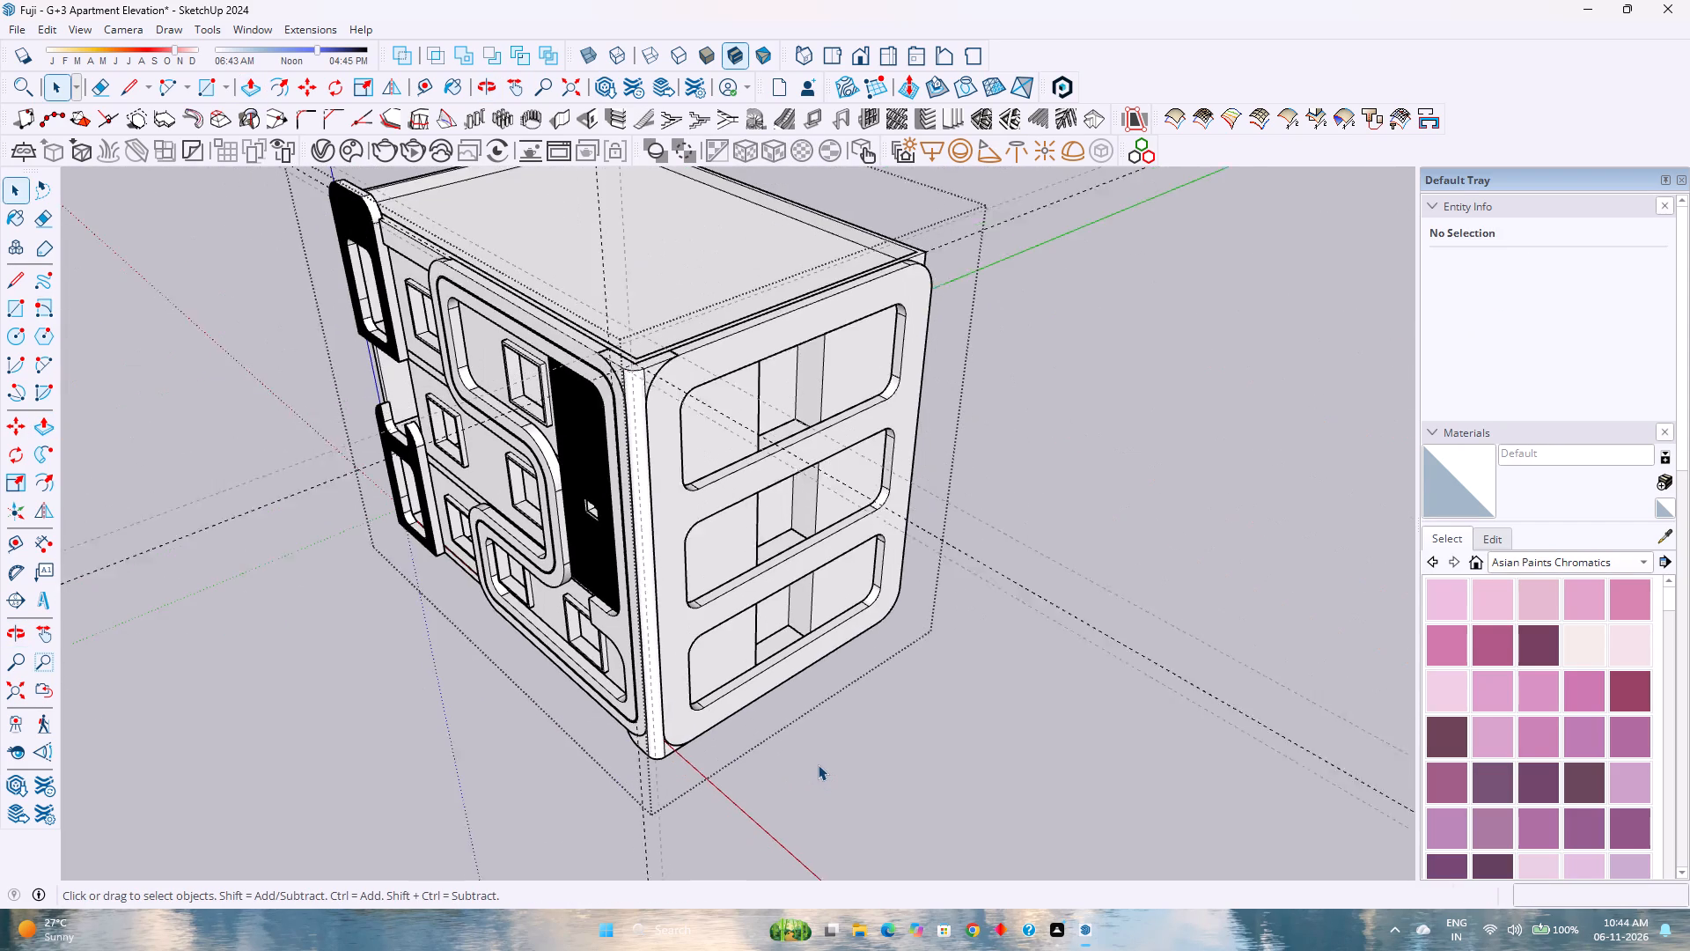
# Delete the guides in the current building group.
pyautogui.click(42, 28)
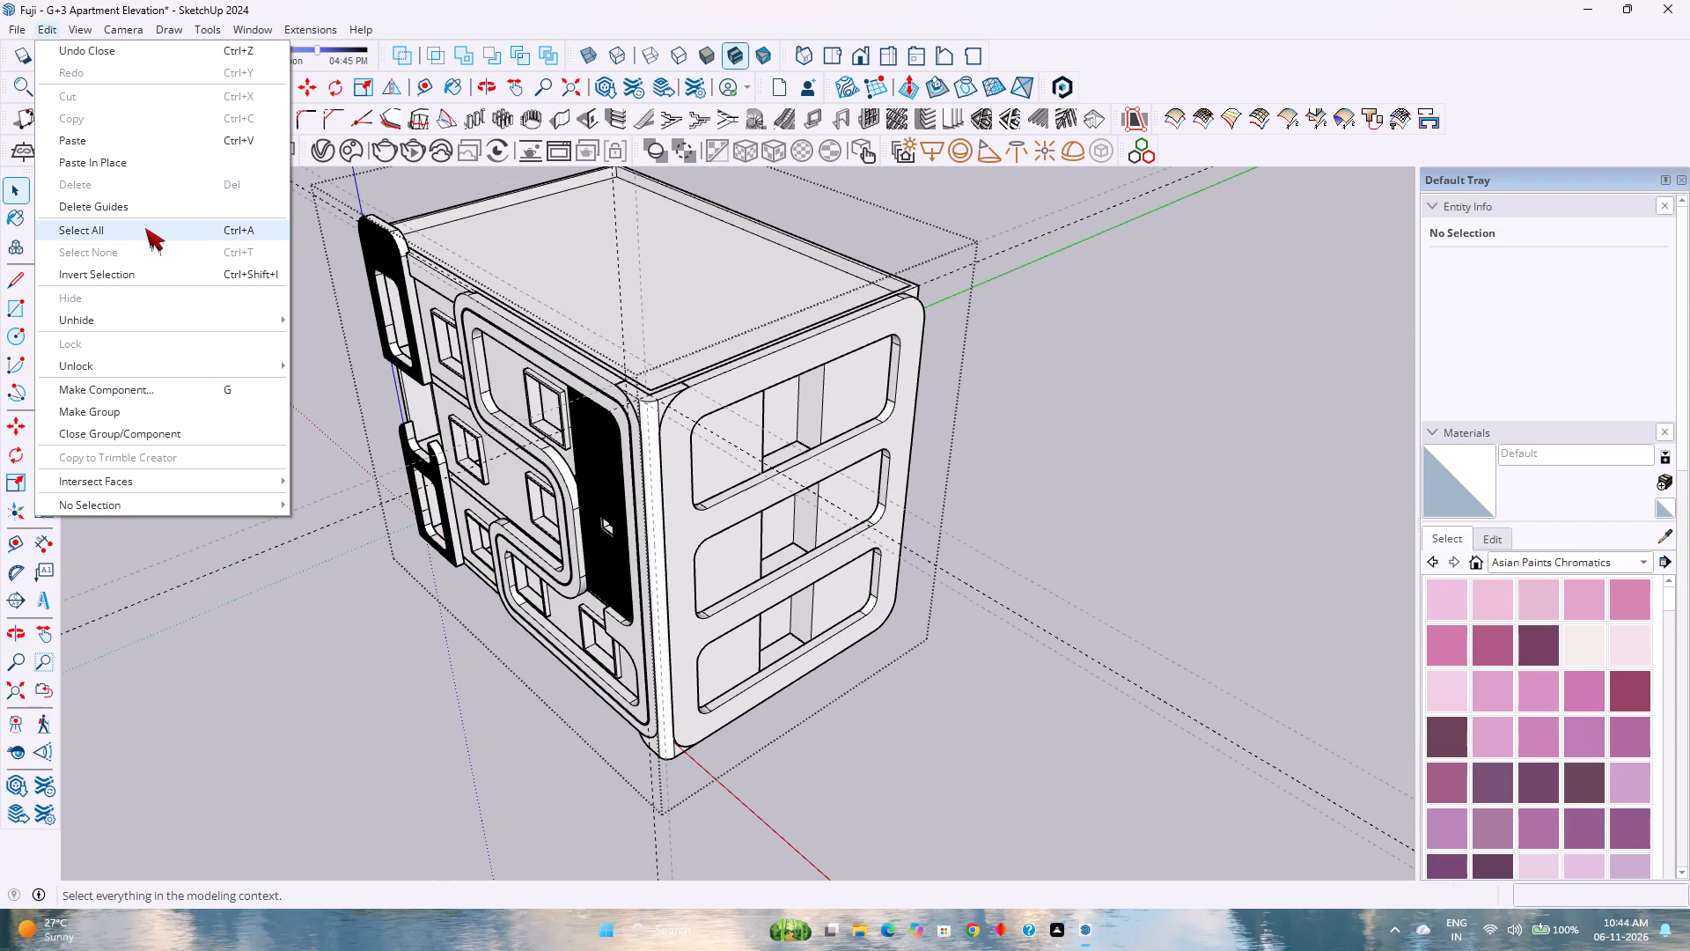
pyautogui.click(134, 206)
# Examine the rounded corner column and the adjoining front and side elevations from several angles.
pyautogui.moveTo(284, 294); pyautogui.dragTo(469, 125, button='middle')
pyautogui.scroll(1, 675, 280)
pyautogui.scroll(2, 785, 263)
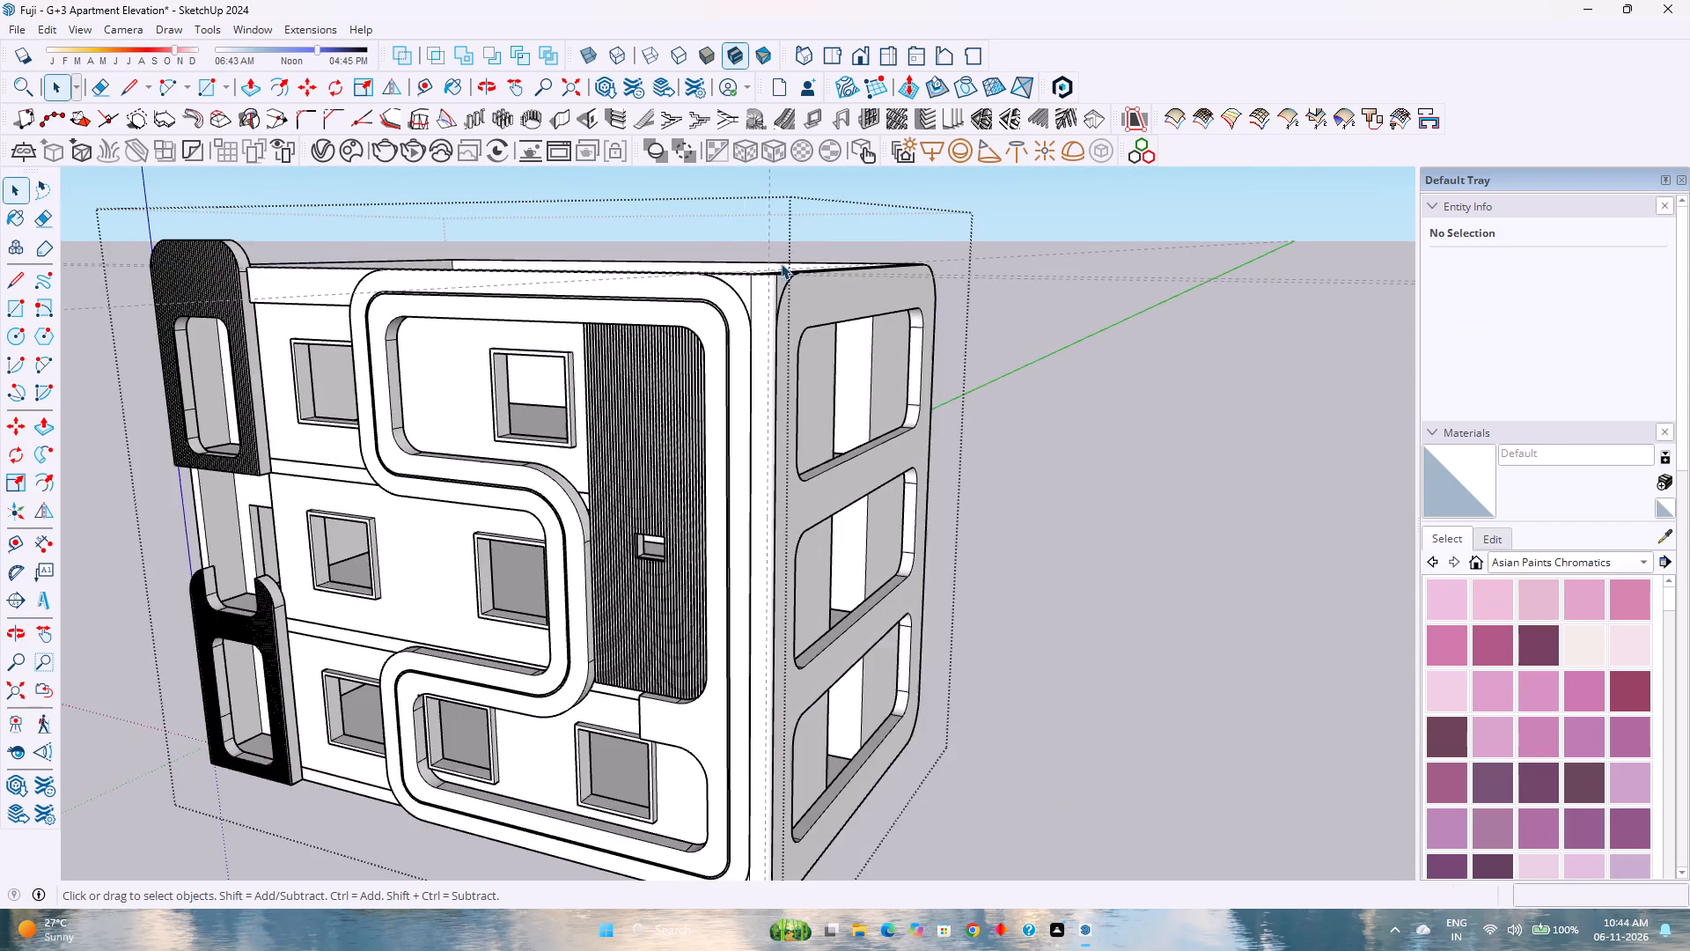
pyautogui.scroll(6, 781, 263)
pyautogui.middleClick(760, 281)
pyautogui.moveTo(760, 283); pyautogui.dragTo(782, 490, button='middle')
pyautogui.moveTo(790, 484); pyautogui.dragTo(799, 472, button='middle')
pyautogui.middleClick(799, 471)
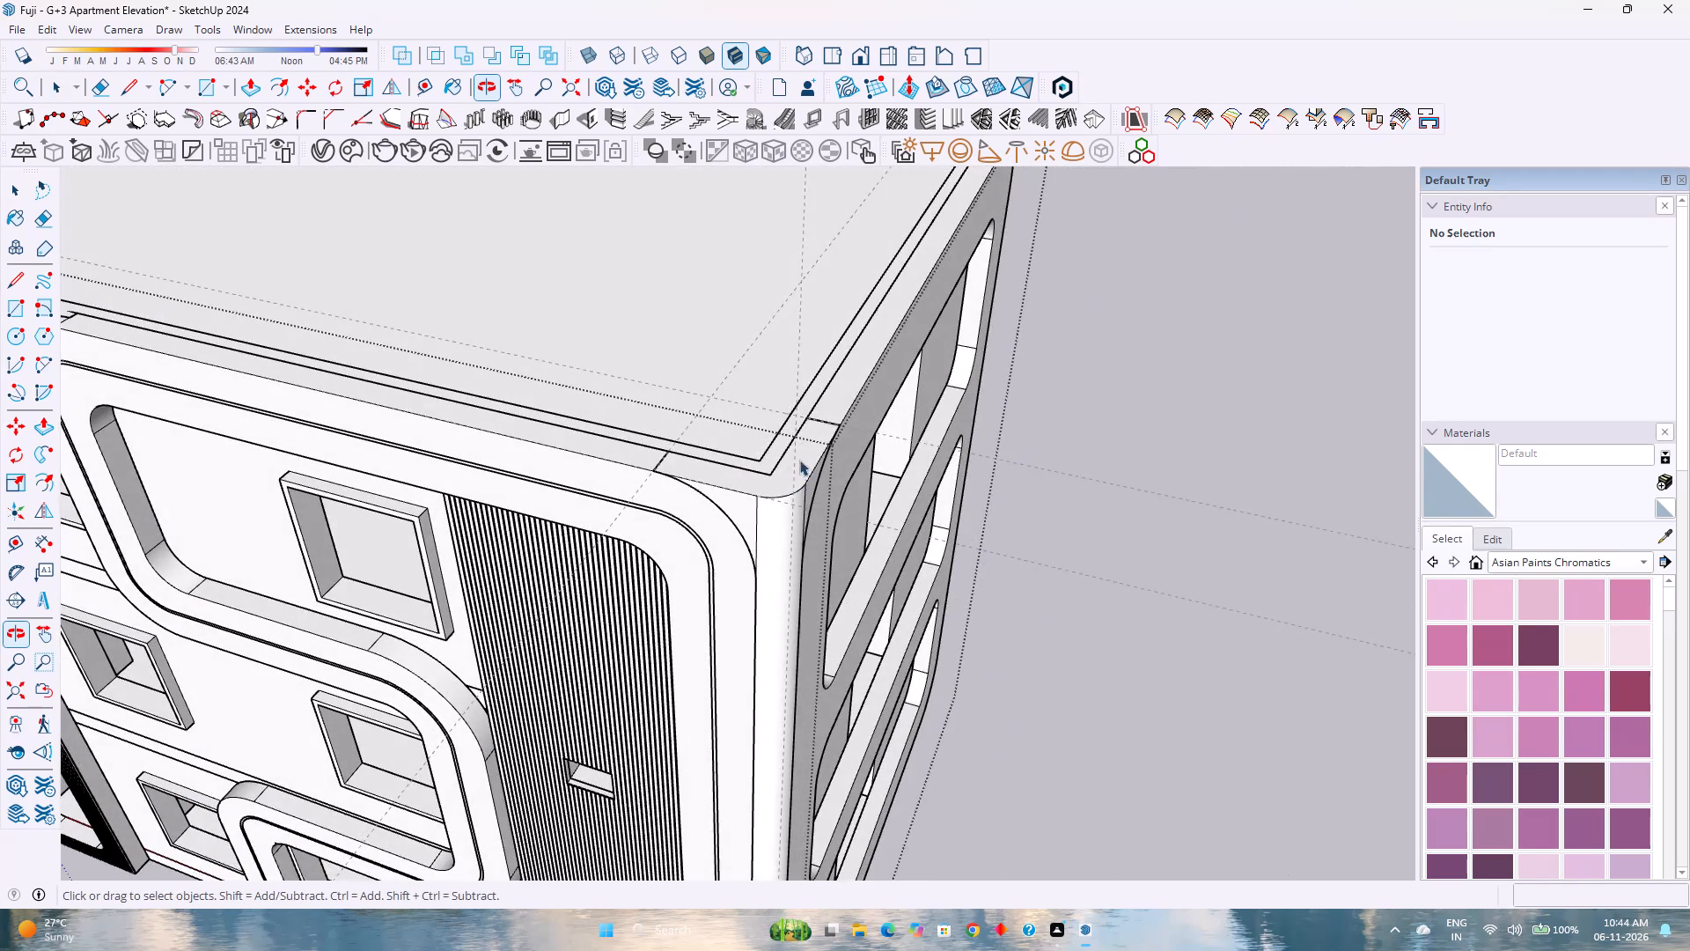
pyautogui.scroll(-11, 795, 453)
pyautogui.moveTo(834, 542); pyautogui.dragTo(908, 343, button='middle')
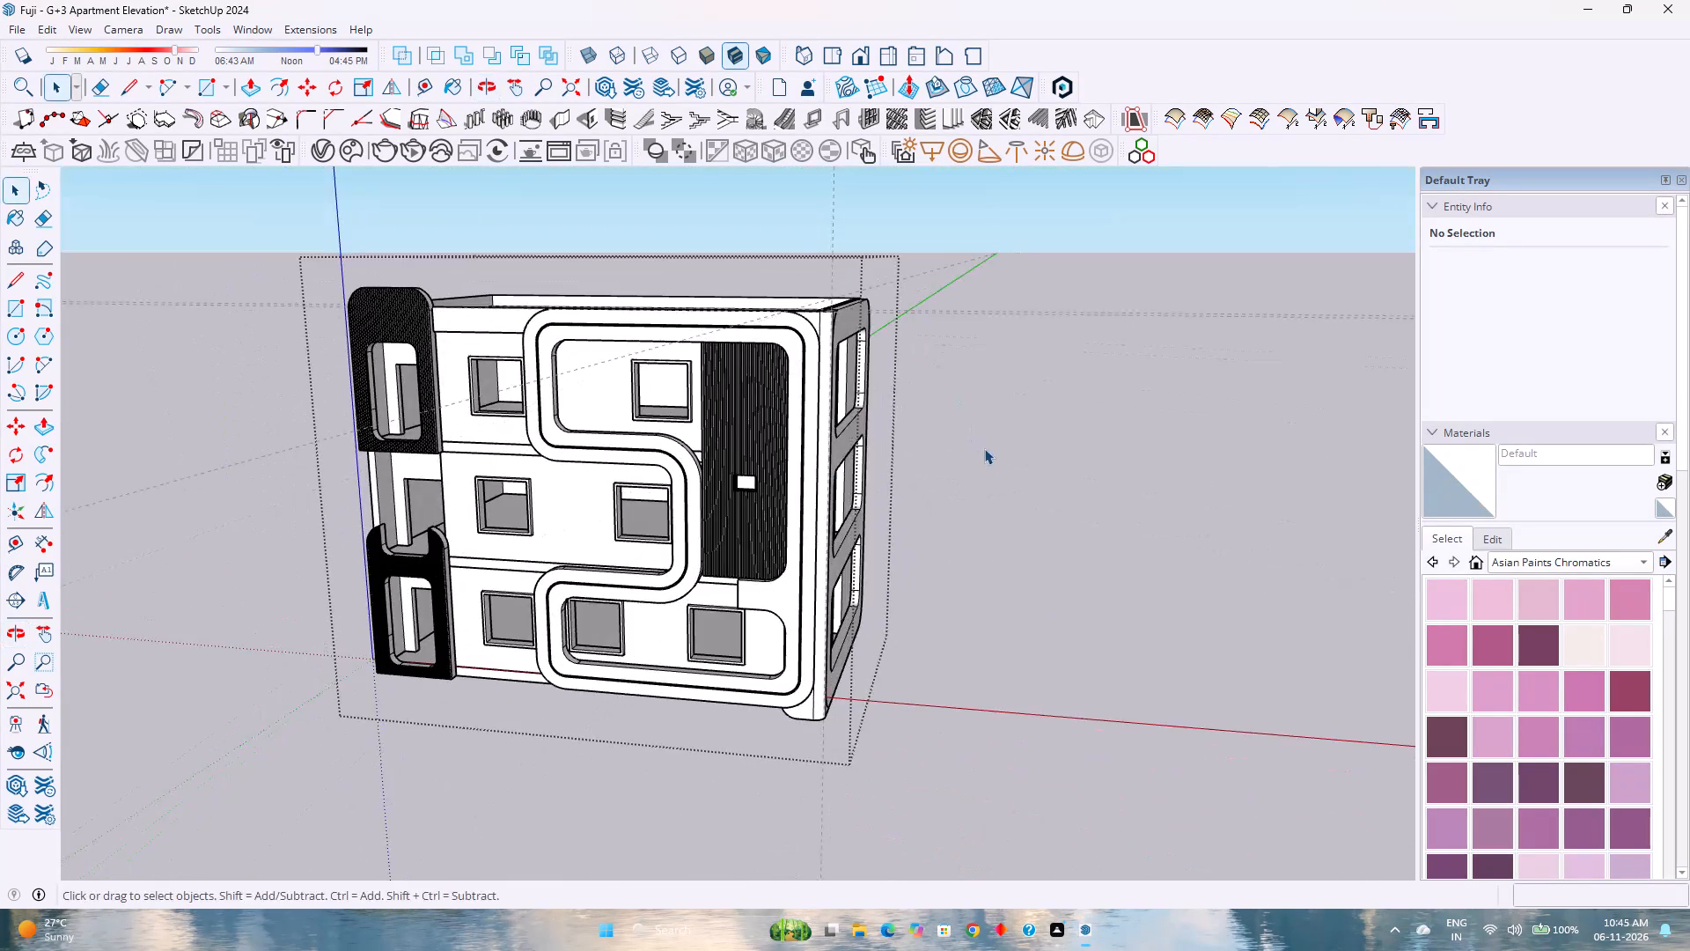
pyautogui.moveTo(1003, 477); pyautogui.dragTo(481, 534, button='middle')
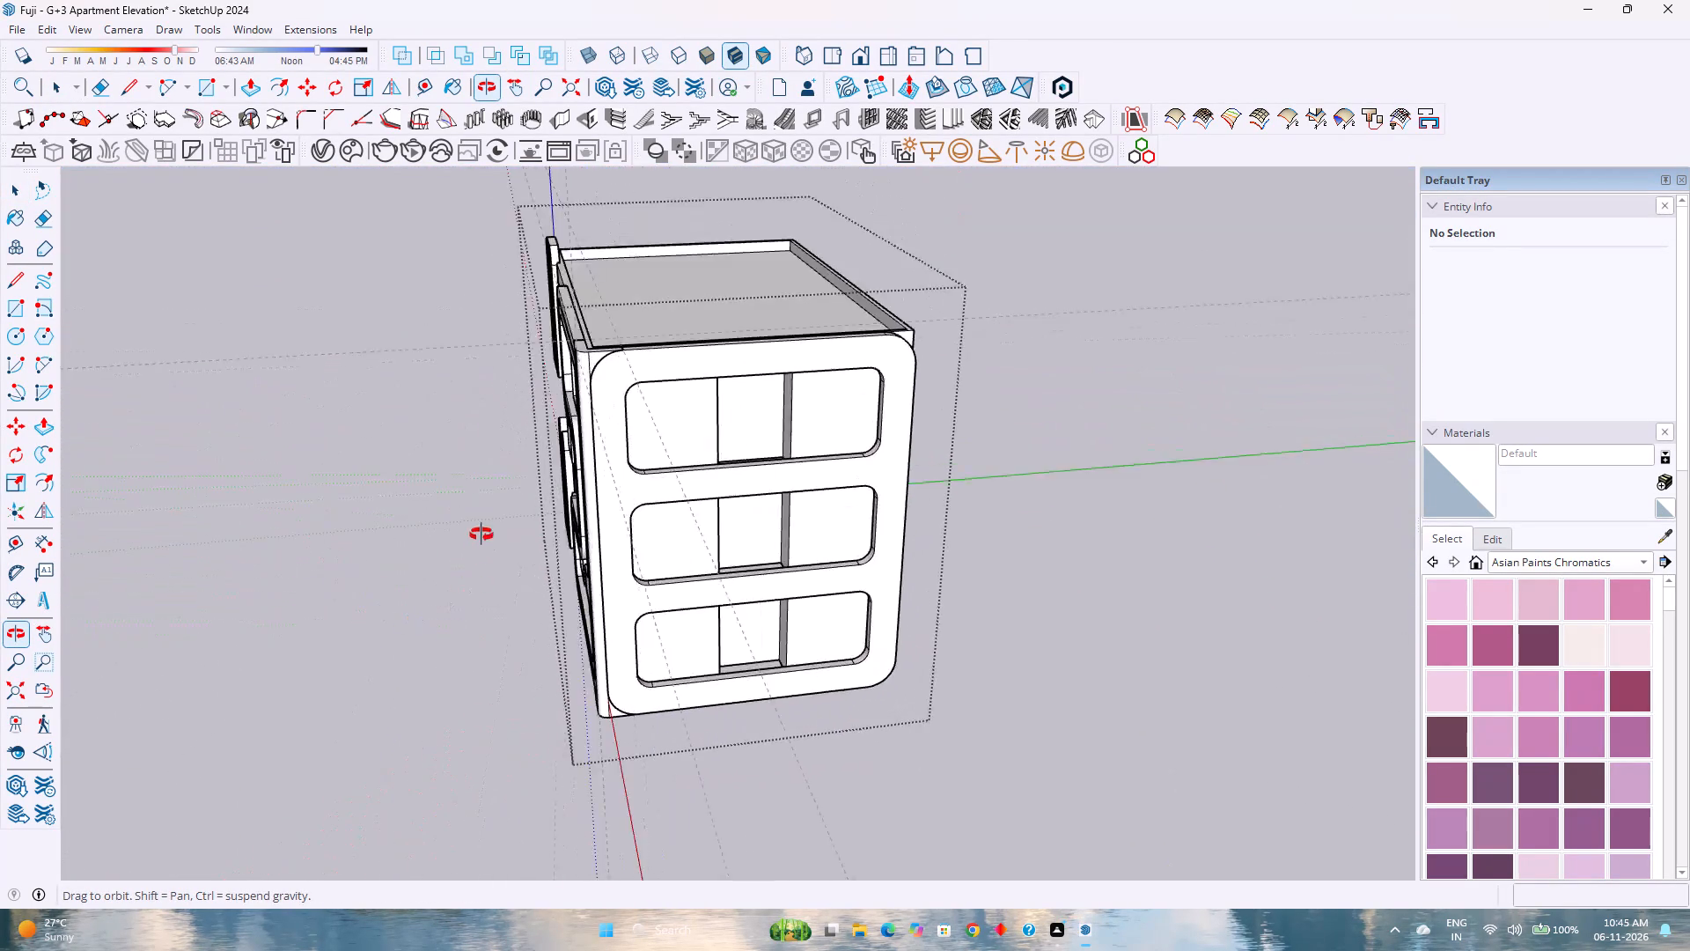
pyautogui.moveTo(481, 534); pyautogui.dragTo(328, 615, button='middle')
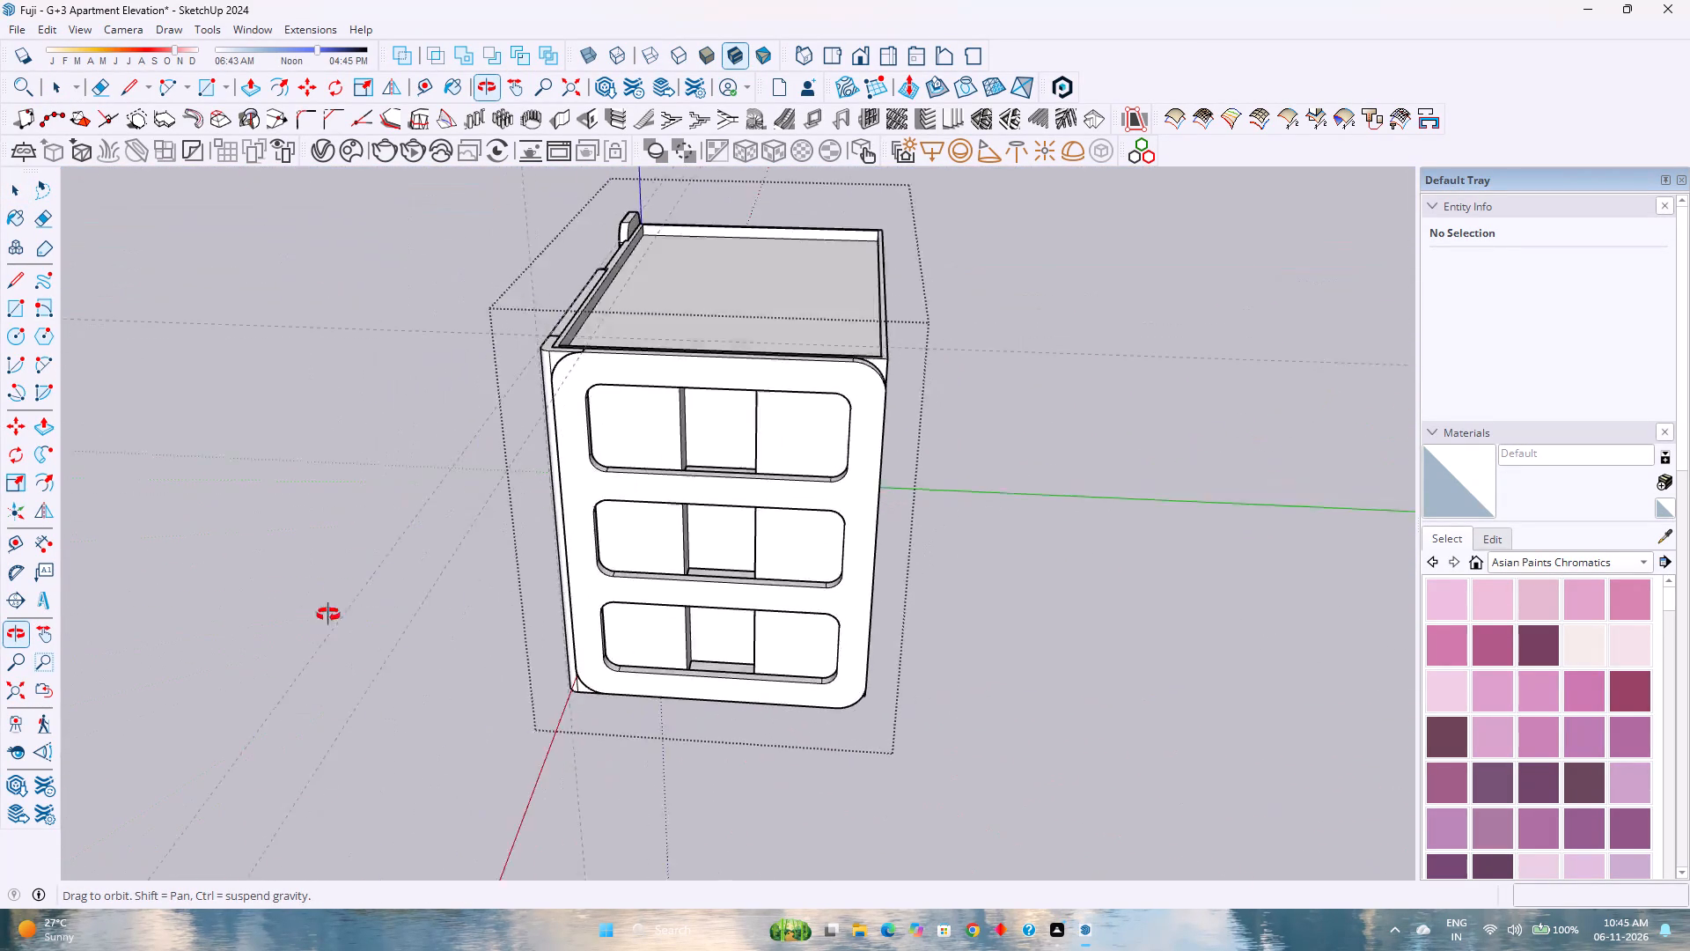
pyautogui.moveTo(328, 615); pyautogui.dragTo(940, 595, button='middle')
pyautogui.middleClick(933, 579)
pyautogui.scroll(2, 740, 388)
pyautogui.scroll(4, 995, 456)
pyautogui.moveTo(1031, 549); pyautogui.dragTo(1003, 521, button='middle')
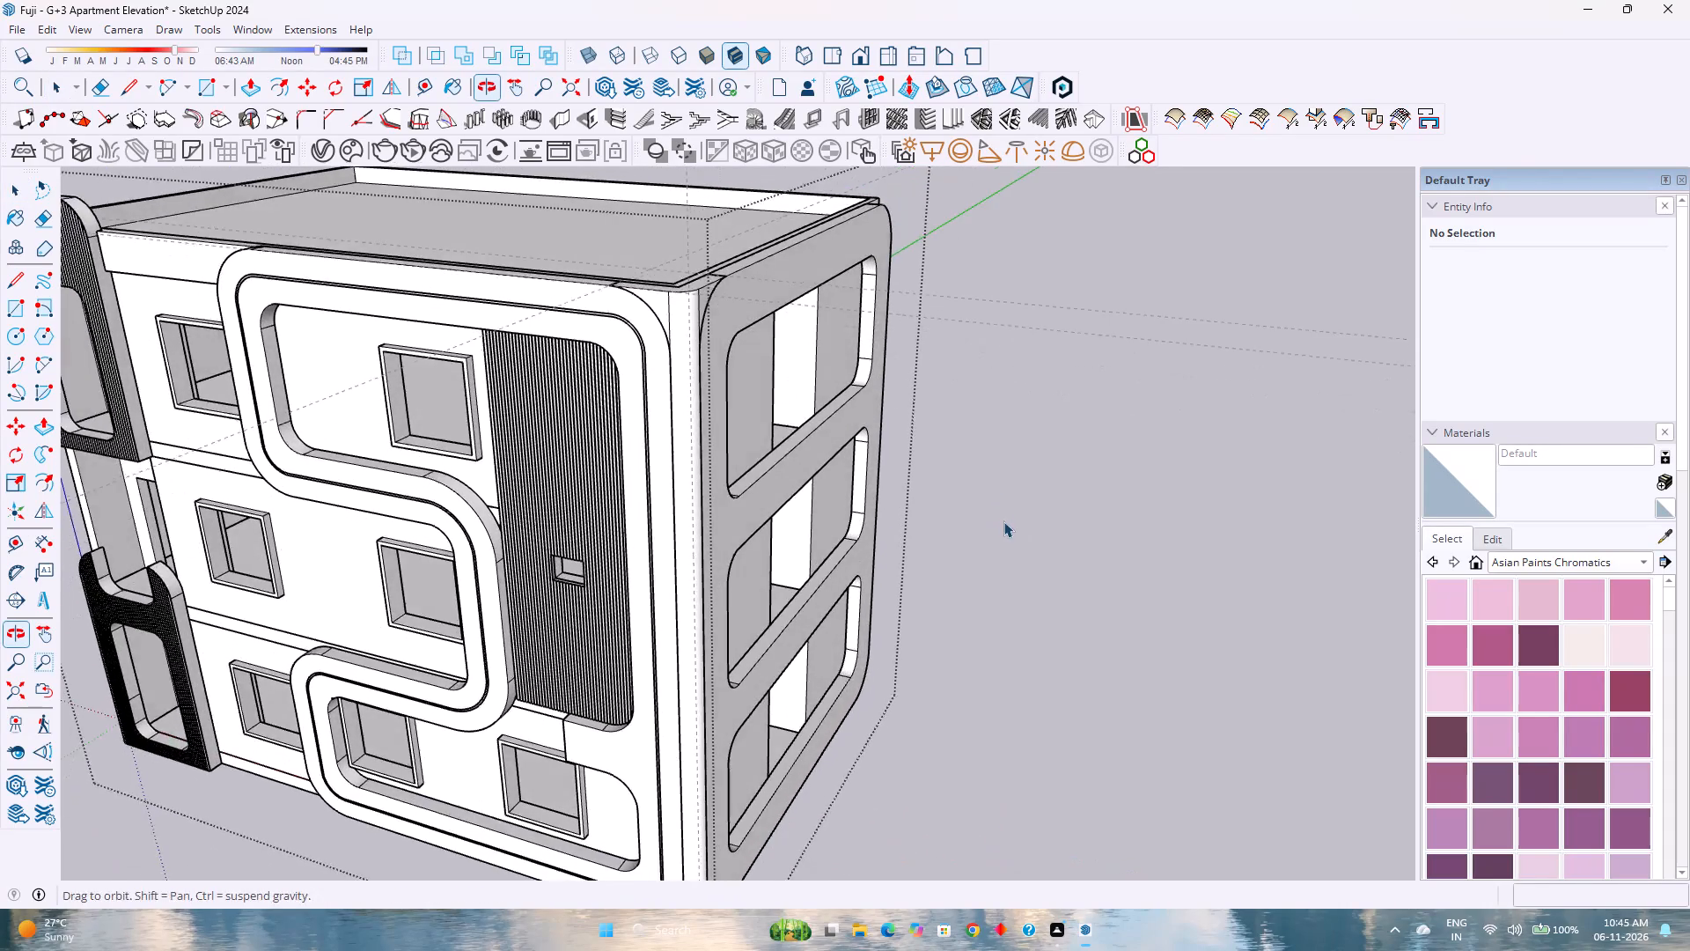
pyautogui.moveTo(1003, 521); pyautogui.dragTo(1003, 522, button='middle')
pyautogui.scroll(-4, 1003, 512)
# Exit the building group and delete the remaining guides in the model.
pyautogui.press('Escape')
pyautogui.click(49, 38)
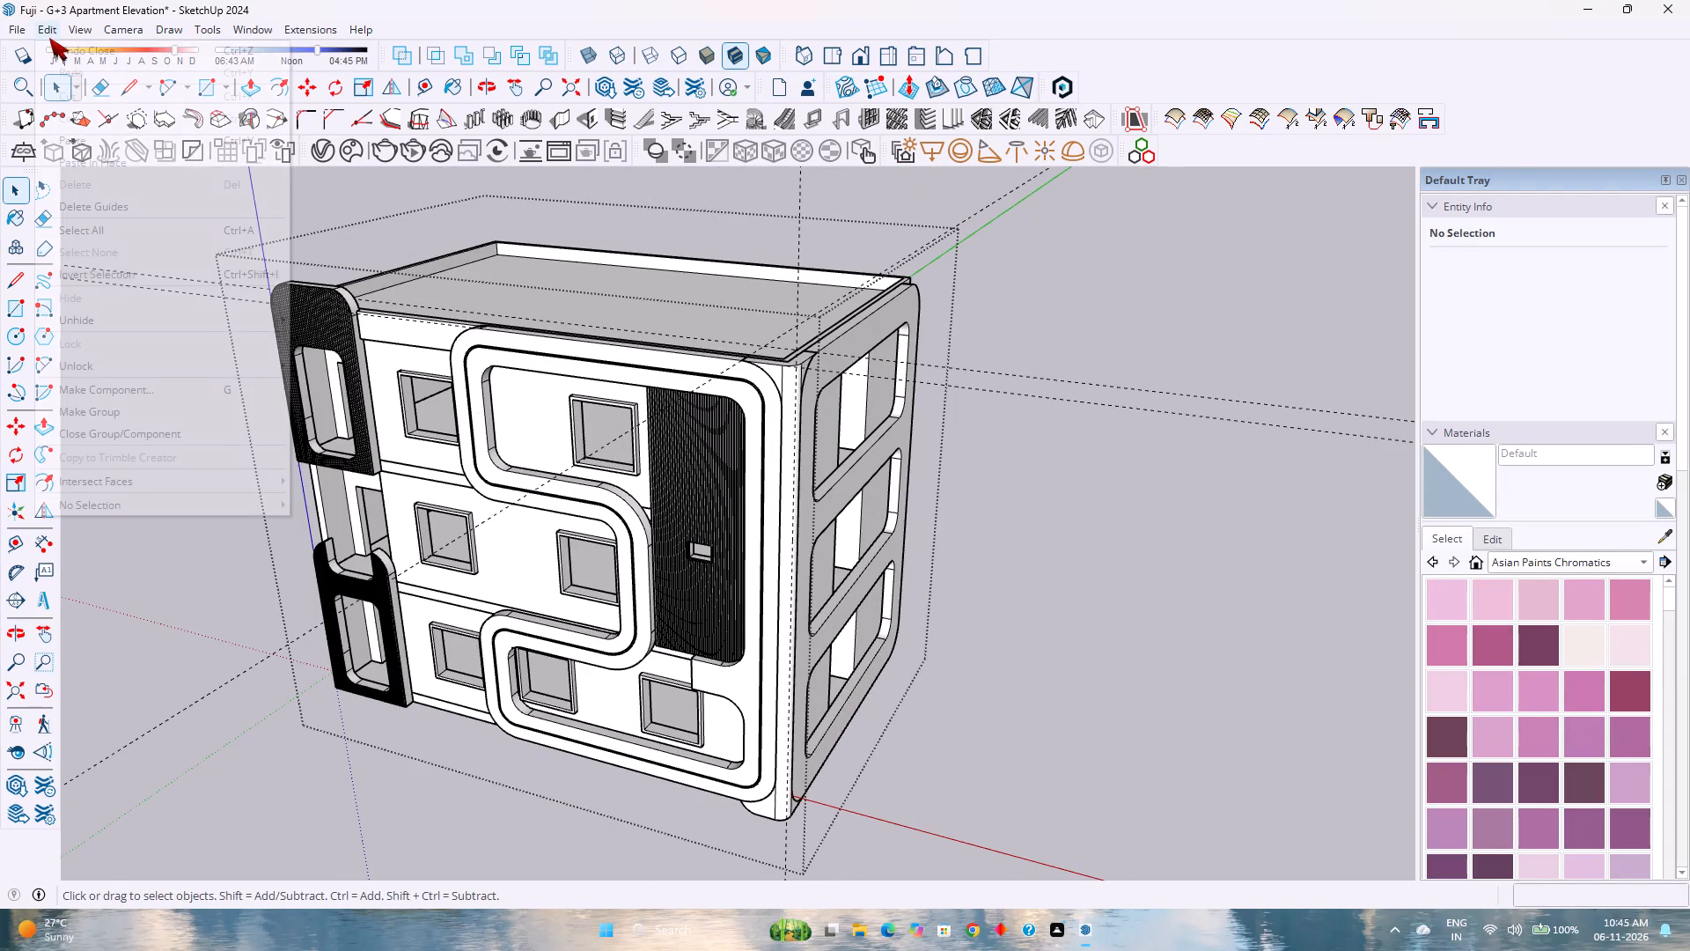
pyautogui.click(104, 209)
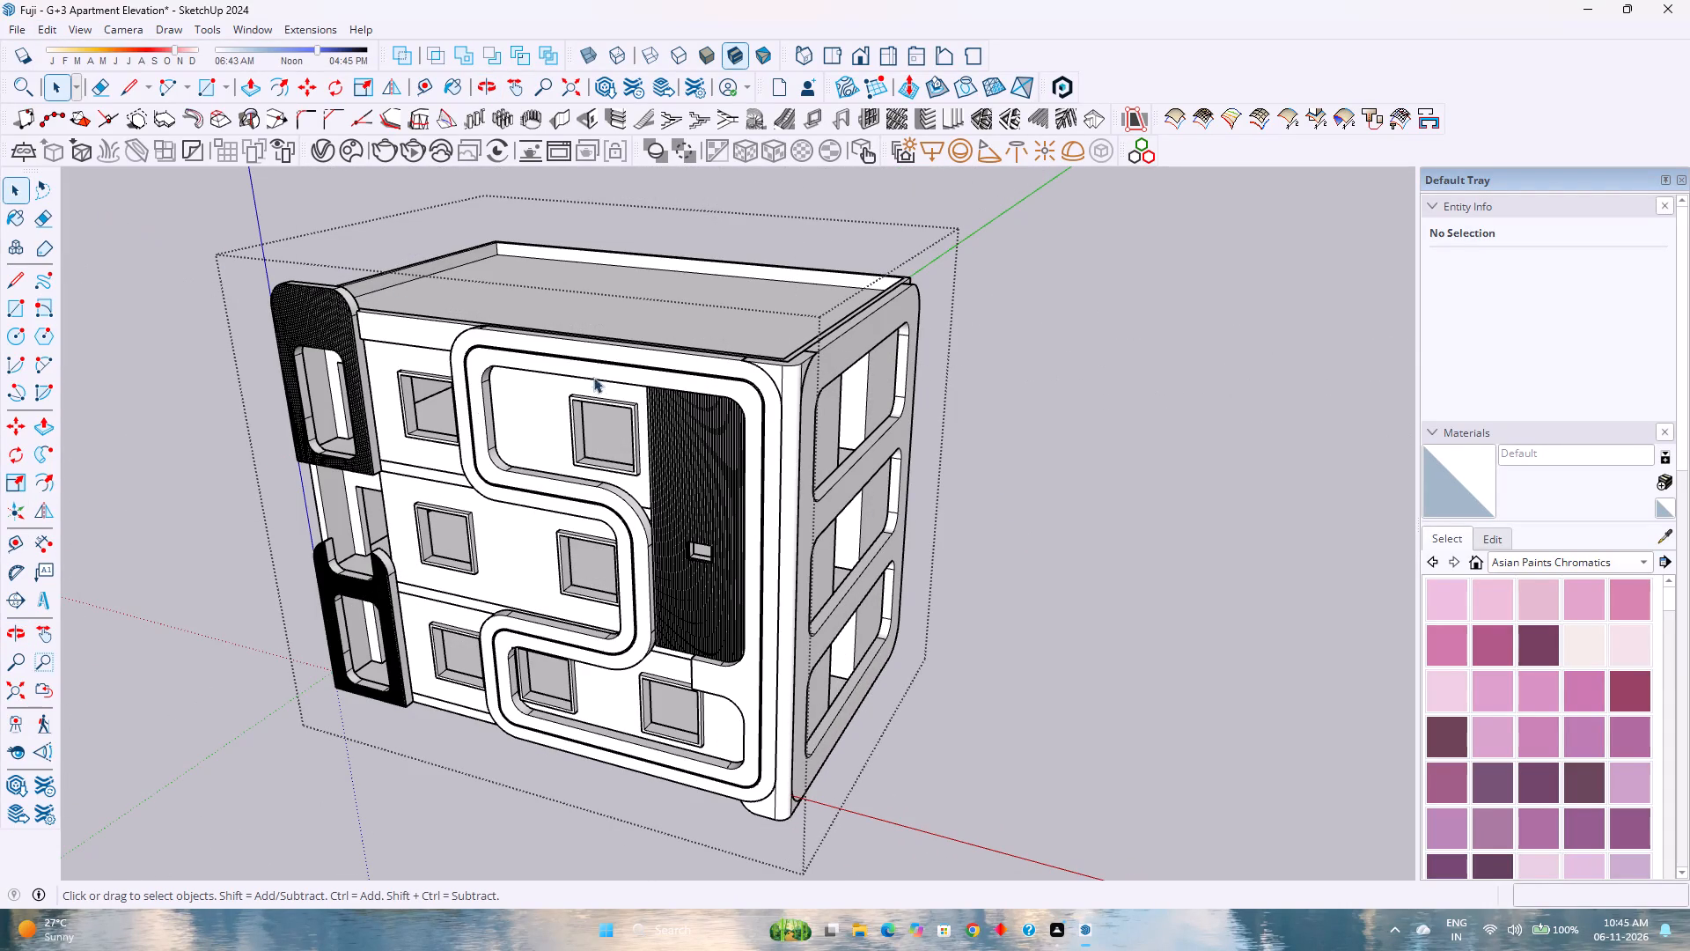
# Select the building group, clear the selection, and save the model.
pyautogui.click(775, 368)
pyautogui.scroll(-1, 818, 384)
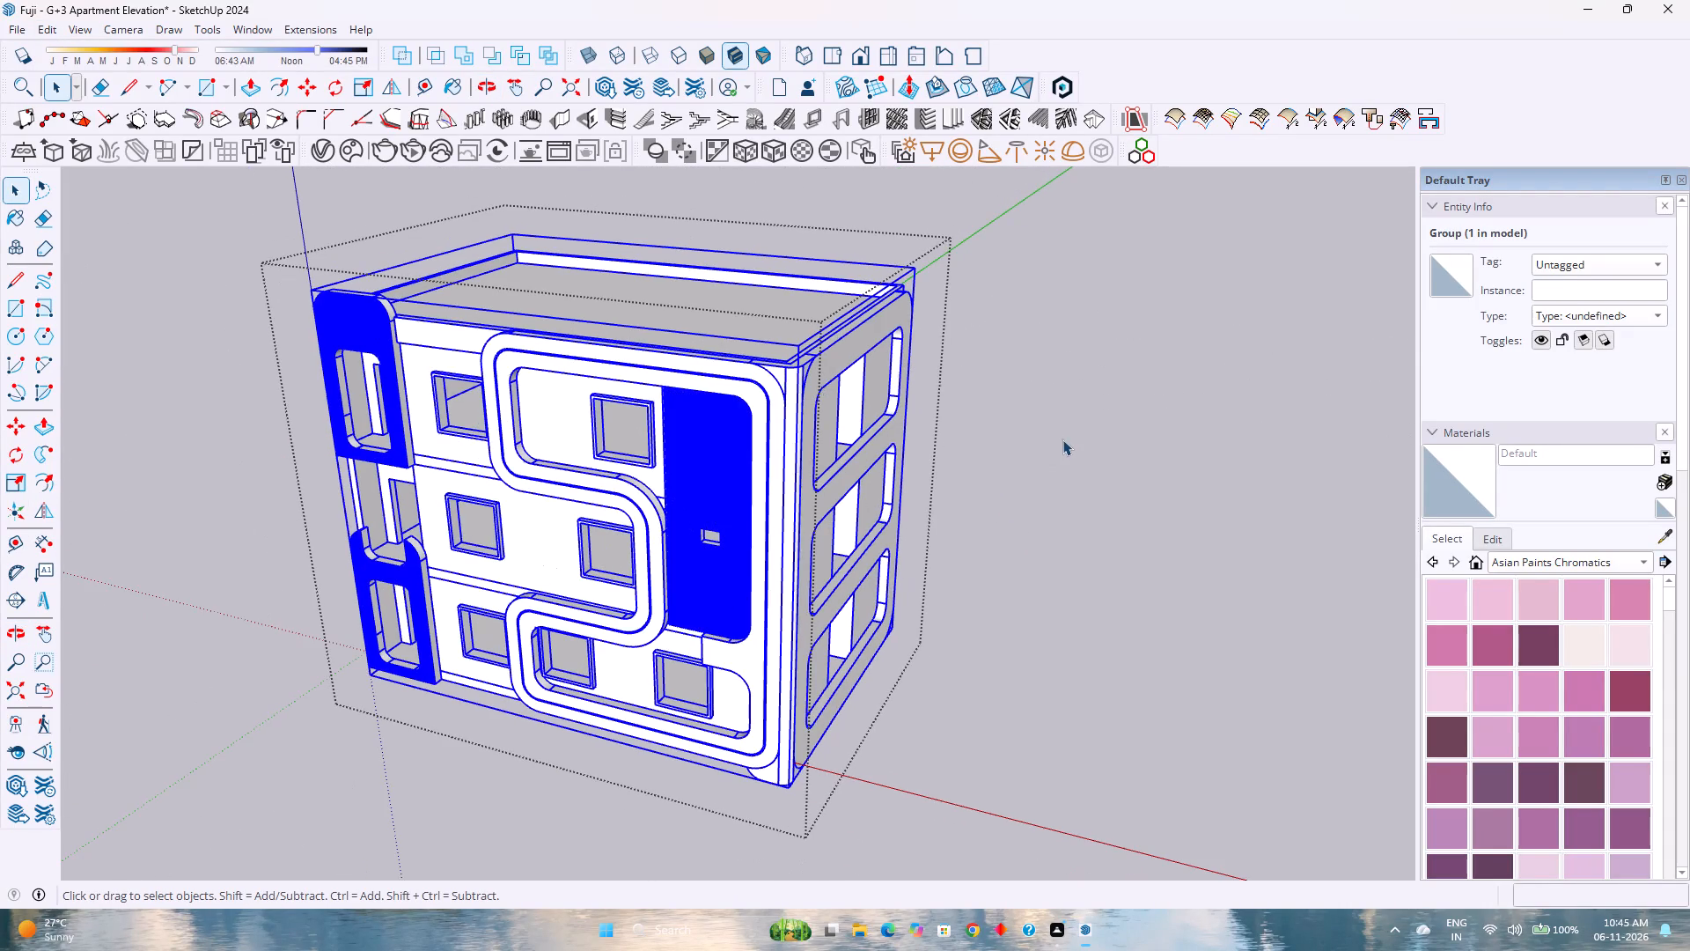
pyautogui.click(1062, 439)
pyautogui.moveTo(1033, 437); pyautogui.dragTo(963, 361, button='middle')
pyautogui.scroll(-5, 963, 358)
pyautogui.hotkey('ctrl', 's')
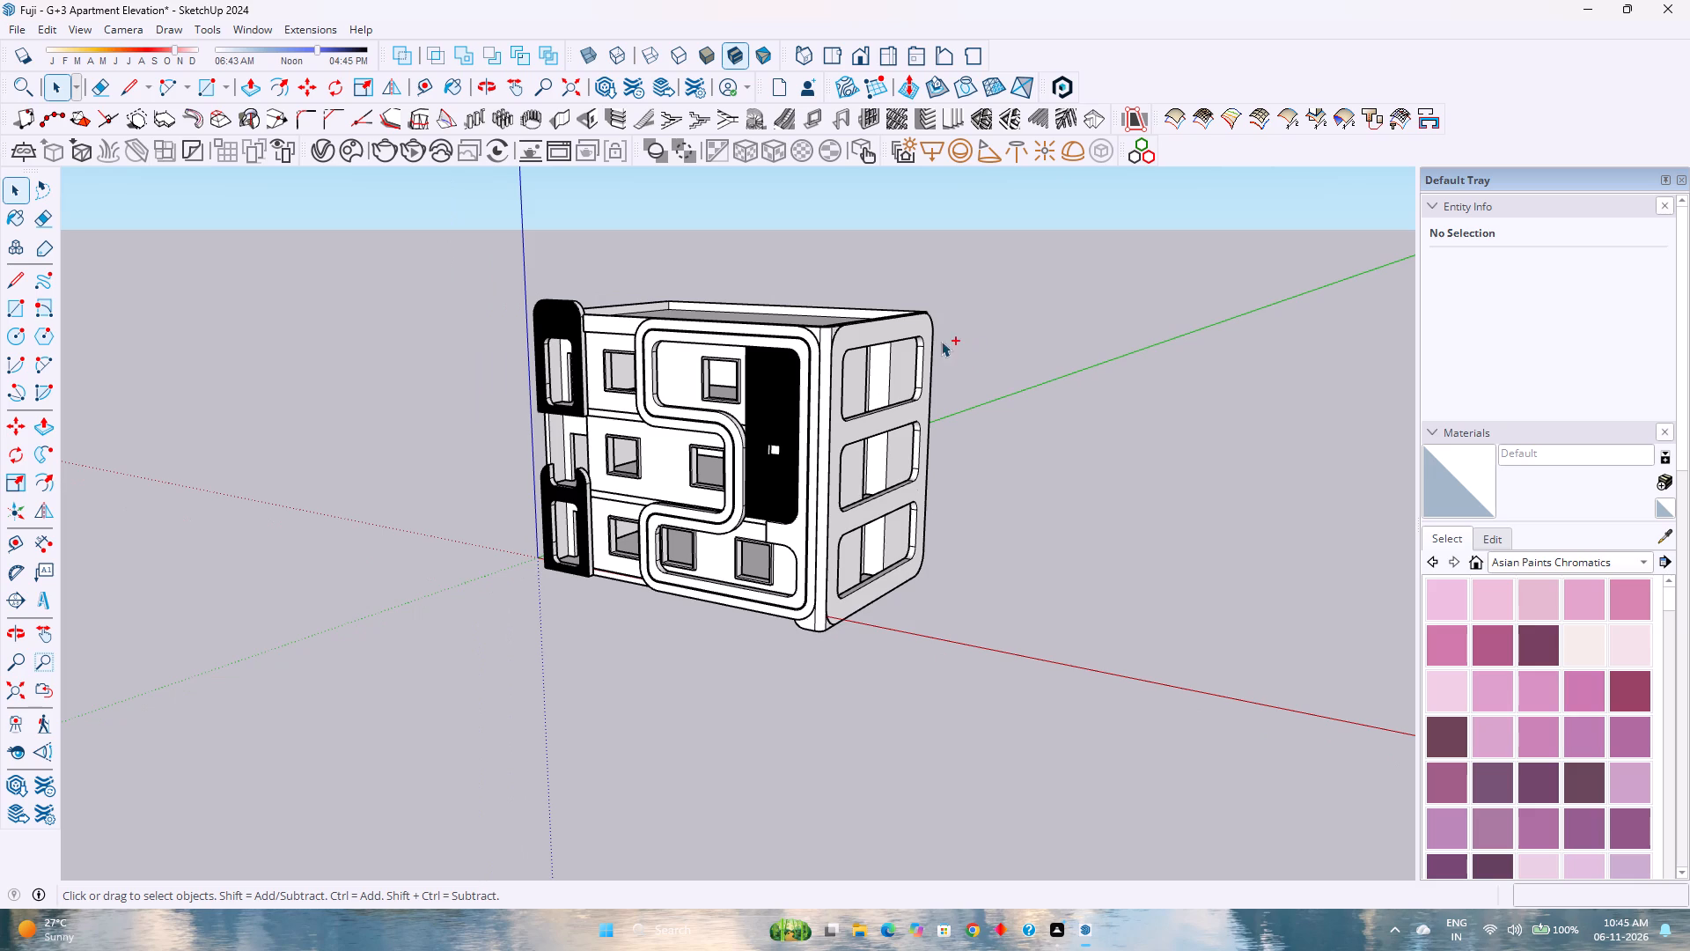
# Examine the side elevation's frame, its three rounded openings and the recessed walls behind them.
pyautogui.scroll(-2, 661, 385)
pyautogui.moveTo(725, 430); pyautogui.dragTo(519, 342, button='middle')
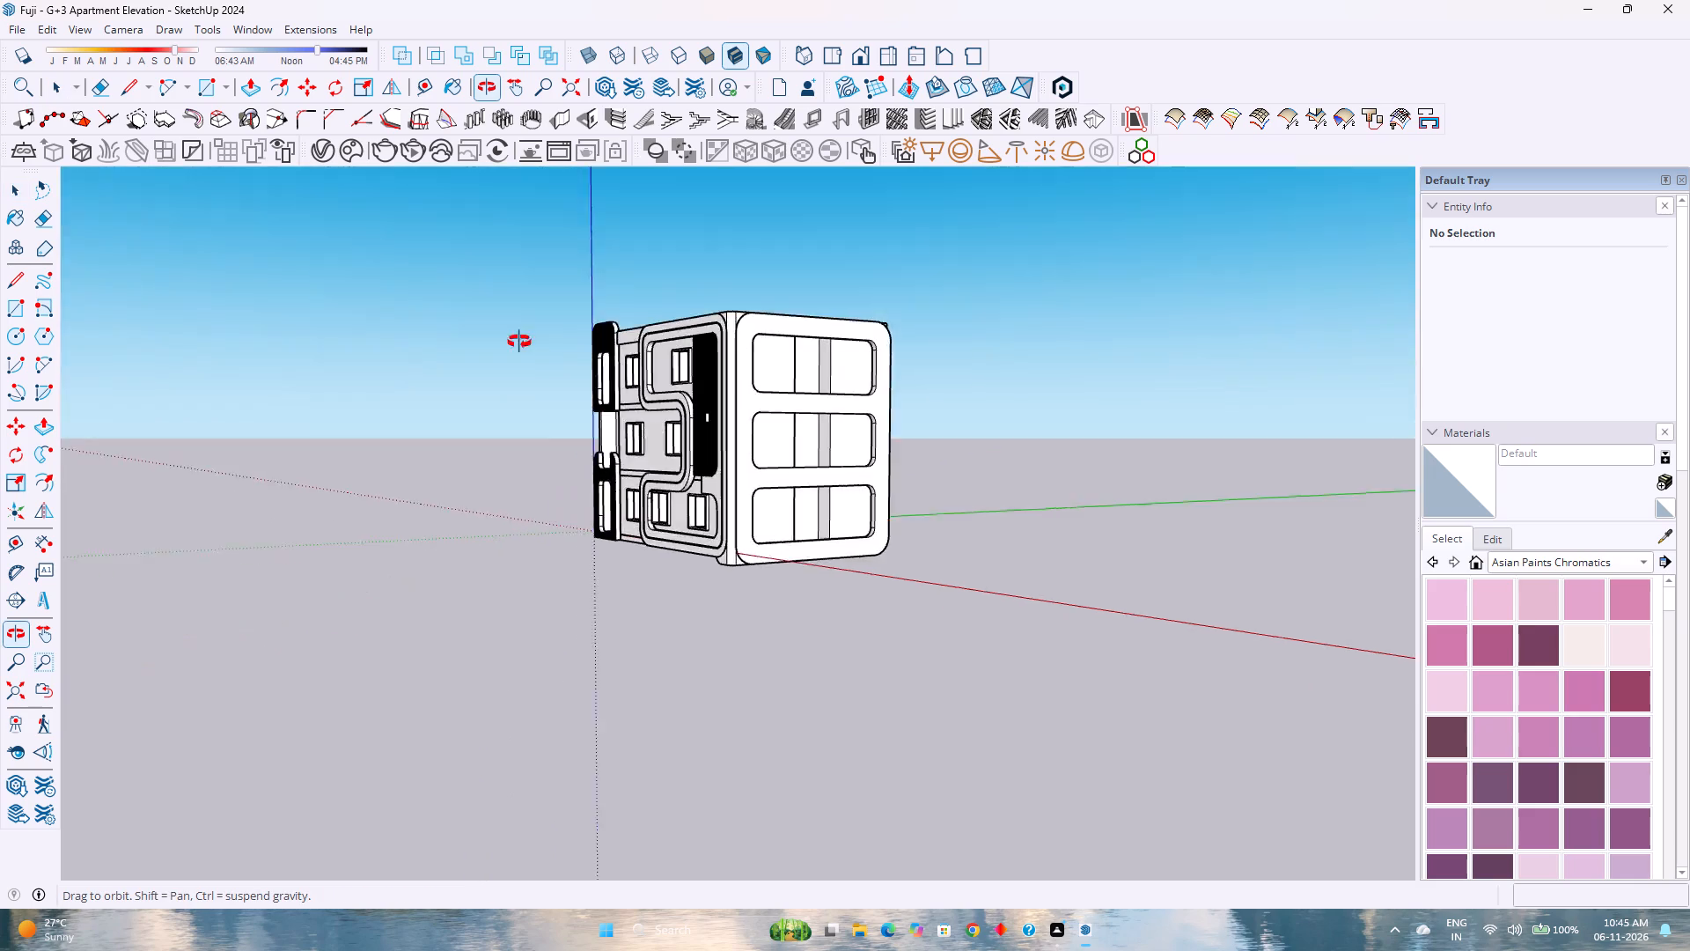
pyautogui.moveTo(519, 342); pyautogui.dragTo(539, 380, button='middle')
pyautogui.middleClick(539, 380)
pyautogui.scroll(2, 797, 409)
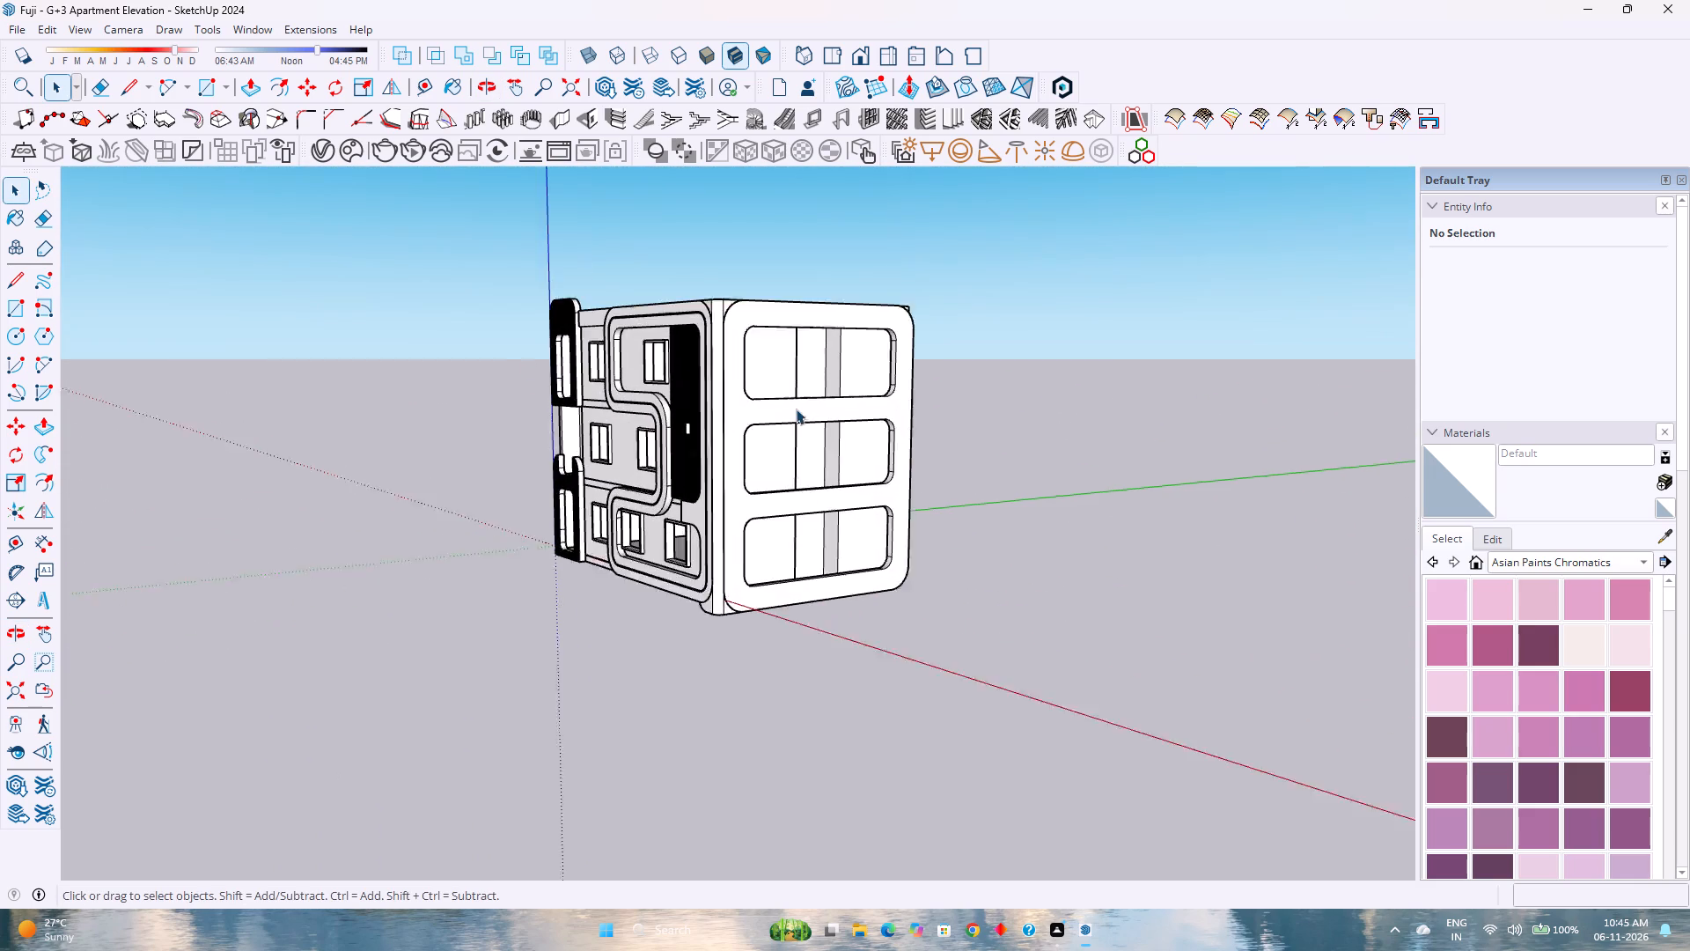
pyautogui.scroll(2, 796, 409)
pyautogui.moveTo(823, 423); pyautogui.dragTo(696, 429, button='middle')
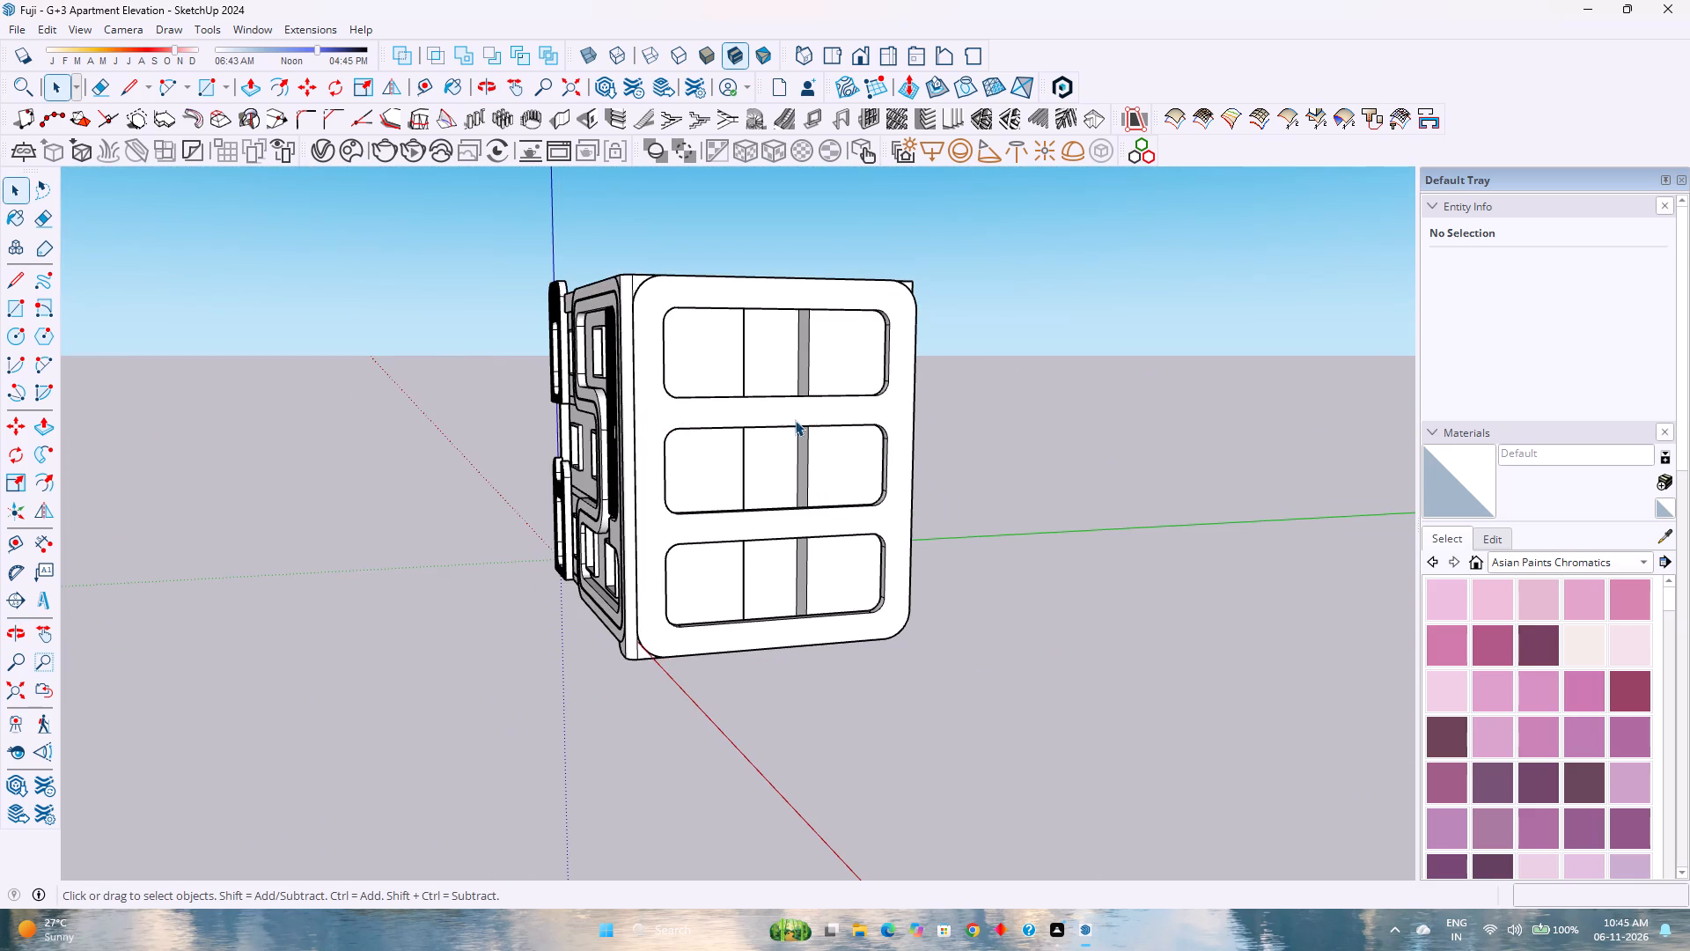
pyautogui.scroll(3, 767, 404)
pyautogui.moveTo(742, 383); pyautogui.dragTo(839, 613, button='middle')
pyautogui.scroll(2, 827, 600)
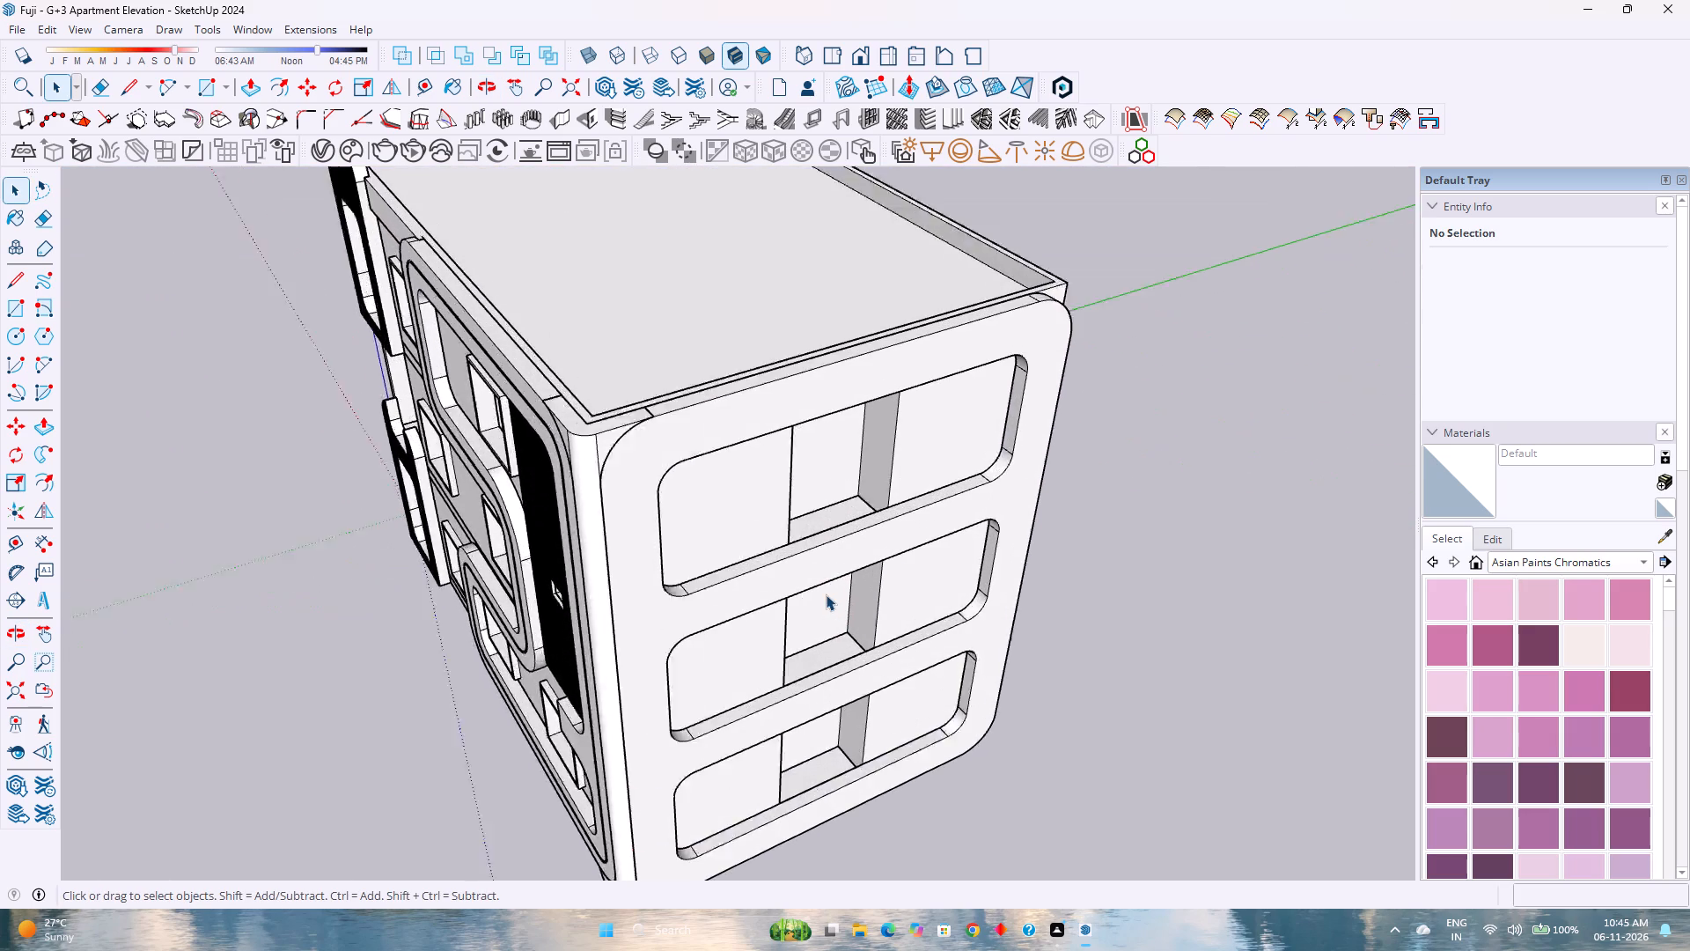
pyautogui.scroll(5, 826, 594)
pyautogui.moveTo(808, 542); pyautogui.dragTo(634, 480, button='middle')
pyautogui.scroll(-2, 637, 462)
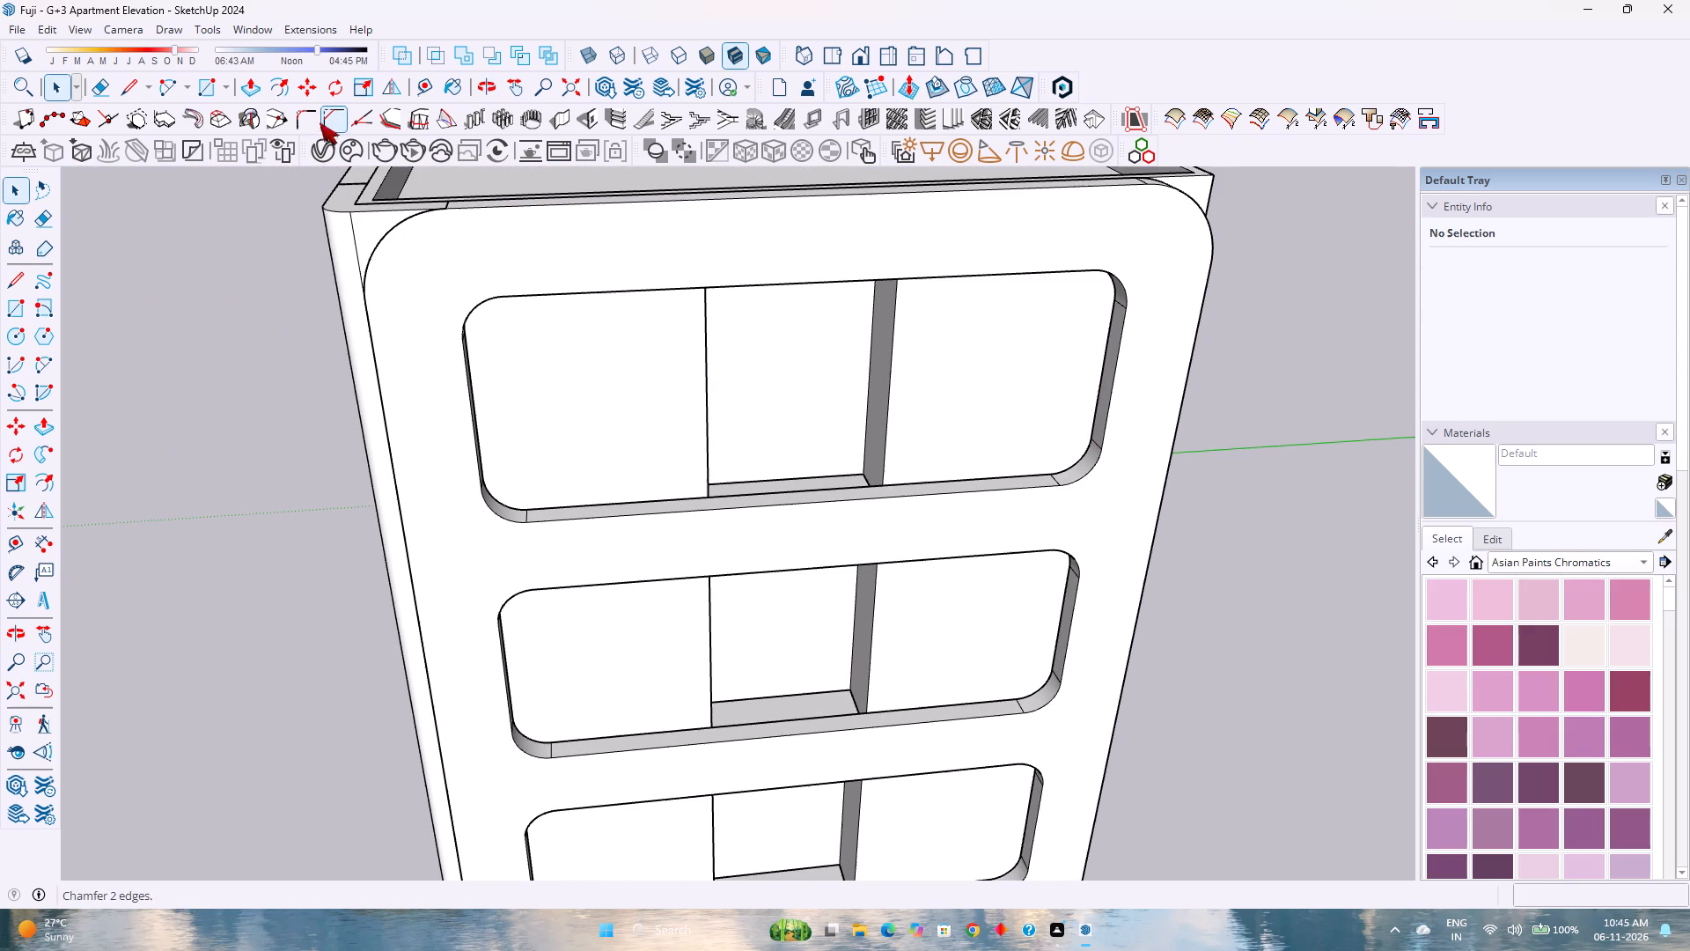
# Place two vertical guides on the side frame, about 8' 3 9/16" from the top opening's front-side edge and 7' beyond that.
pyautogui.click(417, 84)
pyautogui.click(480, 468)
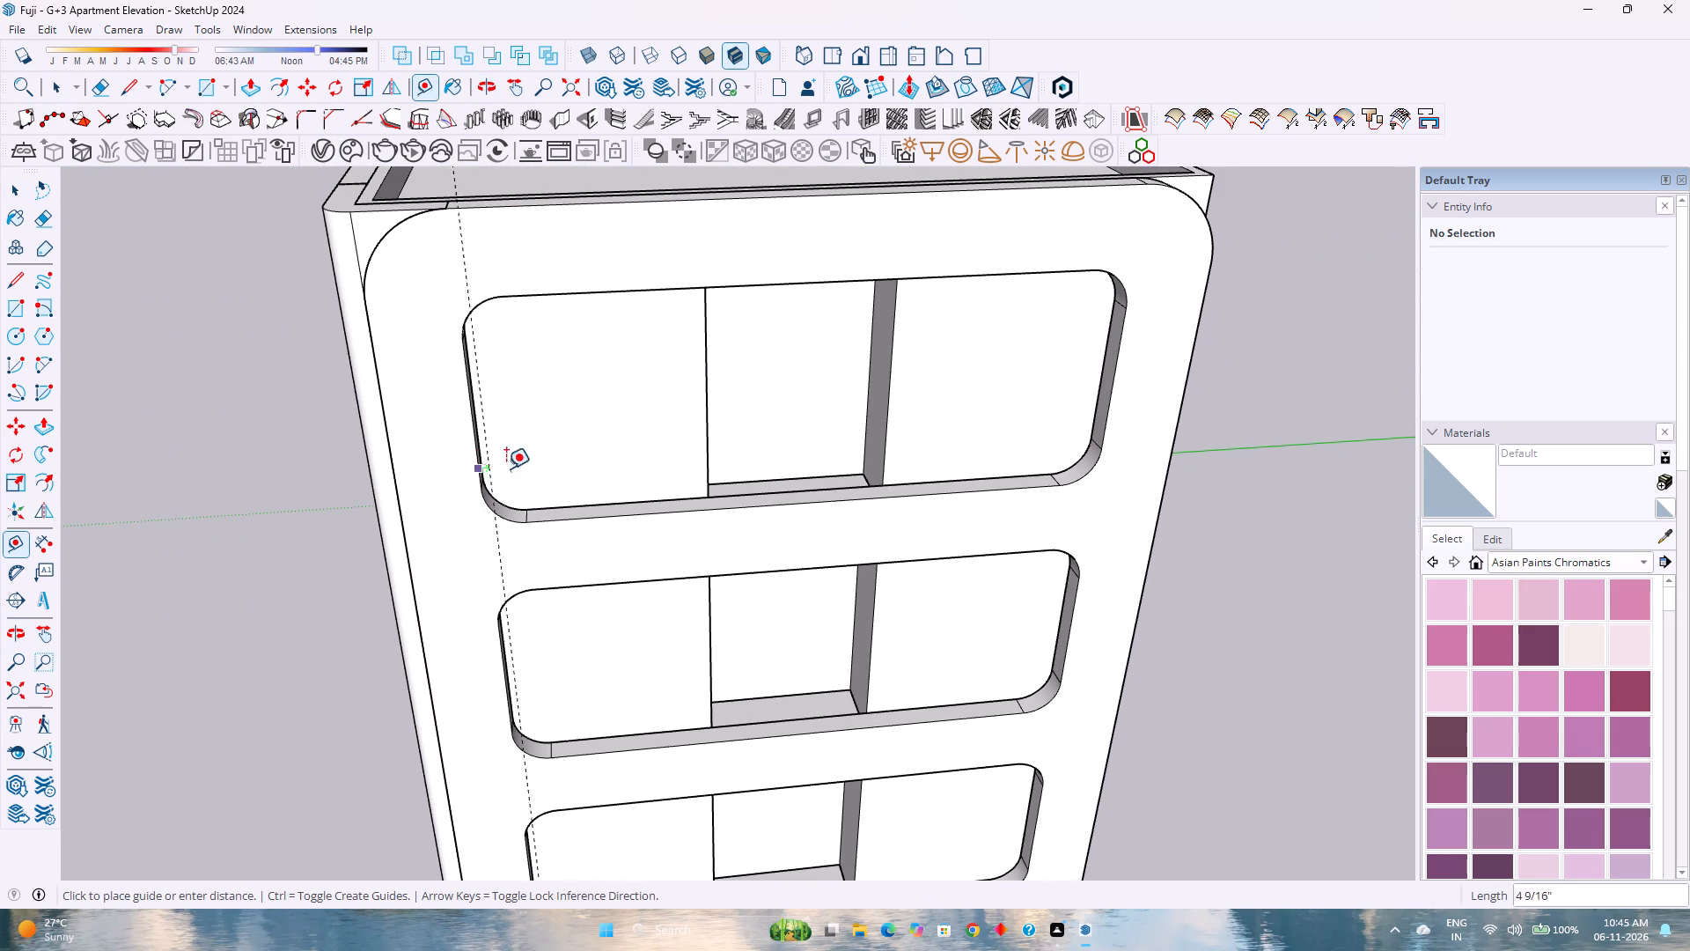
pyautogui.press('Left')
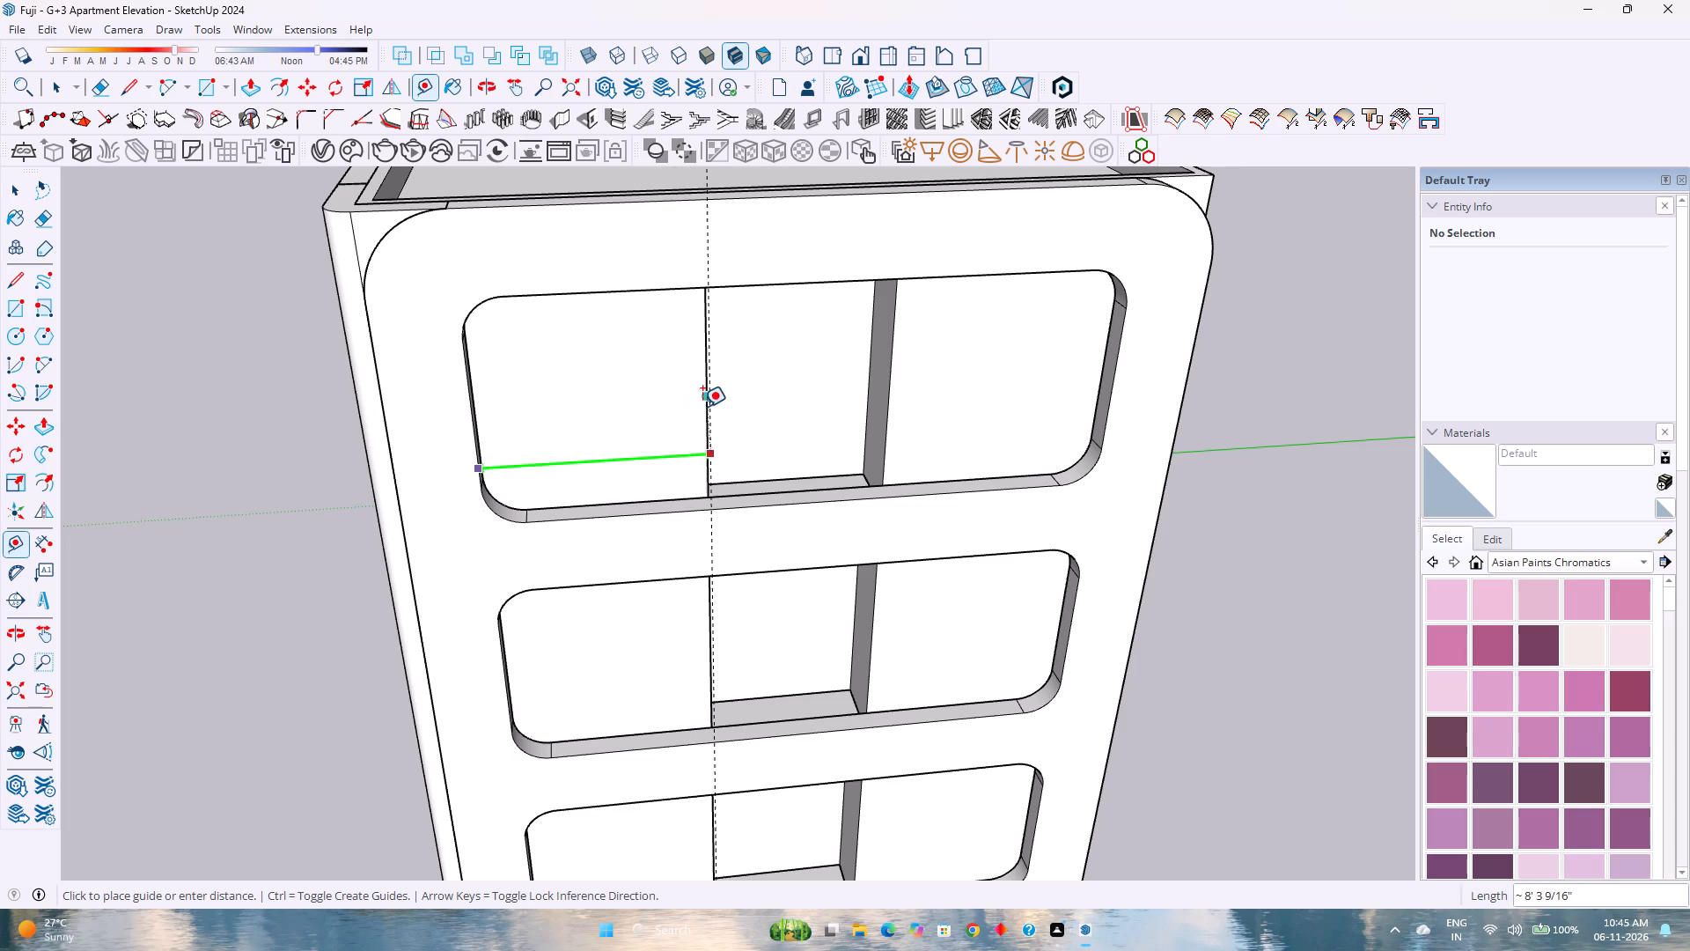
pyautogui.click(706, 403)
pyautogui.click(715, 549)
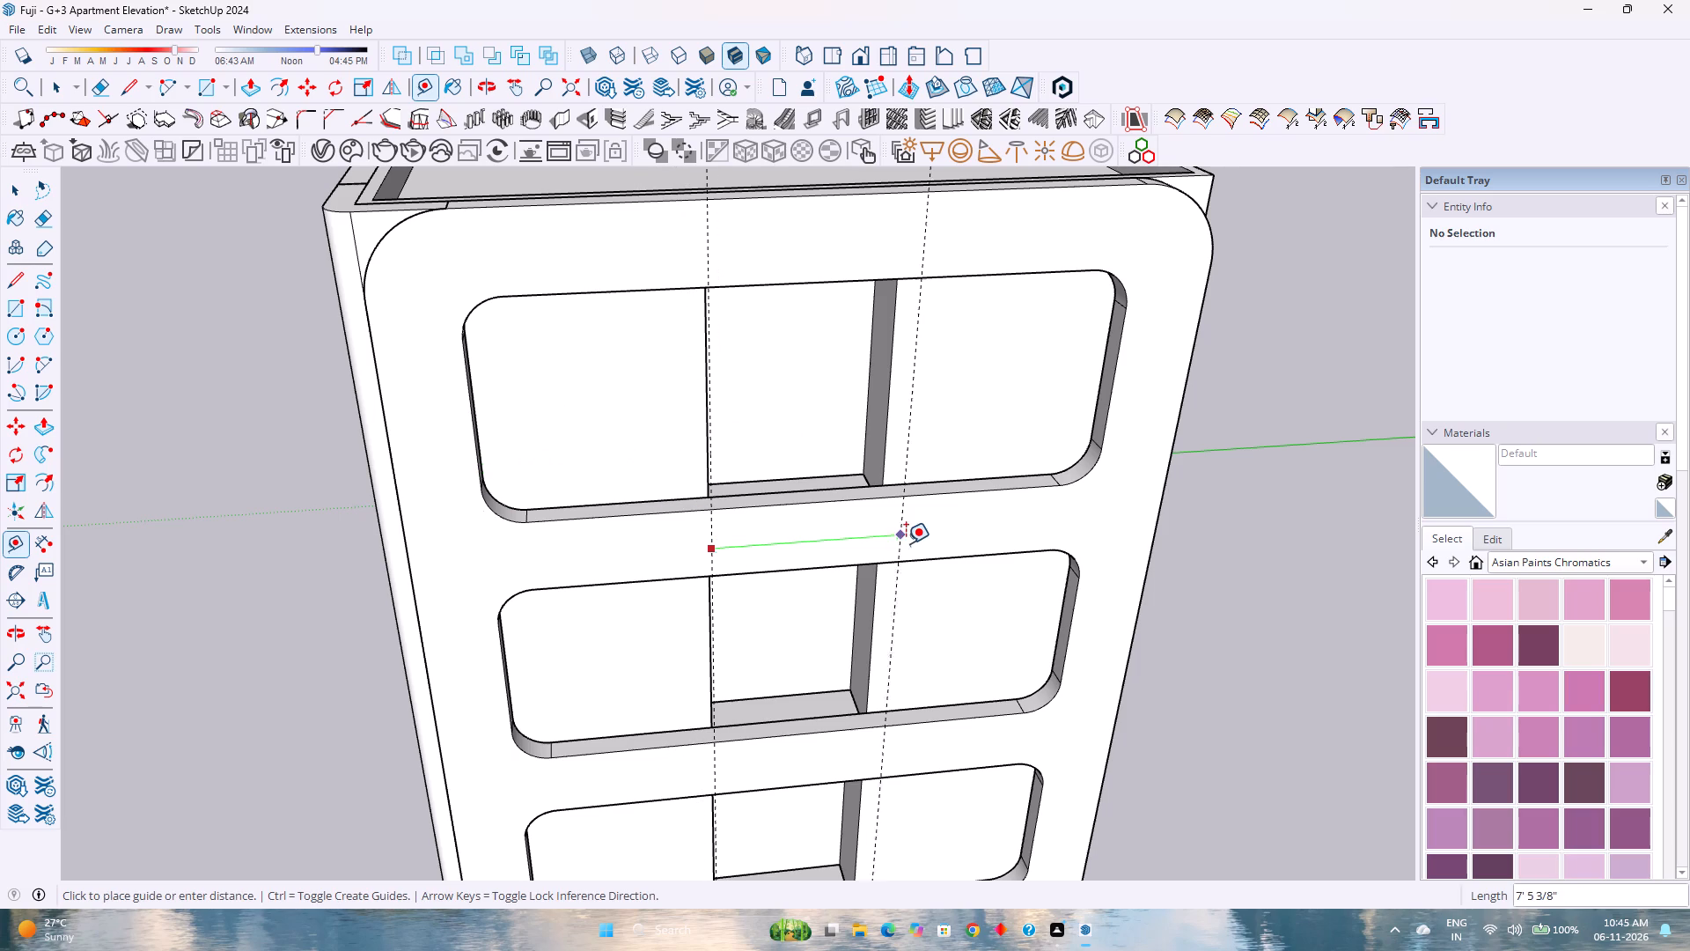
pyautogui.press('Right')
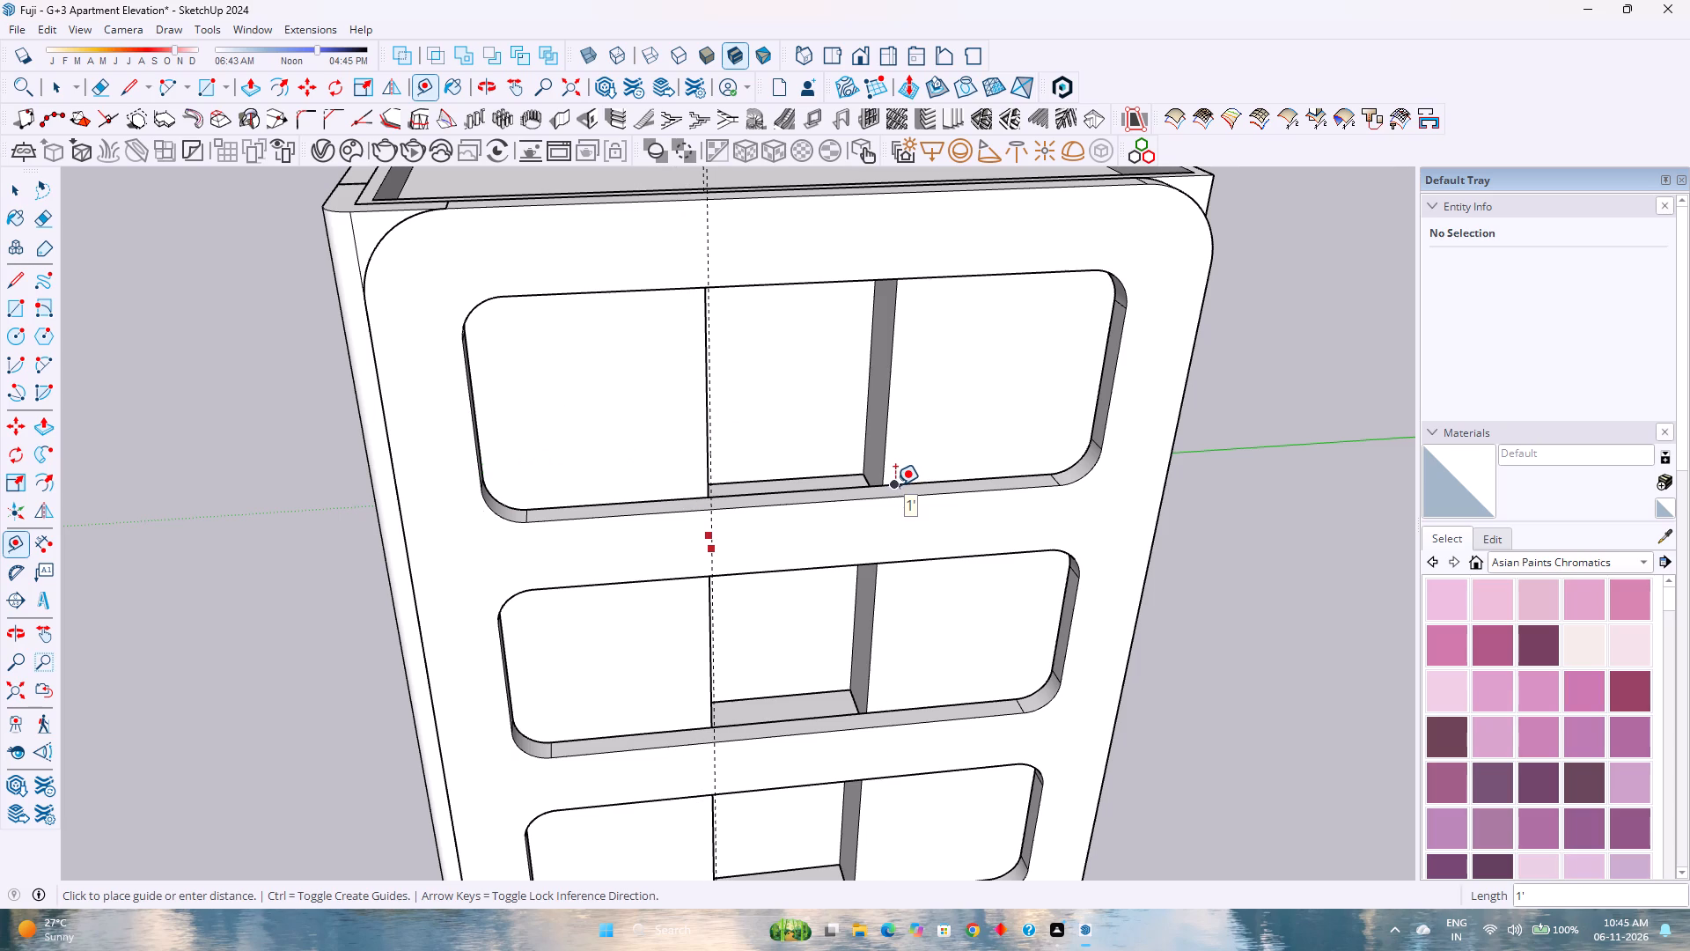
pyautogui.press('Left')
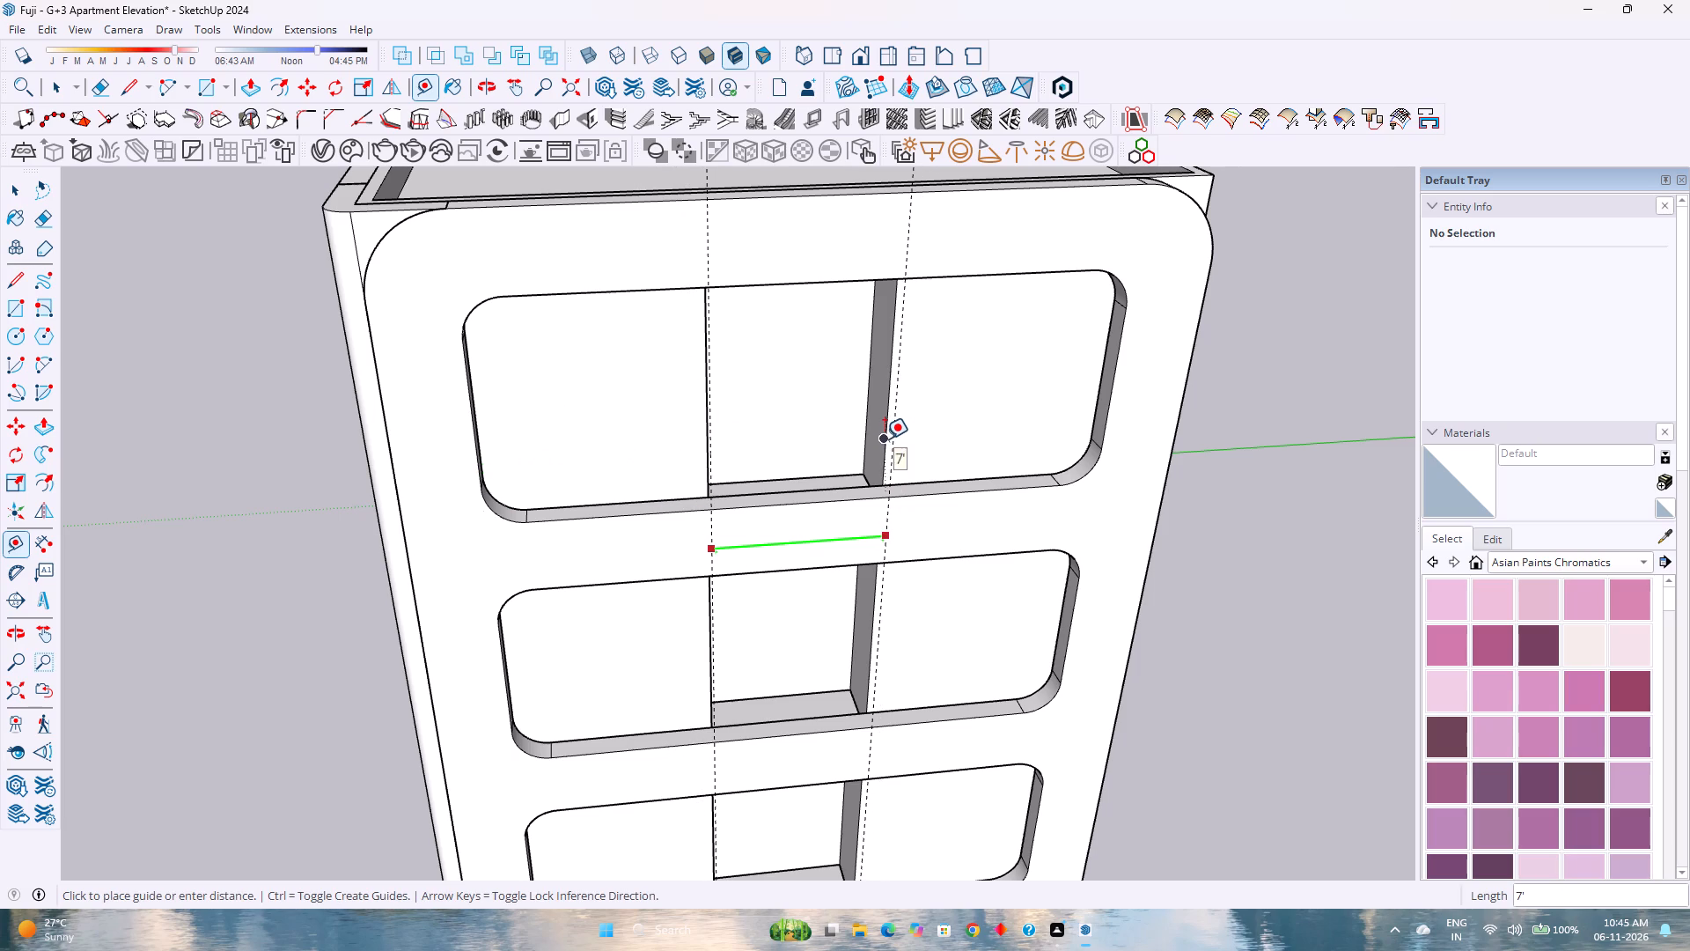
pyautogui.click(885, 439)
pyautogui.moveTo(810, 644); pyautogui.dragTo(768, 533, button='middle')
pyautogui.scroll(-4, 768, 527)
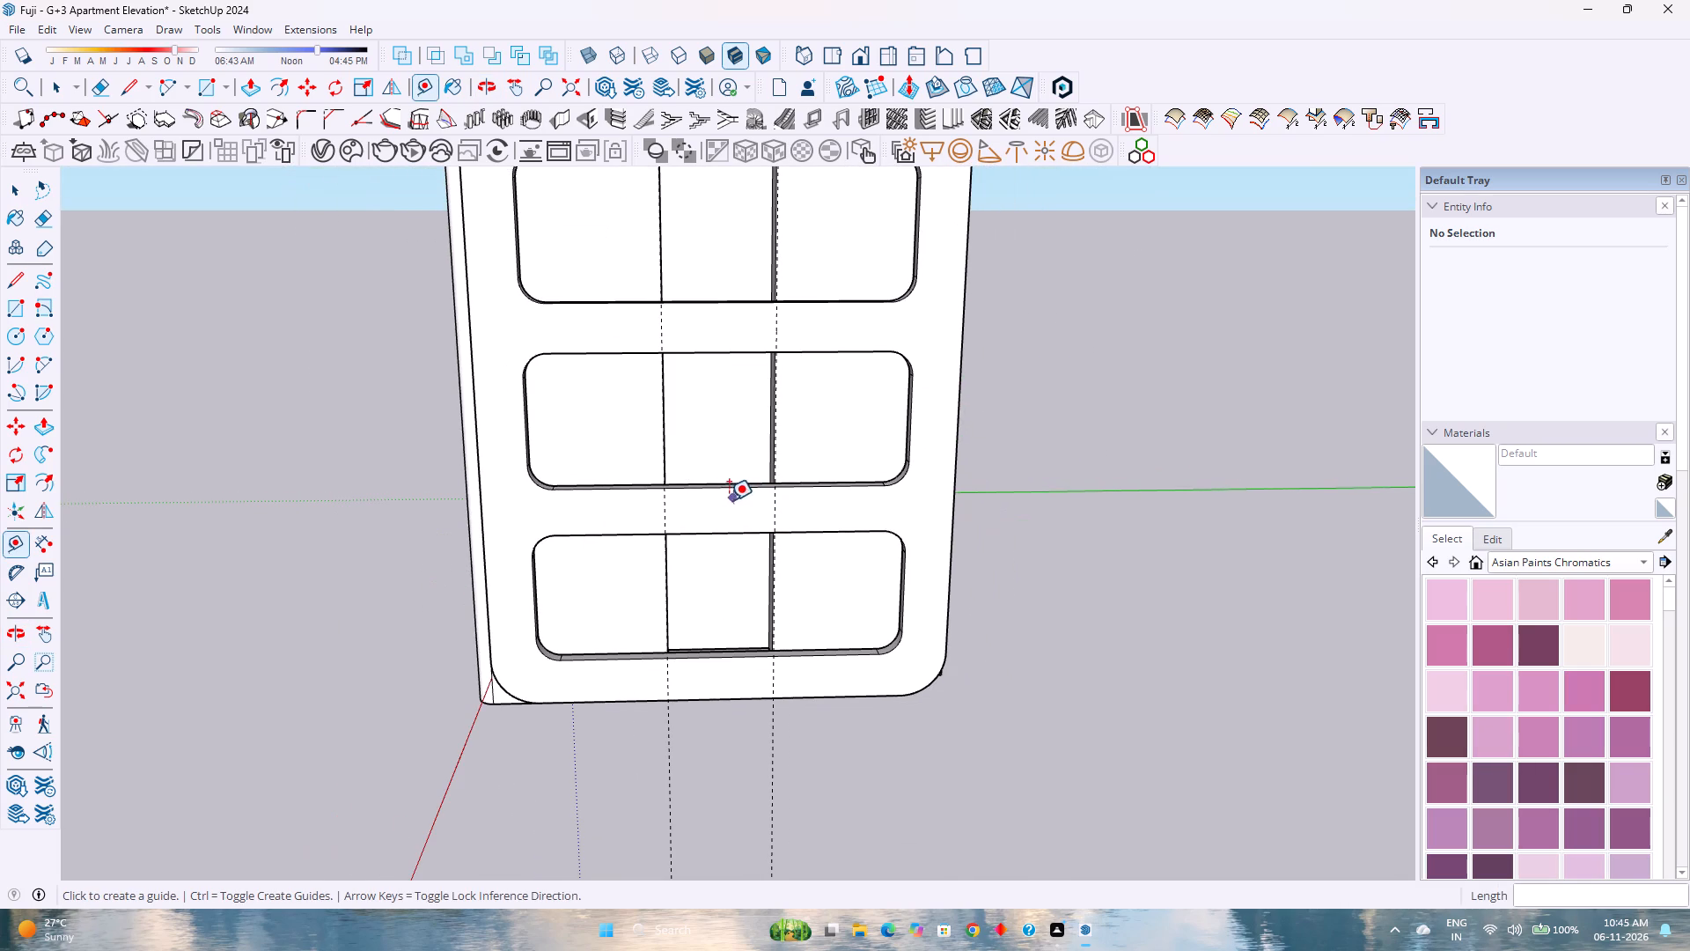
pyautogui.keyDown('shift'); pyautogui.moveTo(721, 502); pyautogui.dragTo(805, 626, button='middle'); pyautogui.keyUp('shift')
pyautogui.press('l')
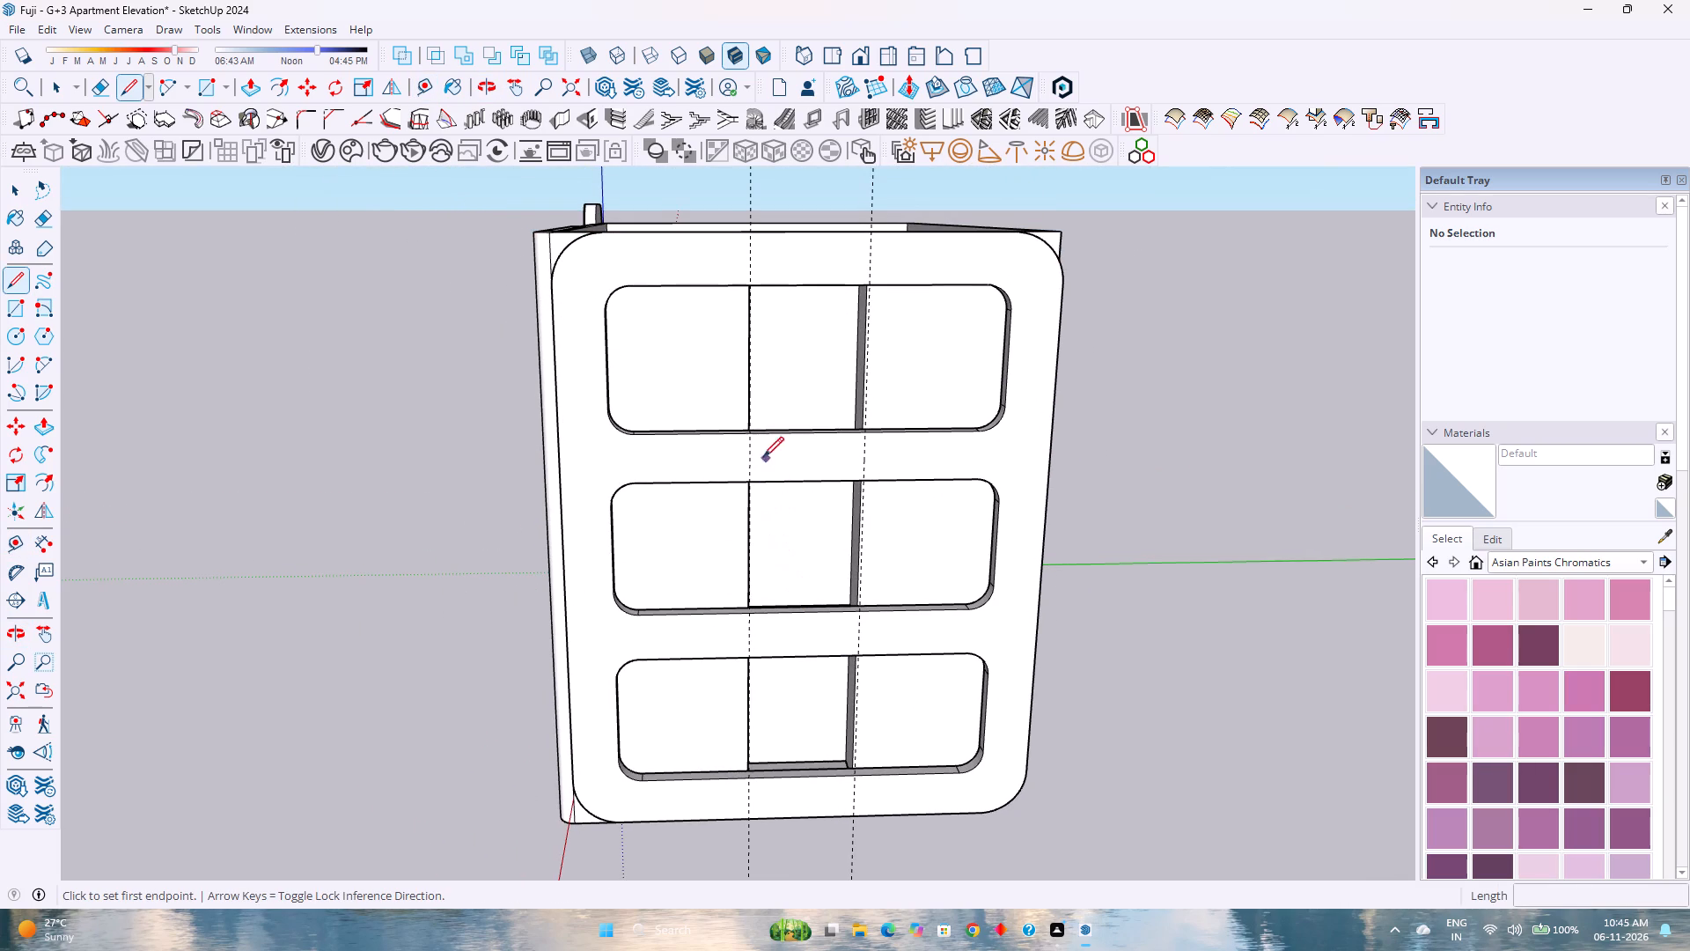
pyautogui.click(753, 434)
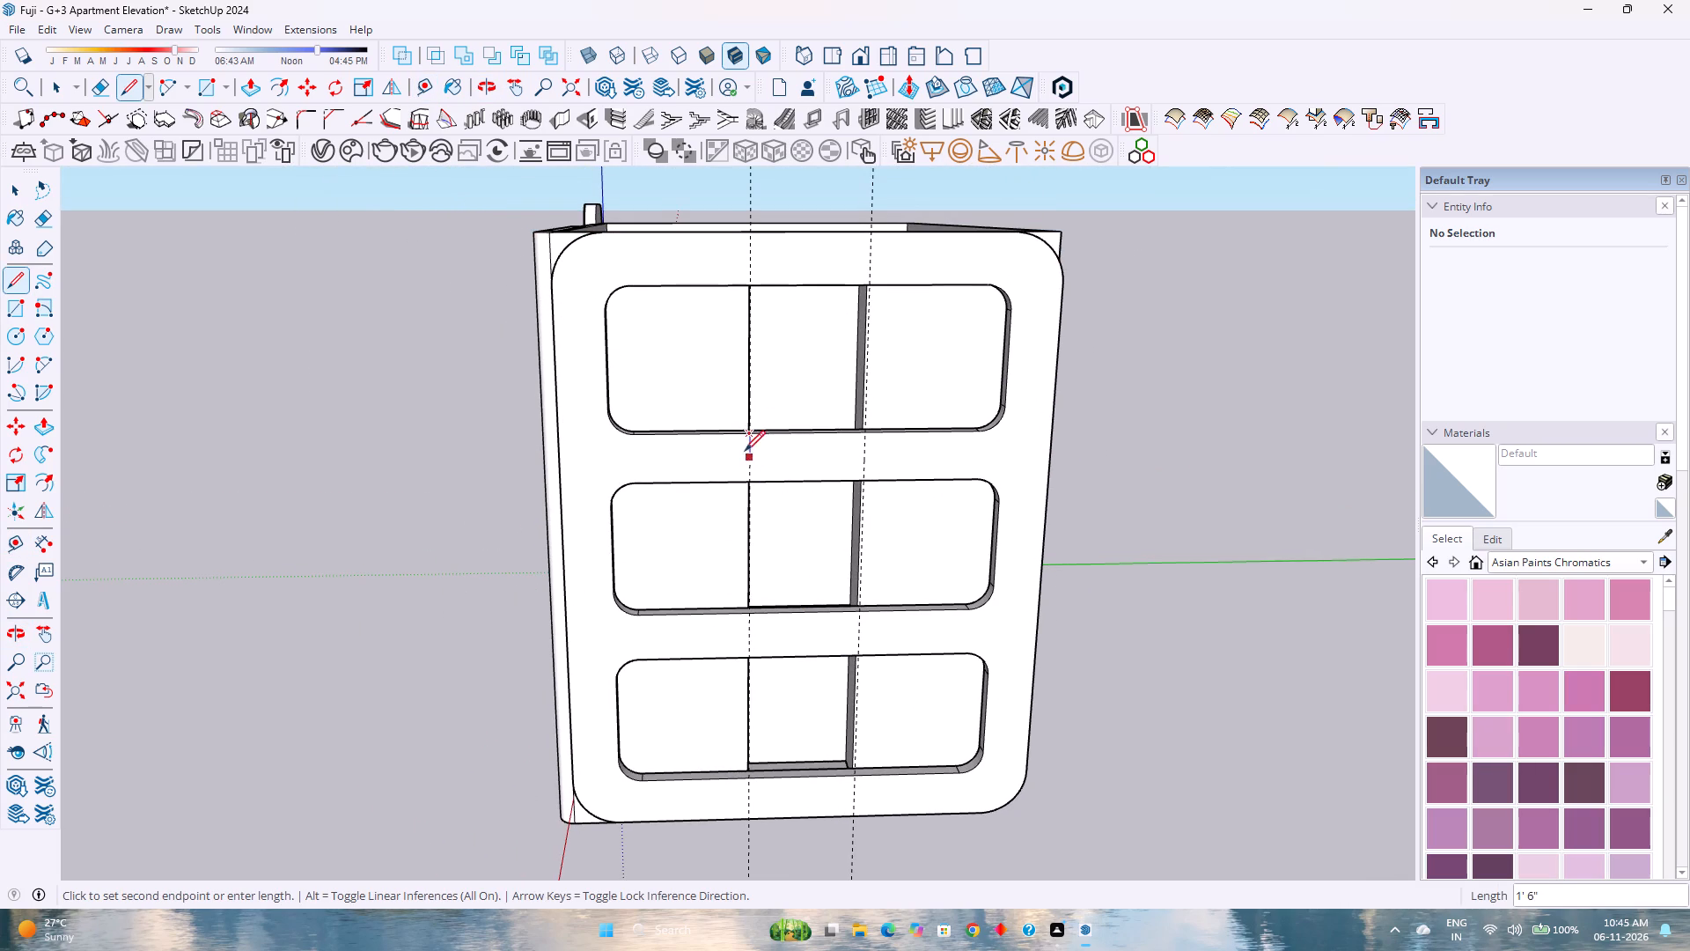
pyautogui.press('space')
# Open the side frame group and draw two 3' vertical lines along the guides across the band between the top and middle openings.
pyautogui.tripleClick(820, 466)
pyautogui.click(820, 466)
pyautogui.doubleClick(820, 466)
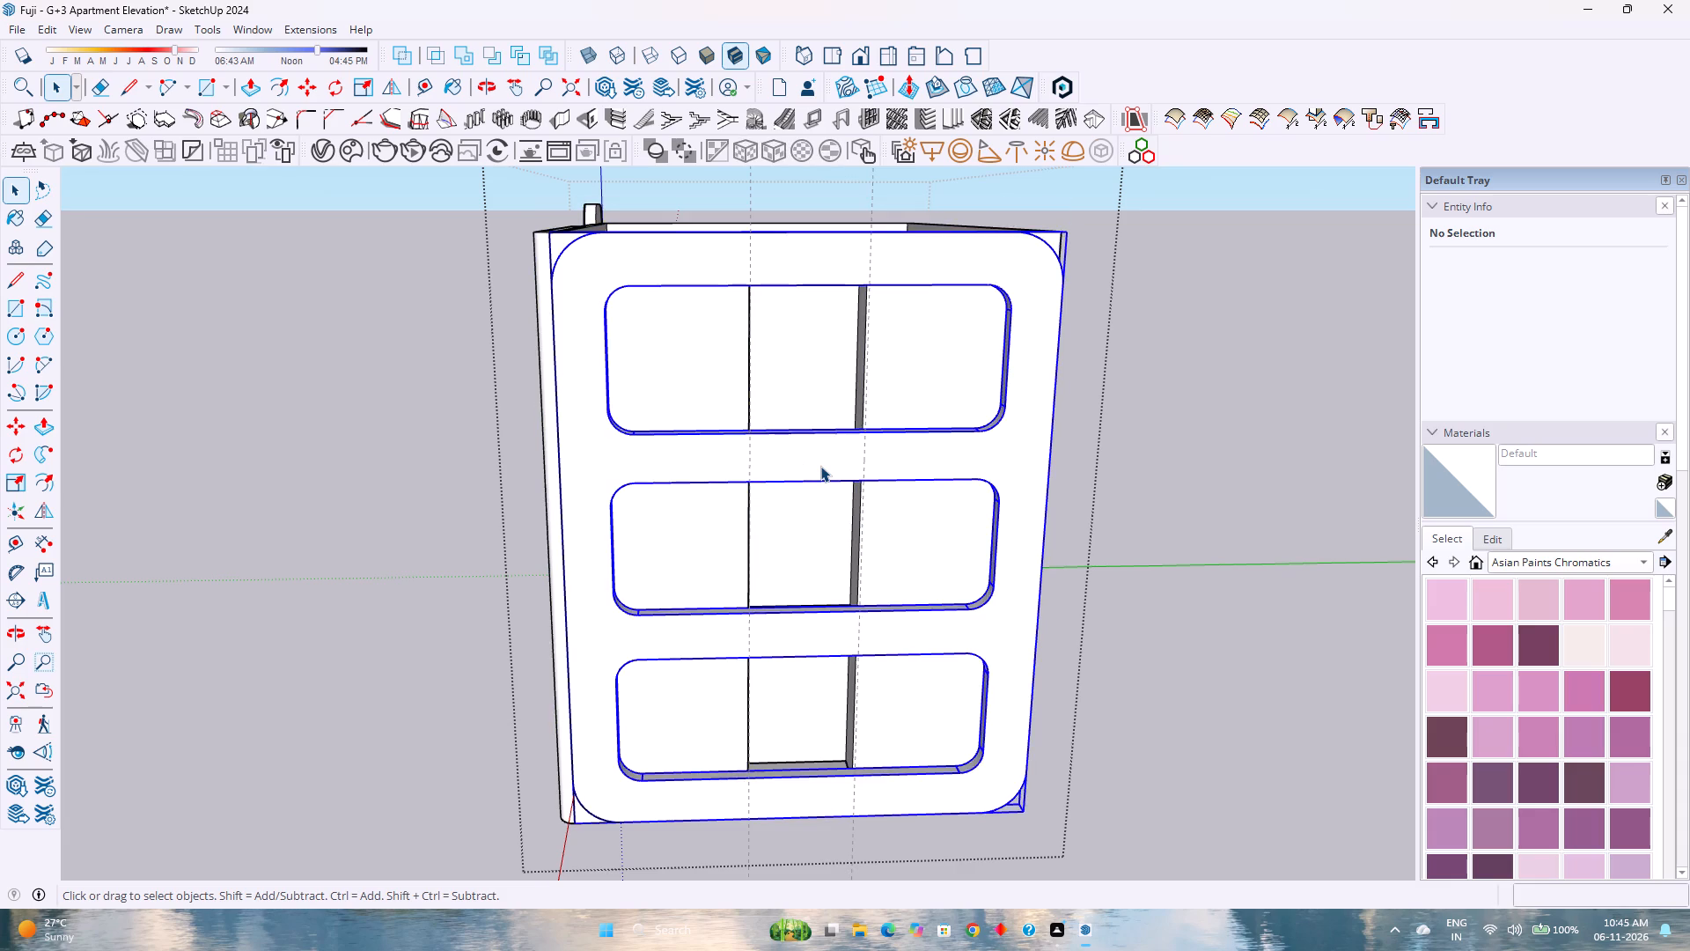
pyautogui.click(820, 466)
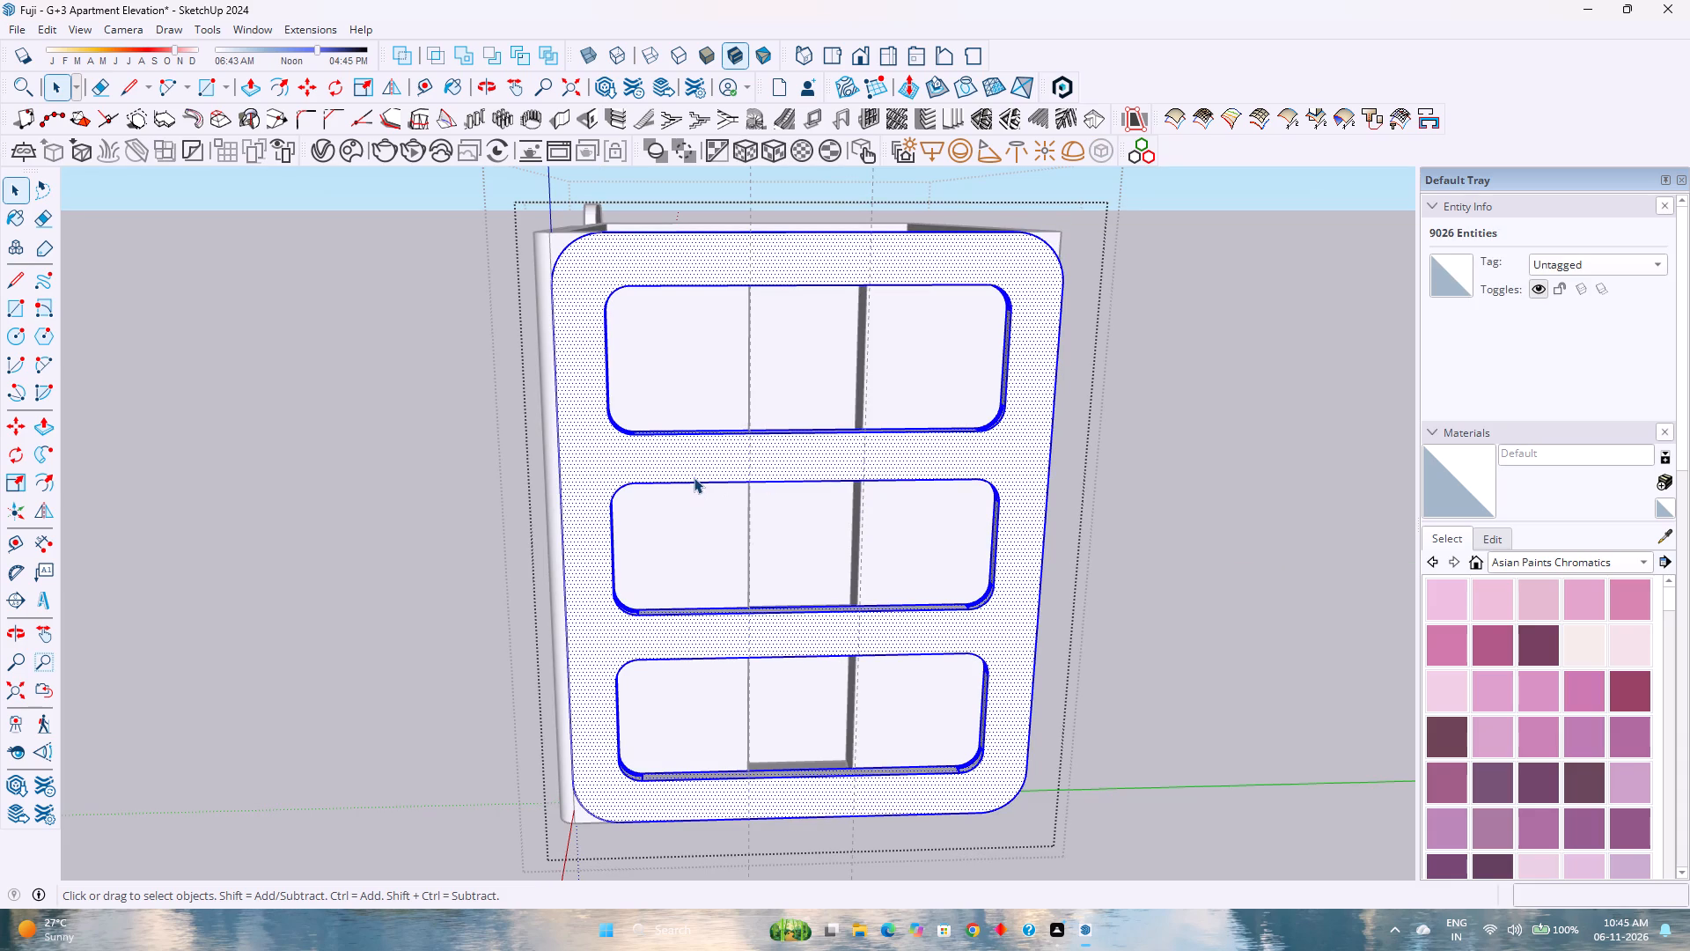
pyautogui.press('l')
pyautogui.scroll(6, 757, 464)
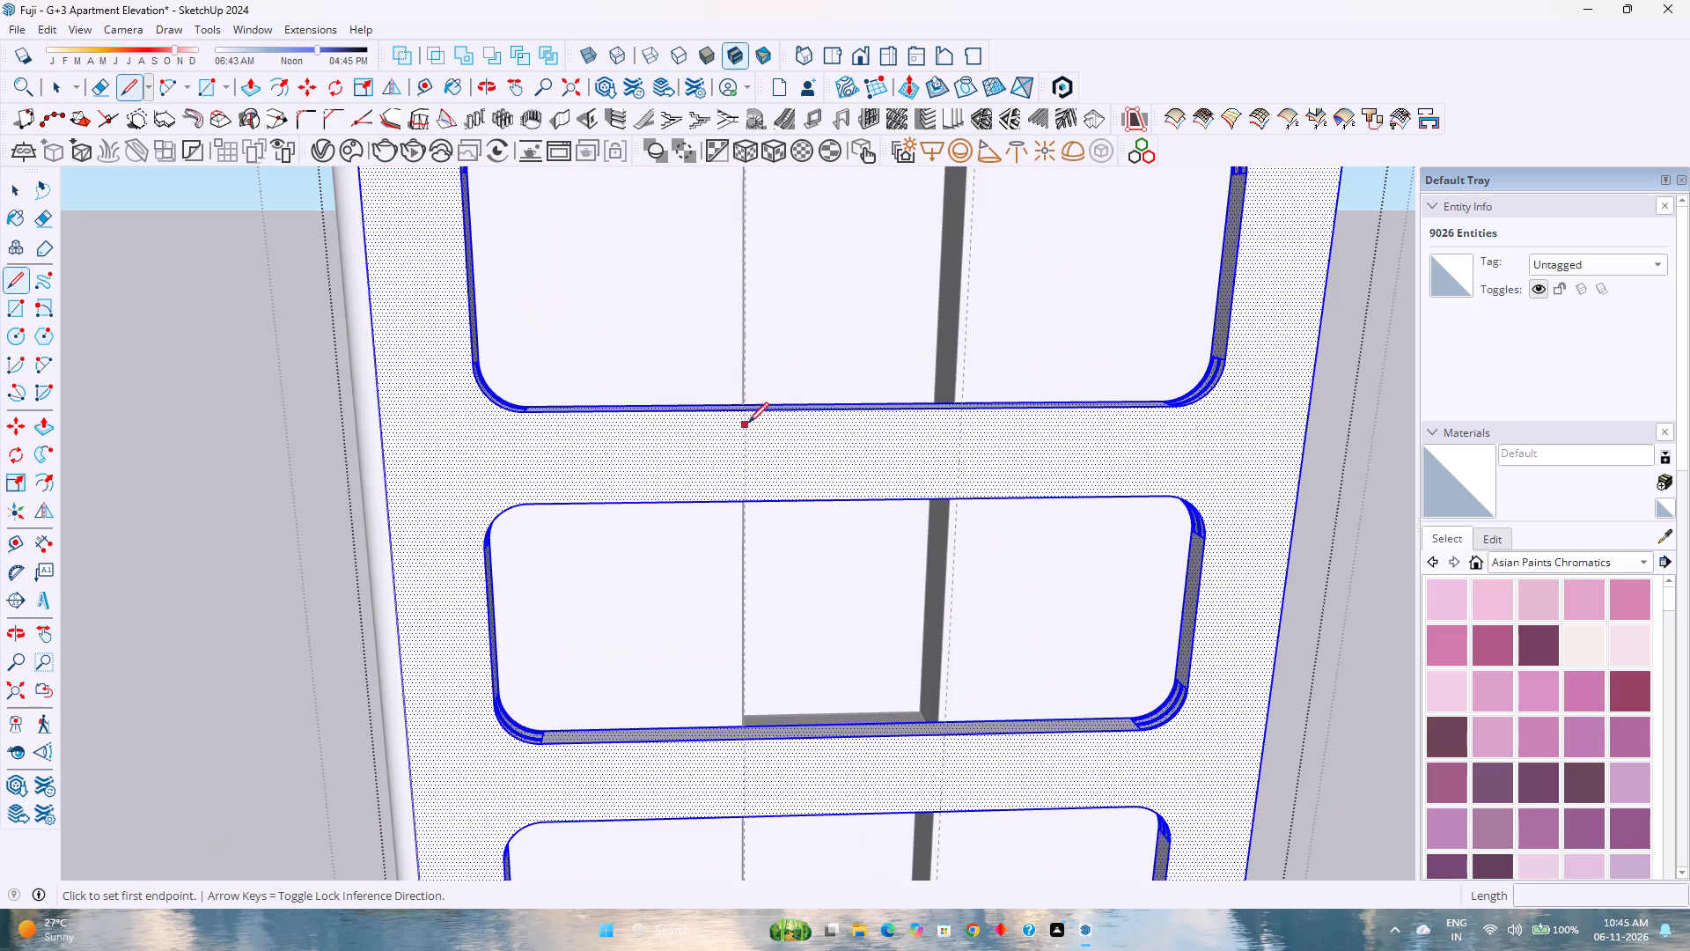
pyautogui.click(748, 412)
pyautogui.click(746, 499)
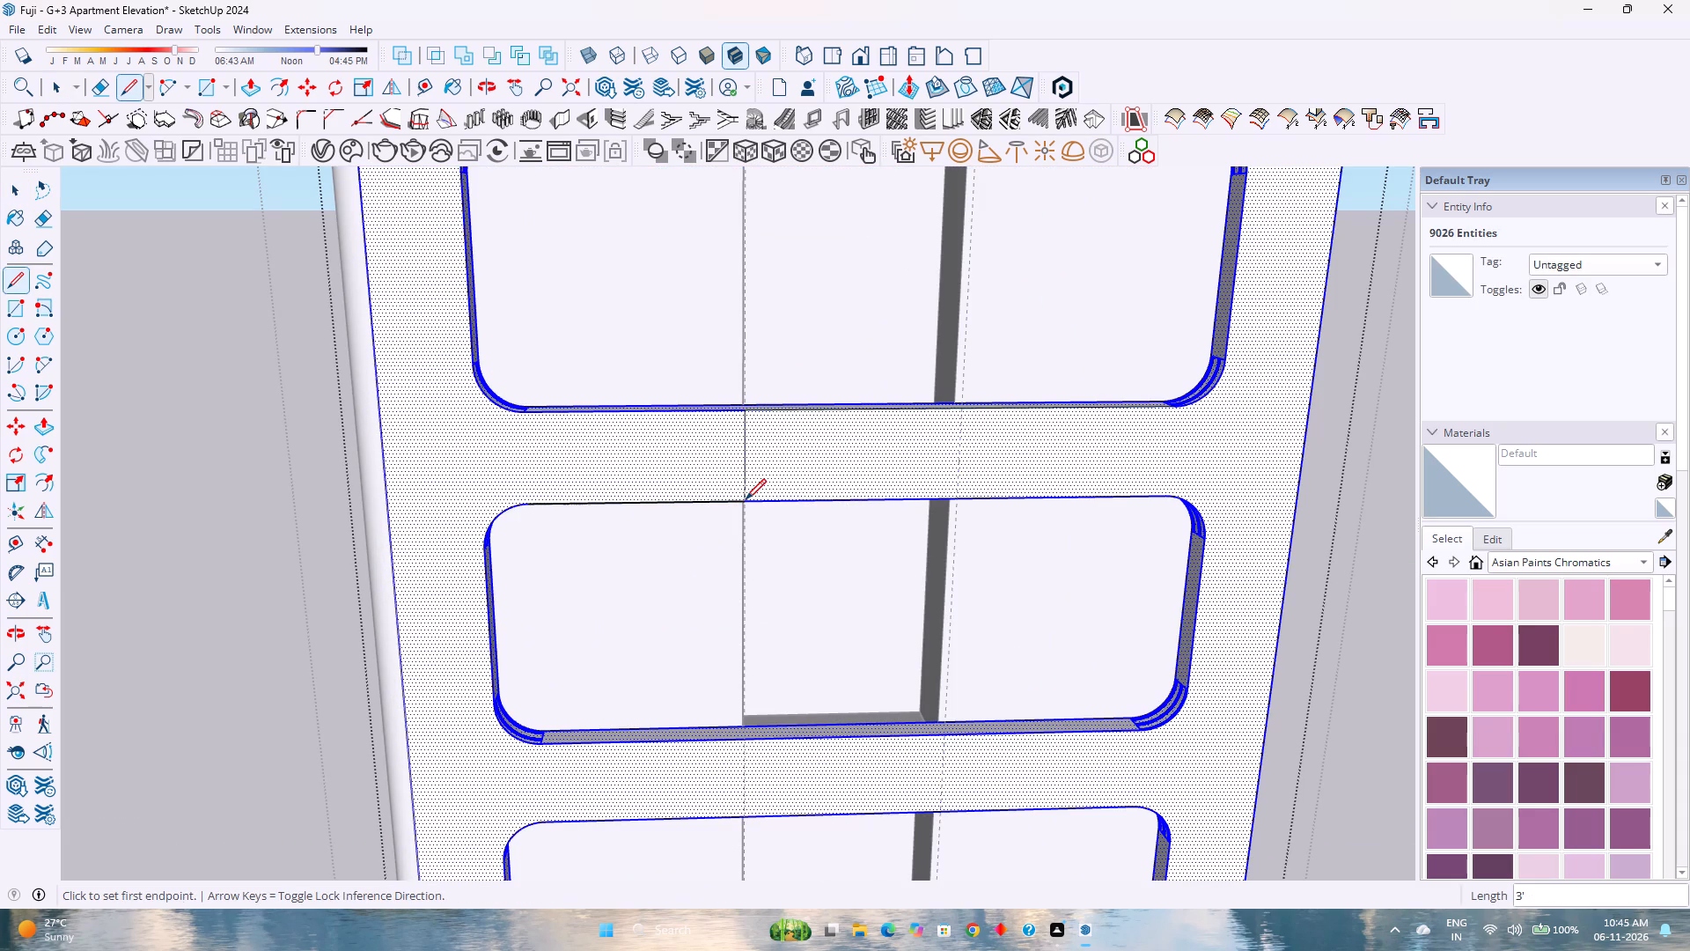
pyautogui.click(962, 413)
pyautogui.click(959, 497)
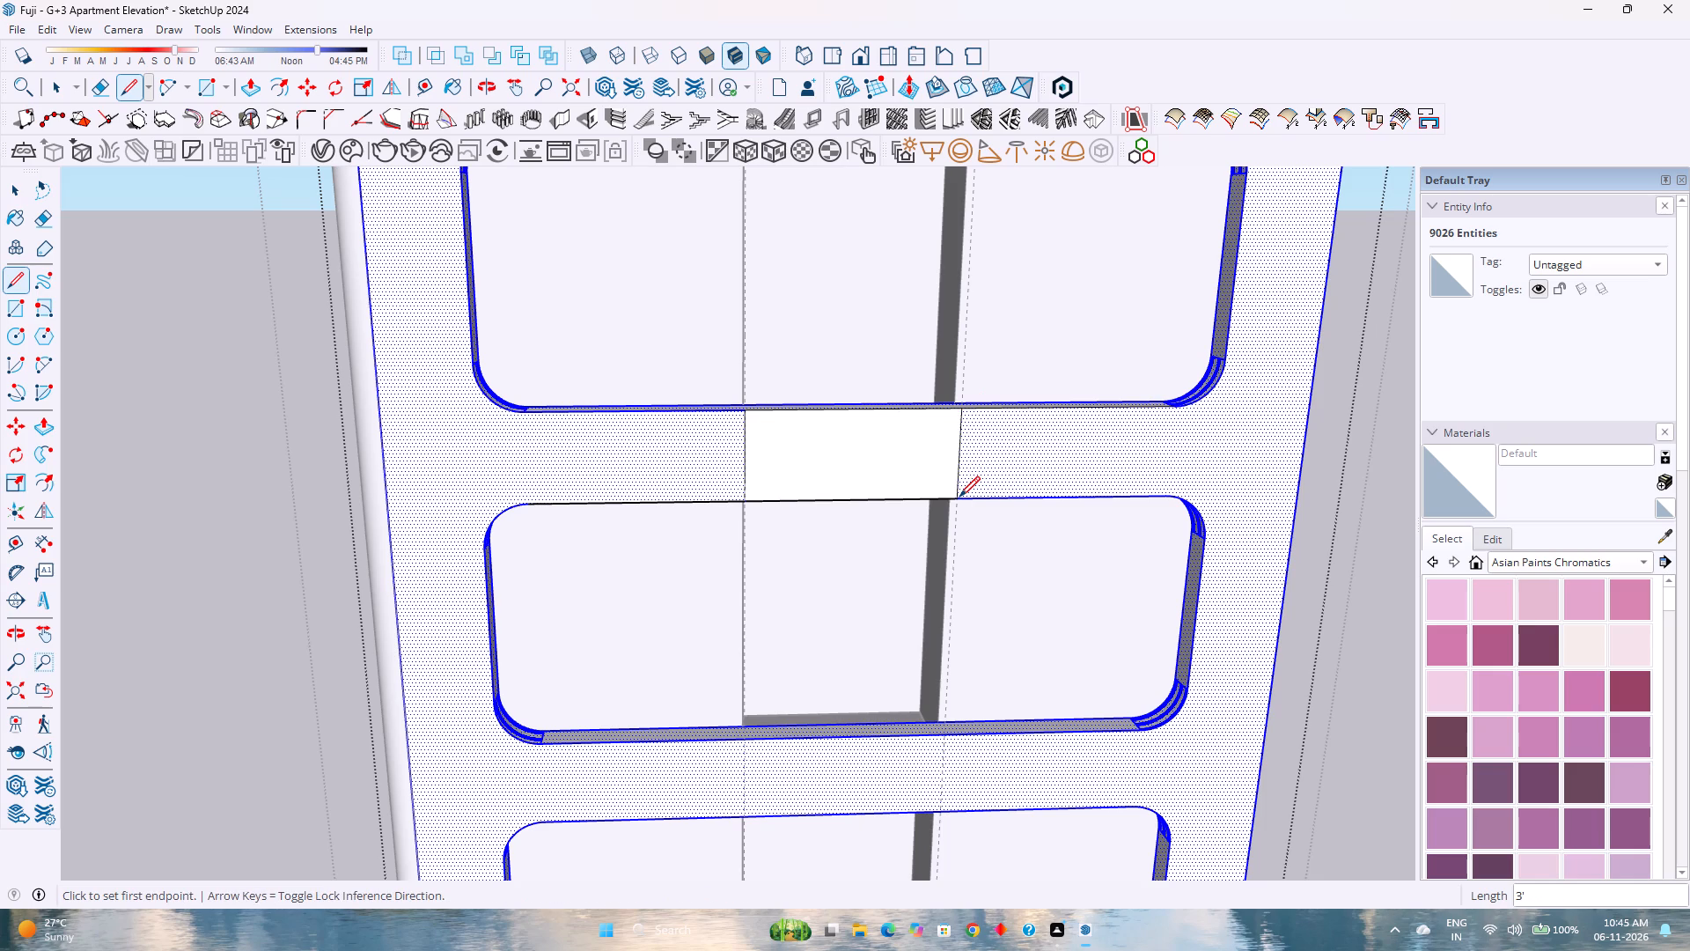
# Copy the outlined face 11' 6" down onto the band below the middle opening, and again onto the band below the bottom opening.
pyautogui.press('space')
pyautogui.click(872, 450)
pyautogui.press('m')
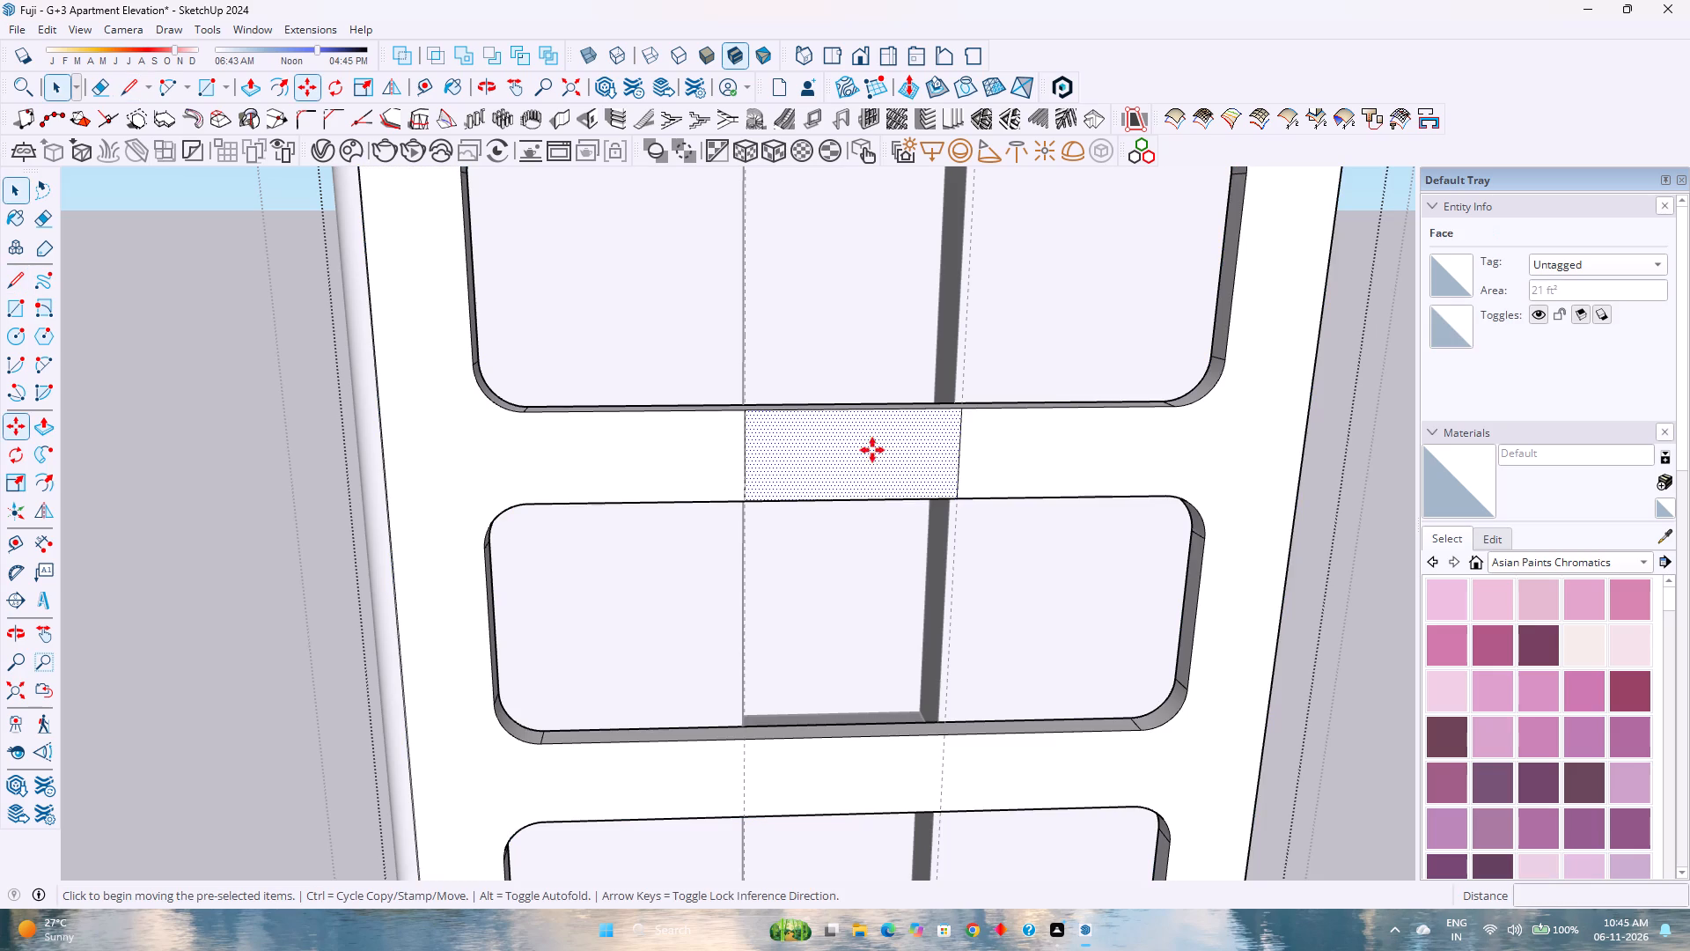
pyautogui.click(962, 409)
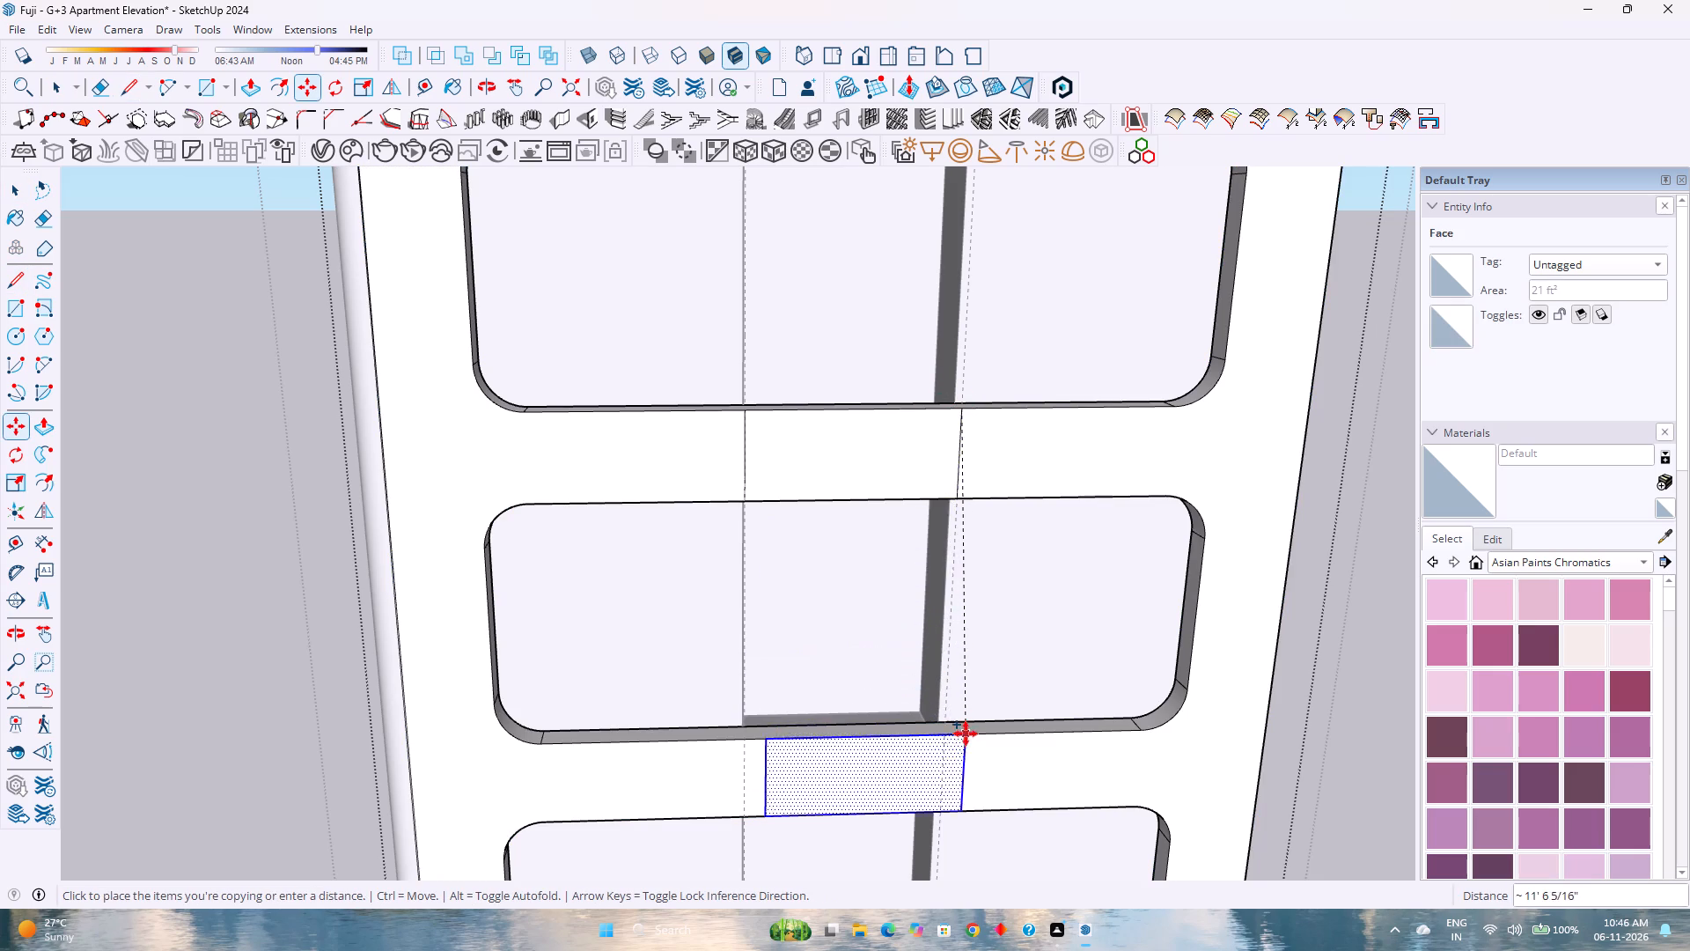
pyautogui.press('Up')
pyautogui.click(950, 737)
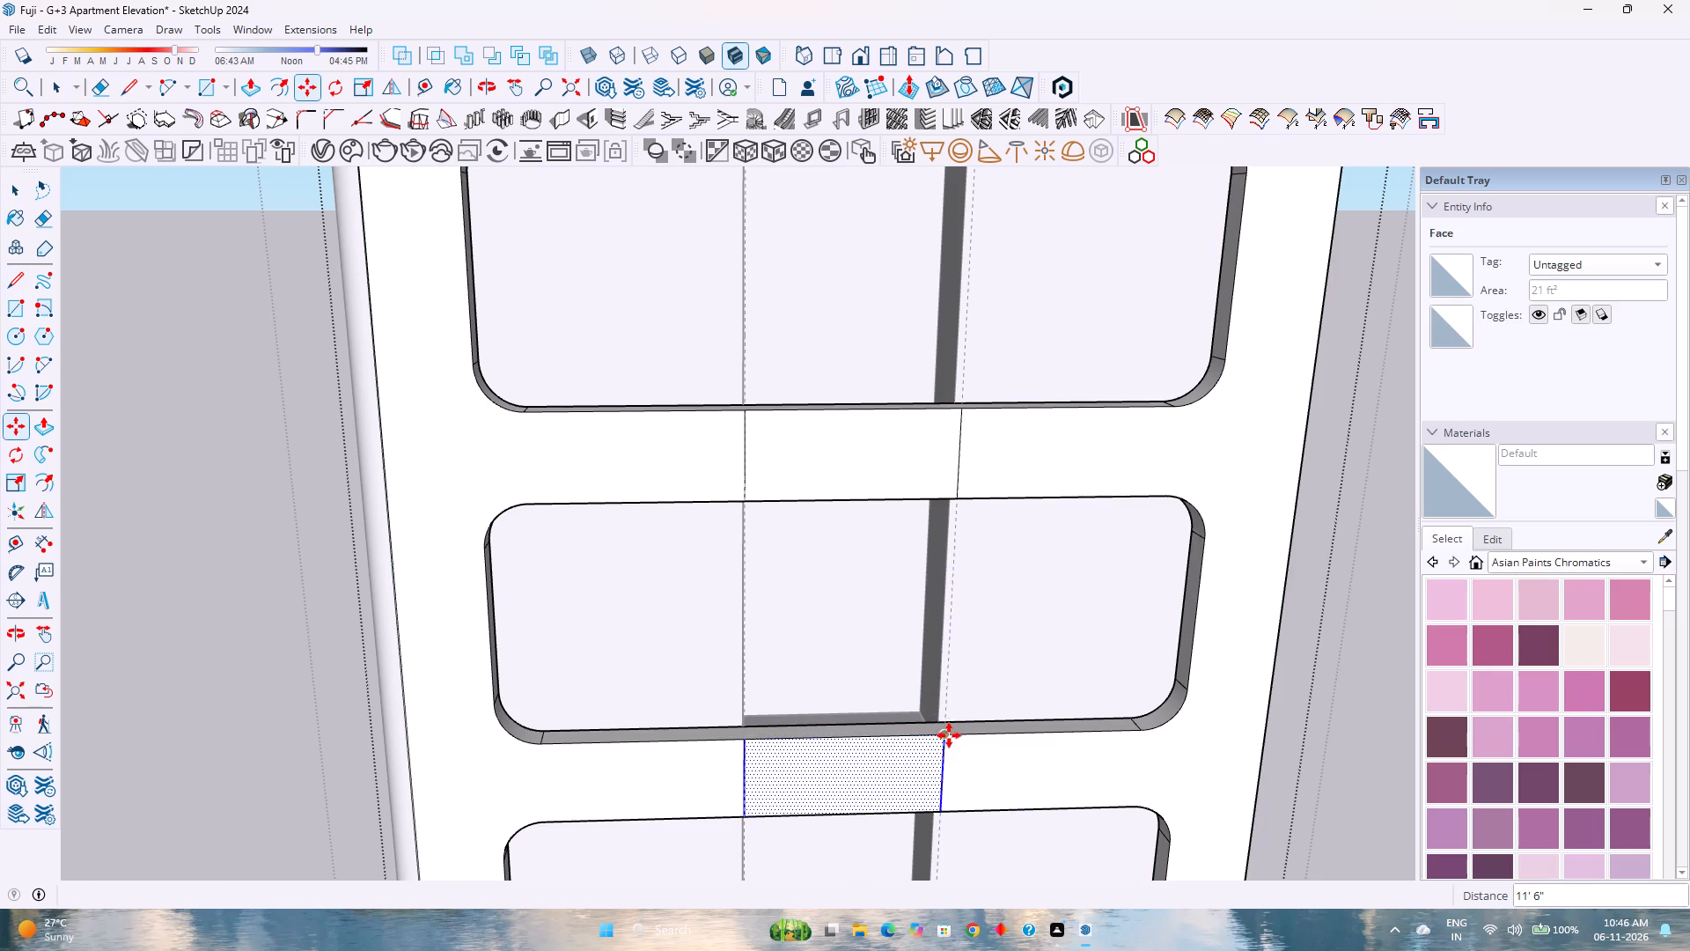
pyautogui.scroll(-2, 947, 728)
pyautogui.keyDown('shift'); pyautogui.moveTo(946, 731); pyautogui.dragTo(937, 567, button='middle'); pyautogui.keyUp('shift')
pyautogui.keyDown('shift'); pyautogui.middleClick(937, 565); pyautogui.keyUp('shift')
pyautogui.keyDown('shift'); pyautogui.middleClick(937, 564); pyautogui.keyUp('shift')
pyautogui.click(731, 523)
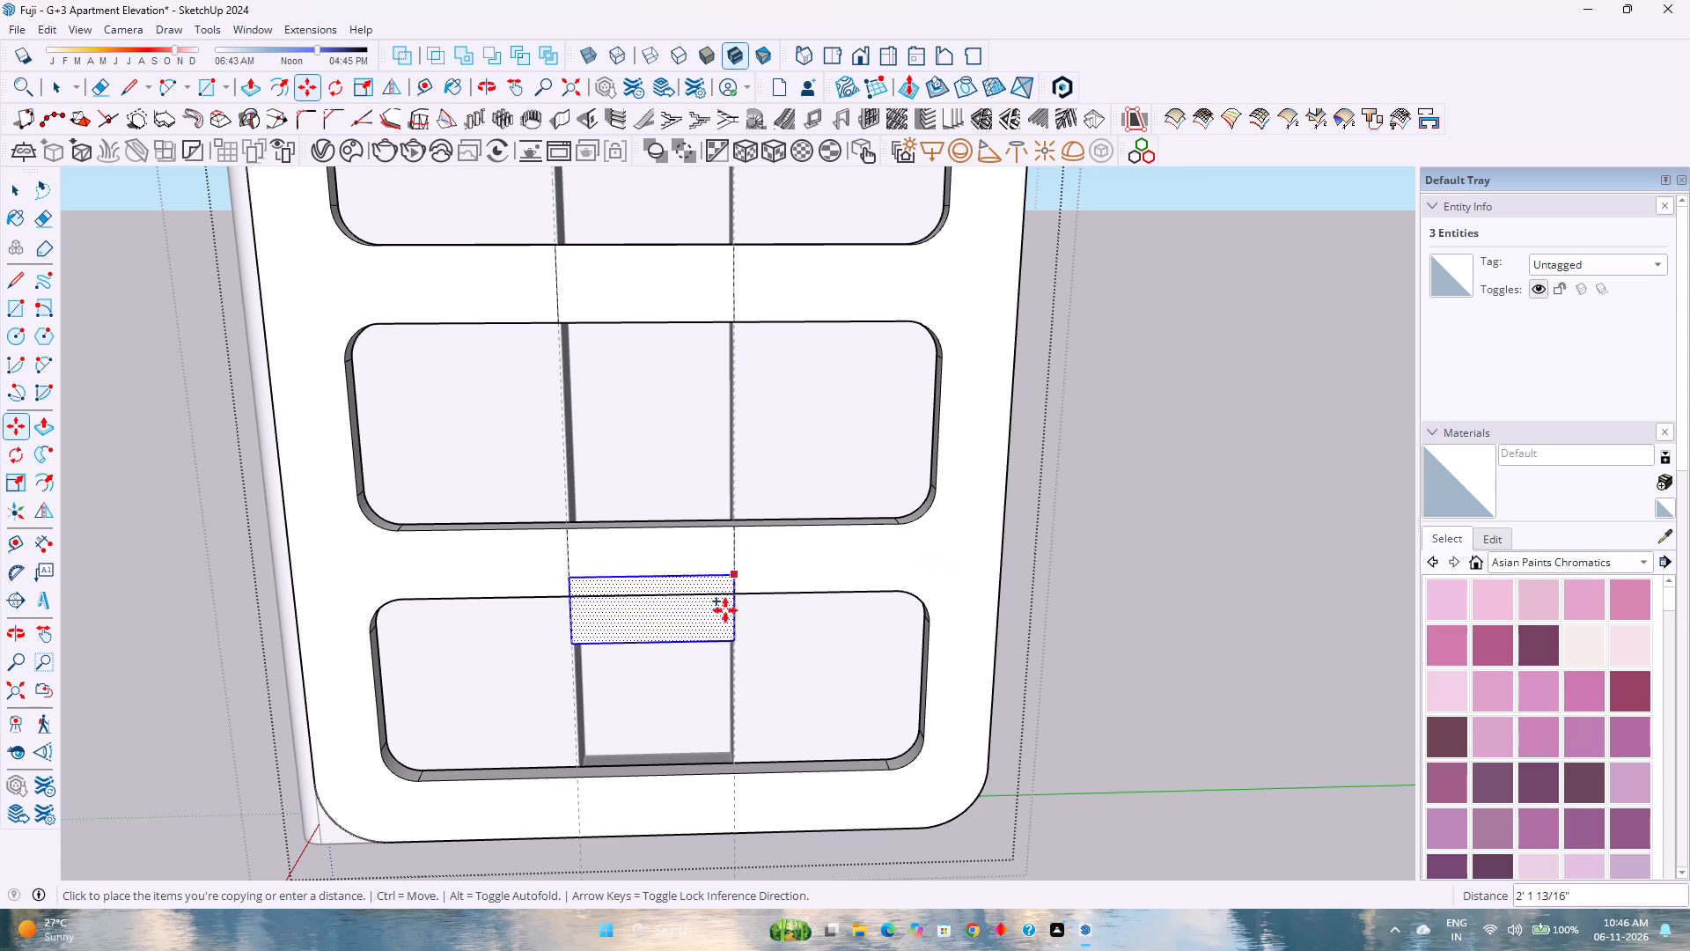
pyautogui.click(738, 774)
pyautogui.press('space')
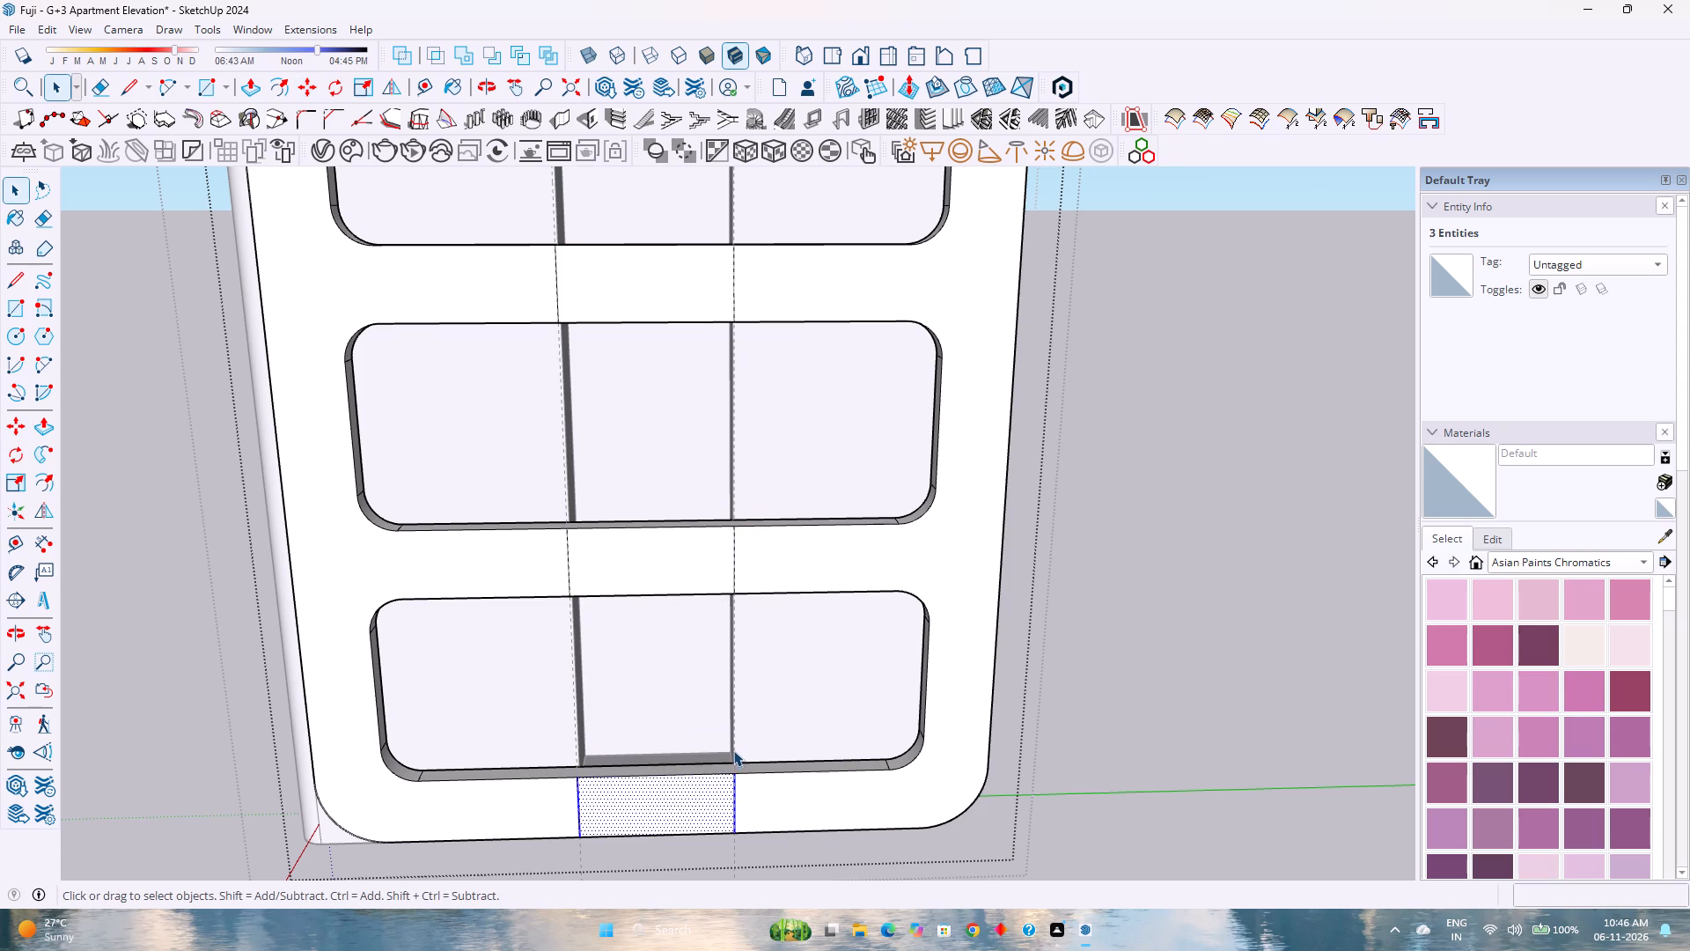
pyautogui.press('Escape')
# Reopen the side frame group and extrude the three outlined band faces outward by 2'.
pyautogui.scroll(-3, 731, 743)
pyautogui.moveTo(729, 743); pyautogui.dragTo(1041, 704, button='middle')
pyautogui.scroll(-2, 1032, 696)
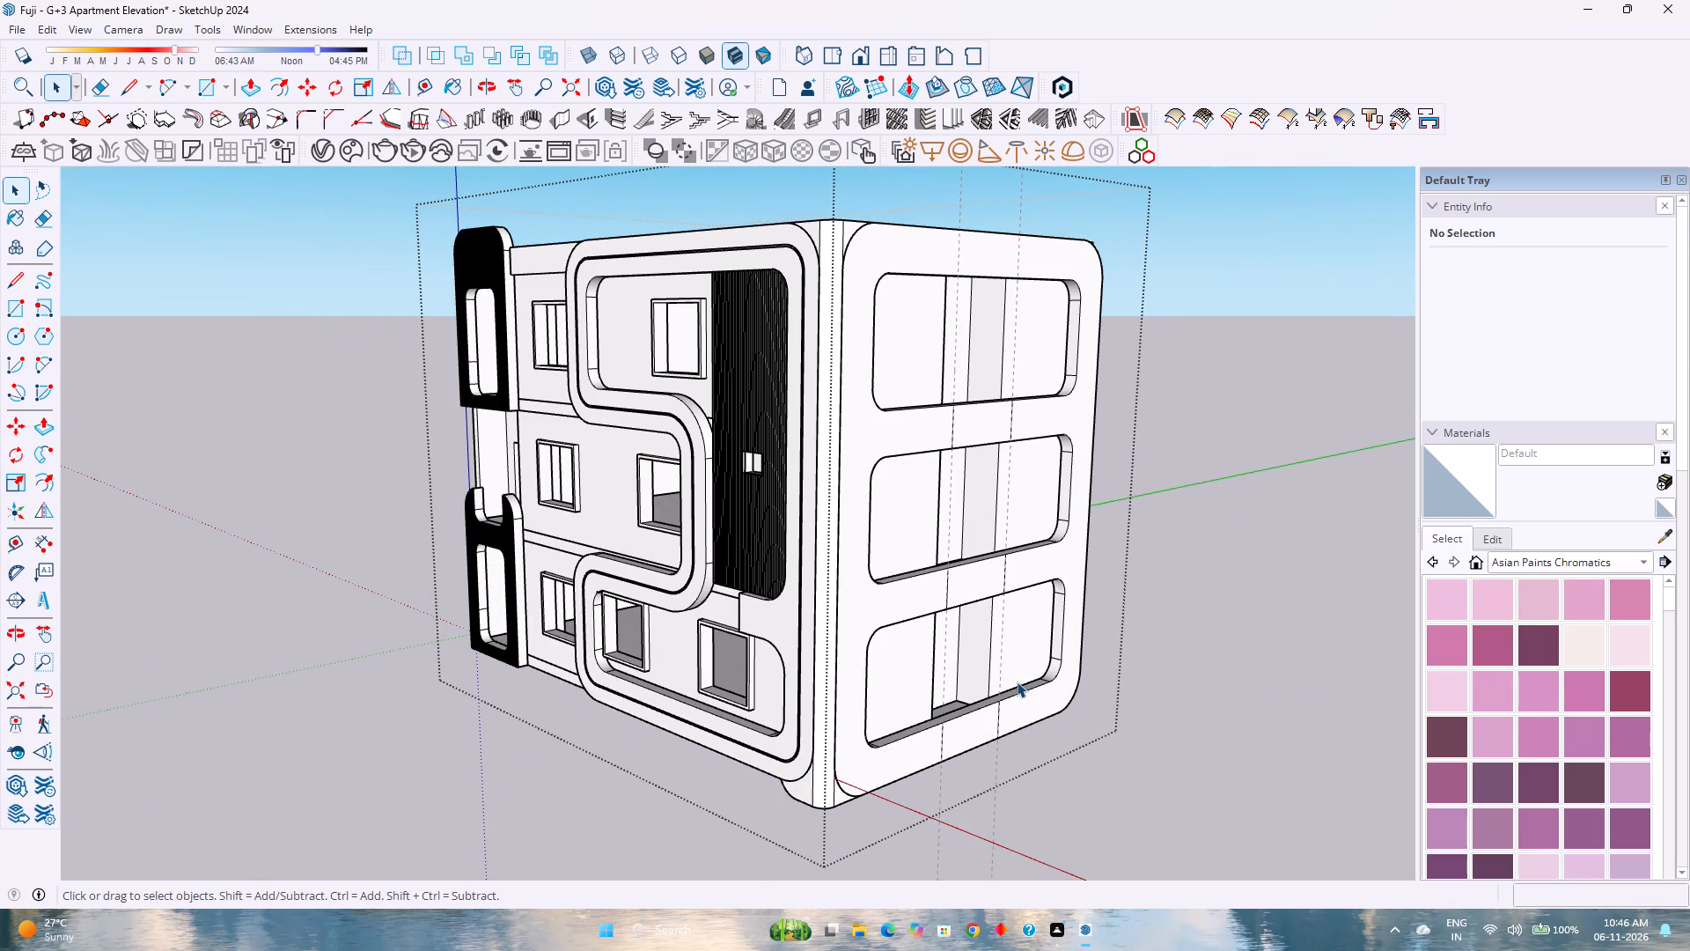
pyautogui.press('p')
pyautogui.press('space')
pyautogui.doubleClick(981, 586)
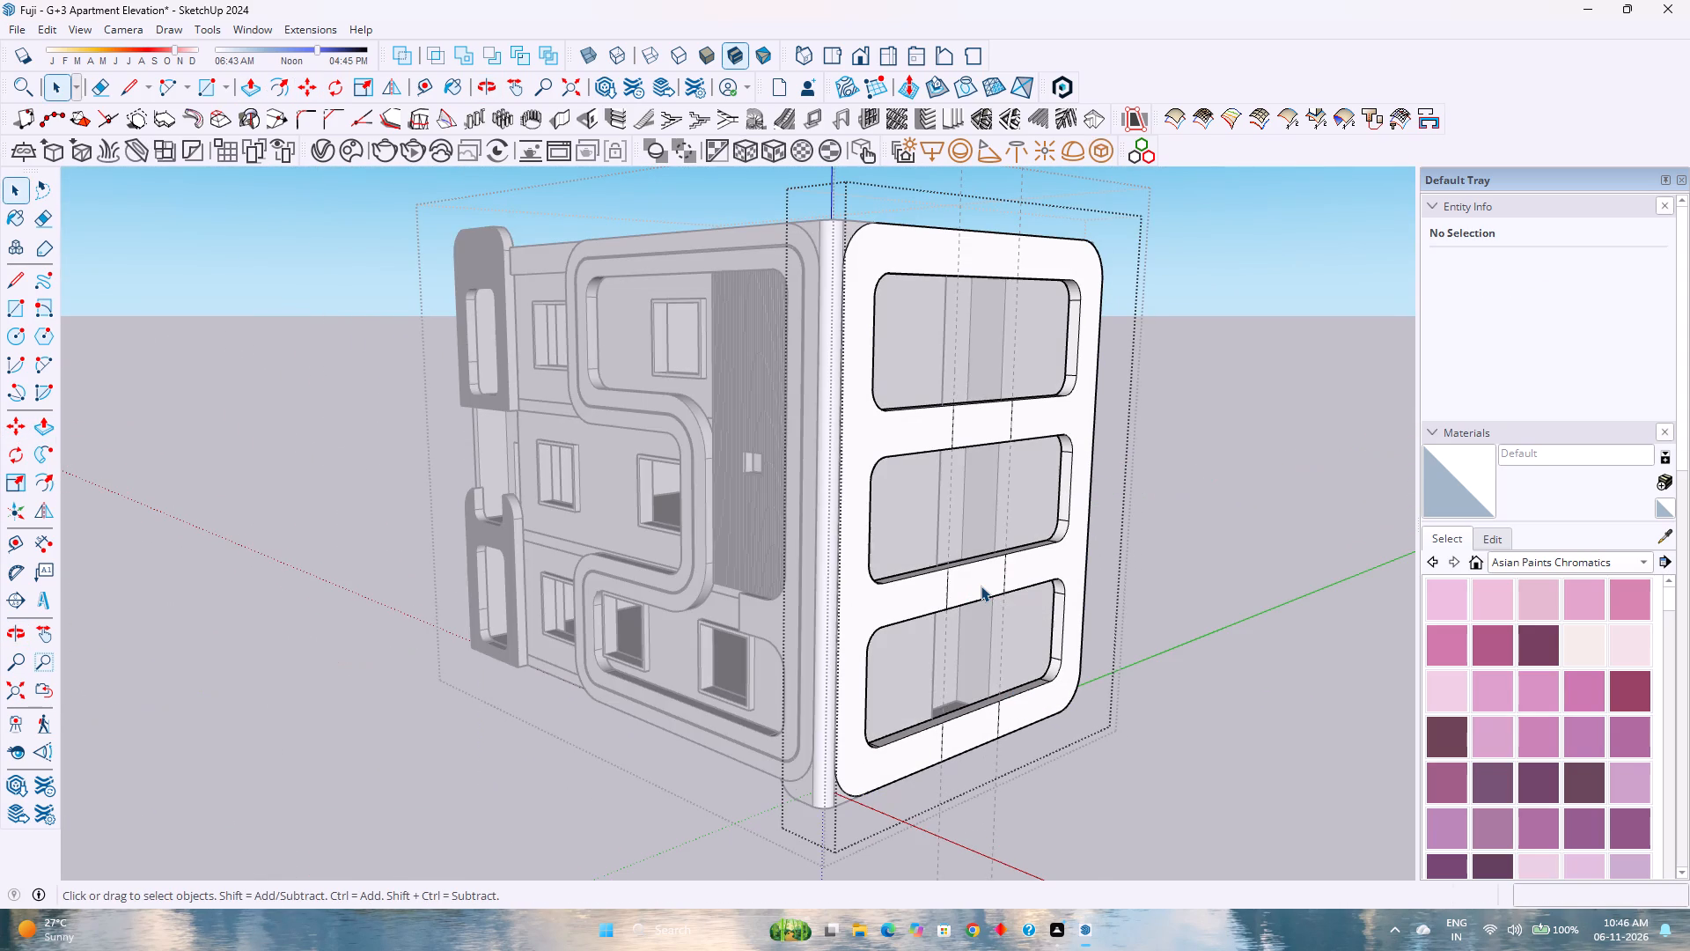
pyautogui.press('p')
pyautogui.click(981, 586)
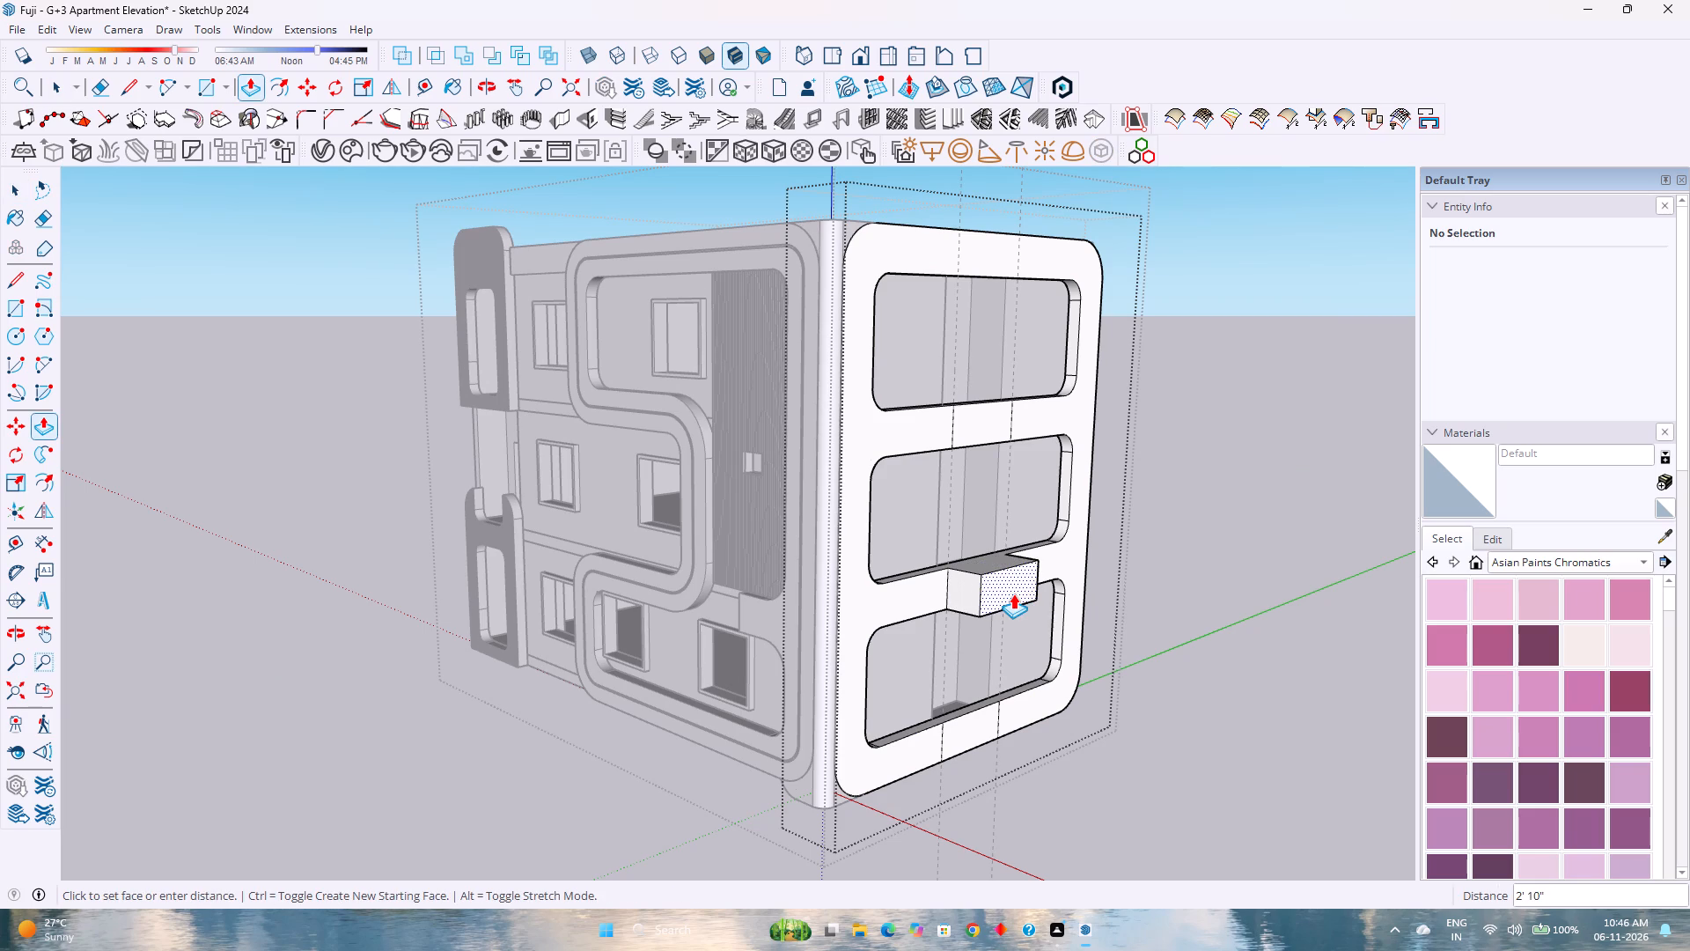
pyautogui.write("2'")
pyautogui.press('Return')
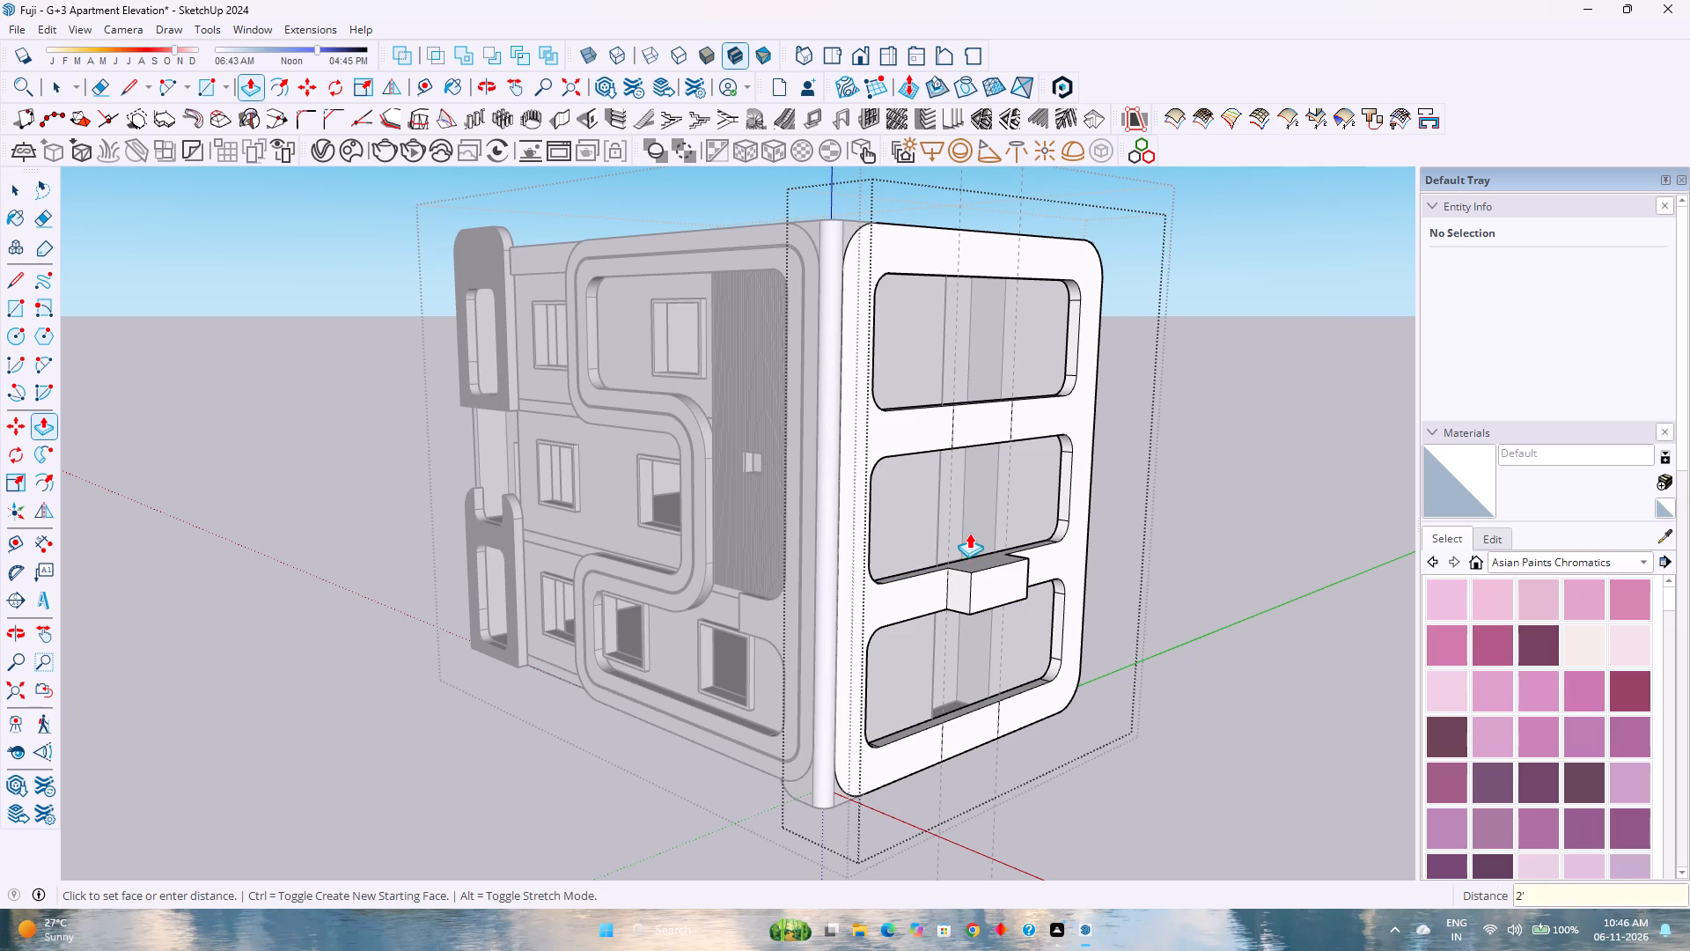
pyautogui.doubleClick(982, 422)
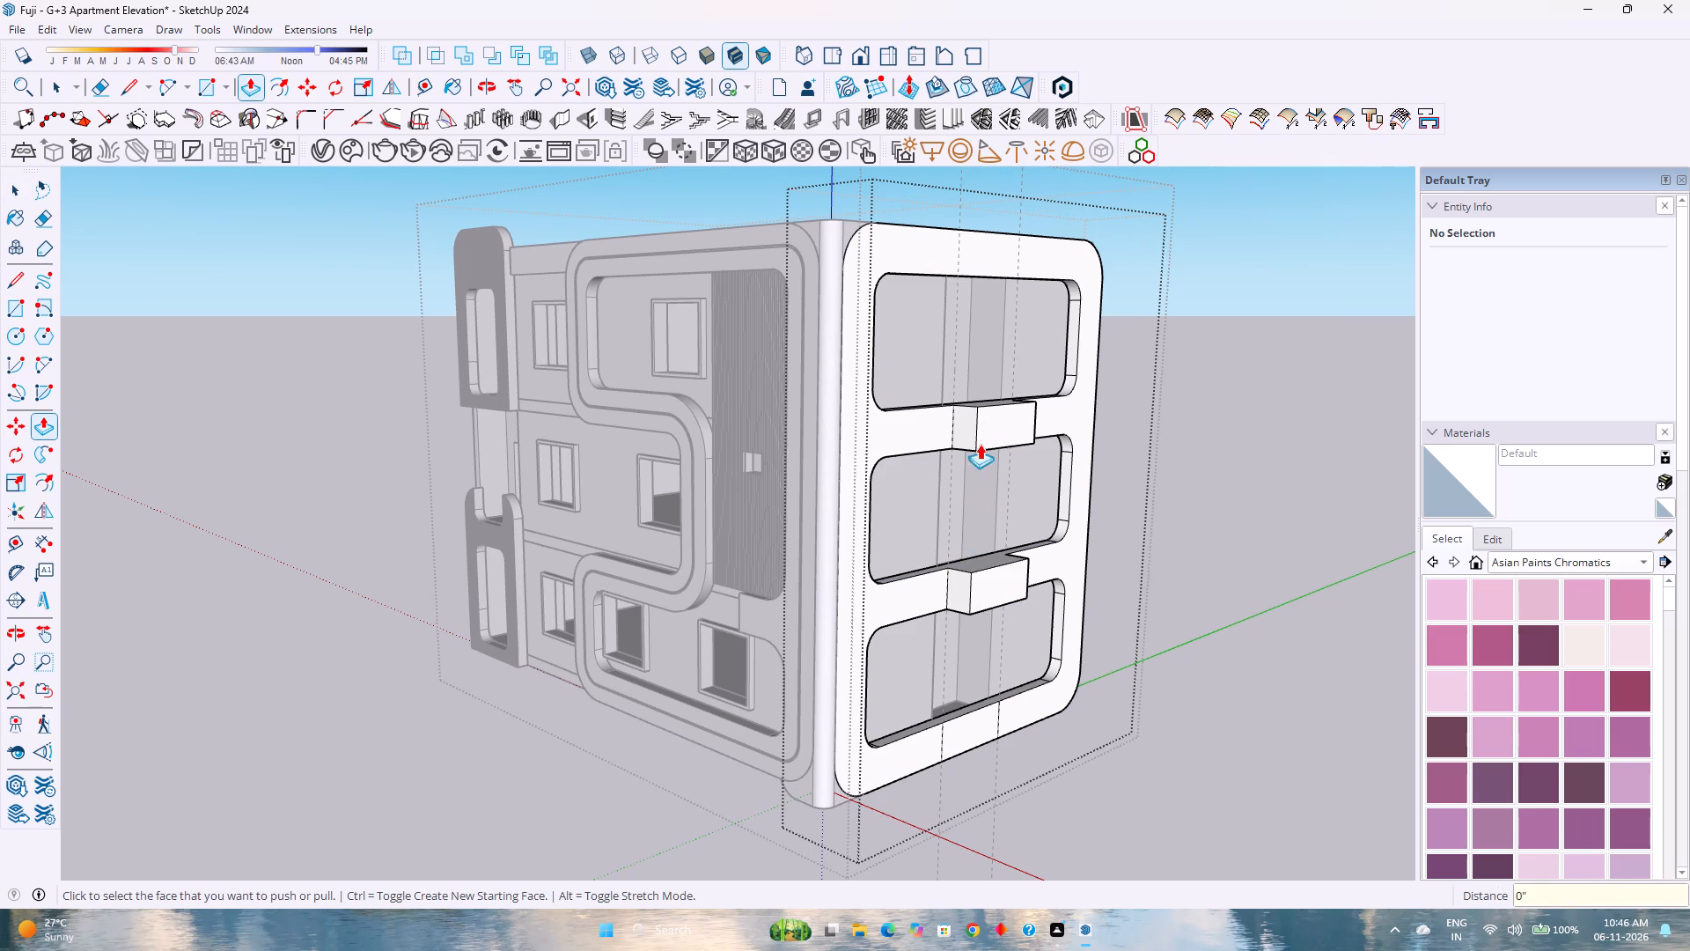
pyautogui.doubleClick(976, 732)
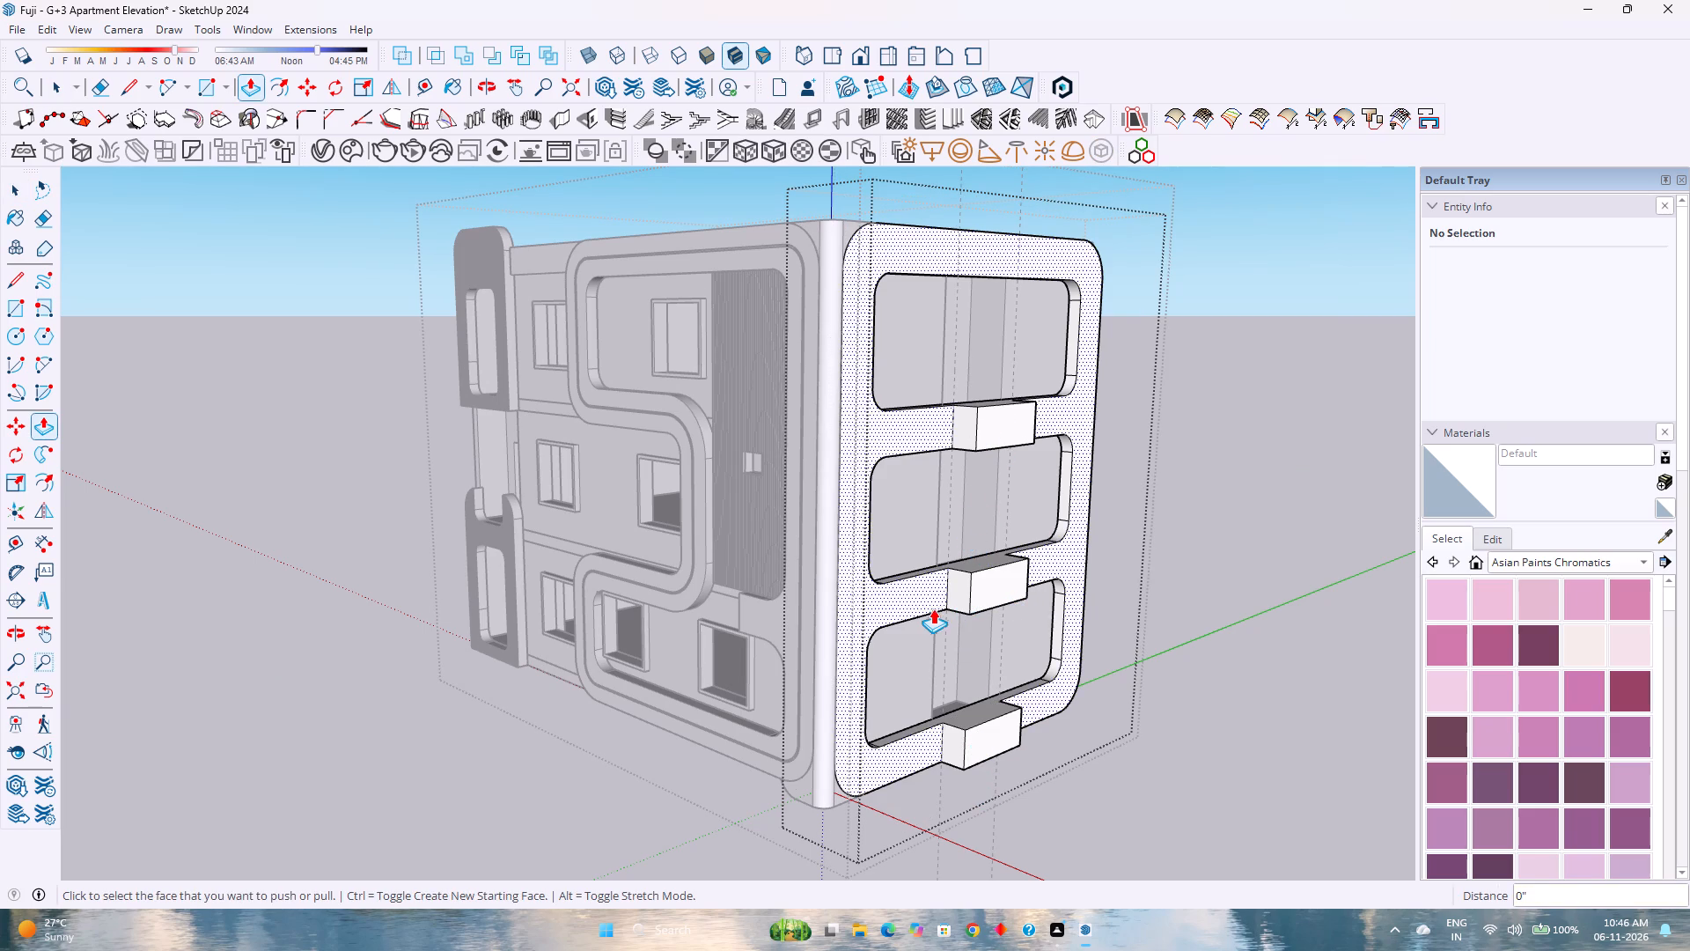
# Extend both ends of the middle projecting block by 6" with Push/Pull.
pyautogui.scroll(4, 924, 606)
pyautogui.moveTo(944, 600); pyautogui.dragTo(825, 782, button='middle')
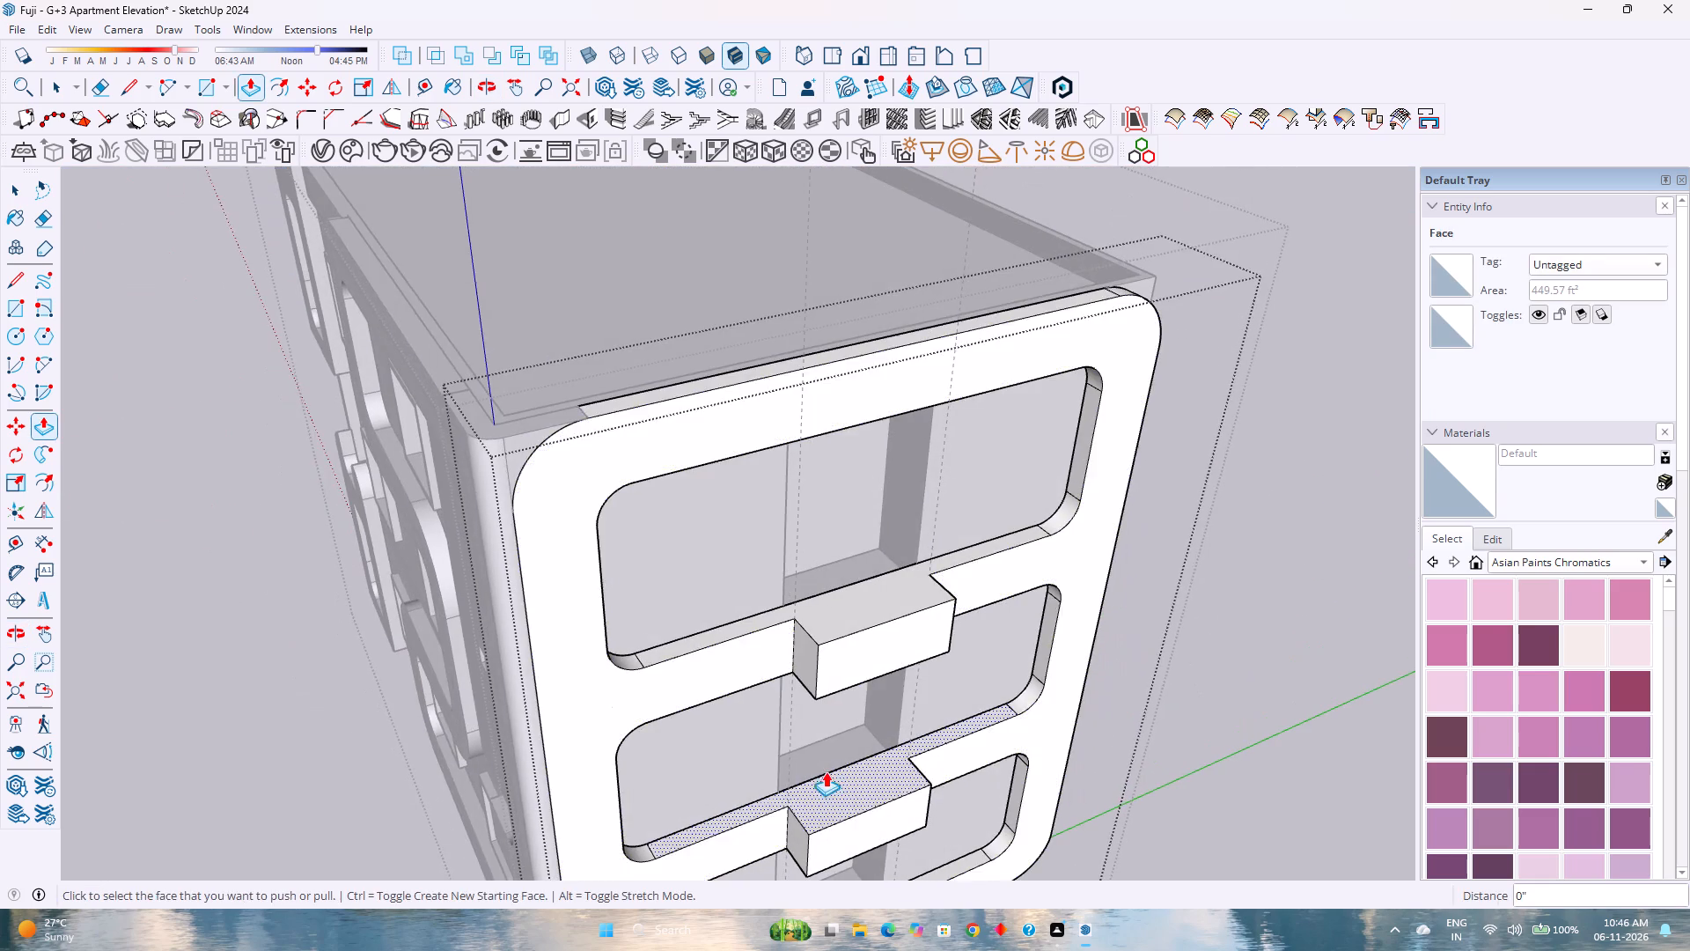
pyautogui.scroll(-4, 826, 771)
pyautogui.moveTo(705, 831); pyautogui.dragTo(886, 701, button='middle')
pyautogui.middleClick(887, 701)
pyautogui.scroll(3, 942, 739)
pyautogui.click(944, 735)
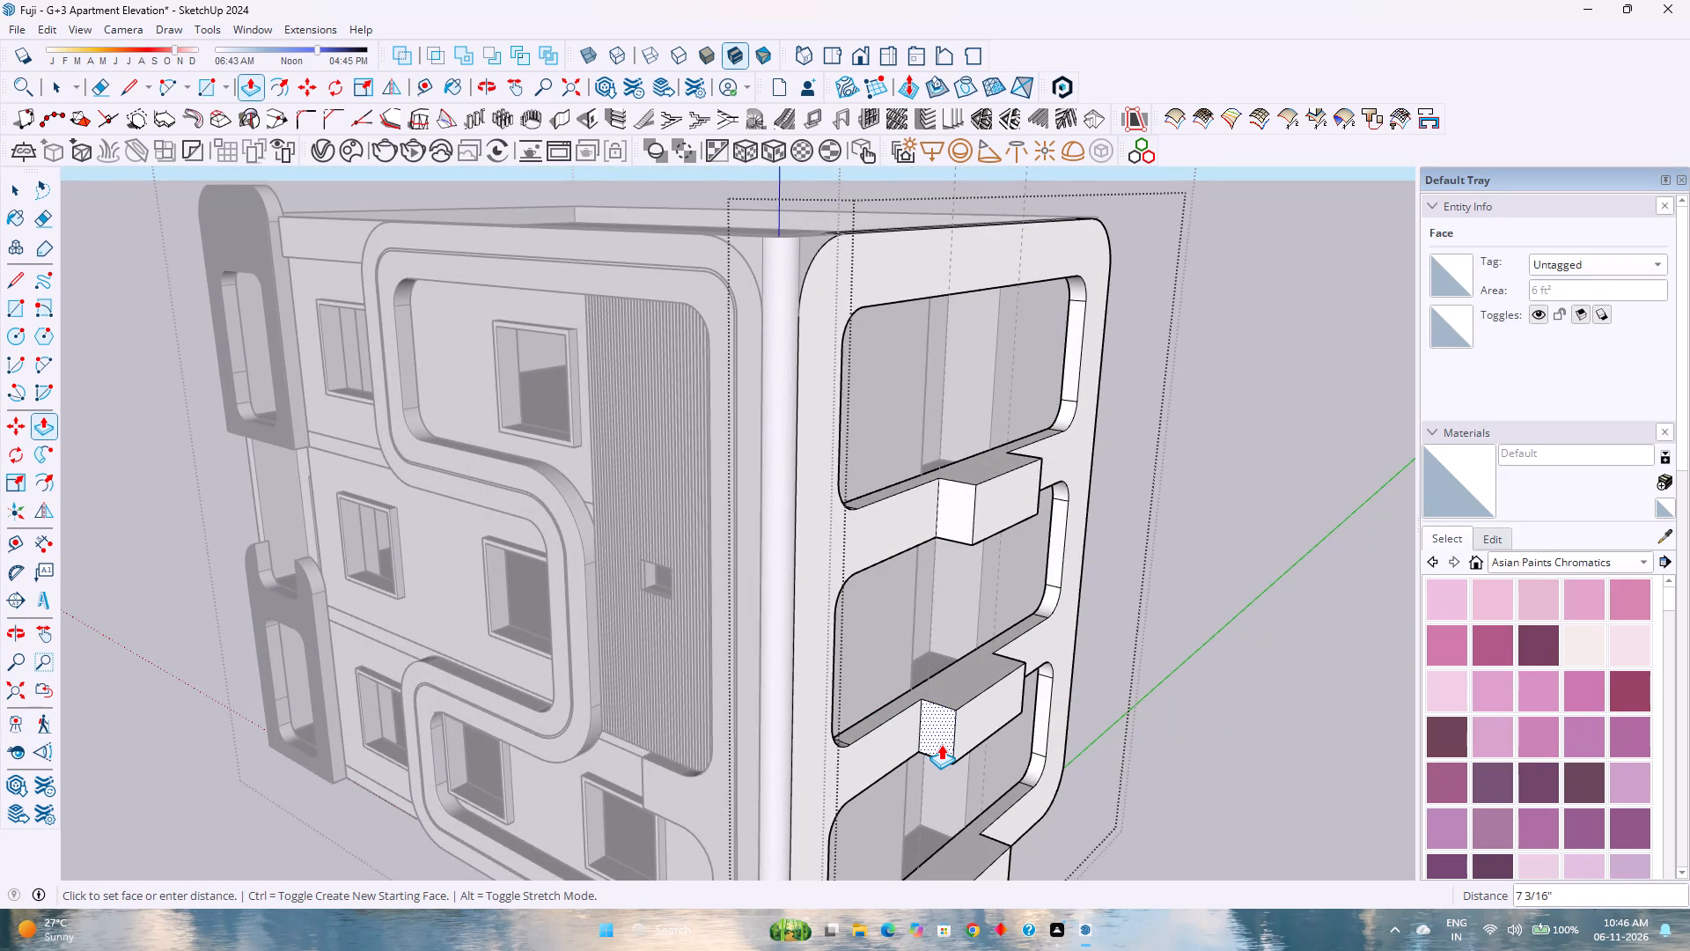
pyautogui.press('6')
pyautogui.press('Return')
pyautogui.moveTo(966, 743); pyautogui.dragTo(519, 801, button='middle')
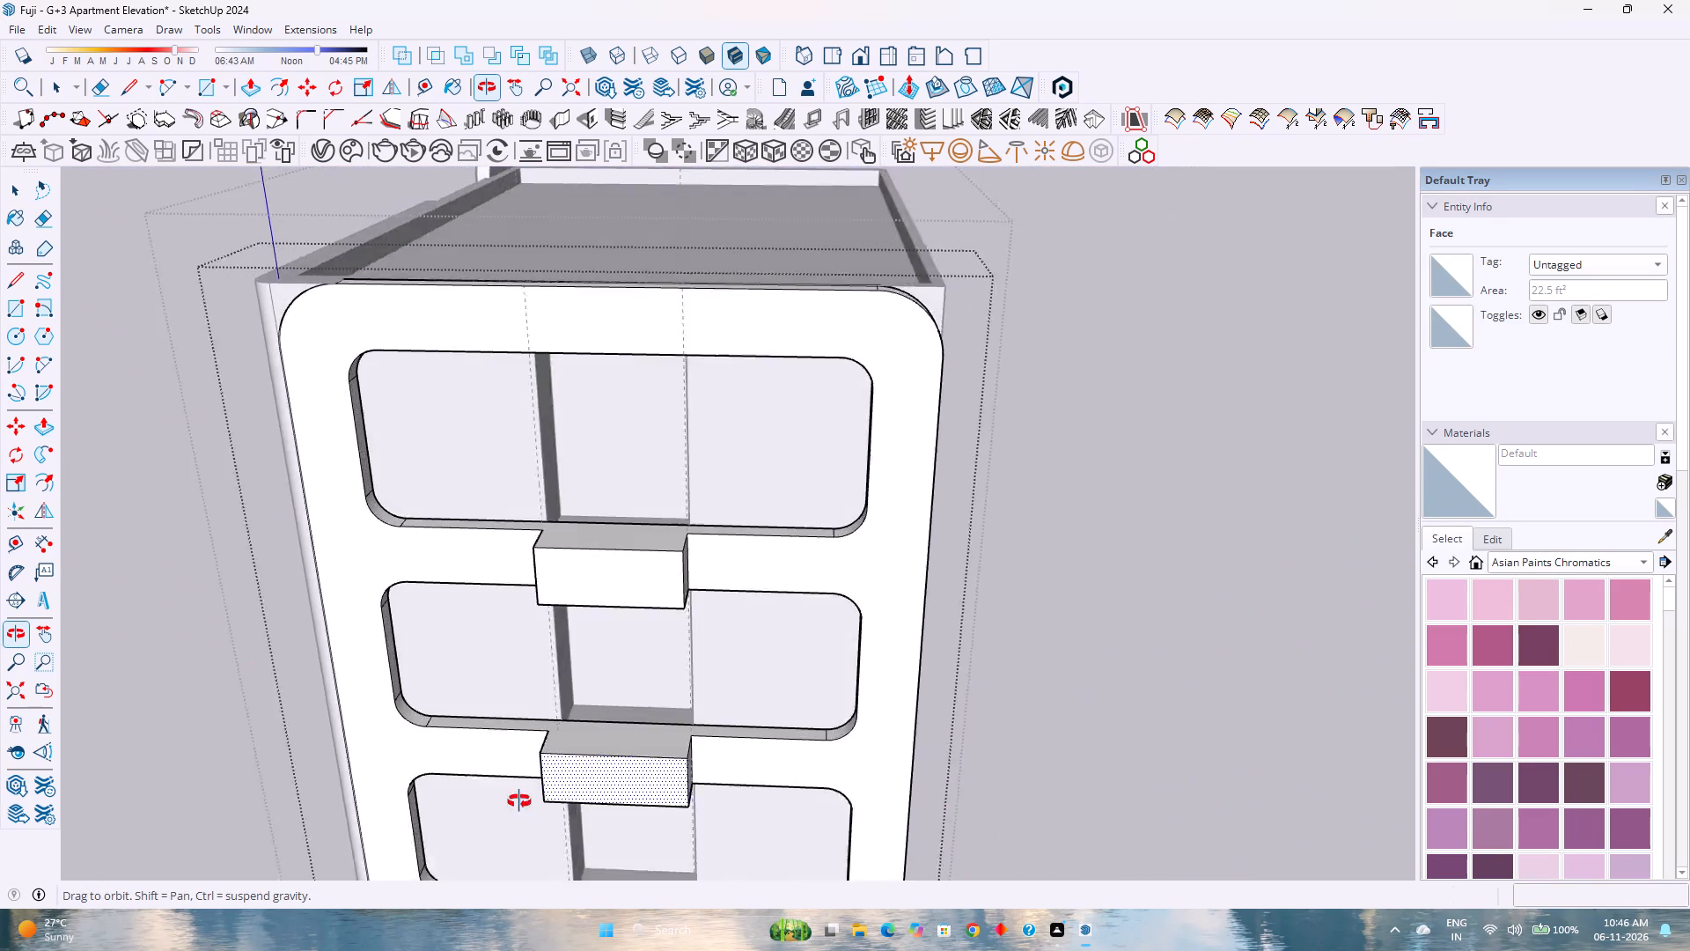
pyautogui.moveTo(519, 801); pyautogui.dragTo(438, 810, button='middle')
pyautogui.scroll(4, 518, 758)
pyautogui.click(645, 763)
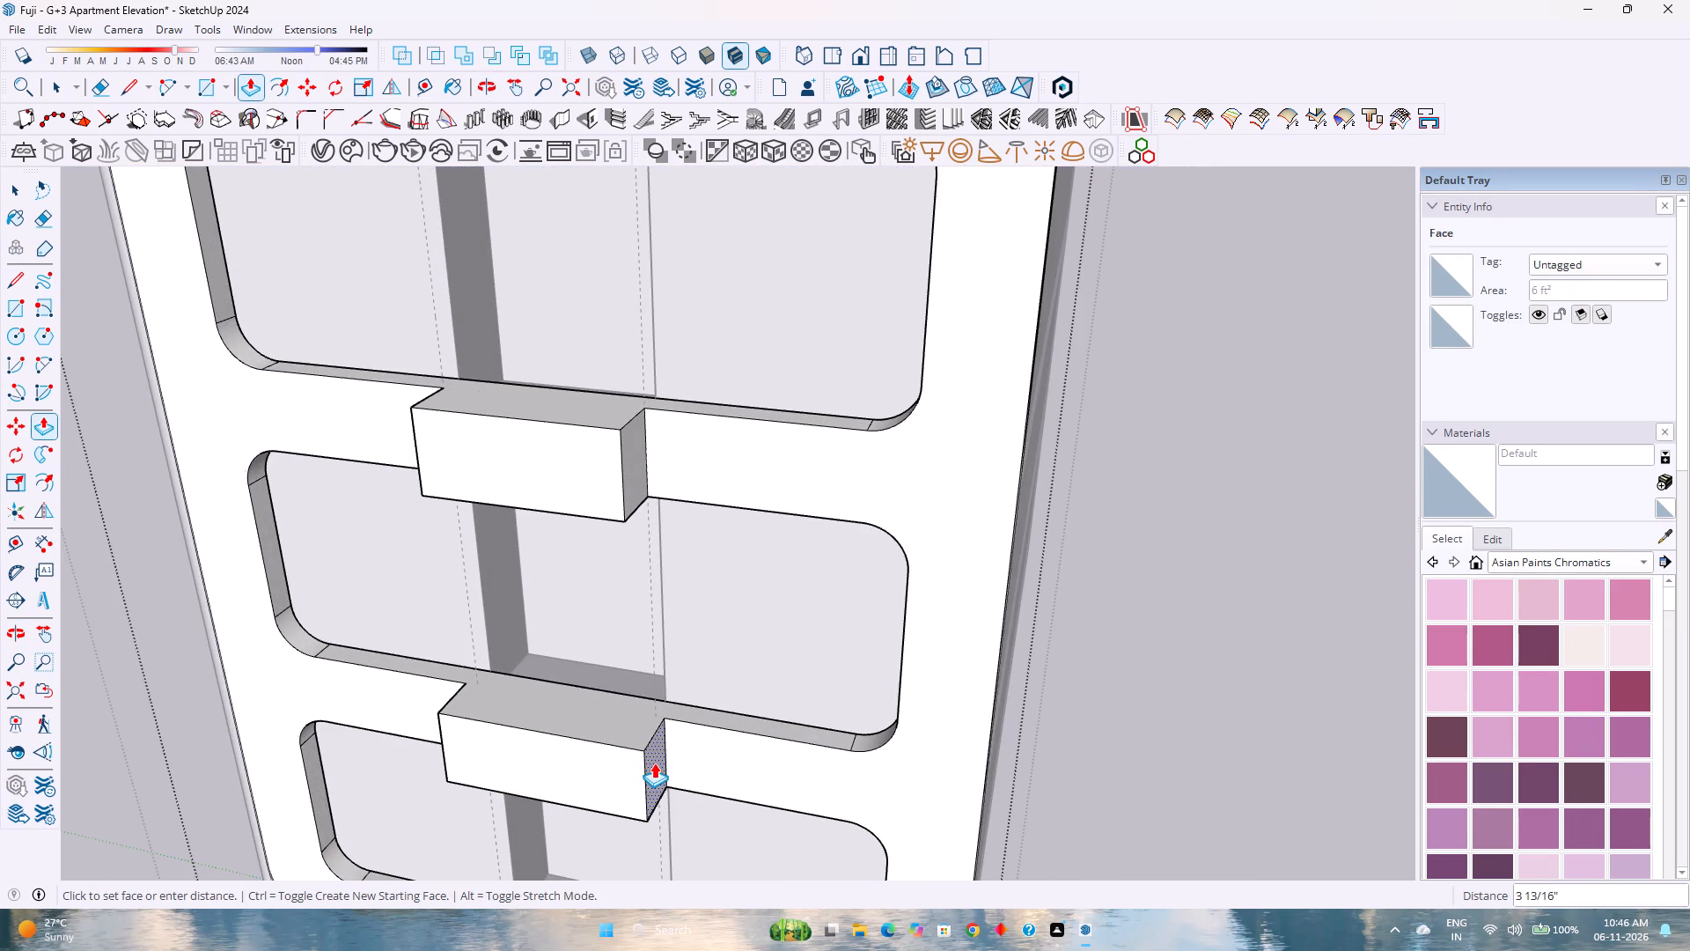
pyautogui.press('6')
pyautogui.press('Return')
# Repeat the 6" extension on both ends of the upper projecting block.
pyautogui.doubleClick(633, 445)
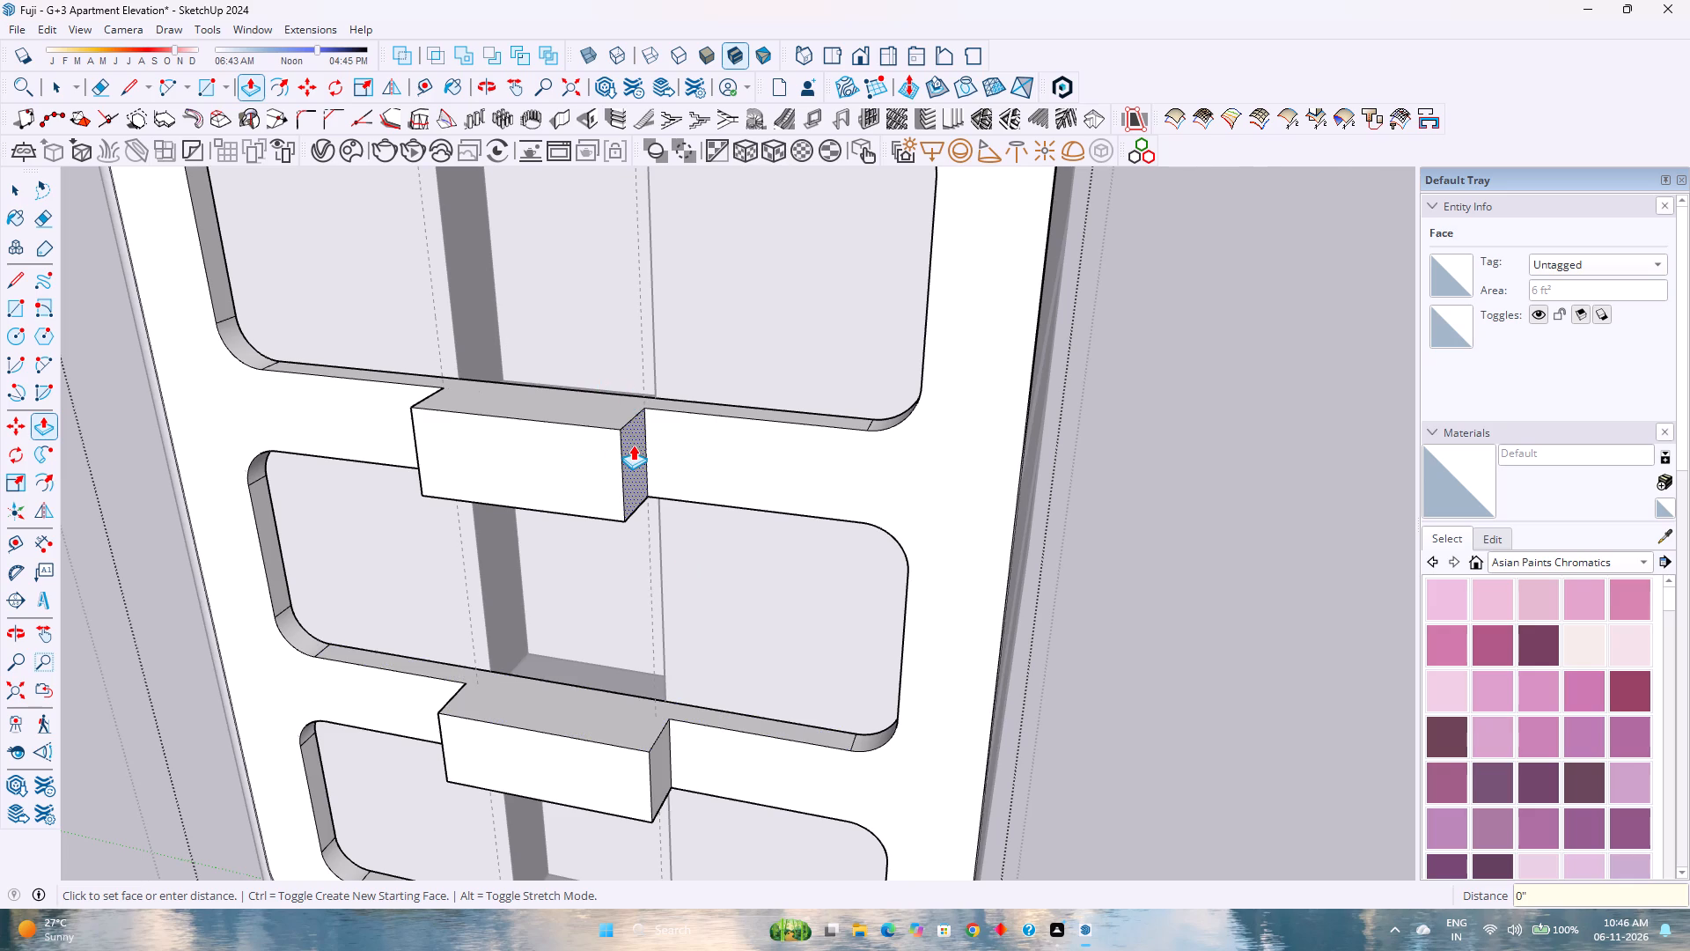
pyautogui.middleClick(454, 463)
pyautogui.moveTo(456, 465); pyautogui.dragTo(977, 460, button='middle')
pyautogui.middleClick(978, 460)
pyautogui.doubleClick(414, 594)
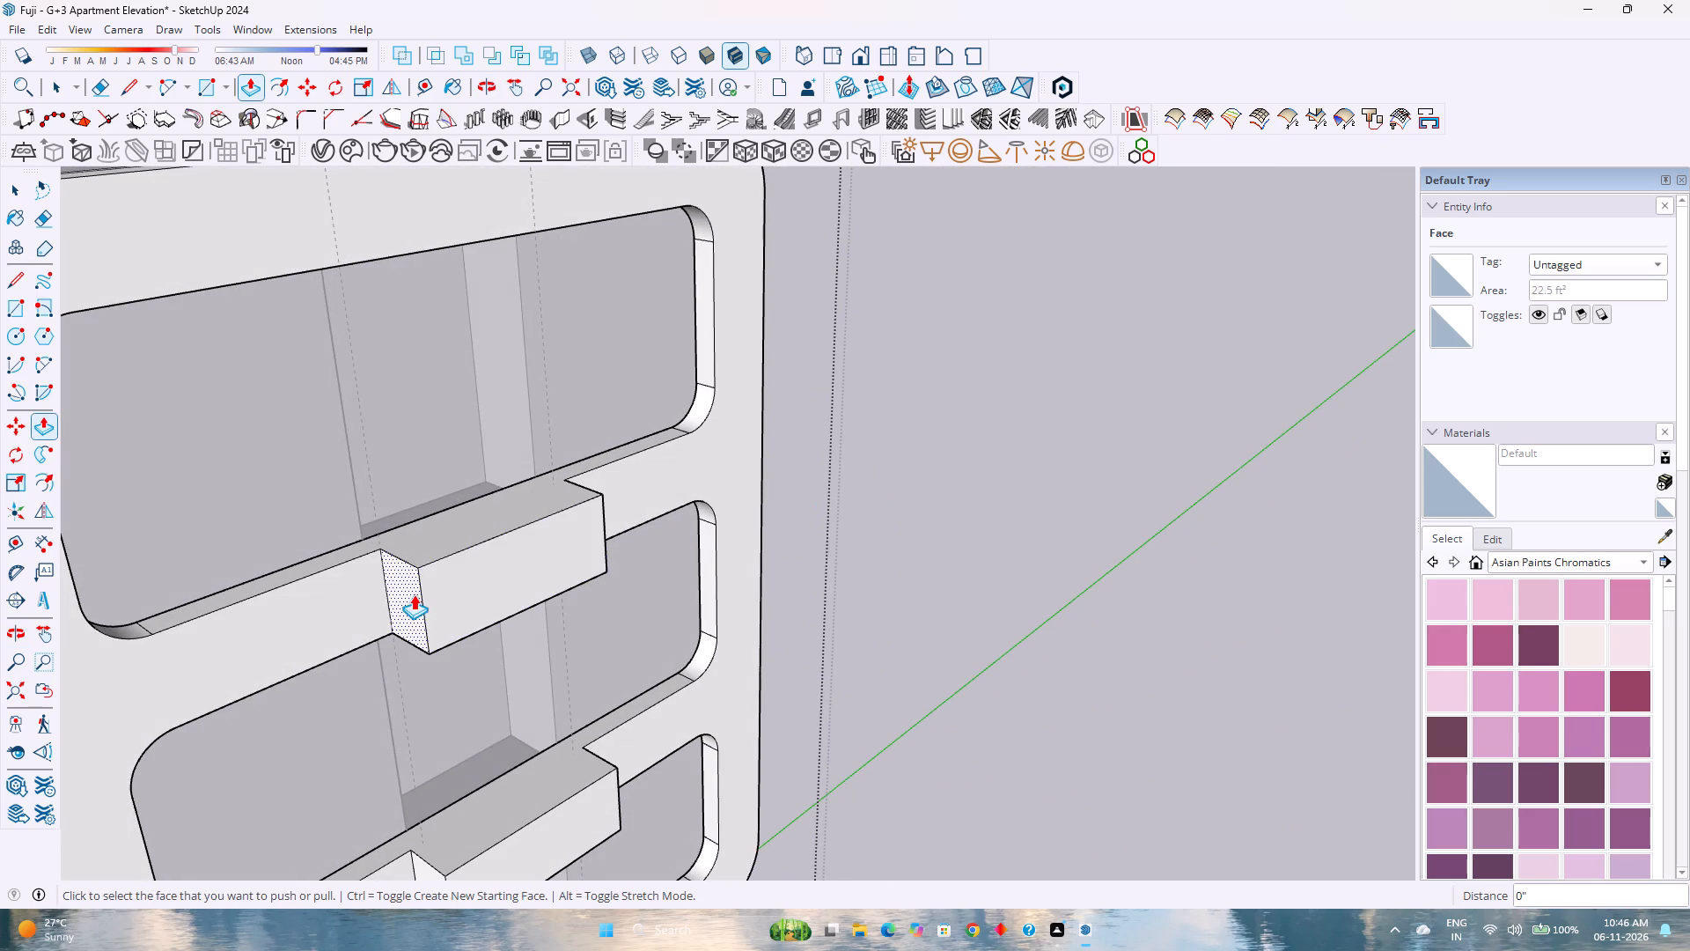
# Repeat the 6" extension on both ends of the bottom projecting block.
pyautogui.scroll(-13, 420, 583)
pyautogui.moveTo(435, 589); pyautogui.dragTo(312, 552, button='middle')
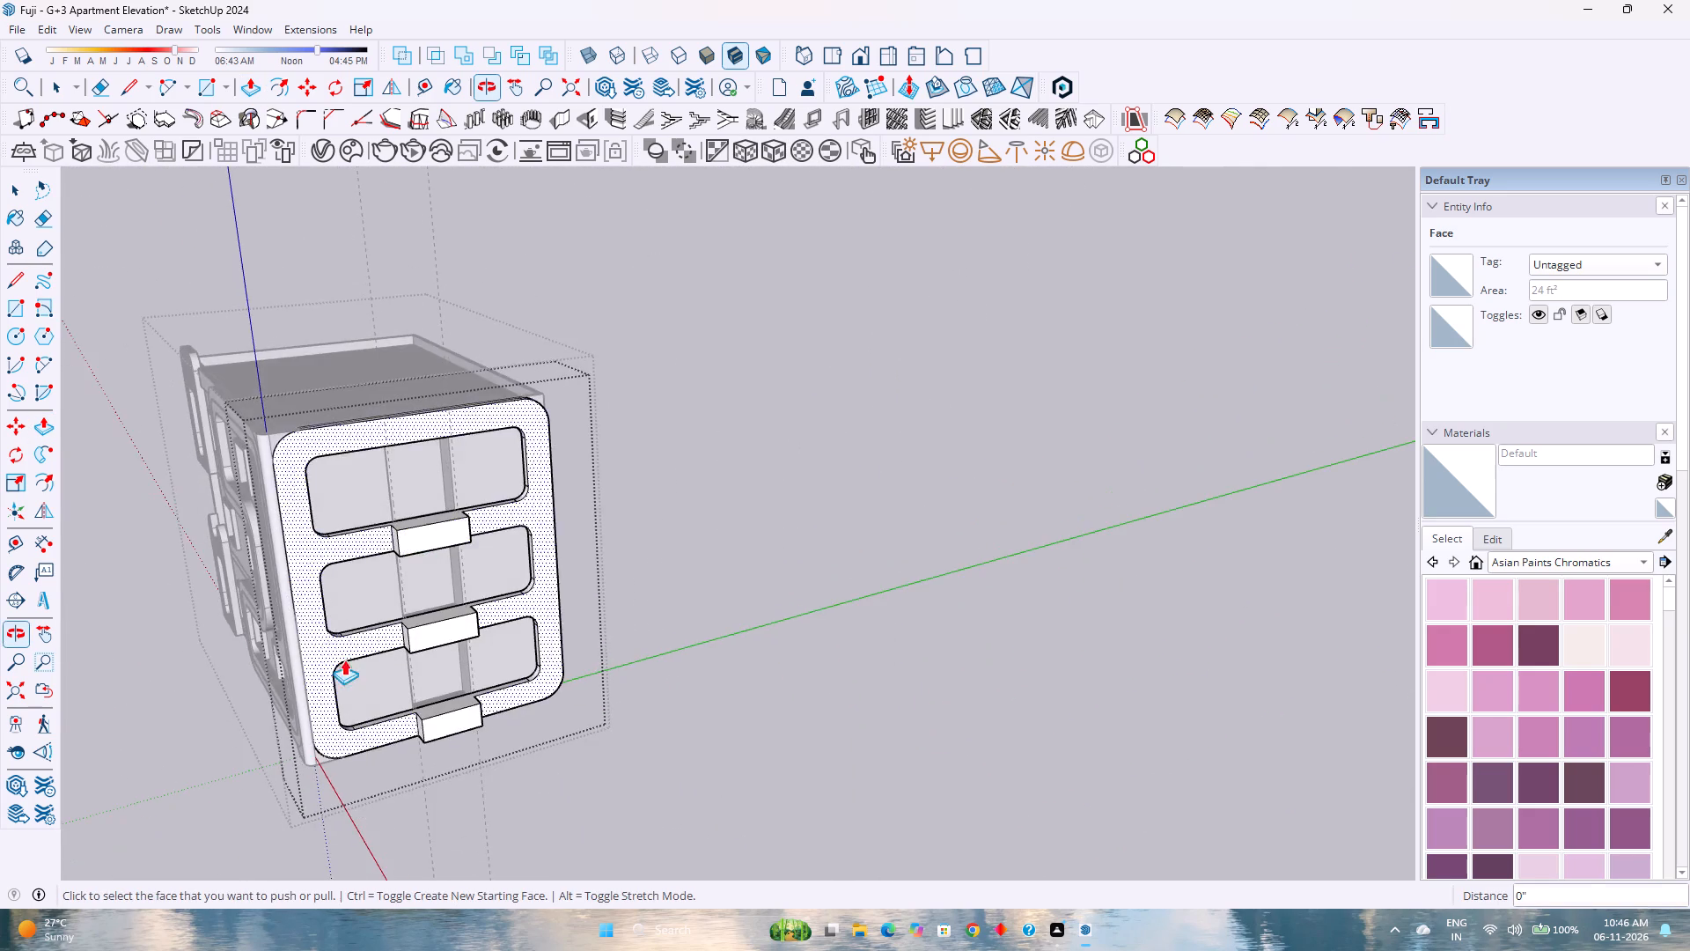
pyautogui.scroll(8, 364, 687)
pyautogui.moveTo(430, 730); pyautogui.dragTo(533, 685, button='middle')
pyautogui.doubleClick(552, 751)
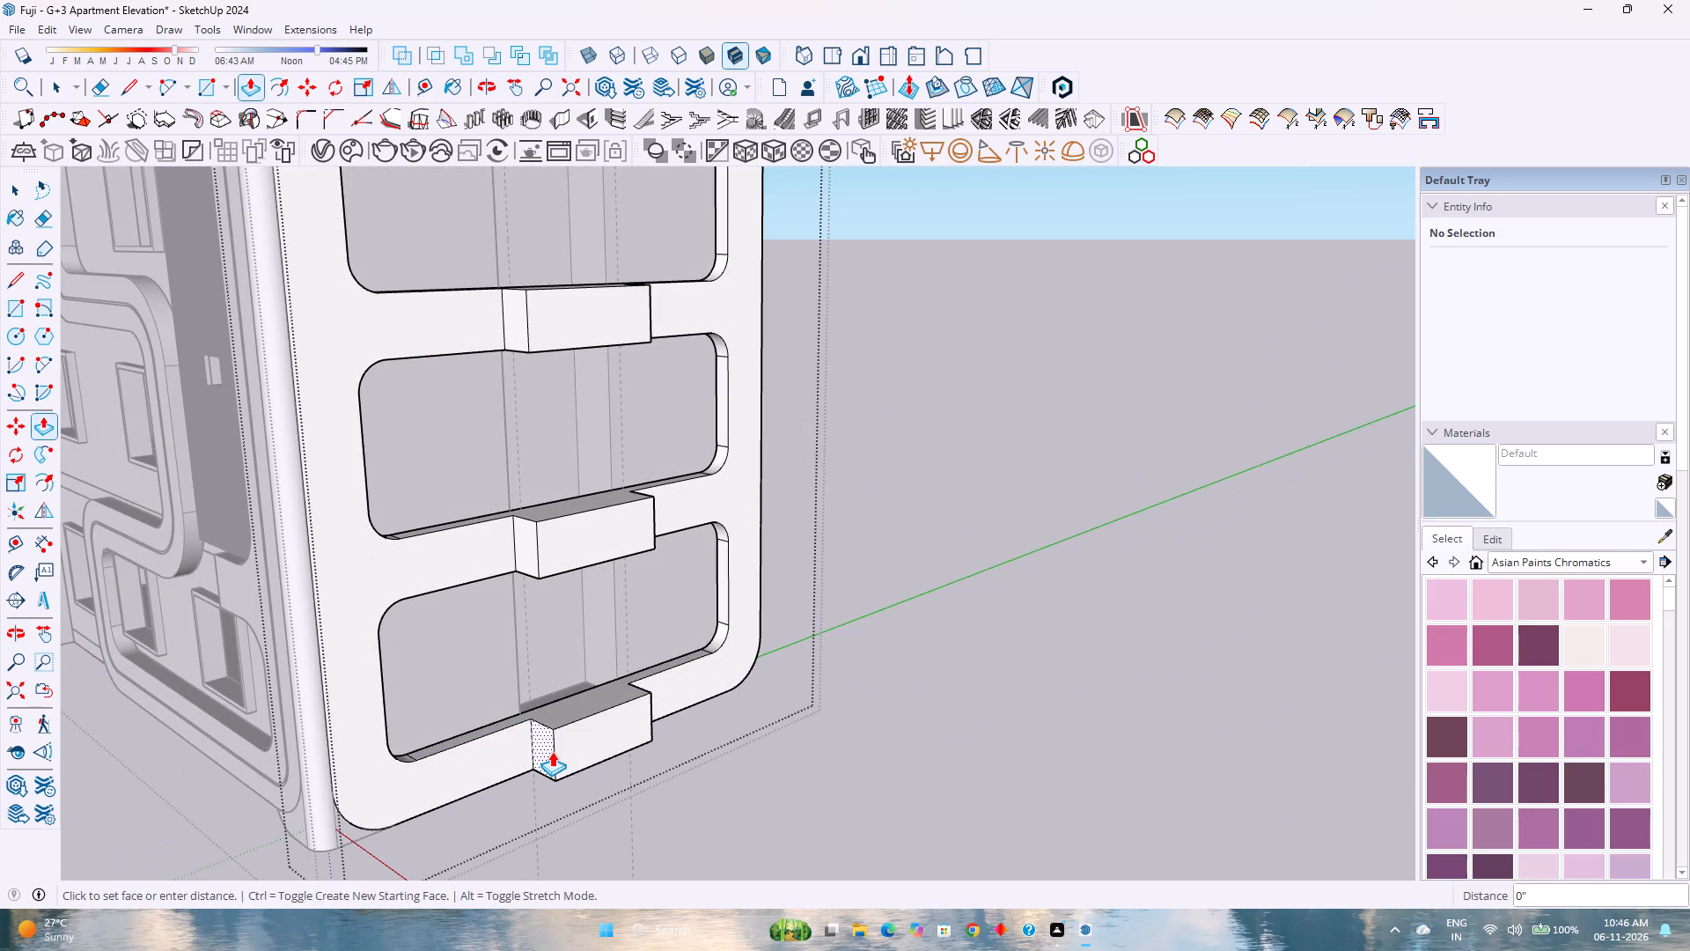
pyautogui.moveTo(590, 741); pyautogui.dragTo(111, 742, button='middle')
pyautogui.middleClick(111, 742)
pyautogui.scroll(7, 499, 648)
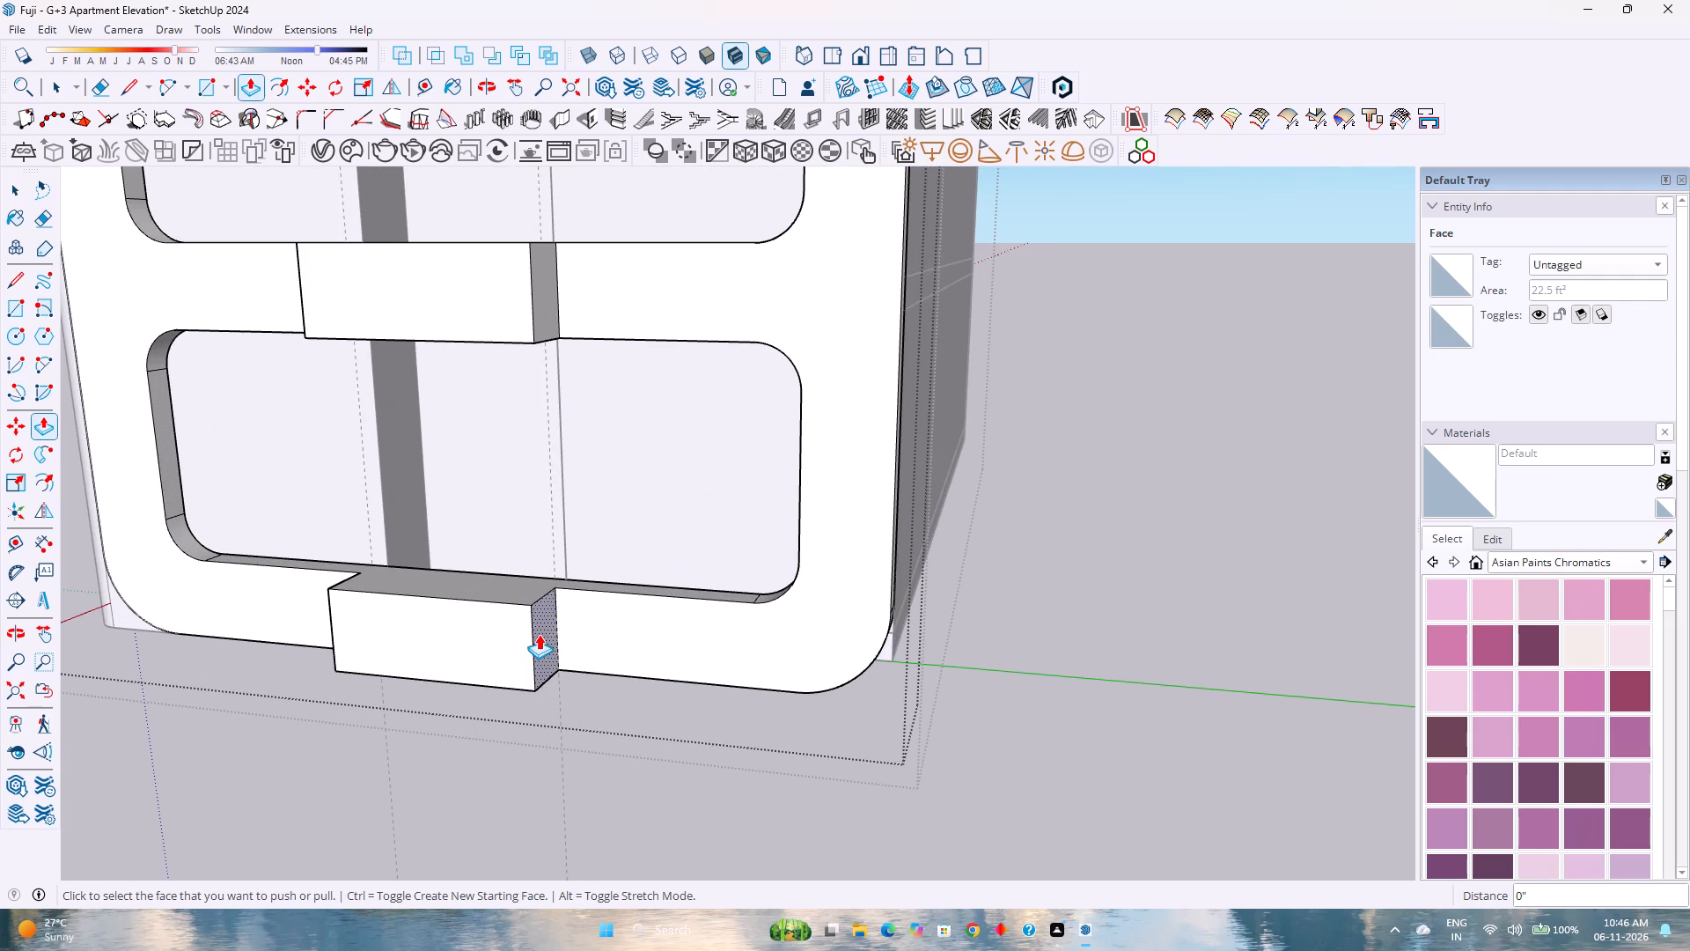
pyautogui.doubleClick(539, 634)
# Examine the projecting blocks from above, including the bottom block's top face where it meets the opening's sill.
pyautogui.middleClick(489, 630)
pyautogui.moveTo(489, 630); pyautogui.dragTo(517, 669, button='middle')
pyautogui.moveTo(521, 675); pyautogui.dragTo(599, 771, button='middle')
pyautogui.middleClick(599, 771)
pyautogui.scroll(-3, 618, 645)
pyautogui.moveTo(612, 618); pyautogui.dragTo(679, 778, button='middle')
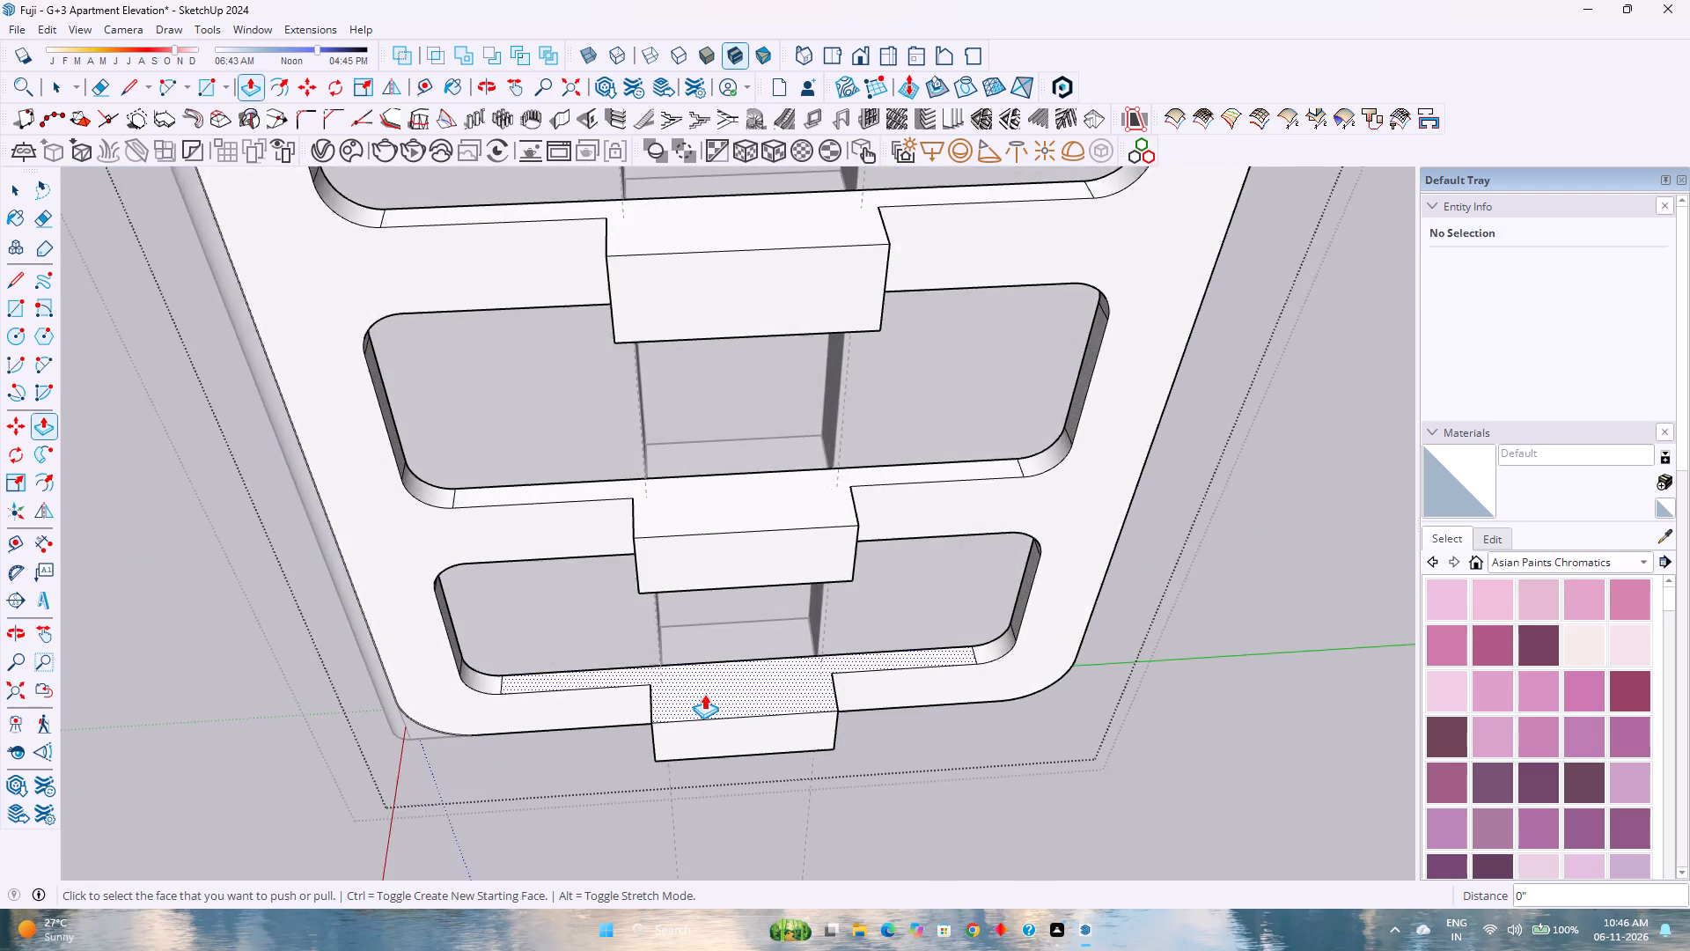
pyautogui.scroll(9, 704, 694)
pyautogui.press('space')
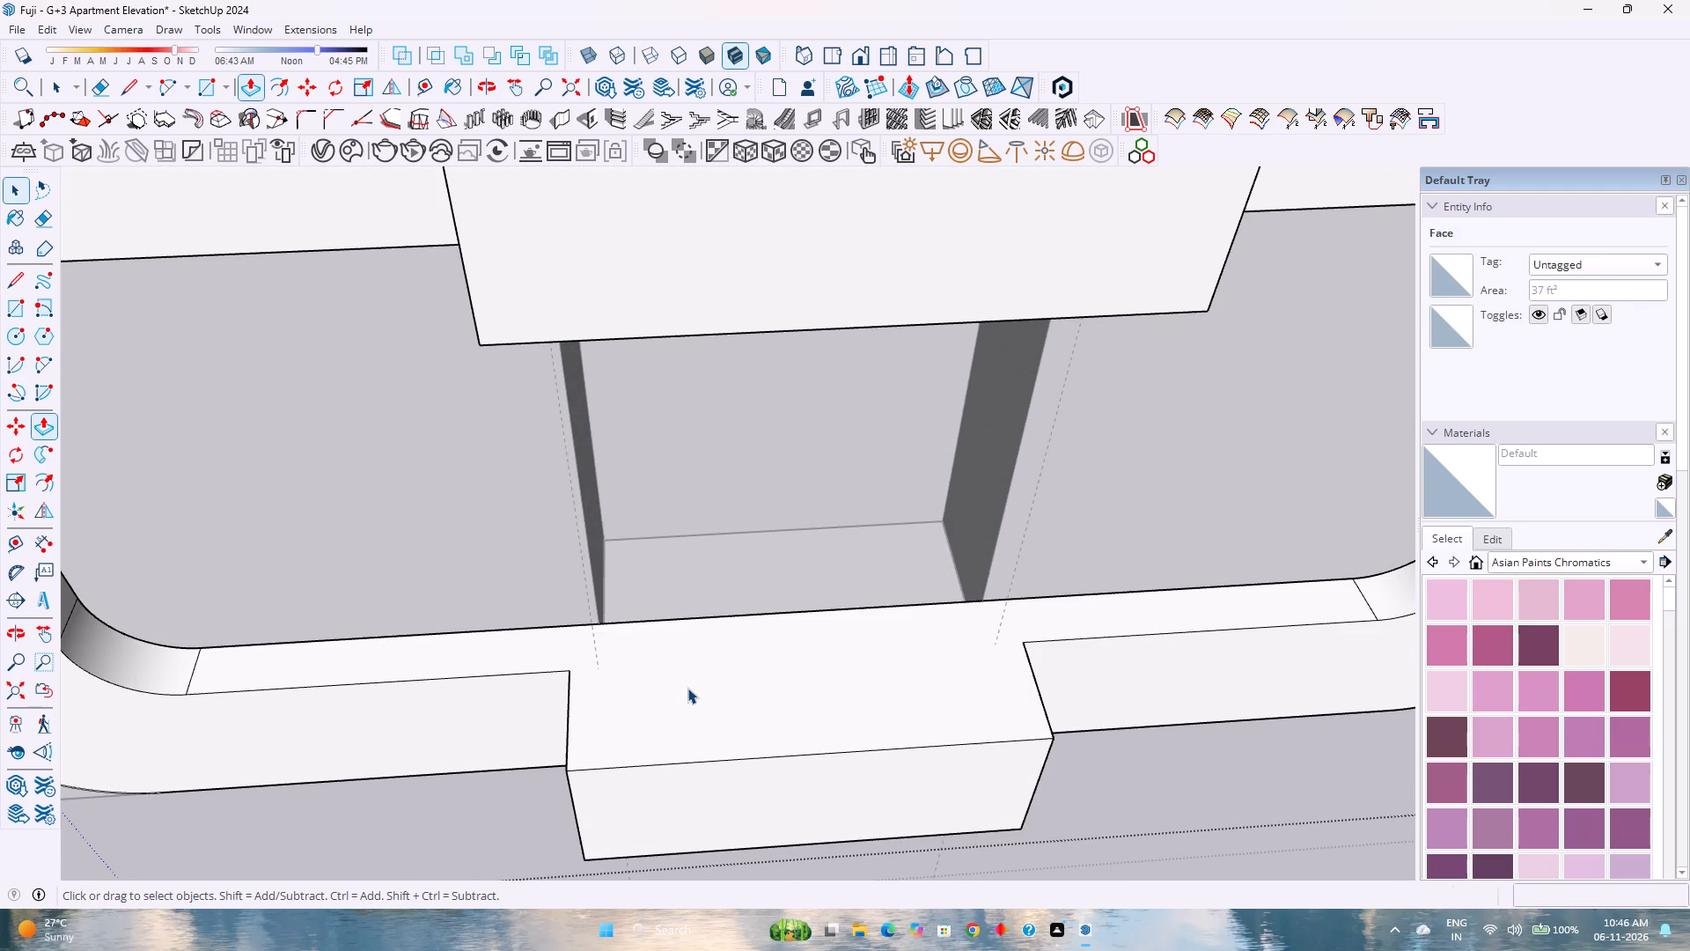
pyautogui.click(694, 694)
pyautogui.moveTo(687, 685); pyautogui.dragTo(710, 759, button='middle')
pyautogui.middleClick(710, 759)
pyautogui.middleClick(710, 759)
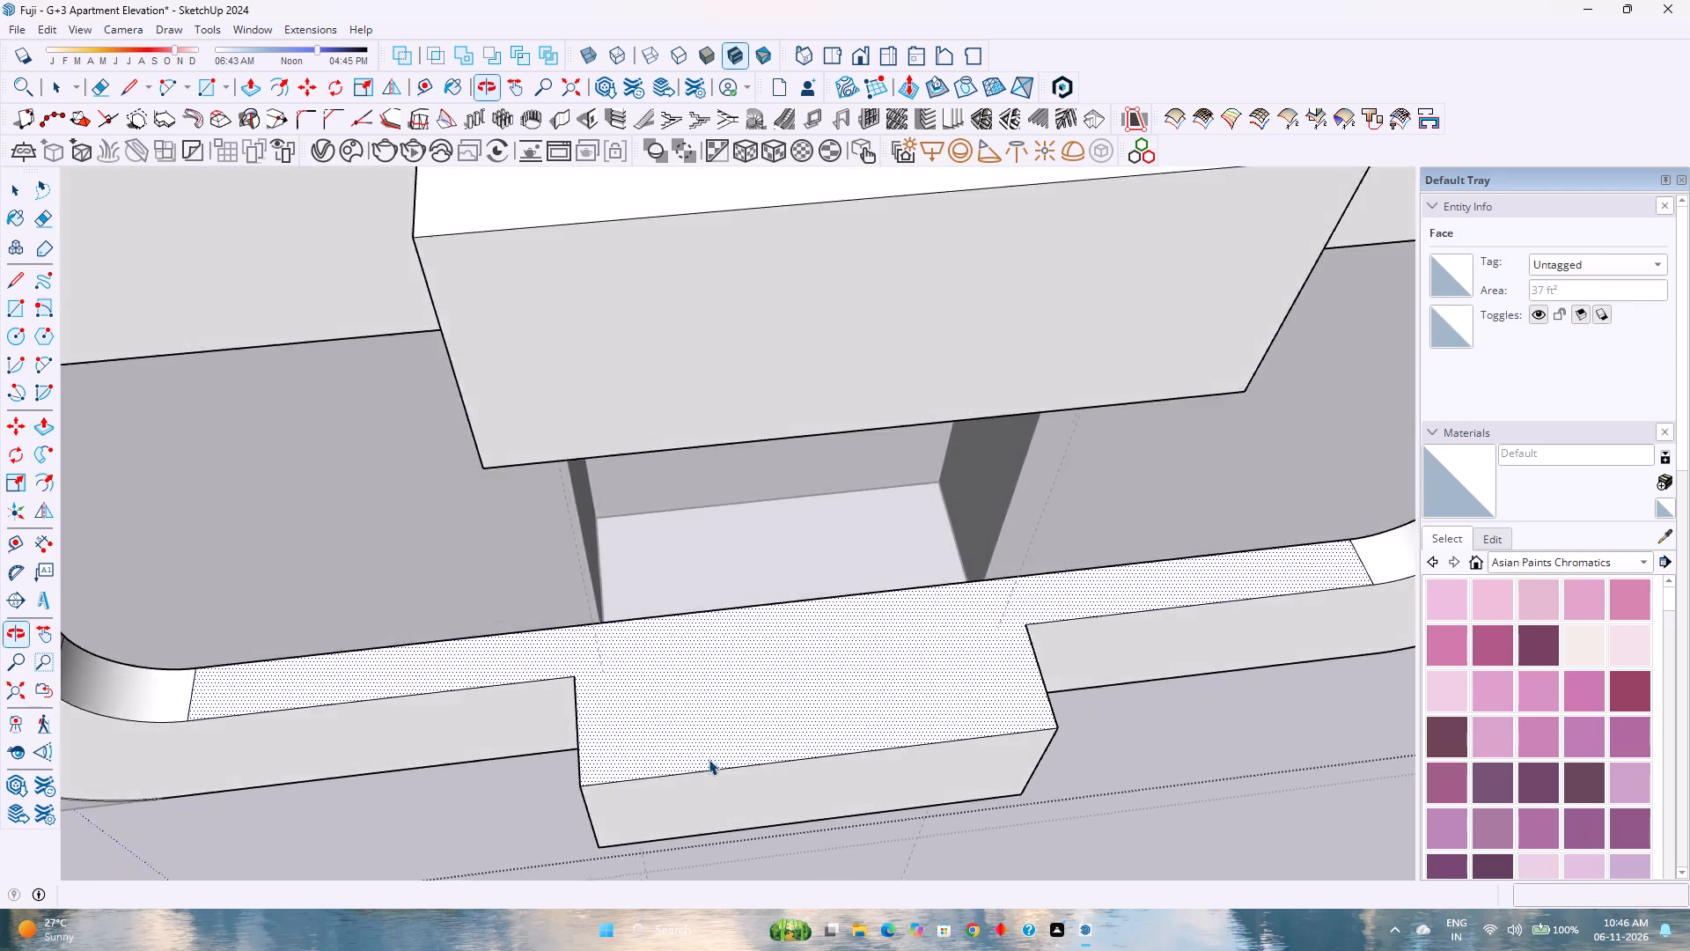
pyautogui.scroll(-5, 687, 726)
pyautogui.keyDown('shift'); pyautogui.middleClick(687, 597); pyautogui.keyUp('shift')
pyautogui.keyDown('shift'); pyautogui.moveTo(692, 600); pyautogui.dragTo(721, 693, button='middle'); pyautogui.keyUp('shift')
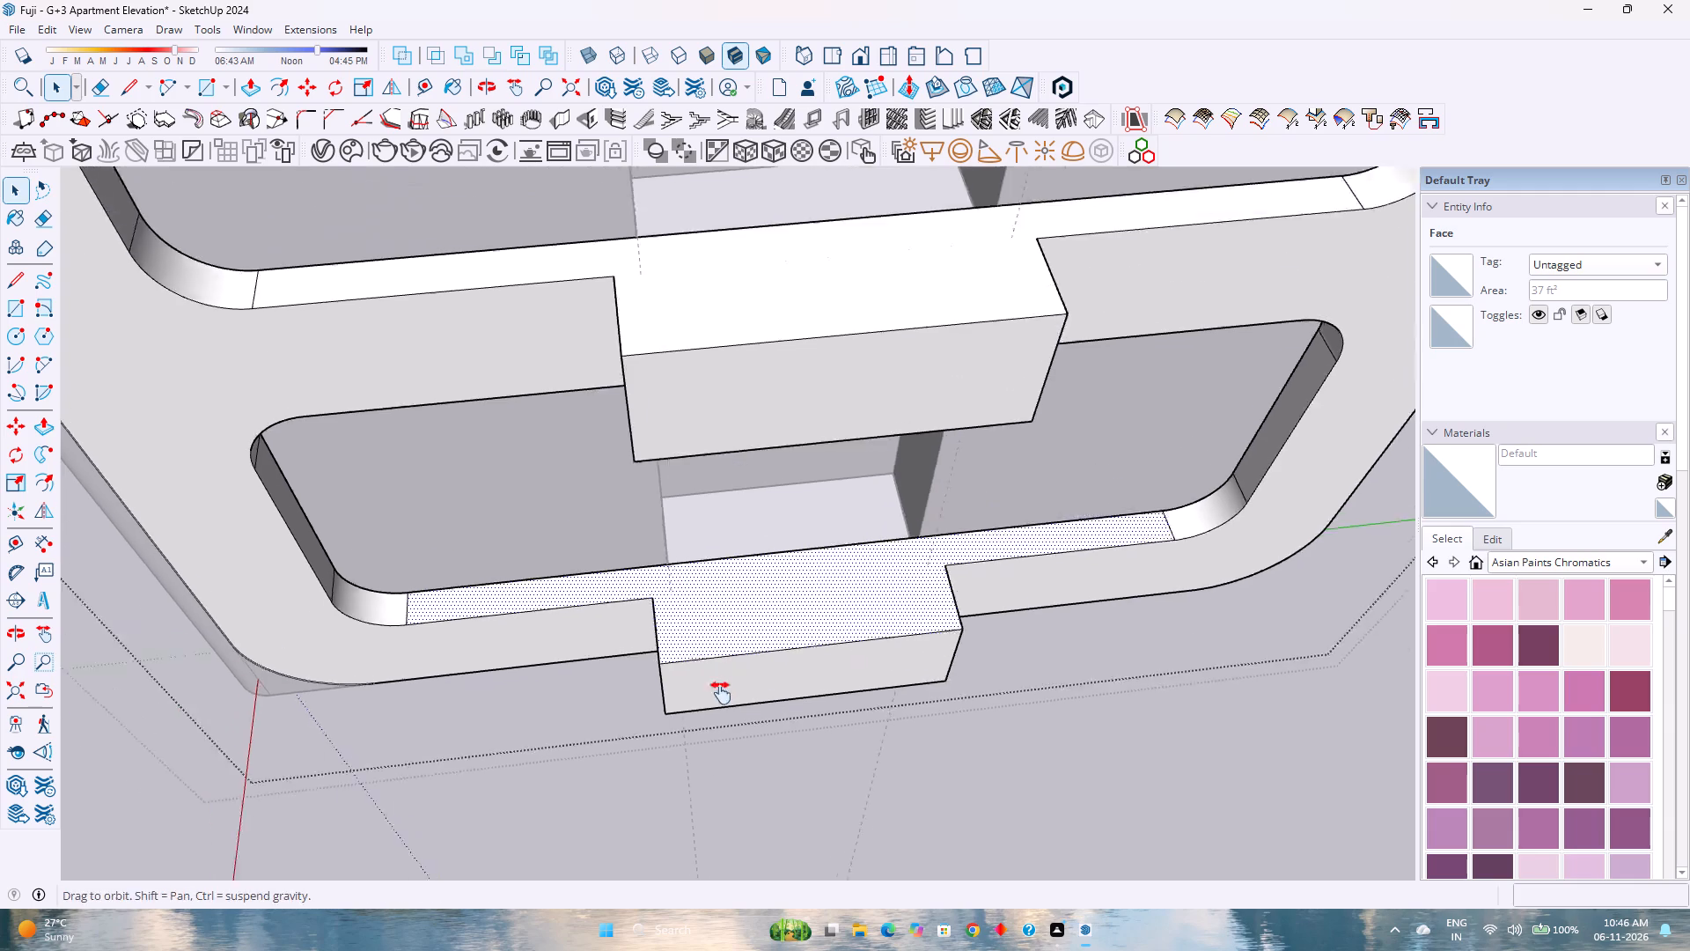
pyautogui.keyDown('shift'); pyautogui.moveTo(721, 693); pyautogui.dragTo(725, 797, button='middle'); pyautogui.keyUp('shift')
pyautogui.middleClick(725, 798)
# Place guides 6" inside the two end edges and the front edge of the middle projecting block's top face.
pyautogui.moveTo(711, 594); pyautogui.dragTo(767, 687, button='middle')
pyautogui.middleClick(745, 666)
pyautogui.scroll(3, 736, 617)
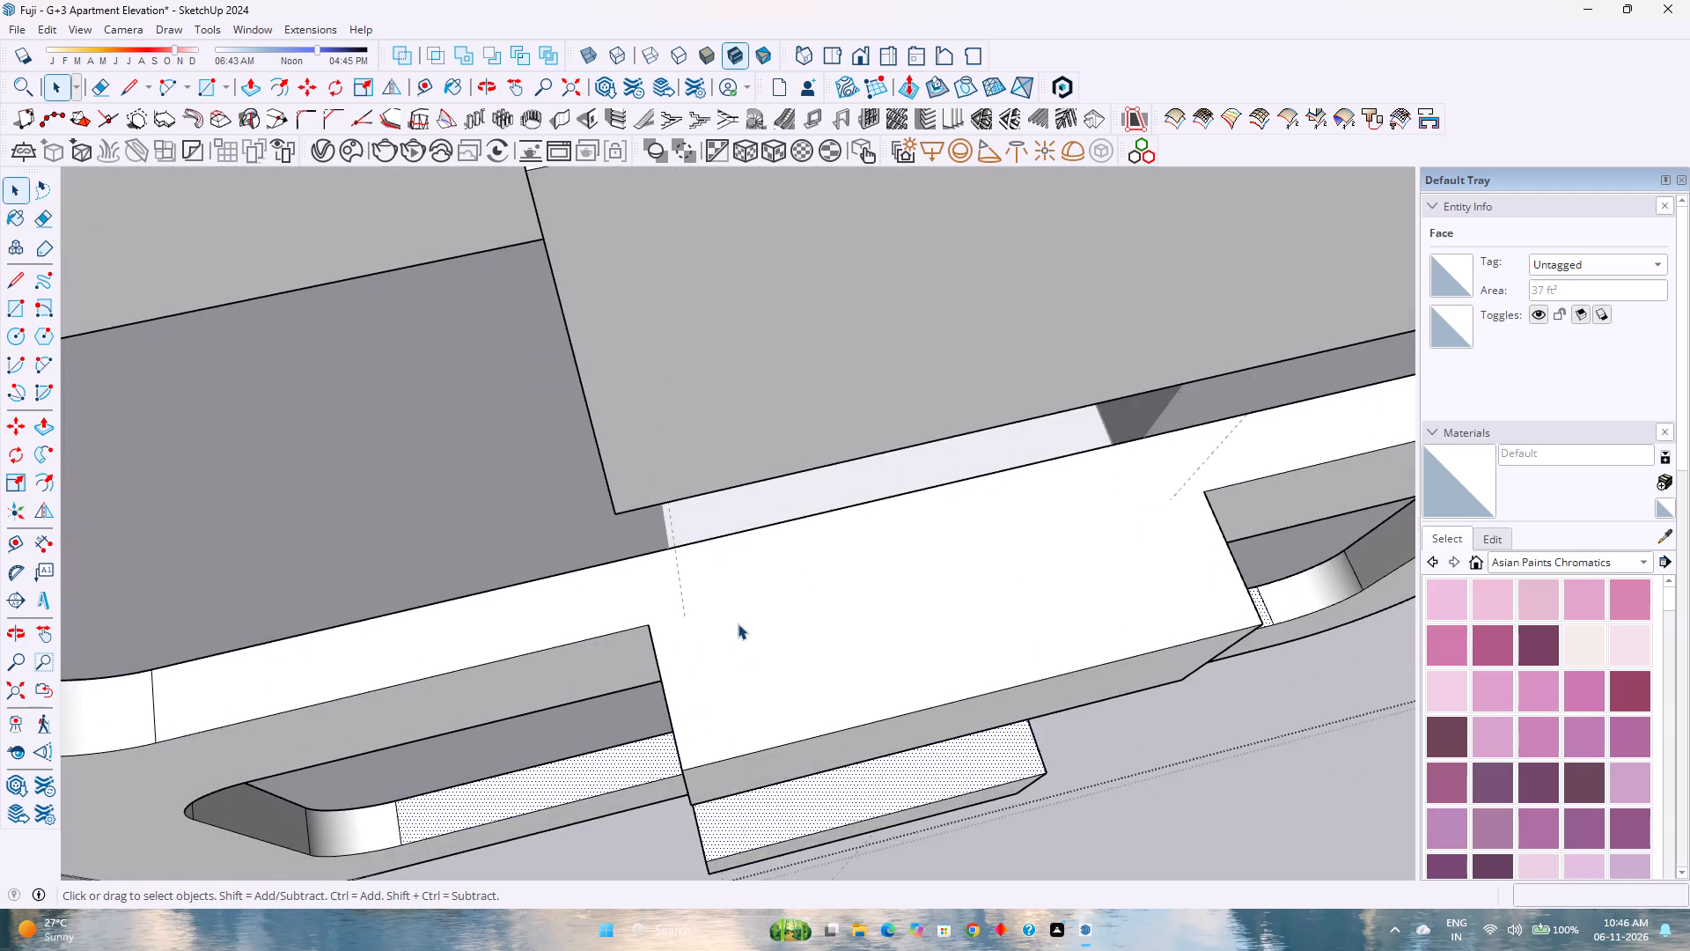
pyautogui.moveTo(791, 745); pyautogui.dragTo(741, 695, button='middle')
pyautogui.middleClick(741, 695)
pyautogui.scroll(1, 732, 688)
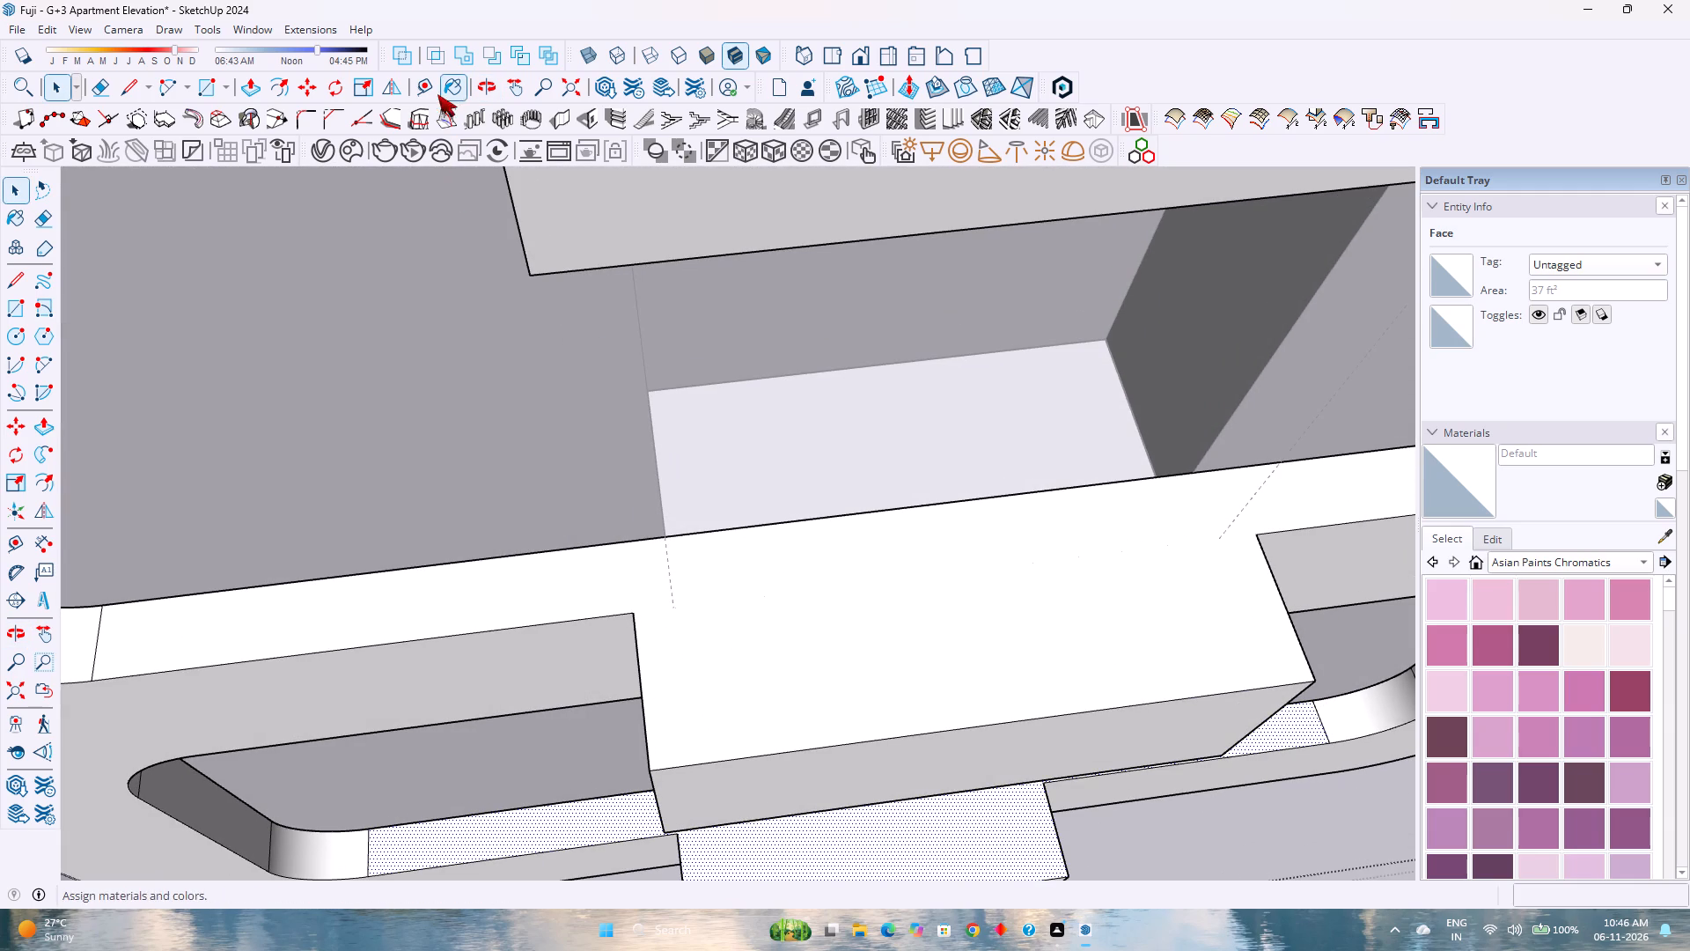
pyautogui.click(432, 92)
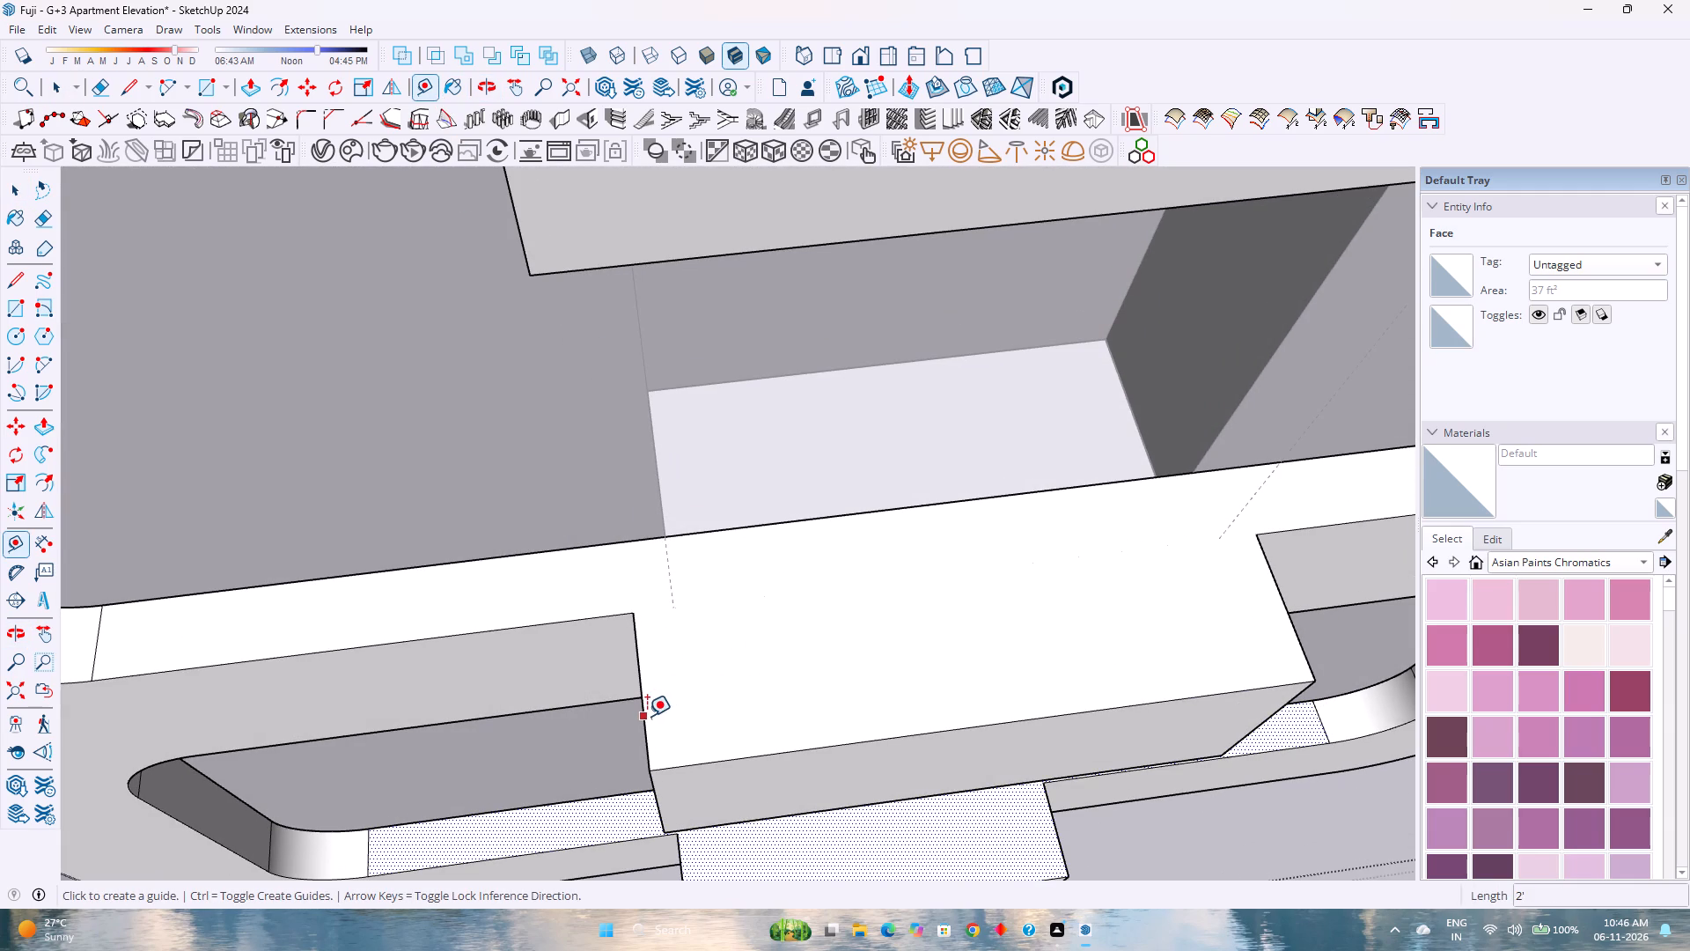
pyautogui.click(647, 716)
pyautogui.press('6')
pyautogui.press('Return')
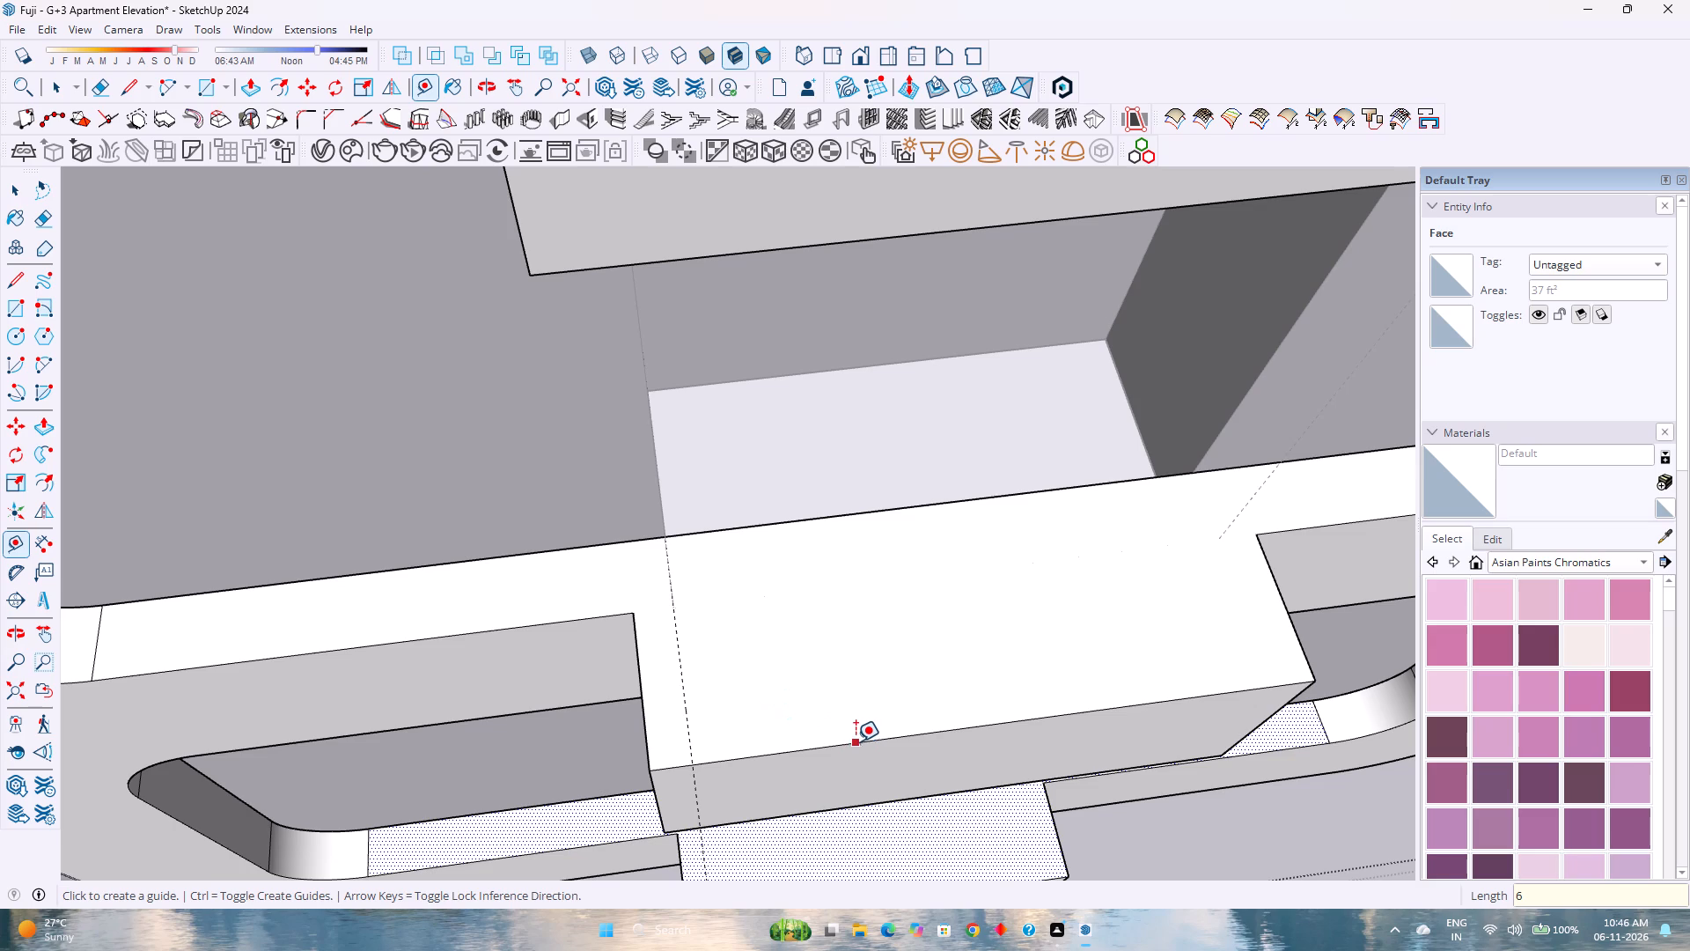
pyautogui.click(856, 740)
pyautogui.press('6')
pyautogui.press('Return')
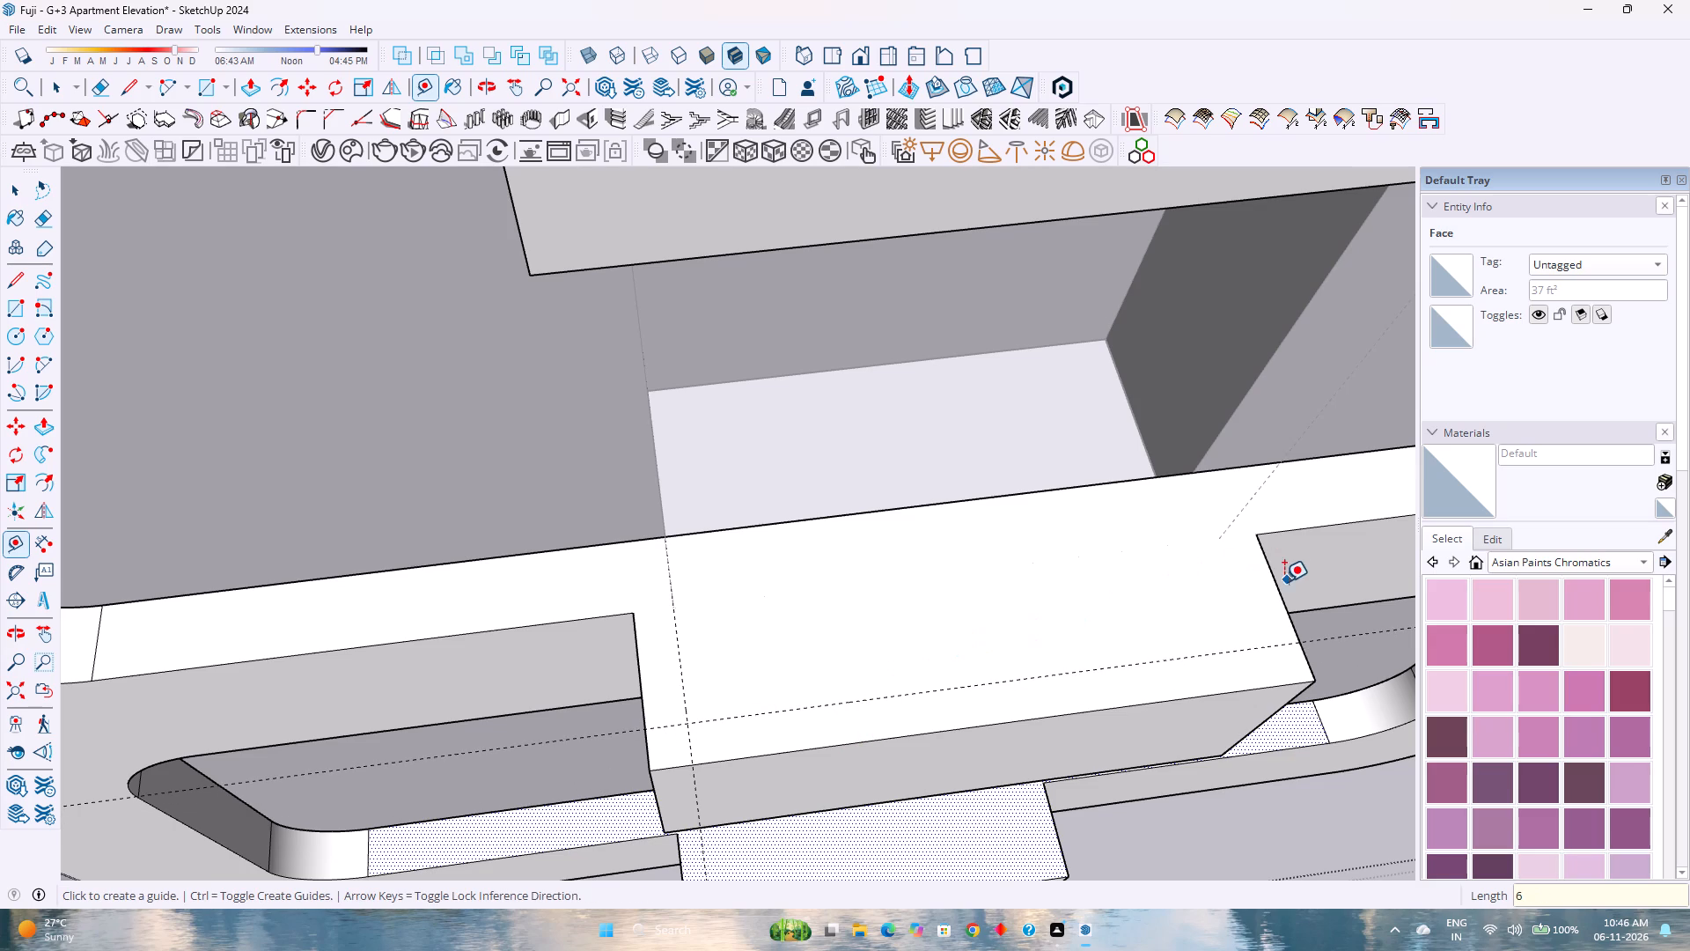
pyautogui.click(1281, 585)
pyautogui.press('6')
pyautogui.press('Return')
pyautogui.scroll(-3, 1087, 651)
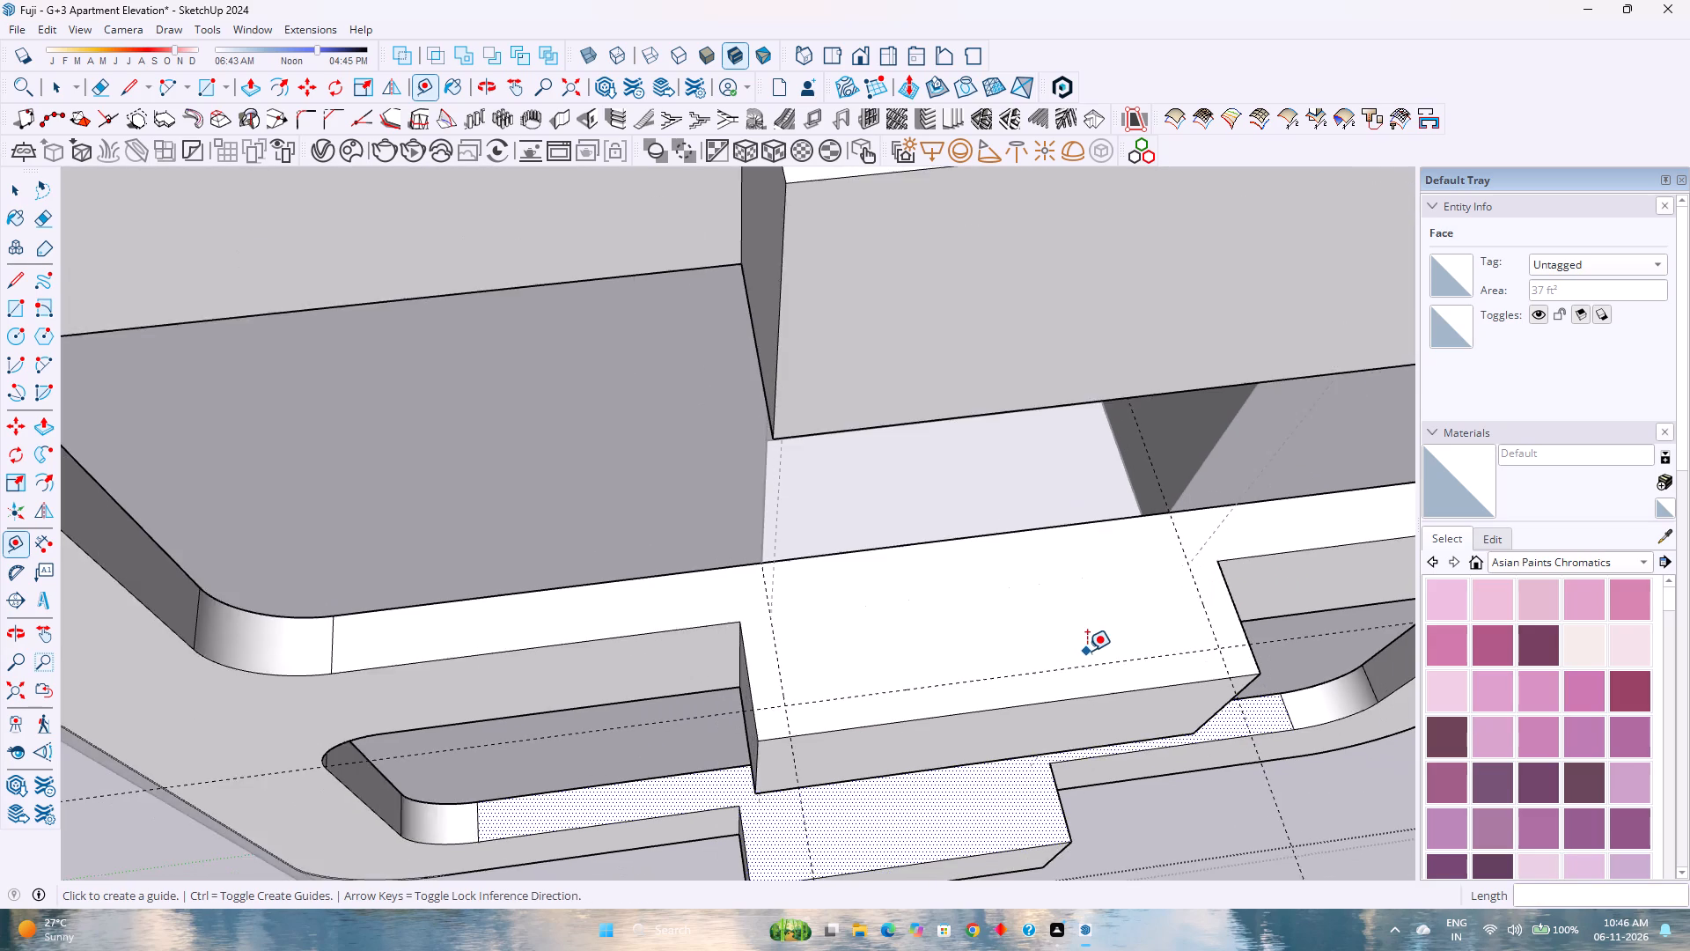
# Draw a 2' 6" by 7' rectangle on the middle block's top face, bounded by the guides and the sill's inner edge.
pyautogui.scroll(-1, 1087, 651)
pyautogui.press('r')
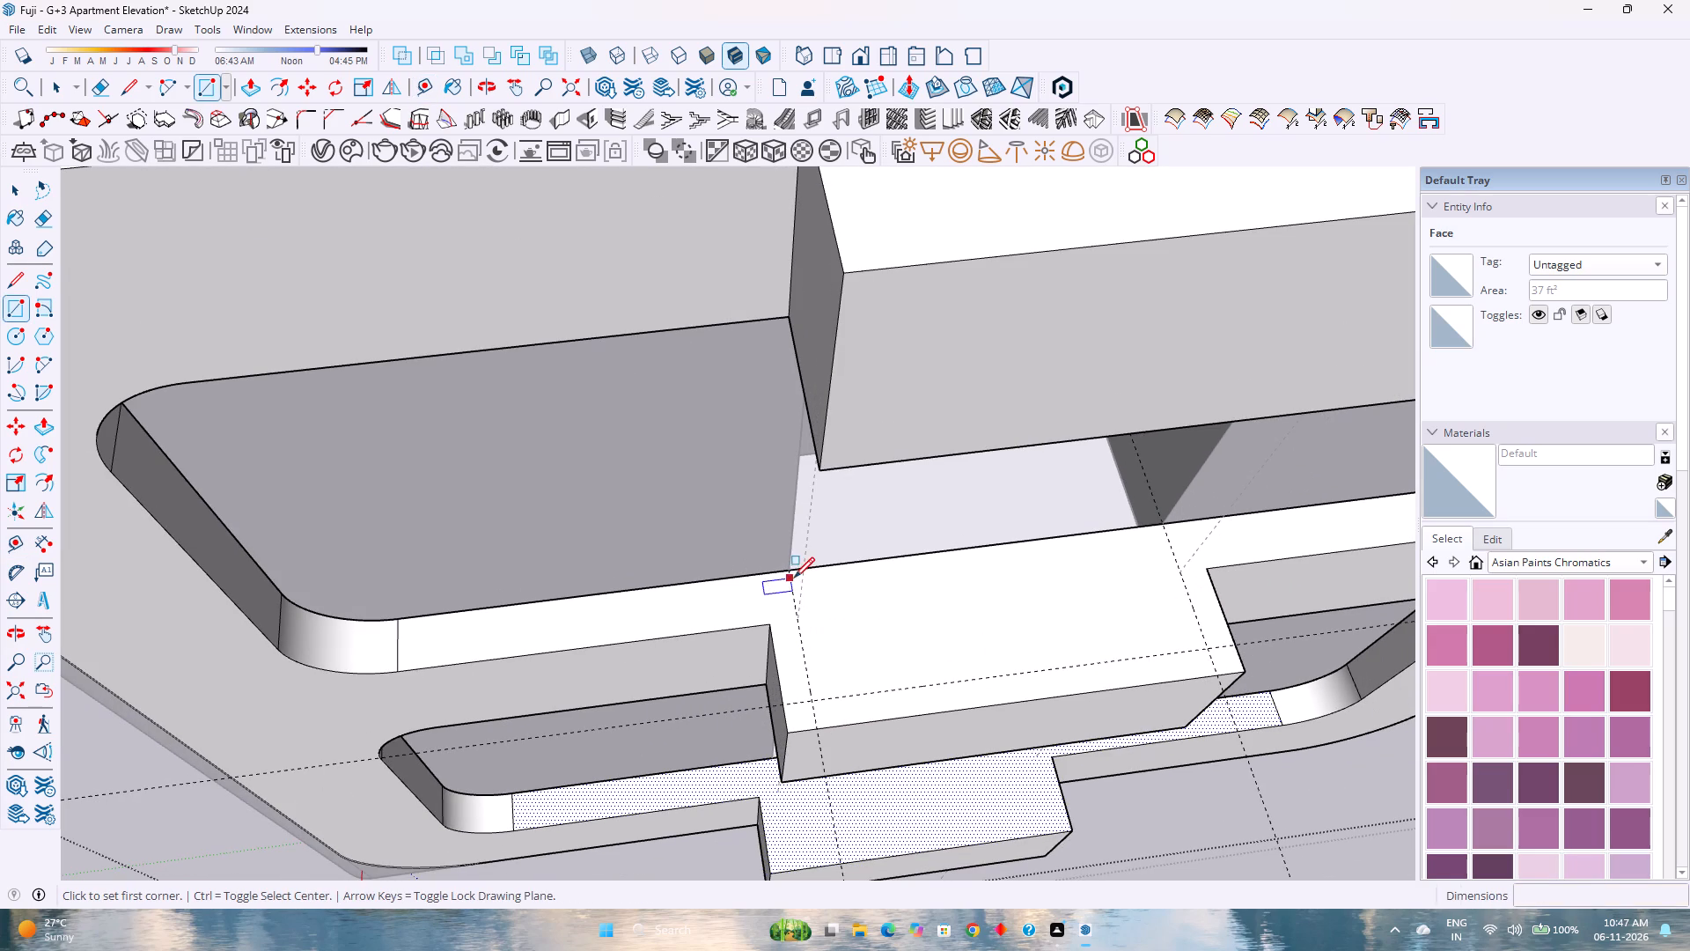
pyautogui.click(791, 570)
pyautogui.click(1214, 650)
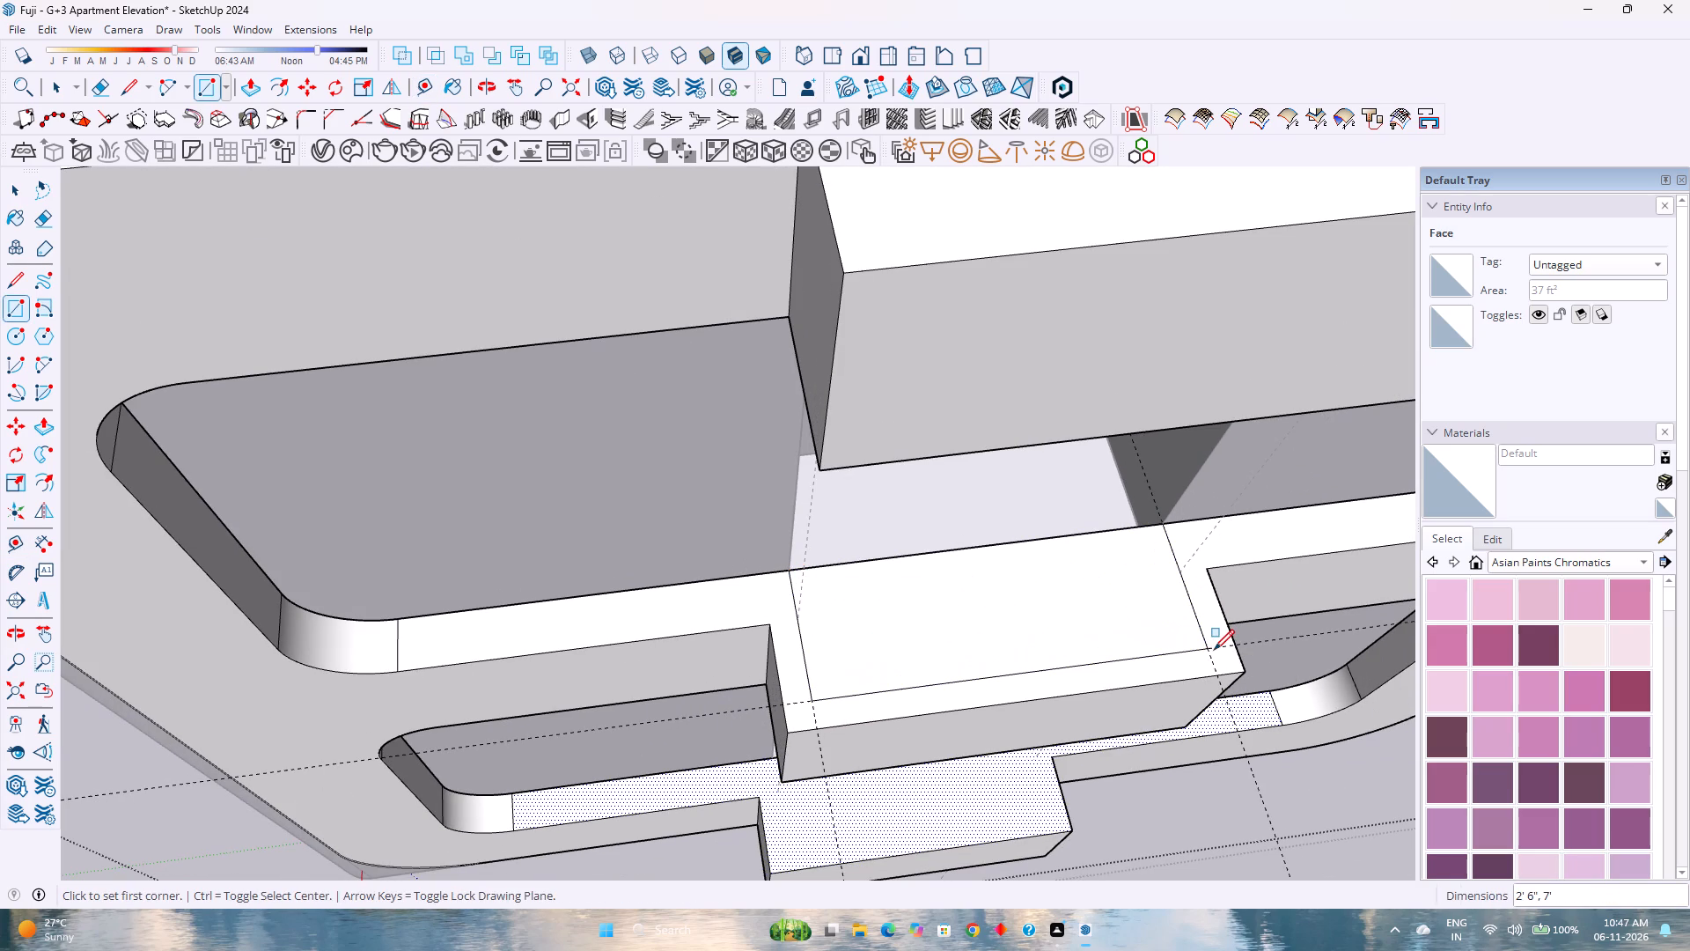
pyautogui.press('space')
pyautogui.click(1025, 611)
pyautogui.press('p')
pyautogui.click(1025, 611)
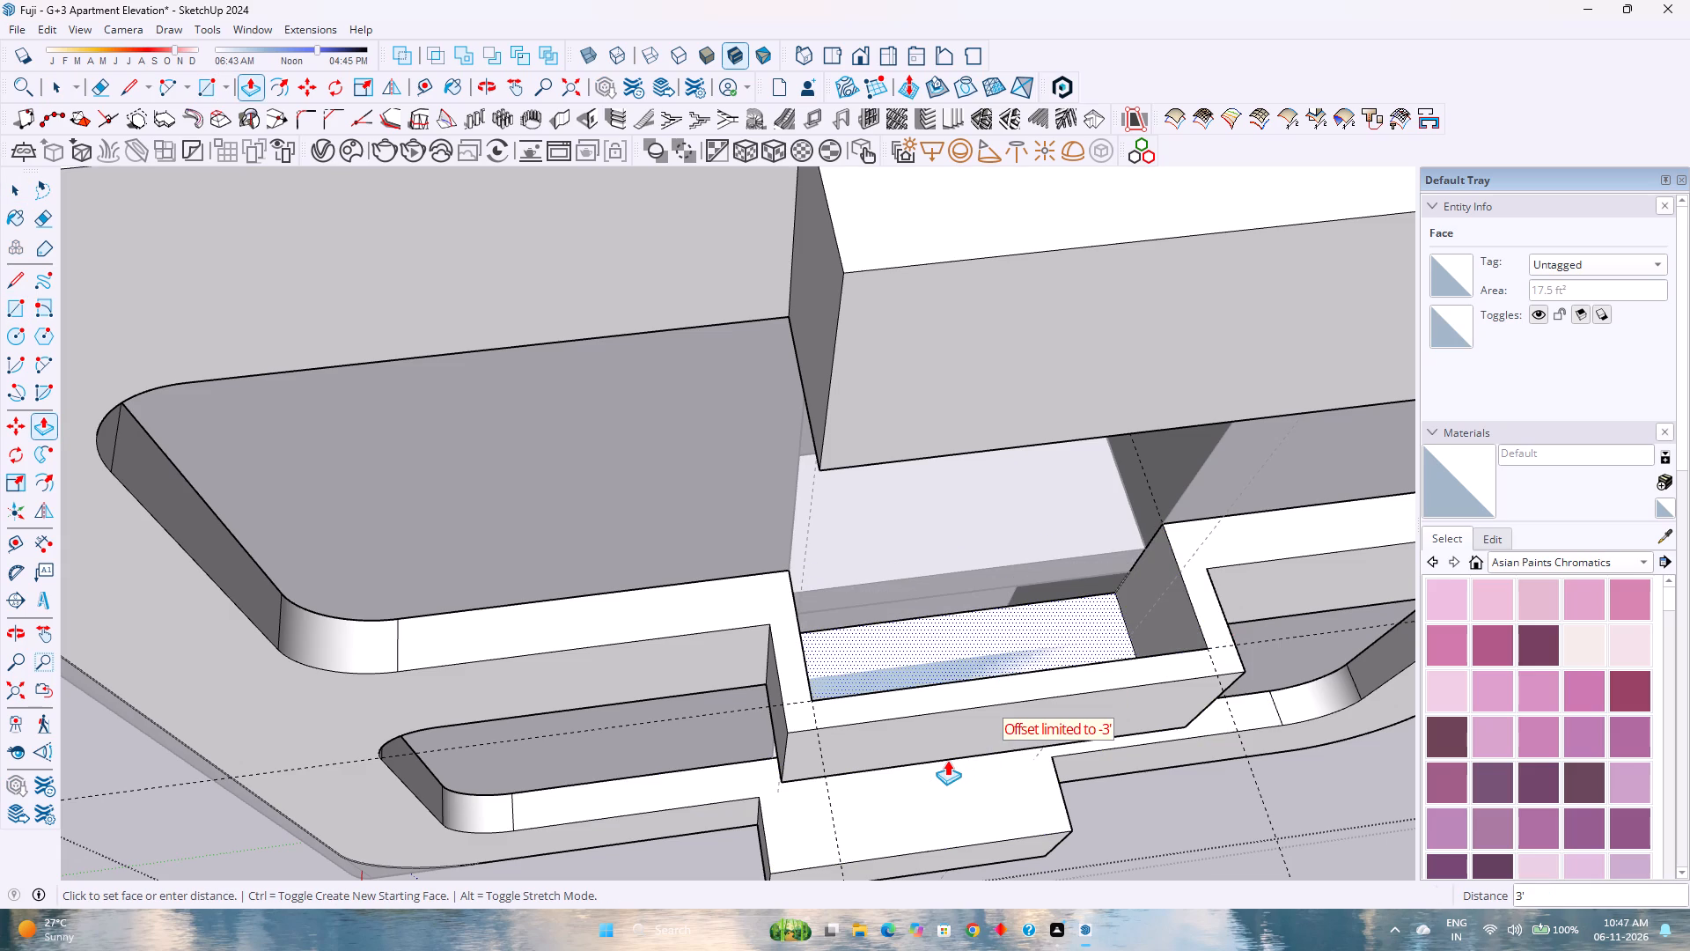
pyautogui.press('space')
# Copy the middle block's inset rectangle onto the top faces of the bottom and upper projecting blocks, matching their front corners.
pyautogui.click(922, 654)
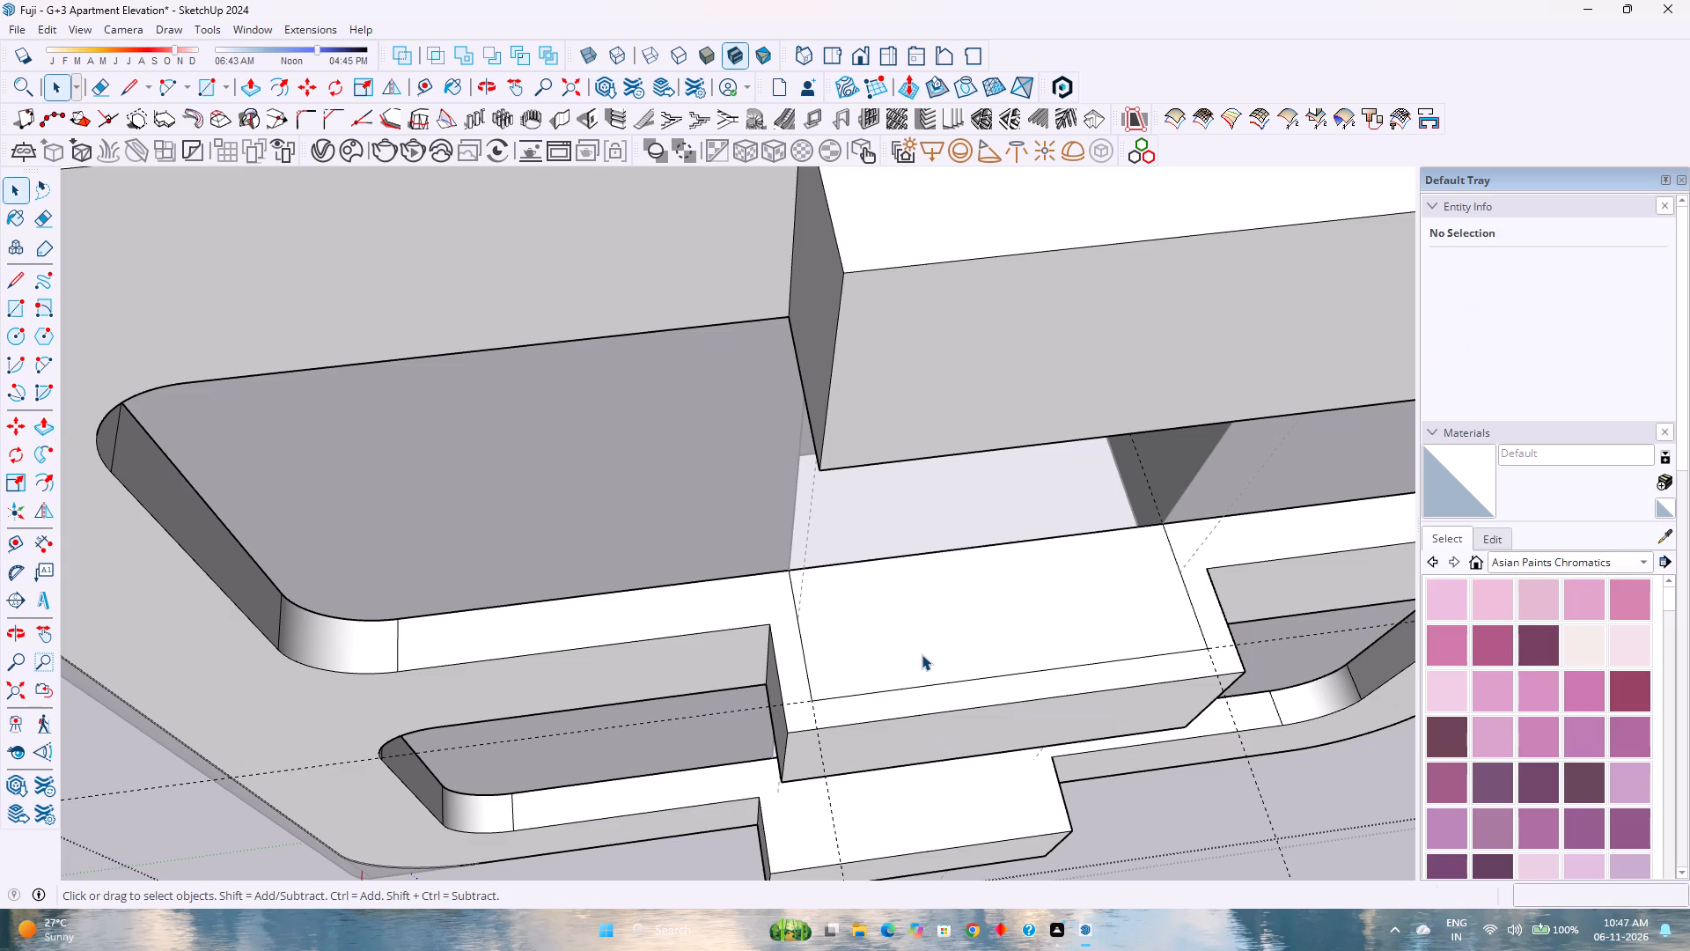
pyautogui.press('m')
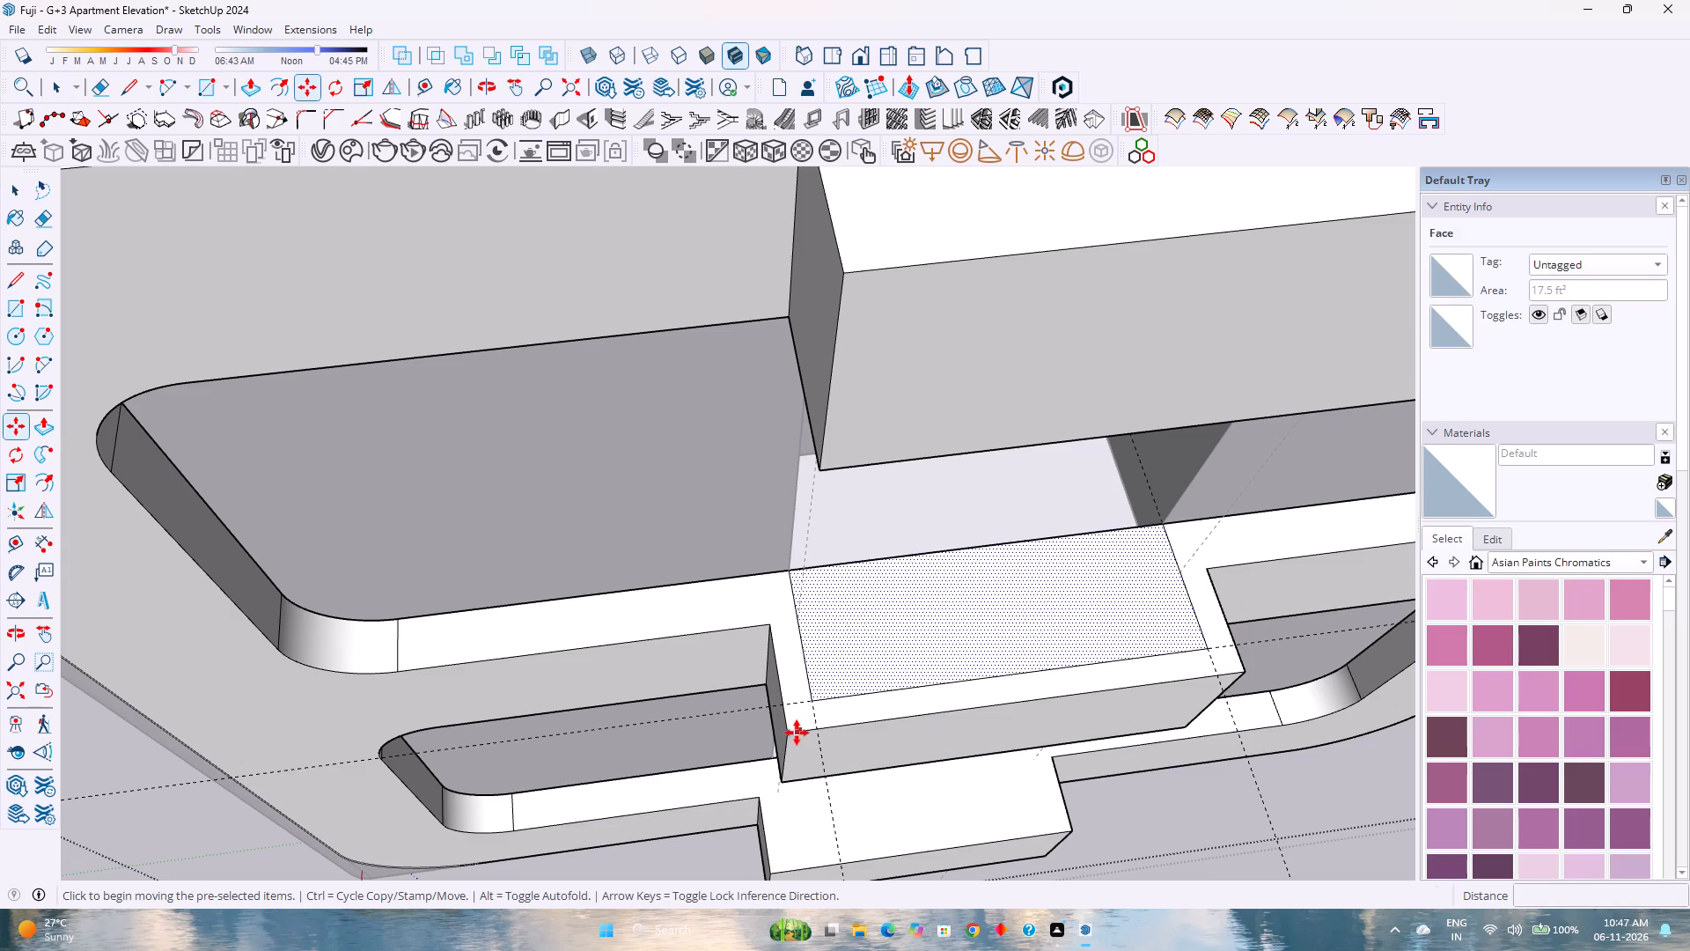
pyautogui.click(790, 733)
pyautogui.keyDown('shift'); pyautogui.moveTo(722, 843); pyautogui.dragTo(762, 775, button='middle'); pyautogui.keyUp('shift')
pyautogui.keyDown('shift'); pyautogui.middleClick(763, 774); pyautogui.keyUp('shift')
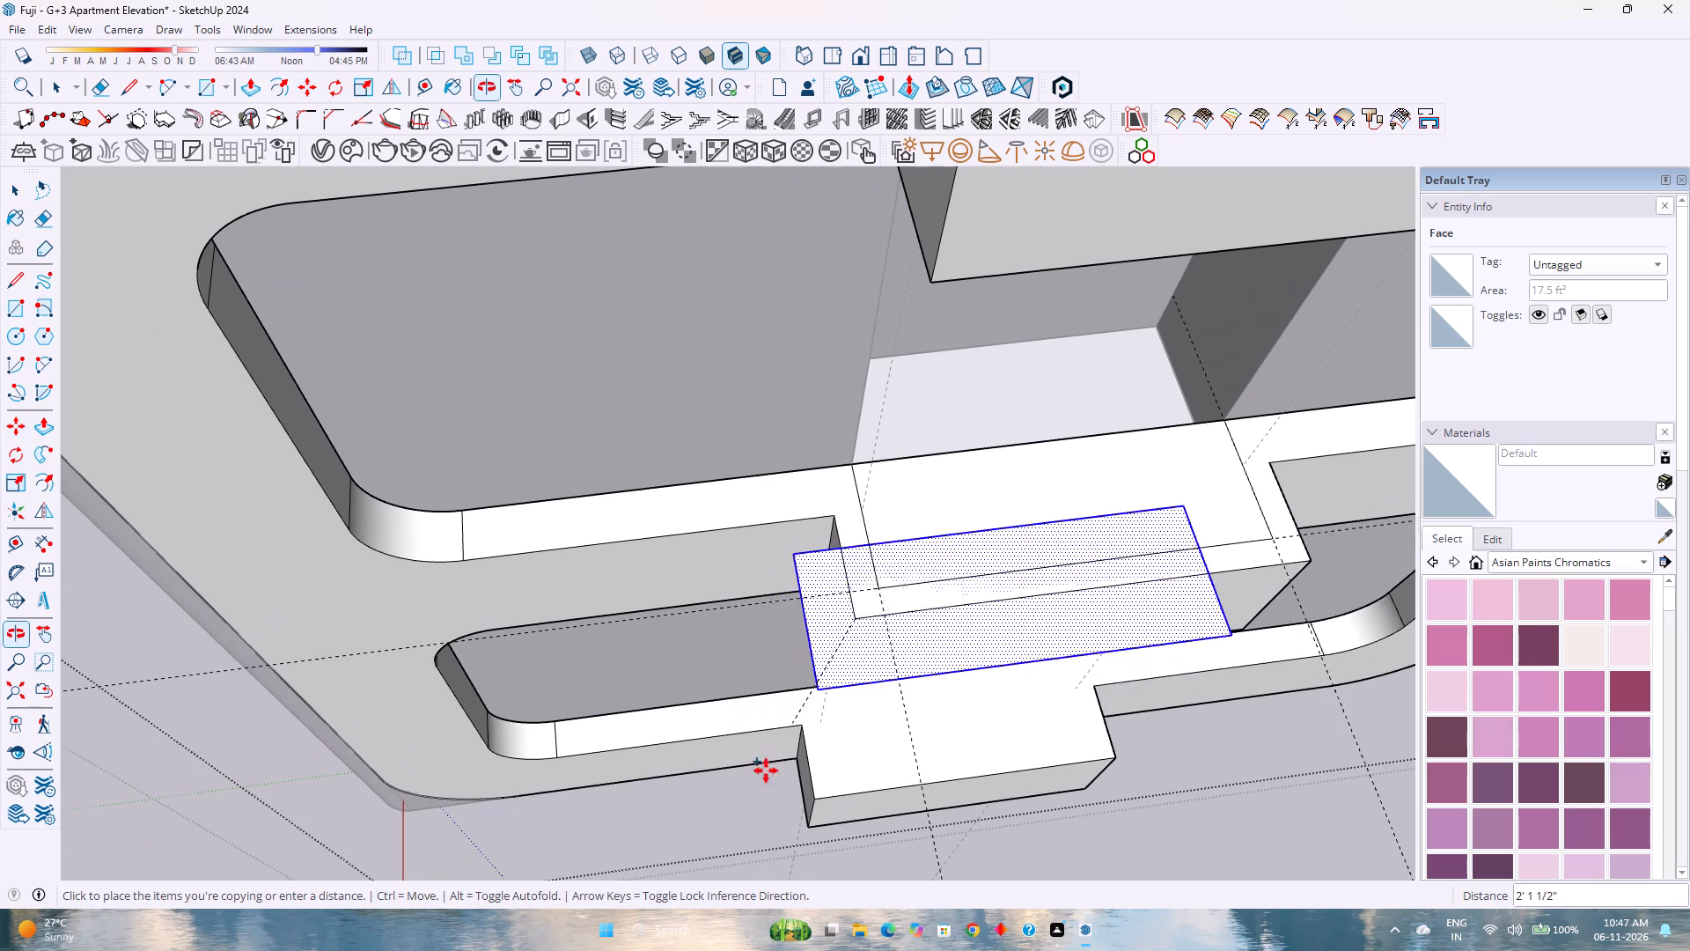
pyautogui.keyDown('shift'); pyautogui.middleClick(765, 771); pyautogui.keyUp('shift')
pyautogui.click(819, 803)
pyautogui.click(815, 802)
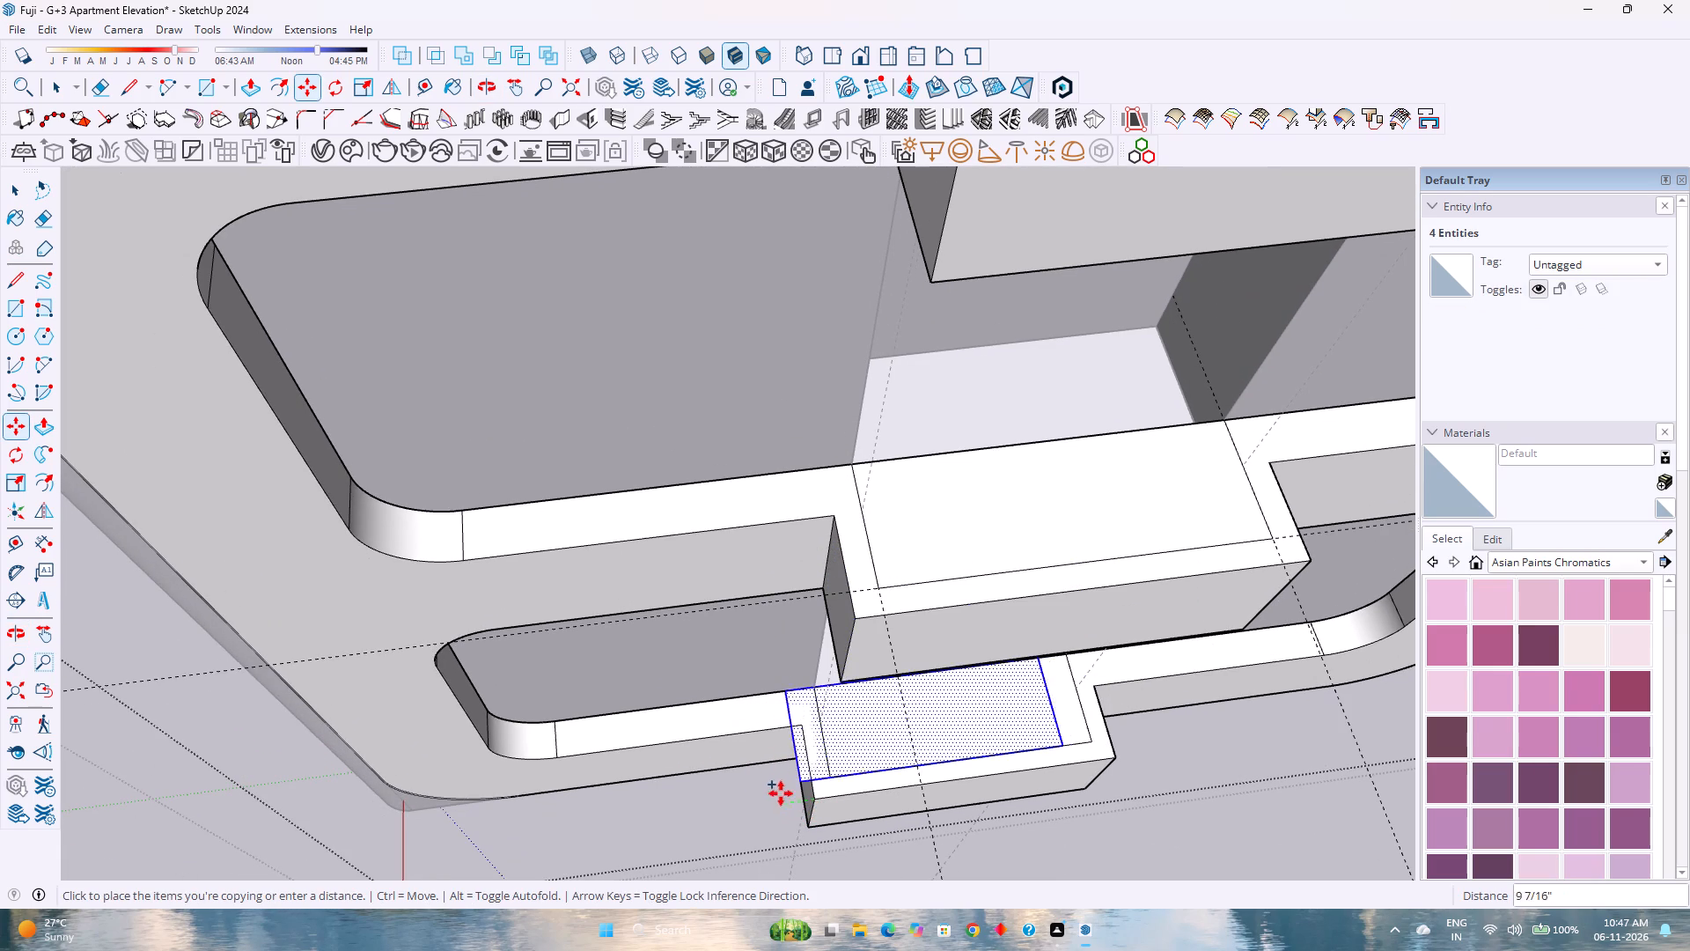
pyautogui.keyDown('shift'); pyautogui.moveTo(849, 711); pyautogui.dragTo(827, 862, button='middle'); pyautogui.keyUp('shift')
pyautogui.middleClick(827, 862)
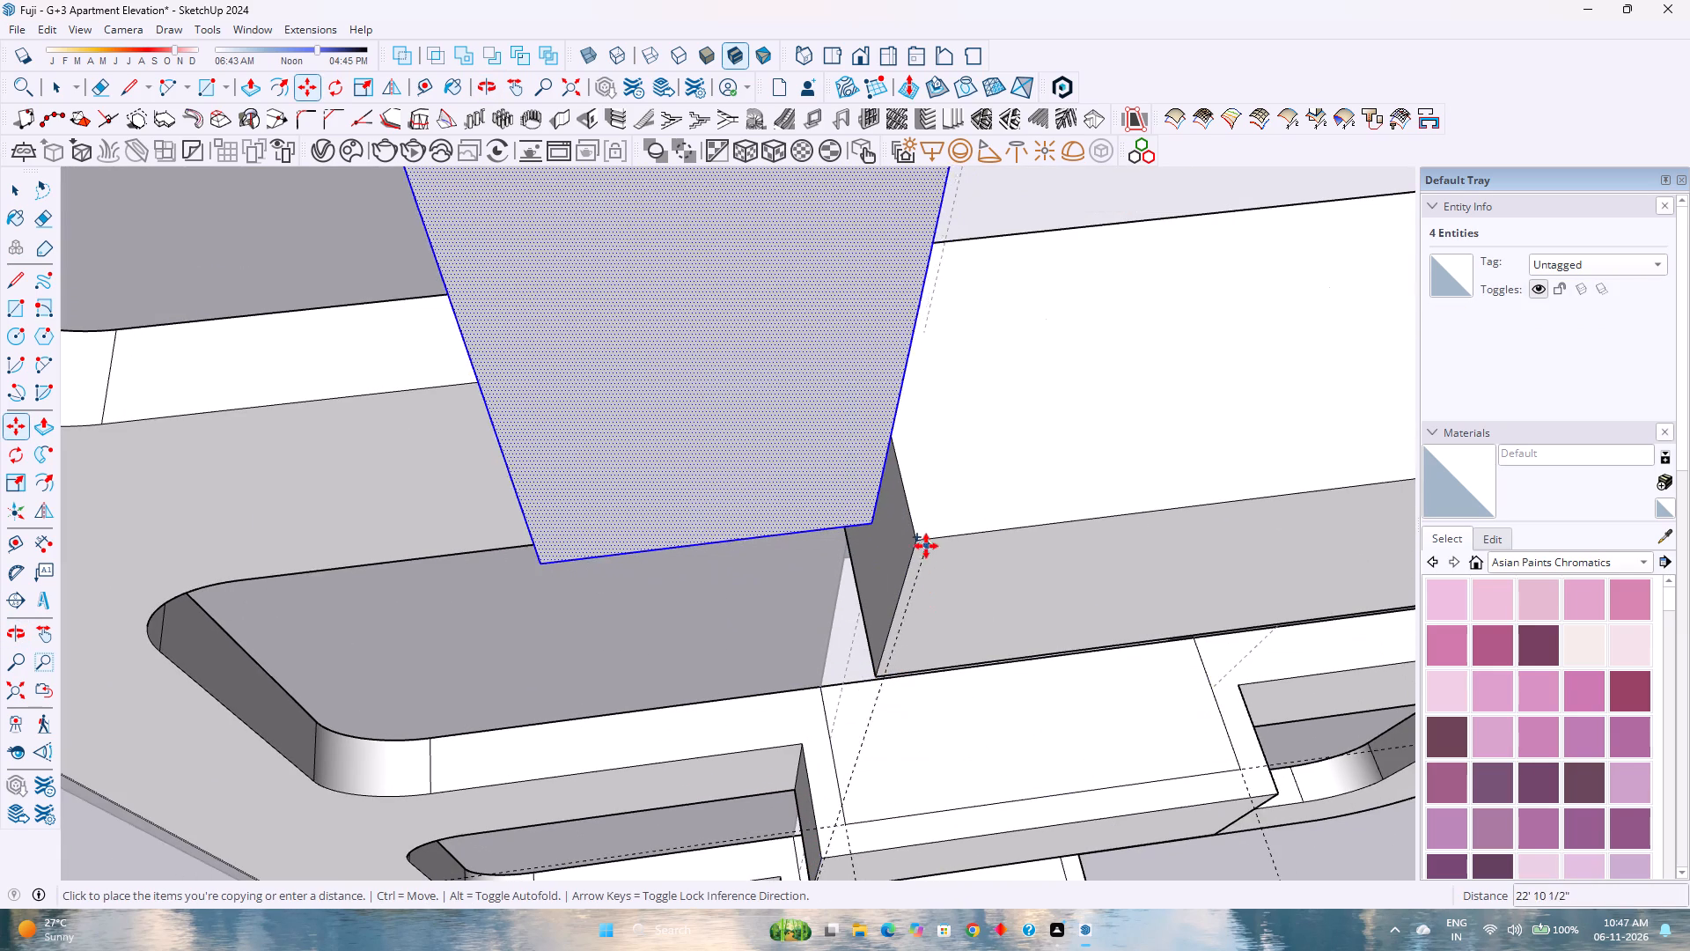
pyautogui.click(915, 545)
# Push the upper block's inset rectangle down 3' to the block's underside, cutting it through.
pyautogui.press('p')
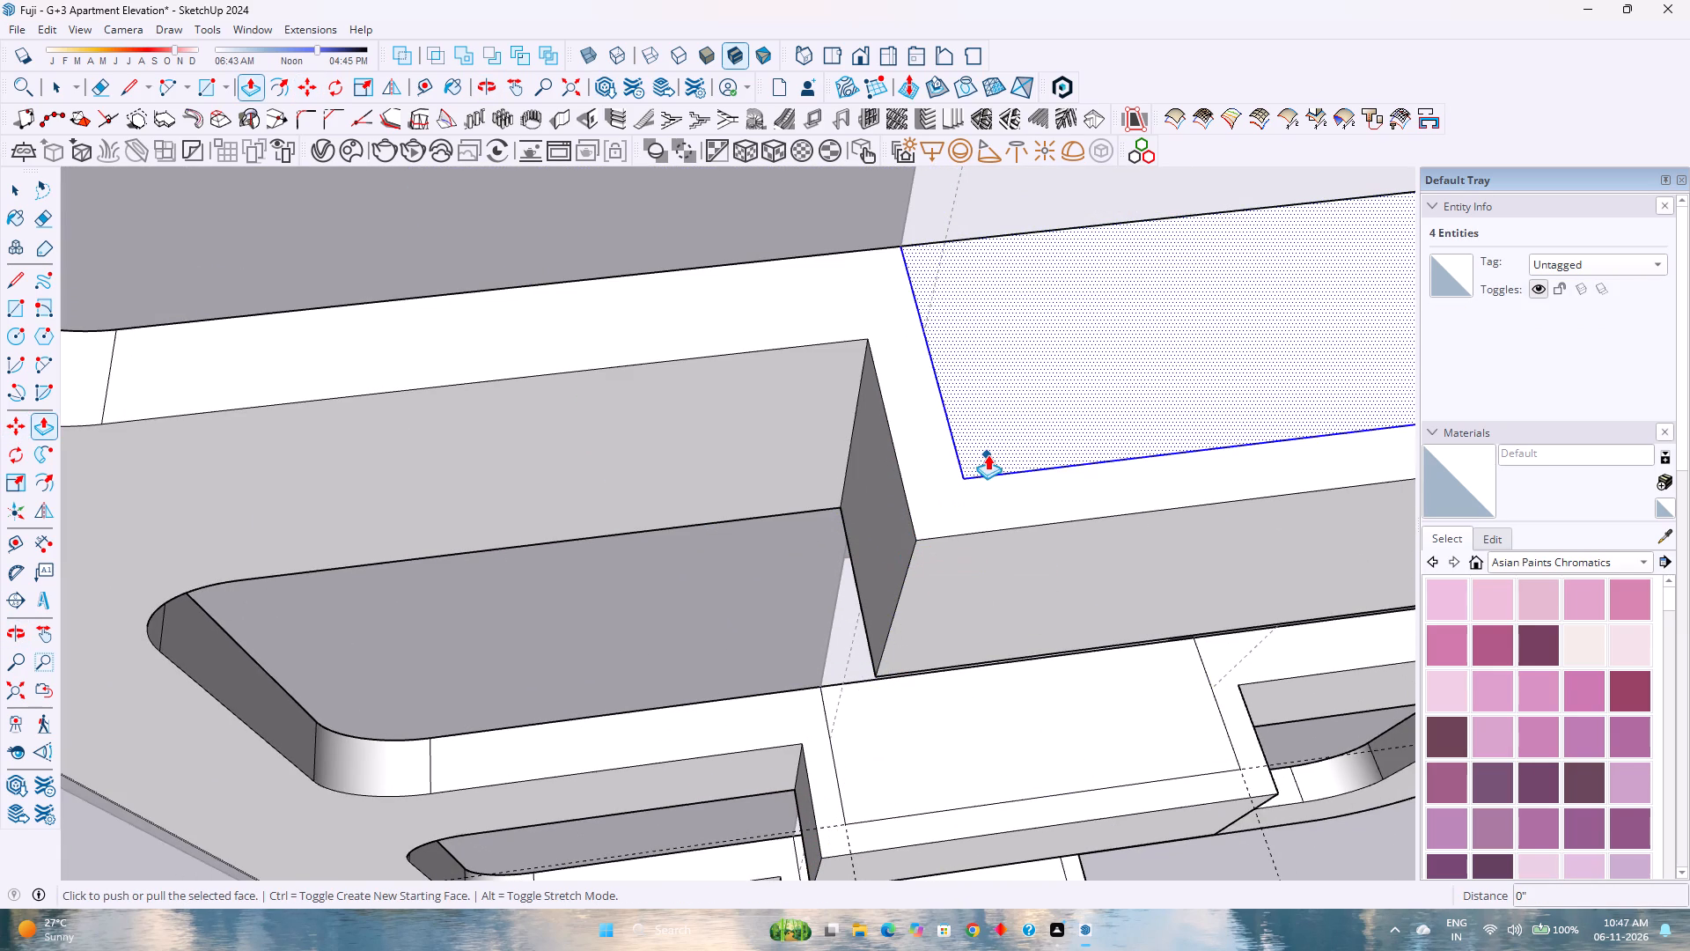
pyautogui.doubleClick(988, 454)
pyautogui.hotkey('ctrl', 'z')
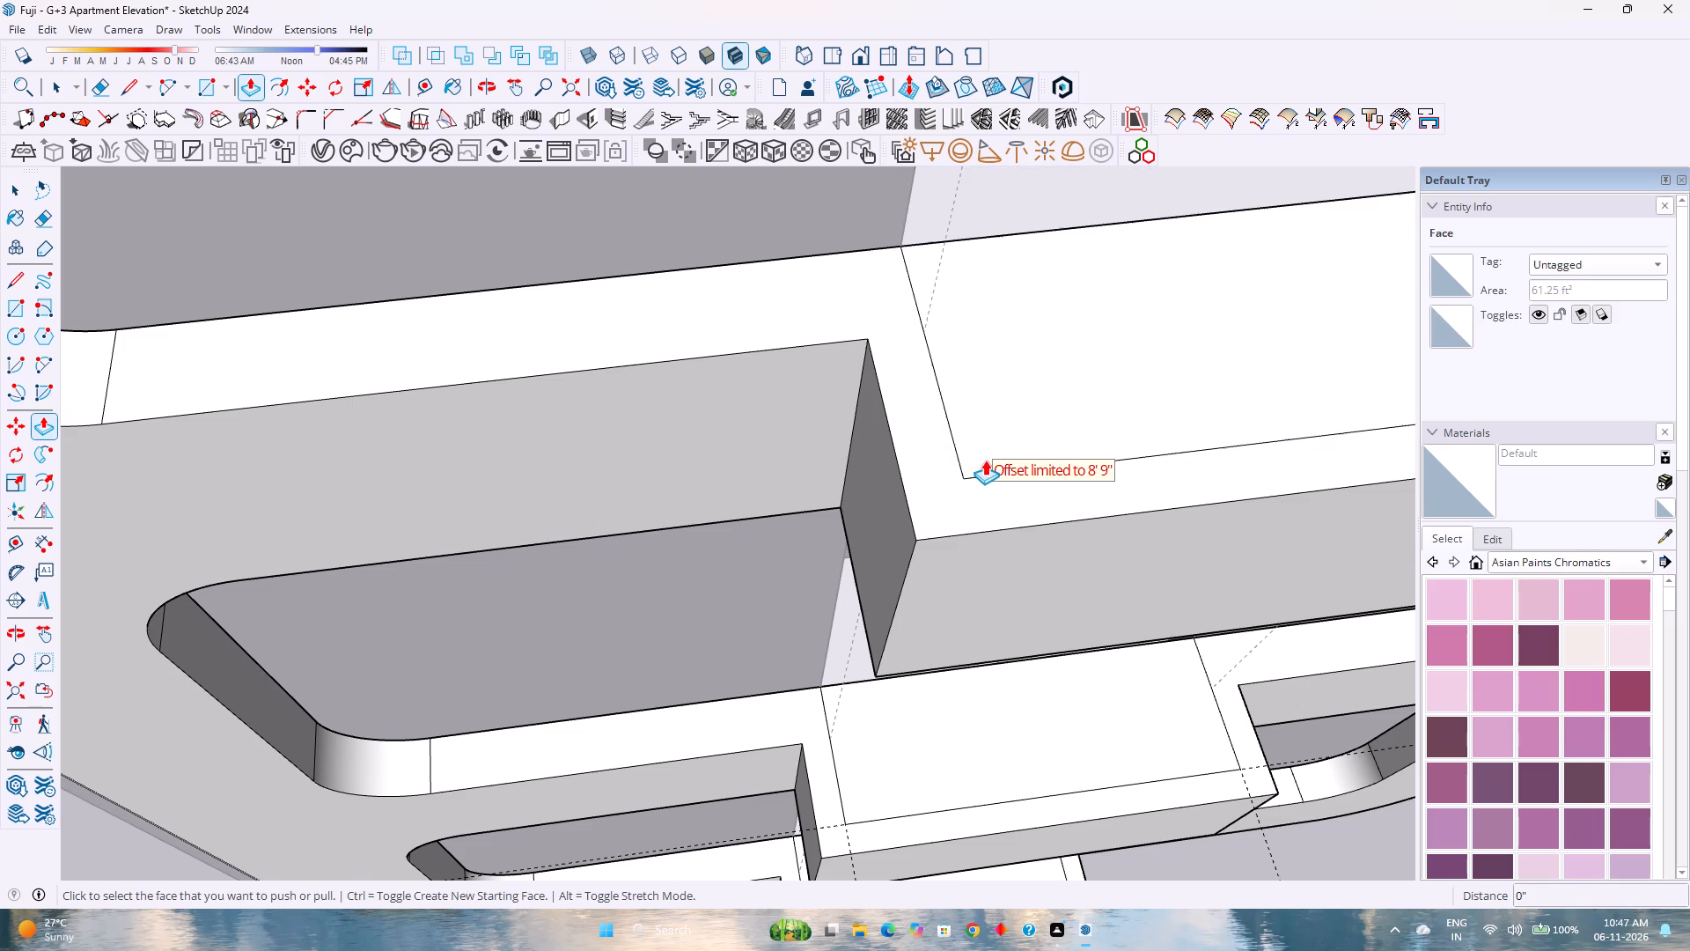
pyautogui.click(991, 447)
pyautogui.click(879, 675)
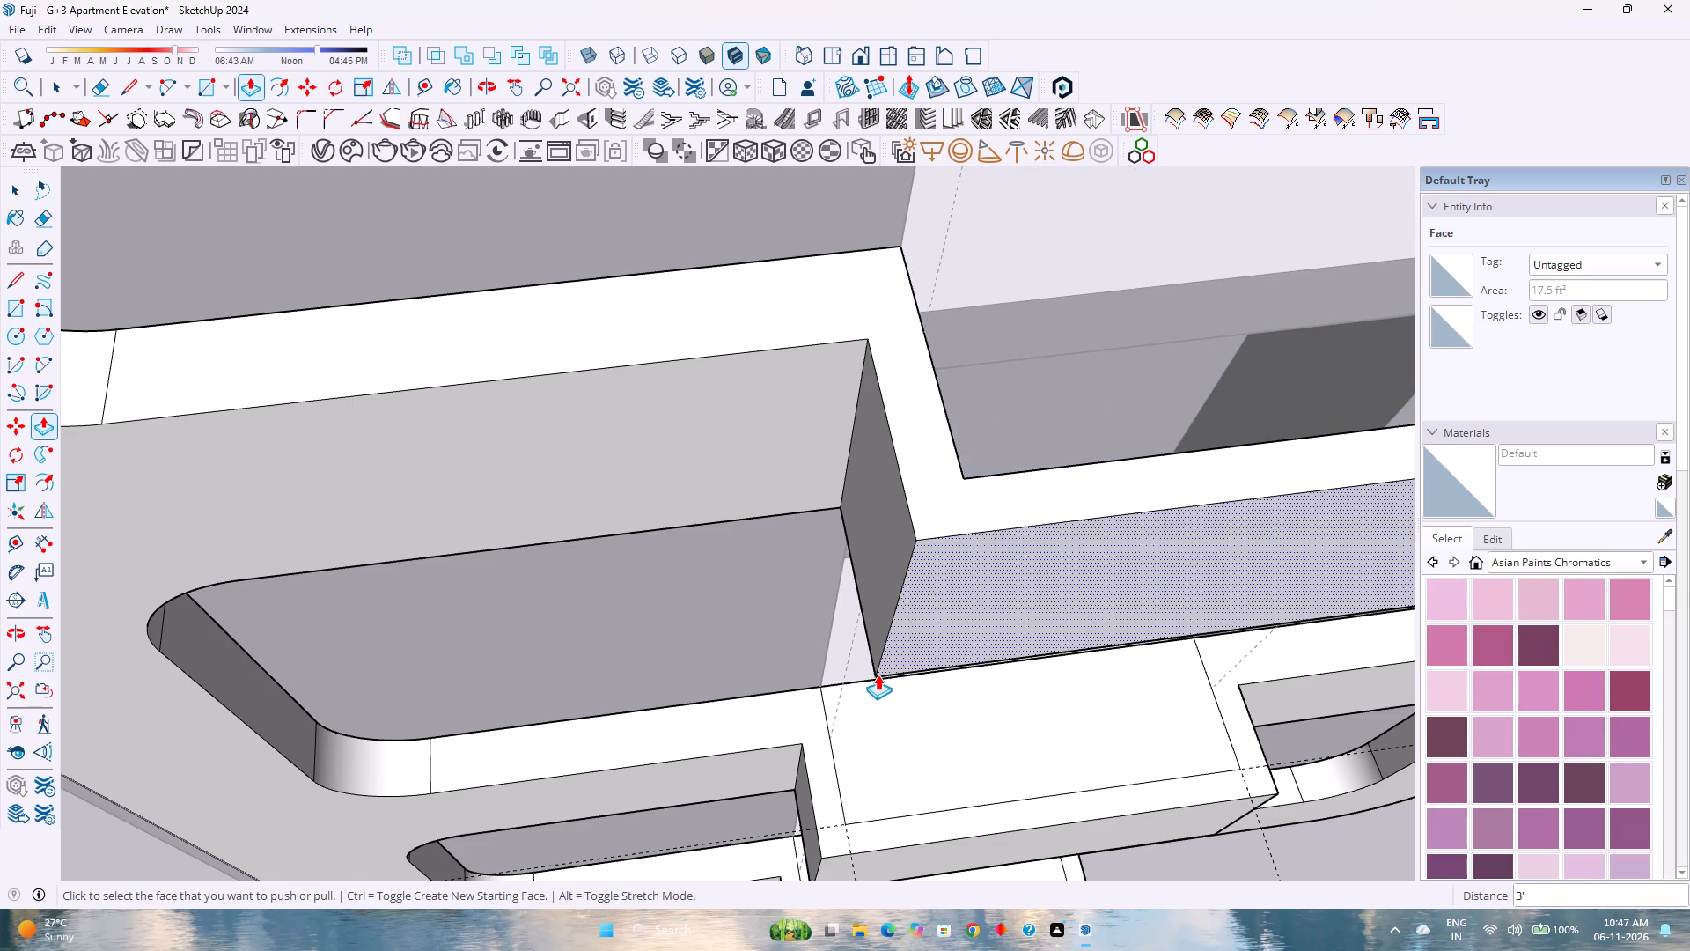
# Repeat the 3' cut on the inset rectangles of the middle and bottom projecting blocks.
pyautogui.scroll(-4, 878, 675)
pyautogui.keyDown('shift'); pyautogui.moveTo(905, 741); pyautogui.dragTo(894, 593, button='middle'); pyautogui.keyUp('shift')
pyautogui.keyDown('shift'); pyautogui.middleClick(894, 593); pyautogui.keyUp('shift')
pyautogui.doubleClick(895, 587)
pyautogui.doubleClick(914, 734)
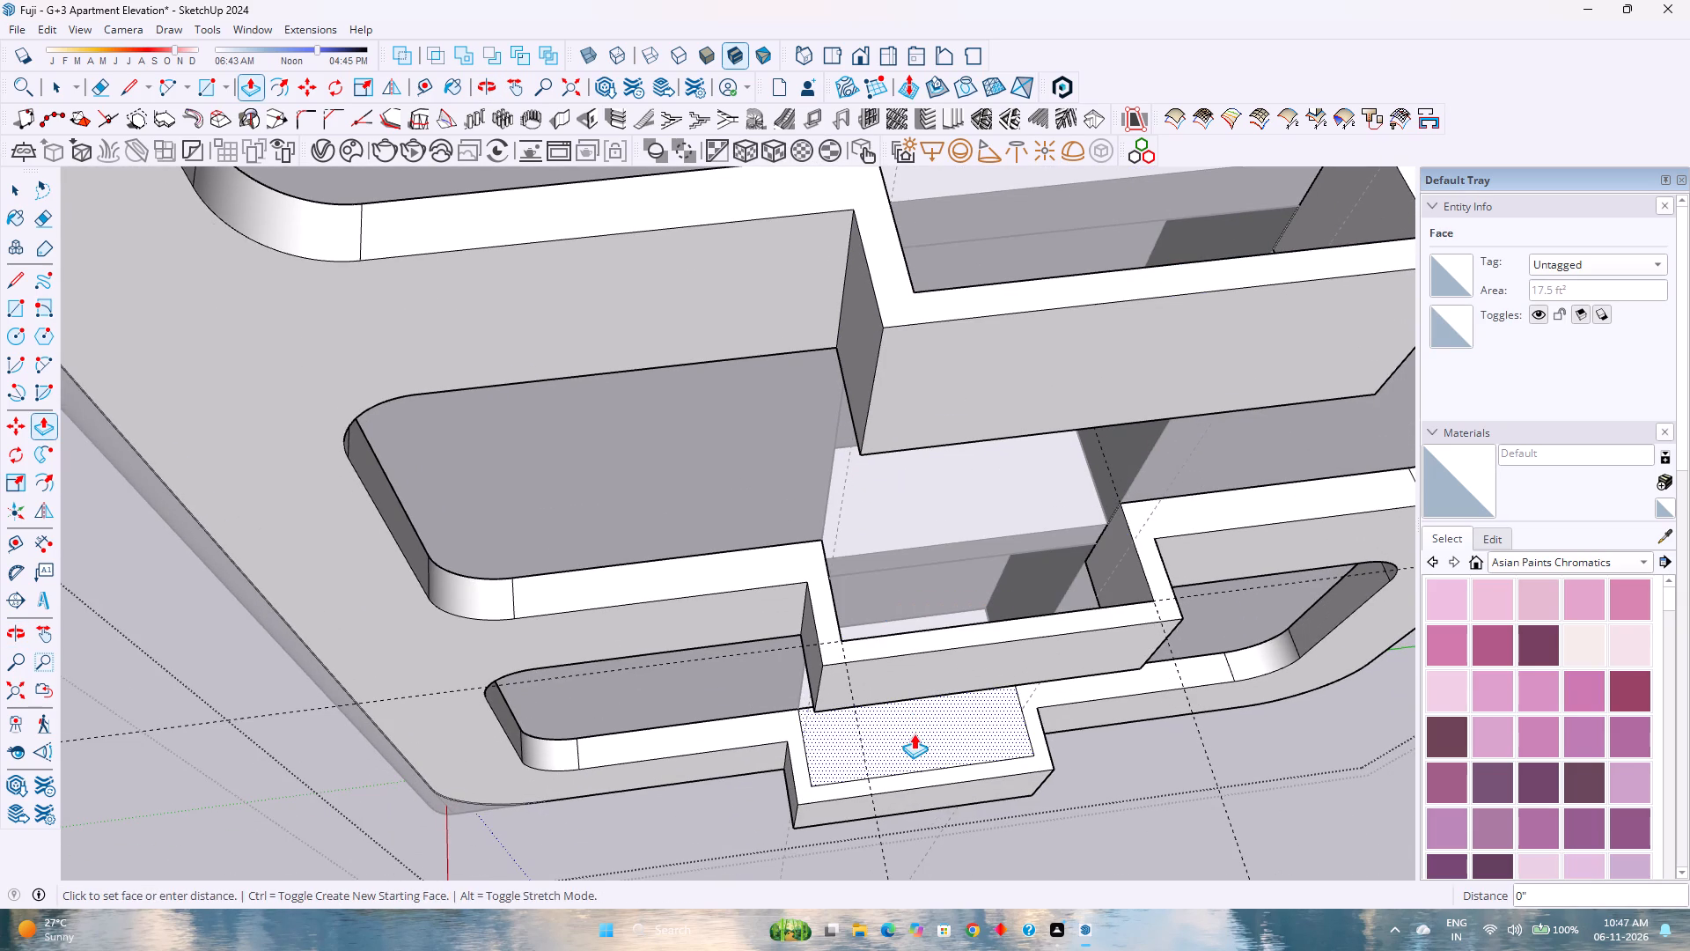
pyautogui.press('space')
pyautogui.press('Escape')
# Examine the hollowed balcony blocks and the overall building from above, the front and the side.
pyautogui.scroll(-7, 909, 734)
pyautogui.moveTo(827, 735); pyautogui.dragTo(849, 716, button='middle')
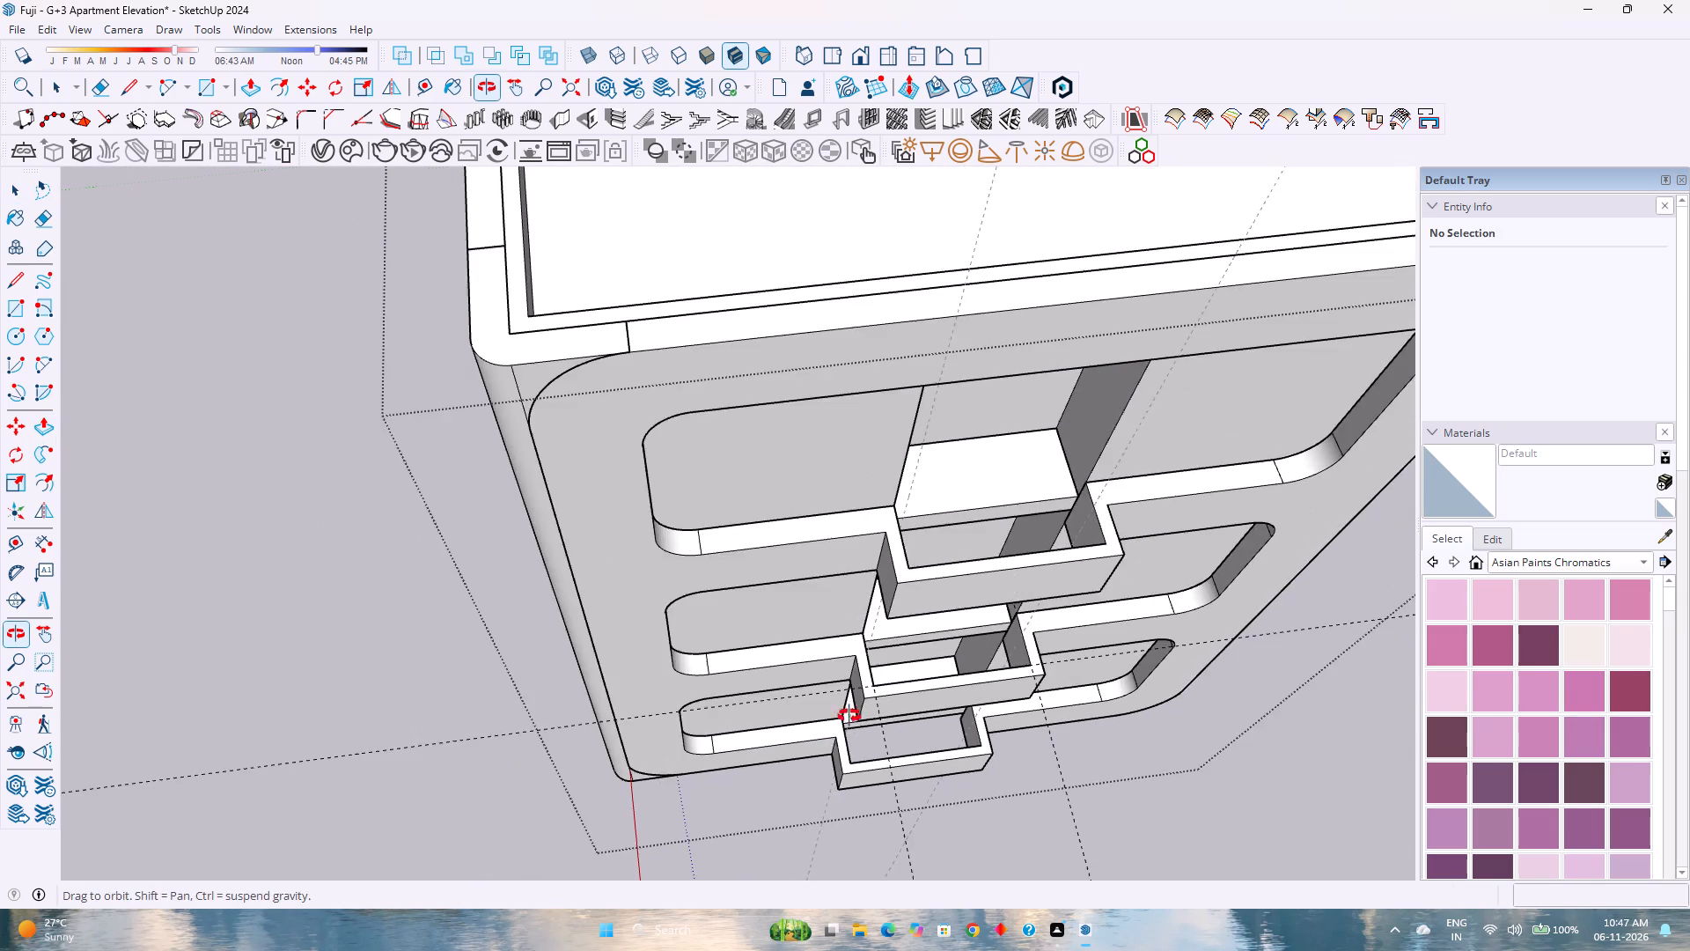
pyautogui.moveTo(849, 716); pyautogui.dragTo(916, 654, button='middle')
pyautogui.scroll(-8, 927, 638)
pyautogui.keyDown('shift'); pyautogui.moveTo(901, 629); pyautogui.dragTo(842, 735, button='middle'); pyautogui.keyUp('shift')
pyautogui.moveTo(797, 717); pyautogui.dragTo(1149, 439, button='middle')
pyautogui.scroll(2, 1113, 439)
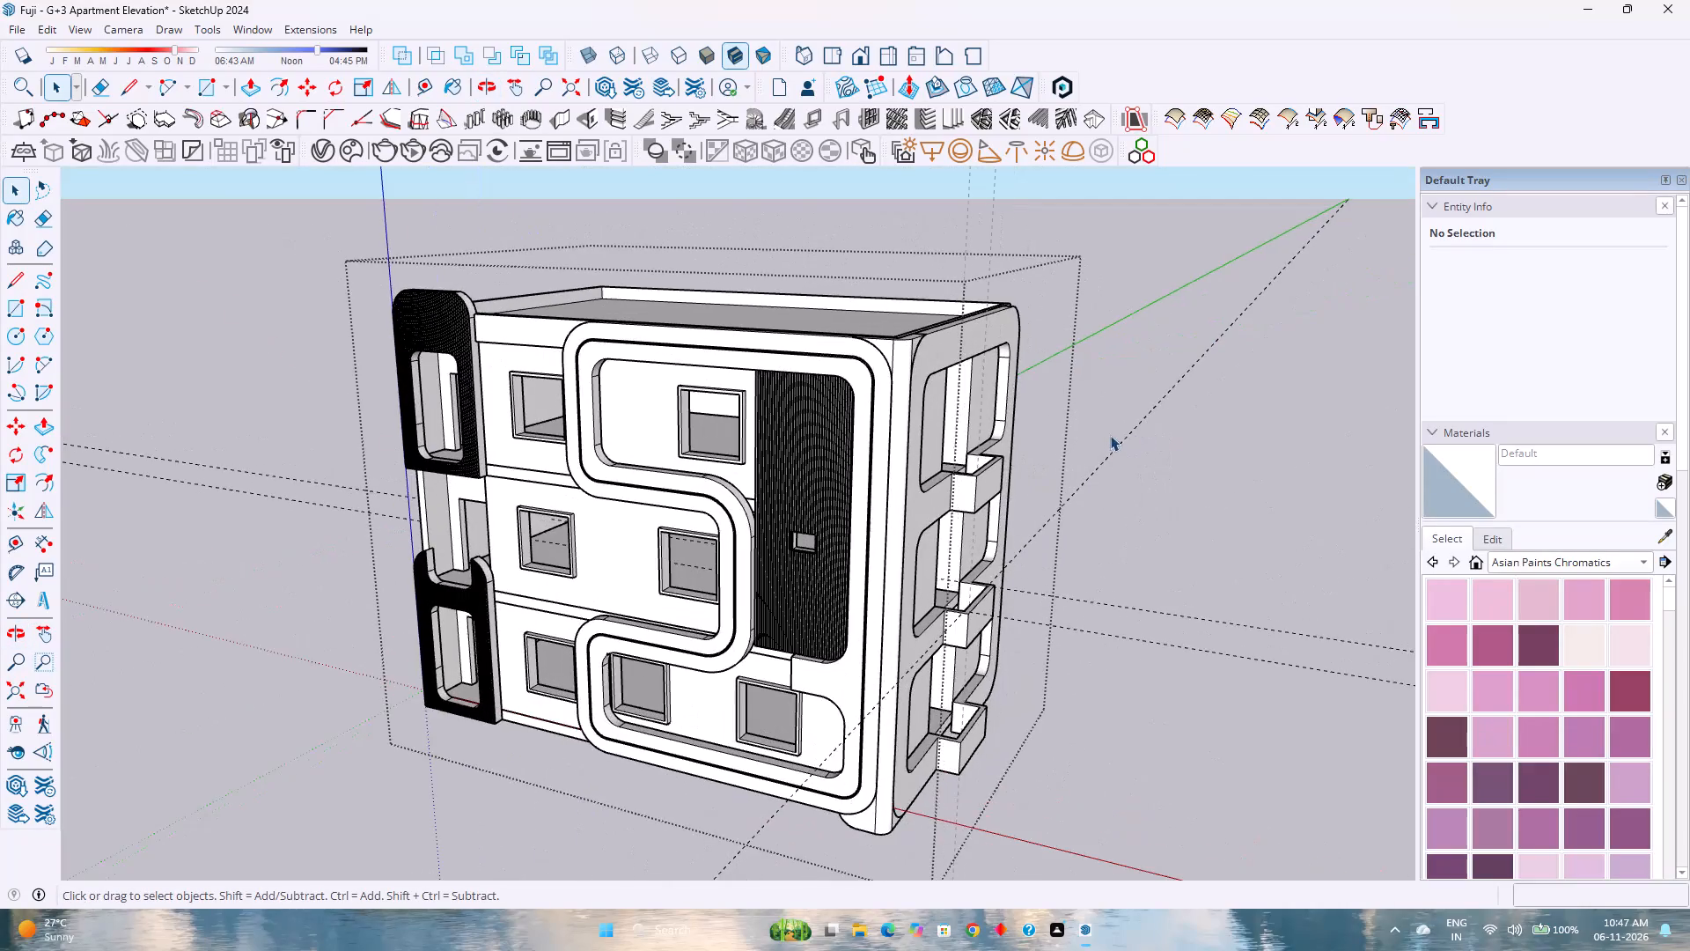
pyautogui.scroll(3, 1110, 435)
pyautogui.keyDown('shift'); pyautogui.moveTo(1076, 430); pyautogui.dragTo(1076, 523, button='middle'); pyautogui.keyUp('shift')
pyautogui.keyDown('shift'); pyautogui.middleClick(1074, 527); pyautogui.keyUp('shift')
pyautogui.moveTo(879, 587); pyautogui.dragTo(973, 483, button='middle')
pyautogui.middleClick(974, 481)
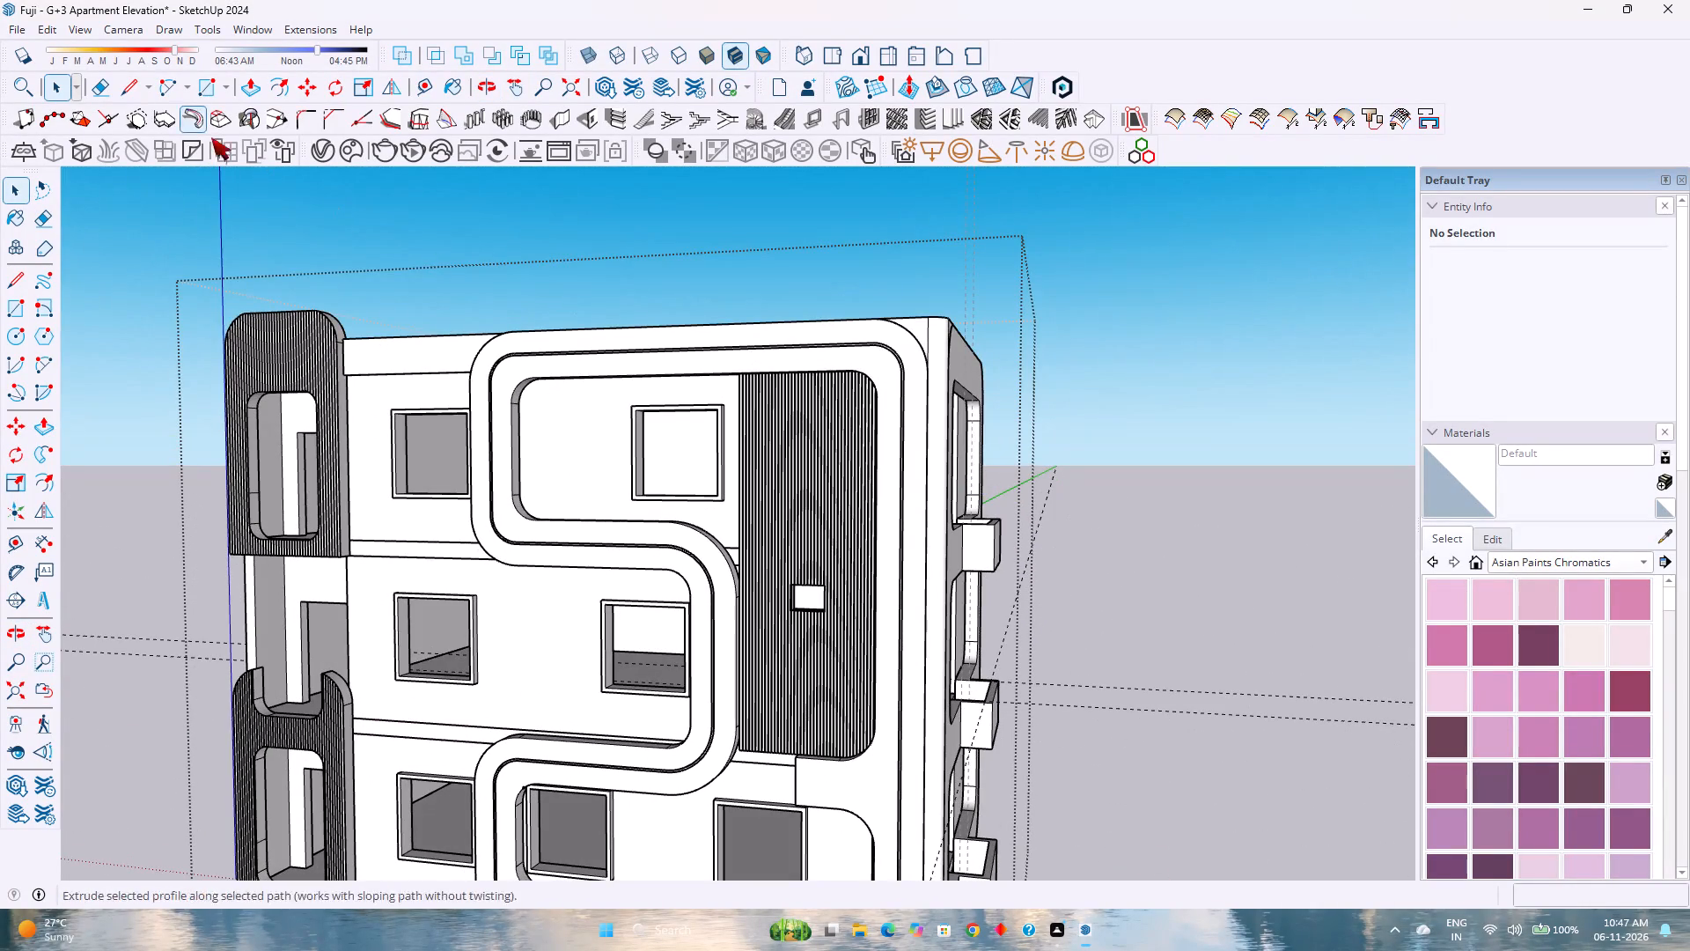
pyautogui.moveTo(1027, 561); pyautogui.dragTo(805, 576, button='middle')
pyautogui.middleClick(805, 576)
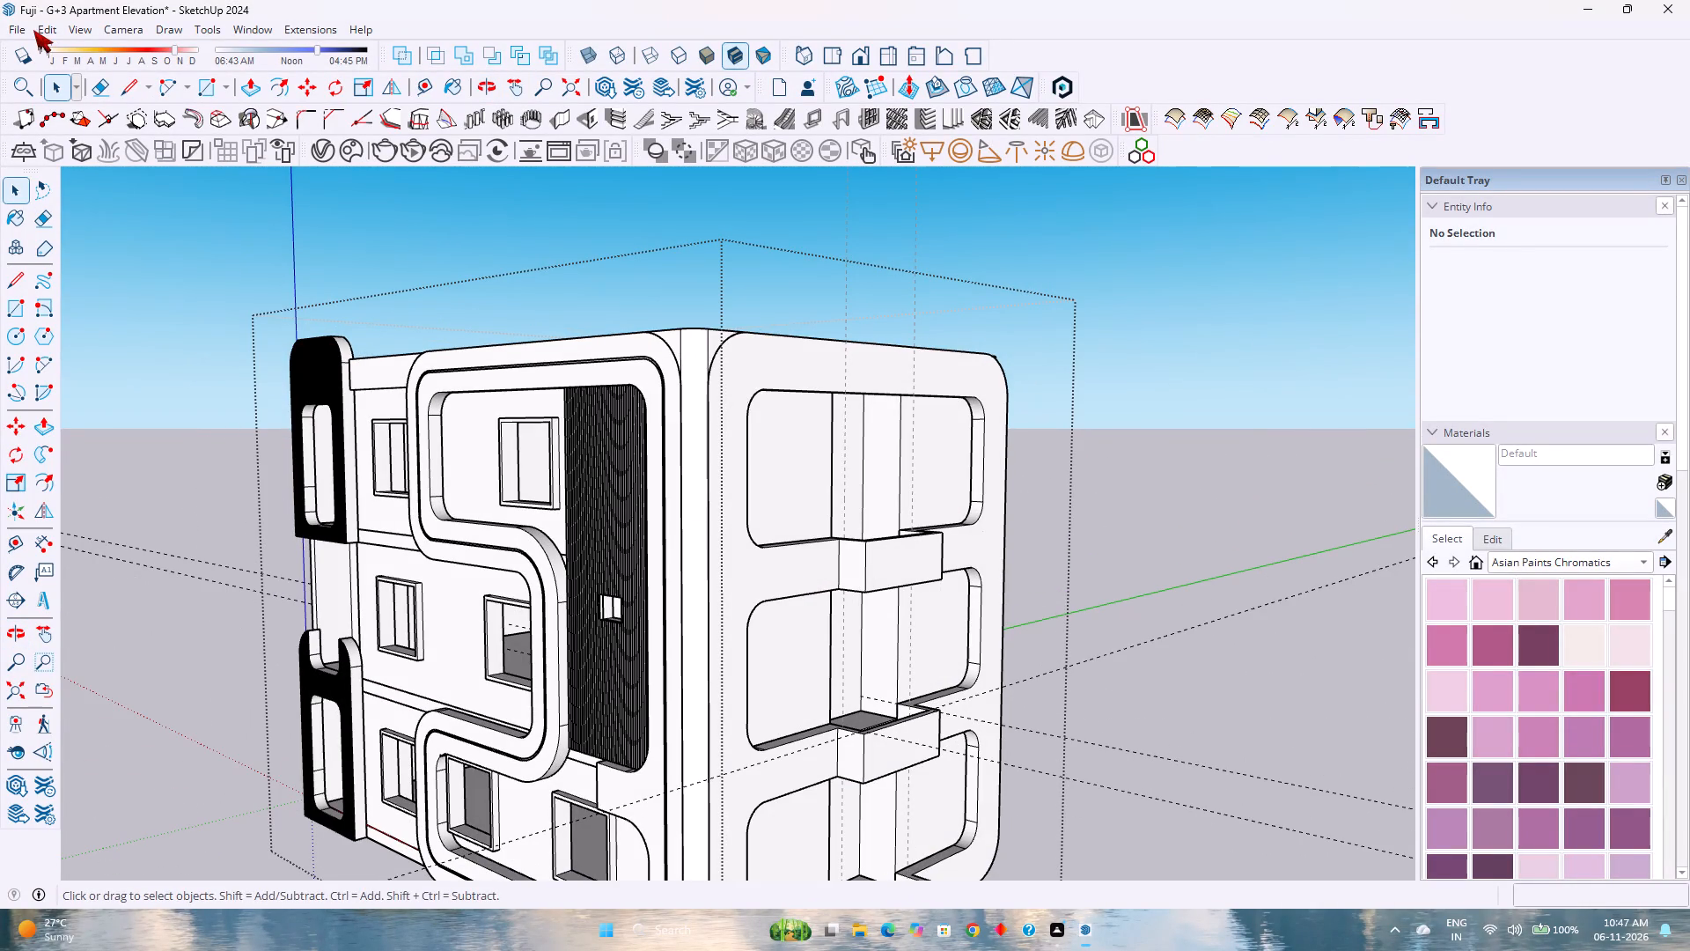
# Delete all guides, first inside the open group and again in the model outside it.
pyautogui.click(43, 31)
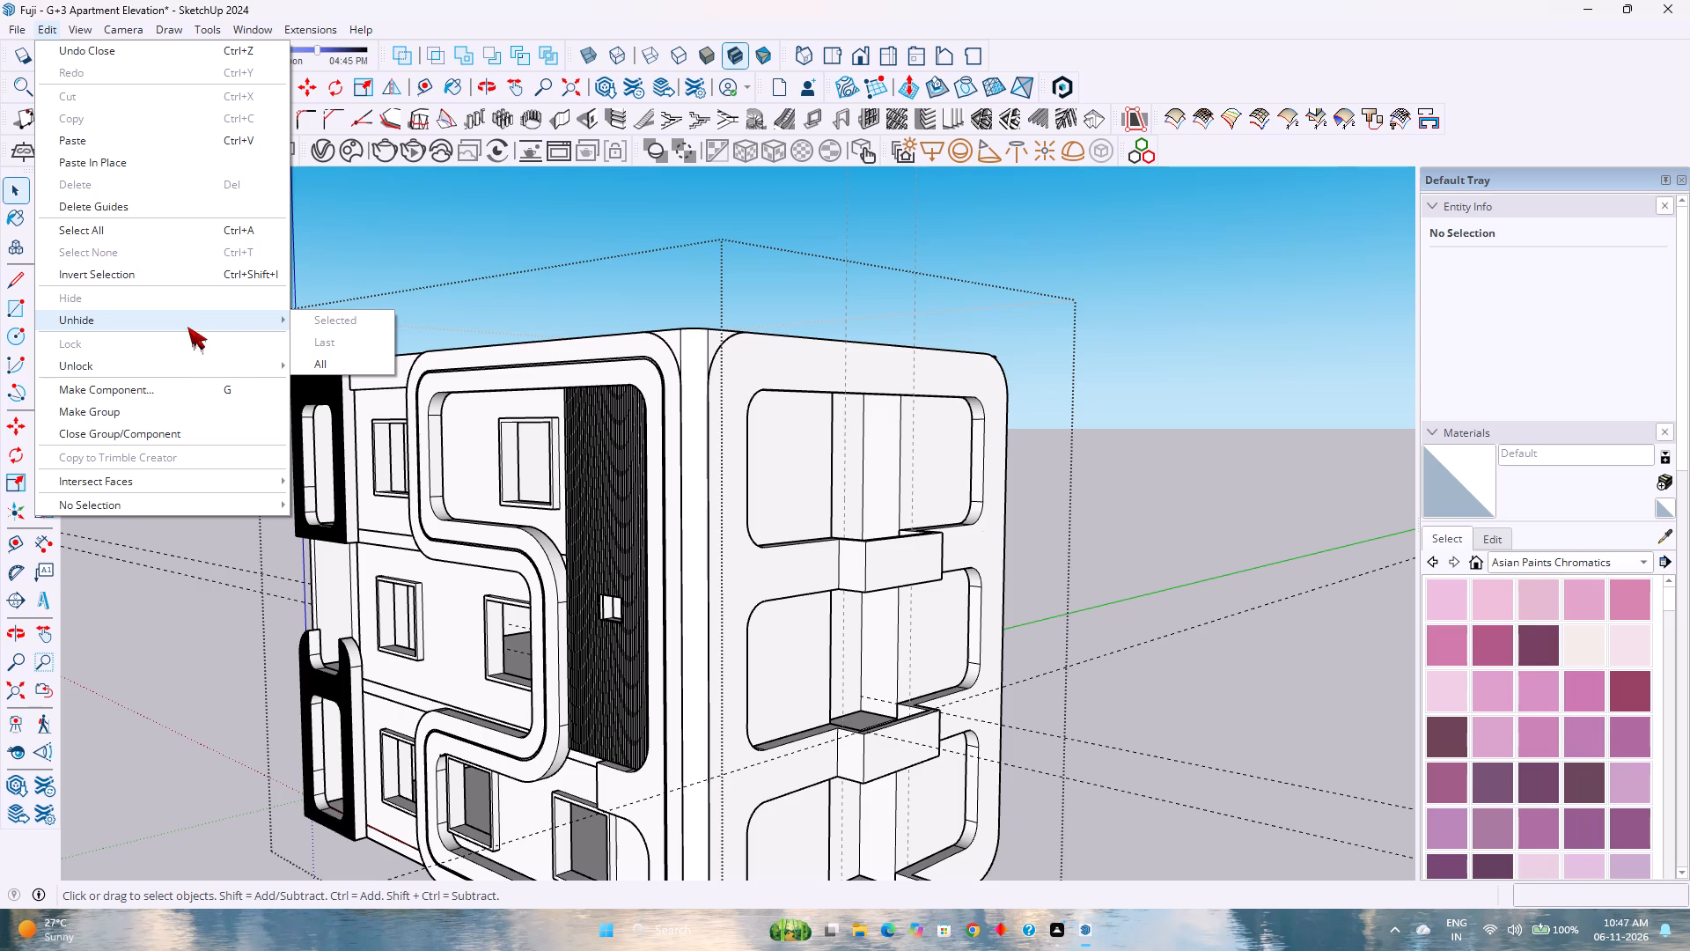
pyautogui.click(153, 204)
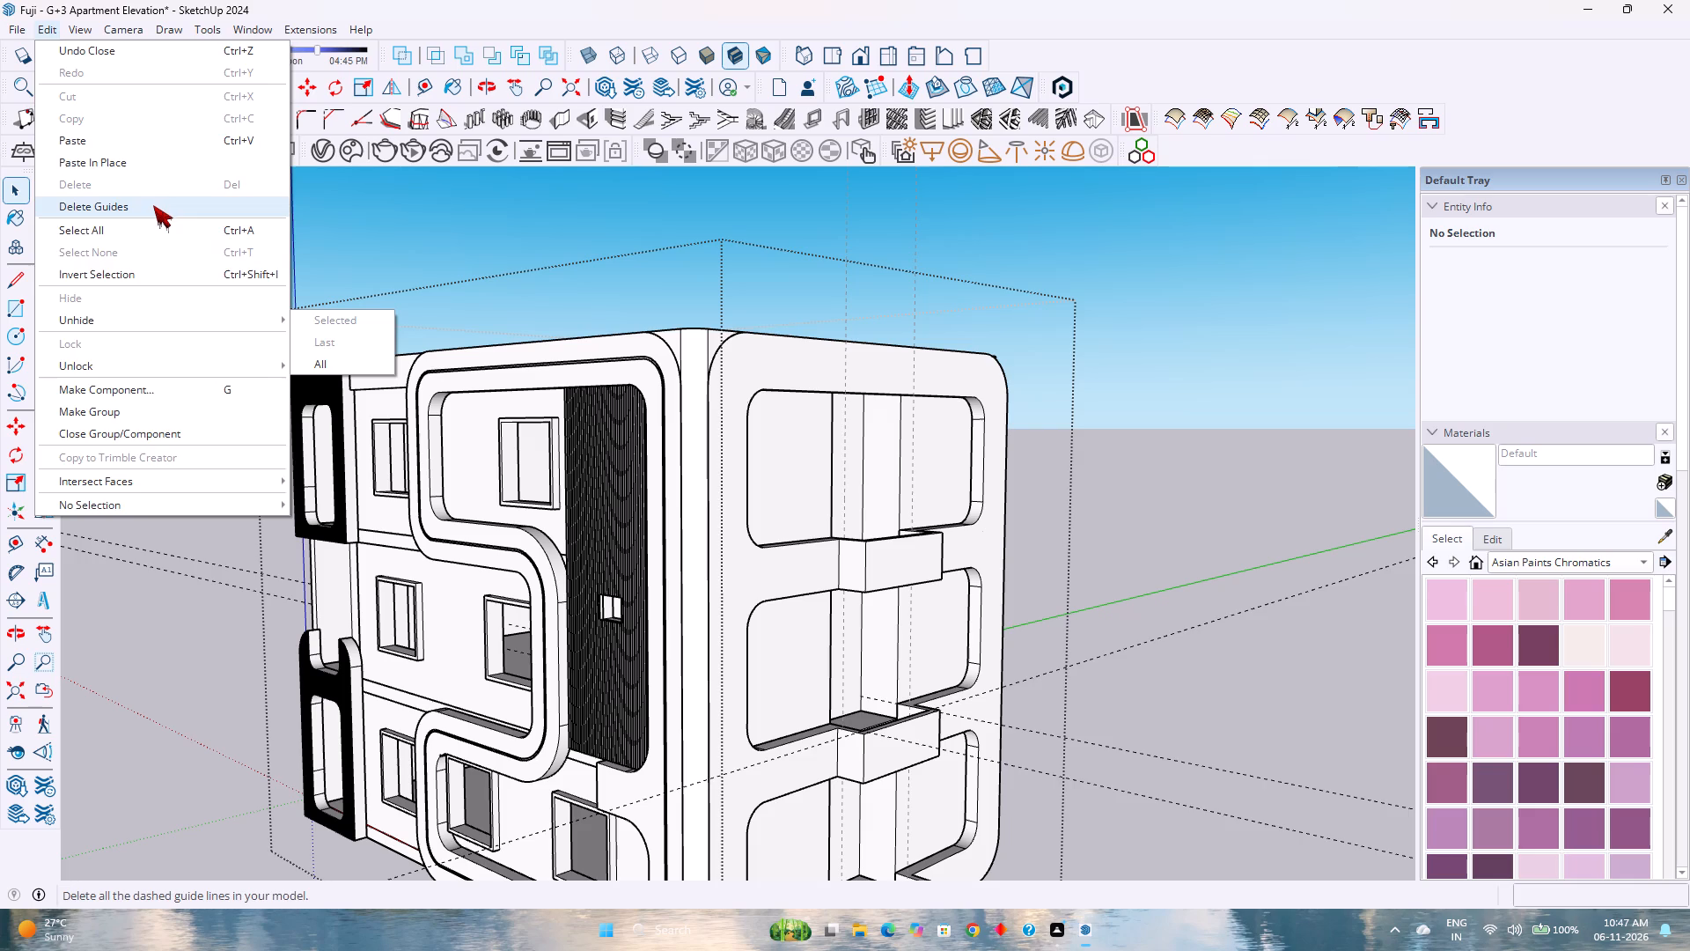
pyautogui.scroll(-2, 849, 593)
pyautogui.click(1121, 617)
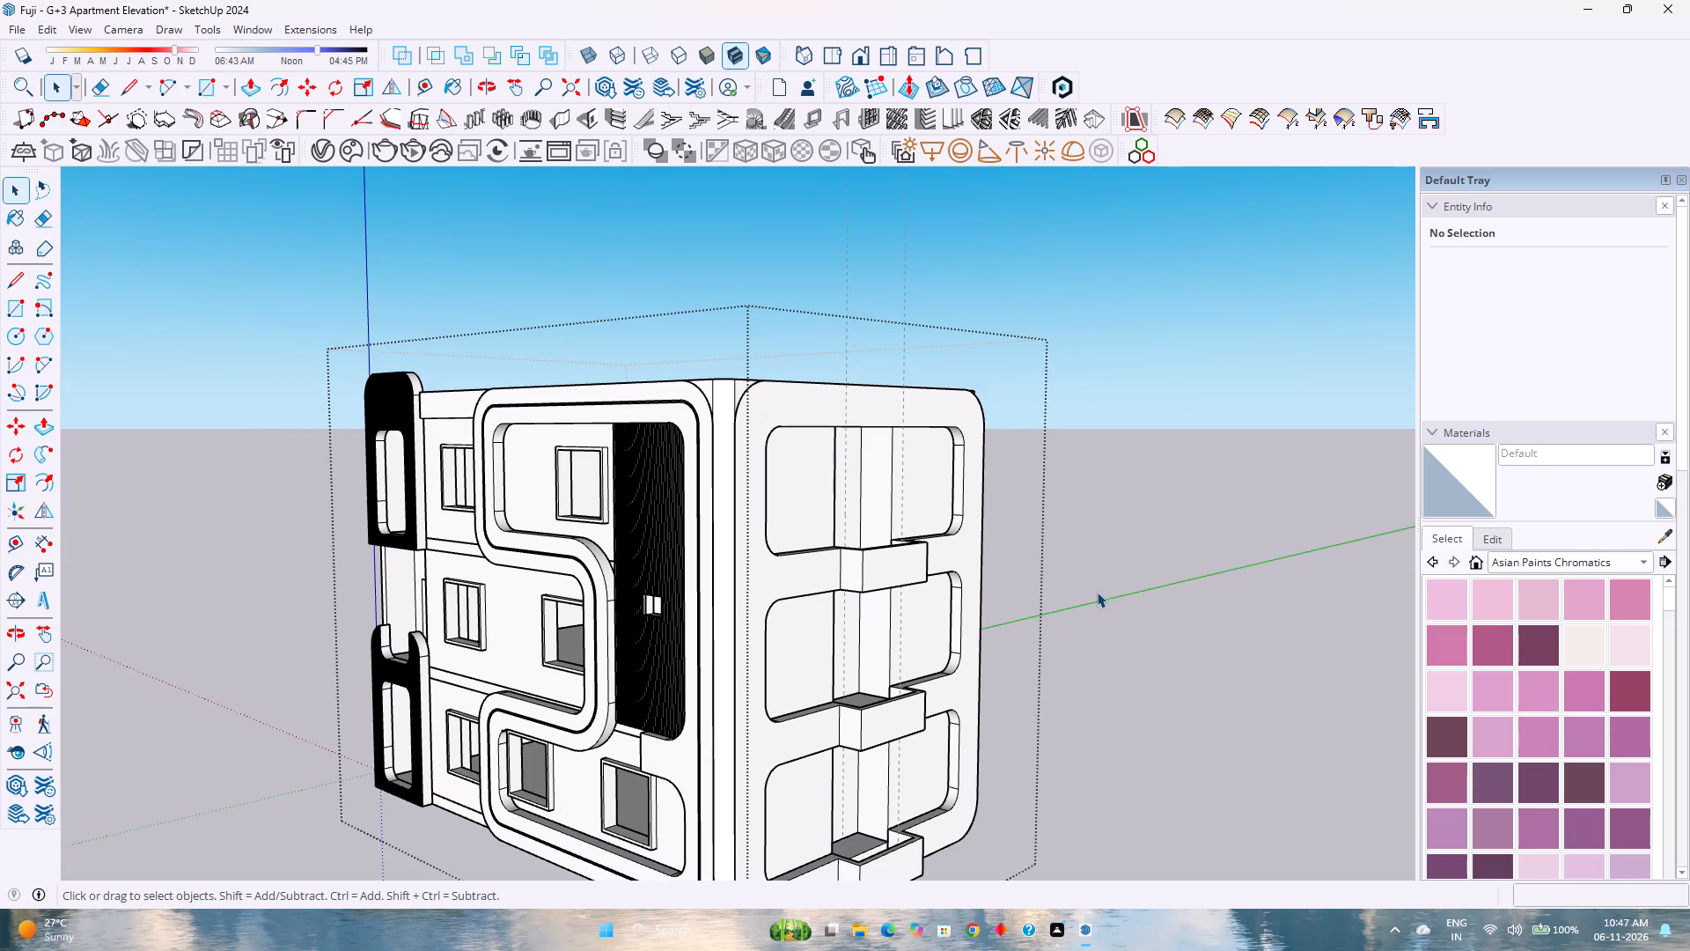
pyautogui.press('Escape')
pyautogui.click(47, 33)
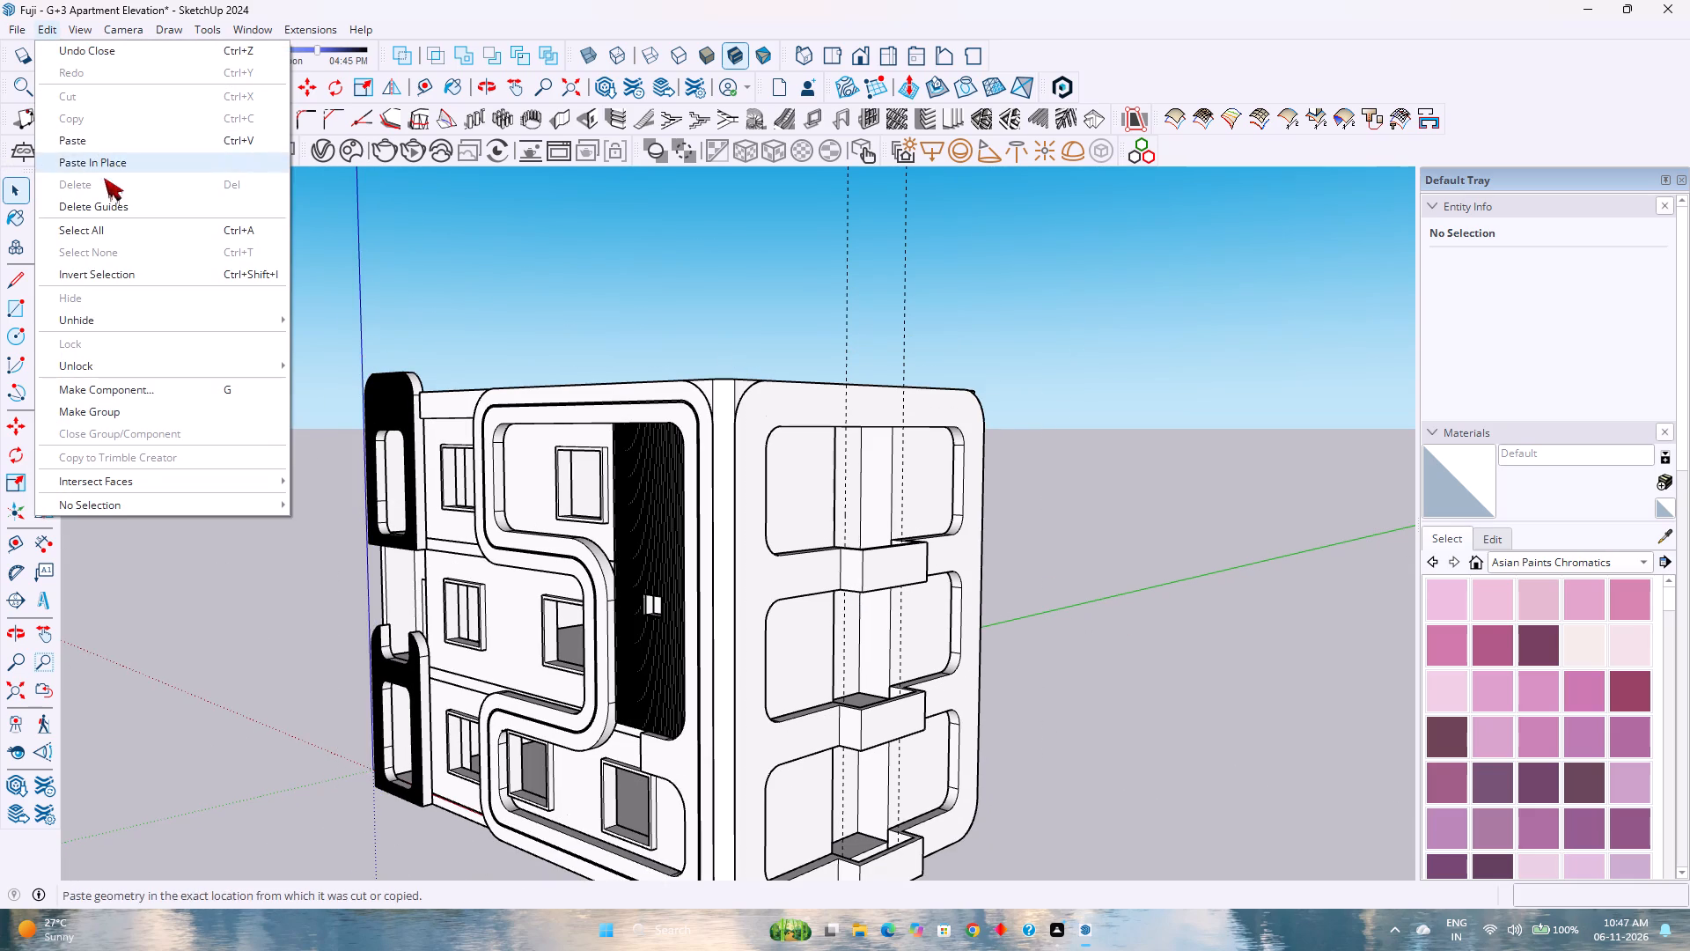
pyautogui.click(116, 199)
# Save the apartment elevation model.
pyautogui.scroll(-3, 1012, 613)
pyautogui.moveTo(637, 686); pyautogui.dragTo(871, 623, button='middle')
pyautogui.moveTo(876, 623); pyautogui.dragTo(884, 622, button='middle')
pyautogui.middleClick(884, 622)
pyautogui.scroll(-3, 884, 622)
pyautogui.moveTo(935, 656); pyautogui.dragTo(762, 634, button='middle')
pyautogui.middleClick(762, 634)
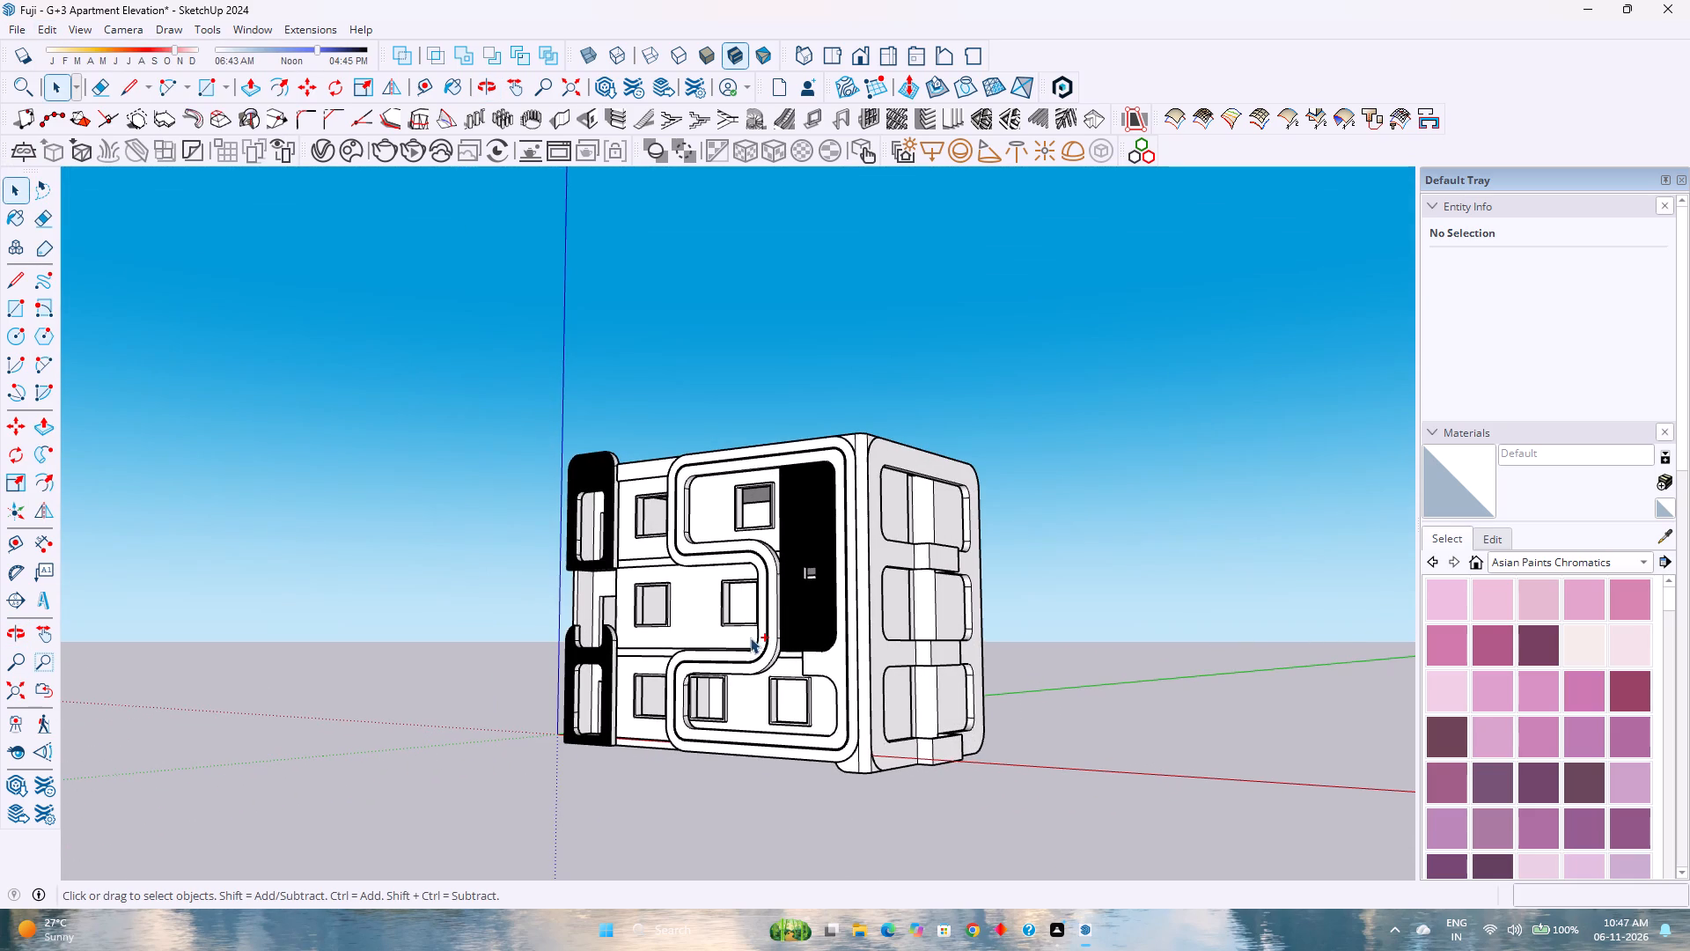
pyautogui.hotkey('ctrl', 's')
# Examine the side frame with its balcony blocks straight on and from below, including the building's underside.
pyautogui.scroll(-2, 848, 616)
pyautogui.scroll(6, 913, 589)
pyautogui.moveTo(912, 586); pyautogui.dragTo(650, 609, button='middle')
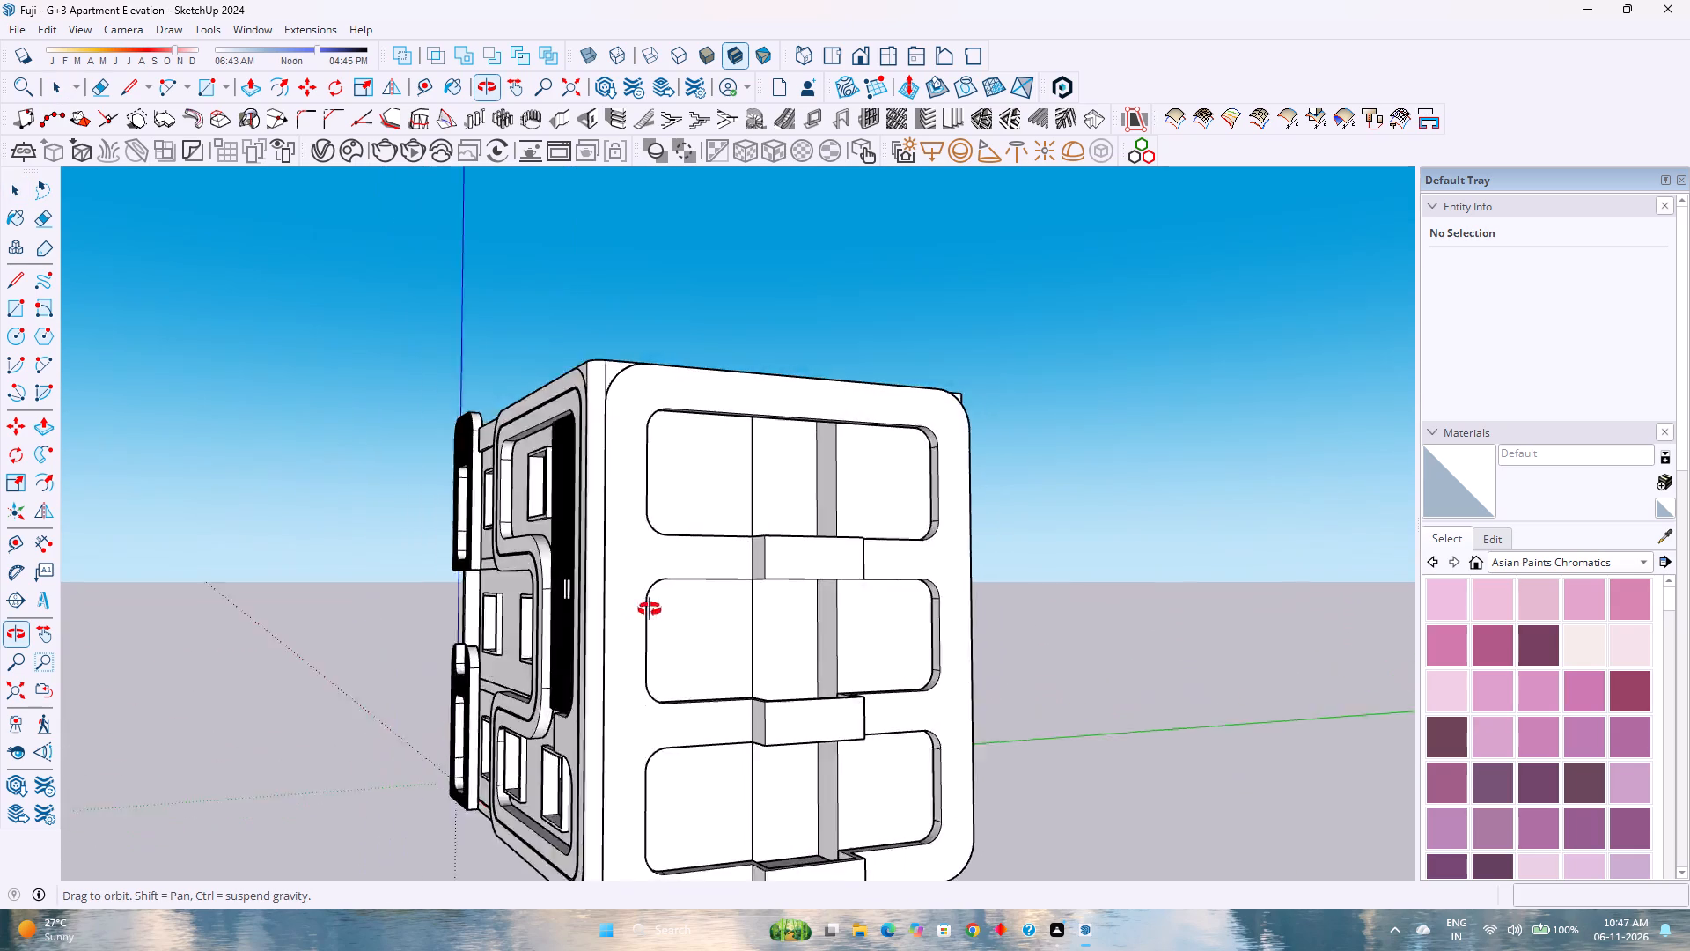
pyautogui.moveTo(650, 609); pyautogui.dragTo(494, 596, button='middle')
pyautogui.middleClick(494, 596)
pyautogui.scroll(-3, 509, 596)
pyautogui.moveTo(595, 649); pyautogui.dragTo(613, 566, button='middle')
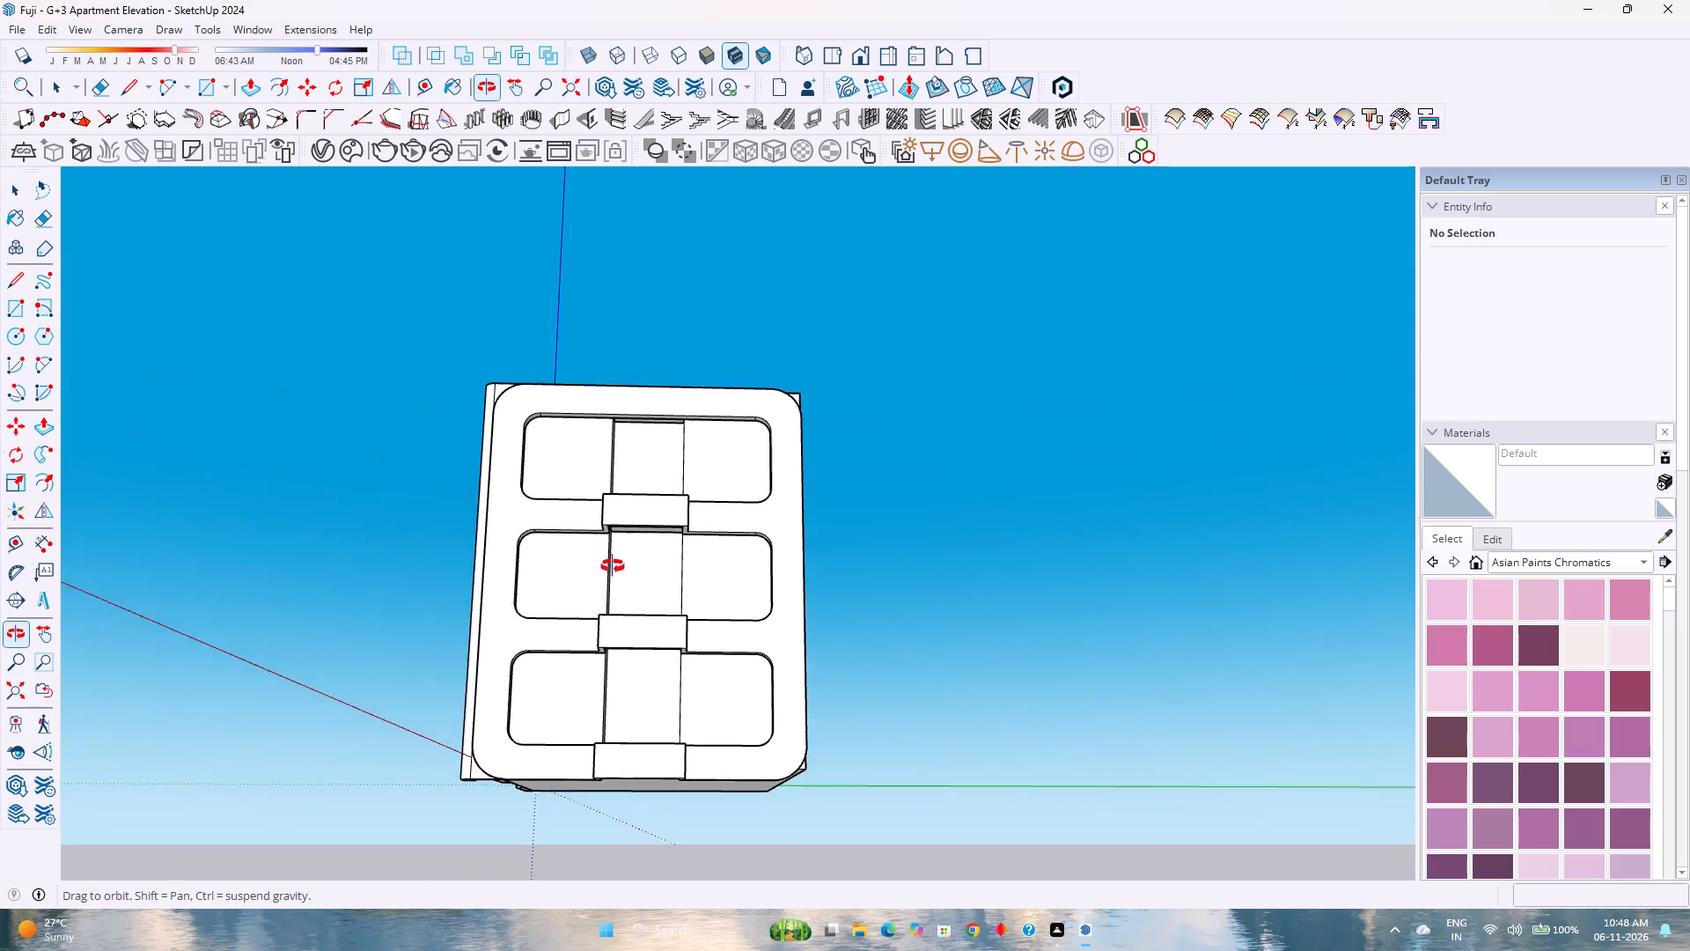
pyautogui.moveTo(613, 566); pyautogui.dragTo(1059, 396, button='middle')
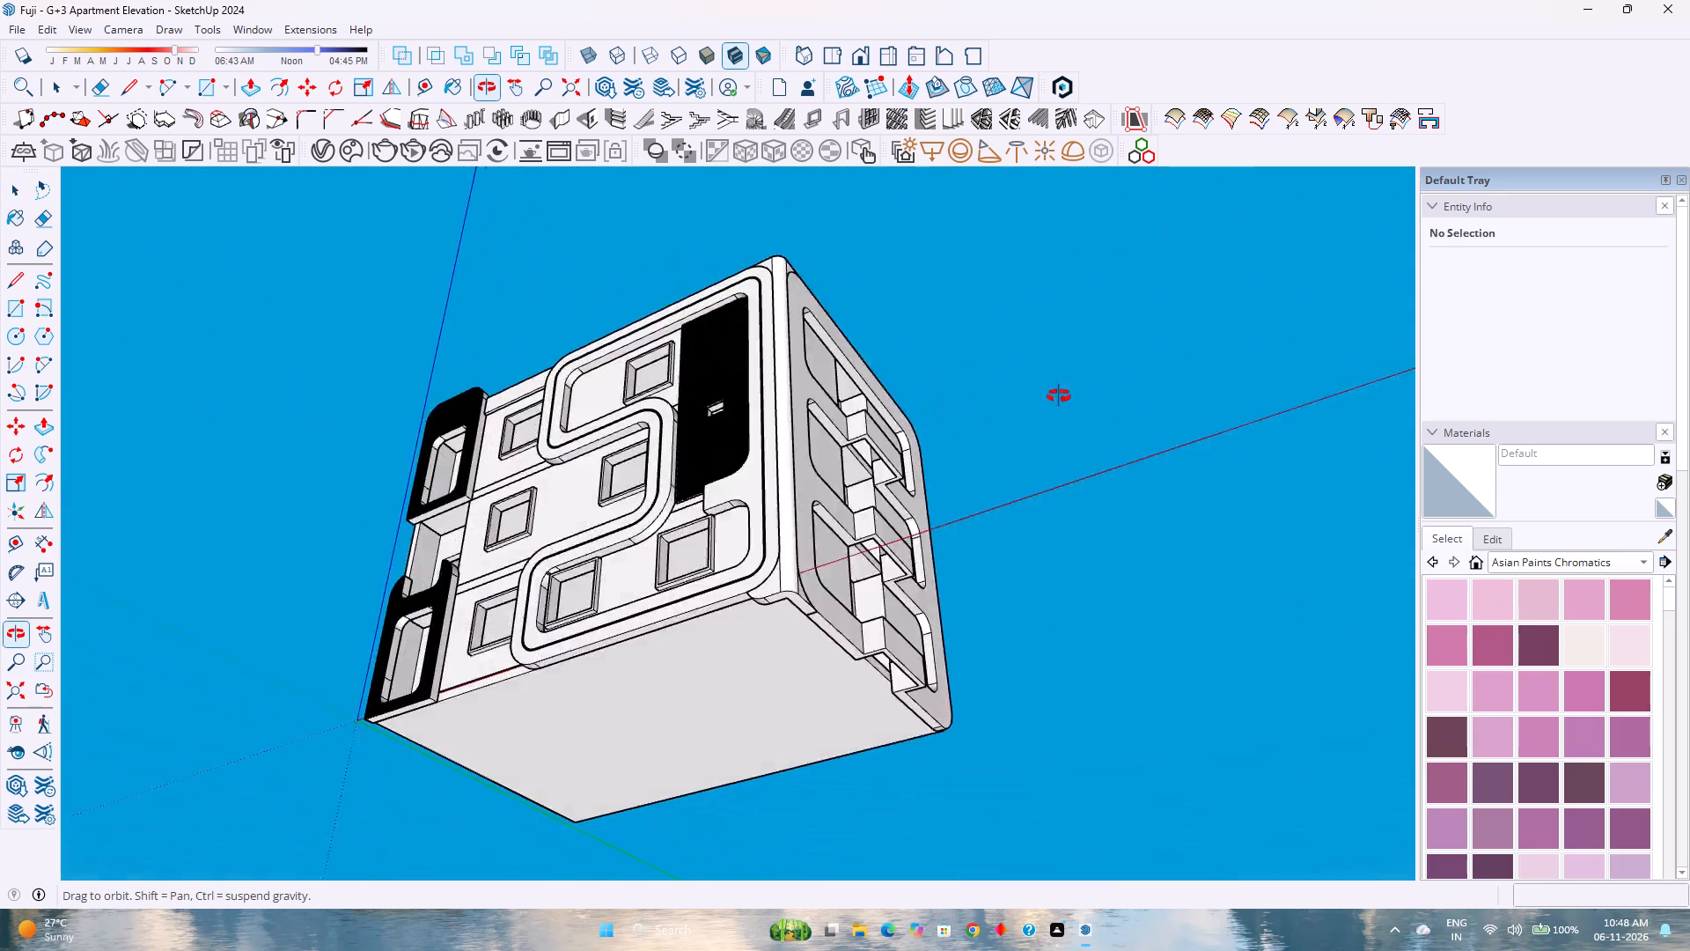
pyautogui.moveTo(1059, 396); pyautogui.dragTo(820, 446, button='middle')
pyautogui.scroll(2, 790, 488)
pyautogui.moveTo(790, 488); pyautogui.dragTo(1074, 384, button='middle')
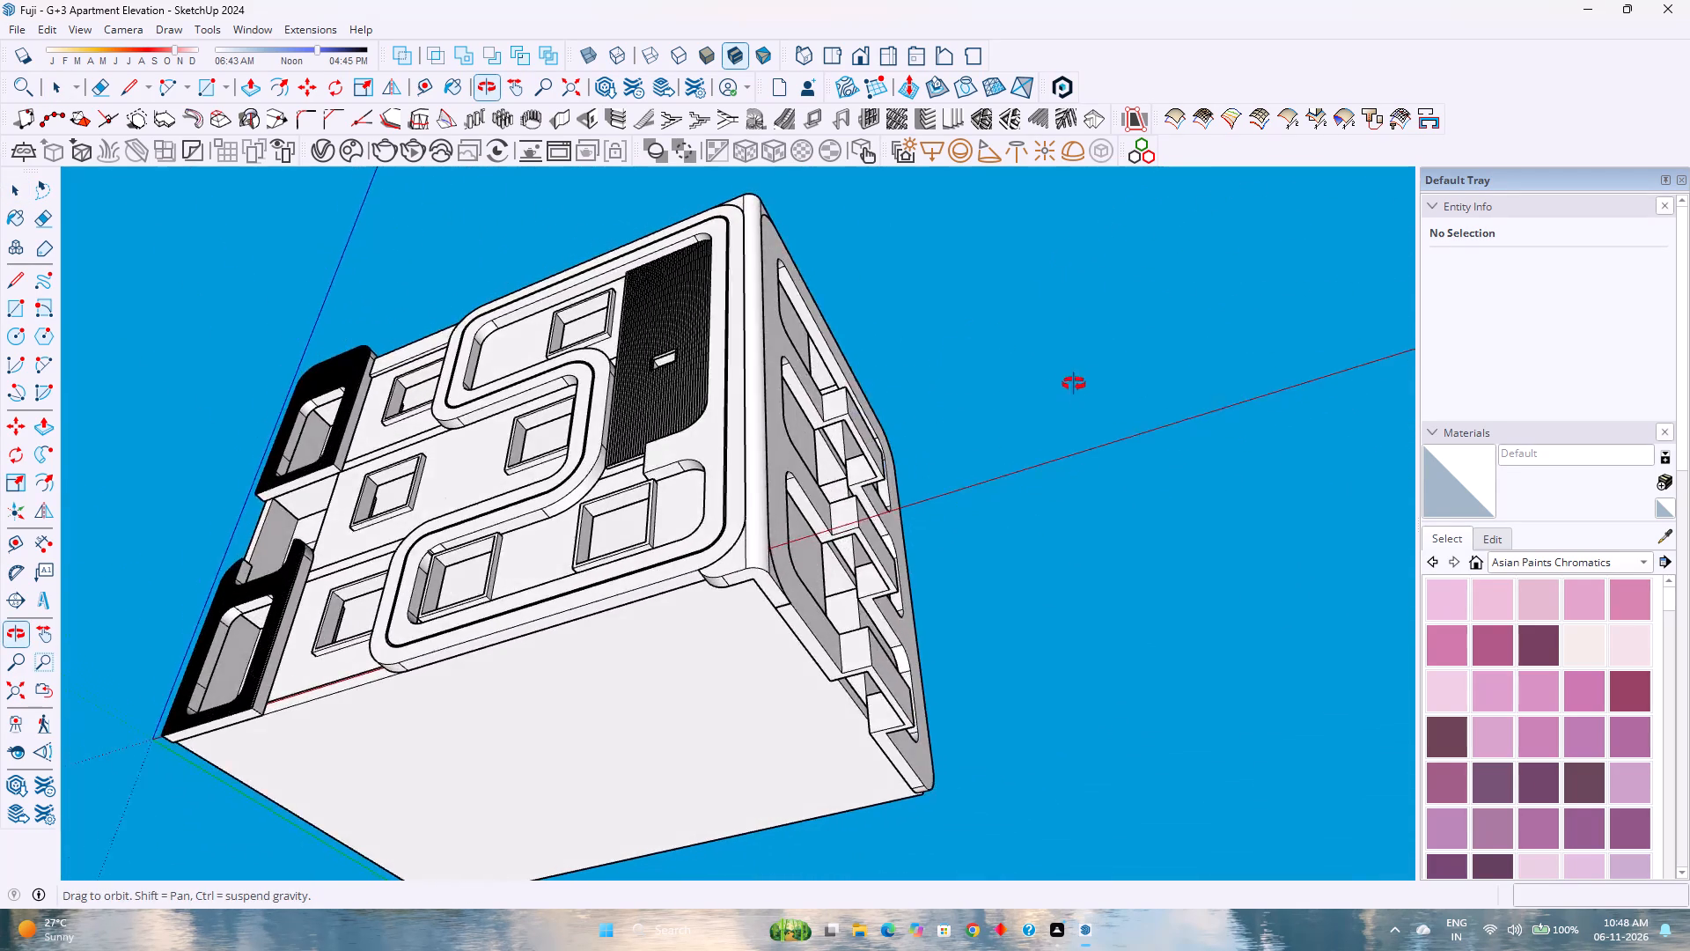
pyautogui.moveTo(1074, 384); pyautogui.dragTo(1114, 380, button='middle')
pyautogui.middleClick(1114, 380)
pyautogui.scroll(5, 783, 468)
pyautogui.moveTo(926, 501); pyautogui.dragTo(879, 388, button='middle')
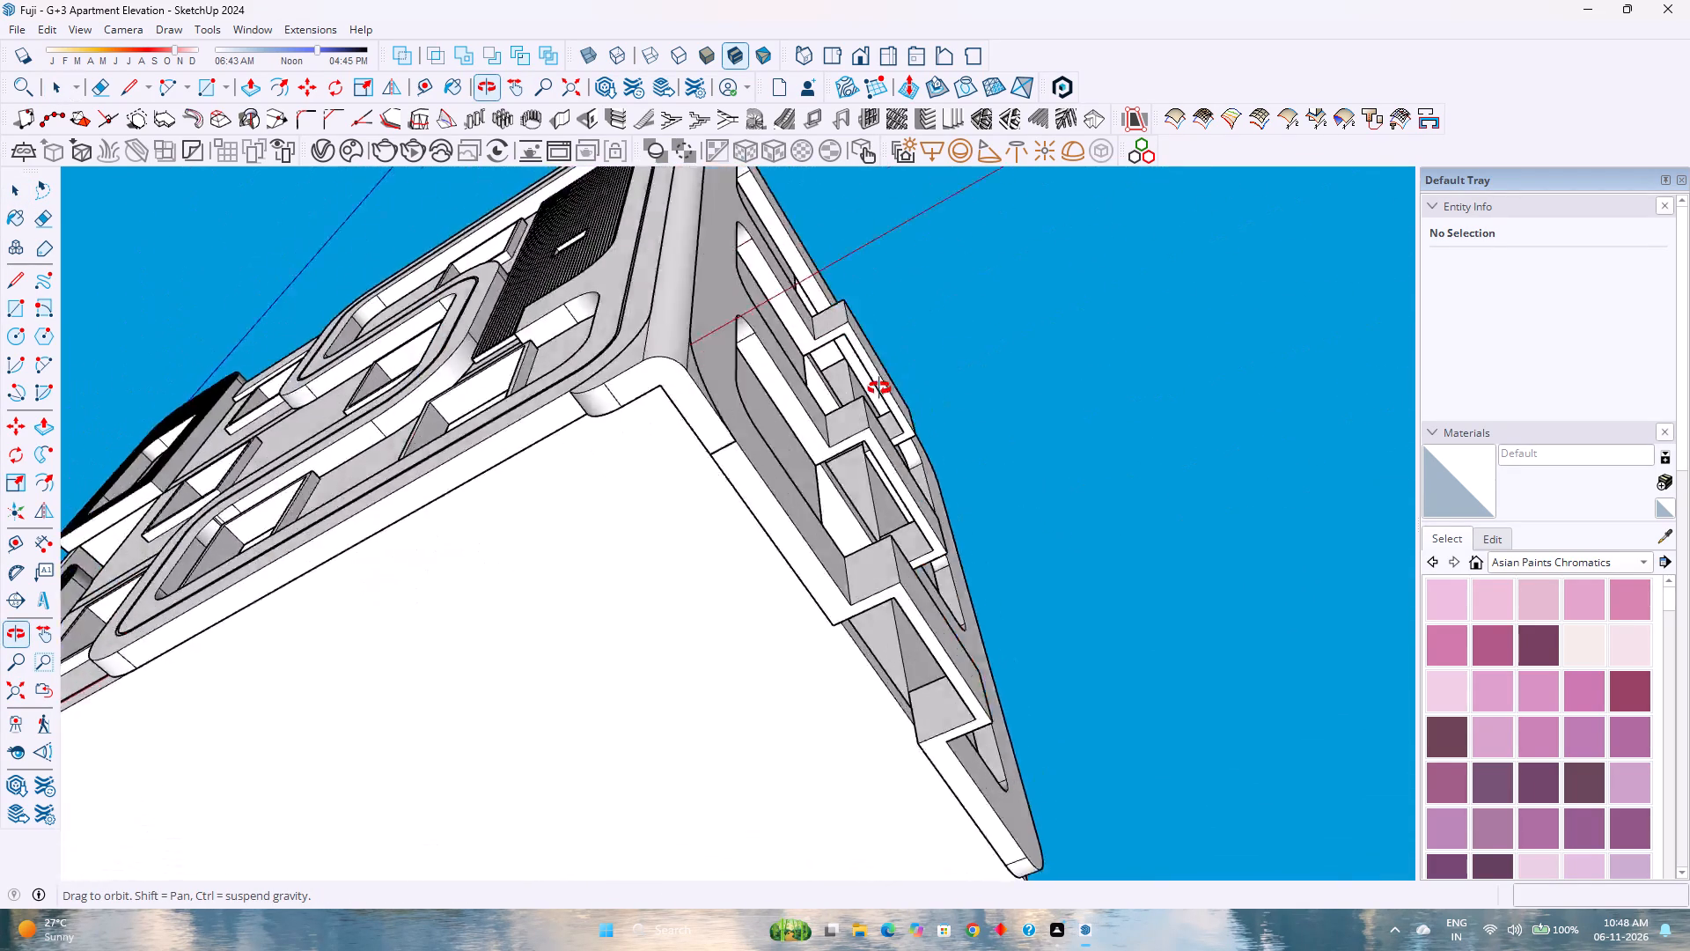
pyautogui.moveTo(879, 388); pyautogui.dragTo(960, 385, button='middle')
pyautogui.moveTo(960, 385); pyautogui.dragTo(981, 384, button='middle')
pyautogui.moveTo(989, 383); pyautogui.dragTo(980, 368, button='middle')
pyautogui.middleClick(980, 368)
pyautogui.moveTo(988, 546); pyautogui.dragTo(816, 475, button='middle')
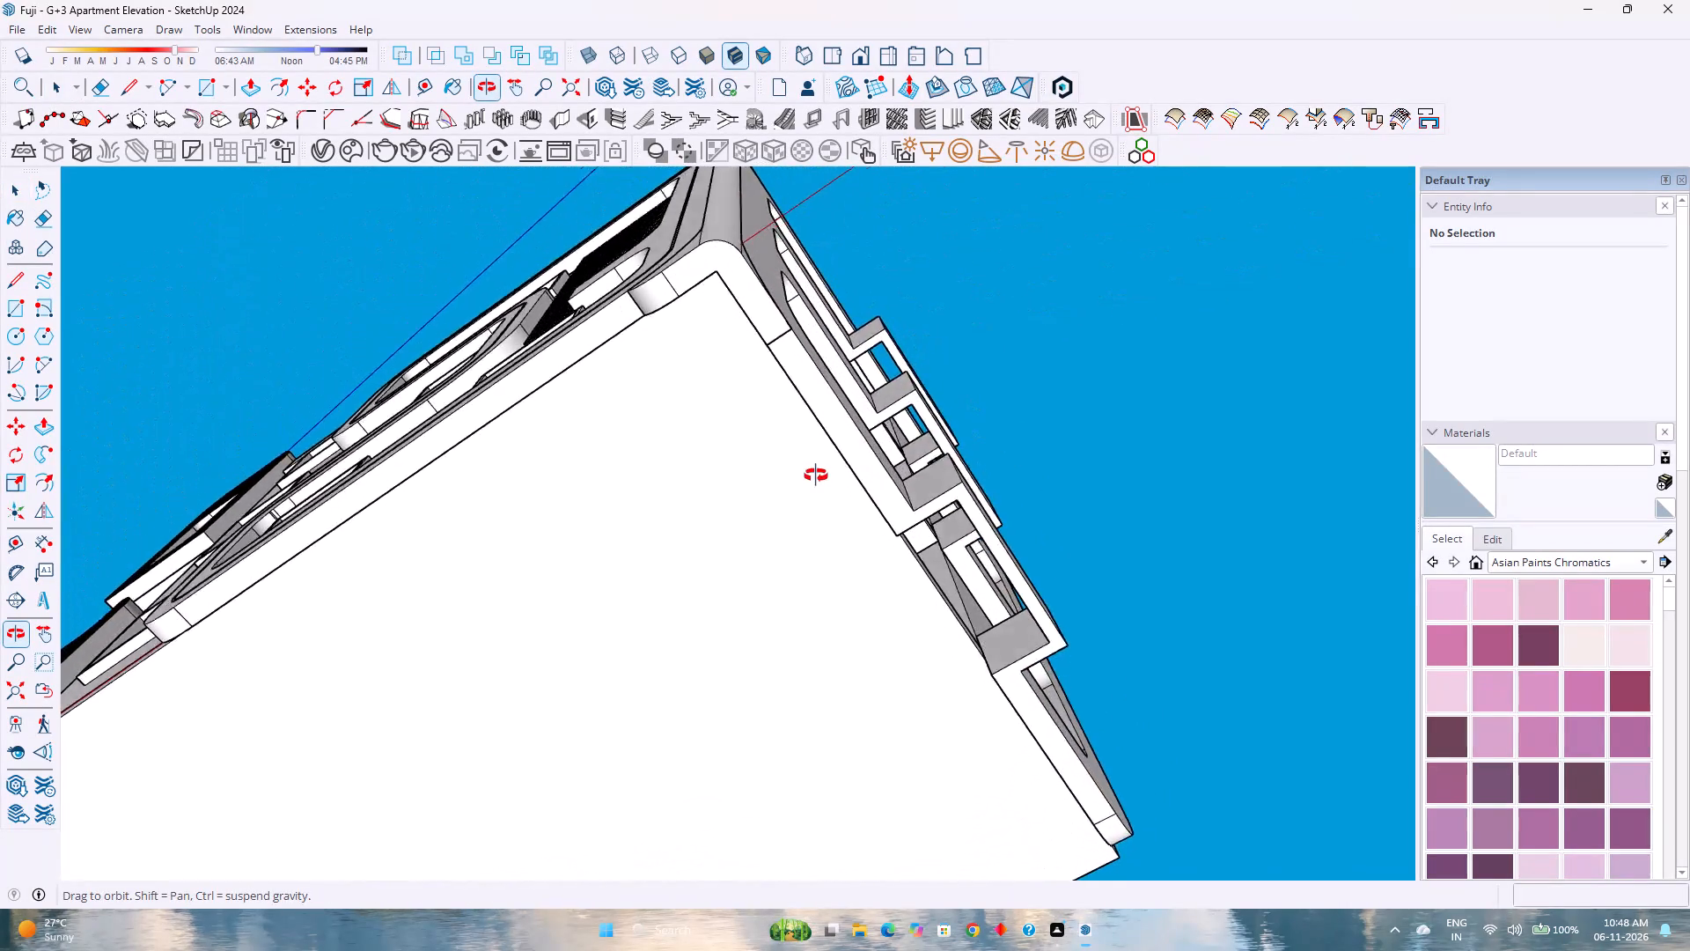
pyautogui.moveTo(816, 475); pyautogui.dragTo(791, 461, button='middle')
pyautogui.middleClick(795, 461)
pyautogui.scroll(-6, 797, 464)
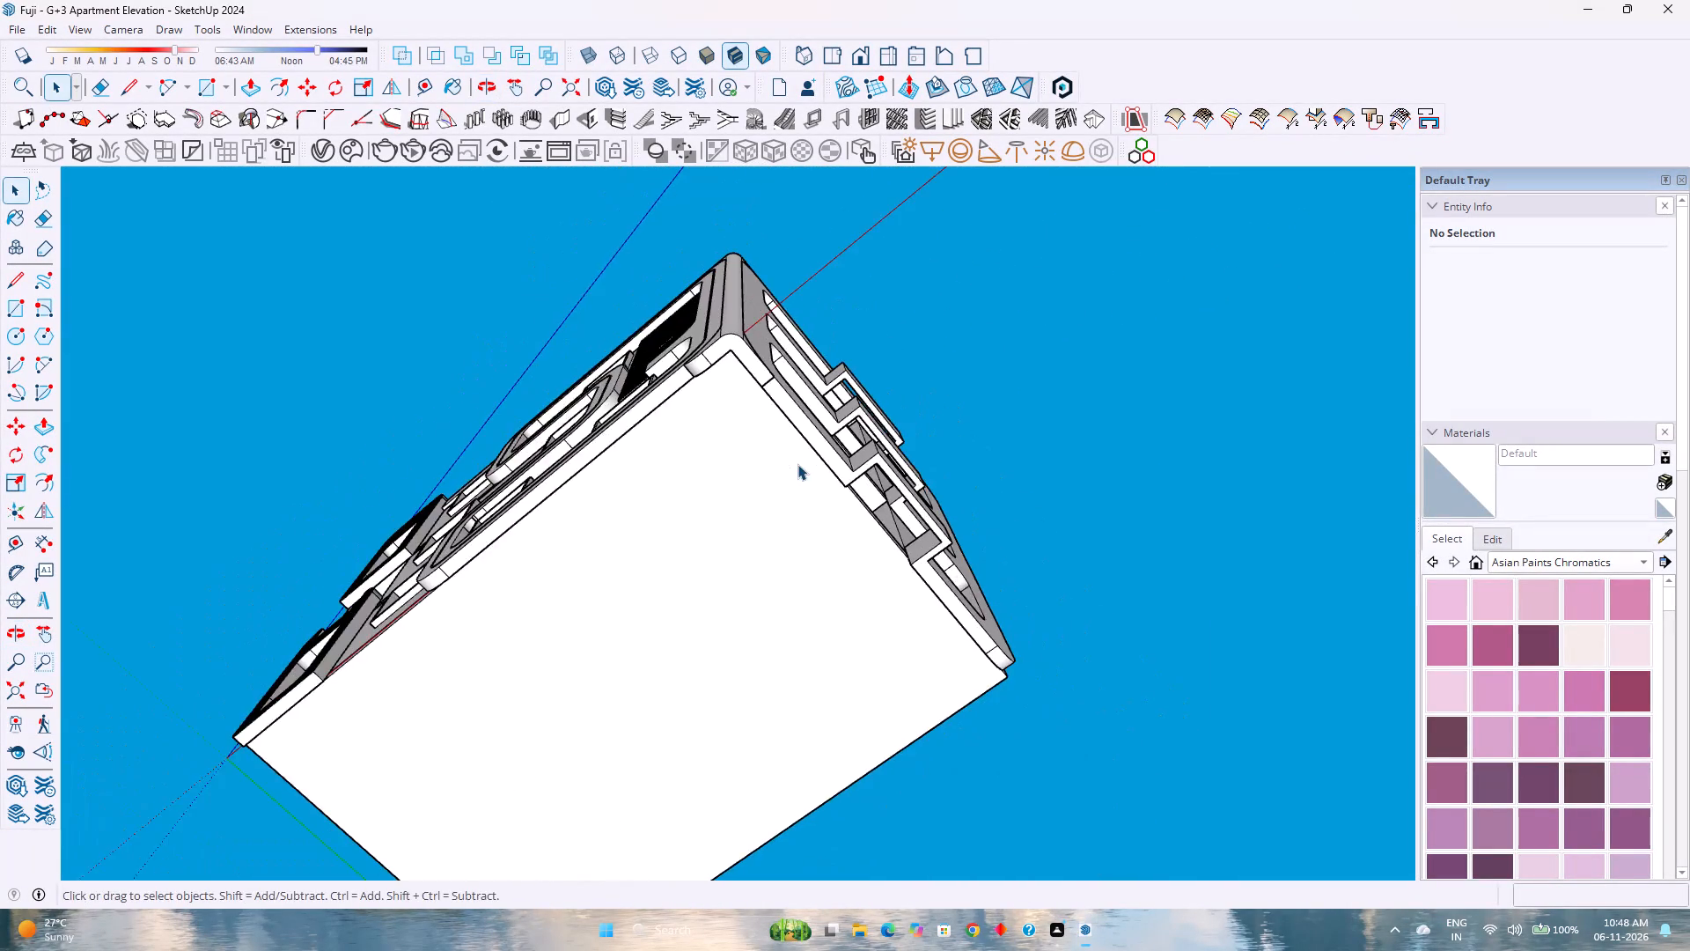
# Examine the whole front elevation straight on, coming round from the building's underside.
pyautogui.moveTo(799, 464); pyautogui.dragTo(902, 611, button='middle')
pyautogui.scroll(-4, 882, 542)
pyautogui.moveTo(873, 496); pyautogui.dragTo(952, 707, button='middle')
pyautogui.scroll(-2, 858, 543)
pyautogui.middleClick(842, 527)
pyautogui.moveTo(842, 527); pyautogui.dragTo(885, 741, button='middle')
pyautogui.middleClick(885, 741)
pyautogui.middleClick(885, 745)
pyautogui.scroll(-4, 685, 502)
pyautogui.moveTo(642, 479); pyautogui.dragTo(709, 682, button='middle')
pyautogui.middleClick(709, 682)
pyautogui.scroll(4, 485, 549)
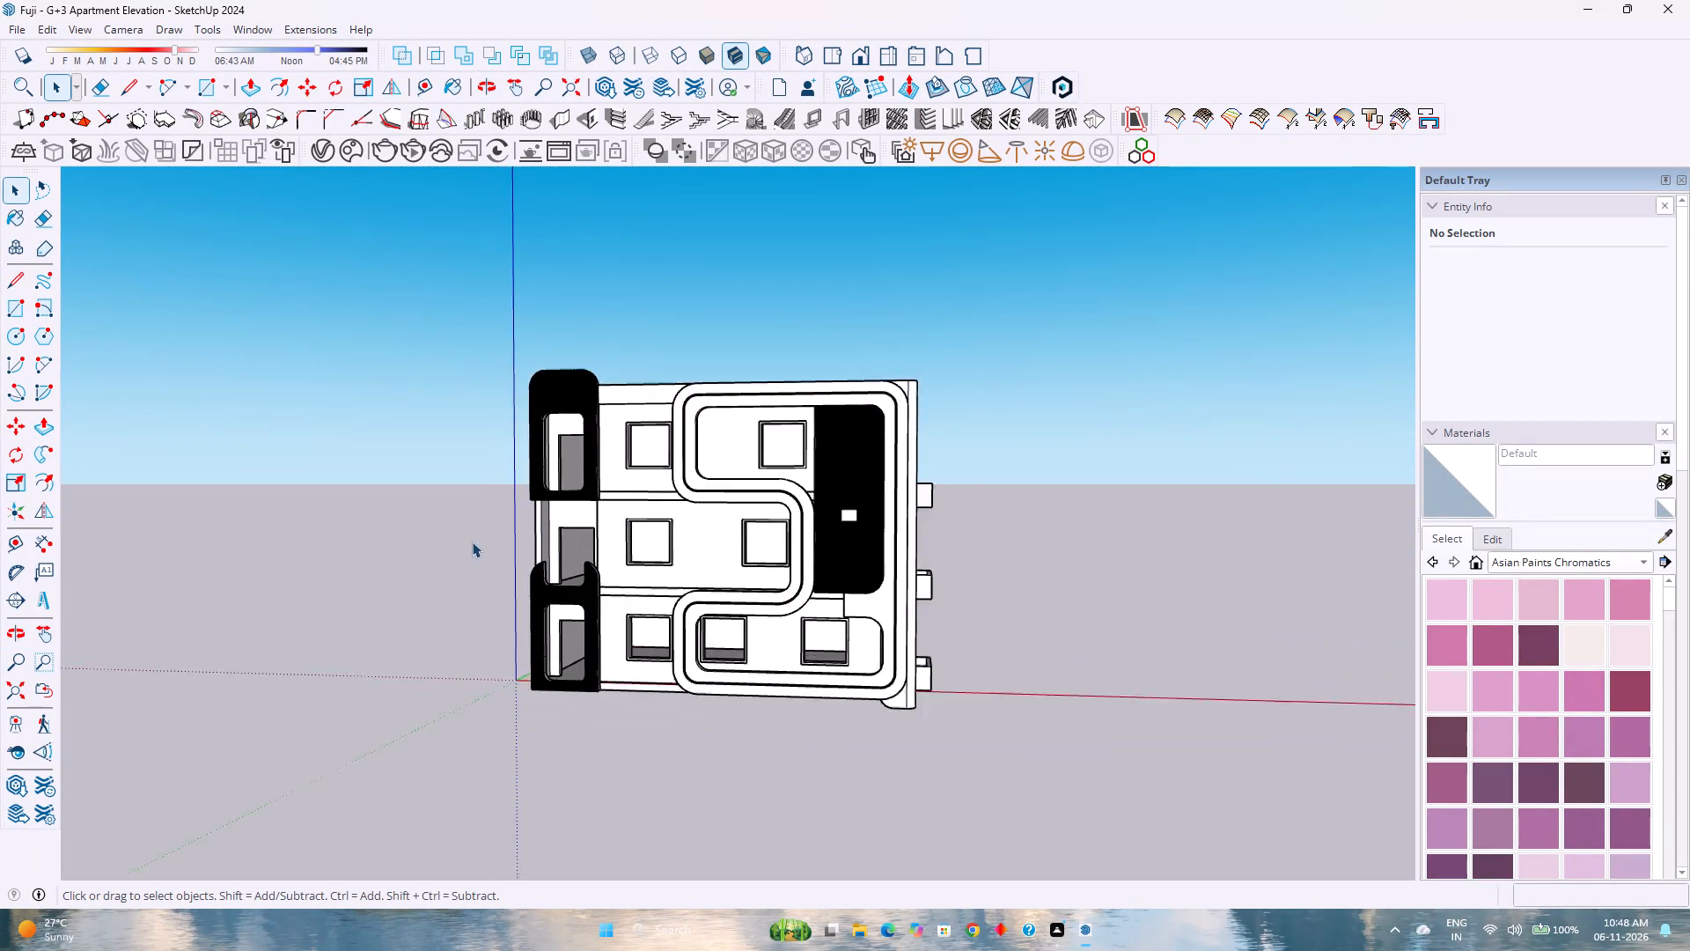
# Examine how the front facade and the side frame with its balcony blocks read together from the corner and the side.
pyautogui.scroll(3, 472, 542)
pyautogui.moveTo(657, 540); pyautogui.dragTo(458, 545, button='middle')
pyautogui.middleClick(458, 545)
pyautogui.scroll(4, 537, 500)
pyautogui.scroll(-4, 537, 499)
pyautogui.scroll(3, 537, 499)
pyautogui.scroll(-2, 537, 499)
pyautogui.scroll(2, 537, 499)
pyautogui.scroll(-2, 537, 498)
pyautogui.scroll(2, 537, 498)
pyautogui.scroll(-3, 537, 498)
pyautogui.scroll(1, 536, 498)
pyautogui.scroll(-3, 536, 497)
pyautogui.scroll(3, 536, 497)
pyautogui.scroll(-4, 536, 497)
pyautogui.moveTo(596, 542); pyautogui.dragTo(611, 534, button='middle')
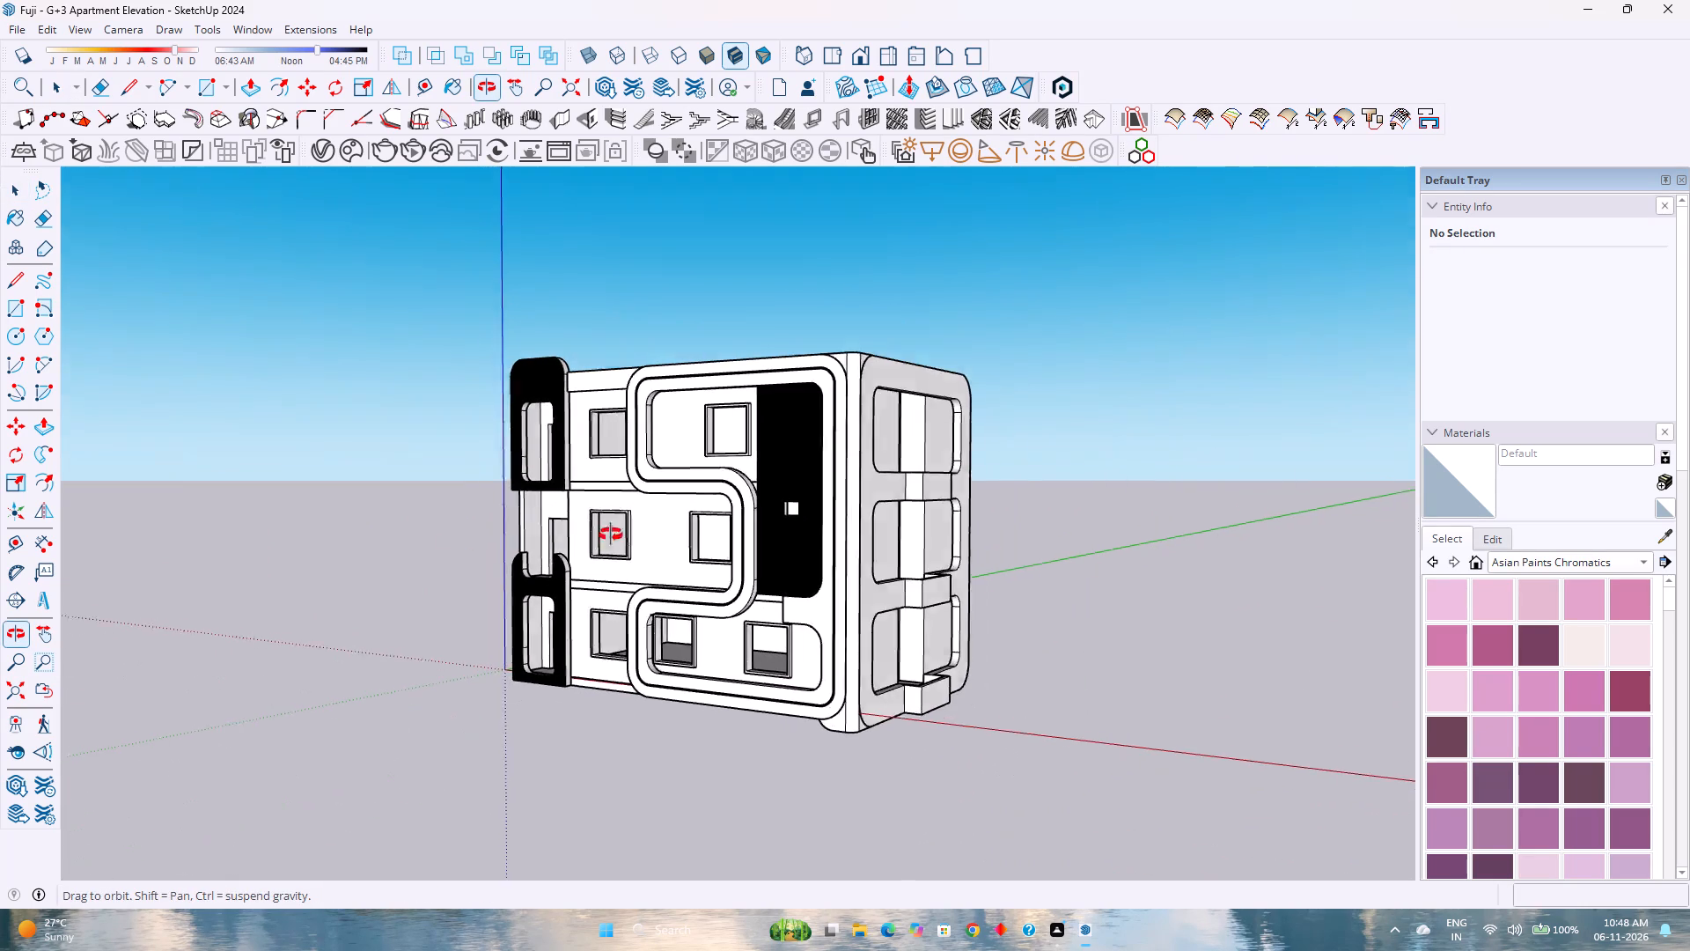
pyautogui.moveTo(611, 534); pyautogui.dragTo(717, 433, button='middle')
pyautogui.middleClick(712, 434)
pyautogui.moveTo(664, 444); pyautogui.dragTo(723, 431, button='middle')
pyautogui.middleClick(723, 431)
pyautogui.scroll(-4, 723, 431)
pyautogui.moveTo(905, 432); pyautogui.dragTo(597, 529, button='middle')
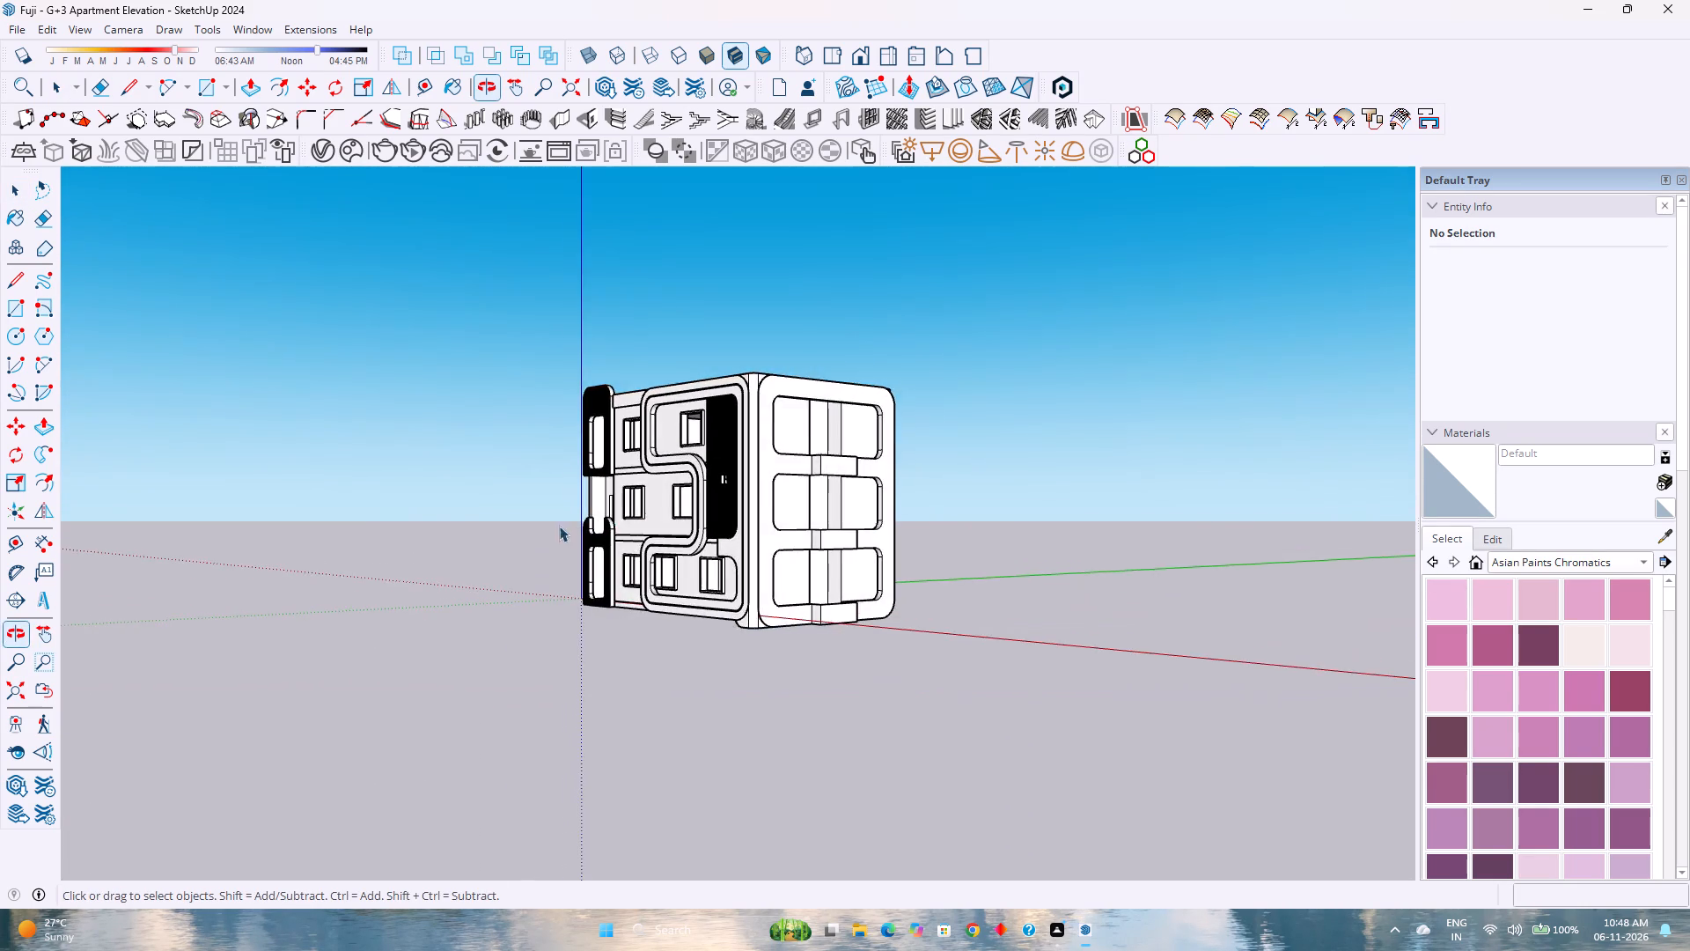
pyautogui.scroll(5, 455, 512)
pyautogui.scroll(3, 1267, 441)
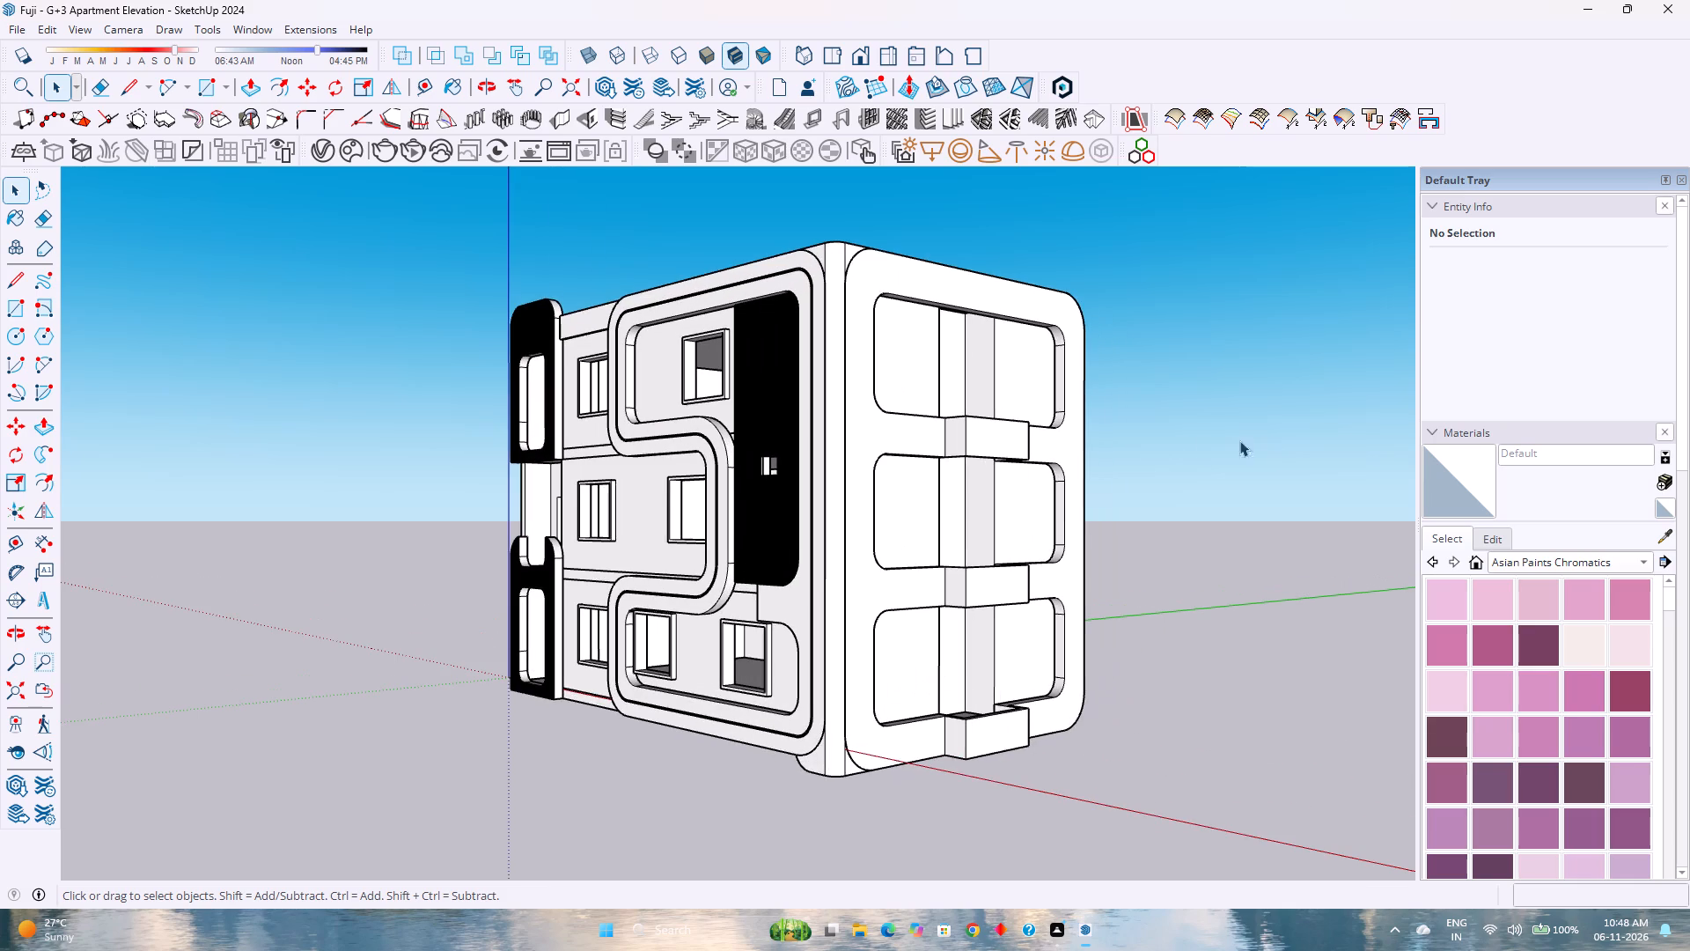
pyautogui.scroll(-3, 1133, 439)
pyautogui.scroll(2, 1205, 431)
pyautogui.moveTo(957, 442); pyautogui.dragTo(1335, 427, button='middle')
pyautogui.middleClick(1335, 427)
pyautogui.middleClick(1335, 427)
pyautogui.scroll(-11, 760, 455)
pyautogui.moveTo(438, 504); pyautogui.dragTo(430, 504, button='middle')
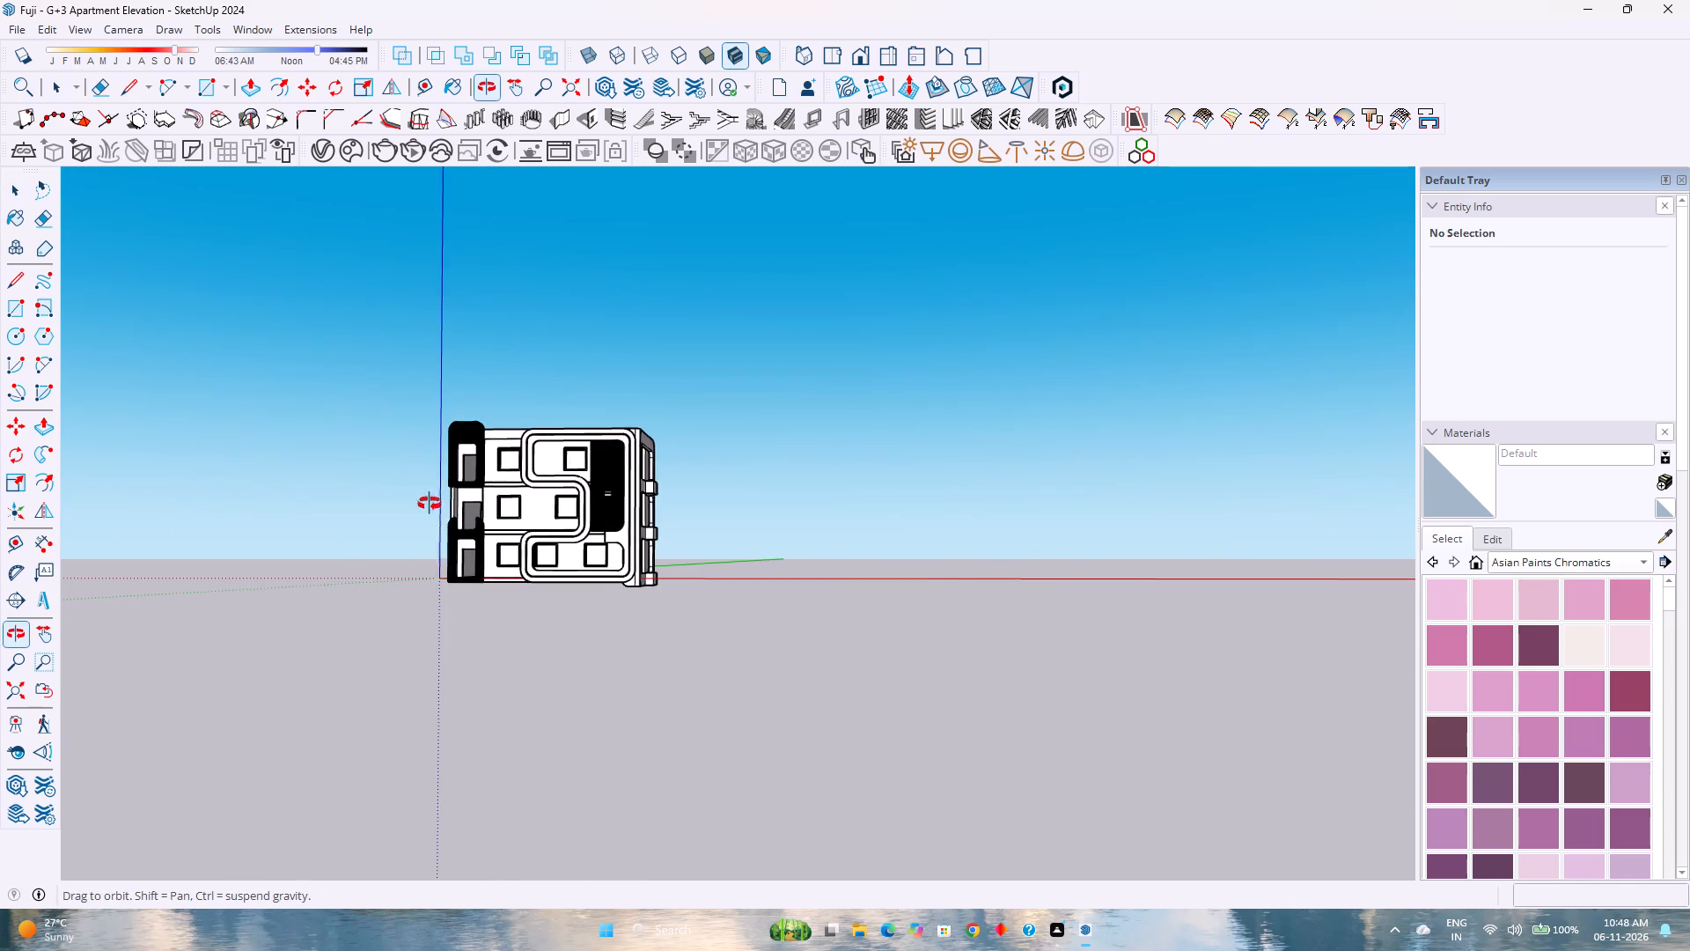
pyautogui.moveTo(430, 504); pyautogui.dragTo(241, 504, button='middle')
pyautogui.middleClick(241, 504)
pyautogui.scroll(3, 288, 500)
pyautogui.scroll(2, 775, 446)
pyautogui.scroll(1, 481, 471)
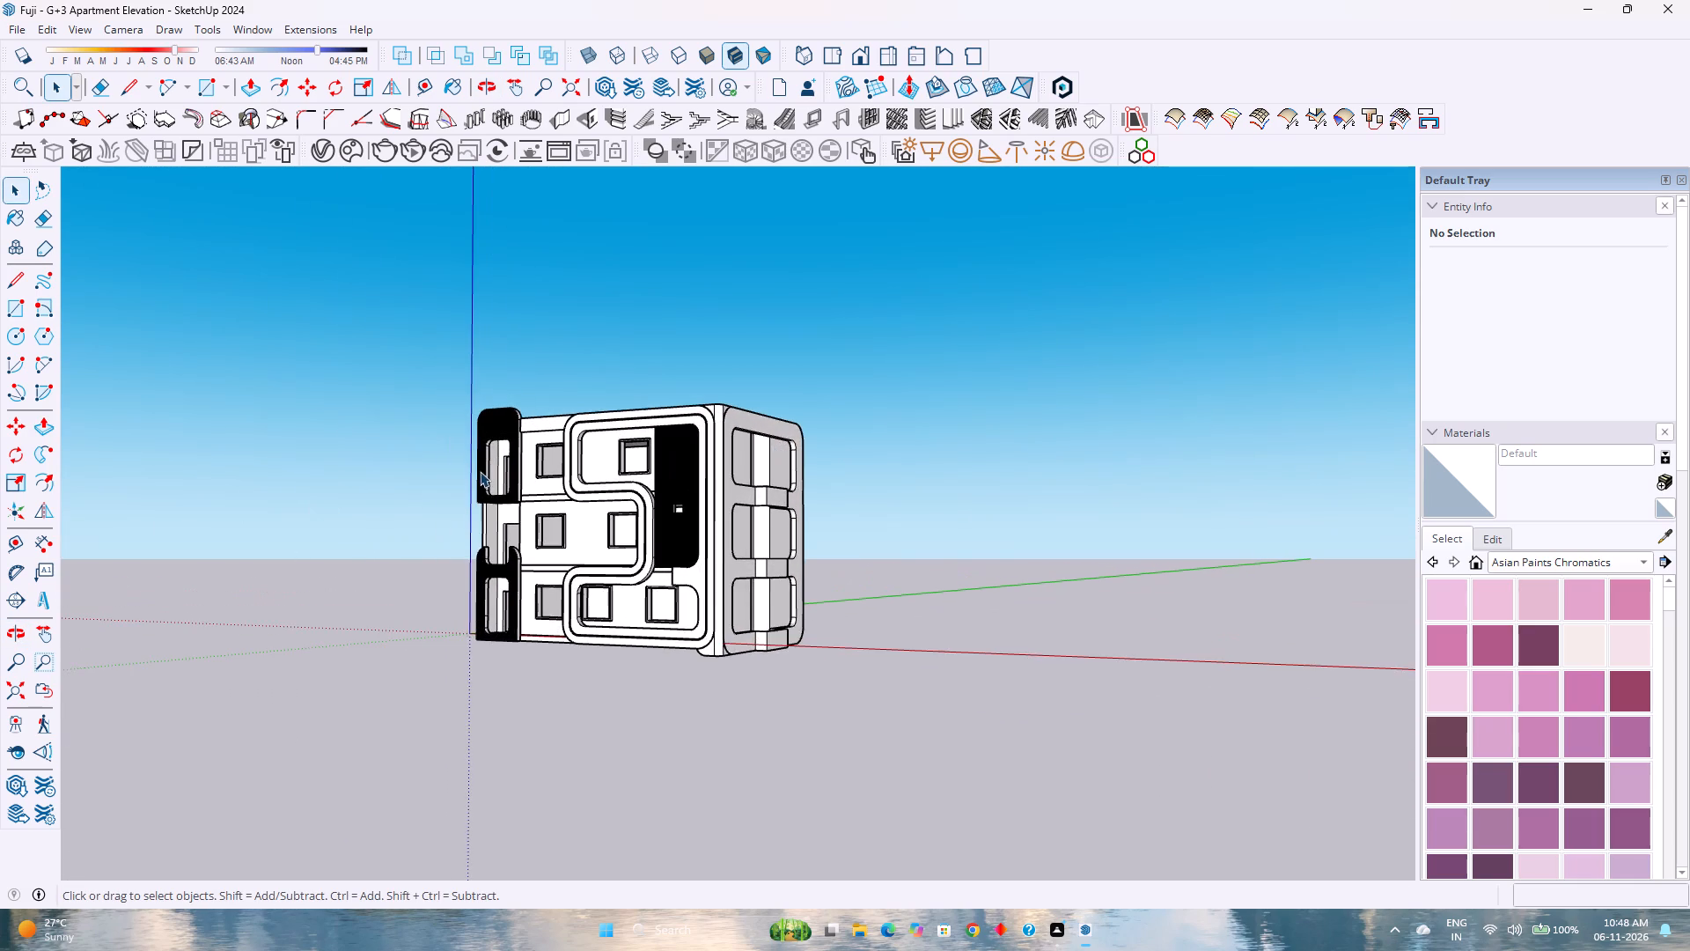
pyautogui.scroll(1, 480, 471)
pyautogui.scroll(1, 579, 717)
pyautogui.scroll(2, 635, 485)
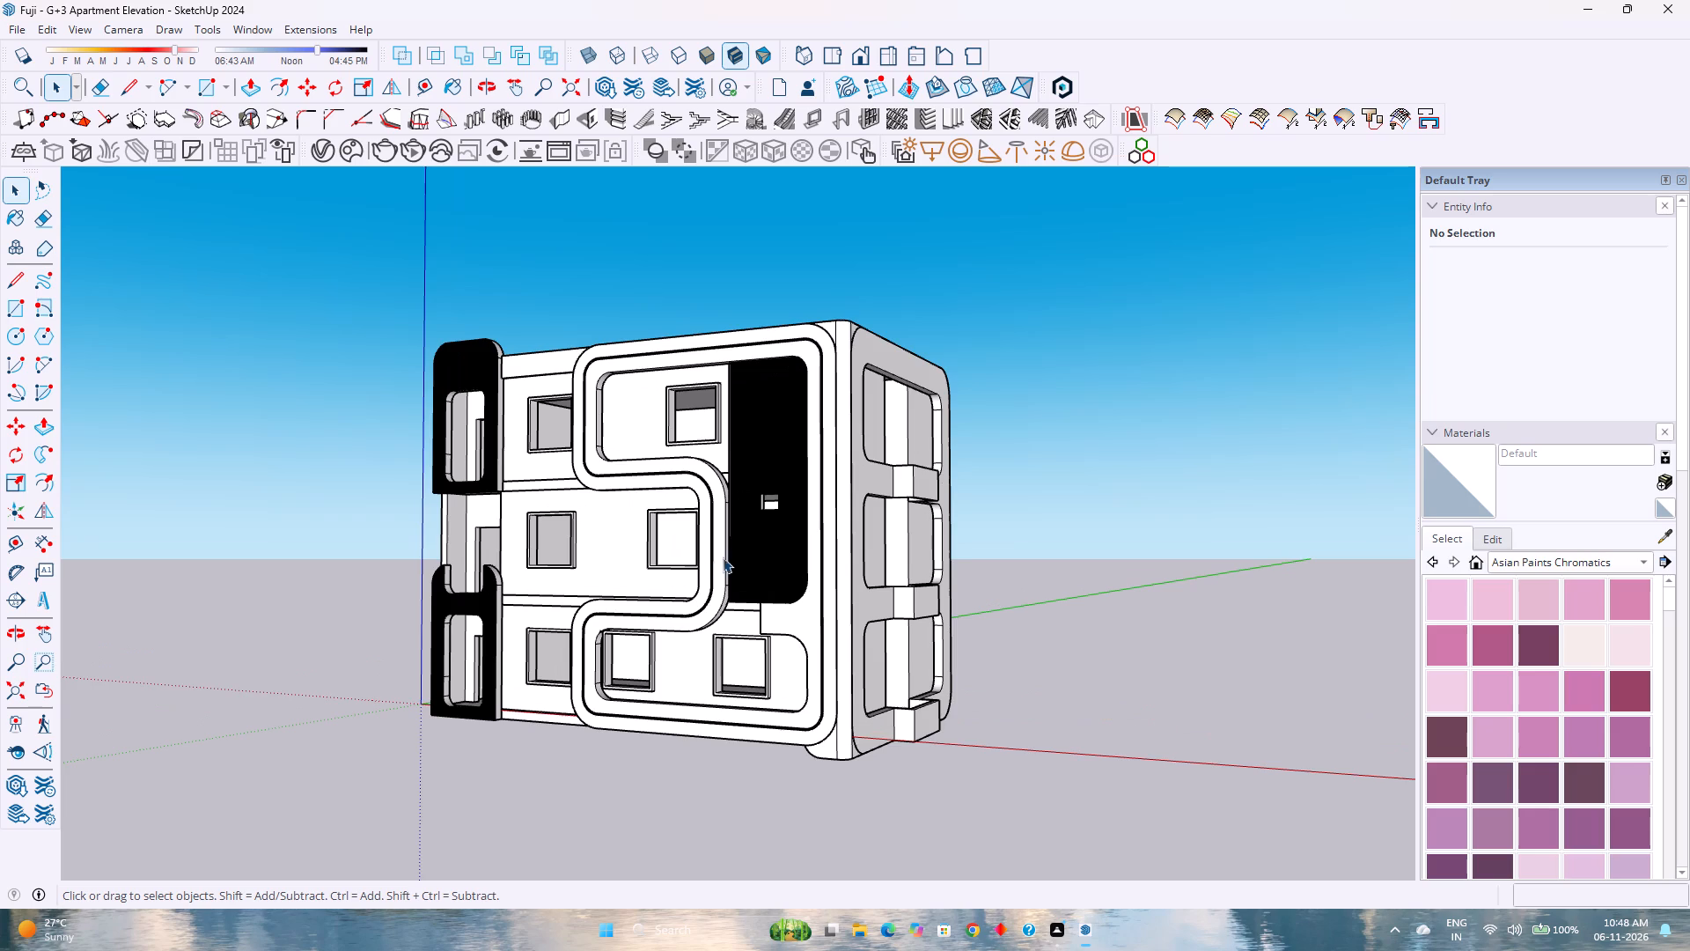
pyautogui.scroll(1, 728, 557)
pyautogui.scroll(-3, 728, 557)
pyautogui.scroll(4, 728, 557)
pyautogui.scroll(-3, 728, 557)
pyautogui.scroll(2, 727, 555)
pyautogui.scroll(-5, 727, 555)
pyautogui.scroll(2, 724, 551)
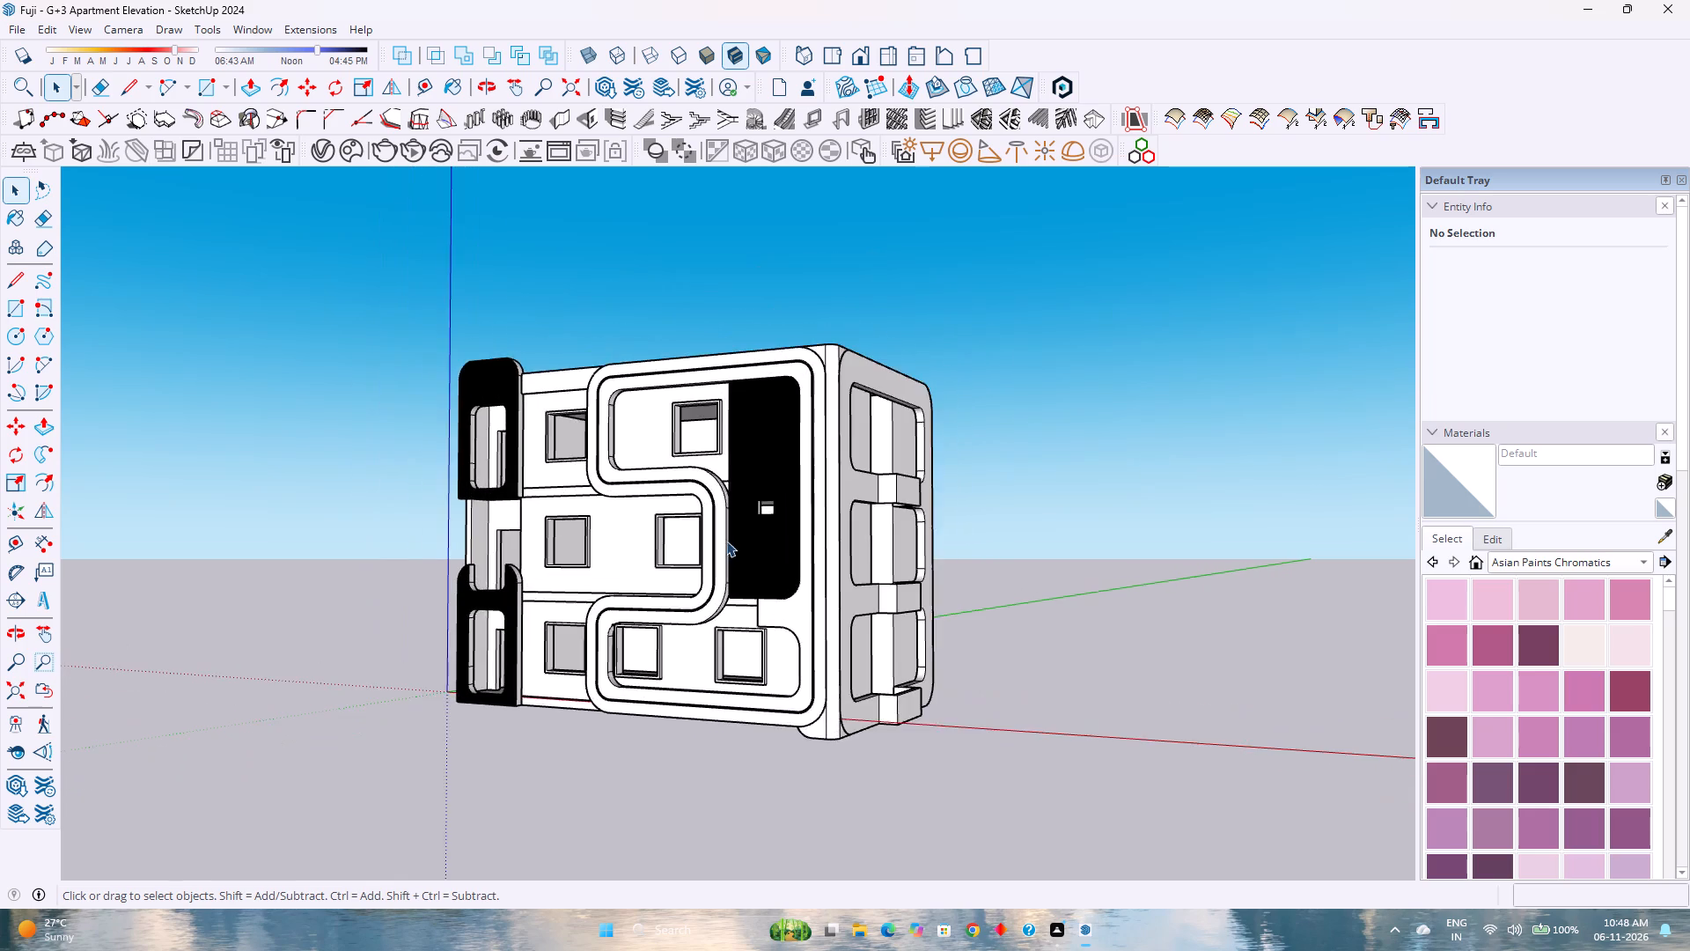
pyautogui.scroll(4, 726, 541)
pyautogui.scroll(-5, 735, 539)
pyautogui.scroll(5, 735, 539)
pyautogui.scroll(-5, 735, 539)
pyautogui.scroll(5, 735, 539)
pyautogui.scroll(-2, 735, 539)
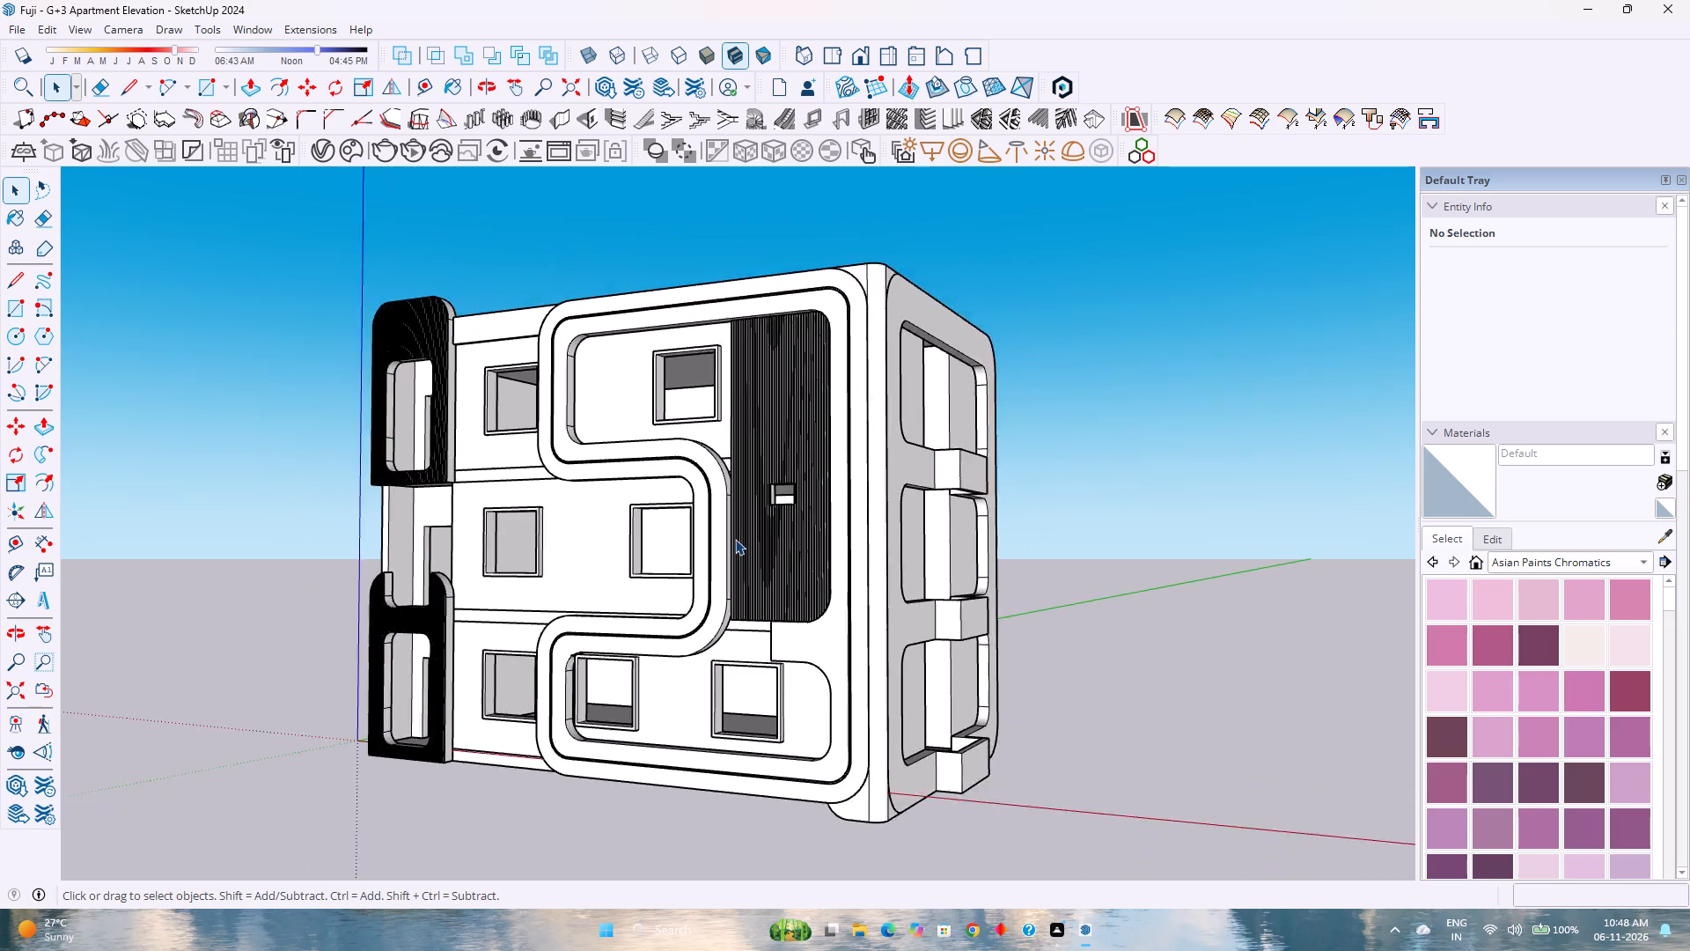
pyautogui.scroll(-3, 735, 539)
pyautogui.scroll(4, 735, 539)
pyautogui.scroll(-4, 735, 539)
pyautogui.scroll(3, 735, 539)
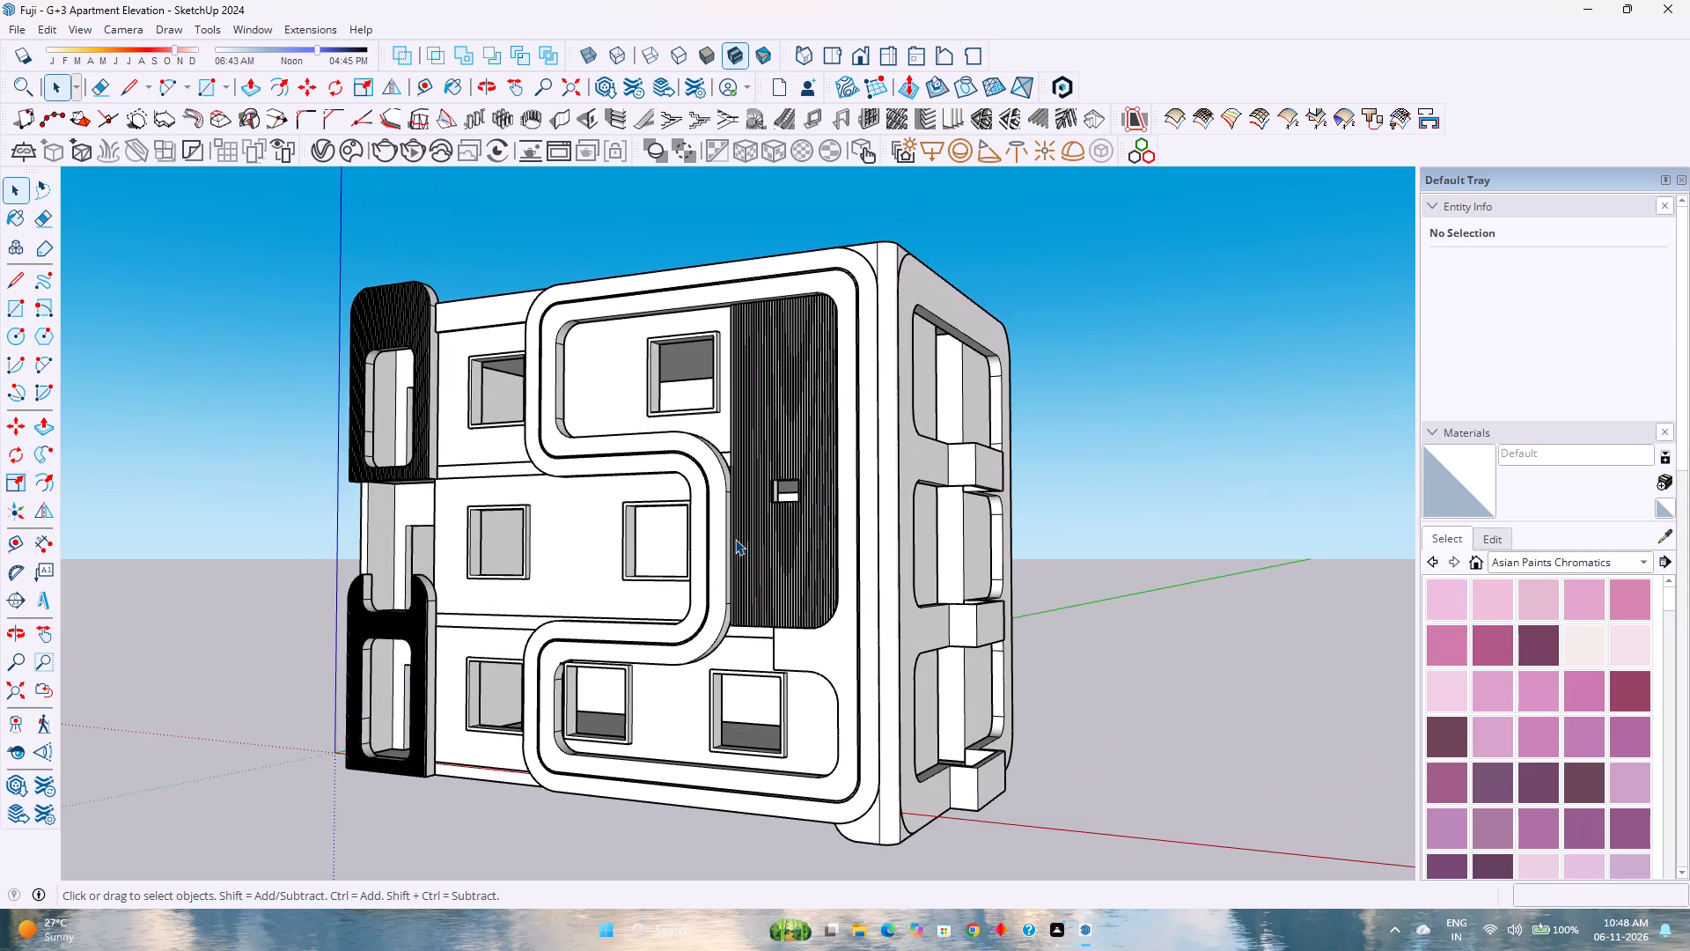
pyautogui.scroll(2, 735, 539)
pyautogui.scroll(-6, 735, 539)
# Examine the vertical slatted panel and its small opening on the front facade up close.
pyautogui.scroll(6, 775, 540)
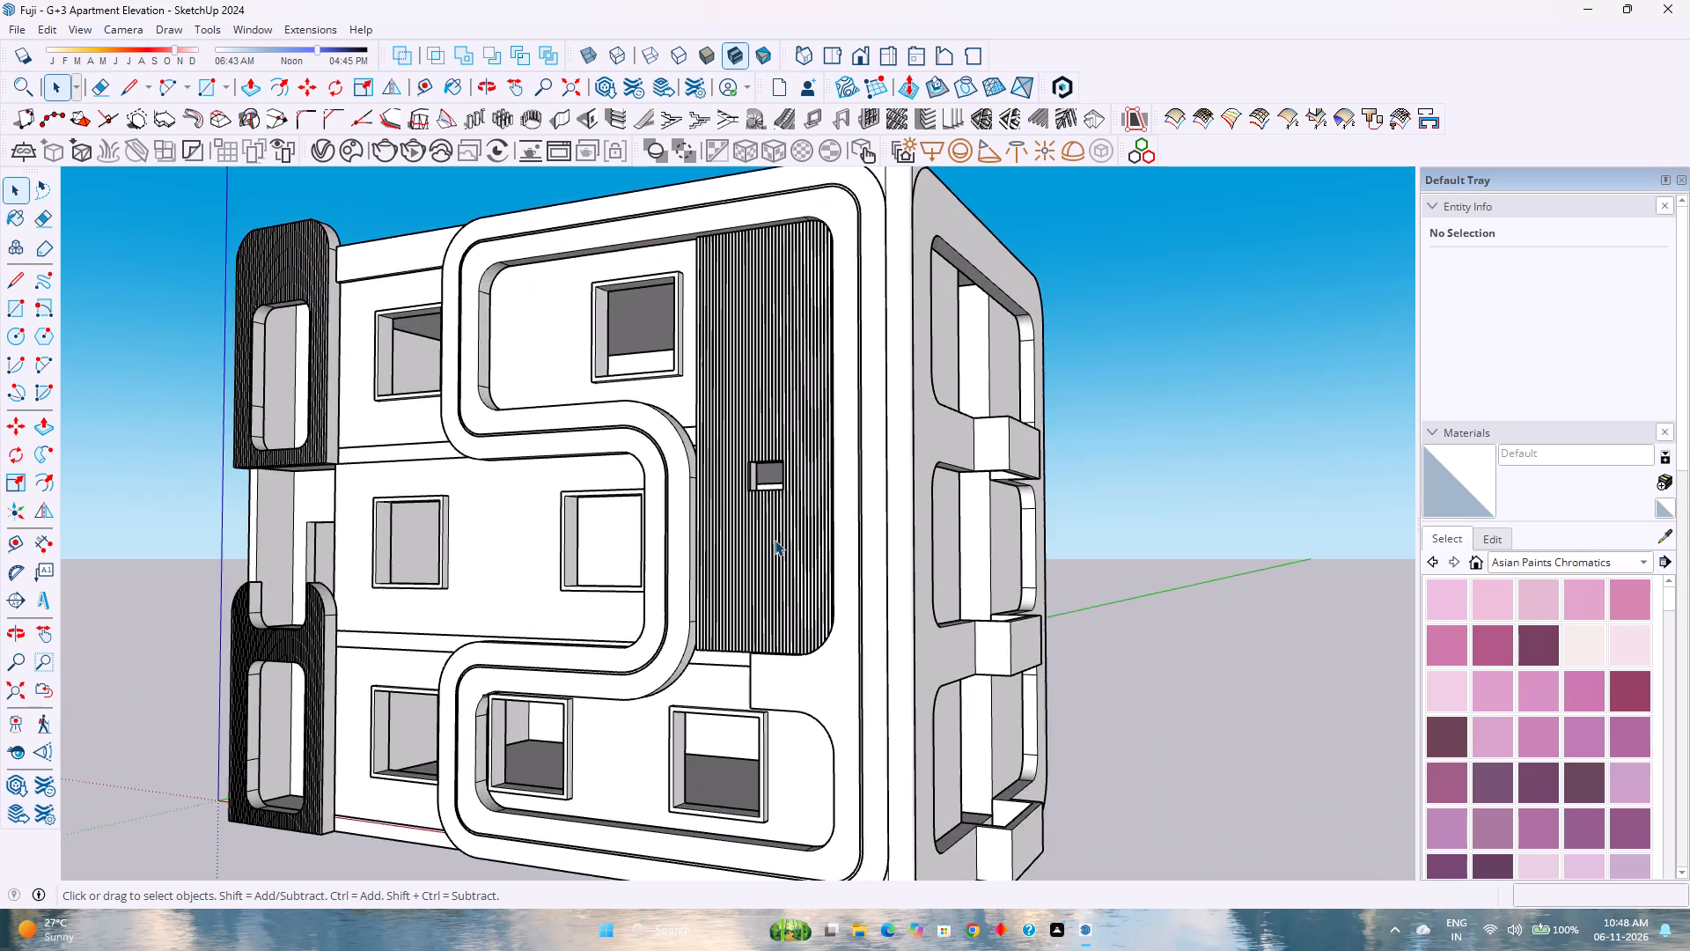
pyautogui.scroll(10, 775, 540)
pyautogui.moveTo(775, 540); pyautogui.dragTo(774, 573, button='middle')
pyautogui.middleClick(774, 573)
pyautogui.scroll(-2, 774, 573)
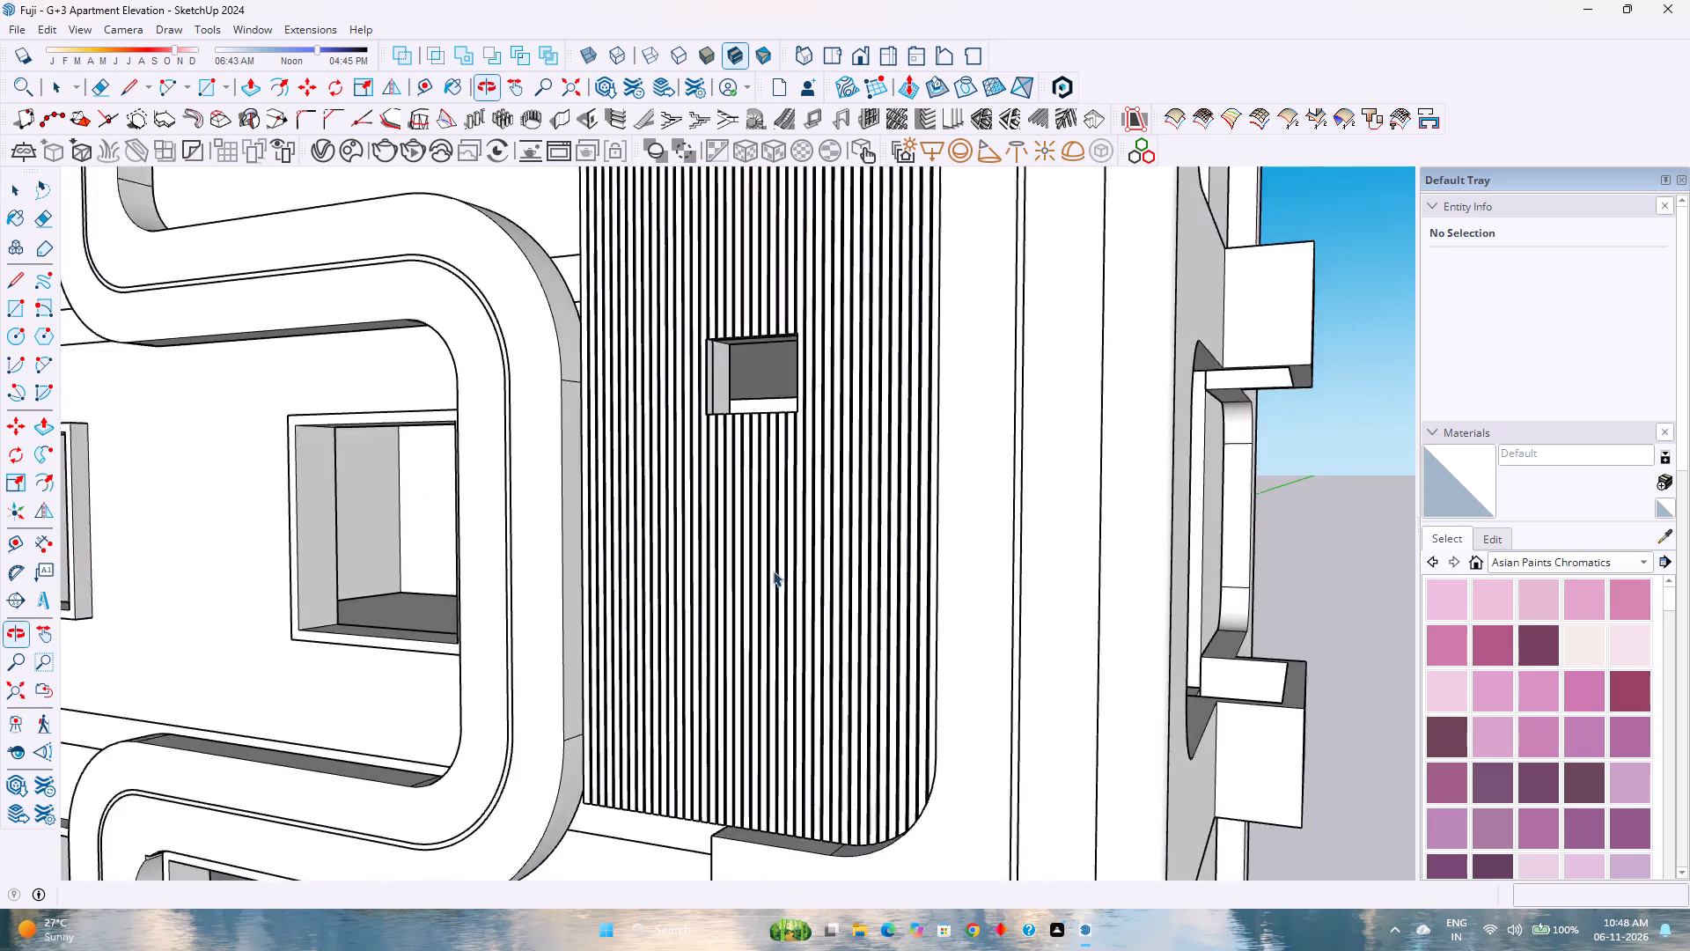
pyautogui.scroll(-19, 773, 571)
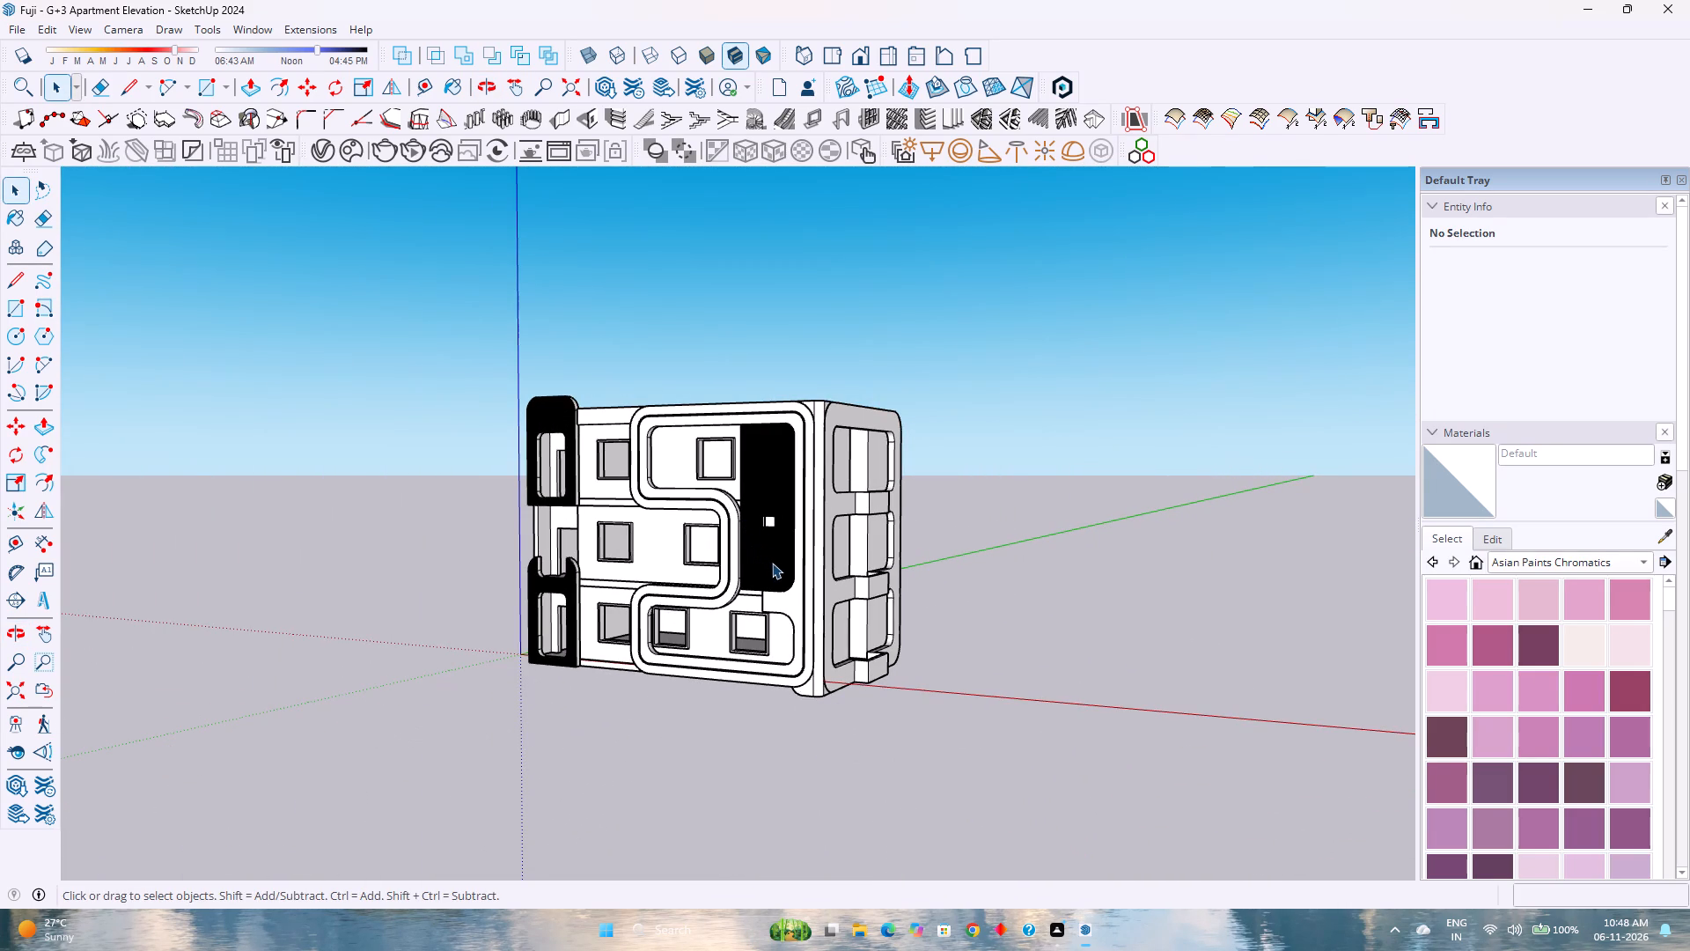
# Examine the overall building massing from a distance at a low viewpoint near the front corner.
pyautogui.scroll(-7, 772, 563)
pyautogui.scroll(1, 770, 594)
pyautogui.moveTo(770, 594); pyautogui.dragTo(746, 586, button='middle')
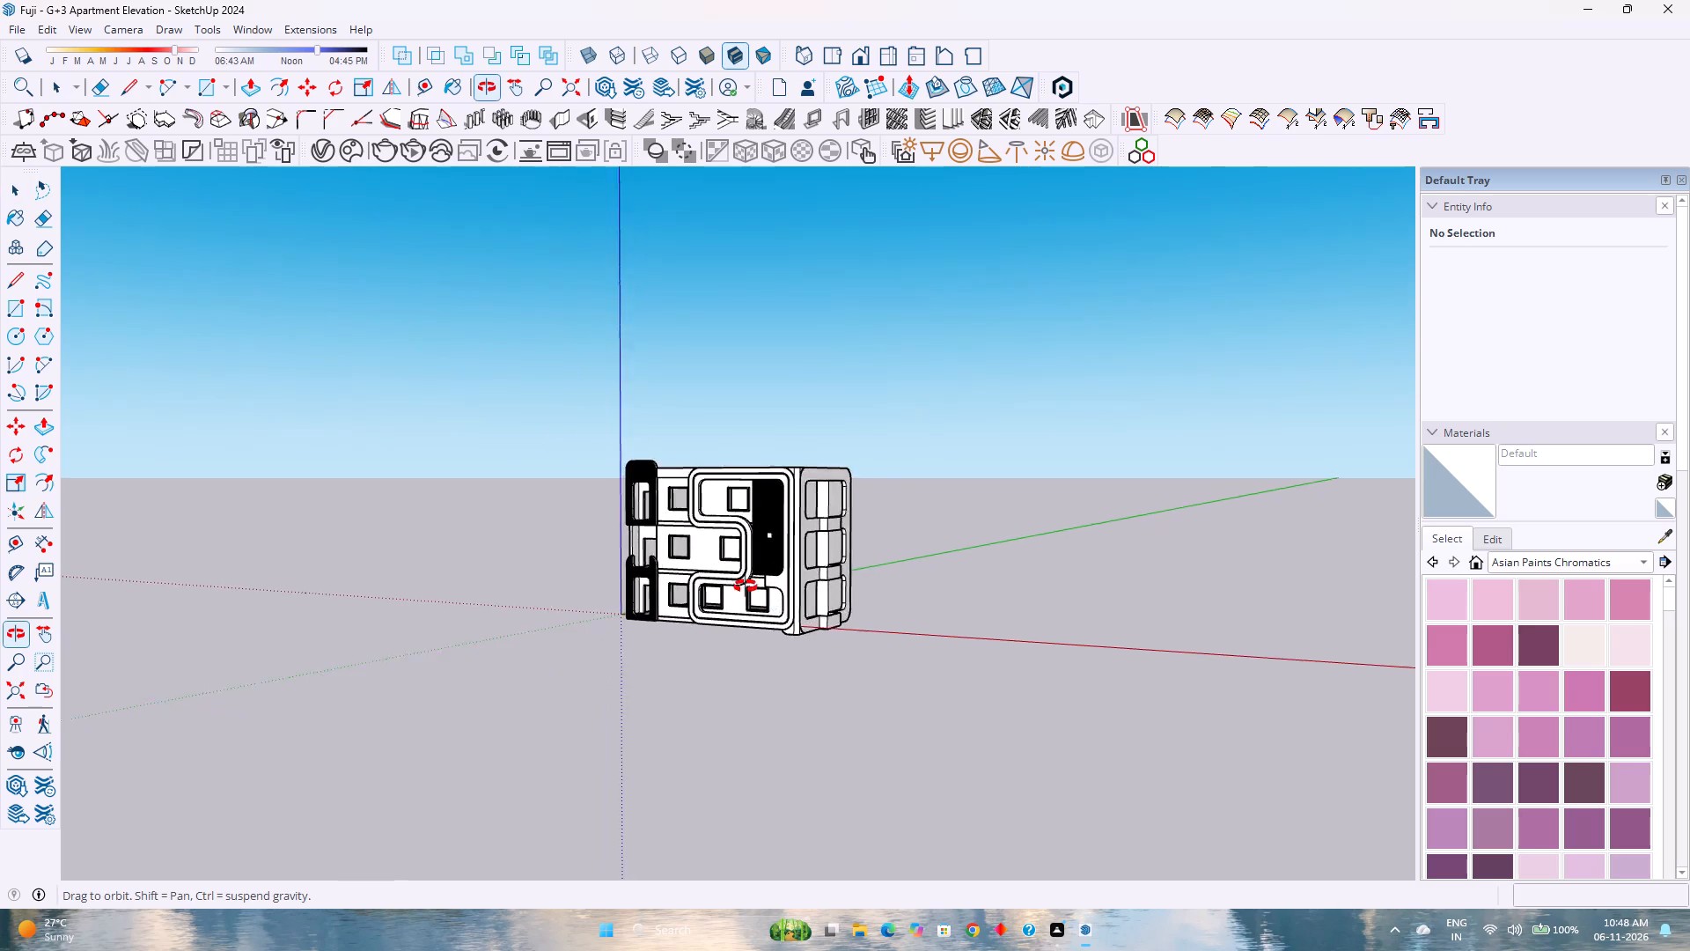
pyautogui.moveTo(746, 586); pyautogui.dragTo(871, 567, button='middle')
pyautogui.moveTo(534, 622); pyautogui.dragTo(522, 582, button='middle')
pyautogui.scroll(-1, 529, 569)
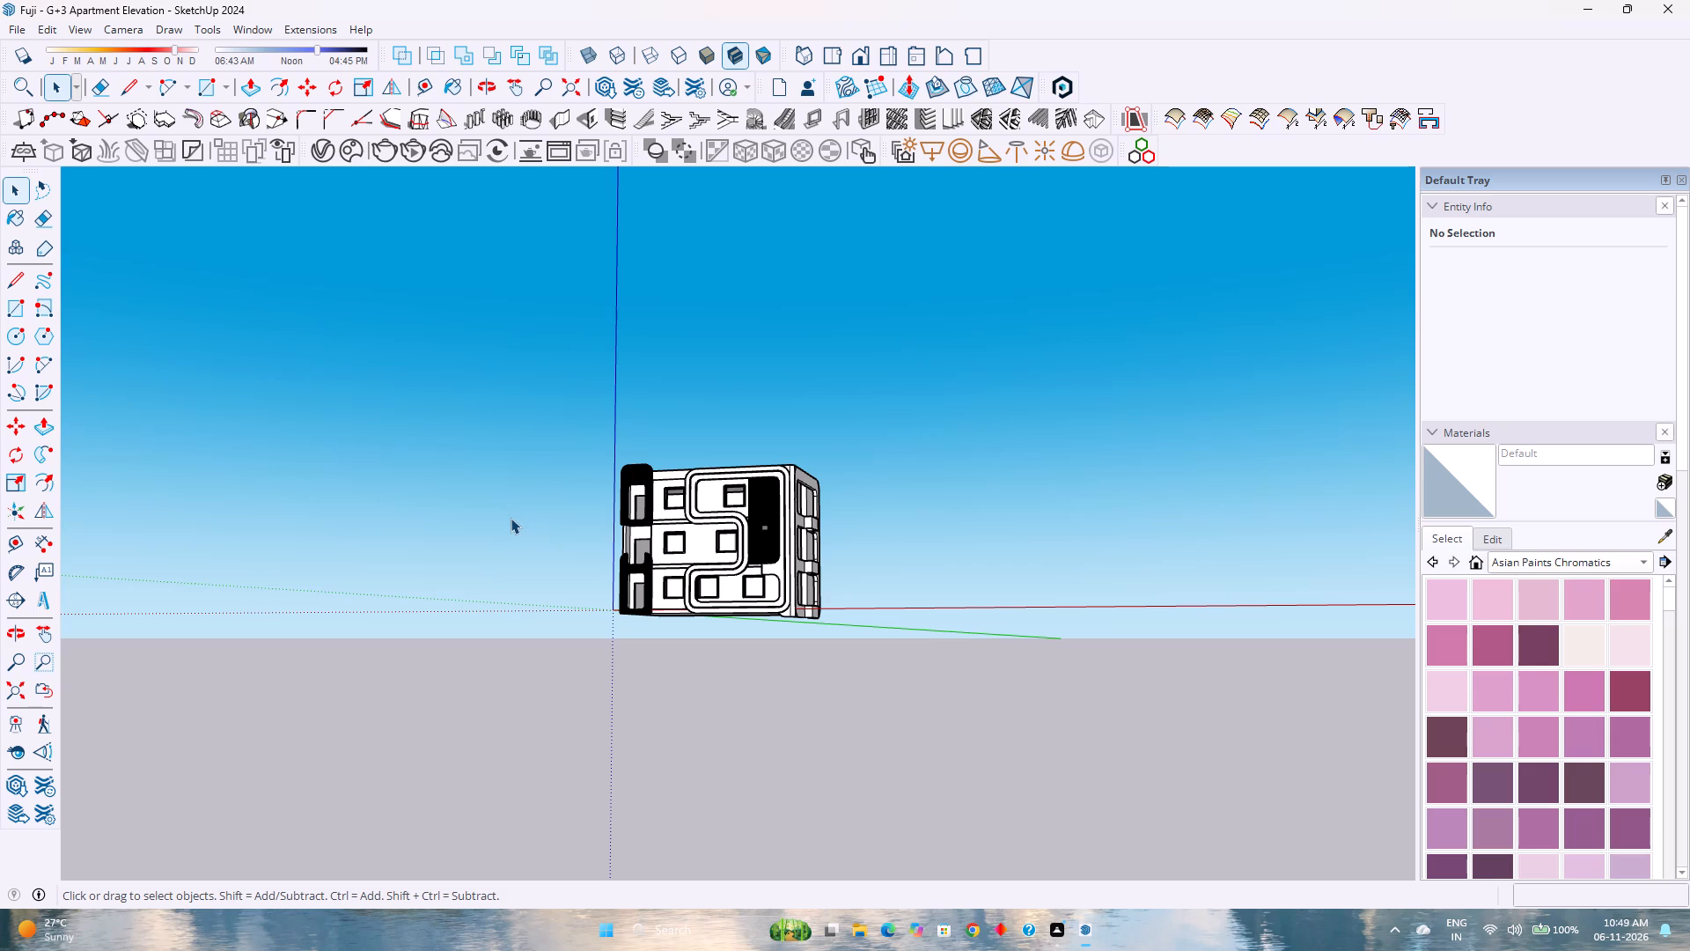
pyautogui.scroll(-2, 510, 519)
pyautogui.scroll(3, 640, 533)
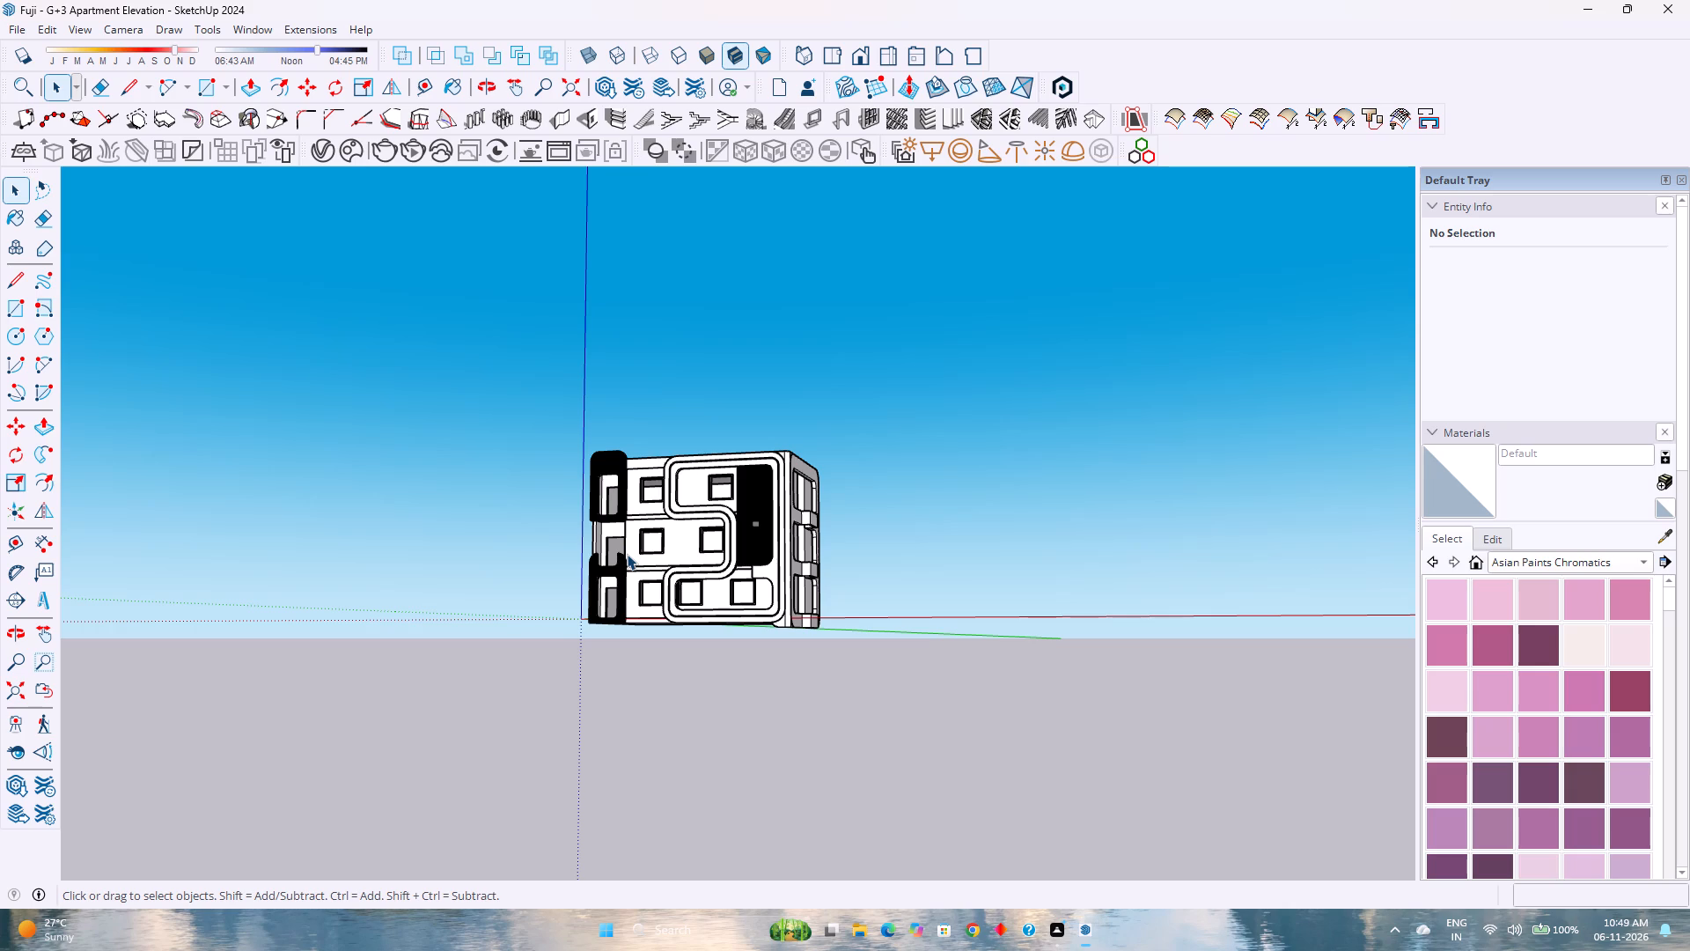
pyautogui.scroll(3, 909, 455)
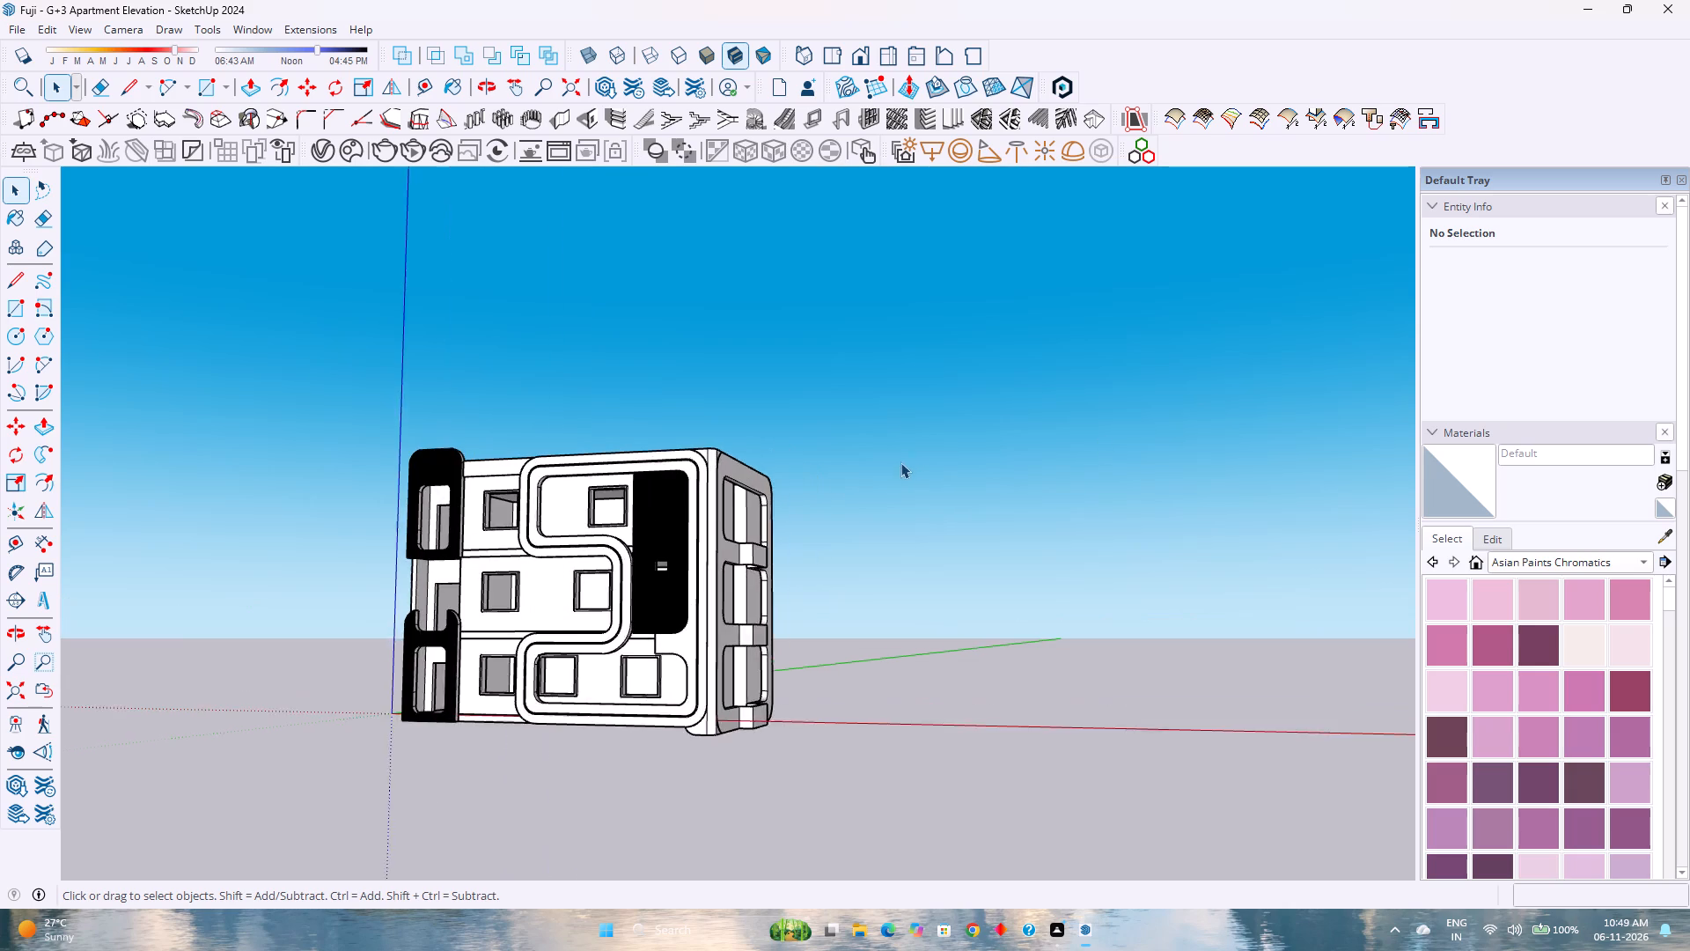
# Examine the side frame's openings and the undersides of its projecting balcony blocks up close from below.
pyautogui.scroll(6, 900, 462)
pyautogui.moveTo(789, 549); pyautogui.dragTo(658, 486, button='middle')
pyautogui.scroll(8, 704, 573)
pyautogui.moveTo(722, 573); pyautogui.dragTo(630, 517, button='middle')
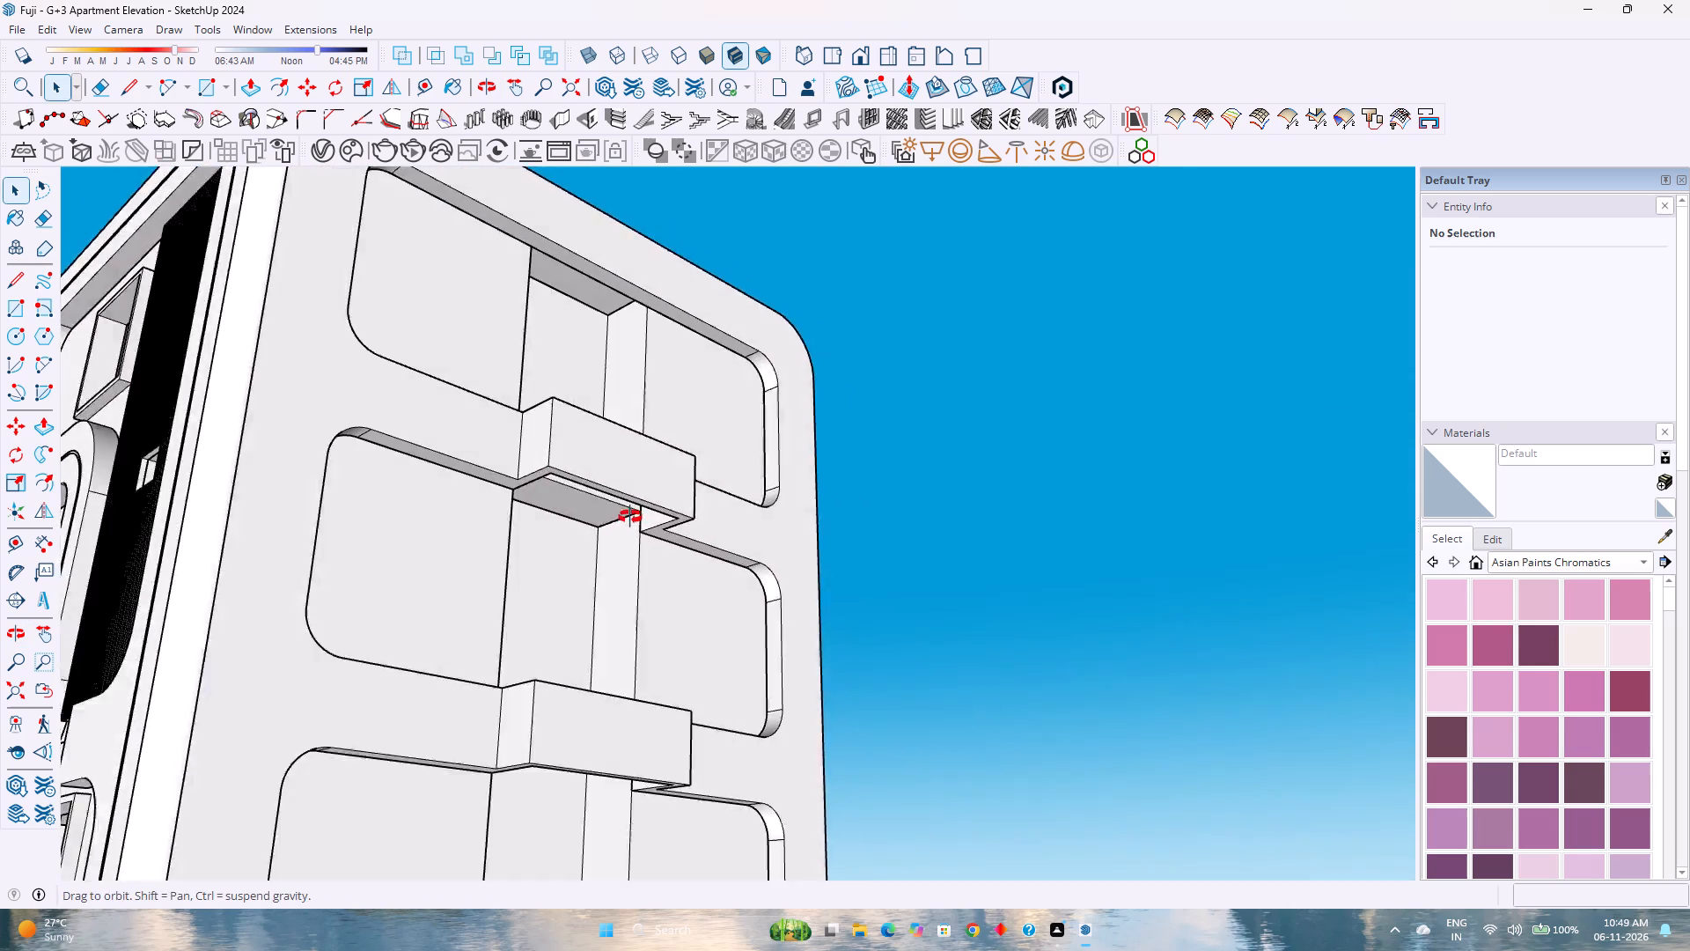
pyautogui.moveTo(630, 517); pyautogui.dragTo(579, 487, button='middle')
pyautogui.middleClick(579, 487)
pyautogui.scroll(3, 541, 461)
pyautogui.moveTo(513, 474); pyautogui.dragTo(539, 466, button='middle')
pyautogui.moveTo(542, 465); pyautogui.dragTo(737, 491, button='middle')
pyautogui.middleClick(737, 491)
pyautogui.scroll(1, 737, 491)
pyautogui.scroll(-9, 728, 485)
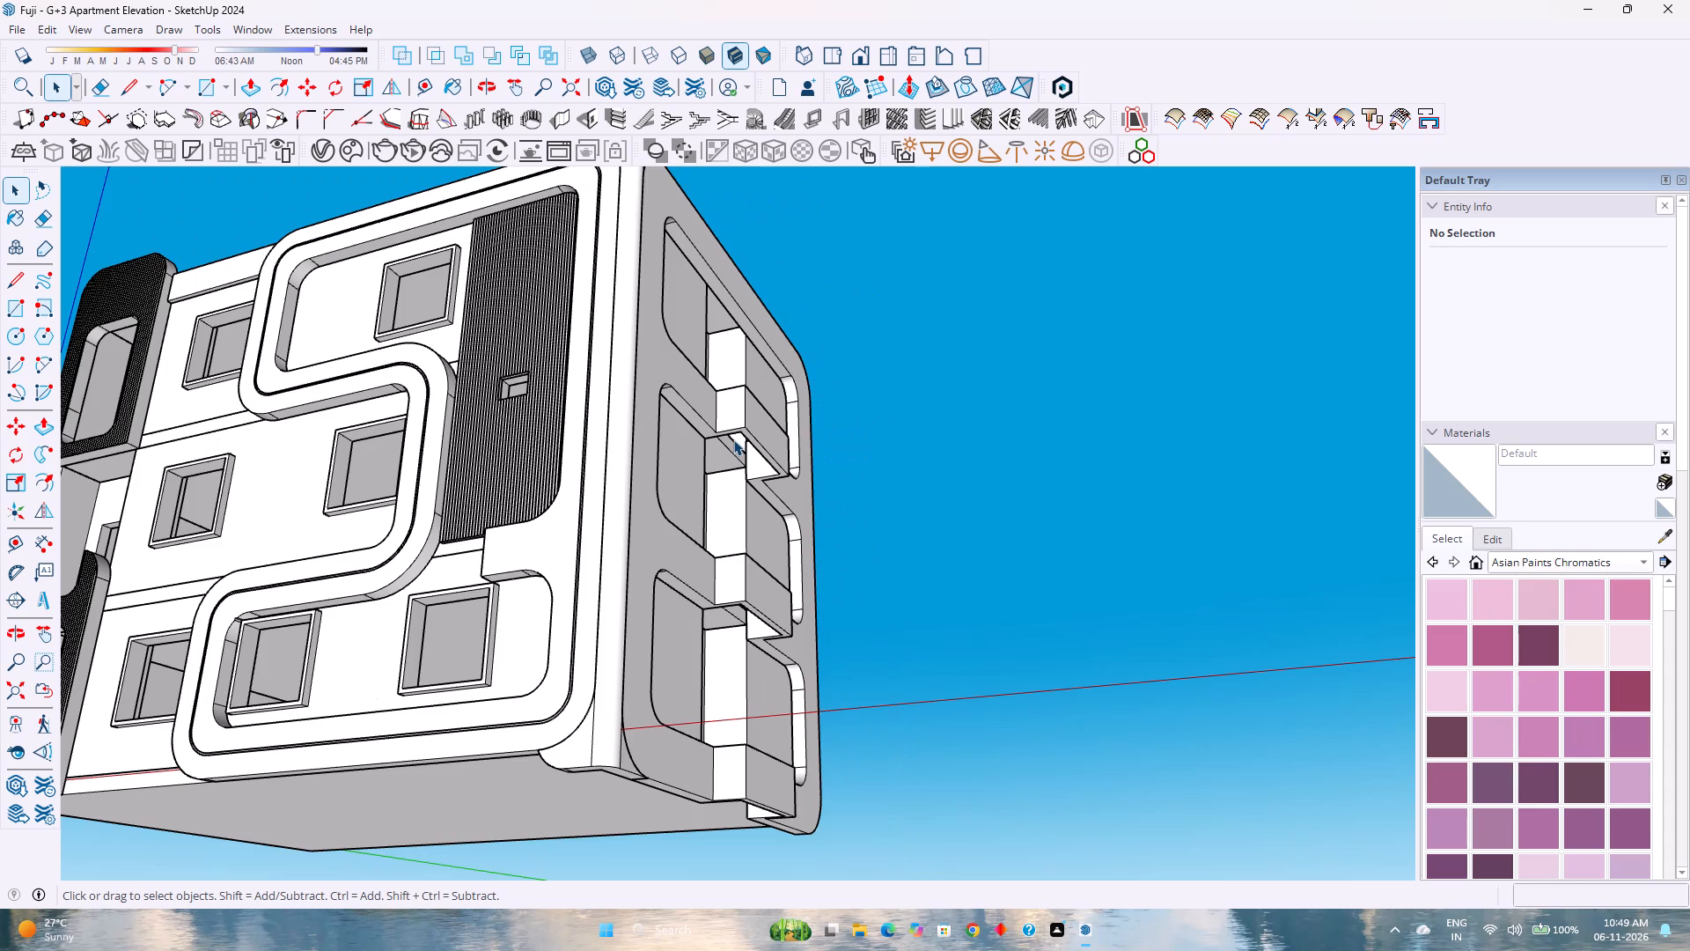
# Examine the front facade's curved band, window openings and slatted panels from below and straight on.
pyautogui.scroll(-4, 733, 439)
pyautogui.moveTo(481, 419); pyautogui.dragTo(485, 443, button='middle')
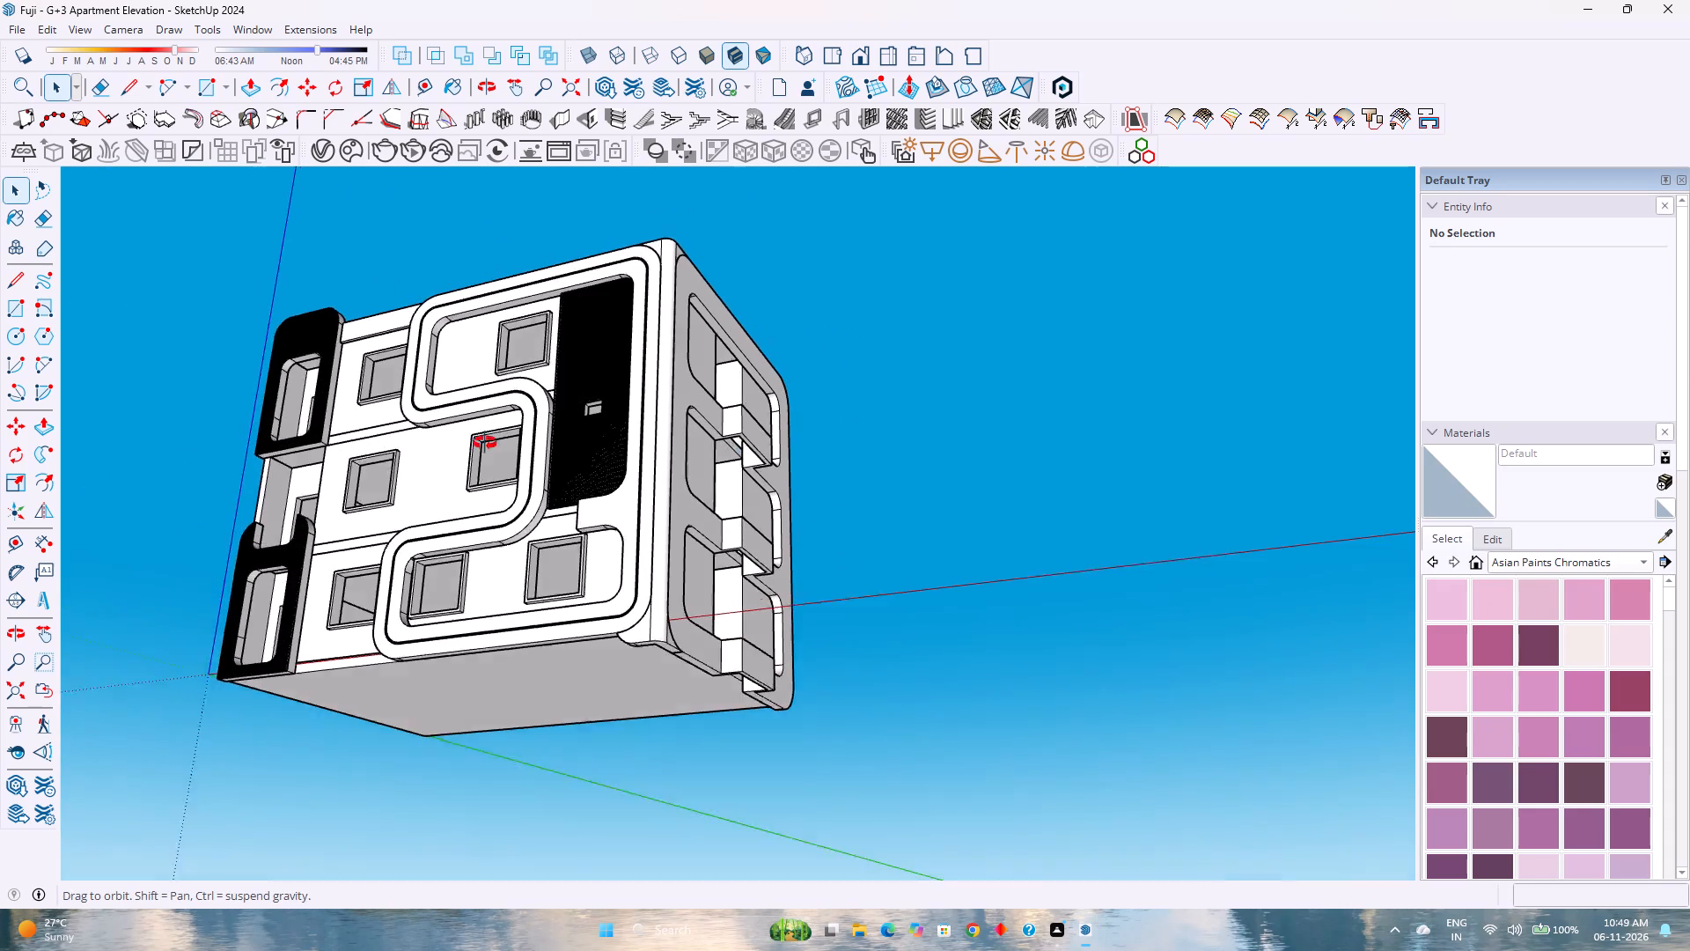
pyautogui.moveTo(485, 443); pyautogui.dragTo(719, 537, button='middle')
pyautogui.scroll(-2, 694, 520)
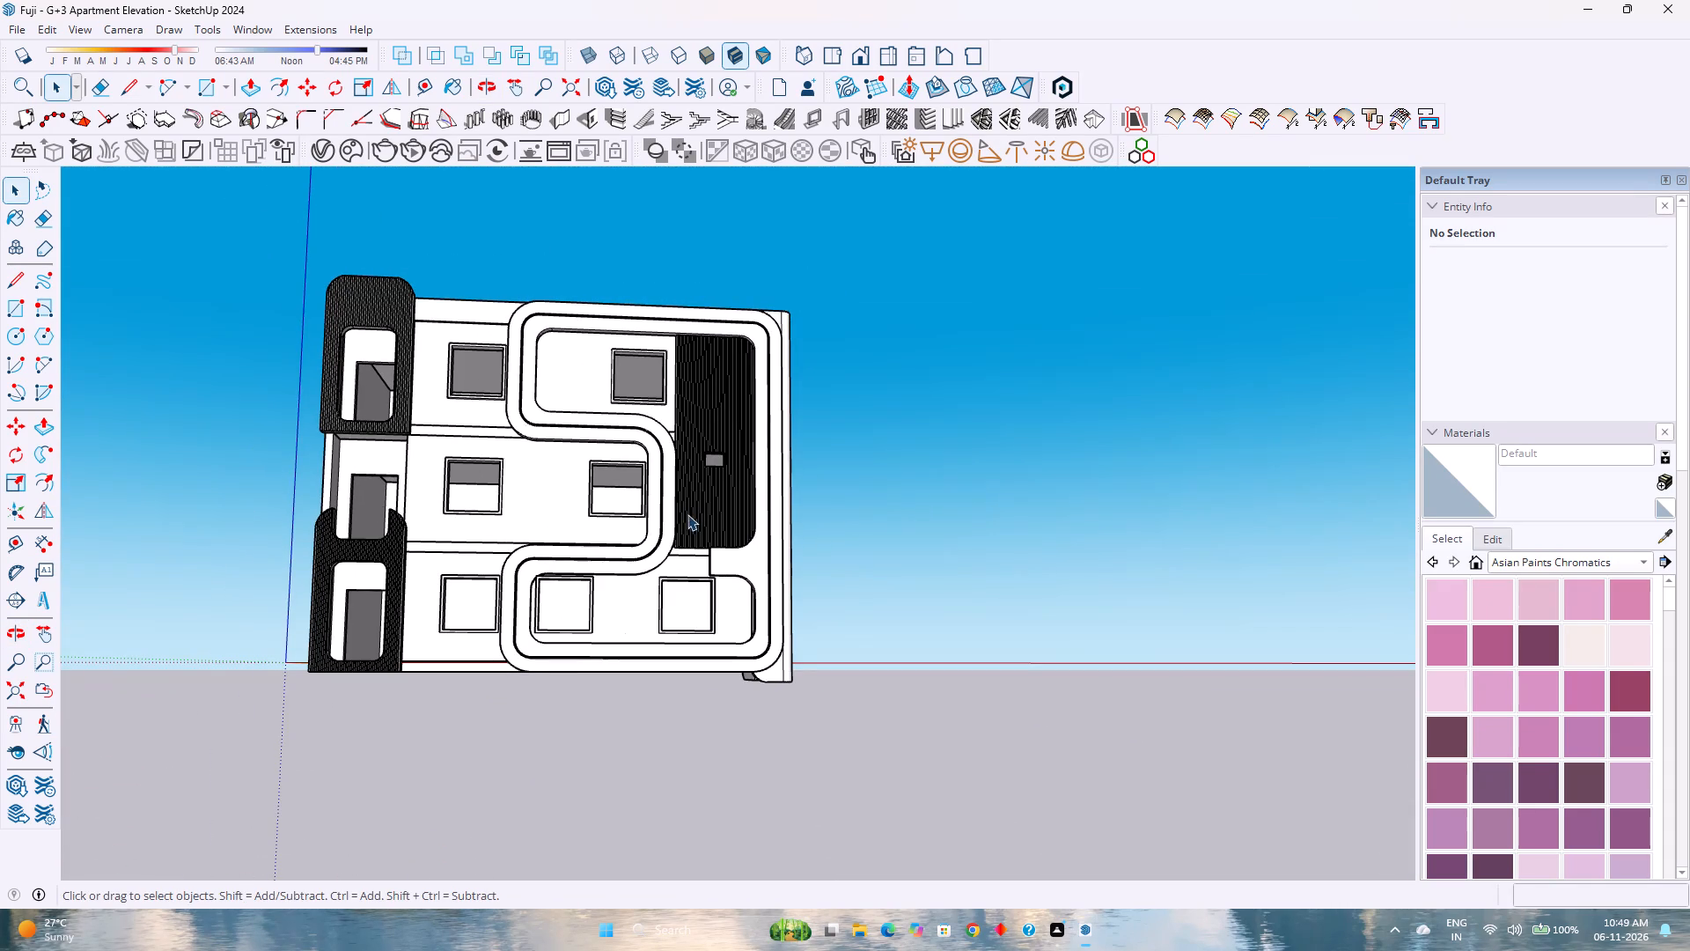
pyautogui.scroll(3, 686, 513)
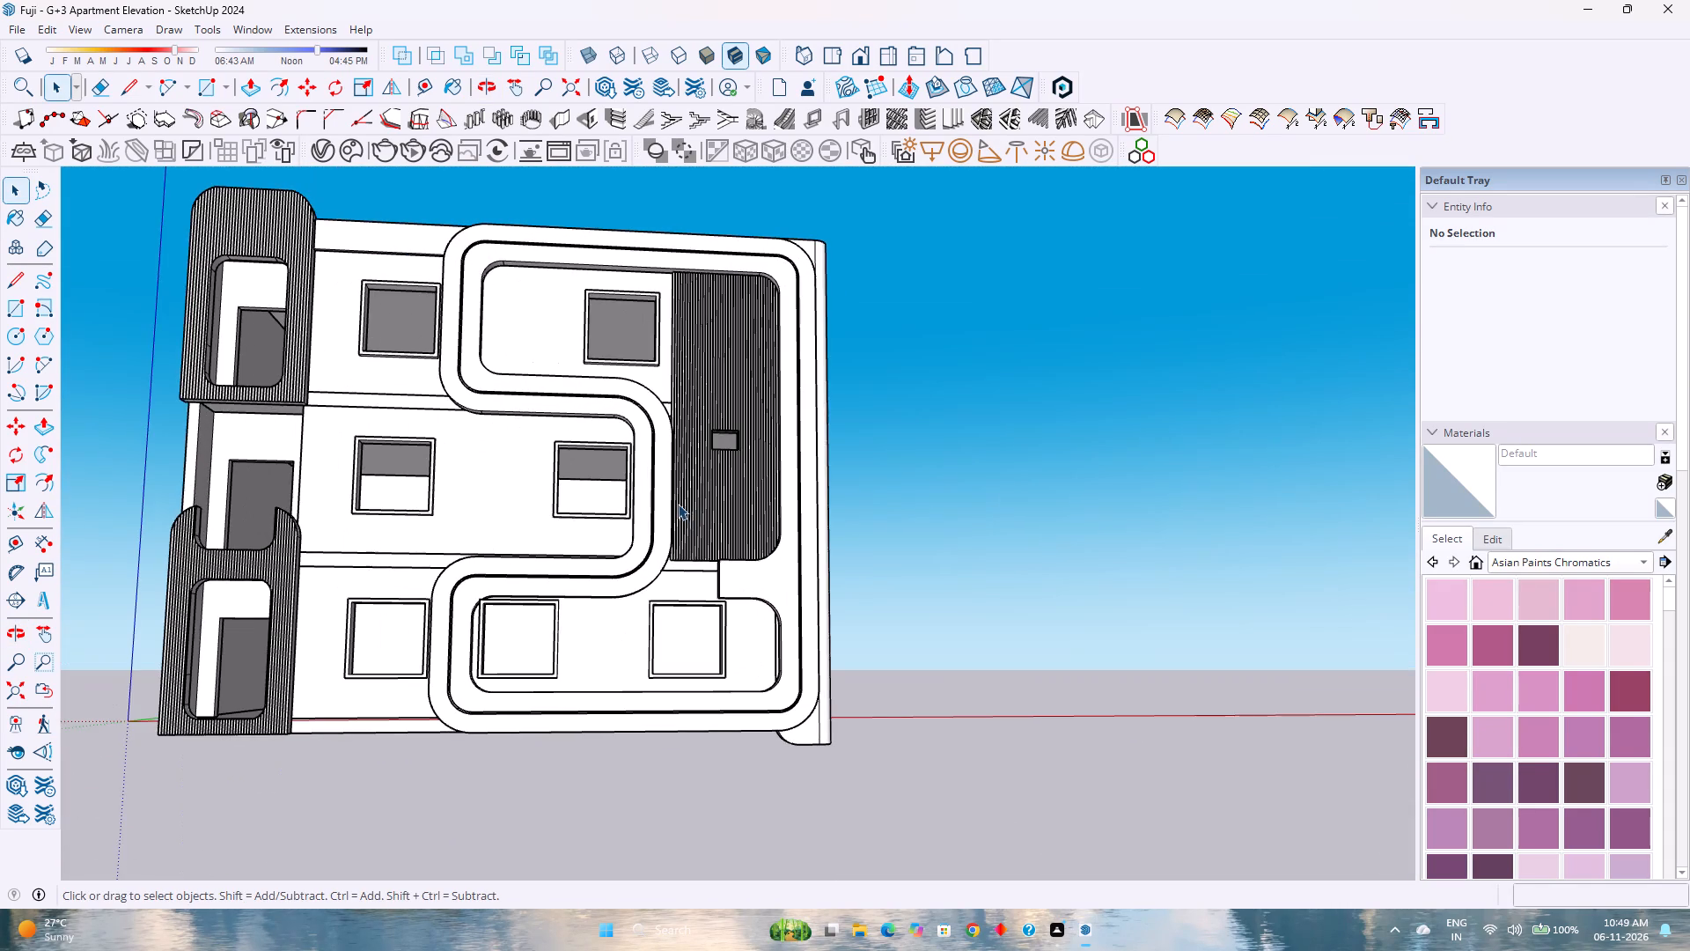
pyautogui.moveTo(678, 504); pyautogui.dragTo(731, 614, button='middle')
pyautogui.middleClick(731, 613)
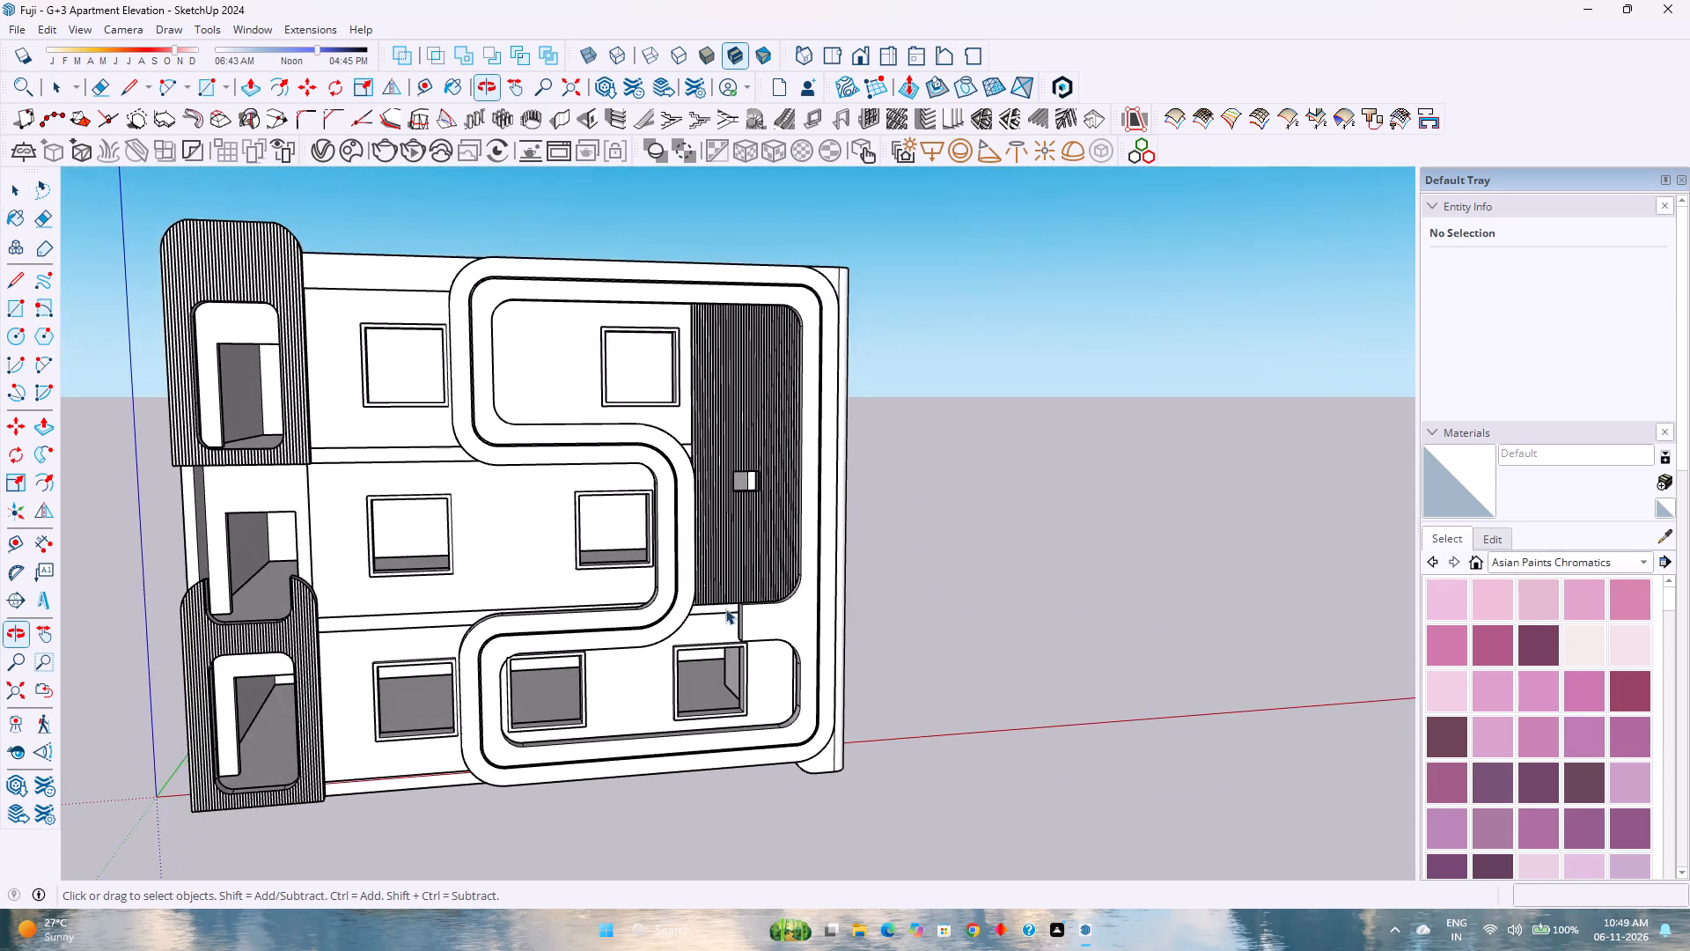
pyautogui.scroll(-3, 710, 595)
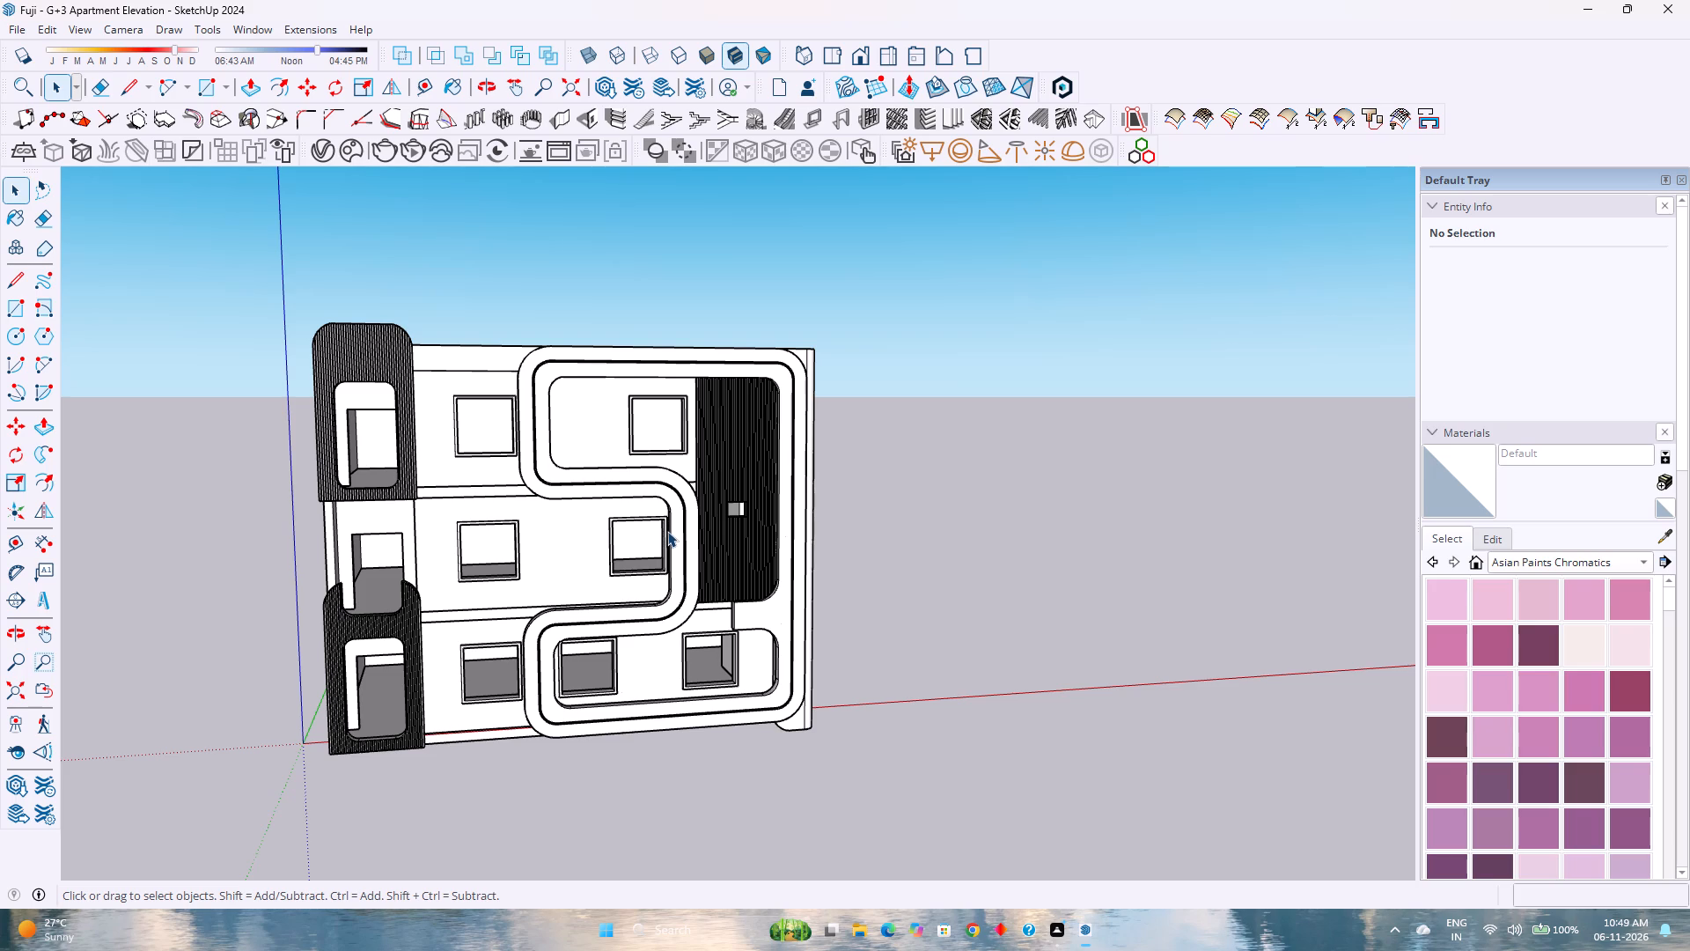
pyautogui.scroll(-2, 670, 535)
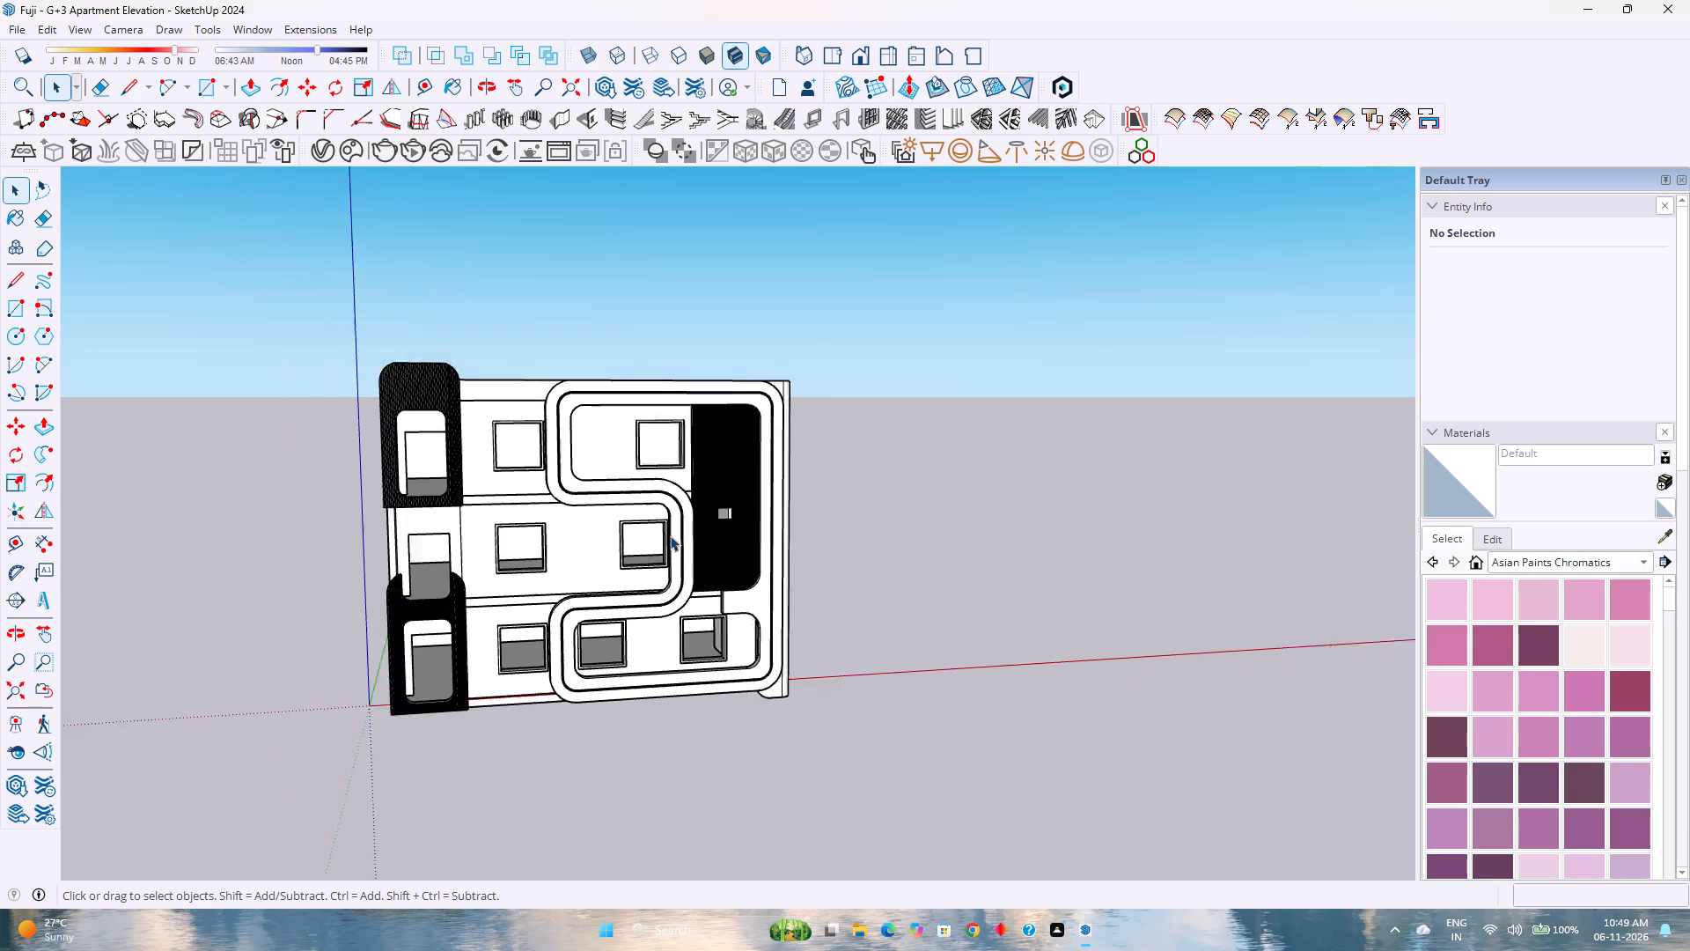
pyautogui.scroll(-3, 670, 535)
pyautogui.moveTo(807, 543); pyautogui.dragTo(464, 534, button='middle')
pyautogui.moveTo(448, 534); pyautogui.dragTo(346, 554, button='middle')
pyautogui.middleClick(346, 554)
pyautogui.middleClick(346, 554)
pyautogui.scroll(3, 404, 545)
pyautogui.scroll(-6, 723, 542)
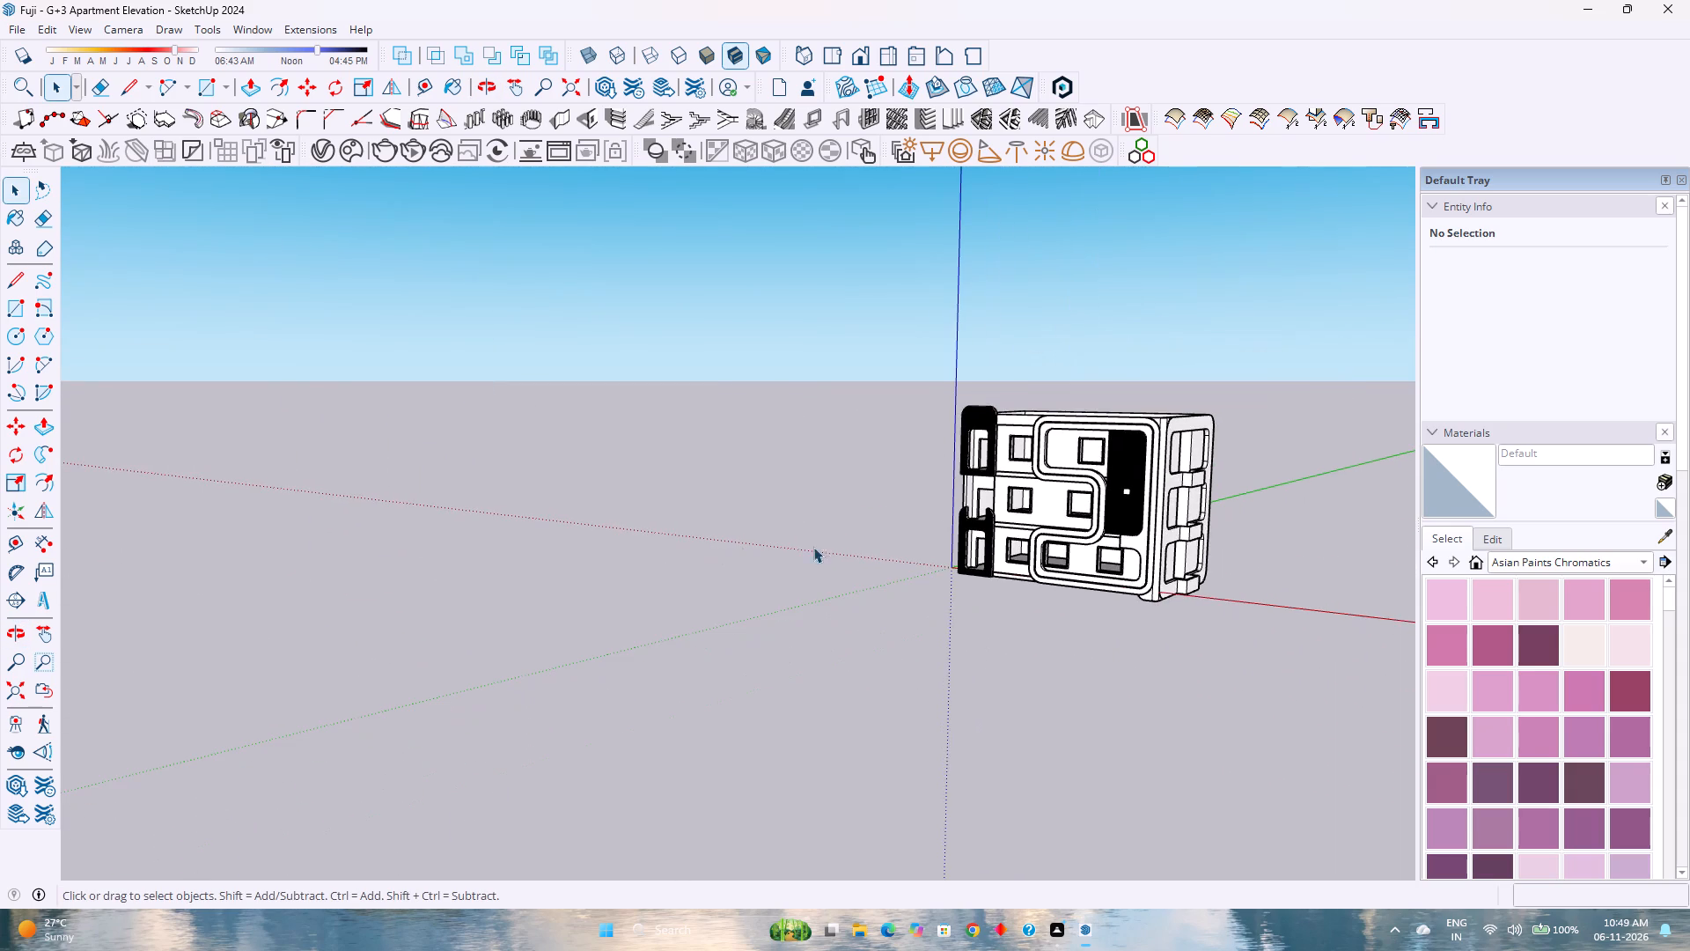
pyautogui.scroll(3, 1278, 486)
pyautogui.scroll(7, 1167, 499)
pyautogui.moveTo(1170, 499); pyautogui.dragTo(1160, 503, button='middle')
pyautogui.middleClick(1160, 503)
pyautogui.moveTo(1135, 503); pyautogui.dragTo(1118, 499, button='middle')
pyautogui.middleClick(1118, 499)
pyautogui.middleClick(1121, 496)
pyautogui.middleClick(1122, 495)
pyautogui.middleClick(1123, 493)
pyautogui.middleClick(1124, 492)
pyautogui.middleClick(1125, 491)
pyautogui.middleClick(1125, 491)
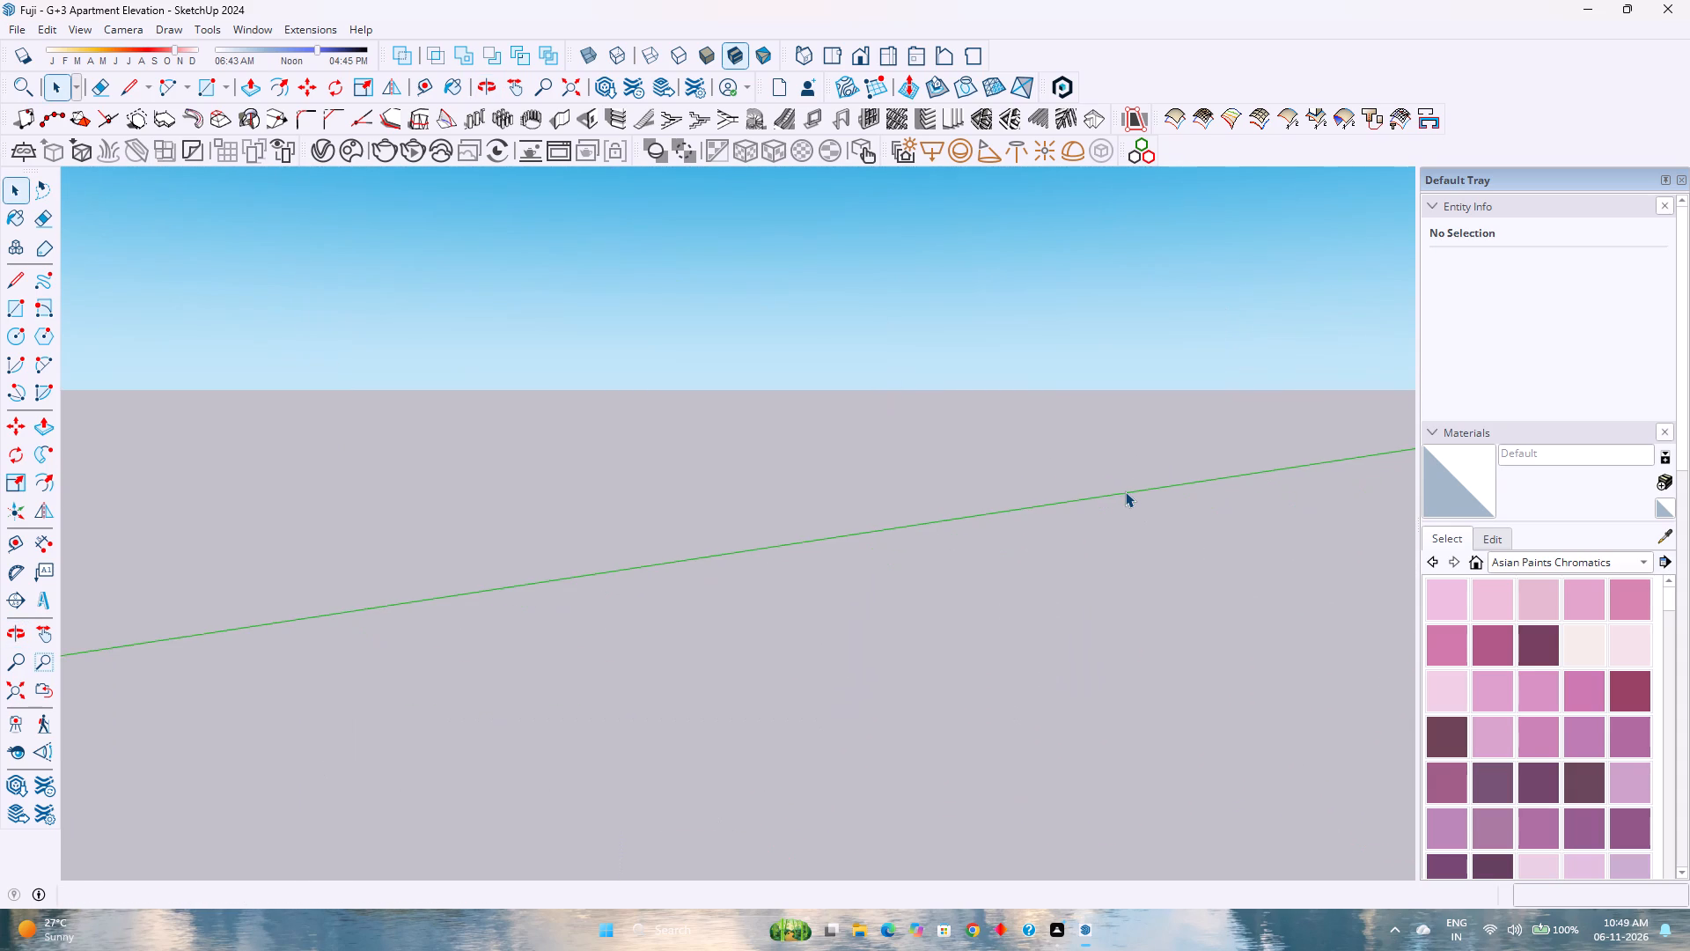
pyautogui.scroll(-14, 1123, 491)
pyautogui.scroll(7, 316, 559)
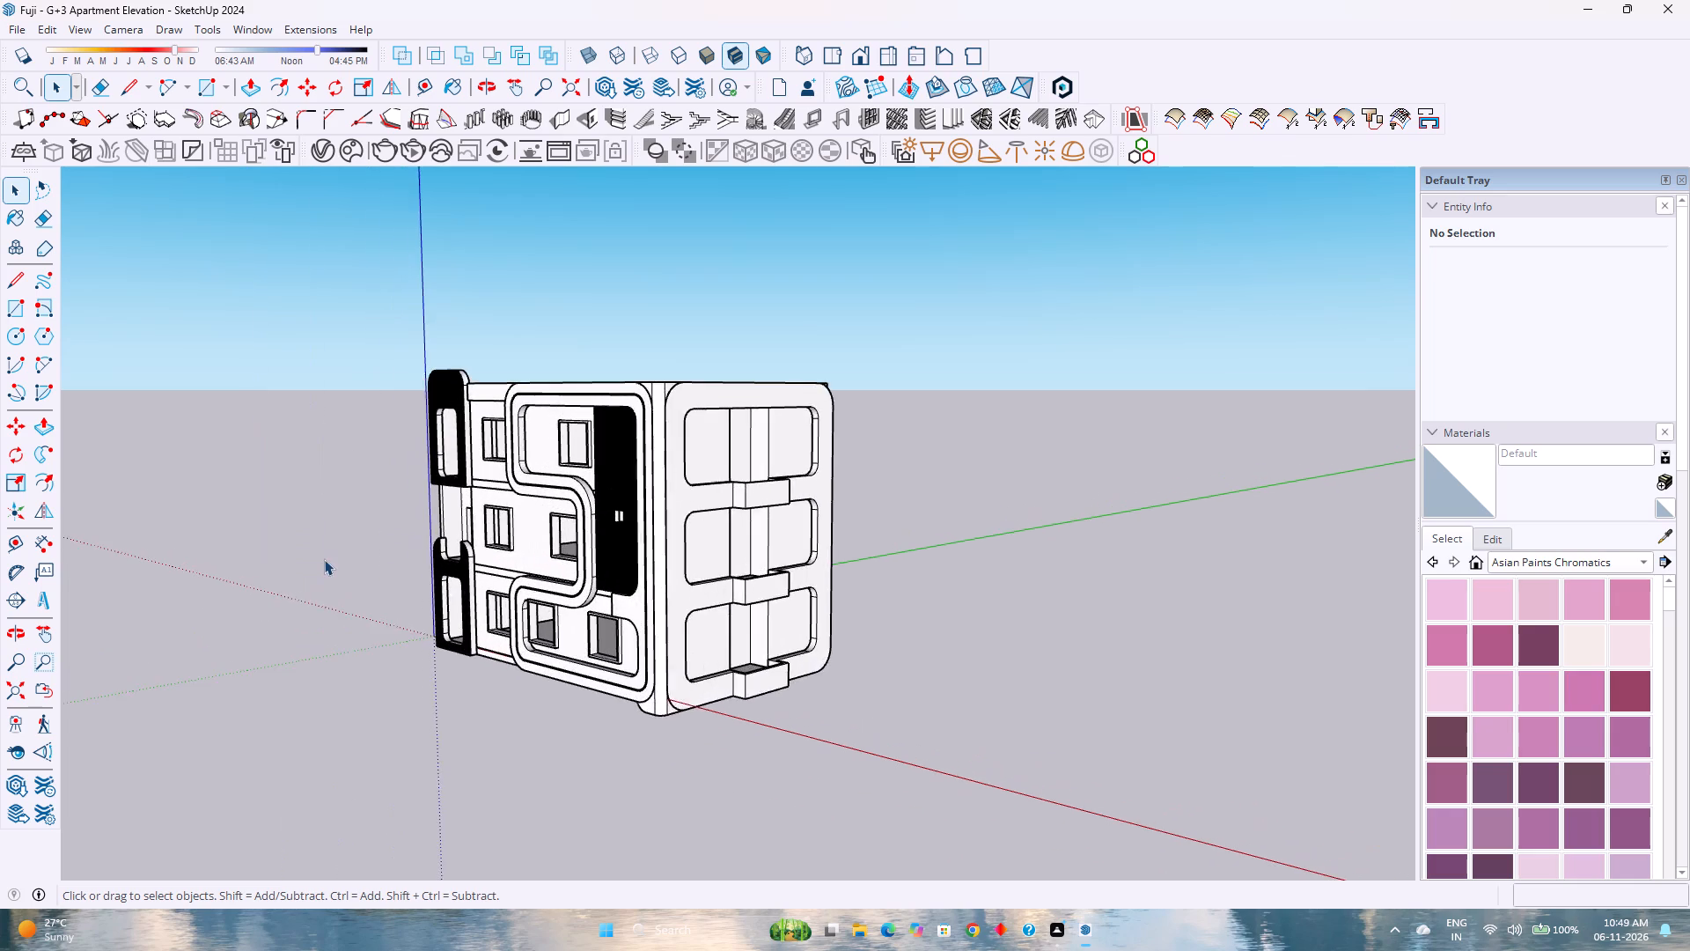
# Examine the corner where the front facade meets the side frame, including the hollowed balcony blocks, from above and at eye level.
pyautogui.scroll(3, 325, 559)
pyautogui.scroll(4, 565, 554)
pyautogui.scroll(2, 900, 520)
pyautogui.moveTo(900, 520); pyautogui.dragTo(902, 520, button='middle')
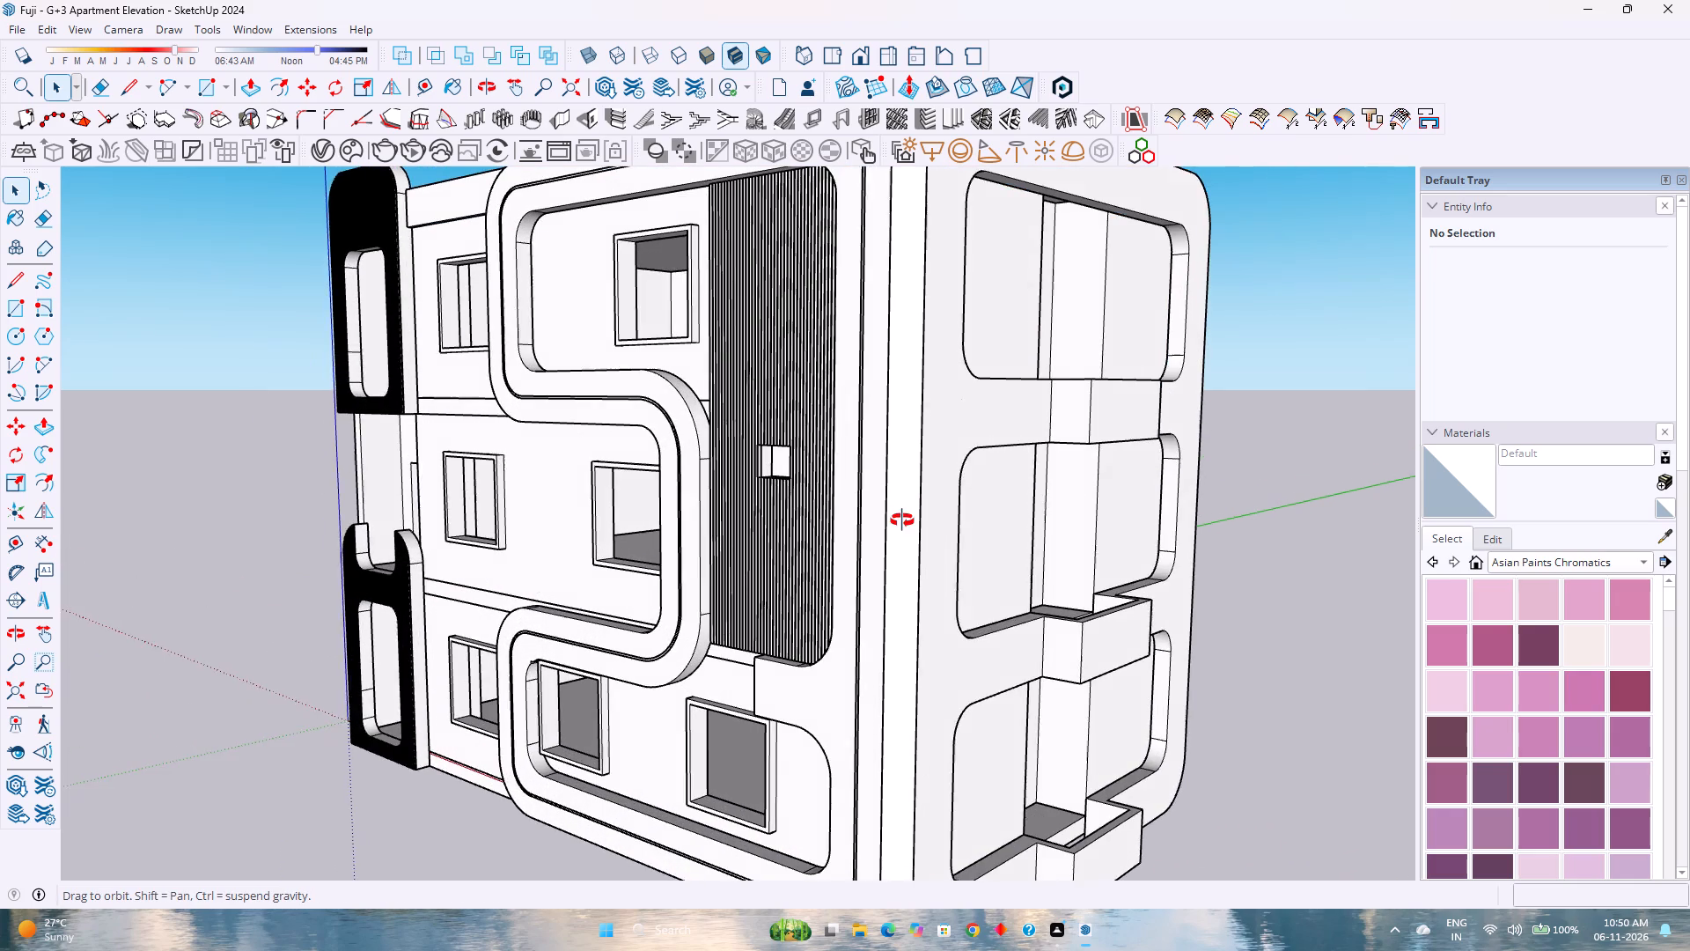
pyautogui.moveTo(902, 520); pyautogui.dragTo(929, 487, button='middle')
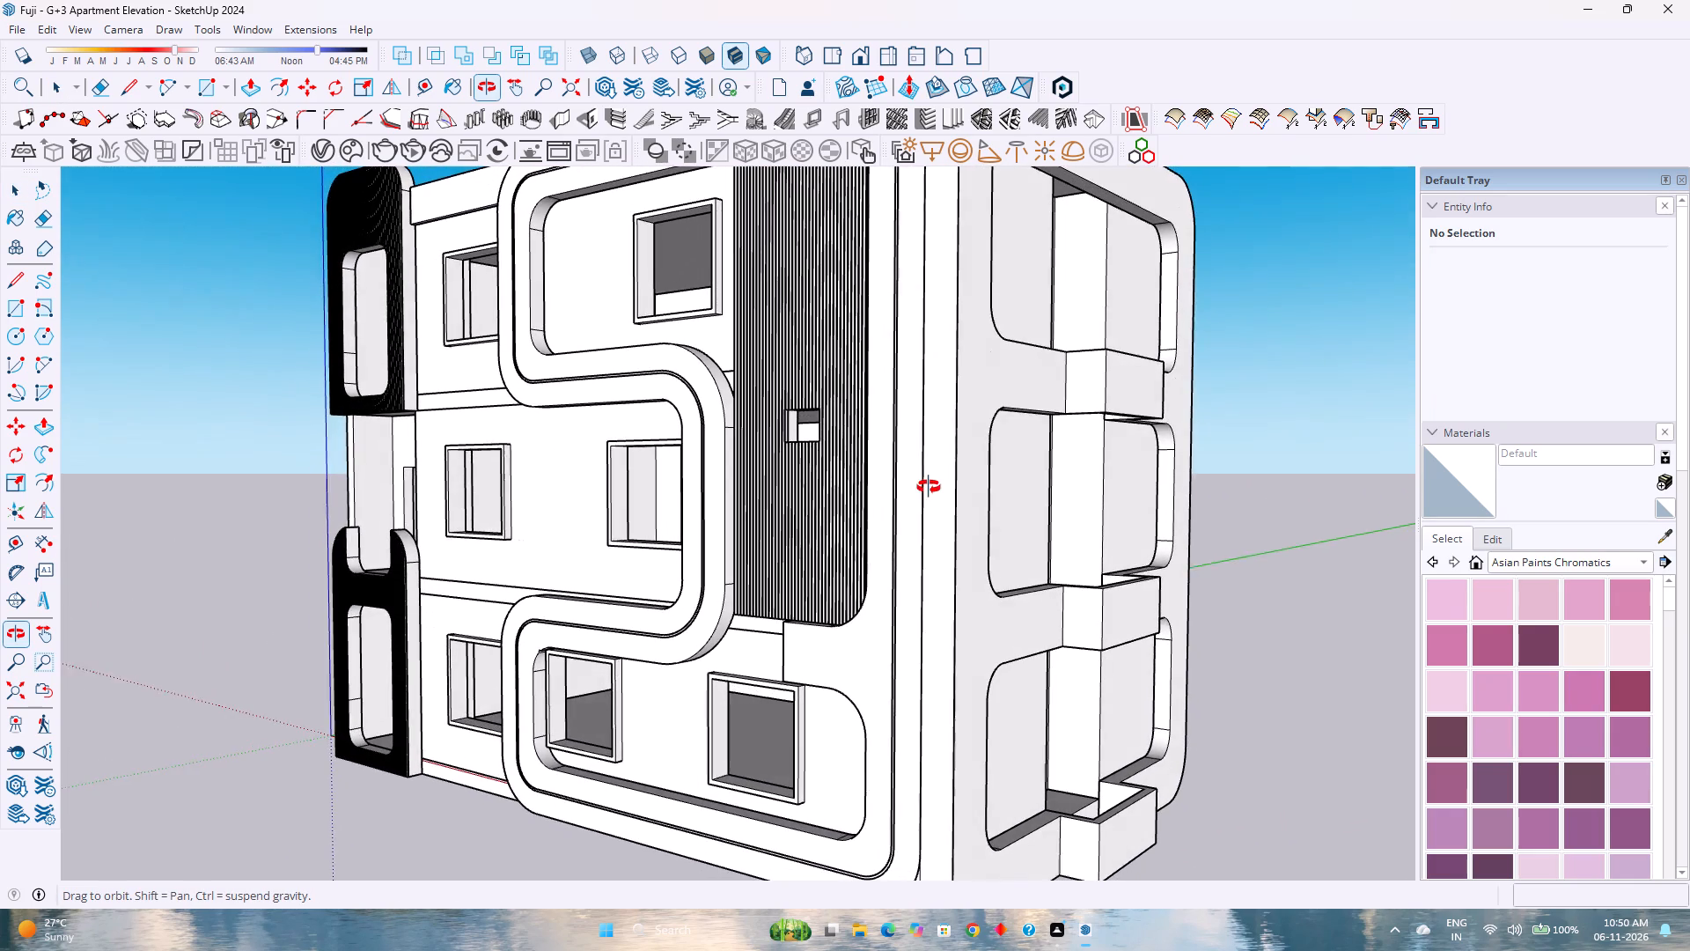
pyautogui.moveTo(929, 487); pyautogui.dragTo(929, 480, button='middle')
pyautogui.middleClick(929, 480)
pyautogui.scroll(-4, 929, 480)
pyautogui.moveTo(903, 485); pyautogui.dragTo(905, 462, button='middle')
pyautogui.moveTo(905, 461); pyautogui.dragTo(905, 453, button='middle')
pyautogui.middleClick(905, 453)
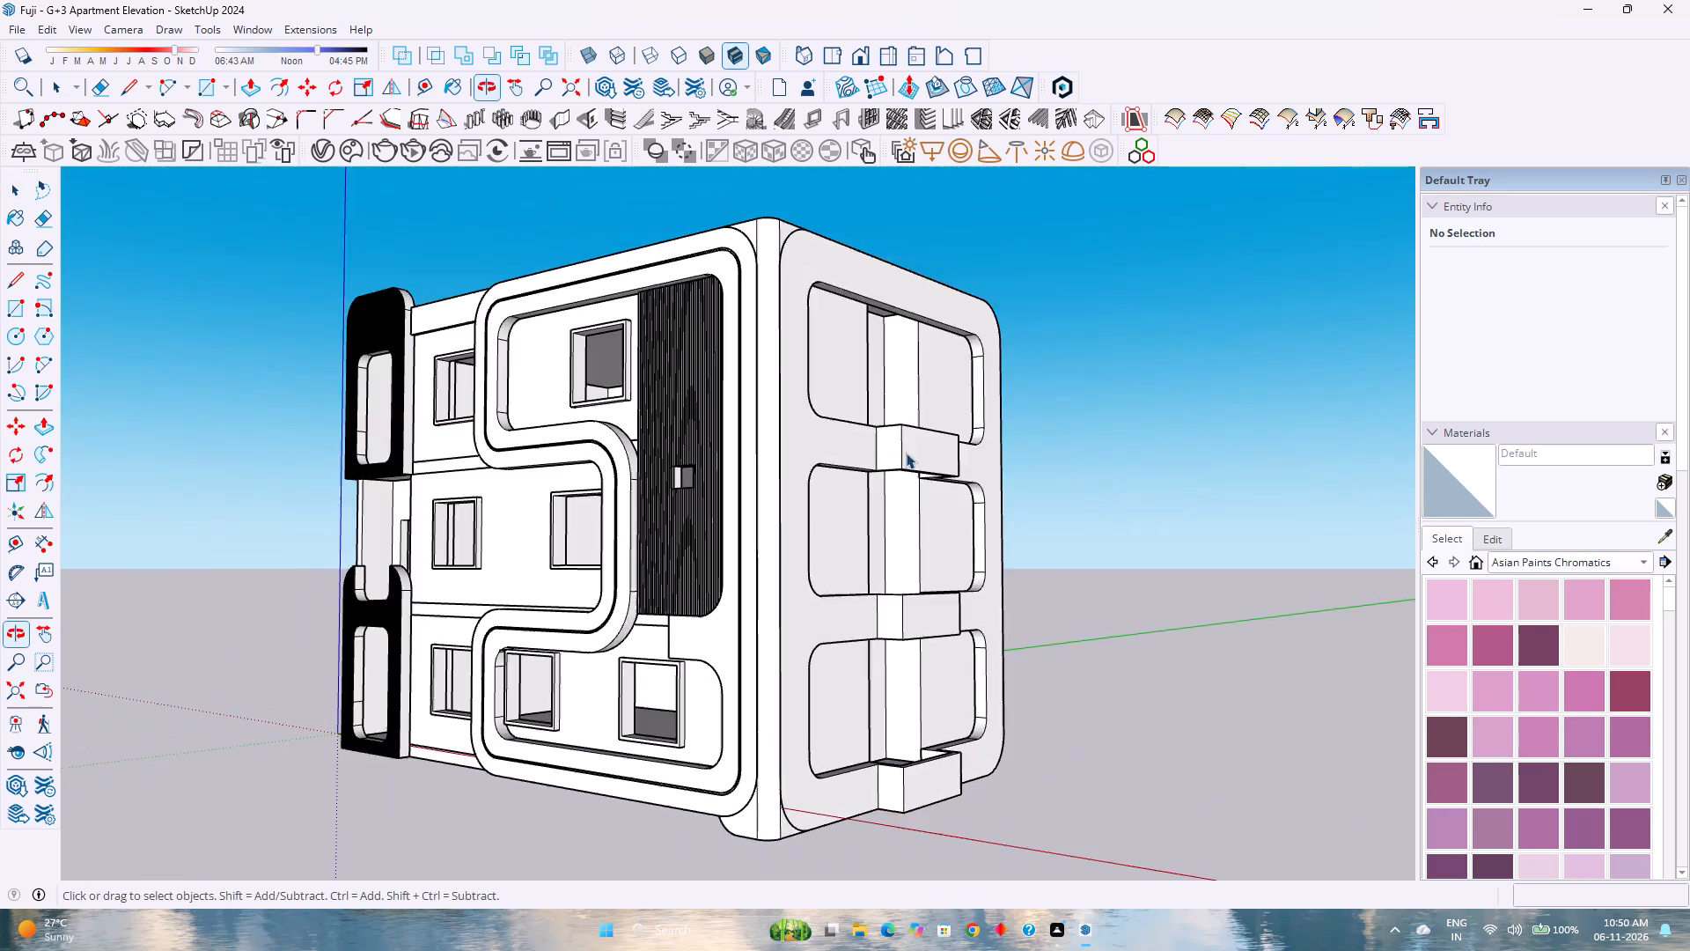
pyautogui.middleClick(905, 453)
pyautogui.middleClick(911, 449)
pyautogui.middleClick(912, 448)
pyautogui.middleClick(913, 448)
pyautogui.middleClick(913, 448)
pyautogui.scroll(-9, 842, 485)
pyautogui.scroll(2, 454, 772)
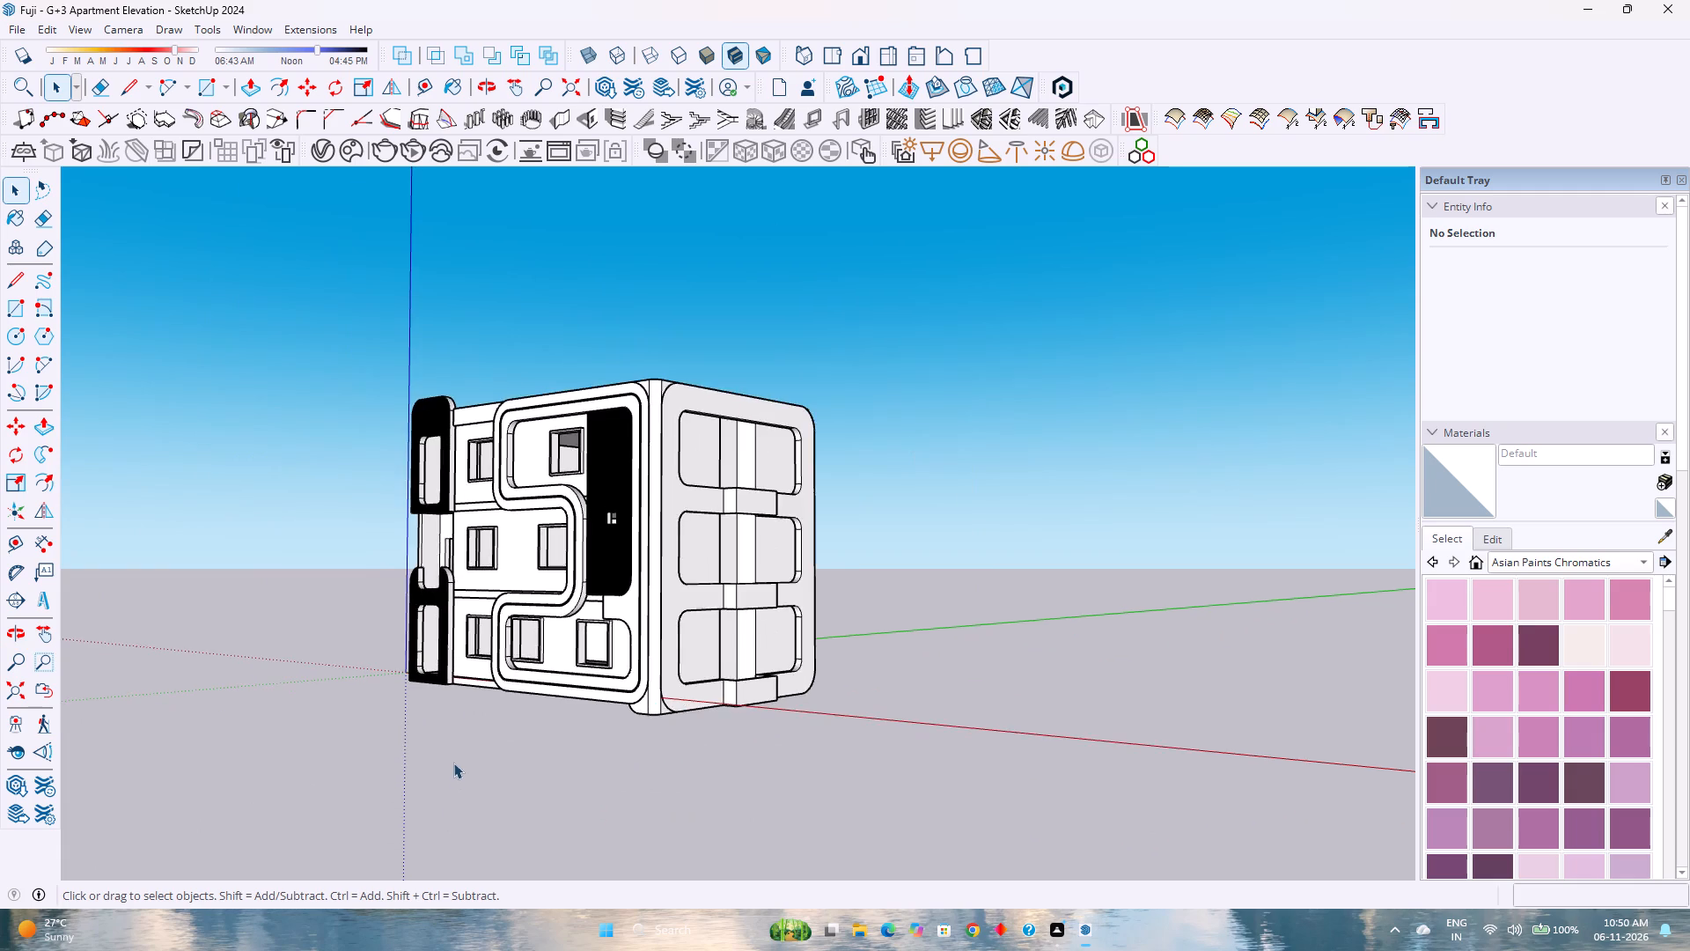
# Examine the whole building from a low corner viewpoint, covering the front facade, side frame and base.
pyautogui.scroll(1, 453, 763)
pyautogui.moveTo(458, 758); pyautogui.dragTo(589, 691, button='middle')
pyautogui.middleClick(589, 691)
pyautogui.scroll(2, 497, 697)
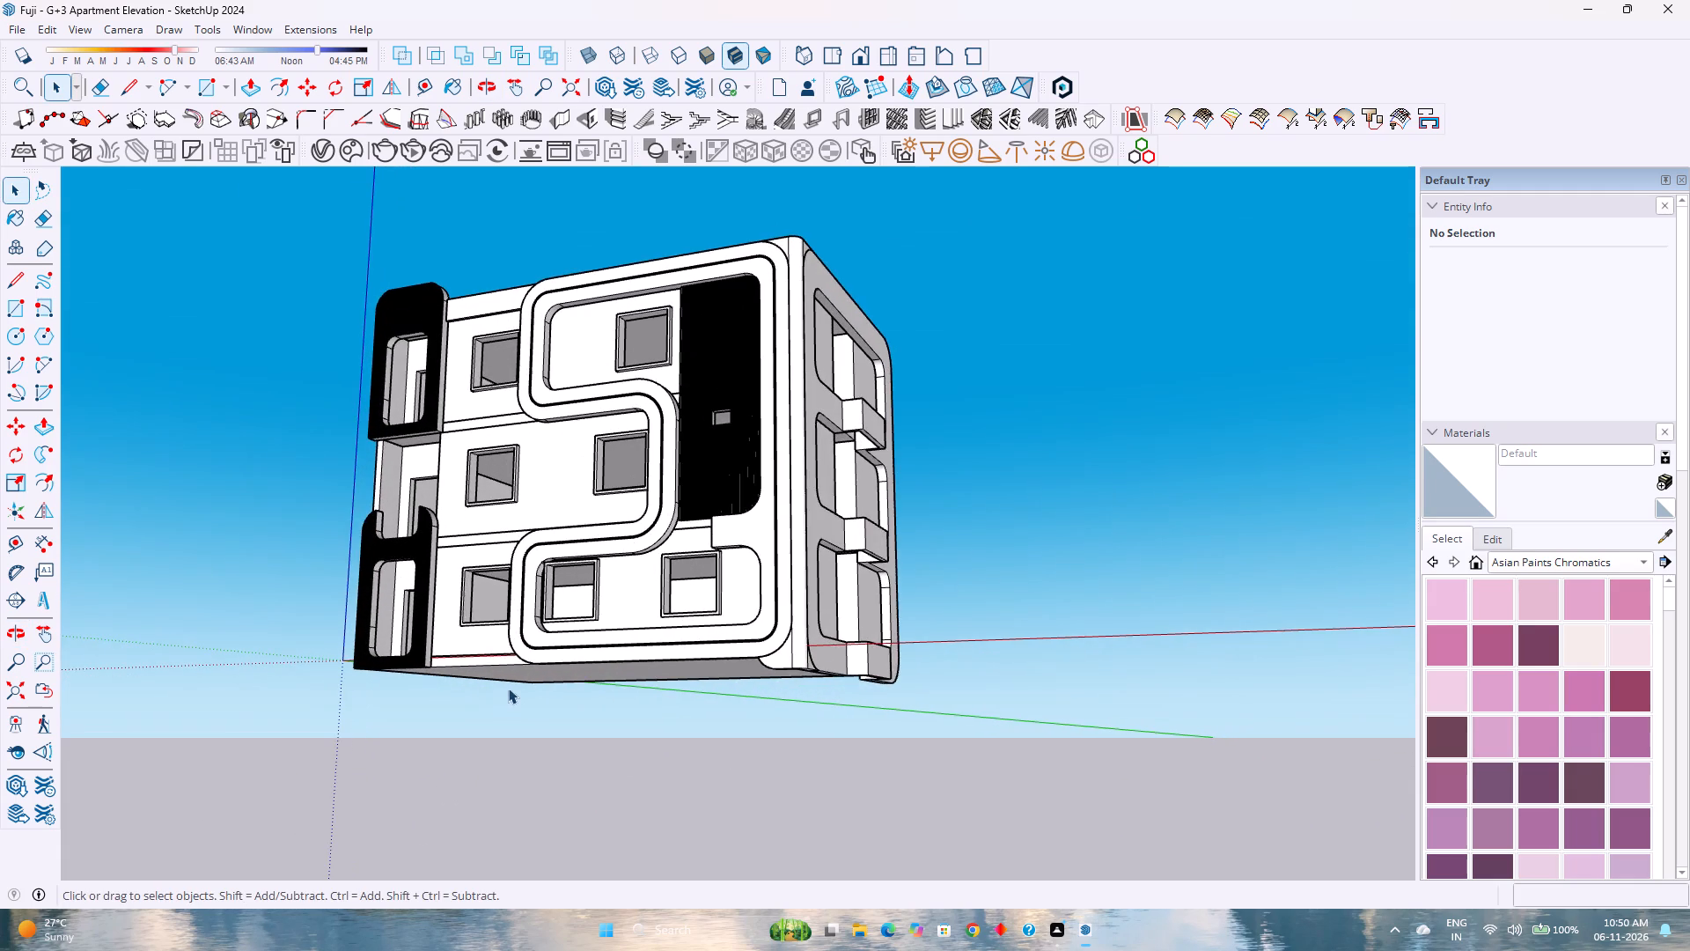
pyautogui.scroll(-2, 525, 669)
pyautogui.moveTo(525, 669); pyautogui.dragTo(445, 692, button='middle')
pyautogui.middleClick(360, 697)
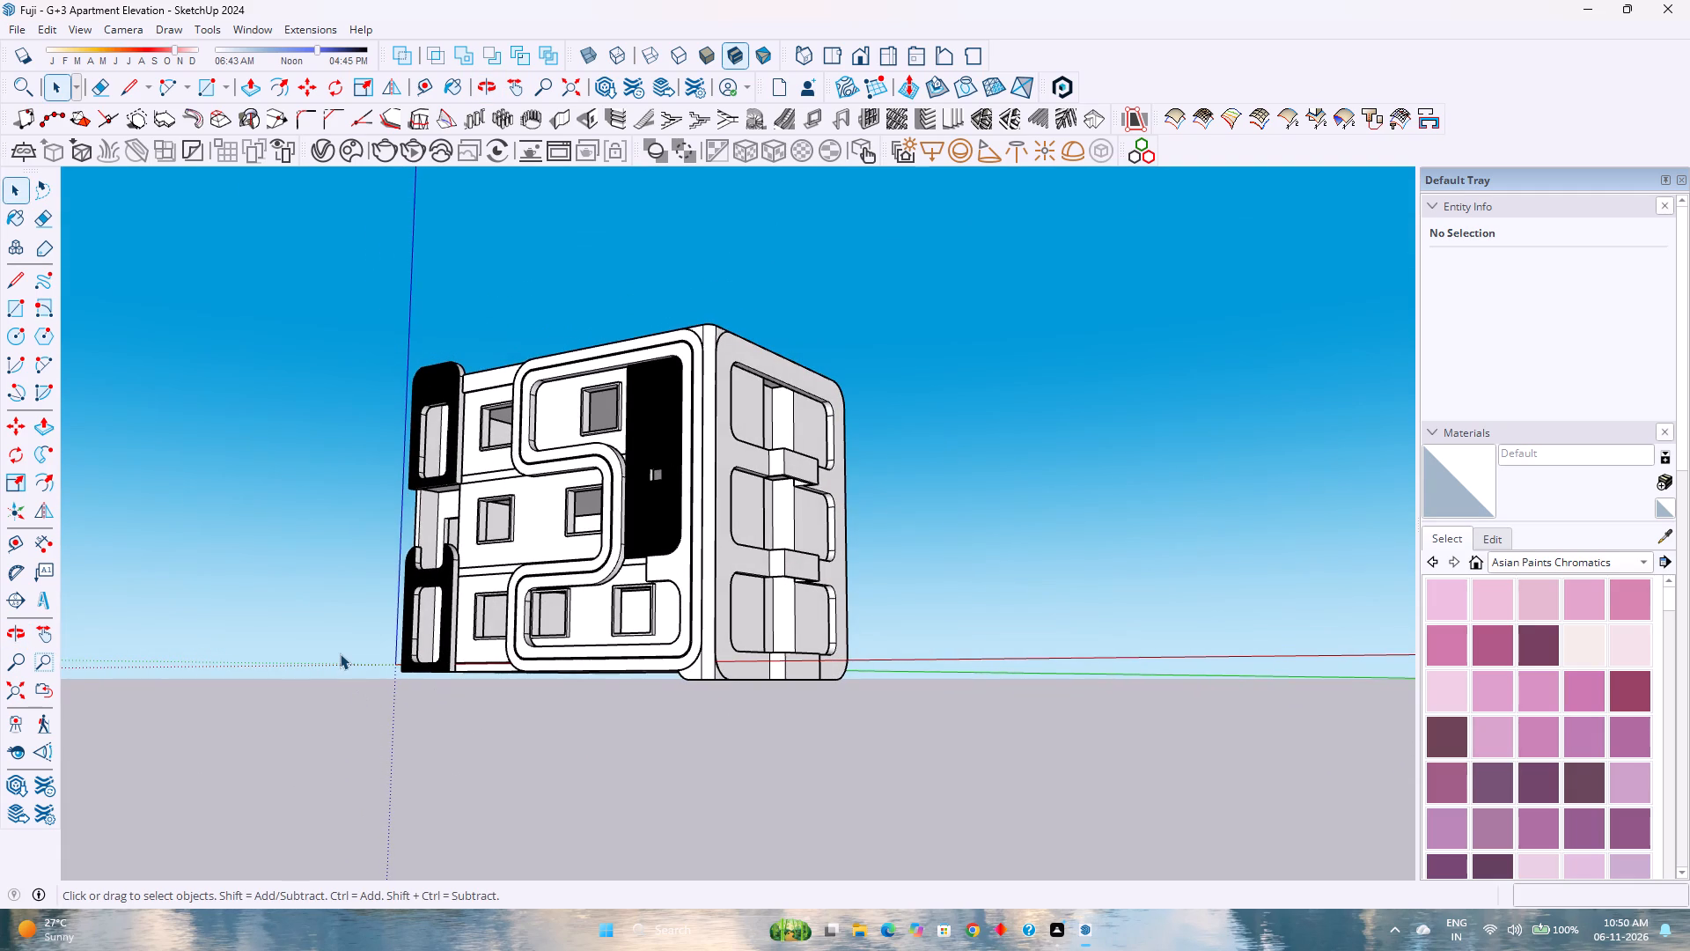
pyautogui.scroll(-2, 413, 658)
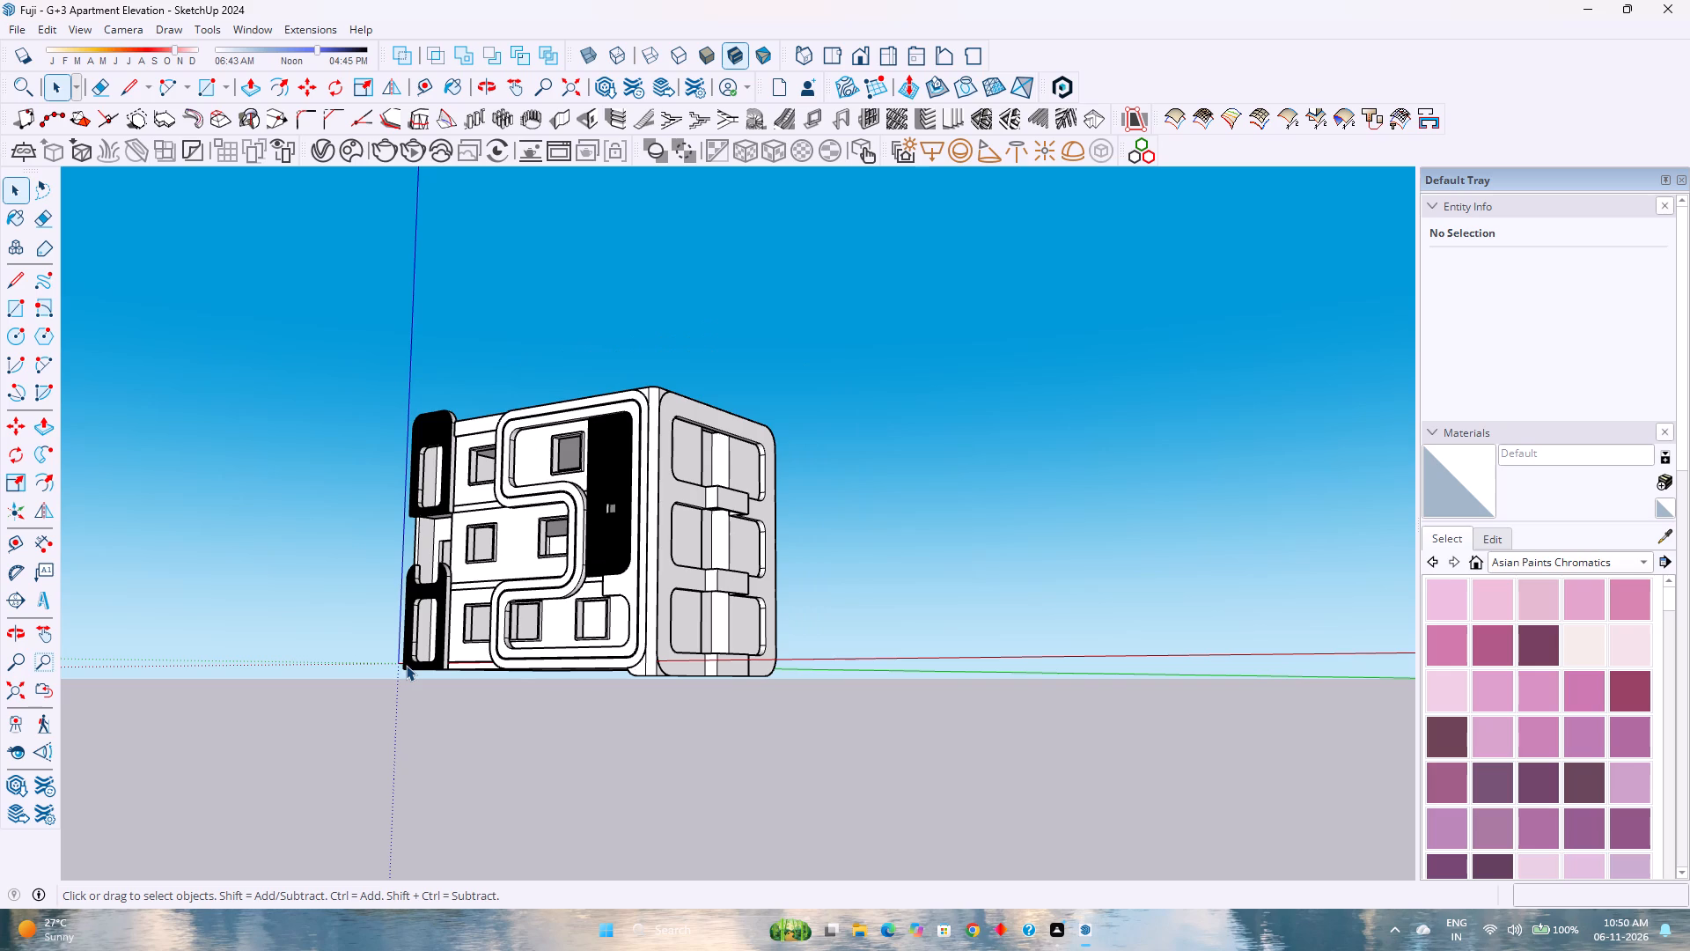
# Examine the front facade, the plain opposite side wall and the building's underside from low viewpoints.
pyautogui.scroll(2, 406, 665)
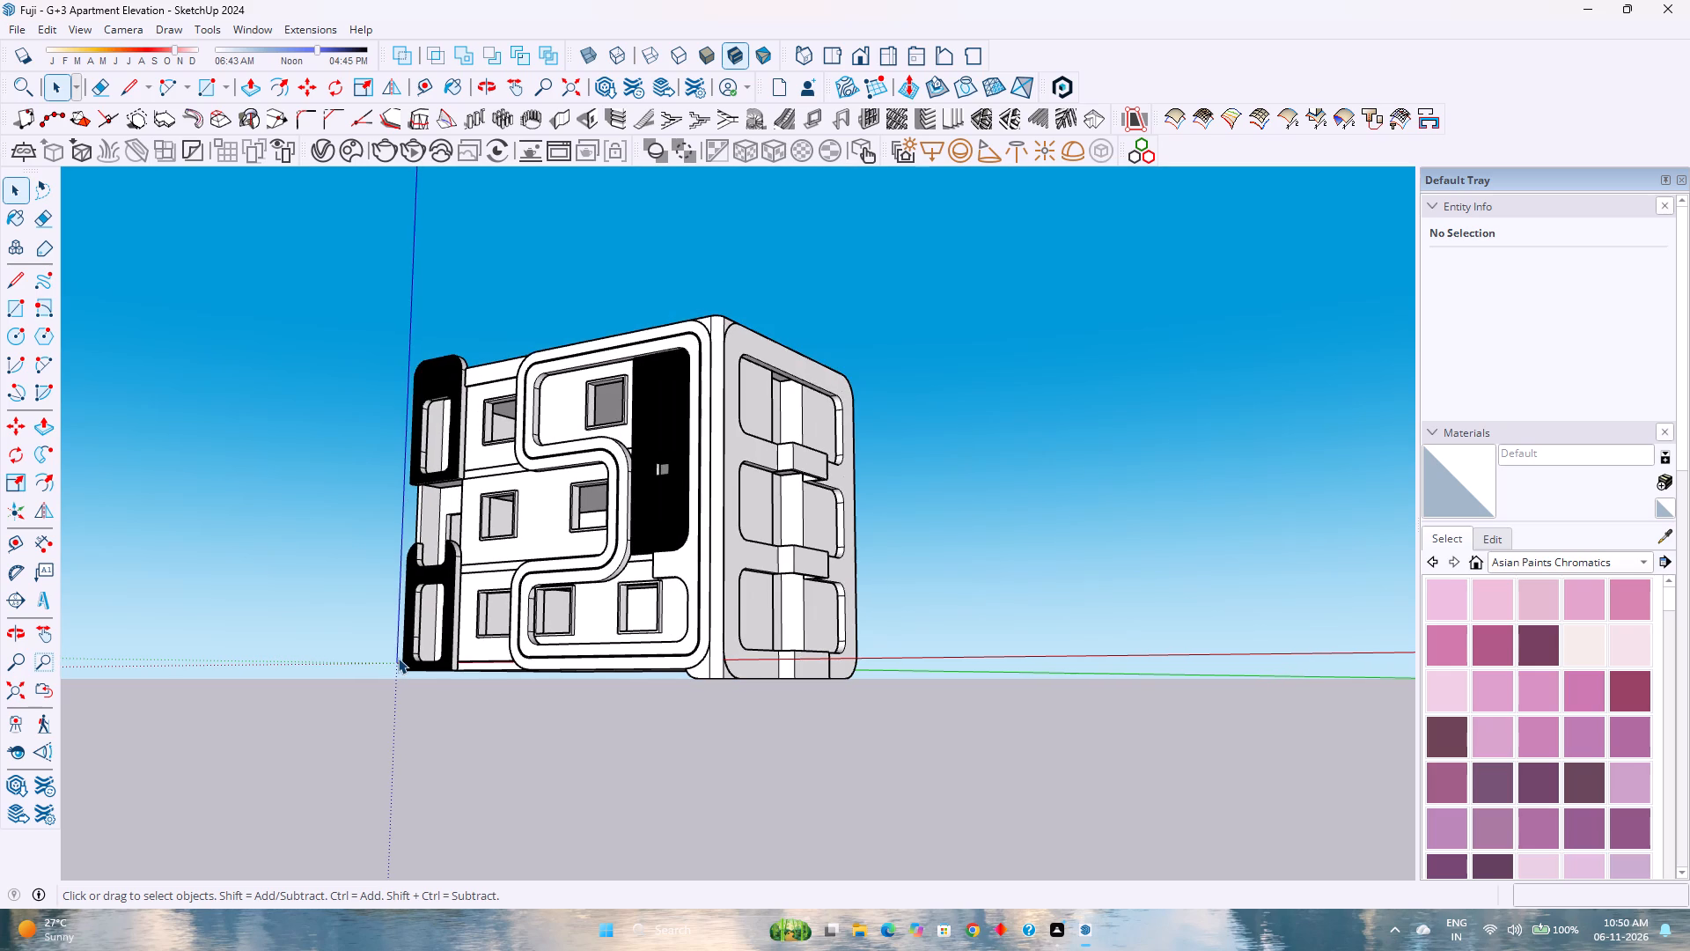
pyautogui.scroll(1, 390, 647)
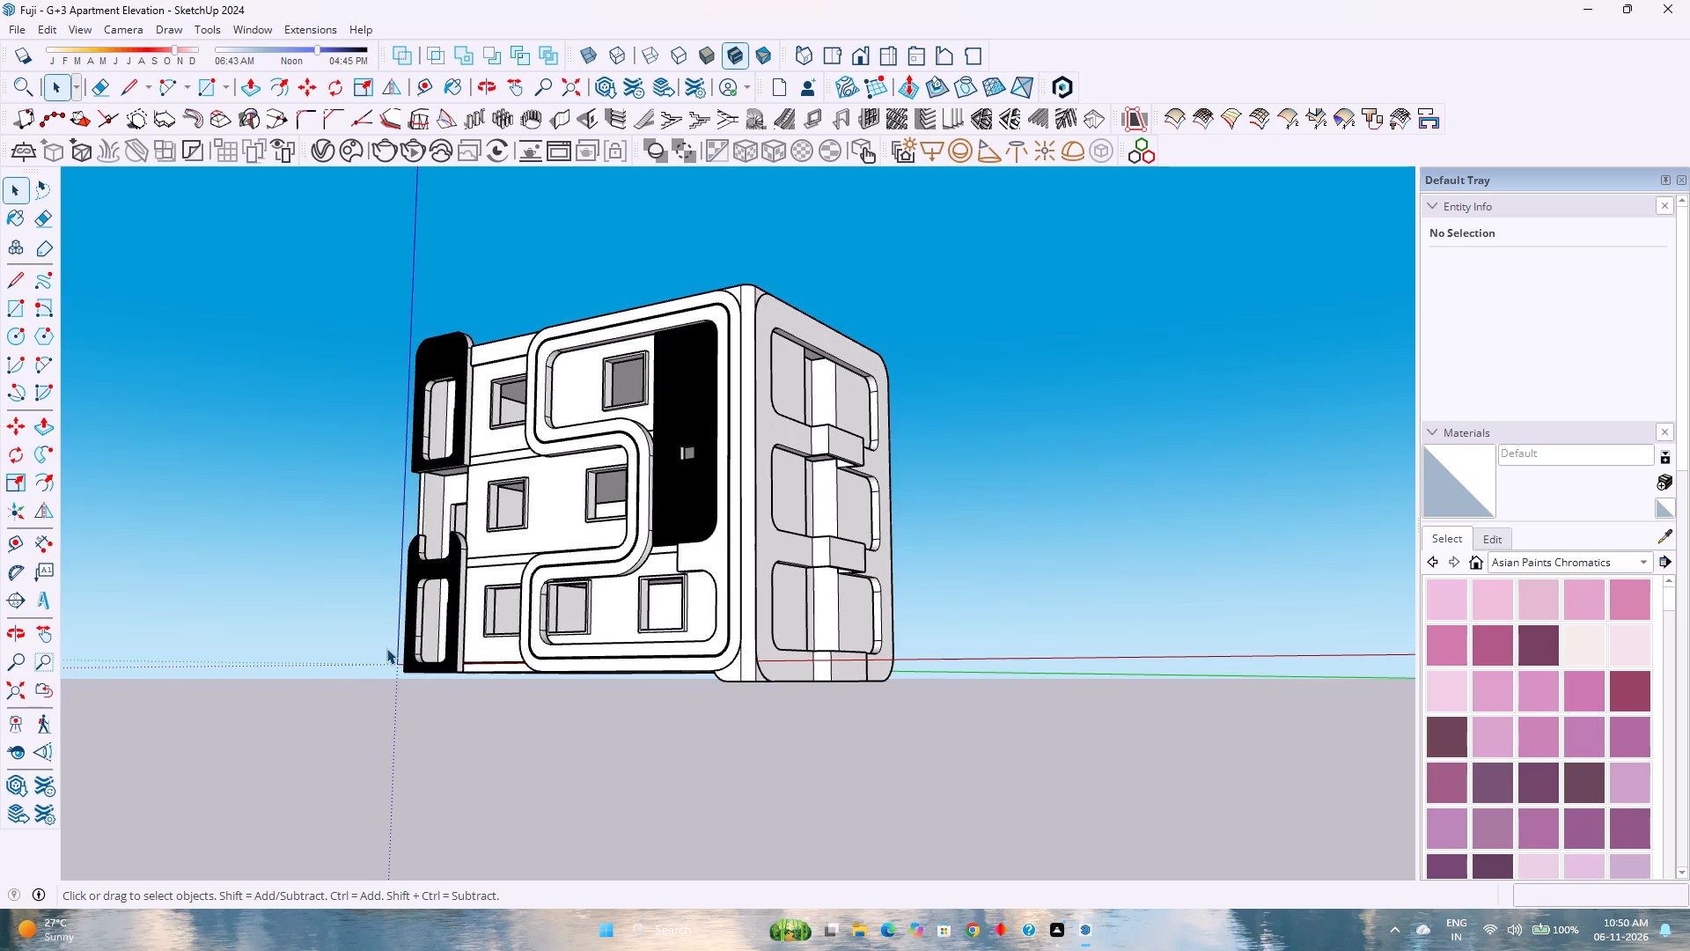
pyautogui.scroll(-3, 393, 651)
pyautogui.moveTo(447, 675); pyautogui.dragTo(1194, 664, button='middle')
pyautogui.moveTo(1206, 664); pyautogui.dragTo(1217, 663, button='middle')
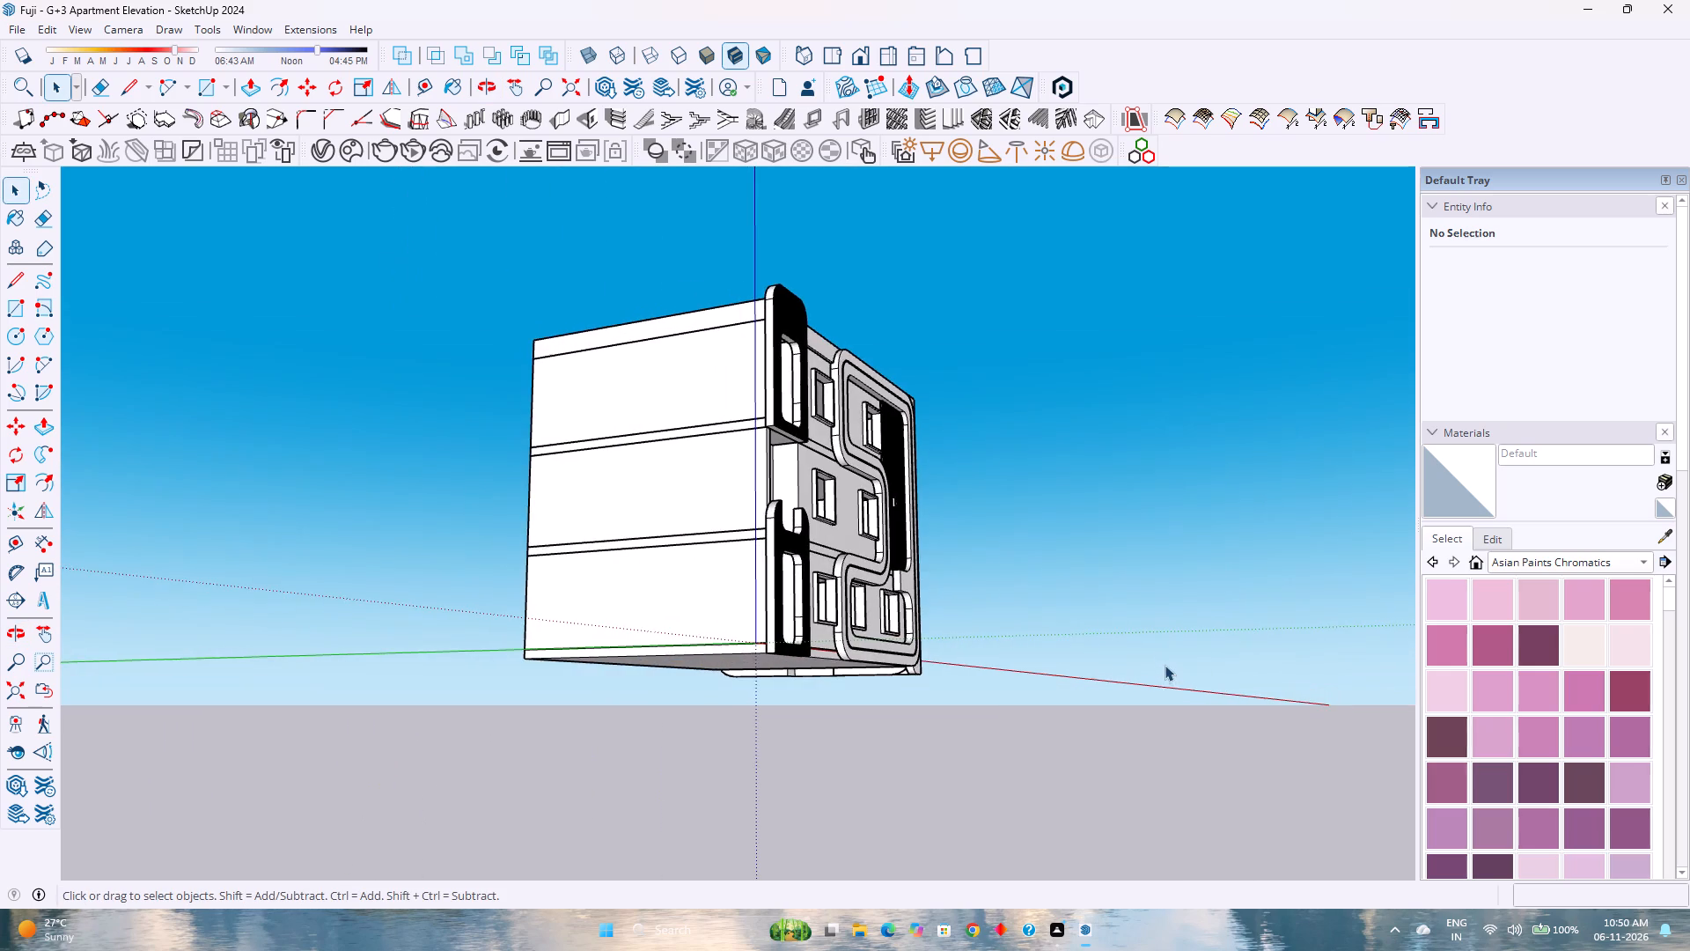
pyautogui.scroll(-6, 1163, 665)
pyautogui.moveTo(931, 667); pyautogui.dragTo(1018, 549, button='middle')
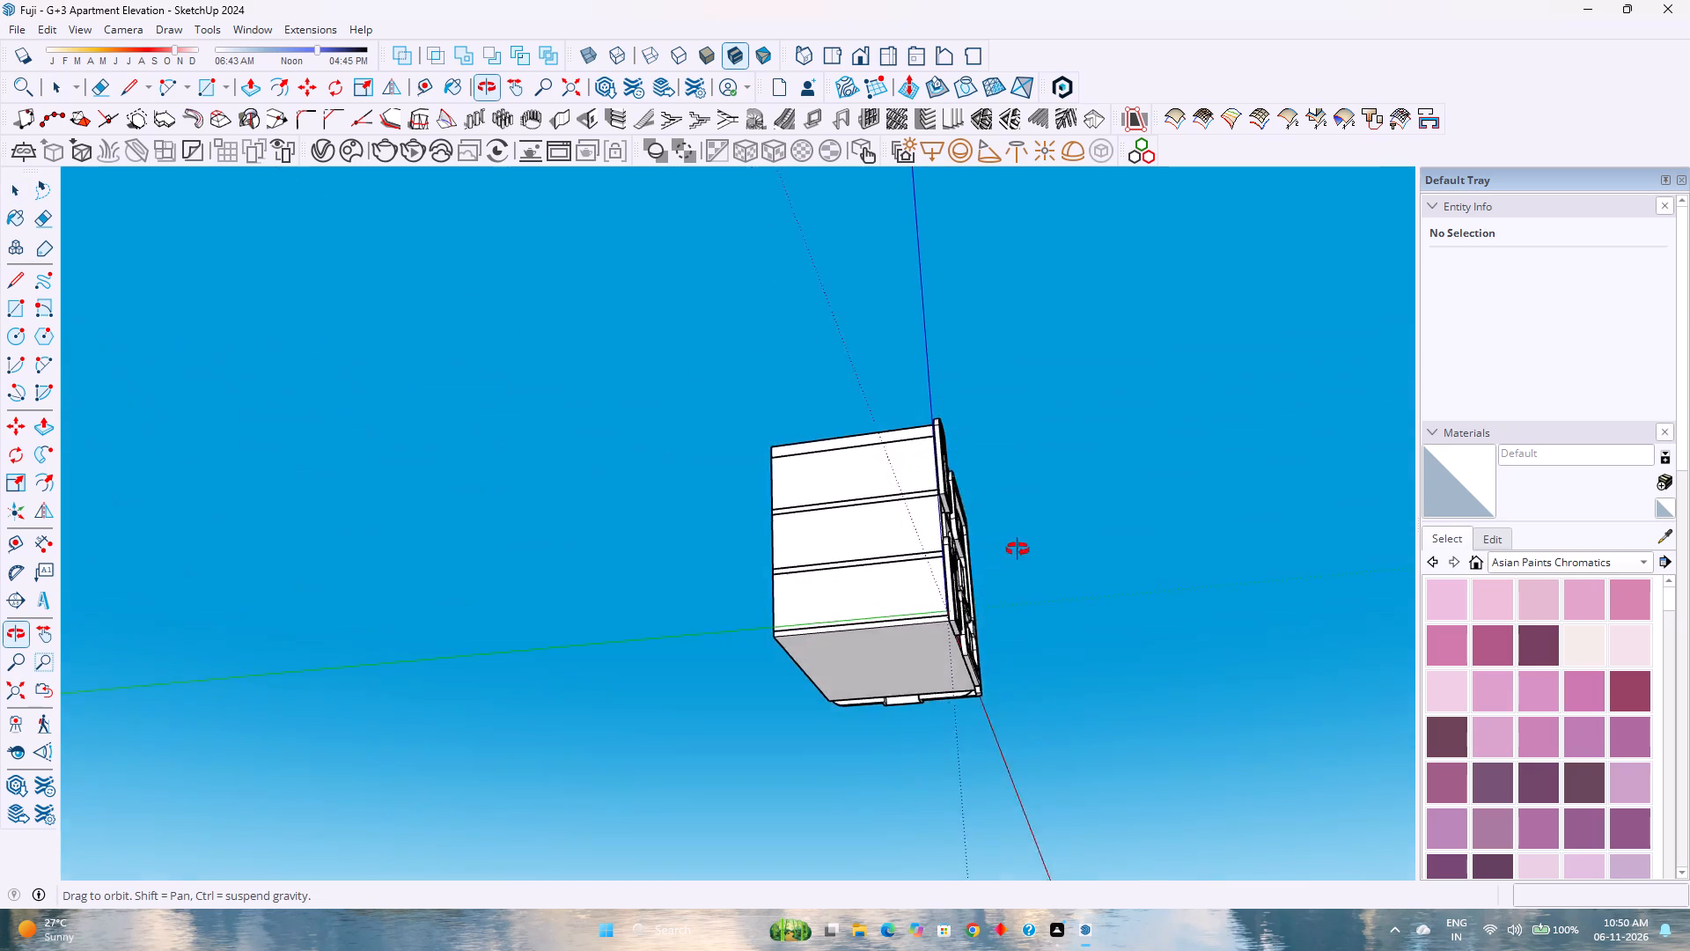
pyautogui.moveTo(1018, 549); pyautogui.dragTo(570, 606, button='middle')
pyautogui.middleClick(570, 606)
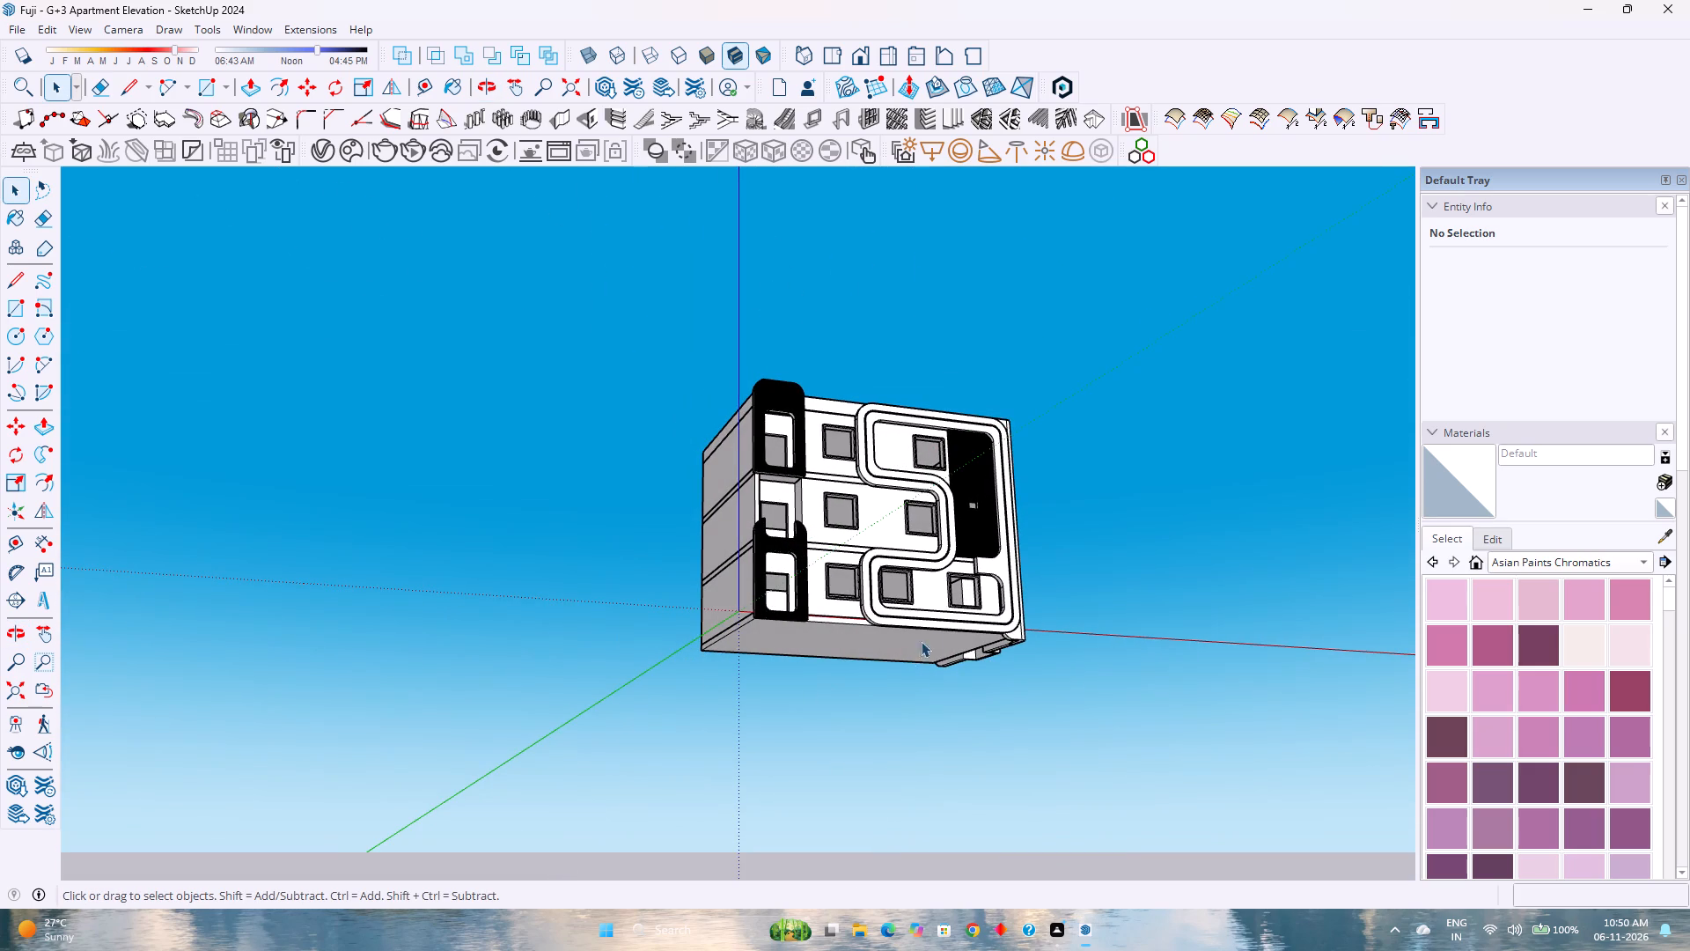
pyautogui.scroll(6, 929, 646)
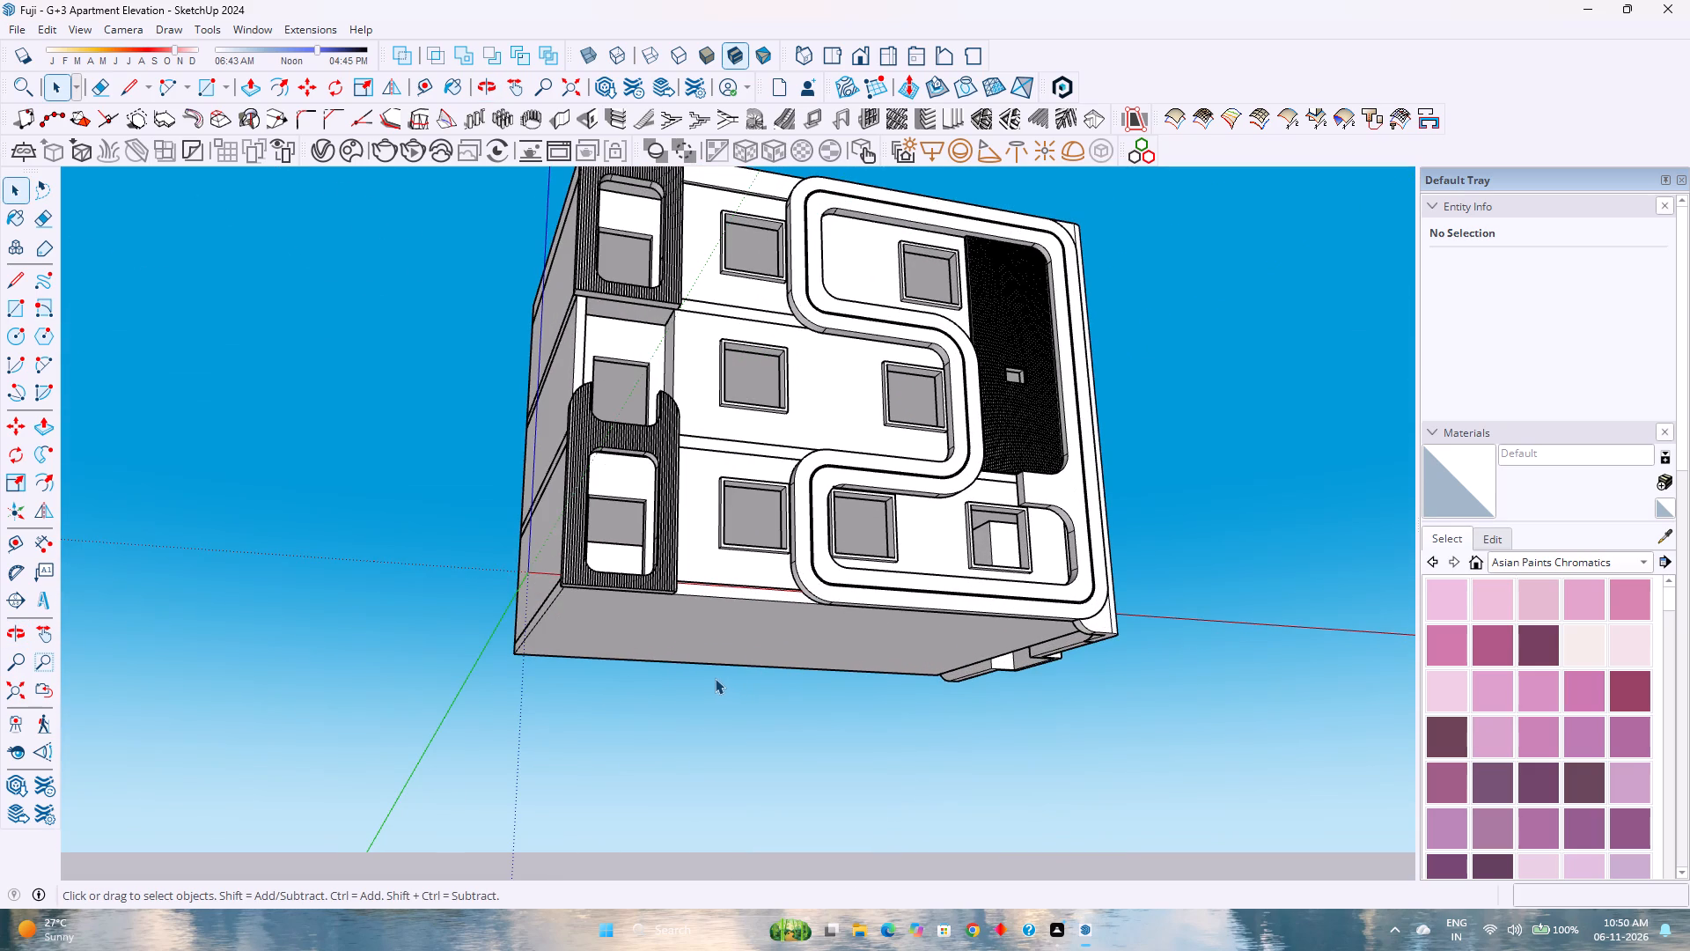
pyautogui.scroll(-5, 827, 663)
# Examine the framed side with its balcony blocks, the underside and the front facade from all around the building.
pyautogui.moveTo(907, 673); pyautogui.dragTo(232, 719, button='middle')
pyautogui.middleClick(231, 719)
pyautogui.middleClick(226, 720)
pyautogui.scroll(1, 231, 718)
pyautogui.scroll(-5, 272, 701)
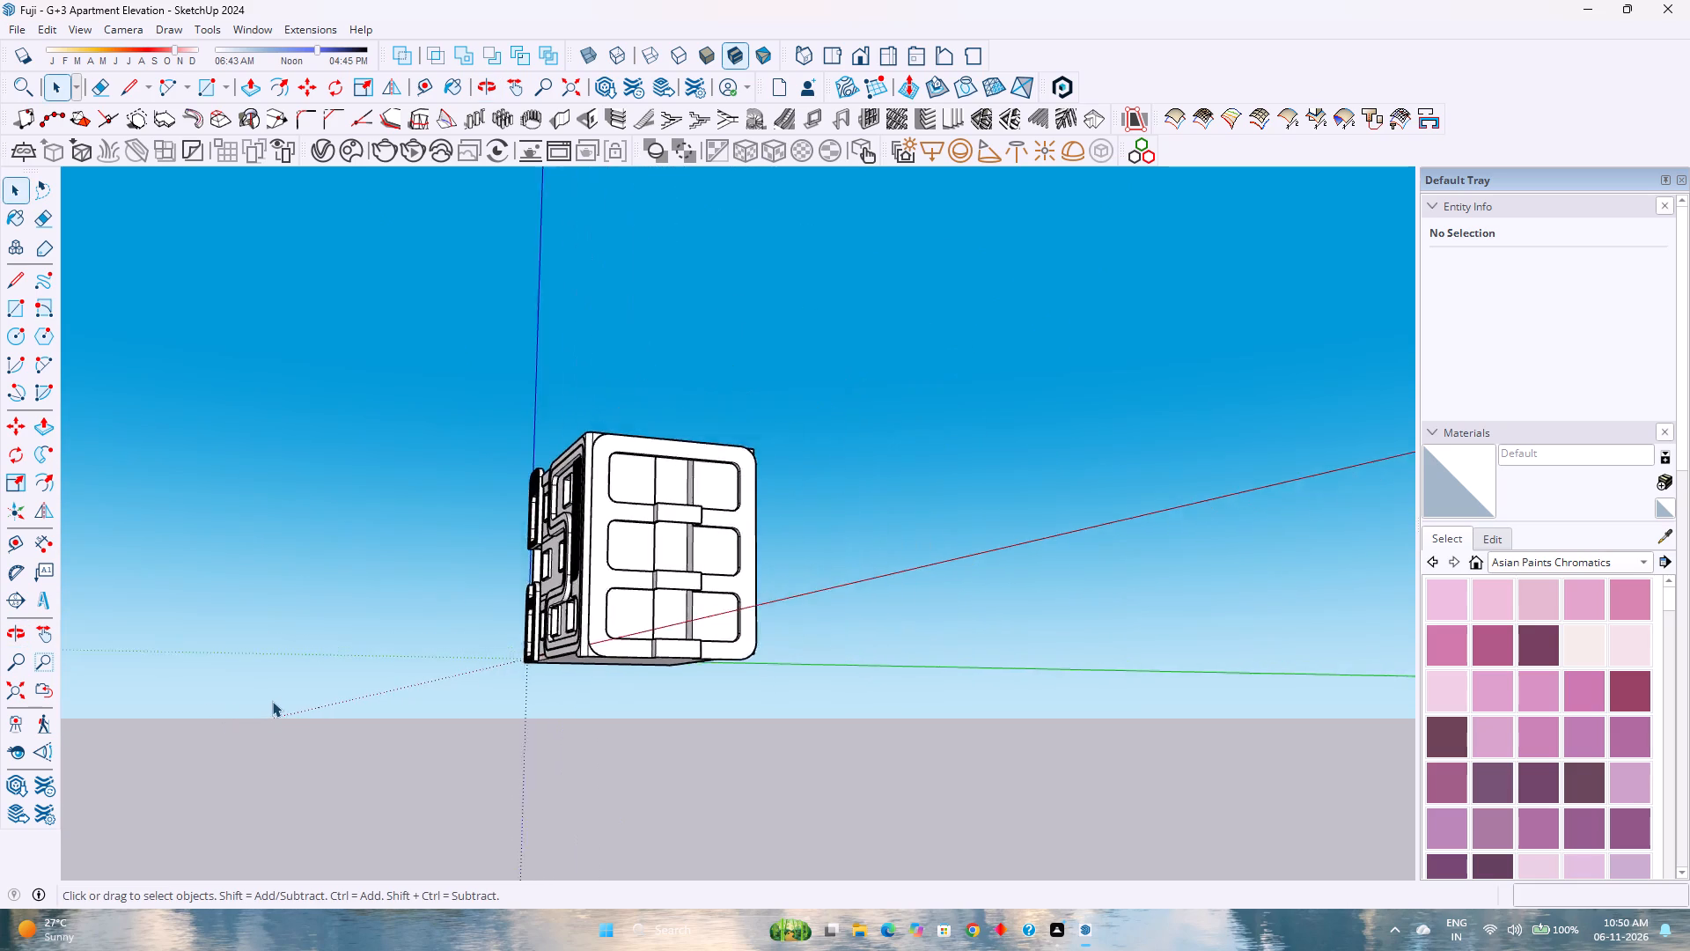
pyautogui.scroll(4, 272, 700)
pyautogui.scroll(-4, 268, 697)
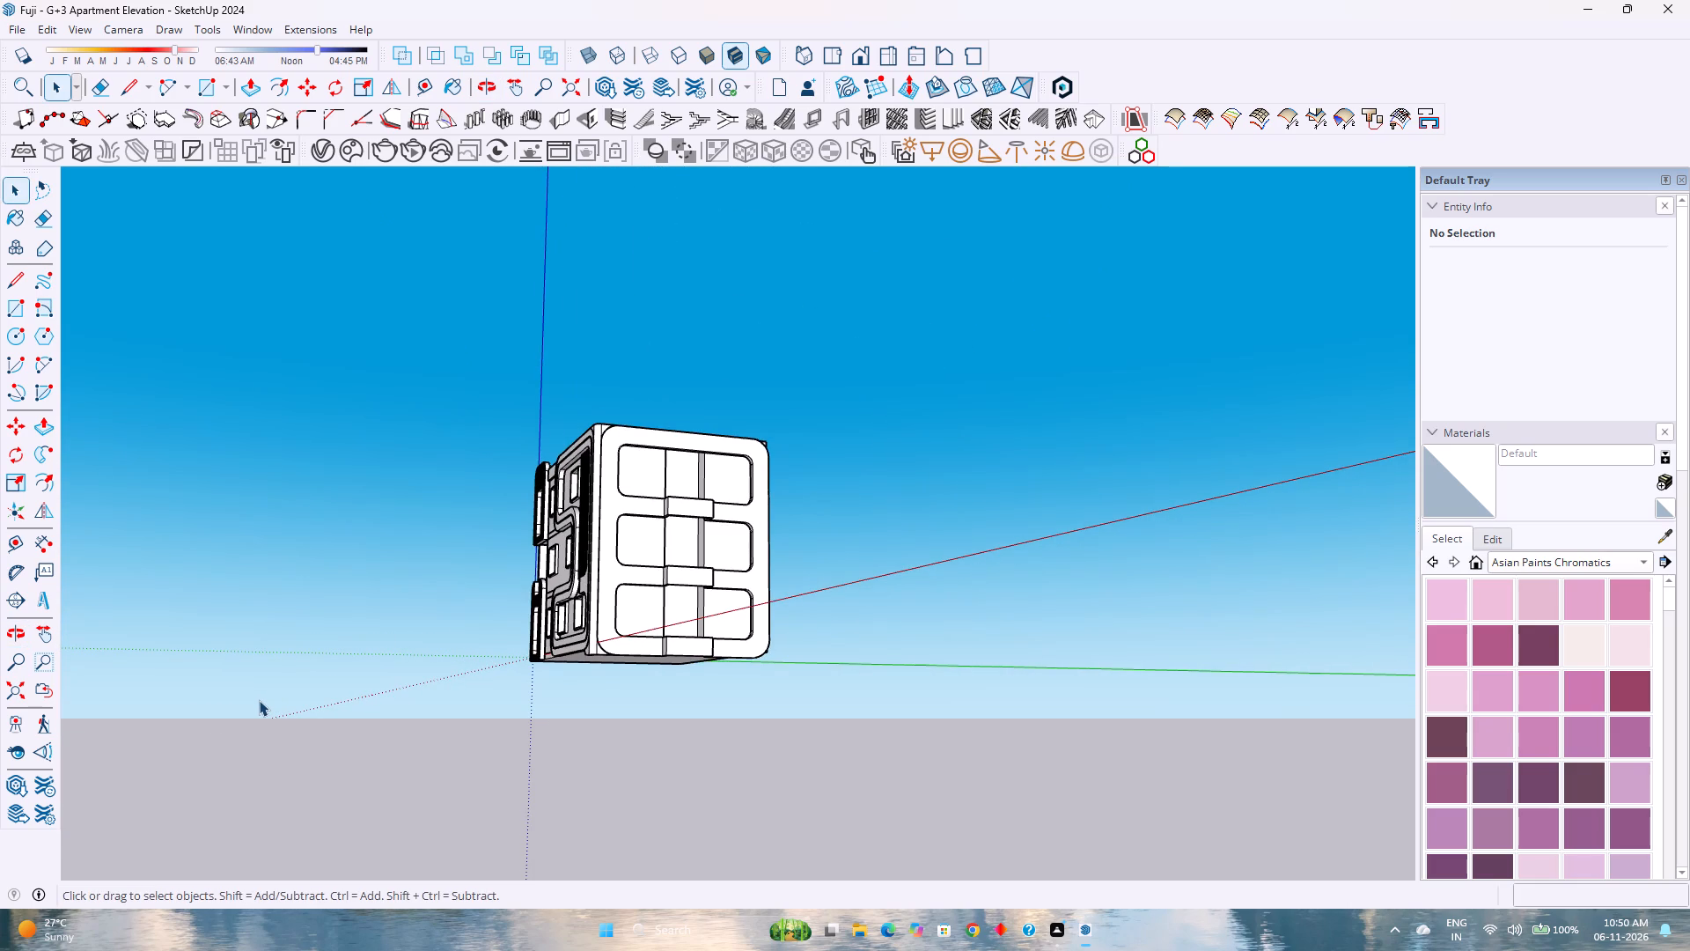
pyautogui.scroll(-3, 259, 705)
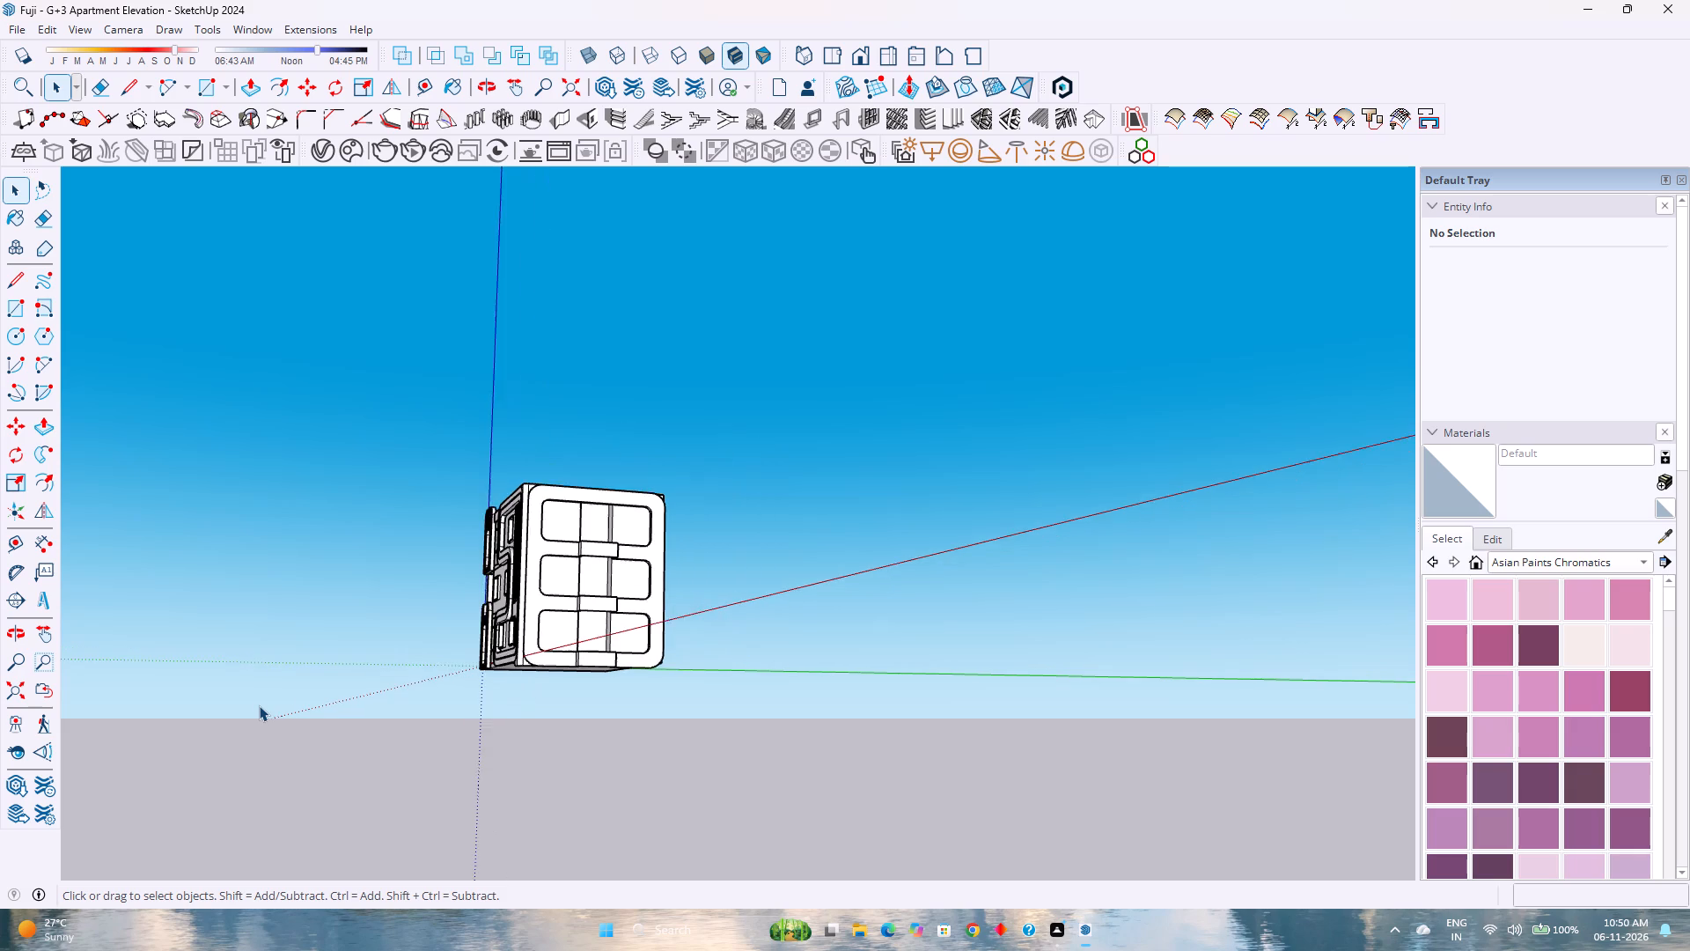
pyautogui.moveTo(259, 705); pyautogui.dragTo(1263, 564, button='middle')
pyautogui.scroll(-5, 1229, 557)
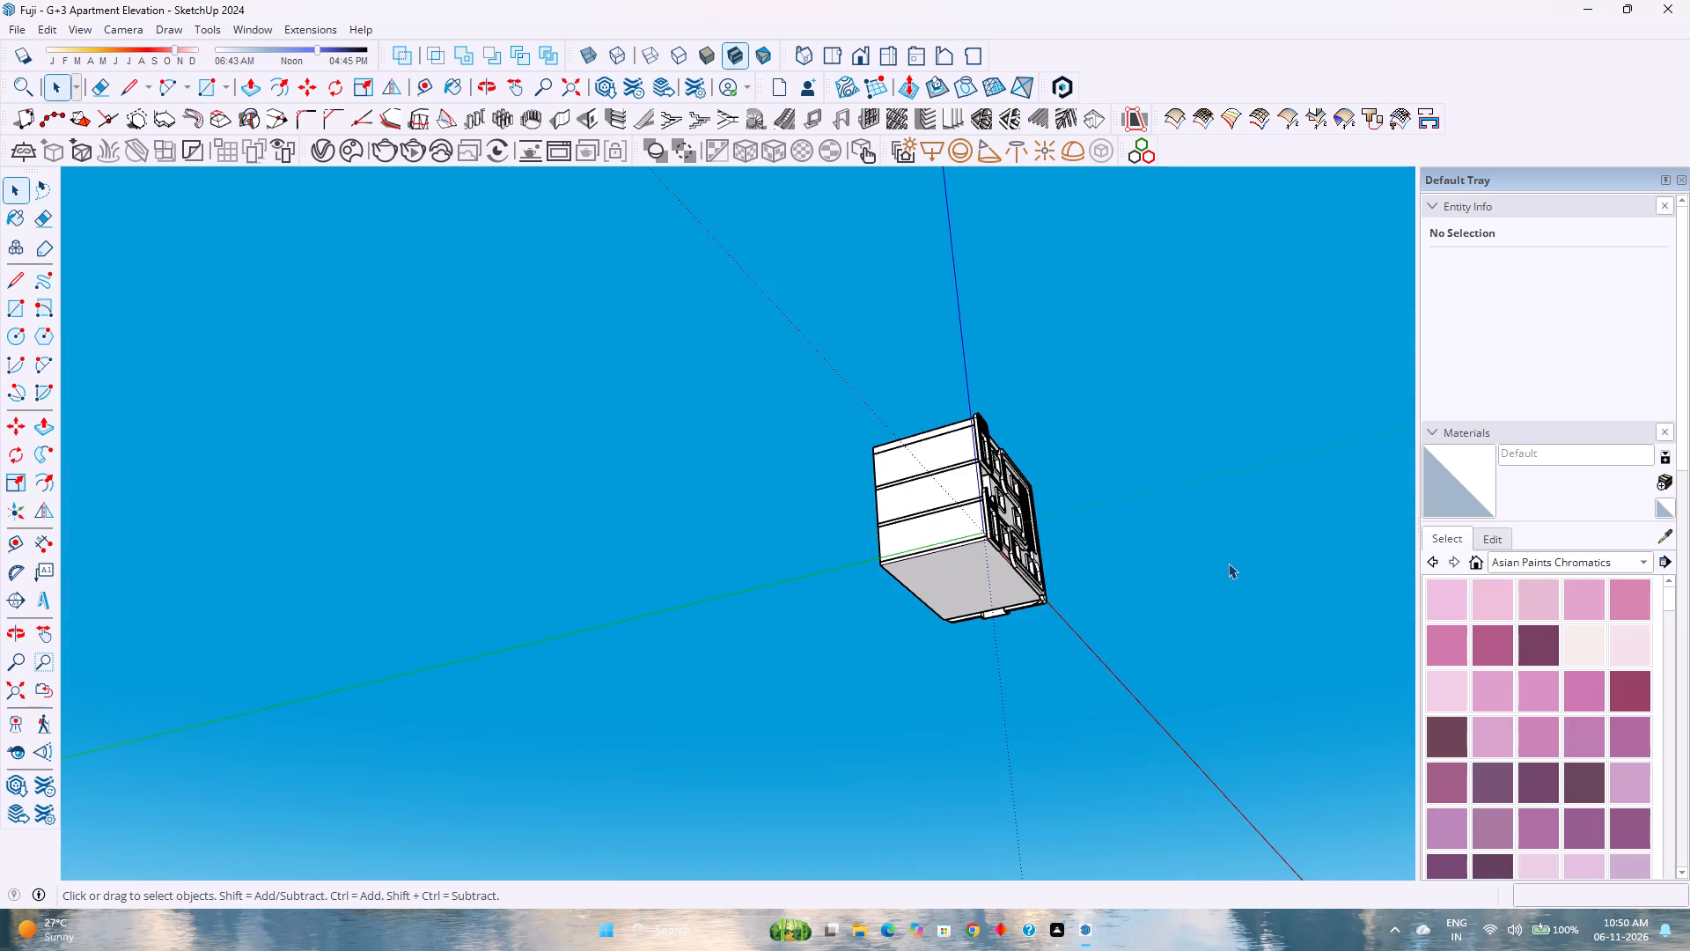
pyautogui.moveTo(1175, 603); pyautogui.dragTo(385, 631, button='middle')
pyautogui.scroll(-4, 389, 629)
pyautogui.moveTo(376, 610); pyautogui.dragTo(471, 739, button='middle')
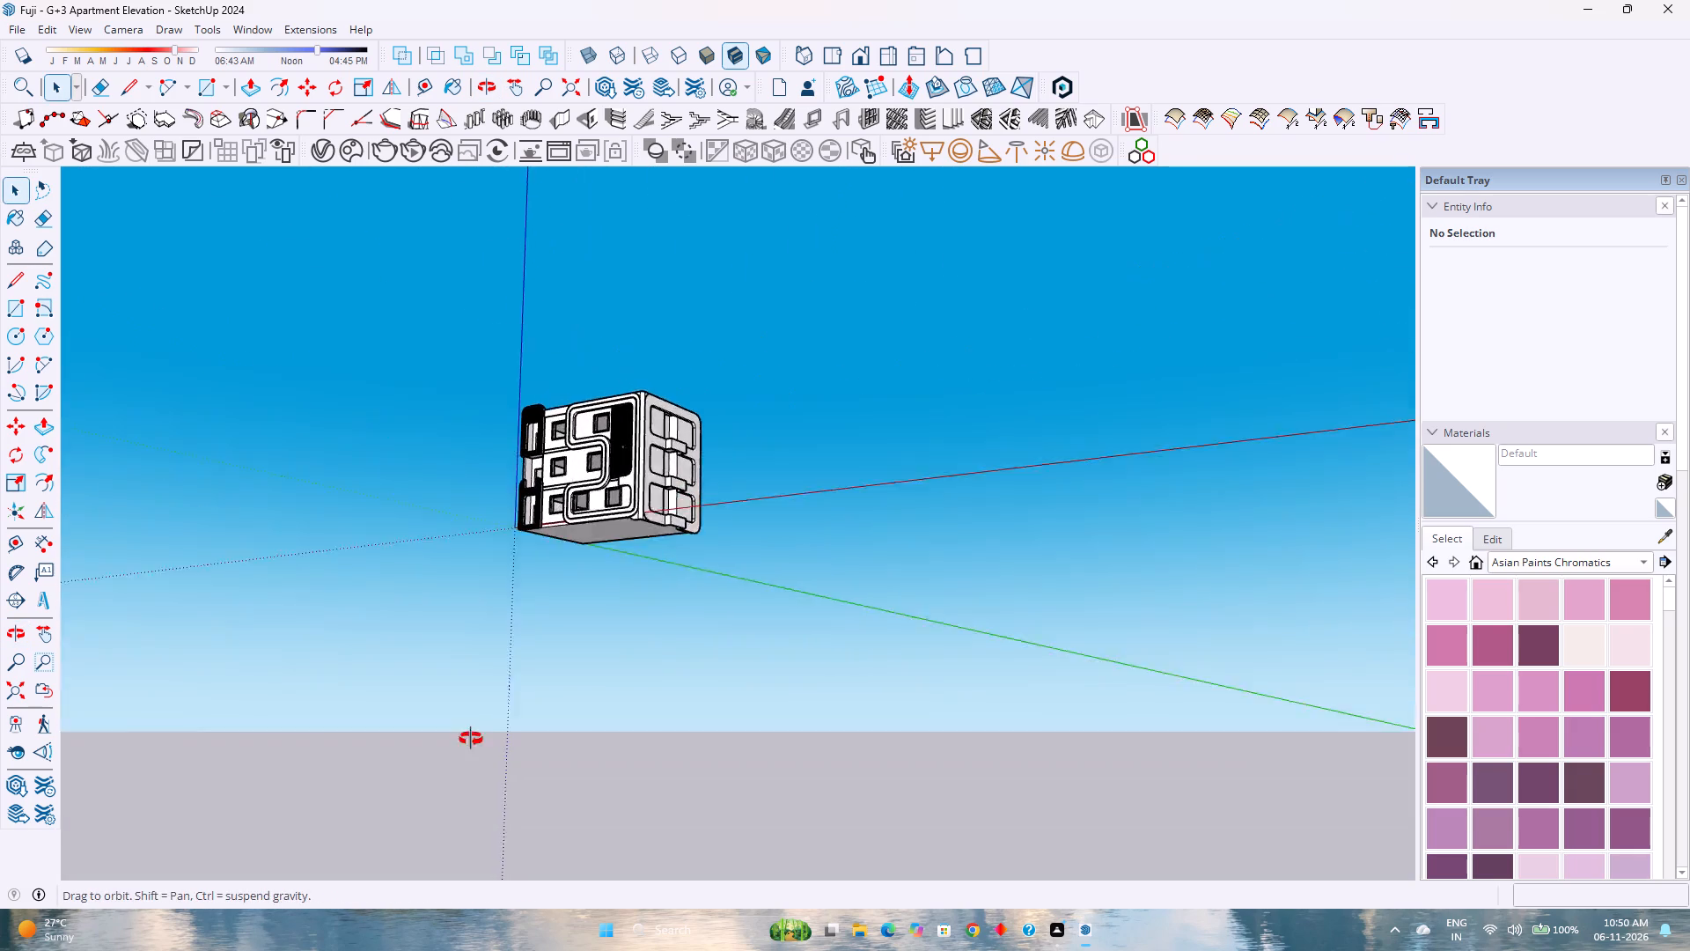
pyautogui.moveTo(471, 739); pyautogui.dragTo(497, 788, button='middle')
pyautogui.middleClick(503, 800)
pyautogui.scroll(6, 320, 431)
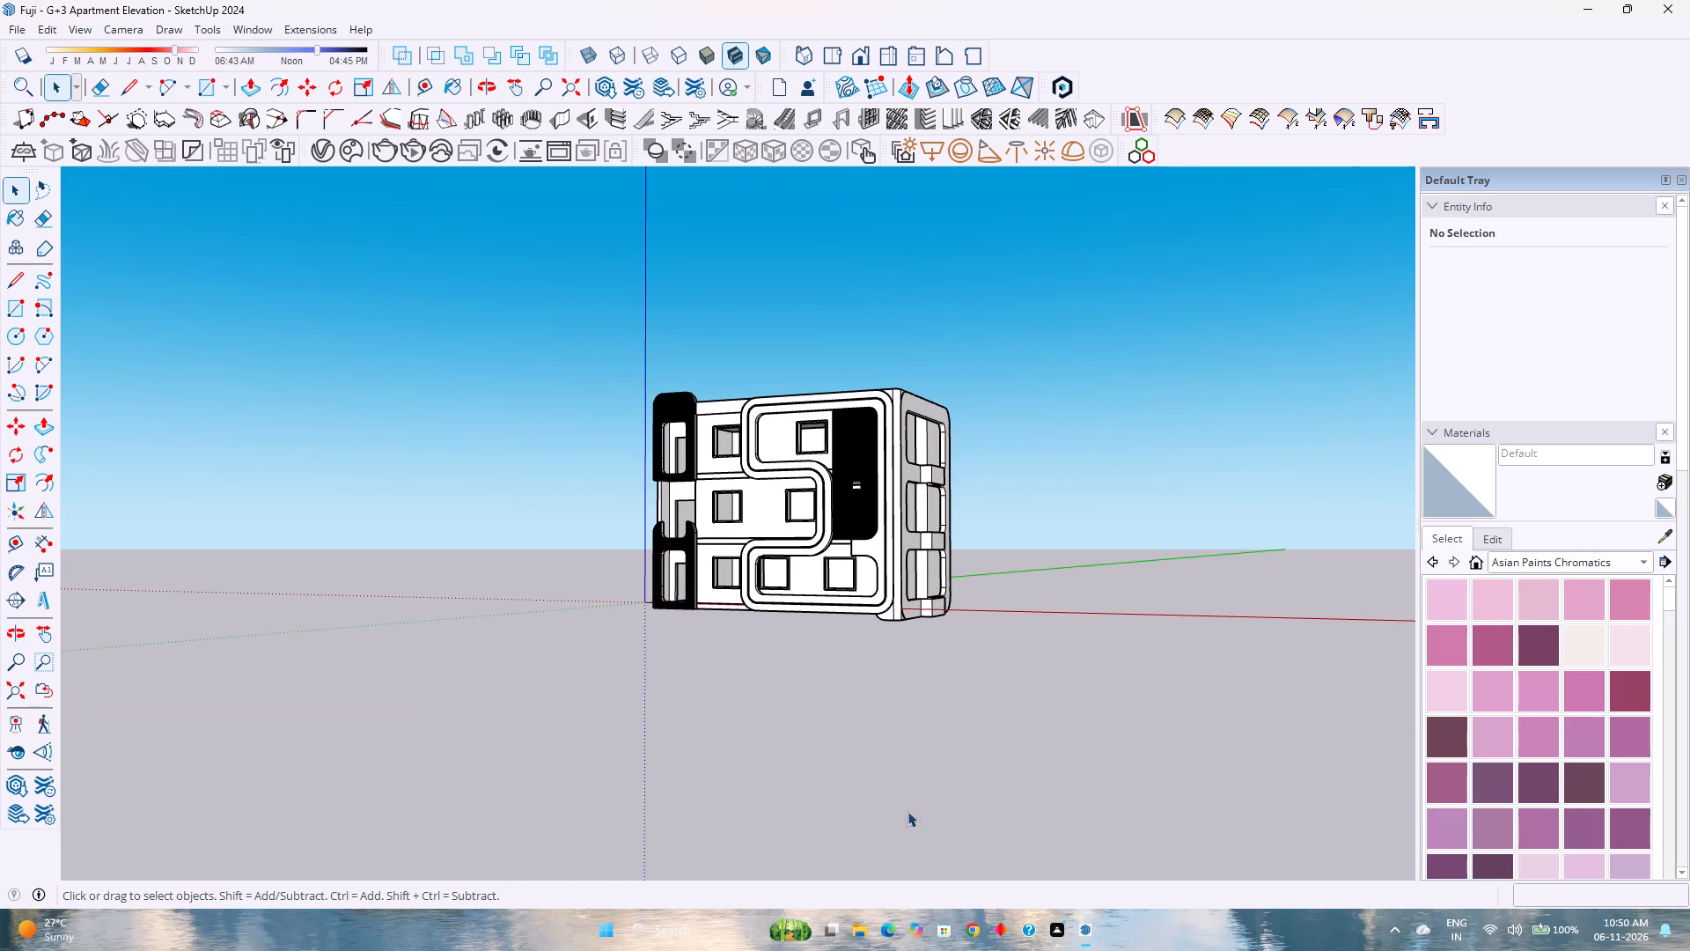
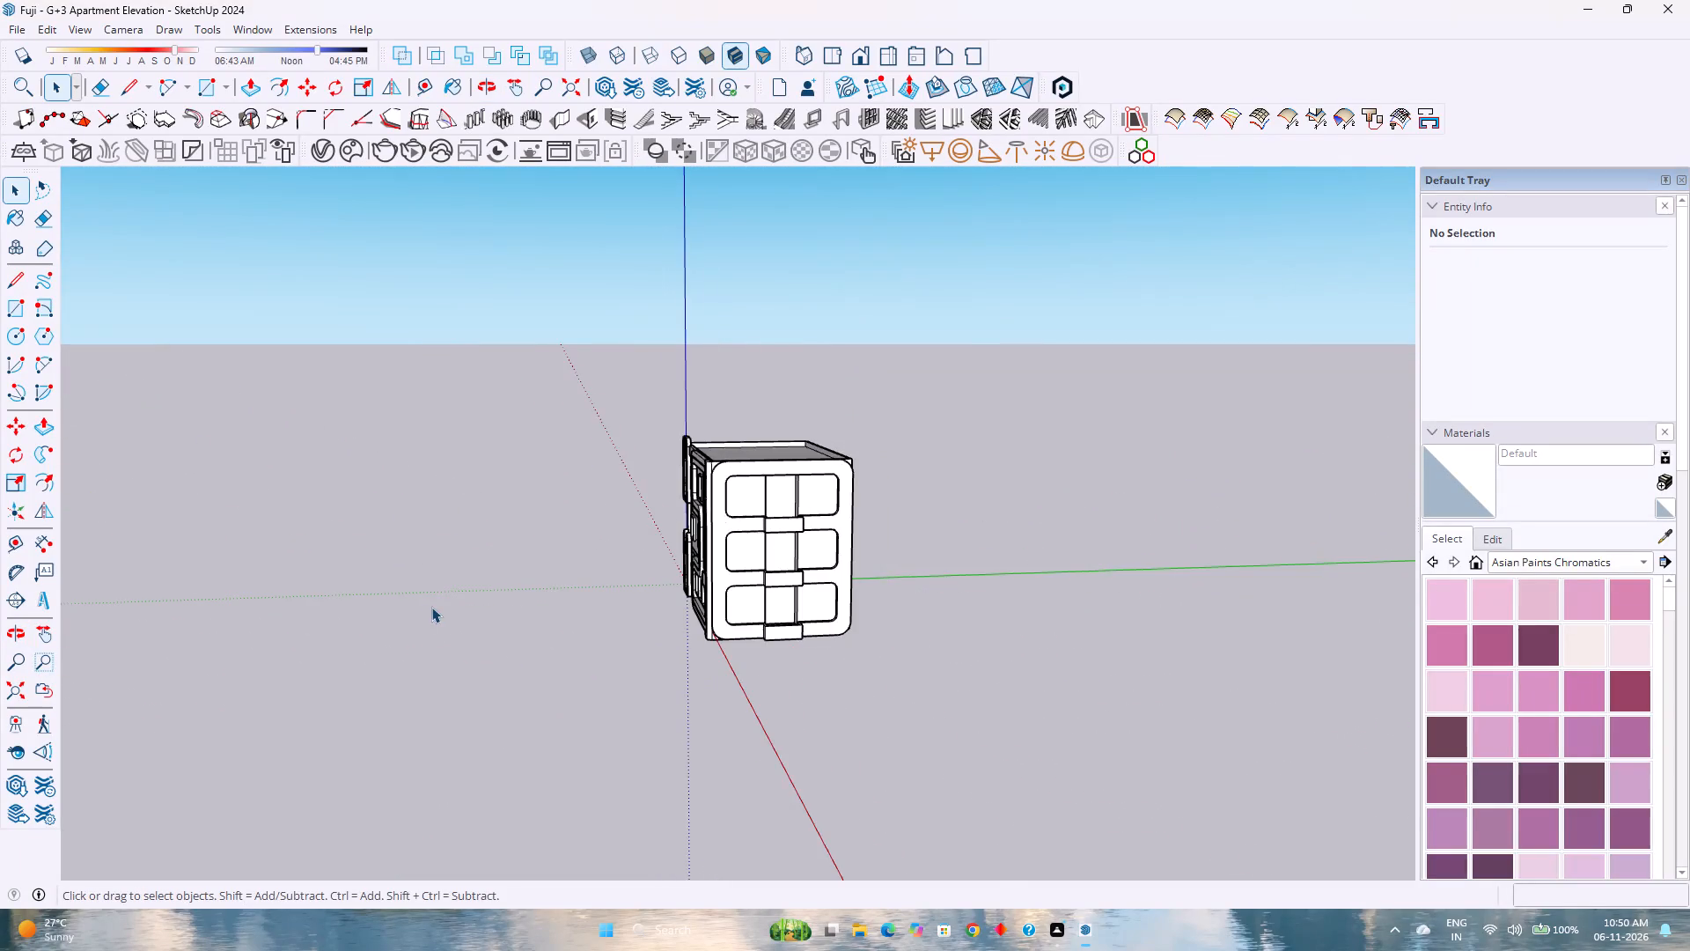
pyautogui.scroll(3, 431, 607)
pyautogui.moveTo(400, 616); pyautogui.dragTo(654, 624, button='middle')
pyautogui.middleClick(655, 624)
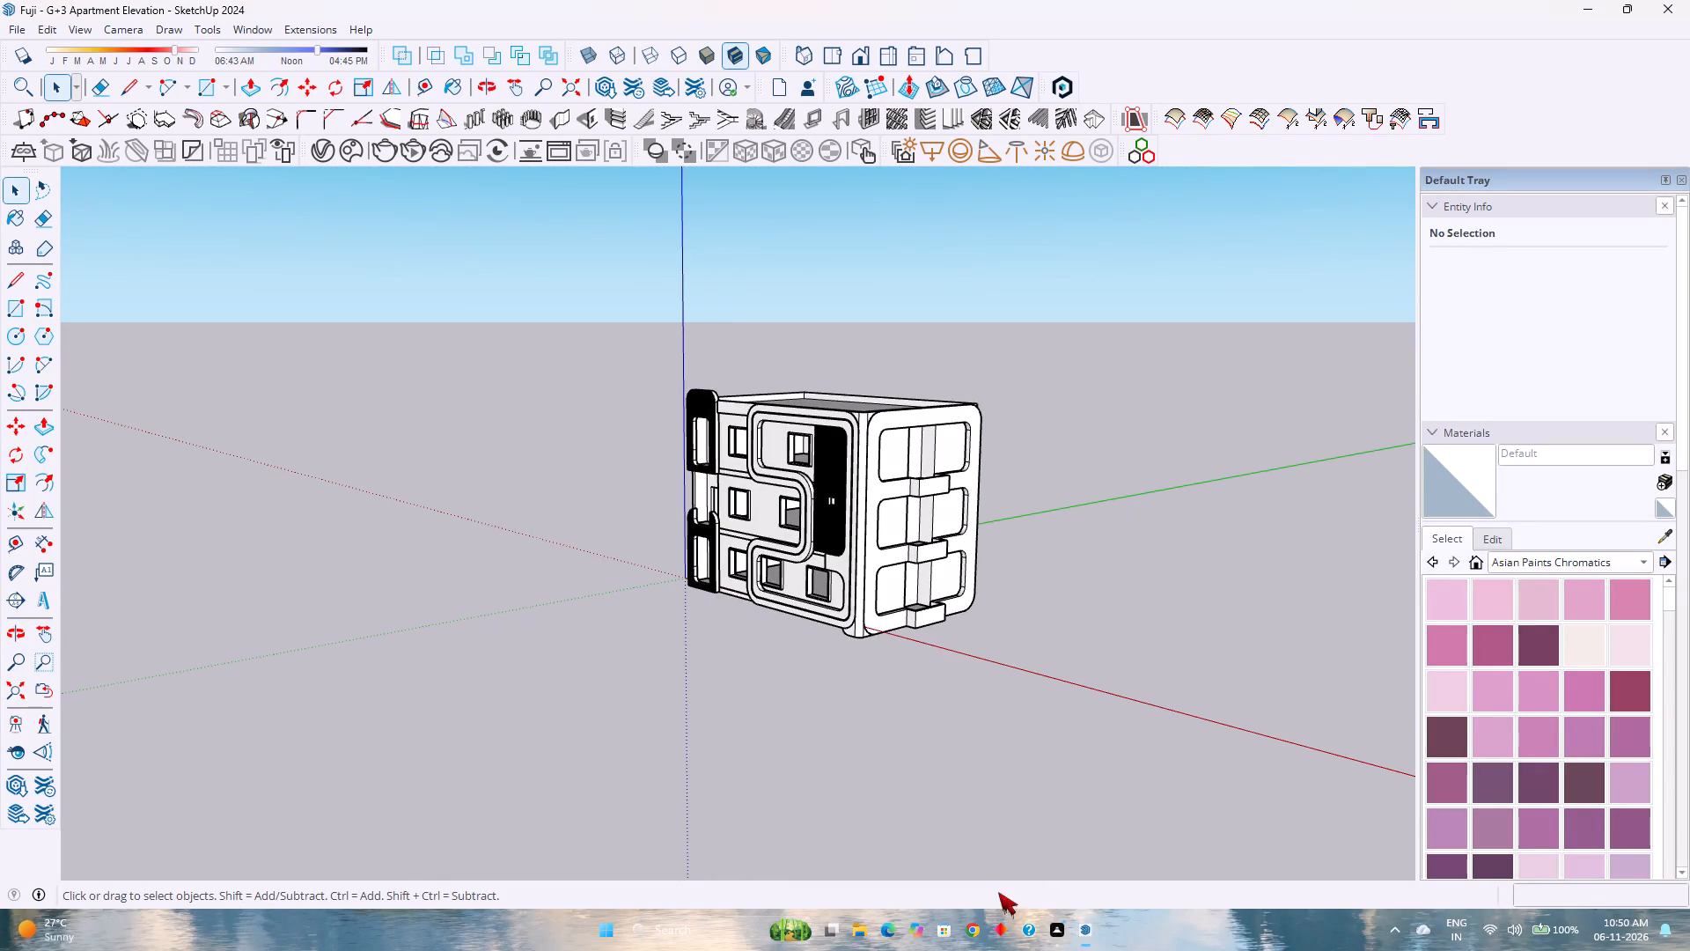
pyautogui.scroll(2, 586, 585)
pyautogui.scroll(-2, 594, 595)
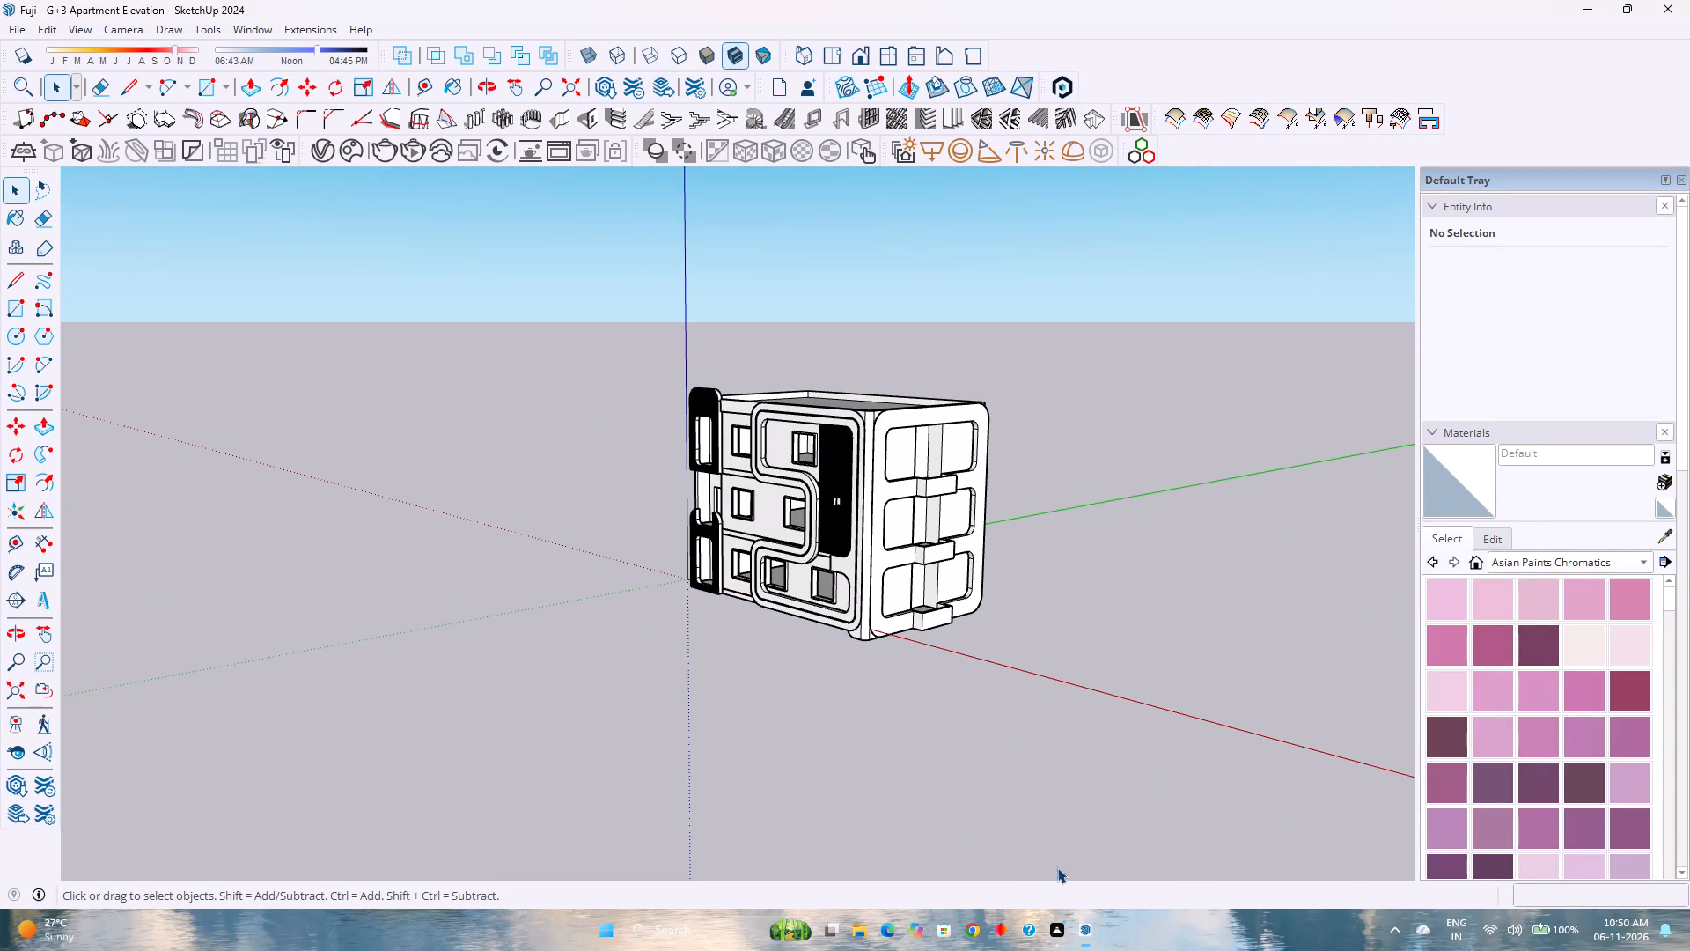
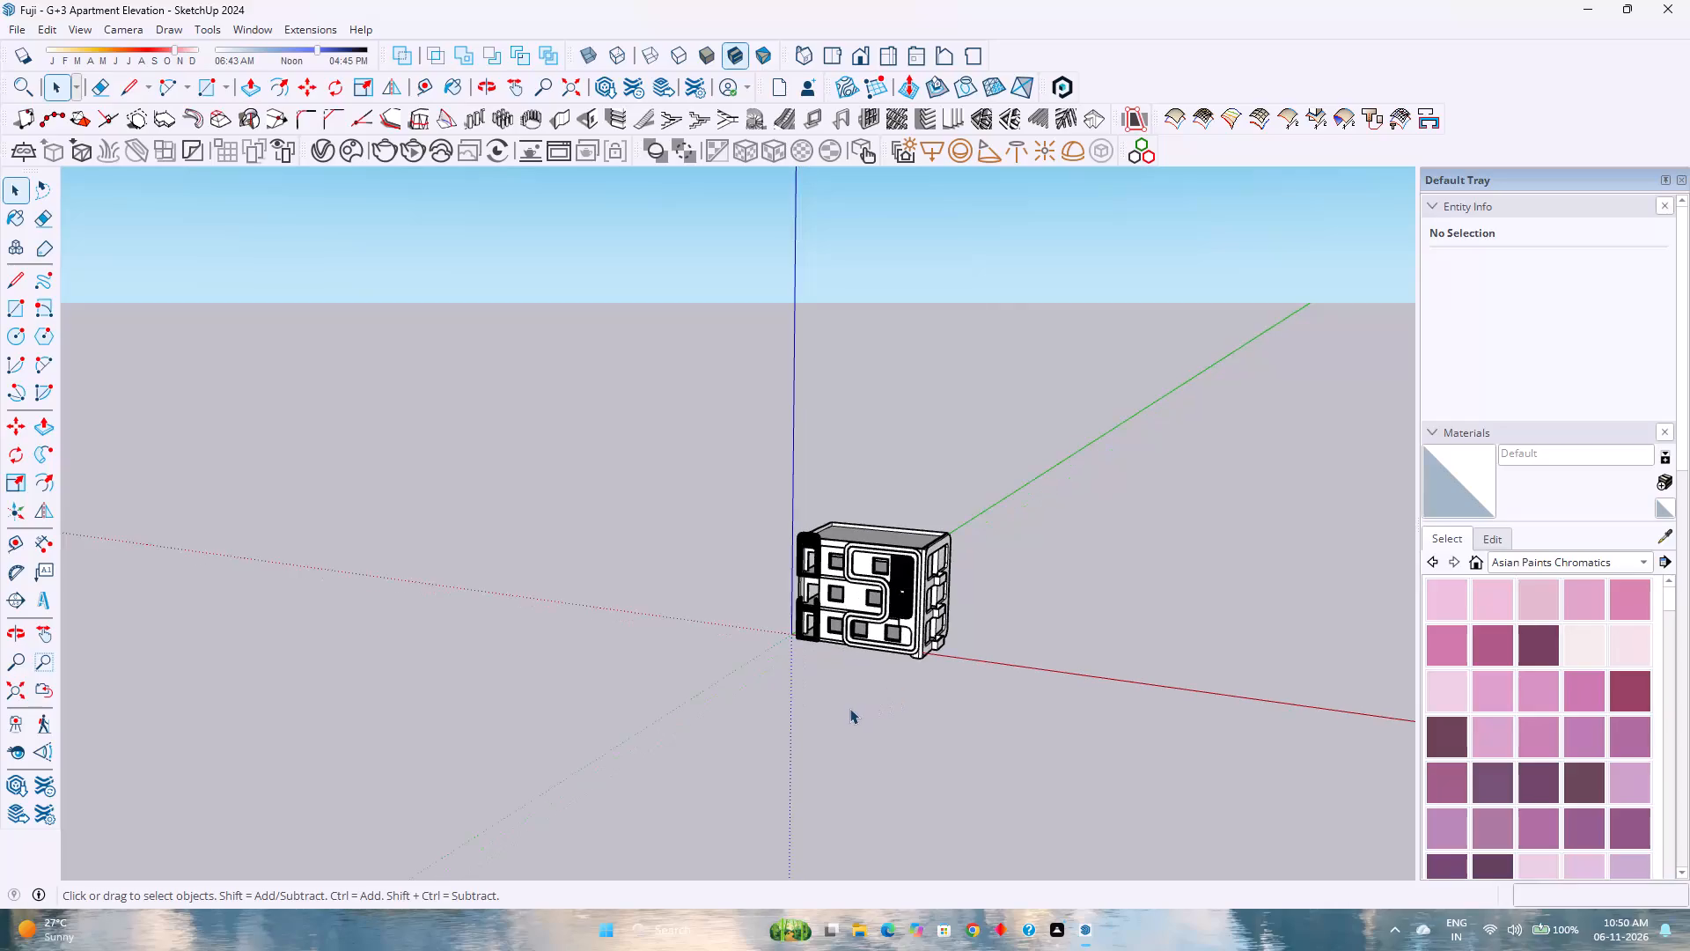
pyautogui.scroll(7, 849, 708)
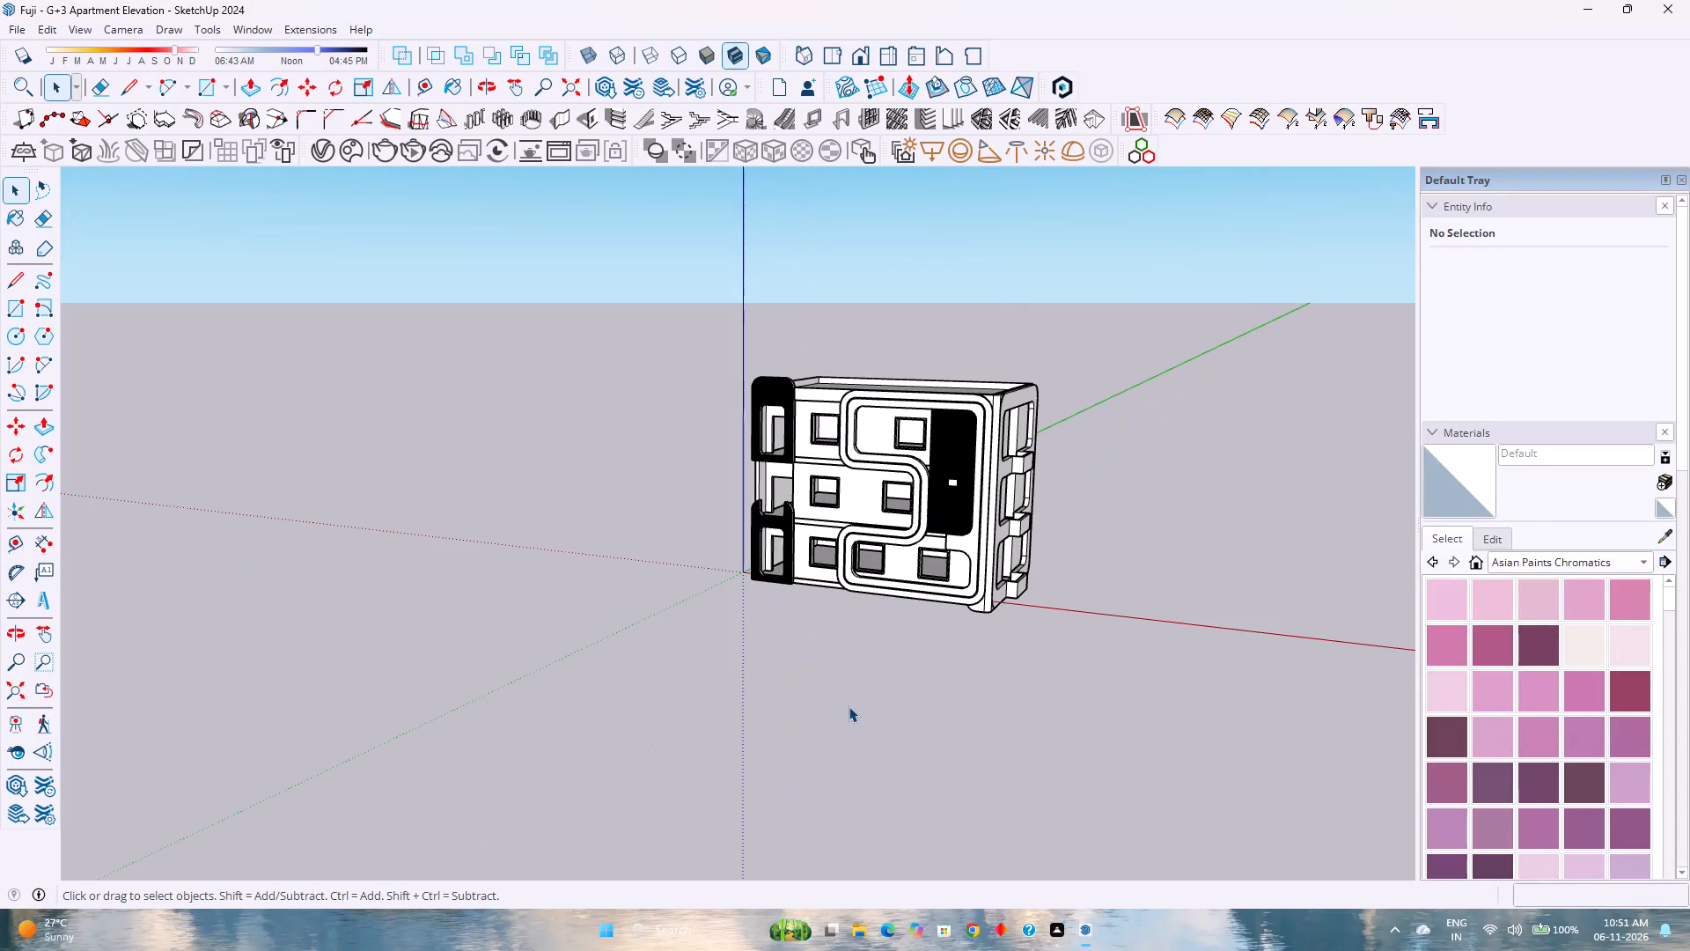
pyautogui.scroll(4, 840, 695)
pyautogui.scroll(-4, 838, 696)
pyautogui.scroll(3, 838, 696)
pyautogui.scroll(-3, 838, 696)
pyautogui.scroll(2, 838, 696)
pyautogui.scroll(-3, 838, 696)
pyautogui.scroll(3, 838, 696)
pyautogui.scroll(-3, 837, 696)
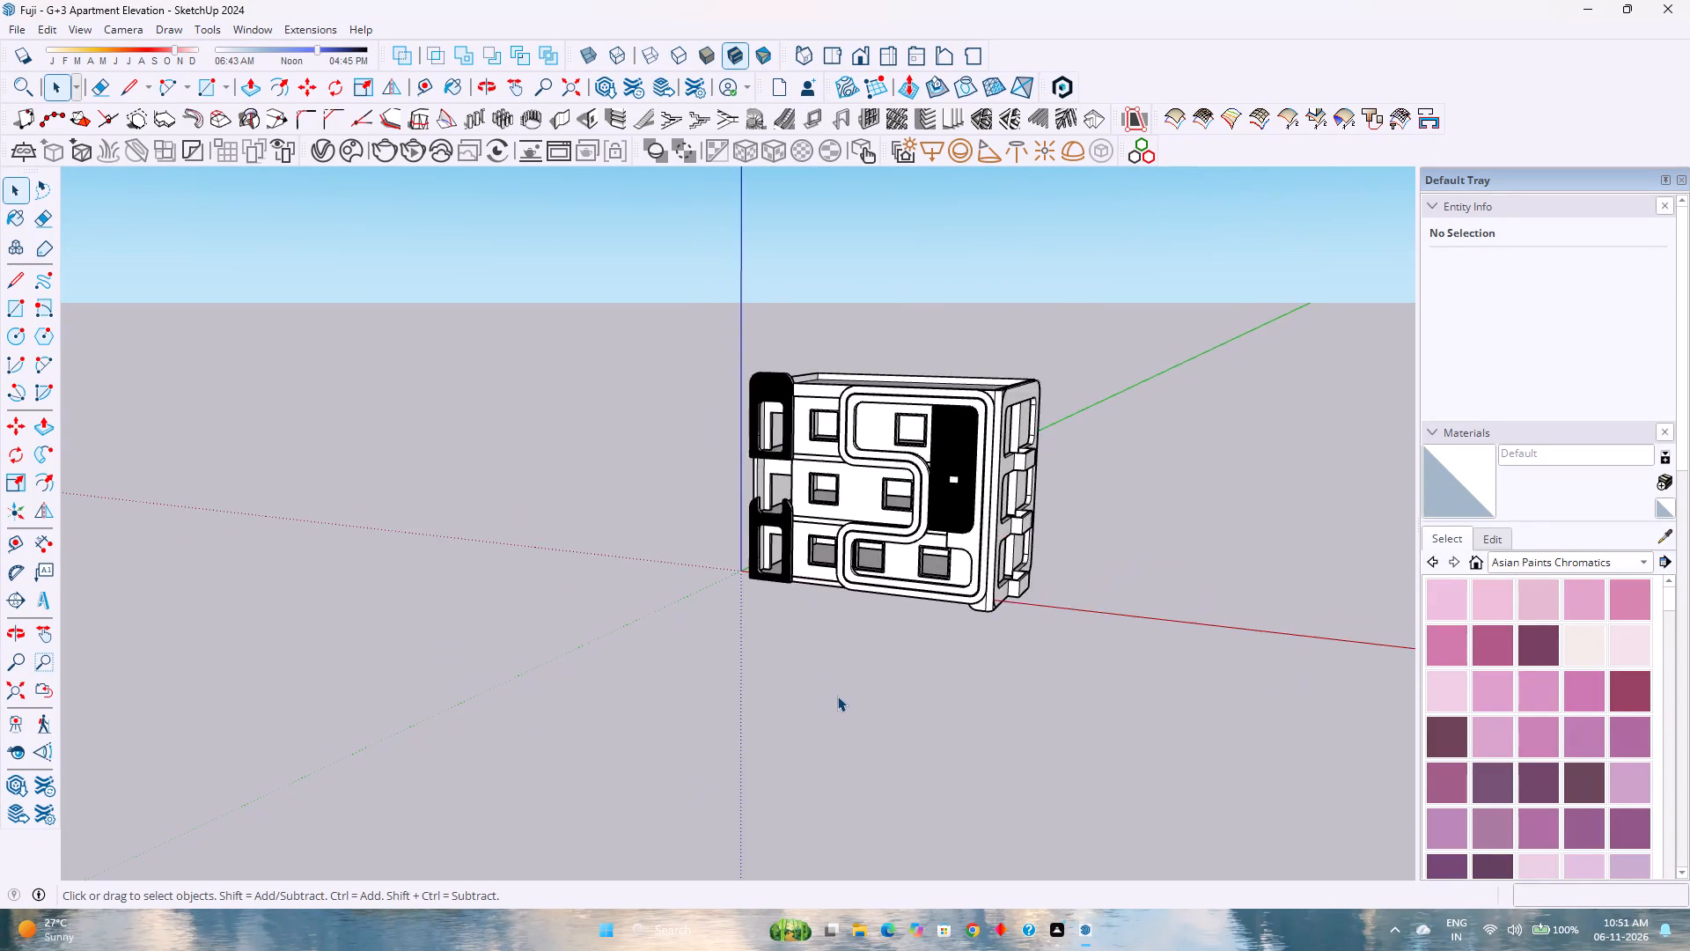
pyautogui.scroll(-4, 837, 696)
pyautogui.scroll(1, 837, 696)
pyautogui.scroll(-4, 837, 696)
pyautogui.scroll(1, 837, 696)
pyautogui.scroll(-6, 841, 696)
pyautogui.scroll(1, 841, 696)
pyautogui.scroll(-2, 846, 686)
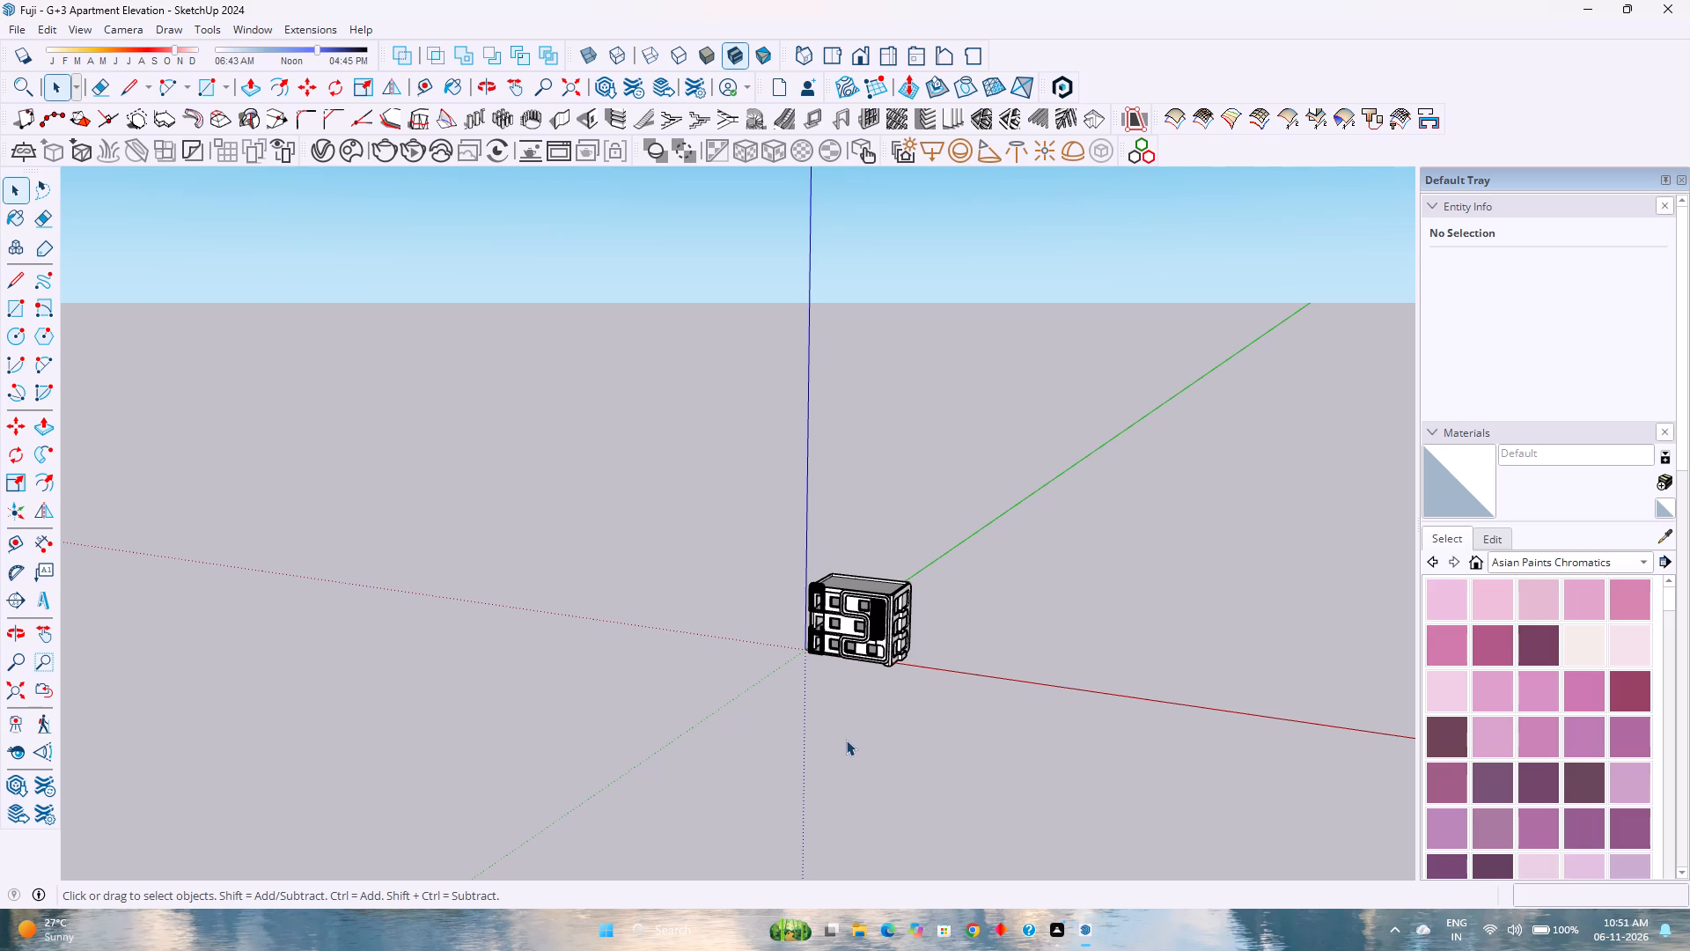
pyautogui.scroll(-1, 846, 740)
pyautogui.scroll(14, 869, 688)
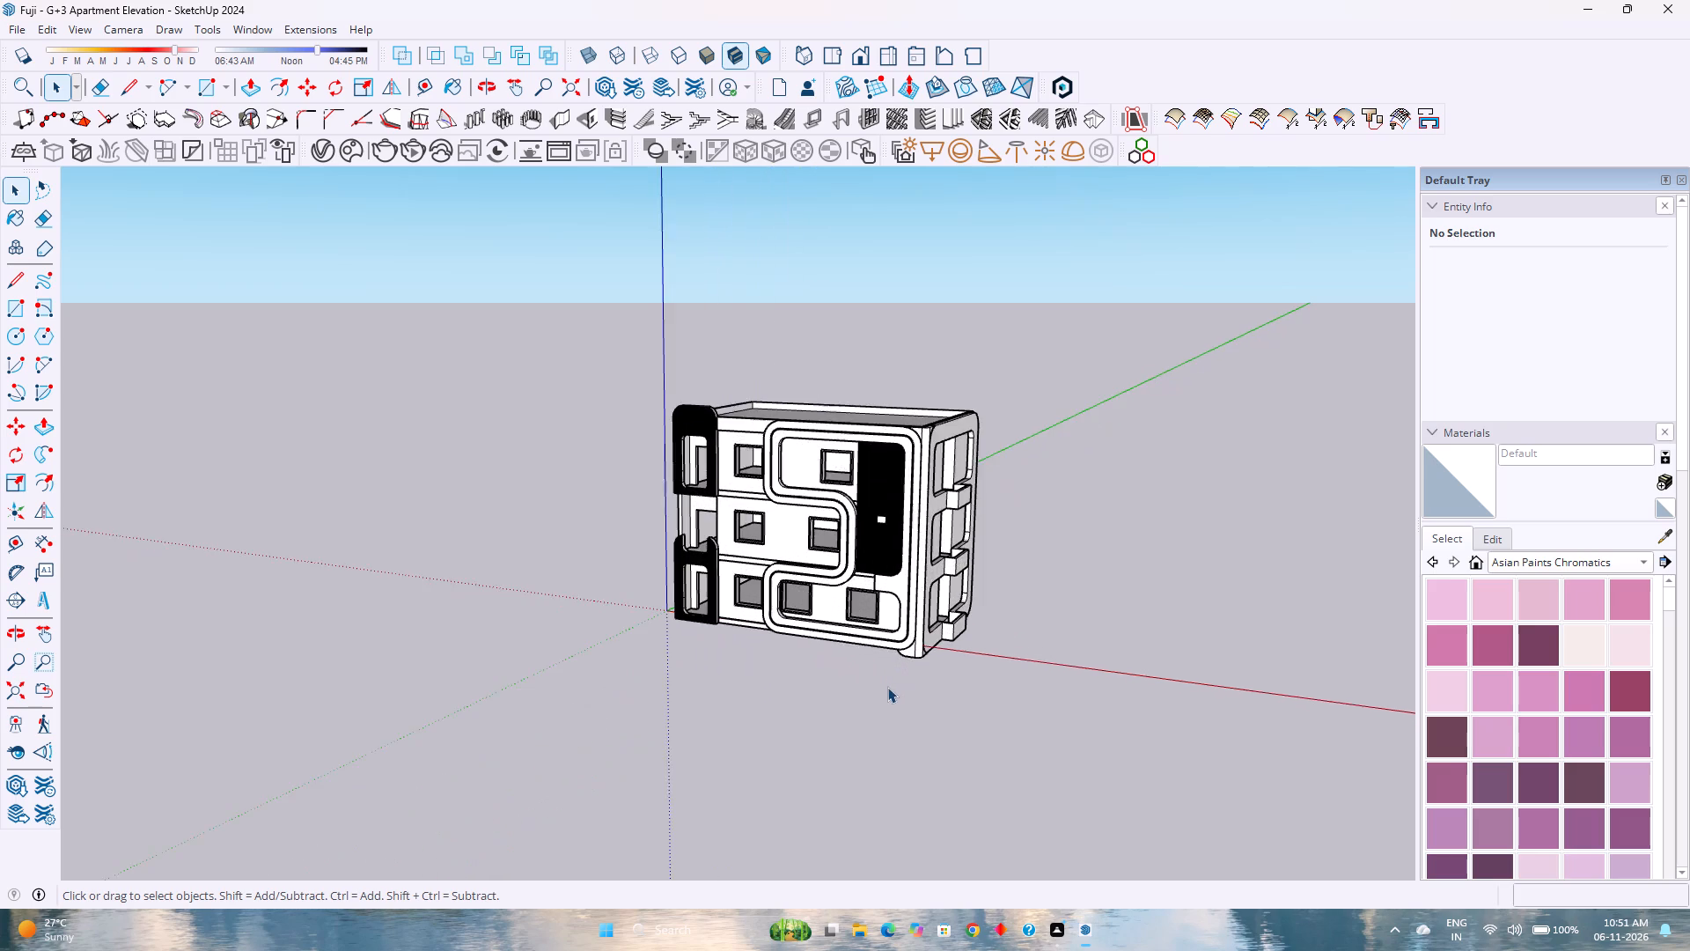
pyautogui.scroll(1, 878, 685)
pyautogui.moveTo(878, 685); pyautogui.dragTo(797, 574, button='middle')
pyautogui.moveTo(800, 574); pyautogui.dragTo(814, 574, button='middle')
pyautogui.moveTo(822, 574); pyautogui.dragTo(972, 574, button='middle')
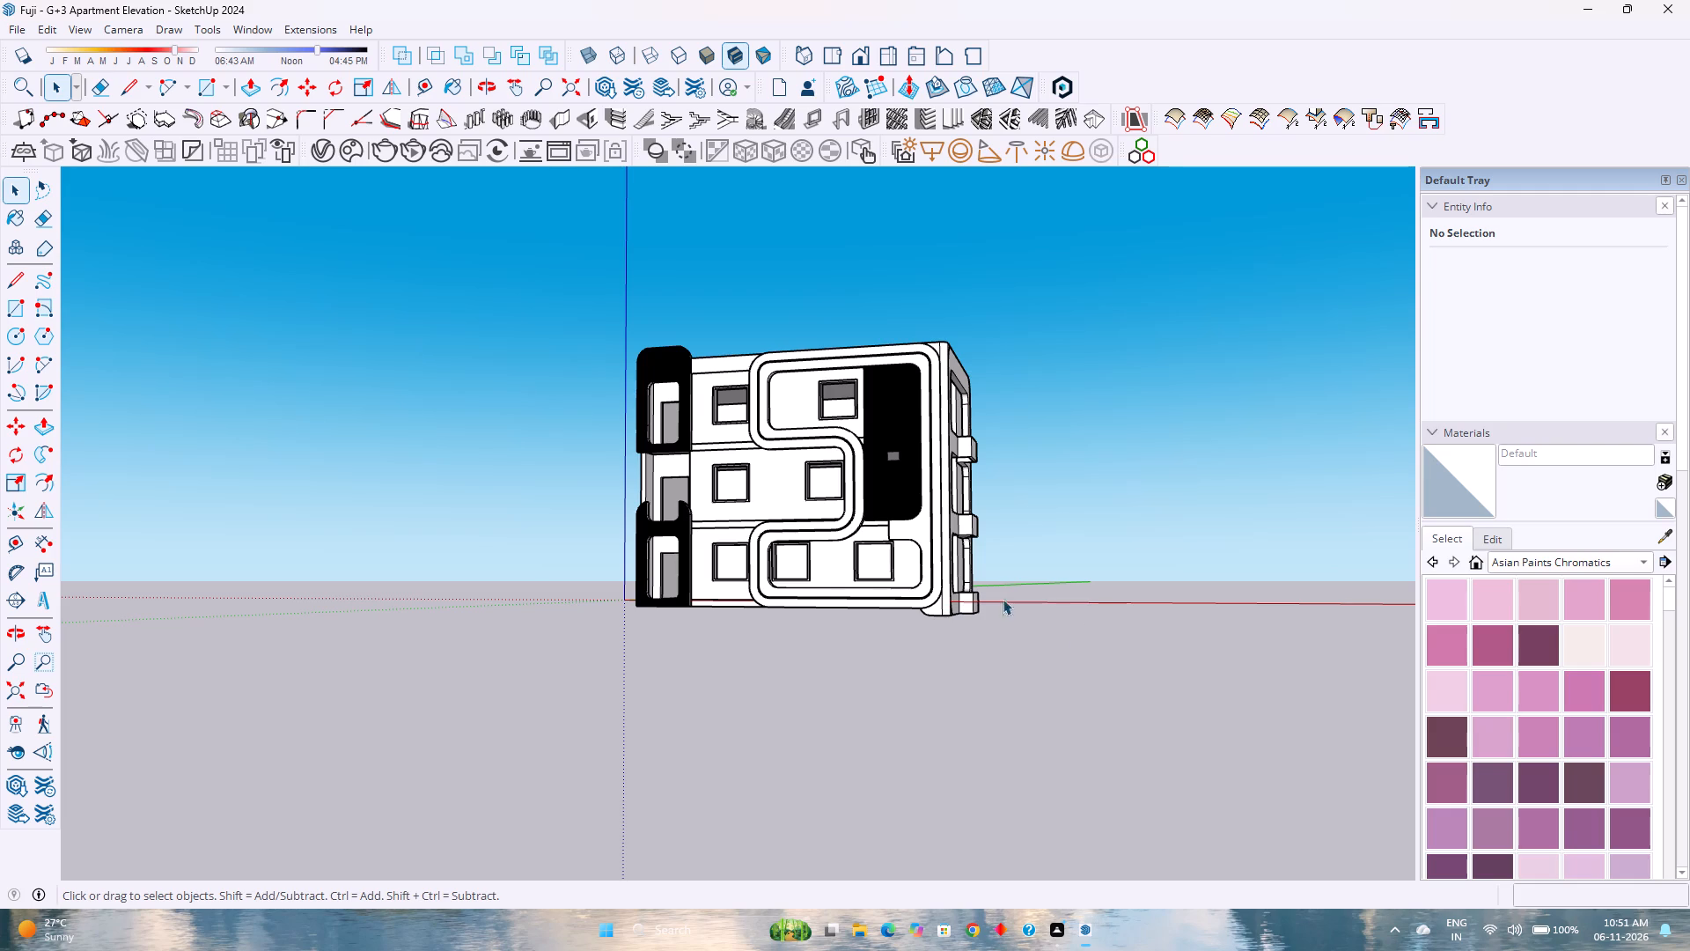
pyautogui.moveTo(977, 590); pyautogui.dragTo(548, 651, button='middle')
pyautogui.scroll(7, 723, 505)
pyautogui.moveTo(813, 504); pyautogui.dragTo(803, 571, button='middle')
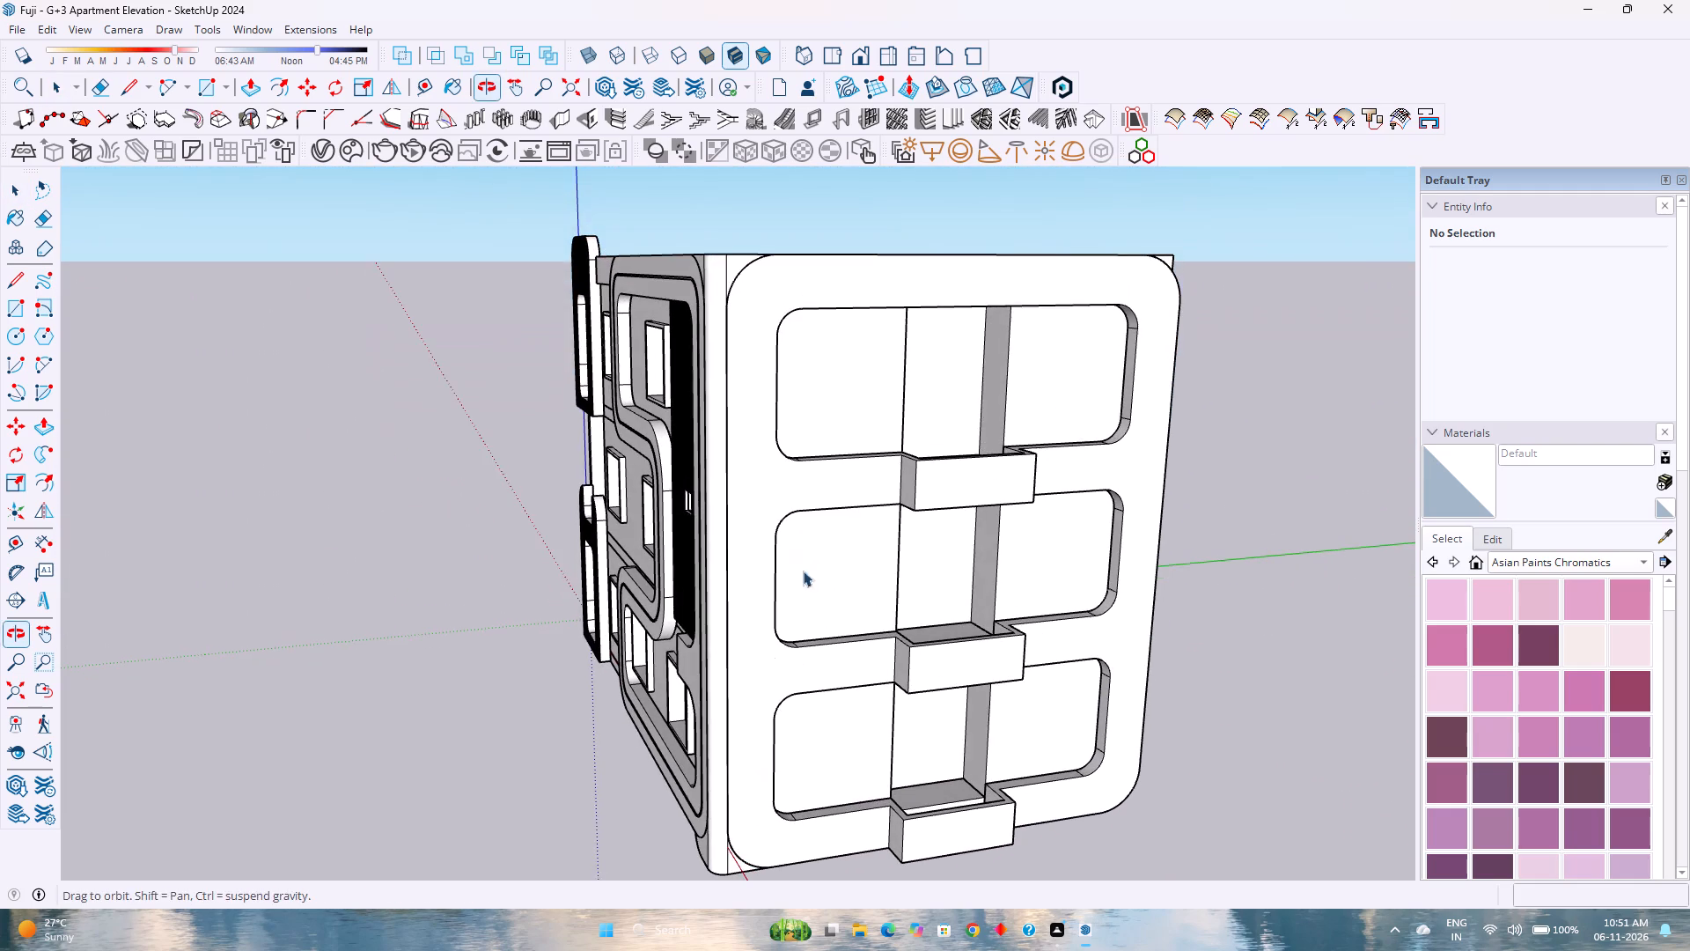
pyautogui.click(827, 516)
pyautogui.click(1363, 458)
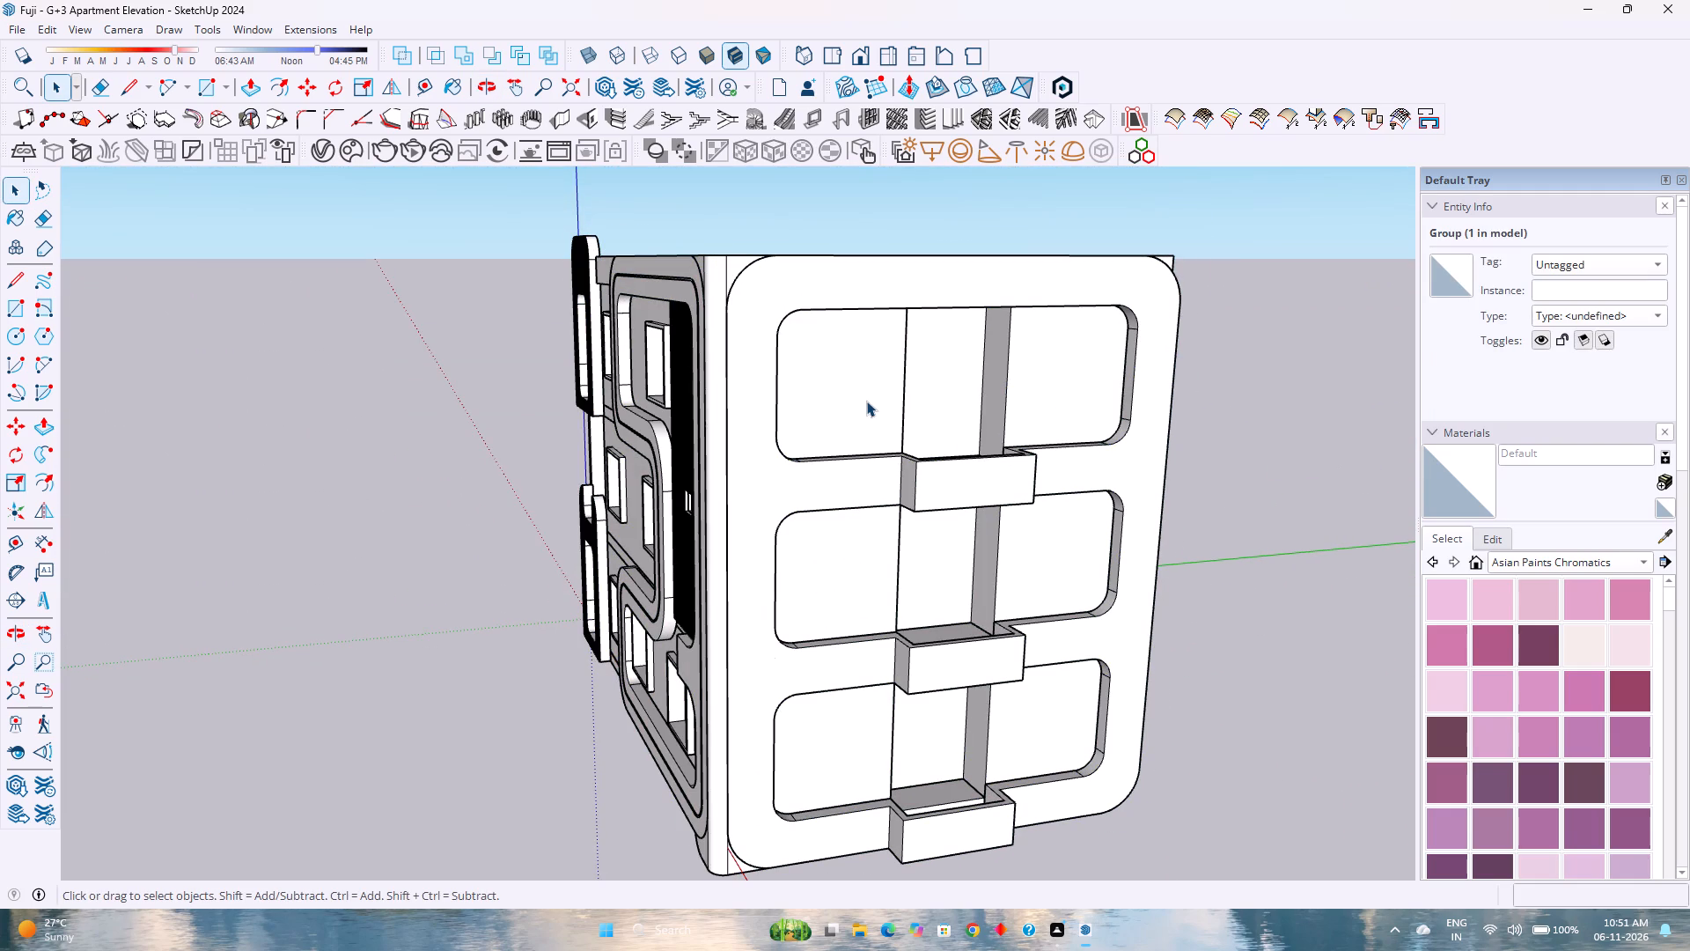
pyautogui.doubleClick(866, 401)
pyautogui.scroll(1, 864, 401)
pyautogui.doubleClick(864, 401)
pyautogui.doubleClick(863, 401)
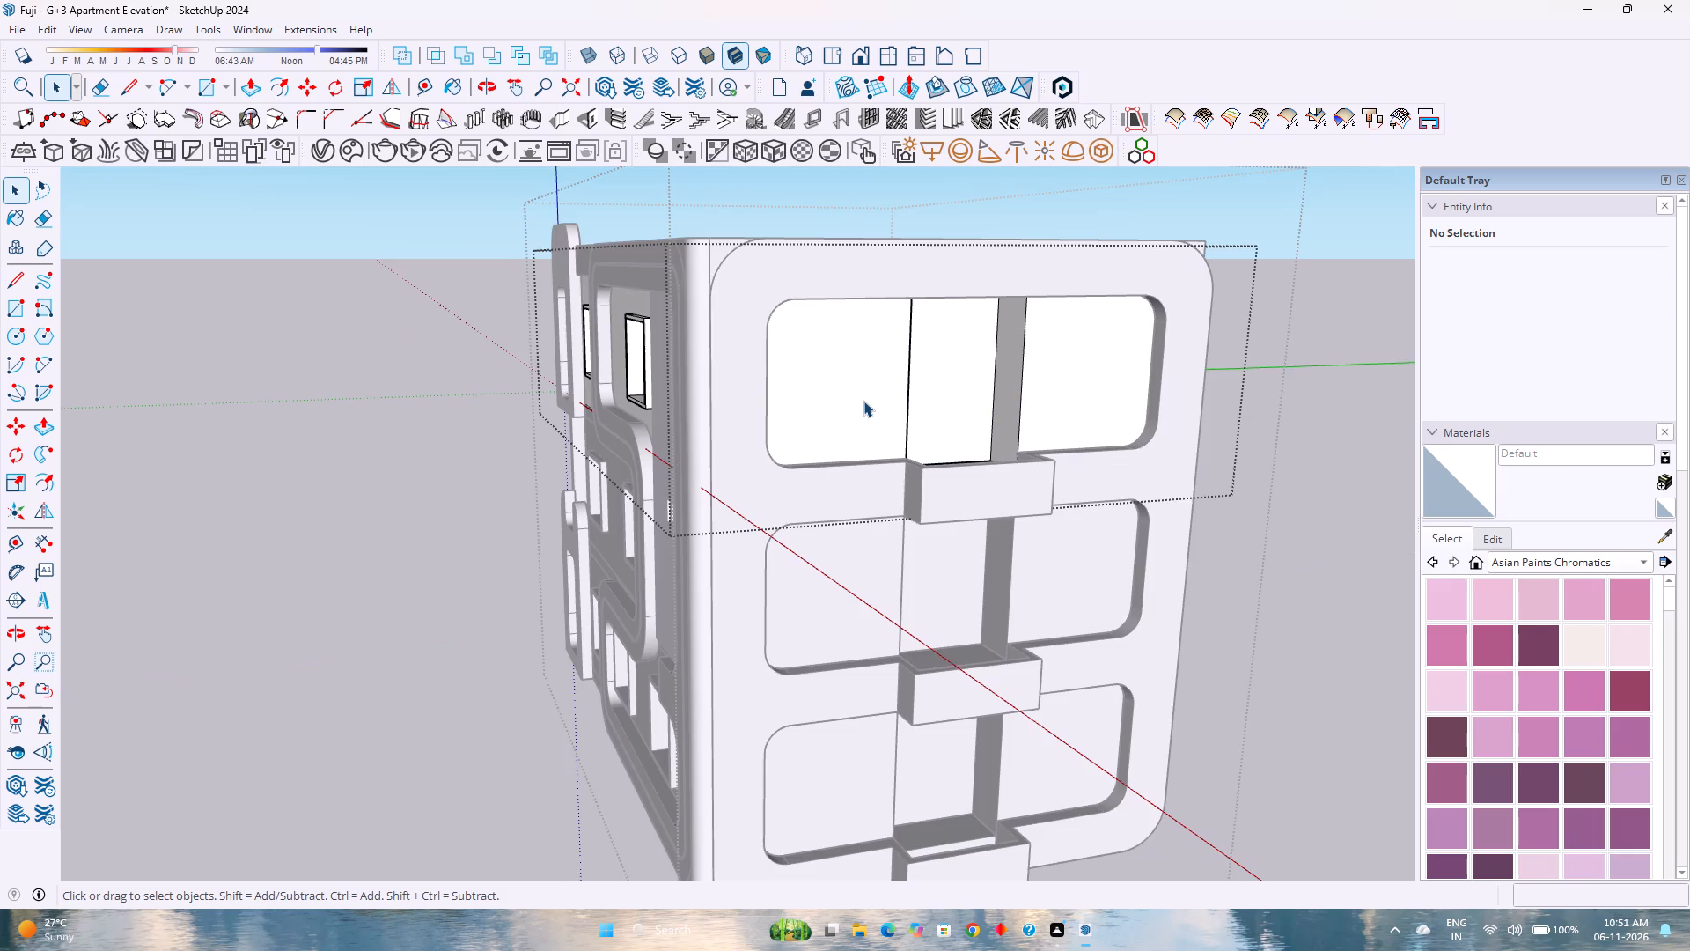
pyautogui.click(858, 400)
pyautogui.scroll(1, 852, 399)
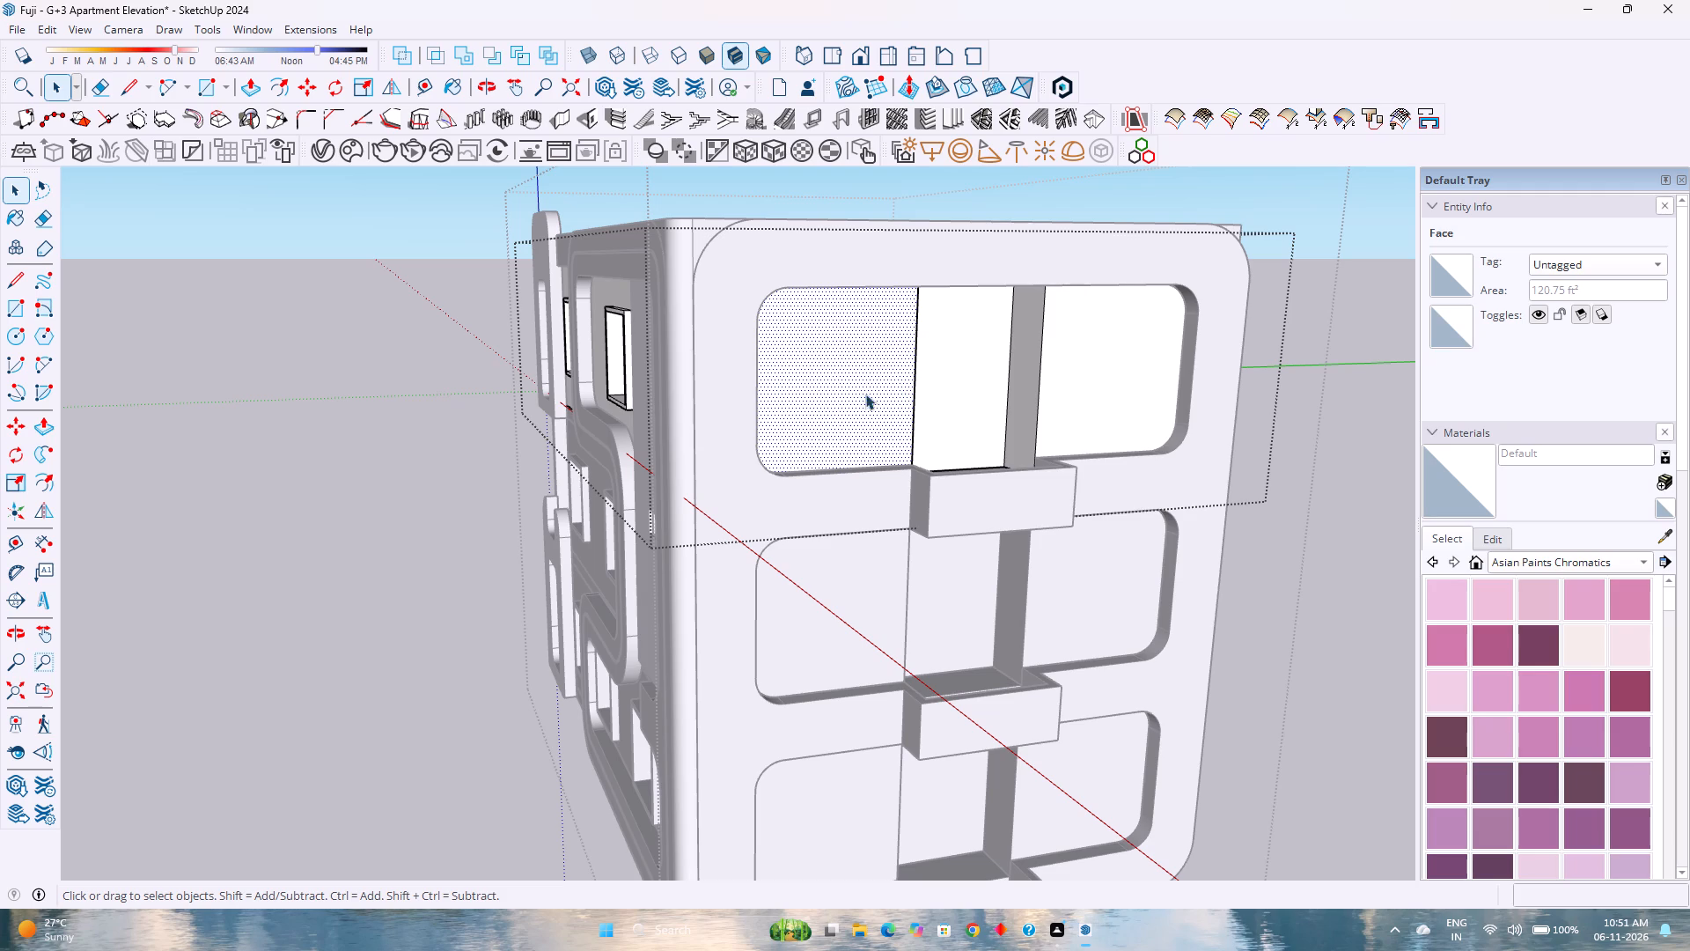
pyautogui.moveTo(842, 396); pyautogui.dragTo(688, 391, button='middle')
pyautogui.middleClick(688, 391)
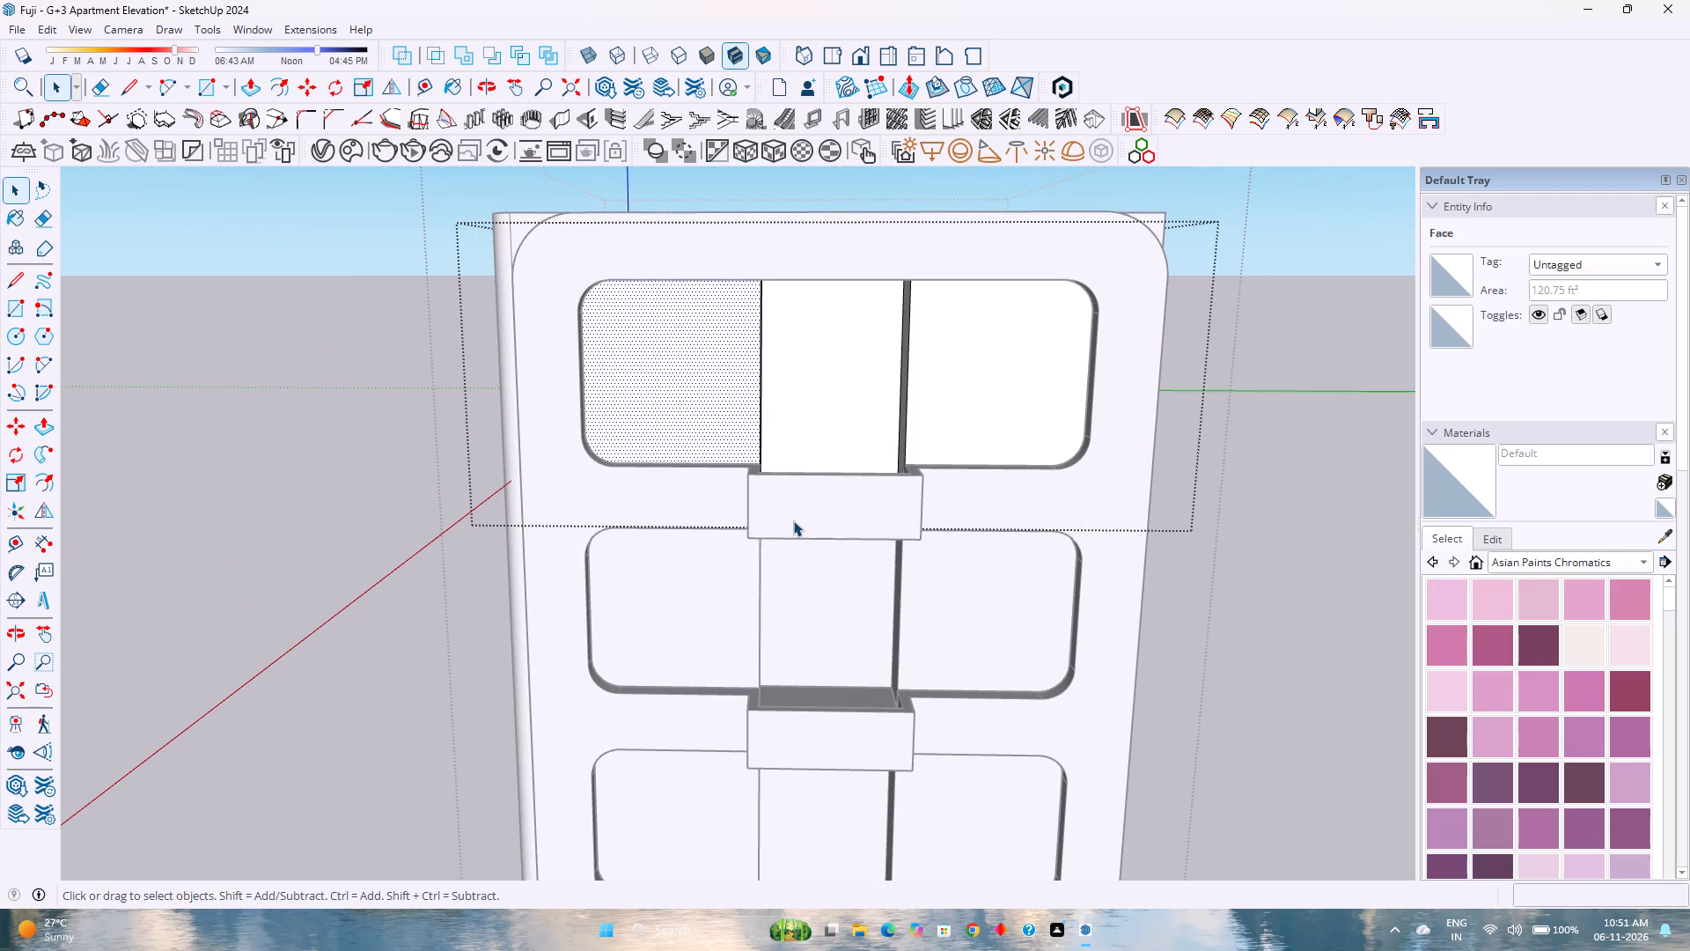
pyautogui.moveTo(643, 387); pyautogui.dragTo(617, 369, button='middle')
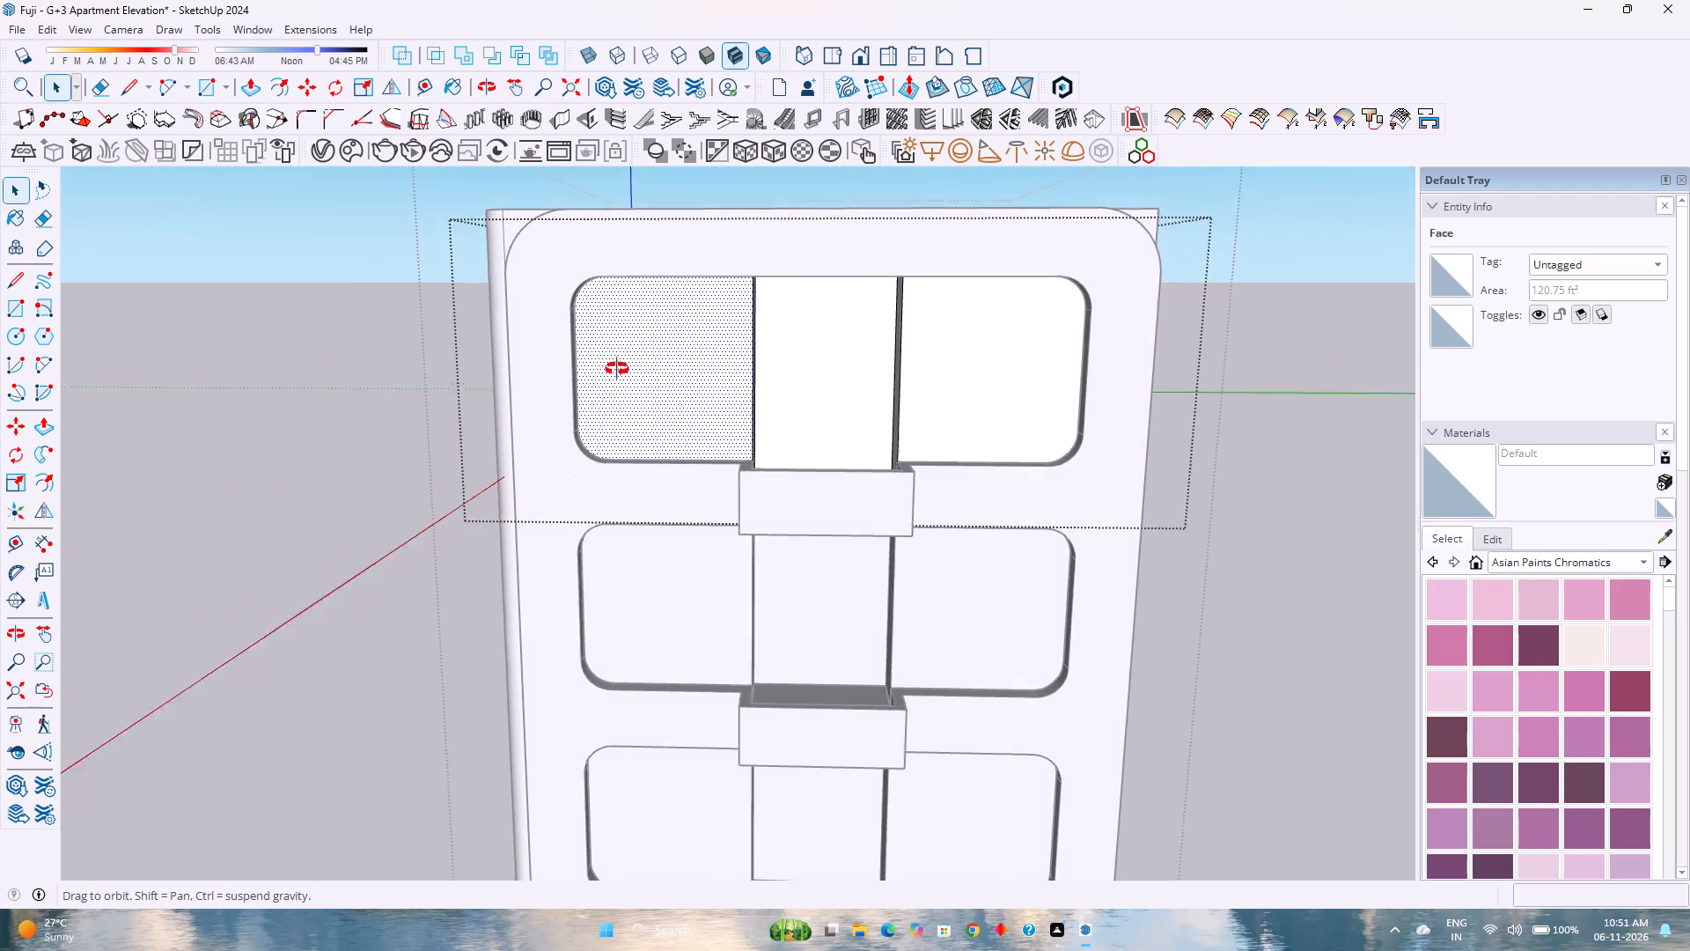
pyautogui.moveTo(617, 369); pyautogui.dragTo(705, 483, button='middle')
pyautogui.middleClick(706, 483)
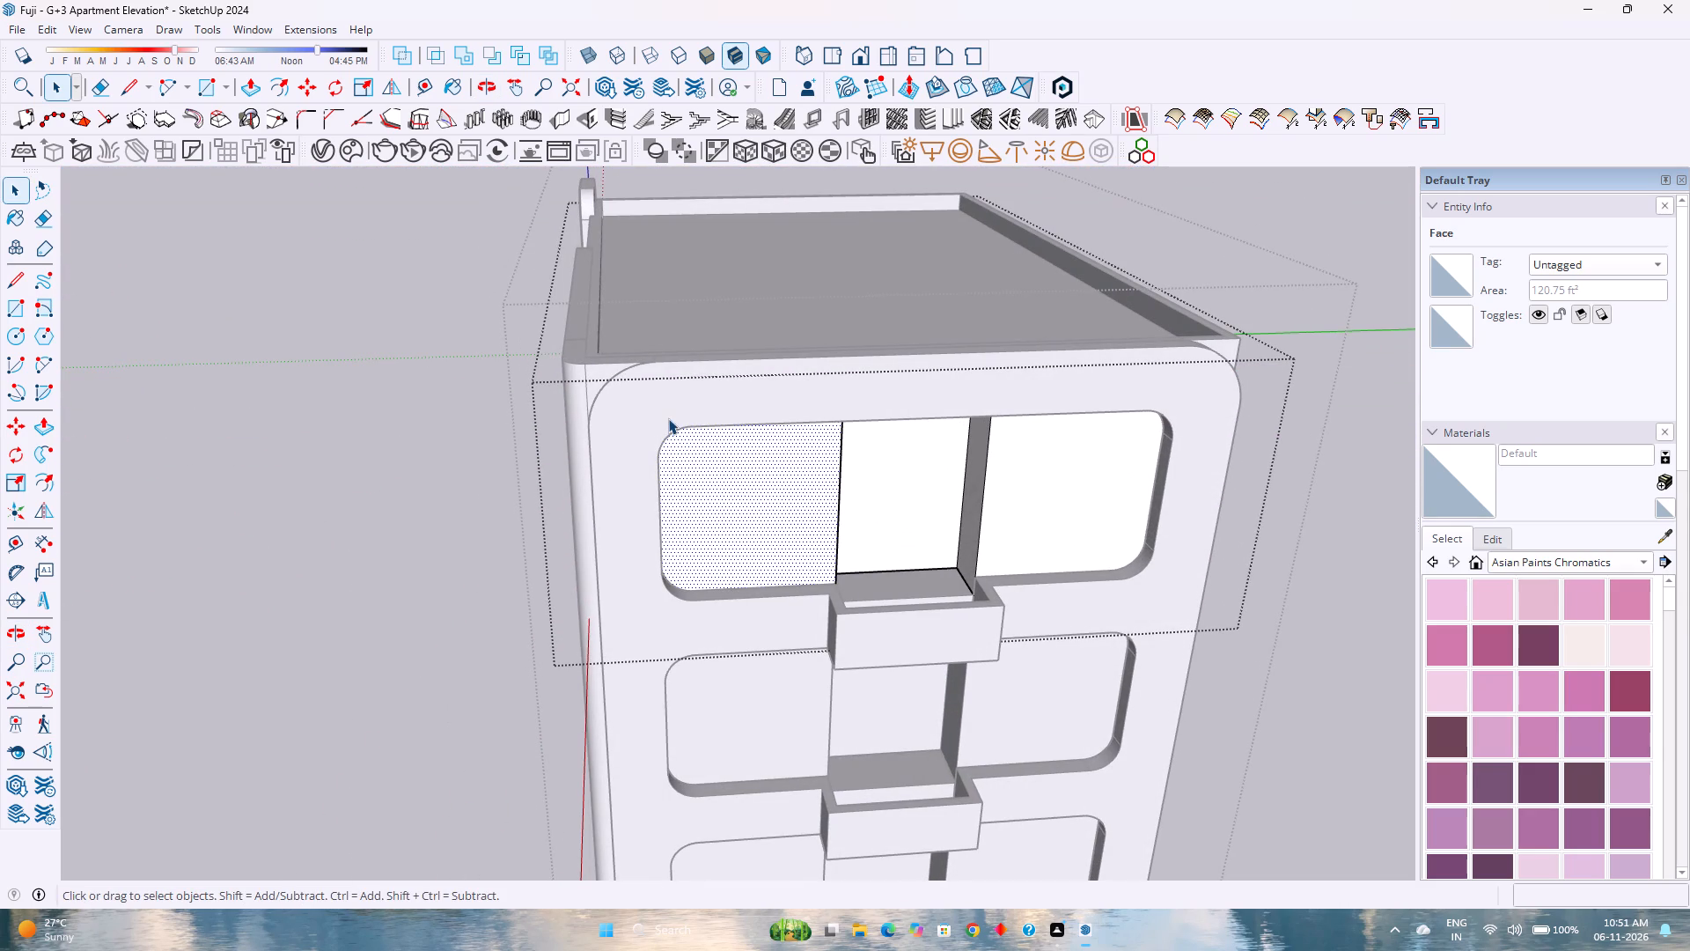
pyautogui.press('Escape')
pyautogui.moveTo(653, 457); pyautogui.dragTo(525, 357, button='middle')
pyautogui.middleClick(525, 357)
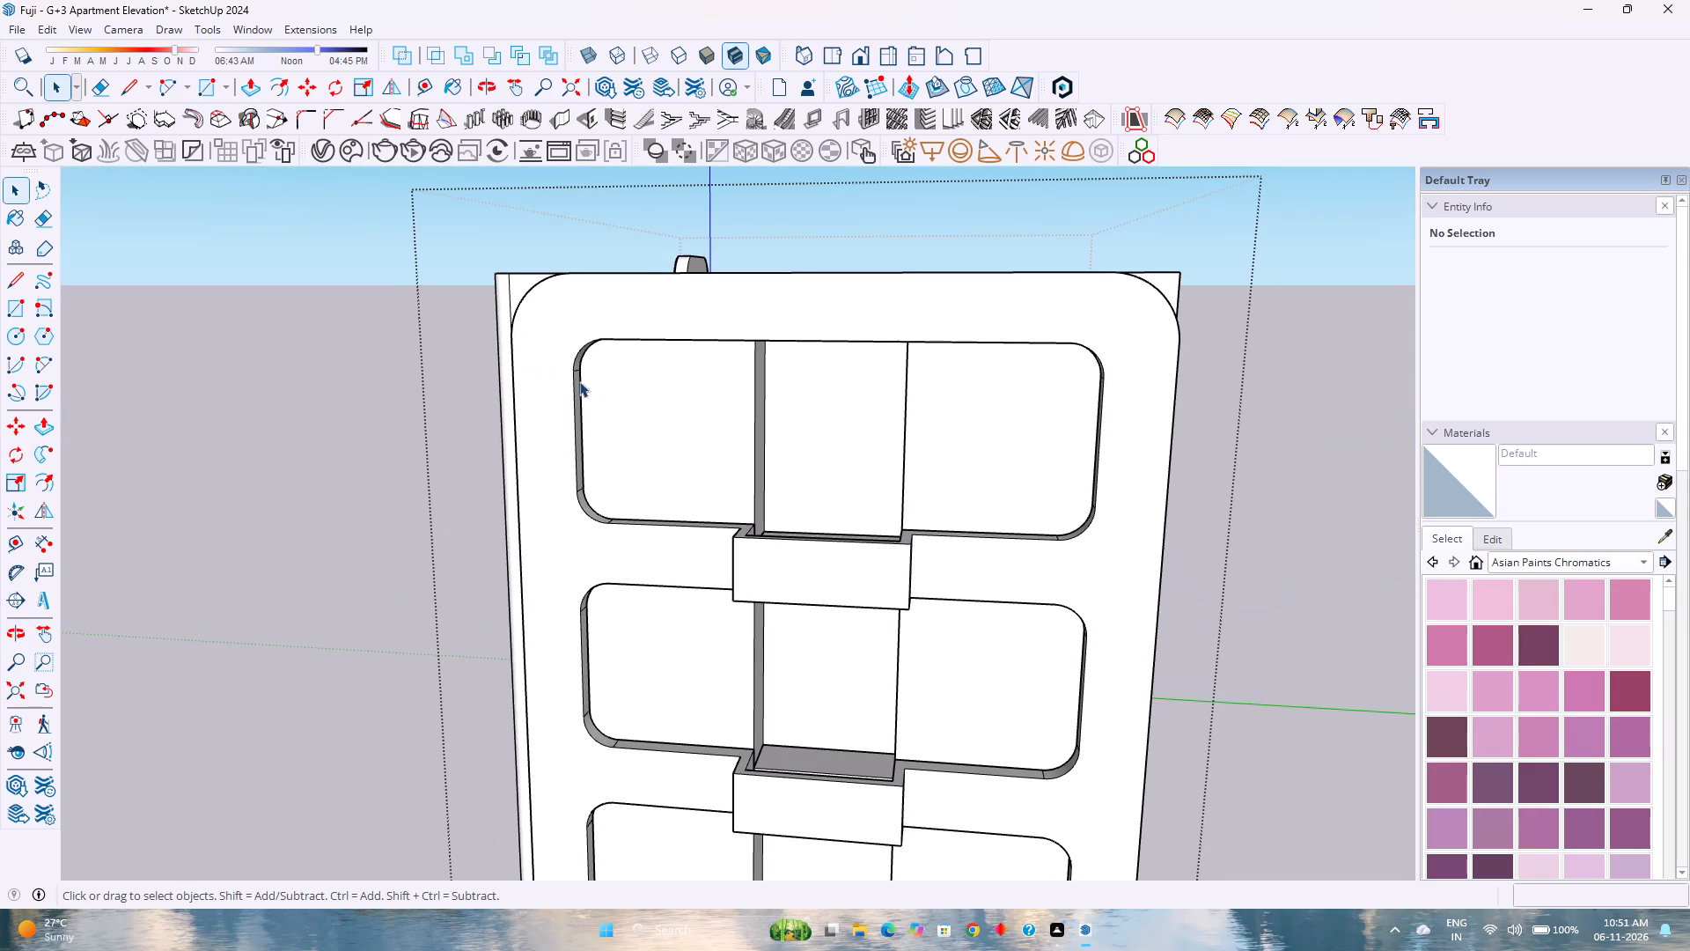
# In the side wall's top-floor opening, place vertical guides at the edge nearest the front facade and 1'6" inward from it.
pyautogui.doubleClick(680, 382)
pyautogui.click(680, 383)
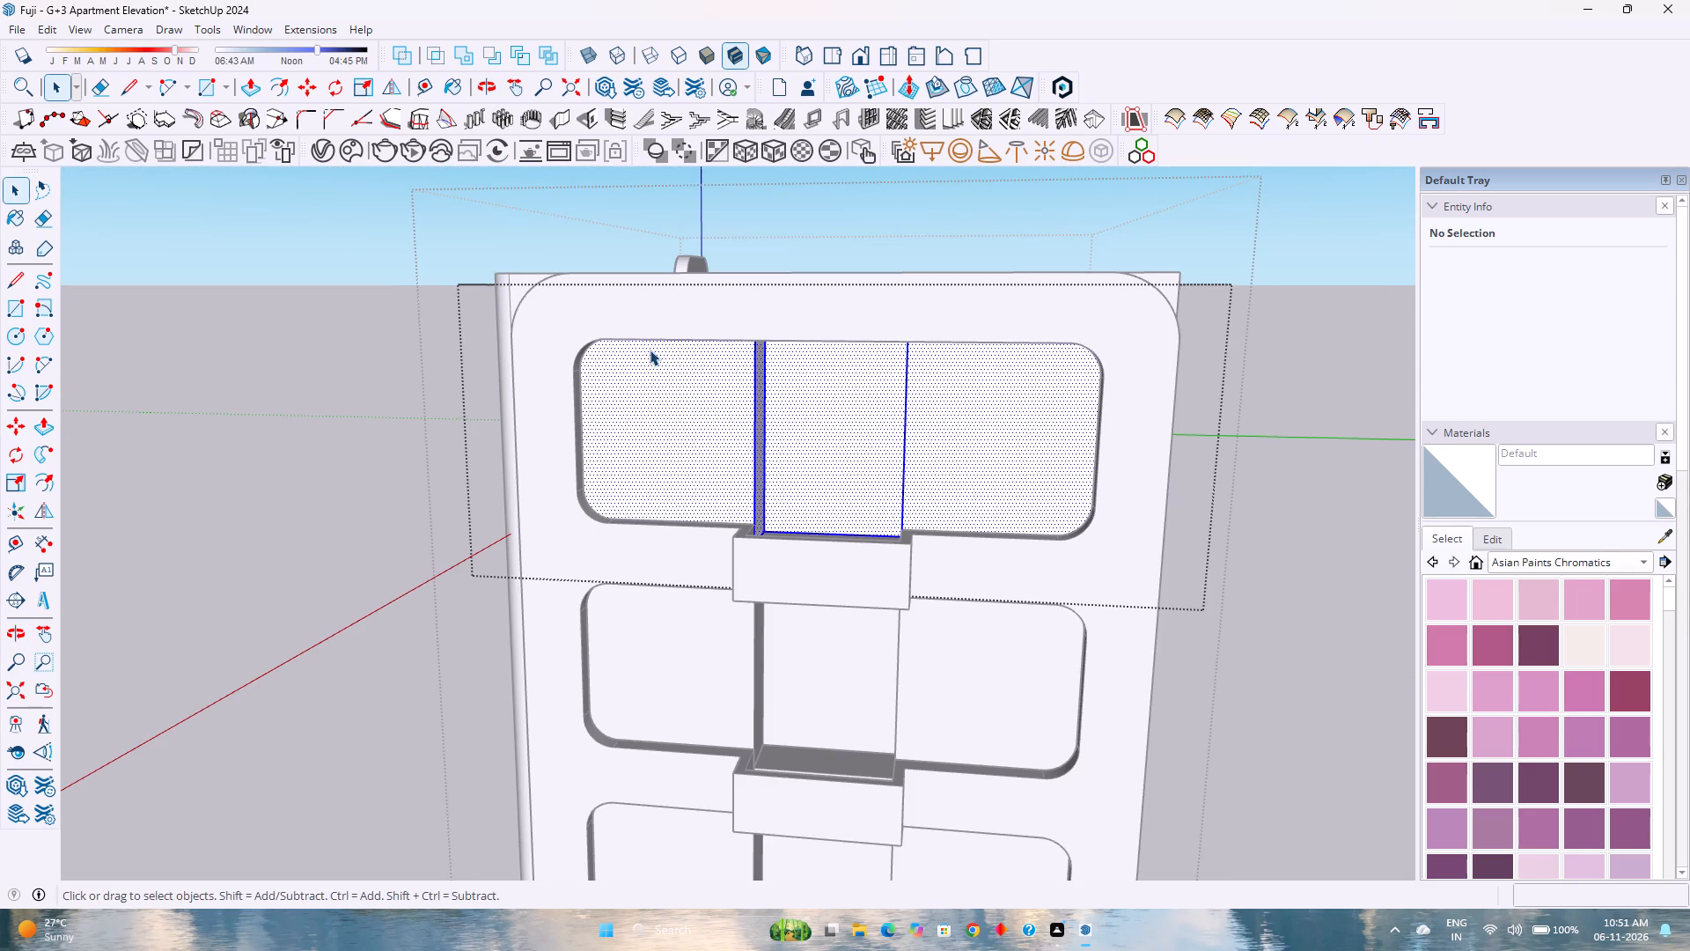
pyautogui.click(420, 86)
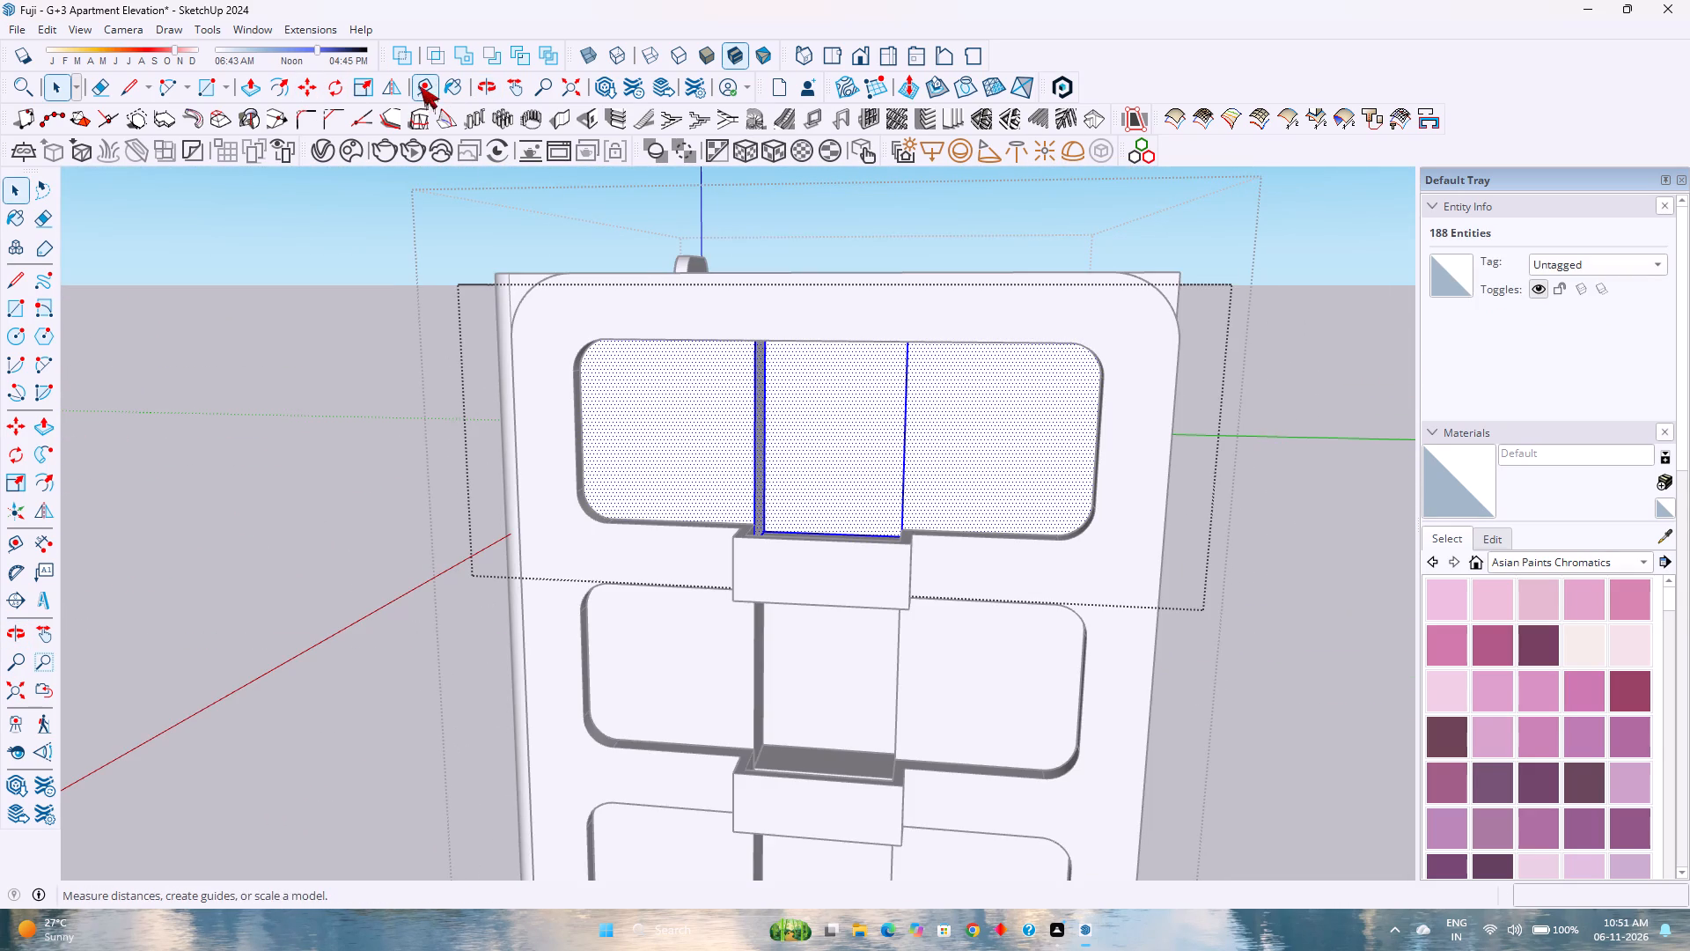
pyautogui.click(758, 413)
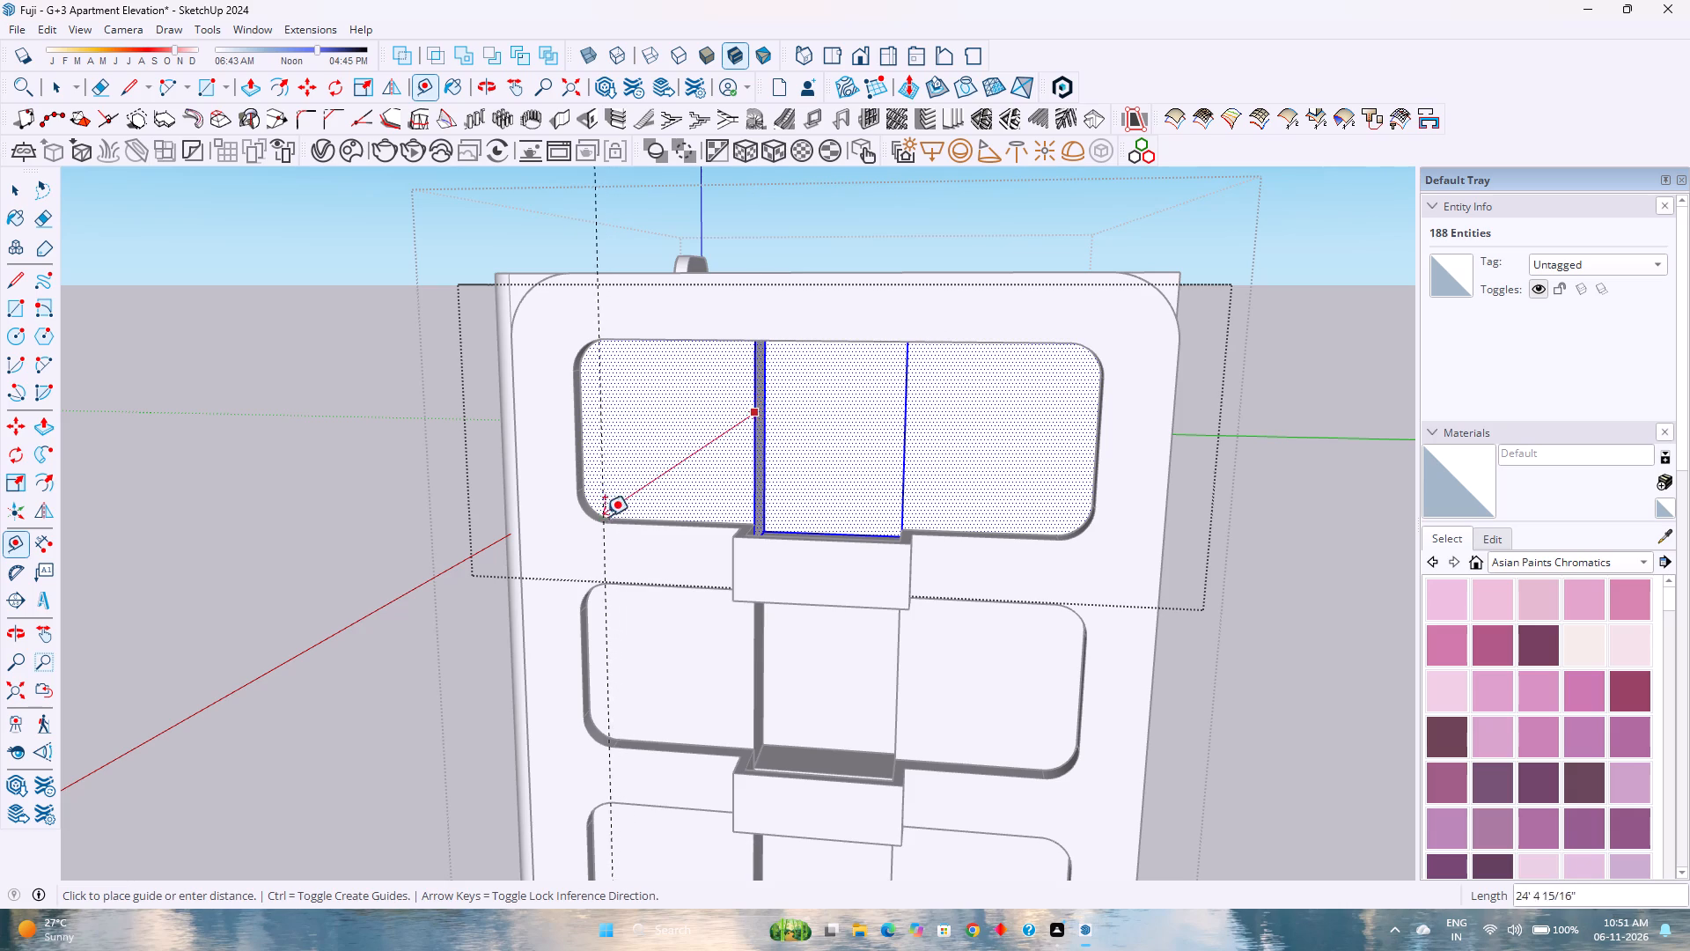
pyautogui.click(583, 432)
pyautogui.scroll(4, 592, 453)
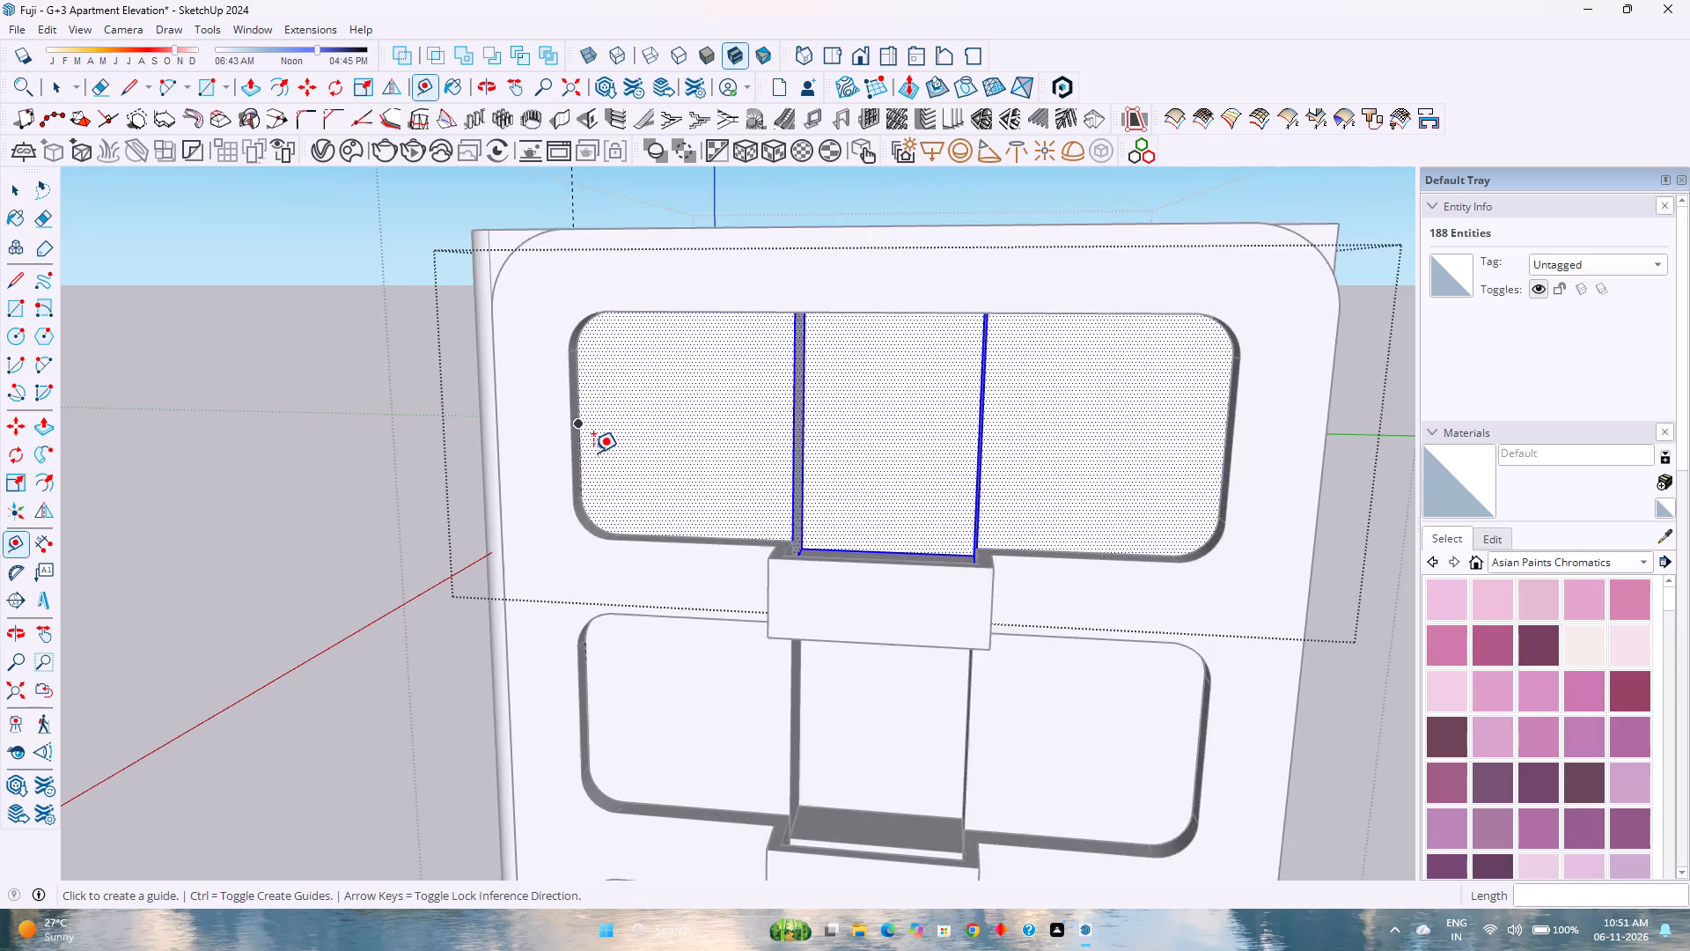
pyautogui.scroll(2, 593, 453)
pyautogui.click(575, 461)
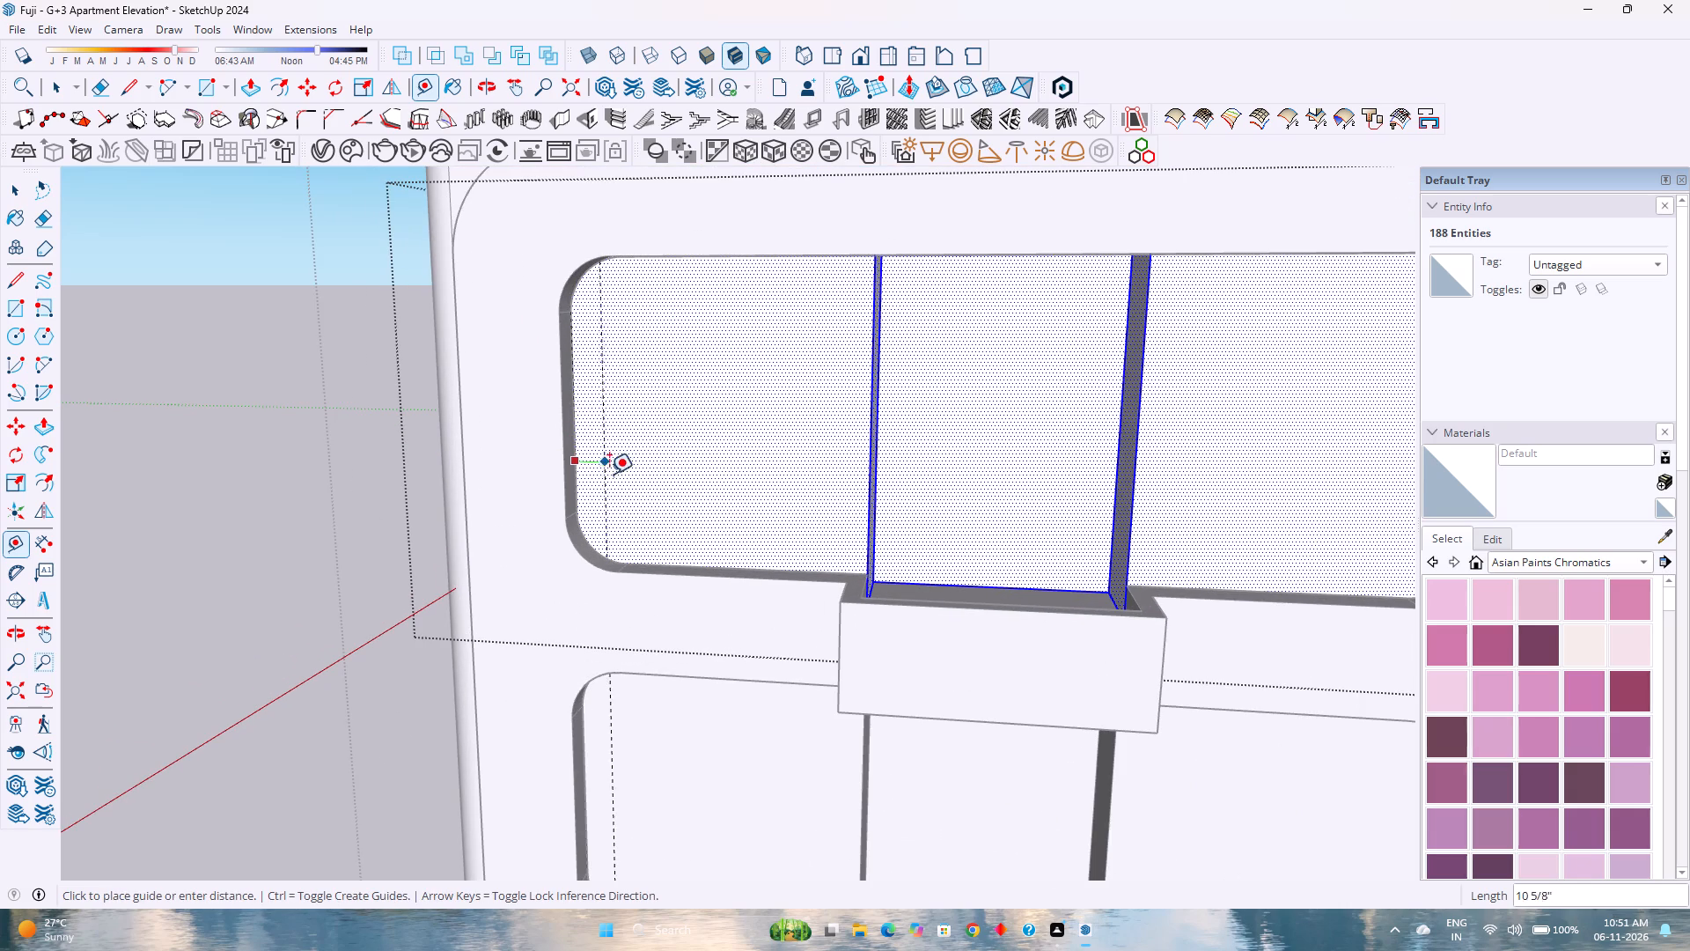
pyautogui.press('Left')
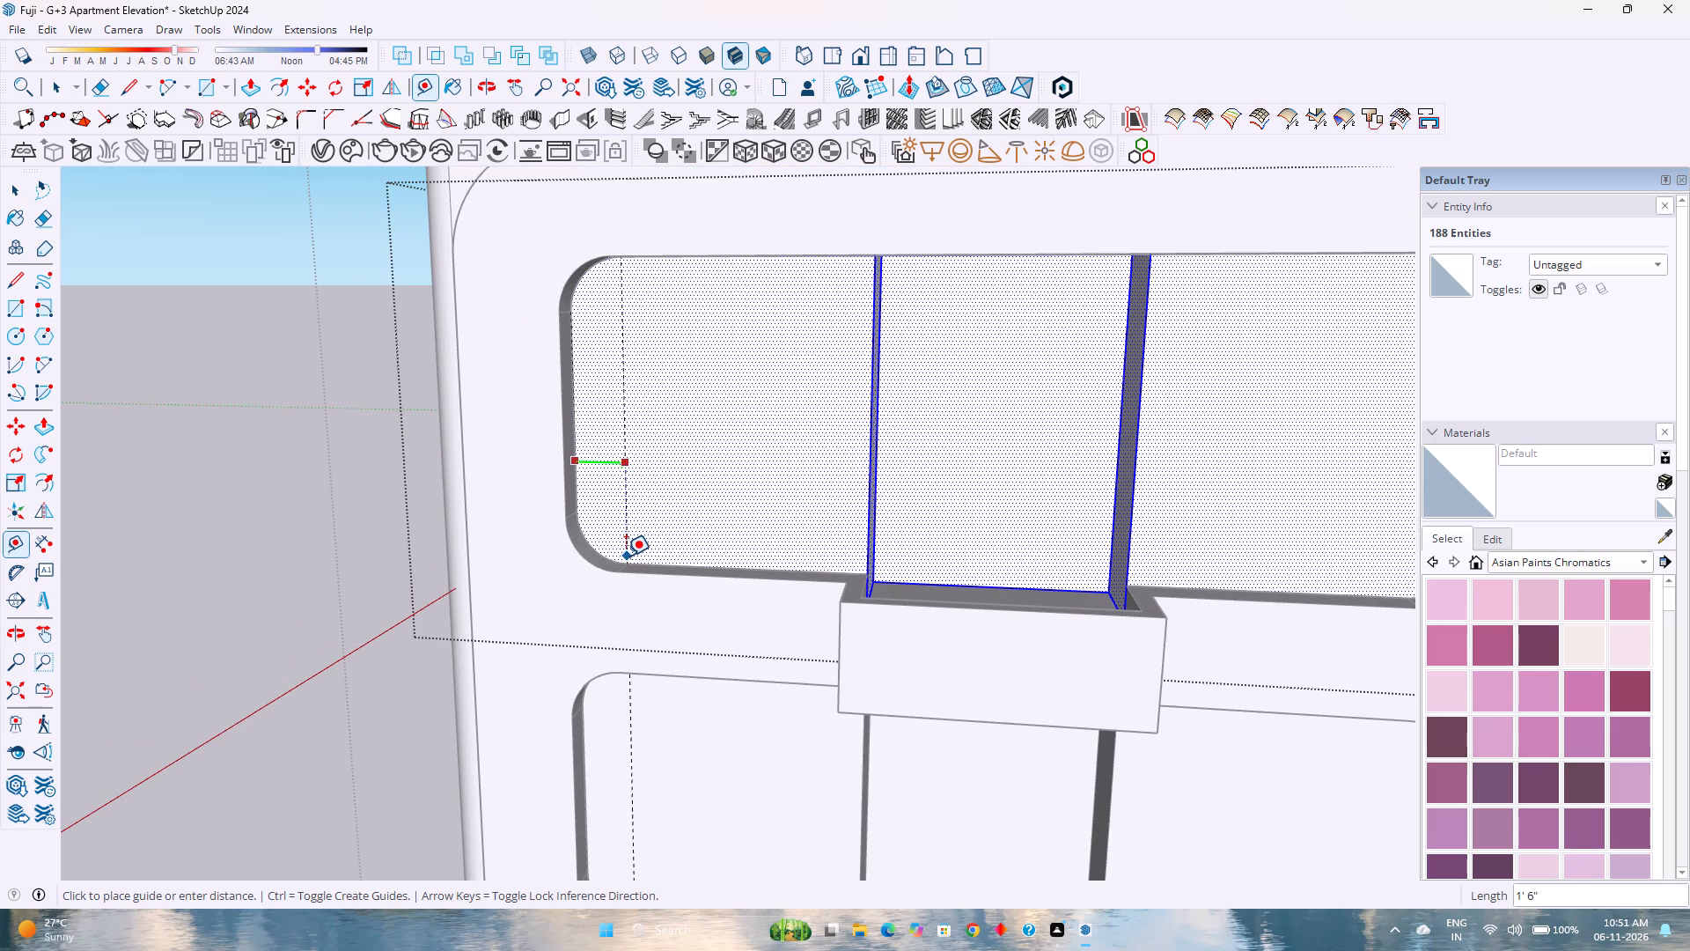
pyautogui.click(629, 562)
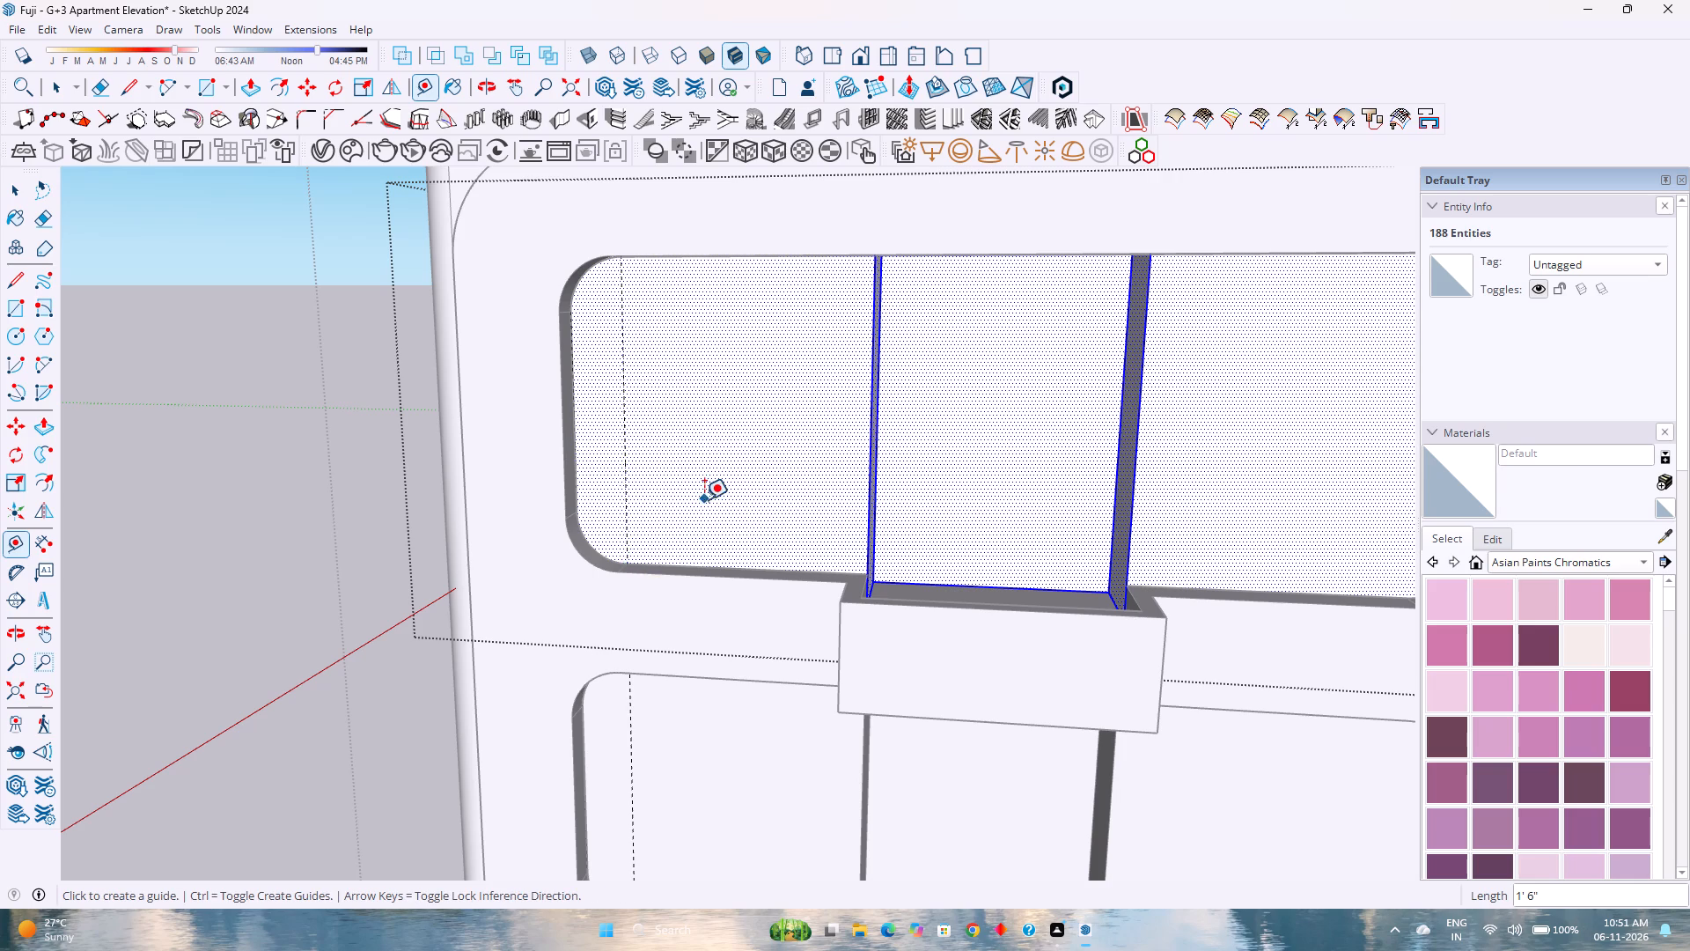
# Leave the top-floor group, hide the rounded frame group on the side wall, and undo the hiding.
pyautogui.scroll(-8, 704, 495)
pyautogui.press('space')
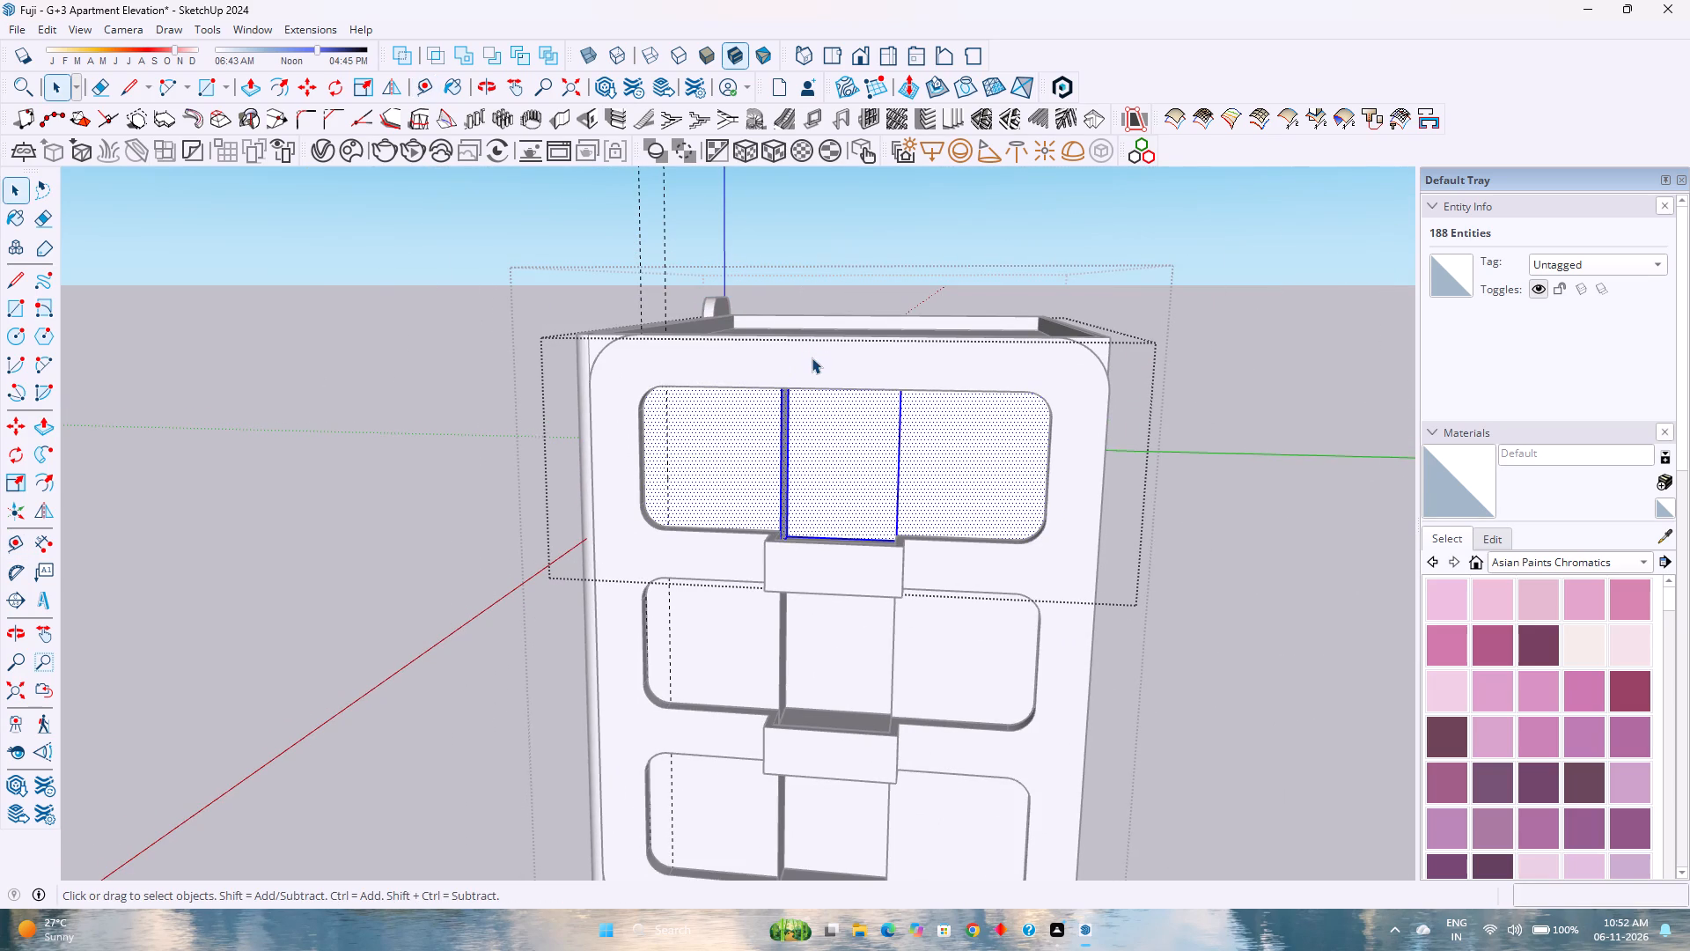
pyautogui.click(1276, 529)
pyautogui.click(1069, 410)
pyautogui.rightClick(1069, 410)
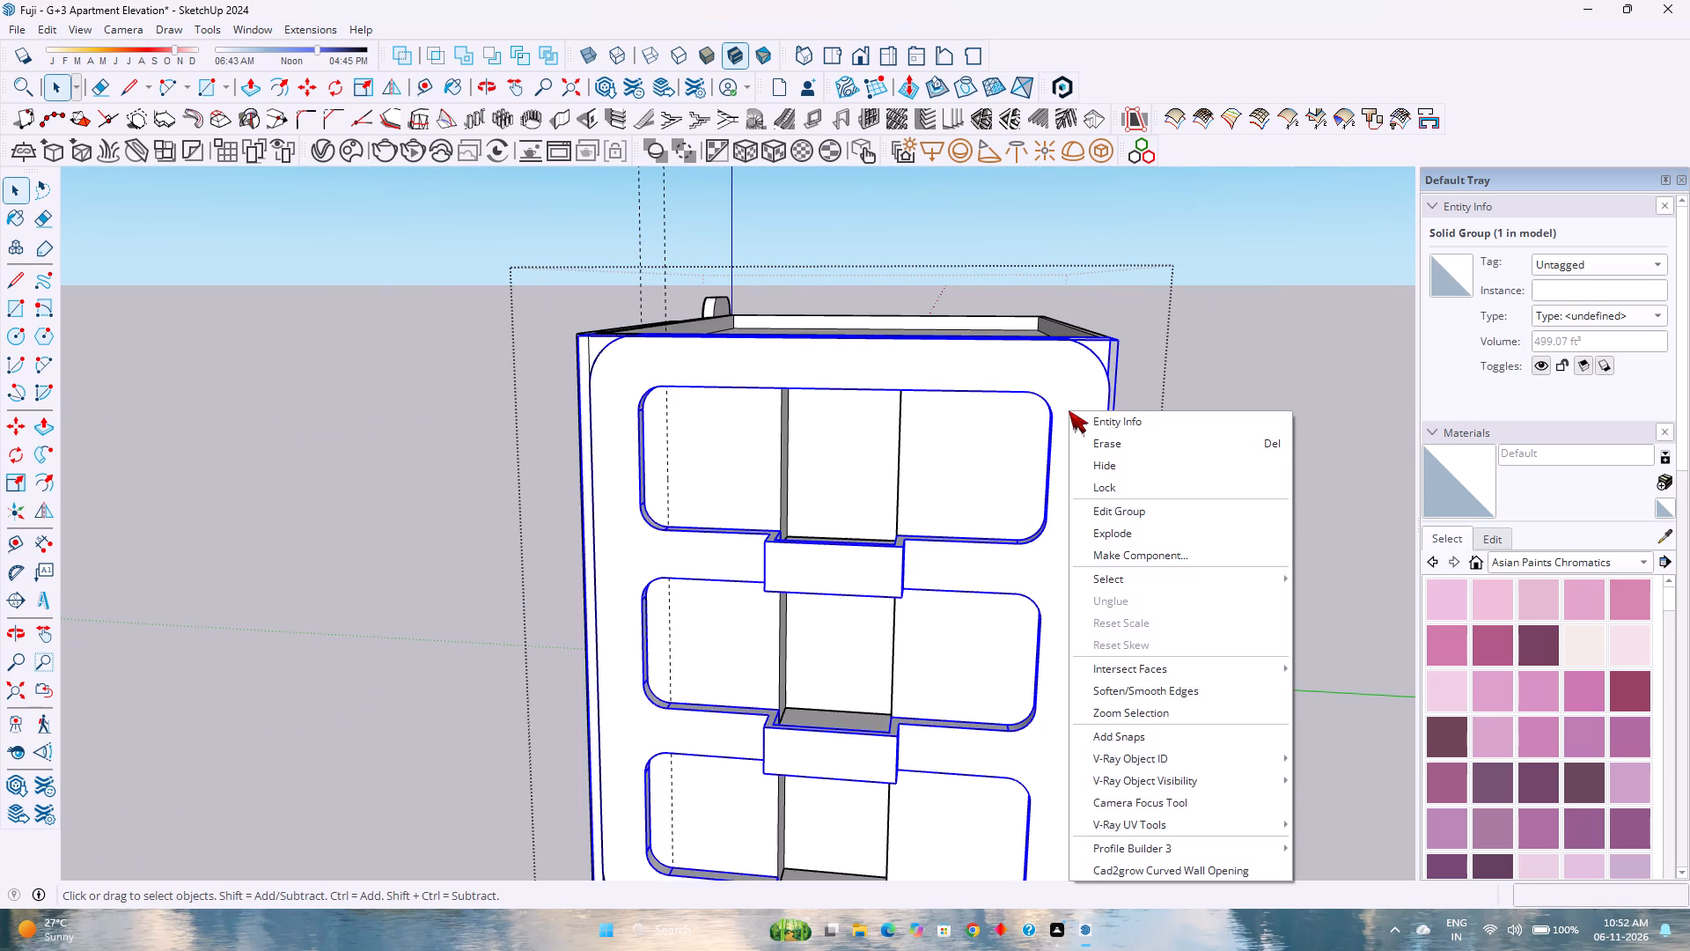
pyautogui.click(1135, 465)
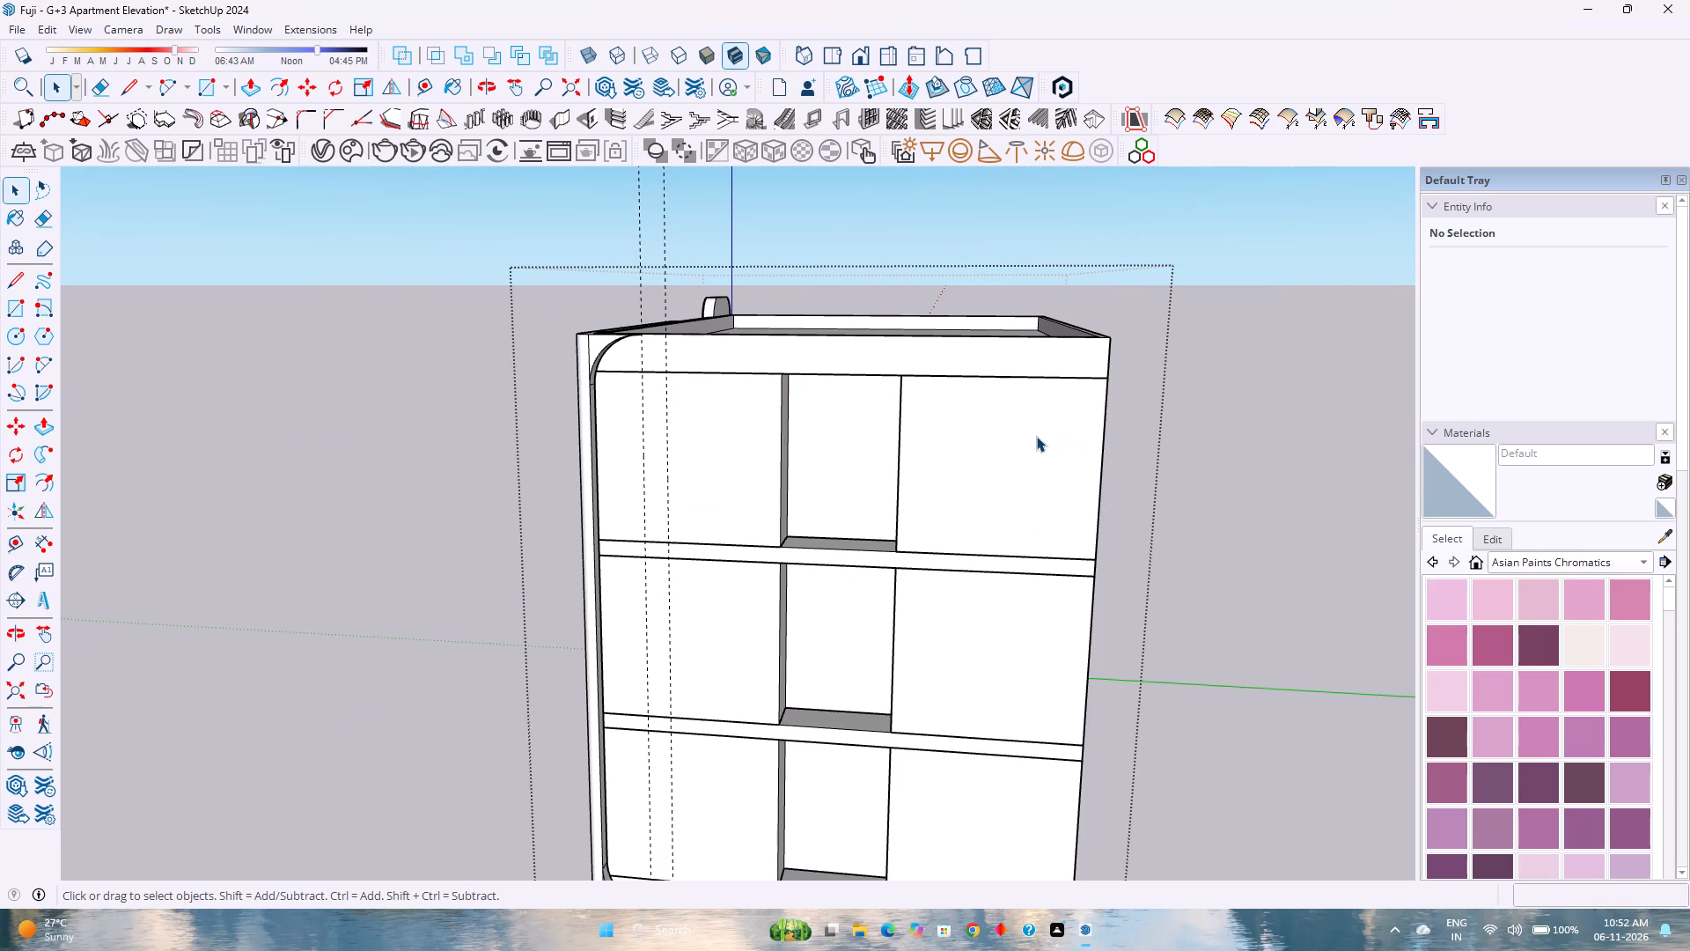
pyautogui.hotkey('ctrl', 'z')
# Place vertical guides at the rear edge of the same top-floor opening and 1'6" inward from it.
pyautogui.moveTo(942, 515); pyautogui.dragTo(1054, 534, button='middle')
pyautogui.middleClick(1054, 534)
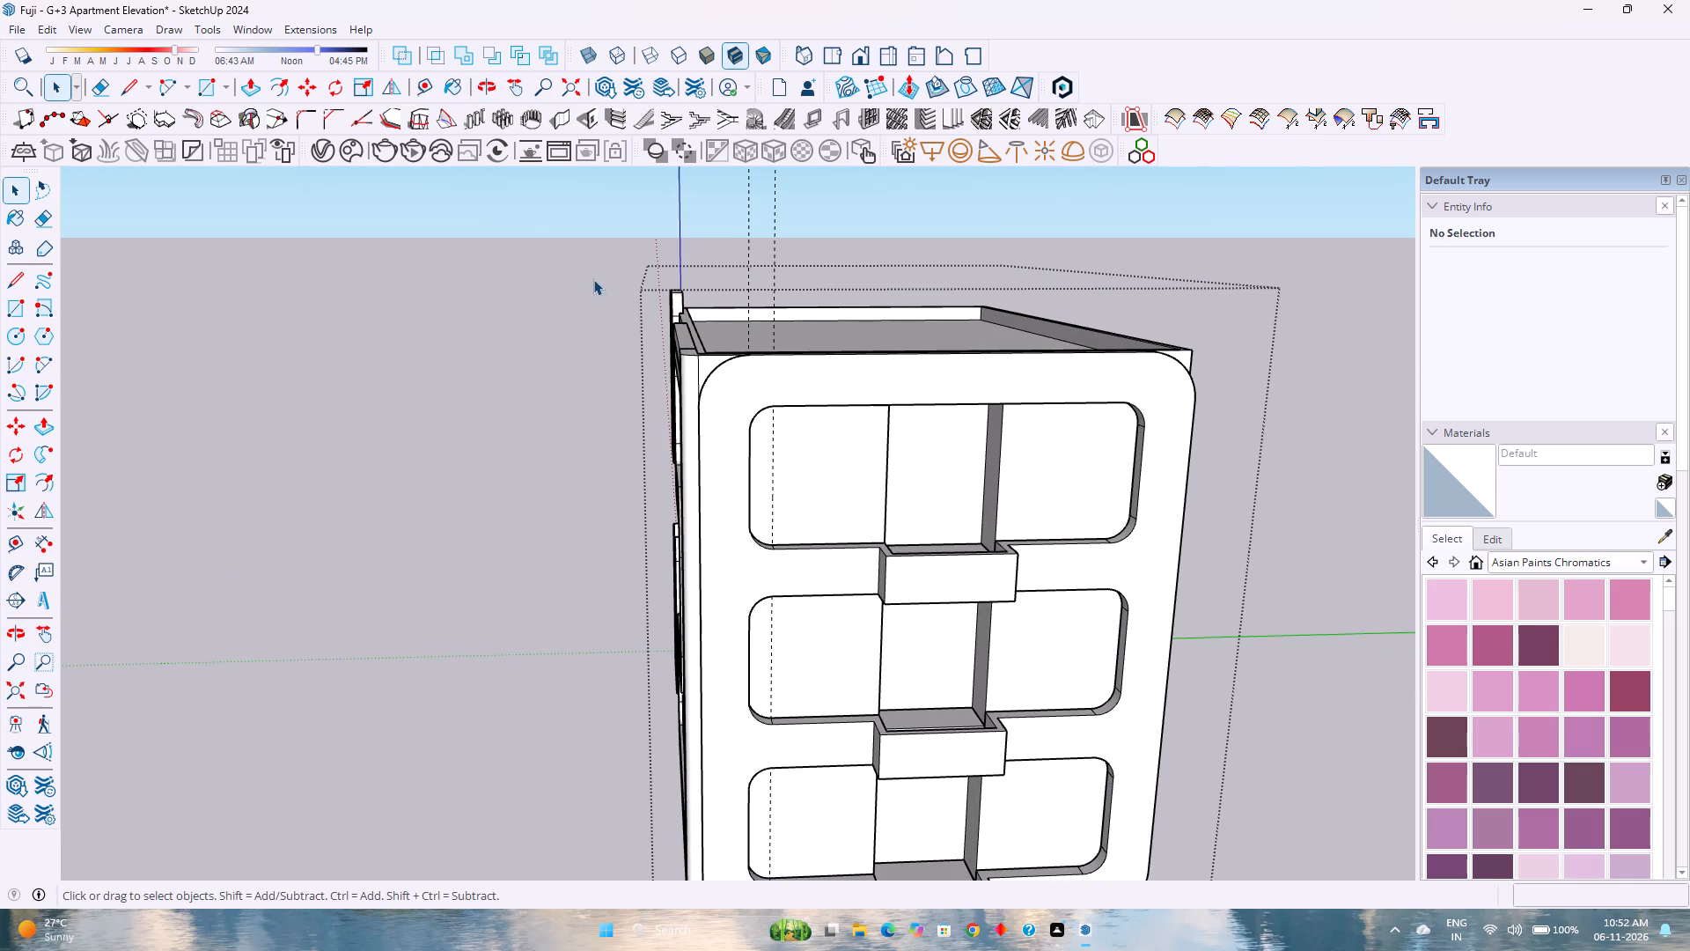
pyautogui.click(431, 80)
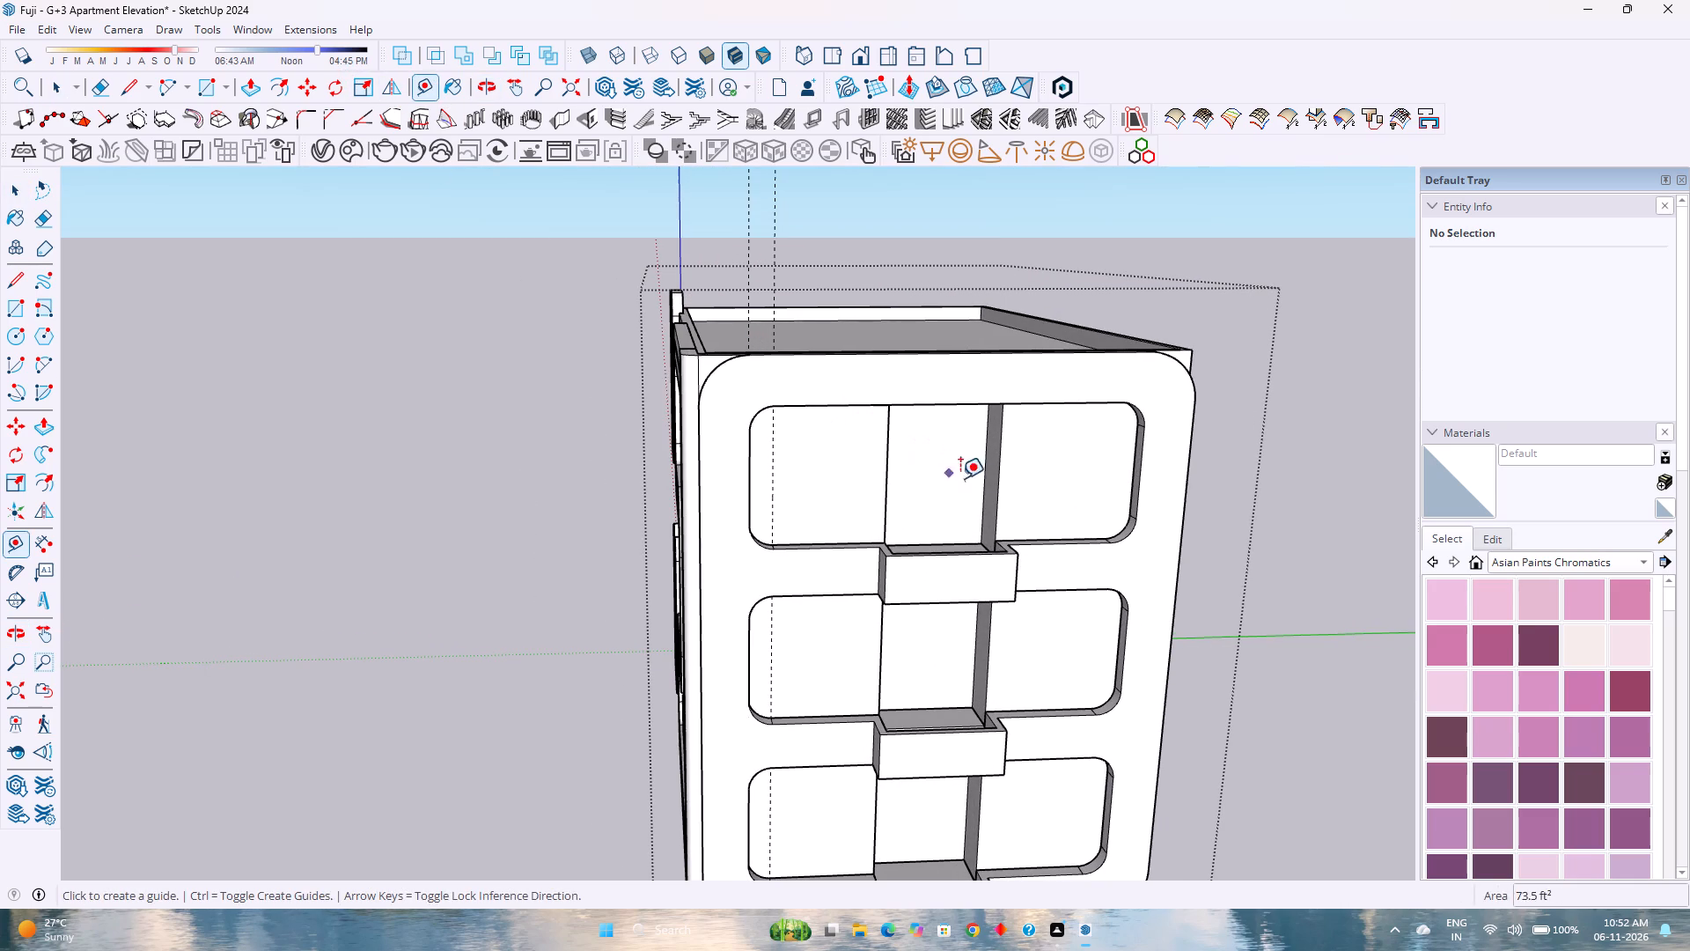
pyautogui.click(1002, 493)
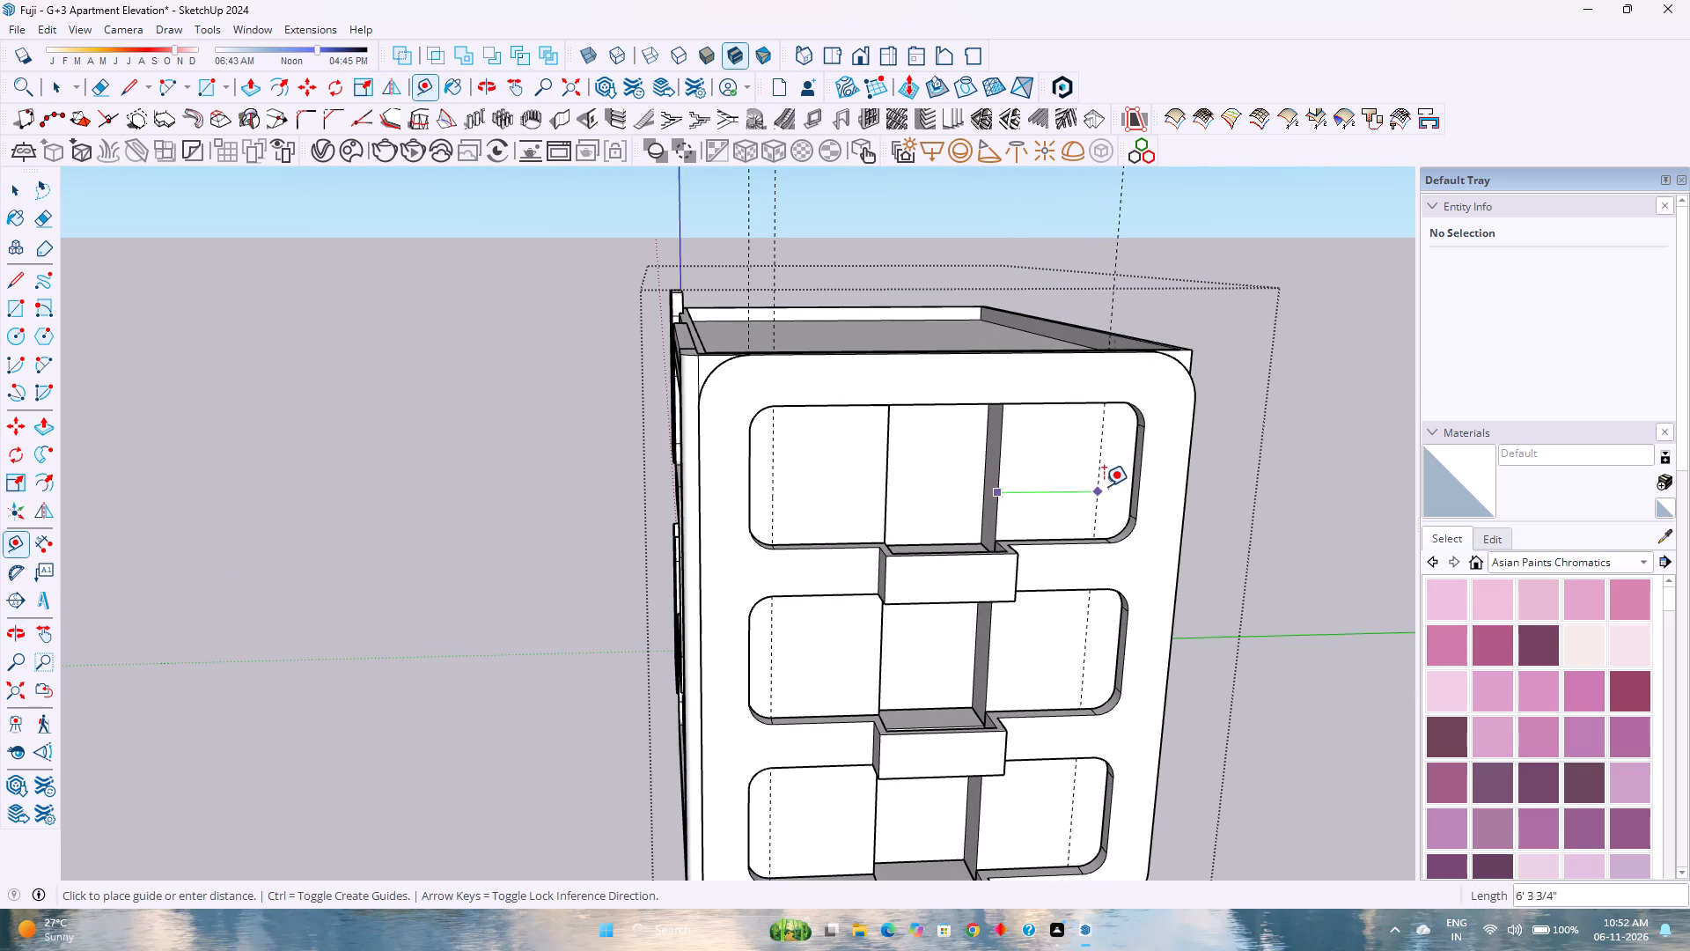
pyautogui.click(1132, 472)
pyautogui.click(1134, 457)
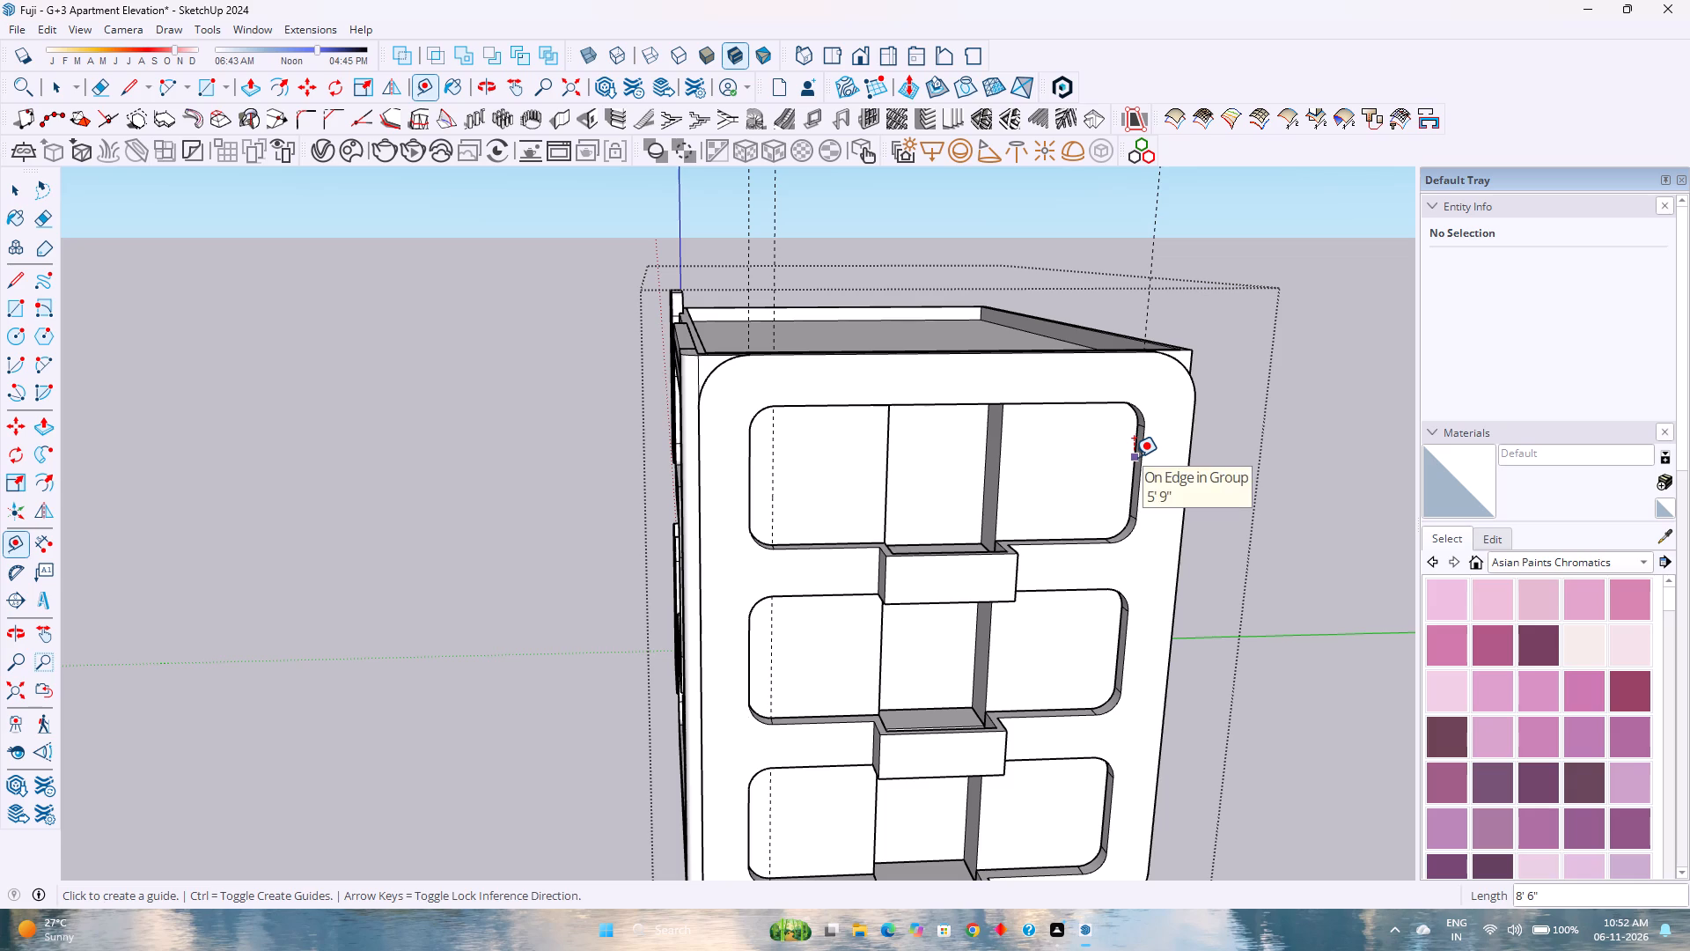
pyautogui.press('Left')
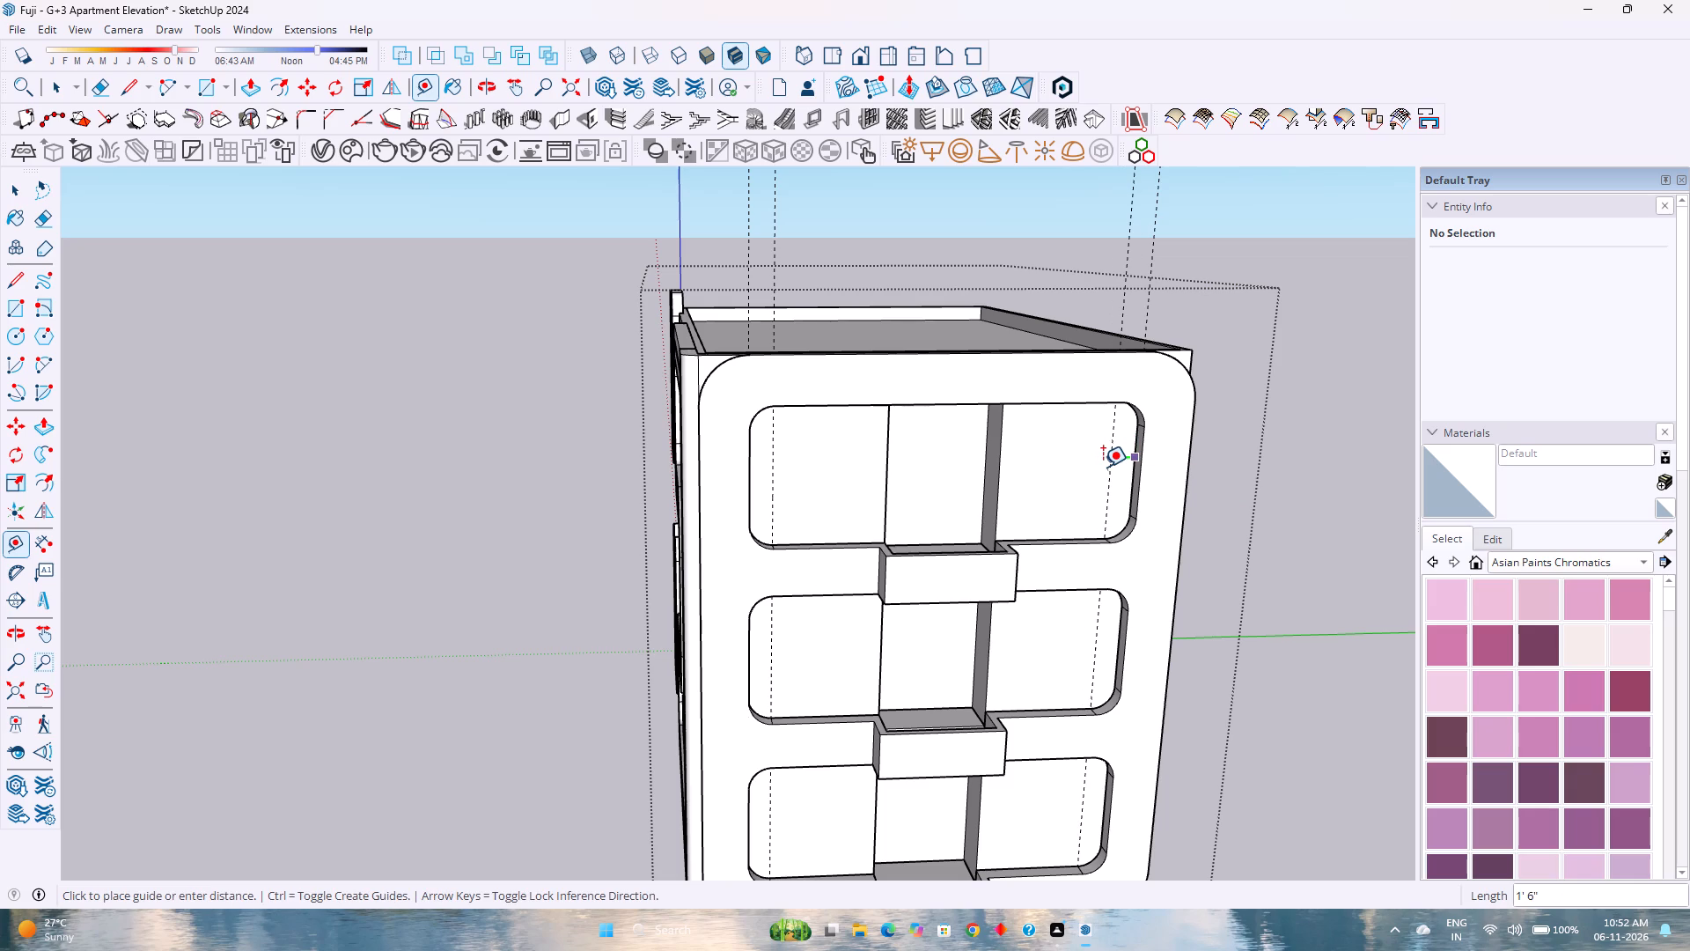
pyautogui.write("1'6")
pyautogui.hotkey('shift', 'Return')
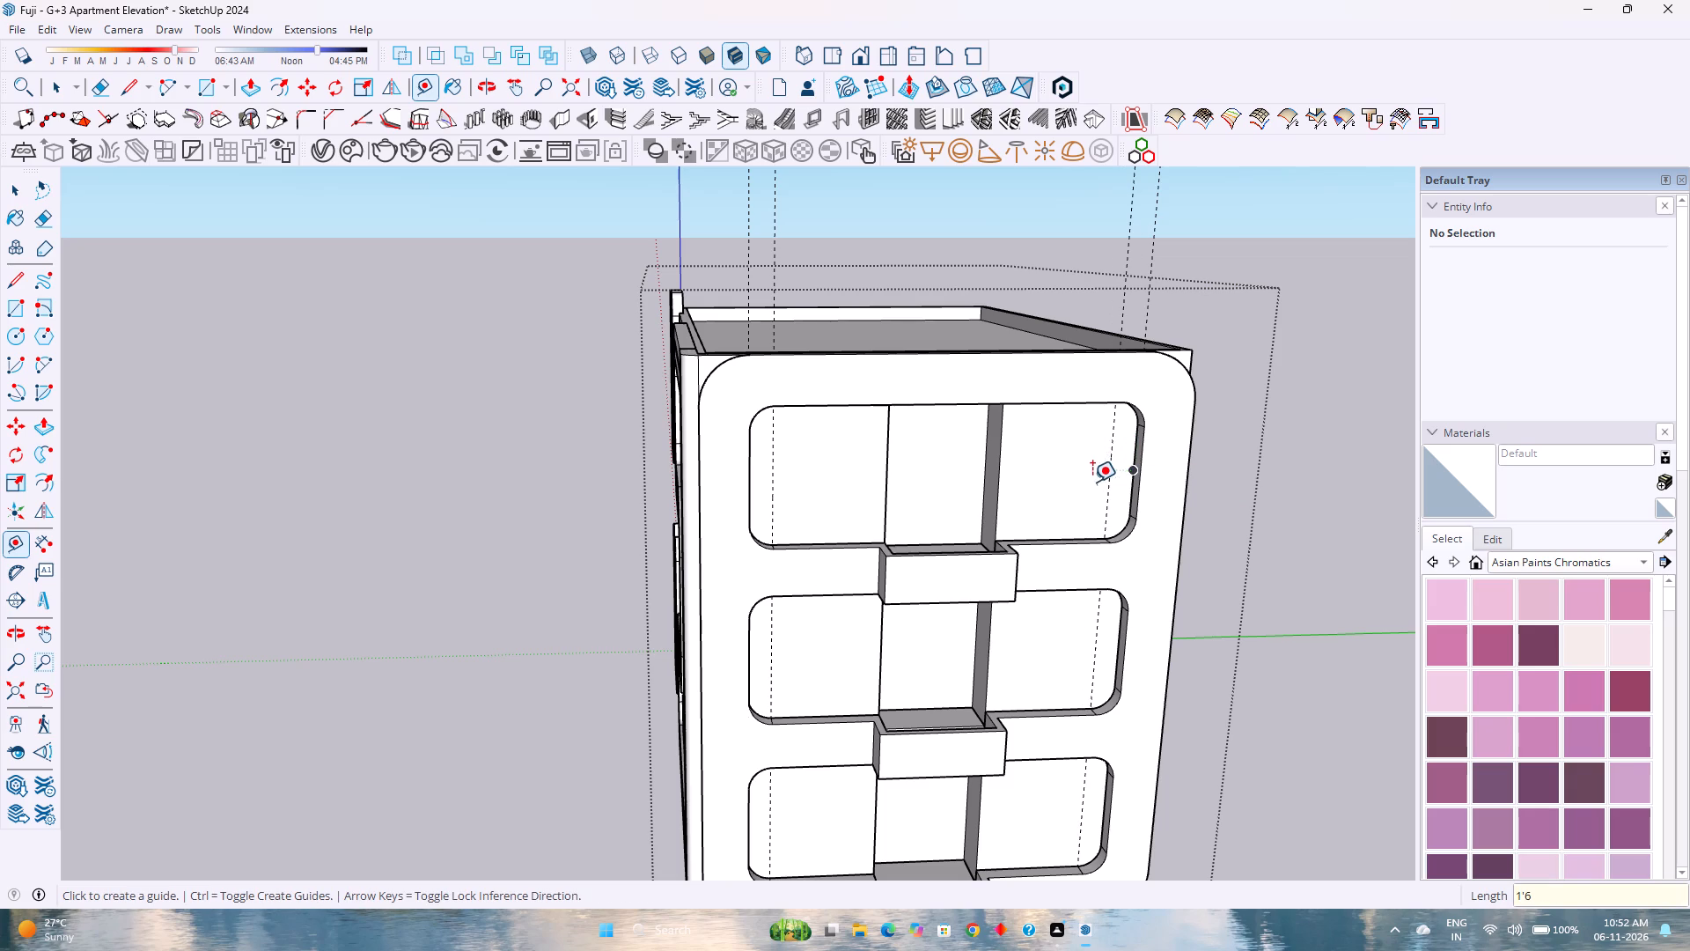
# Place a horizontal guide along the bottom edge of the top-floor side opening.
pyautogui.scroll(2, 1040, 554)
pyautogui.moveTo(1040, 554); pyautogui.dragTo(974, 541, button='middle')
pyautogui.middleClick(974, 541)
pyautogui.scroll(2, 683, 526)
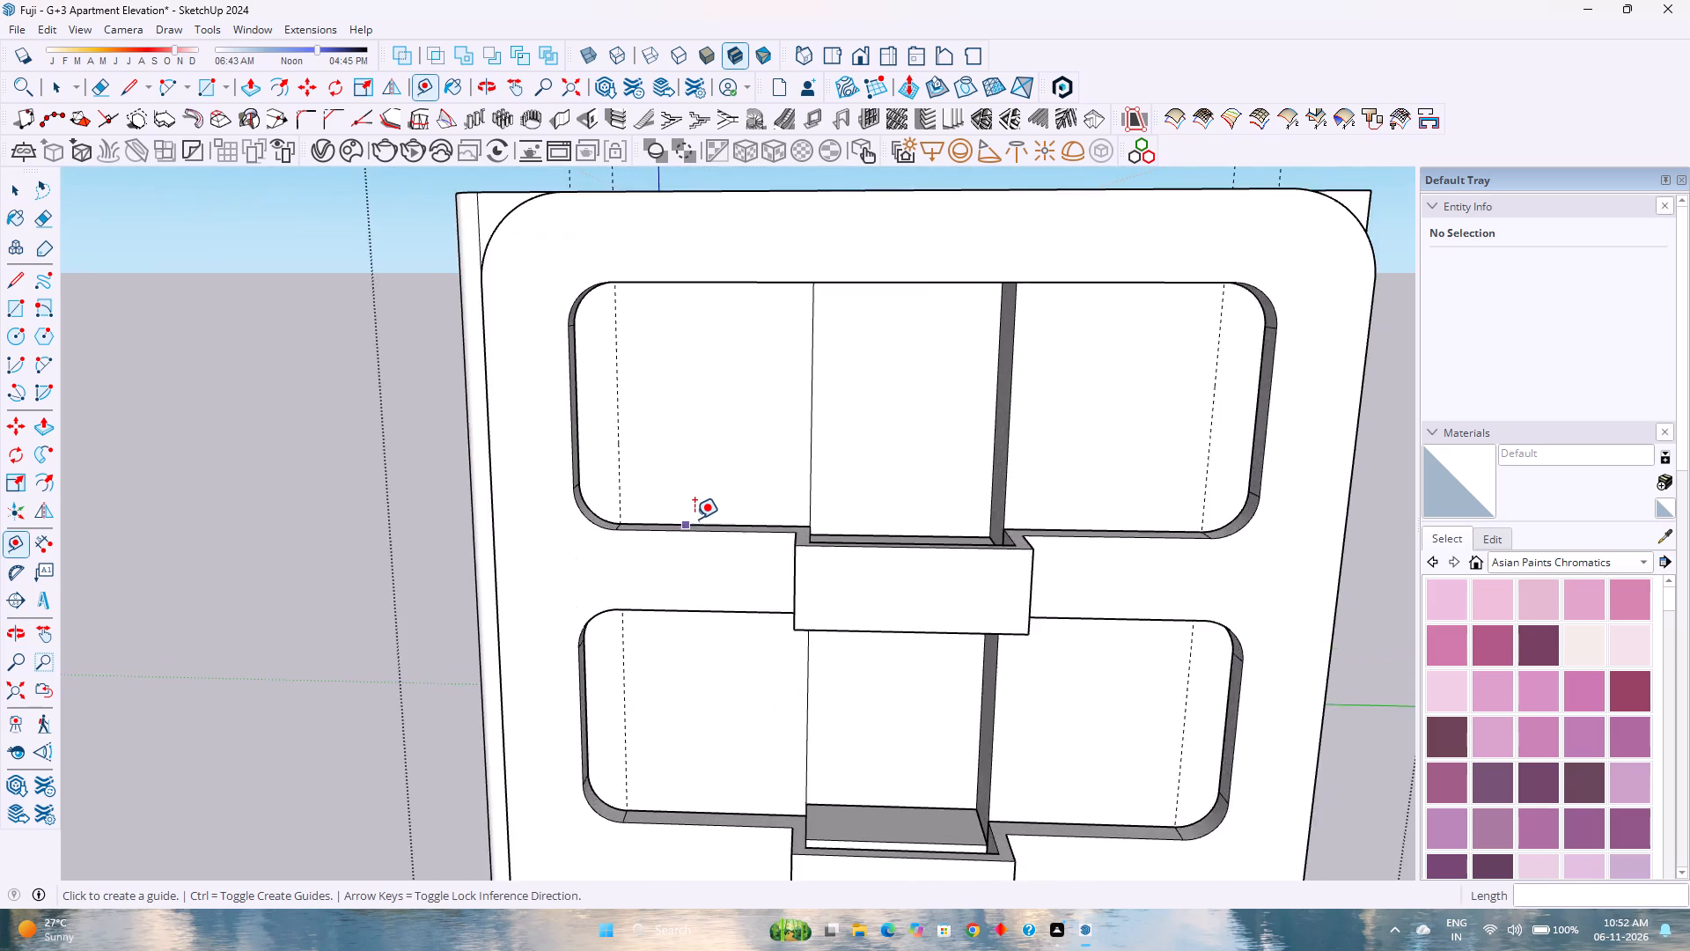
pyautogui.scroll(3, 694, 519)
pyautogui.click(692, 523)
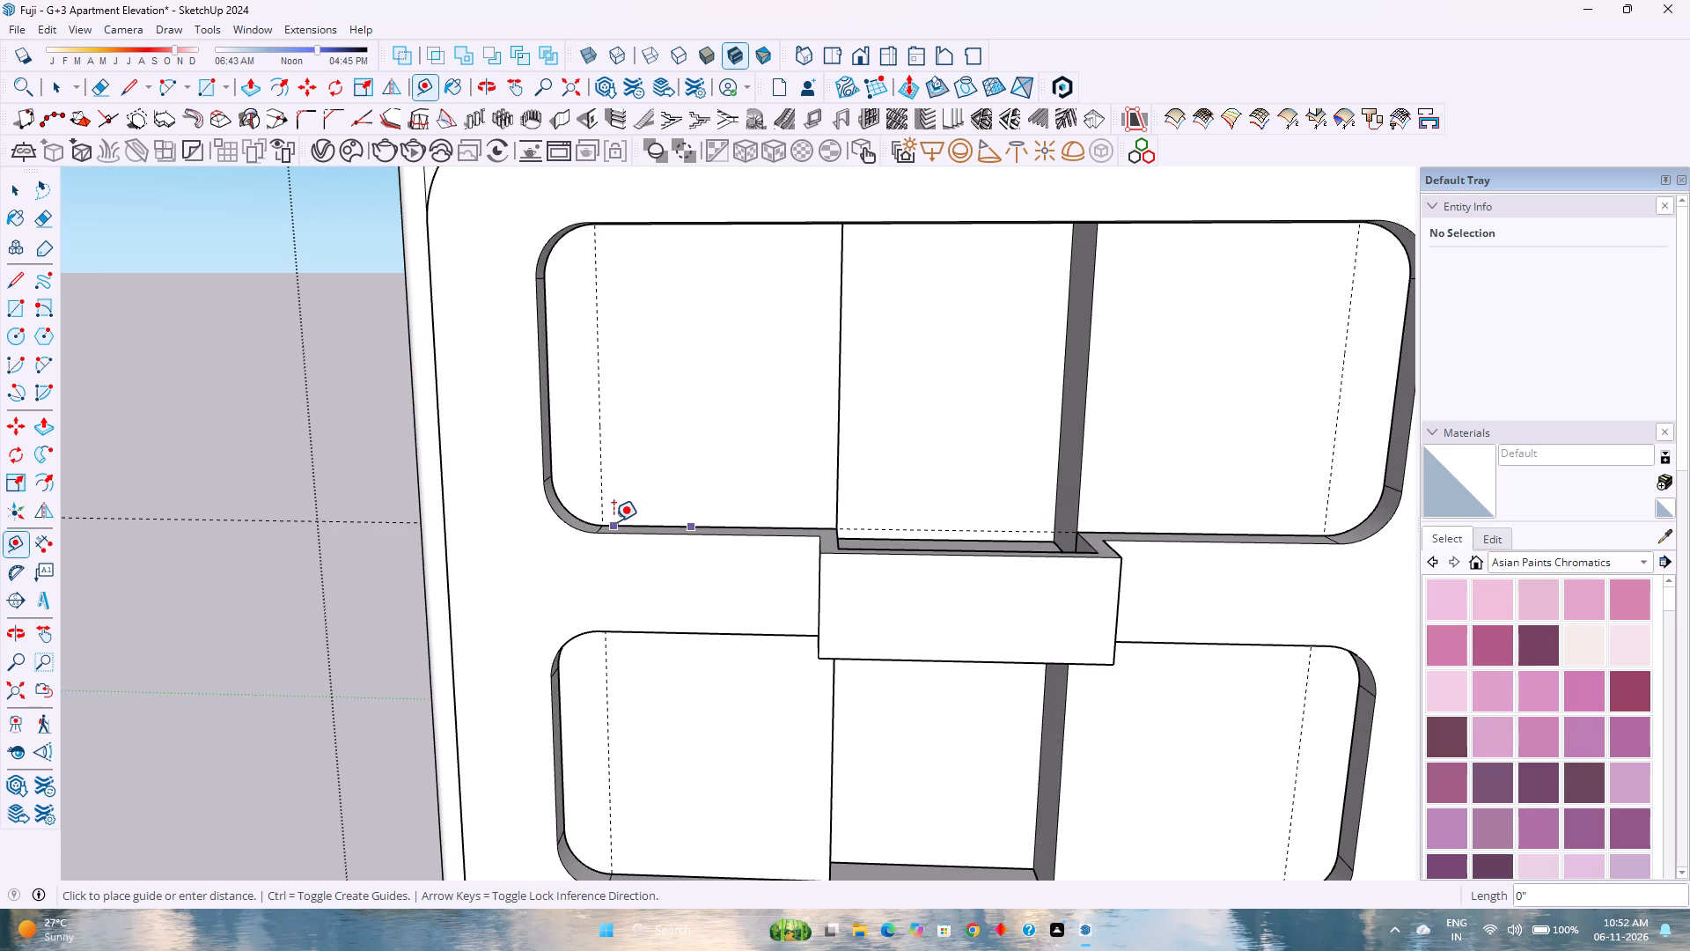
pyautogui.click(607, 522)
# Place a horizontal guide along the top edge of the top-floor side opening.
pyautogui.scroll(-3, 642, 516)
pyautogui.moveTo(643, 515); pyautogui.dragTo(648, 445, button='middle')
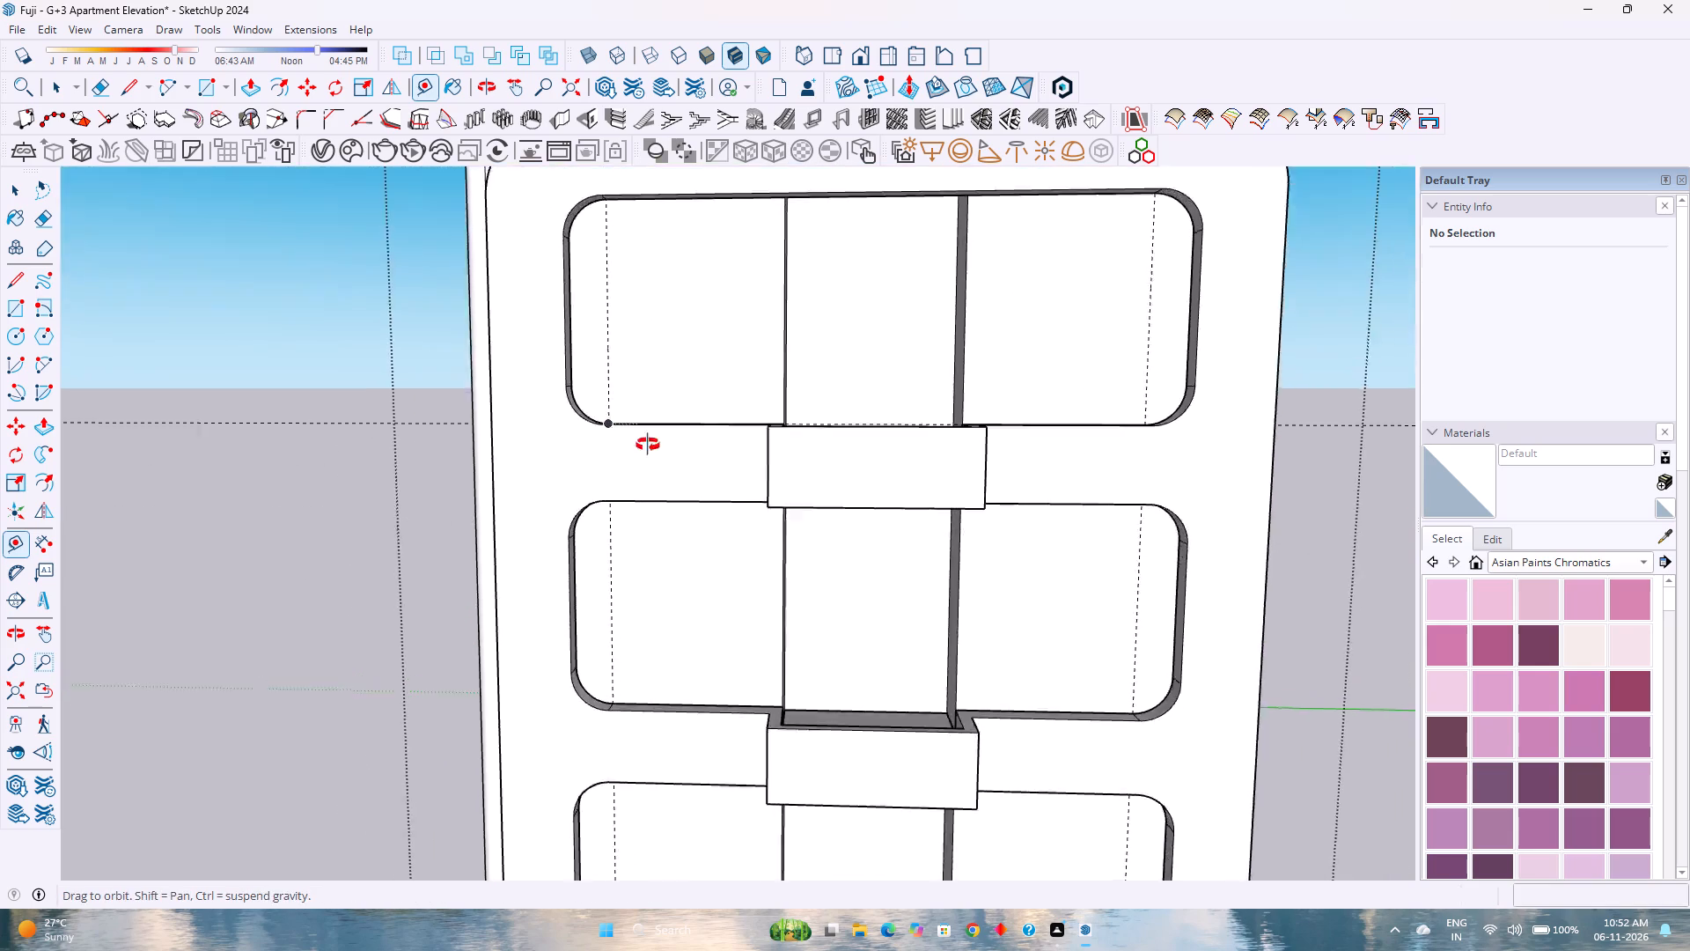
pyautogui.moveTo(648, 445); pyautogui.dragTo(686, 400, button='middle')
pyautogui.middleClick(693, 393)
pyautogui.scroll(-3, 699, 387)
pyautogui.keyDown('shift'); pyautogui.moveTo(736, 341); pyautogui.dragTo(687, 652, button='middle'); pyautogui.keyUp('shift')
pyautogui.moveTo(686, 547); pyautogui.dragTo(690, 486, button='middle')
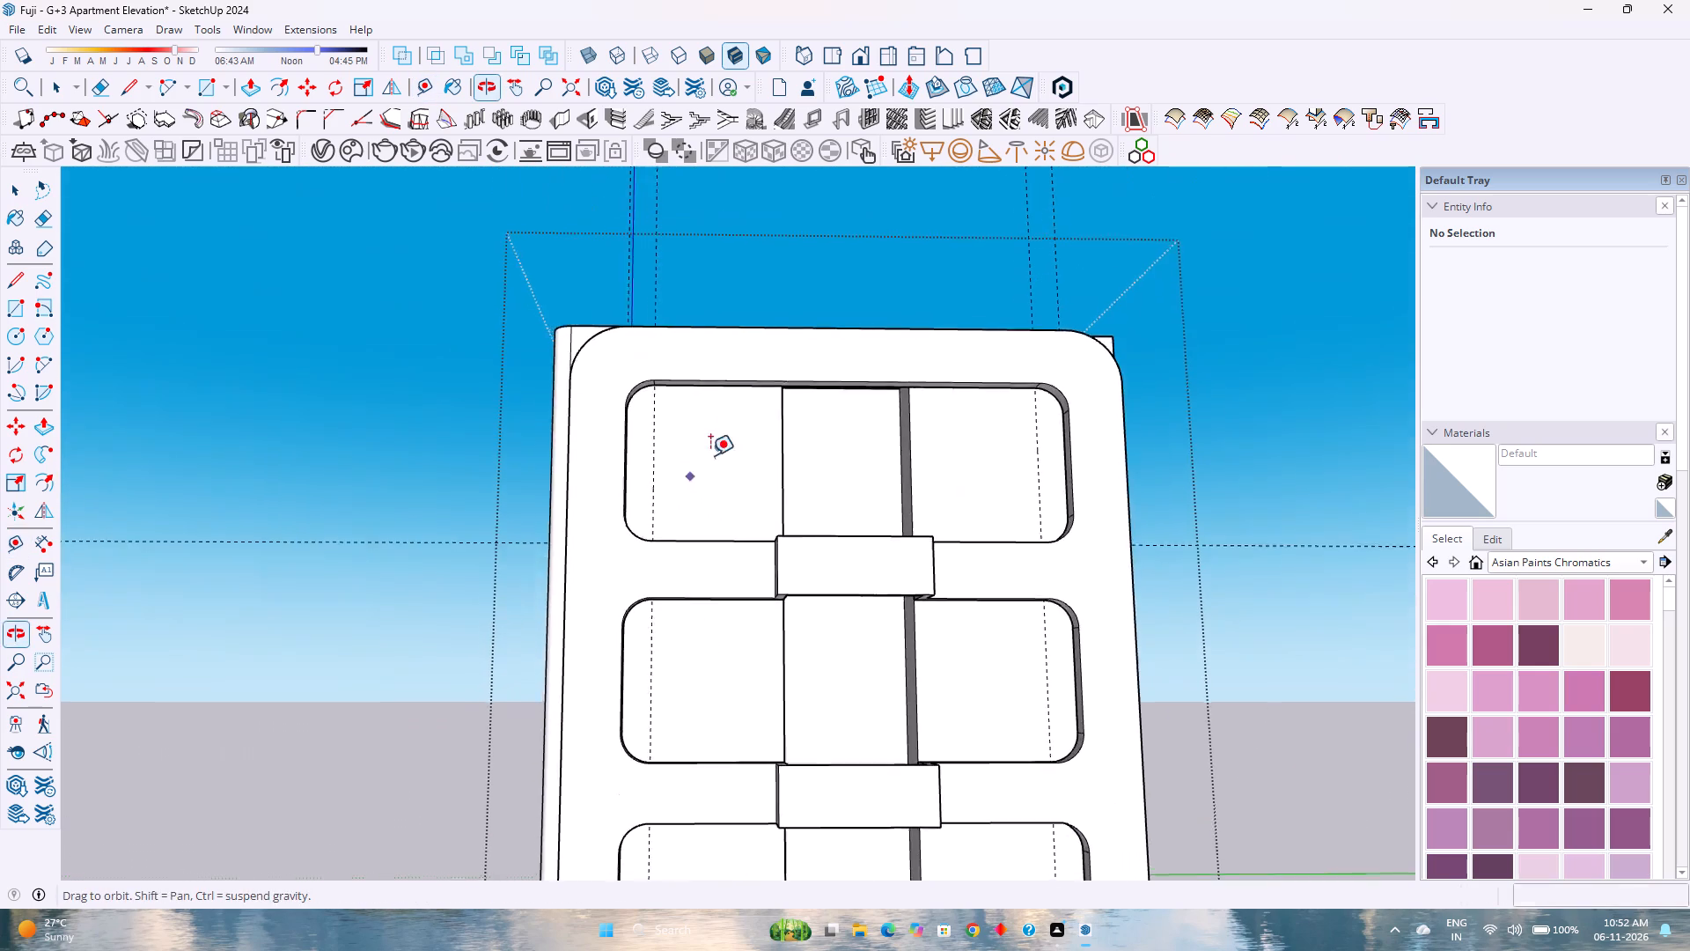
pyautogui.middleClick(691, 484)
pyautogui.scroll(5, 727, 397)
pyautogui.click(677, 386)
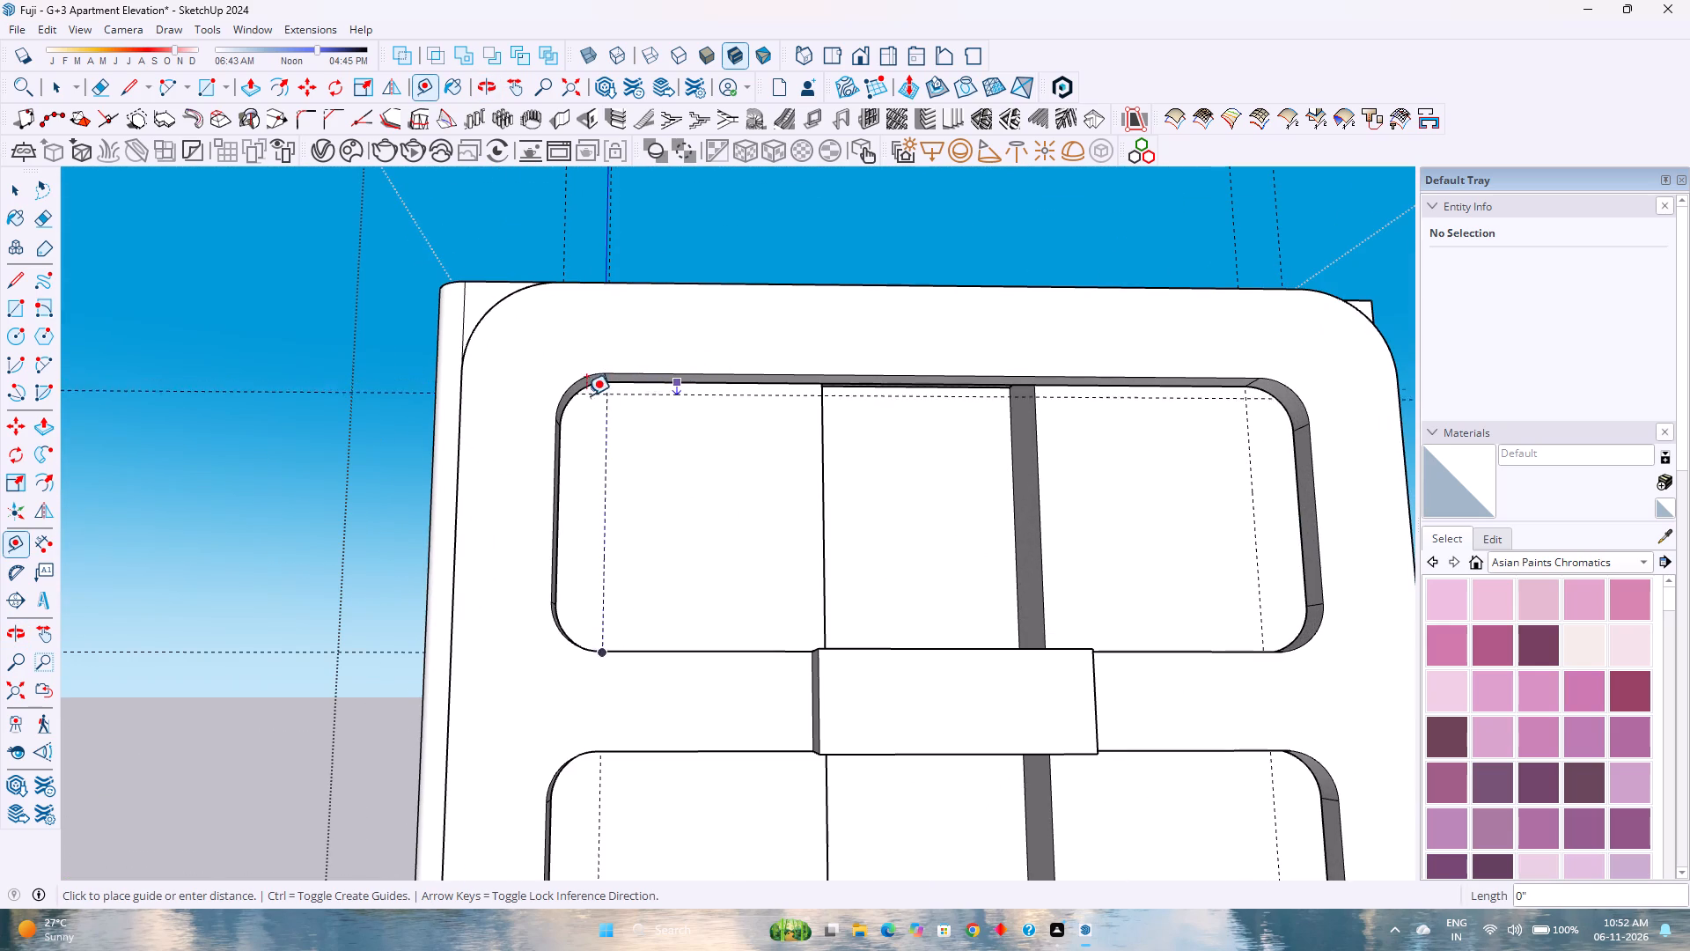
pyautogui.click(699, 385)
pyautogui.scroll(-7, 692, 427)
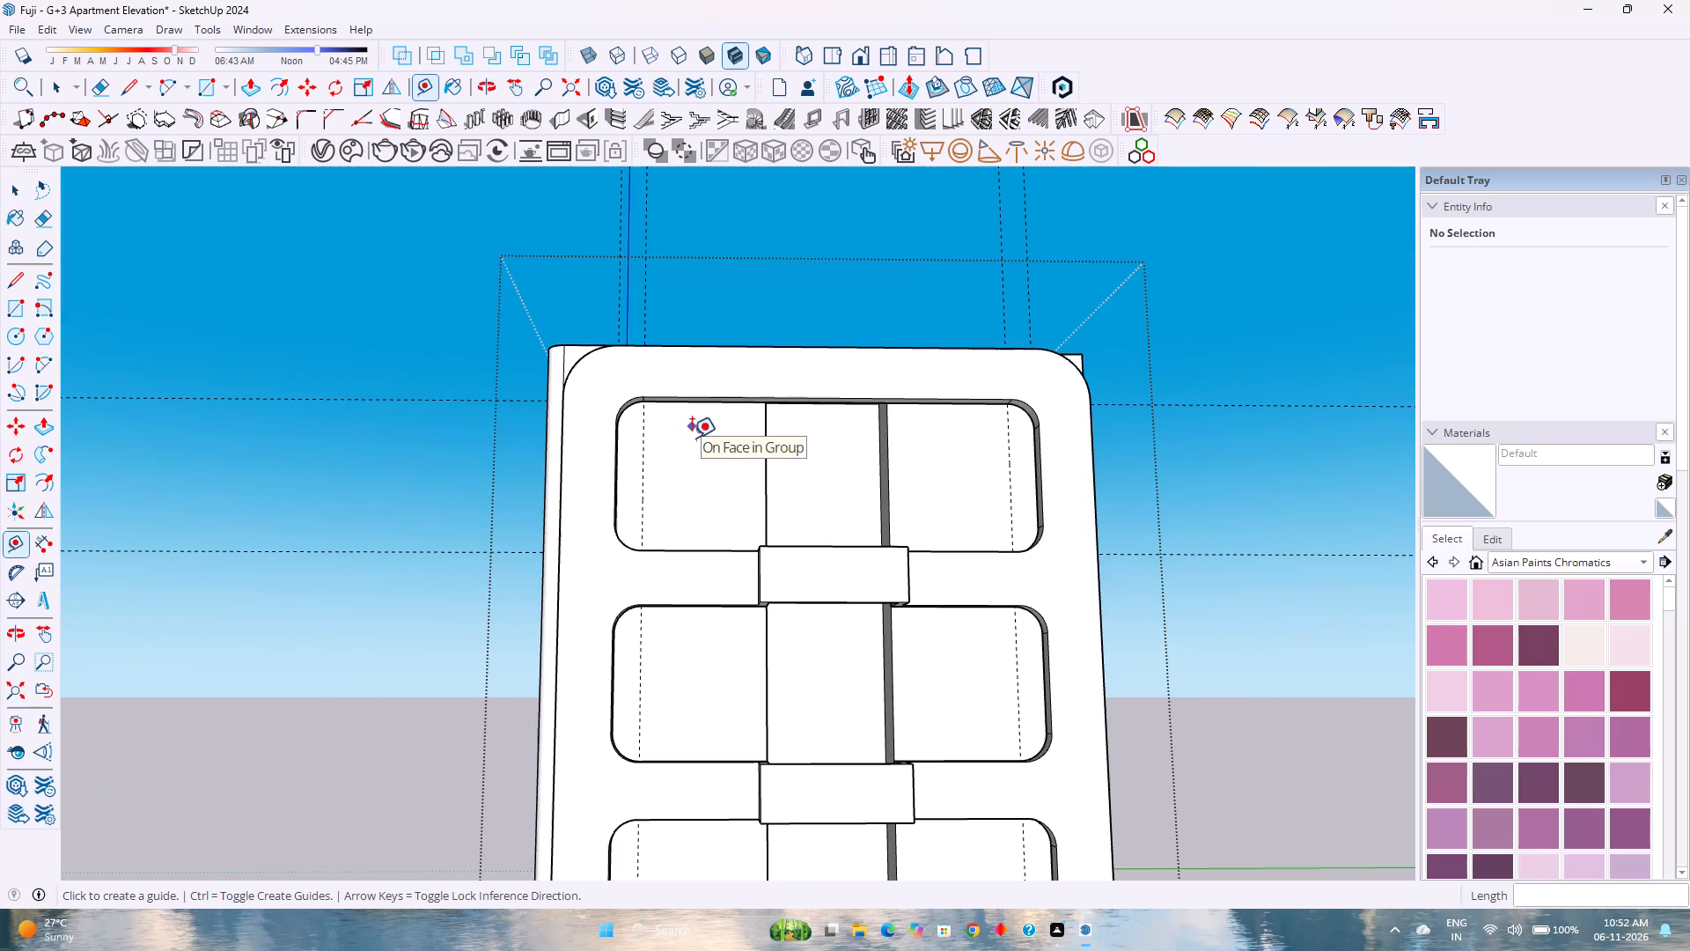
# Place a horizontal guide along the top edge of the lowest framed opening on the side wall.
pyautogui.scroll(-4, 693, 582)
pyautogui.middleClick(692, 638)
pyautogui.moveTo(692, 638); pyautogui.dragTo(691, 586, button='middle')
pyautogui.scroll(-1, 690, 586)
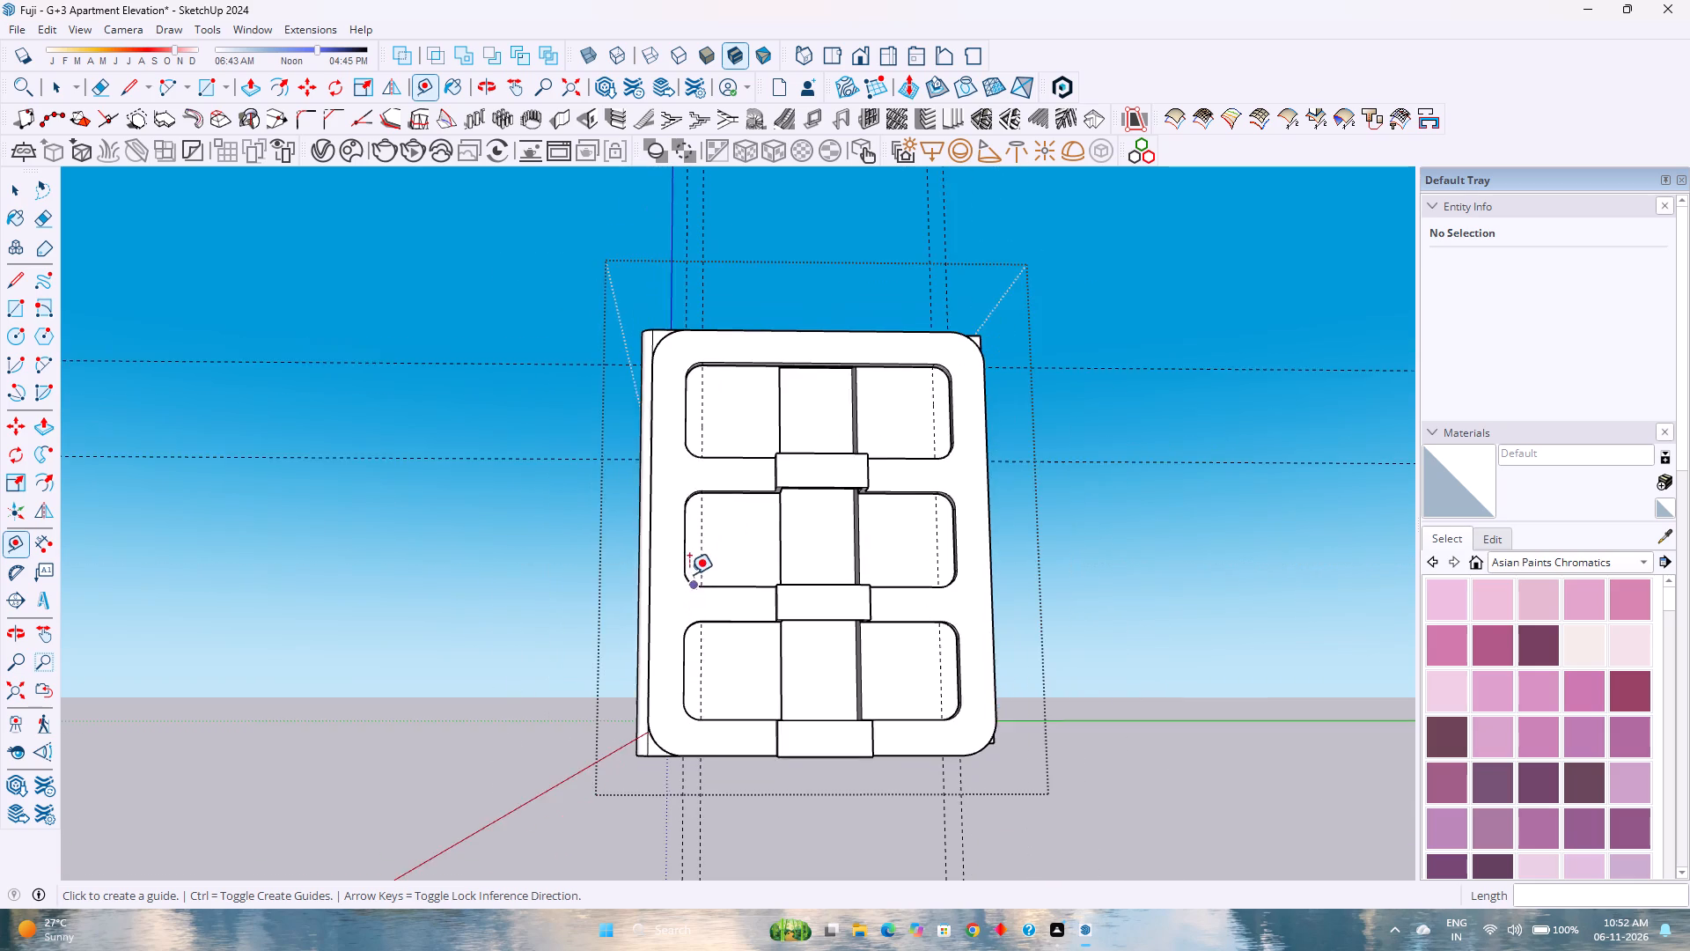
pyautogui.scroll(1, 693, 571)
pyautogui.keyDown('shift'); pyautogui.moveTo(746, 720); pyautogui.dragTo(768, 612, button='middle'); pyautogui.keyUp('shift')
pyautogui.moveTo(770, 608); pyautogui.dragTo(763, 630, button='middle')
pyautogui.middleClick(763, 630)
pyautogui.scroll(3, 760, 533)
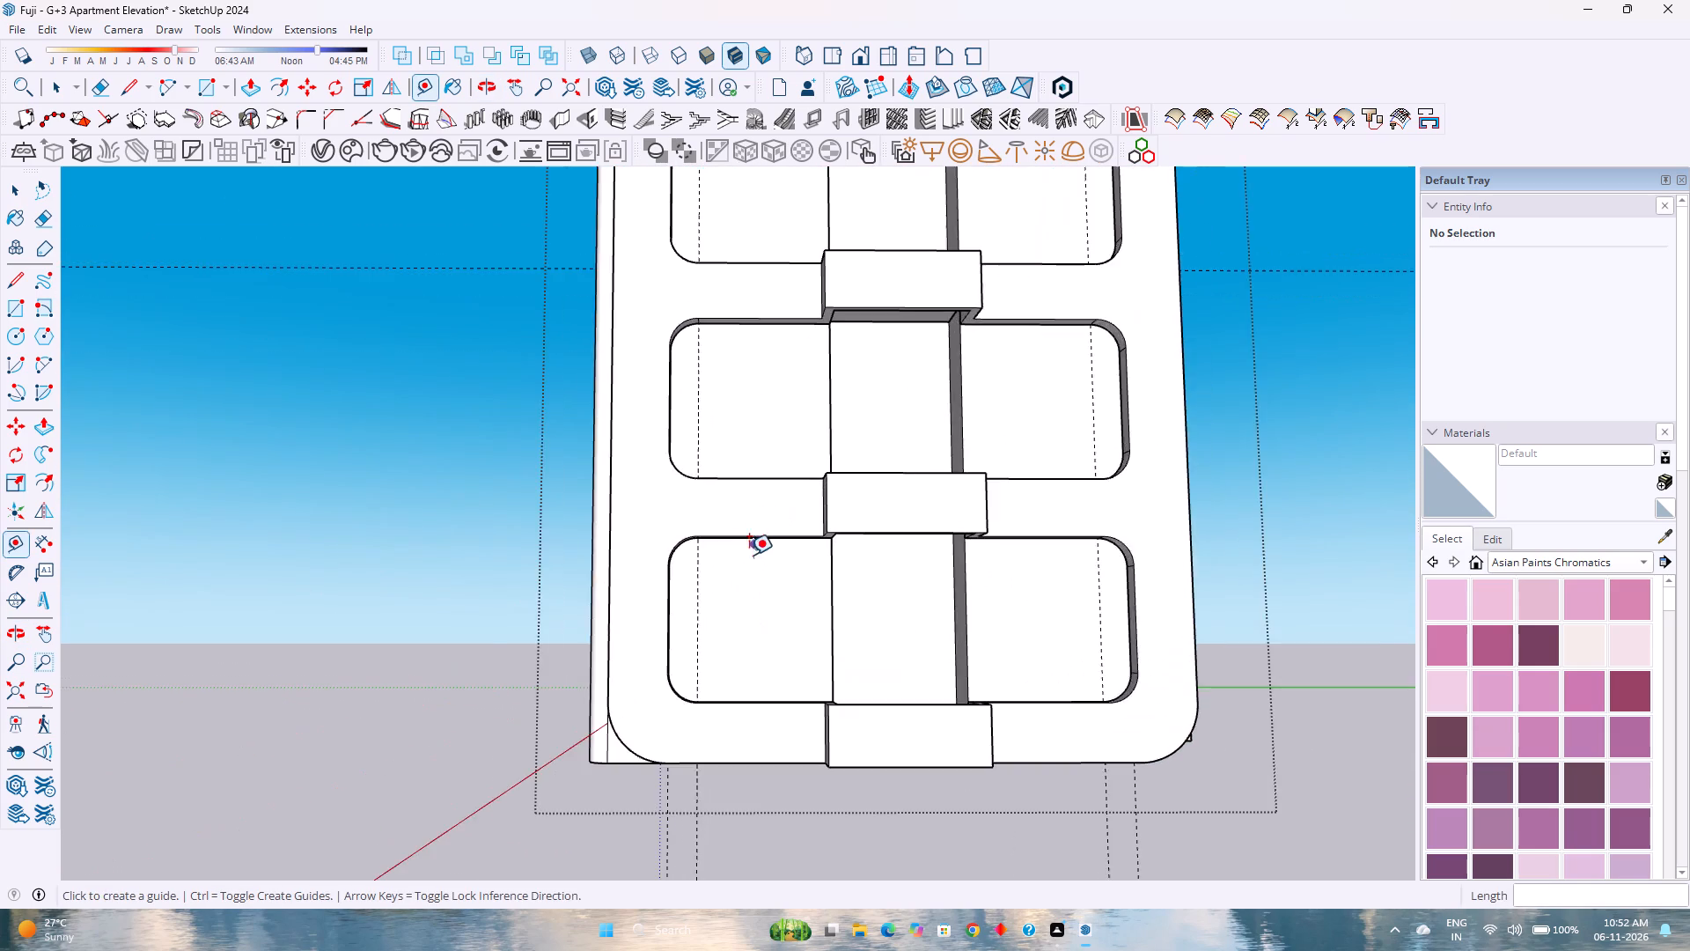
pyautogui.scroll(3, 749, 555)
pyautogui.moveTo(747, 565); pyautogui.dragTo(760, 536, button='middle')
pyautogui.scroll(4, 761, 514)
pyautogui.click(756, 487)
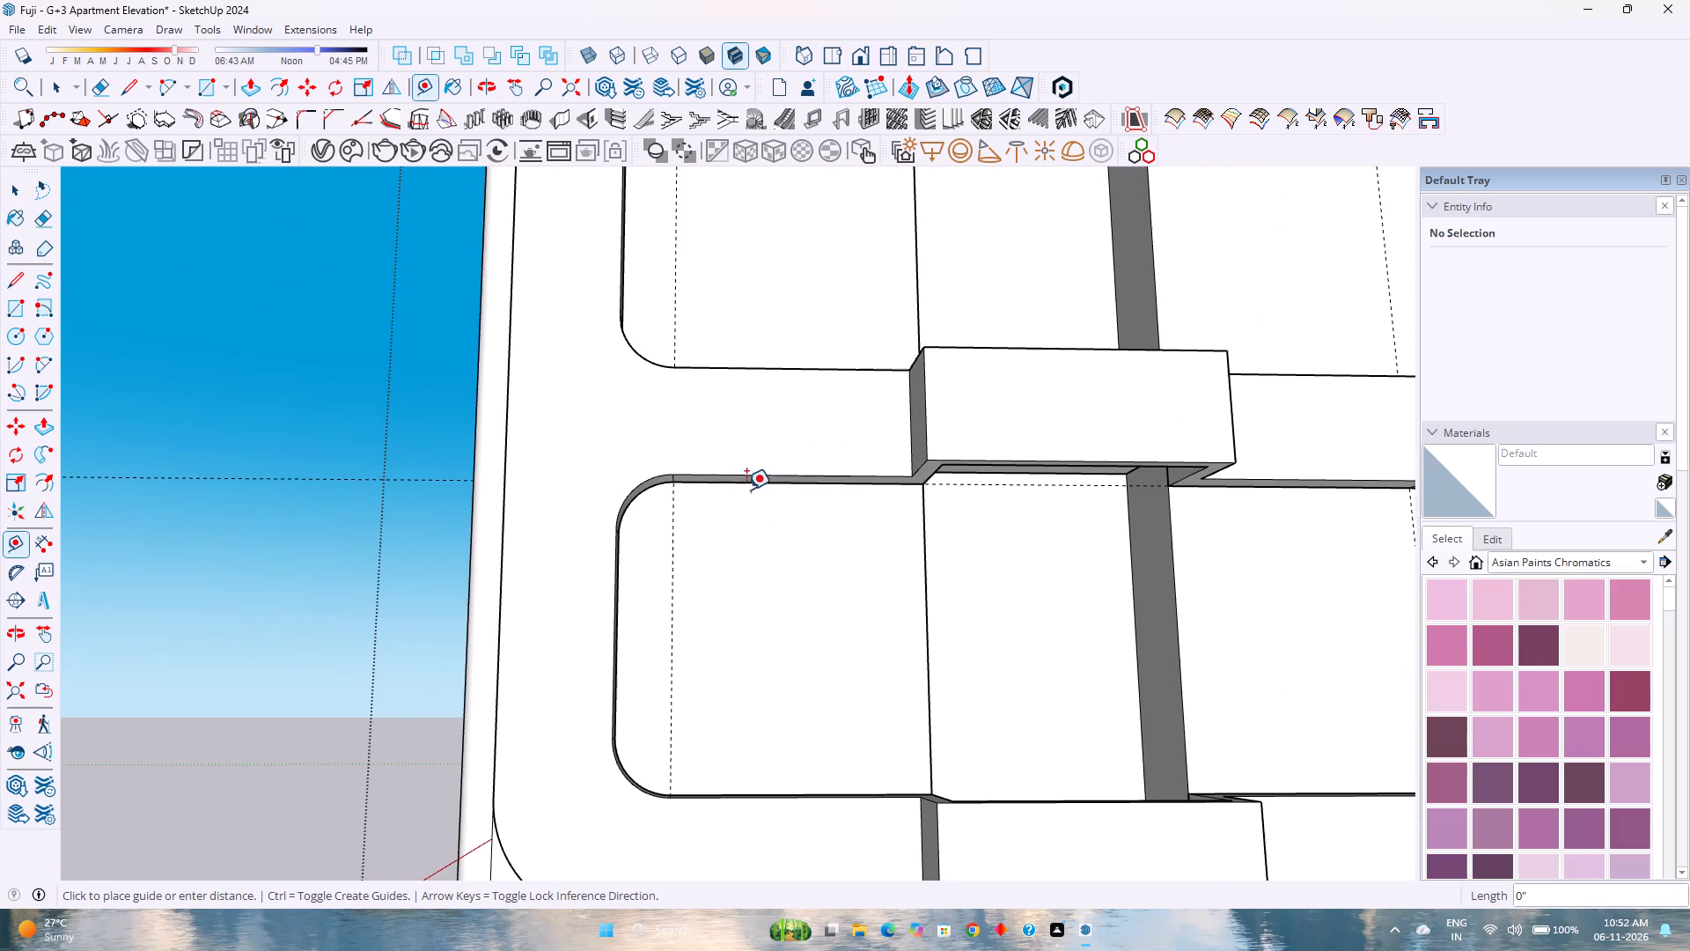
pyautogui.click(692, 490)
# Place horizontal guides along the bottom edges of the middle and lowest framed side openings.
pyautogui.moveTo(772, 420); pyautogui.dragTo(711, 744, button='middle')
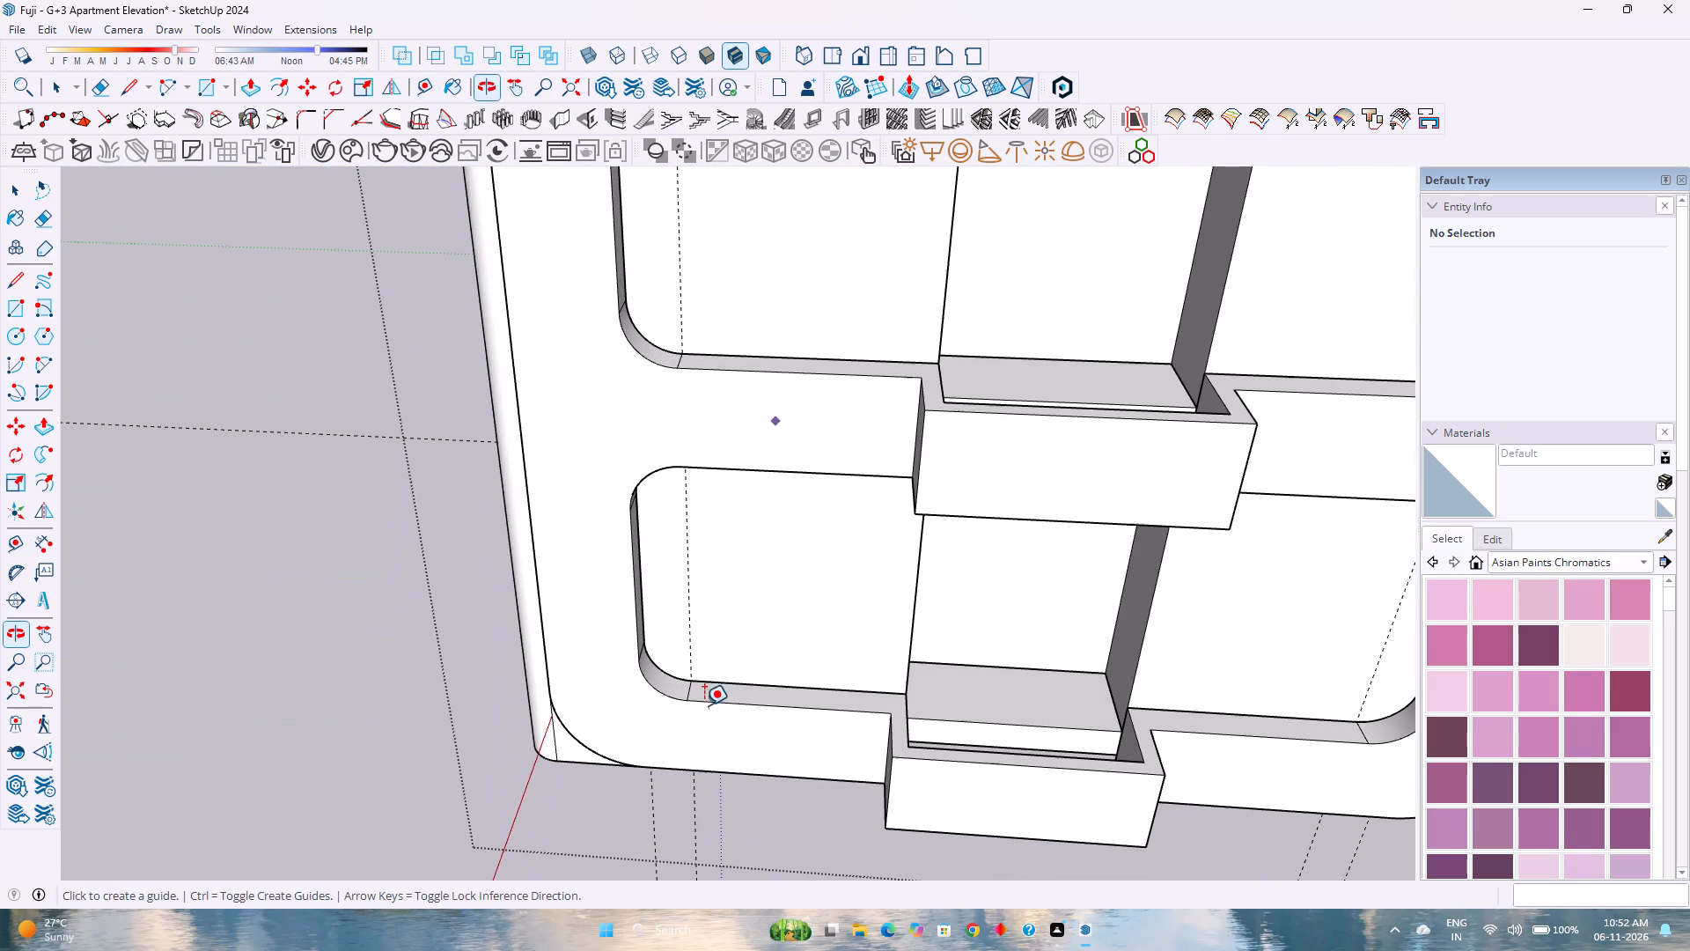
pyautogui.middleClick(711, 744)
pyautogui.click(759, 356)
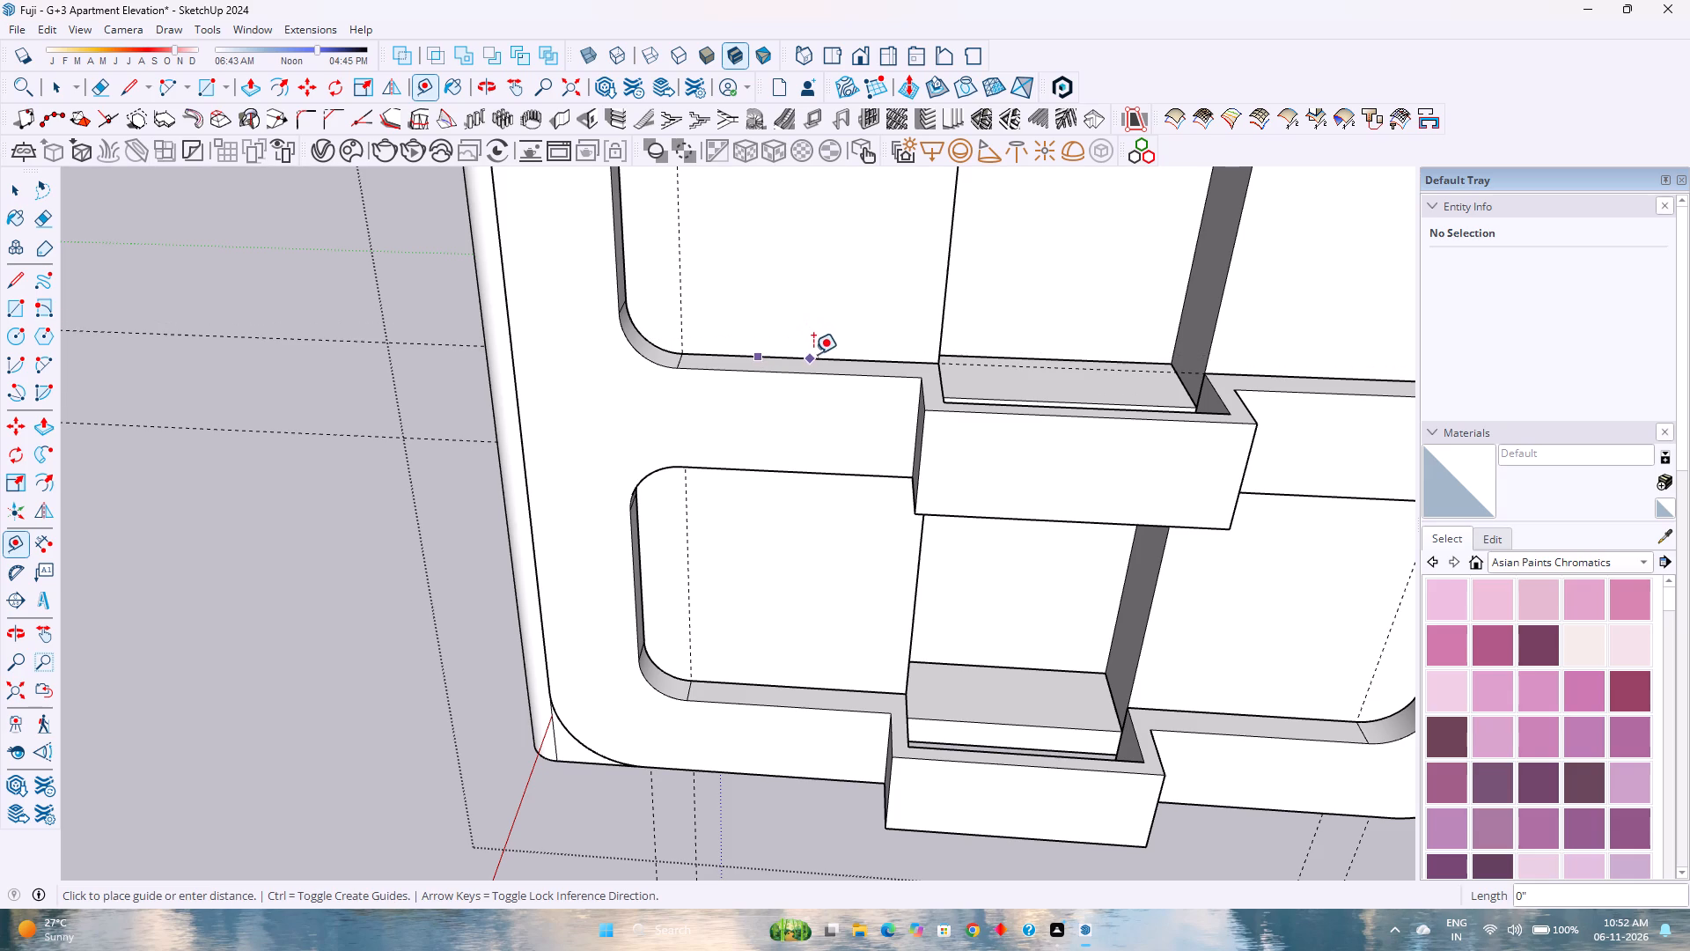
pyautogui.click(816, 356)
pyautogui.scroll(-2, 763, 412)
pyautogui.click(791, 651)
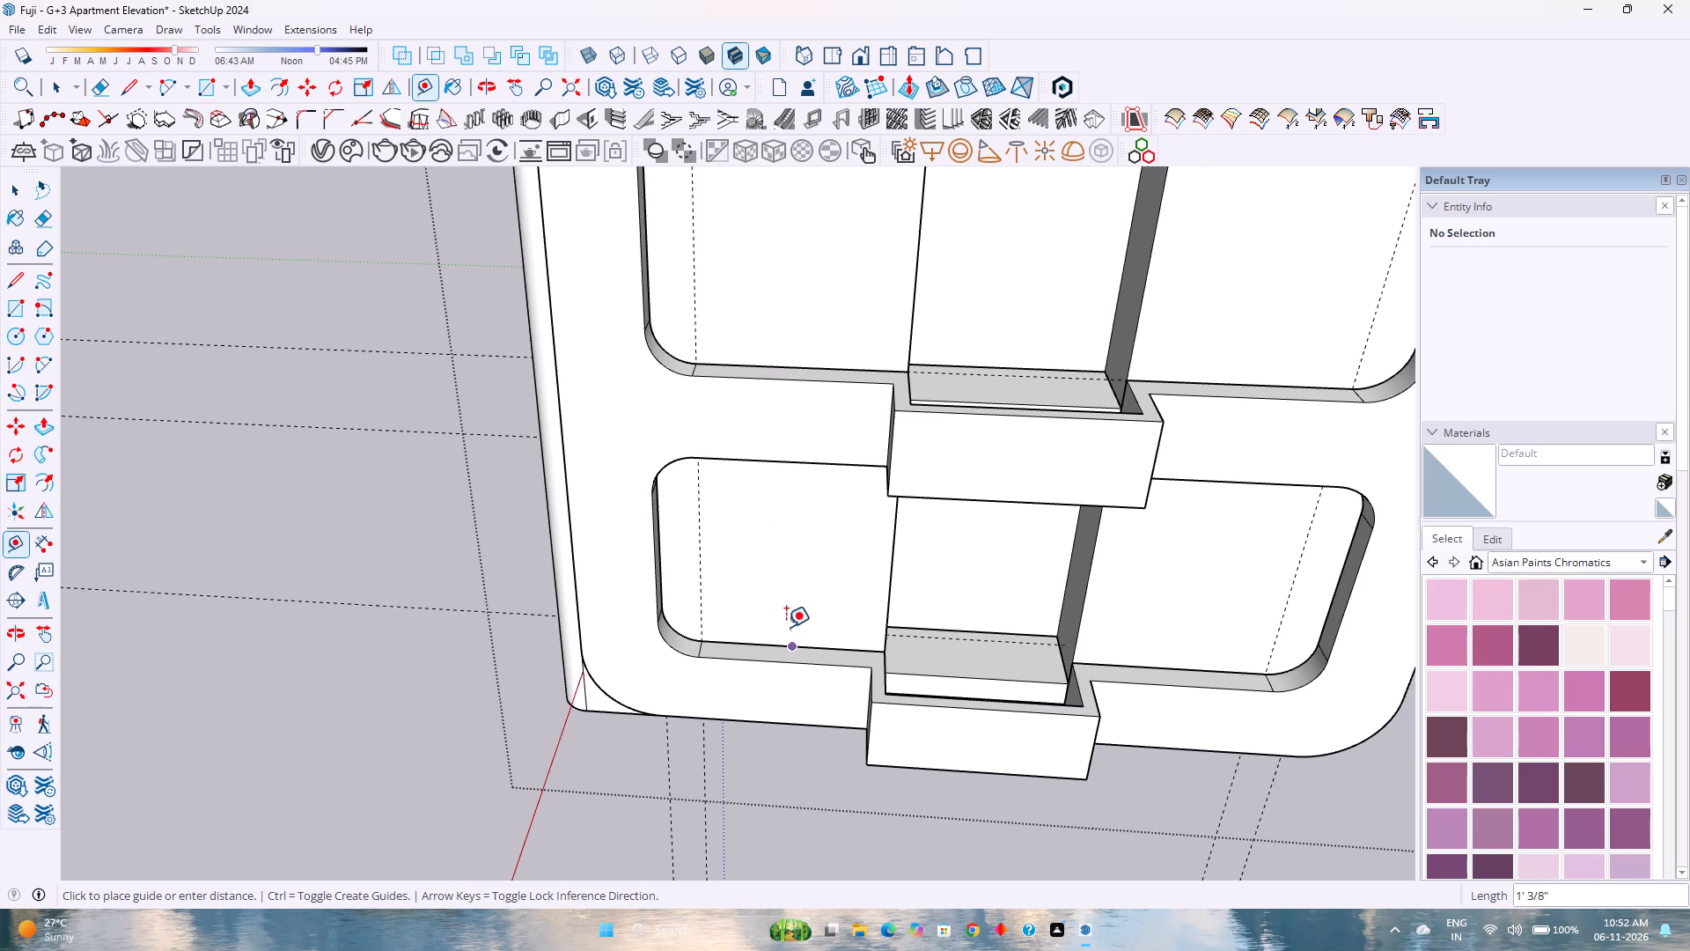
pyautogui.click(735, 645)
# Place a horizontal guide along the top edge of the middle framed side opening.
pyautogui.scroll(-3, 755, 609)
pyautogui.moveTo(753, 610); pyautogui.dragTo(770, 521, button='middle')
pyautogui.scroll(-2, 775, 520)
pyautogui.moveTo(731, 580); pyautogui.dragTo(769, 494, button='middle')
pyautogui.middleClick(769, 494)
pyautogui.keyDown('shift'); pyautogui.moveTo(829, 420); pyautogui.dragTo(772, 677, button='middle'); pyautogui.keyUp('shift')
pyautogui.scroll(-3, 765, 628)
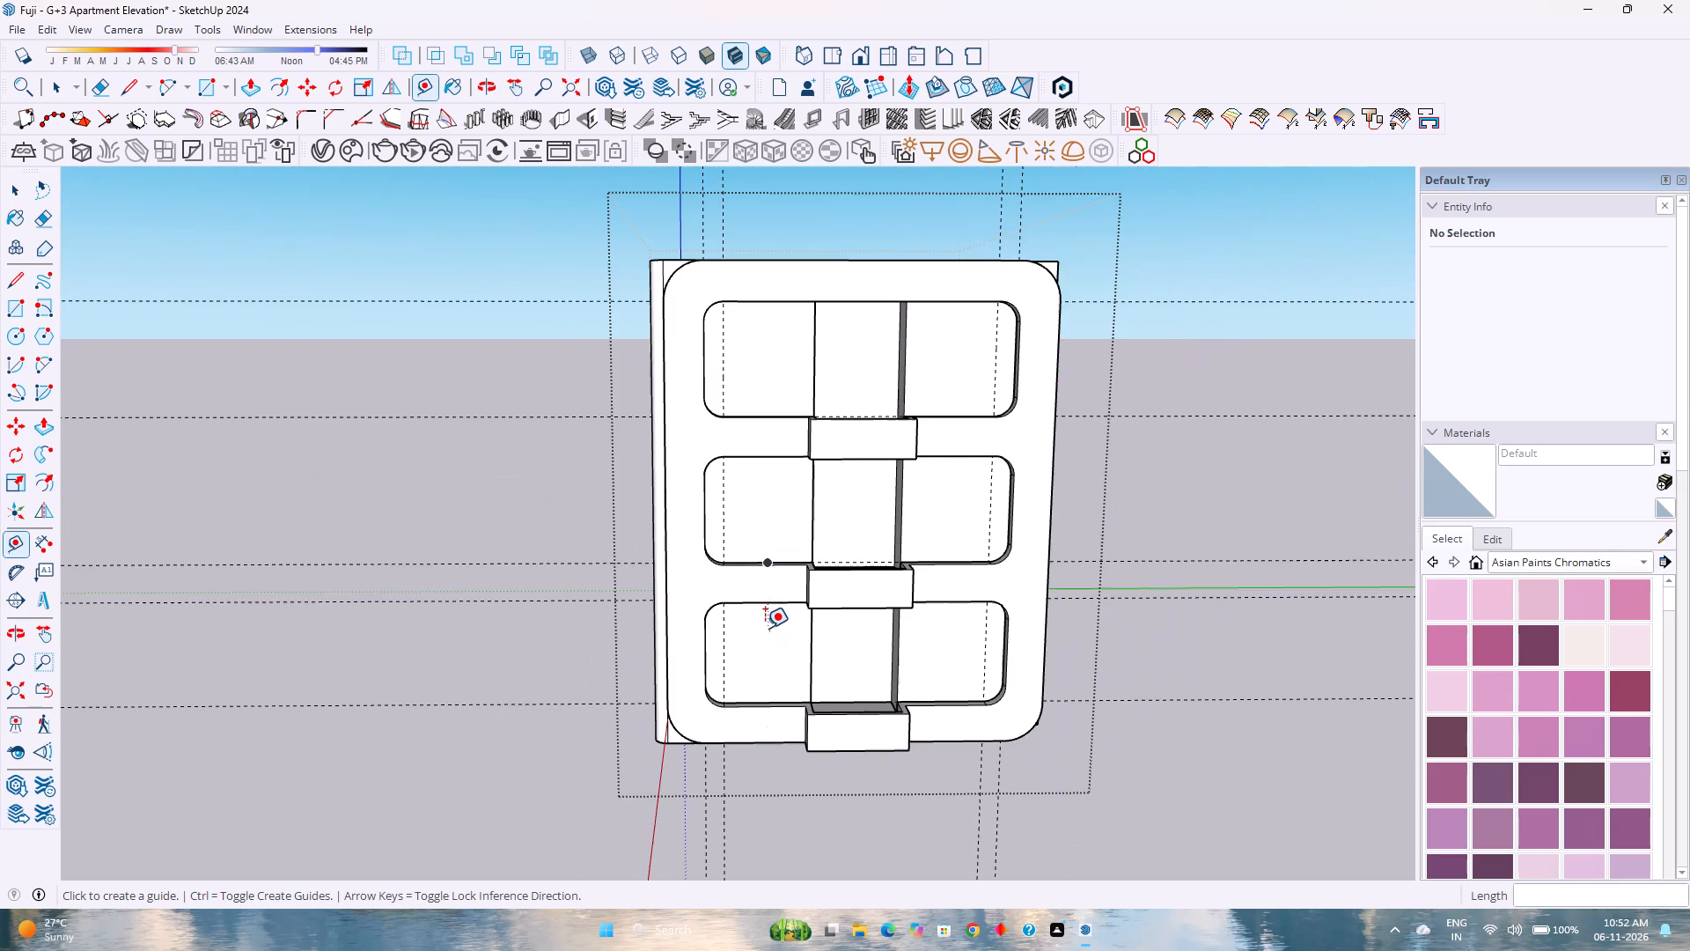
pyautogui.scroll(-1, 765, 628)
pyautogui.keyDown('shift'); pyautogui.moveTo(787, 468); pyautogui.dragTo(769, 658, button='middle'); pyautogui.keyUp('shift')
pyautogui.keyDown('shift'); pyautogui.middleClick(769, 658); pyautogui.keyUp('shift')
pyautogui.moveTo(760, 651); pyautogui.dragTo(805, 468, button='middle')
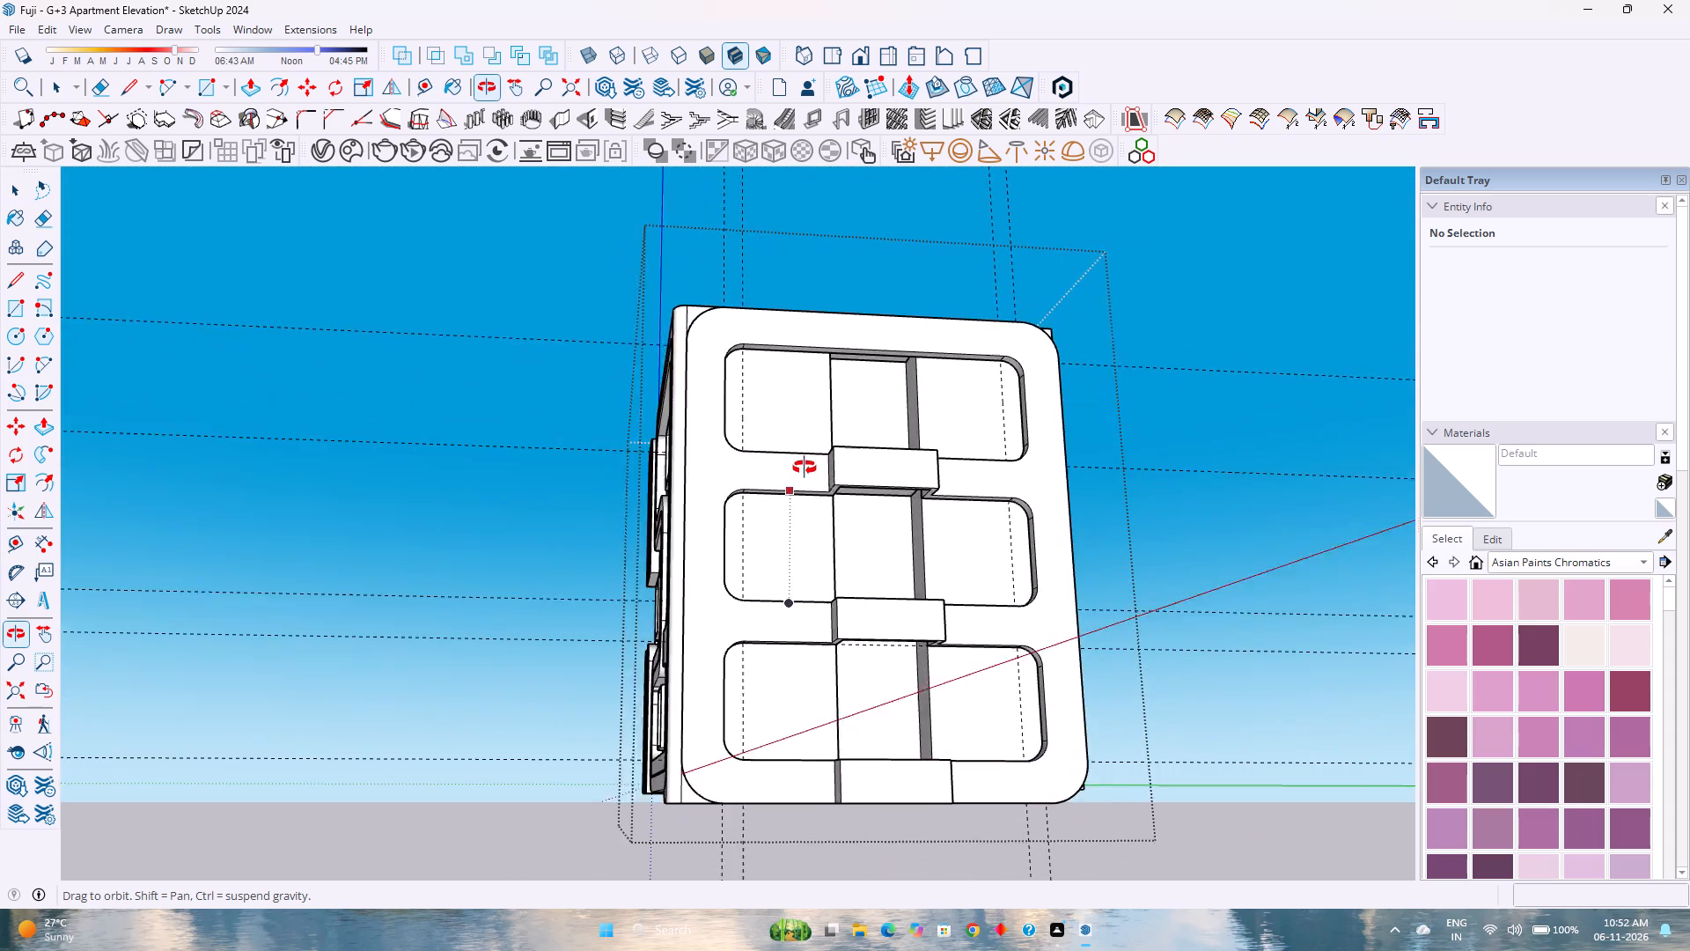
pyautogui.moveTo(805, 468); pyautogui.dragTo(784, 520, button='middle')
pyautogui.middleClick(784, 520)
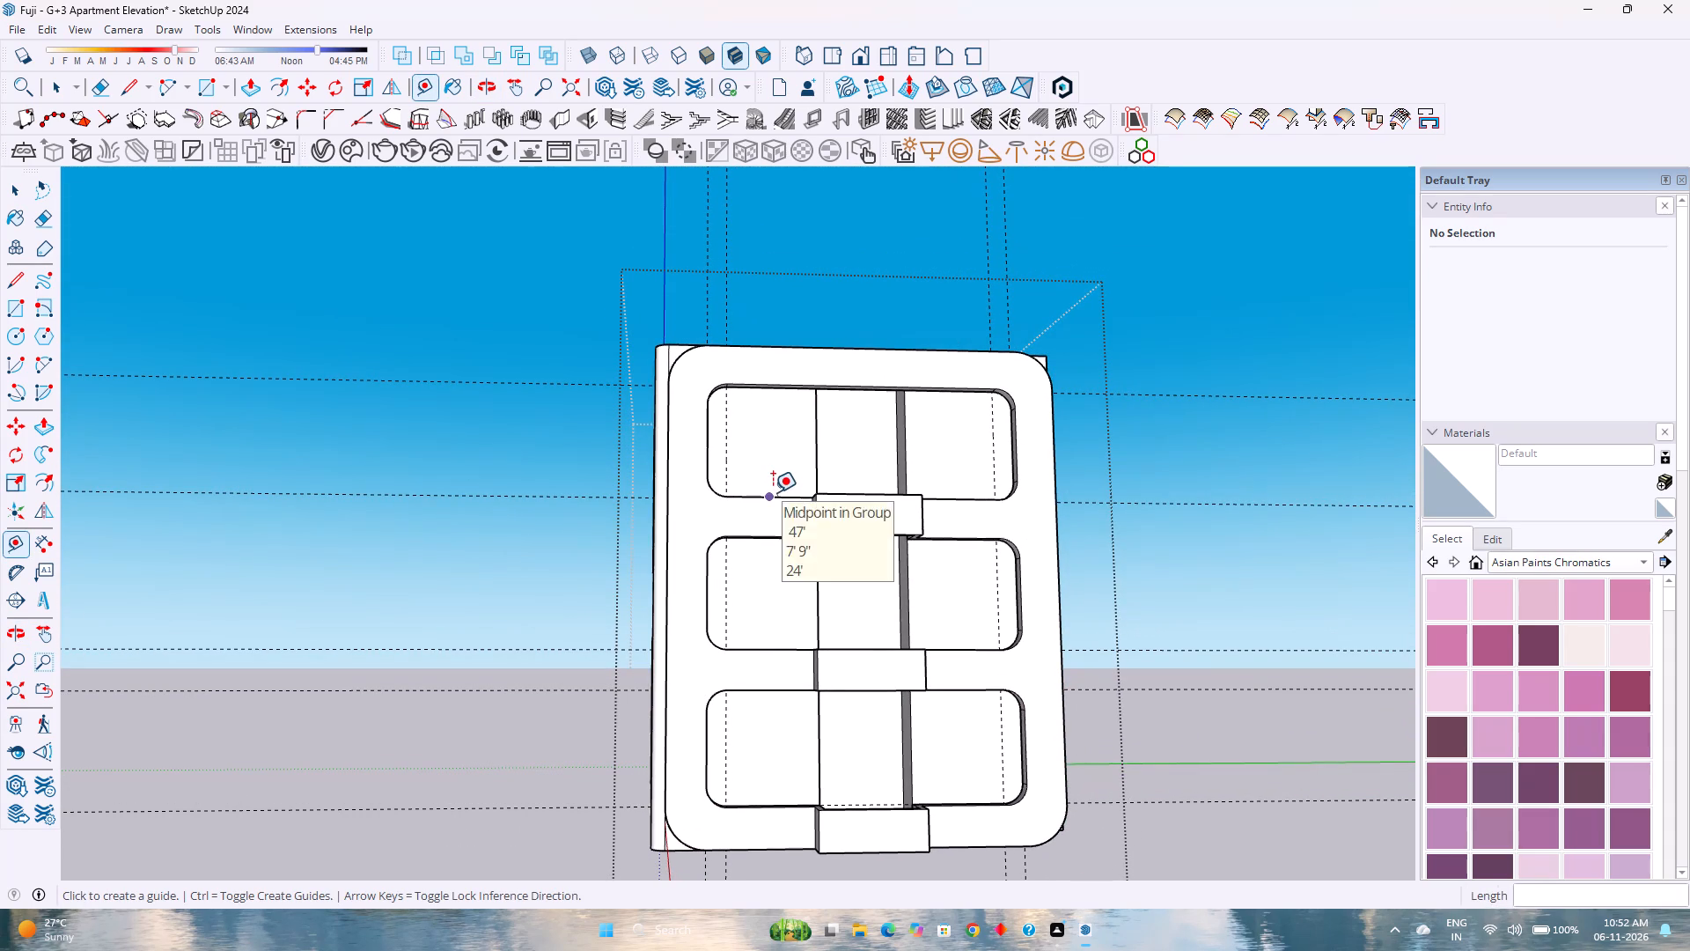
pyautogui.scroll(1, 756, 569)
pyautogui.moveTo(756, 569); pyautogui.dragTo(769, 516, button='middle')
pyautogui.middleClick(769, 515)
pyautogui.scroll(4, 771, 507)
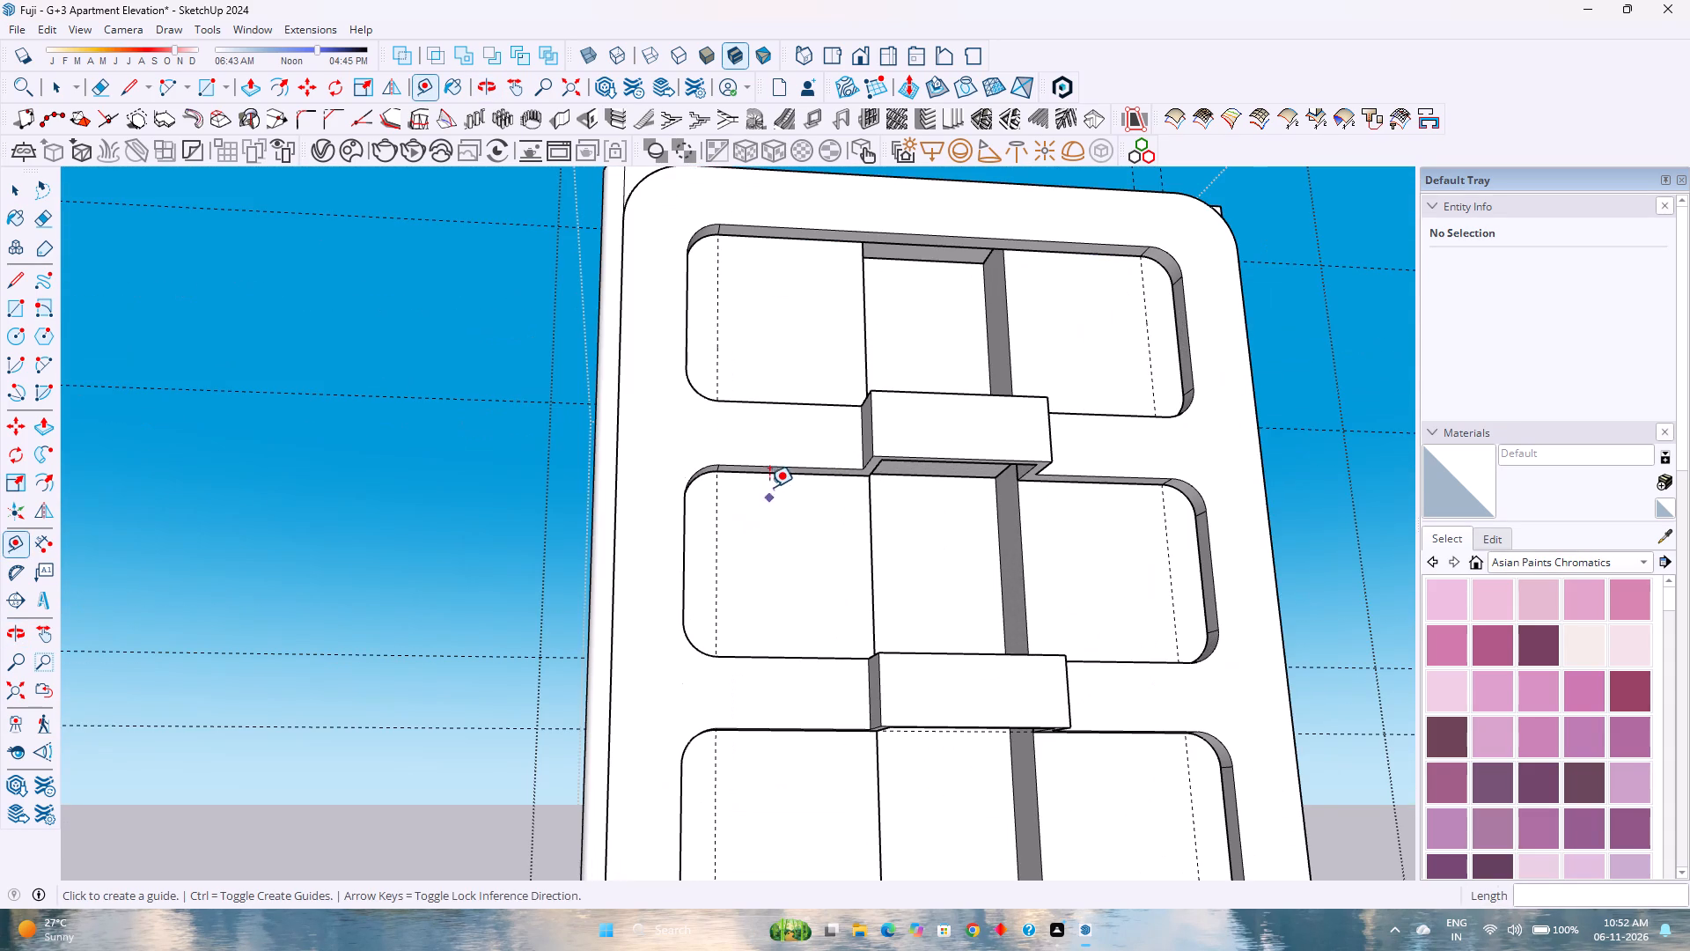
pyautogui.click(769, 476)
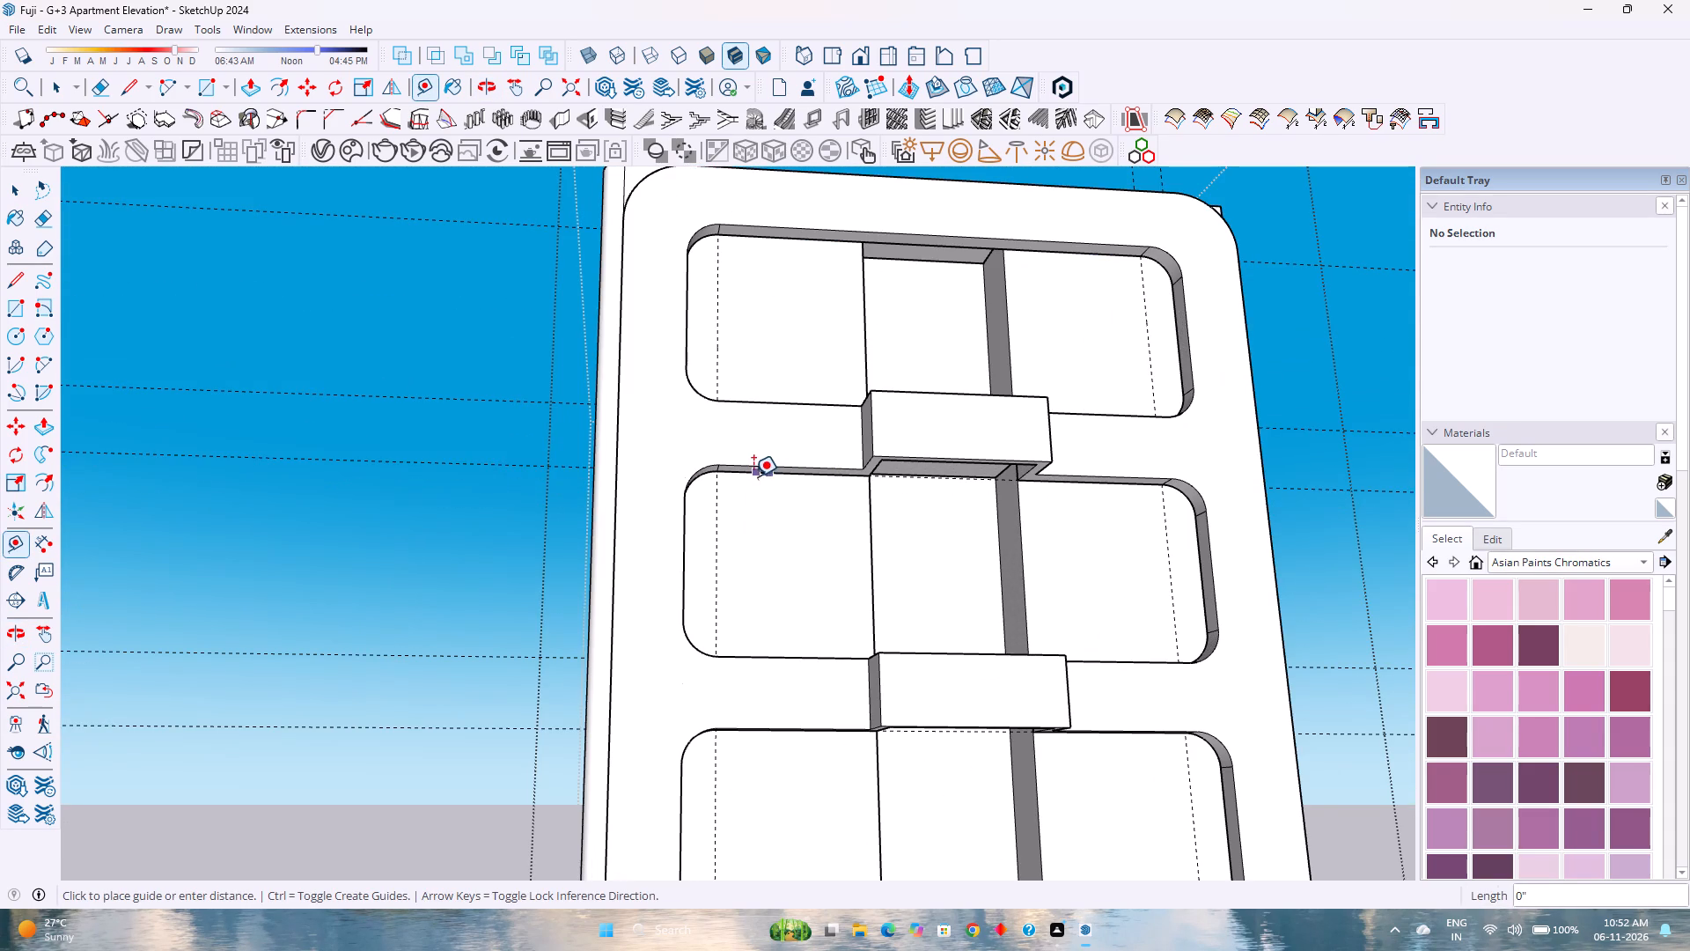
pyautogui.scroll(-5, 740, 548)
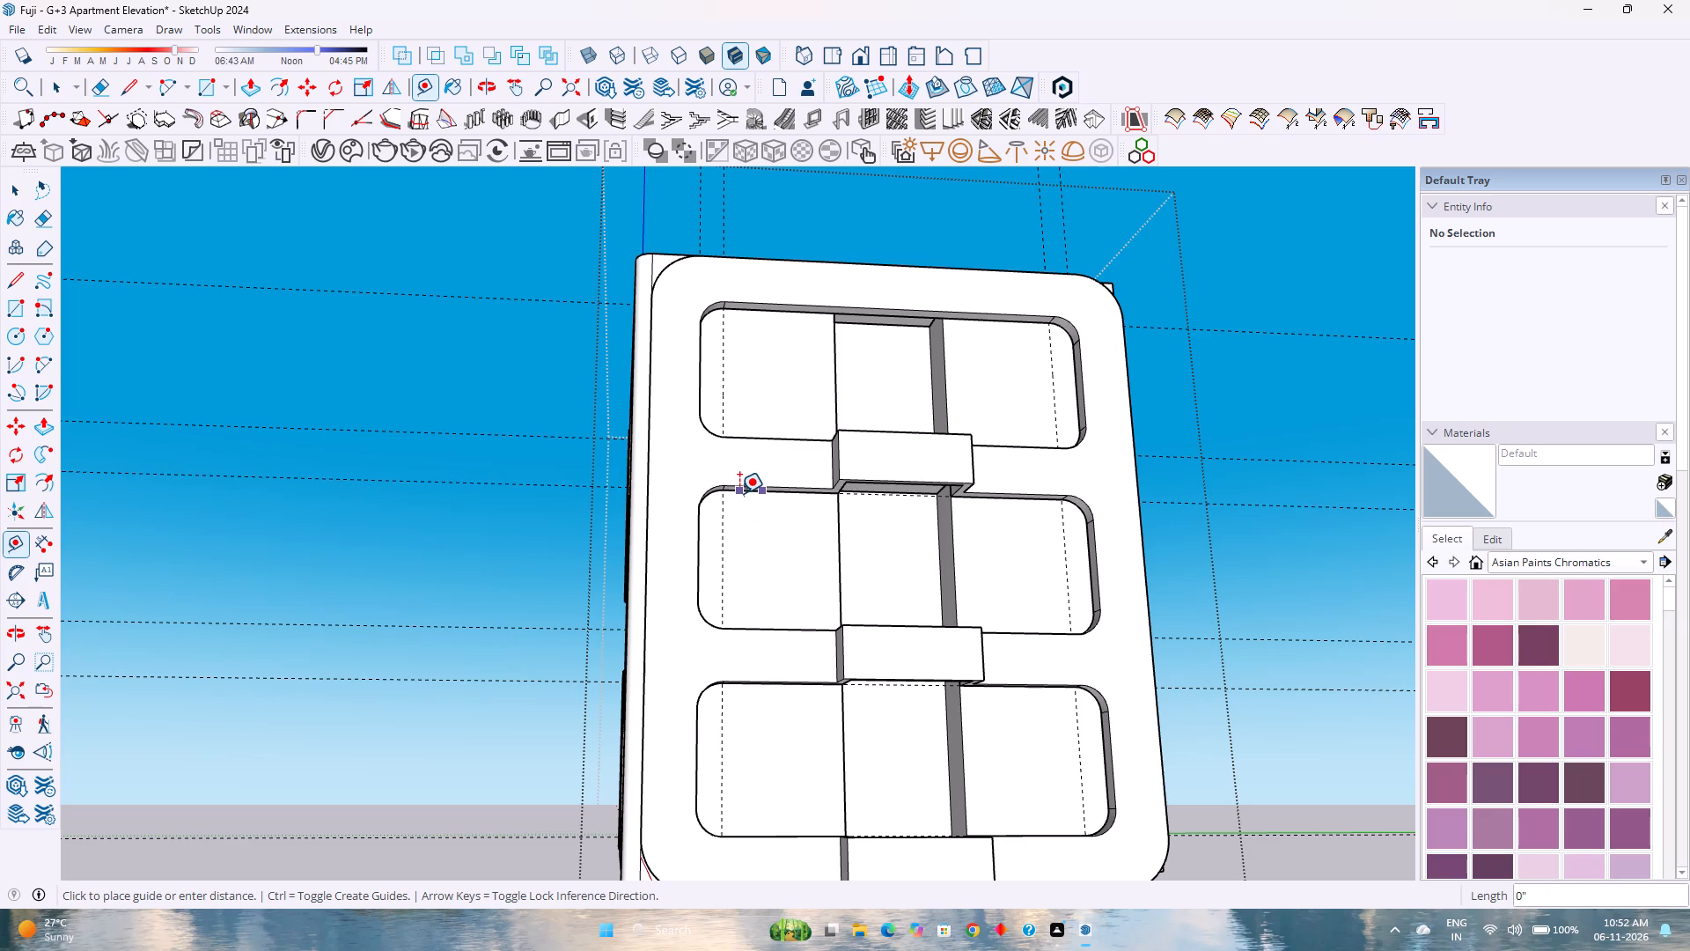
pyautogui.click(739, 493)
# Hide the rounded frame group on the side wall.
pyautogui.scroll(-5, 758, 555)
pyautogui.moveTo(765, 545); pyautogui.dragTo(765, 548, button='middle')
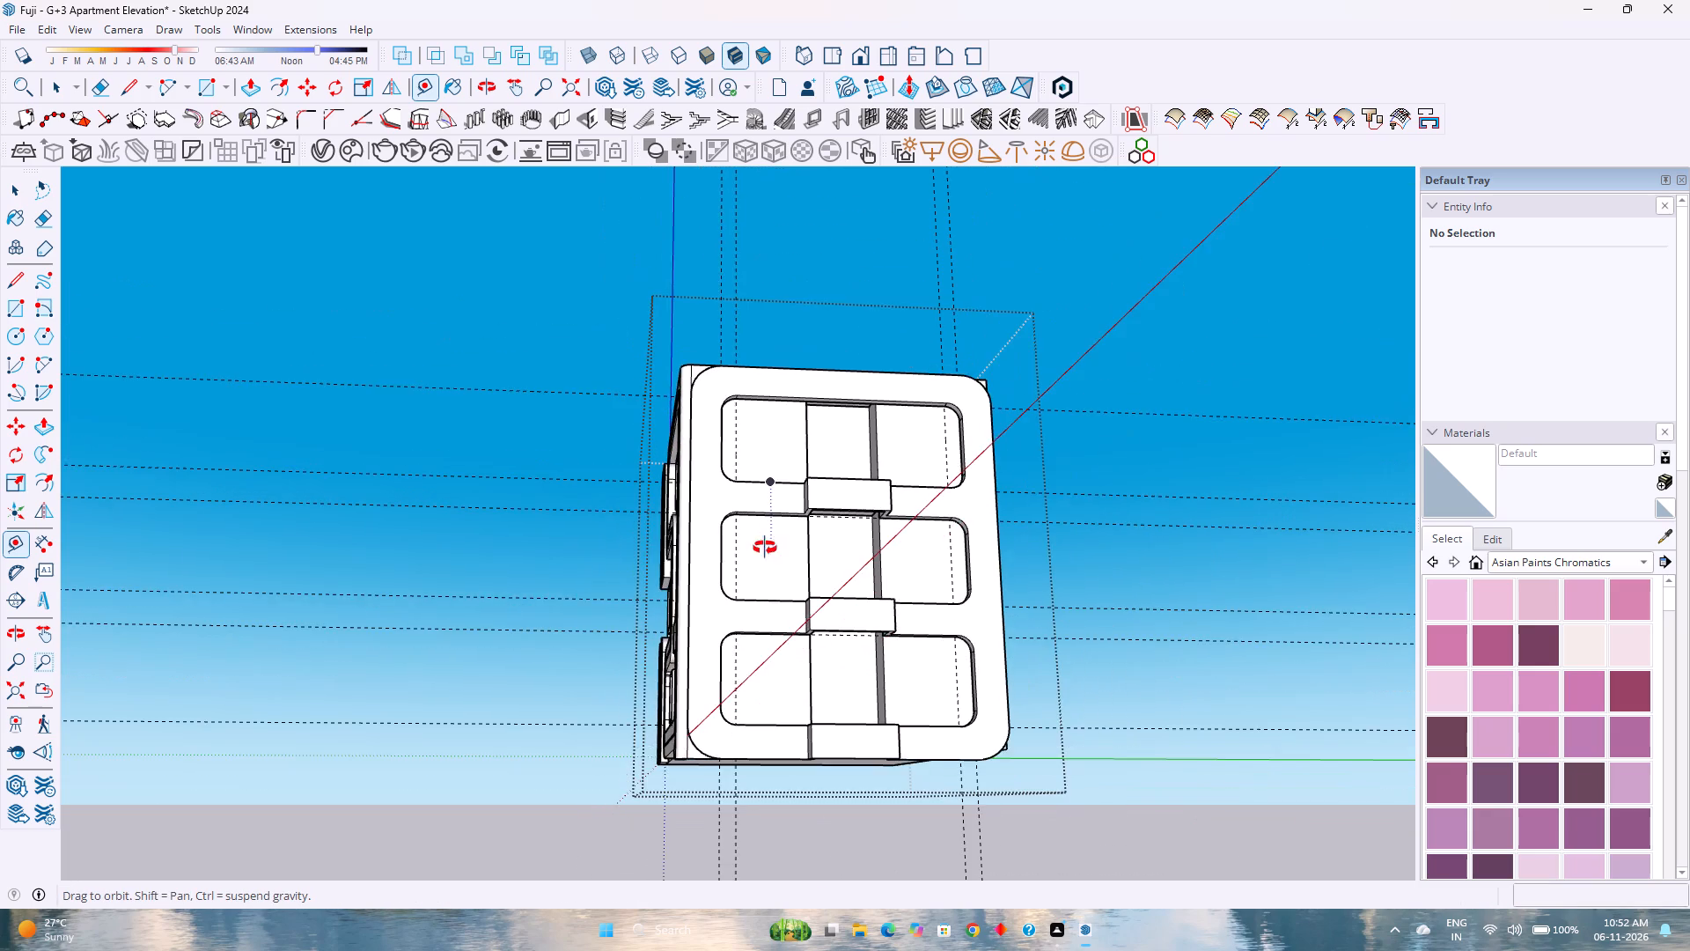
pyautogui.moveTo(765, 548); pyautogui.dragTo(746, 611, button='middle')
pyautogui.moveTo(743, 620); pyautogui.dragTo(715, 717, button='middle')
pyautogui.middleClick(715, 717)
pyautogui.scroll(4, 757, 549)
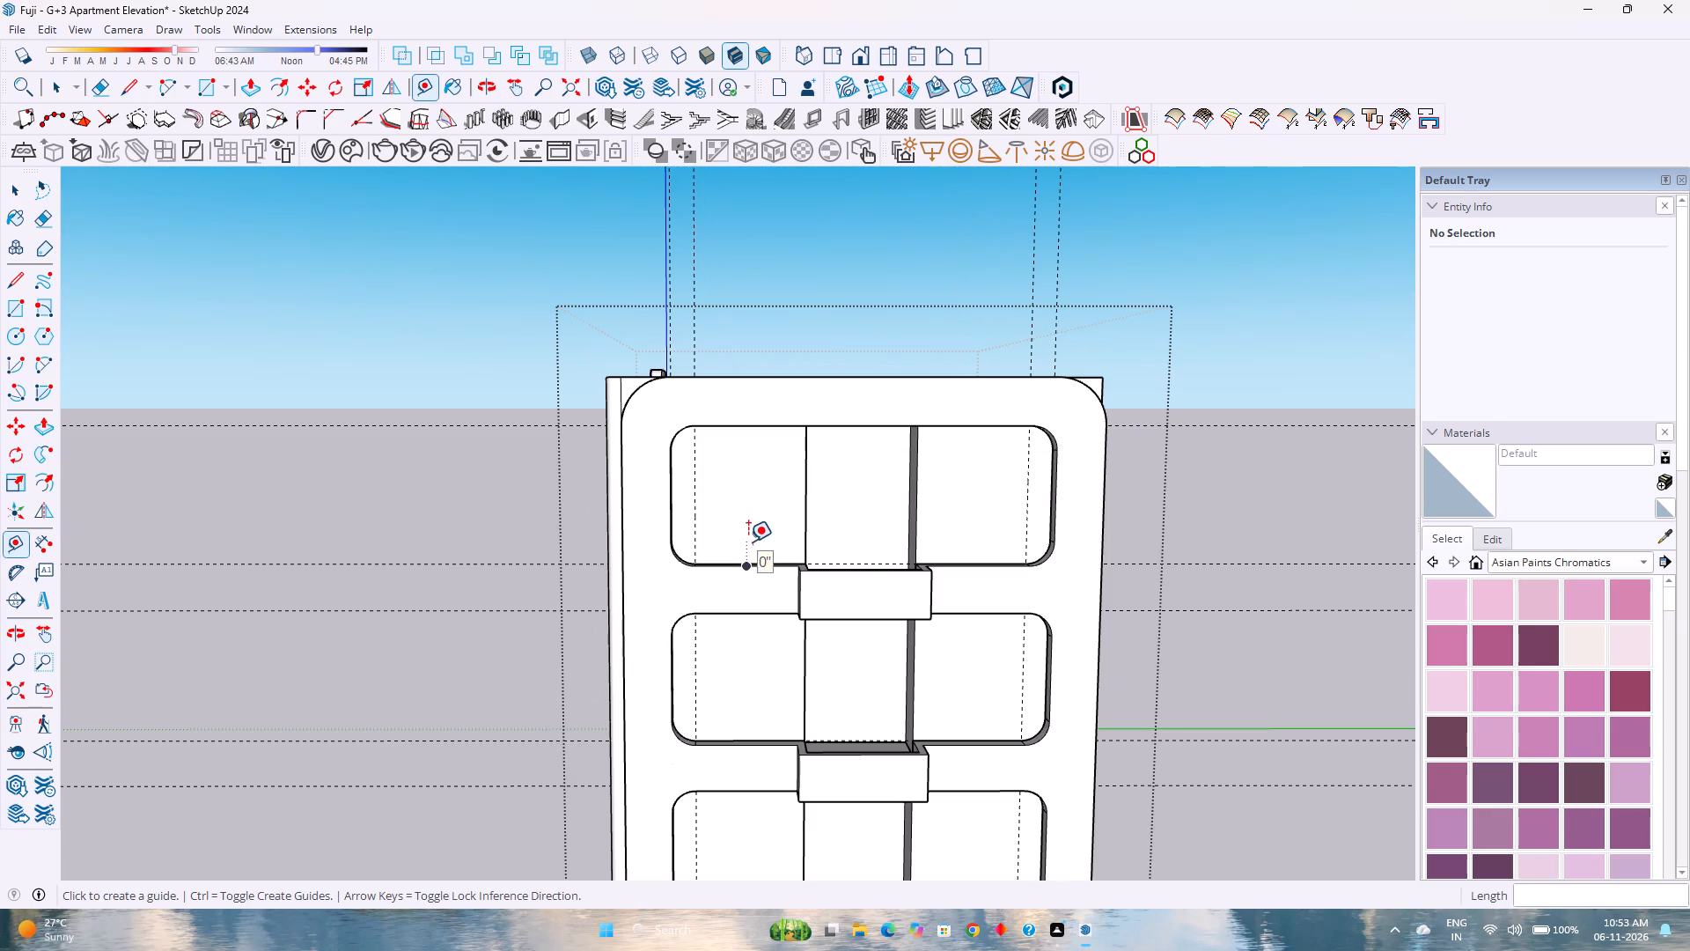
pyautogui.press('space')
pyautogui.click(787, 403)
pyautogui.rightClick(787, 403)
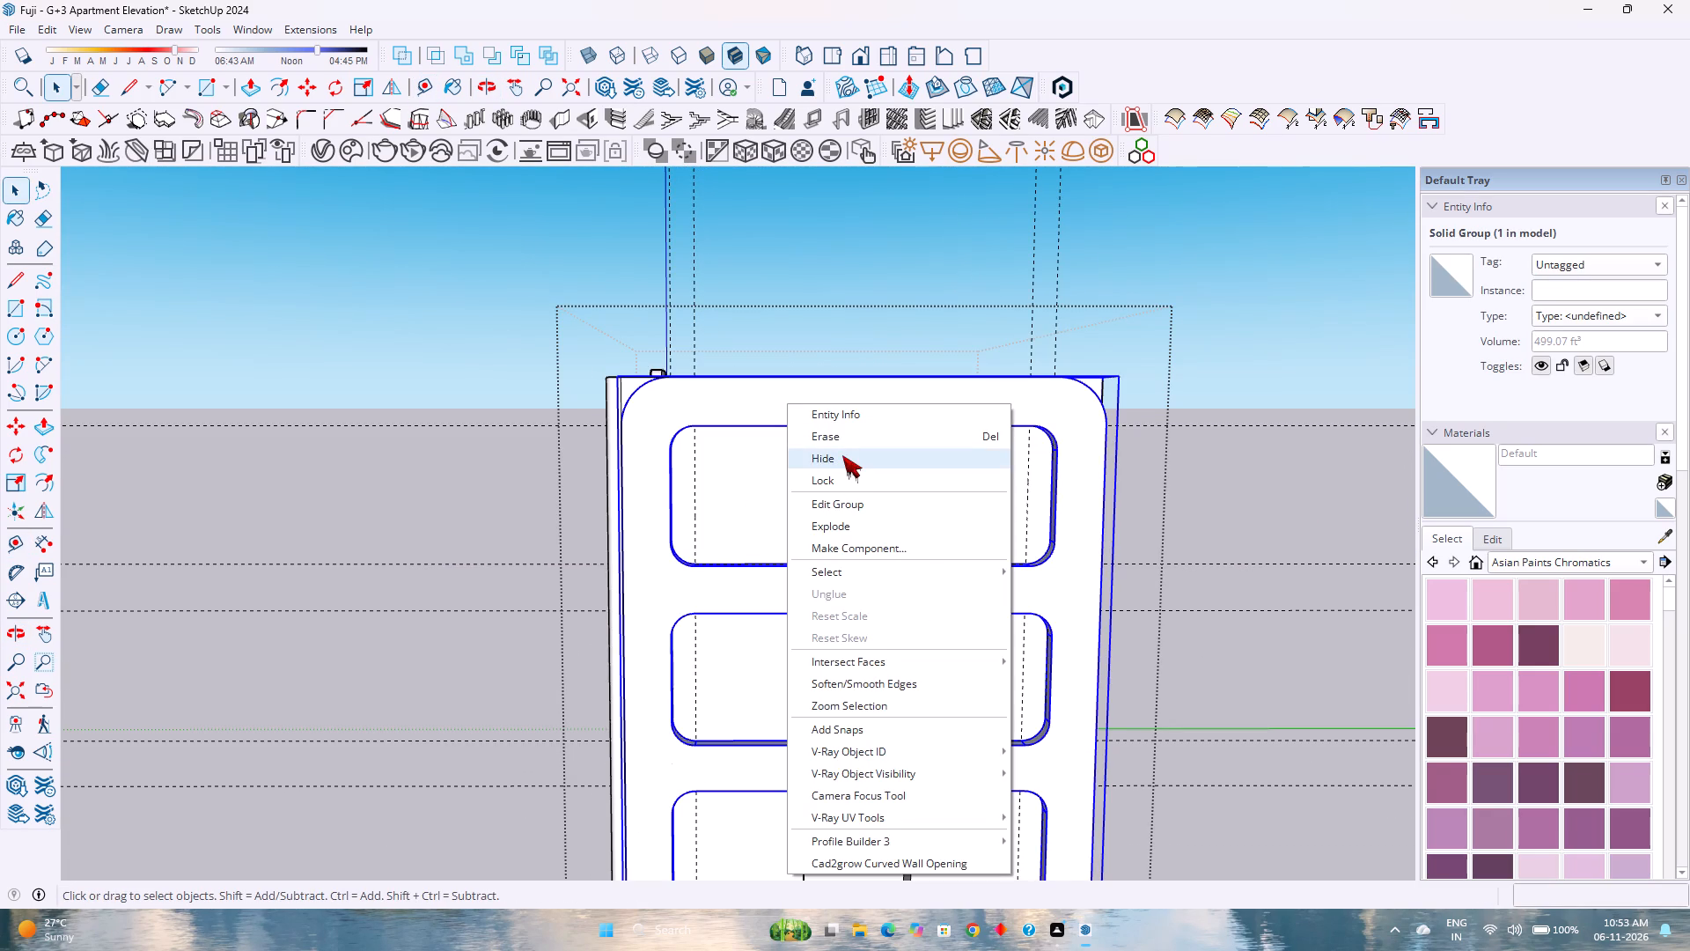
pyautogui.click(842, 455)
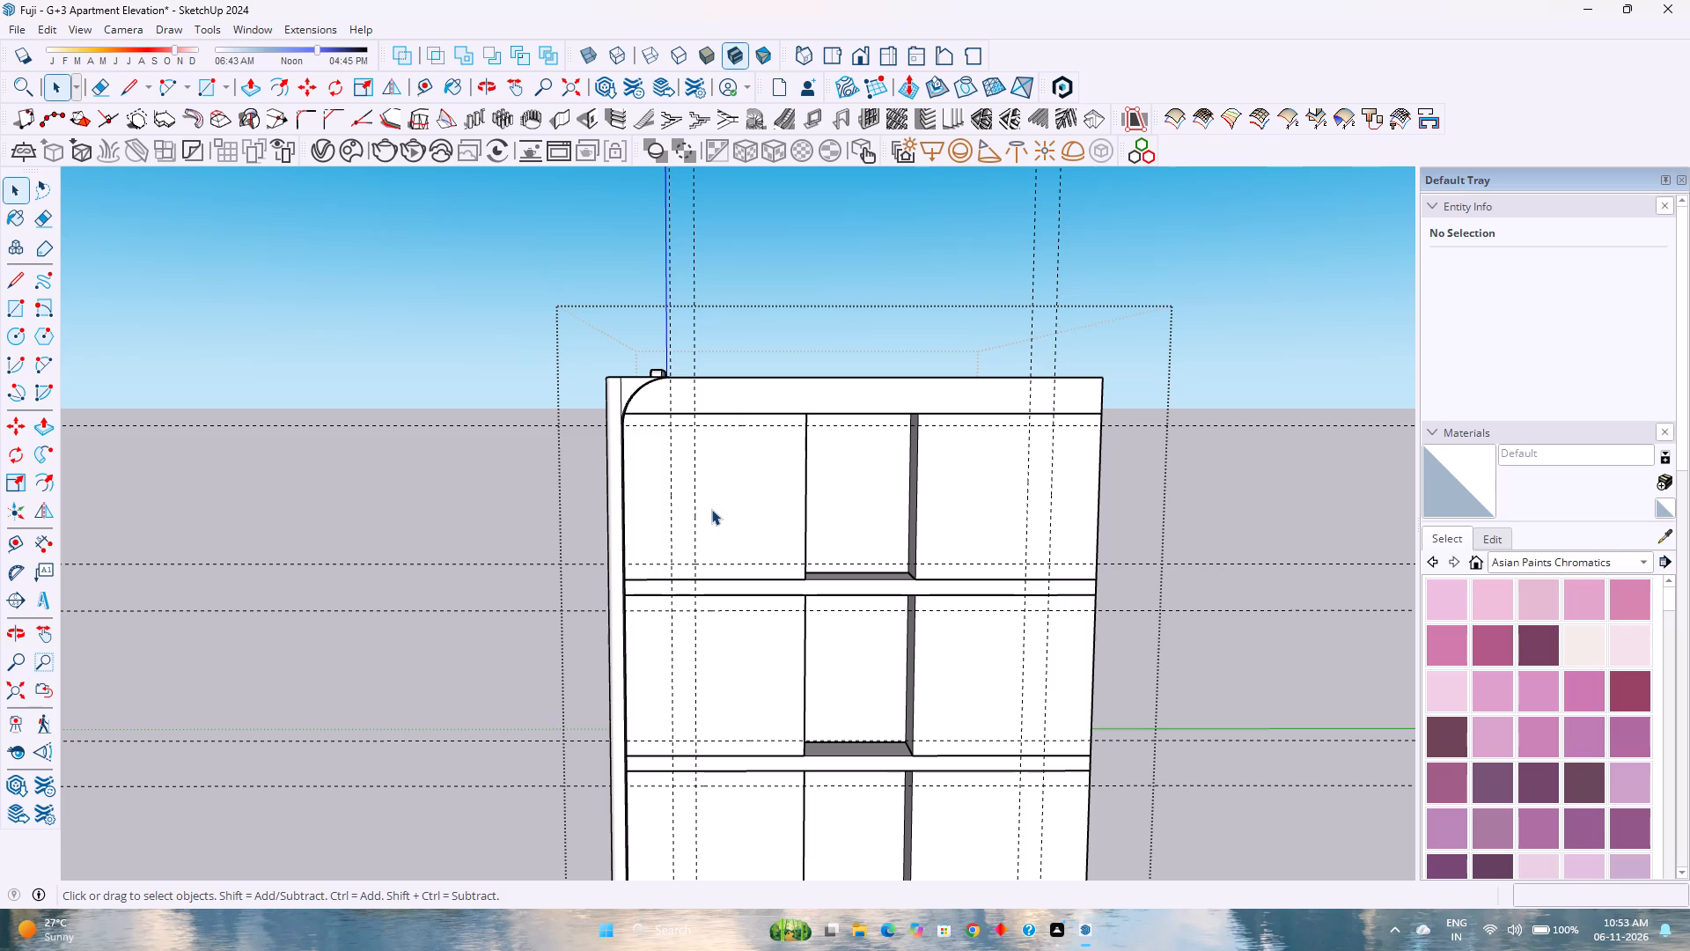
# Inside the top-floor group, place horizontal guides 1'6" above the opening's bottom guide and 1'6" below its top guide.
pyautogui.click(722, 505)
pyautogui.click(731, 500)
pyautogui.click(731, 500)
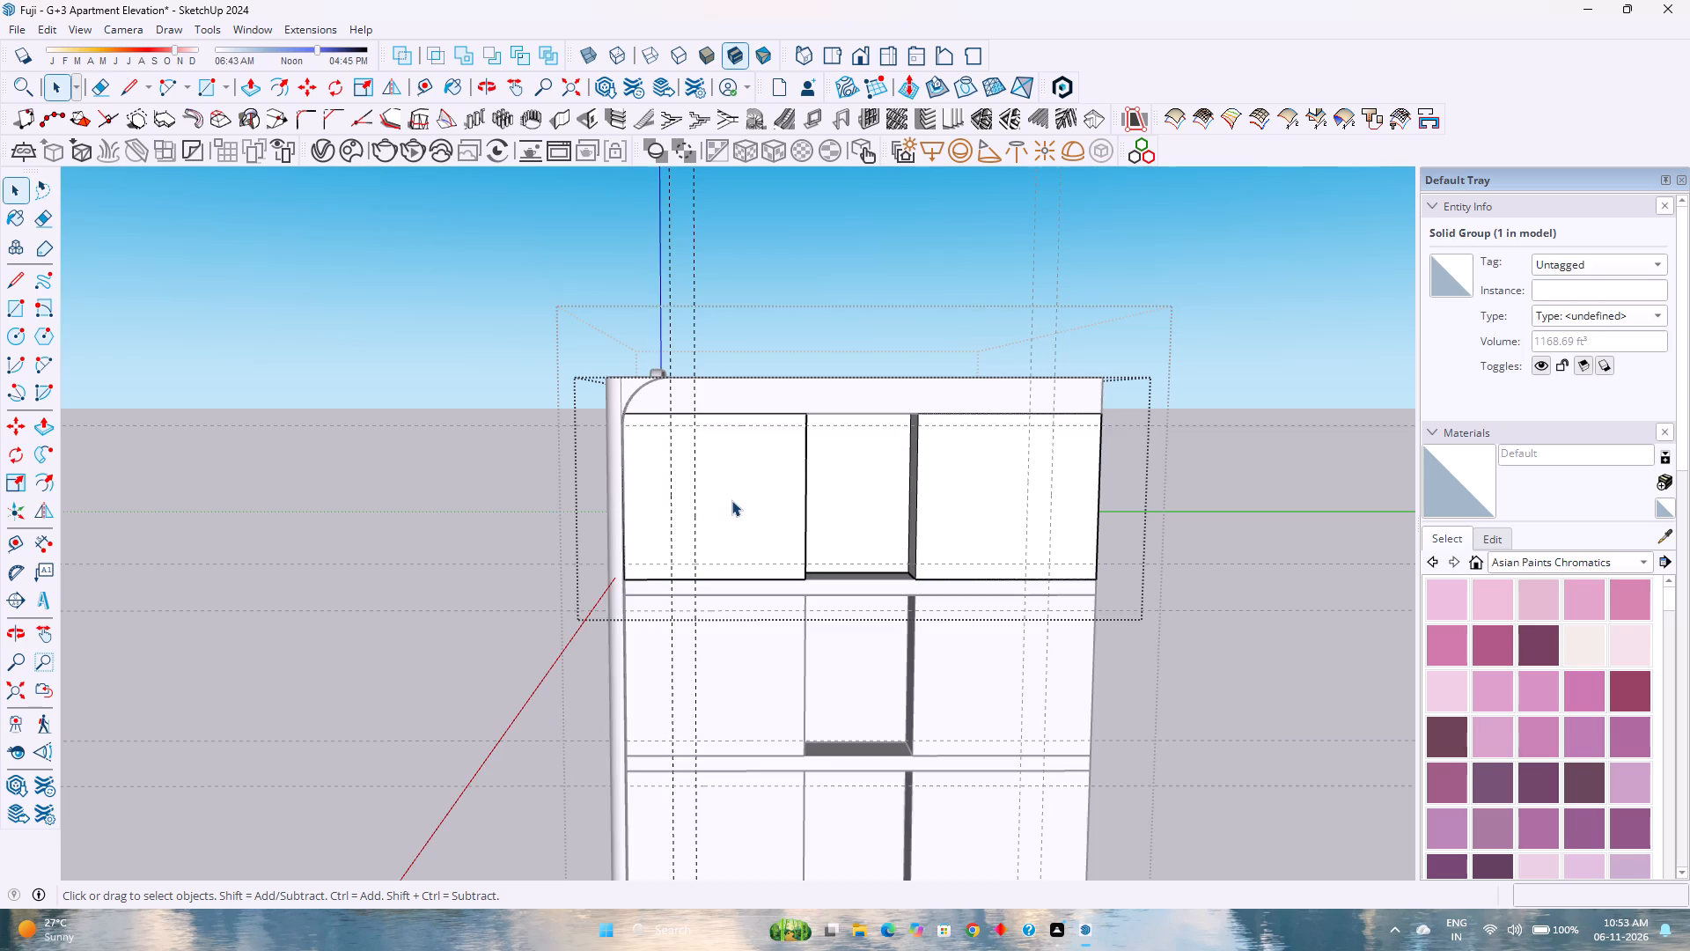
pyautogui.click(739, 500)
pyautogui.click(427, 81)
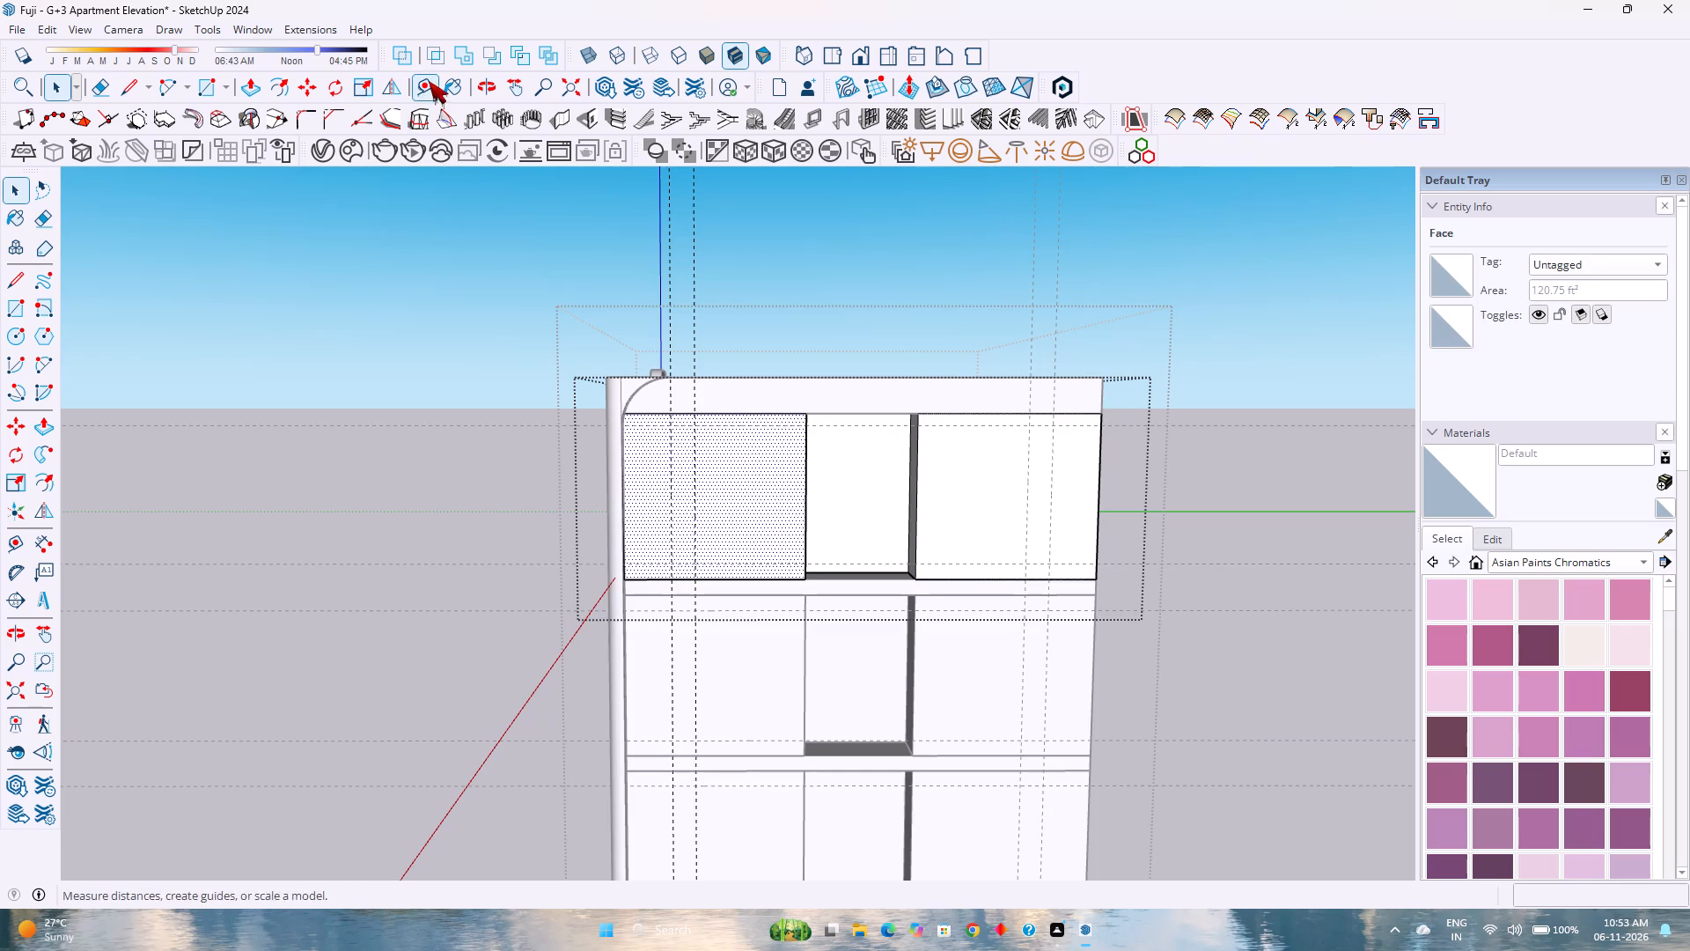
pyautogui.click(753, 562)
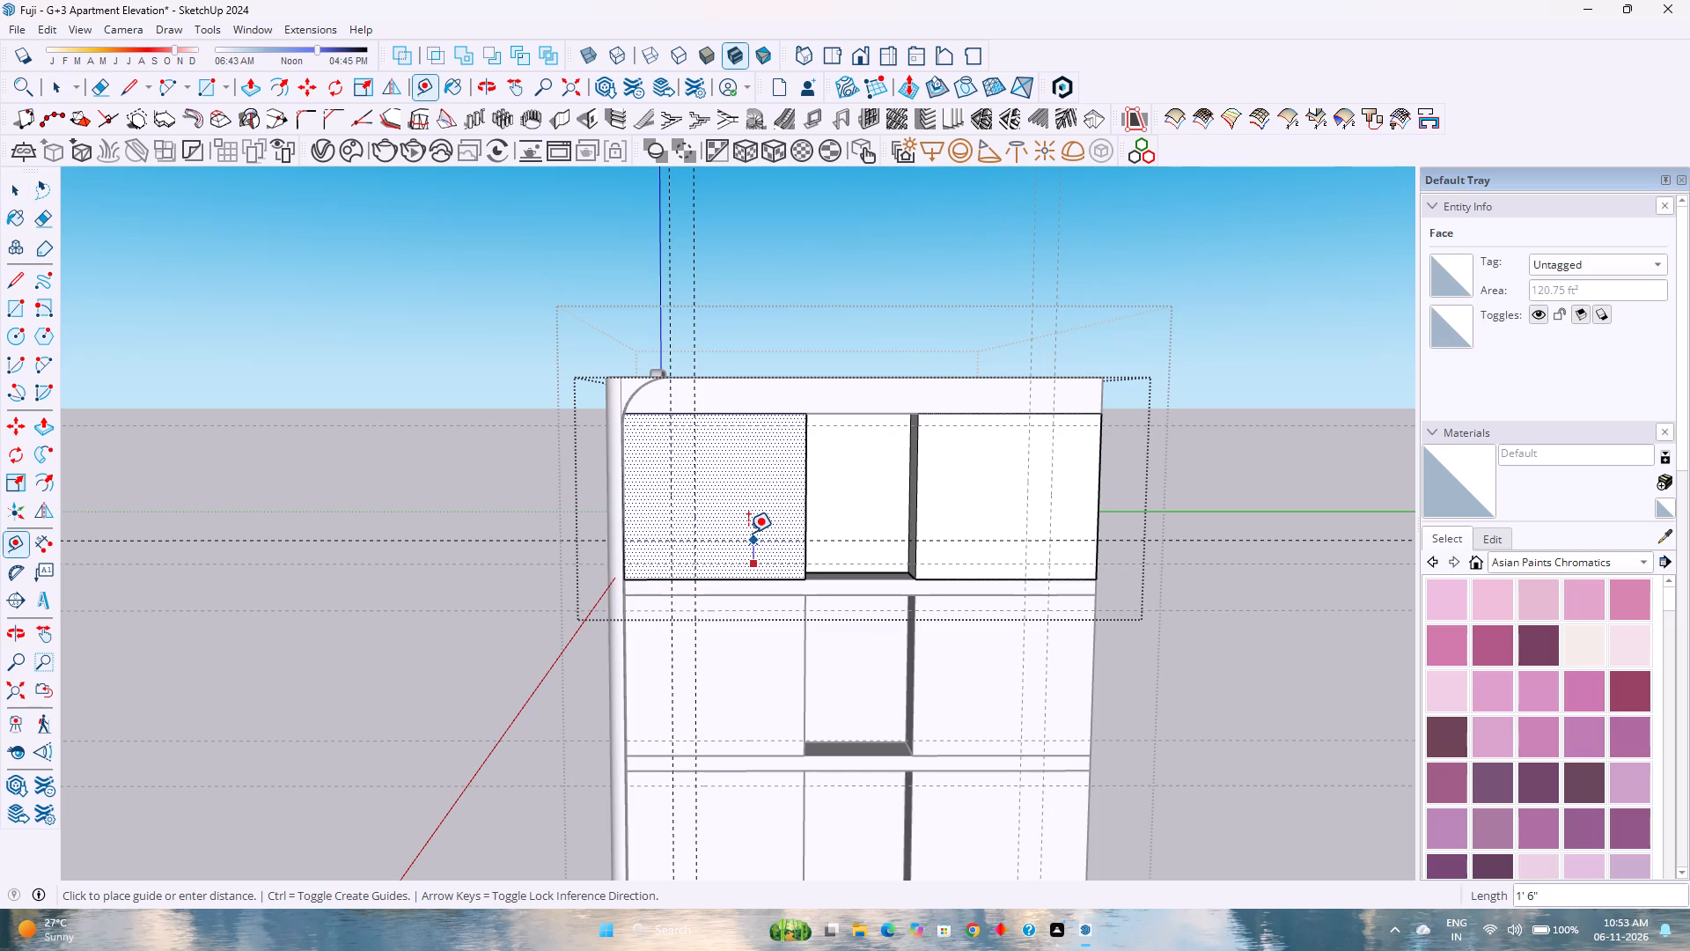
pyautogui.click(748, 533)
pyautogui.click(784, 425)
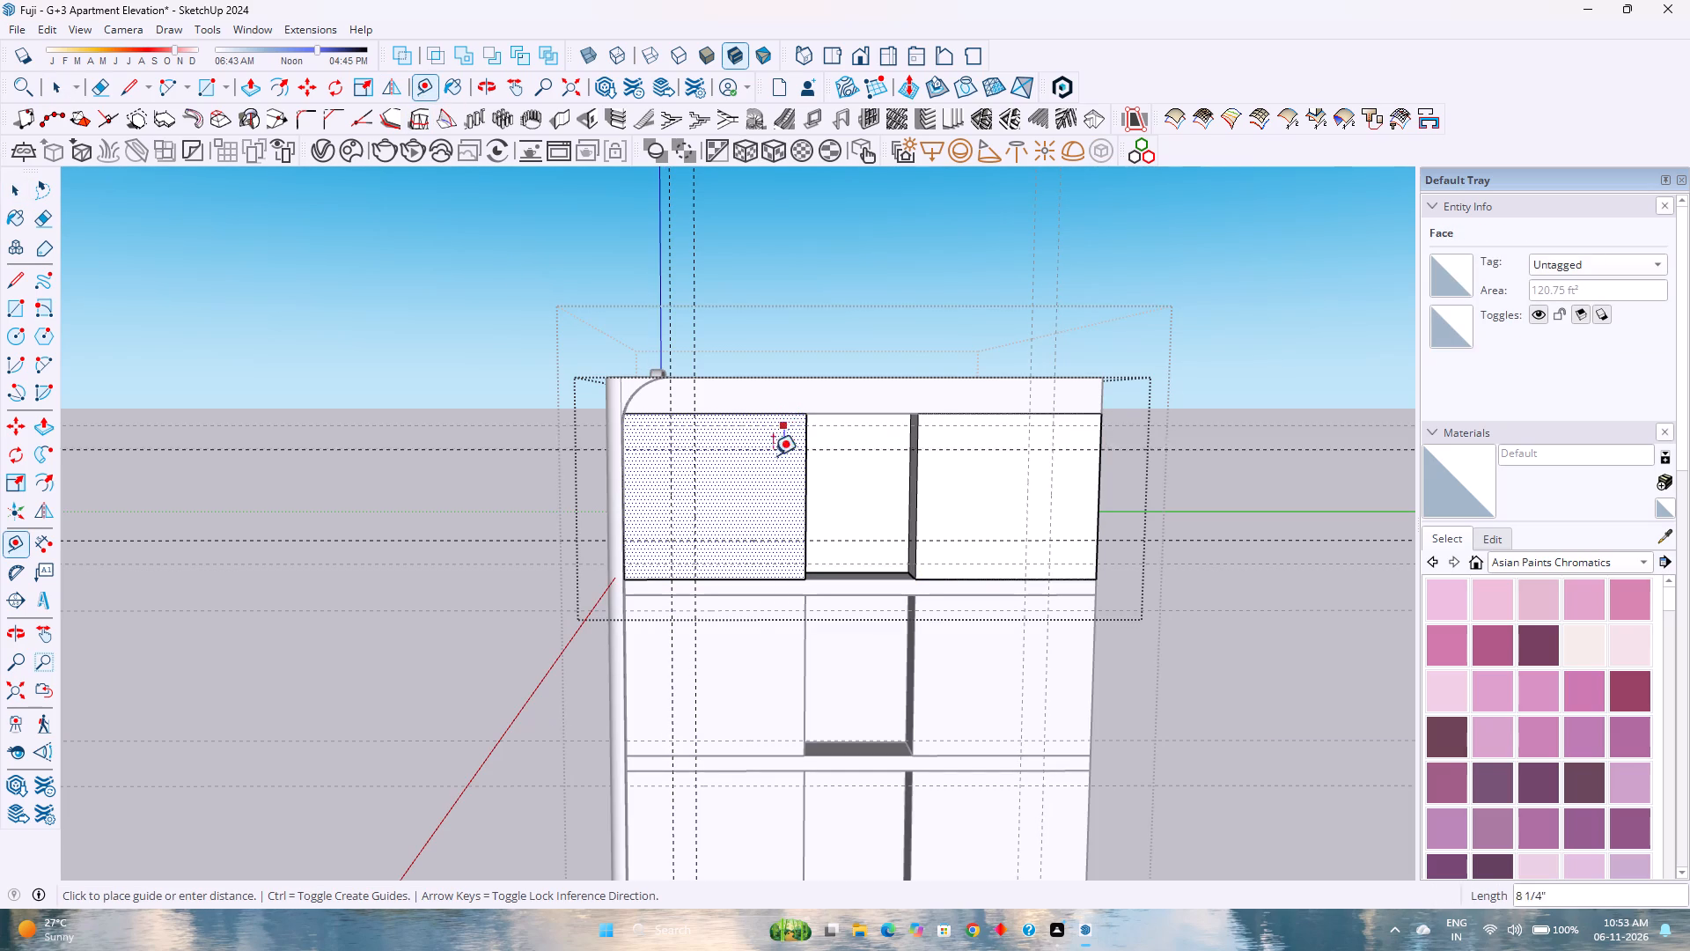
pyautogui.click(783, 453)
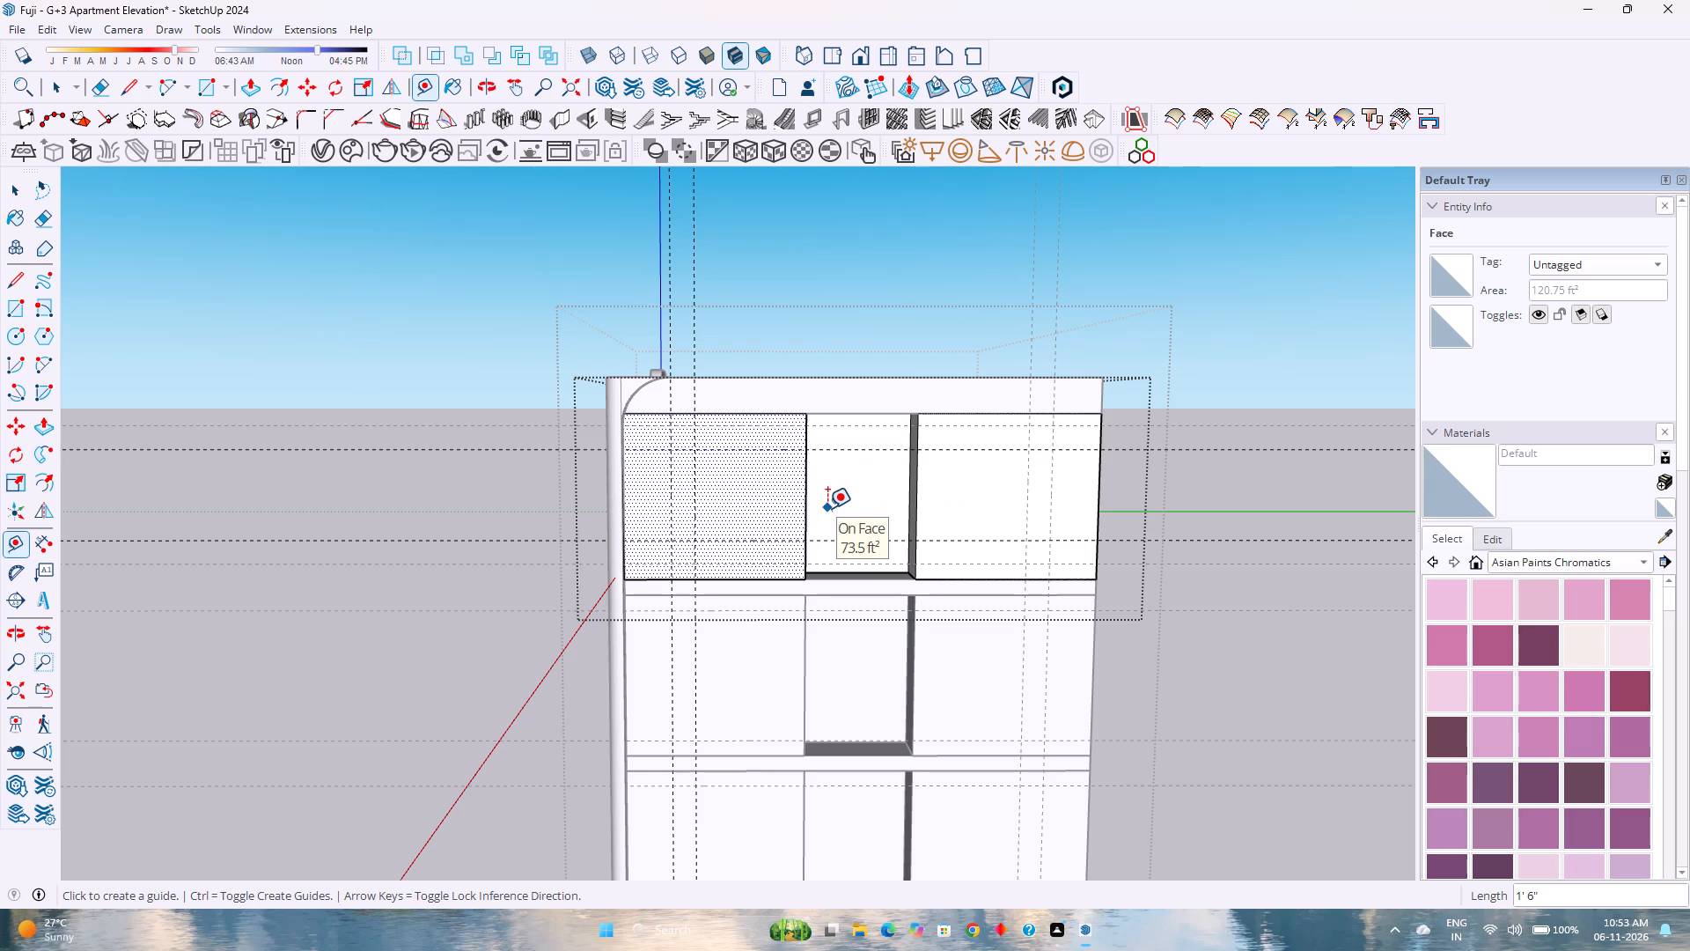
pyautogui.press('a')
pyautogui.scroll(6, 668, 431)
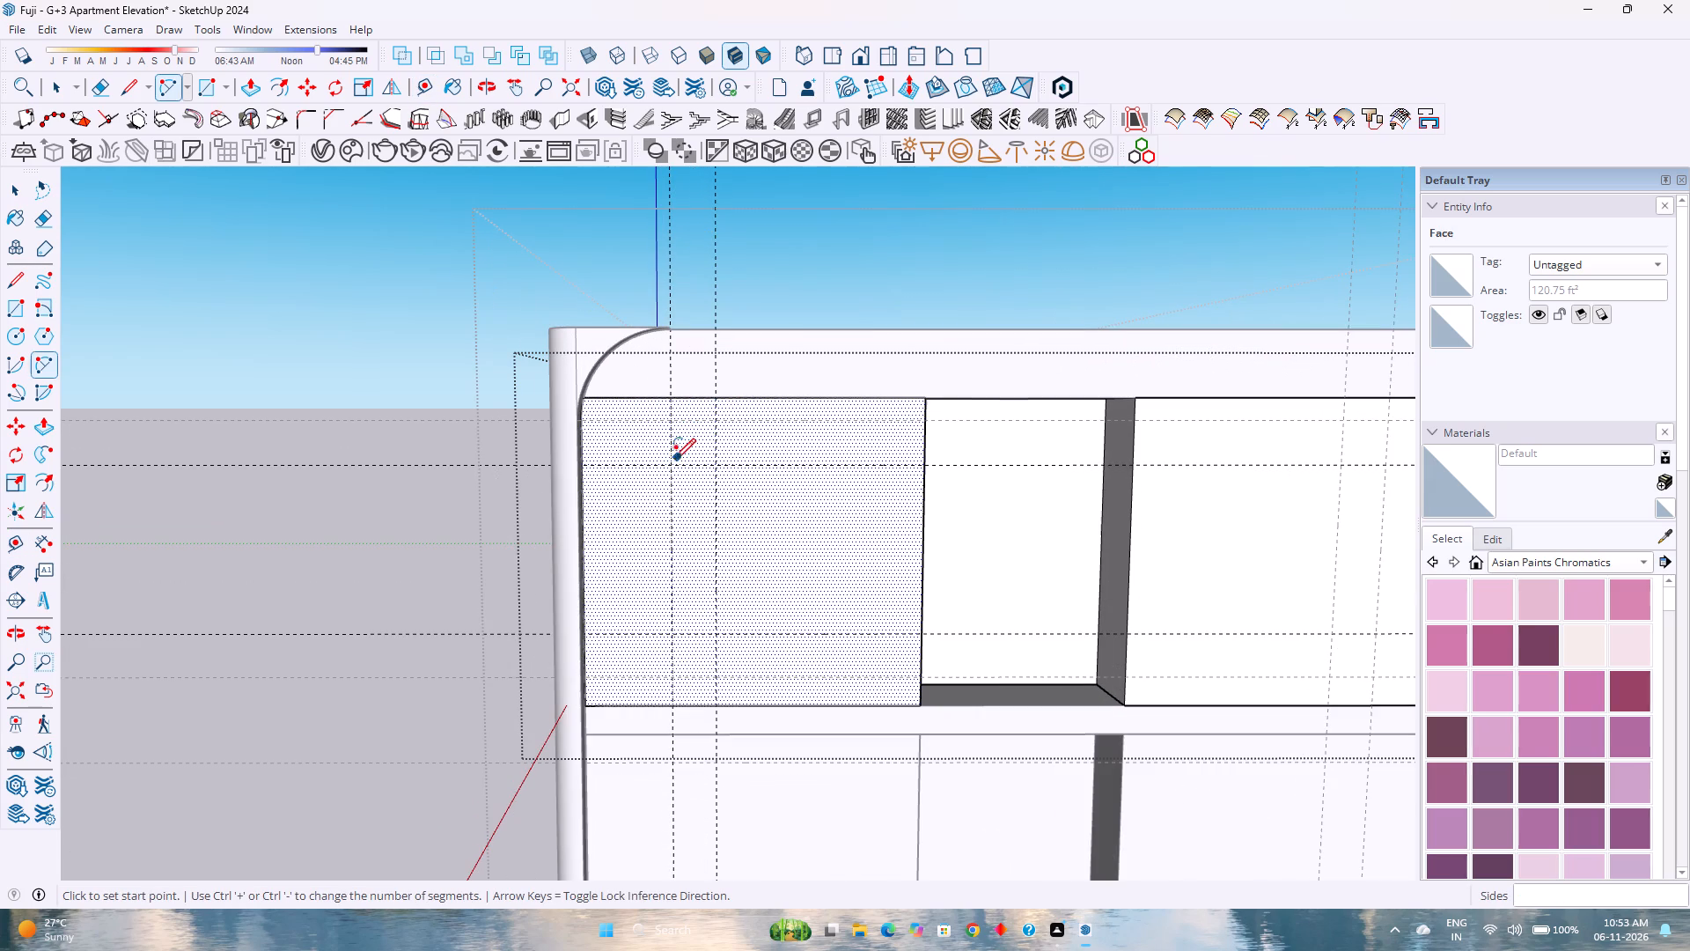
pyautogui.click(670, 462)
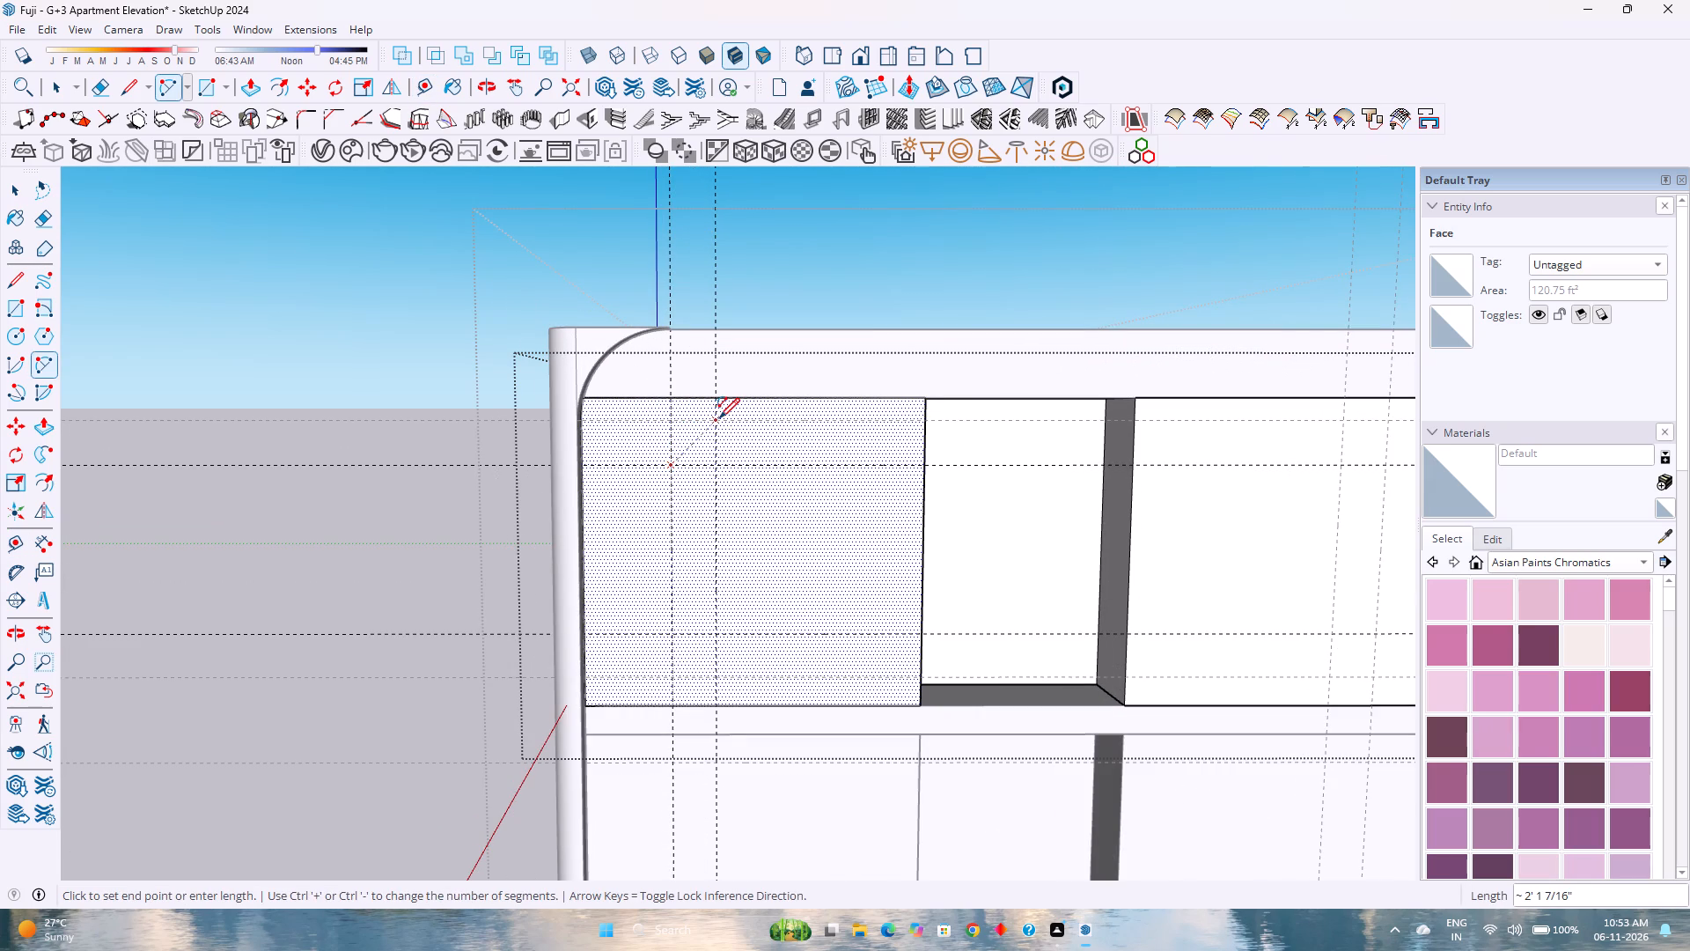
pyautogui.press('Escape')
# Draw a 5'9" vertical line along the opening's front guide, between the two inset horizontal guides.
pyautogui.press('l')
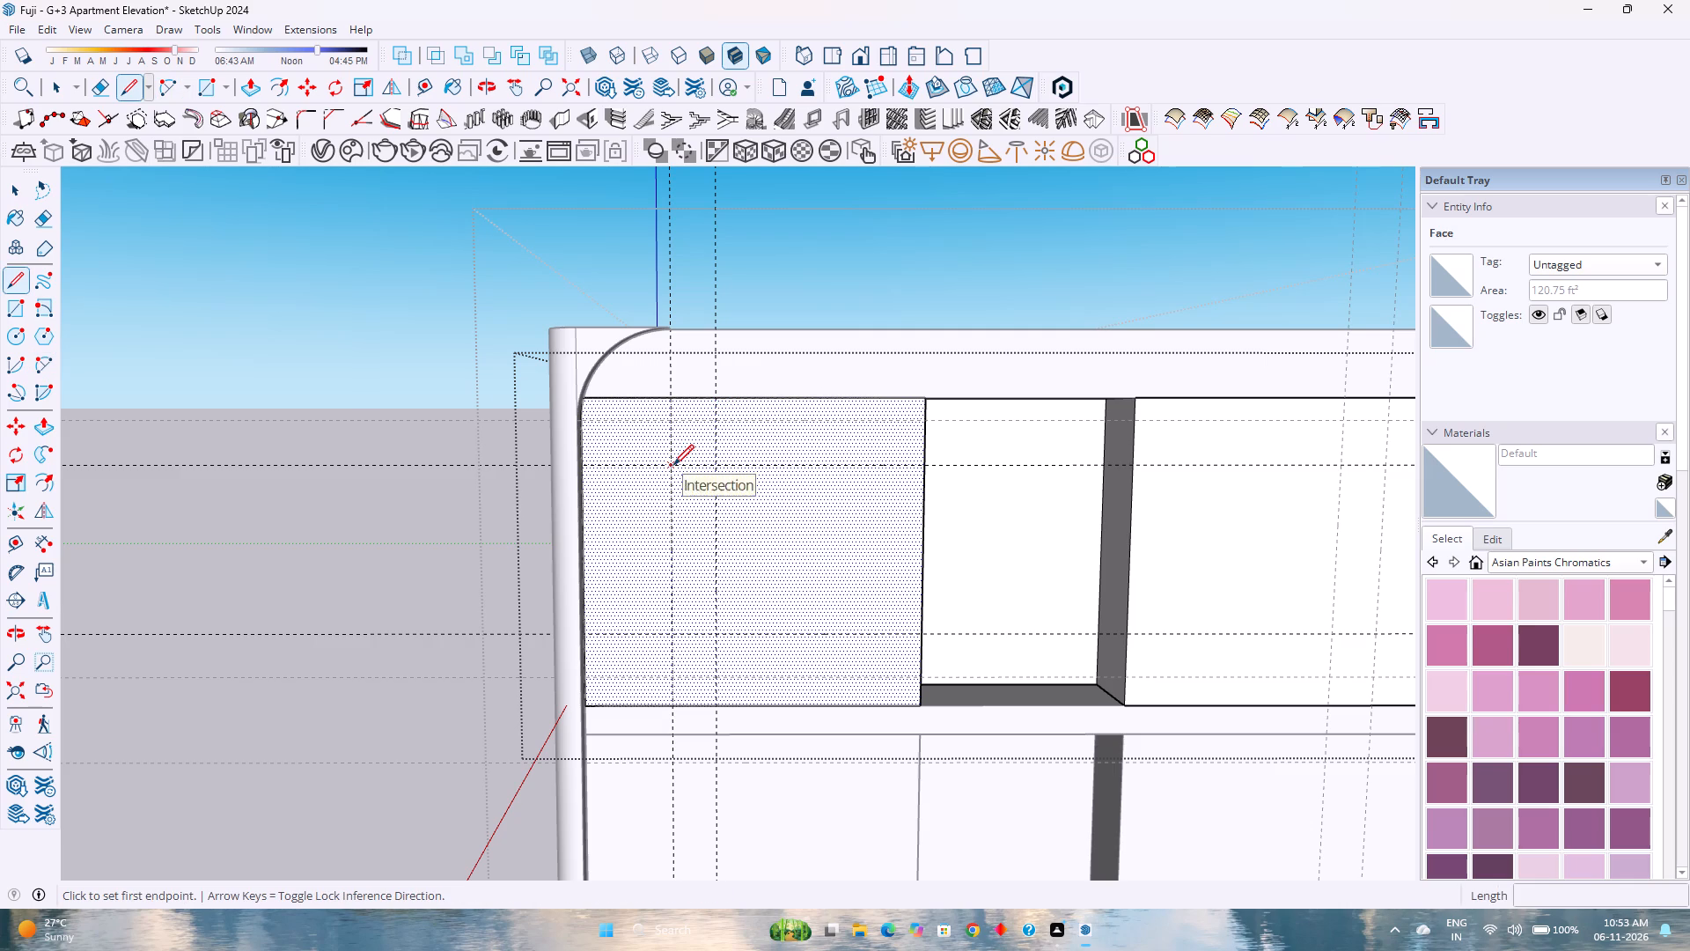
pyautogui.click(673, 465)
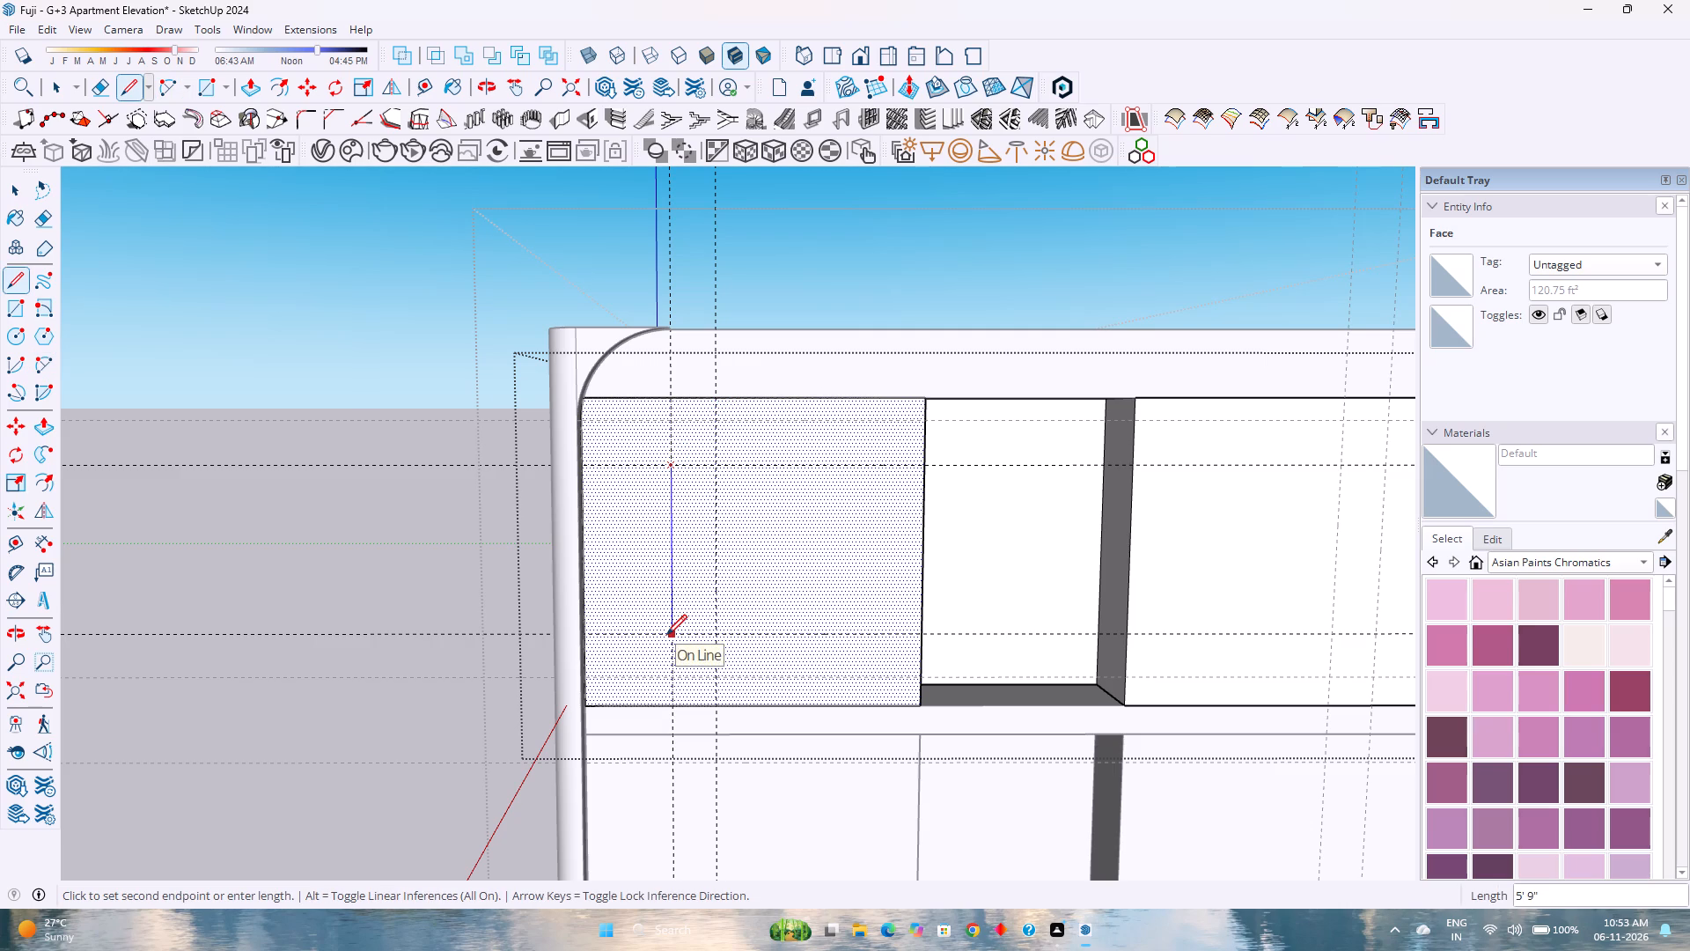
pyautogui.click(666, 635)
# Draw tangent arcs with about 2'1" chords from the line's bottom and top ends, ending on the inner vertical guide.
pyautogui.press('a')
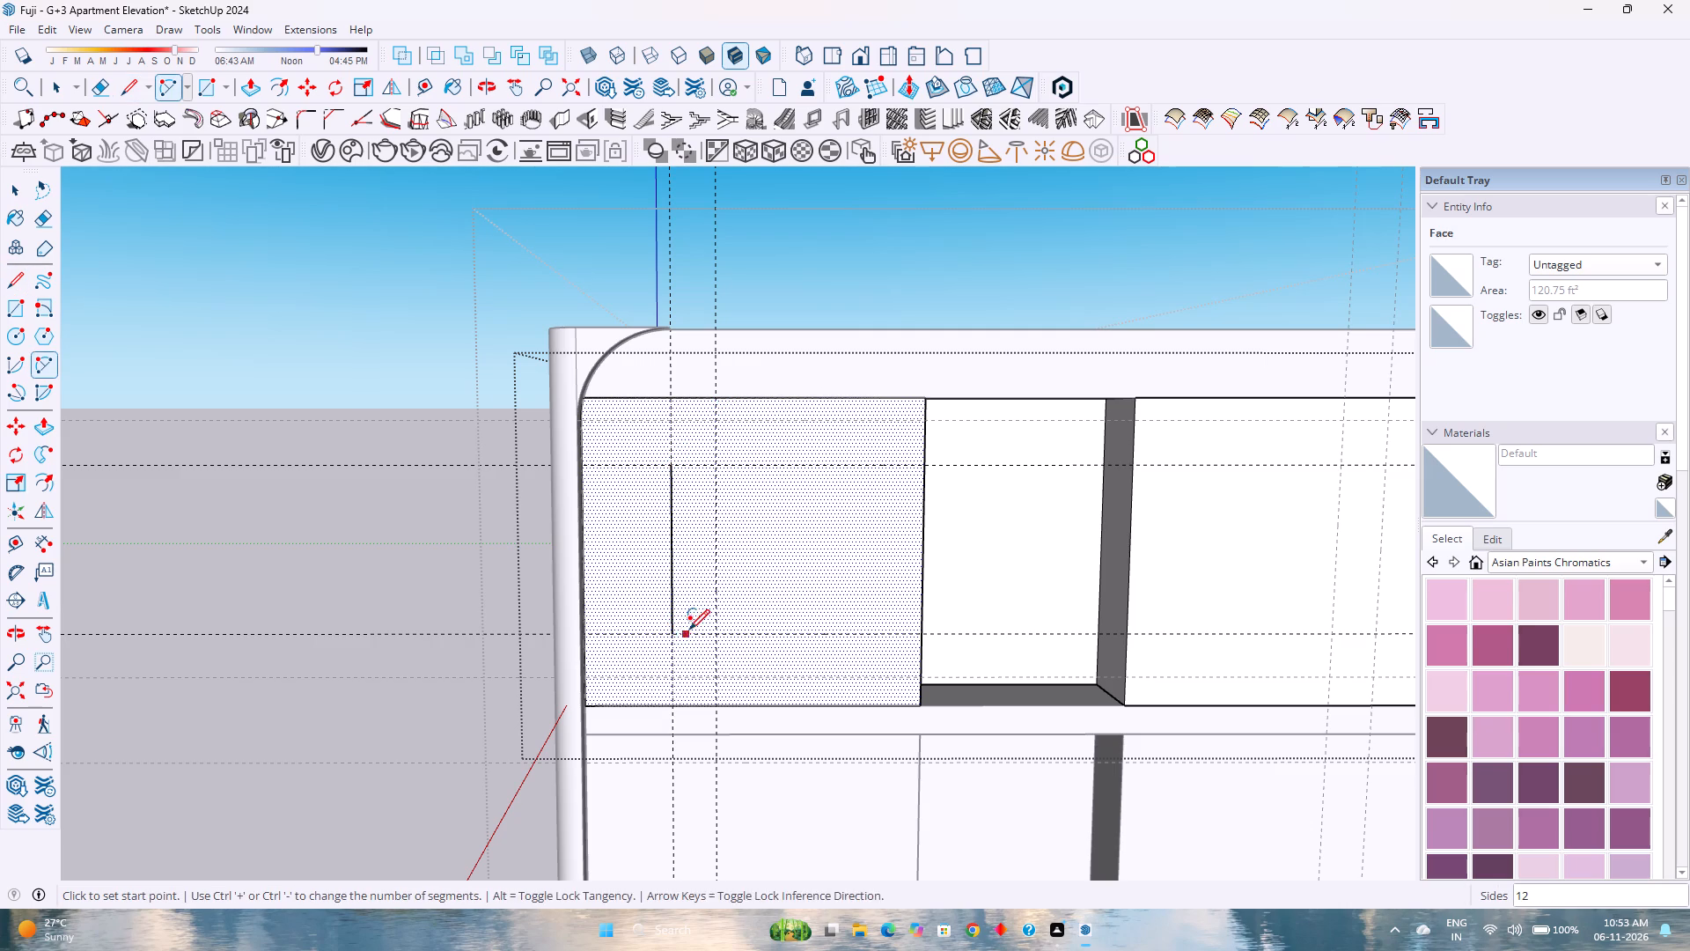
pyautogui.click(666, 637)
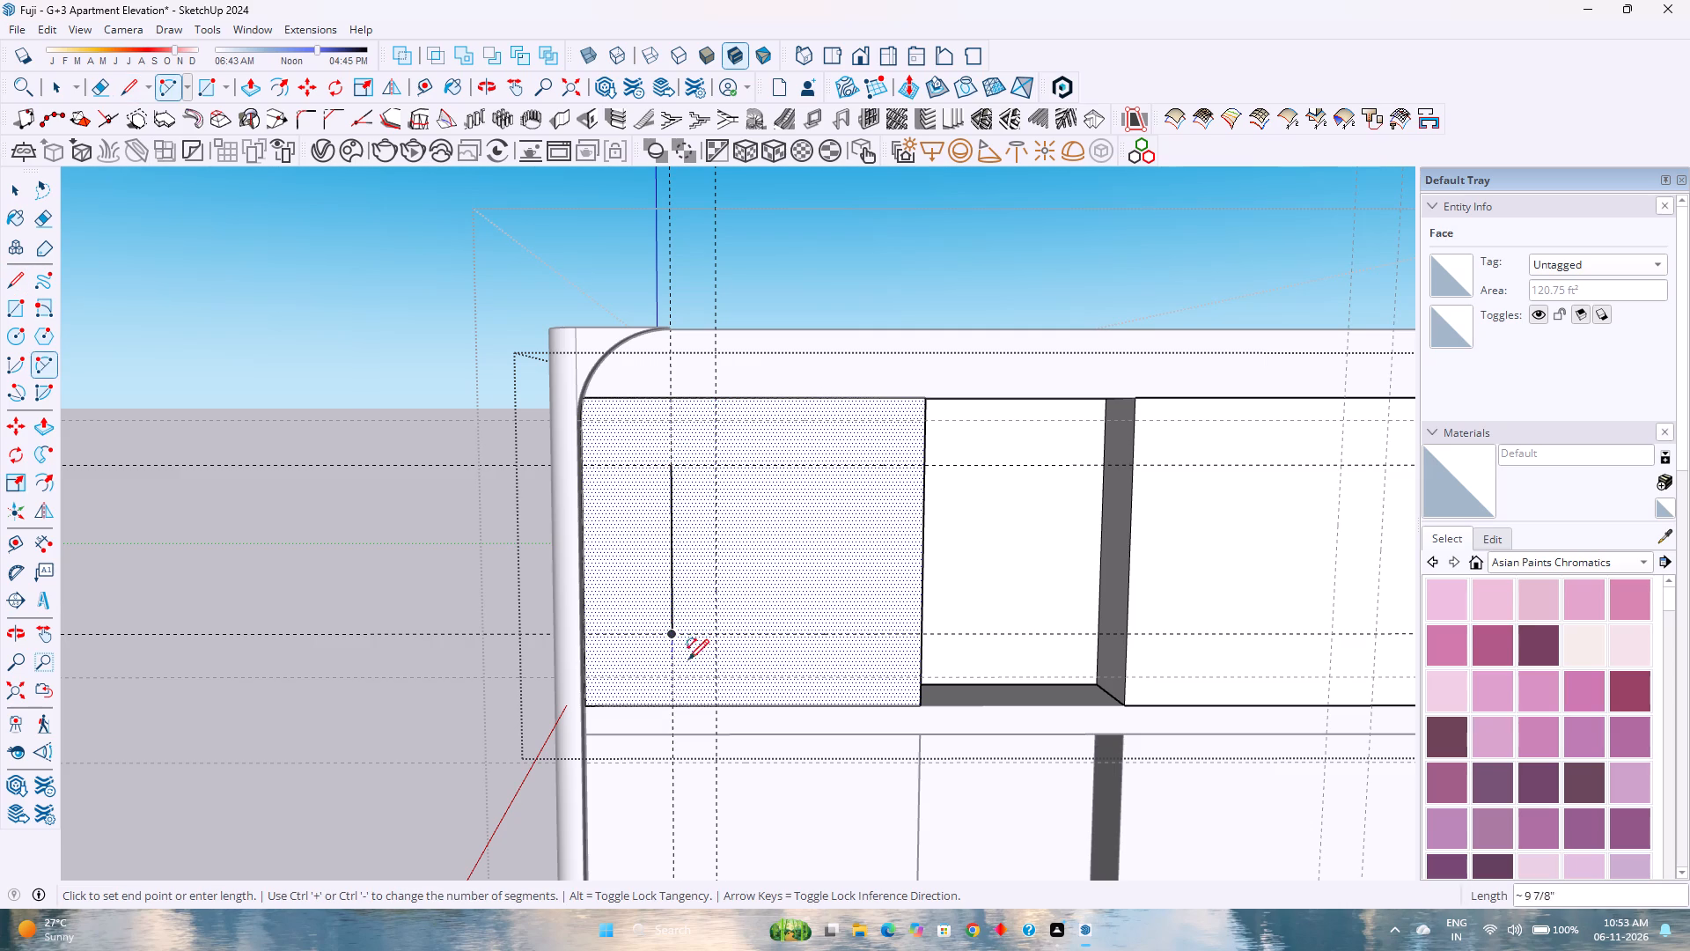
pyautogui.scroll(1, 716, 681)
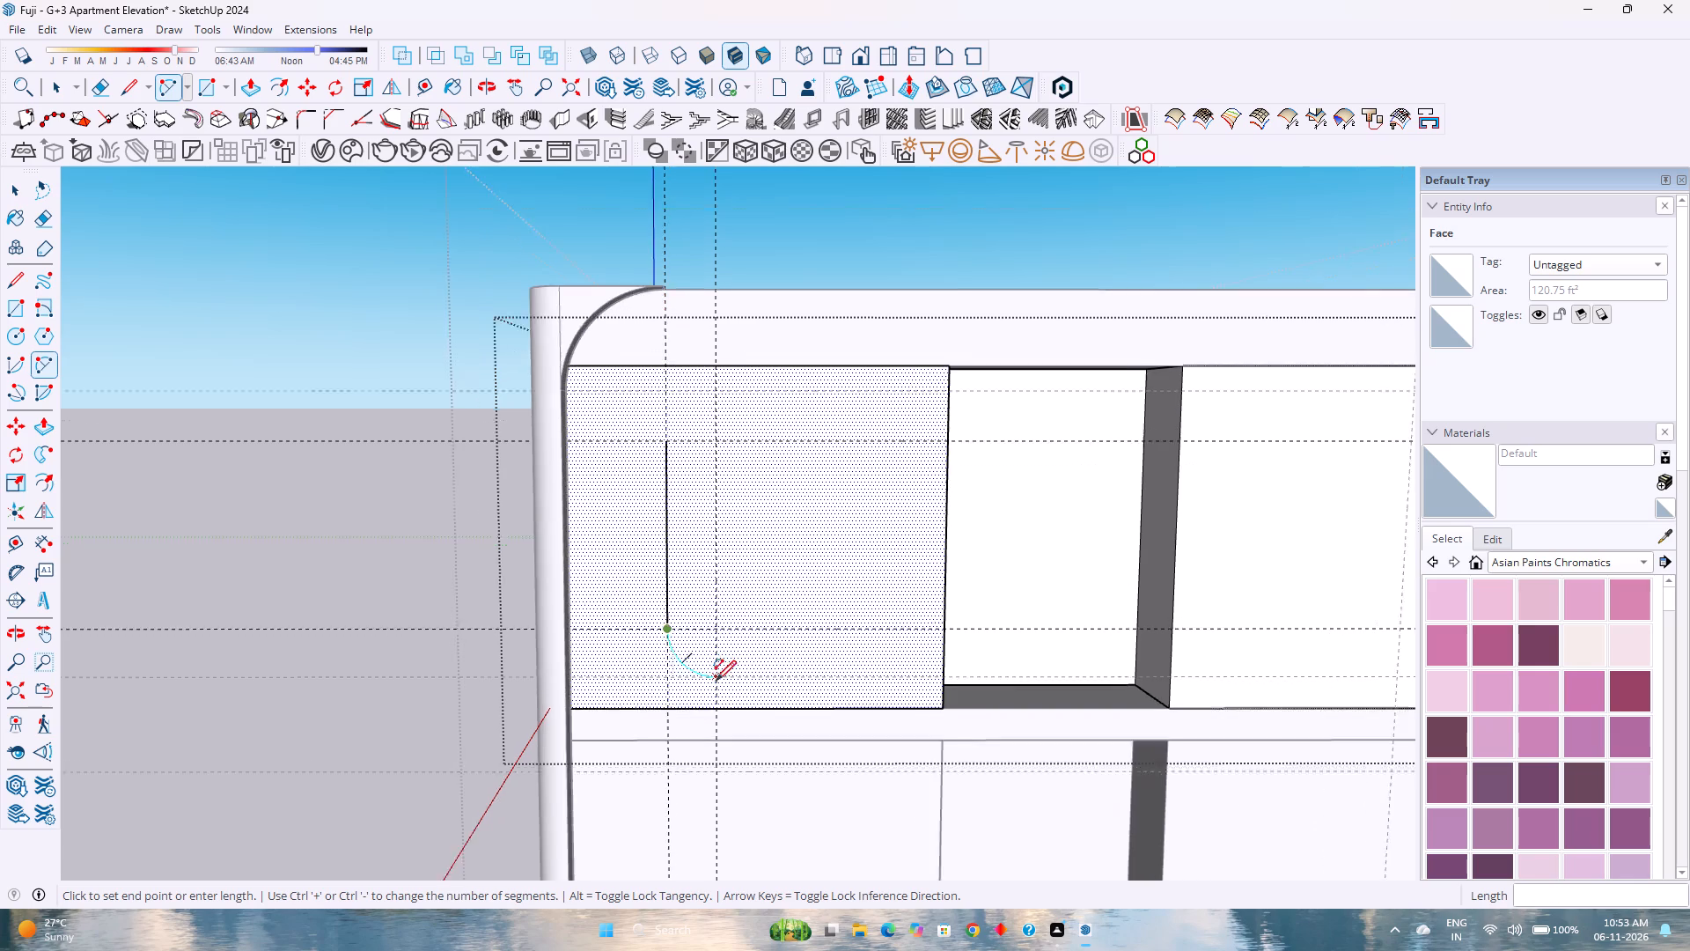
pyautogui.scroll(5, 716, 681)
pyautogui.moveTo(724, 676); pyautogui.dragTo(690, 785, button='middle')
pyautogui.scroll(2, 697, 741)
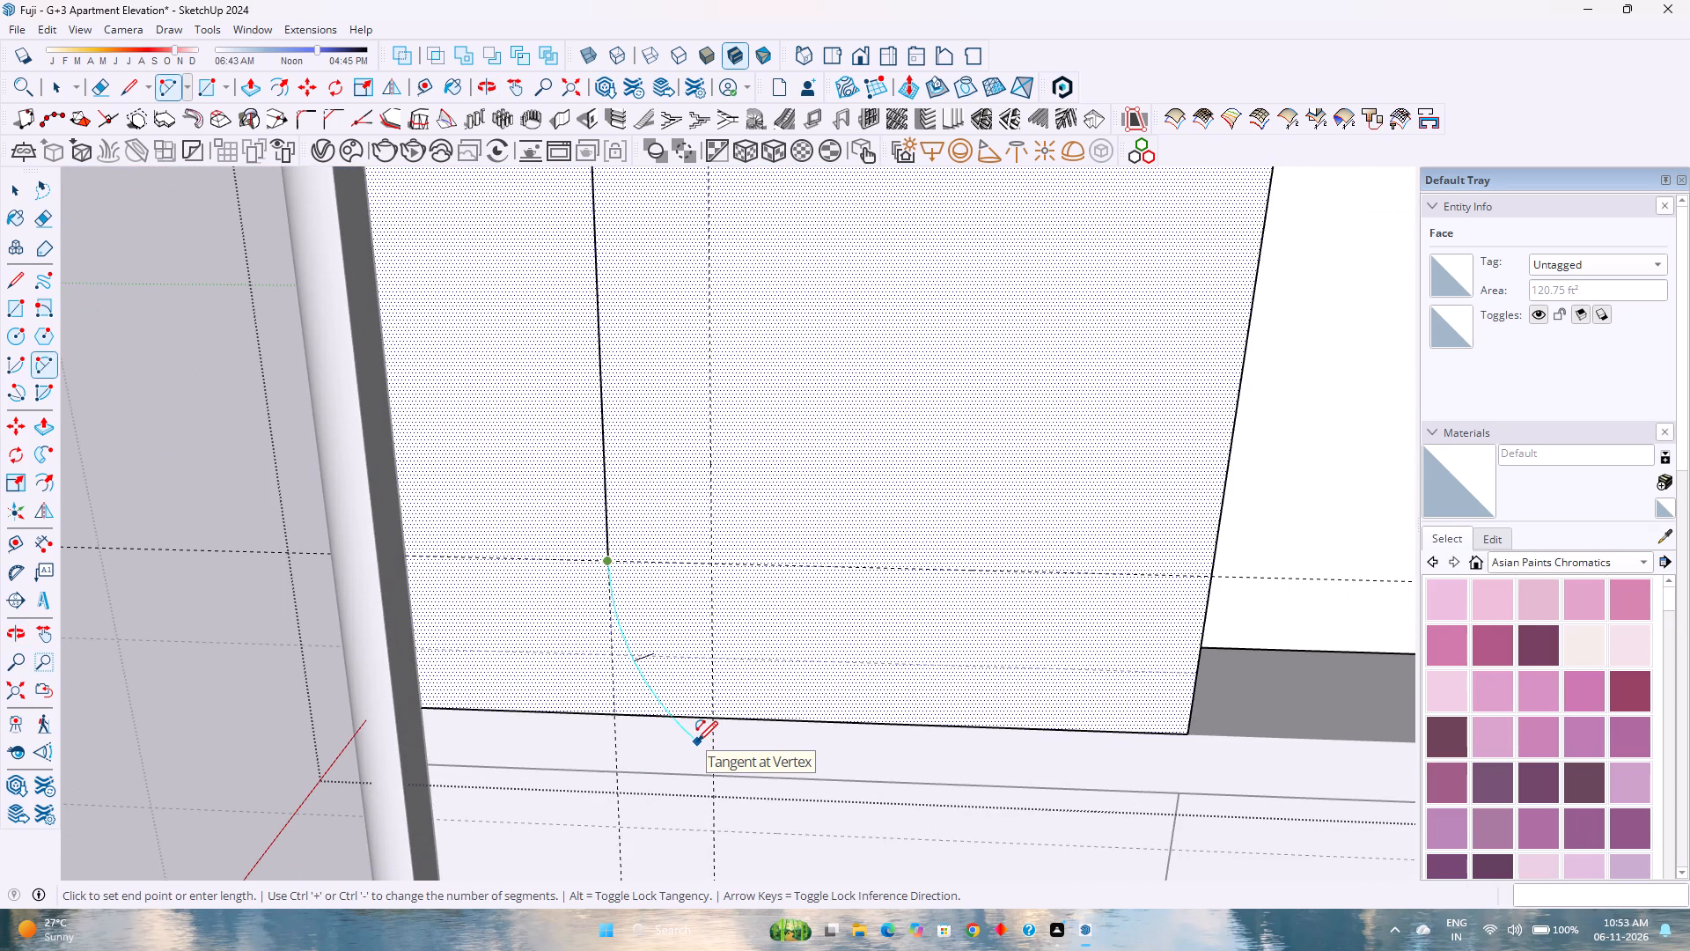
pyautogui.doubleClick(712, 657)
pyautogui.scroll(-11, 712, 657)
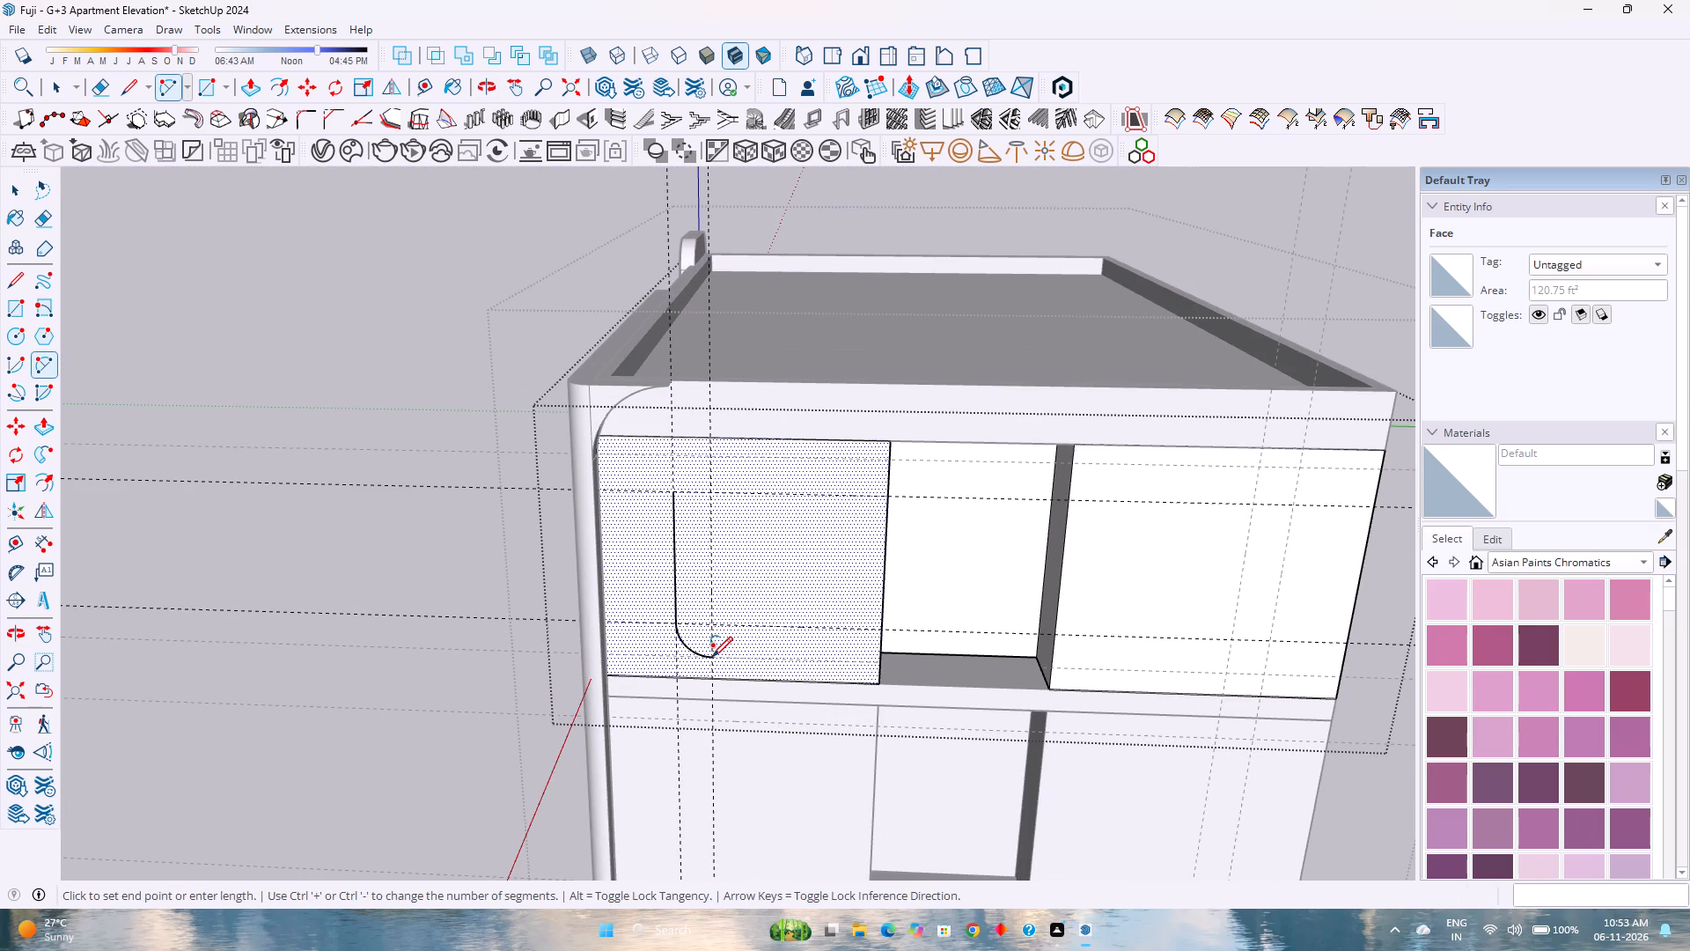
pyautogui.press('Escape')
pyautogui.click(676, 490)
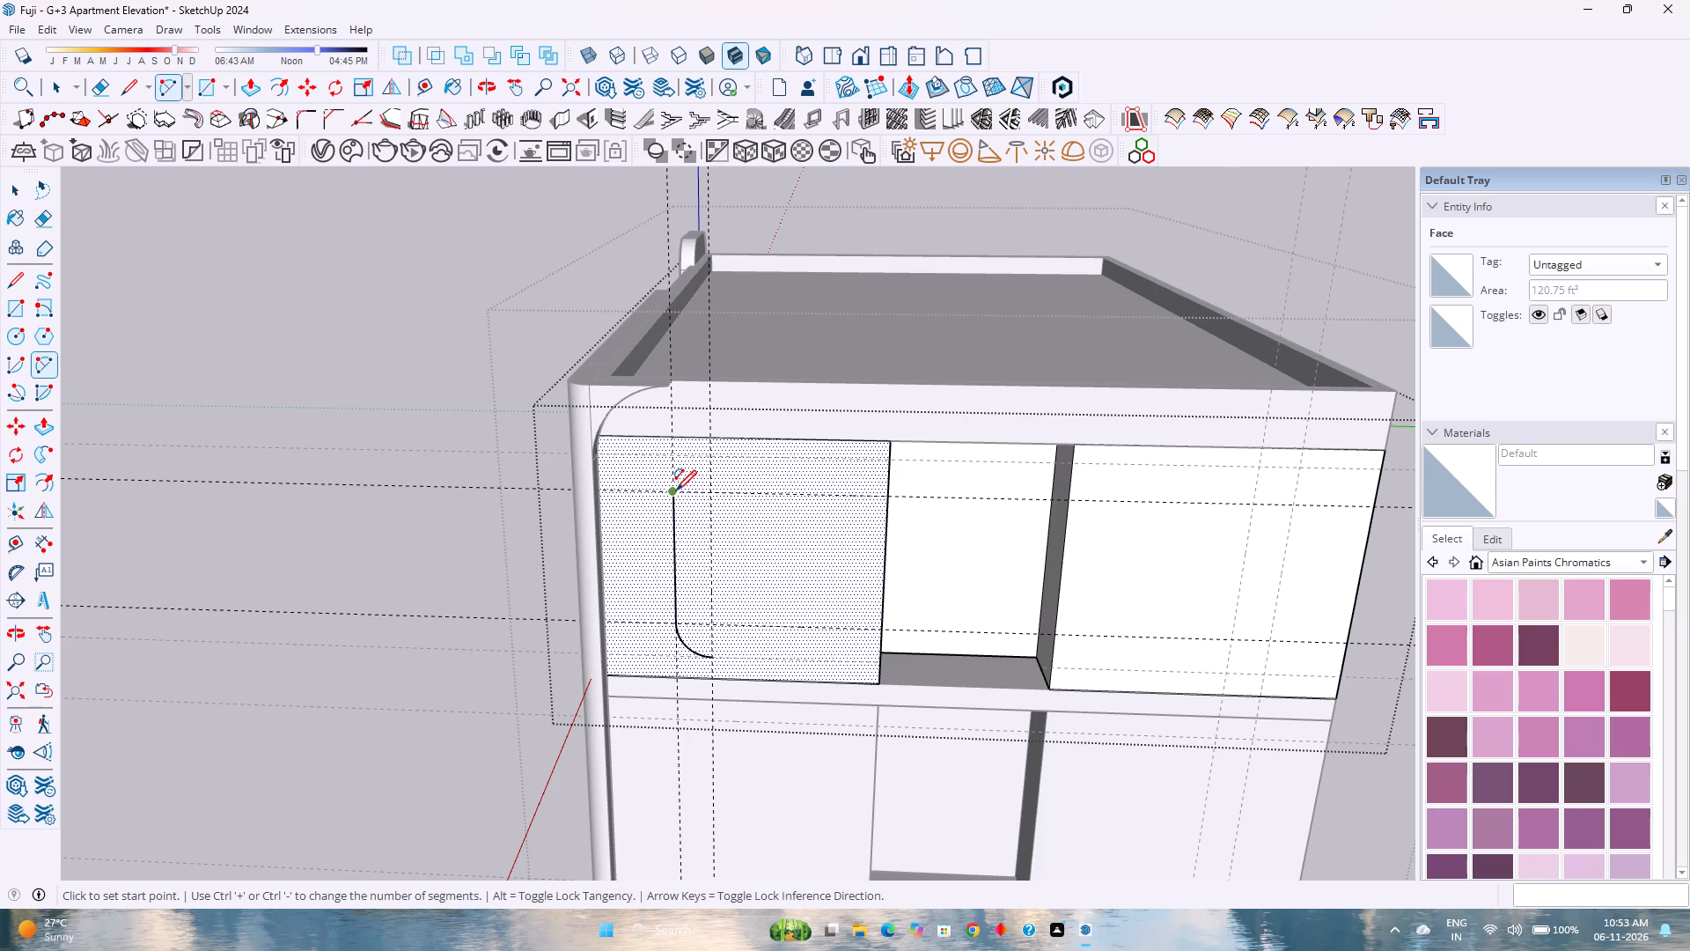
pyautogui.doubleClick(713, 458)
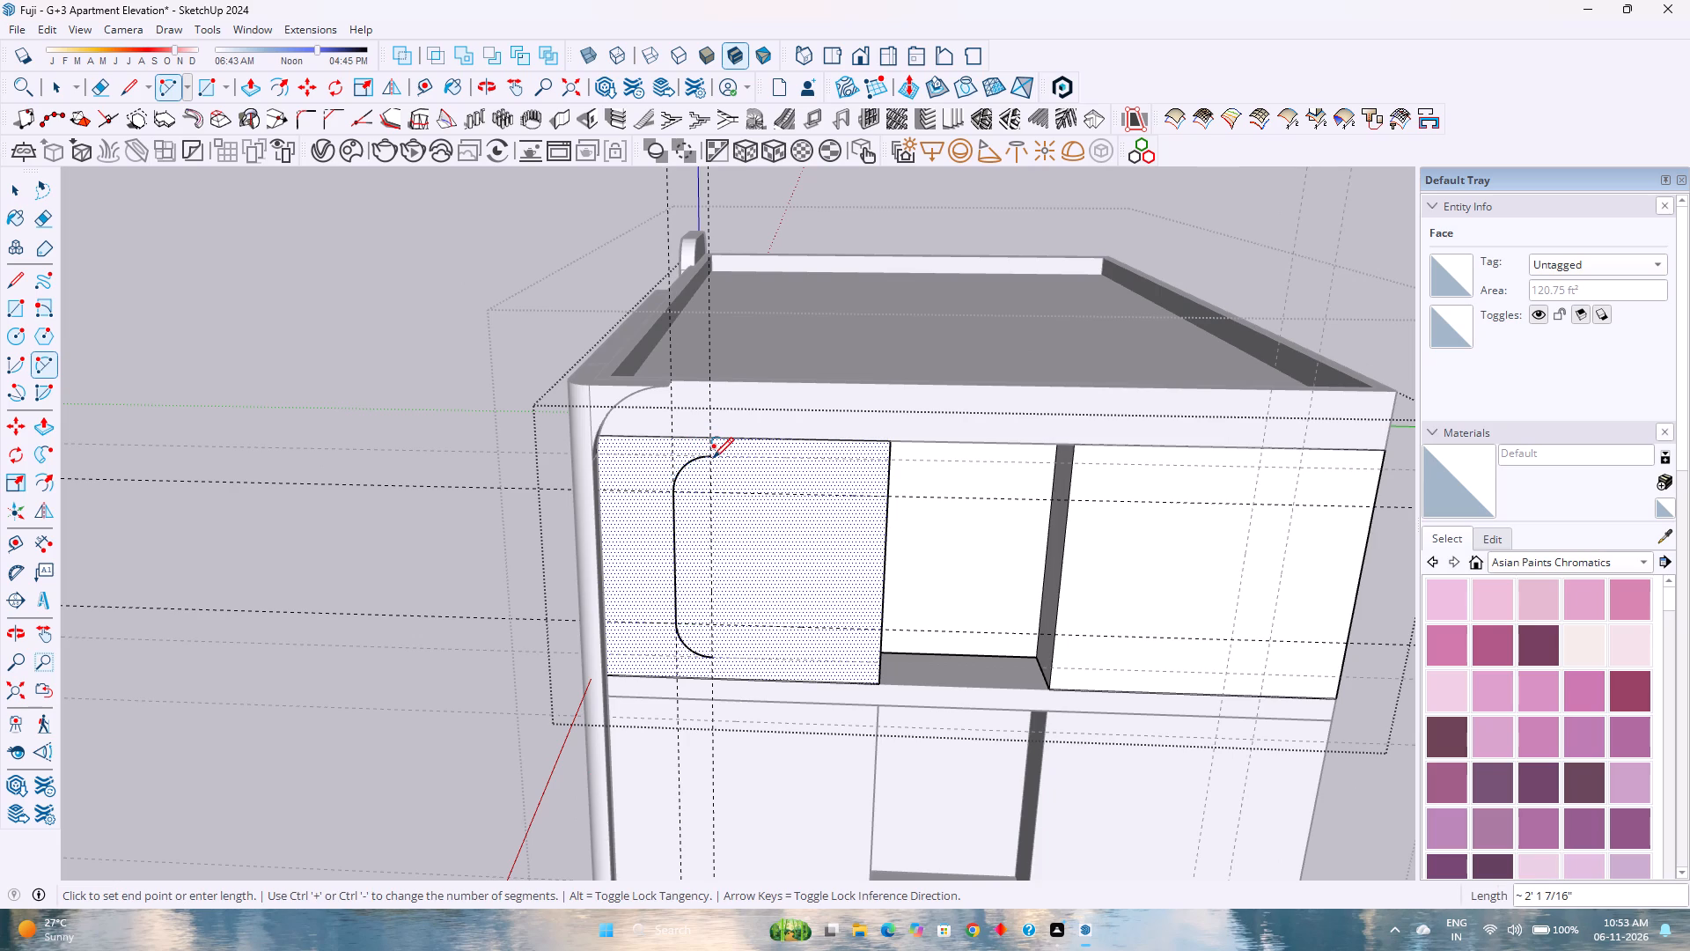
pyautogui.press('space')
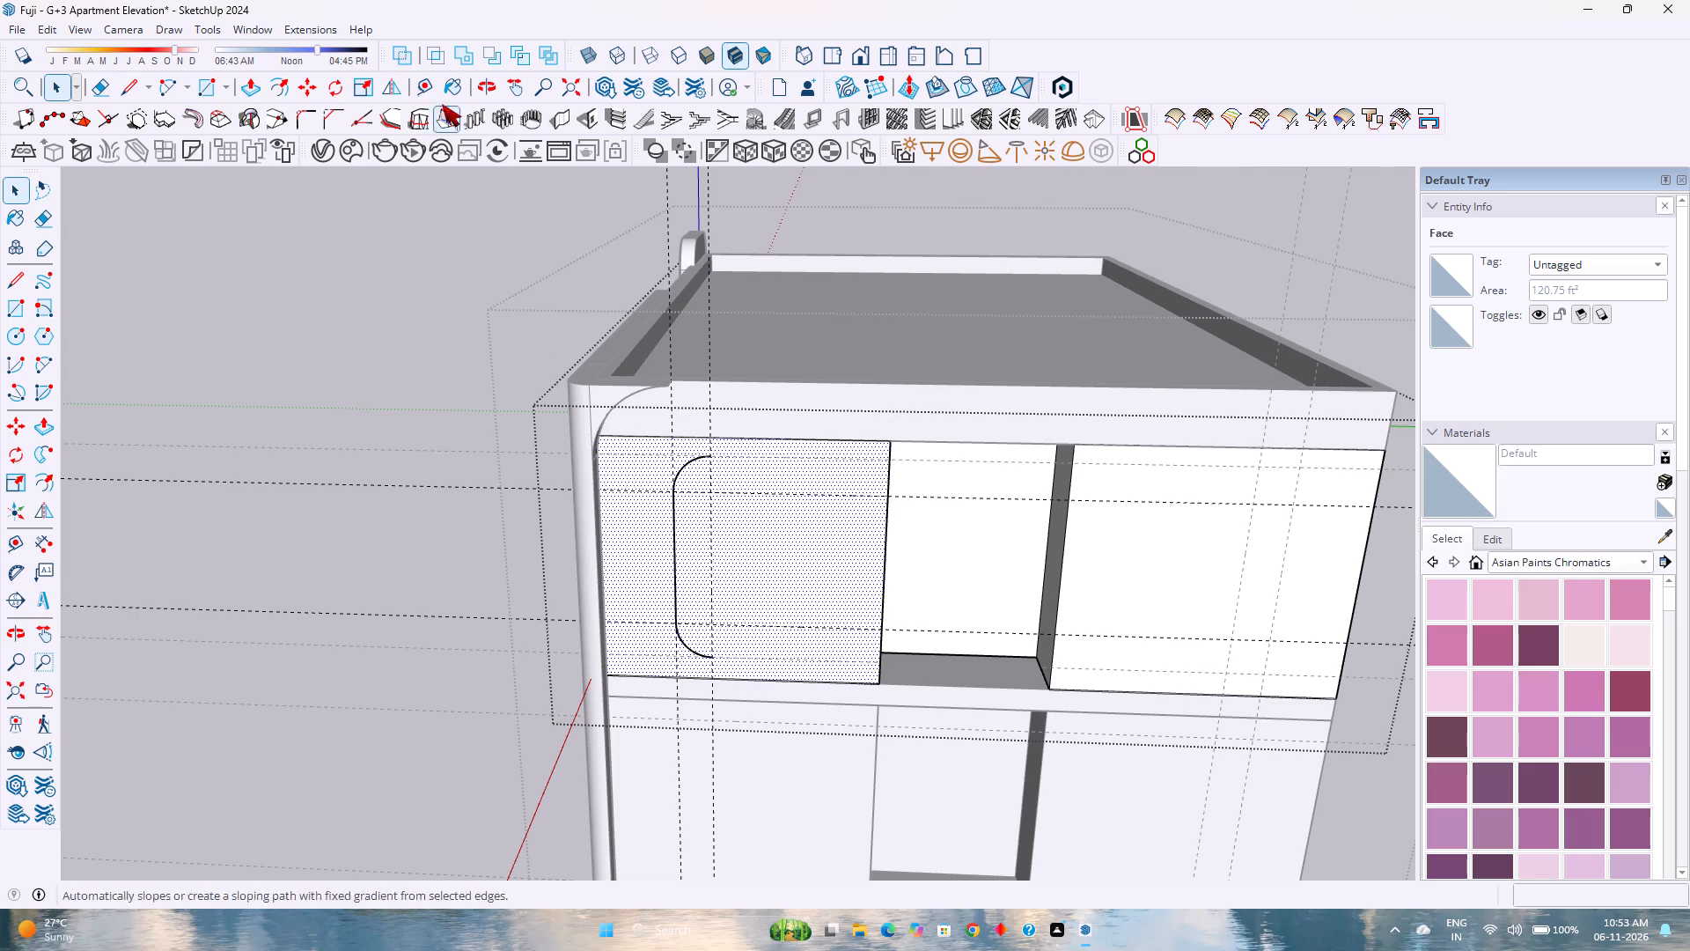
# Place a vertical guide 4'3" from the rounded outline's front vertical line on the top-floor side wall.
pyautogui.click(414, 92)
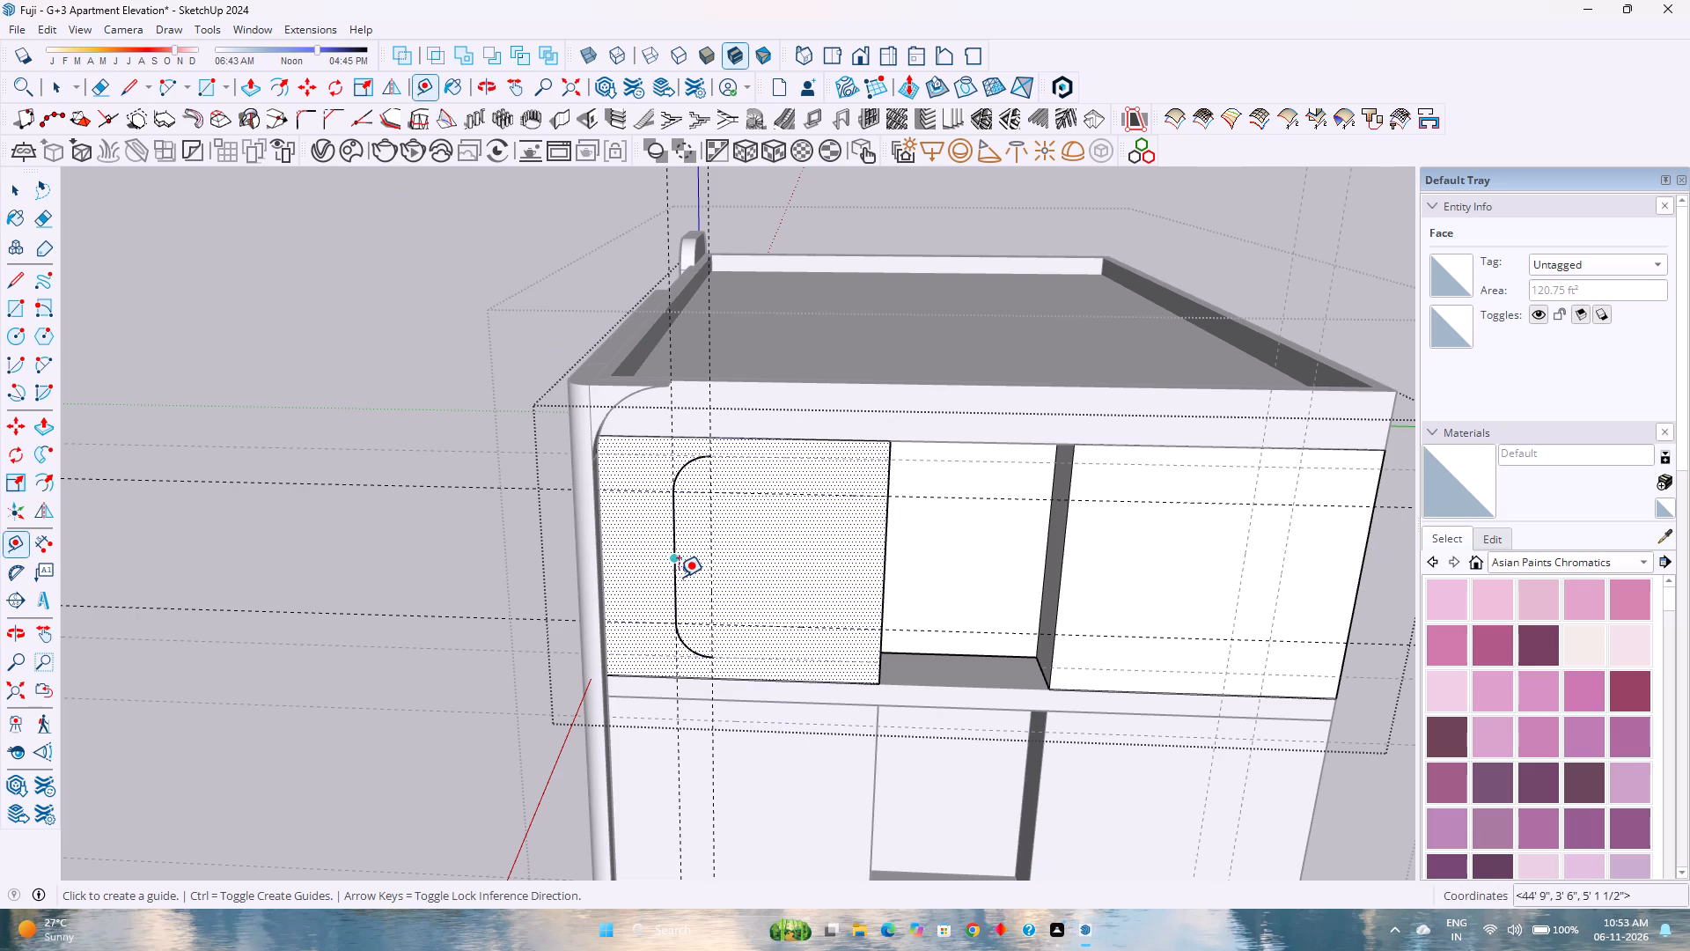
pyautogui.click(672, 588)
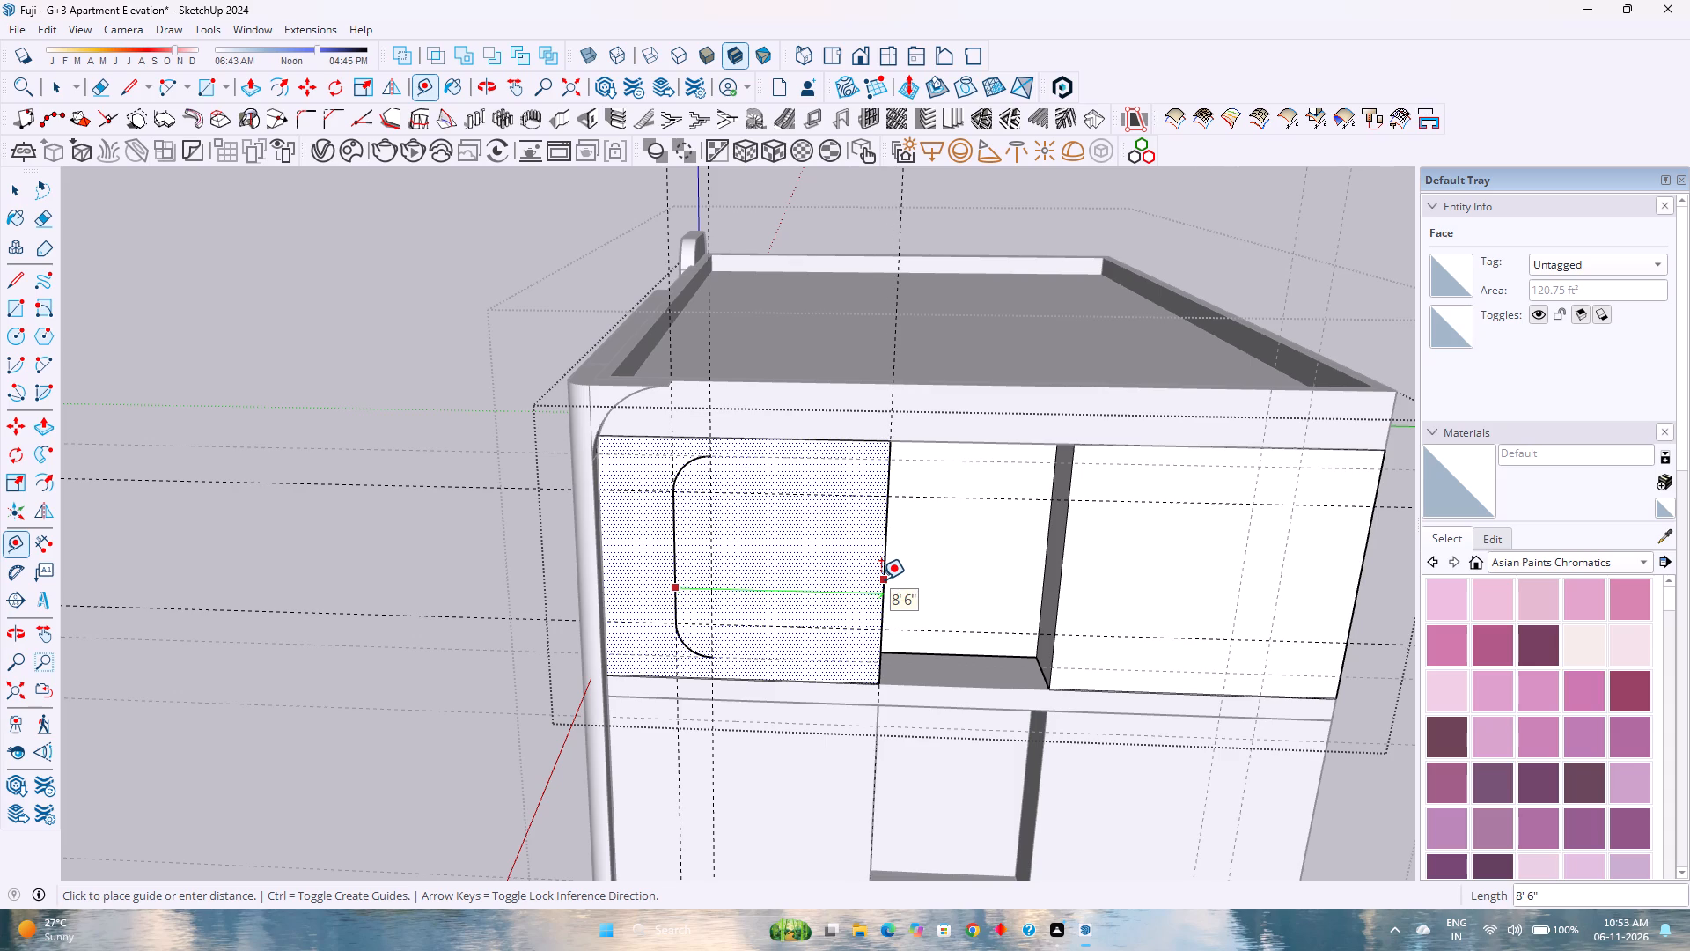
pyautogui.press('4')
pyautogui.press("'")
pyautogui.press('3')
pyautogui.hotkey('shift', '"')
pyautogui.press('Return')
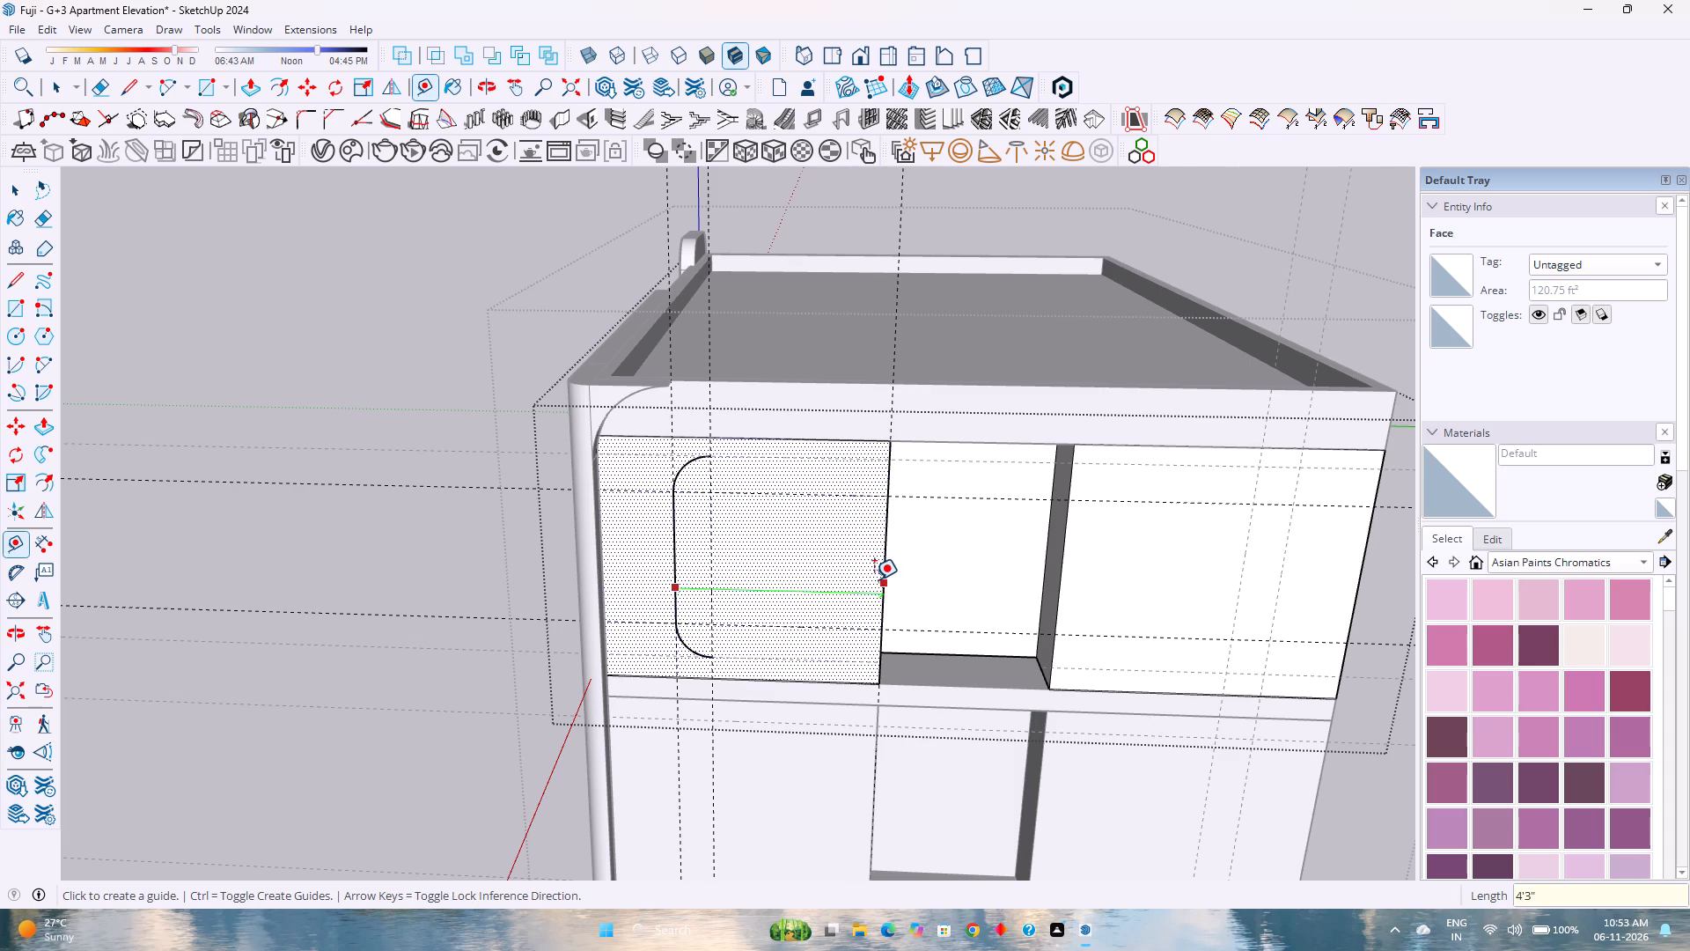
# Close the rounded outline with 2'9" horizontal lines from both arc ends to the new guide and an 8'9" vertical line along it.
pyautogui.press('l')
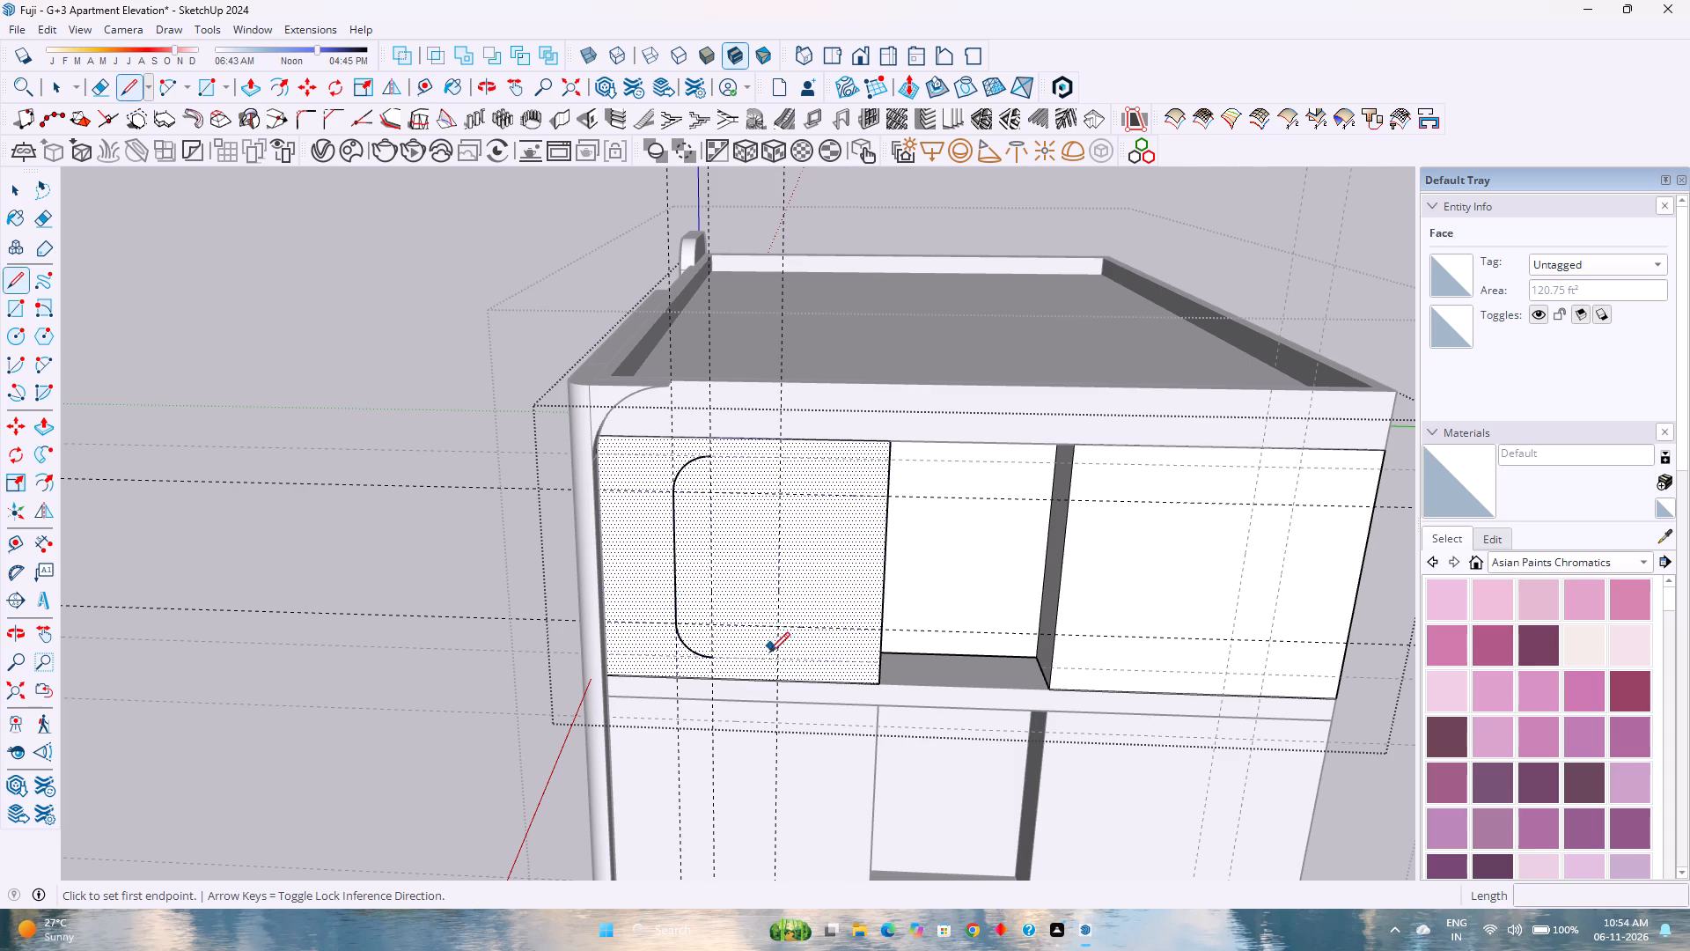
pyautogui.click(779, 657)
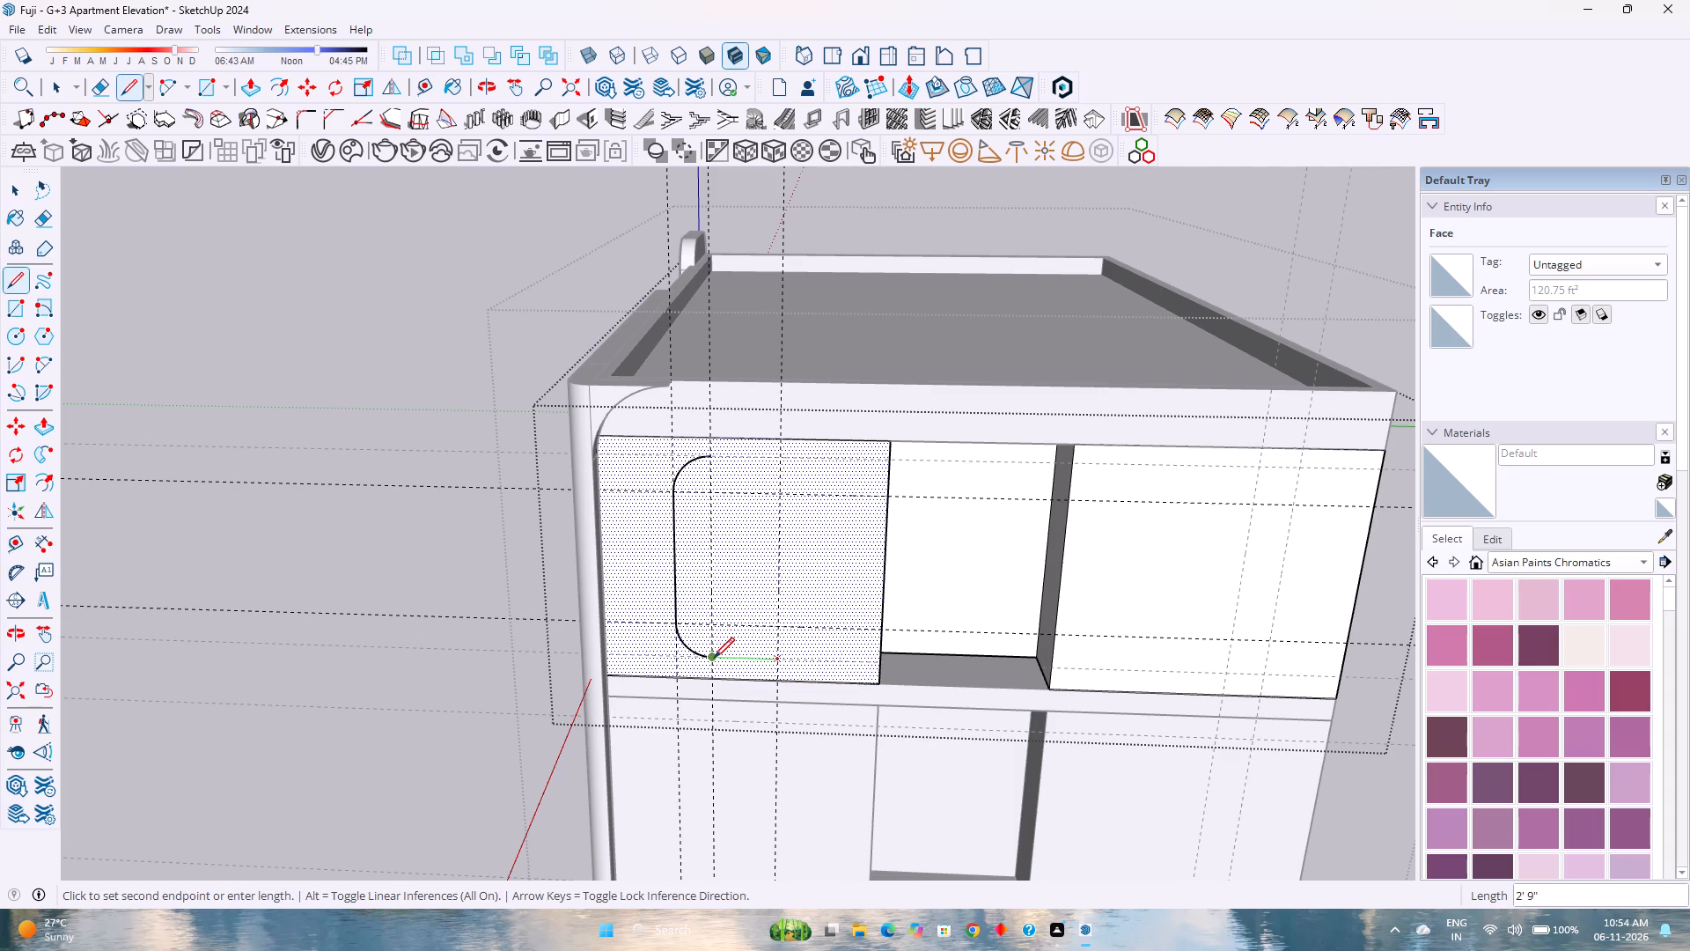
pyautogui.click(714, 658)
pyautogui.press('Escape')
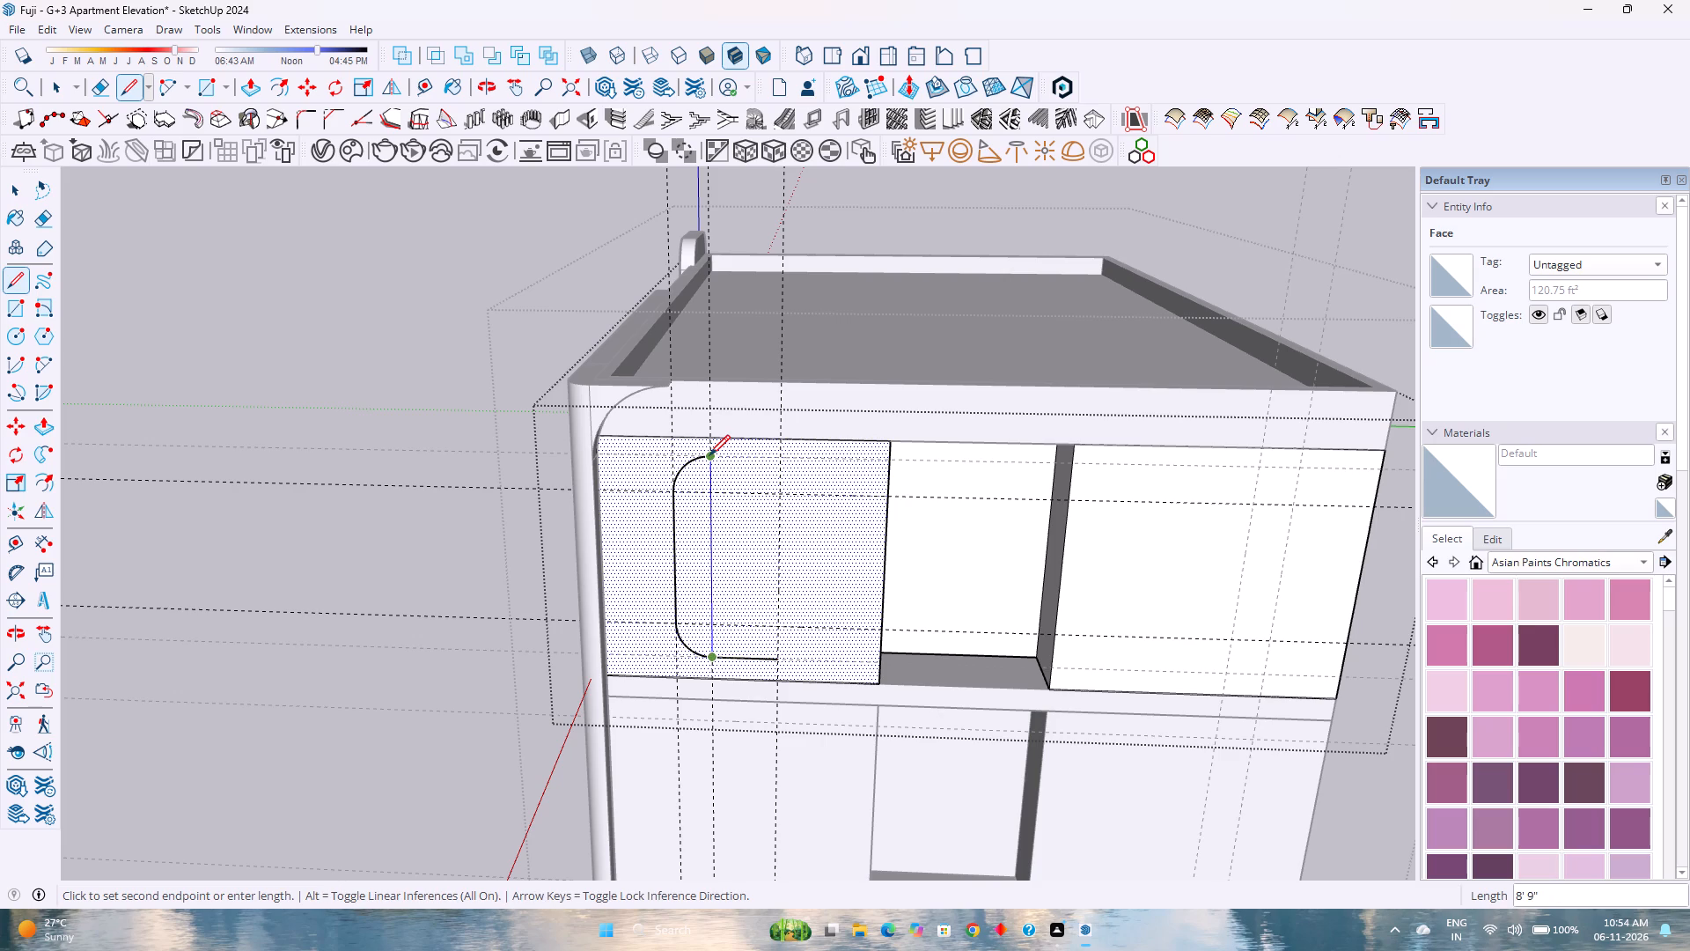
pyautogui.click(715, 453)
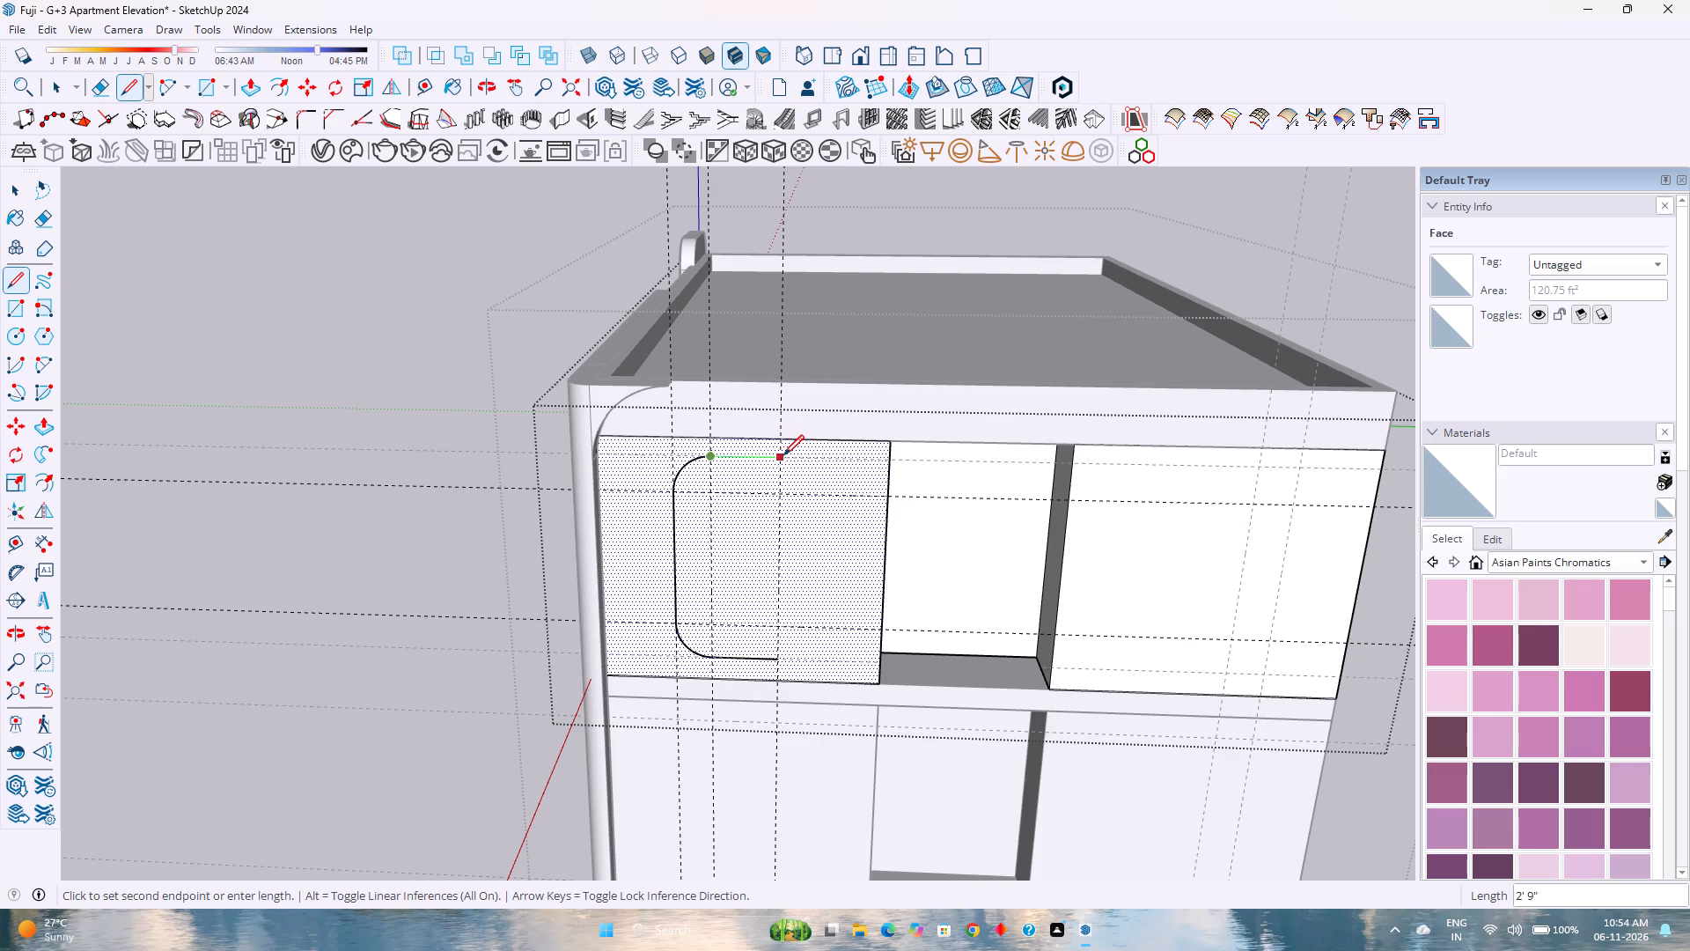
pyautogui.click(783, 455)
pyautogui.click(782, 657)
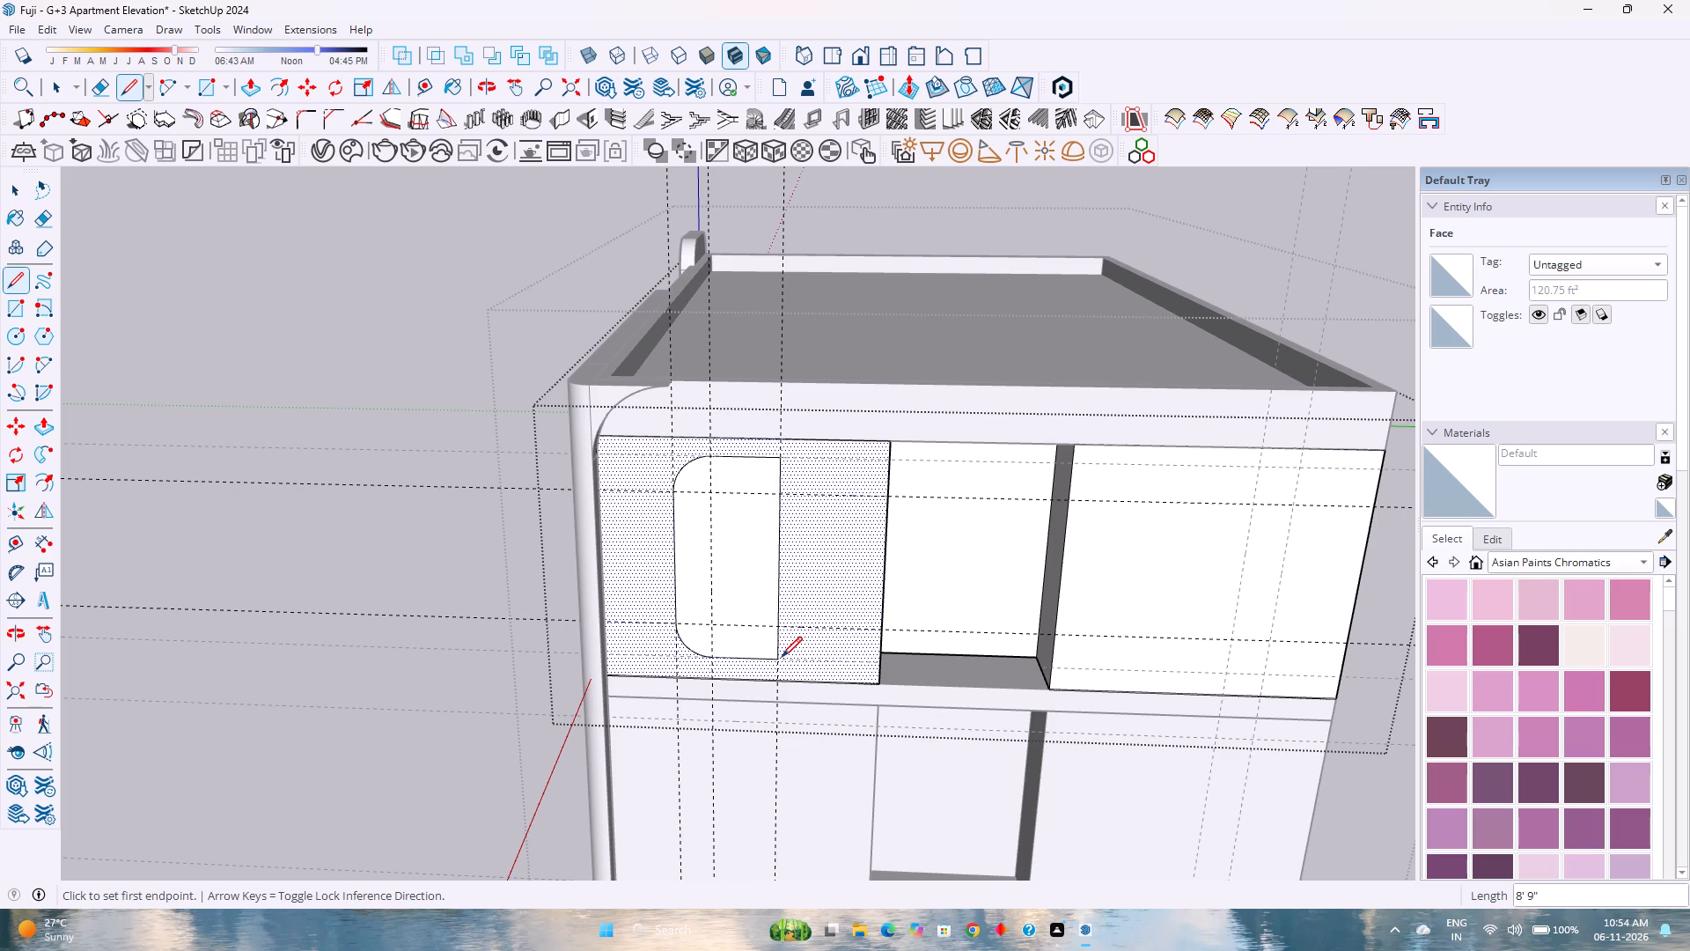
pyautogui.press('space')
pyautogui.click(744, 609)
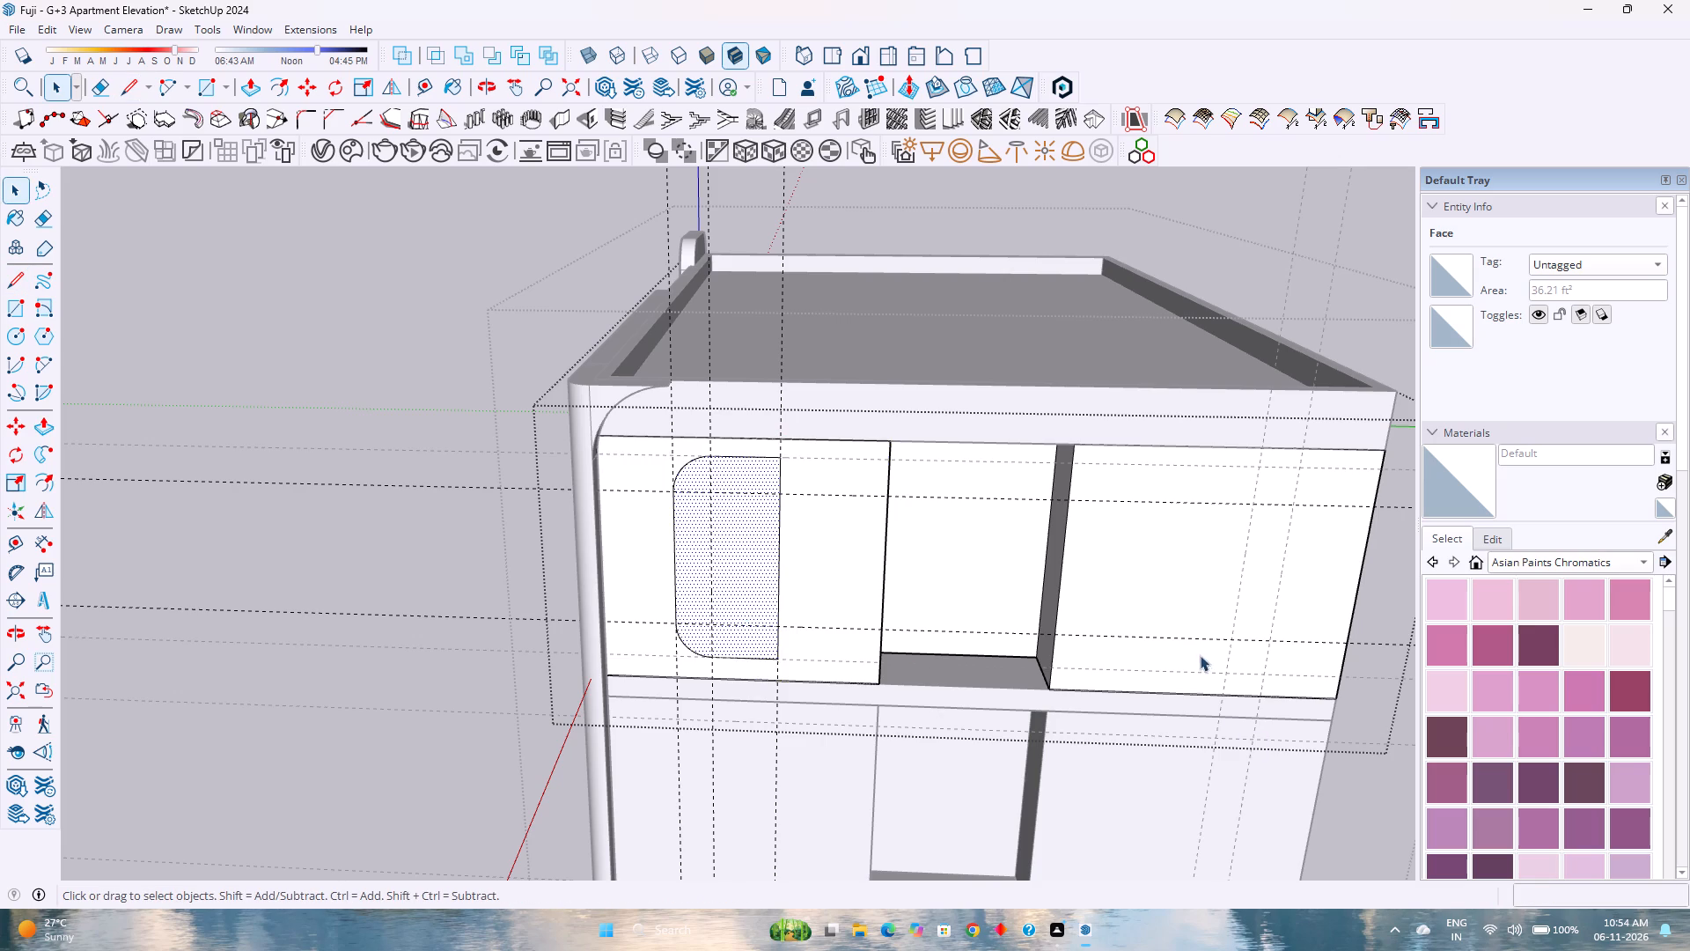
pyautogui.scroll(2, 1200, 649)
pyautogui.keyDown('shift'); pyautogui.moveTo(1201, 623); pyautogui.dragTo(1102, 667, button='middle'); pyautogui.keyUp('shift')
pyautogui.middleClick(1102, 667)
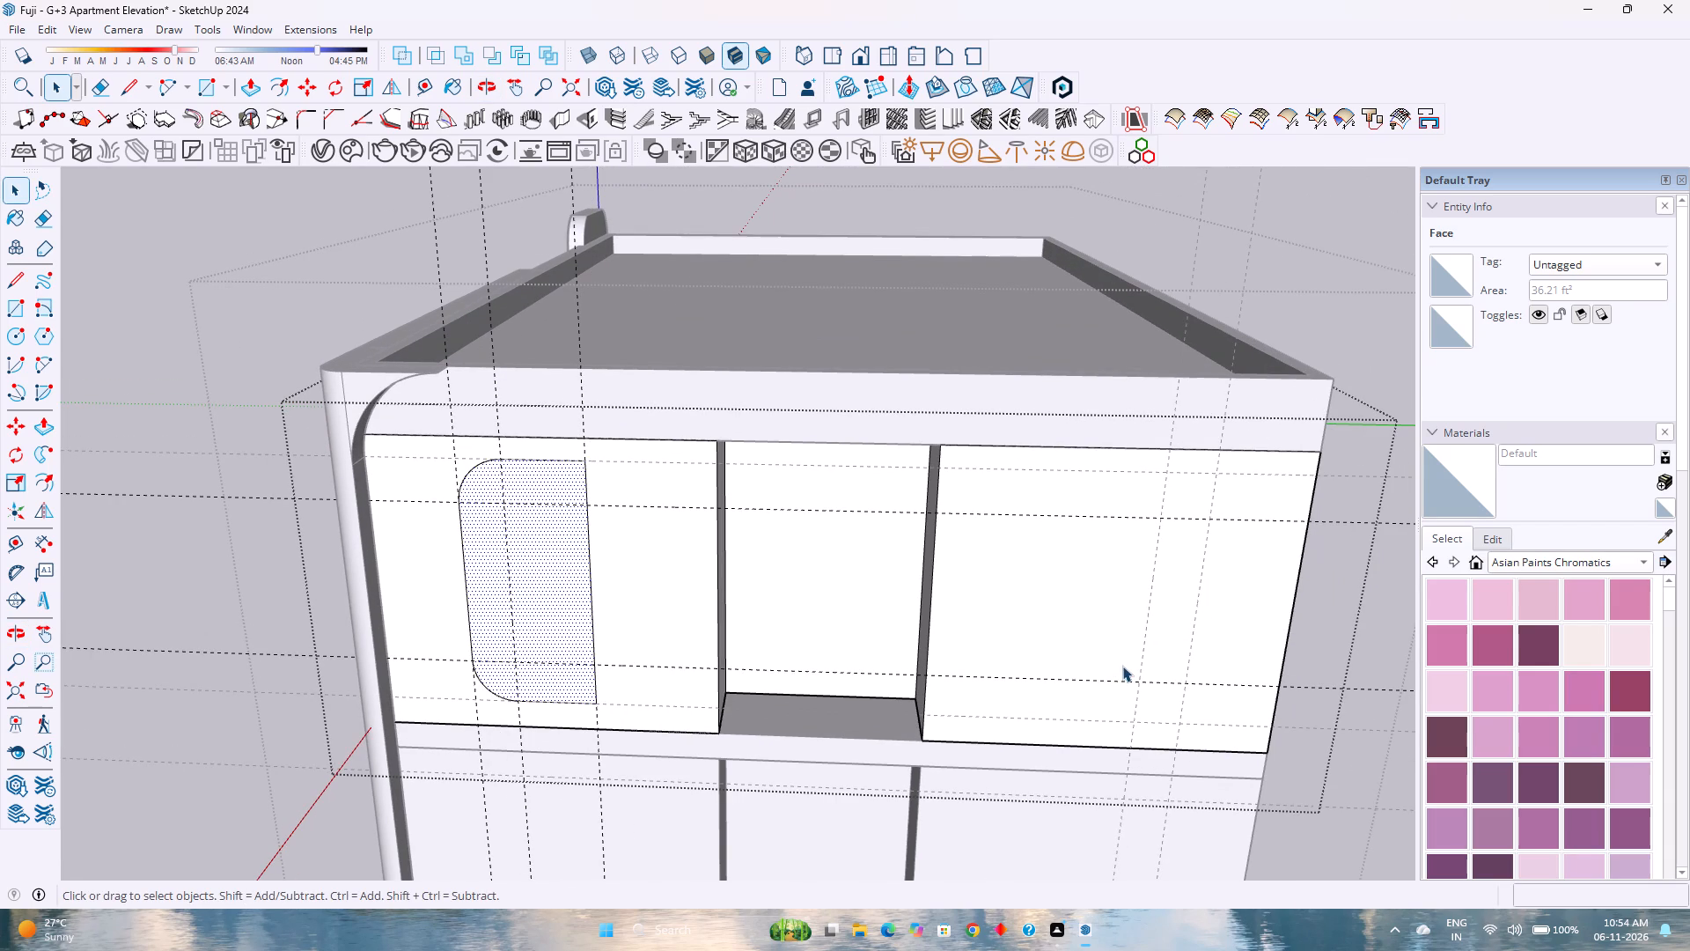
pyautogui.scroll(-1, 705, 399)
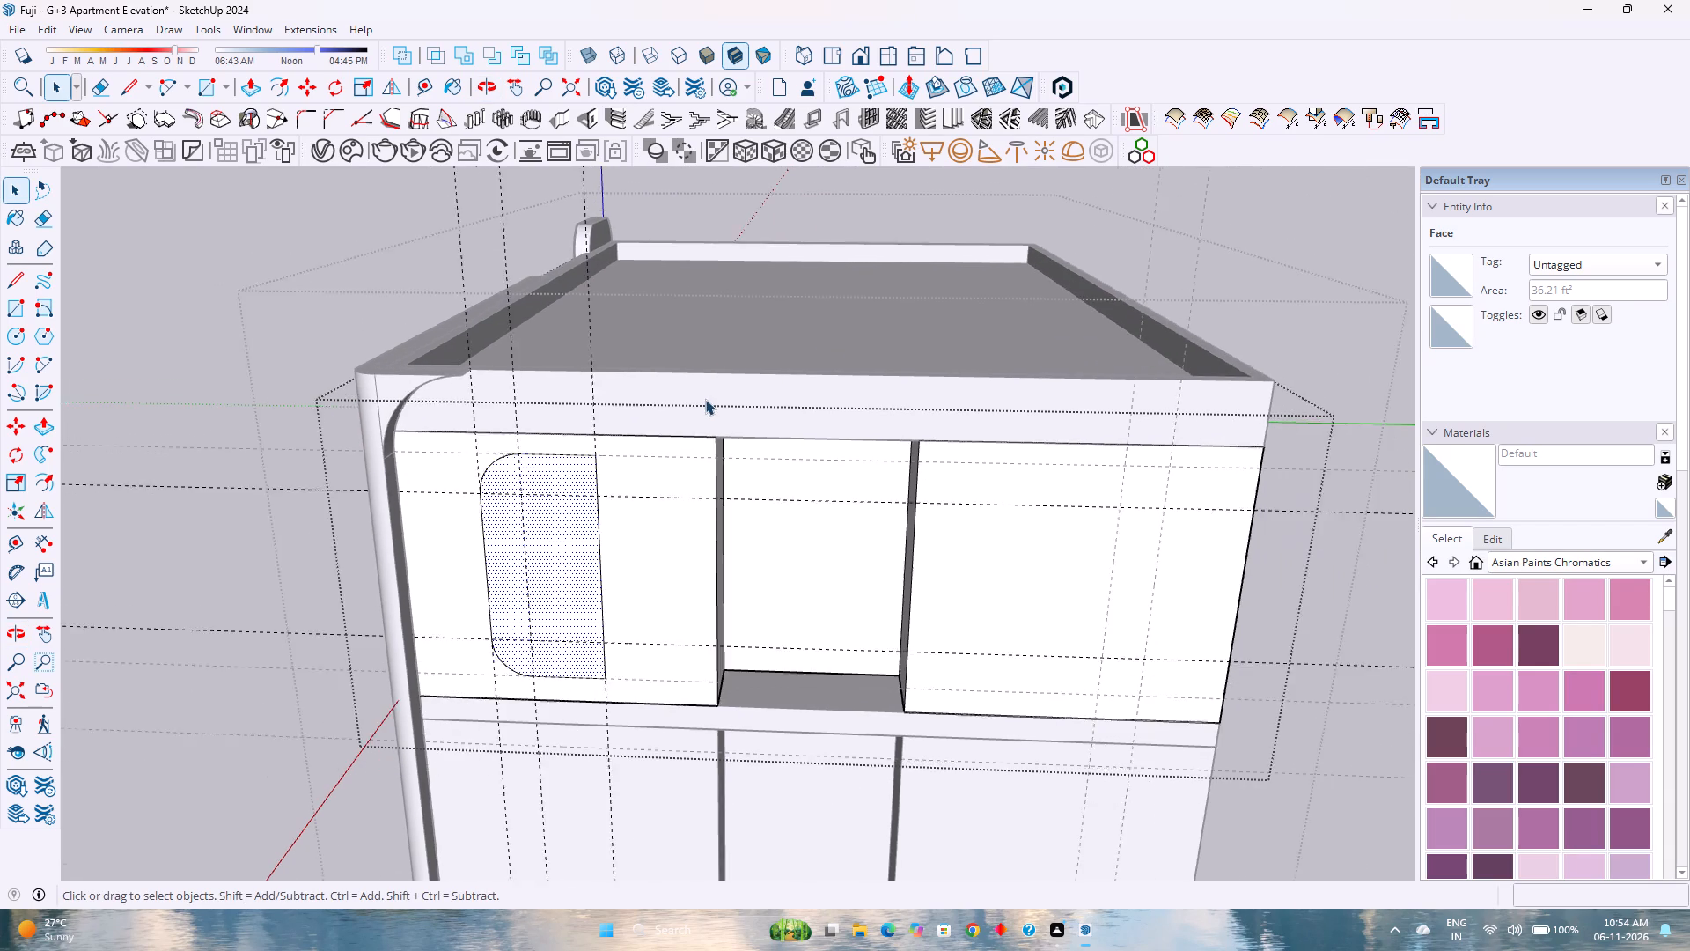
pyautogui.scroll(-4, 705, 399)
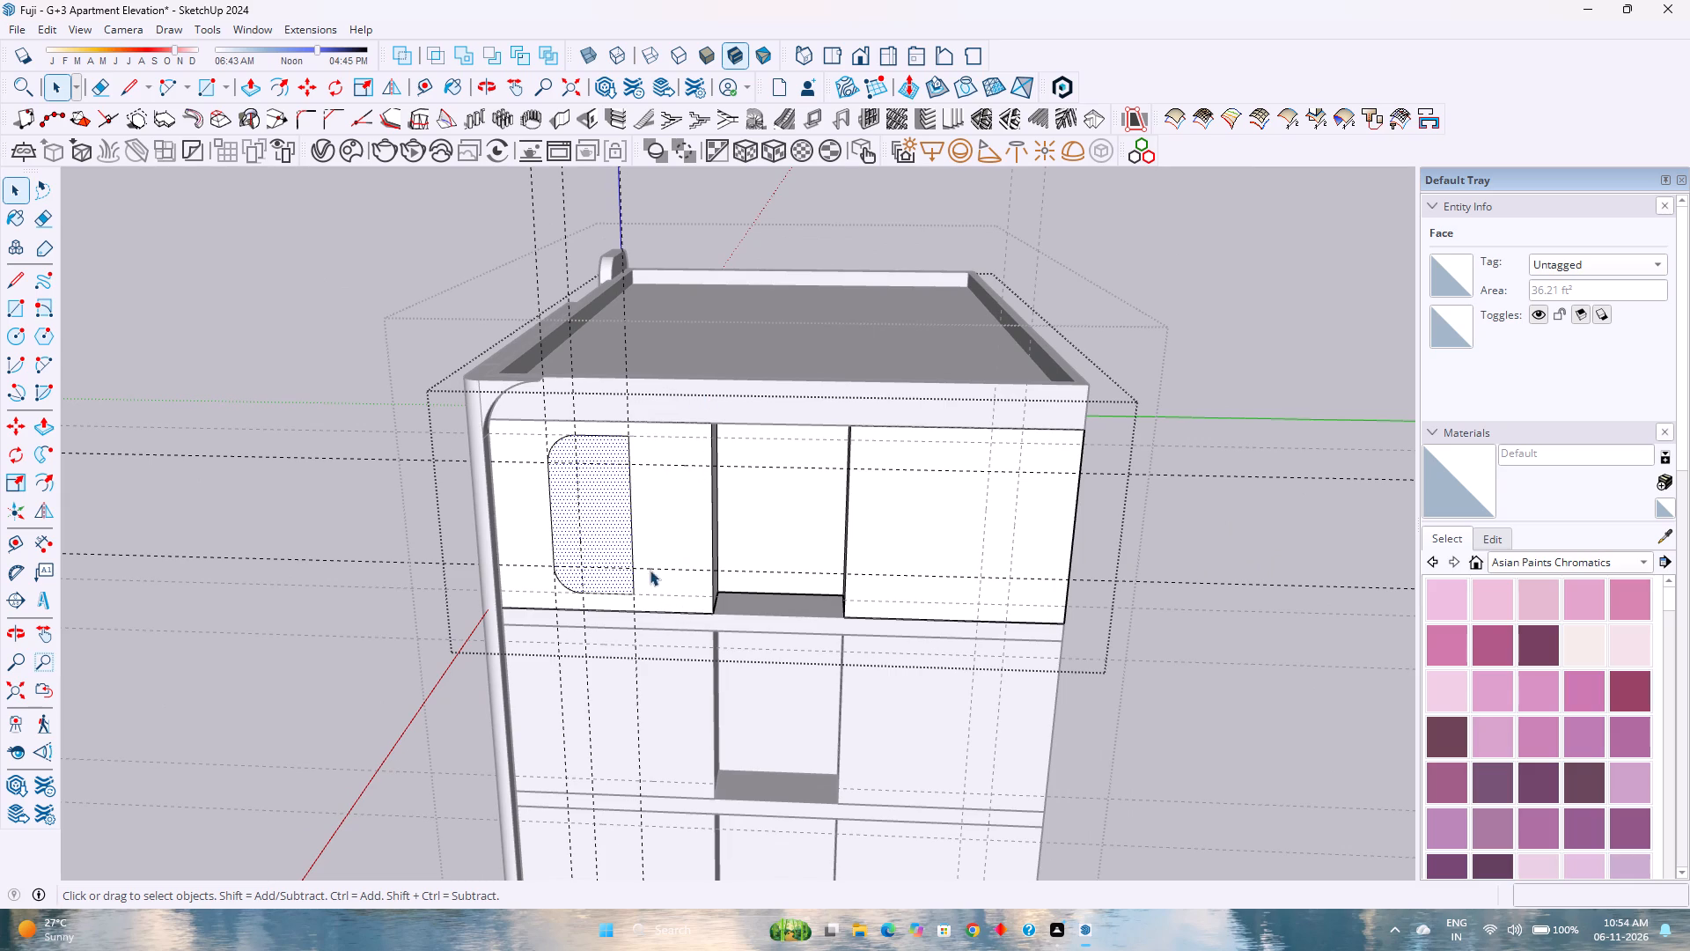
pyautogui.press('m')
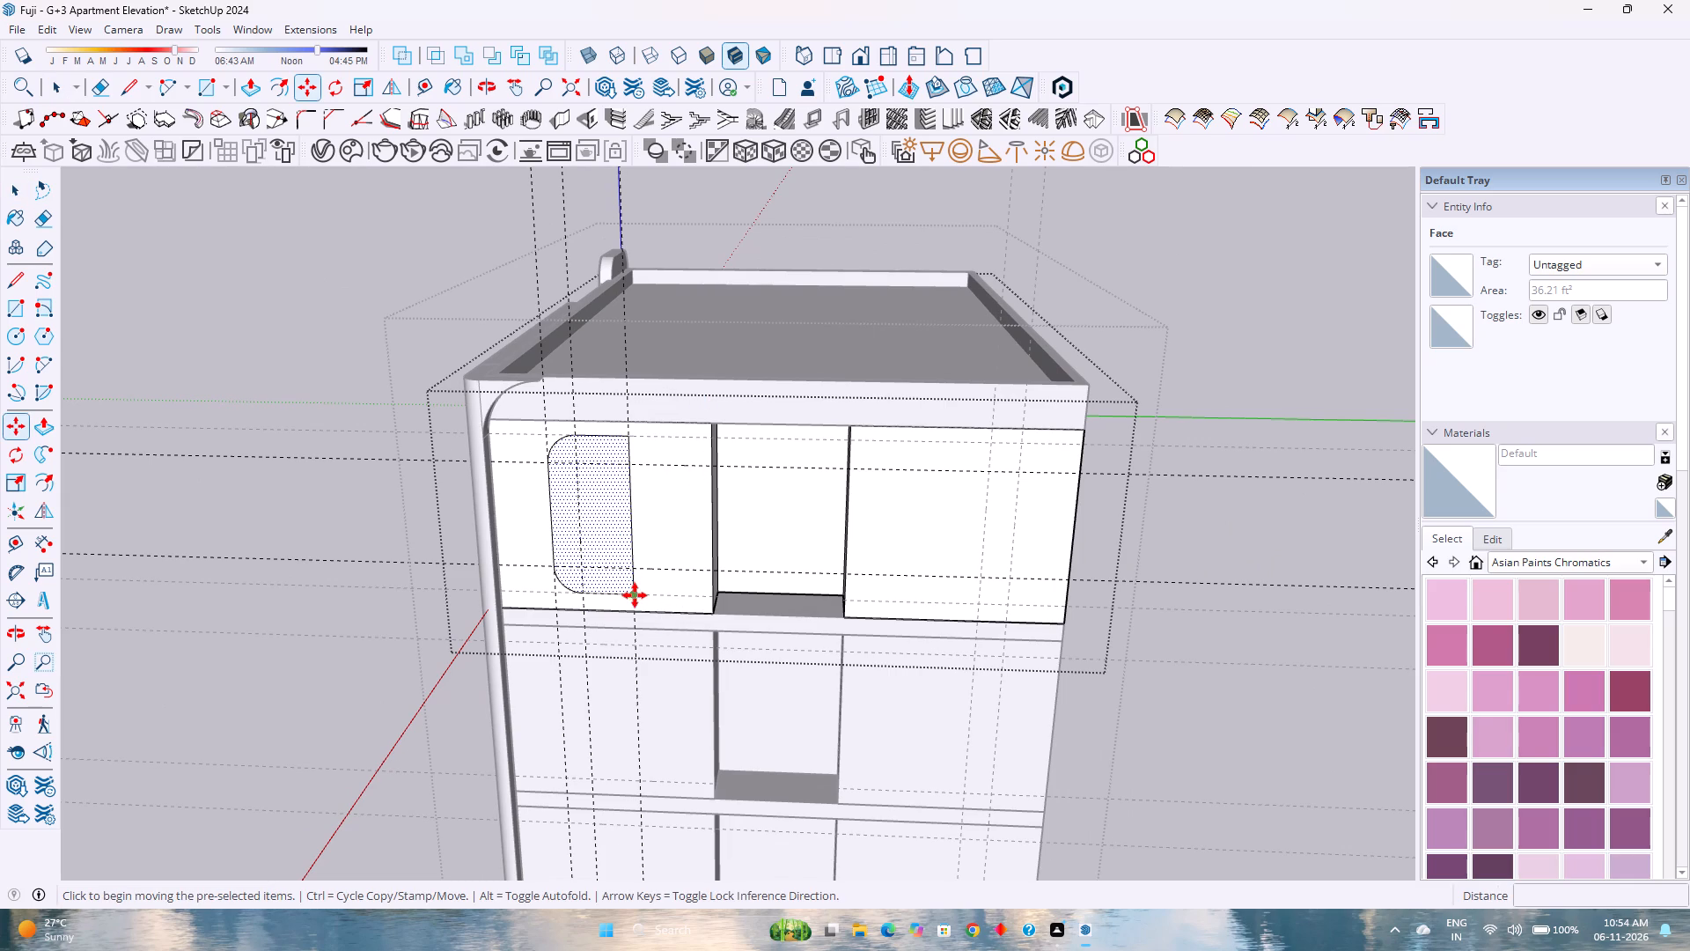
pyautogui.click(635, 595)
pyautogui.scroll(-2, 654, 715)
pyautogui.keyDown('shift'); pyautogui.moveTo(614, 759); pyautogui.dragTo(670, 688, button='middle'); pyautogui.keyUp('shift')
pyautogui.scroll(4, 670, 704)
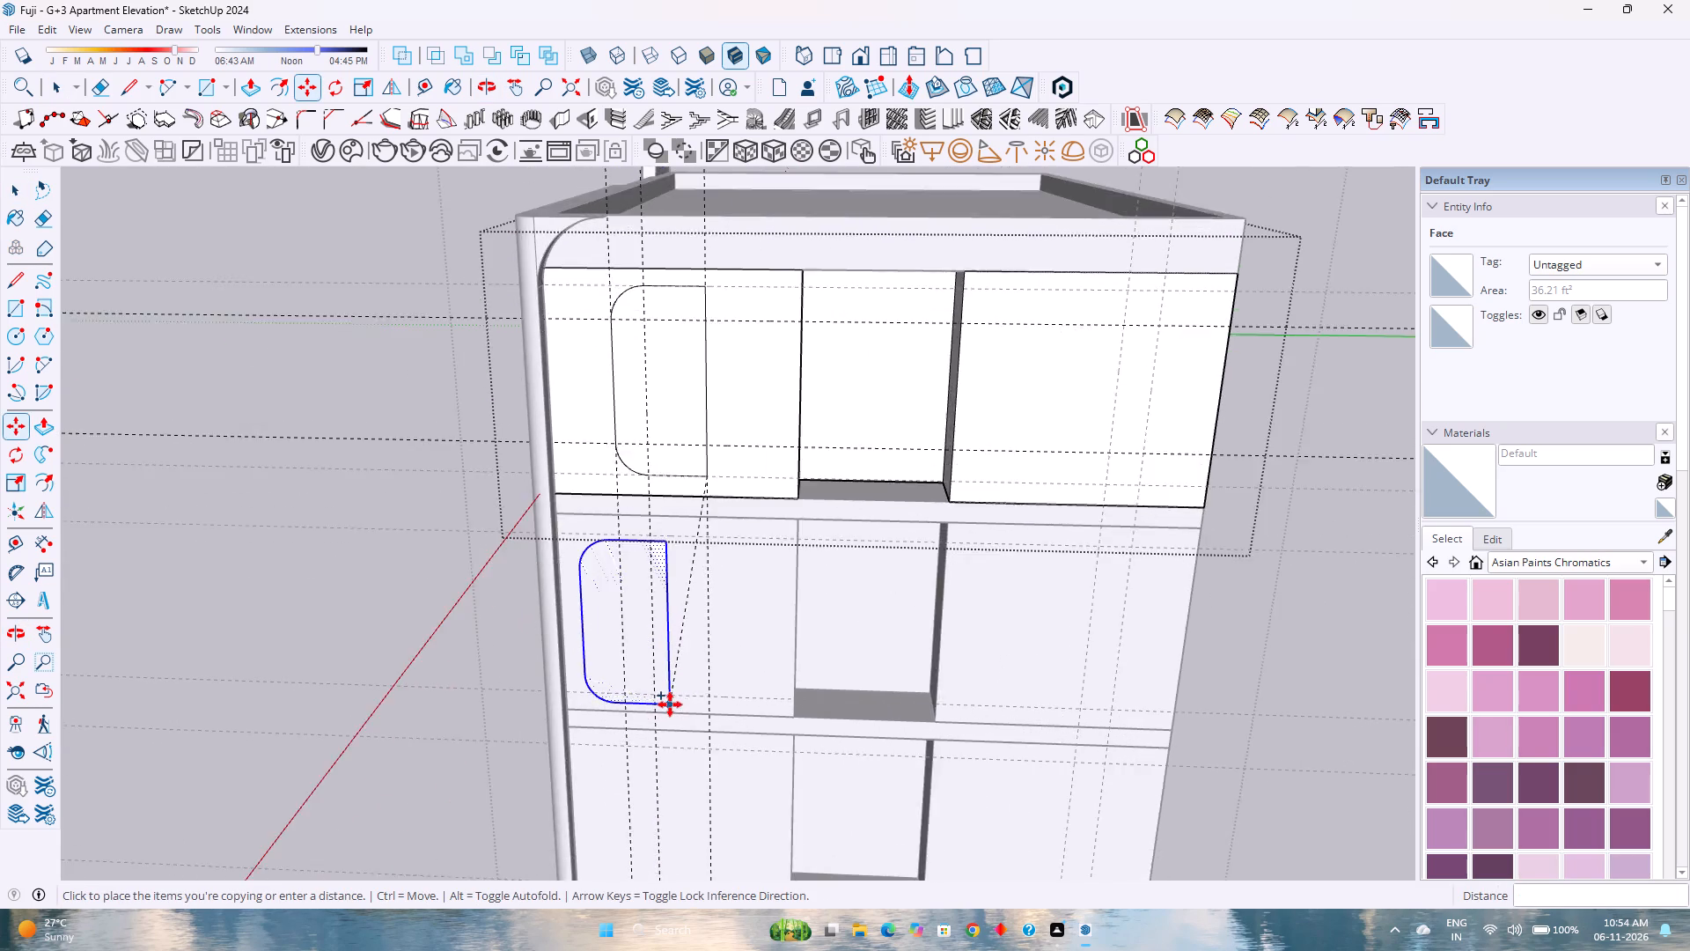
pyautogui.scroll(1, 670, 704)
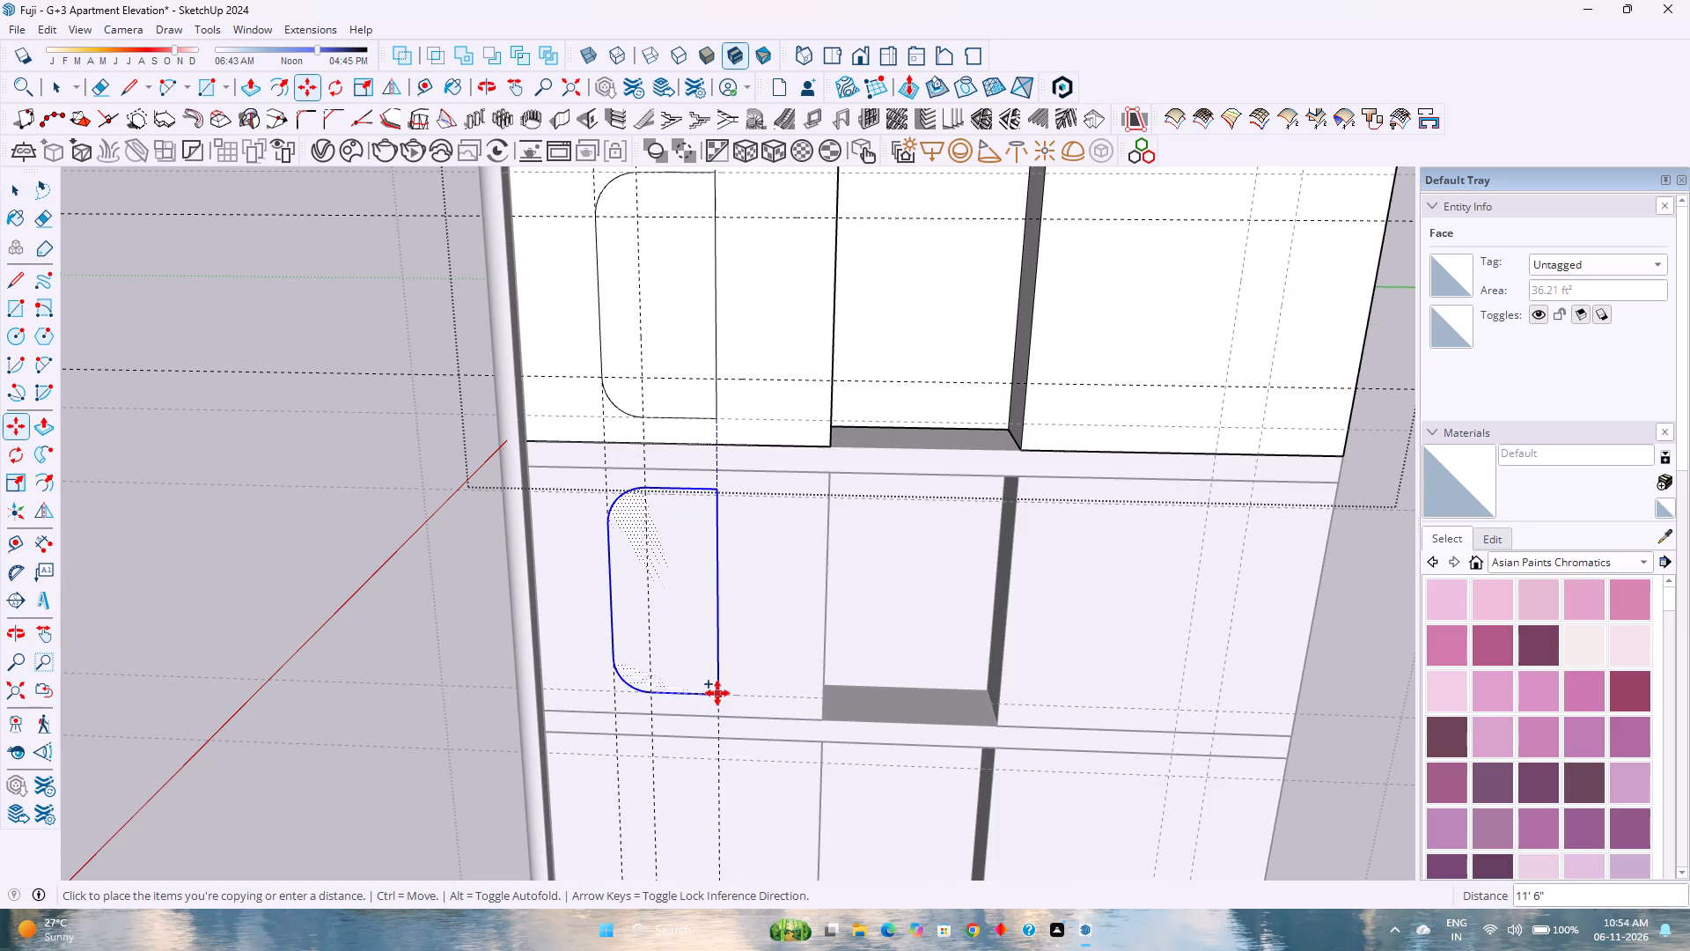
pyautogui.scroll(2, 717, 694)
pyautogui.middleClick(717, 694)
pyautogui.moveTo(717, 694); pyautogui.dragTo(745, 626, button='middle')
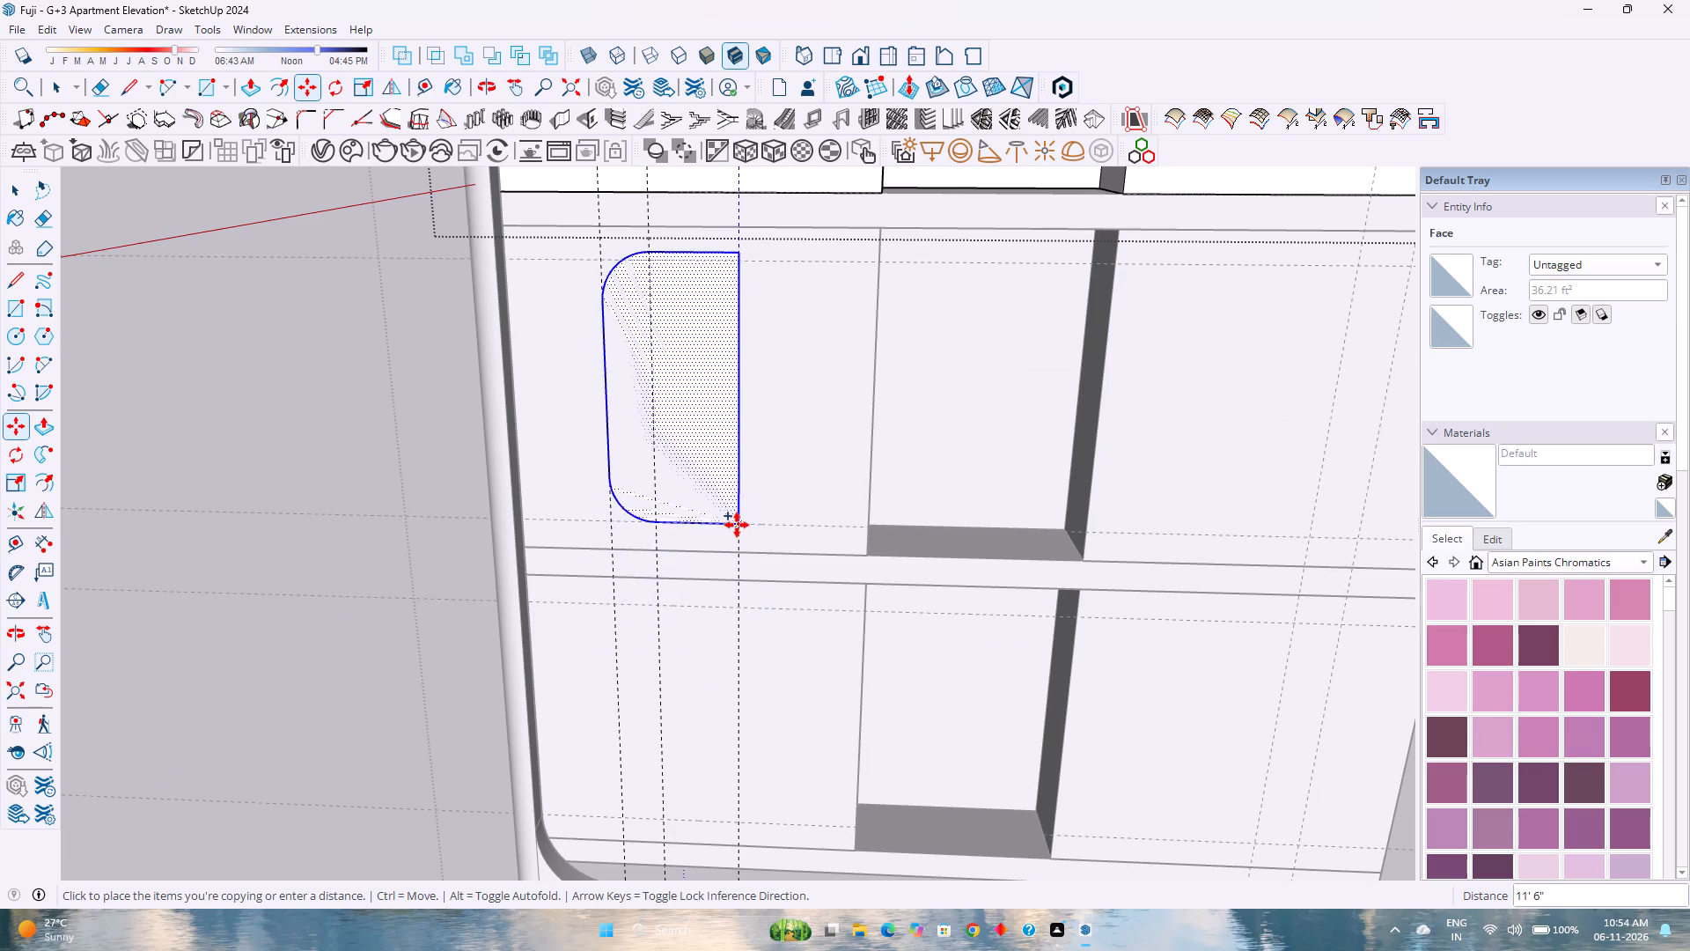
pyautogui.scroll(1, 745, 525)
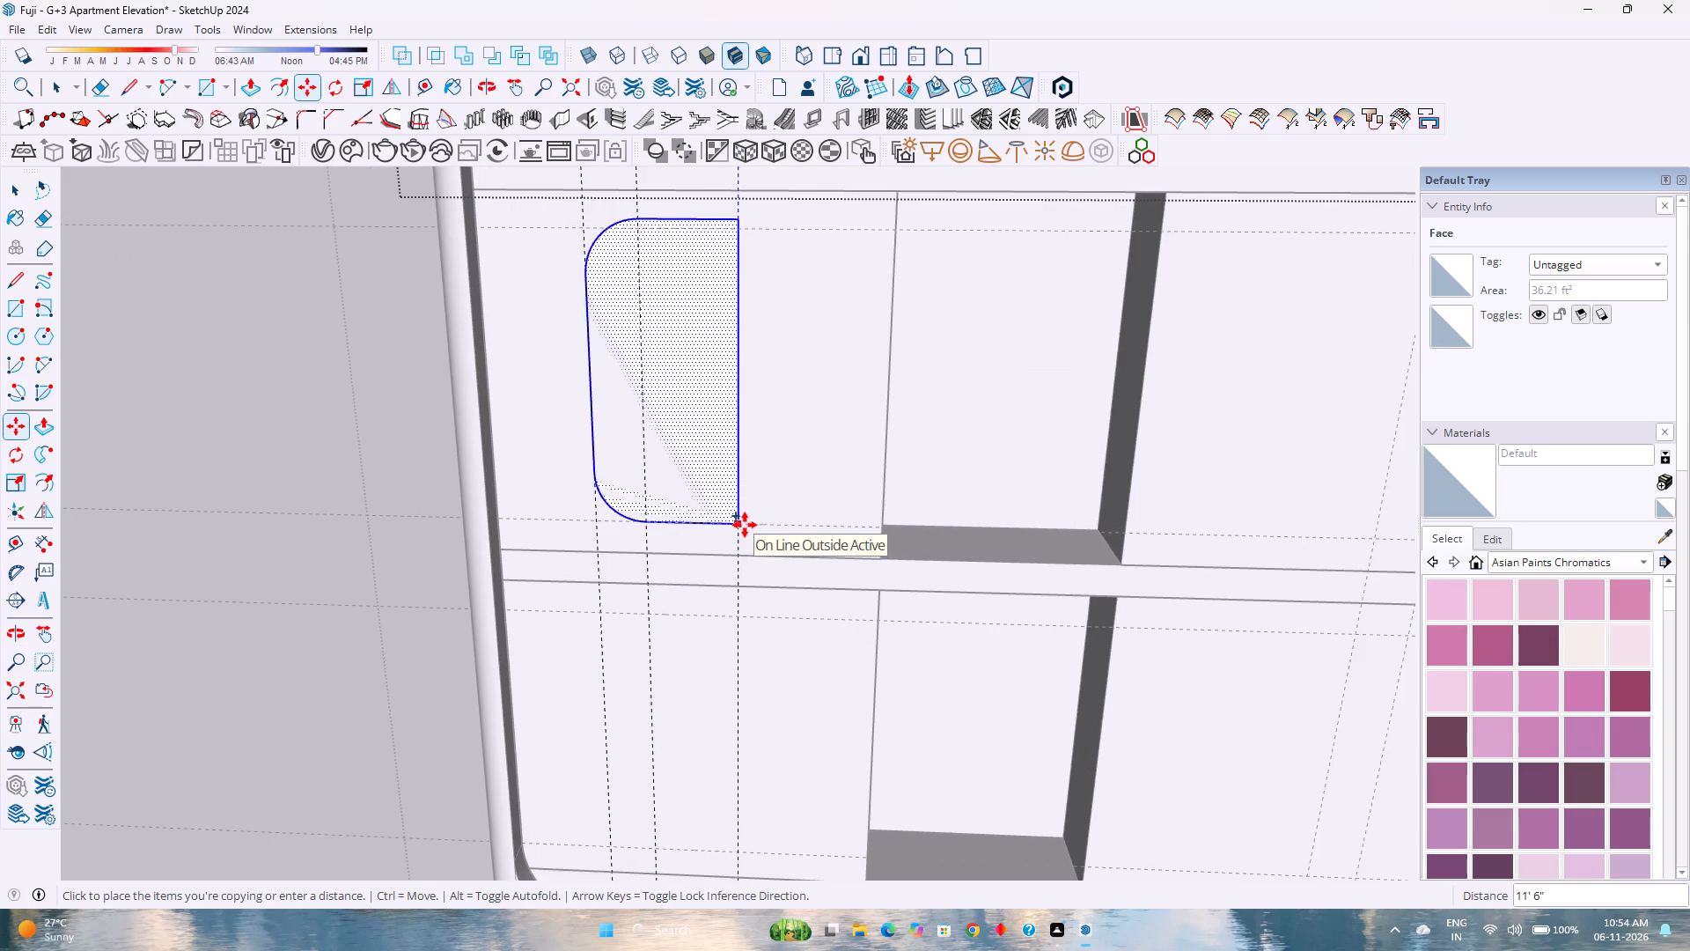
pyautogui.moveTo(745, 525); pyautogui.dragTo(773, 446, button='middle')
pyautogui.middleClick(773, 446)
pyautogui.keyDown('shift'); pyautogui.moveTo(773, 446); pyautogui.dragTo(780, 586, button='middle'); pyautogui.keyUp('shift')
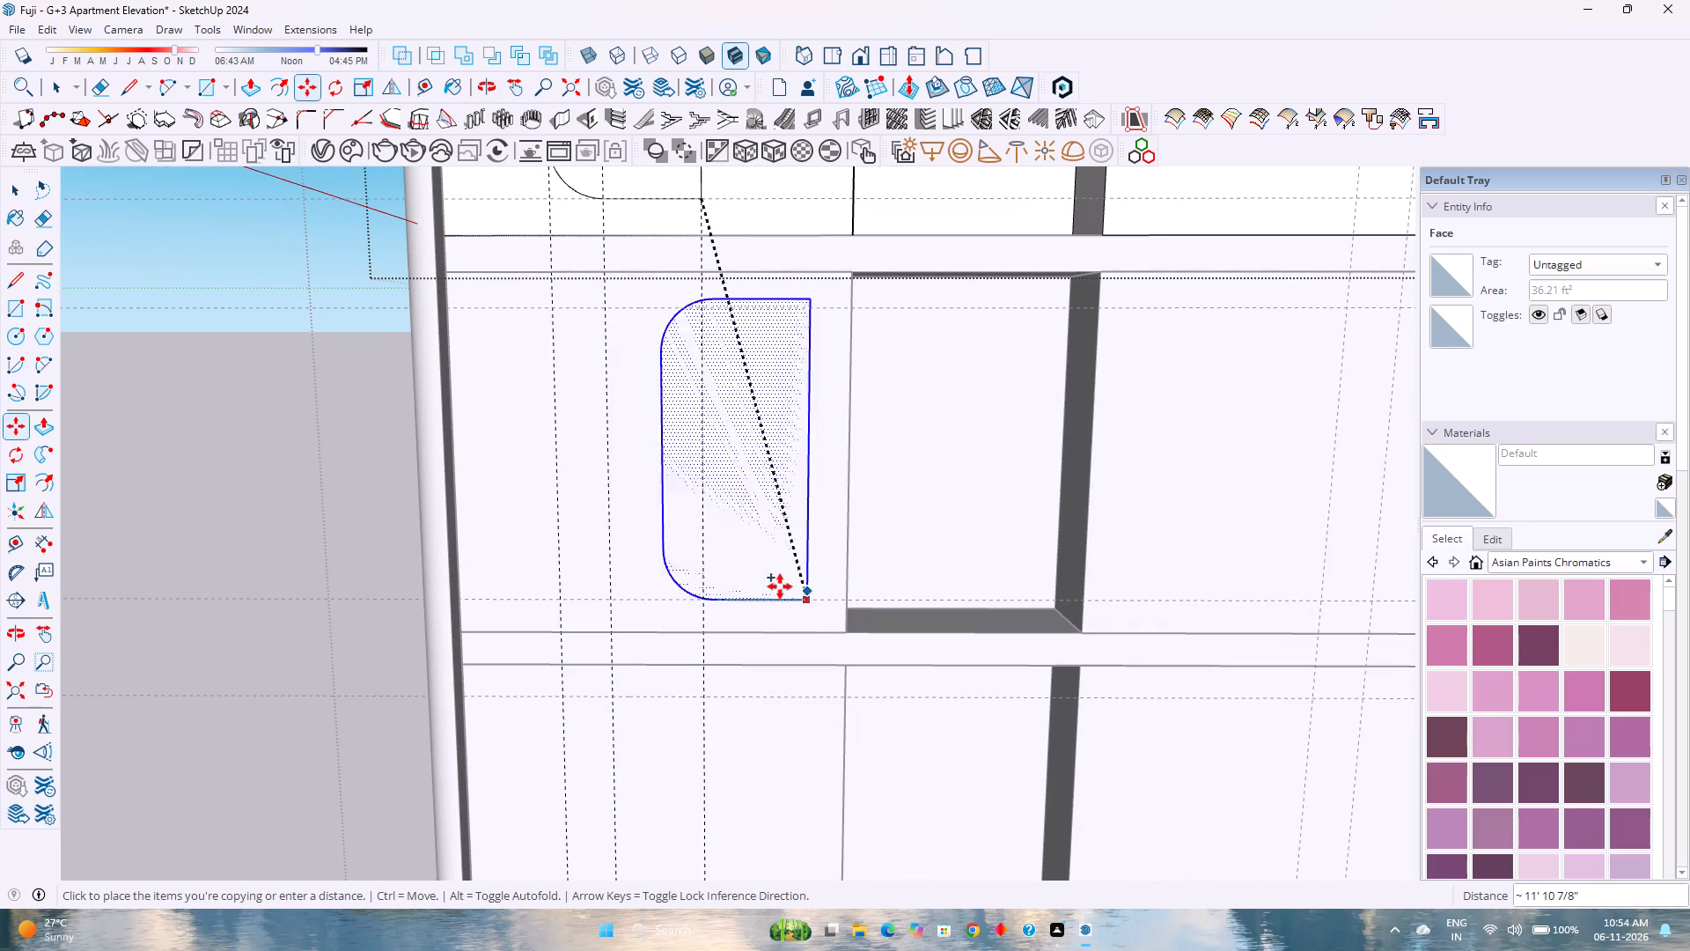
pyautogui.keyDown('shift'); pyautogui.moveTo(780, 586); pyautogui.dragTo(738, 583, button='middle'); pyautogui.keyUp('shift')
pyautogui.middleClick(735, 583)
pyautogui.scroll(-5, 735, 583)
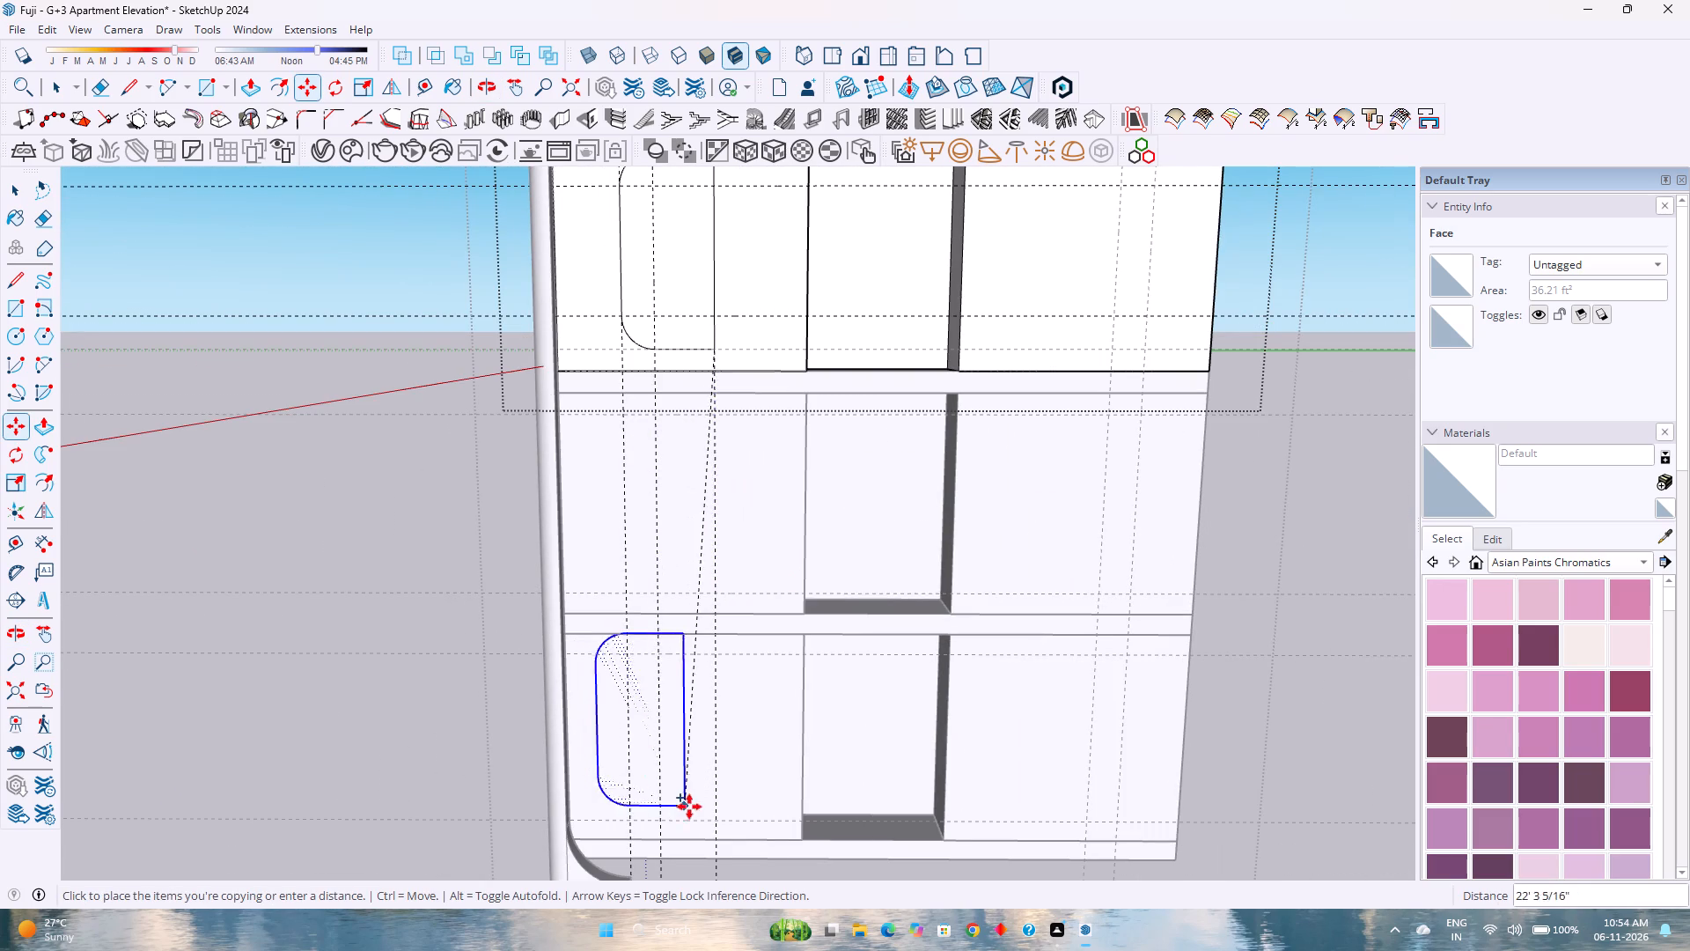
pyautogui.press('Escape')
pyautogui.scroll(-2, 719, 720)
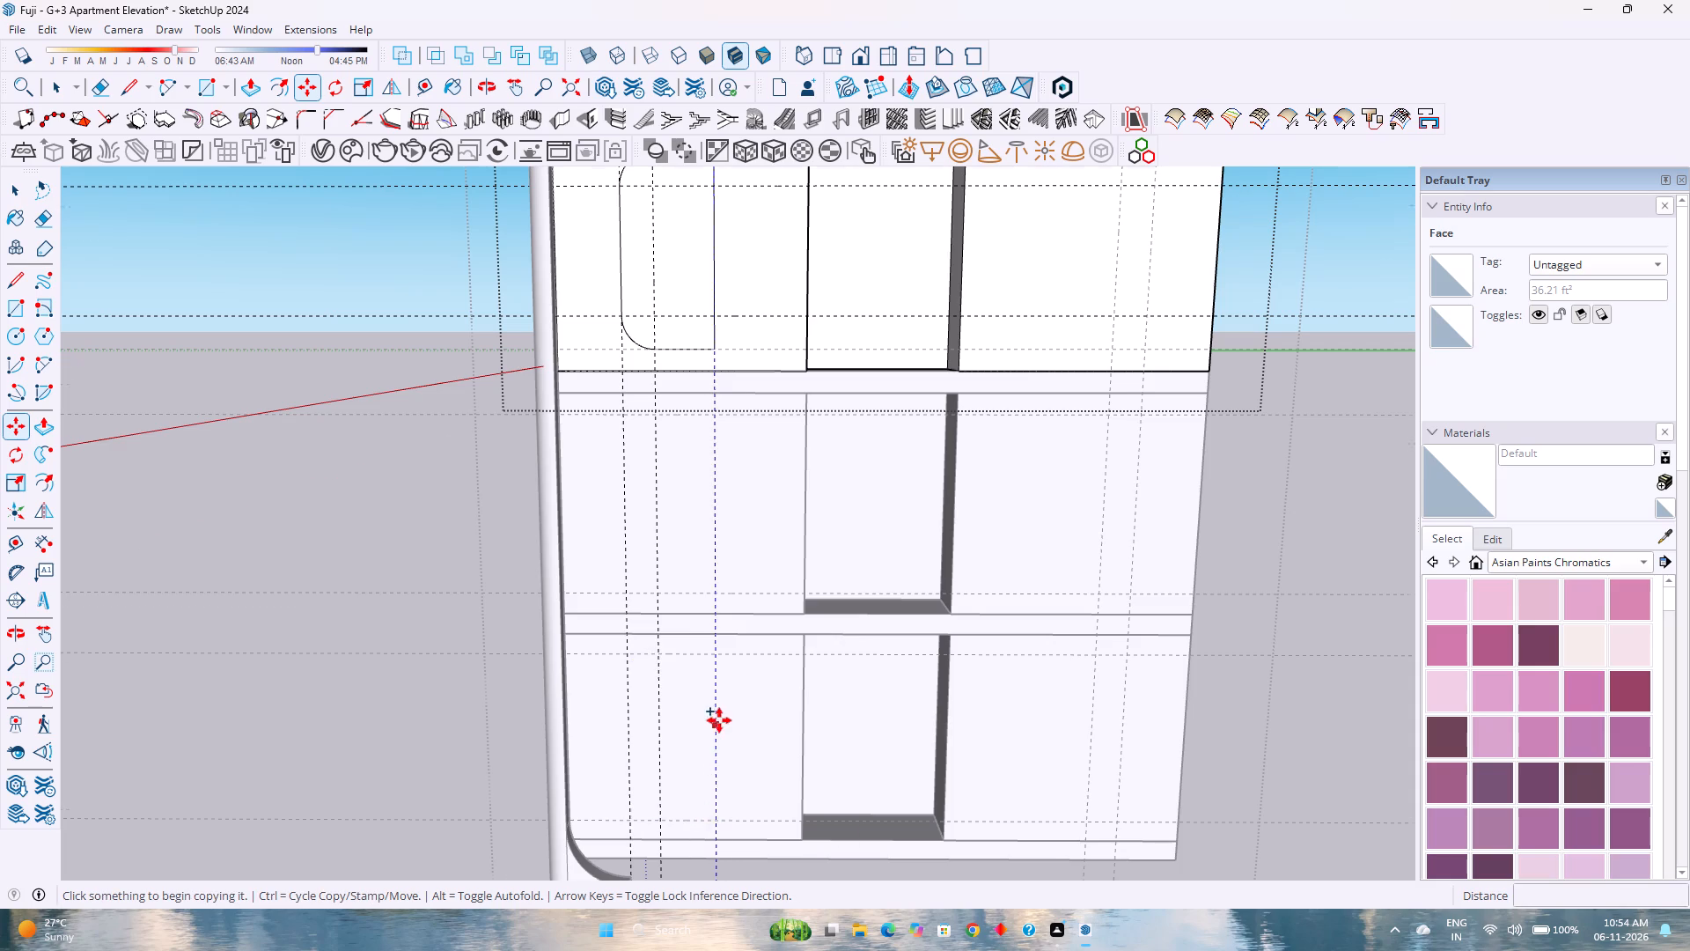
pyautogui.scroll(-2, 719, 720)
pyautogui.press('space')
# Inside the group of the floor below, place horizontal guides 1'6" below the opening's top guide and 1'6" above its bottom guide.
pyautogui.scroll(3, 738, 363)
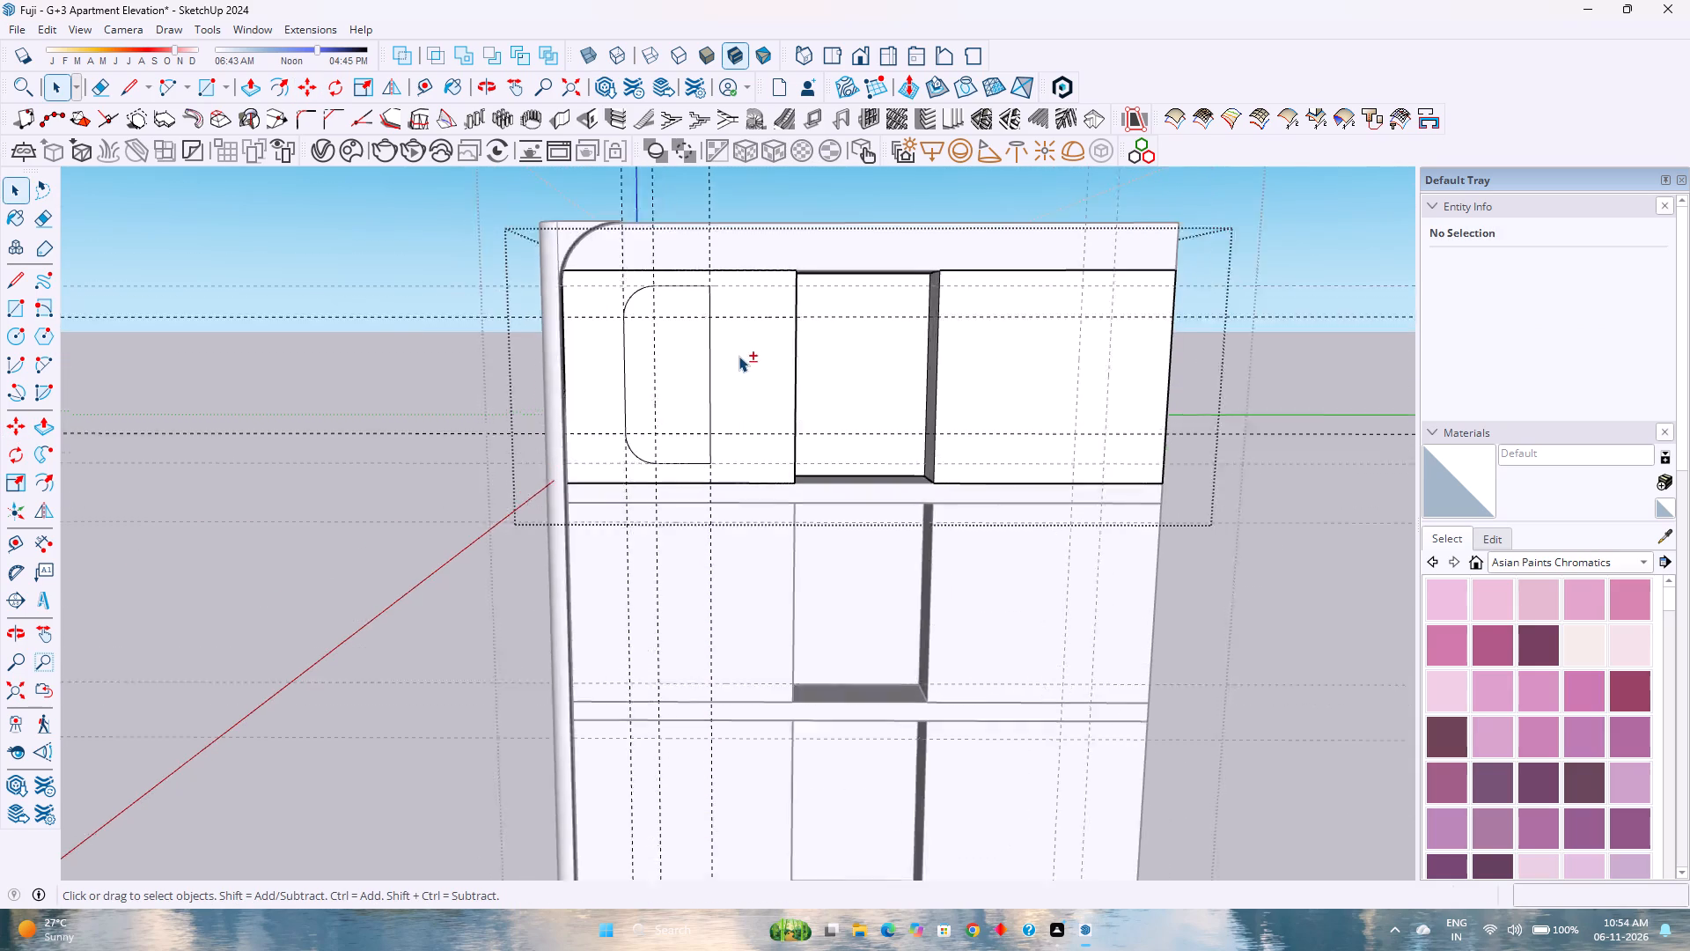
pyautogui.scroll(1, 738, 356)
pyautogui.keyDown('shift'); pyautogui.moveTo(738, 356); pyautogui.dragTo(731, 513, button='middle'); pyautogui.keyUp('shift')
pyautogui.scroll(-2, 706, 543)
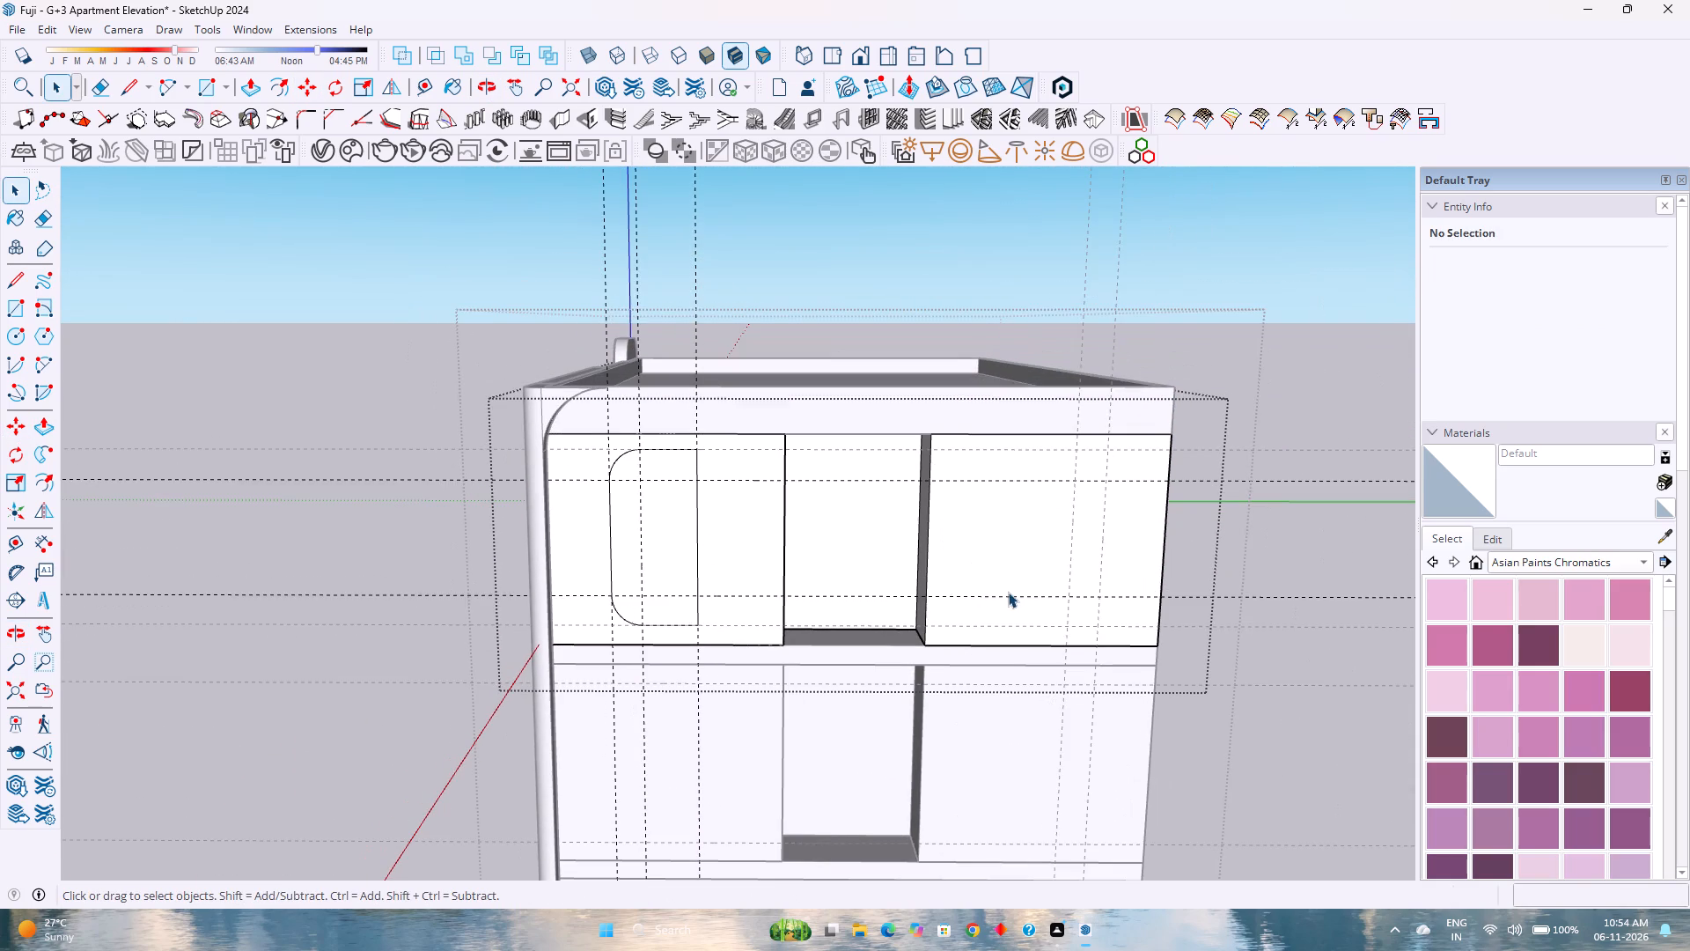
pyautogui.middleClick(1013, 592)
pyautogui.moveTo(1009, 592); pyautogui.dragTo(851, 510, button='middle')
pyautogui.moveTo(851, 510); pyautogui.dragTo(928, 540, button='middle')
pyautogui.middleClick(928, 540)
pyautogui.scroll(-1, 928, 536)
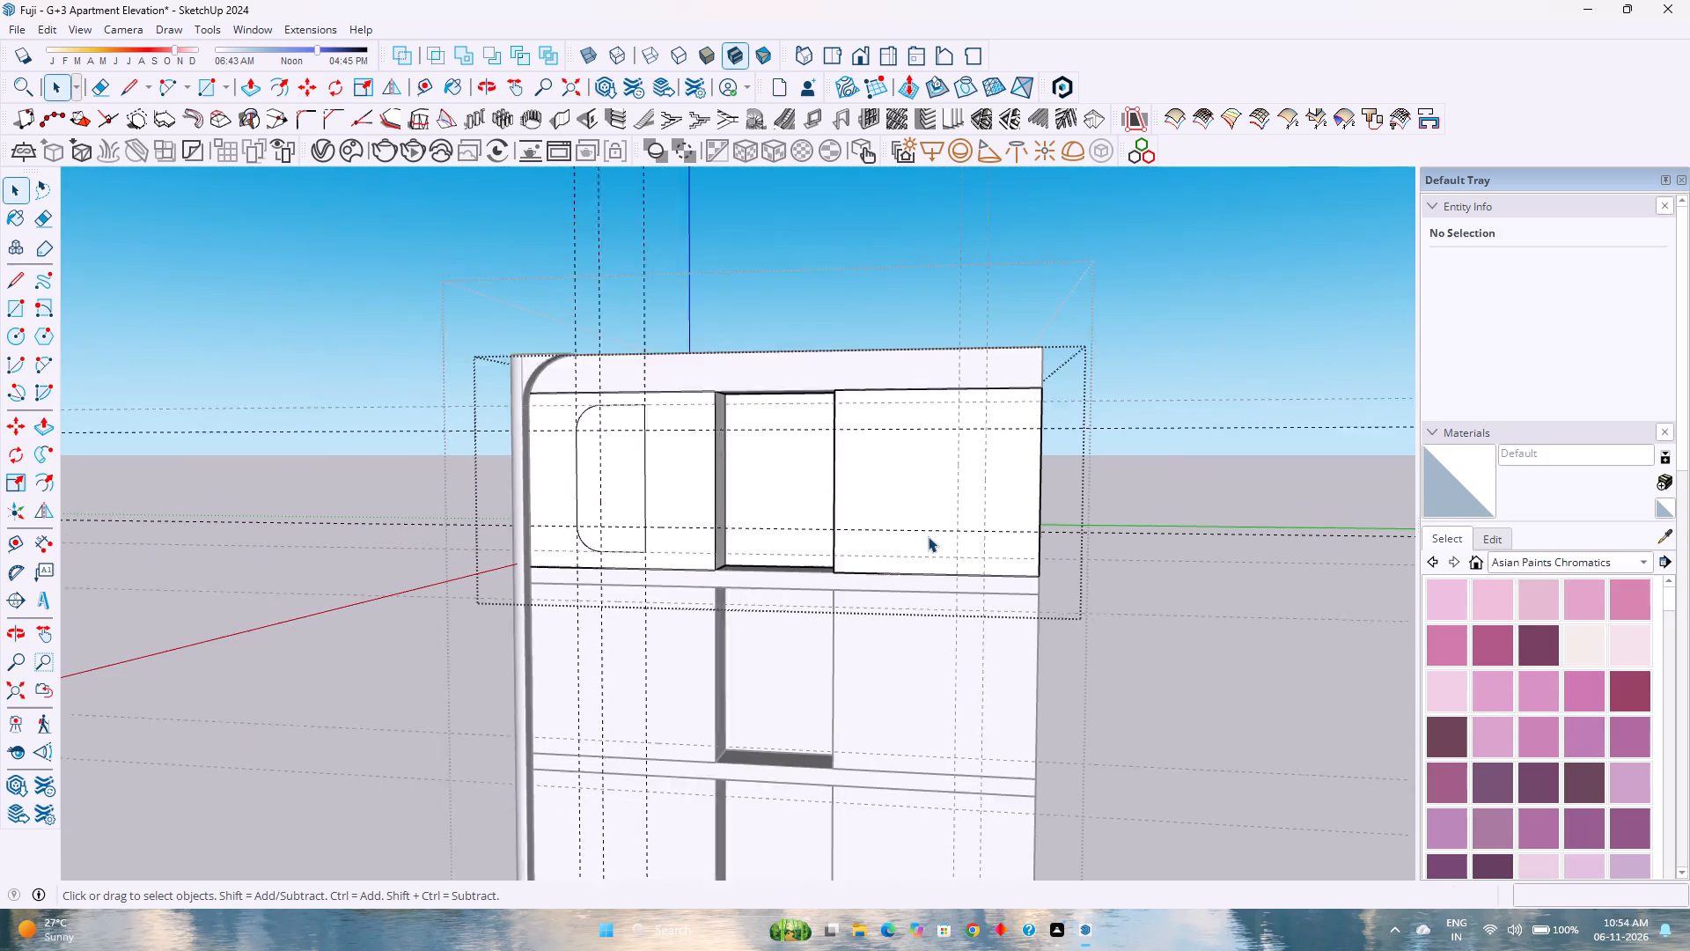
pyautogui.scroll(-2, 928, 536)
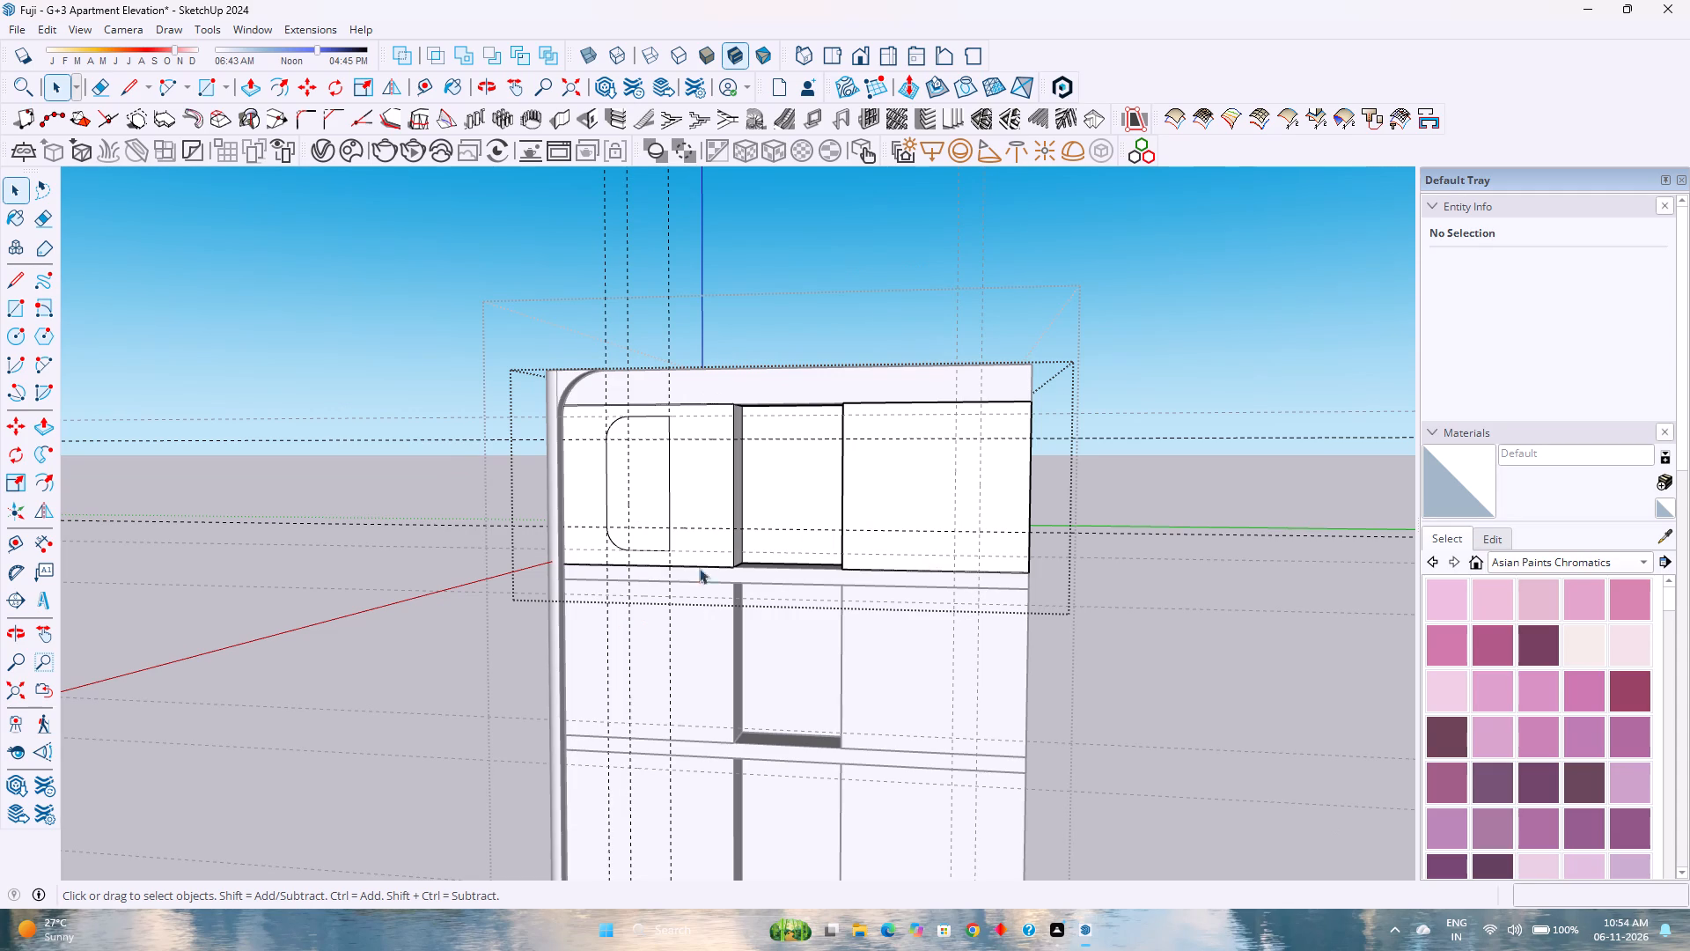
pyautogui.press('Escape')
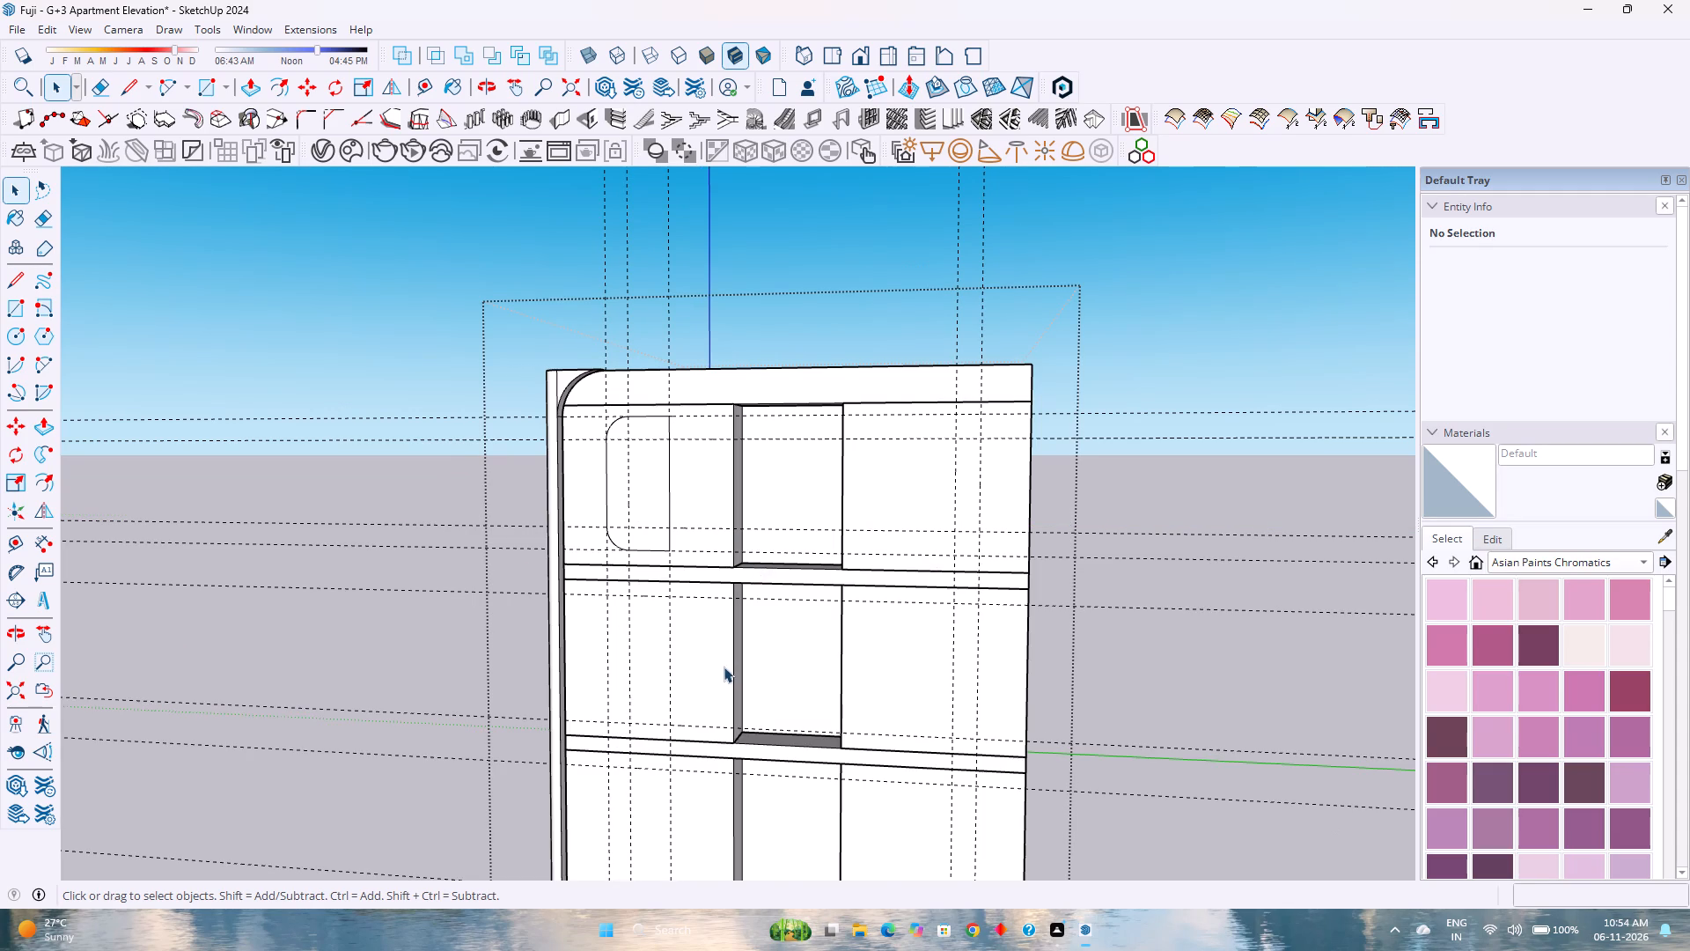
pyautogui.doubleClick(714, 660)
pyautogui.scroll(3, 713, 660)
pyautogui.moveTo(709, 660); pyautogui.dragTo(774, 622, button='middle')
pyautogui.middleClick(774, 622)
pyautogui.middleClick(774, 622)
pyautogui.scroll(3, 770, 620)
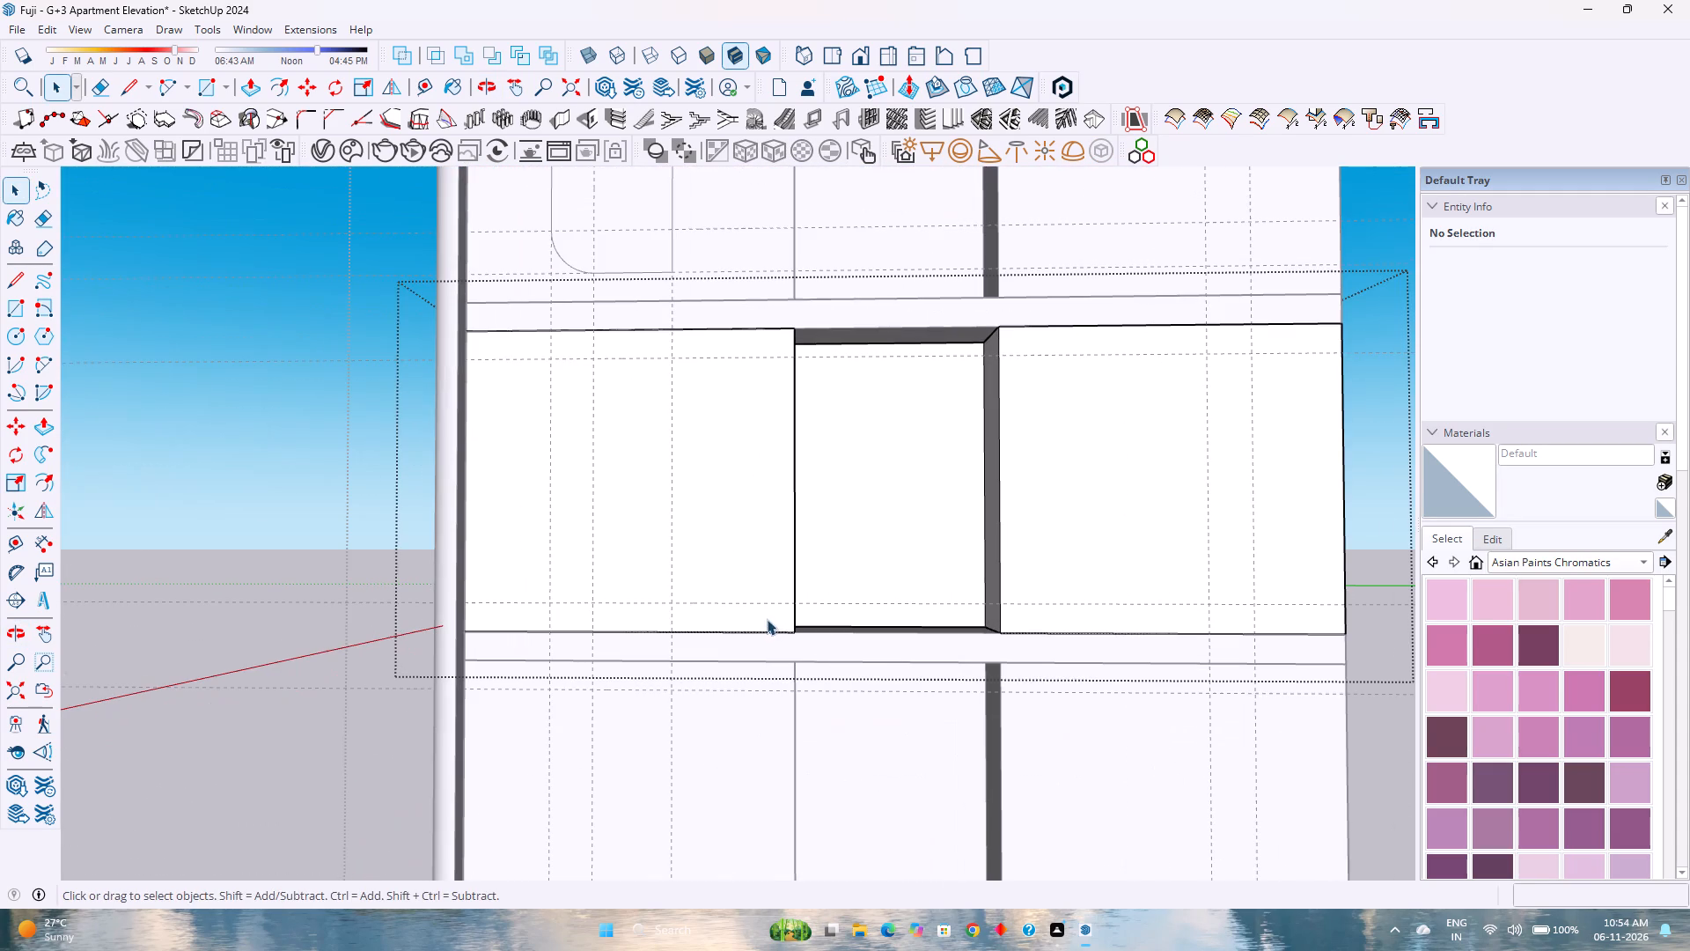
pyautogui.click(433, 92)
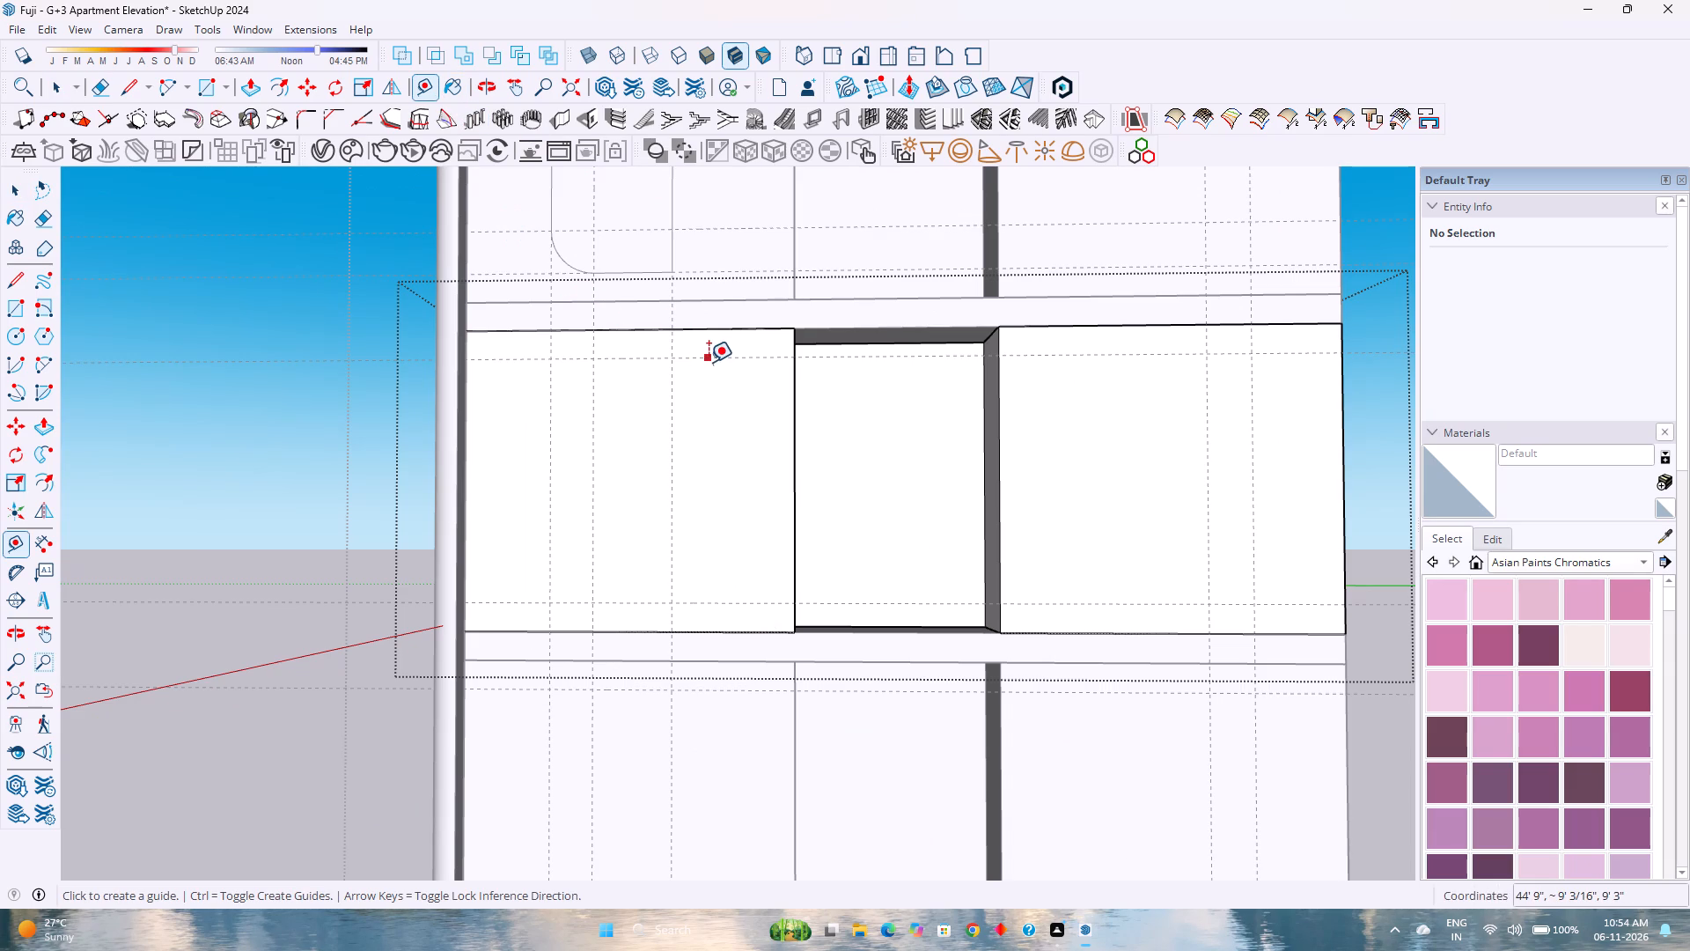
pyautogui.click(709, 362)
pyautogui.click(709, 402)
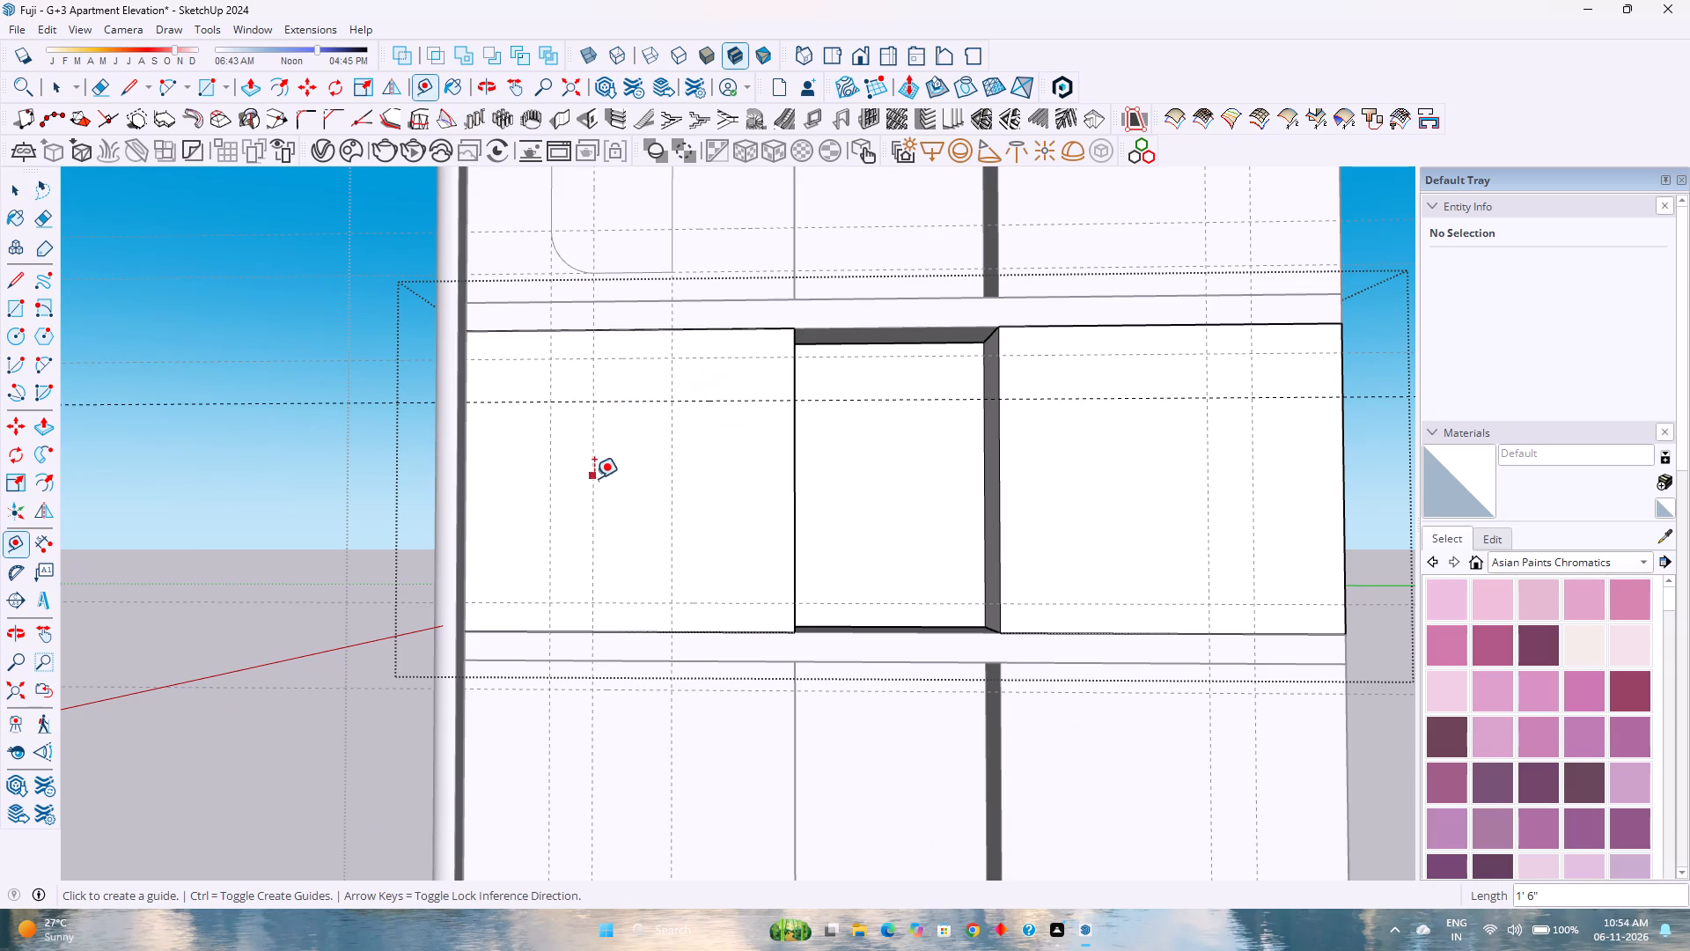
pyautogui.click(639, 601)
pyautogui.click(636, 566)
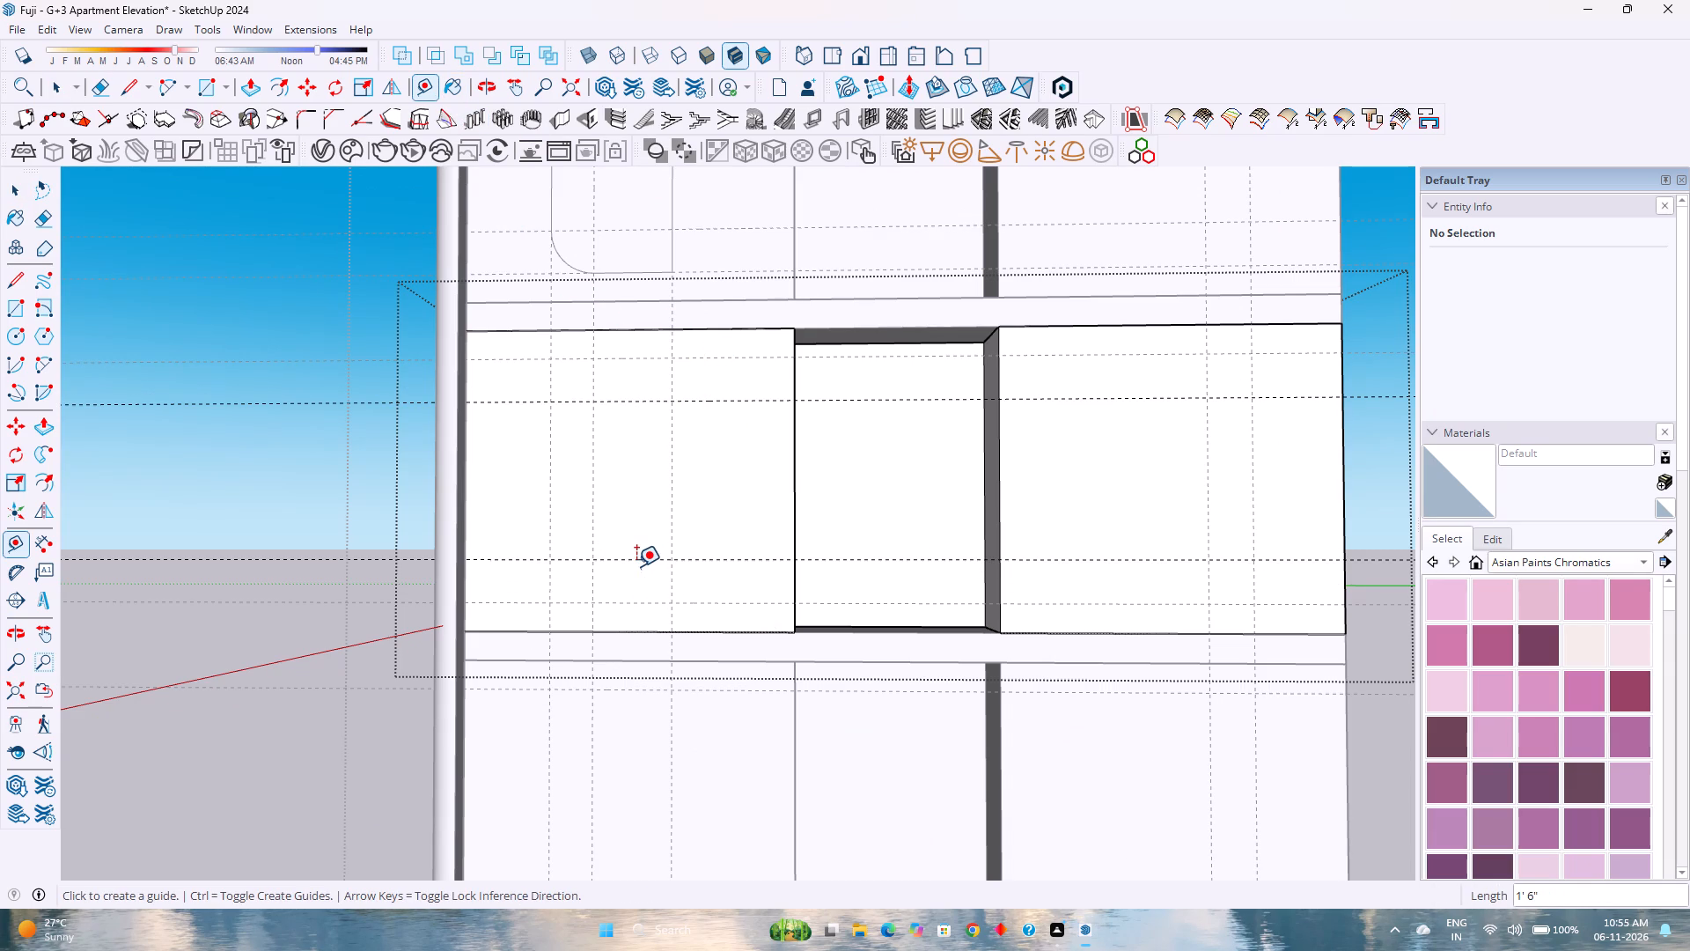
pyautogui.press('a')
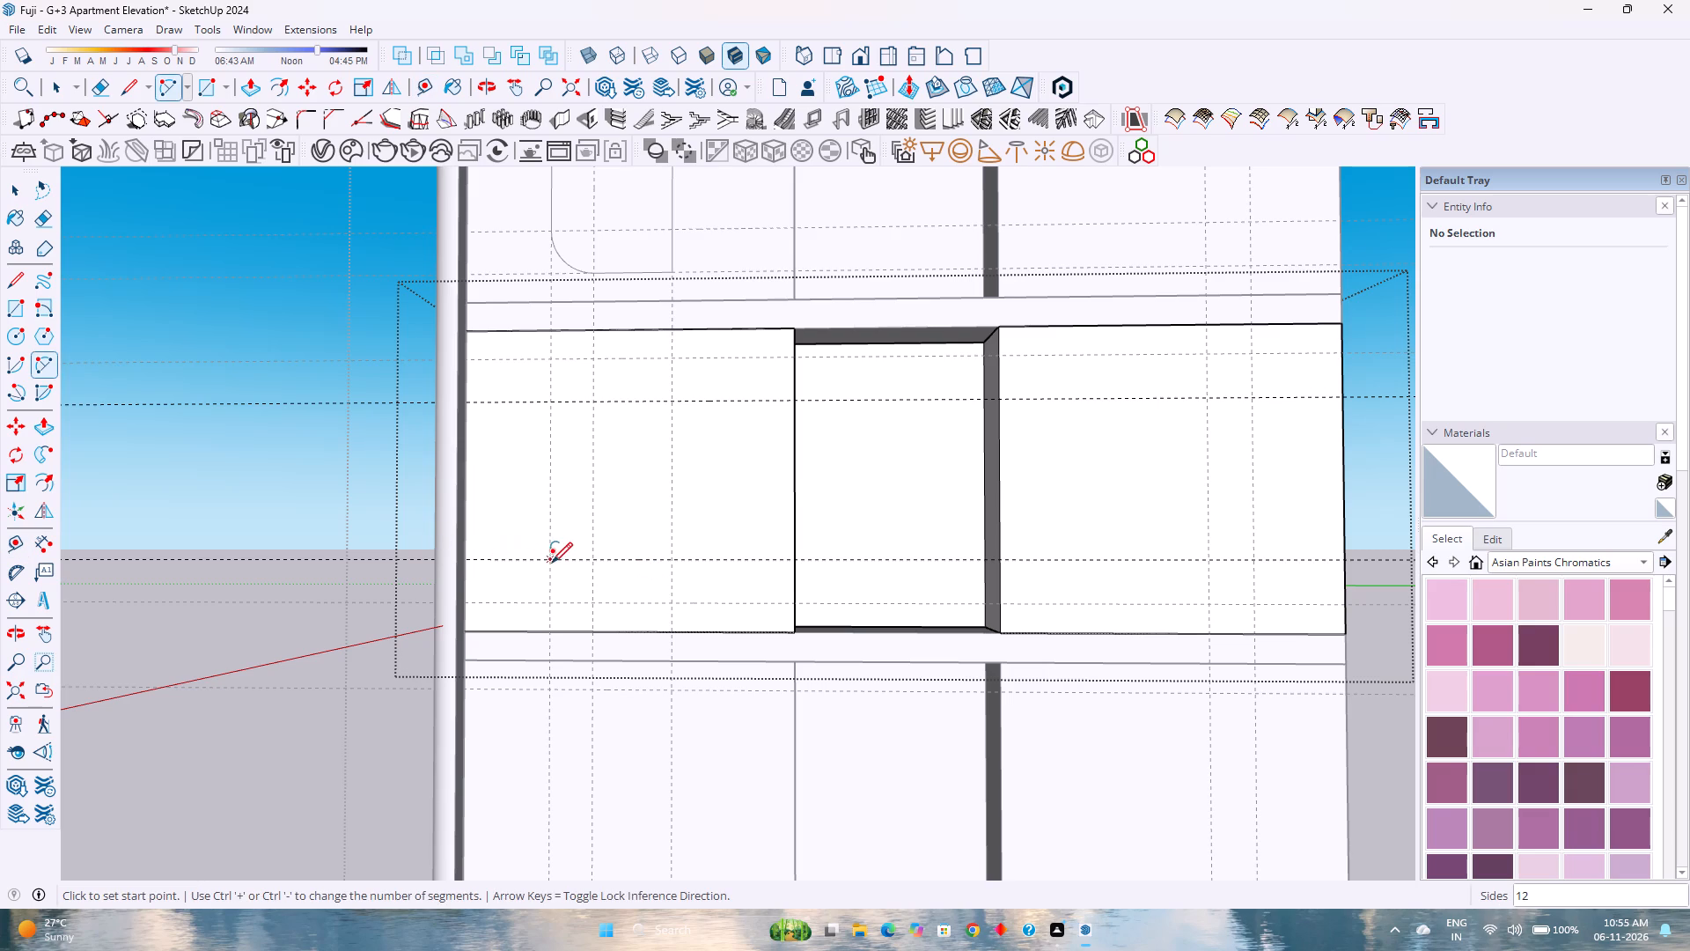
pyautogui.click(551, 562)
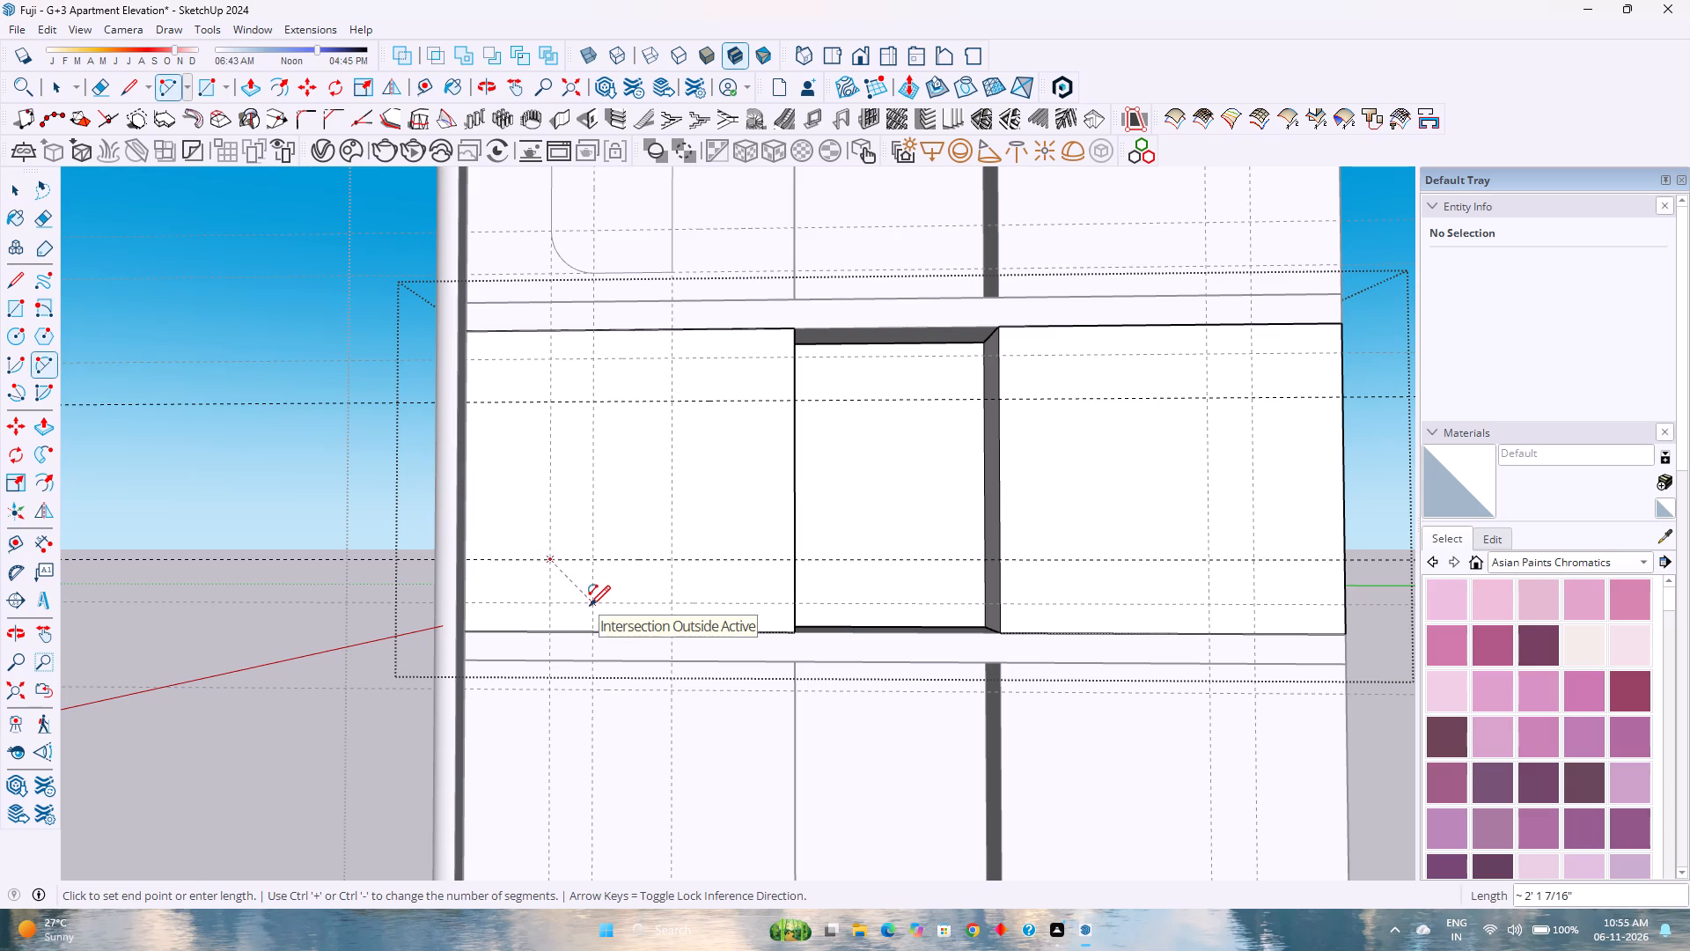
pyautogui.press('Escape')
# On the floor below the top, draw a vertical line along the 4'3" guide and a horizontal line from its bottom end to the inner vertical guide.
pyautogui.press('l')
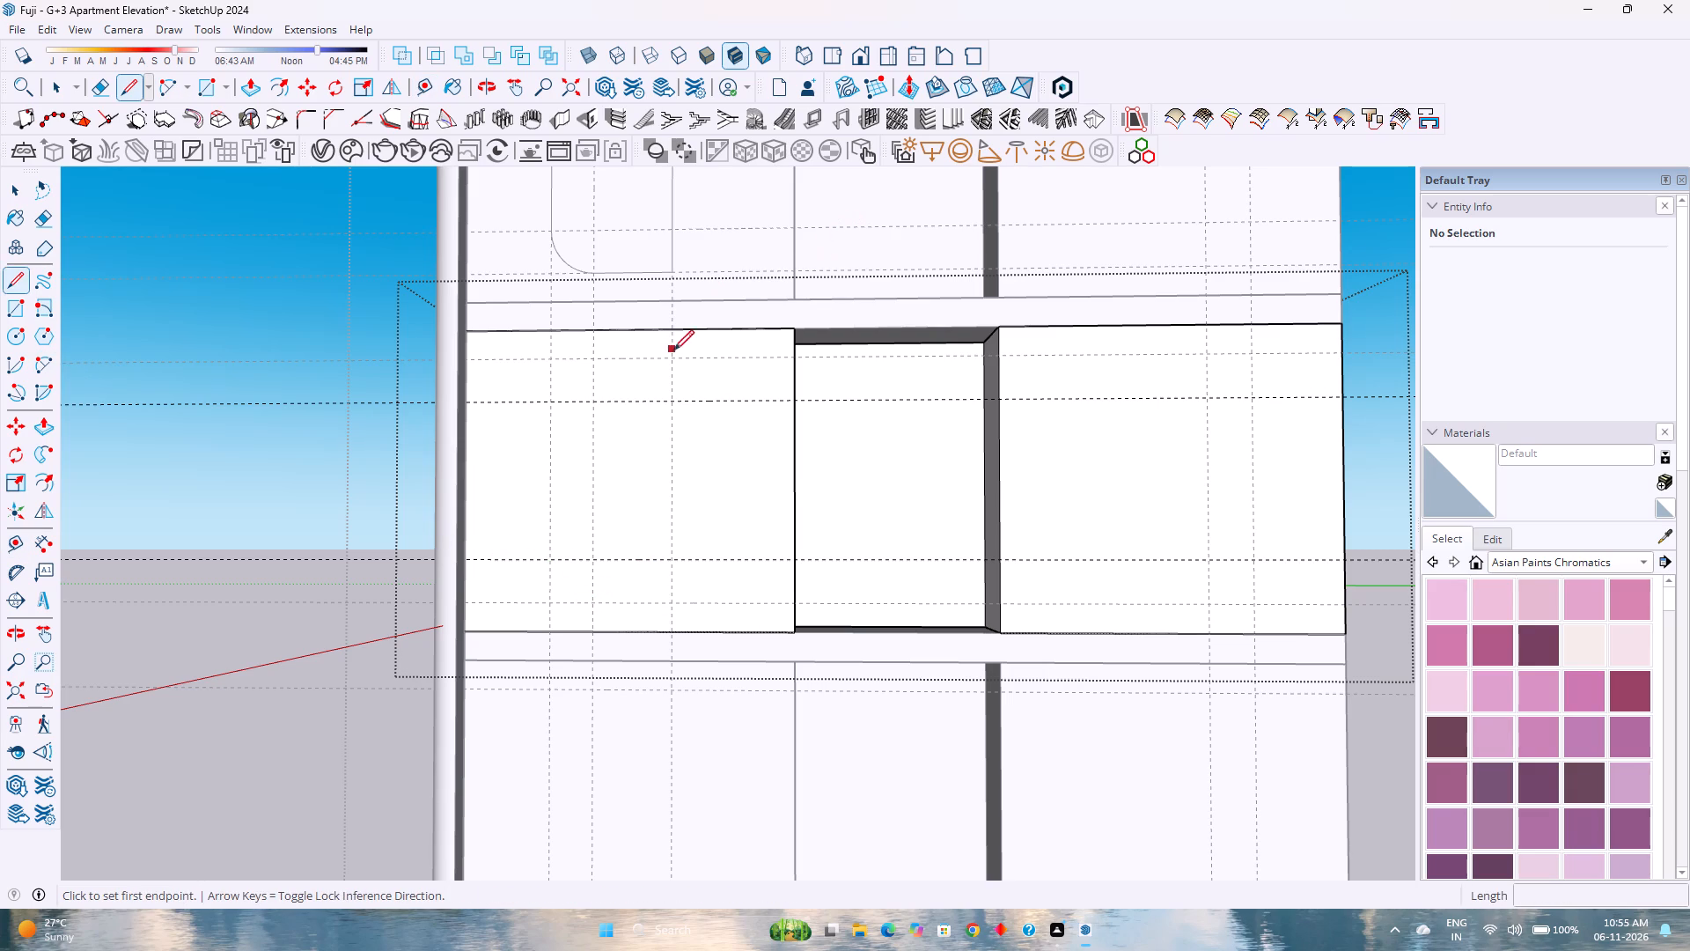
pyautogui.click(673, 360)
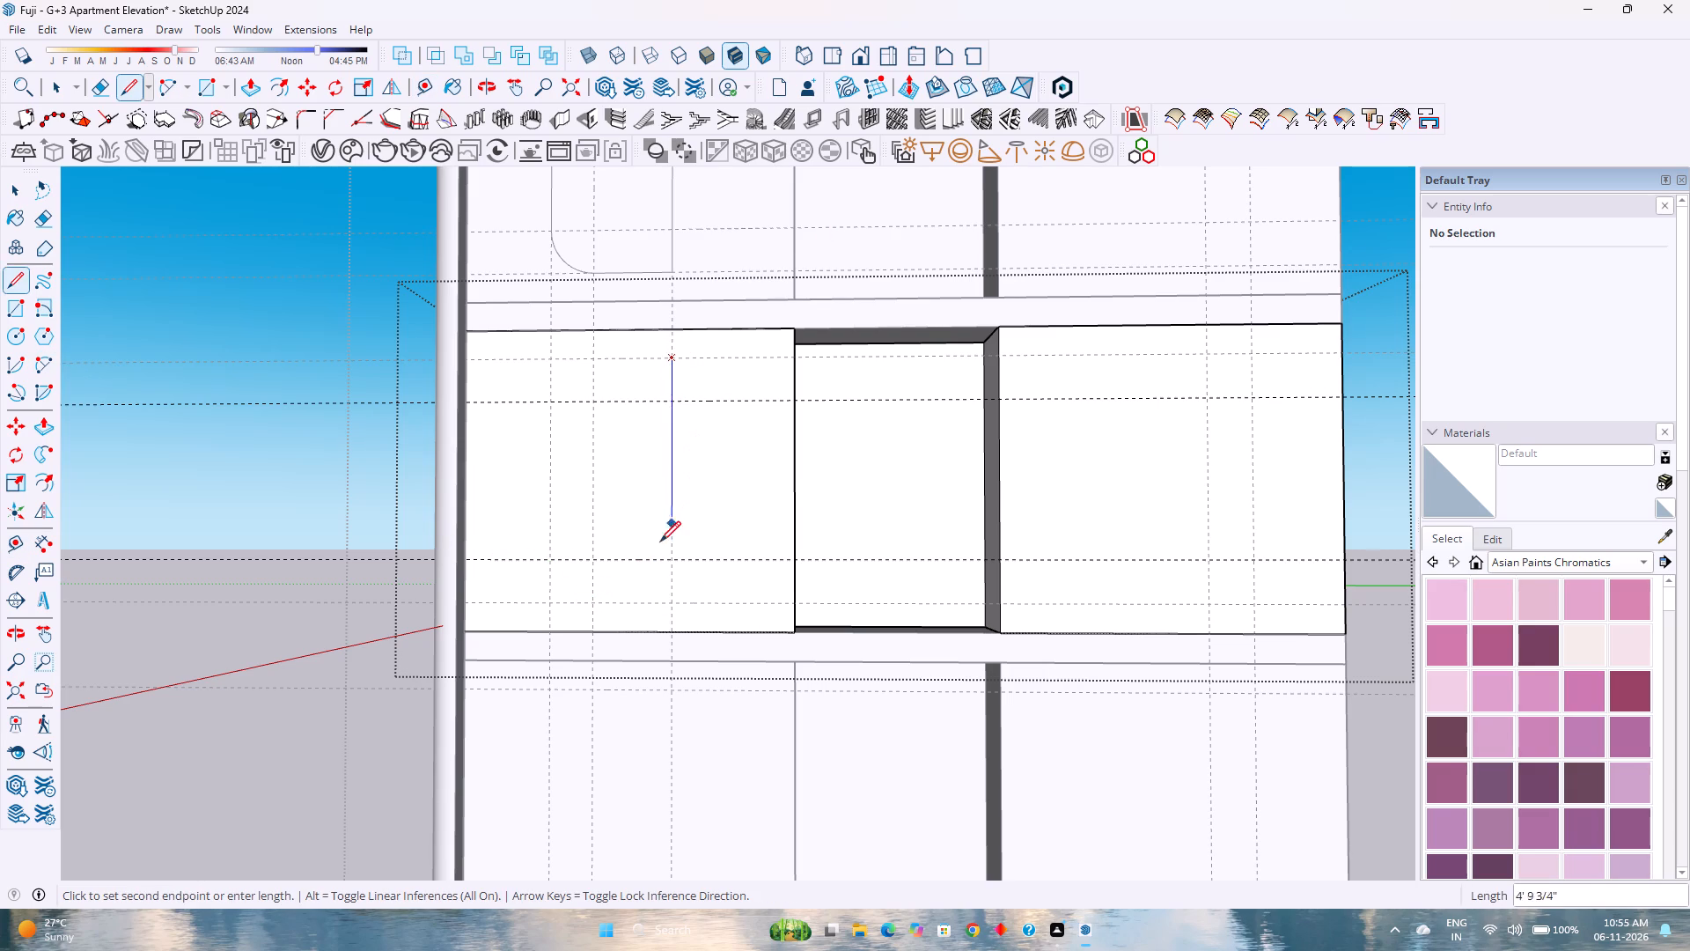
pyautogui.click(670, 603)
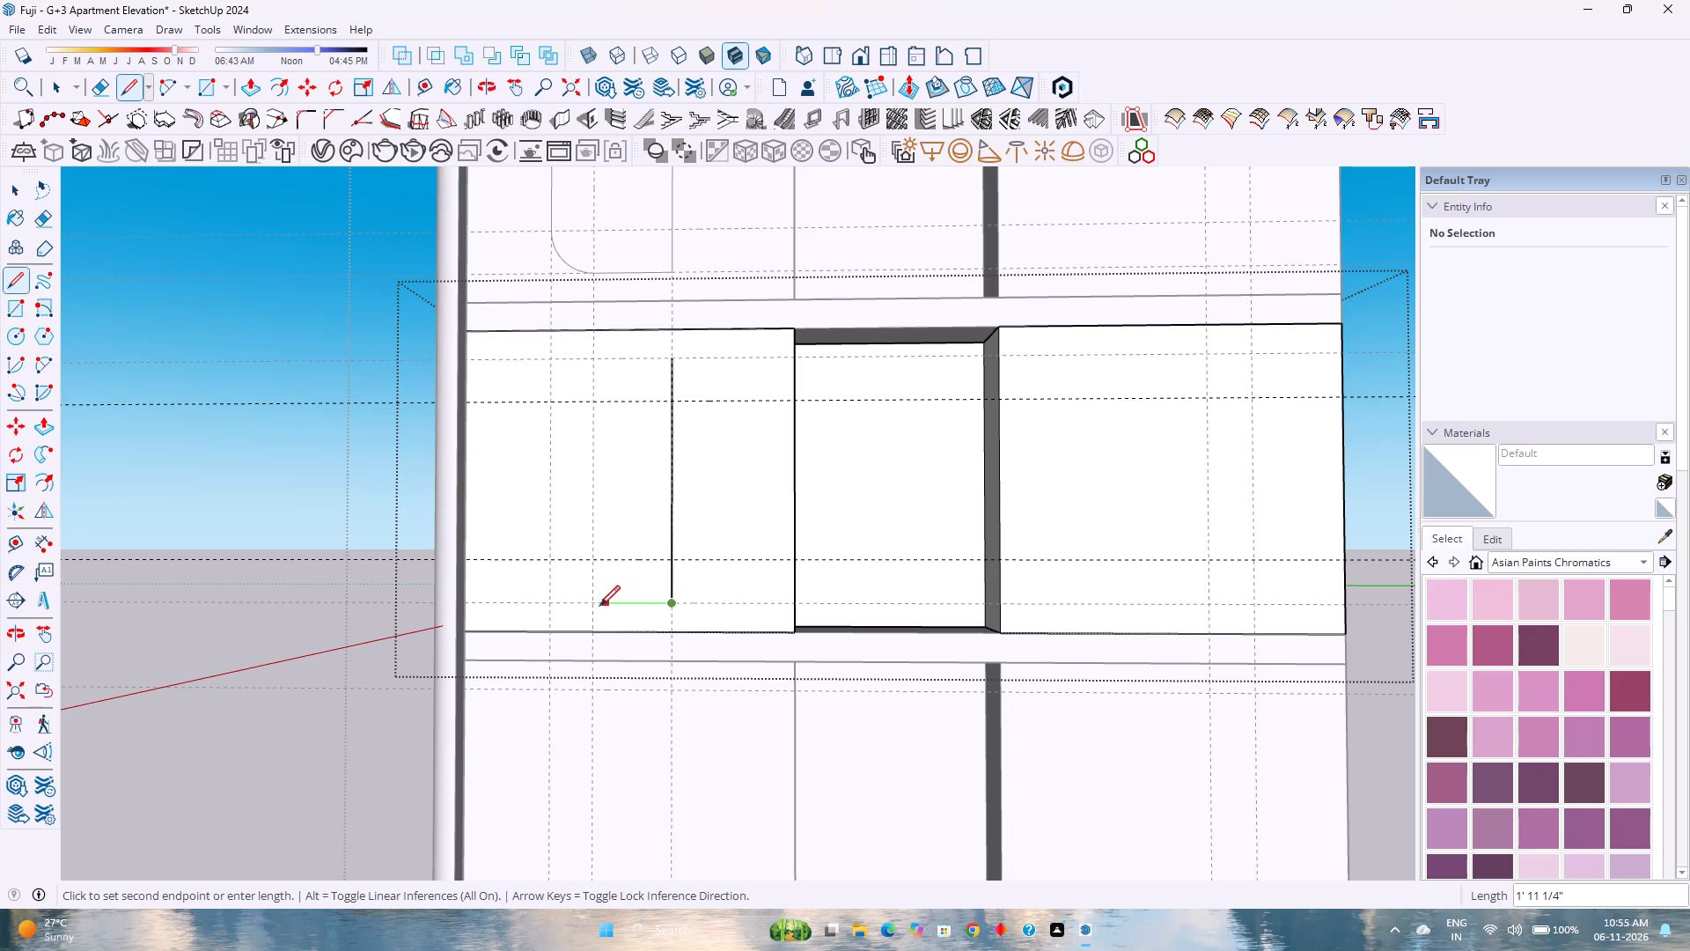
pyautogui.click(594, 605)
pyautogui.press('Escape')
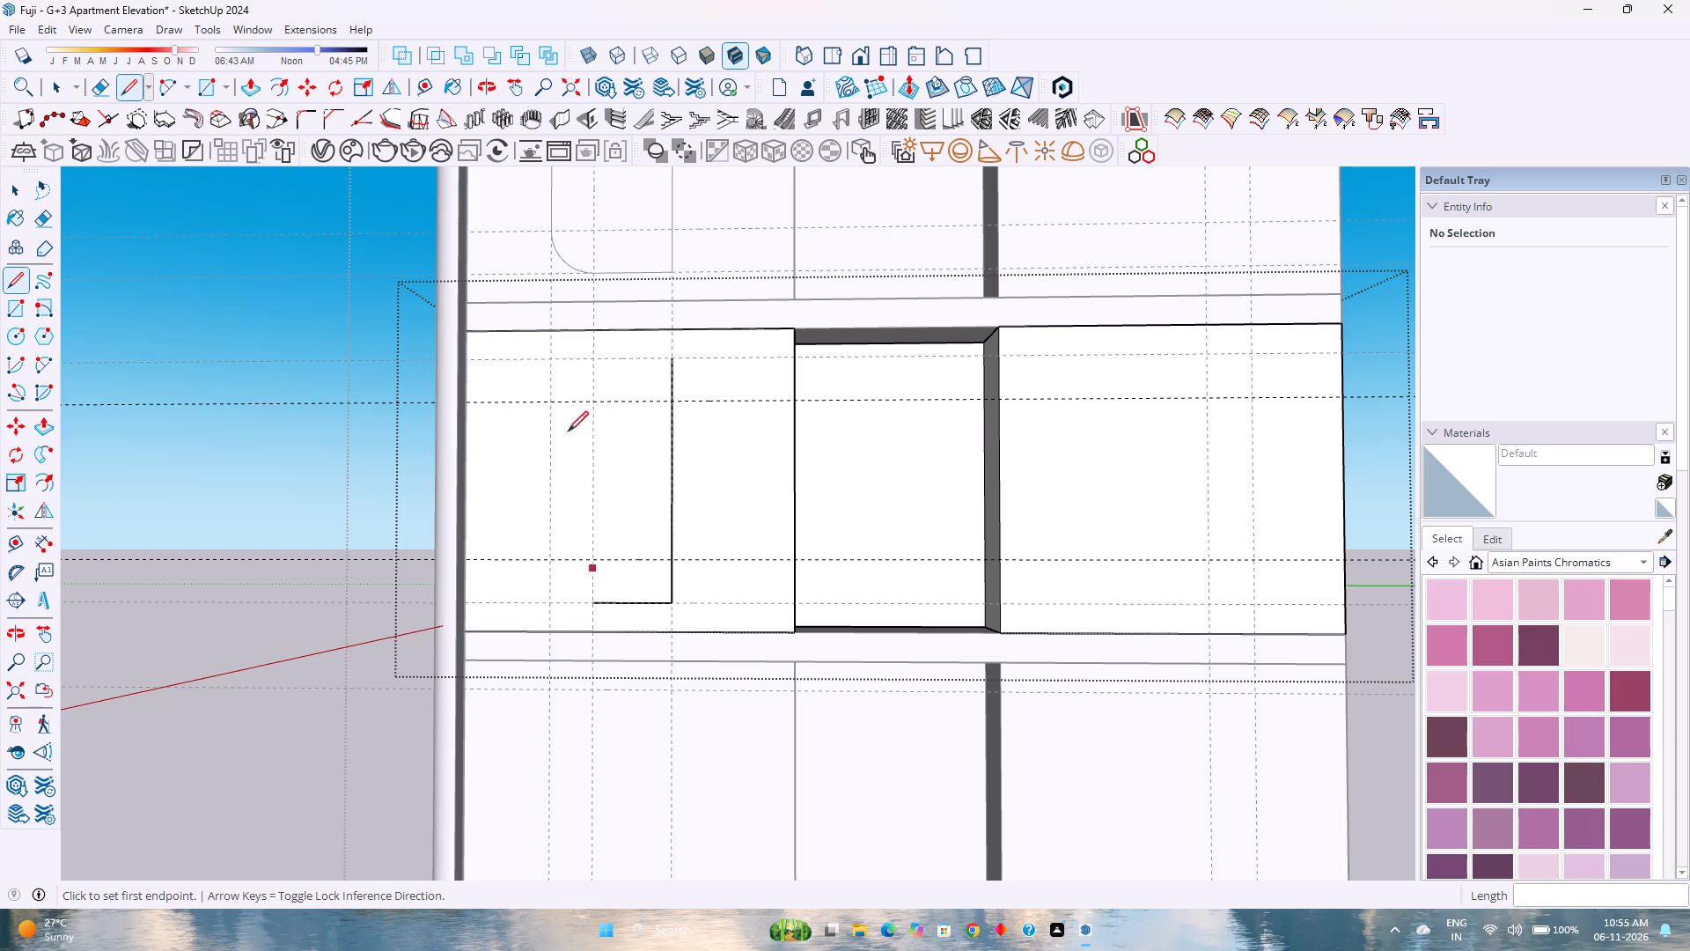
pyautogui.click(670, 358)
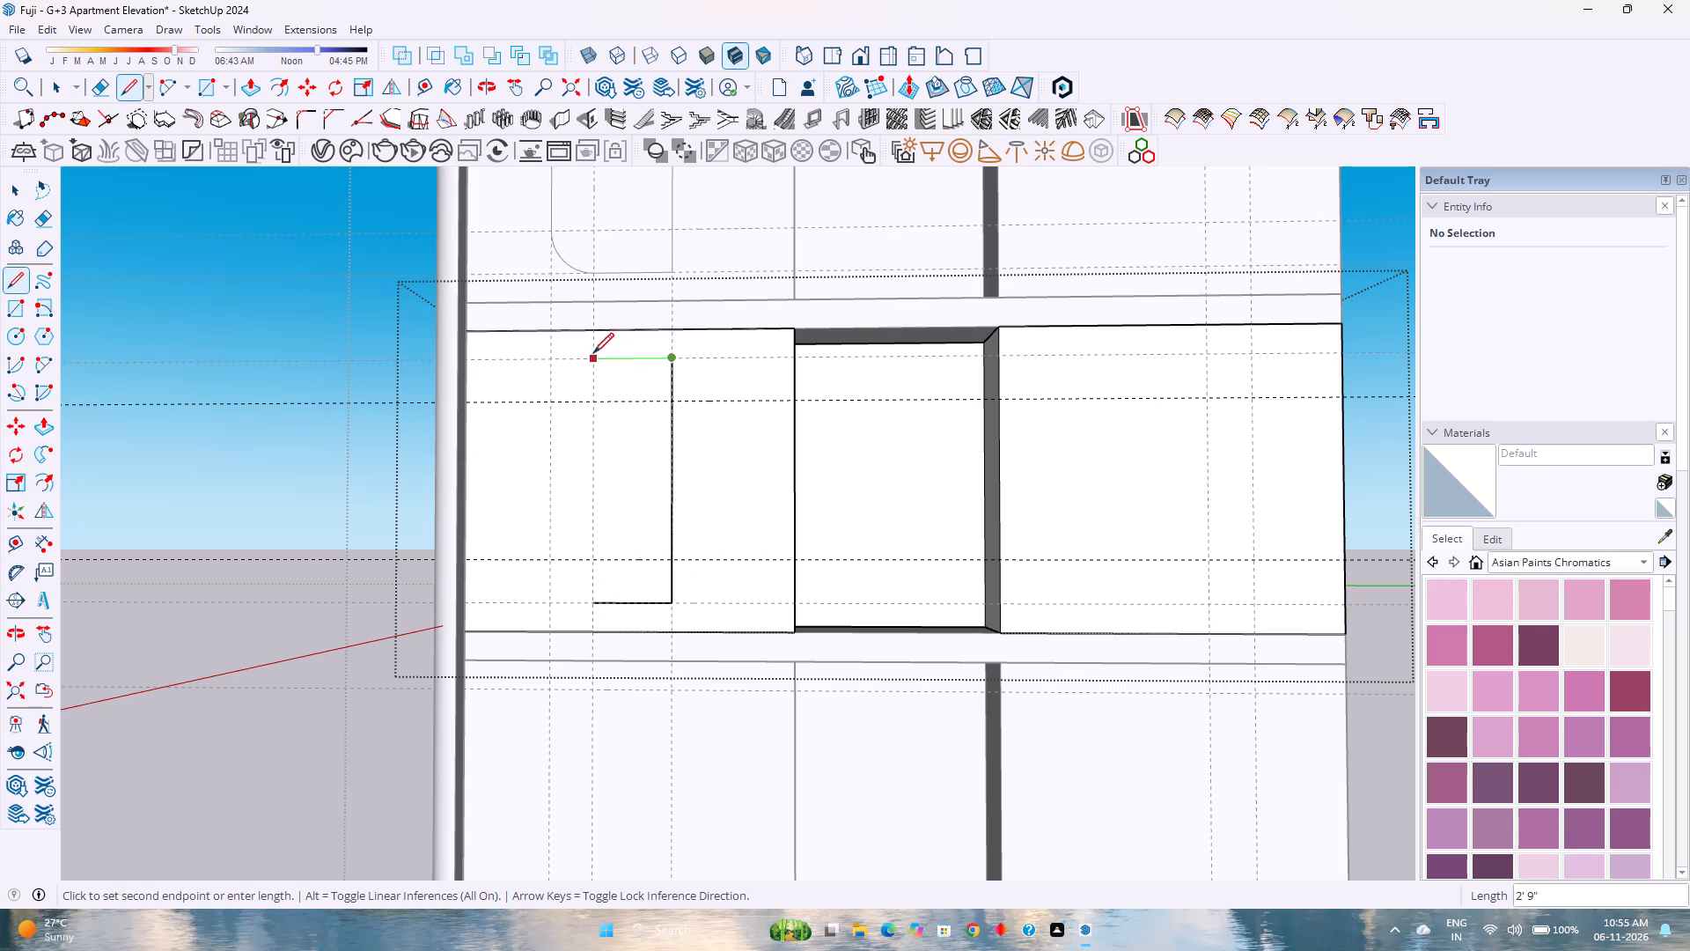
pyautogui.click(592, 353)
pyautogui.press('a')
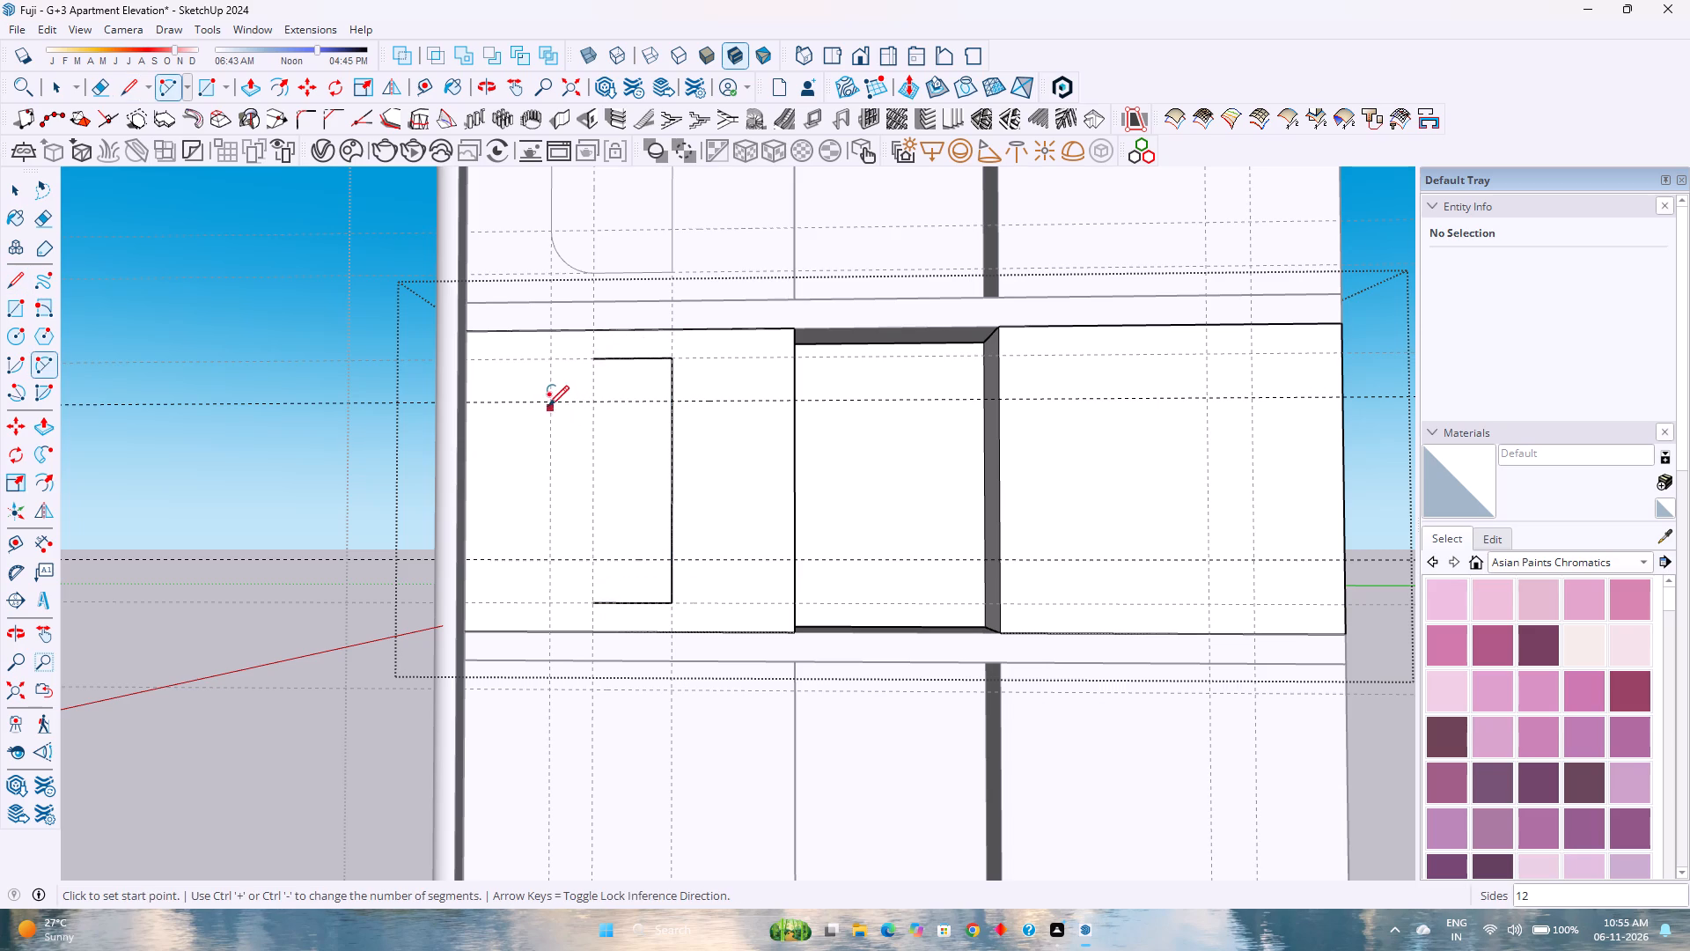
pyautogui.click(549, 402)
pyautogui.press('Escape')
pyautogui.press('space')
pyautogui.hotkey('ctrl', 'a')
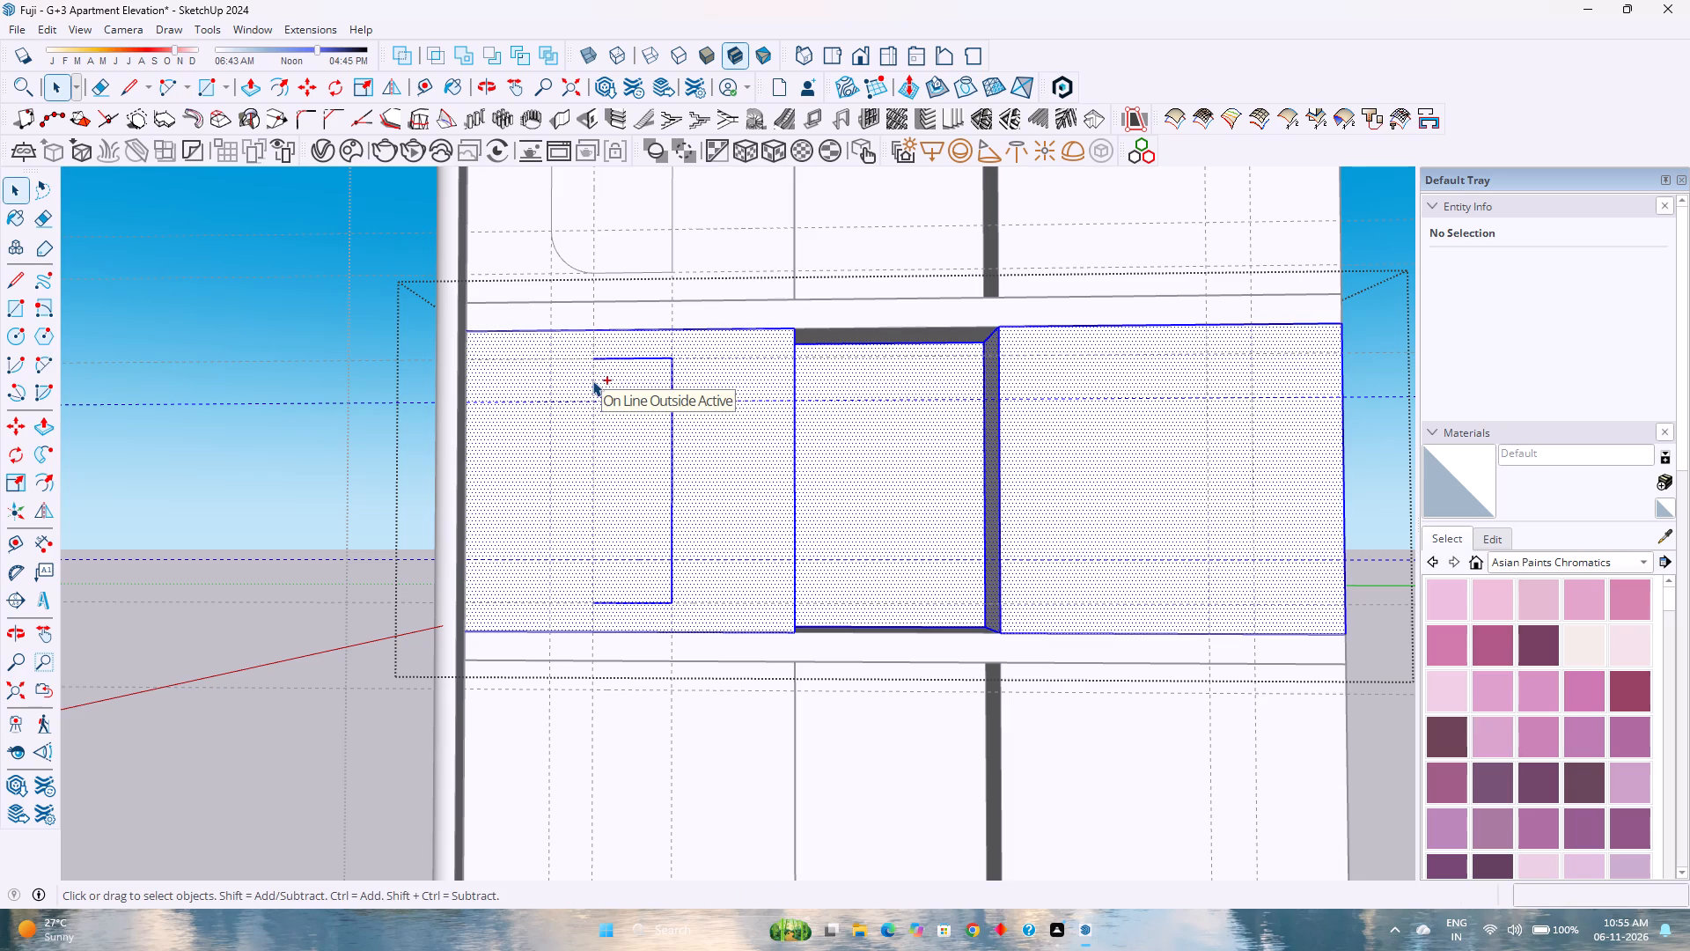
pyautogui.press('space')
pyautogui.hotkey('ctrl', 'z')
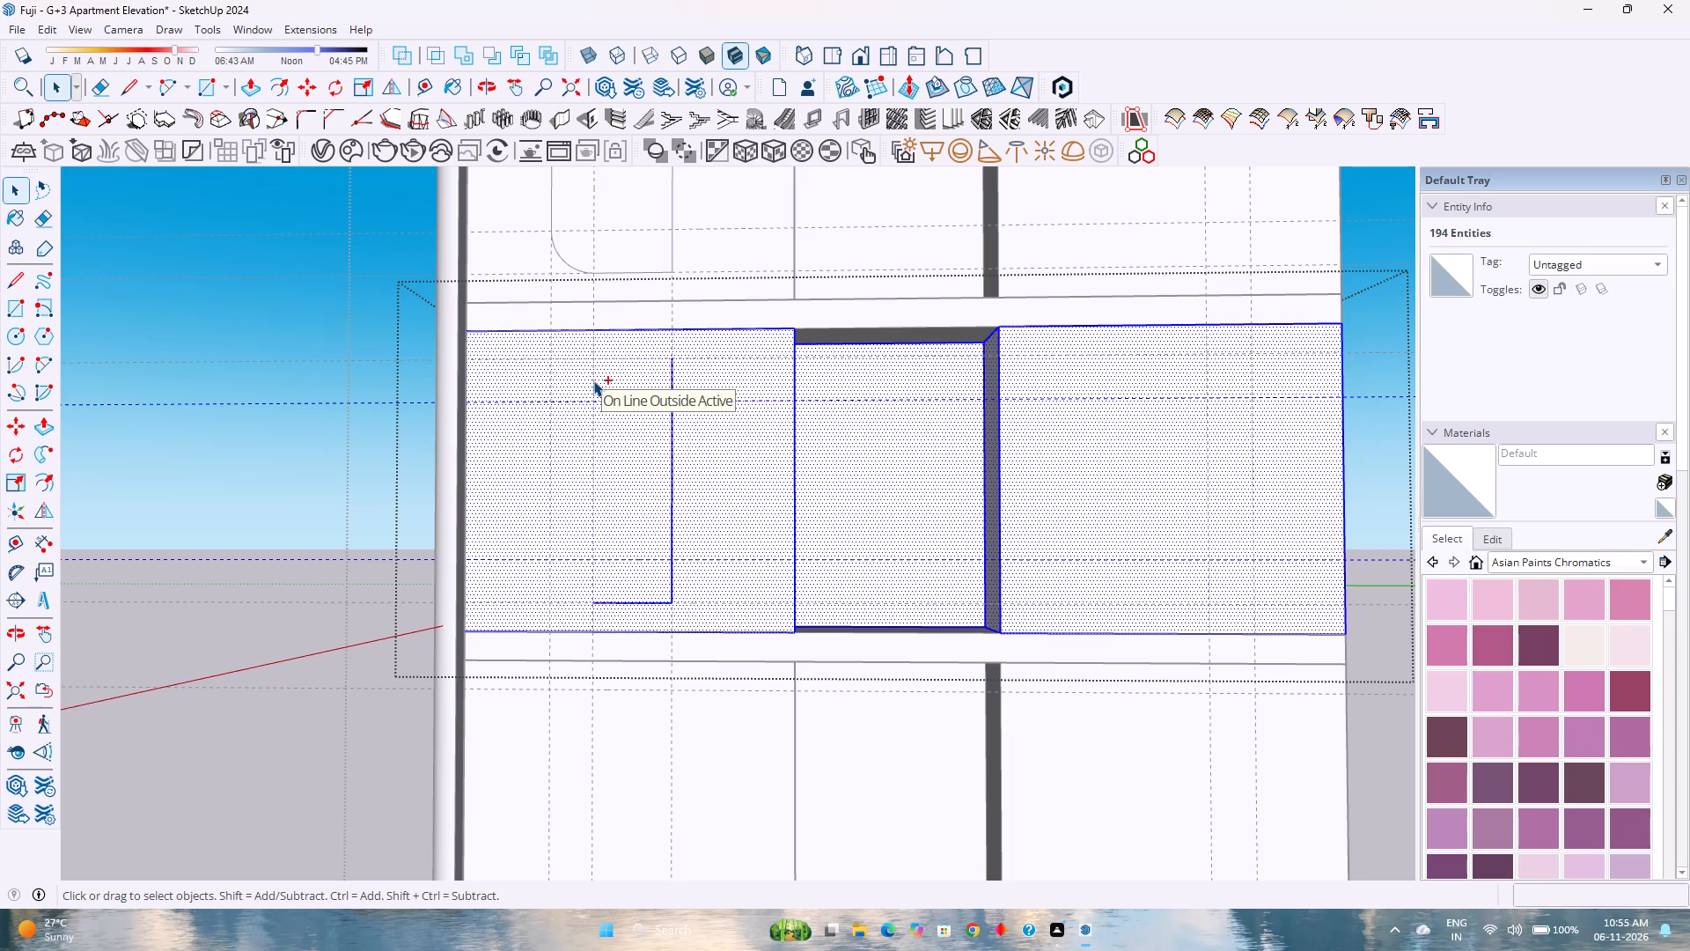
# Draw a 2'9" horizontal line from the vertical line's top end and a tangent arc of 1'6" radius down to the front guide.
pyautogui.press('l')
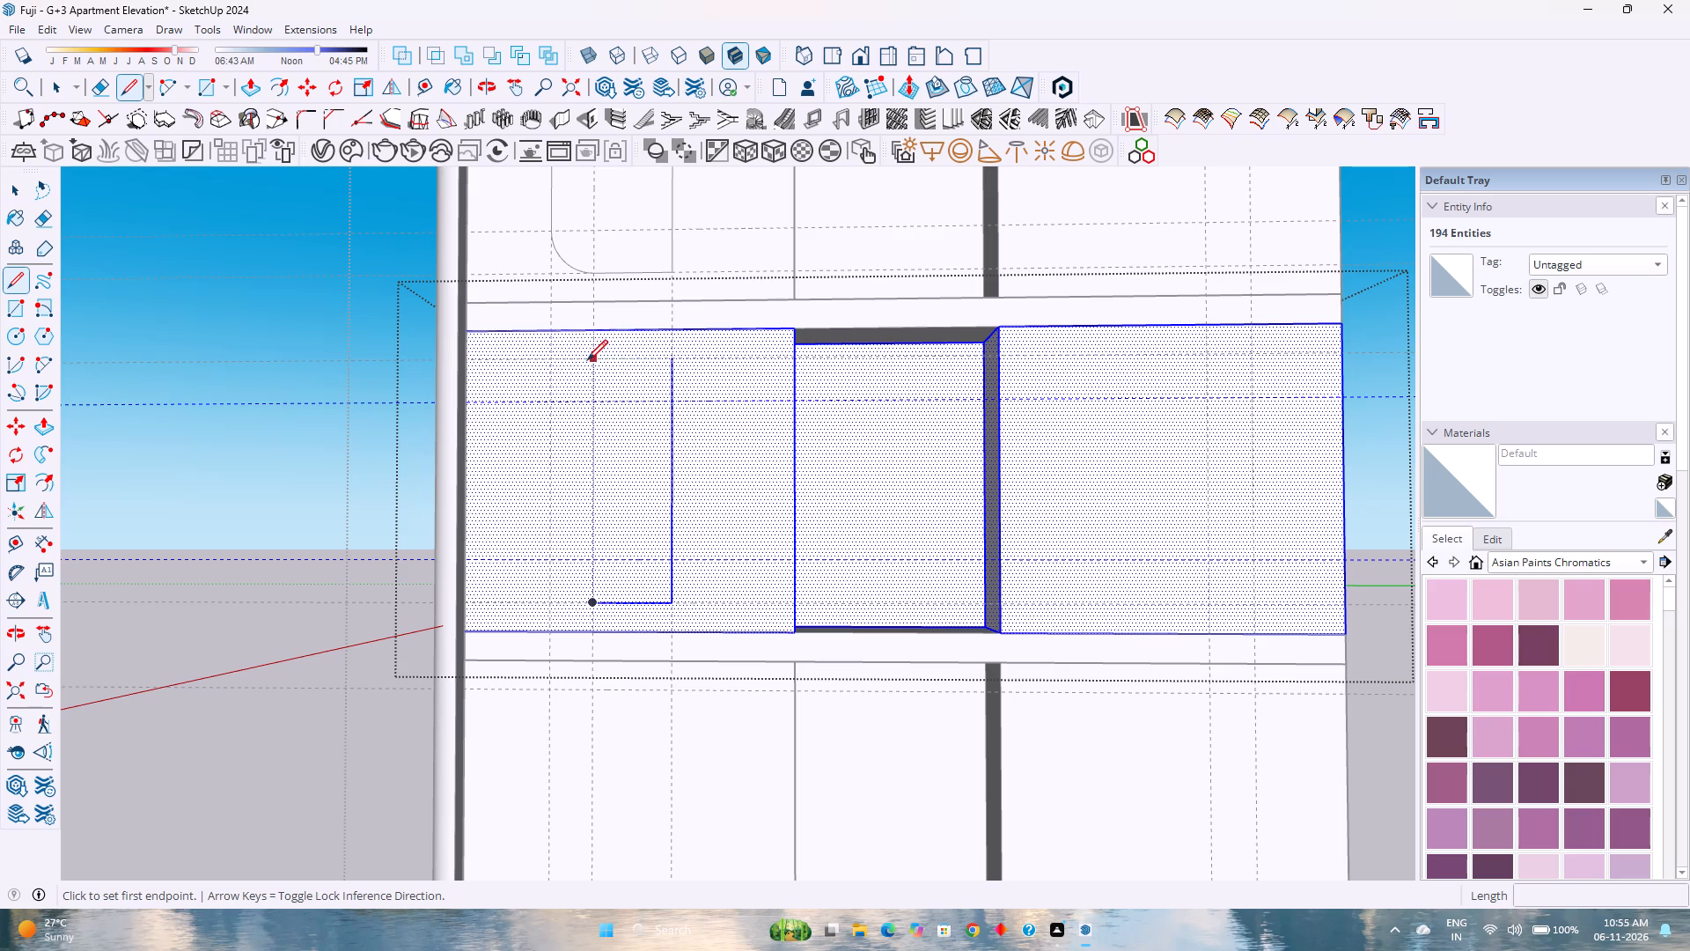
pyautogui.click(680, 361)
pyautogui.click(596, 359)
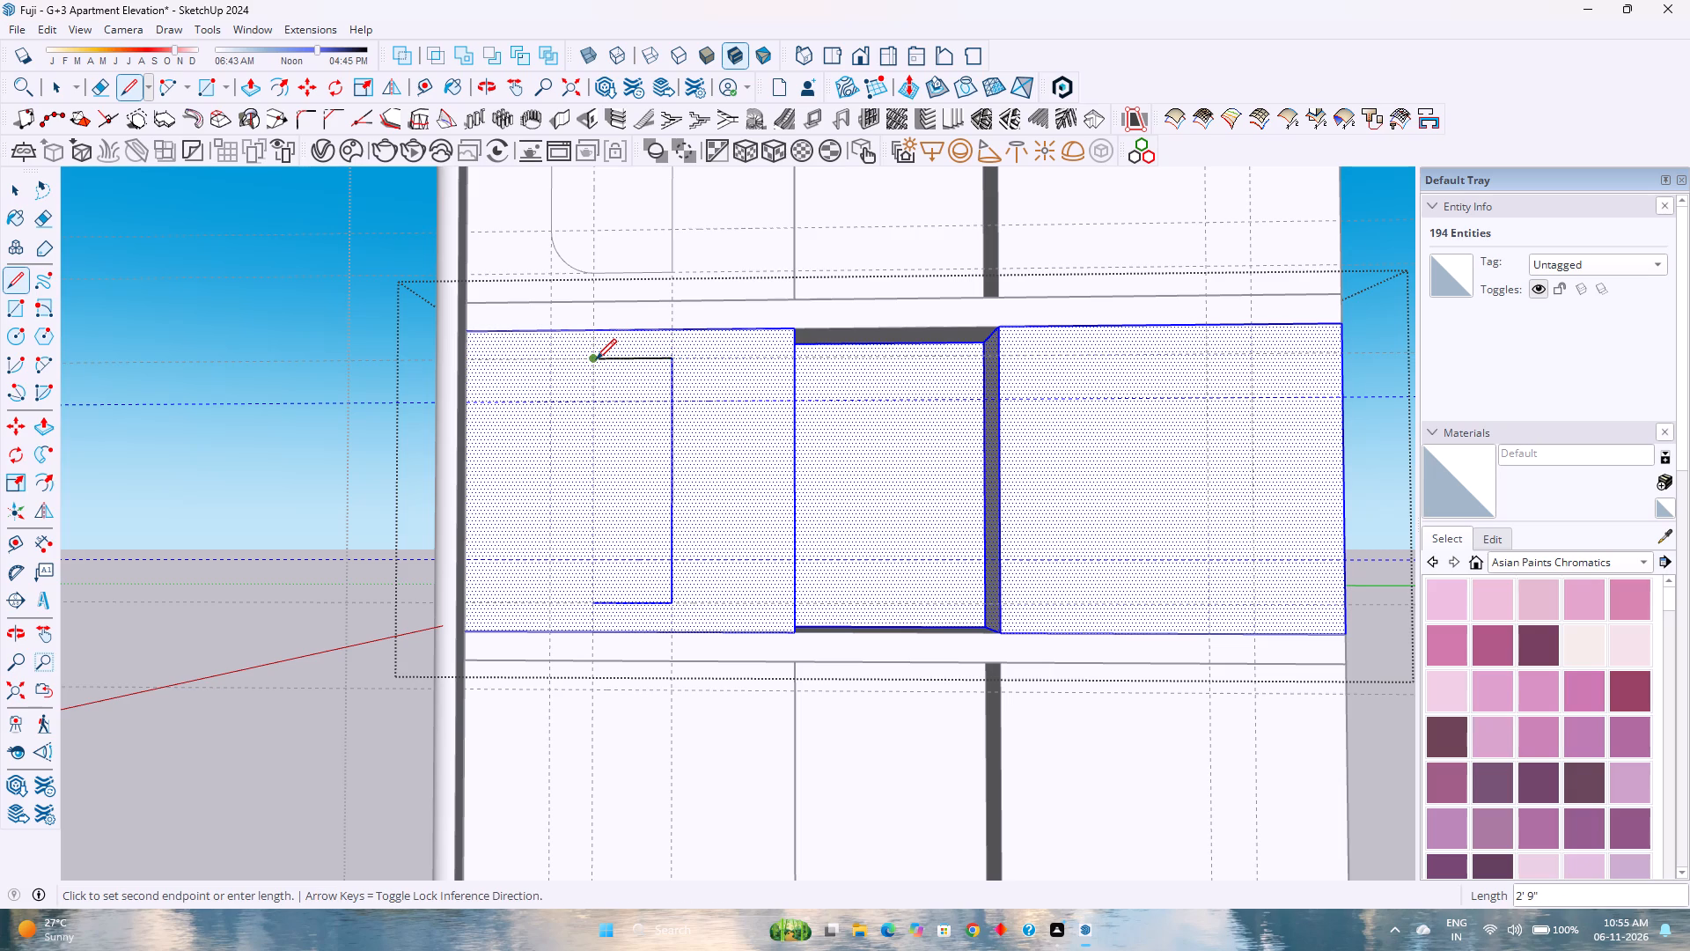
pyautogui.press('a')
pyautogui.click(596, 359)
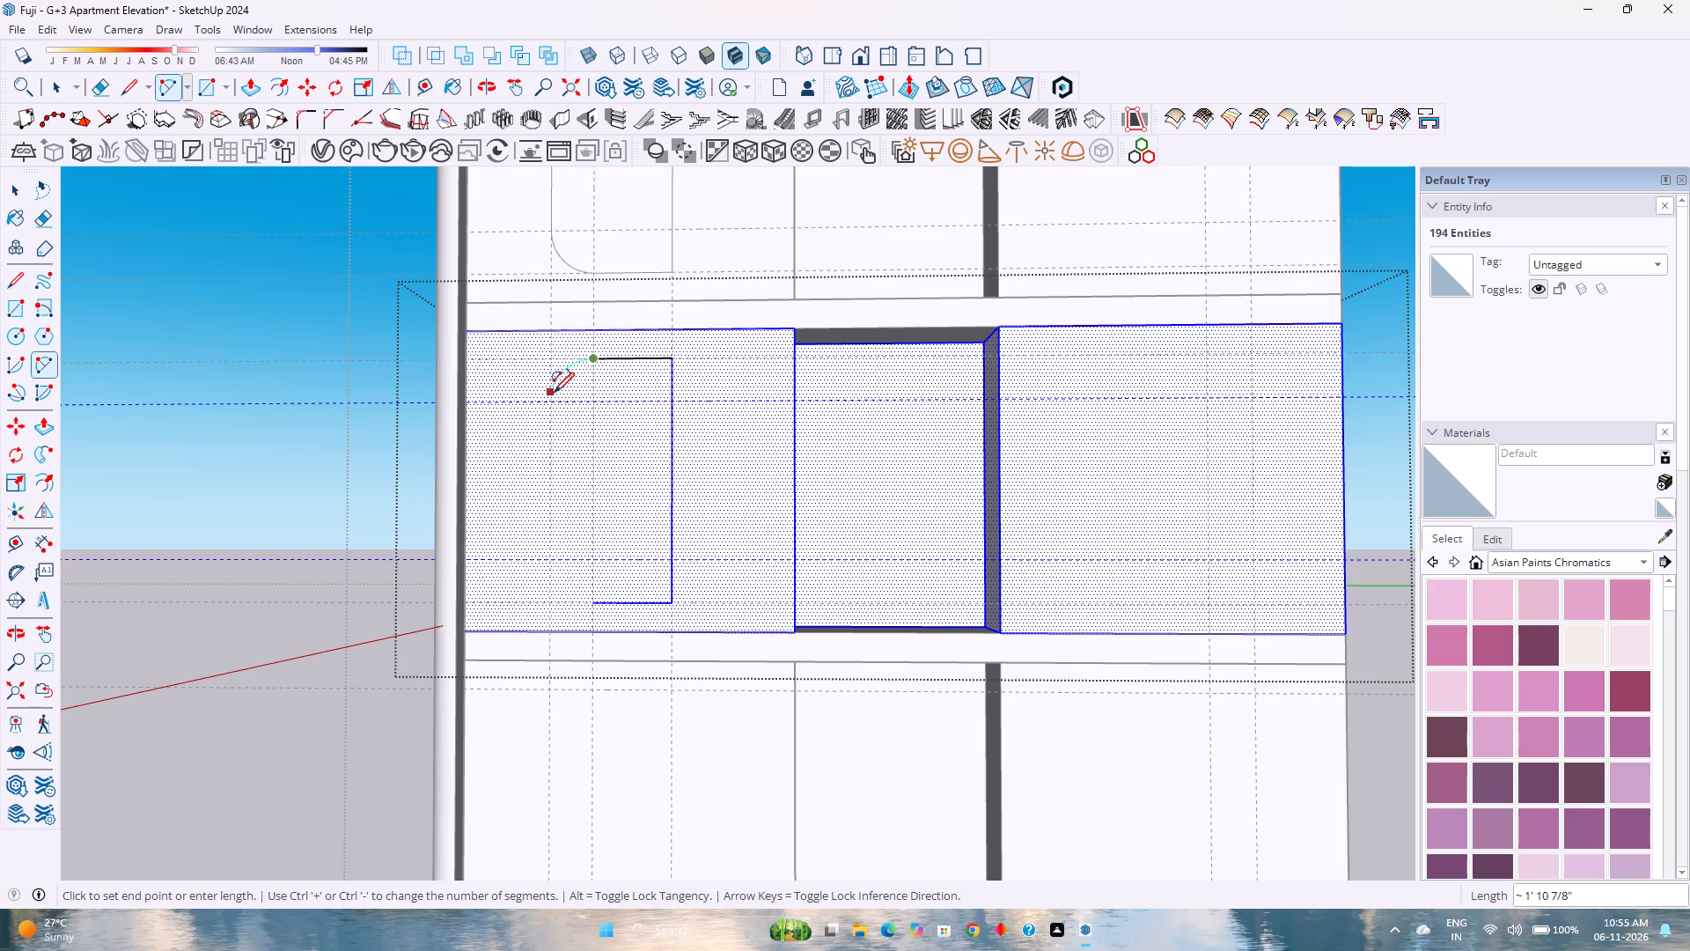
pyautogui.click(551, 402)
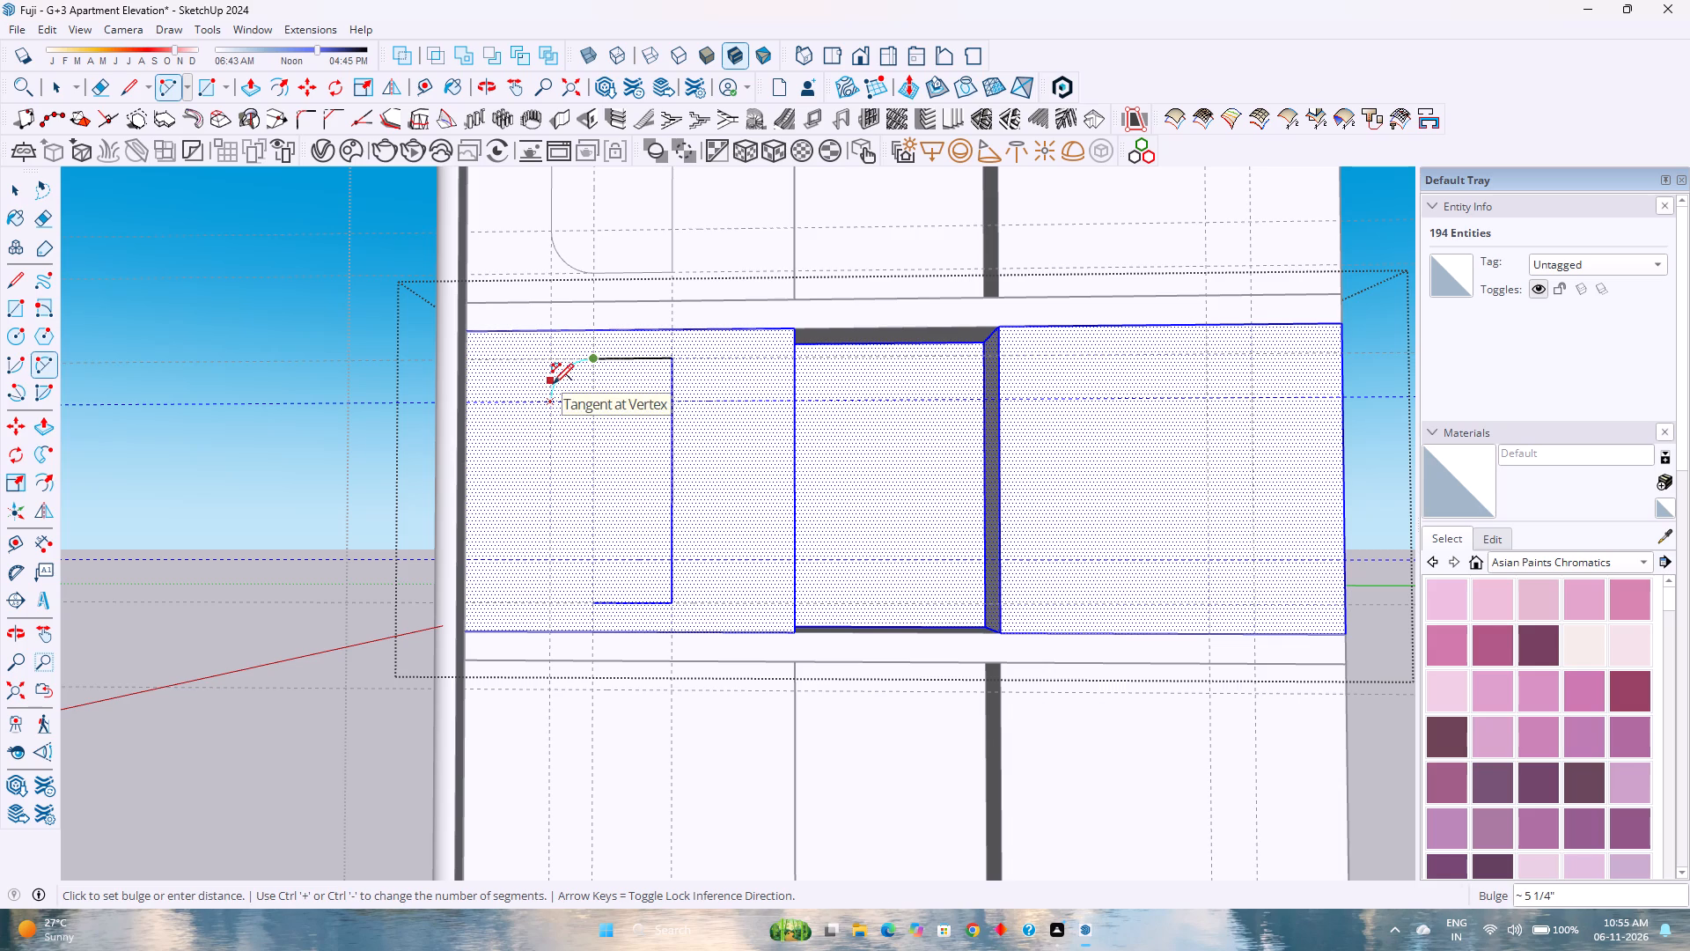
pyautogui.click(553, 384)
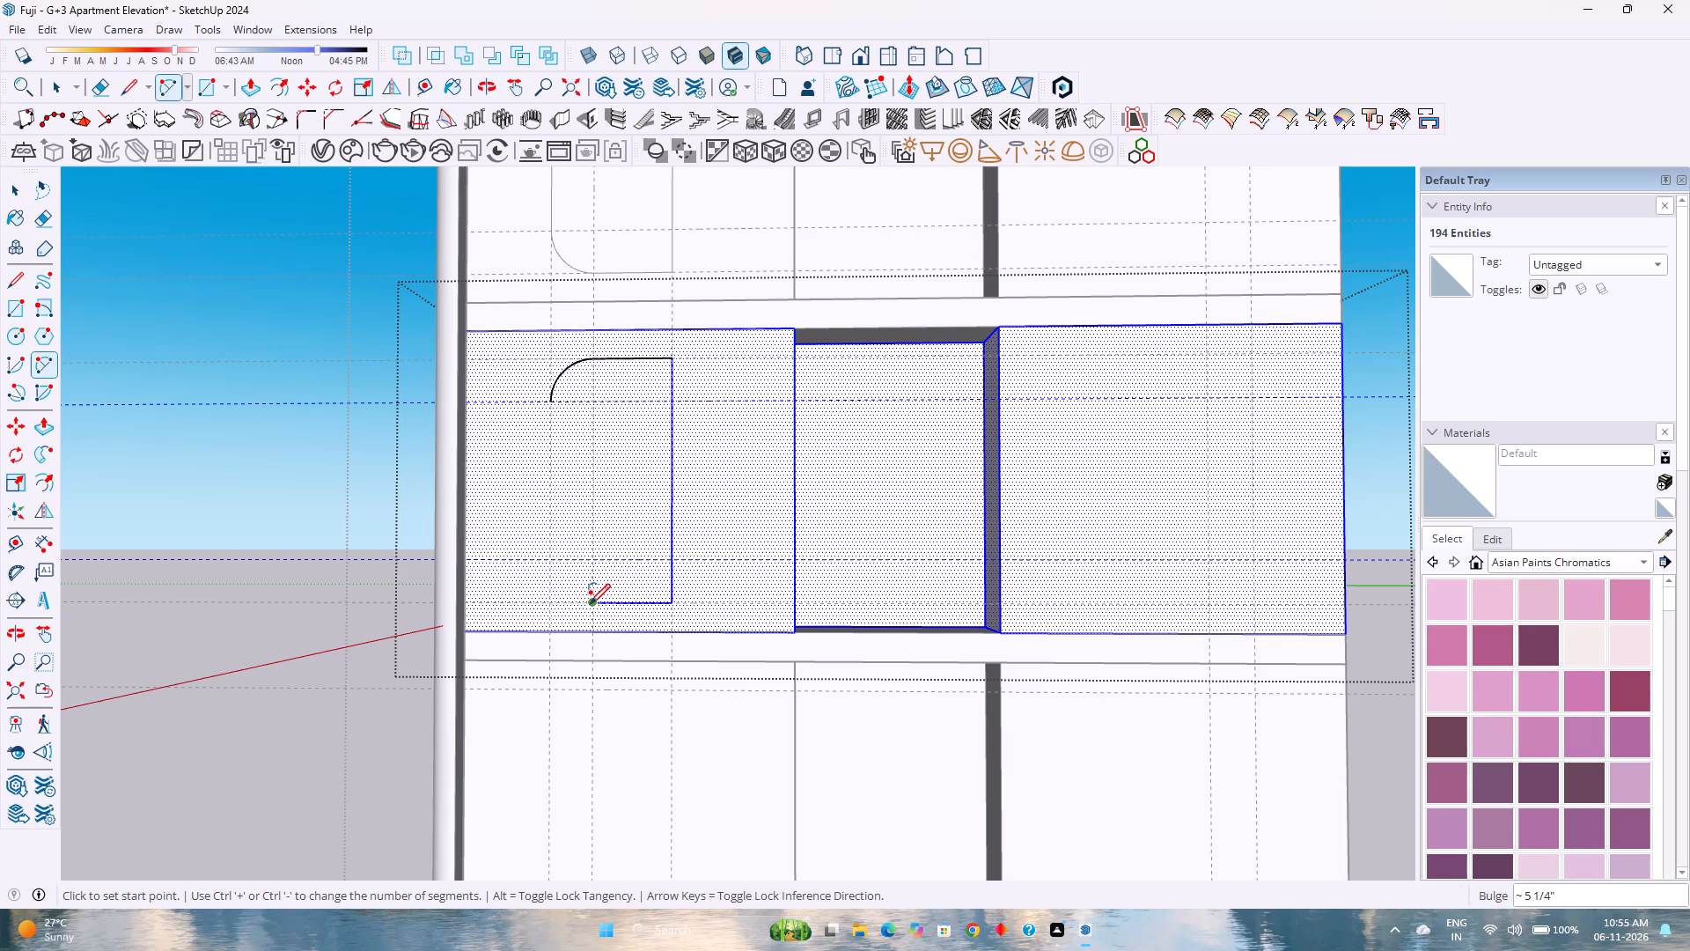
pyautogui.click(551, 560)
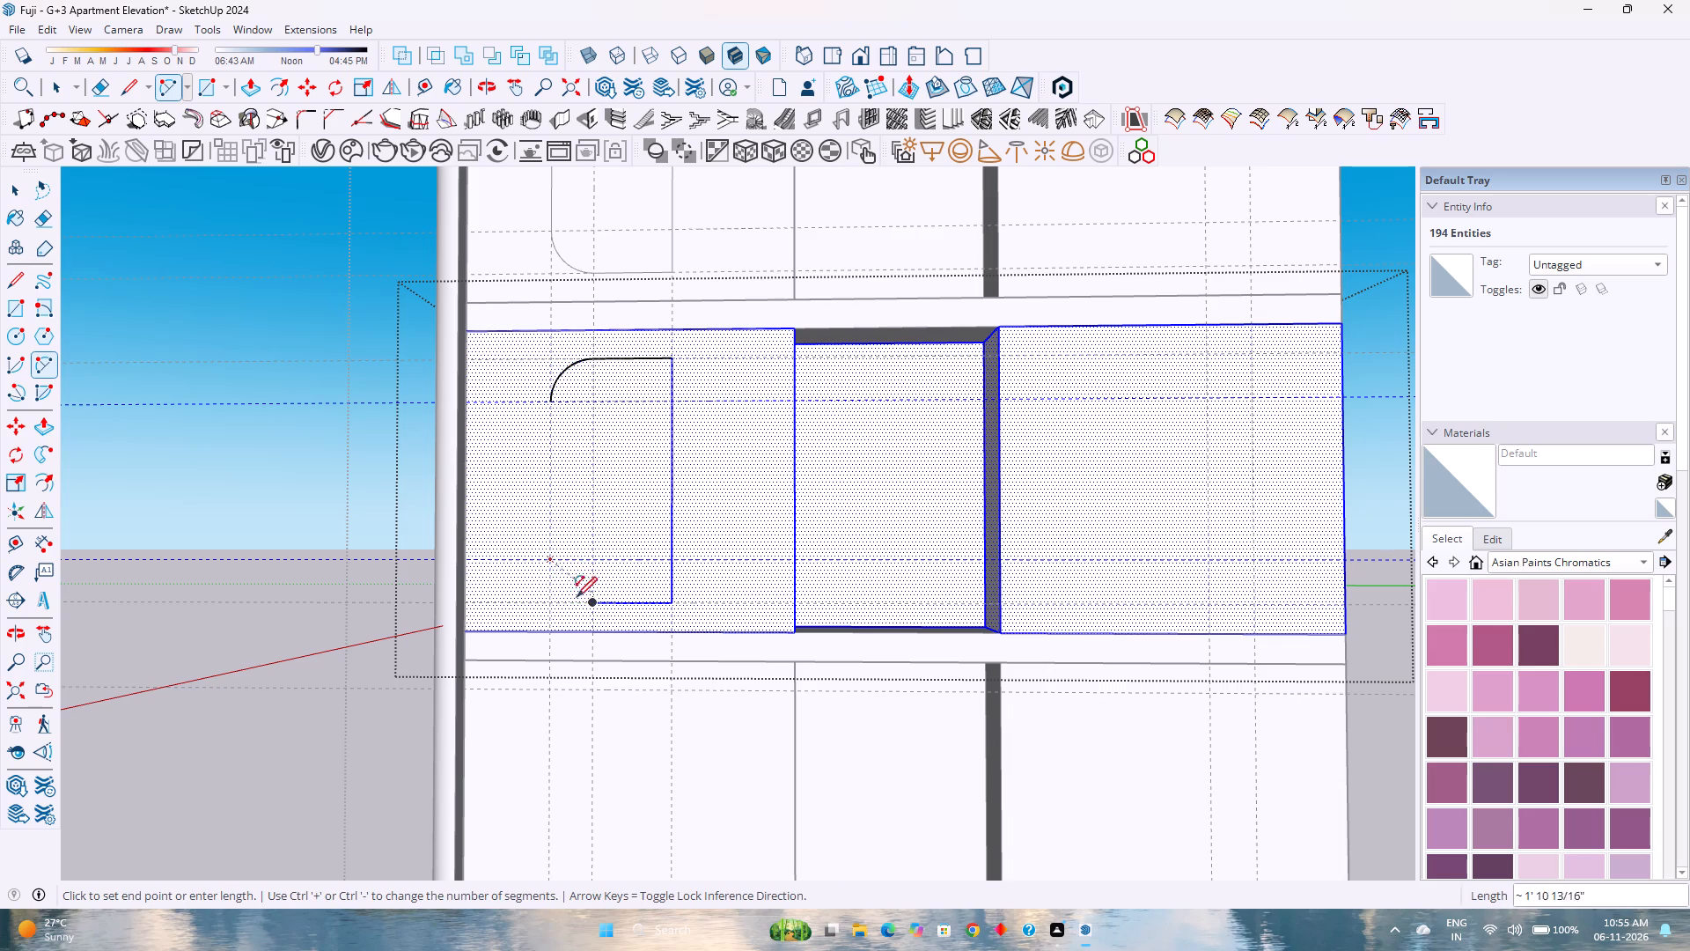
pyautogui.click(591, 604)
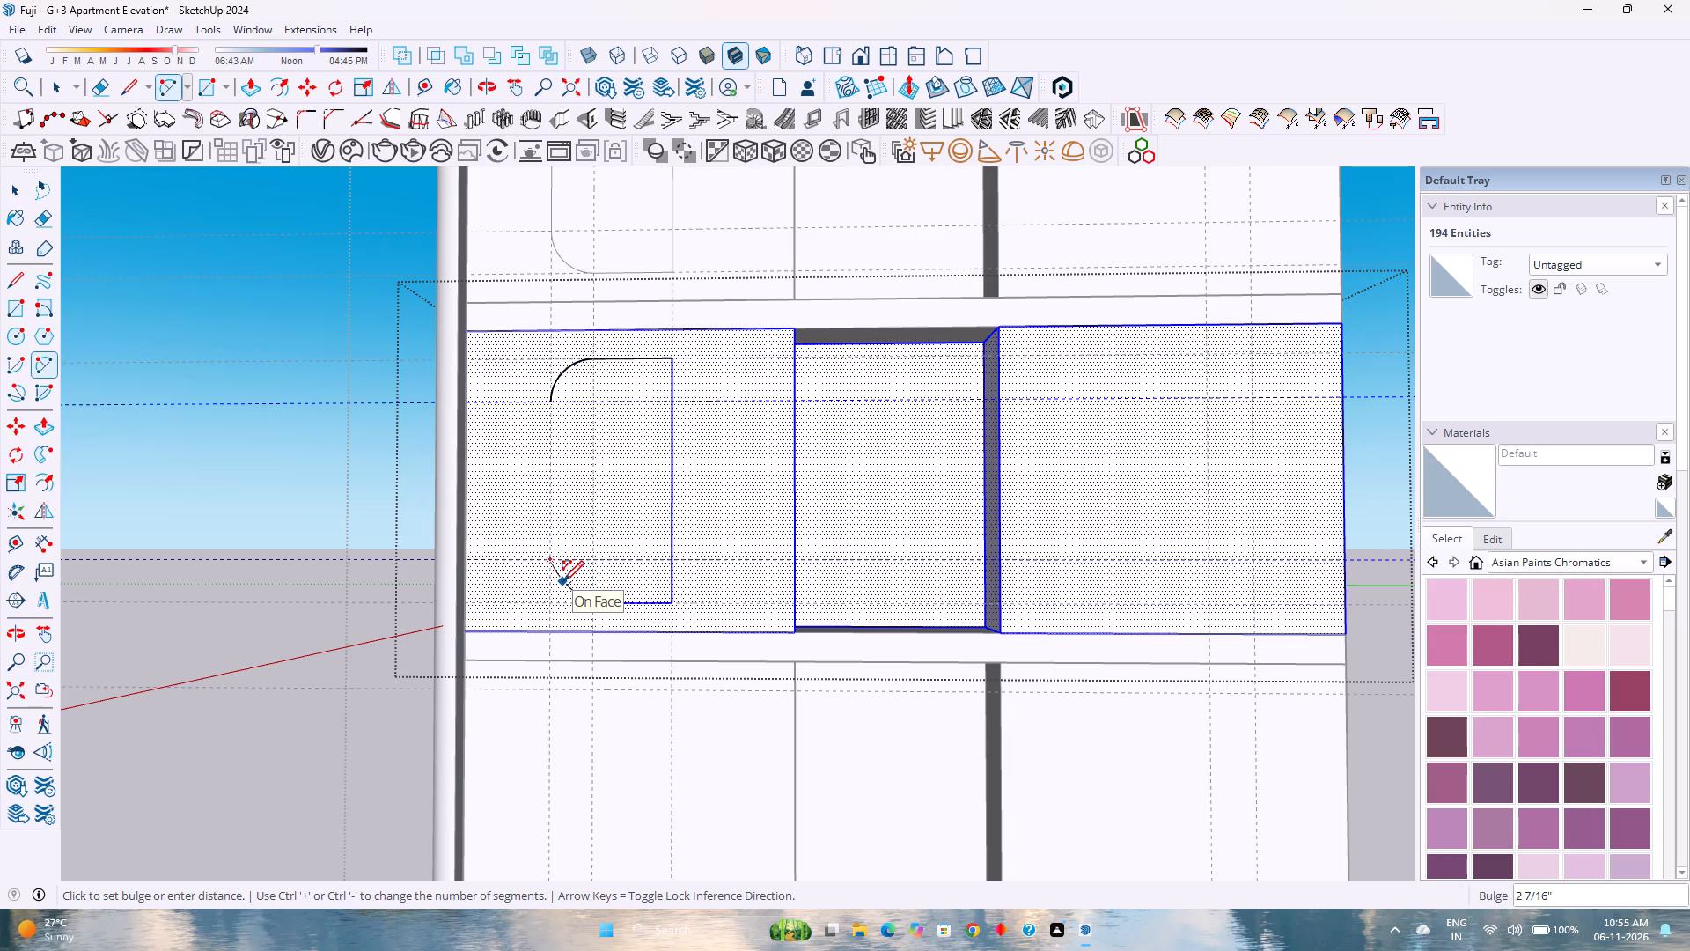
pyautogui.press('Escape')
# Close the outline with a 5'6" vertical line along the front guide and a tangent lower corner arc of 1'6" radius.
pyautogui.press('l')
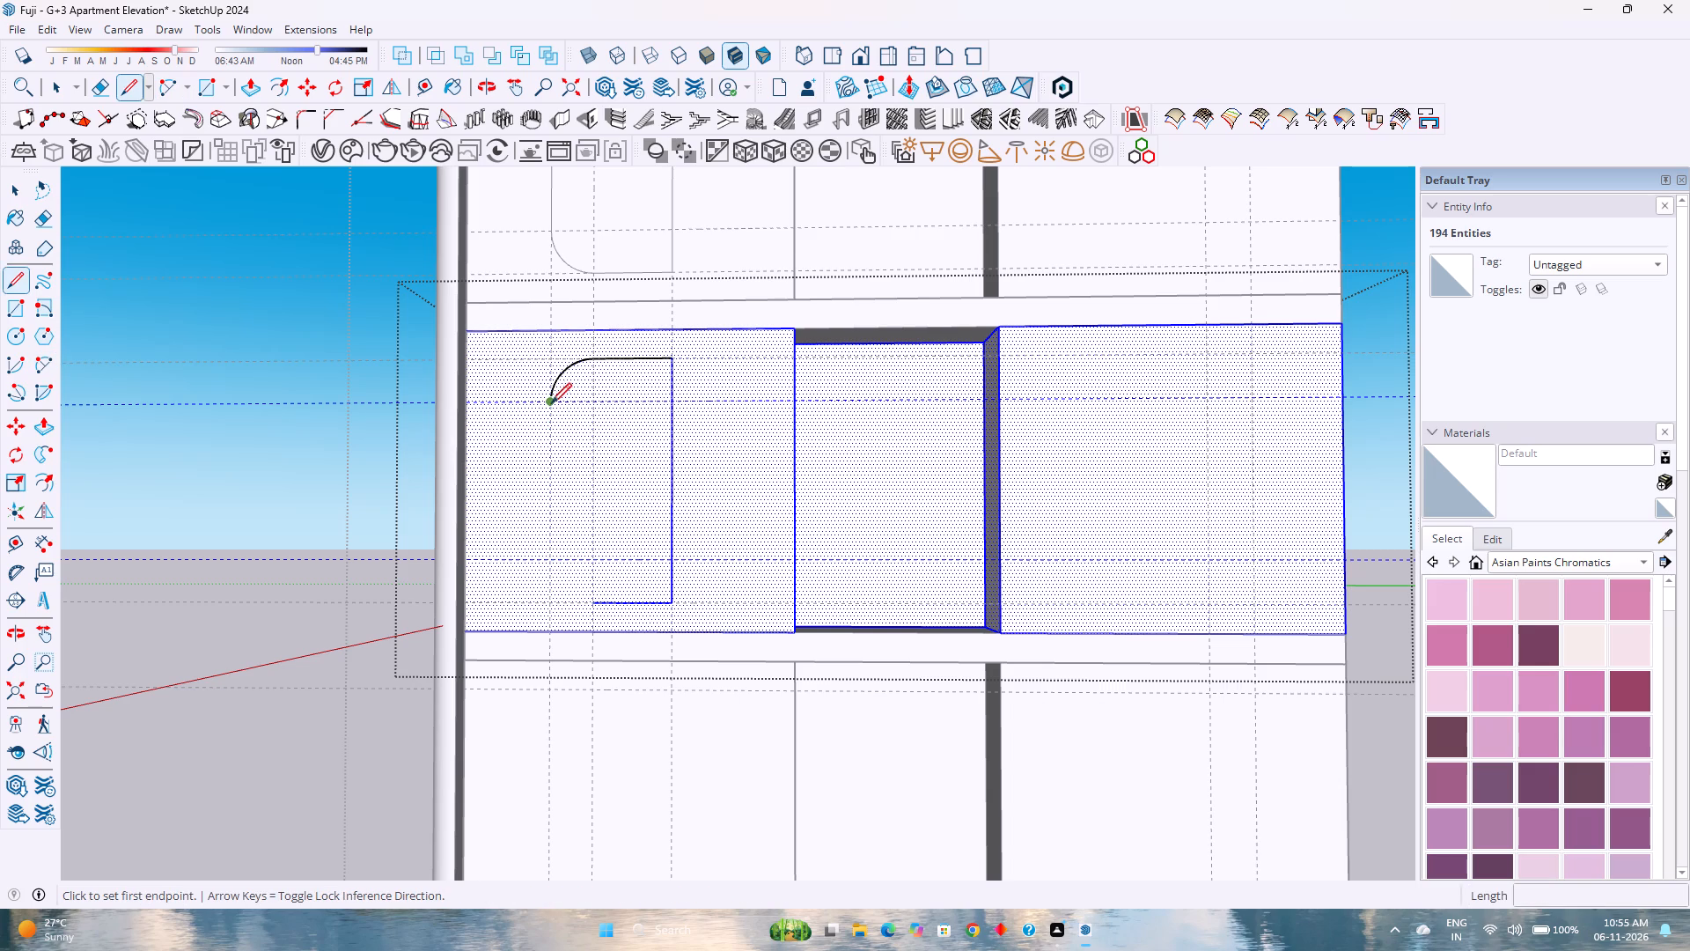
pyautogui.click(552, 403)
pyautogui.click(555, 558)
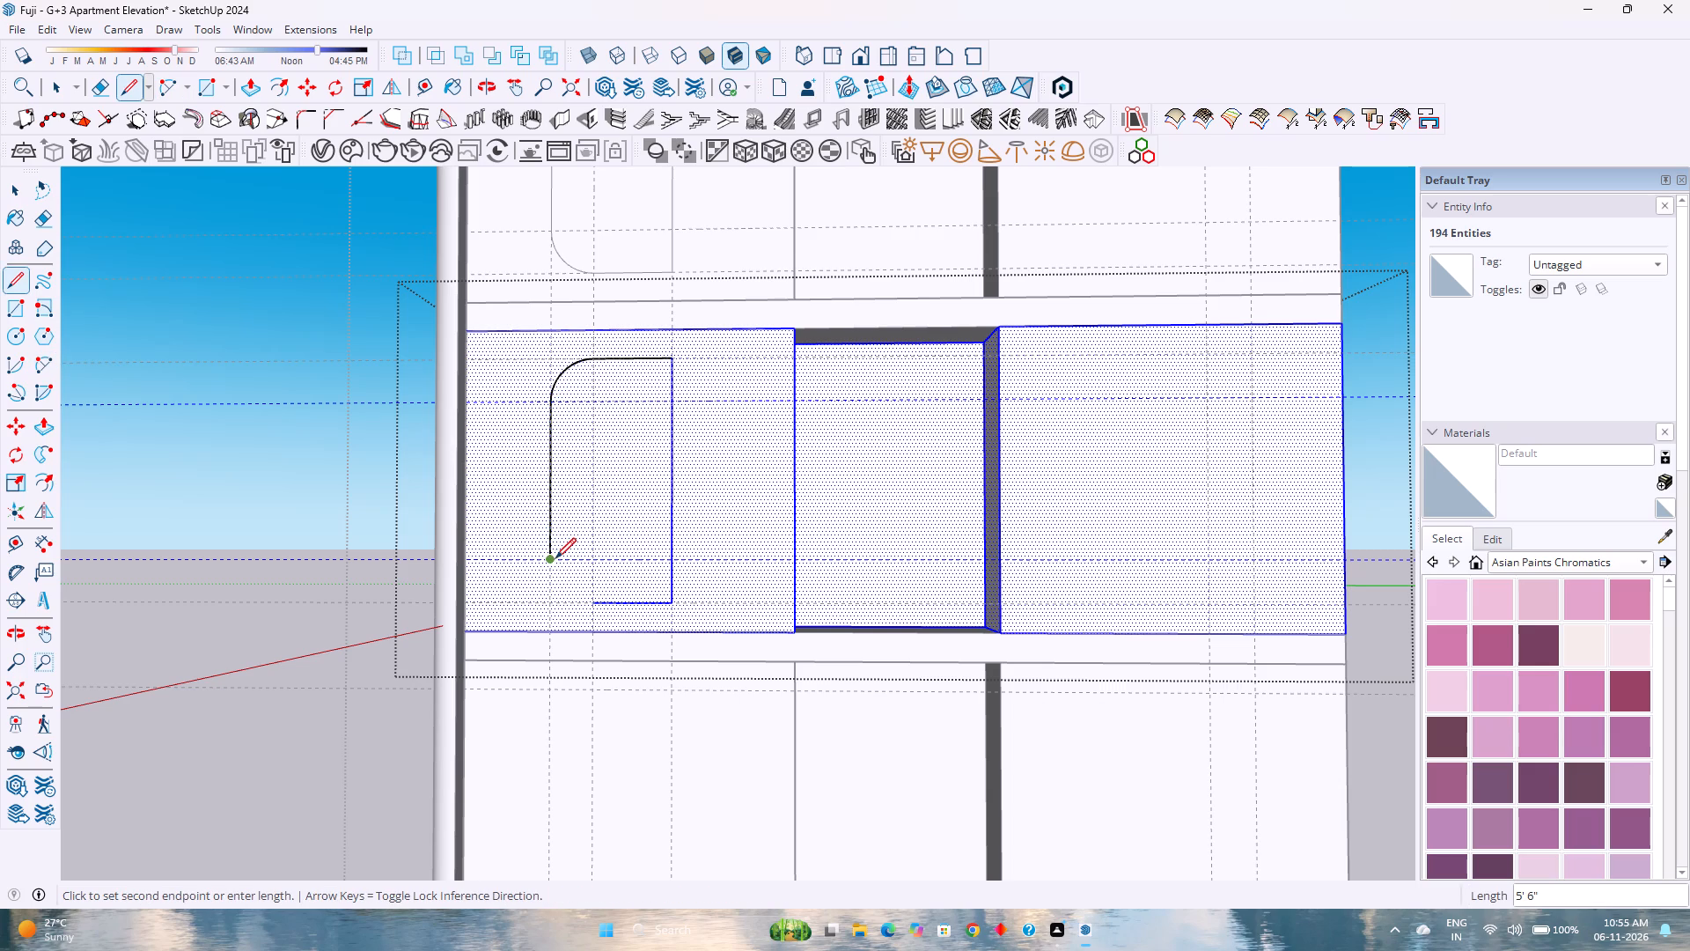
pyautogui.press('a')
pyautogui.click(592, 598)
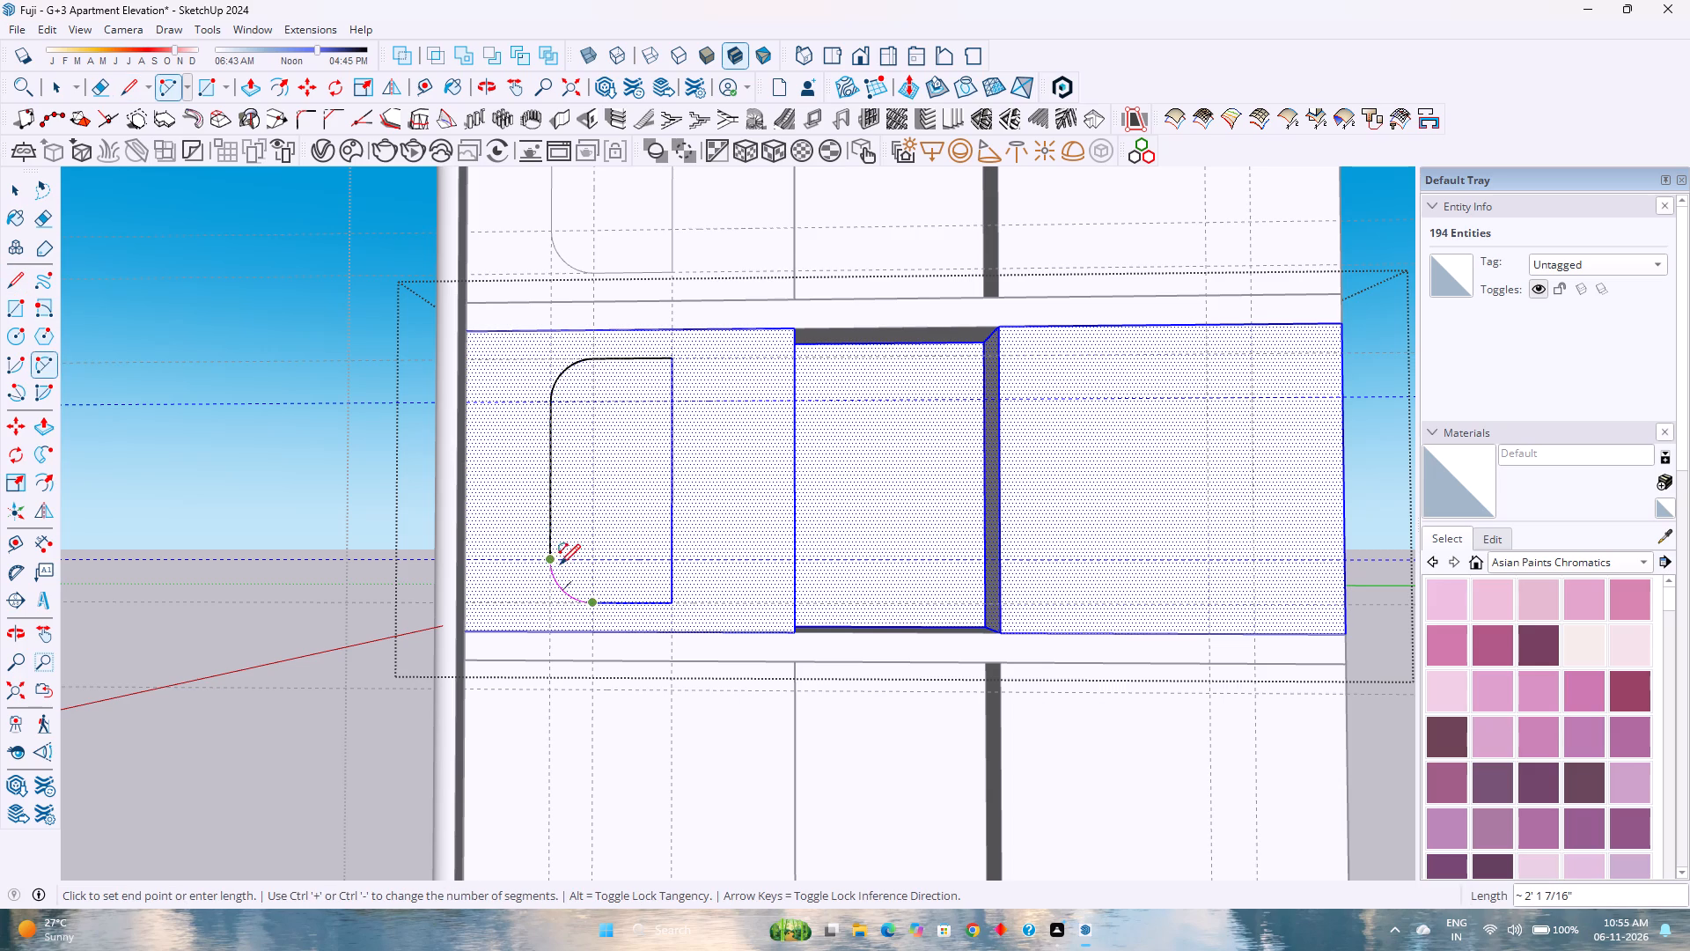
pyautogui.doubleClick(556, 563)
# Set both corner arcs of this floor's rounded outline to 120 segments and leave the group.
pyautogui.press('space')
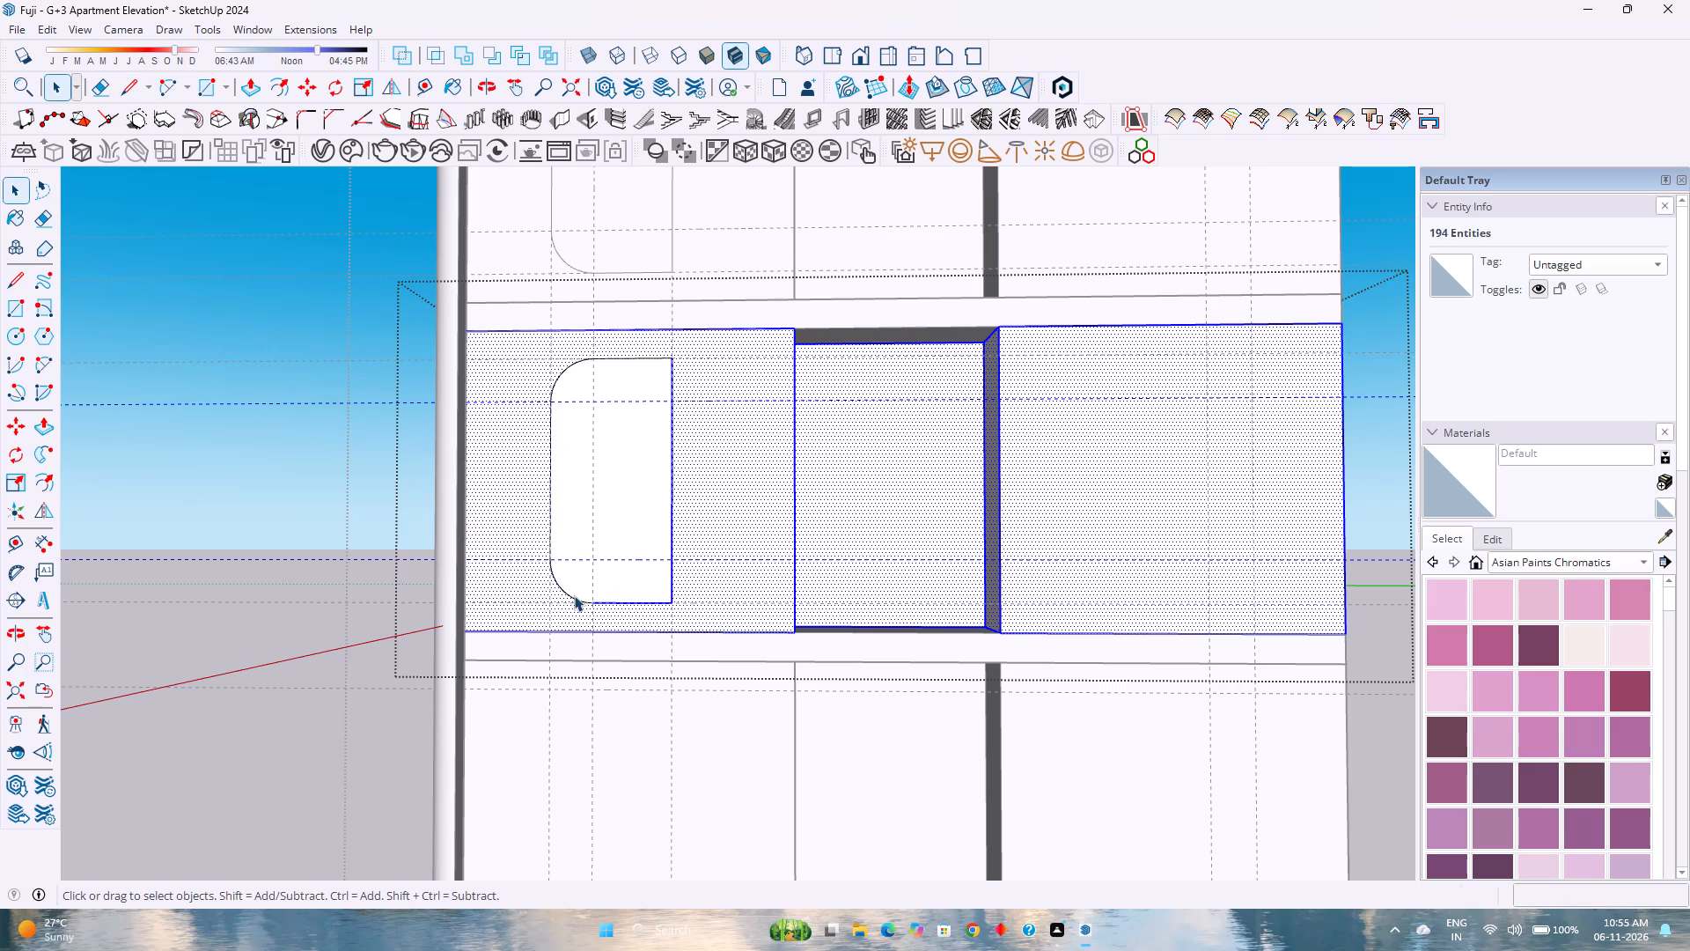
pyautogui.click(569, 594)
pyautogui.click(1612, 321)
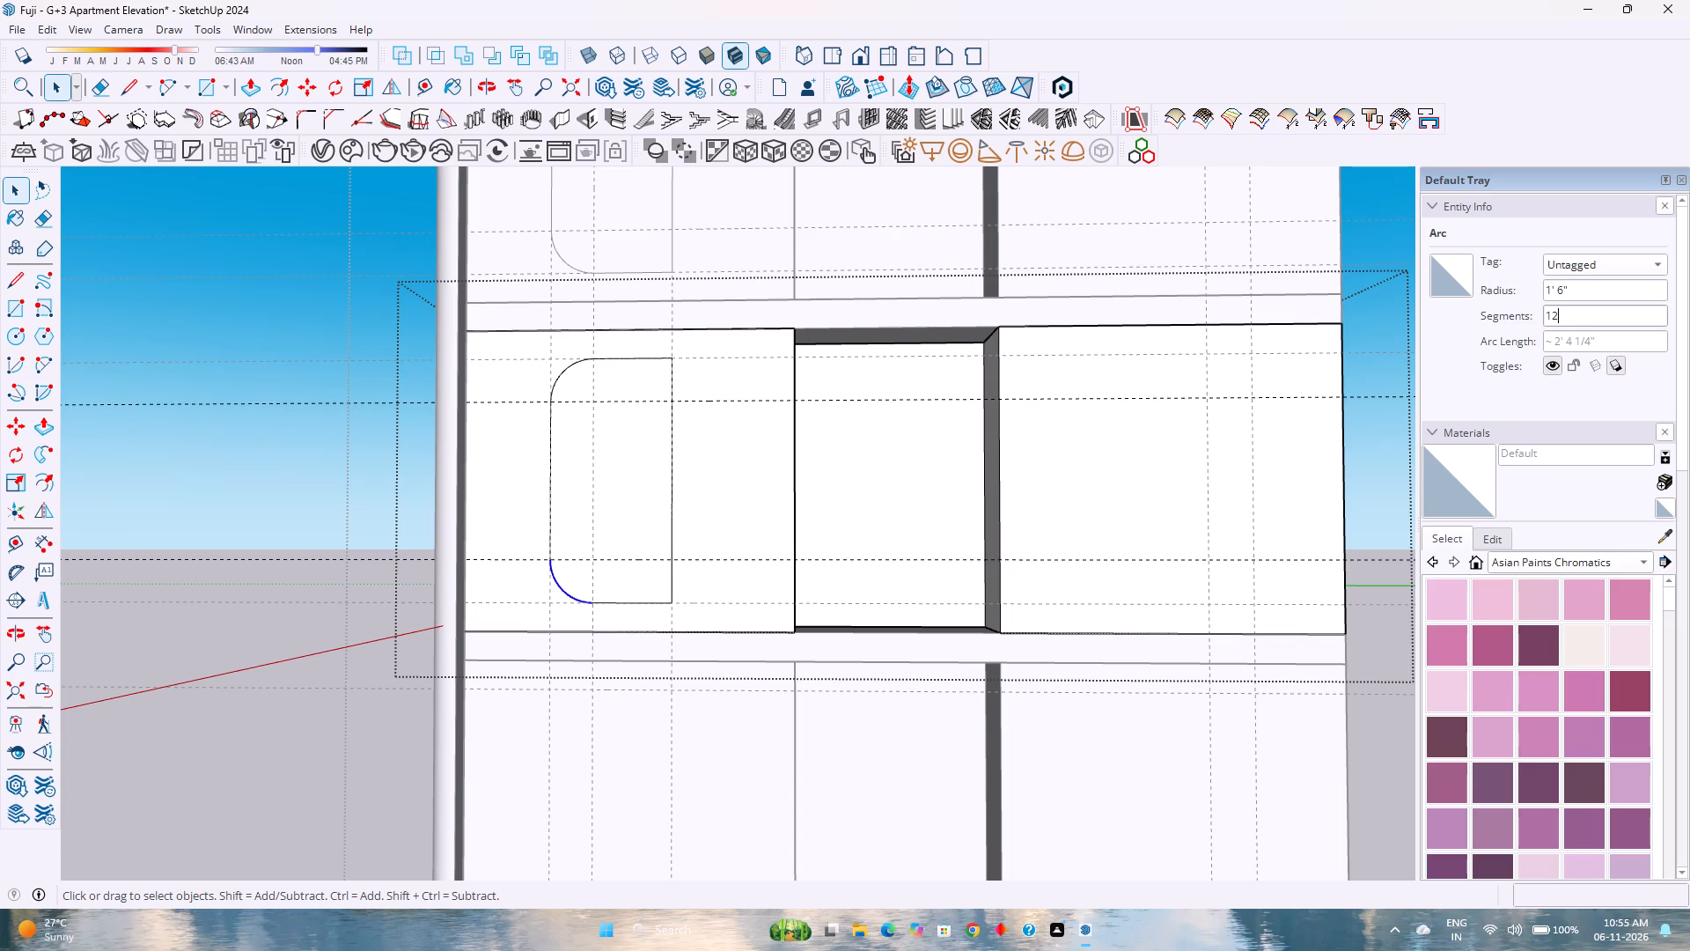
pyautogui.press('0')
pyautogui.press('Return')
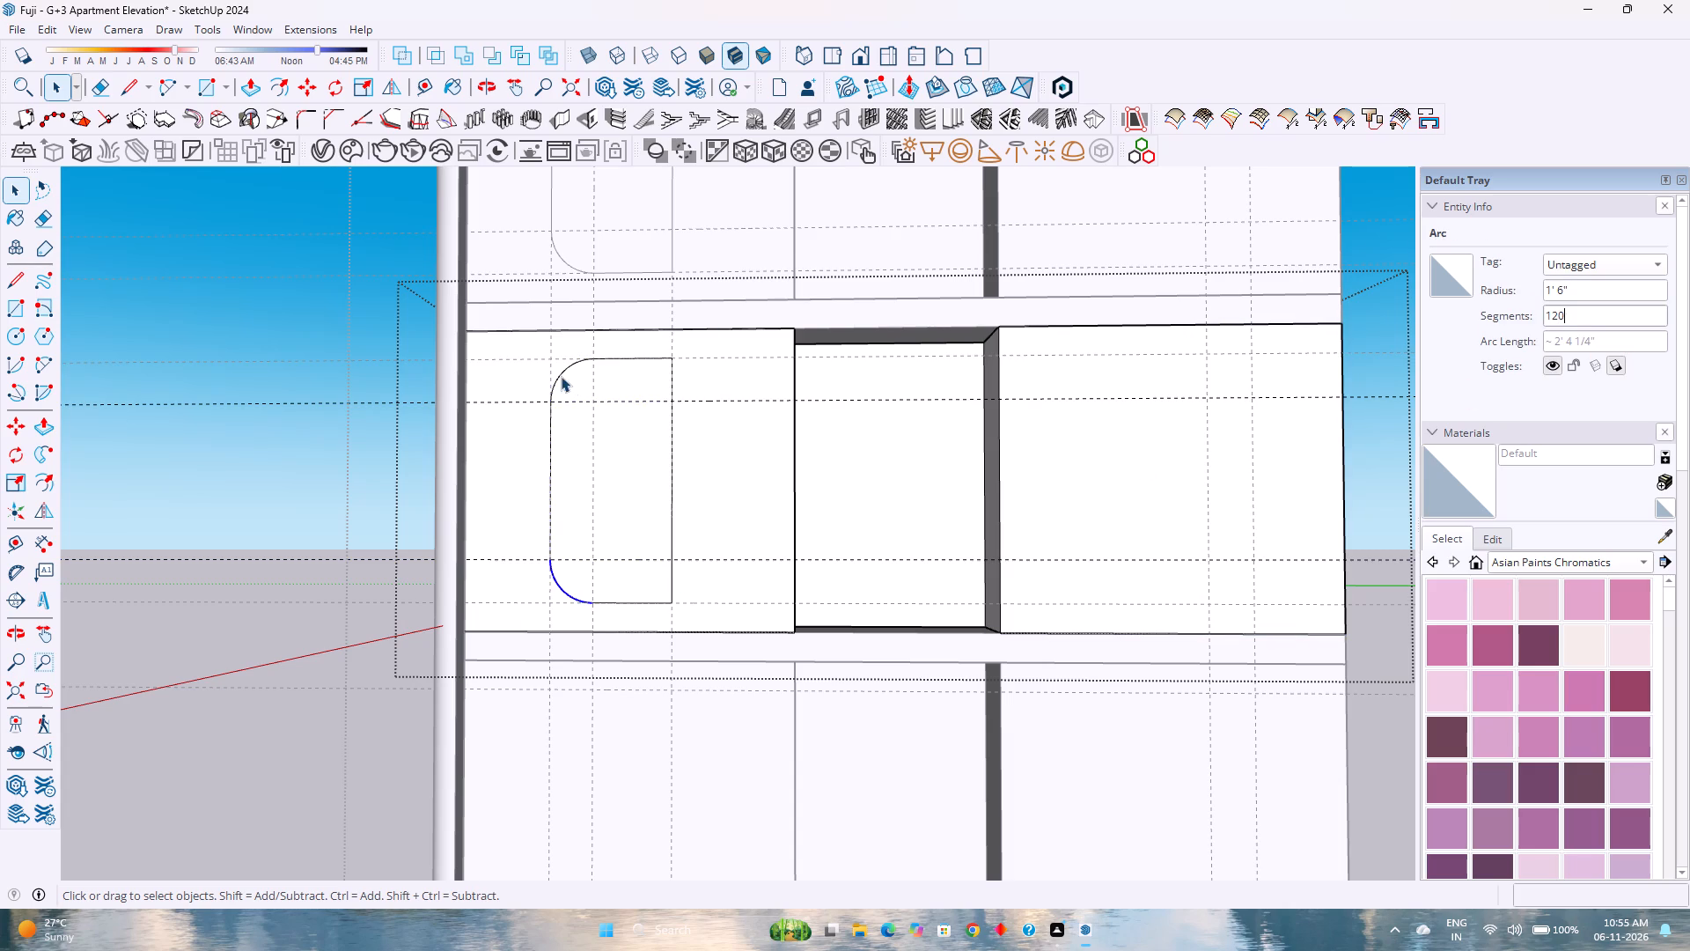
pyautogui.click(561, 376)
pyautogui.click(1579, 320)
pyautogui.press('0')
pyautogui.press('Return')
pyautogui.scroll(-3, 825, 461)
pyautogui.press('Escape')
pyautogui.scroll(-2, 631, 450)
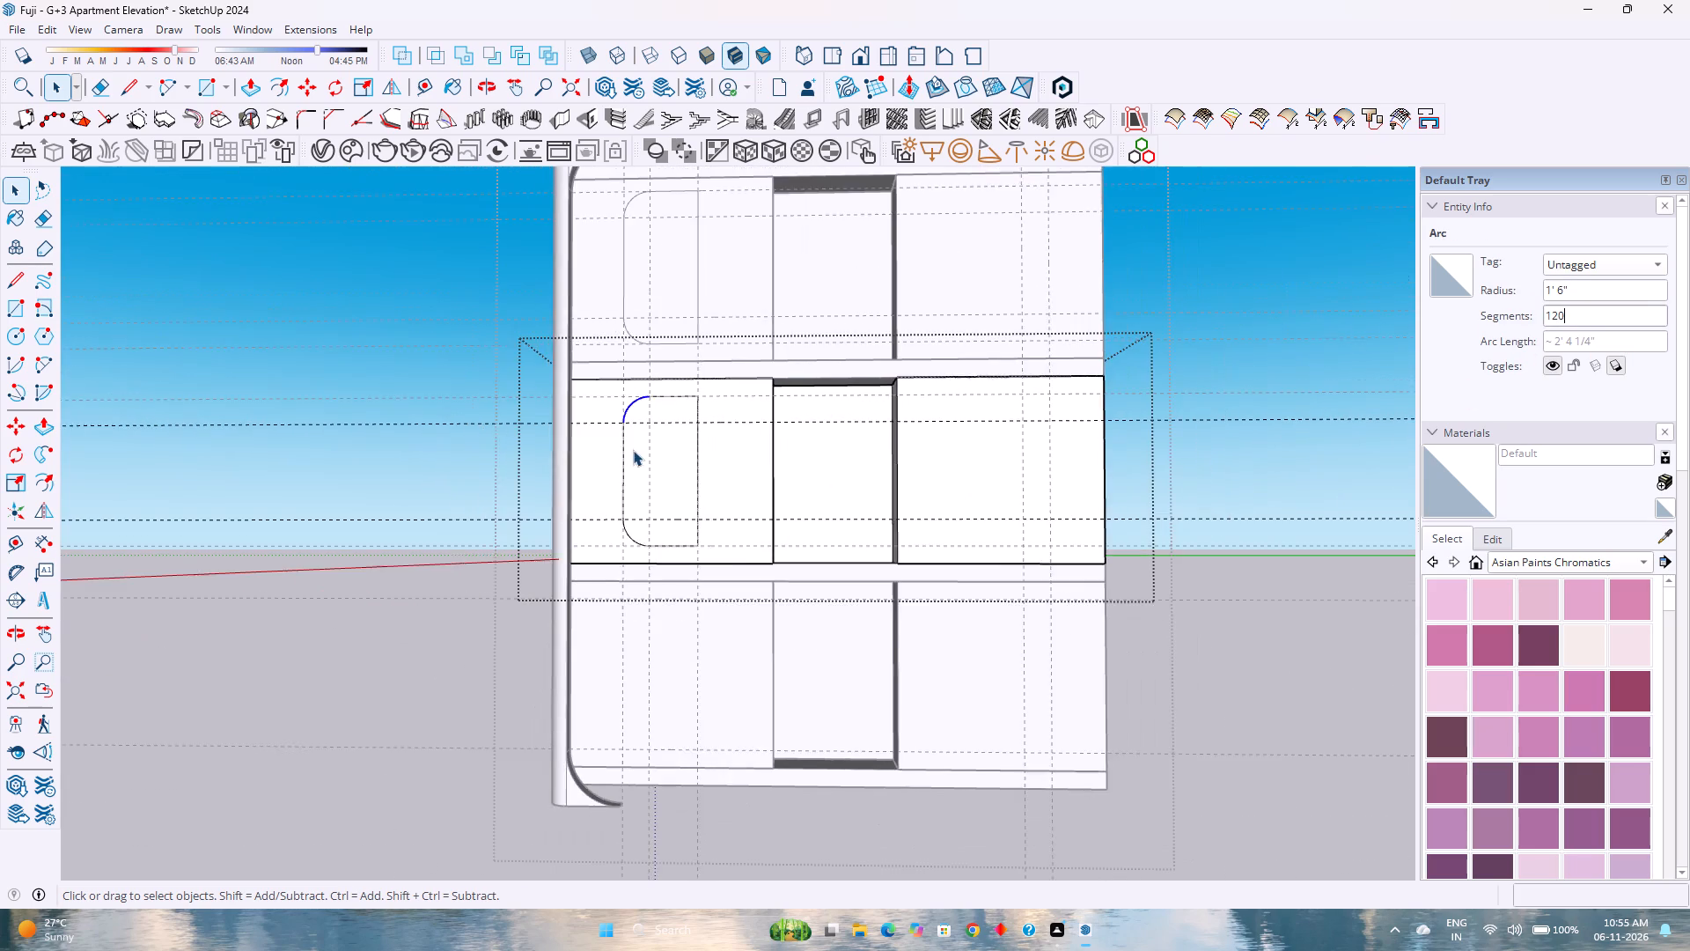
pyautogui.scroll(-1, 638, 452)
pyautogui.keyDown('shift'); pyautogui.moveTo(643, 453); pyautogui.dragTo(740, 453, button='middle'); pyautogui.keyUp('shift')
pyautogui.click(743, 448)
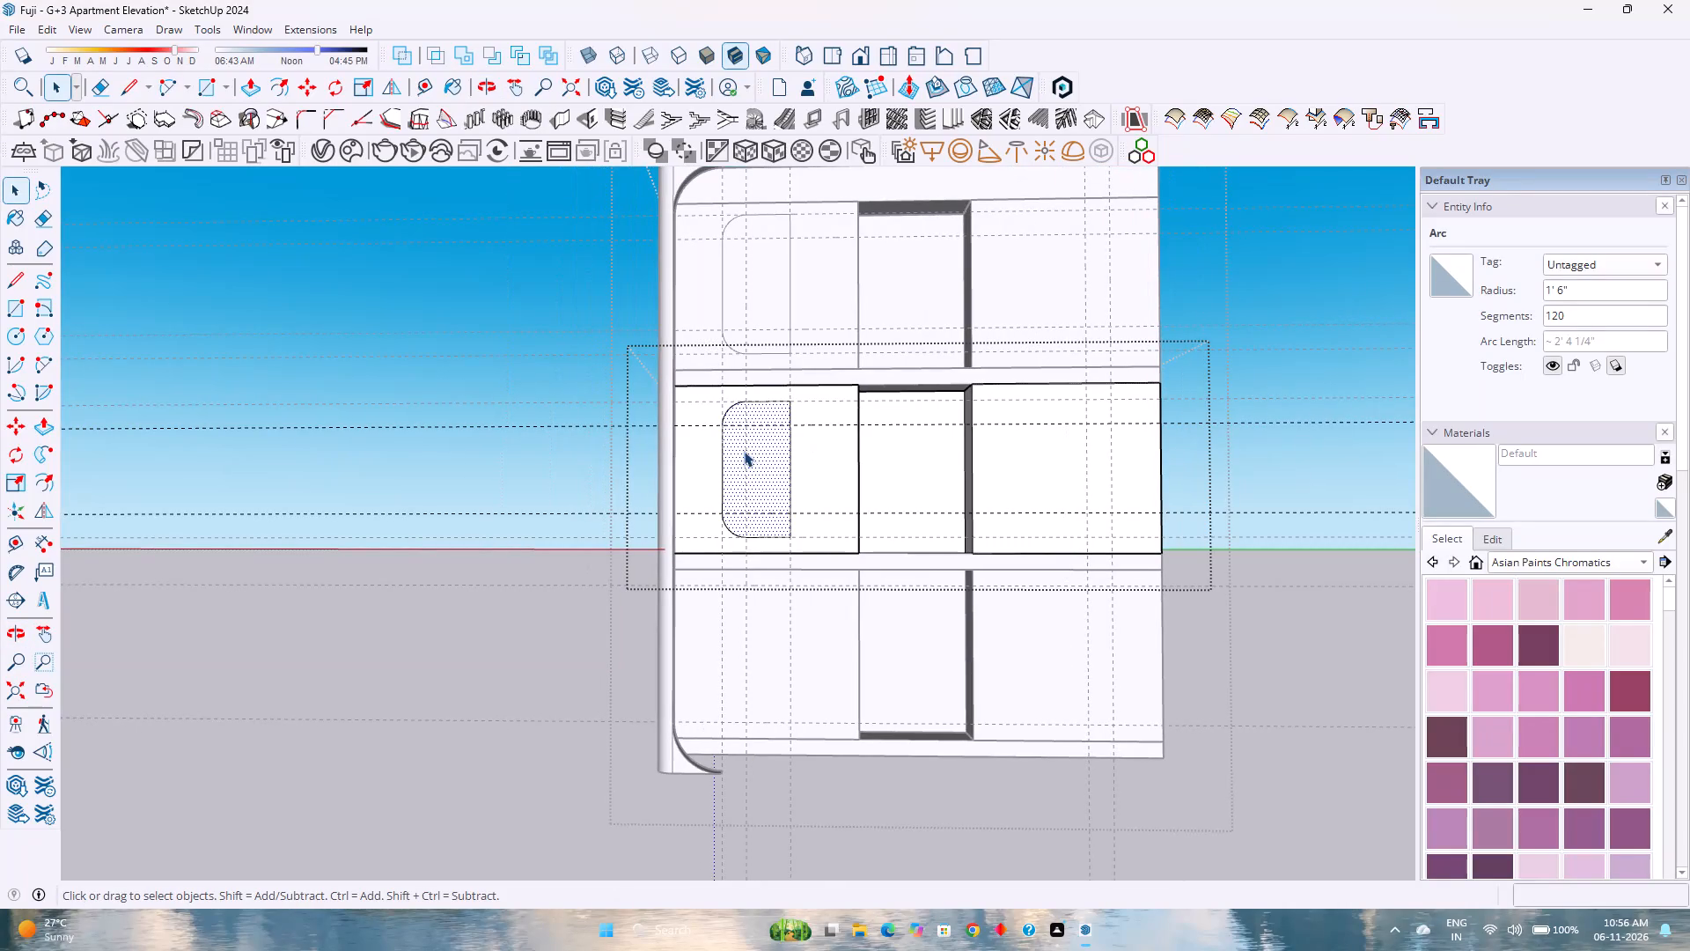
pyautogui.press('Escape')
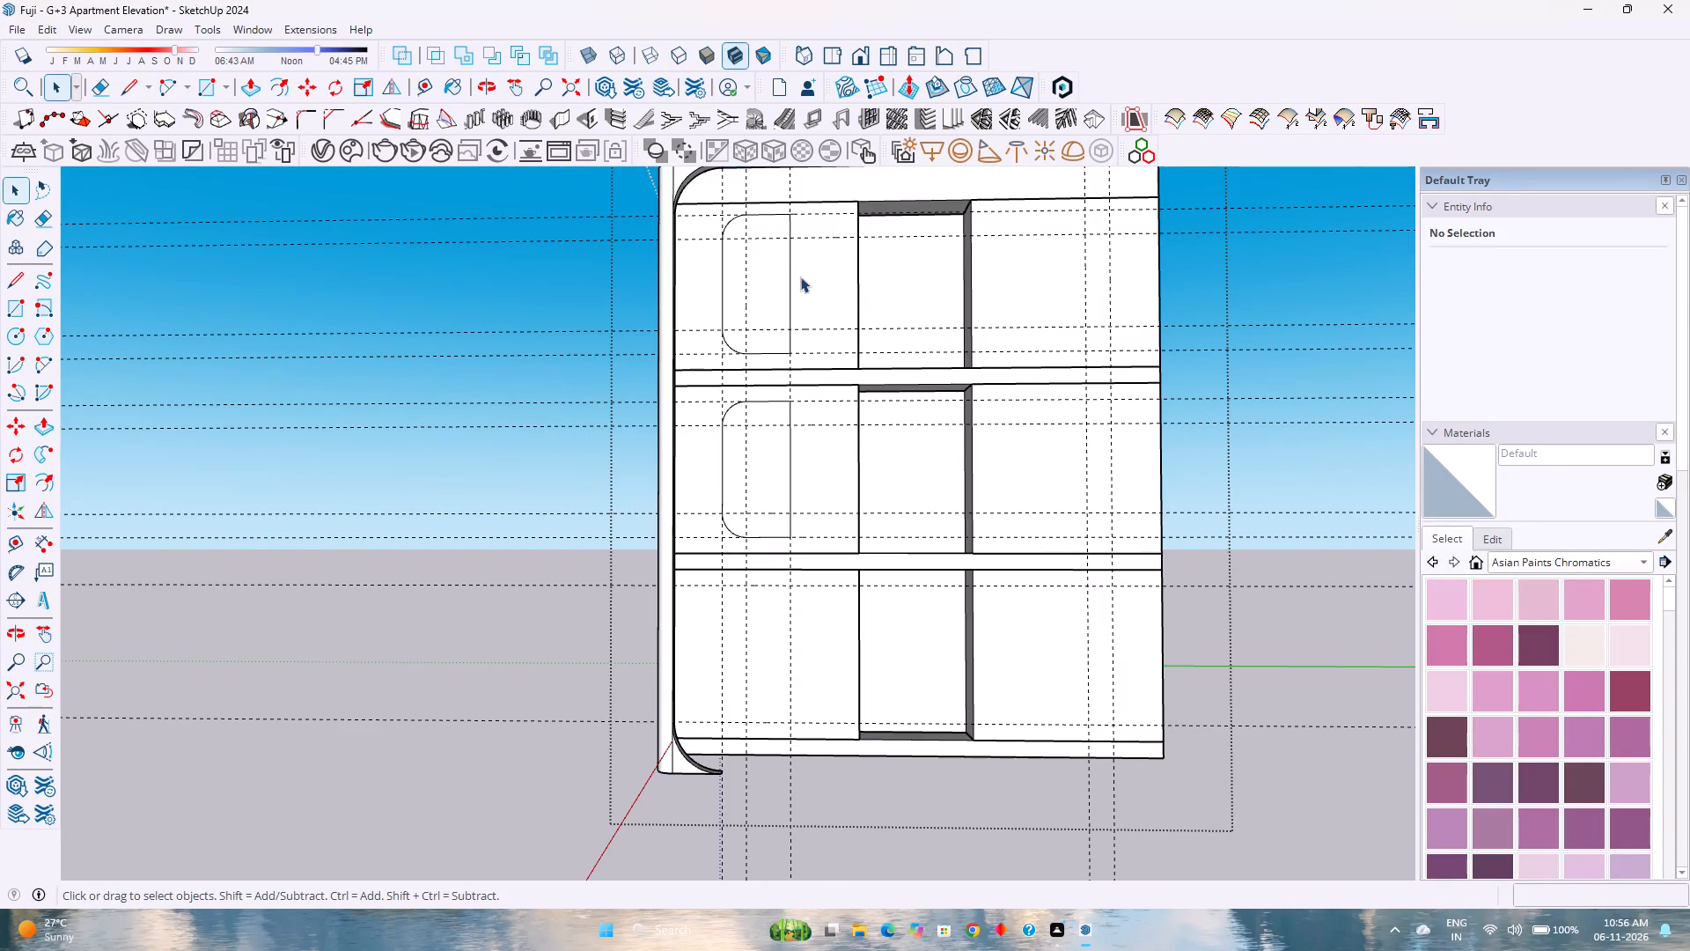
# Inside the top-floor wall group, set both corner arcs of the rounded outline to 120 segments.
pyautogui.click(770, 294)
pyautogui.scroll(1, 770, 294)
pyautogui.doubleClick(770, 294)
pyautogui.click(769, 296)
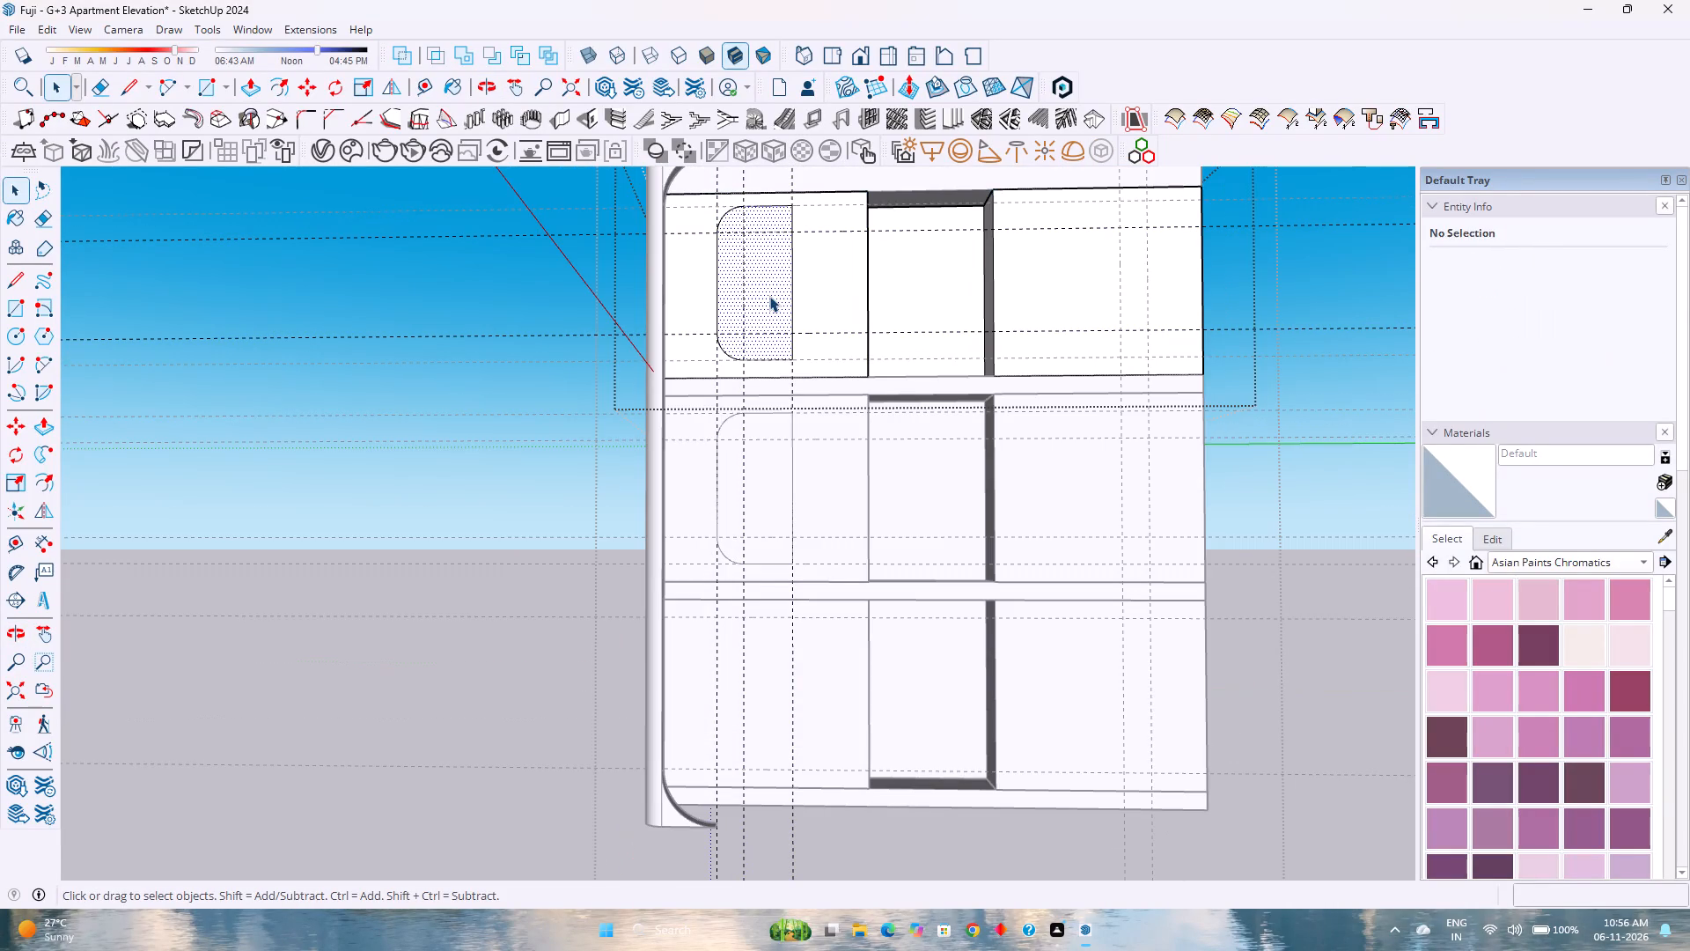
pyautogui.scroll(2, 769, 296)
pyautogui.moveTo(769, 296); pyautogui.dragTo(788, 375, button='middle')
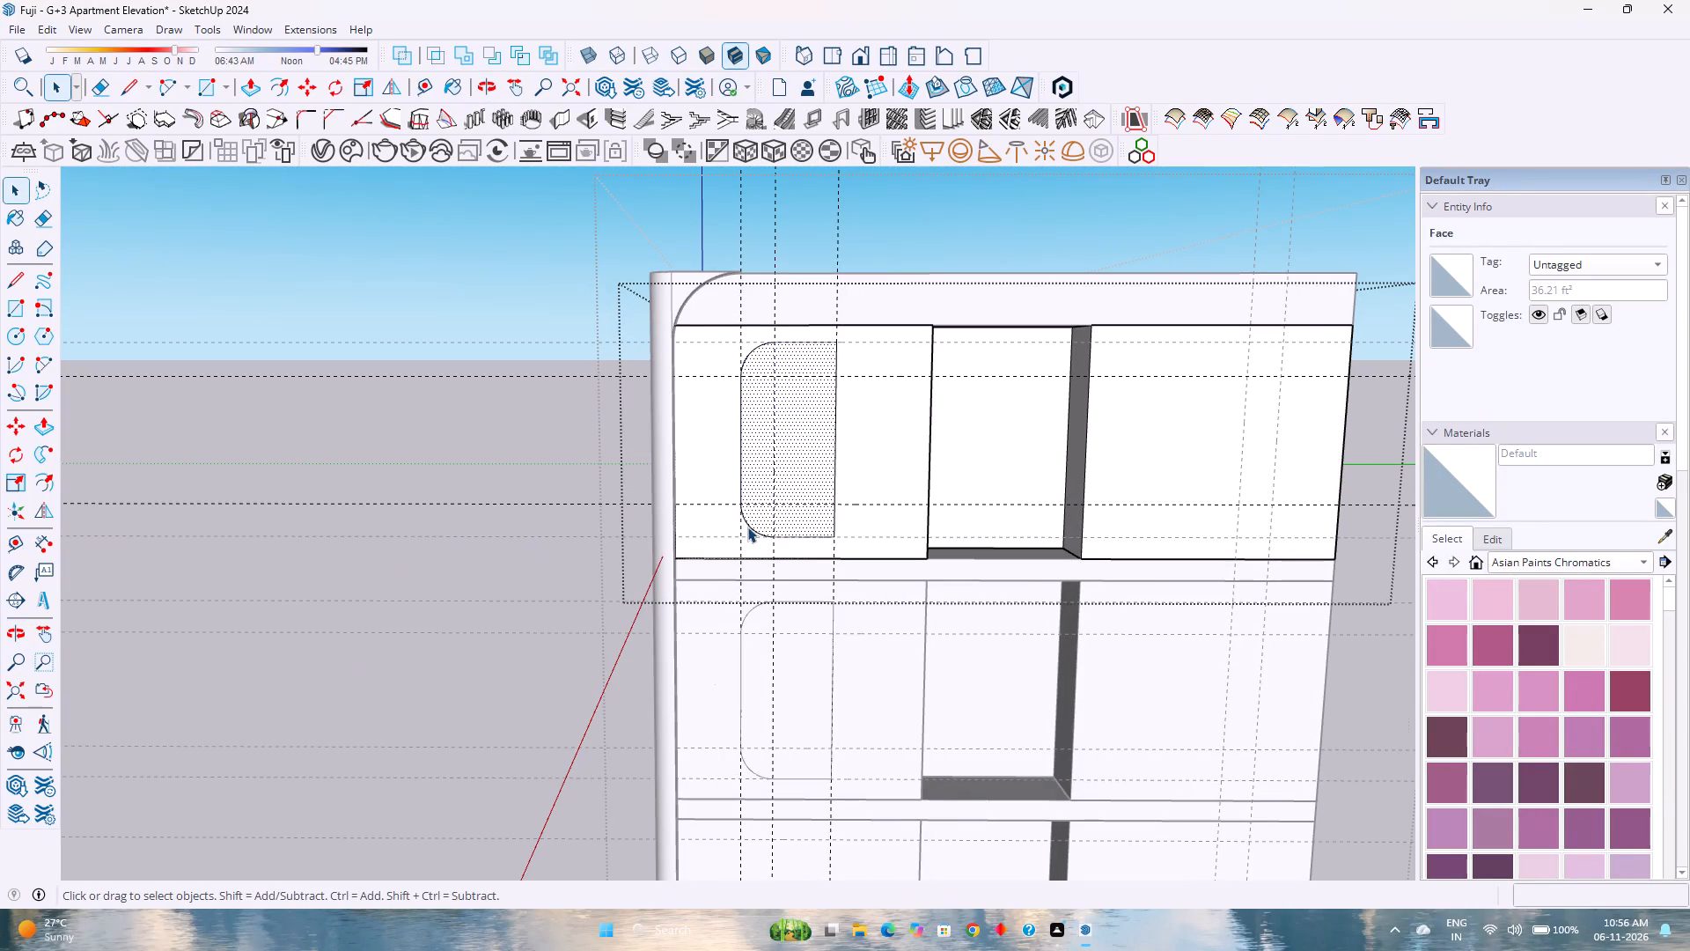
pyautogui.click(748, 526)
pyautogui.click(1592, 326)
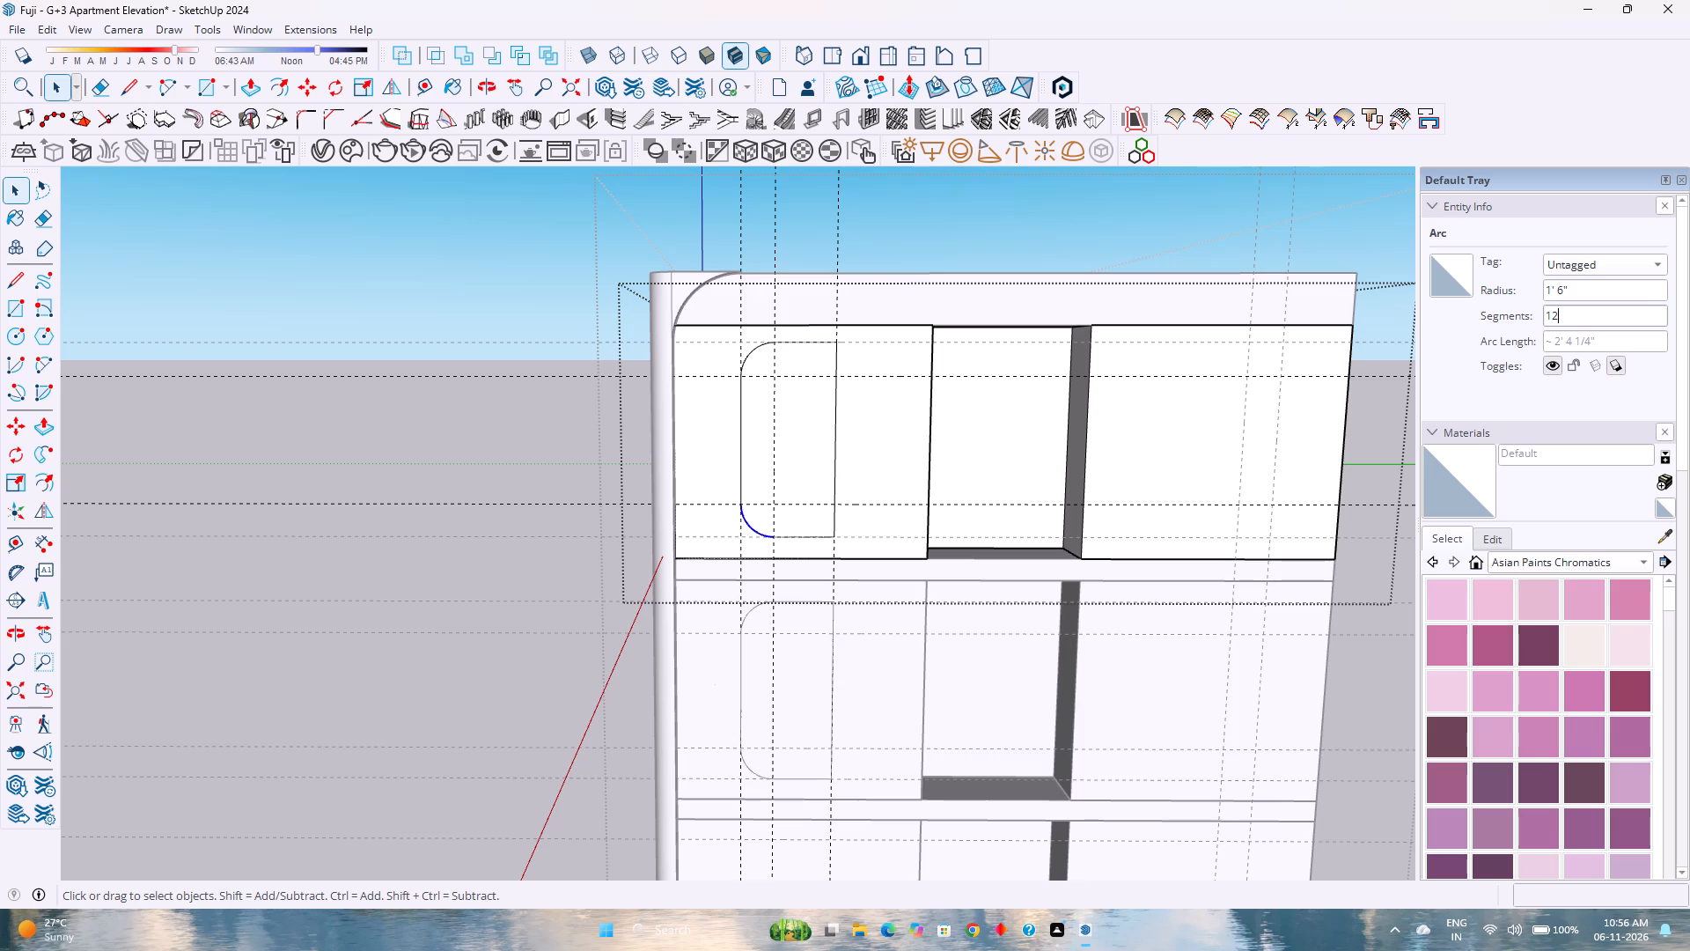
pyautogui.press('0')
pyautogui.press('Return')
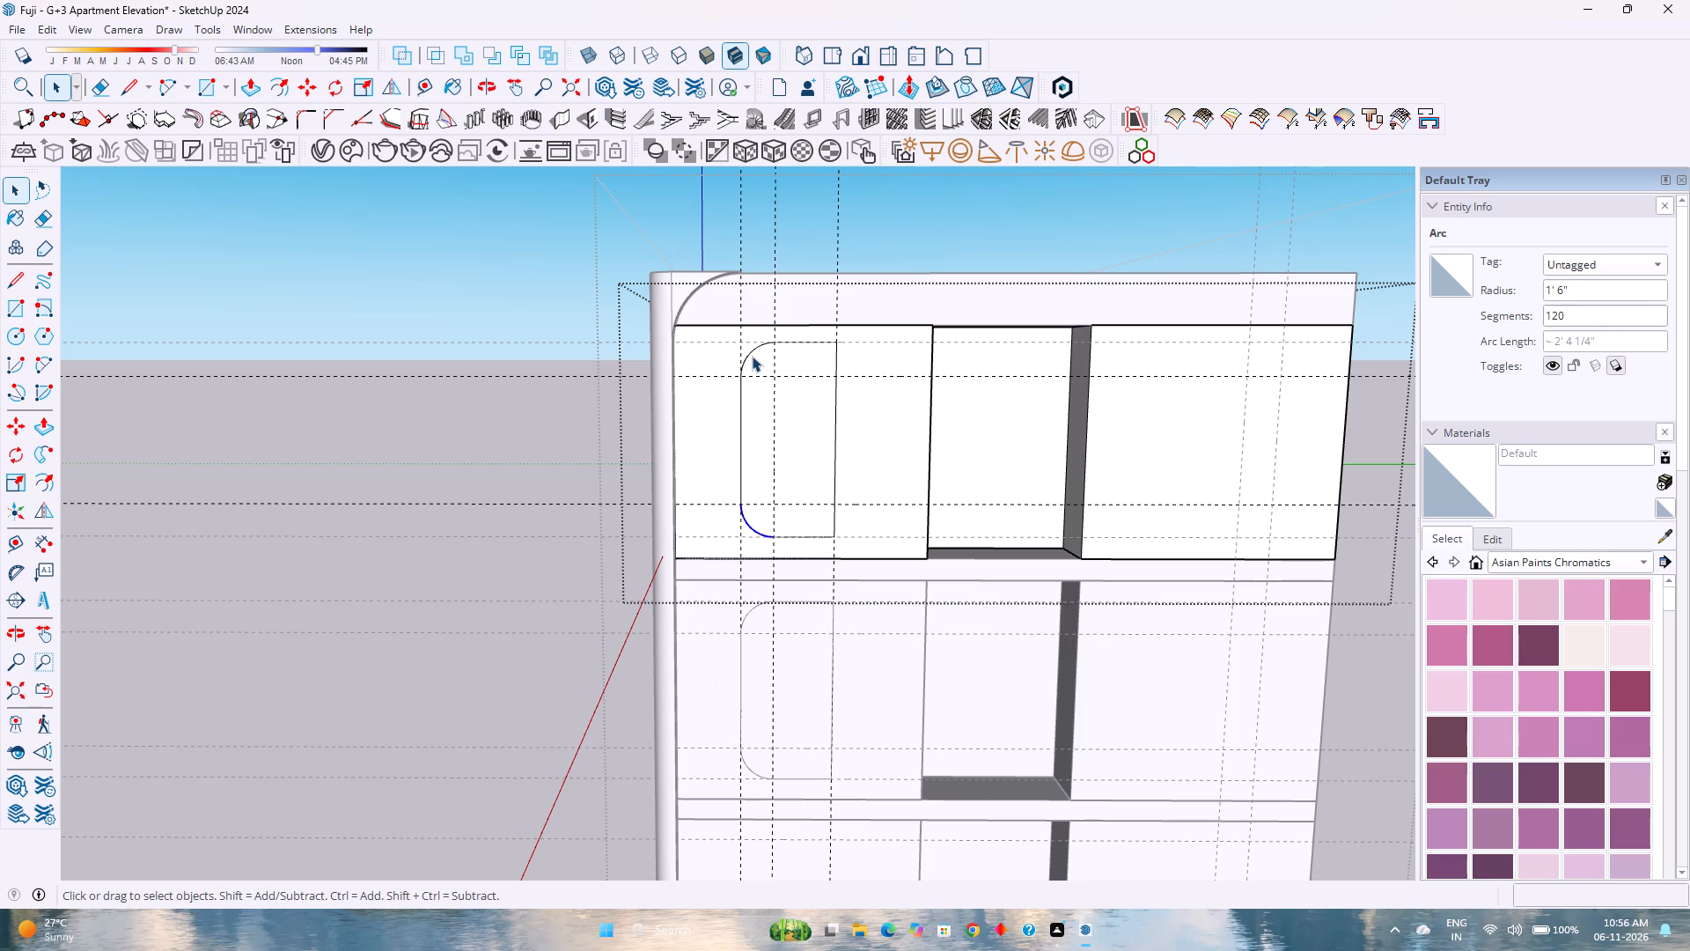
pyautogui.click(752, 356)
pyautogui.click(1590, 309)
pyautogui.press('0')
pyautogui.press('Return')
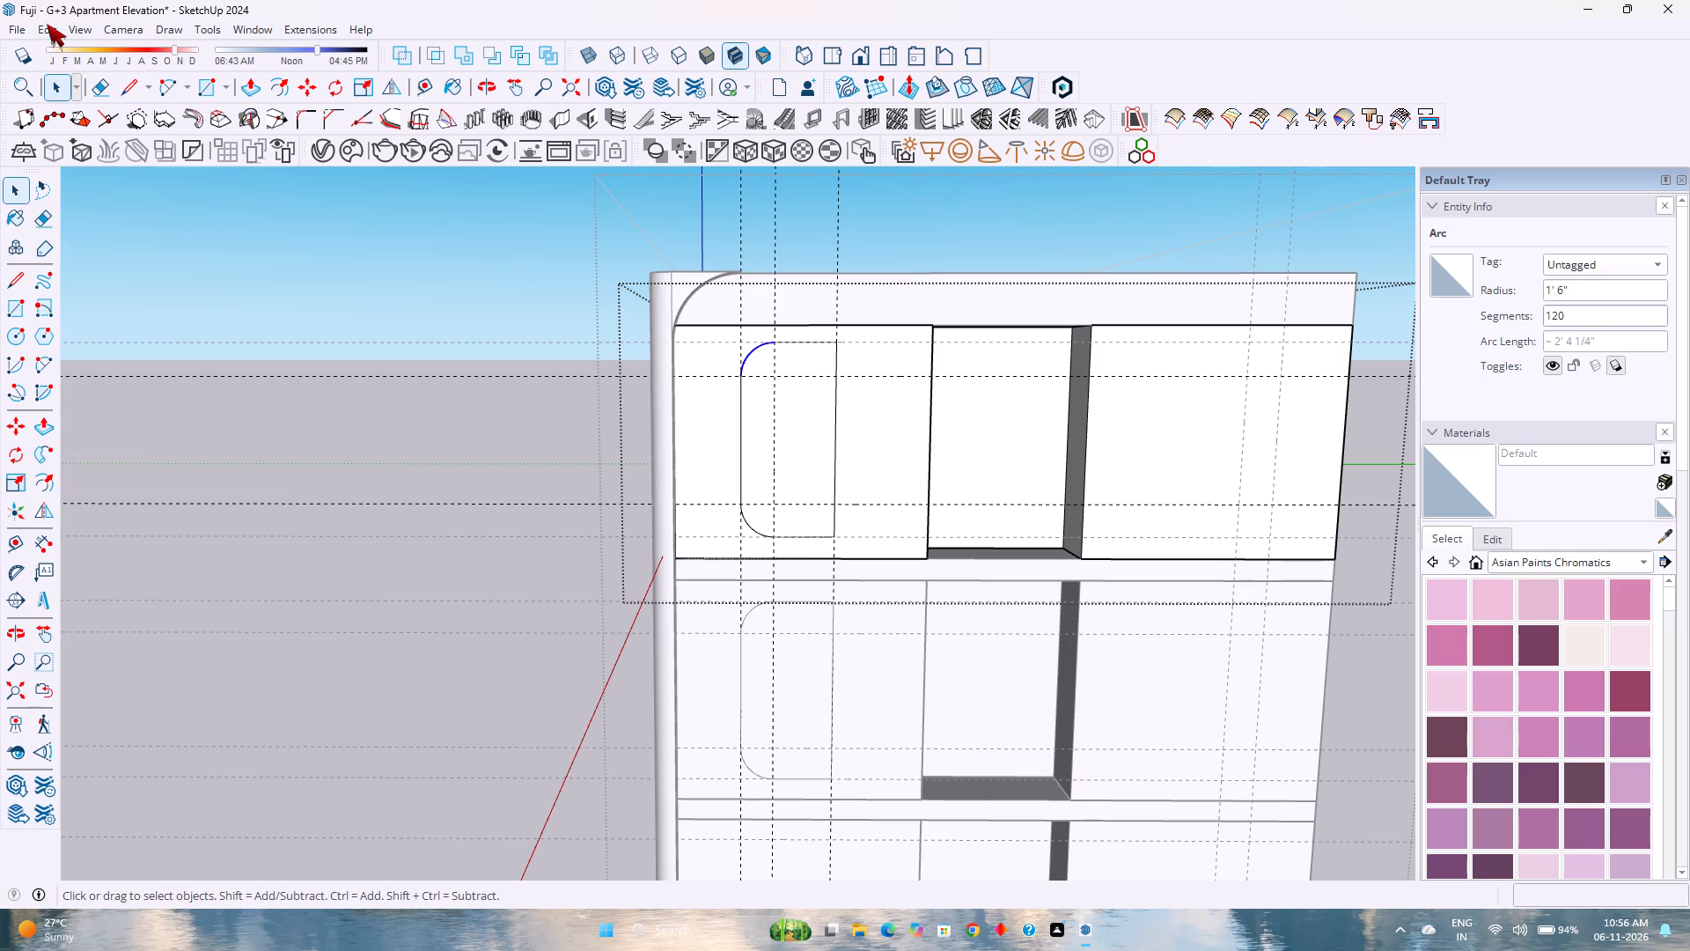
# Delete all guides inside the top-floor wall group.
pyautogui.click(47, 24)
pyautogui.click(136, 215)
pyautogui.scroll(-2, 516, 402)
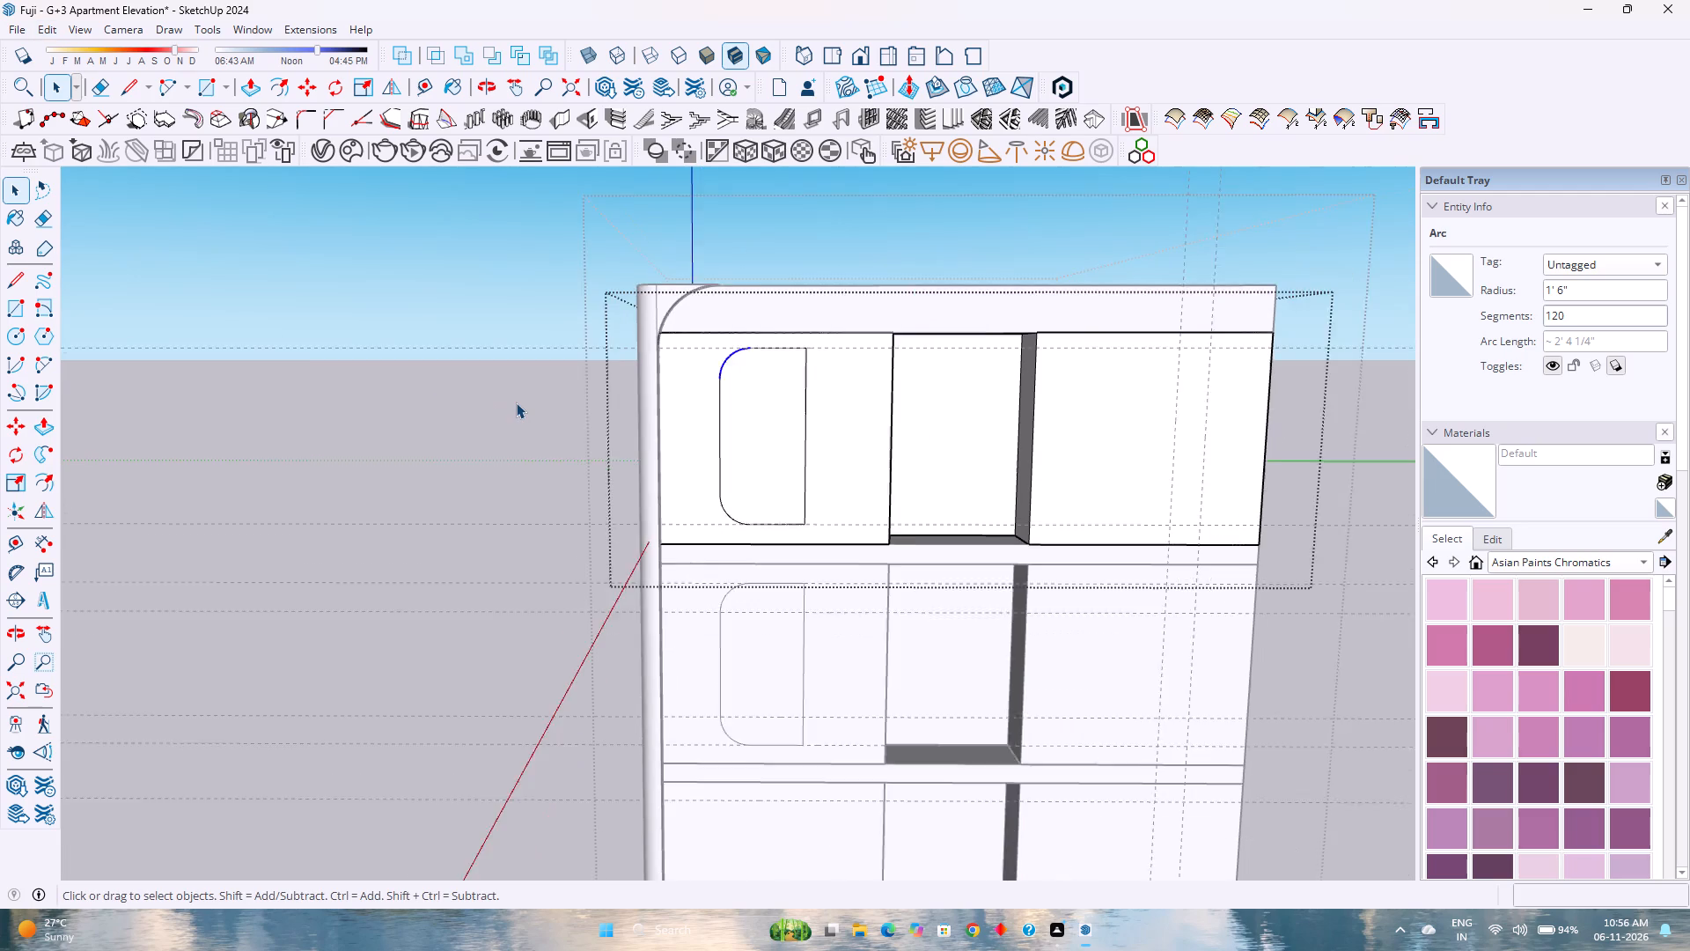
# Undo the guide deletion inside the top-floor wall group.
pyautogui.press('Escape')
pyautogui.hotkey('ctrl', 'z')
pyautogui.hotkey('ctrl', 'z')
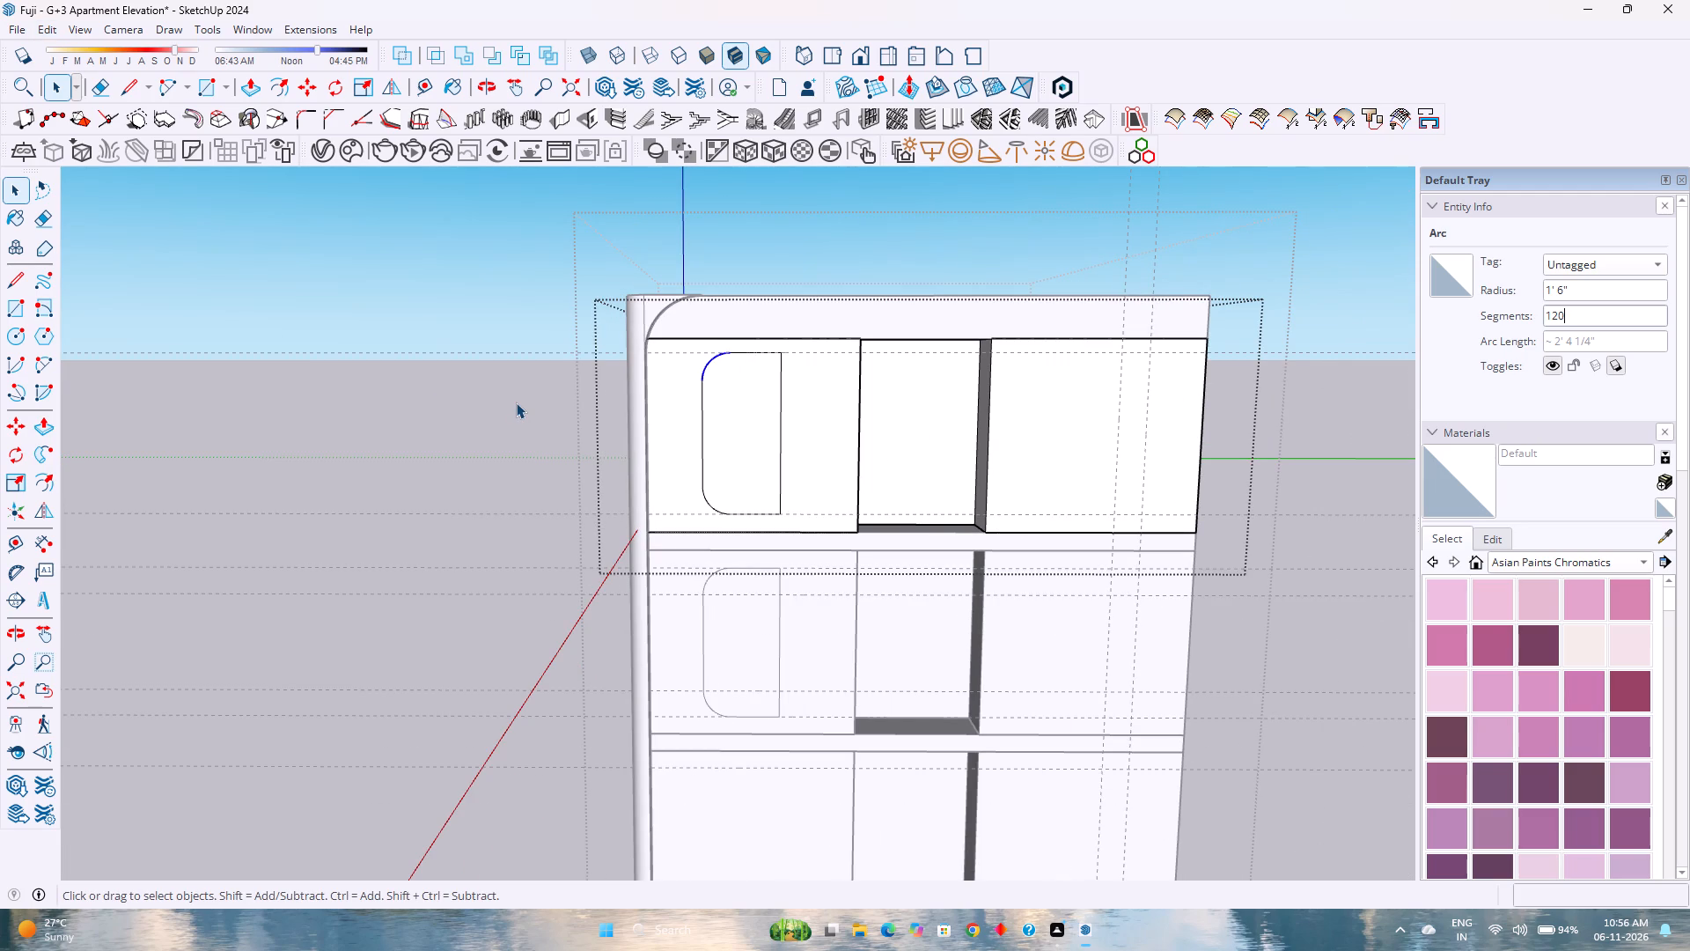
pyautogui.hotkey('ctrl', 'z')
pyautogui.press('space')
pyautogui.click(481, 428)
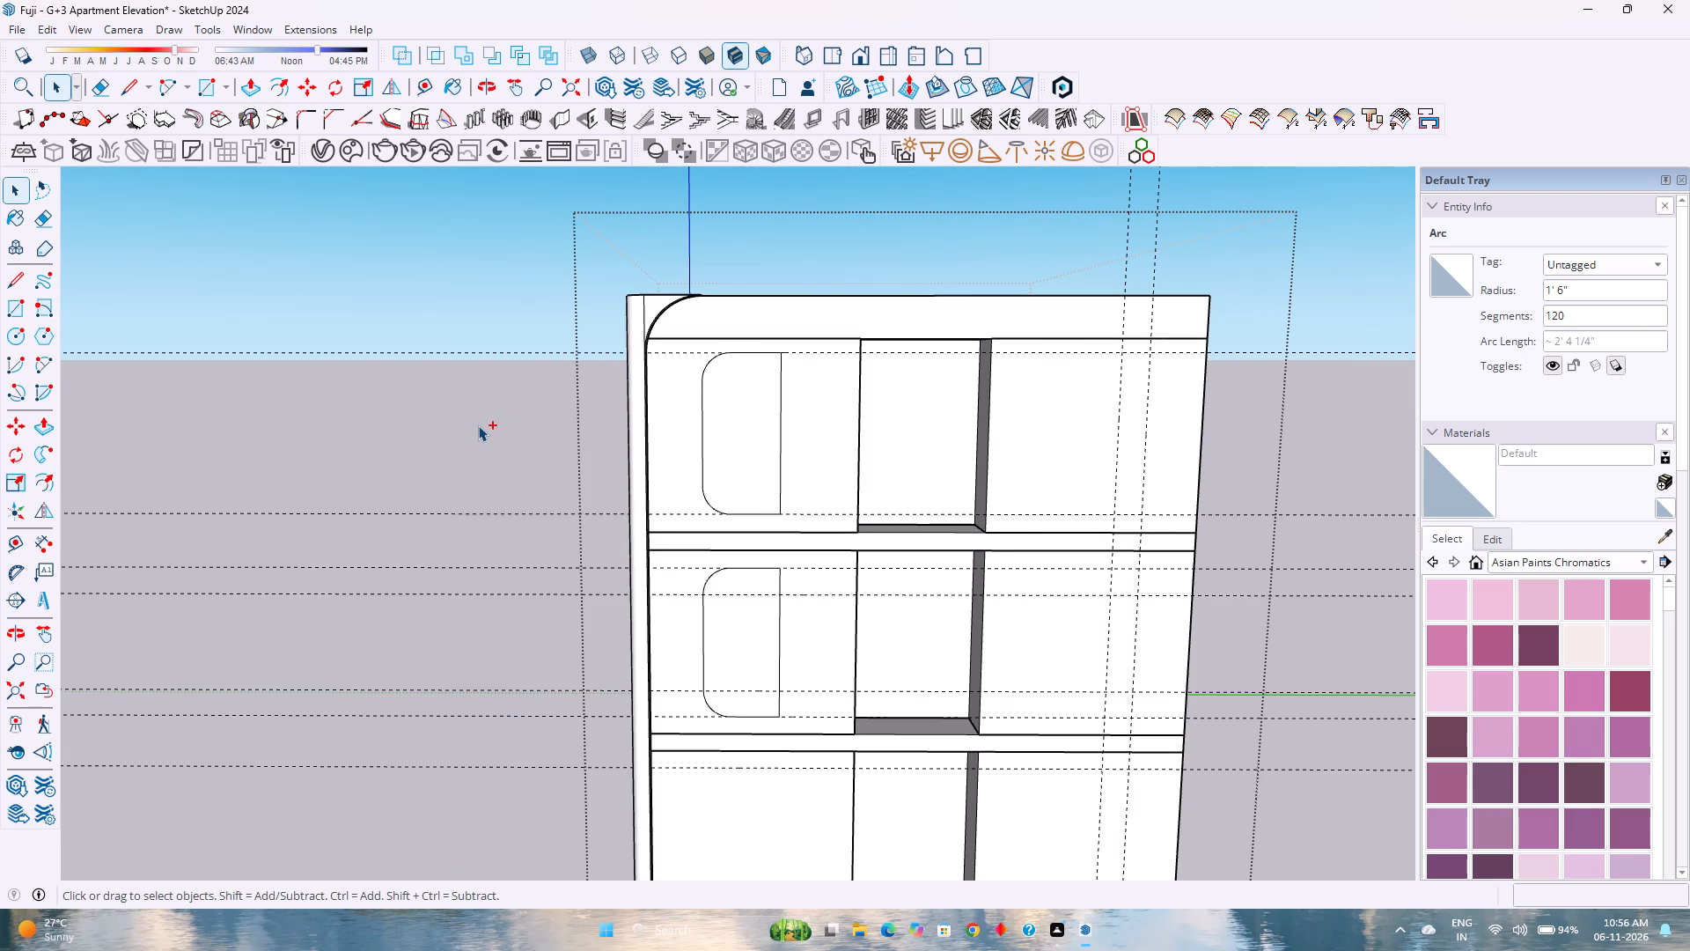
pyautogui.hotkey('ctrl', 'z')
pyautogui.hotkey('ctrl', 'z')
pyautogui.scroll(-3, 509, 459)
pyautogui.scroll(-2, 560, 510)
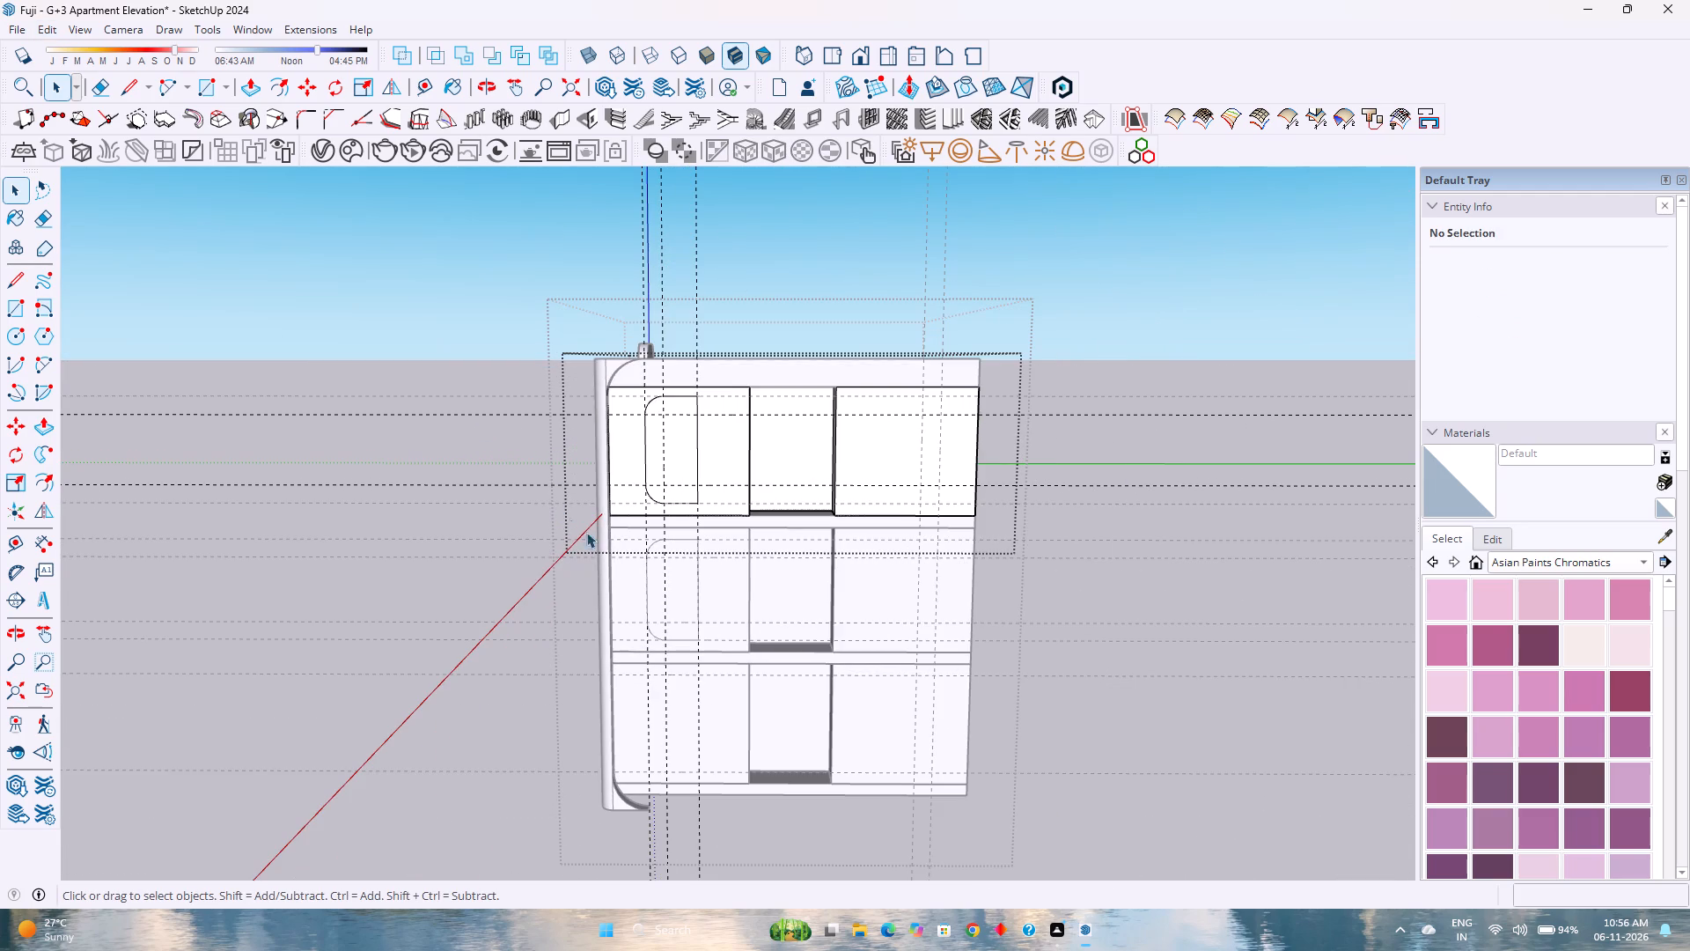
# Inside the lowest side-wall group, place horizontal guides 1'6" above the lower guide and 1'6" below the upper guide.
pyautogui.doubleClick(1118, 732)
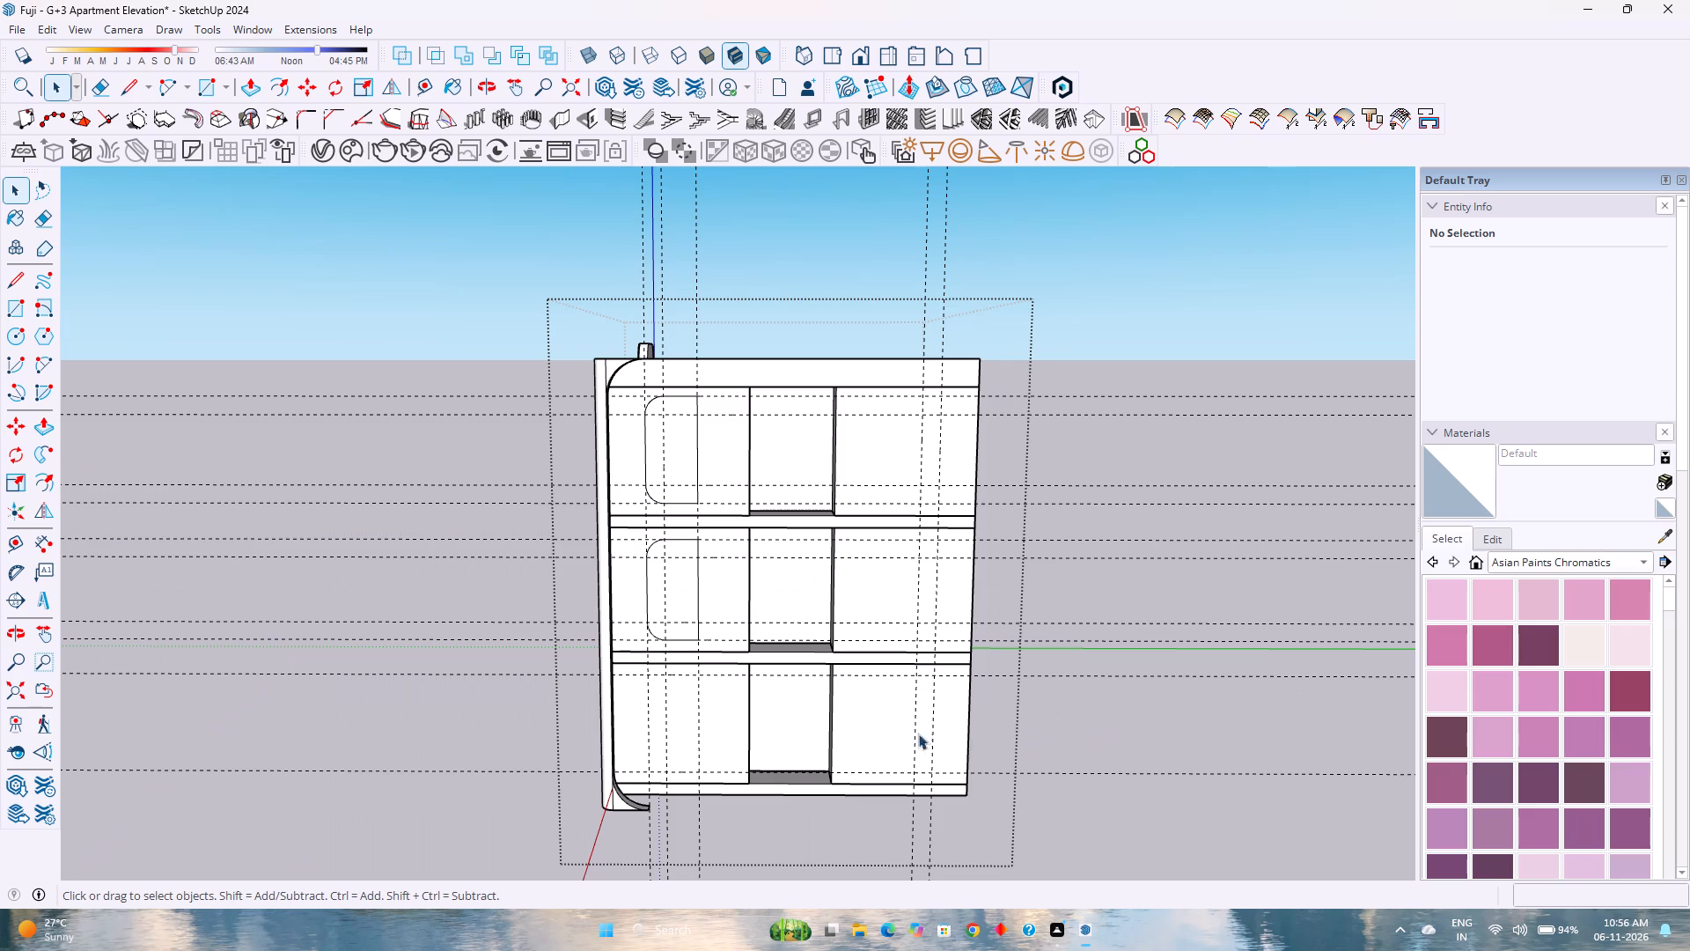
pyautogui.doubleClick(885, 705)
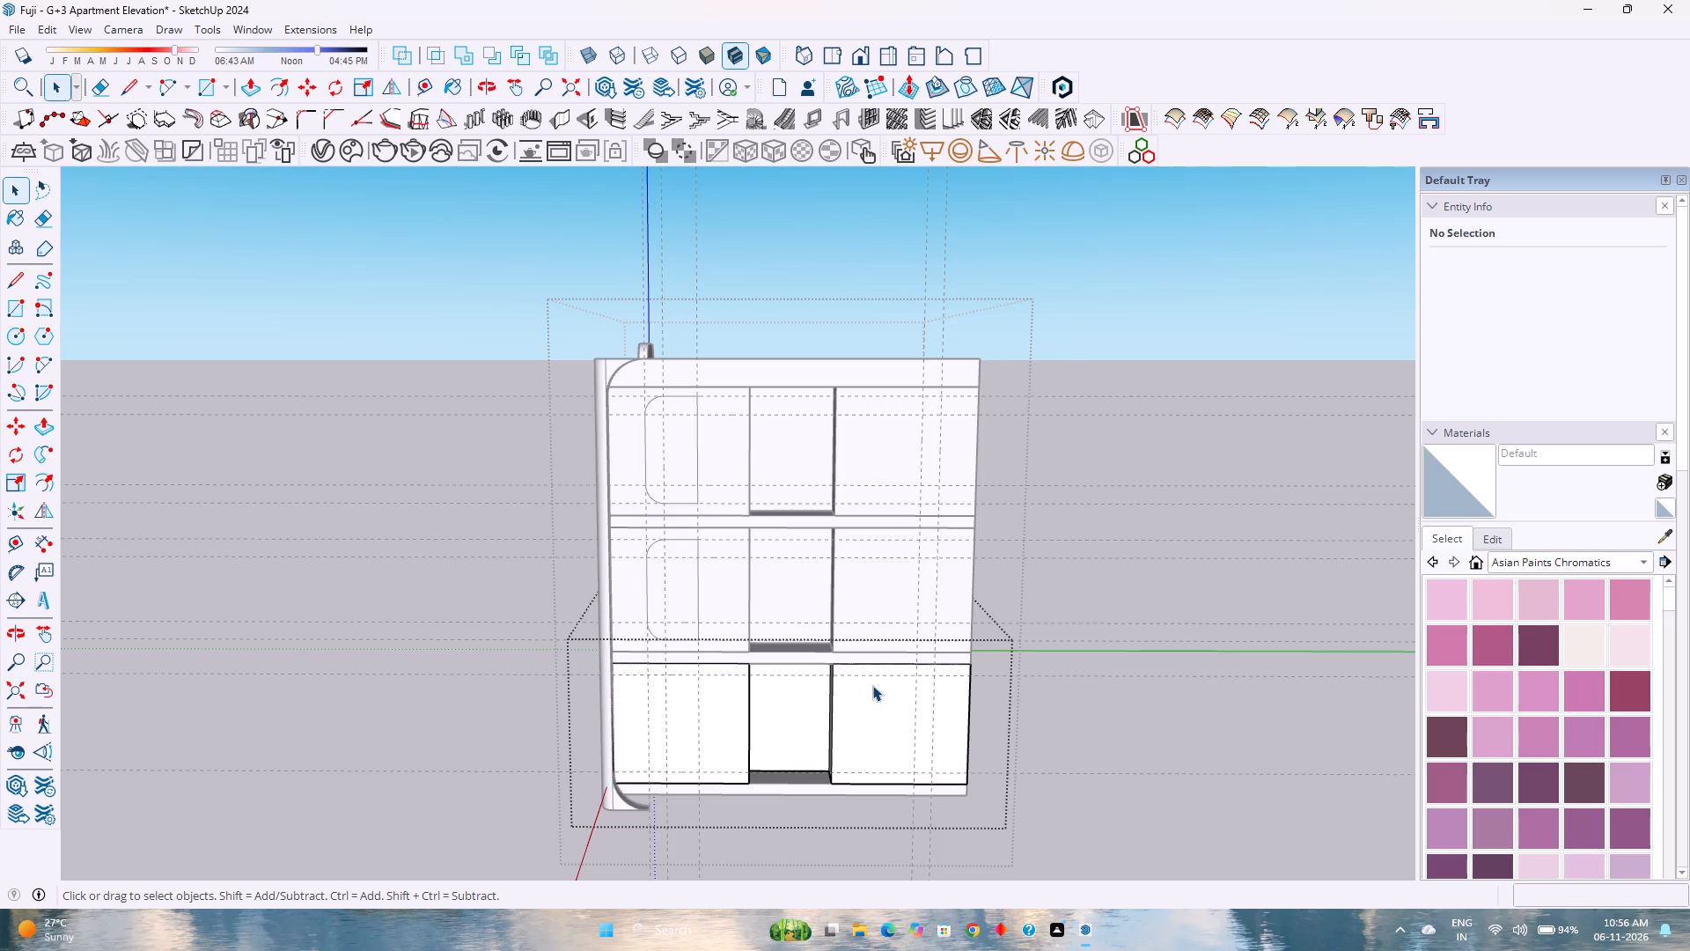
pyautogui.scroll(-1, 863, 667)
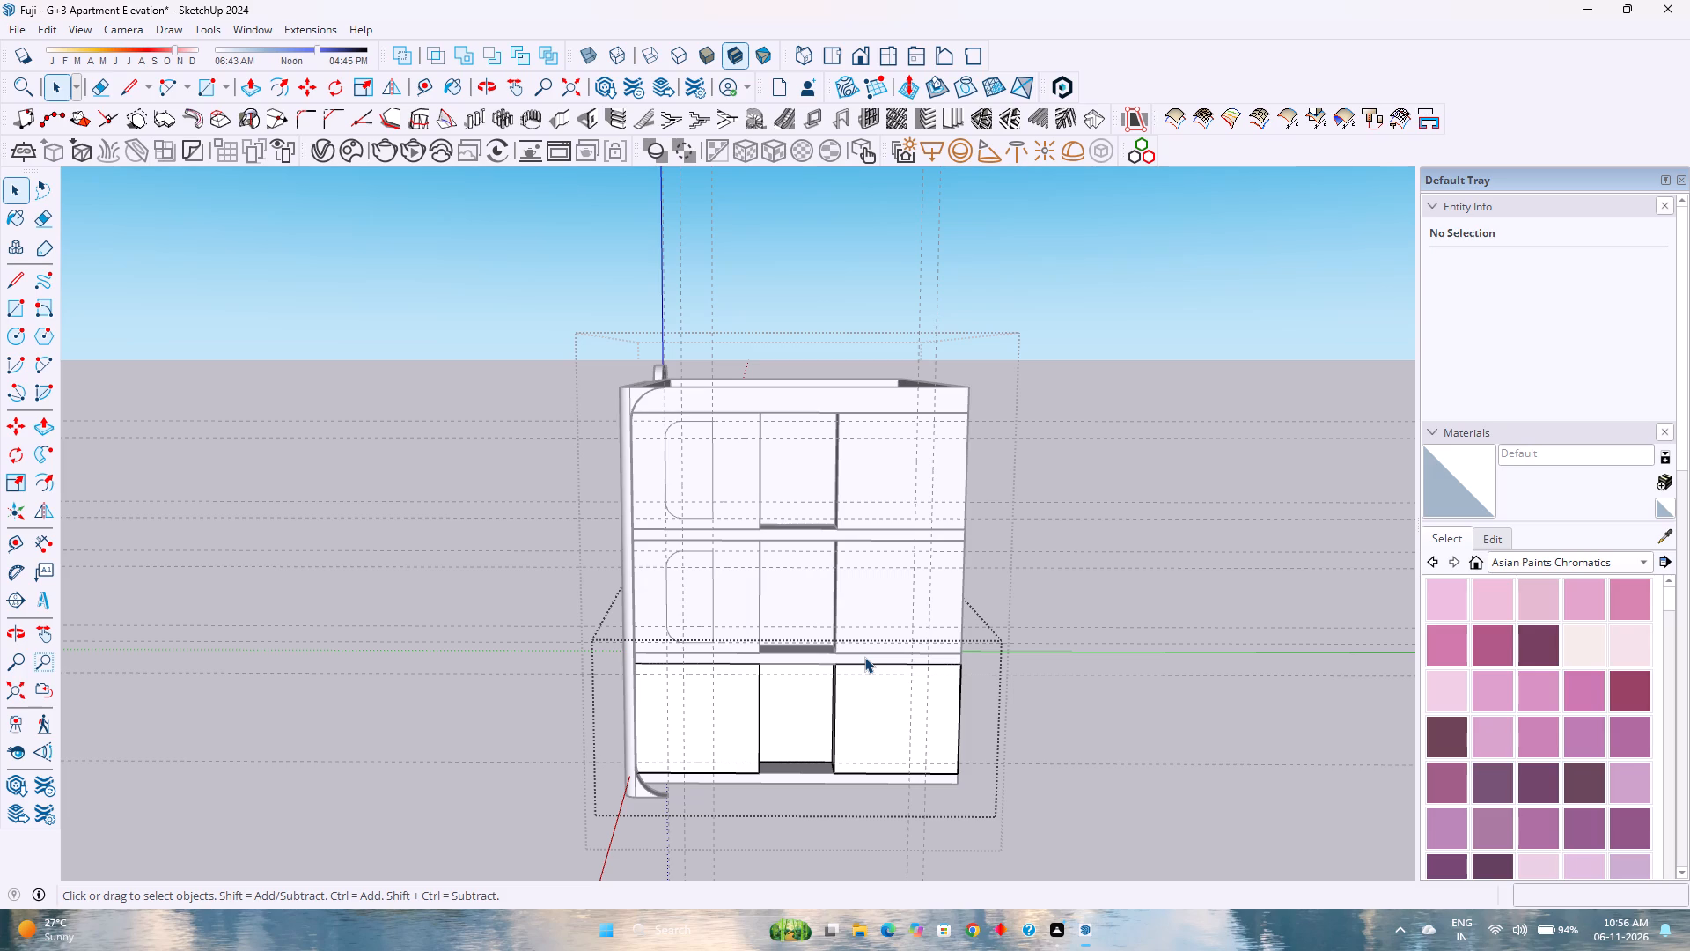
pyautogui.click(867, 733)
pyautogui.click(866, 732)
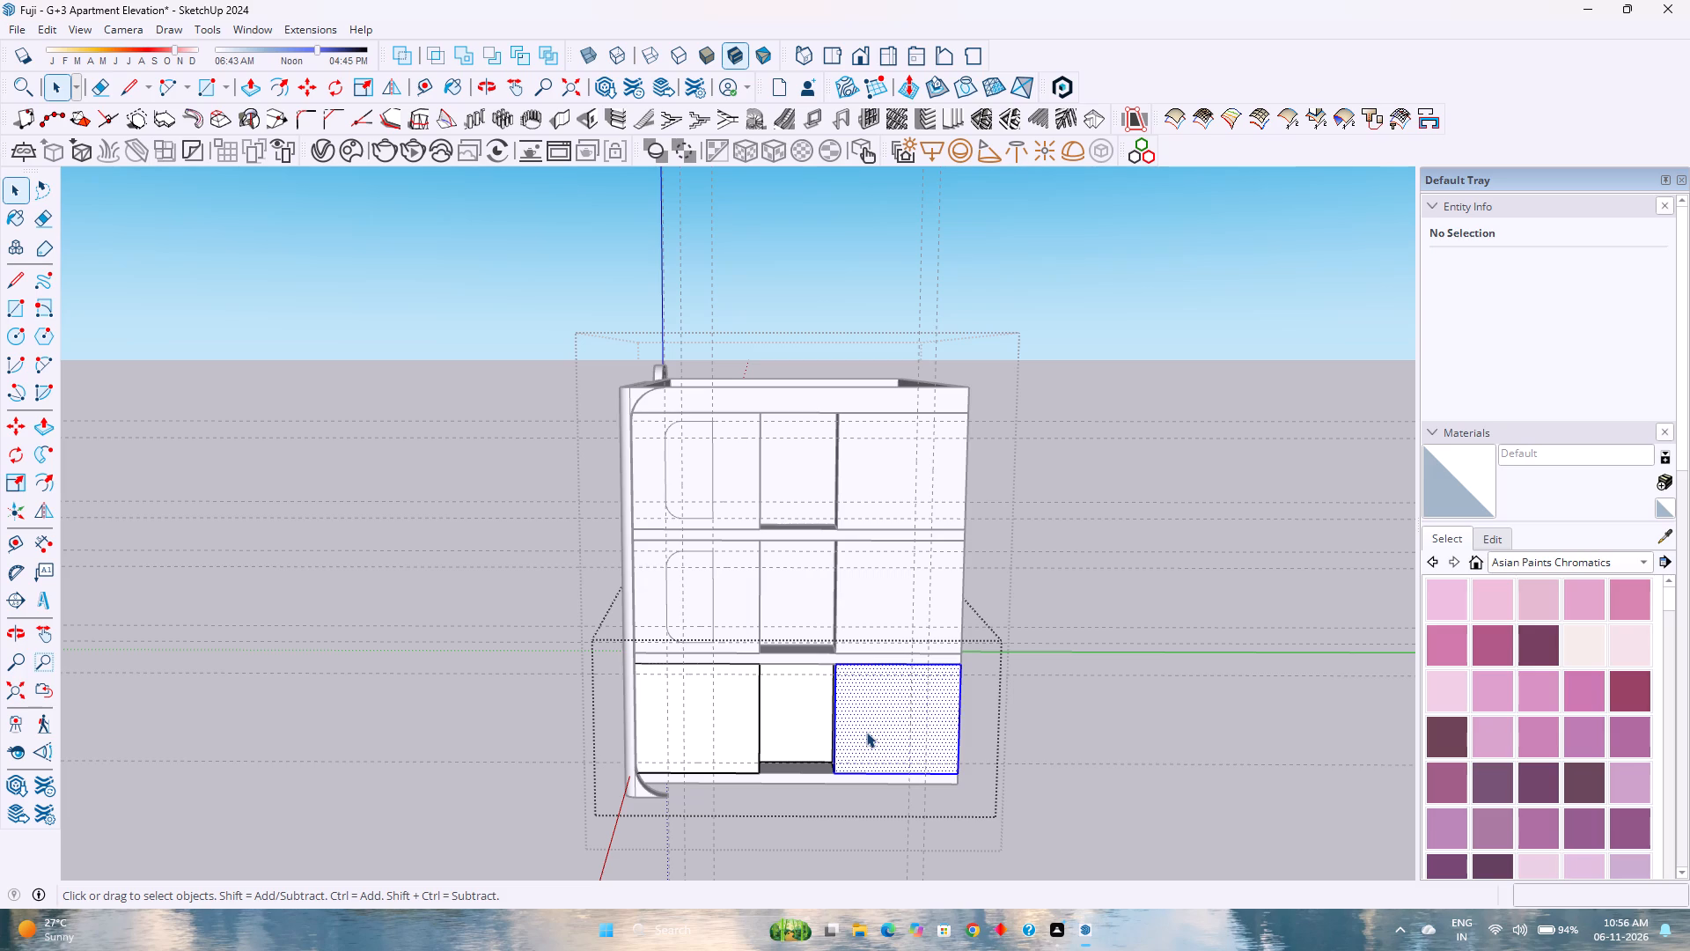
pyautogui.scroll(4, 695, 719)
pyautogui.moveTo(695, 732); pyautogui.dragTo(700, 645, button='middle')
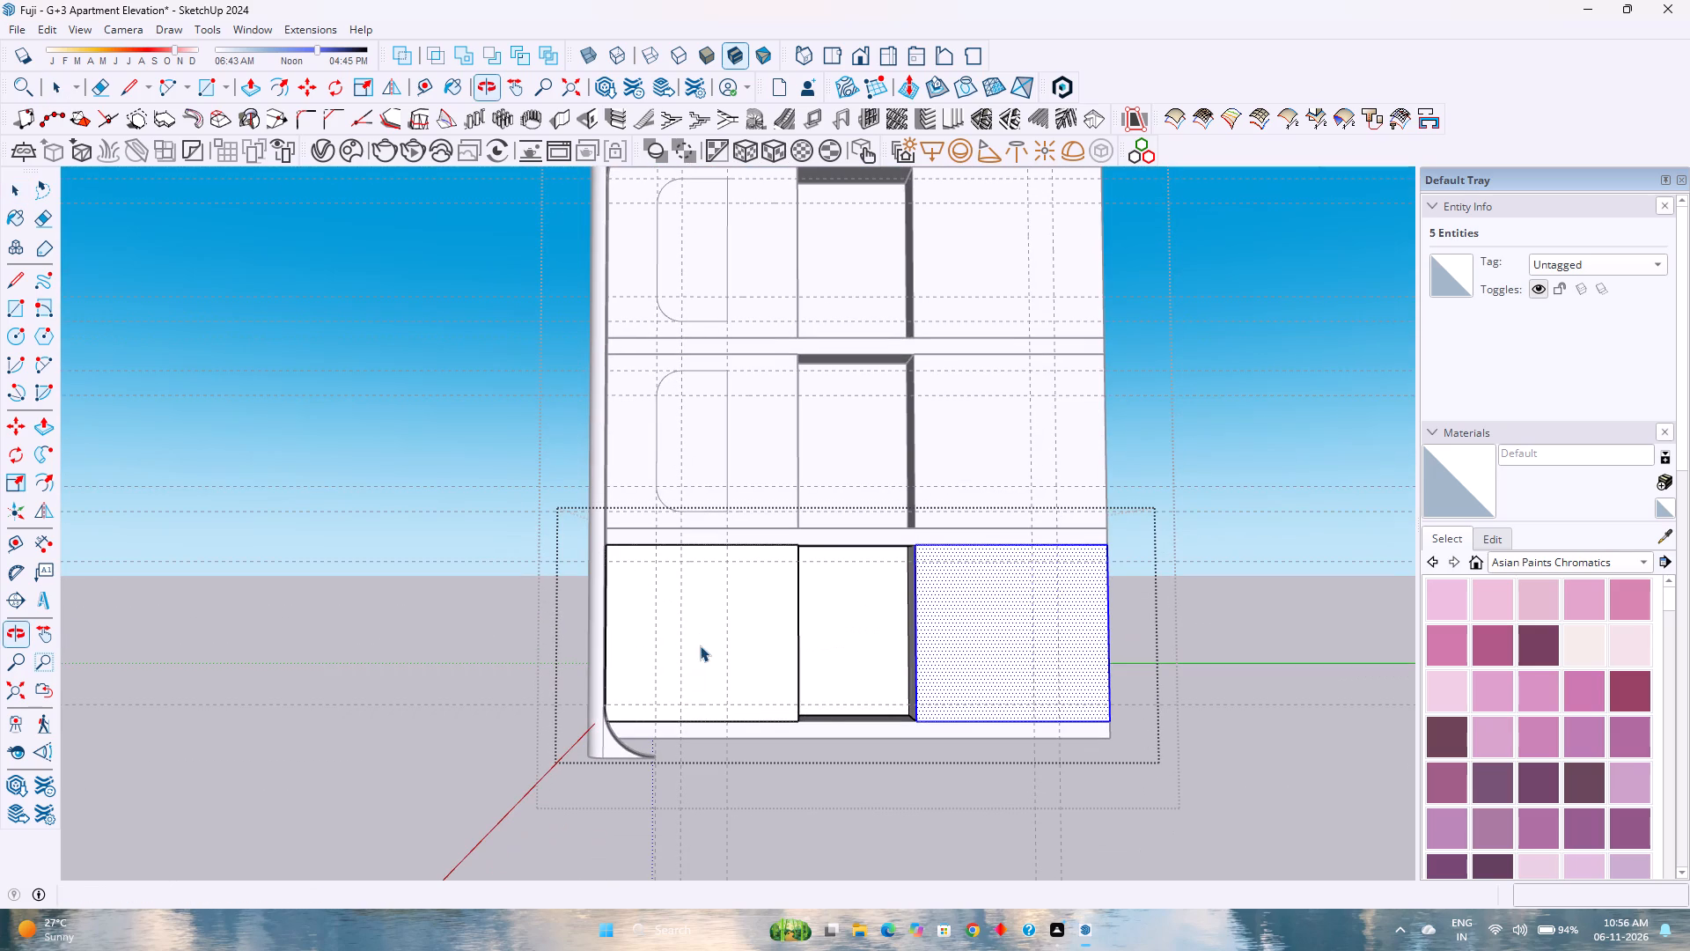
pyautogui.click(415, 85)
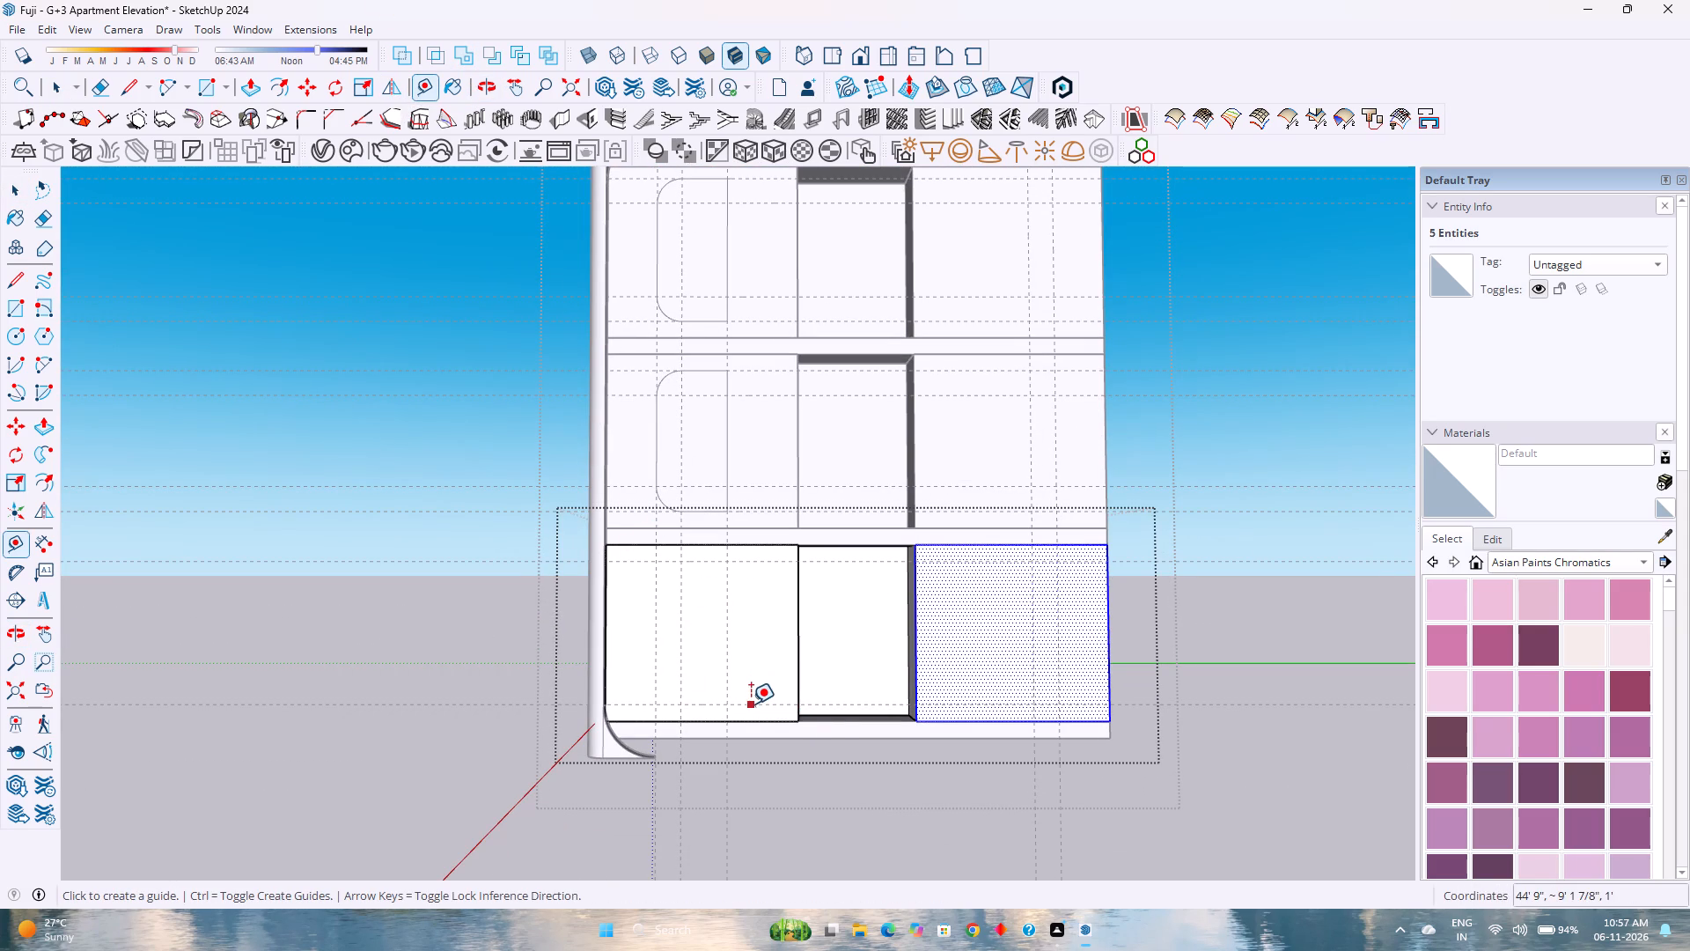
pyautogui.click(753, 704)
pyautogui.click(753, 688)
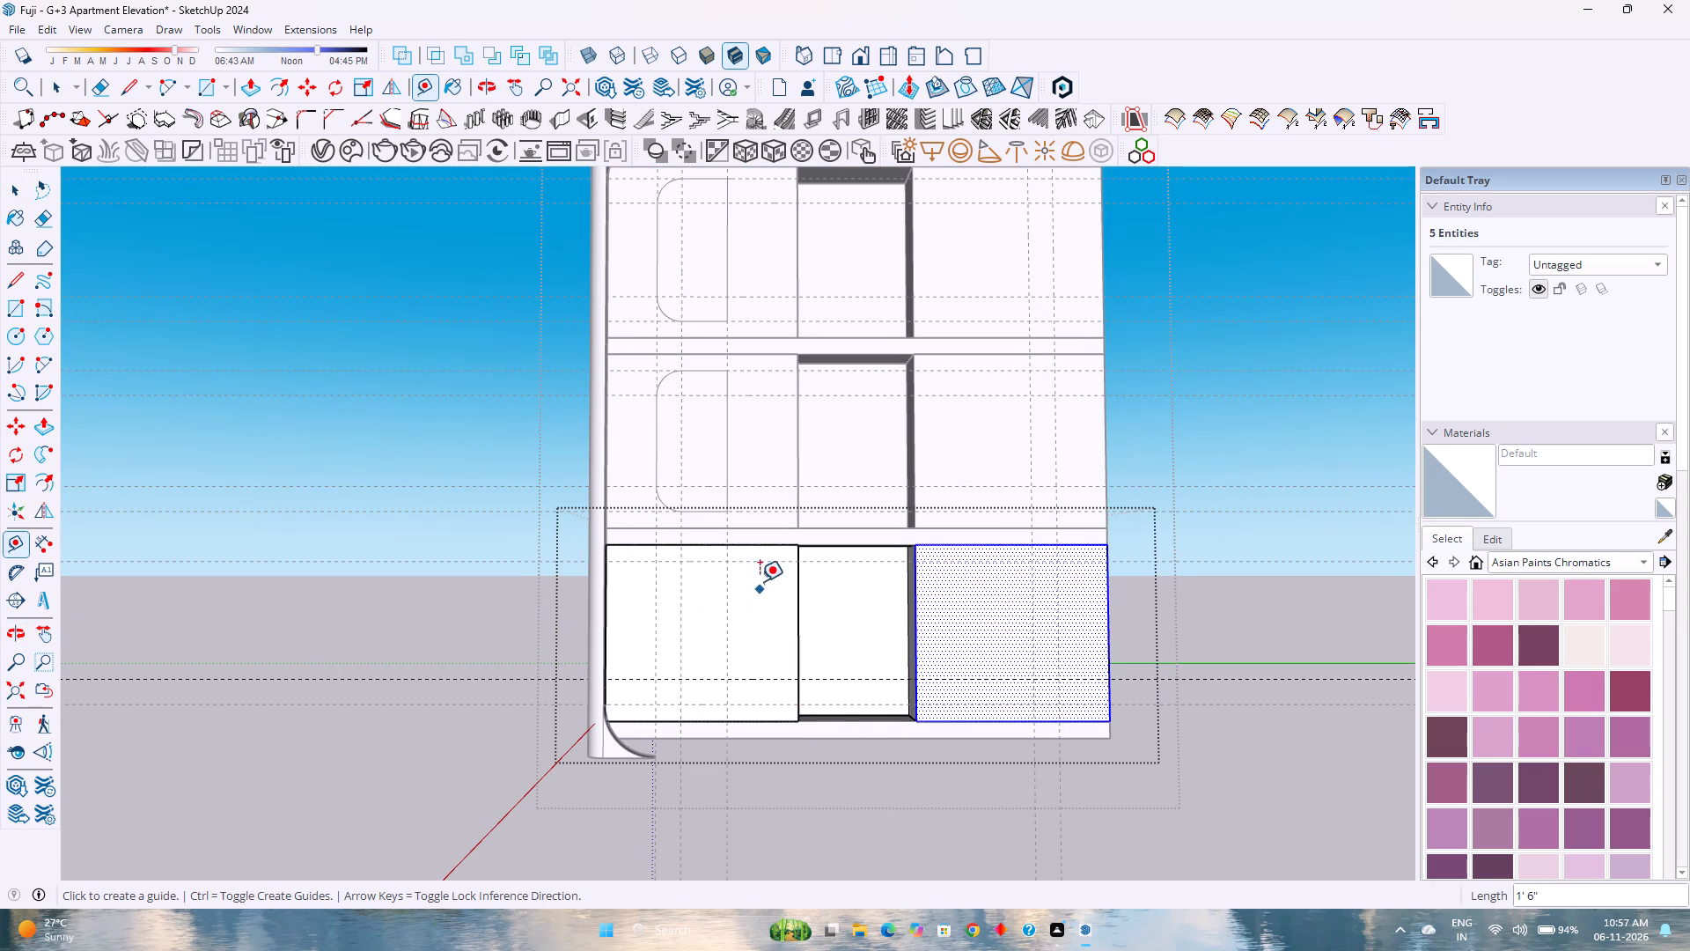
pyautogui.click(760, 561)
pyautogui.click(761, 578)
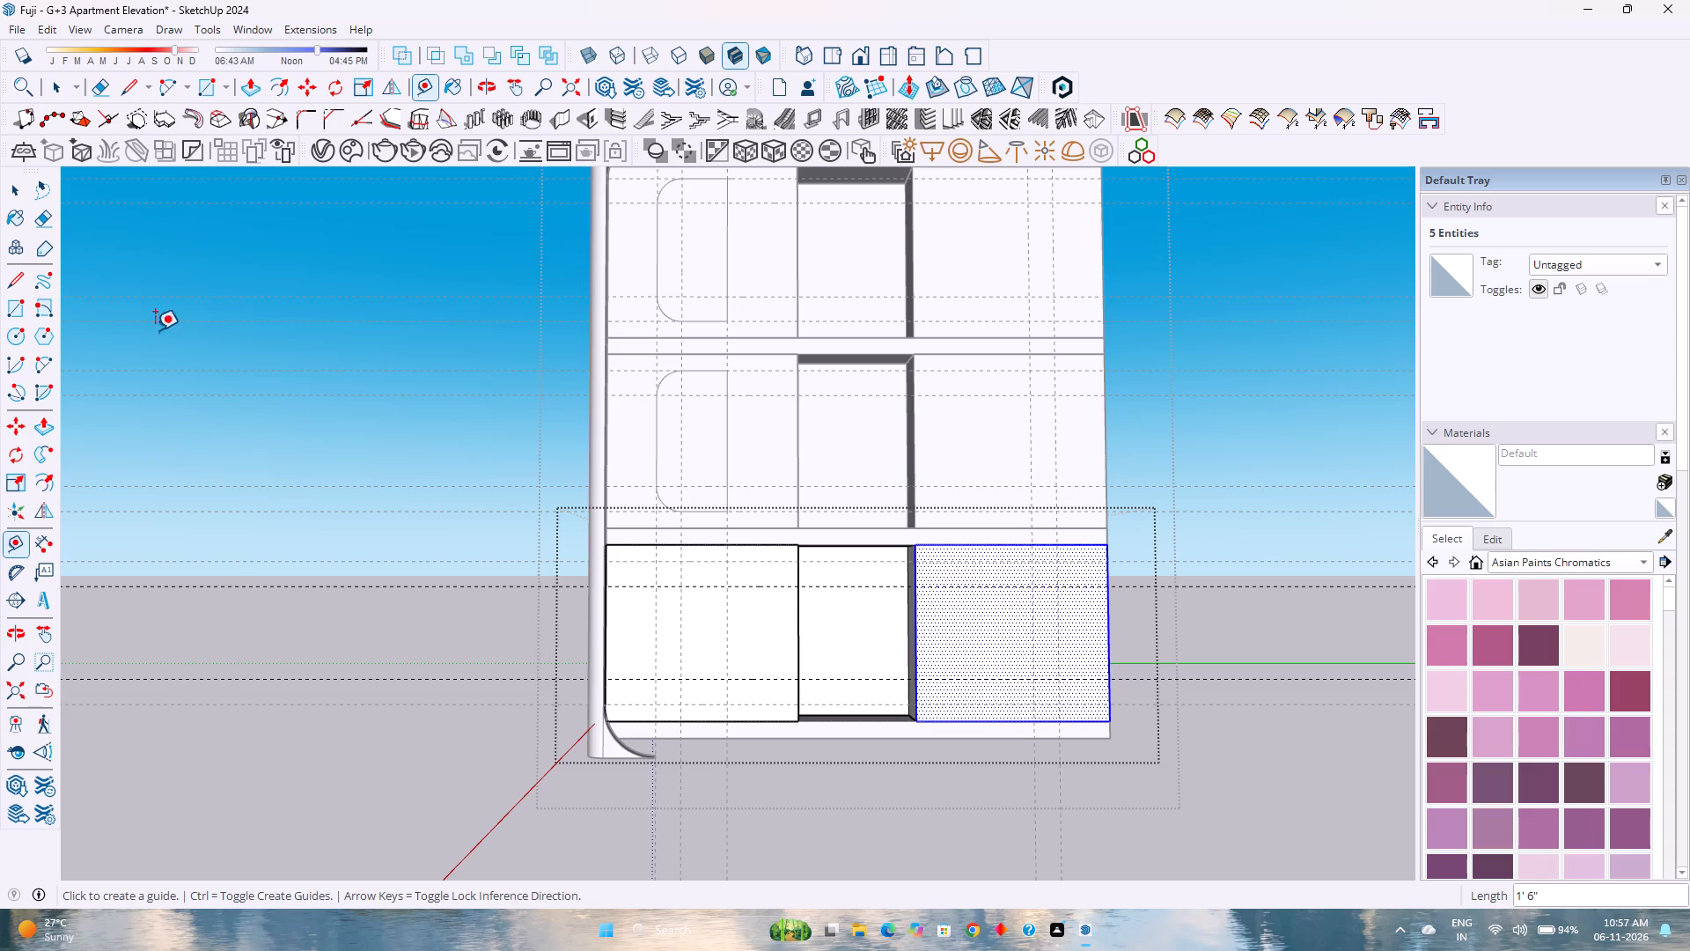
# Draw the outline's vertical lines: the front one between the two new guides, the rear one between the outer horizontal guides.
pyautogui.click(158, 94)
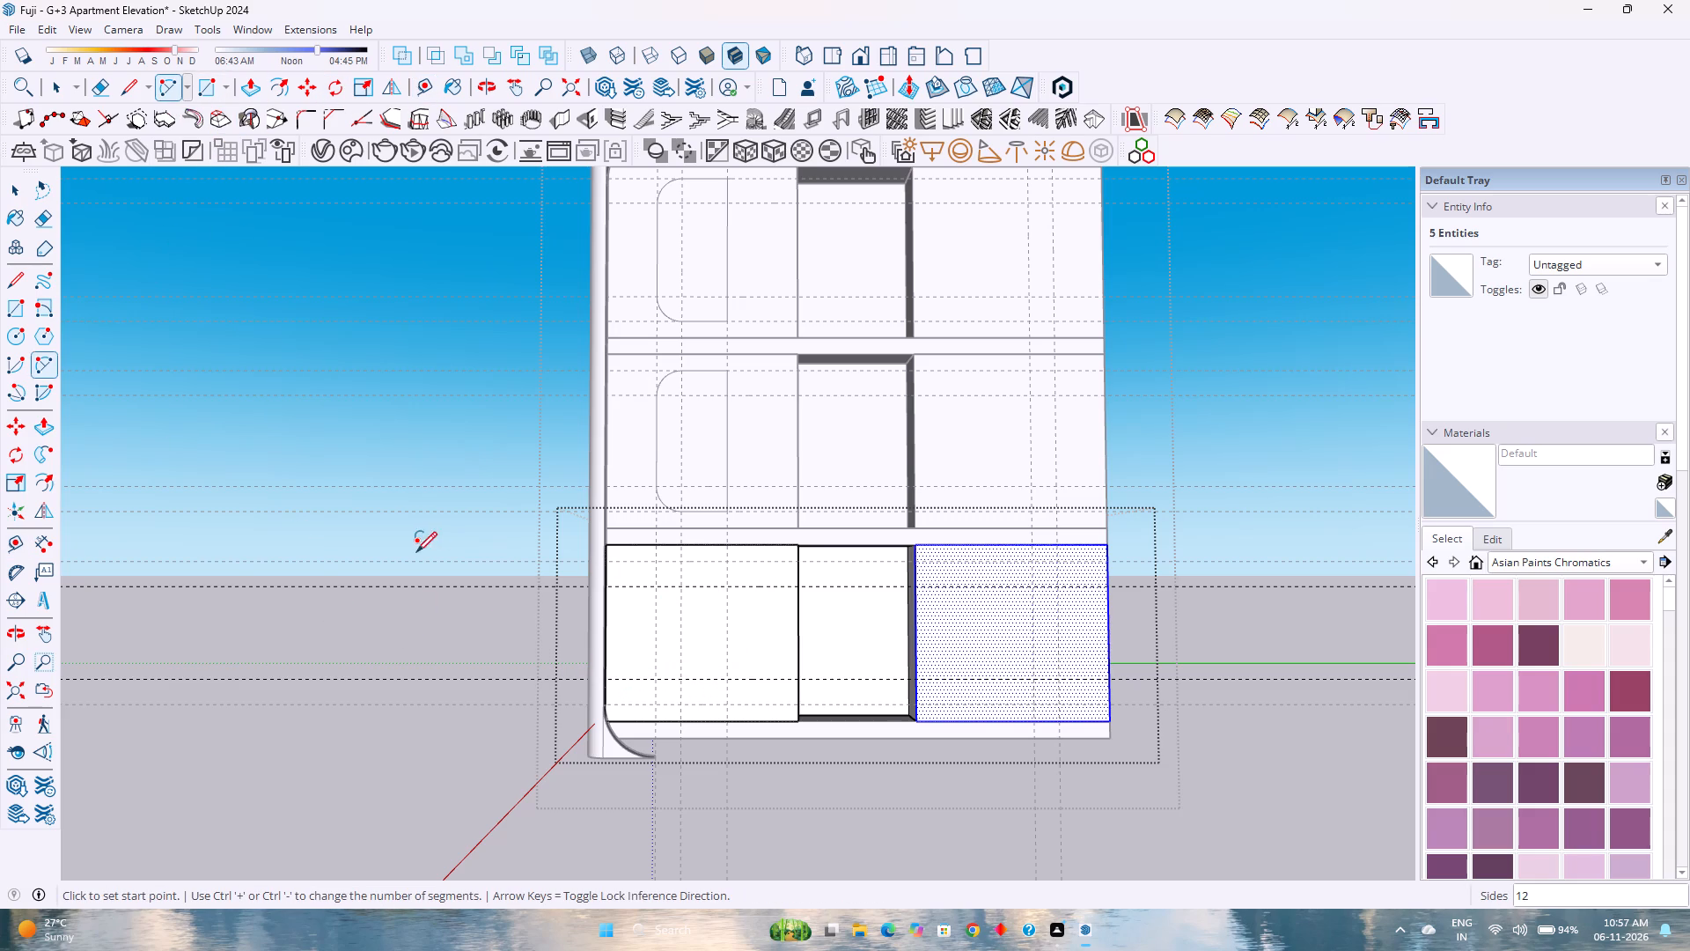
pyautogui.click(127, 84)
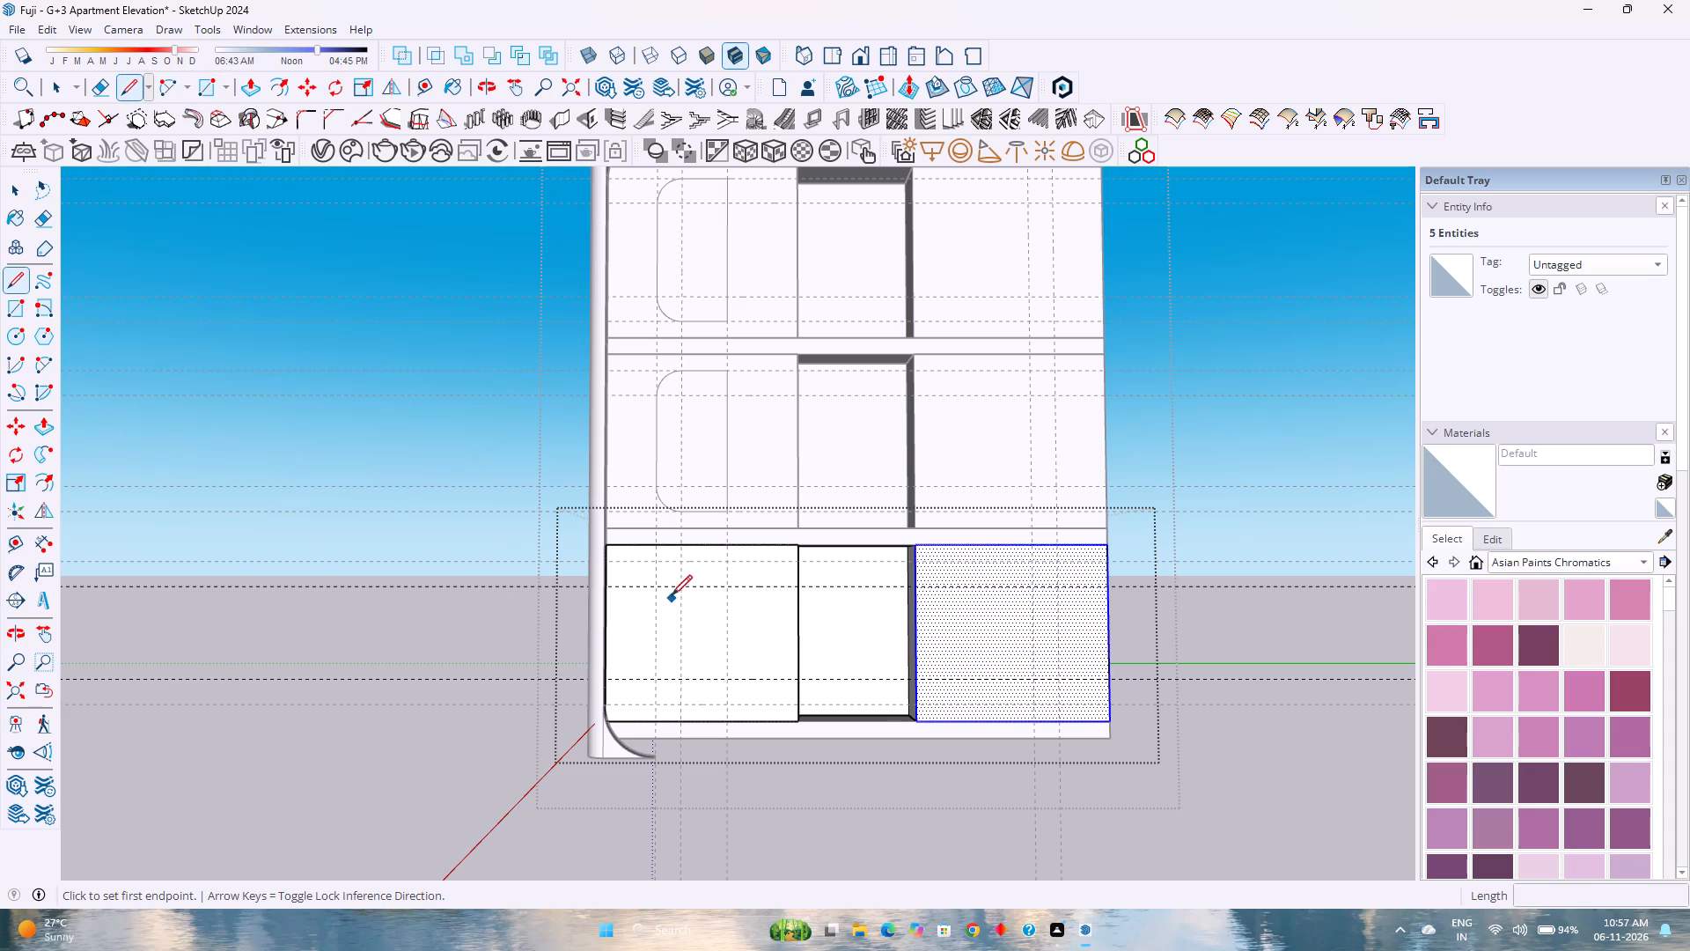
pyautogui.click(658, 589)
pyautogui.click(663, 677)
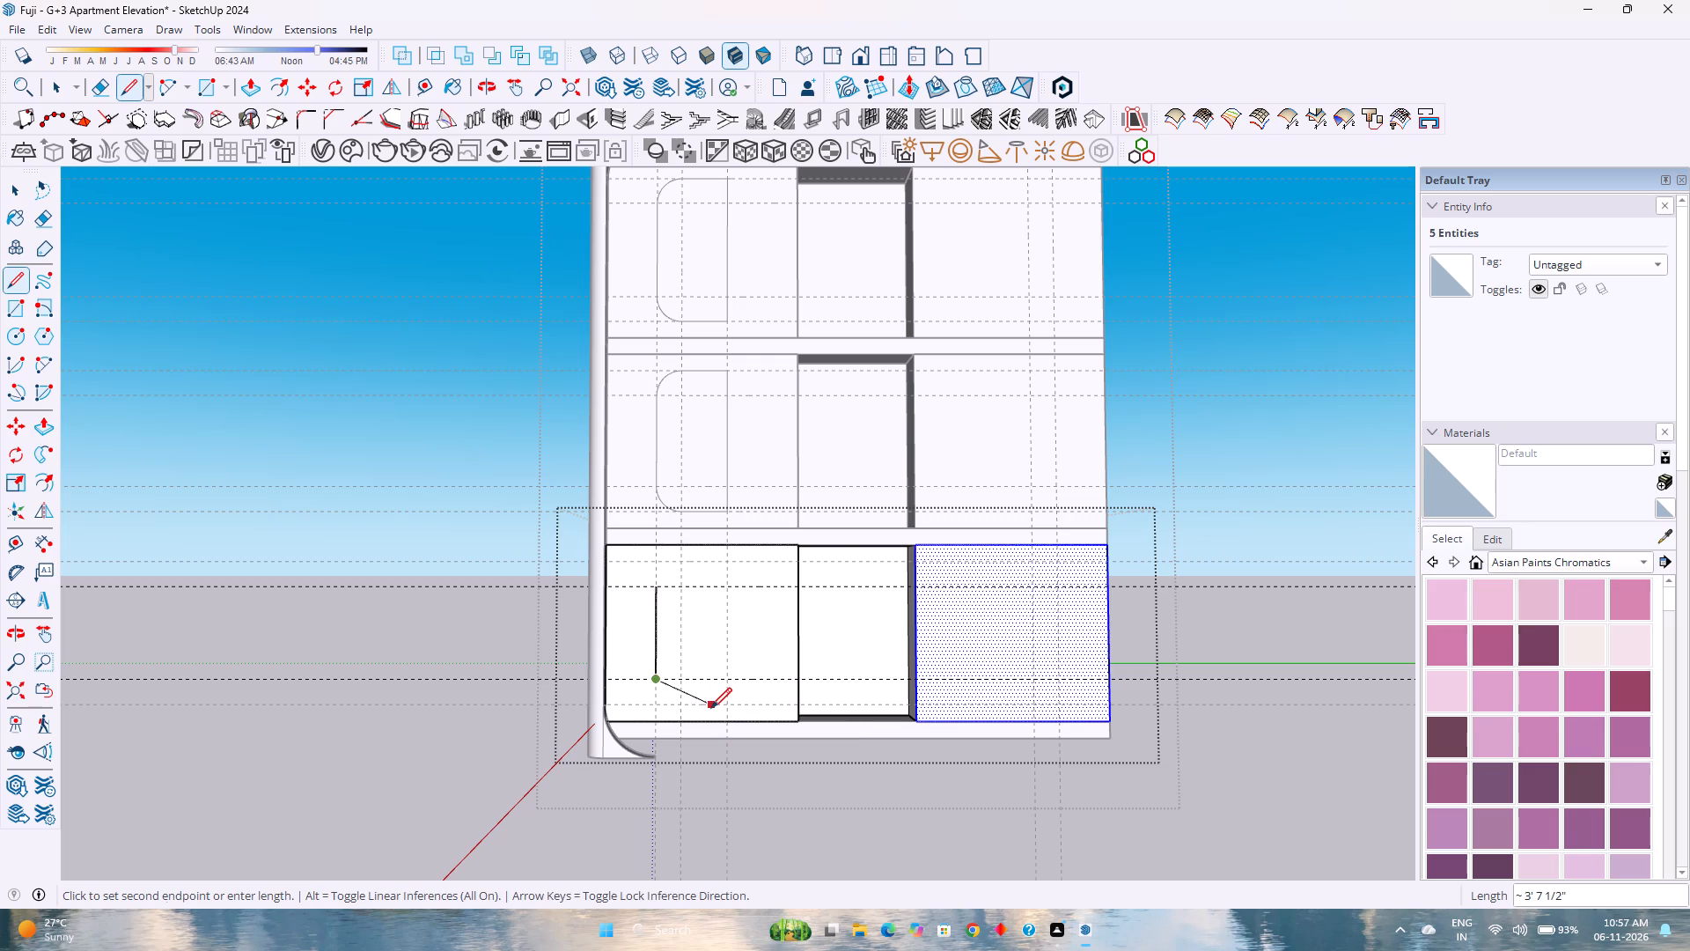
pyautogui.press('Escape')
pyautogui.click(731, 562)
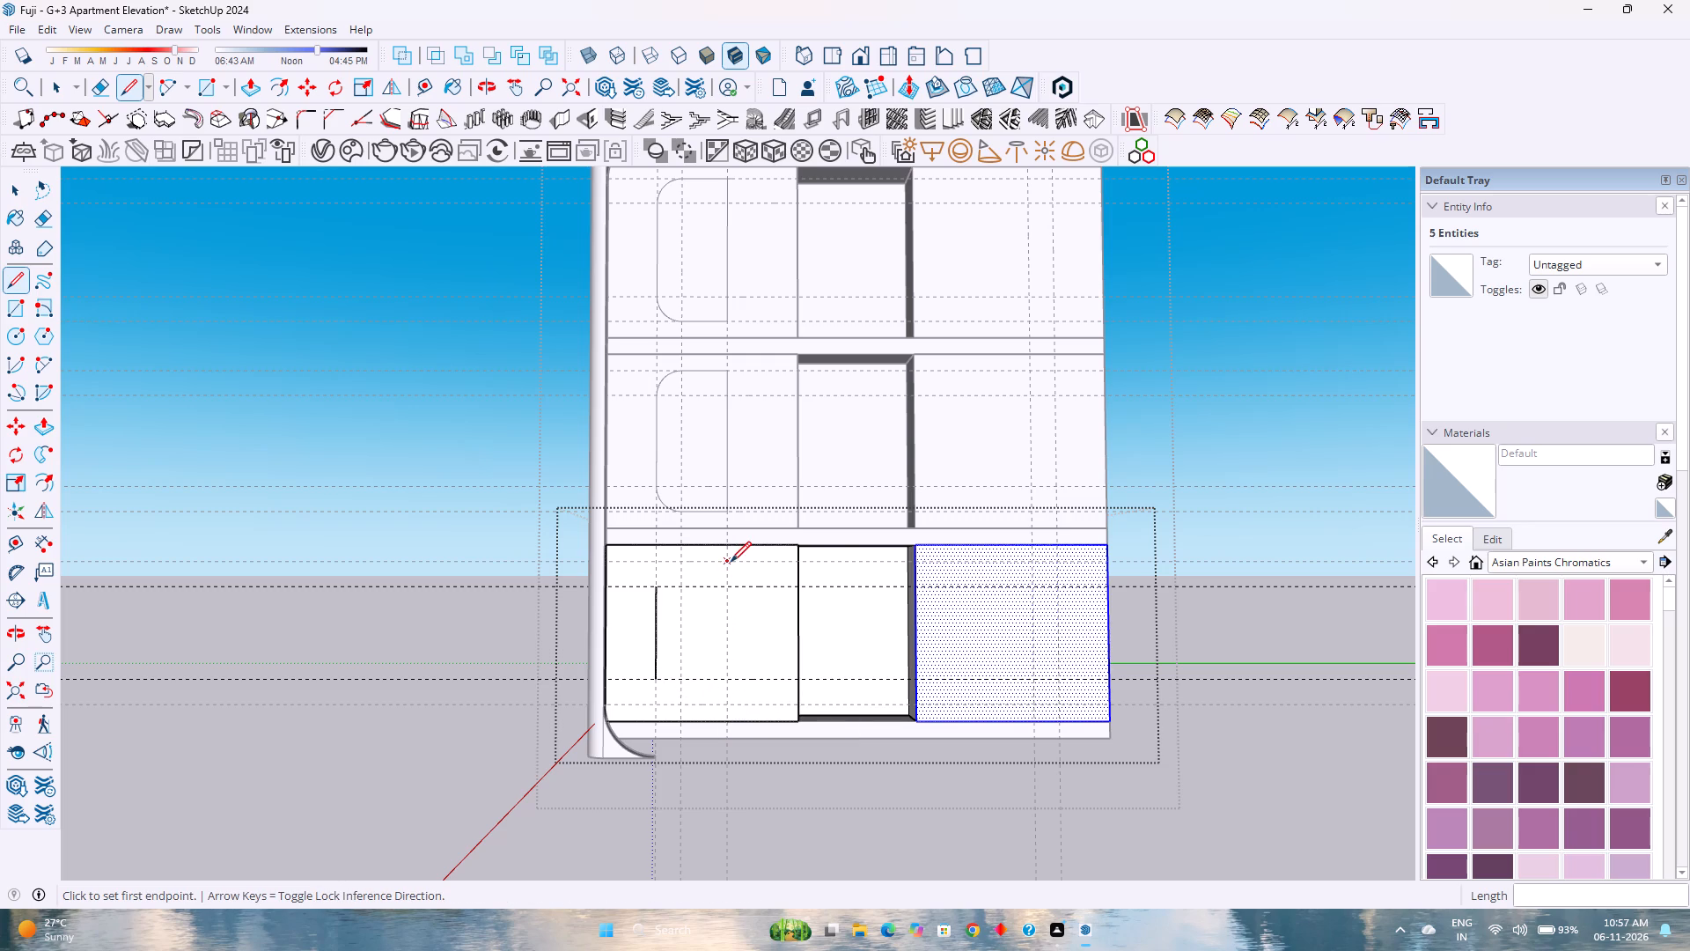
pyautogui.click(732, 701)
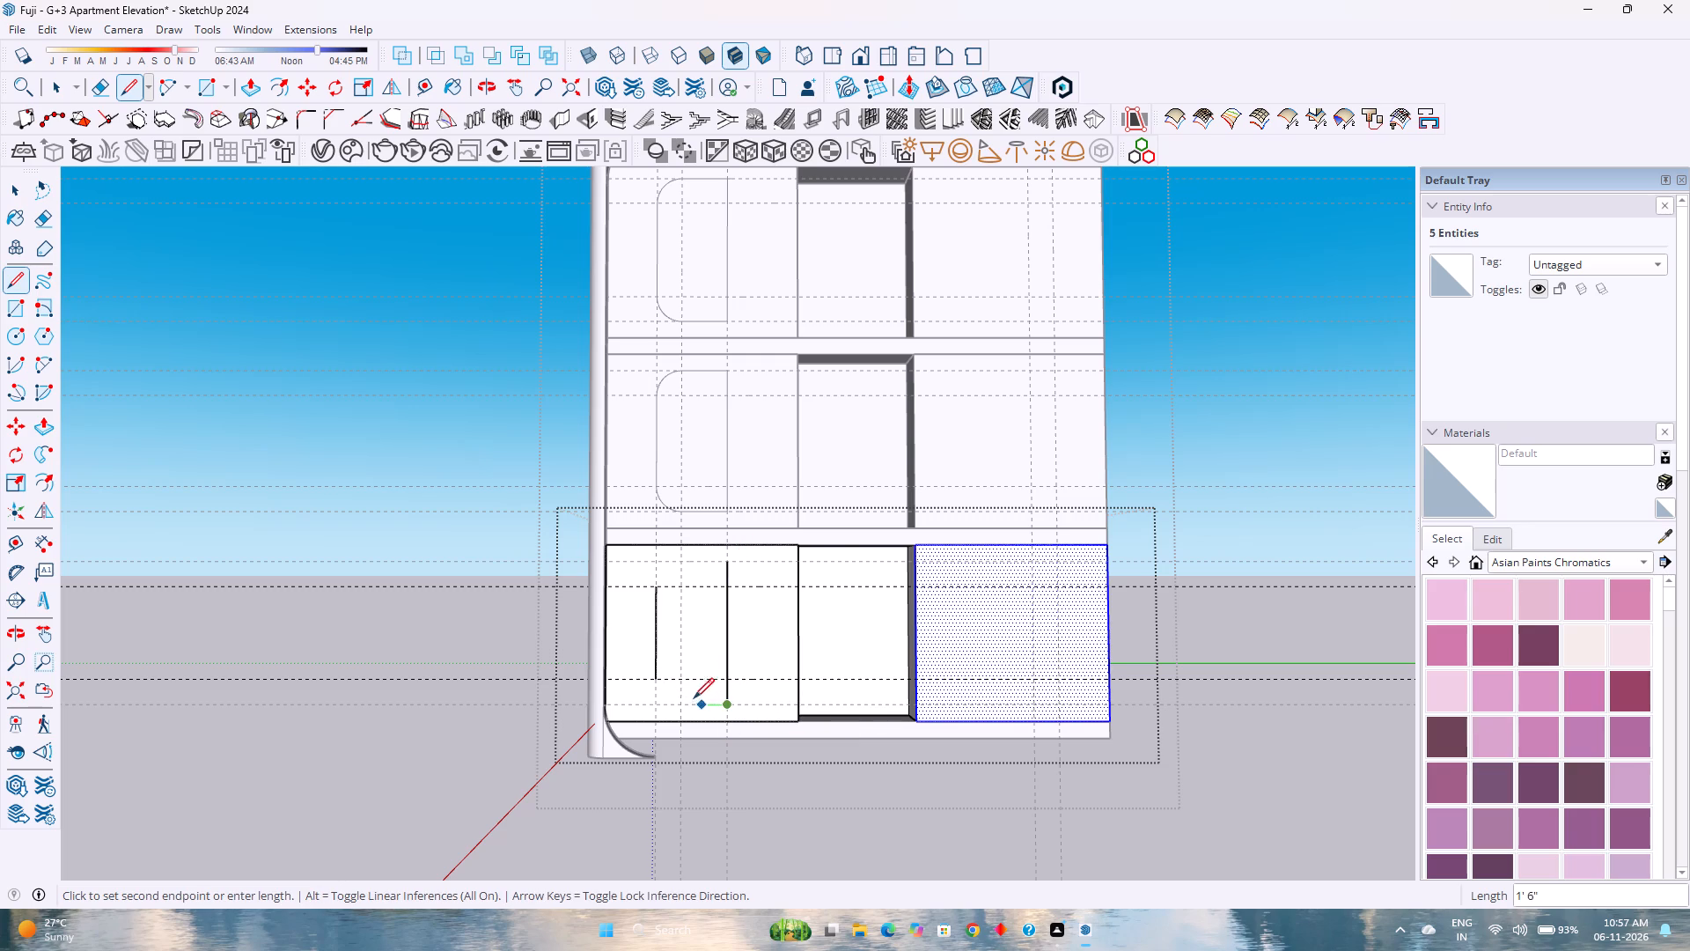
pyautogui.click(683, 705)
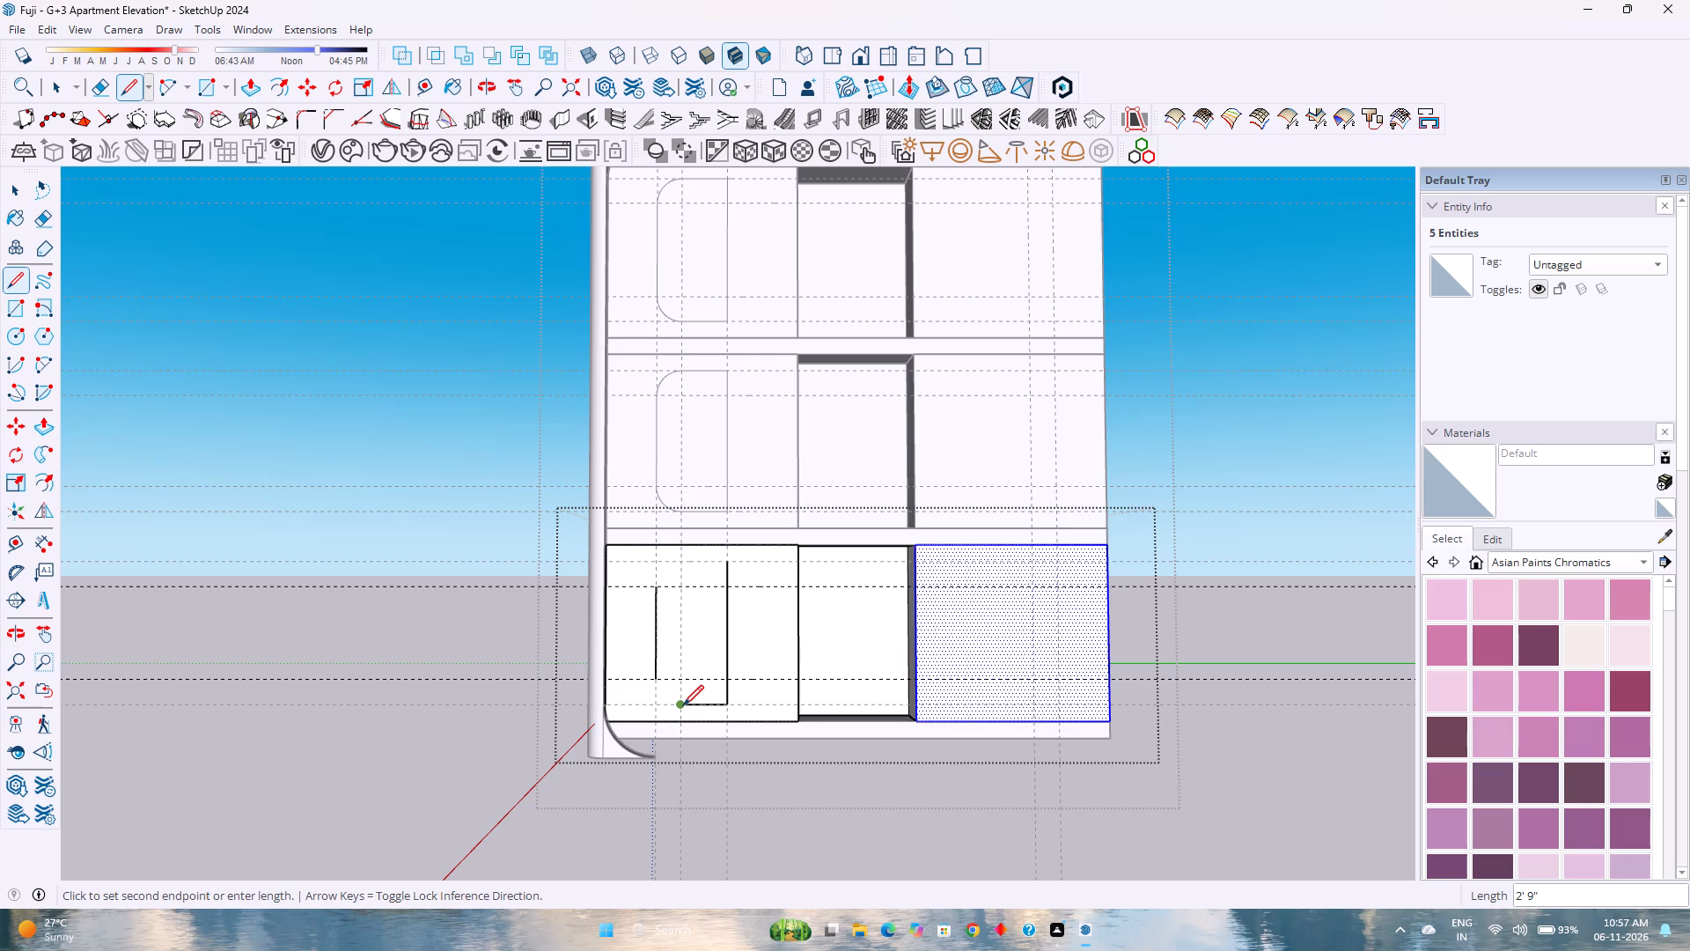
pyautogui.hotkey('ctrl', 'z')
pyautogui.hotkey('ctrl', 'z')
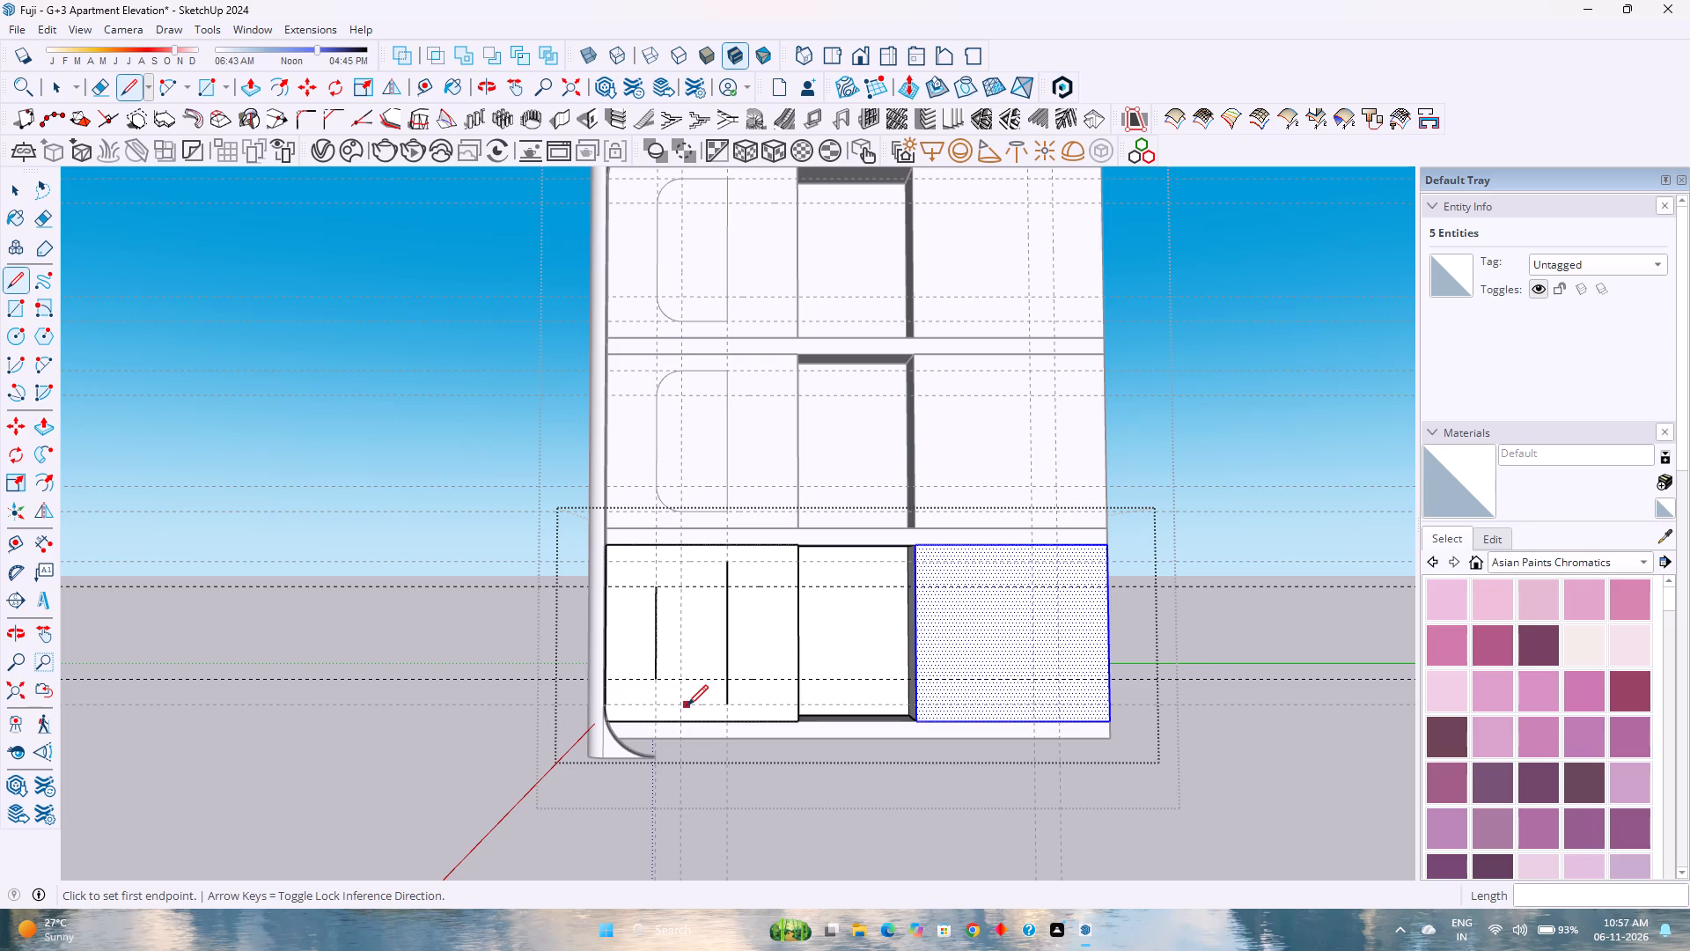
# Draw 2'9" bottom and top lines from the inner vertical guide to the ends of the outline's rear vertical line.
pyautogui.scroll(13, 687, 705)
pyautogui.click(661, 701)
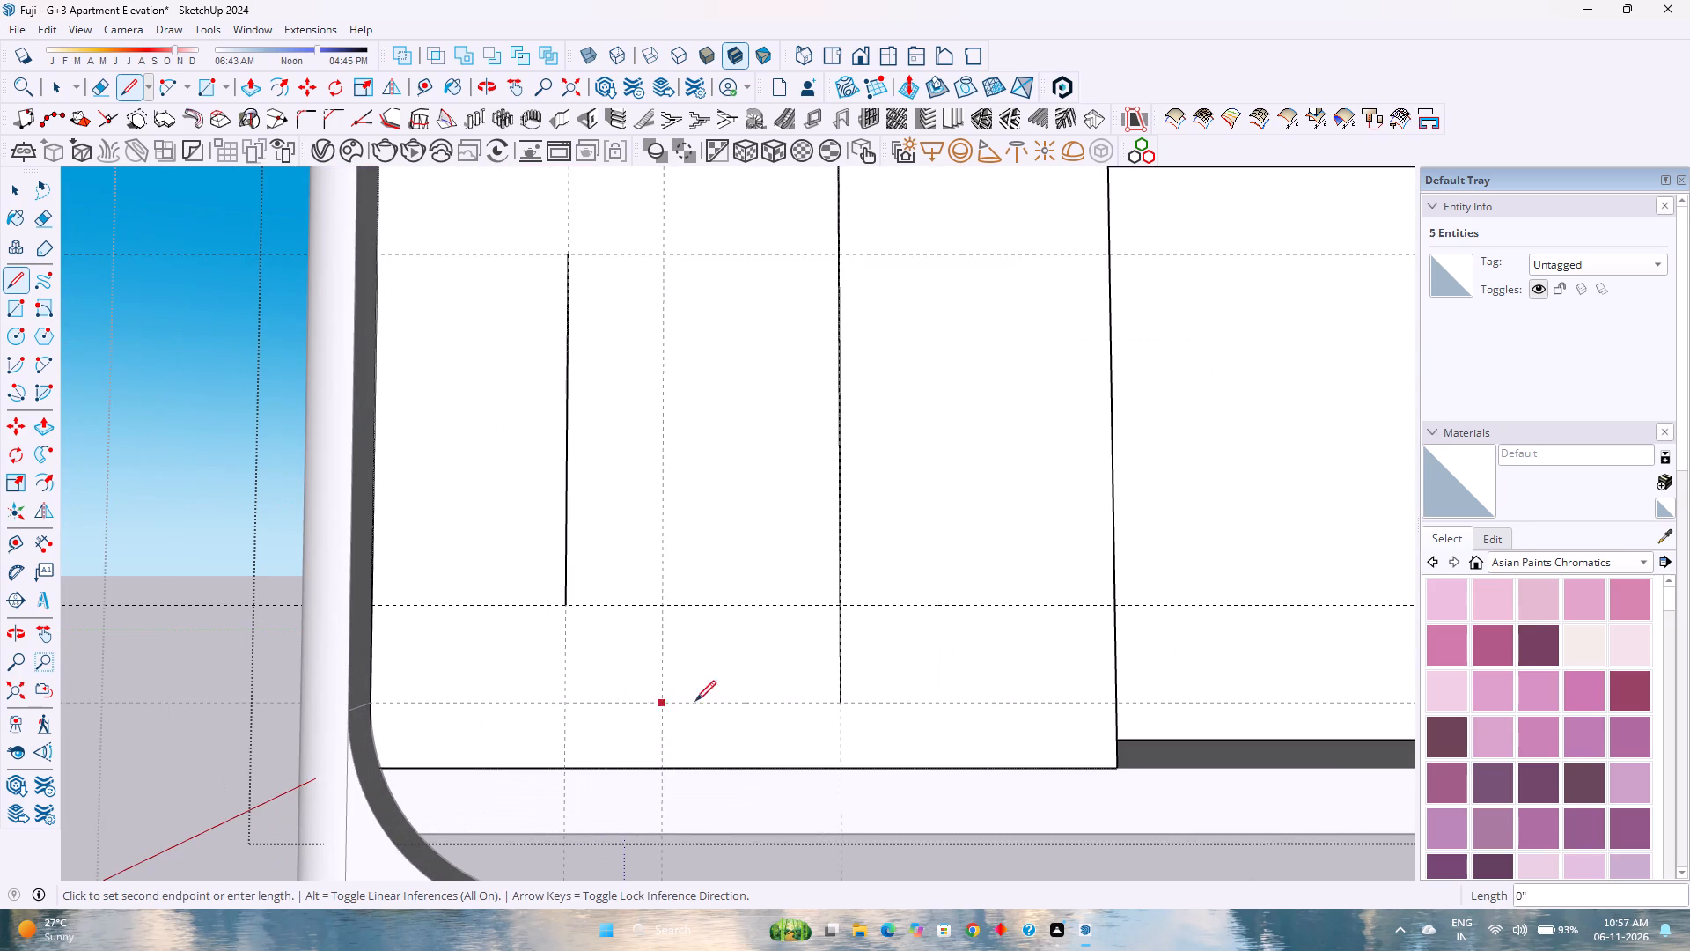
pyautogui.click(841, 701)
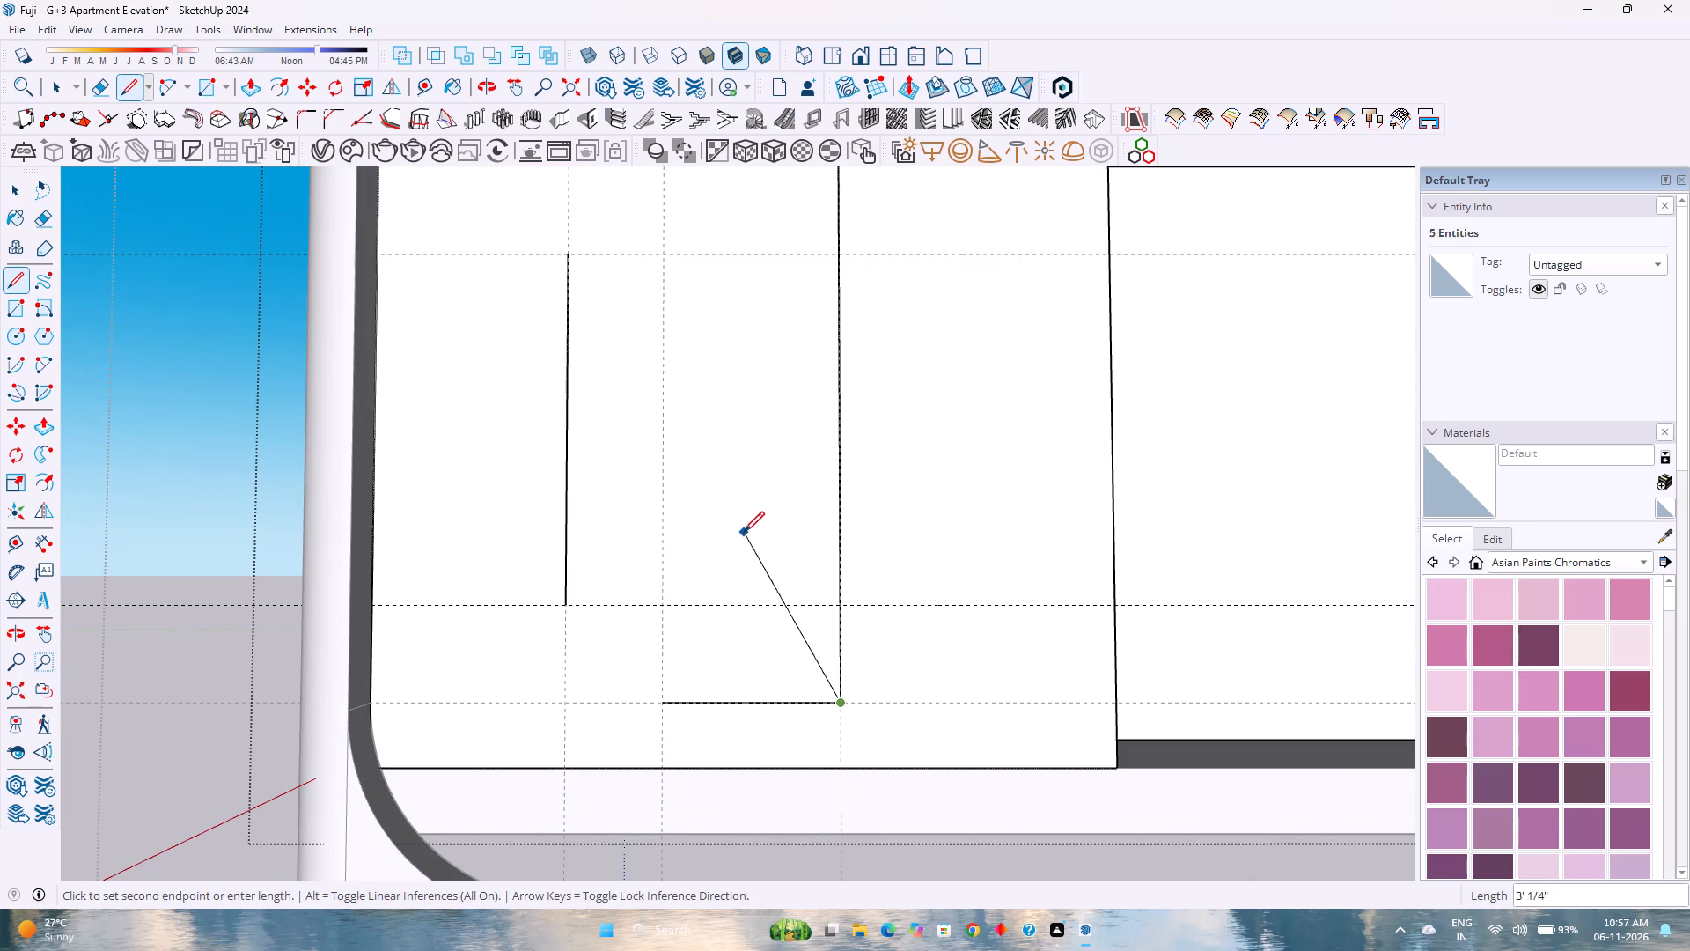
pyautogui.press('Escape')
pyautogui.scroll(-1, 744, 533)
pyautogui.keyDown('shift'); pyautogui.moveTo(744, 533); pyautogui.dragTo(772, 770, button='middle'); pyautogui.keyUp('shift')
pyautogui.middleClick(772, 770)
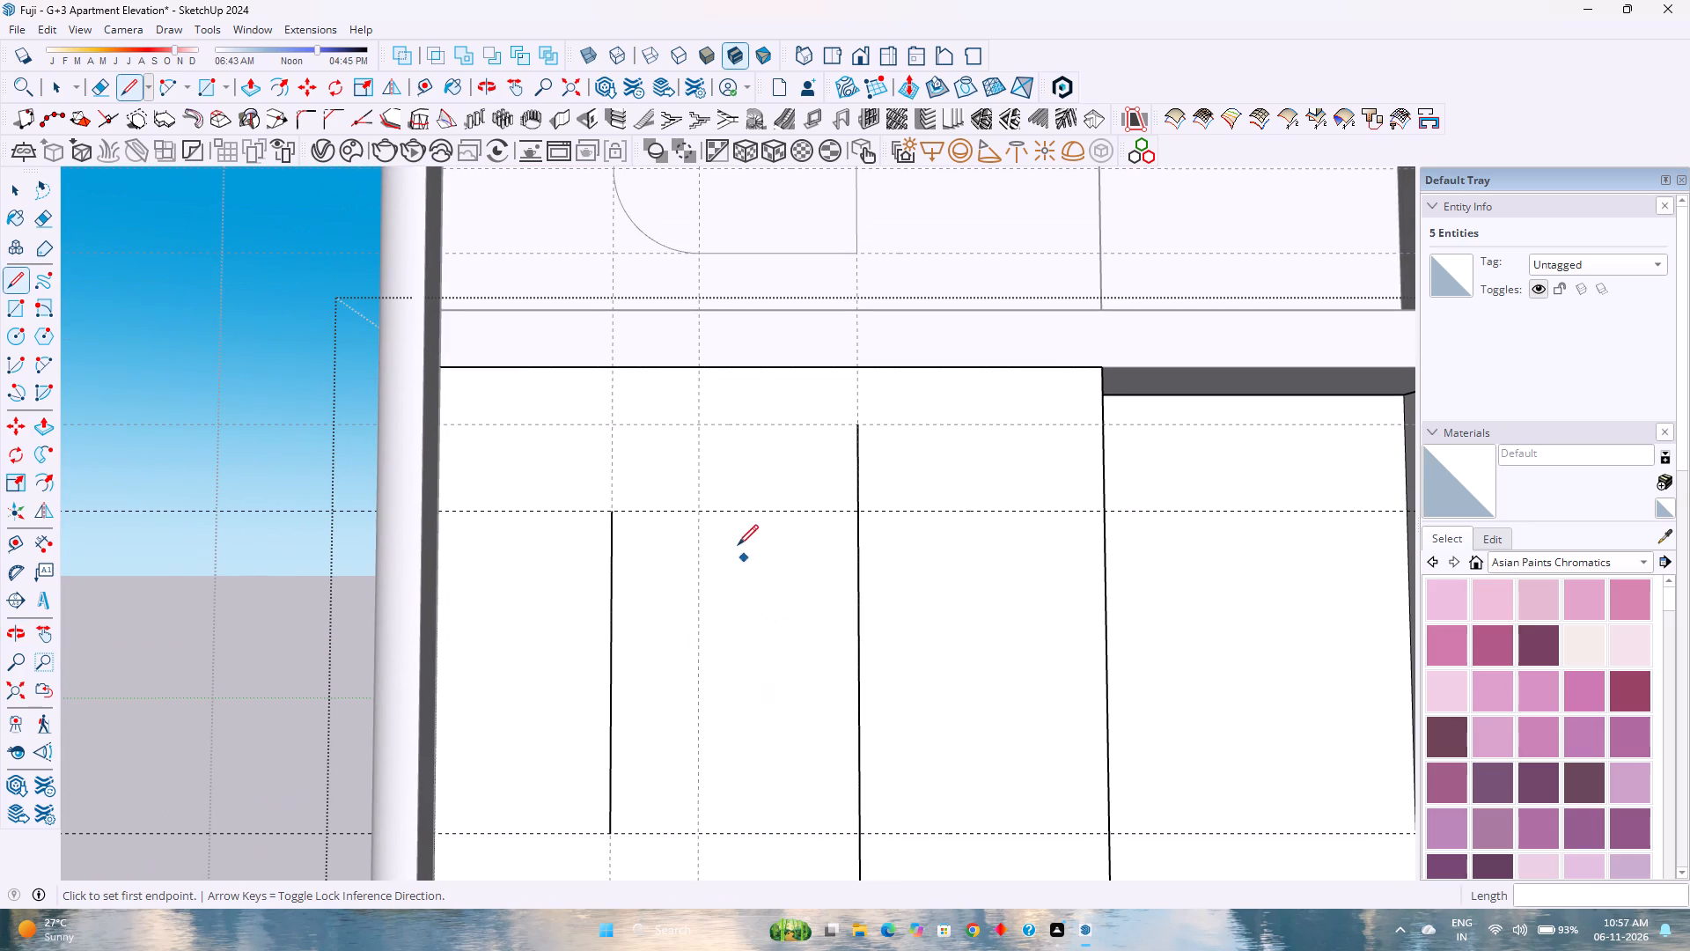
pyautogui.click(692, 424)
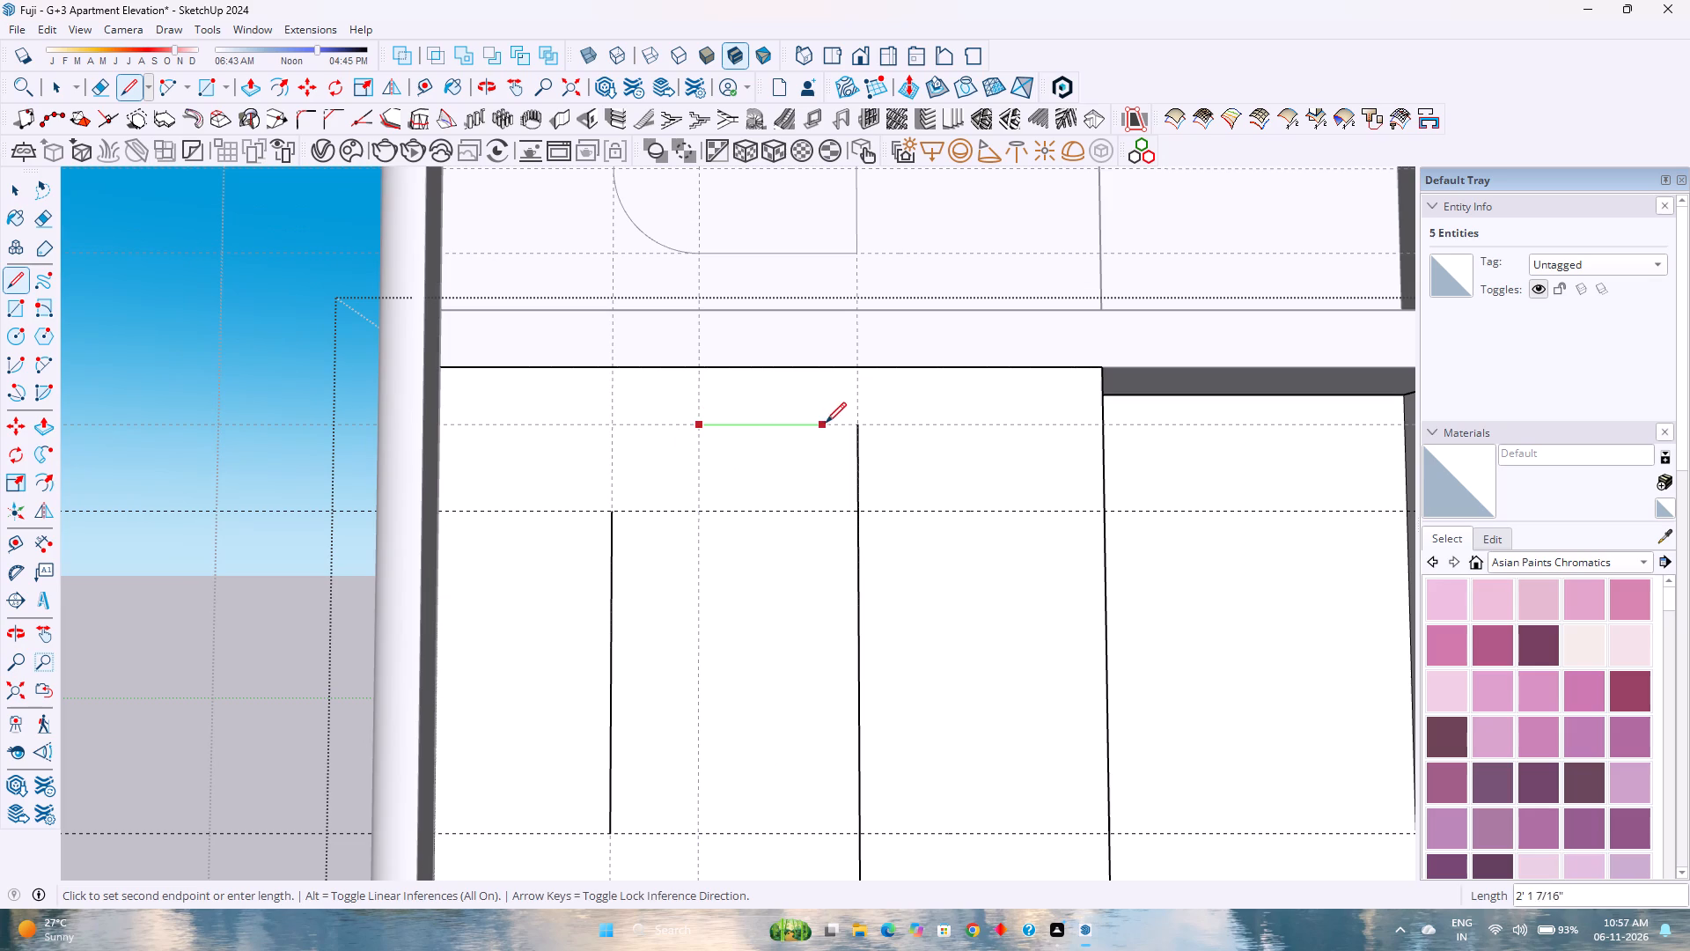
pyautogui.click(857, 423)
# Round the outline's upper and lower front corners with tangent arcs of 1'6" radius.
pyautogui.press('a')
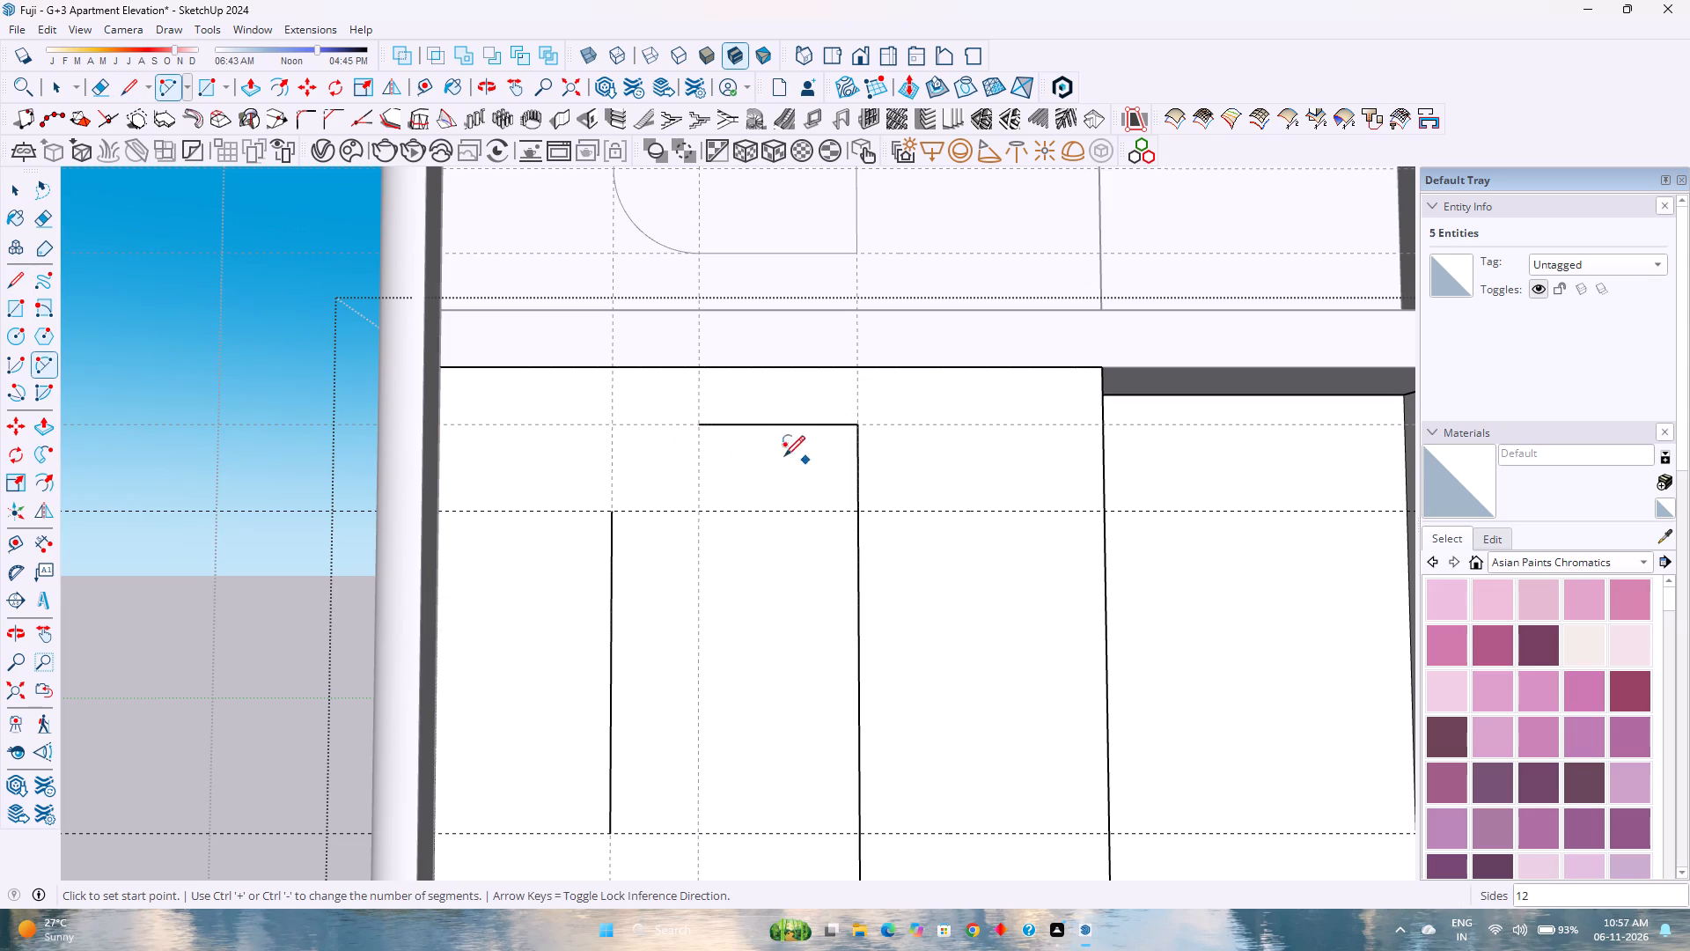
pyautogui.click(616, 504)
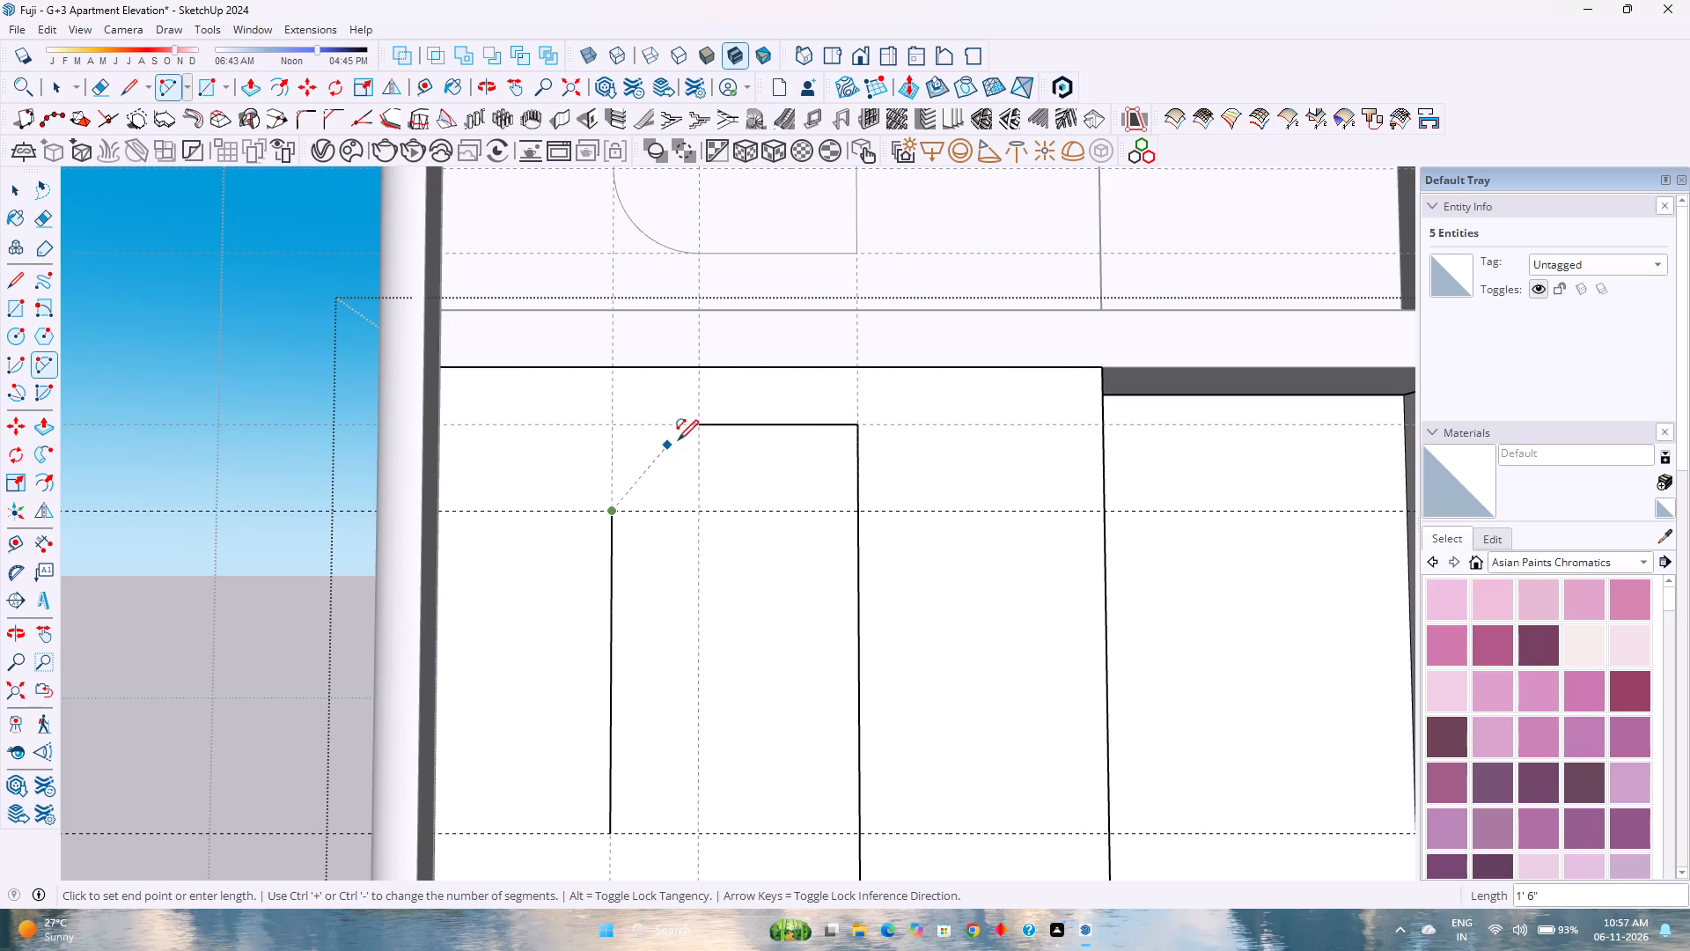
pyautogui.press('Escape')
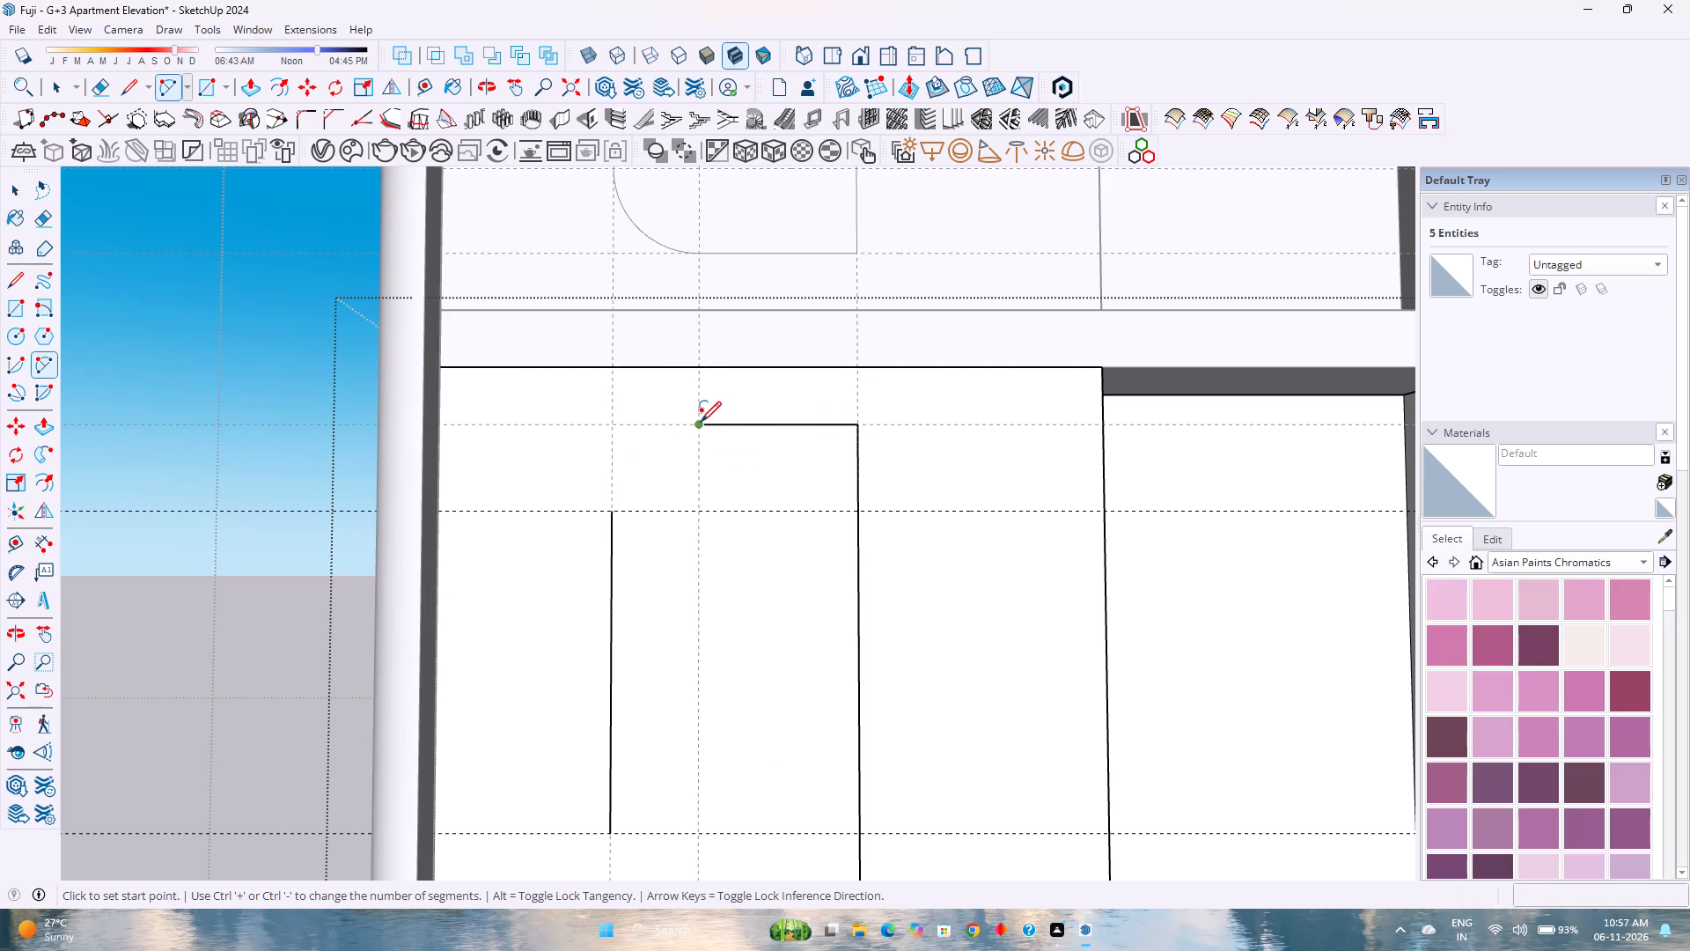
pyautogui.click(701, 422)
pyautogui.doubleClick(614, 507)
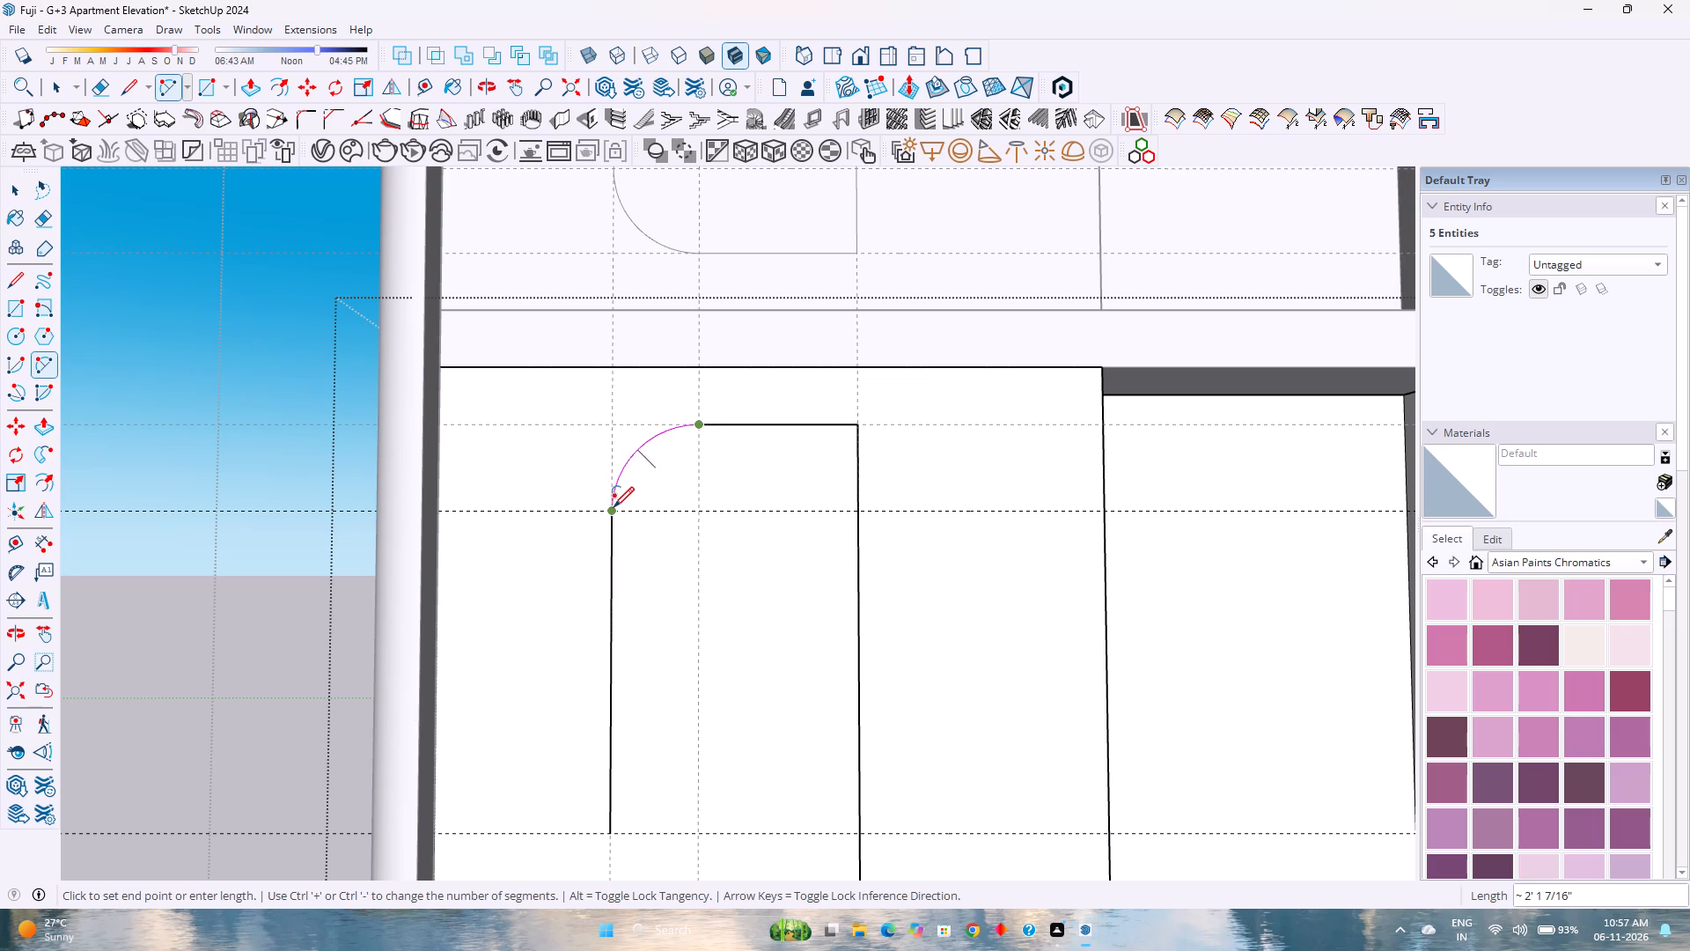
pyautogui.scroll(-4, 615, 507)
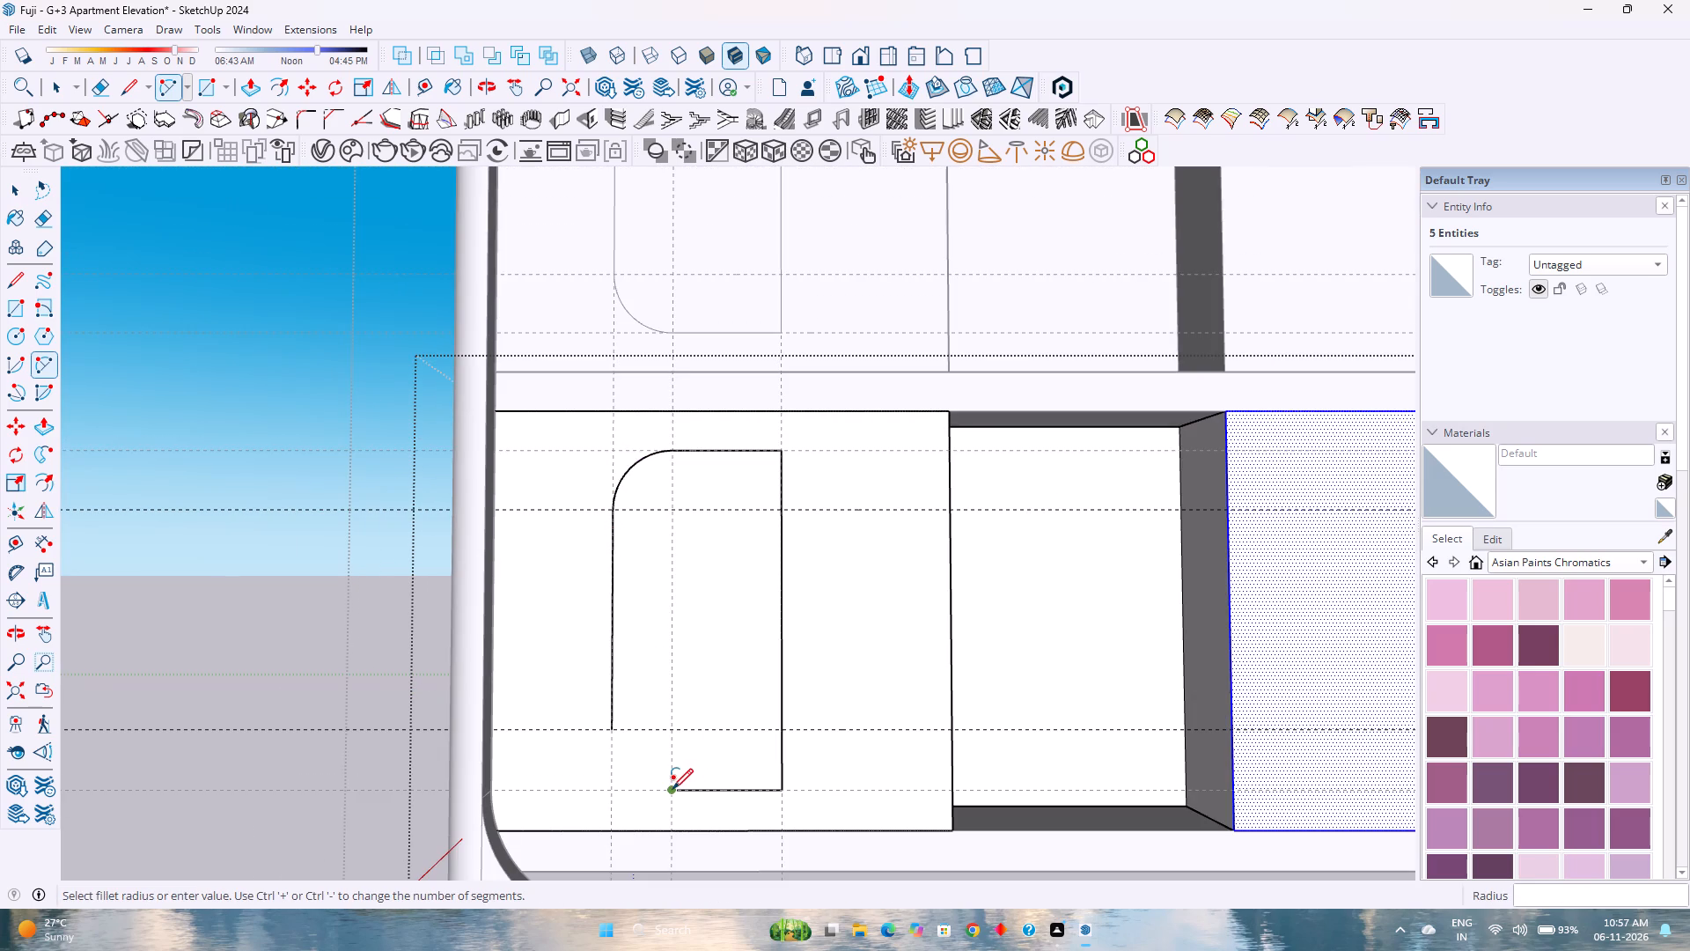
pyautogui.click(672, 789)
pyautogui.doubleClick(607, 726)
# Set both corner arcs of the lowest wall's rounded outline to 120 segments.
pyautogui.press('space')
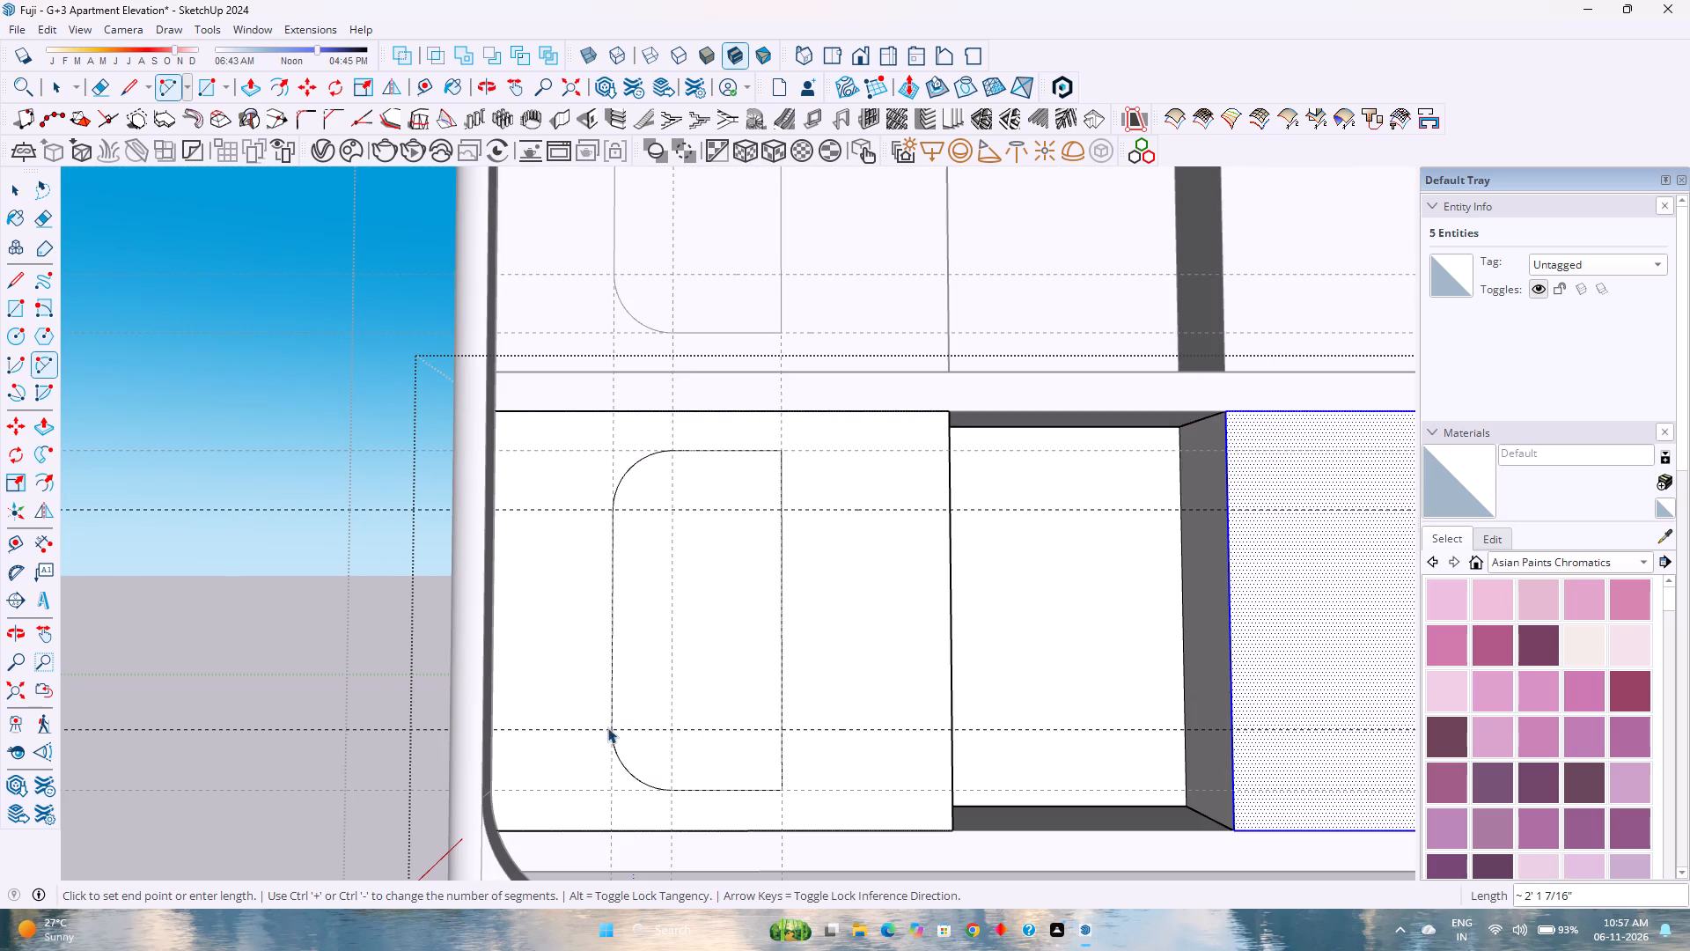
pyautogui.click(620, 757)
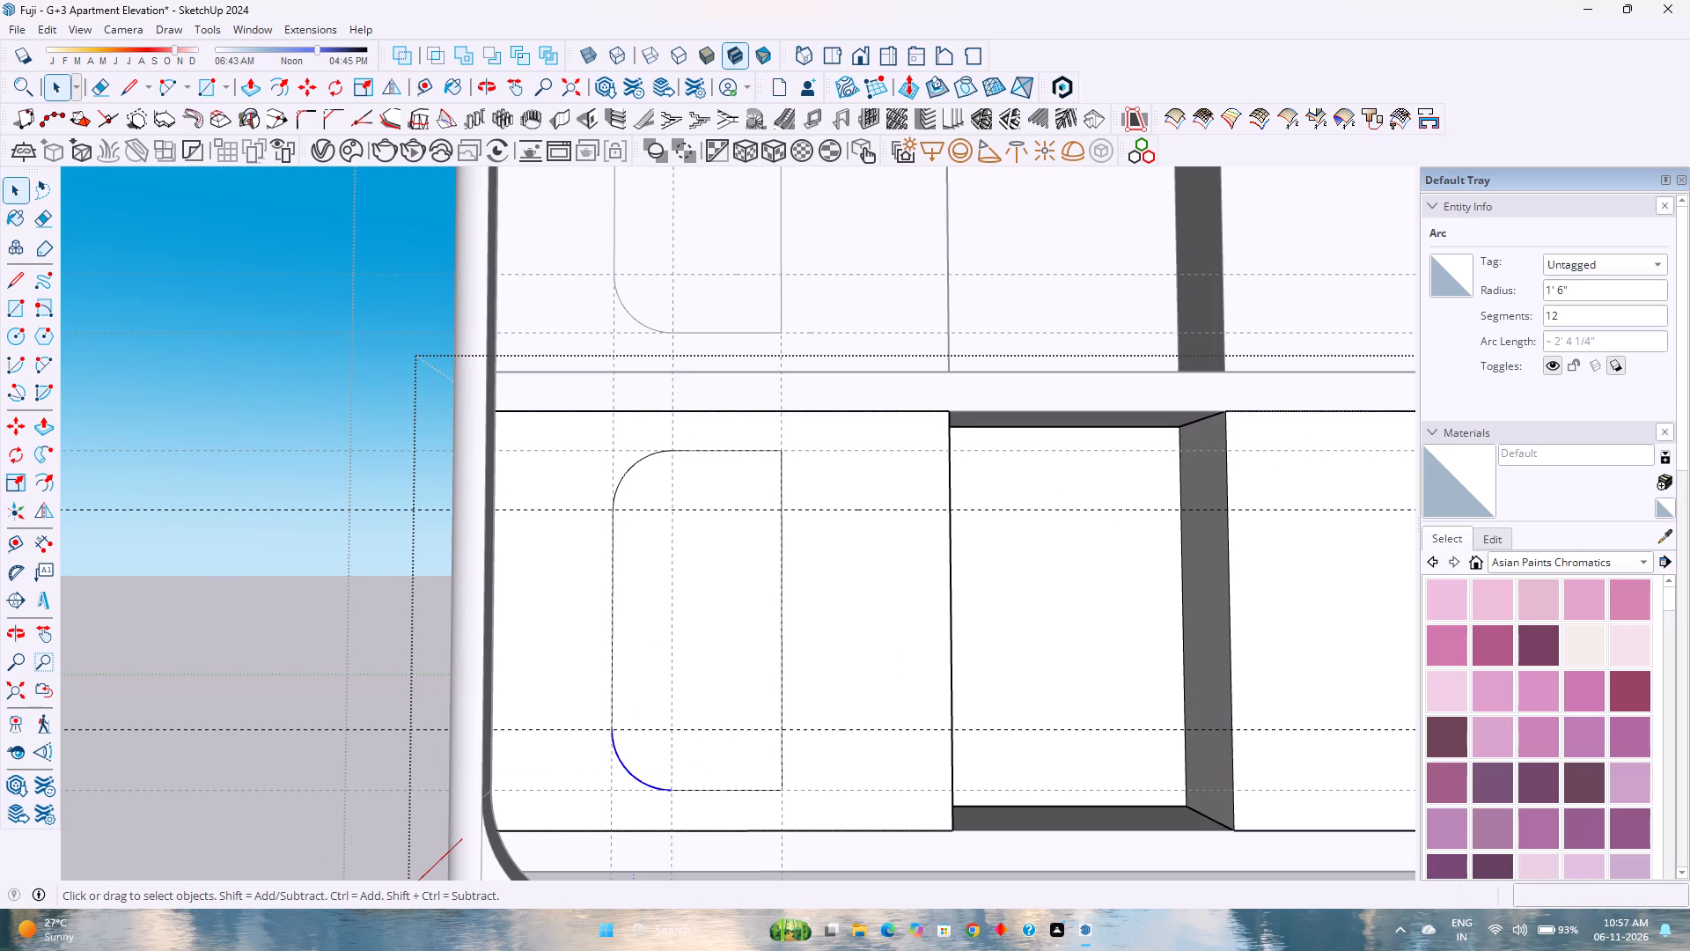
pyautogui.click(1573, 320)
pyautogui.press('0')
pyautogui.press('Return')
pyautogui.click(627, 471)
pyautogui.click(1603, 315)
pyautogui.press('0')
pyautogui.press('Return')
pyautogui.scroll(-2, 1185, 451)
pyautogui.click(283, 757)
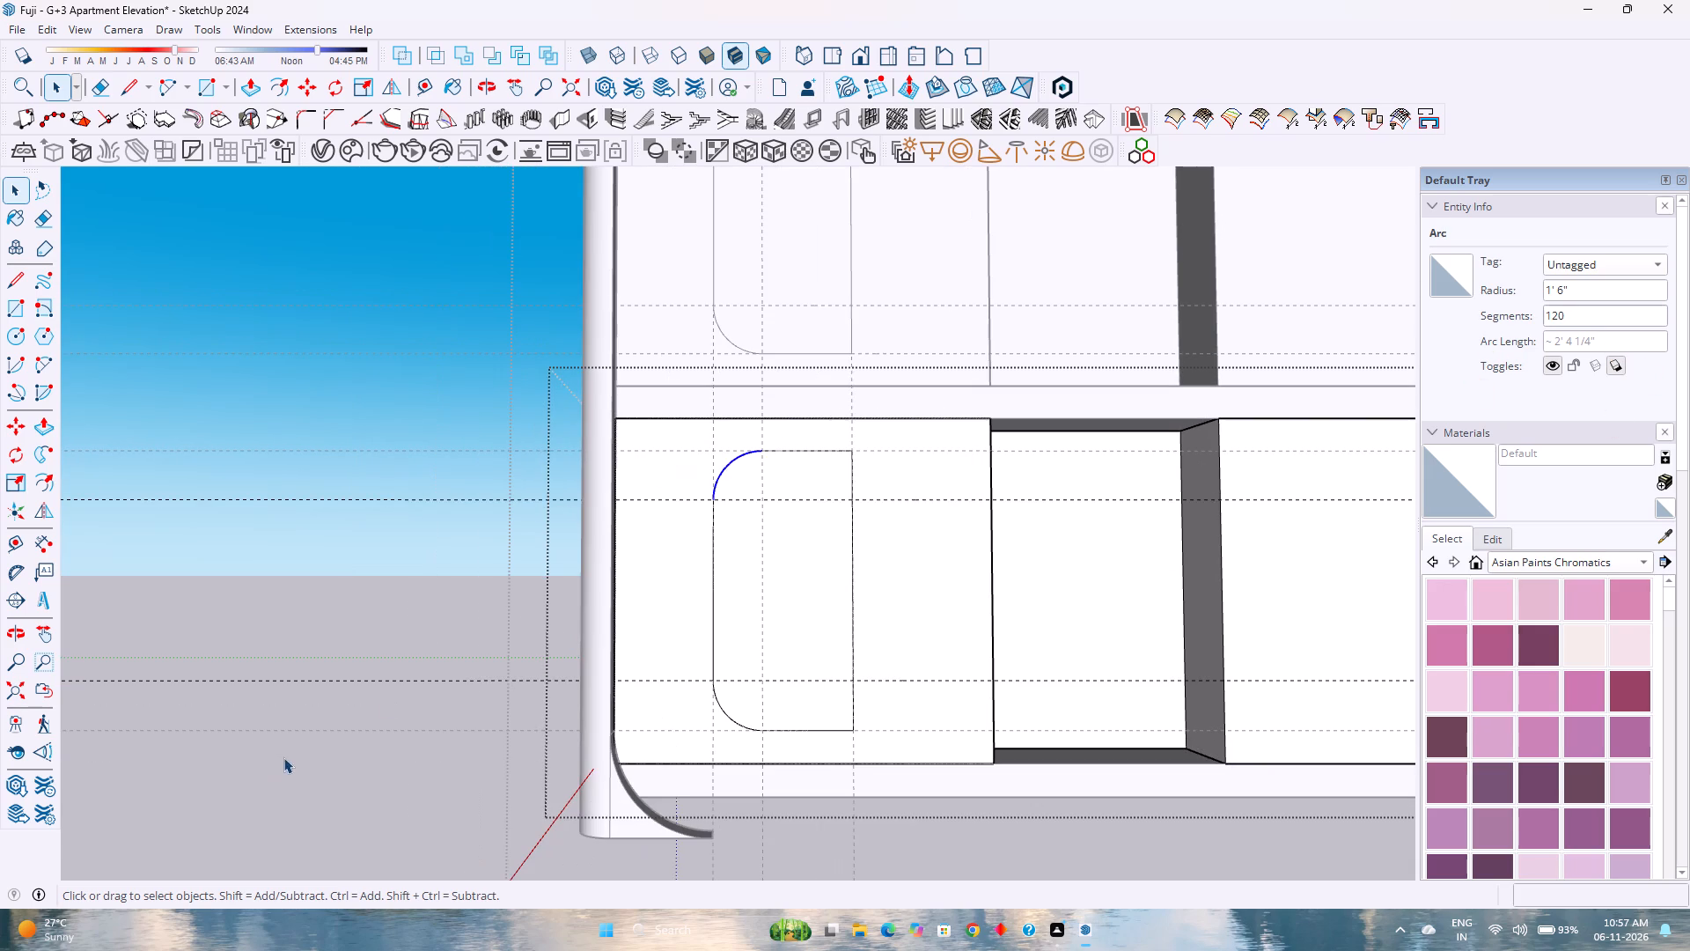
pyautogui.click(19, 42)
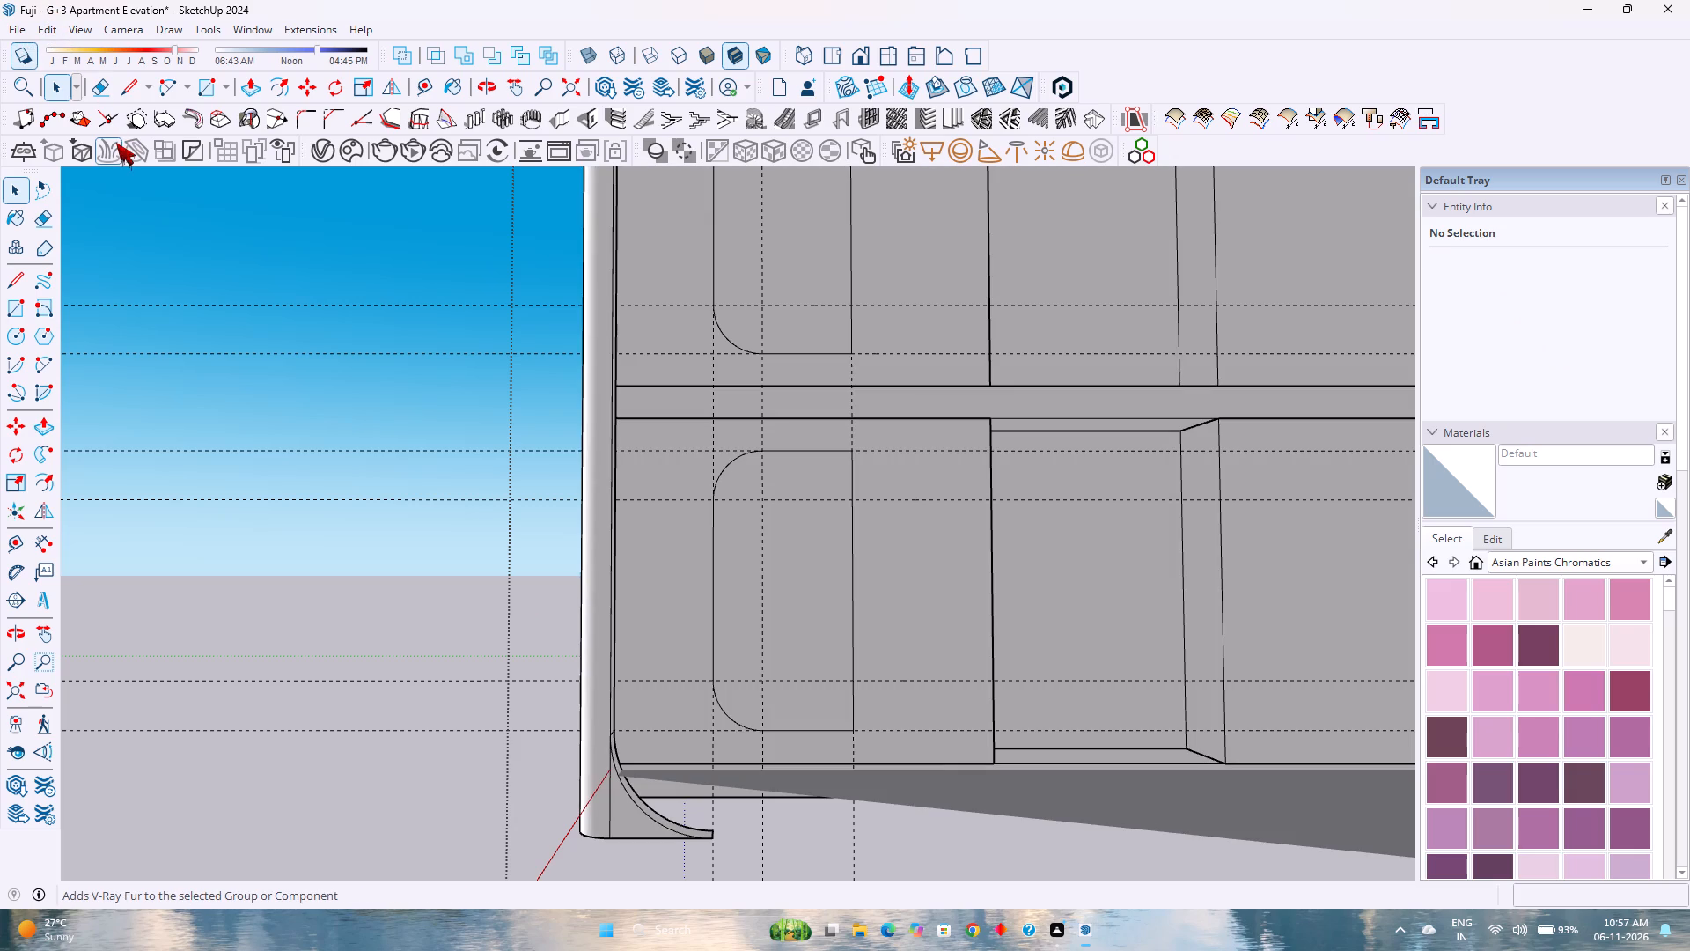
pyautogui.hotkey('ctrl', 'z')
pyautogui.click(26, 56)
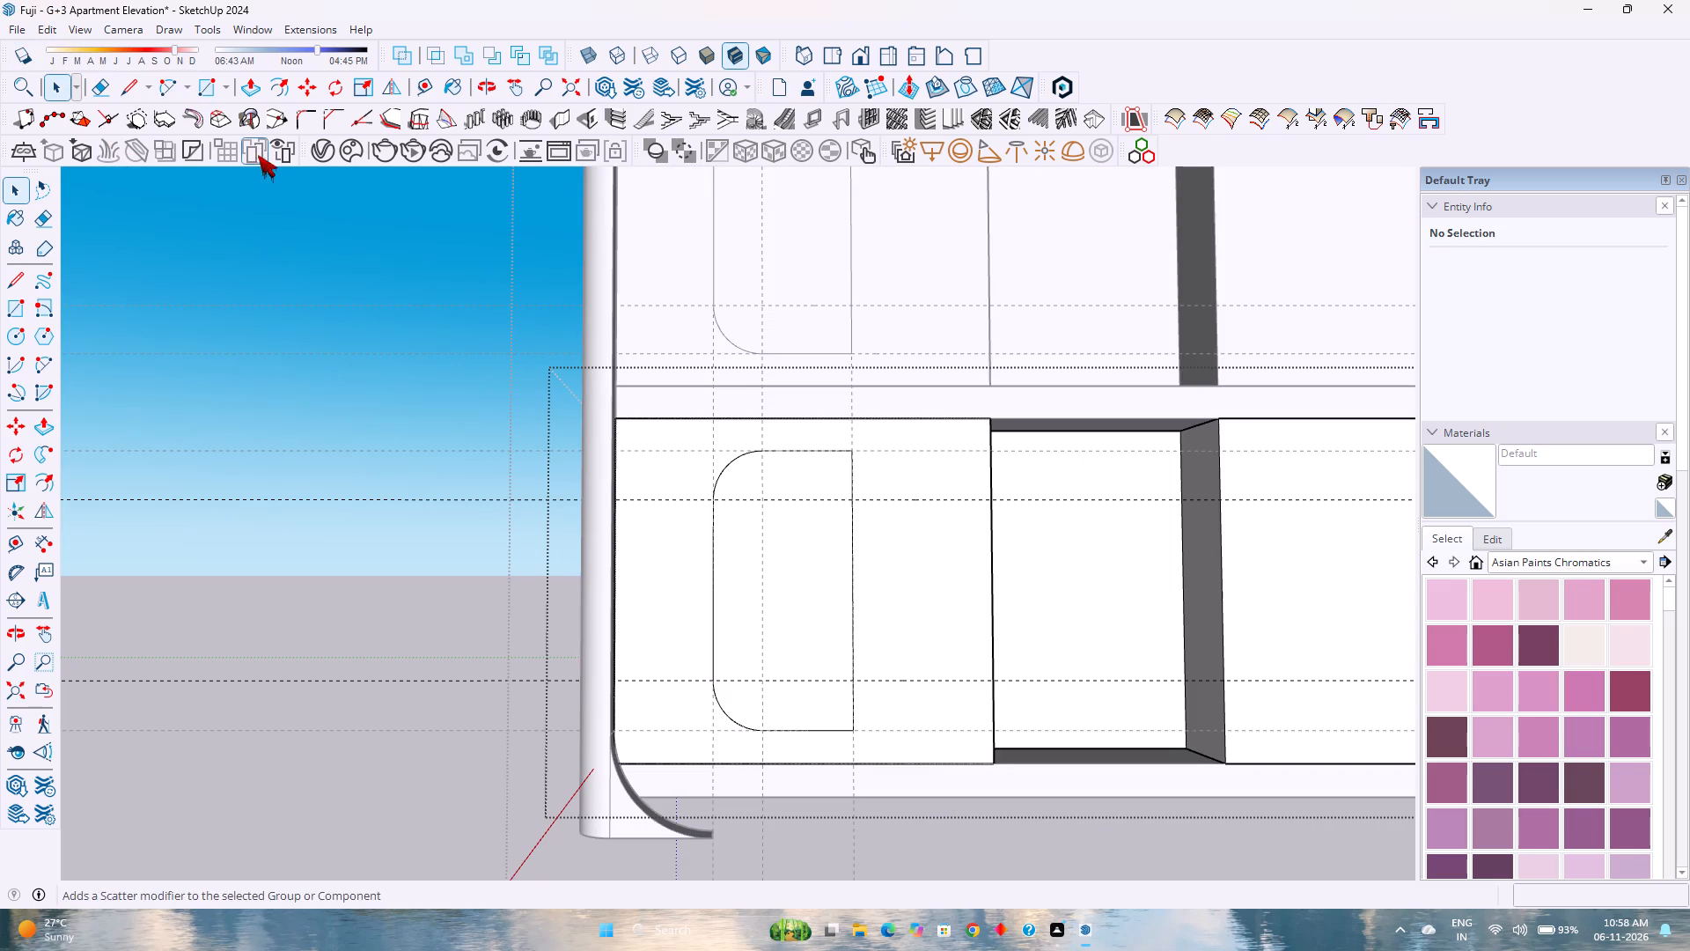
# Clear the selection and close the side wall's group after editing the opening outlines.
pyautogui.hotkey('ctrl', 't')
pyautogui.hotkey('ctrl', 'y')
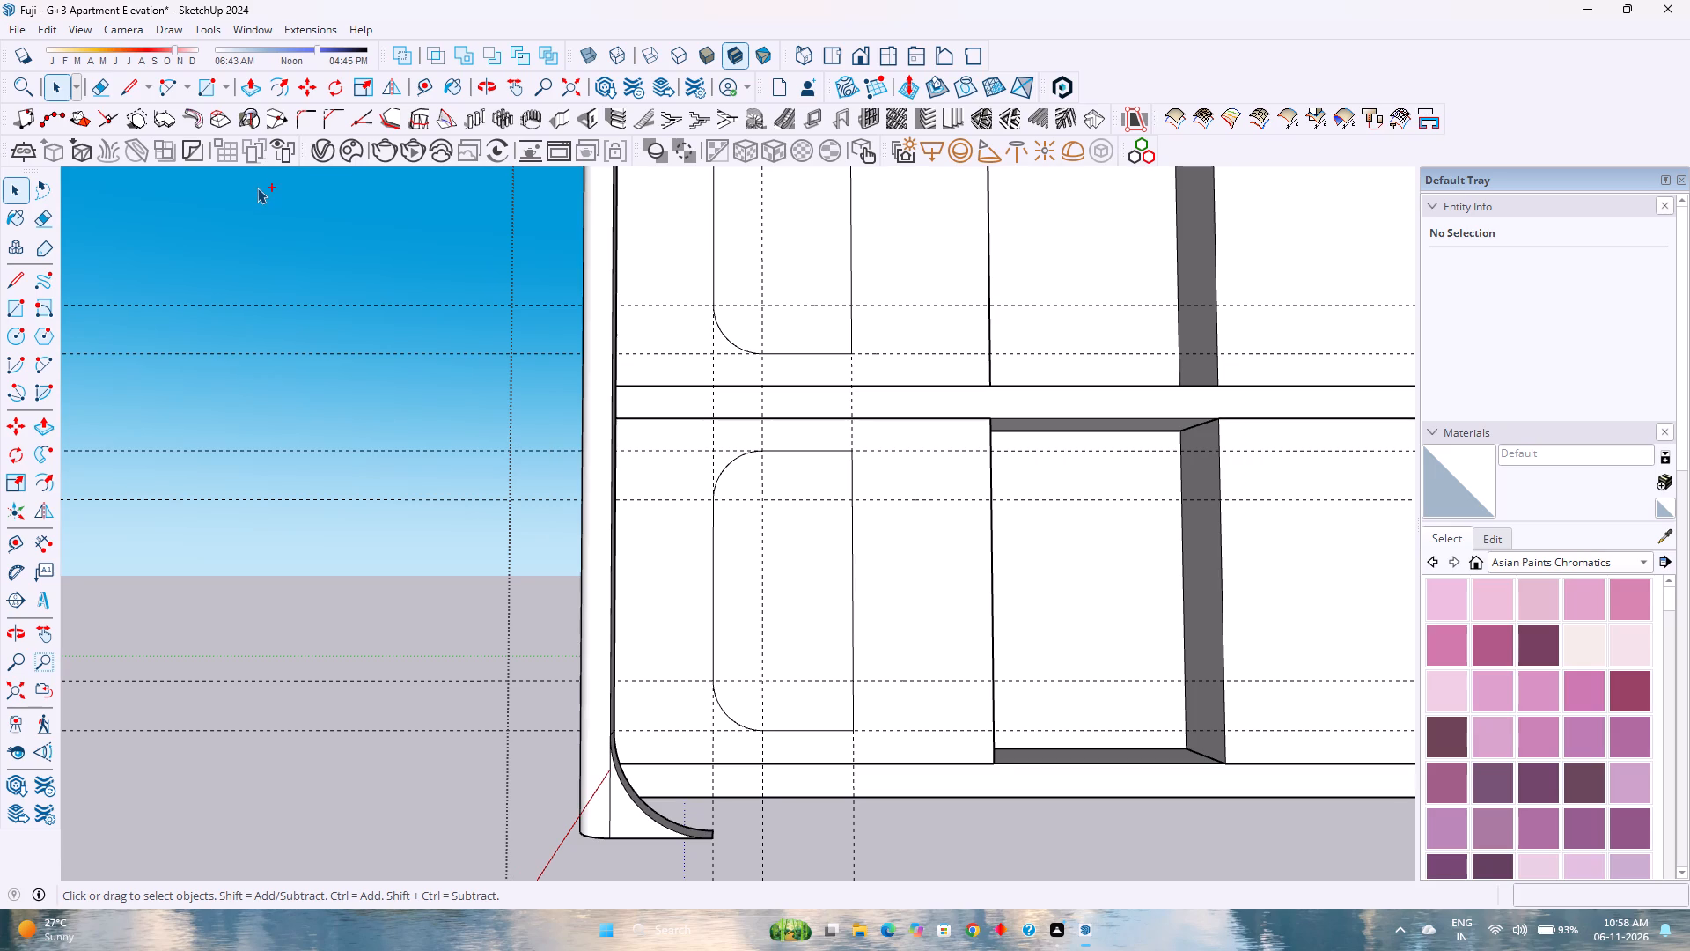
pyautogui.hotkey('ctrl', 'z')
pyautogui.hotkey('ctrl', 'y')
# Delete all construction guides from the model.
pyautogui.click(44, 32)
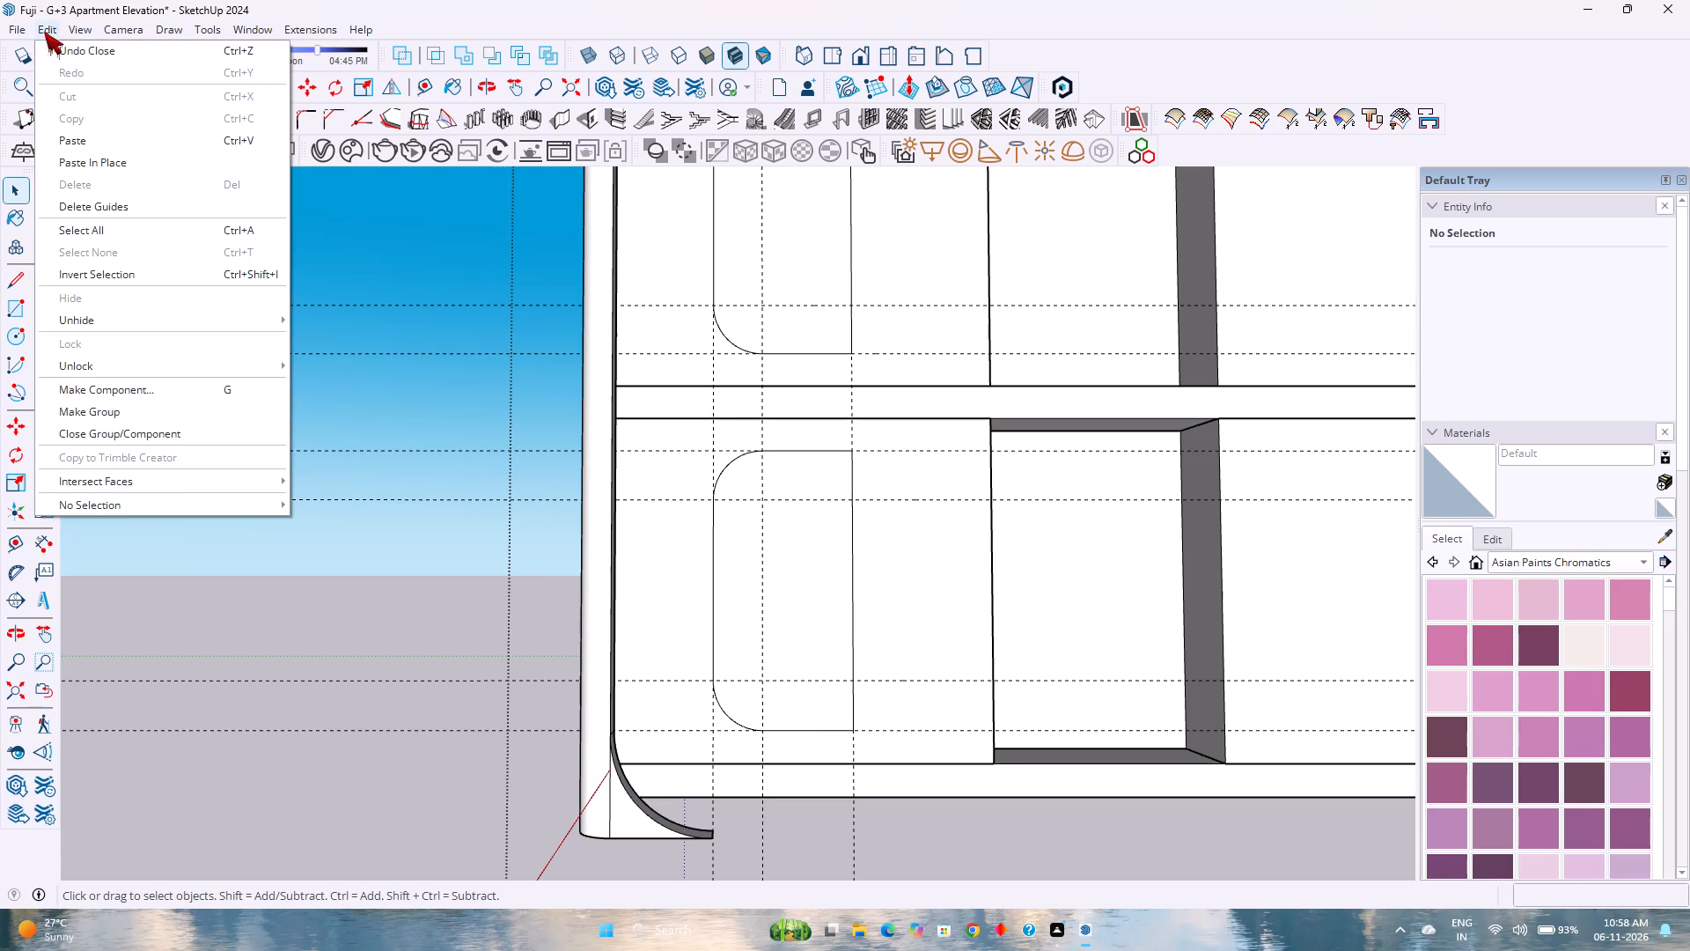
pyautogui.click(173, 201)
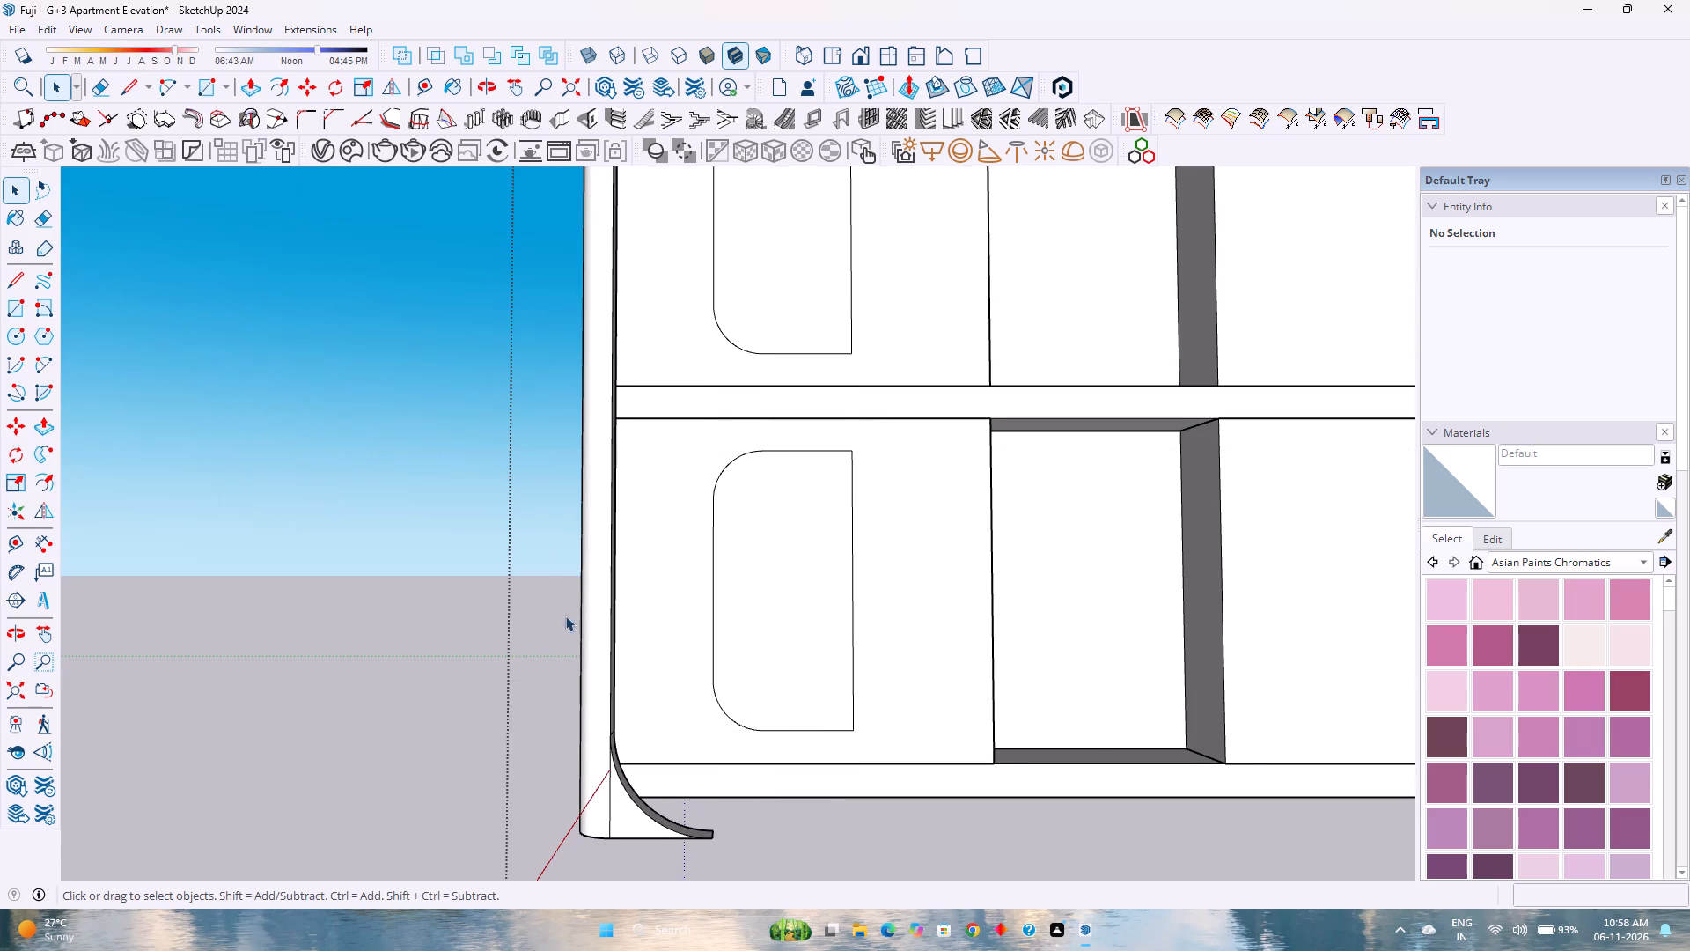
# Unhide all hidden geometry, bringing back the side elevation's rounded frame and projecting balcony boxes.
pyautogui.scroll(-10, 414, 649)
pyautogui.scroll(-1, 961, 675)
pyautogui.moveTo(961, 675); pyautogui.dragTo(1019, 772, button='middle')
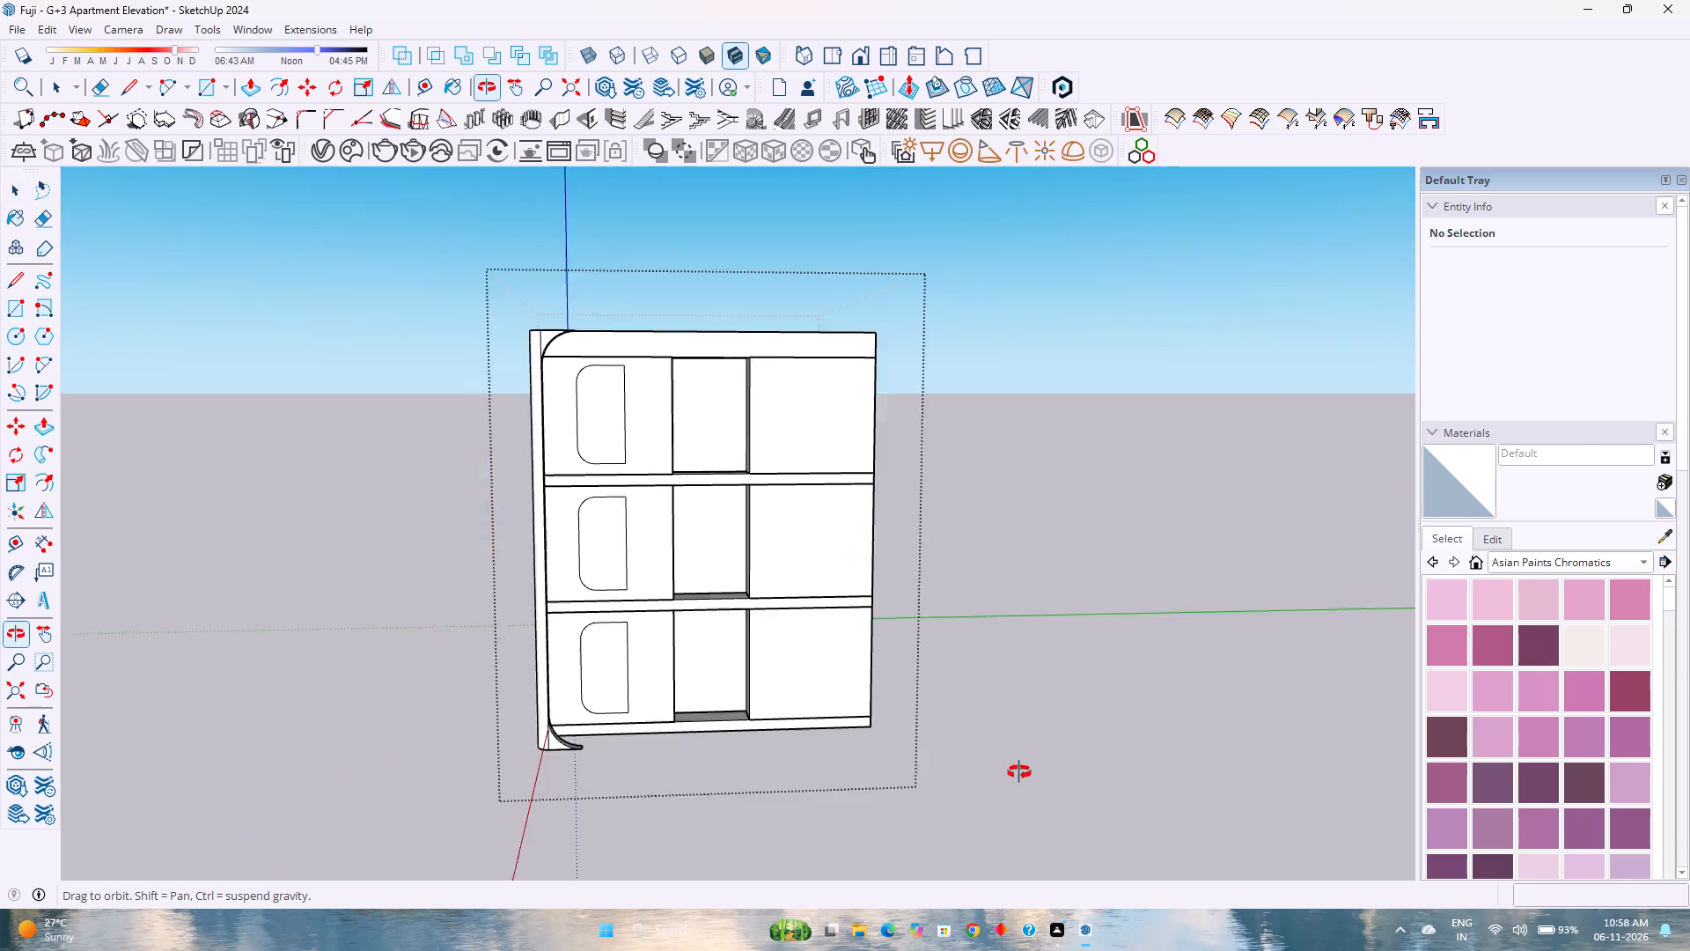
pyautogui.moveTo(1019, 772); pyautogui.dragTo(1210, 750, button='middle')
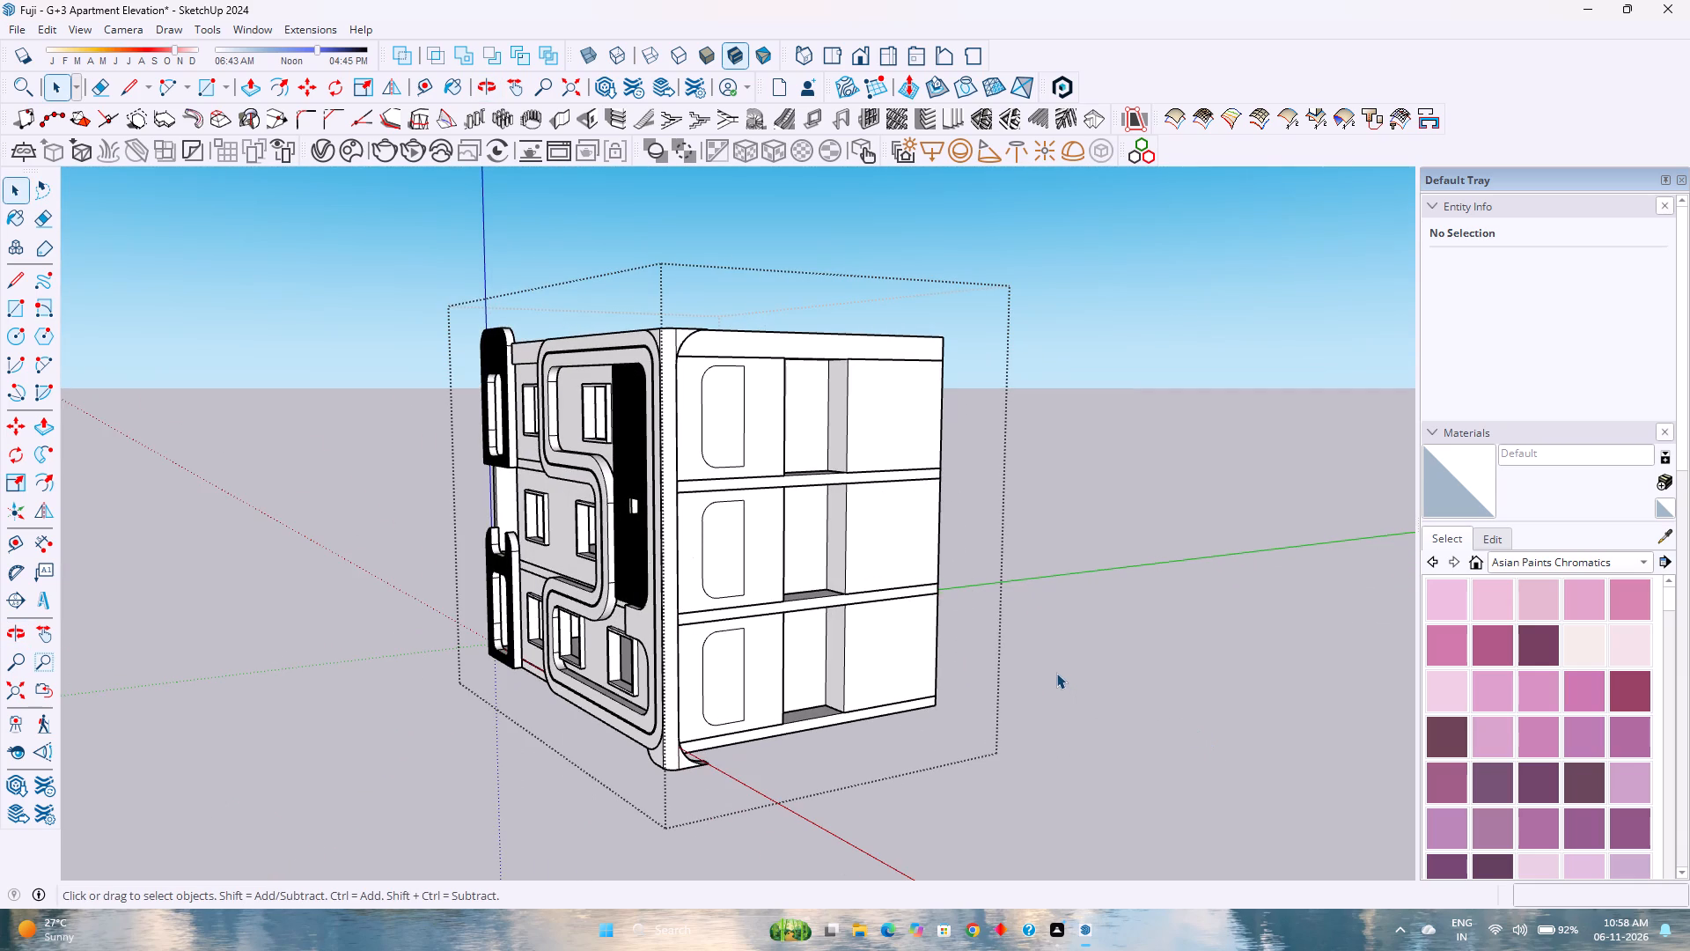
pyautogui.click(46, 27)
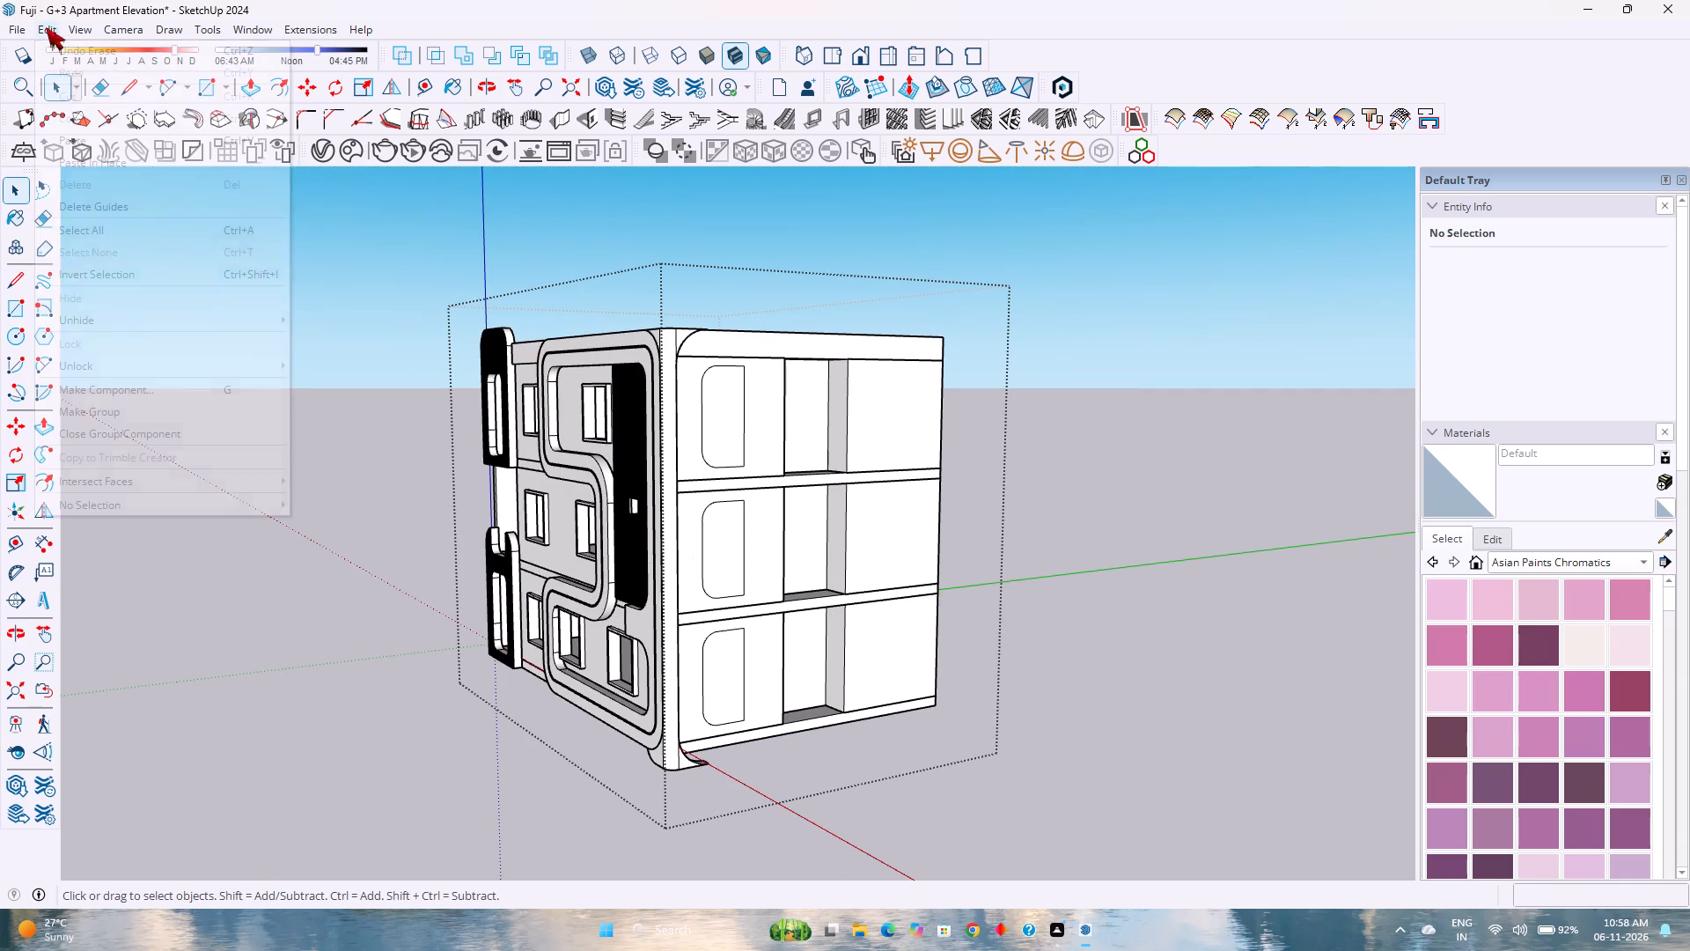
pyautogui.click(246, 319)
pyautogui.click(333, 365)
# Examine the side elevation's frame openings and balcony boxes against the walls behind them.
pyautogui.moveTo(865, 577); pyautogui.dragTo(644, 576, button='middle')
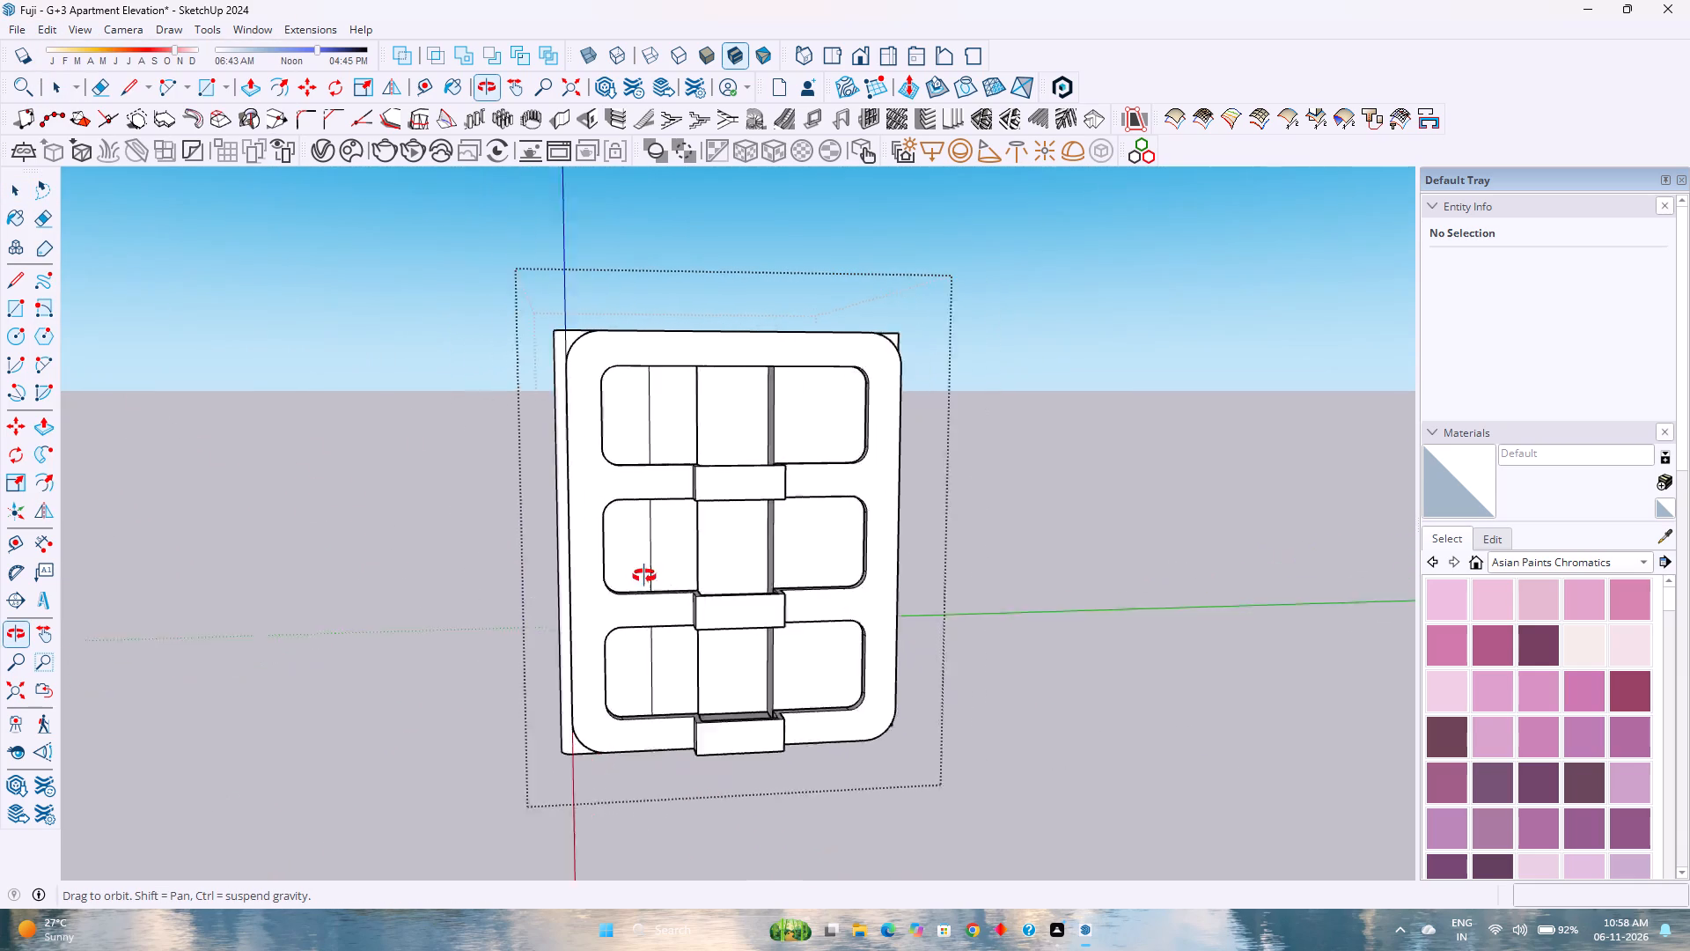
pyautogui.moveTo(644, 576); pyautogui.dragTo(518, 520, button='middle')
pyautogui.middleClick(509, 512)
pyautogui.scroll(2, 540, 473)
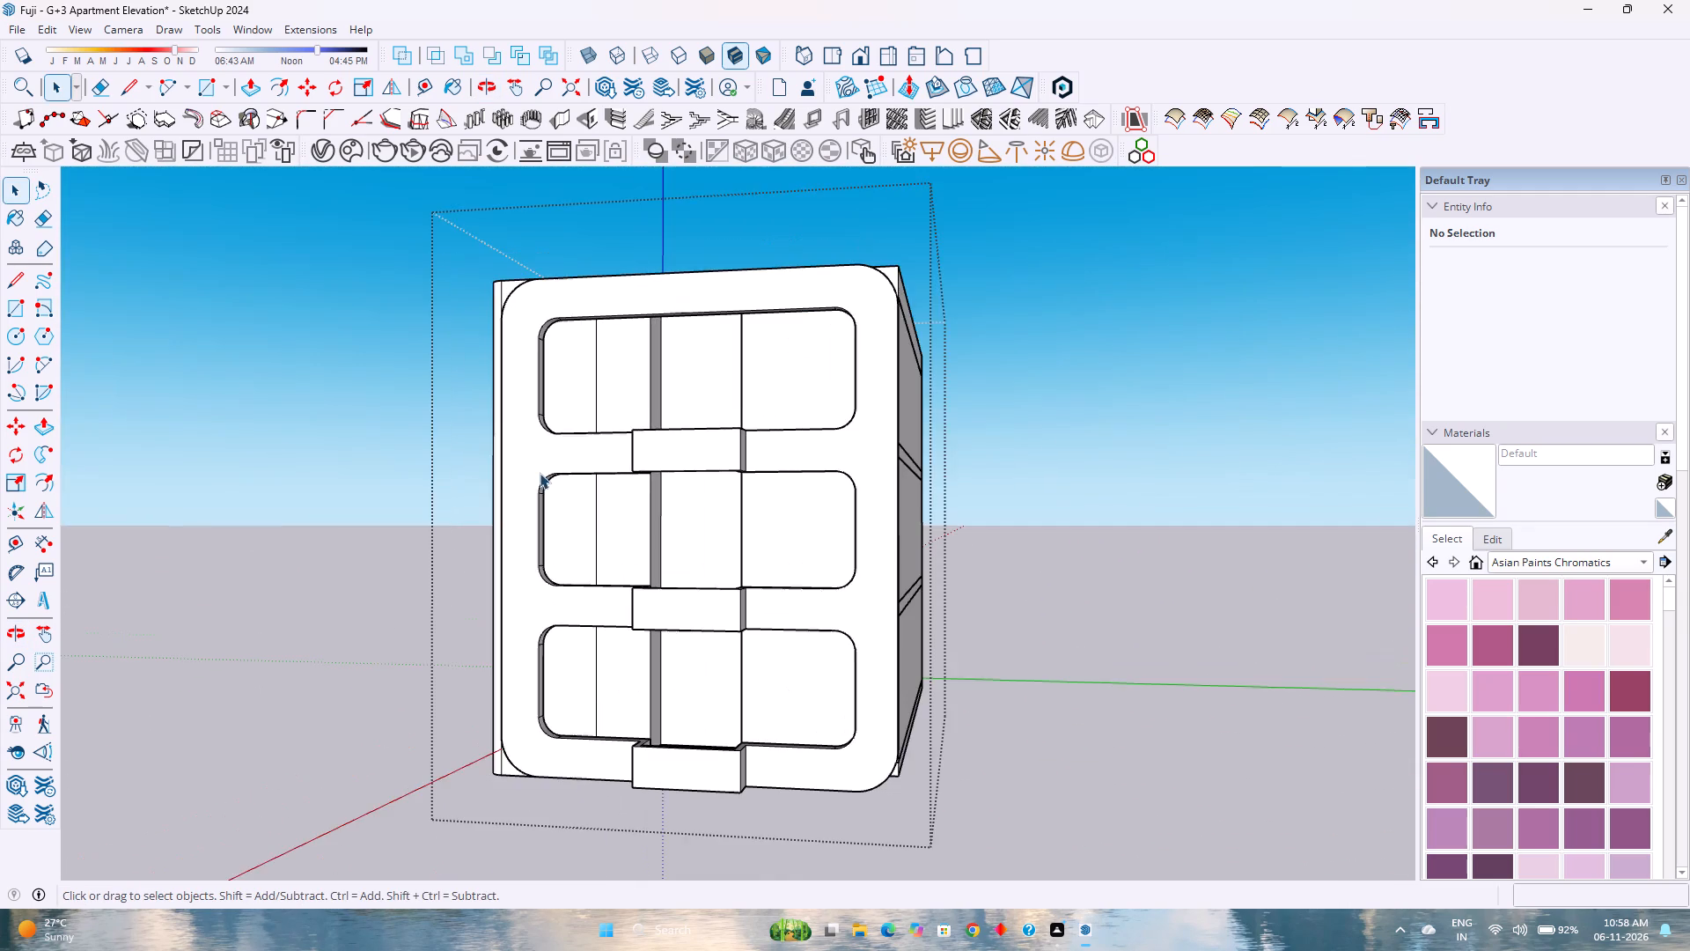
pyautogui.scroll(3, 527, 472)
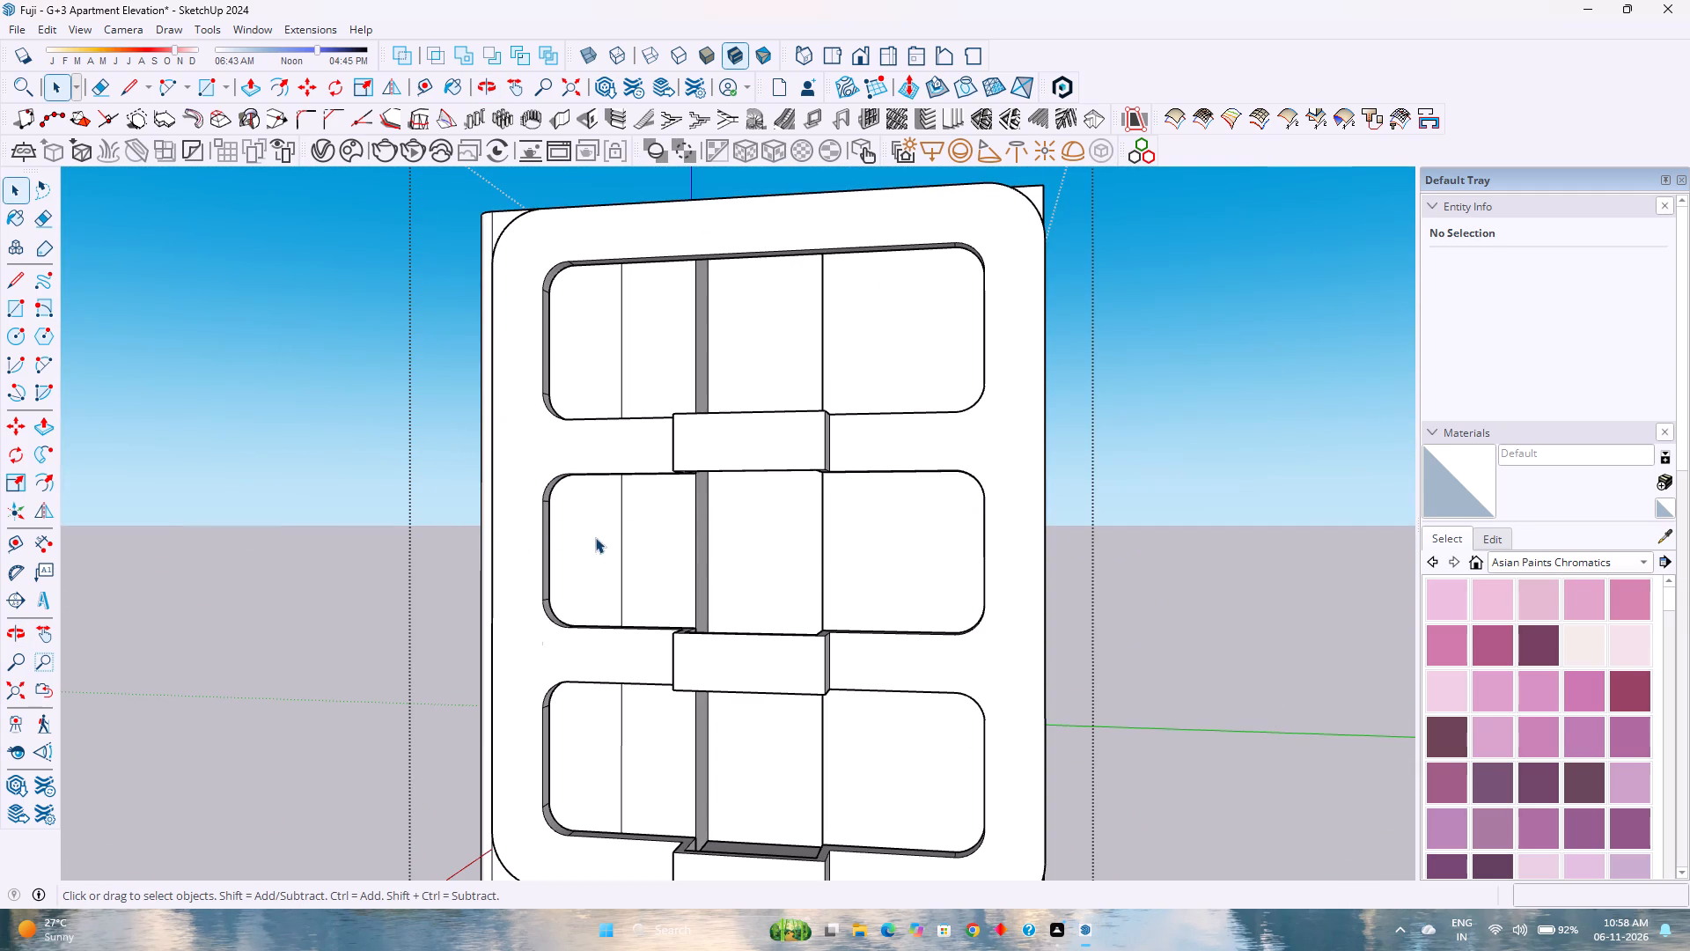
pyautogui.scroll(-1, 697, 514)
pyautogui.scroll(2, 697, 517)
pyautogui.scroll(-1, 697, 519)
pyautogui.scroll(1, 697, 519)
pyautogui.scroll(-1, 697, 519)
pyautogui.scroll(1, 697, 519)
pyautogui.scroll(-2, 697, 522)
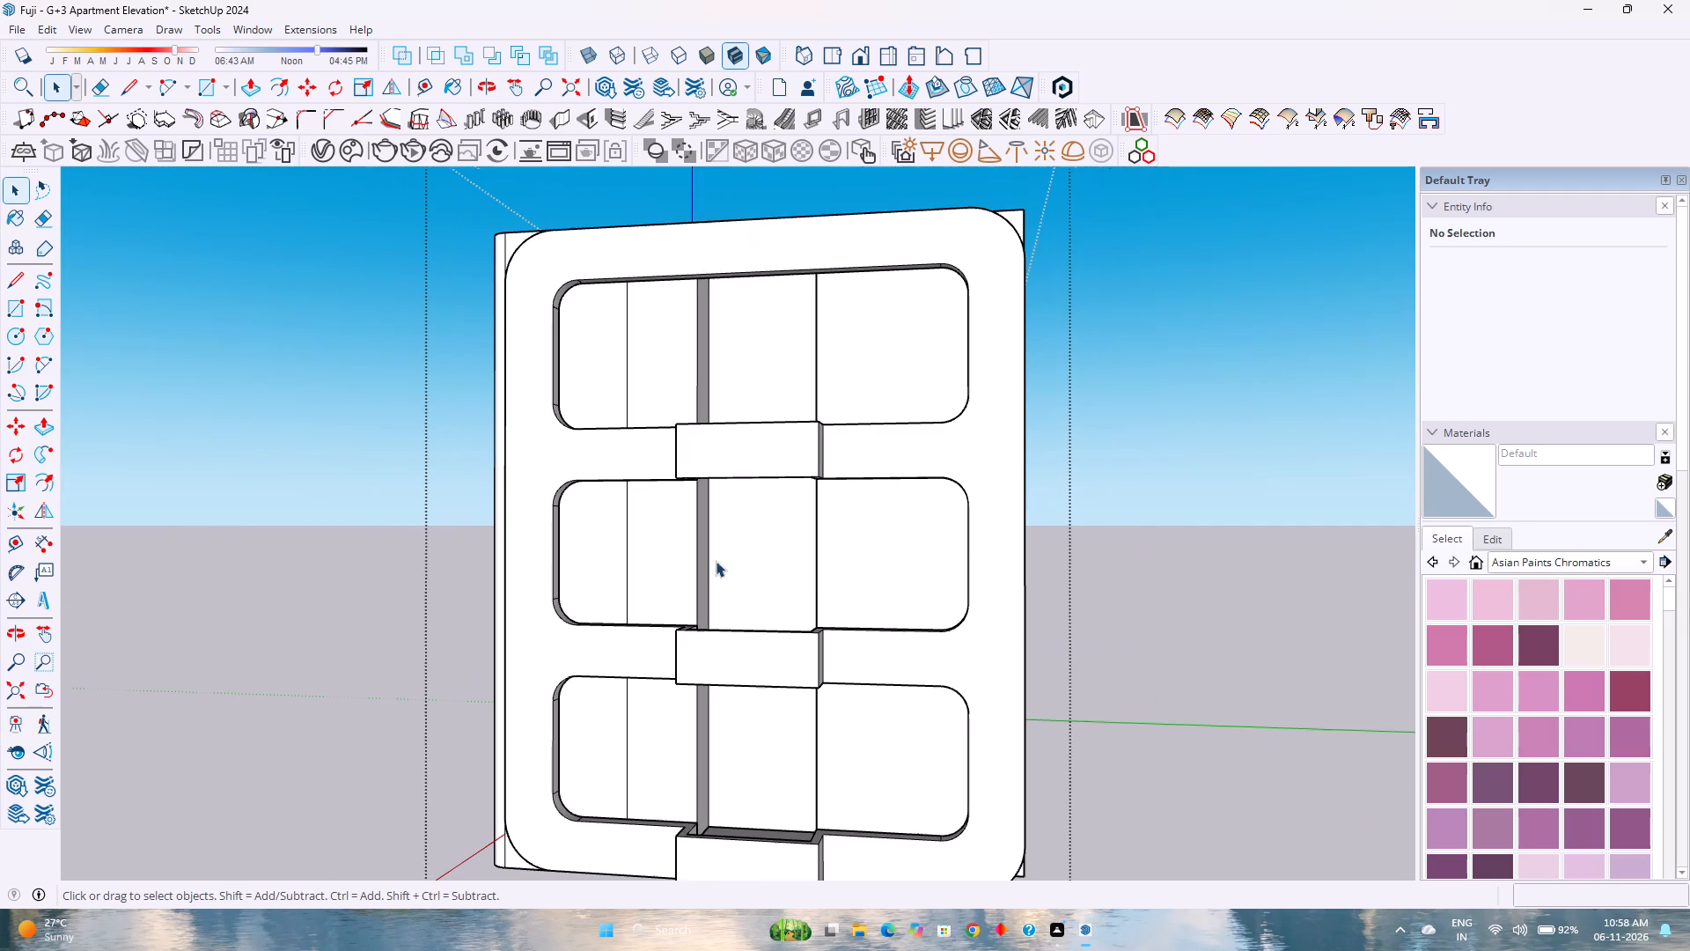
pyautogui.scroll(-3, 674, 575)
pyautogui.scroll(1, 674, 575)
pyautogui.scroll(-2, 674, 575)
pyautogui.scroll(2, 674, 575)
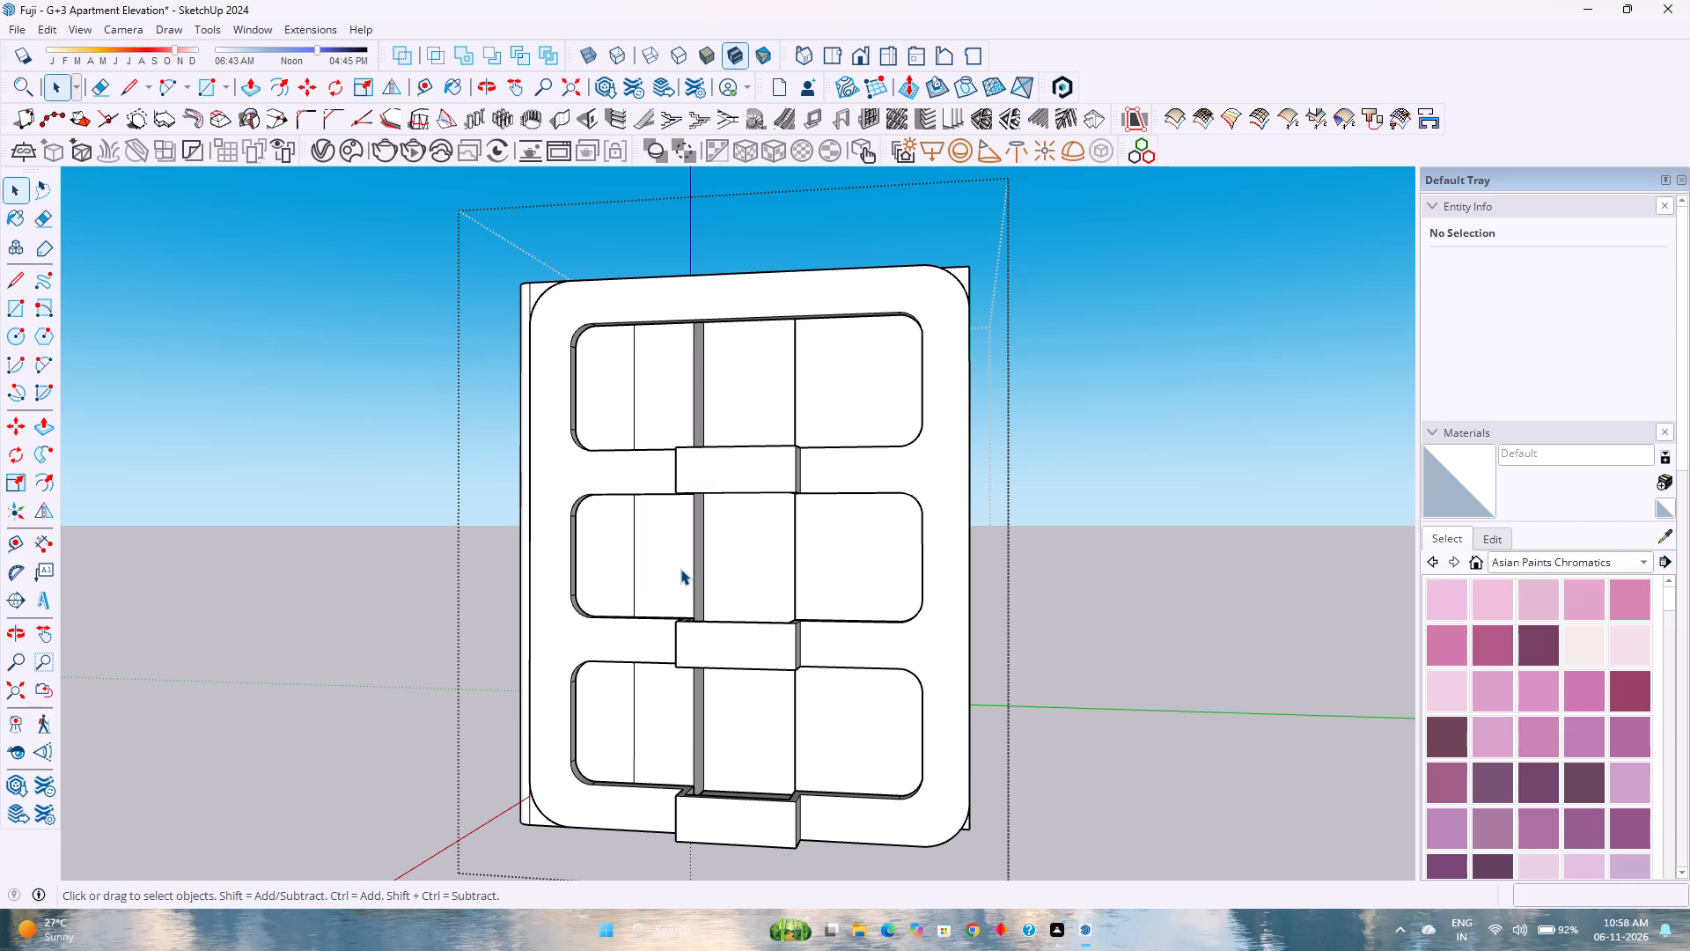
pyautogui.scroll(-4, 654, 597)
pyautogui.scroll(3, 659, 608)
pyautogui.scroll(-3, 659, 608)
pyautogui.scroll(3, 675, 608)
pyautogui.scroll(-3, 694, 585)
pyautogui.scroll(1, 989, 571)
pyautogui.scroll(2, 575, 583)
pyautogui.middleClick(575, 583)
pyautogui.moveTo(575, 583); pyautogui.dragTo(928, 575, button='middle')
pyautogui.scroll(-4, 931, 569)
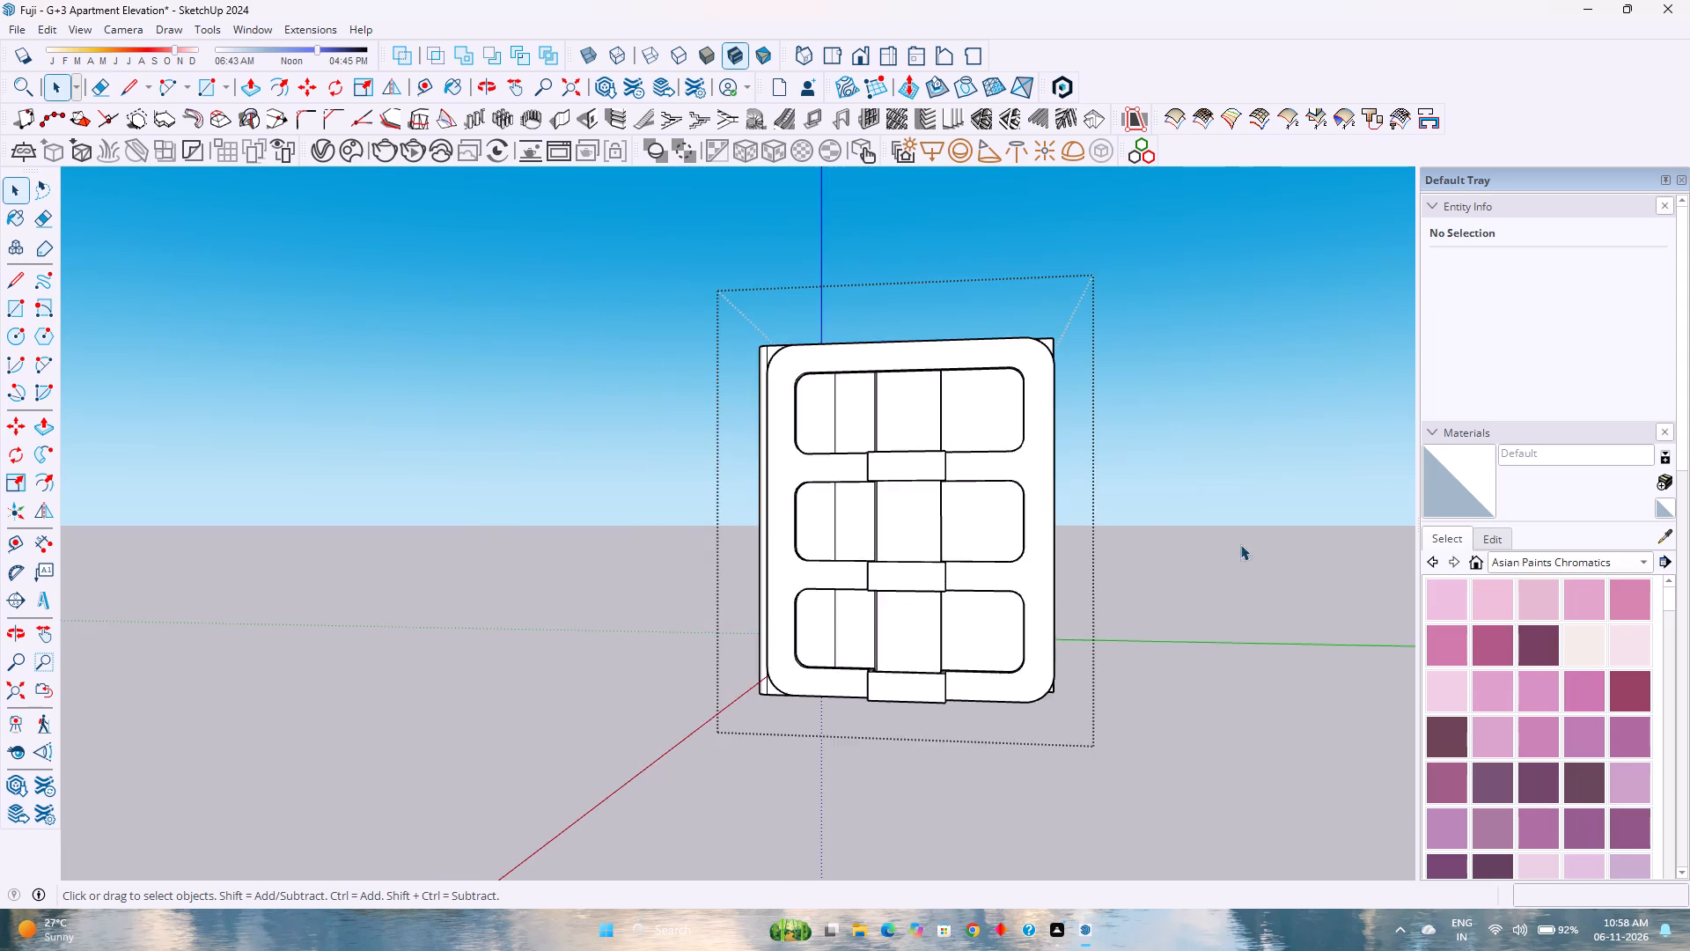
pyautogui.moveTo(1249, 542); pyautogui.dragTo(1403, 550, button='middle')
pyautogui.middleClick(1403, 550)
pyautogui.moveTo(815, 547); pyautogui.dragTo(1415, 574, button='middle')
pyautogui.middleClick(1415, 574)
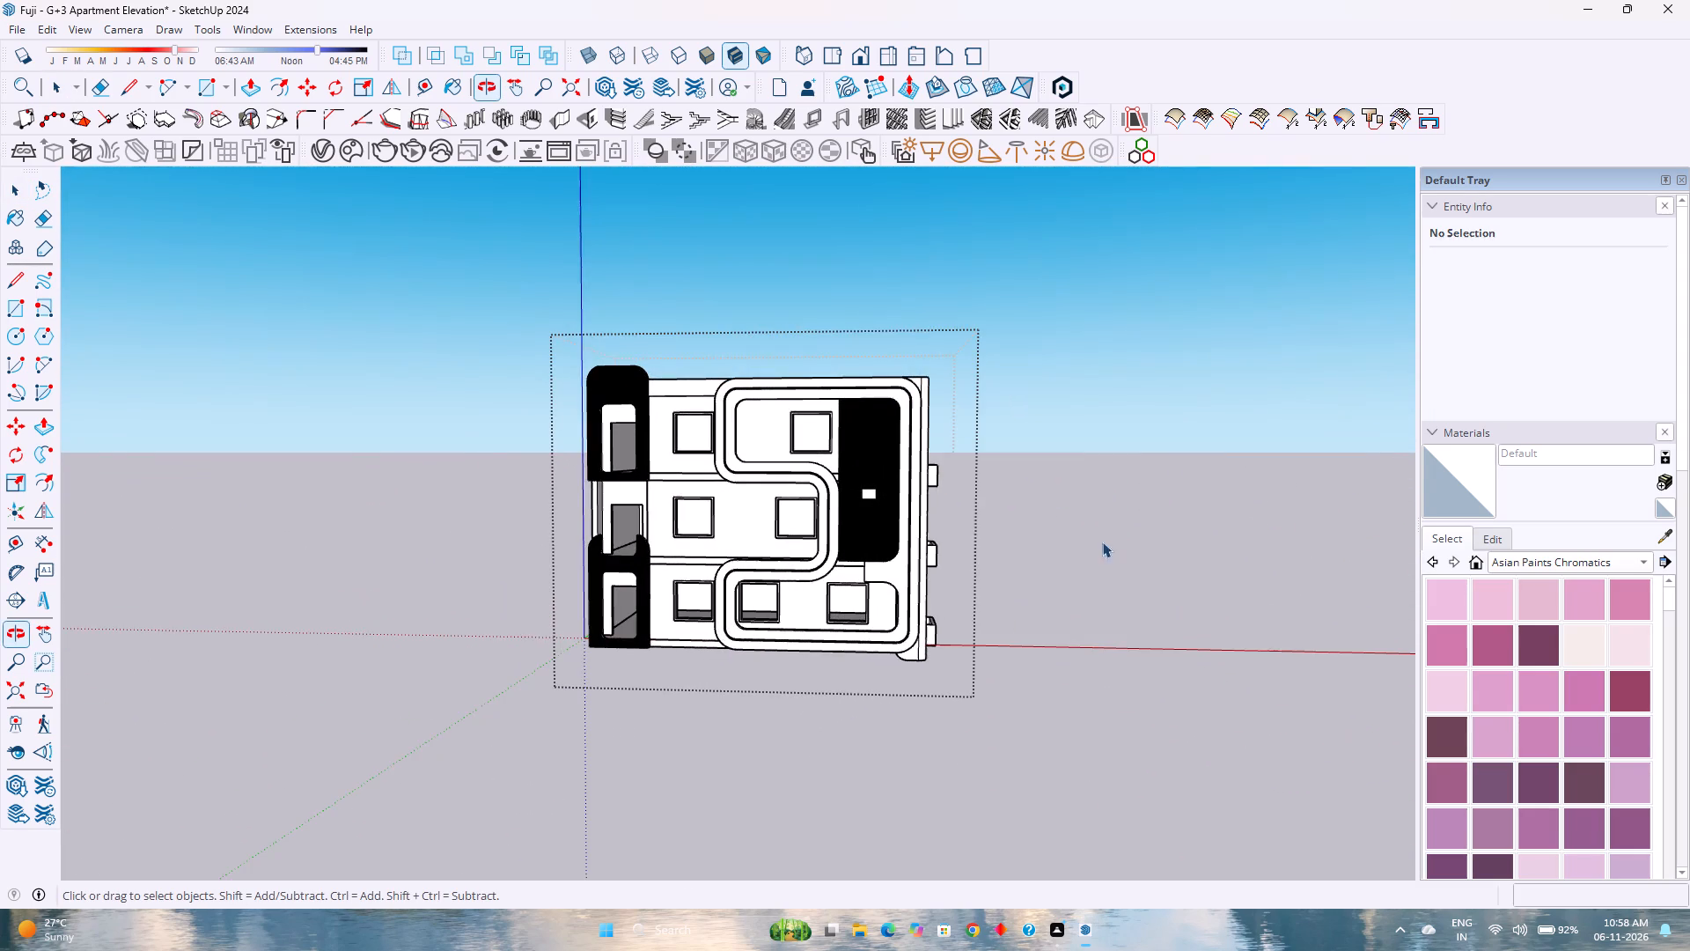
# Examine the front elevation and the corner where it meets the side frame.
pyautogui.scroll(2, 848, 512)
pyautogui.scroll(3, 943, 472)
pyautogui.scroll(-4, 935, 472)
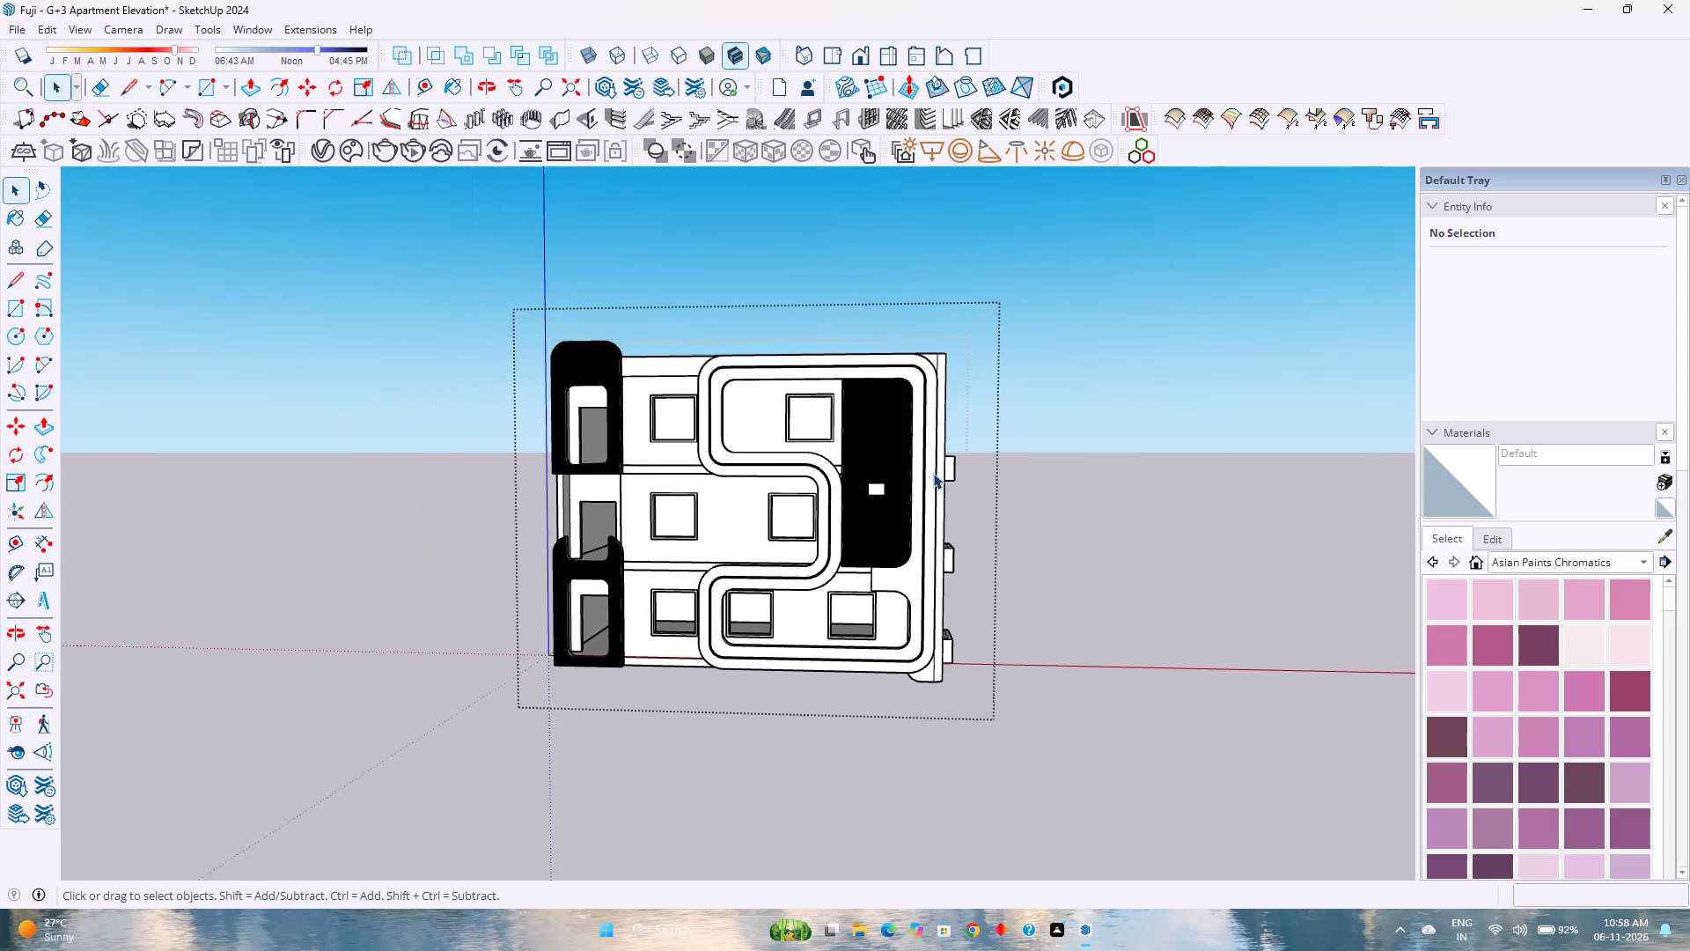
pyautogui.scroll(5, 933, 473)
pyautogui.scroll(-3, 933, 473)
pyautogui.scroll(1, 933, 473)
pyautogui.scroll(-1, 933, 473)
pyautogui.scroll(2, 933, 475)
pyautogui.scroll(-2, 933, 476)
pyautogui.scroll(2, 933, 476)
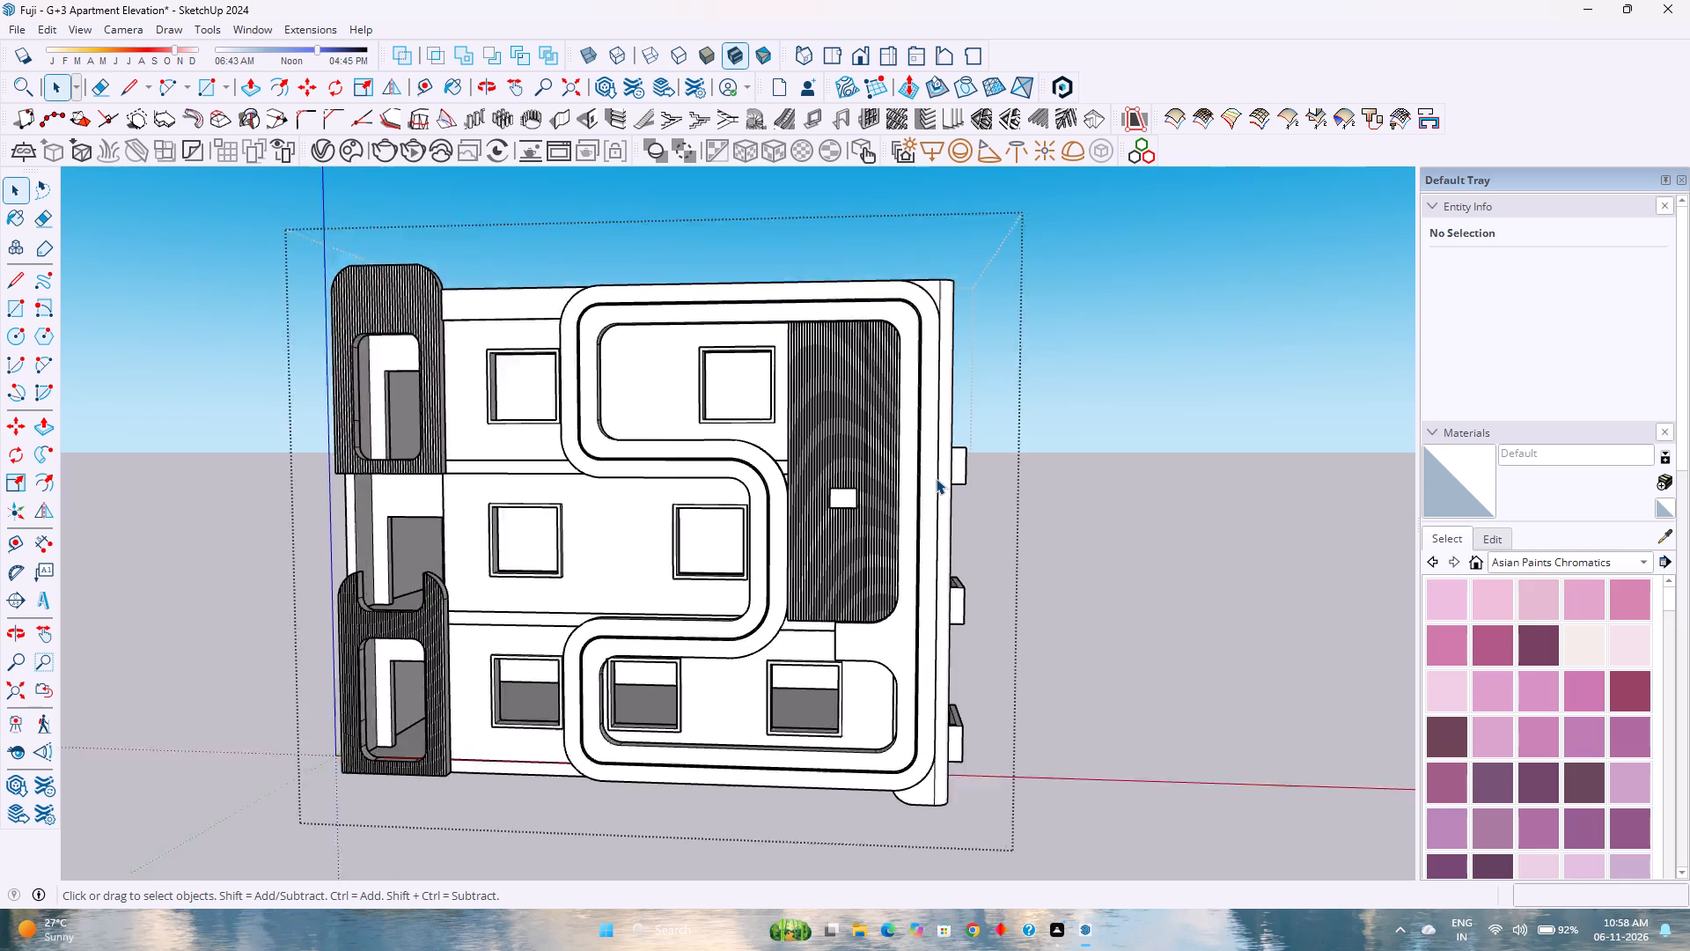
pyautogui.scroll(-1, 936, 478)
pyautogui.scroll(2, 936, 478)
pyautogui.scroll(-2, 938, 481)
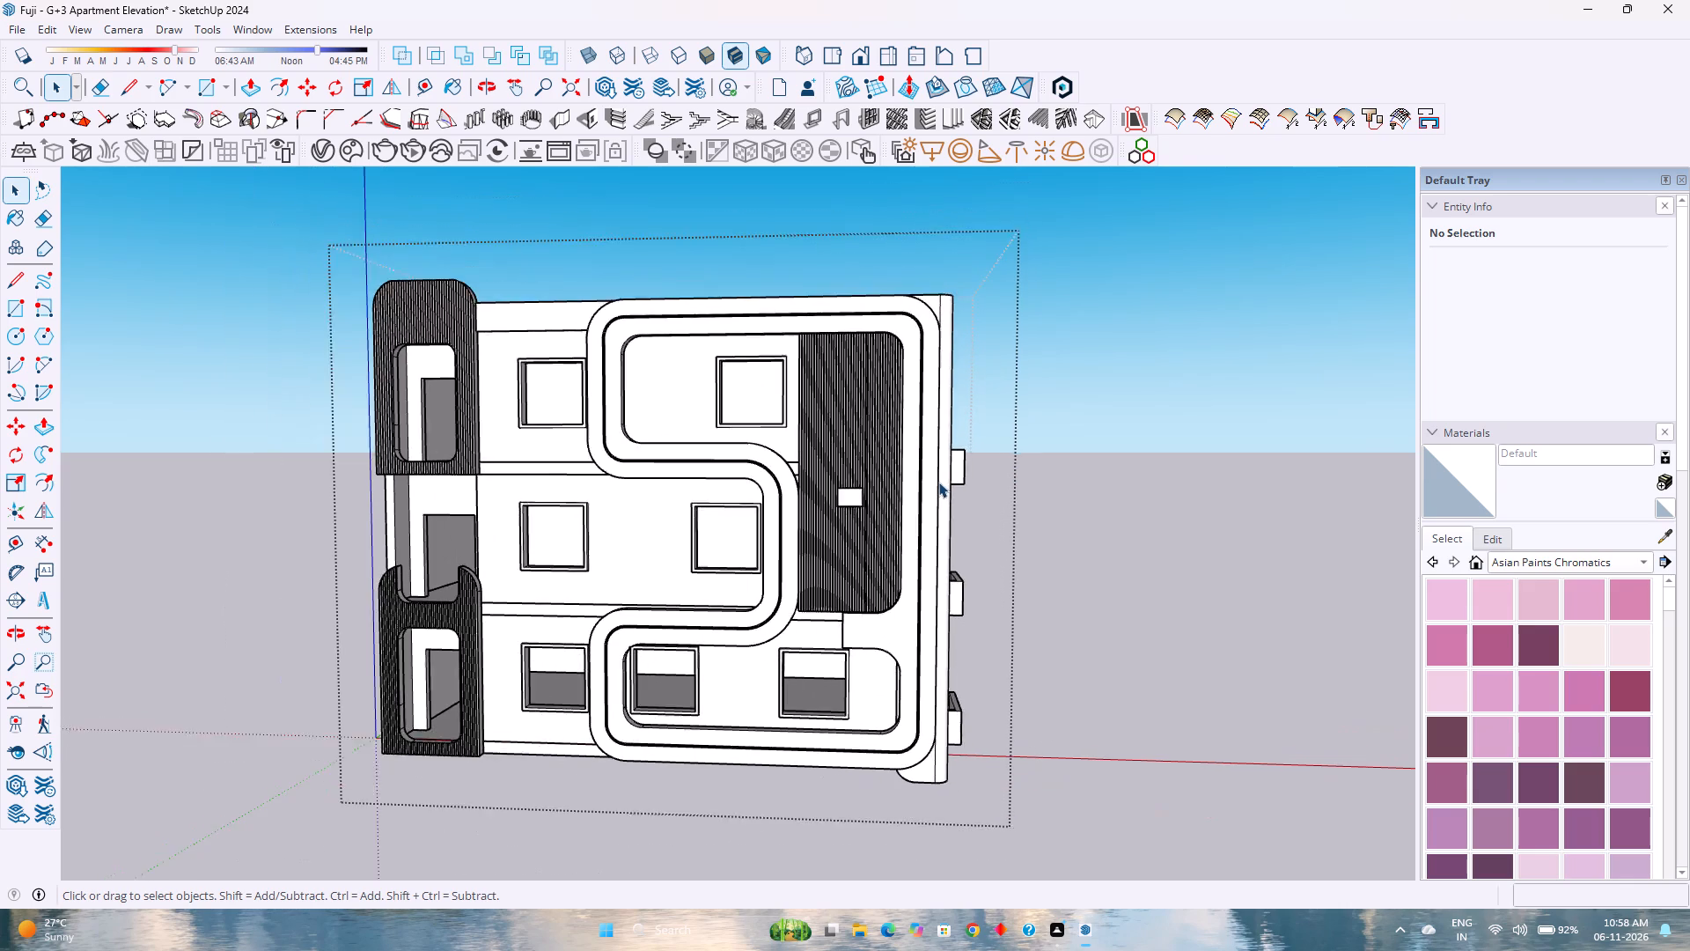
pyautogui.scroll(1, 938, 482)
pyautogui.scroll(-2, 938, 482)
pyautogui.scroll(2, 939, 483)
pyautogui.scroll(-2, 939, 483)
pyautogui.scroll(2, 939, 485)
pyautogui.scroll(-3, 939, 485)
pyautogui.scroll(1, 939, 487)
pyautogui.scroll(-1, 939, 487)
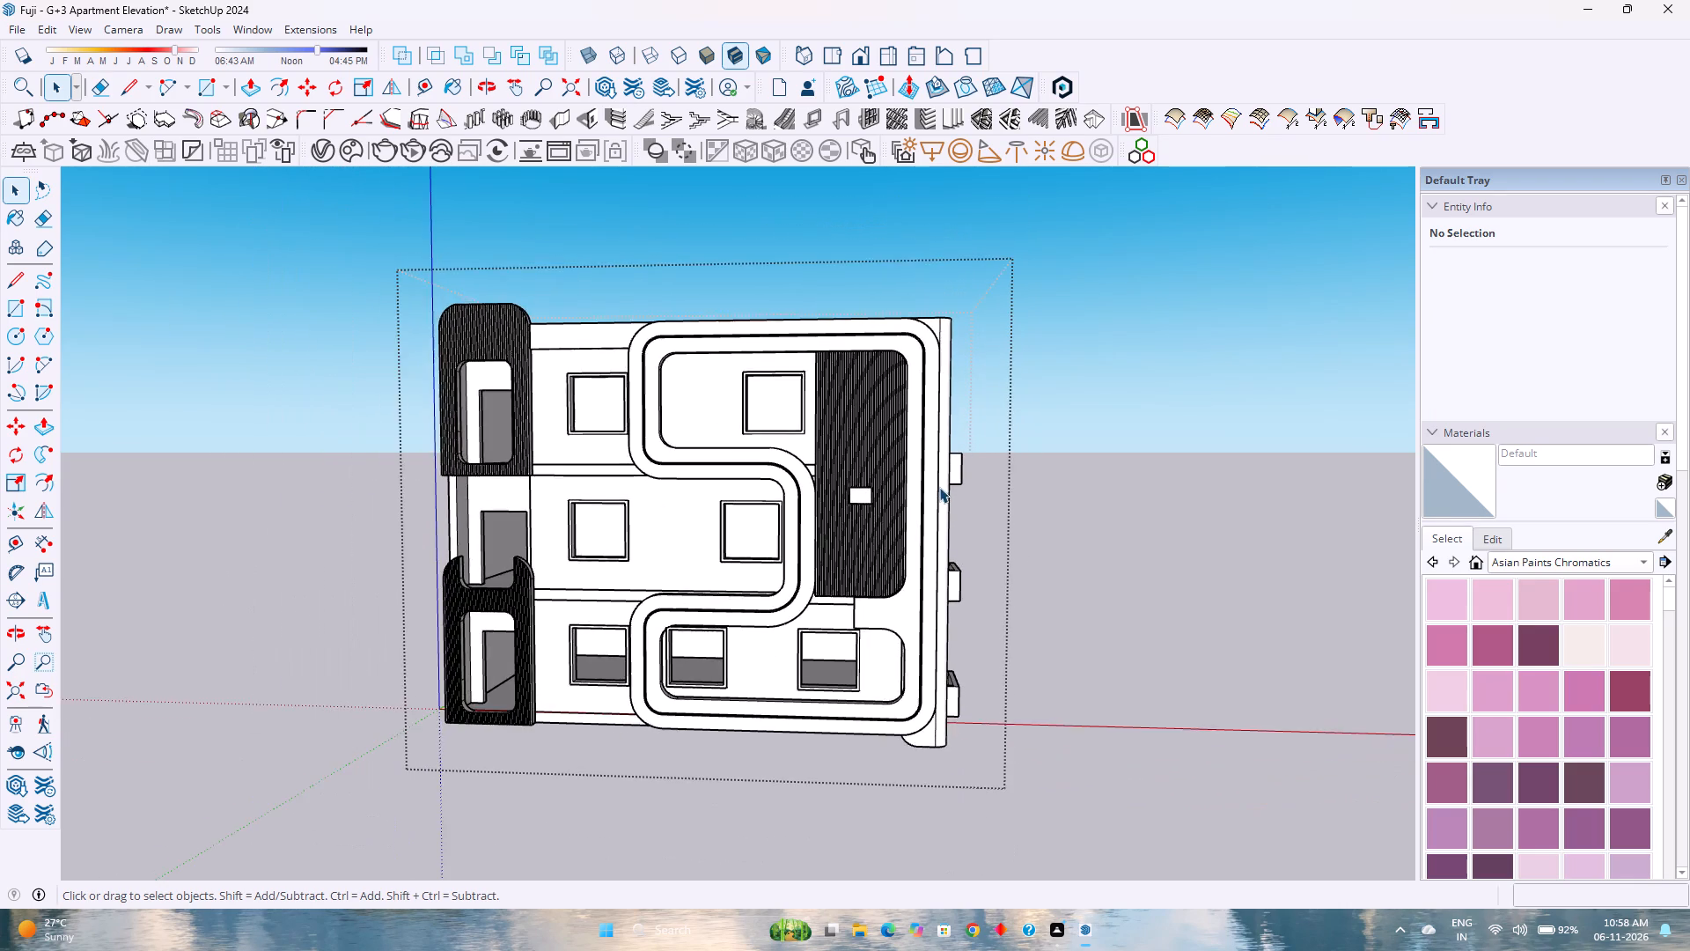
pyautogui.scroll(1, 939, 487)
pyautogui.scroll(-6, 939, 487)
pyautogui.moveTo(921, 497); pyautogui.dragTo(591, 526, button='middle')
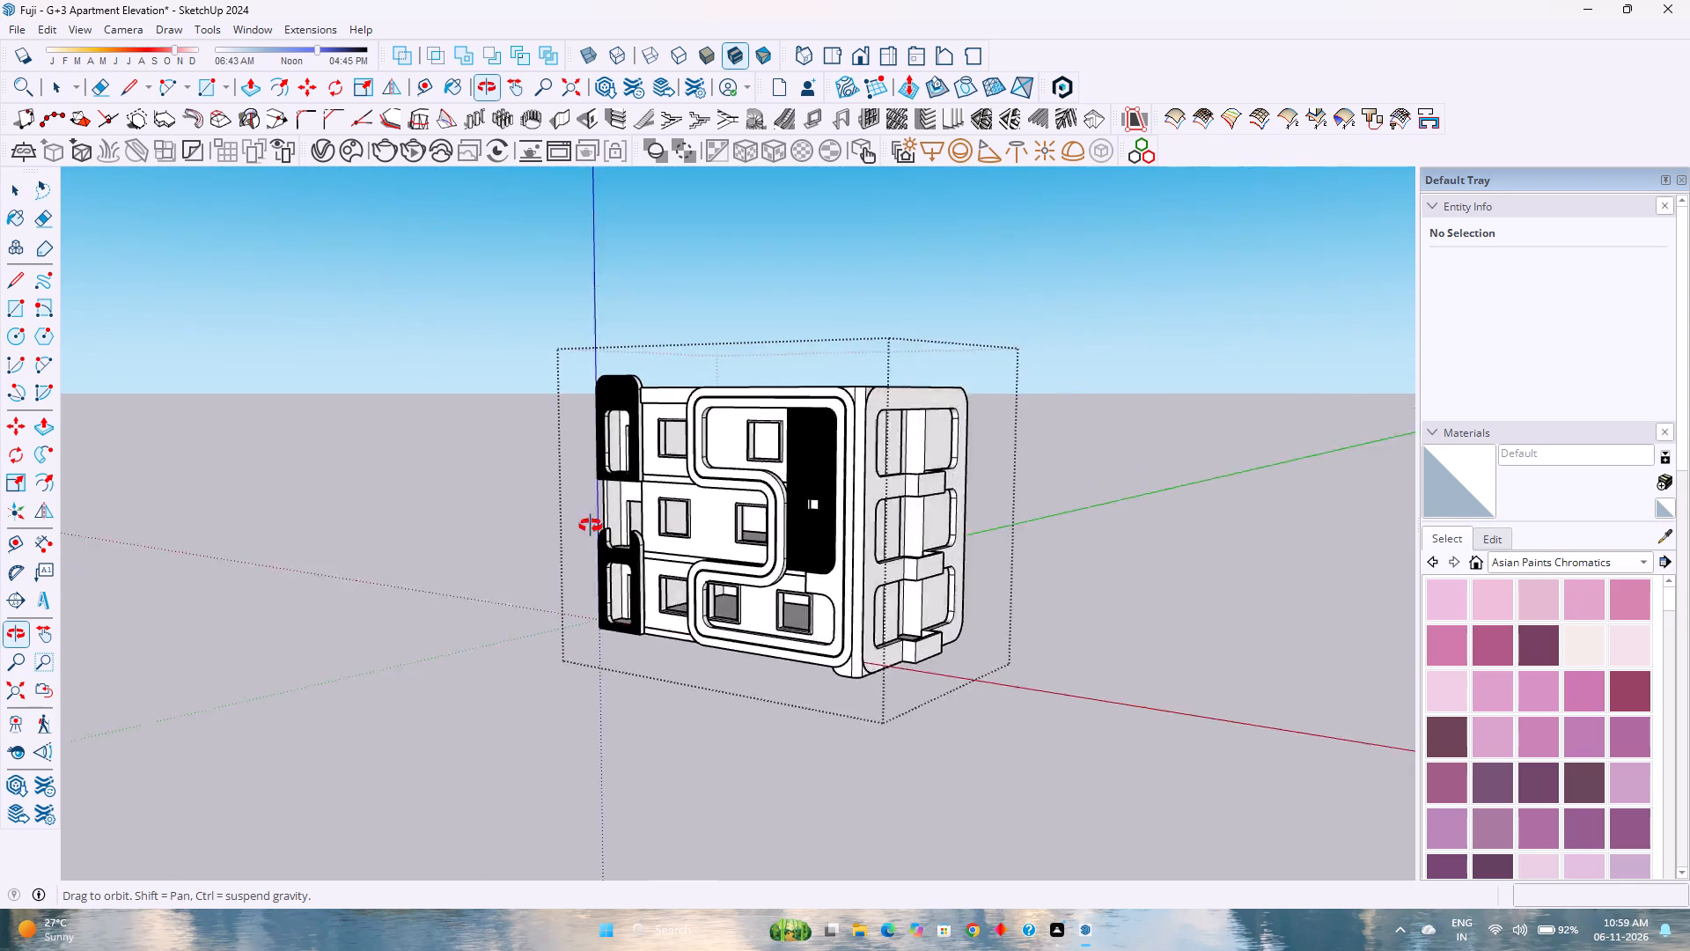
pyautogui.moveTo(591, 526); pyautogui.dragTo(493, 451, button='middle')
pyautogui.middleClick(493, 451)
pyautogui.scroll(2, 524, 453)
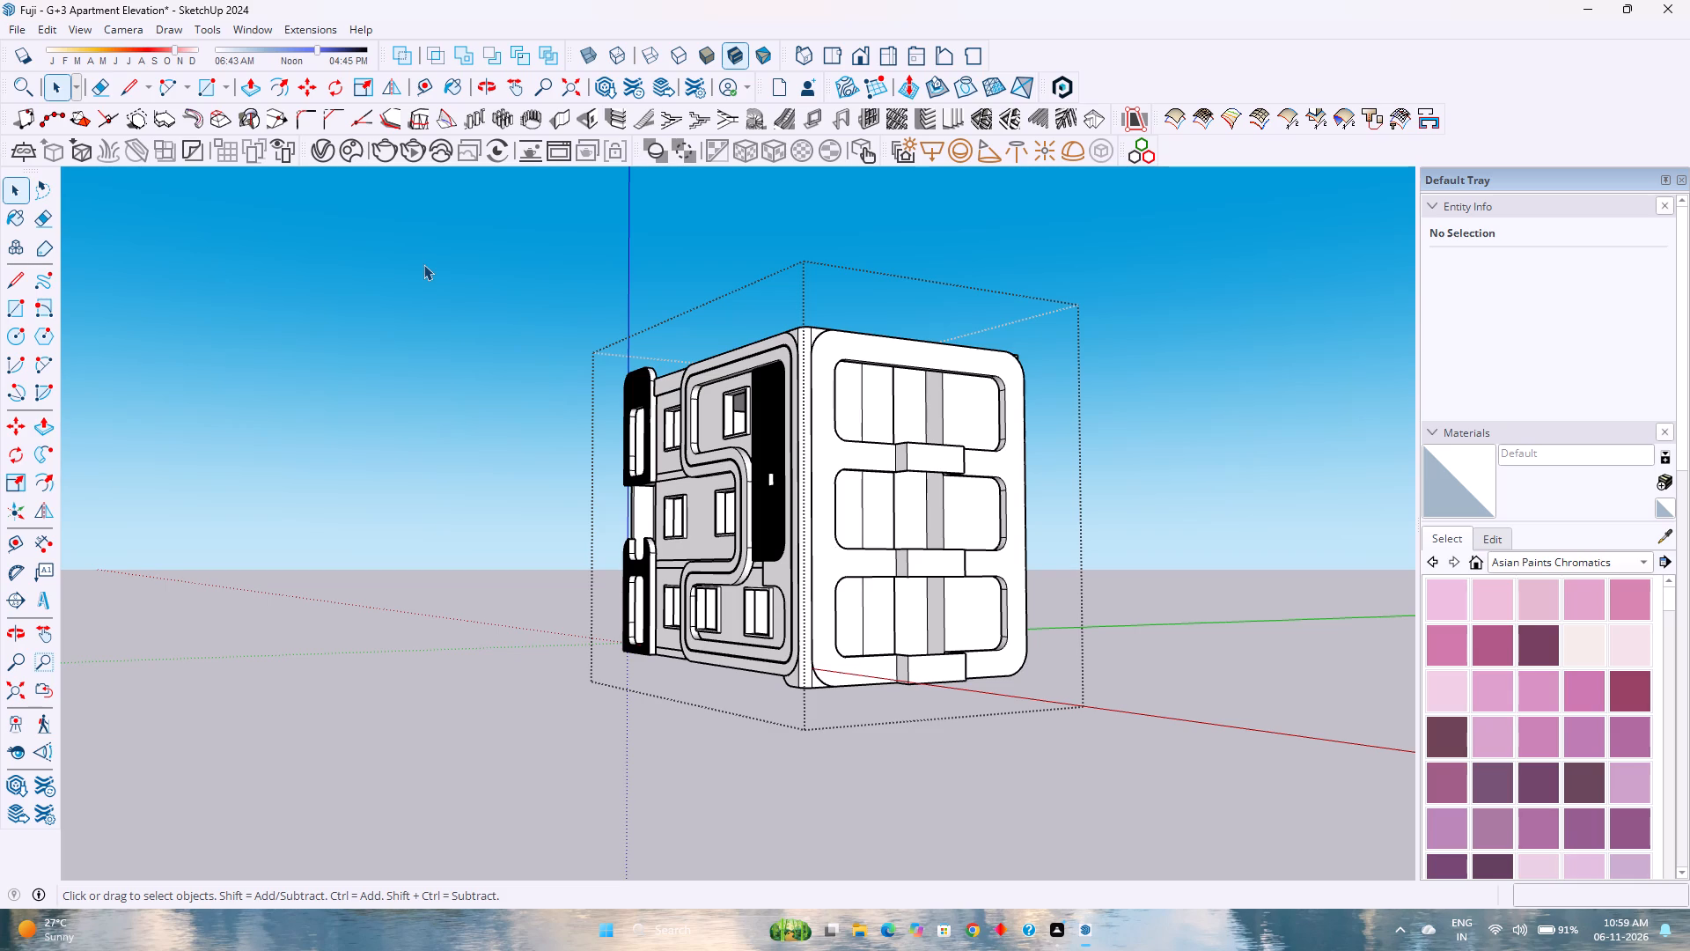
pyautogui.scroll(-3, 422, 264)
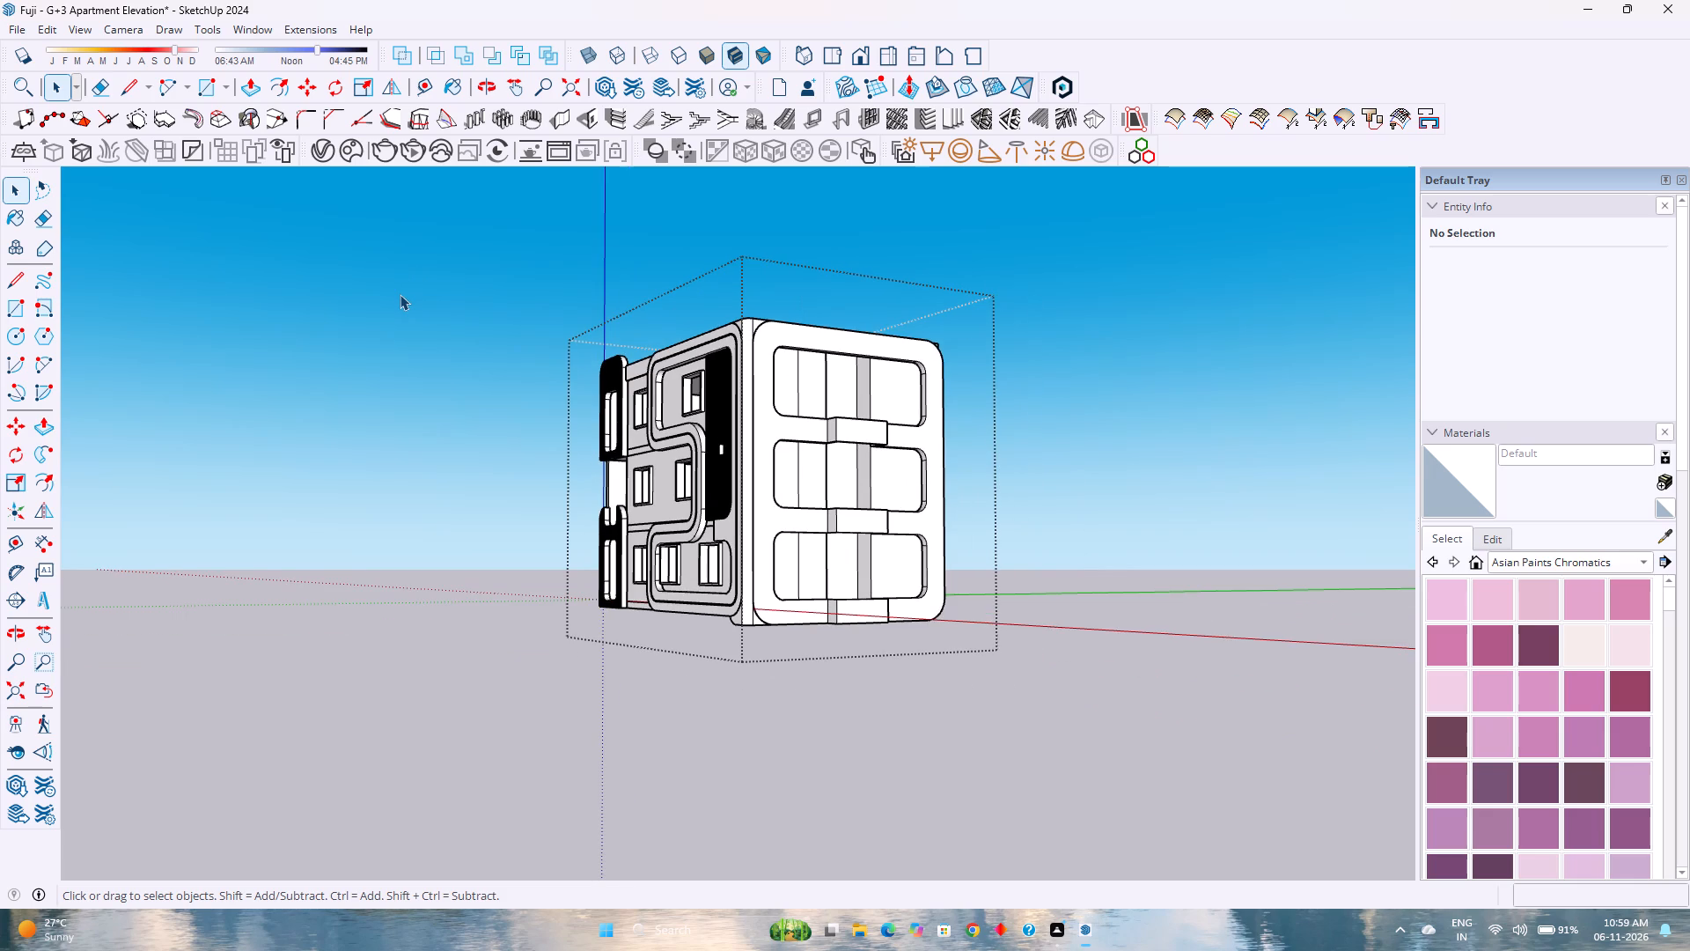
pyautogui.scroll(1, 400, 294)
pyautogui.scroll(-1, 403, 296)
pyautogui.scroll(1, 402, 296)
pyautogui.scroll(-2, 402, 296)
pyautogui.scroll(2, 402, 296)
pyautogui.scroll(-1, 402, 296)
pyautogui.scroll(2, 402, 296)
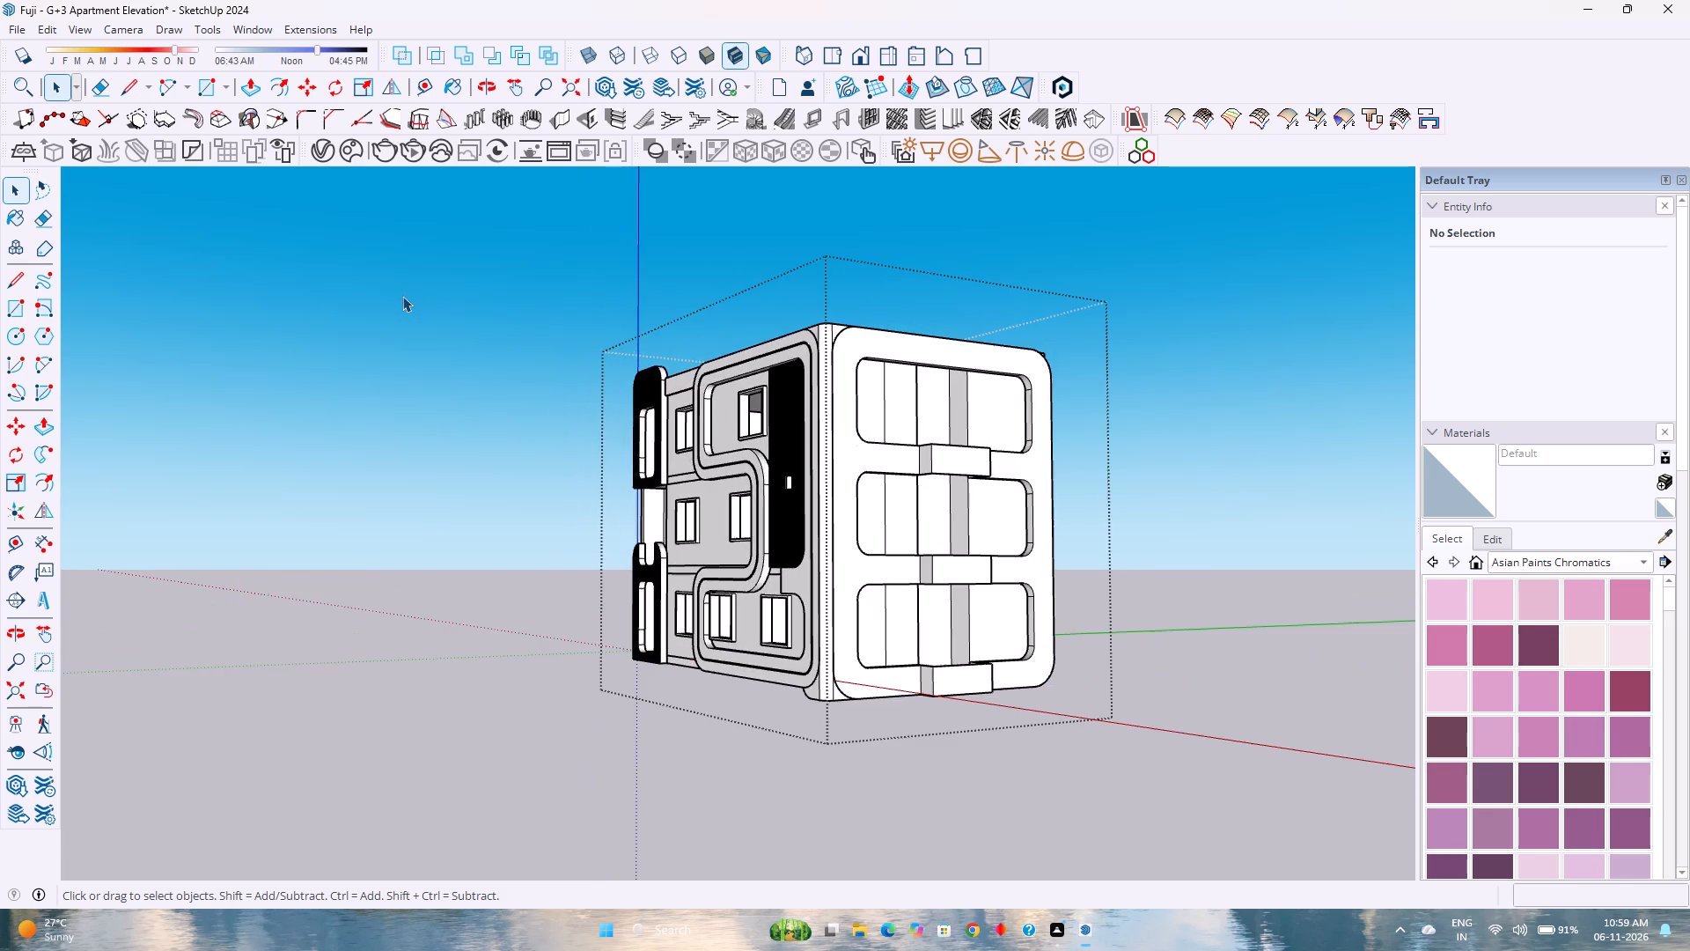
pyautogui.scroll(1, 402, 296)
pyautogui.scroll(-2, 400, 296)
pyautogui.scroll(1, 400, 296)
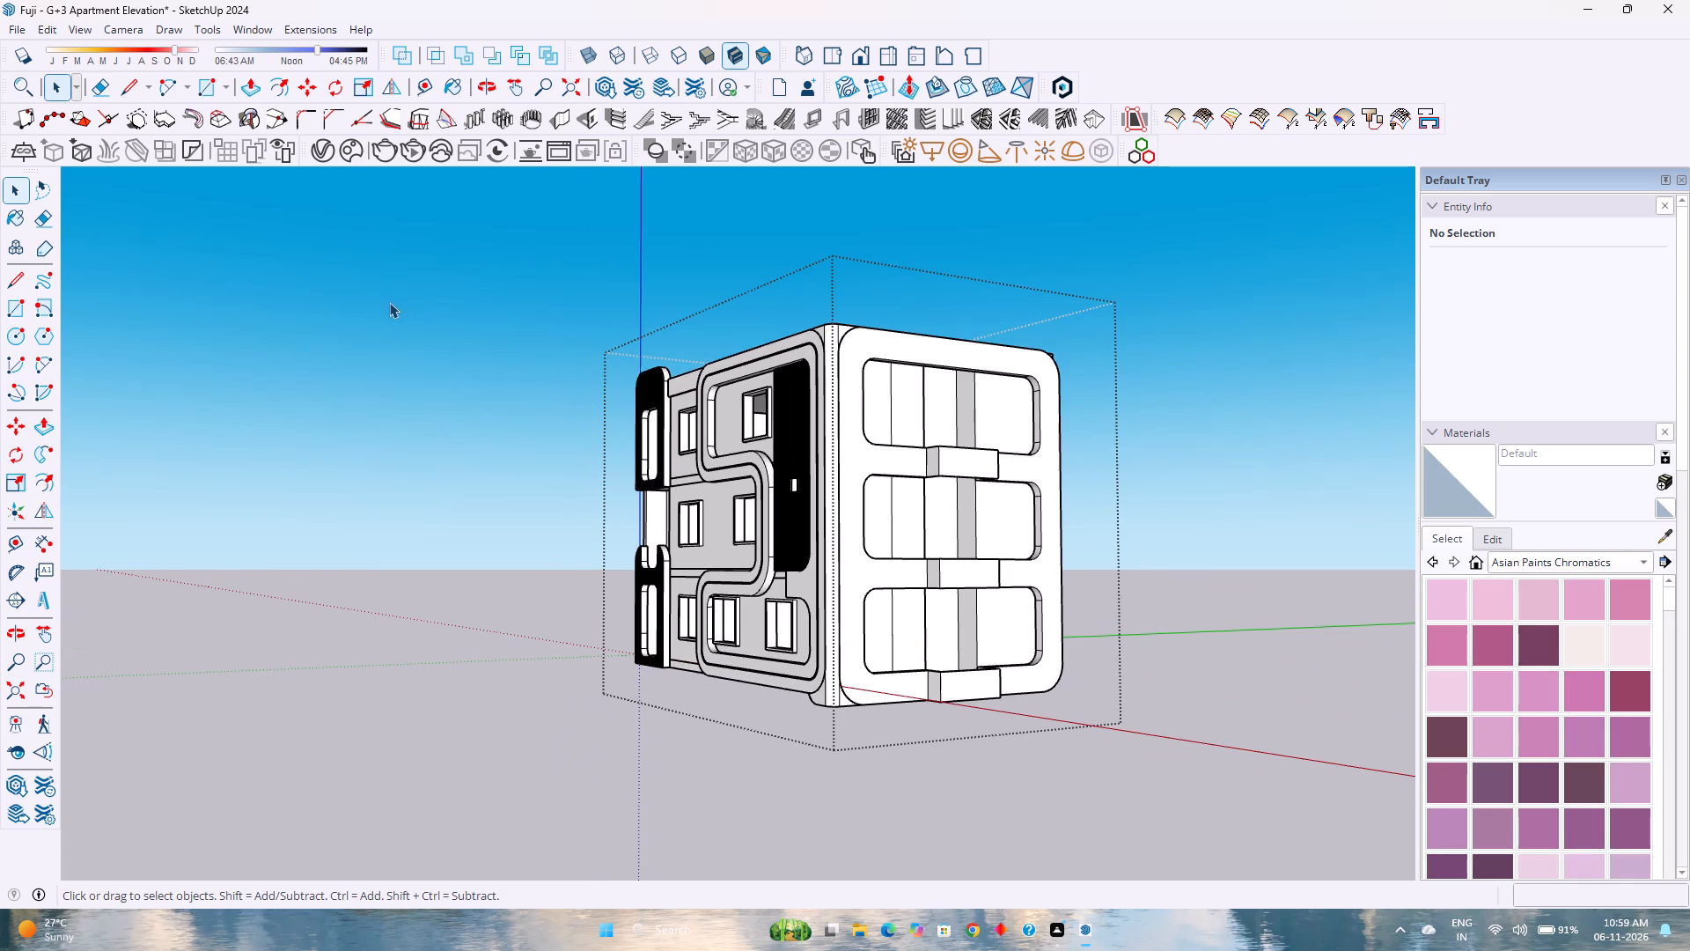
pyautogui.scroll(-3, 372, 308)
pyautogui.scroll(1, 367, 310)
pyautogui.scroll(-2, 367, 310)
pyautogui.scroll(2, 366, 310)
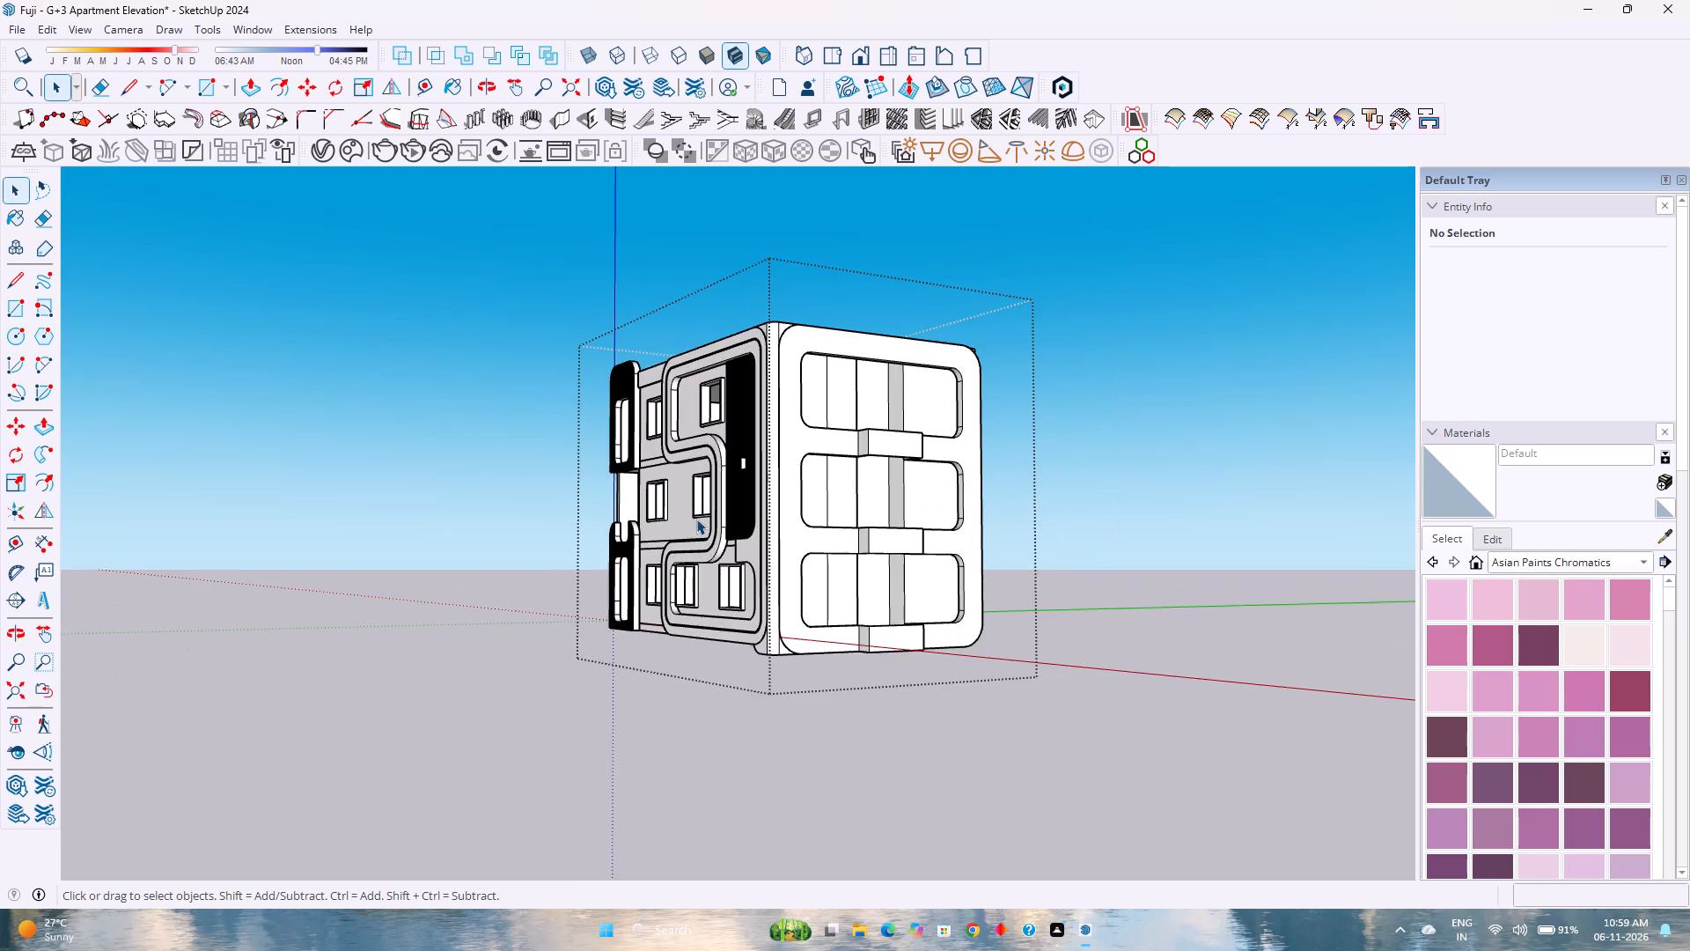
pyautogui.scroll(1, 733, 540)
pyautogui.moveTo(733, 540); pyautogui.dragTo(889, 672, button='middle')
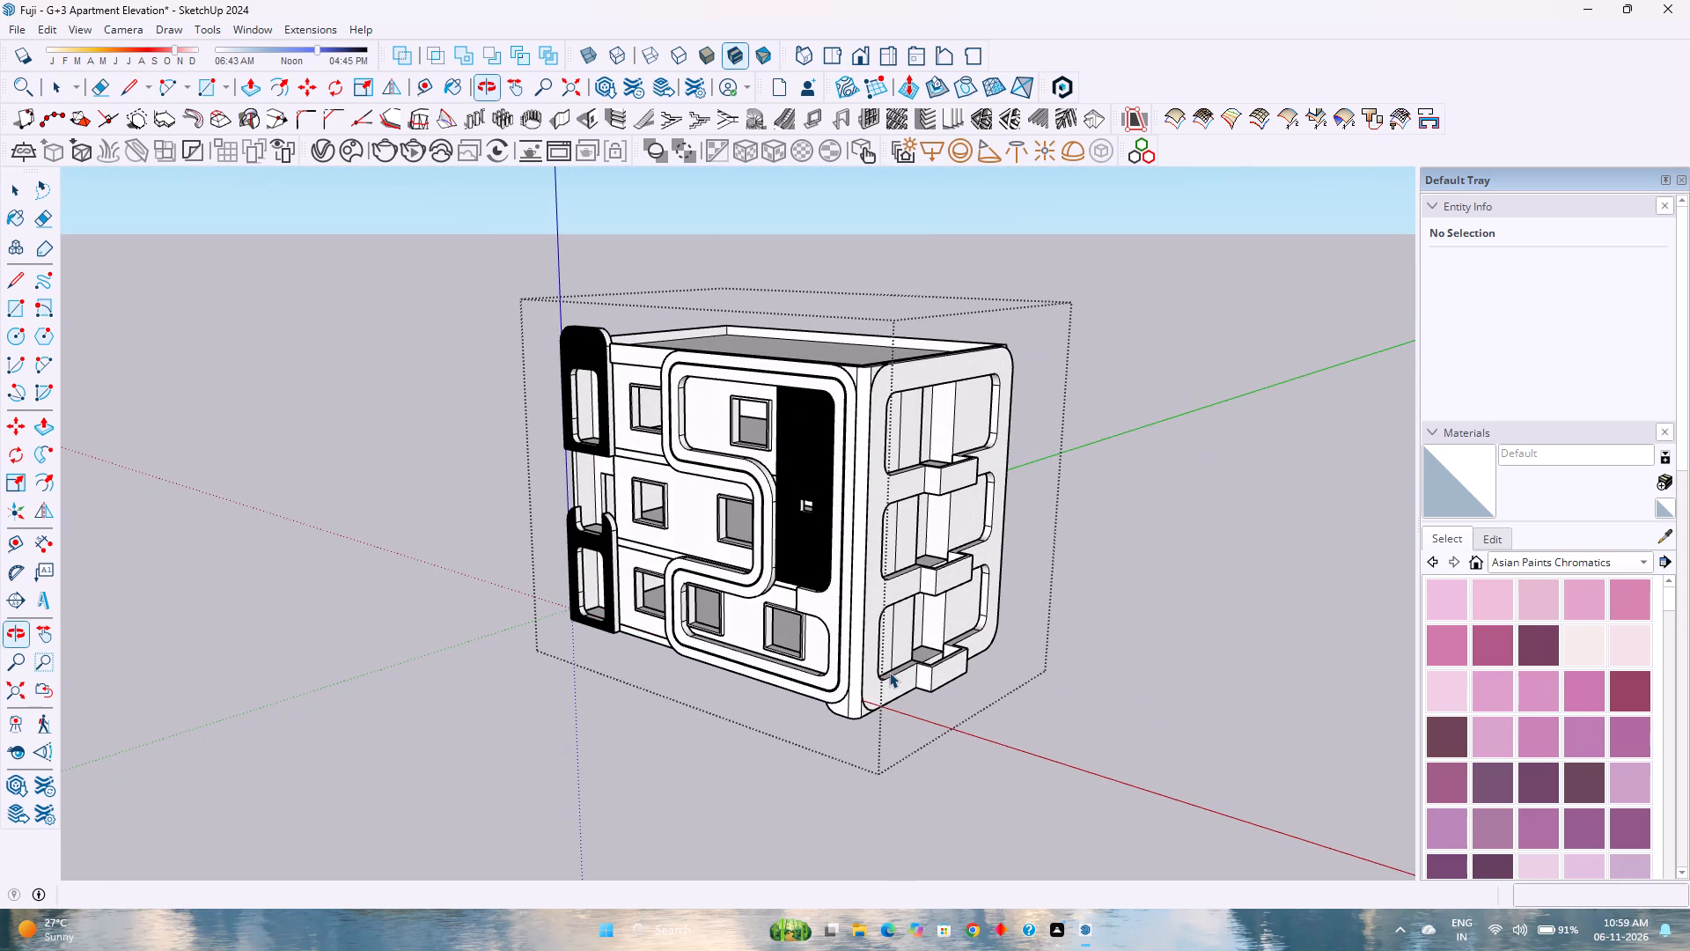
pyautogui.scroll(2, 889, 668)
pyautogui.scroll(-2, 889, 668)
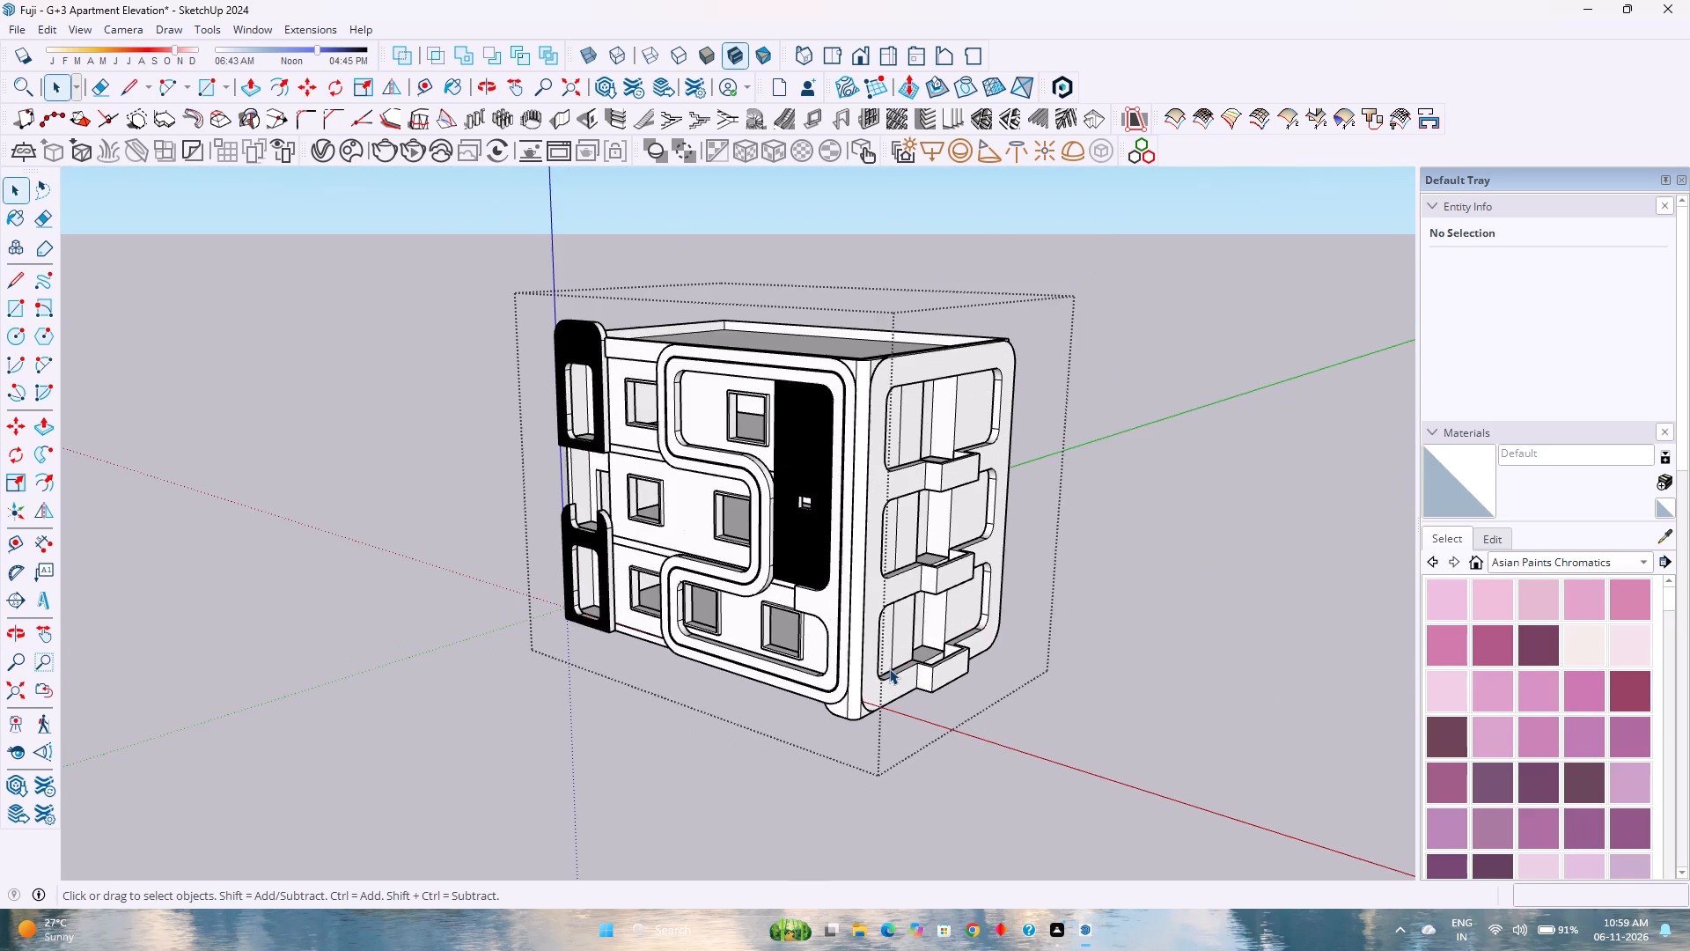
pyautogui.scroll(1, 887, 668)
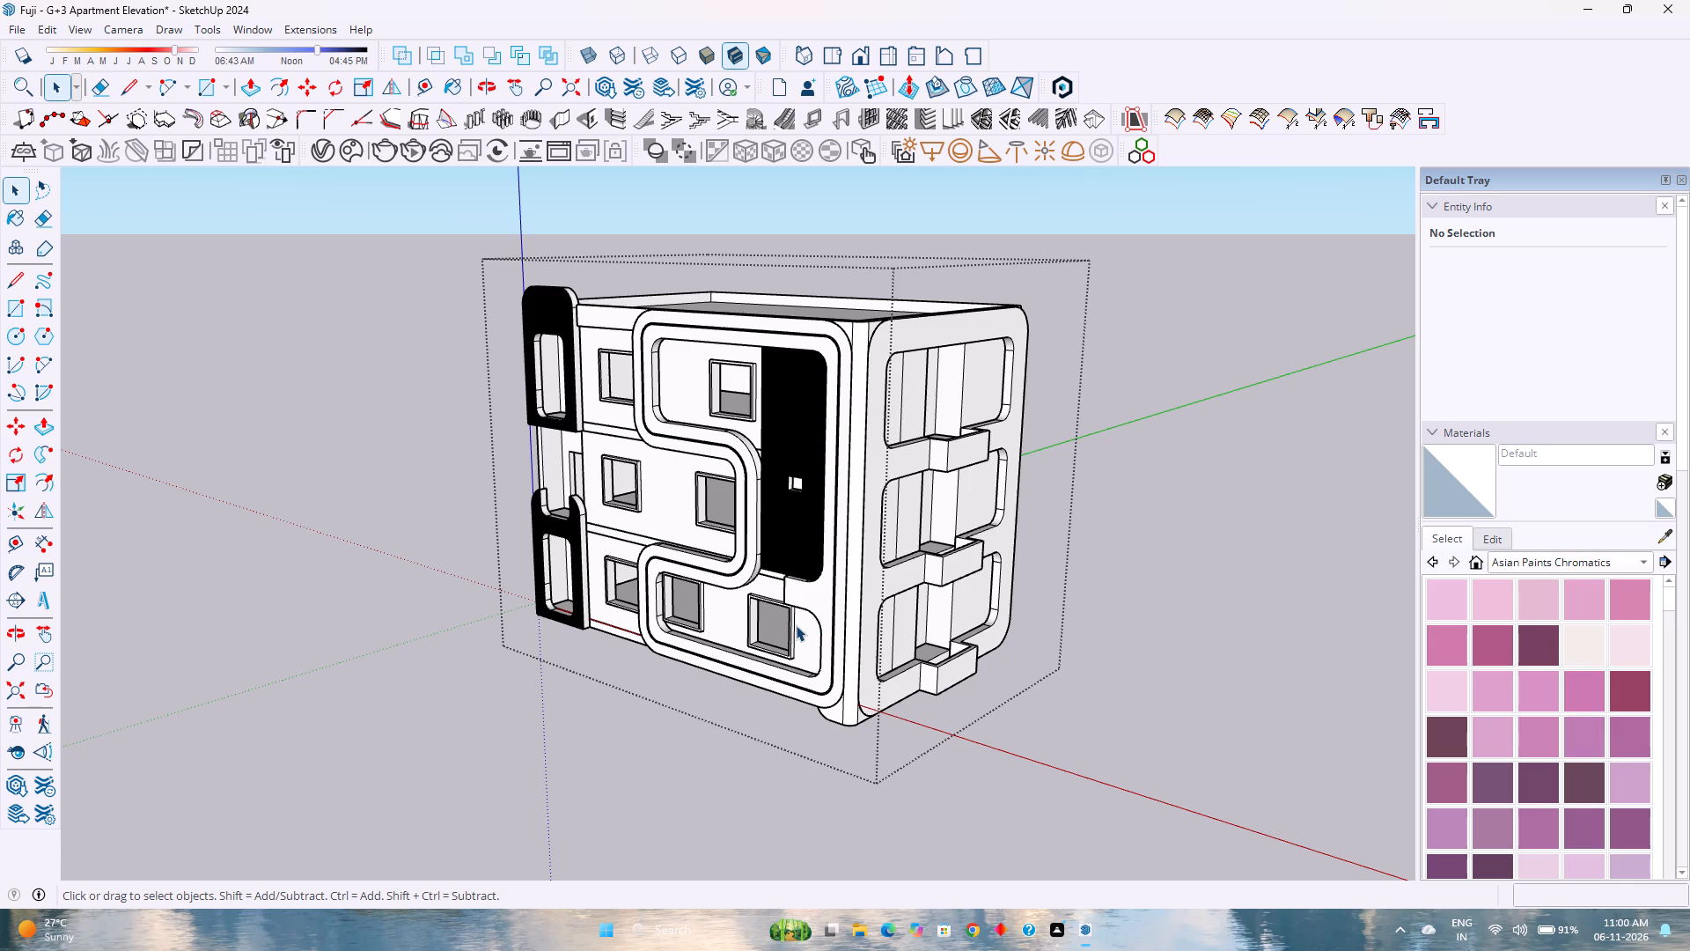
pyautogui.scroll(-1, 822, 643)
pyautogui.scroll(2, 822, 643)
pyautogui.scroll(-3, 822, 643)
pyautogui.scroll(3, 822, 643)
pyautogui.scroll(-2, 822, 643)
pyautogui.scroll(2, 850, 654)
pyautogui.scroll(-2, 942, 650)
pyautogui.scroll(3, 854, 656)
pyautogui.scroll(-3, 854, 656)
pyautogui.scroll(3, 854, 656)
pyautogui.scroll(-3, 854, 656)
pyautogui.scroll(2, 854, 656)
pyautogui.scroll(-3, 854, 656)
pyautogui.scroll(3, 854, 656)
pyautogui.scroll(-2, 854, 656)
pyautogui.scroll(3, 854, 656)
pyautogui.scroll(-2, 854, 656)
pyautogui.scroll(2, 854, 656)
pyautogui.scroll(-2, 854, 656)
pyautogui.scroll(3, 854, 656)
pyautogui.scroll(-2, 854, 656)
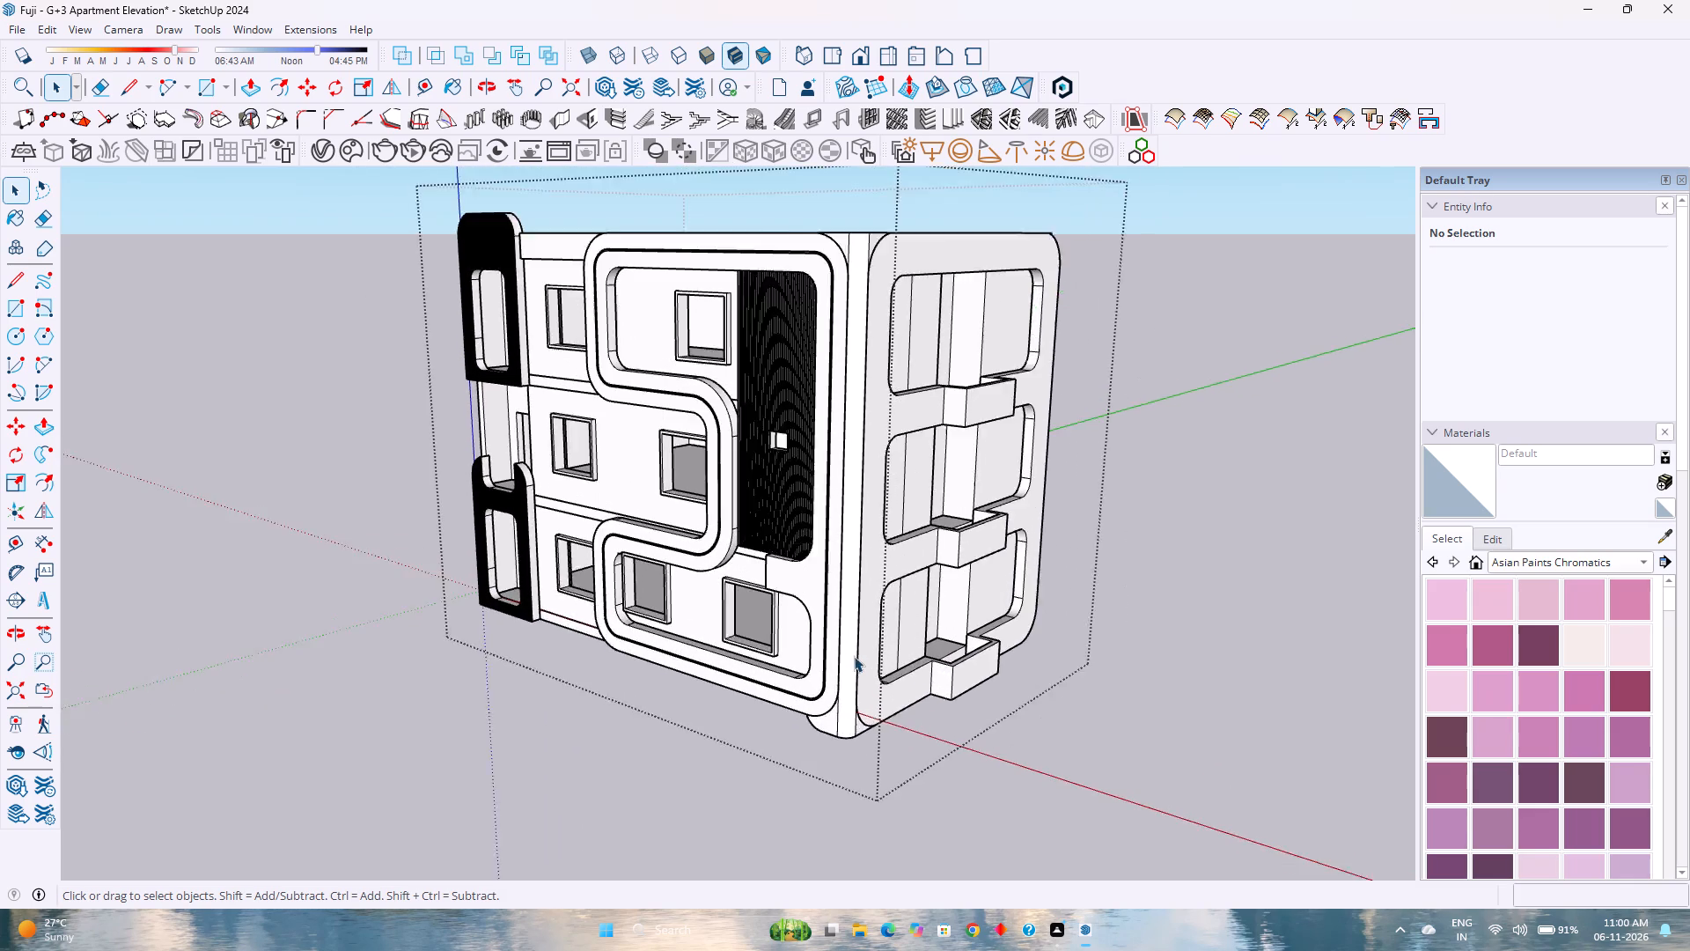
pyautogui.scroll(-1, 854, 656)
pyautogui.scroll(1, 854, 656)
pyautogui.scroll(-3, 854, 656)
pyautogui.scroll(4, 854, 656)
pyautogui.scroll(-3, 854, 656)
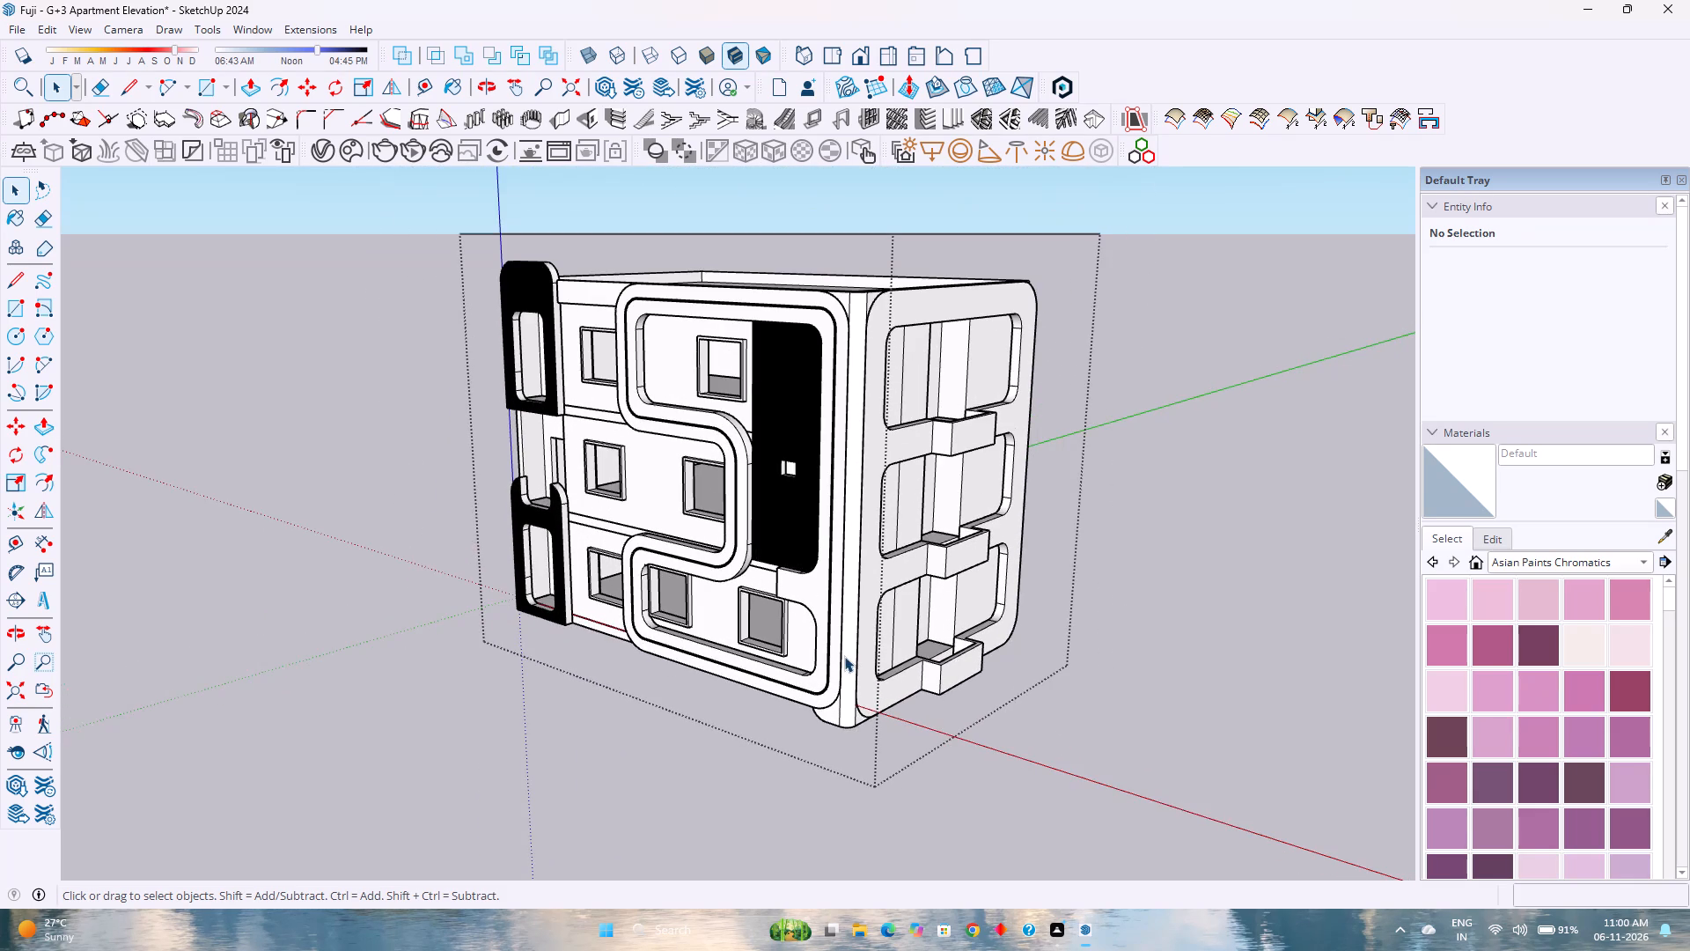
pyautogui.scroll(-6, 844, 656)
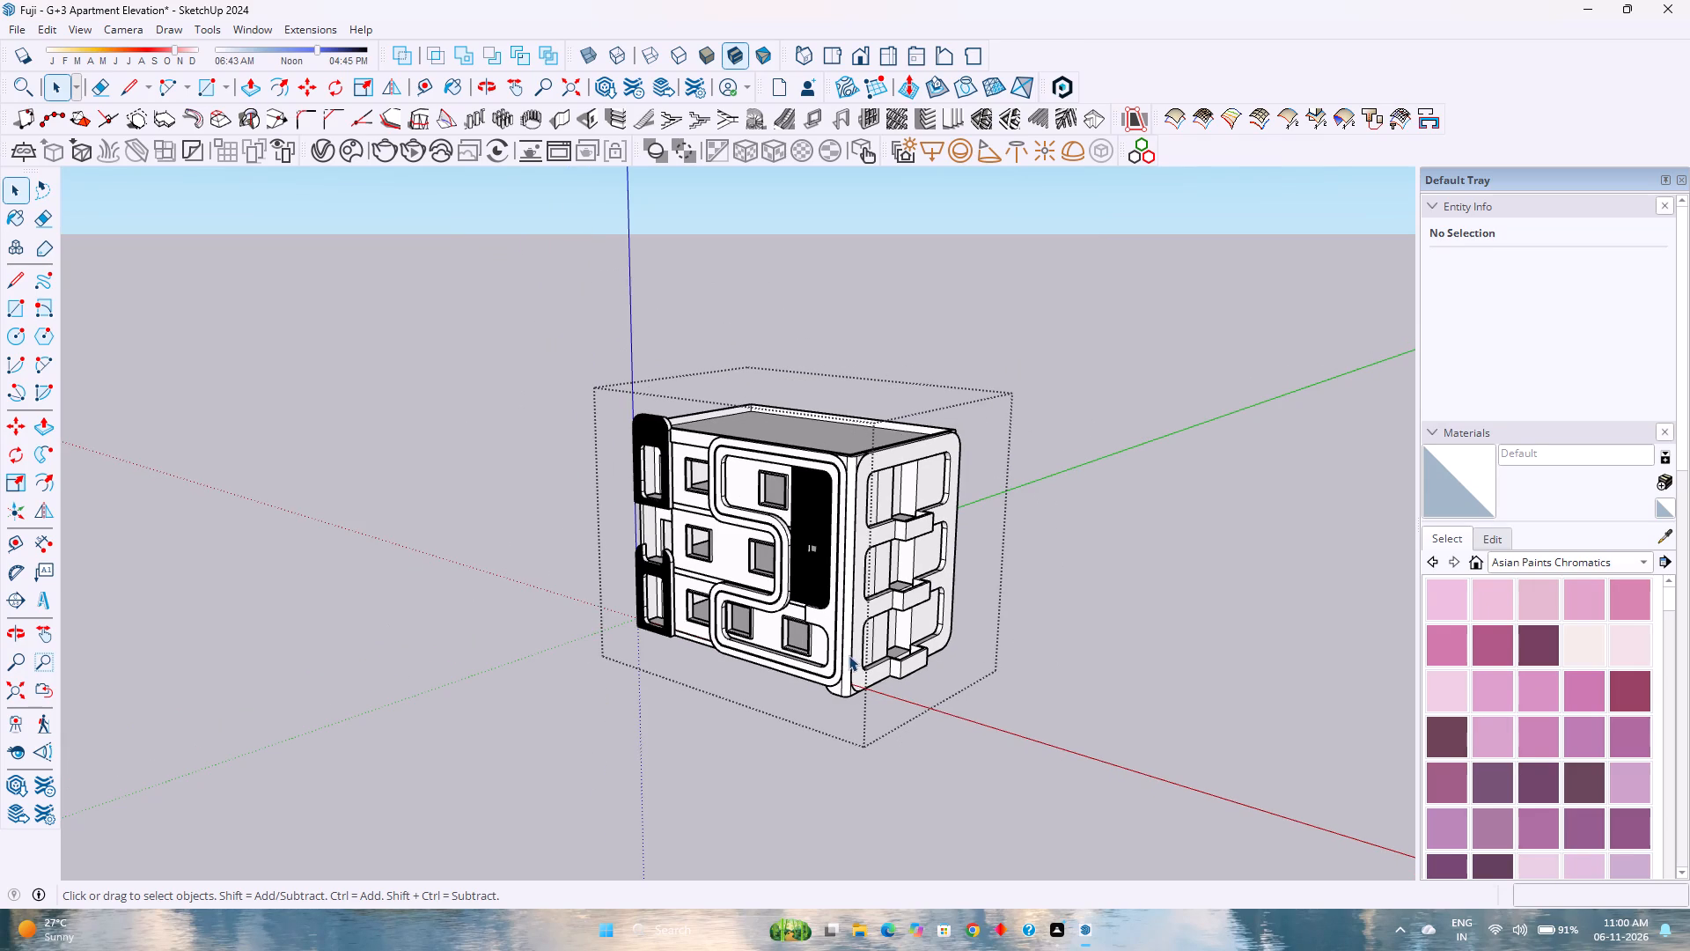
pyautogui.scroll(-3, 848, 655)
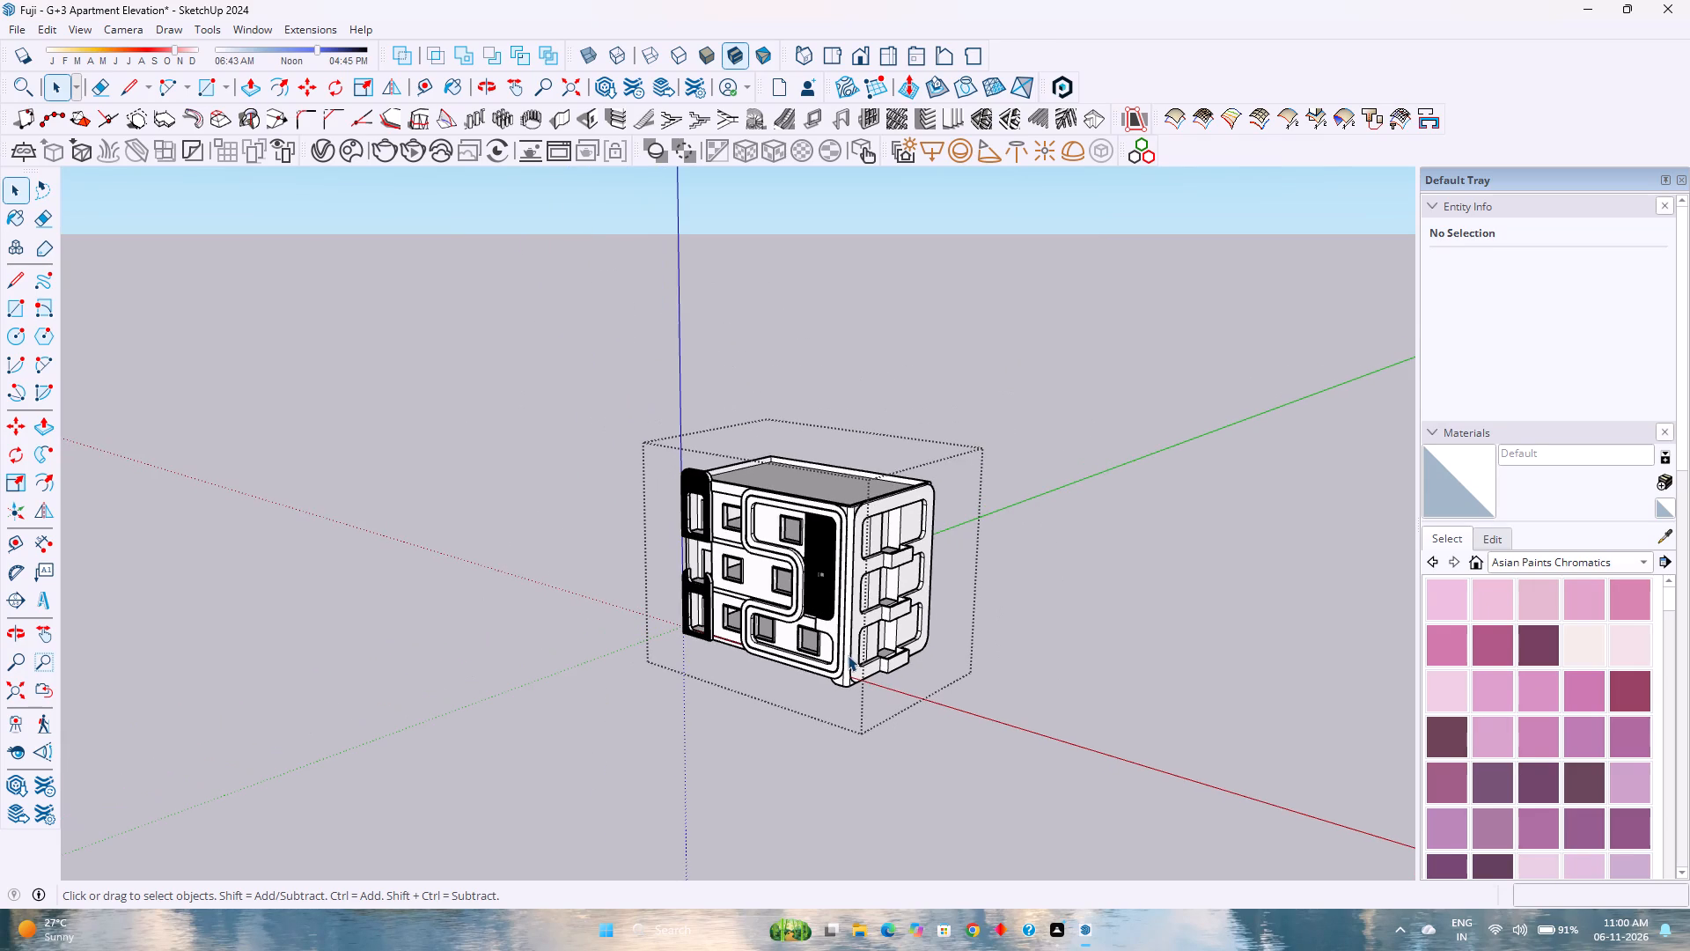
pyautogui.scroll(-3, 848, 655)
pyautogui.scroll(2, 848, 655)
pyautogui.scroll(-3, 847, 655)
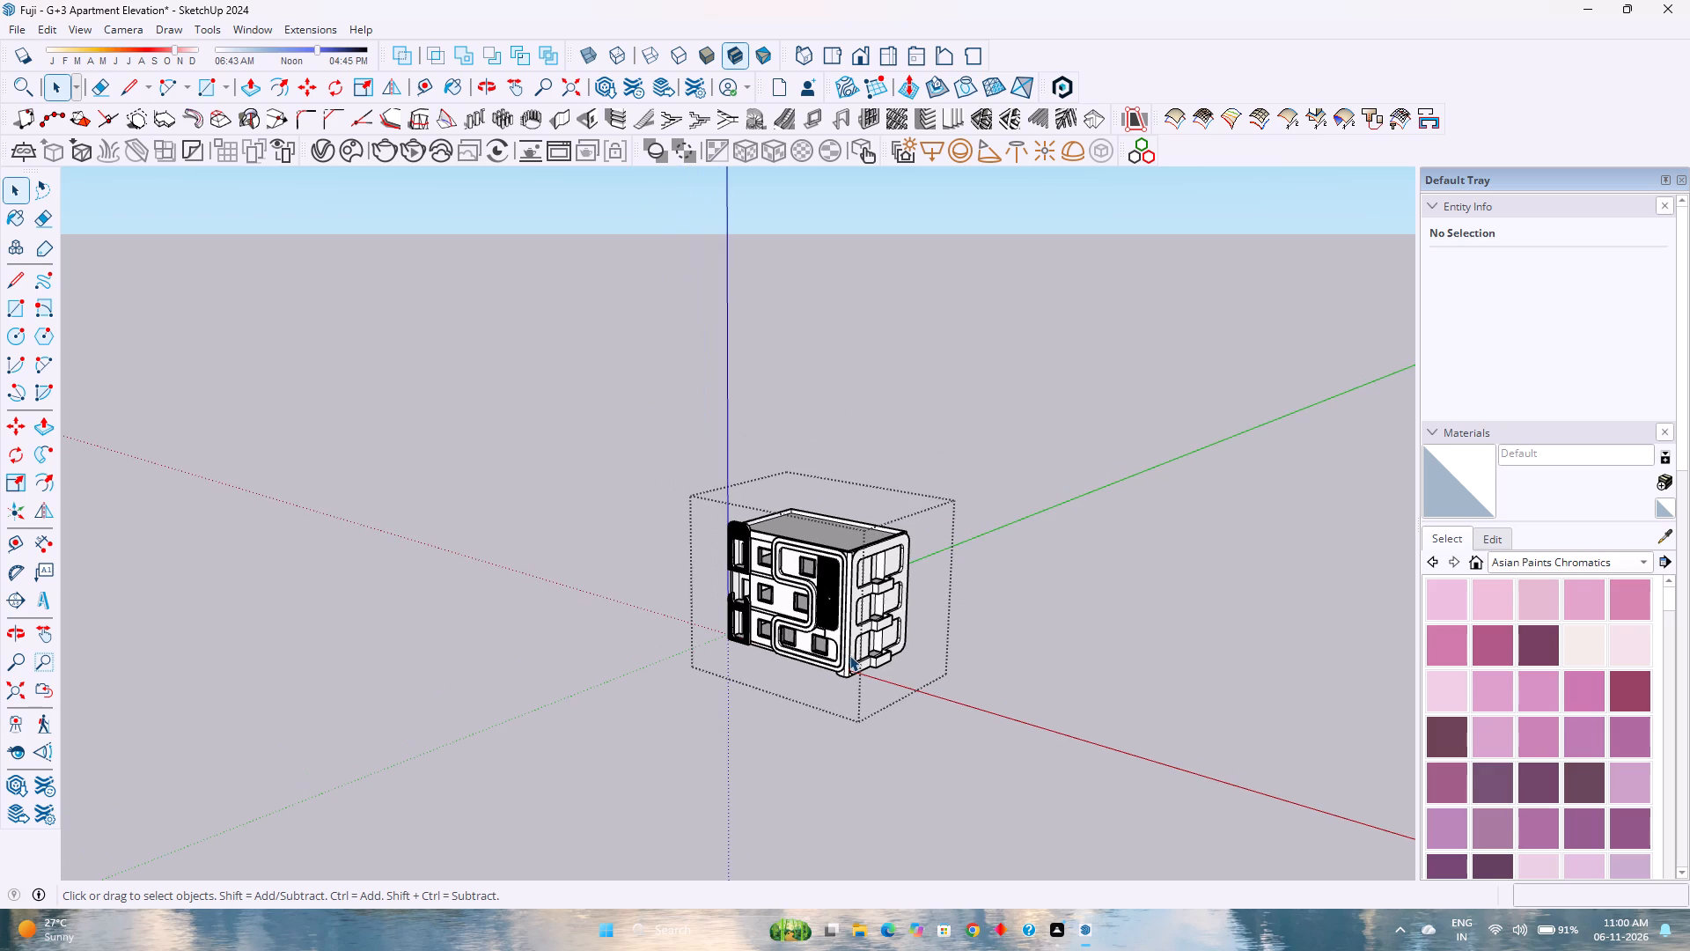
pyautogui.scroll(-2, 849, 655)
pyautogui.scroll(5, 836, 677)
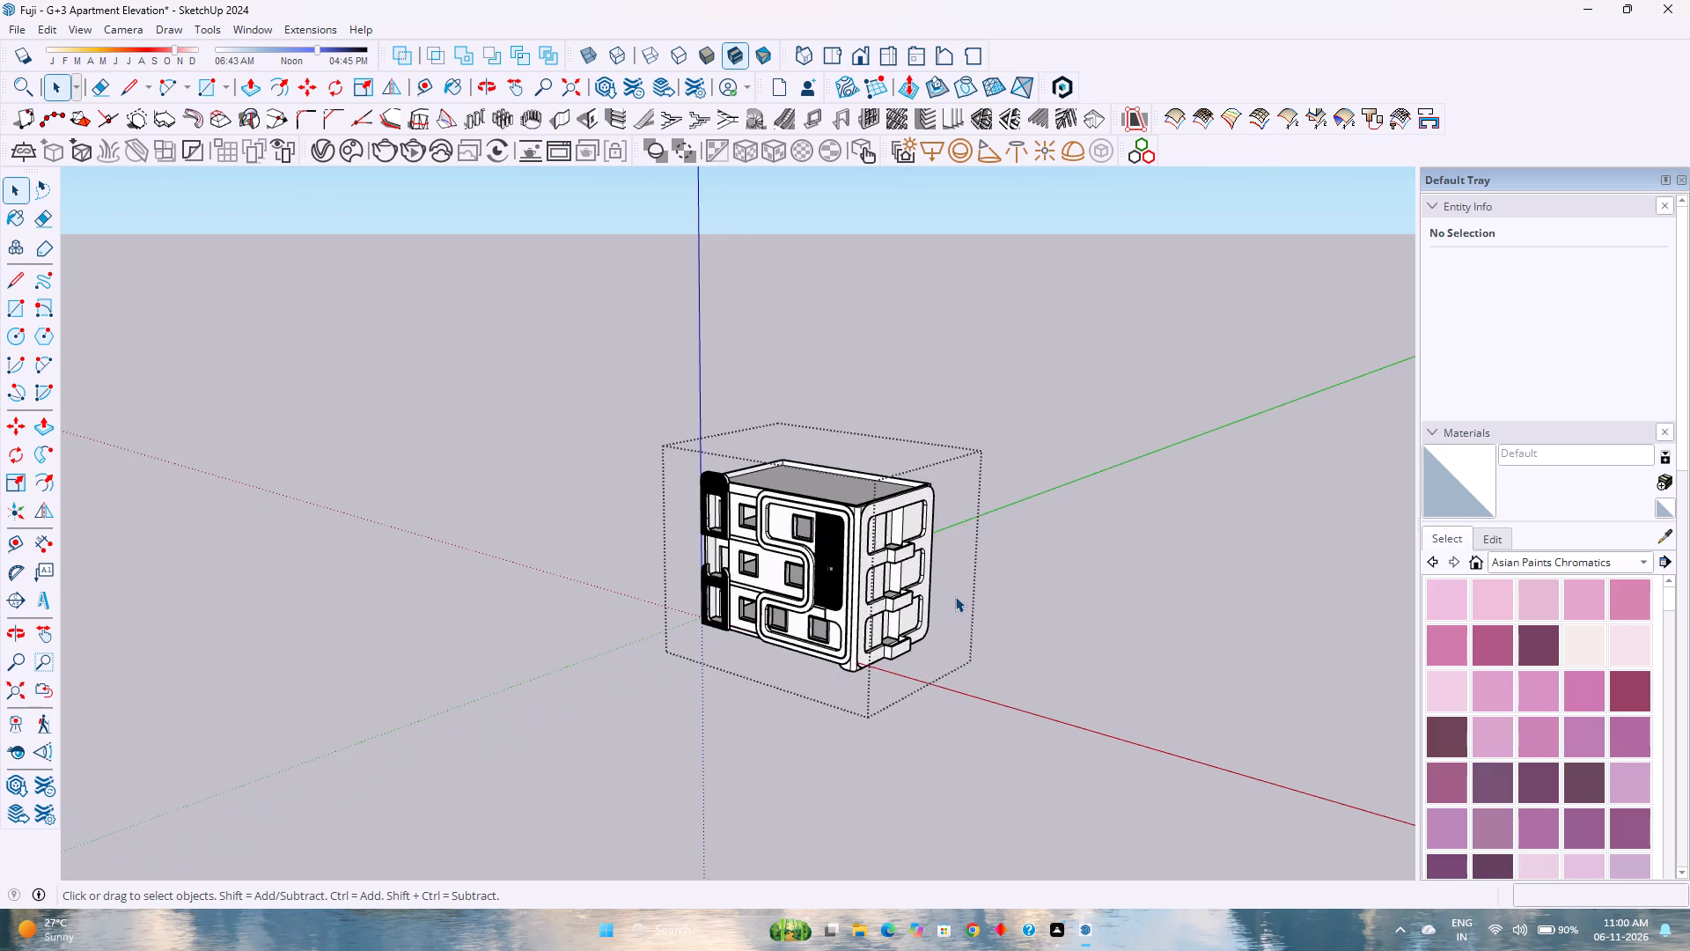
# Examine the whole building at eye level from the corner, comparing the front elevation with the side frame and balcony boxes.
pyautogui.scroll(2, 955, 595)
pyautogui.scroll(5, 947, 478)
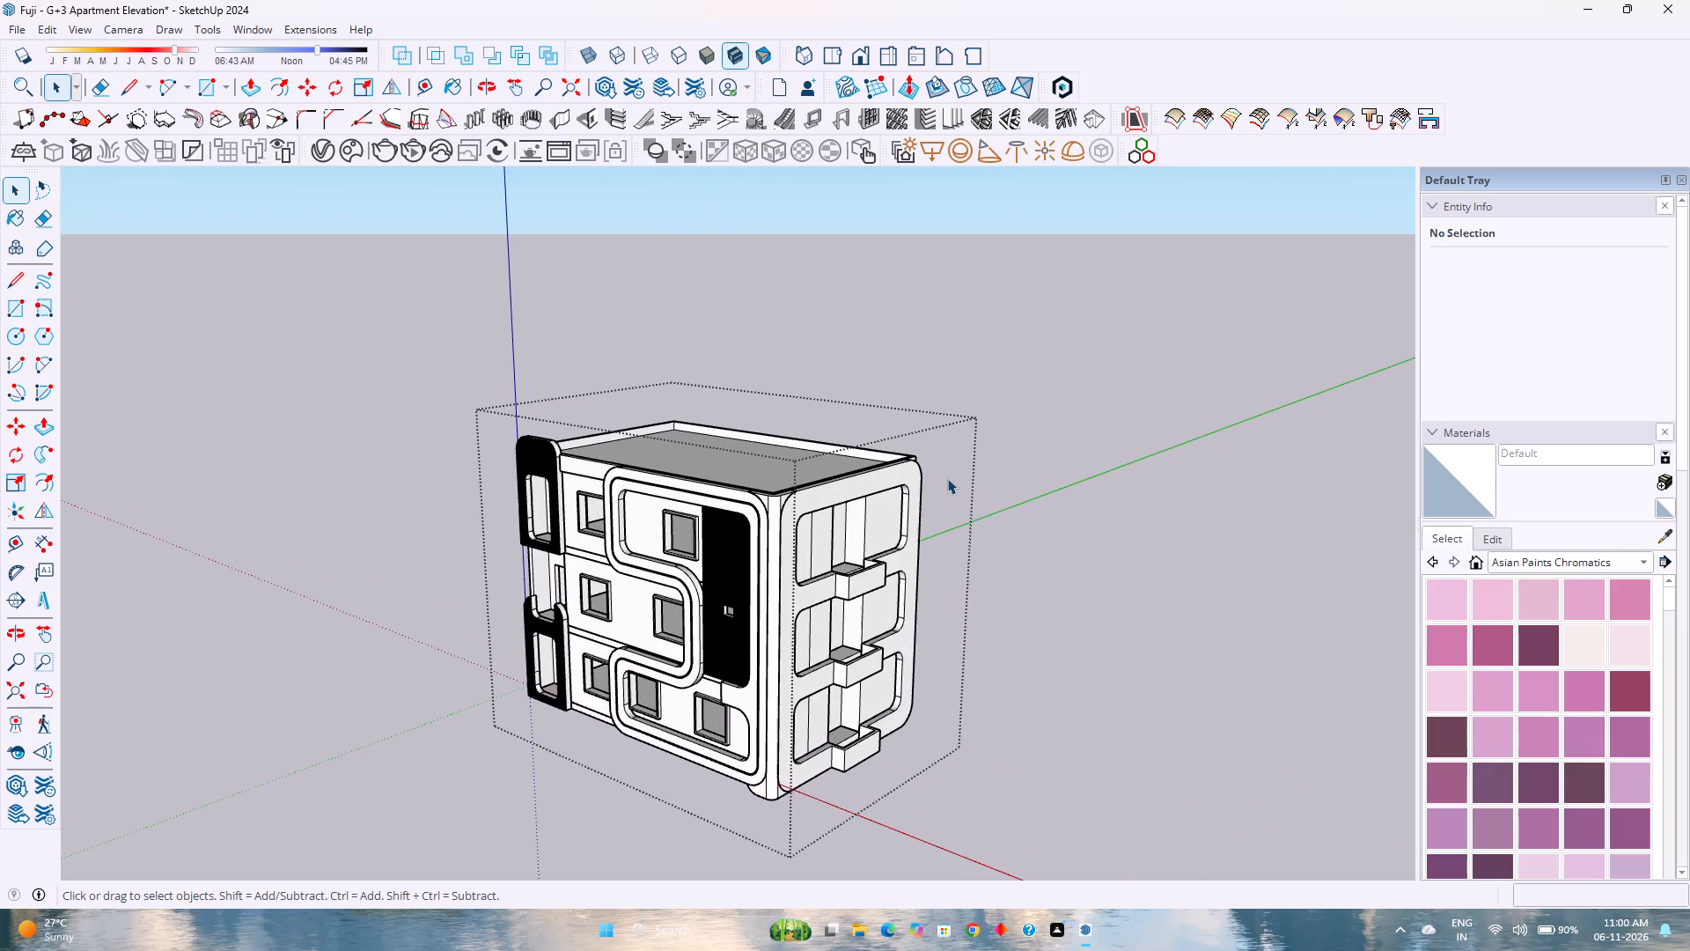
pyautogui.moveTo(922, 549); pyautogui.dragTo(907, 424, button='middle')
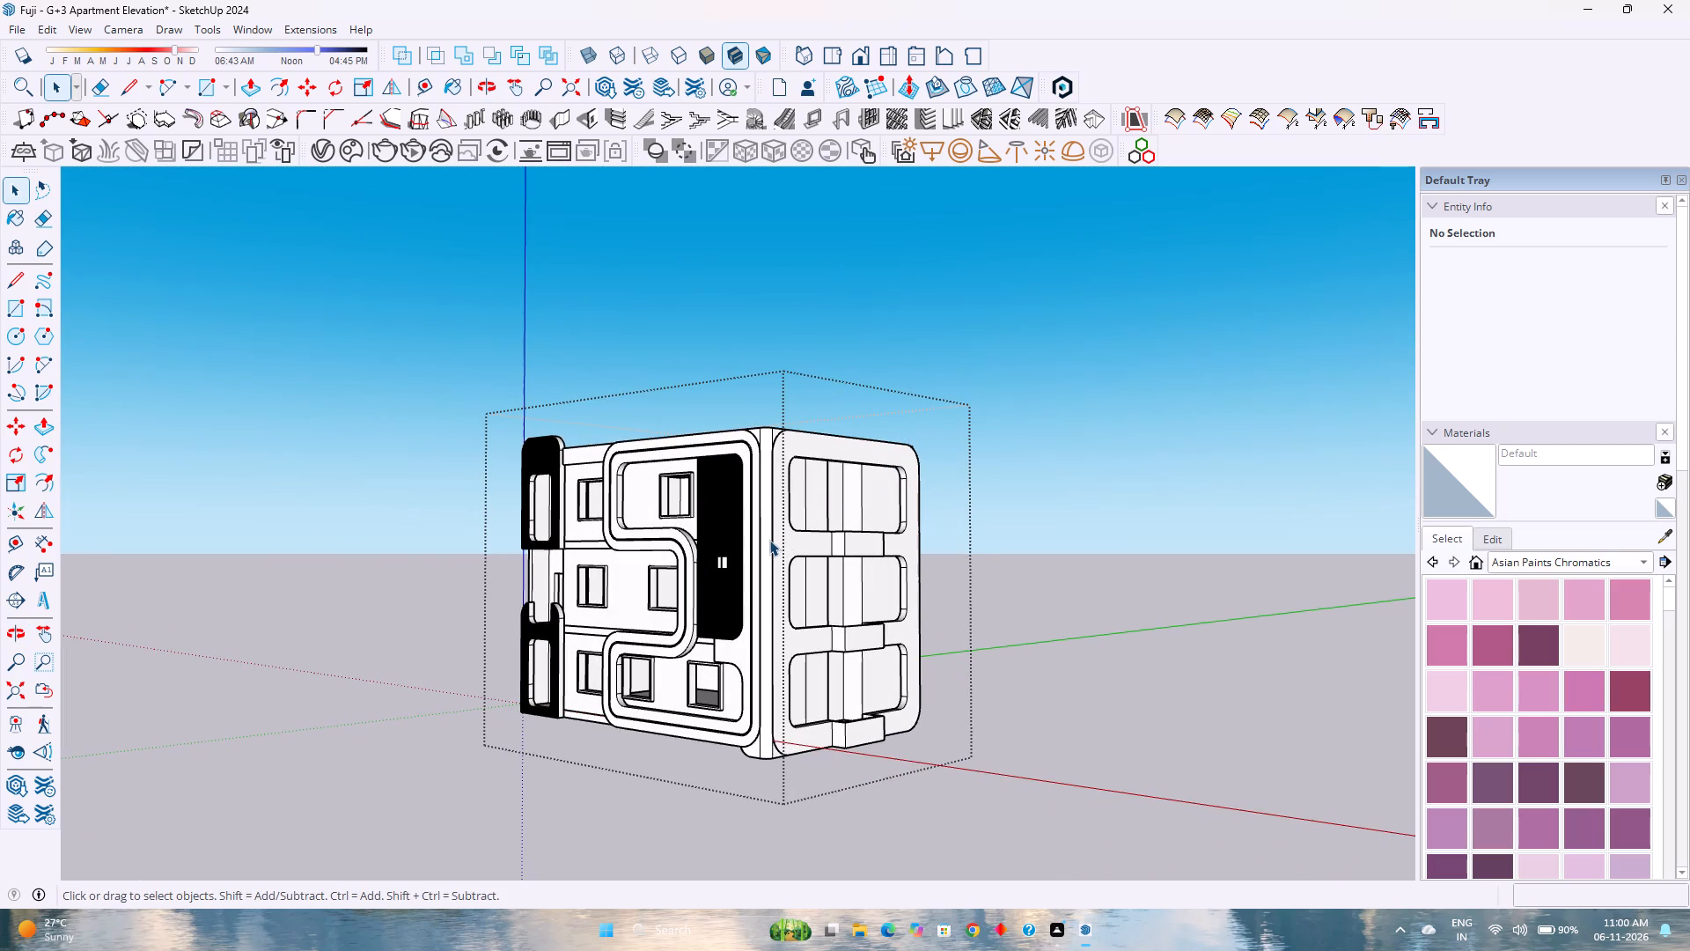
pyautogui.scroll(-2, 768, 540)
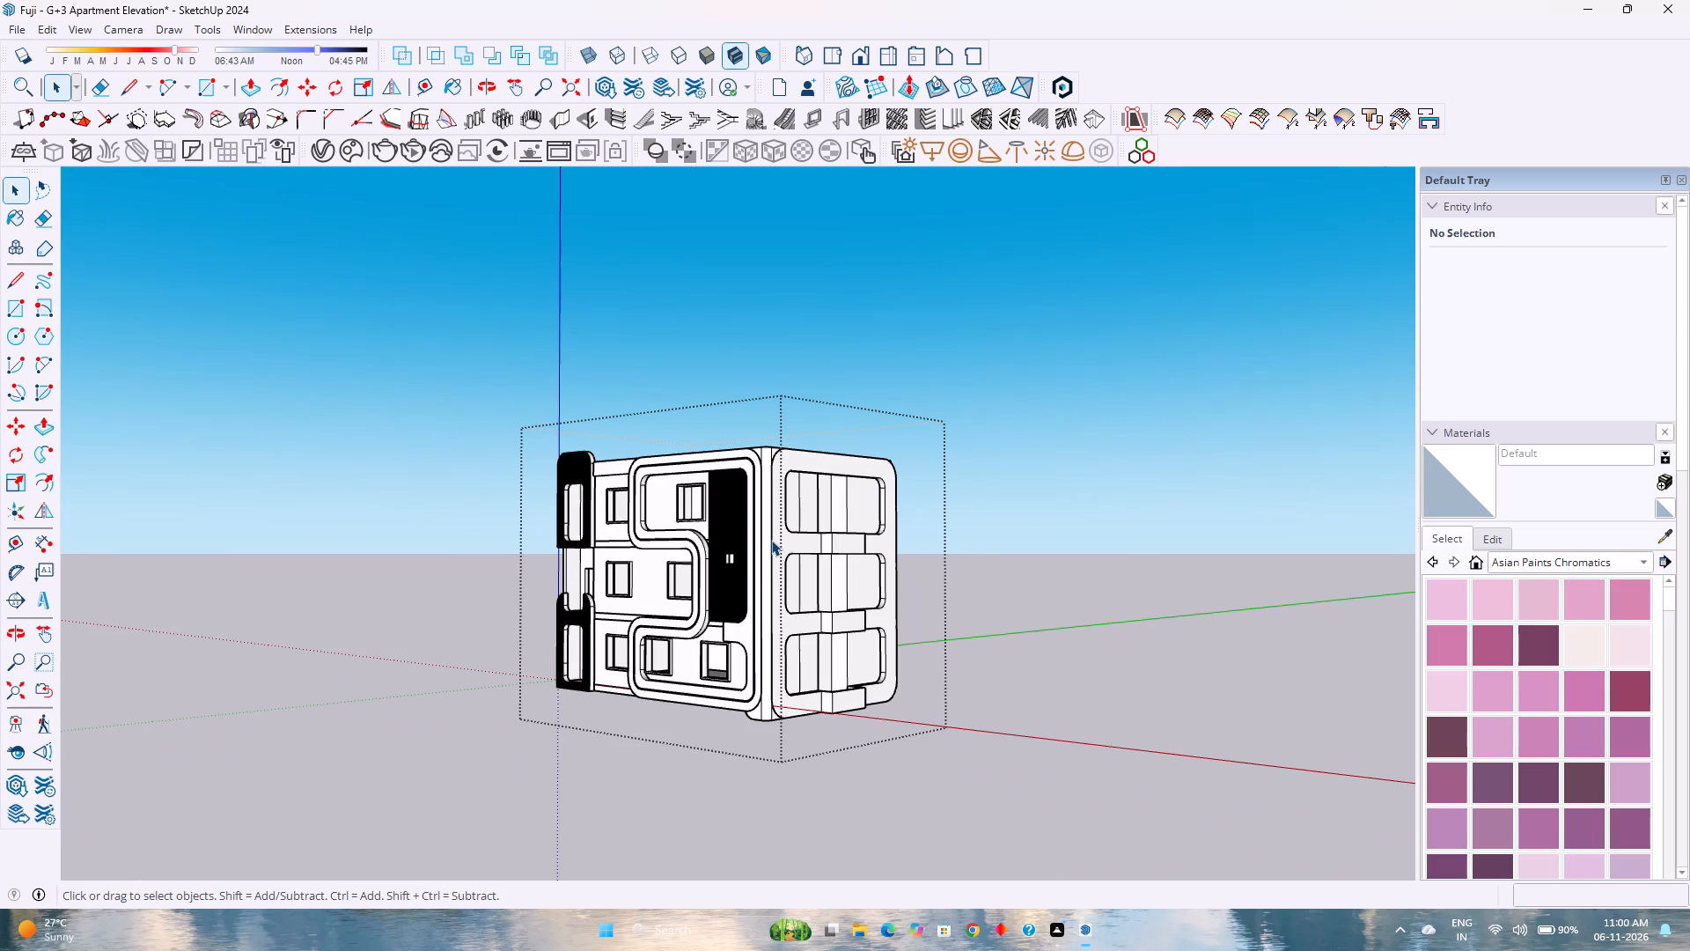
pyautogui.scroll(-2, 769, 540)
pyautogui.scroll(-1, 695, 560)
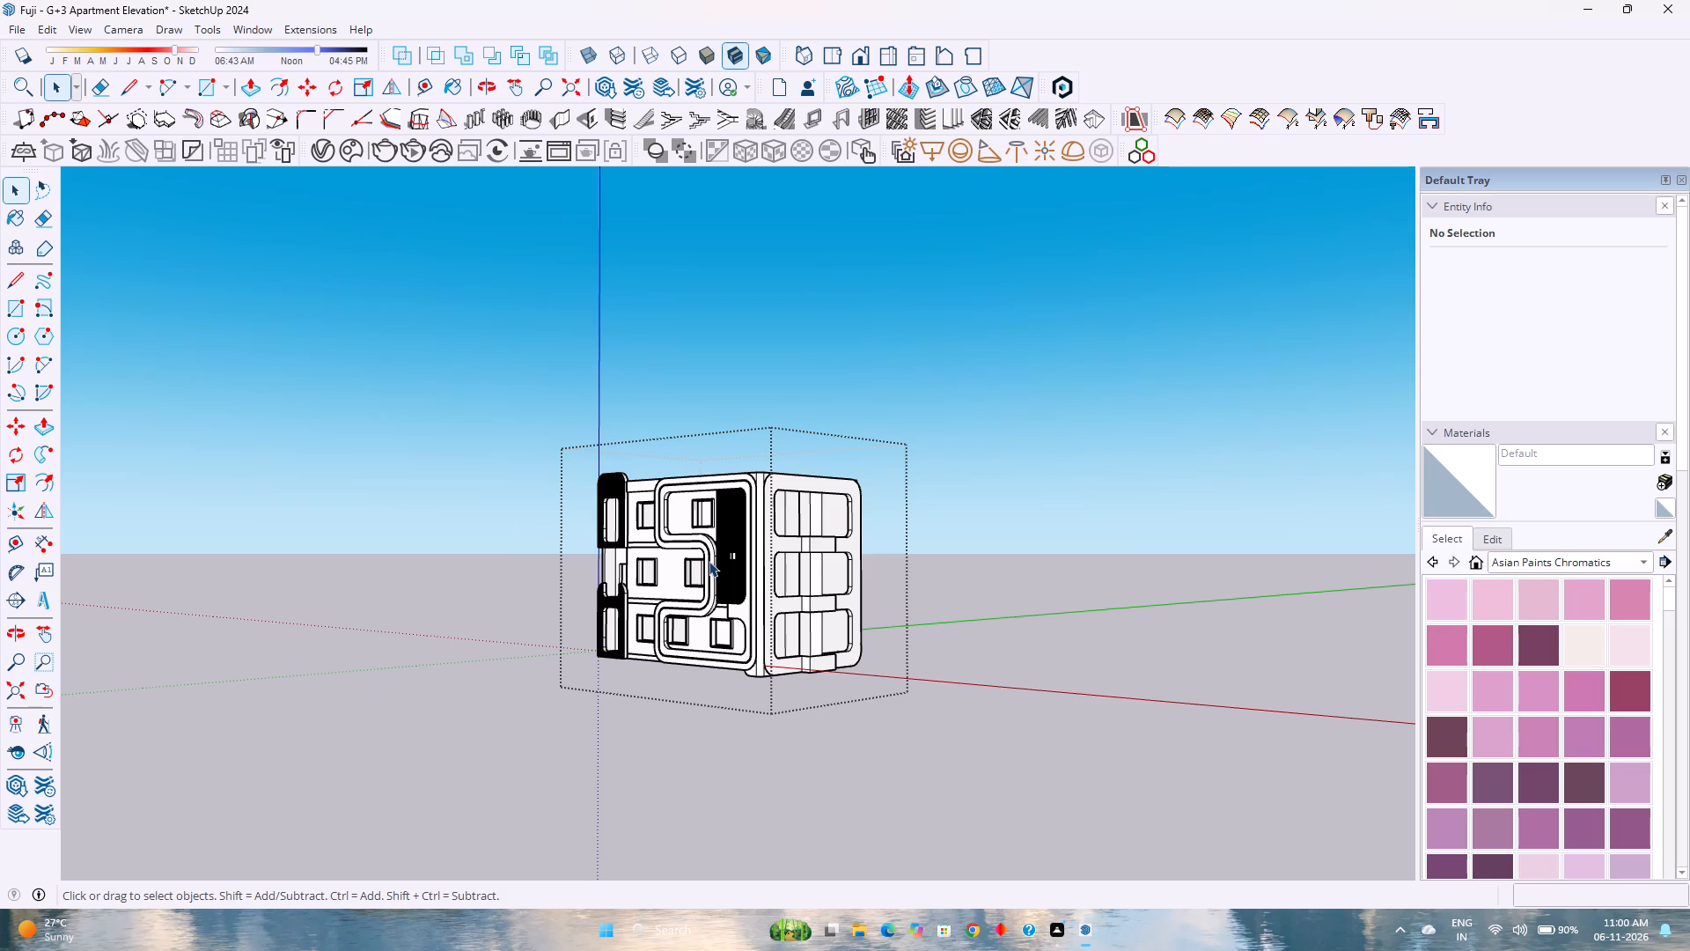
pyautogui.scroll(-2, 709, 561)
pyautogui.scroll(5, 643, 498)
pyautogui.scroll(-1, 697, 487)
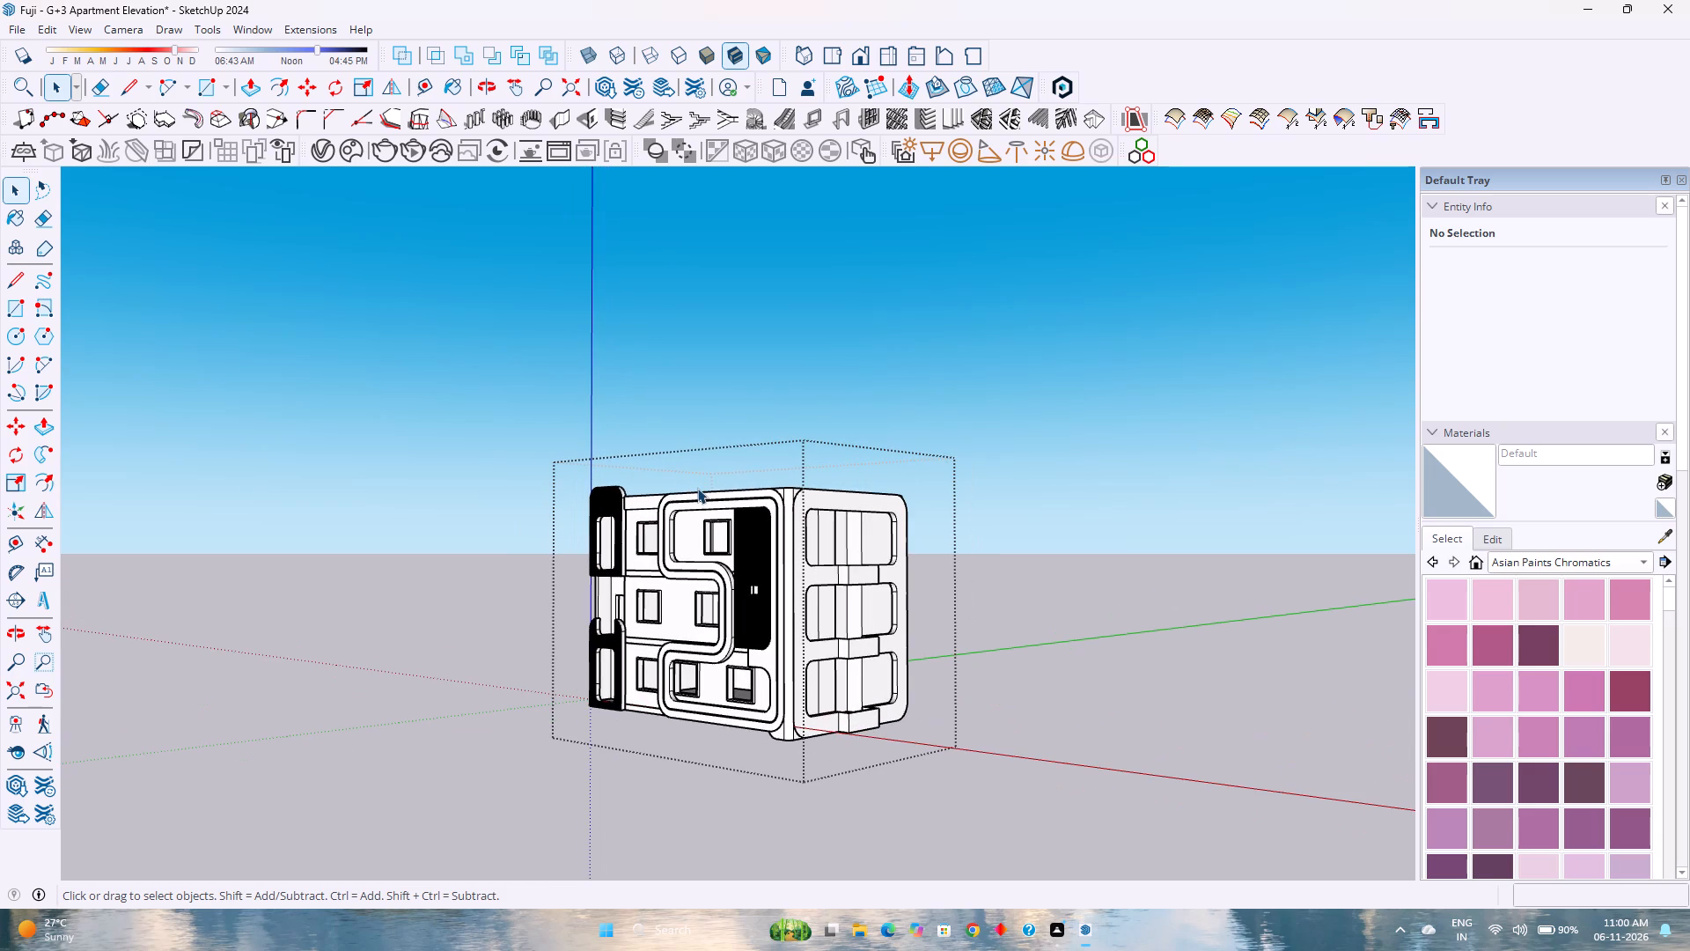
pyautogui.scroll(-2, 697, 488)
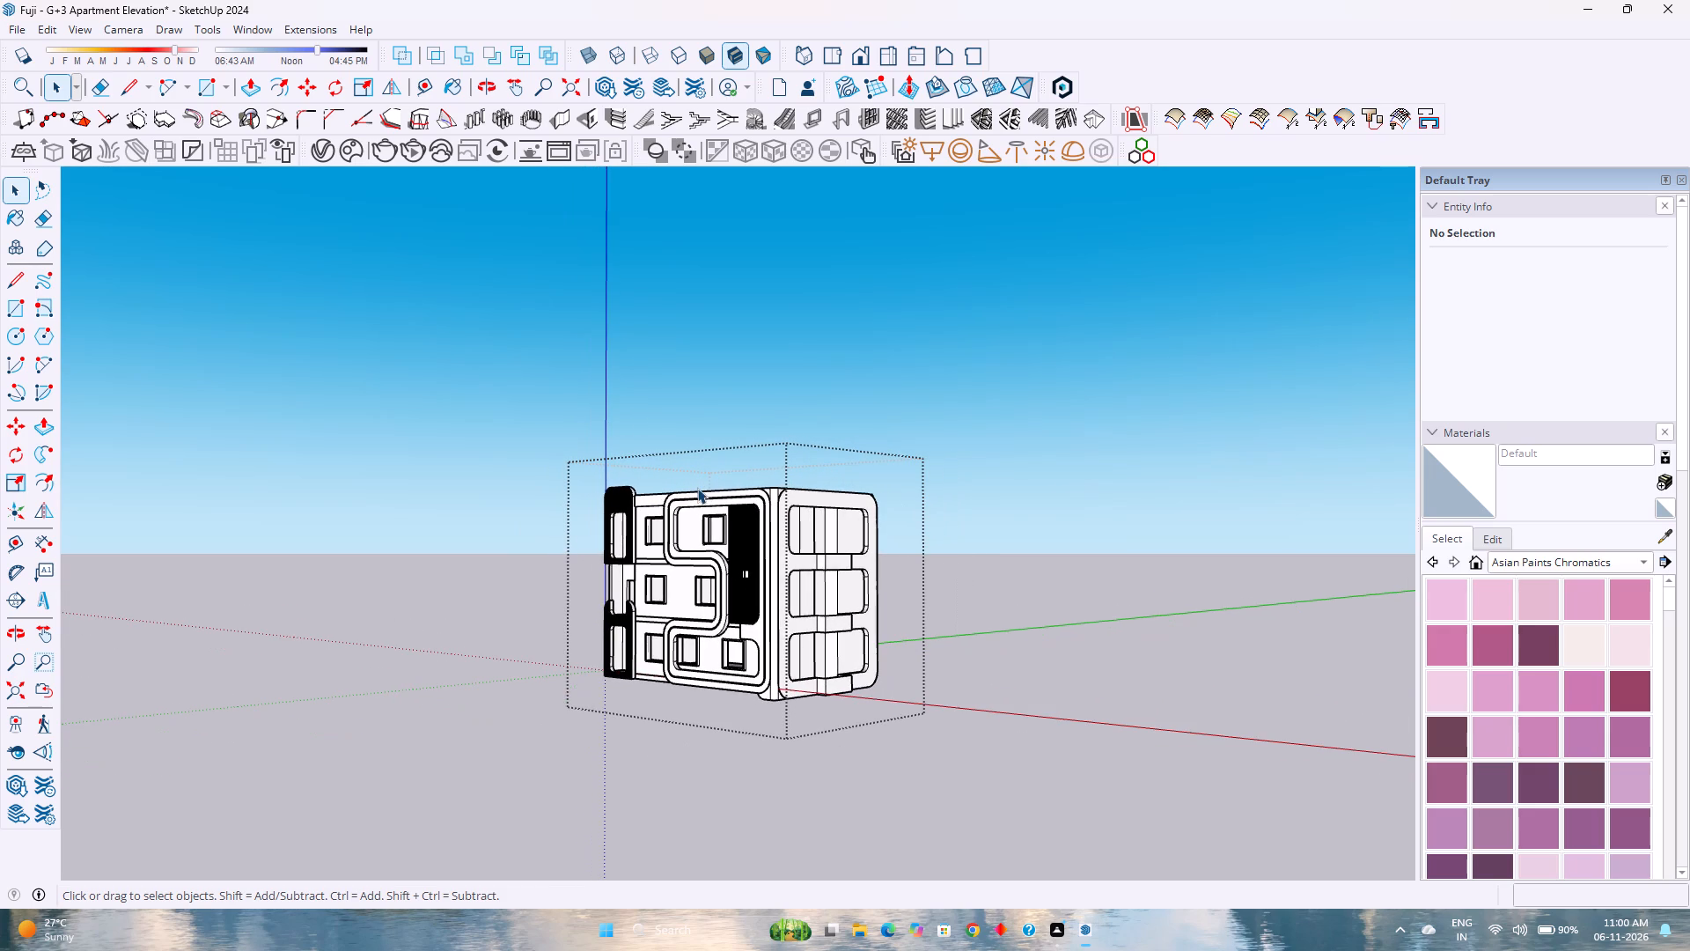
pyautogui.scroll(-3, 697, 488)
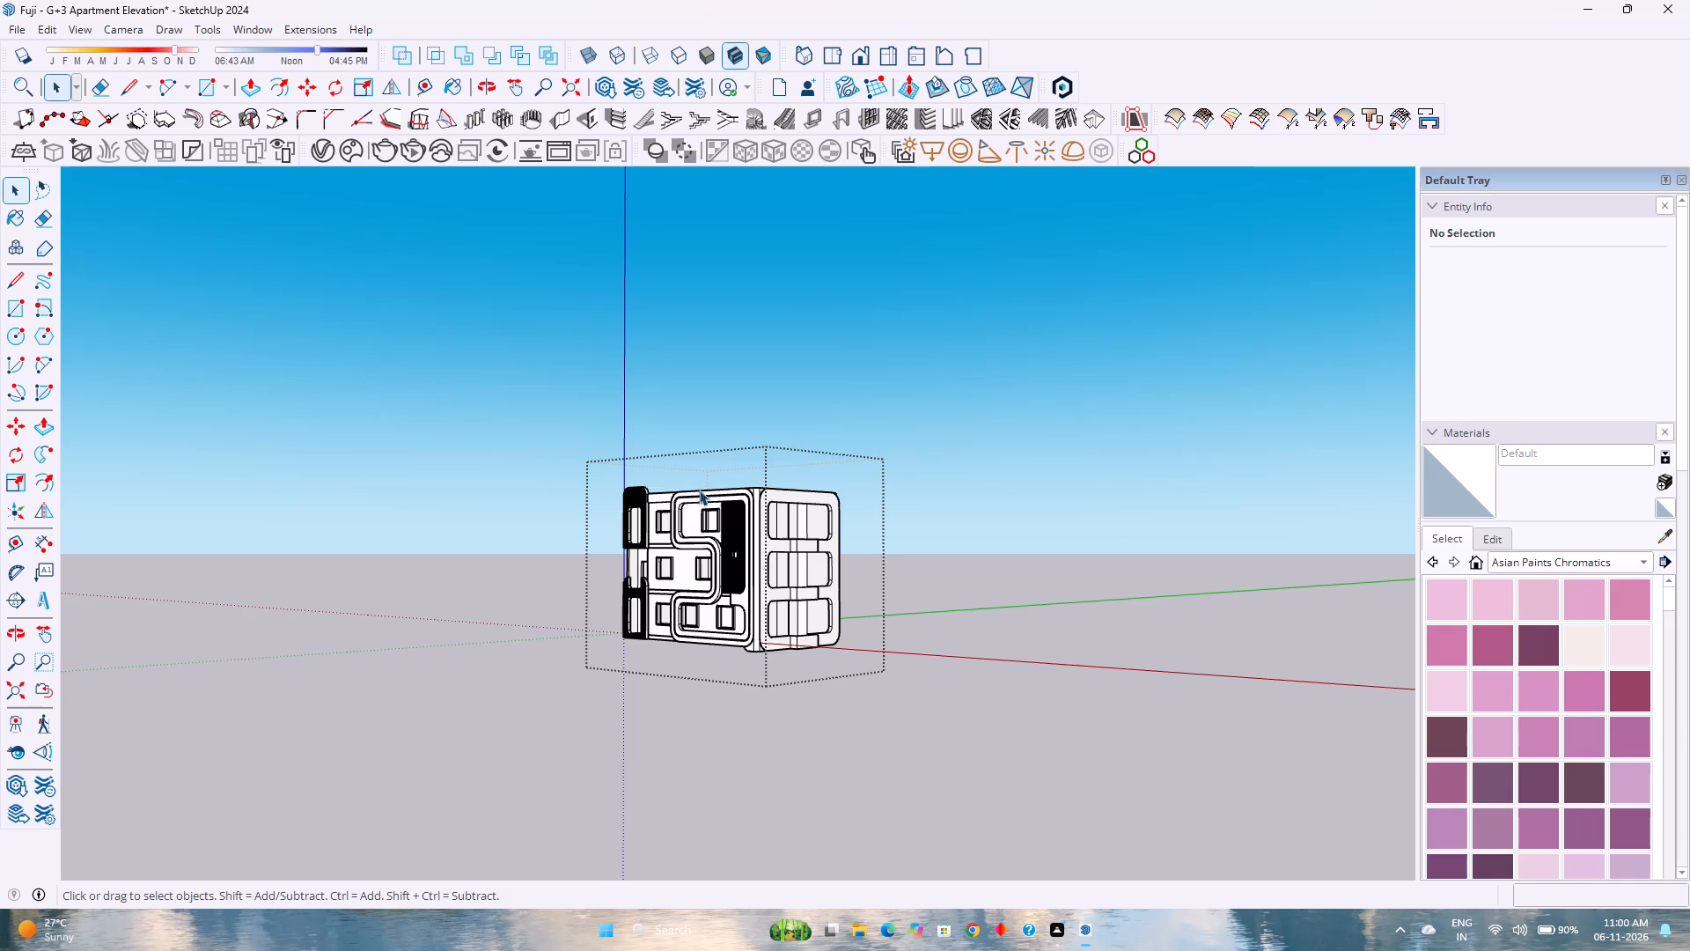
pyautogui.scroll(-2, 699, 490)
pyautogui.scroll(4, 699, 490)
pyautogui.scroll(5, 571, 491)
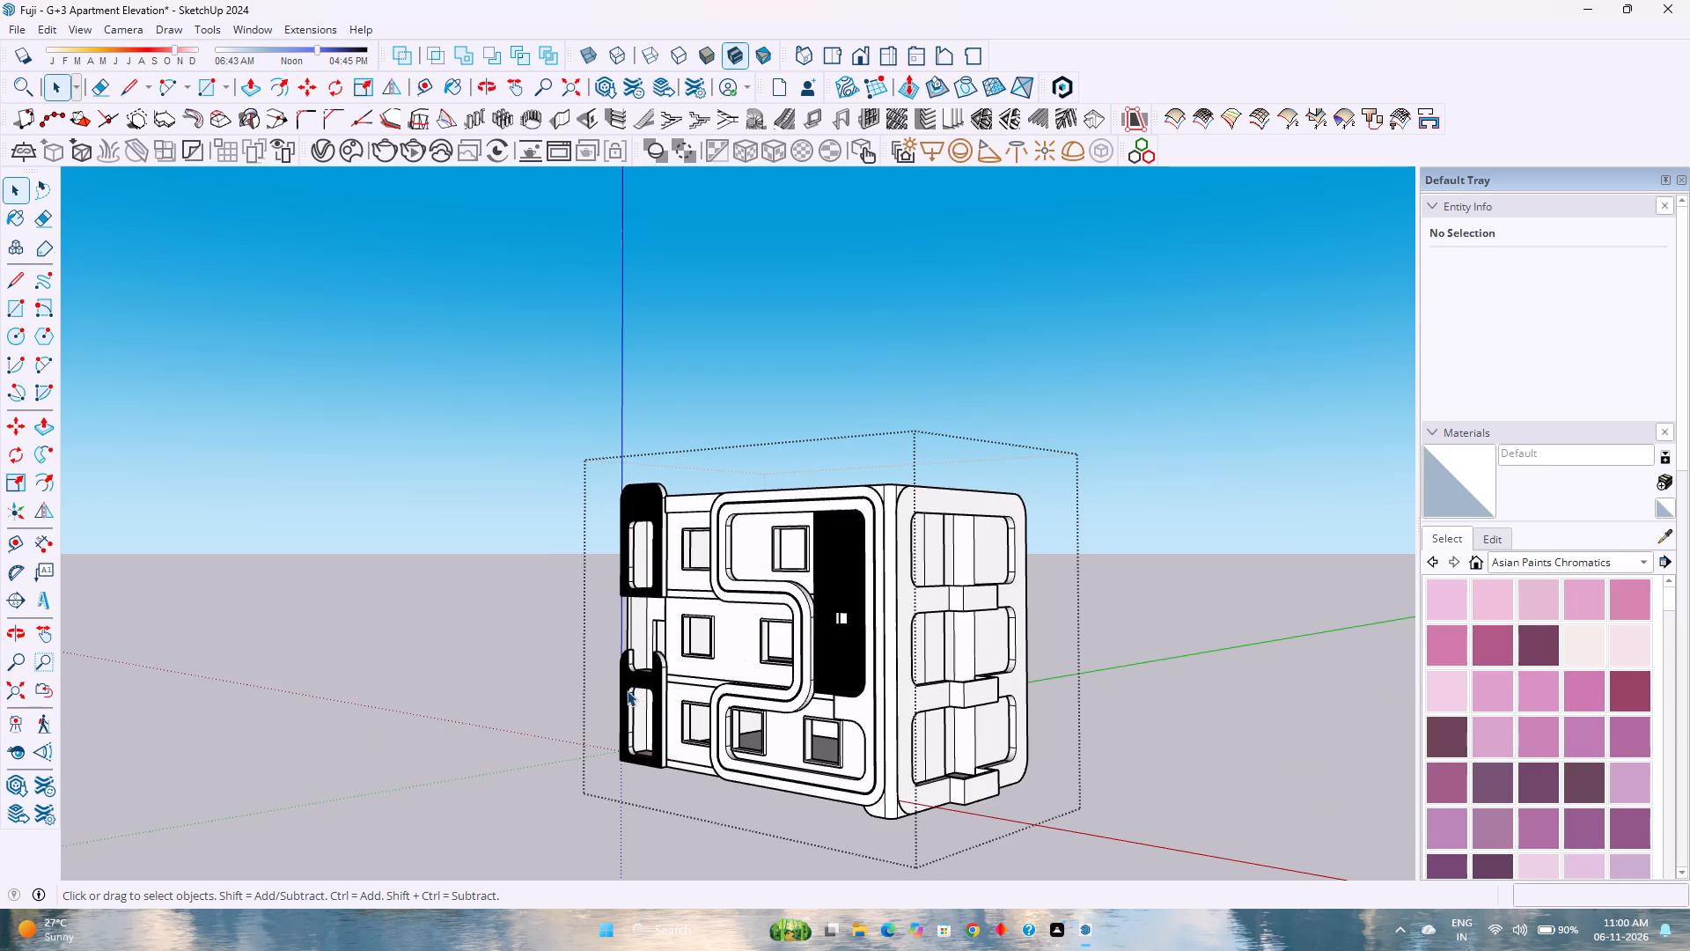
pyautogui.scroll(1, 626, 688)
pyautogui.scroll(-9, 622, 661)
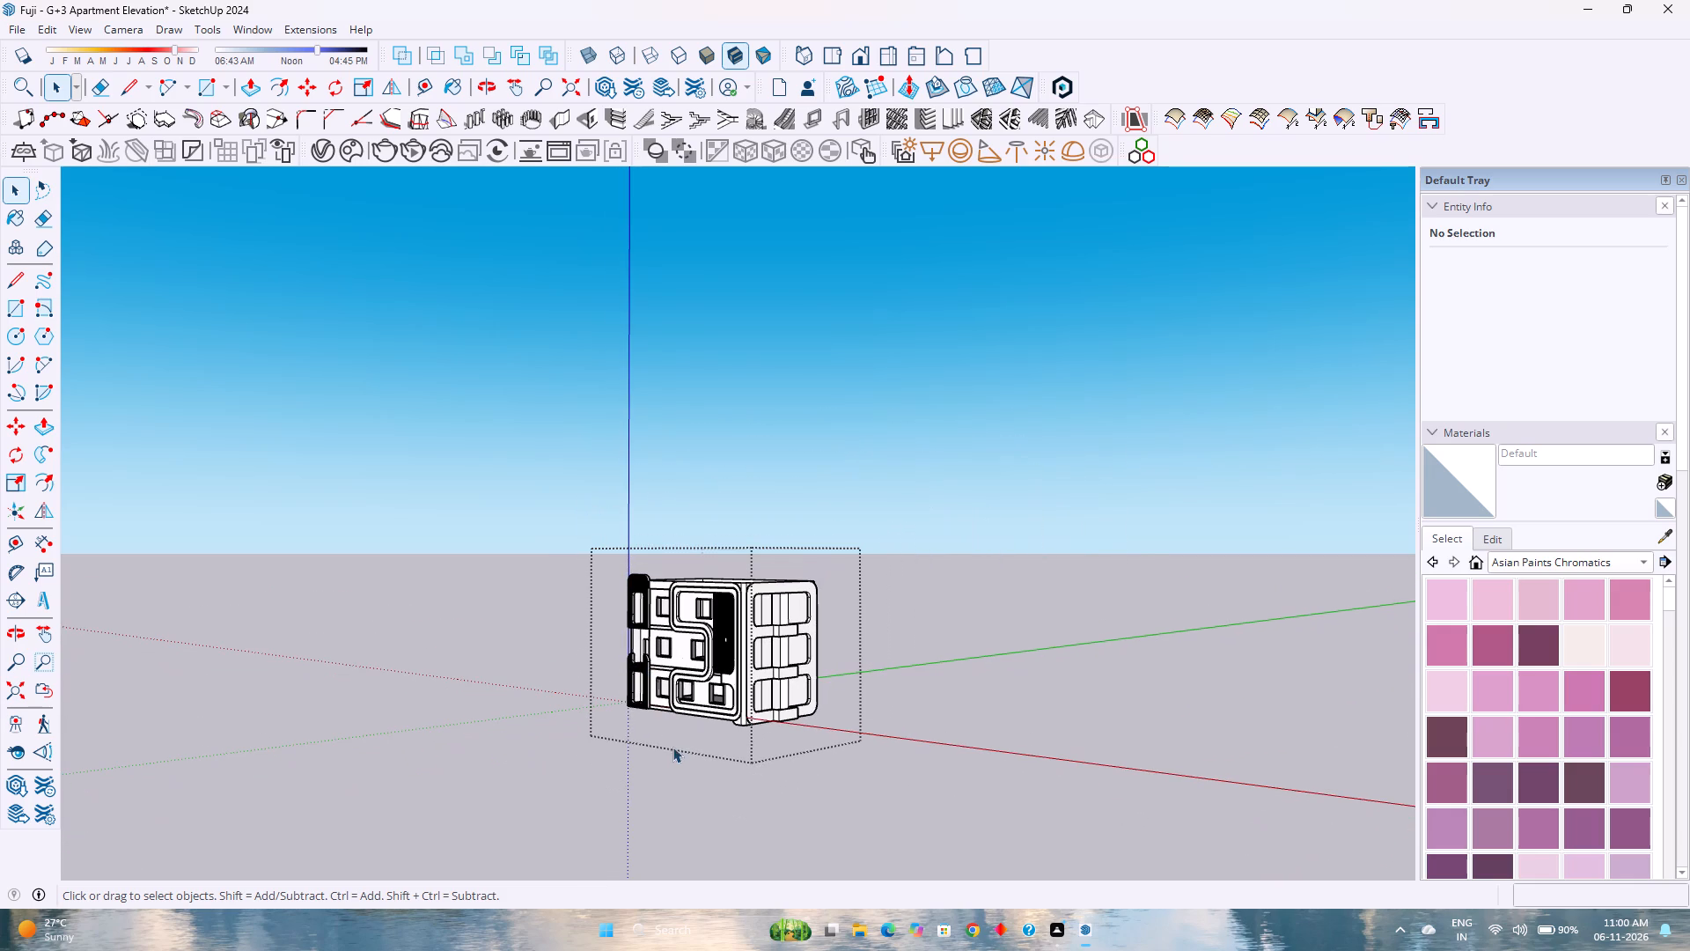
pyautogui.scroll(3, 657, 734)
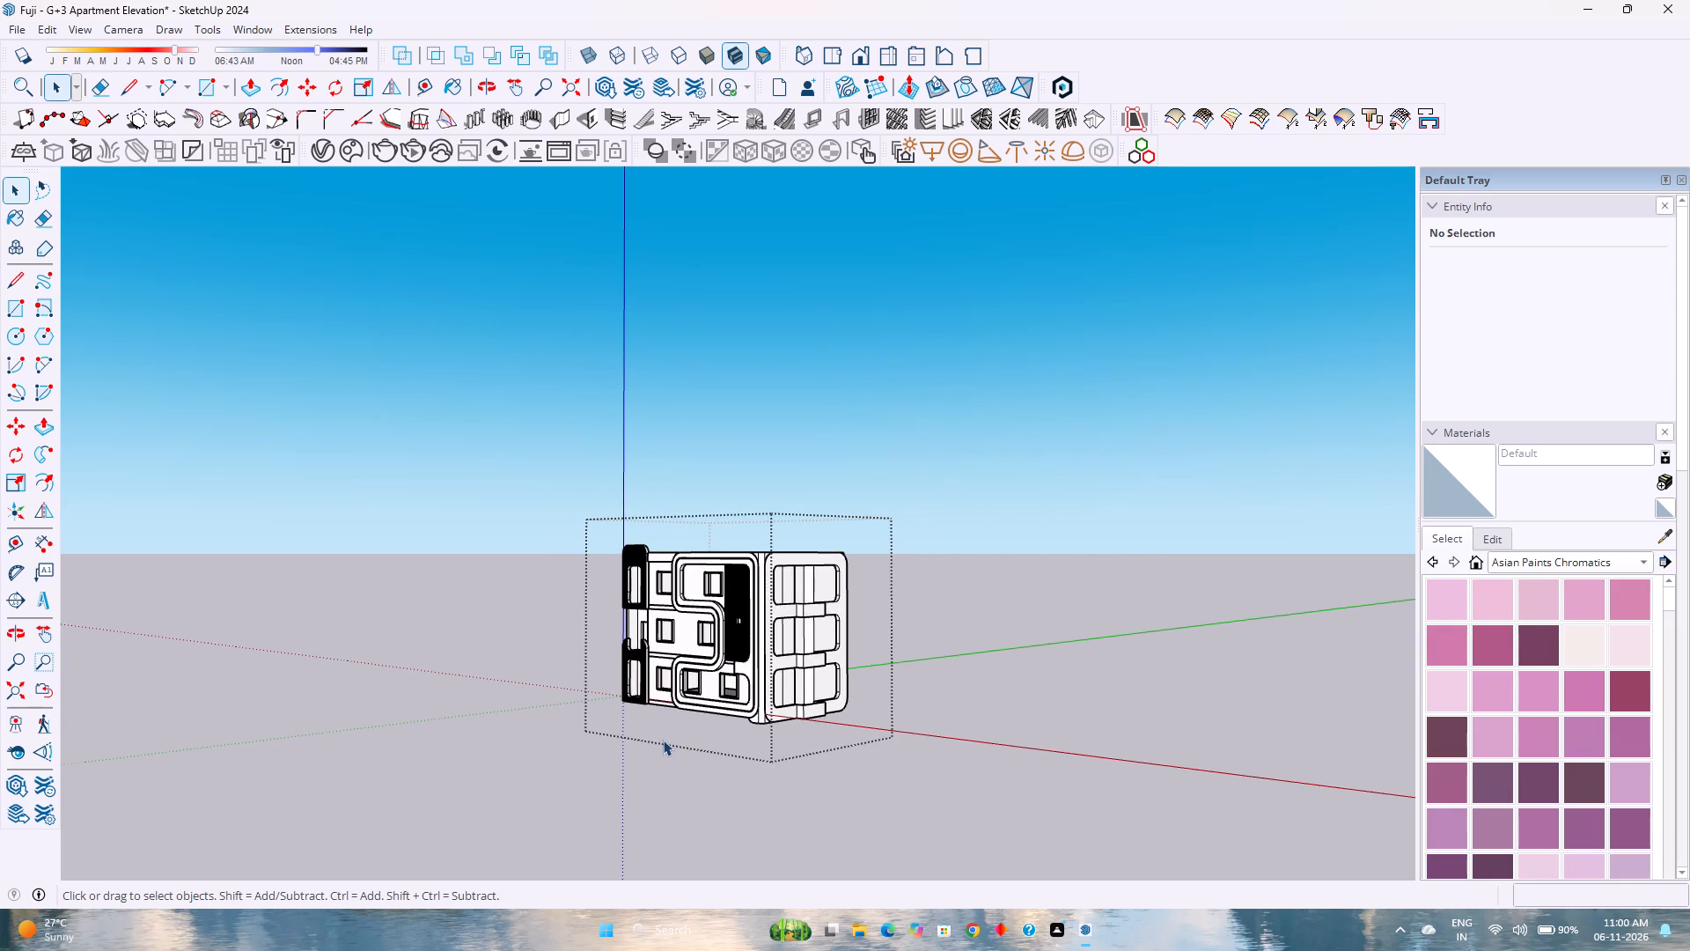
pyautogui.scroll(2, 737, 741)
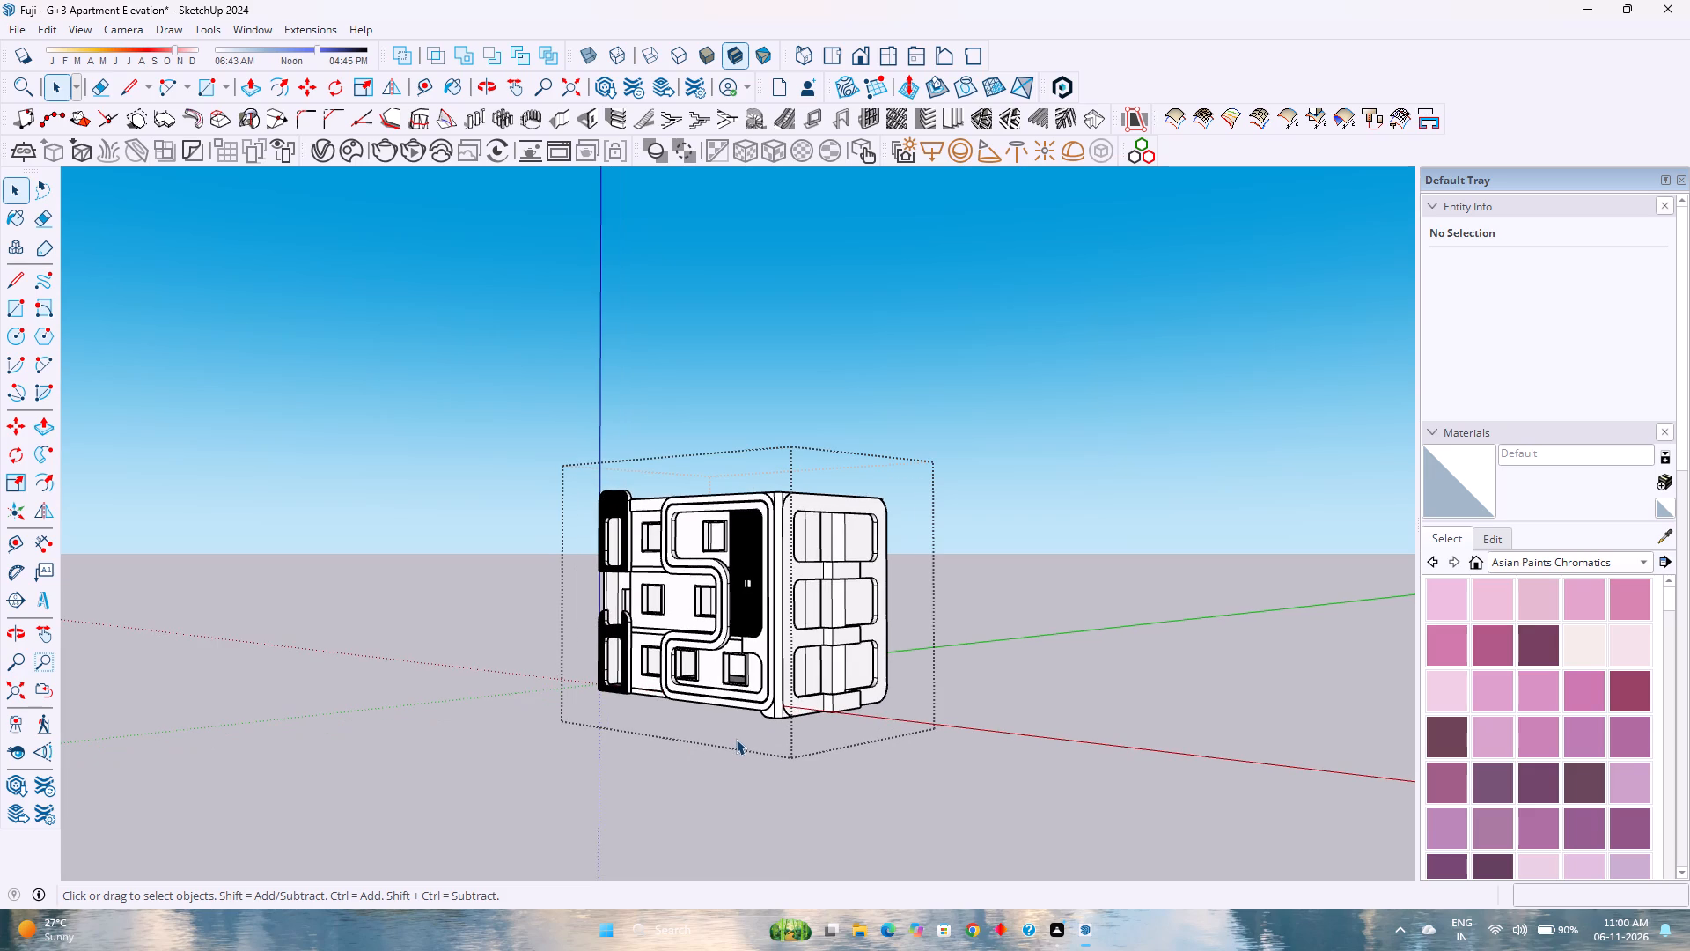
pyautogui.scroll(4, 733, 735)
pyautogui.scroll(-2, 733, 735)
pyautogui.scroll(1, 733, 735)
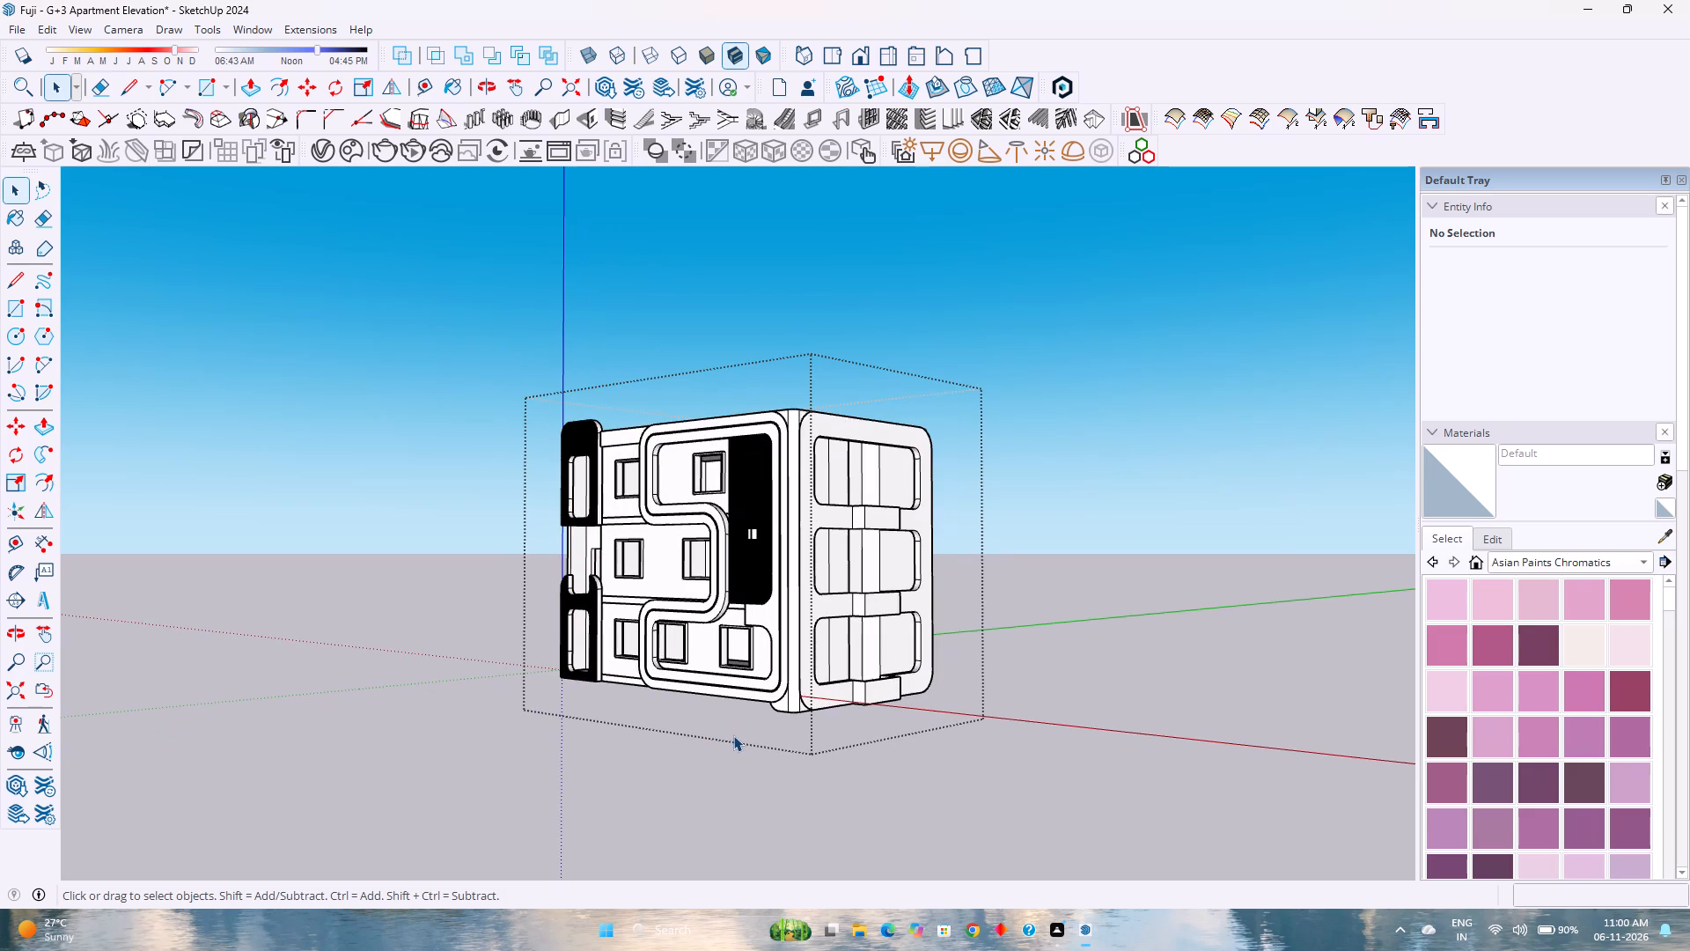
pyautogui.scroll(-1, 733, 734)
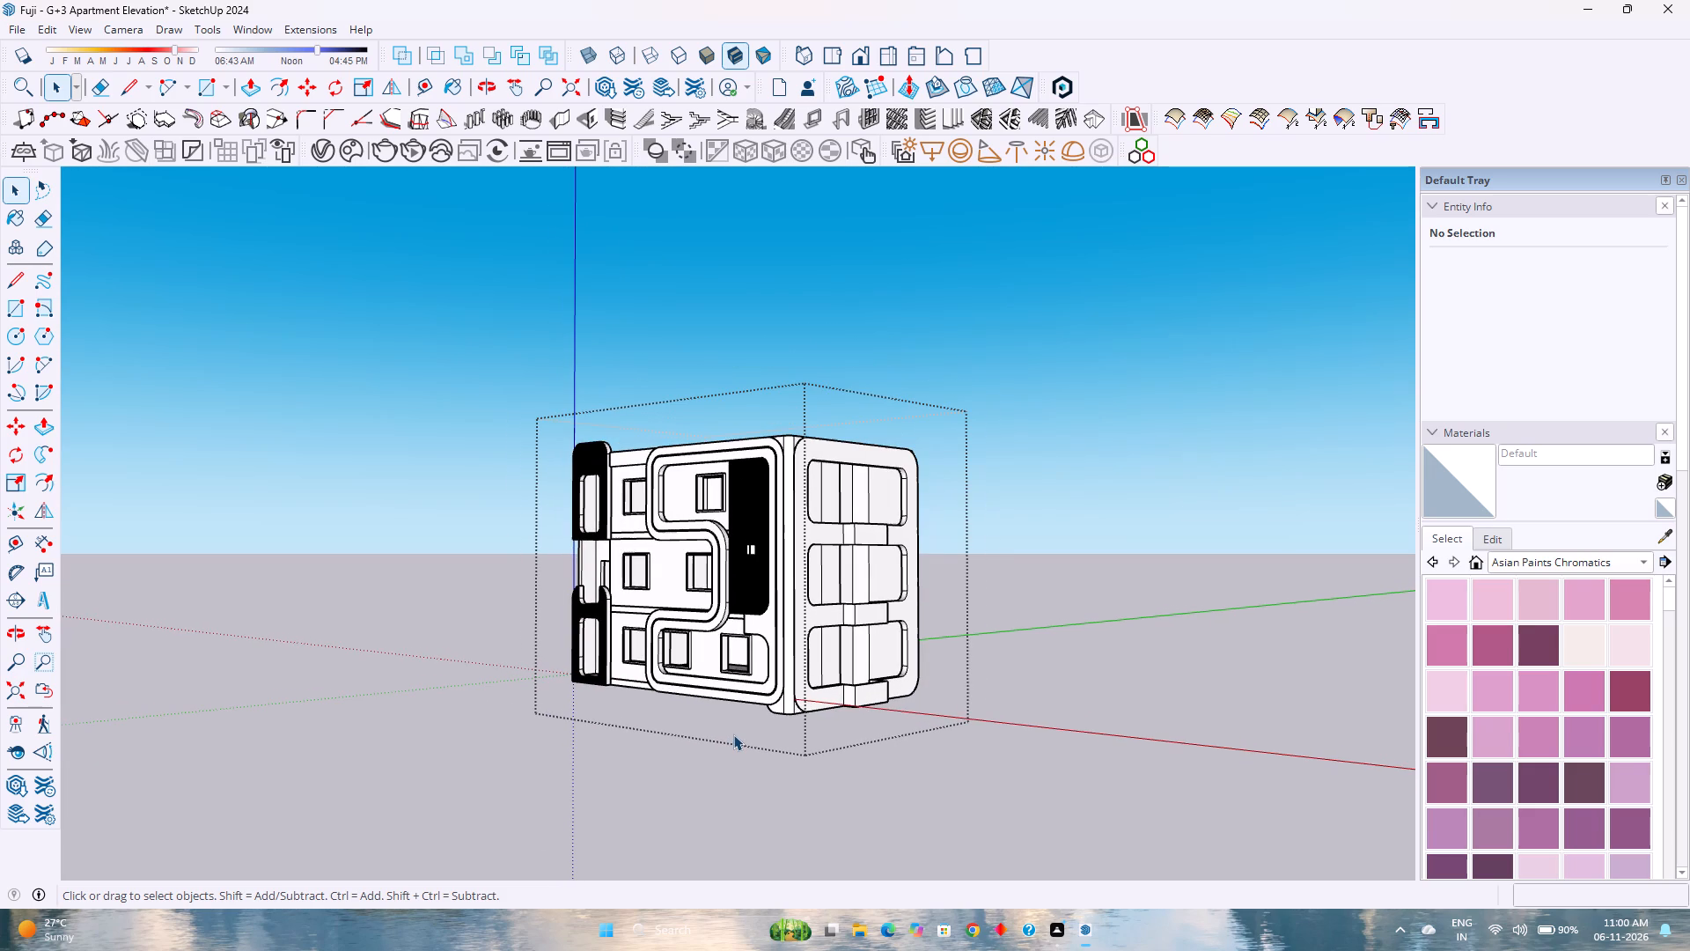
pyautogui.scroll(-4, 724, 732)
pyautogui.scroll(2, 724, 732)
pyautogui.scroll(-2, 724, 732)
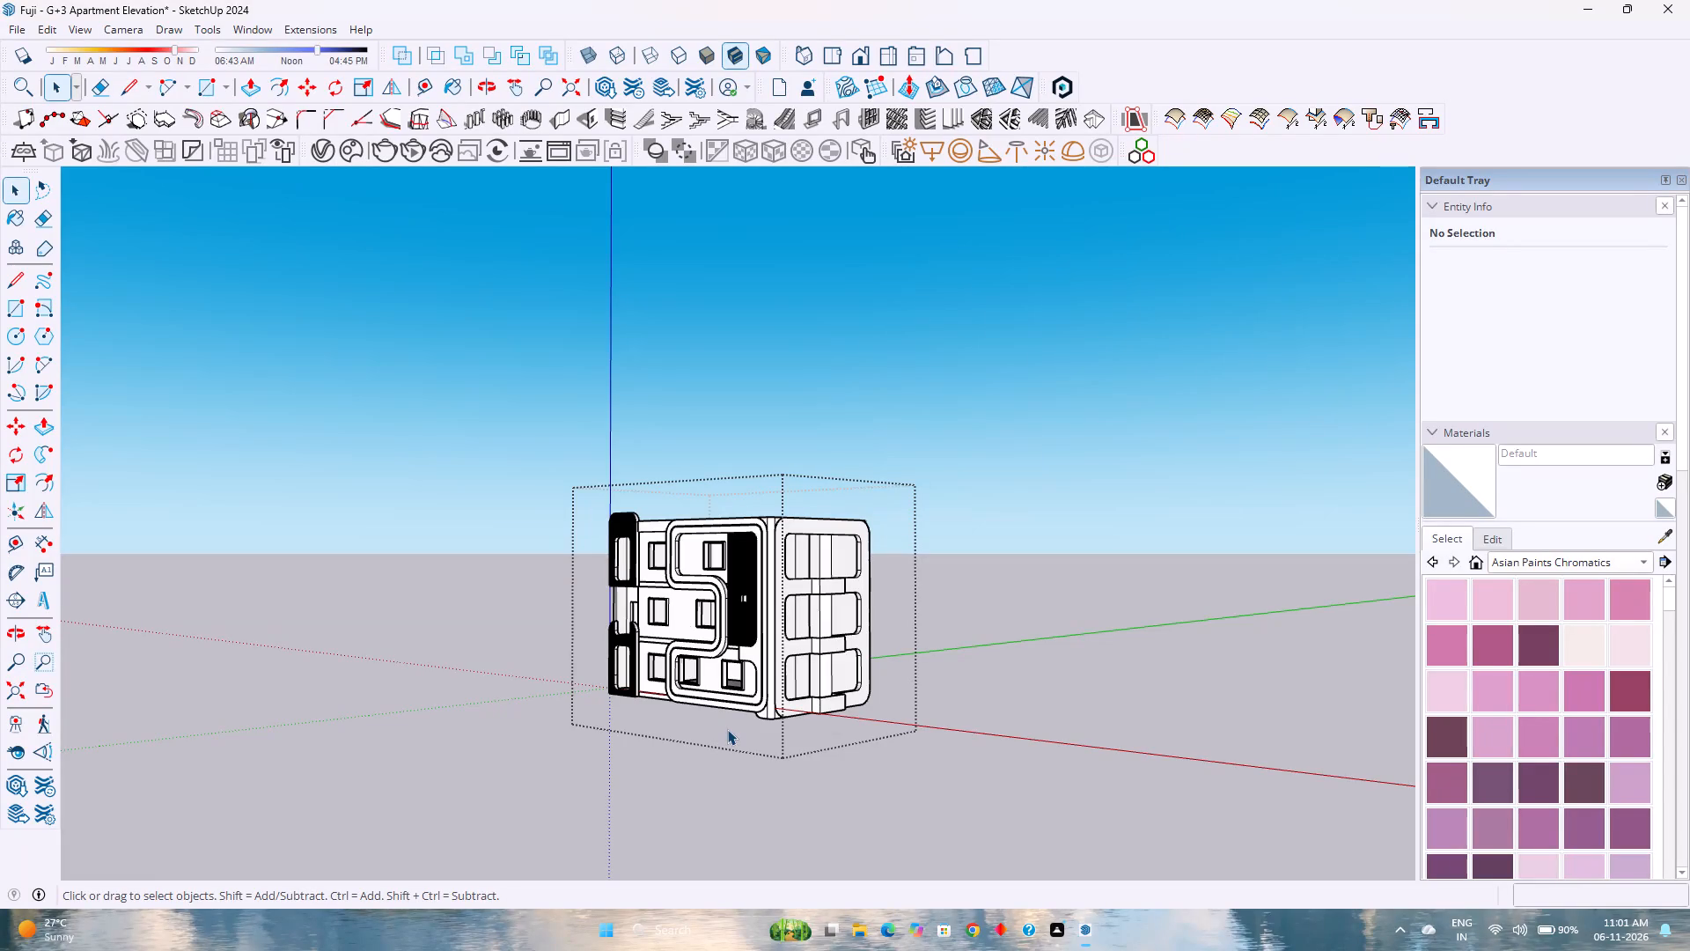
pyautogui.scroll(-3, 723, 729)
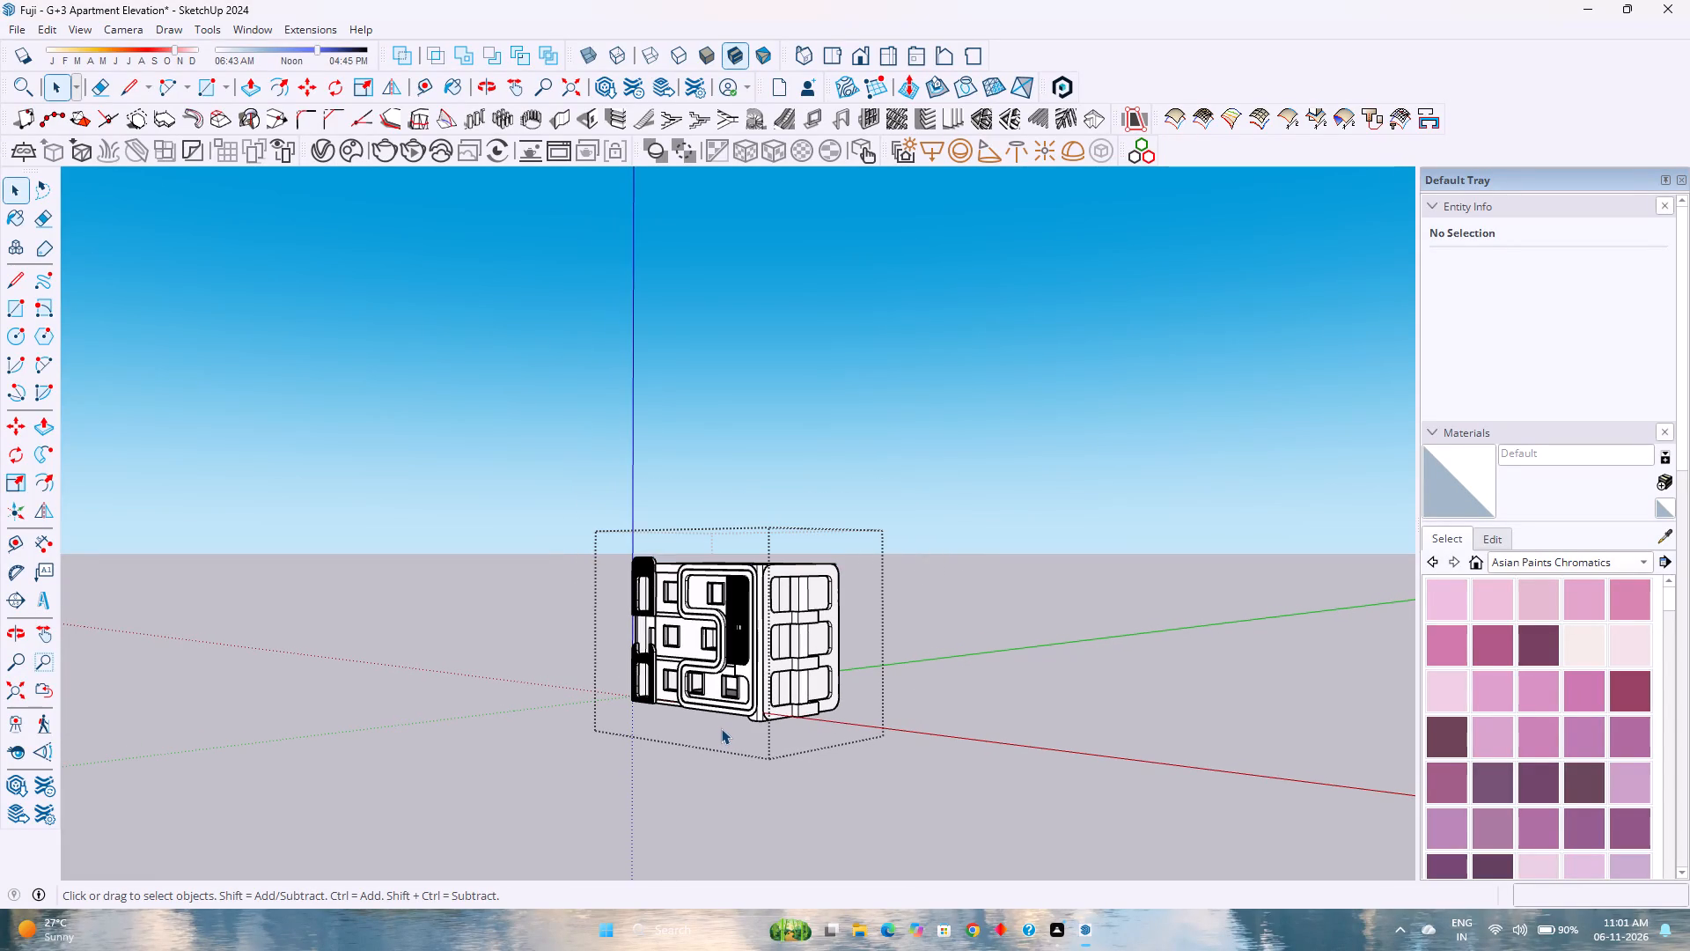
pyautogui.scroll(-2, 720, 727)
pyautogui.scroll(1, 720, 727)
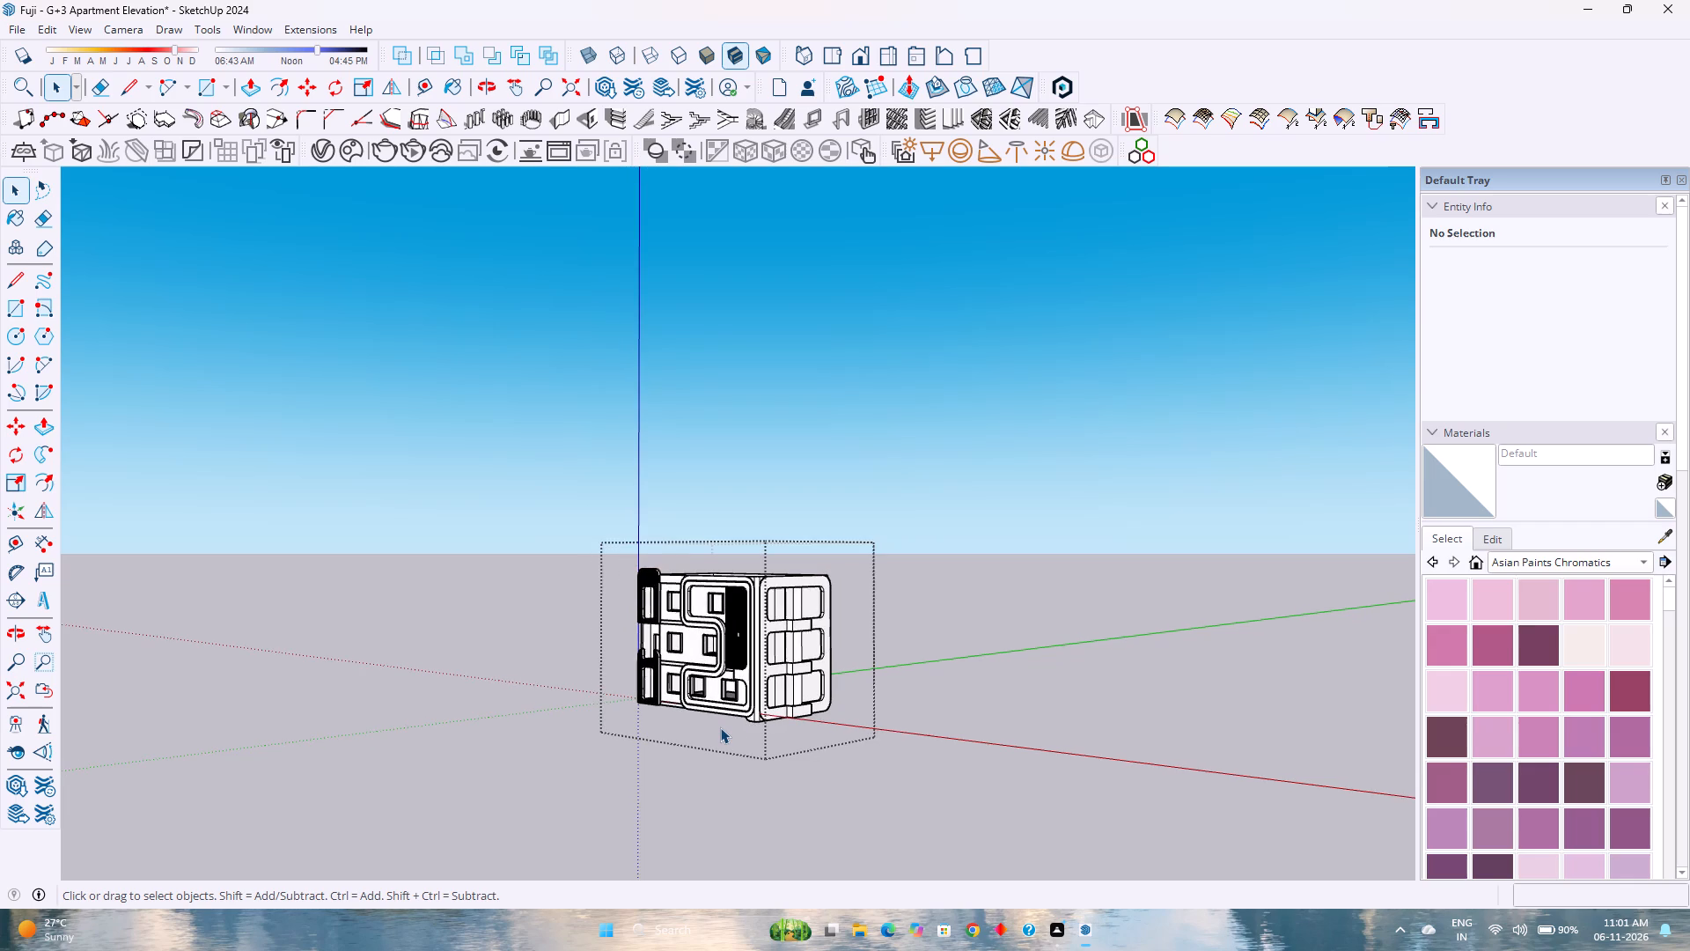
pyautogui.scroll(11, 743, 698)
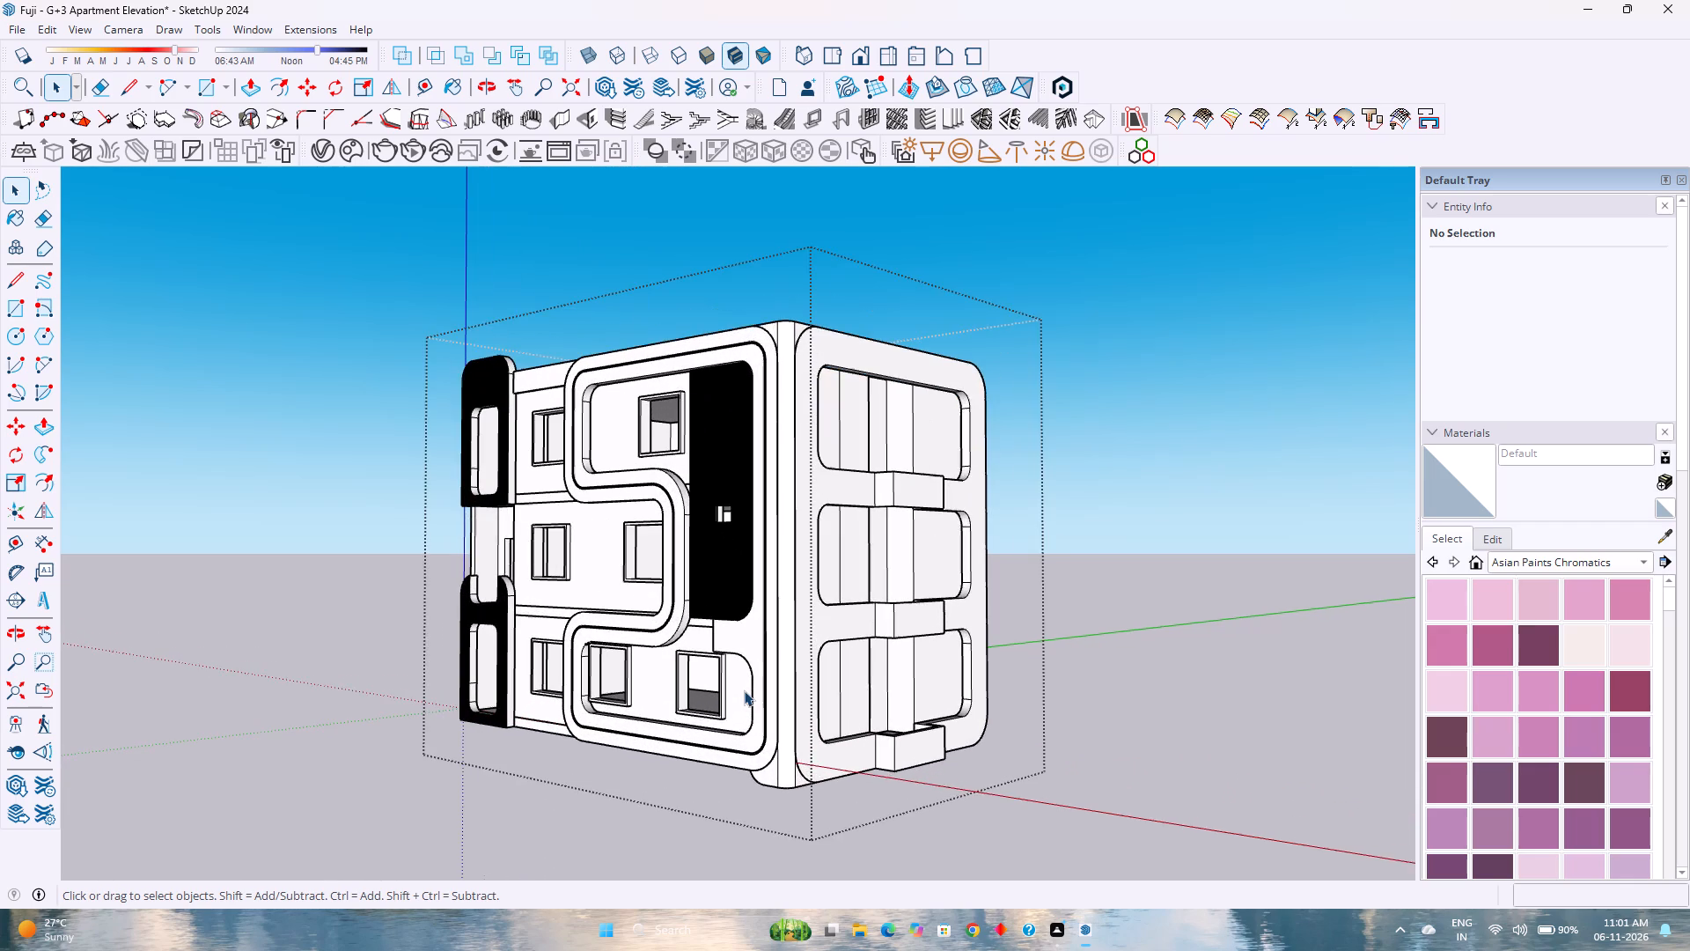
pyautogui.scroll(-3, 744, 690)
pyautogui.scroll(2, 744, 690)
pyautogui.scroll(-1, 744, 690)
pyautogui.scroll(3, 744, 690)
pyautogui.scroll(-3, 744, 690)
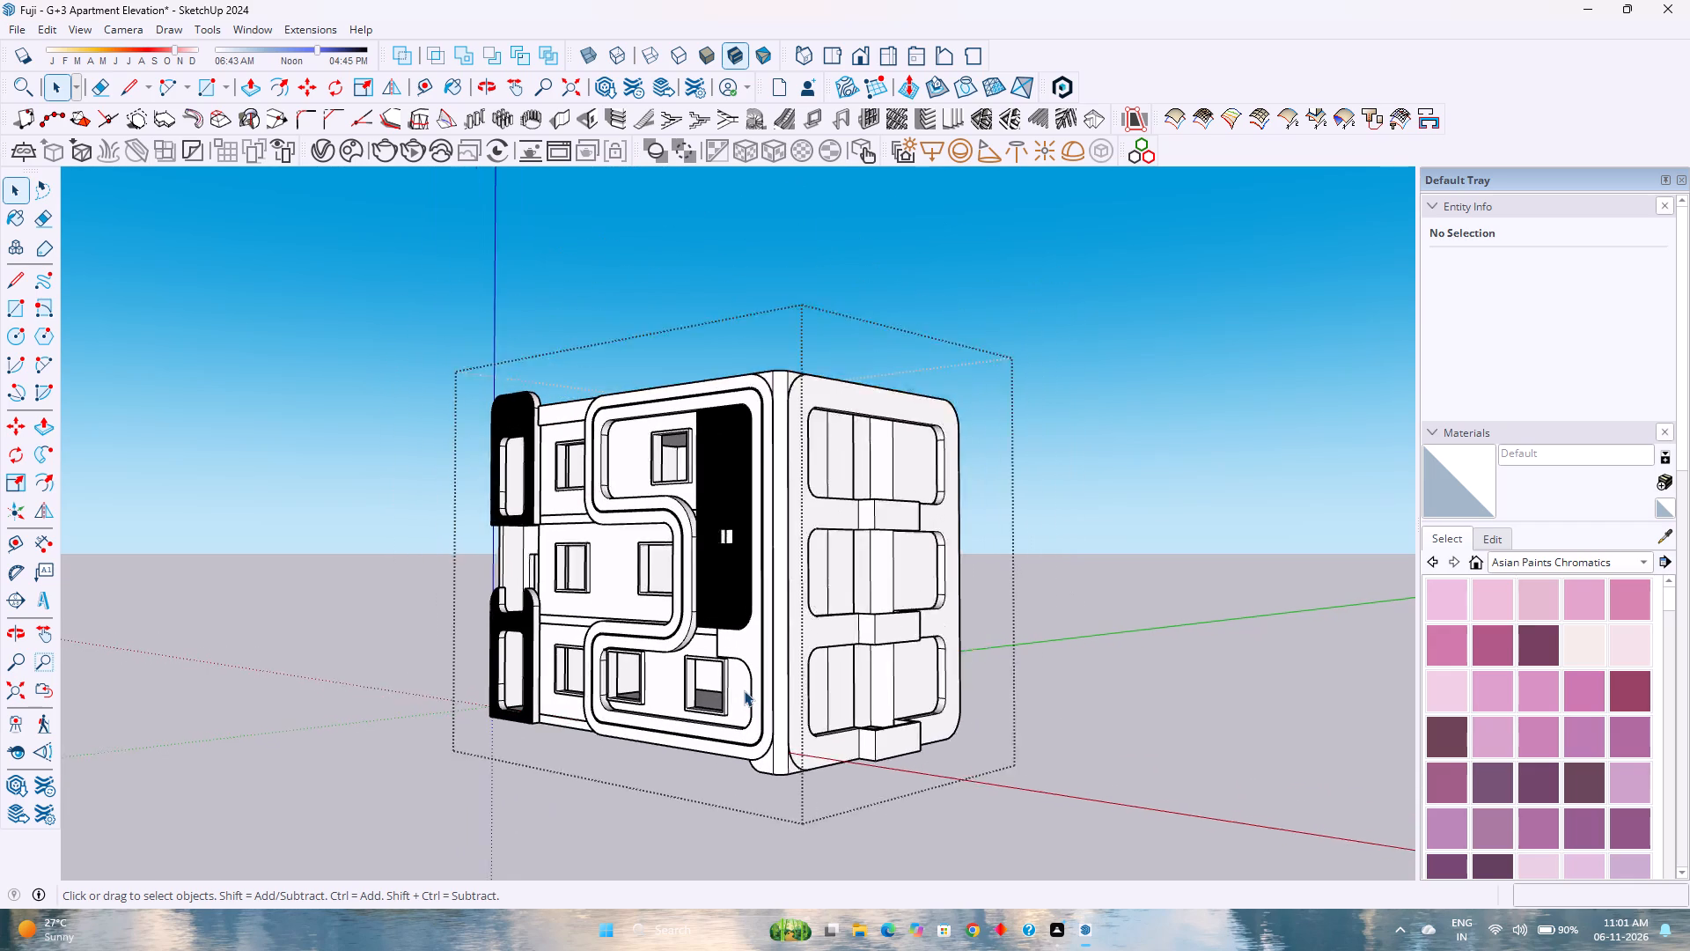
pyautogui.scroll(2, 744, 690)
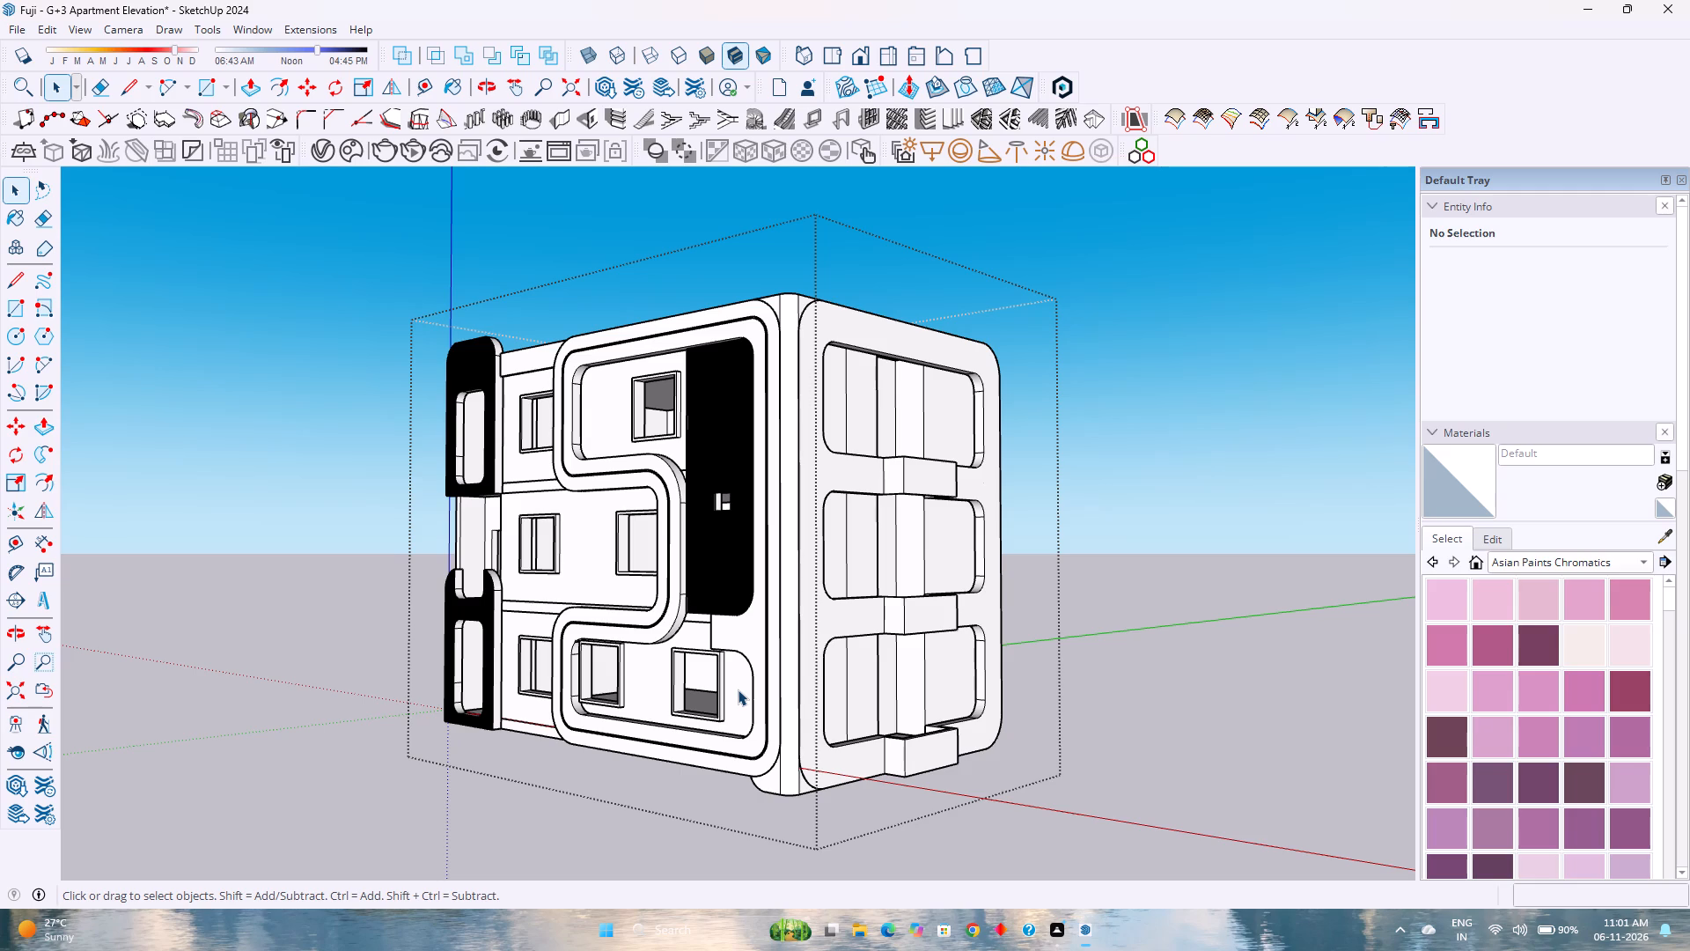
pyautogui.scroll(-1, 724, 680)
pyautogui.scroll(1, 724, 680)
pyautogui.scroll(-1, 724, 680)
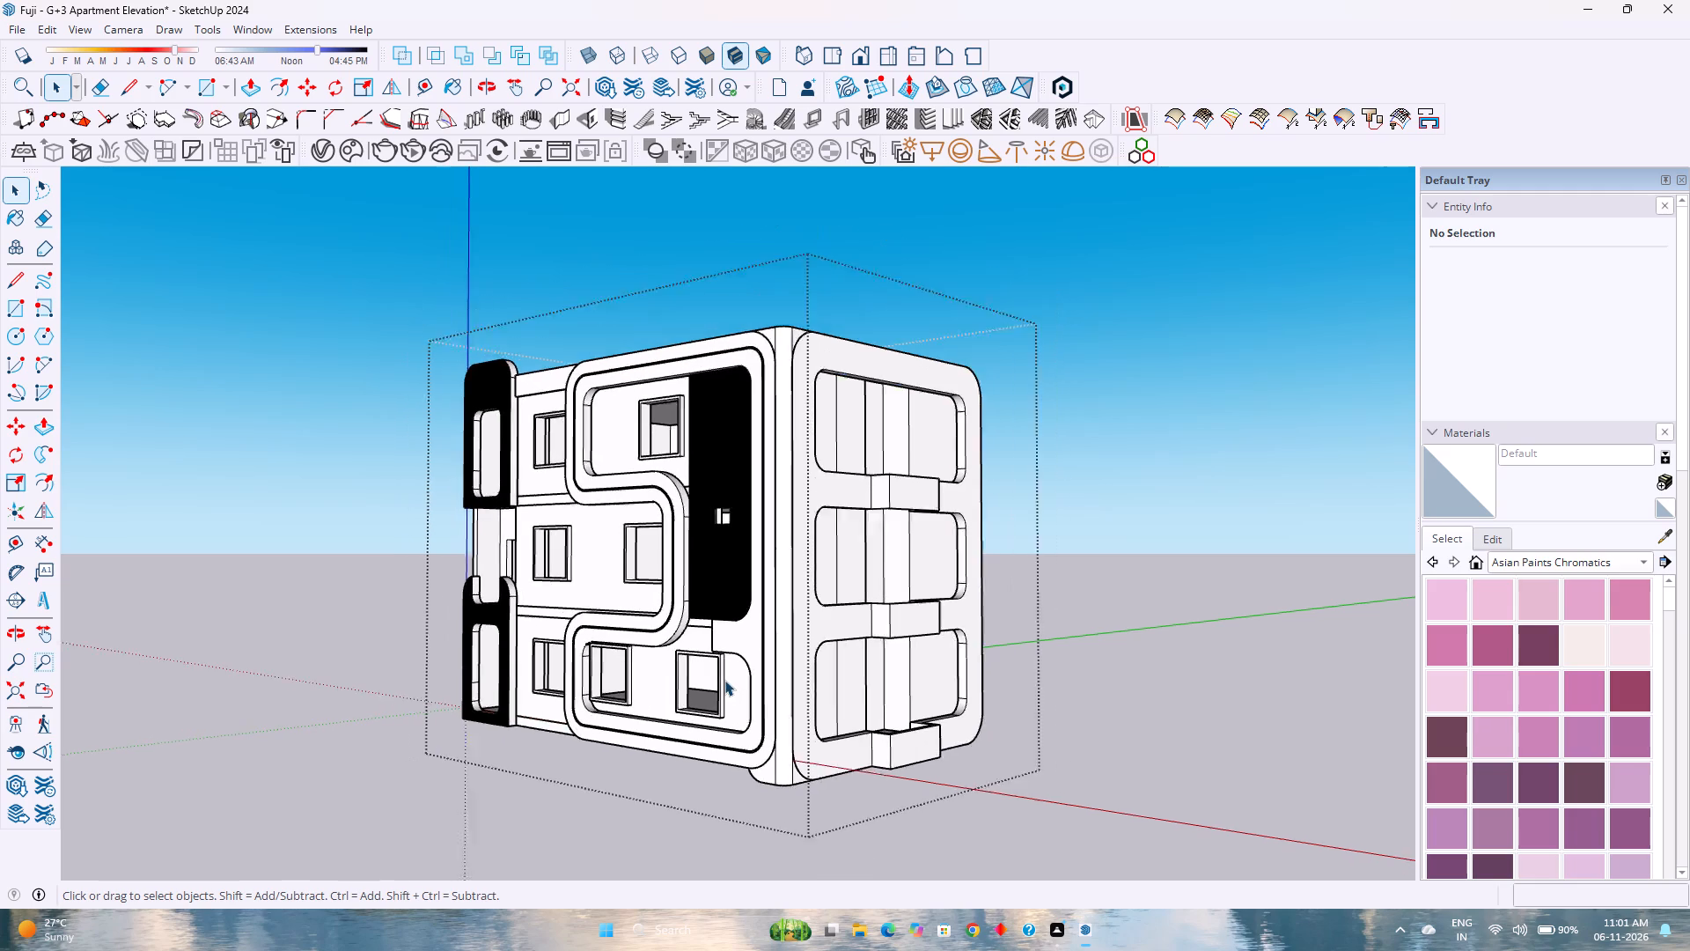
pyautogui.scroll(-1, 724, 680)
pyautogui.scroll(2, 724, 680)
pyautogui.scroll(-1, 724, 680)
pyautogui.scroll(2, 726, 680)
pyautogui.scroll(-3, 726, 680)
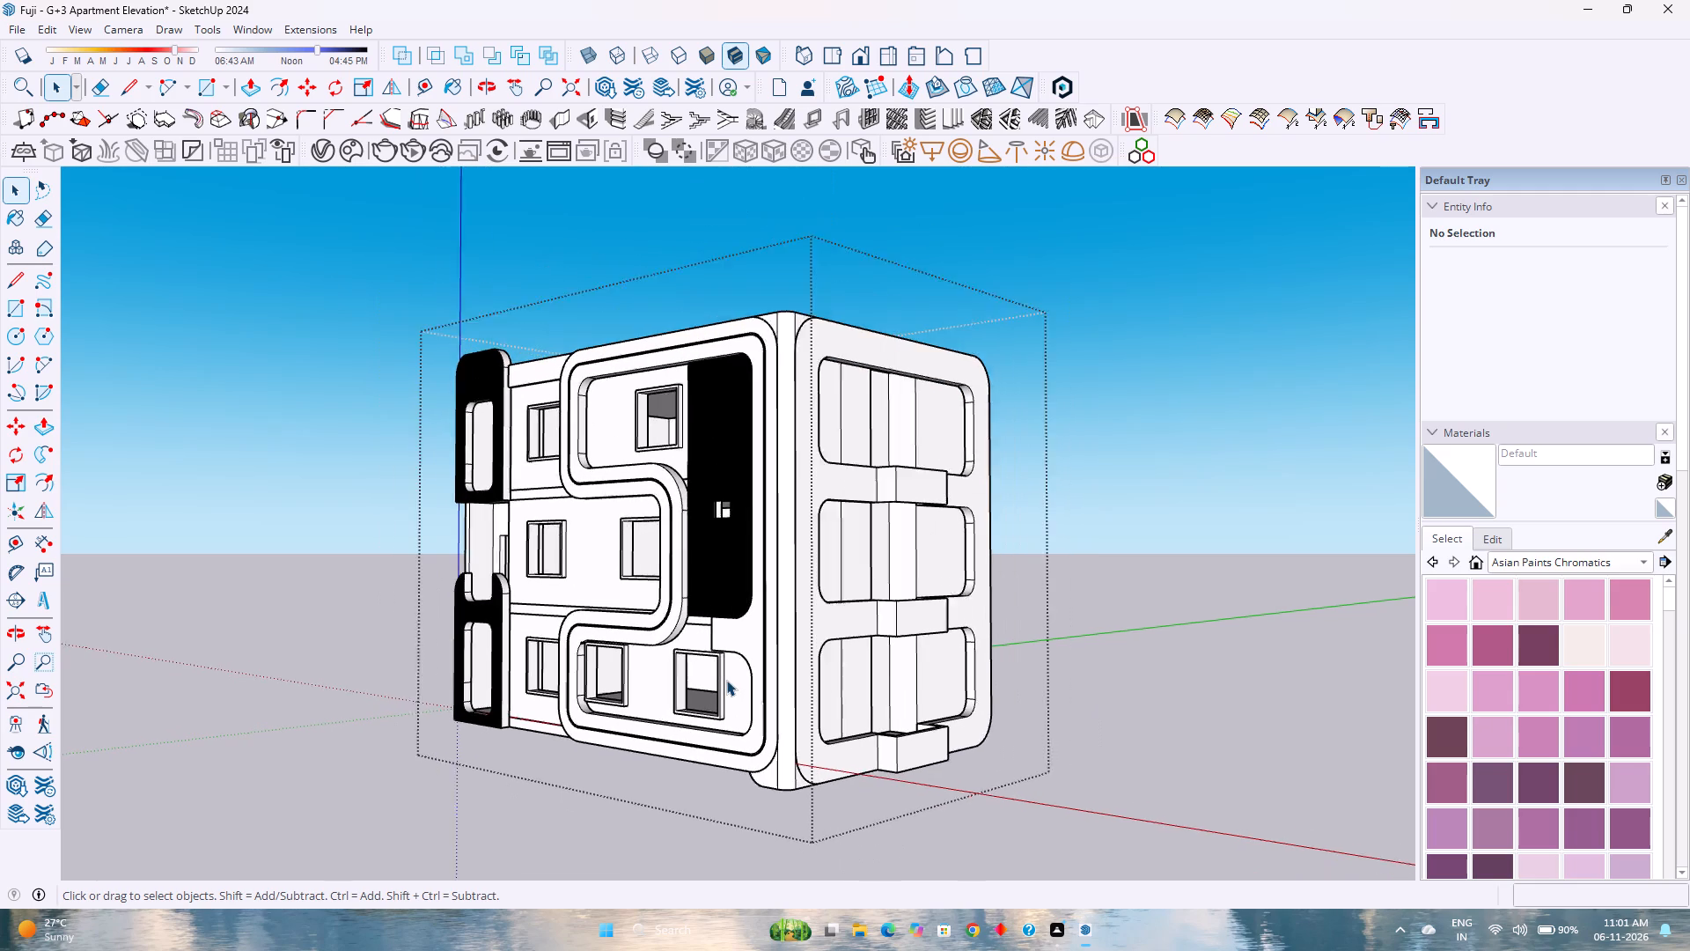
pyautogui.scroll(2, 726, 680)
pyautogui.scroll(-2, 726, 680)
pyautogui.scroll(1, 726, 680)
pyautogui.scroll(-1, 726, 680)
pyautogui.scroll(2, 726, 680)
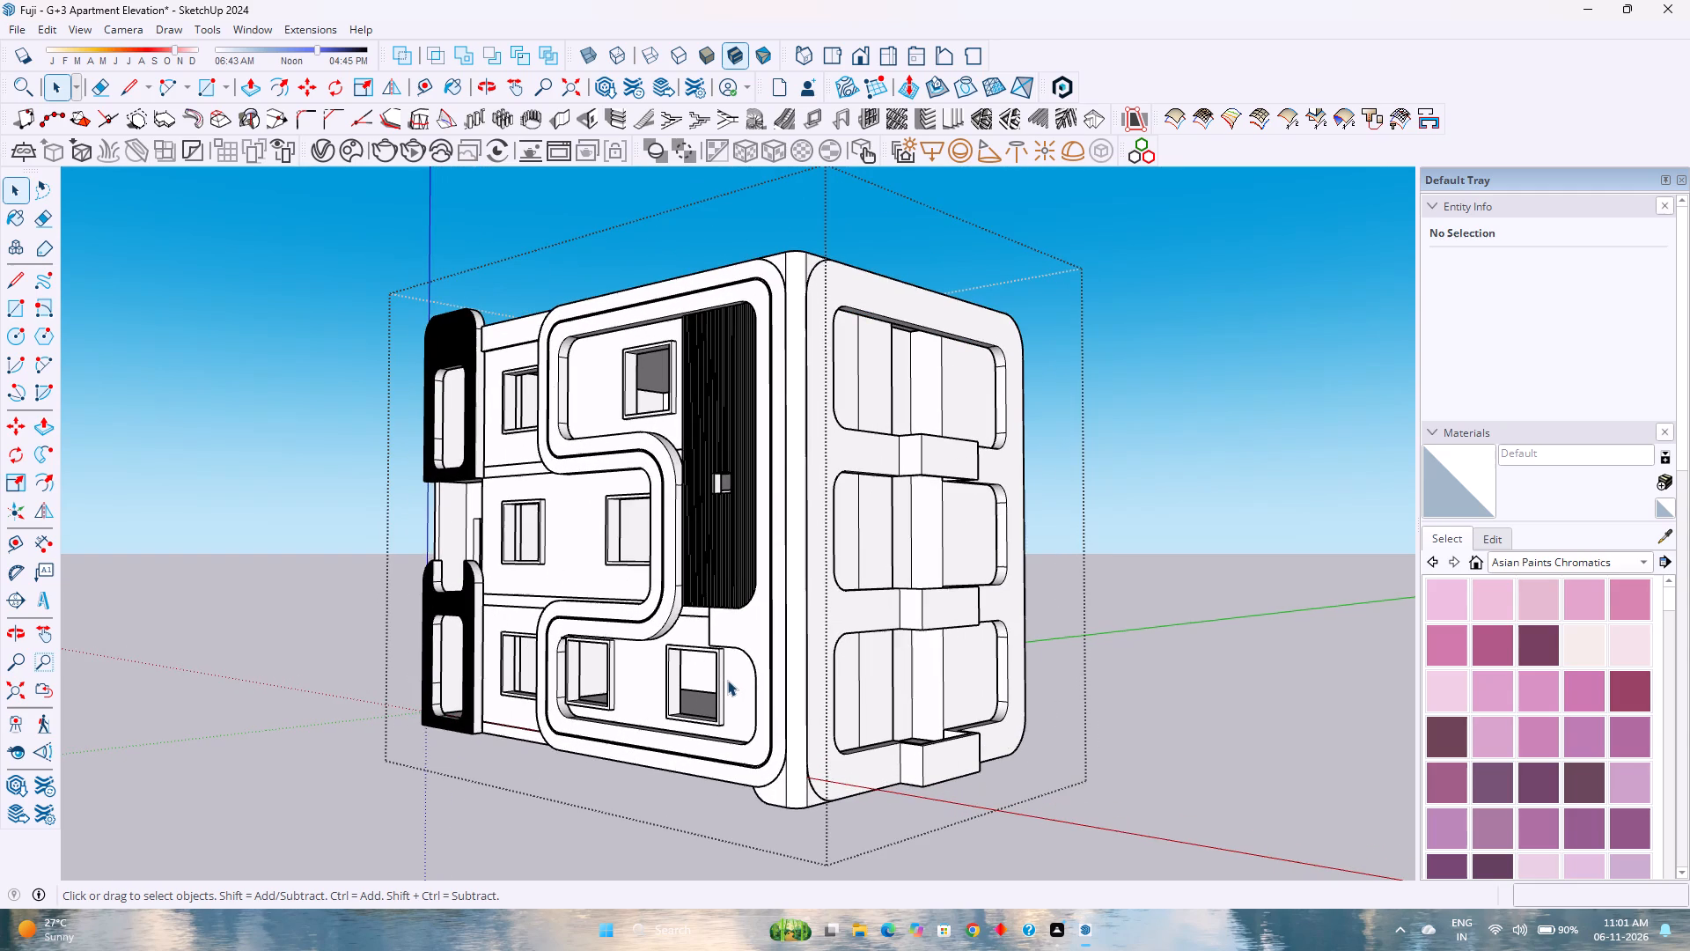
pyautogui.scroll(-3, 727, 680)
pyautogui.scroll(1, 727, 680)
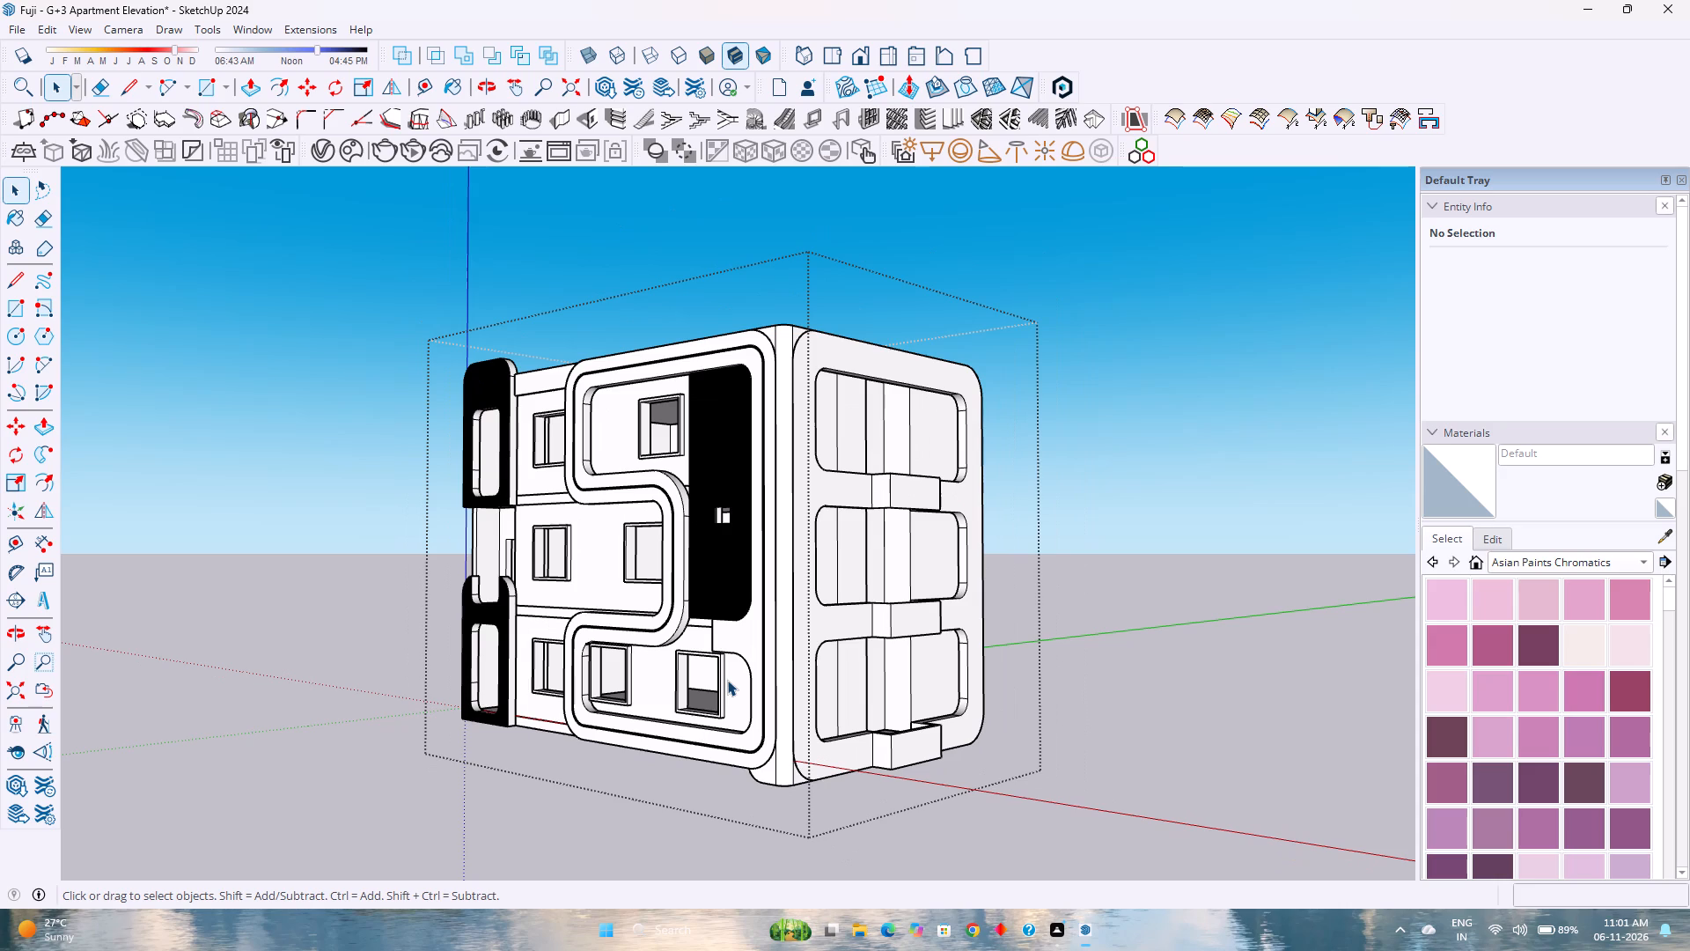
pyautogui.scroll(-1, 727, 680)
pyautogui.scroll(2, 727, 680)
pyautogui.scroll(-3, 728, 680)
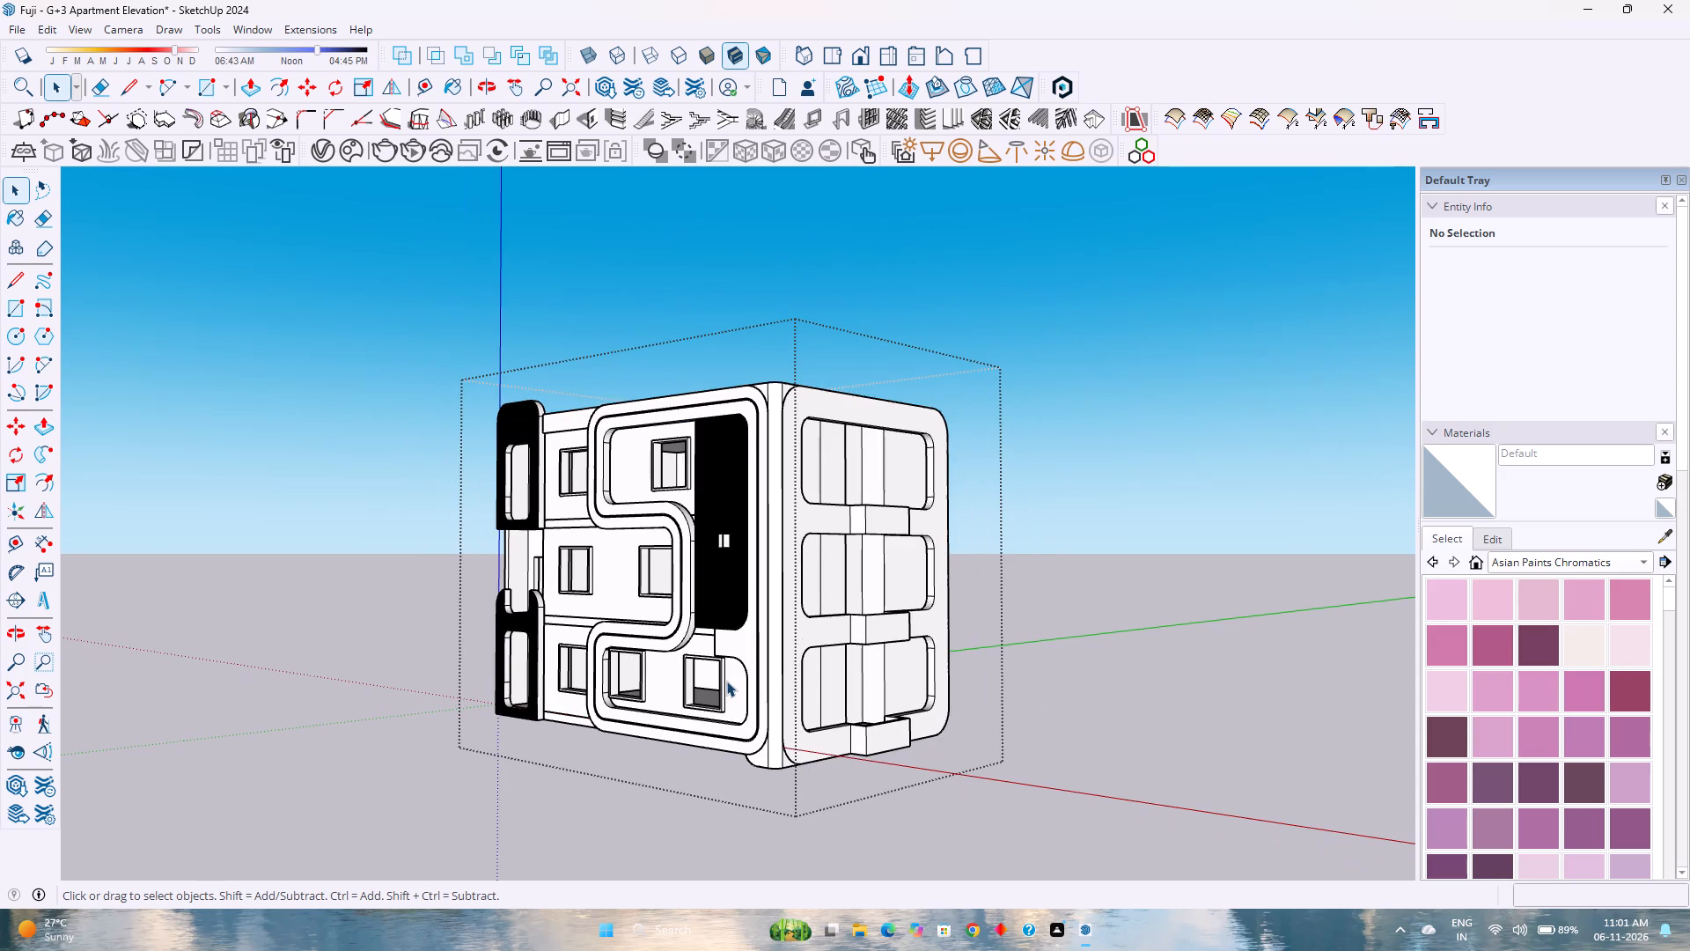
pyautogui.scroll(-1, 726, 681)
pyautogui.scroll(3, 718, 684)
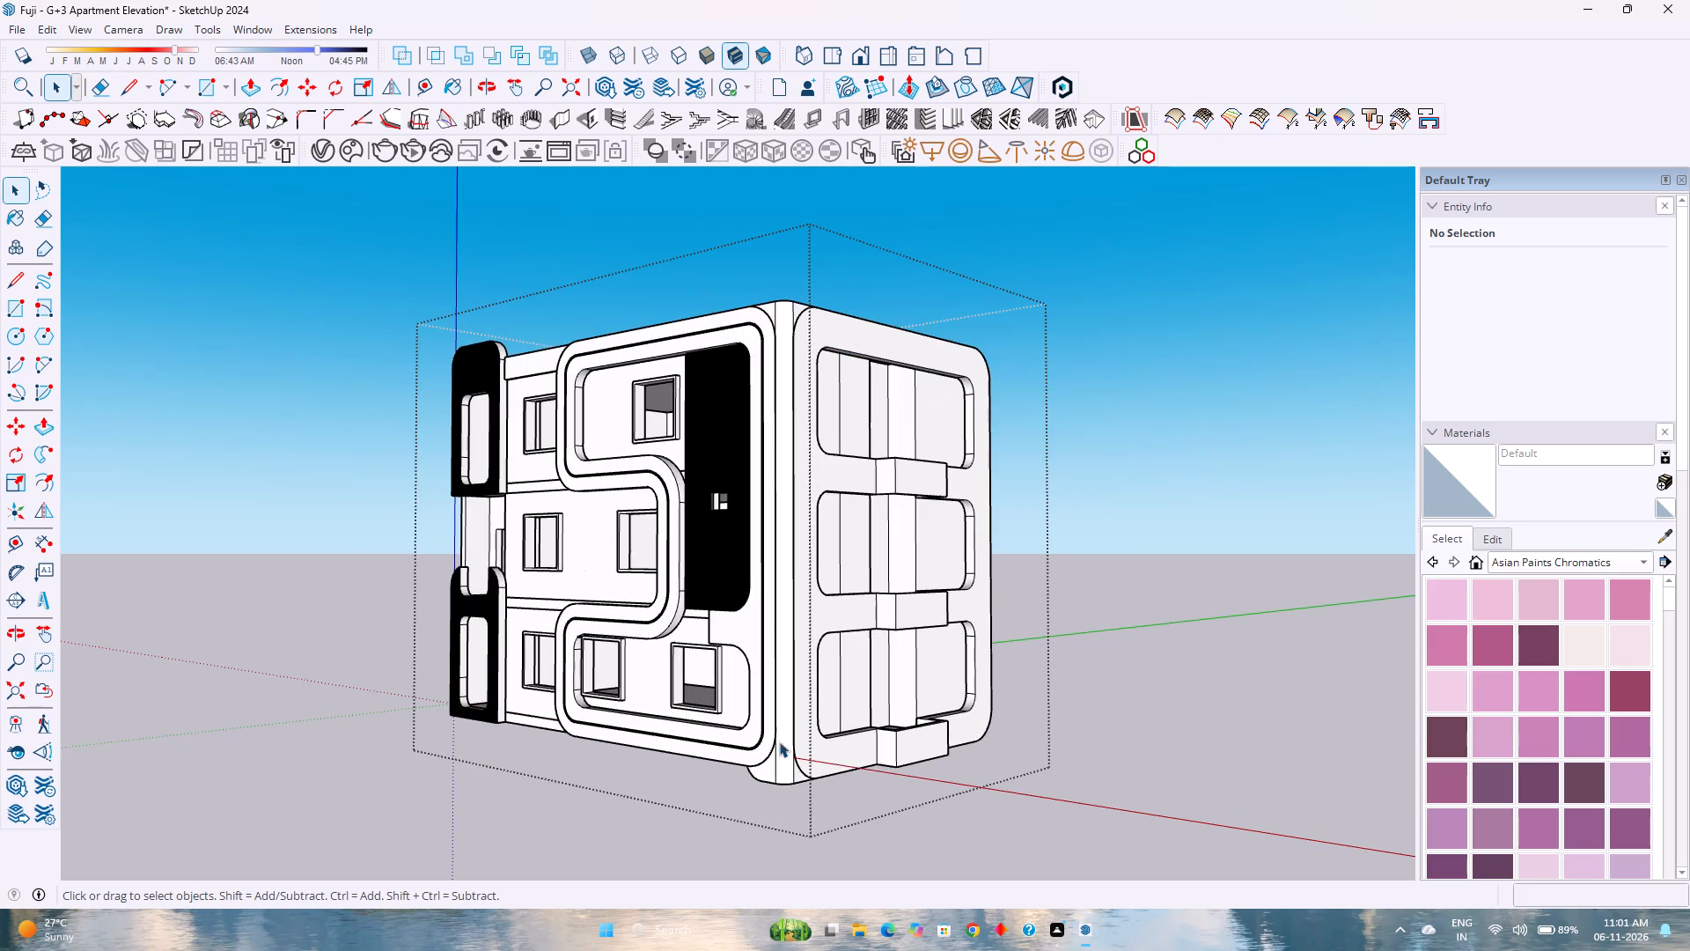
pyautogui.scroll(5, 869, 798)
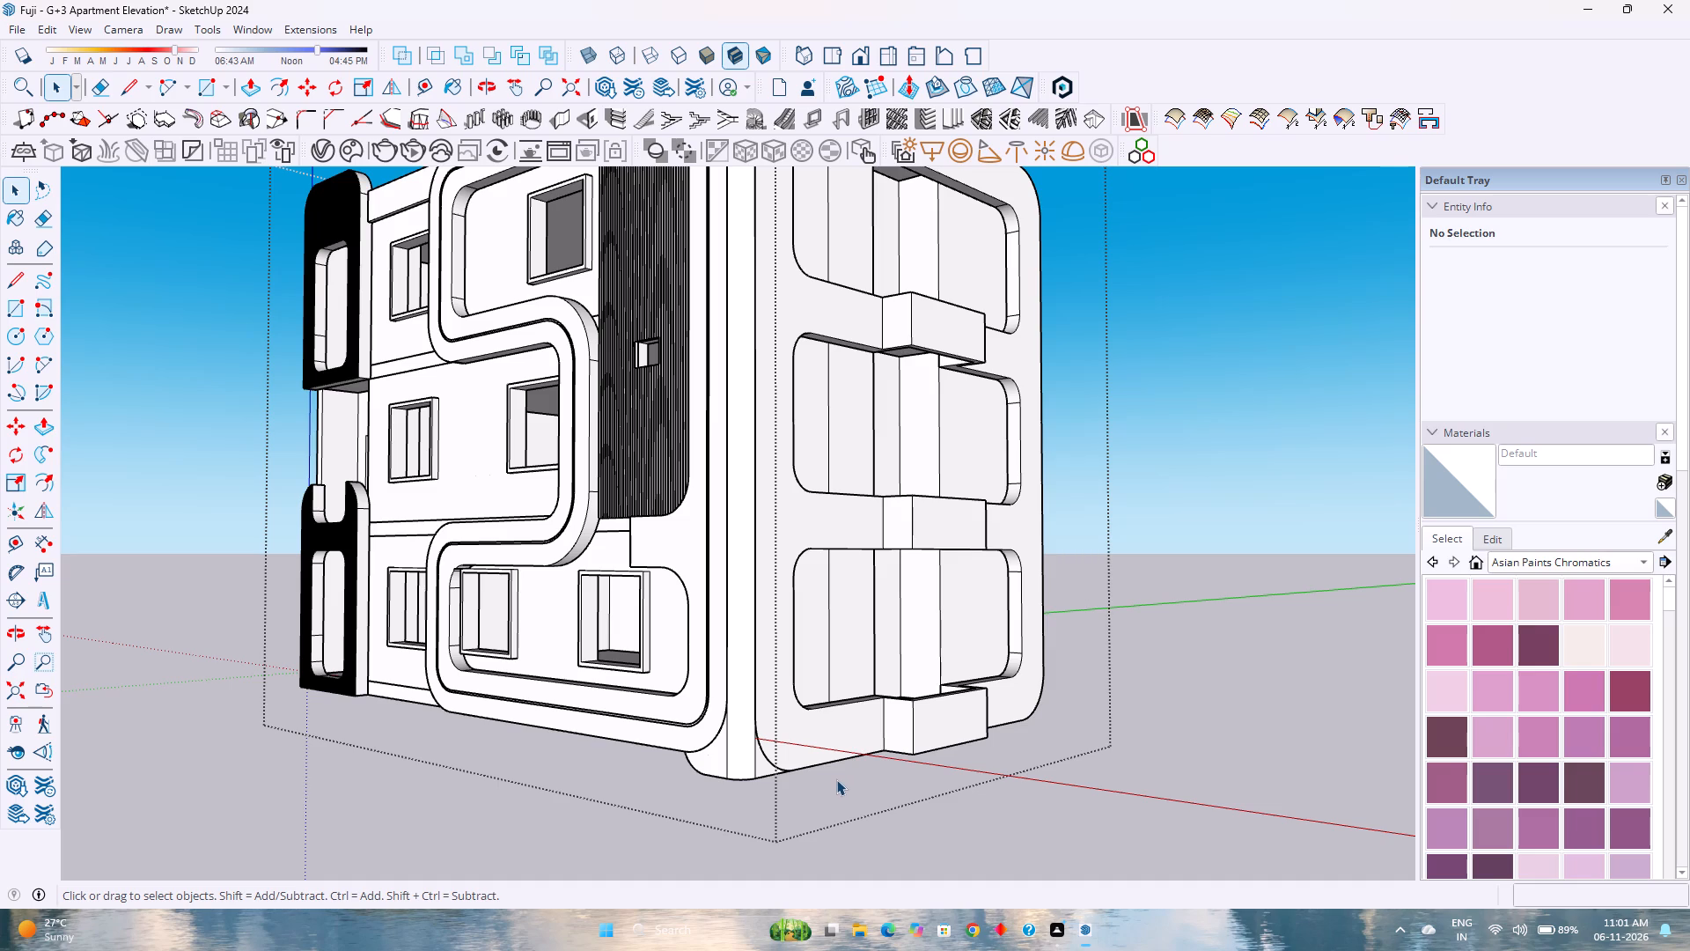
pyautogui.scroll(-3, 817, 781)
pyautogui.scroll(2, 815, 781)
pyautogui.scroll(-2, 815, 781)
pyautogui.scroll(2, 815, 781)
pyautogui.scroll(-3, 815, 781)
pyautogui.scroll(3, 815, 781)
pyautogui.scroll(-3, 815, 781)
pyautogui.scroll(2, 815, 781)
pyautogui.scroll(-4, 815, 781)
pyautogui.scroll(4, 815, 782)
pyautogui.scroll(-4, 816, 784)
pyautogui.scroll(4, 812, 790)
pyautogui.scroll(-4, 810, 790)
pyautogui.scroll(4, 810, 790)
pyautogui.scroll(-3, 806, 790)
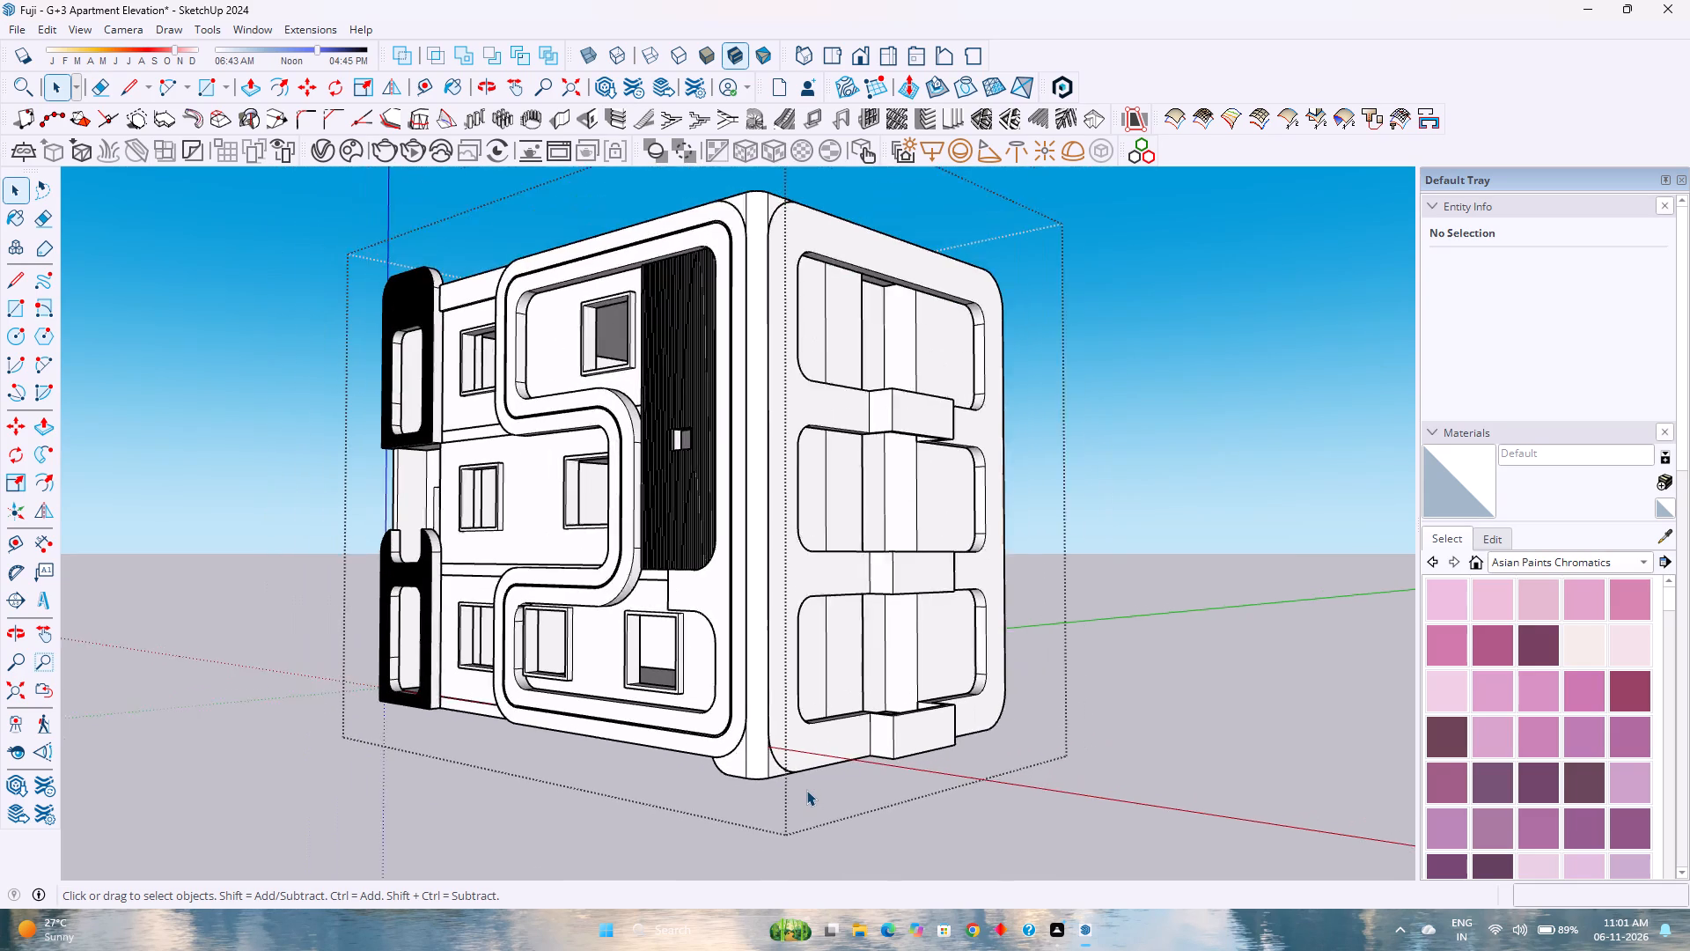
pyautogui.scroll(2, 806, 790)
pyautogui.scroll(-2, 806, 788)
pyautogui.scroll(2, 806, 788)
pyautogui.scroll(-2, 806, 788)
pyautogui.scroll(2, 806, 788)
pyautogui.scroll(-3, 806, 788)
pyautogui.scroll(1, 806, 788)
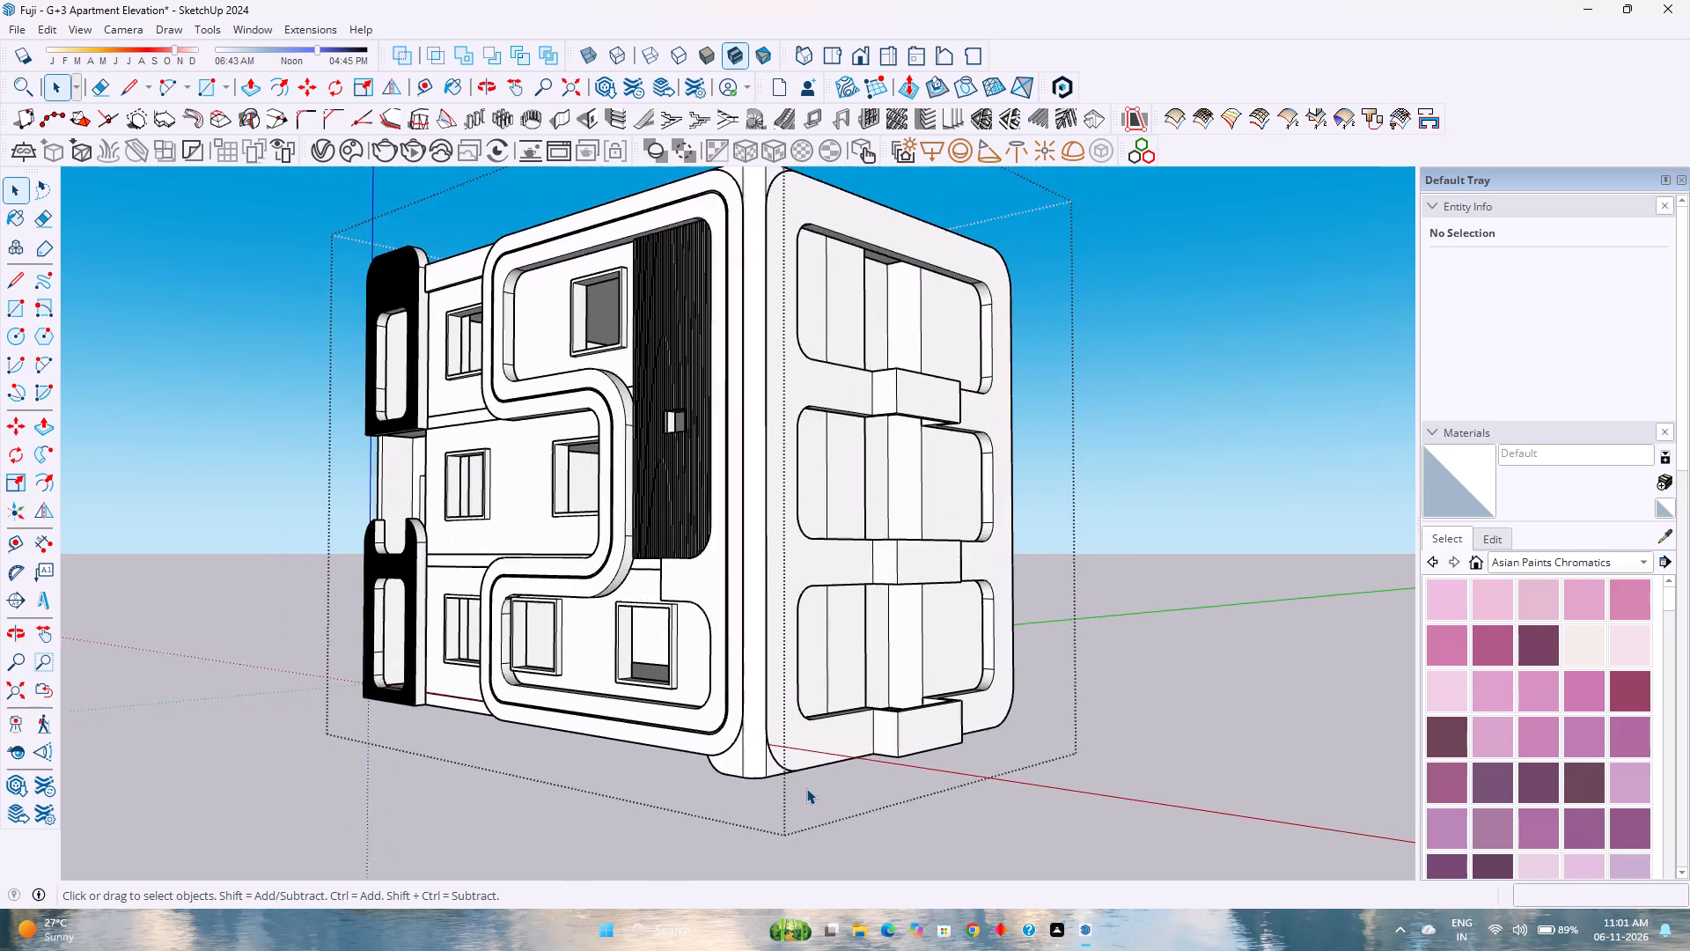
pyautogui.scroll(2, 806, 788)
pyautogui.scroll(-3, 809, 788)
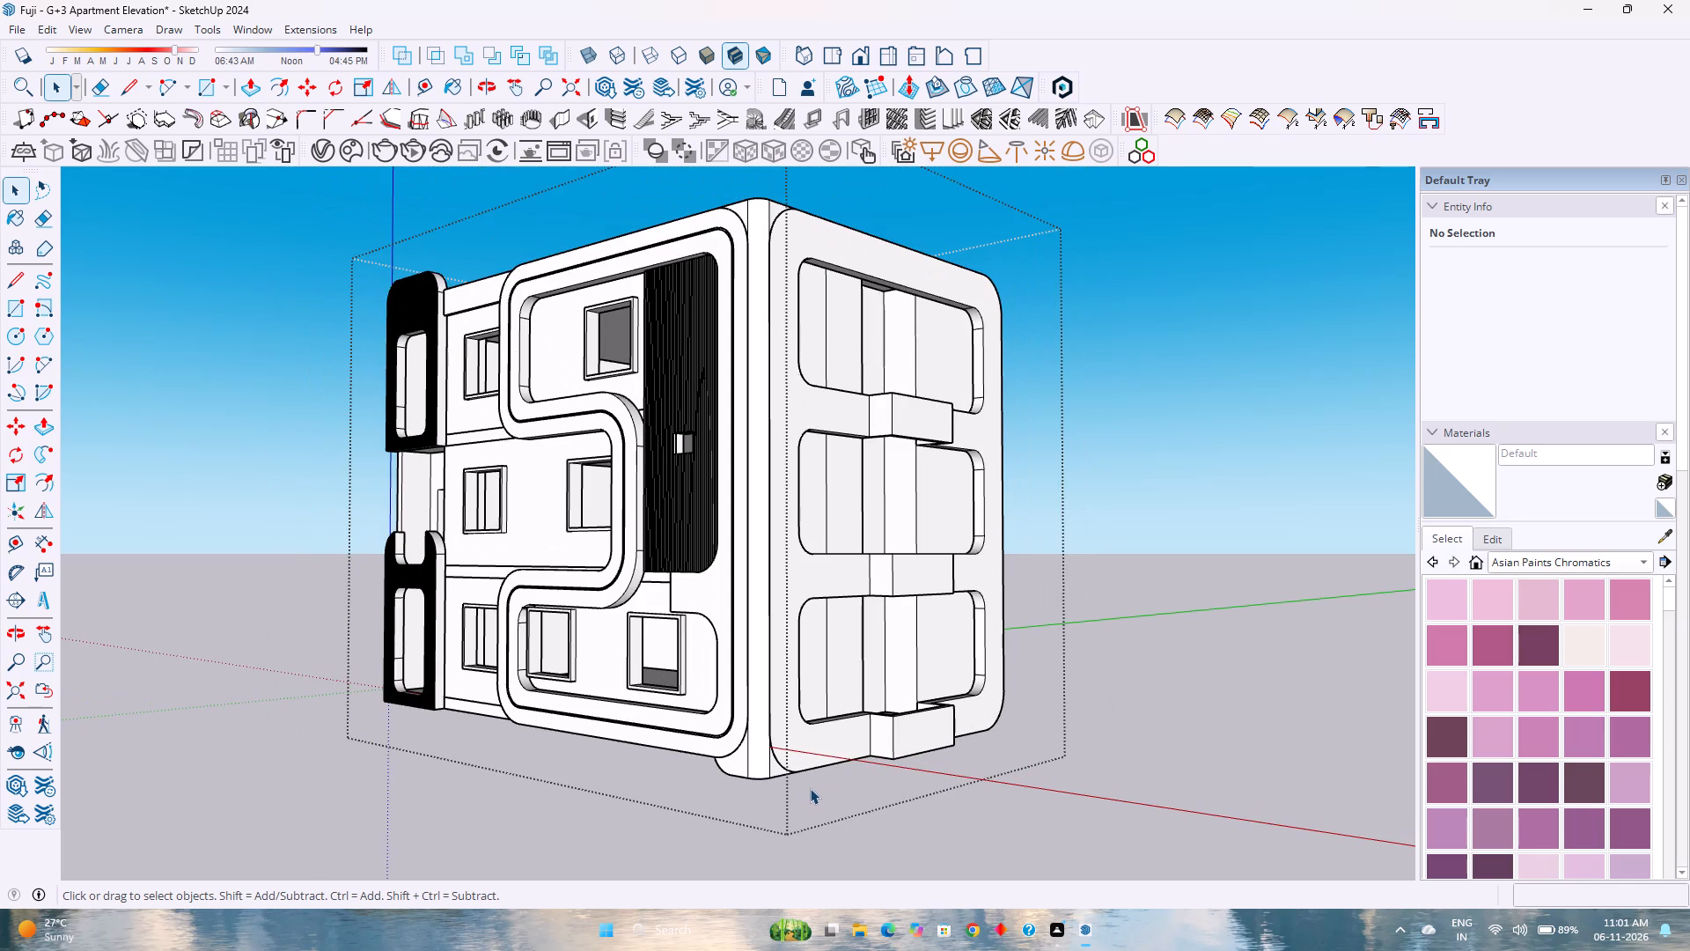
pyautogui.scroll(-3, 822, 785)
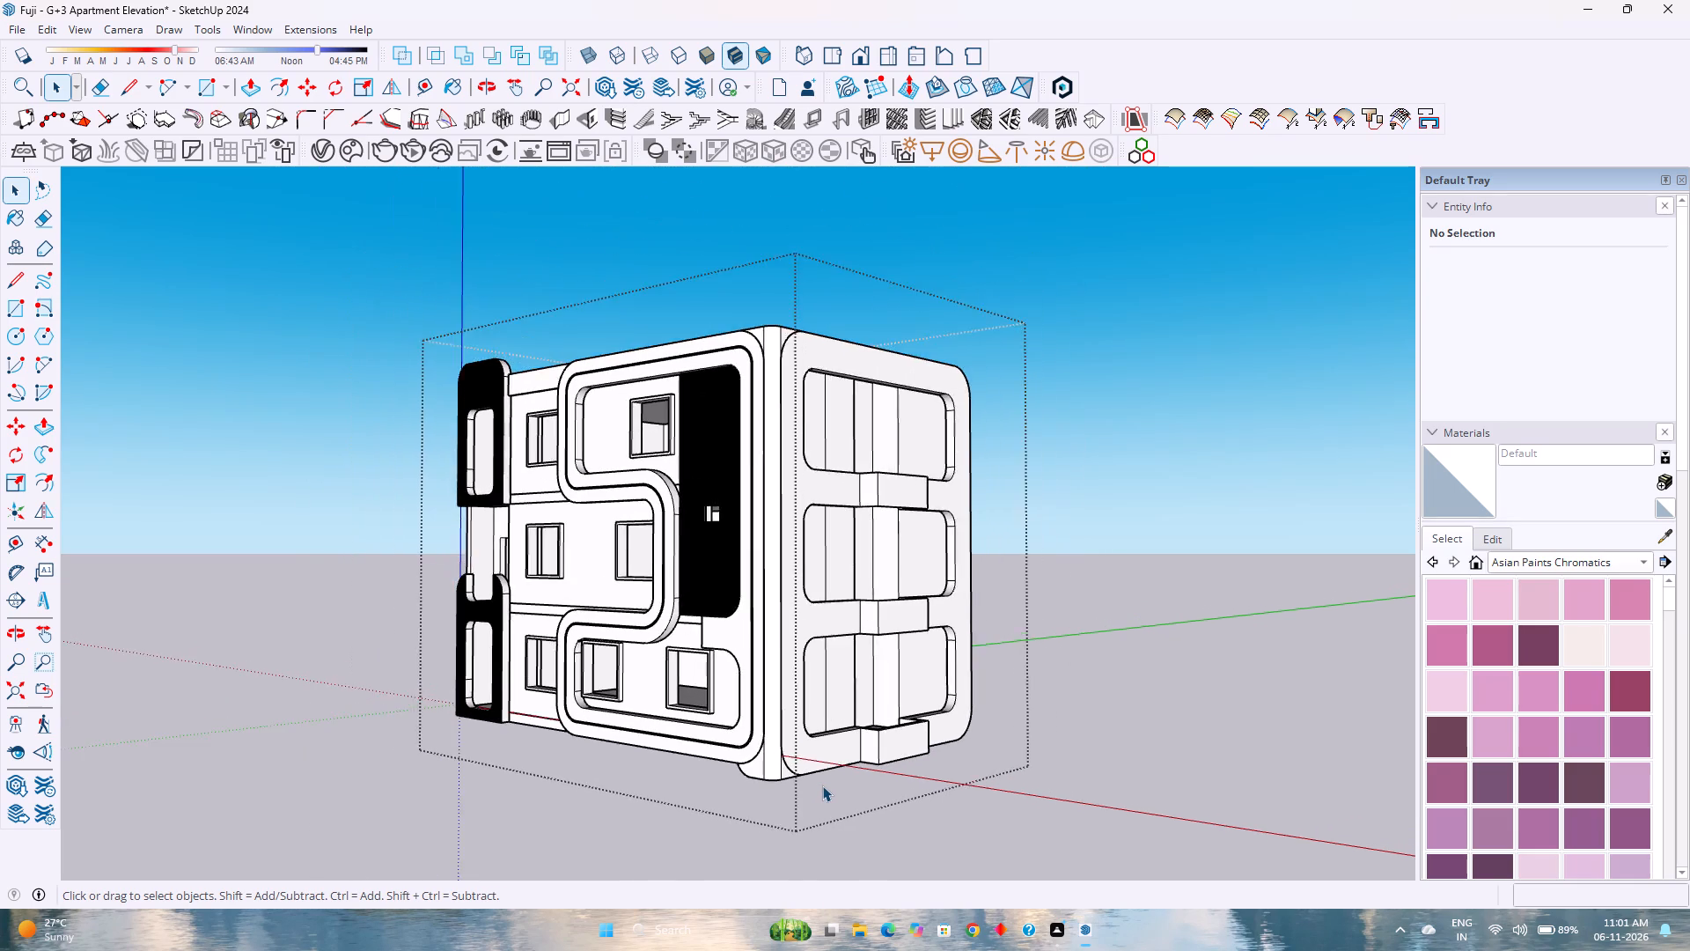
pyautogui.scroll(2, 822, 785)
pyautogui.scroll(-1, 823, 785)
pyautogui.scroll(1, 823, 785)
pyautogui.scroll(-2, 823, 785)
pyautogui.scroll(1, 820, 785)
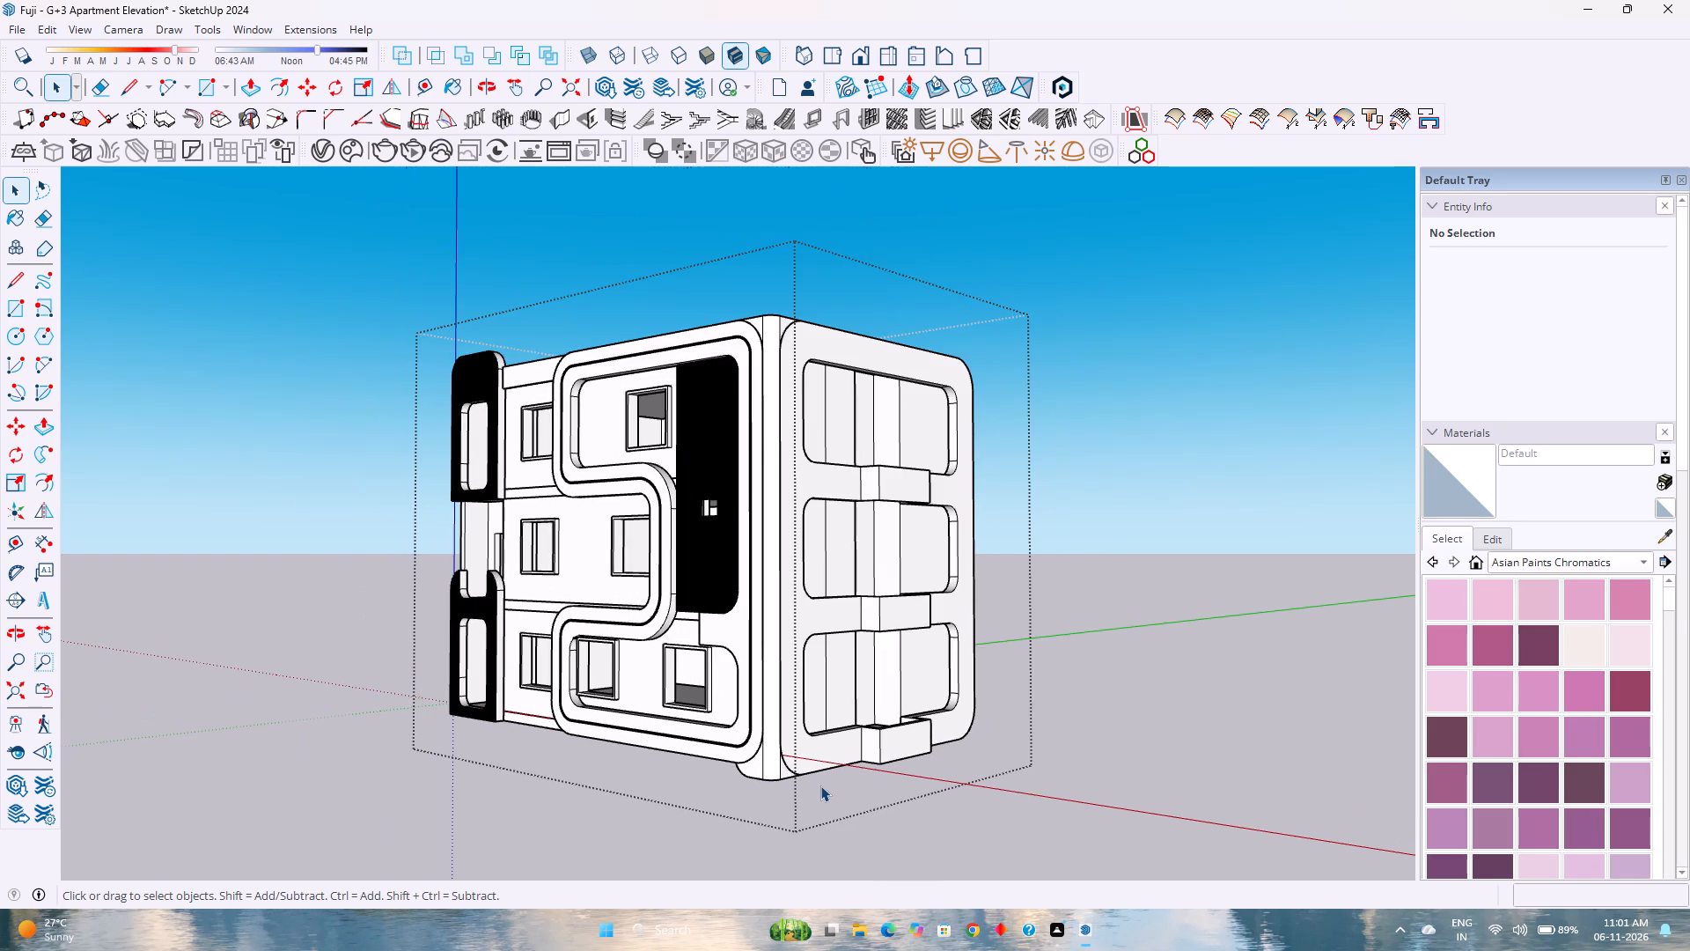
# Examine the rounded base corner where the front frame meets the side frame, along with the lower balcony boxes.
pyautogui.scroll(3, 820, 785)
pyautogui.scroll(-2, 797, 782)
pyautogui.scroll(2, 796, 782)
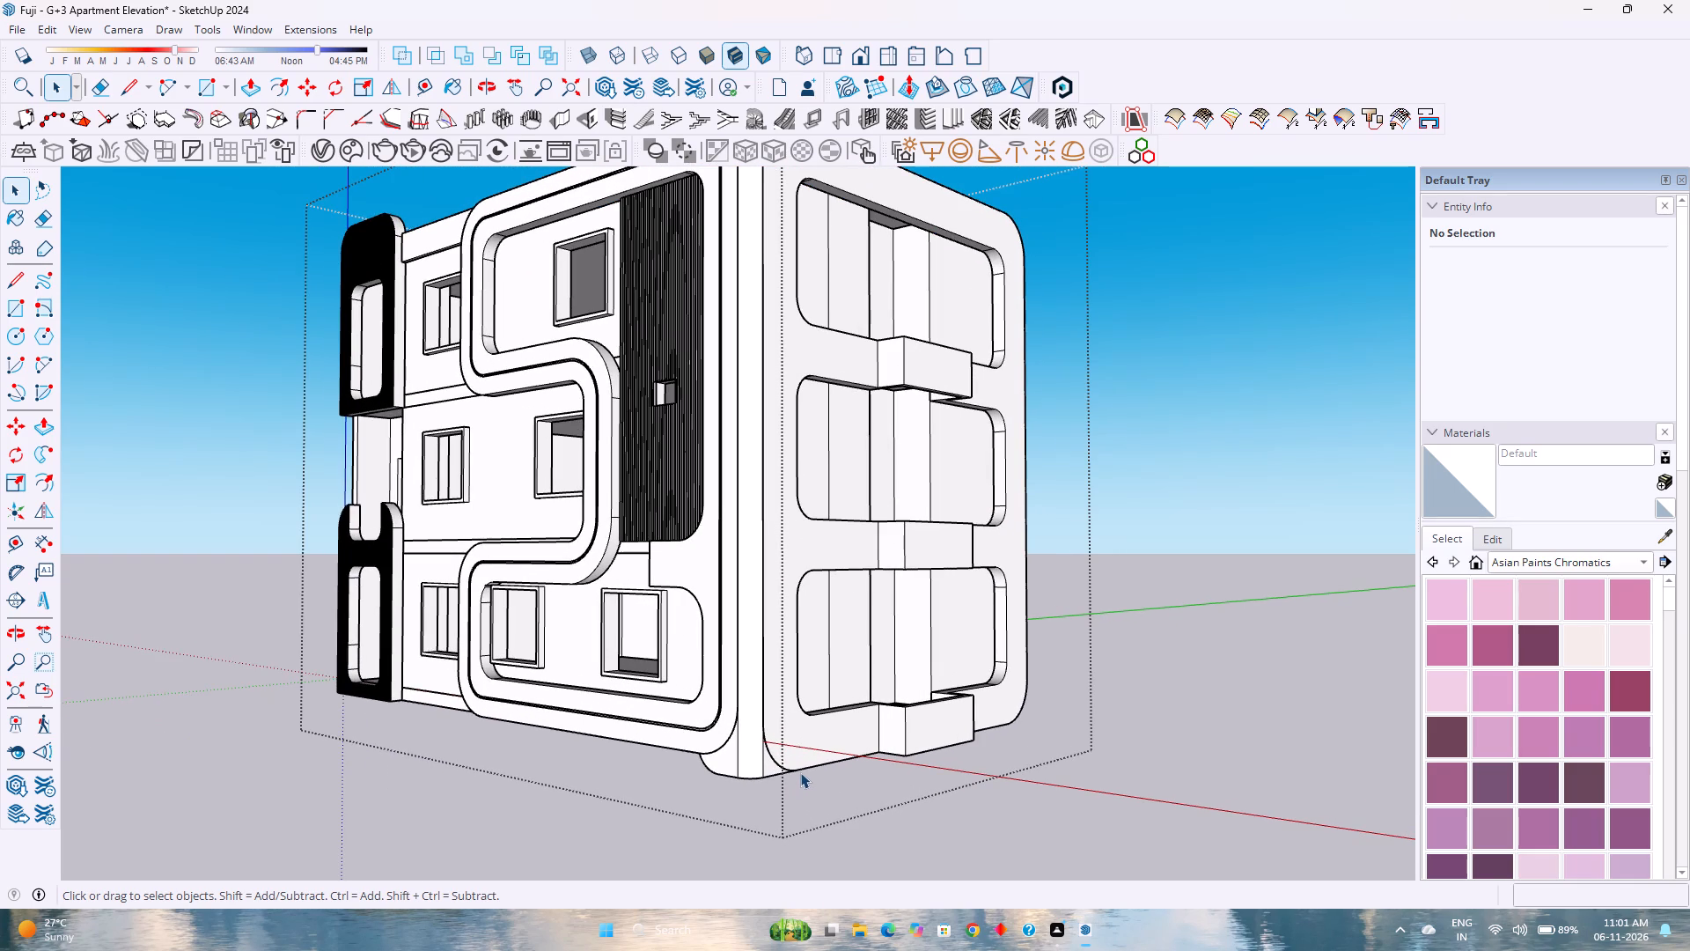
pyautogui.scroll(4, 790, 775)
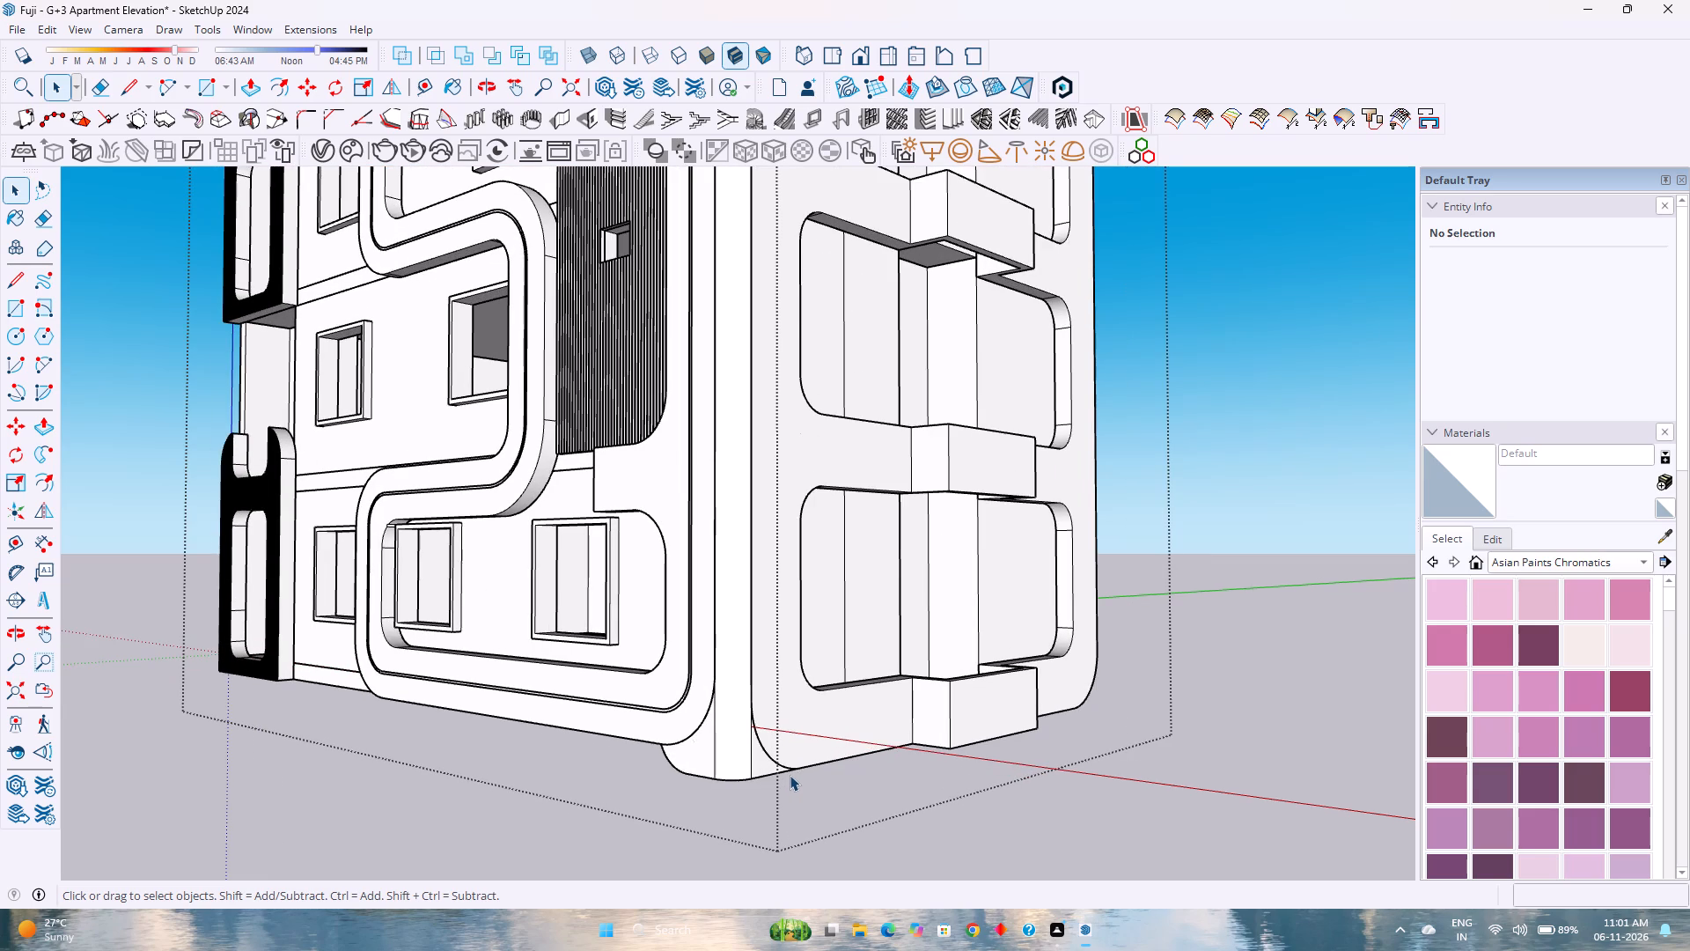
pyautogui.scroll(1, 790, 775)
pyautogui.scroll(-2, 790, 775)
pyautogui.scroll(2, 790, 775)
pyautogui.scroll(-3, 790, 775)
pyautogui.scroll(2, 790, 775)
pyautogui.scroll(-2, 790, 775)
pyautogui.scroll(5, 790, 775)
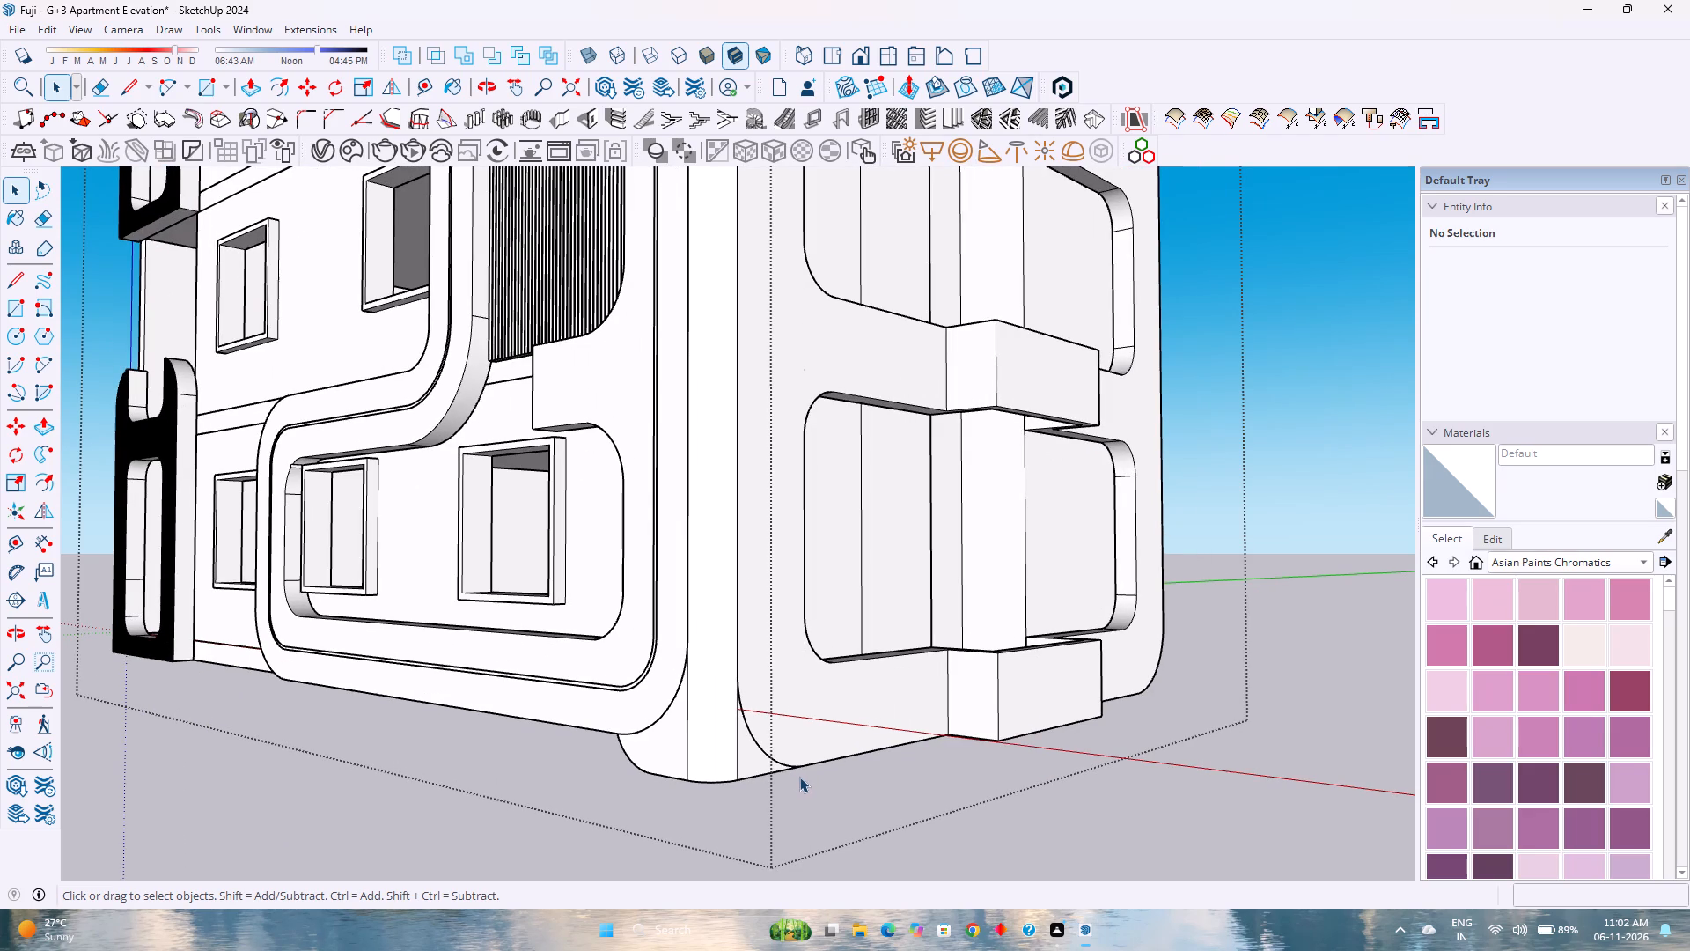
pyautogui.scroll(1, 799, 777)
pyautogui.scroll(-7, 829, 684)
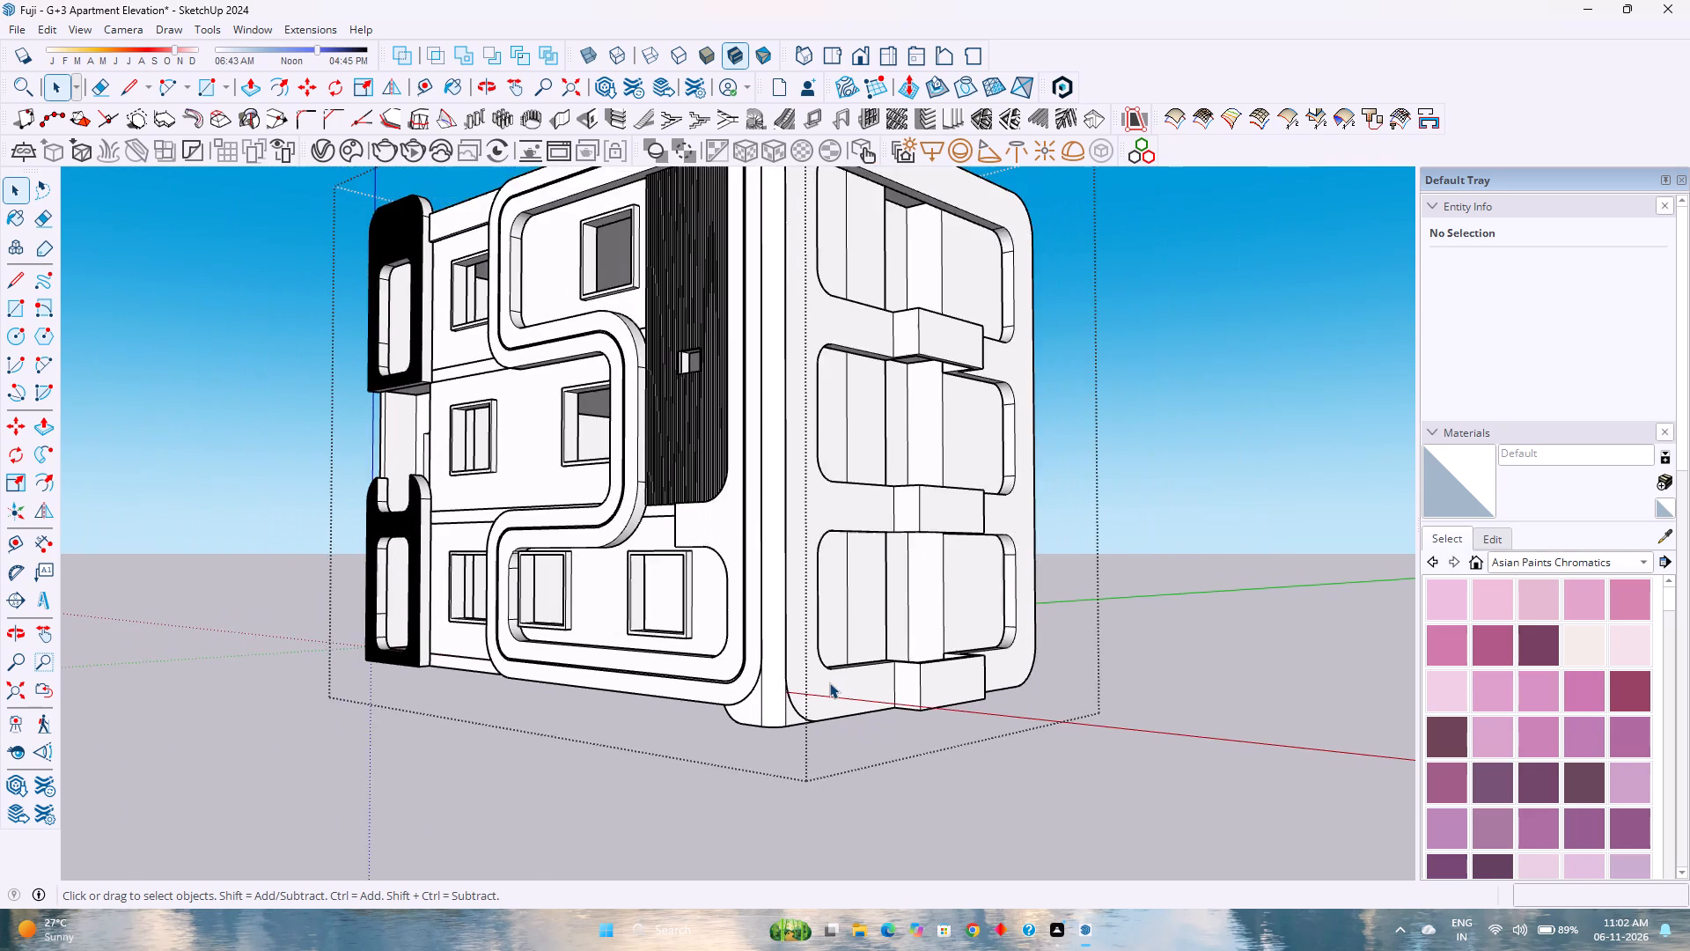
# Examine the whole building's massing from farther back, facing the corner between the front facade and the side frame.
pyautogui.scroll(-7, 829, 682)
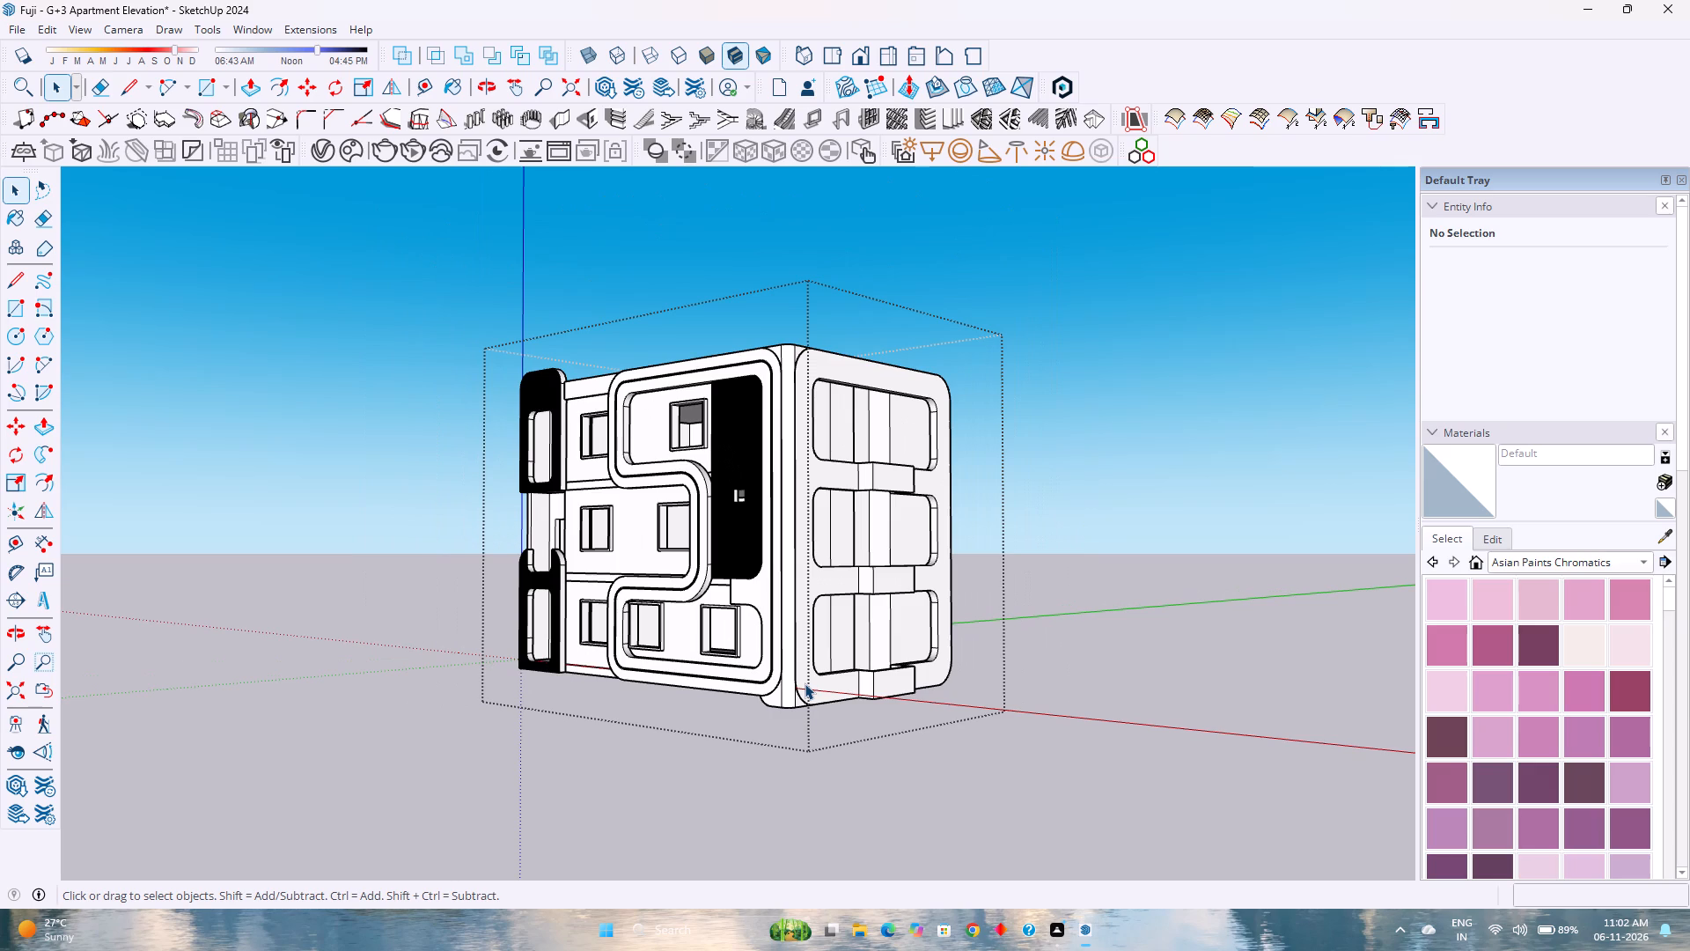
pyautogui.scroll(-1, 805, 683)
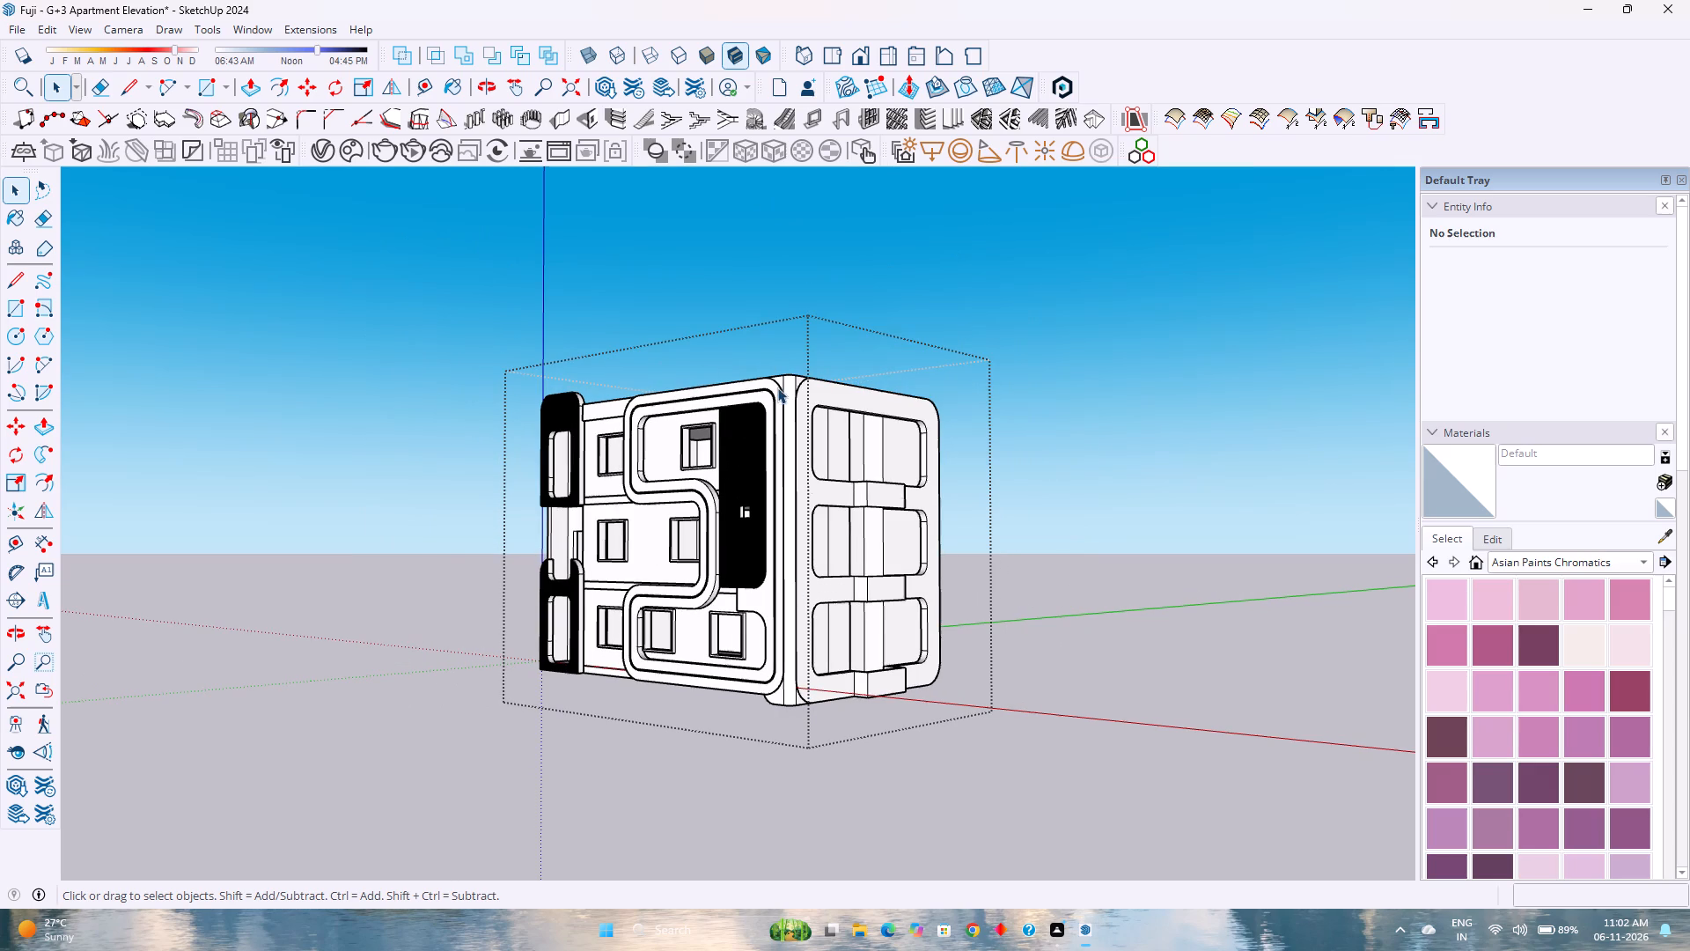
pyautogui.scroll(2, 816, 387)
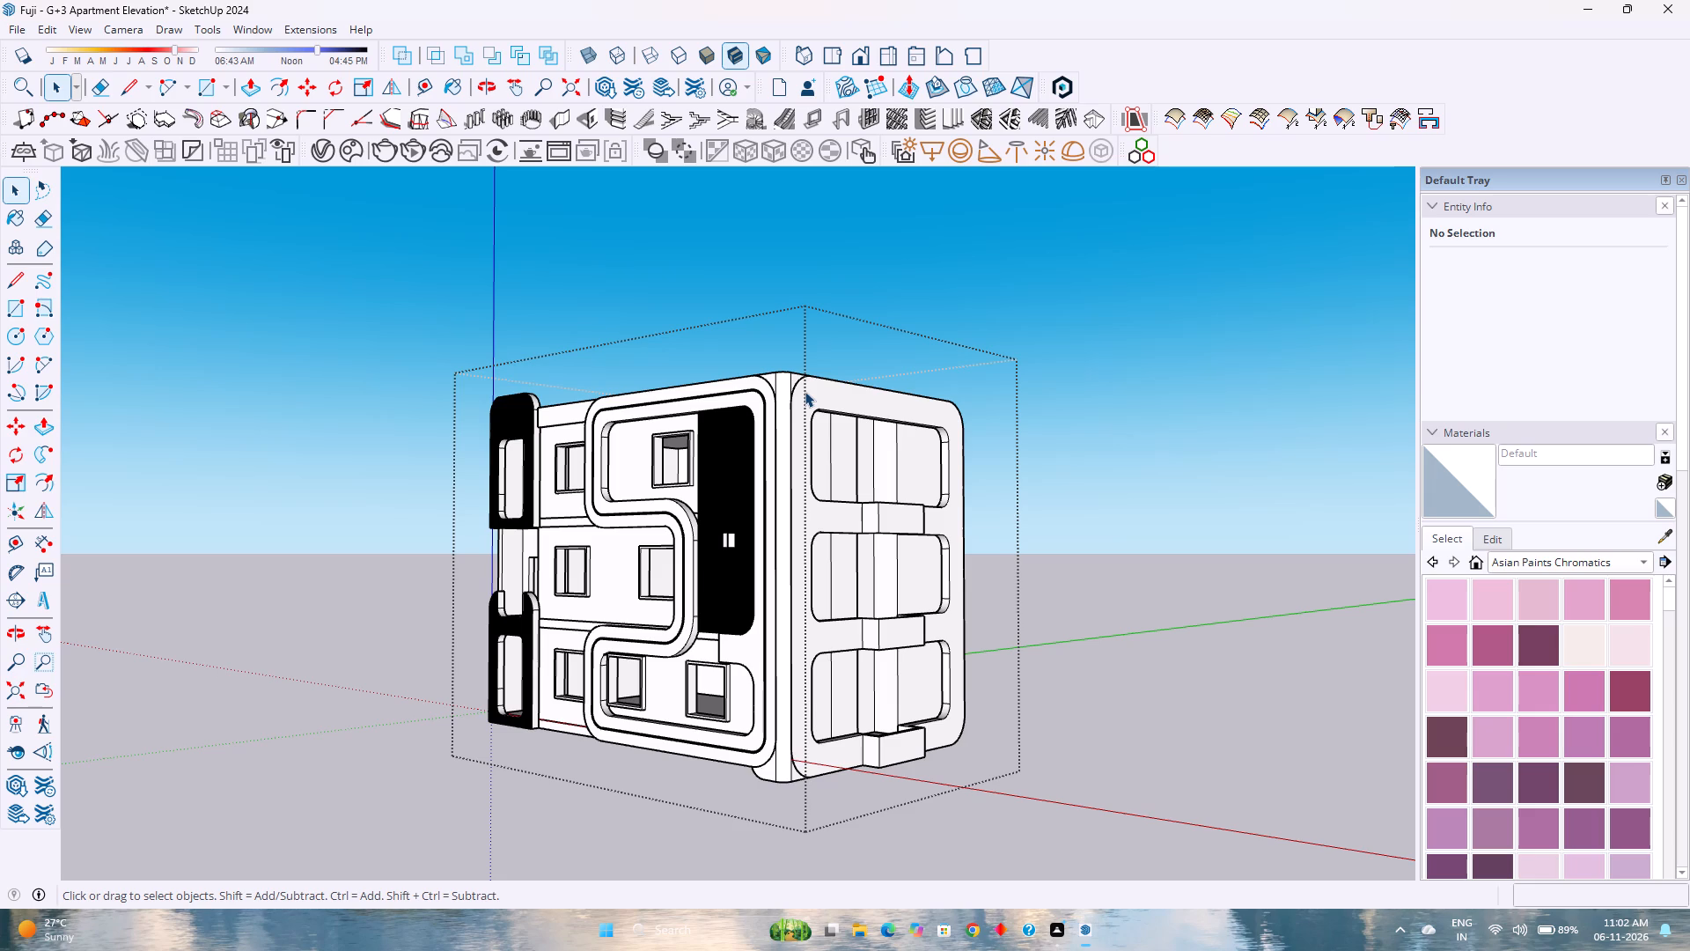
pyautogui.scroll(-3, 782, 395)
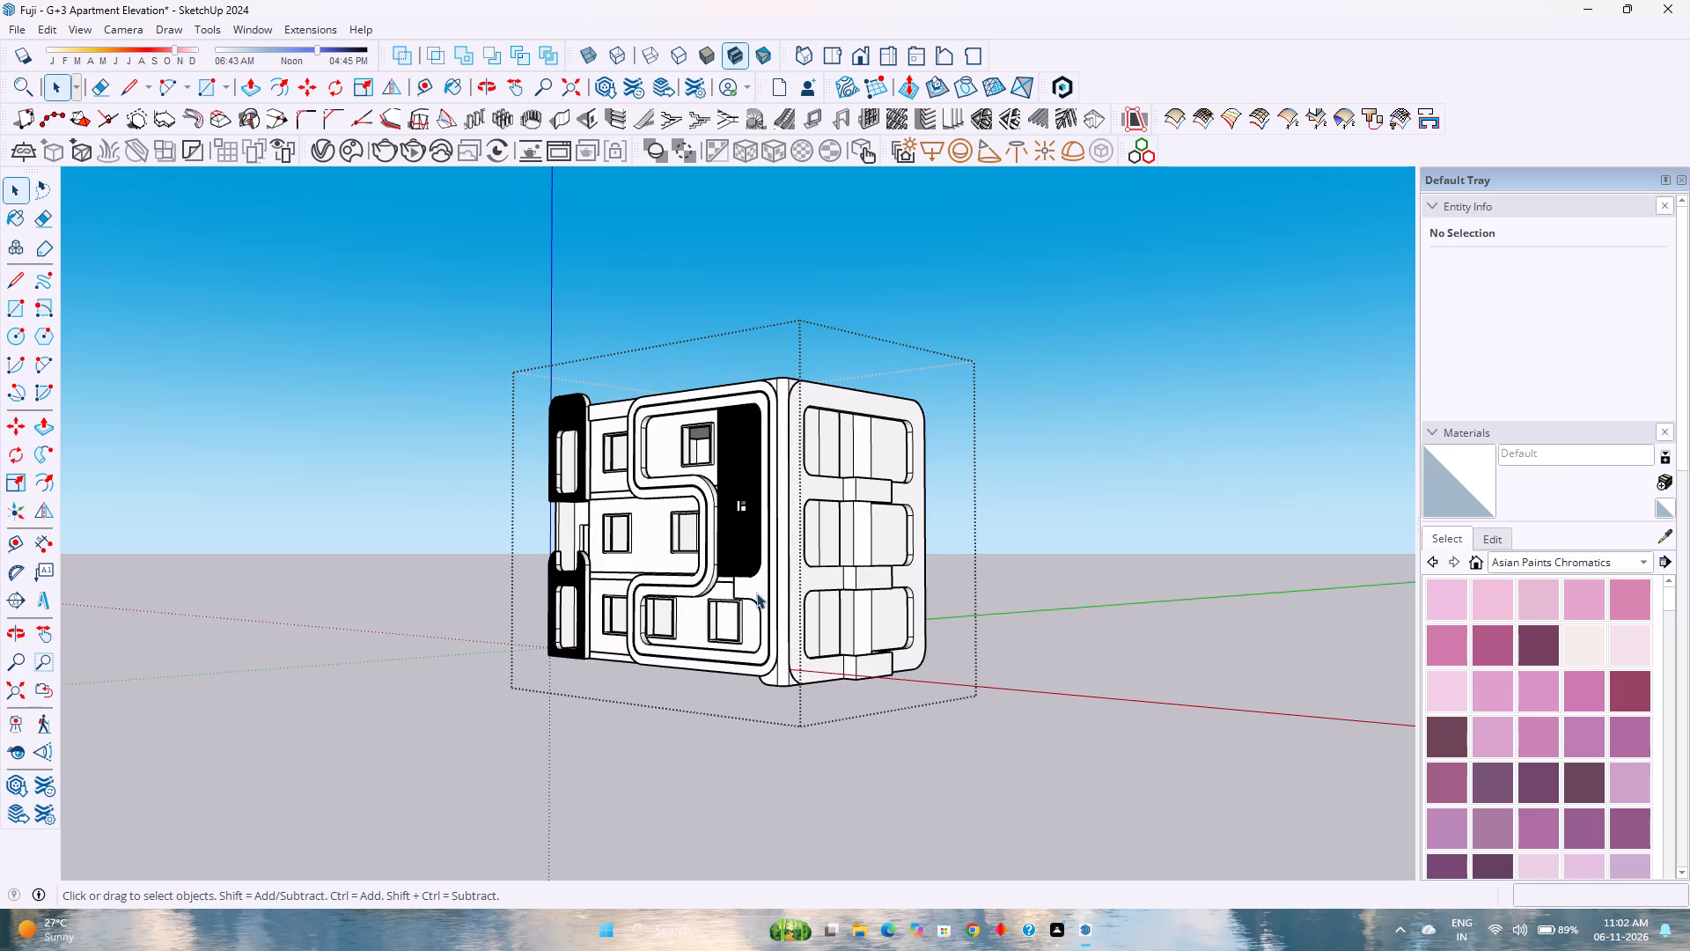
pyautogui.scroll(1, 802, 754)
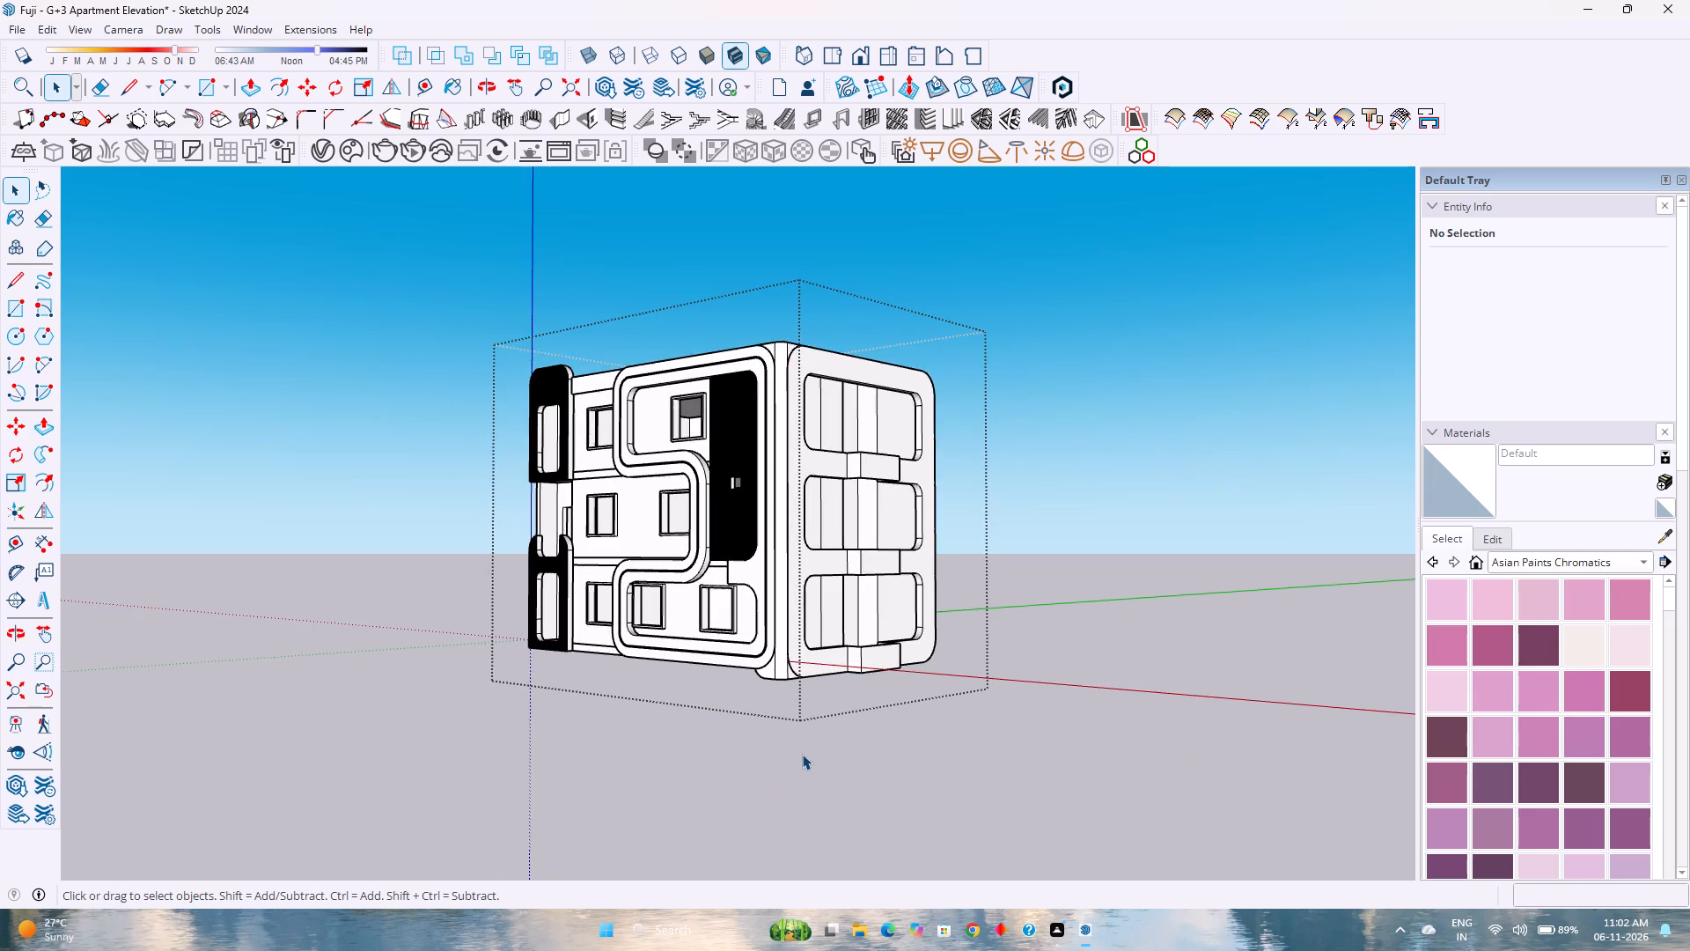
pyautogui.scroll(-2, 802, 754)
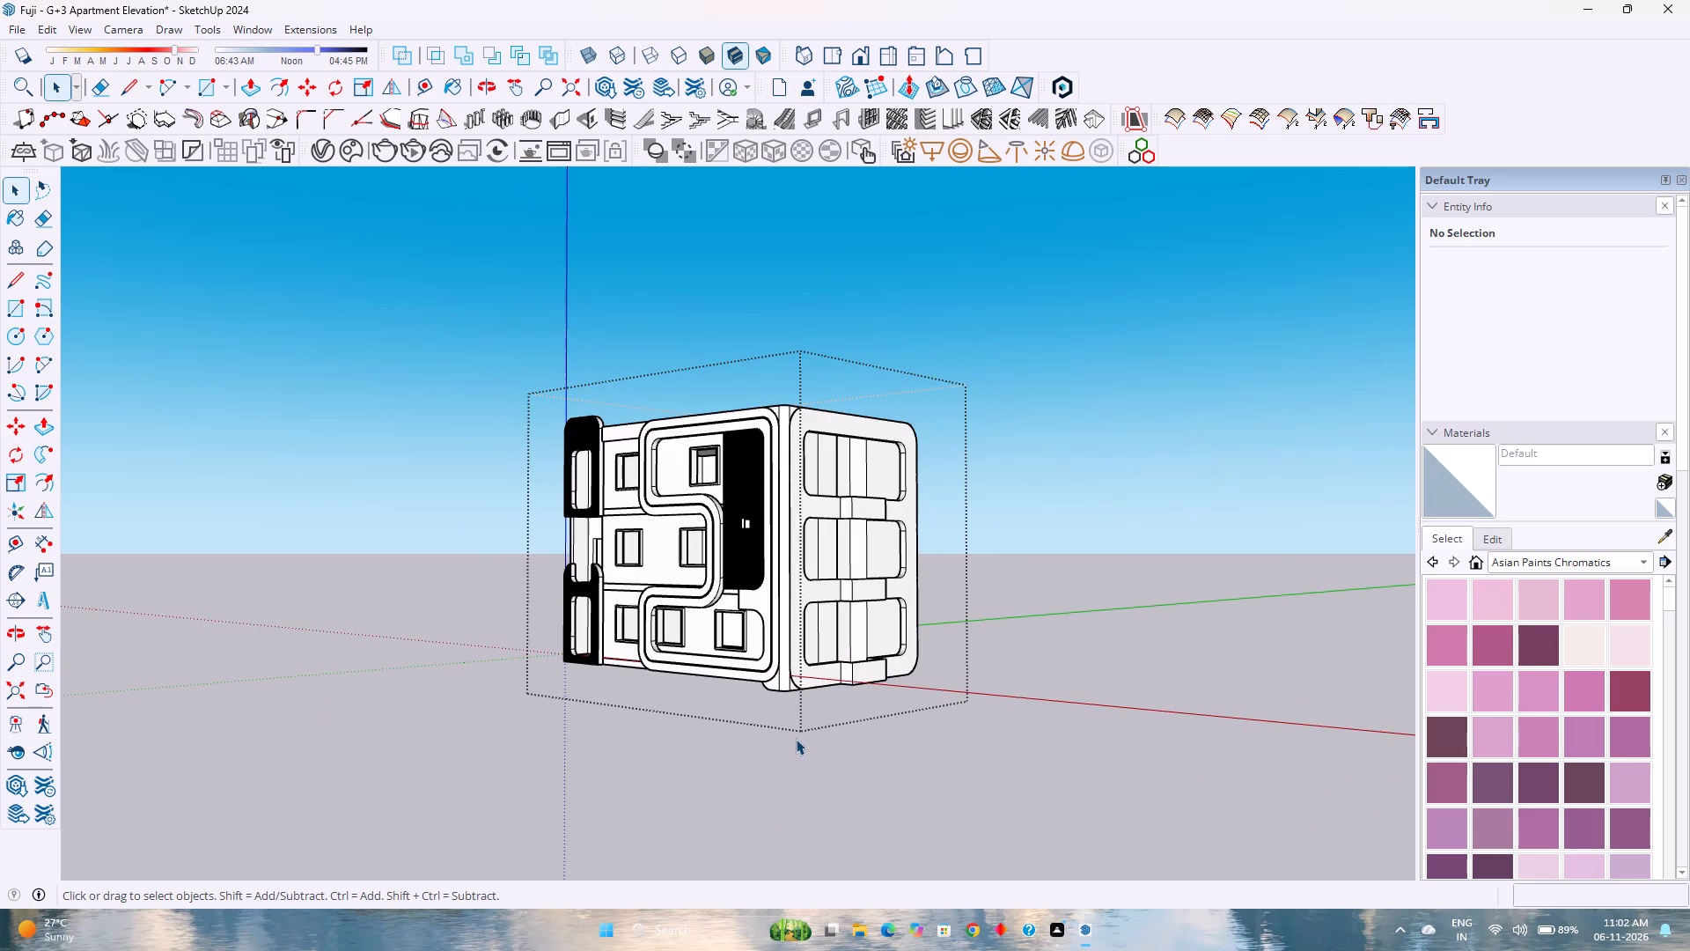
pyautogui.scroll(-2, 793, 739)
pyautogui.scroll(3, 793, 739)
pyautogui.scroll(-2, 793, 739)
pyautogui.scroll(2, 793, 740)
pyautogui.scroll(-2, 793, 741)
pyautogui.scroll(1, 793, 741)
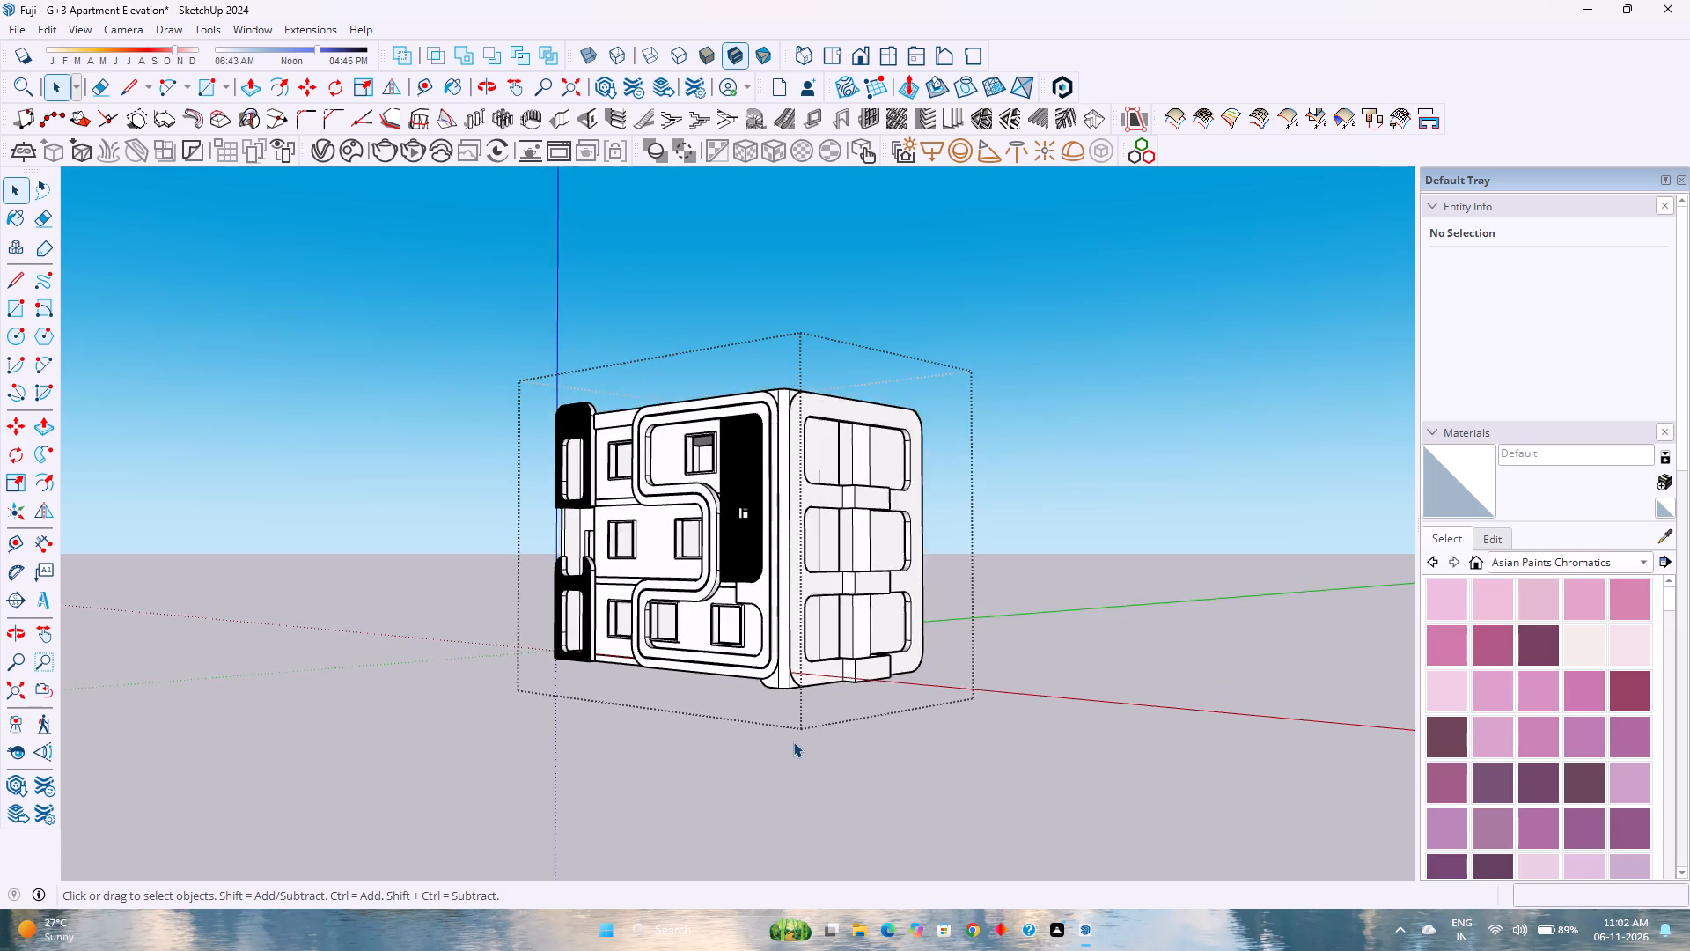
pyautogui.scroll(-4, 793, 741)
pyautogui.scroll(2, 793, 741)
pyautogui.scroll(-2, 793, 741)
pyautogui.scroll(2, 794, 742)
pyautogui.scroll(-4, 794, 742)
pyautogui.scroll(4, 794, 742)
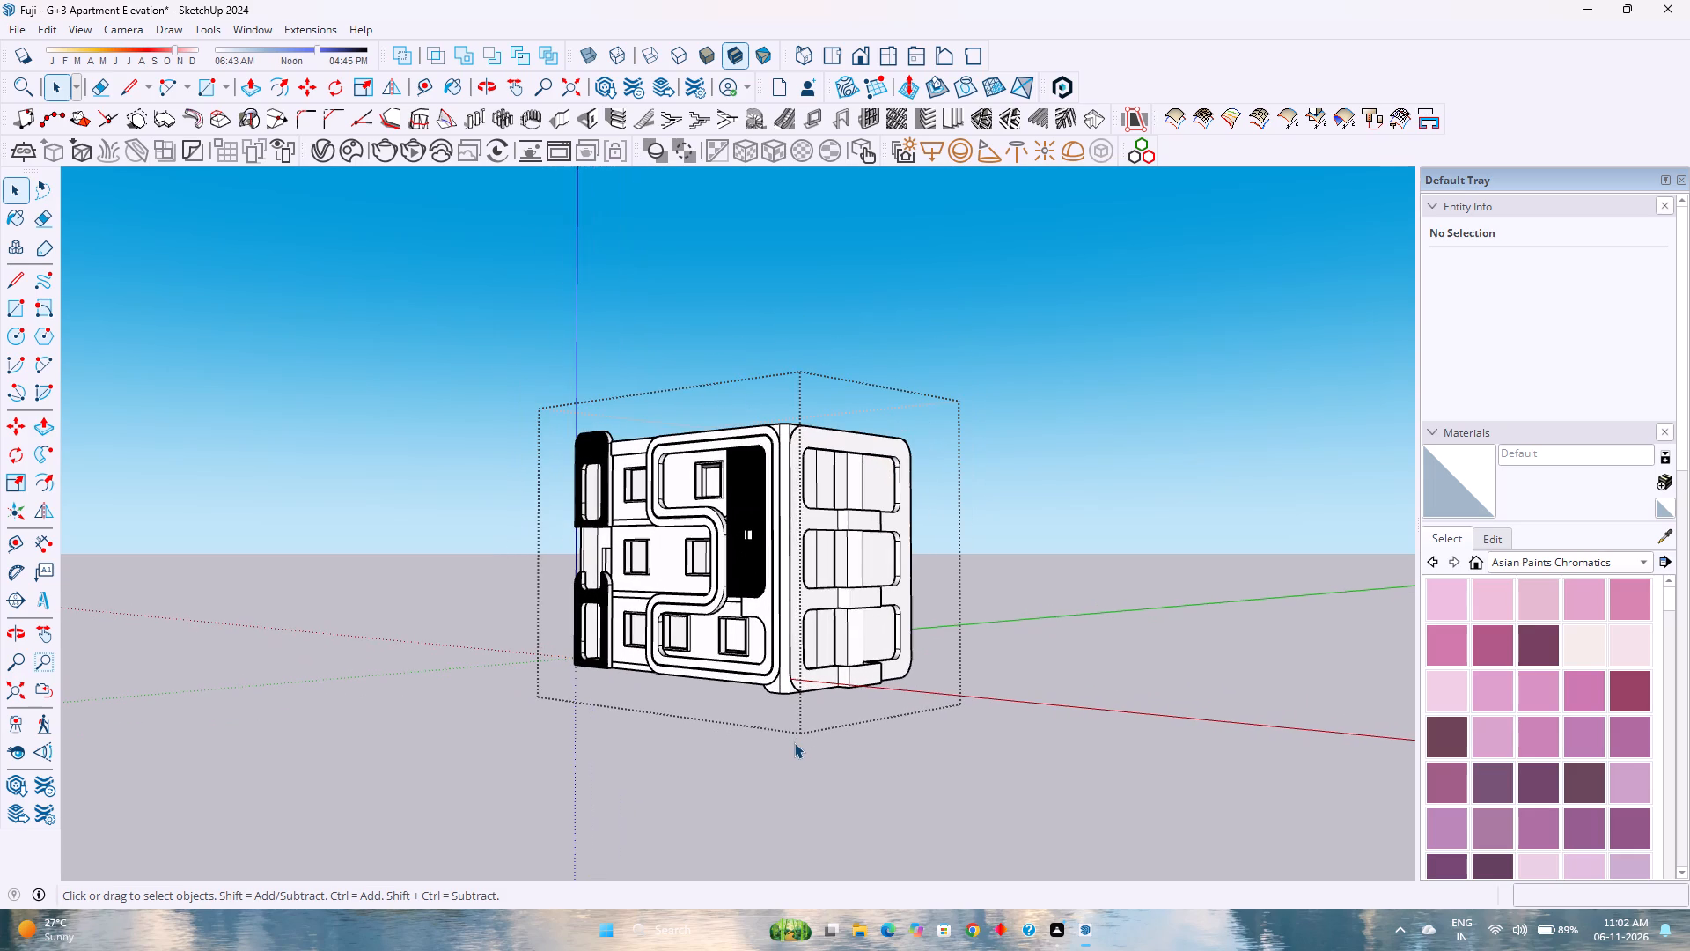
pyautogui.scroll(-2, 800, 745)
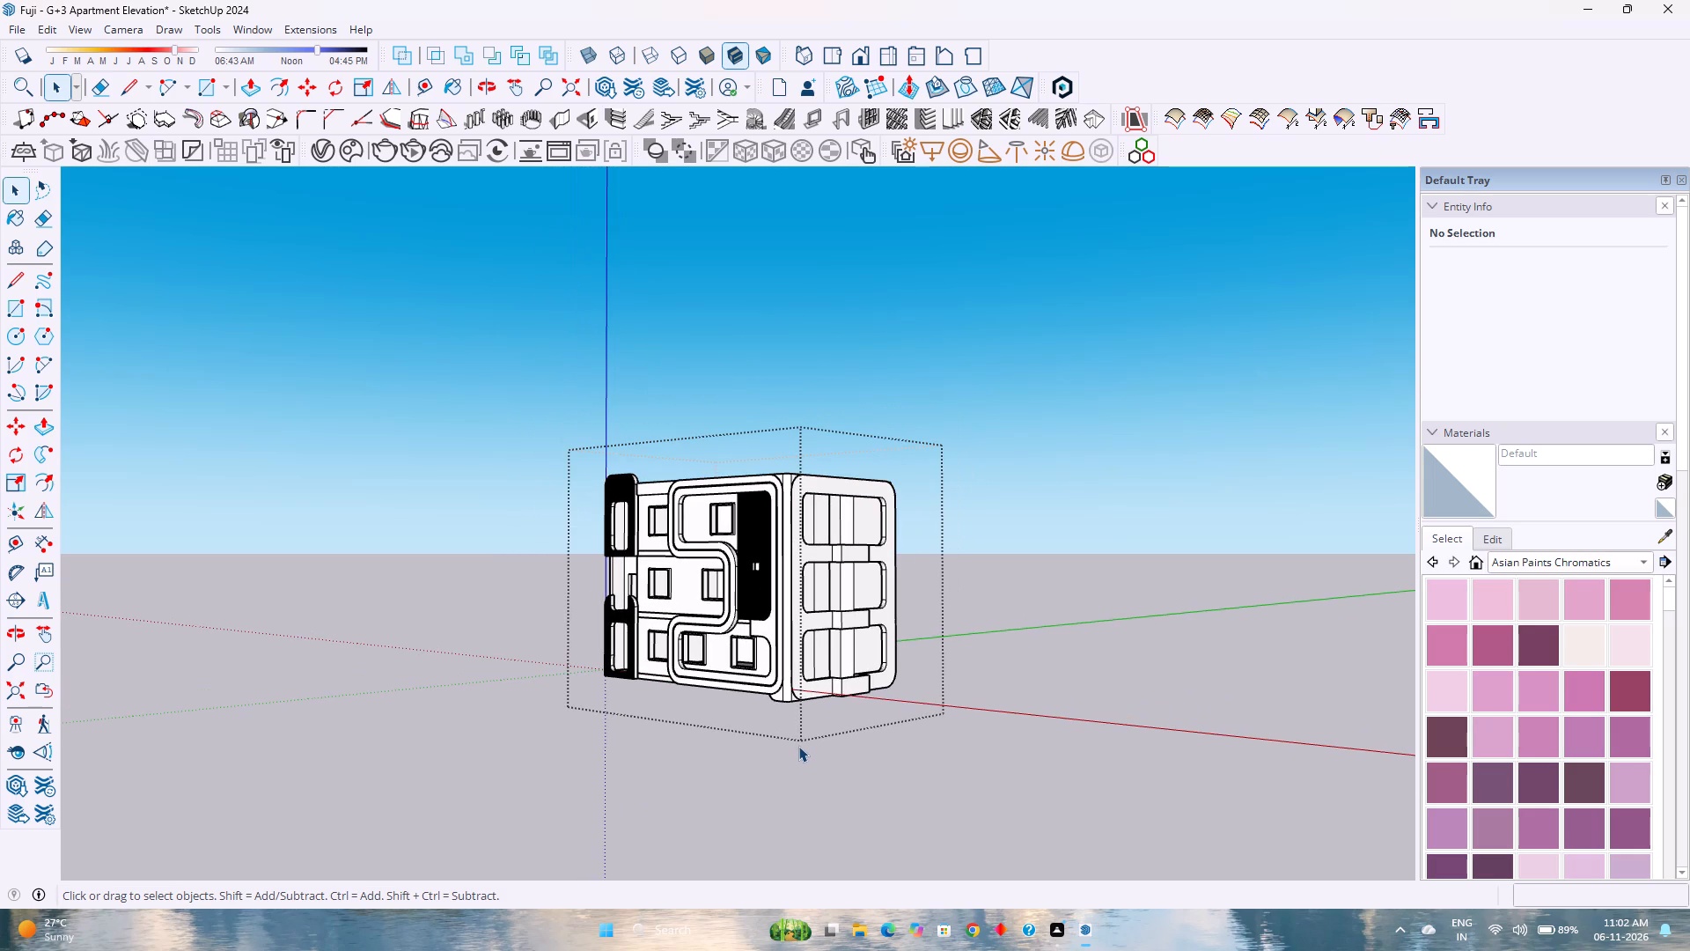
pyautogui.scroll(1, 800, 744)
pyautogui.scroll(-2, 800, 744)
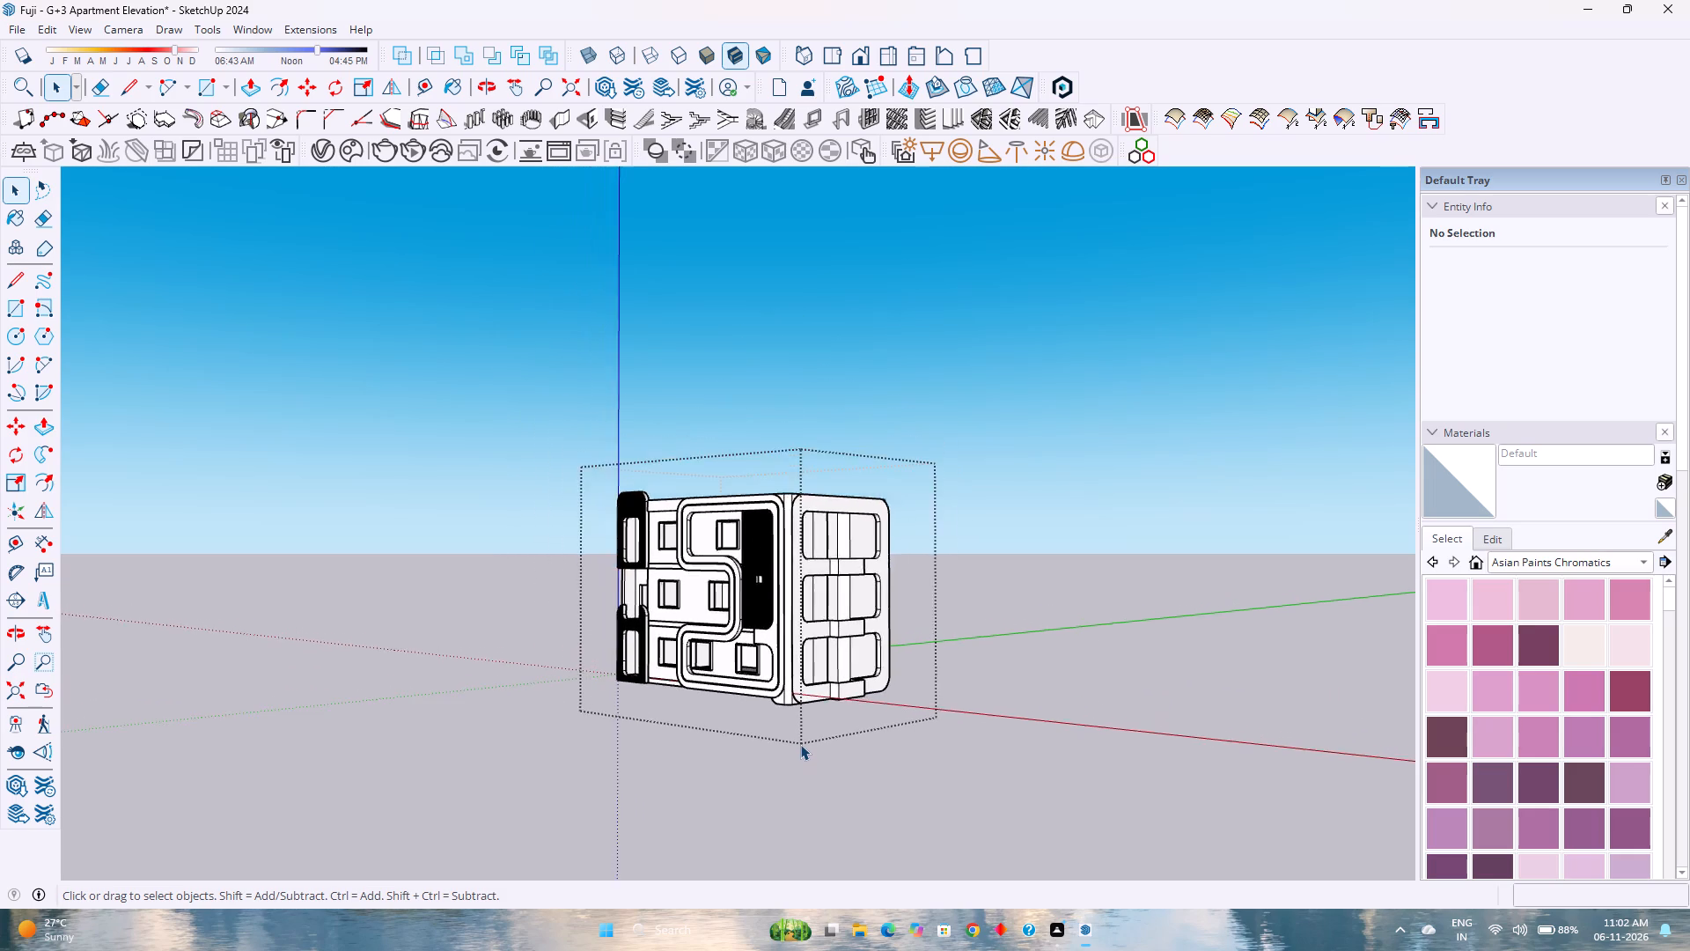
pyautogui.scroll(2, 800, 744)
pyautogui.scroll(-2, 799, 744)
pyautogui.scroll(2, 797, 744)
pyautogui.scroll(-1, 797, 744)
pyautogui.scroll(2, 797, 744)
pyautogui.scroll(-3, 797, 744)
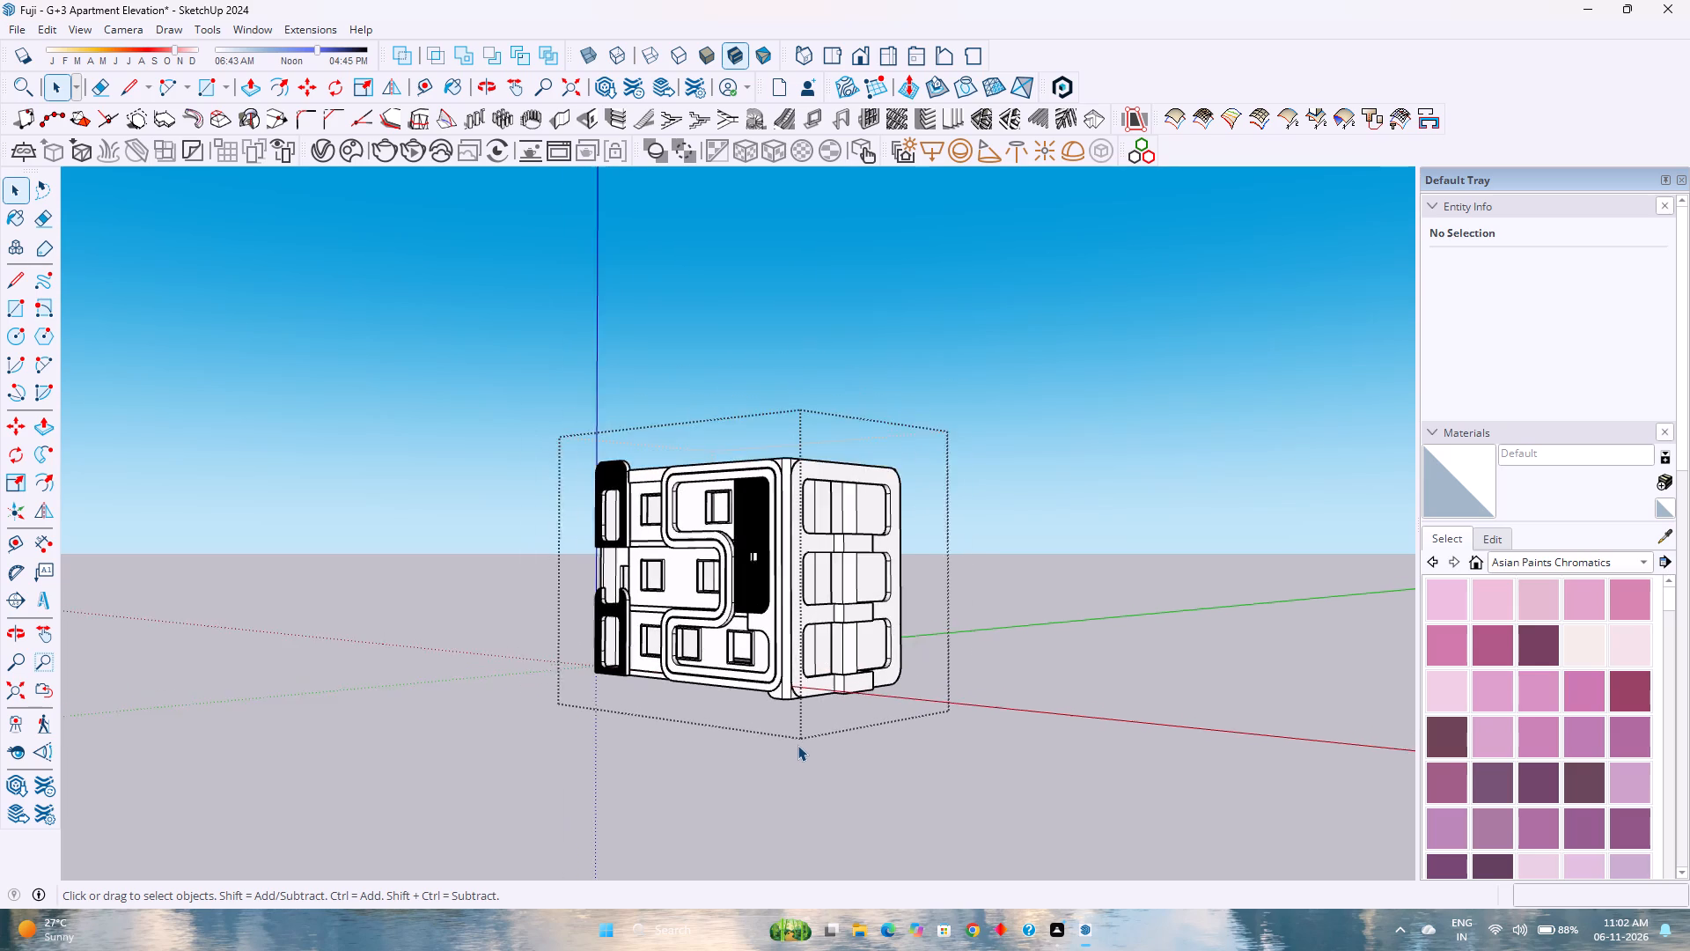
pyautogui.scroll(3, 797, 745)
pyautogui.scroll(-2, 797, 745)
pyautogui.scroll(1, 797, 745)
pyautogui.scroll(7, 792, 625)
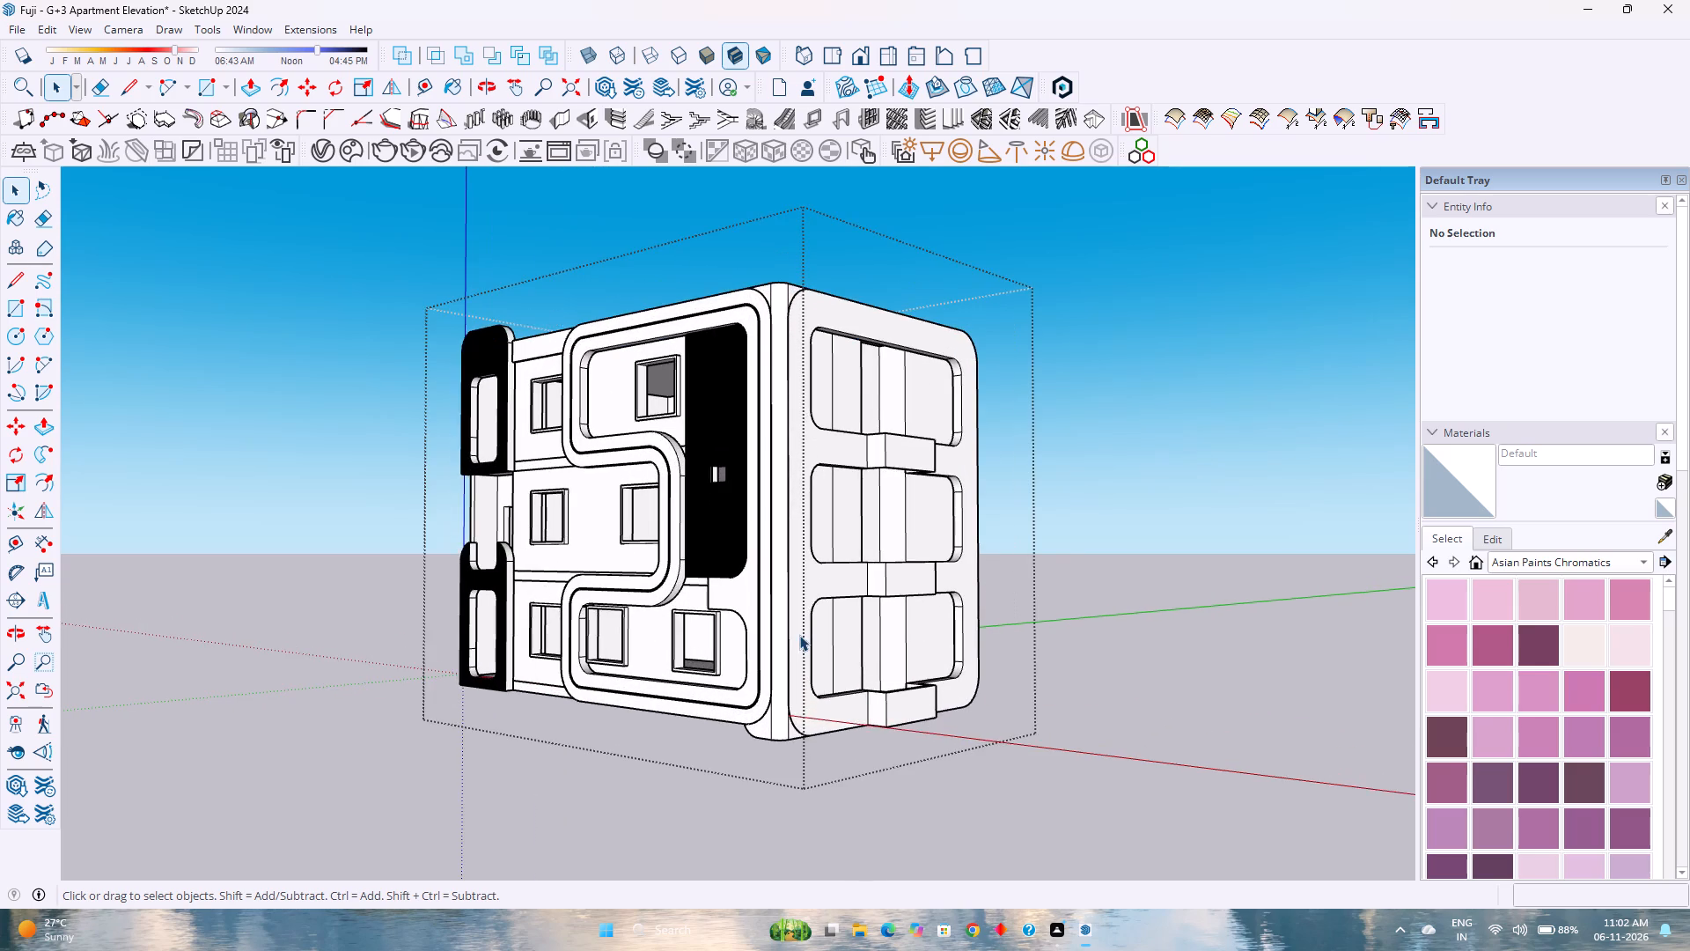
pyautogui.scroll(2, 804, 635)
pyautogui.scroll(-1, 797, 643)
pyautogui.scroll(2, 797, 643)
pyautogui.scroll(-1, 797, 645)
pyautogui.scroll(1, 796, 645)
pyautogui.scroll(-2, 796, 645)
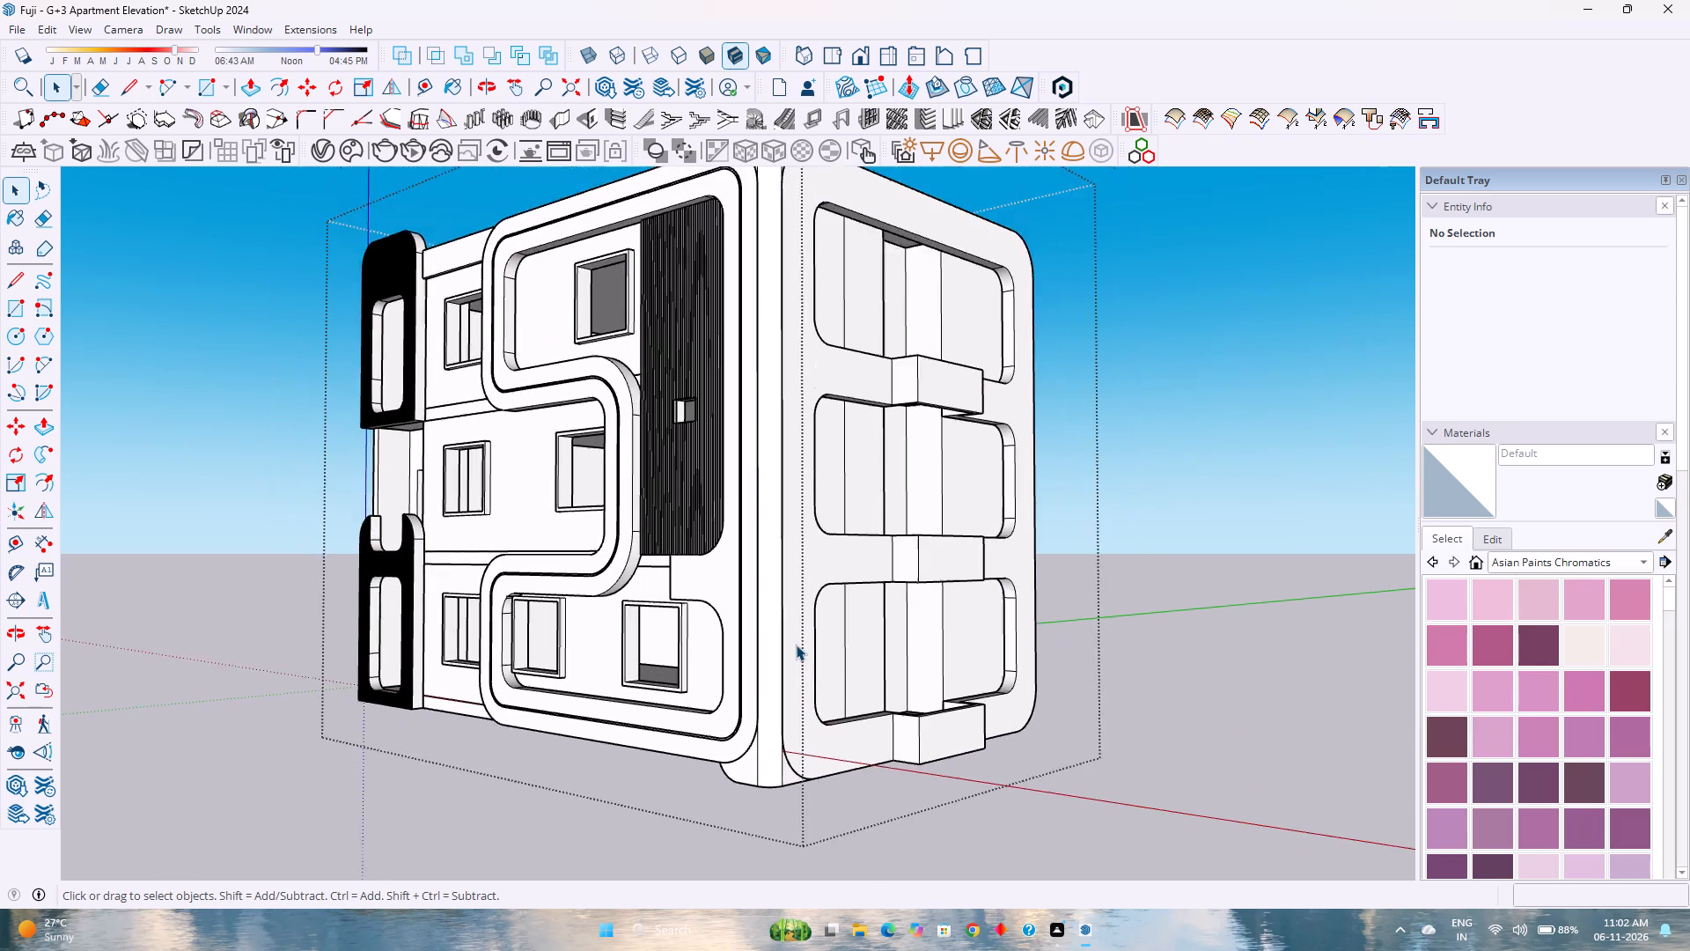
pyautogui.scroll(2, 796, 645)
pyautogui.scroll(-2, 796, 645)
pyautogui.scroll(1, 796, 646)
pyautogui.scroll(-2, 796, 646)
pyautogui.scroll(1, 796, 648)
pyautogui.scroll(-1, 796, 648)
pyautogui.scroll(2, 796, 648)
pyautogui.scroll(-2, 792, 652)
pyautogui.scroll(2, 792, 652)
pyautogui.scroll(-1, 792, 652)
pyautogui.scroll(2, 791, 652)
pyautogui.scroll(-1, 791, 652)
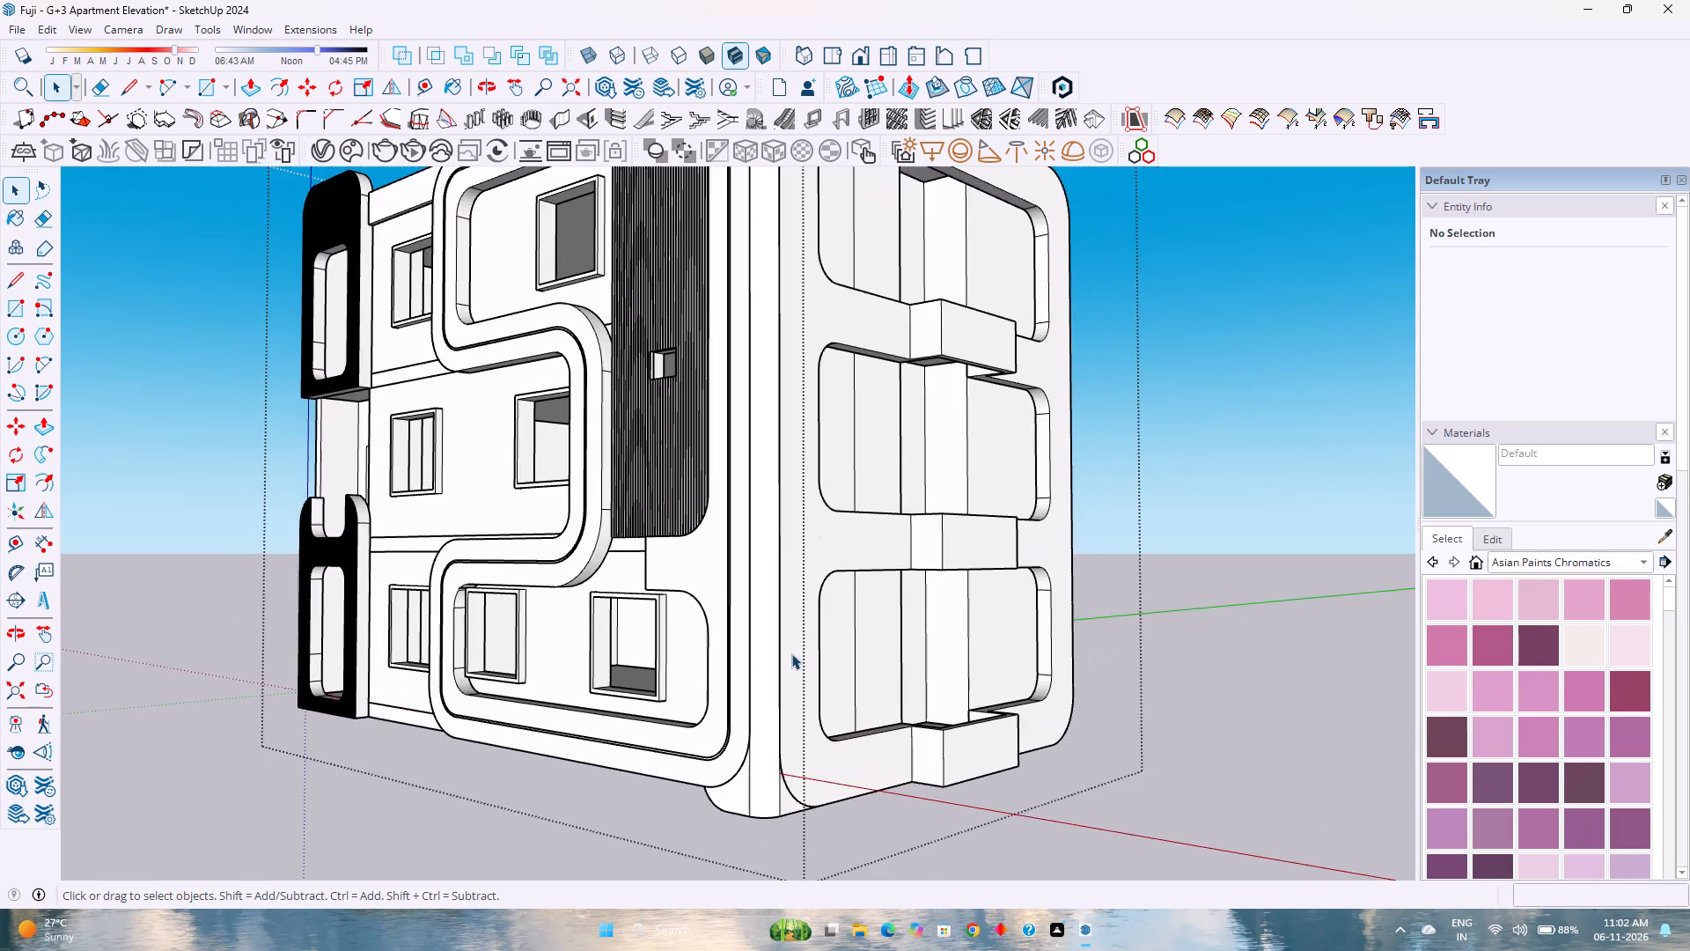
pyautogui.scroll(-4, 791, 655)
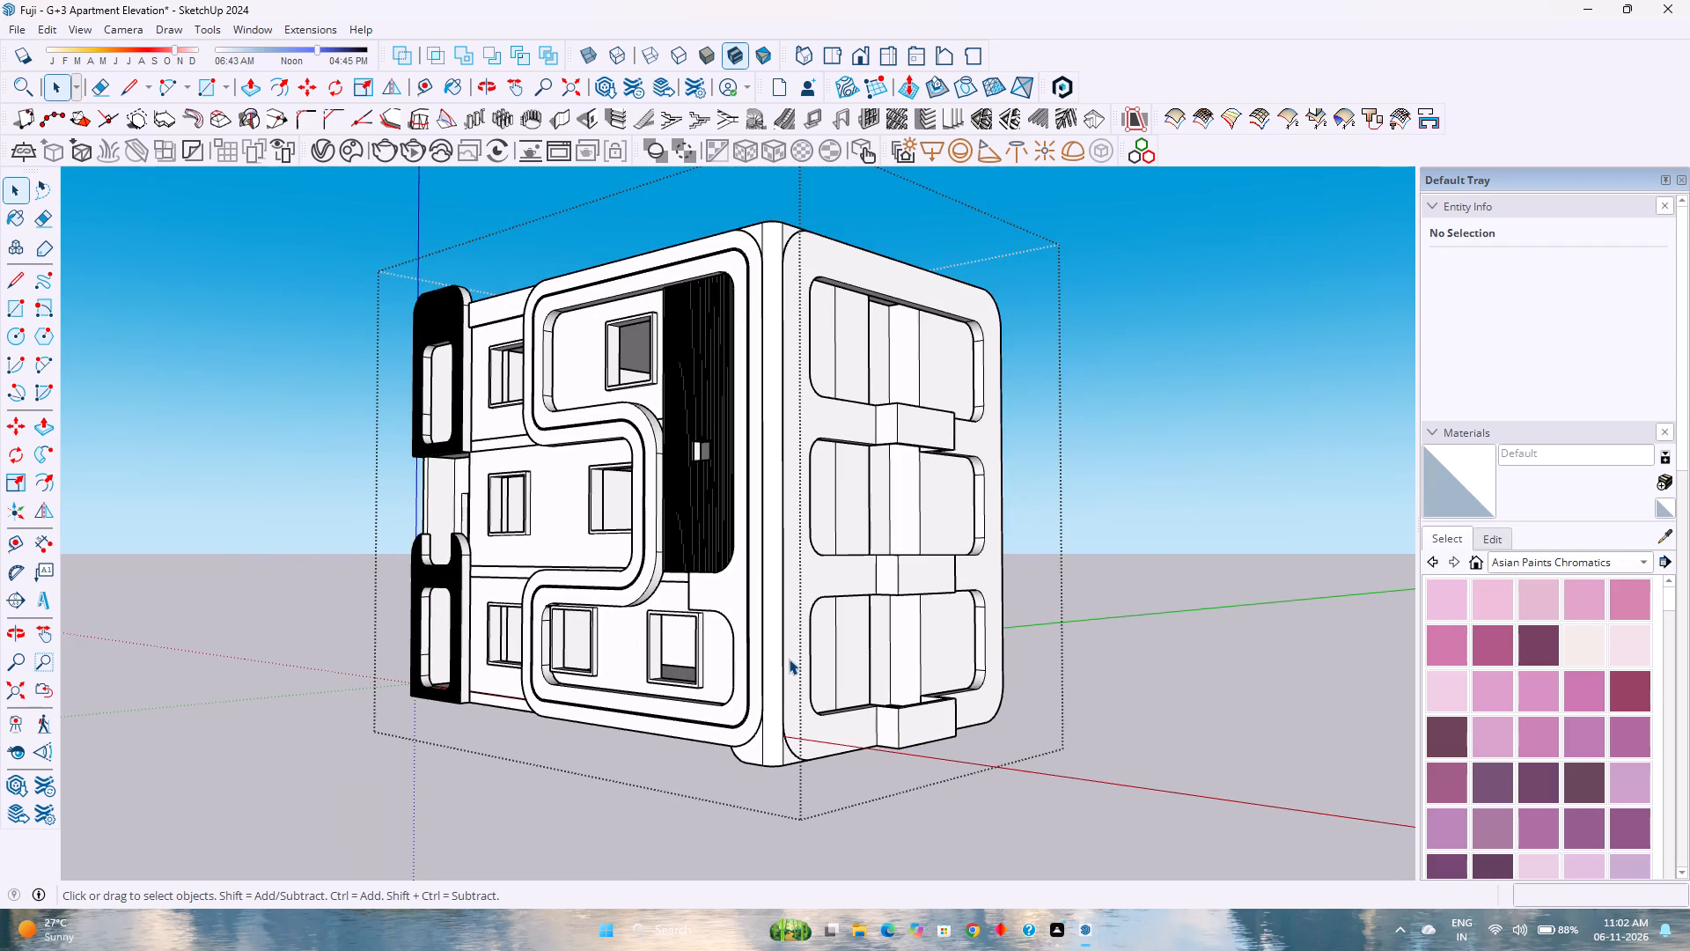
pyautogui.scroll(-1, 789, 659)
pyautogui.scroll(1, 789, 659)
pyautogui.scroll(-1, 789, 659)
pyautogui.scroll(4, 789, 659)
# Examine the front facade's curved band and the side balcony boxes from different angles around their shared corner.
pyautogui.moveTo(790, 659); pyautogui.dragTo(908, 654, button='middle')
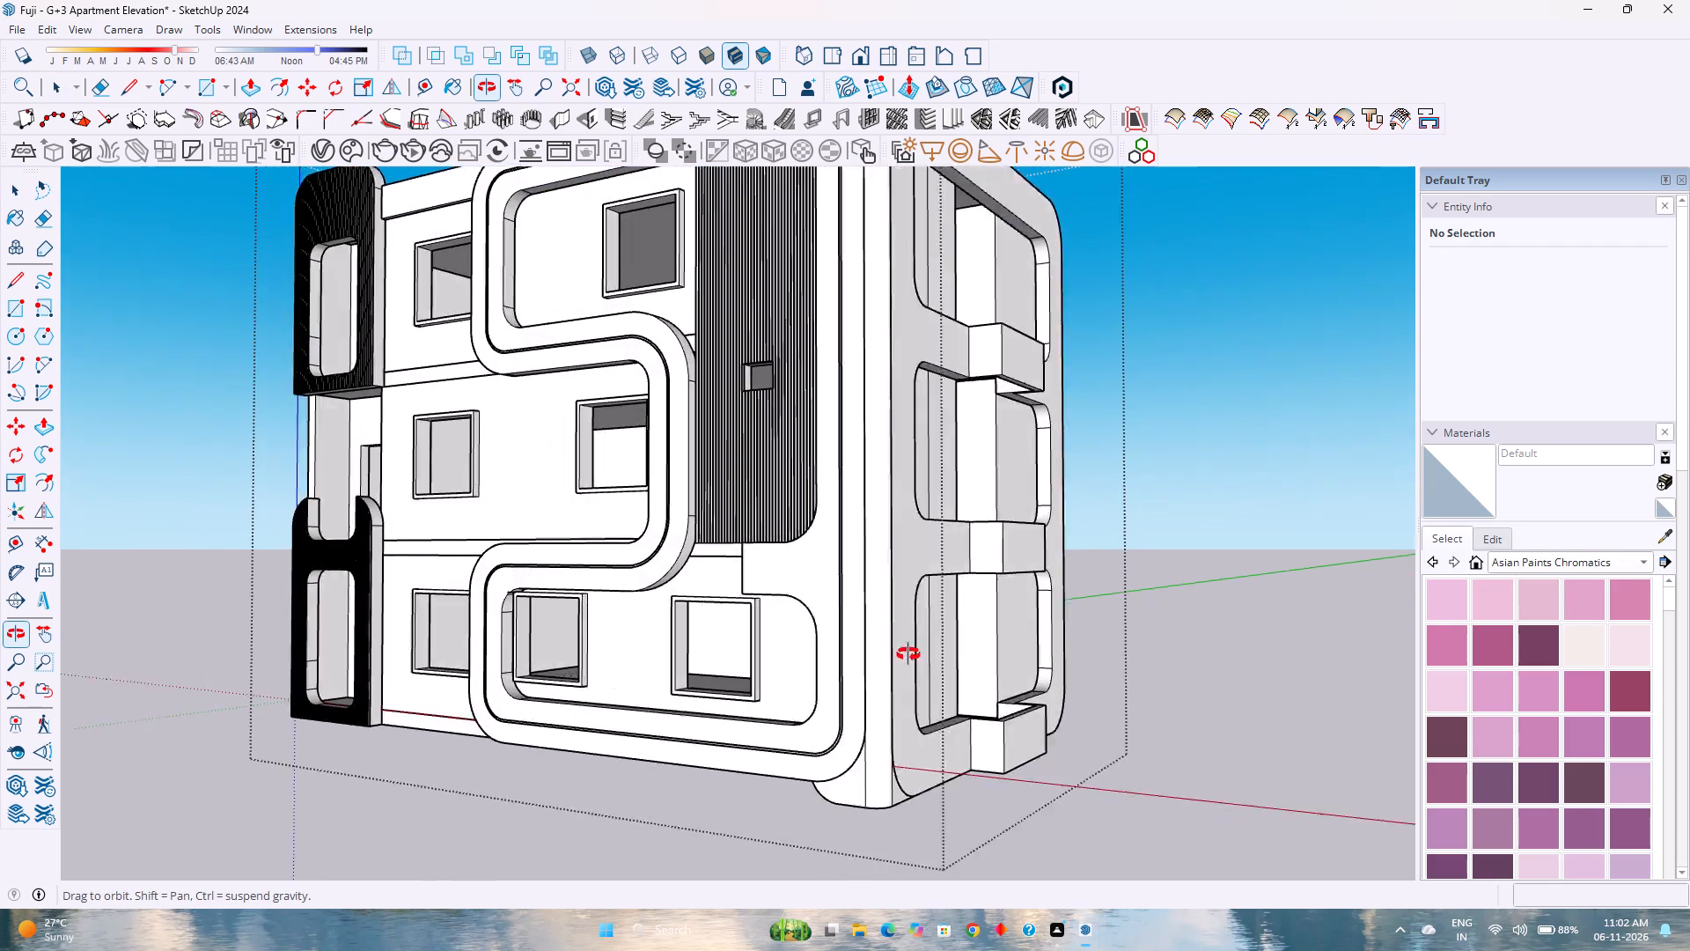
pyautogui.moveTo(908, 654); pyautogui.dragTo(607, 665, button='middle')
pyautogui.middleClick(606, 666)
pyautogui.scroll(-5, 606, 666)
pyautogui.moveTo(619, 648); pyautogui.dragTo(822, 659, button='middle')
pyautogui.scroll(-2, 824, 657)
pyautogui.scroll(3, 632, 652)
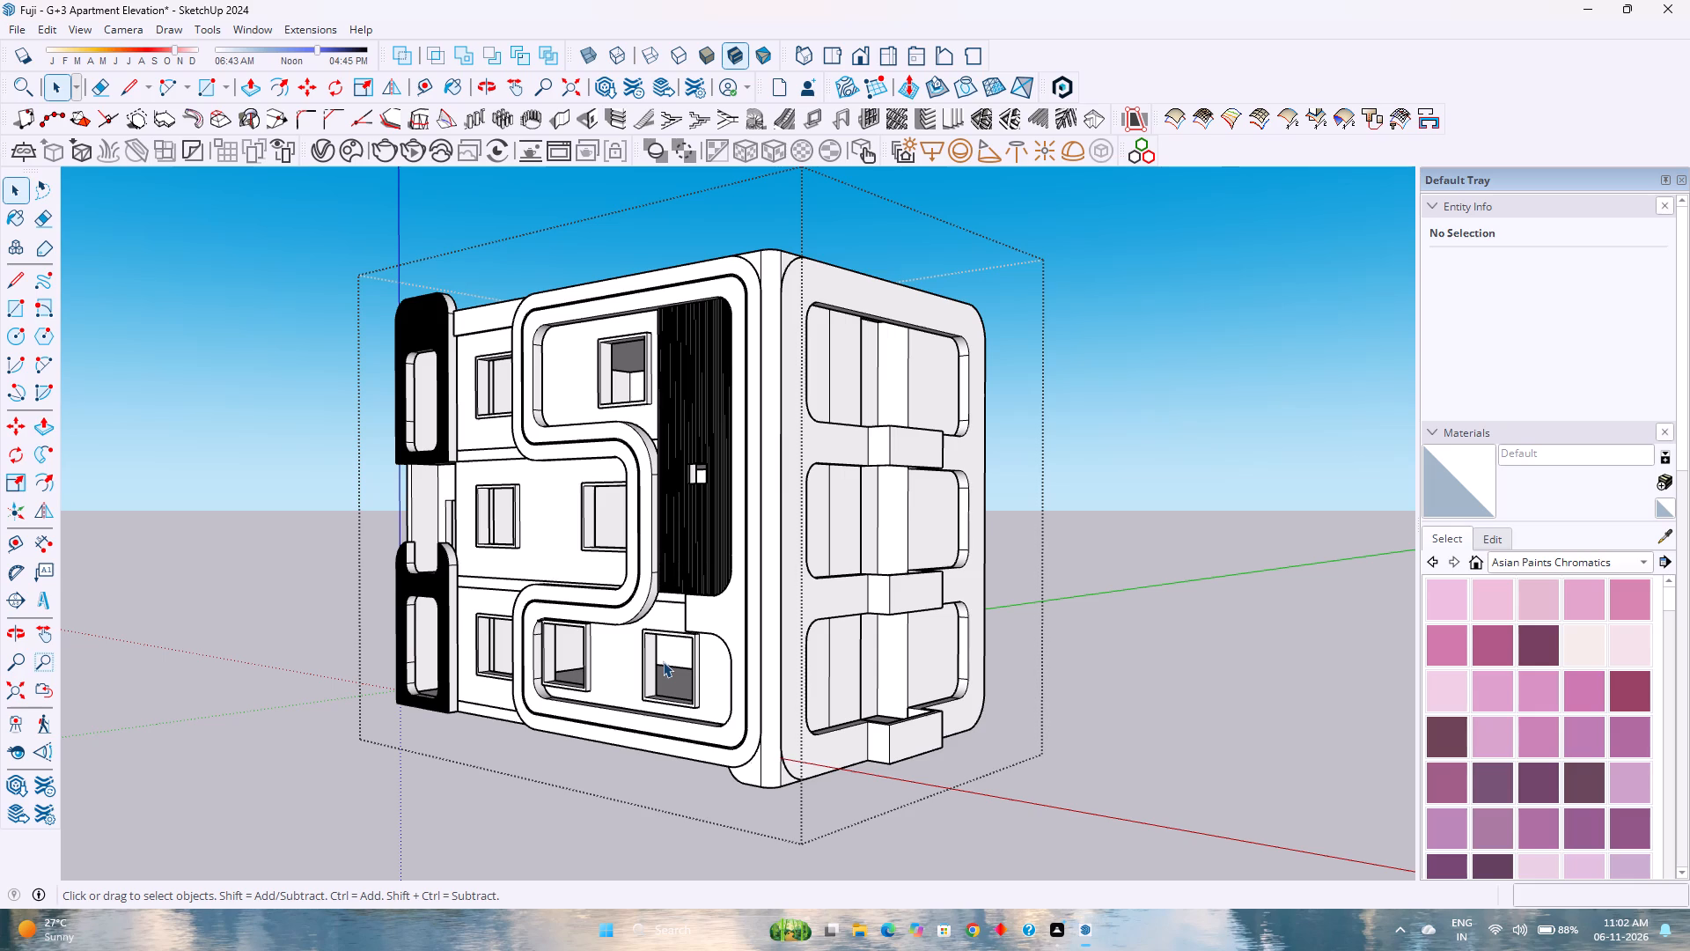
pyautogui.scroll(-2, 663, 661)
pyautogui.scroll(2, 663, 661)
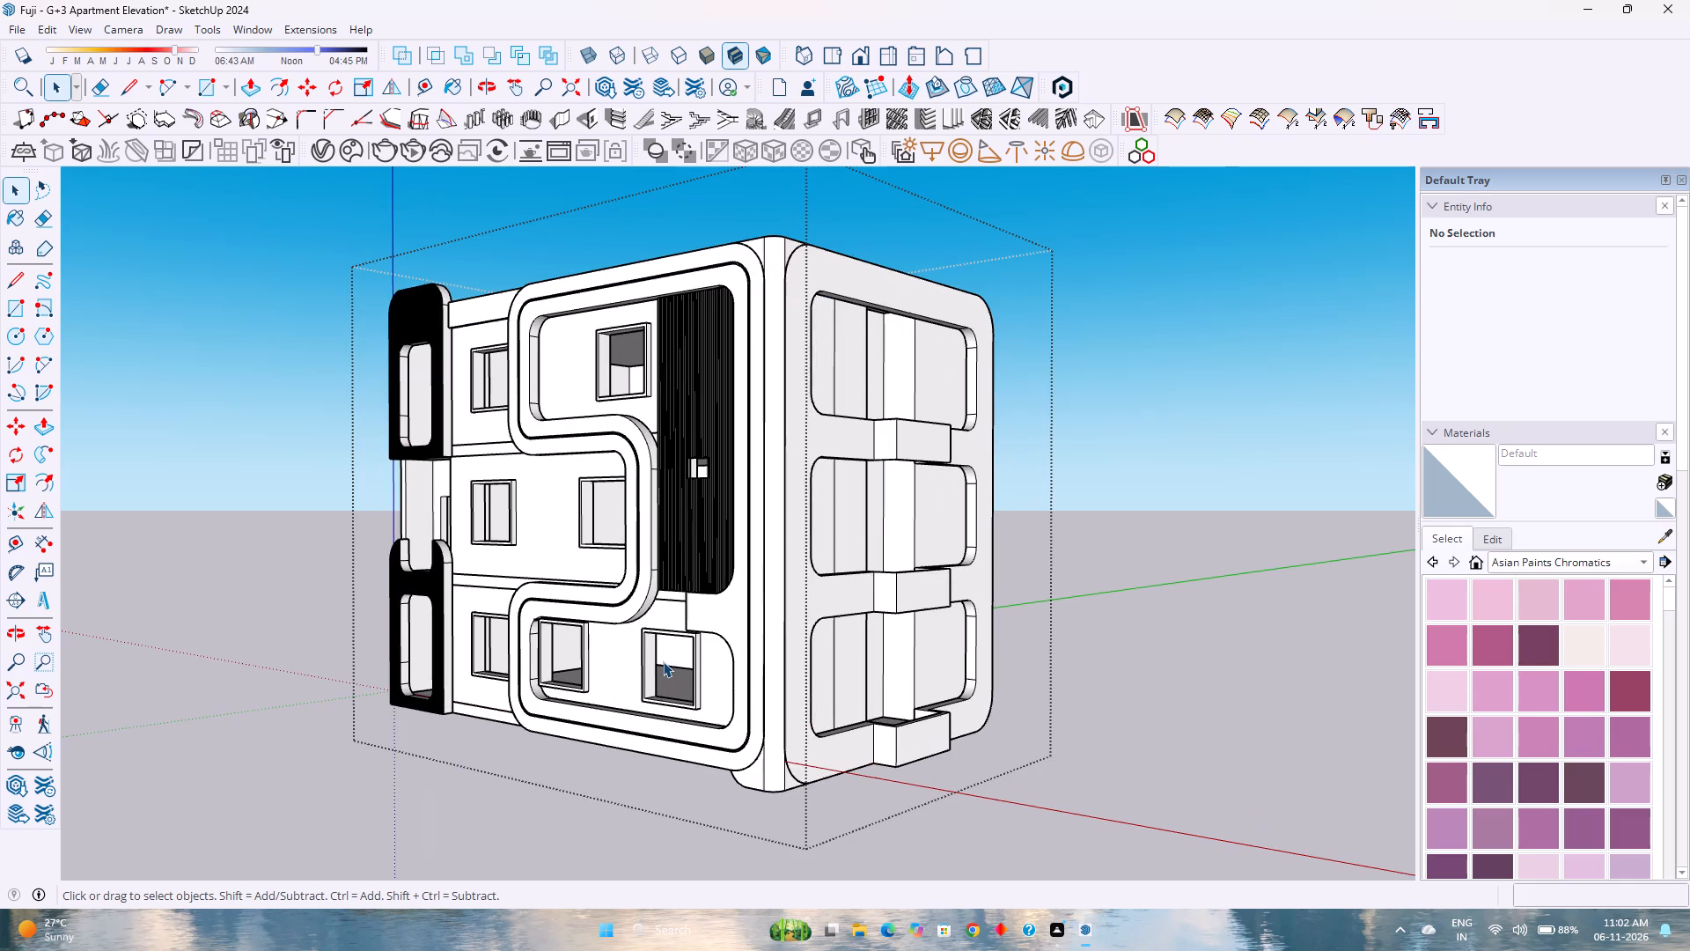
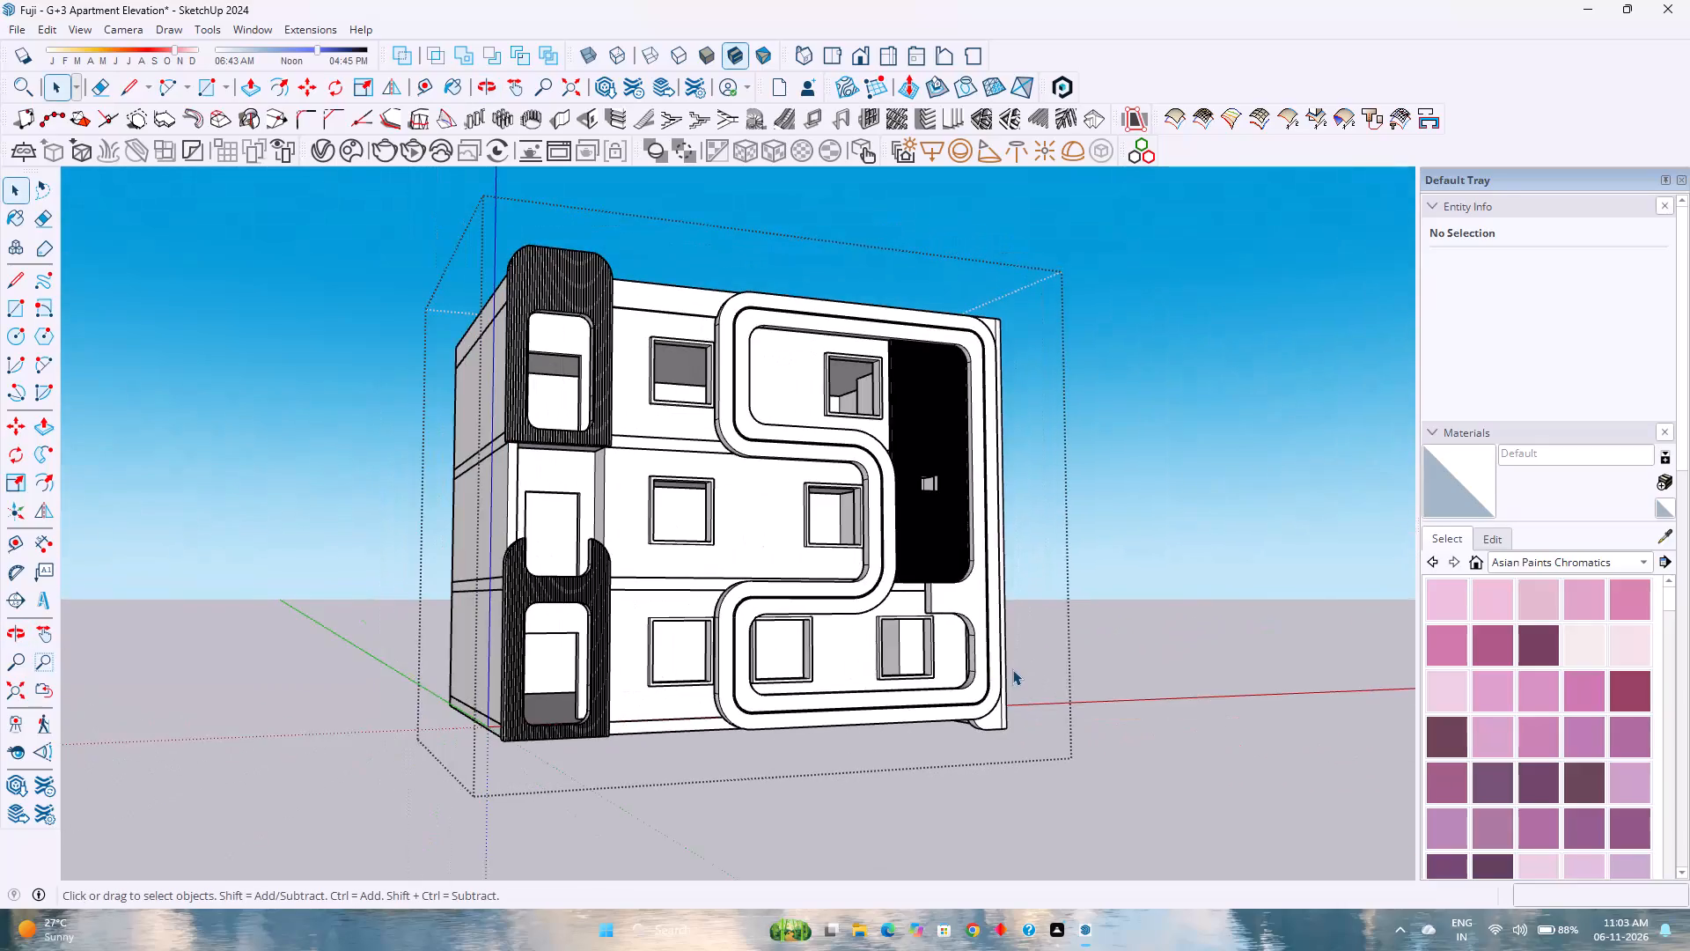
# Examine the whole front facade nearly head-on from farther back, including the curved band and the dark frames at its end.
pyautogui.scroll(-7, 1014, 668)
pyautogui.moveTo(702, 711); pyautogui.dragTo(672, 713, button='middle')
pyautogui.moveTo(672, 713); pyautogui.dragTo(353, 735, button='middle')
pyautogui.middleClick(353, 735)
pyautogui.scroll(3, 606, 686)
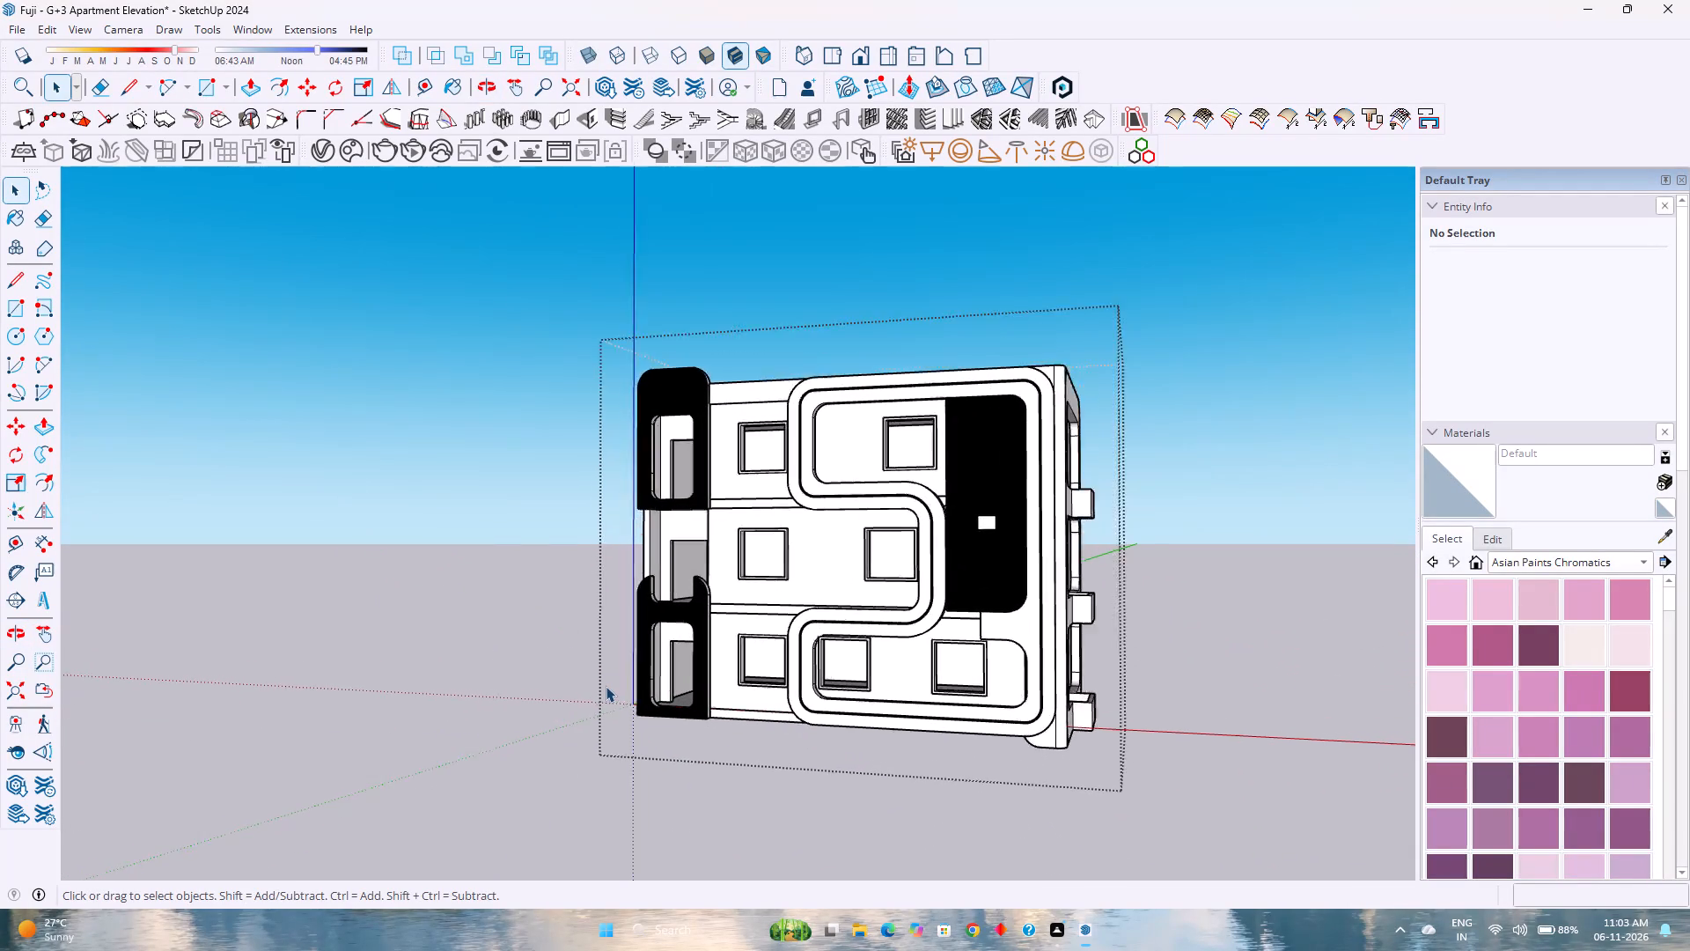
pyautogui.scroll(-2, 606, 686)
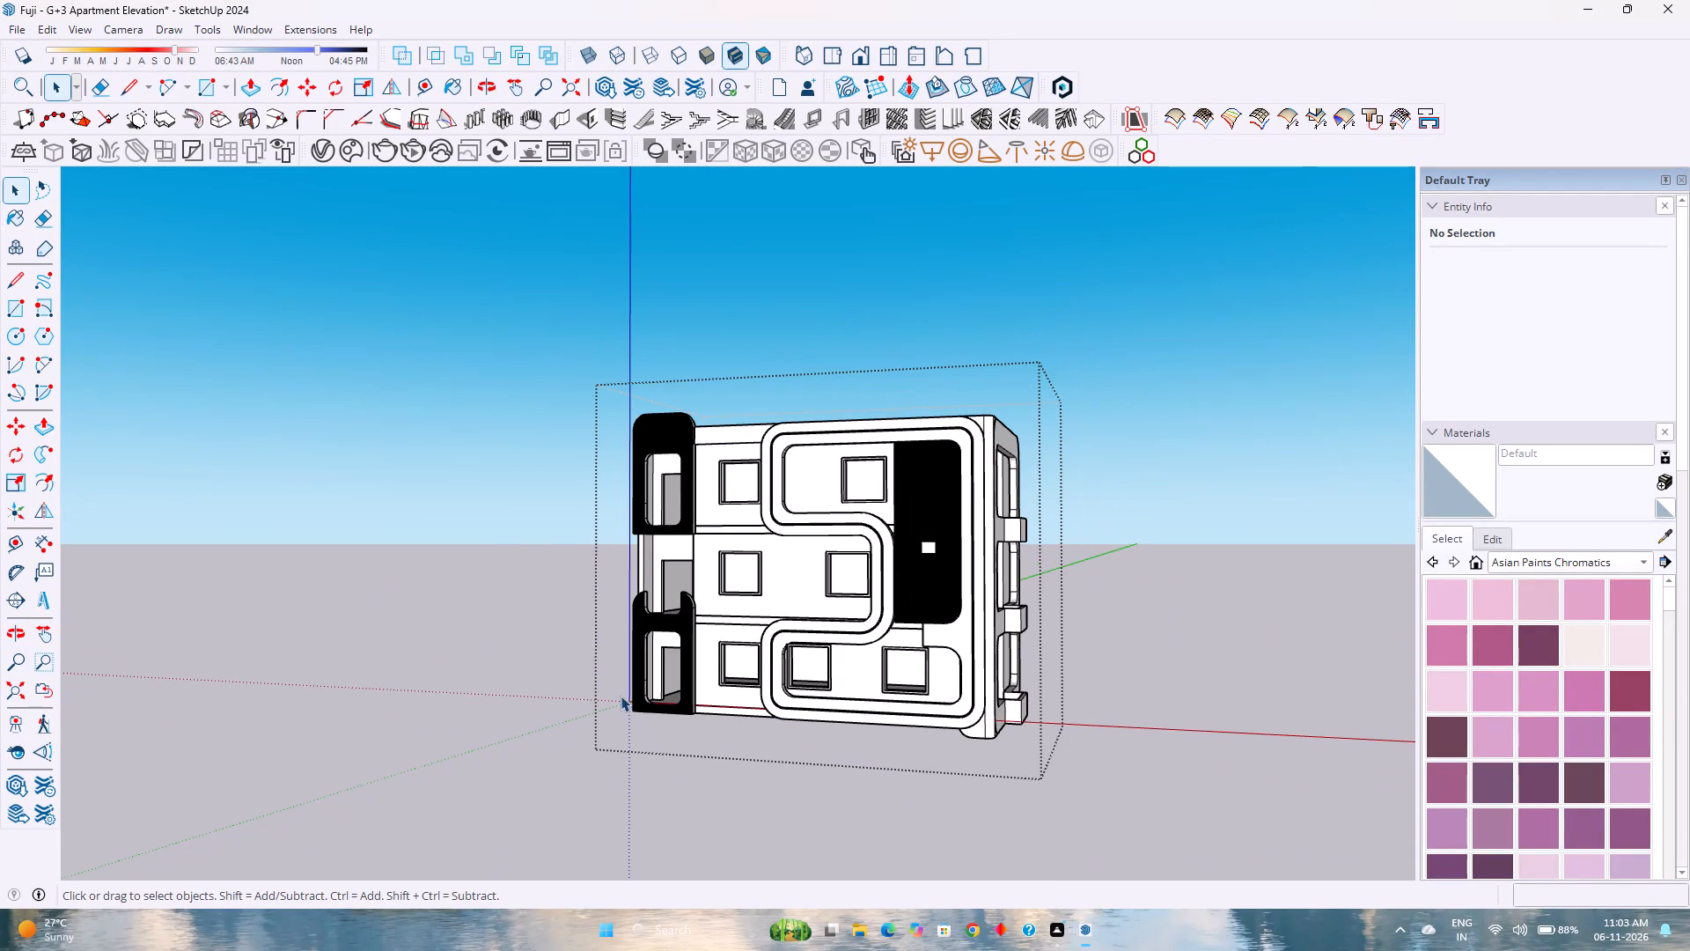
pyautogui.scroll(-2, 620, 696)
pyautogui.scroll(1, 616, 697)
pyautogui.scroll(-1, 616, 697)
pyautogui.scroll(3, 616, 697)
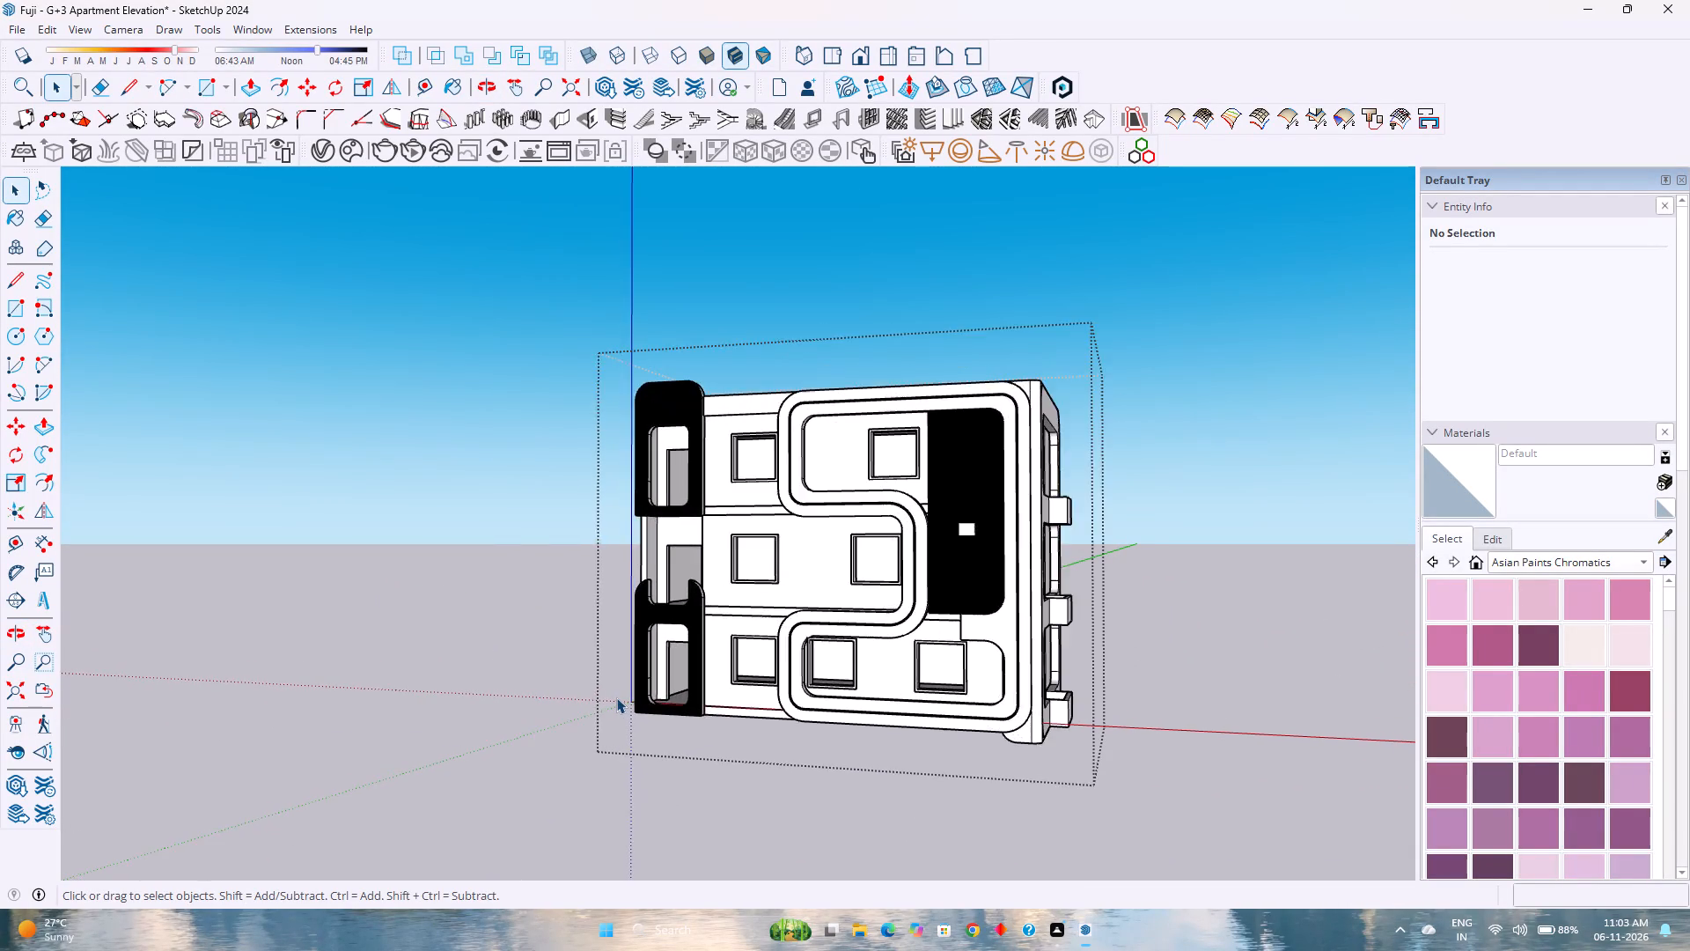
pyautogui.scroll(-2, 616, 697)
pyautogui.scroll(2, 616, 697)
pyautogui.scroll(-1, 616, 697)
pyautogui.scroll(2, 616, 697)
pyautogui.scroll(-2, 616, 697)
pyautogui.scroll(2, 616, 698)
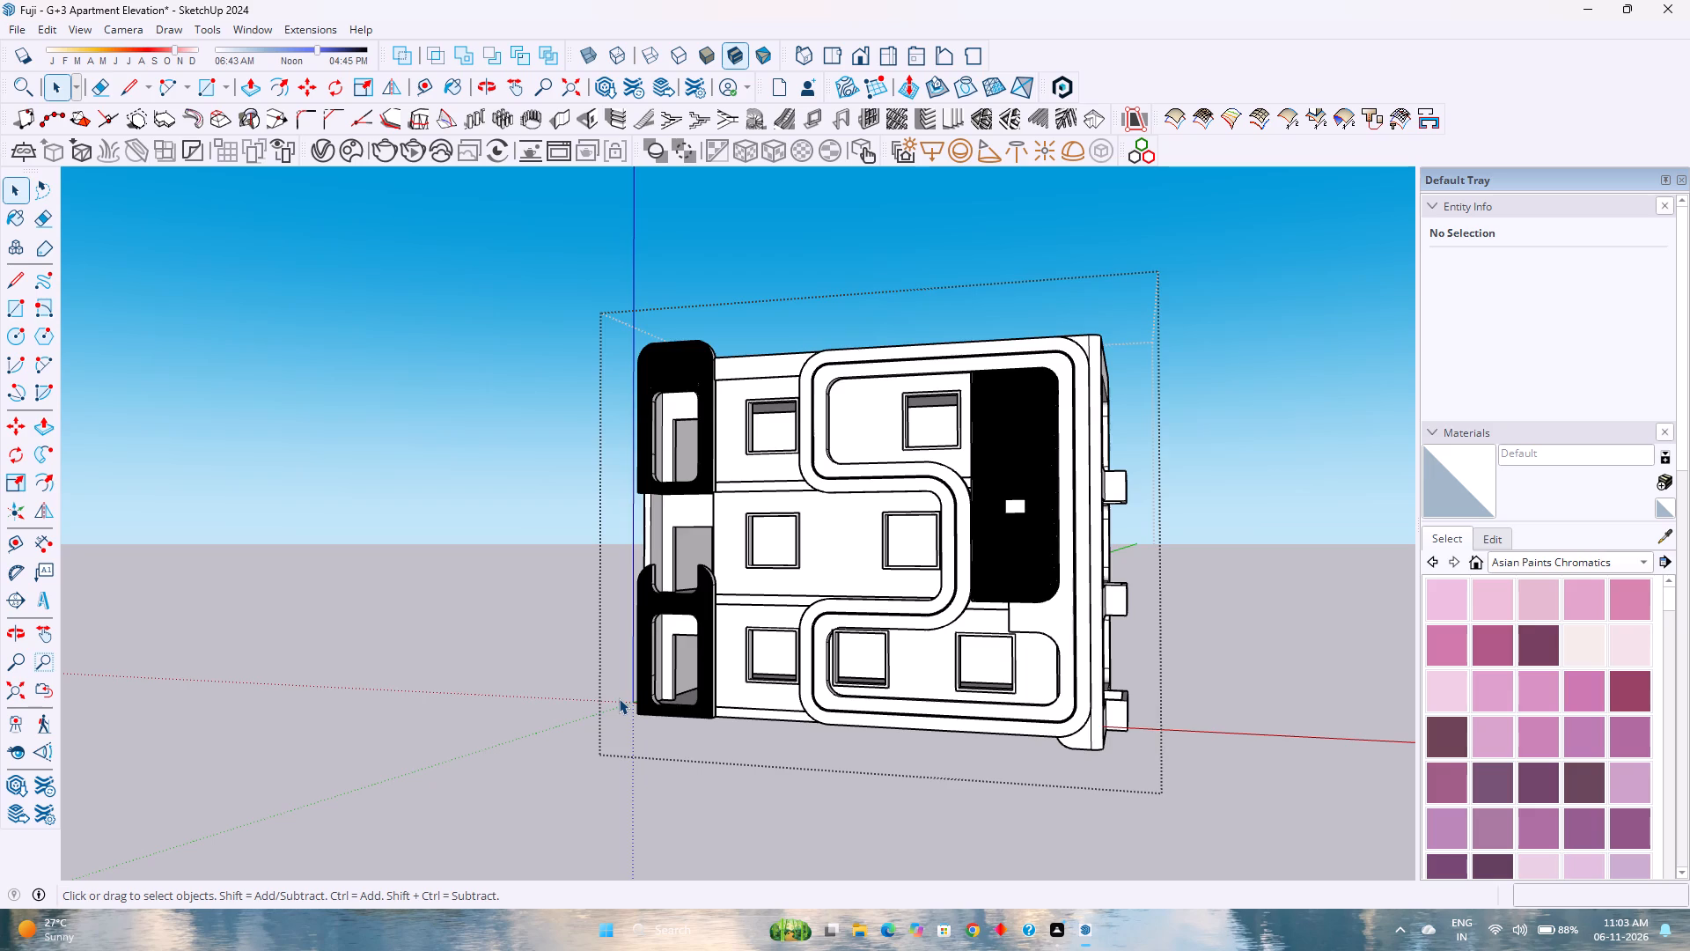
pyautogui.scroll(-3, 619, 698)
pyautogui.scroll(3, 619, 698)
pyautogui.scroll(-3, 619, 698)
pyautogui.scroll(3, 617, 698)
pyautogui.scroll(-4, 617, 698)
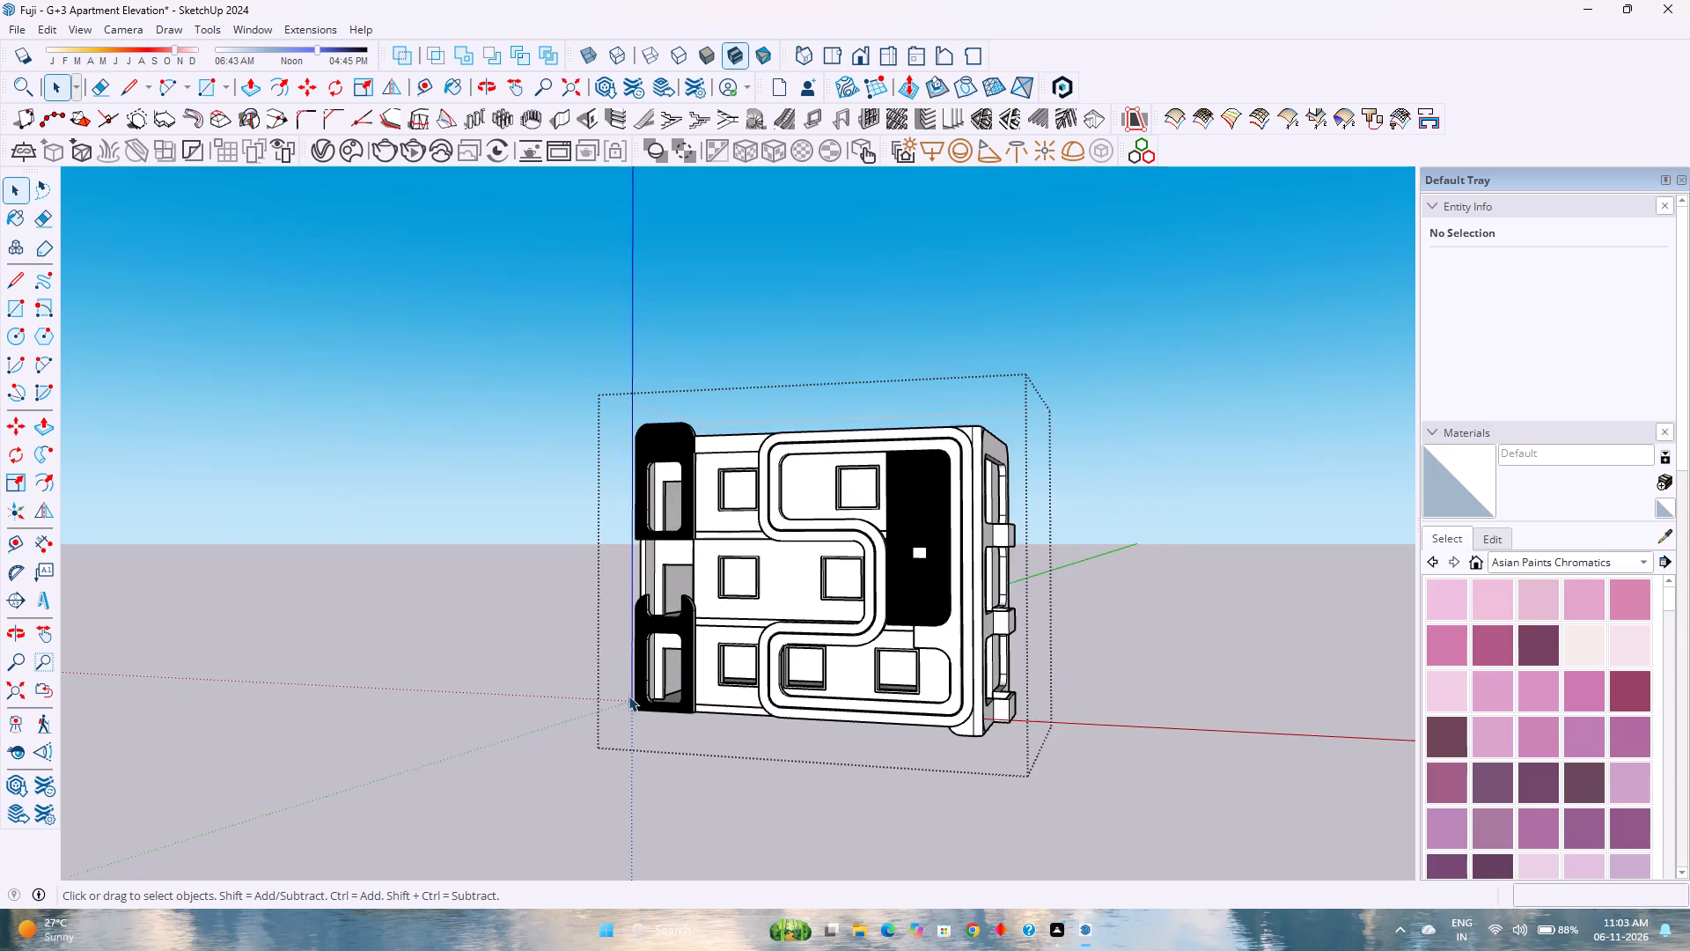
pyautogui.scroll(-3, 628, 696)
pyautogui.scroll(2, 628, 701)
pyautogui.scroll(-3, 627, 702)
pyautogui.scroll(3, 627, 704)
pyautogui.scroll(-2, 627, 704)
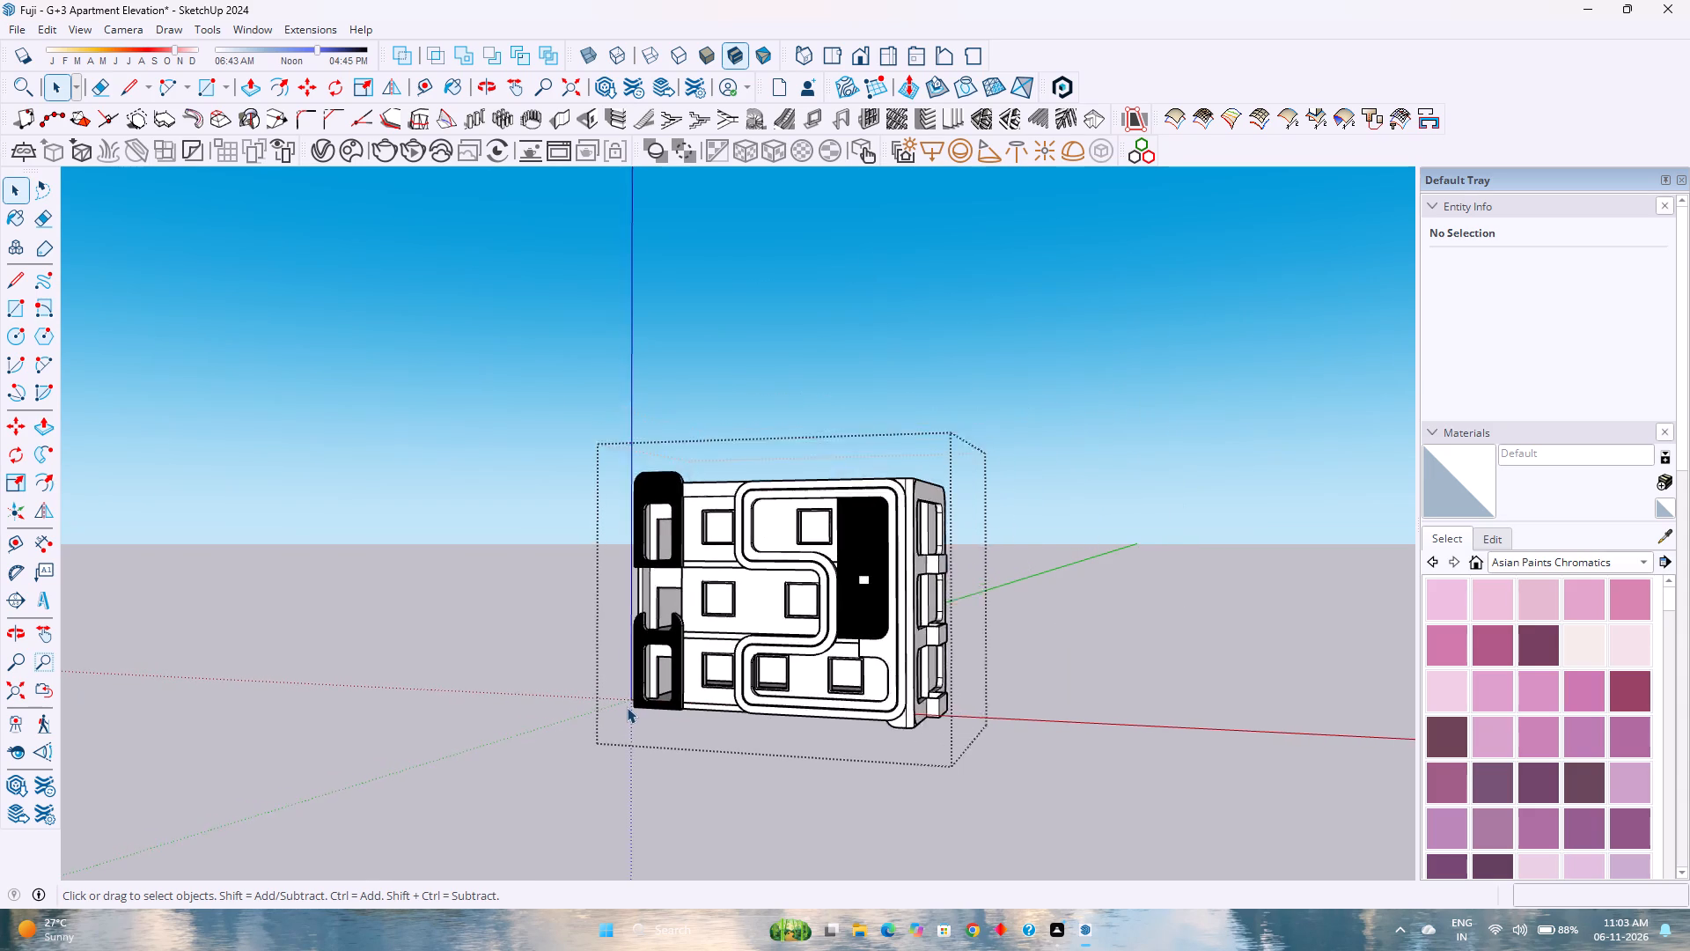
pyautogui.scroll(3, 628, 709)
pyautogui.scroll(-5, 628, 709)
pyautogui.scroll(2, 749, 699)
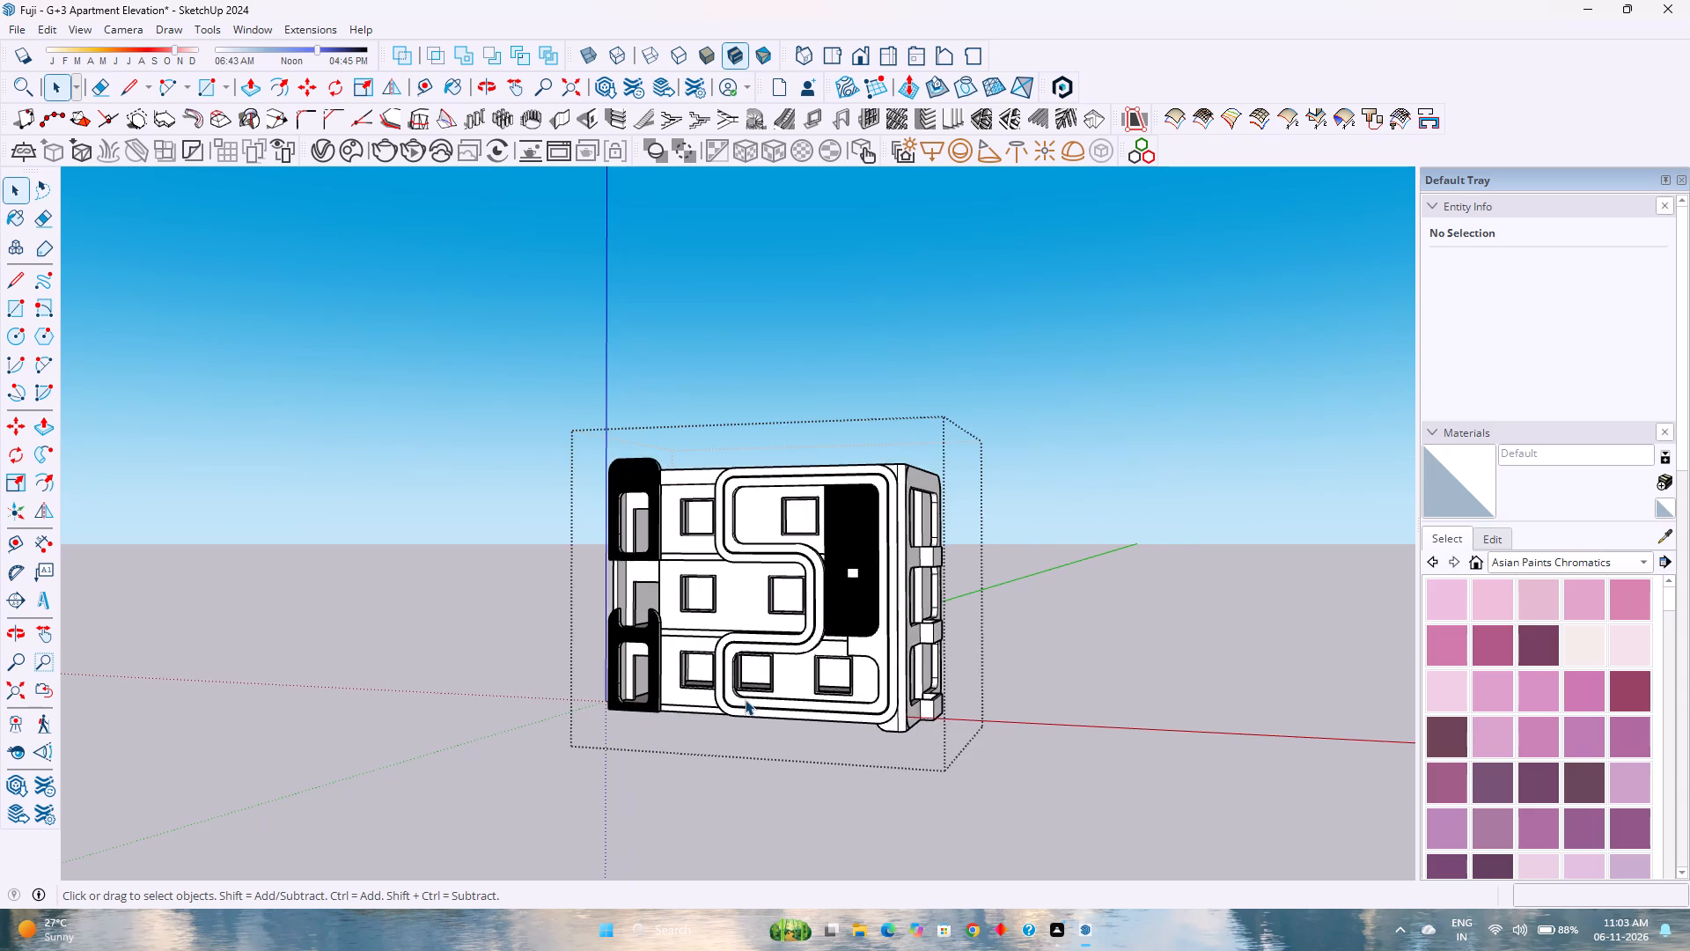
# Examine the building from a low angle at the corner where the front facade meets the rounded side frame.
pyautogui.scroll(2, 745, 699)
pyautogui.moveTo(714, 700); pyautogui.dragTo(586, 721, button='middle')
pyautogui.middleClick(586, 721)
pyautogui.middleClick(586, 721)
pyautogui.middleClick(586, 721)
pyautogui.scroll(1, 586, 721)
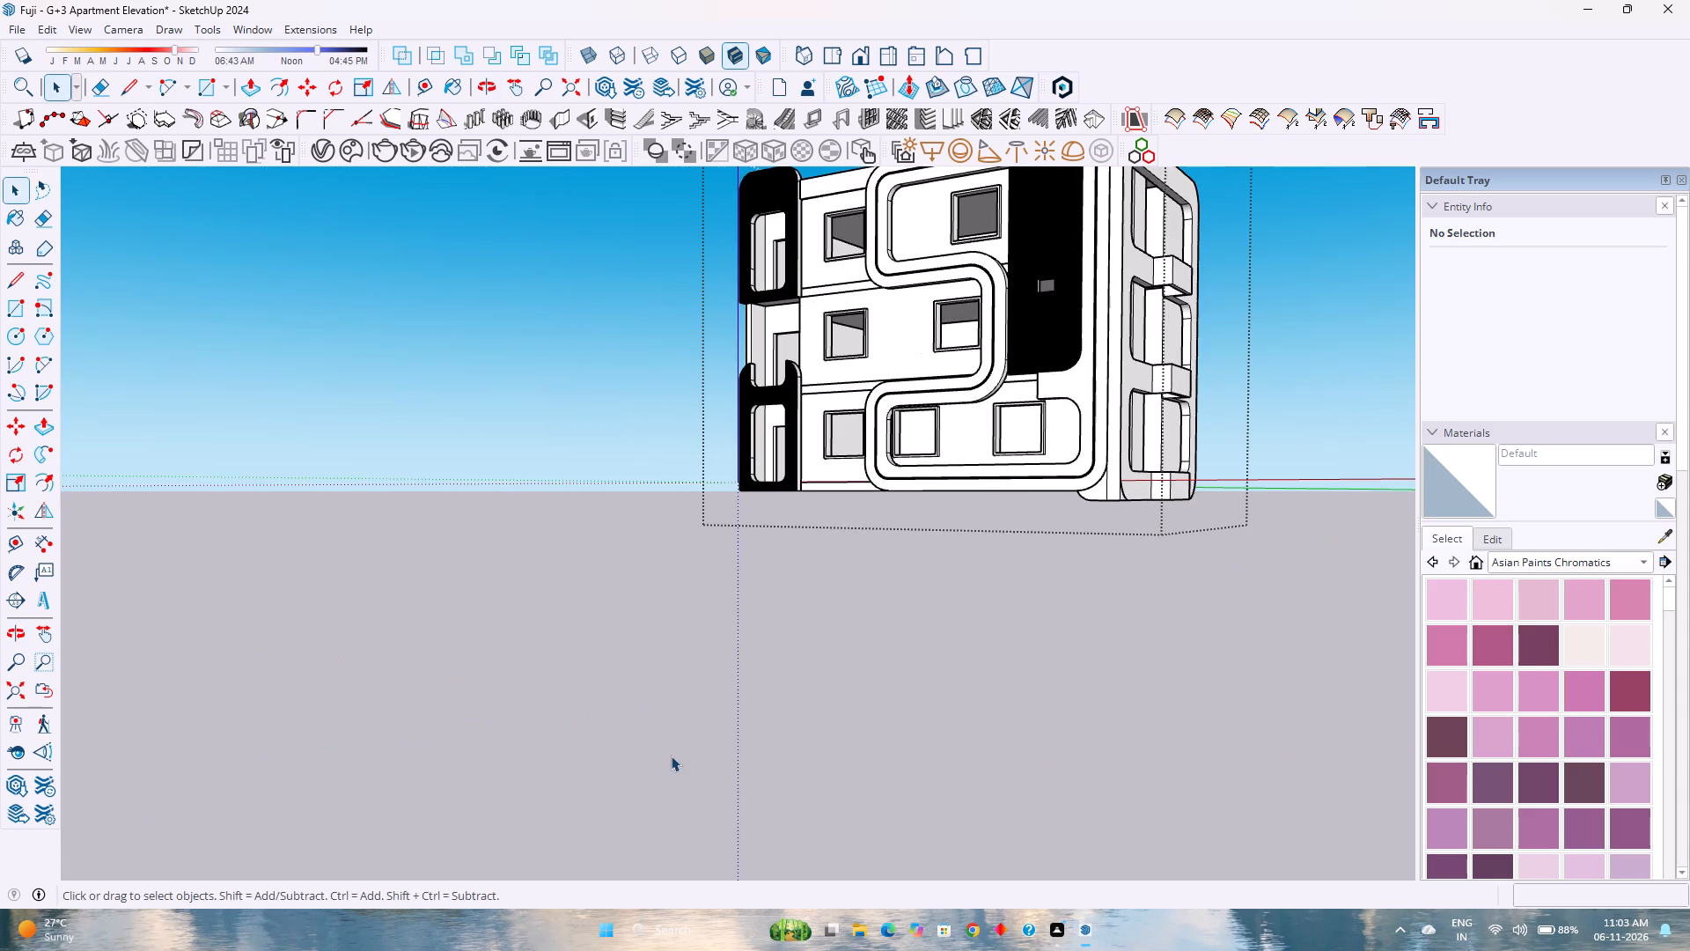
pyautogui.moveTo(670, 753); pyautogui.dragTo(654, 707, button='middle')
pyautogui.middleClick(654, 707)
pyautogui.scroll(-3, 658, 704)
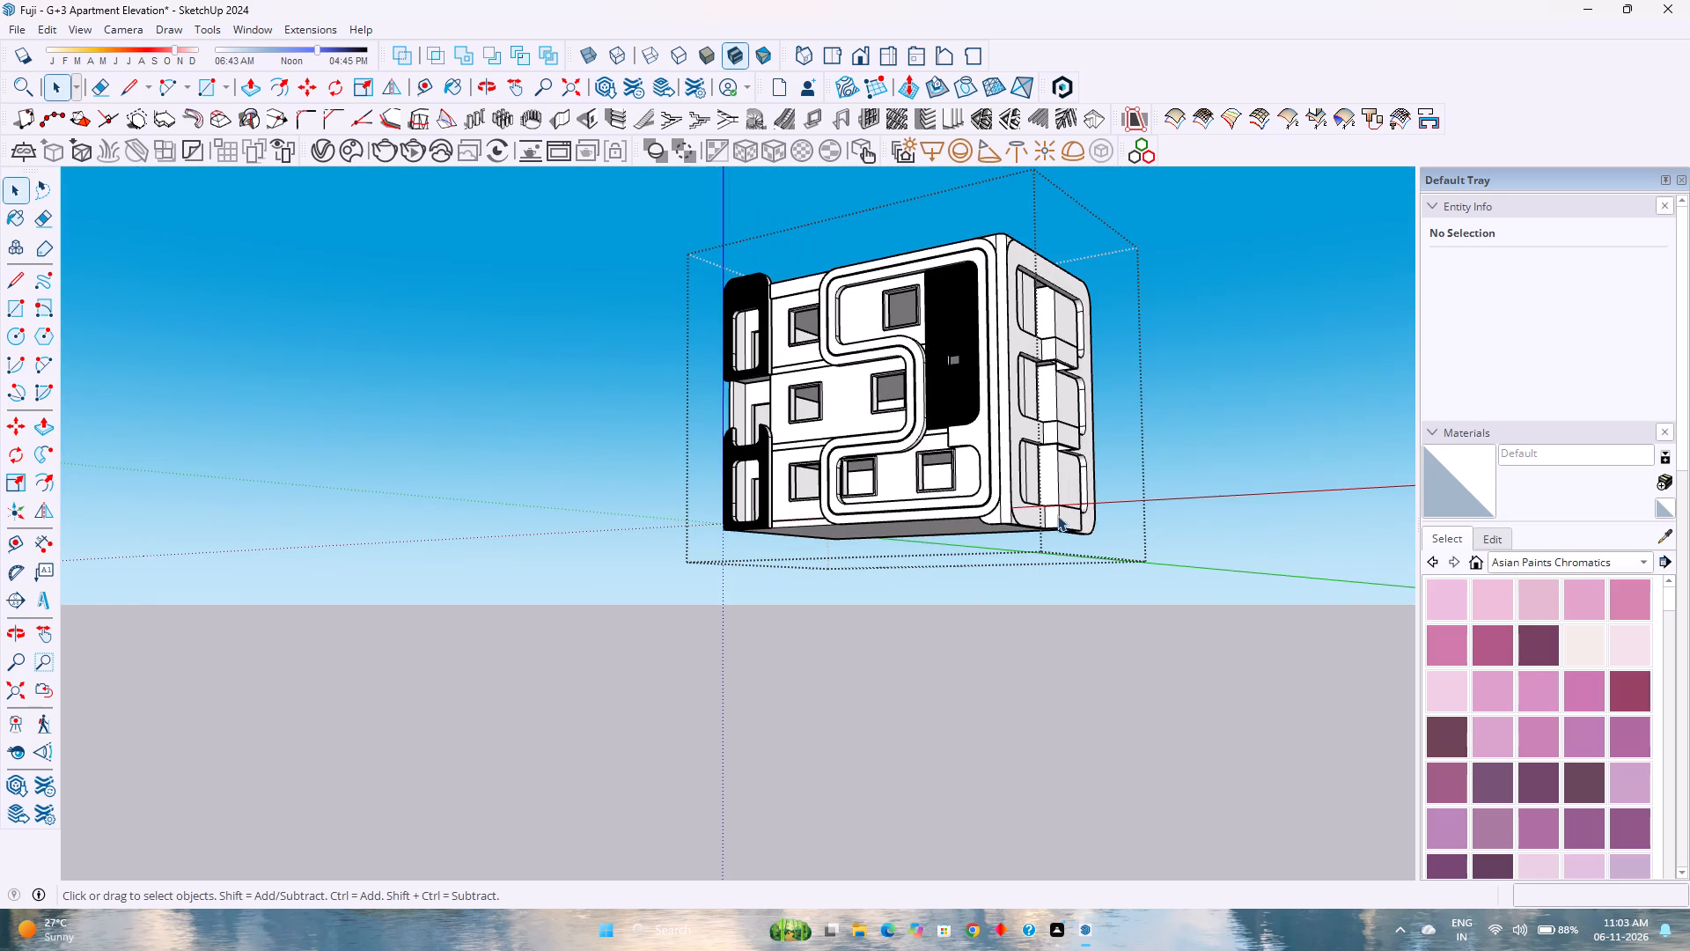
pyautogui.scroll(3, 1201, 291)
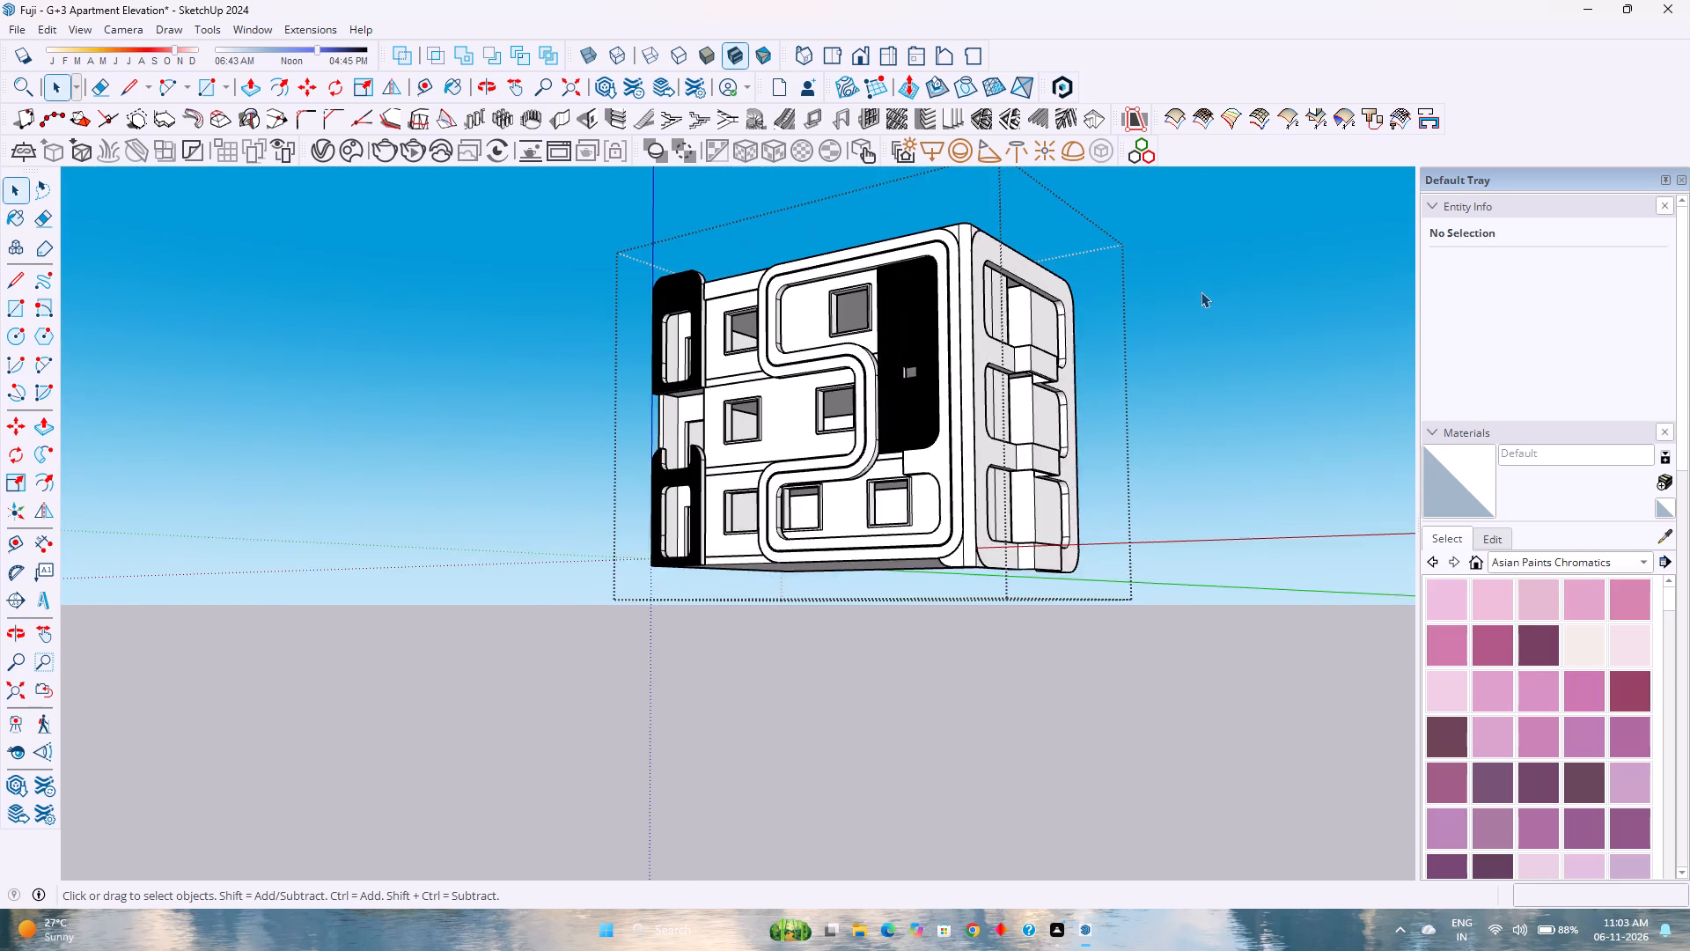
pyautogui.scroll(4, 1201, 291)
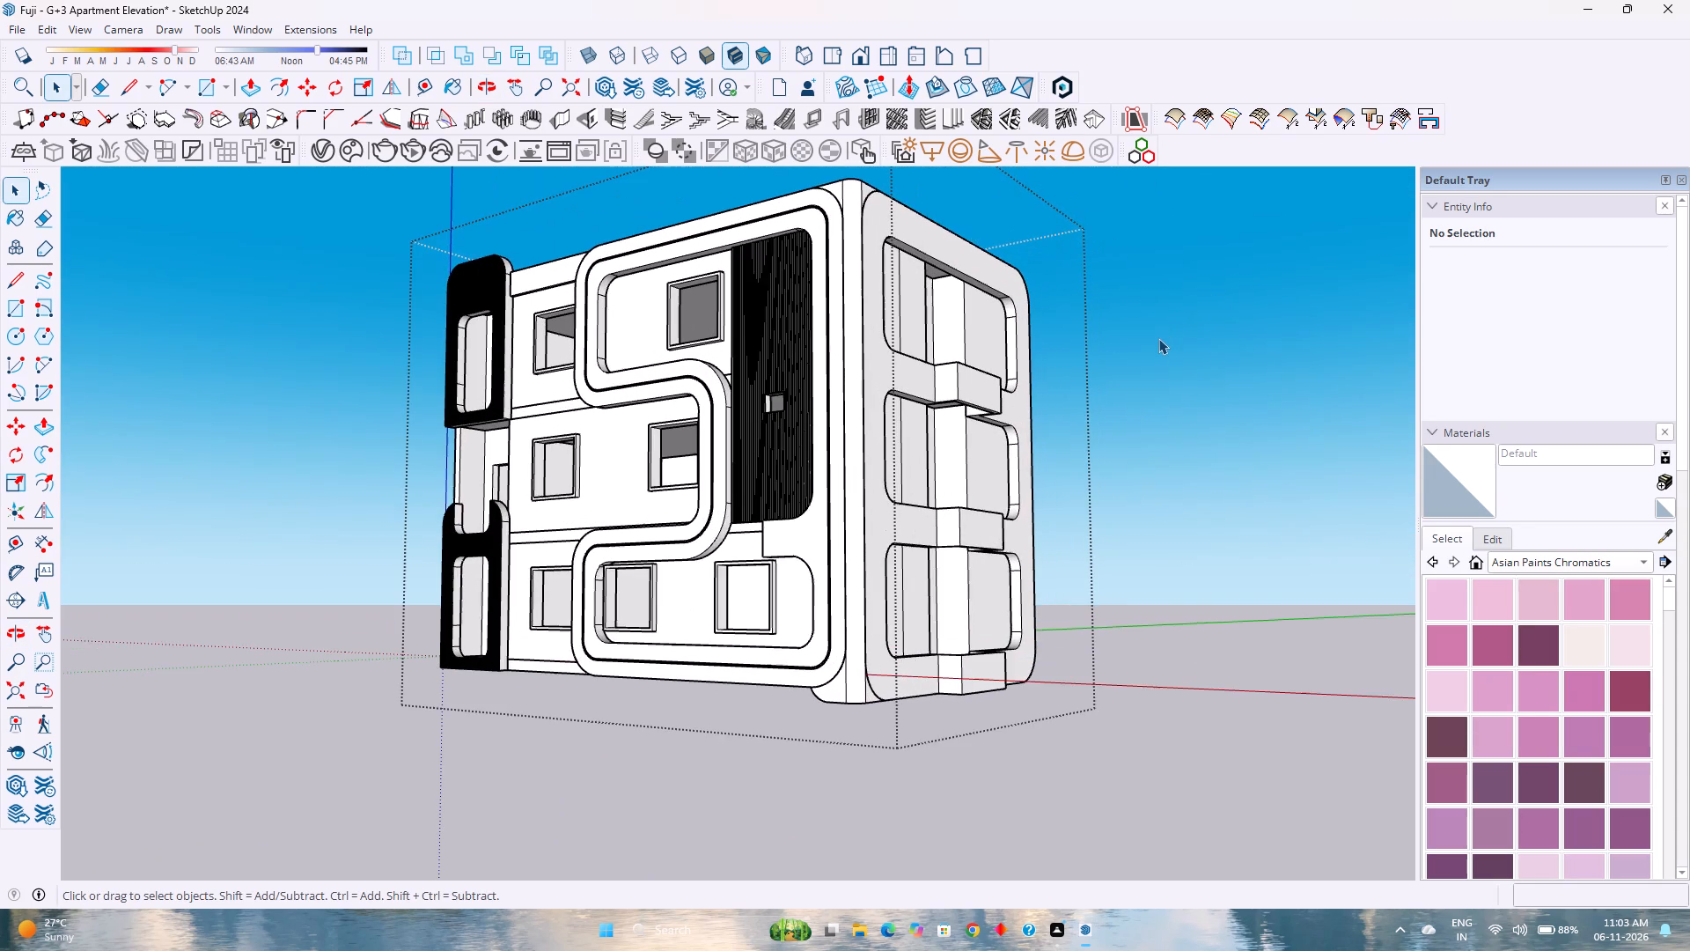
# Examine the side elevation from above and then lower down, checking the rounded frame, roof edge and three balcony boxes.
pyautogui.moveTo(1159, 342); pyautogui.dragTo(693, 544, button='middle')
pyautogui.middleClick(693, 544)
pyautogui.scroll(-2, 694, 540)
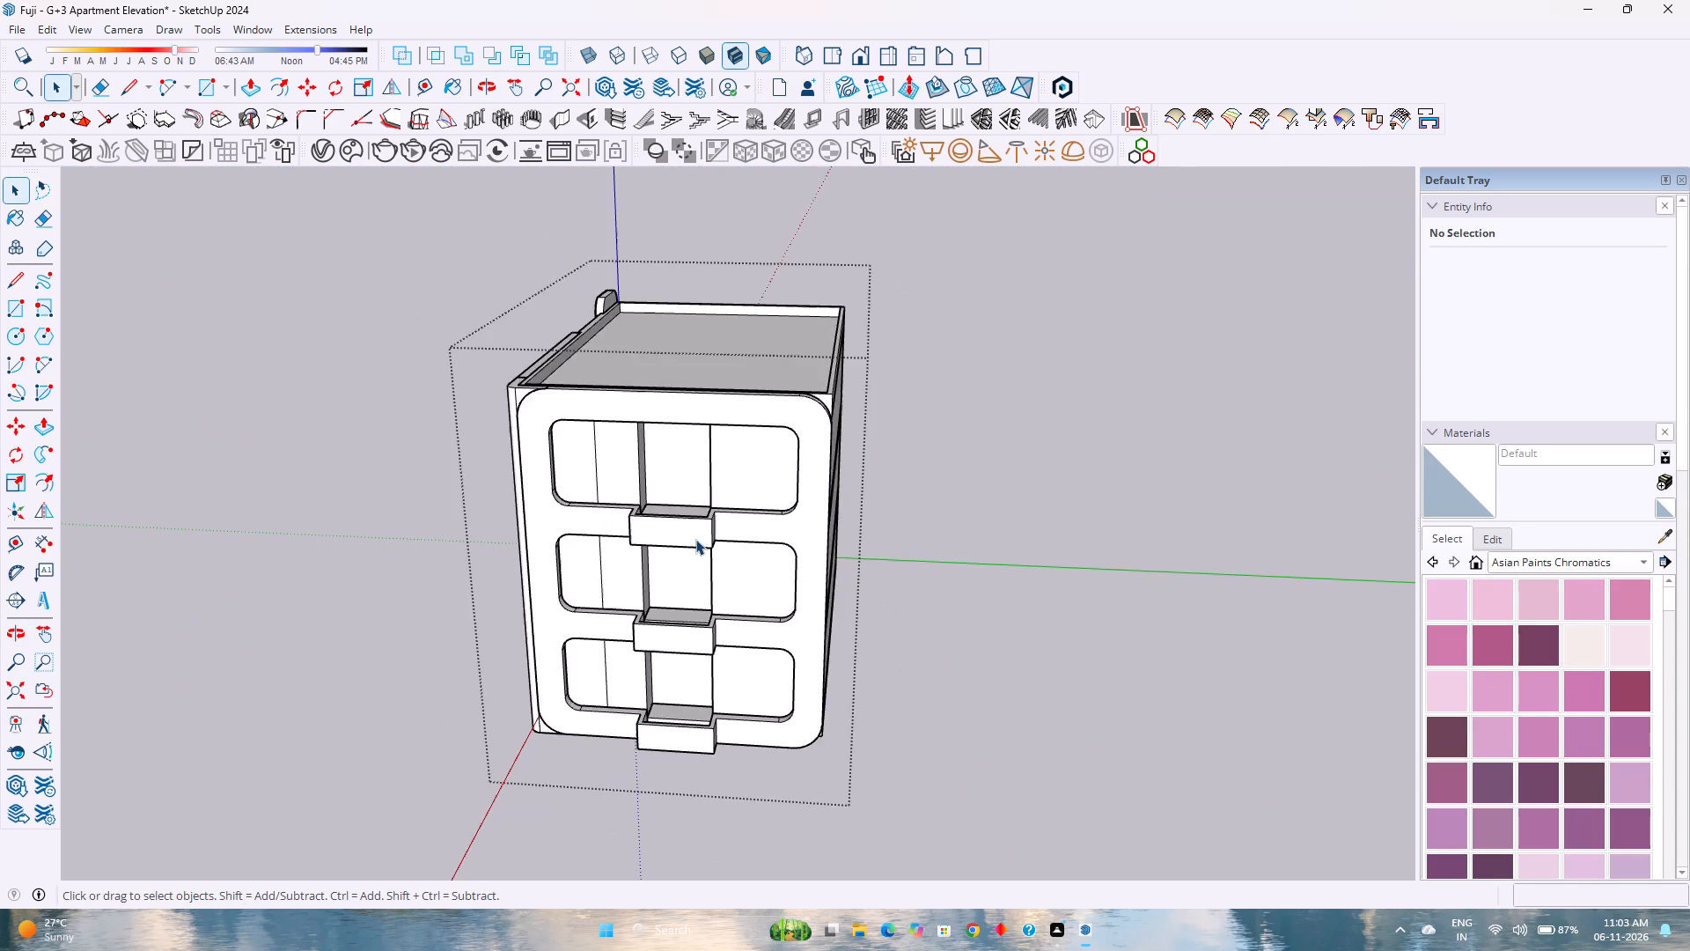
pyautogui.scroll(-3, 695, 539)
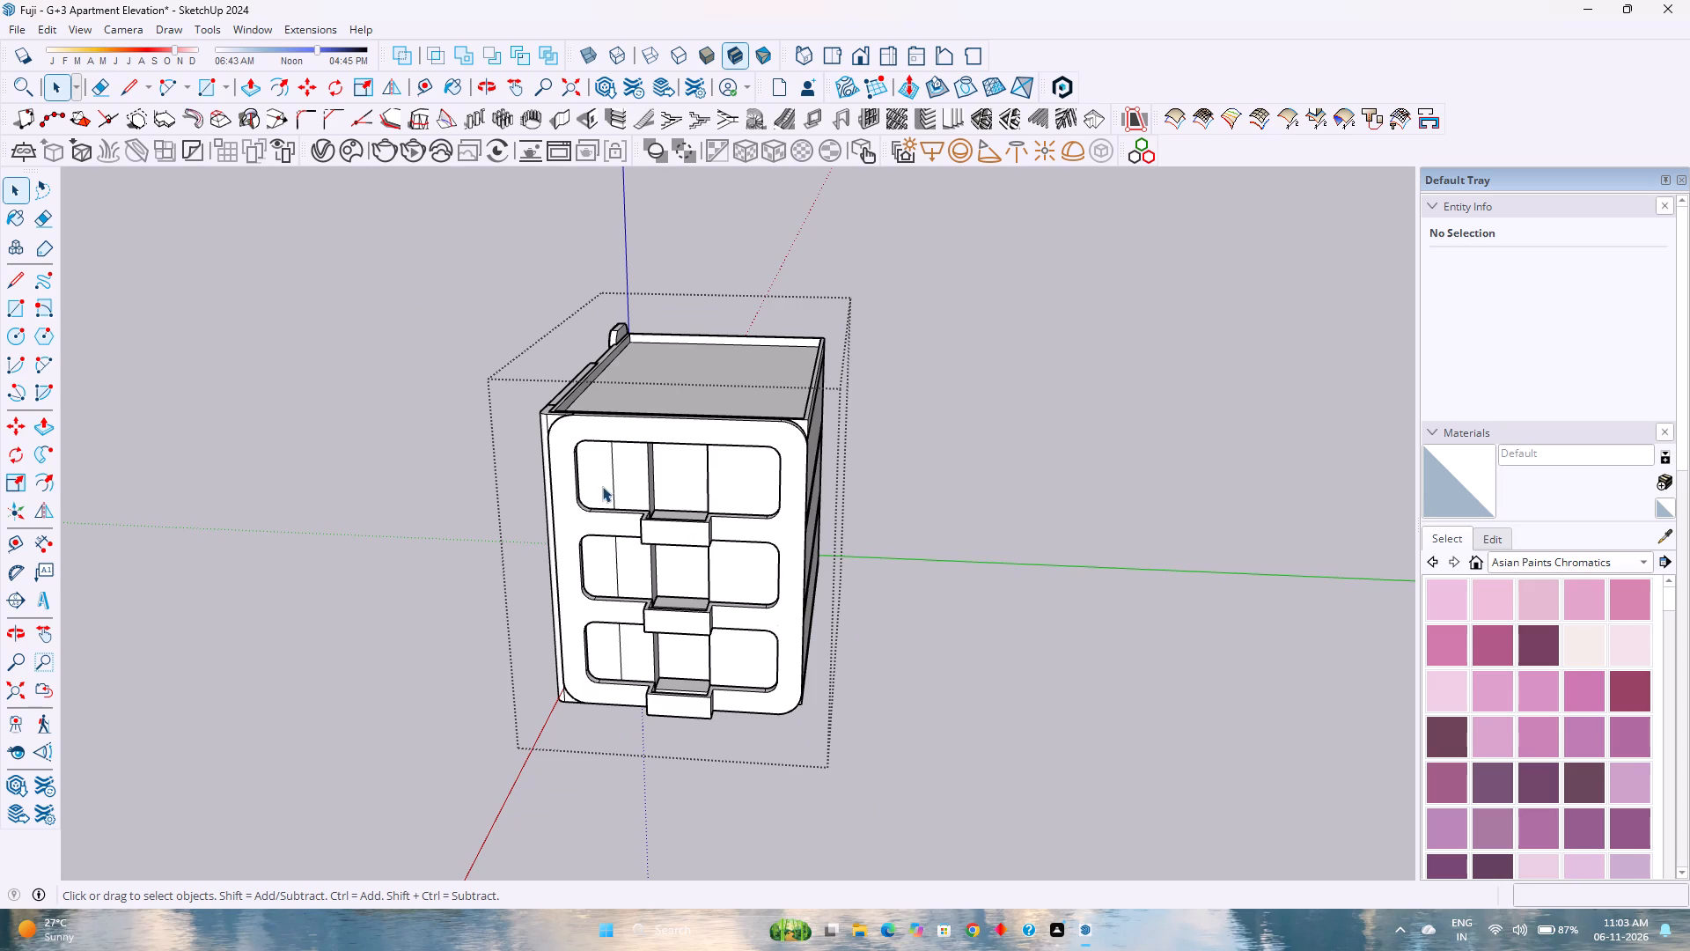
pyautogui.scroll(-4, 591, 501)
pyautogui.scroll(4, 591, 501)
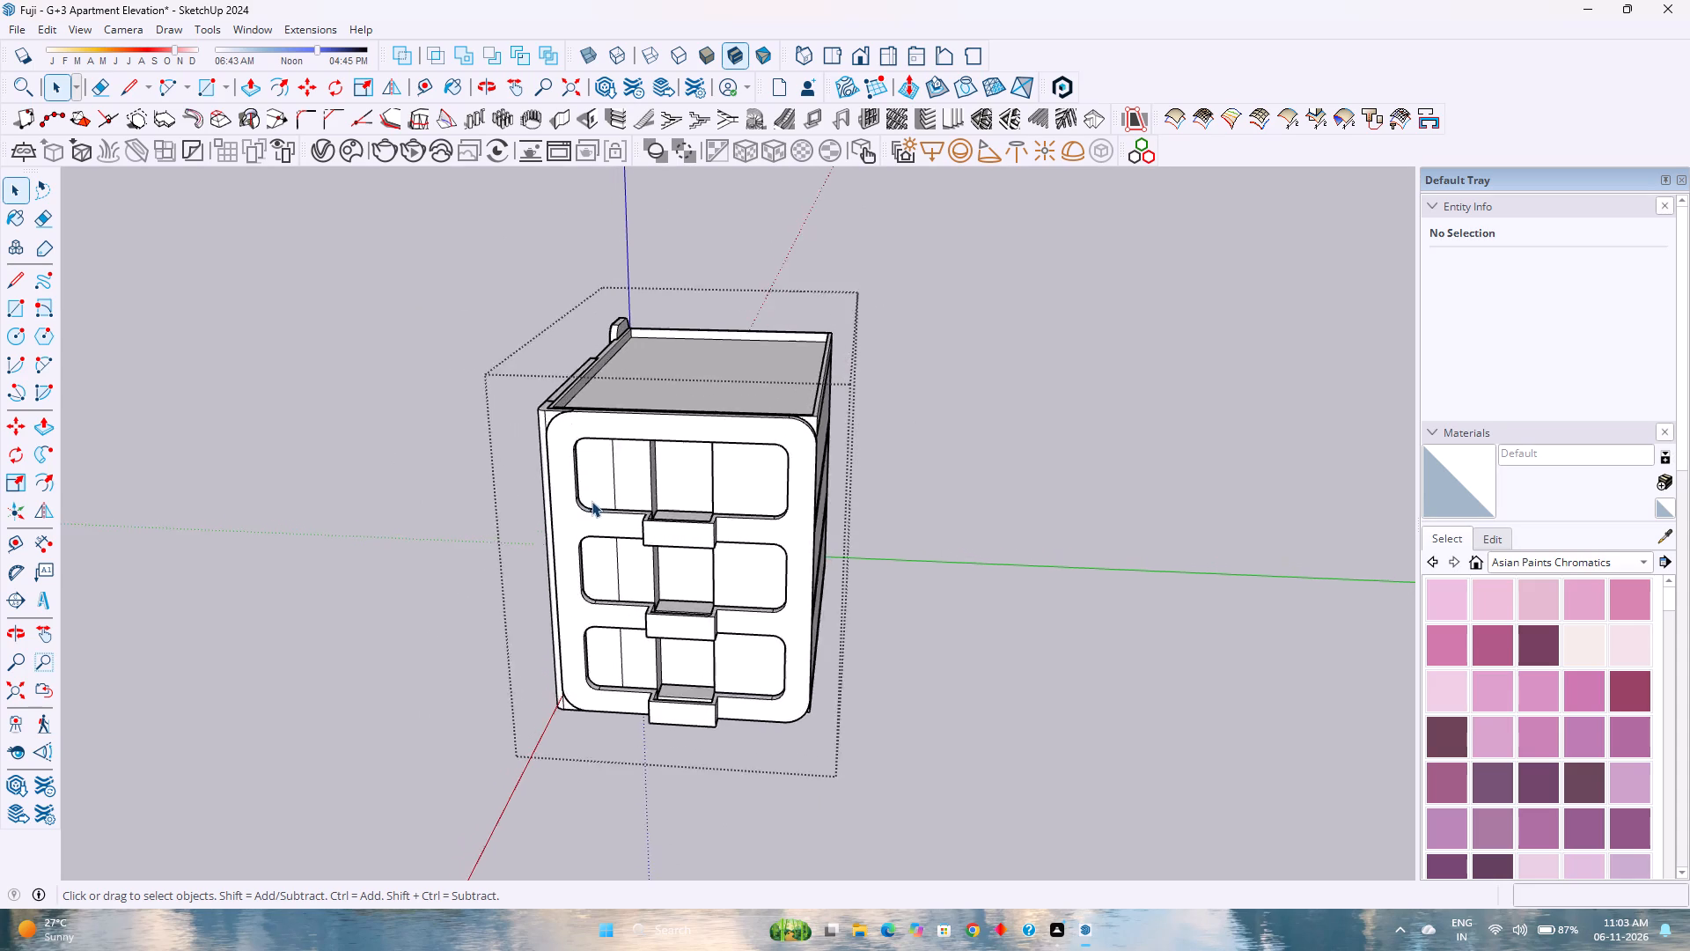
pyautogui.scroll(-4, 593, 502)
pyautogui.moveTo(609, 522); pyautogui.dragTo(619, 431, button='middle')
pyautogui.scroll(1, 621, 431)
pyautogui.scroll(-2, 625, 431)
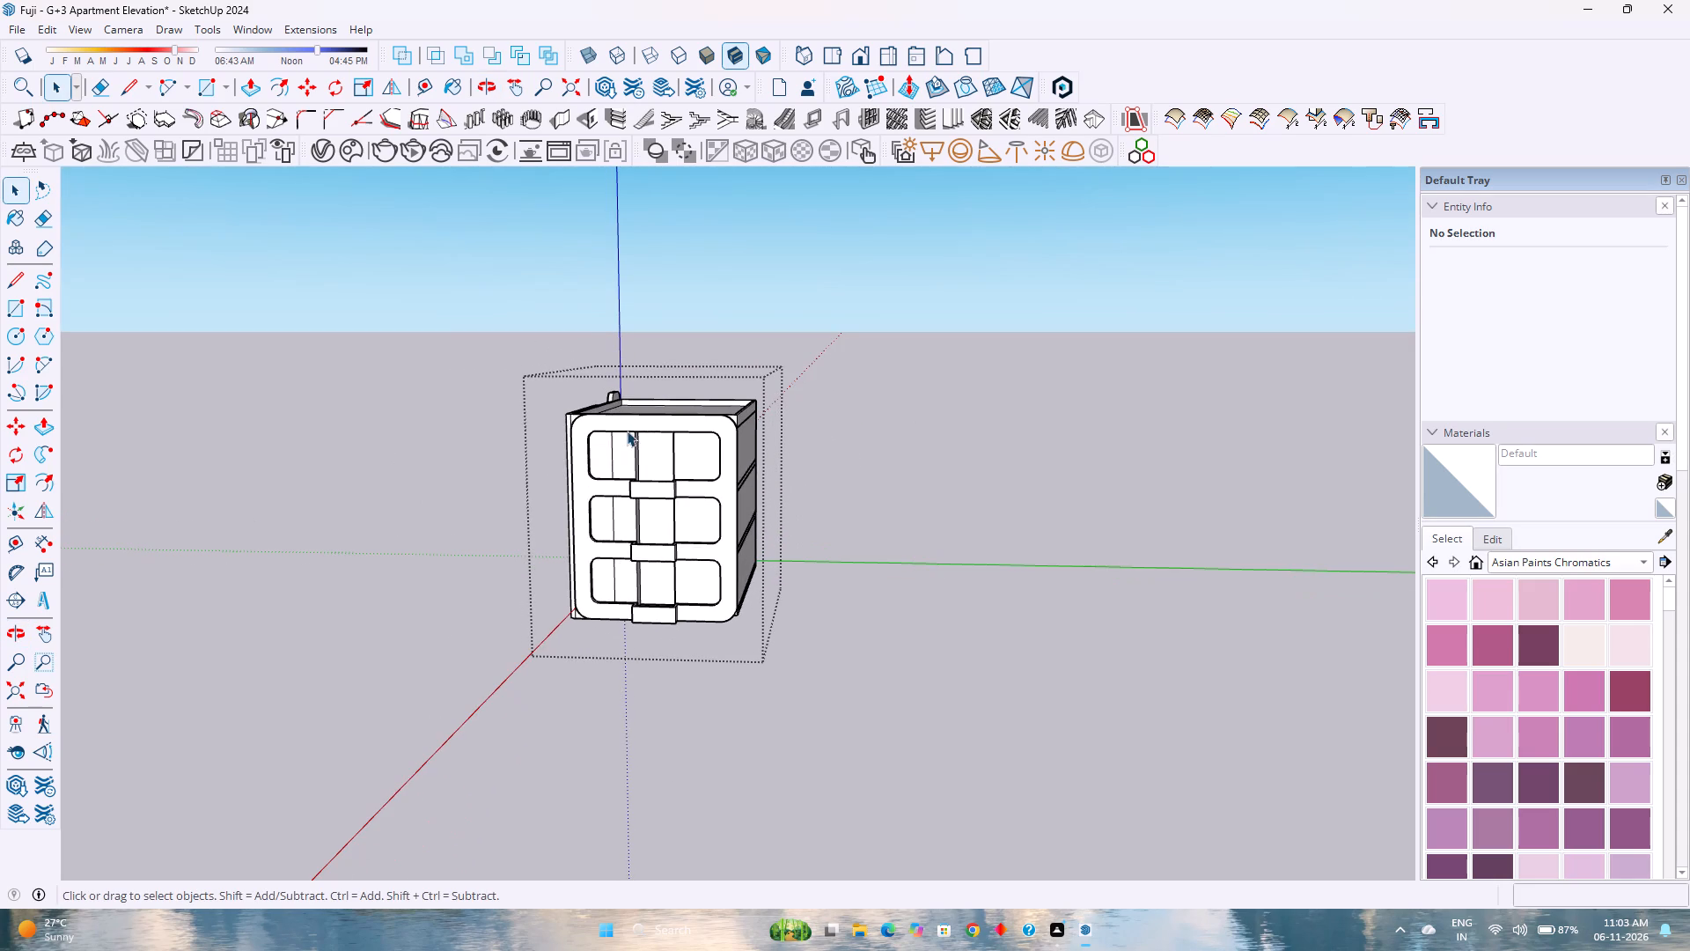
pyautogui.scroll(1, 658, 469)
pyautogui.scroll(-1, 658, 469)
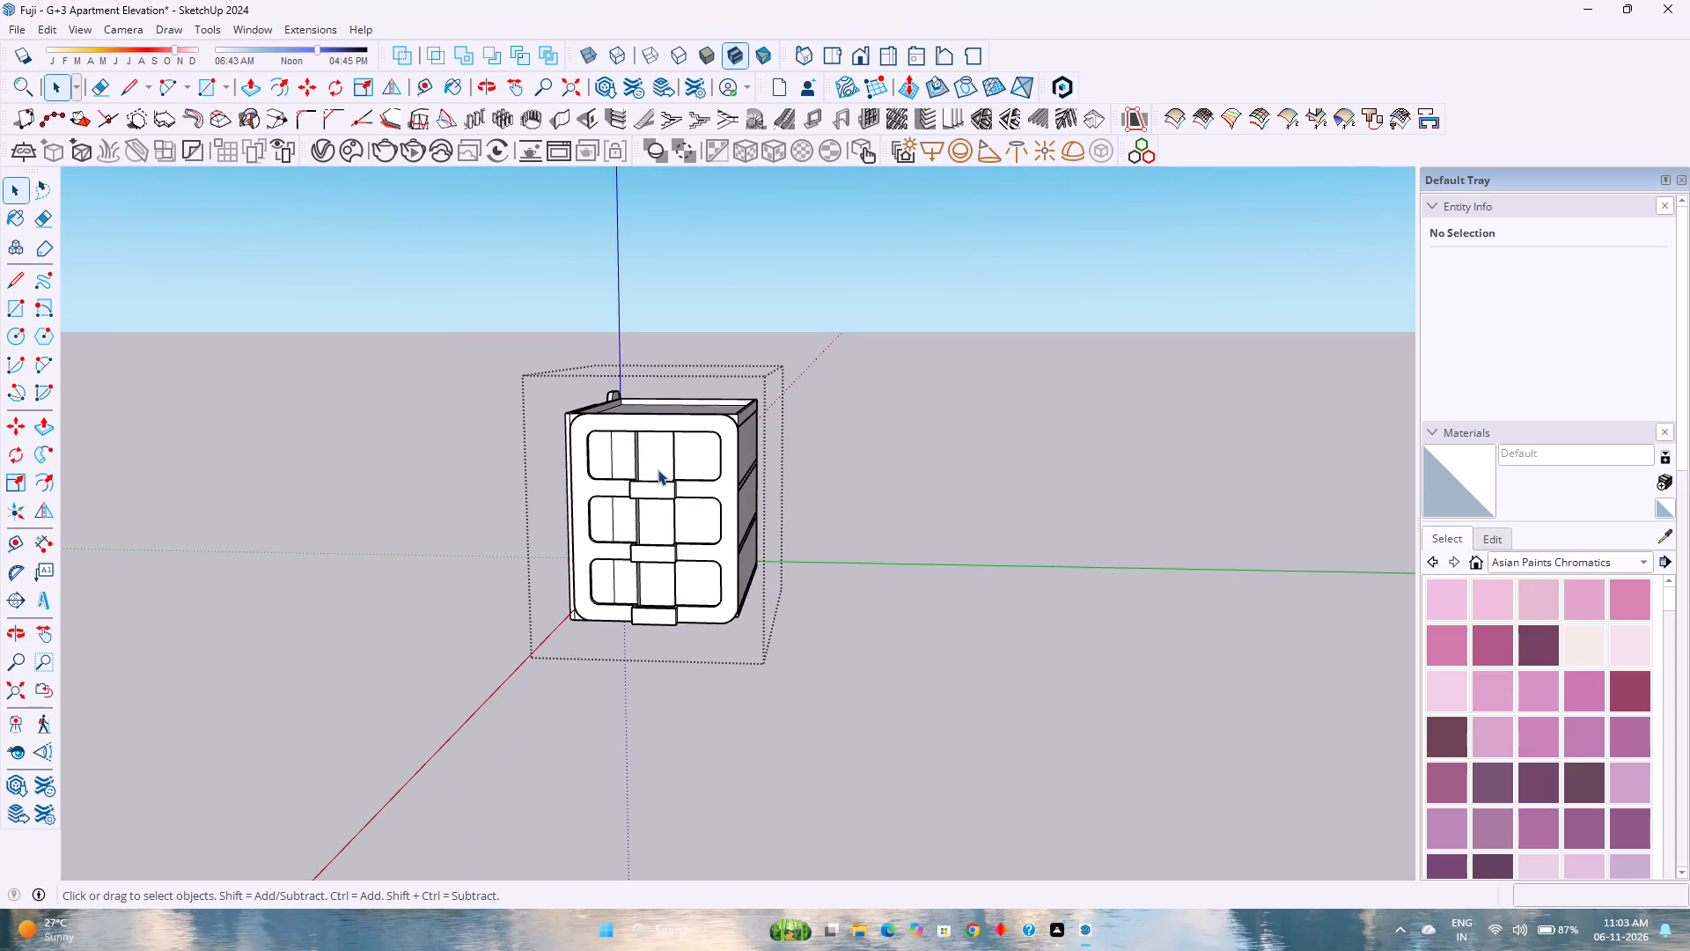
pyautogui.scroll(-1, 661, 469)
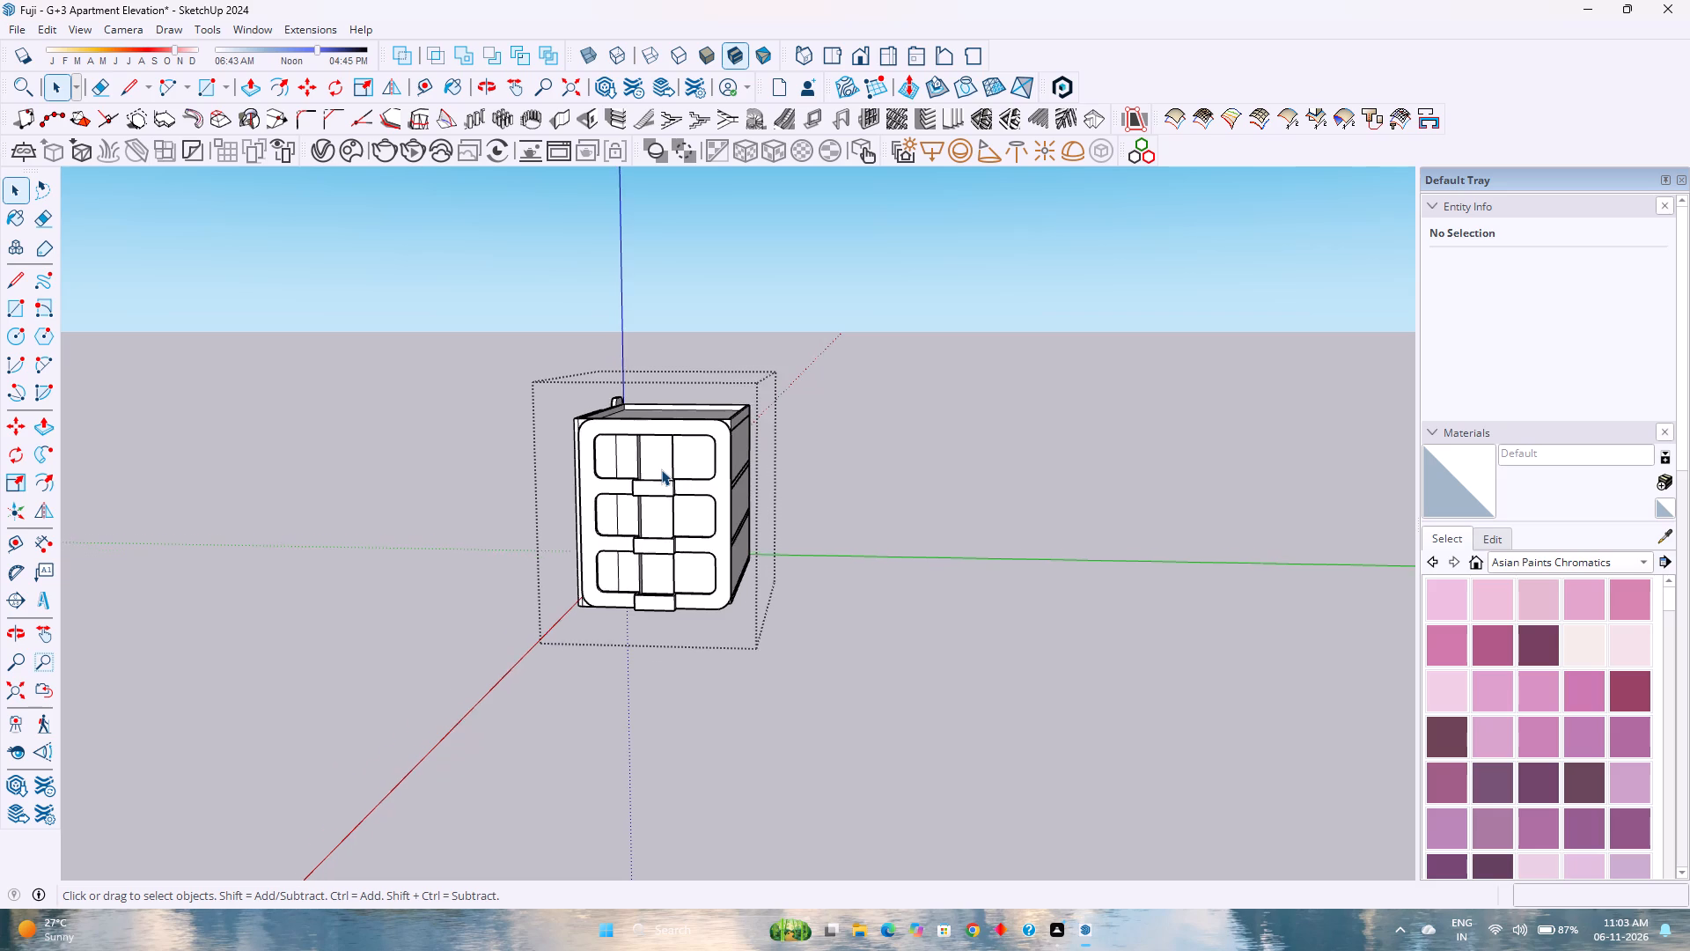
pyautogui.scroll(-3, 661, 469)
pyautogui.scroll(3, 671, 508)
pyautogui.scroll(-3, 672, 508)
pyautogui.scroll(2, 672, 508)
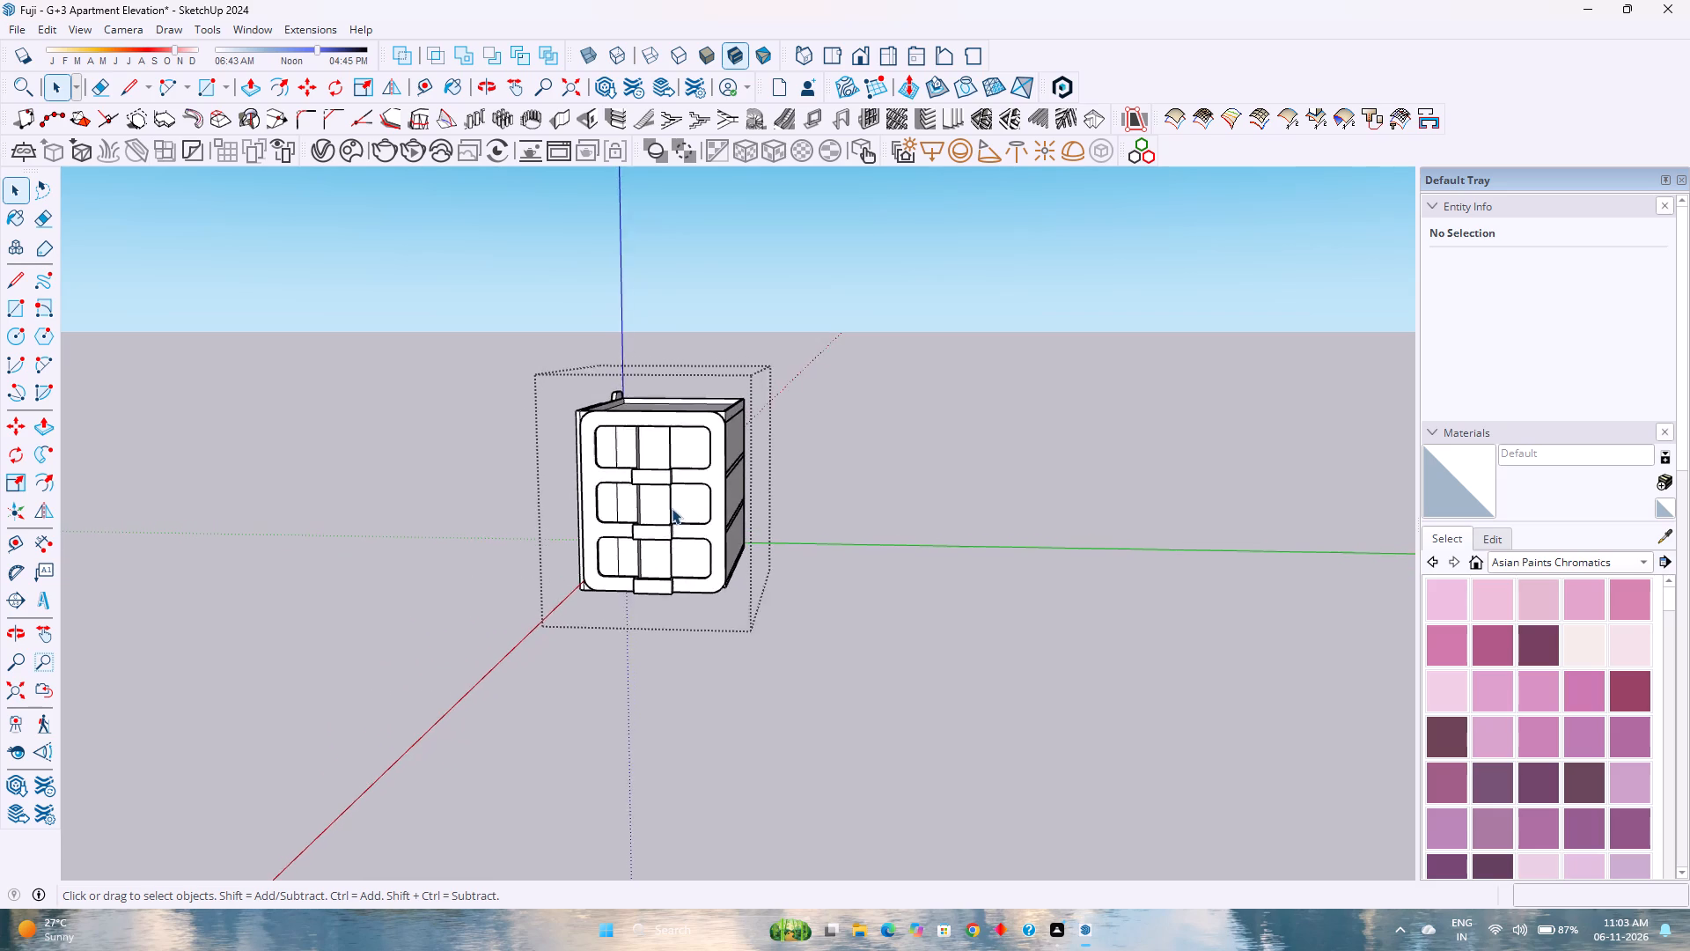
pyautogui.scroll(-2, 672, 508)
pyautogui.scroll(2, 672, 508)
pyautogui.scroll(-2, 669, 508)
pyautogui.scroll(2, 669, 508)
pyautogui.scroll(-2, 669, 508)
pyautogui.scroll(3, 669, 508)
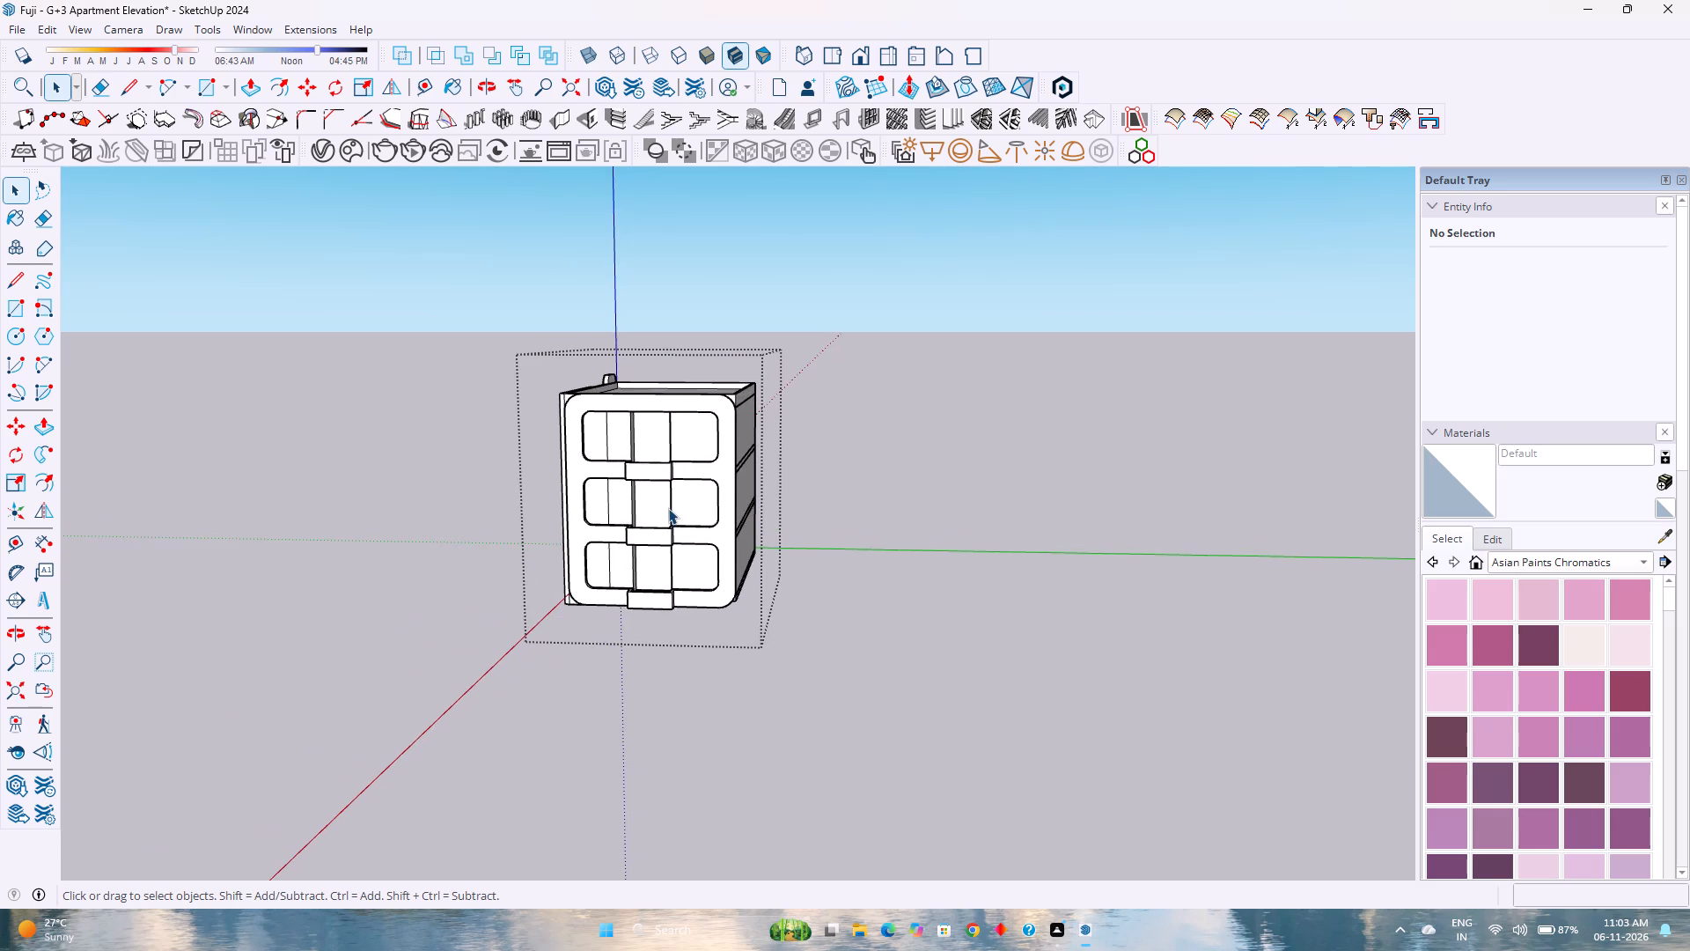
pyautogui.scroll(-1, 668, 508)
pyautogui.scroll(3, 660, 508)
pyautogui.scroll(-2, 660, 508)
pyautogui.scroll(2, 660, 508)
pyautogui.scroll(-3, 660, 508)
# Examine the side elevation head-on near ground level, checking the overall proportions of the rounded frame and its openings.
pyautogui.moveTo(660, 508); pyautogui.dragTo(636, 498, button='middle')
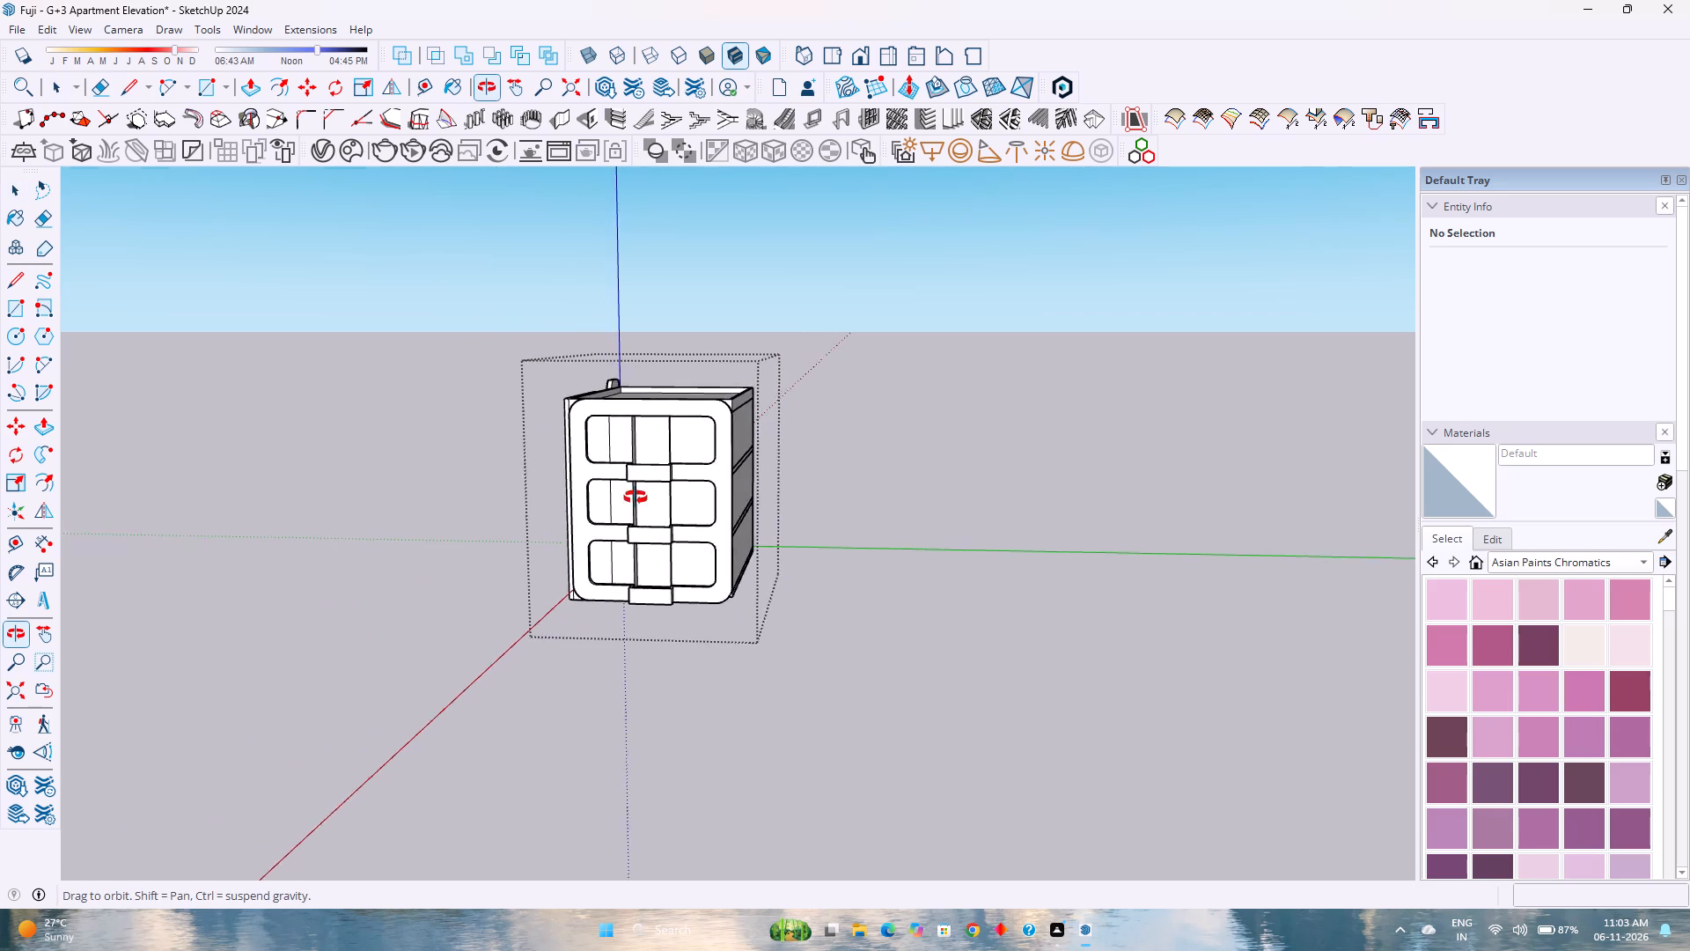
pyautogui.moveTo(636, 498); pyautogui.dragTo(730, 407, button='middle')
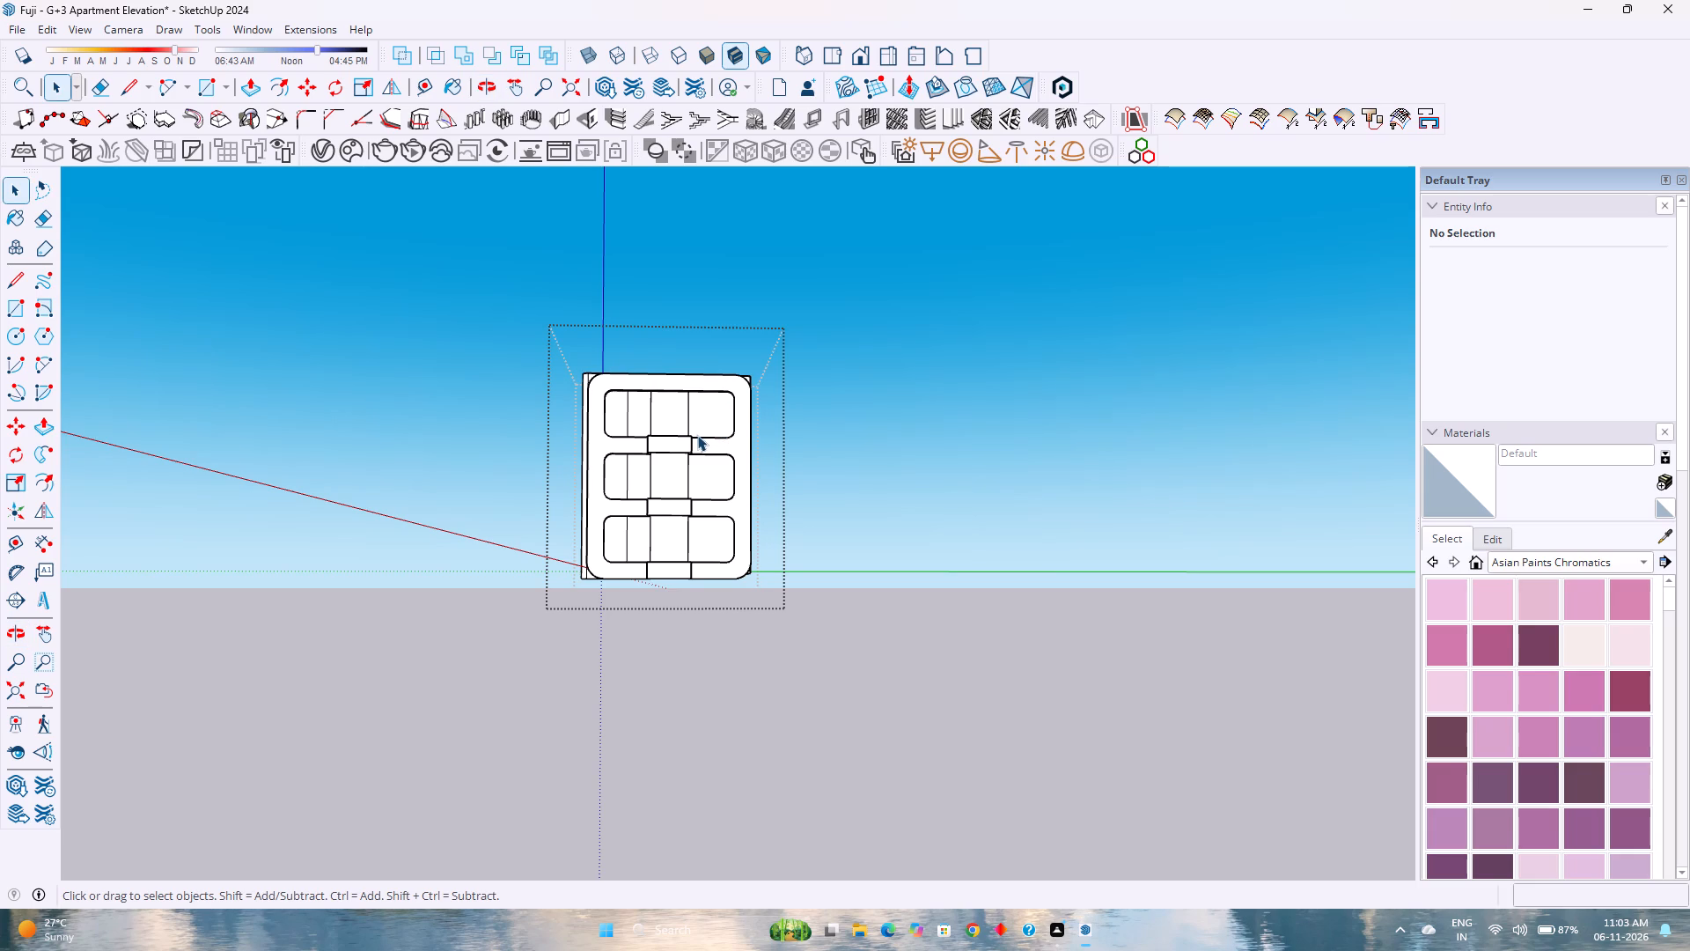
pyautogui.scroll(2, 696, 435)
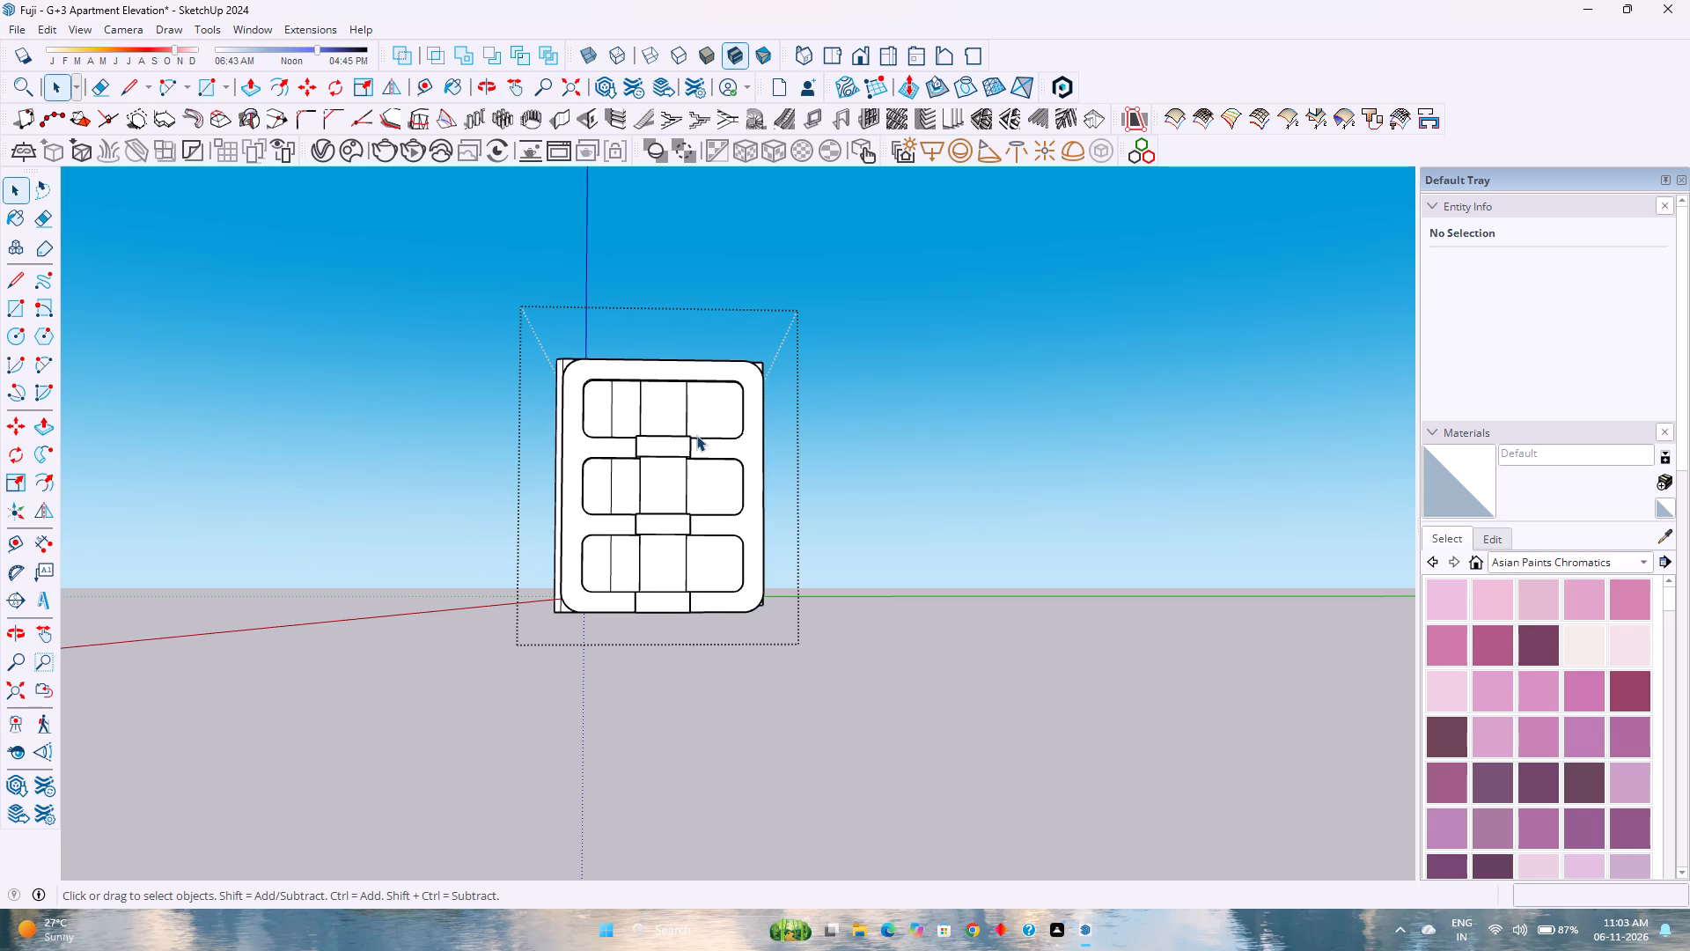
pyautogui.scroll(-2, 696, 435)
pyautogui.scroll(2, 696, 435)
pyautogui.scroll(-2, 696, 435)
pyautogui.scroll(2, 696, 435)
pyautogui.scroll(-1, 696, 435)
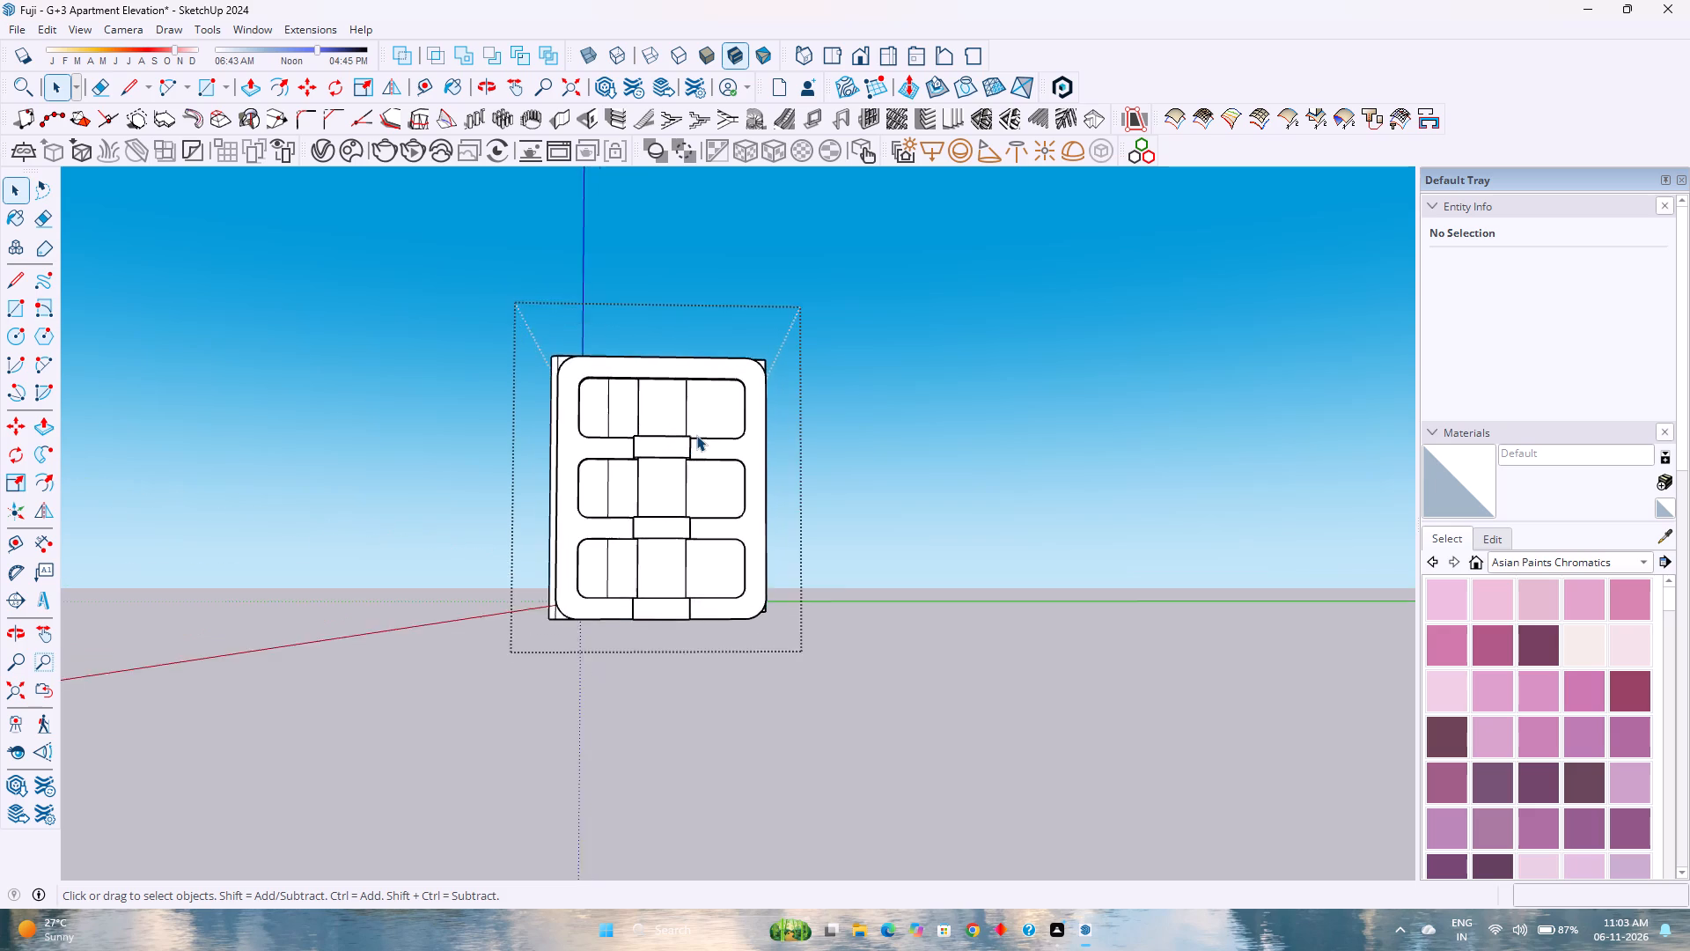
pyautogui.scroll(-1, 696, 435)
pyautogui.scroll(1, 696, 435)
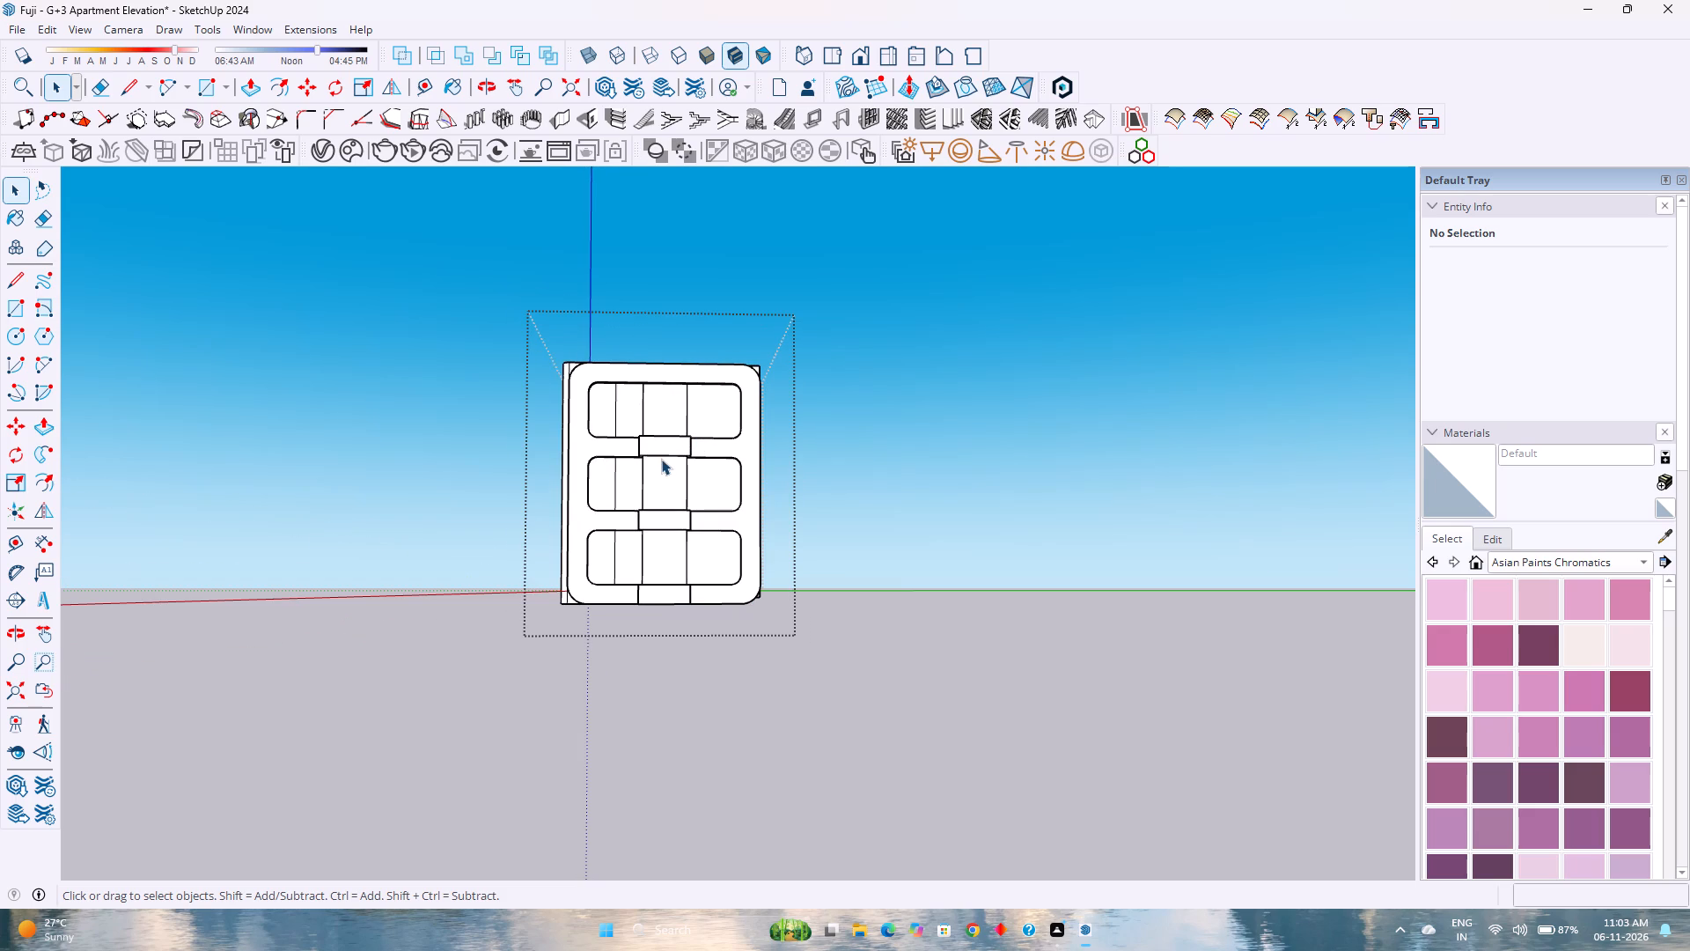
pyautogui.moveTo(665, 460); pyautogui.dragTo(666, 501, button='middle')
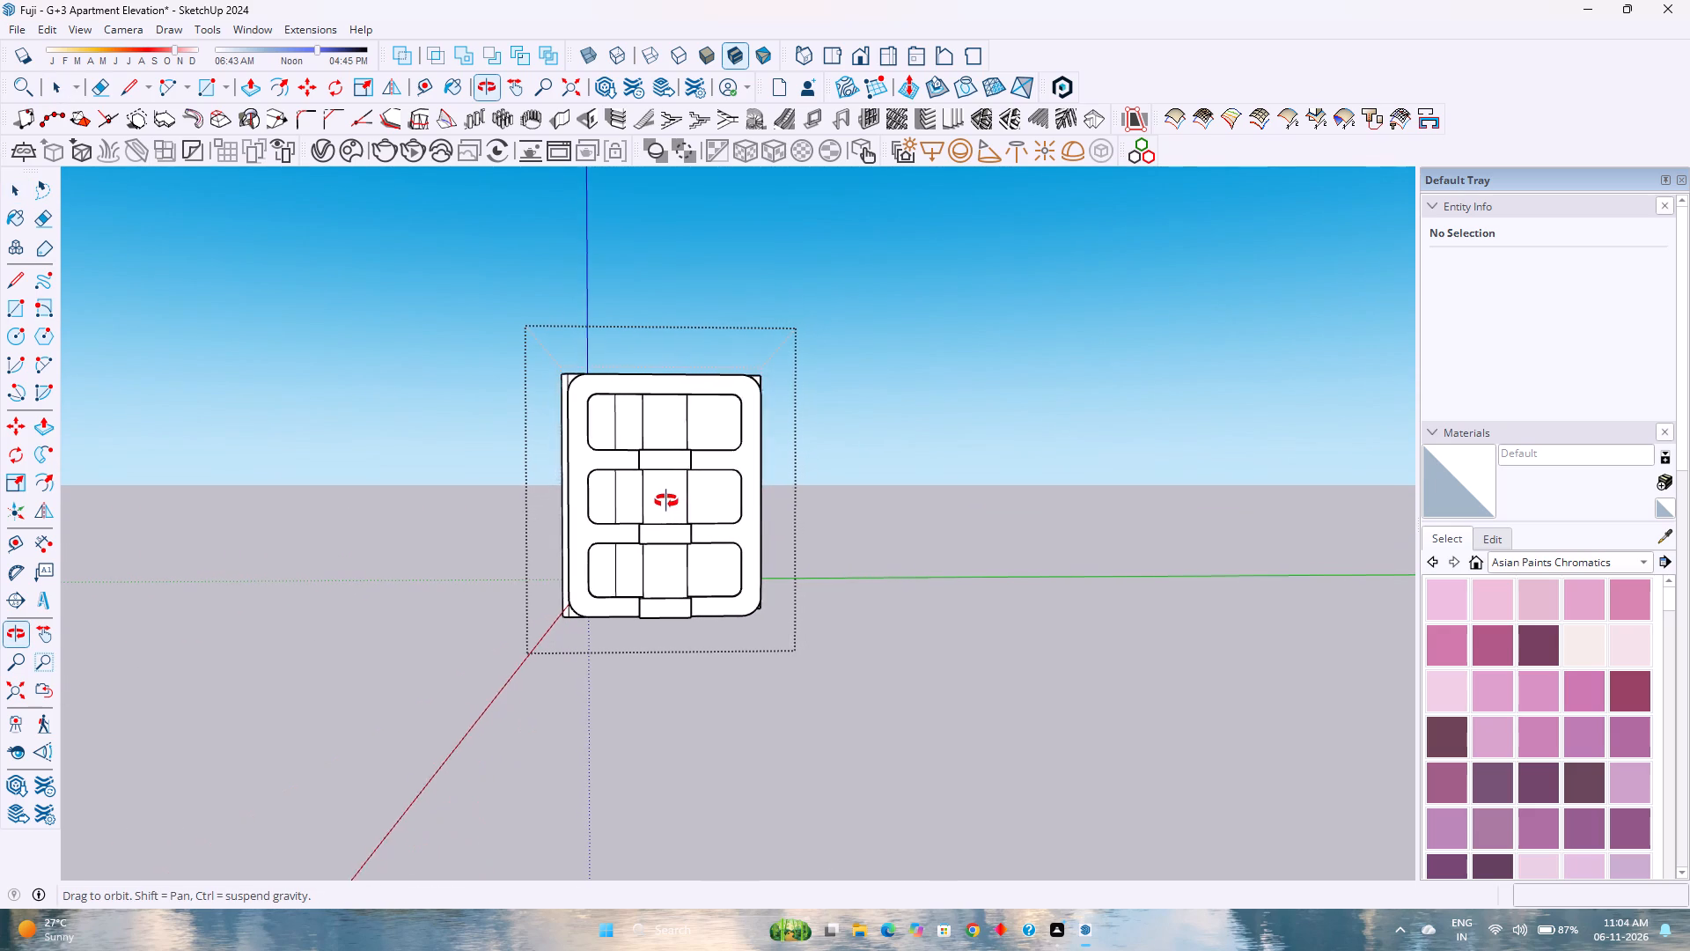
pyautogui.moveTo(666, 501); pyautogui.dragTo(665, 501, button='middle')
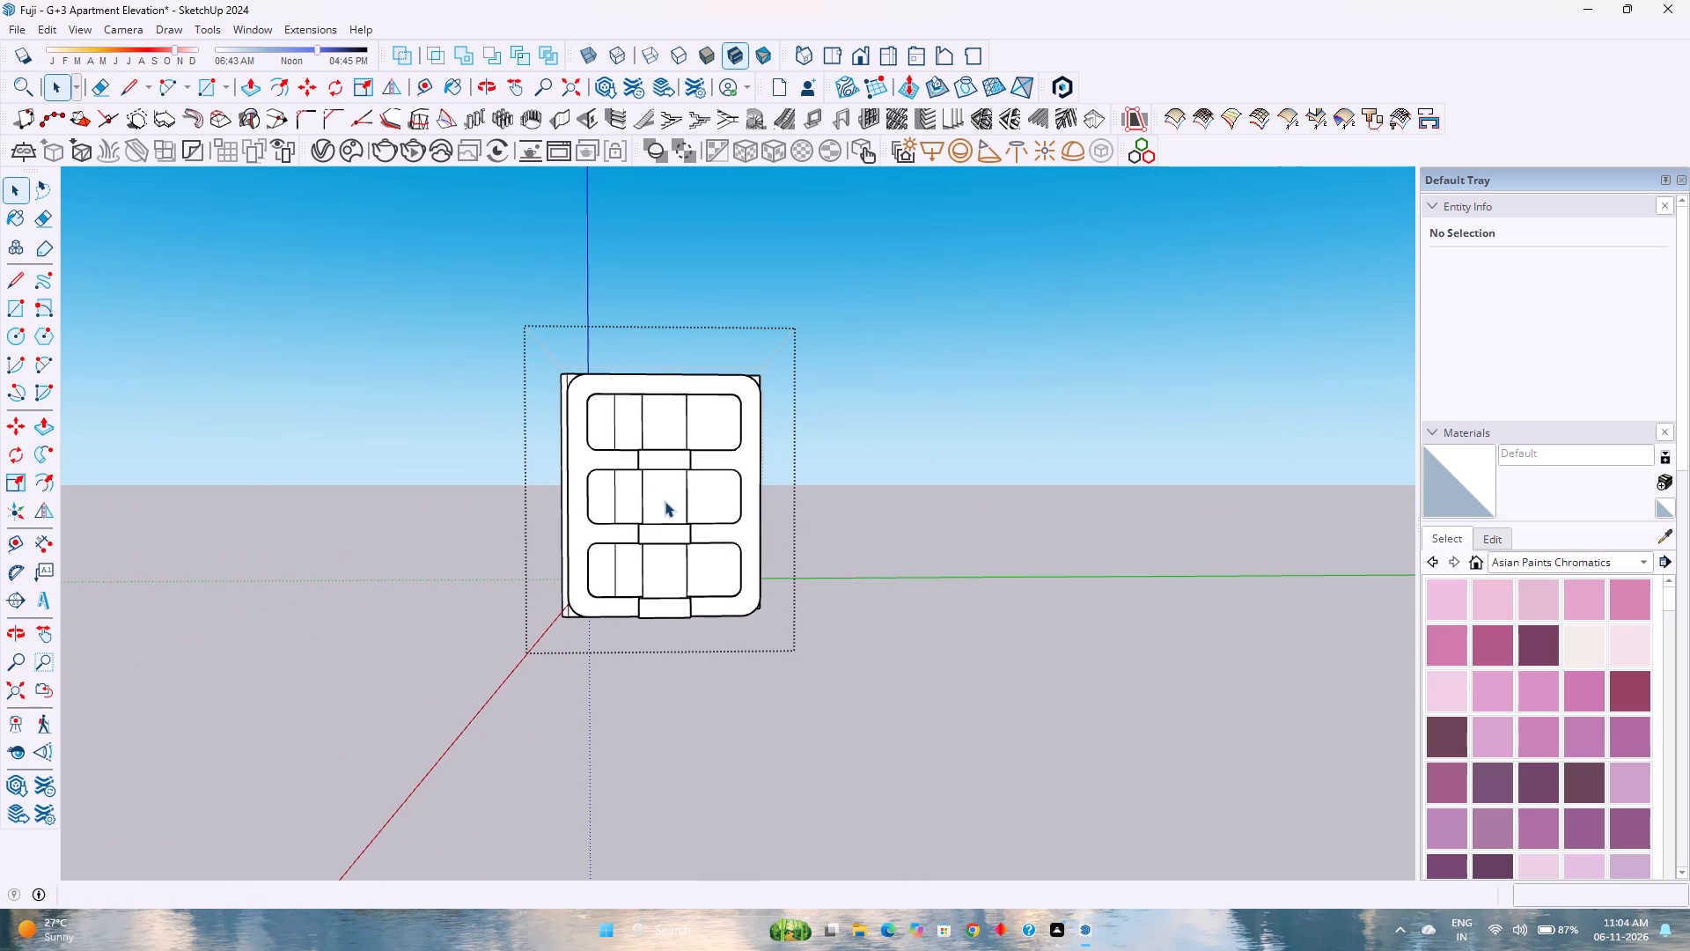
# Examine the side frame's three rounded openings and central balcony boxes up close and head-on from slightly different heights.
pyautogui.scroll(2, 659, 499)
pyautogui.scroll(-2, 658, 498)
pyautogui.scroll(6, 658, 498)
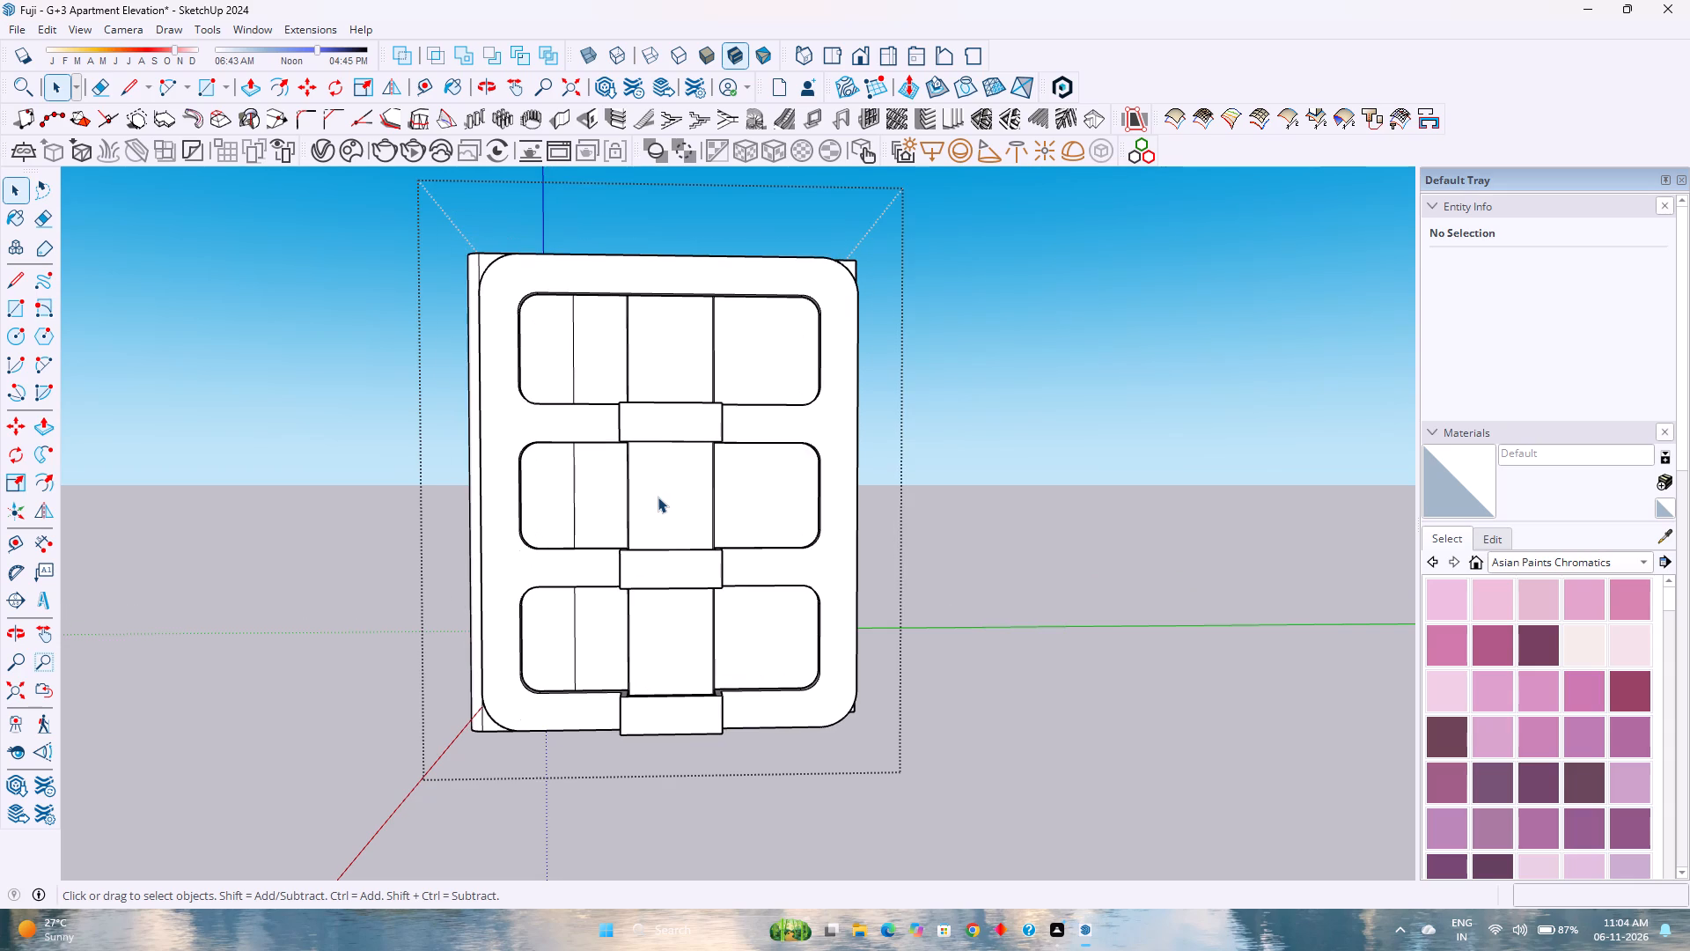
pyautogui.scroll(4, 658, 497)
pyautogui.moveTo(661, 490); pyautogui.dragTo(664, 470, button='middle')
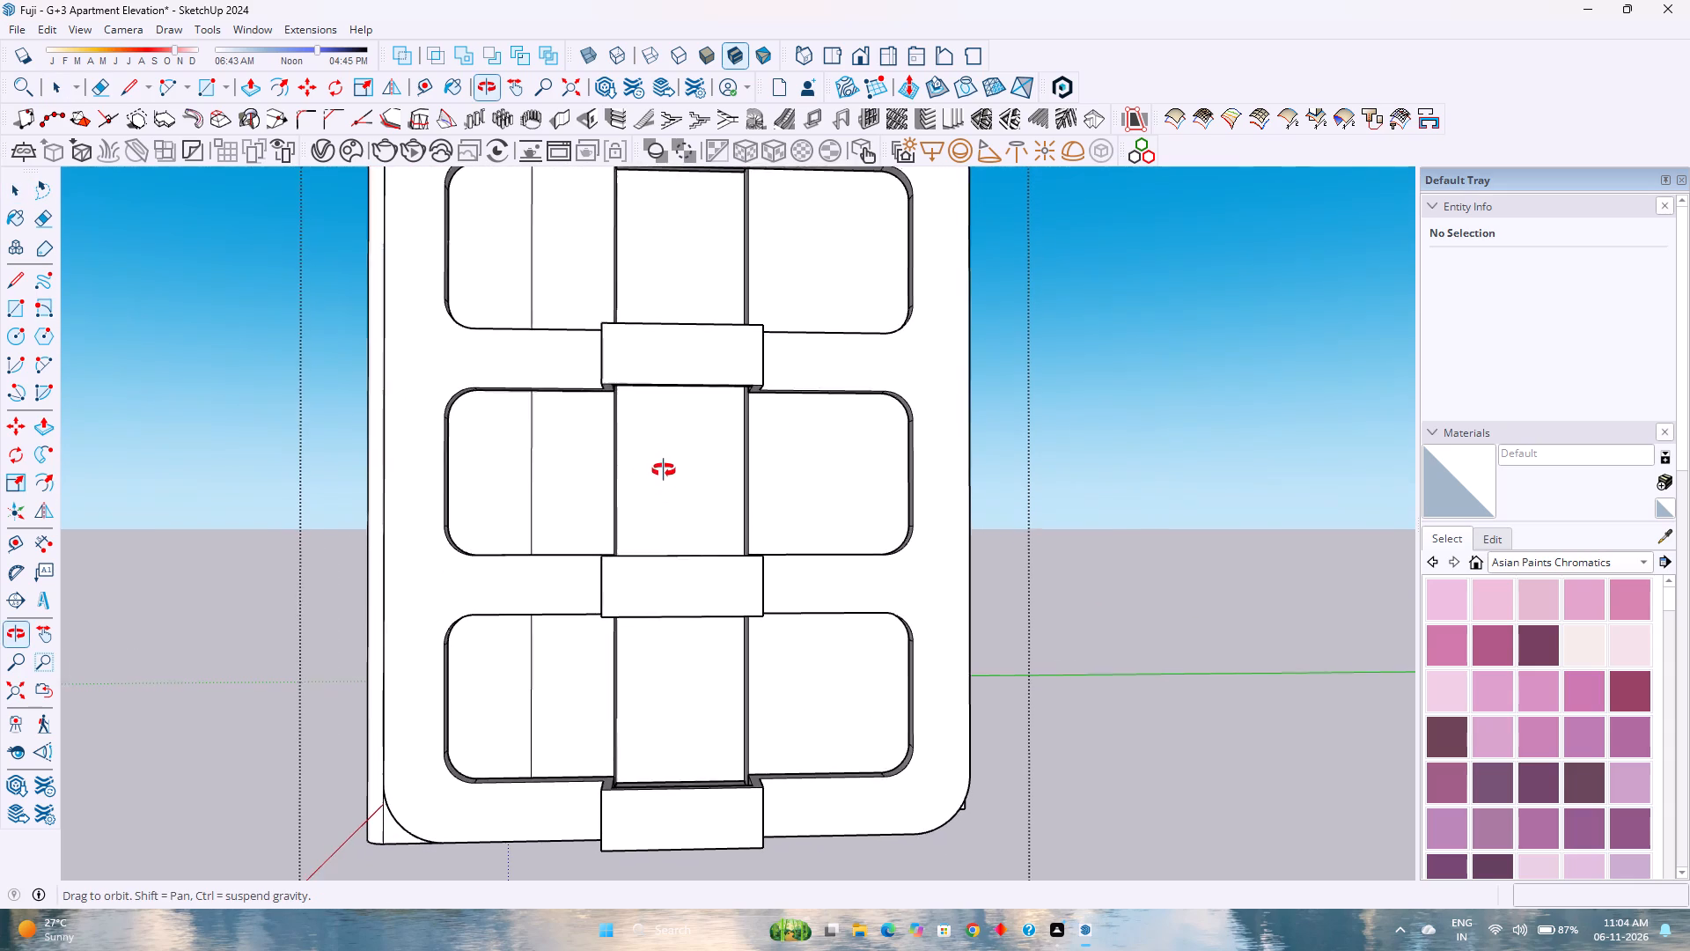
pyautogui.moveTo(664, 470); pyautogui.dragTo(664, 468, button='middle')
pyautogui.middleClick(664, 468)
pyautogui.scroll(-5, 664, 468)
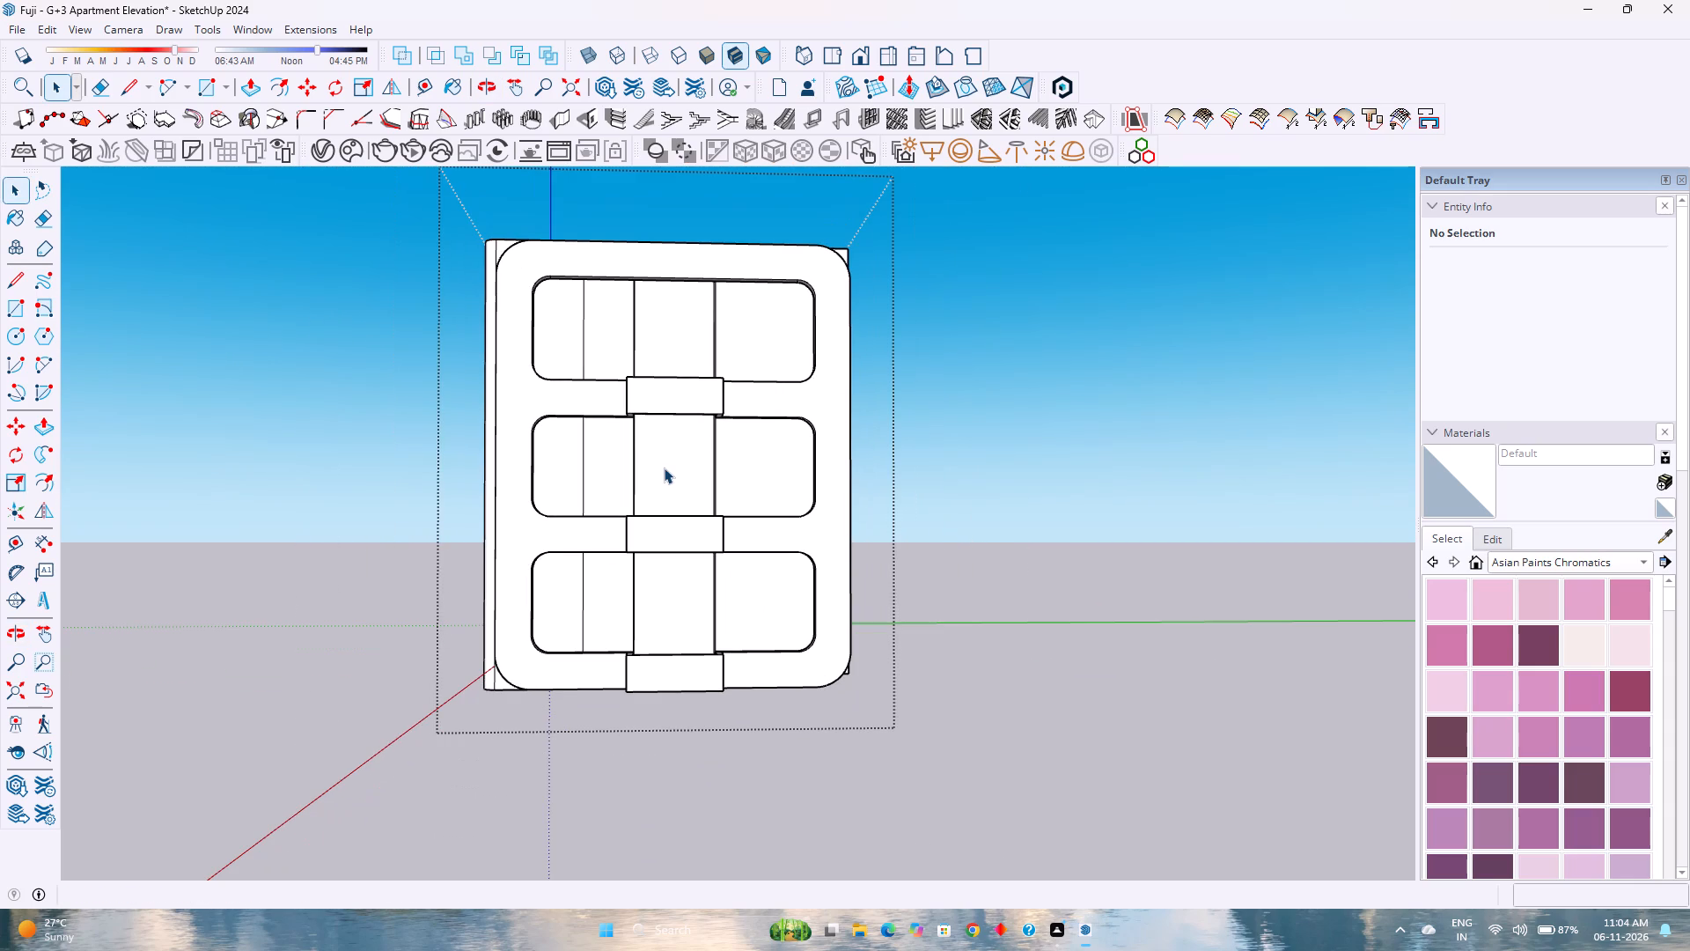
pyautogui.middleClick(664, 468)
pyautogui.moveTo(666, 468); pyautogui.dragTo(664, 428, button='middle')
pyautogui.middleClick(664, 428)
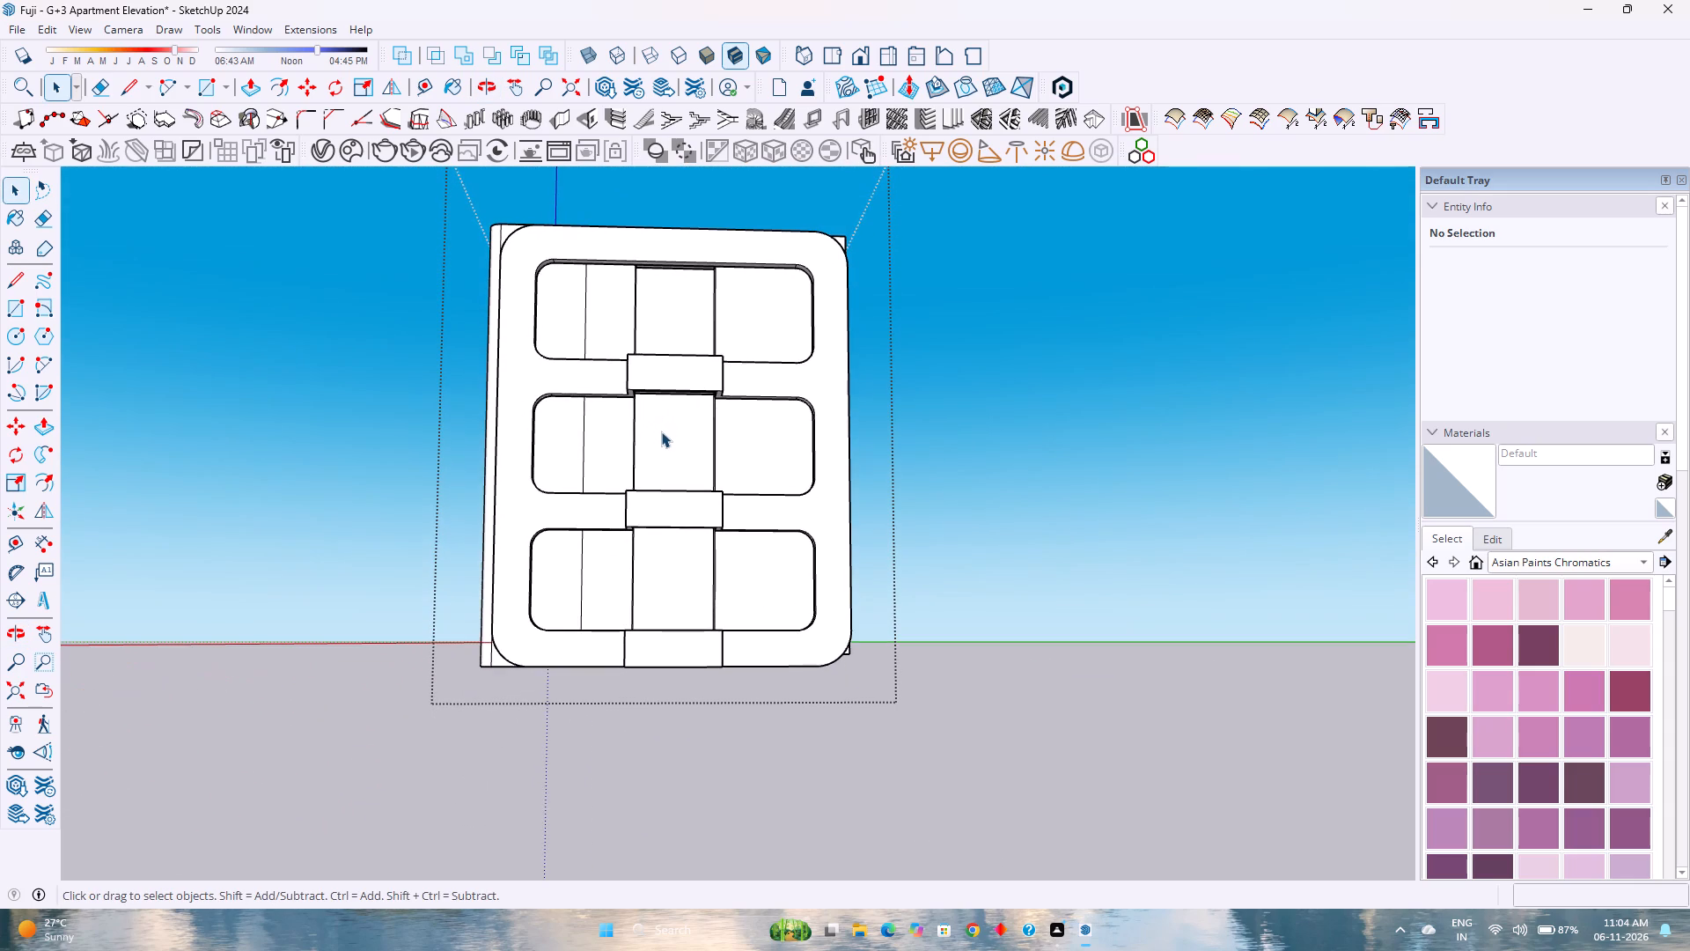
pyautogui.scroll(-1, 660, 431)
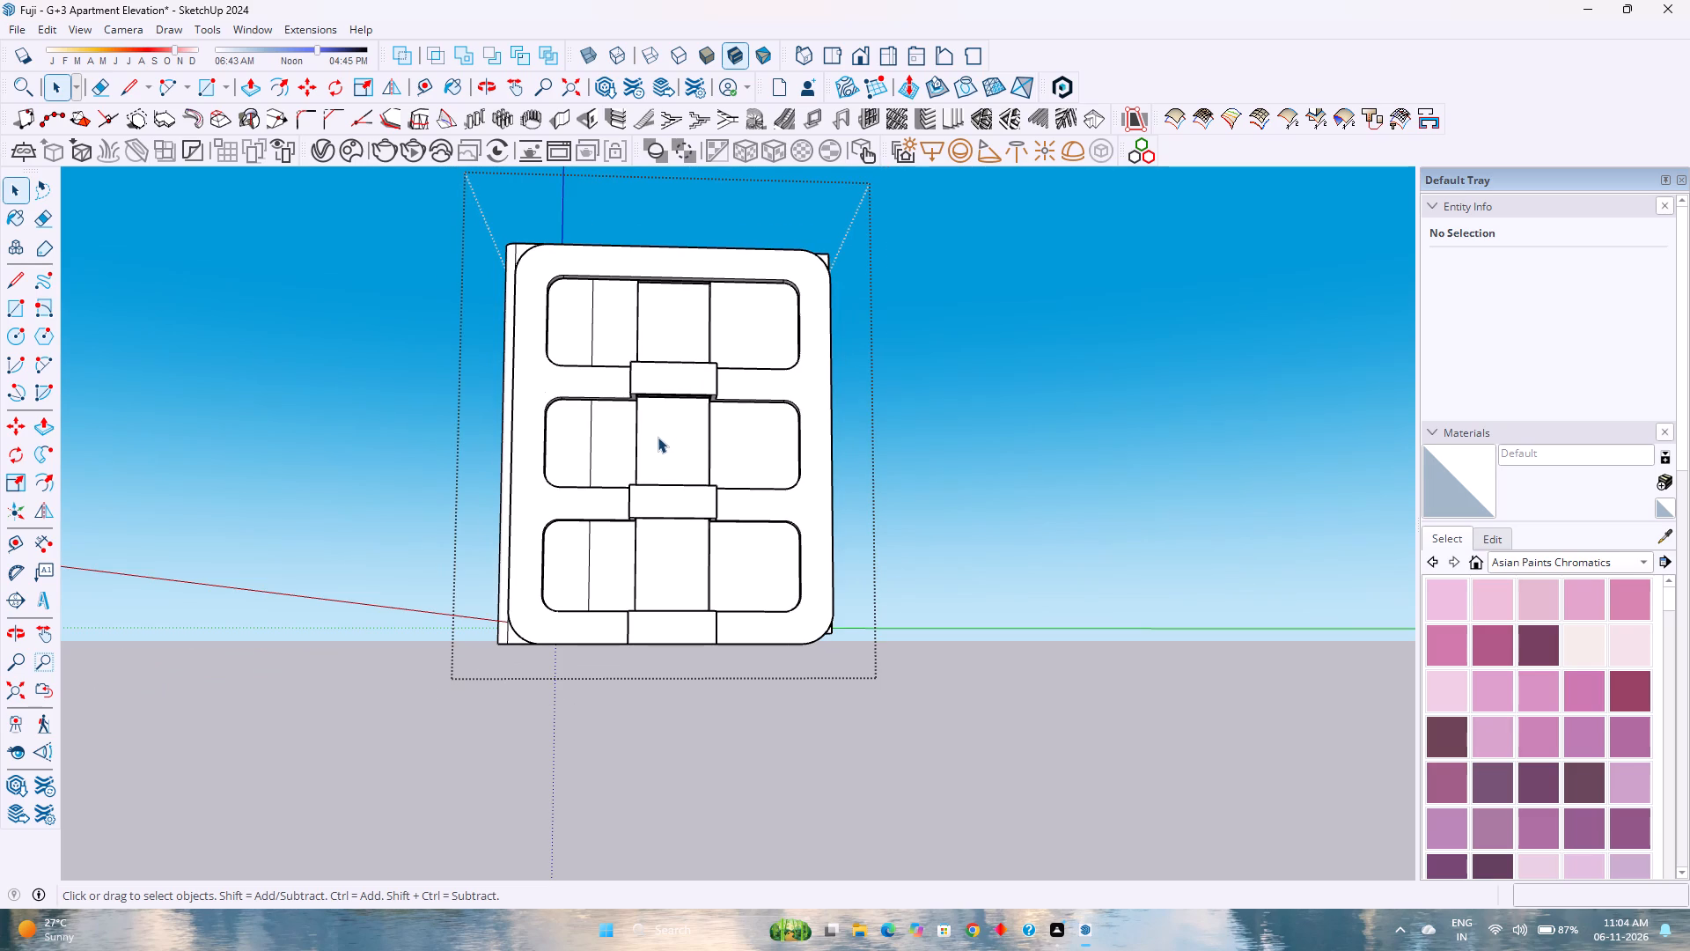
pyautogui.moveTo(661, 438); pyautogui.dragTo(659, 475, button='middle')
pyautogui.middleClick(659, 475)
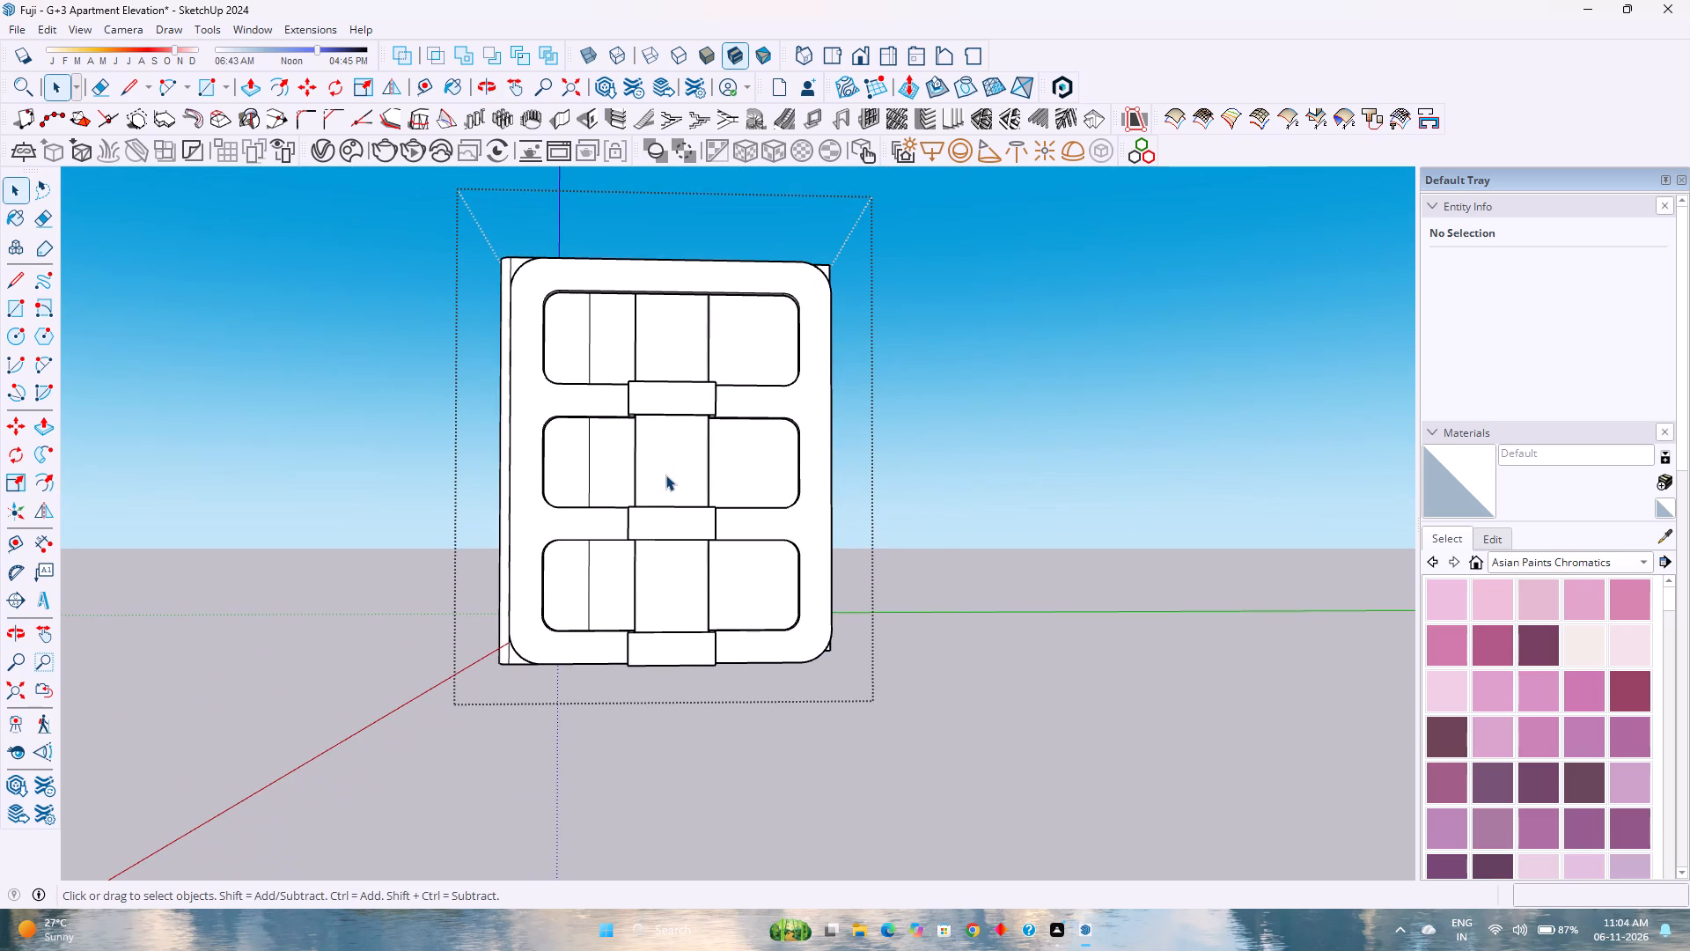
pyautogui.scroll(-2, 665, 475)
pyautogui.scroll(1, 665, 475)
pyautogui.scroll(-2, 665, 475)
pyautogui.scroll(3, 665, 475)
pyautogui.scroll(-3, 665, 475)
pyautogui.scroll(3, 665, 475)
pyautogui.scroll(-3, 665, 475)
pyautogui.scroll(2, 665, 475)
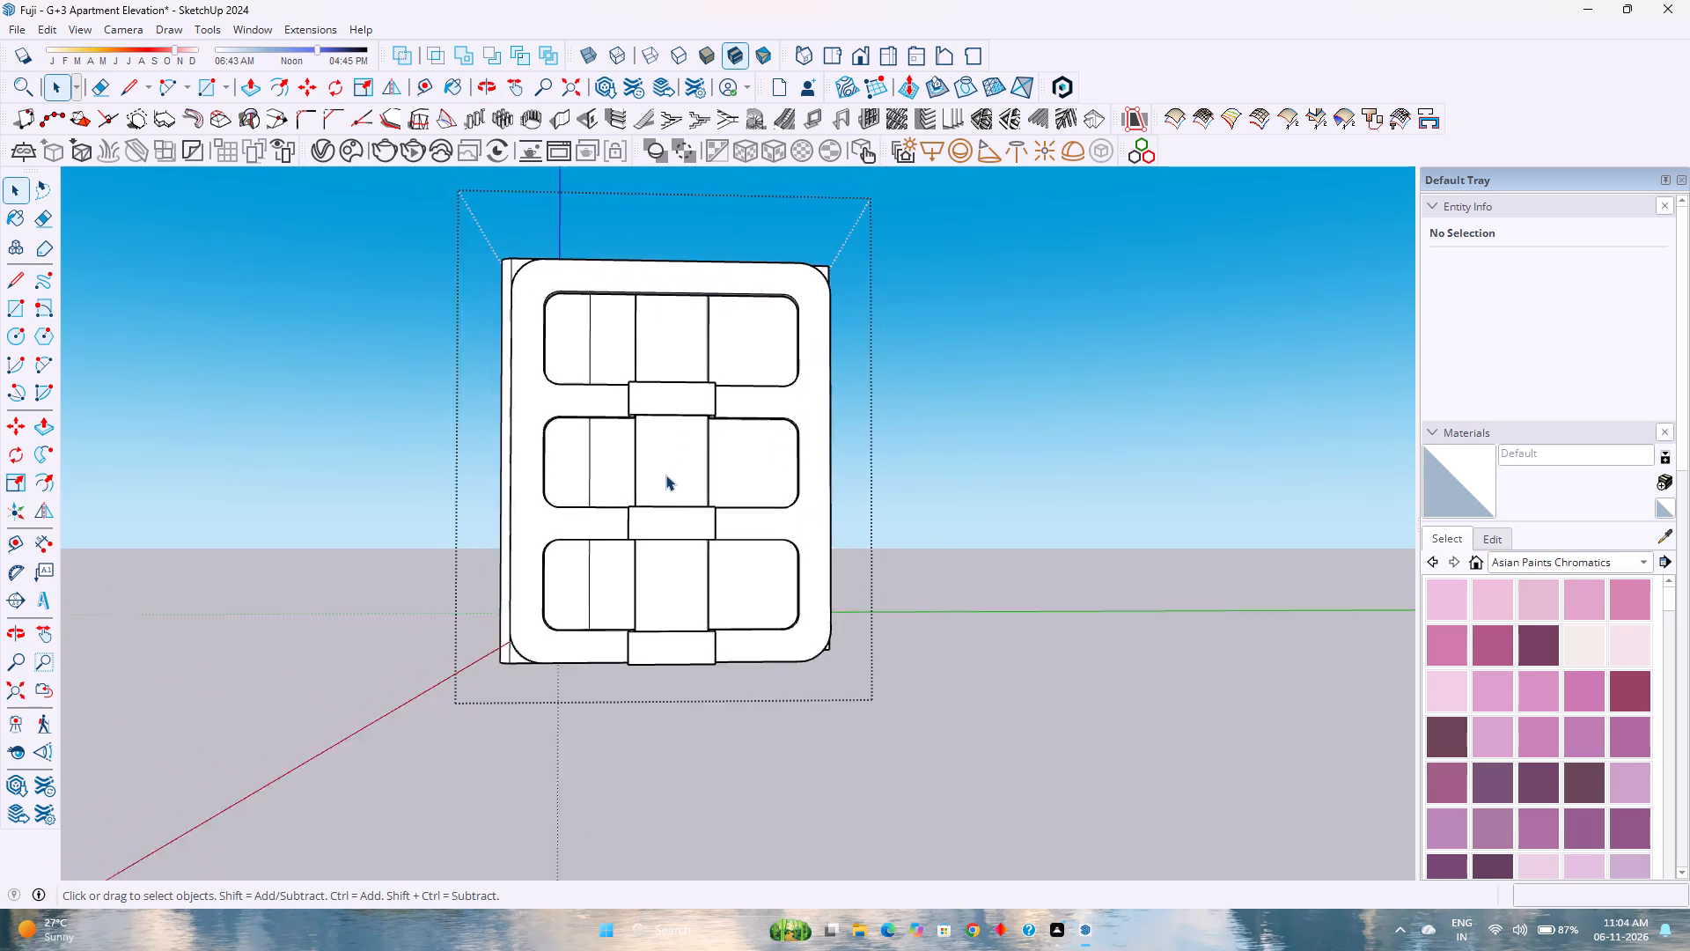
# Examine the corner from eye level and from above, comparing the side balcony boxes with the front facade's curved band.
pyautogui.scroll(2, 665, 475)
pyautogui.scroll(-3, 665, 475)
pyautogui.moveTo(646, 479); pyautogui.dragTo(966, 475, button='middle')
pyautogui.moveTo(966, 475); pyautogui.dragTo(968, 477, button='middle')
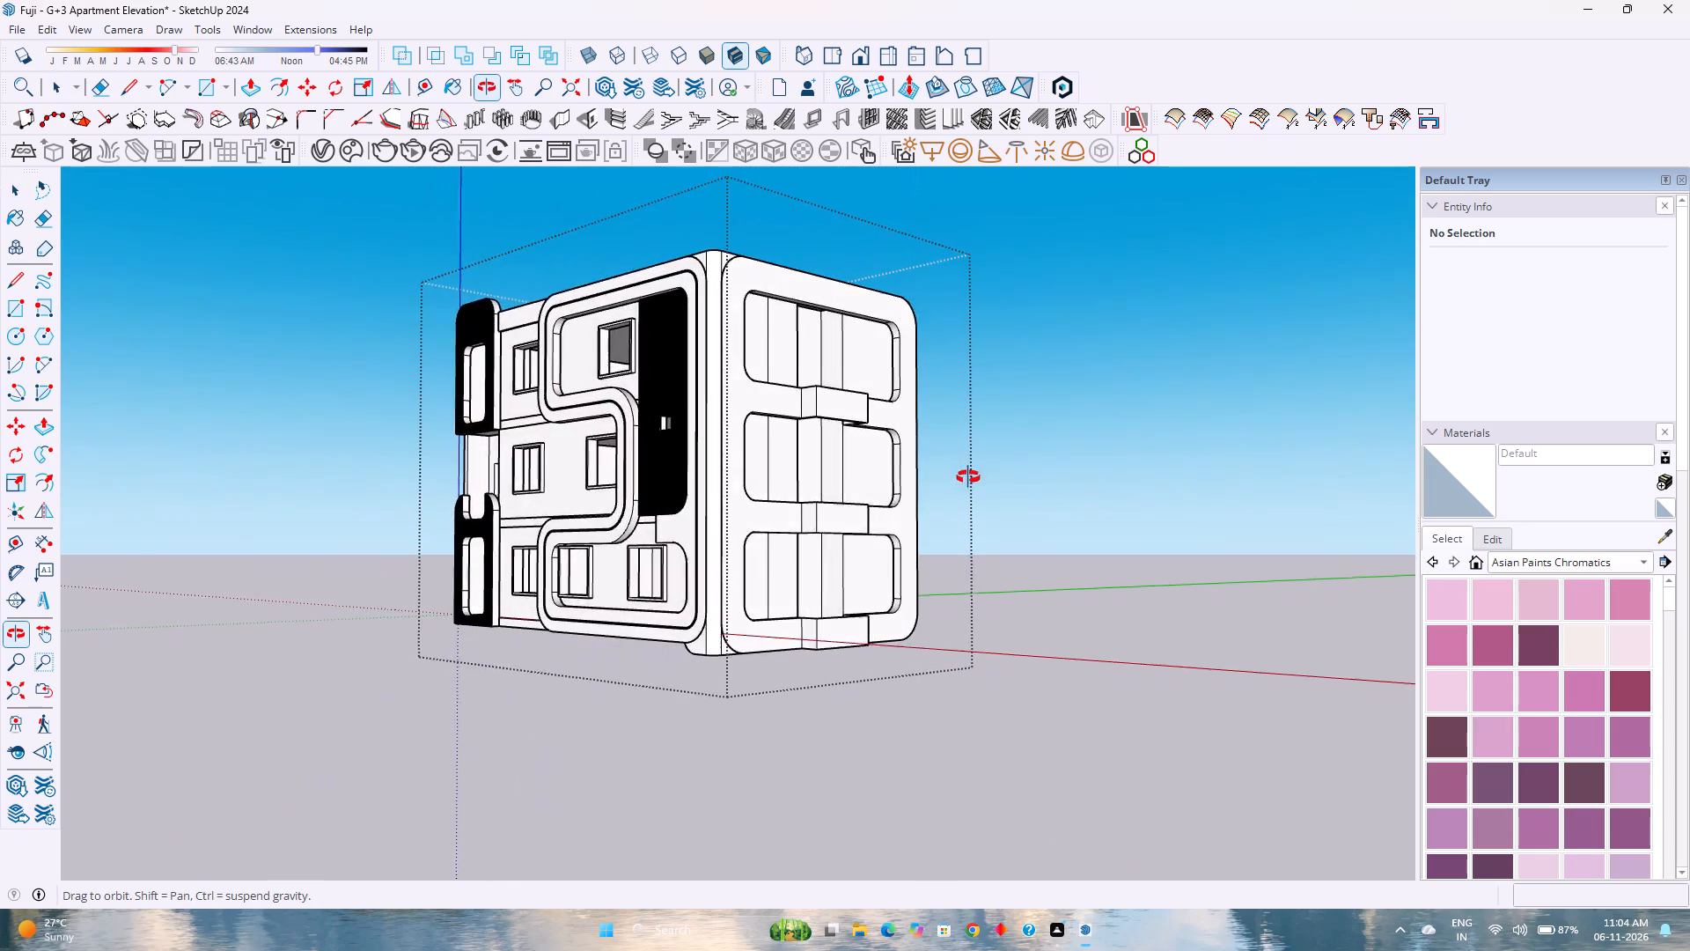
pyautogui.moveTo(968, 477); pyautogui.dragTo(974, 504, button='middle')
pyautogui.moveTo(977, 512); pyautogui.dragTo(1021, 603, button='middle')
pyautogui.middleClick(1018, 602)
pyautogui.scroll(4, 800, 552)
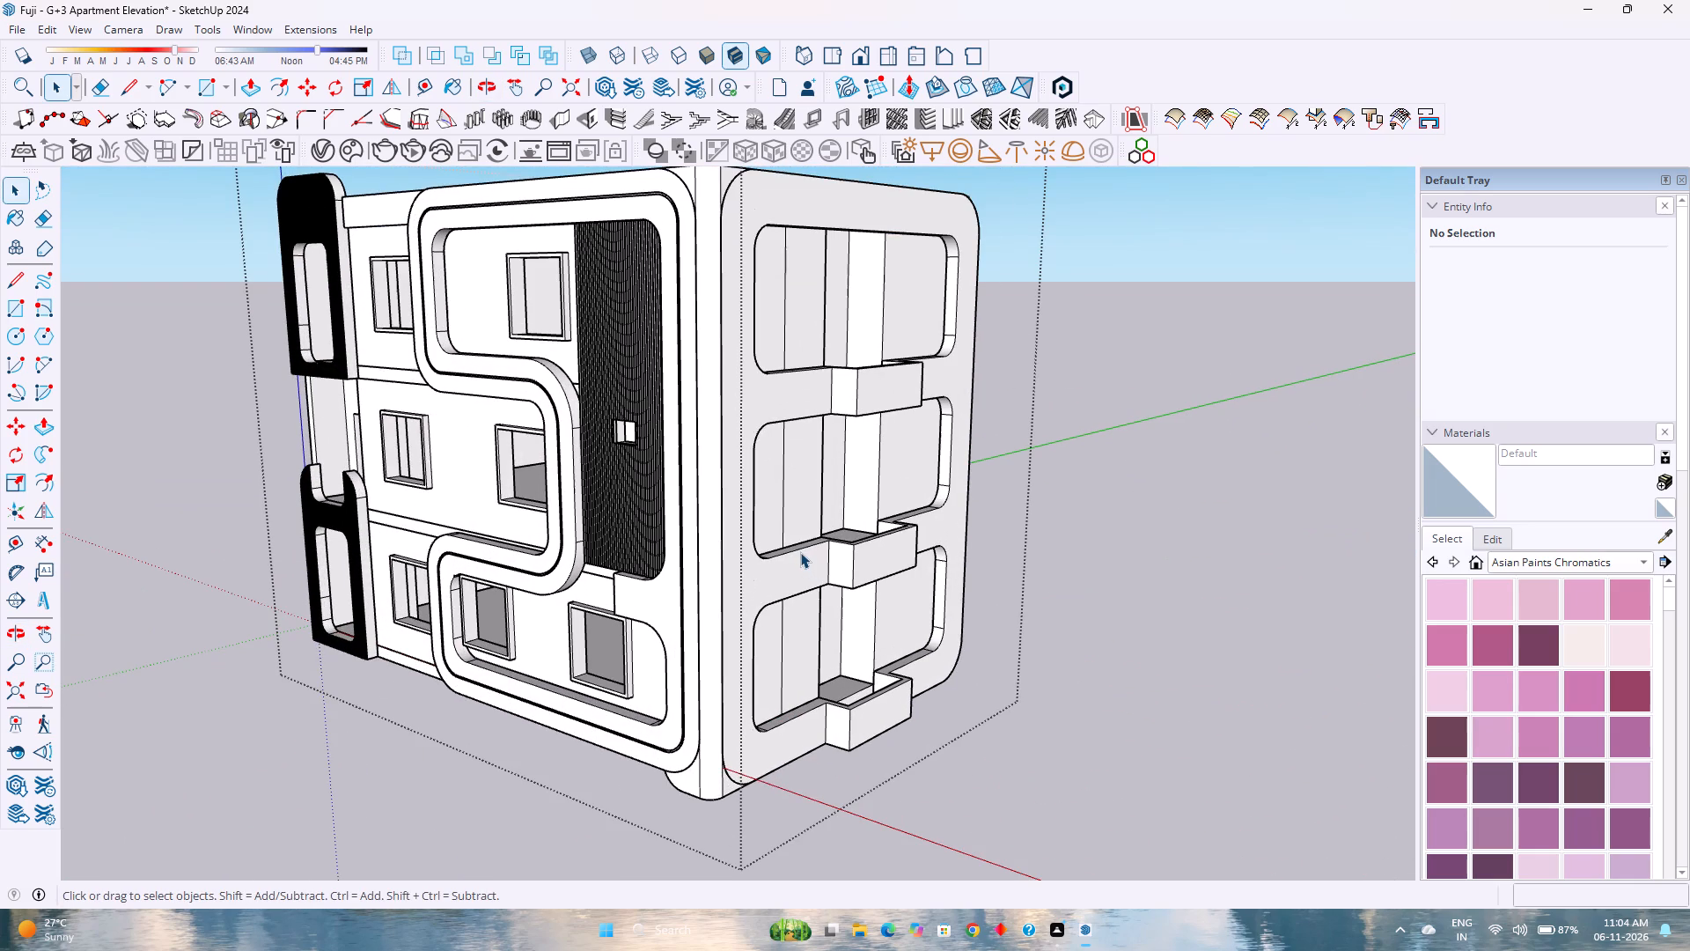
# Examine the middle balcony box on the side frame up close, checking how it meets the rounded openings.
pyautogui.scroll(3, 800, 552)
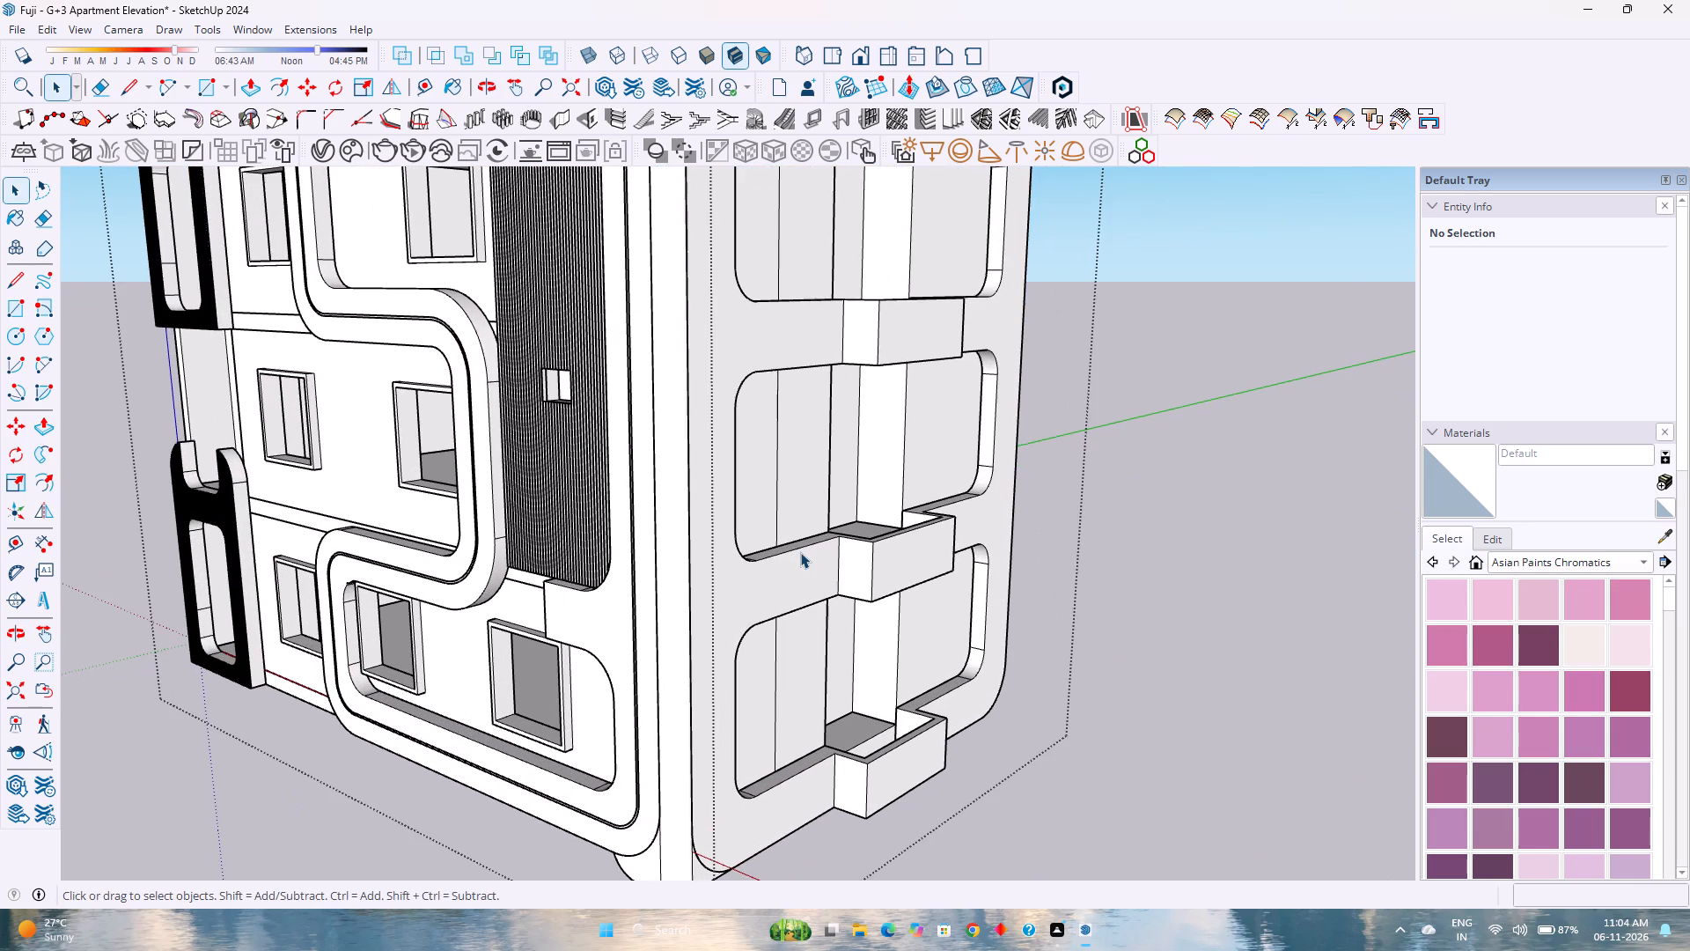
pyautogui.scroll(8, 800, 552)
pyautogui.moveTo(797, 557); pyautogui.dragTo(796, 557, button='middle')
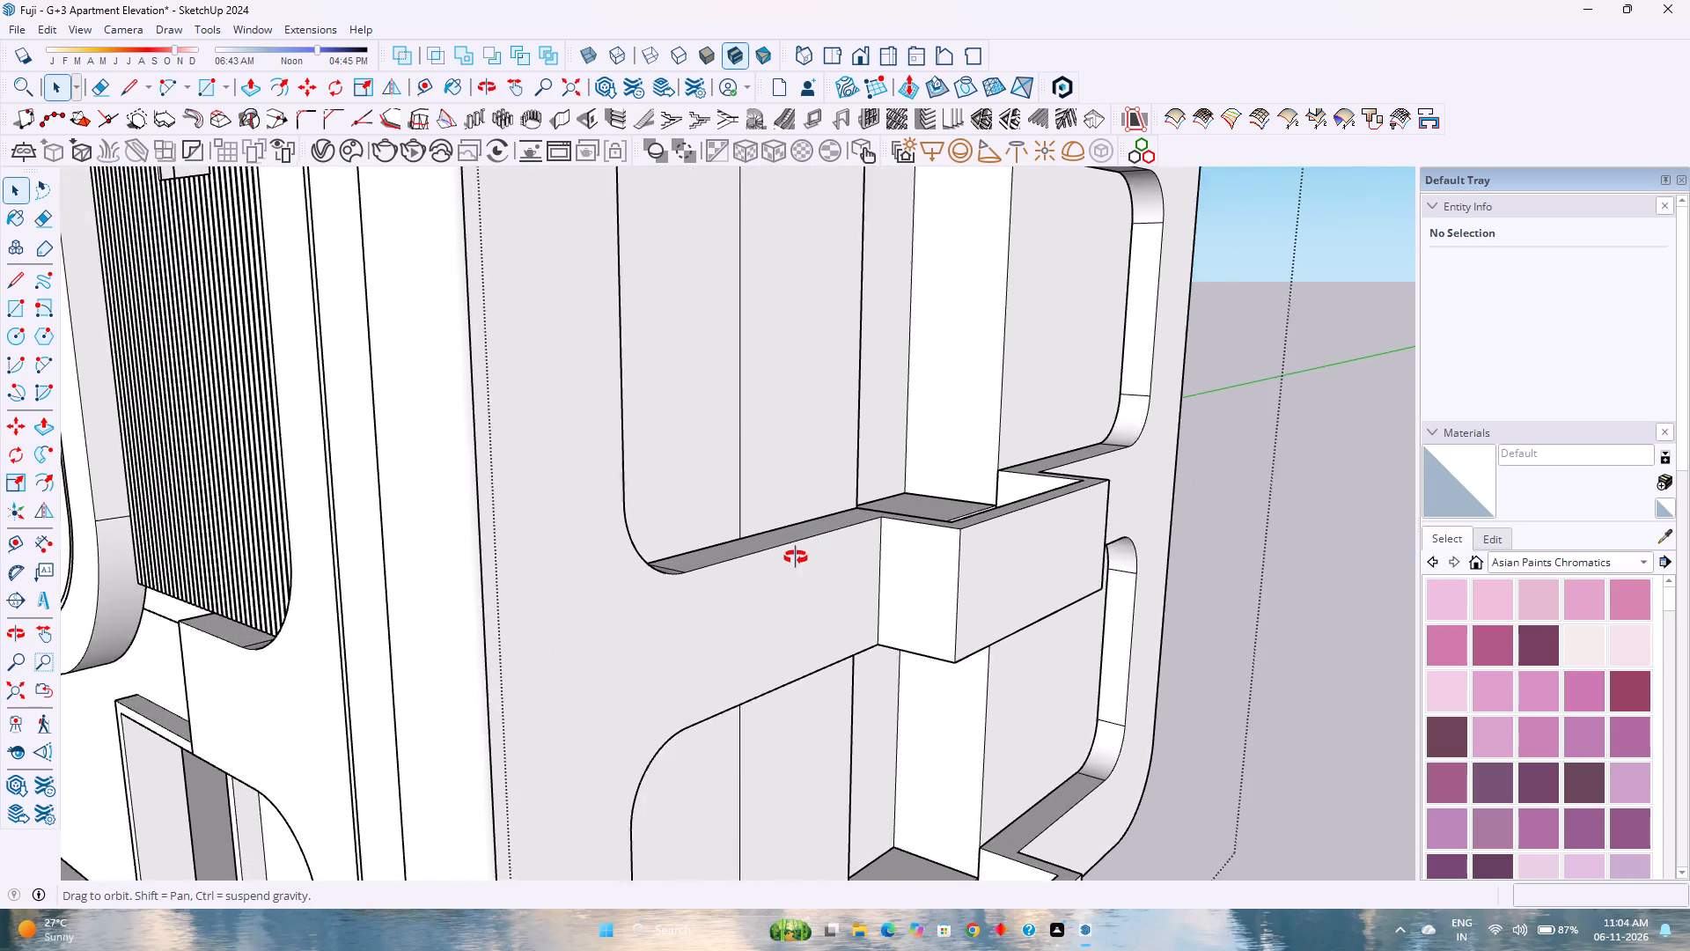
pyautogui.moveTo(796, 557); pyautogui.dragTo(720, 551, button='middle')
pyautogui.middleClick(720, 551)
pyautogui.scroll(-9, 720, 551)
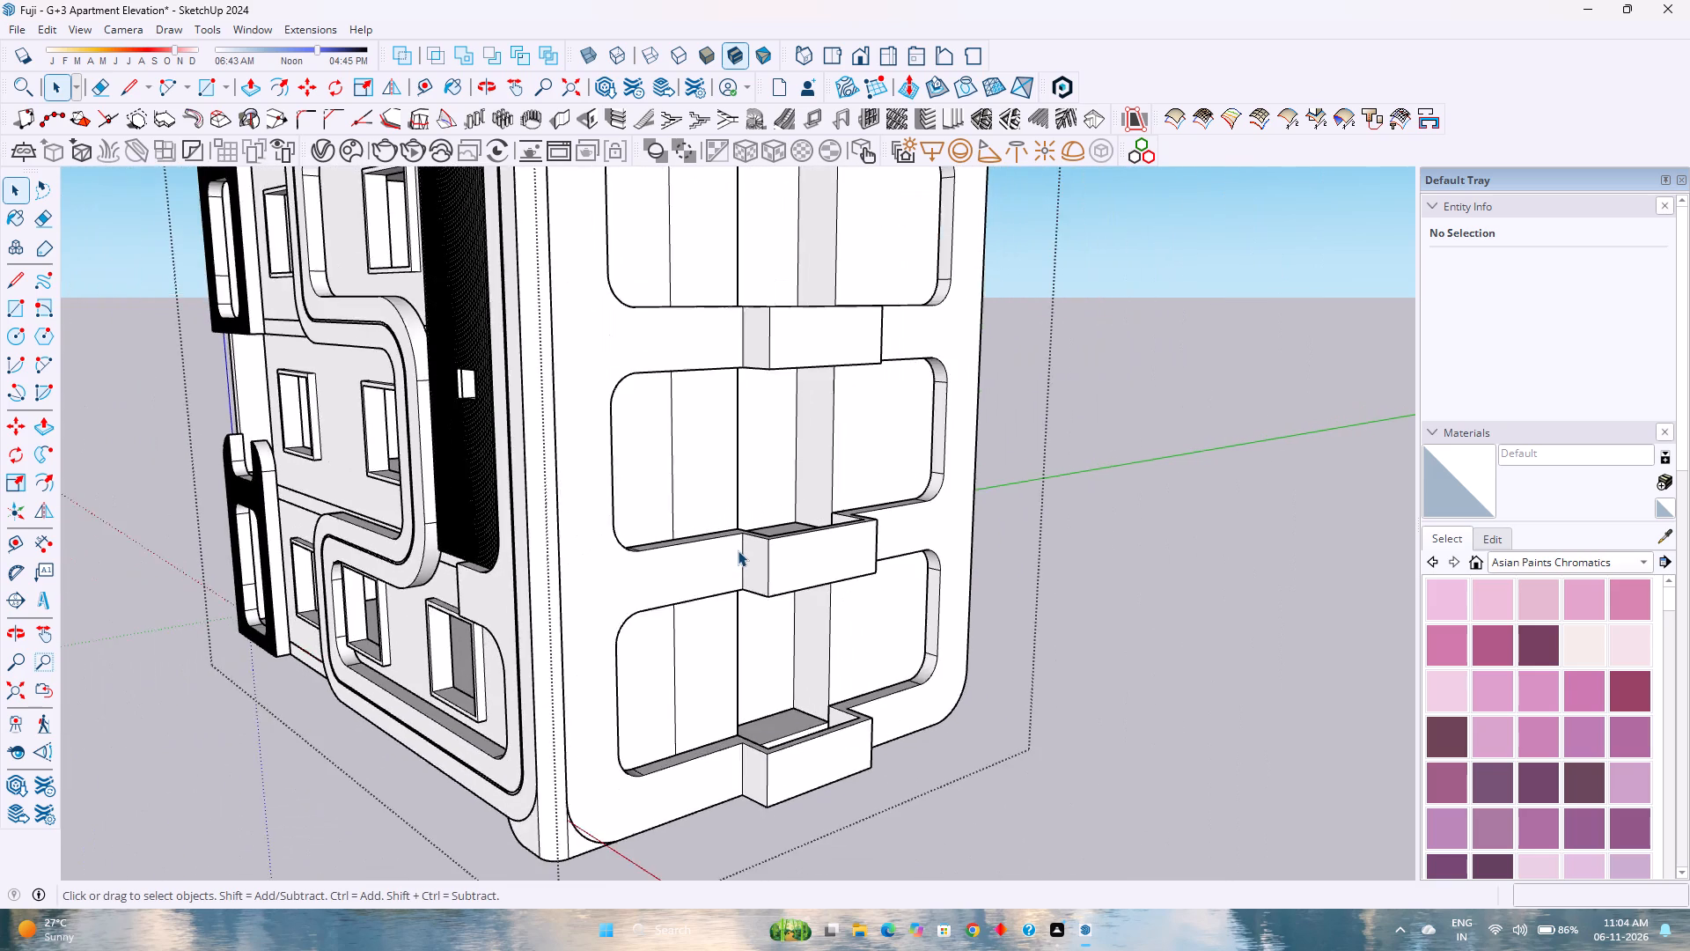
# Examine the whole building from a distance and then from a low angle facing the front facade and its corner.
pyautogui.scroll(-4, 738, 550)
pyautogui.scroll(2, 738, 550)
pyautogui.scroll(-6, 738, 549)
pyautogui.scroll(1, 737, 549)
pyautogui.scroll(-6, 738, 549)
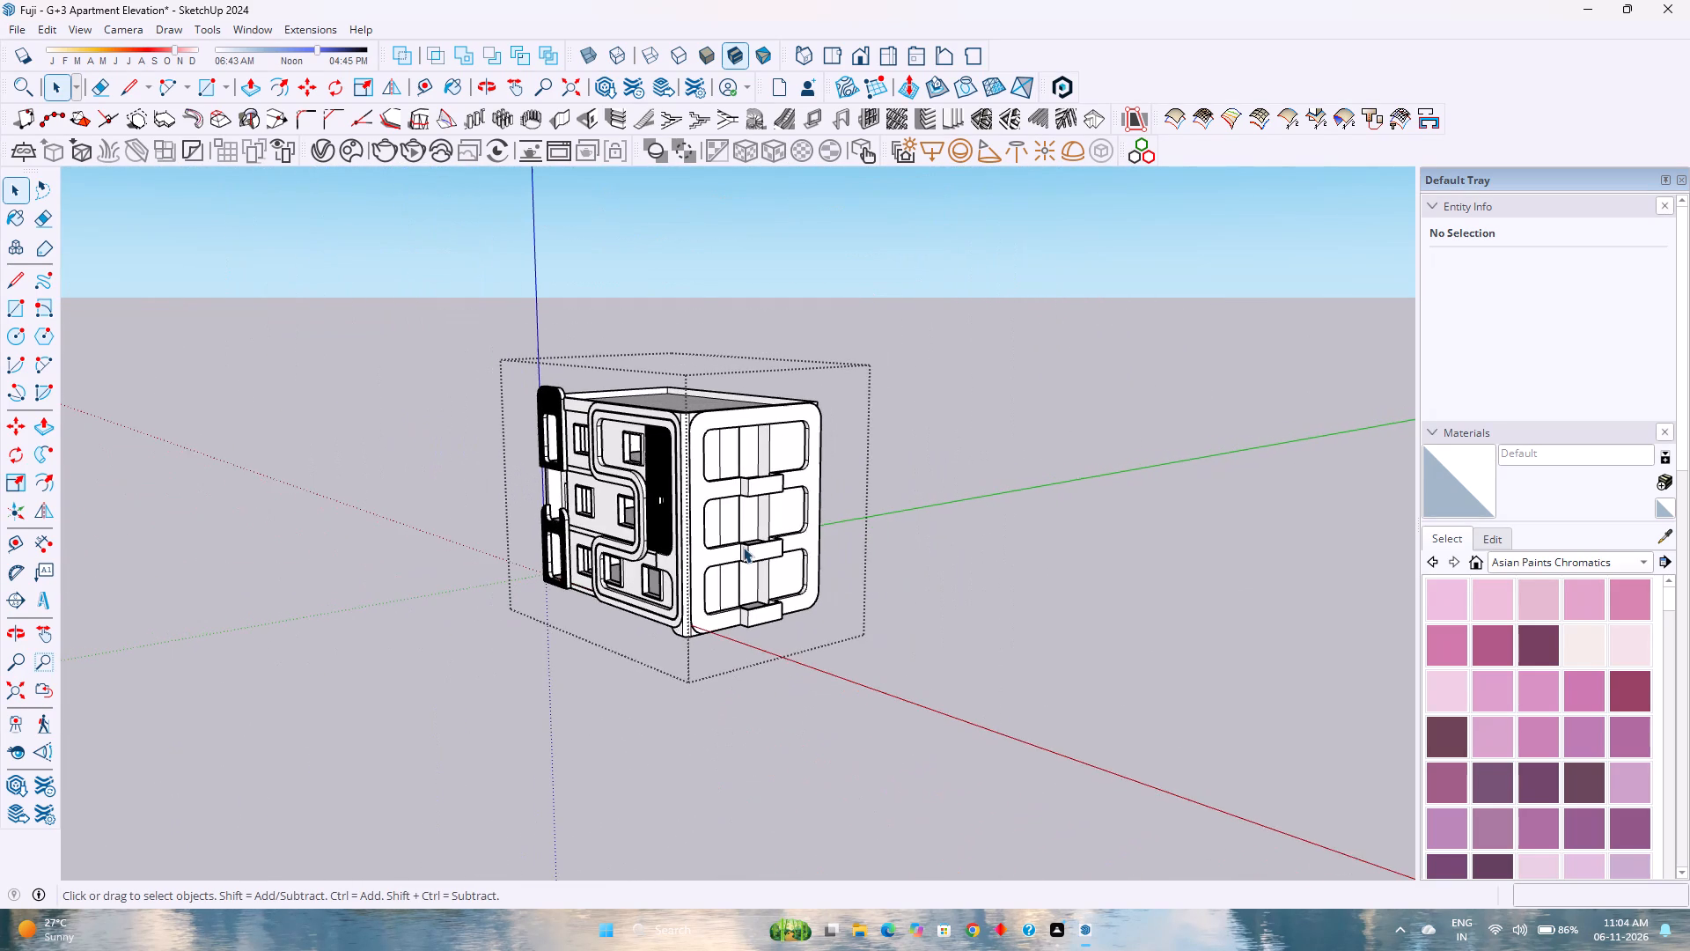
pyautogui.scroll(-2, 741, 547)
pyautogui.scroll(3, 741, 547)
pyautogui.scroll(-2, 741, 547)
pyautogui.scroll(3, 741, 547)
pyautogui.scroll(-2, 741, 547)
pyautogui.scroll(1, 741, 547)
pyautogui.scroll(4, 584, 520)
pyautogui.moveTo(636, 539); pyautogui.dragTo(828, 465, button='middle')
pyautogui.middleClick(839, 461)
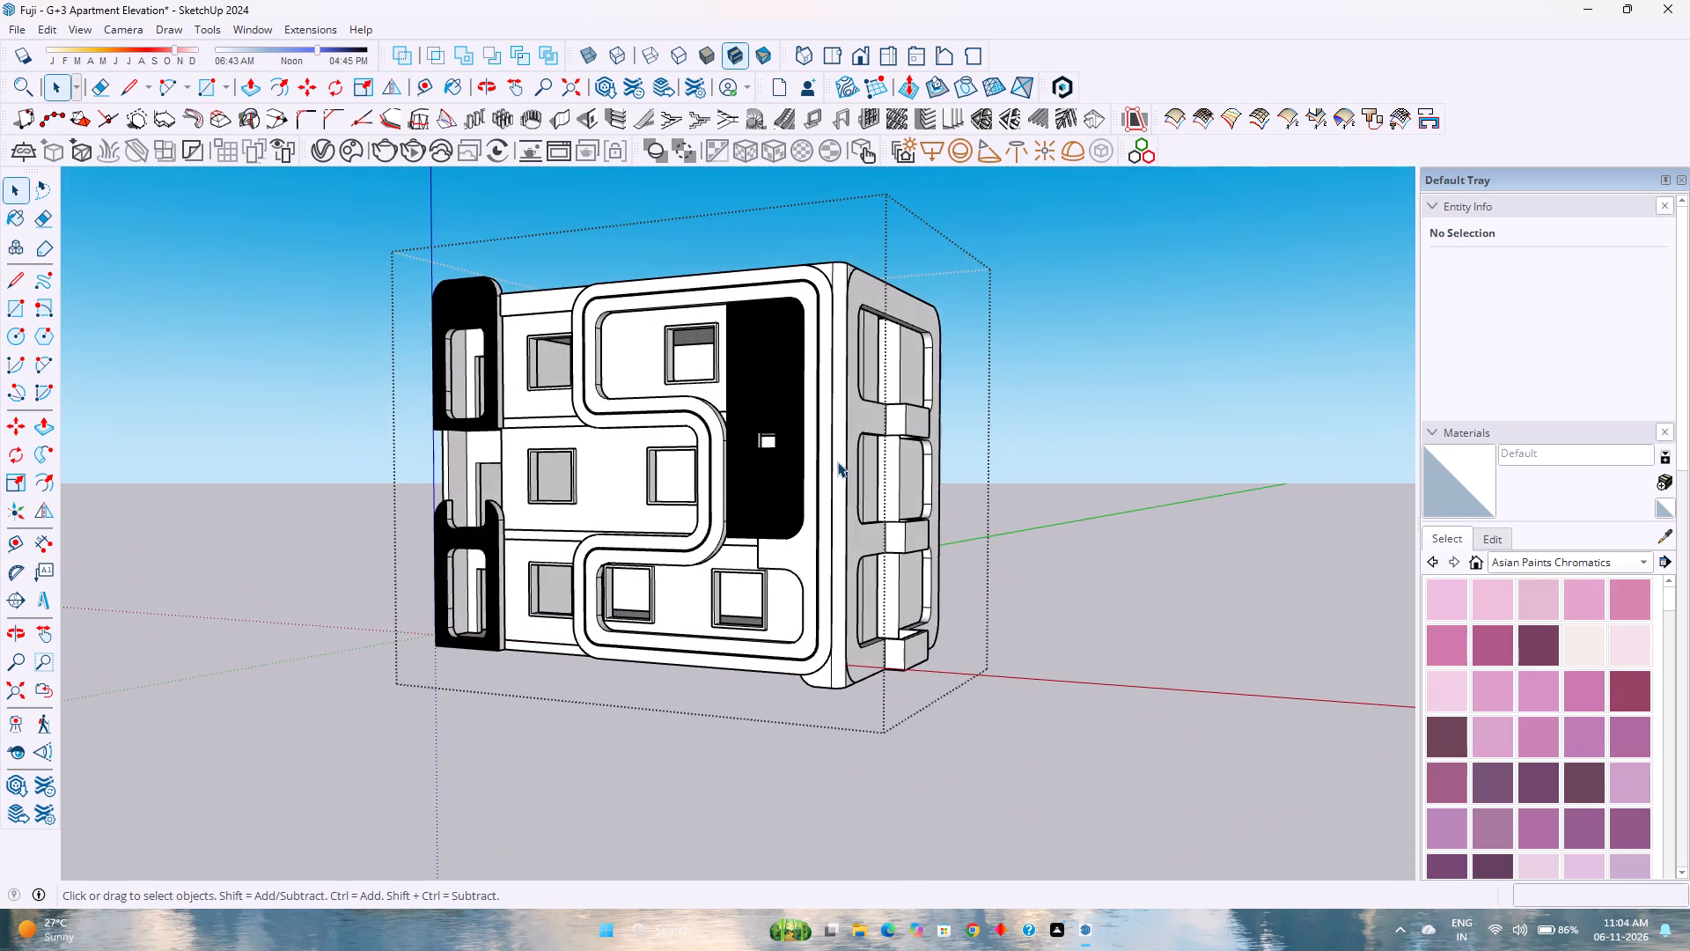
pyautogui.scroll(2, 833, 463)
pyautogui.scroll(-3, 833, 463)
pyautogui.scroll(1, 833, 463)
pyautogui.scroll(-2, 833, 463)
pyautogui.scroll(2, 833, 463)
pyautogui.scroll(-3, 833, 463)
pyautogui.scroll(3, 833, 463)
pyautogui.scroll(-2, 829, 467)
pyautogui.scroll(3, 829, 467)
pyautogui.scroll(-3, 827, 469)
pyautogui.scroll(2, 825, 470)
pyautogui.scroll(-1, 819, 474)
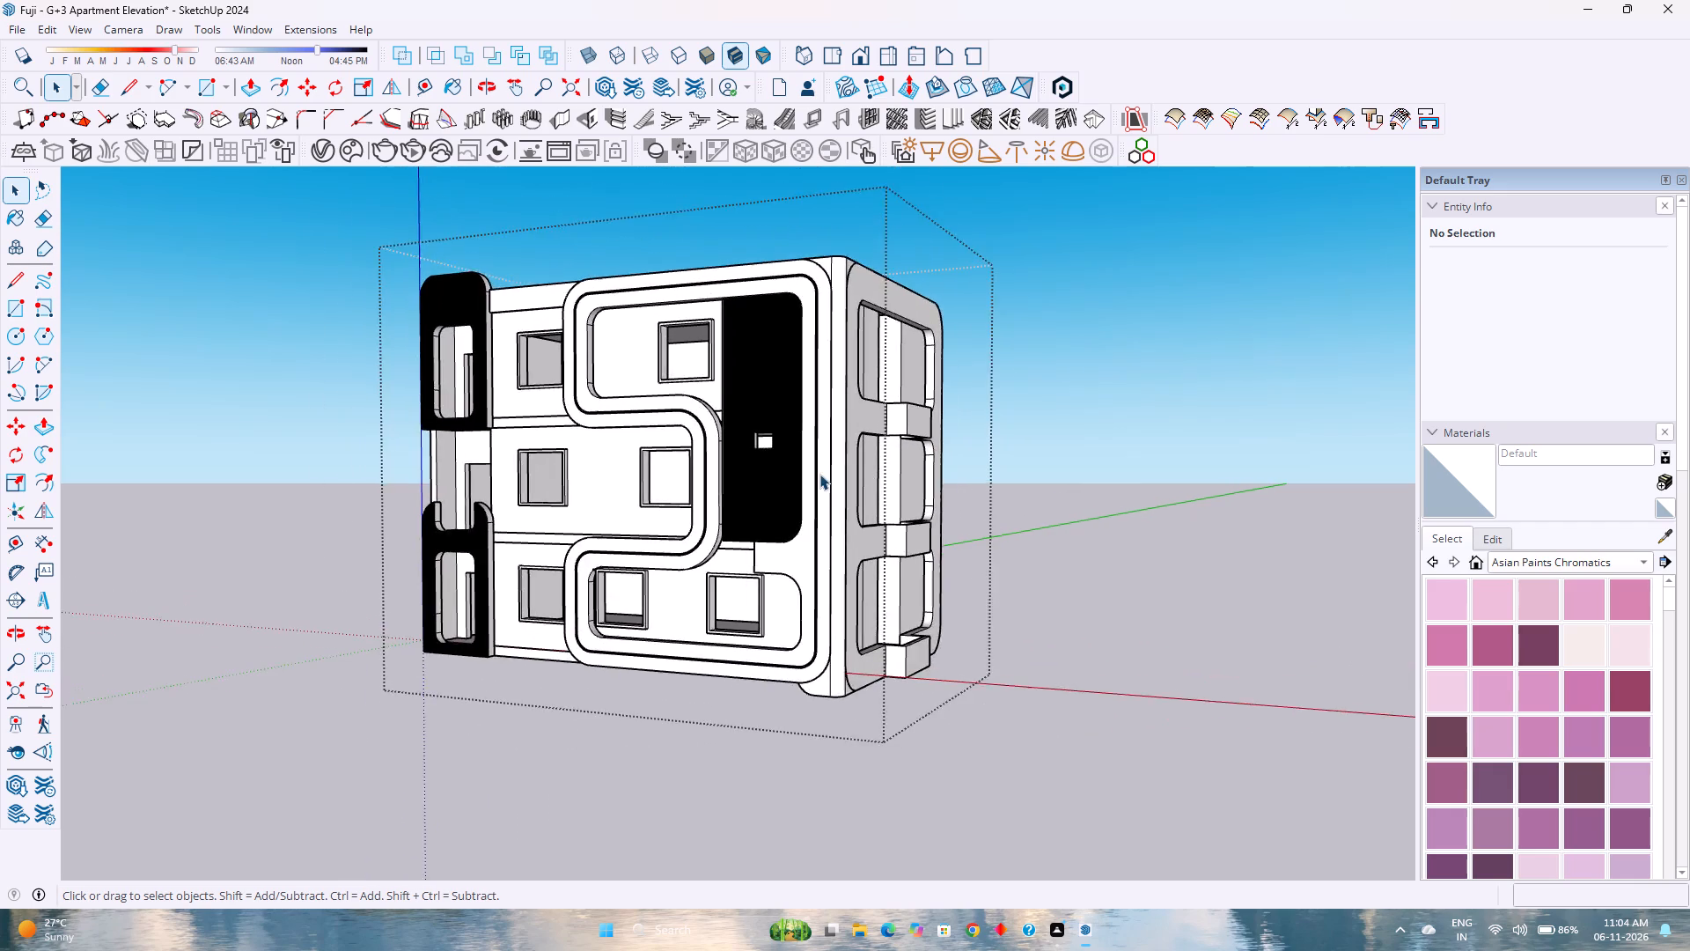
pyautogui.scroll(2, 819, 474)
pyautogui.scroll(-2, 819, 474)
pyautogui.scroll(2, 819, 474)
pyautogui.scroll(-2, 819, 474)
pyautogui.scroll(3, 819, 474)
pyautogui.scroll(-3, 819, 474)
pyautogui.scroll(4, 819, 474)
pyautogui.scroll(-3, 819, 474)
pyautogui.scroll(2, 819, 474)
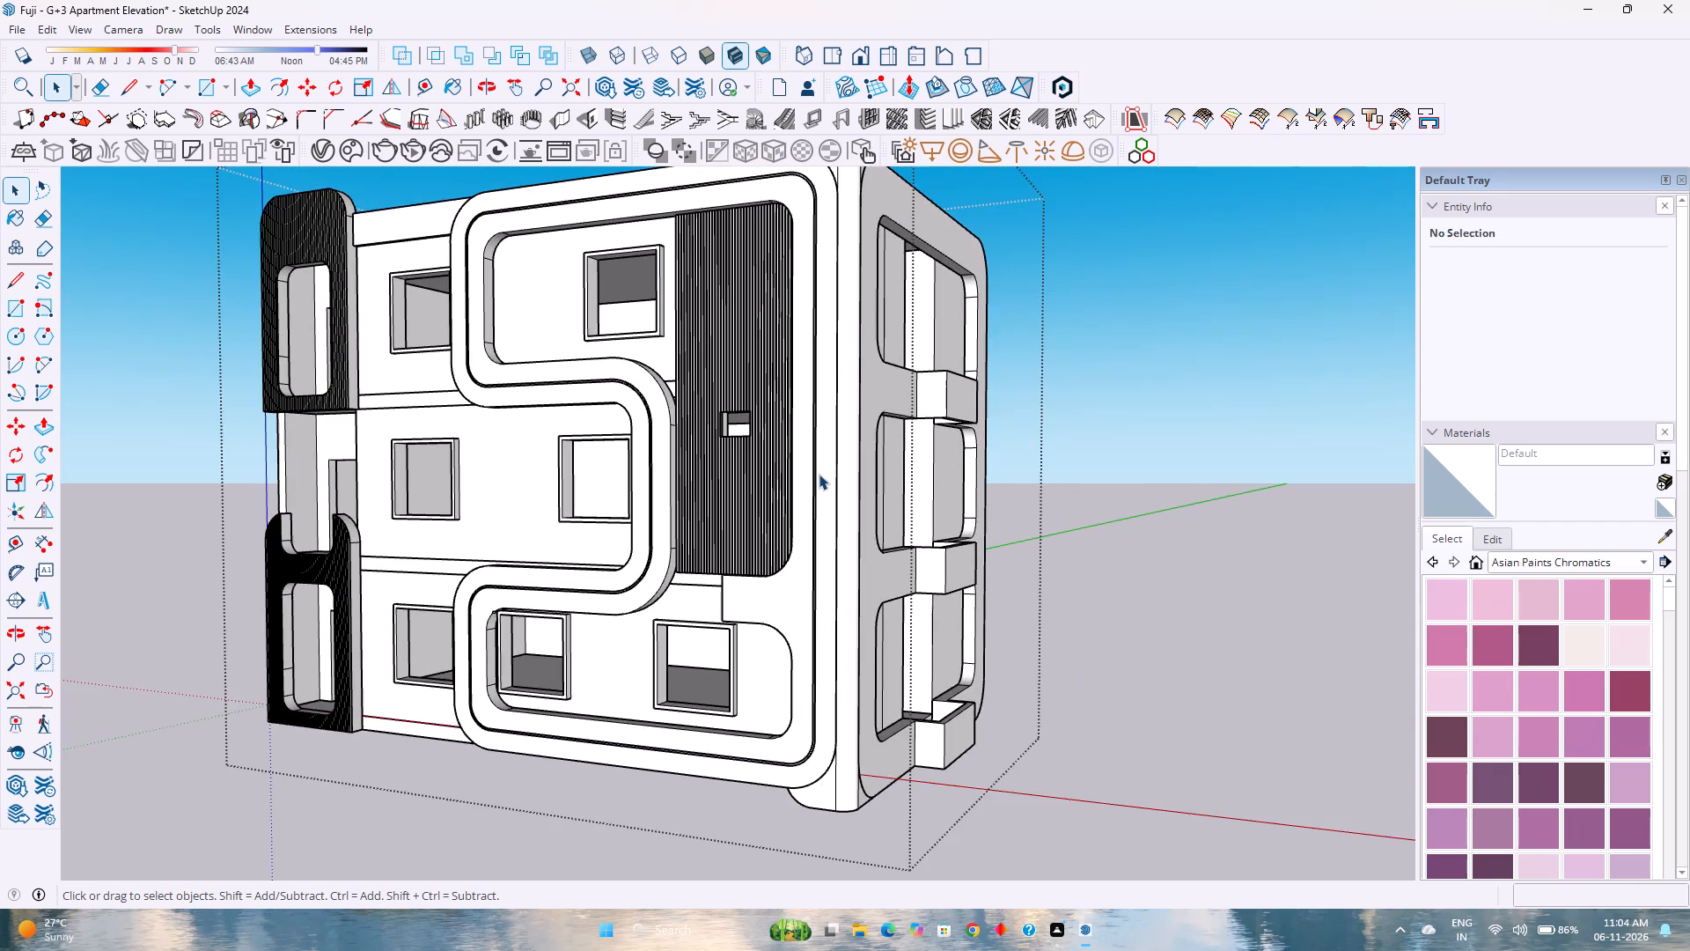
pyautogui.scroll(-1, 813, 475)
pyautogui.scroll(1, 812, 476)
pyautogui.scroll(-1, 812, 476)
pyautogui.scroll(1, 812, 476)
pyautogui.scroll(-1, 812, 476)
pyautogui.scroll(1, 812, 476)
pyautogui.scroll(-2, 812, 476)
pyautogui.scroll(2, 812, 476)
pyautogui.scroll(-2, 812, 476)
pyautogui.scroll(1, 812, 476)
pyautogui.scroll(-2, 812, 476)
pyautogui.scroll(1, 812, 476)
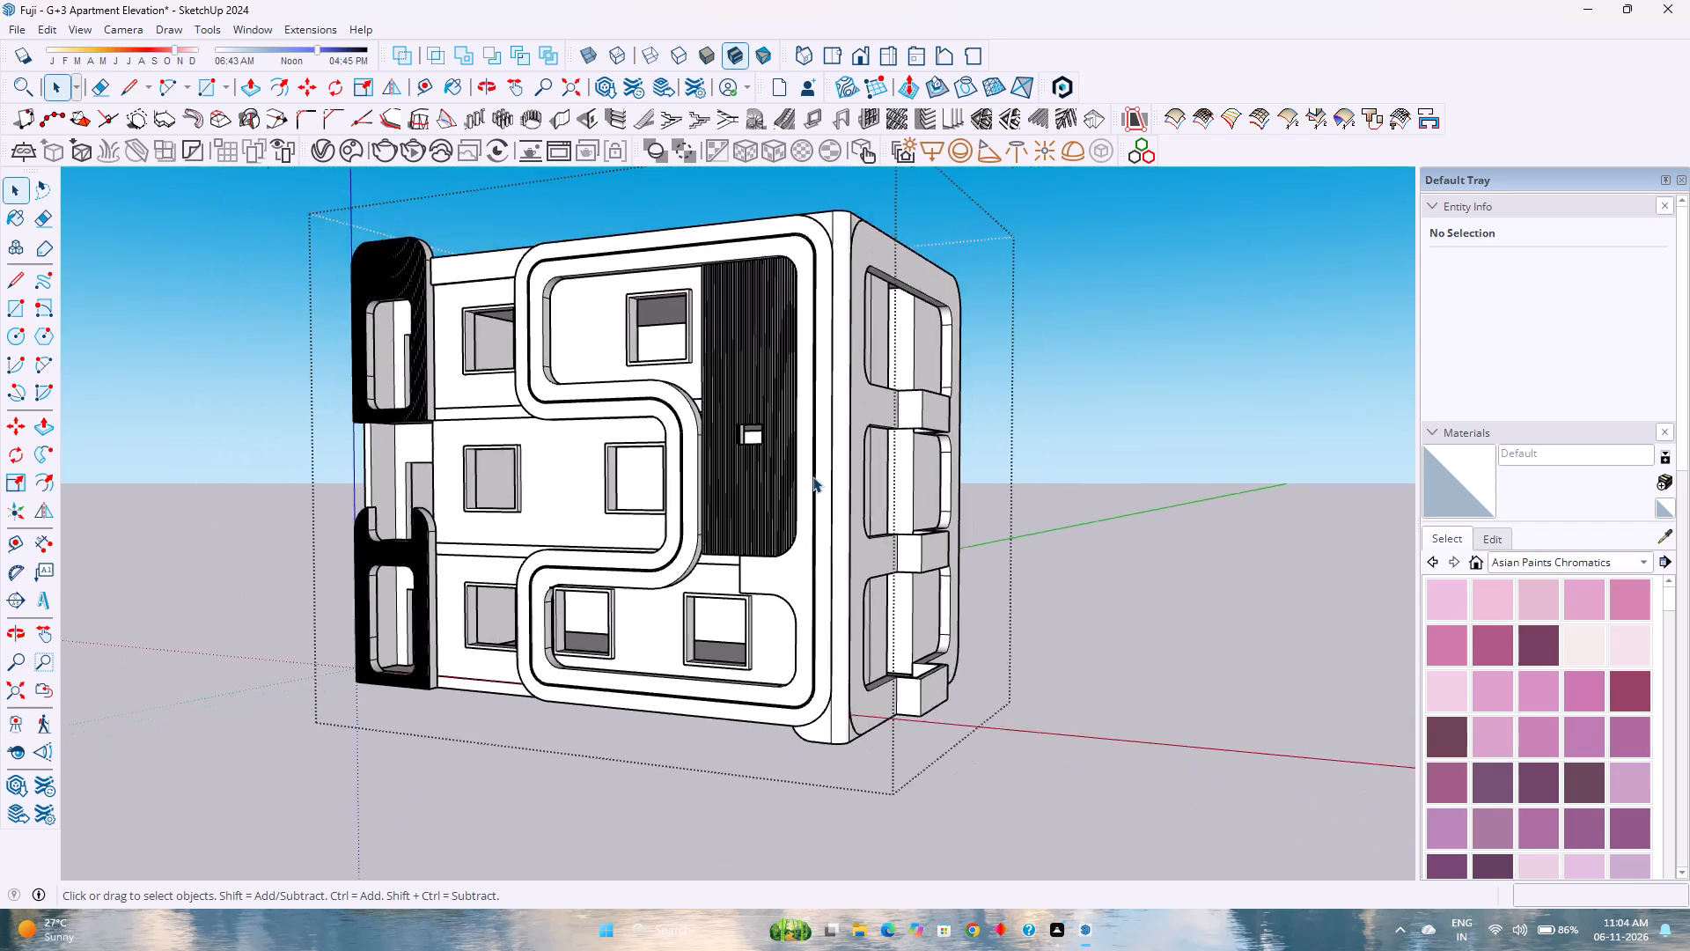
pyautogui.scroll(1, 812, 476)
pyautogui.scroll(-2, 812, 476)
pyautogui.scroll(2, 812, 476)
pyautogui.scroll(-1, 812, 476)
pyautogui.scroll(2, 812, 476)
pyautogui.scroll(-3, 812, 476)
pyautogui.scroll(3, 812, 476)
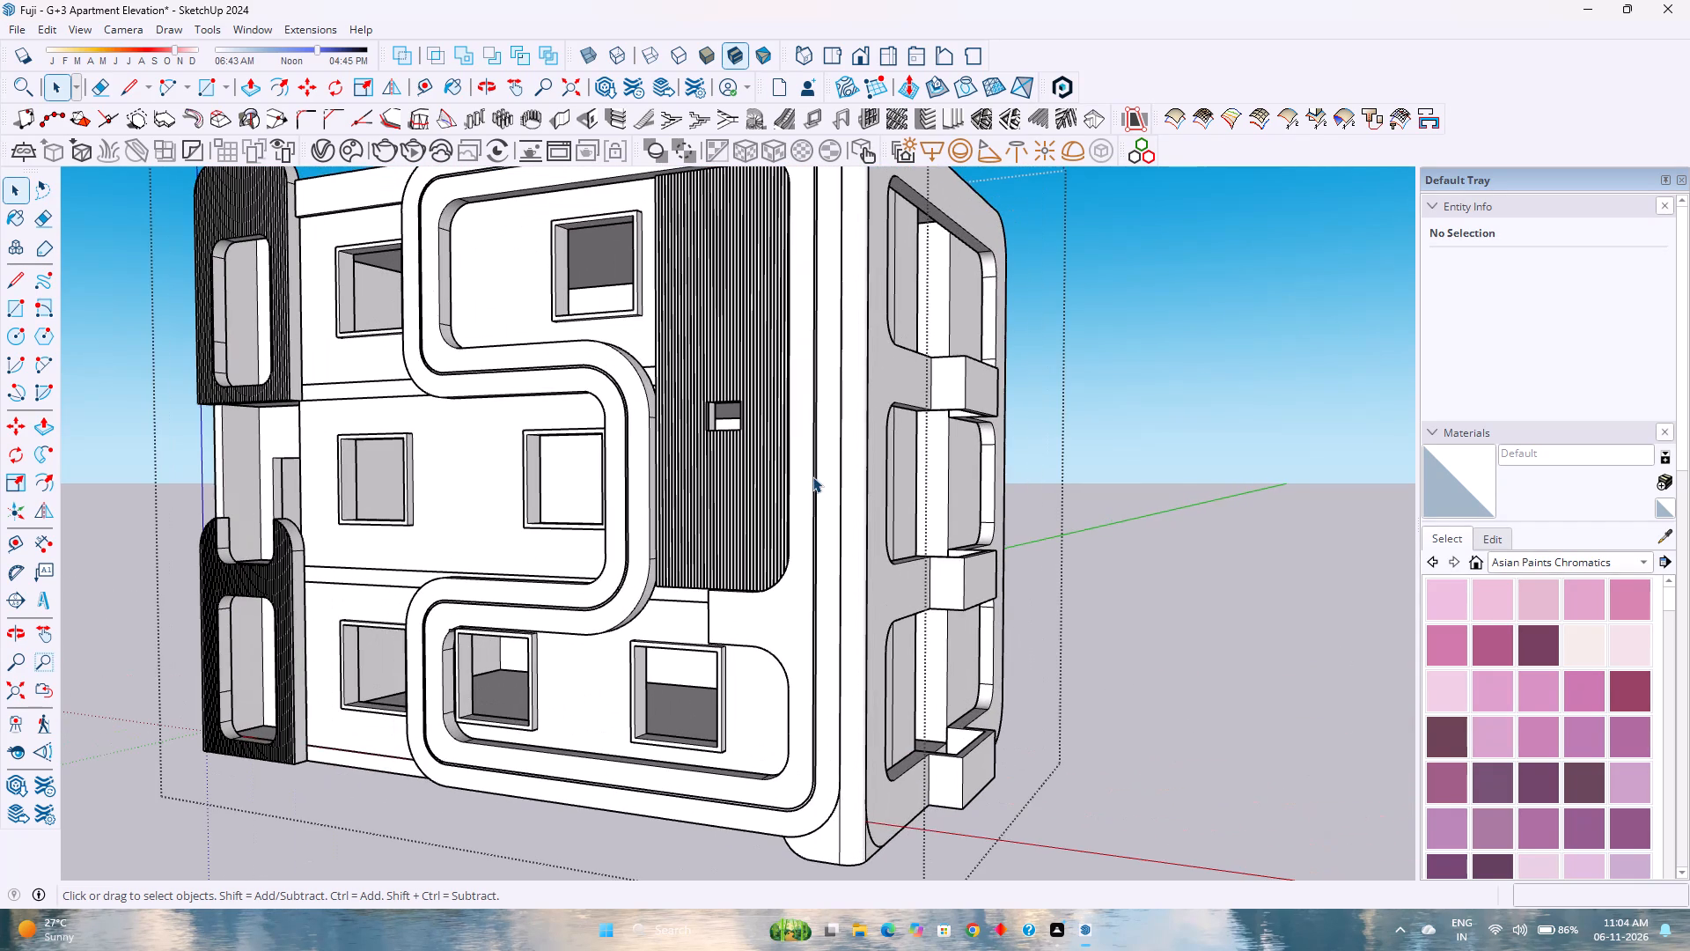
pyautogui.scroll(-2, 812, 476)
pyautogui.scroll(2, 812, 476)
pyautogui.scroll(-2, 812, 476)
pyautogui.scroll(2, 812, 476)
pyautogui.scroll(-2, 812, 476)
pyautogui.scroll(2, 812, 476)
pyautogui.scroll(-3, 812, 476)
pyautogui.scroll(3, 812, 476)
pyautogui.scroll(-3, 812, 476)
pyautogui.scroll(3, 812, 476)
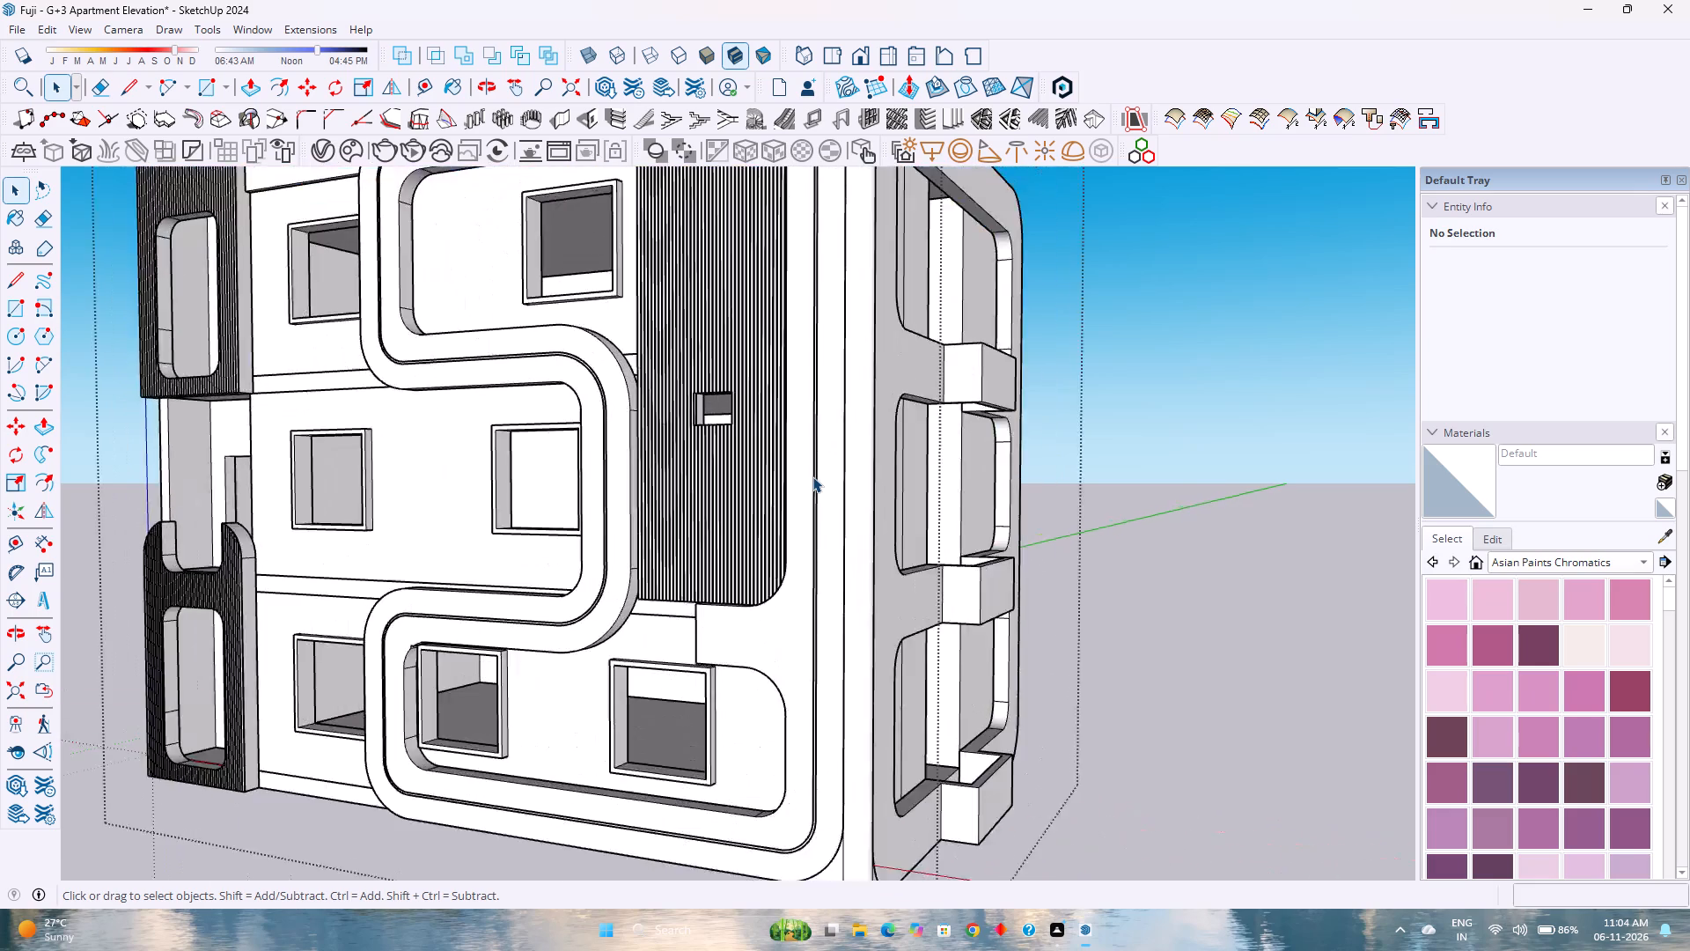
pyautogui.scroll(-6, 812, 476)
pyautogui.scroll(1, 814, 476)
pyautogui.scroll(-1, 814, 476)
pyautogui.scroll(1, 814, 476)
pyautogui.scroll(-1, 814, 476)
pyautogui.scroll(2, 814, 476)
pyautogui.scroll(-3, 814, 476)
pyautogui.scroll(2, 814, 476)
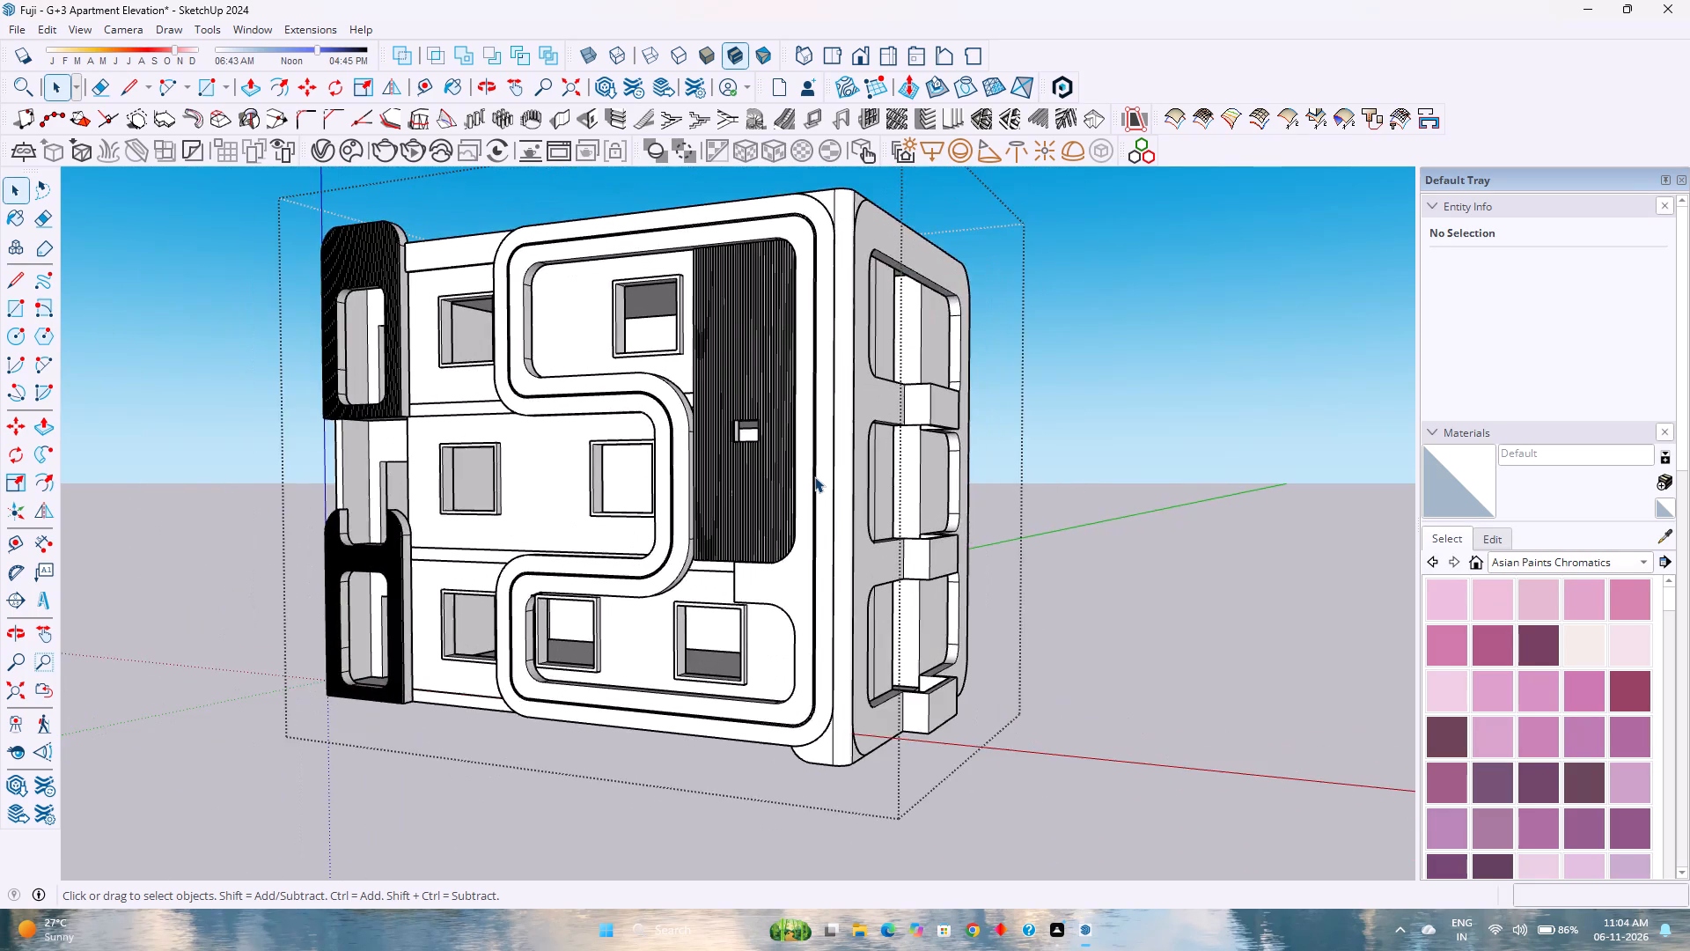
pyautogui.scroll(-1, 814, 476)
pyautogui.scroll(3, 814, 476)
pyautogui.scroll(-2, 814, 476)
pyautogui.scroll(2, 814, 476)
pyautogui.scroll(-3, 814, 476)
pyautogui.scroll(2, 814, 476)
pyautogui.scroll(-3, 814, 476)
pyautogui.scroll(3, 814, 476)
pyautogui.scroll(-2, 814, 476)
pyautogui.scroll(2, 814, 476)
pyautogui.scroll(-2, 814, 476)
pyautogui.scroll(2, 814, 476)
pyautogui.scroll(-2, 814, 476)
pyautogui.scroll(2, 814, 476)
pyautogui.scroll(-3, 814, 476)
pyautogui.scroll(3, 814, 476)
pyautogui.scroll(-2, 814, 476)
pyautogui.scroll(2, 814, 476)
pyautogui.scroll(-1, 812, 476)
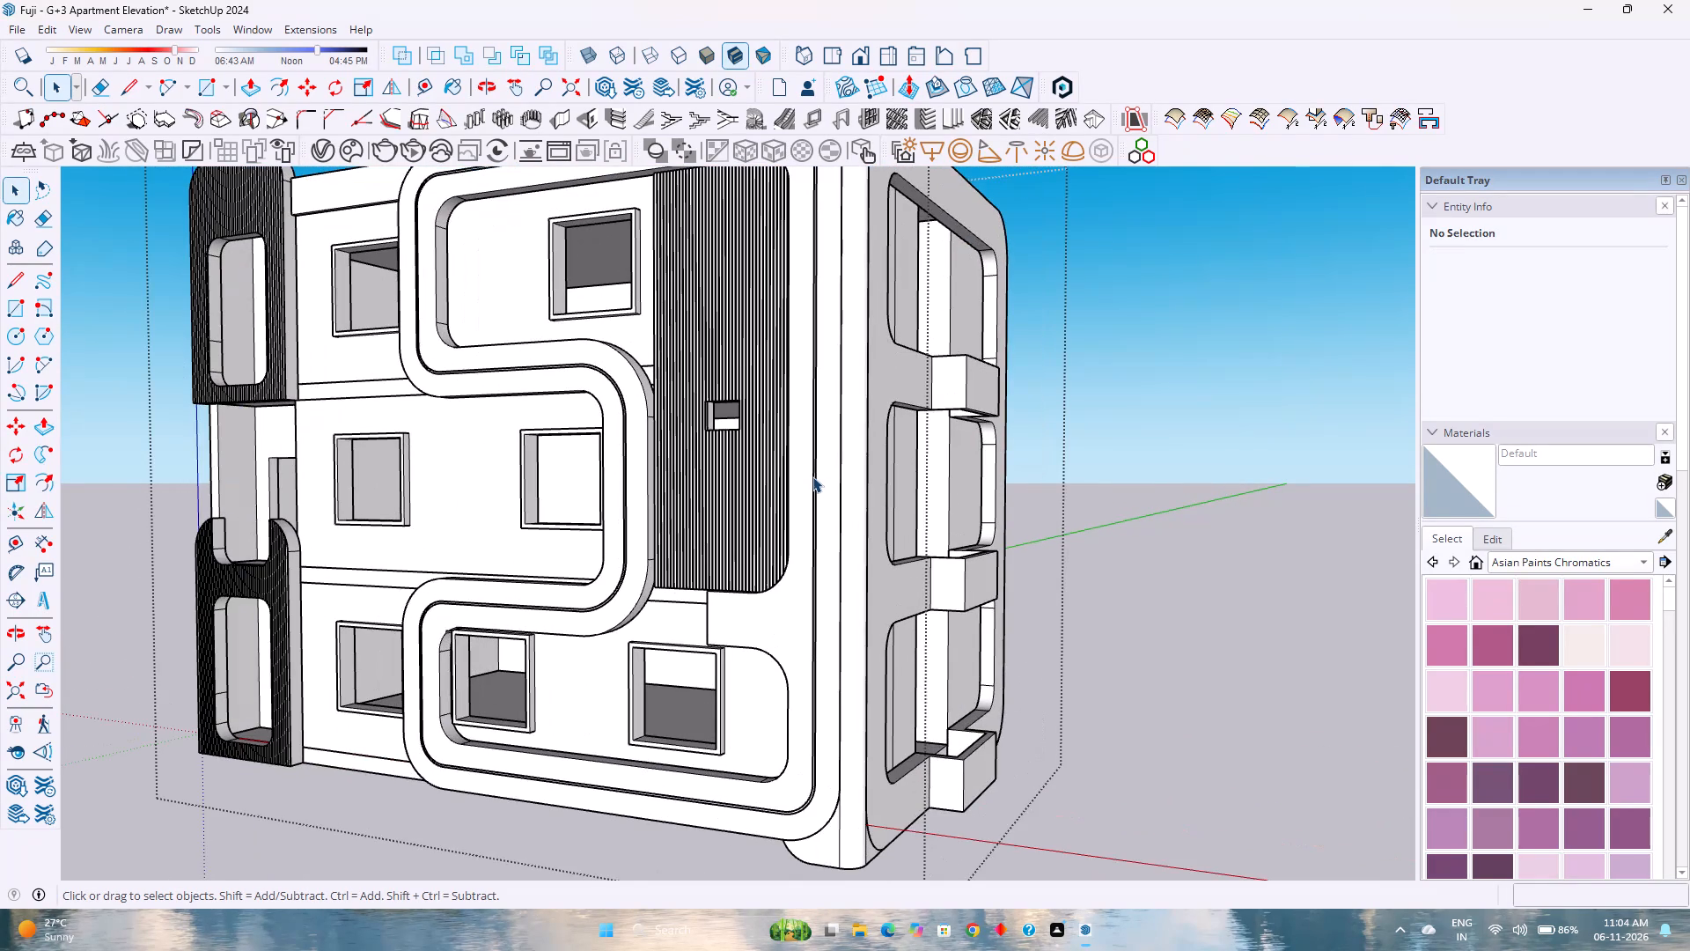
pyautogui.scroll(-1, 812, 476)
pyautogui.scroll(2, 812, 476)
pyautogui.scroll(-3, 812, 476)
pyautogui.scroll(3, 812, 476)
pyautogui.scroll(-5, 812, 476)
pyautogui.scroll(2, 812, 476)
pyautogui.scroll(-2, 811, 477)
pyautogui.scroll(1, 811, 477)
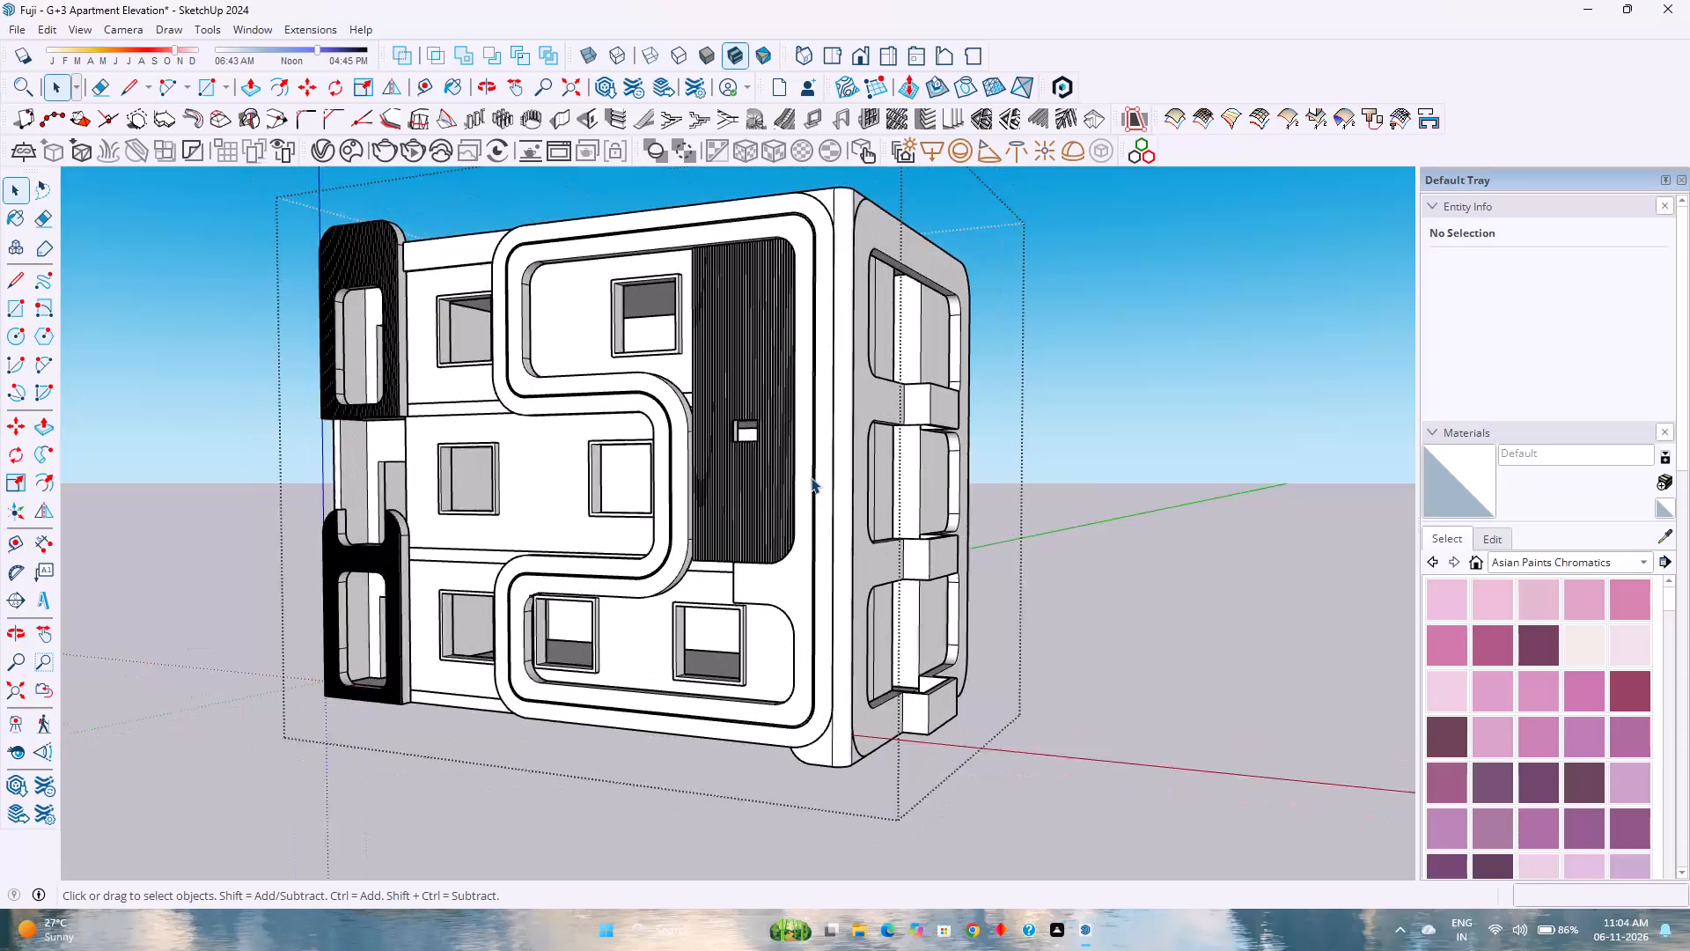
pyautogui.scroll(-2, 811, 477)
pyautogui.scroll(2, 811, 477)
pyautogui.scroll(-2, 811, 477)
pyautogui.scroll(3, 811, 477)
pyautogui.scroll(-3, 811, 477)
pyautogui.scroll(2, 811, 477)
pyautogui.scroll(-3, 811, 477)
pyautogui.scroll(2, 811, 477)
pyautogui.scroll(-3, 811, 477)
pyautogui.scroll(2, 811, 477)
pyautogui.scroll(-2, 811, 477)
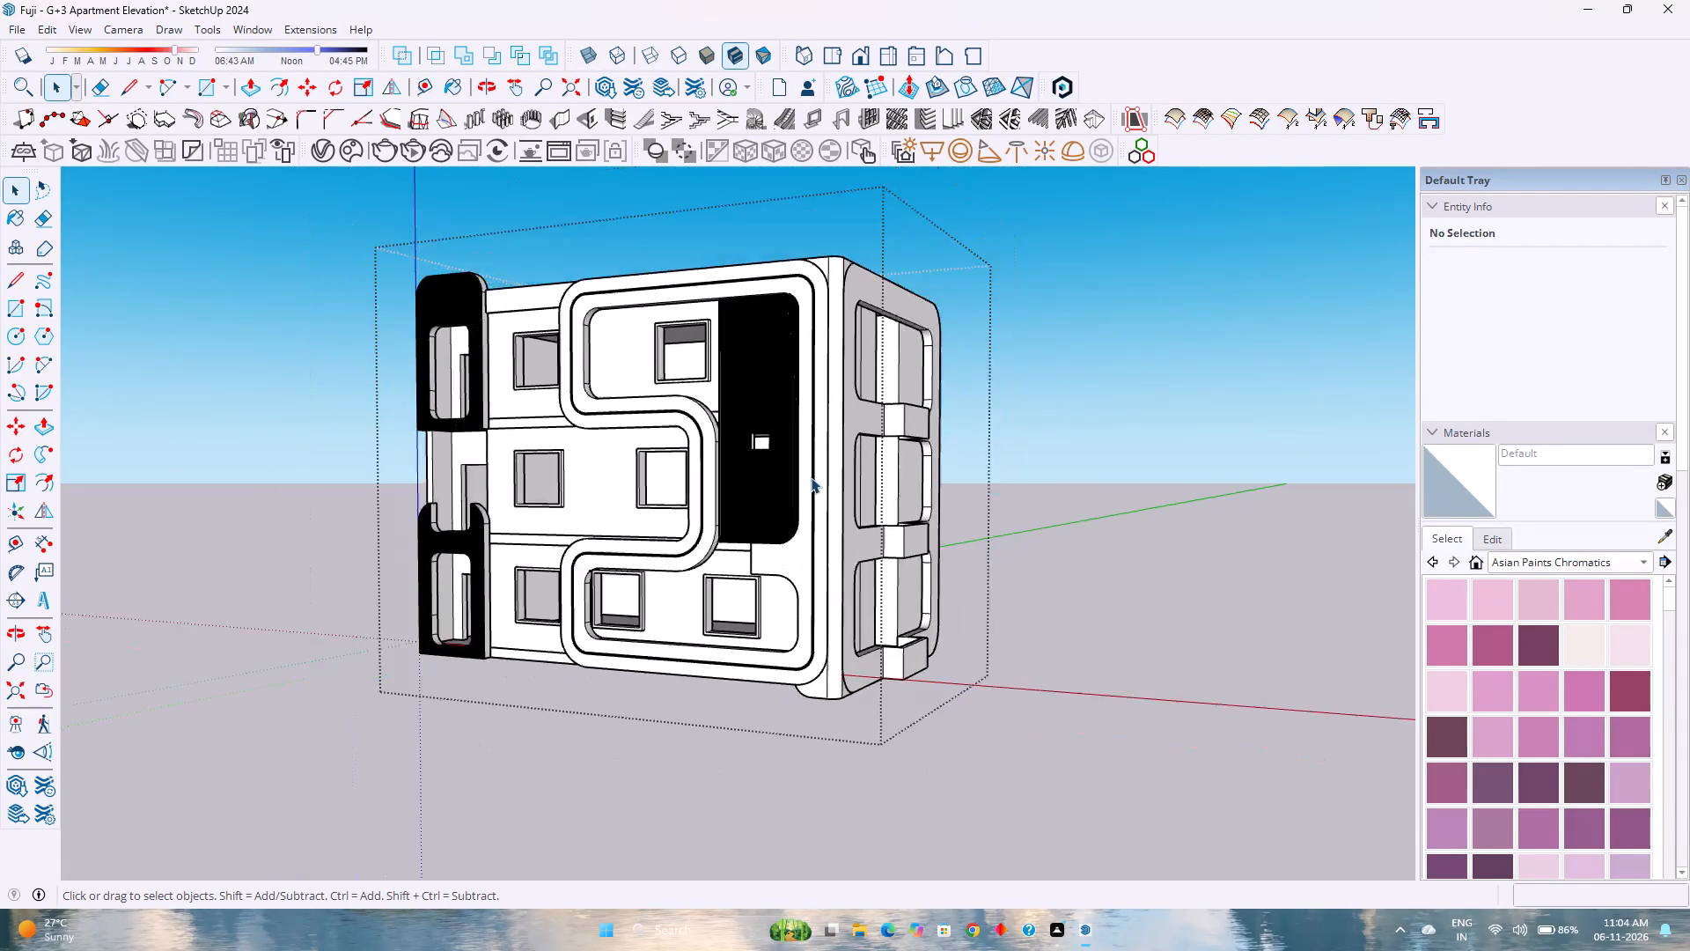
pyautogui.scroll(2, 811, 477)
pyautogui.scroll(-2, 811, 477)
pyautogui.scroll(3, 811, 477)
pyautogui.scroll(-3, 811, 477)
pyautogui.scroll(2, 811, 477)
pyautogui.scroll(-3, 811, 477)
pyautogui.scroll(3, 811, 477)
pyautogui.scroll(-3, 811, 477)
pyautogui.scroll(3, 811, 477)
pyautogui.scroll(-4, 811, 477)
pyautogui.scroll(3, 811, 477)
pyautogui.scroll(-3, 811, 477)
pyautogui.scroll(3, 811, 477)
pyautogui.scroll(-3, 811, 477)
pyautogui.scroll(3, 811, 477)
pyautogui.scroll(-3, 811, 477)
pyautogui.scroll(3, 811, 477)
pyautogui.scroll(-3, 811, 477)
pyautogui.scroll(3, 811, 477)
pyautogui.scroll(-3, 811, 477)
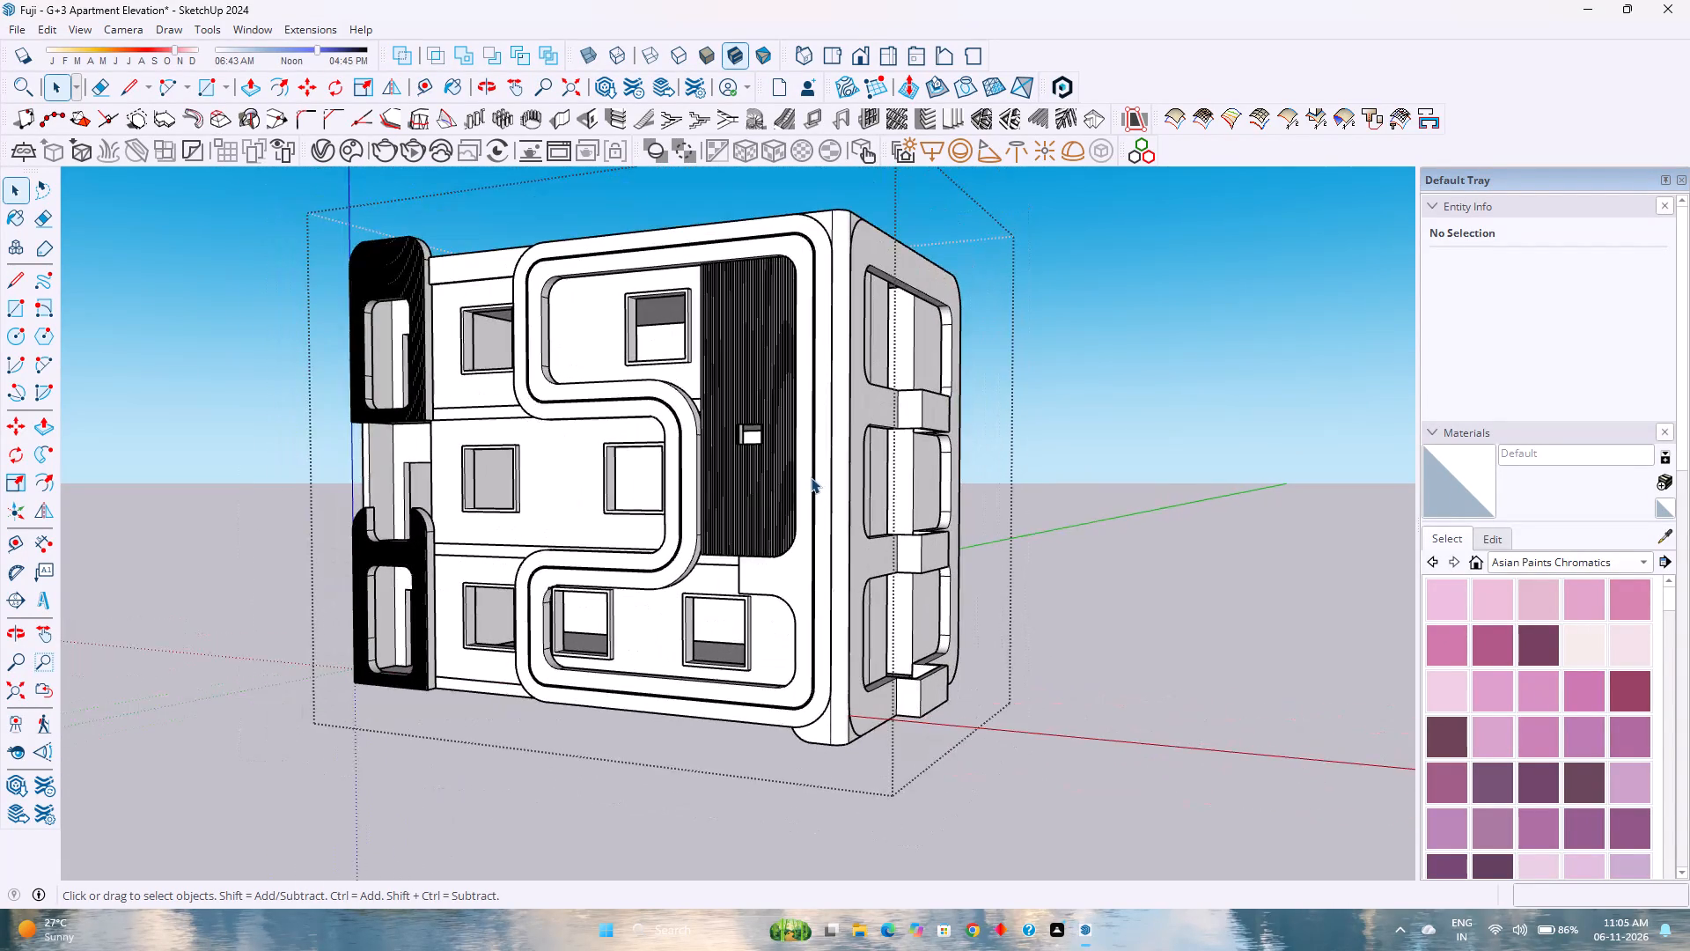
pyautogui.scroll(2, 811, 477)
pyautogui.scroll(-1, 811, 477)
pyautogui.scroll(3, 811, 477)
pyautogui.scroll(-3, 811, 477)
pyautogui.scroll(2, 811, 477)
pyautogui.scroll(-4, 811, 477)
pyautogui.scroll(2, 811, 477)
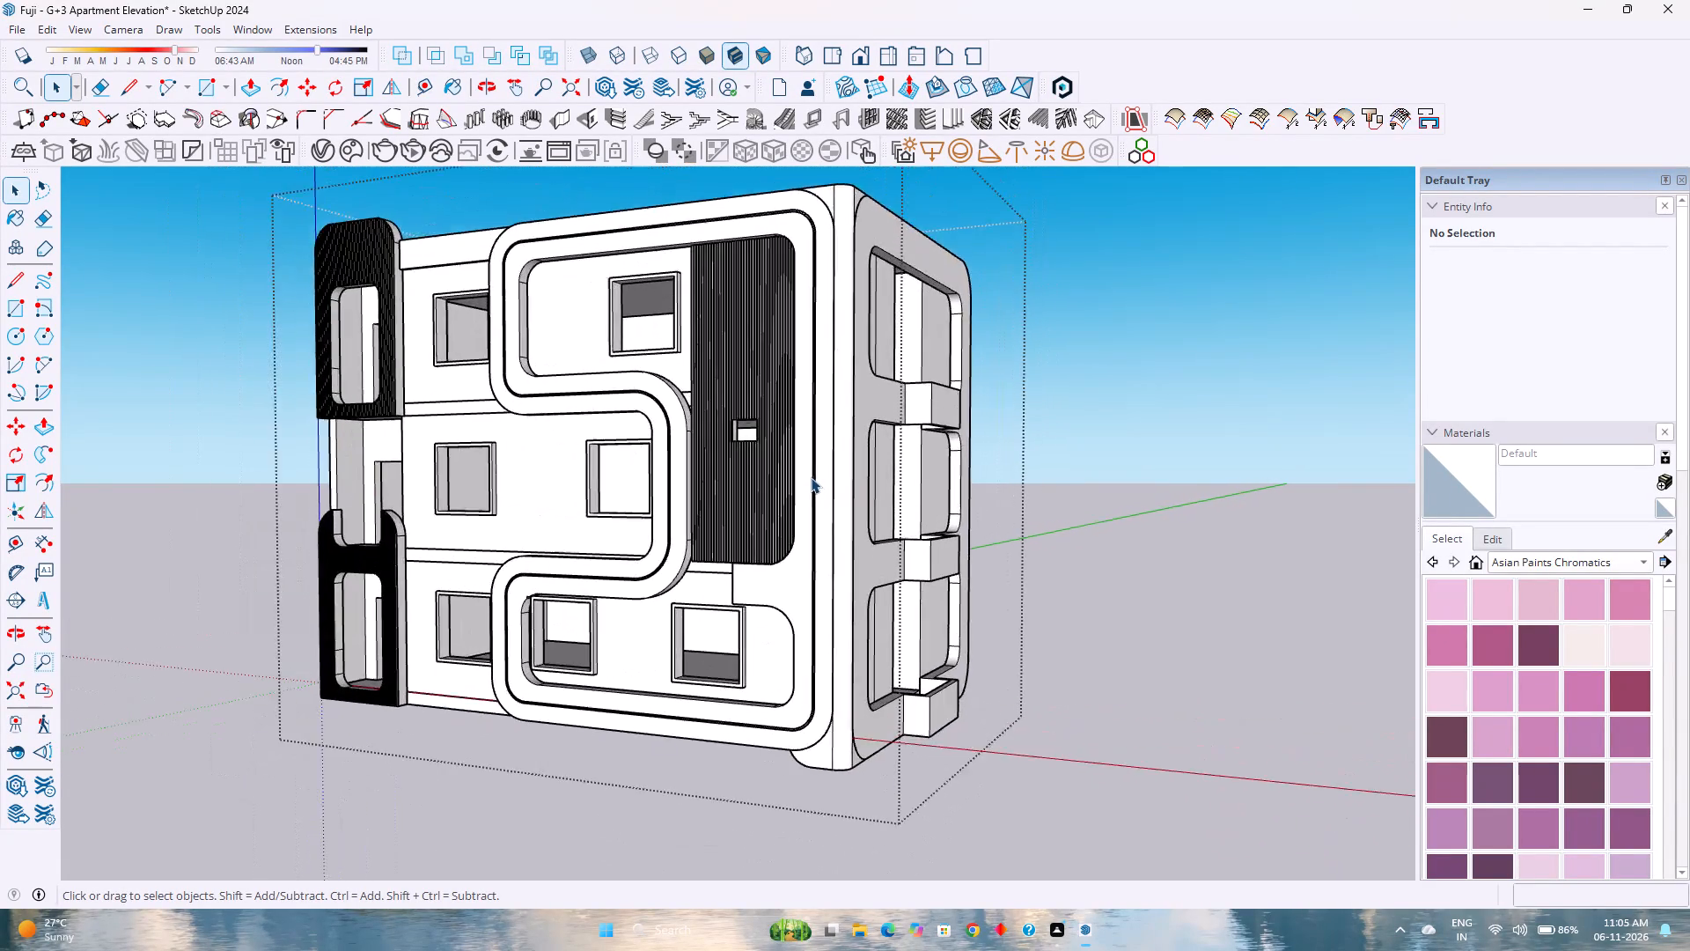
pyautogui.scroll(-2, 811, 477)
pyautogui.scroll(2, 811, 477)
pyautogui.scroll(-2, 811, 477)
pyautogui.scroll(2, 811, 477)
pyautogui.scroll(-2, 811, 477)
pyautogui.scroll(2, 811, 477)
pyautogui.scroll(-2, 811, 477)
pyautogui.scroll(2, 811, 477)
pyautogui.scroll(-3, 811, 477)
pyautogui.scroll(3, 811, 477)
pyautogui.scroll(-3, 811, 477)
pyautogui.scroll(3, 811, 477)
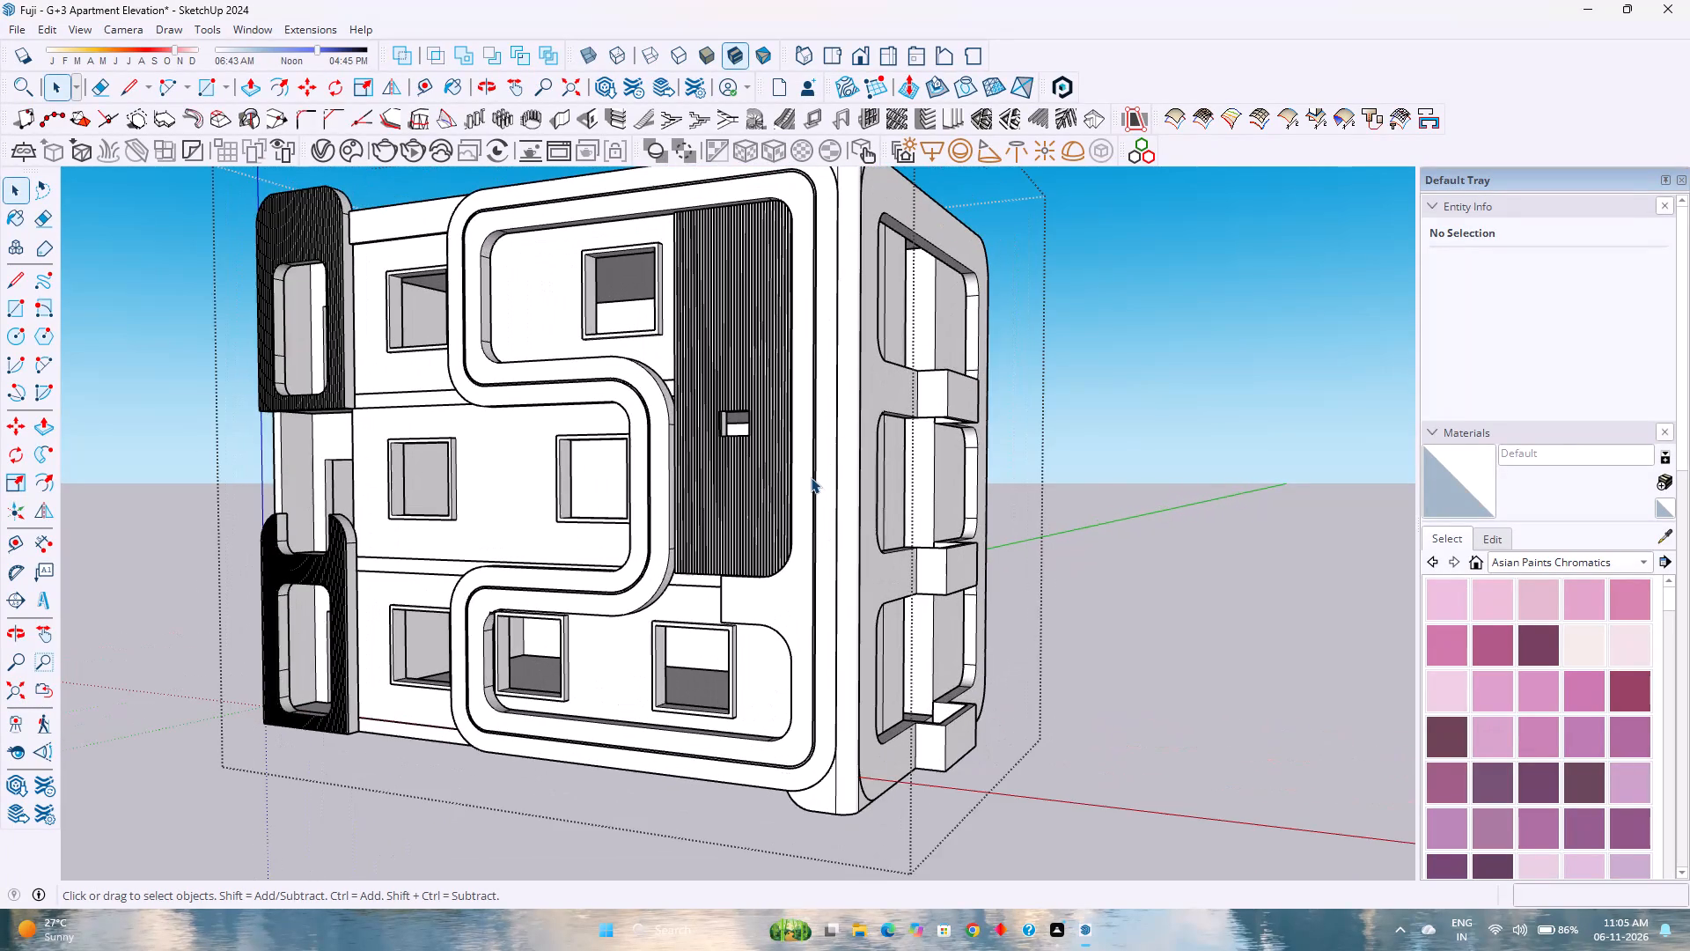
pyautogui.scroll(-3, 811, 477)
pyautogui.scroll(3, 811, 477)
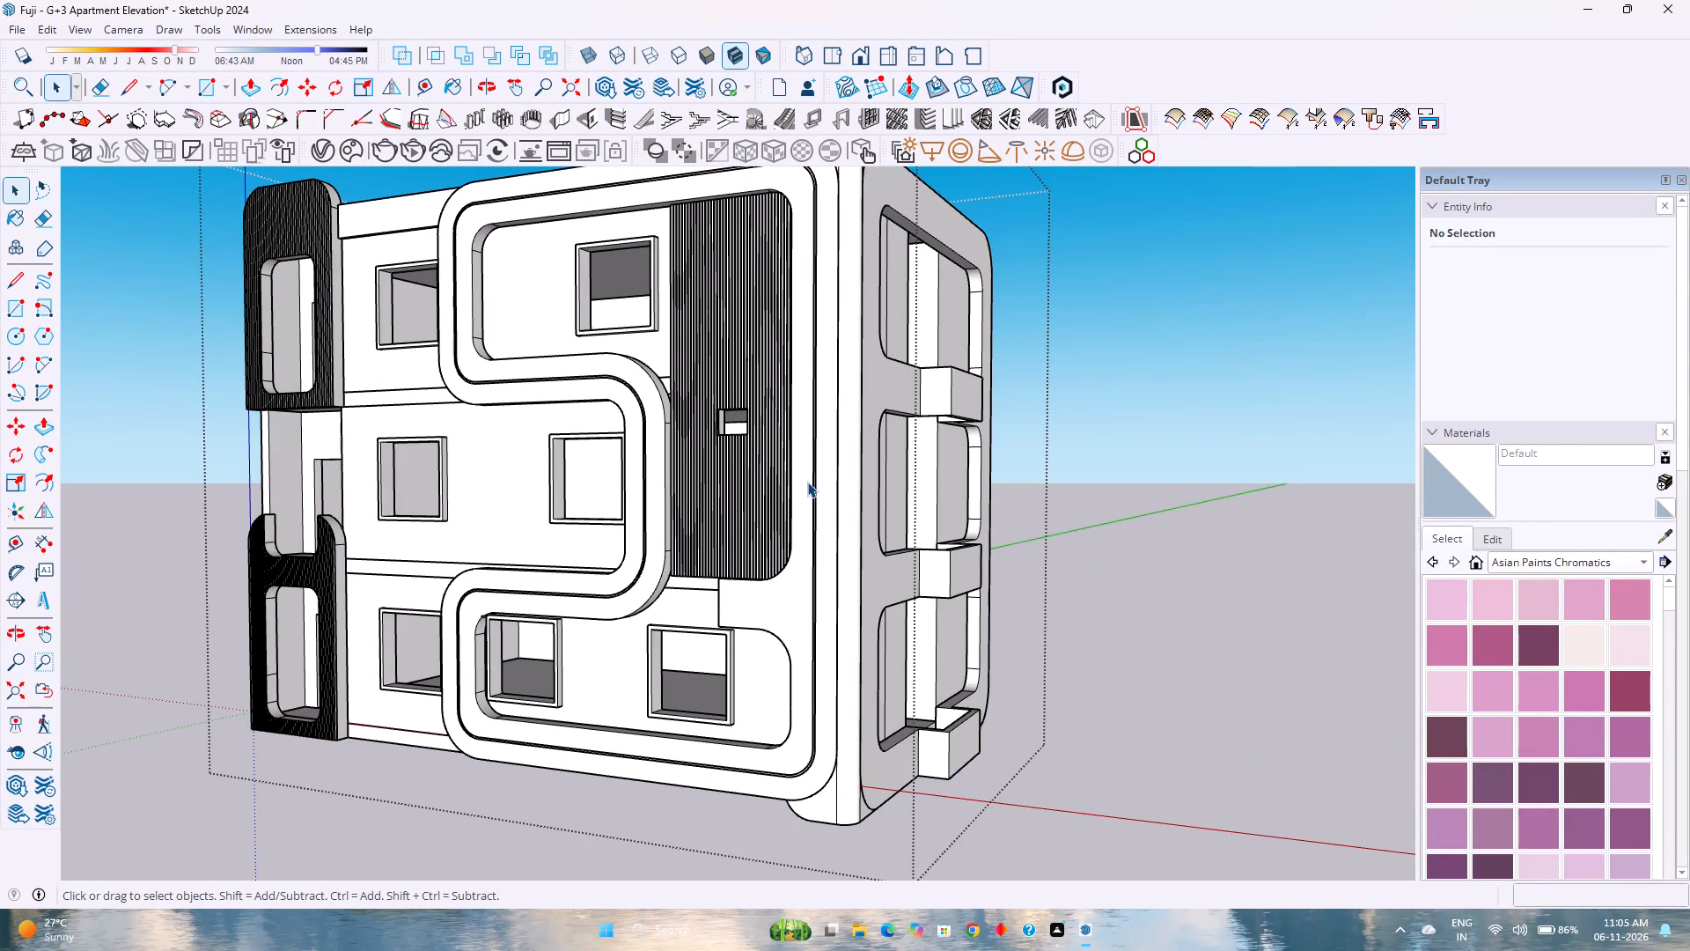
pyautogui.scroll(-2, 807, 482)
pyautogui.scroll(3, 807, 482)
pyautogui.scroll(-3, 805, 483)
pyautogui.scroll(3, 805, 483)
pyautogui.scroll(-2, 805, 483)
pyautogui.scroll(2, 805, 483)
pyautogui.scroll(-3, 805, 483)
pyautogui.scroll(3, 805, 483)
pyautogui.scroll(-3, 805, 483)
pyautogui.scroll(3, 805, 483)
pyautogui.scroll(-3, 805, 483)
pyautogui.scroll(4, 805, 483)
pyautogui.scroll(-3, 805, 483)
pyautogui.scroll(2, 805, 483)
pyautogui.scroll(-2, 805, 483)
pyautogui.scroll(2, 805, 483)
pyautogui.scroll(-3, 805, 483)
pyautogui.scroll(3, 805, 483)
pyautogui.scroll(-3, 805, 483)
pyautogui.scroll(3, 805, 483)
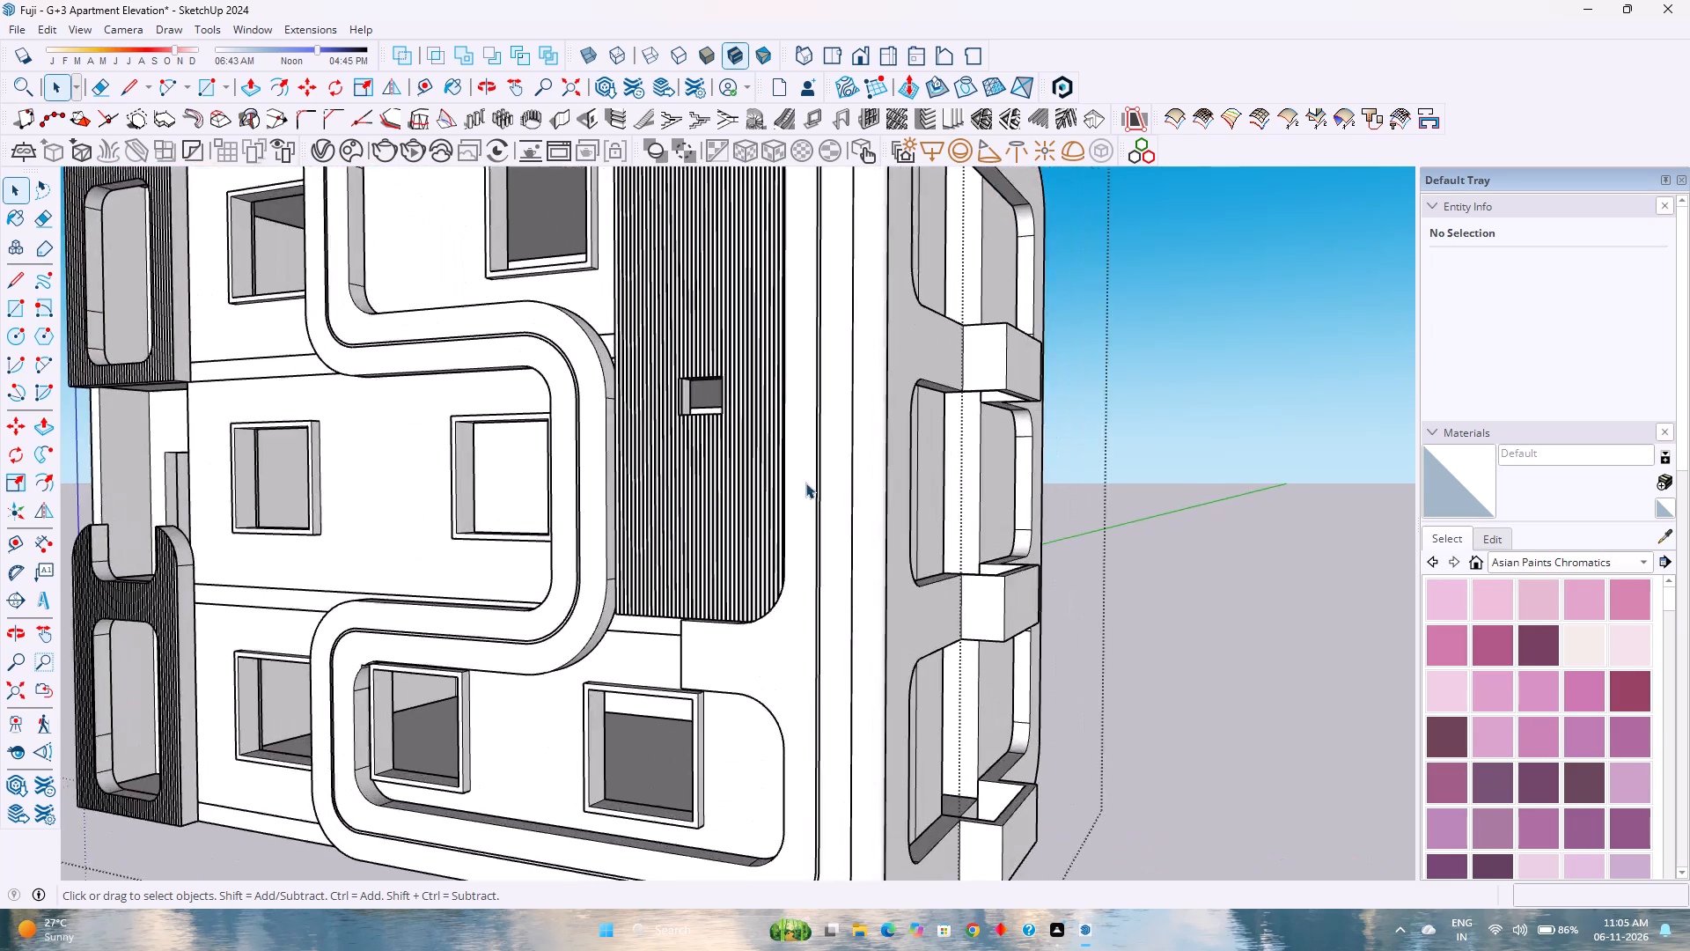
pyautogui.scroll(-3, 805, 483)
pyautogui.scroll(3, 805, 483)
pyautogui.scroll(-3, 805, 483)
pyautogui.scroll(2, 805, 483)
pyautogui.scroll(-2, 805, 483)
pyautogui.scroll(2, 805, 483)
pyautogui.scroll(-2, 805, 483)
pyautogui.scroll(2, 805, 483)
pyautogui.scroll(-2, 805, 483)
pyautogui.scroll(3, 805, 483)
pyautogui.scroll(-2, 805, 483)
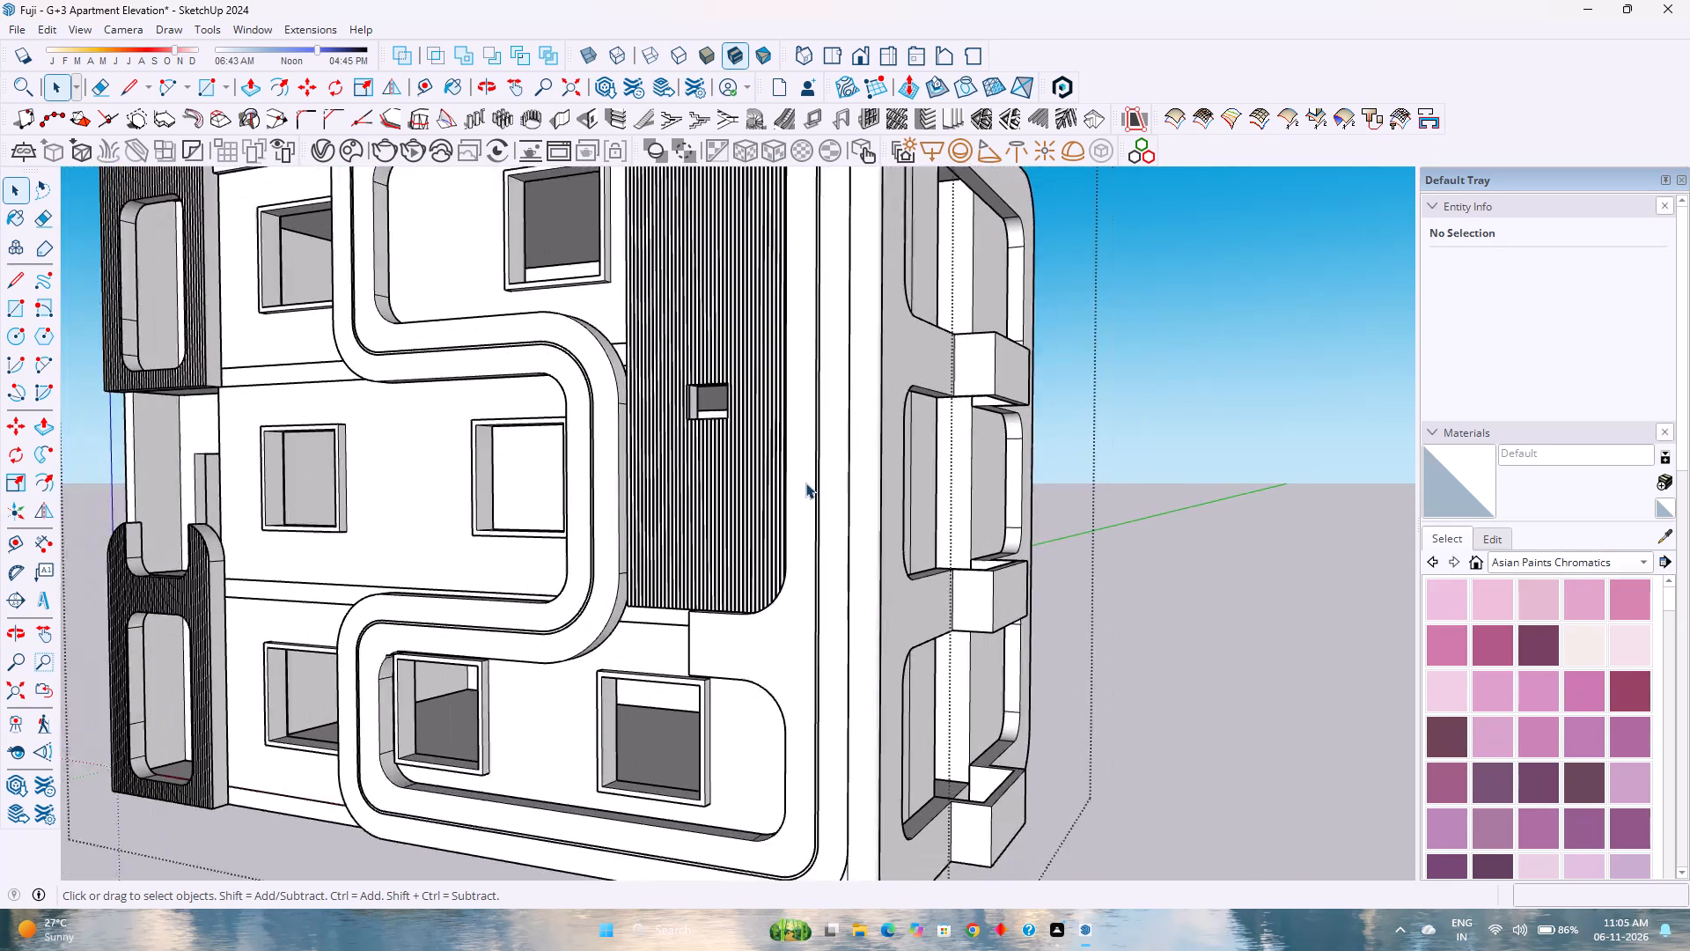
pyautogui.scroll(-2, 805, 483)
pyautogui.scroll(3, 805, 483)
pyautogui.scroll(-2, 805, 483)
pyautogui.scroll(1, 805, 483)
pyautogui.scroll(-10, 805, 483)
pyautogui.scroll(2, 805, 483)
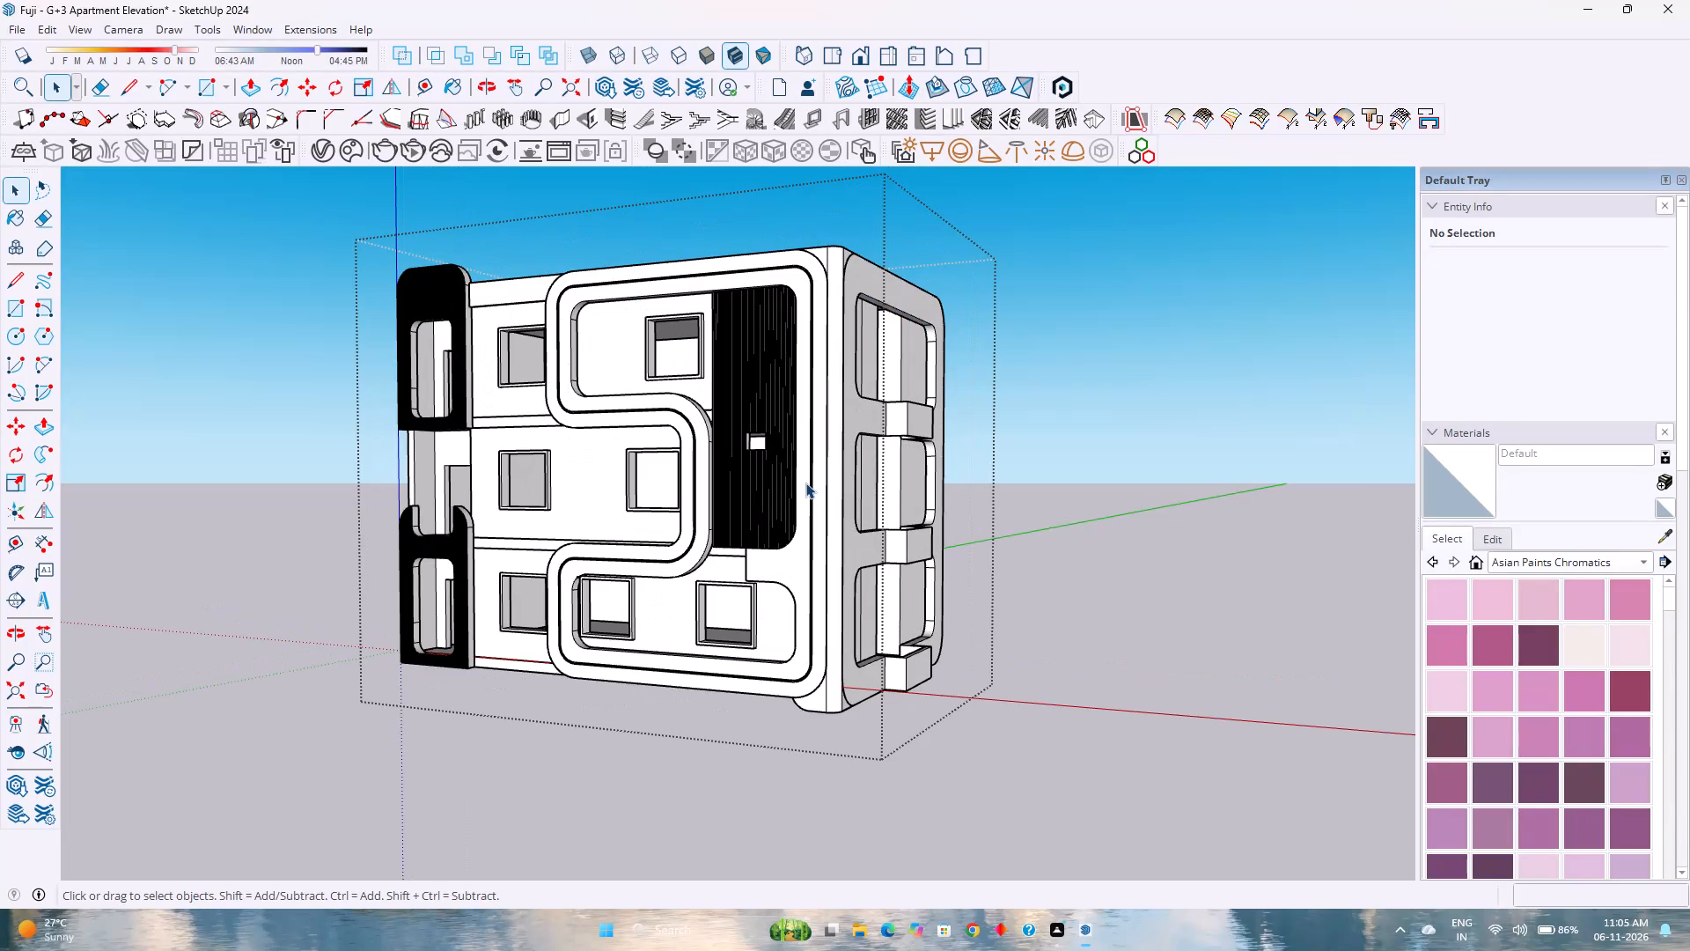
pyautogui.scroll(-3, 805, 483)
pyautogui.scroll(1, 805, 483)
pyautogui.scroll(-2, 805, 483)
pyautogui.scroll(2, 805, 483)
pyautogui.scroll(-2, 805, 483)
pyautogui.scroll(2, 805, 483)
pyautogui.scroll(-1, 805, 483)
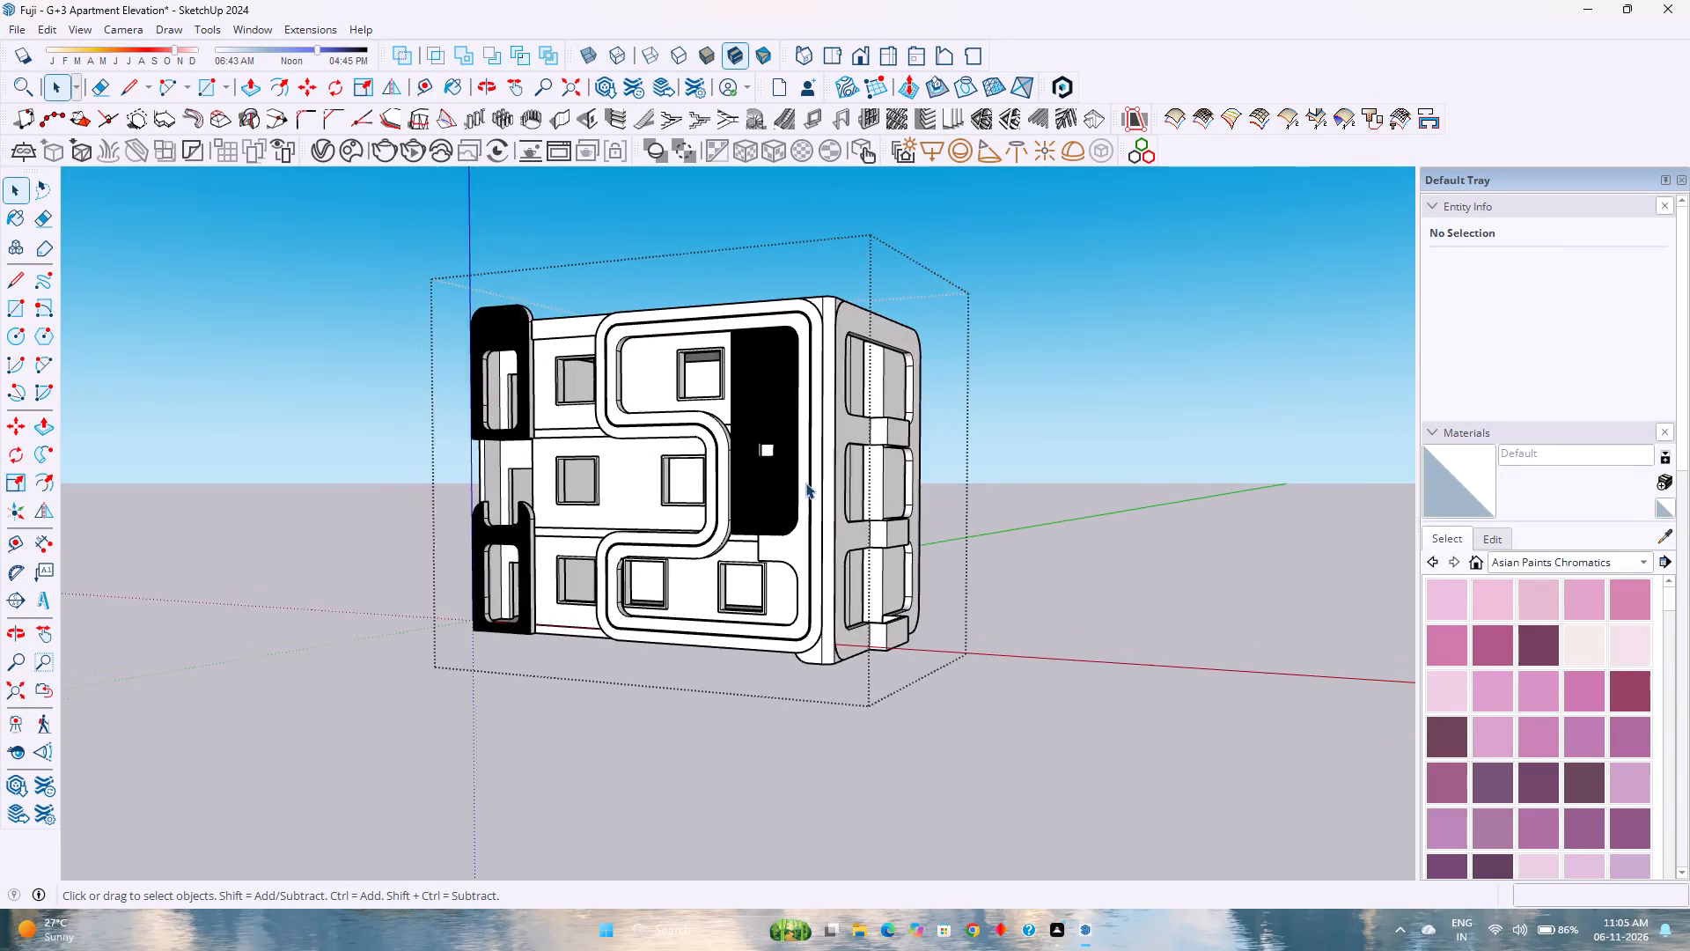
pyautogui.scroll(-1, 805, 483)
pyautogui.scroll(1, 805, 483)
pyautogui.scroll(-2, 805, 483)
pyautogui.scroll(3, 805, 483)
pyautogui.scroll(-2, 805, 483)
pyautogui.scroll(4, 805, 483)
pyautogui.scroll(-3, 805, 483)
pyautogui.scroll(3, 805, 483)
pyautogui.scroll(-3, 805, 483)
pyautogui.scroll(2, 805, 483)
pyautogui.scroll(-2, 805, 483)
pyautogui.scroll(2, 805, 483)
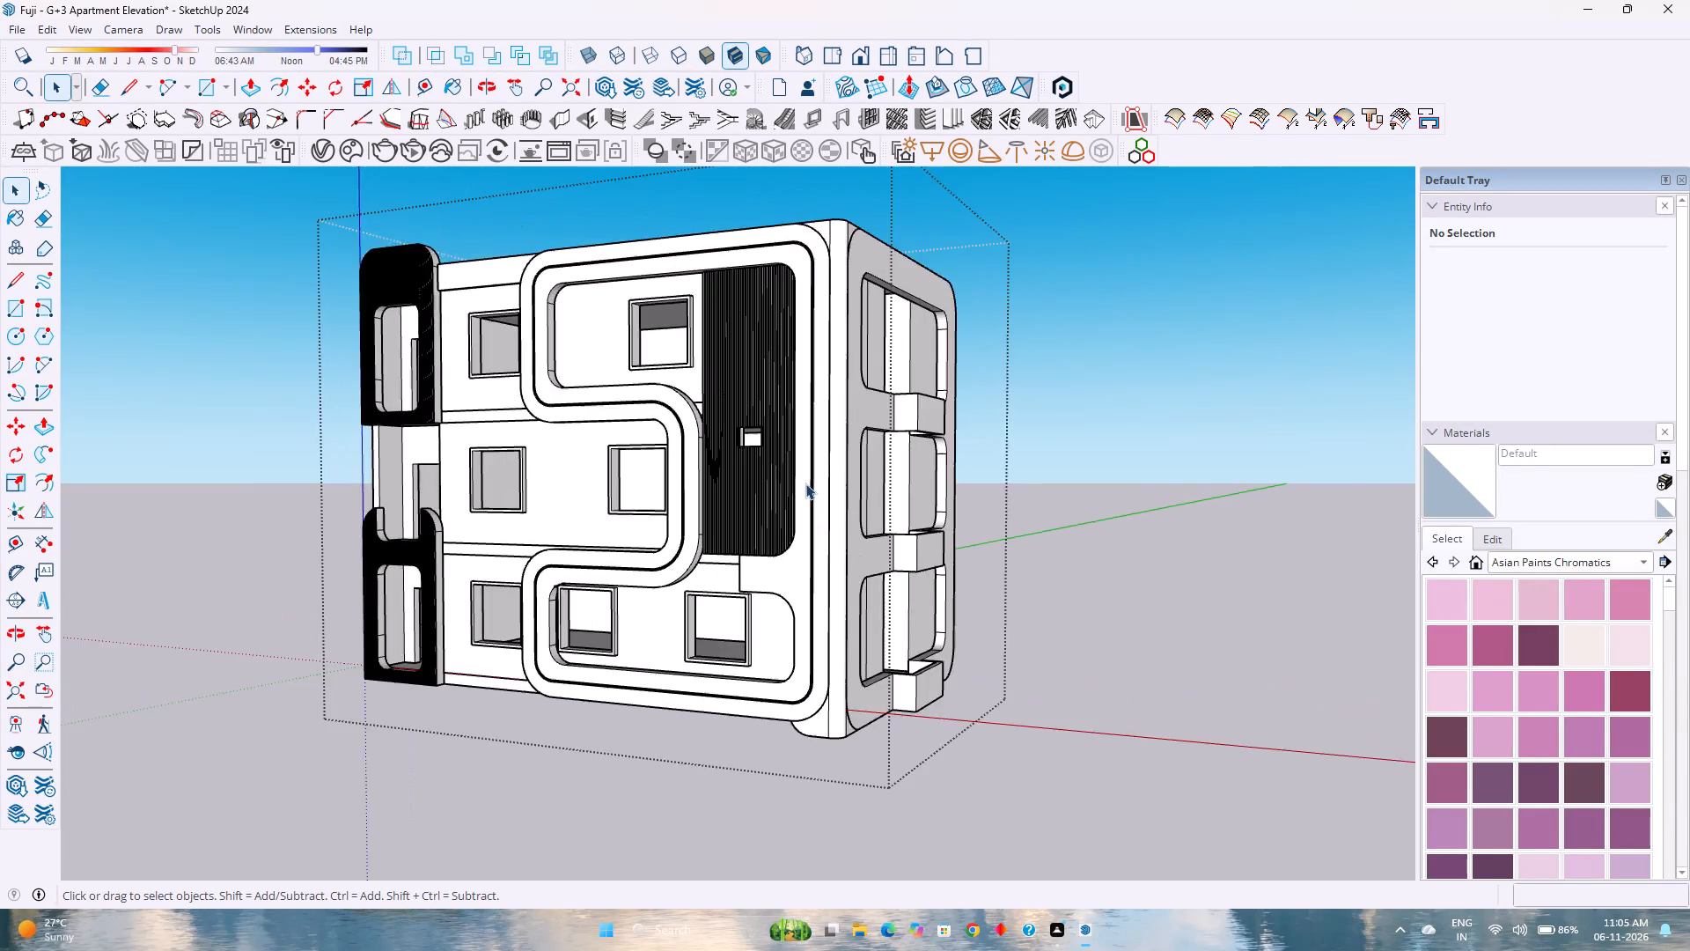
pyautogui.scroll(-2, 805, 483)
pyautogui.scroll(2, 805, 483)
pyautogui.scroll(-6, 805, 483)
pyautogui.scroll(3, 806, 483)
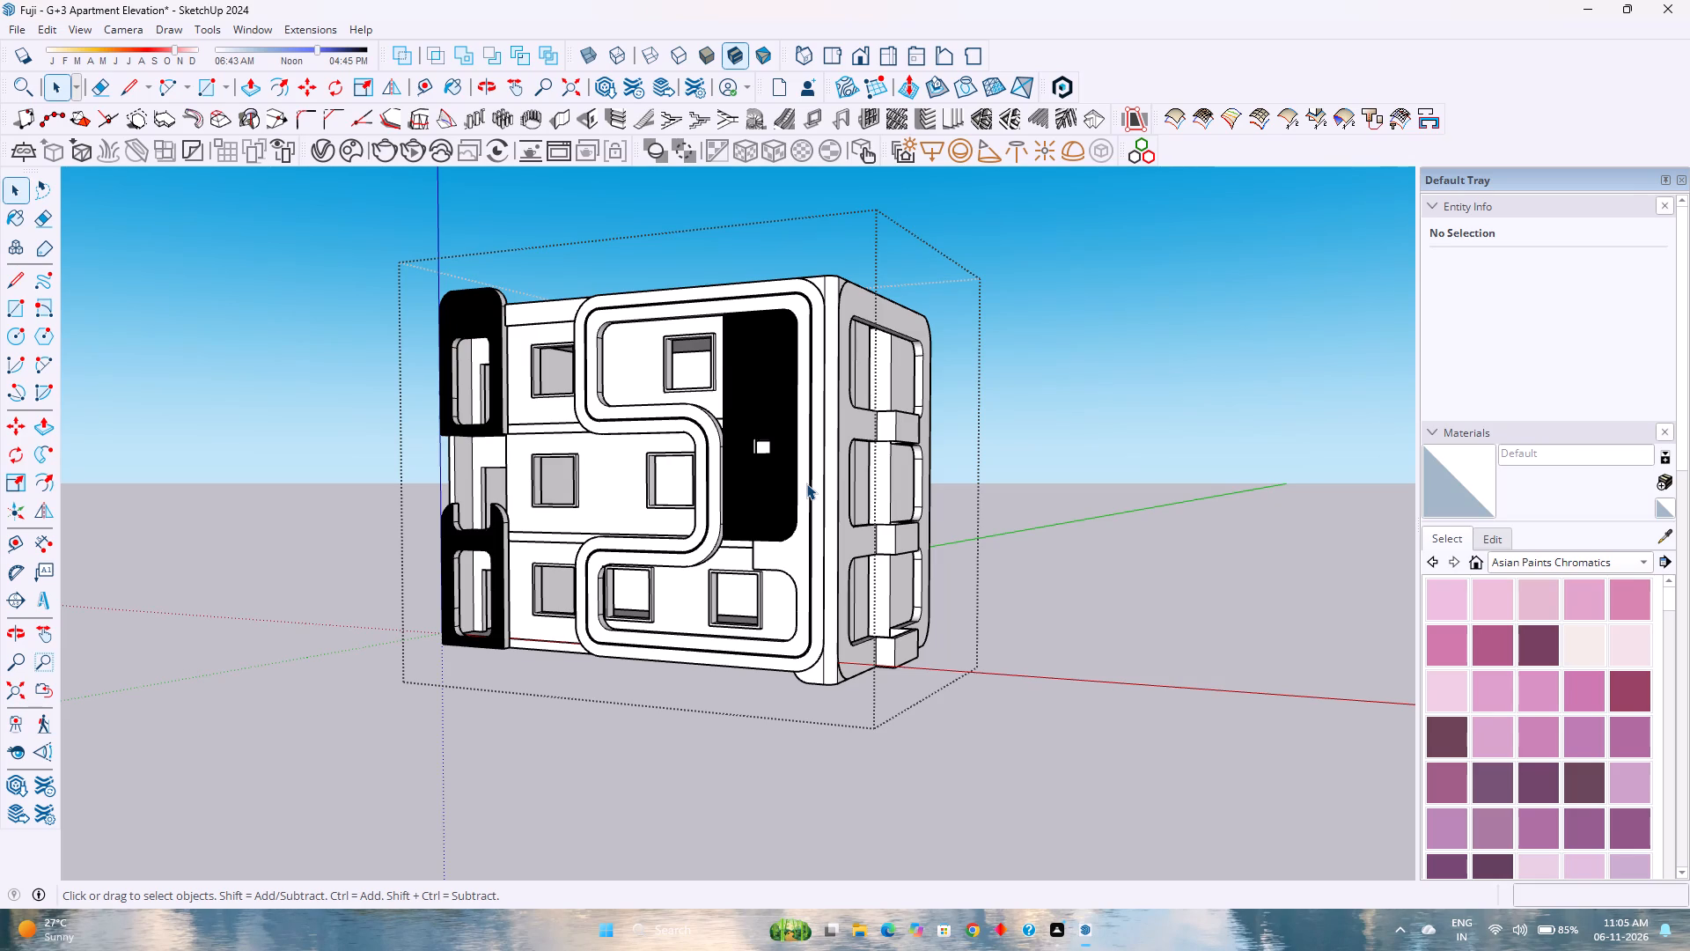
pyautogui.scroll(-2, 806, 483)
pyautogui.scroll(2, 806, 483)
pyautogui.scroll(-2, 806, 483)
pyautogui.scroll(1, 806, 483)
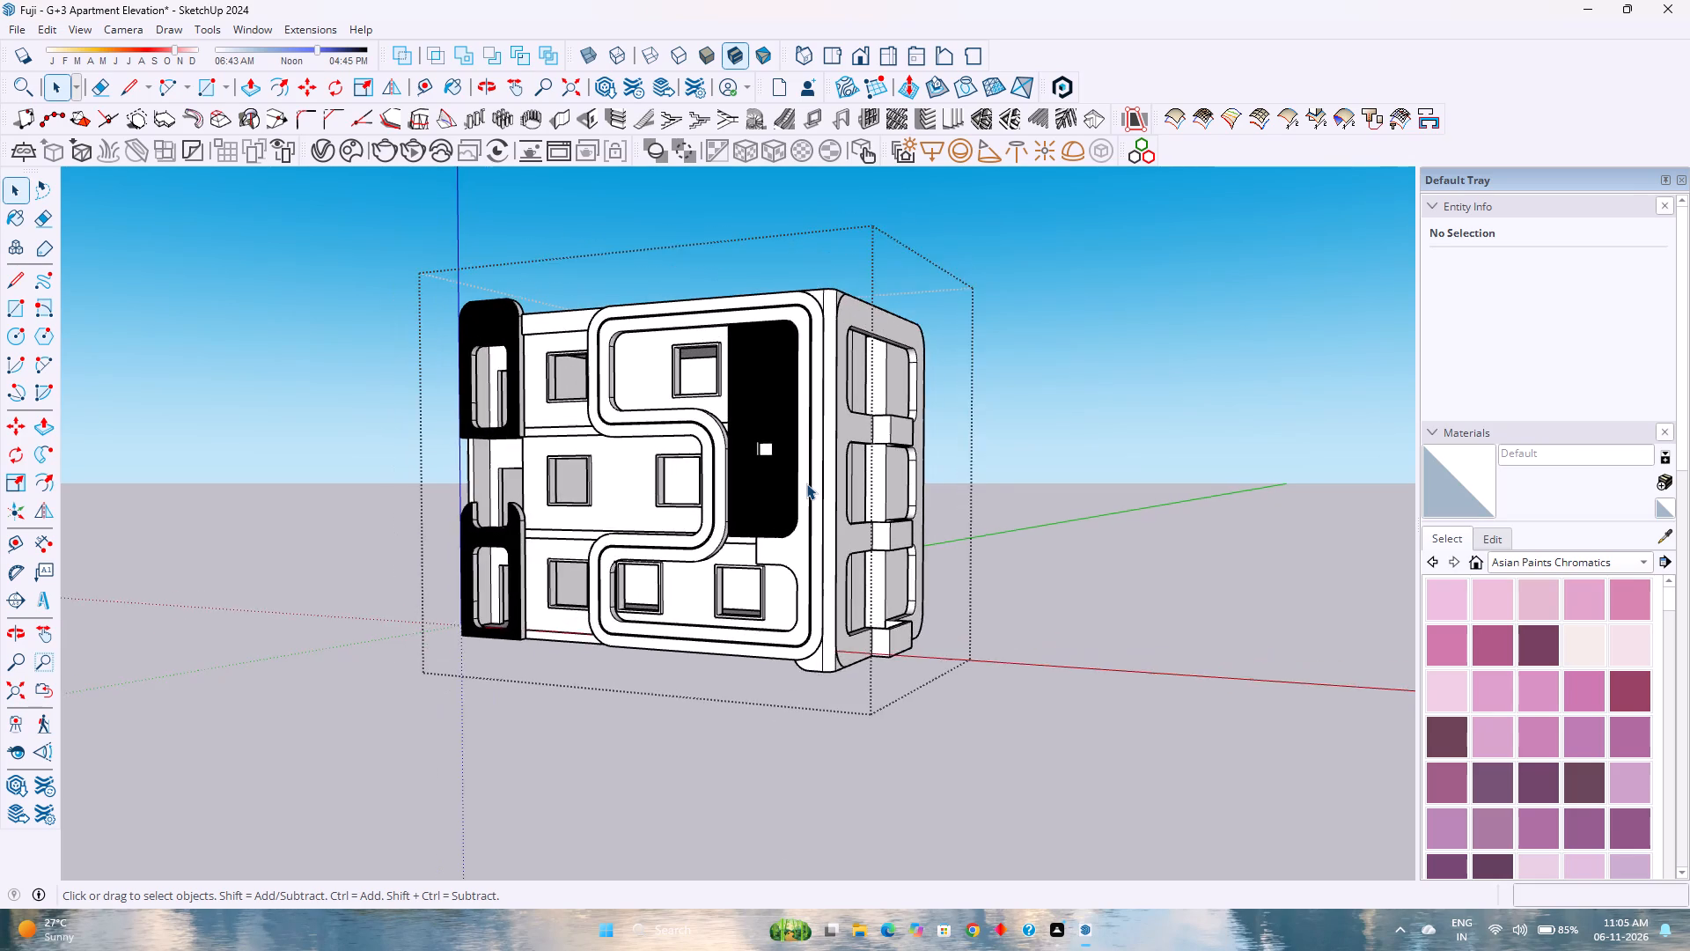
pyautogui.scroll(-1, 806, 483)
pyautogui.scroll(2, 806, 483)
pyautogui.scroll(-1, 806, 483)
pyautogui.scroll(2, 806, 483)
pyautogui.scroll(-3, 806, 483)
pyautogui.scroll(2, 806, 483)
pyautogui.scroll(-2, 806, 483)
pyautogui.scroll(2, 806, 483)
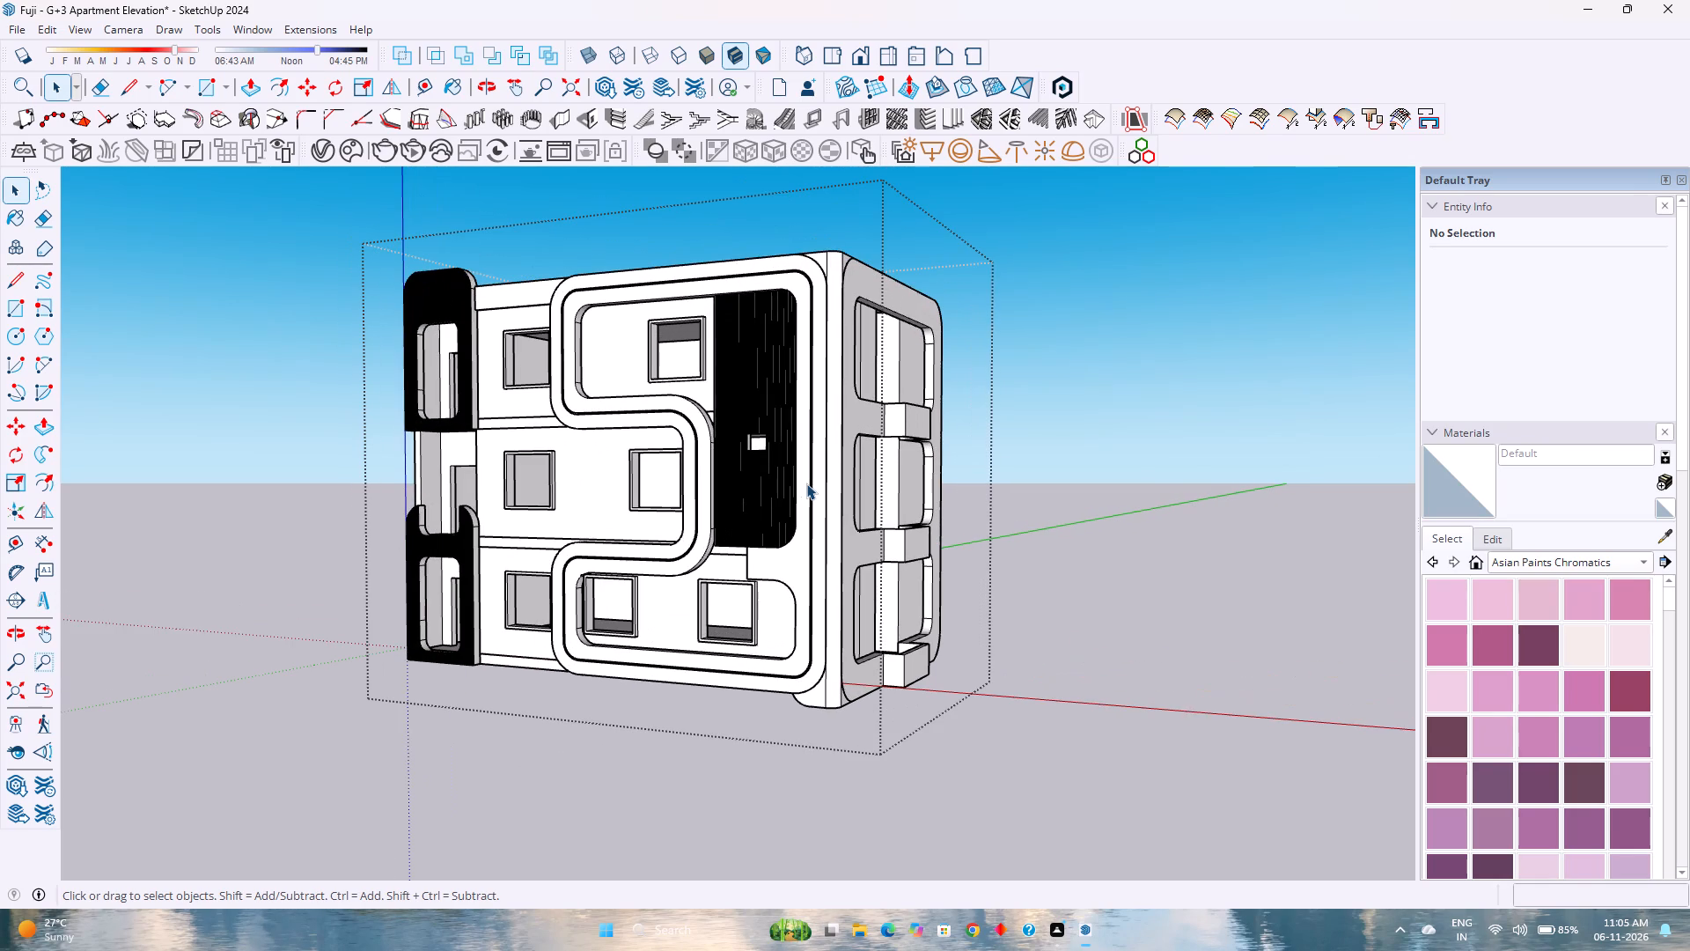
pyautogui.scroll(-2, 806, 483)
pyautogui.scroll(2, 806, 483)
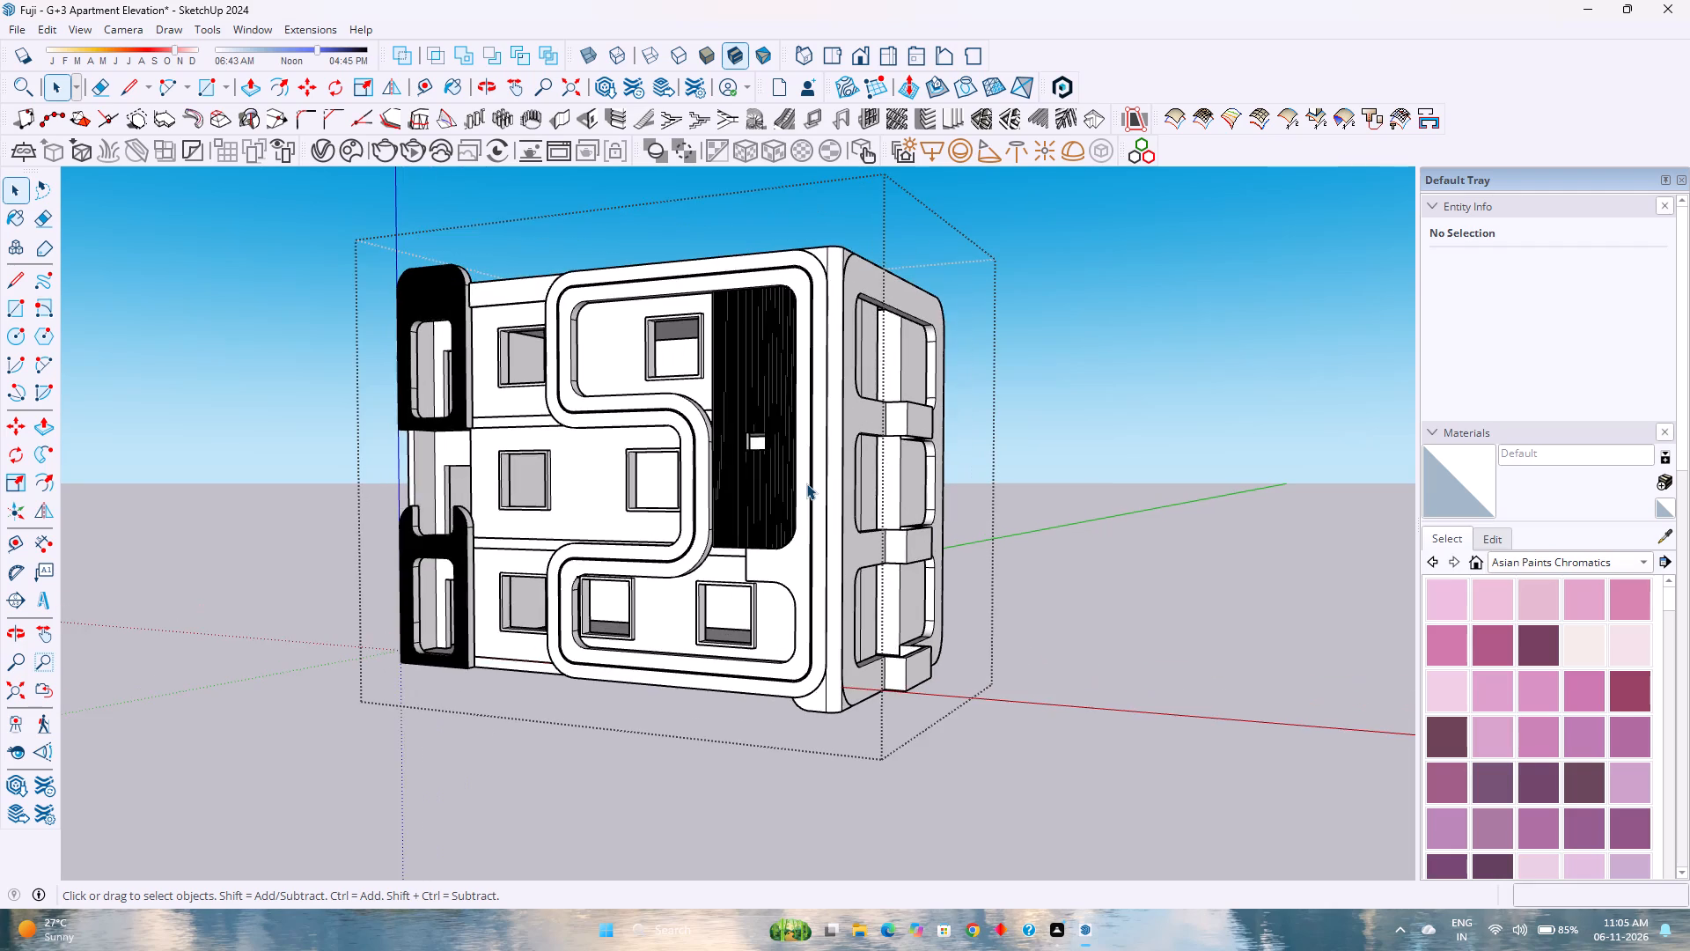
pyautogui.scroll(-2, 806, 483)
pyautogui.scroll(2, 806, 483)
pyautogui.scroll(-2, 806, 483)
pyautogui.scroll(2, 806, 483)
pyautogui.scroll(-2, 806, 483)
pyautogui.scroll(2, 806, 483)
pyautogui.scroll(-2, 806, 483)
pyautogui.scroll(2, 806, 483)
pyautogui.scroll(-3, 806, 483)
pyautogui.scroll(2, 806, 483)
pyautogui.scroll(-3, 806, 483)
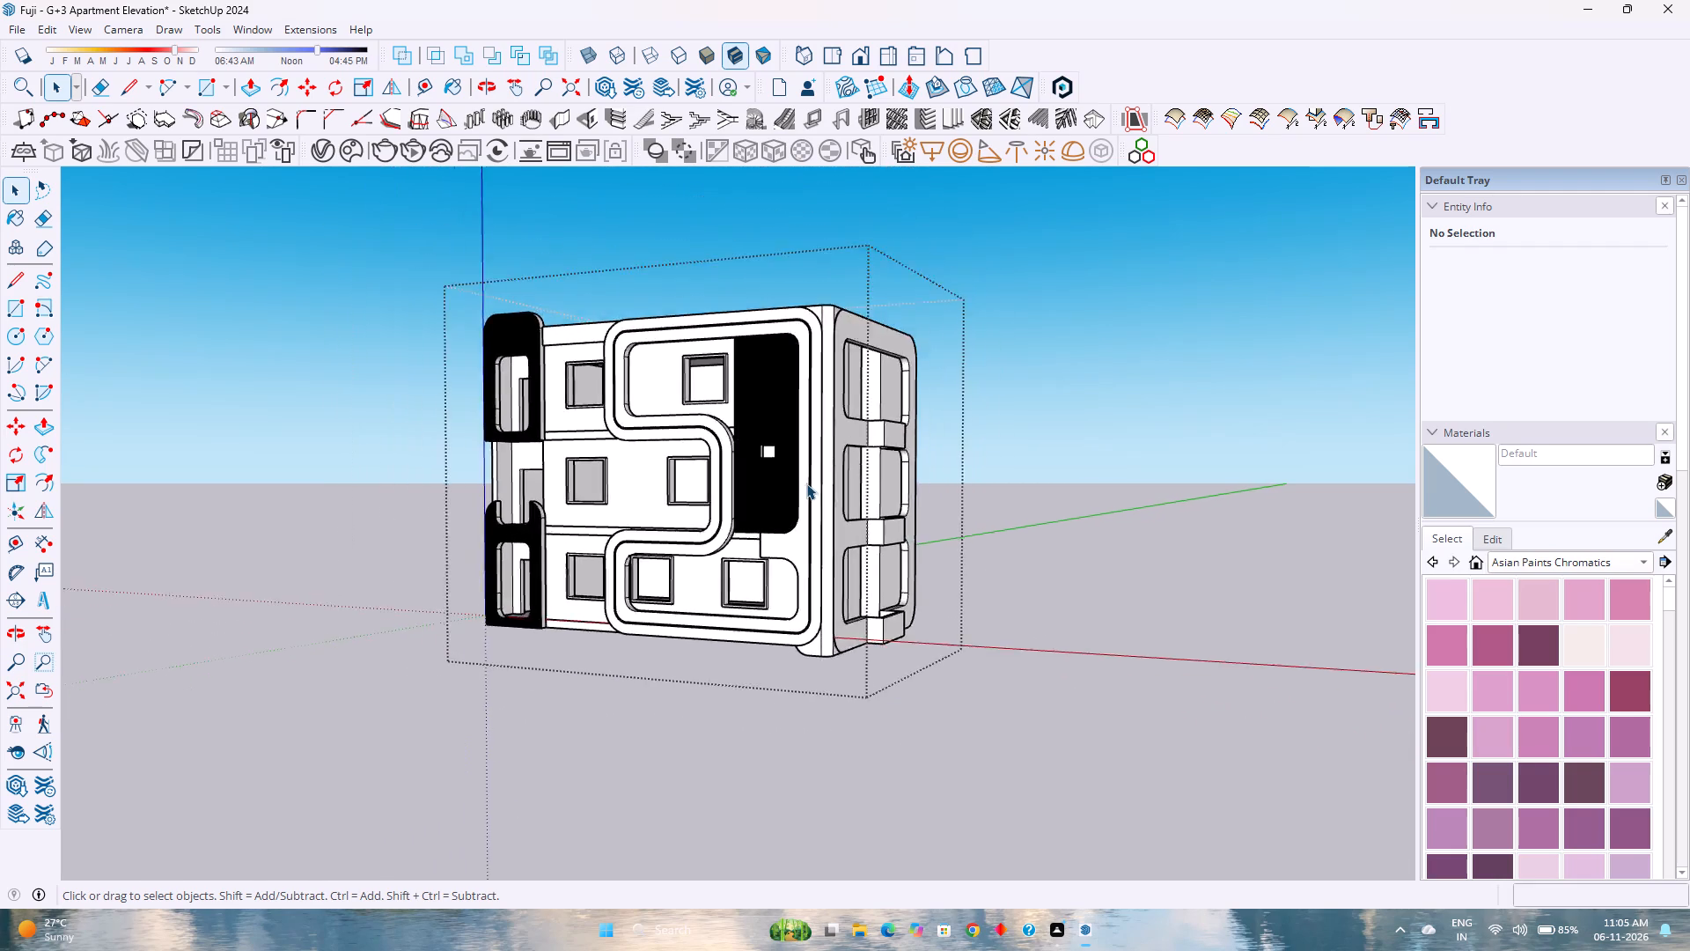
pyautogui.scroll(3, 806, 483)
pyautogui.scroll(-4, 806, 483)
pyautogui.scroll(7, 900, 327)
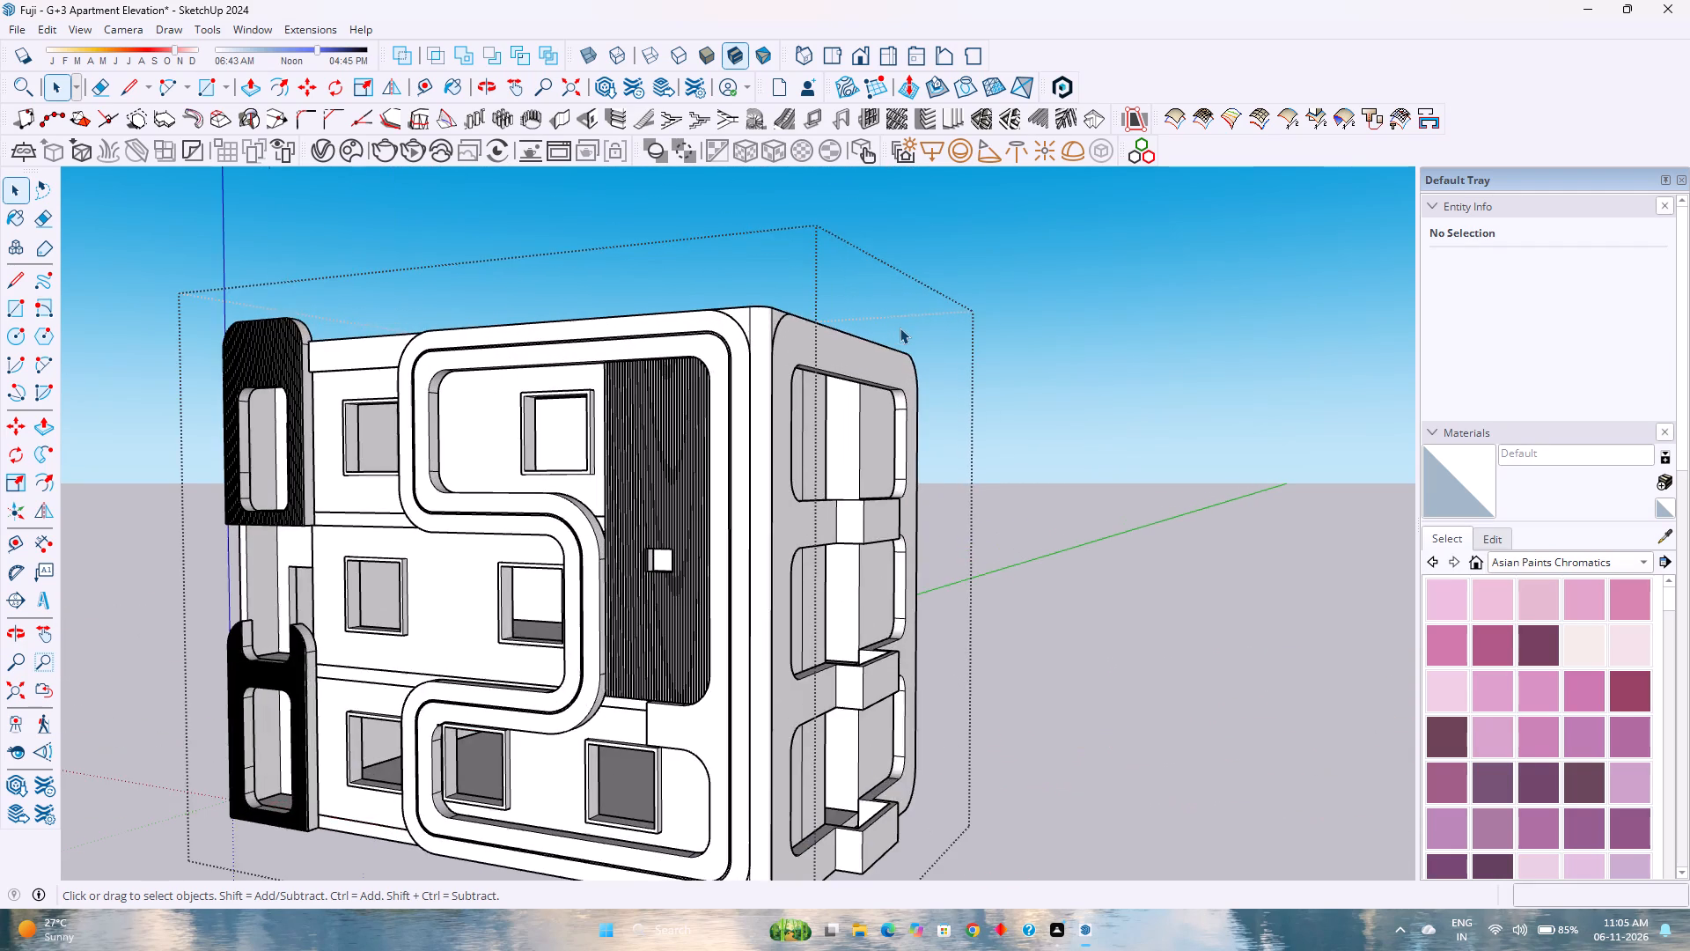
# Examine the front facade and its curved band from a low angle, at medium range and from far away.
pyautogui.moveTo(789, 497); pyautogui.dragTo(912, 399, button='middle')
pyautogui.middleClick(912, 399)
pyautogui.scroll(-4, 914, 397)
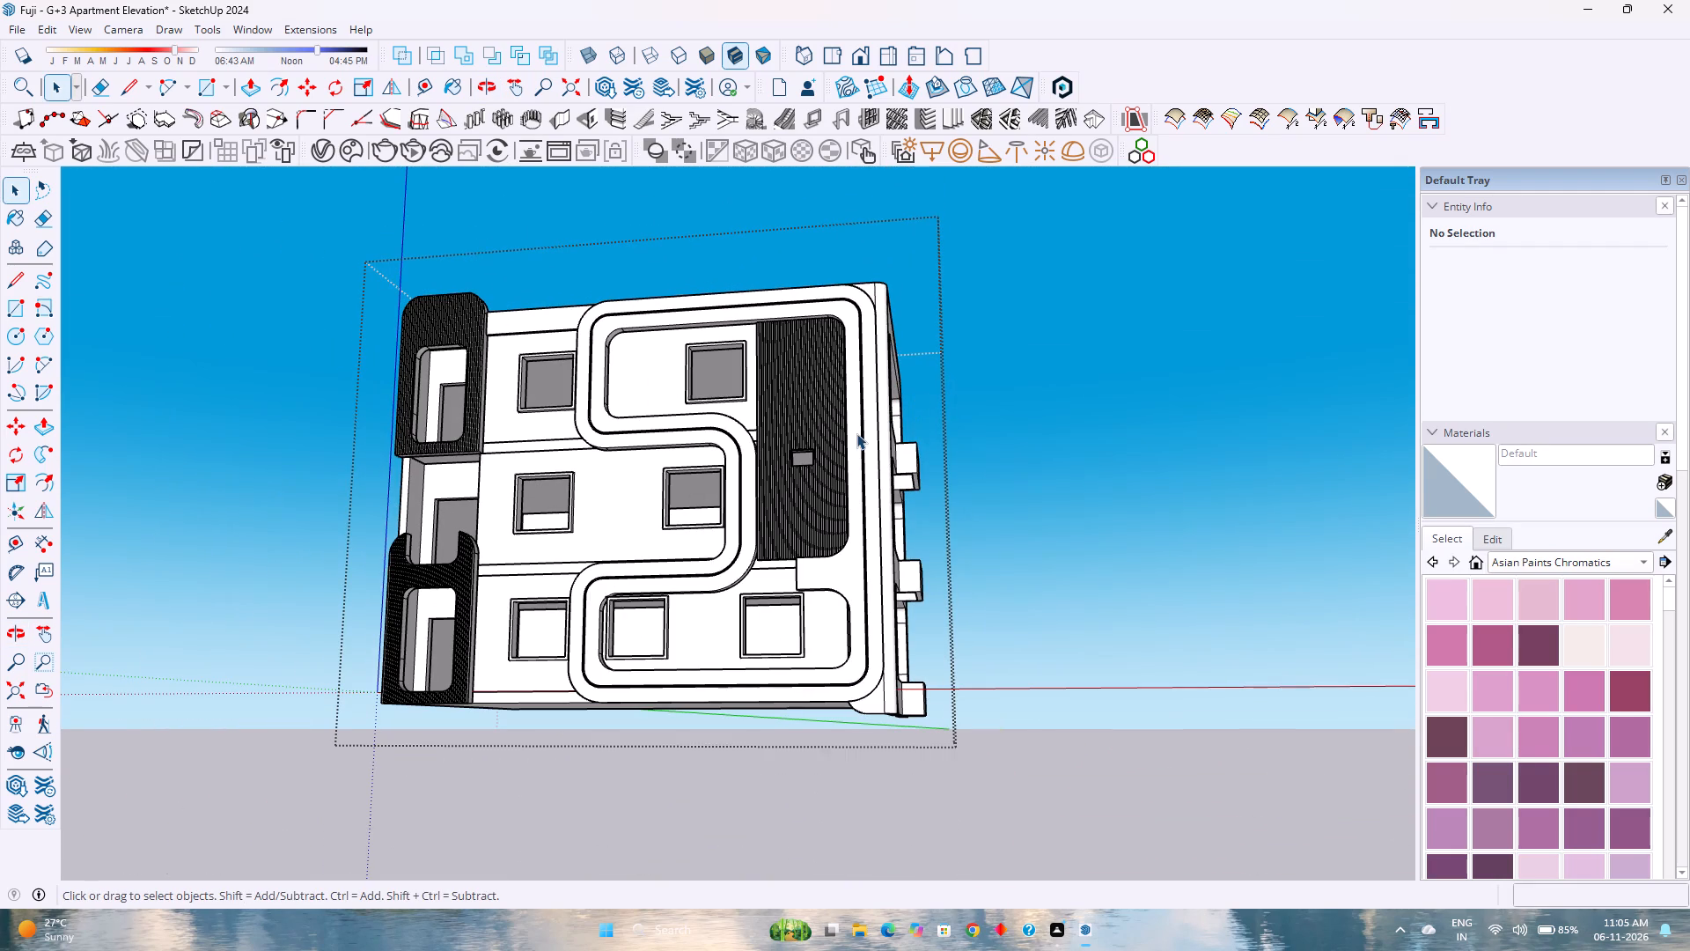
pyautogui.scroll(-2, 845, 441)
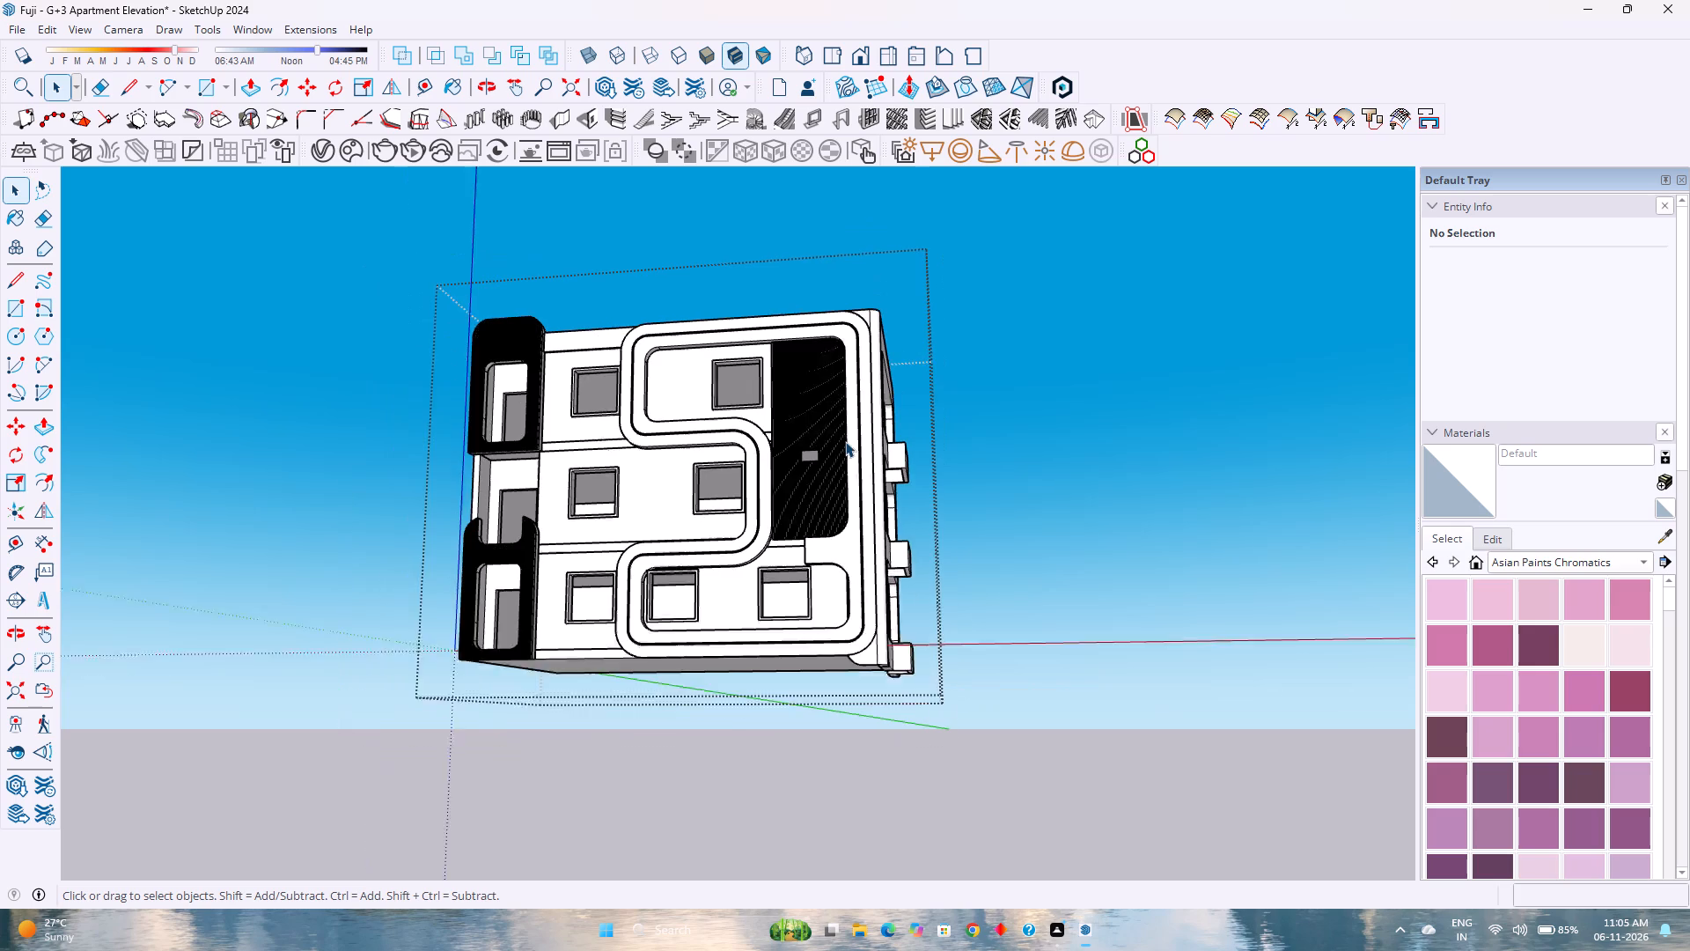
pyautogui.scroll(-1, 845, 441)
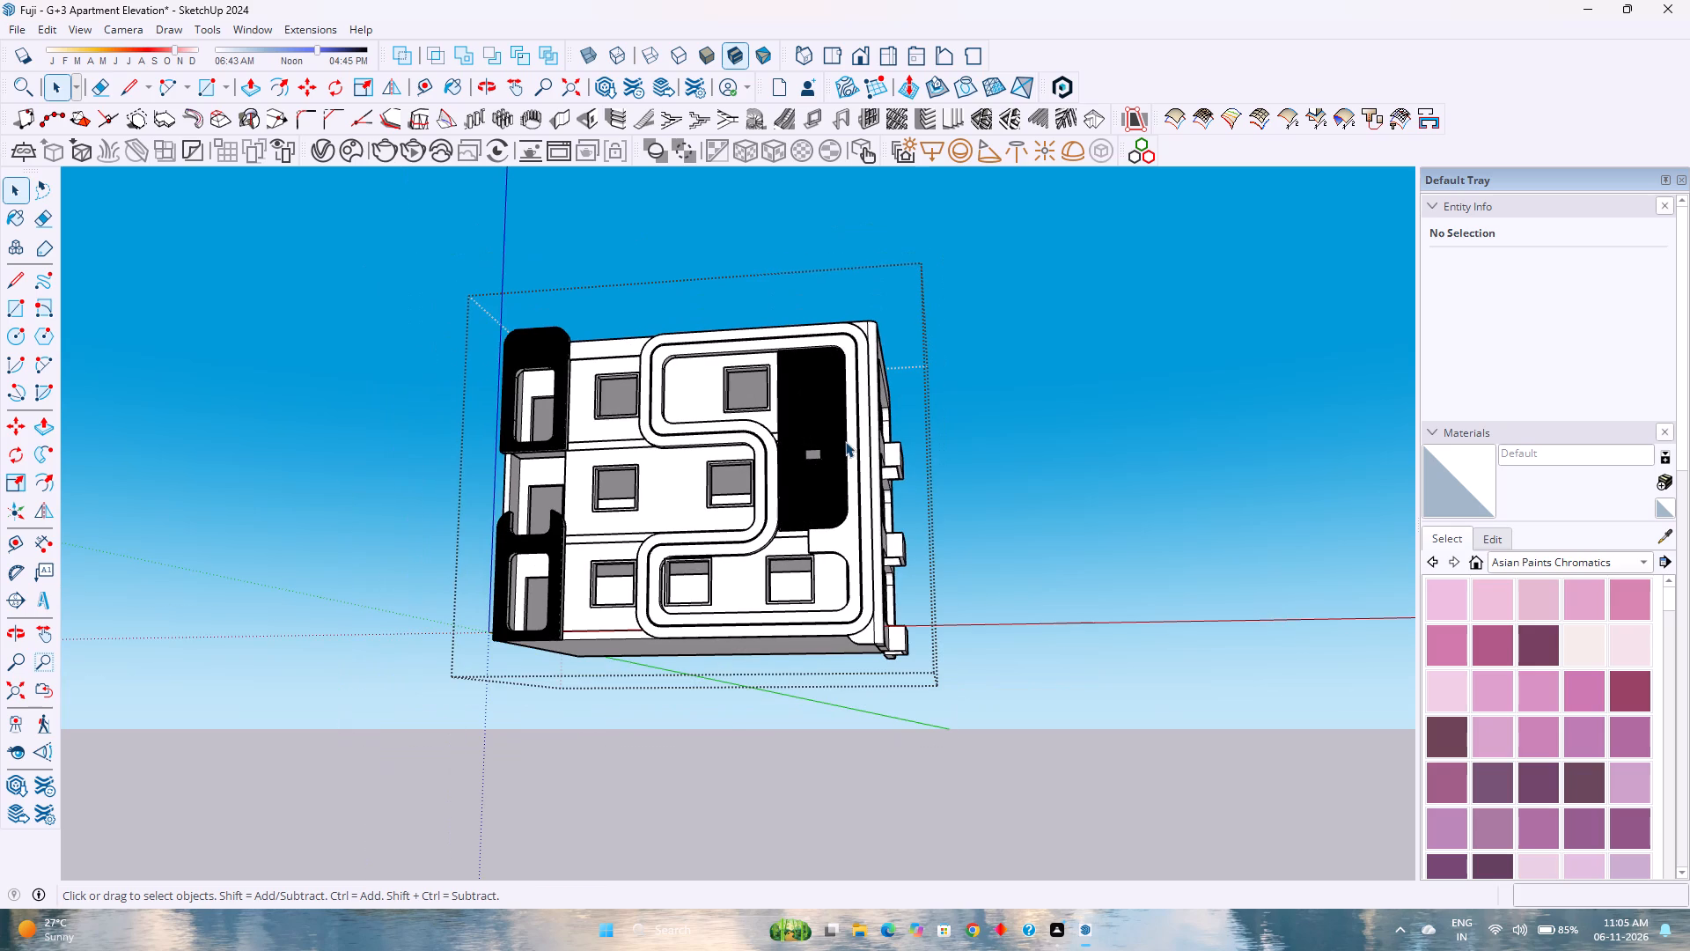
pyautogui.scroll(2, 845, 441)
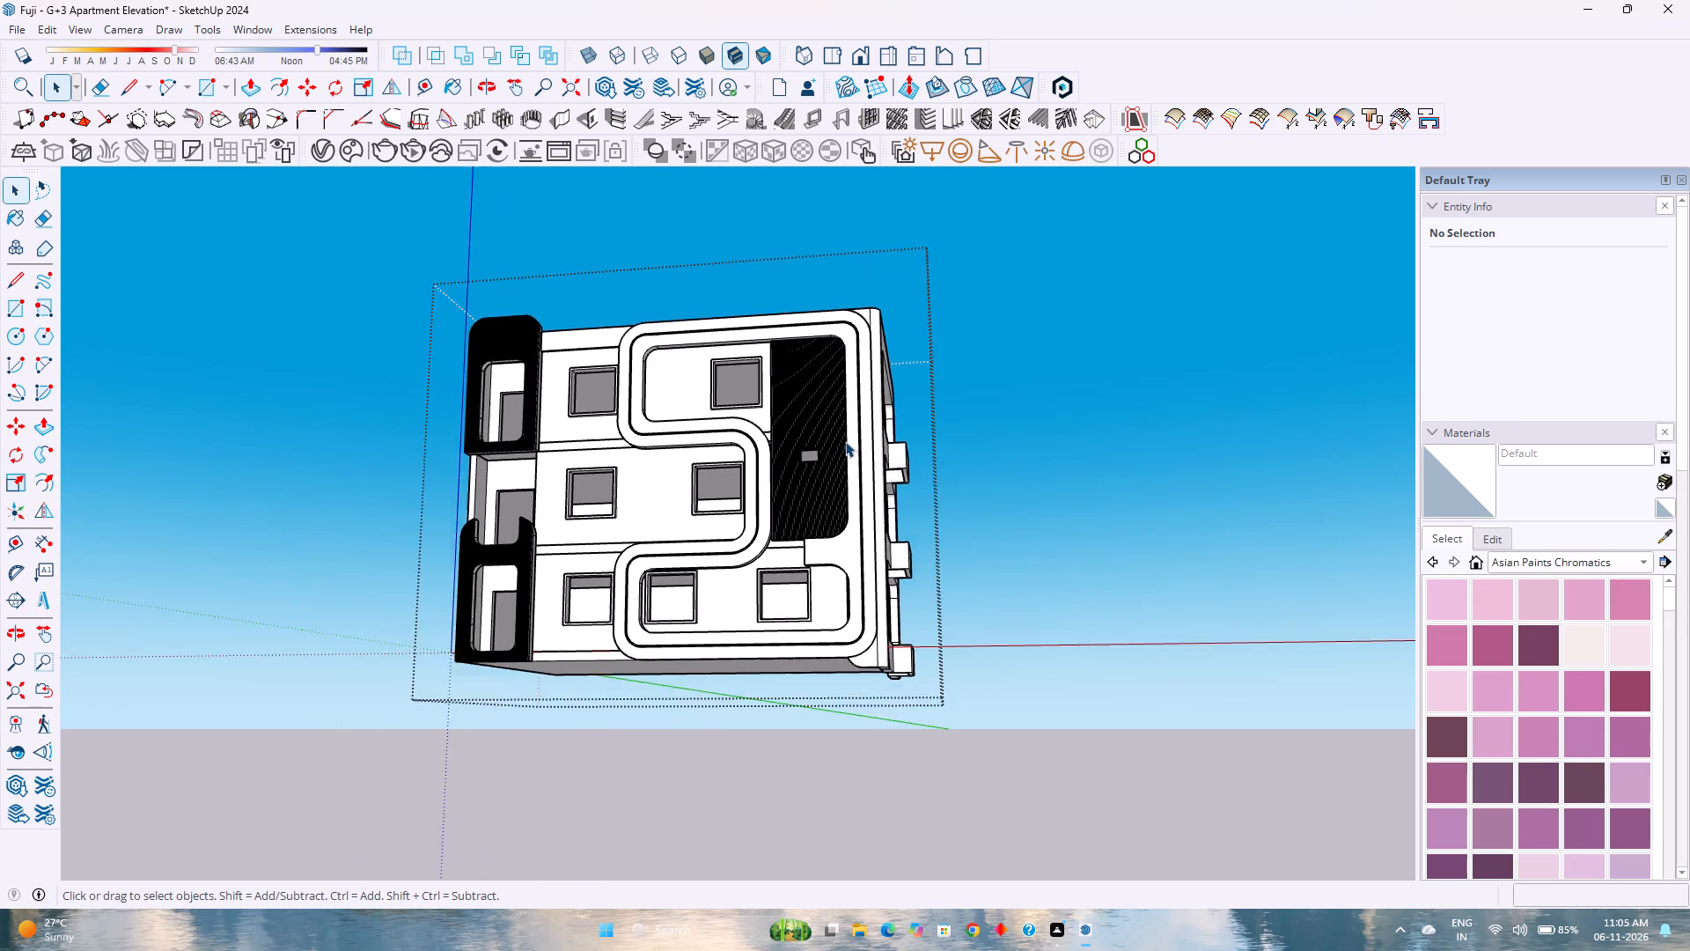
pyautogui.scroll(4, 845, 441)
pyautogui.scroll(-4, 827, 448)
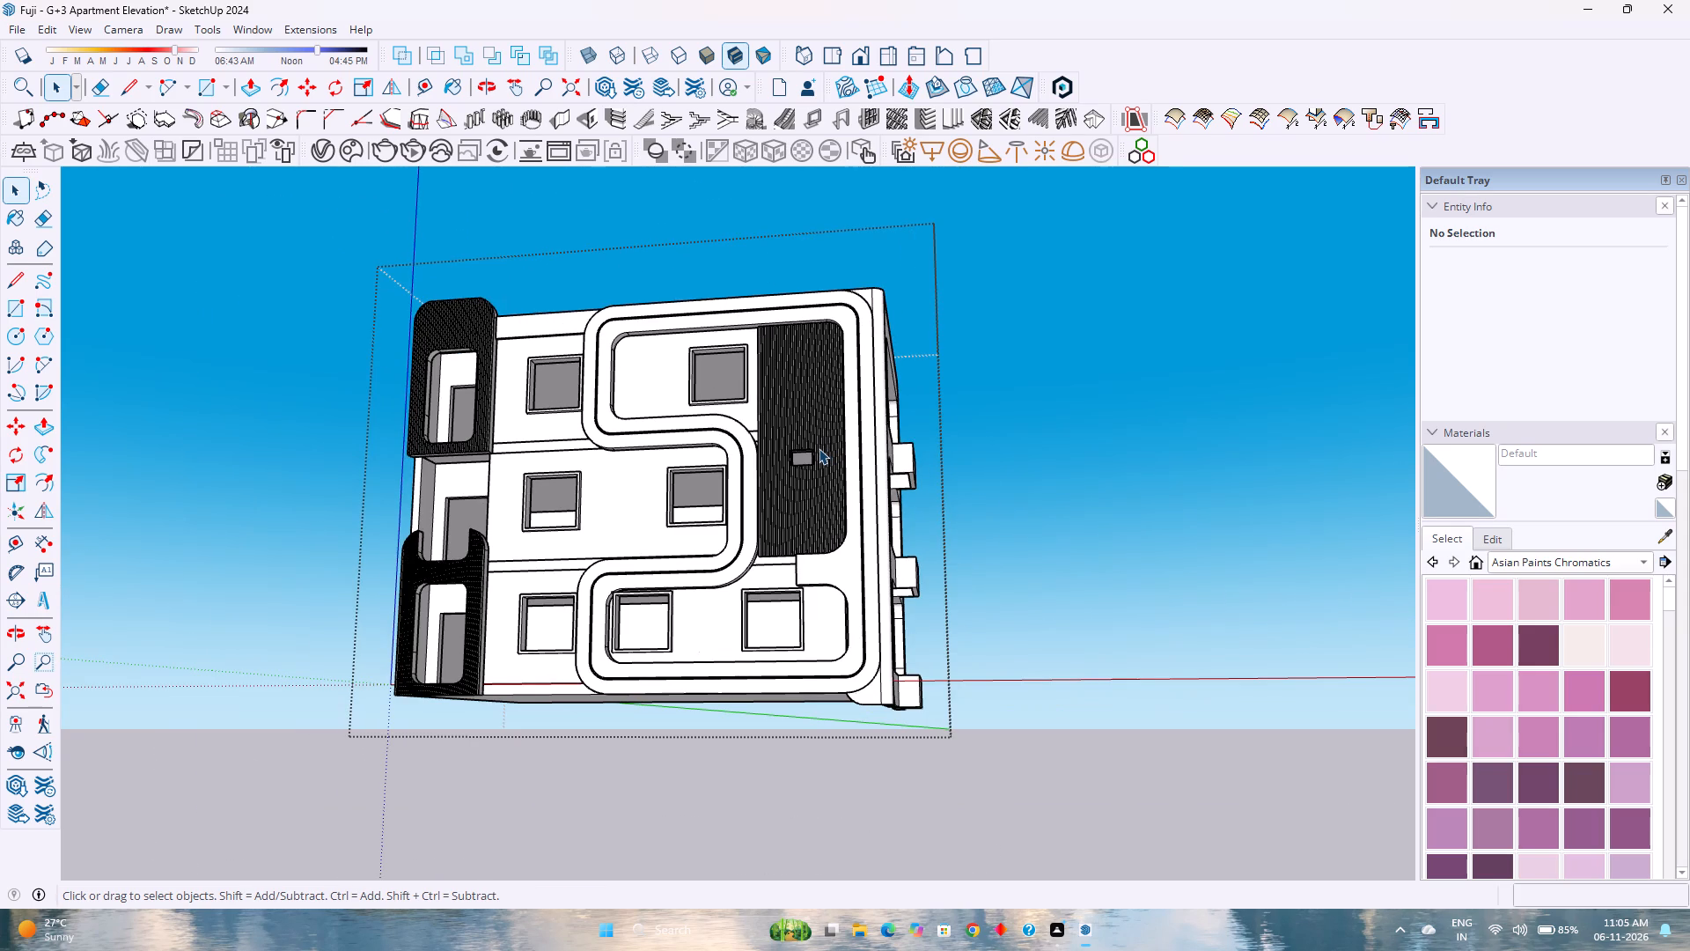
pyautogui.scroll(-3, 819, 448)
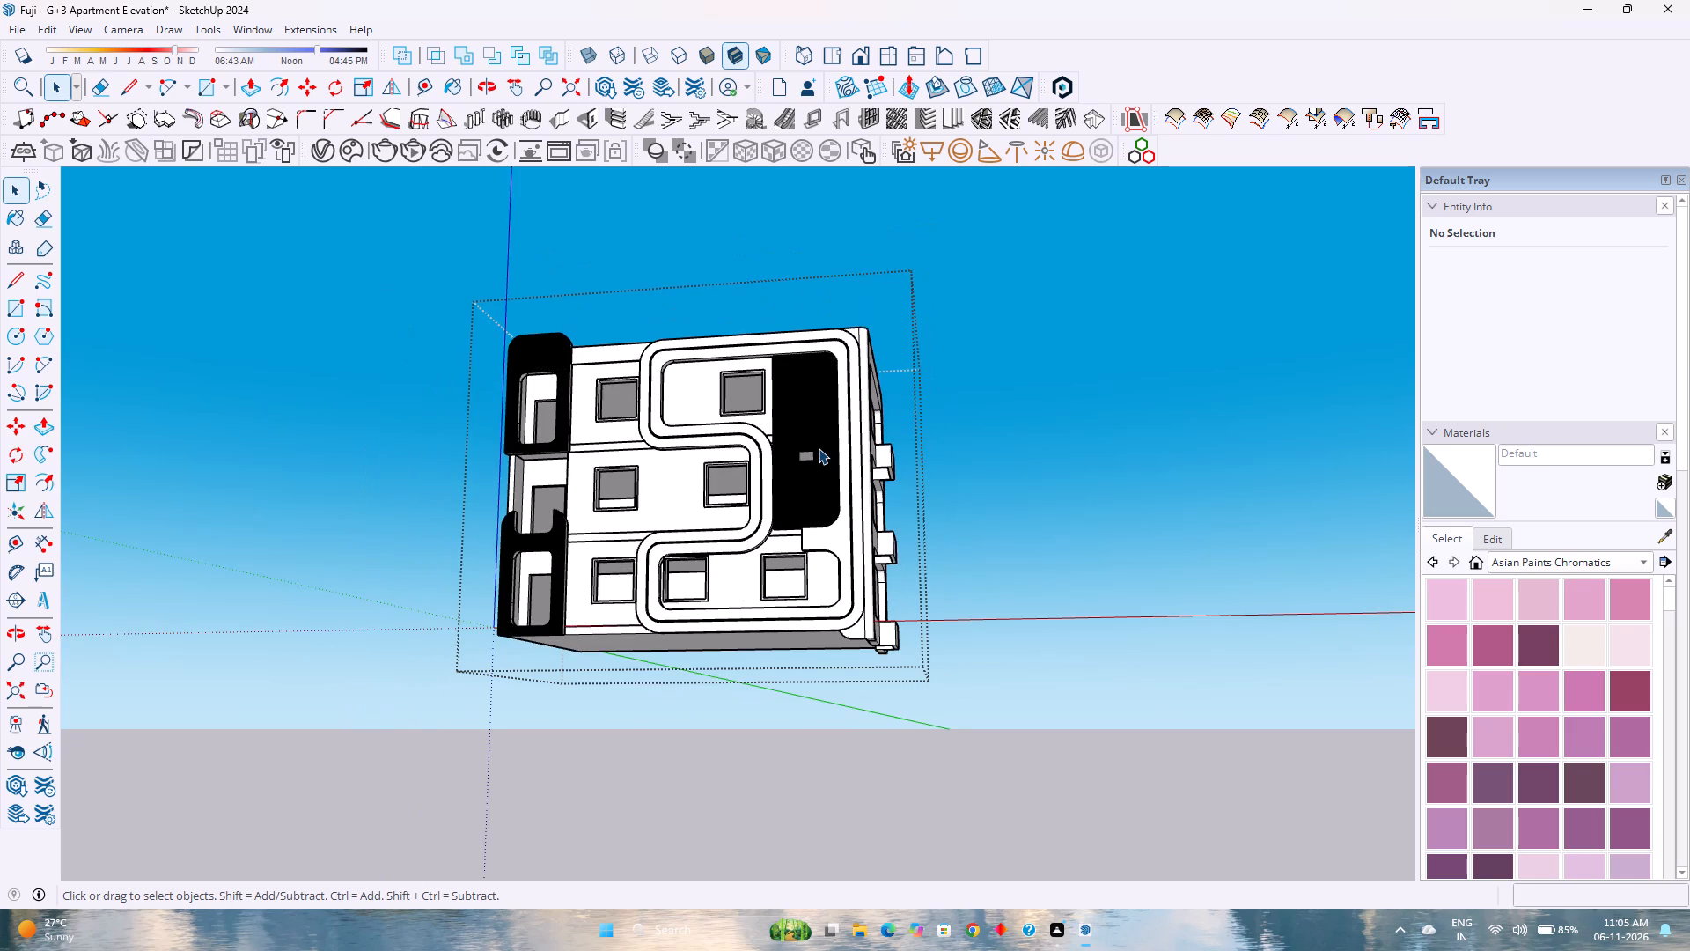
pyautogui.scroll(-4, 819, 448)
pyautogui.scroll(3, 819, 448)
pyautogui.scroll(-6, 823, 446)
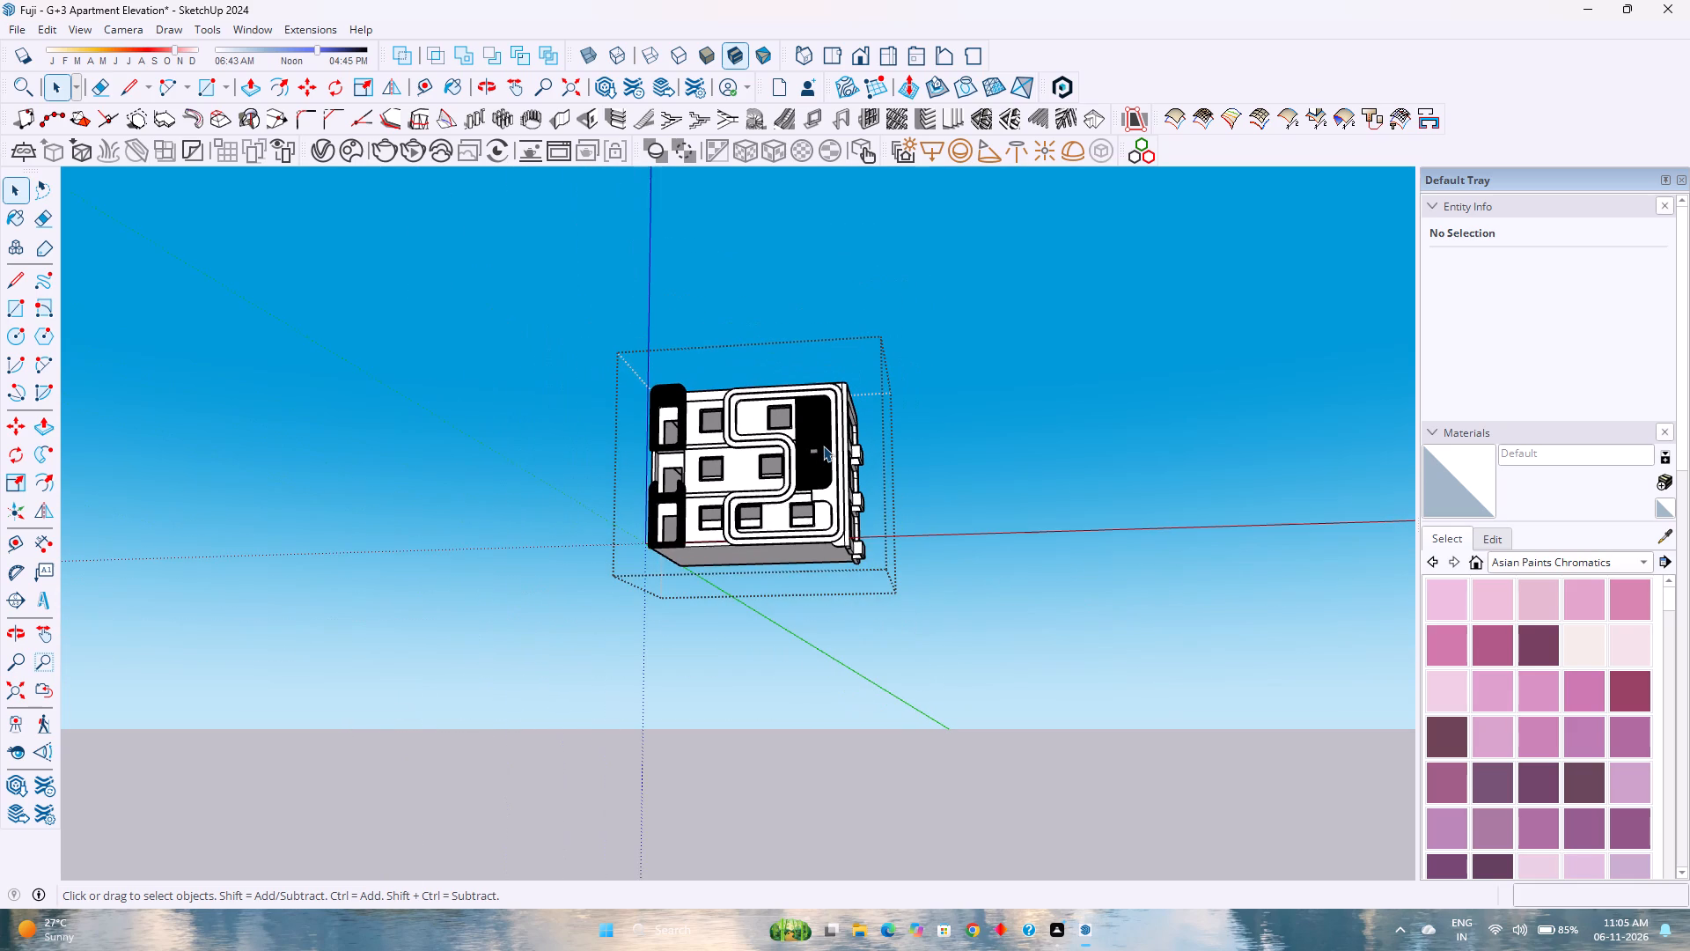
pyautogui.scroll(3, 823, 446)
pyautogui.scroll(-5, 823, 446)
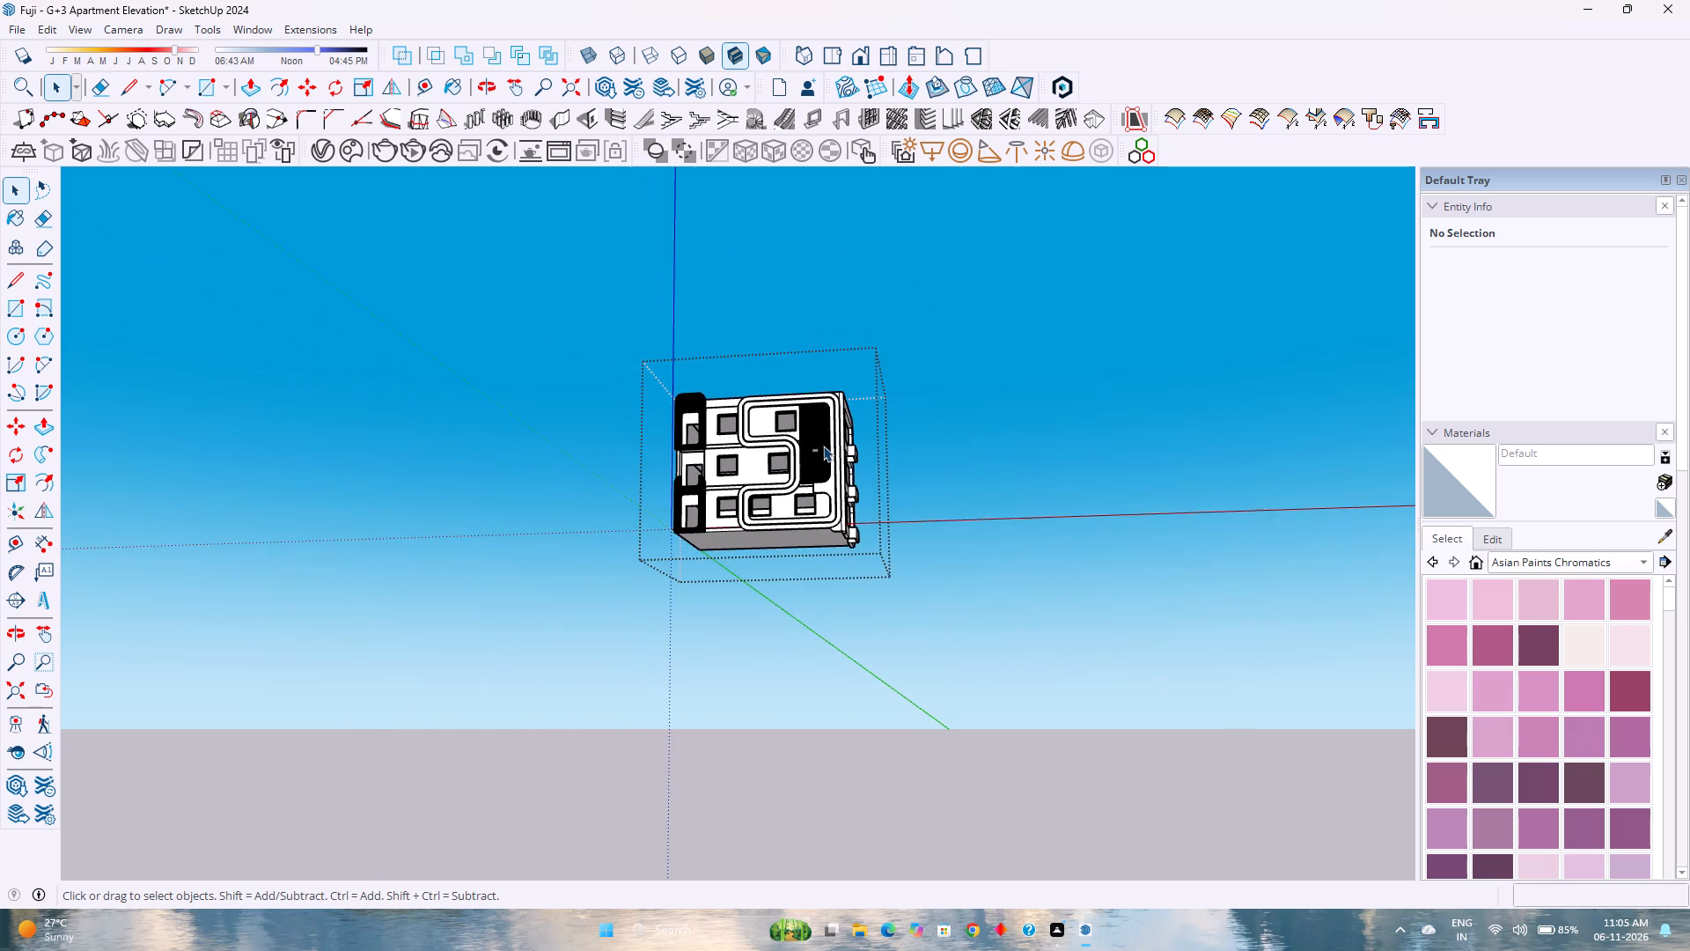
pyautogui.scroll(-8, 823, 446)
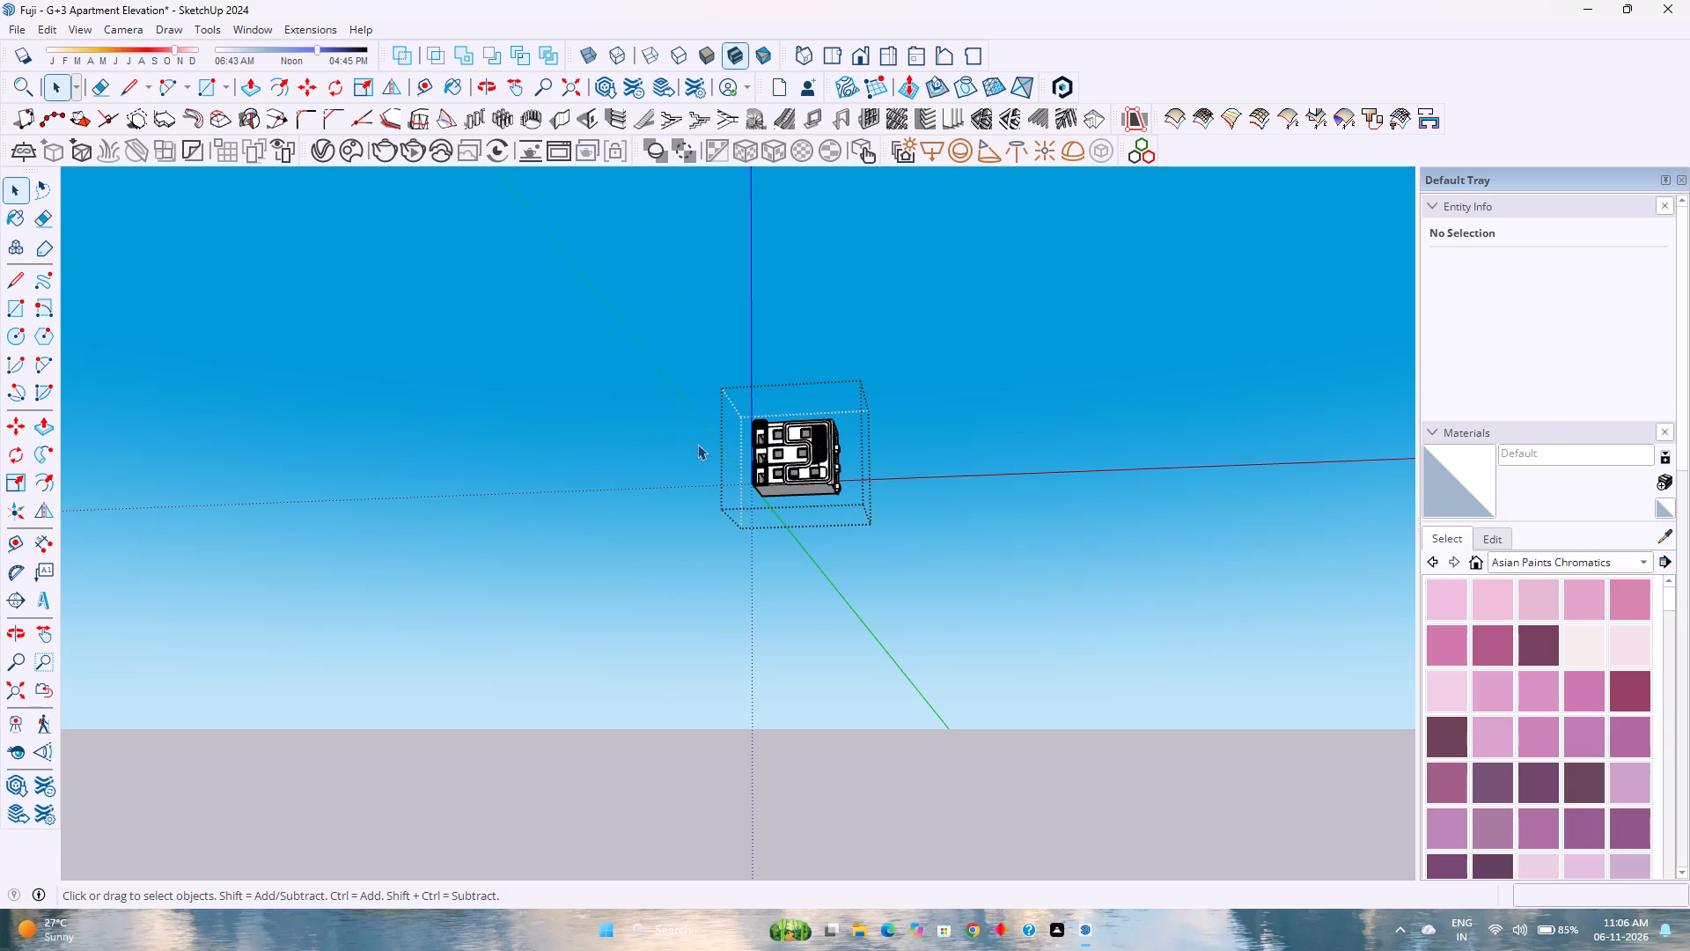
pyautogui.scroll(-3, 688, 445)
pyautogui.scroll(4, 688, 445)
pyautogui.scroll(7, 812, 441)
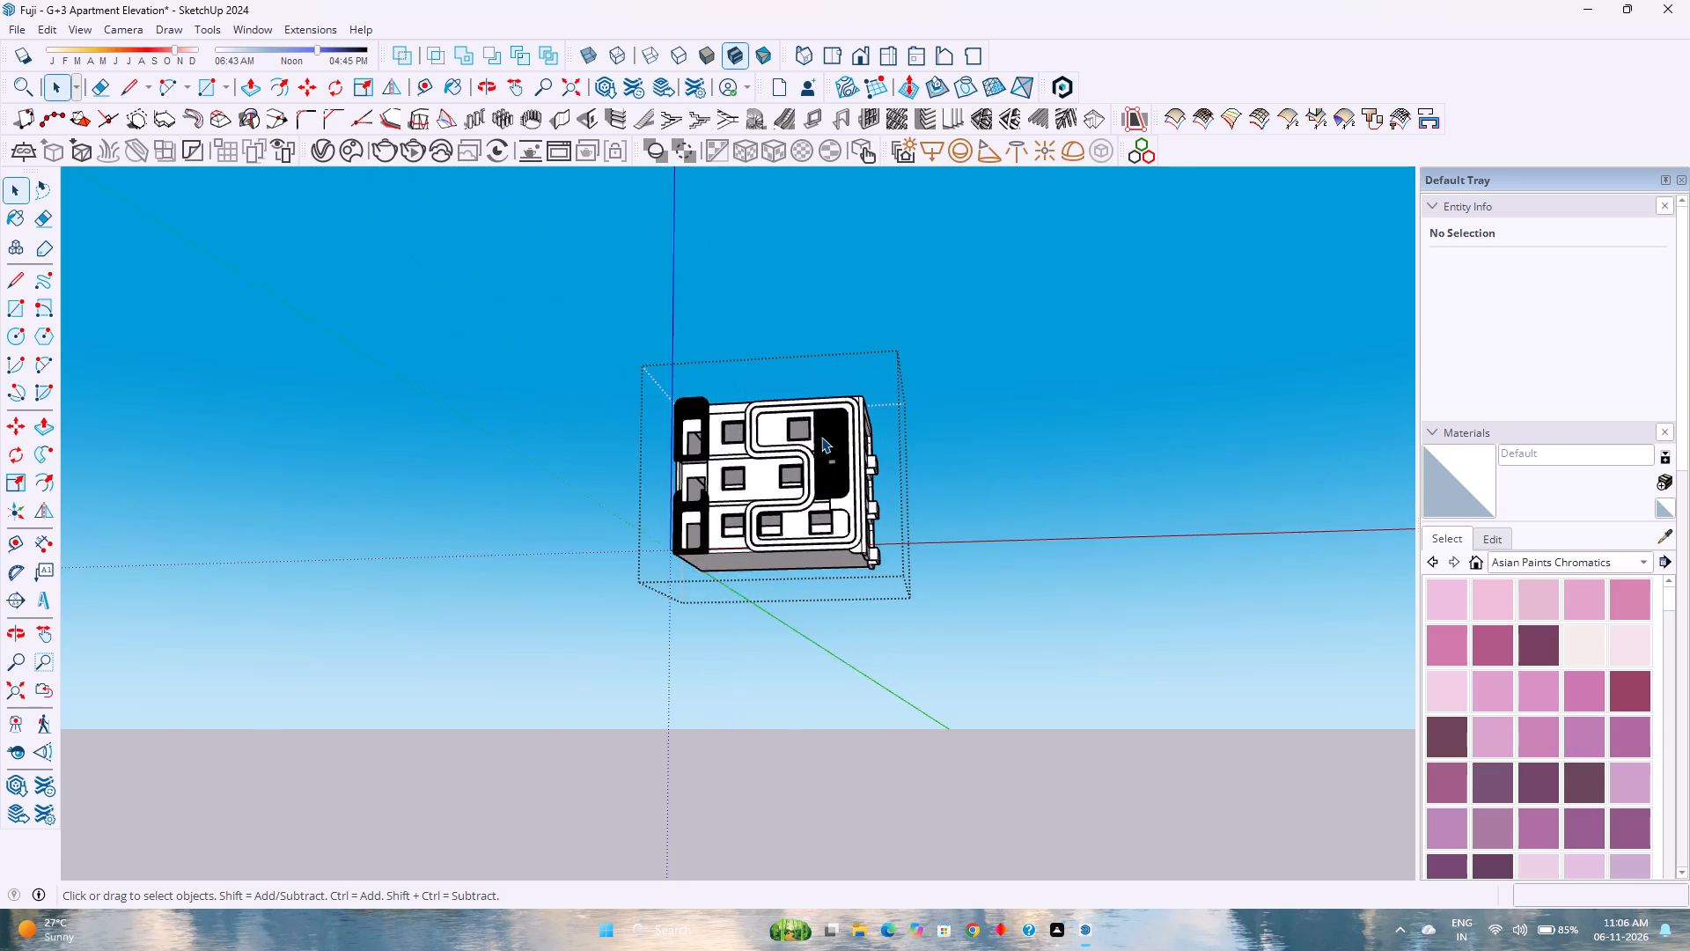
pyautogui.scroll(9, 821, 437)
# Examine the building's massing from above, facing the front facade, and from its corner at eye level and a low angle.
pyautogui.moveTo(832, 430); pyautogui.dragTo(674, 596, button='middle')
pyautogui.middleClick(672, 597)
pyautogui.scroll(3, 726, 528)
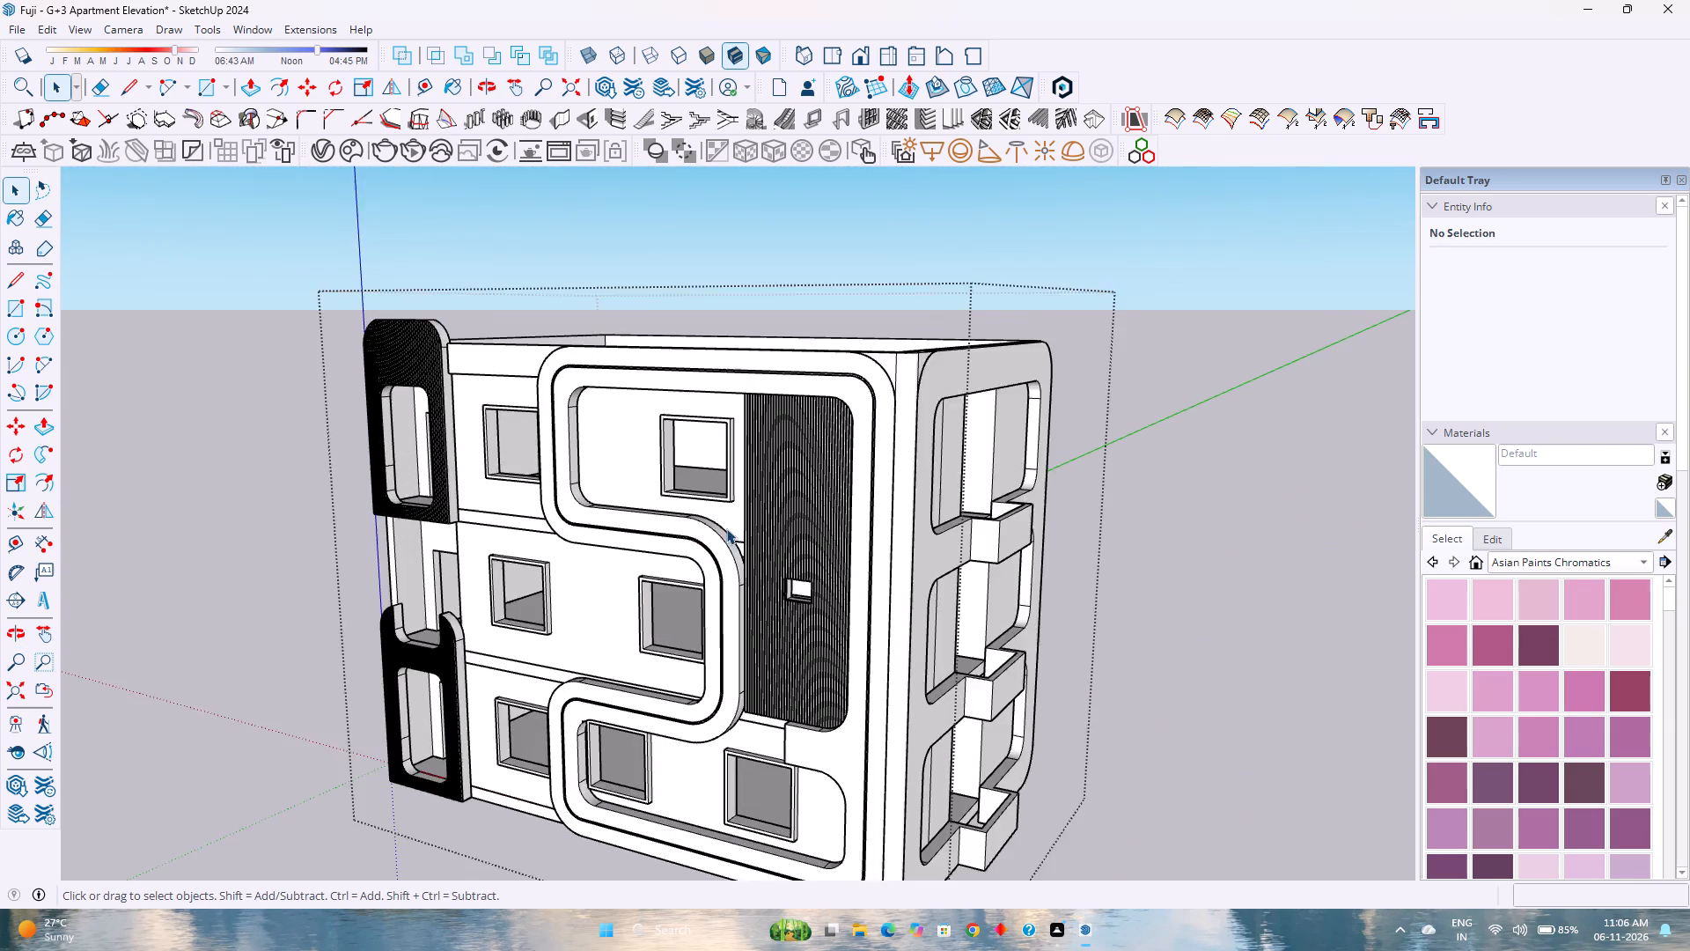
pyautogui.scroll(-2, 726, 528)
pyautogui.scroll(3, 726, 528)
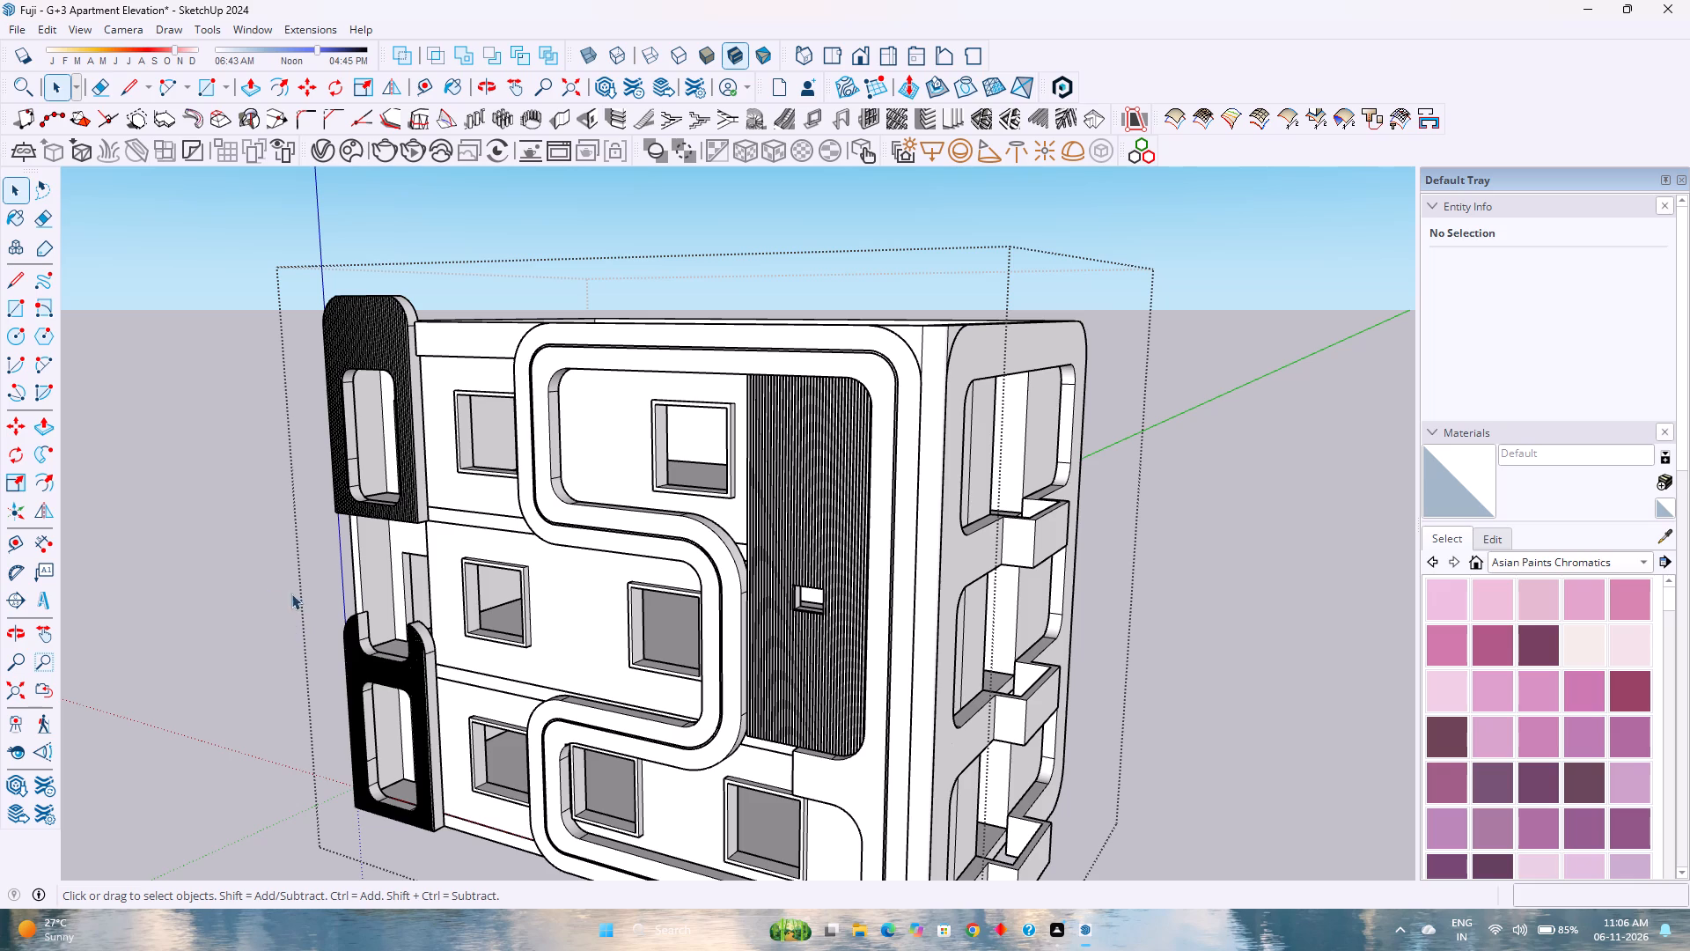
pyautogui.scroll(-4, 291, 597)
pyautogui.moveTo(369, 614); pyautogui.dragTo(577, 521, button='middle')
pyautogui.middleClick(582, 519)
pyautogui.scroll(-7, 582, 519)
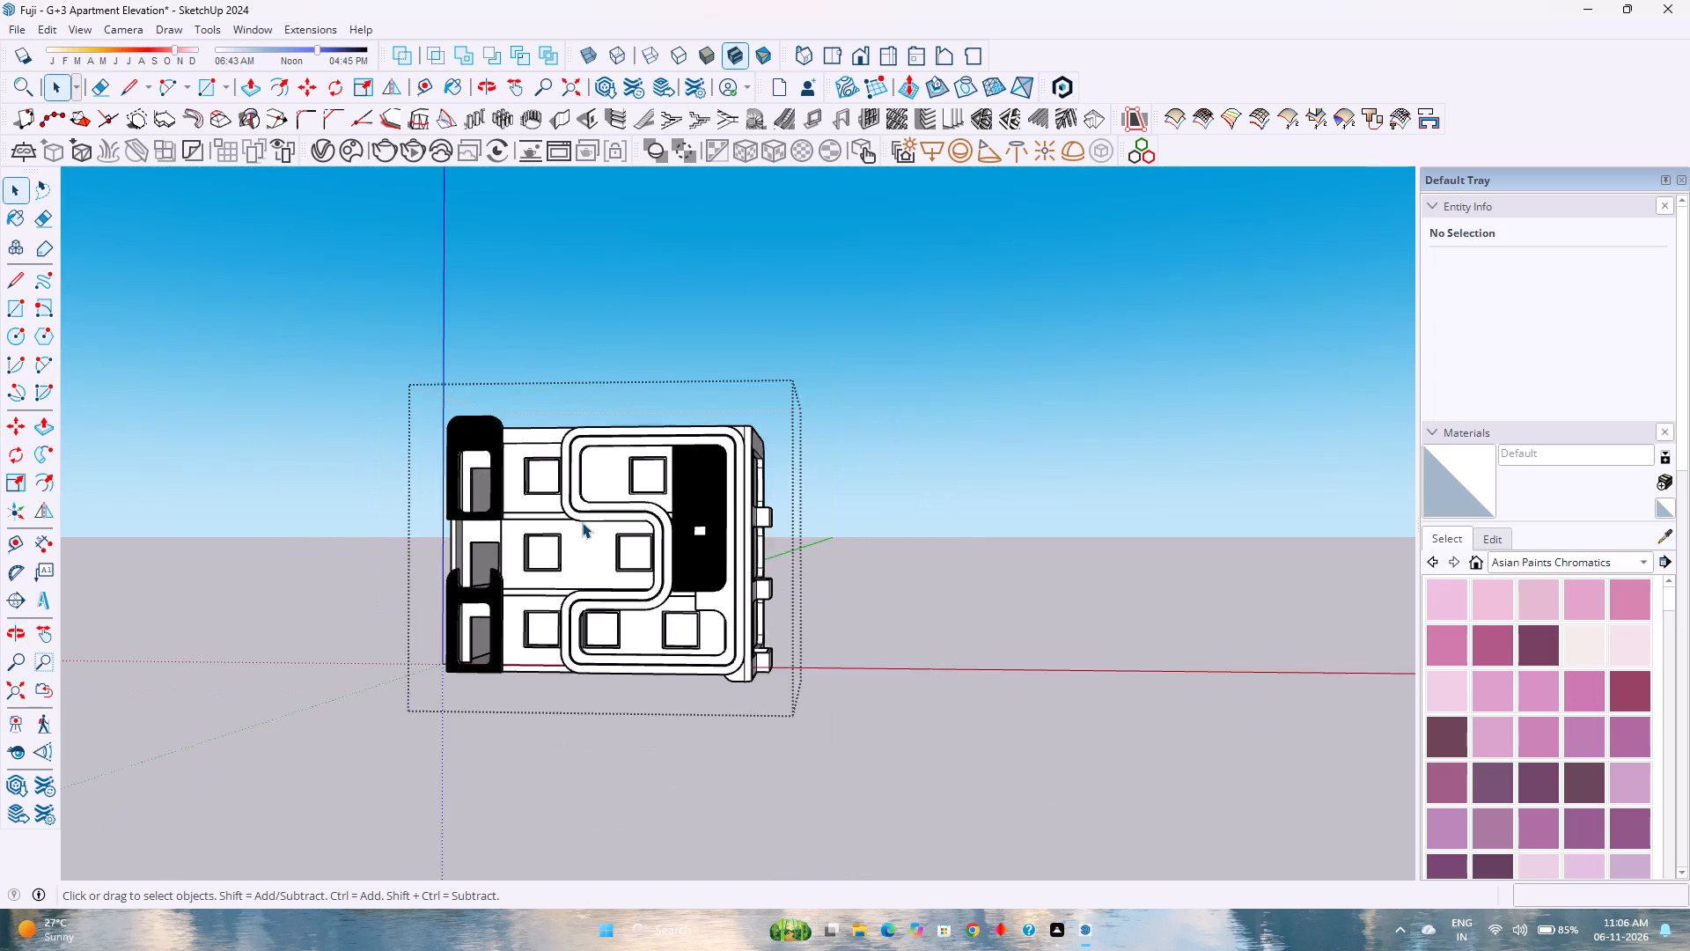
pyautogui.scroll(1, 582, 522)
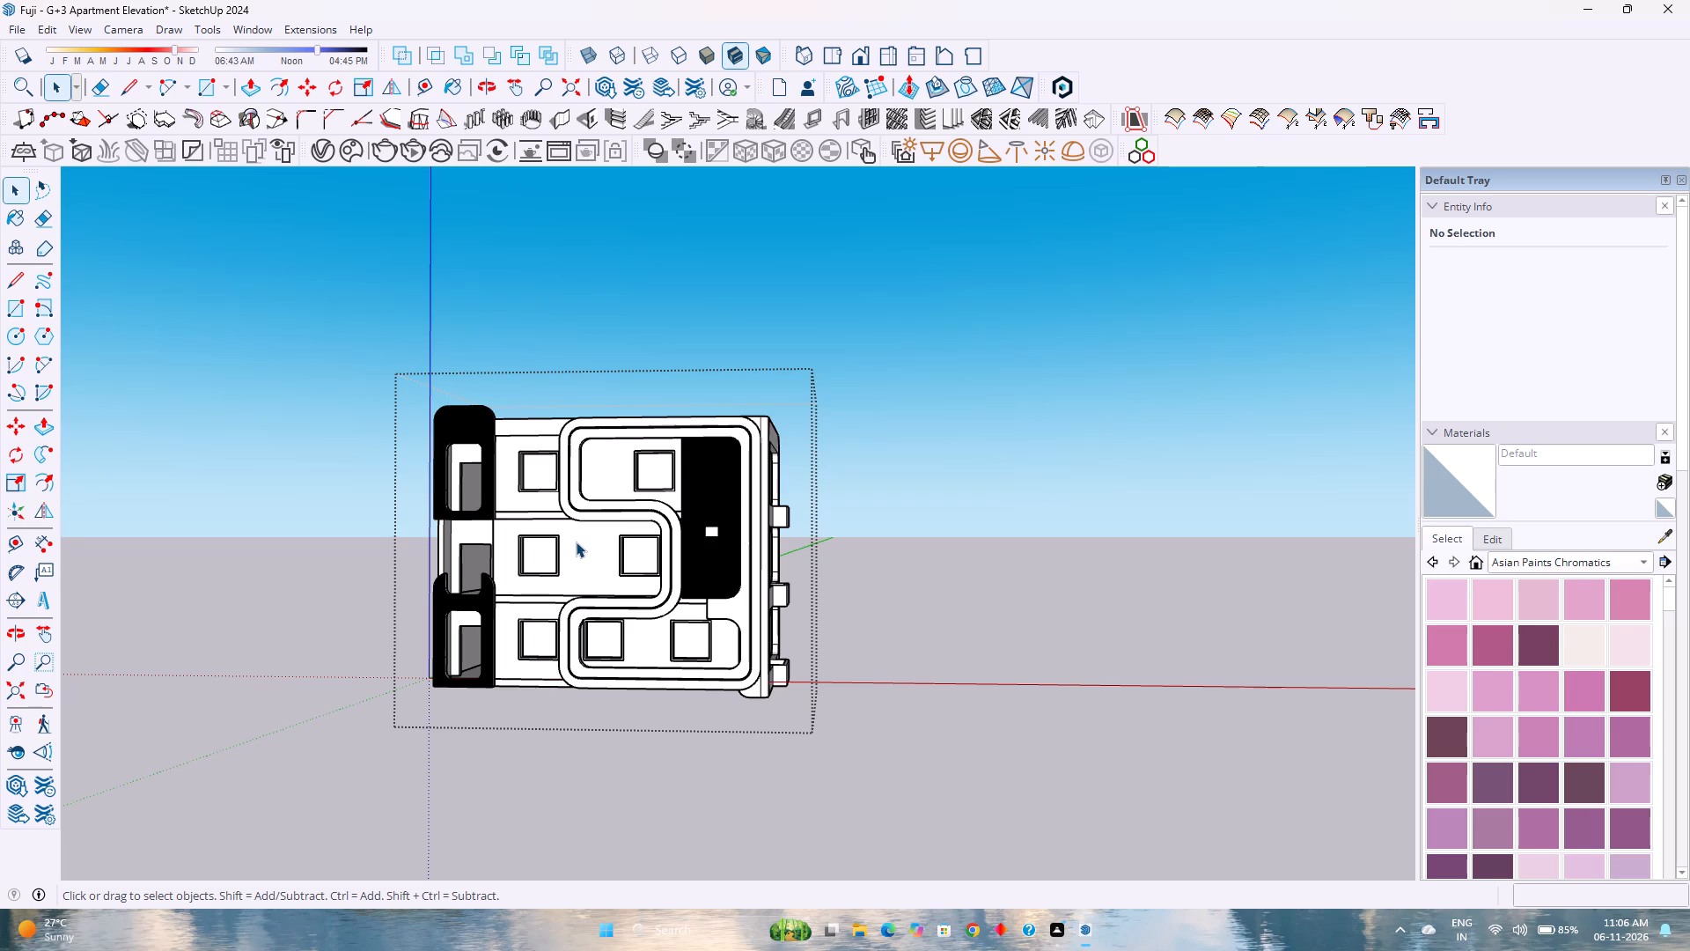
pyautogui.scroll(-3, 576, 542)
pyautogui.scroll(3, 576, 542)
pyautogui.scroll(-3, 576, 542)
pyautogui.scroll(3, 564, 547)
pyautogui.scroll(-3, 564, 547)
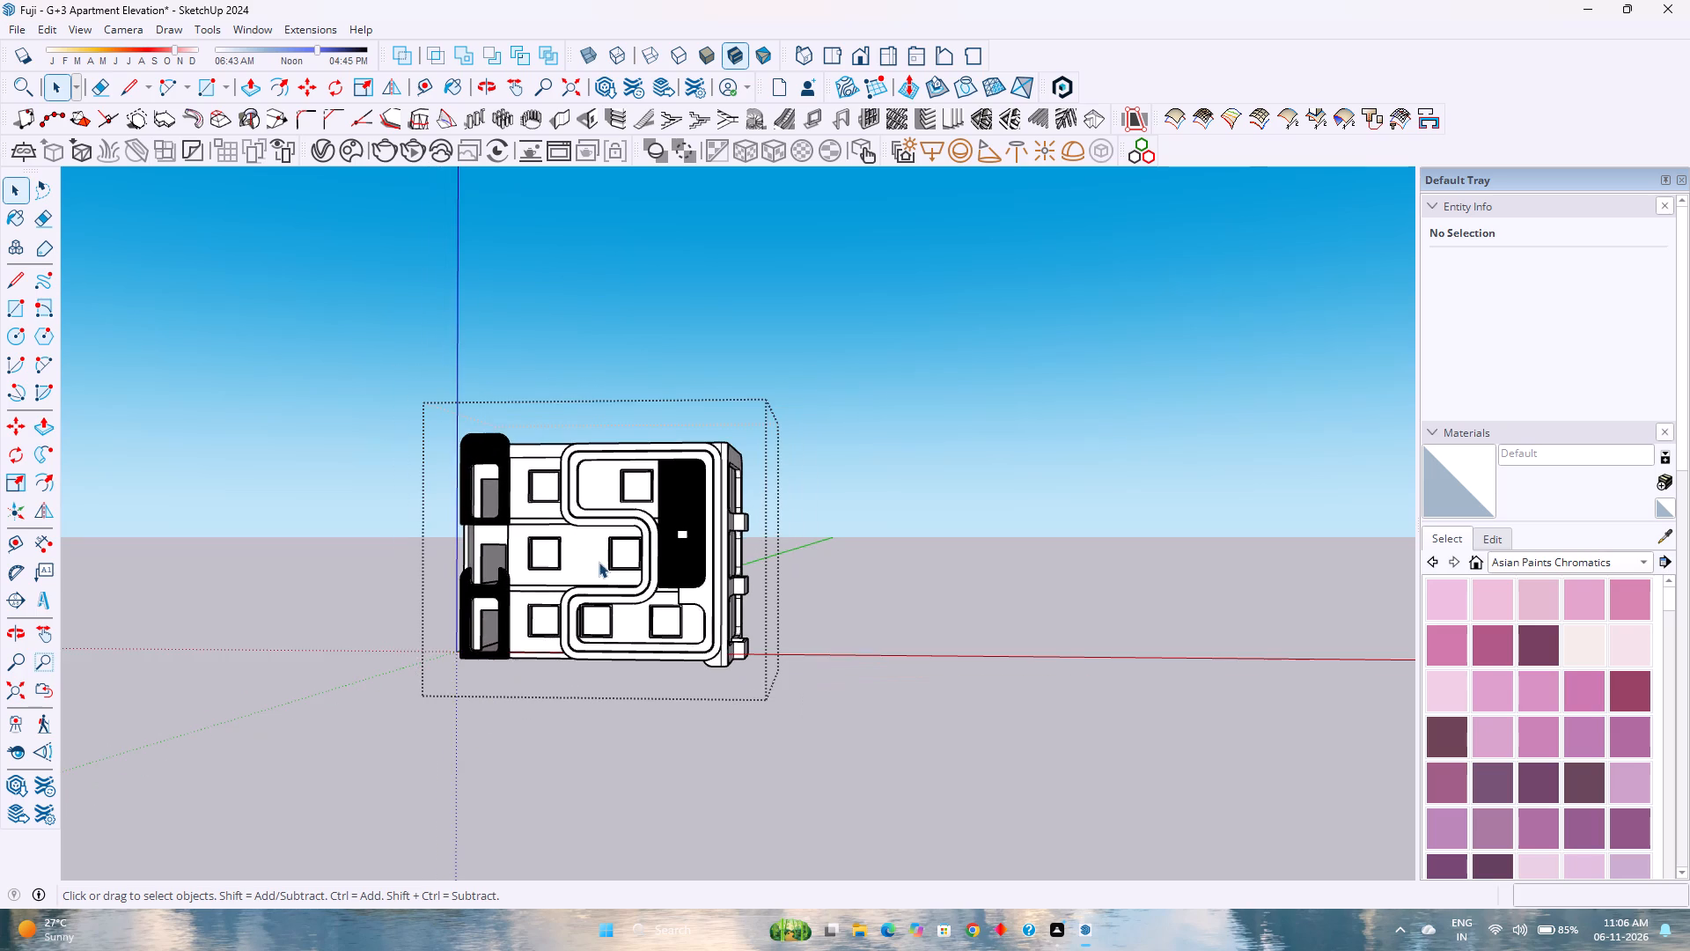
pyautogui.moveTo(602, 562); pyautogui.dragTo(350, 590, button='middle')
pyautogui.middleClick(350, 590)
pyautogui.scroll(2, 523, 516)
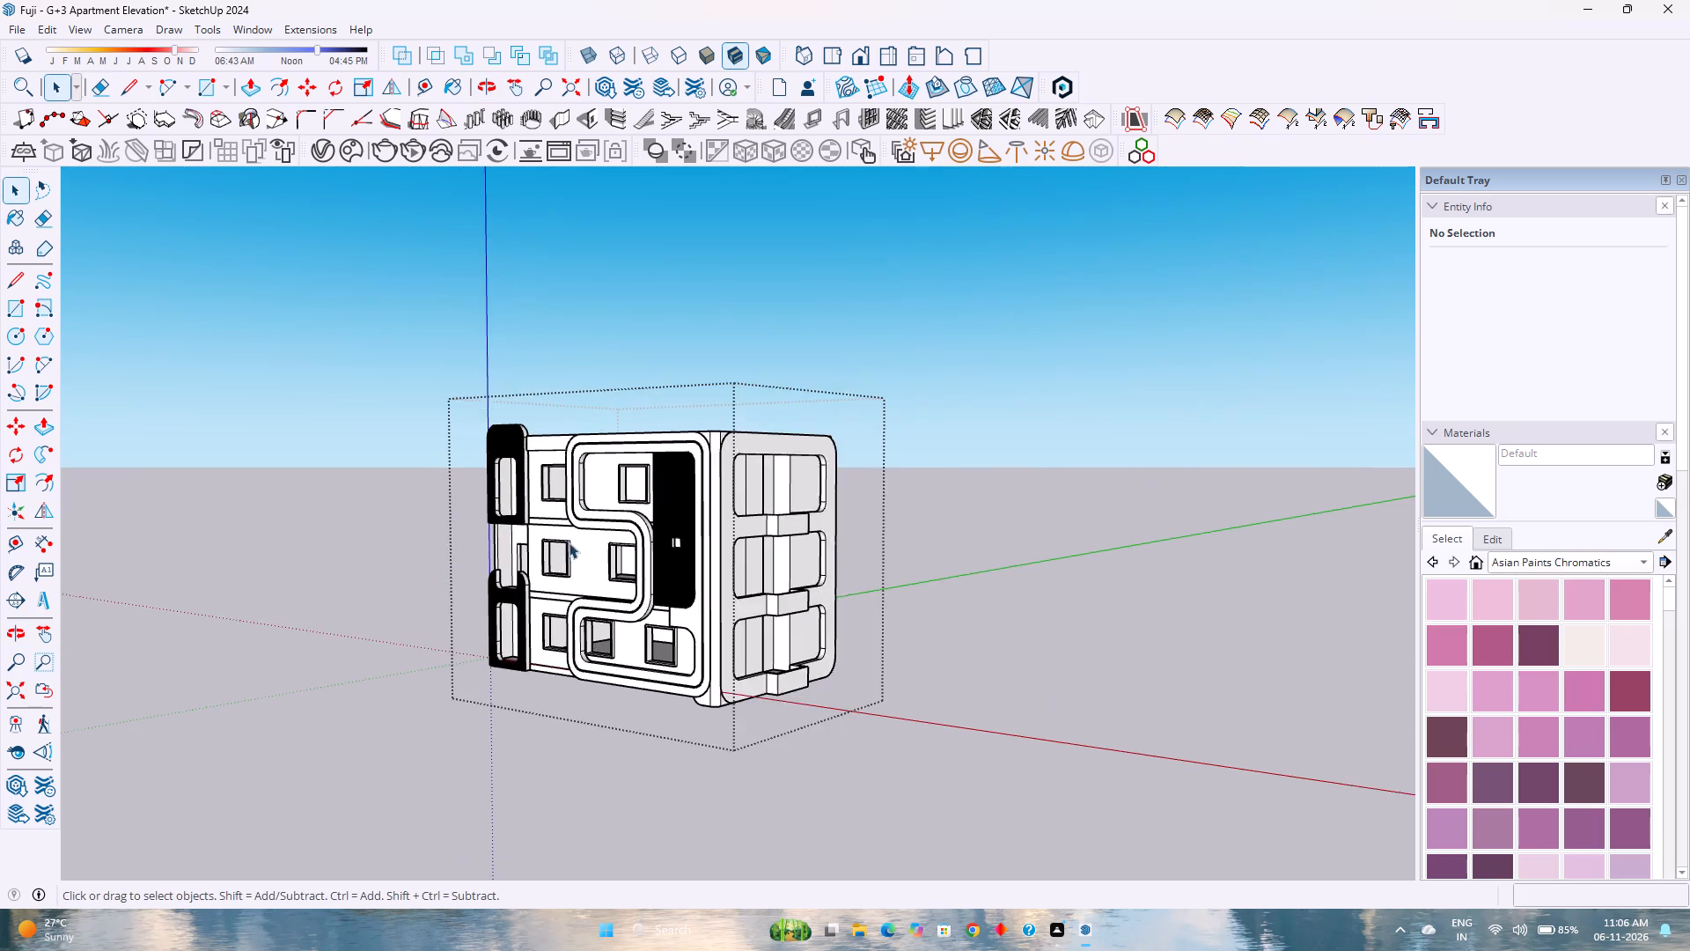
pyautogui.scroll(2, 583, 564)
pyautogui.moveTo(583, 564); pyautogui.dragTo(657, 481, button='middle')
pyautogui.middleClick(657, 481)
pyautogui.scroll(-3, 659, 481)
pyautogui.scroll(2, 658, 484)
pyautogui.scroll(-1, 658, 485)
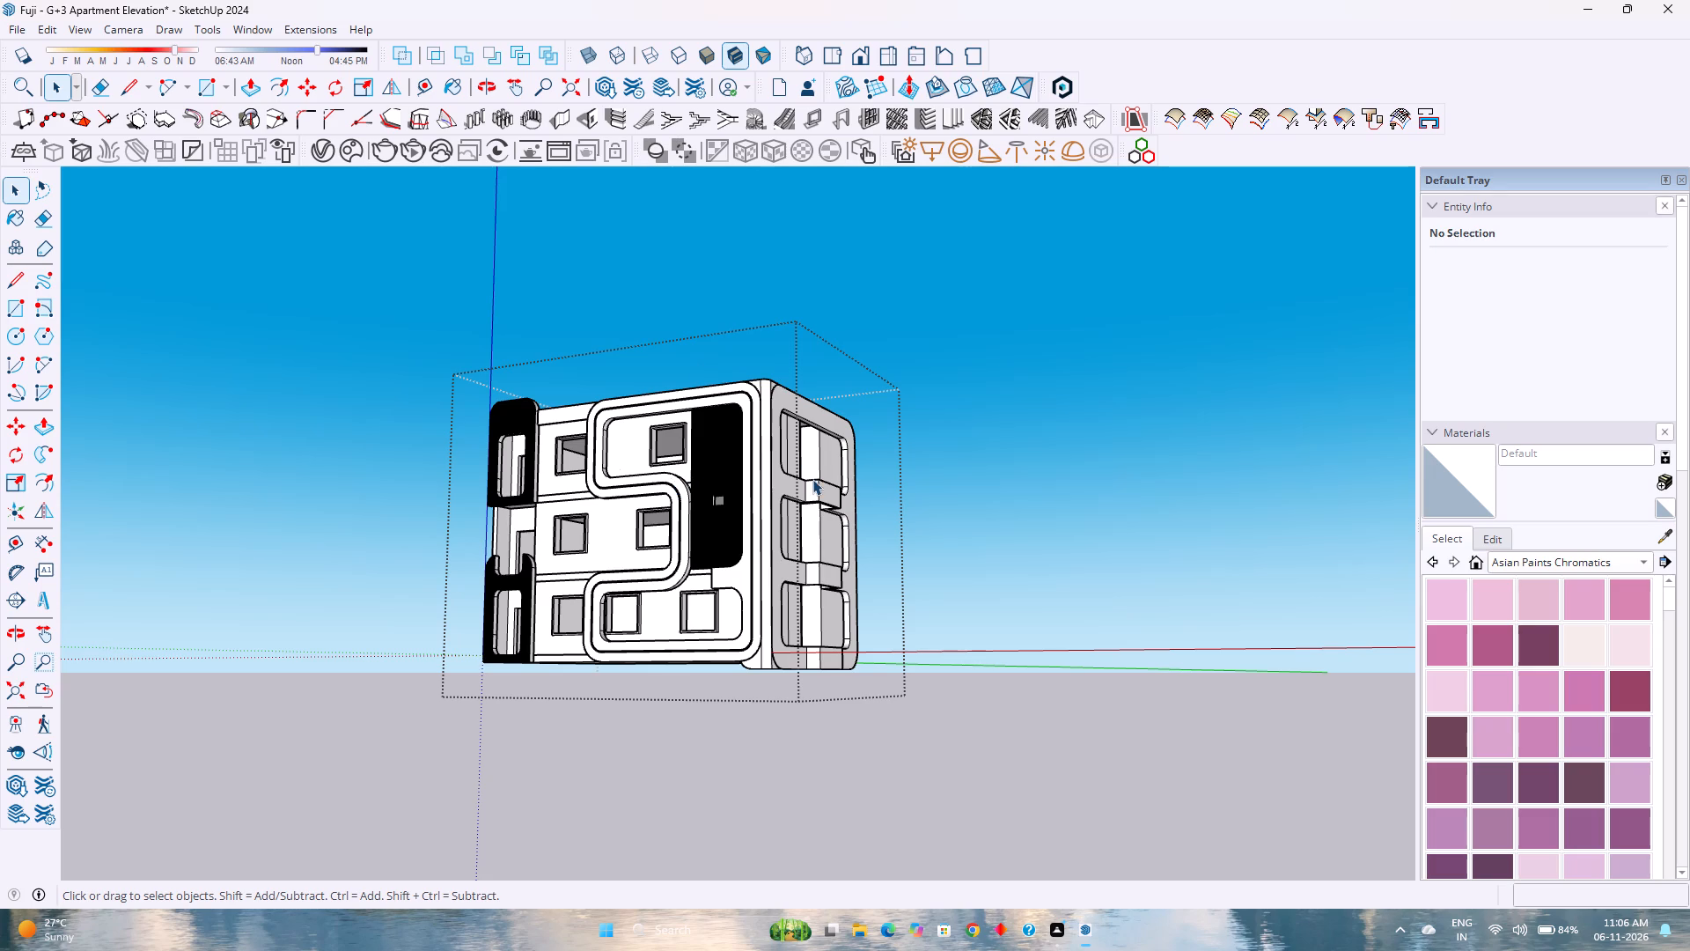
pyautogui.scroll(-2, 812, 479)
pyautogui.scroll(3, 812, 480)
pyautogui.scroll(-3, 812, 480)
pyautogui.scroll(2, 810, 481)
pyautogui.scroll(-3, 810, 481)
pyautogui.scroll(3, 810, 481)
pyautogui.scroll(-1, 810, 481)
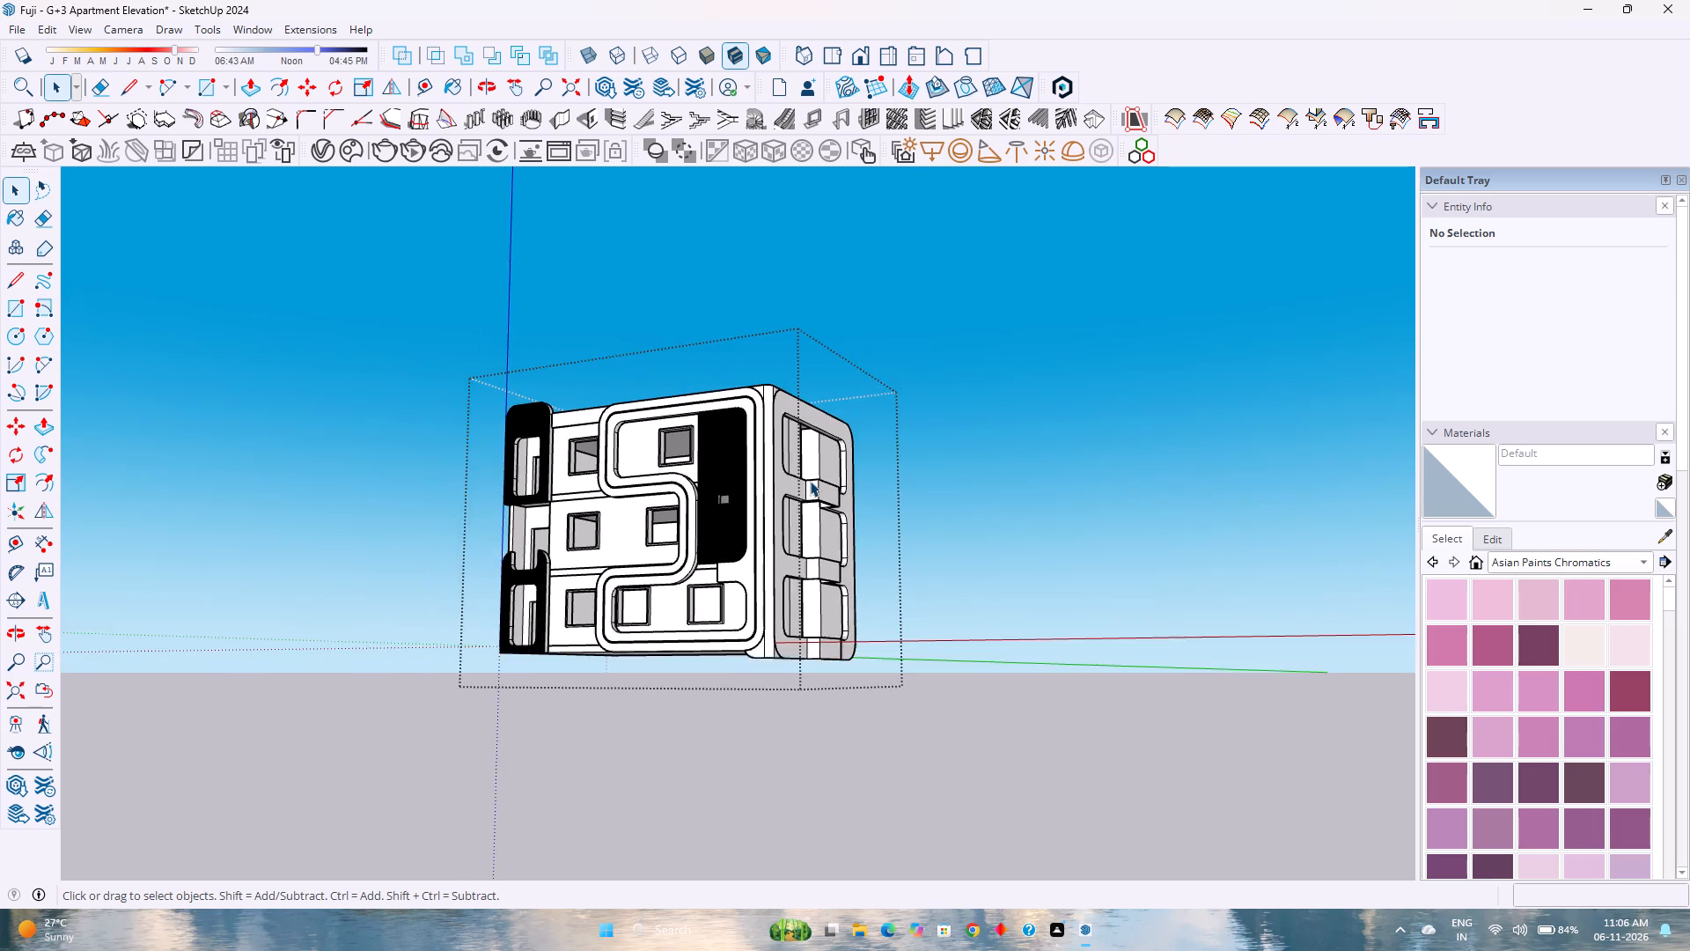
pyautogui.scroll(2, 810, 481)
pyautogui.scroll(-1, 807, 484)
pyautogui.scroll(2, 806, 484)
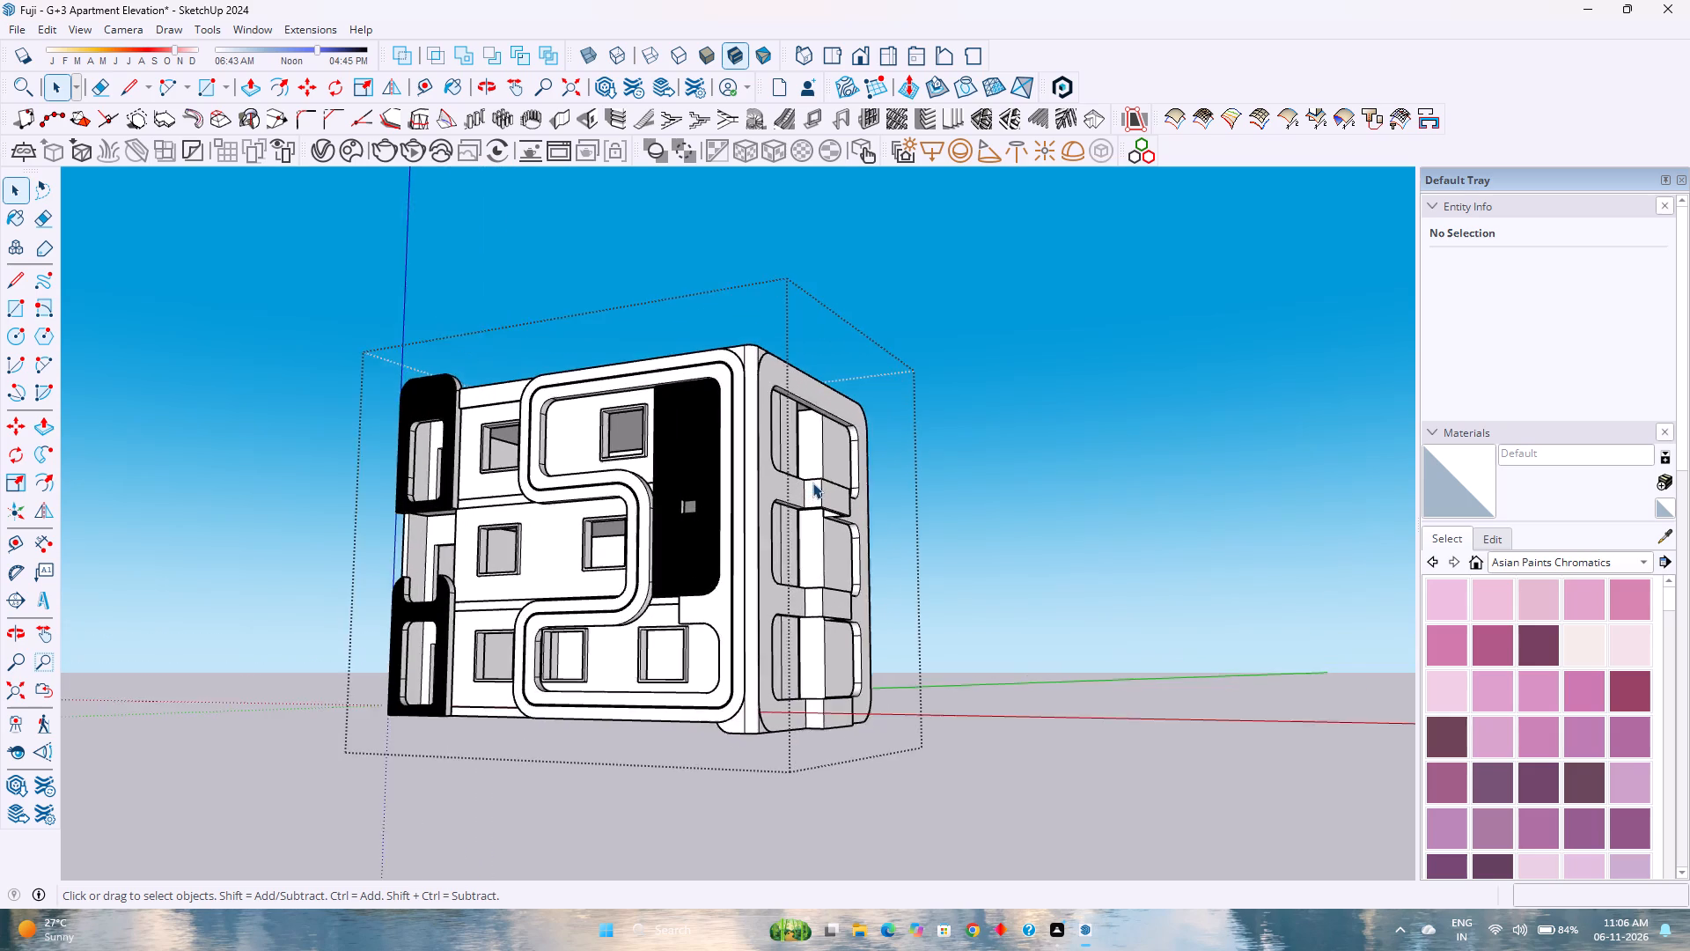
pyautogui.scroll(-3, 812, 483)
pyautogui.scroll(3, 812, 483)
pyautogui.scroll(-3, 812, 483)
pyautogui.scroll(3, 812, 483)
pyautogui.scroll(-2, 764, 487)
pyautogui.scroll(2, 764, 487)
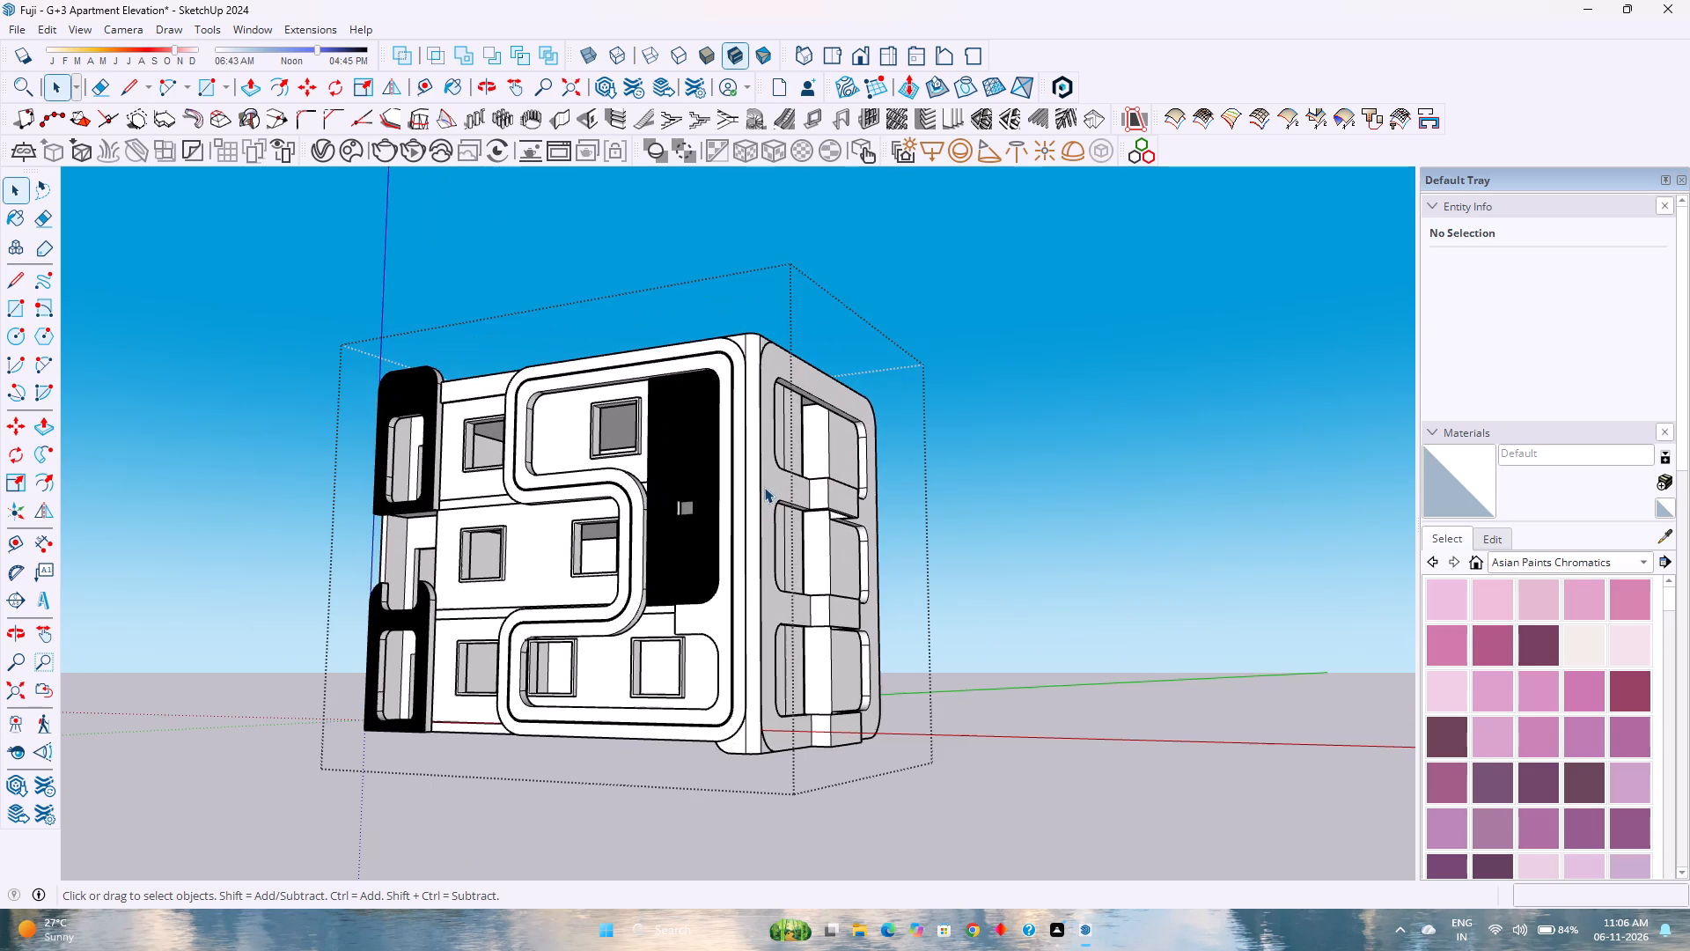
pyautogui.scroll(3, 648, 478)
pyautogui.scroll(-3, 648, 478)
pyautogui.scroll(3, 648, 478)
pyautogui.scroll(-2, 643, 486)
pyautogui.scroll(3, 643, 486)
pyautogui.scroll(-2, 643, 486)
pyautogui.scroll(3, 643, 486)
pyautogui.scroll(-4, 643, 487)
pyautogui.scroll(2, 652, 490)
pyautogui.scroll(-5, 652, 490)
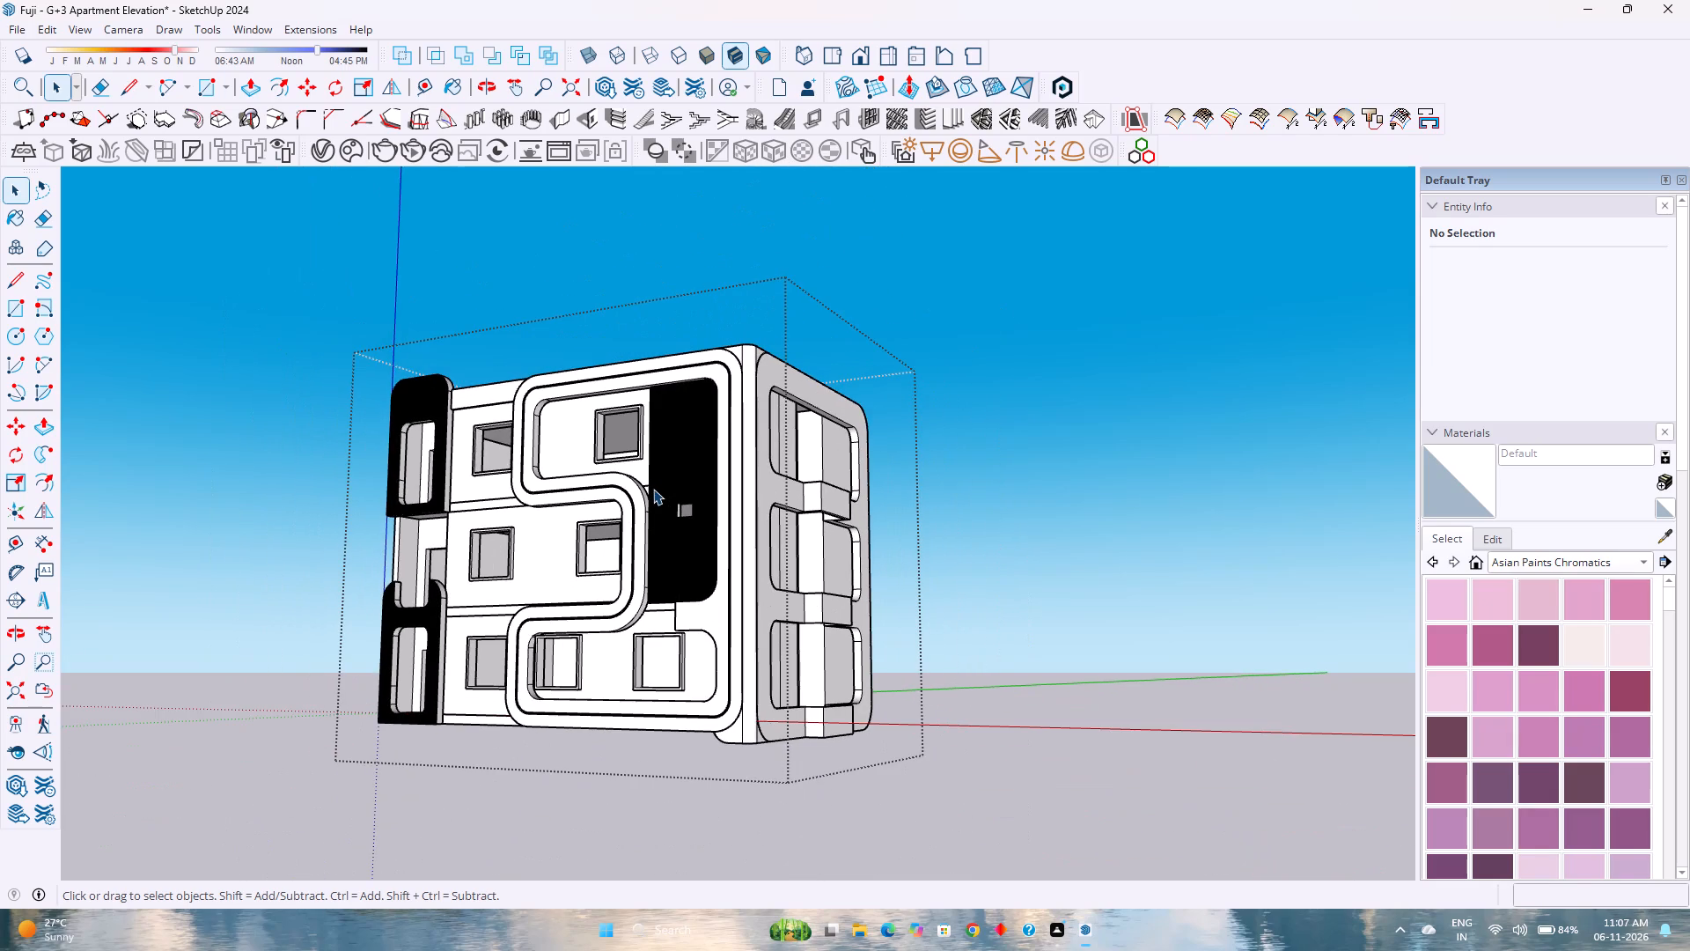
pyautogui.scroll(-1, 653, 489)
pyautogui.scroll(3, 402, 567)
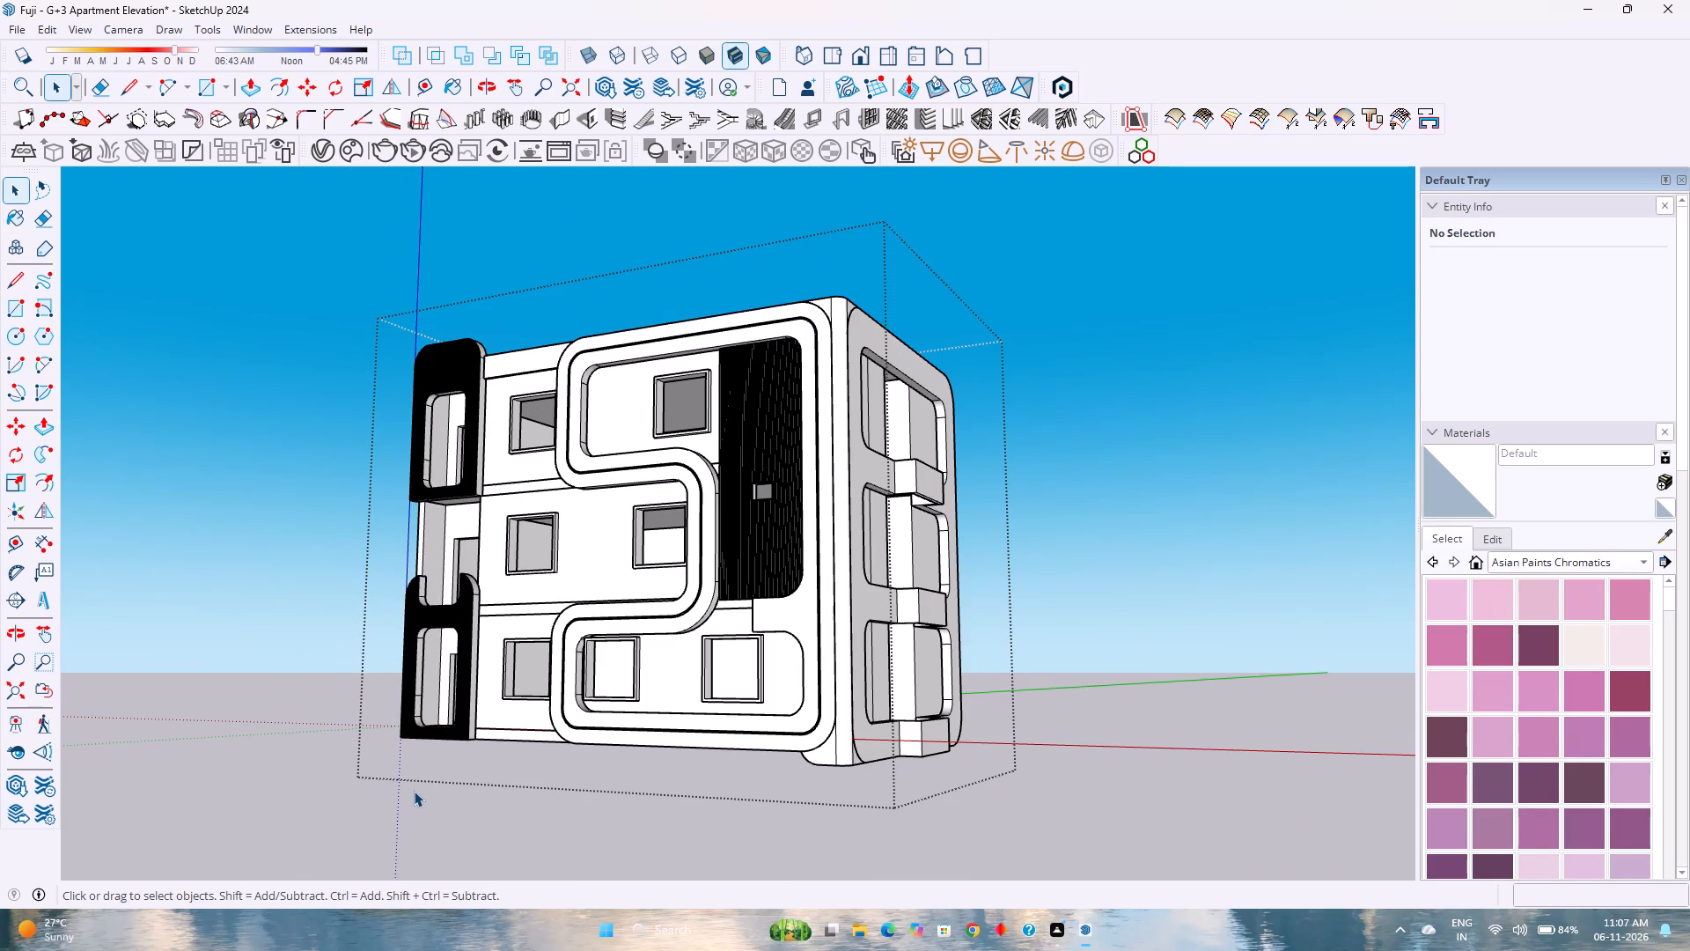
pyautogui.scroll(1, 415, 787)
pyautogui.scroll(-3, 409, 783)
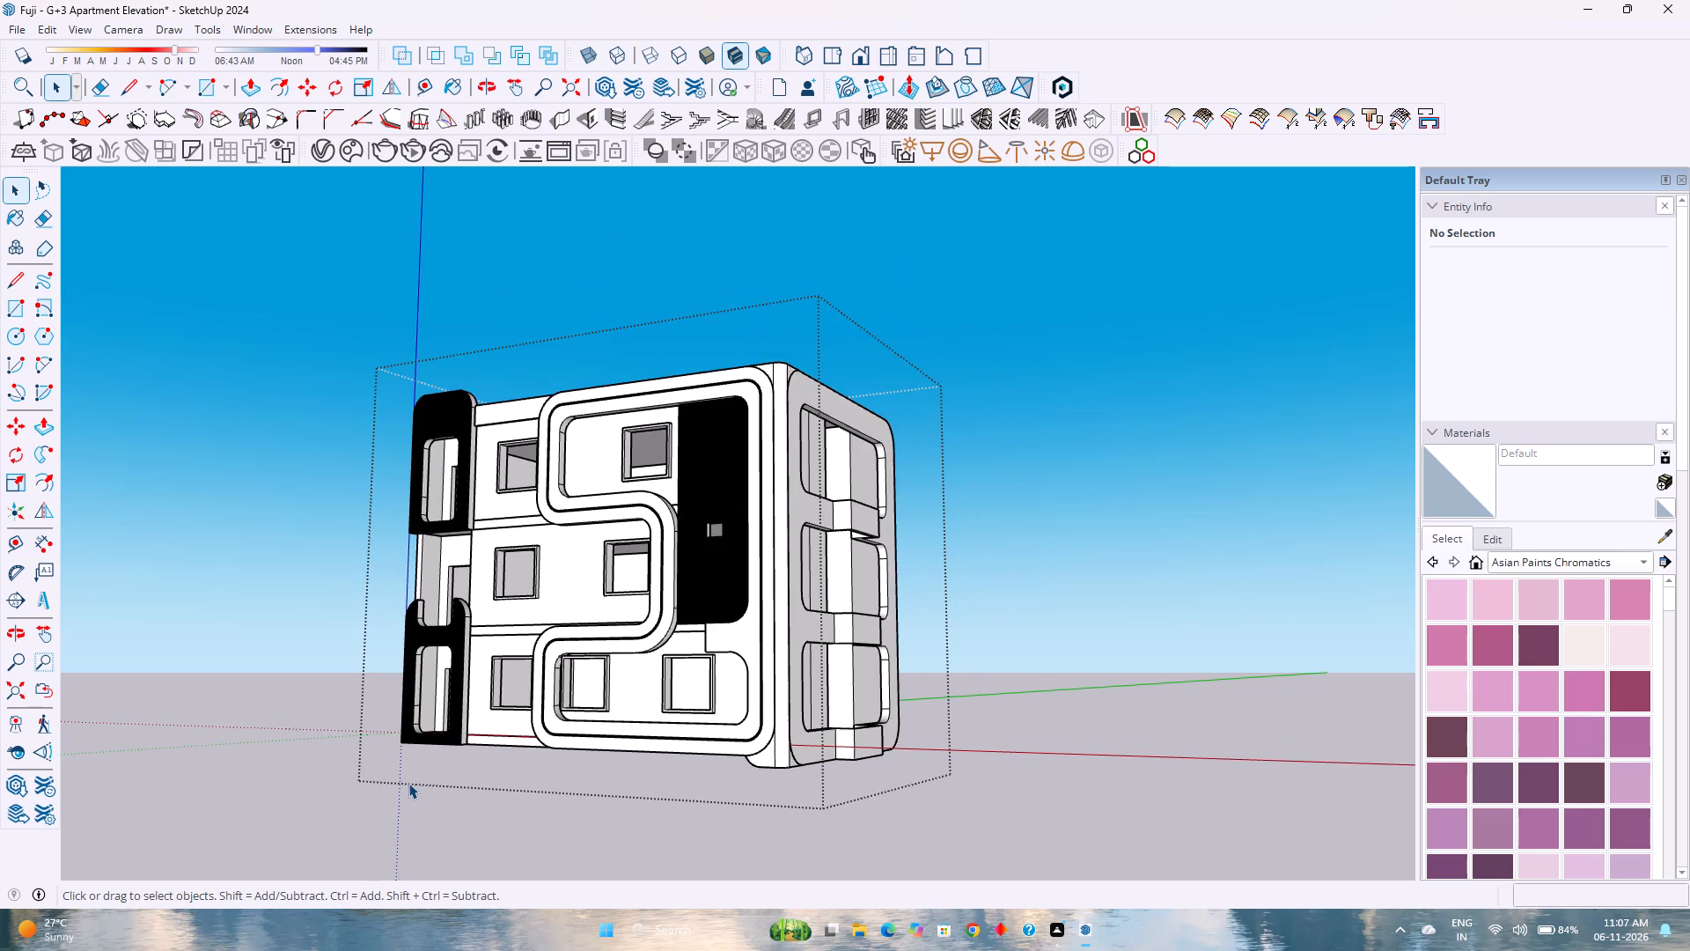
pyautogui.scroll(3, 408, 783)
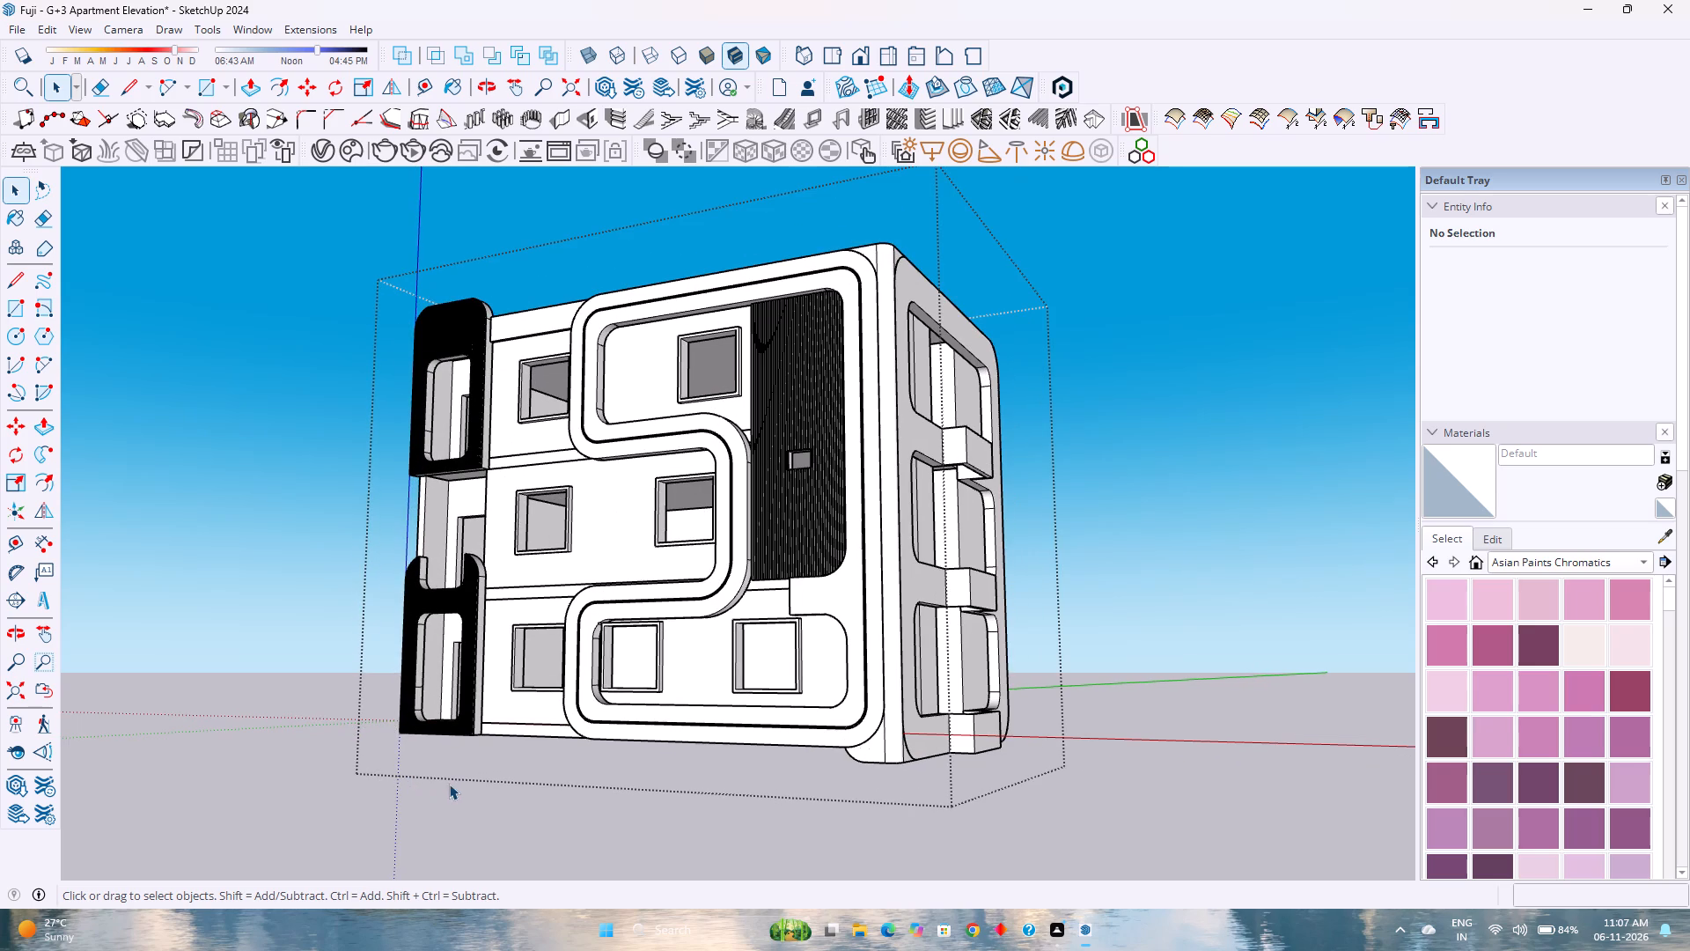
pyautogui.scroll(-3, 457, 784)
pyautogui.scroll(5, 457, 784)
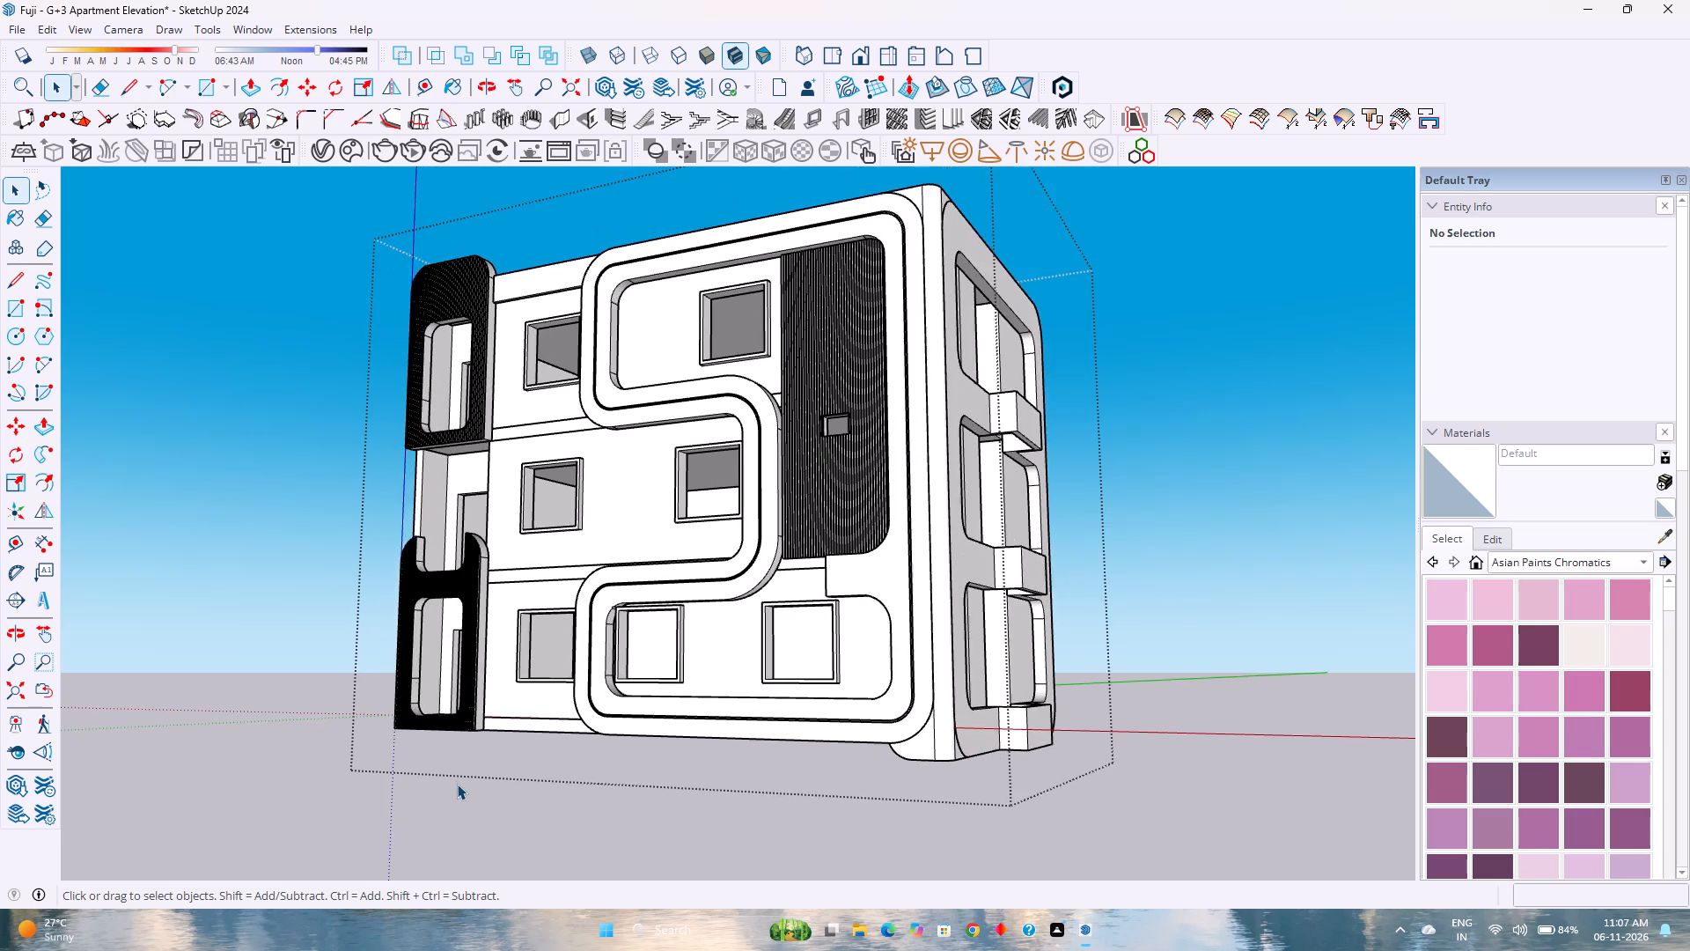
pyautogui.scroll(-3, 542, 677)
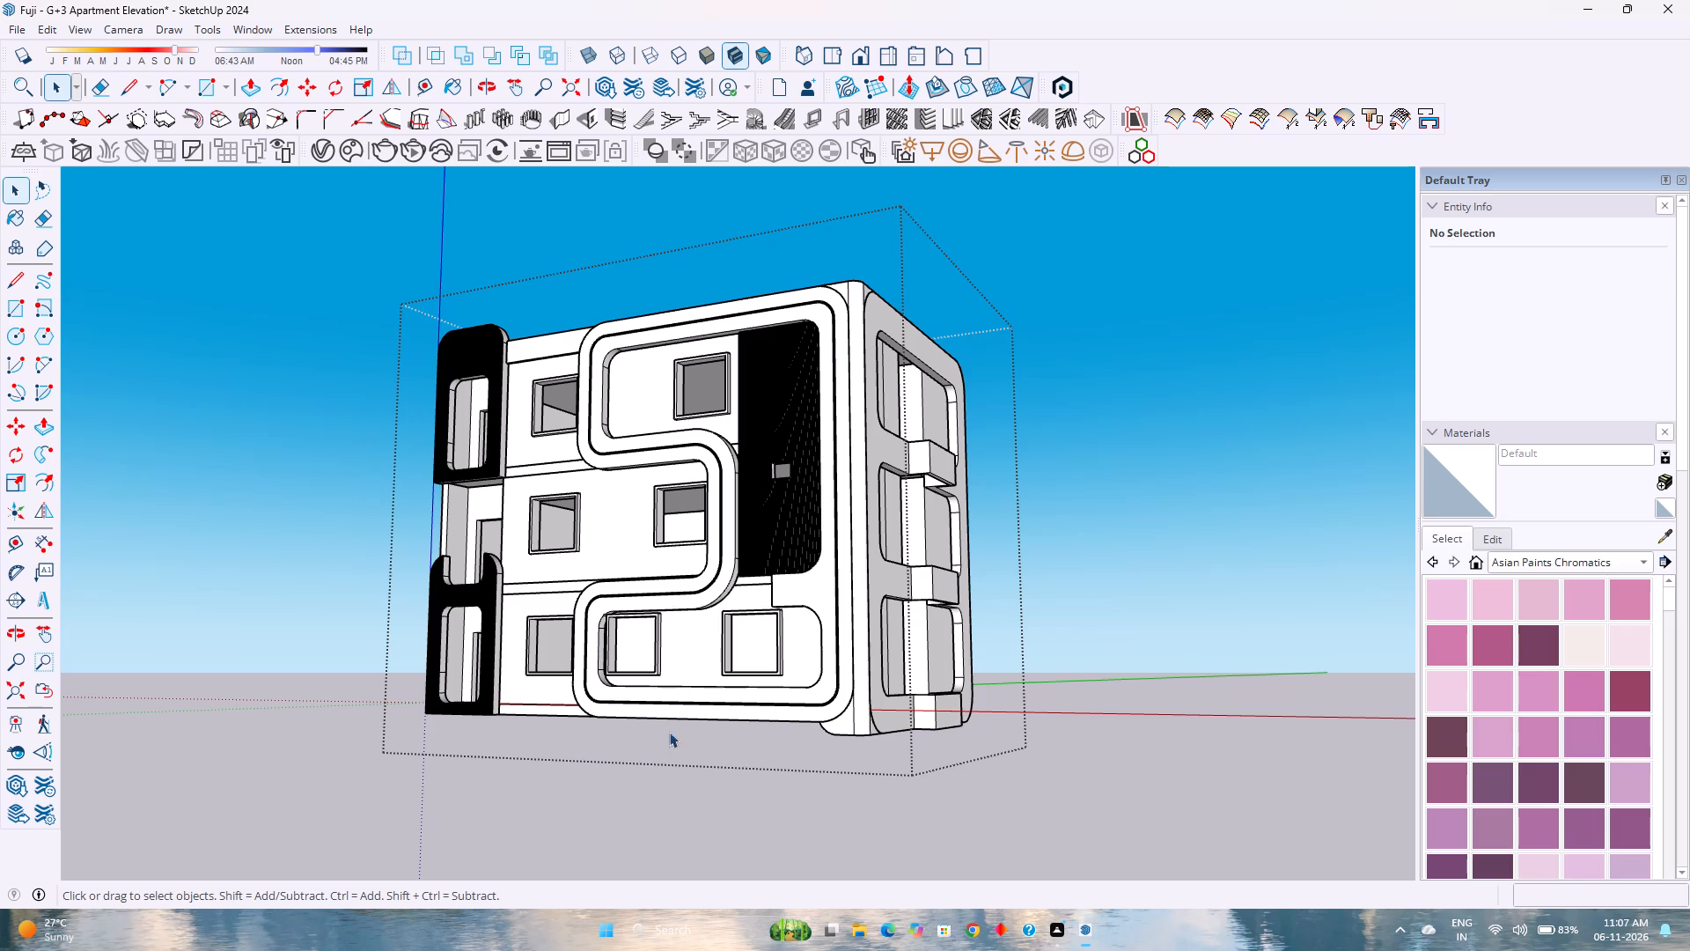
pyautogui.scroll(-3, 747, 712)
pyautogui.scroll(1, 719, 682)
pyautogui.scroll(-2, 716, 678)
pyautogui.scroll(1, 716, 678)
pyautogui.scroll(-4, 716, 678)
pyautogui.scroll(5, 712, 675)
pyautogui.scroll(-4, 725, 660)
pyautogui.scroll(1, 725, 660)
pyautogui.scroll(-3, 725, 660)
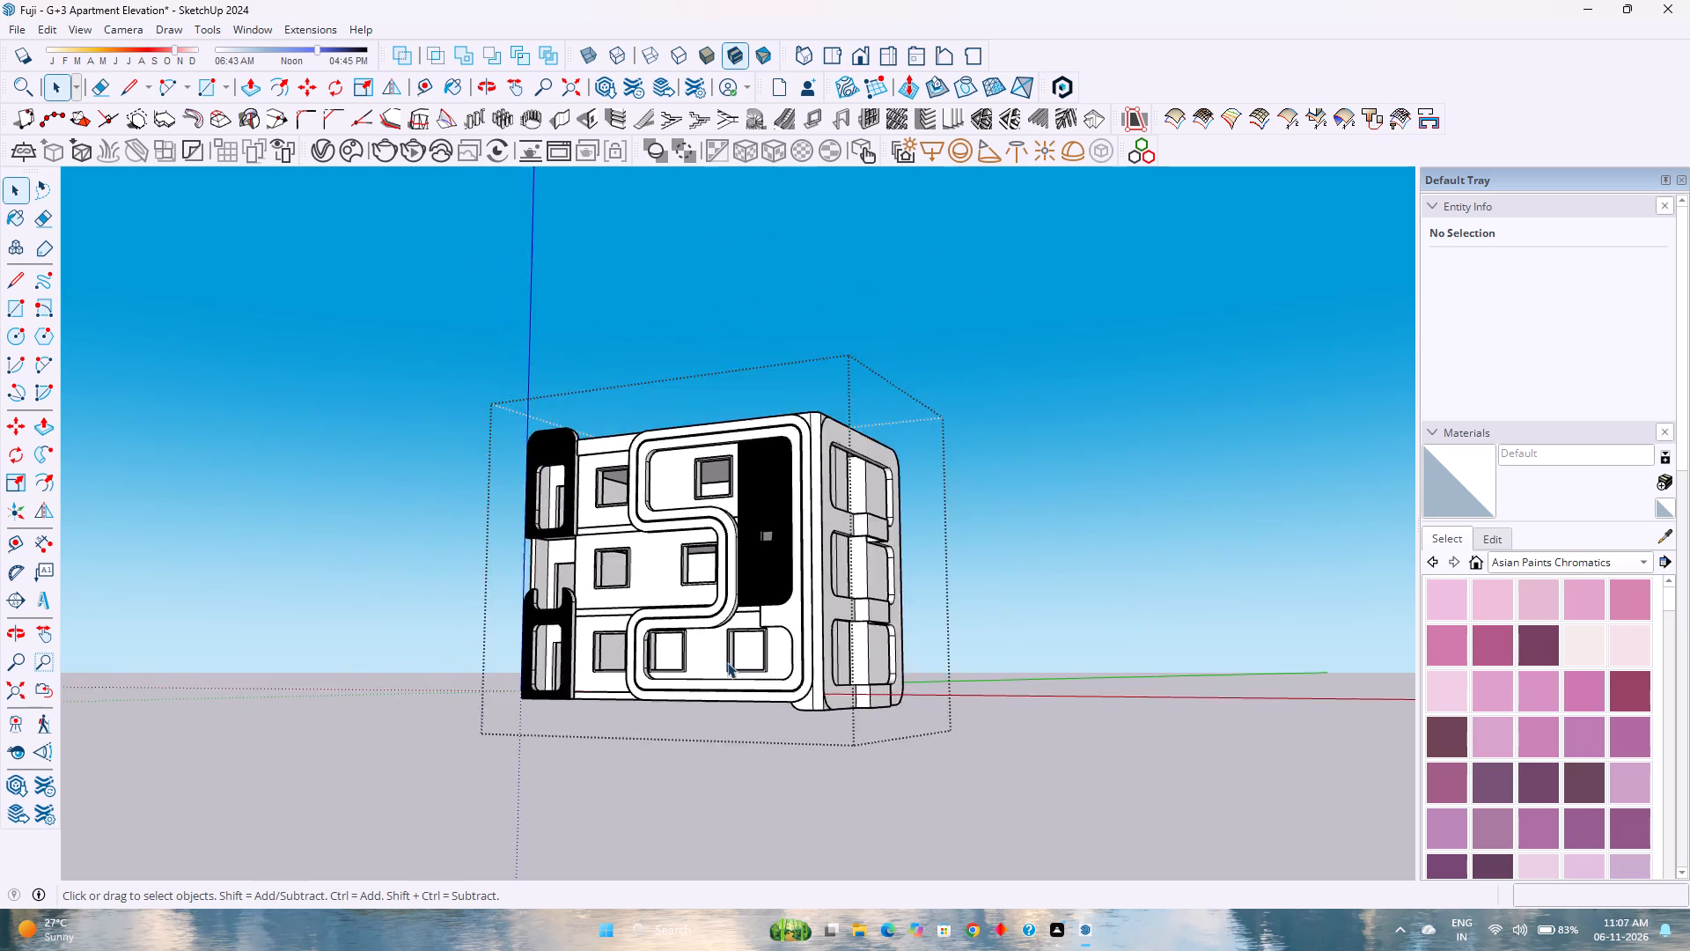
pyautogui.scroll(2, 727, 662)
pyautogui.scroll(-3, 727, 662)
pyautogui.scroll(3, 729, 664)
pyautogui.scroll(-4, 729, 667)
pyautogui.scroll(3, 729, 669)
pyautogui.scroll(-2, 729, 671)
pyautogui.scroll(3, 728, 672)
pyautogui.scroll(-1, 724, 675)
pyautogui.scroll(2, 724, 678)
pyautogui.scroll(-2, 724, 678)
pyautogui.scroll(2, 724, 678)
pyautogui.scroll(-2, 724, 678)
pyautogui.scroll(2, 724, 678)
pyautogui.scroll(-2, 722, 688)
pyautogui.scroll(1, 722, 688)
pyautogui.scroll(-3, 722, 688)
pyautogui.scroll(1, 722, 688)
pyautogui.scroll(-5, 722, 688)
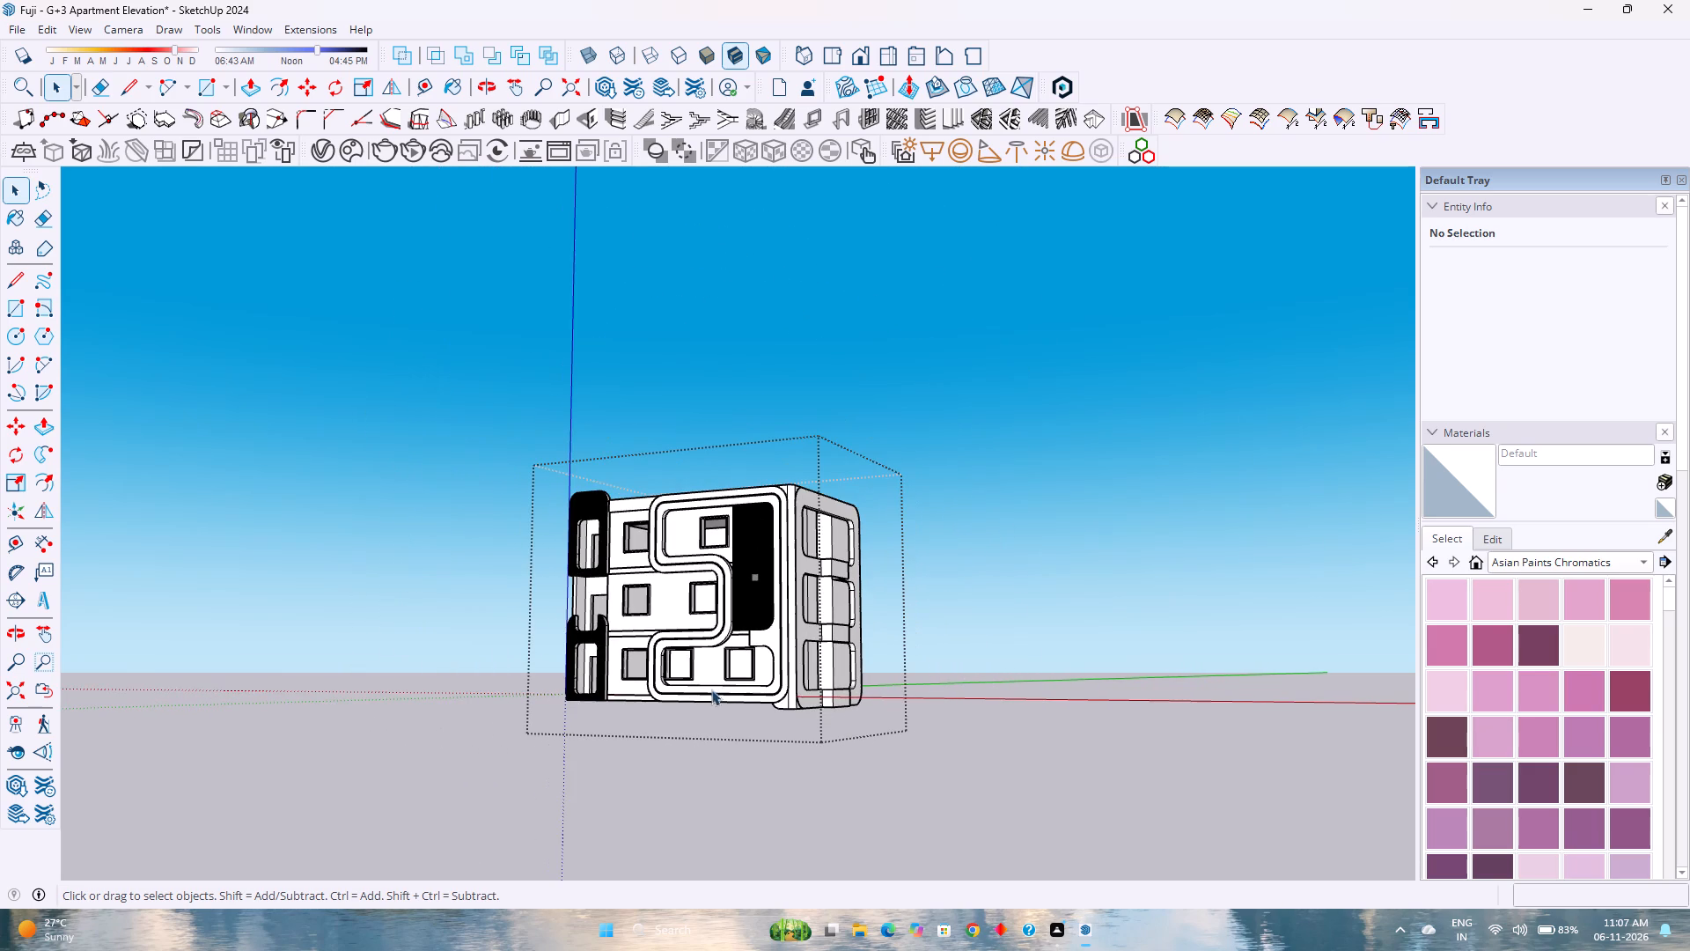
# Examine the building's massing from its front corner, slightly above eye level, at medium range and from a distance.
pyautogui.scroll(6, 886, 498)
pyautogui.moveTo(841, 584); pyautogui.dragTo(718, 647, button='middle')
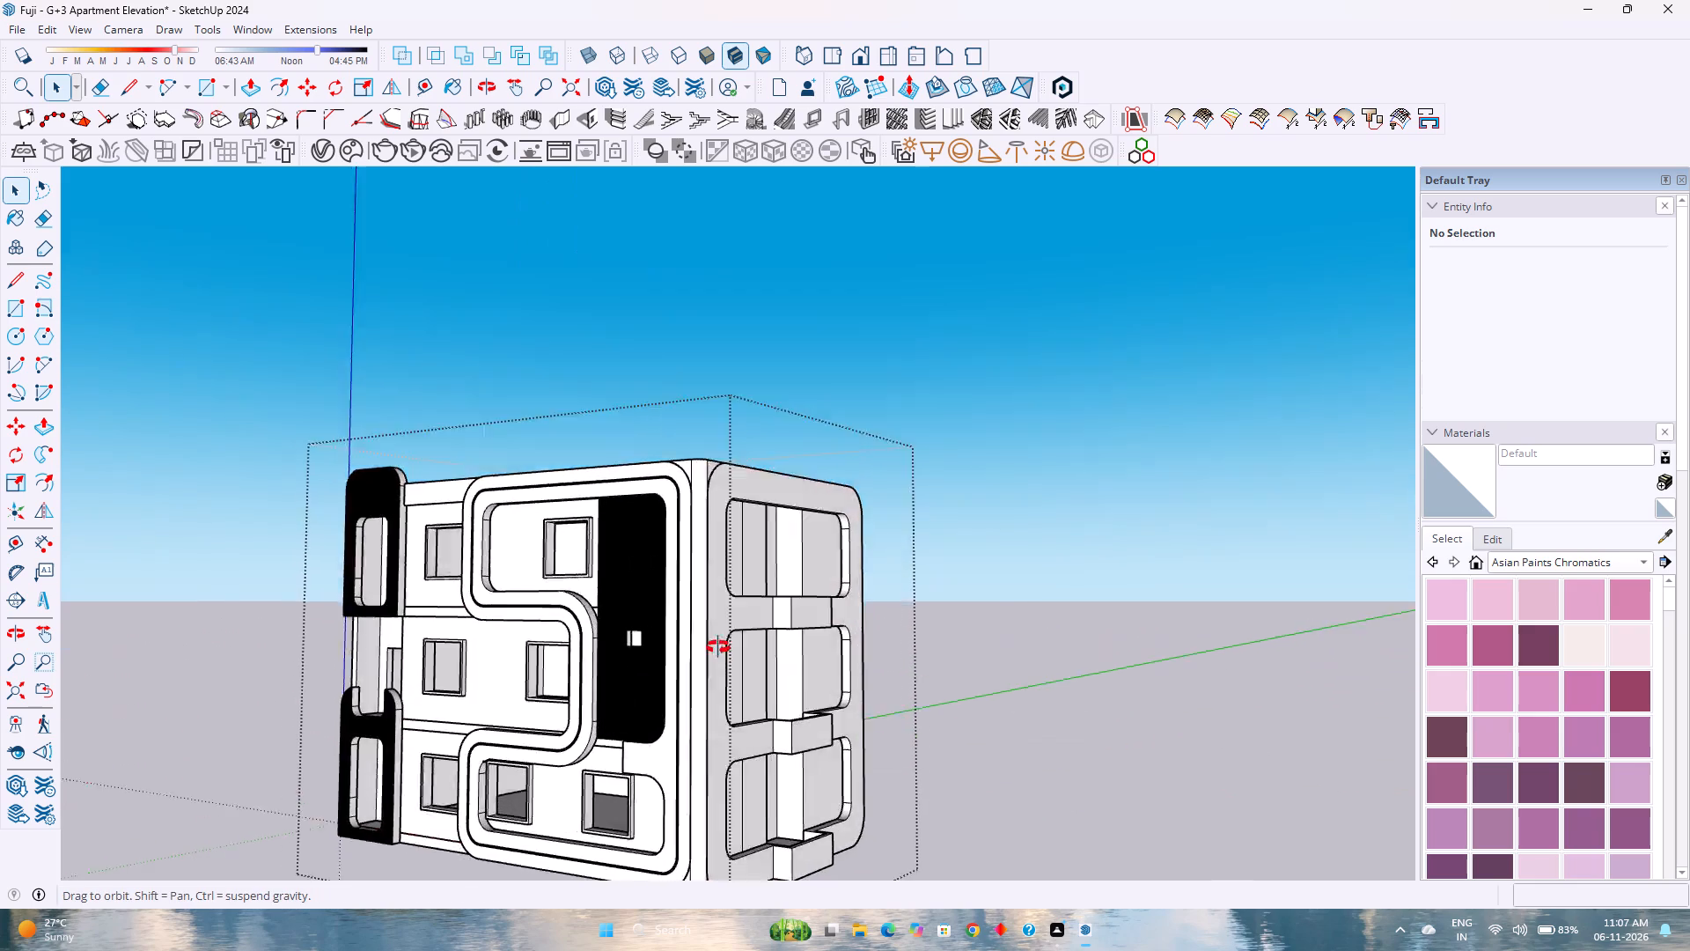
pyautogui.moveTo(718, 647); pyautogui.dragTo(780, 640, button='middle')
pyautogui.middleClick(780, 640)
pyautogui.scroll(-3, 780, 640)
pyautogui.scroll(1, 780, 640)
pyautogui.scroll(-5, 780, 638)
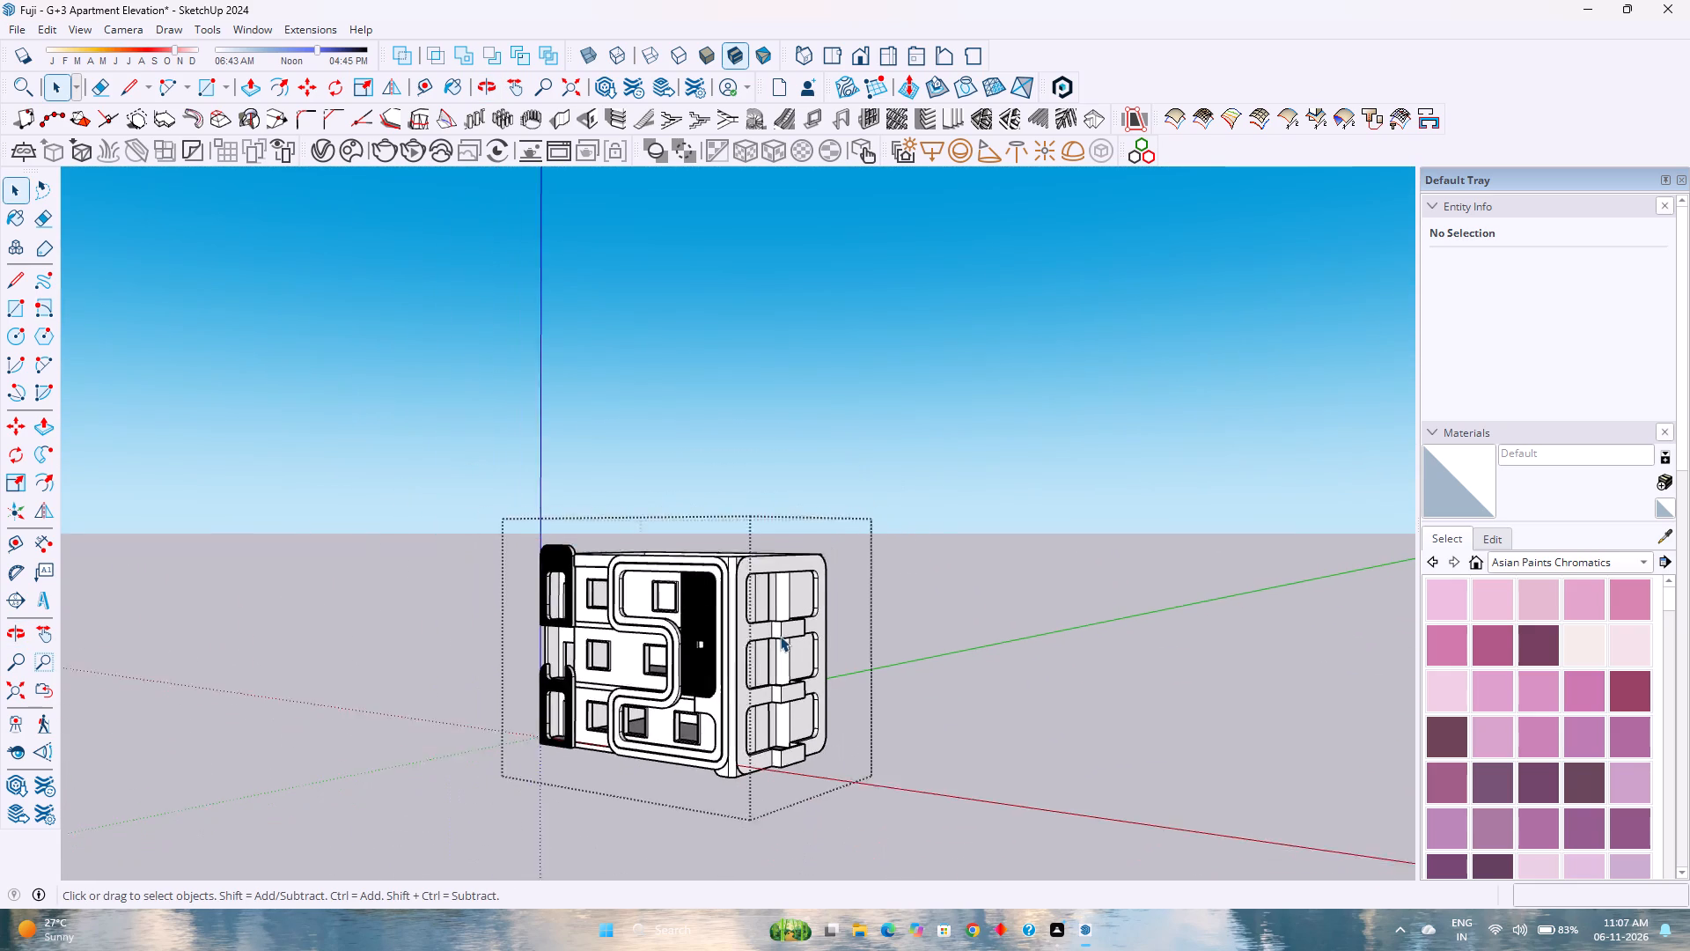
pyautogui.scroll(-2, 780, 636)
pyautogui.scroll(-3, 653, 664)
pyautogui.scroll(3, 650, 664)
pyautogui.scroll(-2, 650, 664)
pyautogui.scroll(3, 650, 664)
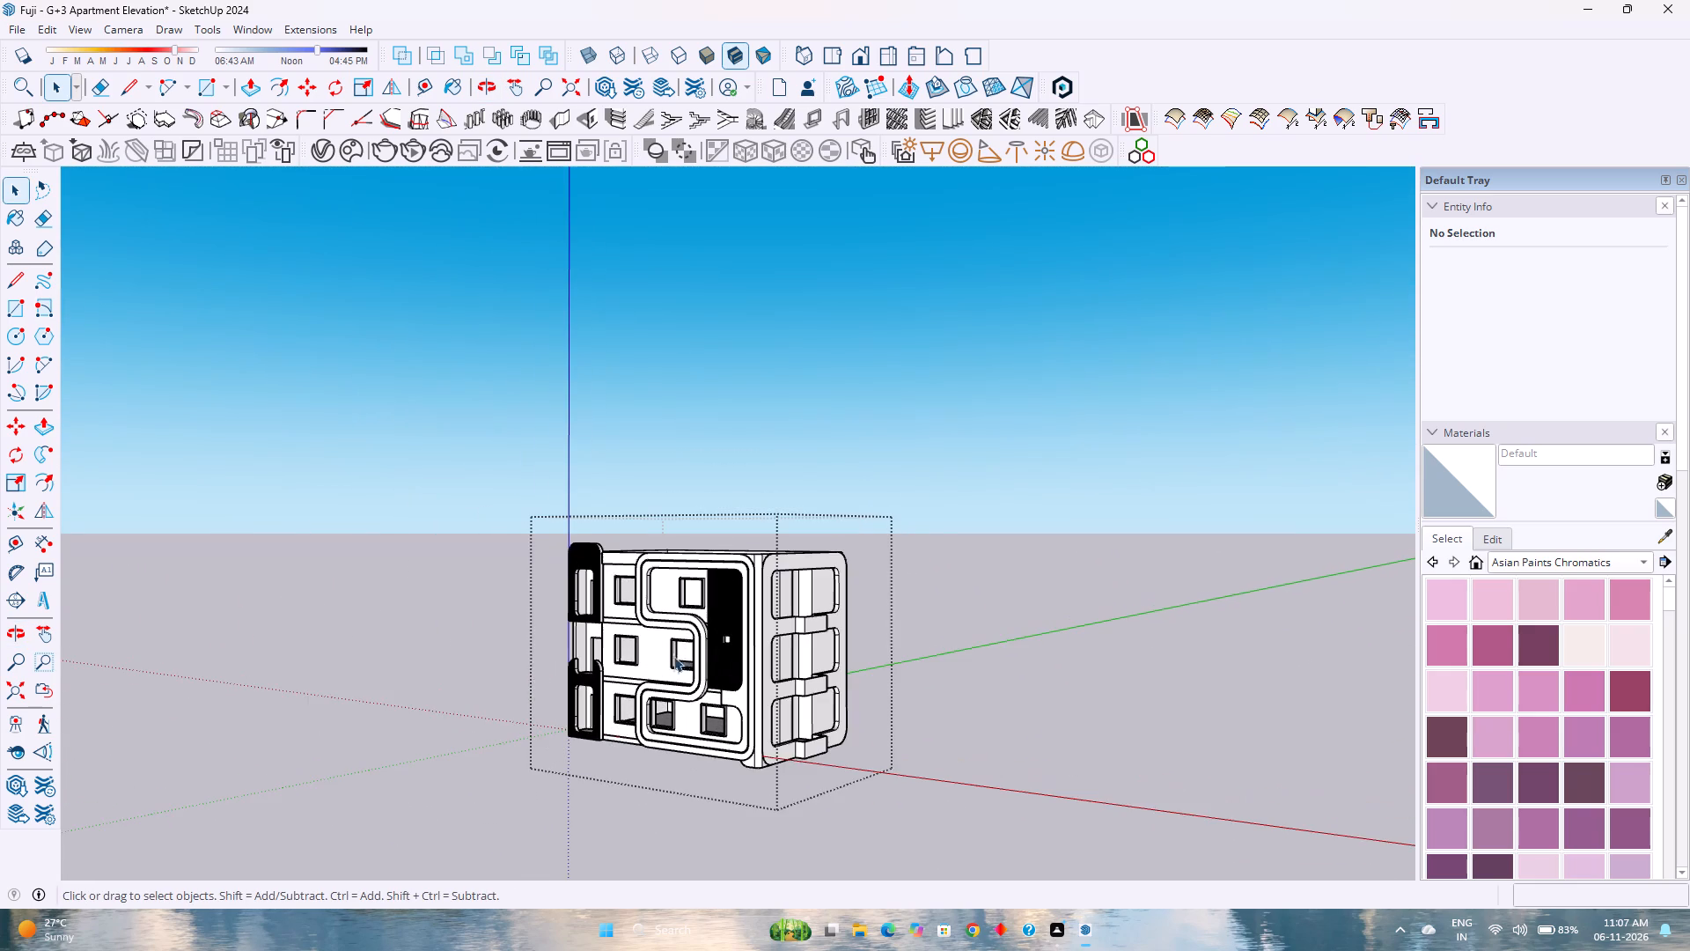
# Examine the front facade's curved band and the side frame's balcony boxes up close from a low angle at the corner.
pyautogui.scroll(14, 728, 674)
pyautogui.moveTo(809, 751); pyautogui.dragTo(770, 692, button='middle')
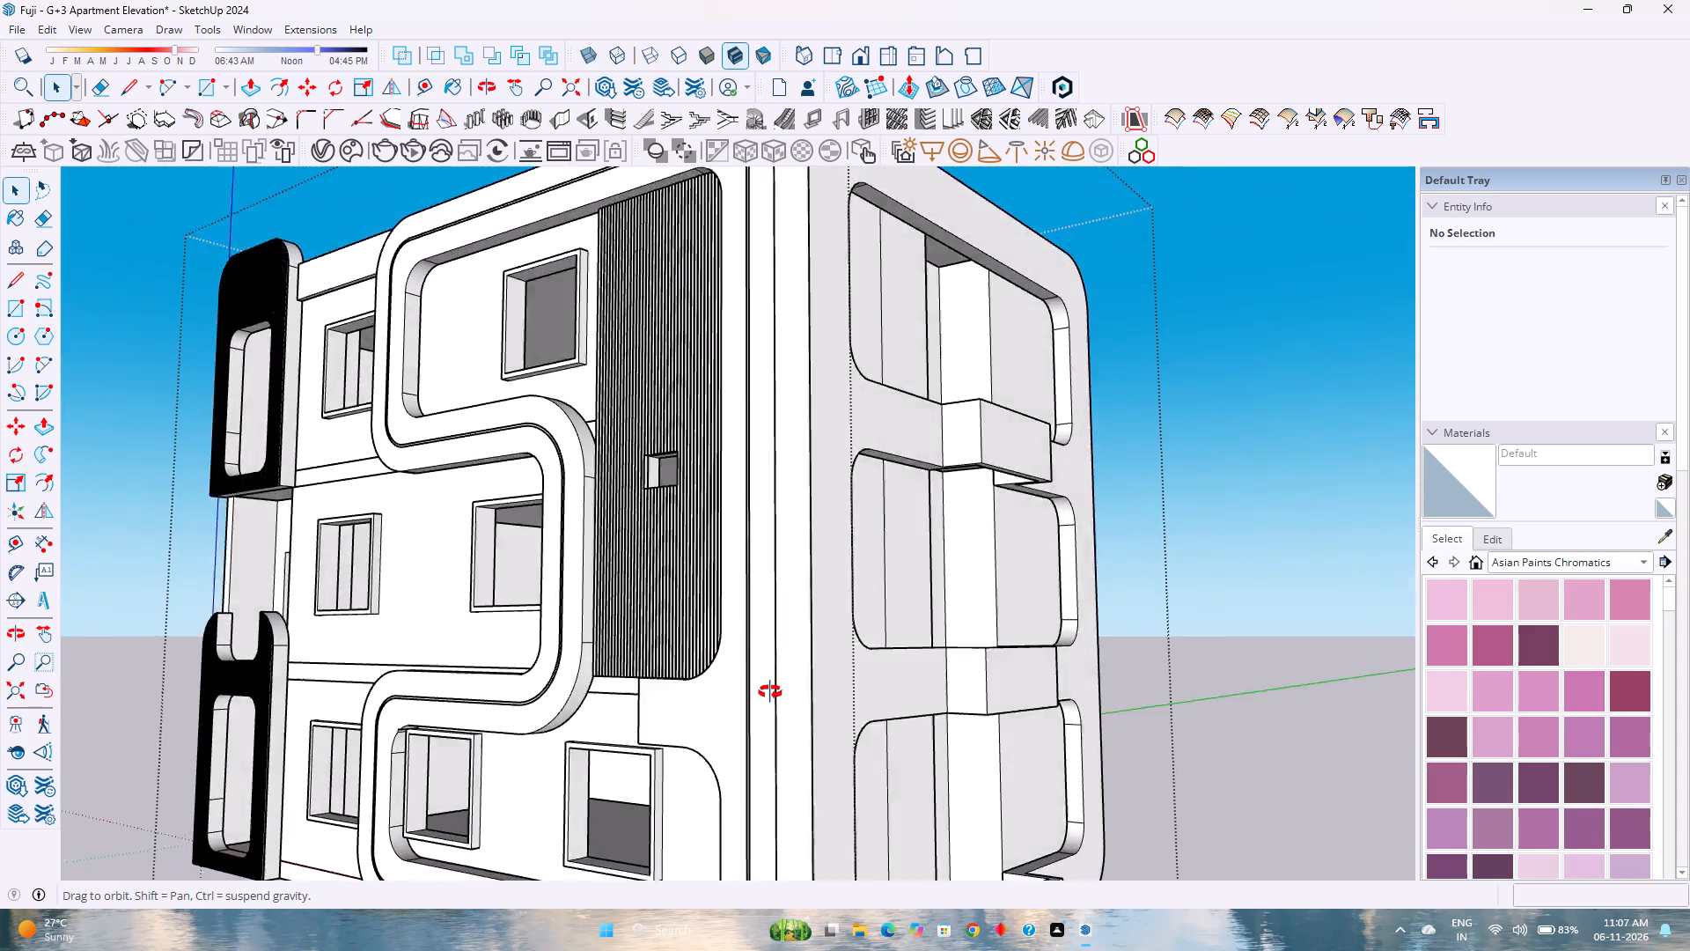
pyautogui.moveTo(770, 692); pyautogui.dragTo(726, 631, button='middle')
pyautogui.moveTo(726, 630); pyautogui.dragTo(769, 614, button='middle')
pyautogui.scroll(1, 783, 611)
pyautogui.scroll(-2, 784, 611)
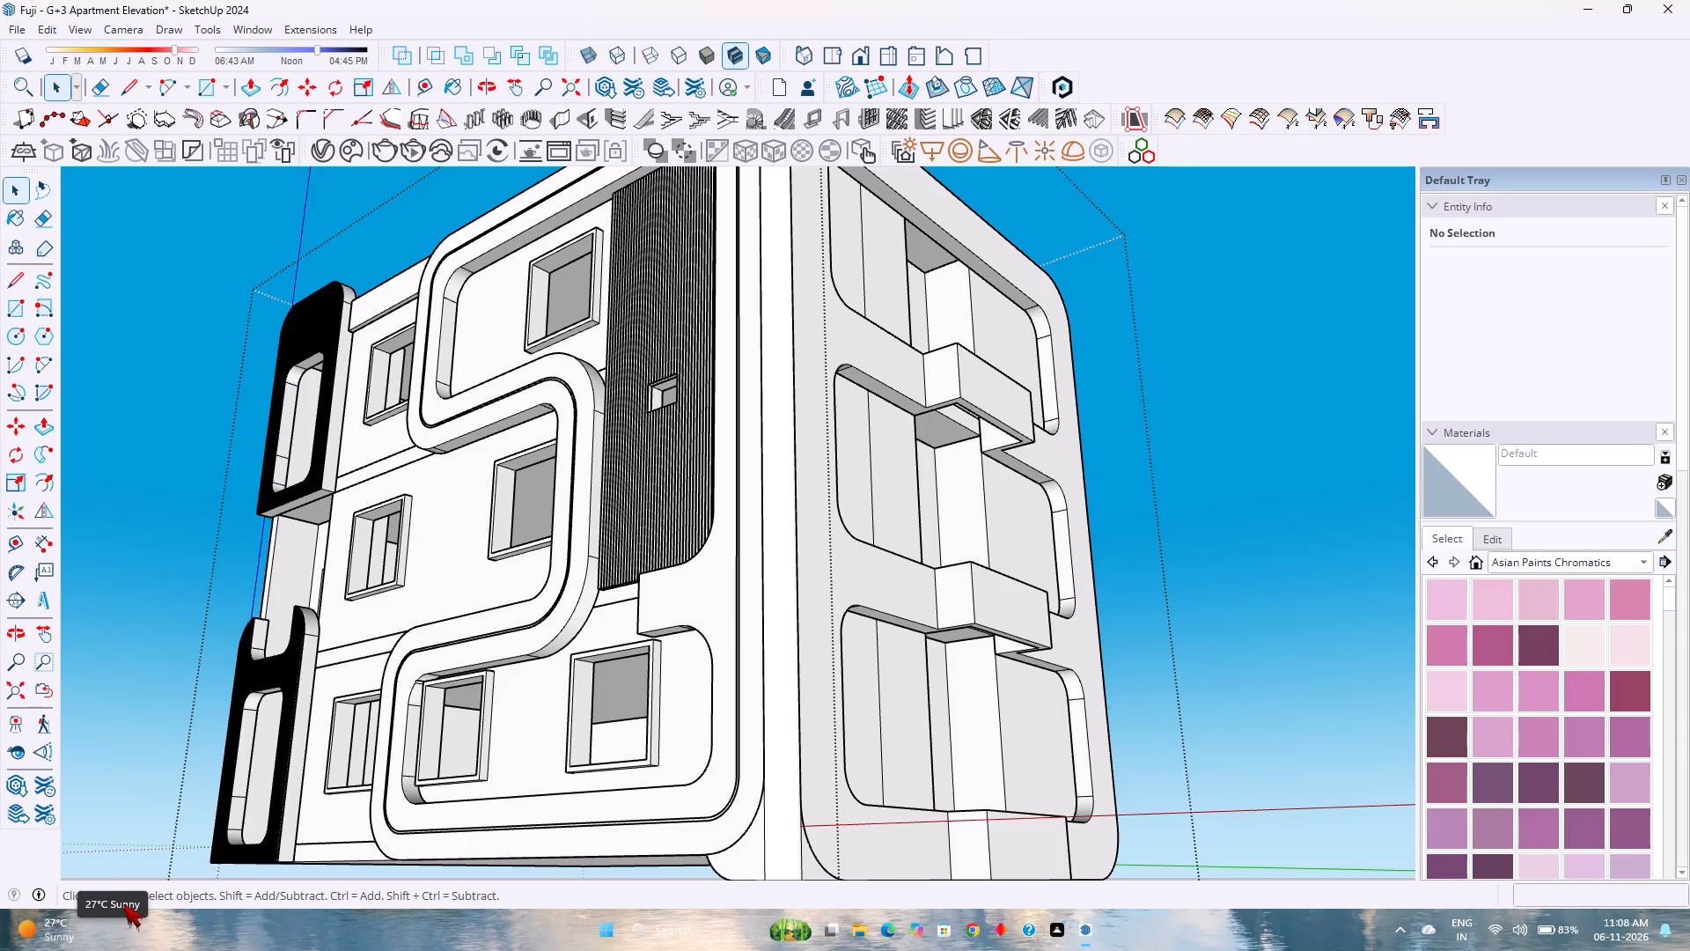
pyautogui.scroll(-3, 238, 936)
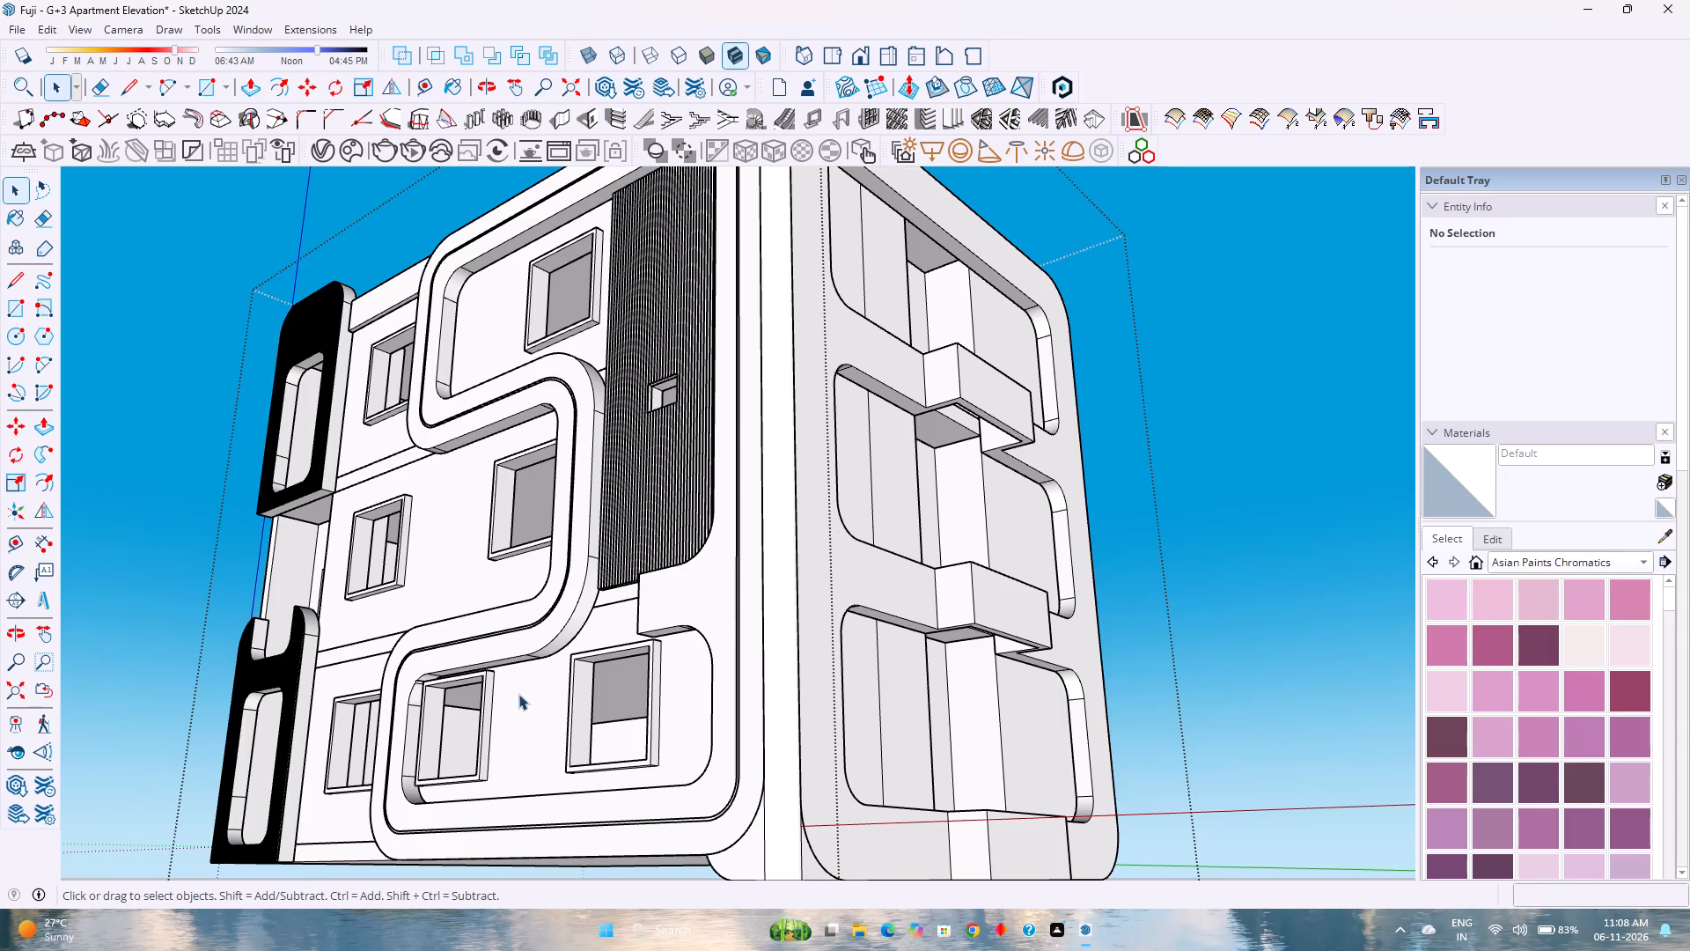
pyautogui.scroll(-2, 521, 693)
pyautogui.scroll(2, 523, 693)
pyautogui.scroll(-2, 523, 693)
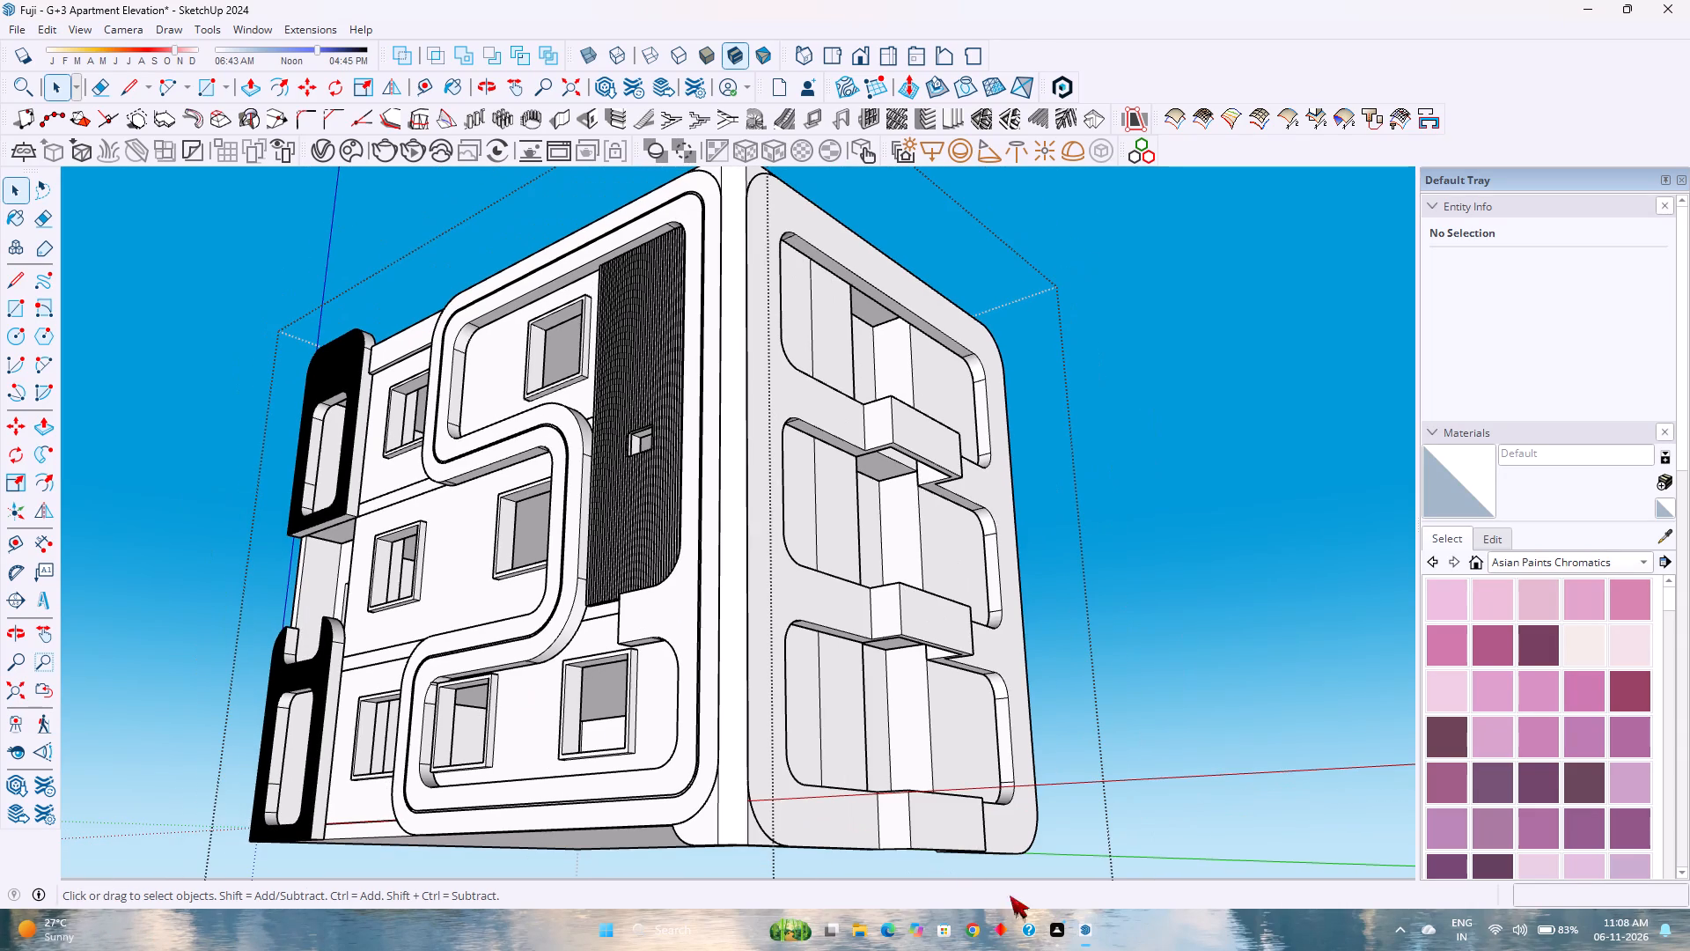
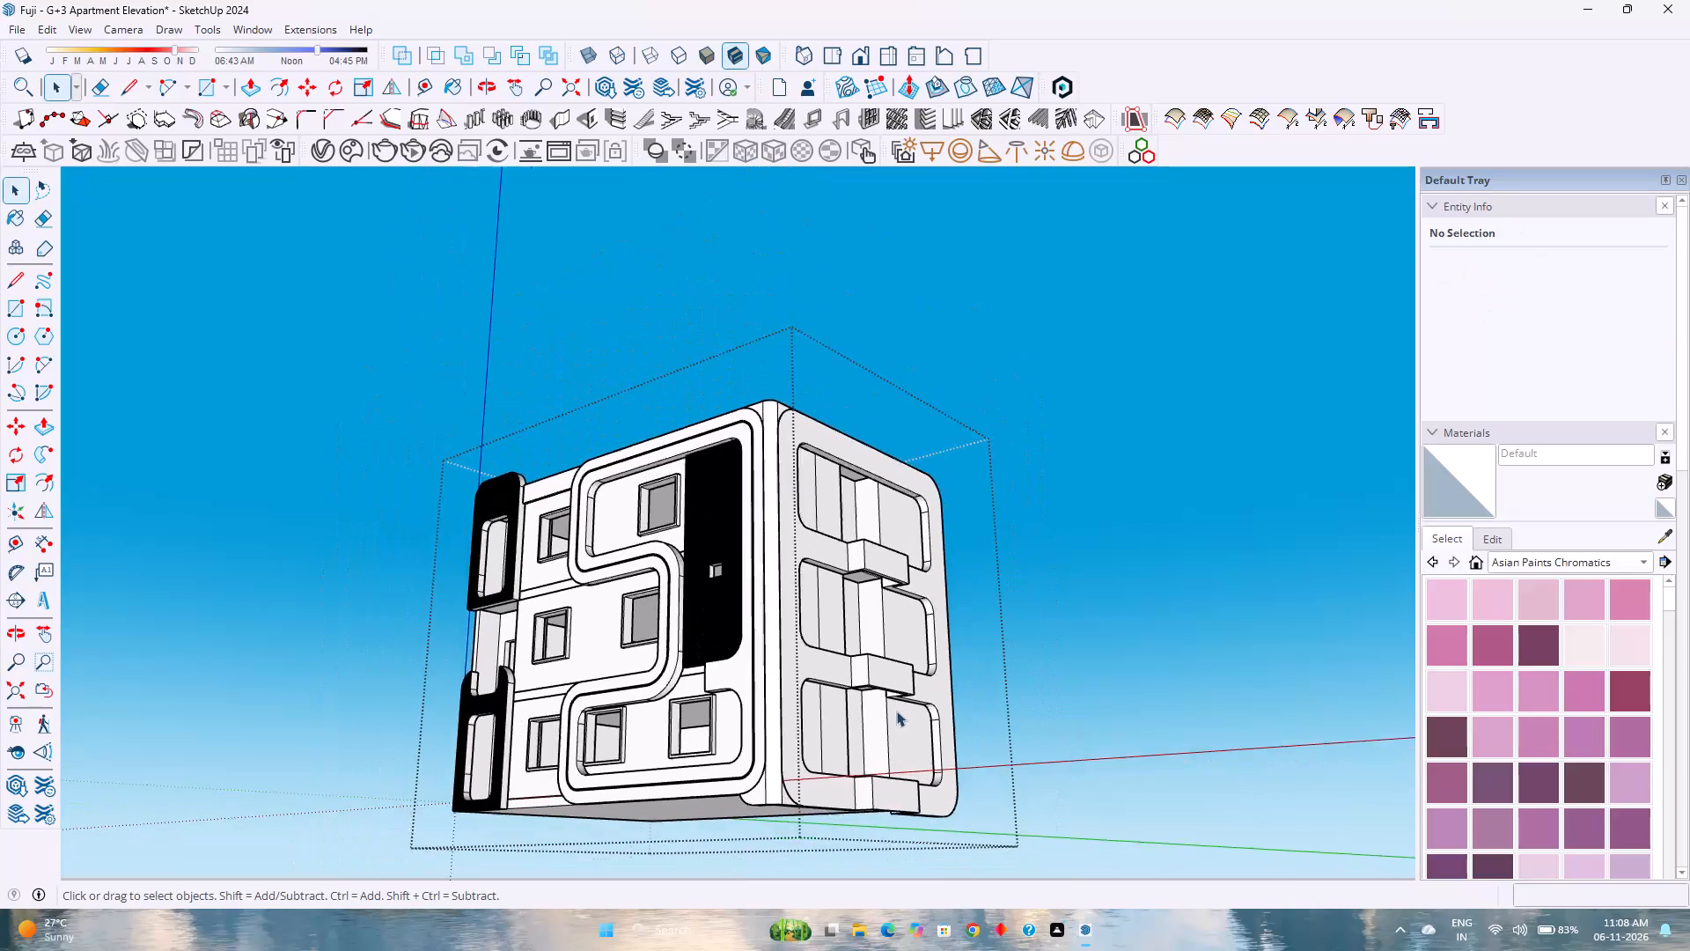
# Examine the apartment building's front and side elevations from several angles.
pyautogui.scroll(-3, 896, 711)
pyautogui.moveTo(856, 639); pyautogui.dragTo(848, 652, button='middle')
pyautogui.moveTo(848, 652); pyautogui.dragTo(453, 797, button='middle')
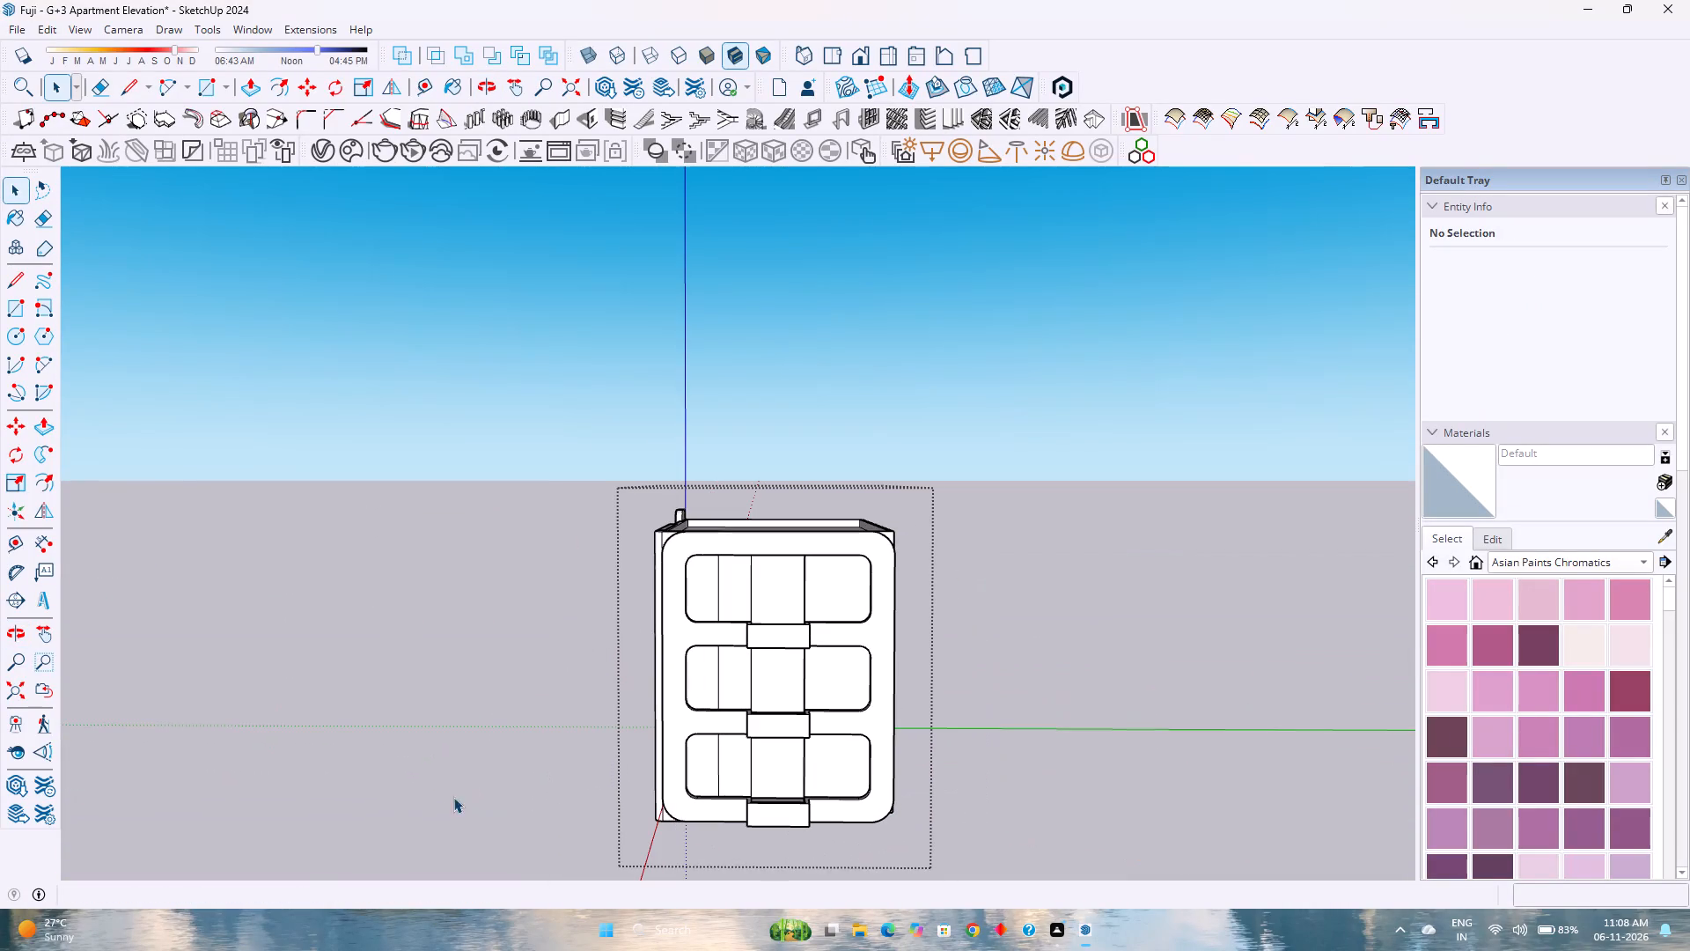
pyautogui.scroll(-2, 759, 650)
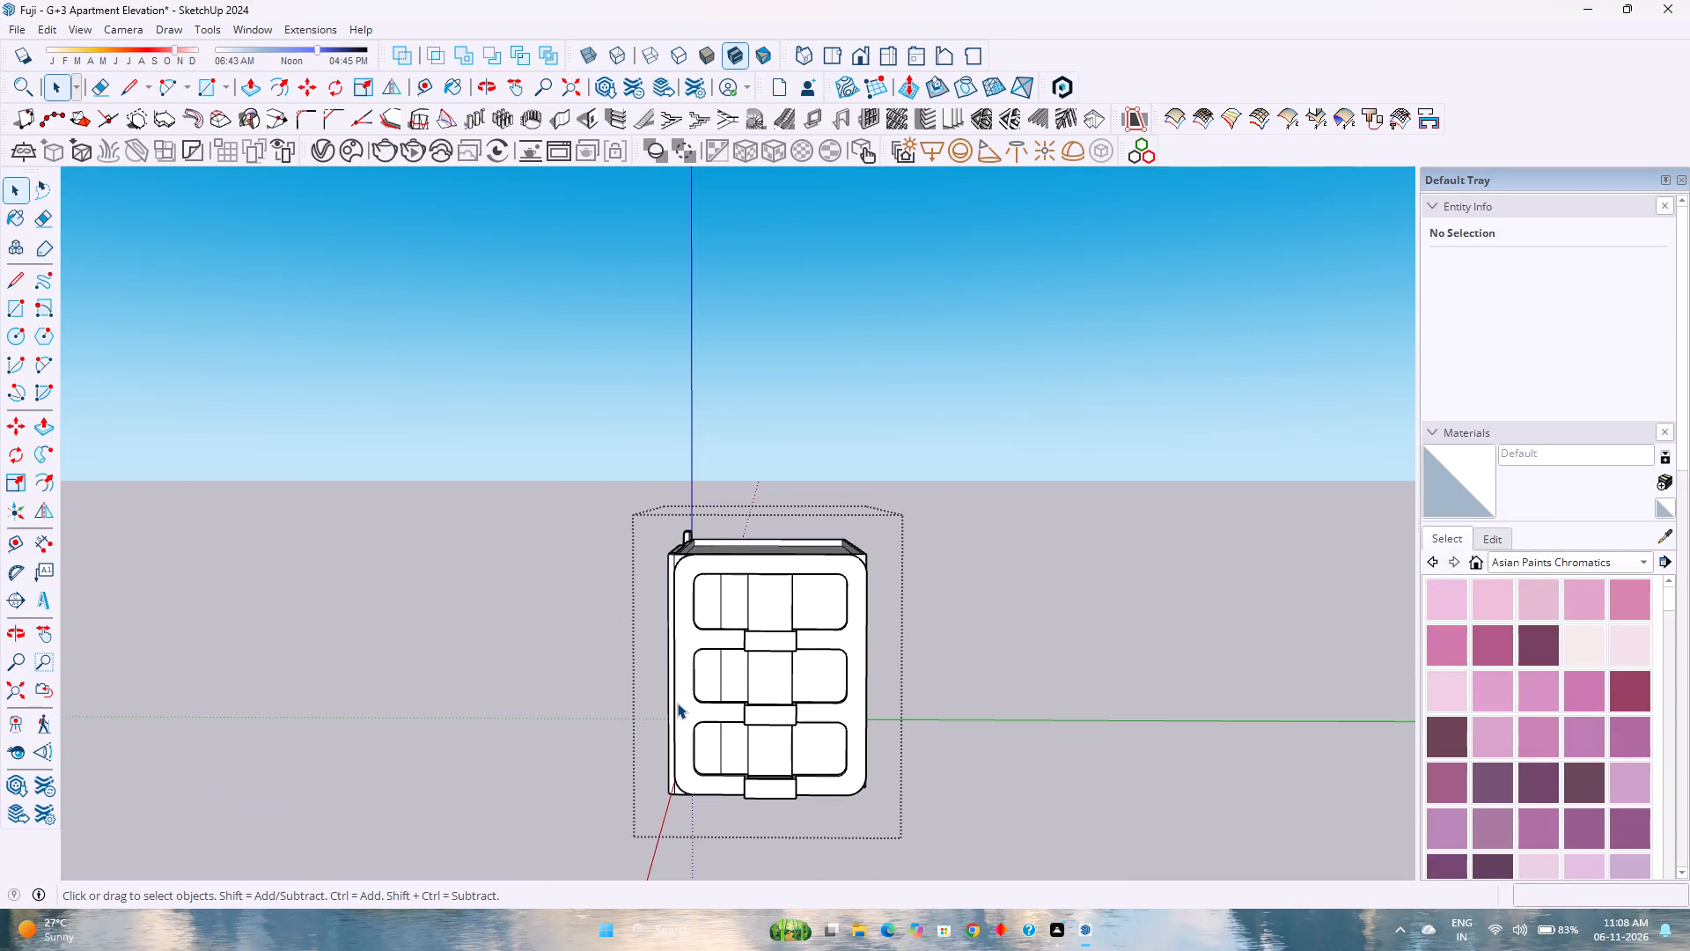
pyautogui.moveTo(680, 717); pyautogui.dragTo(1049, 733, button='middle')
pyautogui.middleClick(1049, 733)
pyautogui.middleClick(1049, 733)
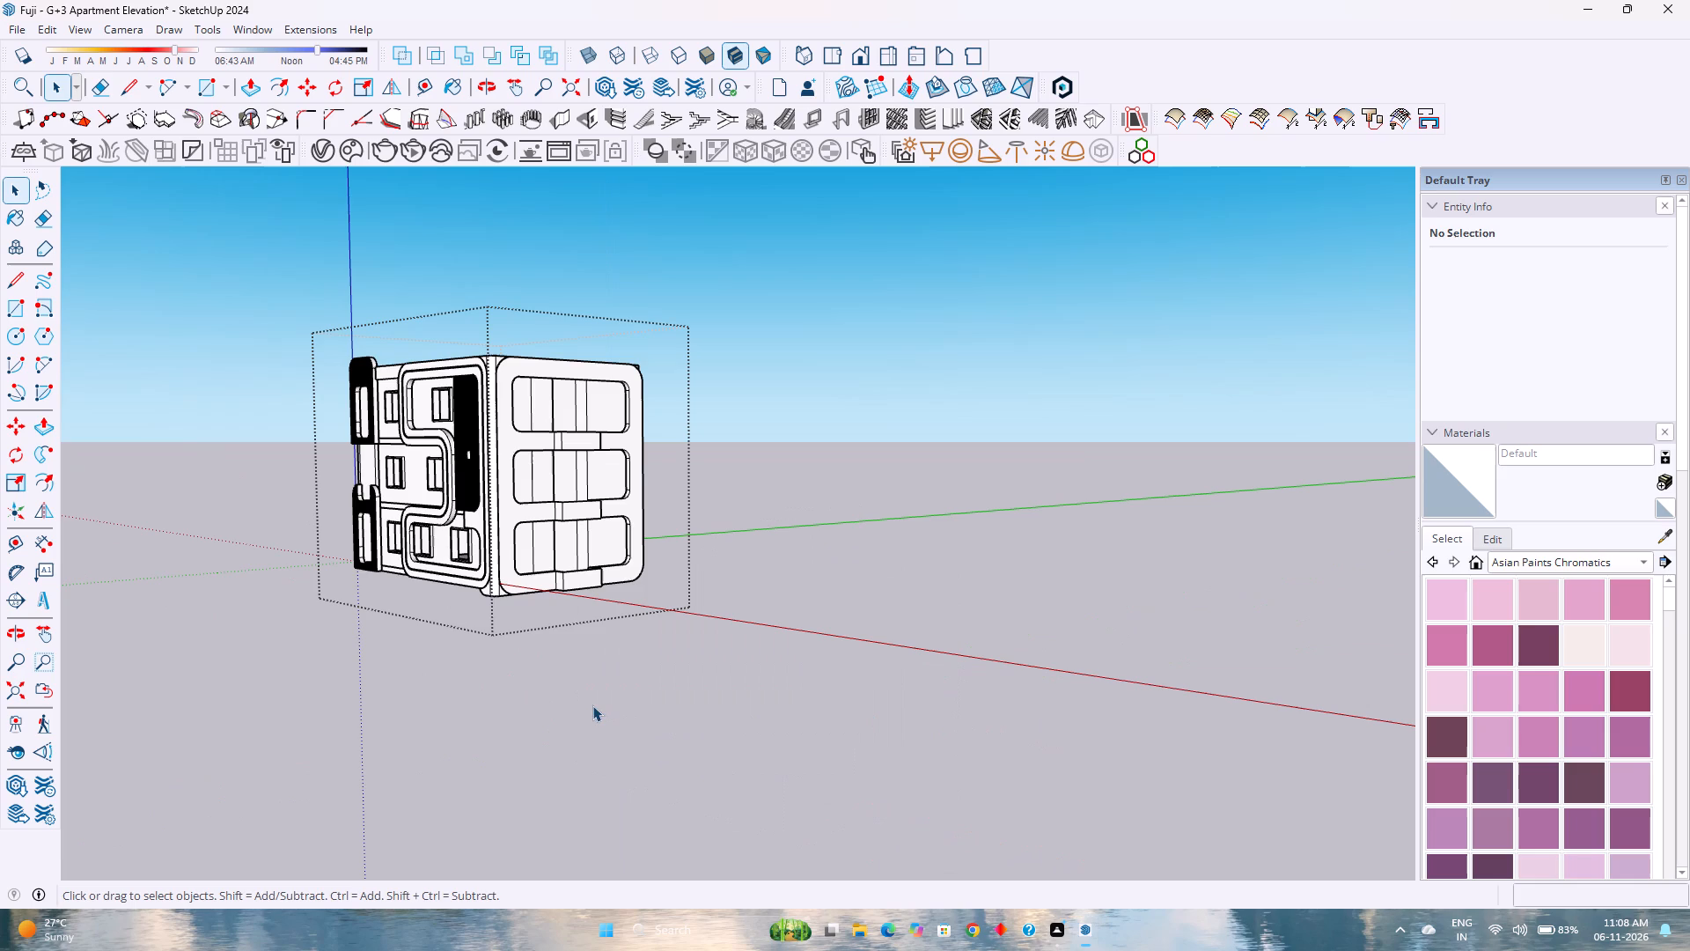
pyautogui.scroll(6, 210, 454)
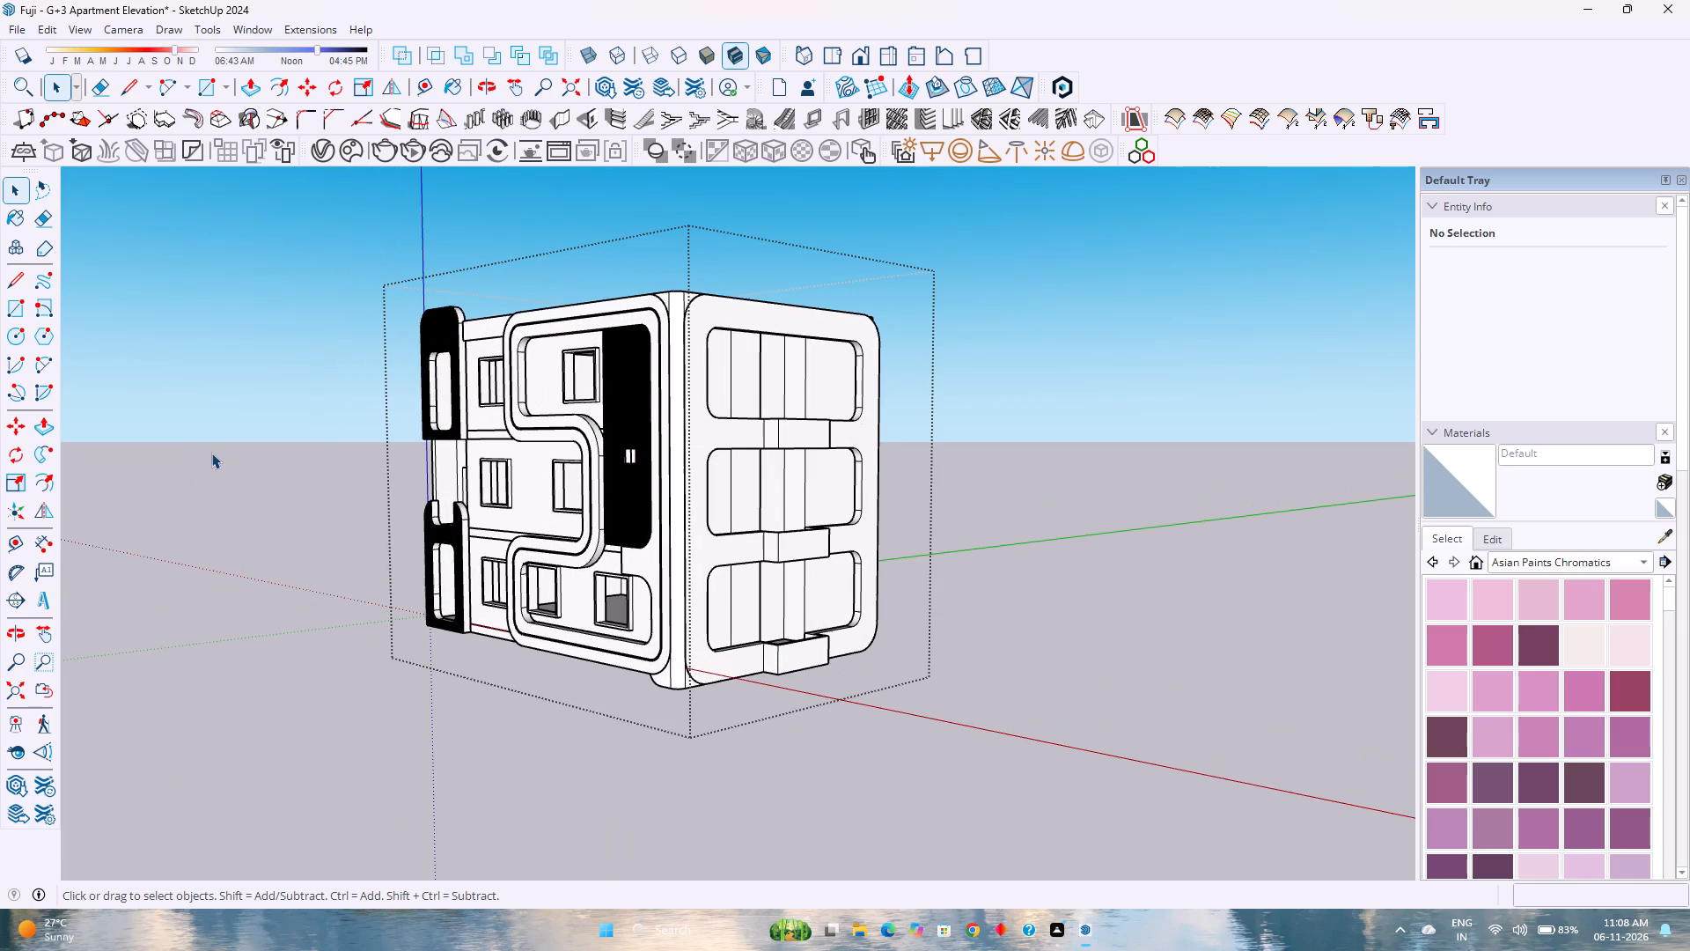
pyautogui.scroll(2, 282, 440)
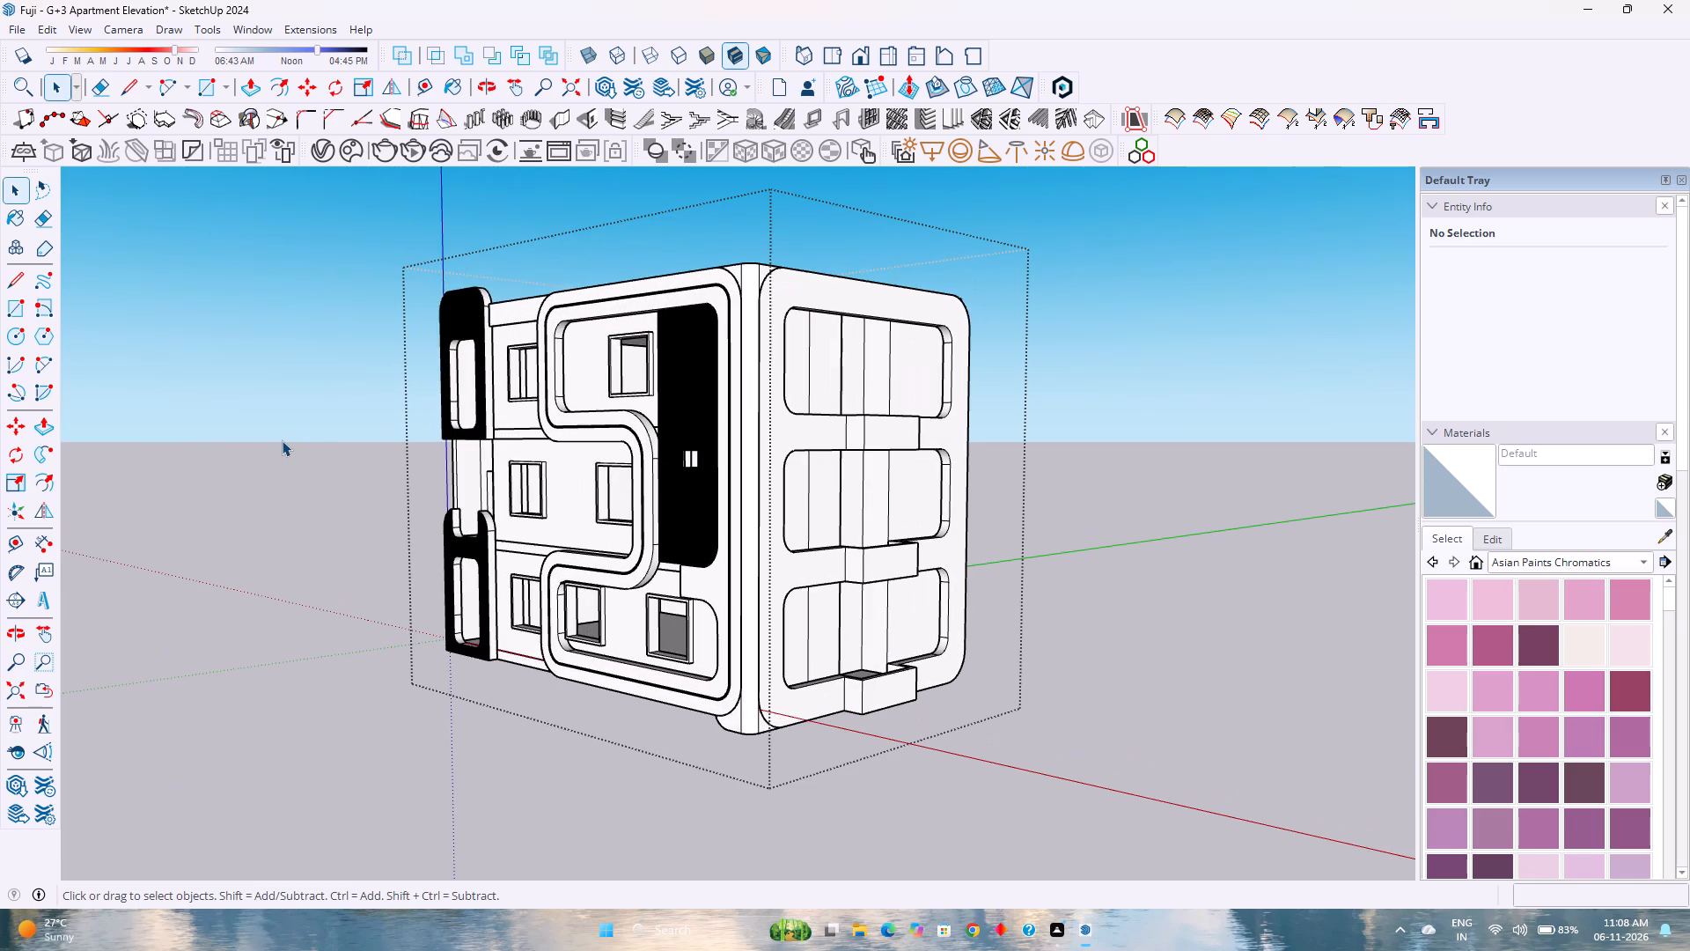
pyautogui.scroll(1, 593, 241)
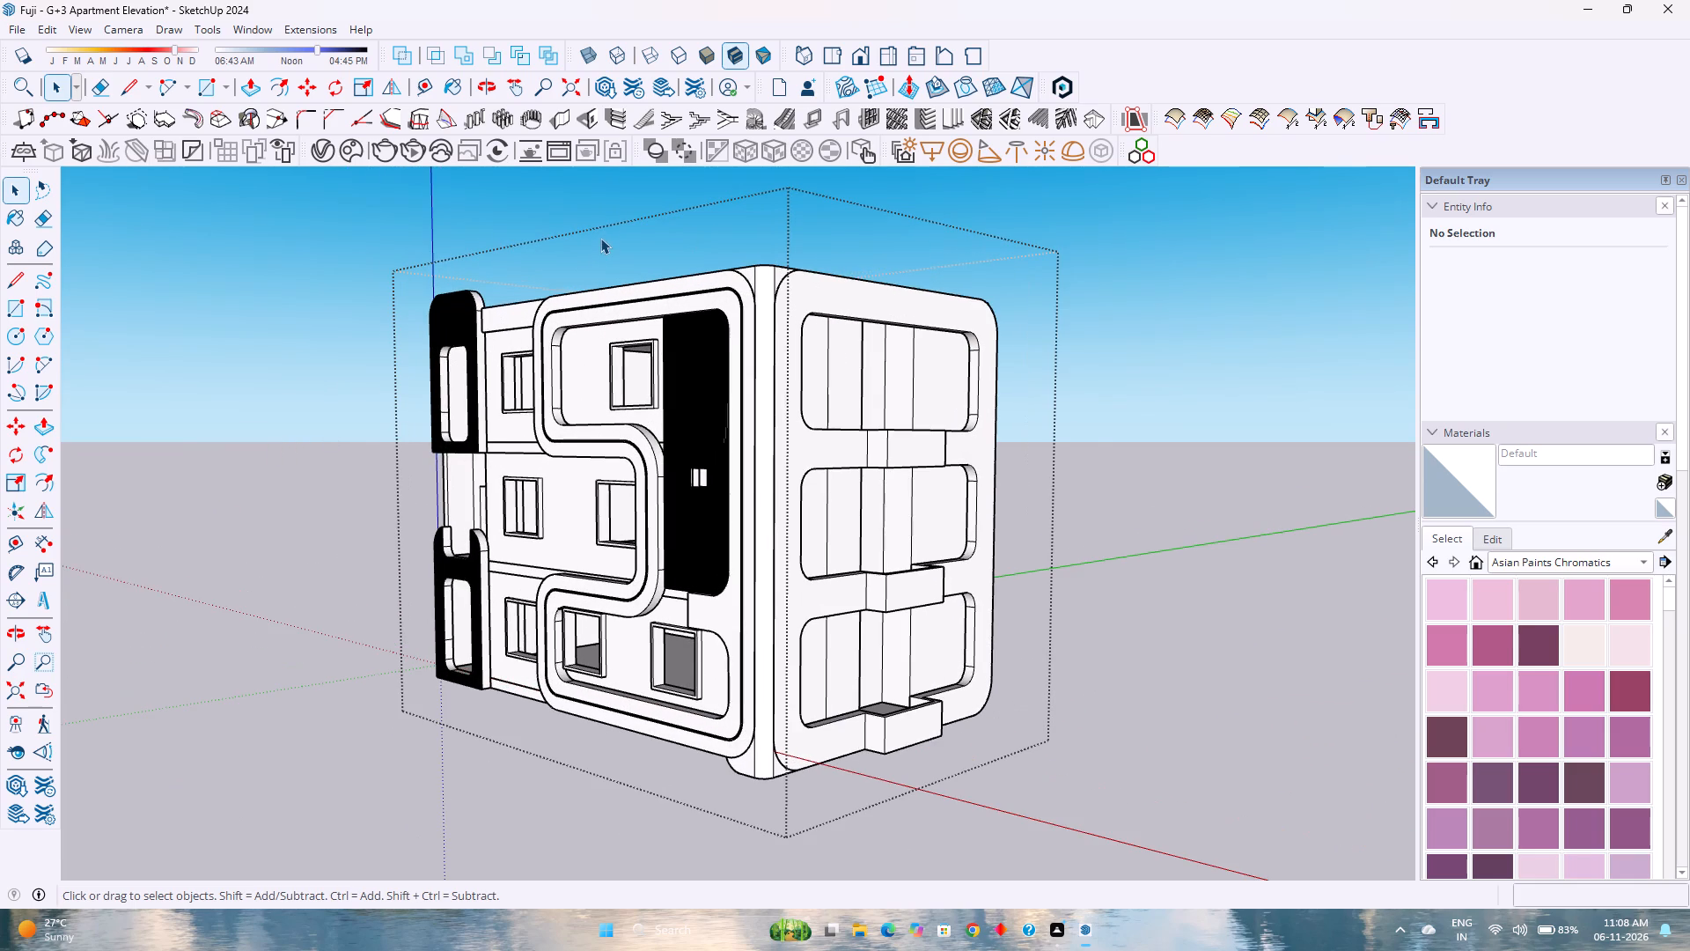
pyautogui.scroll(1, 600, 238)
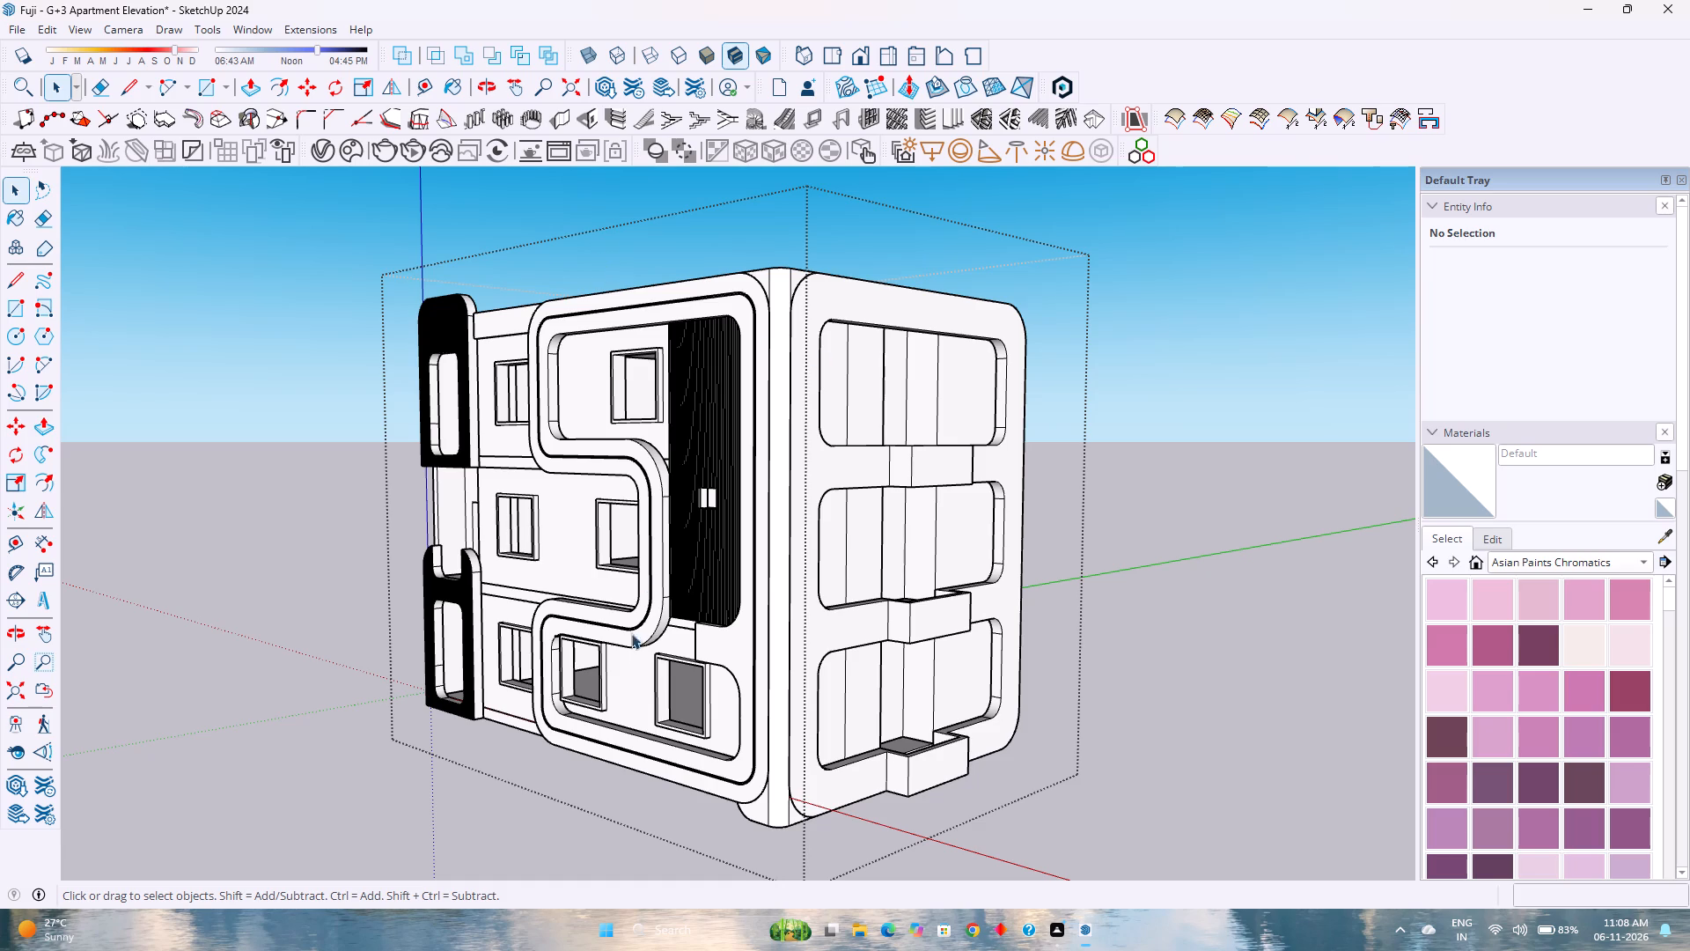
pyautogui.middleClick(511, 663)
pyautogui.middleClick(511, 663)
pyautogui.moveTo(513, 662); pyautogui.dragTo(359, 749, button='middle')
pyautogui.middleClick(359, 749)
pyautogui.scroll(-7, 411, 682)
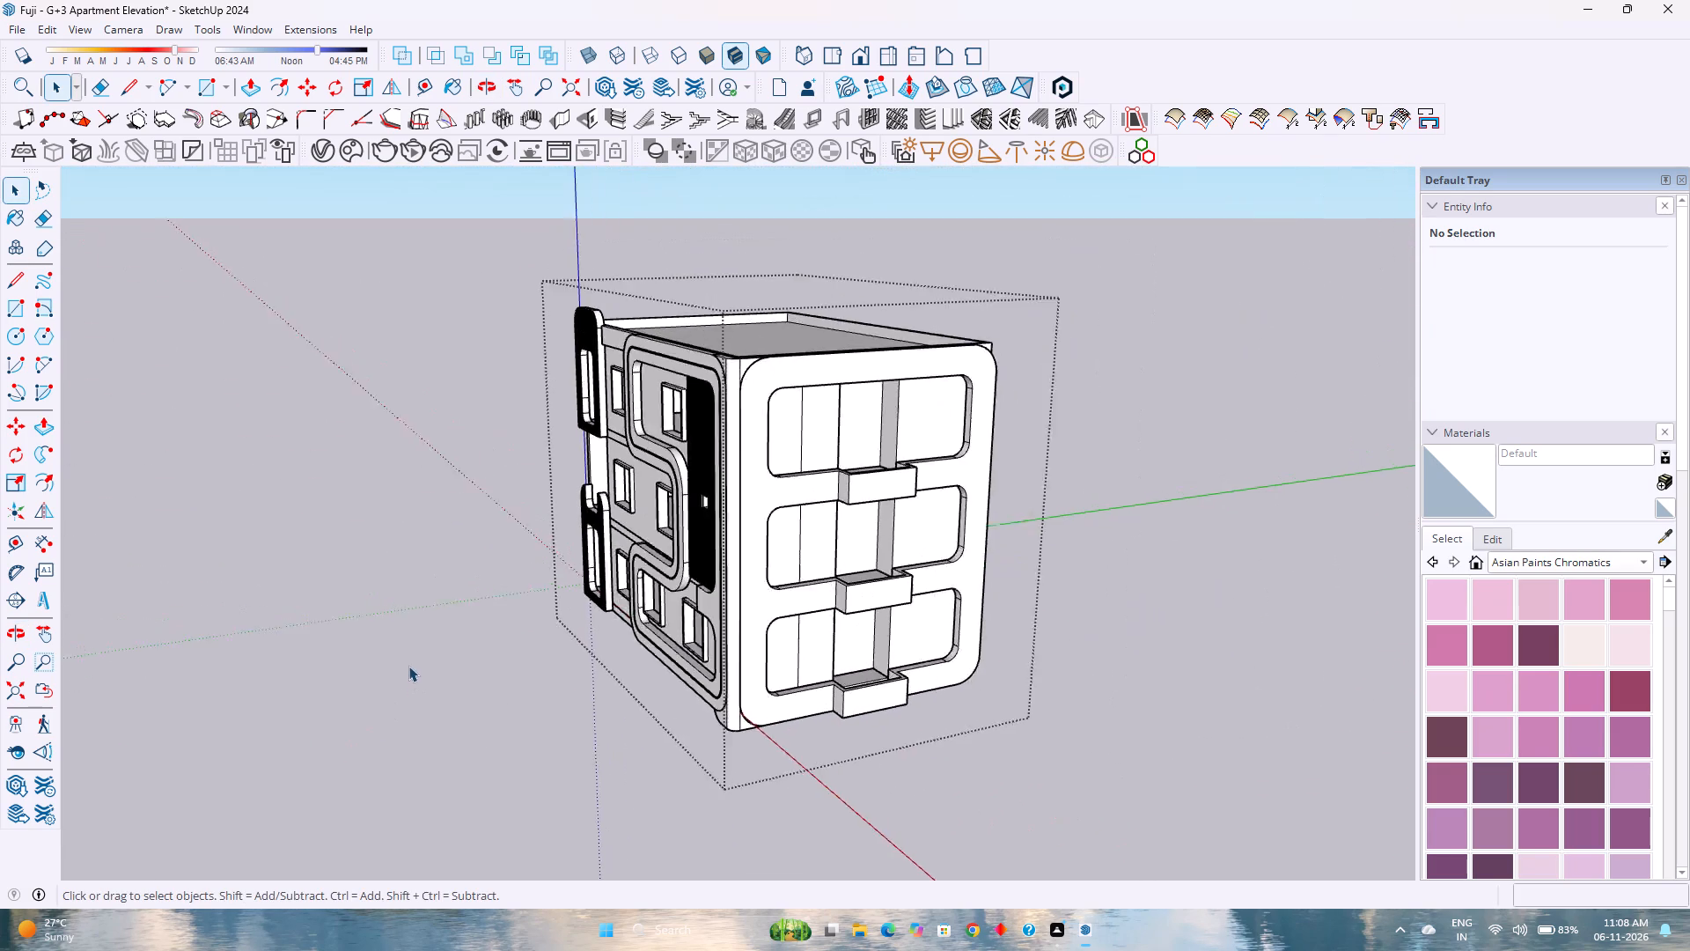
pyautogui.scroll(-2, 408, 666)
pyautogui.moveTo(797, 449); pyautogui.dragTo(949, 408, button='middle')
pyautogui.moveTo(949, 408); pyautogui.dragTo(1033, 397, button='middle')
pyautogui.middleClick(1033, 397)
pyautogui.scroll(2, 1040, 343)
pyautogui.scroll(3, 459, 687)
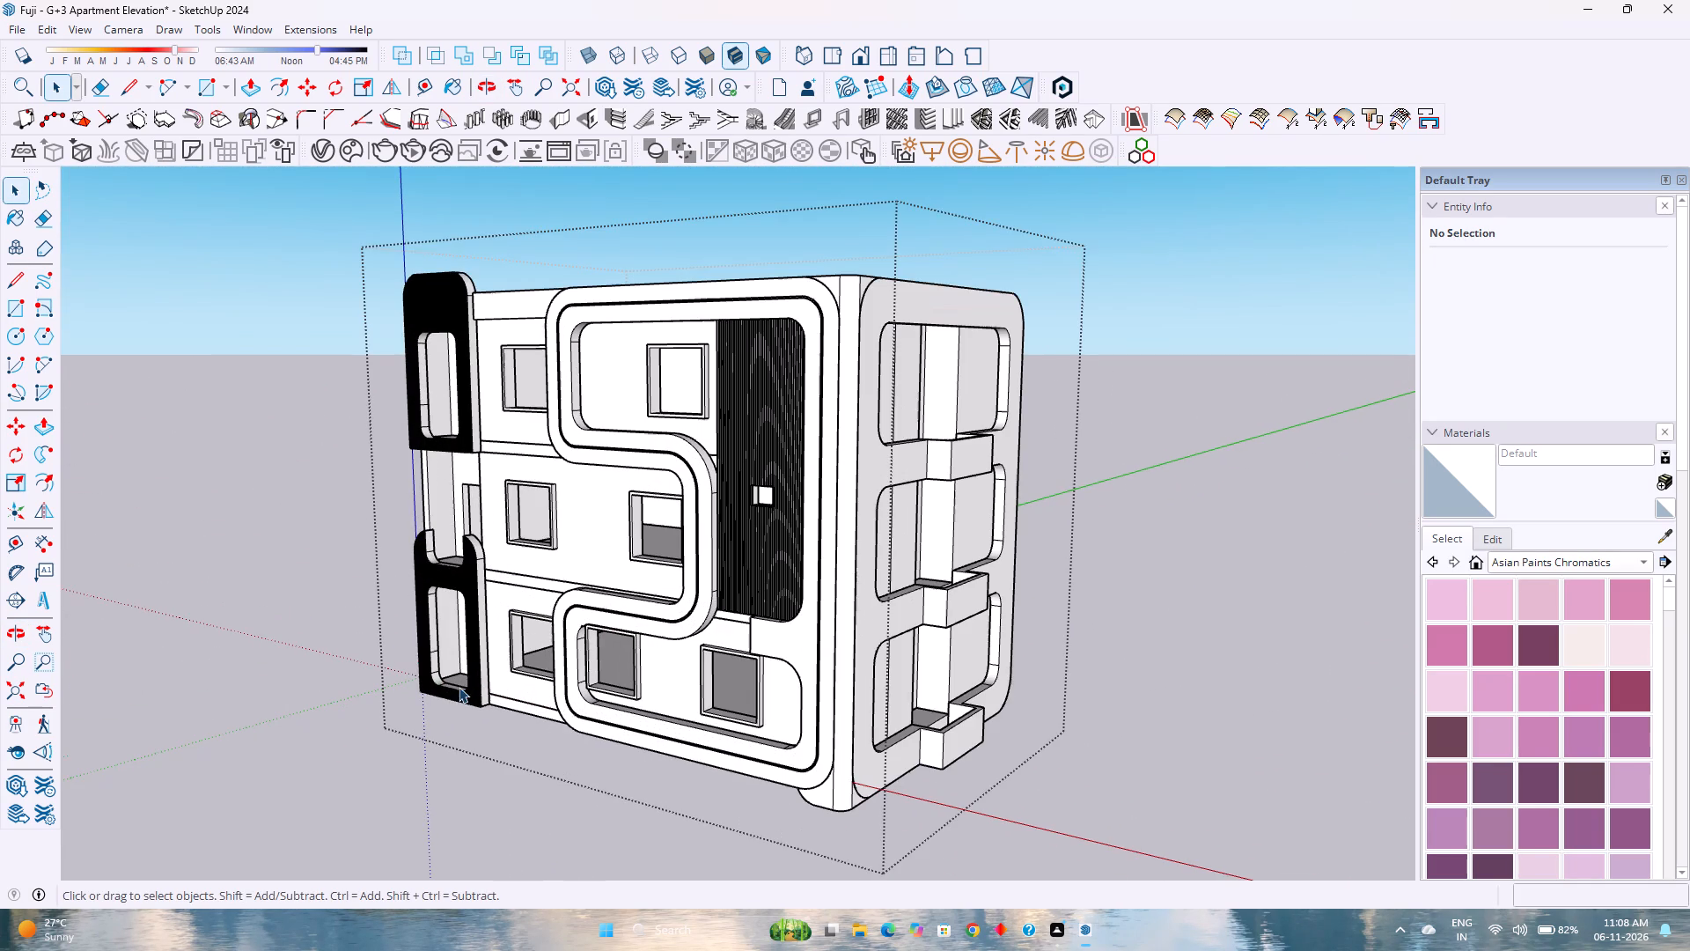
pyautogui.scroll(1, 507, 646)
pyautogui.moveTo(507, 645); pyautogui.dragTo(512, 622, button='middle')
pyautogui.middleClick(512, 622)
pyautogui.middleClick(512, 622)
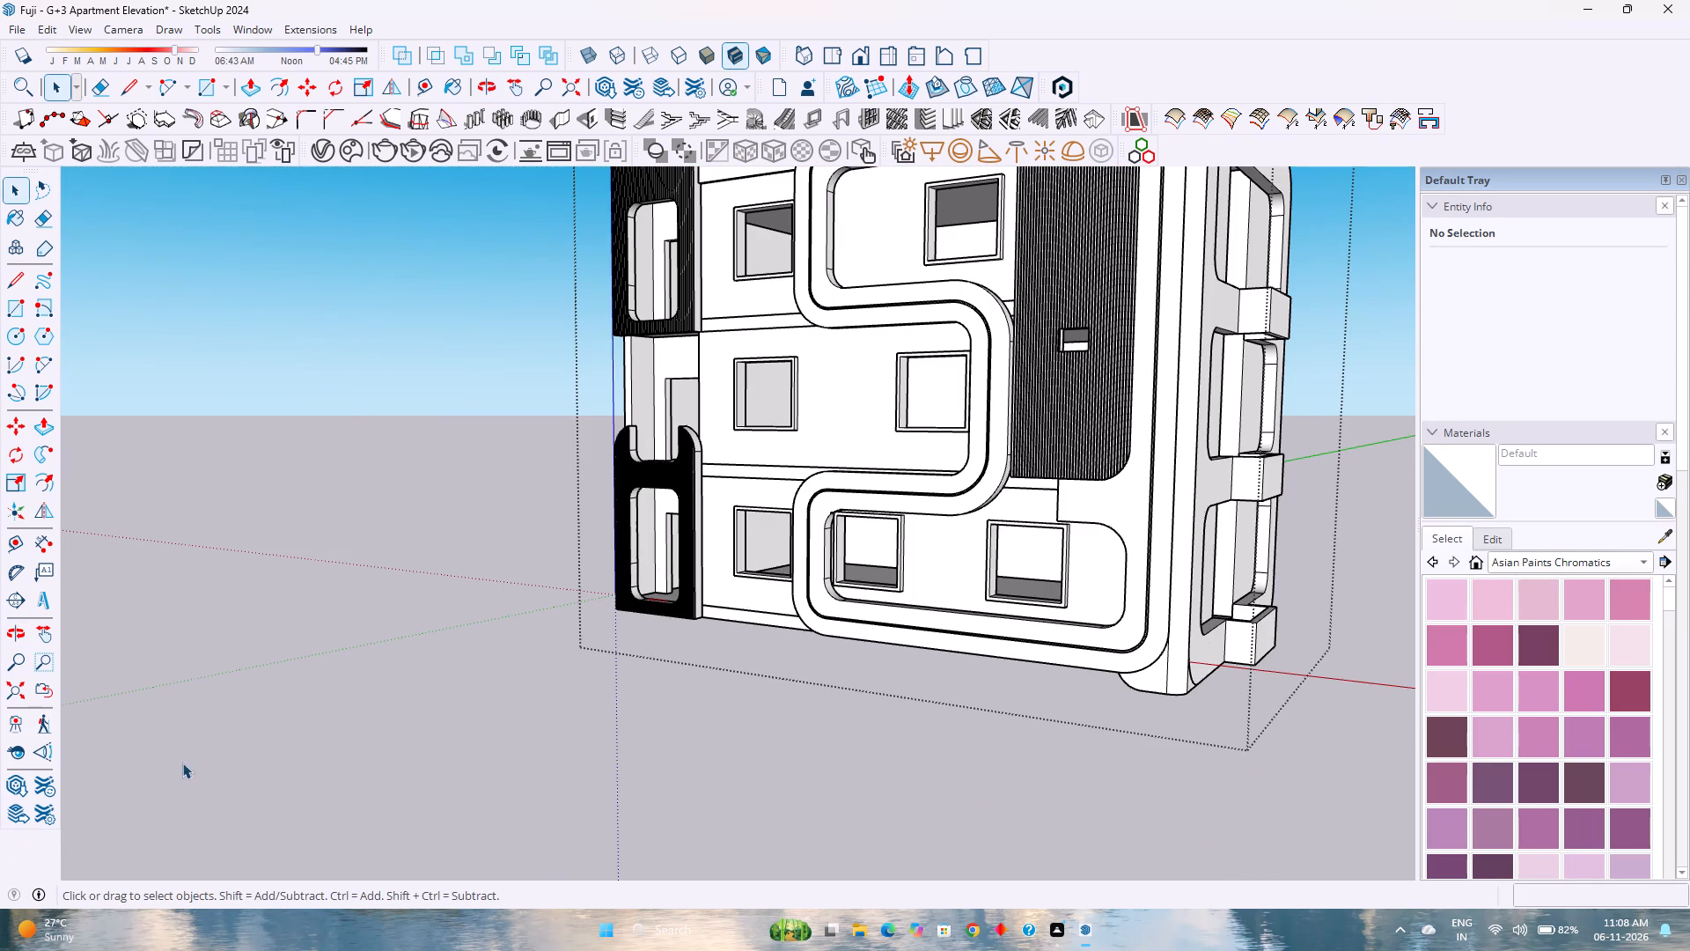
pyautogui.scroll(-4, 878, 734)
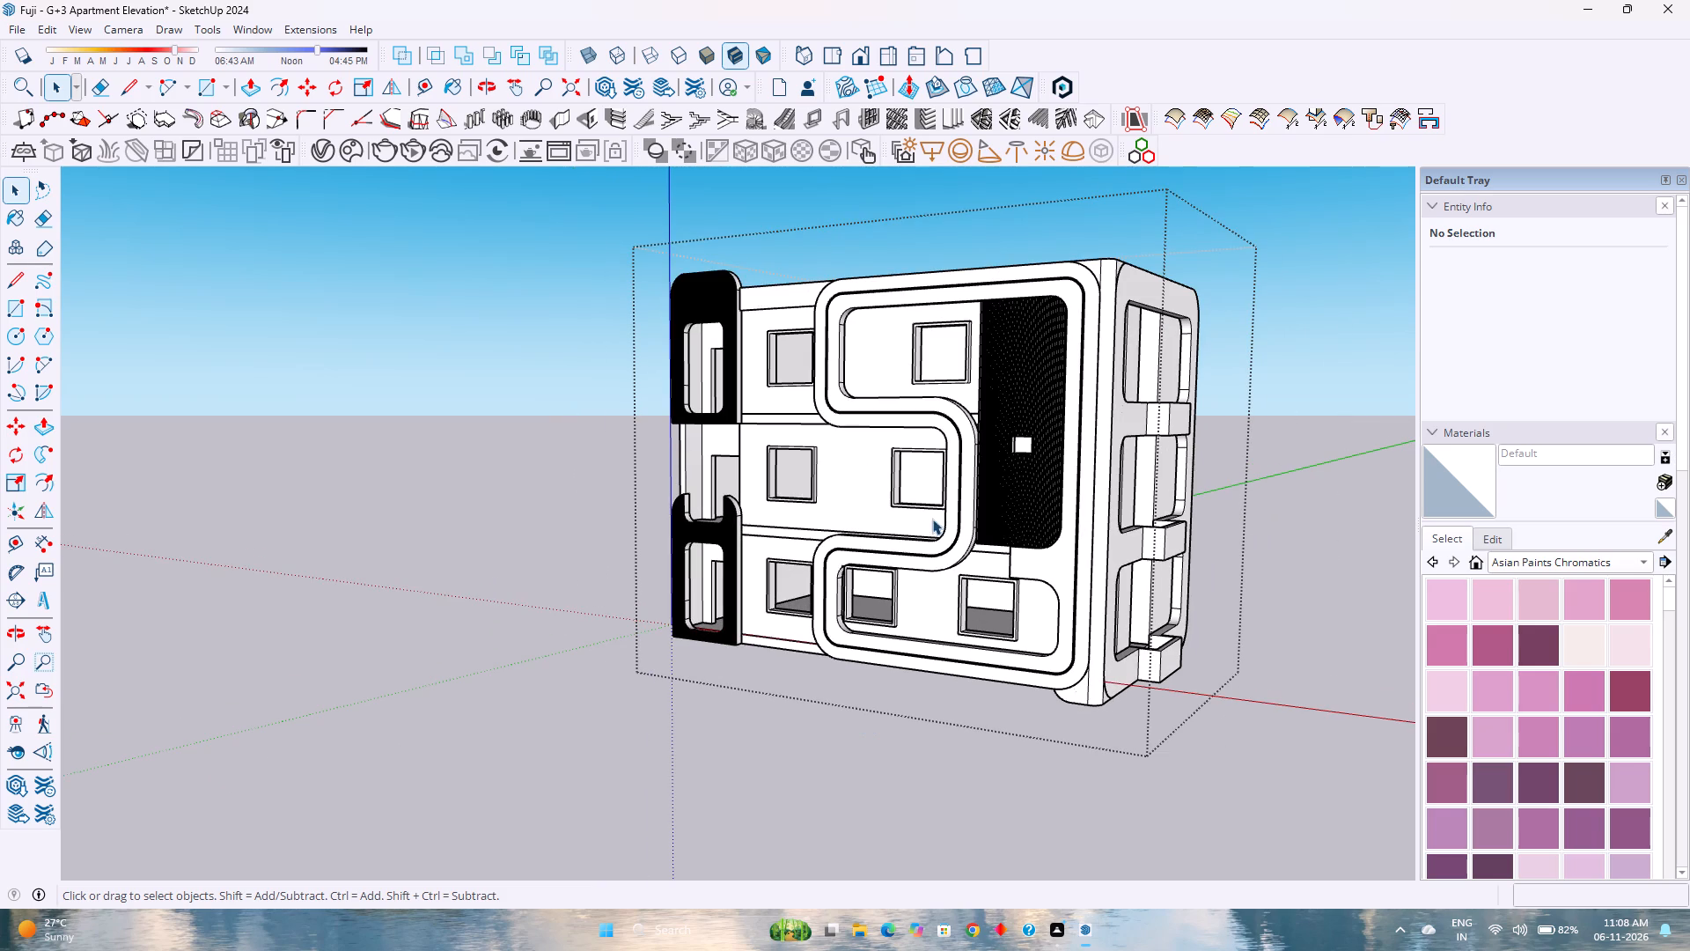
pyautogui.scroll(5, 1280, 353)
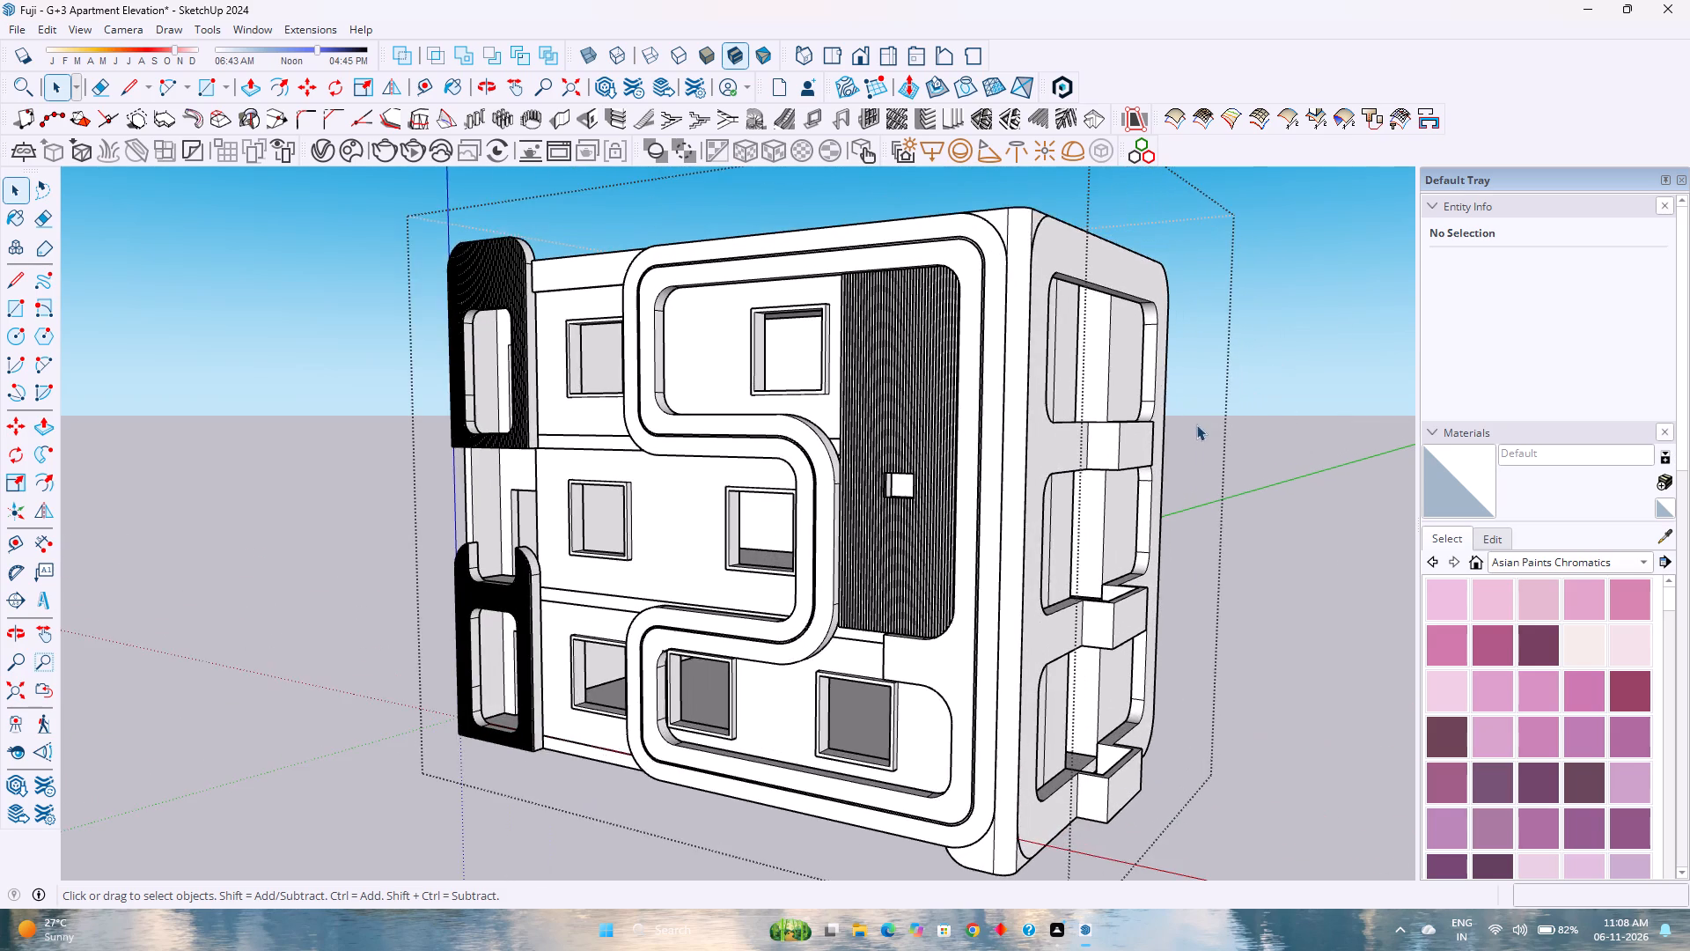
# Examine the vertical louvre cladding around the small window on the front facade up close.
pyautogui.scroll(1, 1192, 429)
pyautogui.scroll(1, 1004, 555)
pyautogui.scroll(9, 912, 592)
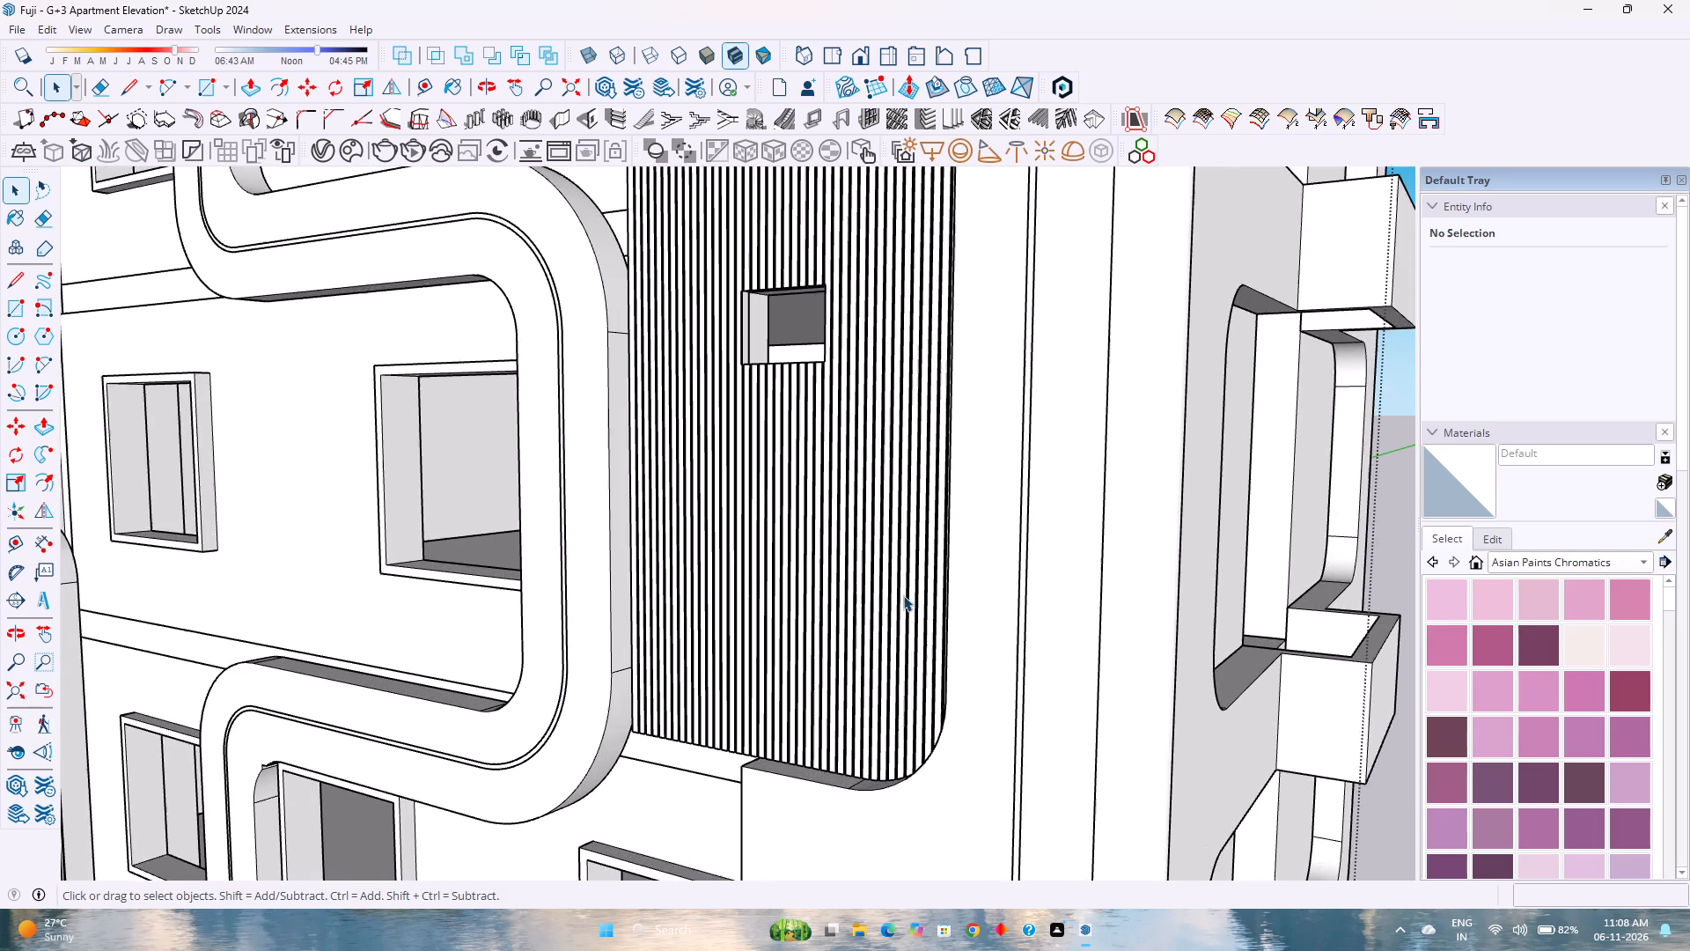
pyautogui.scroll(1, 902, 595)
pyautogui.moveTo(902, 595); pyautogui.dragTo(1098, 776, button='middle')
pyautogui.scroll(-3, 1062, 748)
pyautogui.scroll(3, 456, 674)
pyautogui.scroll(3, 712, 659)
pyautogui.moveTo(716, 659); pyautogui.dragTo(725, 659, button='middle')
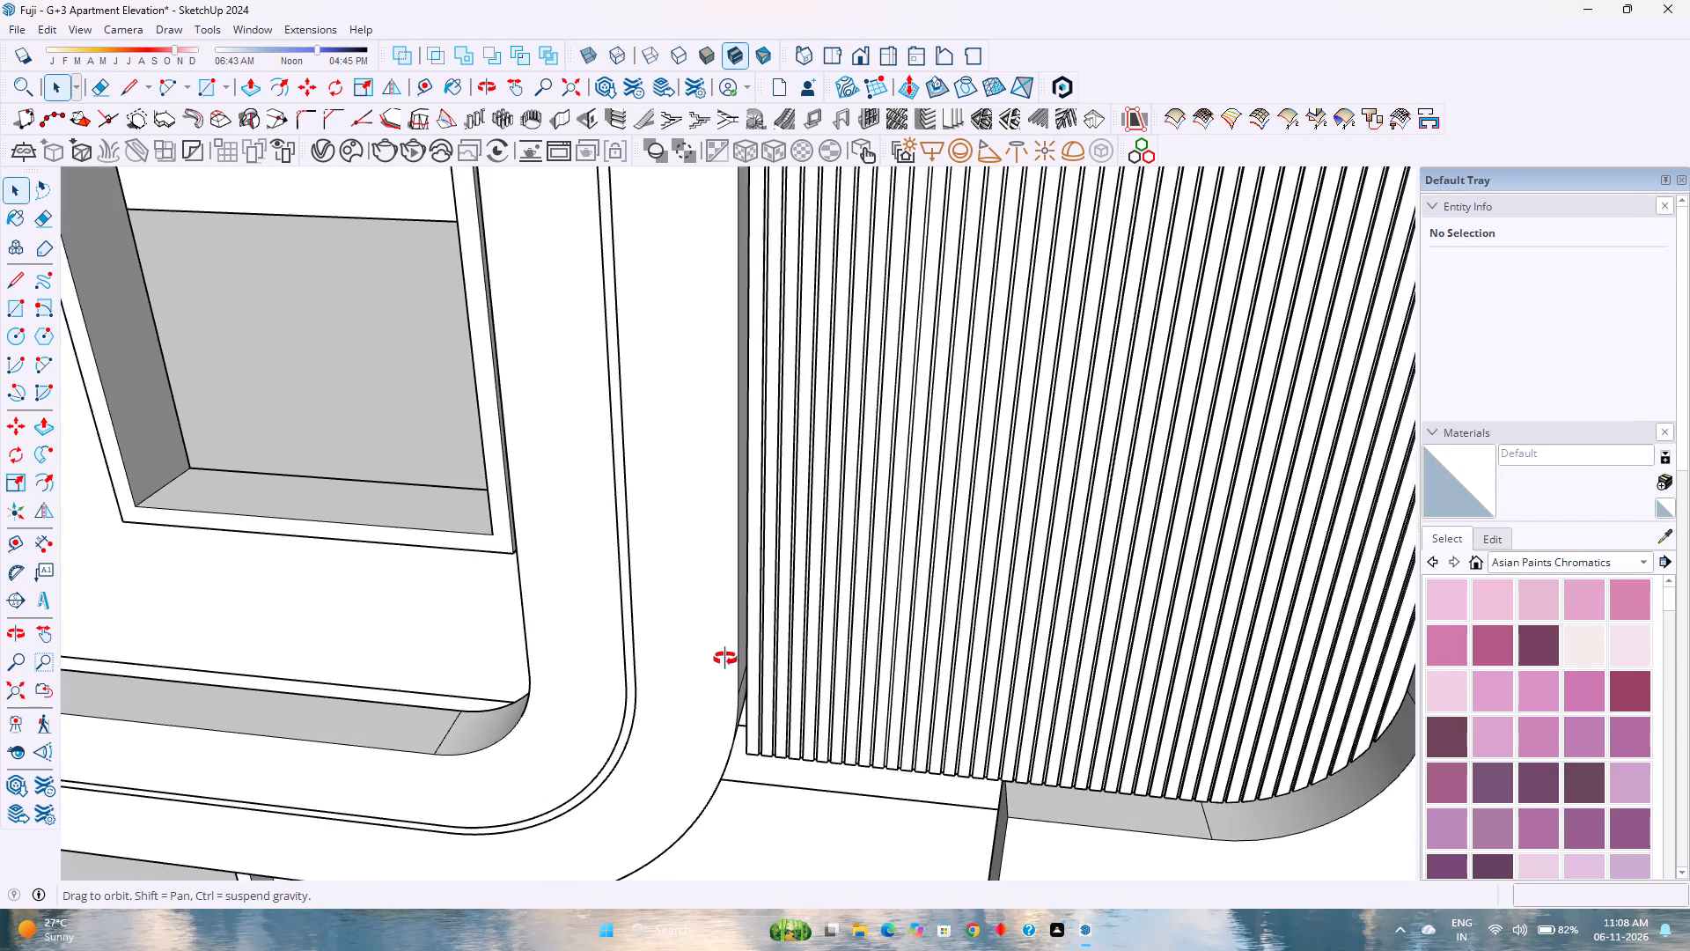
pyautogui.moveTo(725, 659); pyautogui.dragTo(700, 749, button='middle')
pyautogui.middleClick(700, 749)
pyautogui.scroll(-10, 696, 748)
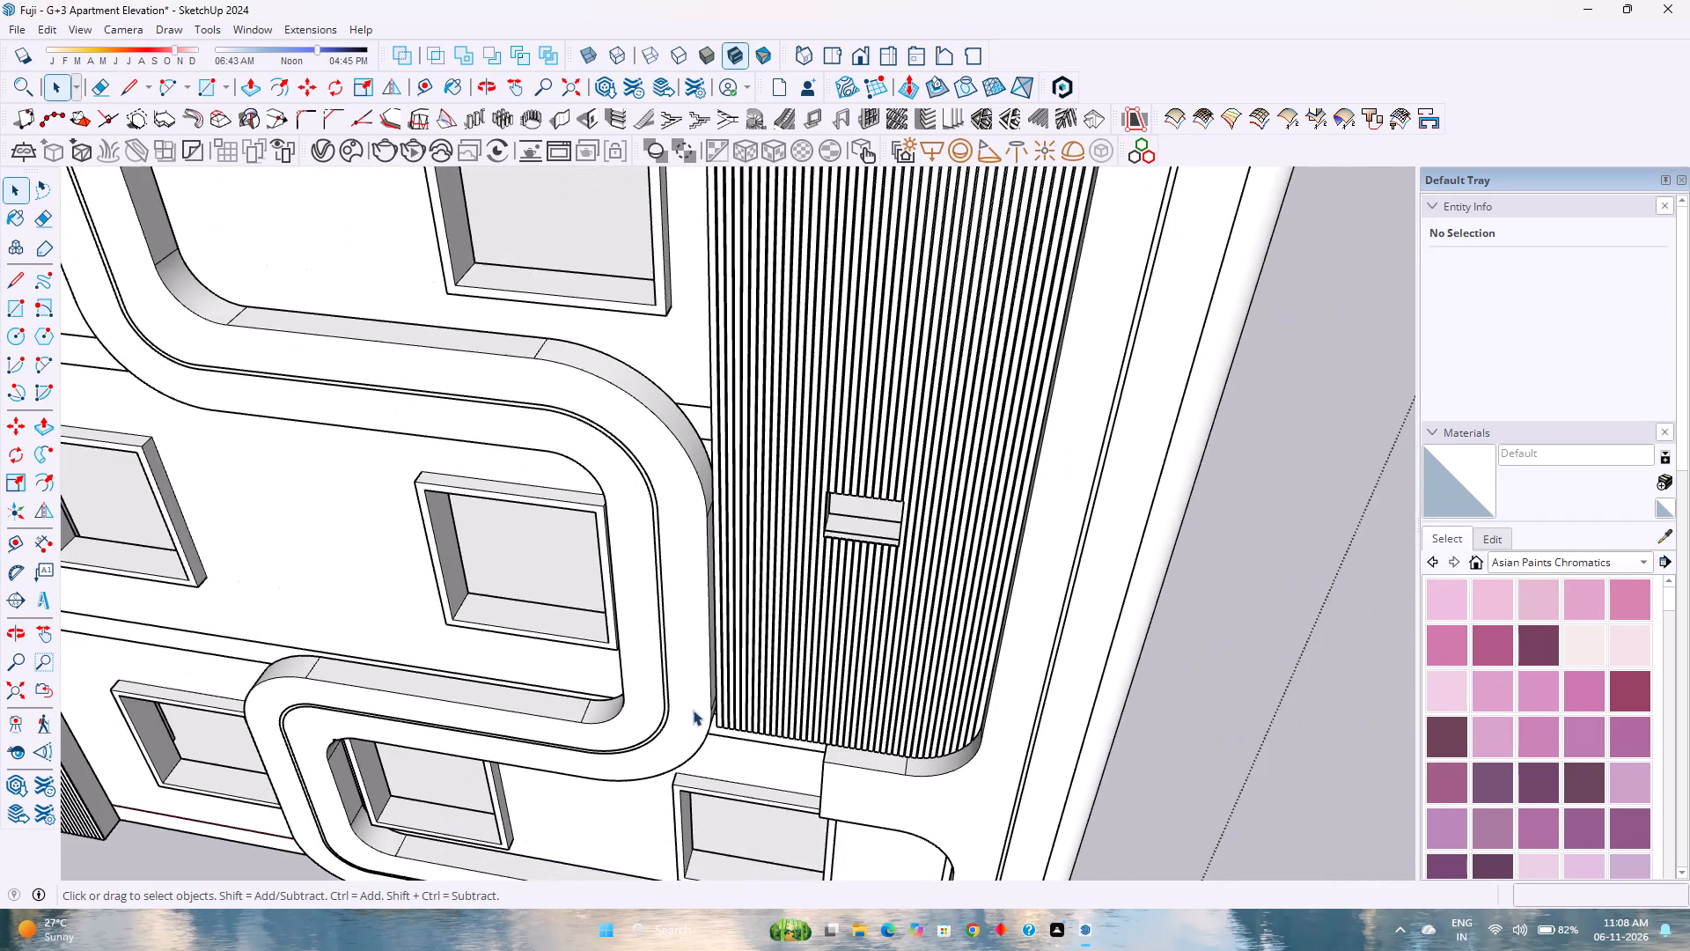
pyautogui.moveTo(613, 687); pyautogui.dragTo(737, 675, button='middle')
pyautogui.middleClick(736, 675)
pyautogui.scroll(-4, 735, 661)
pyautogui.scroll(1, 735, 661)
pyautogui.scroll(-6, 735, 660)
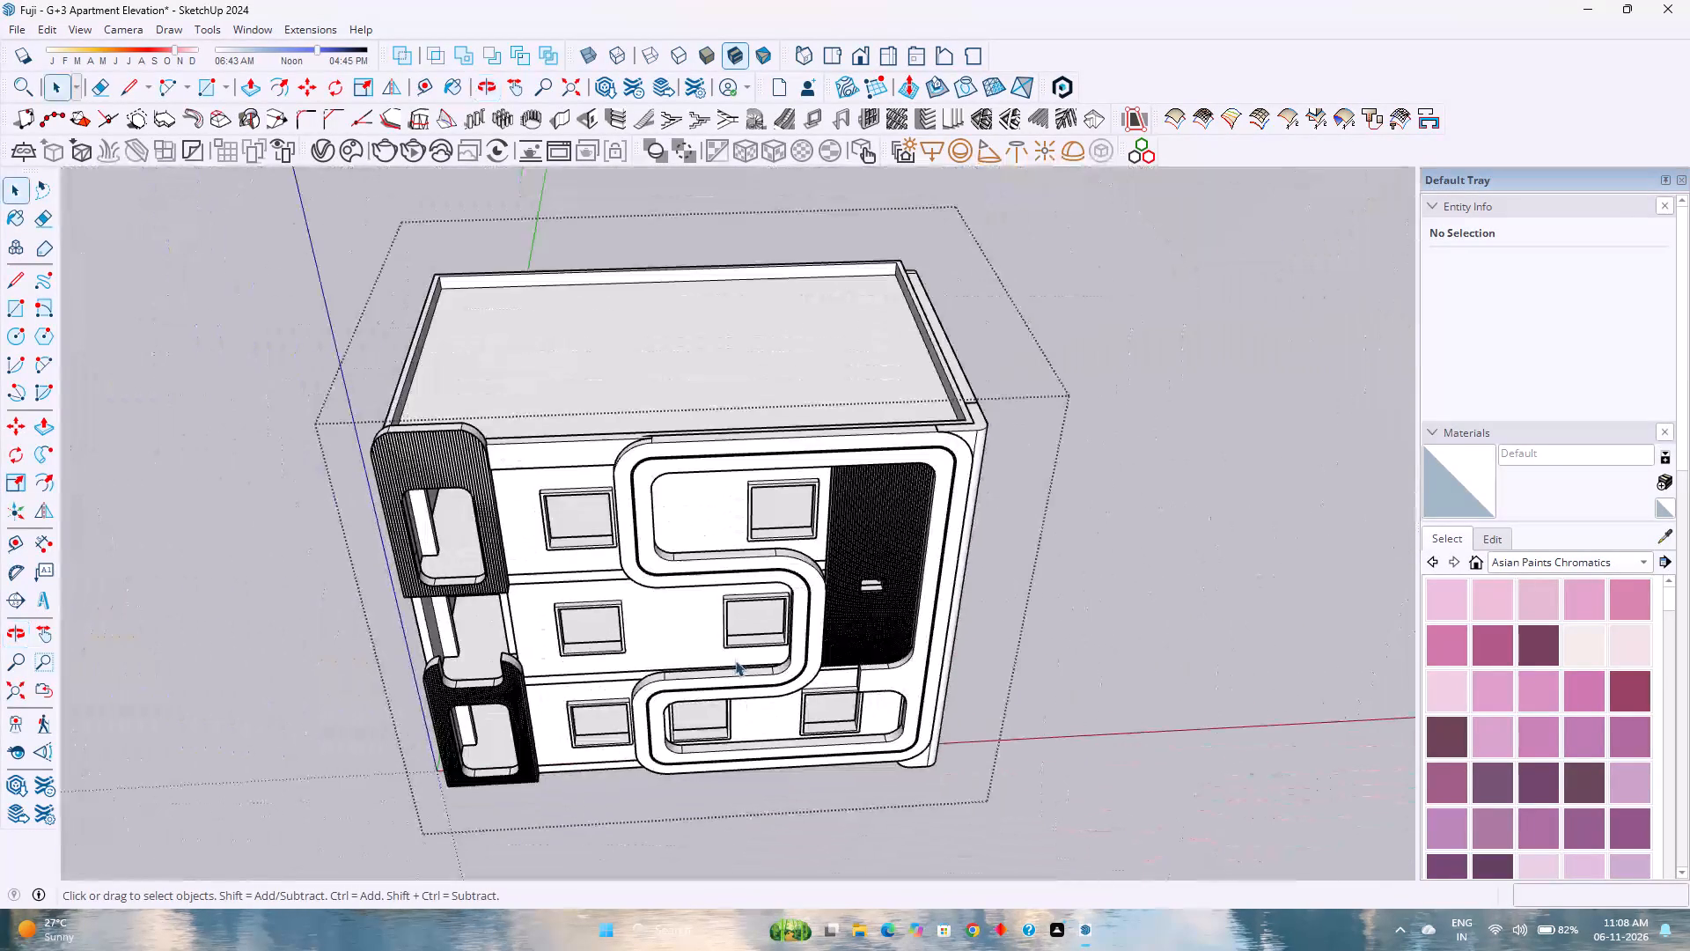
# Review the whole building's facades, roof and side balcony openings, with the building group selected.
pyautogui.scroll(-1, 735, 660)
pyautogui.moveTo(511, 686); pyautogui.dragTo(826, 481, button='middle')
pyautogui.middleClick(826, 481)
pyautogui.middleClick(832, 479)
pyautogui.moveTo(915, 713); pyautogui.dragTo(544, 591, button='middle')
pyautogui.middleClick(544, 591)
pyautogui.scroll(1, 607, 694)
pyautogui.moveTo(607, 694); pyautogui.dragTo(591, 690, button='middle')
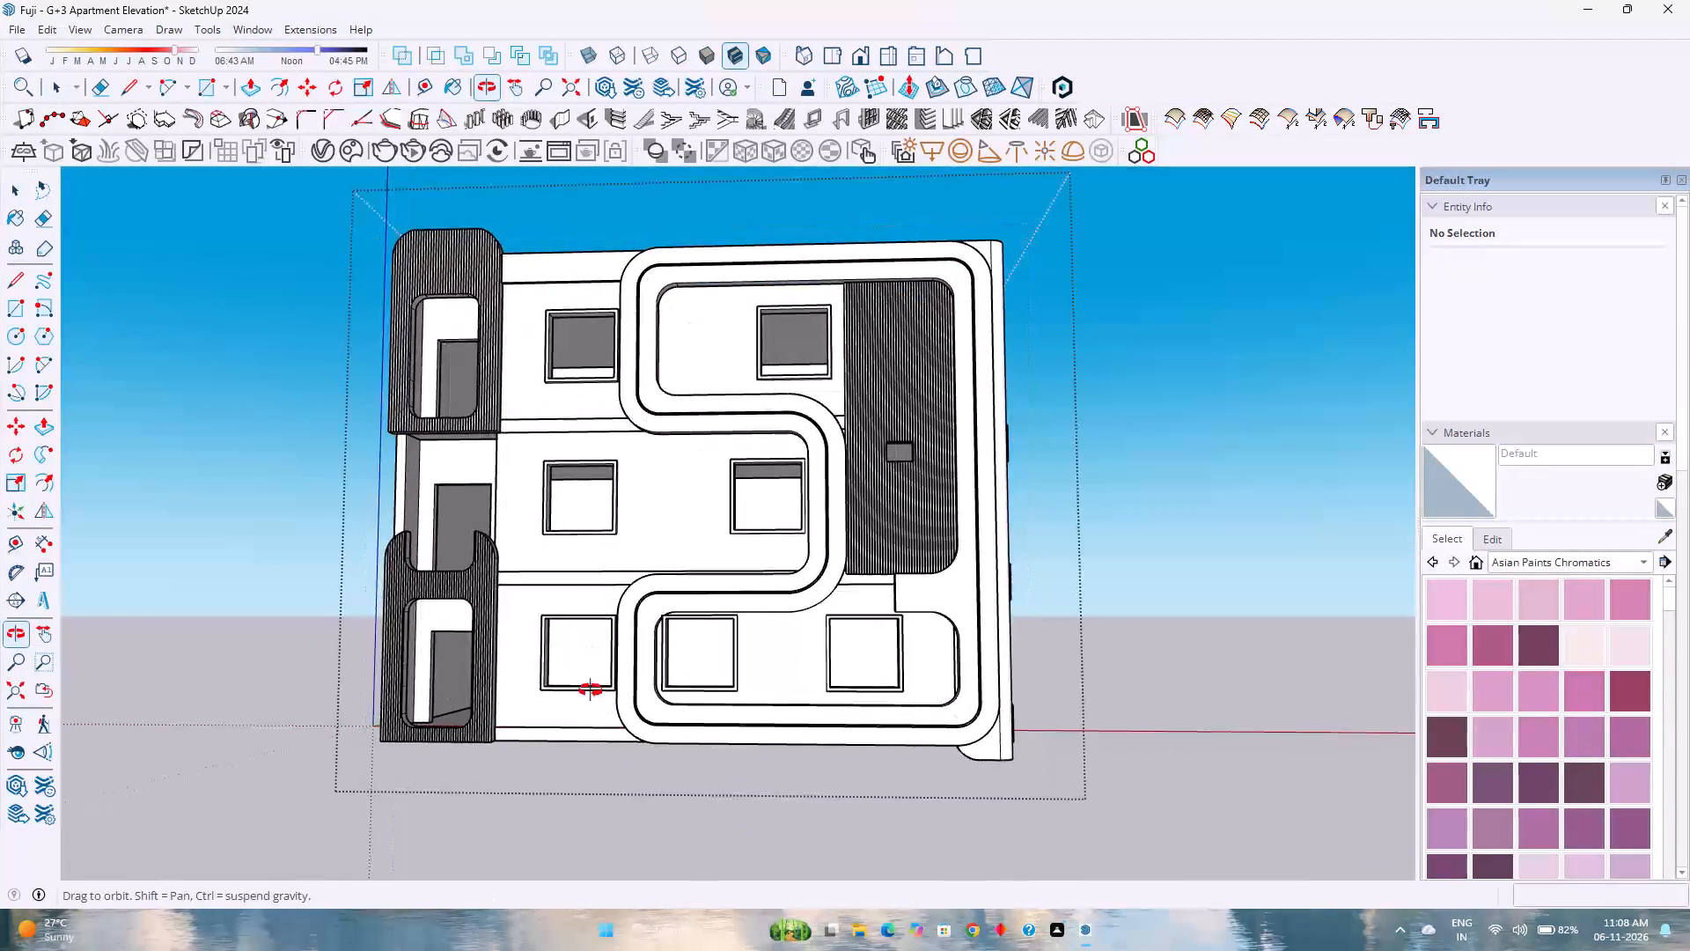
pyautogui.moveTo(591, 690); pyautogui.dragTo(391, 660, button='middle')
pyautogui.scroll(3, 398, 653)
pyautogui.scroll(1, 574, 602)
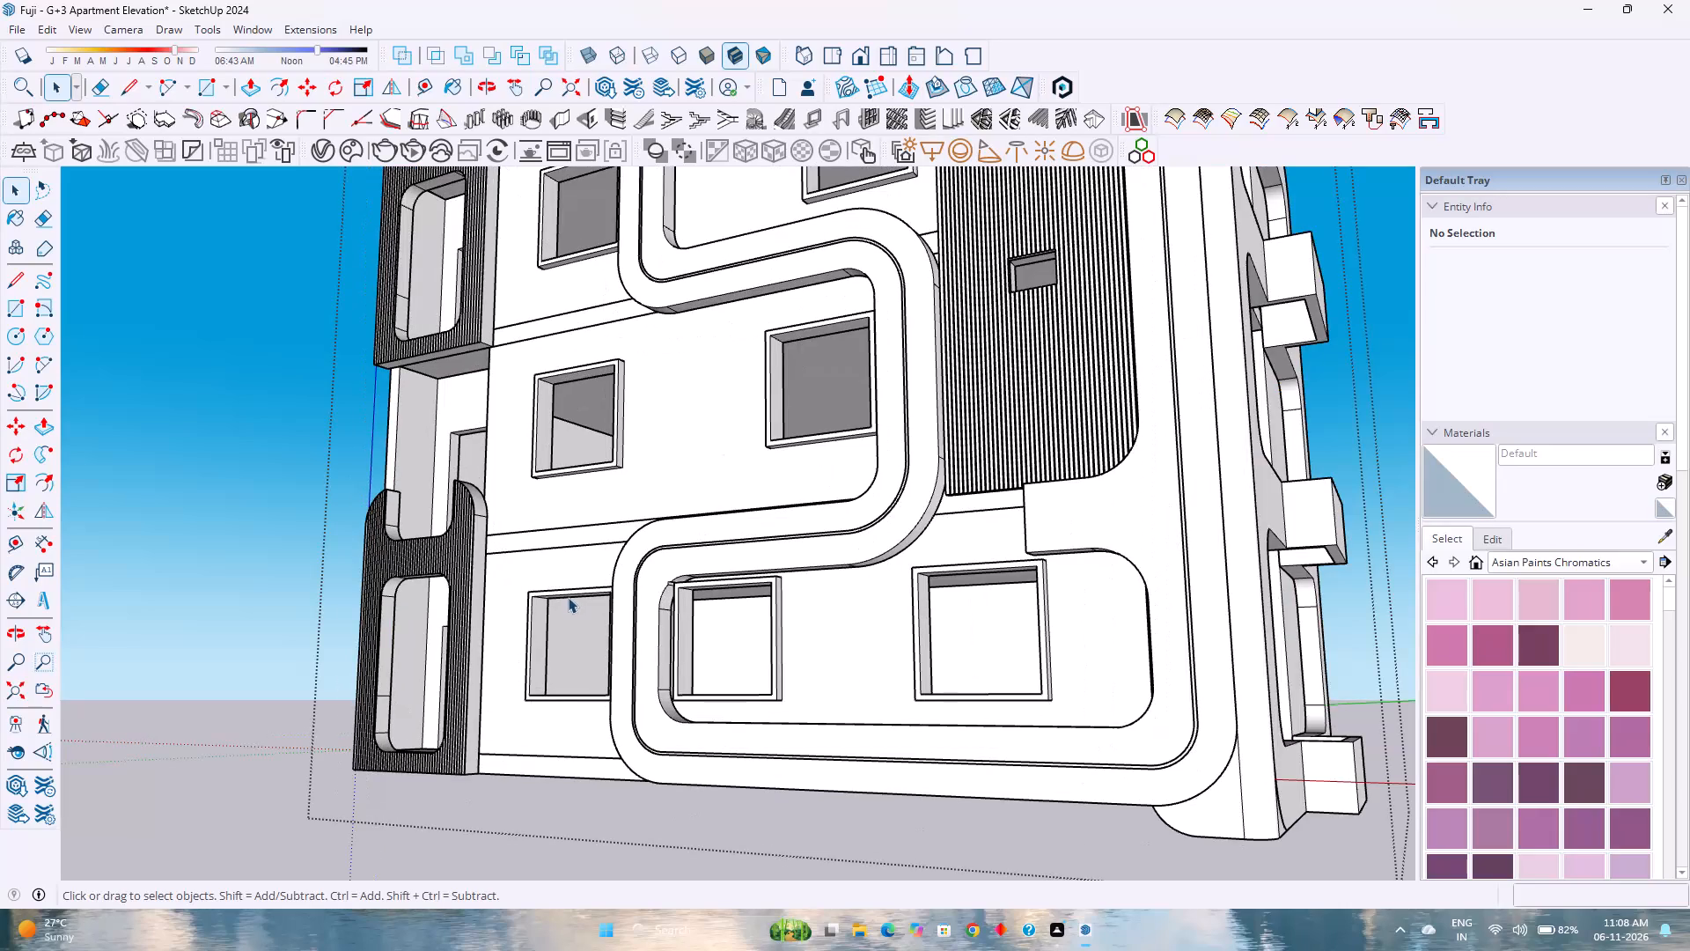
pyautogui.click(1050, 439)
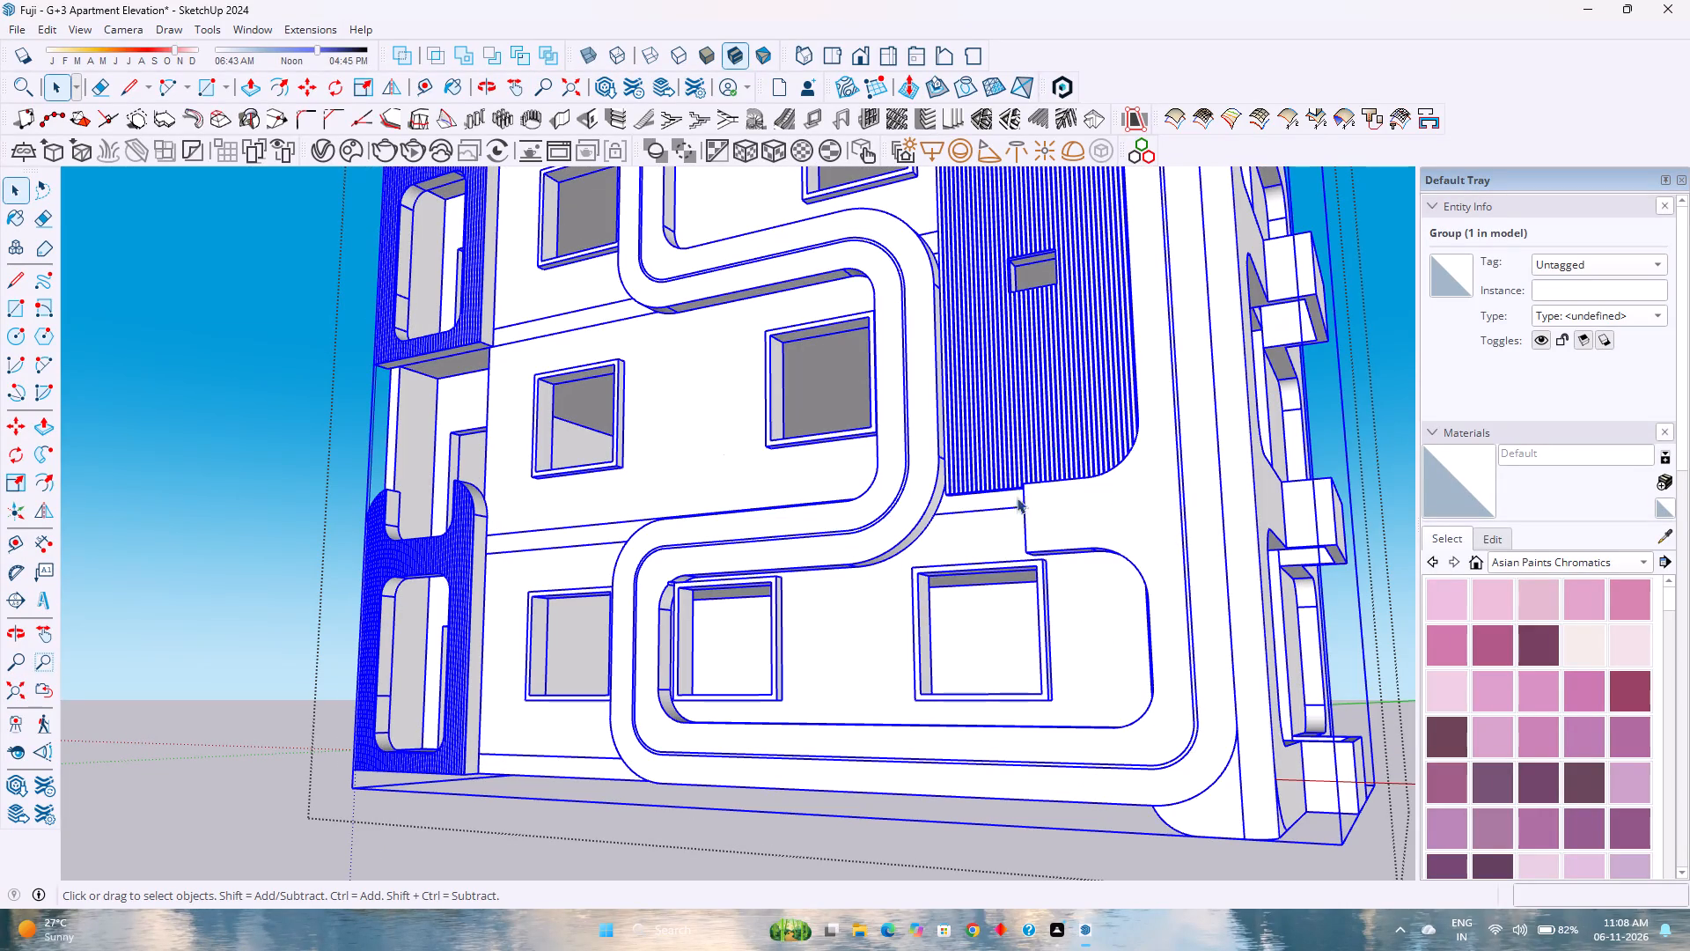
pyautogui.scroll(-4, 1029, 508)
pyautogui.moveTo(1029, 510); pyautogui.dragTo(1318, 735, button='middle')
pyautogui.middleClick(1316, 732)
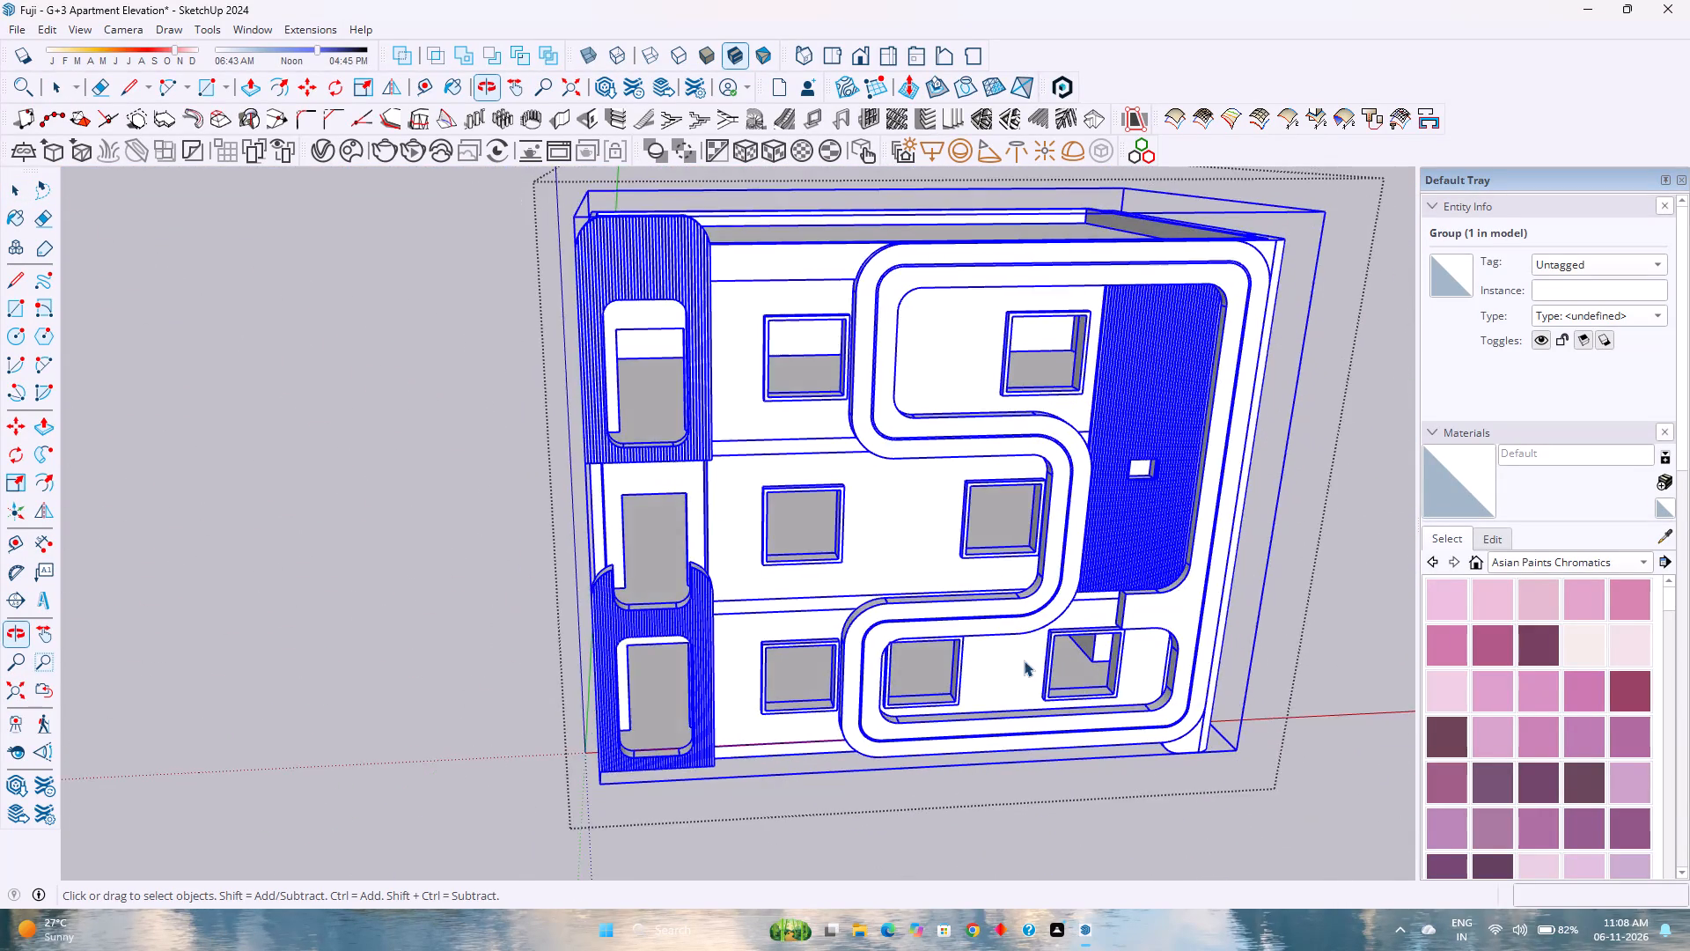
pyautogui.scroll(-6, 1014, 660)
pyautogui.moveTo(906, 659); pyautogui.dragTo(1249, 689, button='middle')
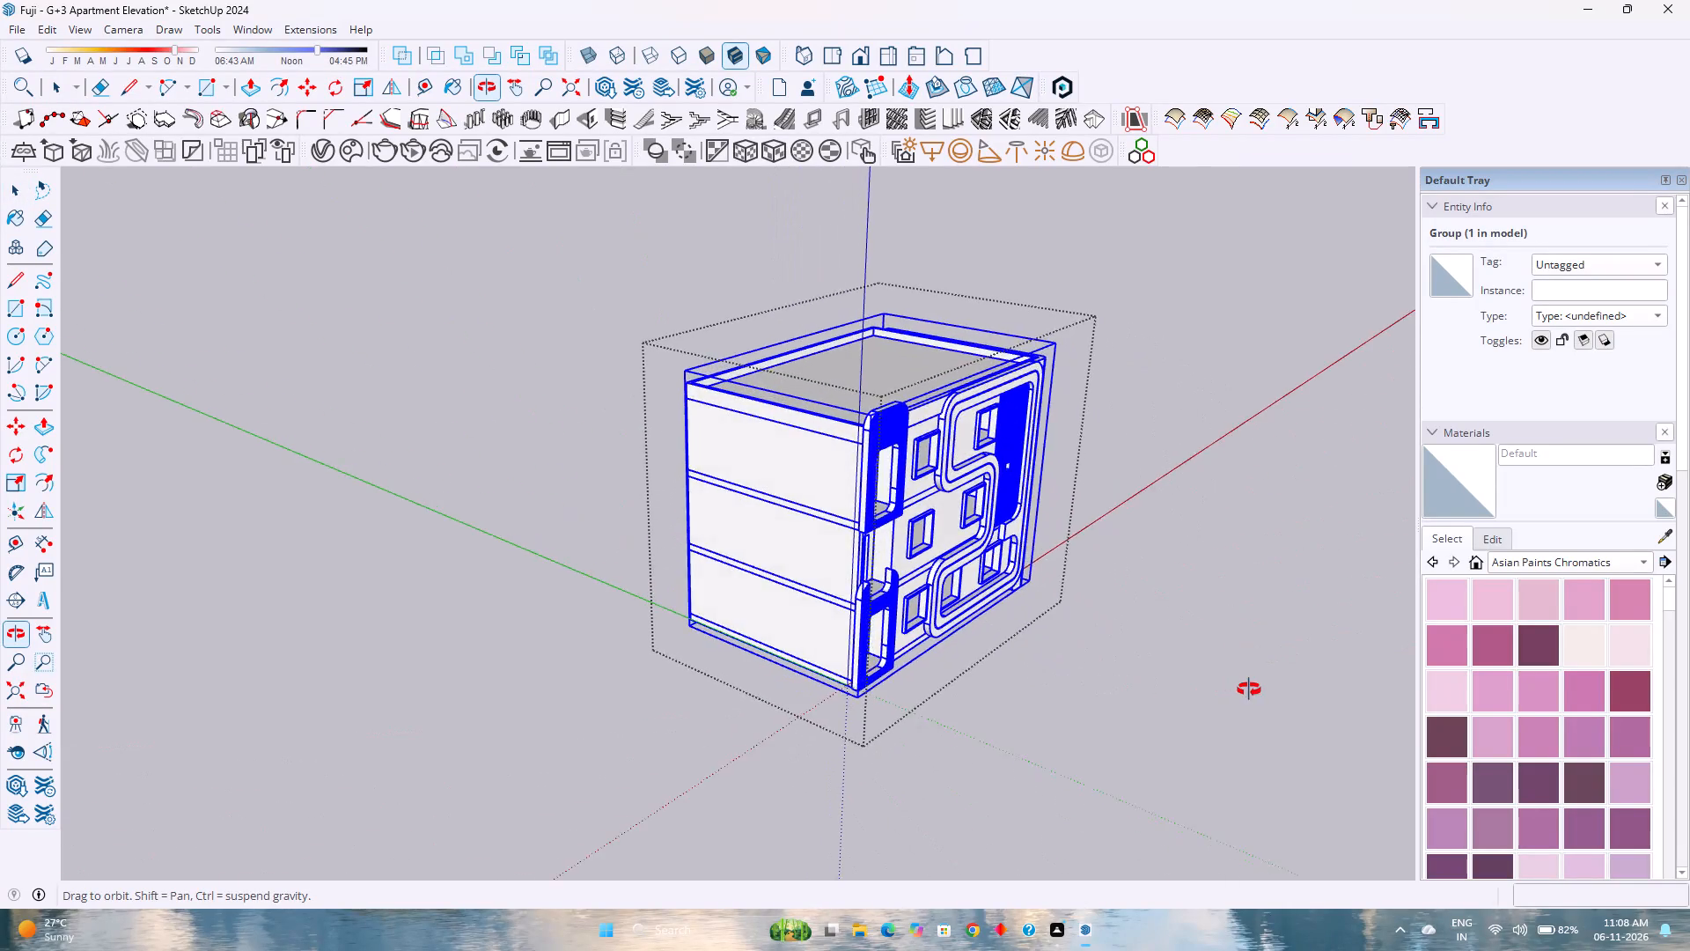
pyautogui.moveTo(1249, 689); pyautogui.dragTo(637, 694, button='middle')
pyautogui.middleClick(637, 694)
pyautogui.scroll(-2, 653, 678)
pyautogui.moveTo(769, 693); pyautogui.dragTo(593, 576, button='middle')
pyautogui.middleClick(593, 576)
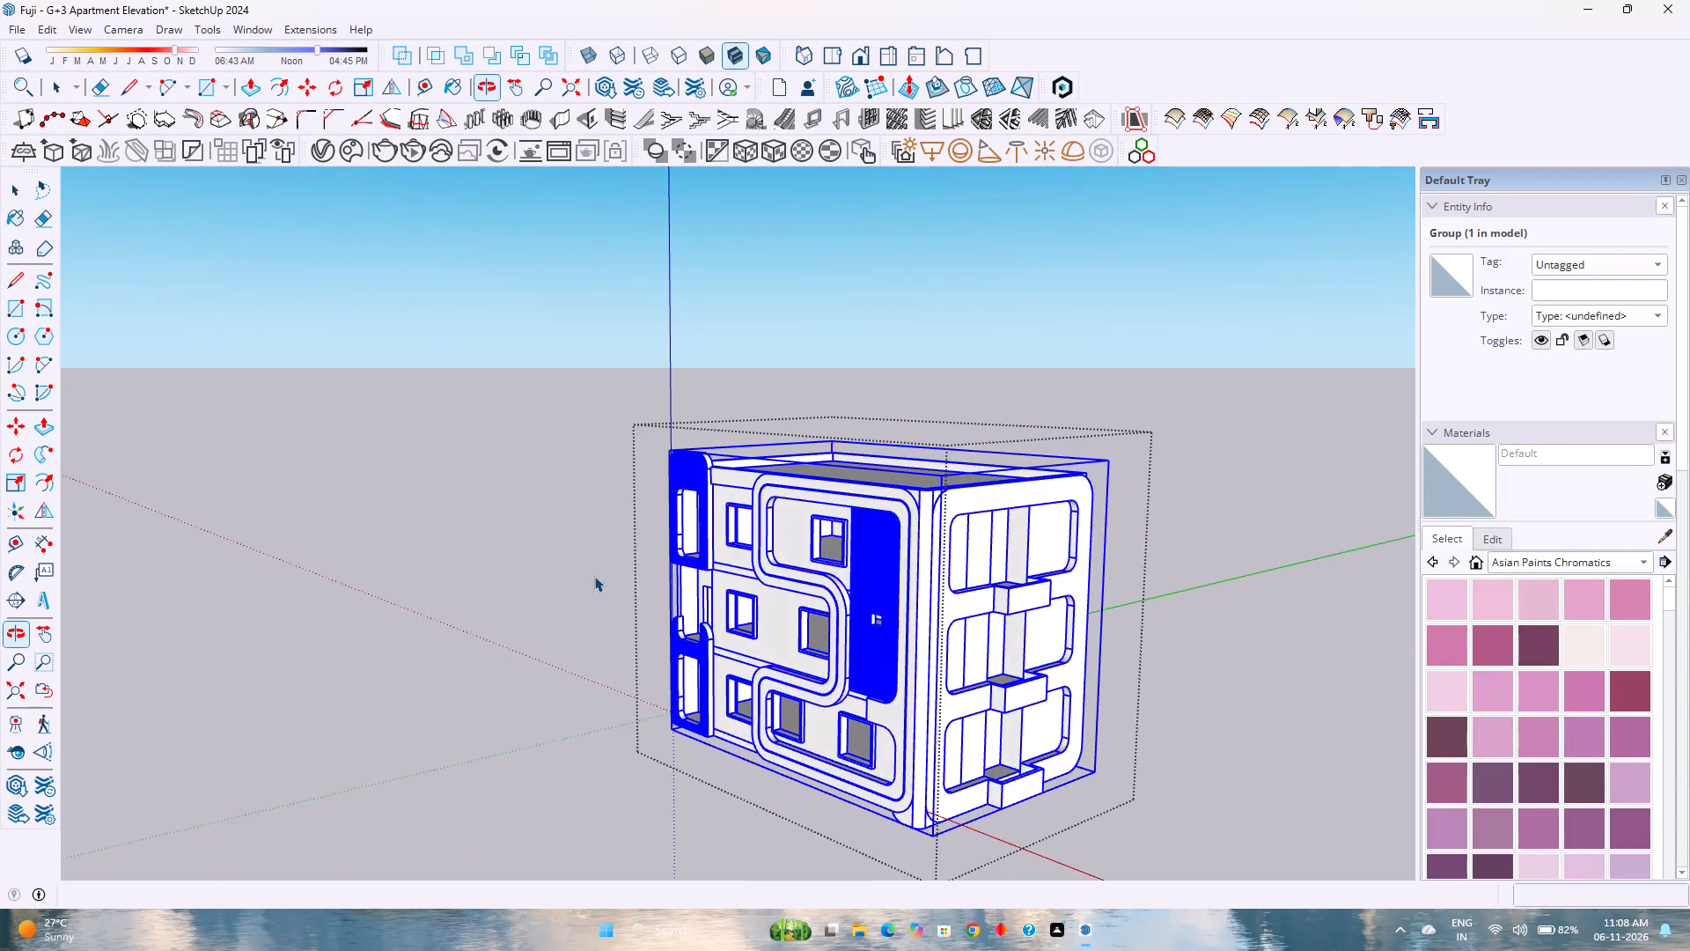
pyautogui.scroll(-2, 596, 577)
pyautogui.moveTo(682, 681); pyautogui.dragTo(667, 596, button='middle')
pyautogui.middleClick(667, 596)
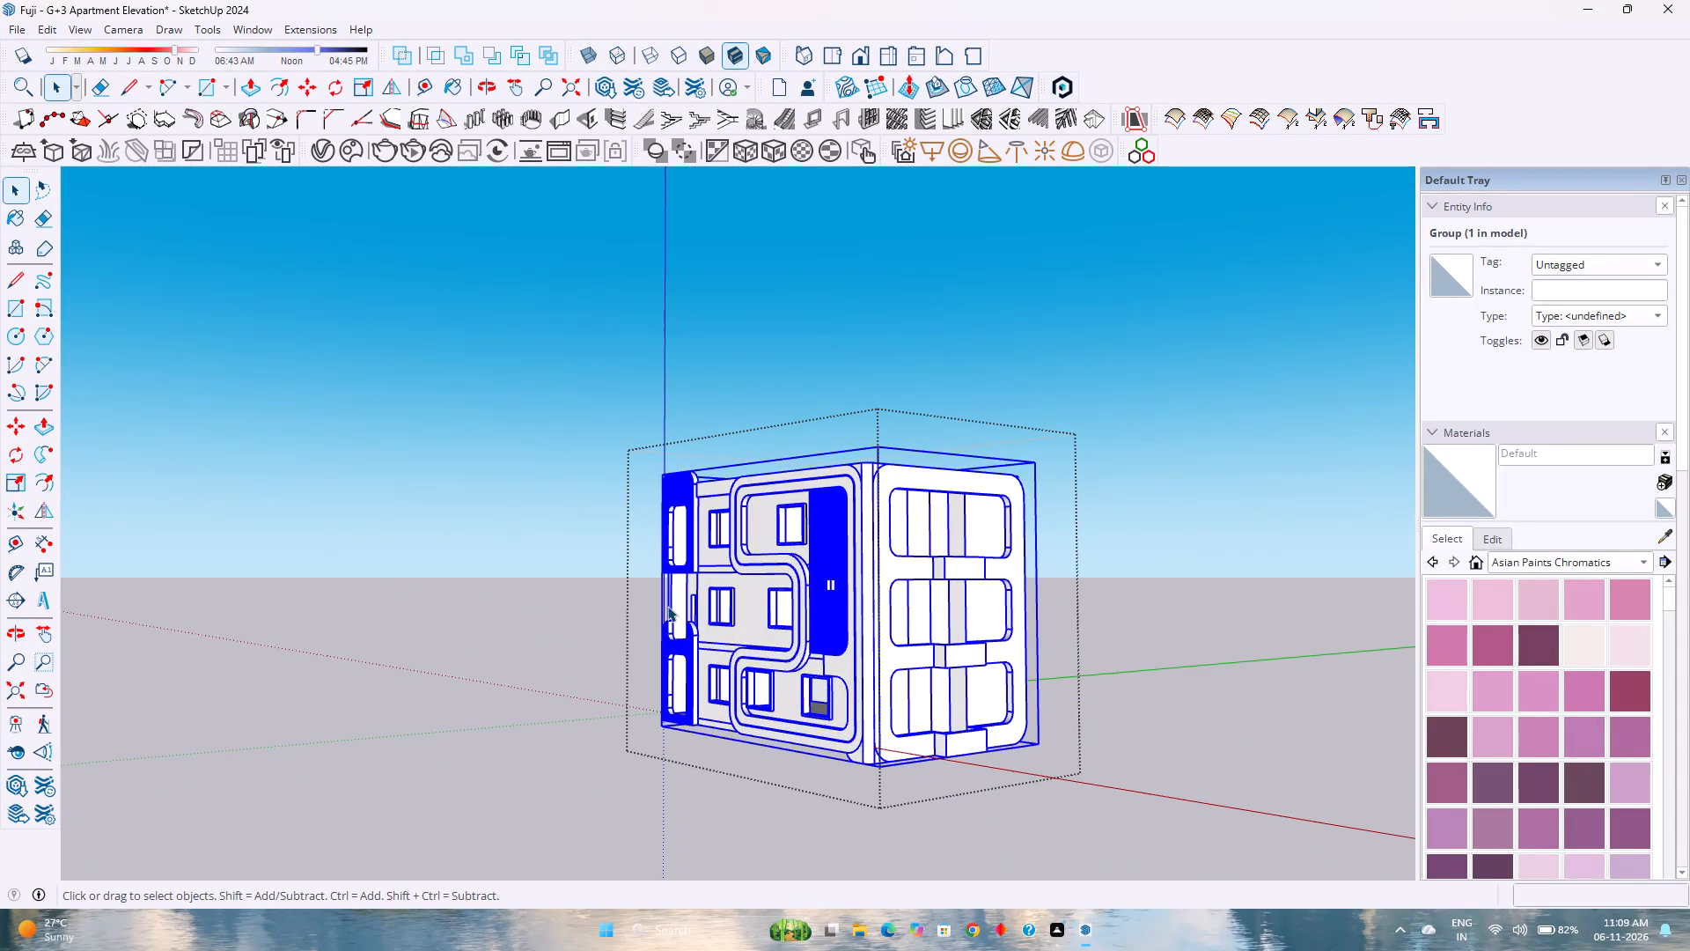
# Inside the top floor's group, copy the leftmost wall face in the side elevation's rounded opening 15' outward along the green axis.
pyautogui.doubleClick(908, 587)
pyautogui.scroll(6, 910, 575)
pyautogui.moveTo(911, 571); pyautogui.dragTo(780, 666, button='middle')
pyautogui.middleClick(779, 666)
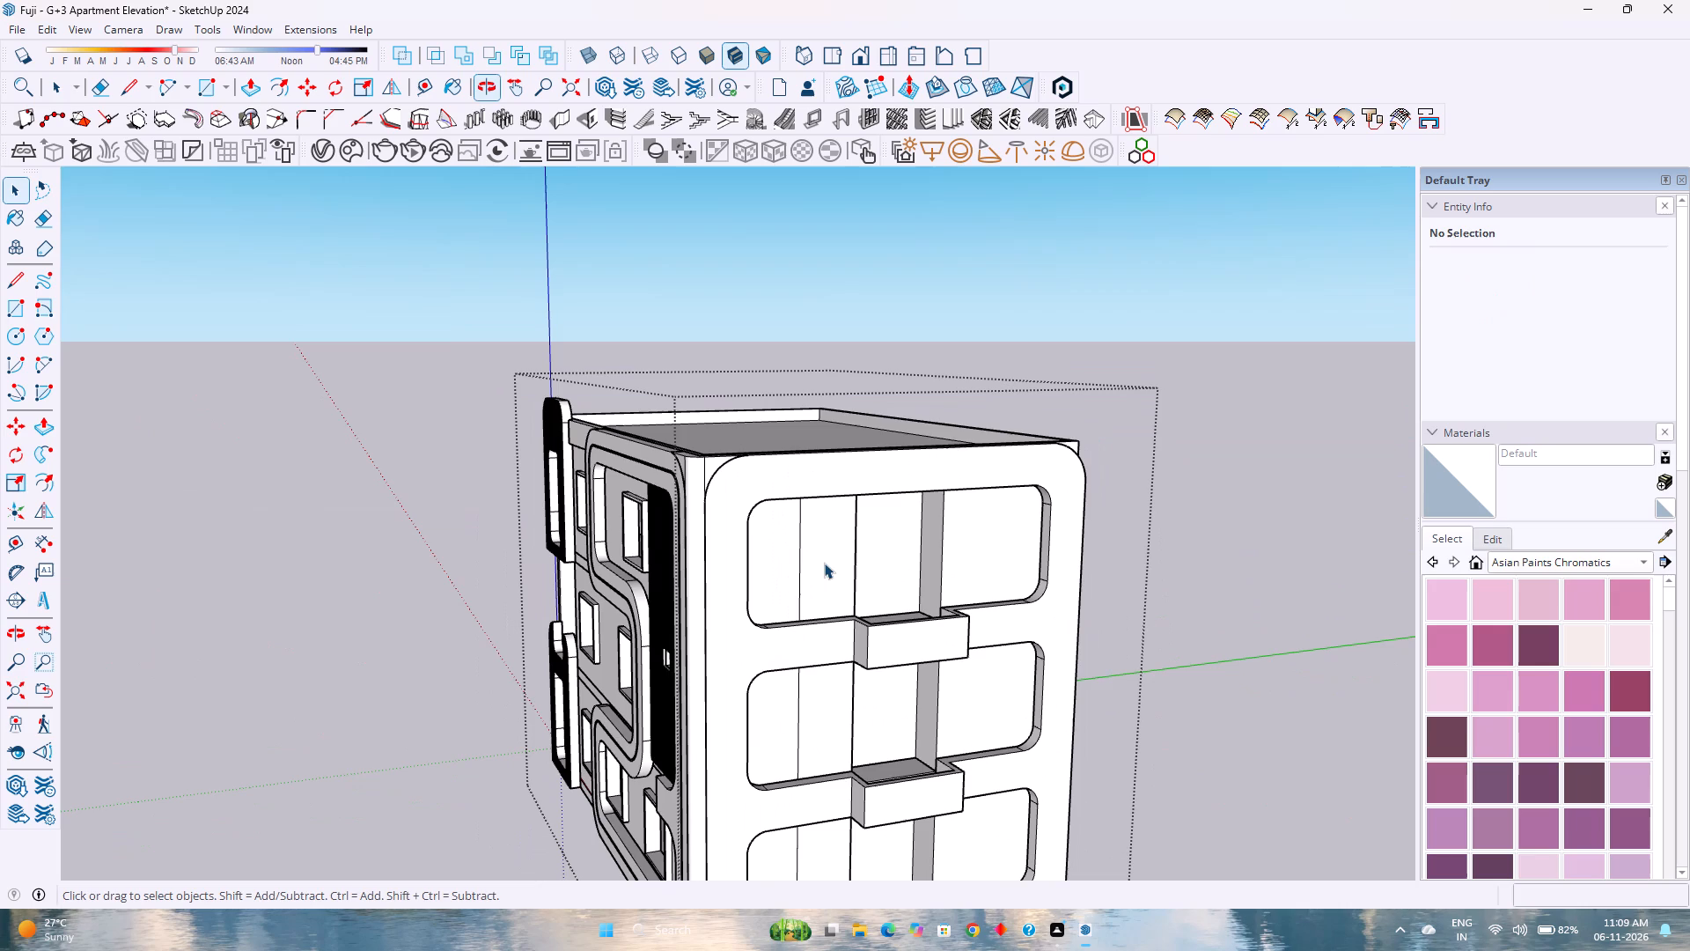
pyautogui.doubleClick(798, 561)
pyautogui.scroll(4, 796, 563)
pyautogui.click(787, 566)
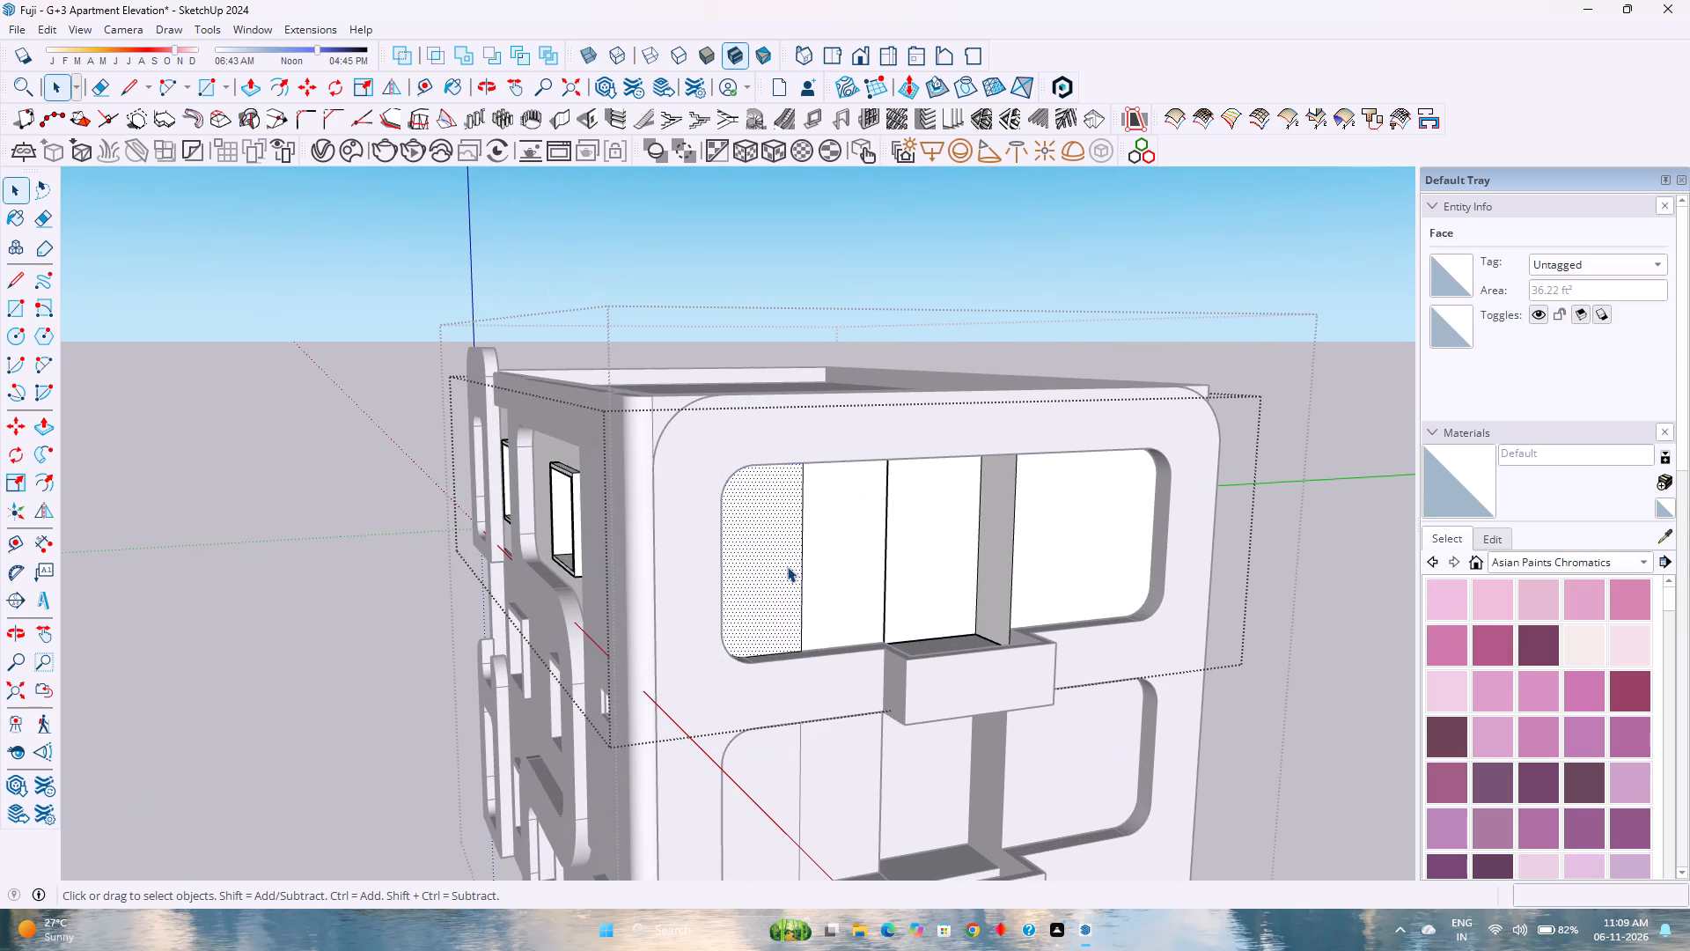
pyautogui.press('m')
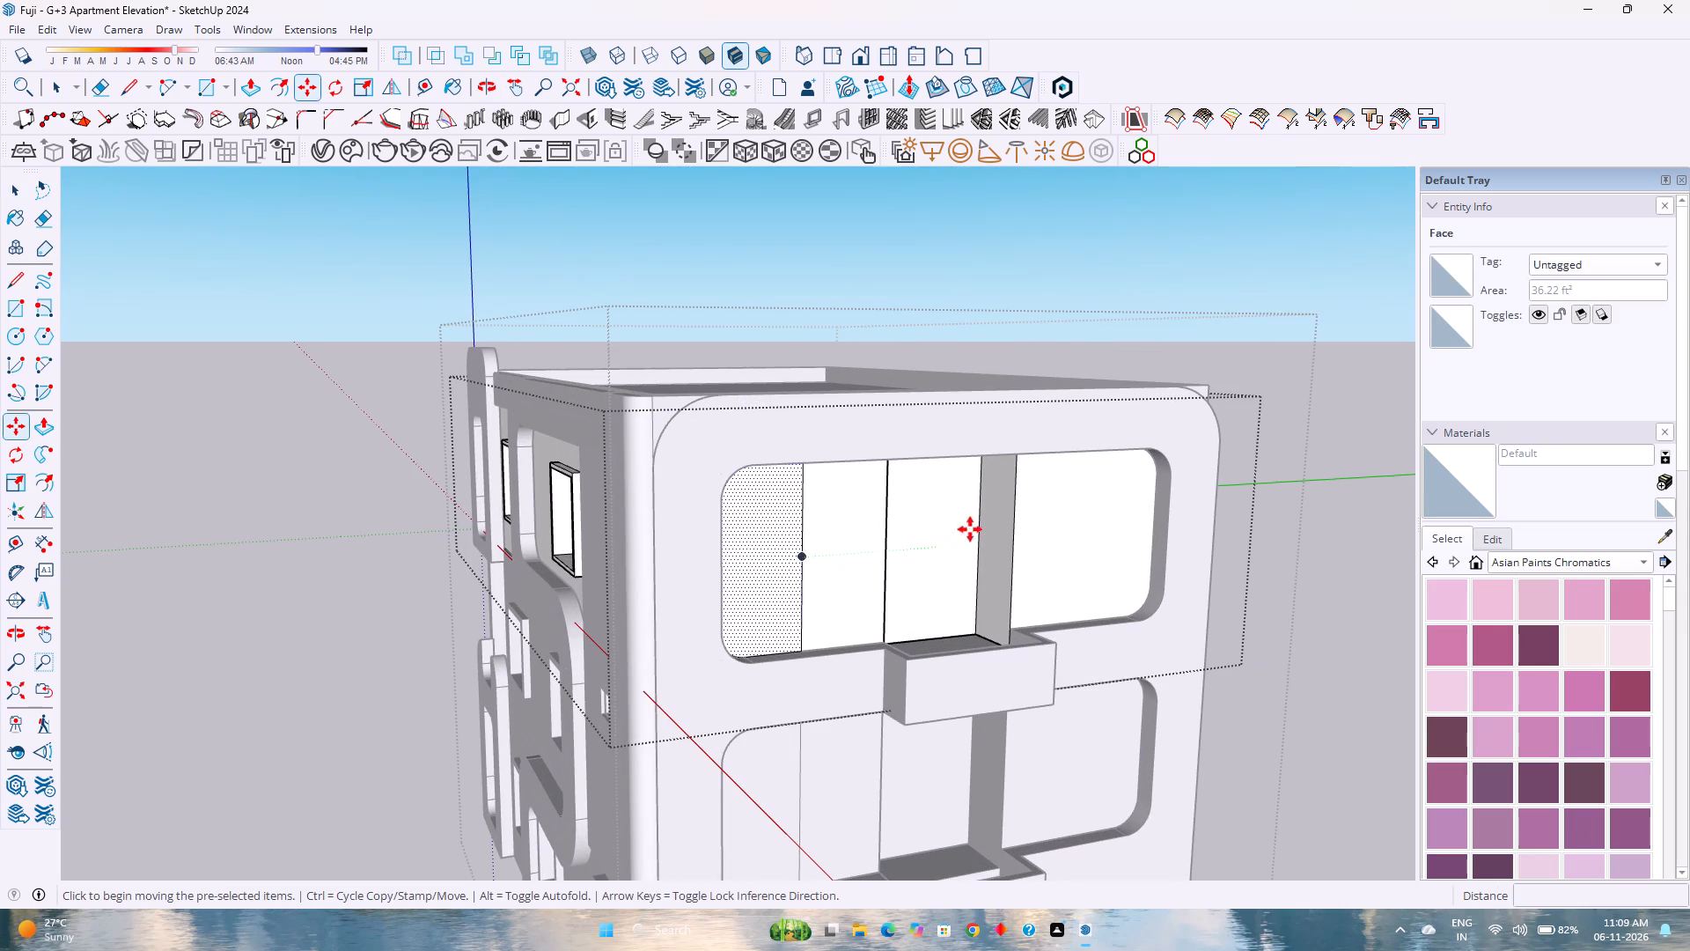
pyautogui.click(886, 549)
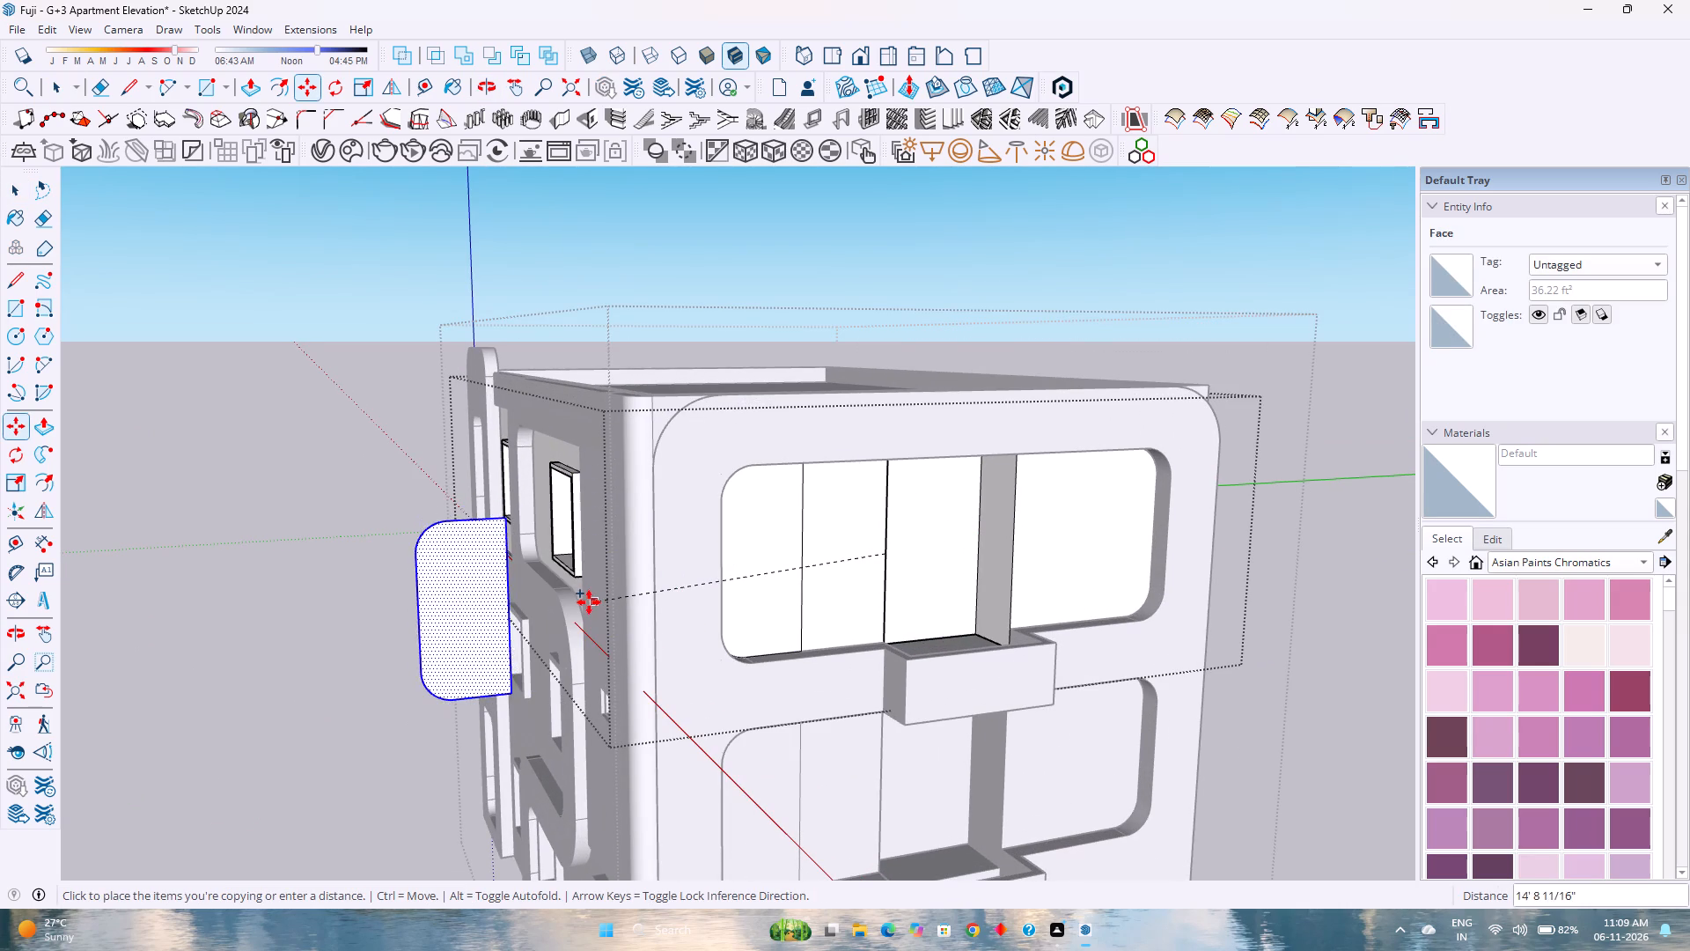
pyautogui.press('Left')
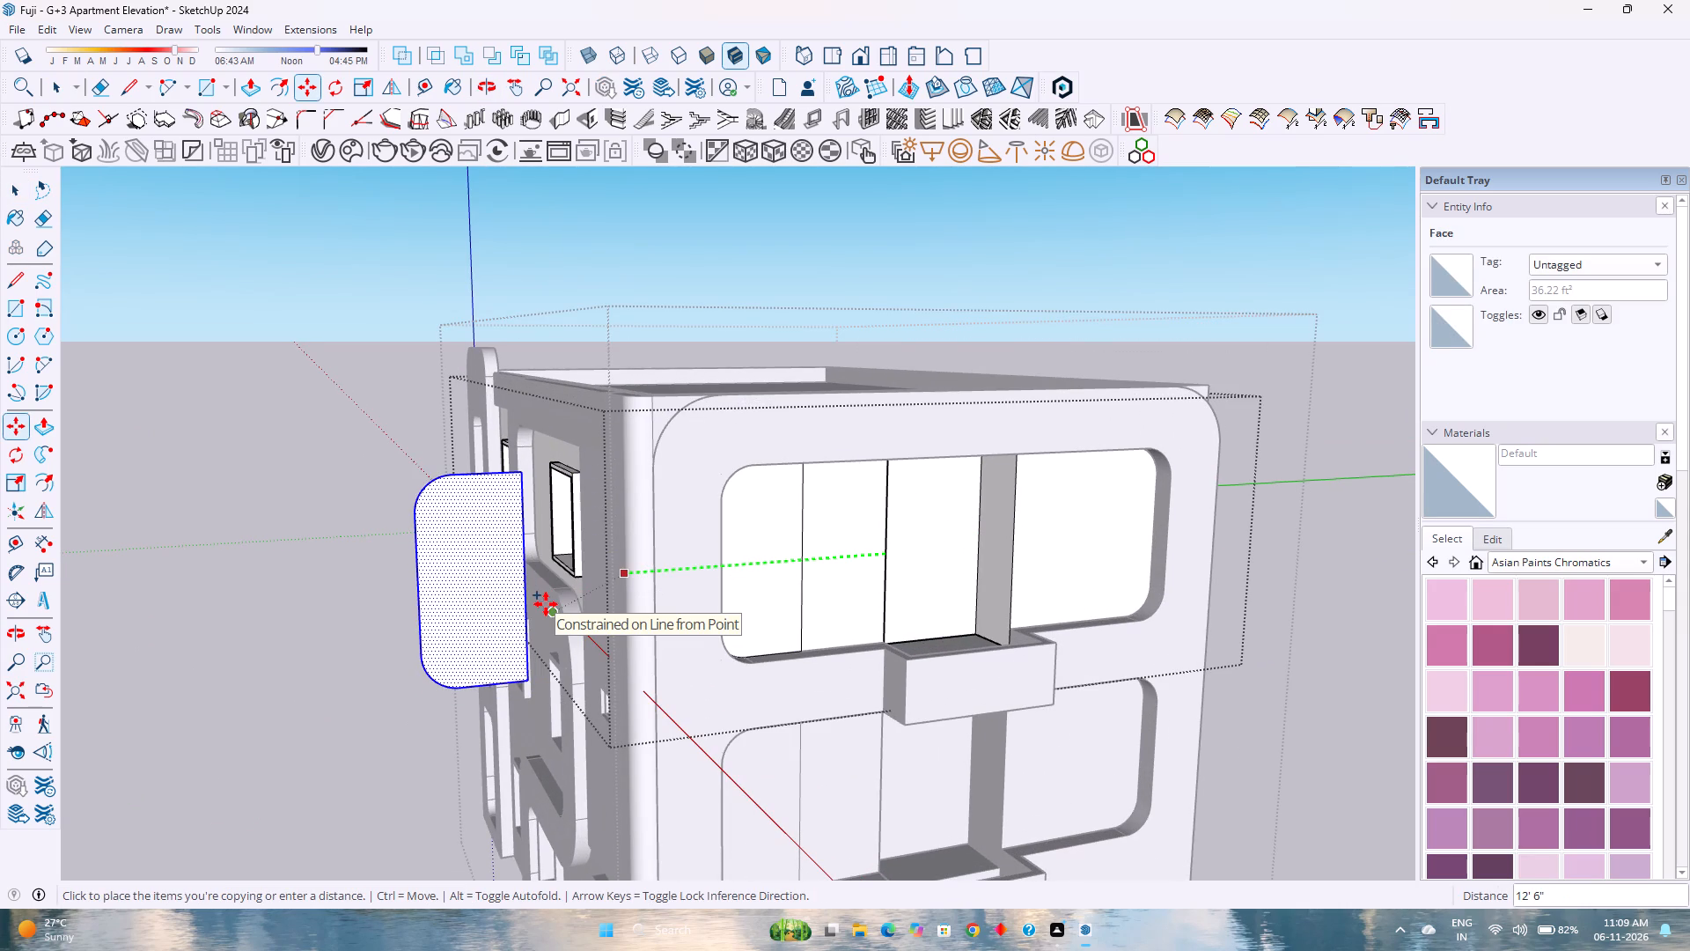
pyautogui.write("15'")
pyautogui.press('Return')
# Make the copied rounded wall face a group.
pyautogui.rightClick(393, 601)
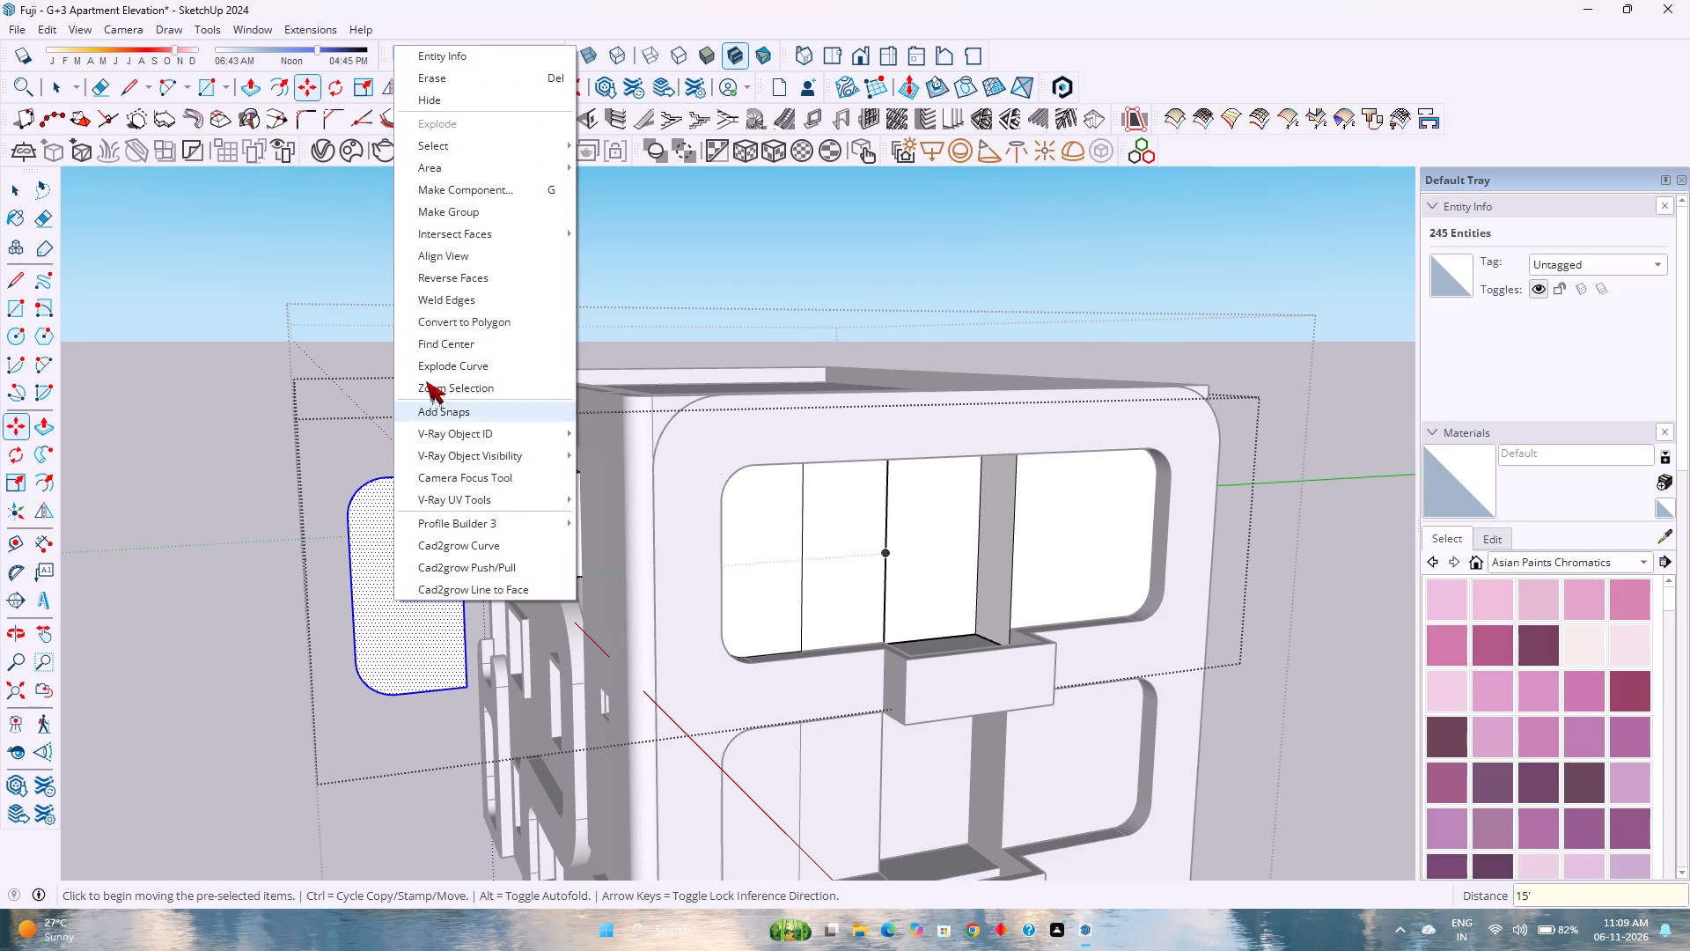
pyautogui.click(421, 212)
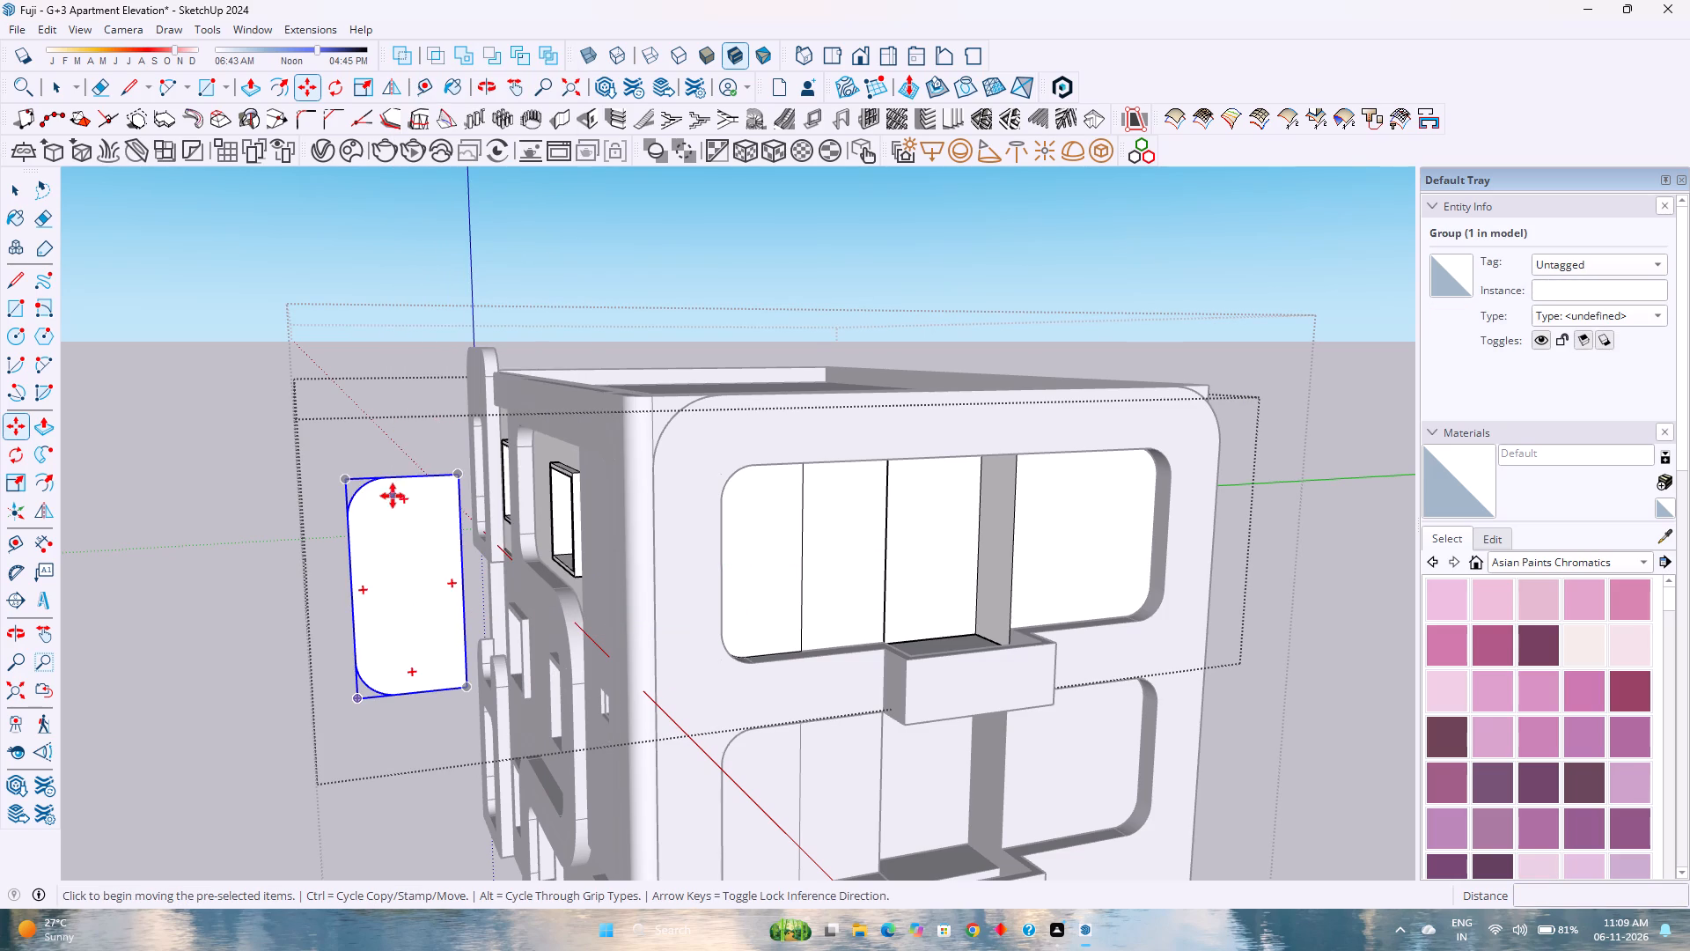
# Create vertical louvres on the grouped face with 1/2" depth, 2" thickness, 2 1/2" spacing, 0.0 angle and front location.
pyautogui.press('space')
pyautogui.doubleClick(427, 578)
pyautogui.scroll(1, 427, 578)
pyautogui.click(427, 578)
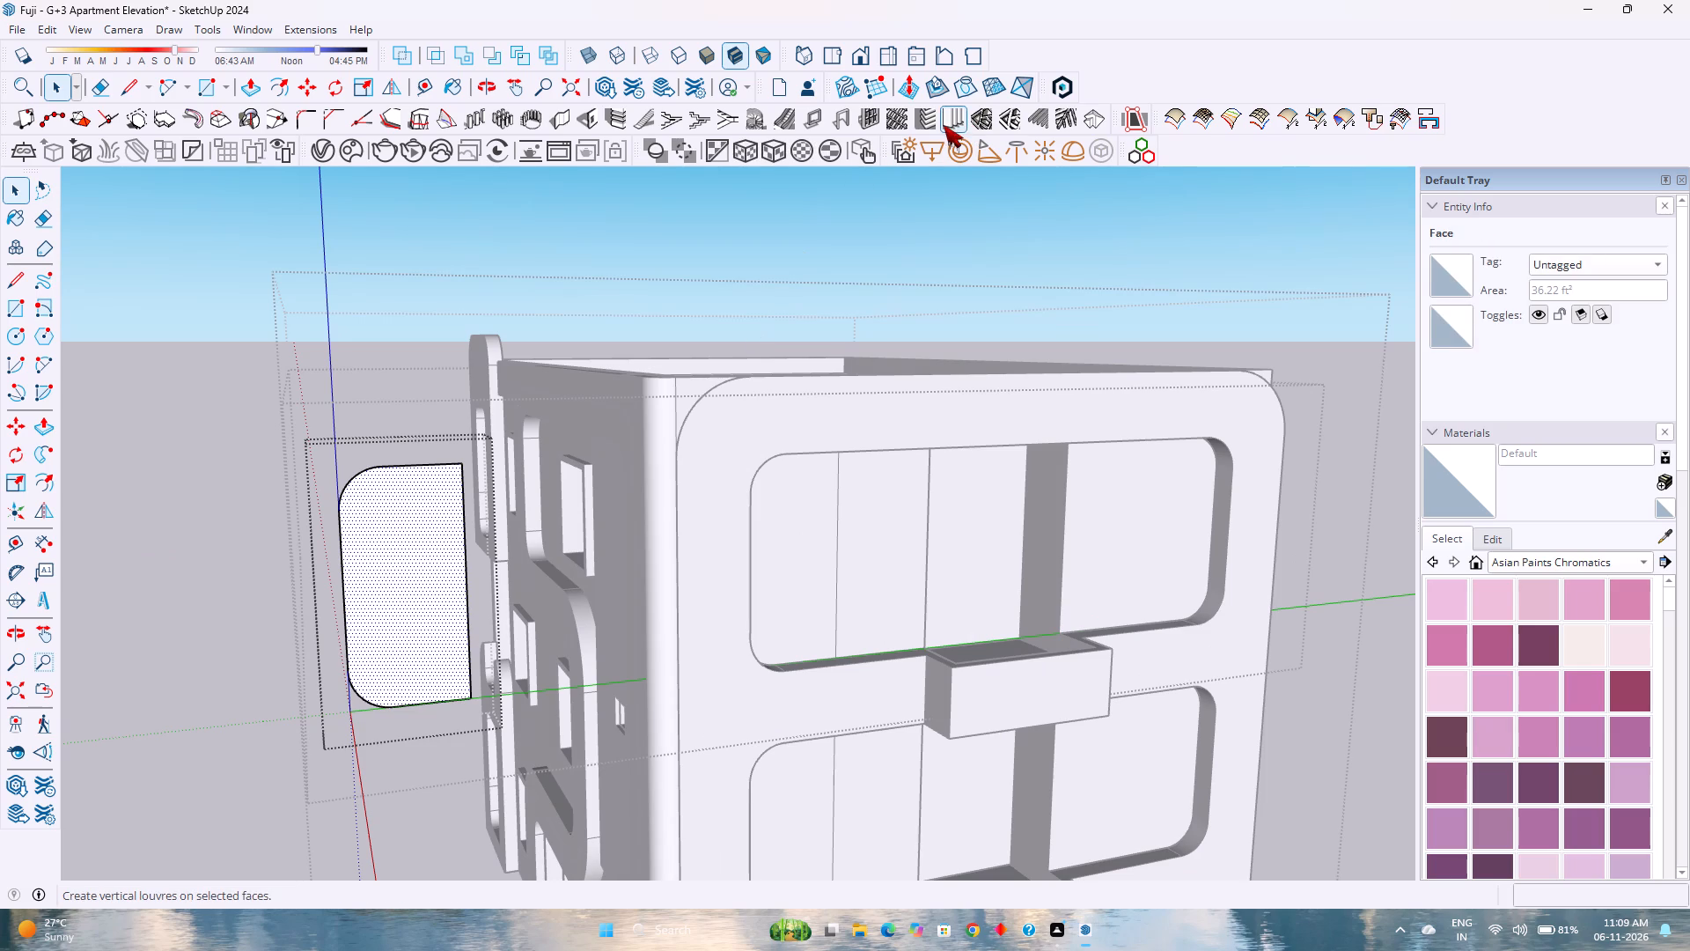
pyautogui.click(948, 124)
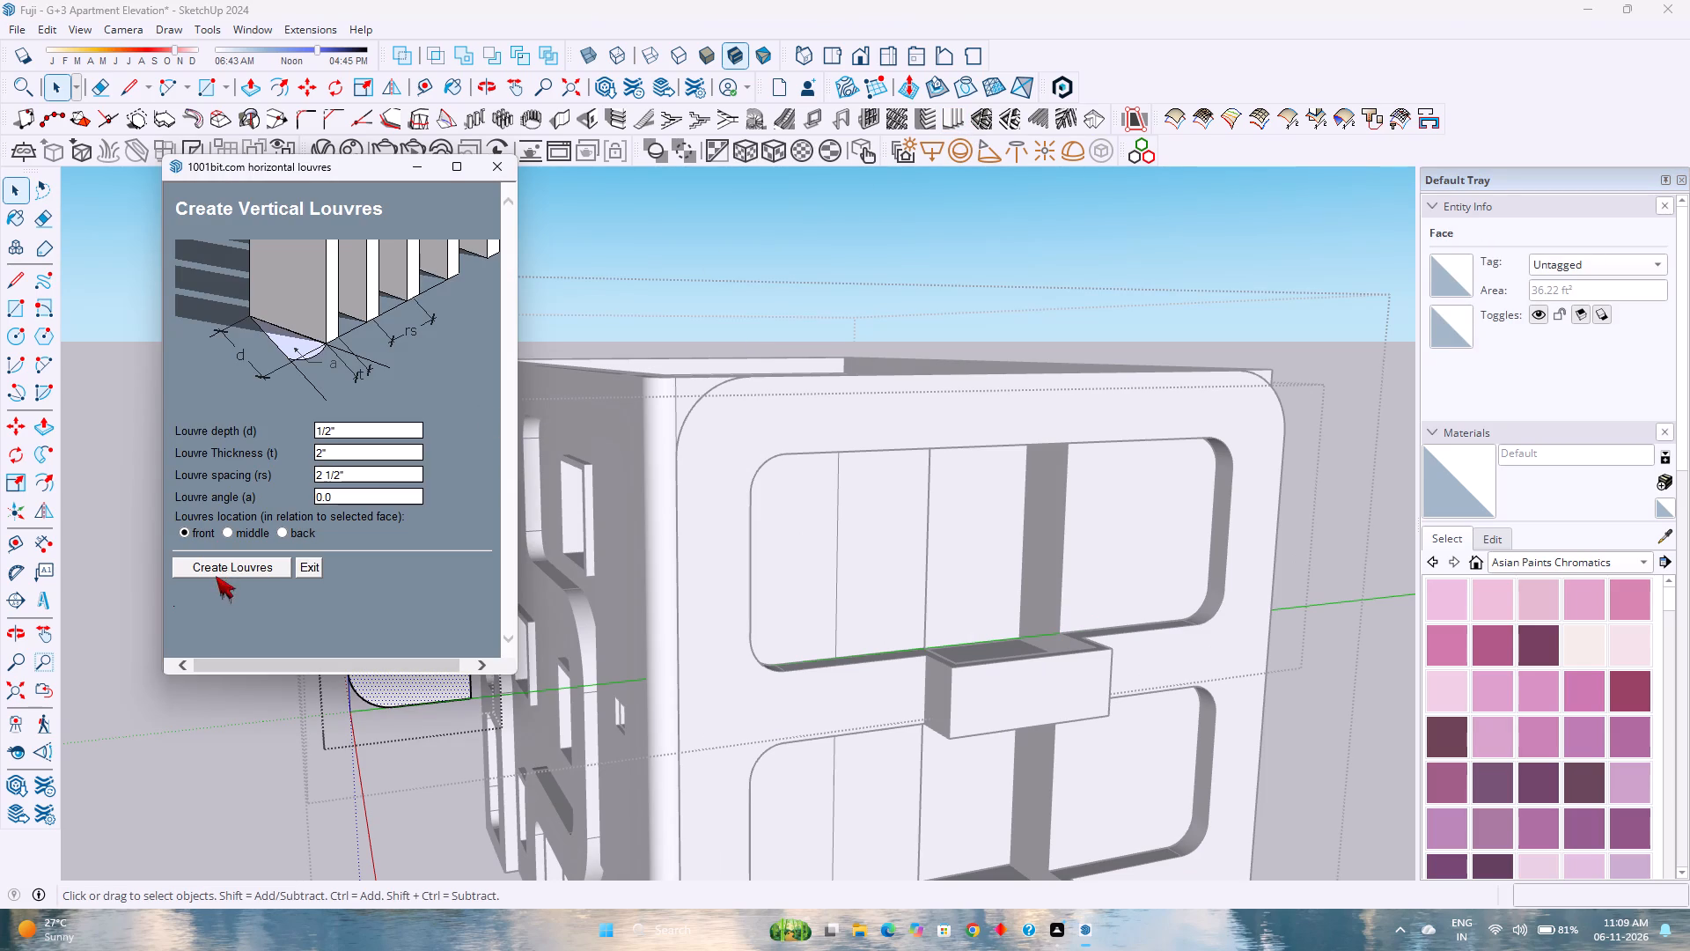
pyautogui.click(233, 569)
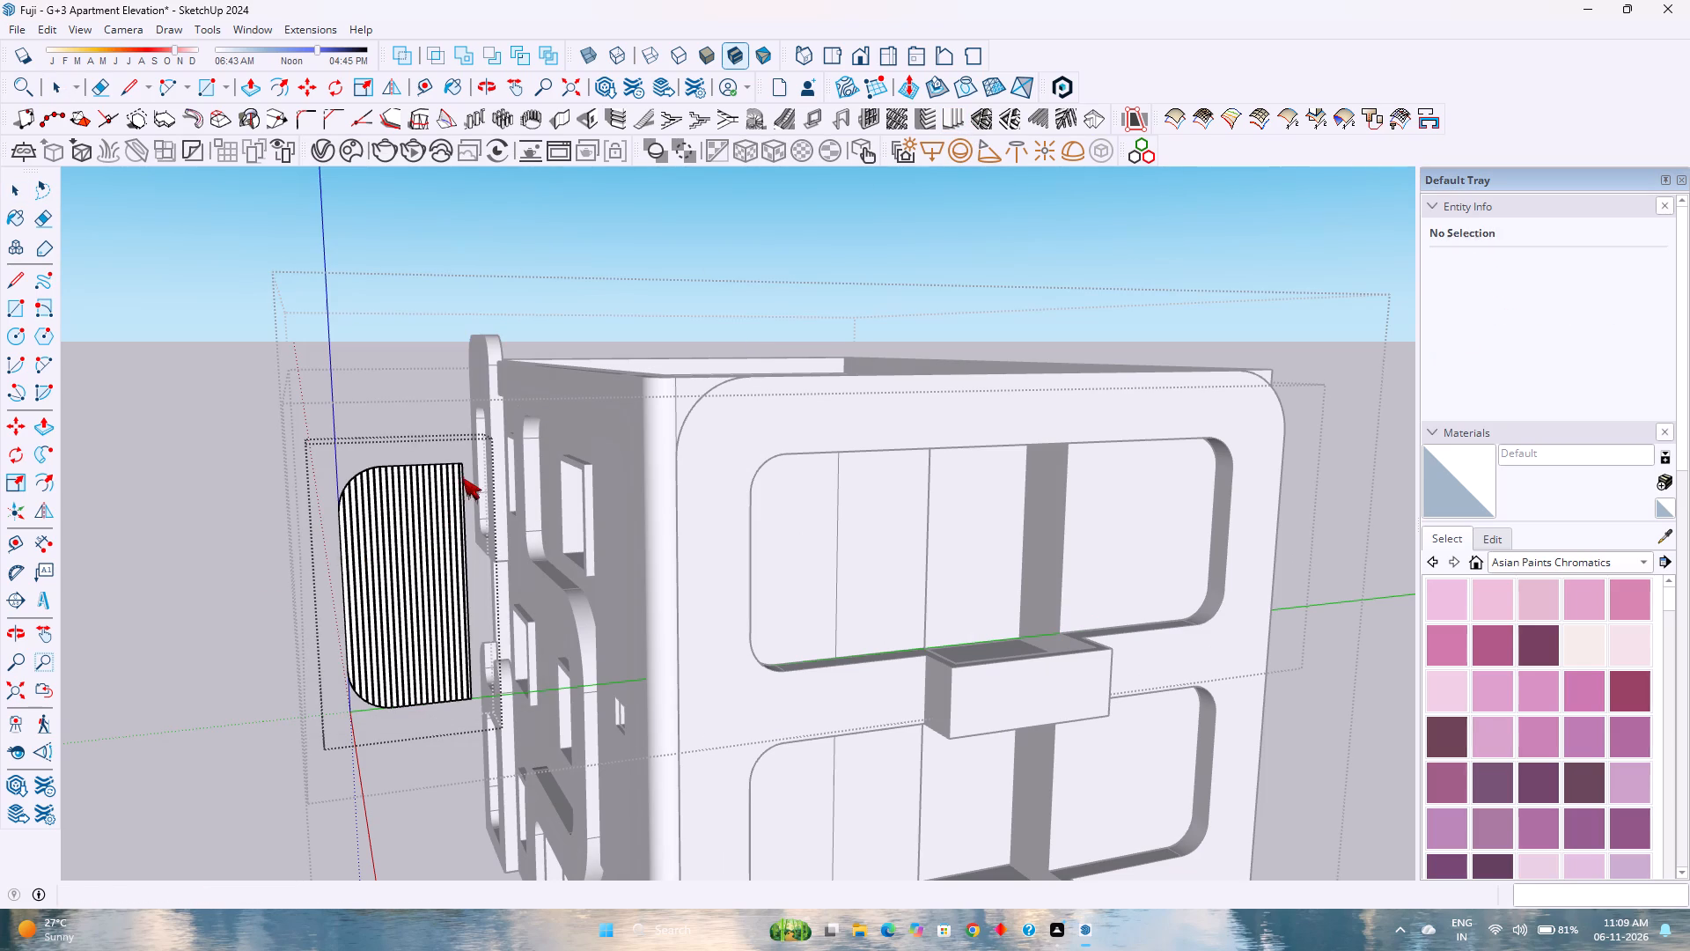
# Examine the new louvres up close along the panel's curved upper edge.
pyautogui.scroll(18, 462, 475)
pyautogui.moveTo(429, 472); pyautogui.dragTo(680, 553, button='middle')
pyautogui.middleClick(684, 553)
pyautogui.scroll(-5, 695, 544)
pyautogui.scroll(5, 335, 657)
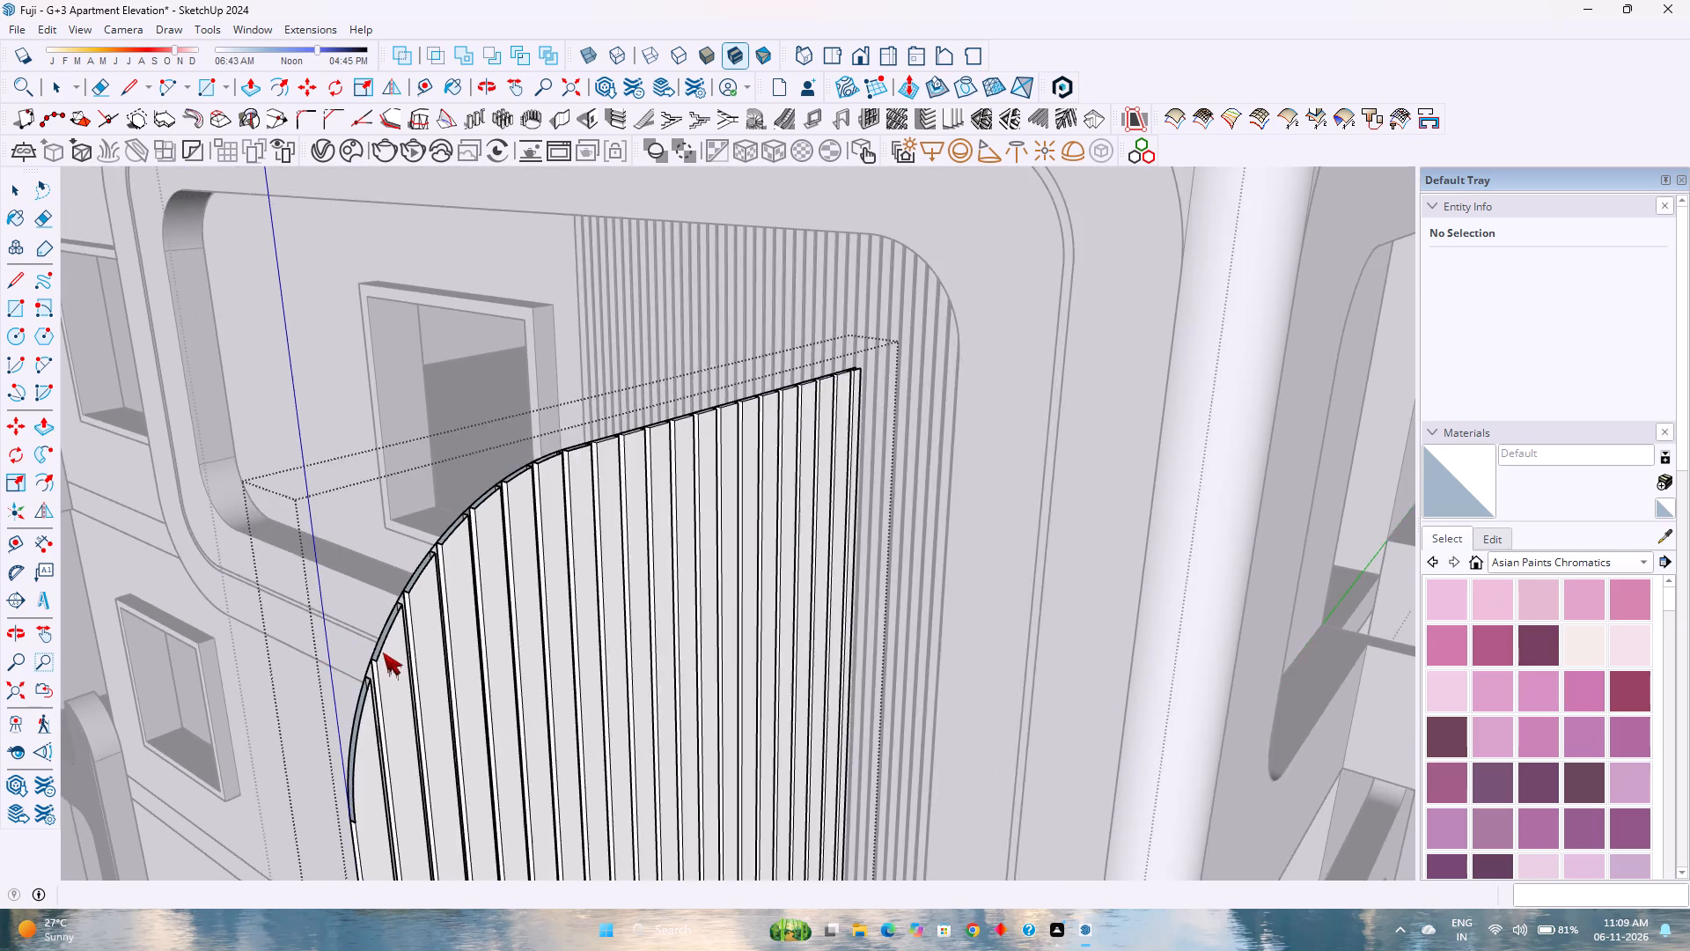
pyautogui.scroll(7, 383, 652)
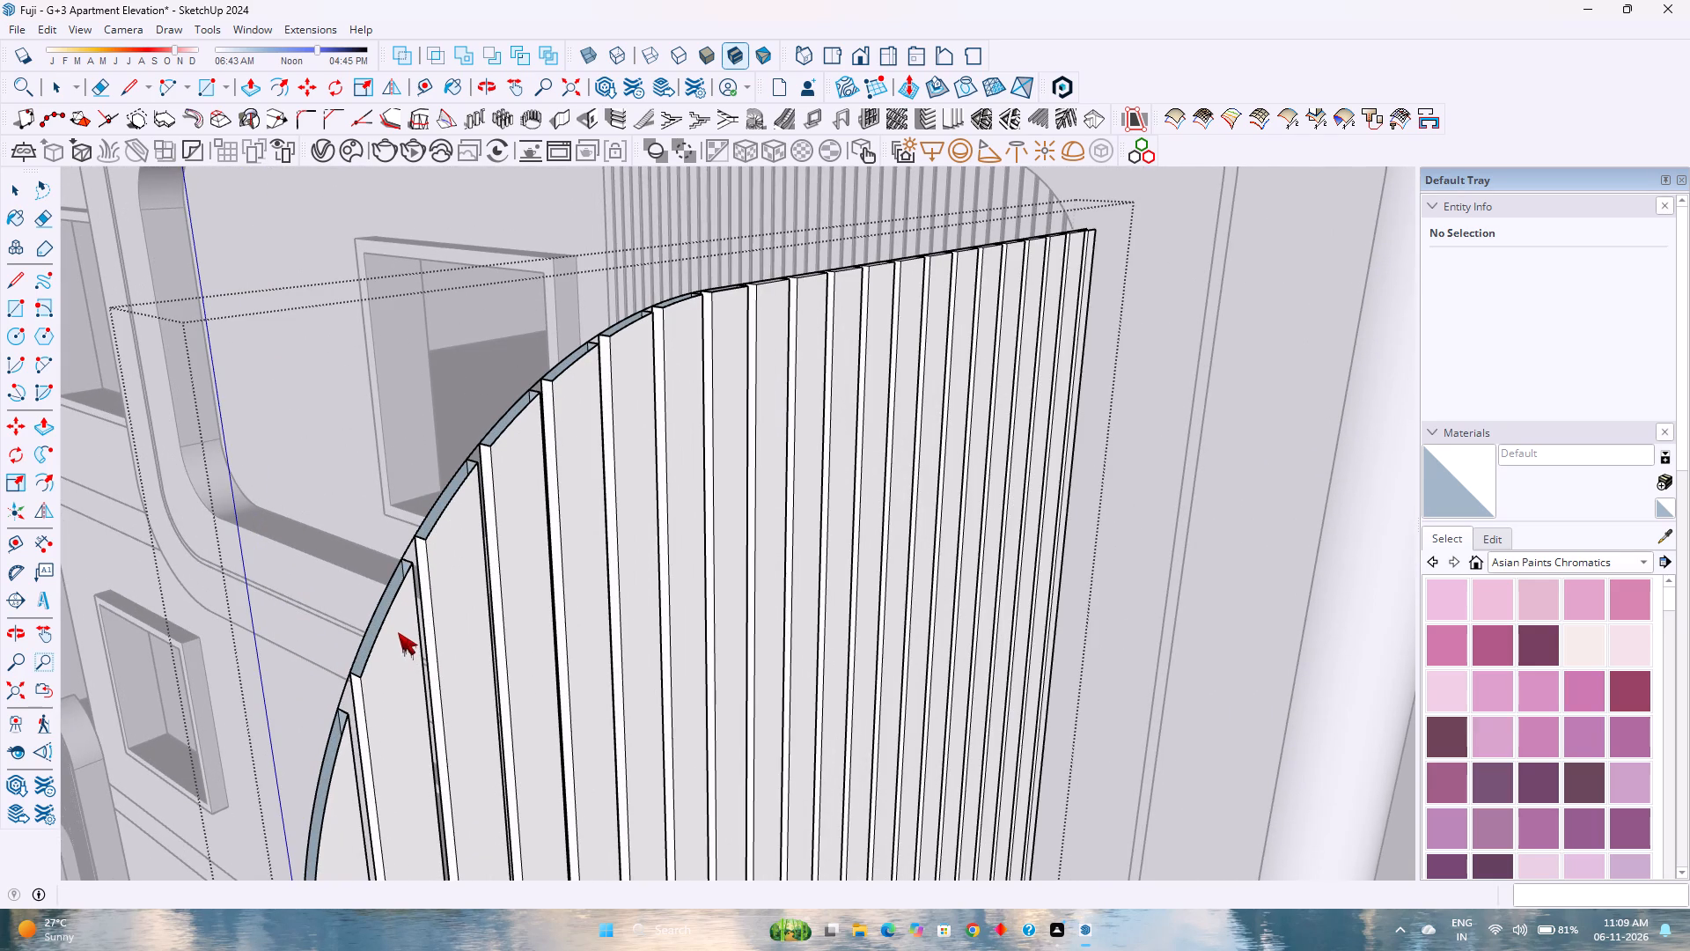
# Undo the vertical louvres generated on the grouped rounded wall face.
pyautogui.scroll(-12, 522, 566)
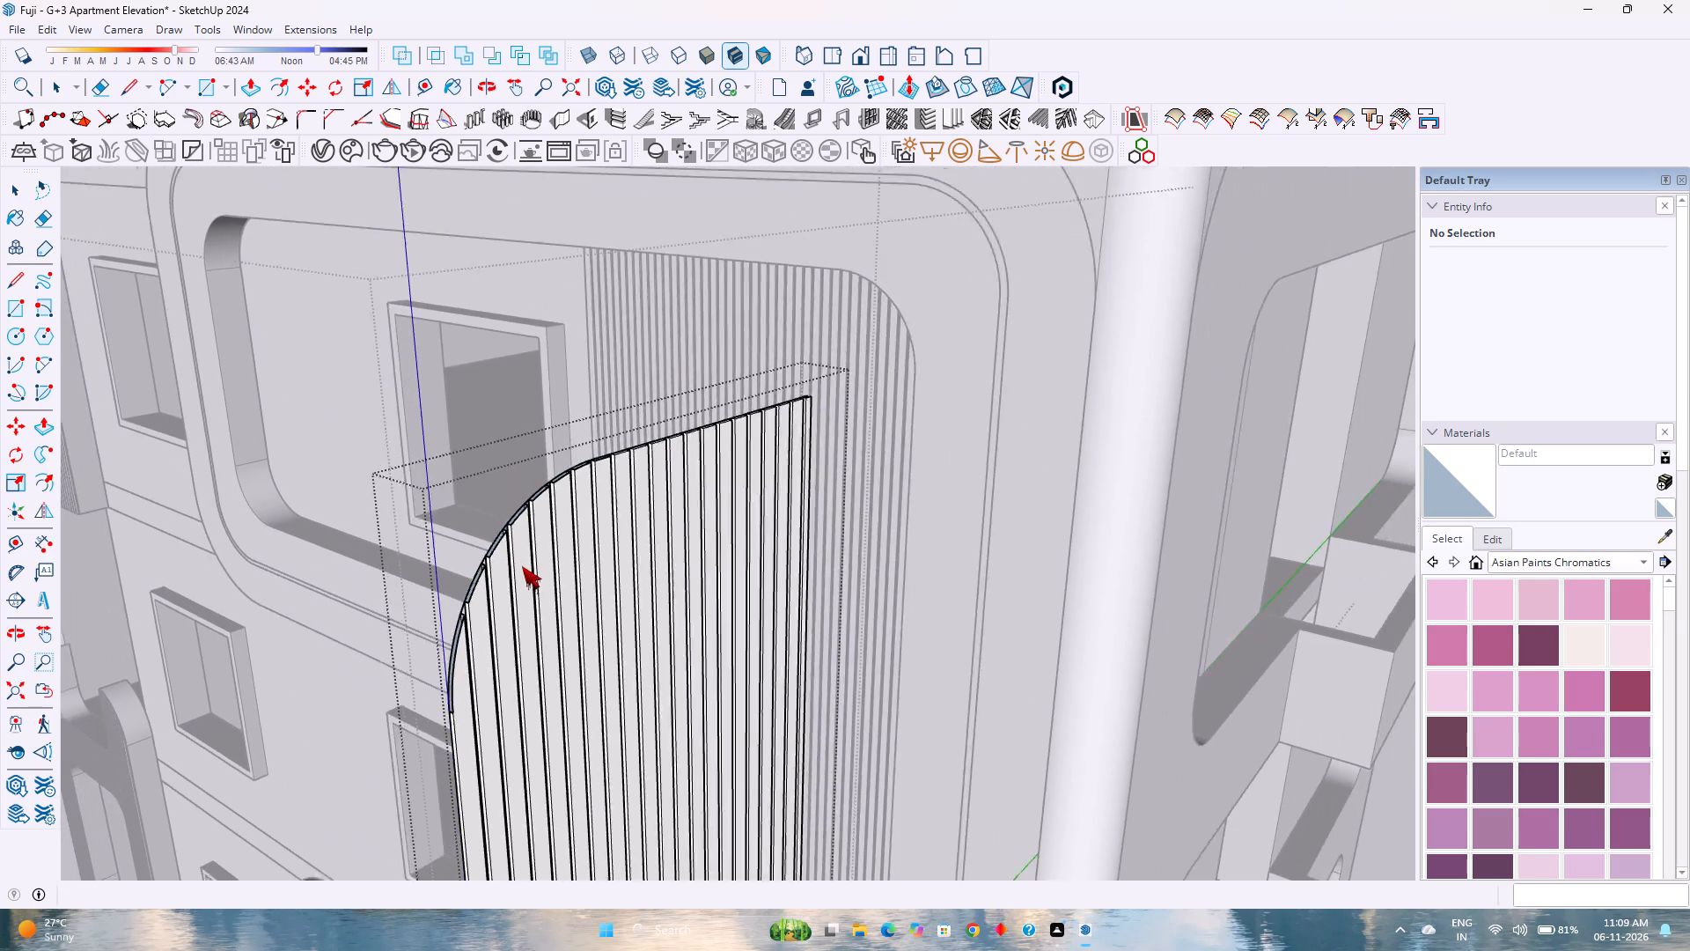
pyautogui.scroll(-7, 522, 566)
pyautogui.scroll(1, 522, 566)
pyautogui.scroll(-5, 518, 569)
pyautogui.moveTo(535, 567); pyautogui.dragTo(392, 498, button='middle')
pyautogui.middleClick(390, 498)
pyautogui.scroll(-2, 389, 497)
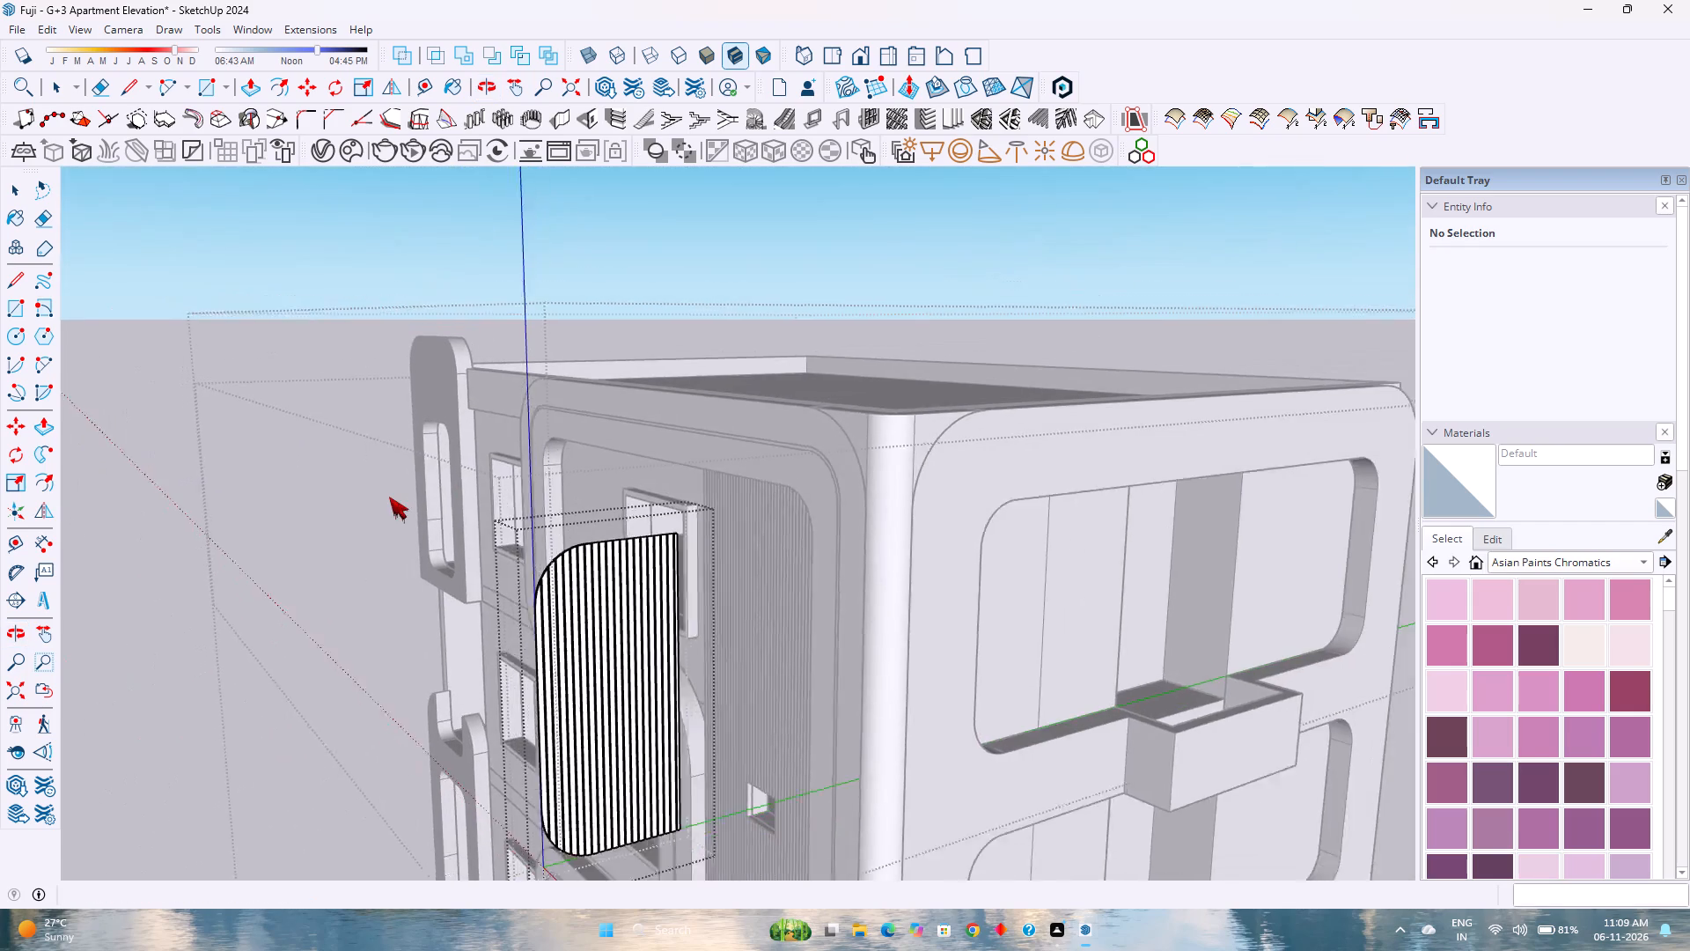
pyautogui.scroll(-7, 389, 497)
pyautogui.scroll(5, 496, 607)
pyautogui.hotkey('ctrl', 'z')
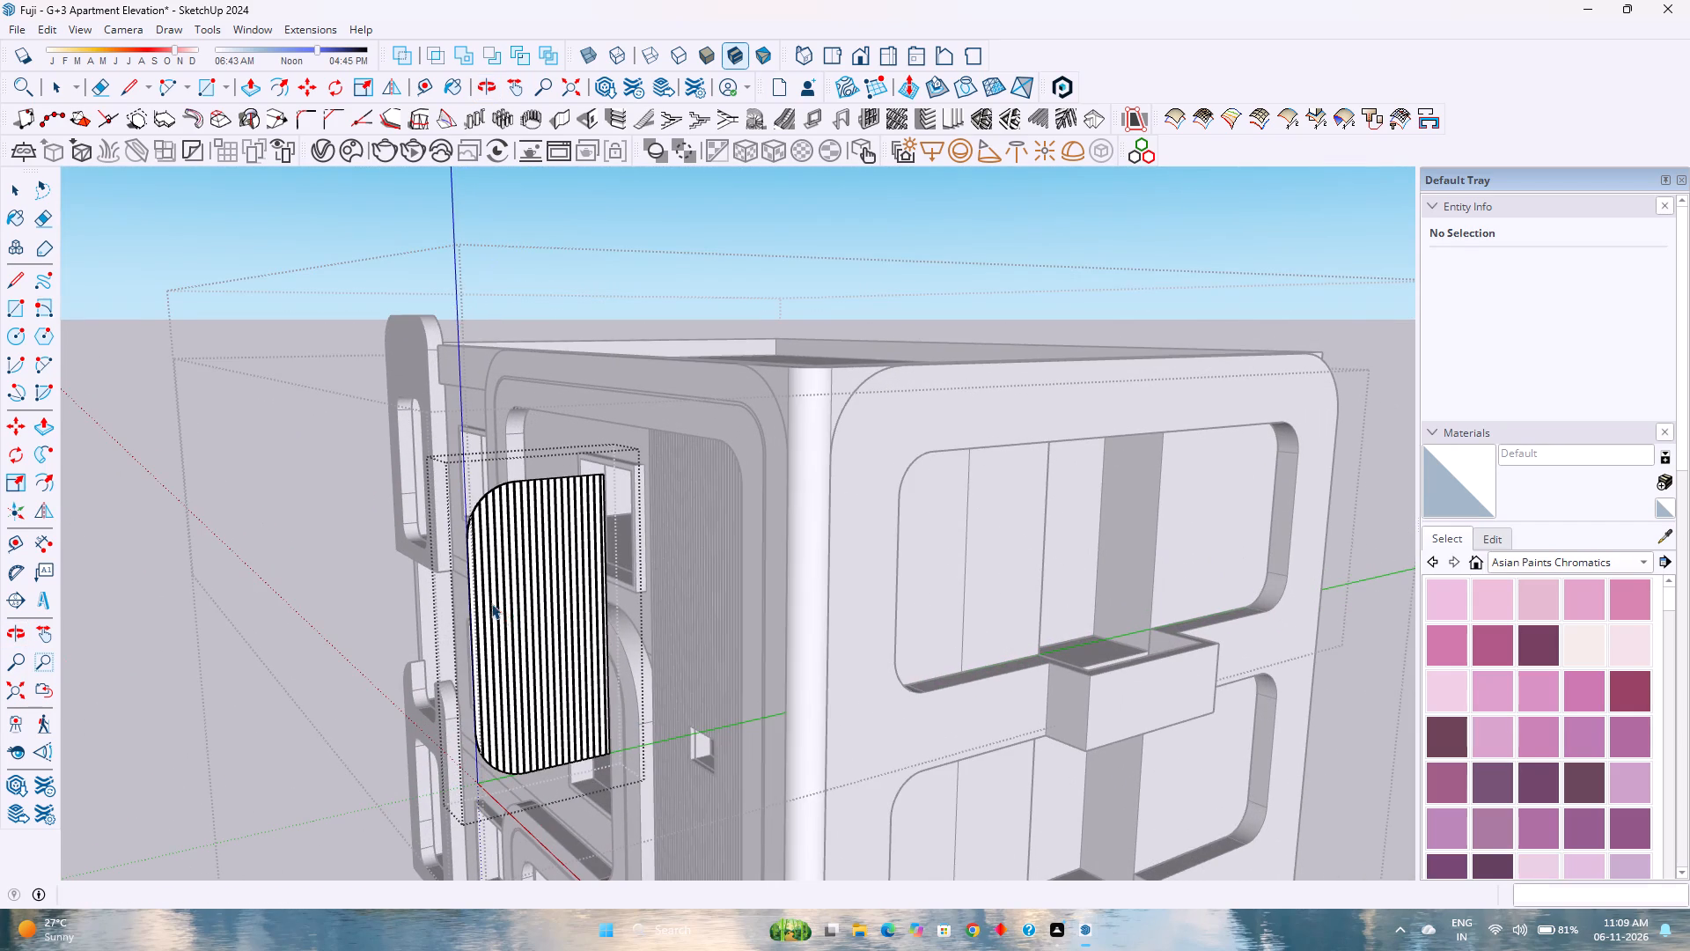
# Place a vertical guide 2" inward from the rounded panel's square-cornered side edge, along the green axis.
pyautogui.click(605, 566)
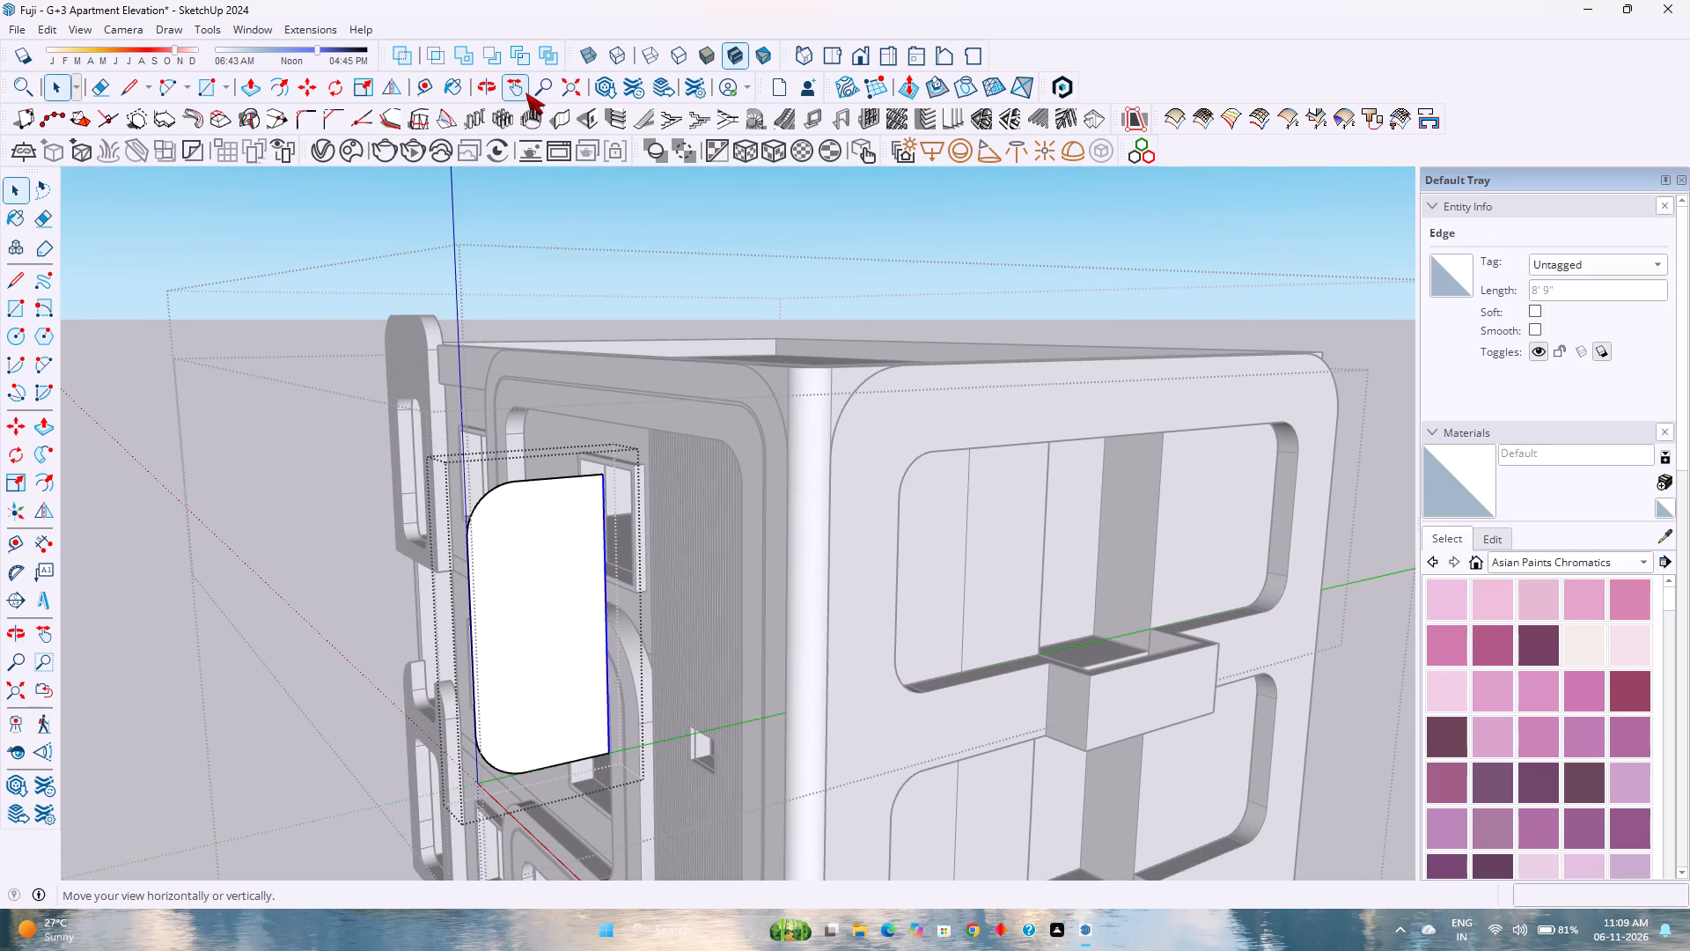
pyautogui.click(430, 79)
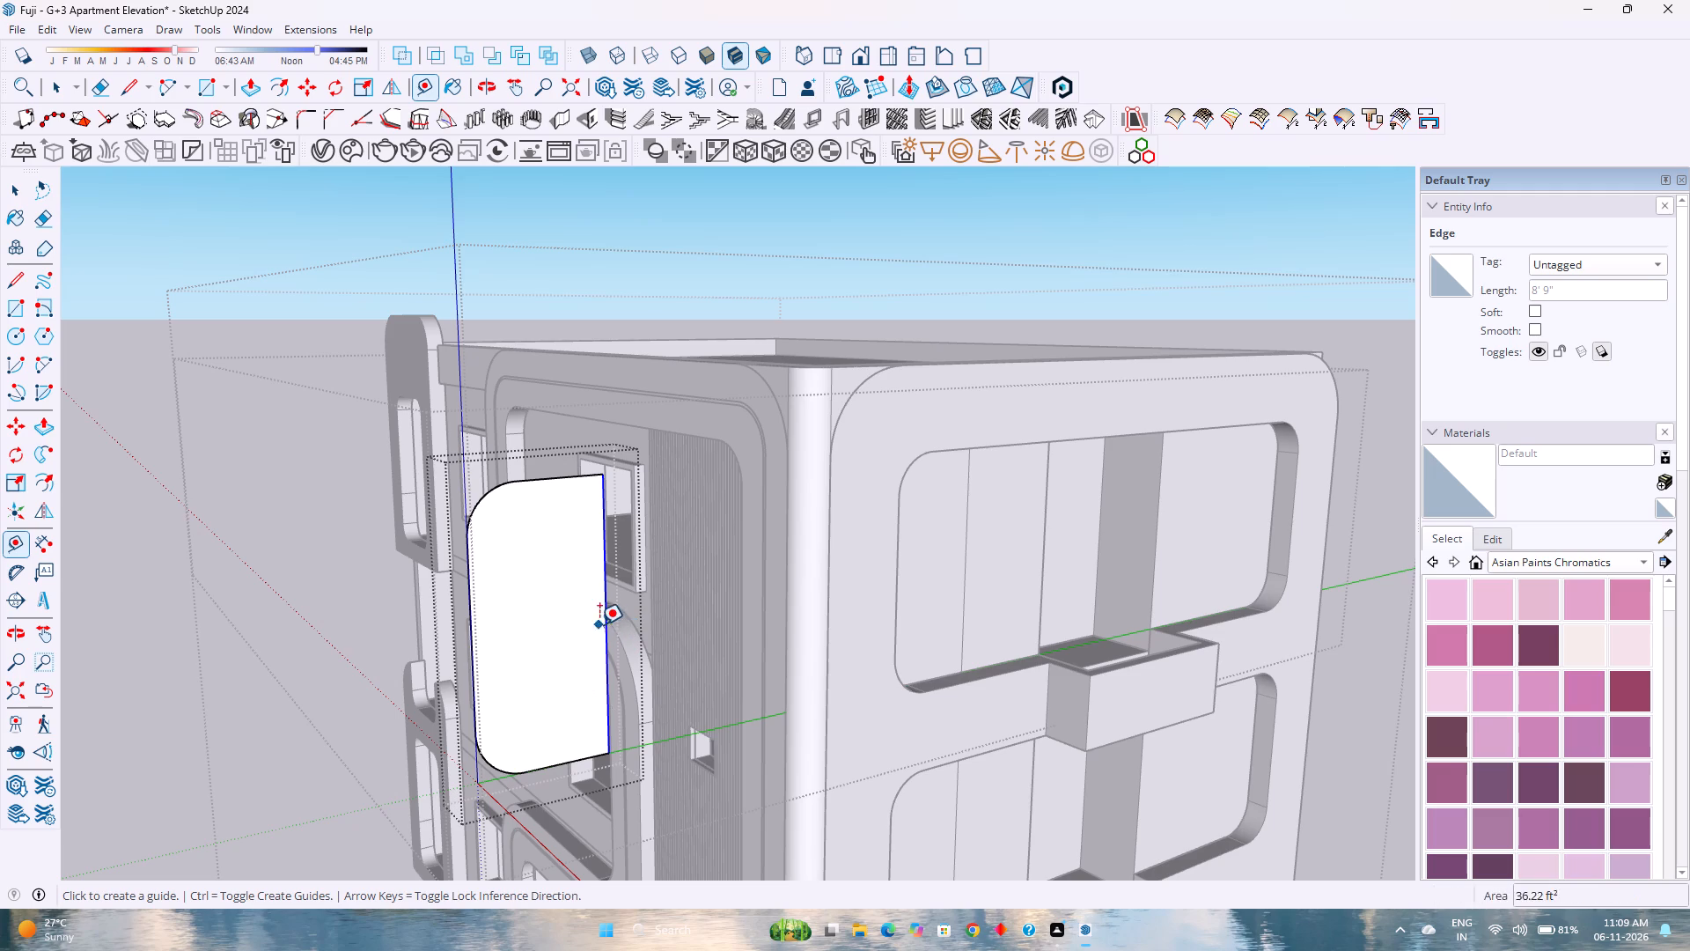
pyautogui.scroll(4, 599, 569)
pyautogui.click(608, 524)
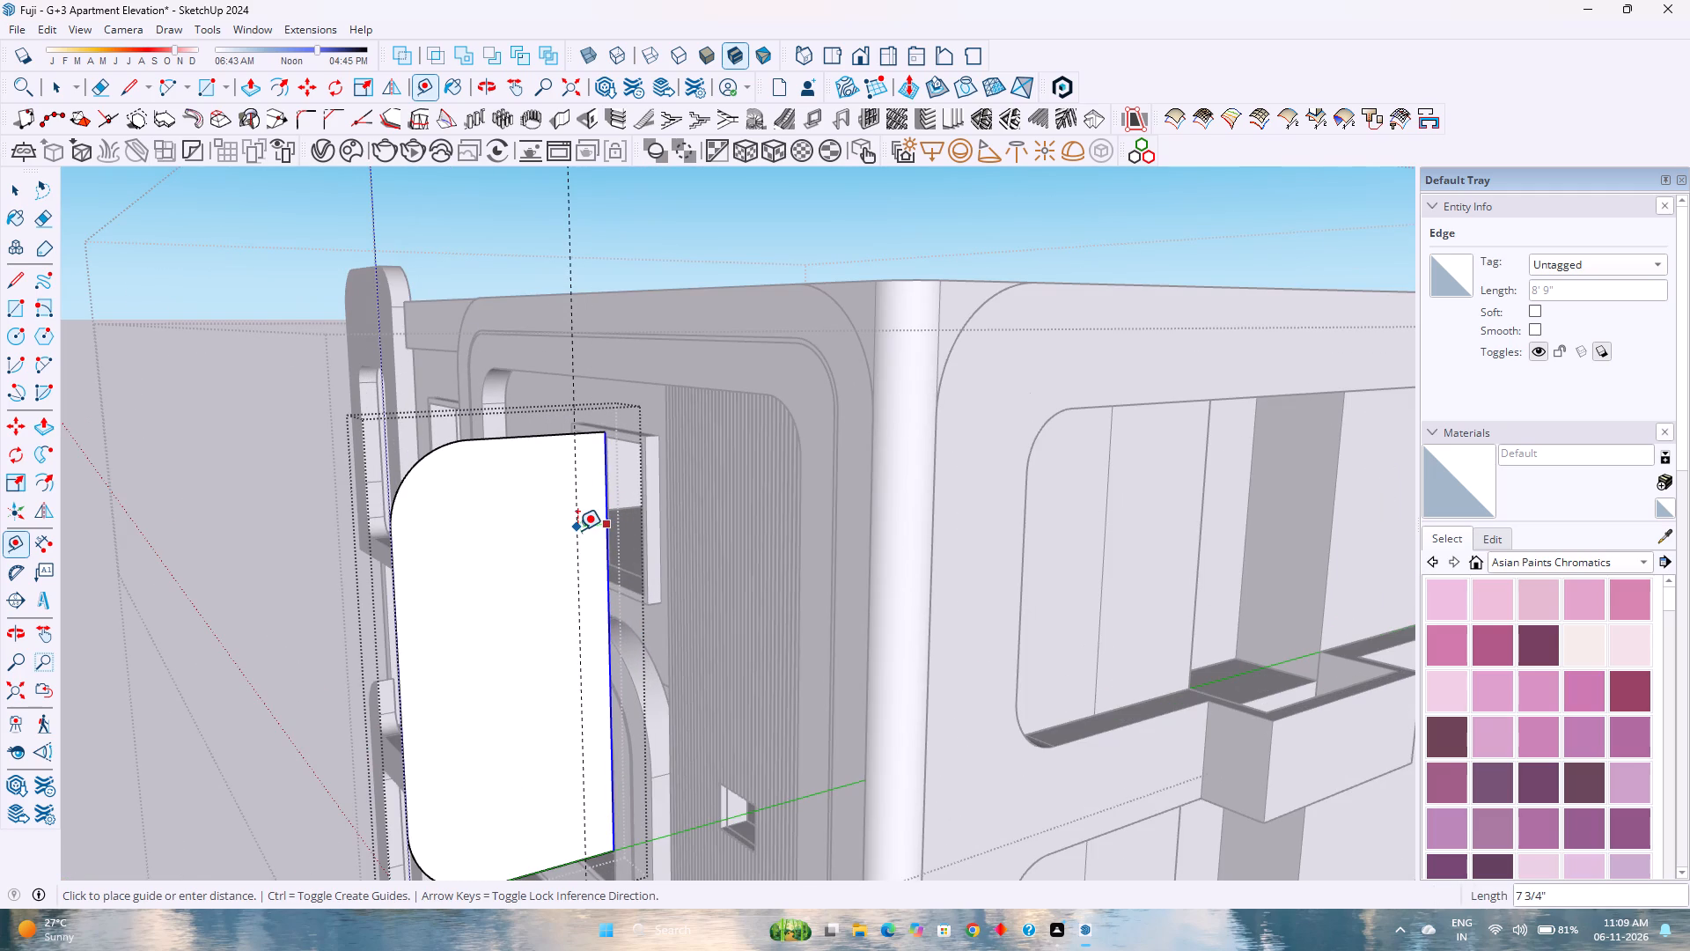
pyautogui.press('Left')
pyautogui.press('2')
pyautogui.press('Return')
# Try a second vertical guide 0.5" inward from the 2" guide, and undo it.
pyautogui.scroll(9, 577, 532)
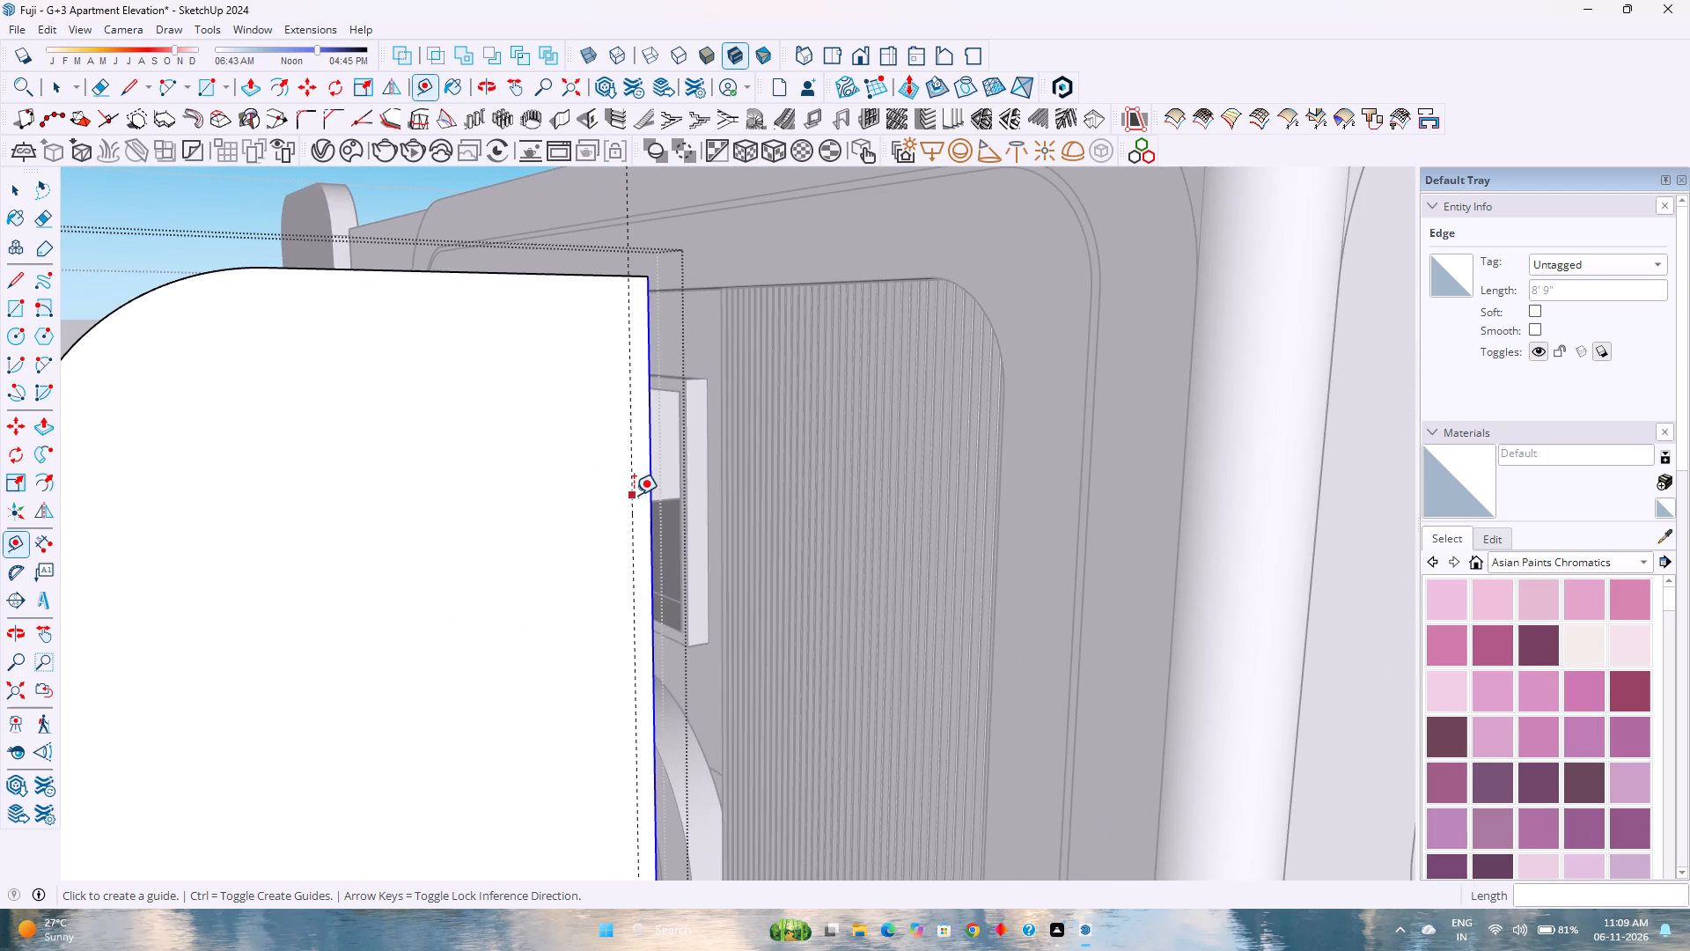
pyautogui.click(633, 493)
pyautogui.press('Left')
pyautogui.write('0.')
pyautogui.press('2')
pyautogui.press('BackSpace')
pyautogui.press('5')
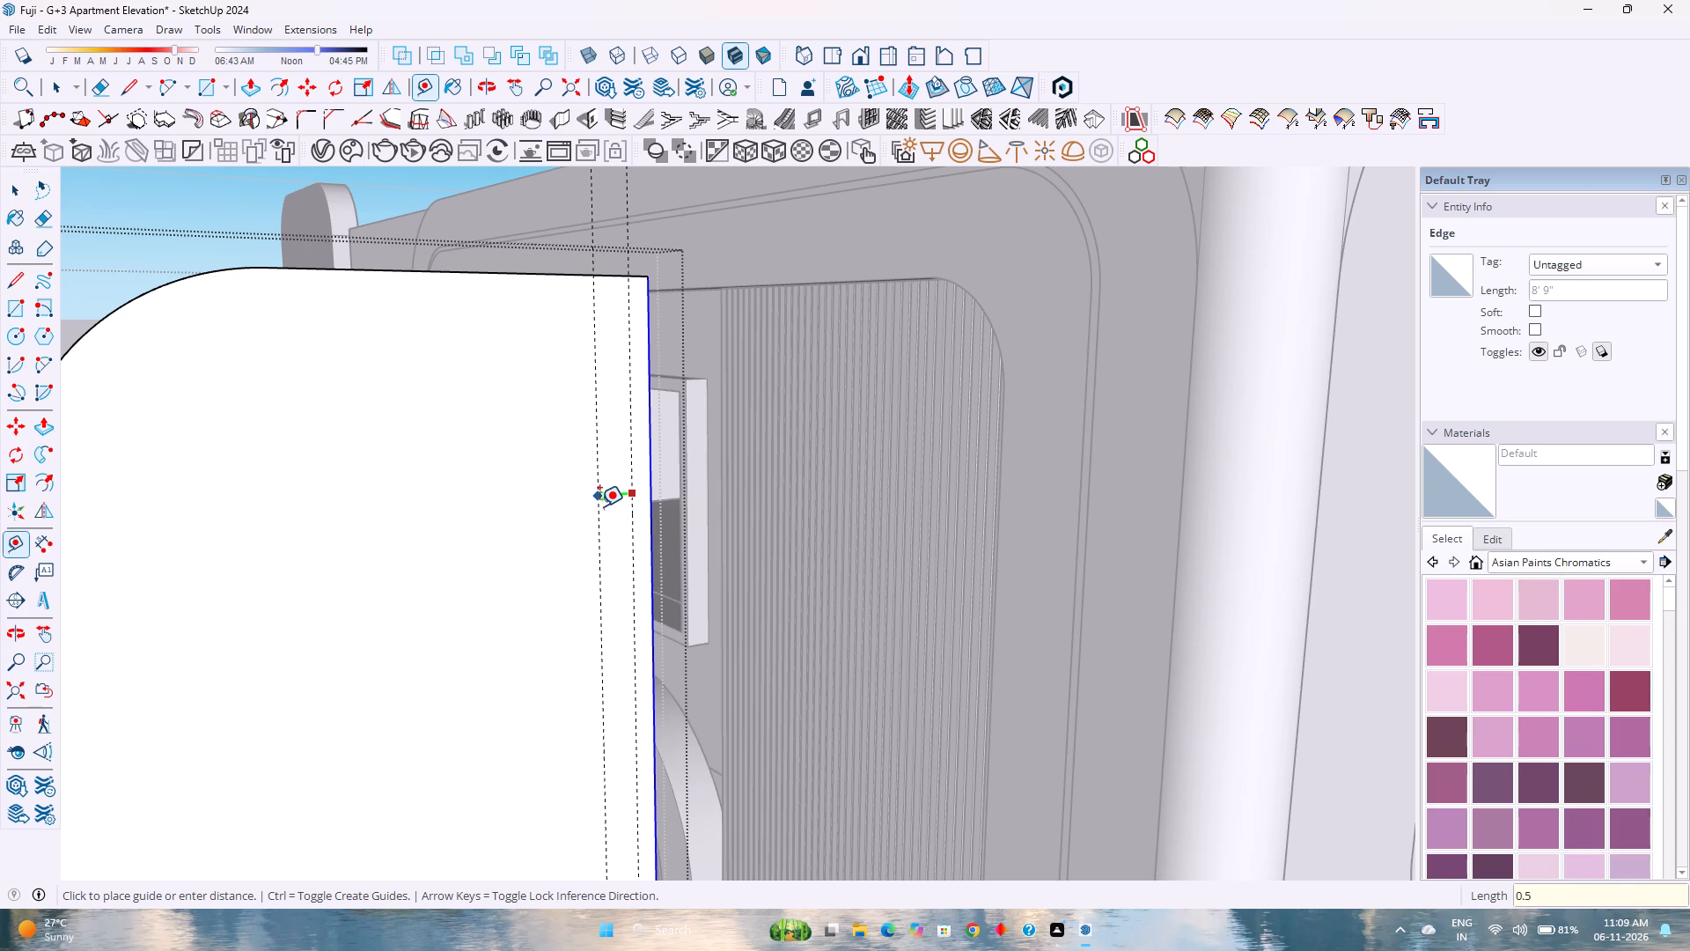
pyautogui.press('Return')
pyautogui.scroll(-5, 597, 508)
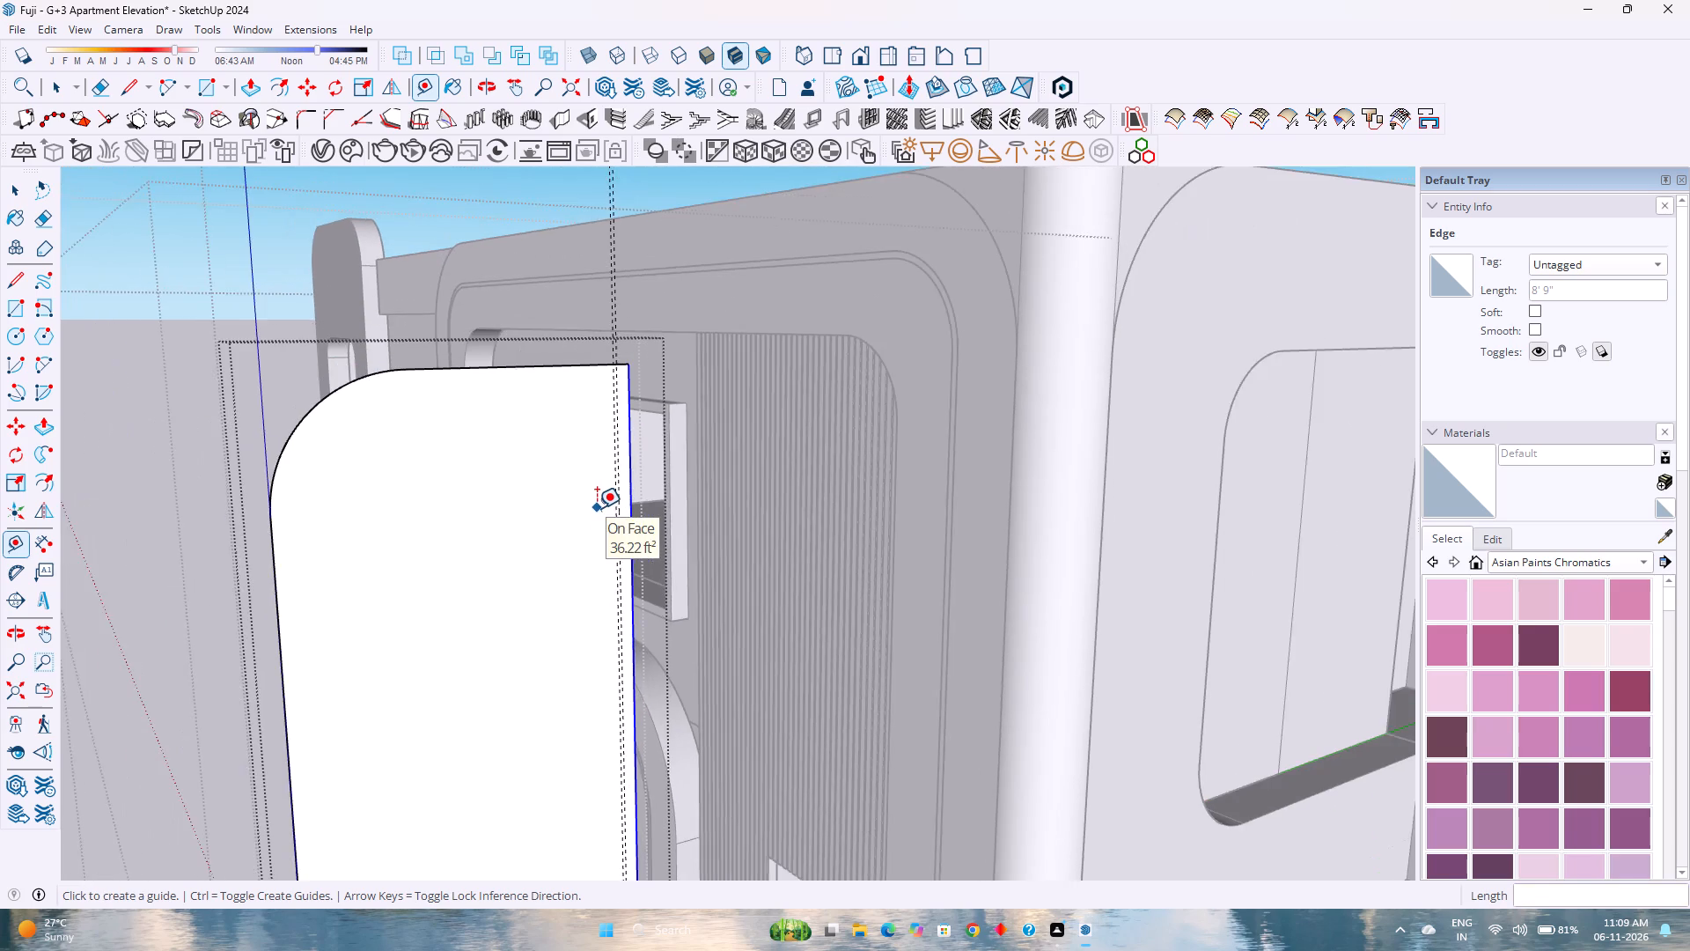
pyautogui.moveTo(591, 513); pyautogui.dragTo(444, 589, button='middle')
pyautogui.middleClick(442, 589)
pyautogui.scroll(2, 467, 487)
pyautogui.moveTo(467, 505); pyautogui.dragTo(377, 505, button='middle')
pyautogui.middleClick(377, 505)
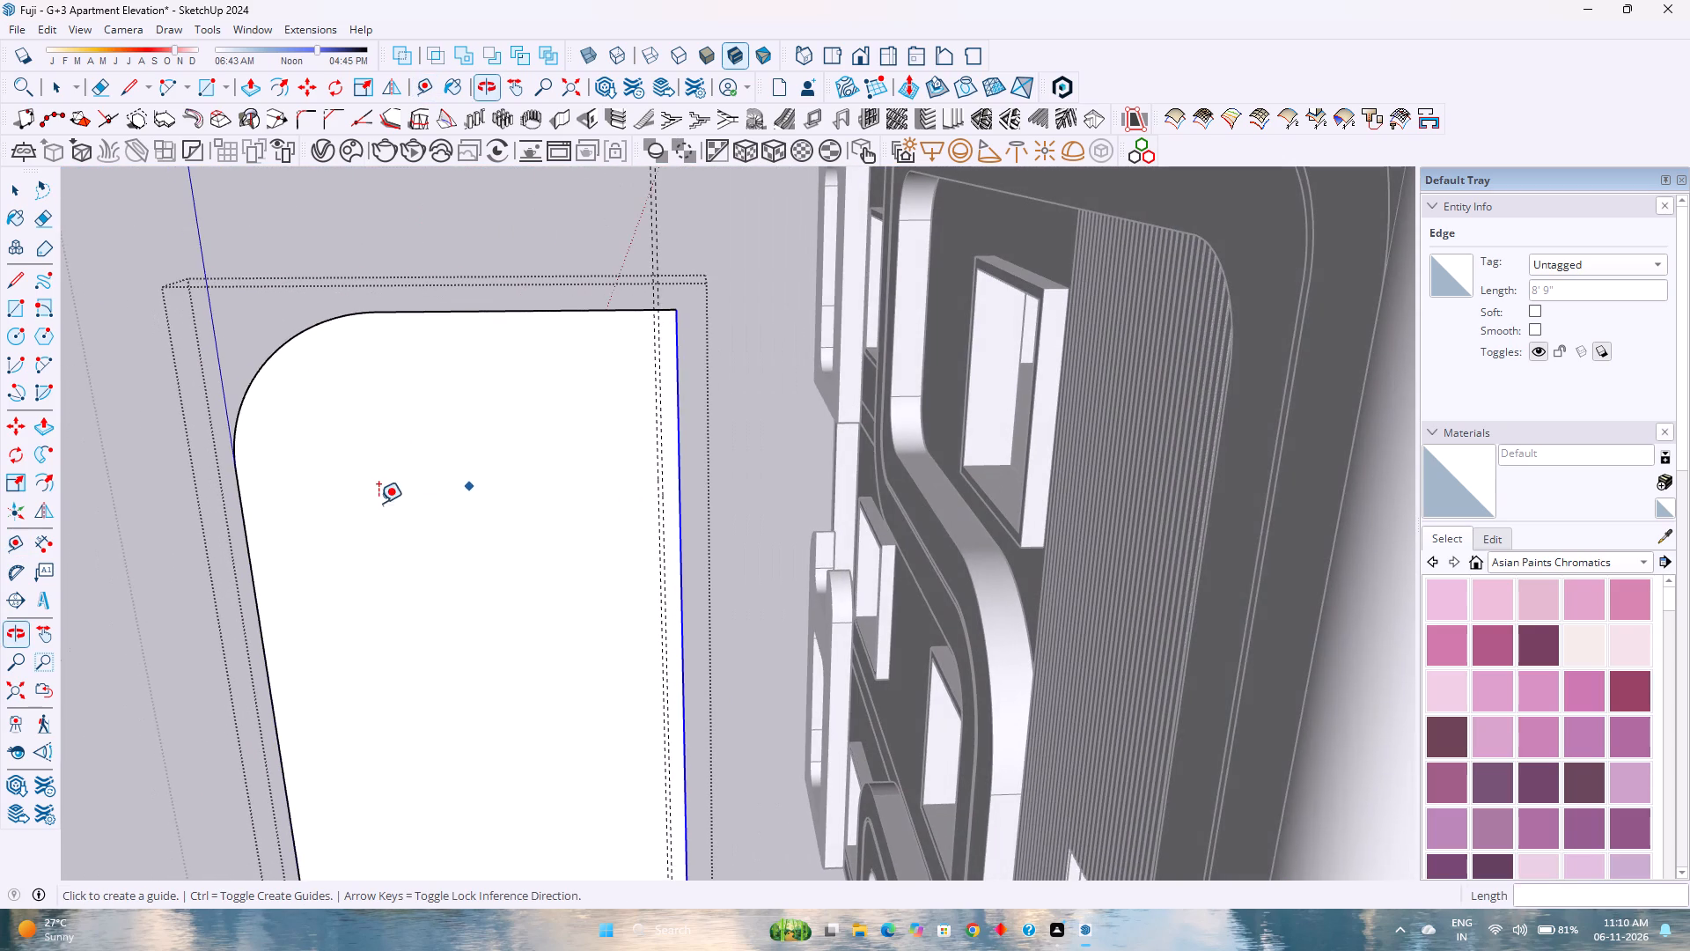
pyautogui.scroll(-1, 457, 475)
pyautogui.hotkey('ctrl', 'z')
# Place a second vertical guide 0.25" inward from the 2" guide.
pyautogui.scroll(3, 630, 413)
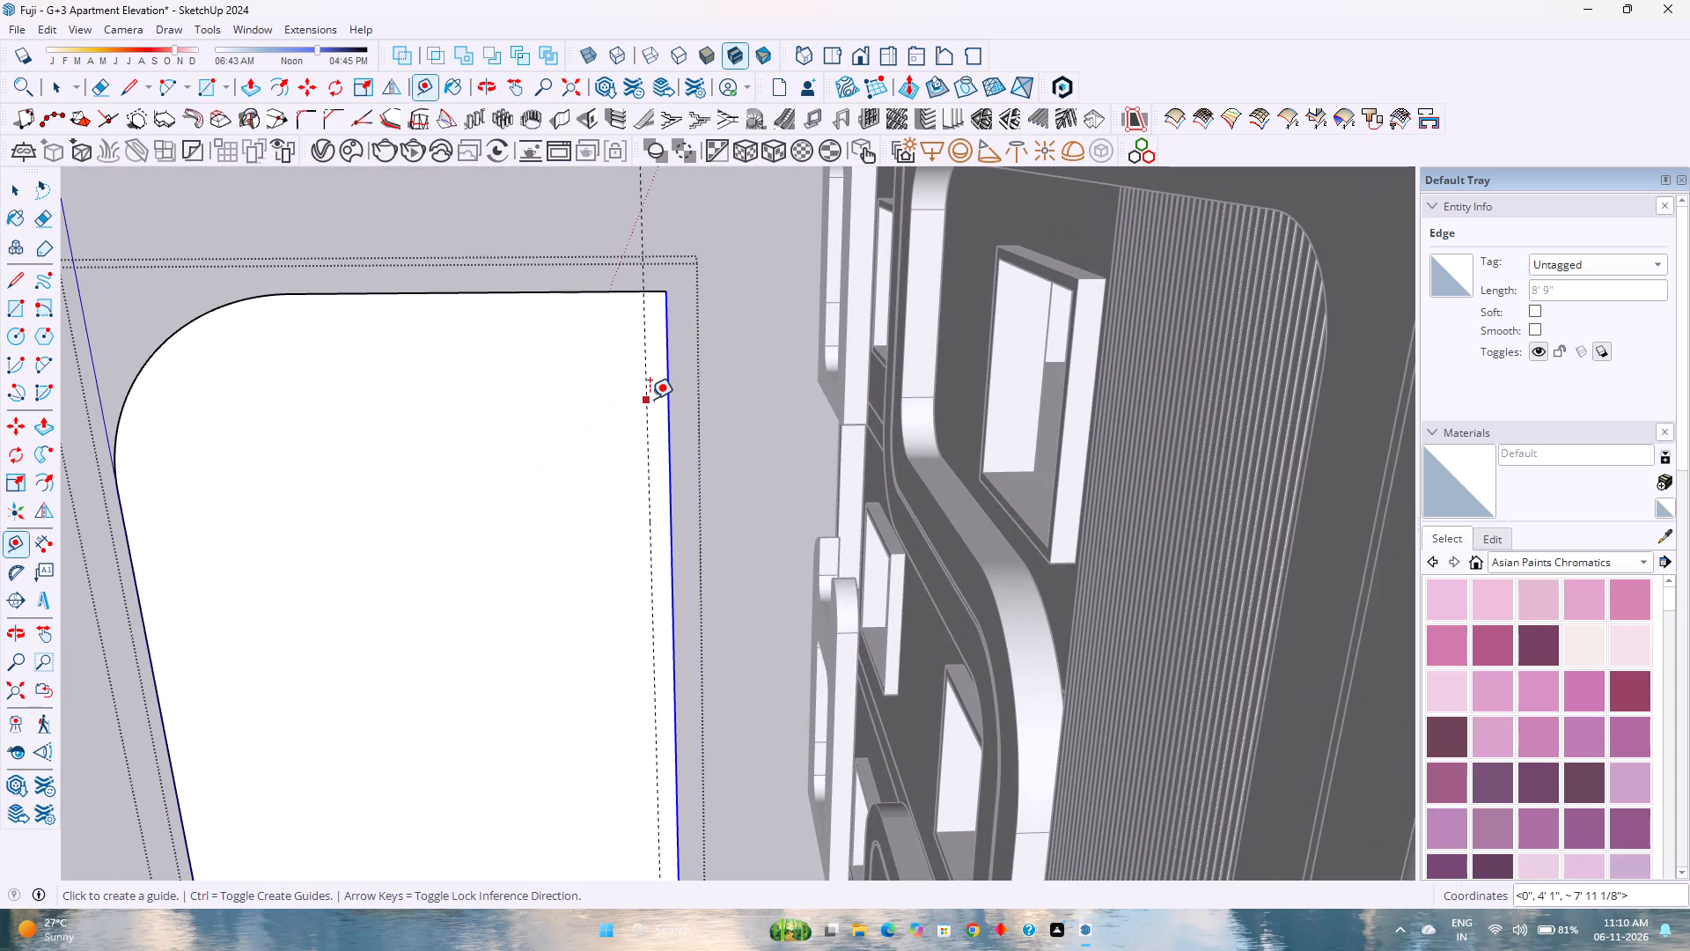
pyautogui.click(650, 399)
pyautogui.write('0.')
pyautogui.press('2')
pyautogui.press('5')
pyautogui.press('Return')
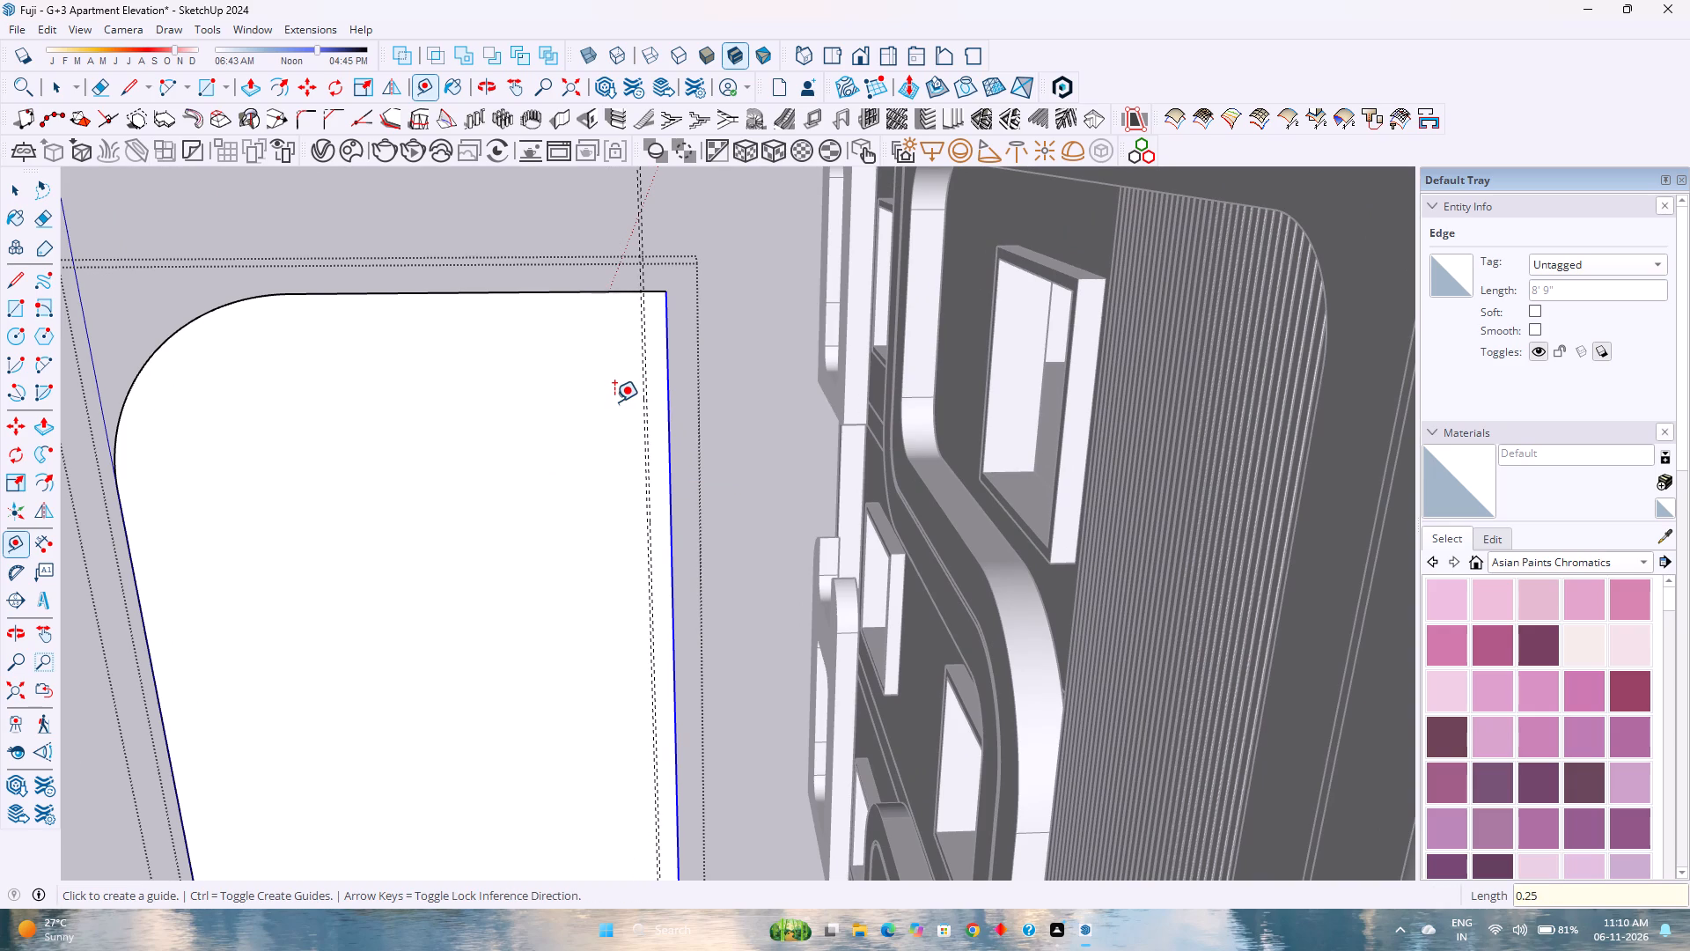
# Place a vertical guide 2" inward from the panel's opposite side edge, below the rounded corner, along the green axis.
pyautogui.scroll(-4, 614, 402)
pyautogui.click(294, 599)
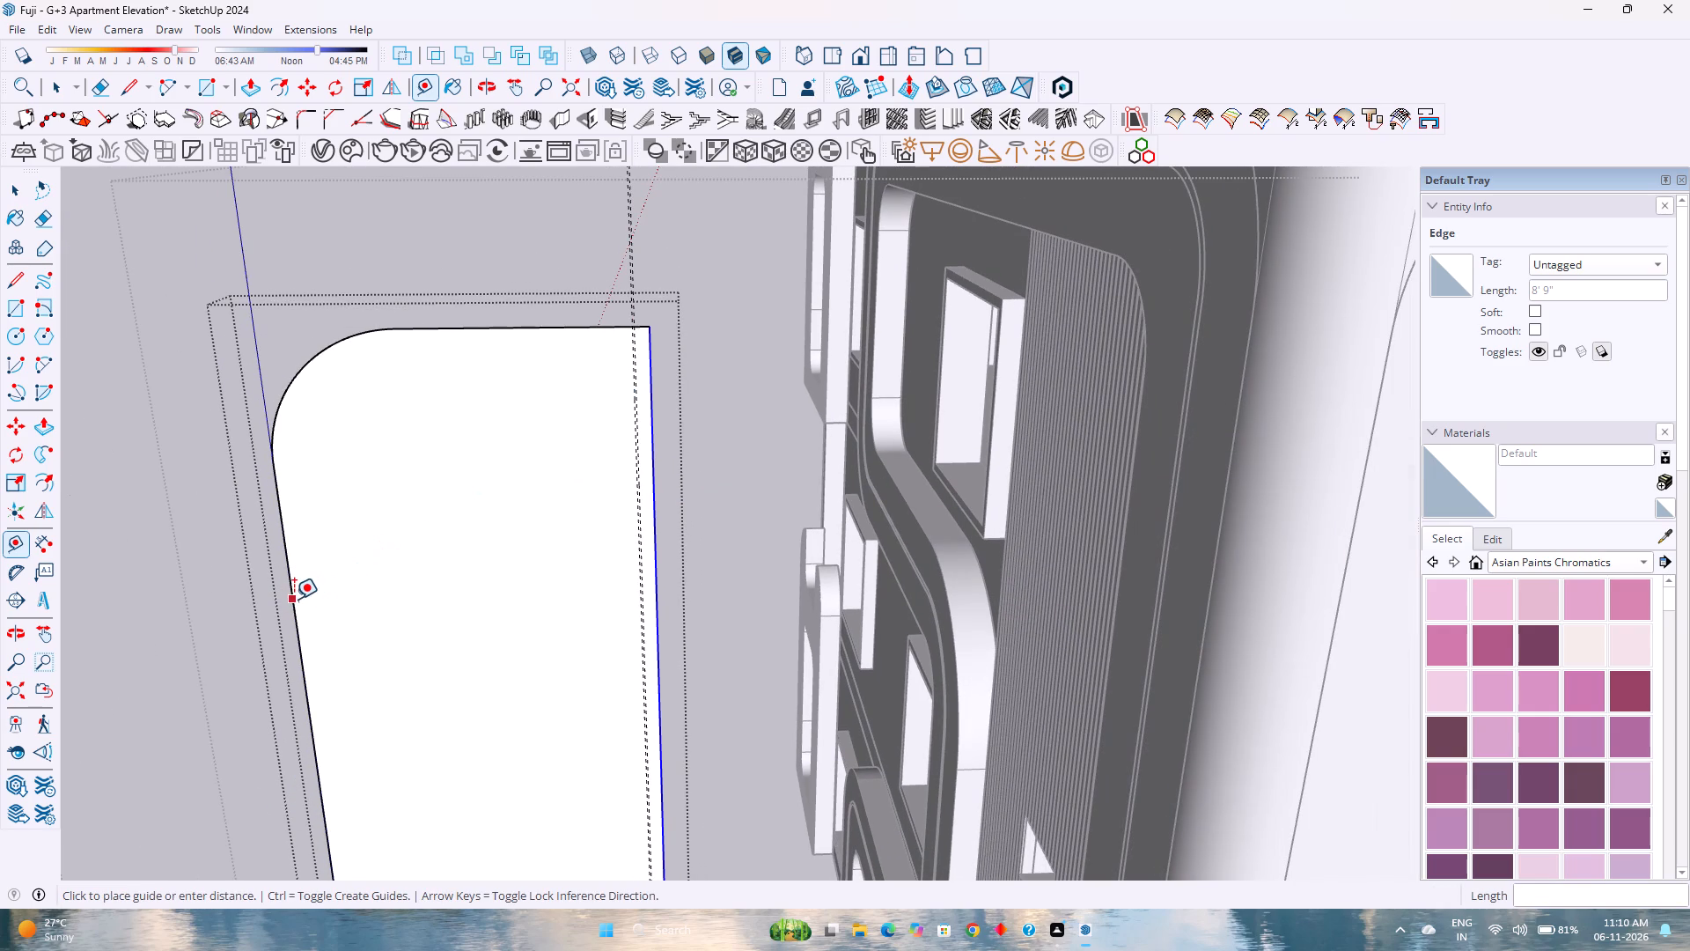
pyautogui.press('Left')
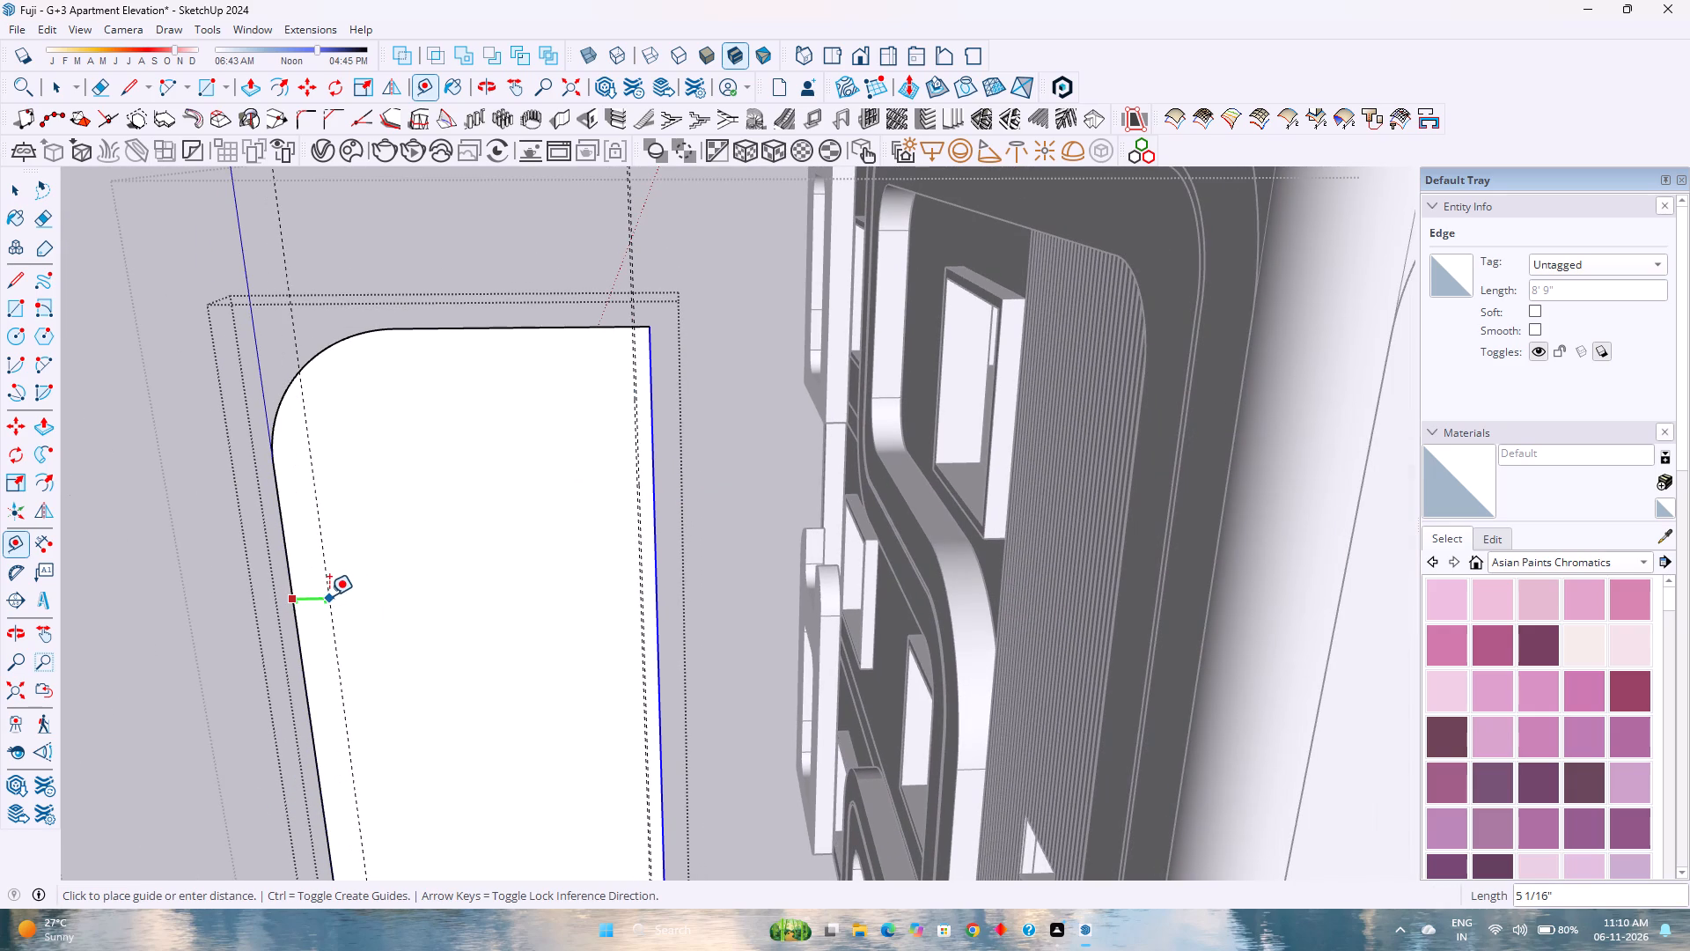
pyautogui.press('2')
pyautogui.press('Return')
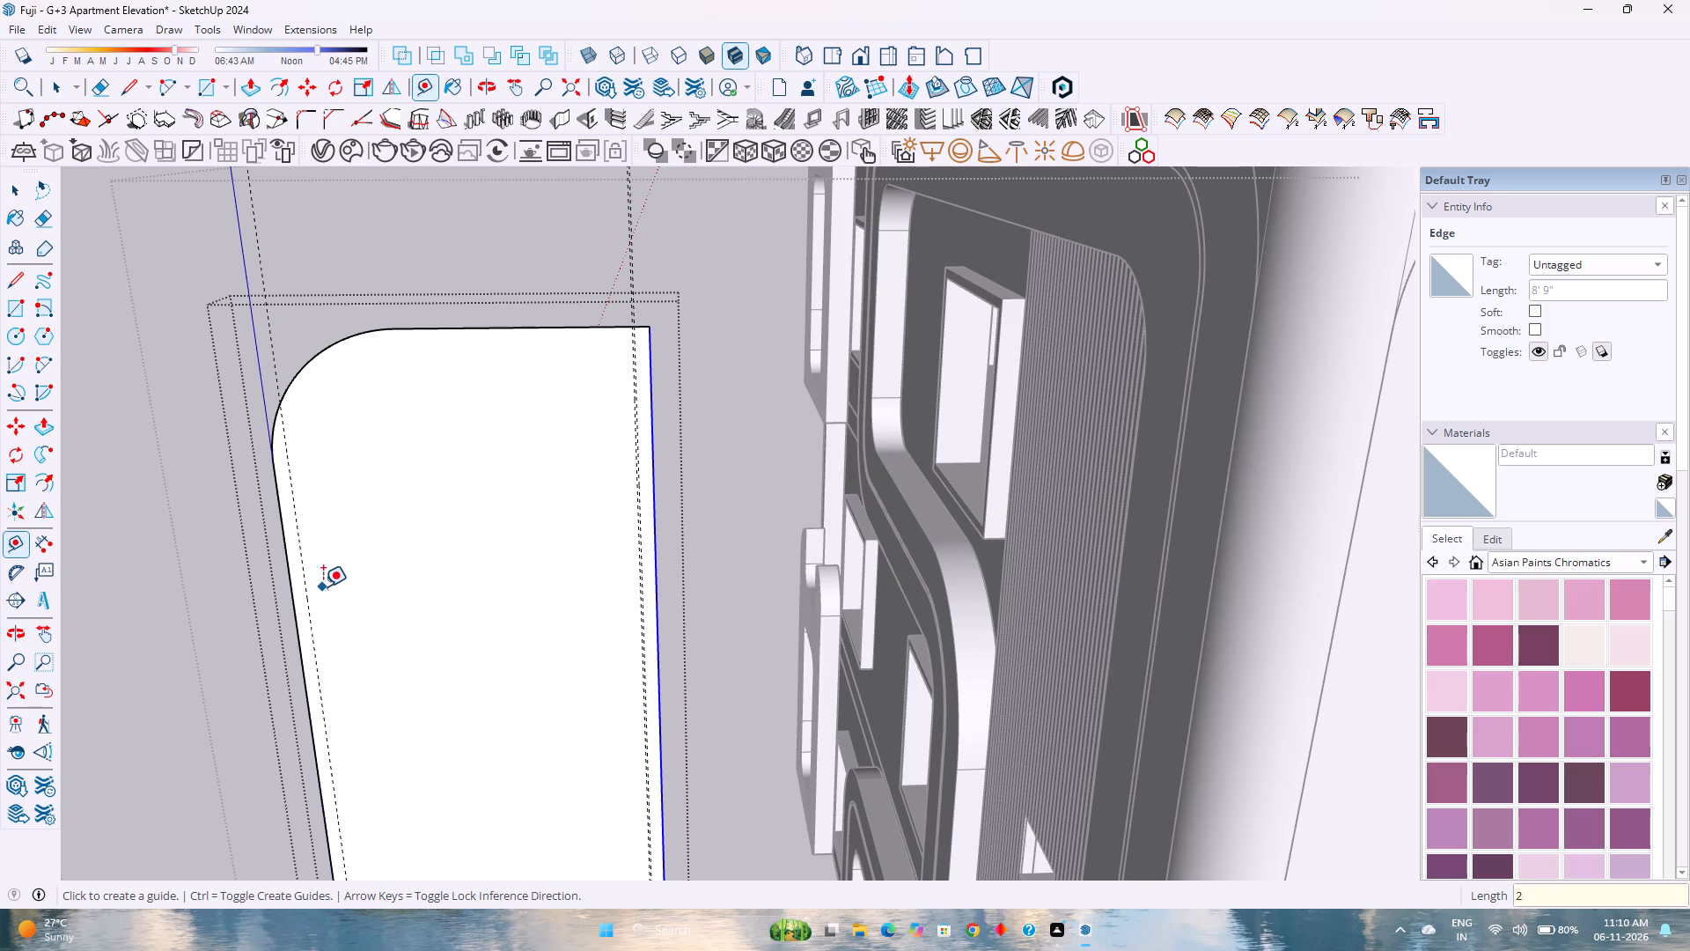
pyautogui.press('space')
# Copy the panel's square-cornered side edge onto the 2" guide and again onto the guide 1/4" further in.
pyautogui.scroll(6, 633, 345)
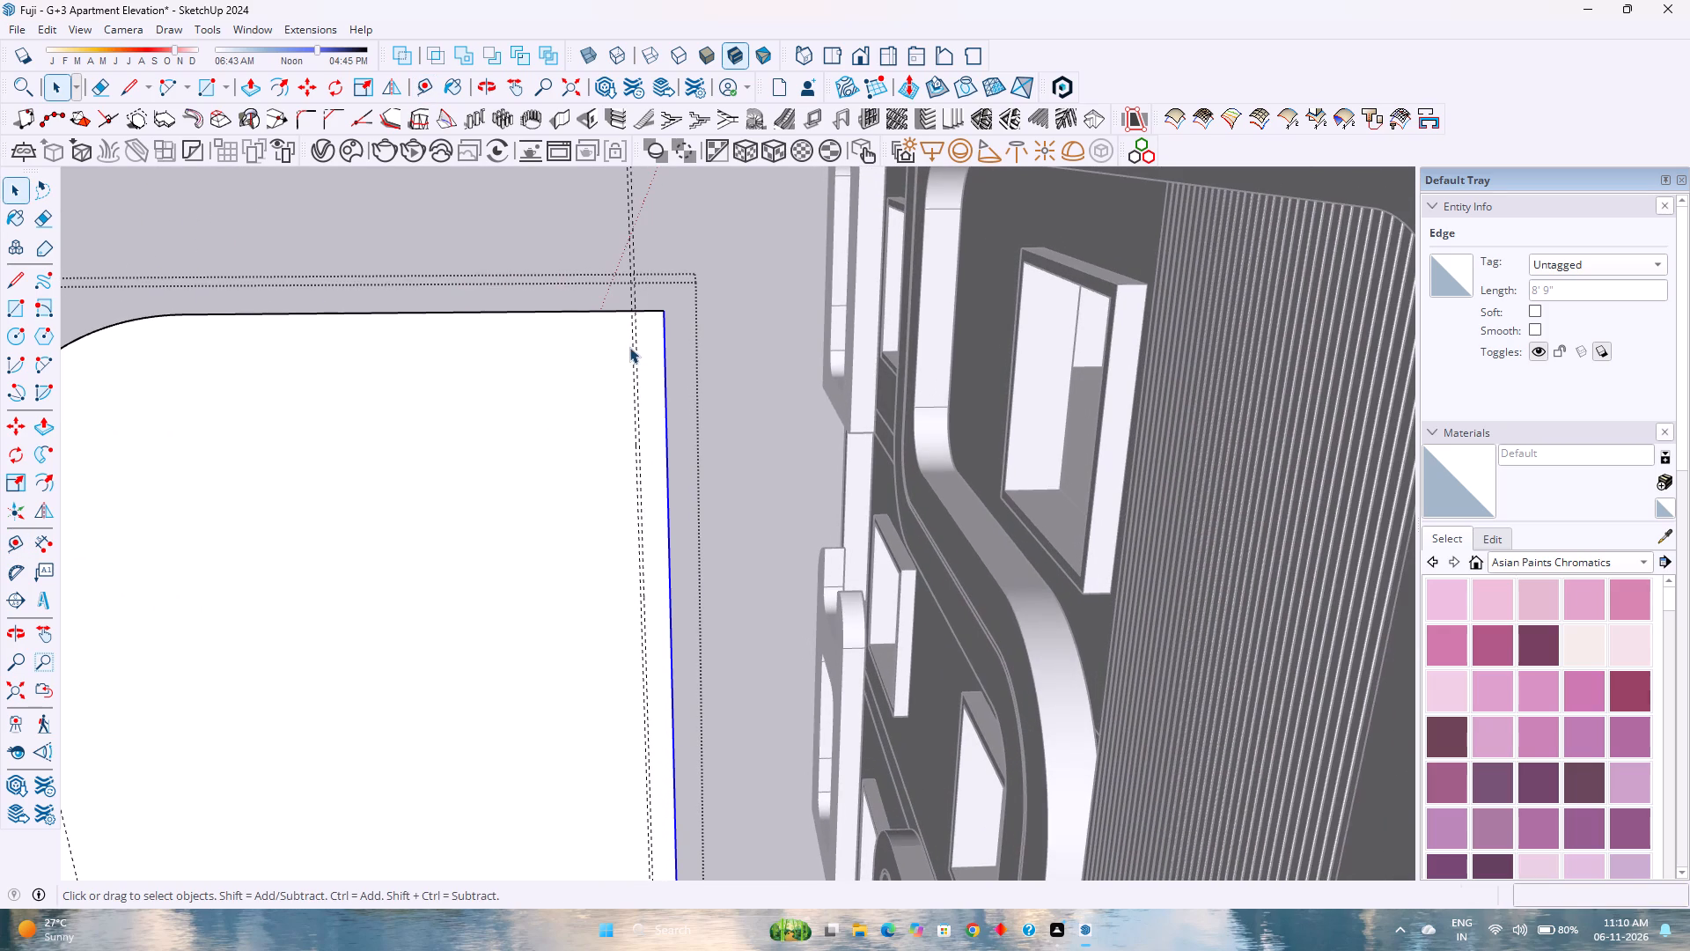
pyautogui.press('m')
pyautogui.click(663, 309)
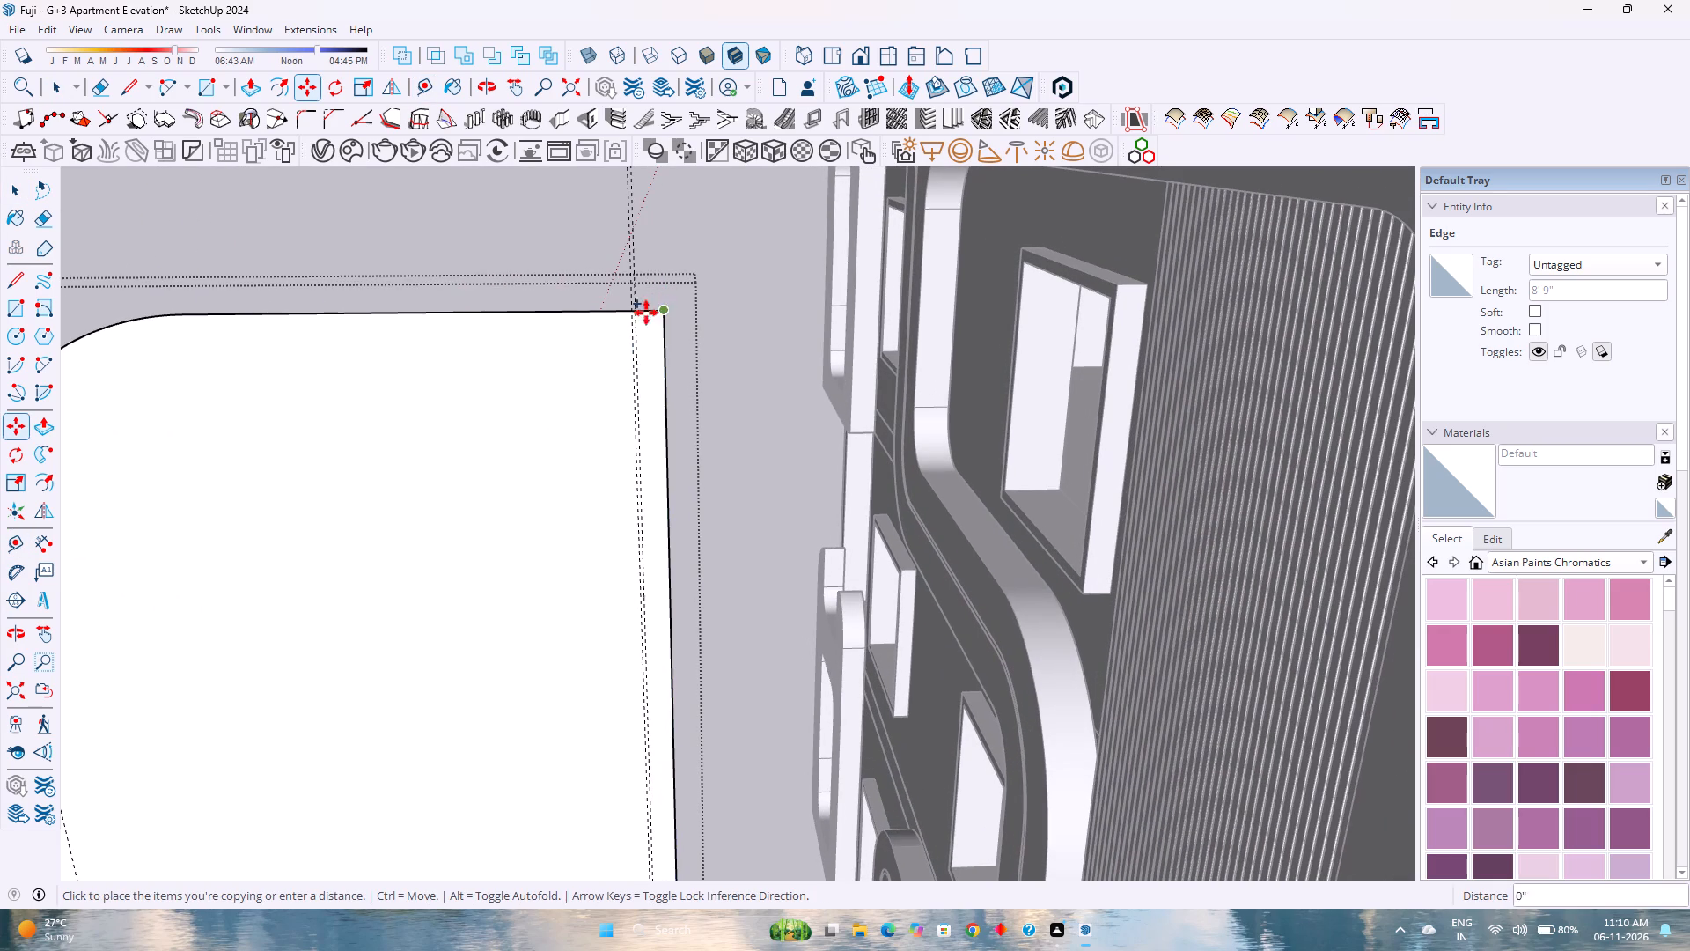
pyautogui.scroll(12, 636, 313)
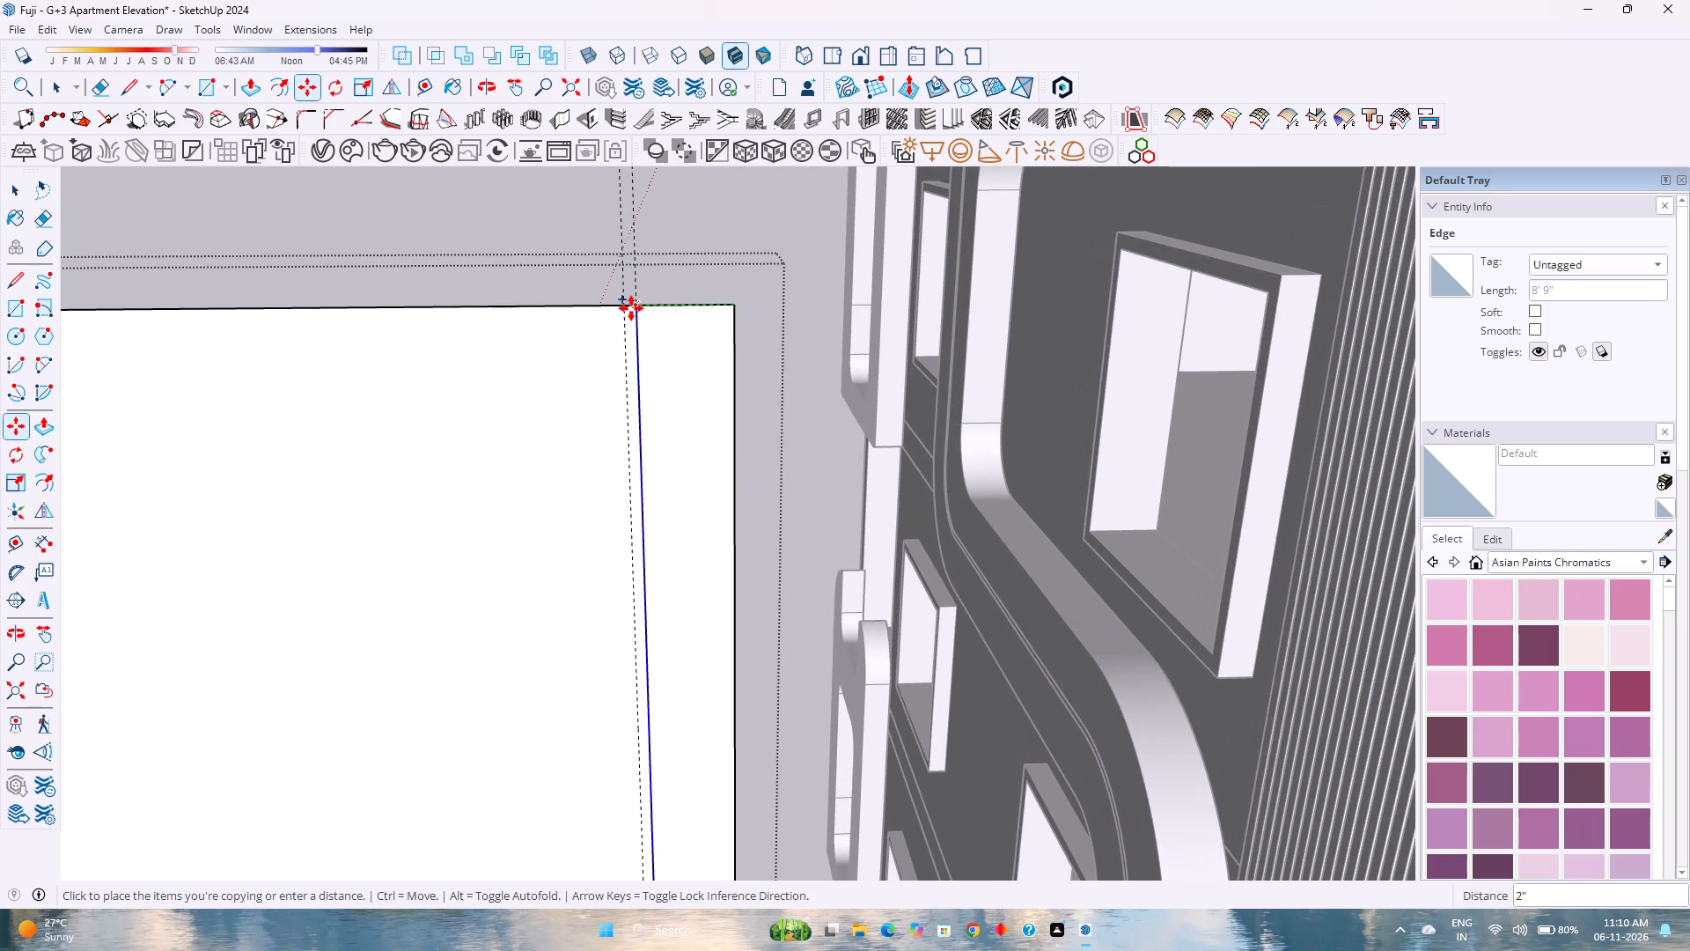
pyautogui.scroll(2, 631, 308)
pyautogui.click(633, 308)
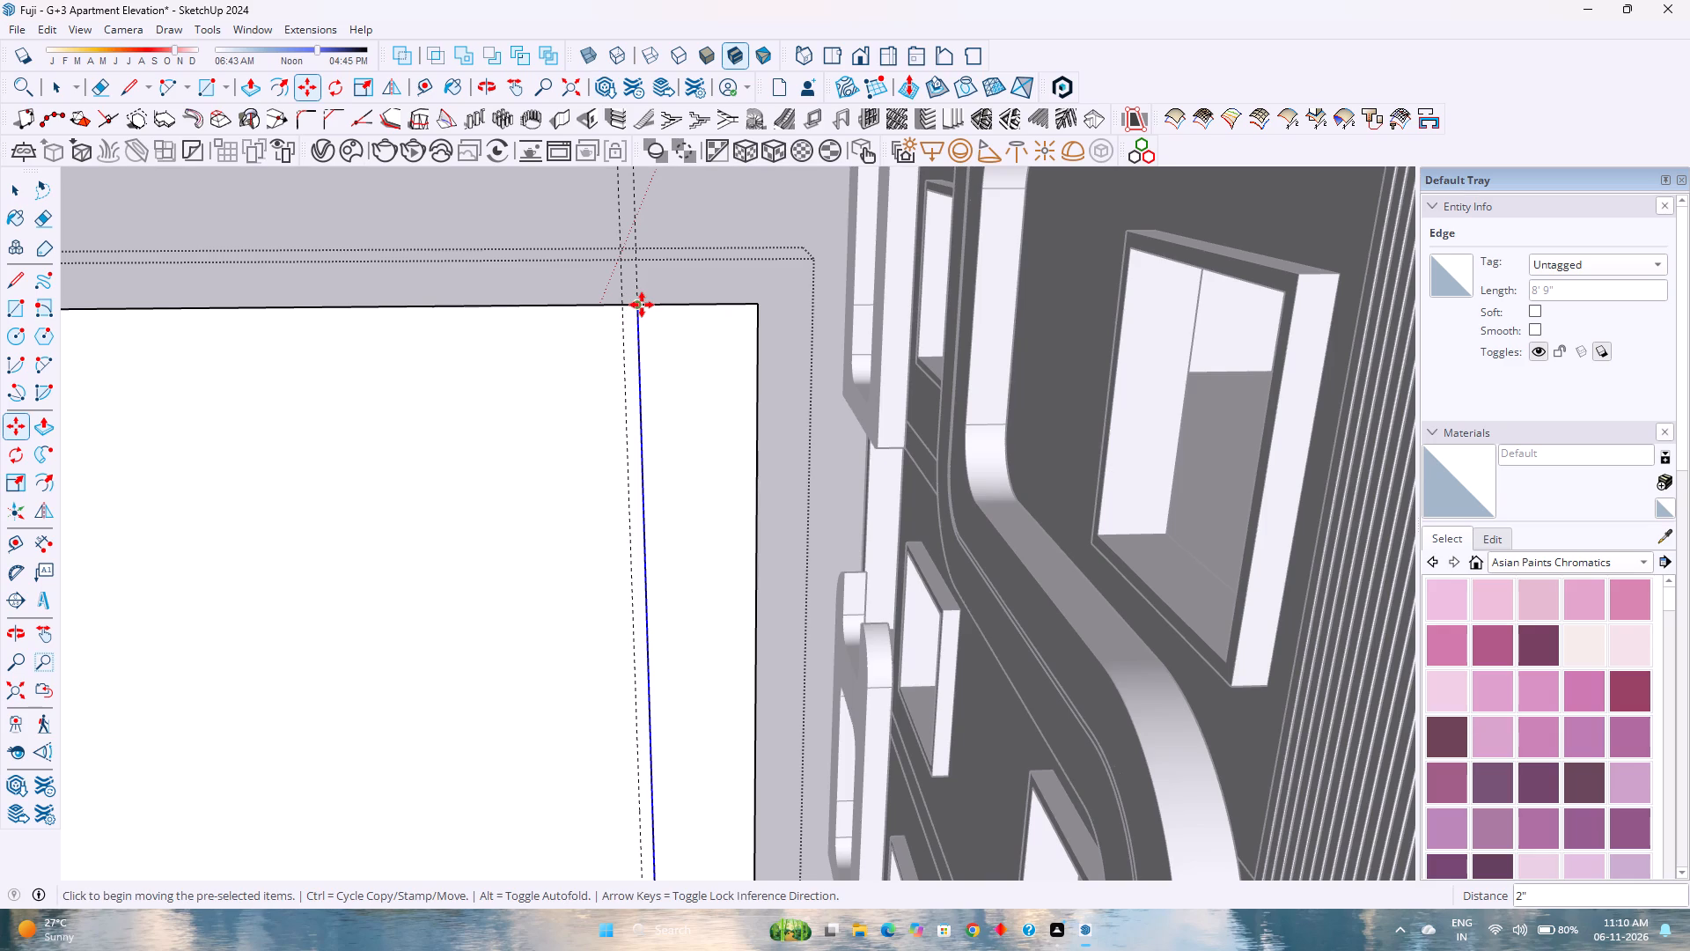
pyautogui.click(642, 305)
pyautogui.click(622, 306)
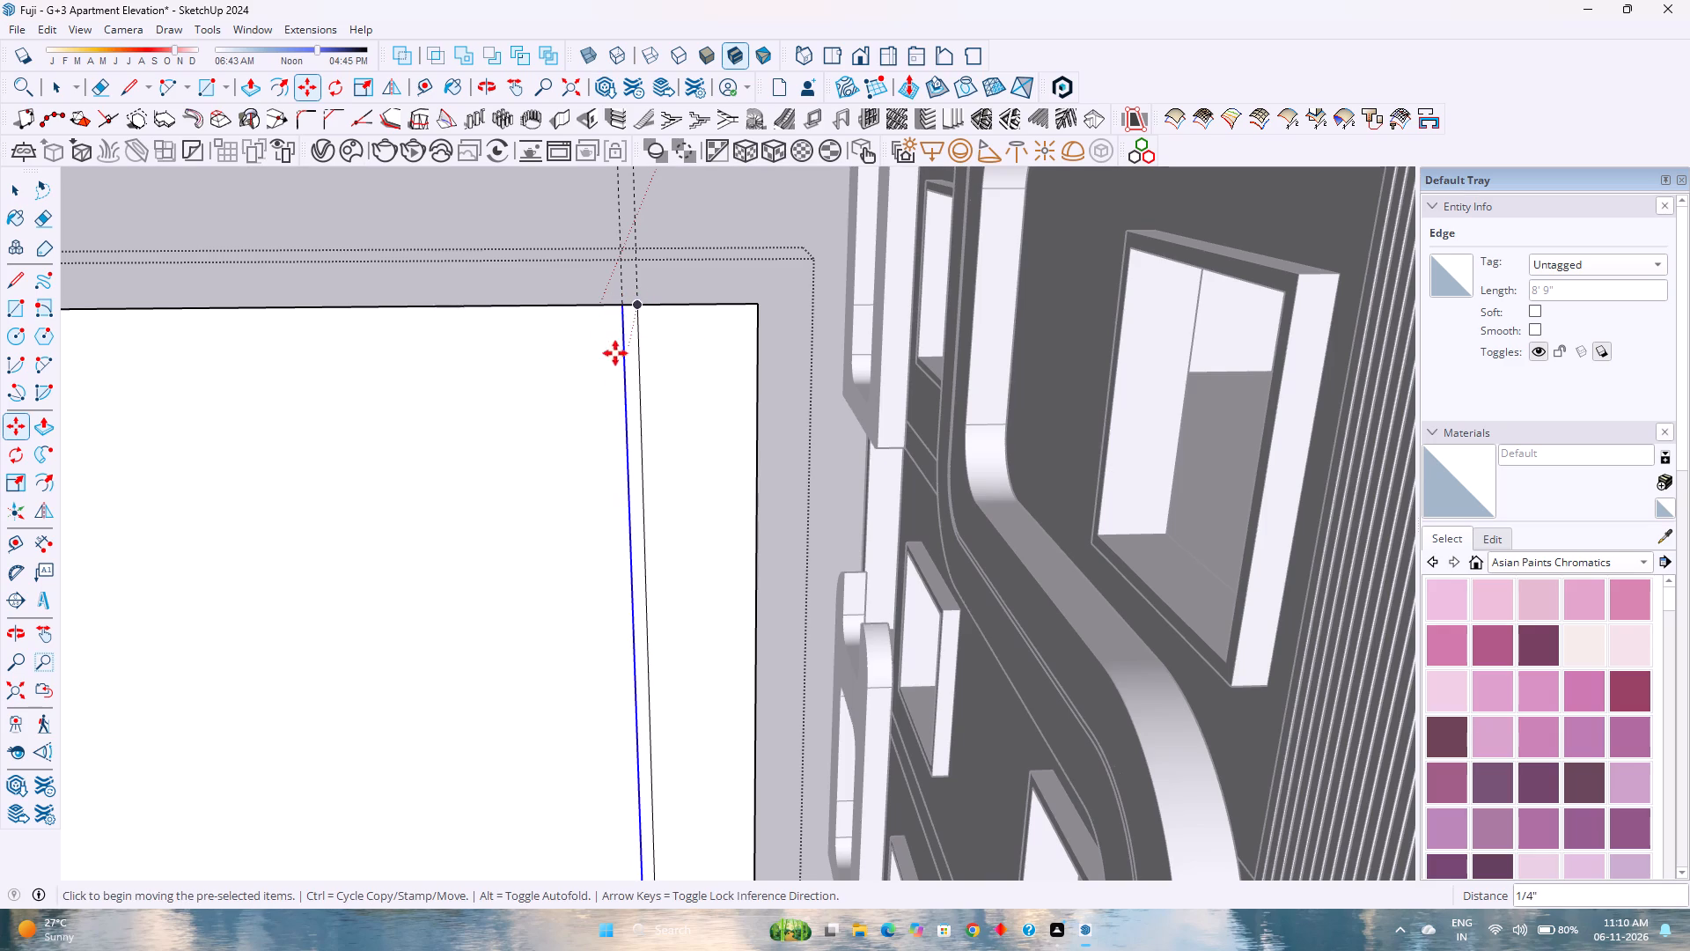
pyautogui.press('space')
# Copy the pair of closely spaced vertical edges along the green axis to the guide near the panel's rounded side.
pyautogui.keyDown('ctrl'); pyautogui.click(638, 373); pyautogui.keyUp('ctrl')
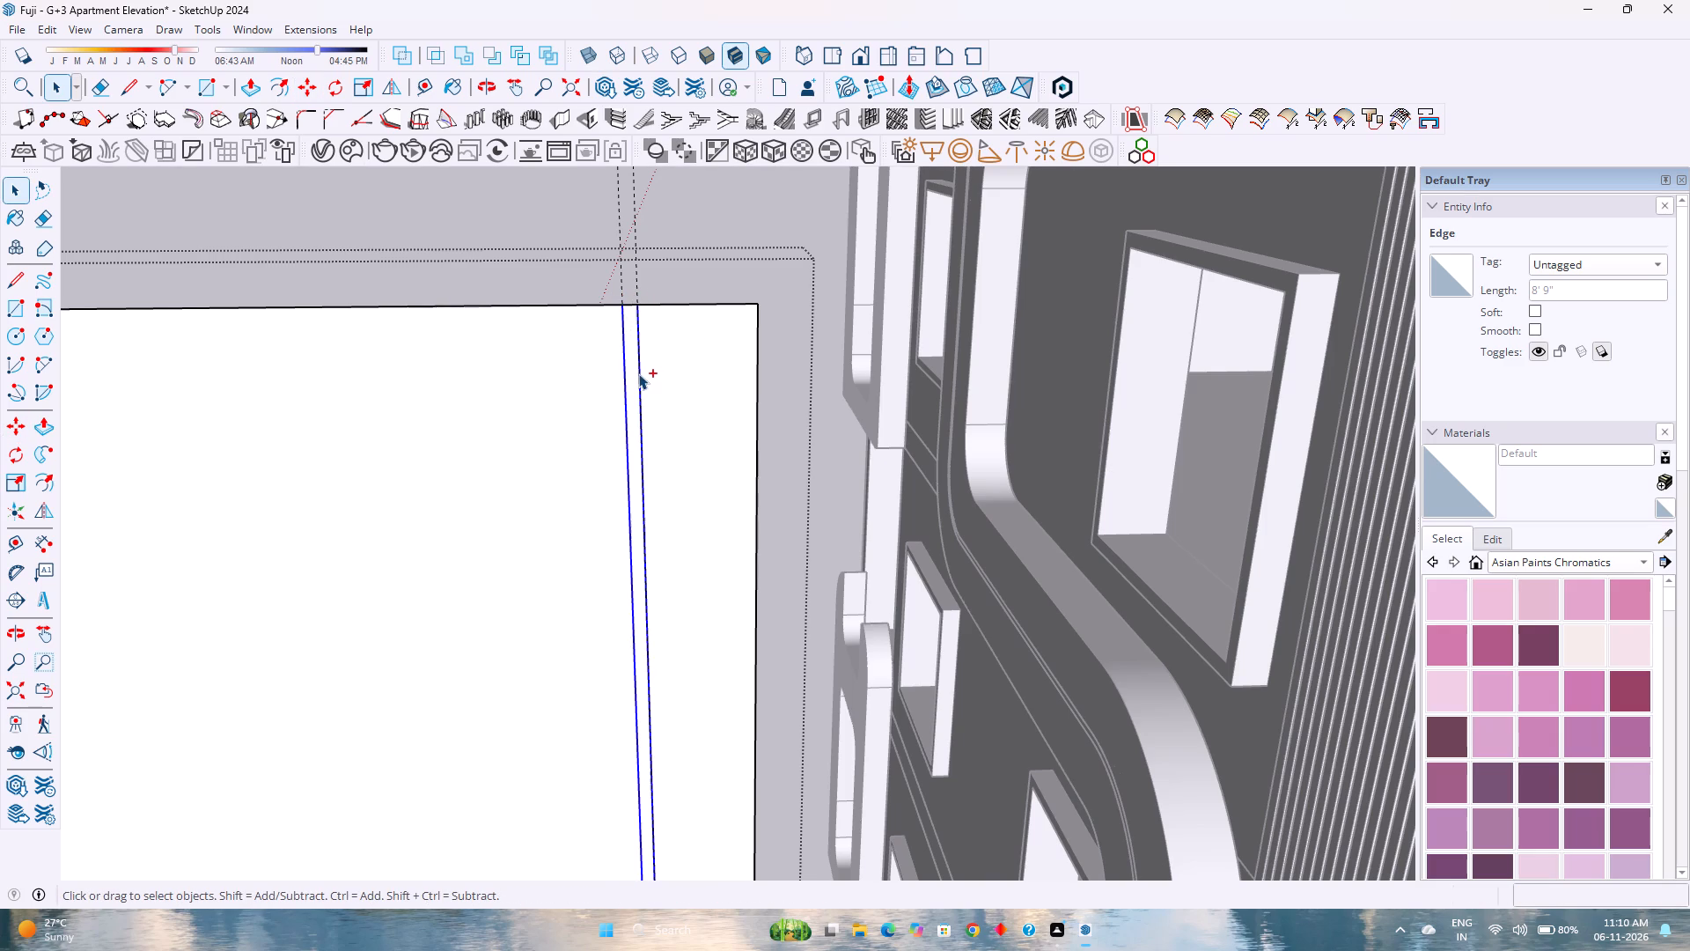
pyautogui.press('m')
pyautogui.scroll(-8, 643, 372)
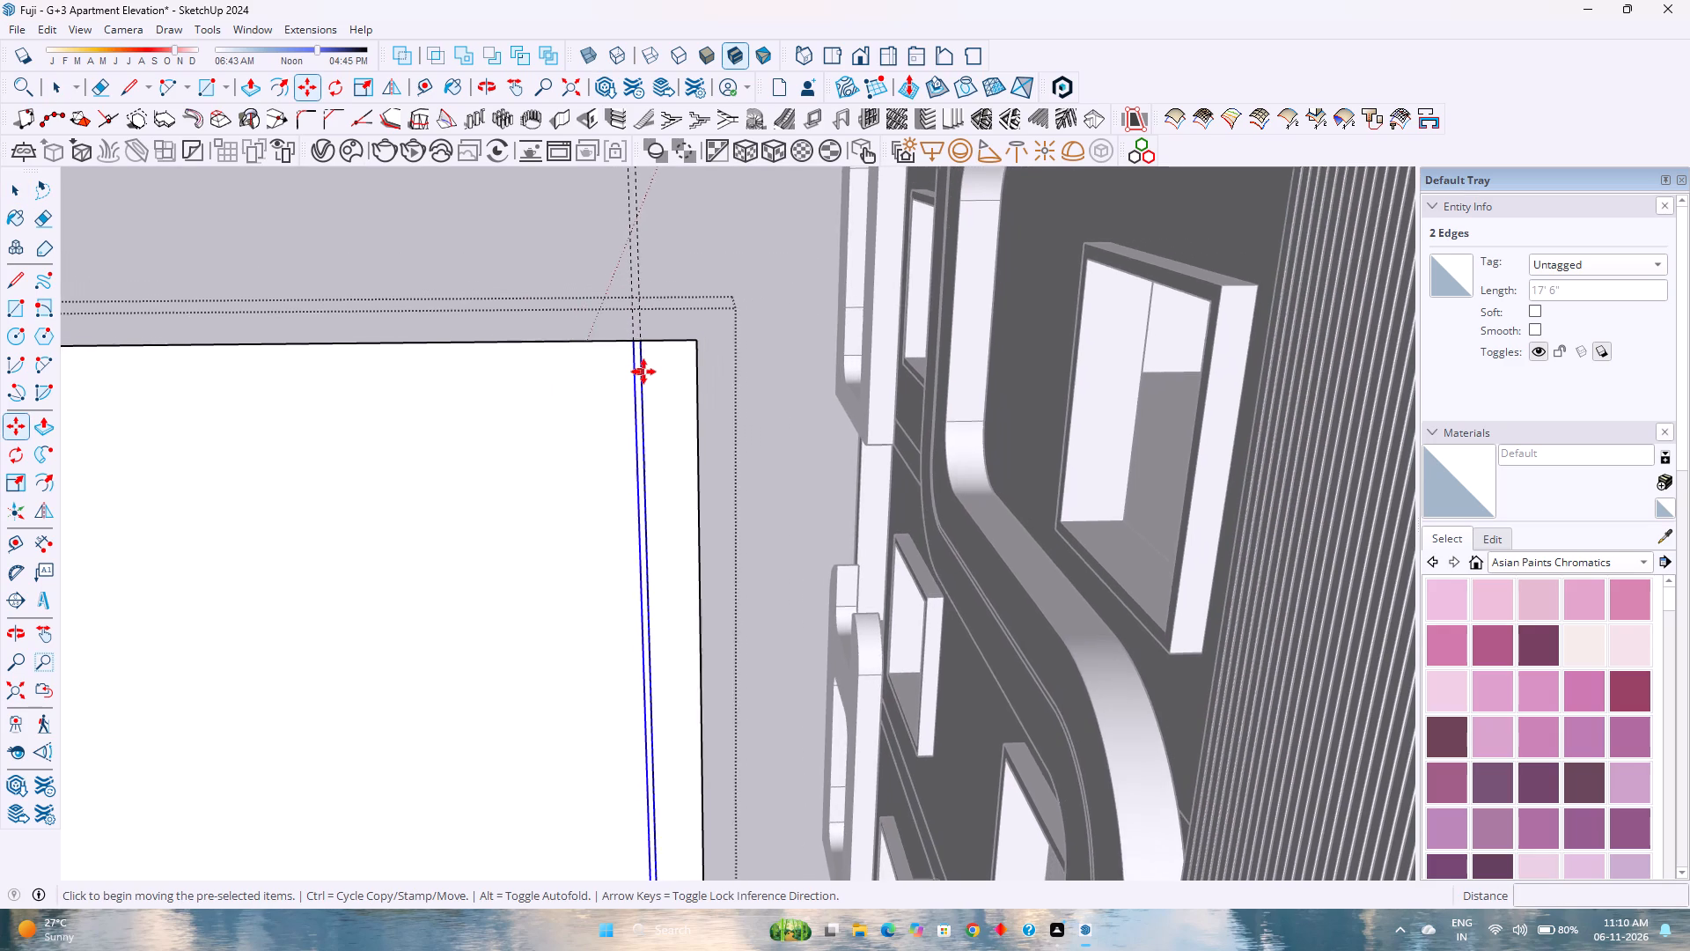
pyautogui.scroll(-7, 643, 372)
pyautogui.scroll(1, 643, 372)
pyautogui.scroll(-4, 643, 372)
pyautogui.scroll(-1, 479, 424)
pyautogui.keyDown('shift'); pyautogui.moveTo(479, 424); pyautogui.dragTo(599, 463, button='middle'); pyautogui.keyUp('shift')
pyautogui.keyDown('shift'); pyautogui.middleClick(599, 463); pyautogui.keyUp('shift')
pyautogui.middleClick(603, 464)
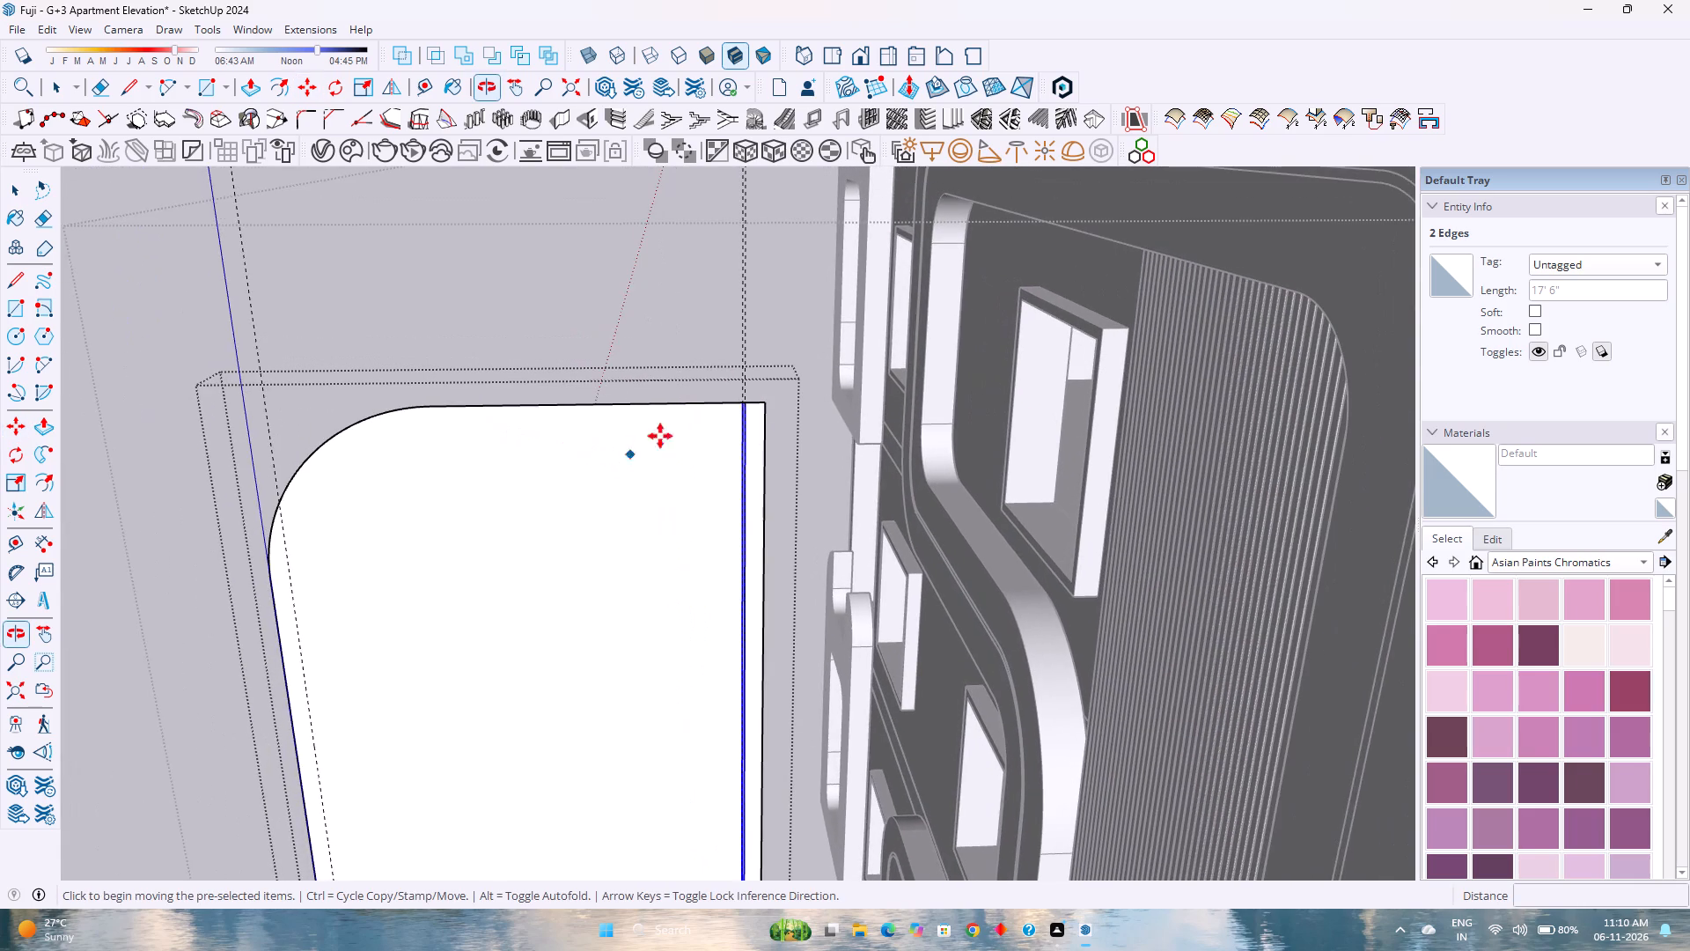
pyautogui.scroll(14, 699, 390)
pyautogui.click(832, 419)
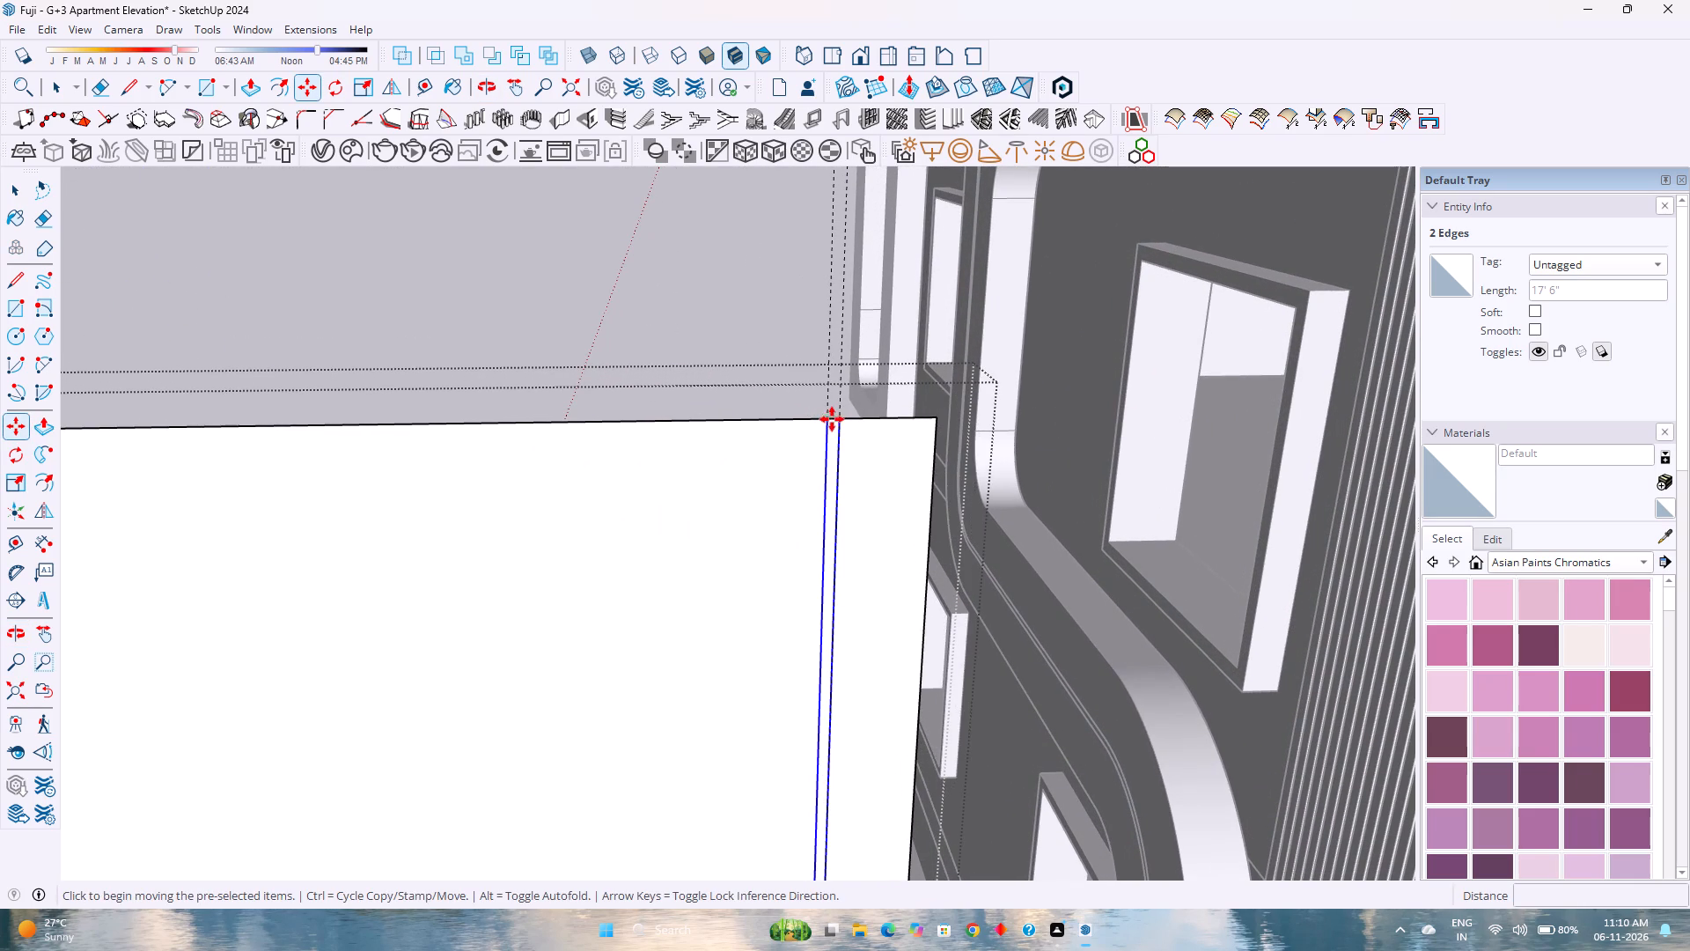
pyautogui.scroll(-11, 660, 427)
pyautogui.keyDown('shift'); pyautogui.moveTo(463, 430); pyautogui.dragTo(929, 440, button='middle'); pyautogui.keyUp('shift')
pyautogui.press('Left')
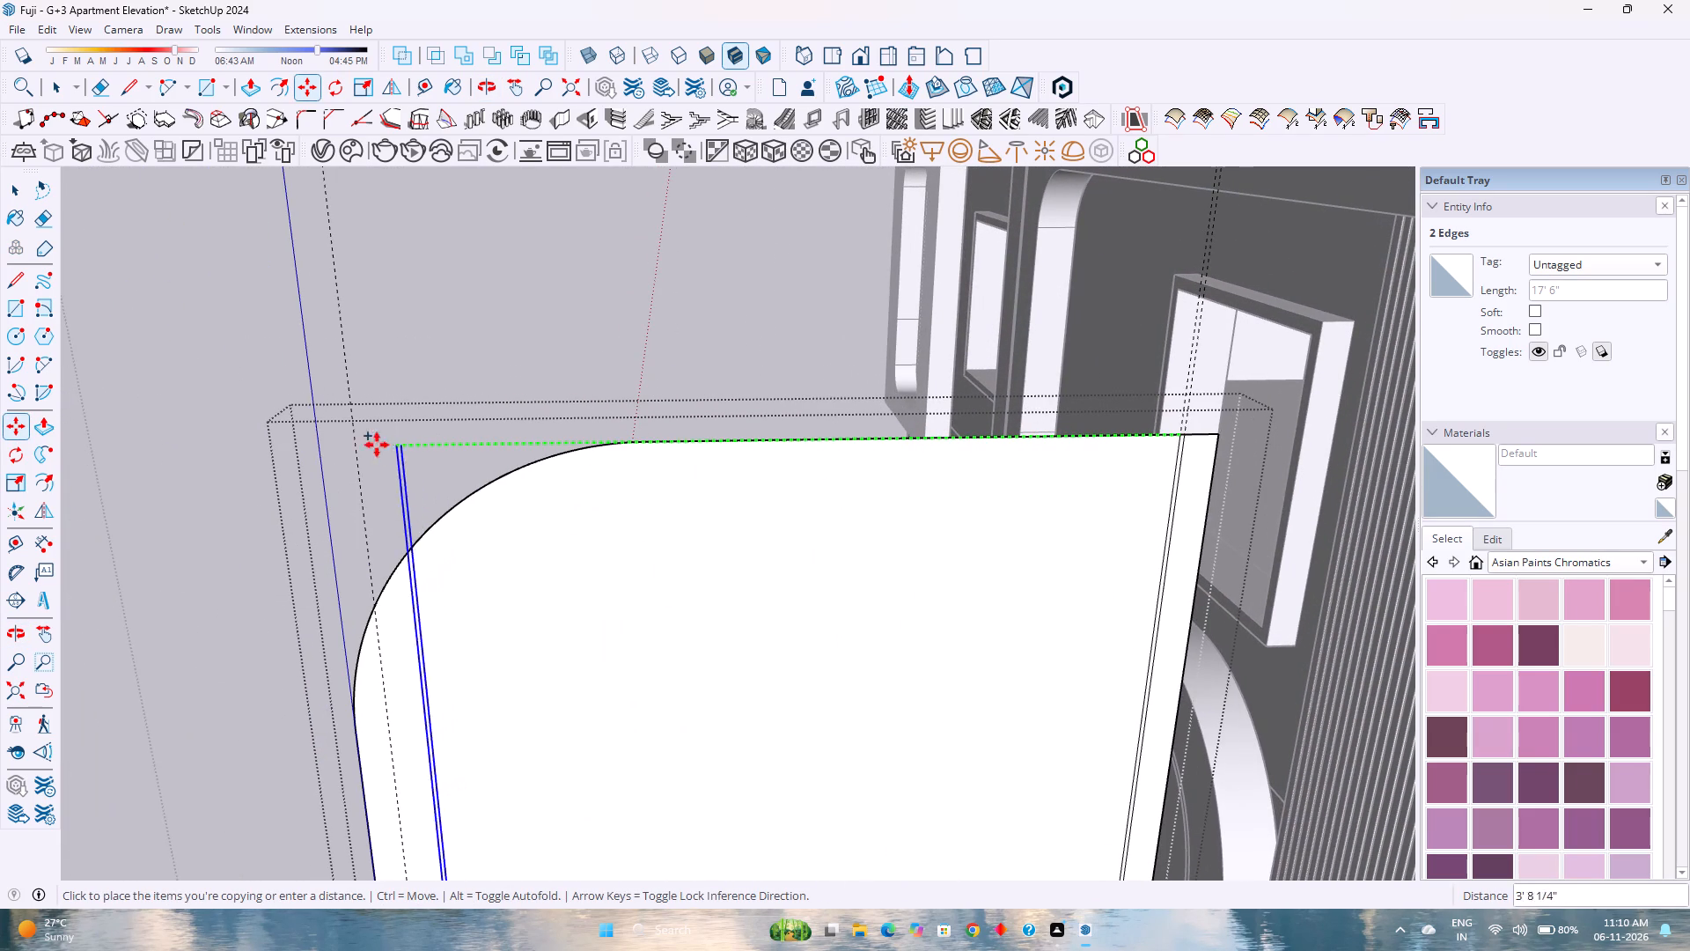
pyautogui.click(357, 445)
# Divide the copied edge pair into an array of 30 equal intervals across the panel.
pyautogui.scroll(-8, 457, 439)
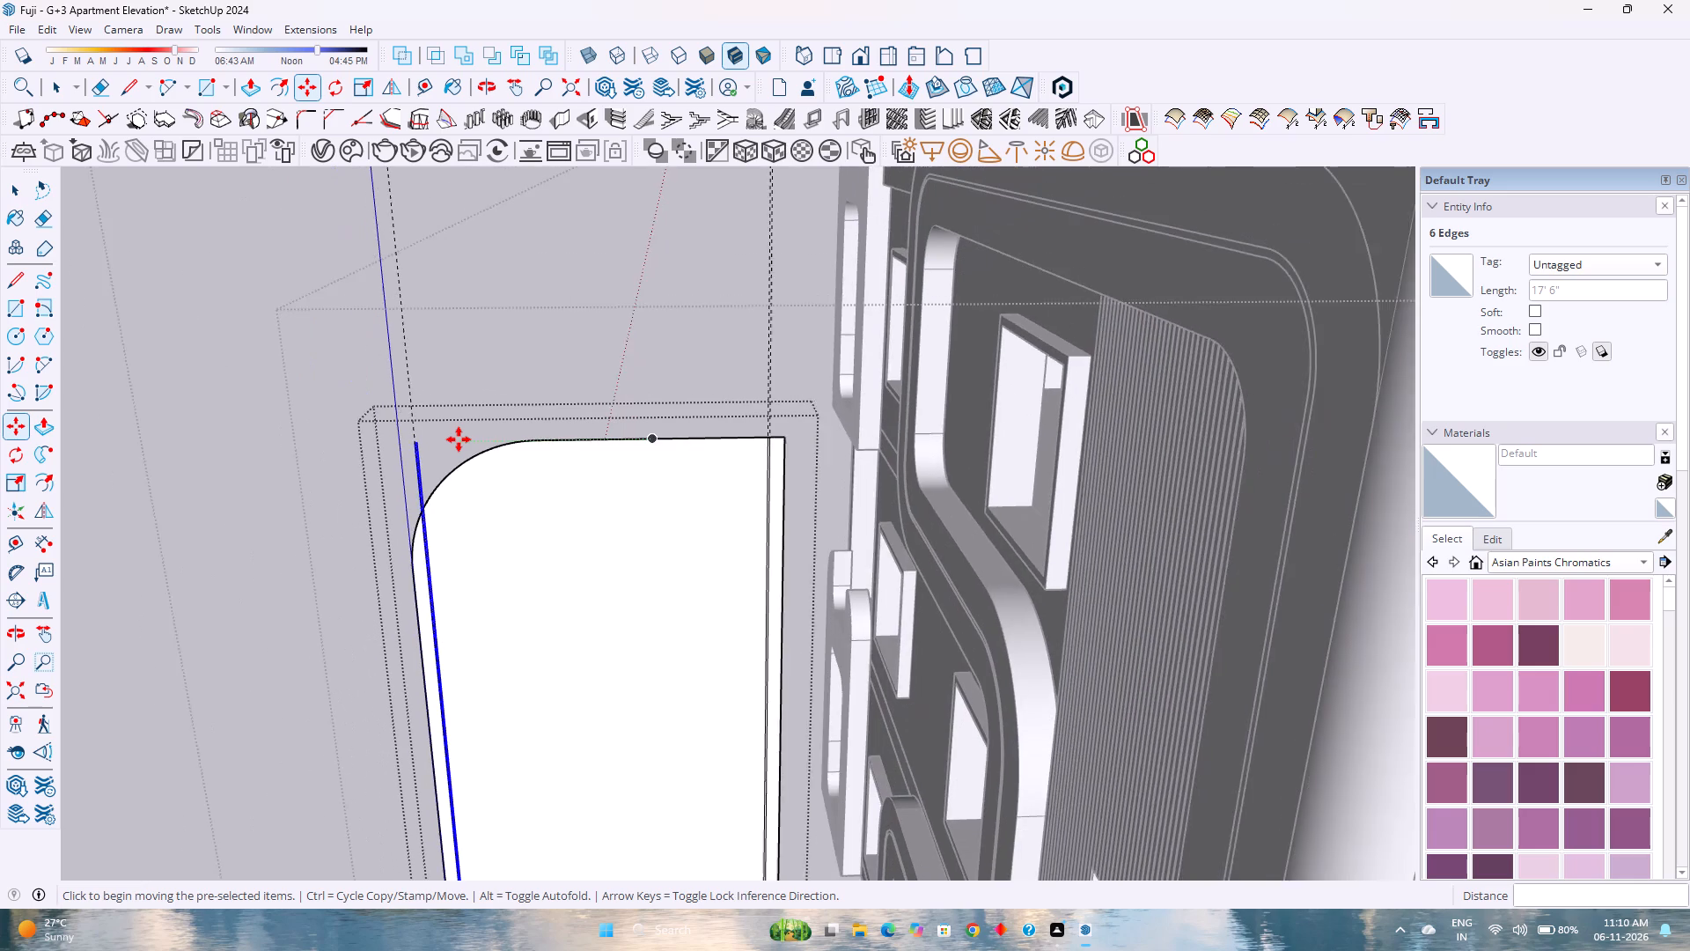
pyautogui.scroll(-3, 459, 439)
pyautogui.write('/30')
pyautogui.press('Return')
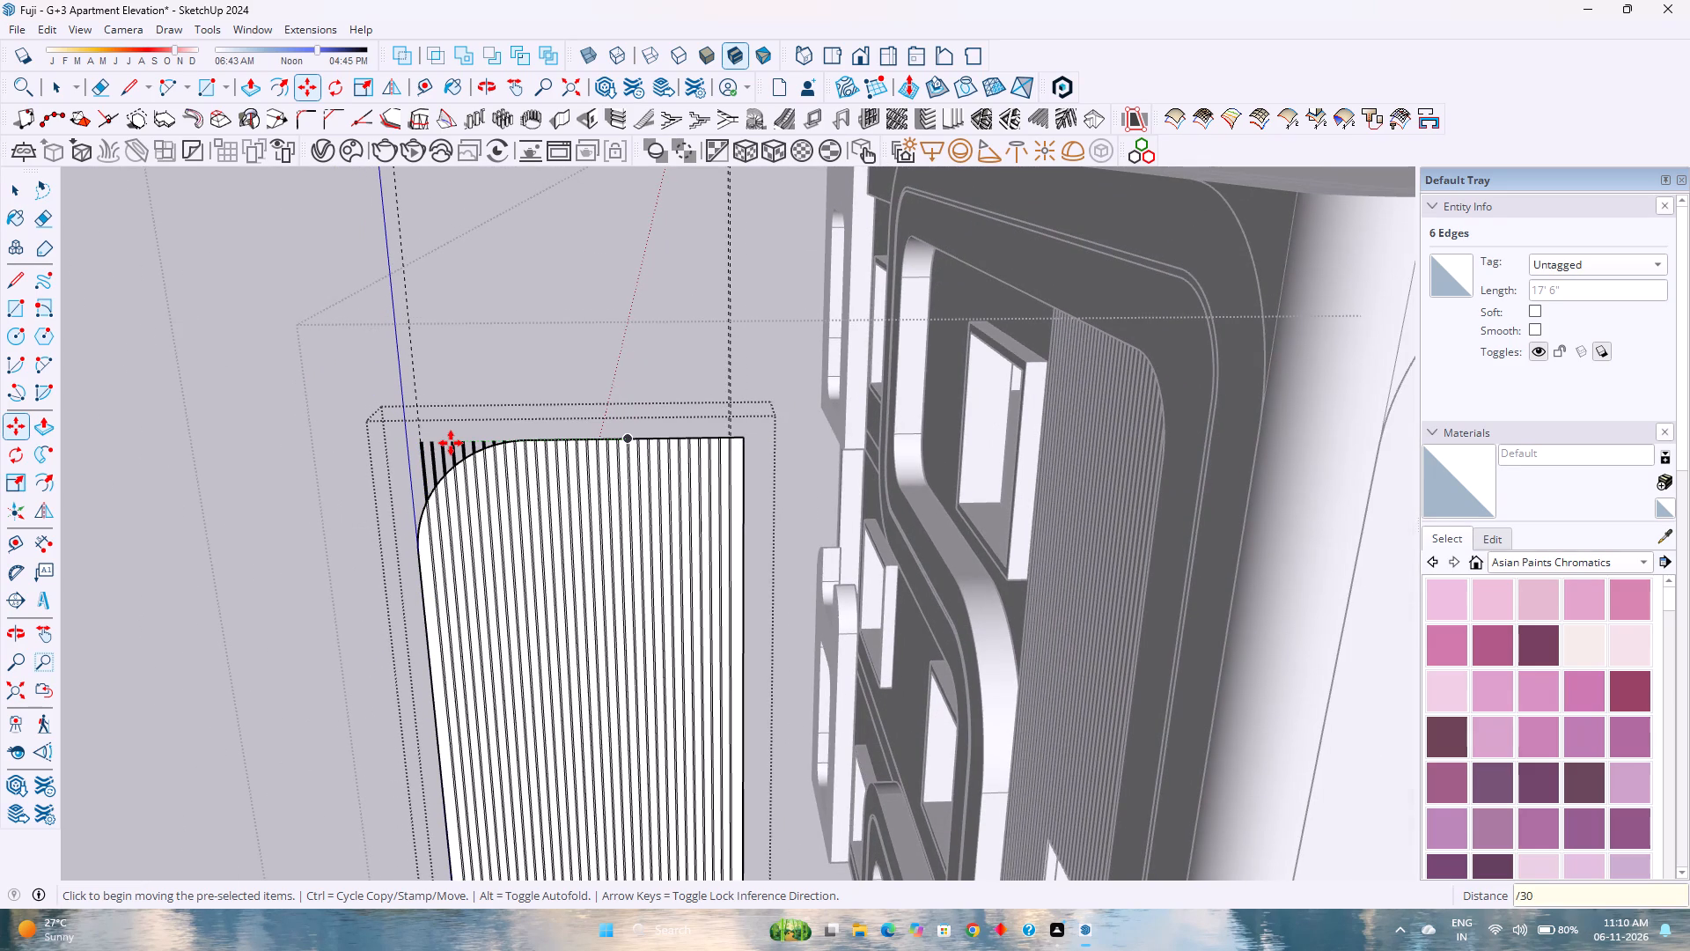
# Set the edge-pair array to 25 equal divisions across the panel.
pyautogui.press('/')
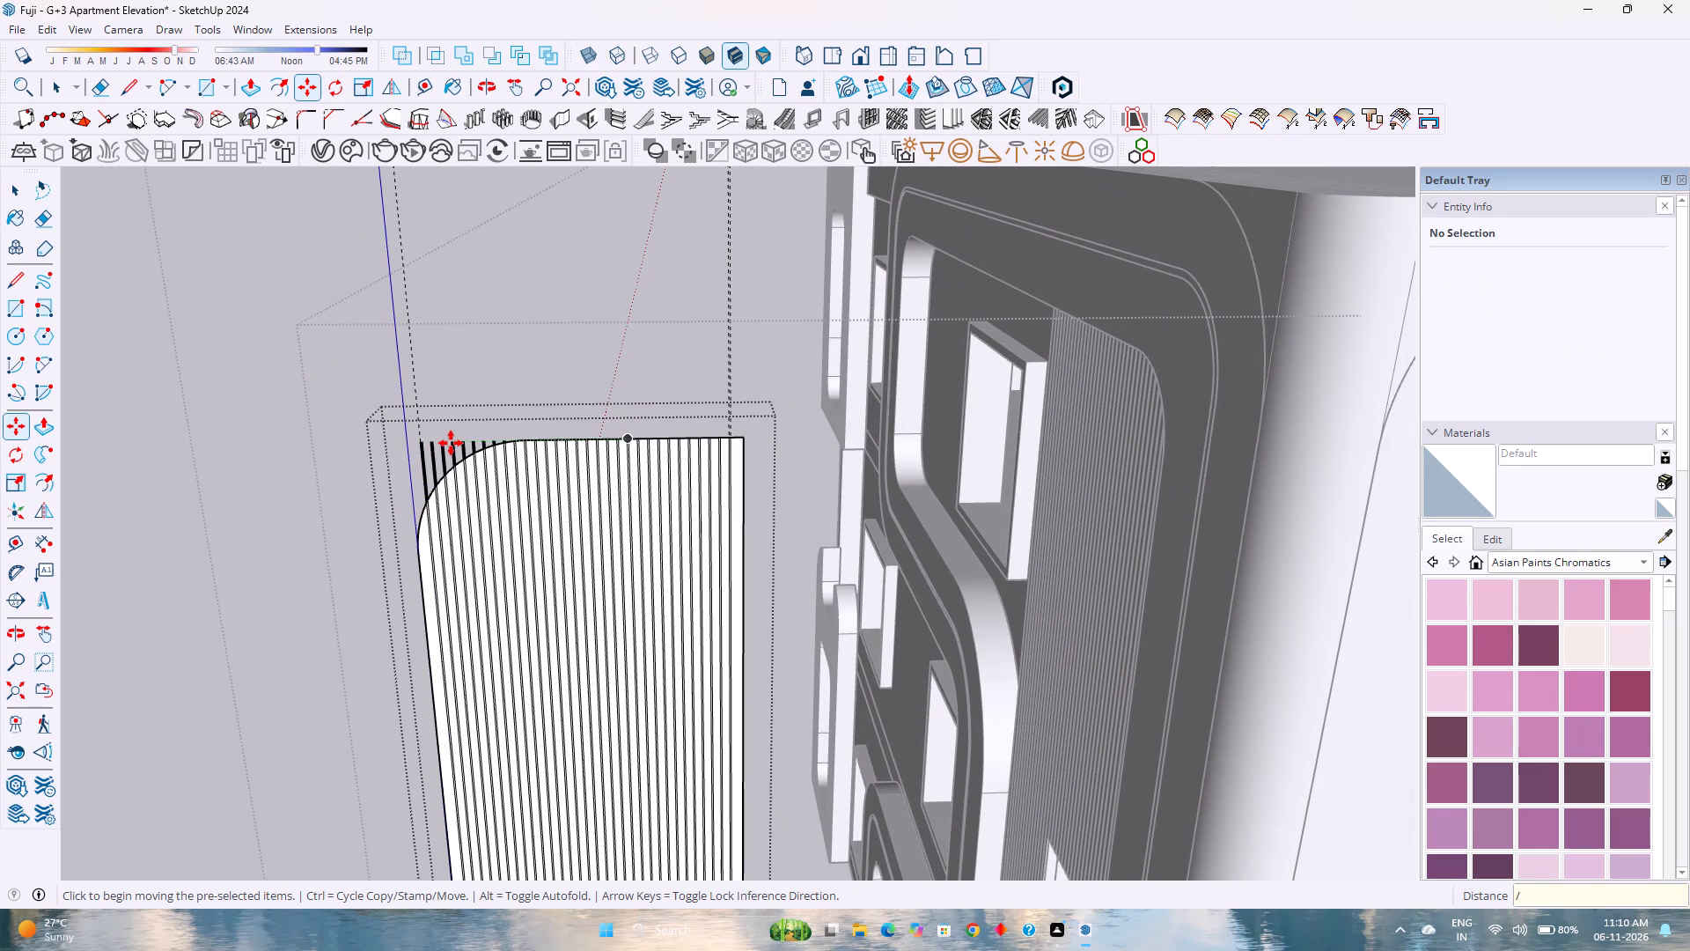
pyautogui.write('25')
pyautogui.press('Return')
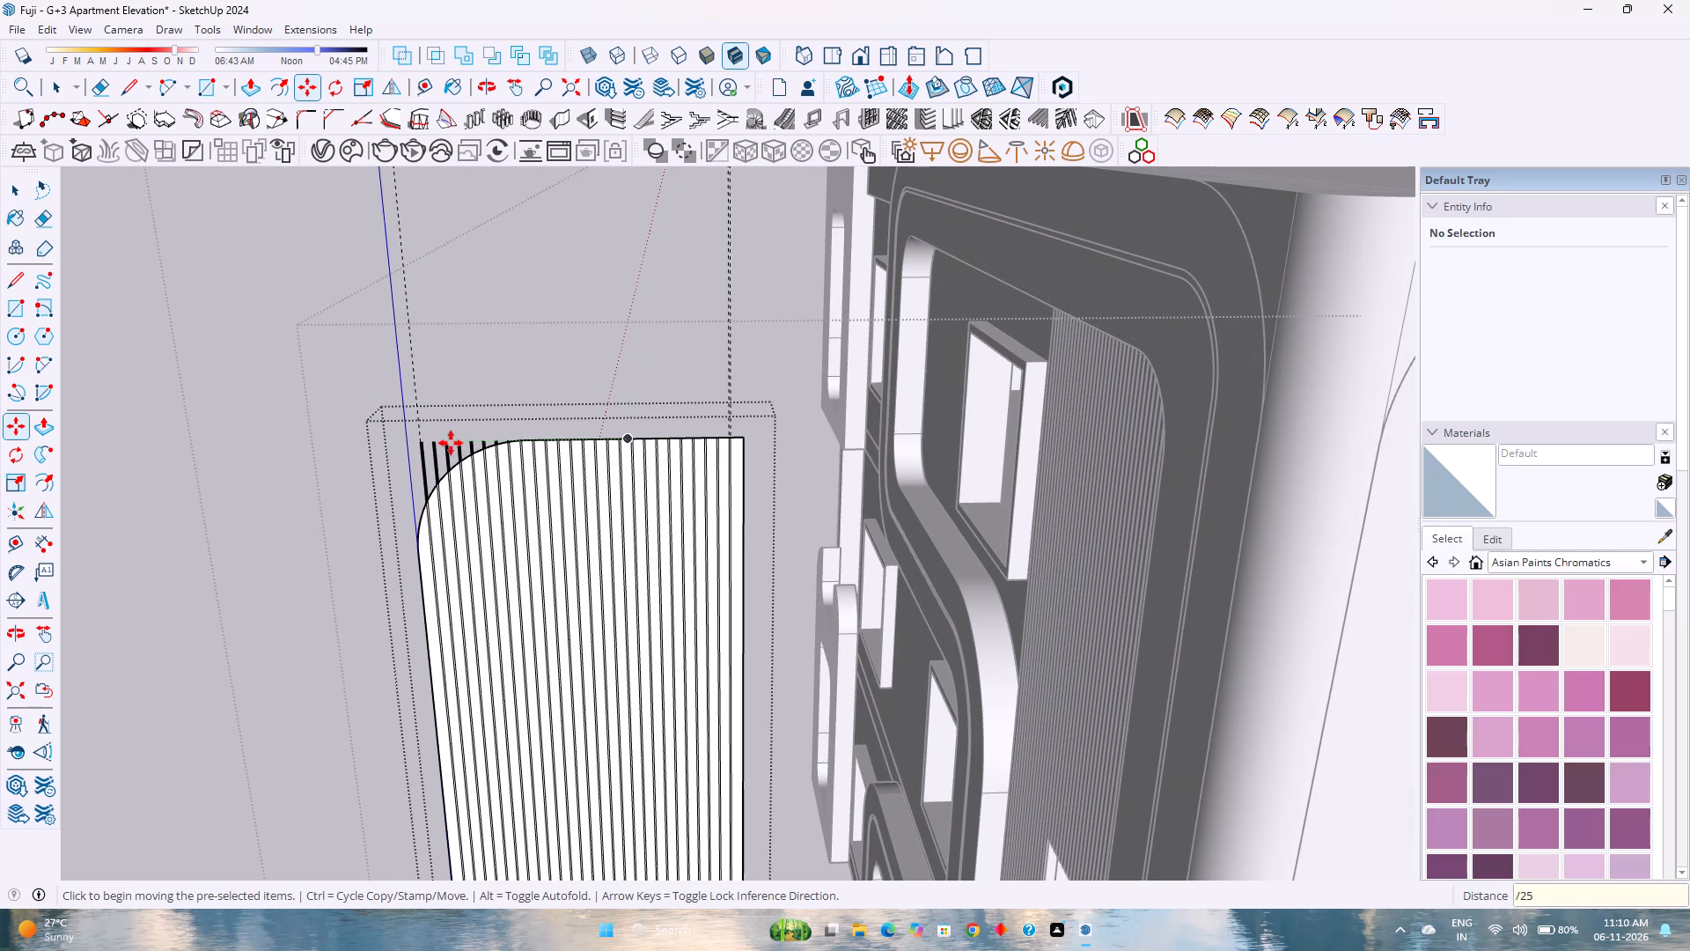
# Examine the arrayed vertical lines where they meet the panel's curved upper corner.
pyautogui.scroll(4, 400, 475)
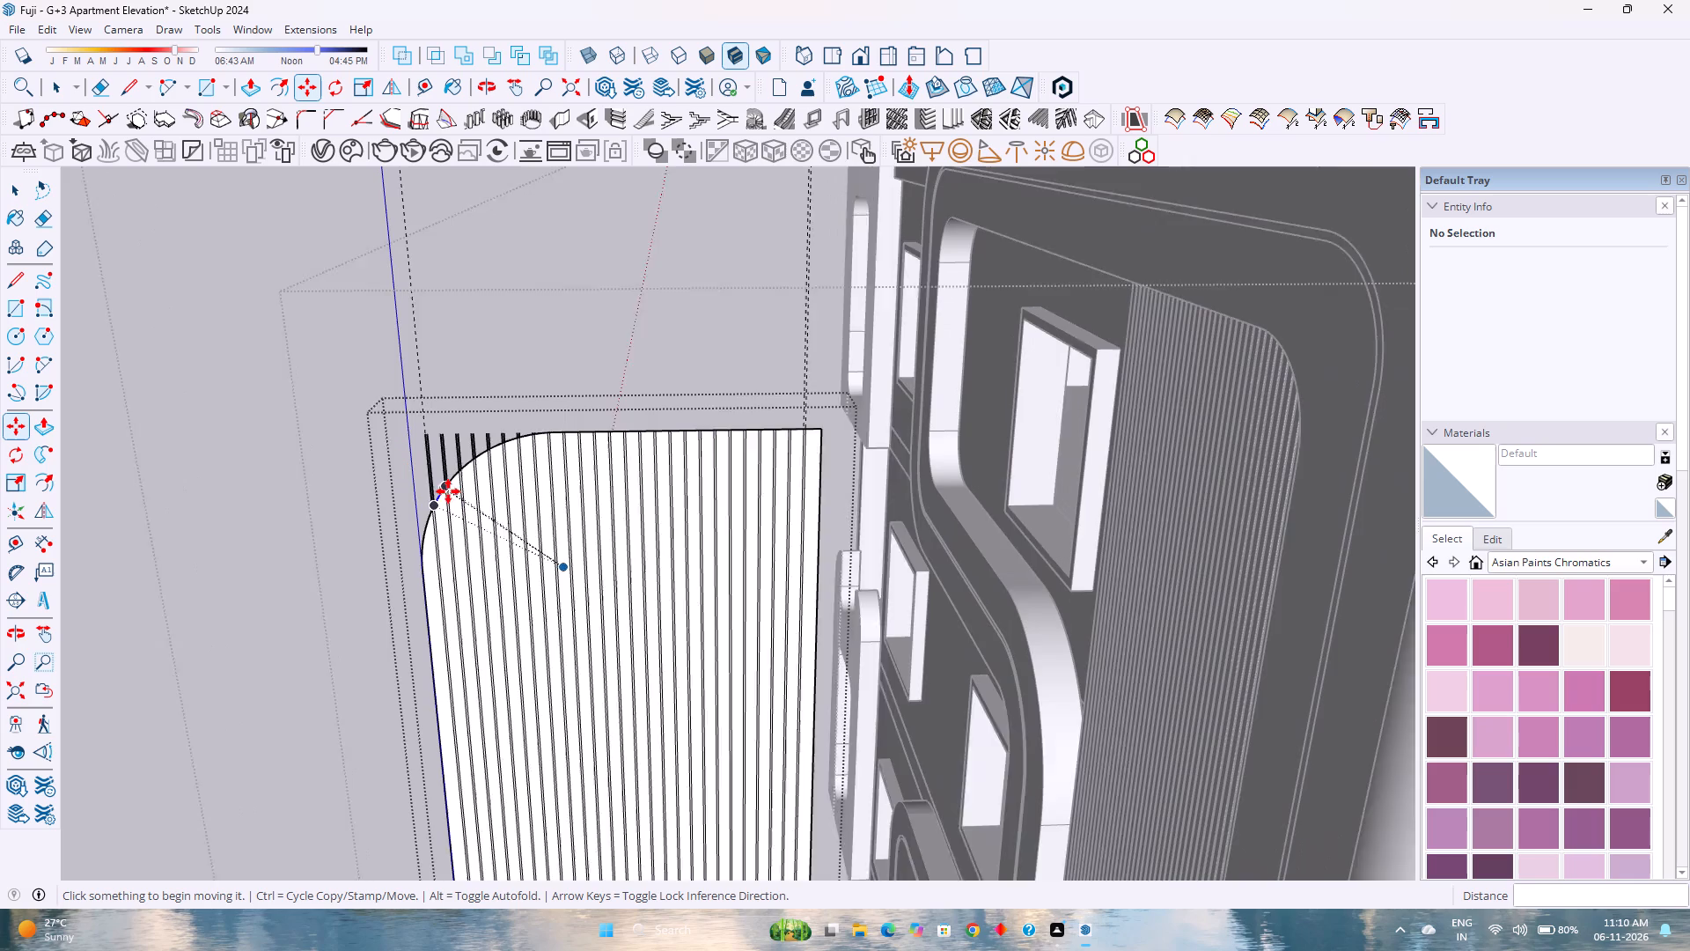
pyautogui.scroll(11, 448, 491)
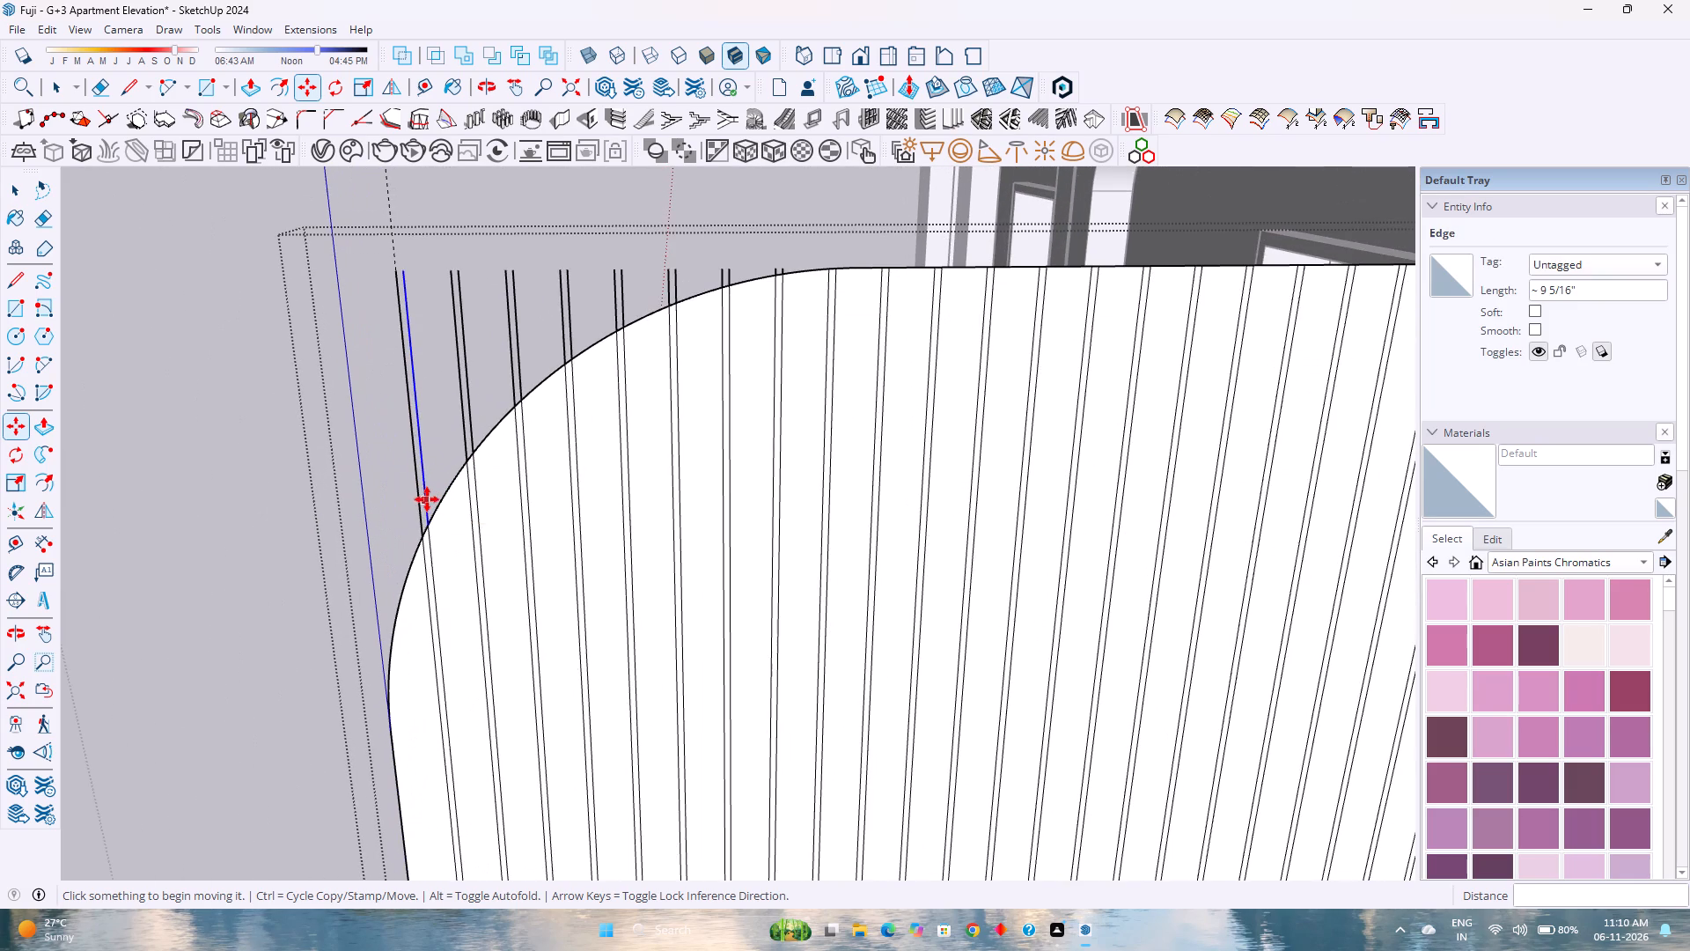
pyautogui.scroll(3, 434, 495)
pyautogui.scroll(-6, 435, 494)
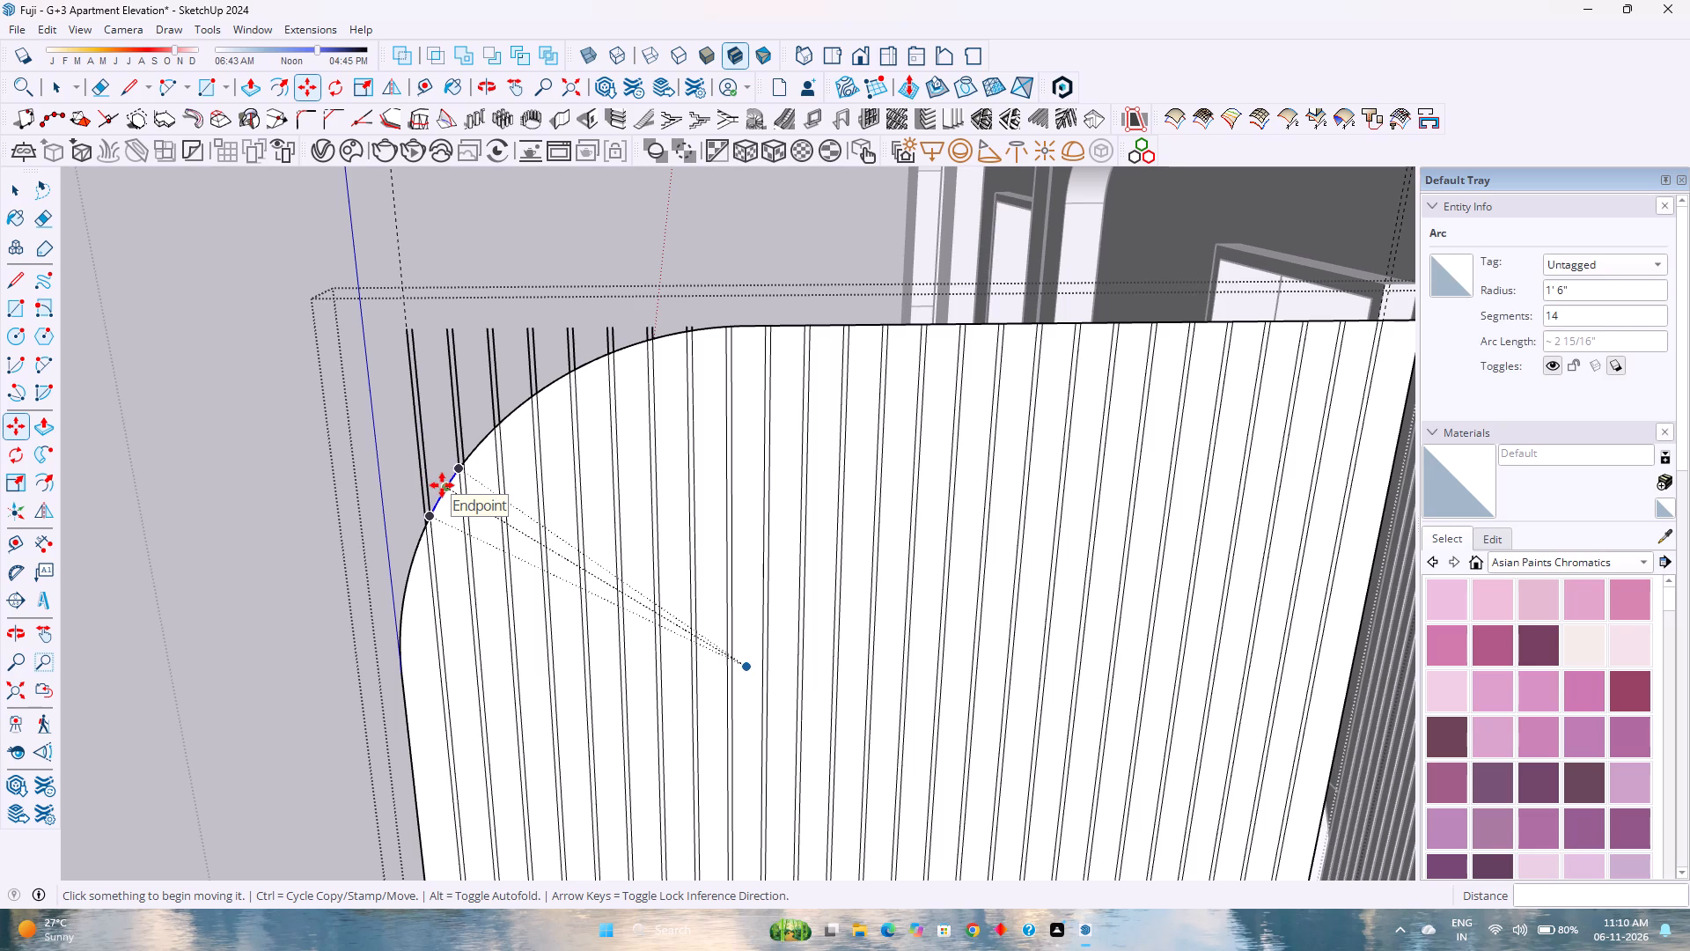
pyautogui.scroll(-3, 443, 485)
pyautogui.scroll(3, 443, 485)
pyautogui.scroll(-3, 443, 485)
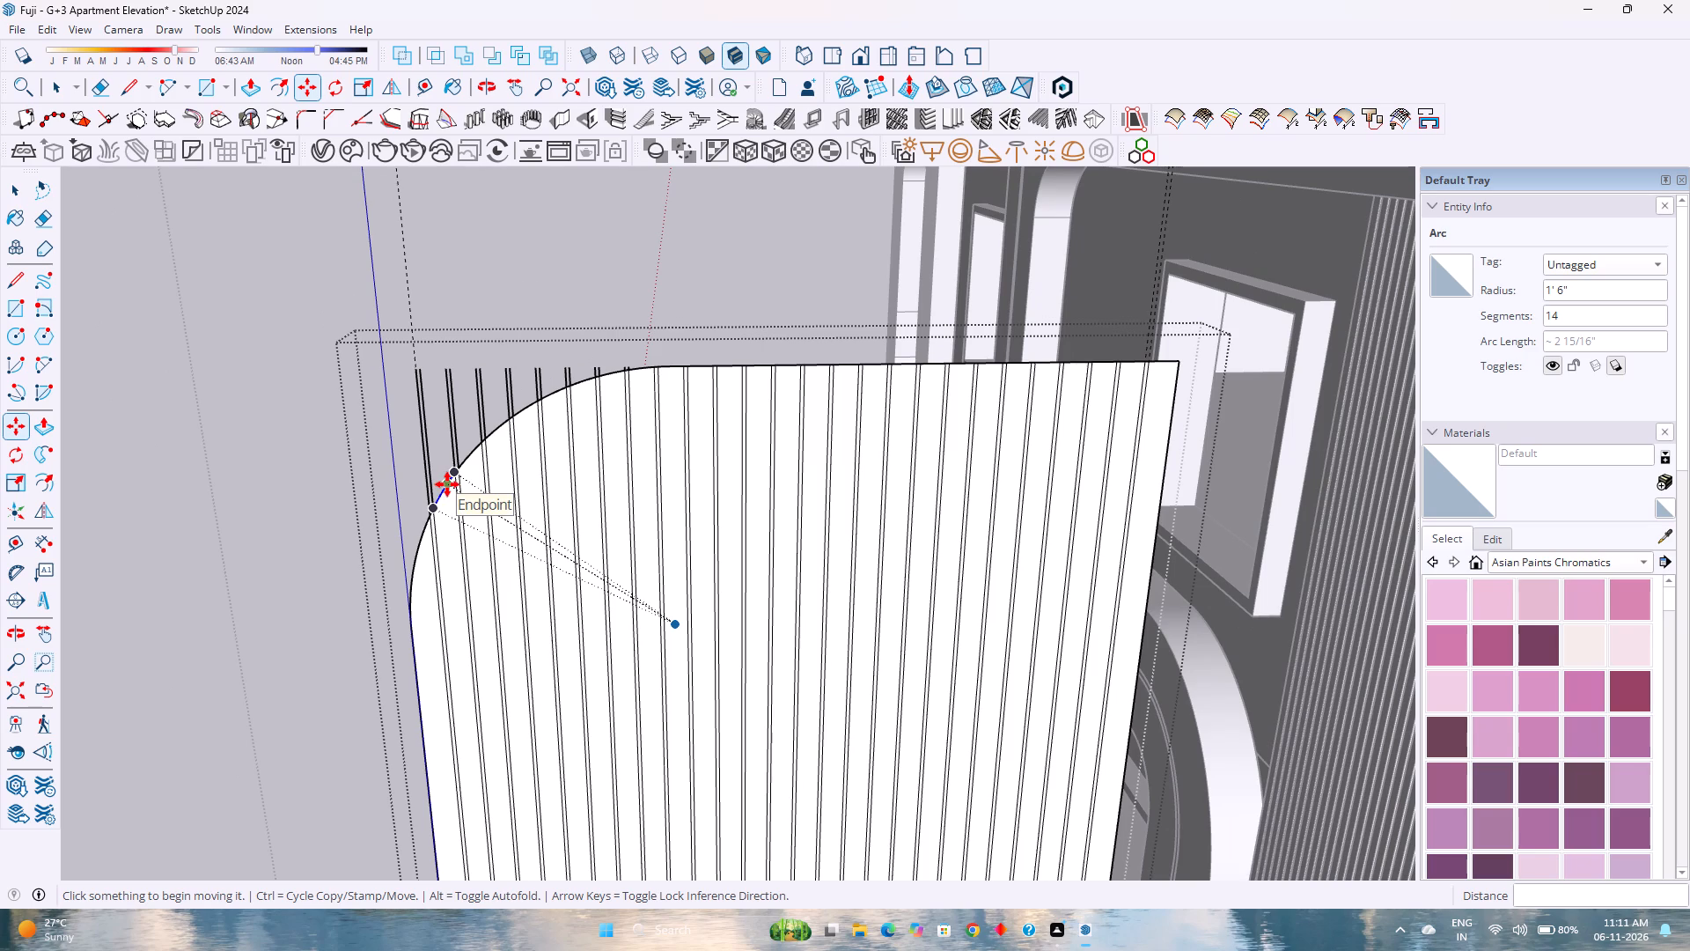
pyautogui.scroll(-2, 447, 484)
pyautogui.scroll(2, 447, 484)
pyautogui.scroll(-2, 447, 484)
pyautogui.scroll(1, 447, 484)
pyautogui.scroll(-1, 447, 484)
pyautogui.scroll(1, 447, 484)
pyautogui.scroll(-1, 447, 484)
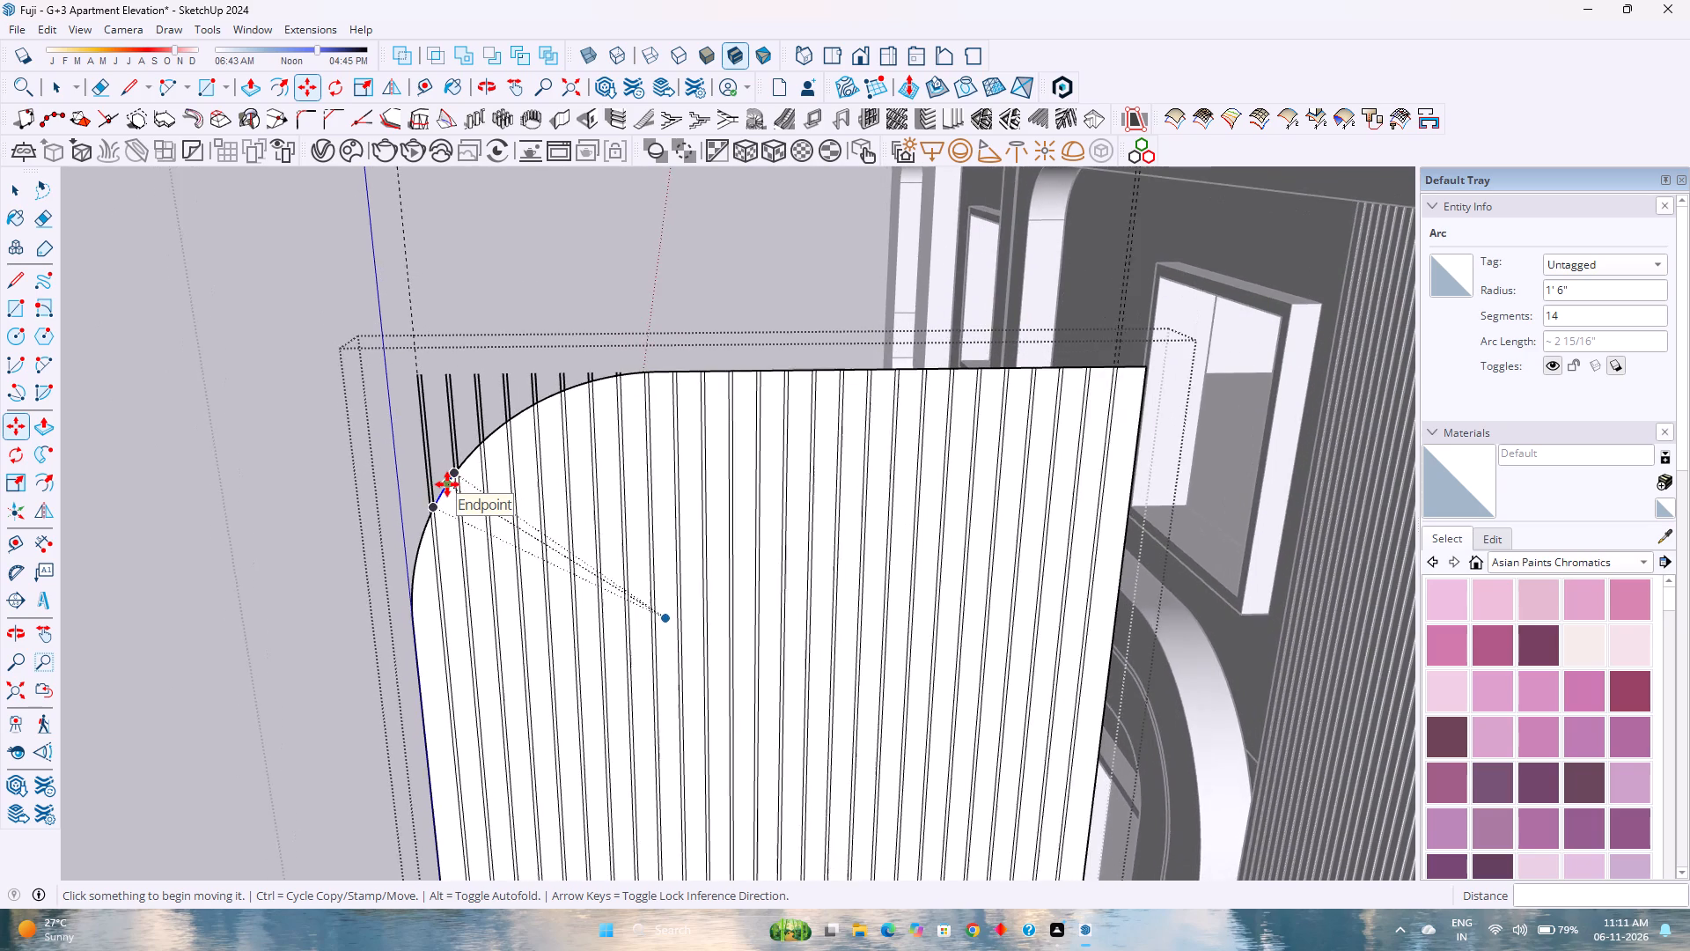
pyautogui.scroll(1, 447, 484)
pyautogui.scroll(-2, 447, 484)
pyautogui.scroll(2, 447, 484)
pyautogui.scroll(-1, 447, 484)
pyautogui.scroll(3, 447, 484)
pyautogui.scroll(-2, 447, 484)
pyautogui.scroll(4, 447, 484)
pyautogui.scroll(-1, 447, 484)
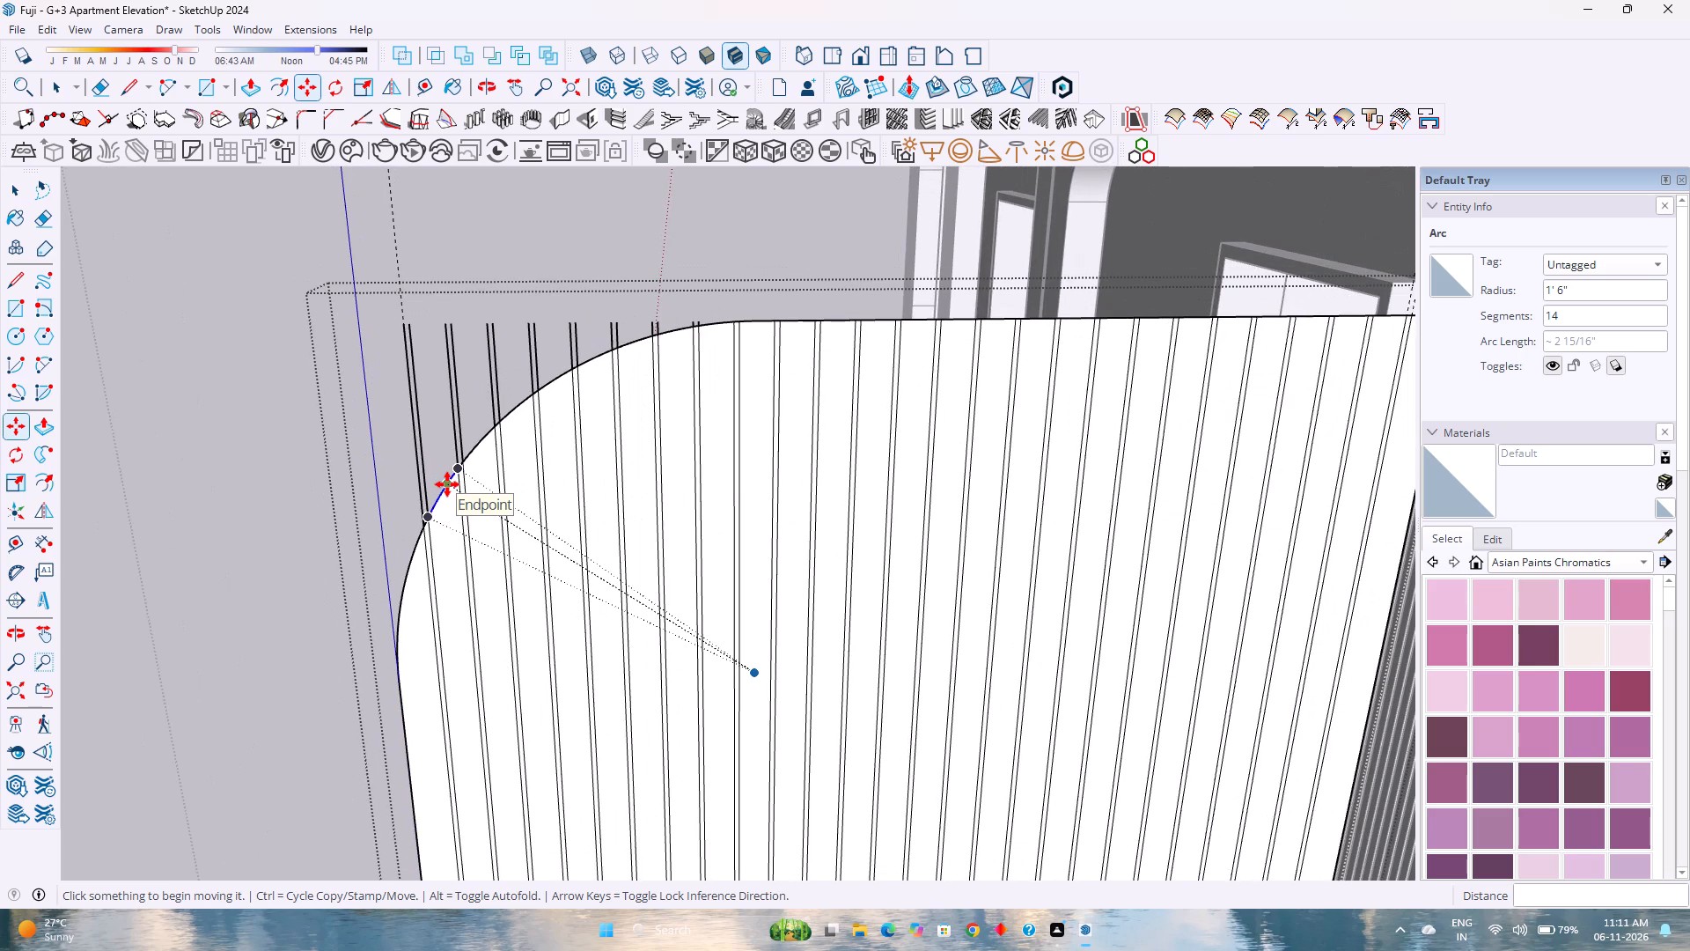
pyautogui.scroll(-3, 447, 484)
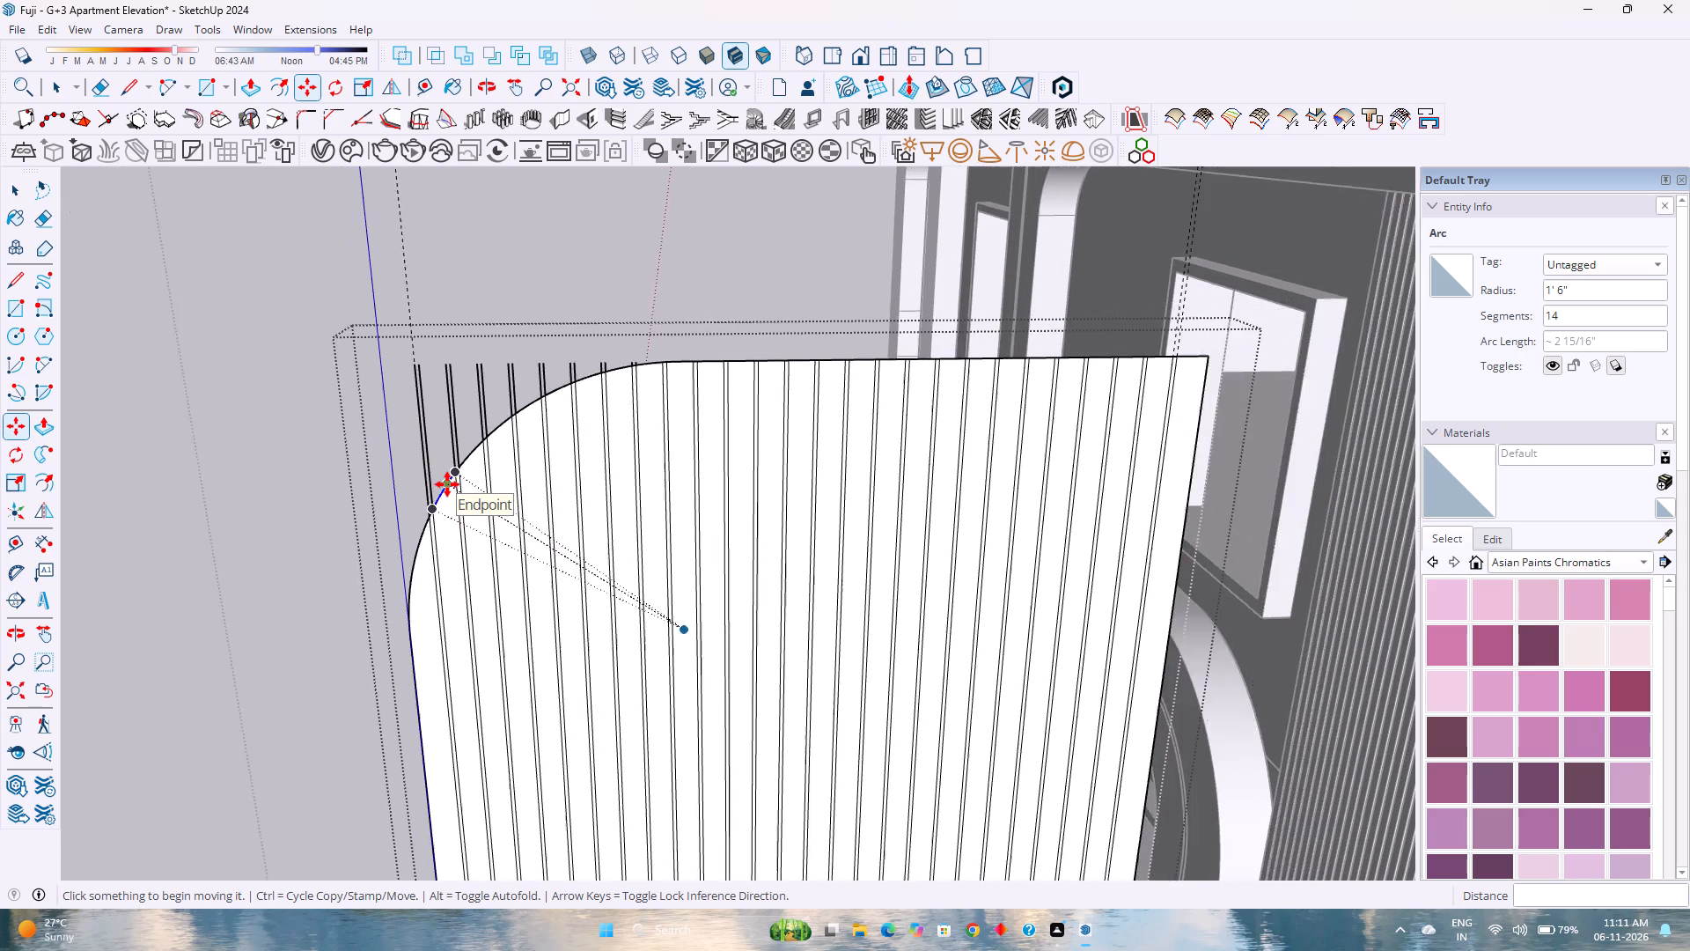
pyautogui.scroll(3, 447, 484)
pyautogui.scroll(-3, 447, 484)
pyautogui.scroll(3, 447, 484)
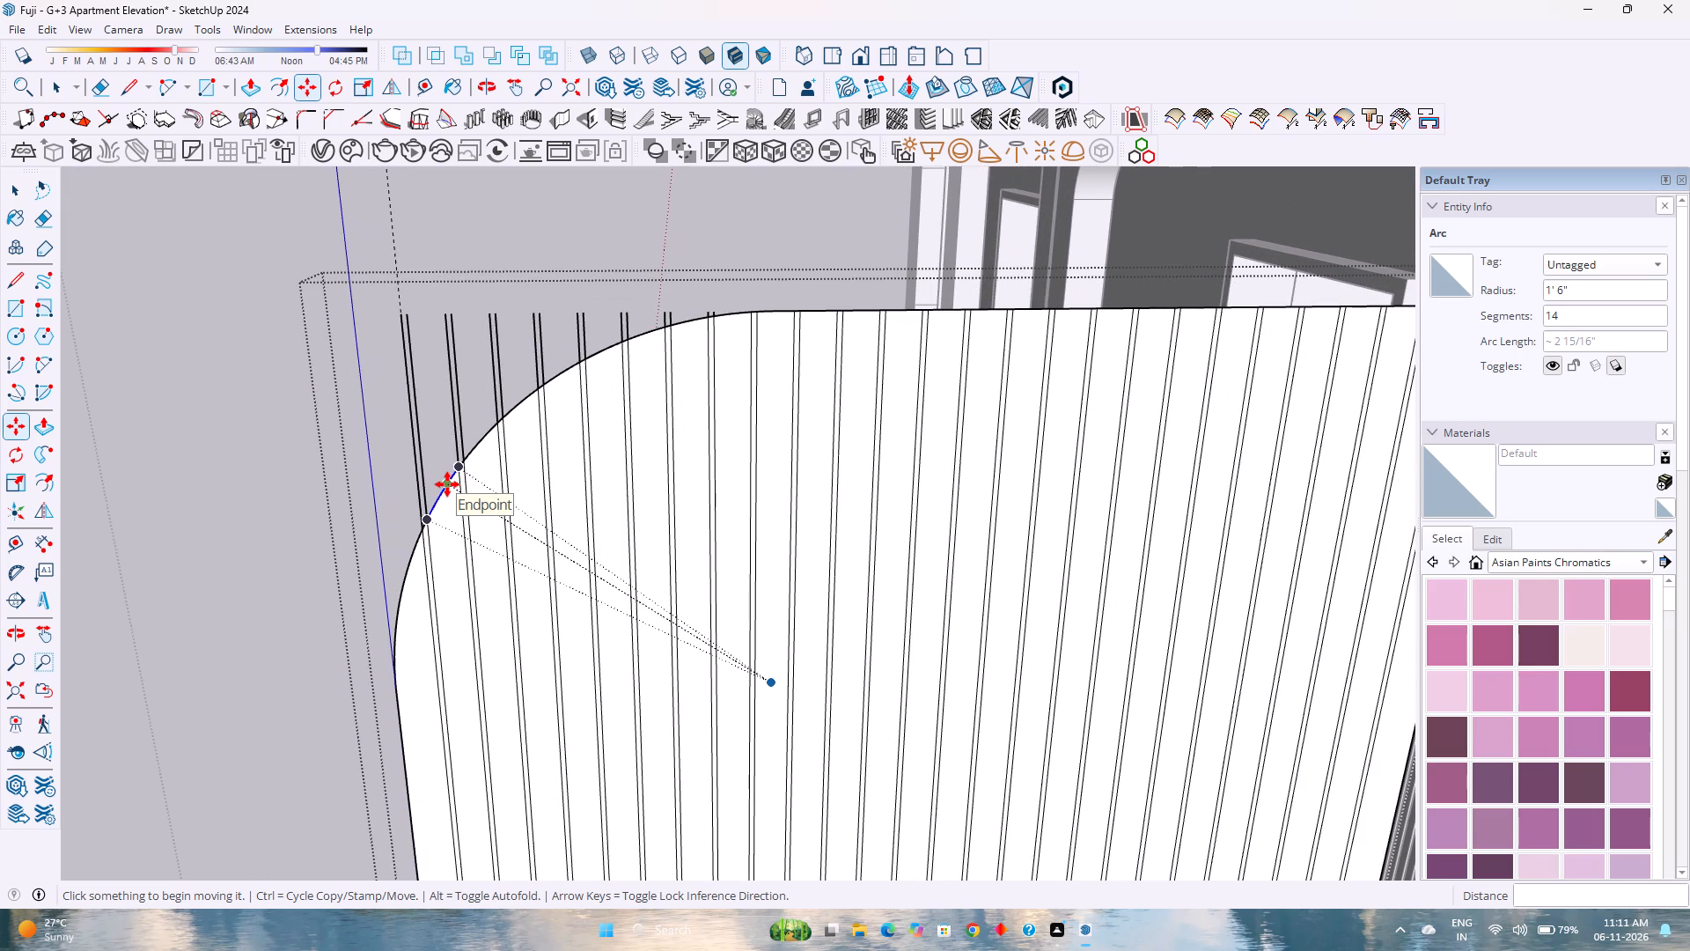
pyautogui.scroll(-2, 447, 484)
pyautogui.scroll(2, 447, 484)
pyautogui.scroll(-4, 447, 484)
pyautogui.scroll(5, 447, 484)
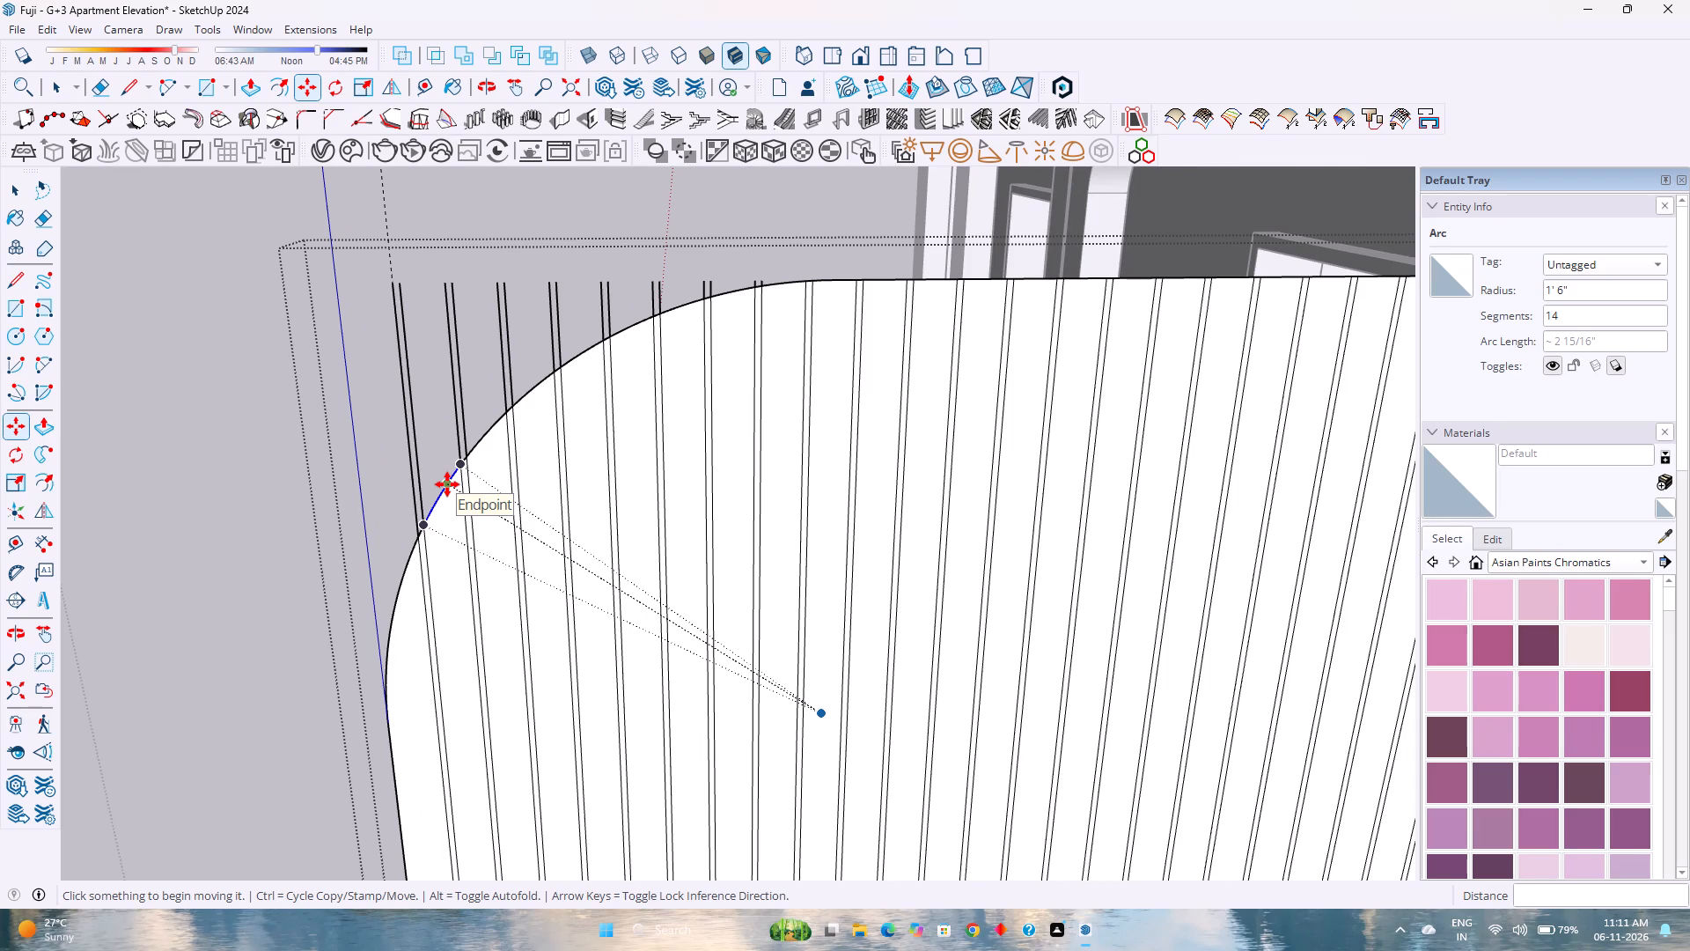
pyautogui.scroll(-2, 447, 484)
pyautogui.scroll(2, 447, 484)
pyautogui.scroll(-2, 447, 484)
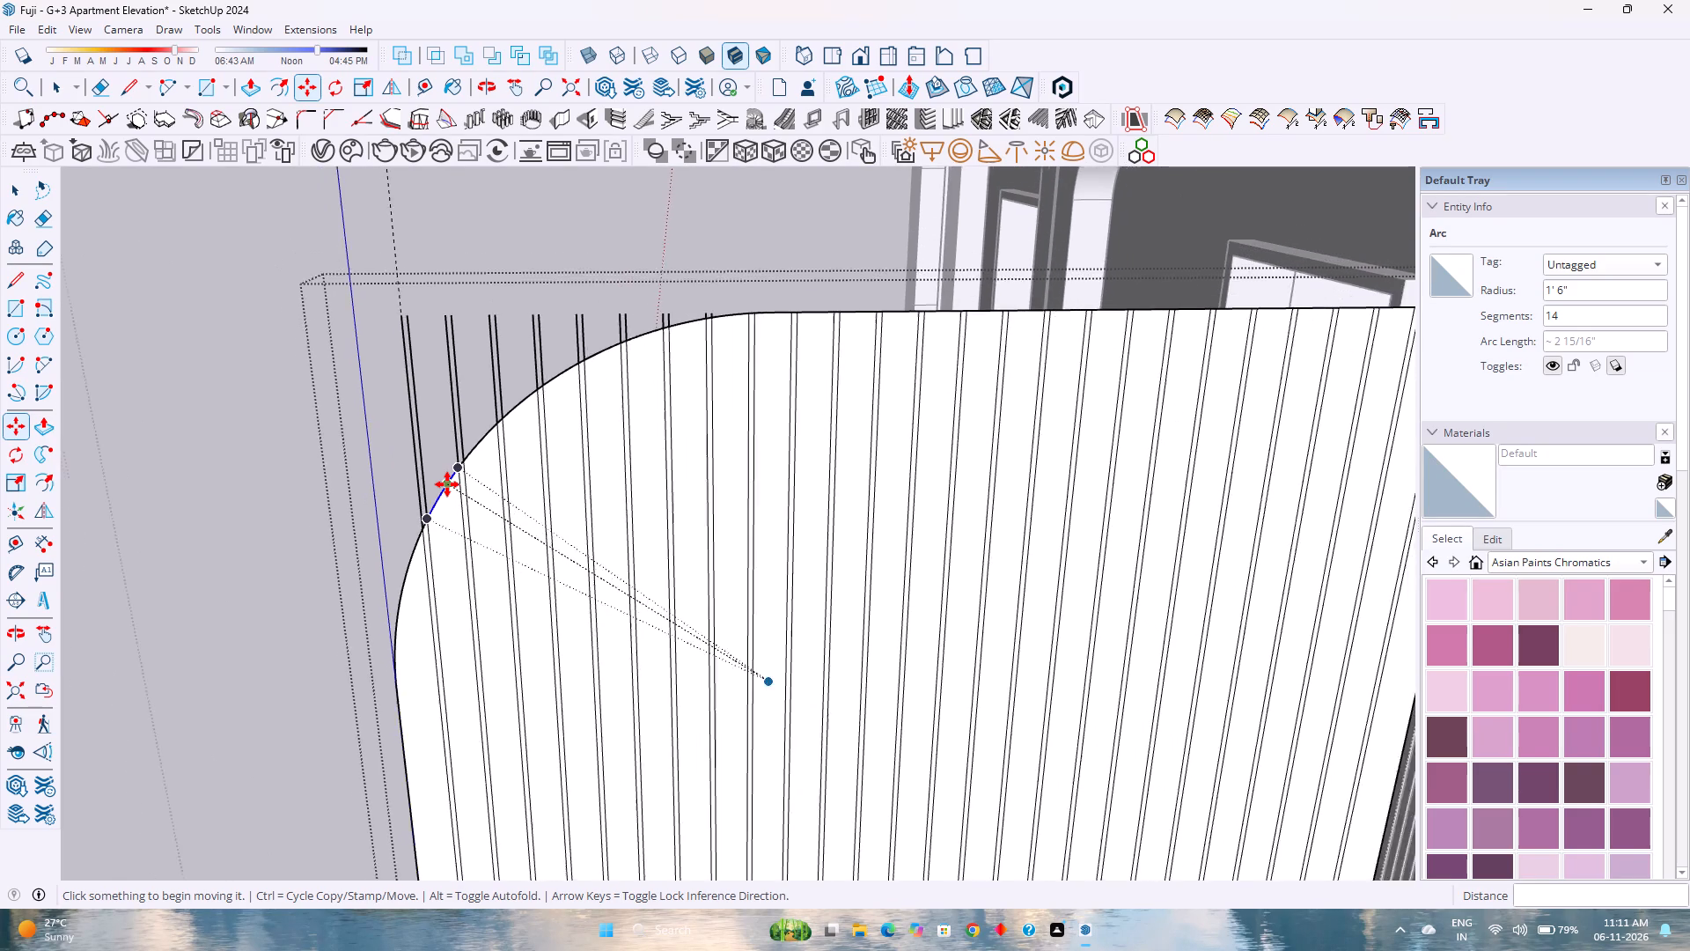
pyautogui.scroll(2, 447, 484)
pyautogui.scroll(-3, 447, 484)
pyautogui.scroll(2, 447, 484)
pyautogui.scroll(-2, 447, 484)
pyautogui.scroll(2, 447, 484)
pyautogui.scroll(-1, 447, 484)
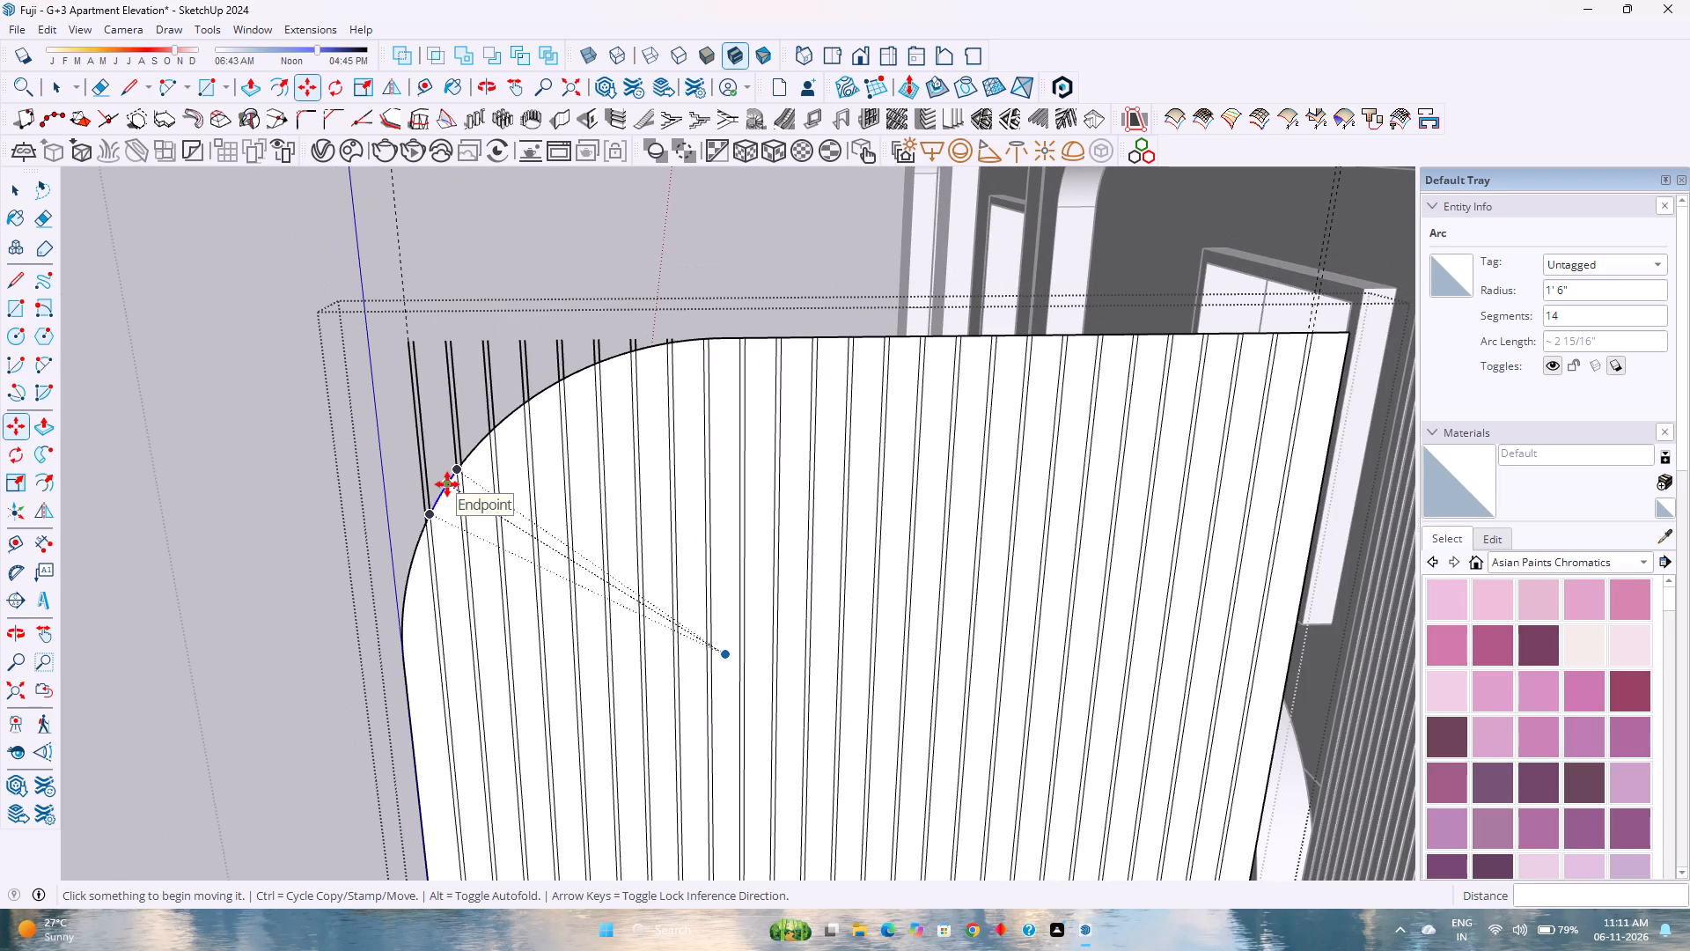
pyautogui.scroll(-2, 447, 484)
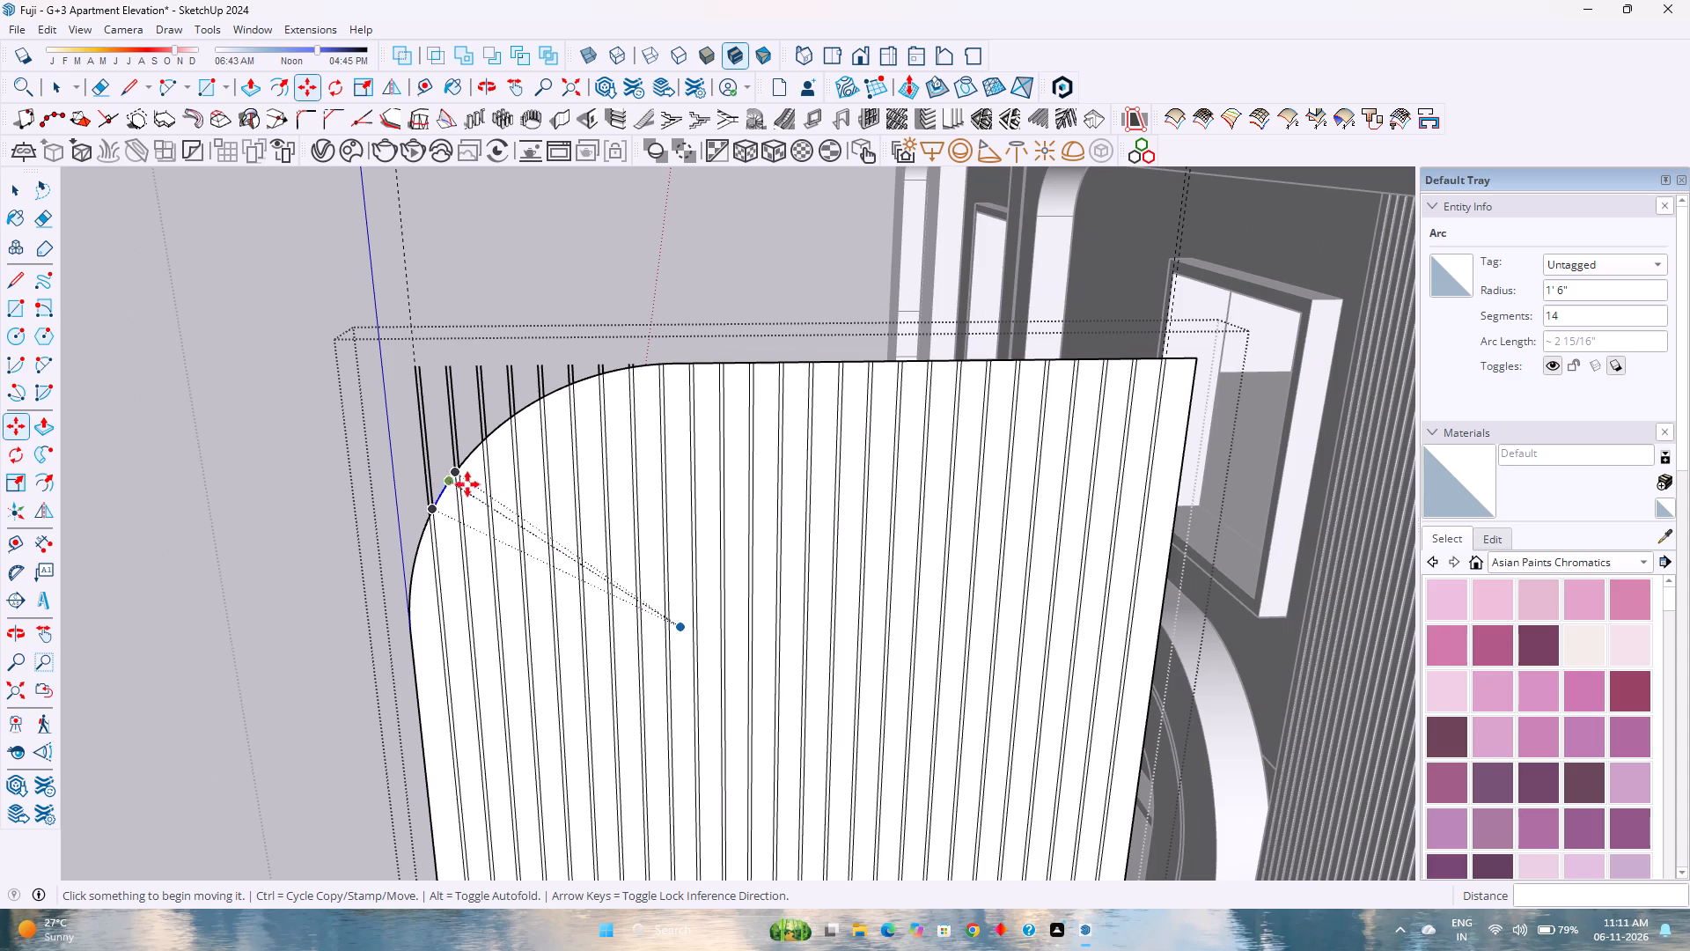
# Erase the vertical line ends that project beyond the panel's curved upper corner.
pyautogui.press('e')
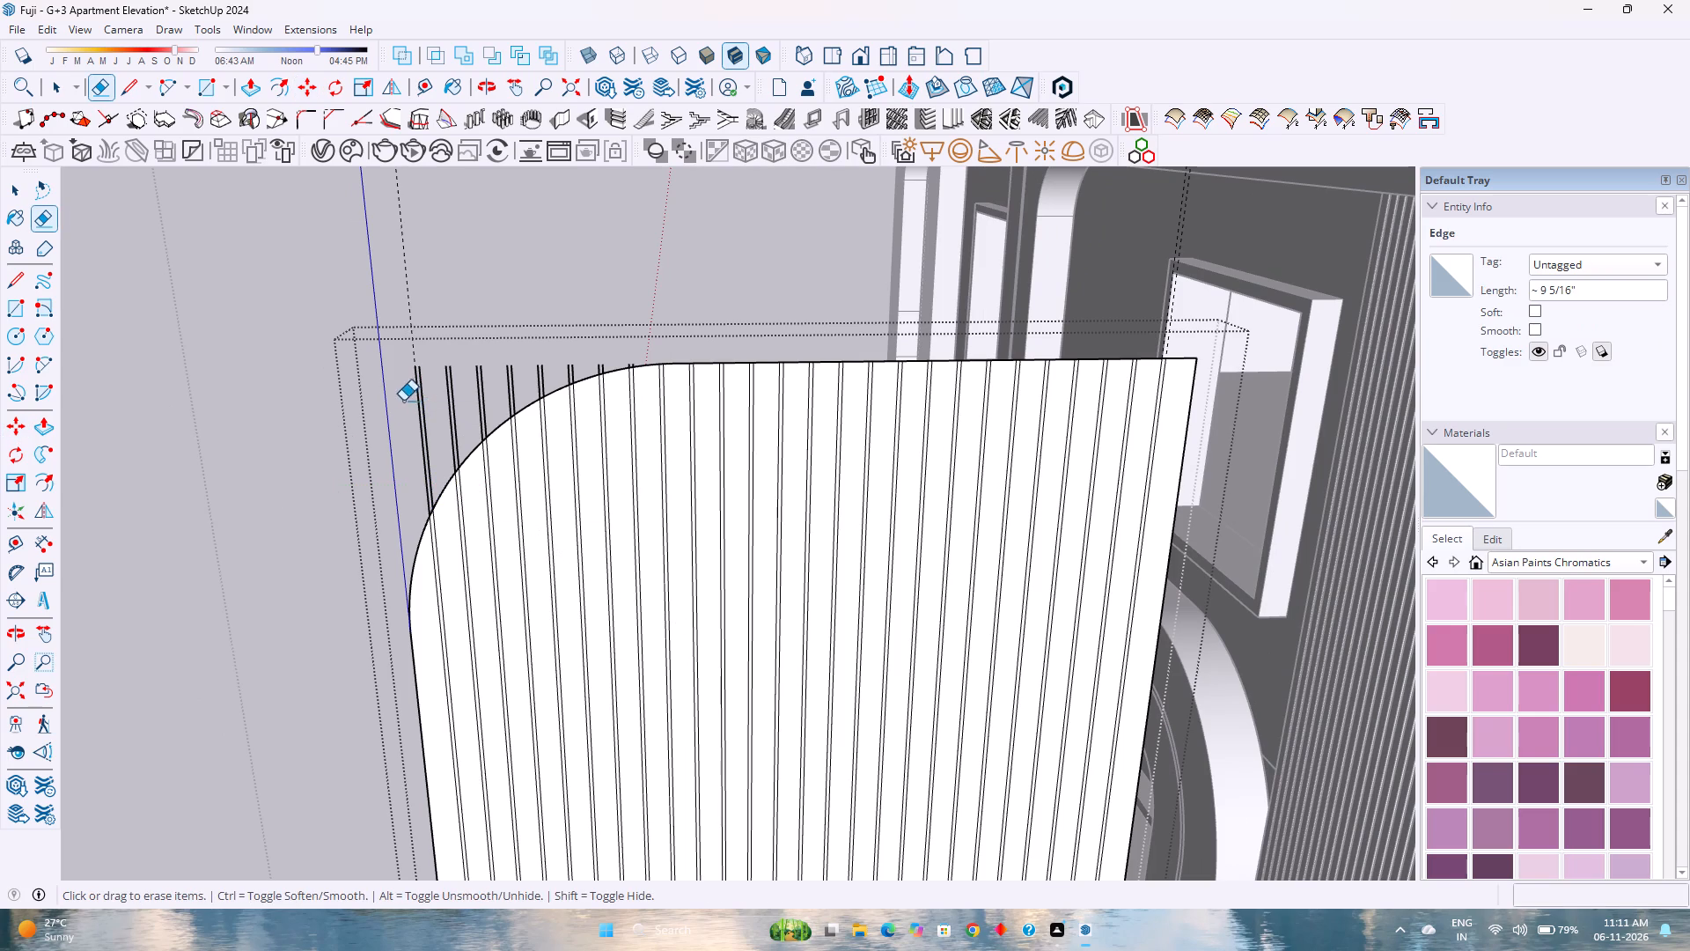
pyautogui.scroll(2, 442, 404)
pyautogui.moveTo(422, 468); pyautogui.dragTo(610, 365)
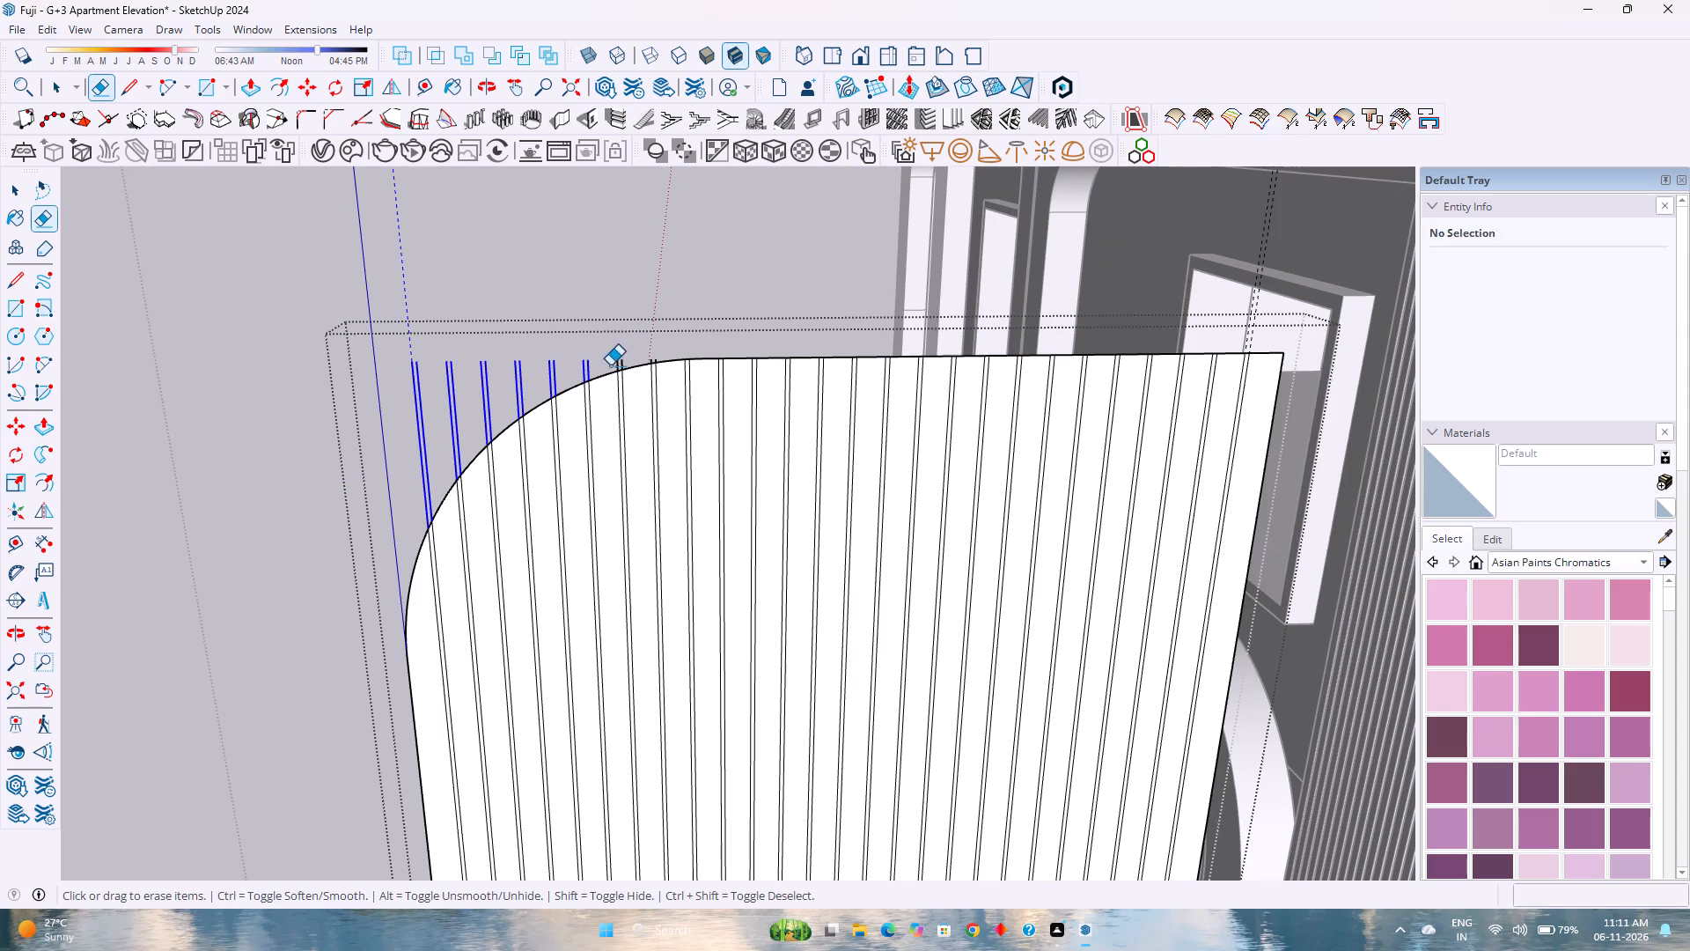
pyautogui.moveTo(610, 365); pyautogui.dragTo(622, 362)
pyautogui.scroll(1, 632, 357)
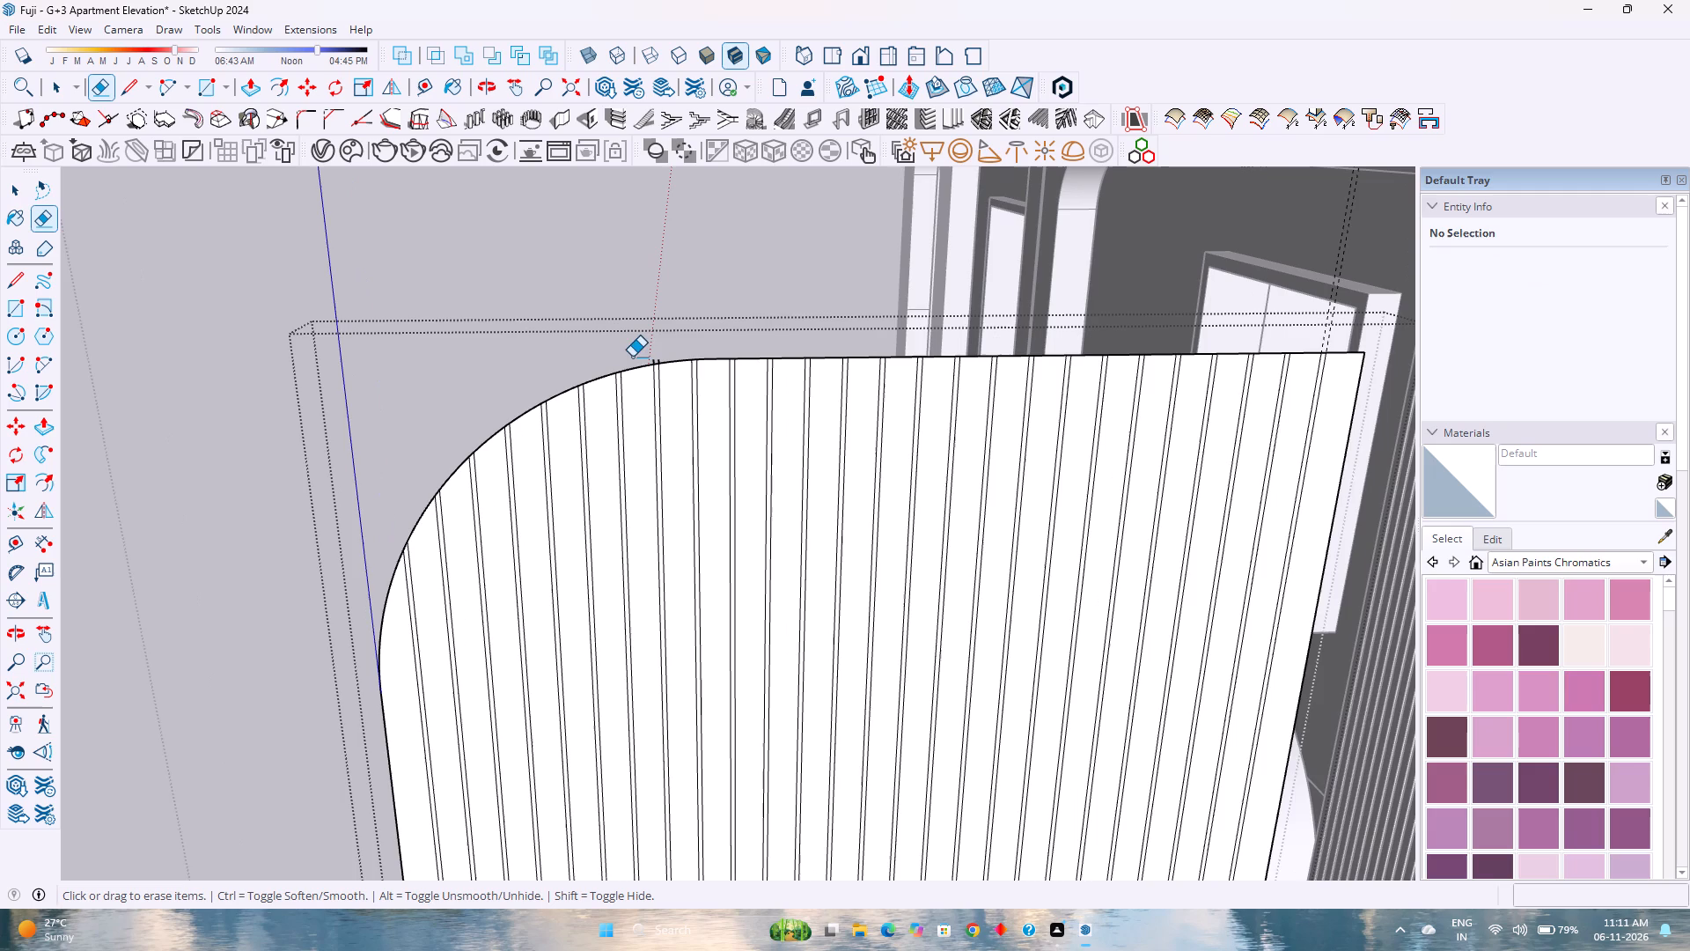
pyautogui.scroll(9, 672, 359)
pyautogui.moveTo(651, 362); pyautogui.dragTo(621, 363)
pyautogui.scroll(-7, 674, 337)
pyautogui.scroll(7, 654, 346)
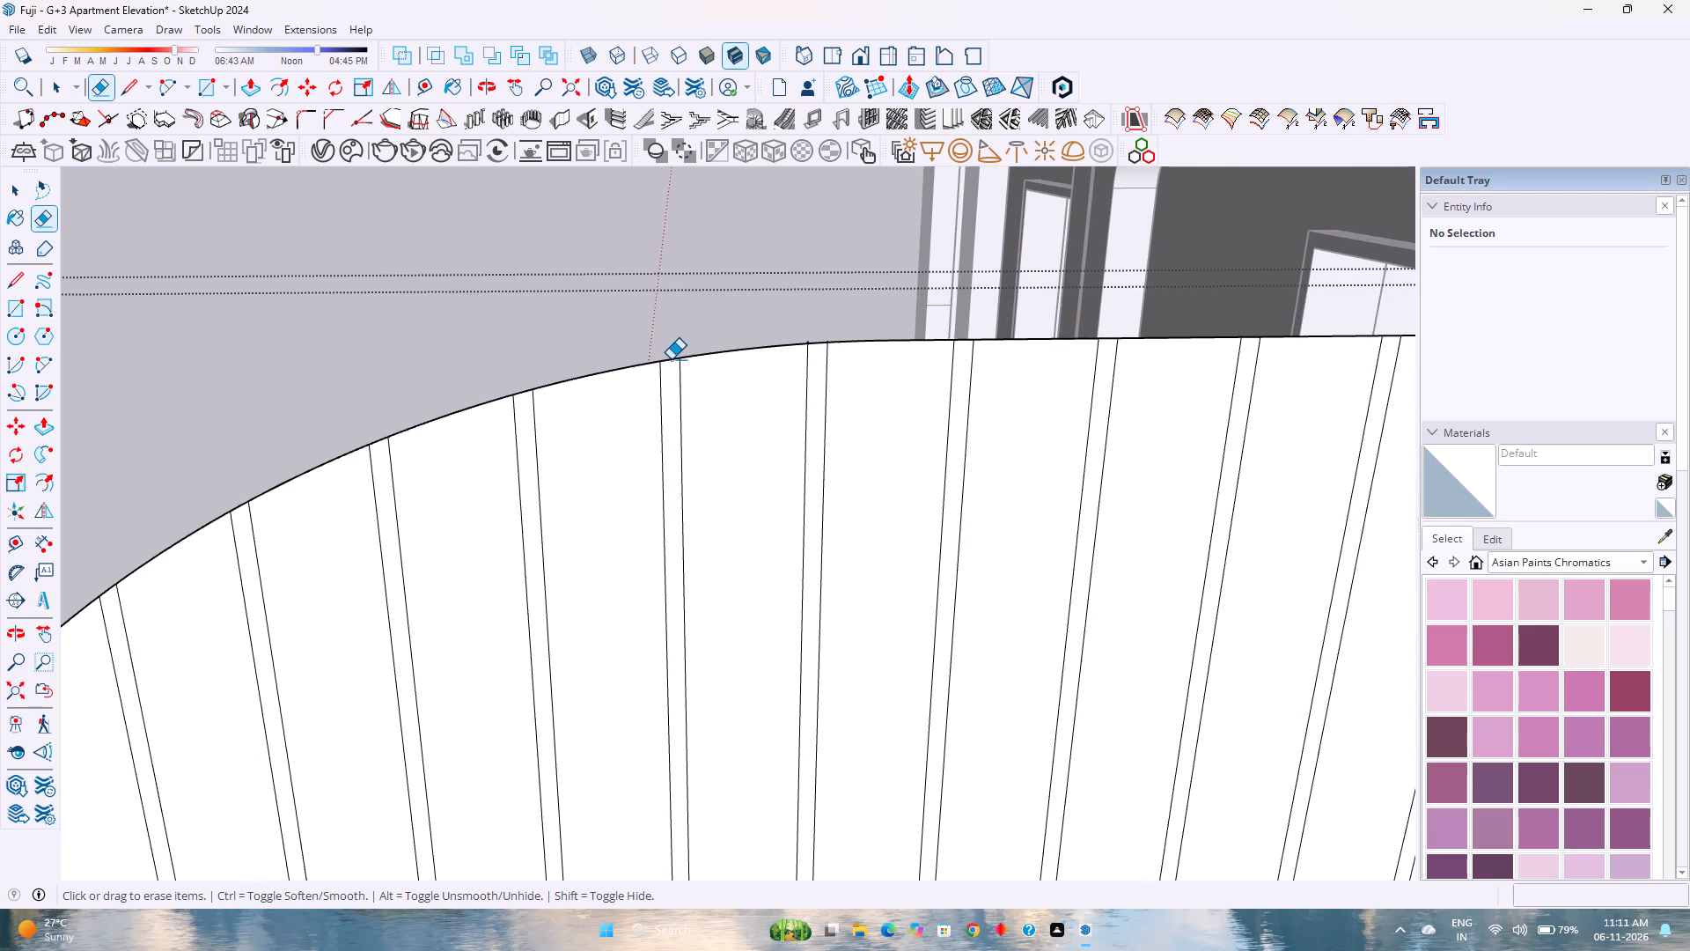
# Erase the short curve segments between three adjacent line pairs on the upper corner to open them as grooves.
pyautogui.click(671, 360)
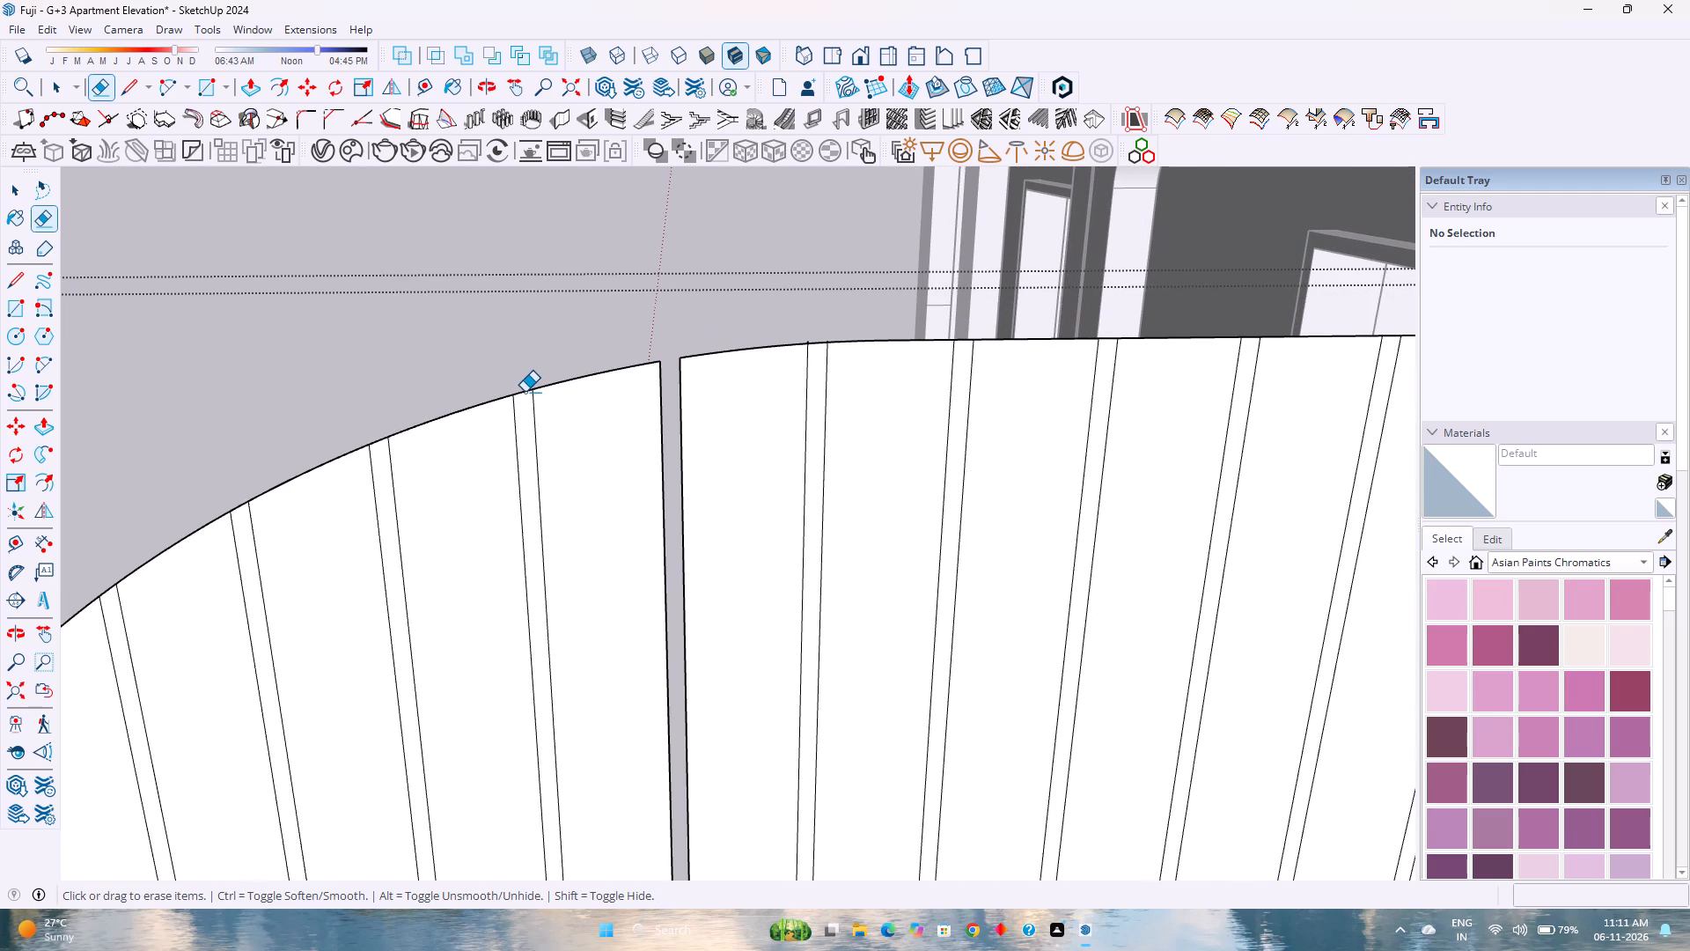
pyautogui.click(525, 392)
pyautogui.click(380, 439)
# Erase the vertical line ends that hang outside the panel's curved lower corner.
pyautogui.scroll(-3, 386, 433)
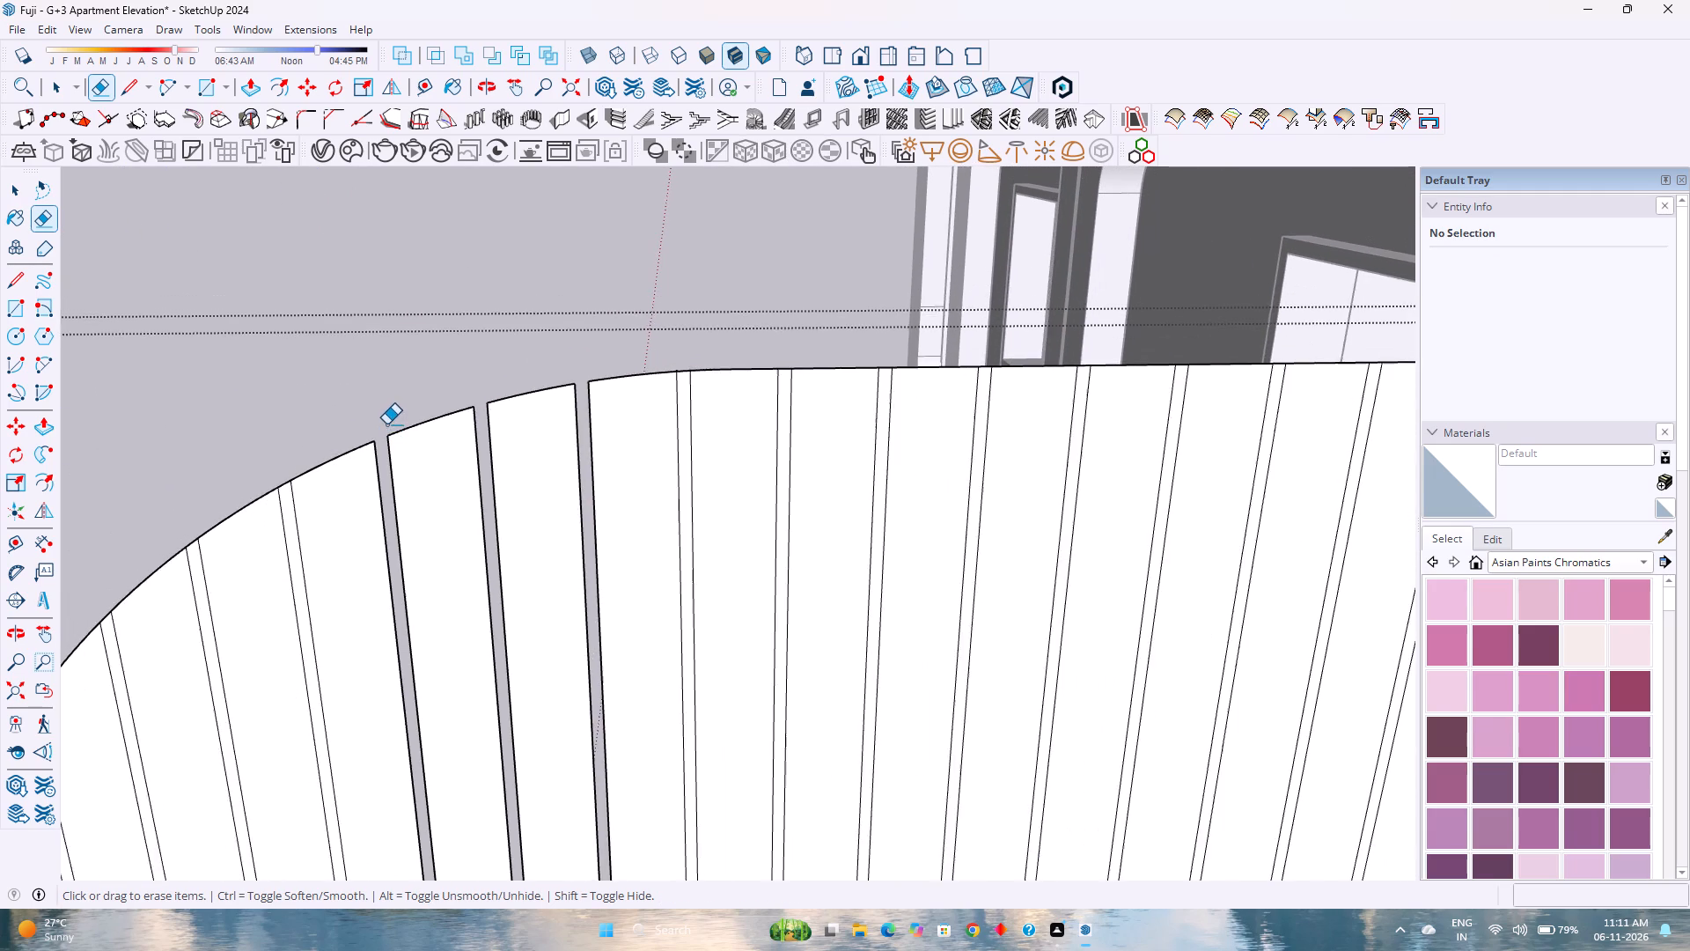
pyautogui.scroll(-4, 386, 424)
pyautogui.scroll(-9, 734, 461)
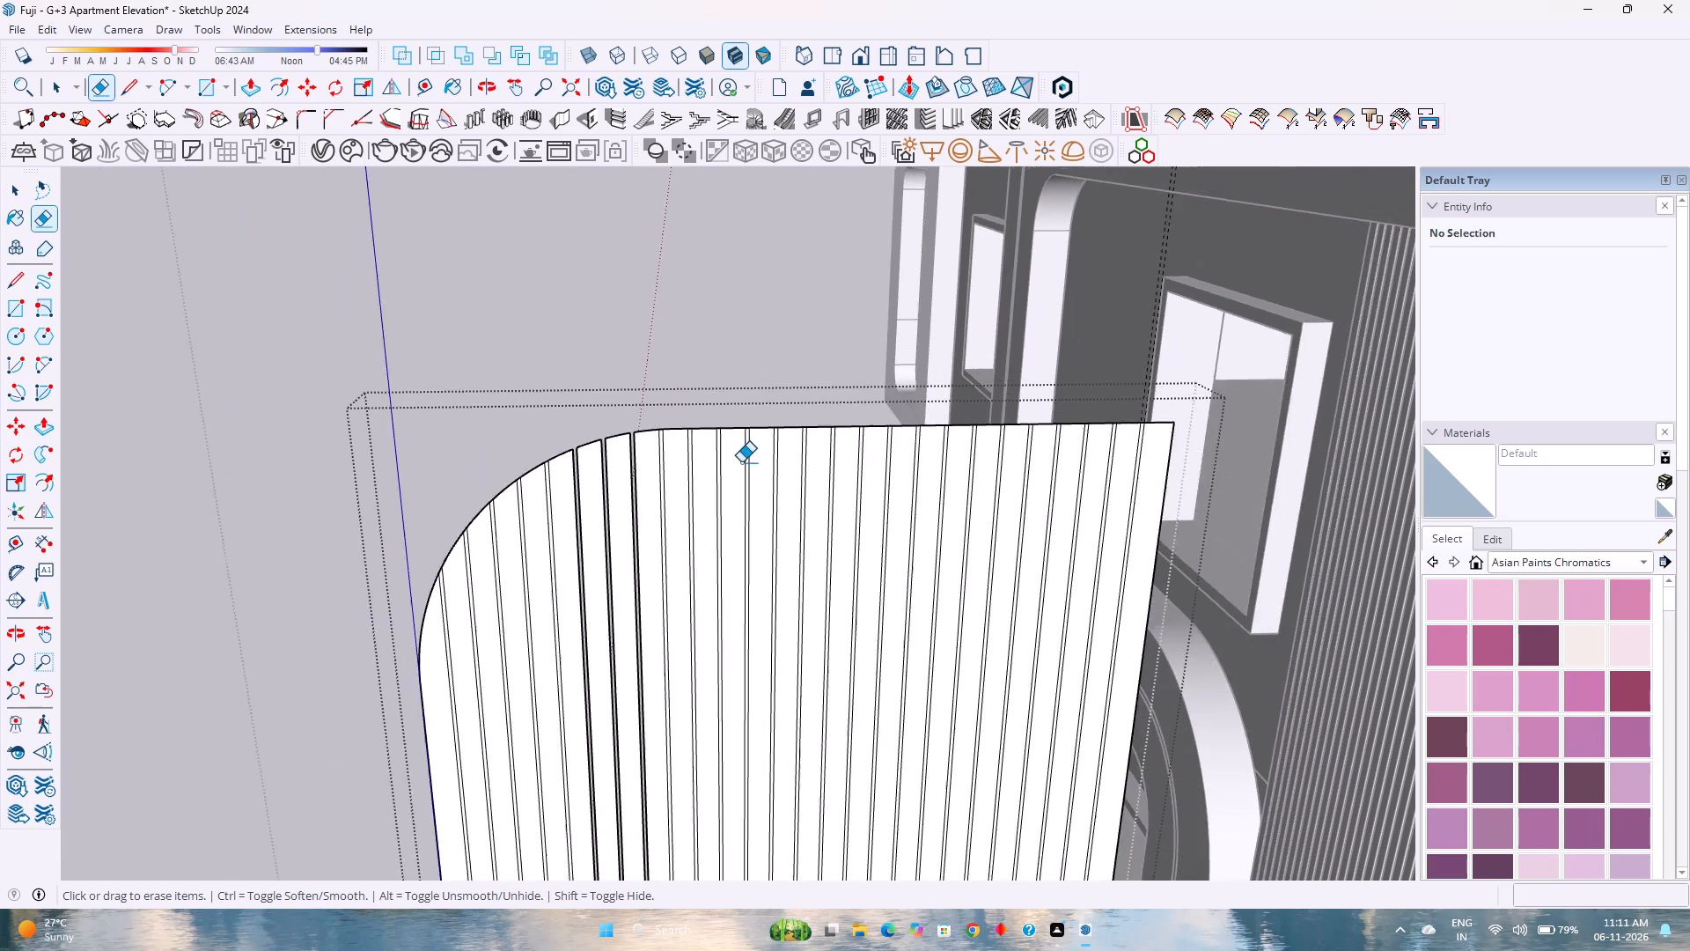
pyautogui.scroll(-15, 741, 462)
pyautogui.scroll(7, 709, 790)
pyautogui.scroll(14, 671, 759)
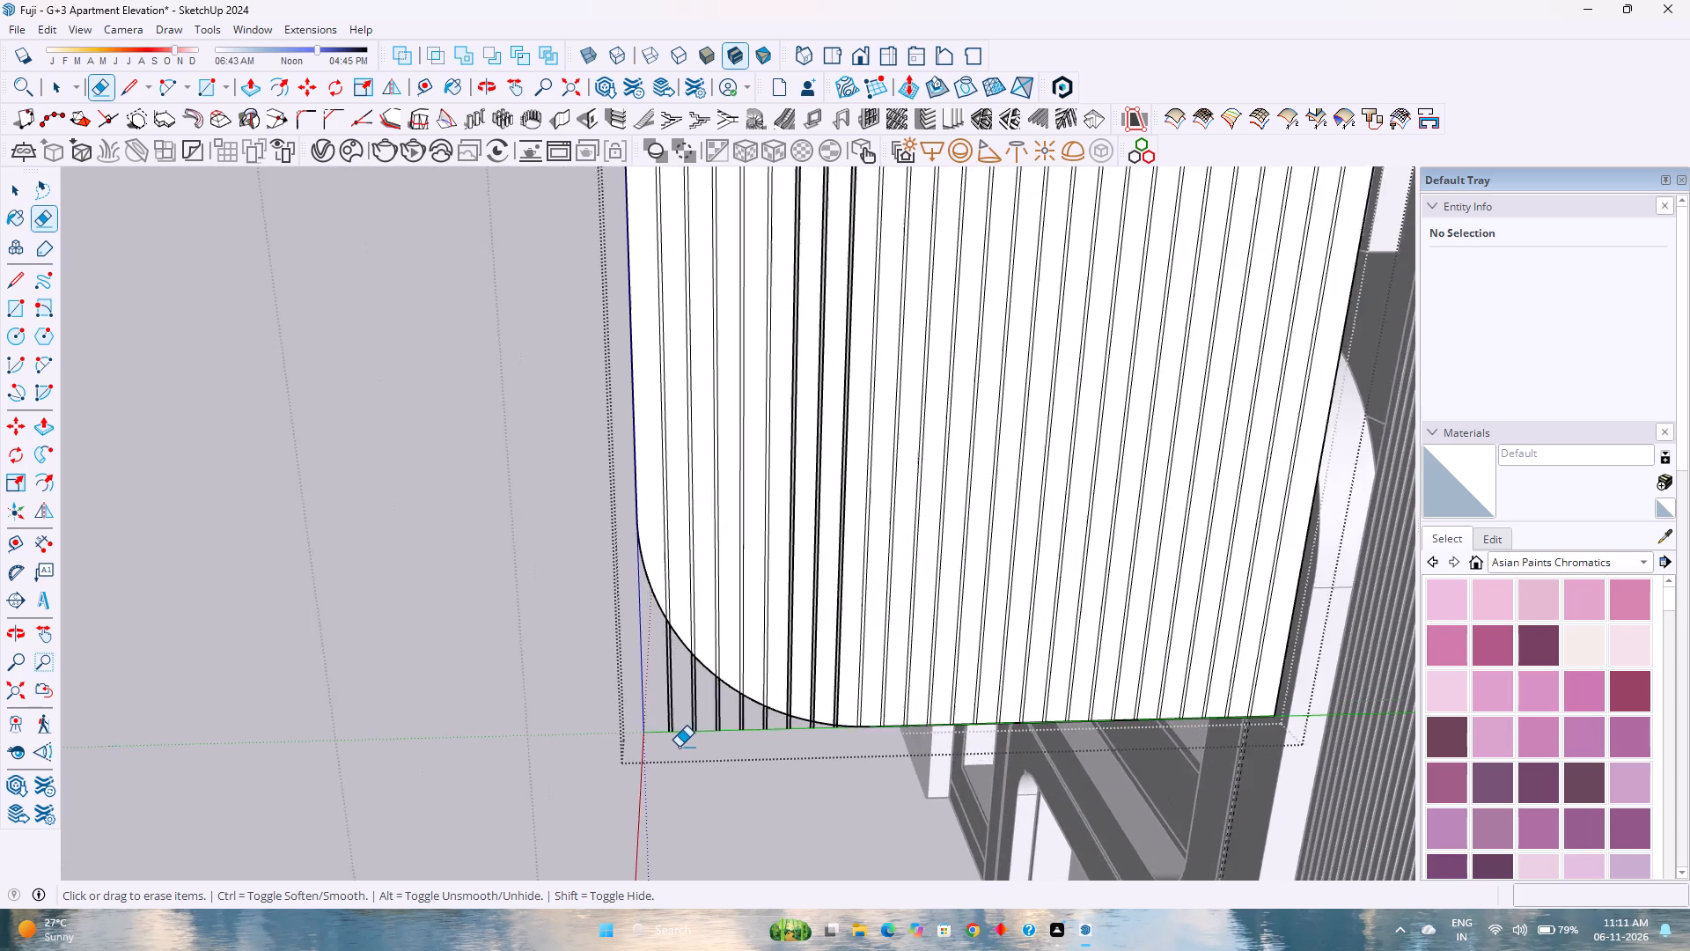
pyautogui.scroll(6, 679, 747)
pyautogui.moveTo(652, 676); pyautogui.dragTo(834, 715)
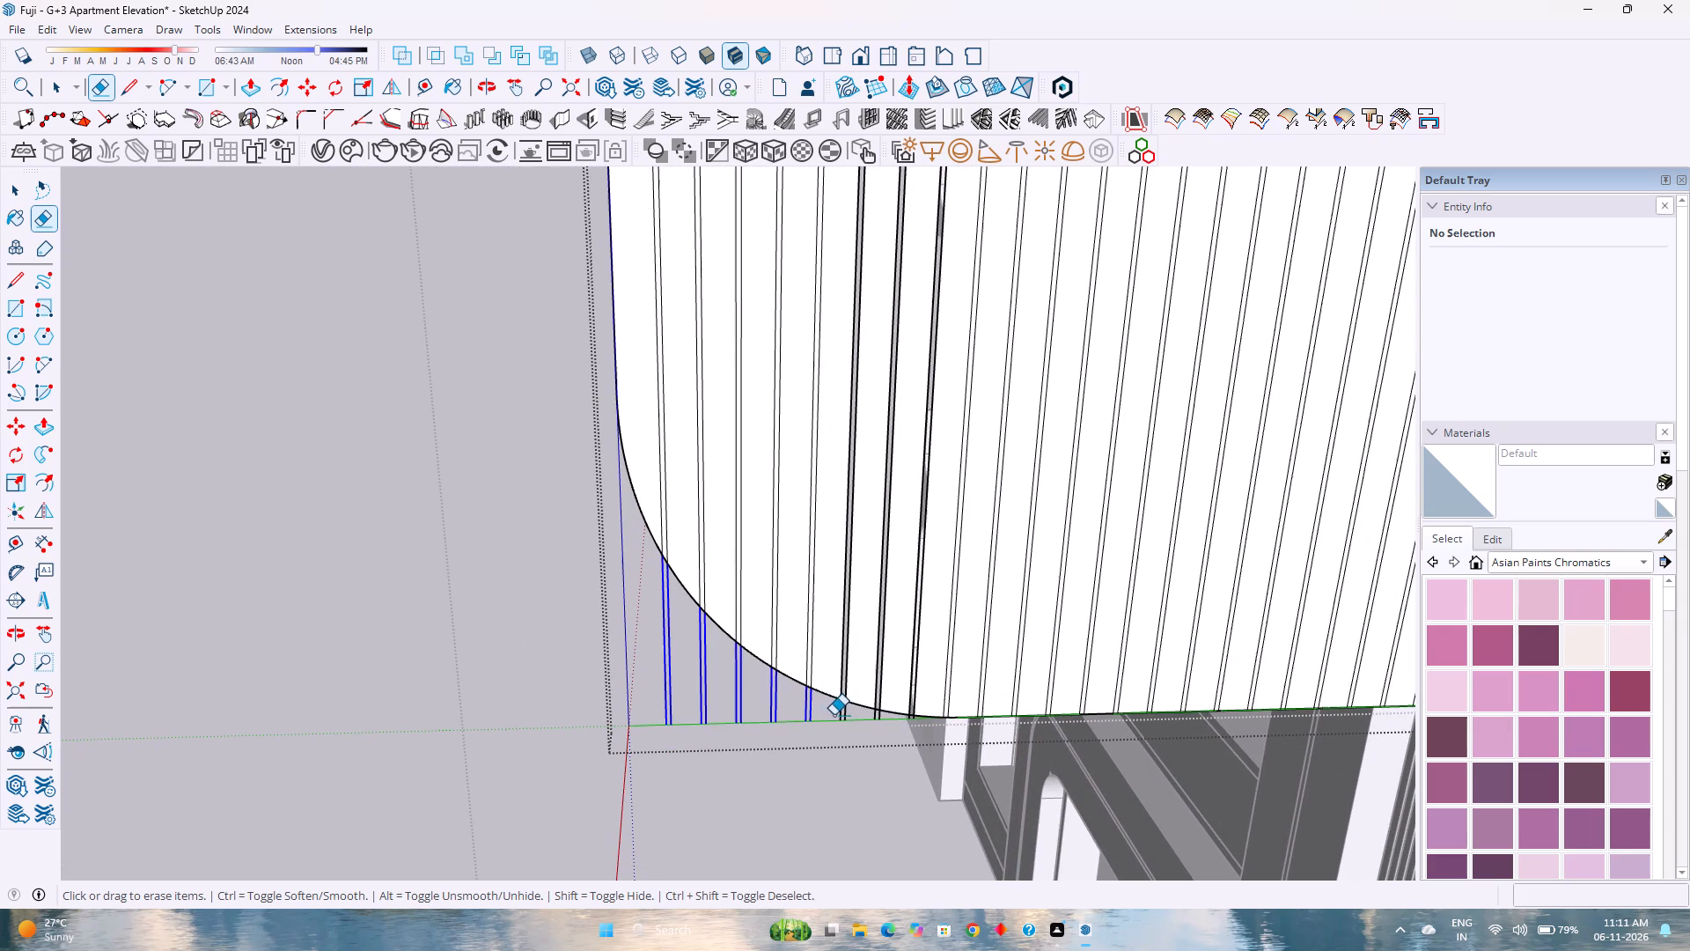
pyautogui.moveTo(834, 715); pyautogui.dragTo(861, 720)
# Erase the remaining line stubs below the lower curve near the straight bottom edge, including the adjoining groove's short end segment.
pyautogui.scroll(10, 888, 741)
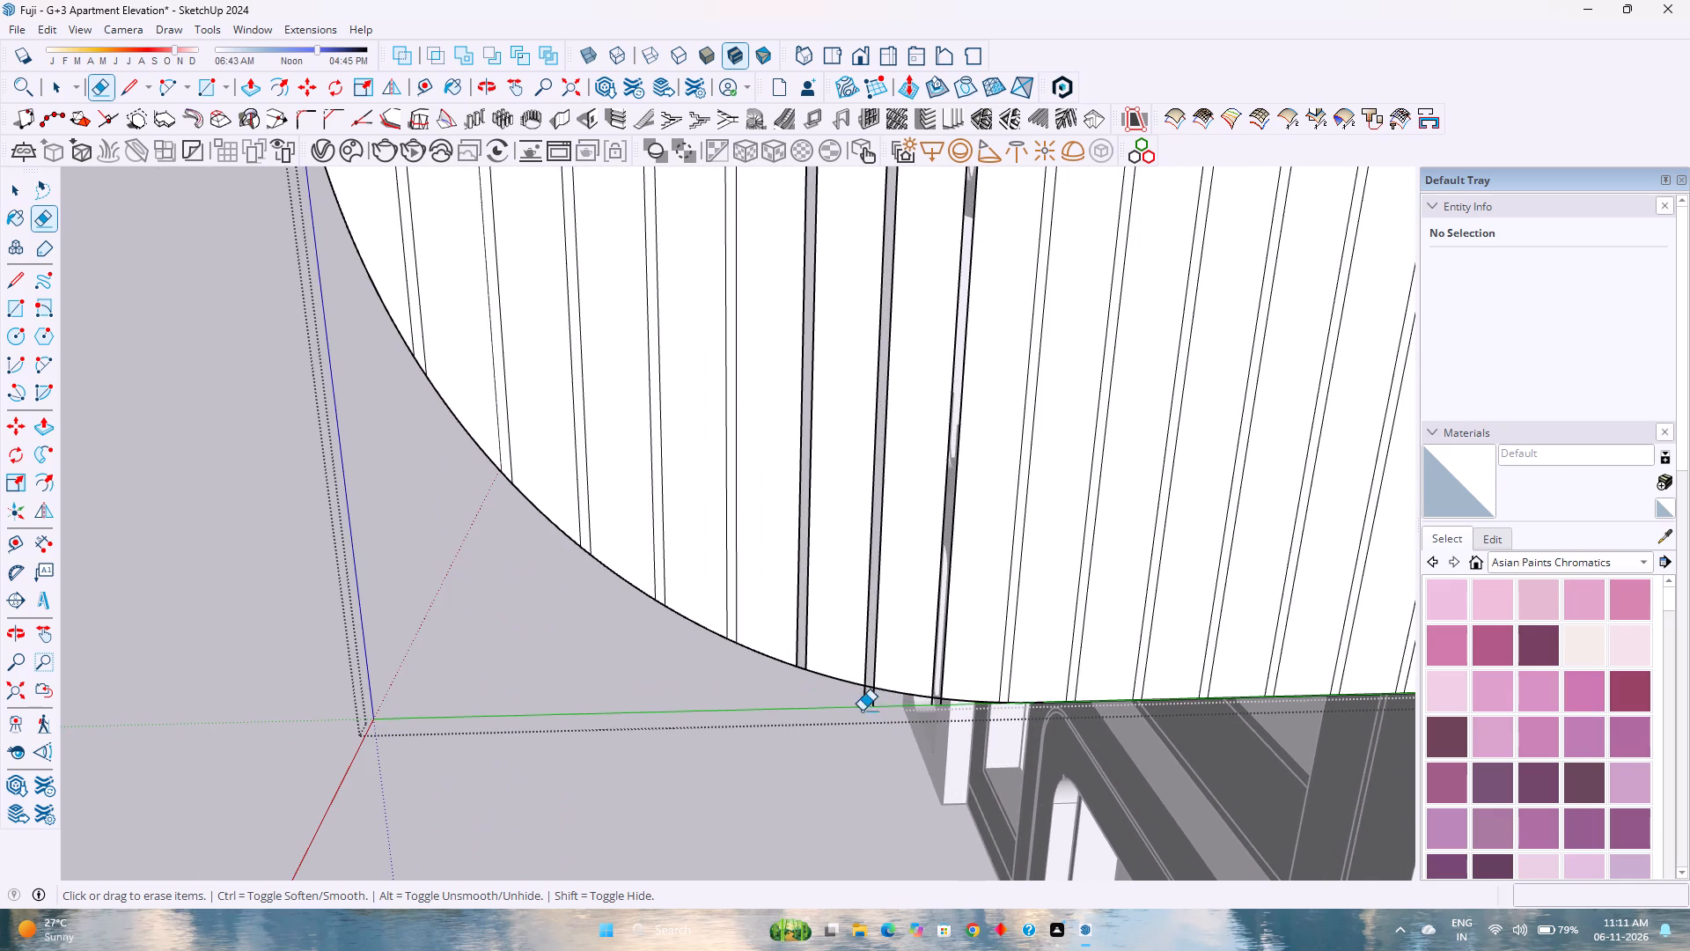
pyautogui.moveTo(856, 702); pyautogui.dragTo(889, 705)
pyautogui.scroll(2, 930, 710)
pyautogui.scroll(-3, 932, 714)
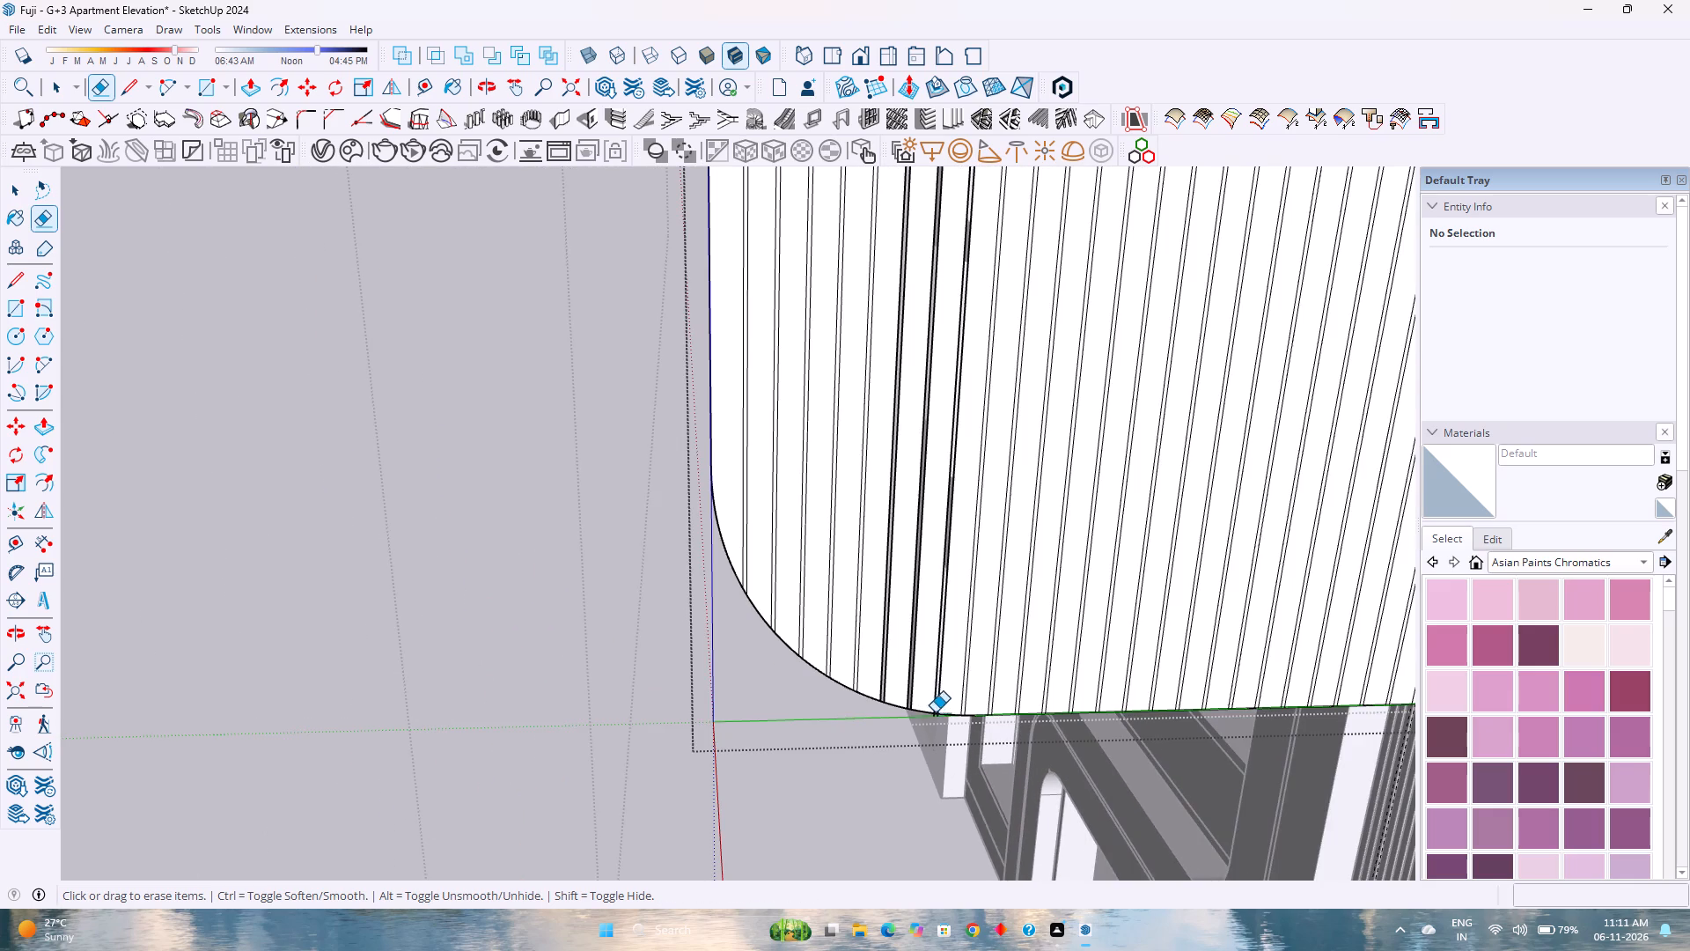
pyautogui.scroll(4, 937, 719)
pyautogui.scroll(-1, 938, 719)
pyautogui.moveTo(838, 486); pyautogui.dragTo(669, 579)
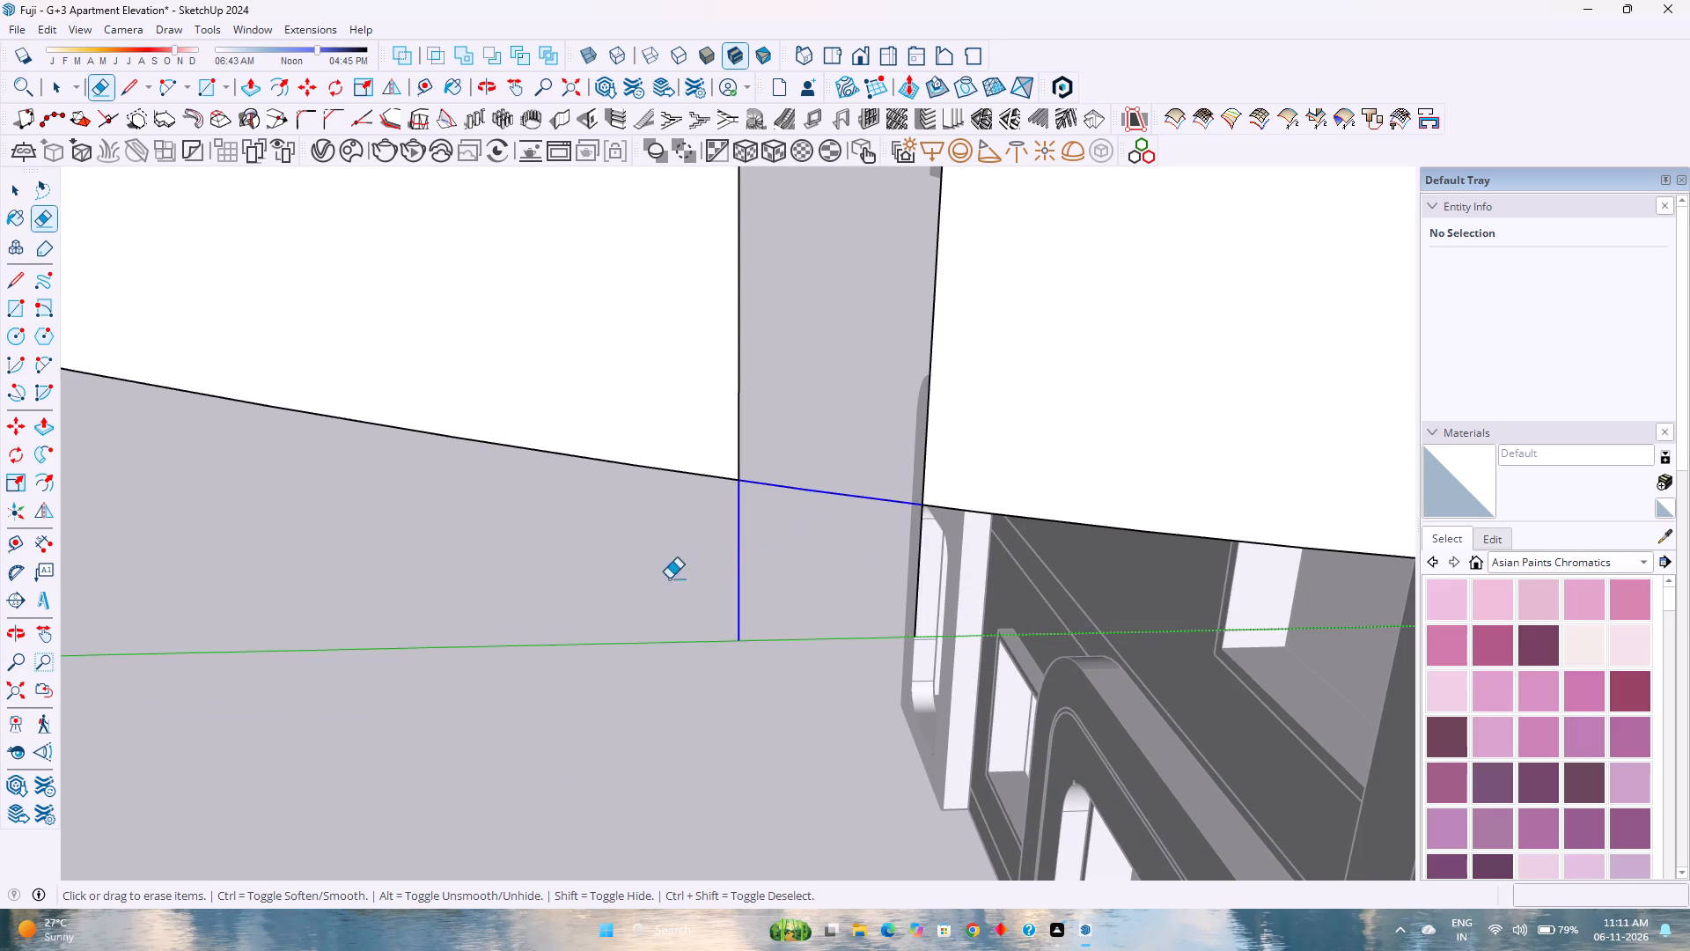
pyautogui.moveTo(669, 579); pyautogui.dragTo(957, 571)
# Erase the short curve segments closing the lower ends of the other two opened grooves.
pyautogui.scroll(-9, 856, 654)
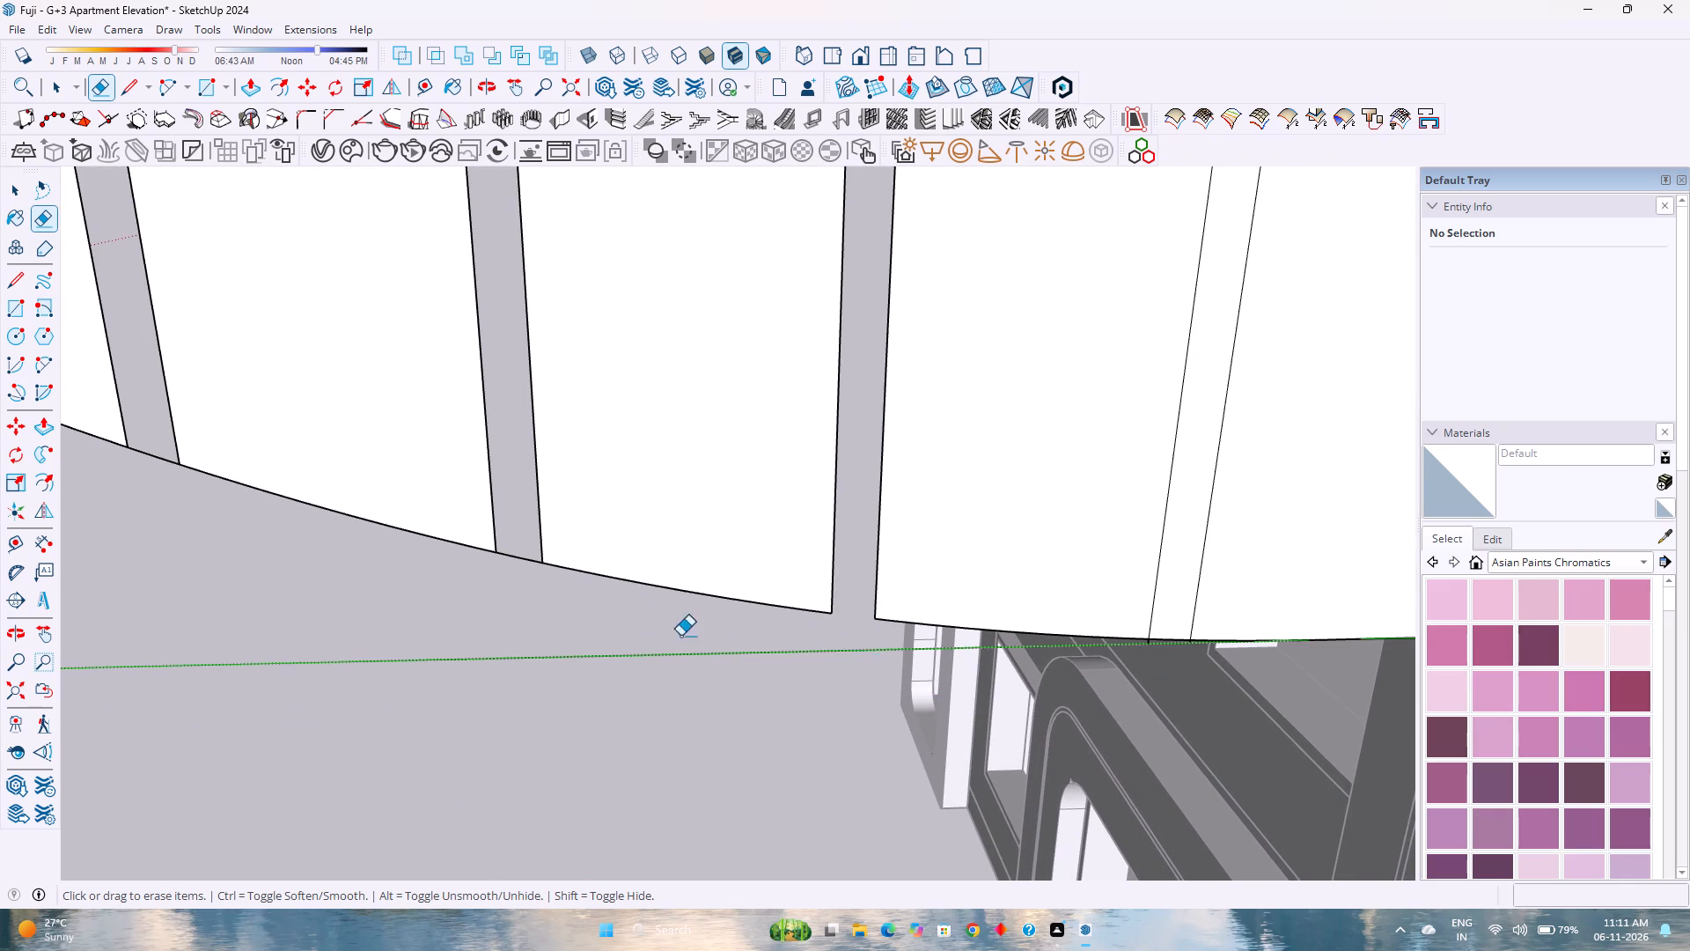
pyautogui.moveTo(520, 553); pyautogui.dragTo(511, 583)
pyautogui.scroll(-2, 531, 626)
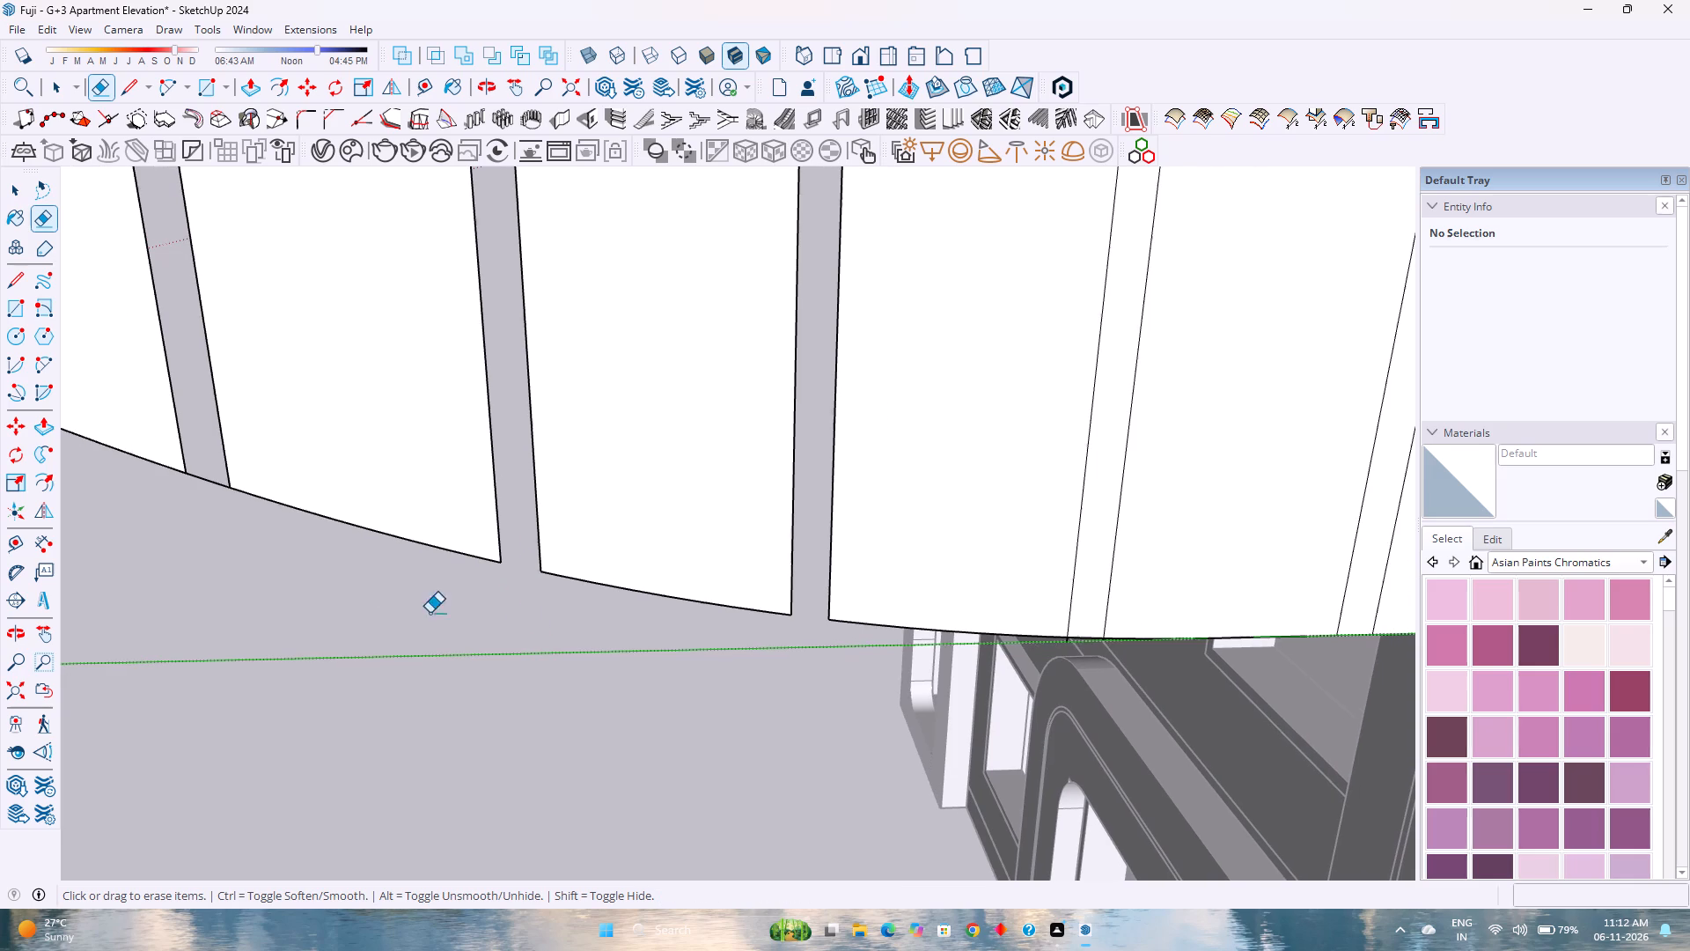
pyautogui.moveTo(209, 482); pyautogui.dragTo(219, 514)
pyautogui.scroll(-6, 408, 571)
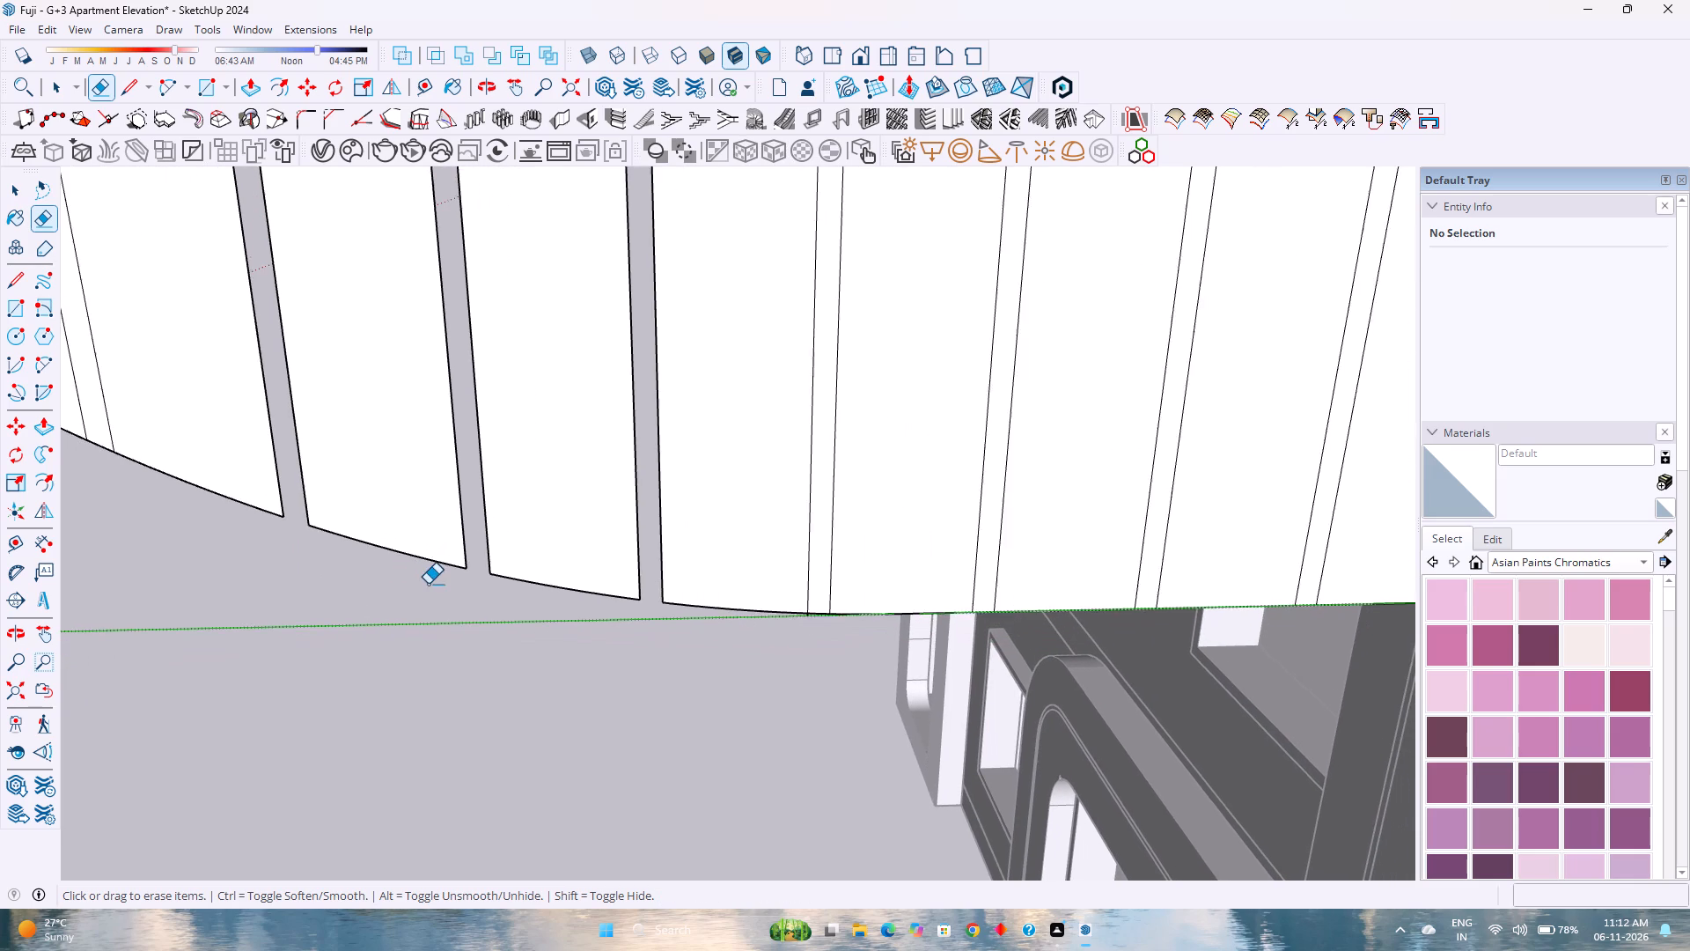
# Erase the short curve segments between the remaining line pairs along the lower corner, working toward the panel's rounded side edge.
pyautogui.scroll(-4, 428, 584)
pyautogui.keyDown('shift'); pyautogui.moveTo(373, 550); pyautogui.dragTo(910, 670, button='middle'); pyautogui.keyUp('shift')
pyautogui.keyDown('shift'); pyautogui.middleClick(910, 670); pyautogui.keyUp('shift')
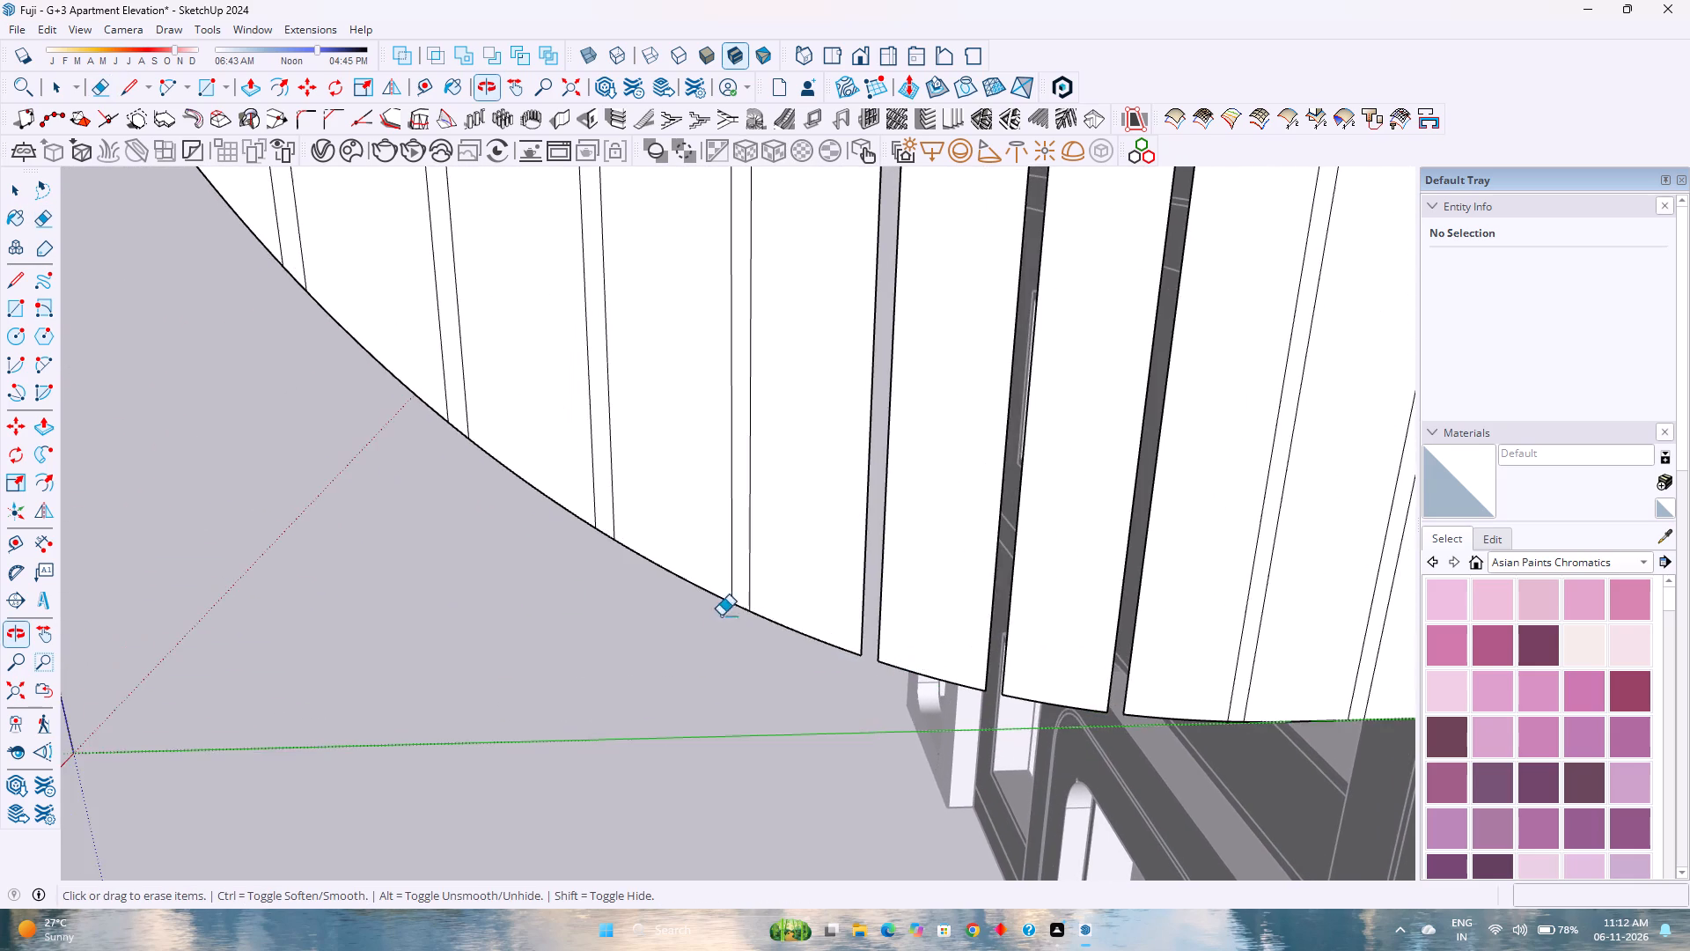
pyautogui.scroll(4, 711, 619)
pyautogui.click(753, 601)
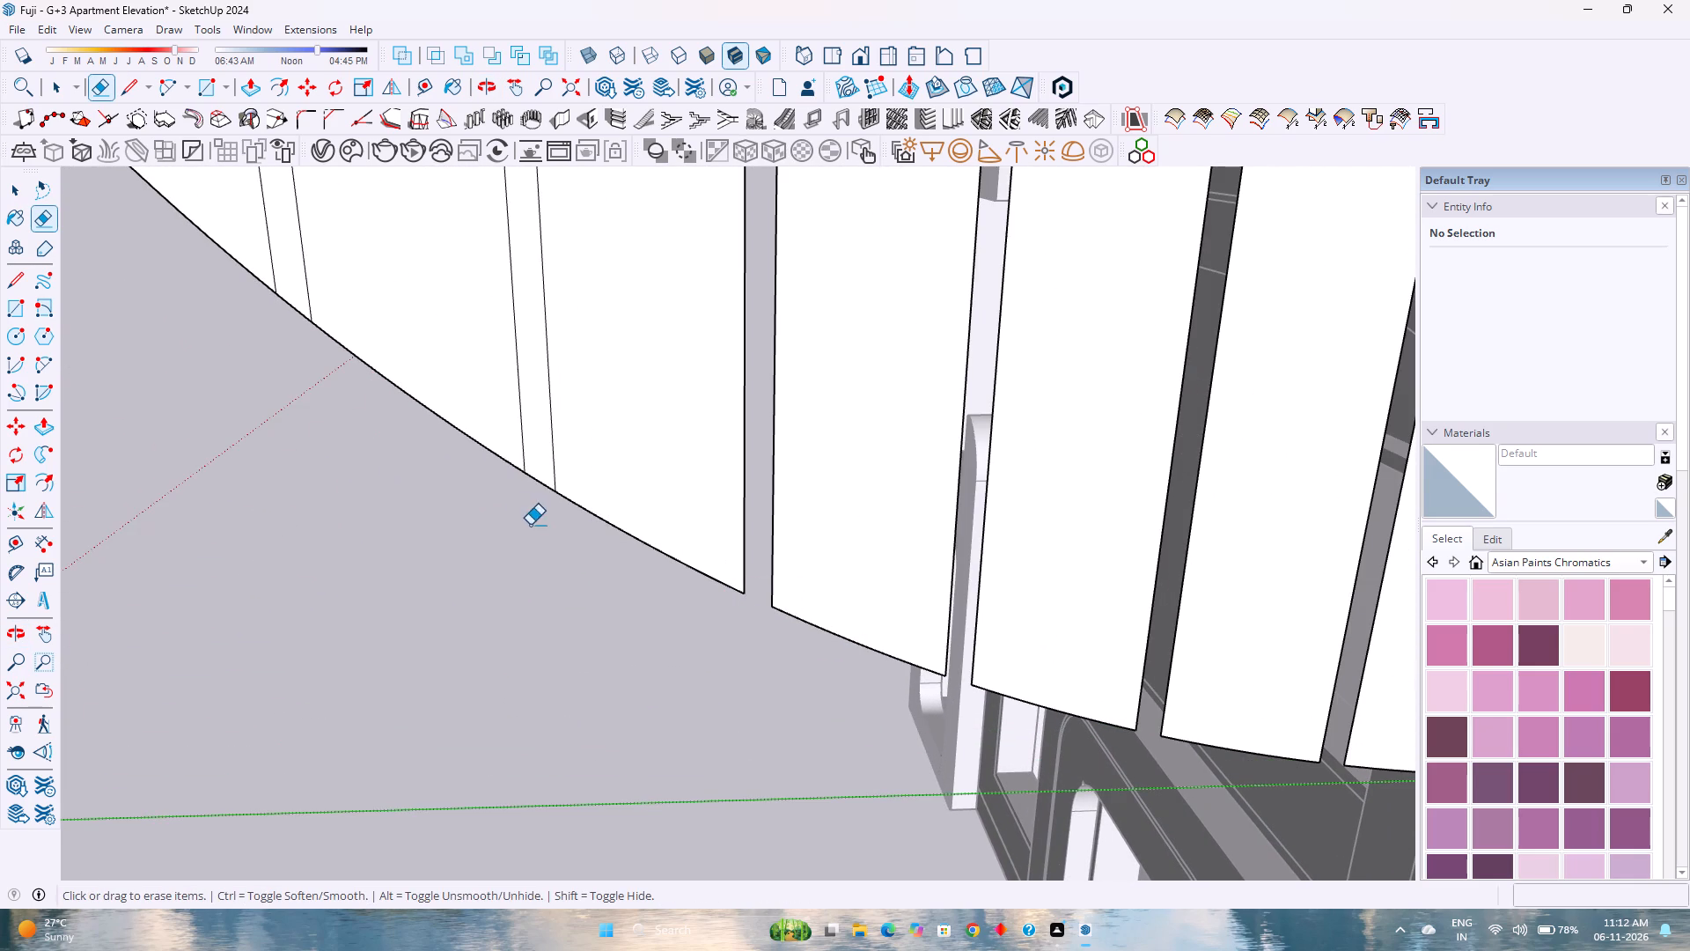
pyautogui.click(539, 483)
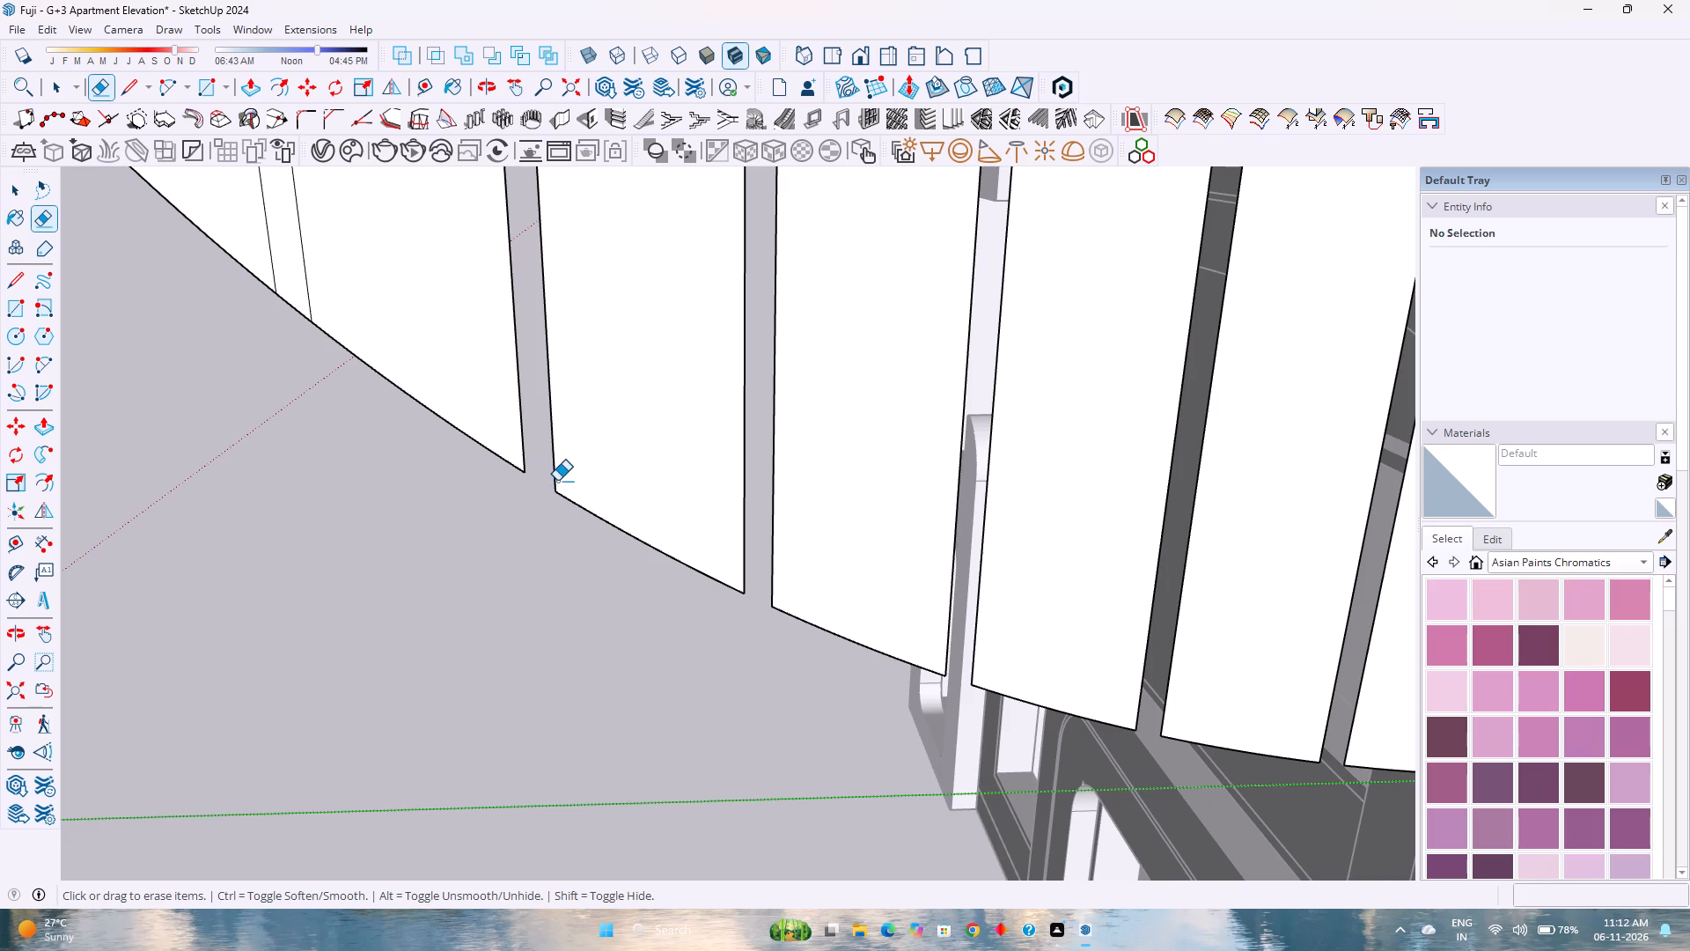
pyautogui.keyDown('shift'); pyautogui.moveTo(576, 498); pyautogui.dragTo(787, 576, button='middle'); pyautogui.keyUp('shift')
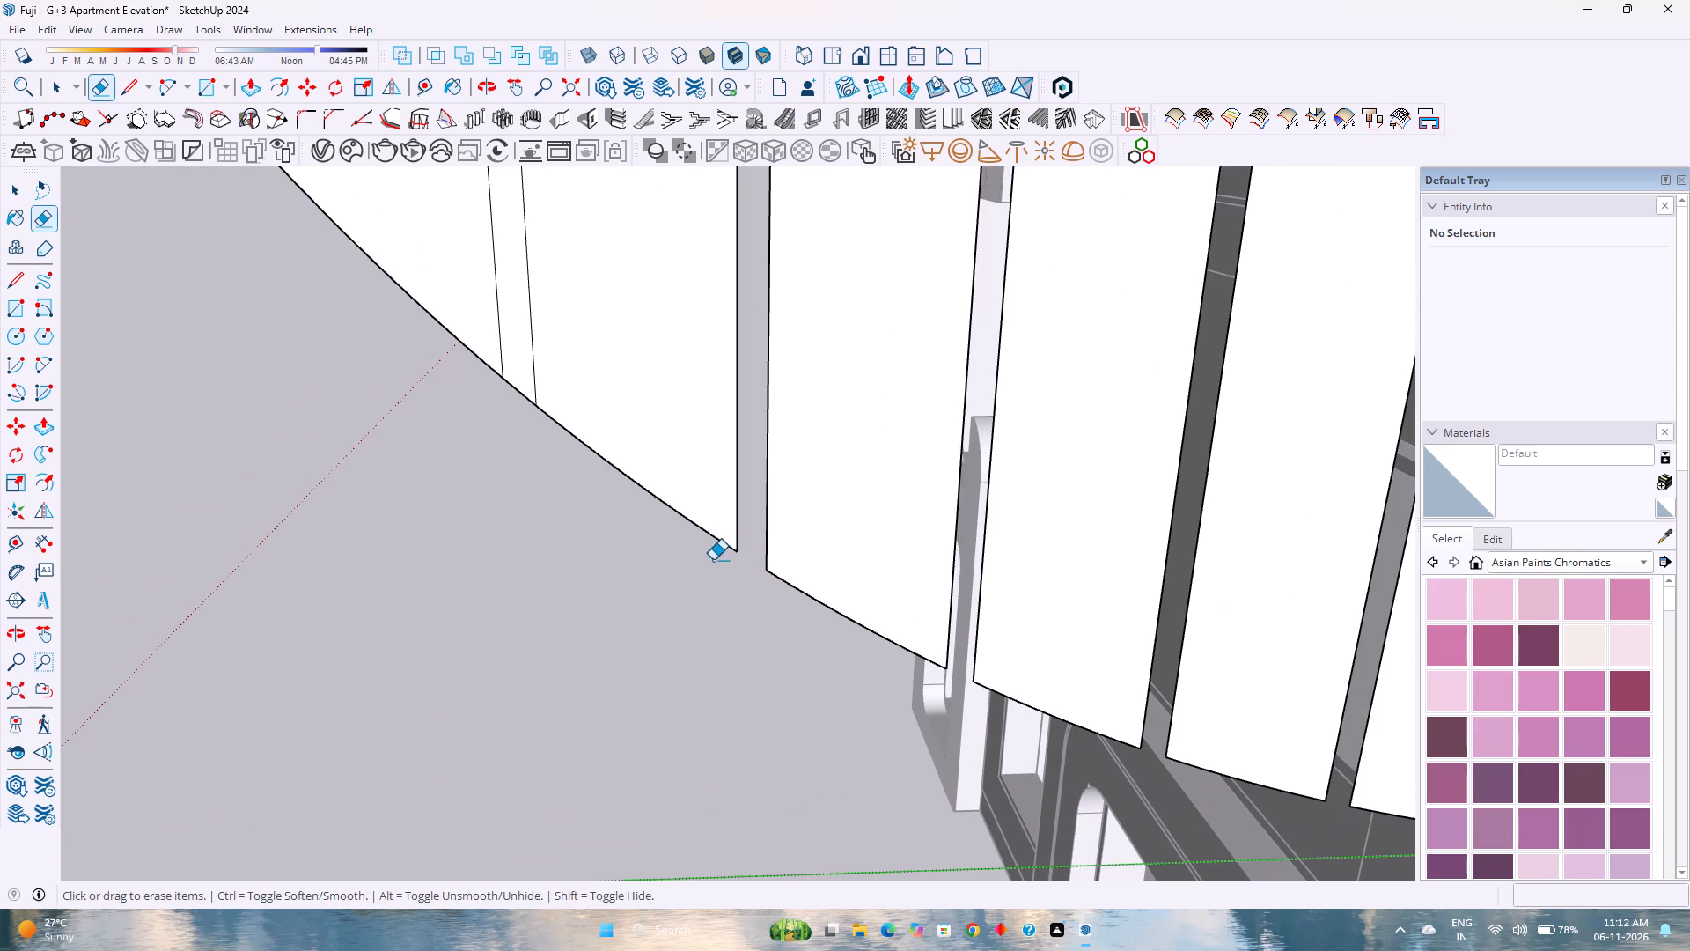
pyautogui.keyDown('shift'); pyautogui.moveTo(591, 527); pyautogui.dragTo(849, 718, button='middle'); pyautogui.keyUp('shift')
pyautogui.keyDown('shift'); pyautogui.middleClick(849, 718); pyautogui.keyUp('shift')
pyautogui.click(778, 582)
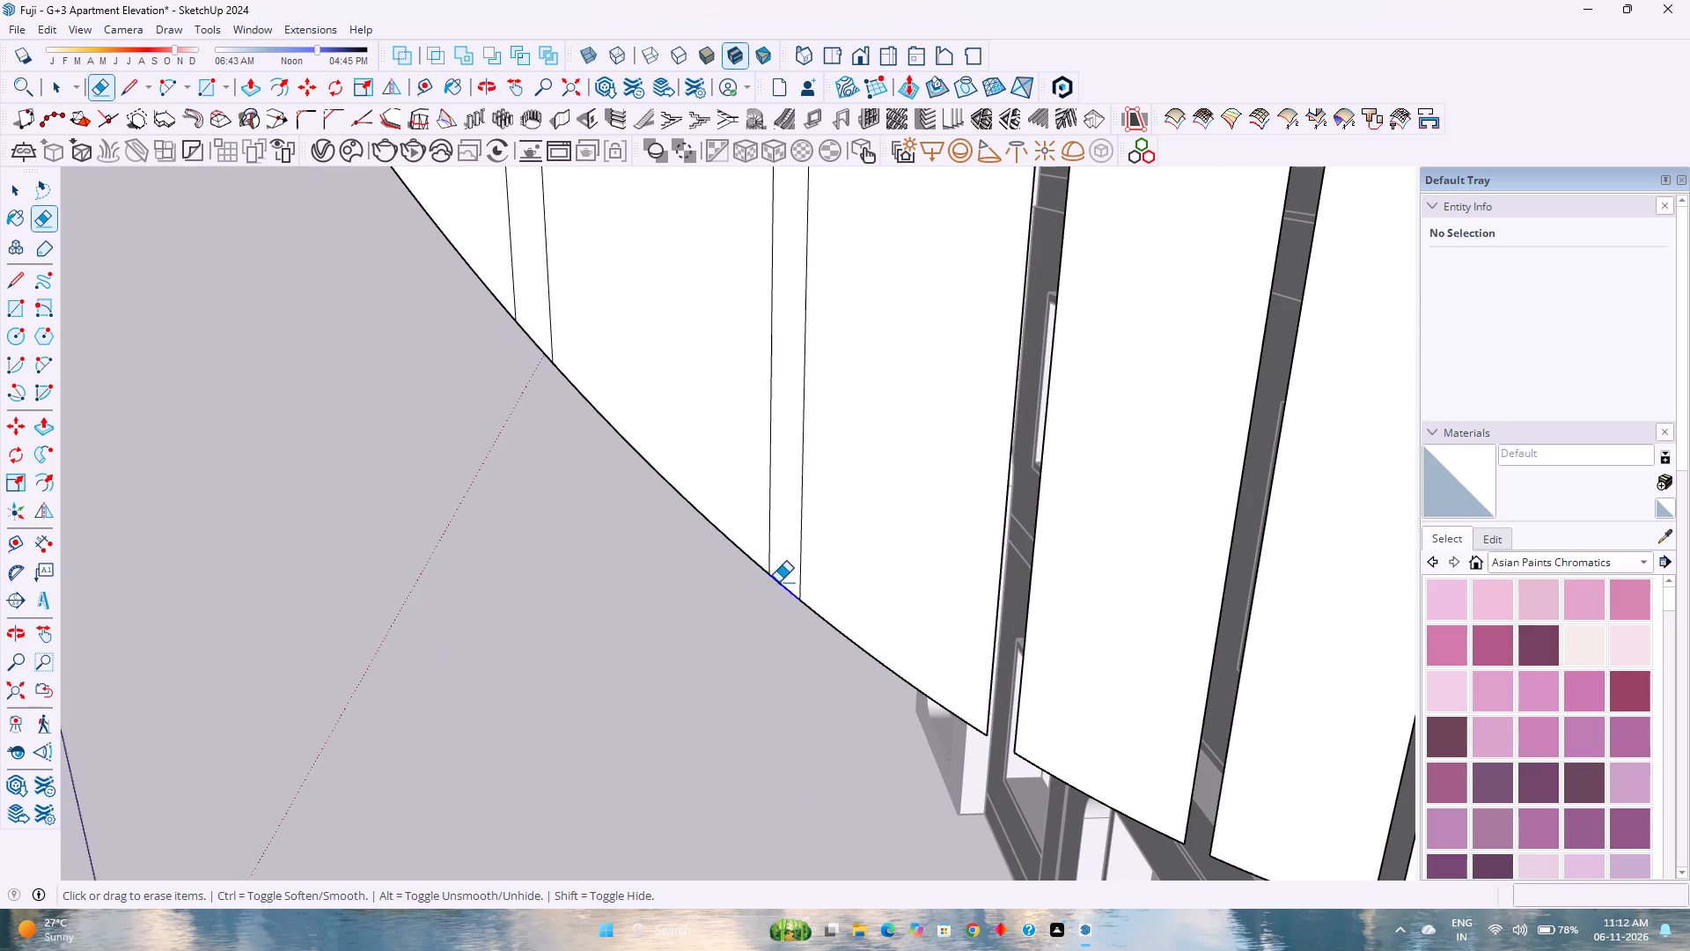
pyautogui.keyDown('shift'); pyautogui.moveTo(673, 603); pyautogui.dragTo(812, 733, button='middle'); pyautogui.keyUp('shift')
pyautogui.click(677, 472)
pyautogui.scroll(-12, 641, 532)
pyautogui.keyDown('shift'); pyautogui.moveTo(610, 490); pyautogui.dragTo(838, 679, button='middle'); pyautogui.keyUp('shift')
pyautogui.keyDown('shift'); pyautogui.middleClick(838, 679); pyautogui.keyUp('shift')
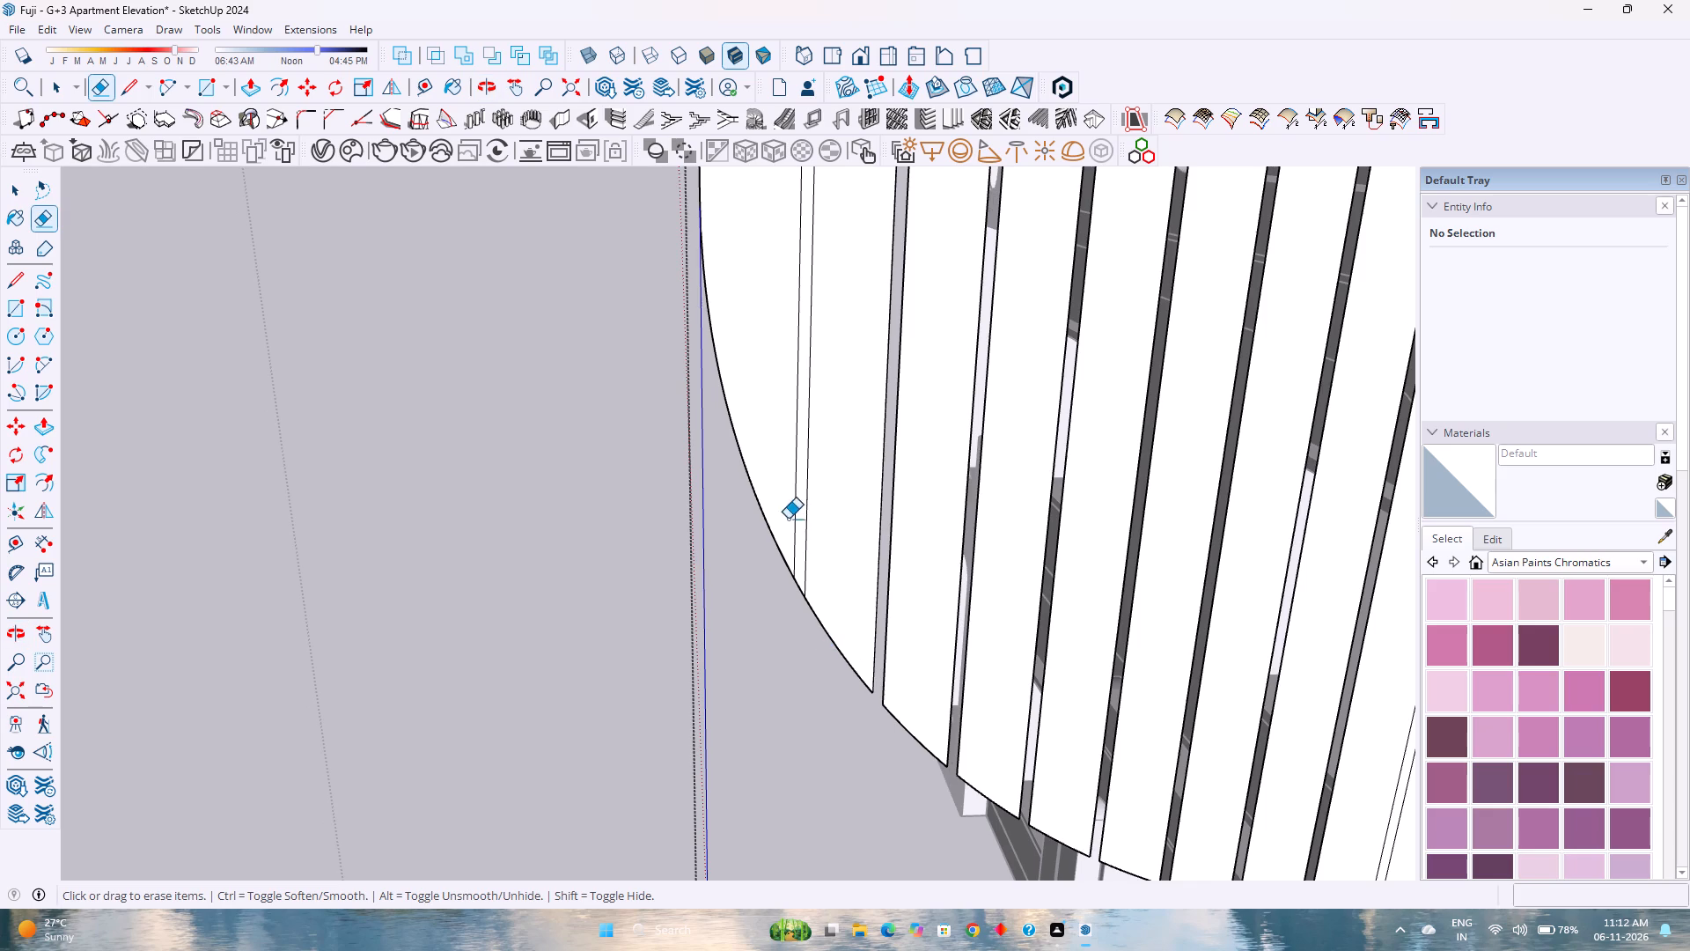
pyautogui.scroll(4, 795, 567)
pyautogui.click(797, 593)
pyautogui.scroll(-6, 693, 603)
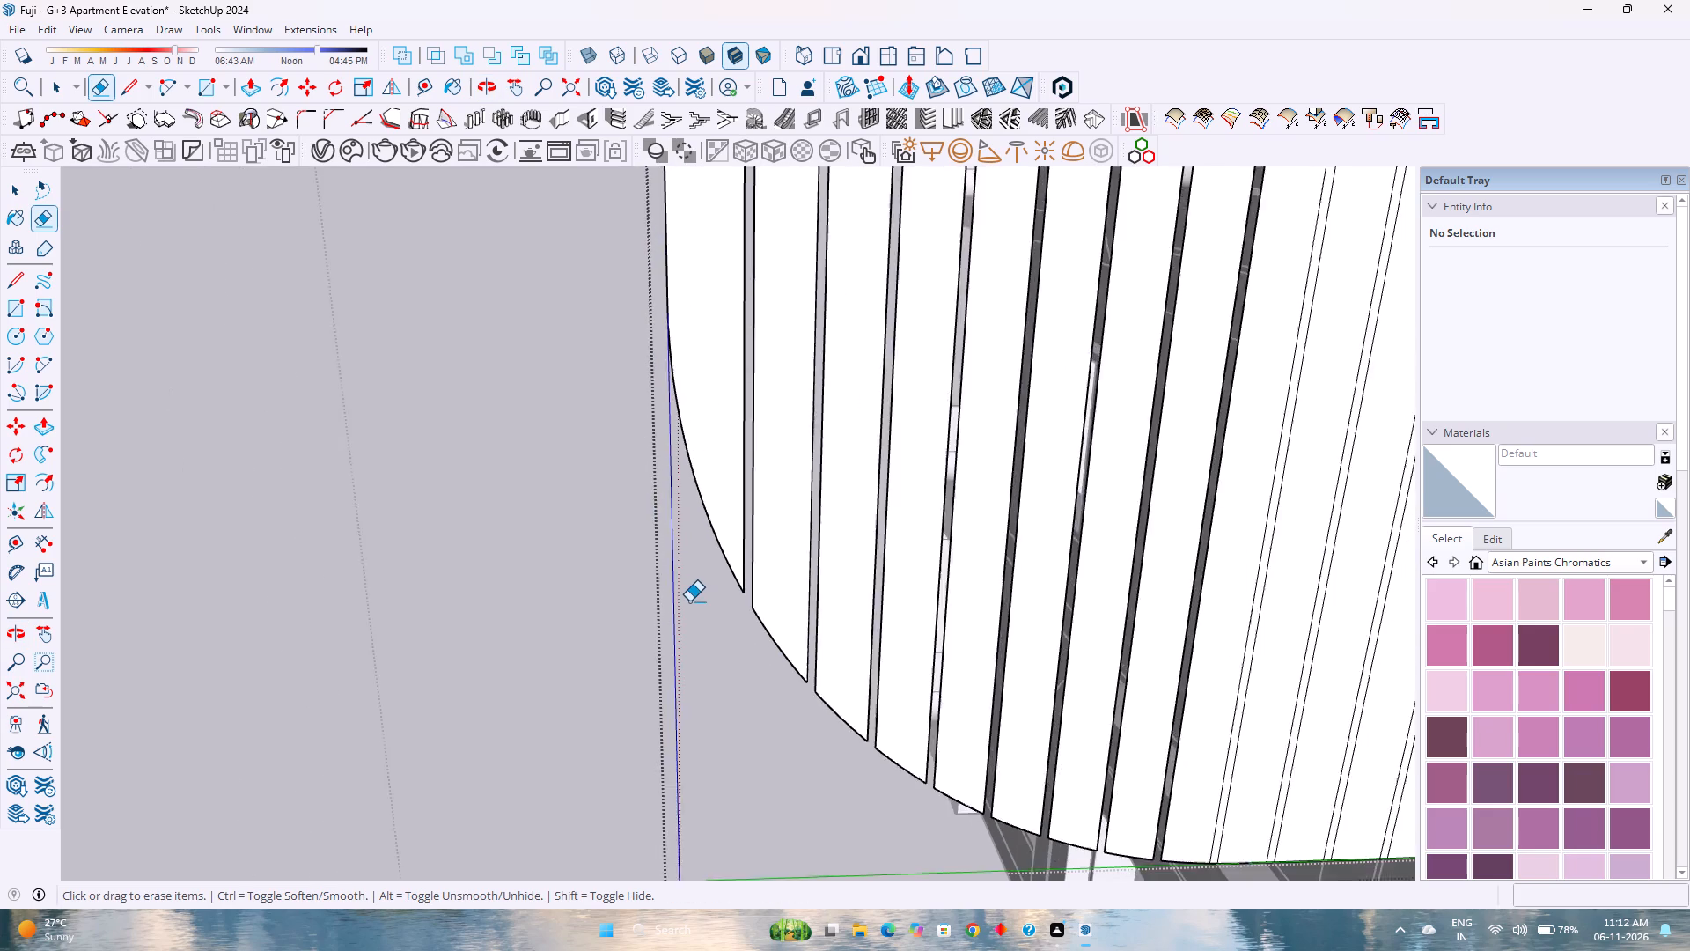
# Erase the short segment closing the groove where the lower curve meets the straight bottom edge, along with its two leftover line stubs.
pyautogui.scroll(-8, 689, 601)
pyautogui.keyDown('shift'); pyautogui.moveTo(980, 712); pyautogui.dragTo(953, 704, button='middle'); pyautogui.keyUp('shift')
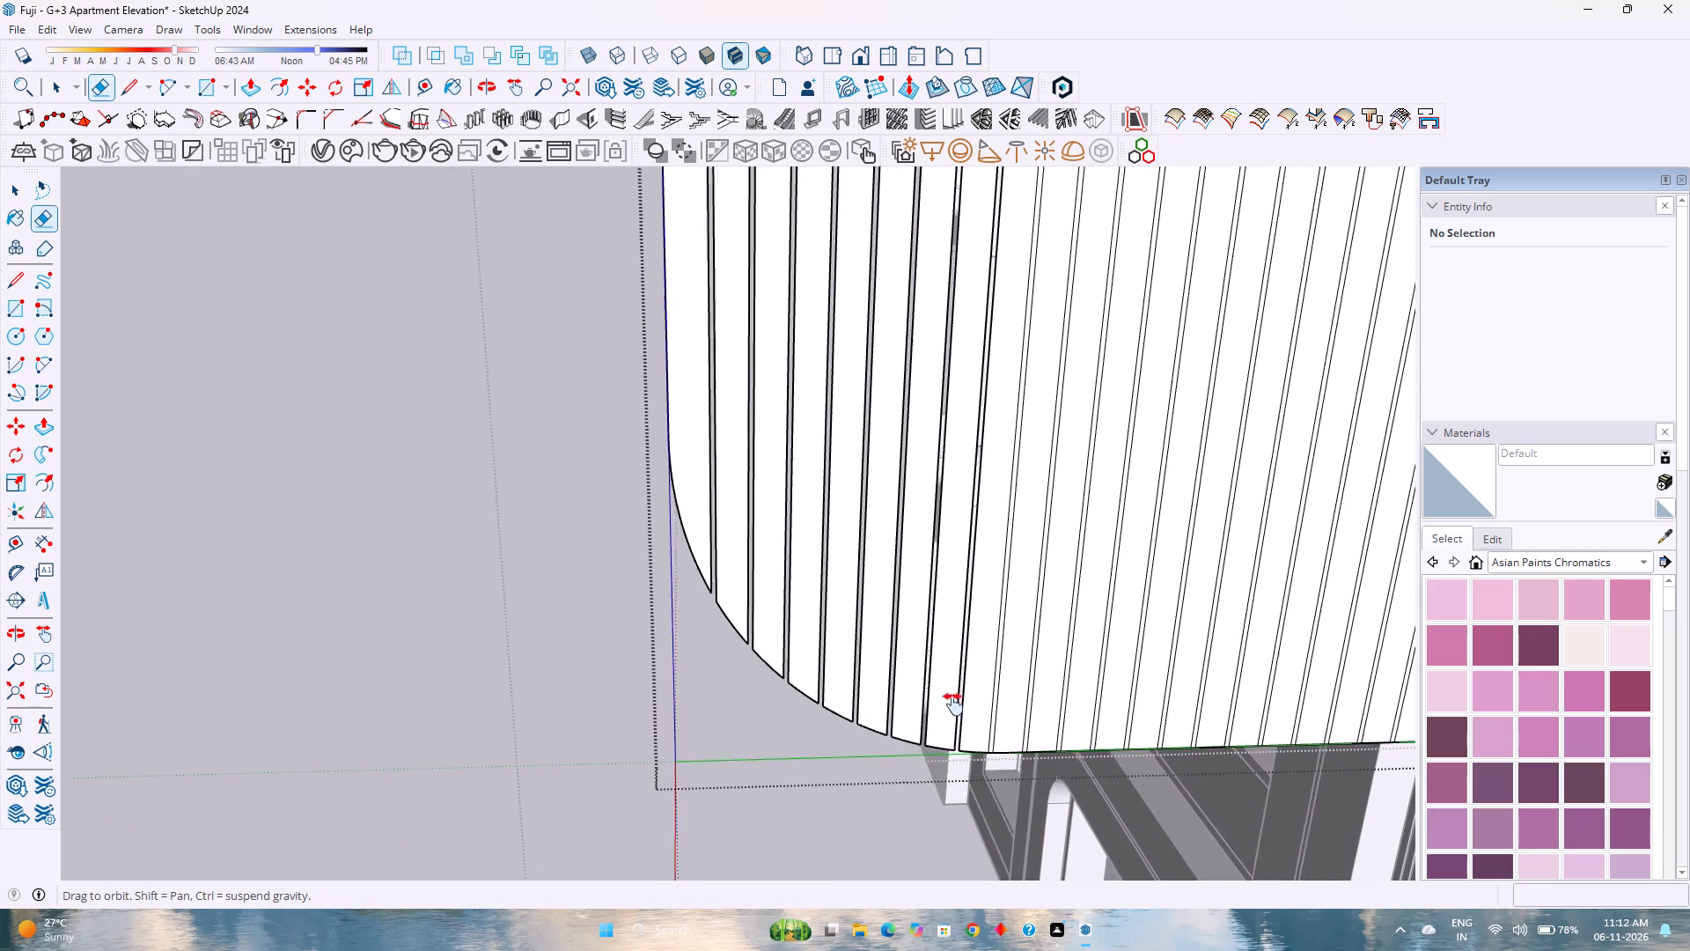
pyautogui.keyDown('shift'); pyautogui.moveTo(953, 704); pyautogui.dragTo(872, 677, button='middle'); pyautogui.keyUp('shift')
pyautogui.keyDown('shift'); pyautogui.middleClick(872, 677); pyautogui.keyUp('shift')
pyautogui.scroll(17, 896, 729)
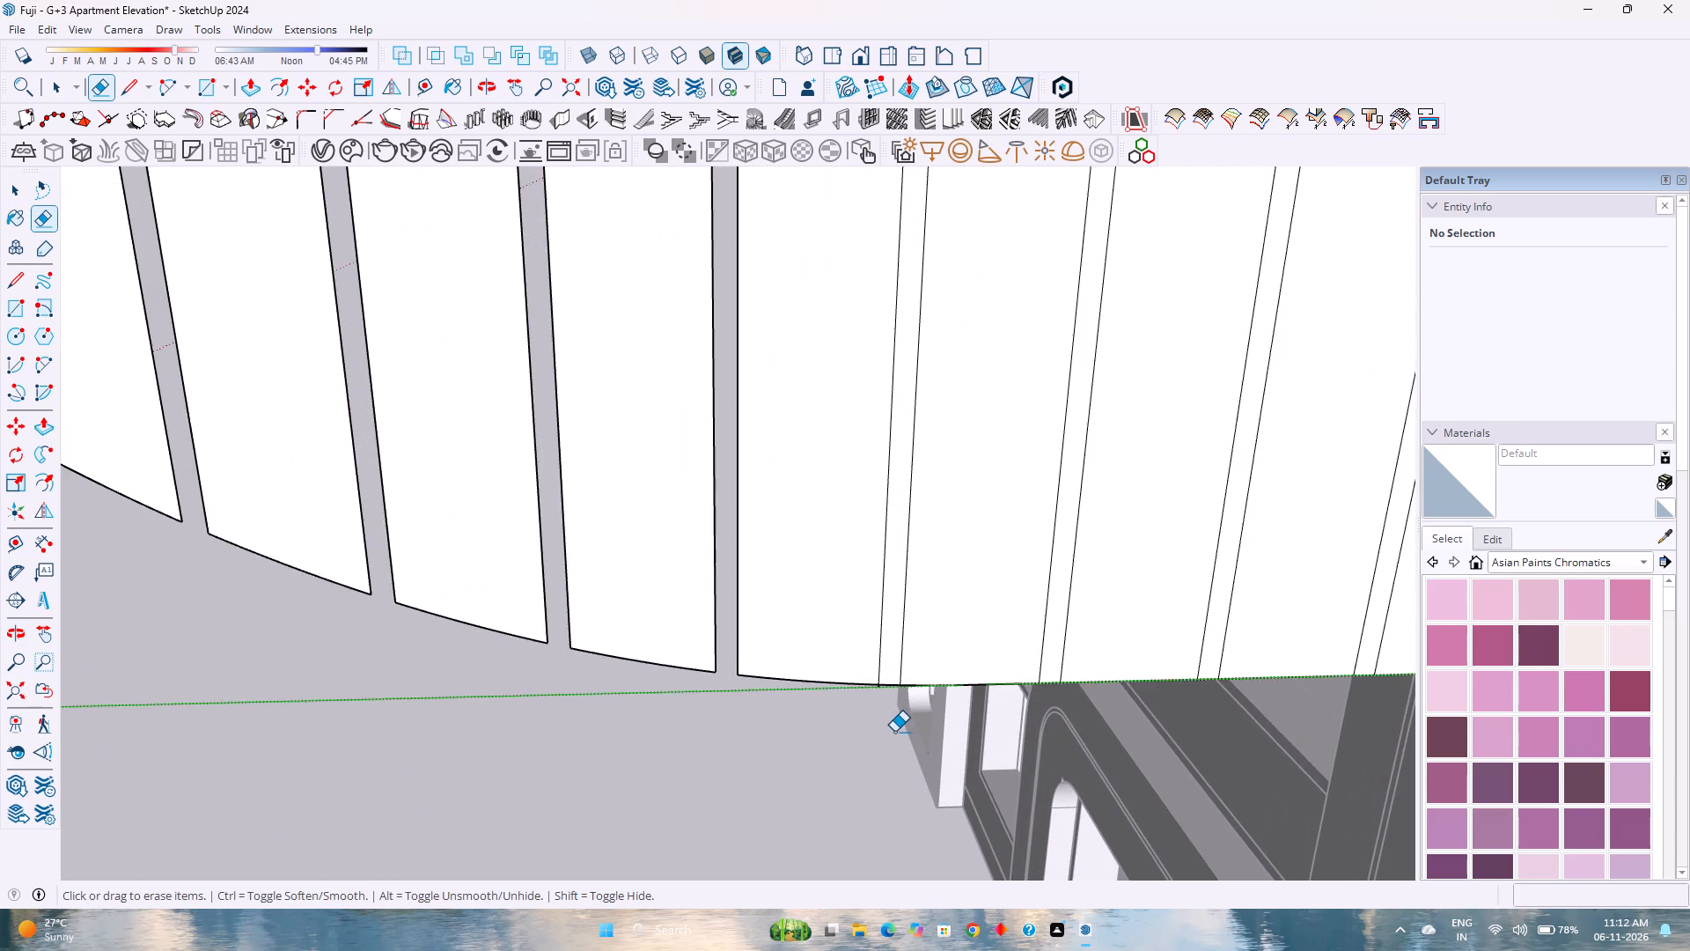
pyautogui.scroll(2, 894, 732)
pyautogui.click(887, 669)
pyautogui.click(887, 674)
pyautogui.scroll(1, 887, 689)
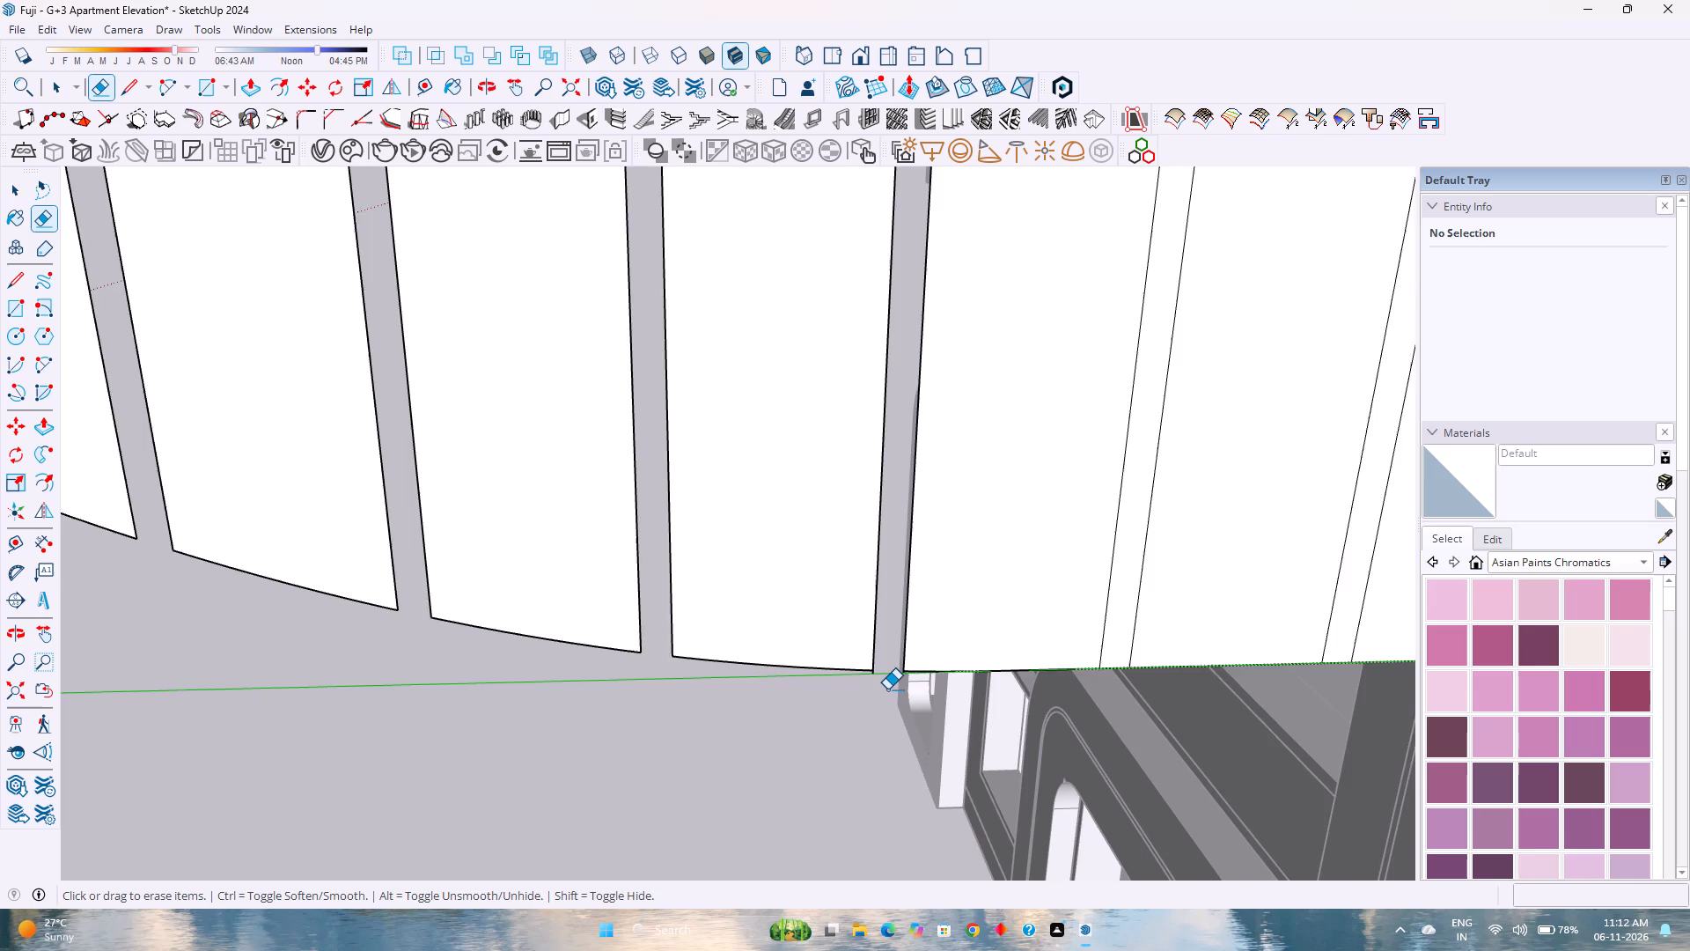
pyautogui.scroll(10, 887, 689)
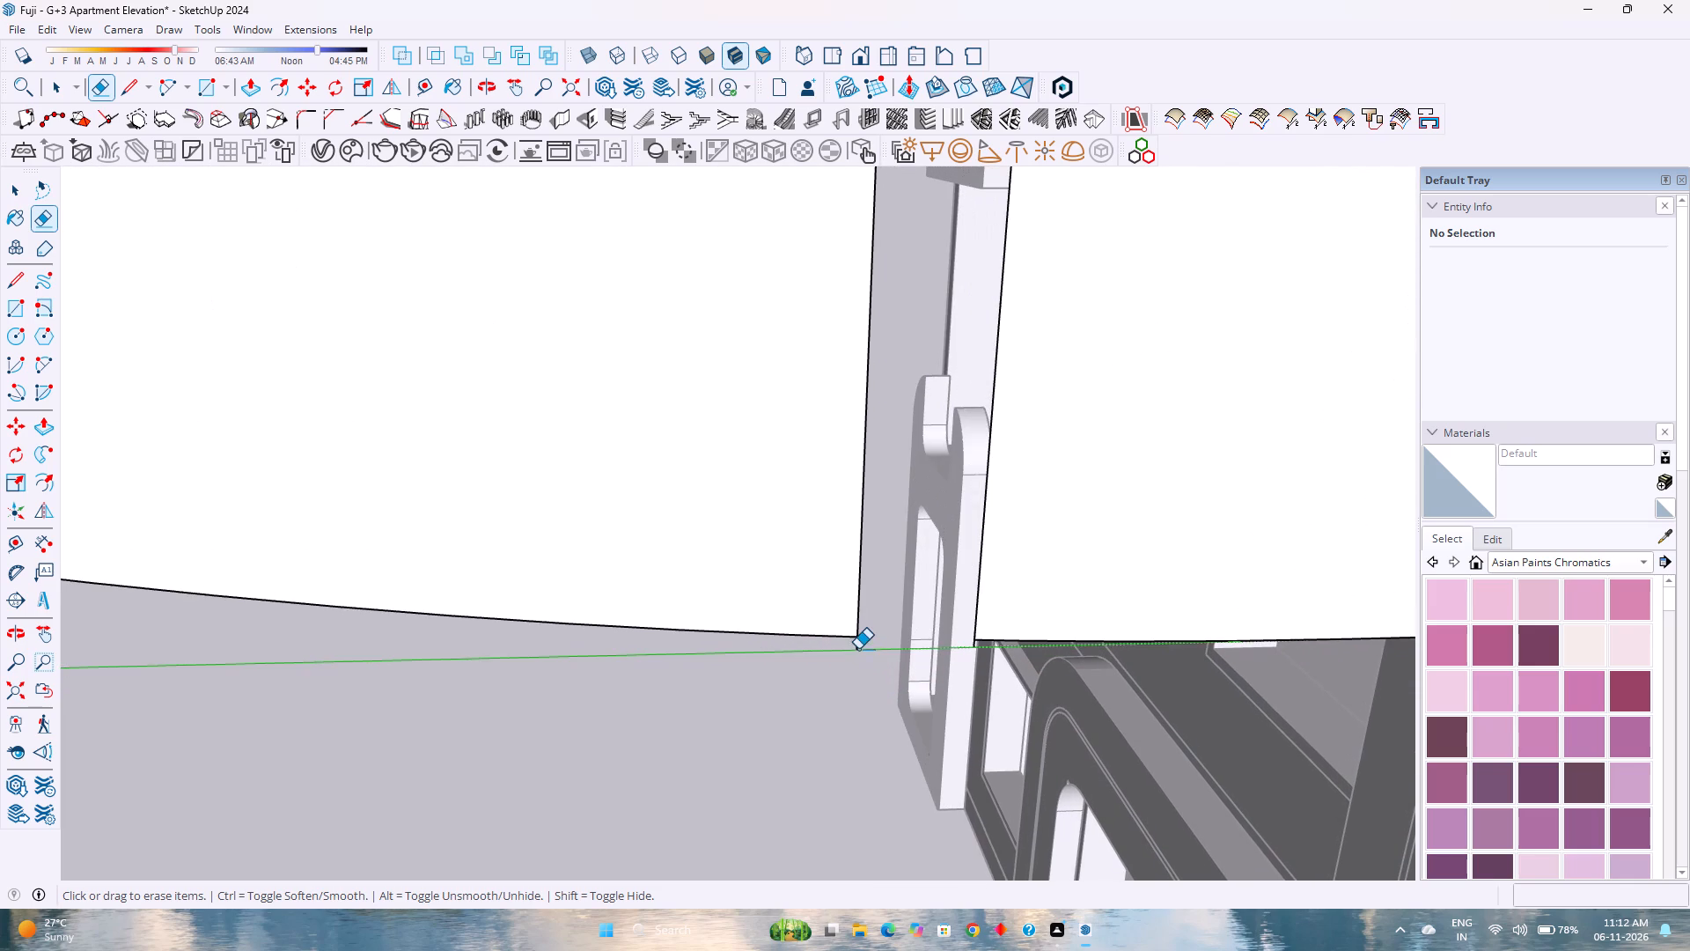
pyautogui.click(858, 649)
pyautogui.scroll(7, 973, 645)
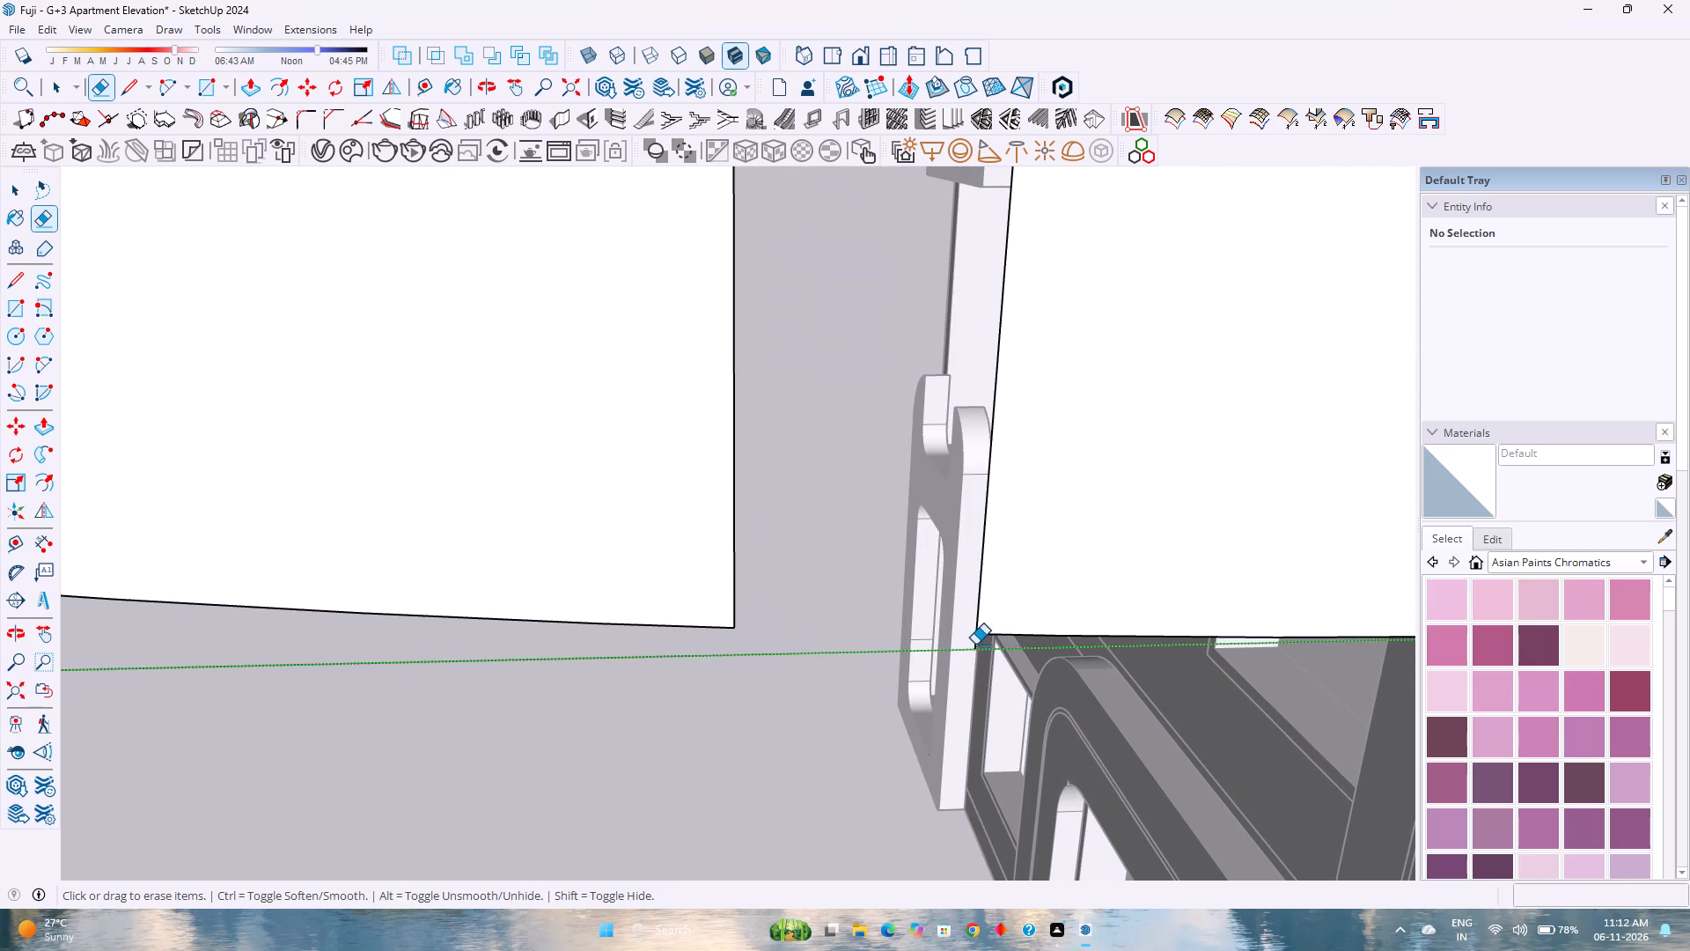
pyautogui.click(975, 645)
# Erase the bottom-edge segments between the line pairs of the first five closed grooves beyond the curved corner.
pyautogui.scroll(-14, 866, 678)
pyautogui.scroll(3, 1024, 682)
pyautogui.scroll(-6, 1062, 683)
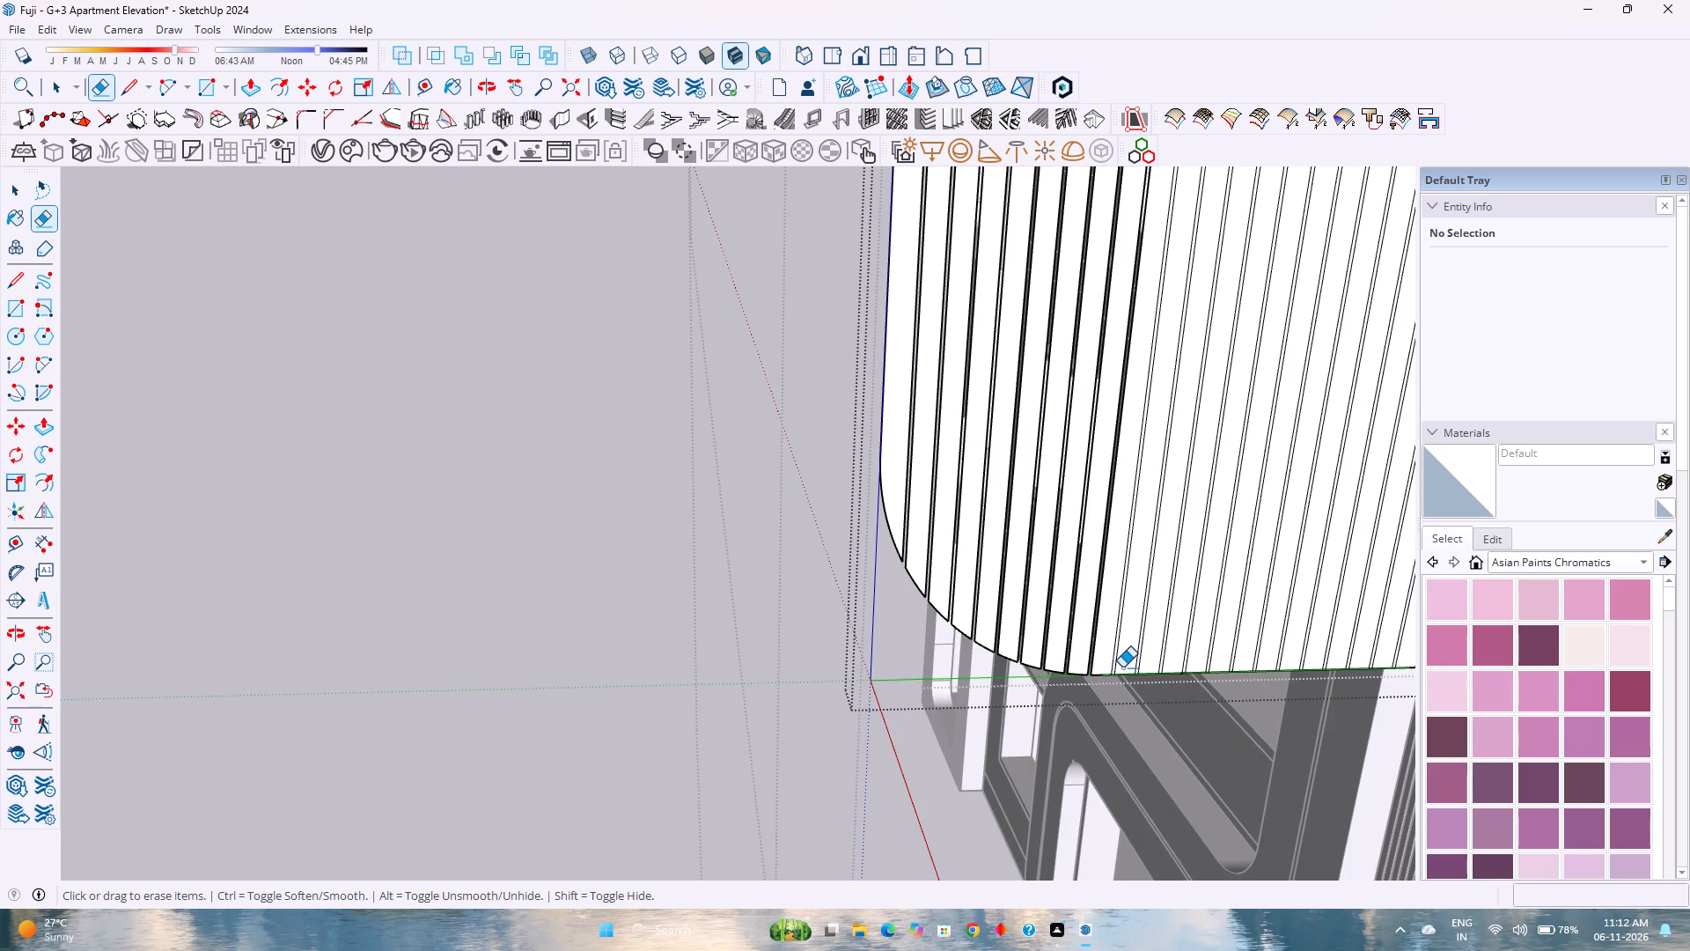
pyautogui.scroll(6, 1114, 675)
pyautogui.keyDown('shift'); pyautogui.moveTo(1118, 675); pyautogui.dragTo(748, 684, button='middle'); pyautogui.keyUp('shift')
pyautogui.keyDown('shift'); pyautogui.middleClick(746, 684); pyautogui.keyUp('shift')
pyautogui.scroll(3, 737, 684)
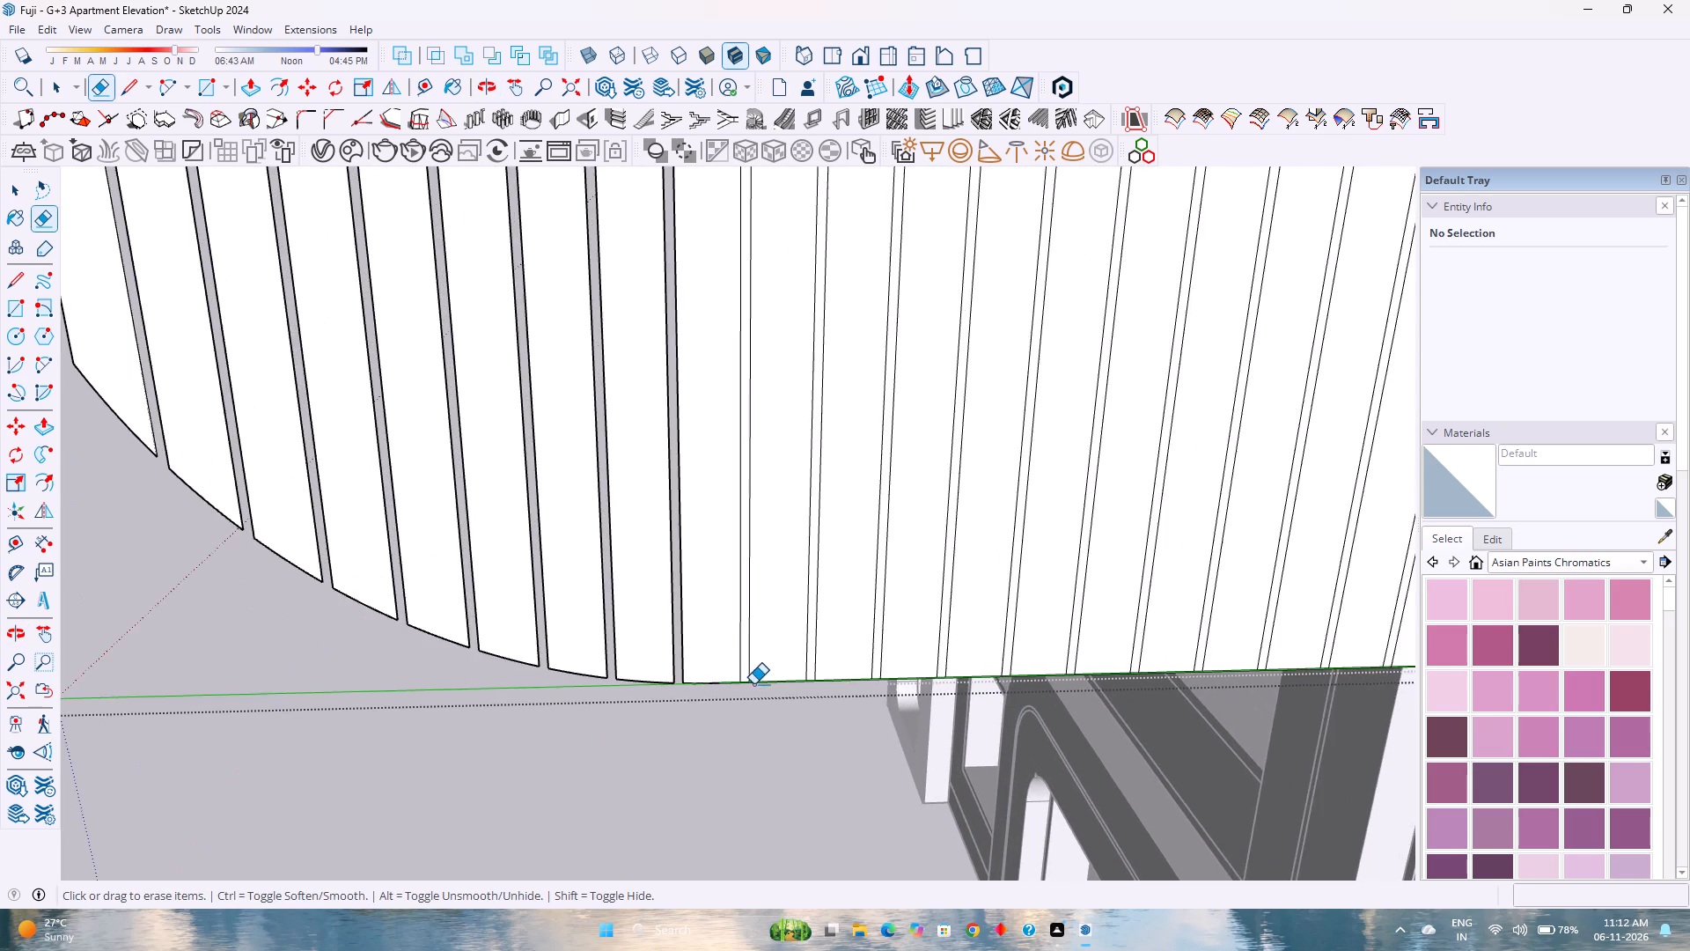
pyautogui.scroll(9, 753, 684)
pyautogui.click(738, 682)
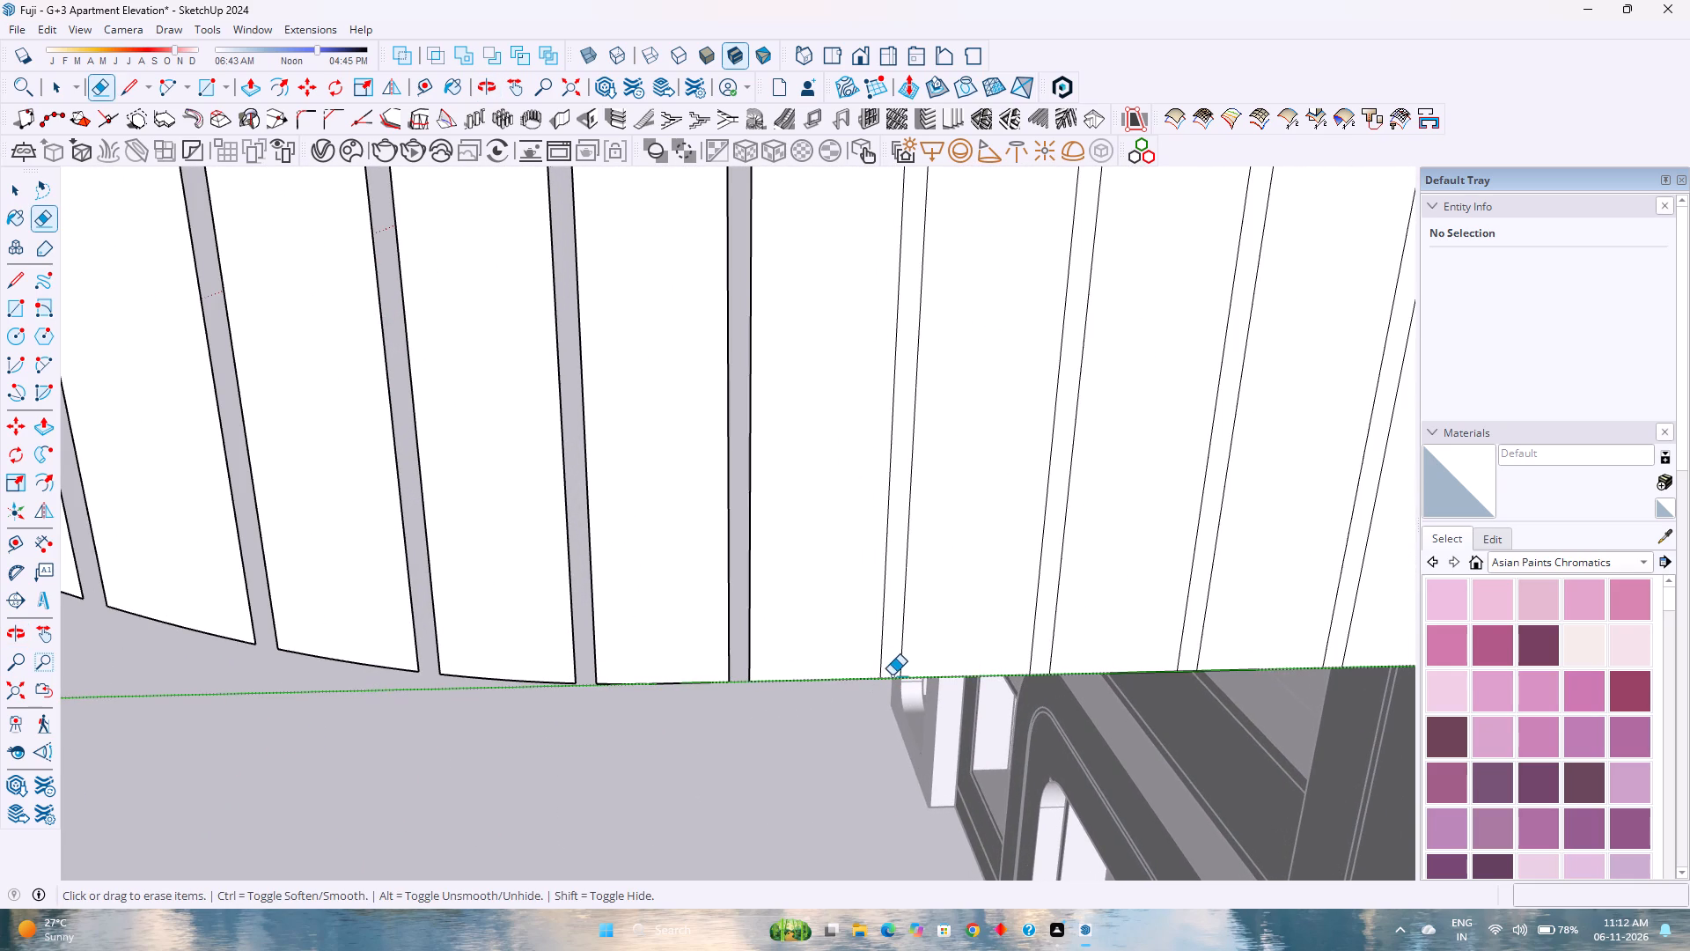
pyautogui.click(891, 675)
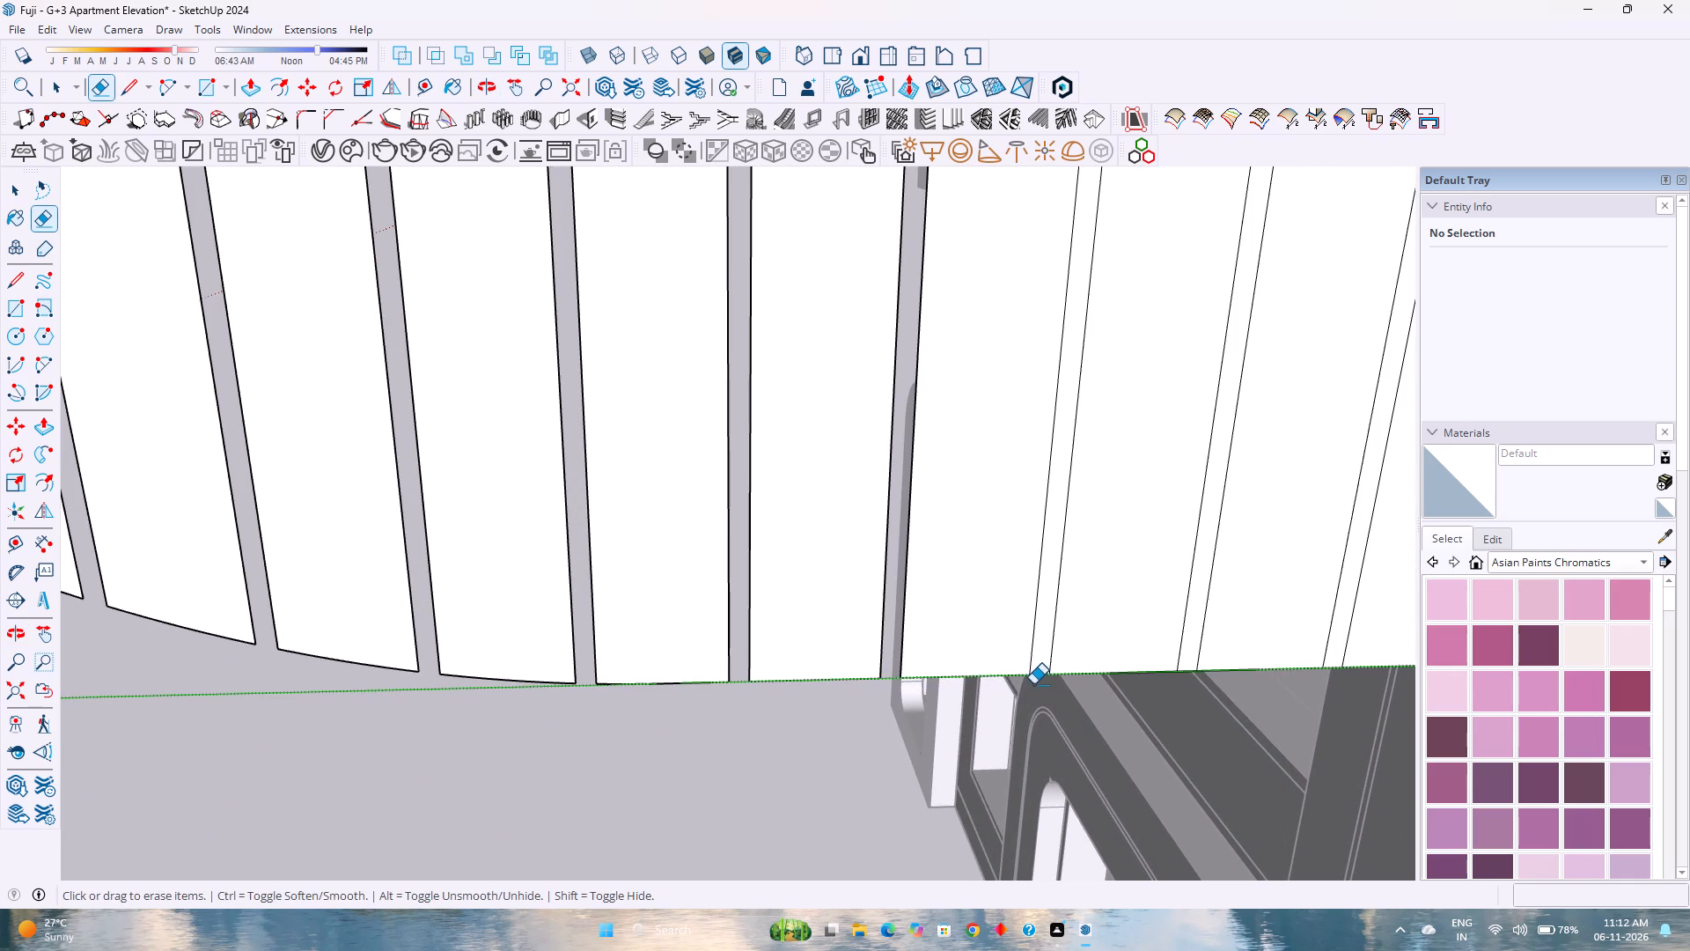
pyautogui.click(1039, 676)
pyautogui.click(1188, 671)
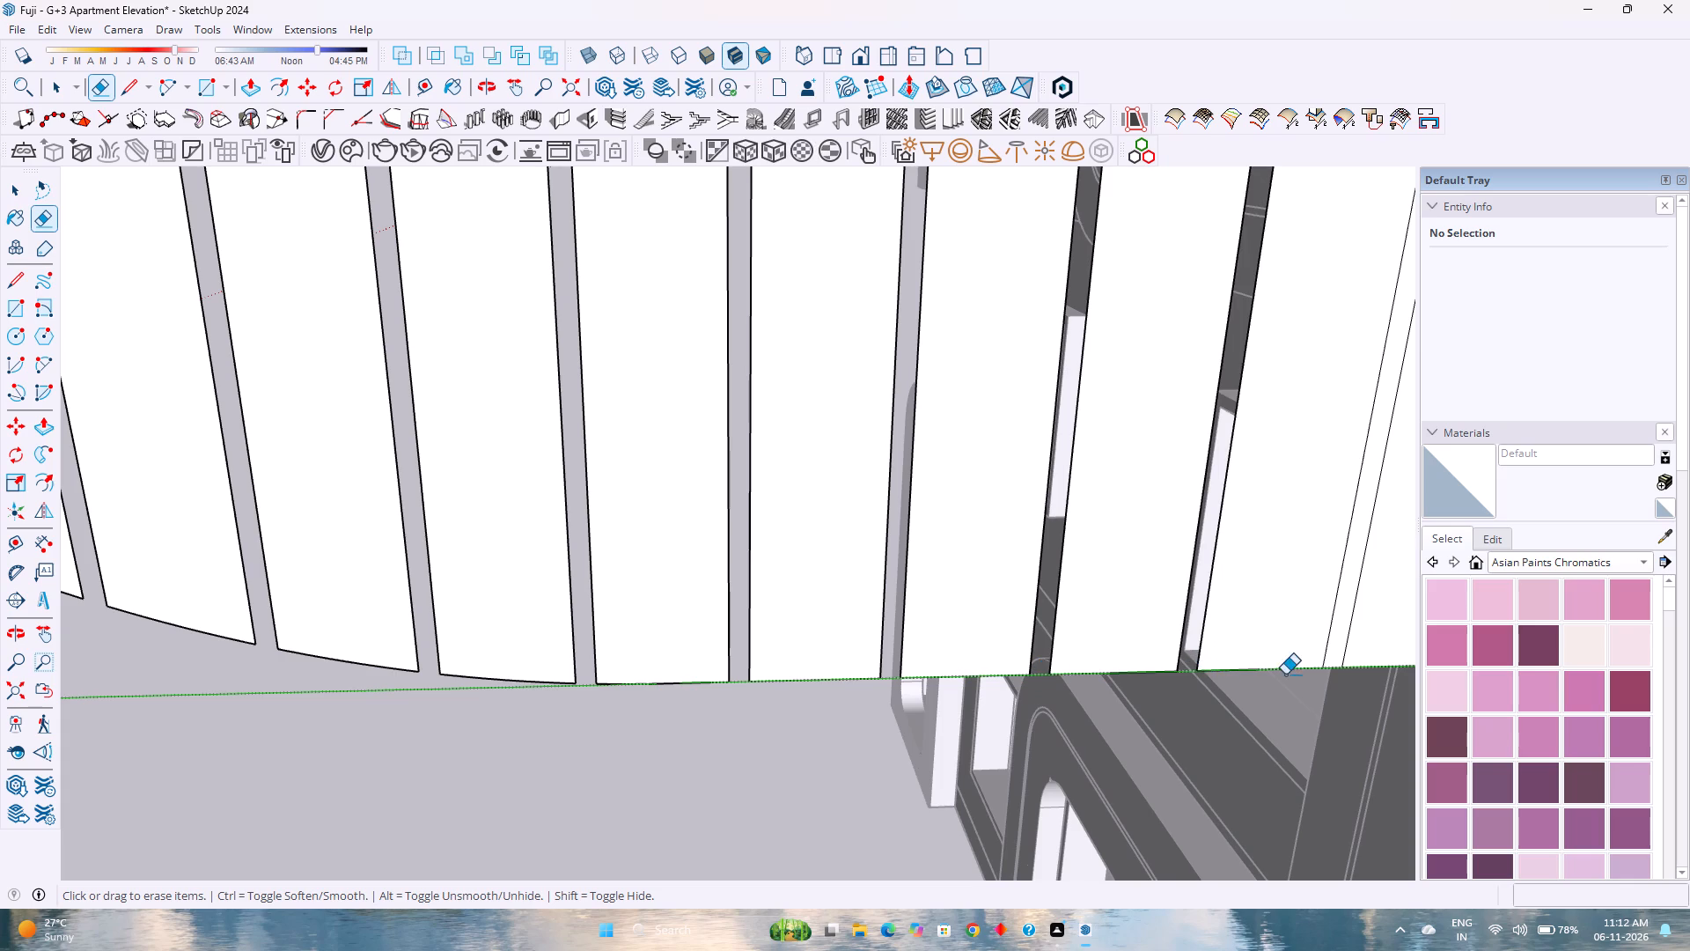
pyautogui.click(1331, 670)
# Erase the bottom-edge segments closing the next three grooves along the panel's straight lower edge.
pyautogui.scroll(-7, 799, 681)
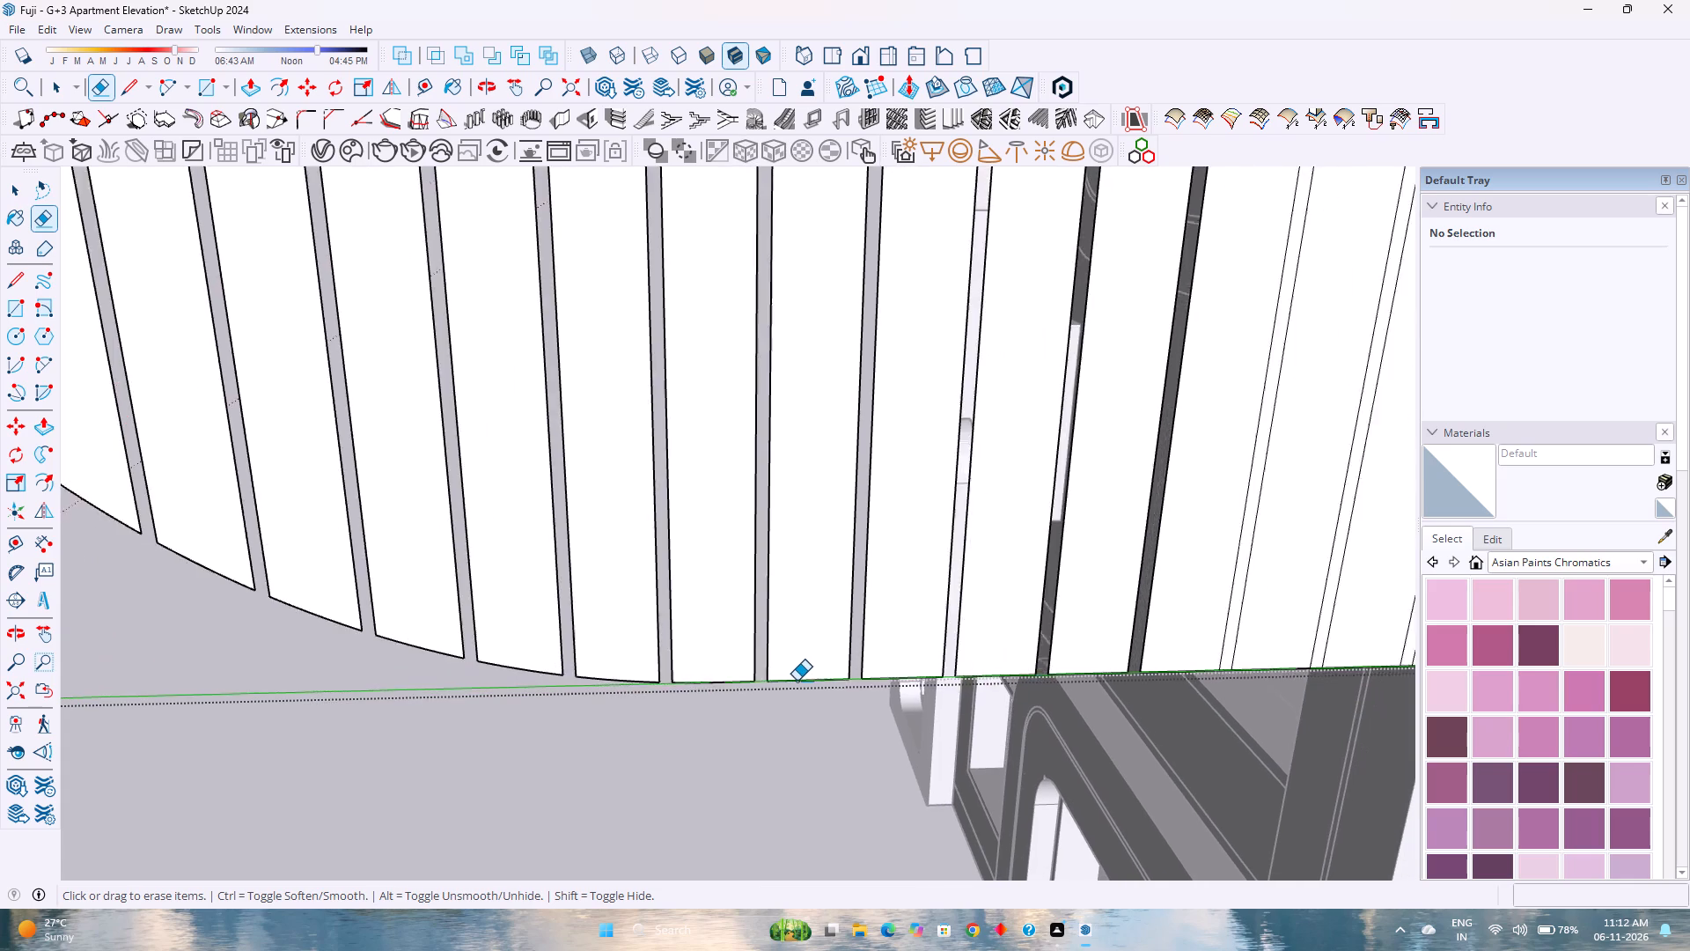
pyautogui.scroll(-3, 797, 681)
pyautogui.keyDown('shift'); pyautogui.moveTo(966, 668); pyautogui.dragTo(628, 699, button='middle'); pyautogui.keyUp('shift')
pyautogui.keyDown('shift'); pyautogui.middleClick(628, 699); pyautogui.keyUp('shift')
pyautogui.scroll(4, 728, 707)
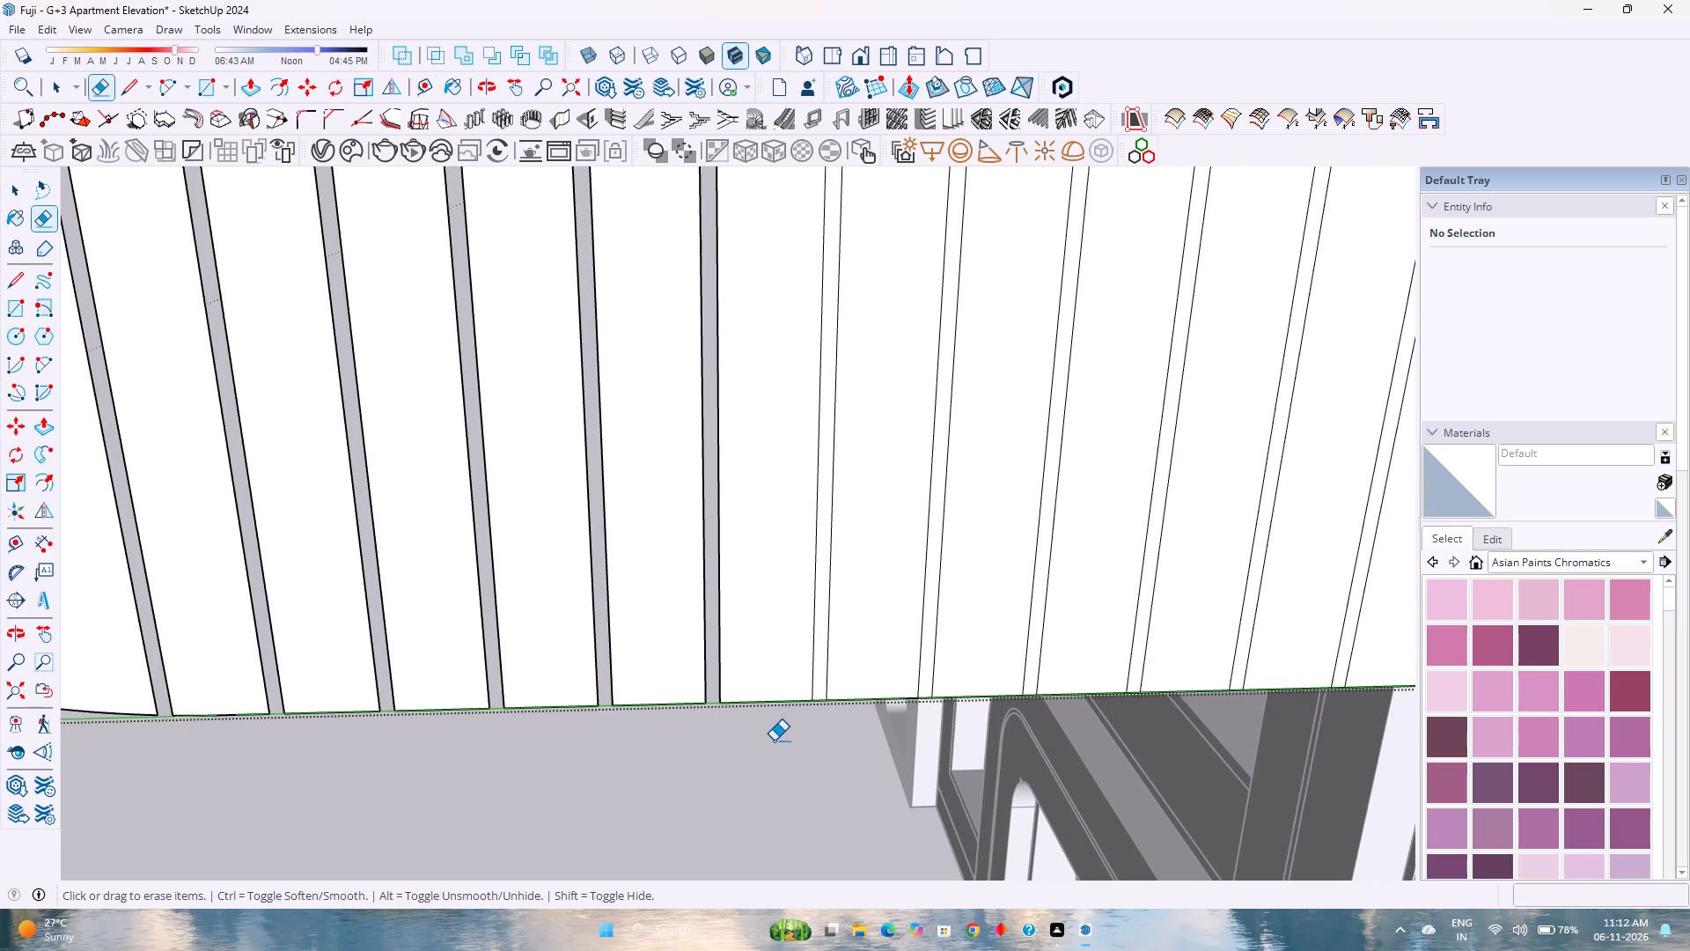
pyautogui.scroll(3, 819, 695)
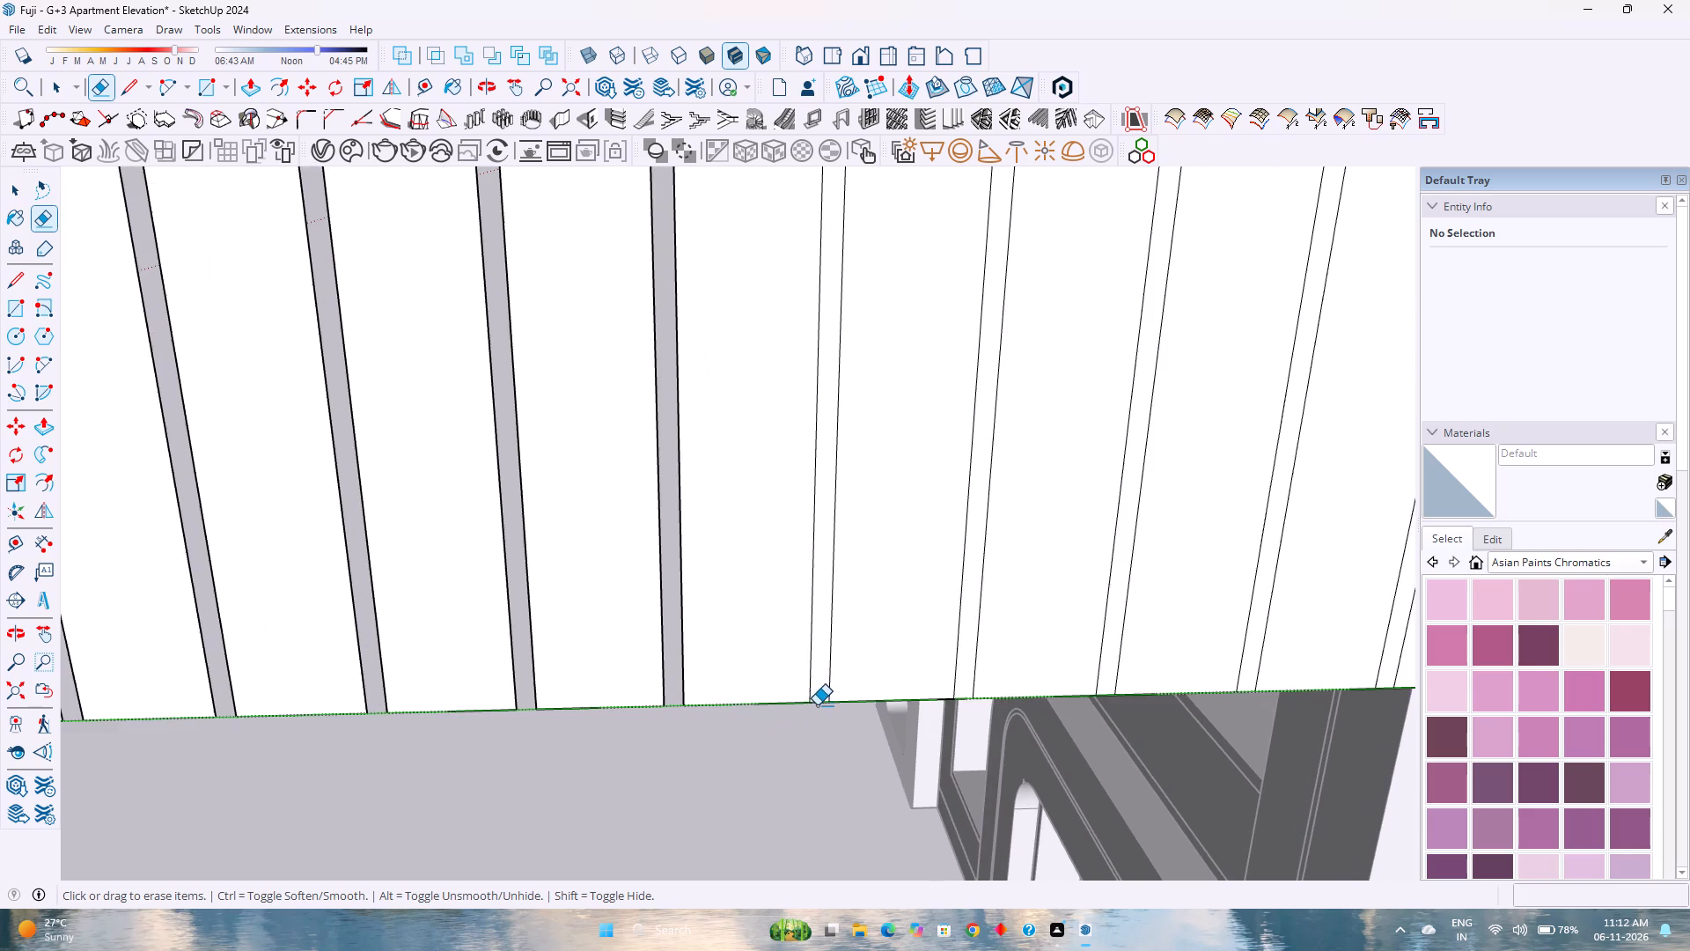
pyautogui.scroll(2, 817, 705)
pyautogui.click(819, 703)
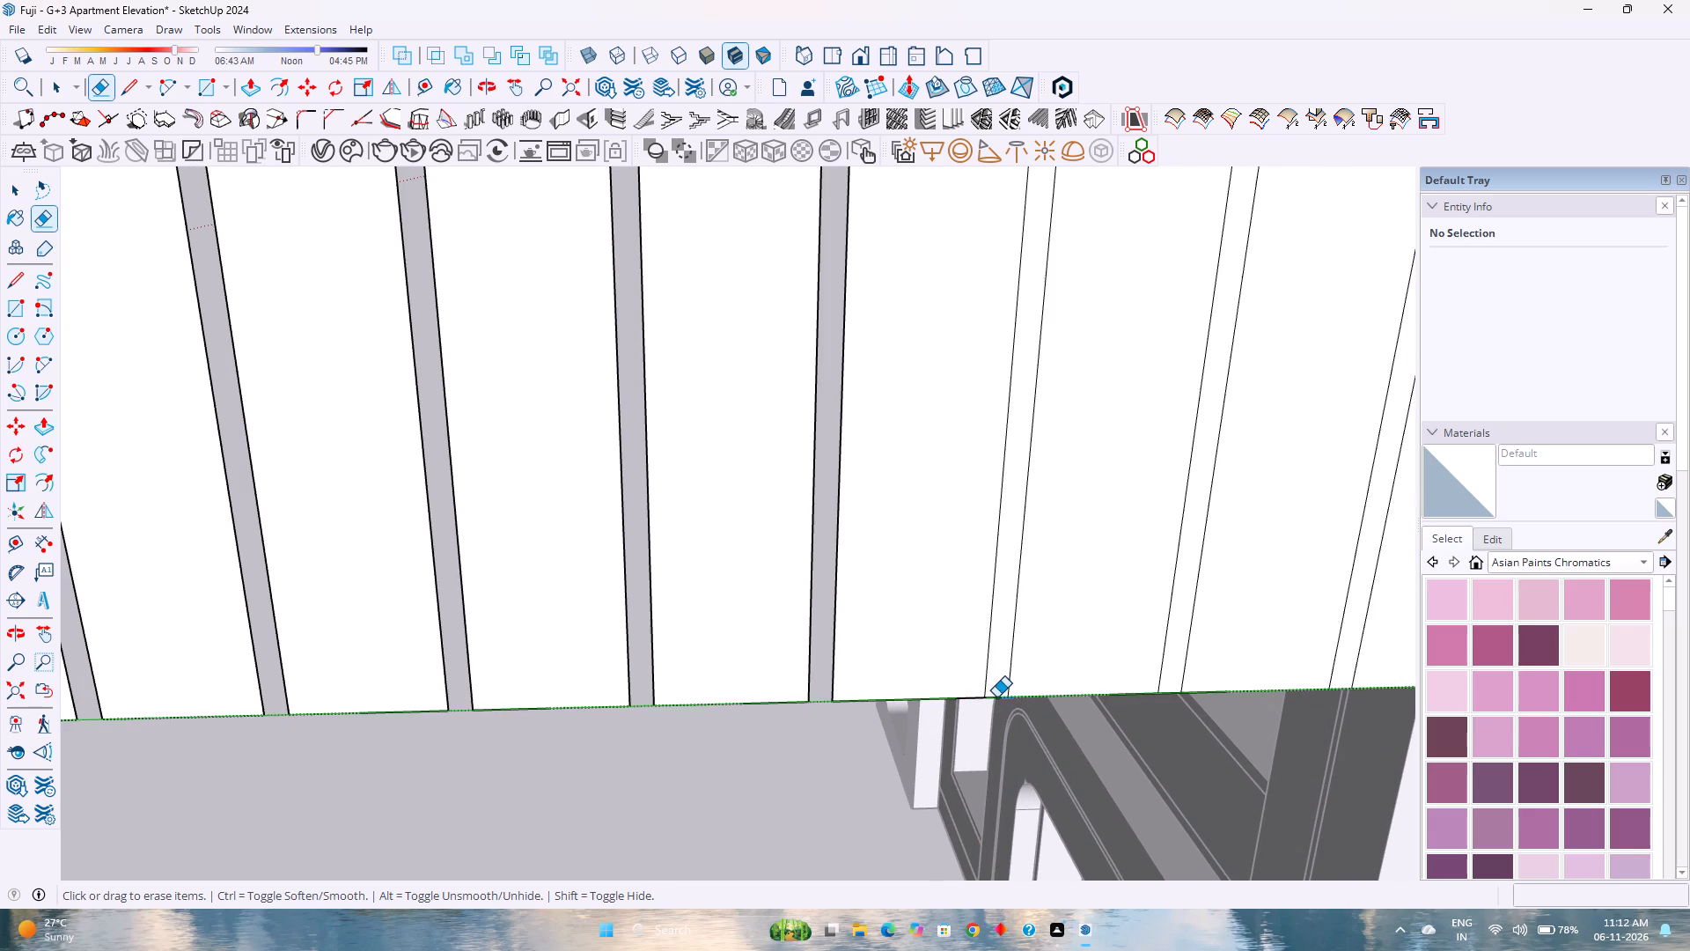
pyautogui.click(996, 697)
pyautogui.click(1173, 692)
# Open the lower ends of four more grooves by erasing the bottom-edge segments between their line pairs.
pyautogui.scroll(-5, 760, 692)
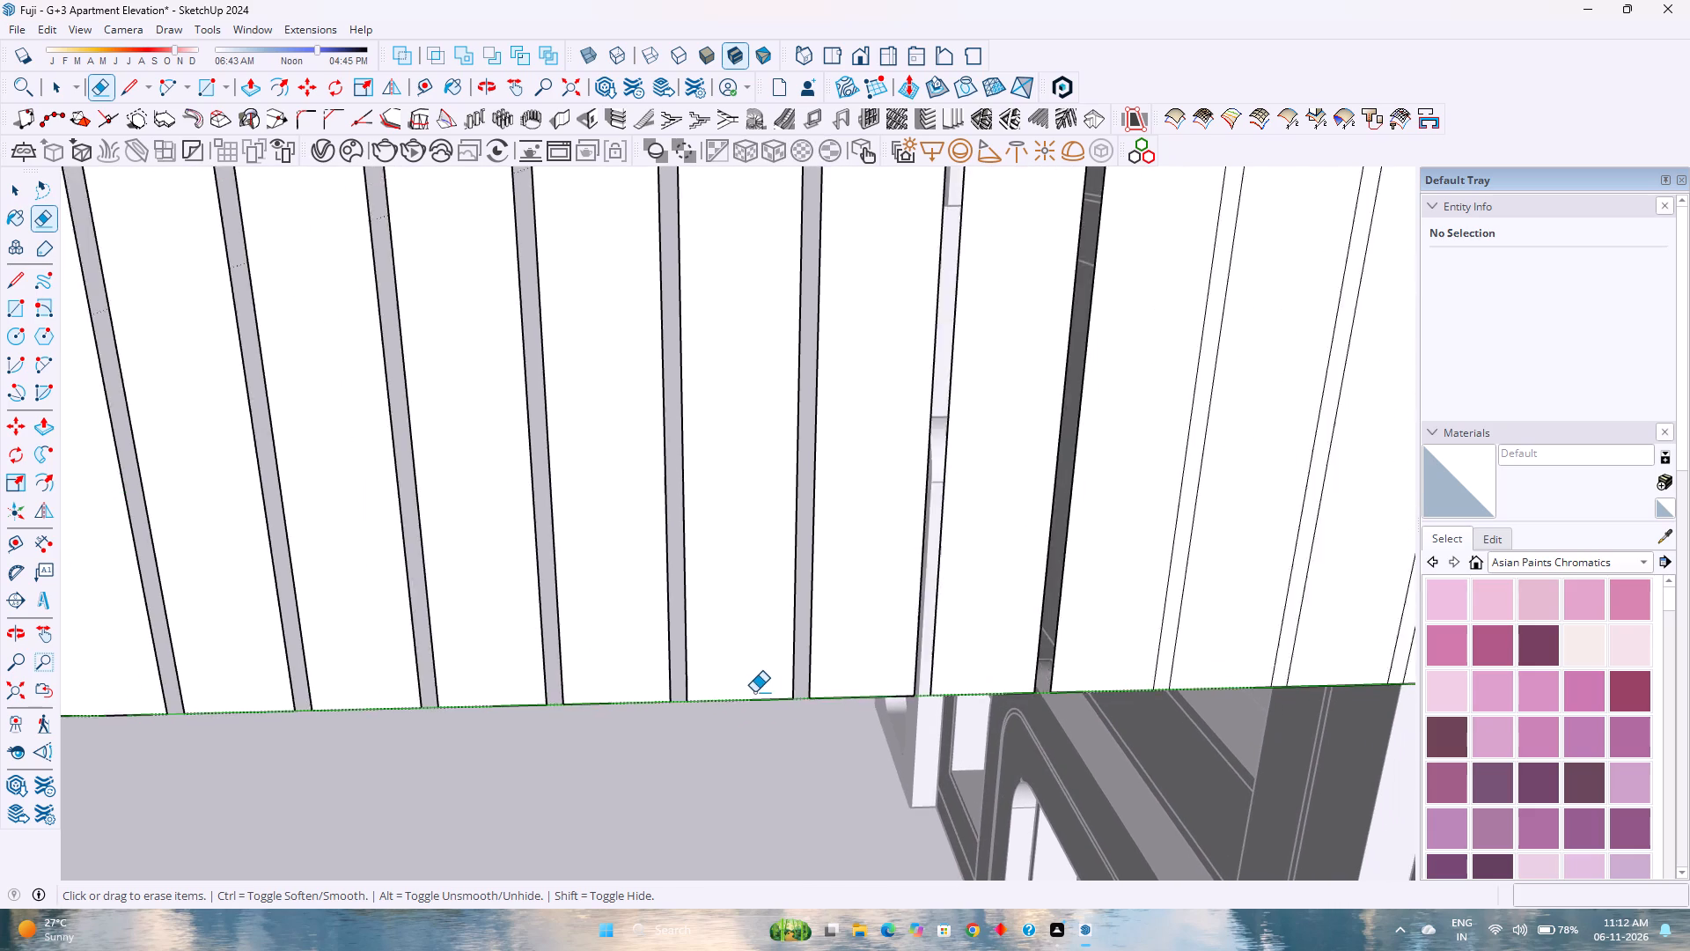
pyautogui.scroll(-3, 754, 692)
pyautogui.scroll(6, 1060, 687)
pyautogui.click(1062, 693)
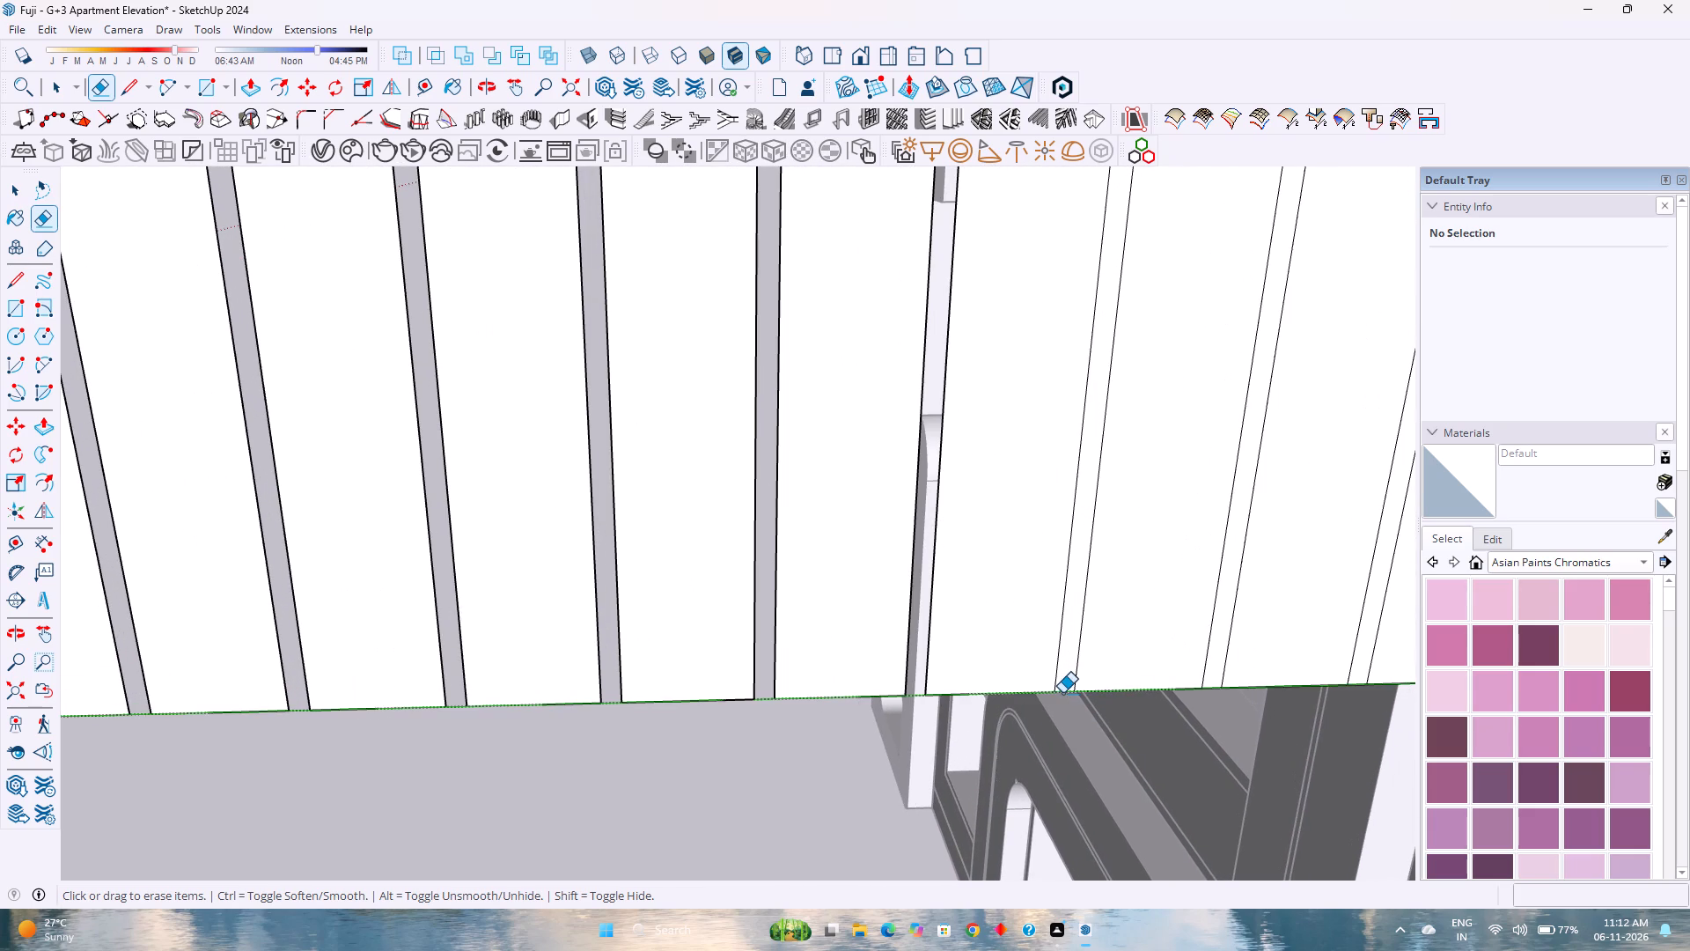
pyautogui.click(1211, 687)
pyautogui.scroll(-4, 812, 685)
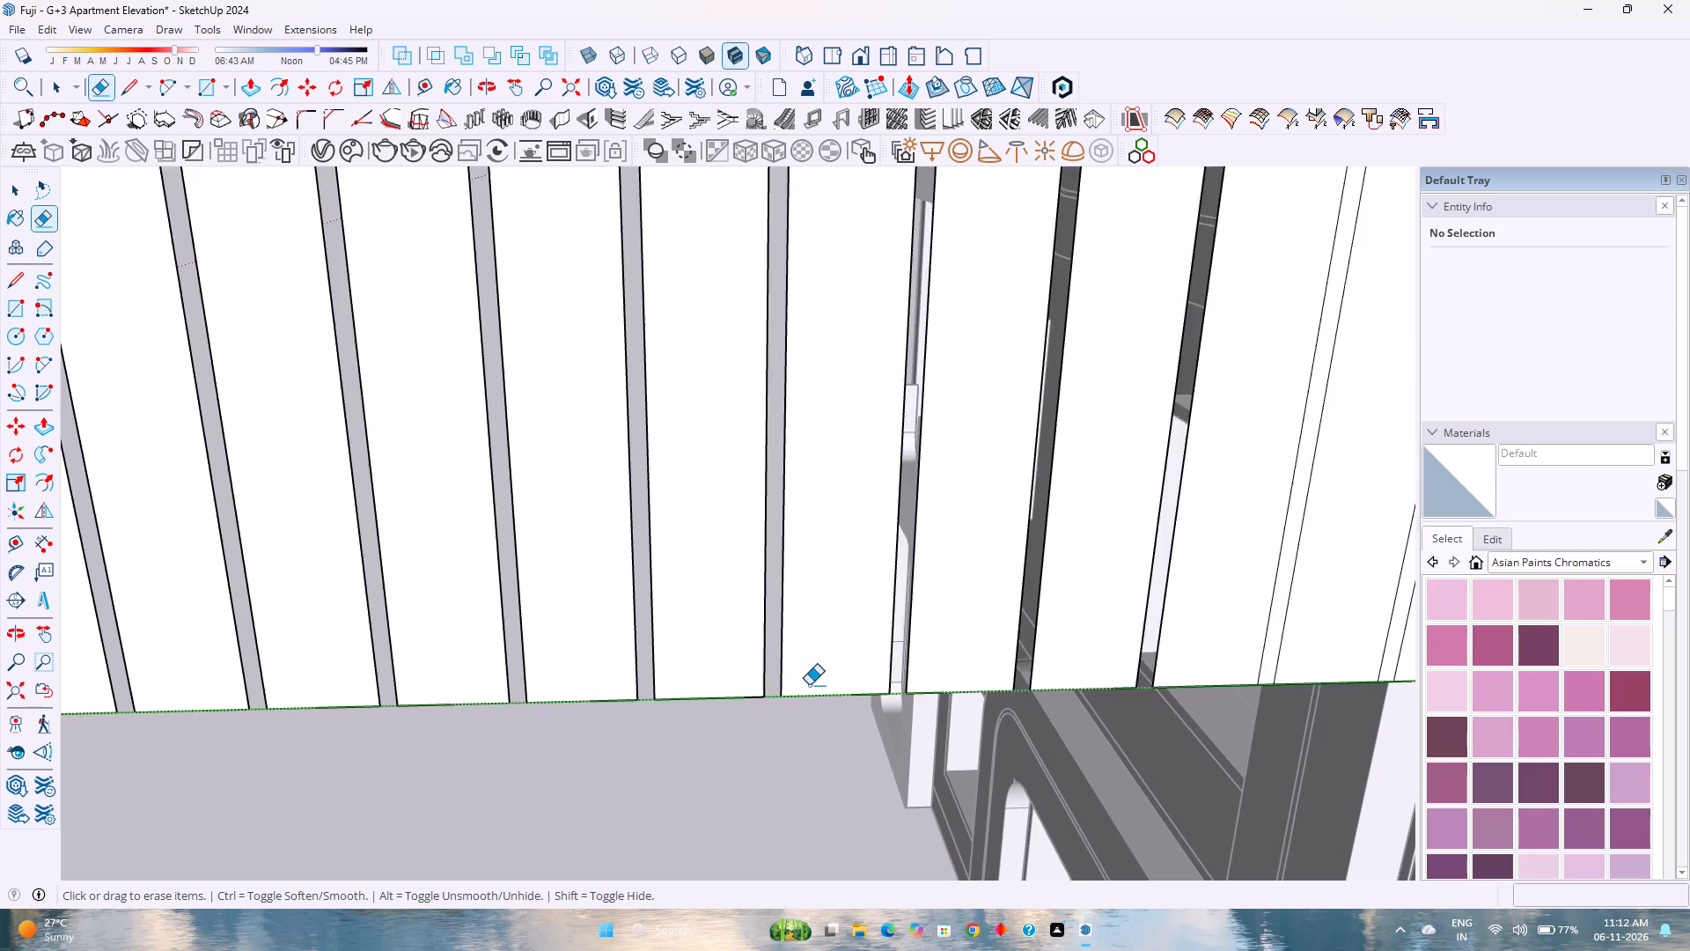
pyautogui.scroll(-5, 809, 685)
pyautogui.scroll(8, 1083, 675)
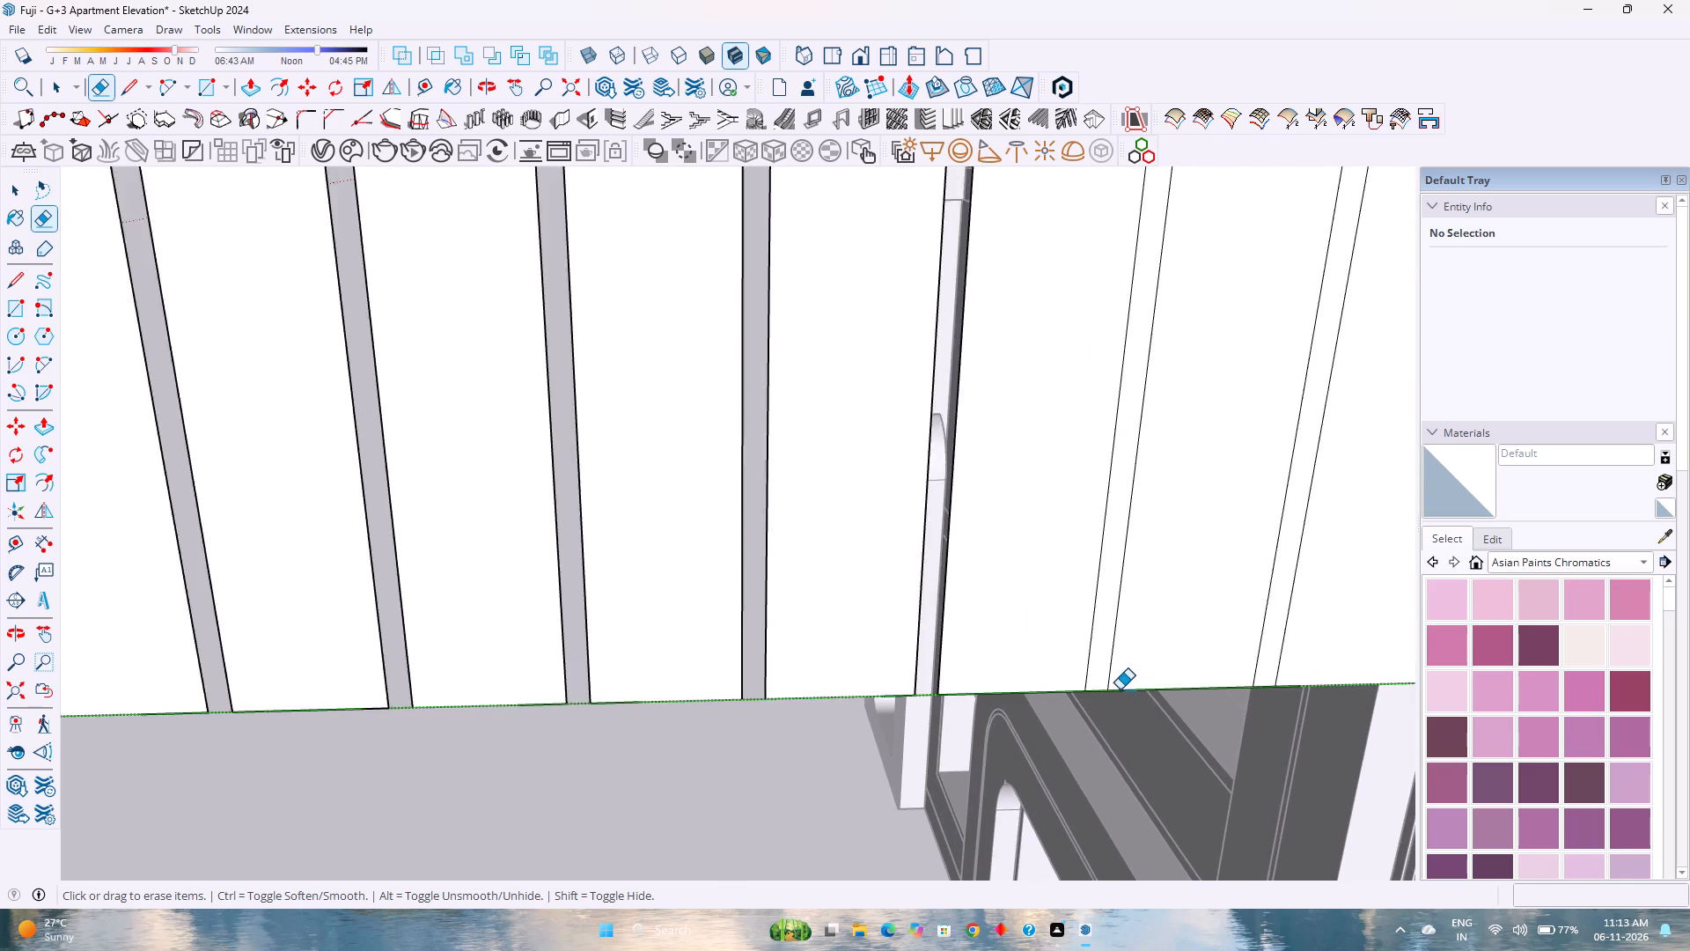
pyautogui.scroll(4, 1120, 689)
pyautogui.click(1096, 692)
pyautogui.click(1337, 686)
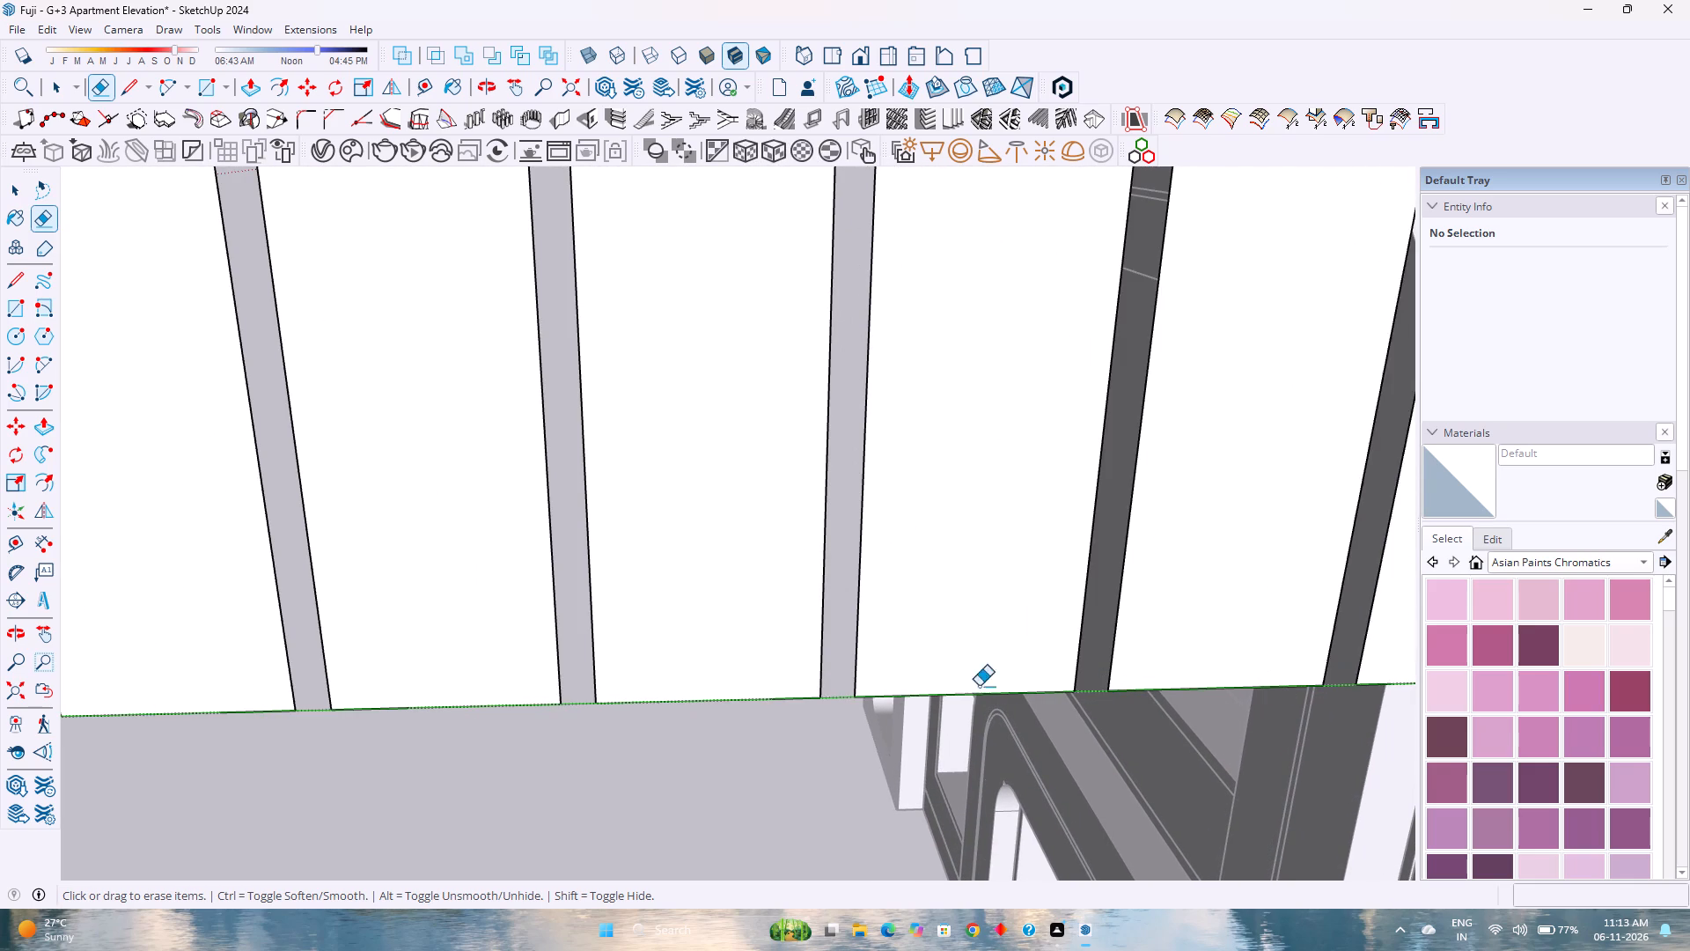
# Erase the bottom-edge segments closing the following three grooves, working toward the panel's straight side edge.
pyautogui.scroll(-13, 893, 689)
pyautogui.scroll(9, 1125, 674)
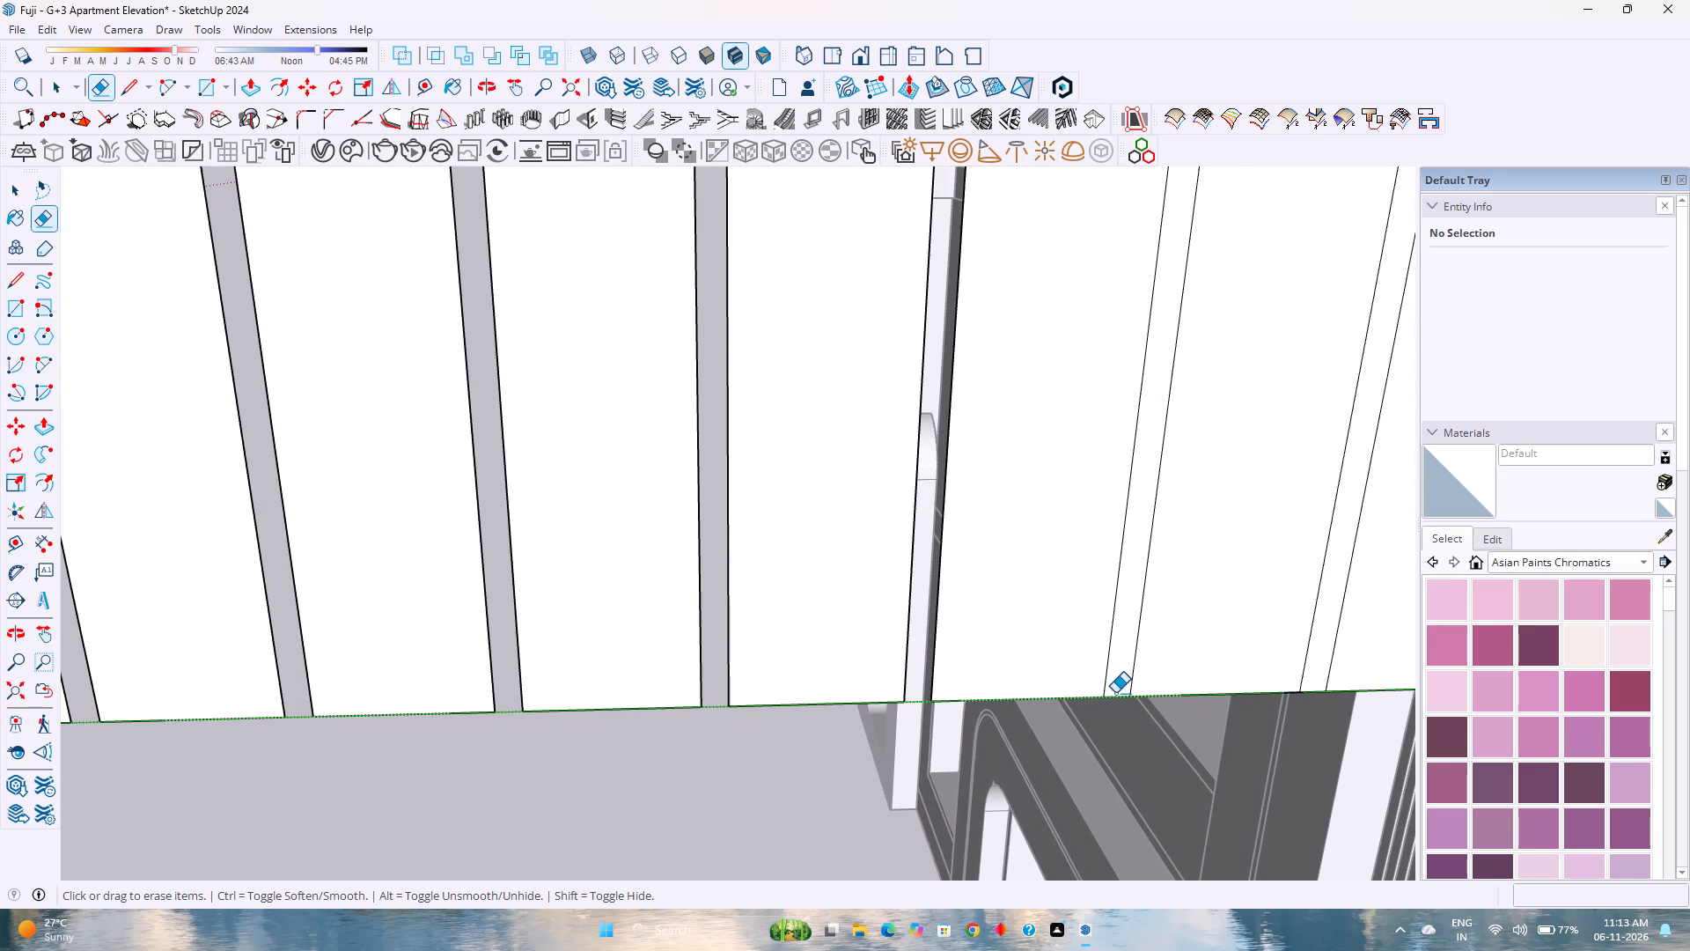
pyautogui.click(1114, 696)
pyautogui.click(1315, 690)
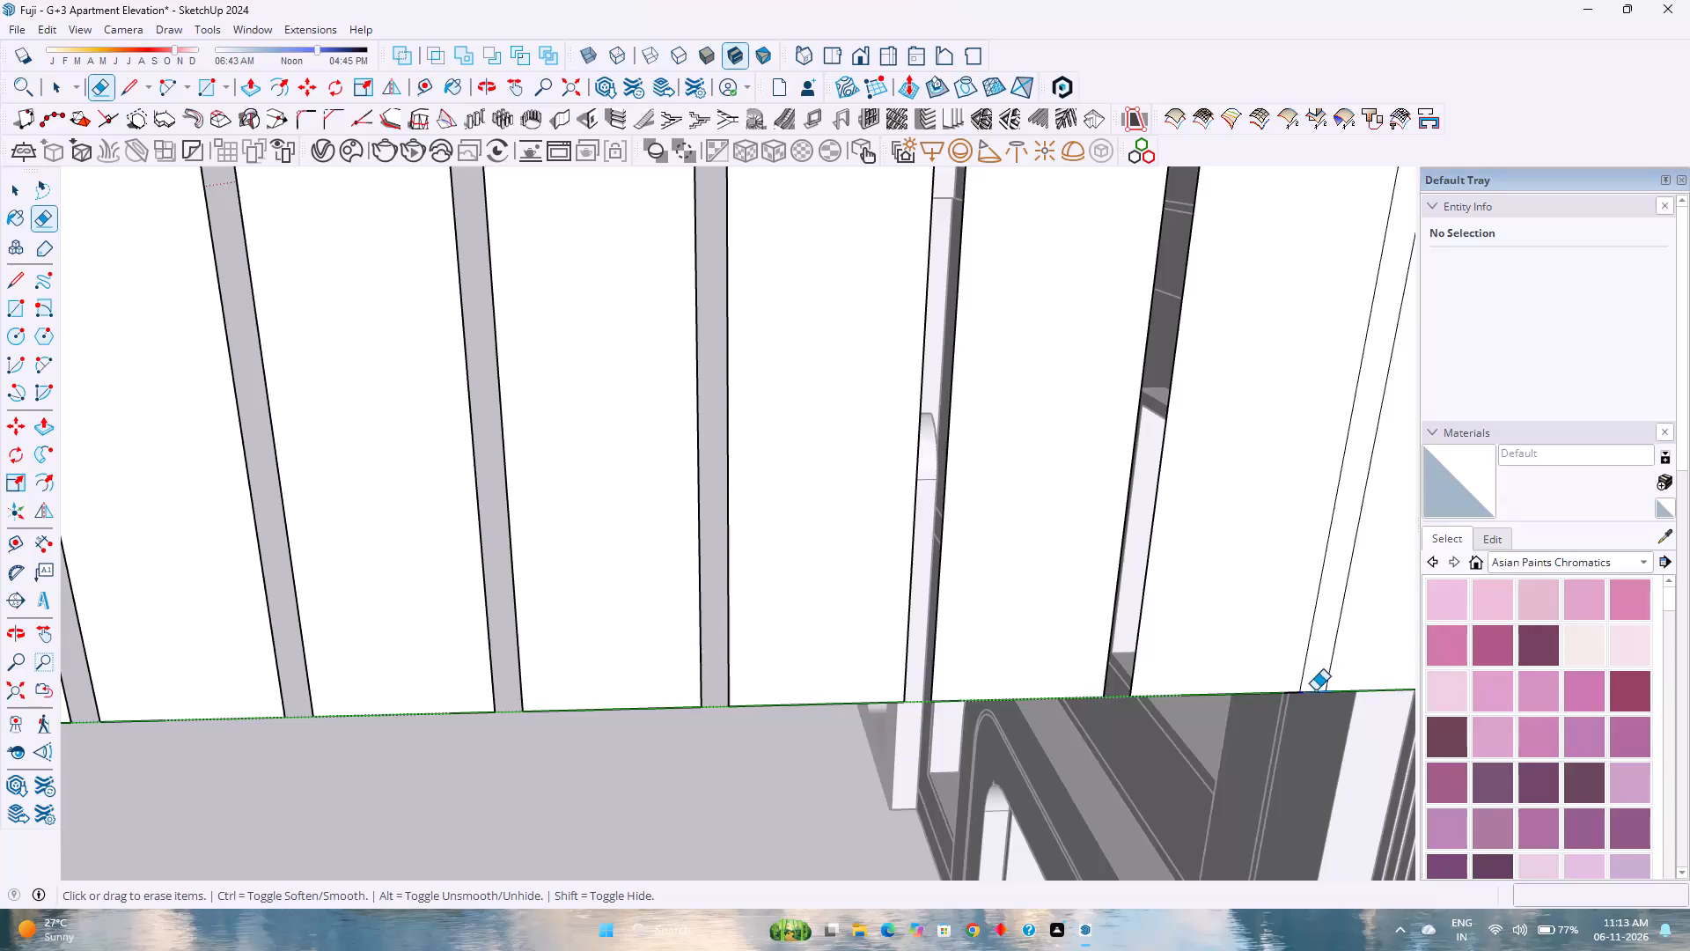
pyautogui.scroll(-12, 799, 691)
pyautogui.scroll(2, 1039, 690)
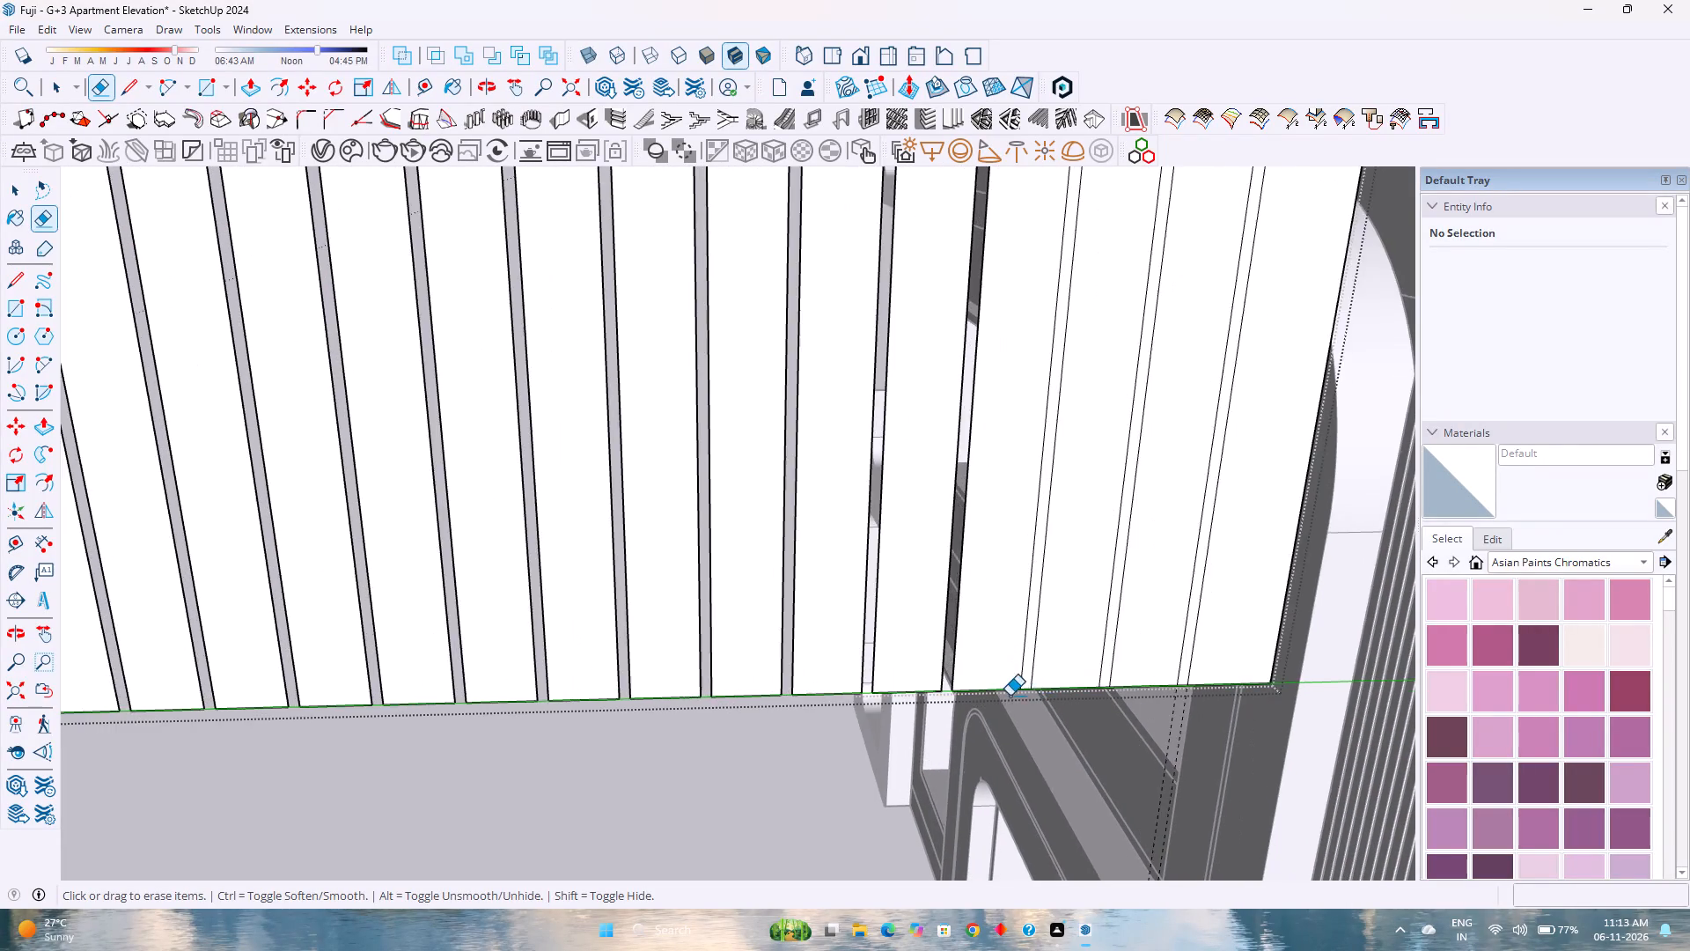
pyautogui.scroll(4, 1010, 696)
pyautogui.scroll(-4, 1038, 697)
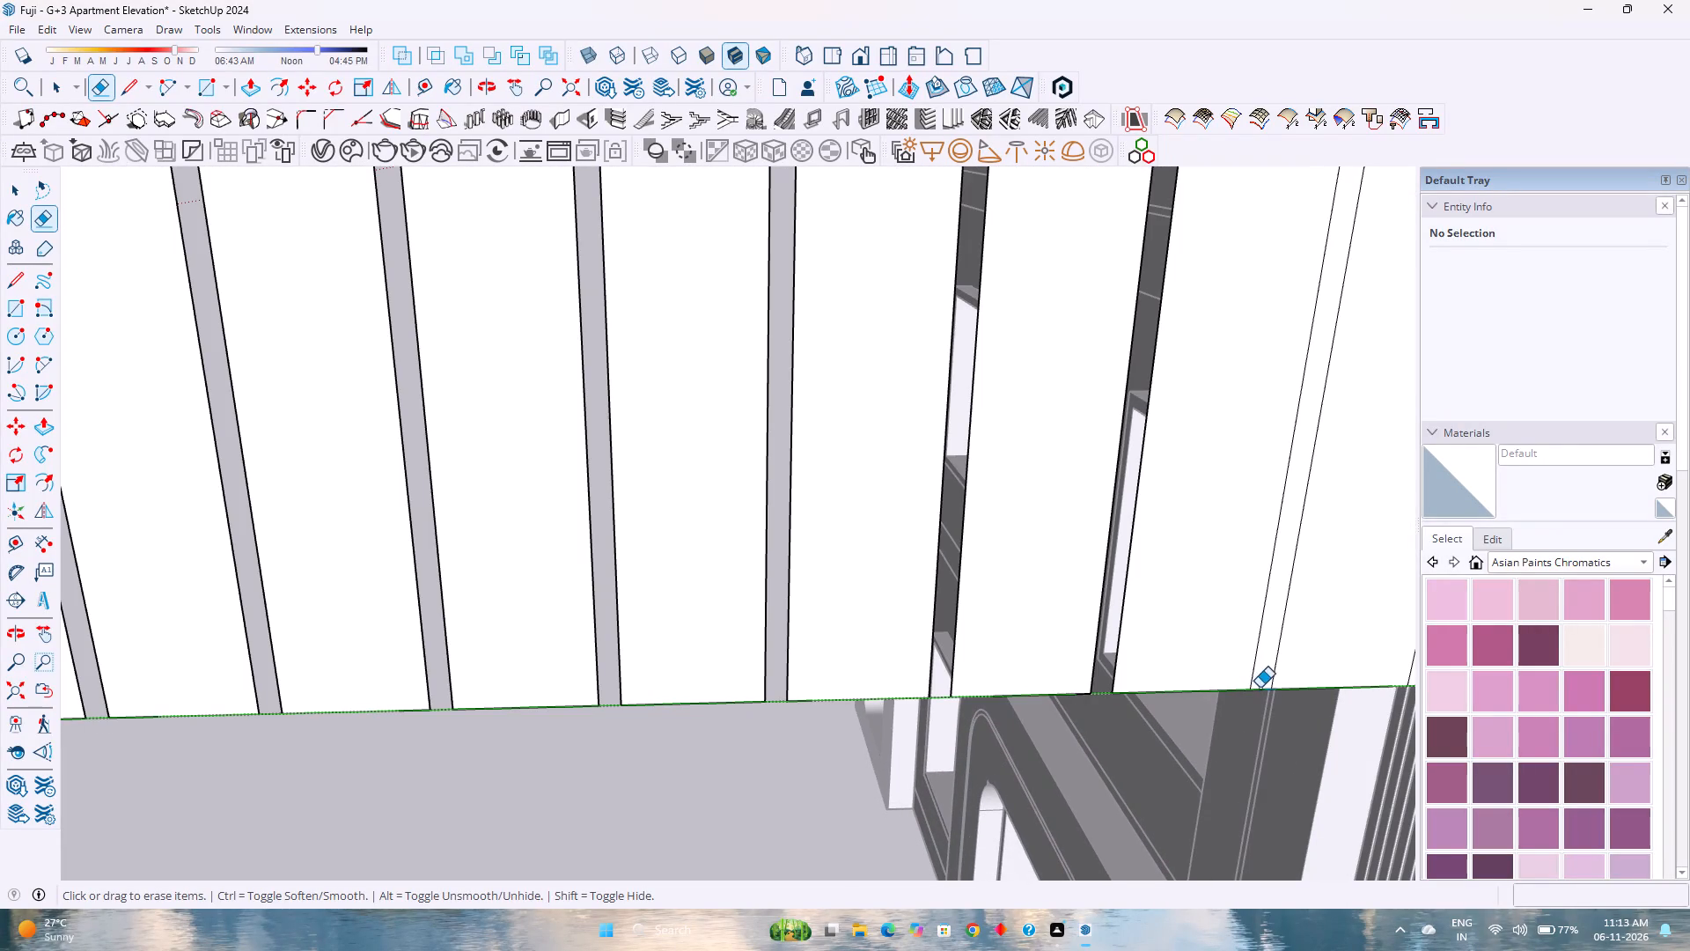
pyautogui.click(1260, 688)
# Erase the bottom-edge segments closing the last two grooves beside the panel's straight side edge.
pyautogui.scroll(-5, 819, 685)
pyautogui.scroll(2, 1224, 687)
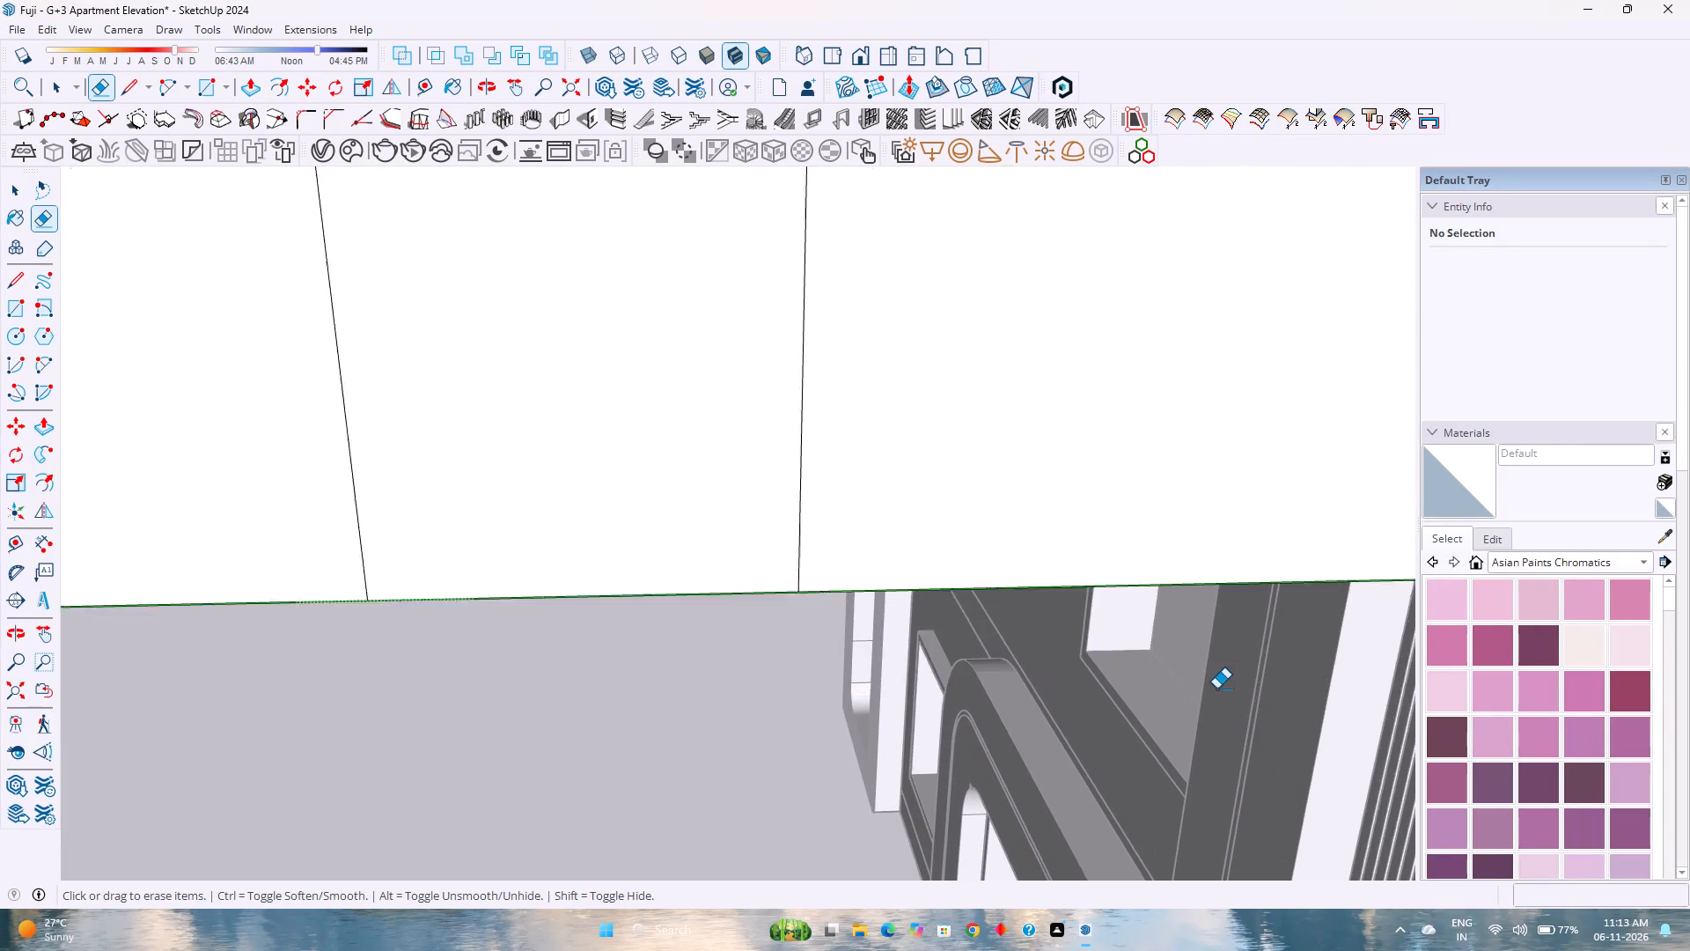
pyautogui.scroll(2, 1216, 689)
pyautogui.scroll(-4, 1197, 684)
pyautogui.scroll(4, 1178, 681)
pyautogui.scroll(-3, 1172, 679)
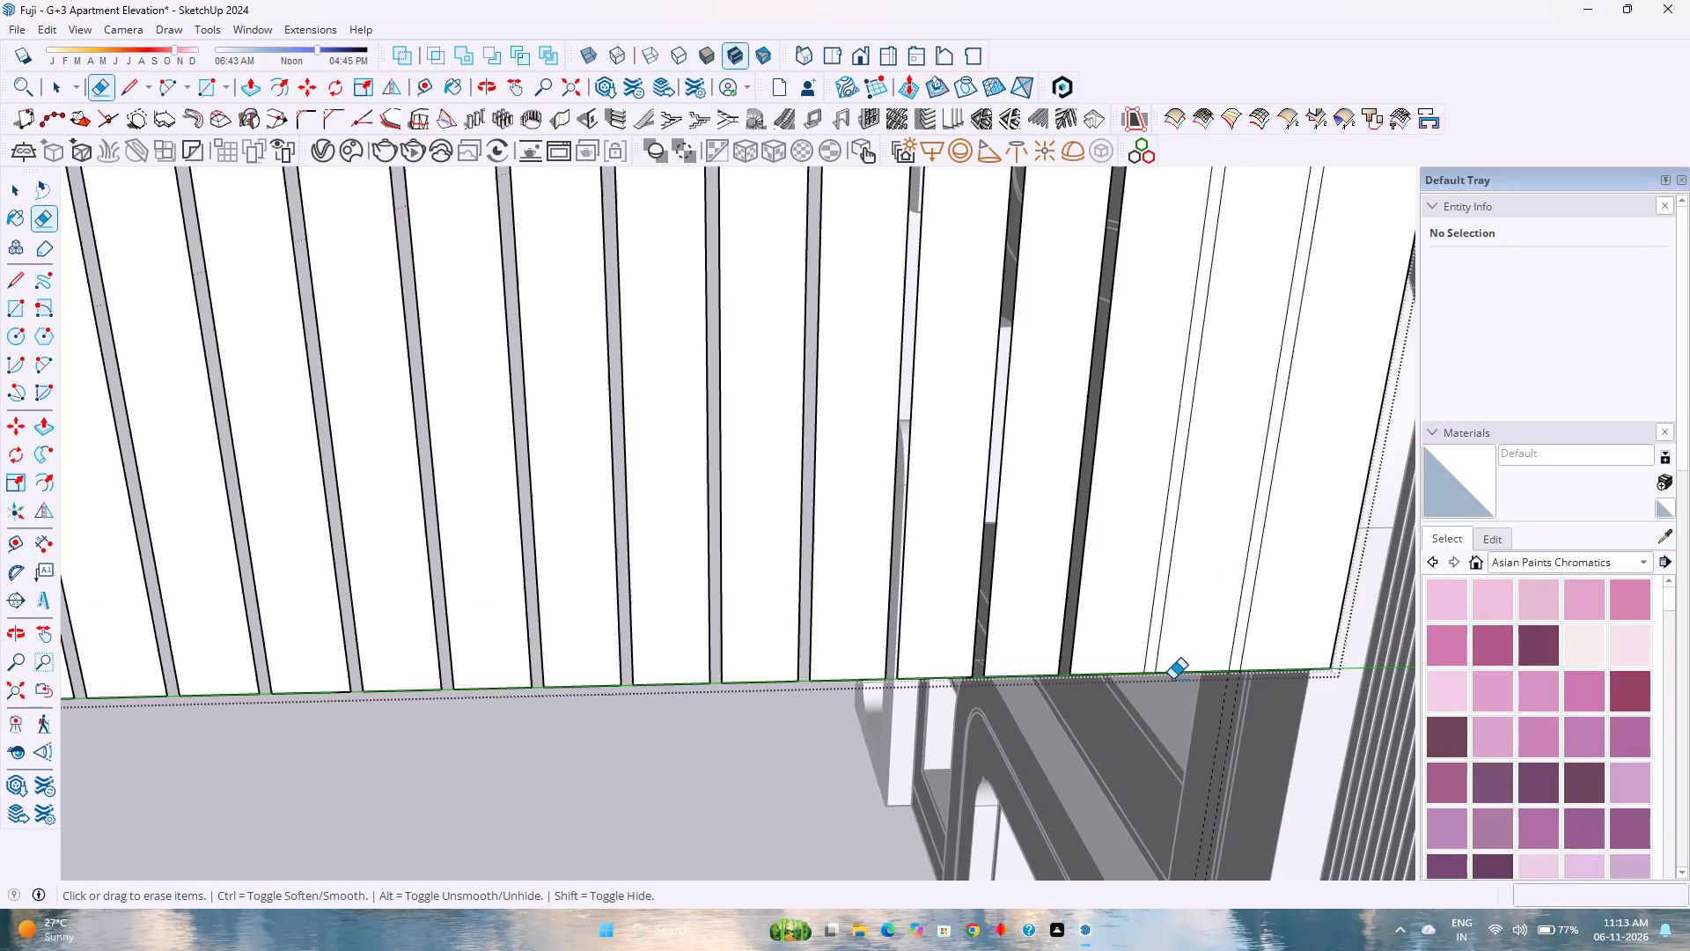
pyautogui.scroll(10, 1221, 653)
pyautogui.scroll(1, 1101, 675)
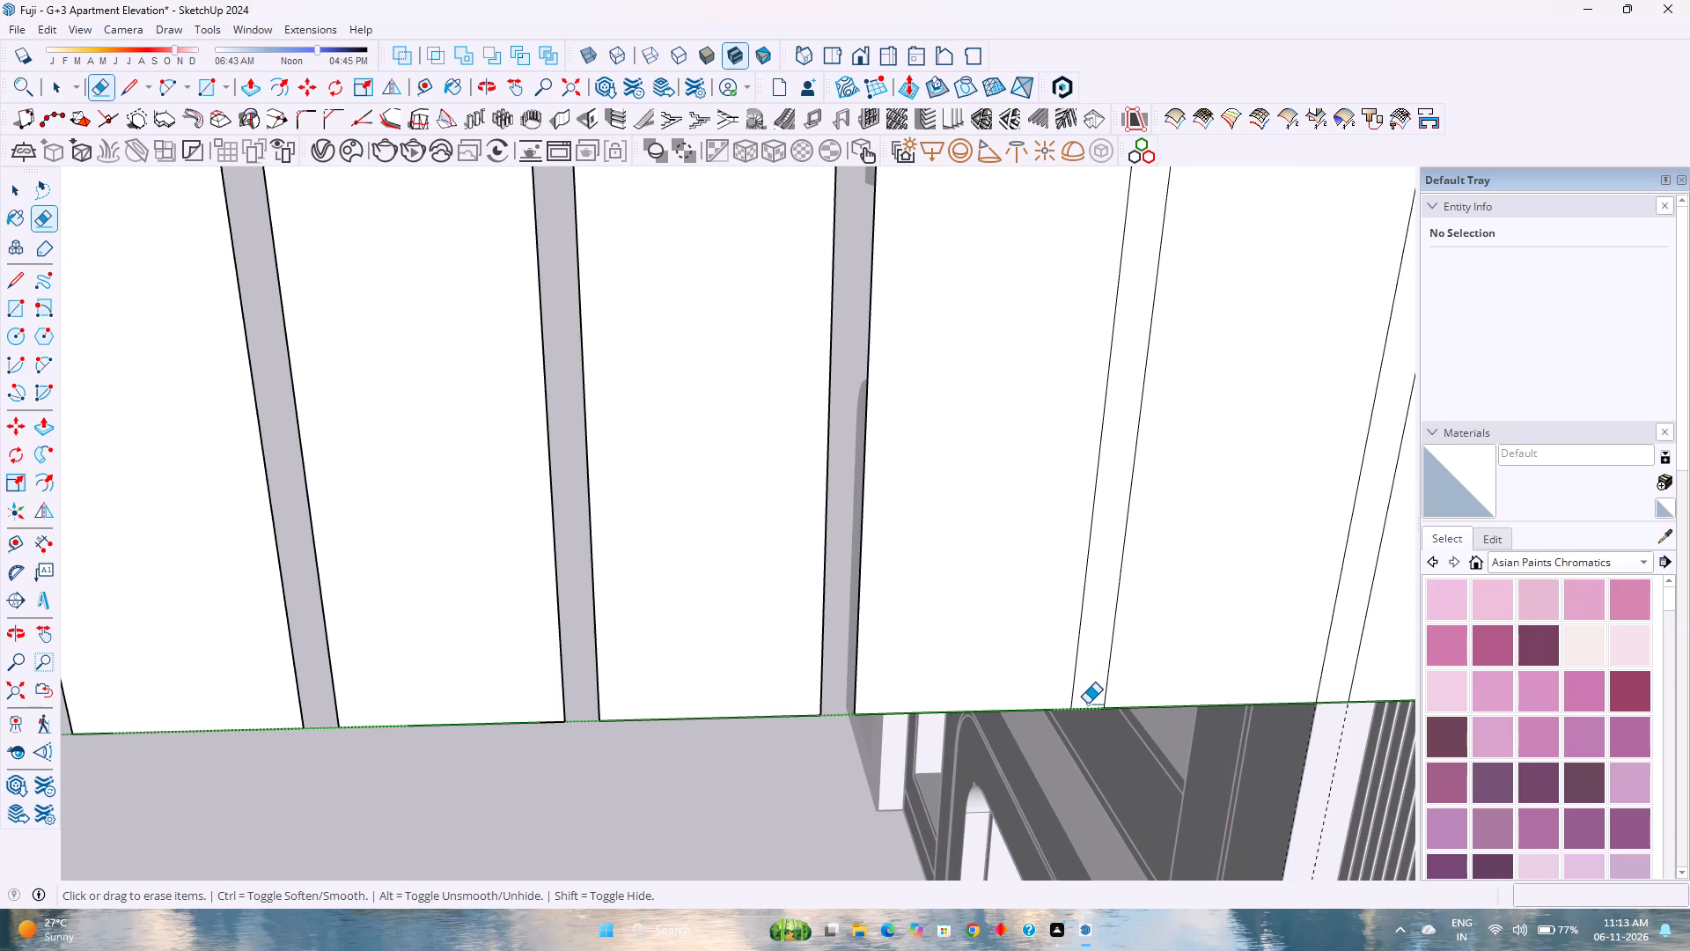
pyautogui.click(1088, 709)
pyautogui.click(1326, 704)
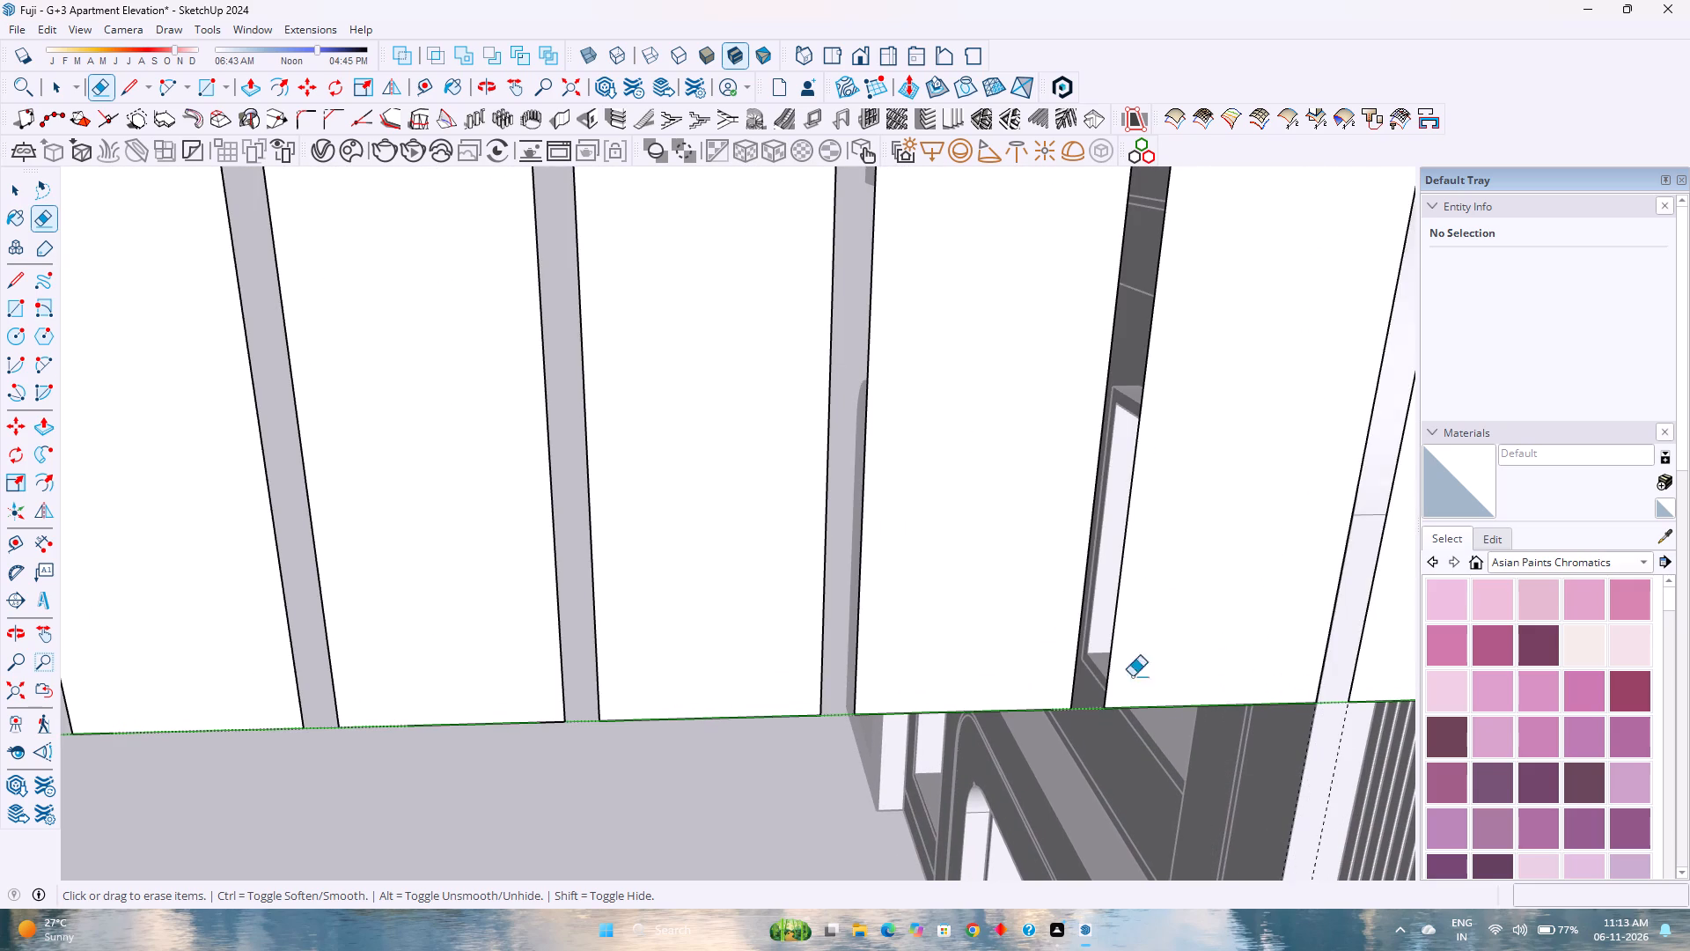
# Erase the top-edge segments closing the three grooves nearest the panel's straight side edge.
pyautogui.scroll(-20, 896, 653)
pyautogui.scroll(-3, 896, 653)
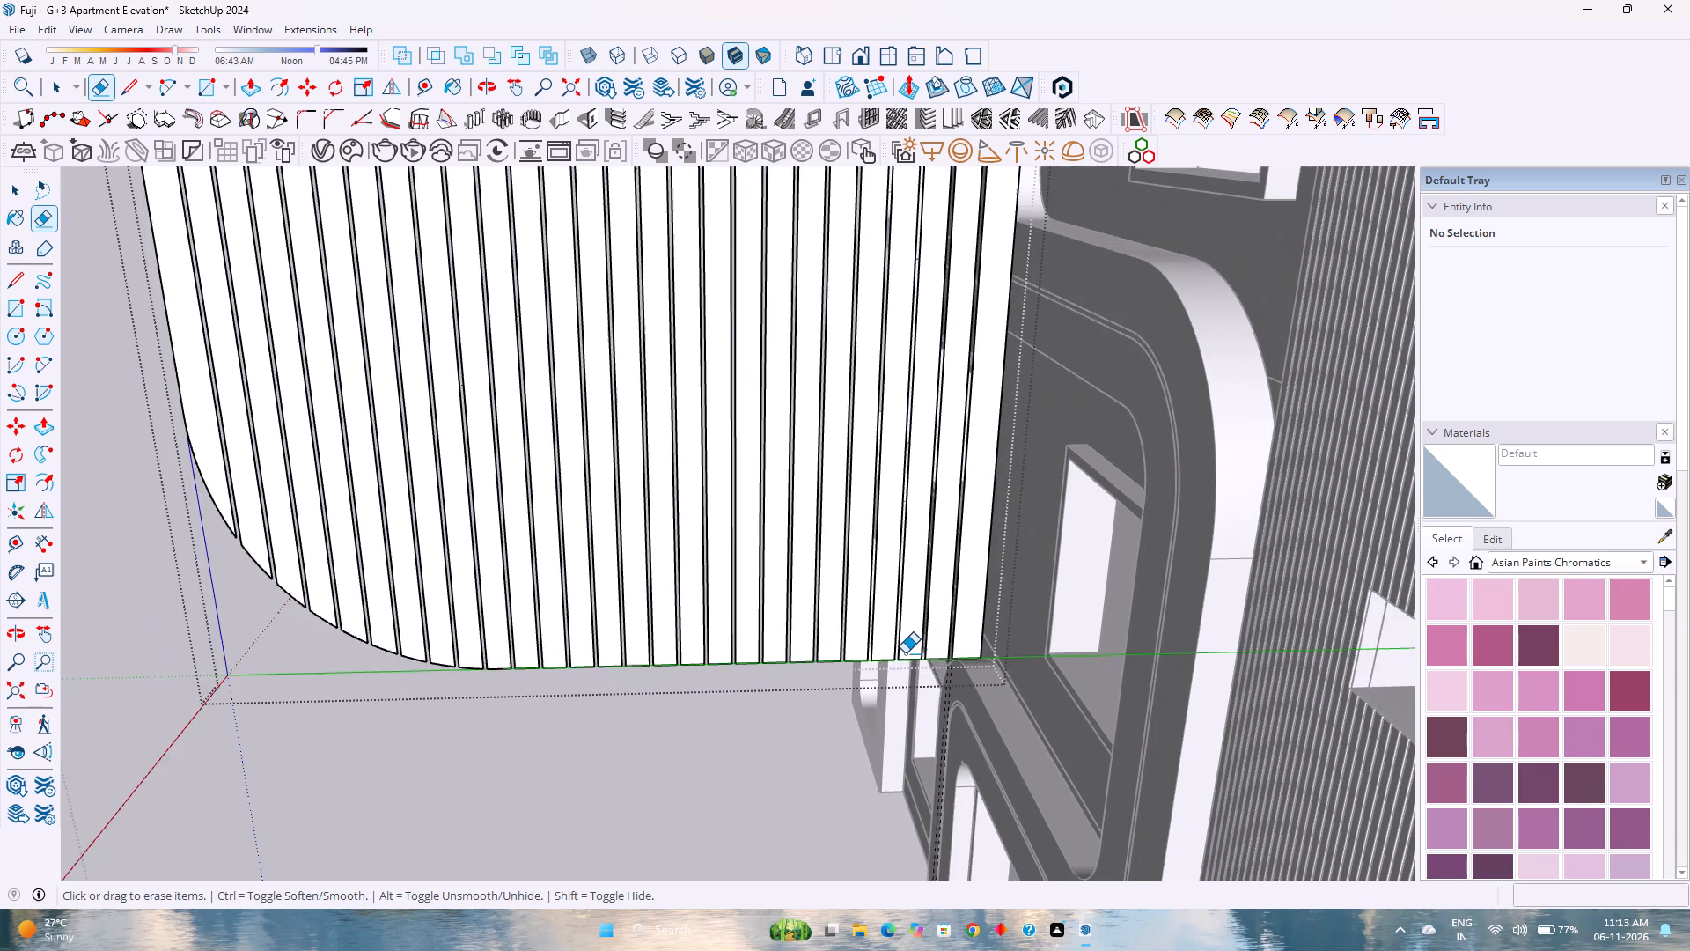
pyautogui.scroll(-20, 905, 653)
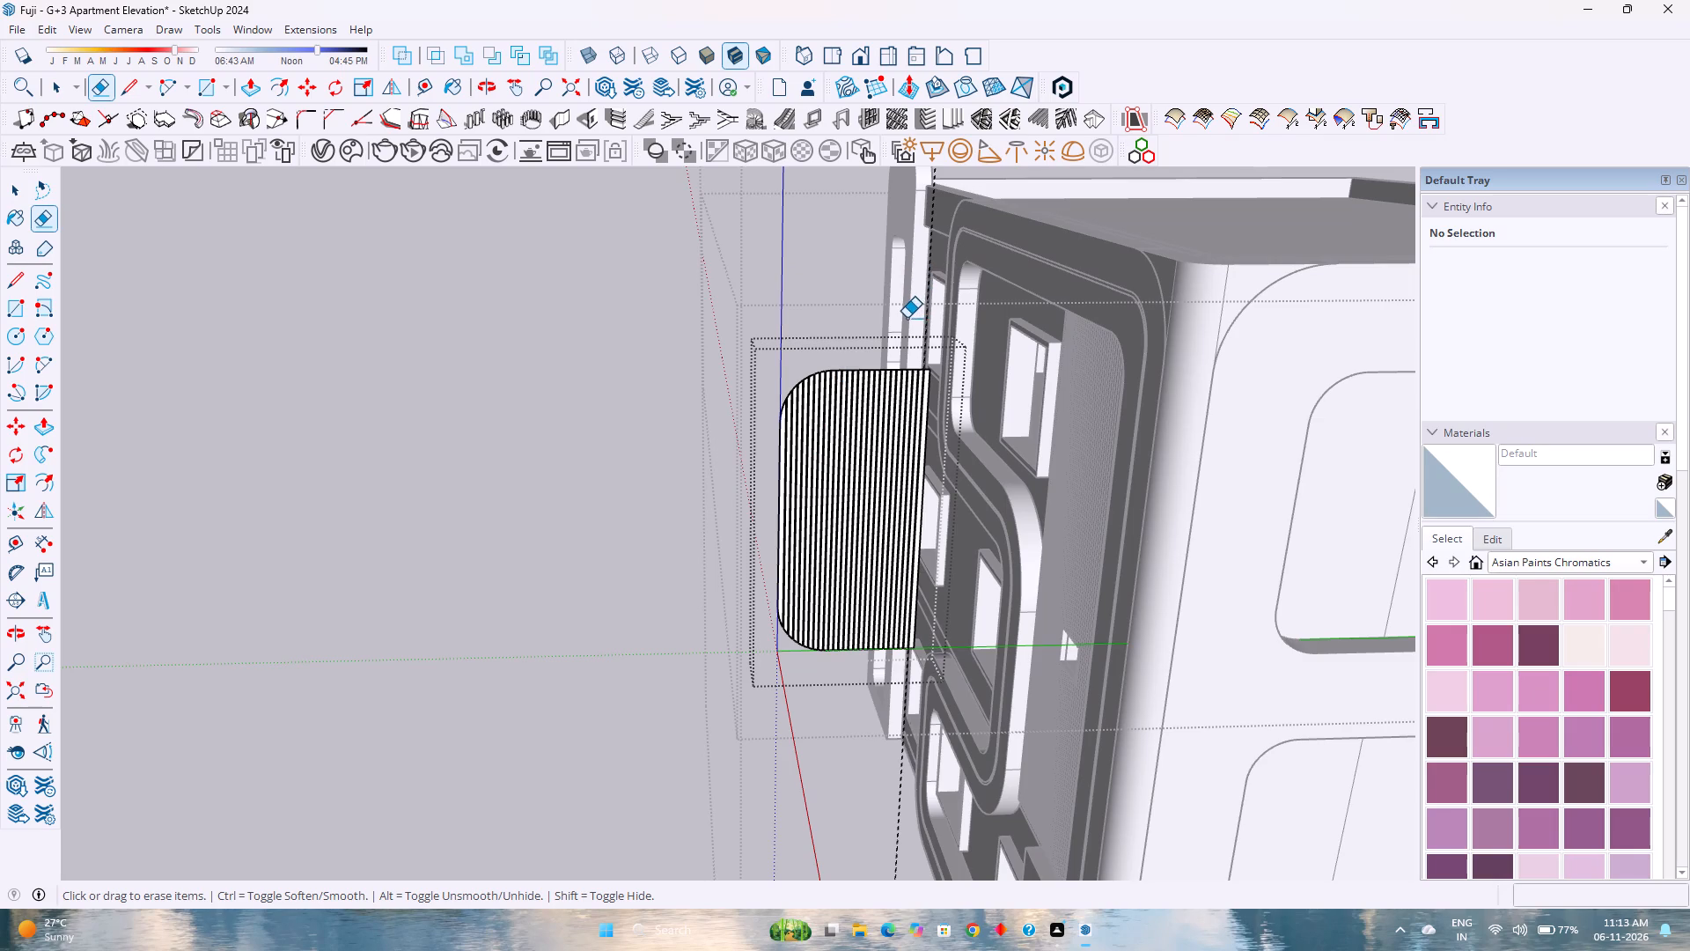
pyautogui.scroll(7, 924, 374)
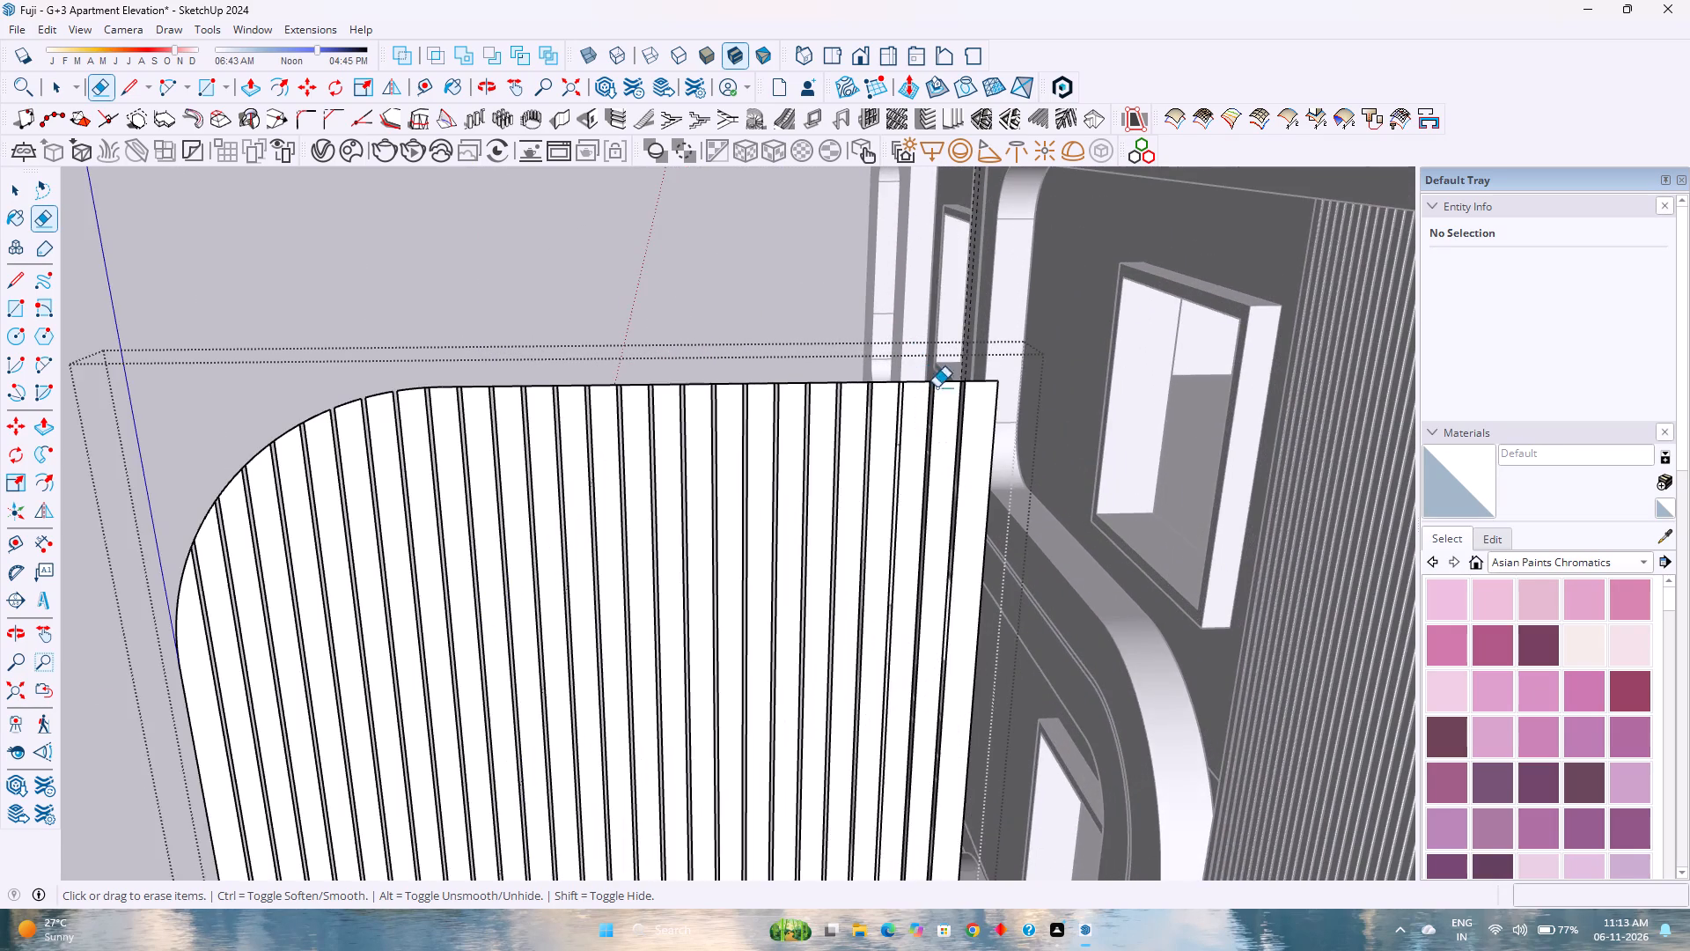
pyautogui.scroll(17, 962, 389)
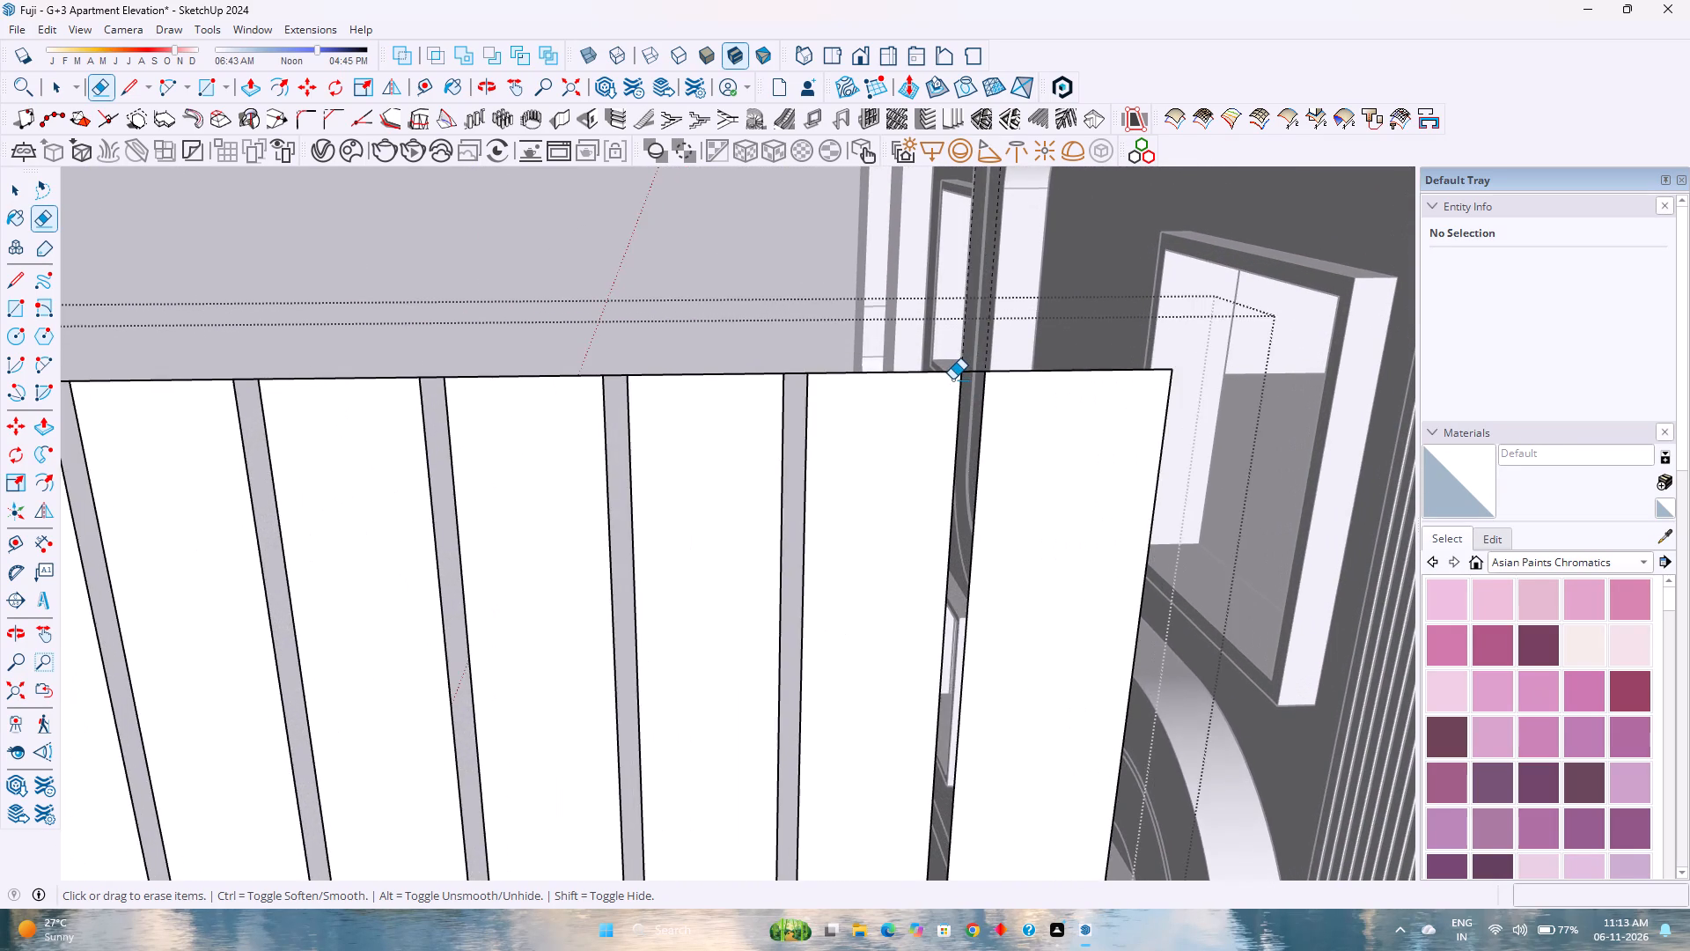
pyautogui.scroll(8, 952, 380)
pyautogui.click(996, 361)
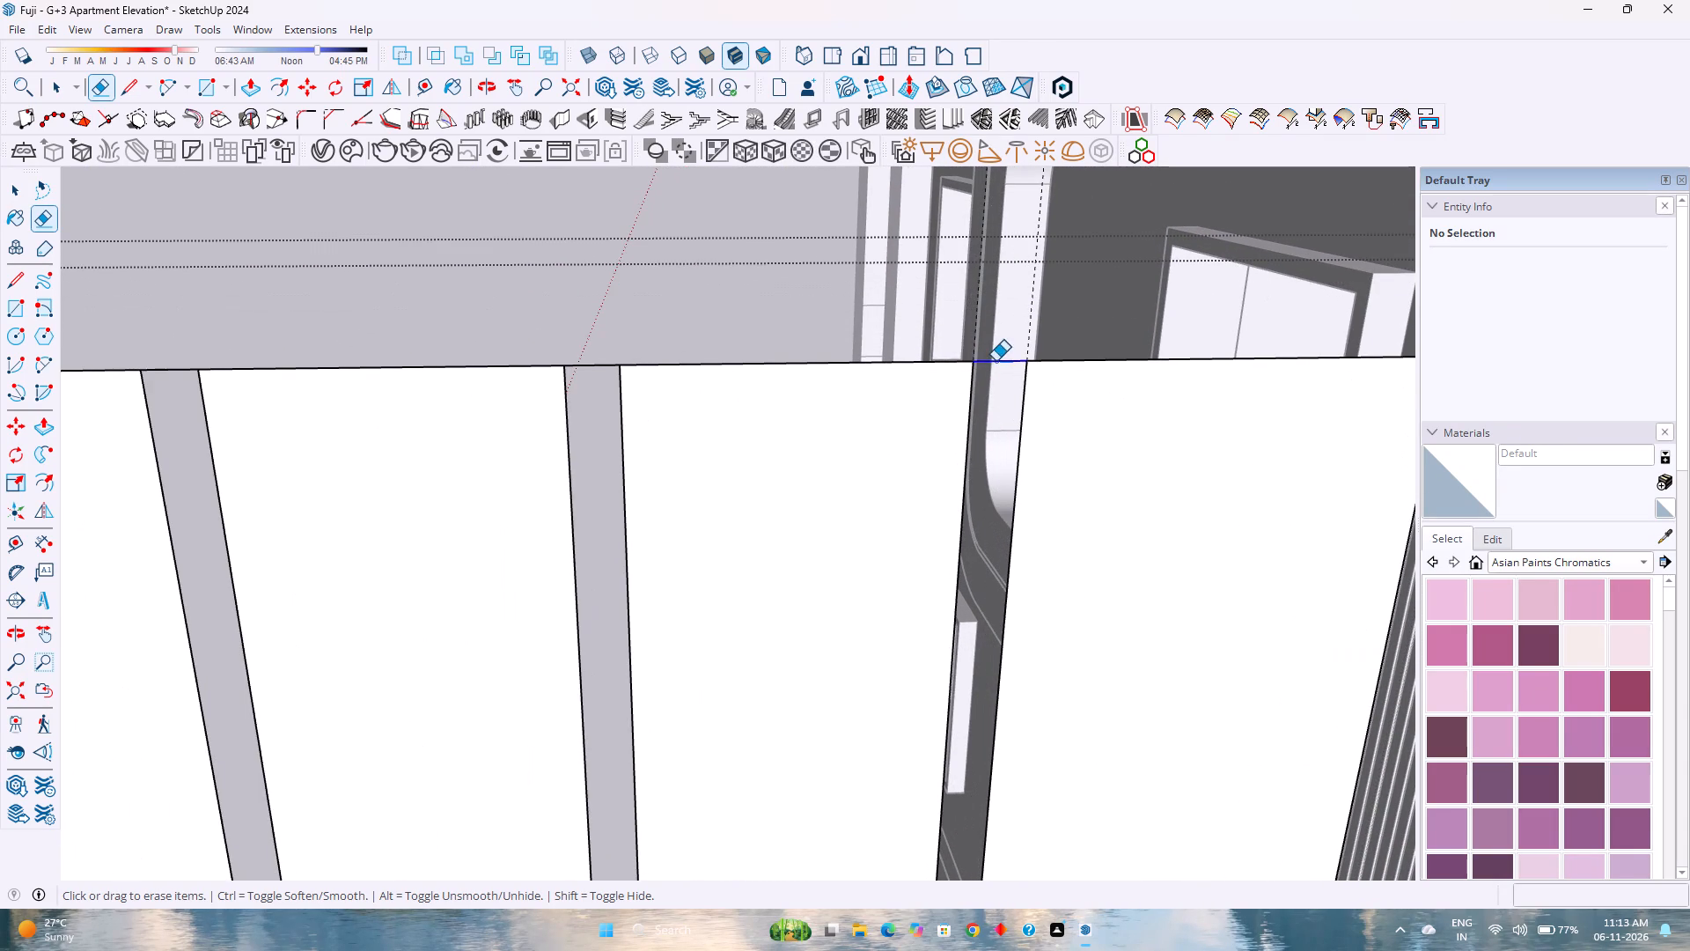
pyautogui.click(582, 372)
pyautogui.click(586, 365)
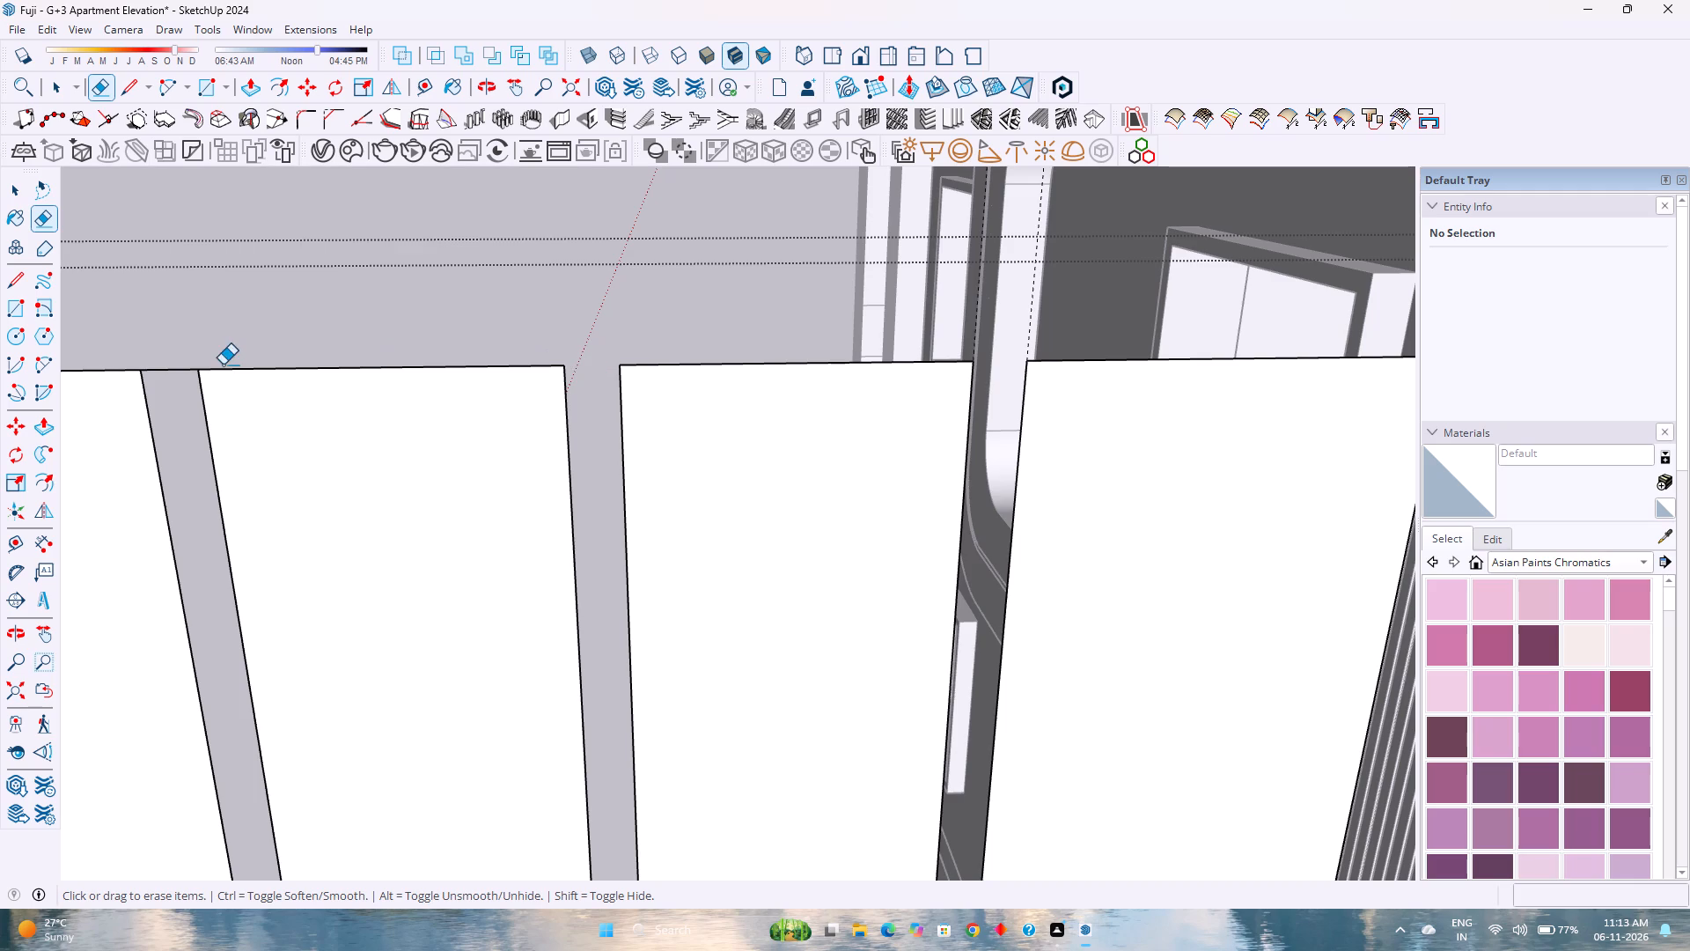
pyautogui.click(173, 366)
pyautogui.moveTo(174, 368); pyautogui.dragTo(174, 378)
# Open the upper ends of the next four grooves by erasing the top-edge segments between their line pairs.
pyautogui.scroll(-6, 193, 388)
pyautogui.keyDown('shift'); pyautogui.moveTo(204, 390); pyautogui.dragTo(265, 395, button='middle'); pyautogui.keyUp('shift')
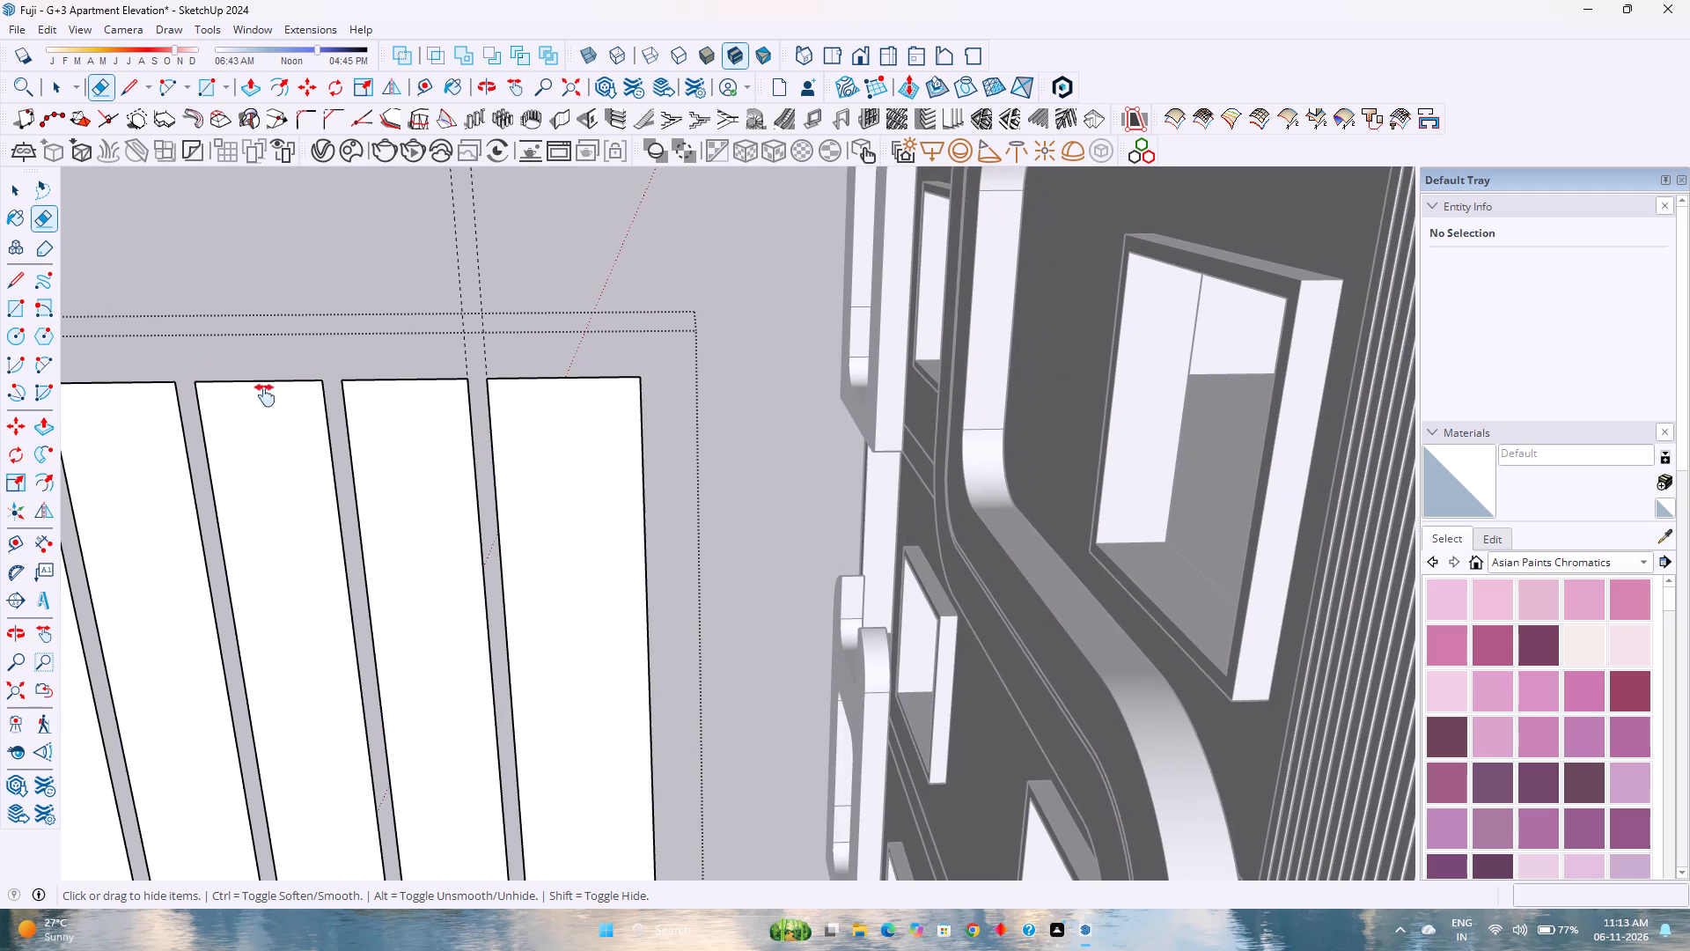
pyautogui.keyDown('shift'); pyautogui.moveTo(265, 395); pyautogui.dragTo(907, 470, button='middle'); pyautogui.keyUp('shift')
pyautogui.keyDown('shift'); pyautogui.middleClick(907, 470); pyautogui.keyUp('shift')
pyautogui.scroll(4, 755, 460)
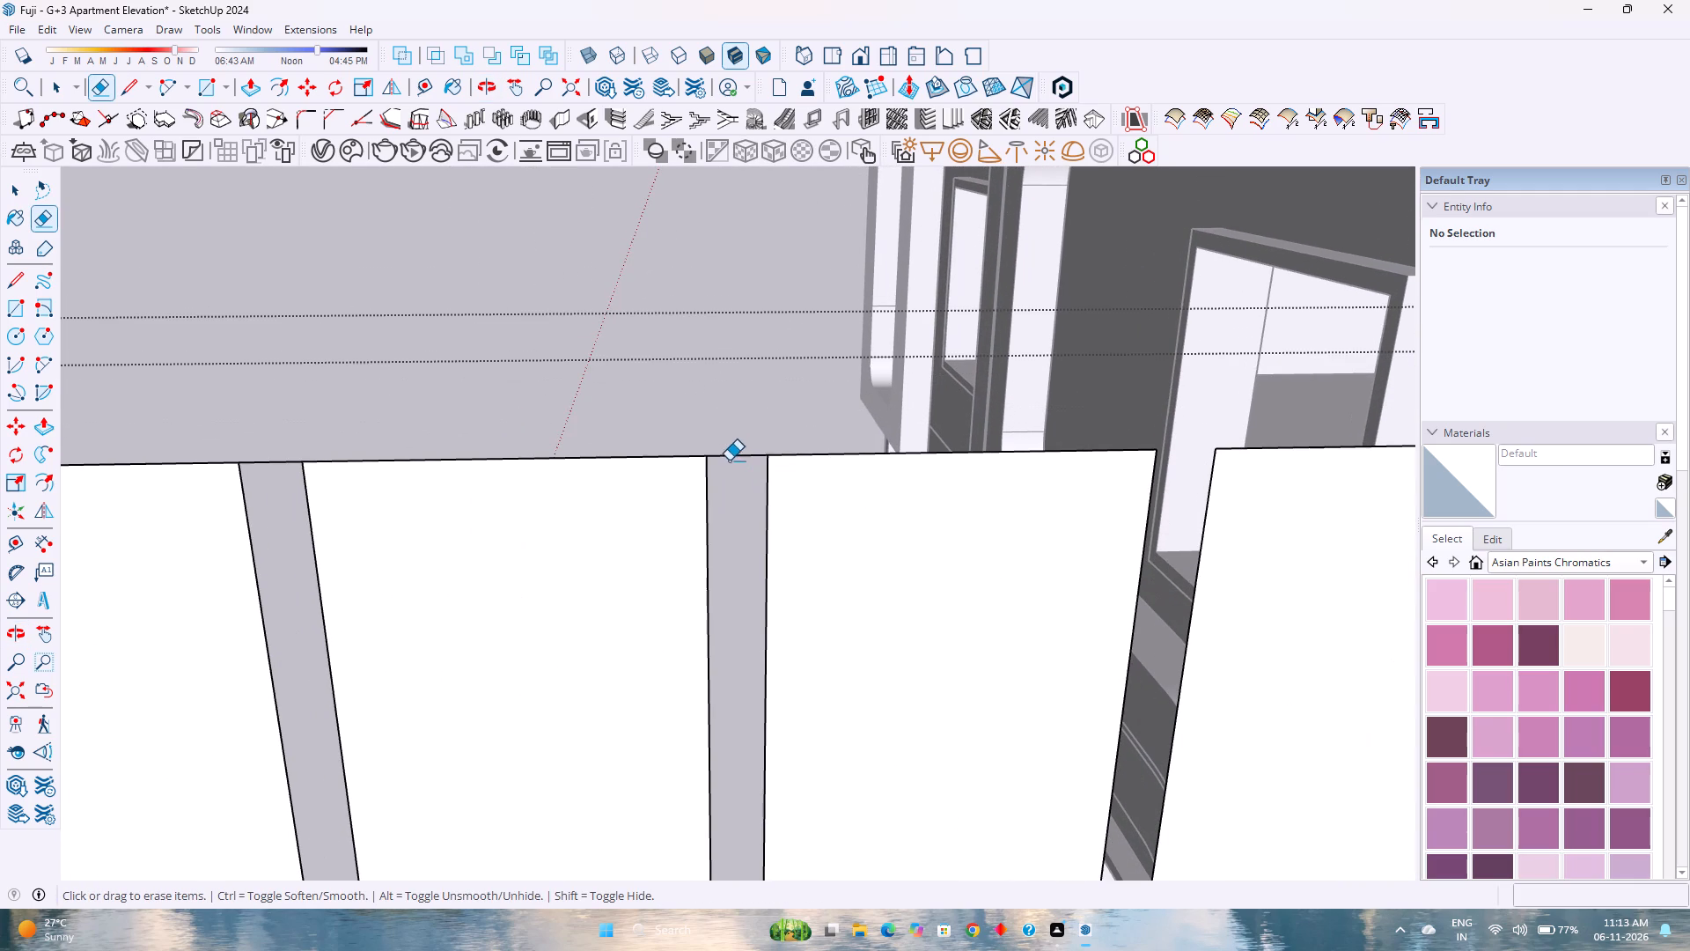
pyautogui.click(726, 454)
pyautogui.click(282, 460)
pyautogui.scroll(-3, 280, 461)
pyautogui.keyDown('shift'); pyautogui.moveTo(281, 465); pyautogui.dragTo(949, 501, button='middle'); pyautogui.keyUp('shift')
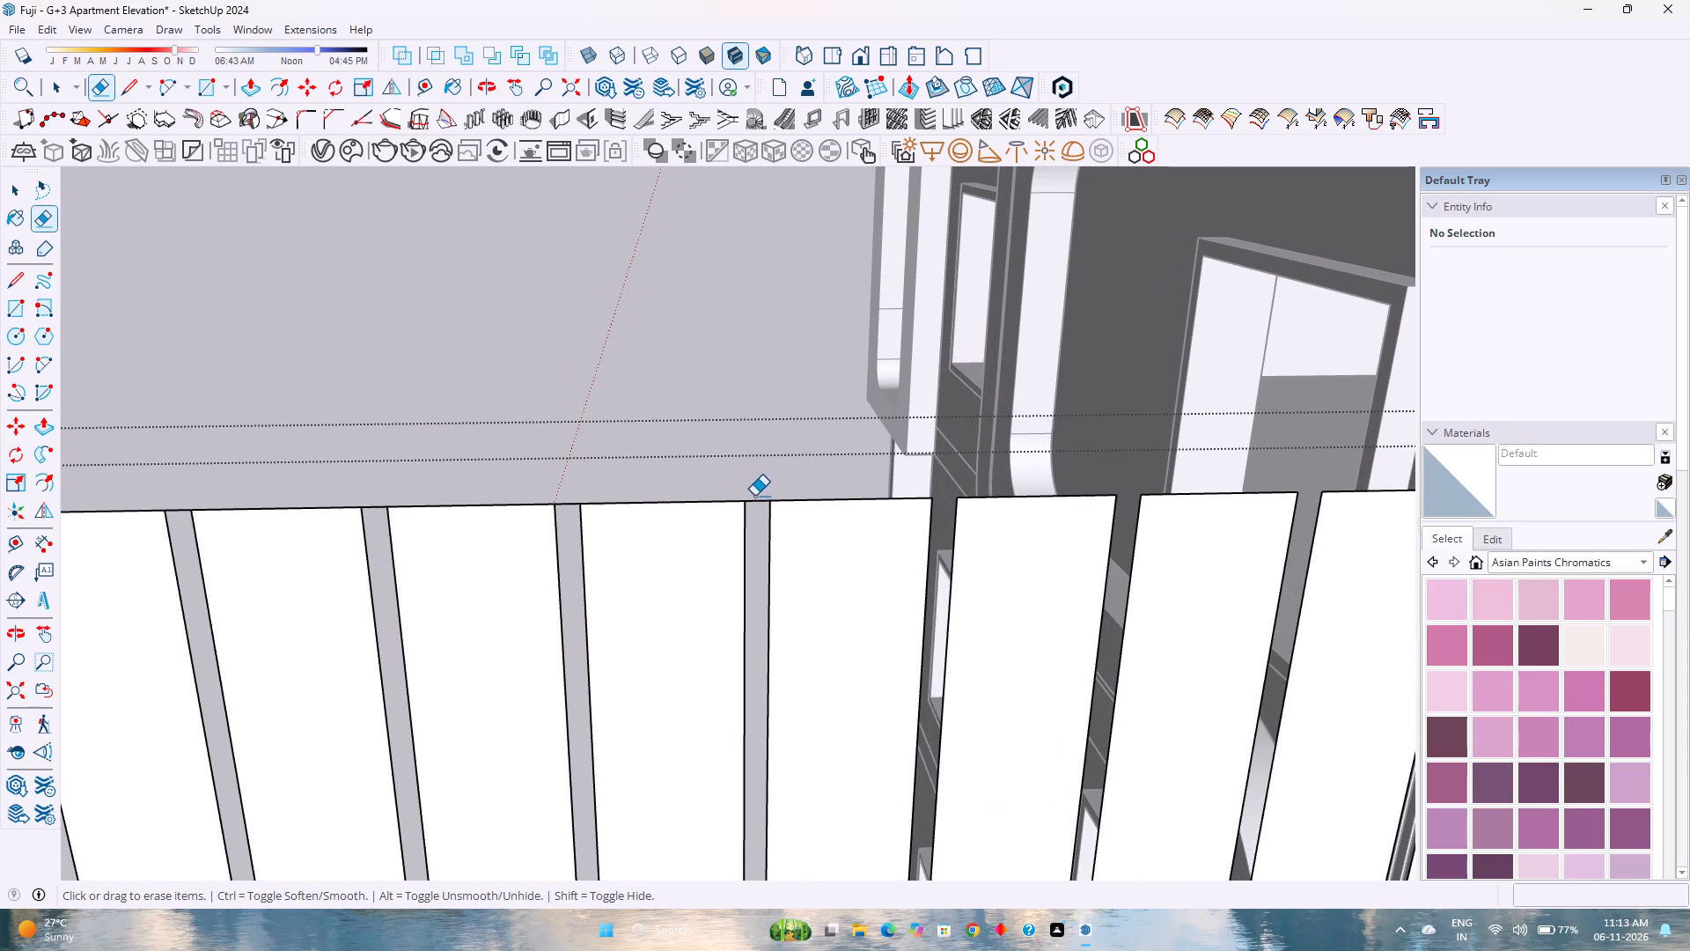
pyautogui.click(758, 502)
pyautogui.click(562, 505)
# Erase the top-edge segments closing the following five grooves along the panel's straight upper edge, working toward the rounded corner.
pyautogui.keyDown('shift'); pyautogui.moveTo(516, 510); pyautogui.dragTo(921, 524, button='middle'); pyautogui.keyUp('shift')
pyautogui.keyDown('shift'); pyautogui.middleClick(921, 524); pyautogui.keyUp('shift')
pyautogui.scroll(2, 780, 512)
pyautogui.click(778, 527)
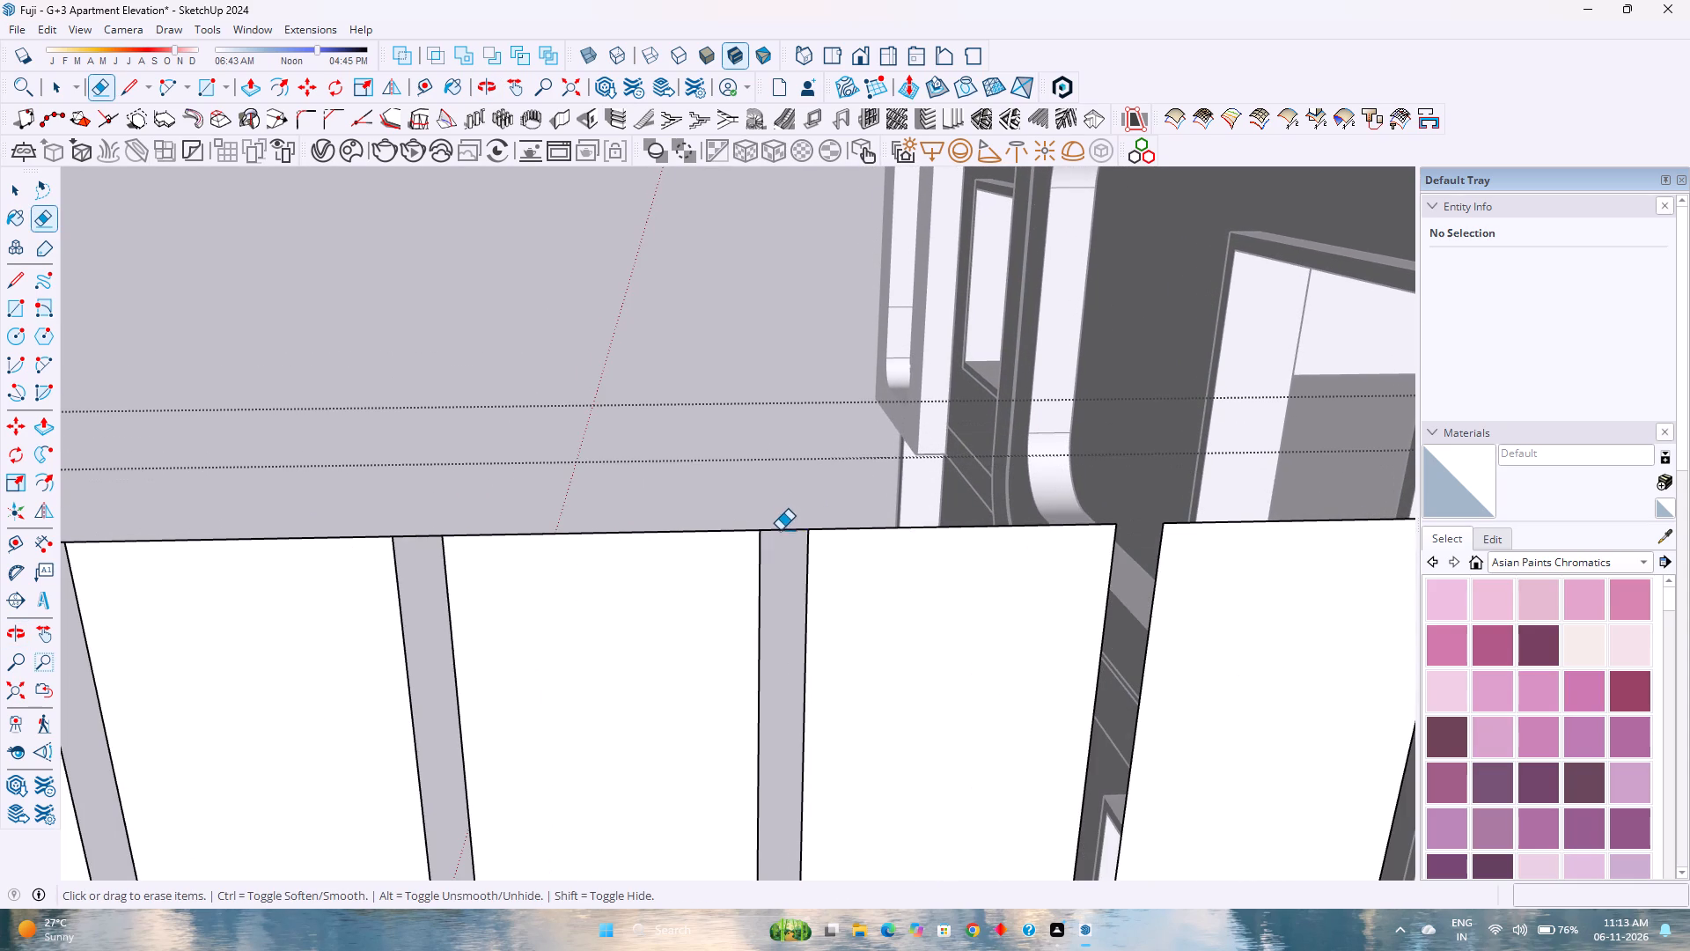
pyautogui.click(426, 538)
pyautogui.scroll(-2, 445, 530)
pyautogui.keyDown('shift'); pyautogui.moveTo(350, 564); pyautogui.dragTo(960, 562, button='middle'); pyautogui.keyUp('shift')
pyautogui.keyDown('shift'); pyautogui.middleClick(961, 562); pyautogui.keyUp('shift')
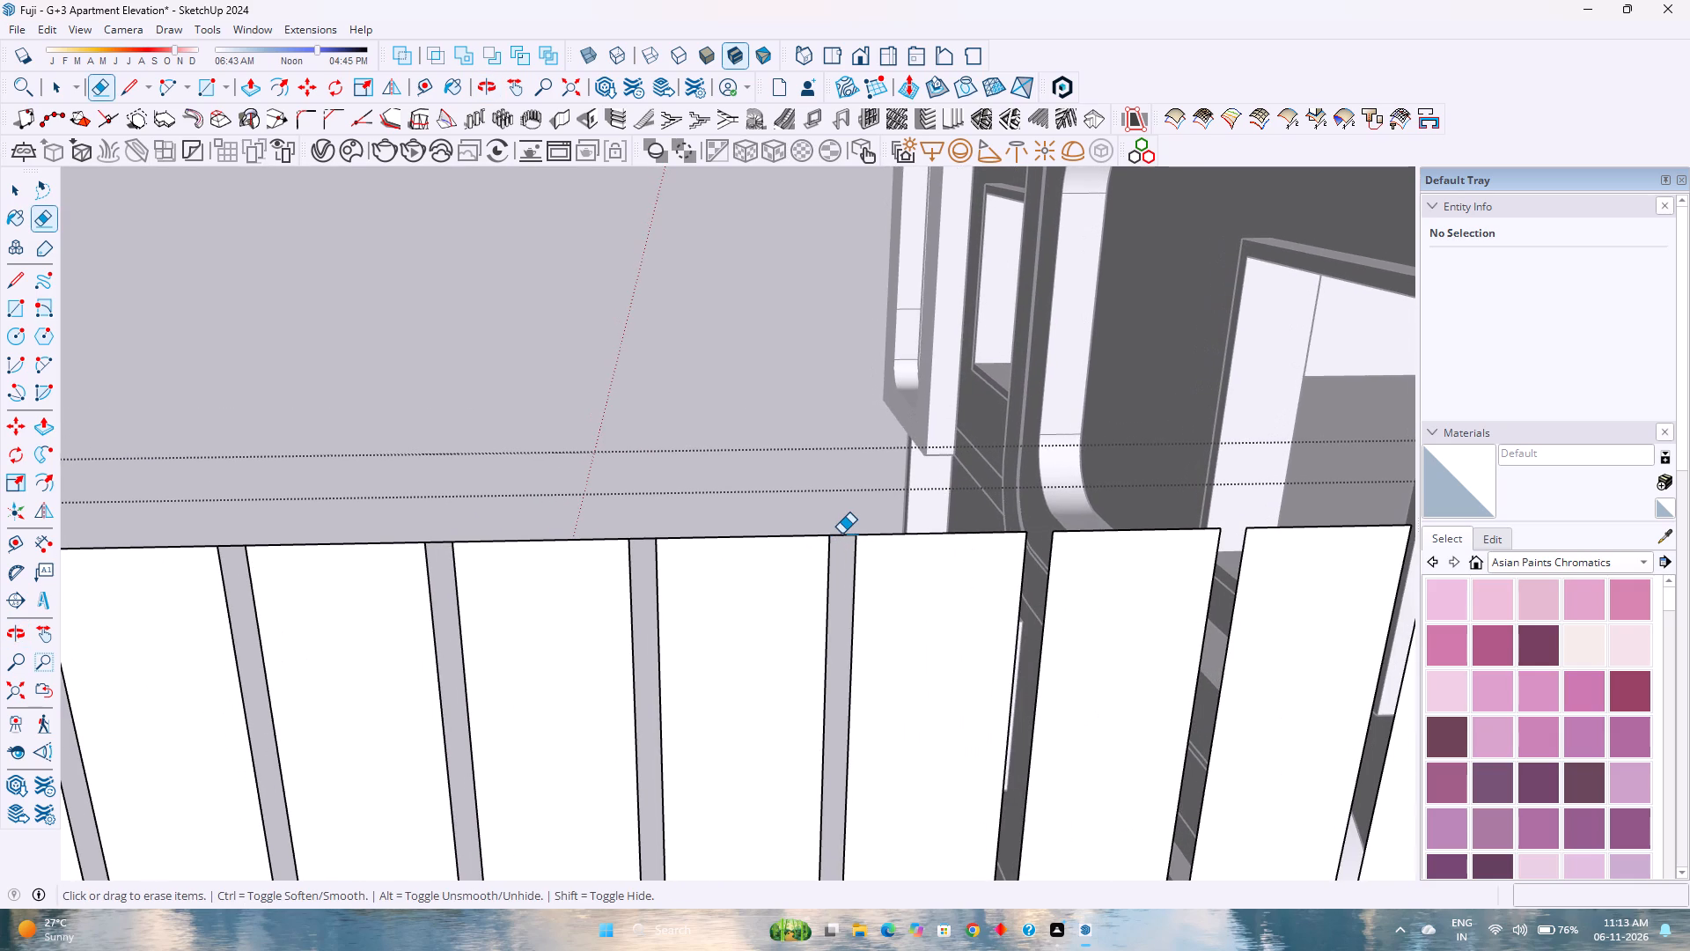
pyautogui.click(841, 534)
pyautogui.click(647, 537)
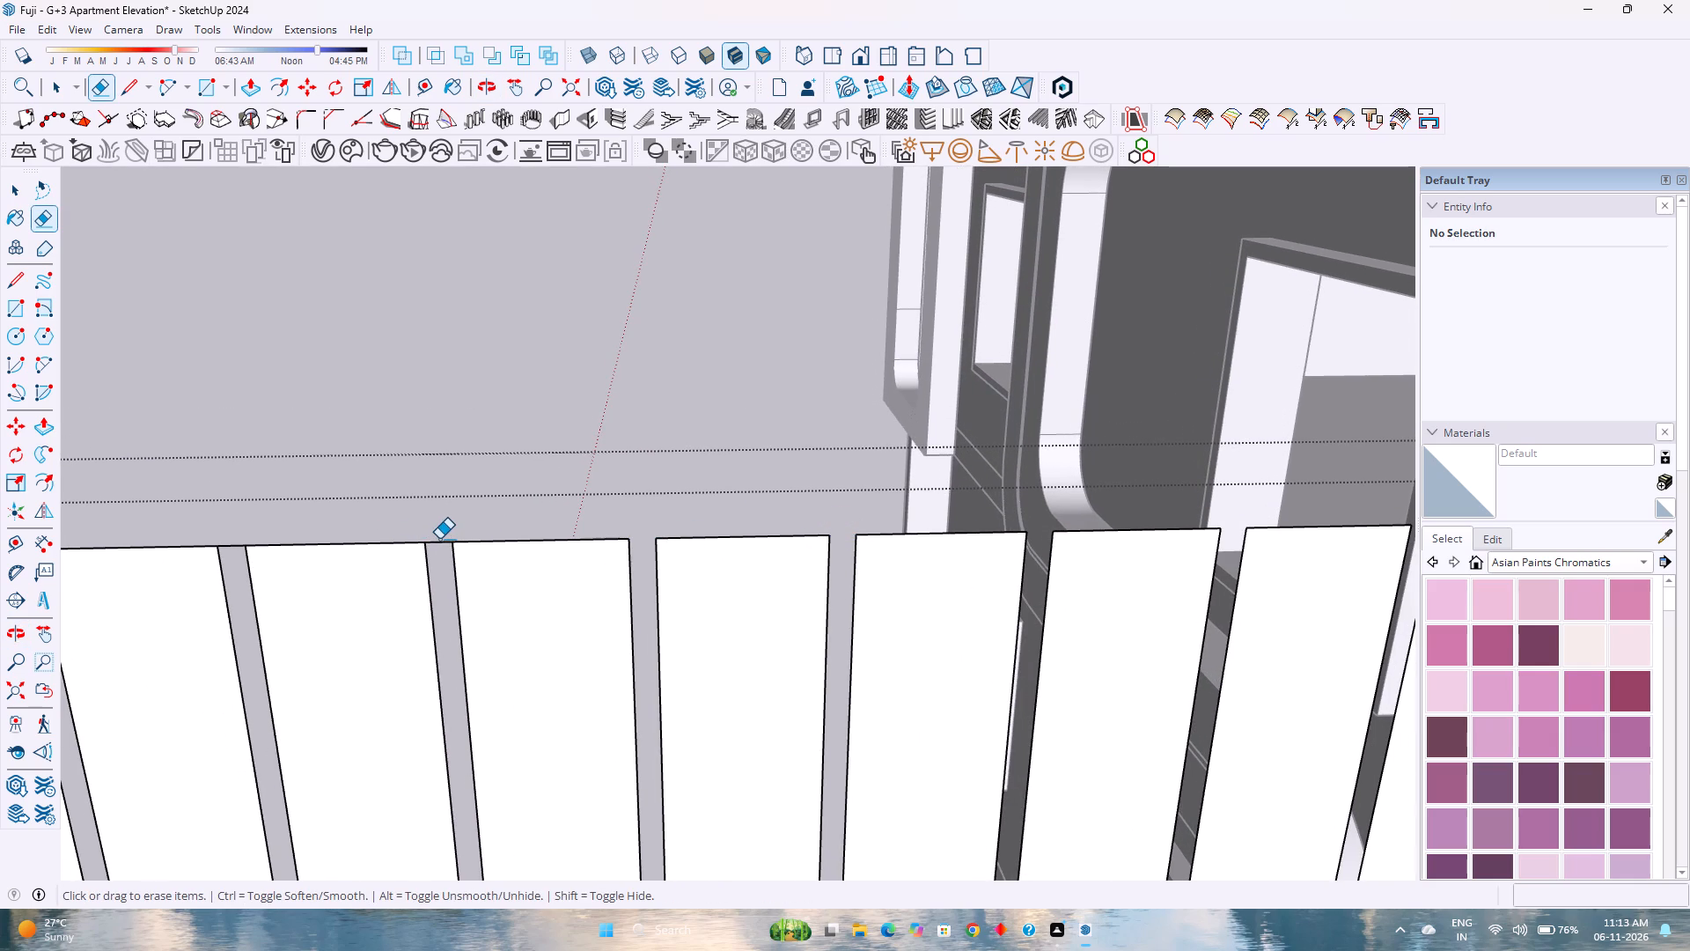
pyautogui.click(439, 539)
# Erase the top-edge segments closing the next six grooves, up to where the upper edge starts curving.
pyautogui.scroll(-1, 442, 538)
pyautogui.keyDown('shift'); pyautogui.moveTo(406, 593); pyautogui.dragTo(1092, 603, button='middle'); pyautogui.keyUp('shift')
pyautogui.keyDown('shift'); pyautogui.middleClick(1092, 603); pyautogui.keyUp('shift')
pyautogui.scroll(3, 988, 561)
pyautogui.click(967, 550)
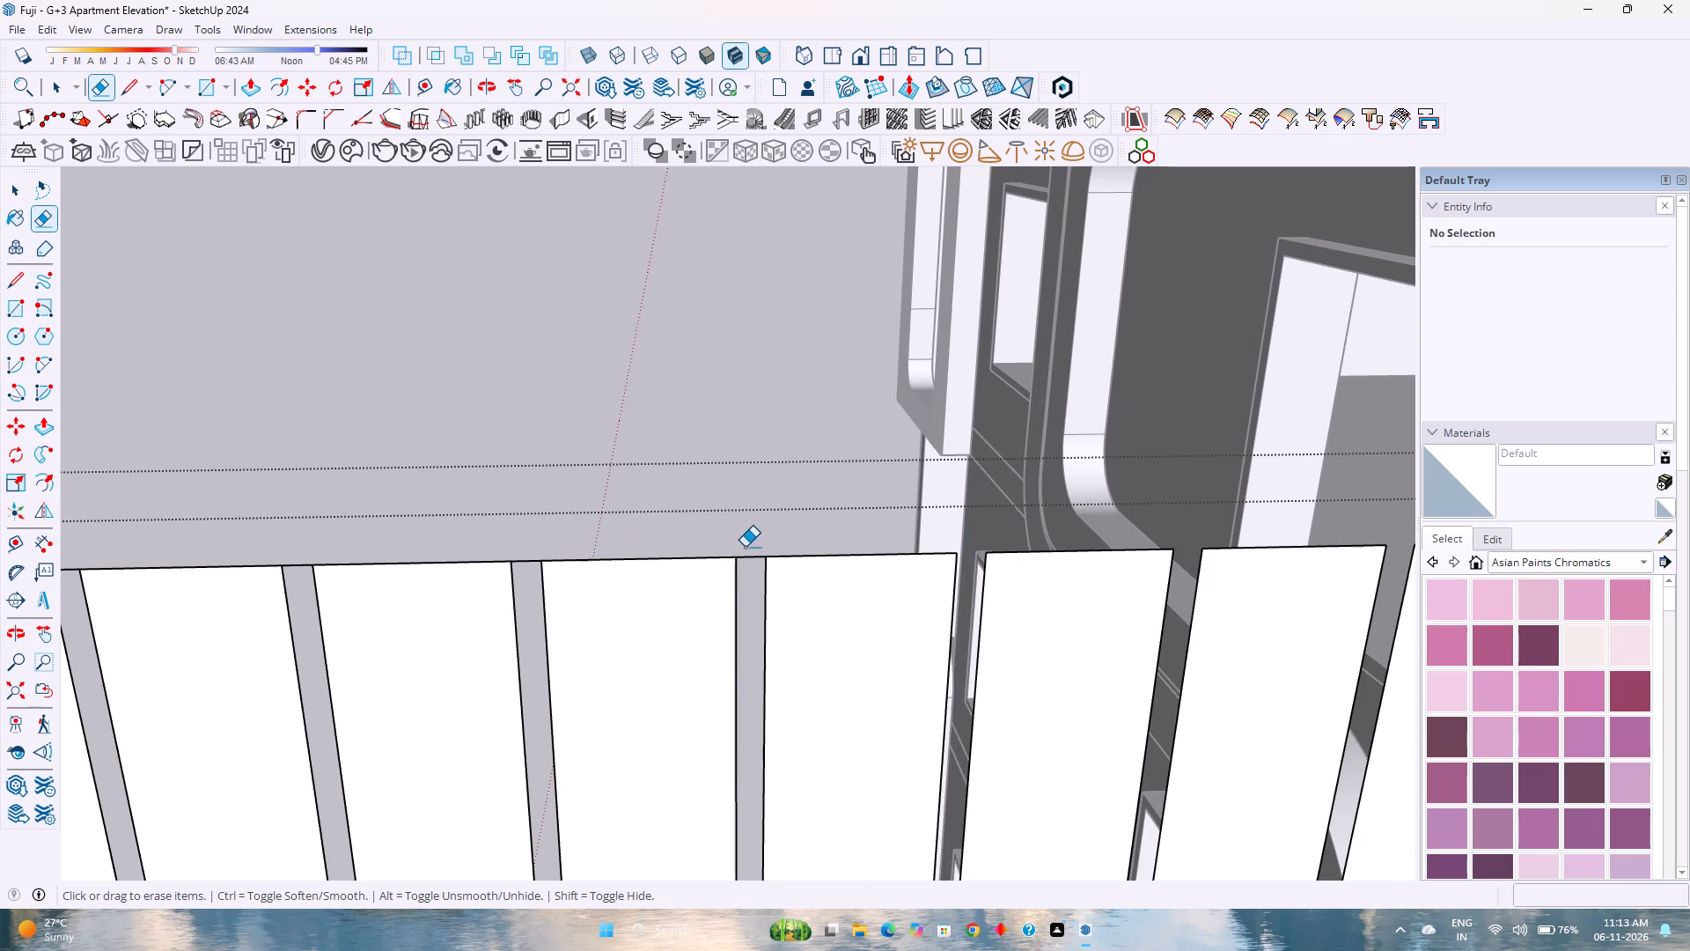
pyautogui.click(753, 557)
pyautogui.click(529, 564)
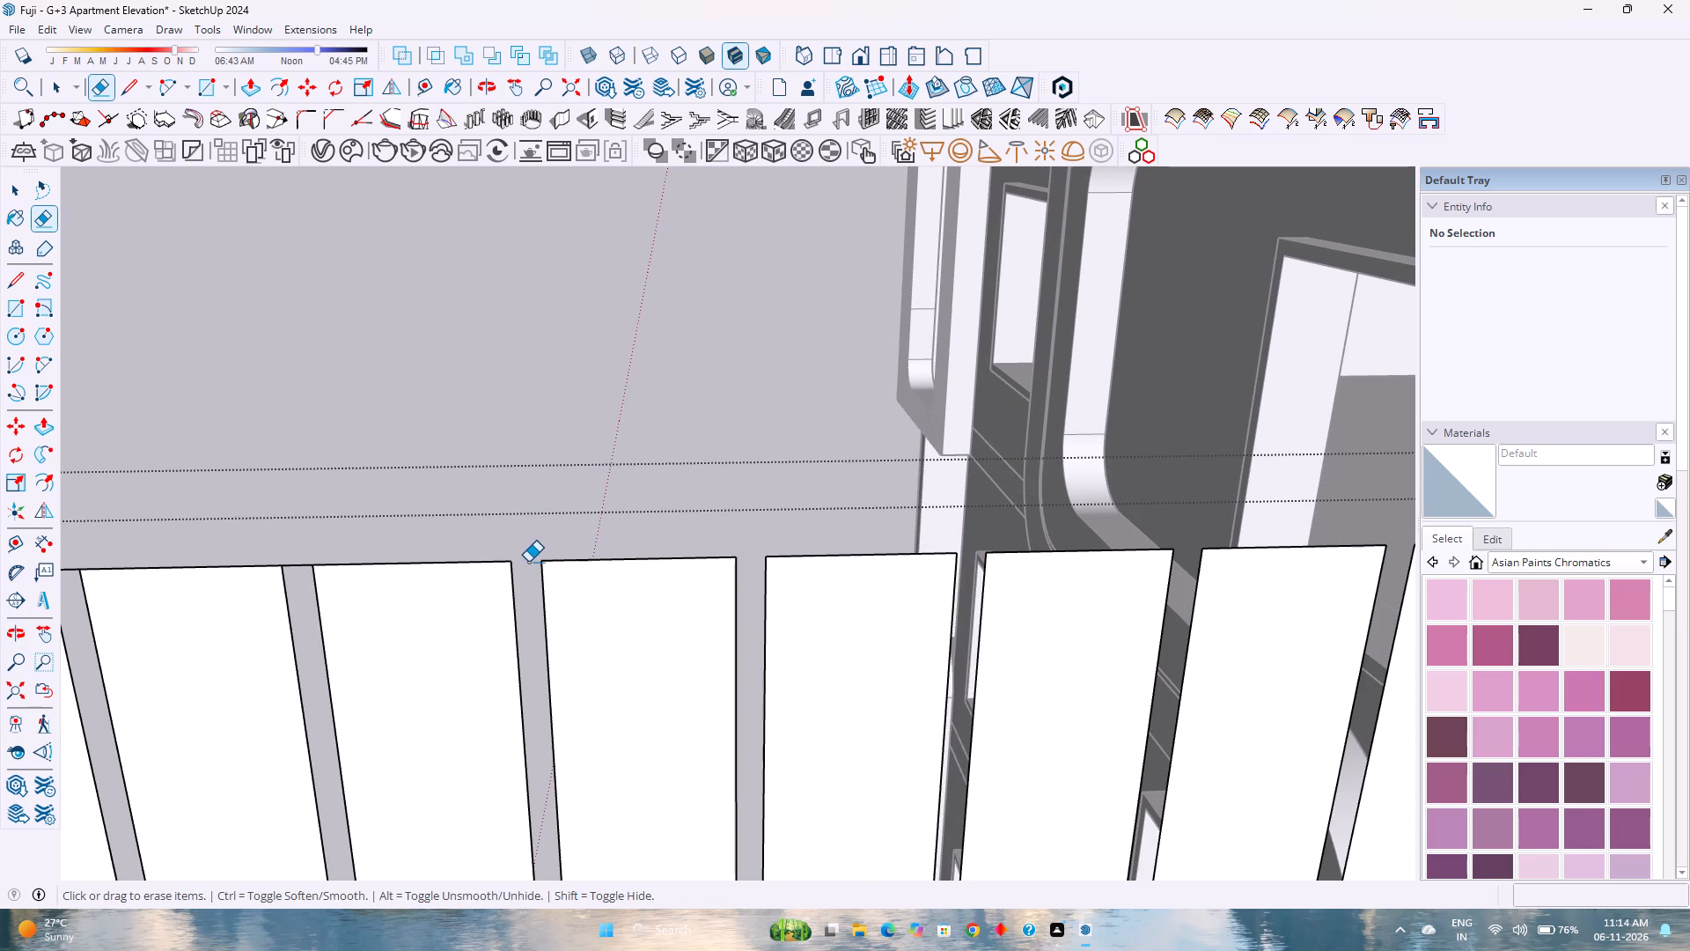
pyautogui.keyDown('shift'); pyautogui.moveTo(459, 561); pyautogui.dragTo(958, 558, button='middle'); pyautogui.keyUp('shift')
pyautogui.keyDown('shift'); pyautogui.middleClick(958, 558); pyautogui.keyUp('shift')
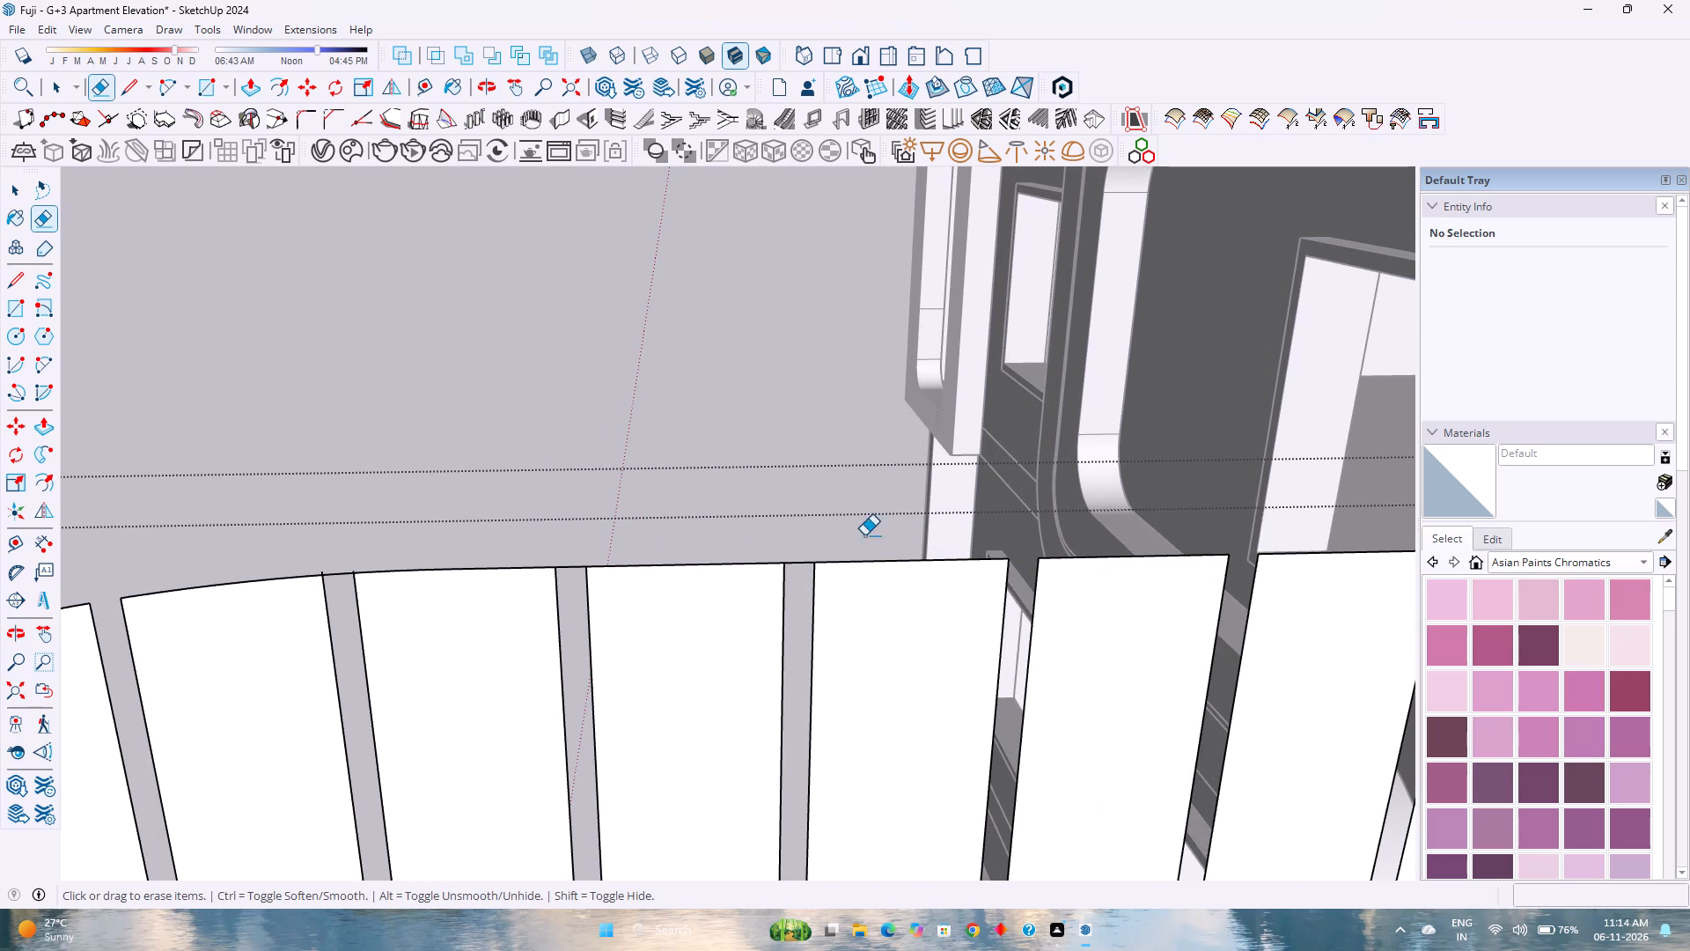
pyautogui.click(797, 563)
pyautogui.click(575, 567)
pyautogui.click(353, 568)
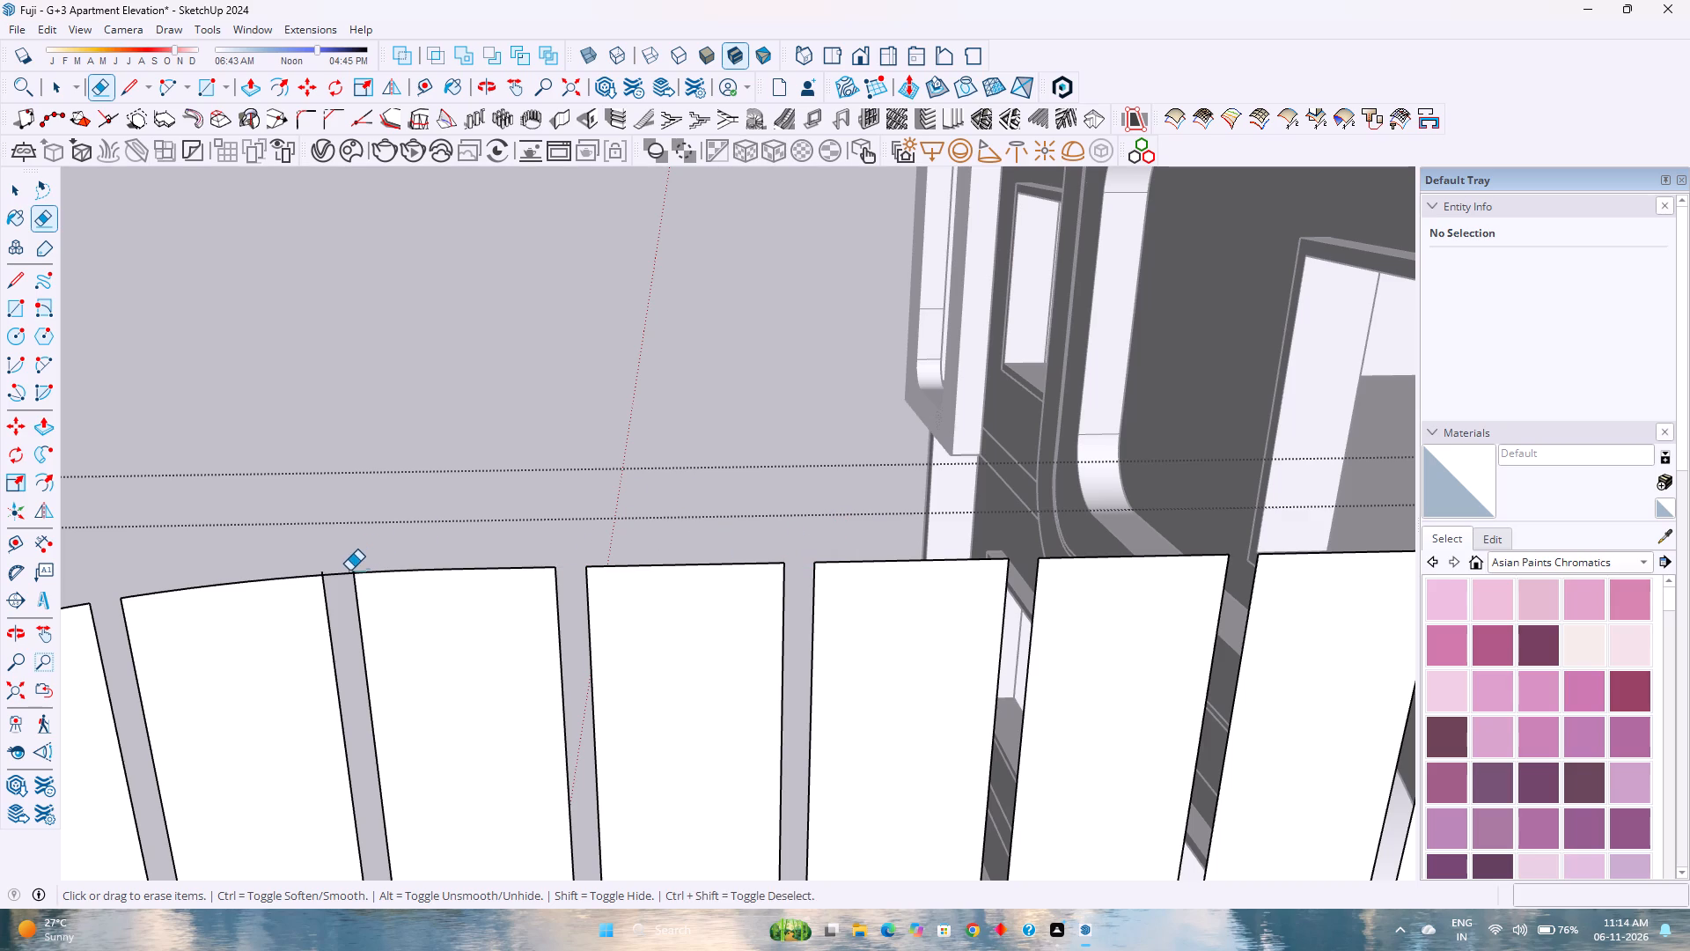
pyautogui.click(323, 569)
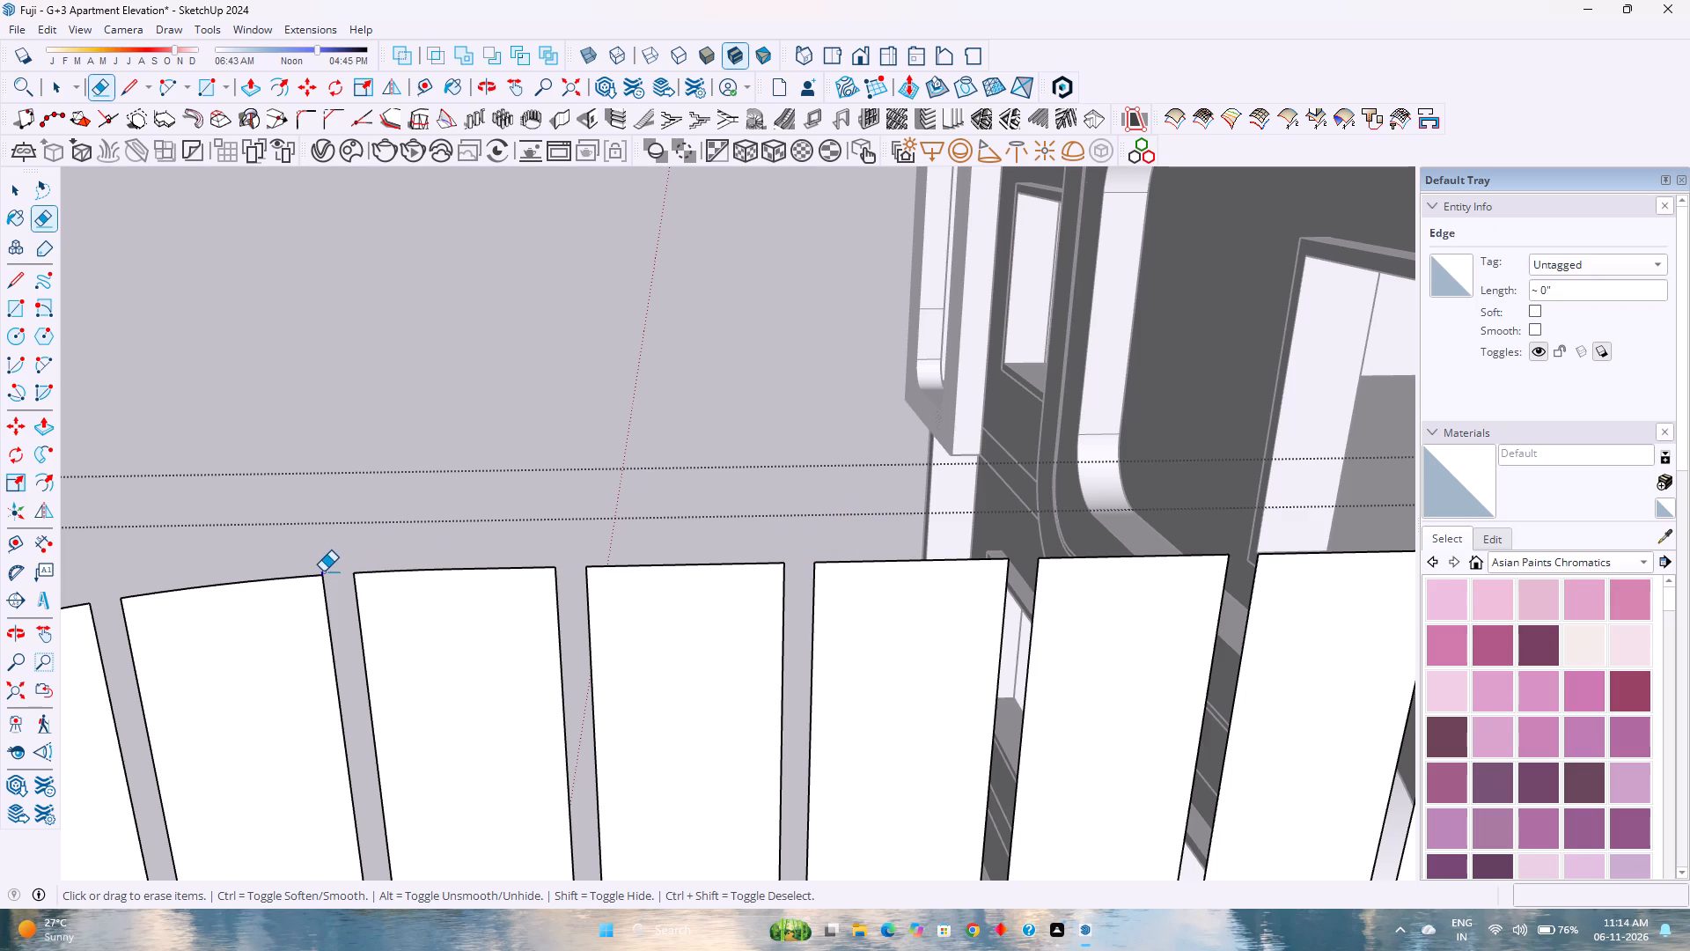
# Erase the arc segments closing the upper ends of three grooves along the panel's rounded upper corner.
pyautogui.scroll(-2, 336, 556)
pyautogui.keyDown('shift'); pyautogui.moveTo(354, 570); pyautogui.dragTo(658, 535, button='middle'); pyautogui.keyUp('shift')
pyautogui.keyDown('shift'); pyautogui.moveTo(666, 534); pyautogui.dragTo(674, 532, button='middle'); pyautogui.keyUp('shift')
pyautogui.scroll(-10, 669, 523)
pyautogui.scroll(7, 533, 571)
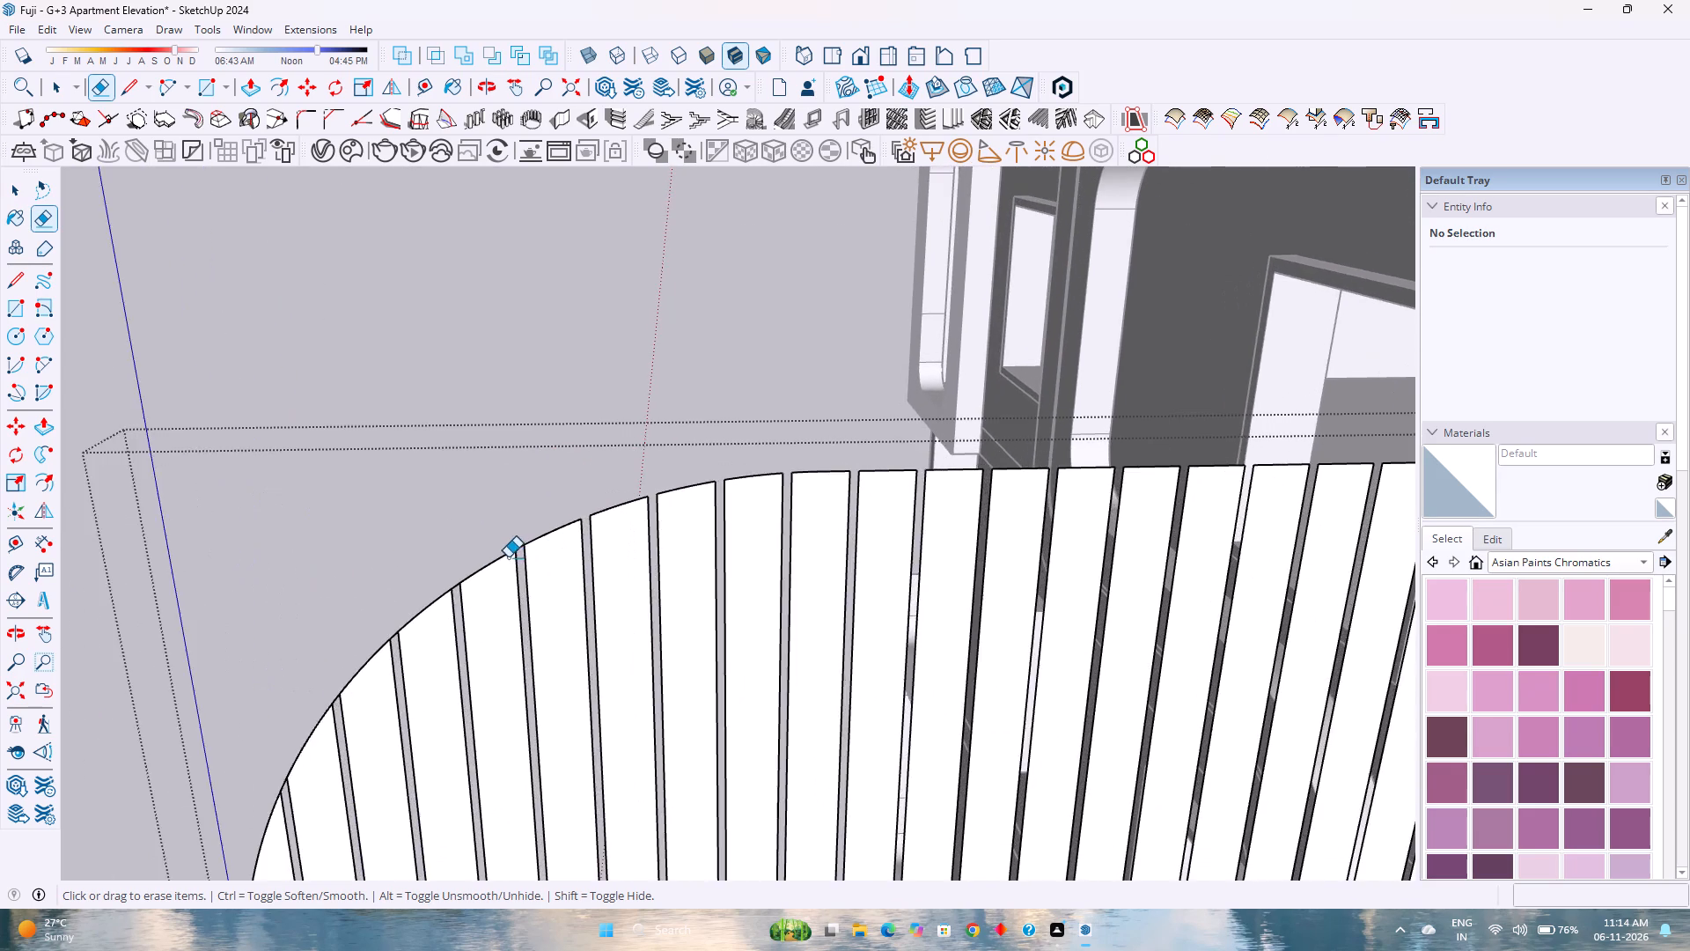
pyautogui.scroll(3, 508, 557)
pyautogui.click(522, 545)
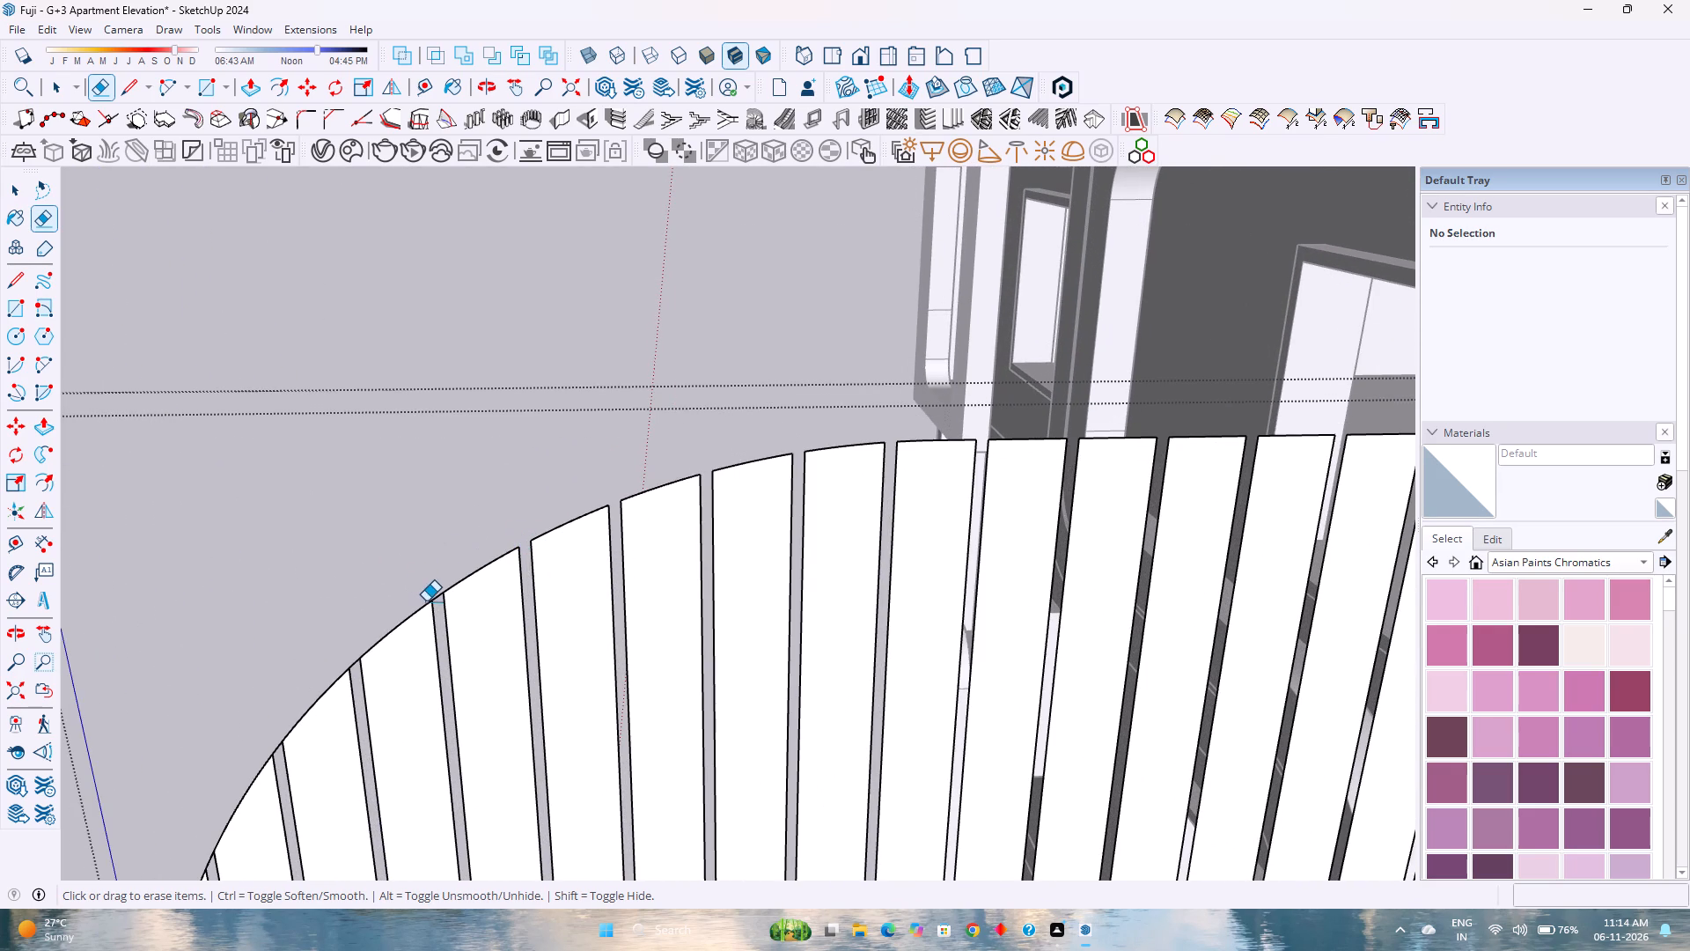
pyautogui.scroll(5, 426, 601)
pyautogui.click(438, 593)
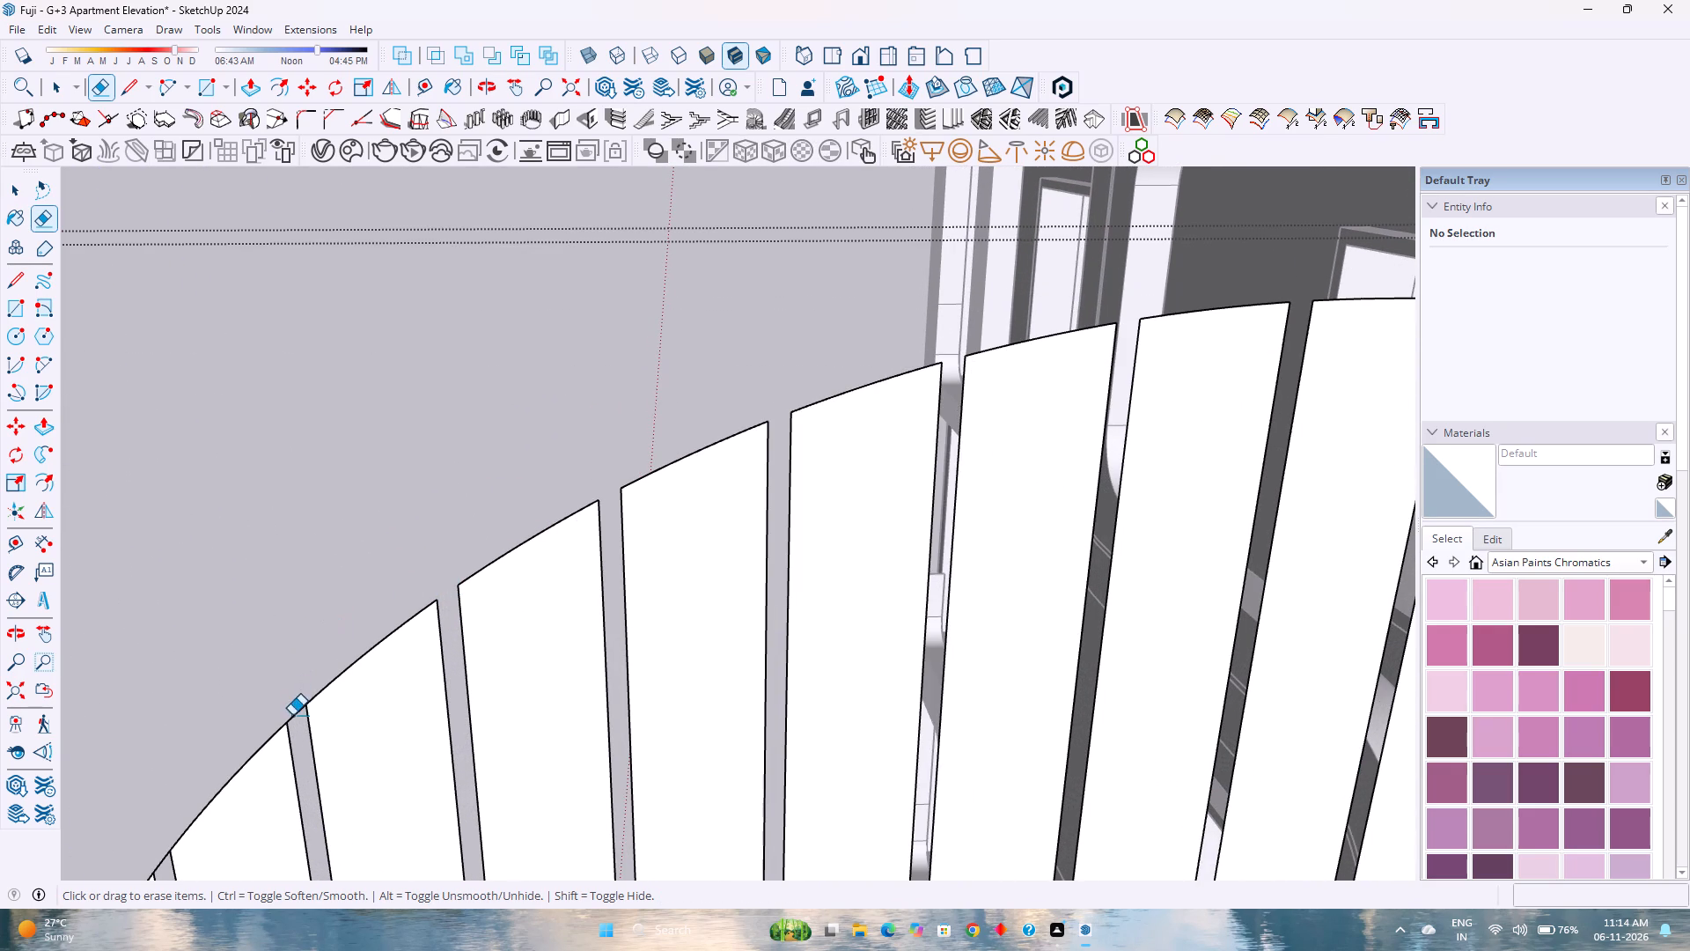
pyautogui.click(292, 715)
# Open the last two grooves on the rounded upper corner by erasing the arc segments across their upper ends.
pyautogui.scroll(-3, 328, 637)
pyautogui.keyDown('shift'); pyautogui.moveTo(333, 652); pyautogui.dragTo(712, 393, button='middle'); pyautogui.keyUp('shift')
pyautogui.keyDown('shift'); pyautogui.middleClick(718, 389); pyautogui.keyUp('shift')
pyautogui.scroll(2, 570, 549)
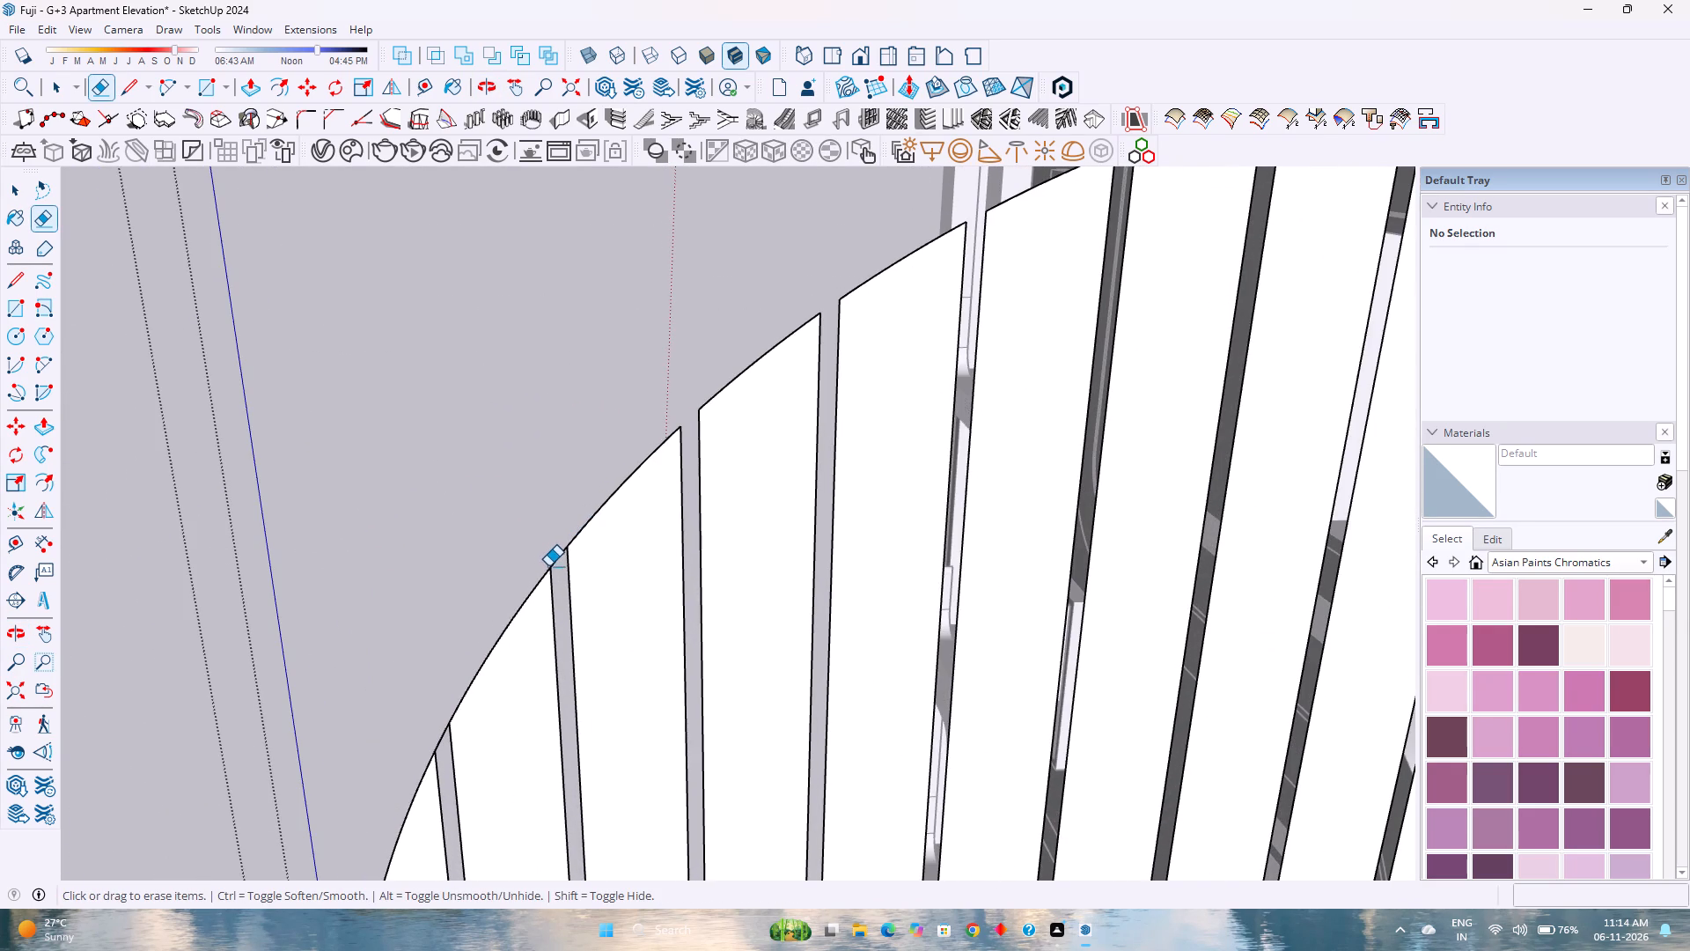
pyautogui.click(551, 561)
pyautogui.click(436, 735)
# Examine the opened groove tops near the panel's straight side edge from different angles.
pyautogui.scroll(-11, 428, 589)
pyautogui.scroll(-10, 474, 528)
pyautogui.moveTo(772, 539); pyautogui.dragTo(578, 592, button='middle')
pyautogui.middleClick(578, 592)
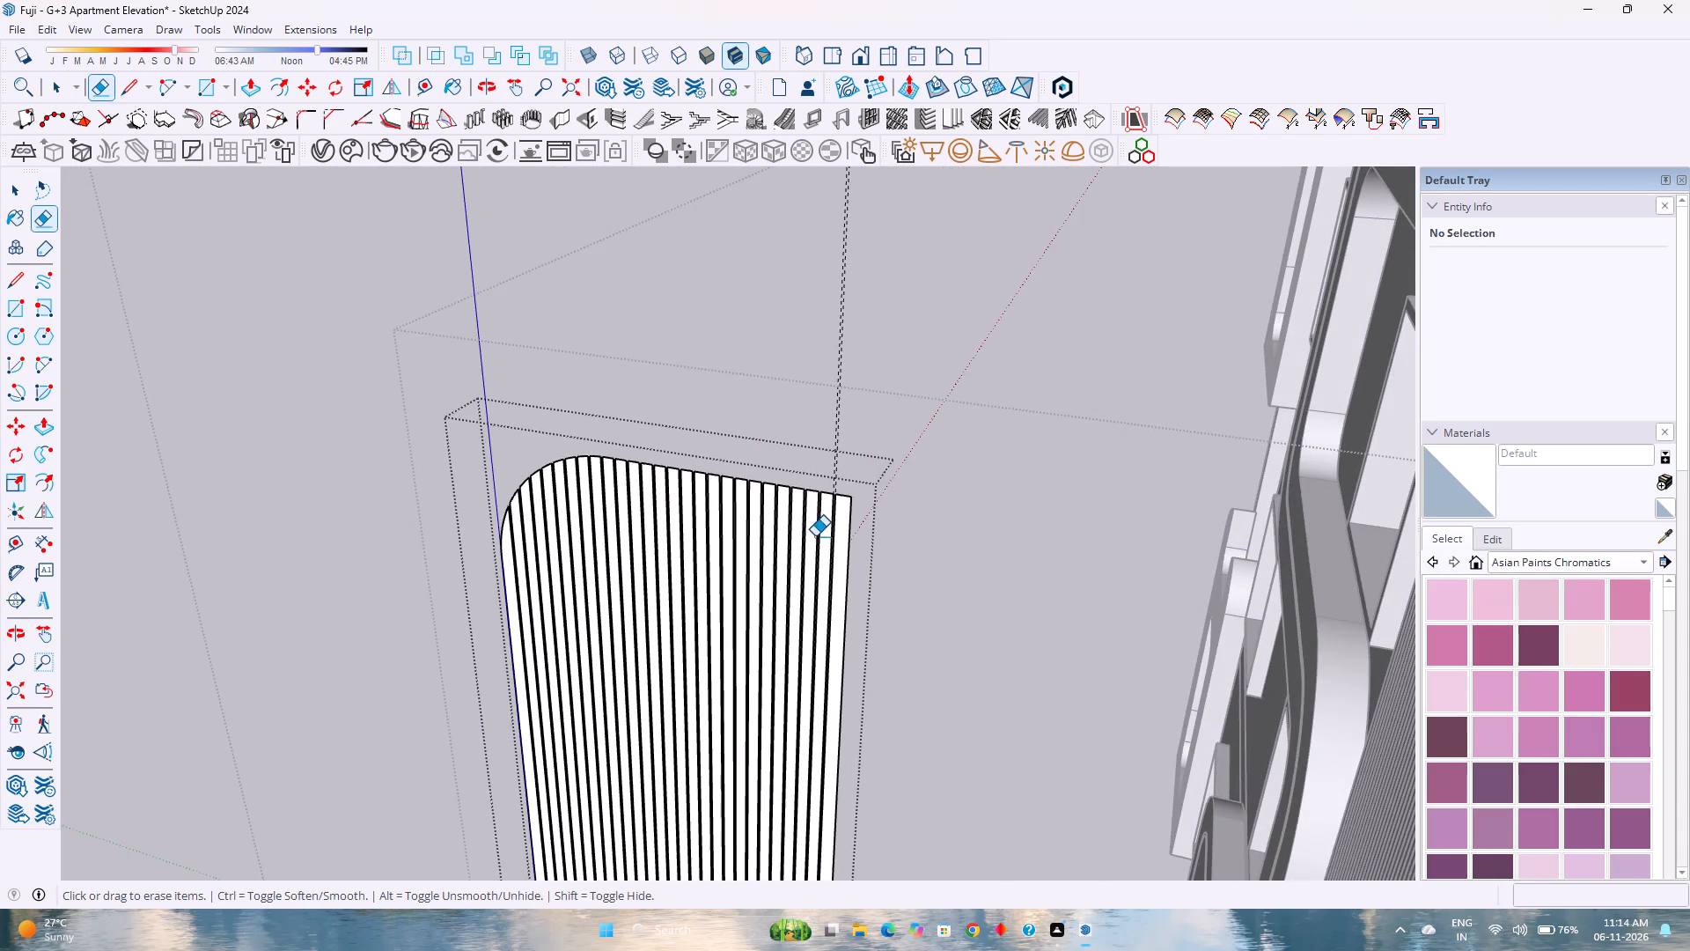
pyautogui.scroll(16, 815, 536)
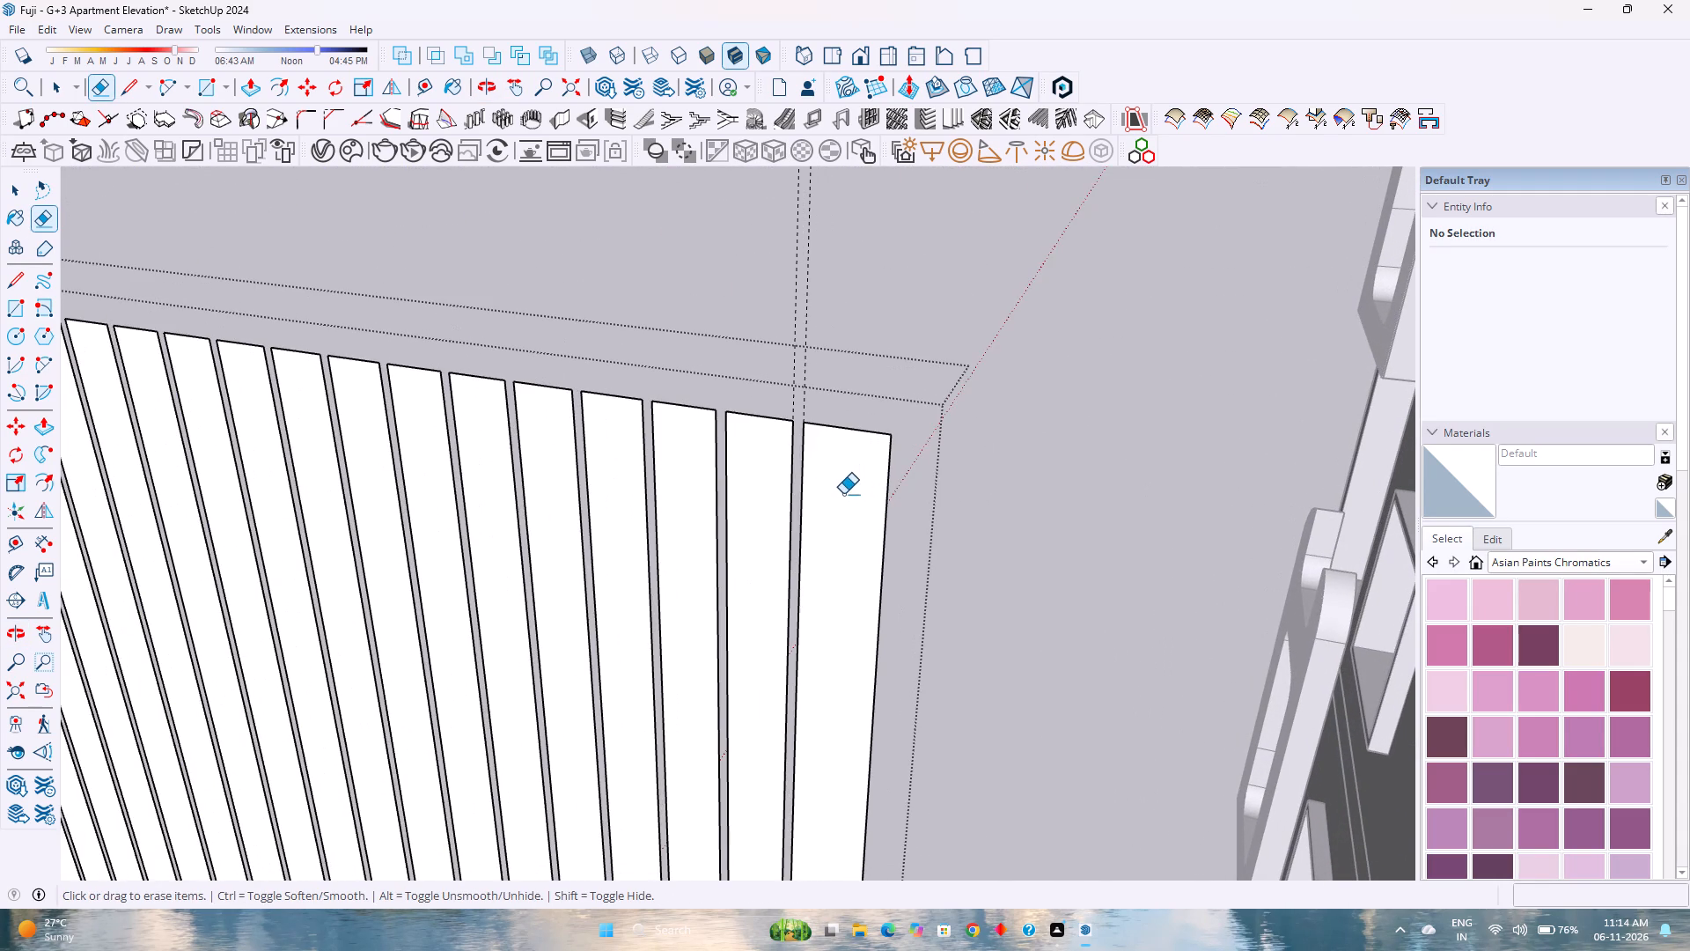
pyautogui.middleClick(799, 475)
pyautogui.moveTo(802, 474); pyautogui.dragTo(960, 464, button='middle')
pyautogui.middleClick(960, 464)
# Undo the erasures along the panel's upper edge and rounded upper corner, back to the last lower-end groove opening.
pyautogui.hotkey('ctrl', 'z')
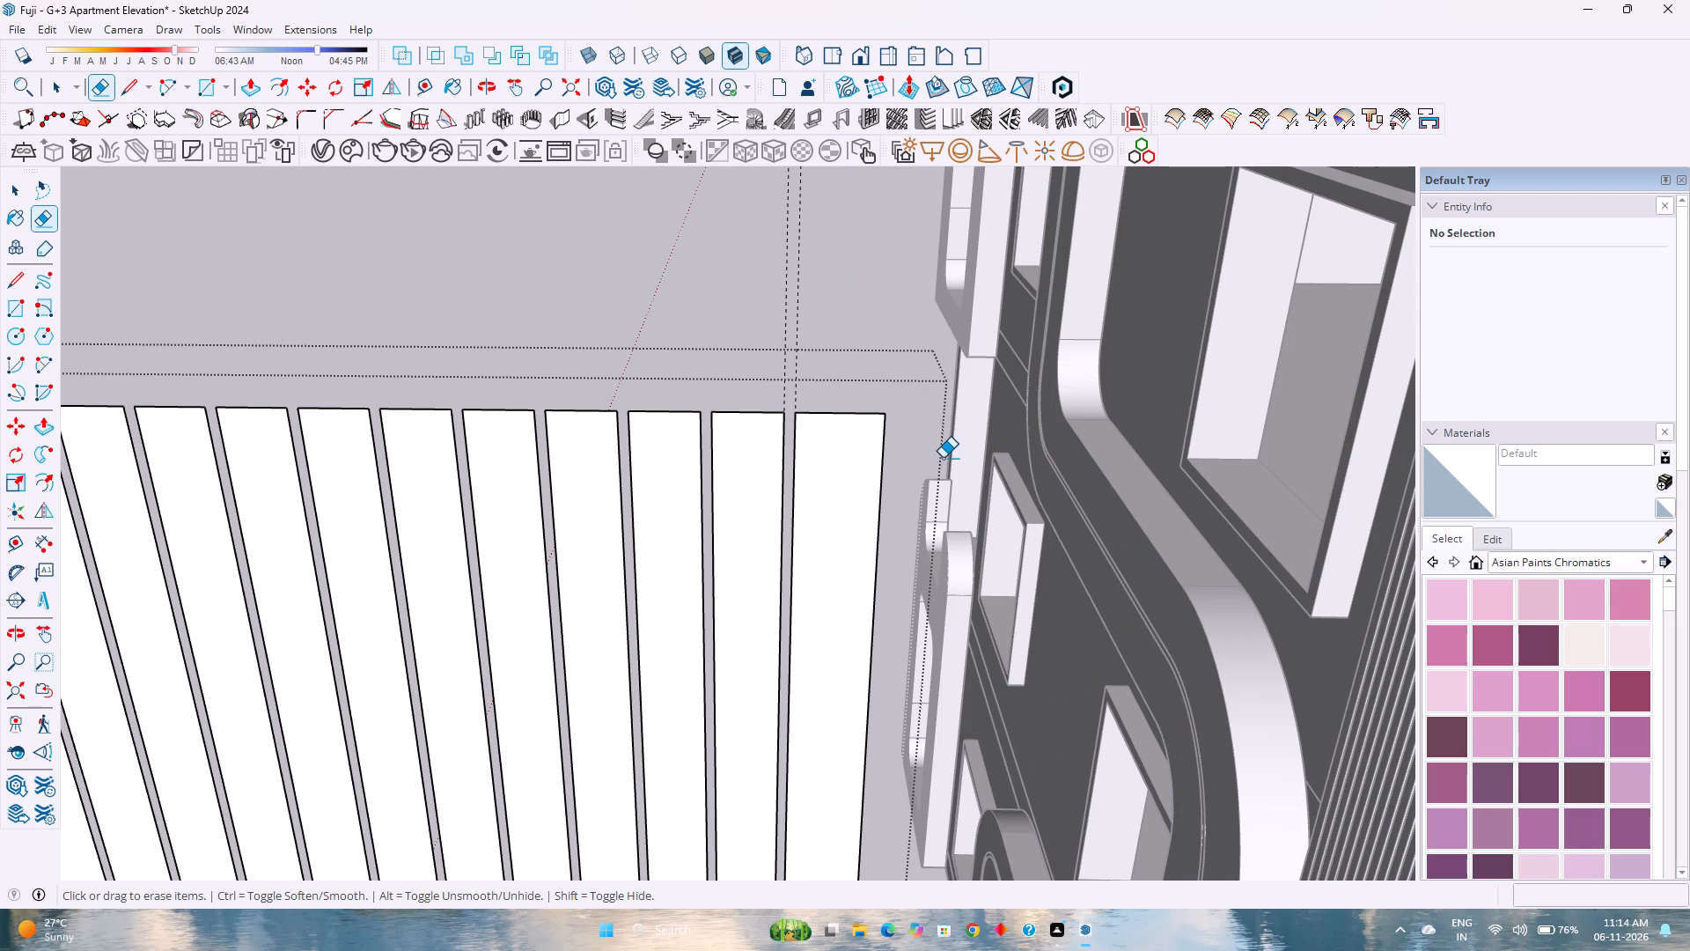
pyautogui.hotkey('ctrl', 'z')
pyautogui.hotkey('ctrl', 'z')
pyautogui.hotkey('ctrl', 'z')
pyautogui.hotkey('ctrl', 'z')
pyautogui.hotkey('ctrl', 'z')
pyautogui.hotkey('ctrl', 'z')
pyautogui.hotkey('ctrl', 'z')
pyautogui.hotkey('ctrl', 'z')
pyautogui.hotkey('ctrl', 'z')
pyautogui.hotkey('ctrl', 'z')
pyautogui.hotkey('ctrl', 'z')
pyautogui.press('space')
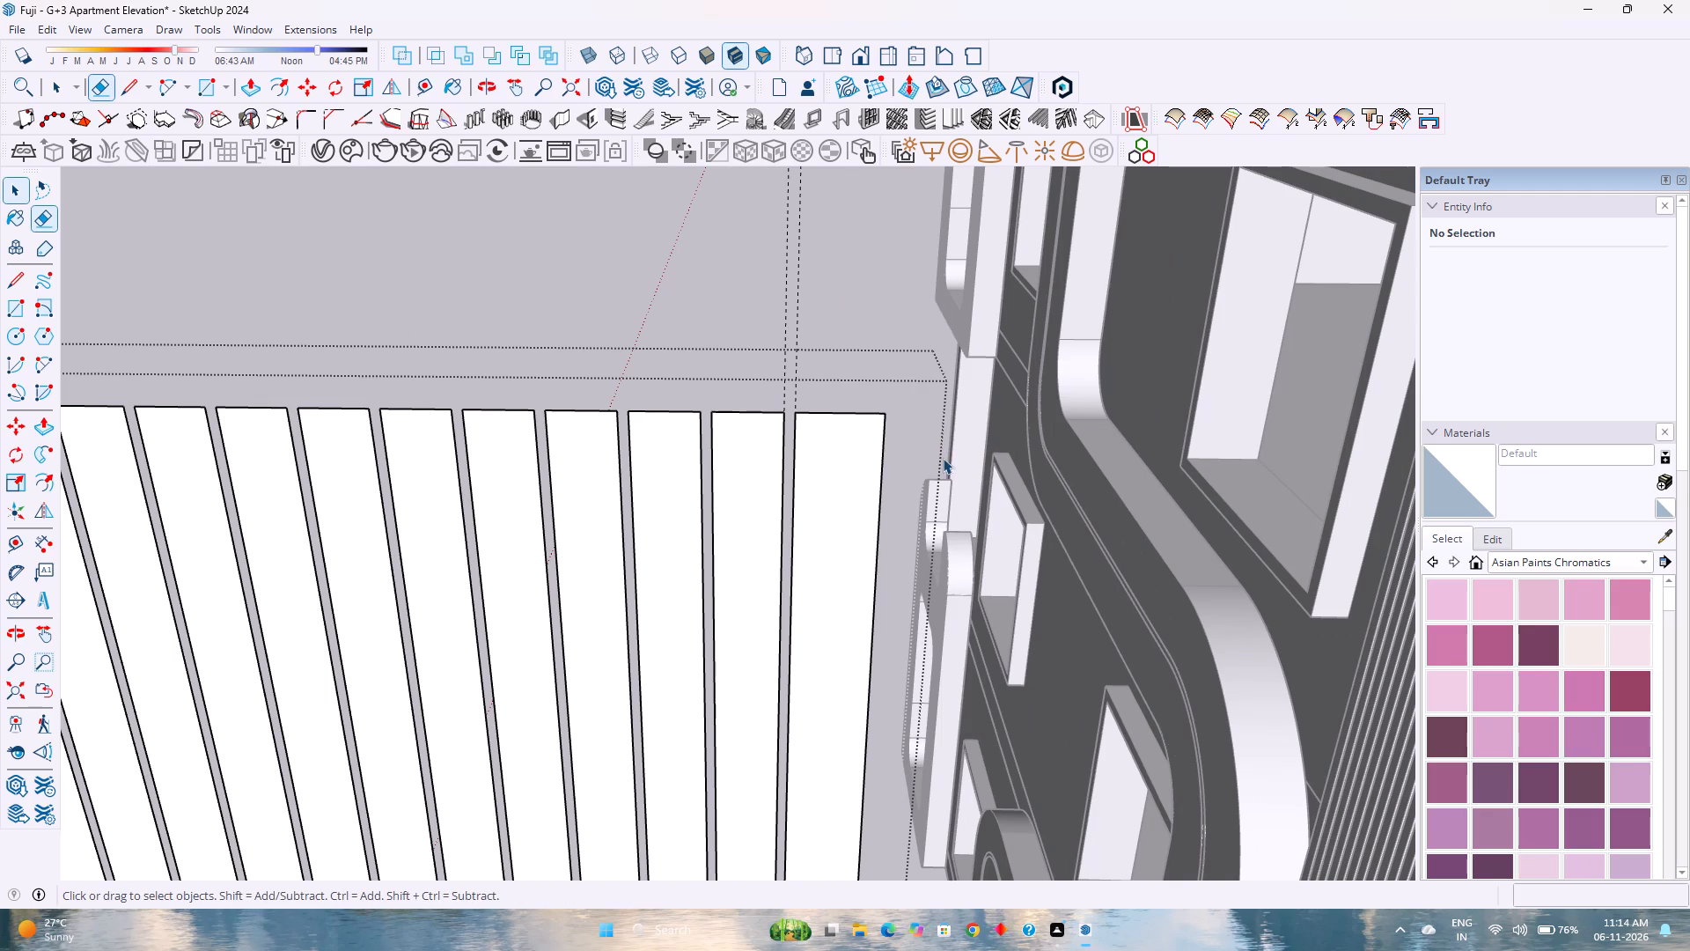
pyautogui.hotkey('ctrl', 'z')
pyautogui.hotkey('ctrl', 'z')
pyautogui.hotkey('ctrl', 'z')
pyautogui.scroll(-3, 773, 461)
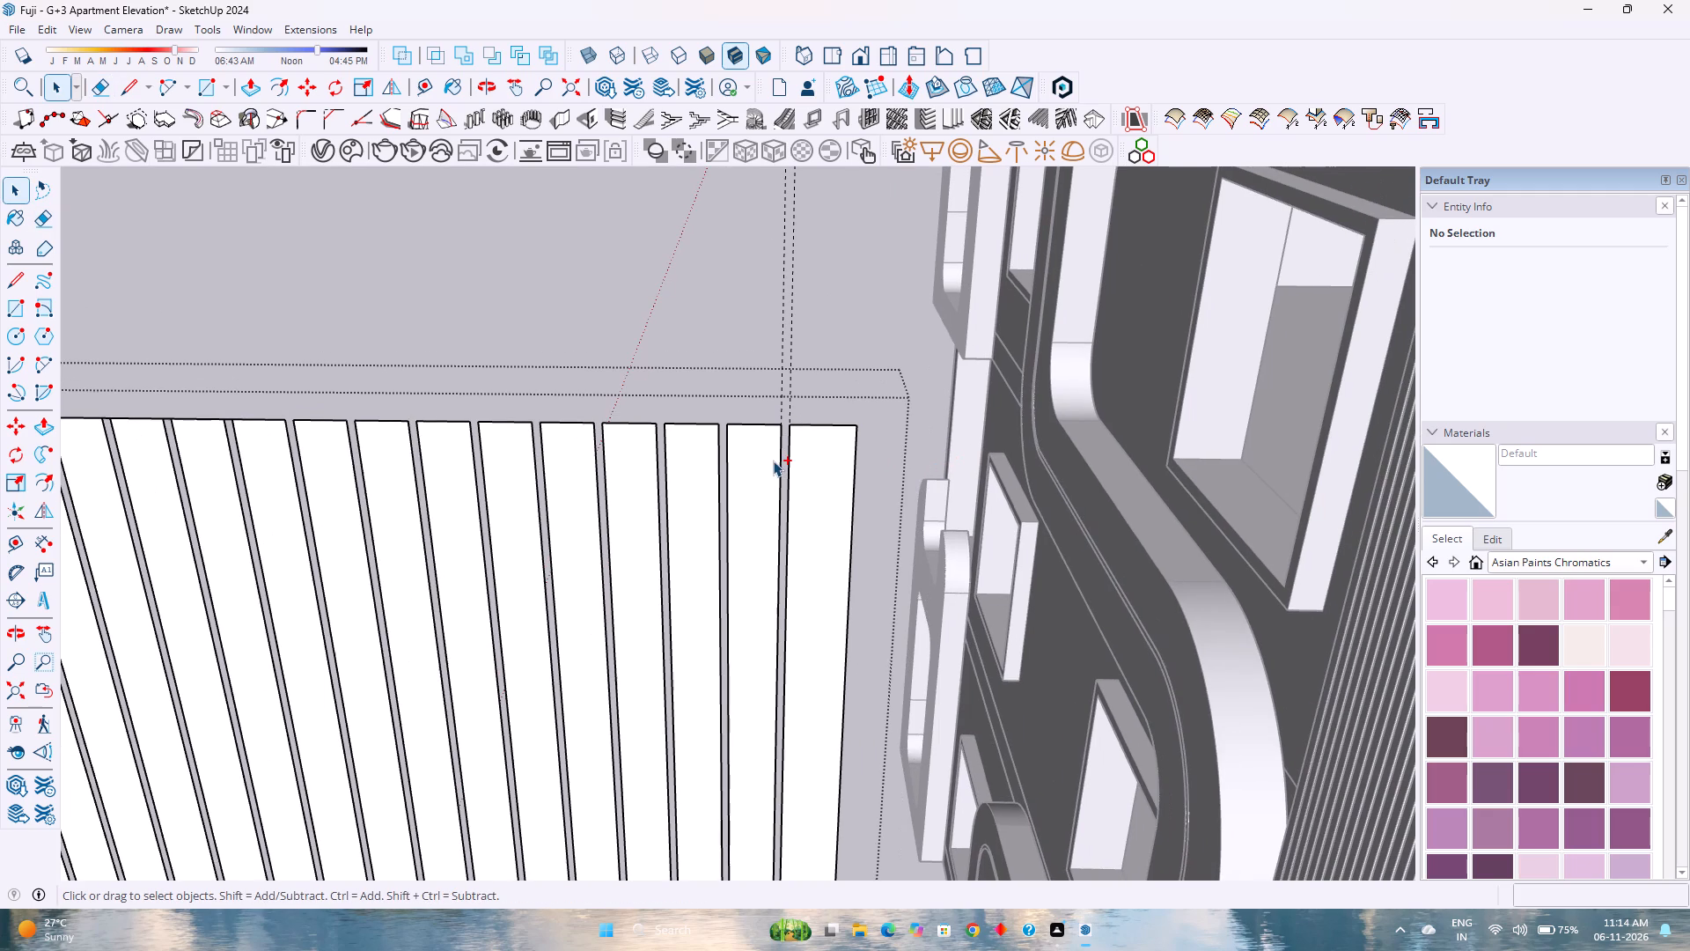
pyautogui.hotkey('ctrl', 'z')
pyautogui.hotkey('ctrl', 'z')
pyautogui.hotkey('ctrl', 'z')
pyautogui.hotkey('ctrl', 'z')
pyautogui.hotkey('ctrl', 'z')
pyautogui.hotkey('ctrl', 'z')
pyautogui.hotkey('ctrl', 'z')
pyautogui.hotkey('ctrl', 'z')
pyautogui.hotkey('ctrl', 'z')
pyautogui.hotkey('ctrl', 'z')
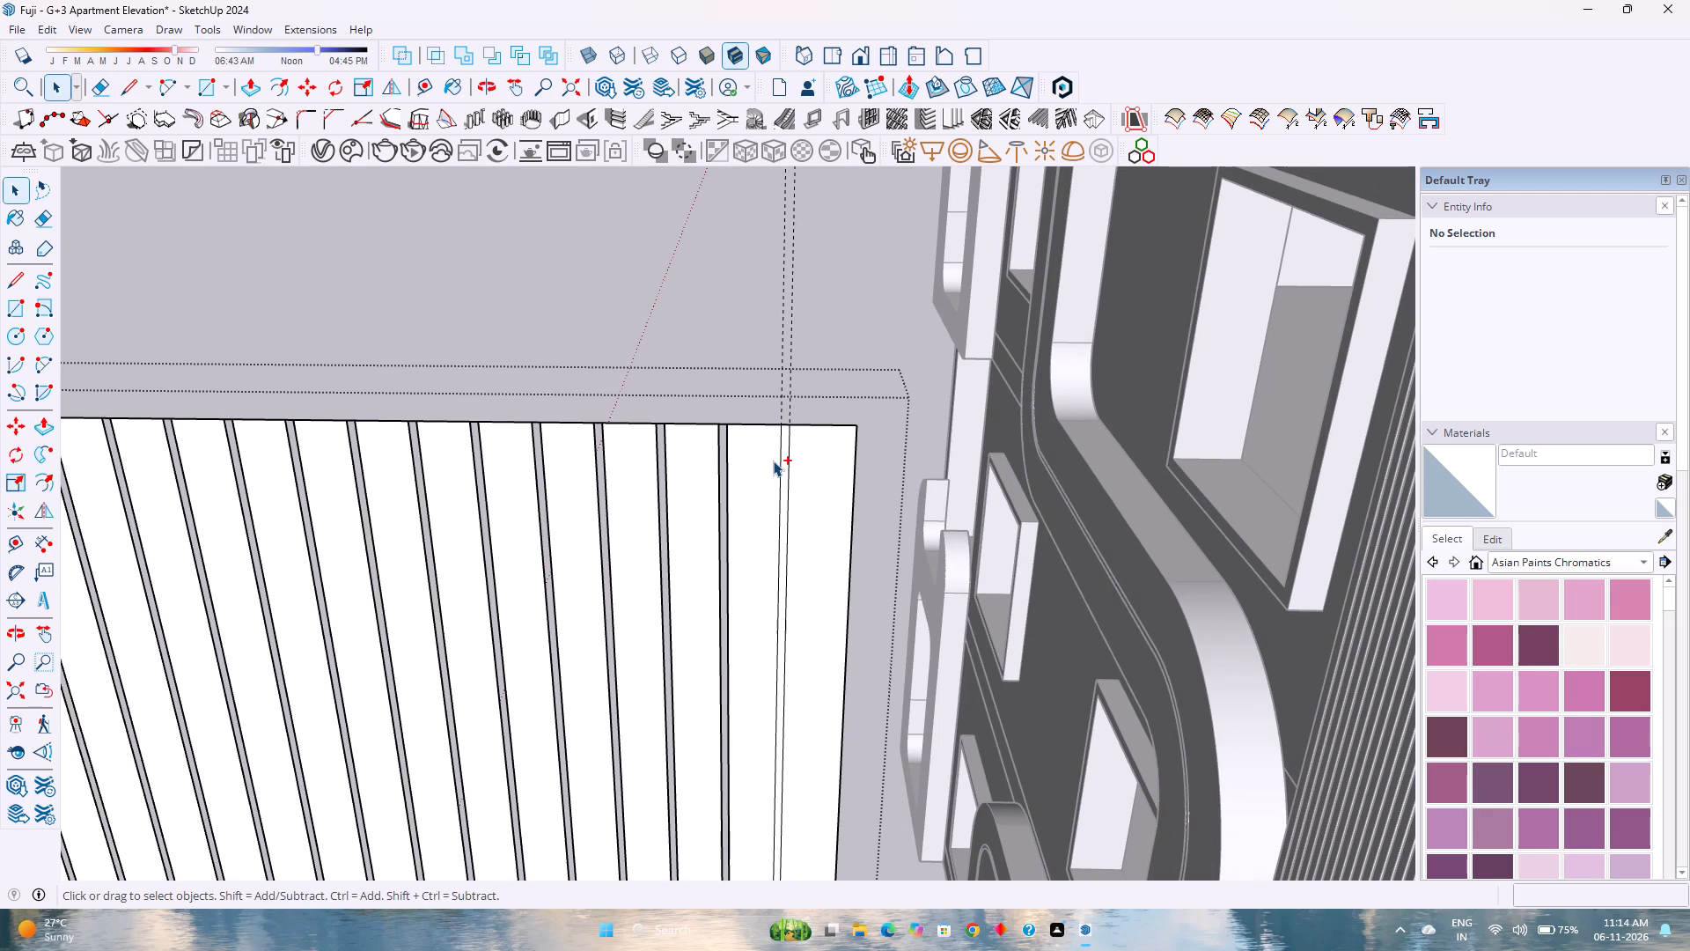
# Undo the groove recessing across the panel, back to the flat face divided by pairs of vertical lines.
pyautogui.hotkey('ctrl', 'z')
pyautogui.hotkey('ctrl', 'z')
pyautogui.hotkey('ctrl', 'z')
pyautogui.hotkey('ctrl', 'z')
pyautogui.hotkey('ctrl', 'z')
pyautogui.hotkey('ctrl', 'z')
pyautogui.hotkey('ctrl', 'z')
pyautogui.hotkey('ctrl', 'z')
pyautogui.hotkey('ctrl', 'z')
pyautogui.hotkey('ctrl', 'z')
pyautogui.hotkey('ctrl', 'z')
pyautogui.hotkey('ctrl', 'z')
pyautogui.hotkey('ctrl', 'z')
pyautogui.hotkey('ctrl', 'z')
pyautogui.hotkey('ctrl', 'z')
pyautogui.hotkey('ctrl', 'z')
pyautogui.hotkey('ctrl', 'z')
pyautogui.scroll(-4, 773, 461)
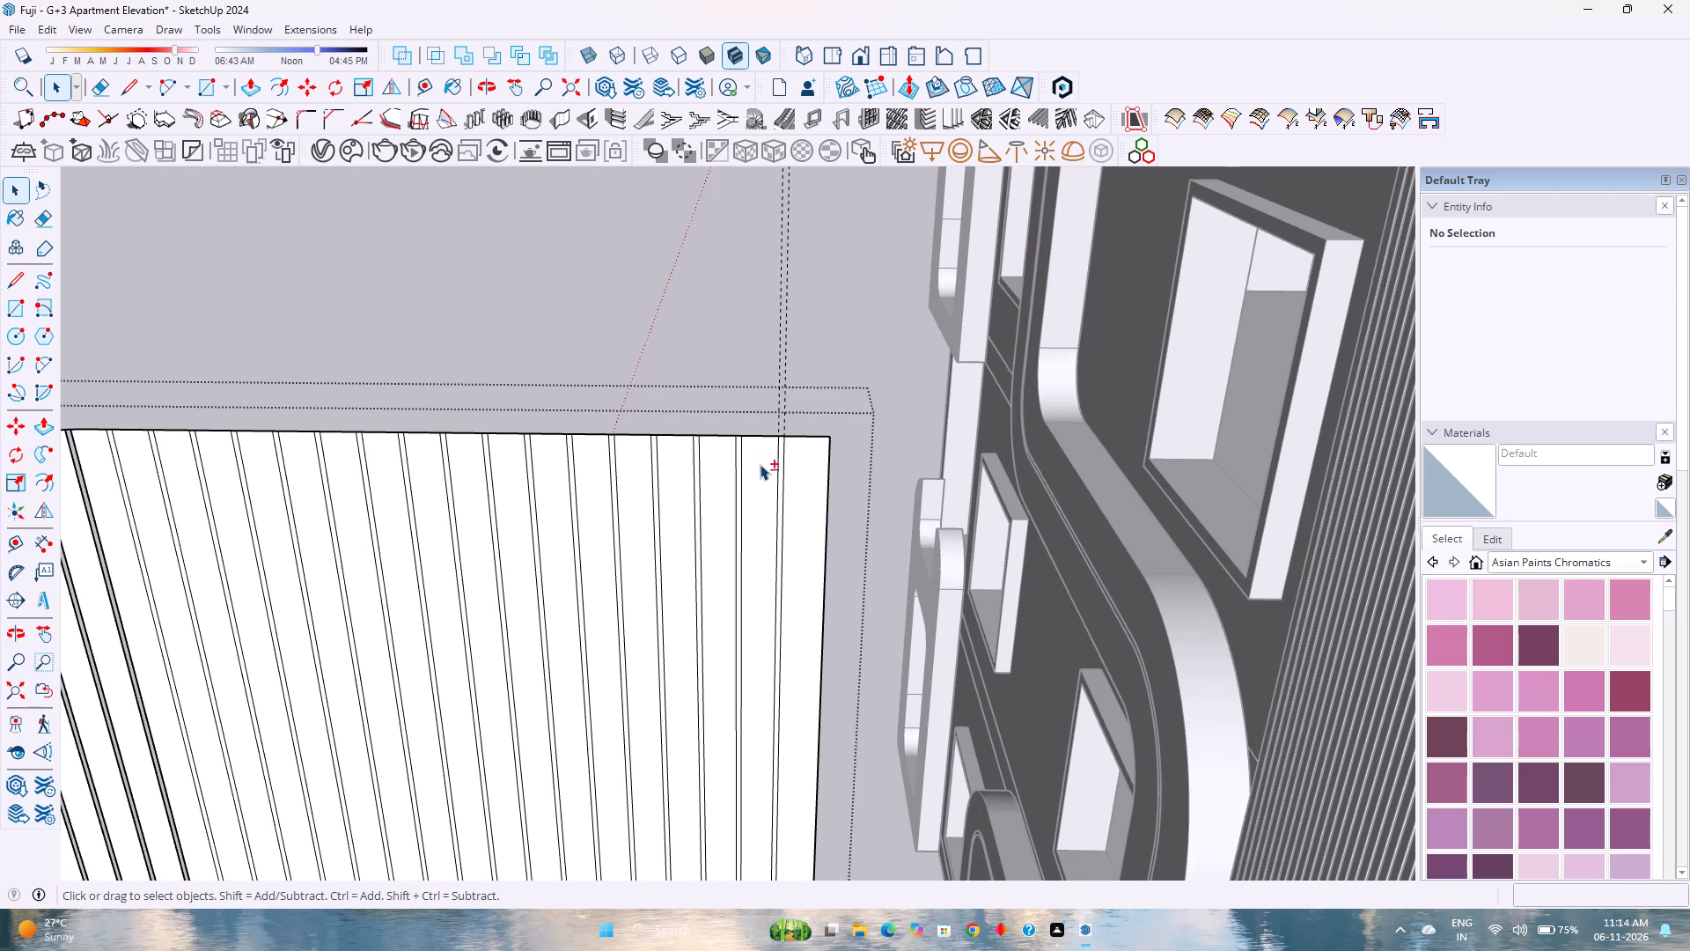
pyautogui.keyDown('shift'); pyautogui.moveTo(760, 465); pyautogui.dragTo(988, 439, button='middle'); pyautogui.keyUp('shift')
pyautogui.hotkey('ctrl', 'z')
pyautogui.hotkey('ctrl', 'z')
pyautogui.hotkey('ctrl', 'z')
pyautogui.hotkey('ctrl', 'z')
pyautogui.hotkey('ctrl', 'z')
pyautogui.hotkey('ctrl', 'z')
pyautogui.hotkey('ctrl', 'z')
pyautogui.hotkey('ctrl', 'z')
pyautogui.hotkey('ctrl', 'z')
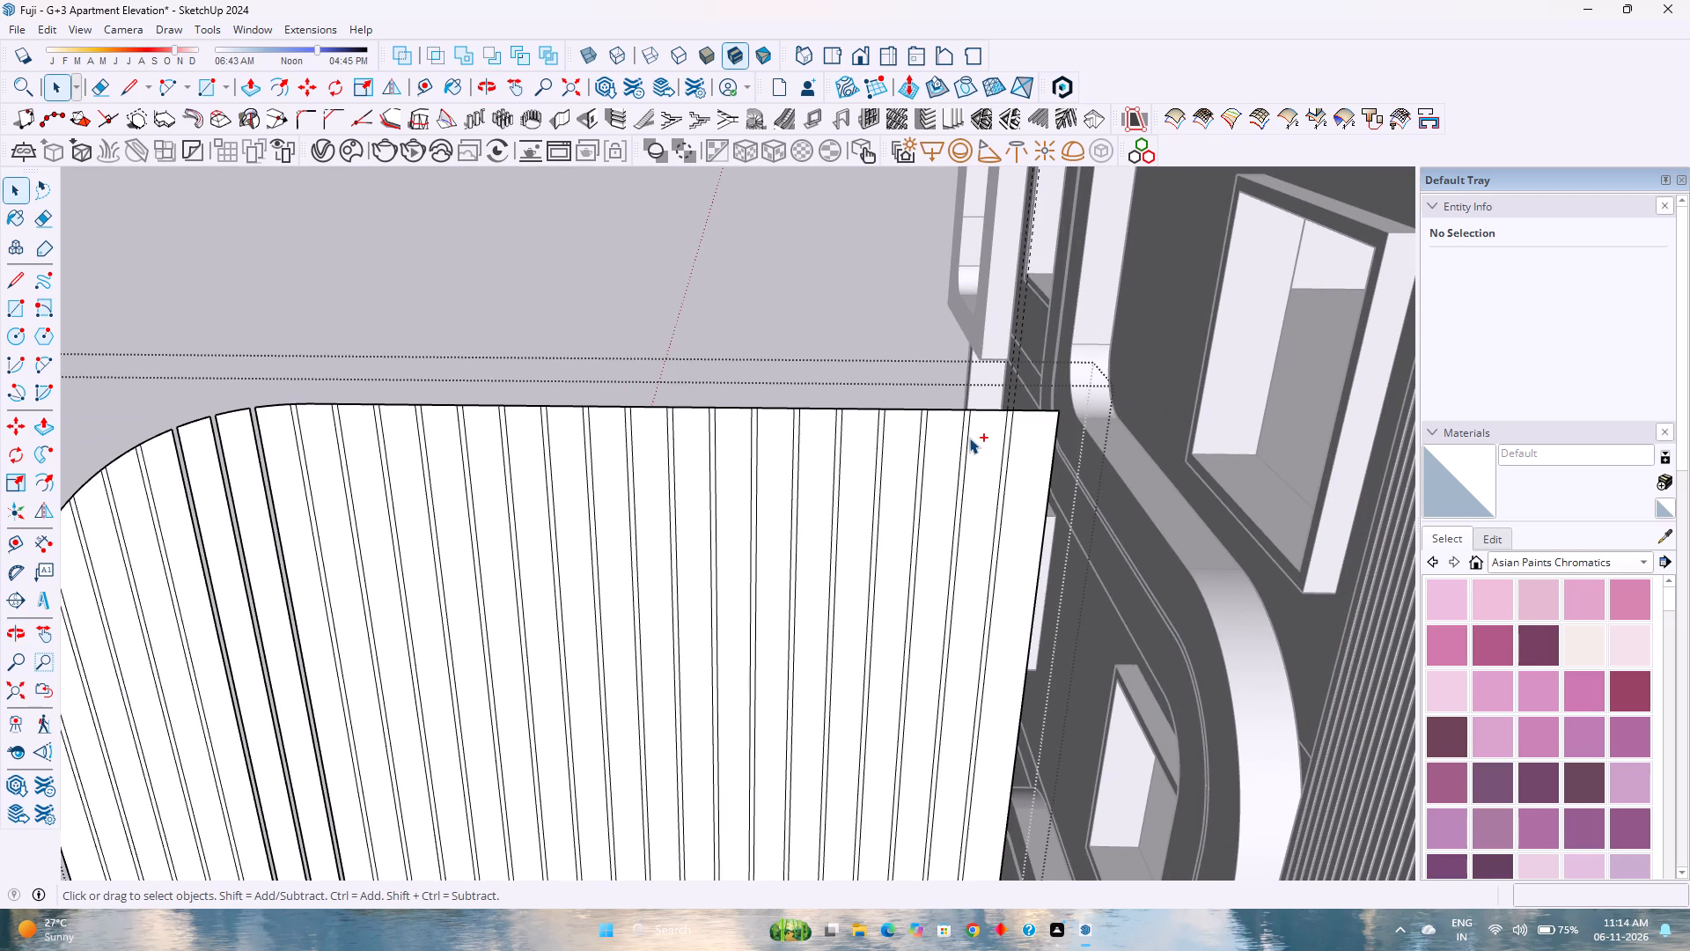
pyautogui.hotkey('ctrl', 'z')
pyautogui.hotkey('ctrl', 'z')
pyautogui.hotkey('ctrl', 'z')
pyautogui.hotkey('ctrl', 'z')
pyautogui.hotkey('ctrl', 'z')
pyautogui.hotkey('ctrl', 'z')
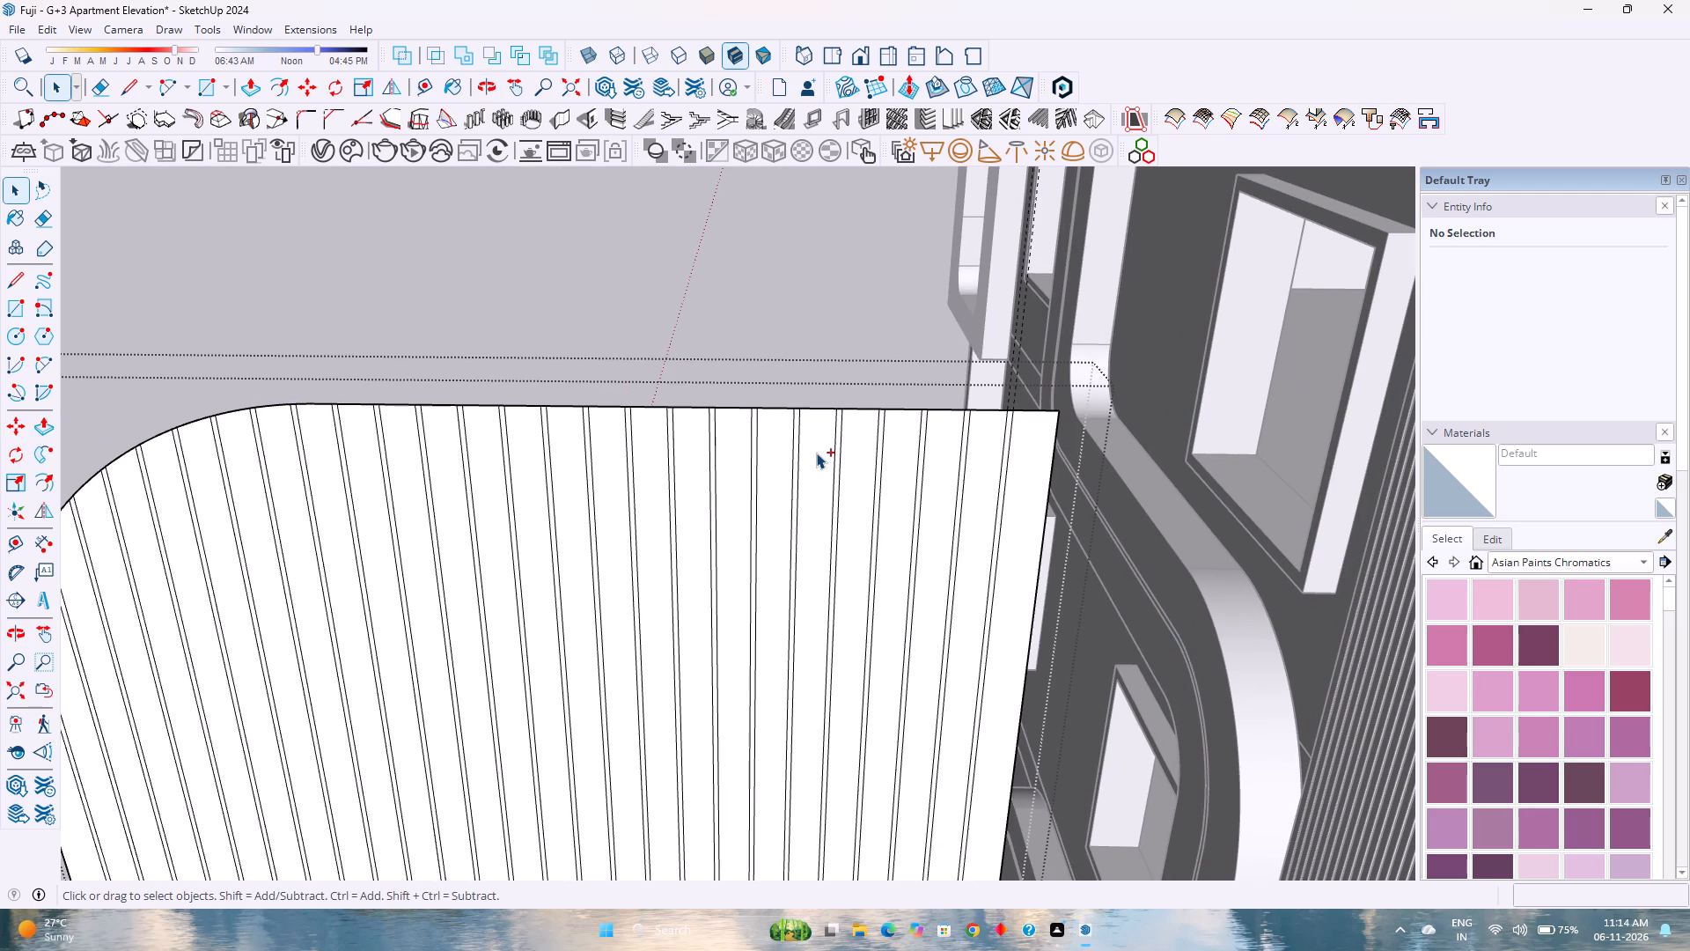
# Undo the line trimming and array copies, back to the single pair of vertical lines beside the panel's straight edge.
pyautogui.hotkey('ctrl', 'z')
pyautogui.hotkey('ctrl', 'z')
pyautogui.hotkey('ctrl', 'z')
pyautogui.hotkey('ctrl', 'z')
pyautogui.scroll(-2, 816, 453)
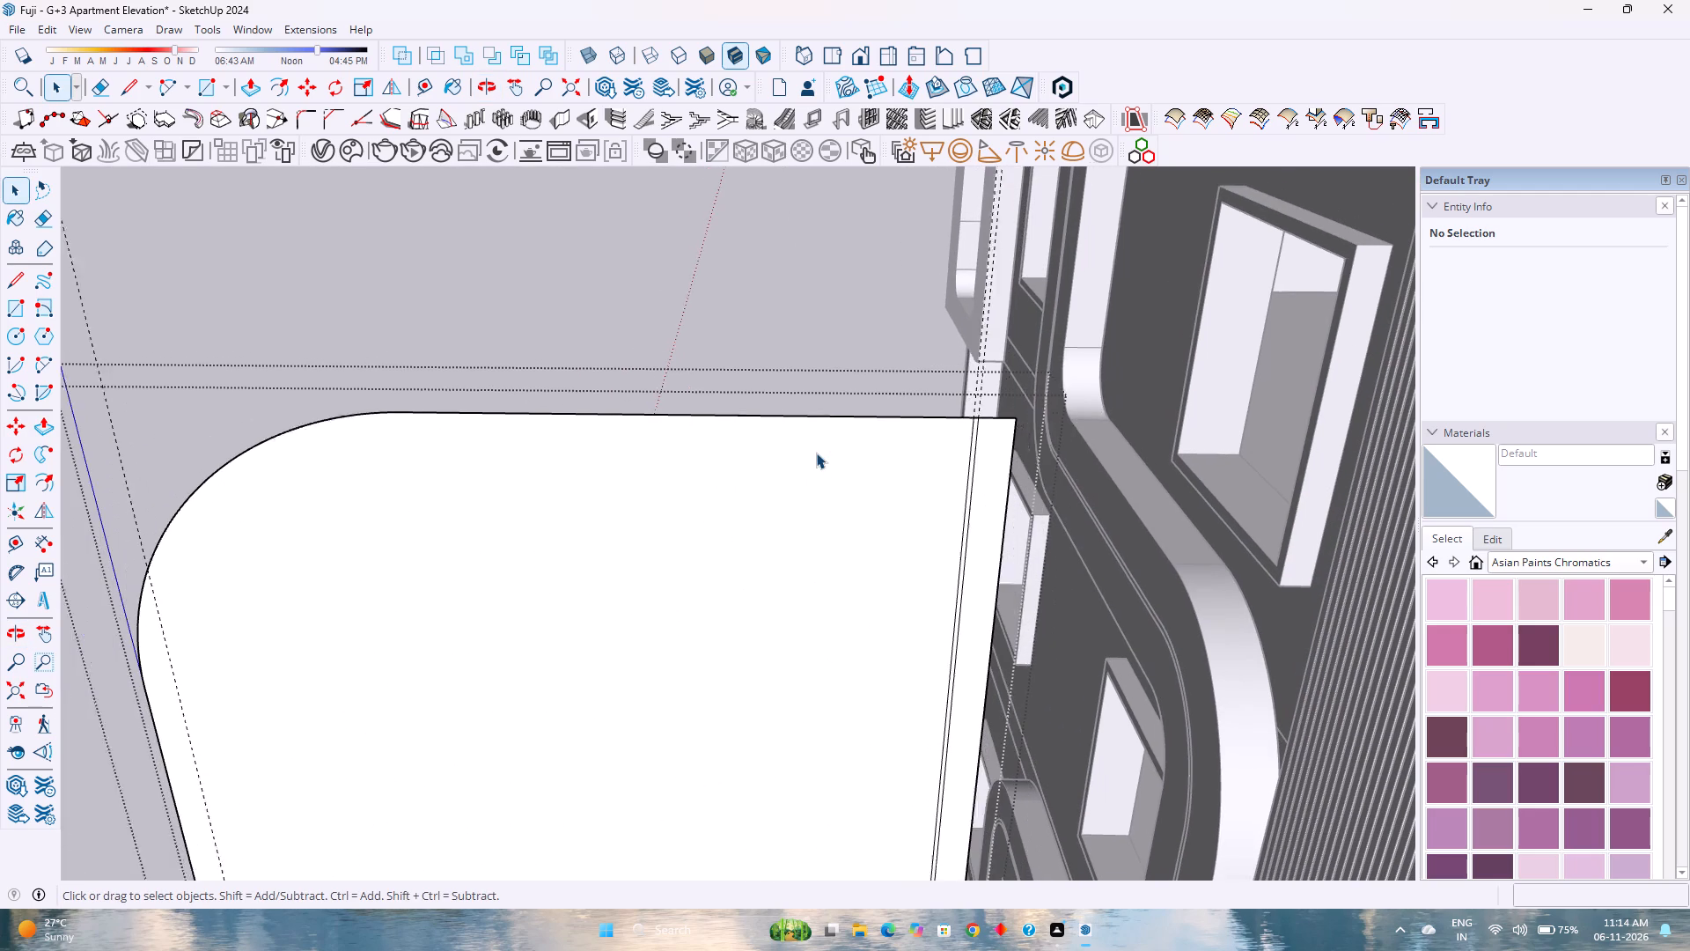
pyautogui.scroll(-1, 816, 453)
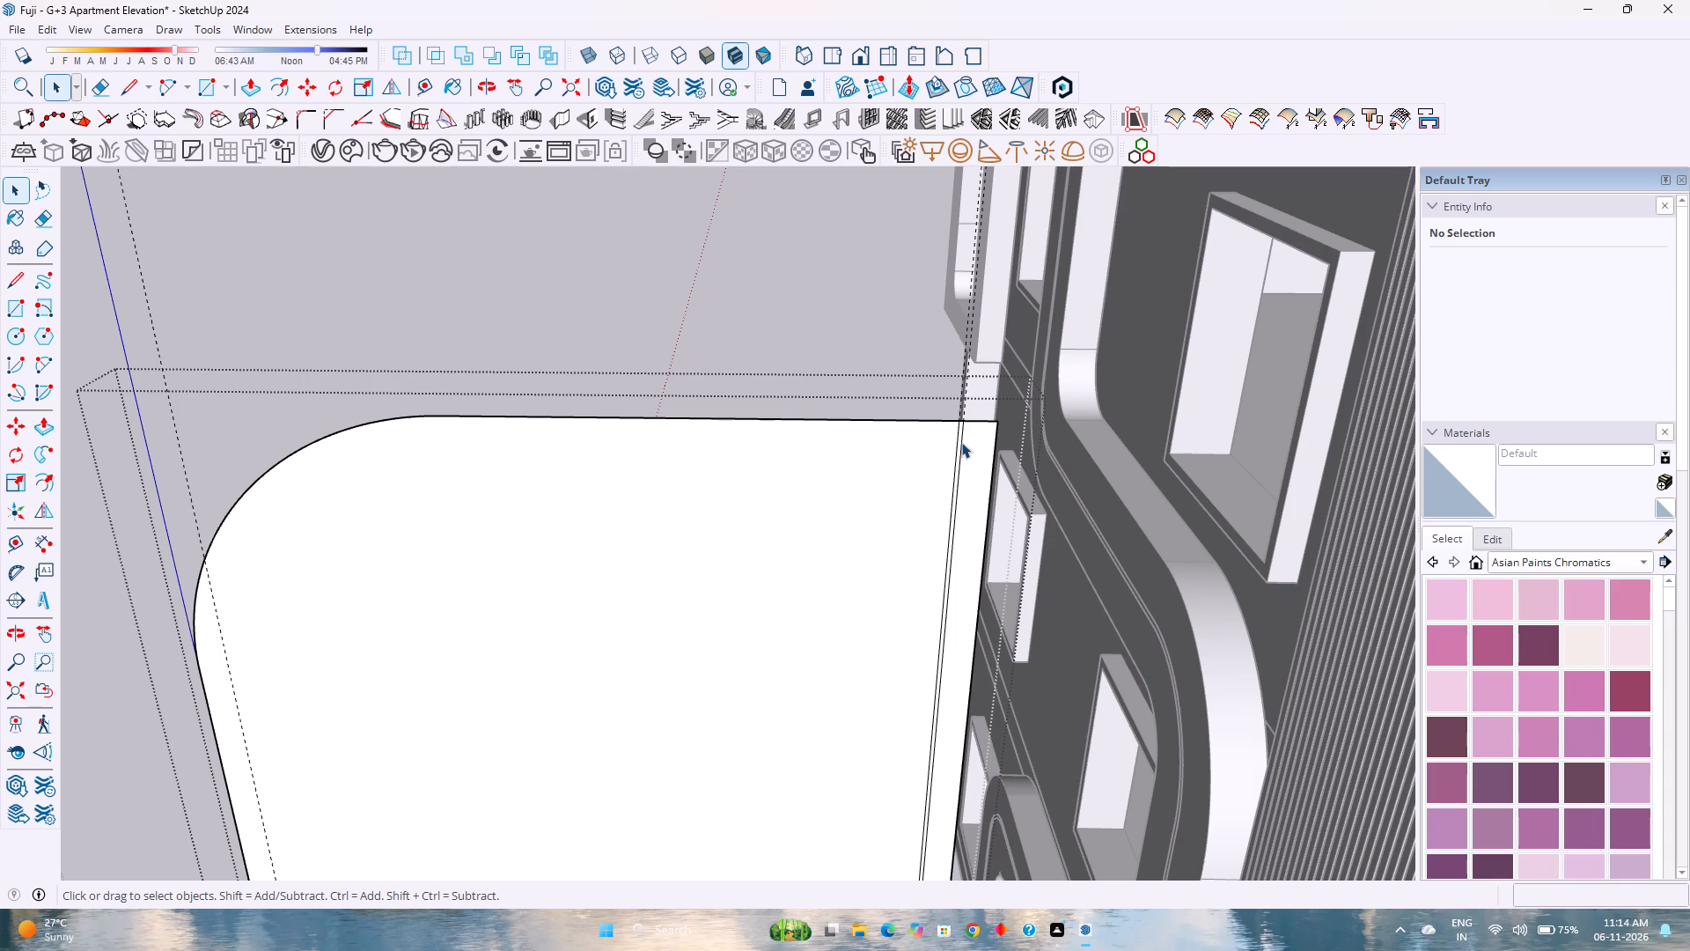
# Copy the pair of vertical lines along the green axis to the guide at the panel's rounded side, dividing the span by 20.
pyautogui.click(960, 443)
pyautogui.scroll(2, 961, 443)
pyautogui.keyDown('ctrl'); pyautogui.click(955, 442); pyautogui.keyUp('ctrl')
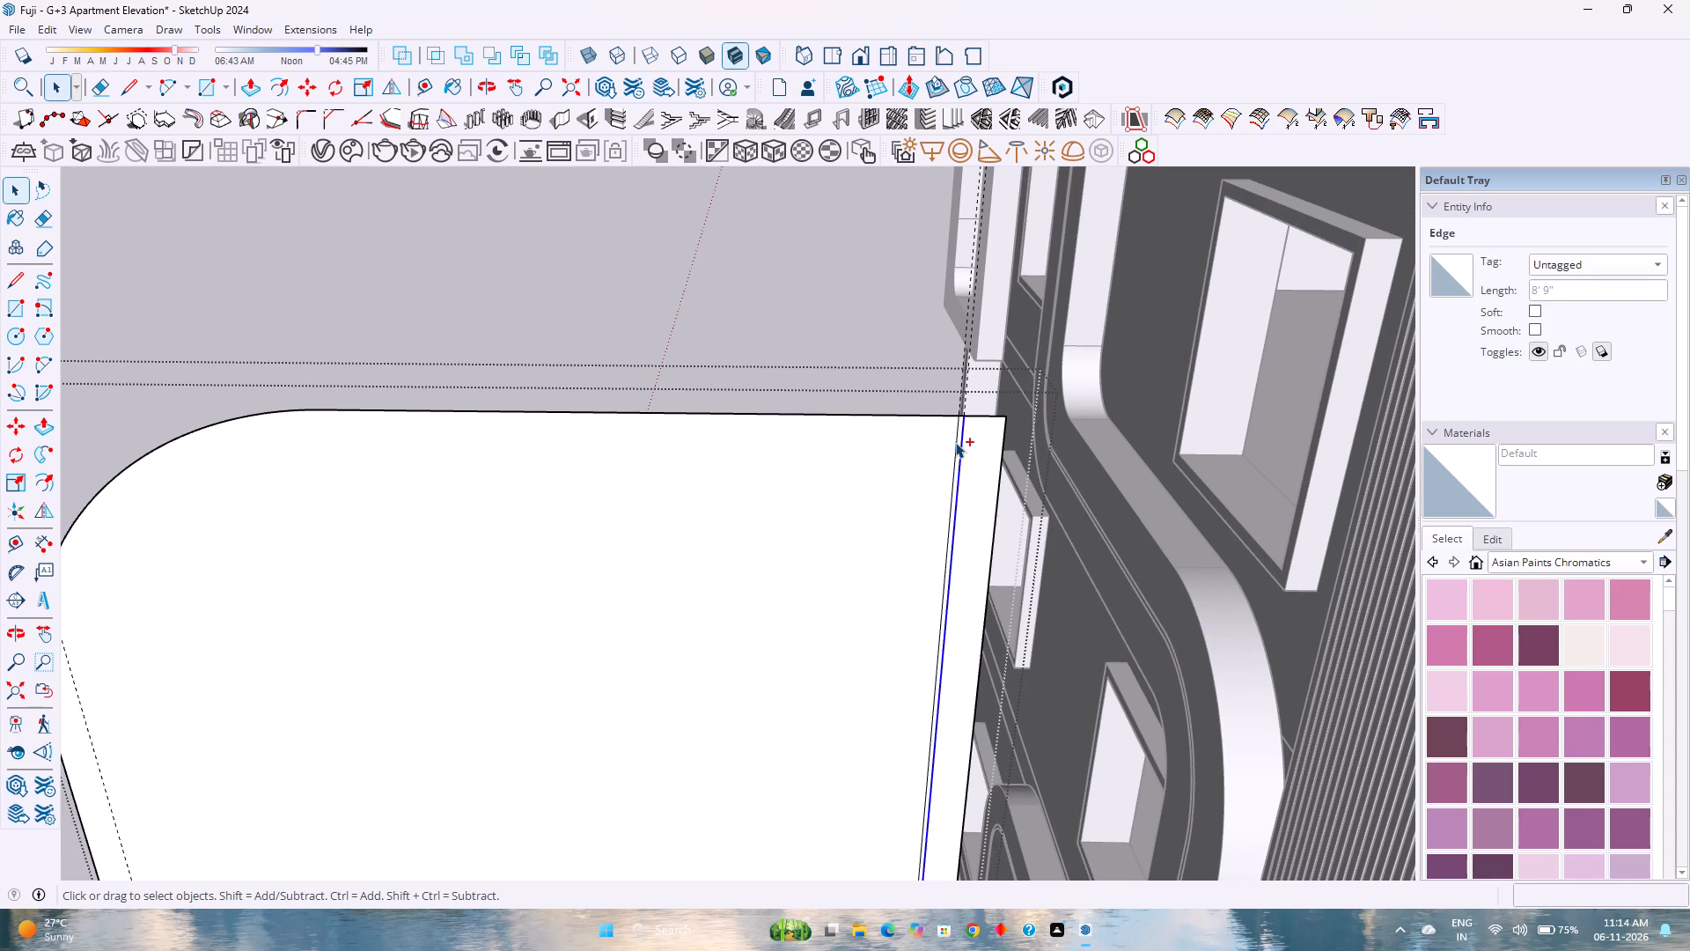
pyautogui.press('m')
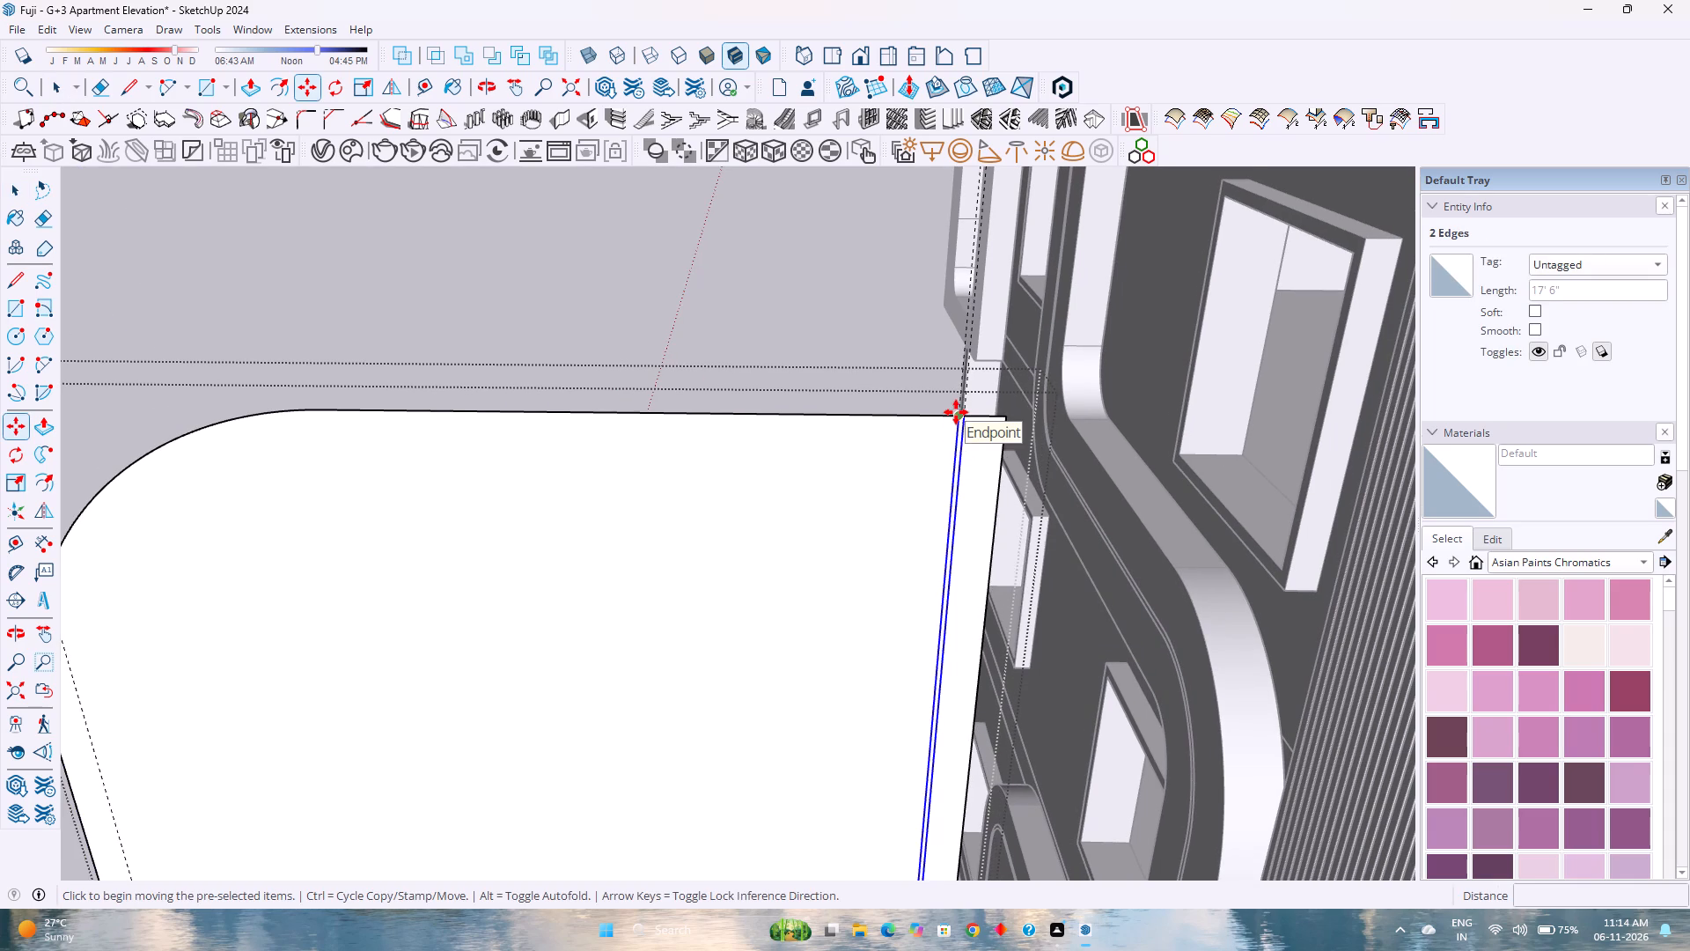
pyautogui.scroll(9, 956, 412)
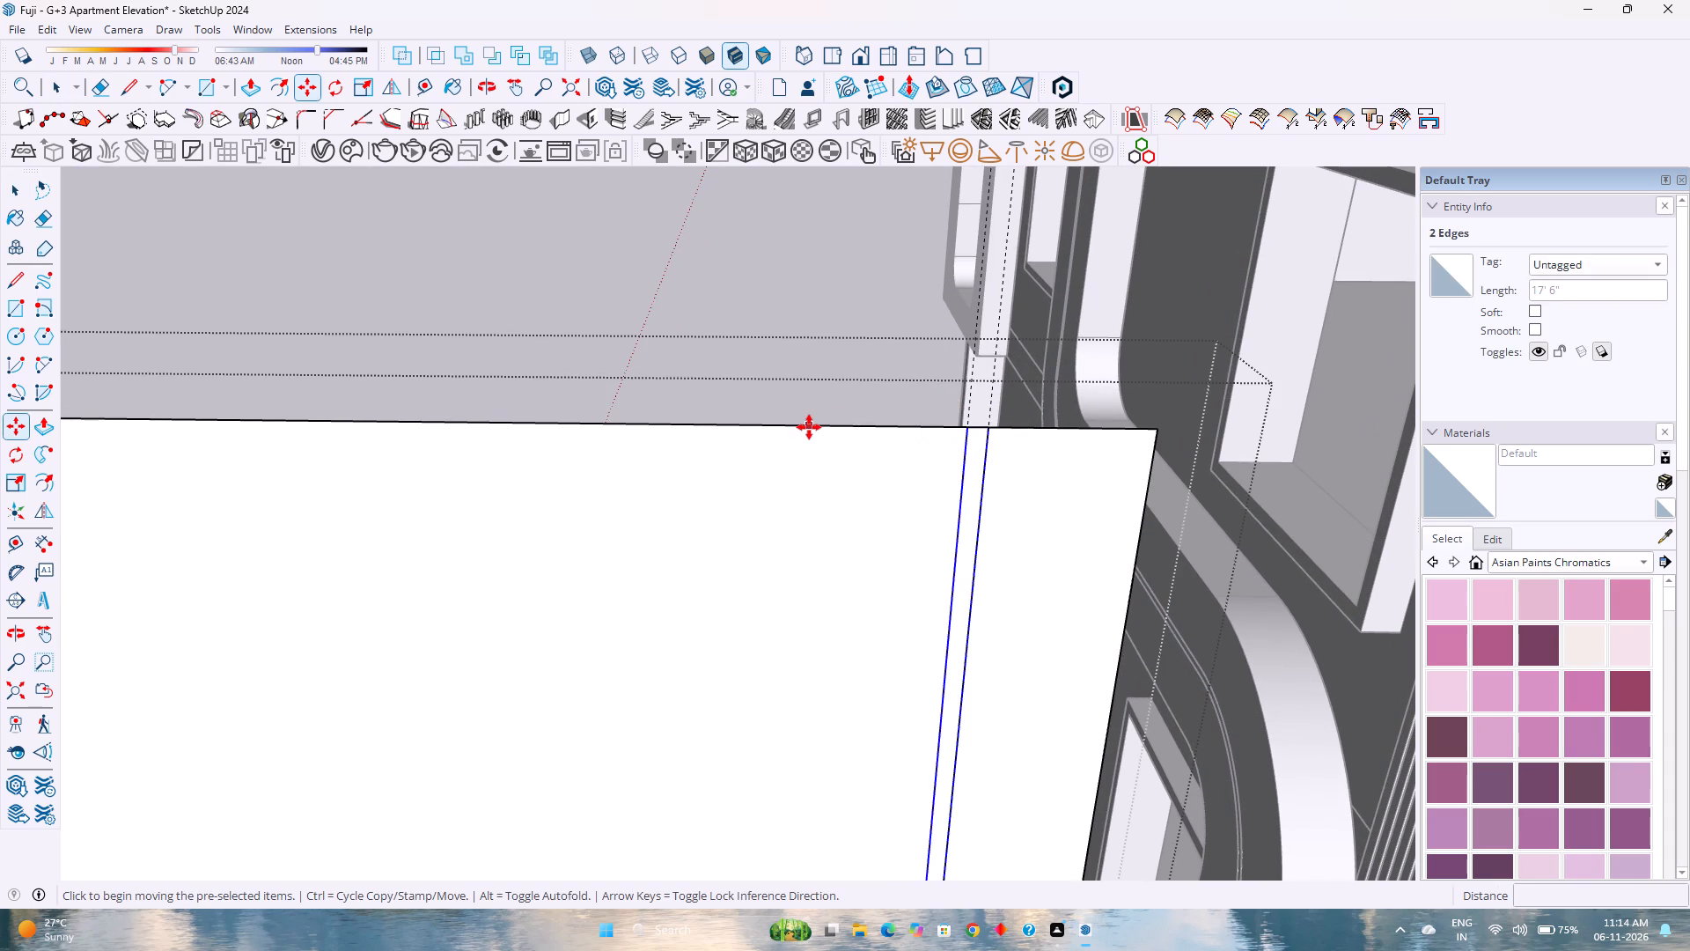
pyautogui.click(972, 428)
pyautogui.scroll(-3, 752, 428)
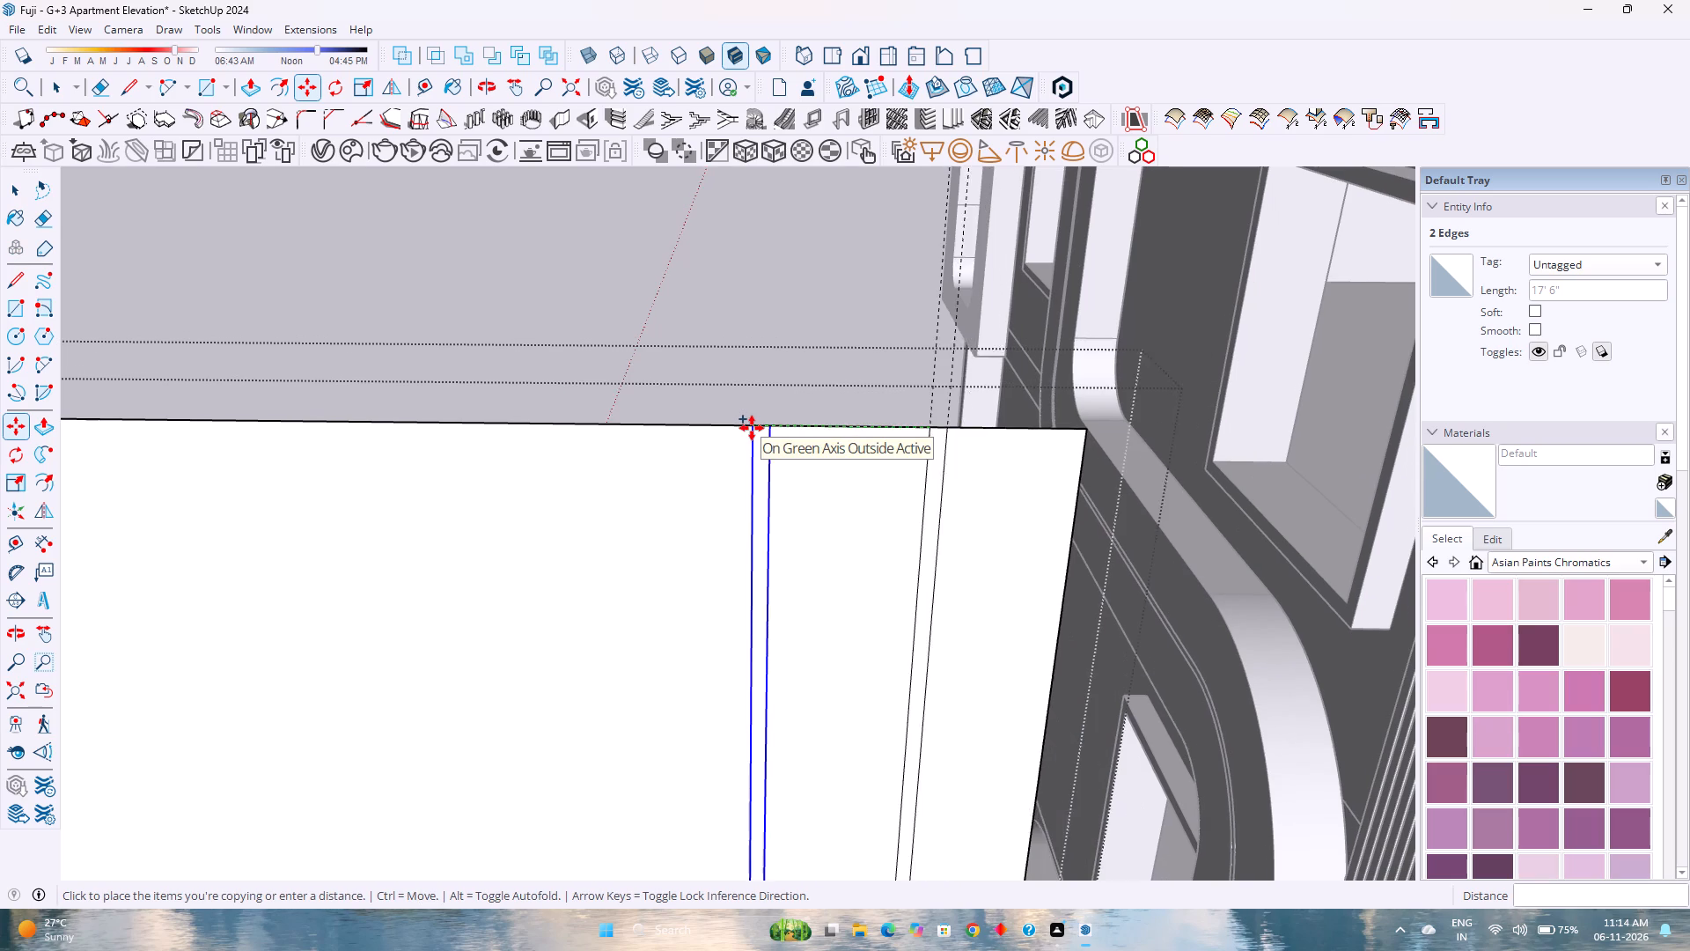
pyautogui.keyDown('shift'); pyautogui.moveTo(759, 431); pyautogui.dragTo(1158, 434, button='middle'); pyautogui.keyUp('shift')
pyautogui.scroll(-8, 1155, 431)
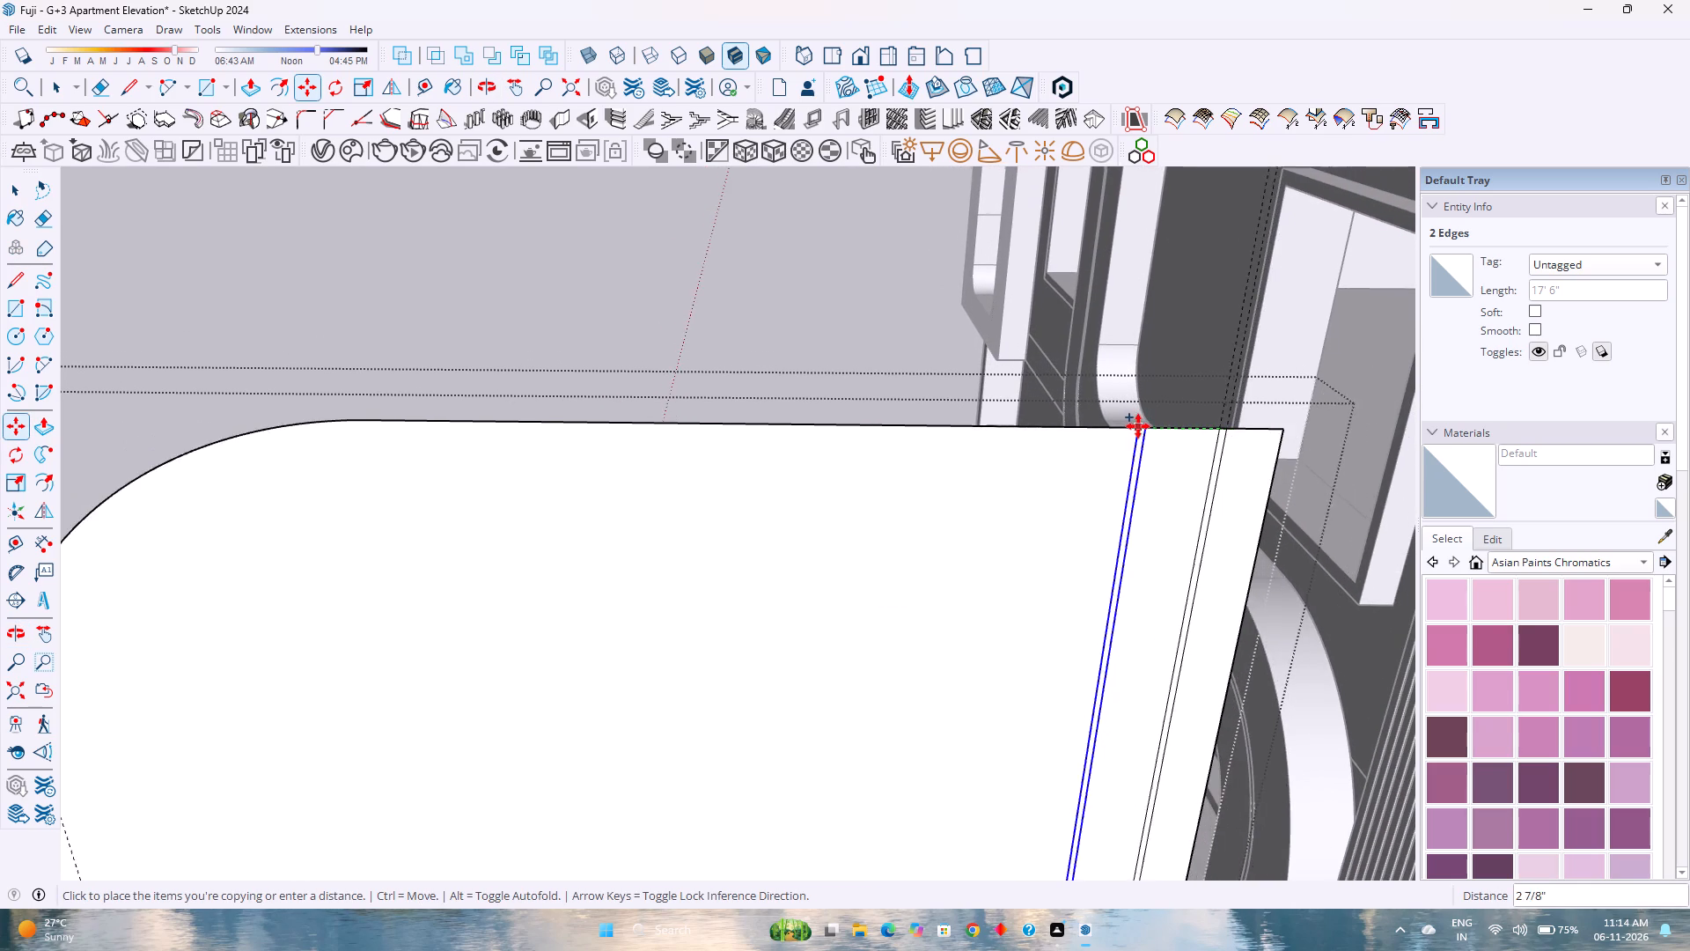
pyautogui.scroll(-4, 1138, 426)
pyautogui.press('Left')
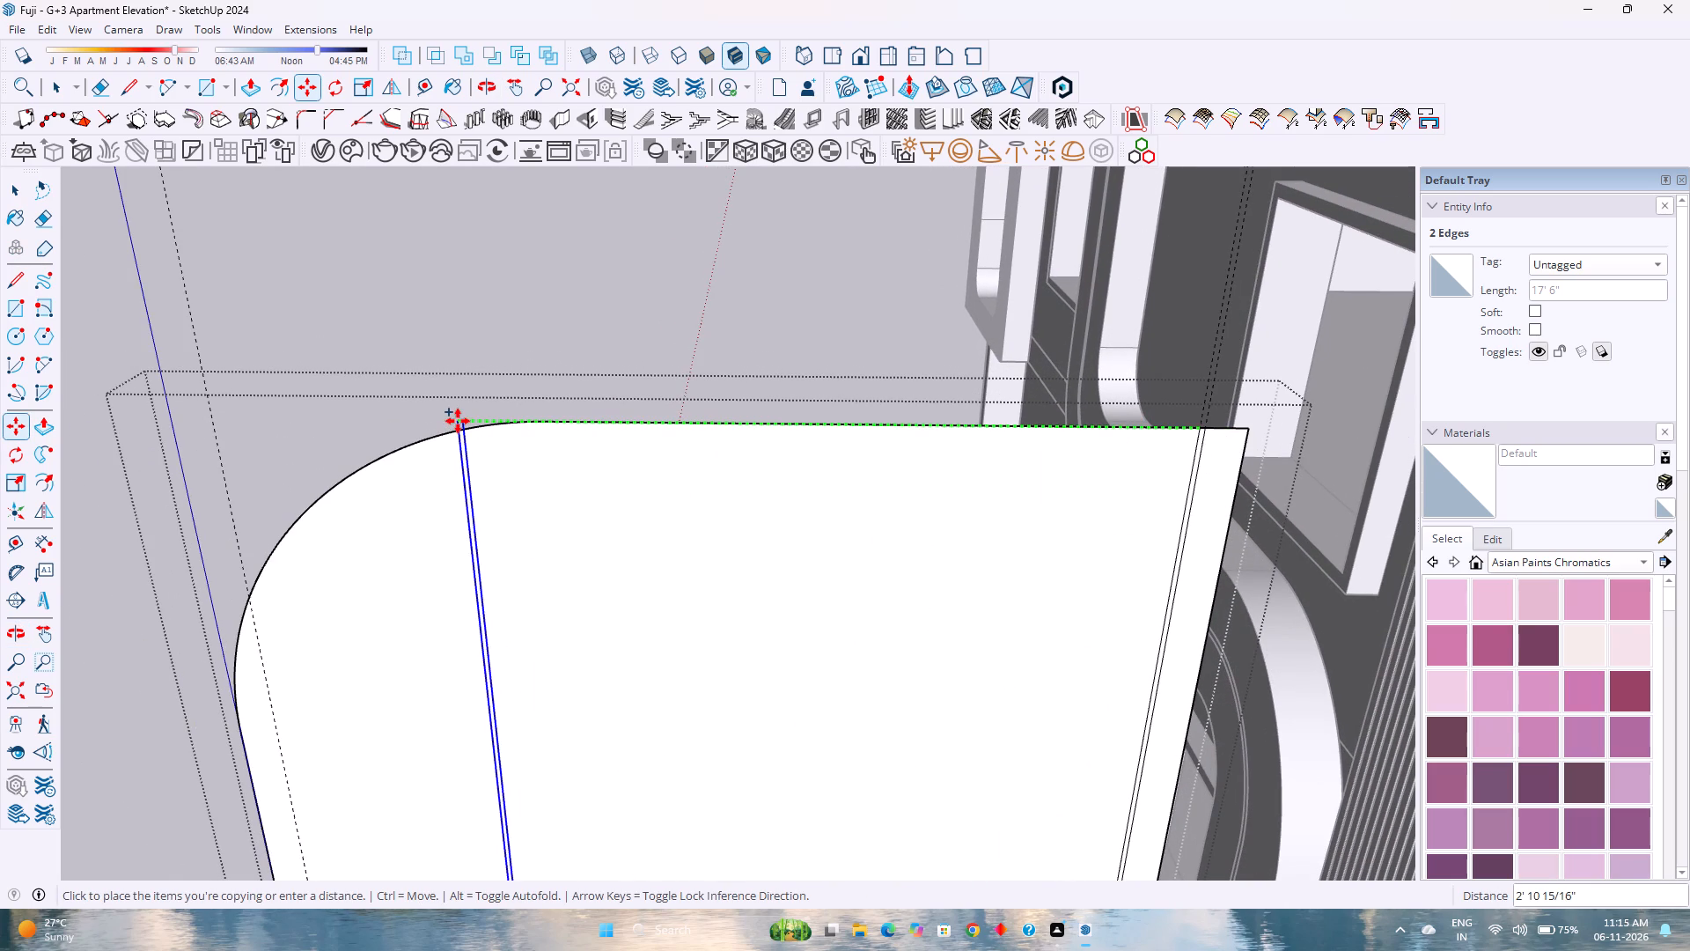
pyautogui.click(209, 413)
pyautogui.write('/20')
pyautogui.press('Return')
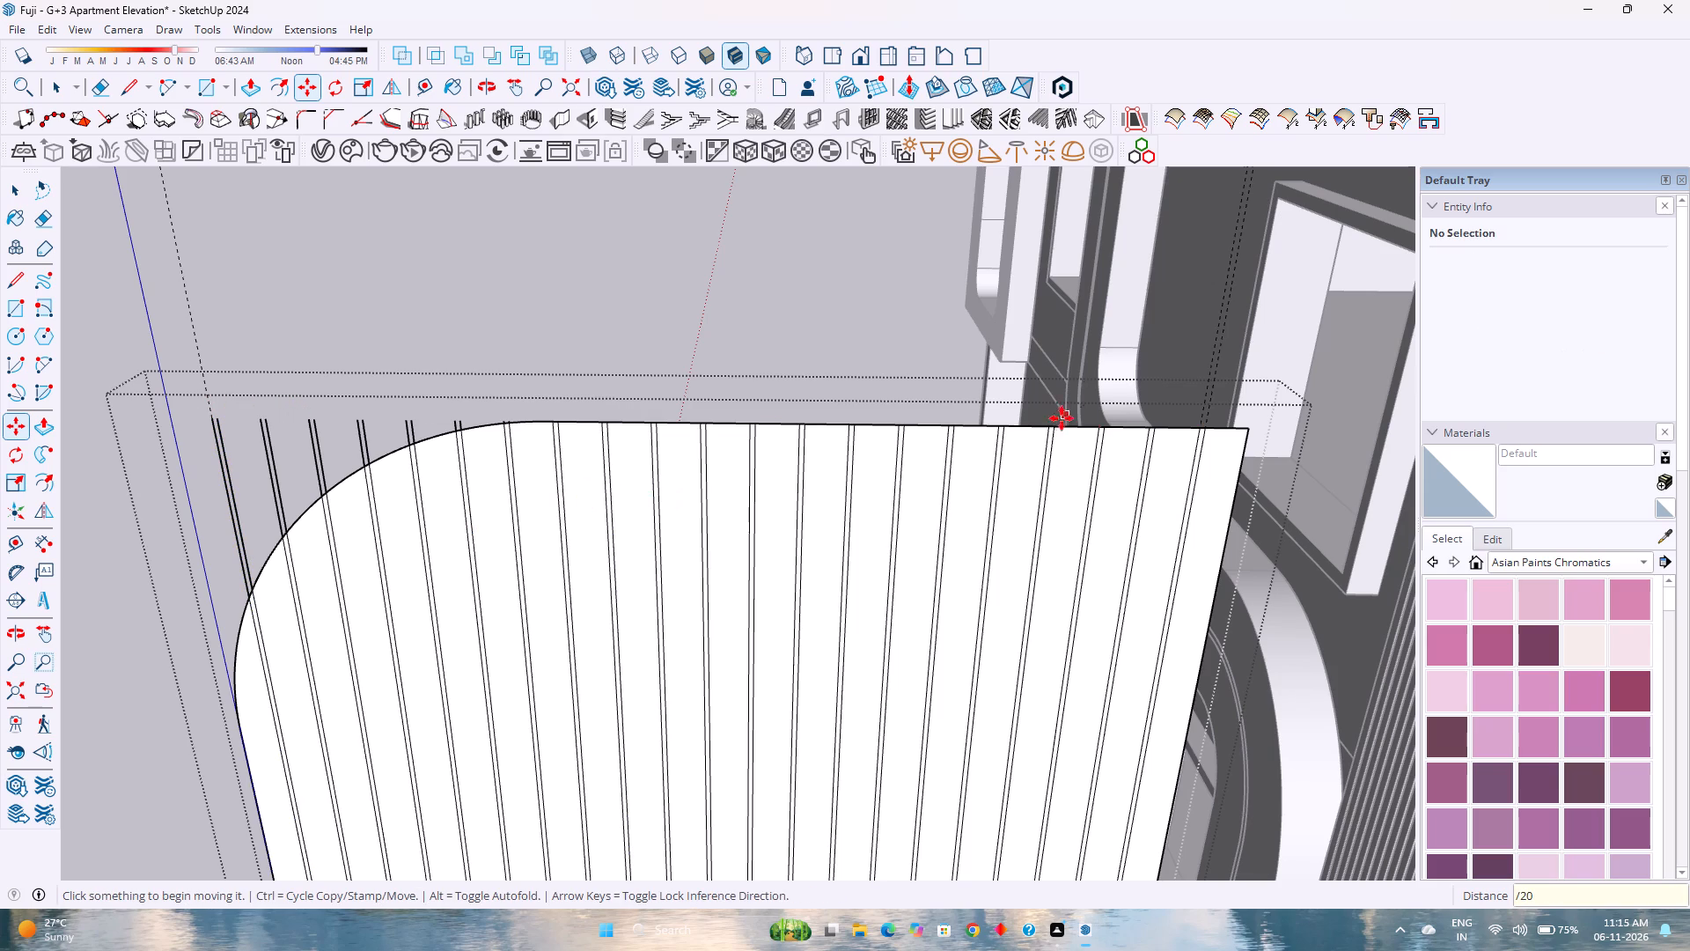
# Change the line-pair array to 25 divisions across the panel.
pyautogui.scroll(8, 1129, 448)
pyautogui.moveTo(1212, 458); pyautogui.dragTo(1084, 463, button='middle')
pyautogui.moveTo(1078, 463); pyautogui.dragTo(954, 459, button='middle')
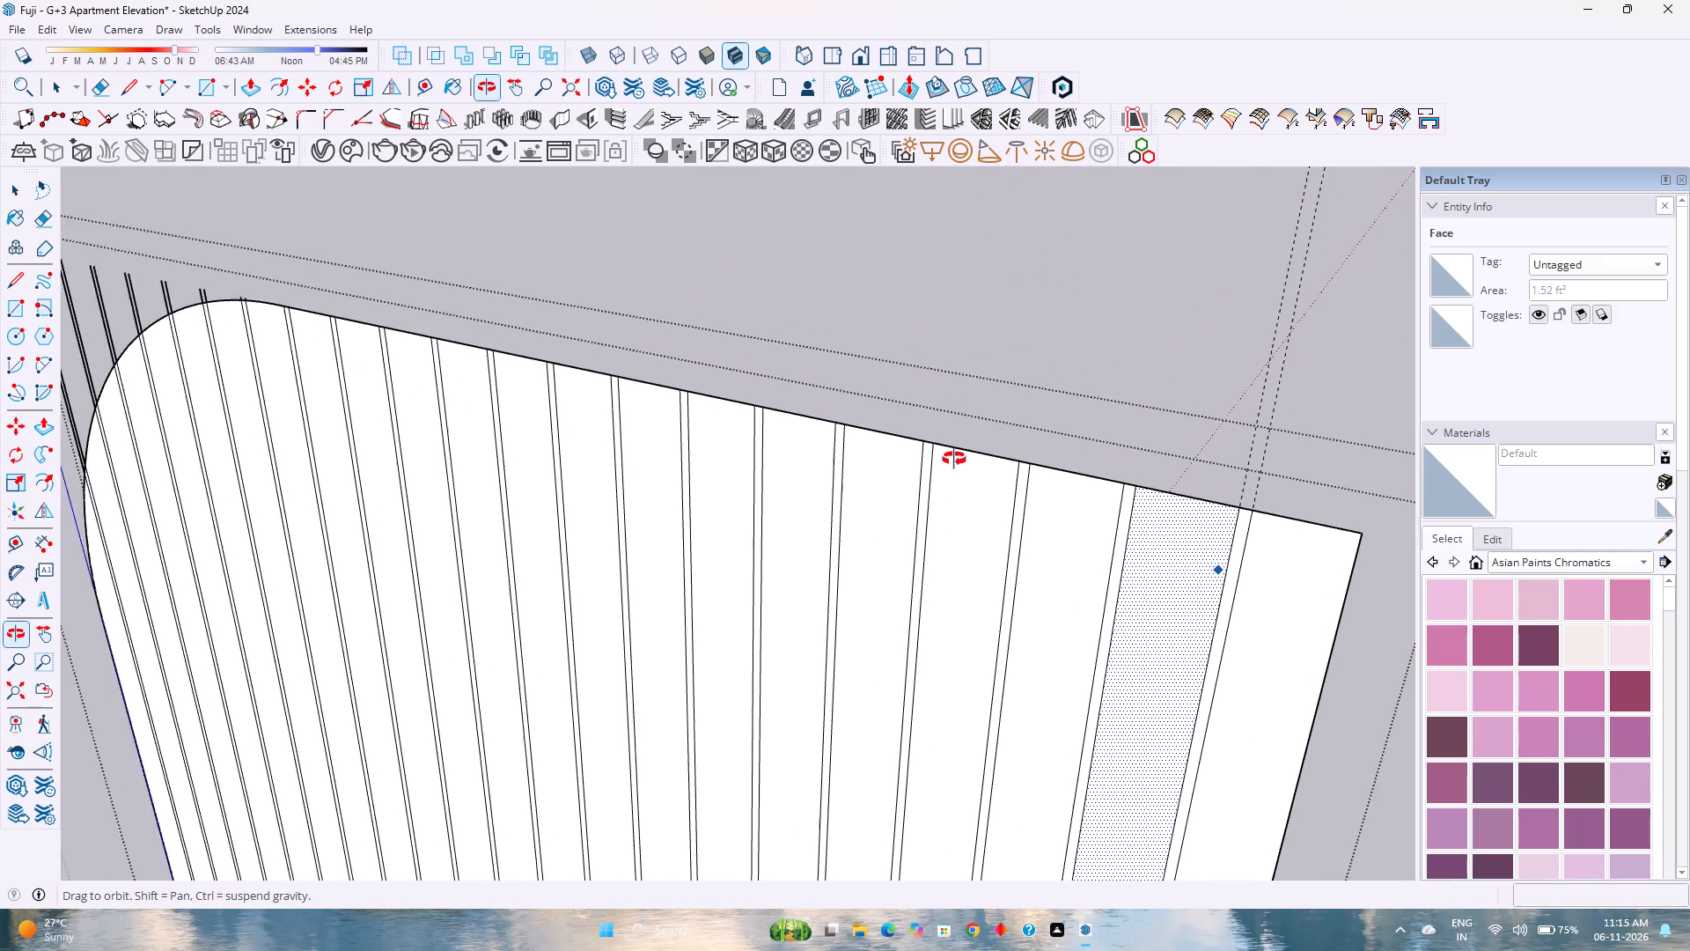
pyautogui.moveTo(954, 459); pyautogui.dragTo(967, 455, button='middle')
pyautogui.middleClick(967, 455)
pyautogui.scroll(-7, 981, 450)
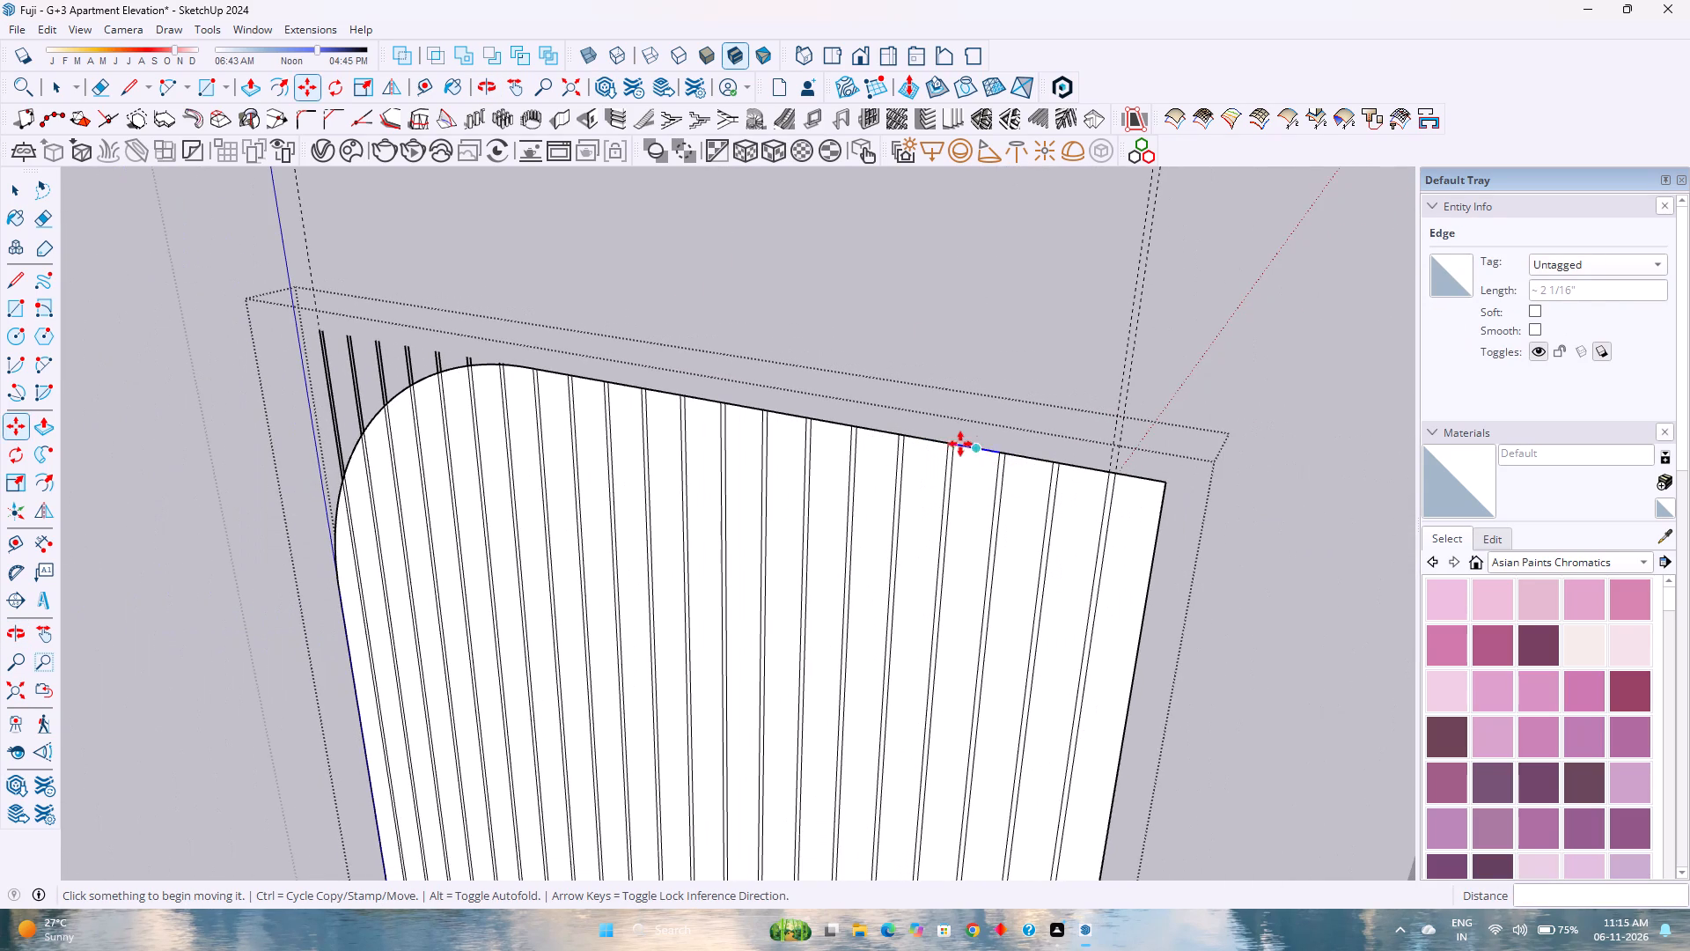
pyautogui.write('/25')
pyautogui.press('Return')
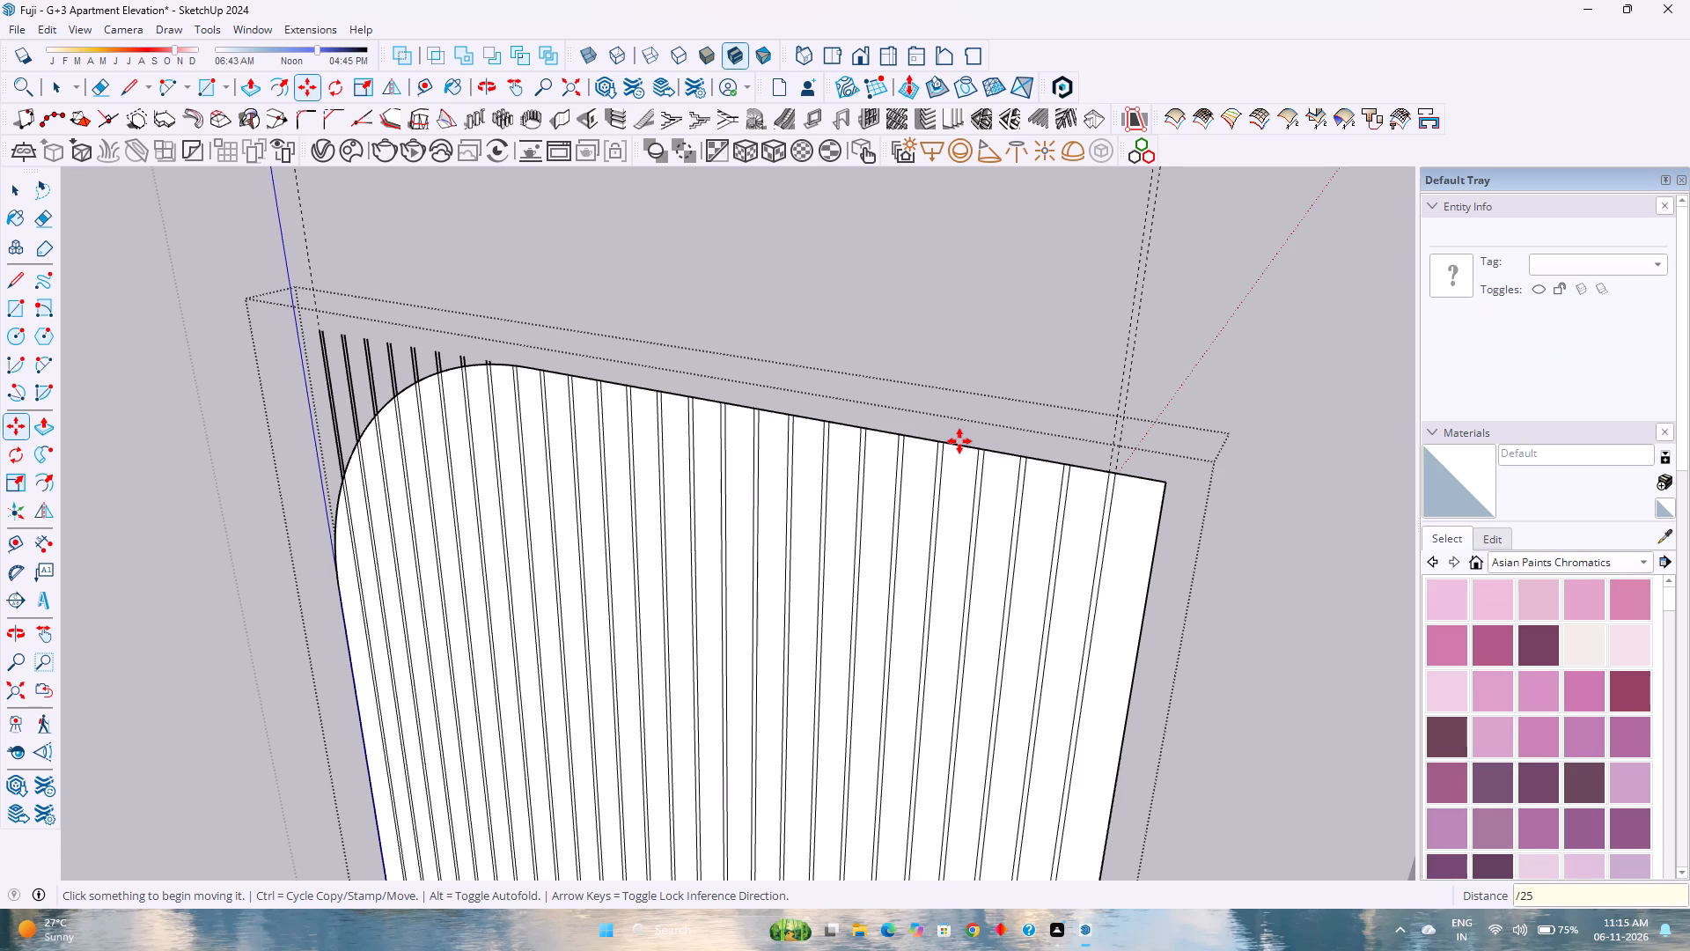
# Set the line-pair array to 23 divisions across the panel.
pyautogui.write('/2')
pyautogui.press('3')
pyautogui.press('Return')
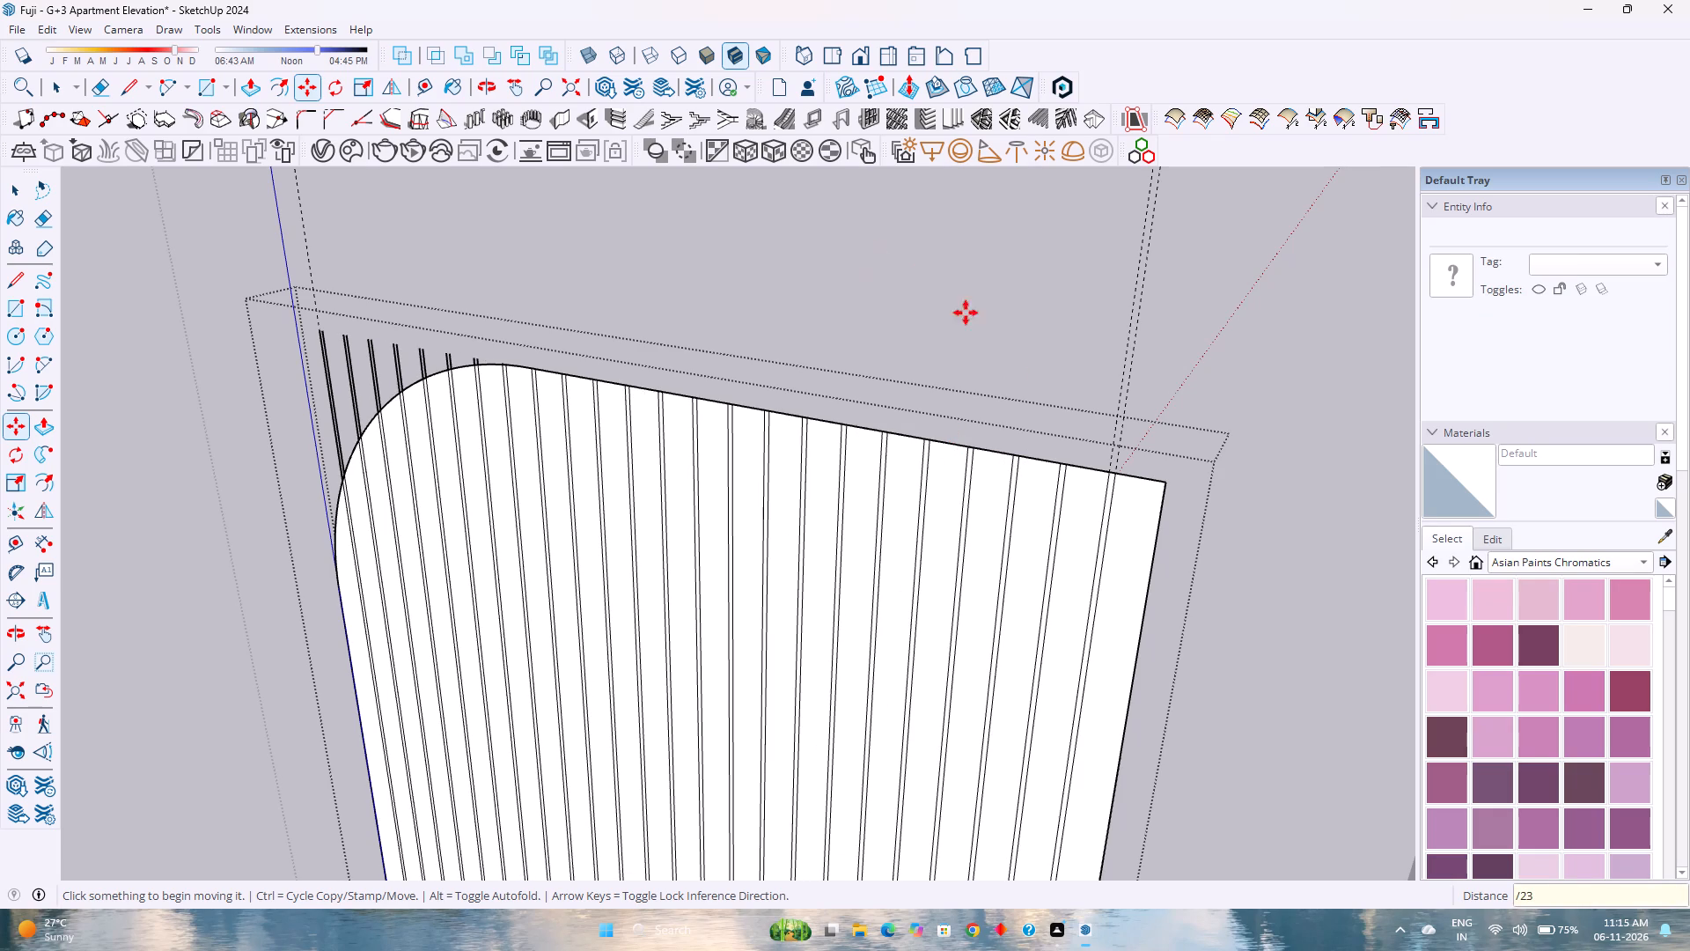
# Examine the spacing of the line pairs near the panel's straight edge and across the whole panel.
pyautogui.scroll(6, 1180, 593)
pyautogui.moveTo(1084, 498); pyautogui.dragTo(1270, 475, button='middle')
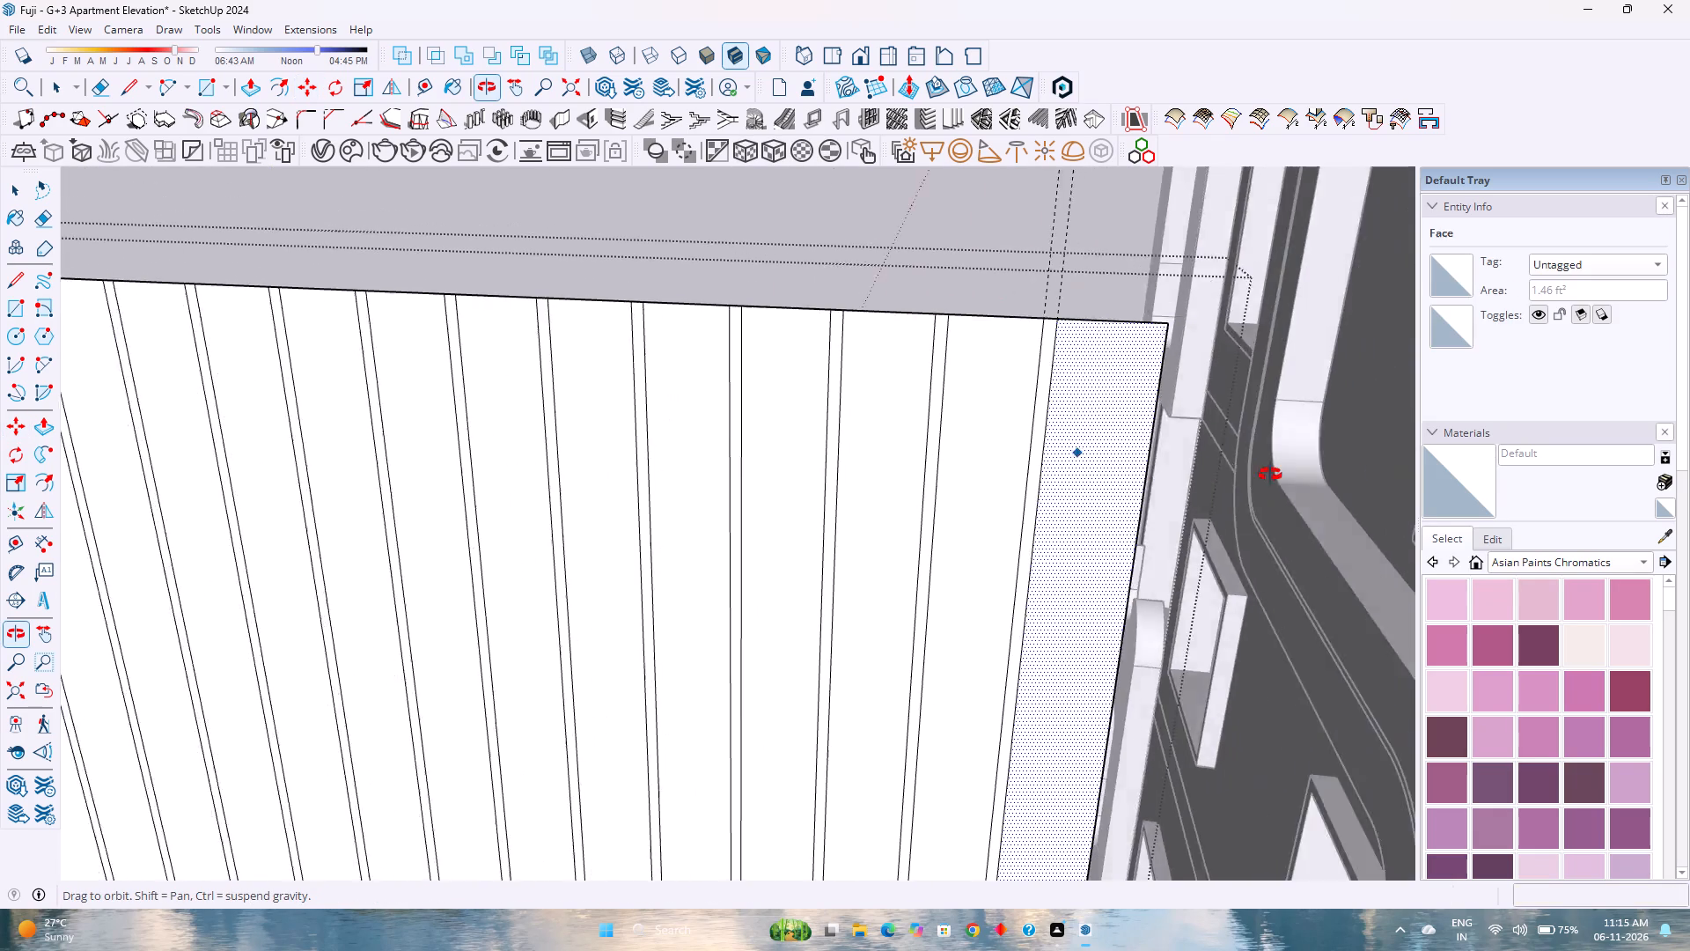
pyautogui.moveTo(1270, 475); pyautogui.dragTo(1125, 449, button='middle')
pyautogui.scroll(-6, 1120, 449)
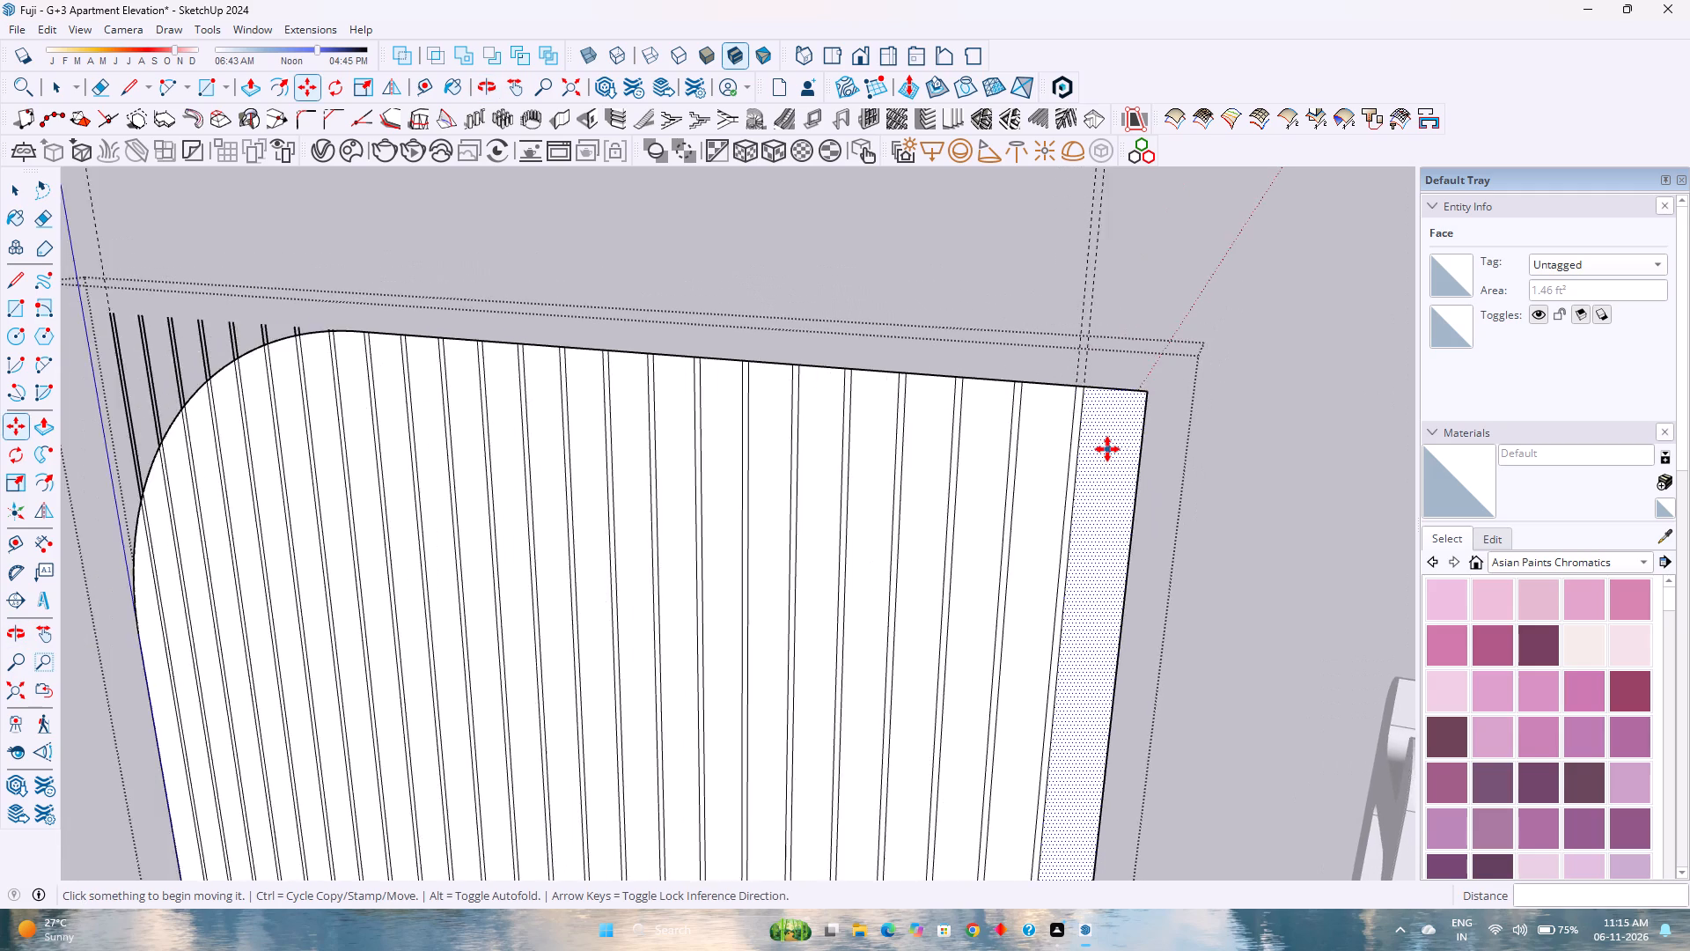
pyautogui.scroll(-10, 1107, 449)
pyautogui.scroll(-3, 849, 455)
pyautogui.scroll(-3, 771, 476)
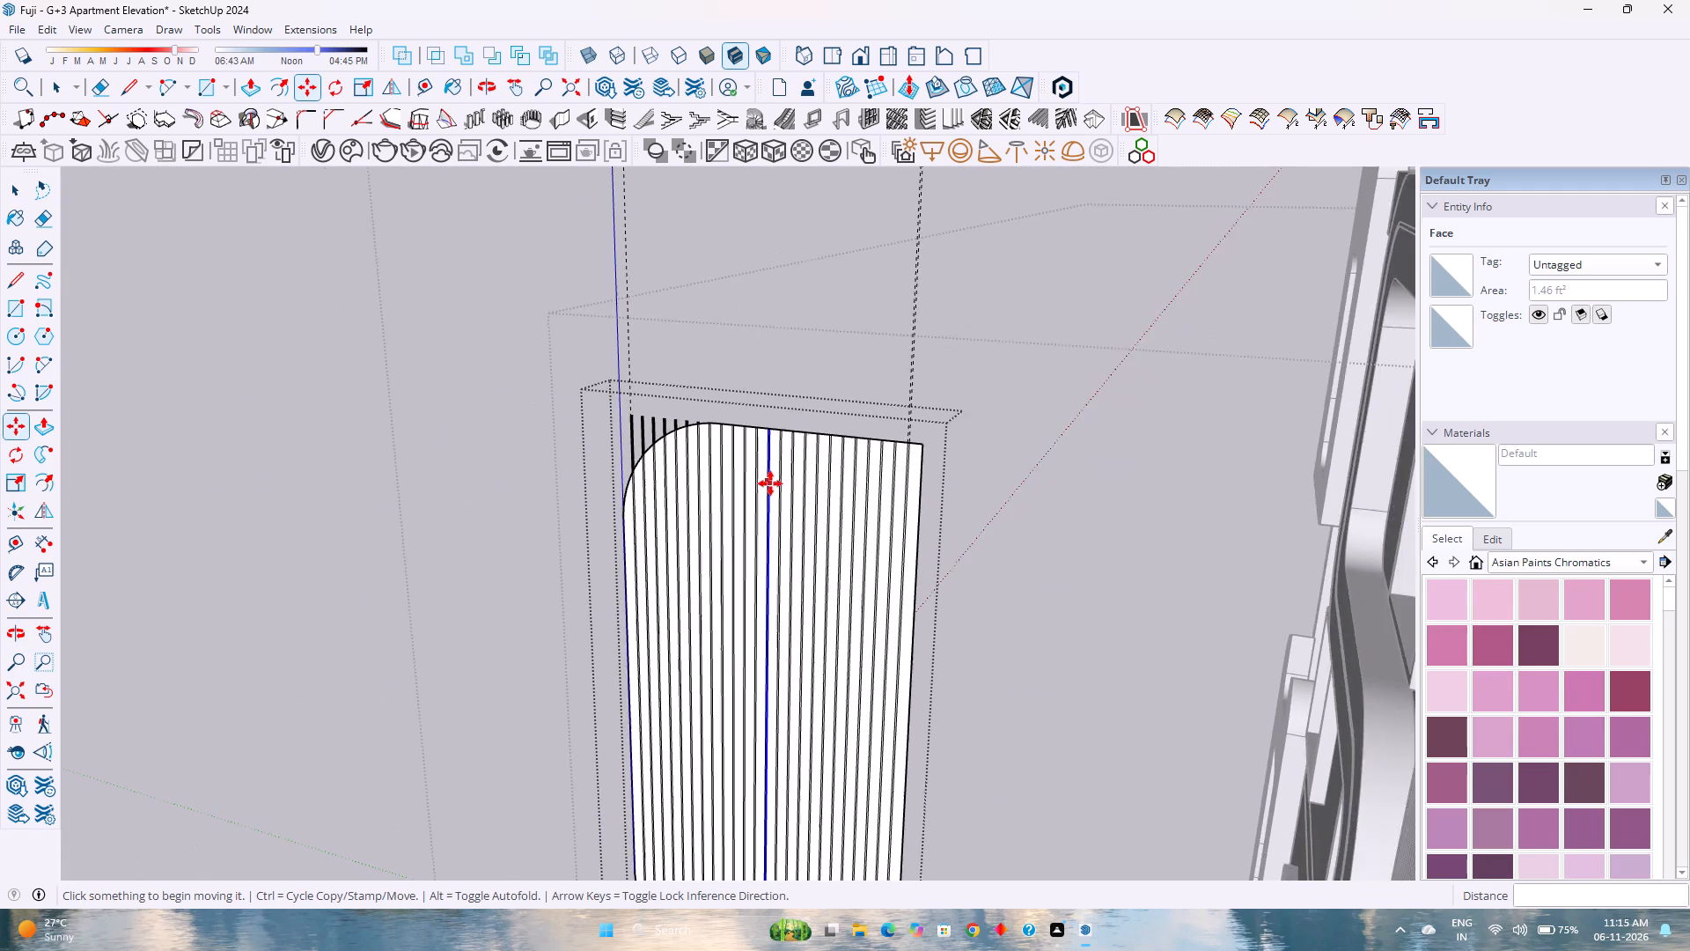
pyautogui.scroll(-7, 770, 483)
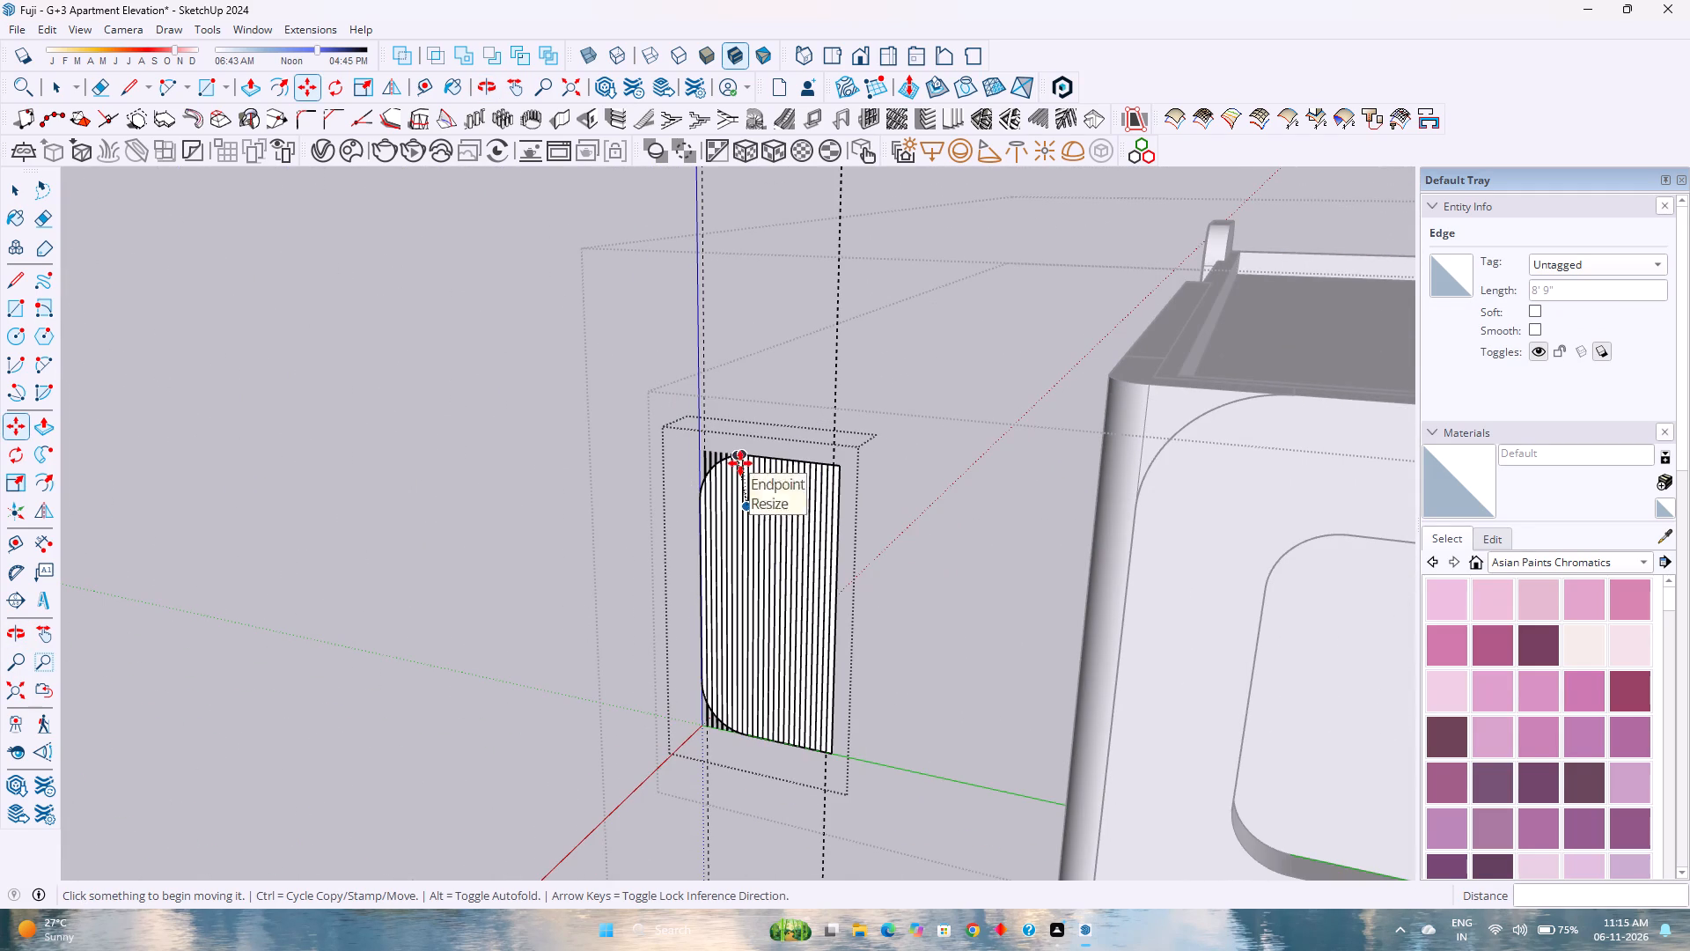
# Erase the line ends projecting above the panel's rounded upper corner.
pyautogui.press('e')
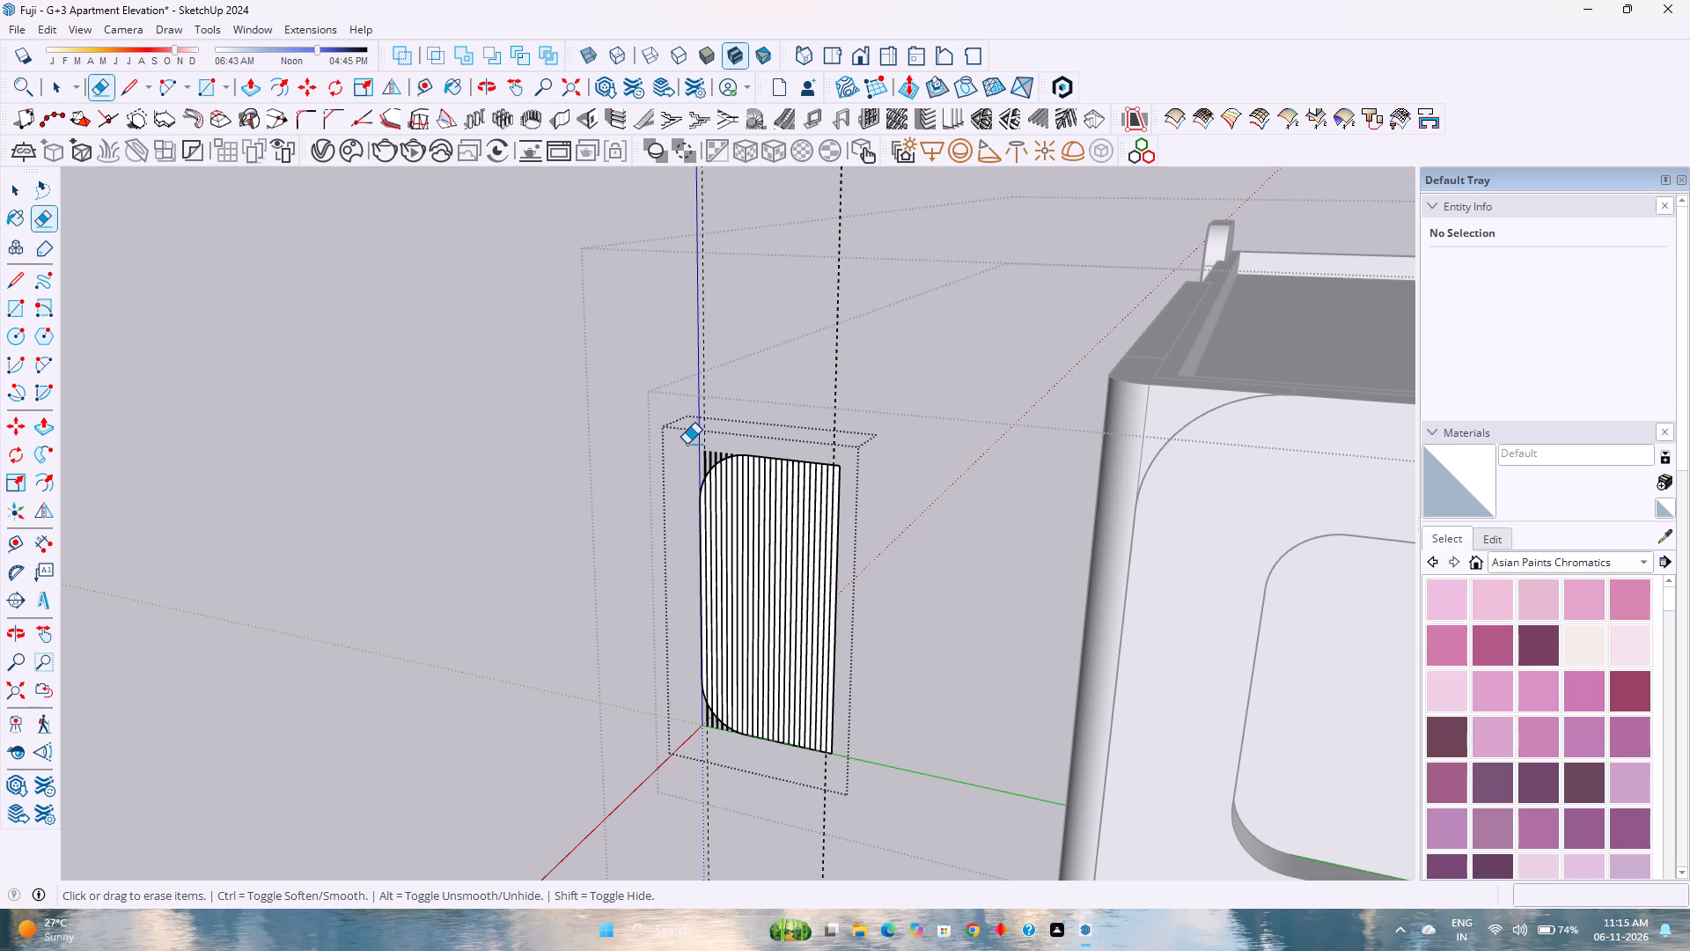
pyautogui.scroll(12, 687, 447)
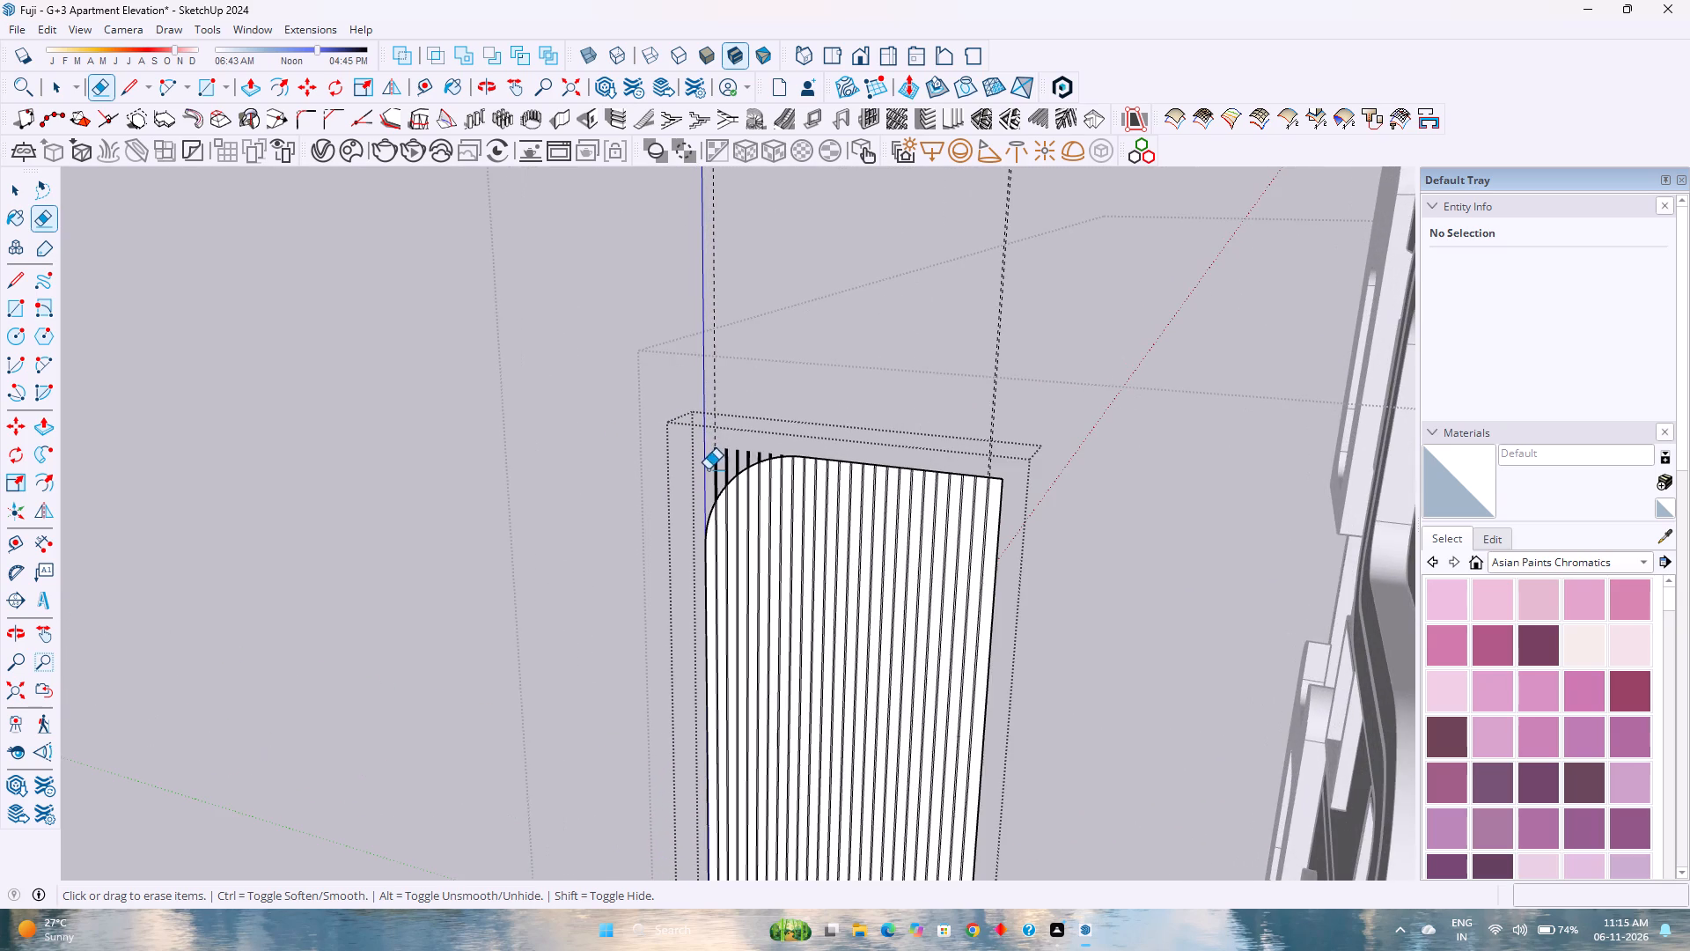
pyautogui.scroll(7, 712, 472)
pyautogui.moveTo(712, 475); pyautogui.dragTo(837, 444, button='middle')
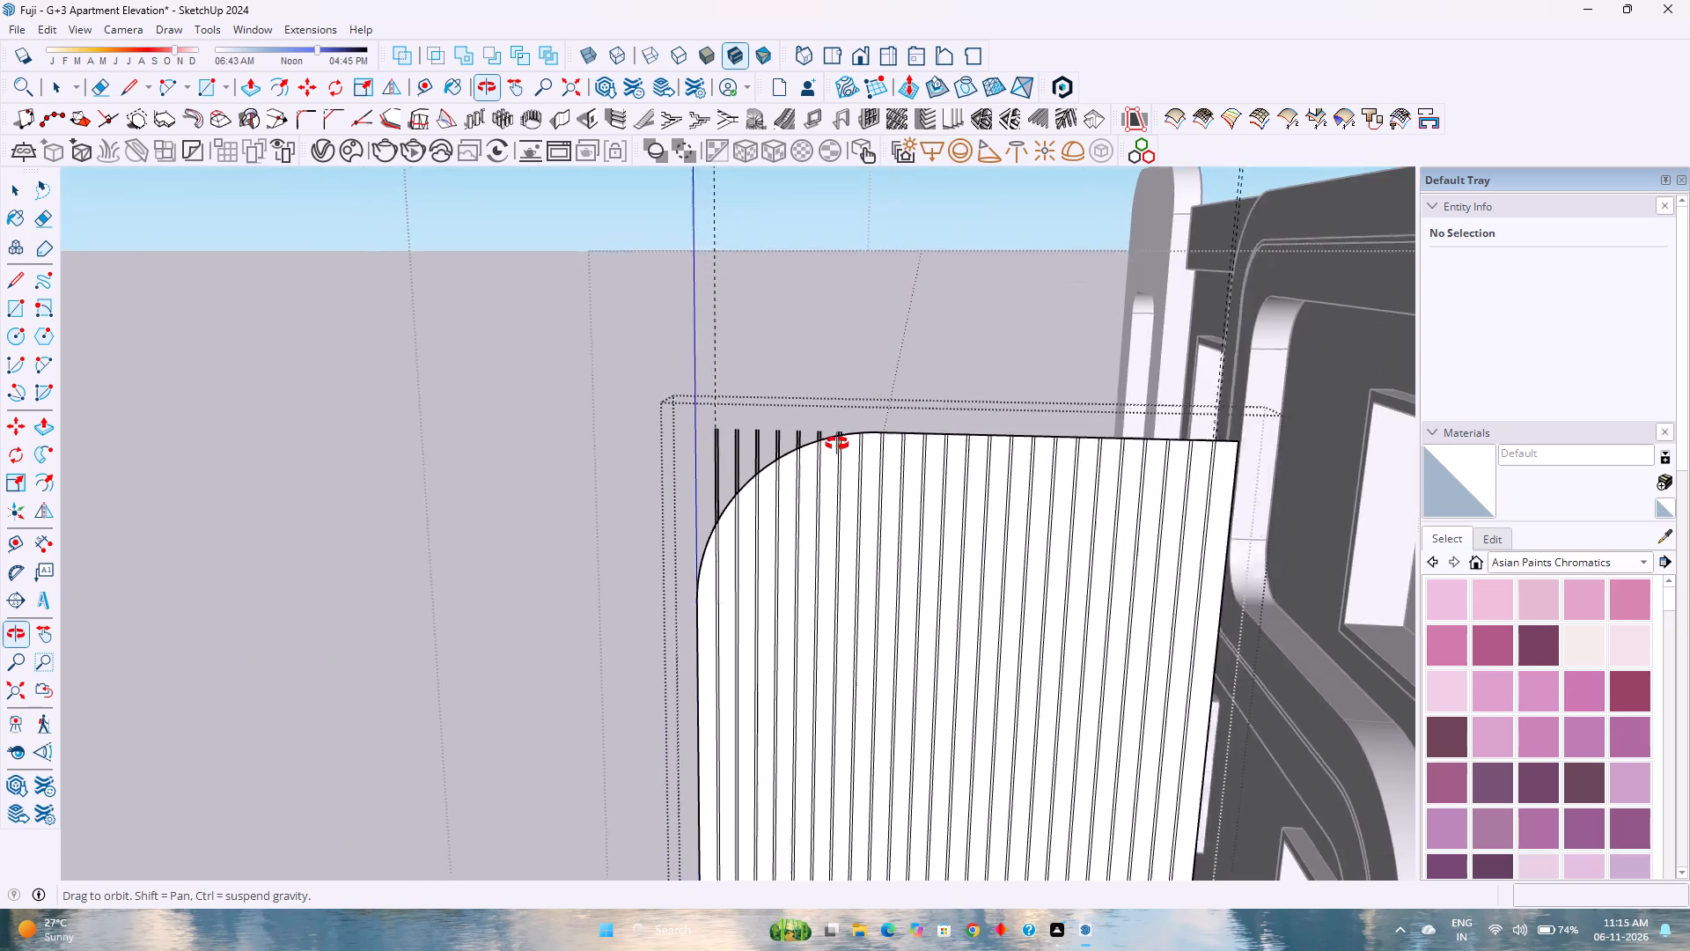
pyautogui.moveTo(837, 444); pyautogui.dragTo(856, 438, button='middle')
pyautogui.middleClick(856, 438)
pyautogui.scroll(14, 850, 433)
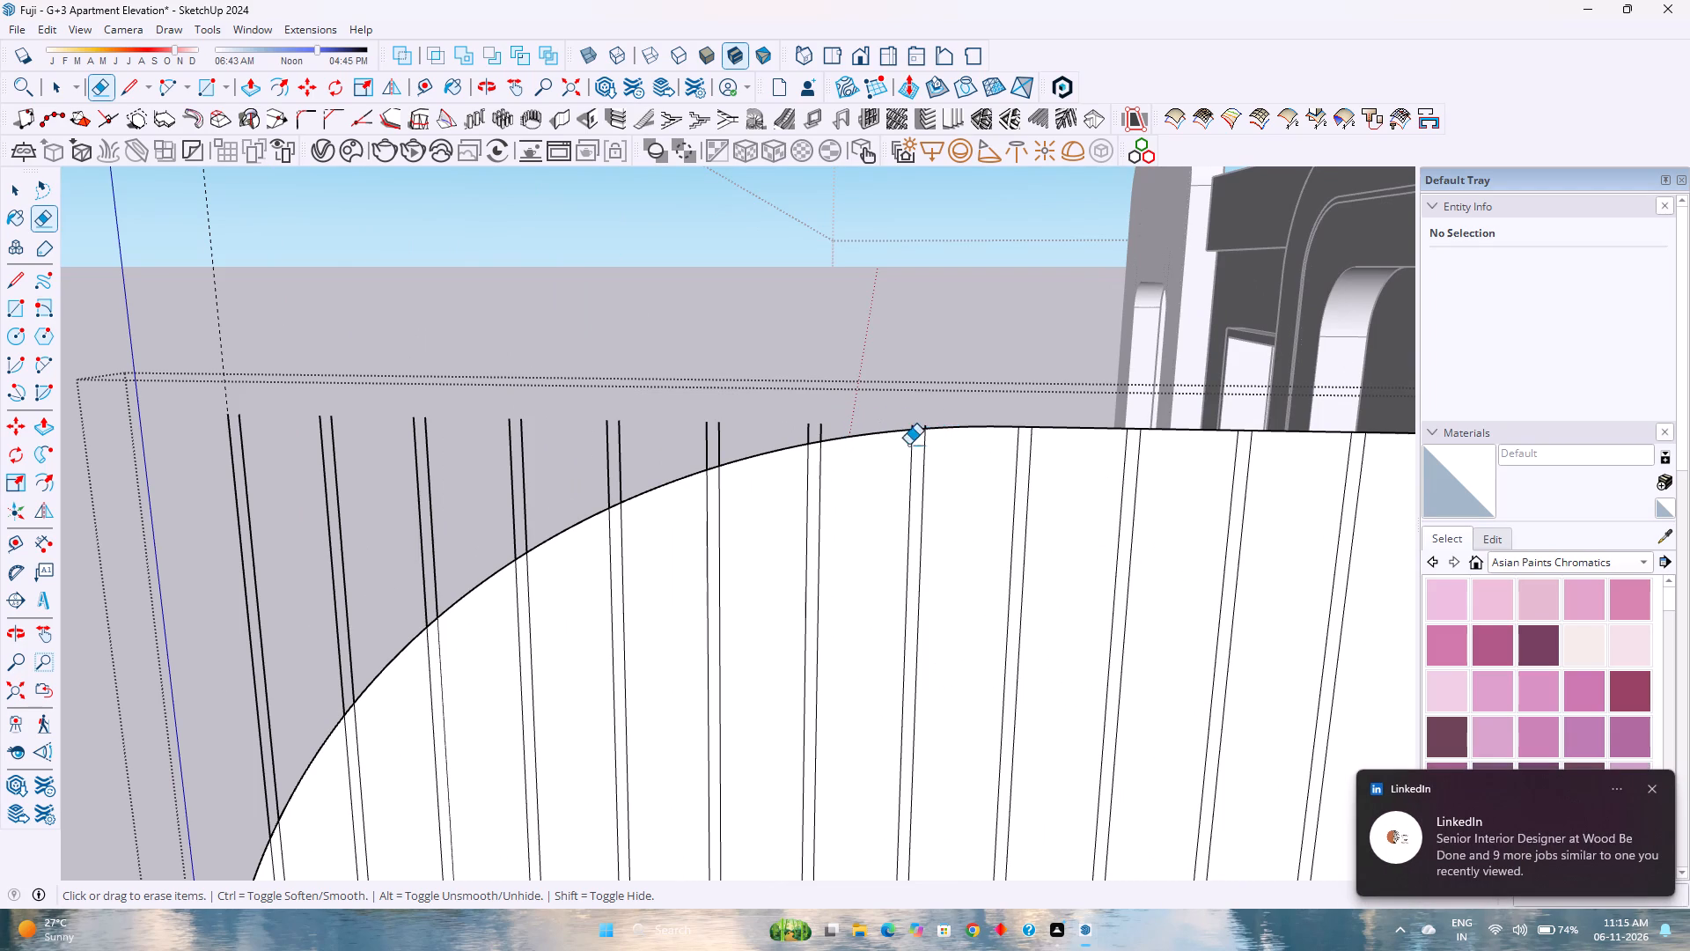
pyautogui.scroll(2, 929, 424)
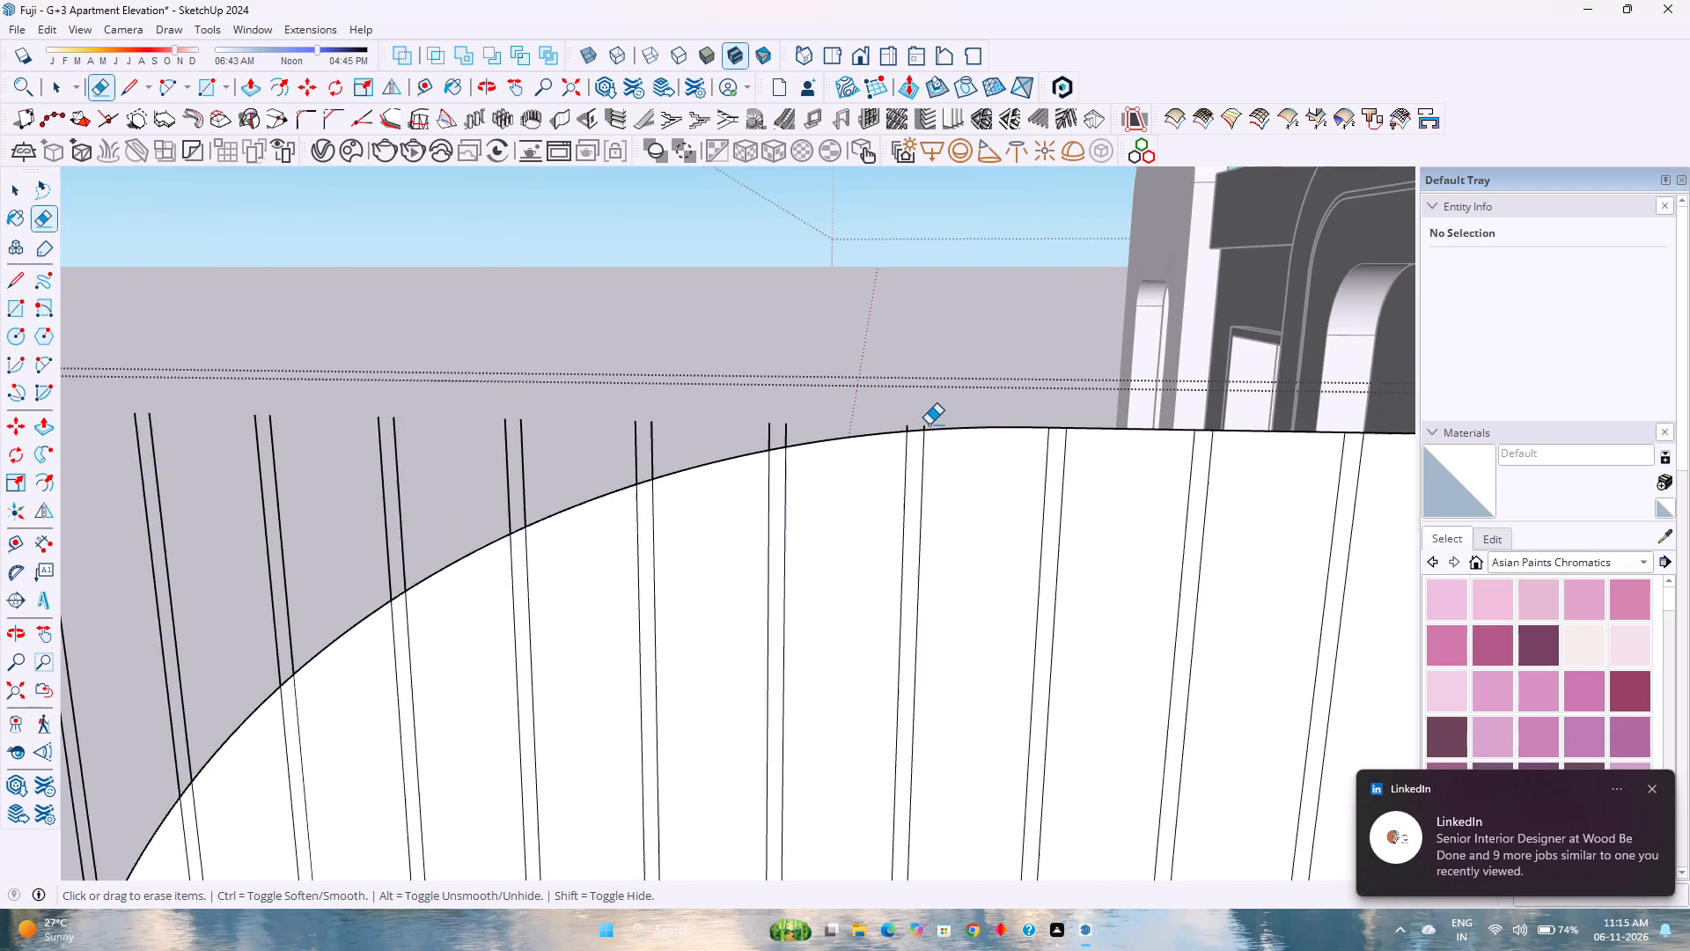
pyautogui.scroll(6, 929, 424)
pyautogui.click(919, 430)
pyautogui.moveTo(858, 425); pyautogui.dragTo(867, 432)
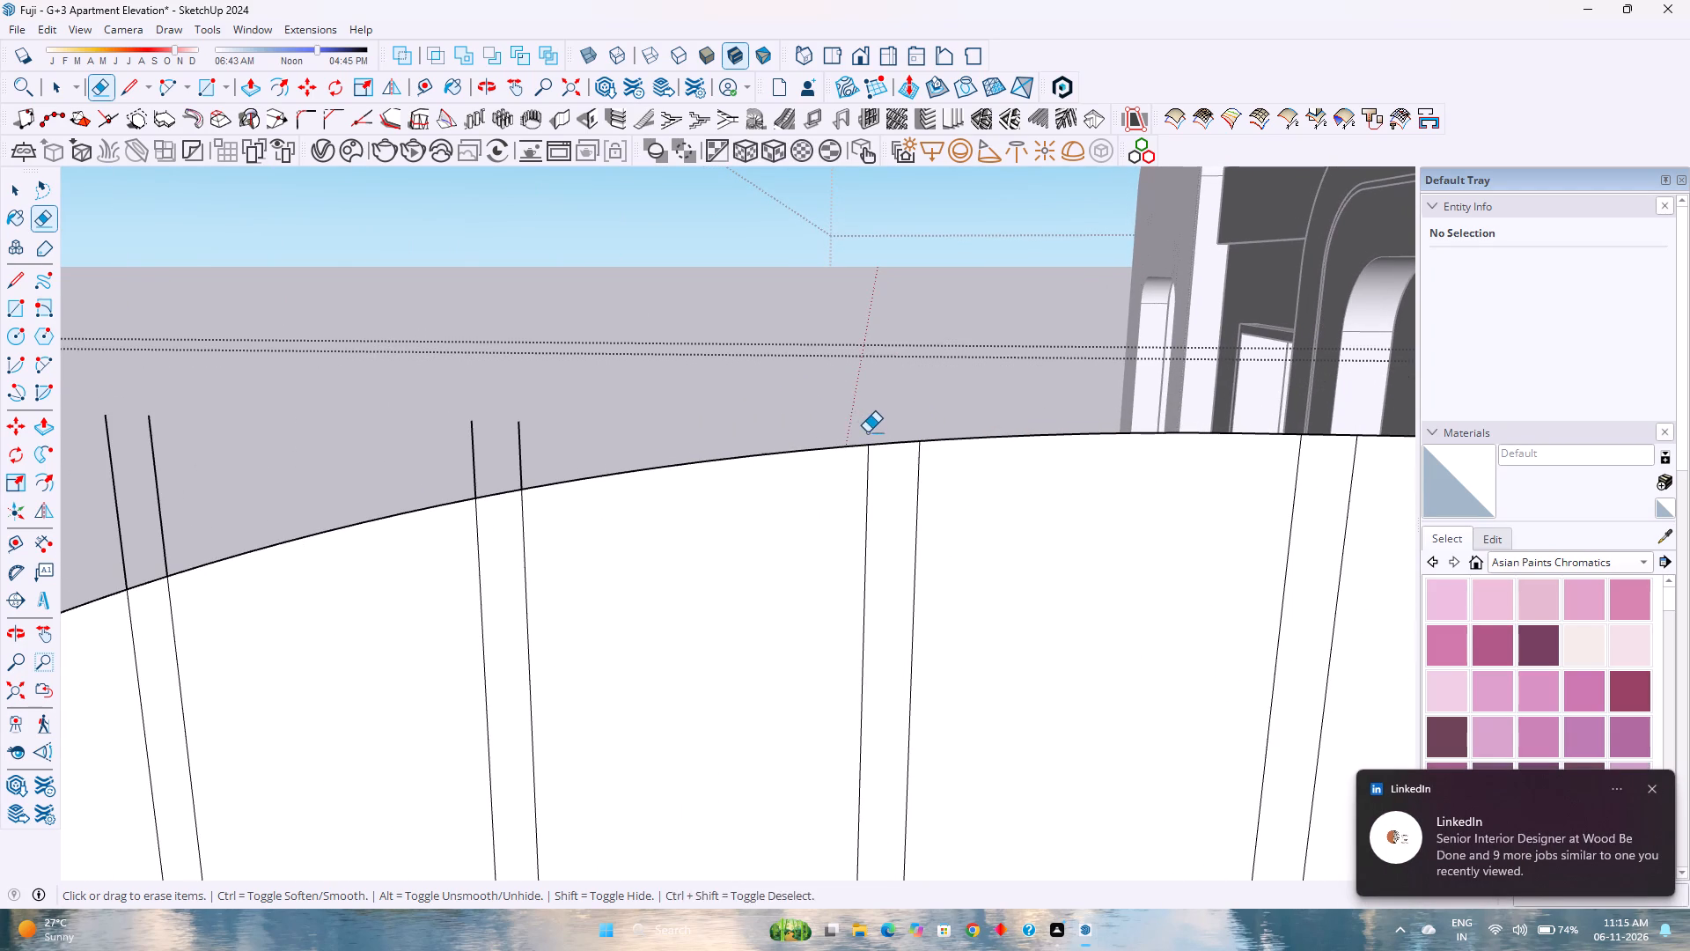
pyautogui.scroll(-5, 842, 417)
pyautogui.moveTo(735, 407); pyautogui.dragTo(361, 446)
pyautogui.scroll(-7, 425, 446)
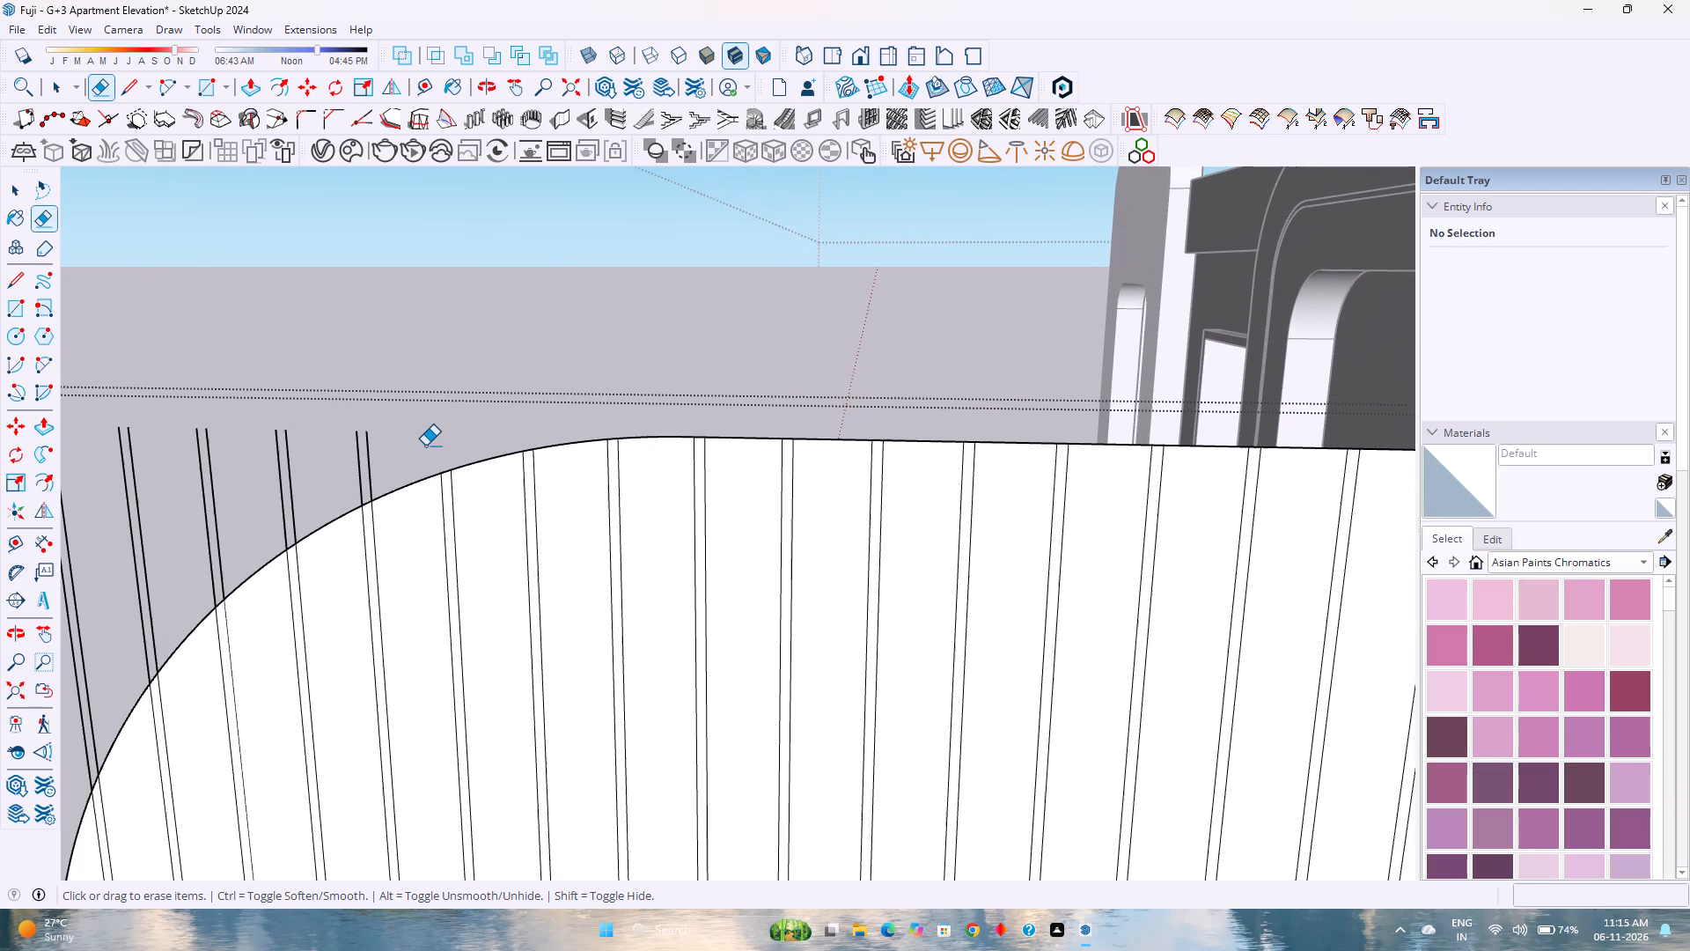
pyautogui.scroll(-8, 425, 446)
pyautogui.moveTo(425, 446); pyautogui.dragTo(231, 472)
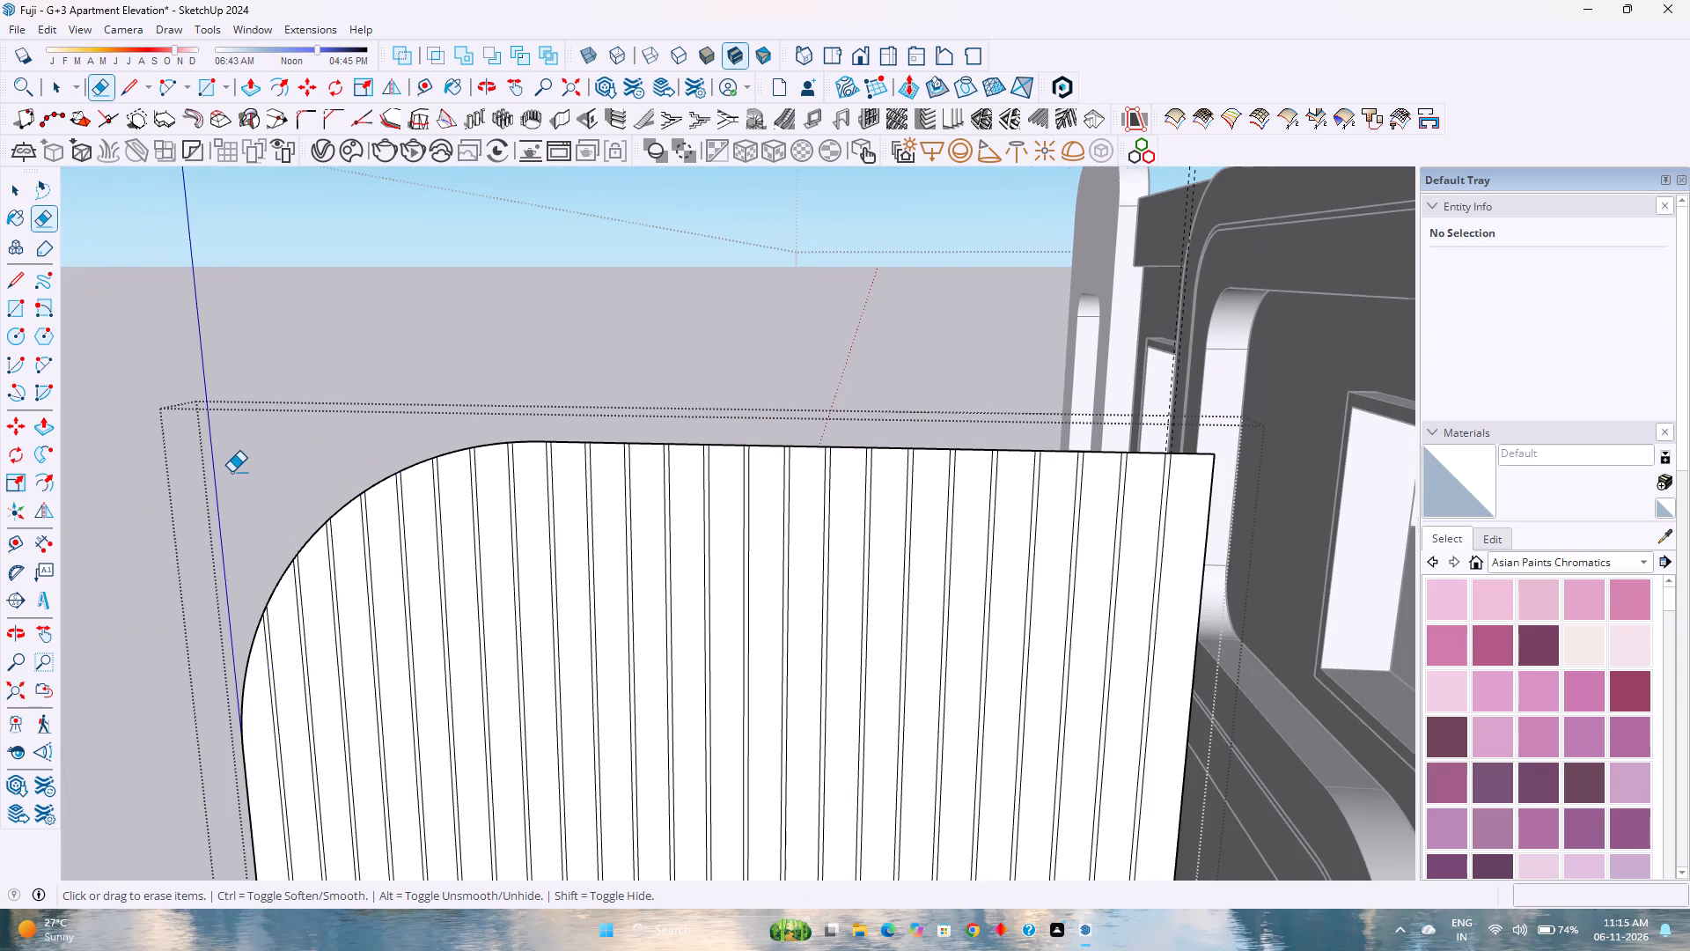
# Erase the line ends projecting below the panel's rounded lower corner.
pyautogui.scroll(-6, 231, 472)
pyautogui.scroll(-12, 438, 446)
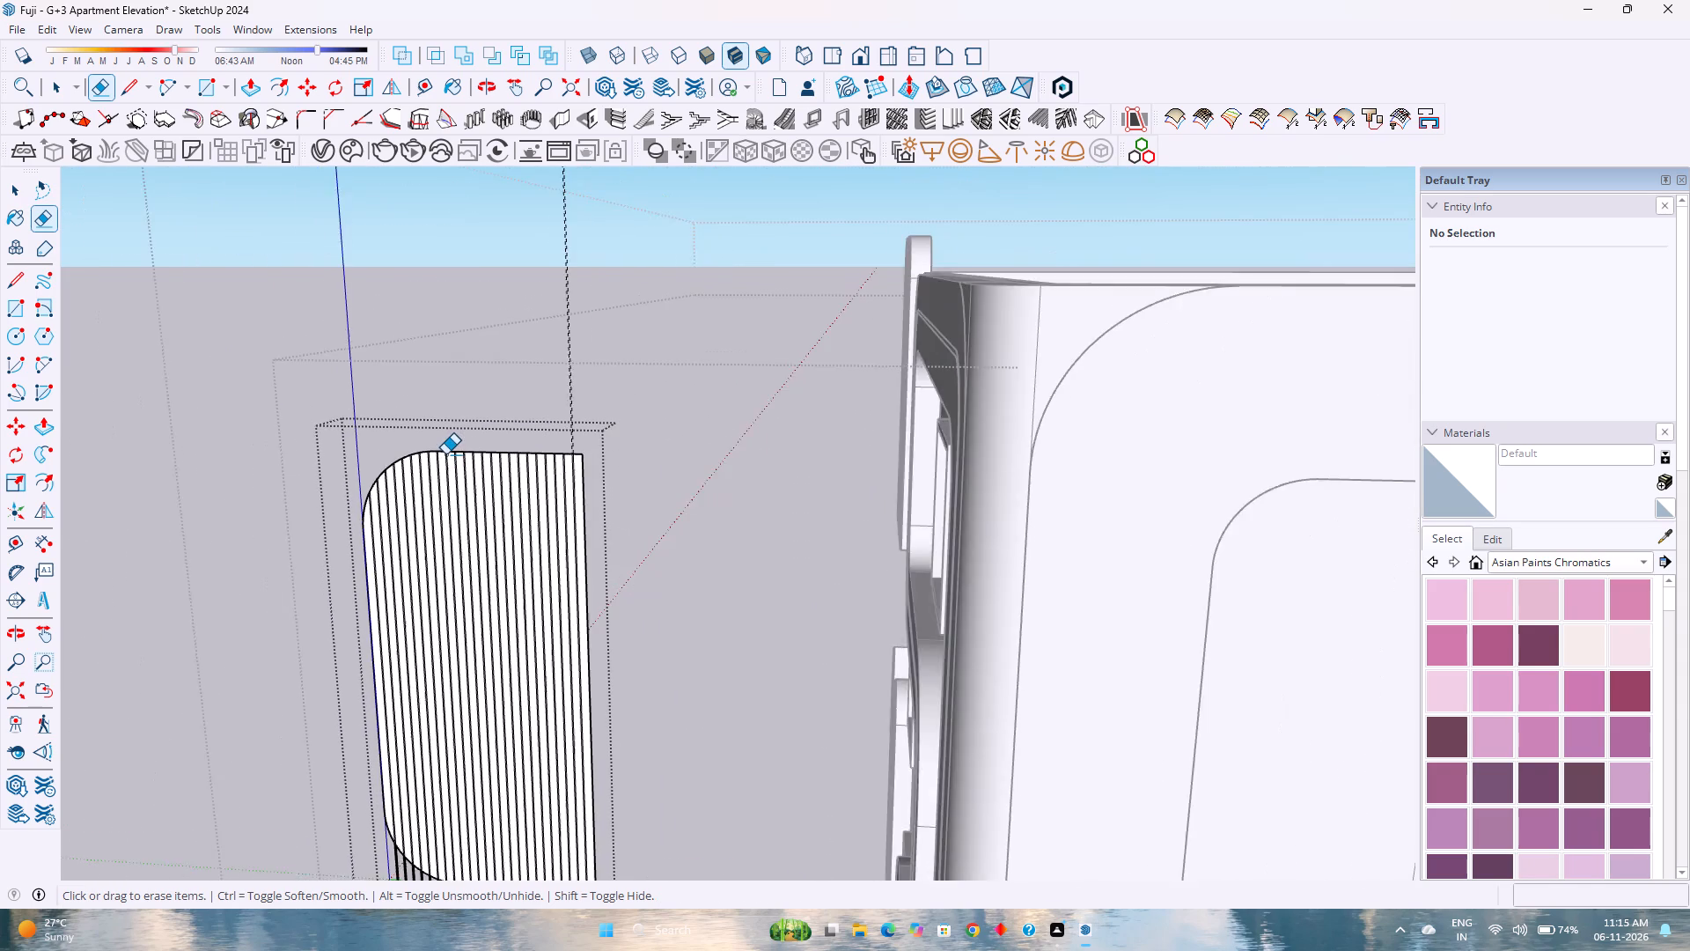
pyautogui.scroll(-3, 430, 483)
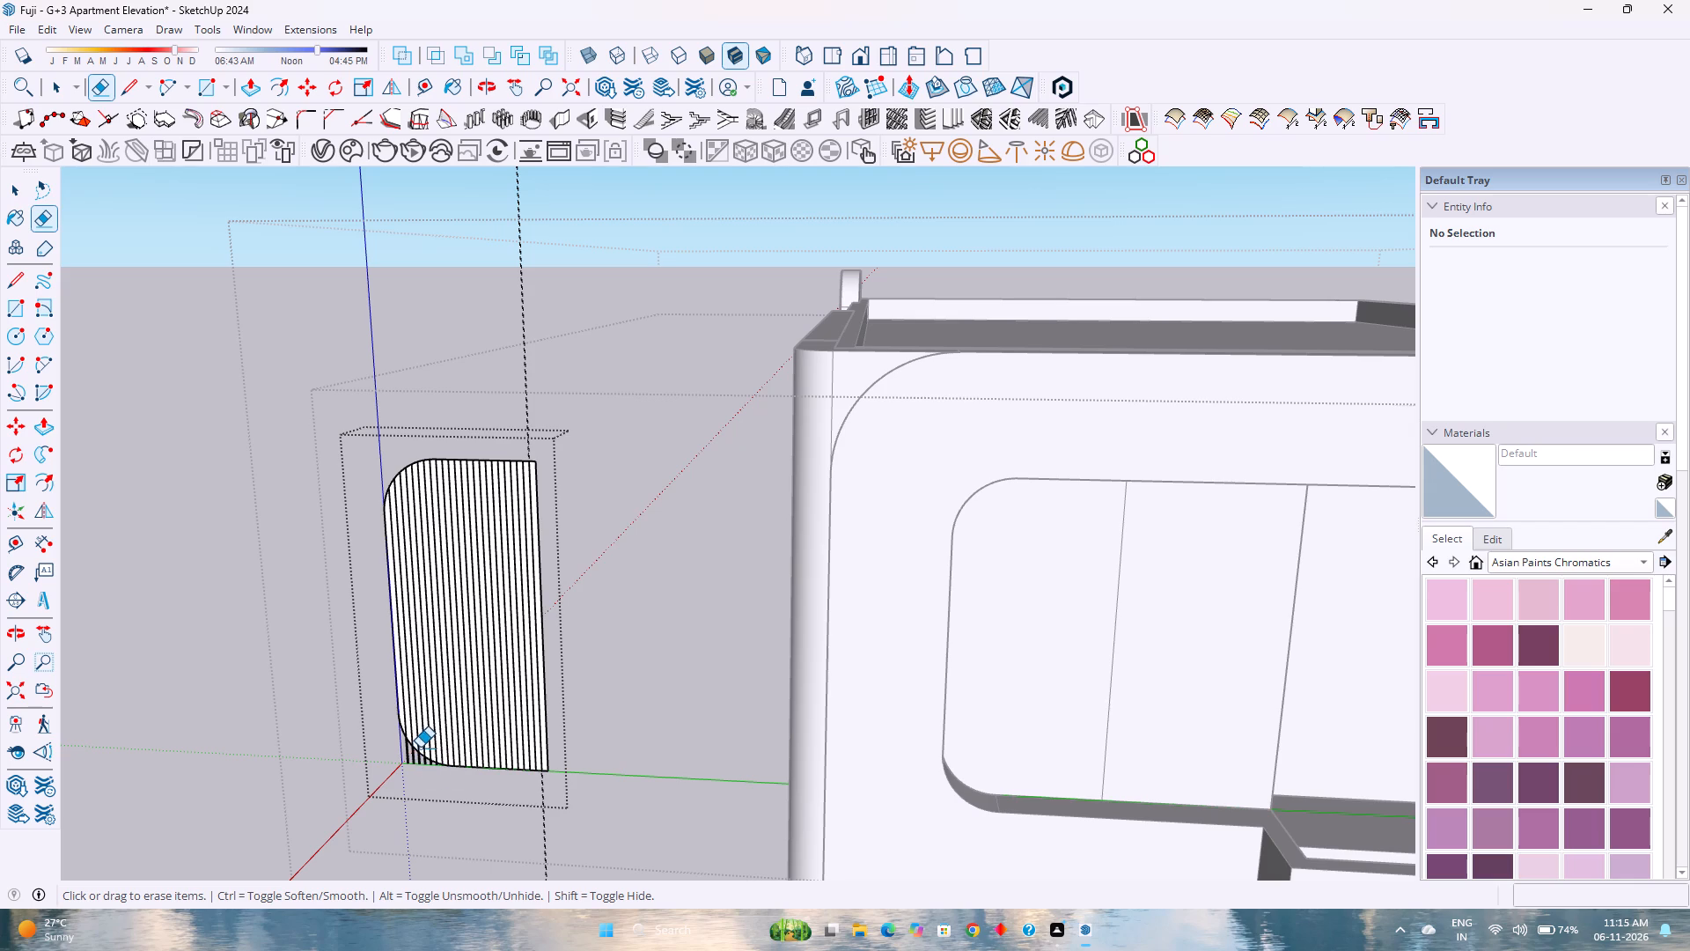
pyautogui.scroll(15, 419, 762)
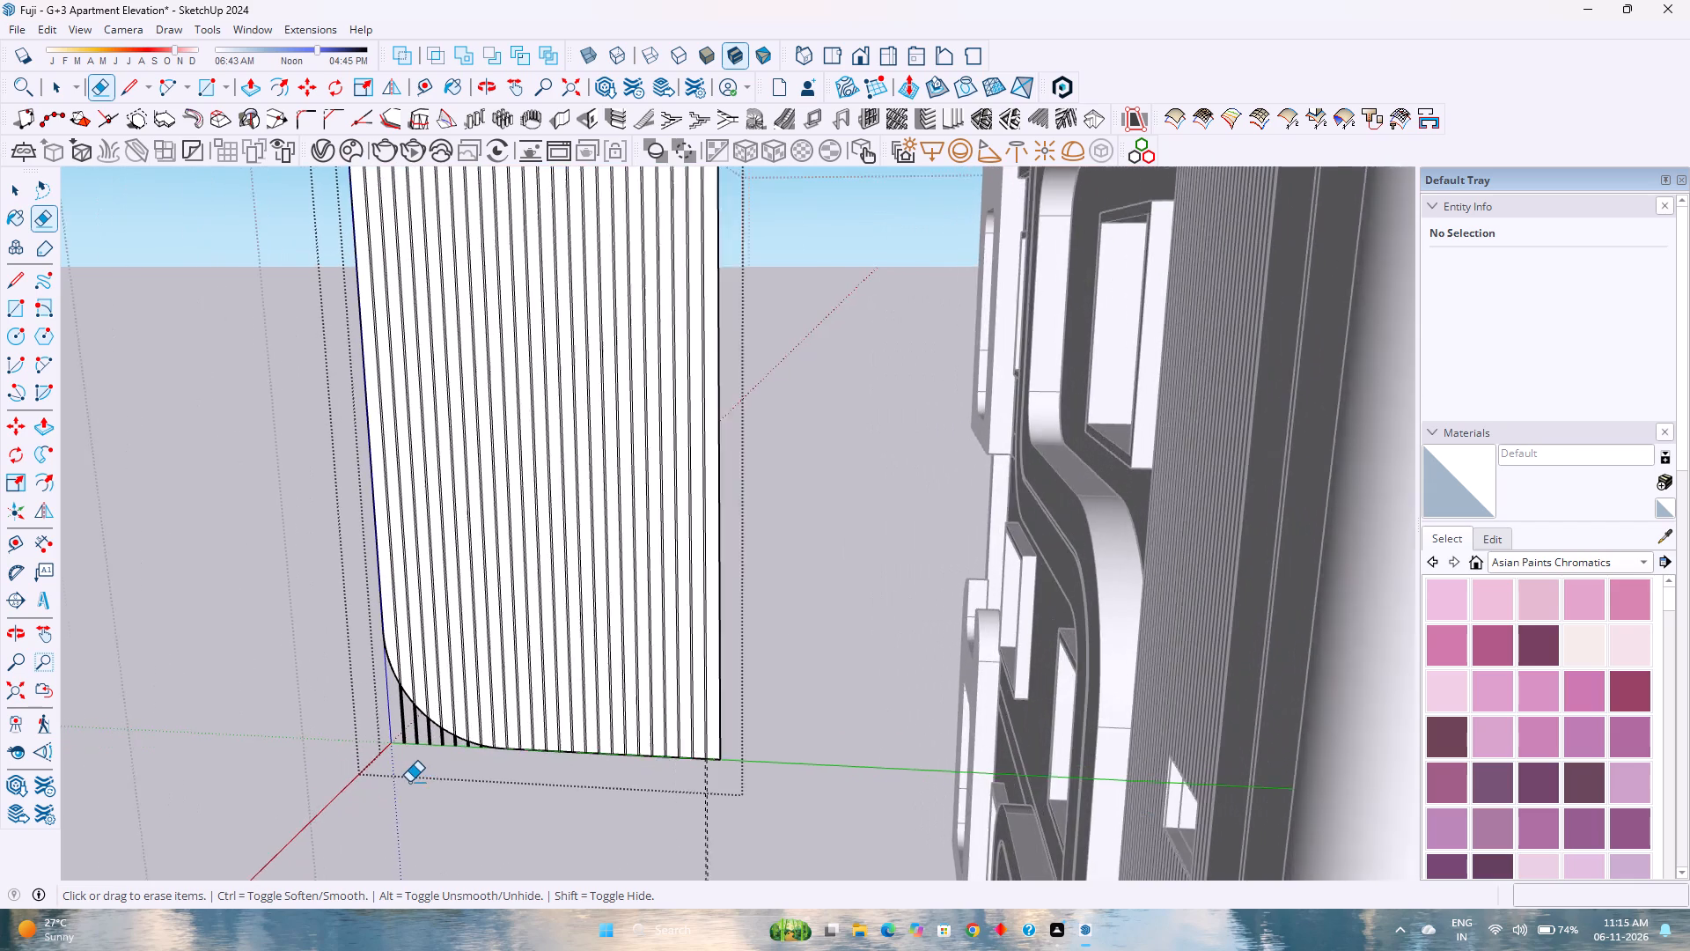
pyautogui.scroll(15, 409, 782)
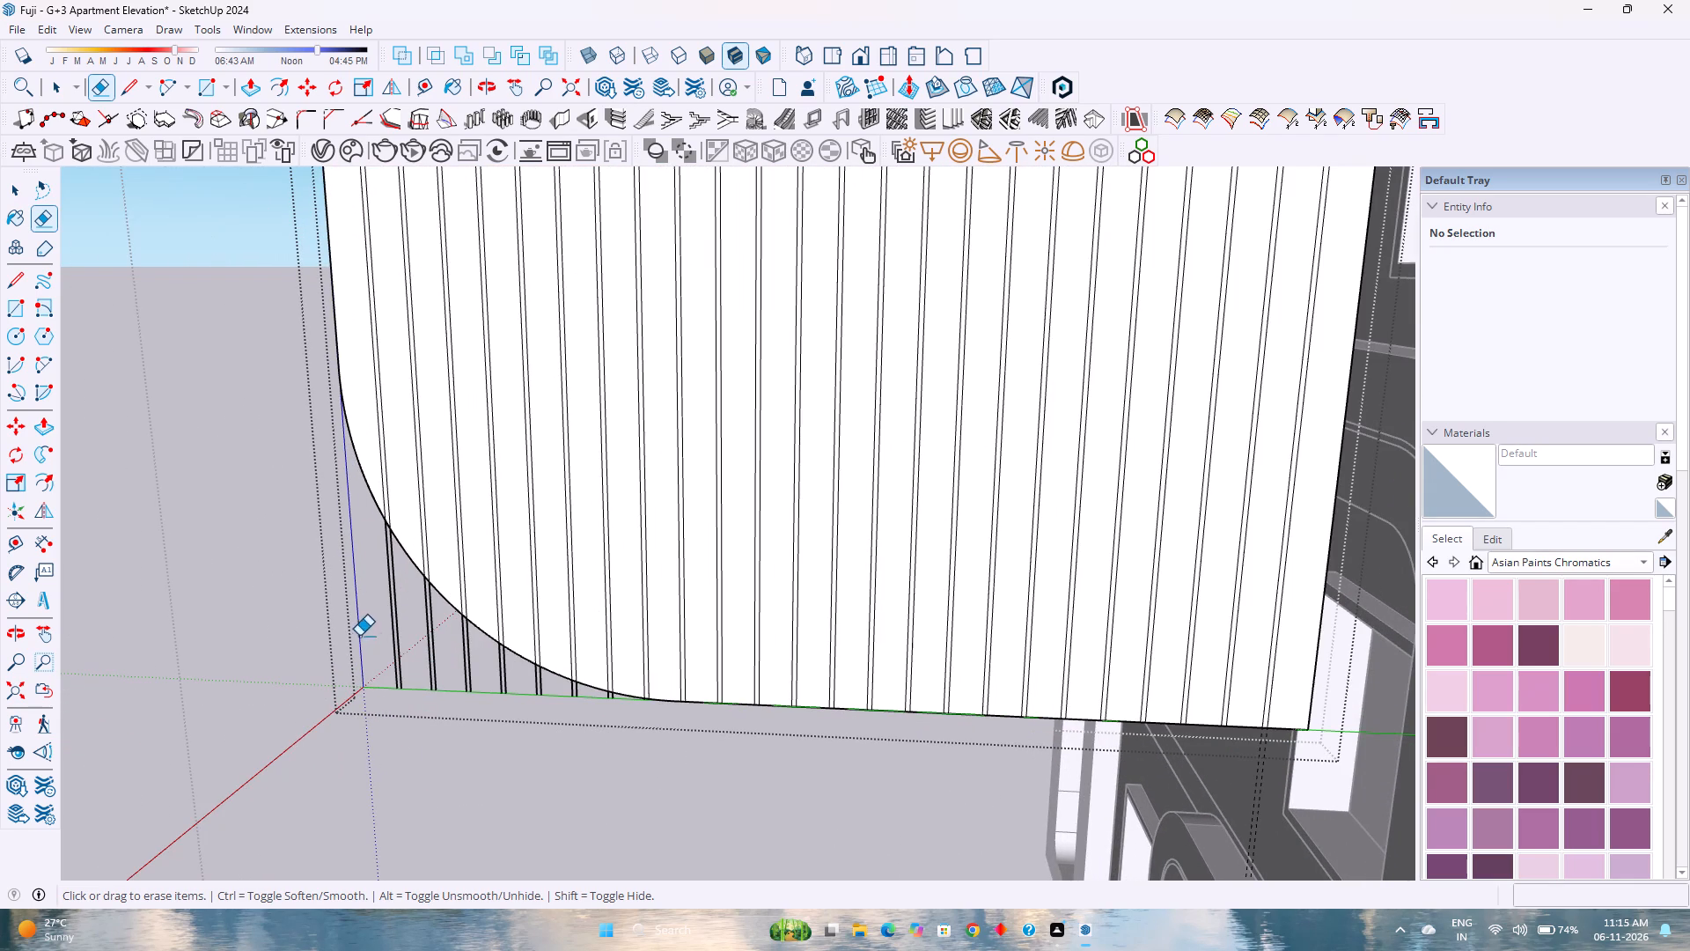
pyautogui.moveTo(364, 632); pyautogui.dragTo(577, 693)
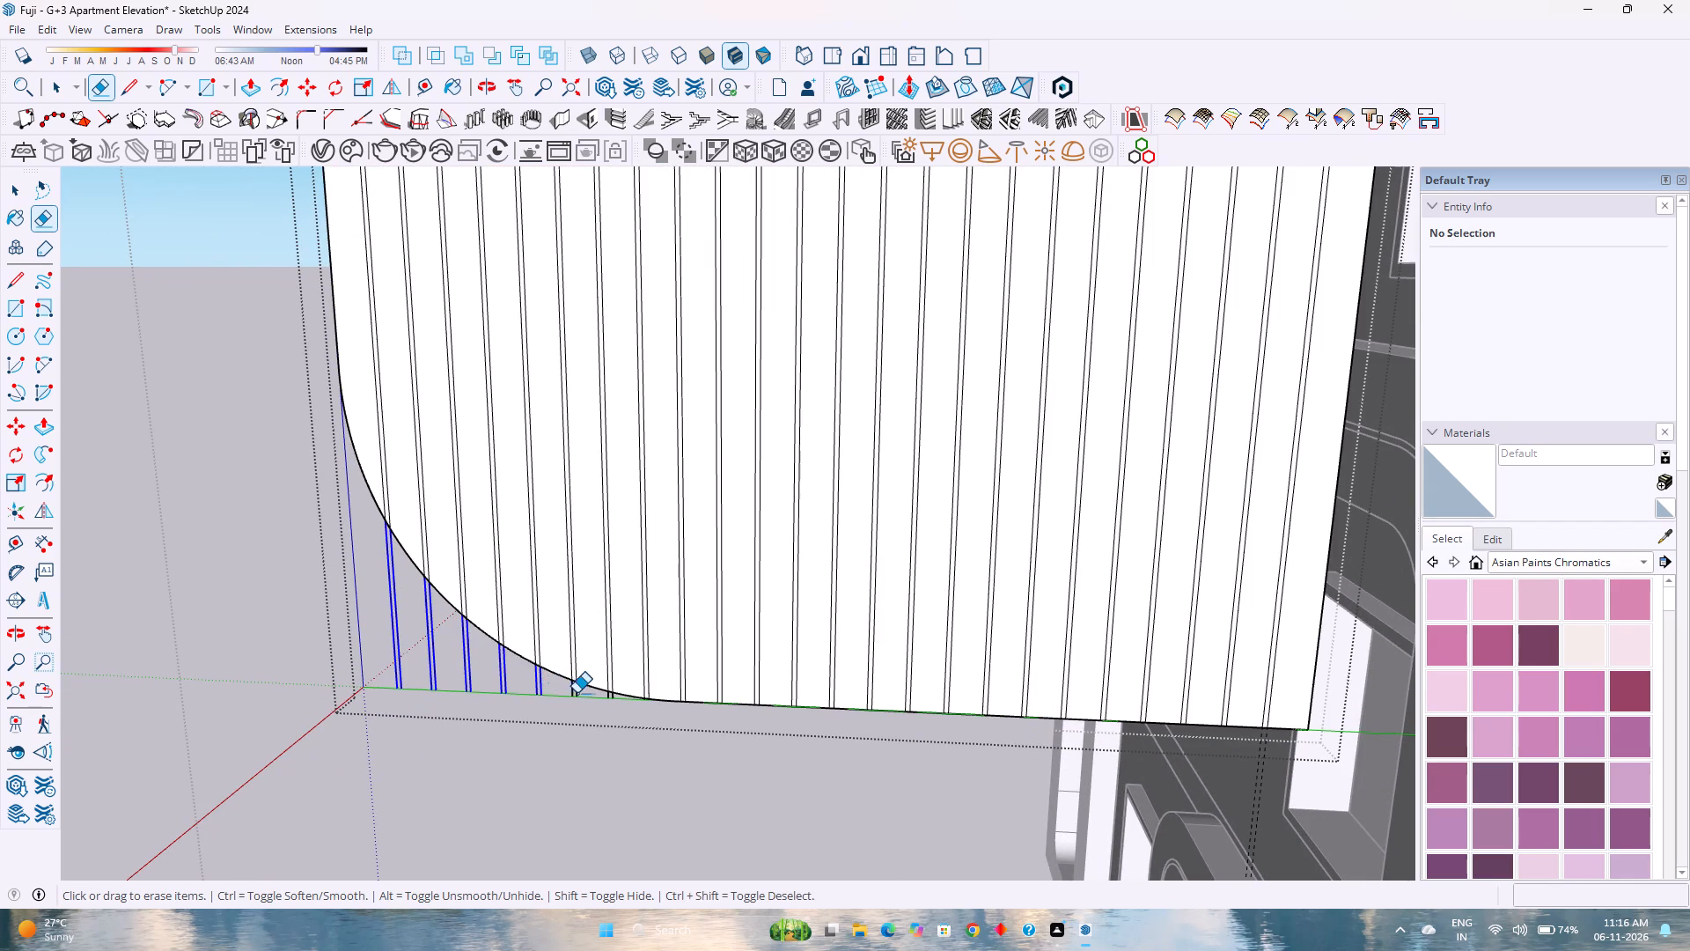
pyautogui.moveTo(577, 693); pyautogui.dragTo(578, 693)
pyautogui.scroll(9, 671, 706)
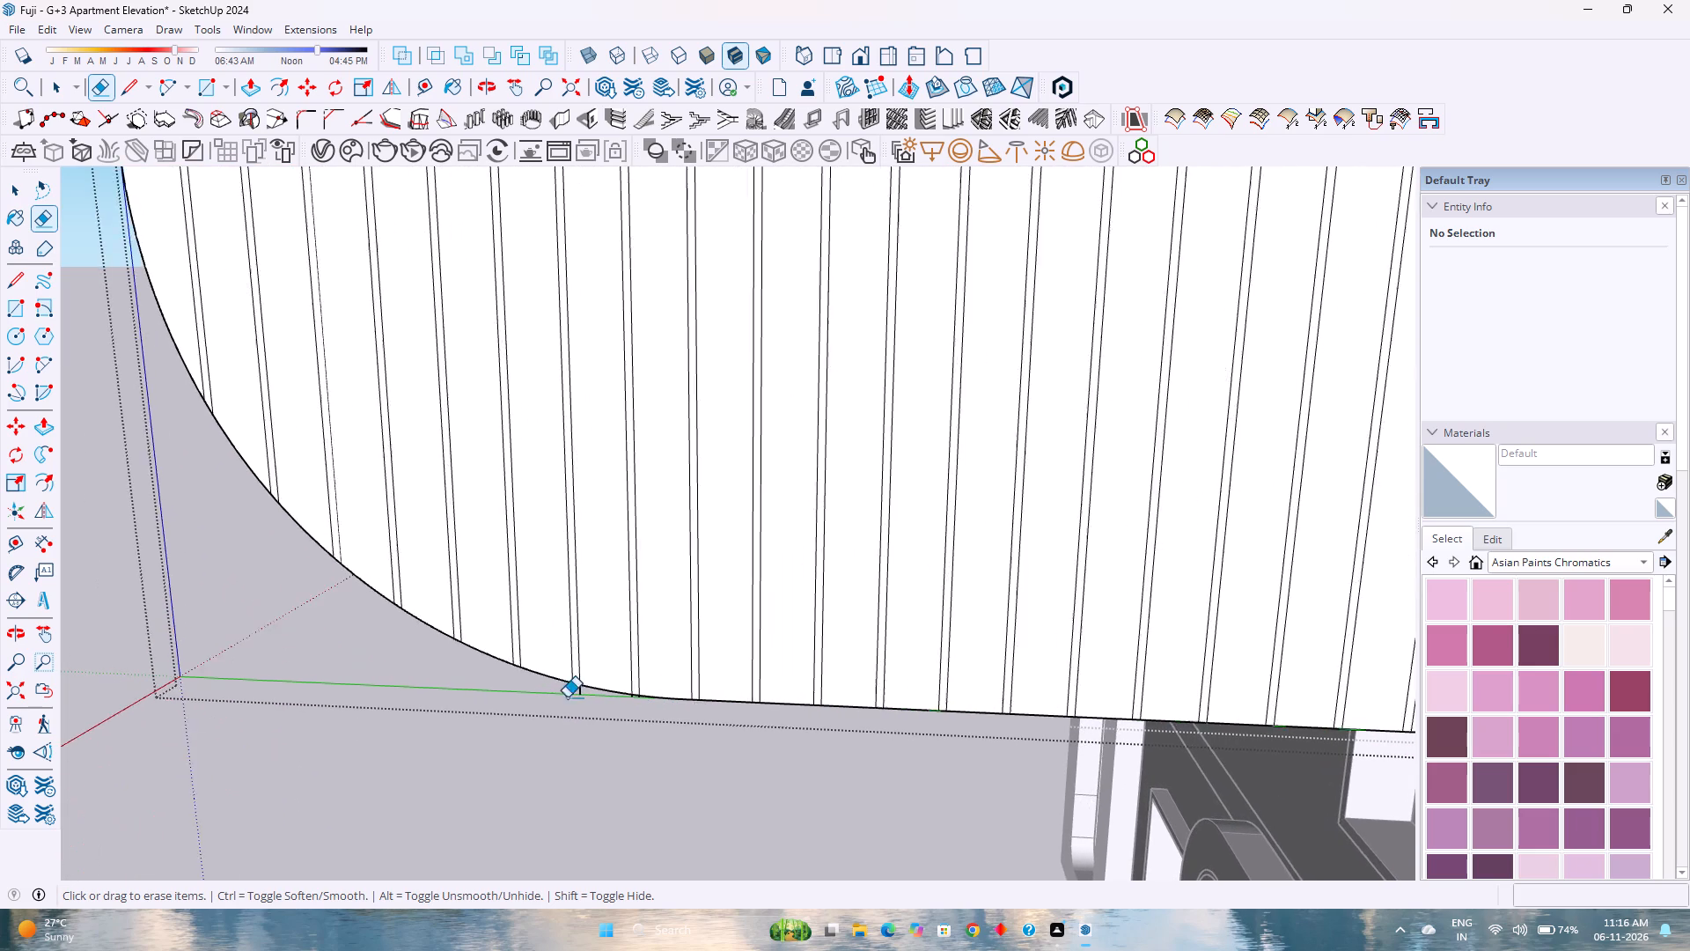
pyautogui.scroll(8, 567, 697)
pyautogui.moveTo(585, 689); pyautogui.dragTo(628, 698)
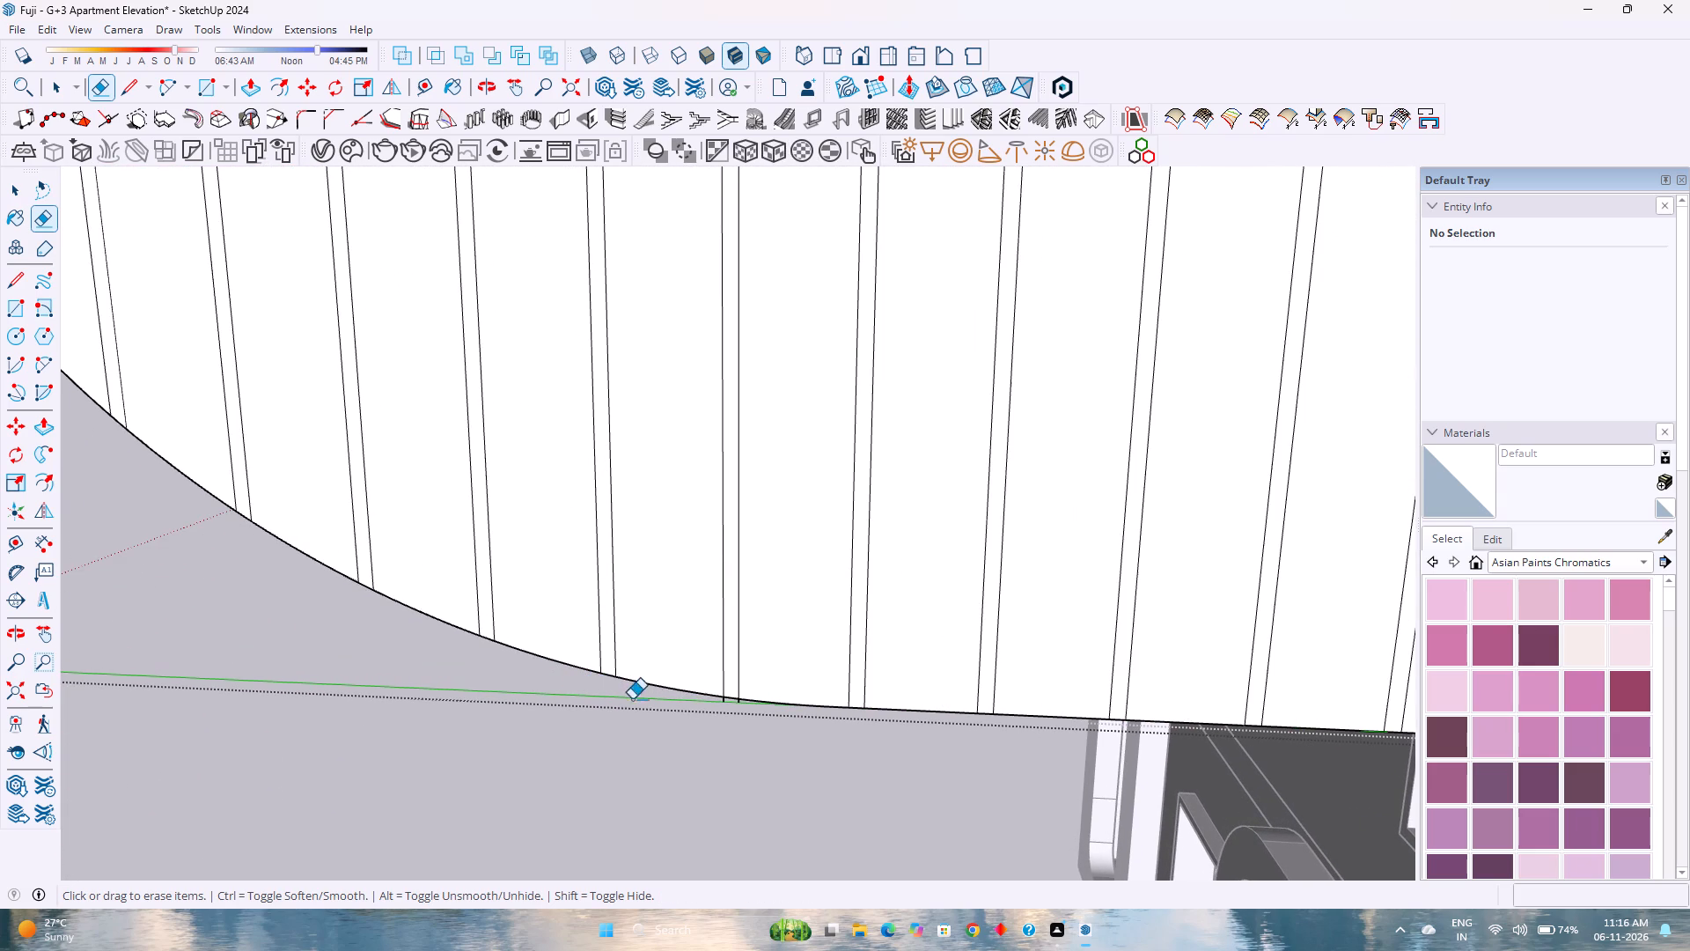
pyautogui.scroll(13, 746, 699)
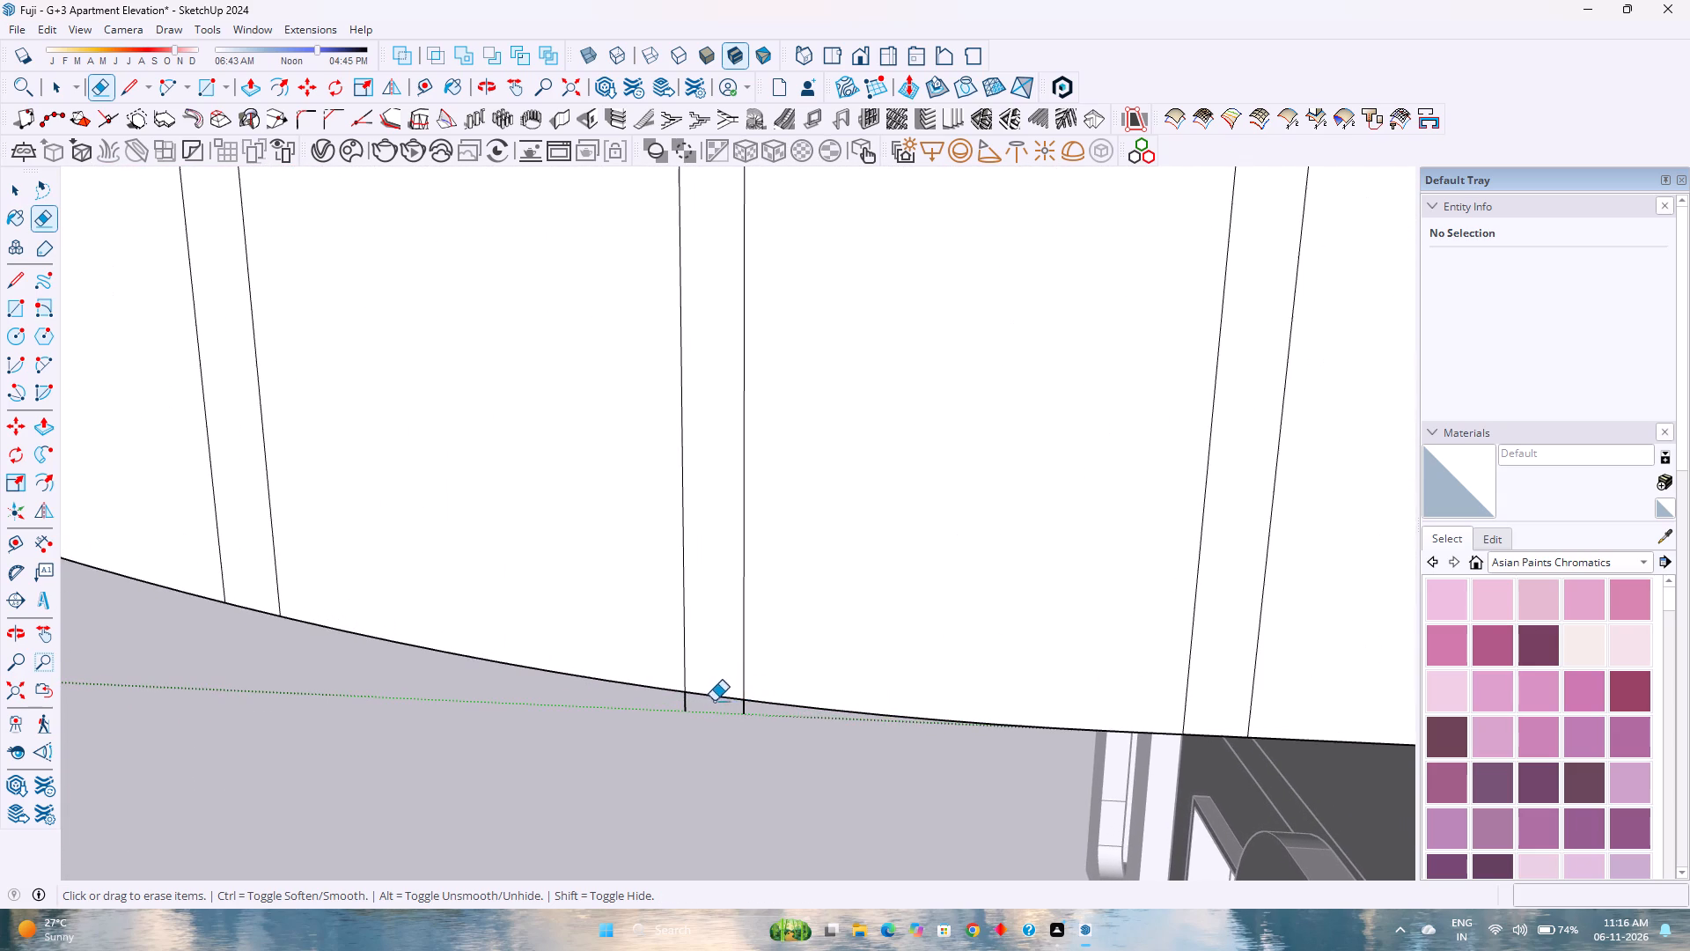
pyautogui.moveTo(676, 701); pyautogui.dragTo(745, 711)
# Open five narrow groove strips by erasing the short arc segments closing the eighth and first four line pairs at the rounded lower corner.
pyautogui.click(716, 702)
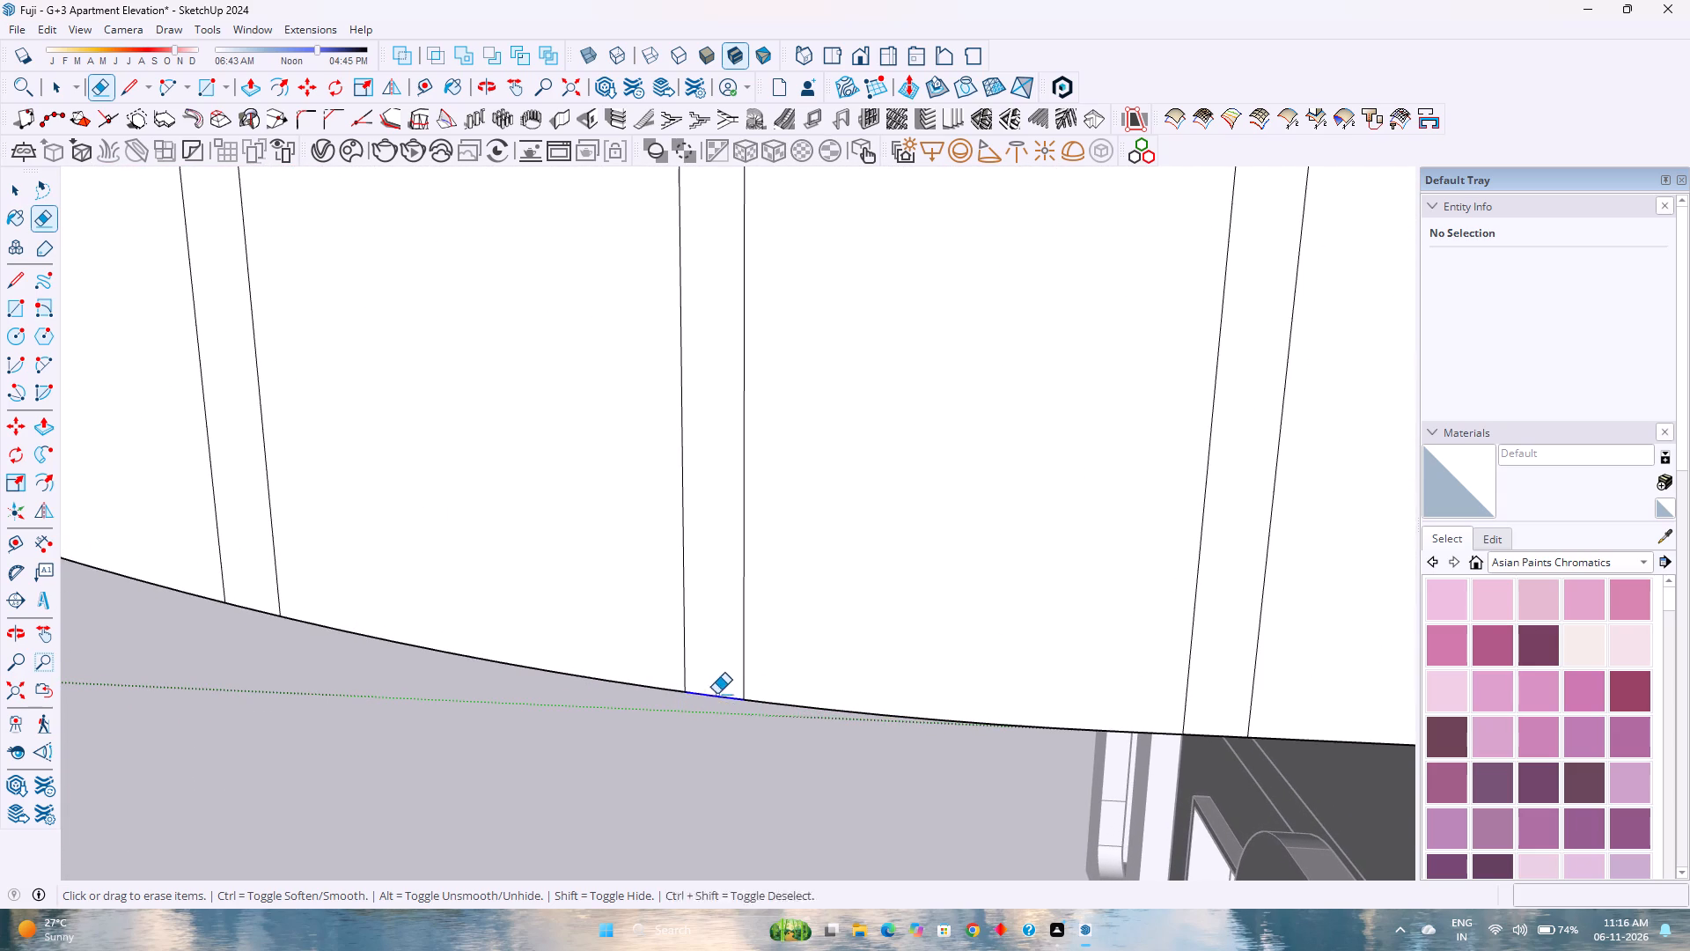
pyautogui.scroll(-15, 716, 692)
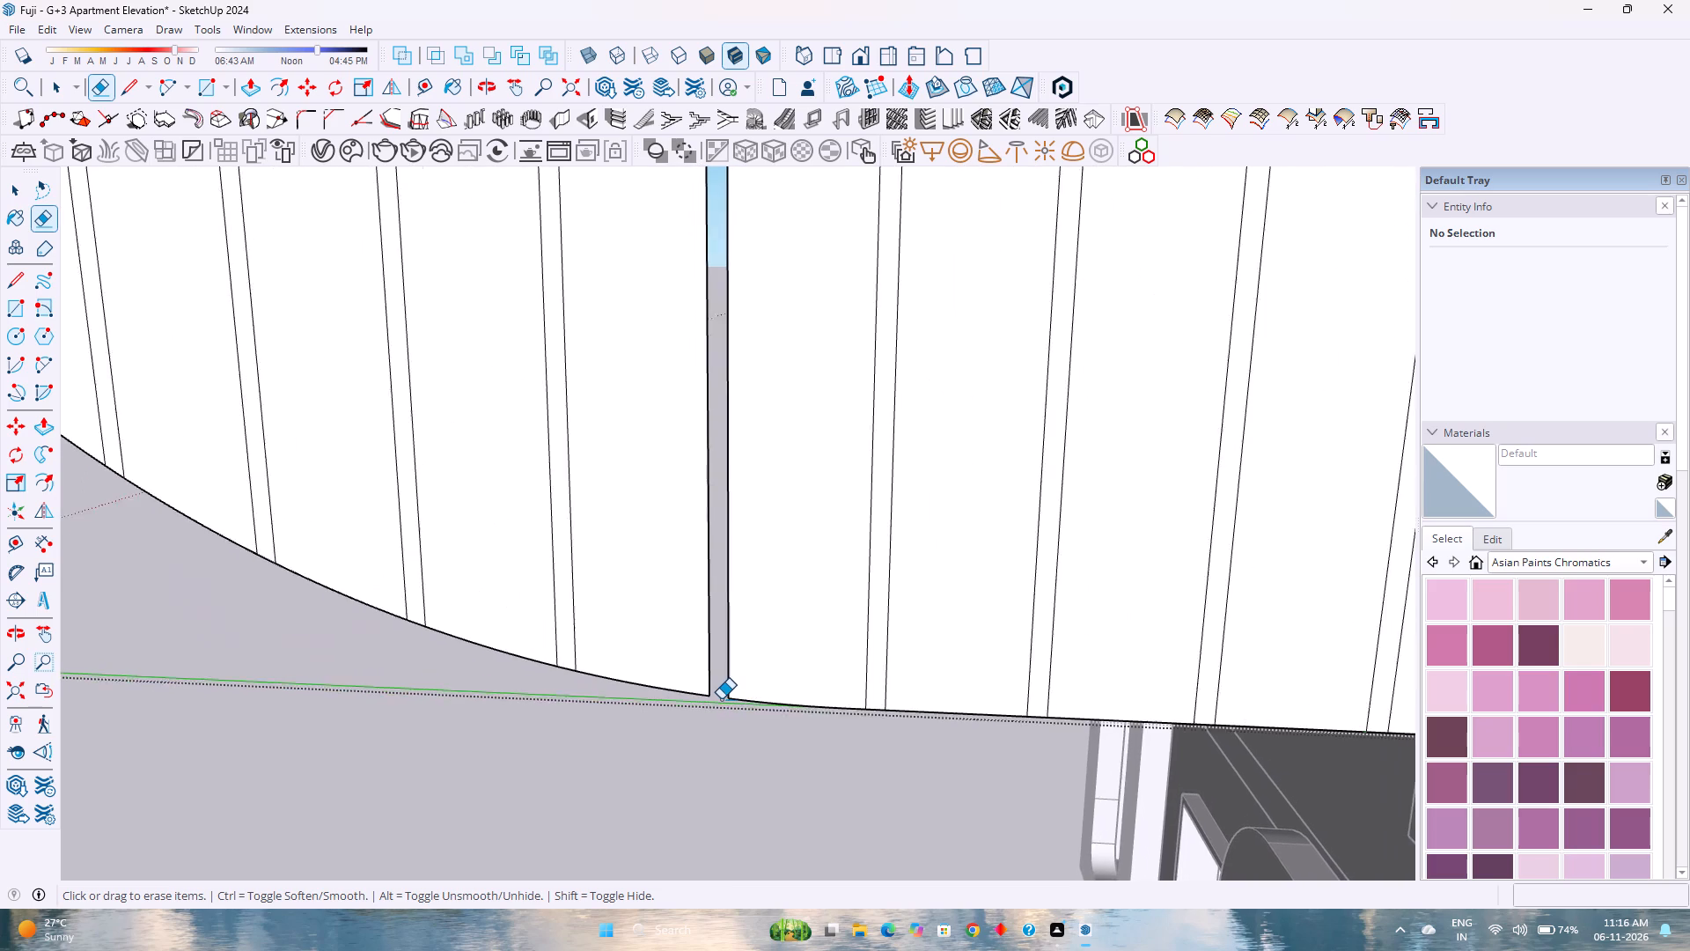
pyautogui.scroll(-8, 721, 699)
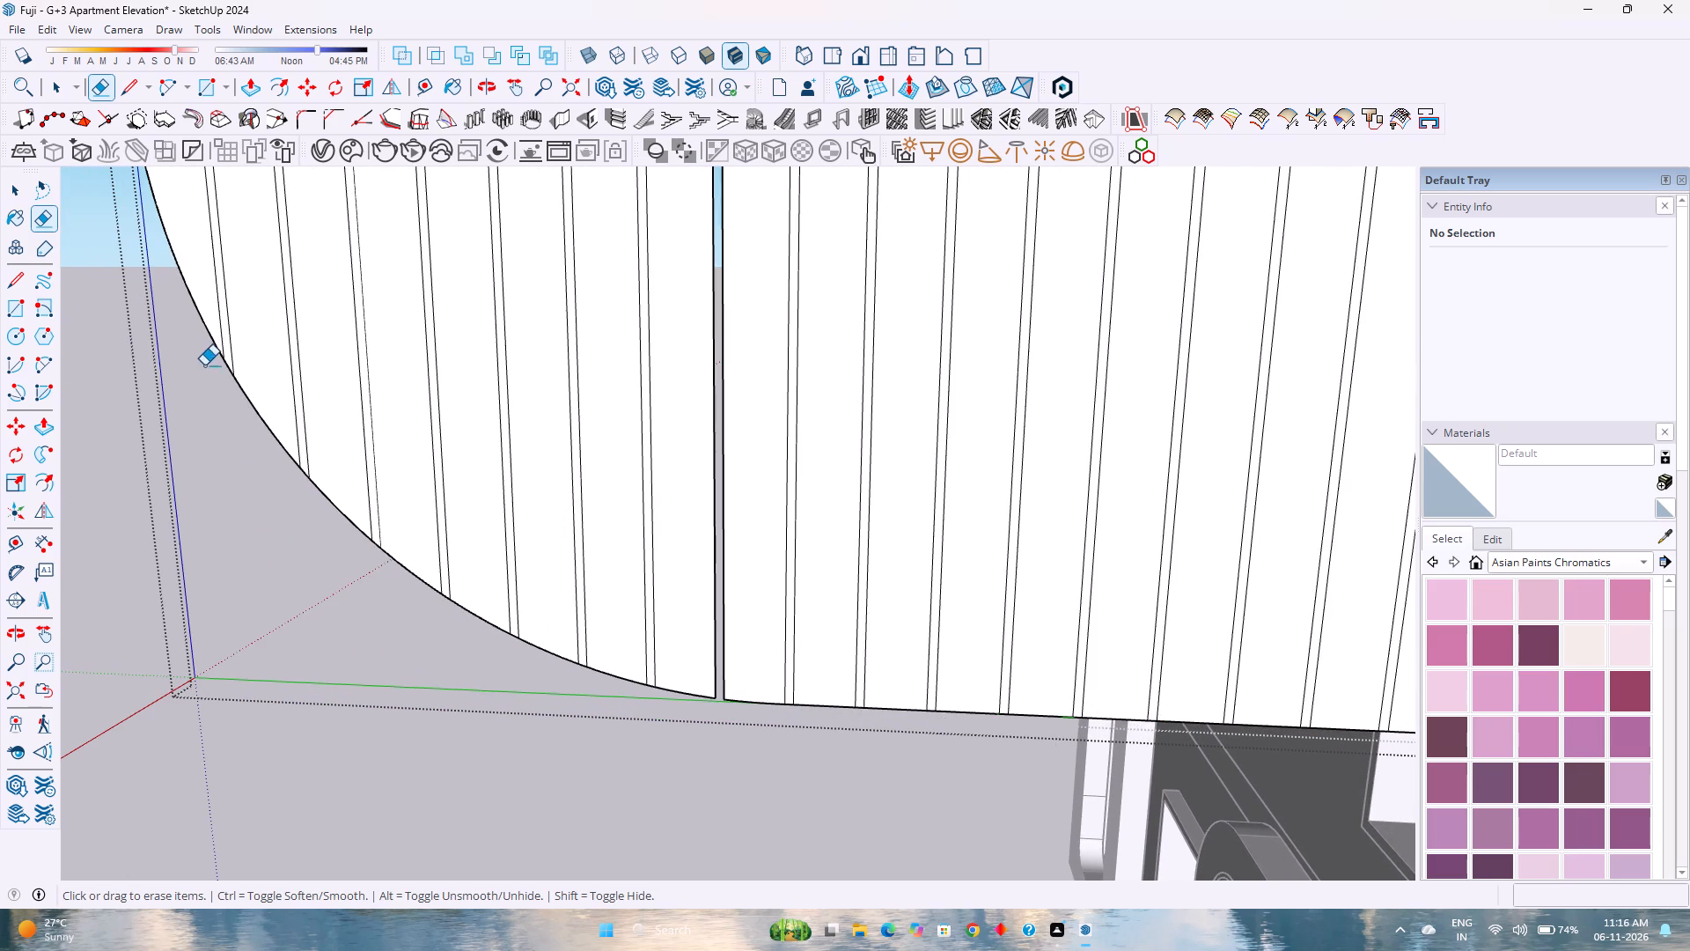
pyautogui.scroll(12, 201, 354)
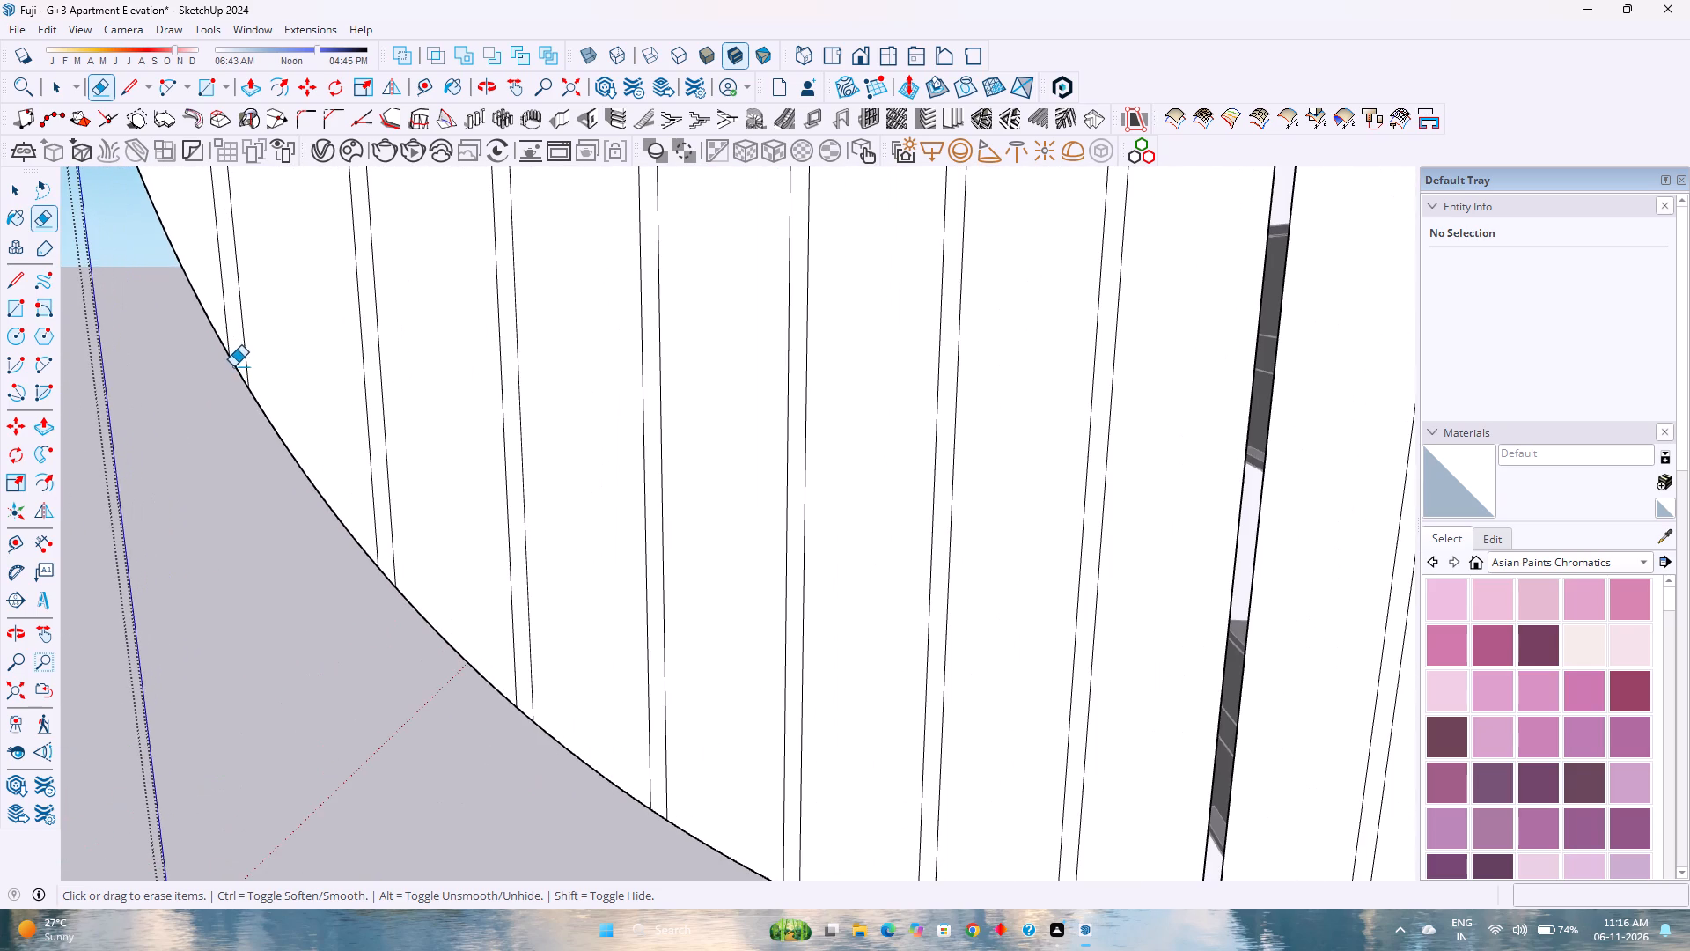
pyautogui.click(234, 366)
pyautogui.click(386, 574)
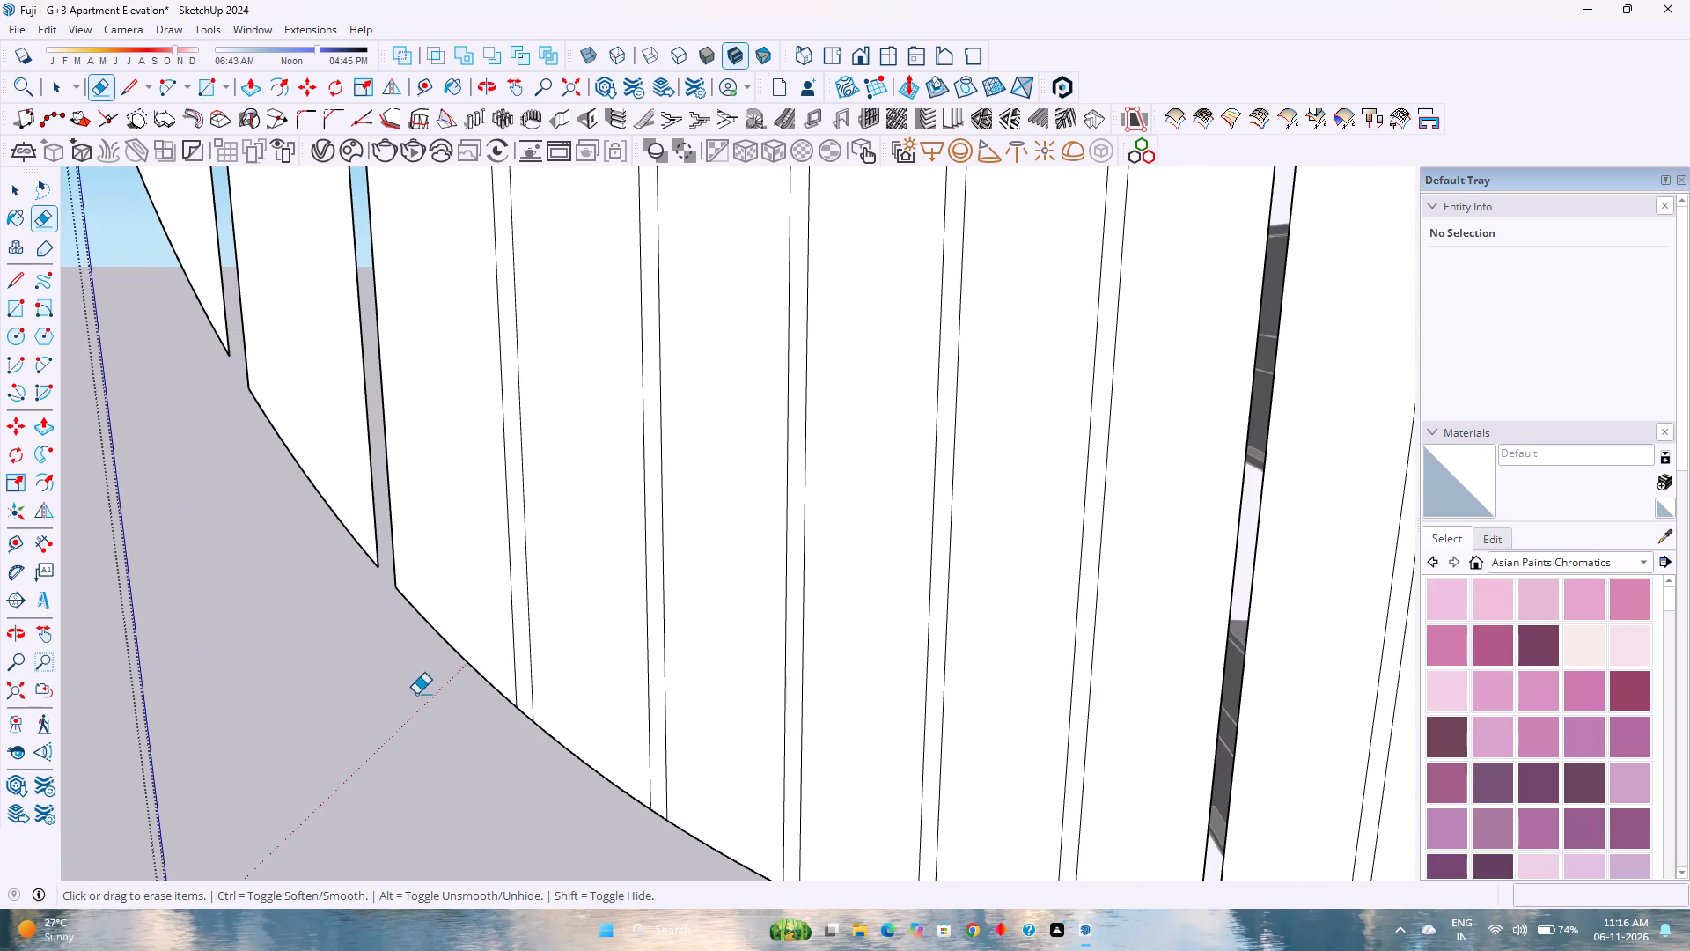
pyautogui.click(523, 711)
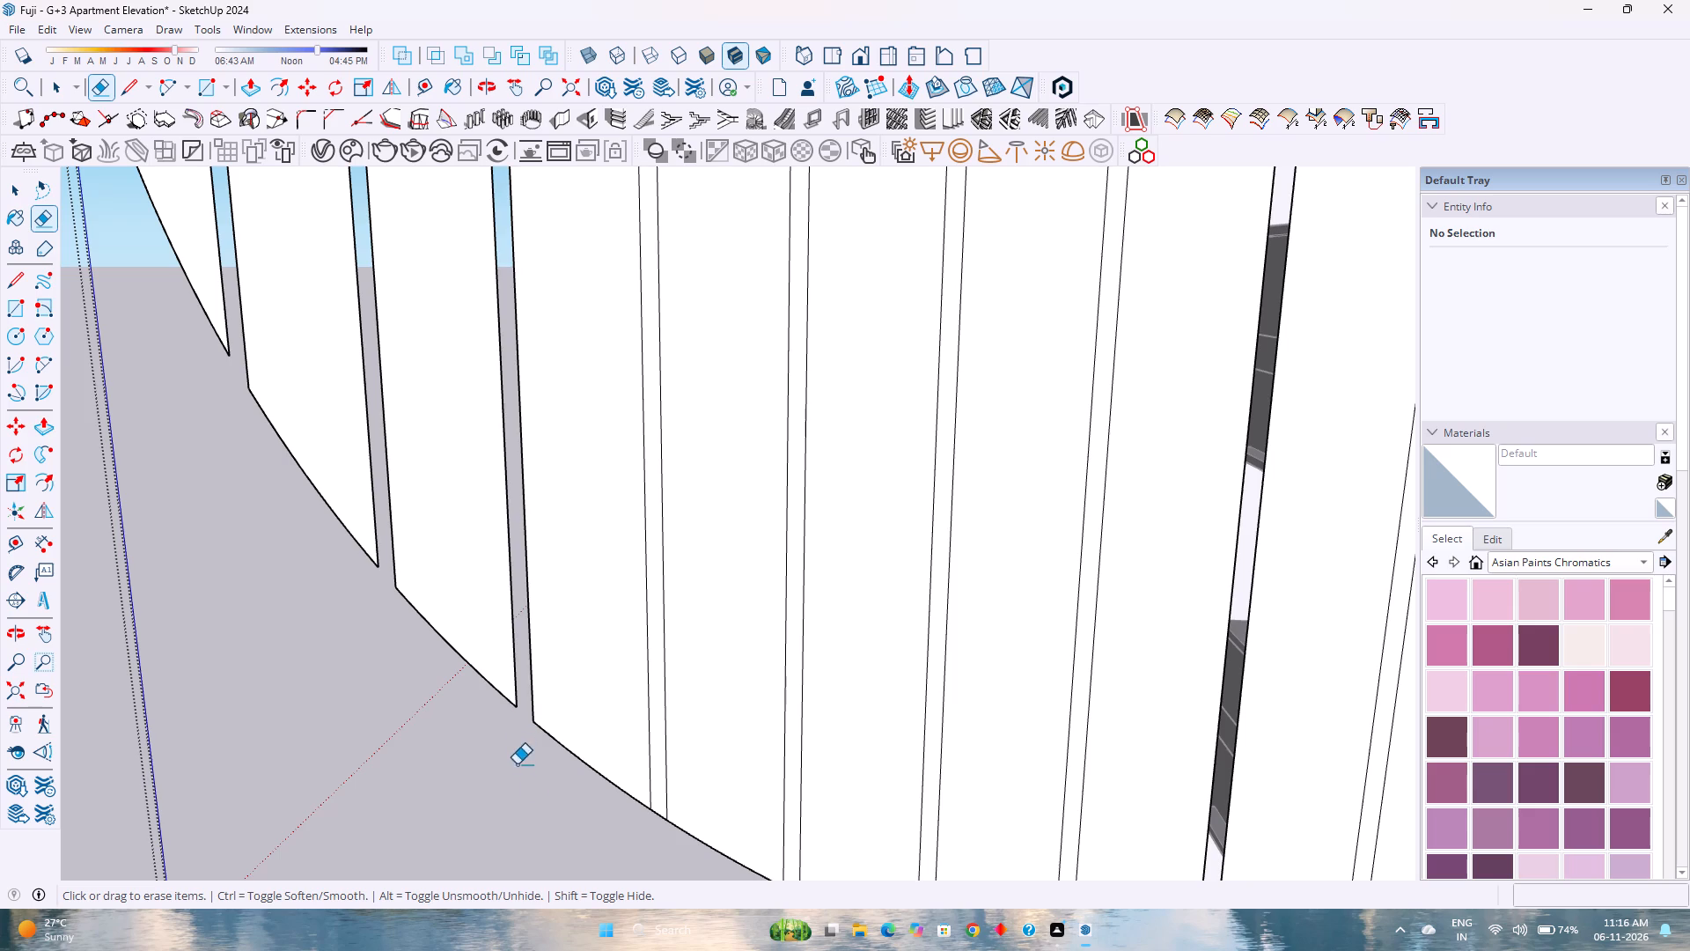
pyautogui.scroll(-3, 533, 793)
pyautogui.scroll(8, 640, 827)
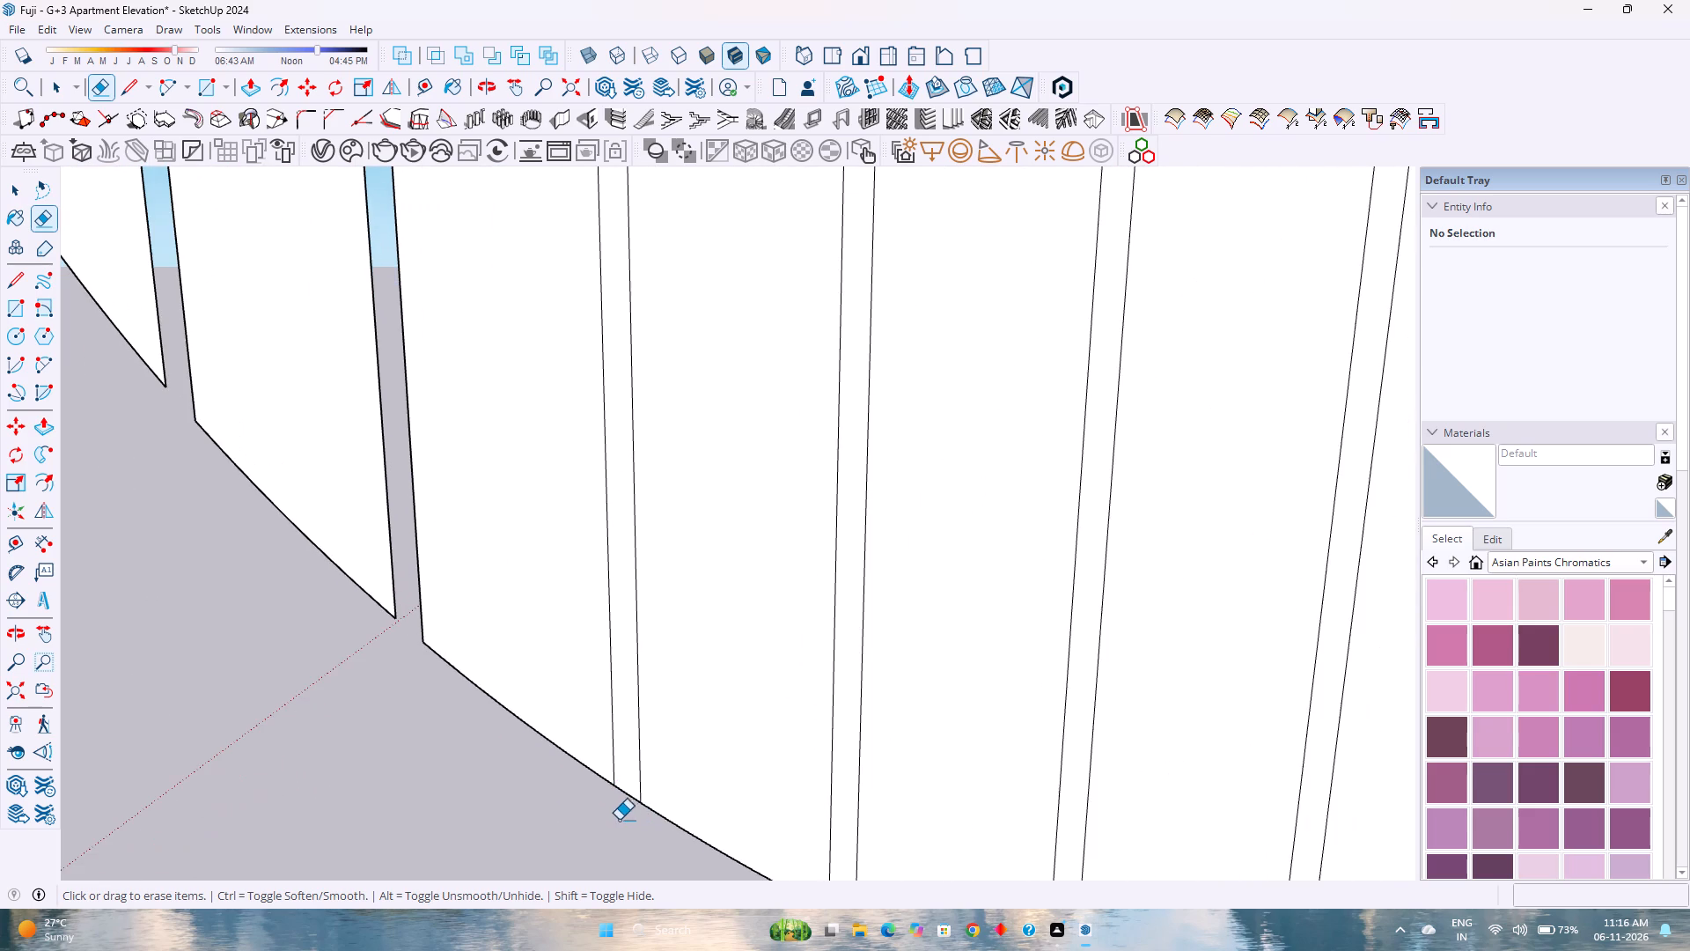
pyautogui.scroll(5, 613, 832)
pyautogui.click(633, 779)
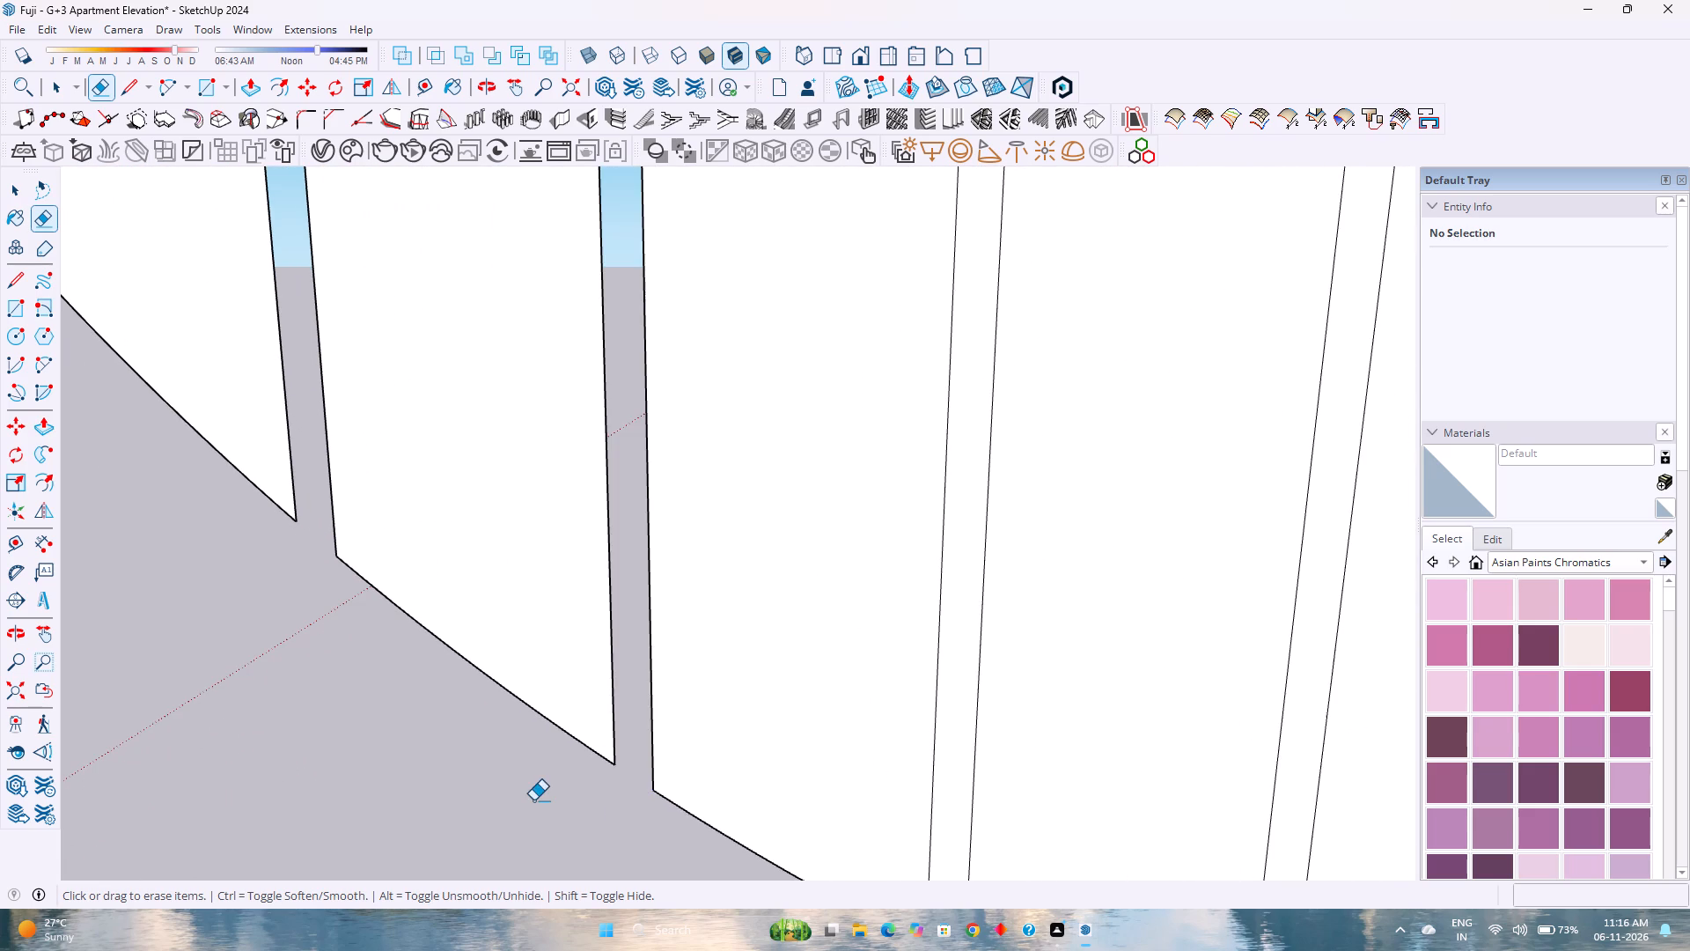
# Erase the short arc segments closing the fifth, sixth and seventh line pairs along the rounded lower corner, opening their narrow strips.
pyautogui.scroll(-2, 508, 800)
pyautogui.scroll(-10, 579, 767)
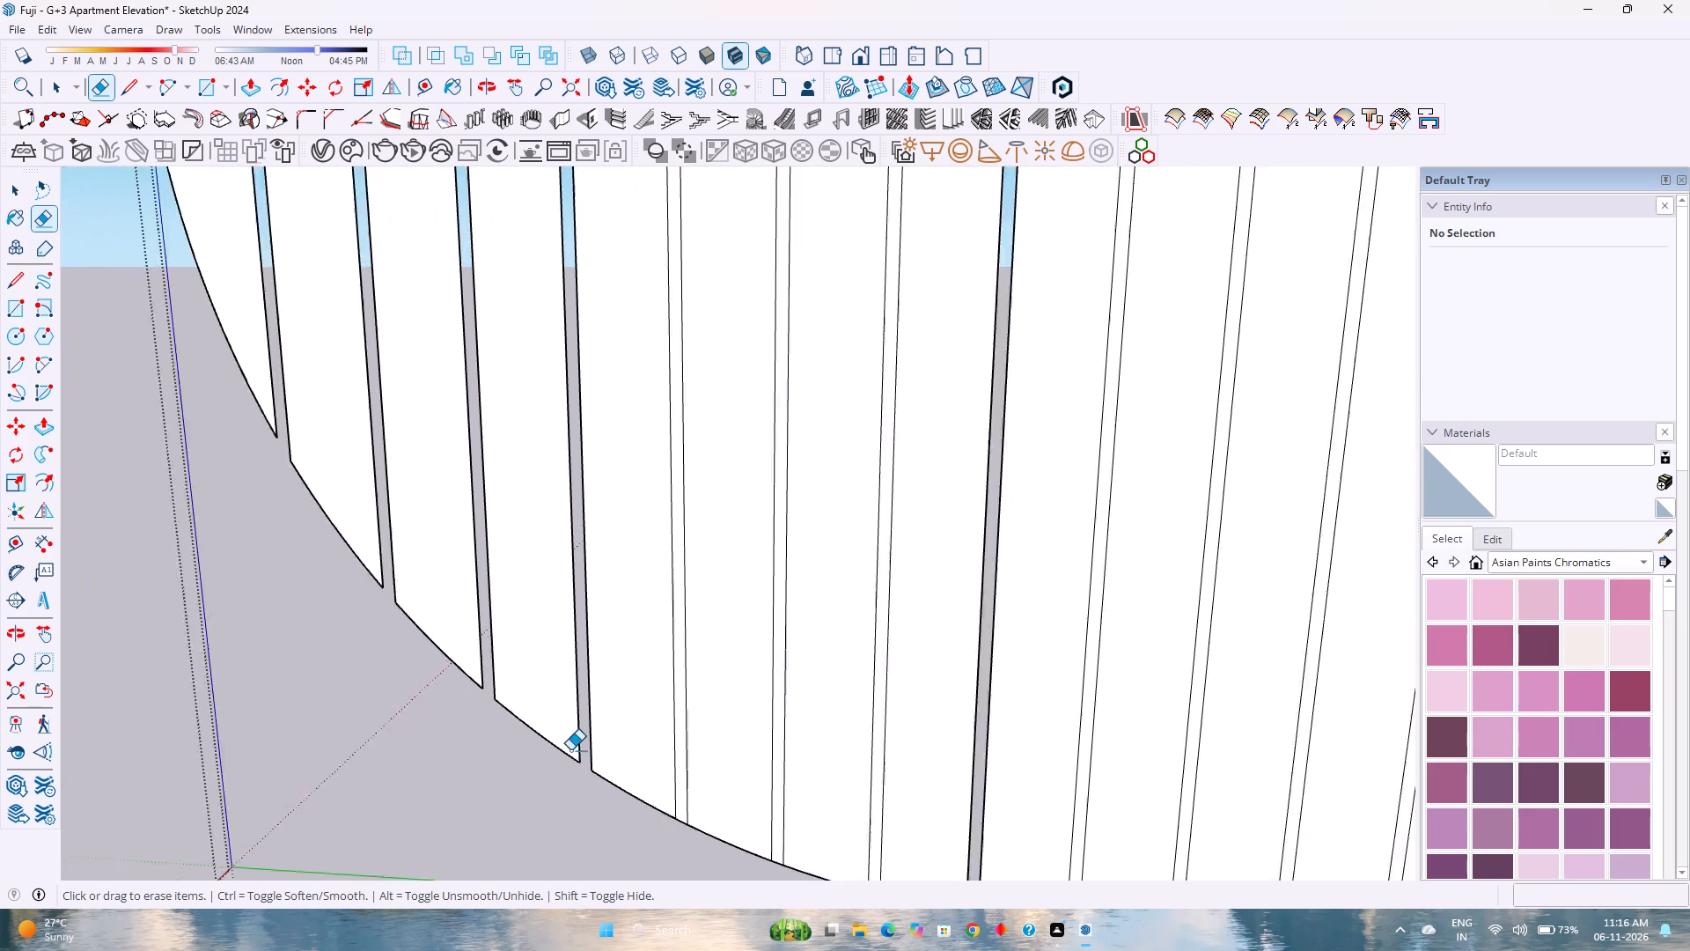
pyautogui.scroll(-2, 570, 750)
pyautogui.scroll(8, 663, 838)
pyautogui.scroll(-2, 656, 840)
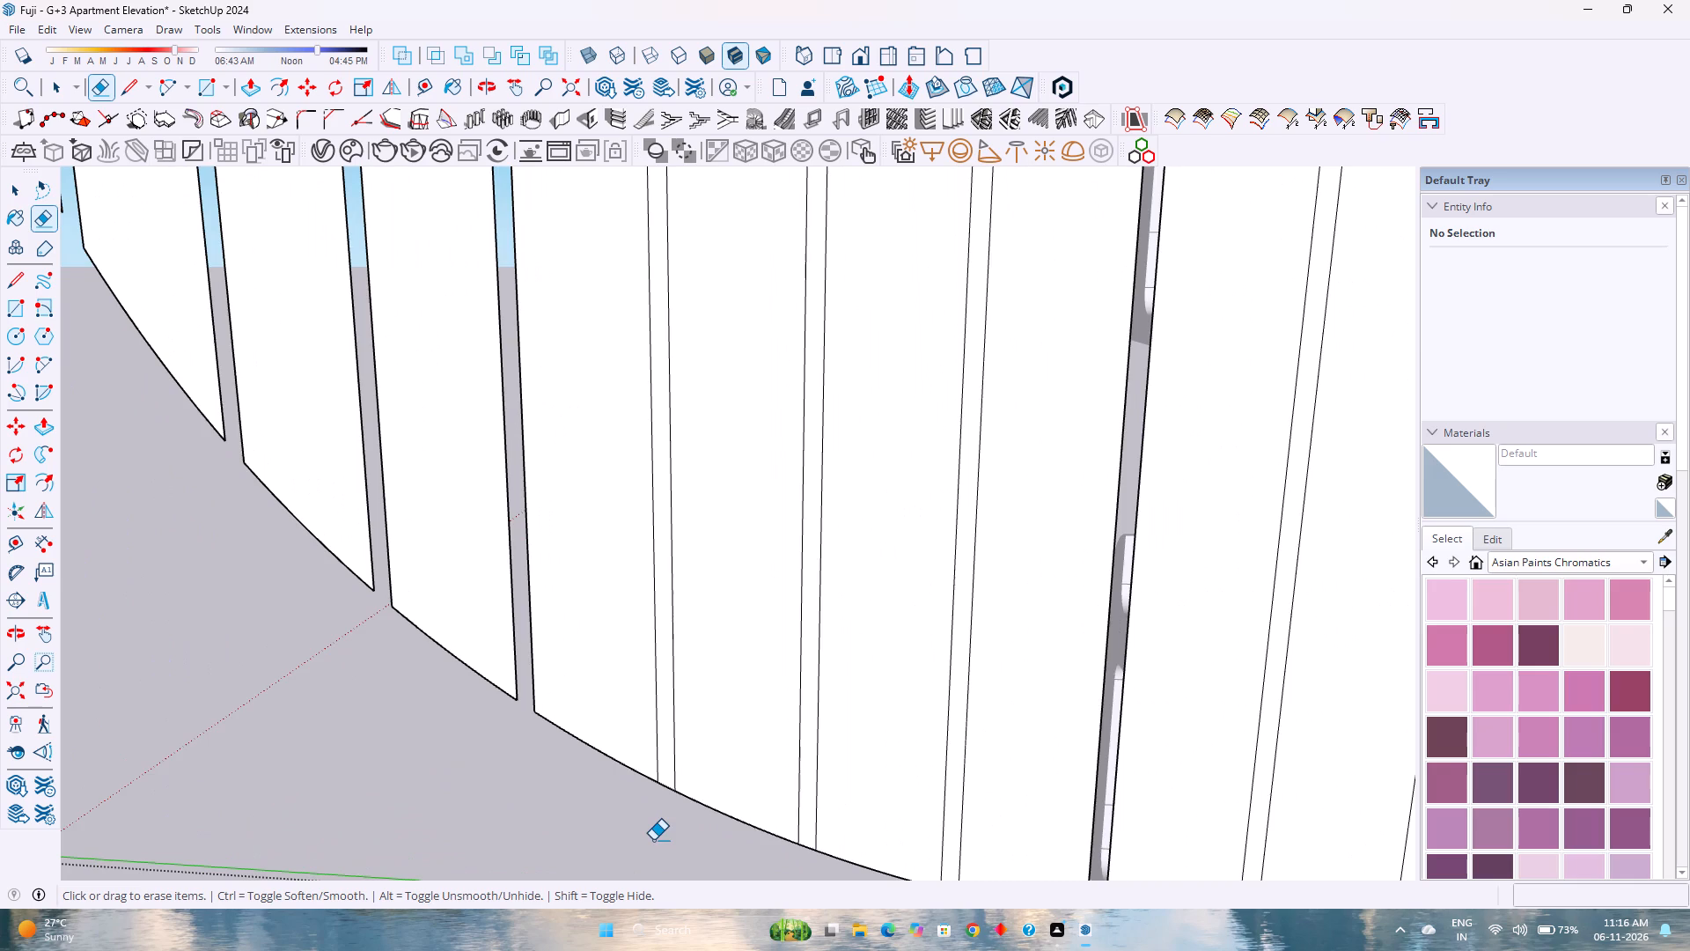
pyautogui.scroll(3, 661, 808)
pyautogui.click(666, 778)
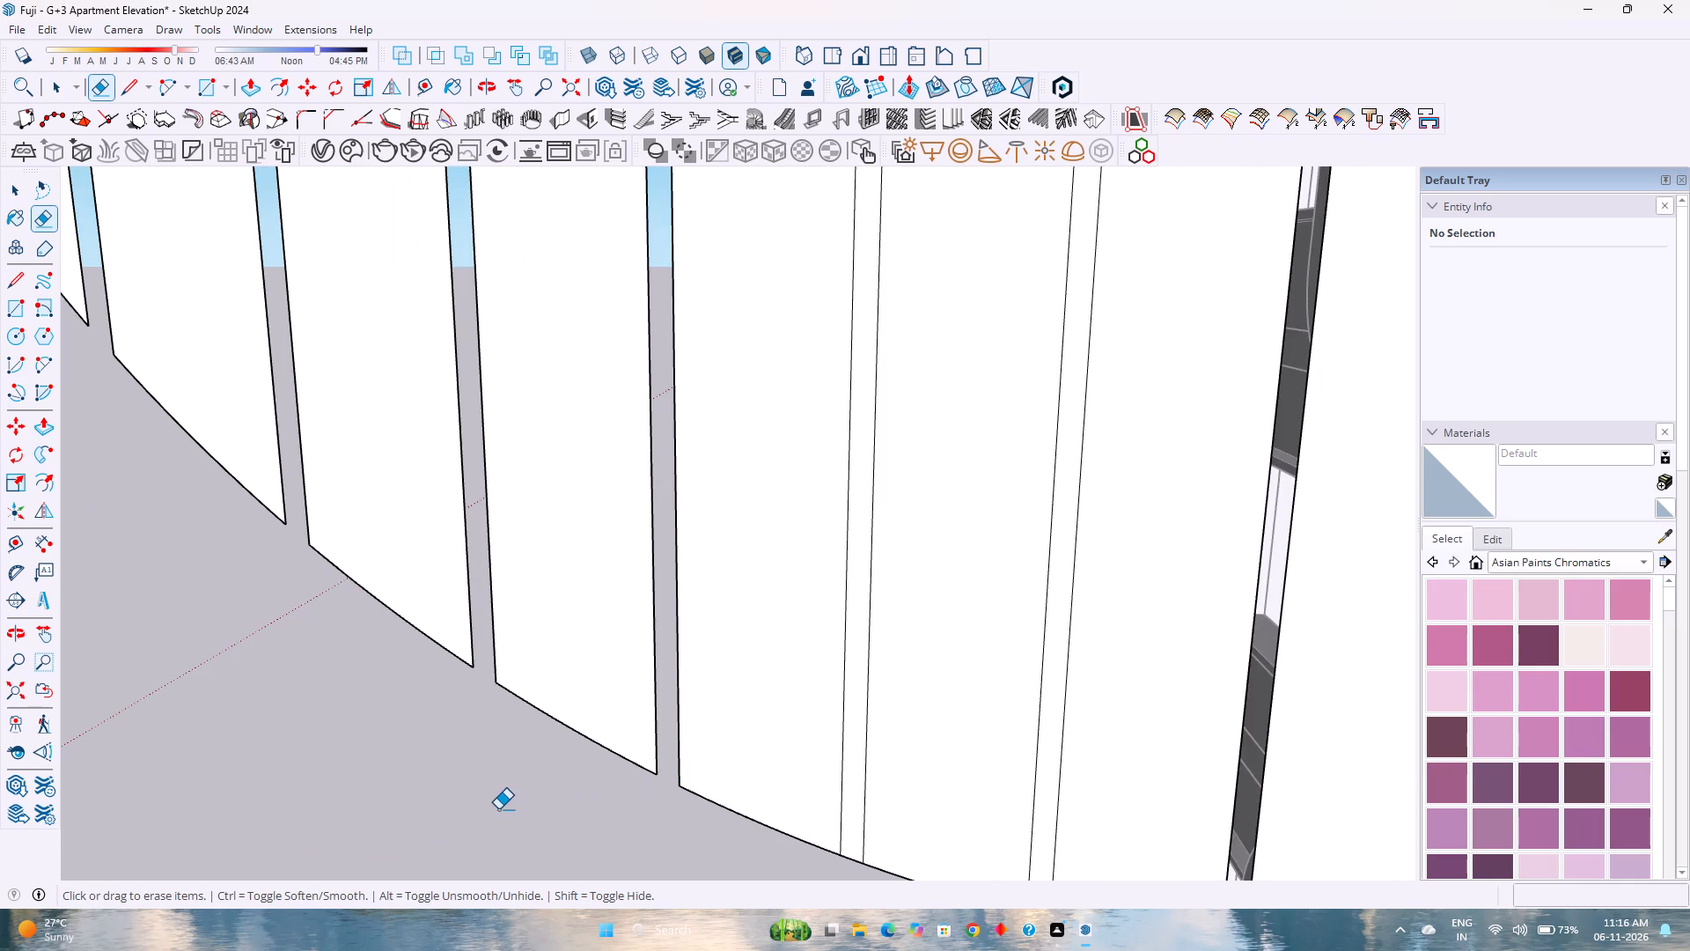
pyautogui.scroll(-15, 498, 809)
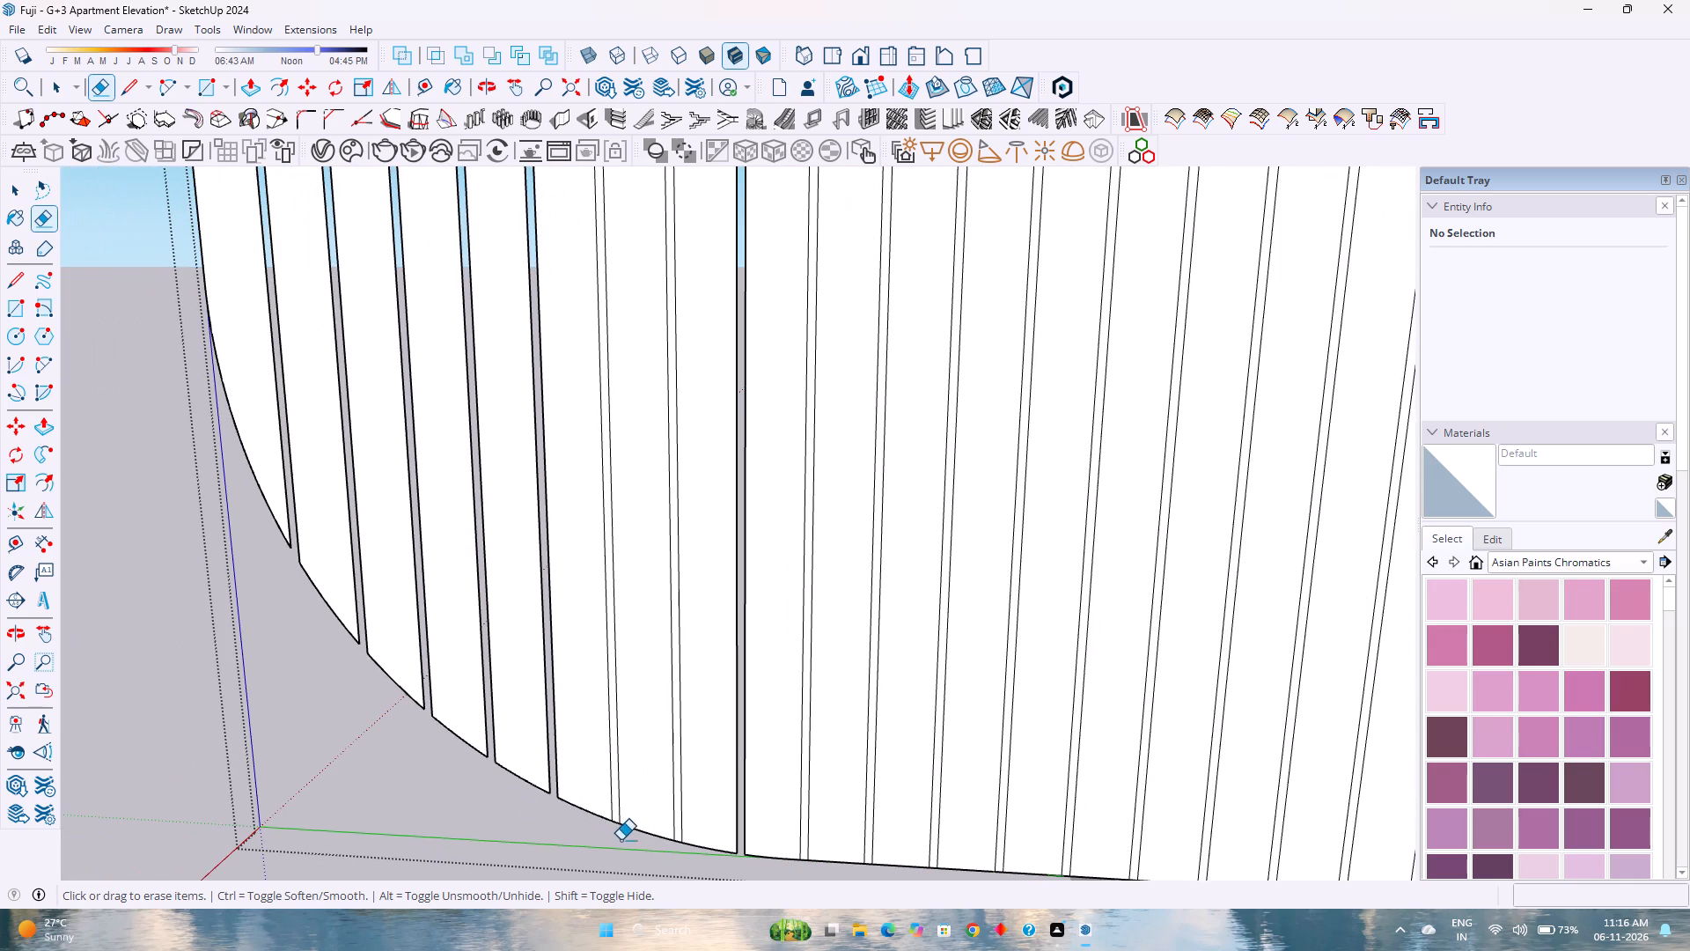
pyautogui.scroll(9, 621, 841)
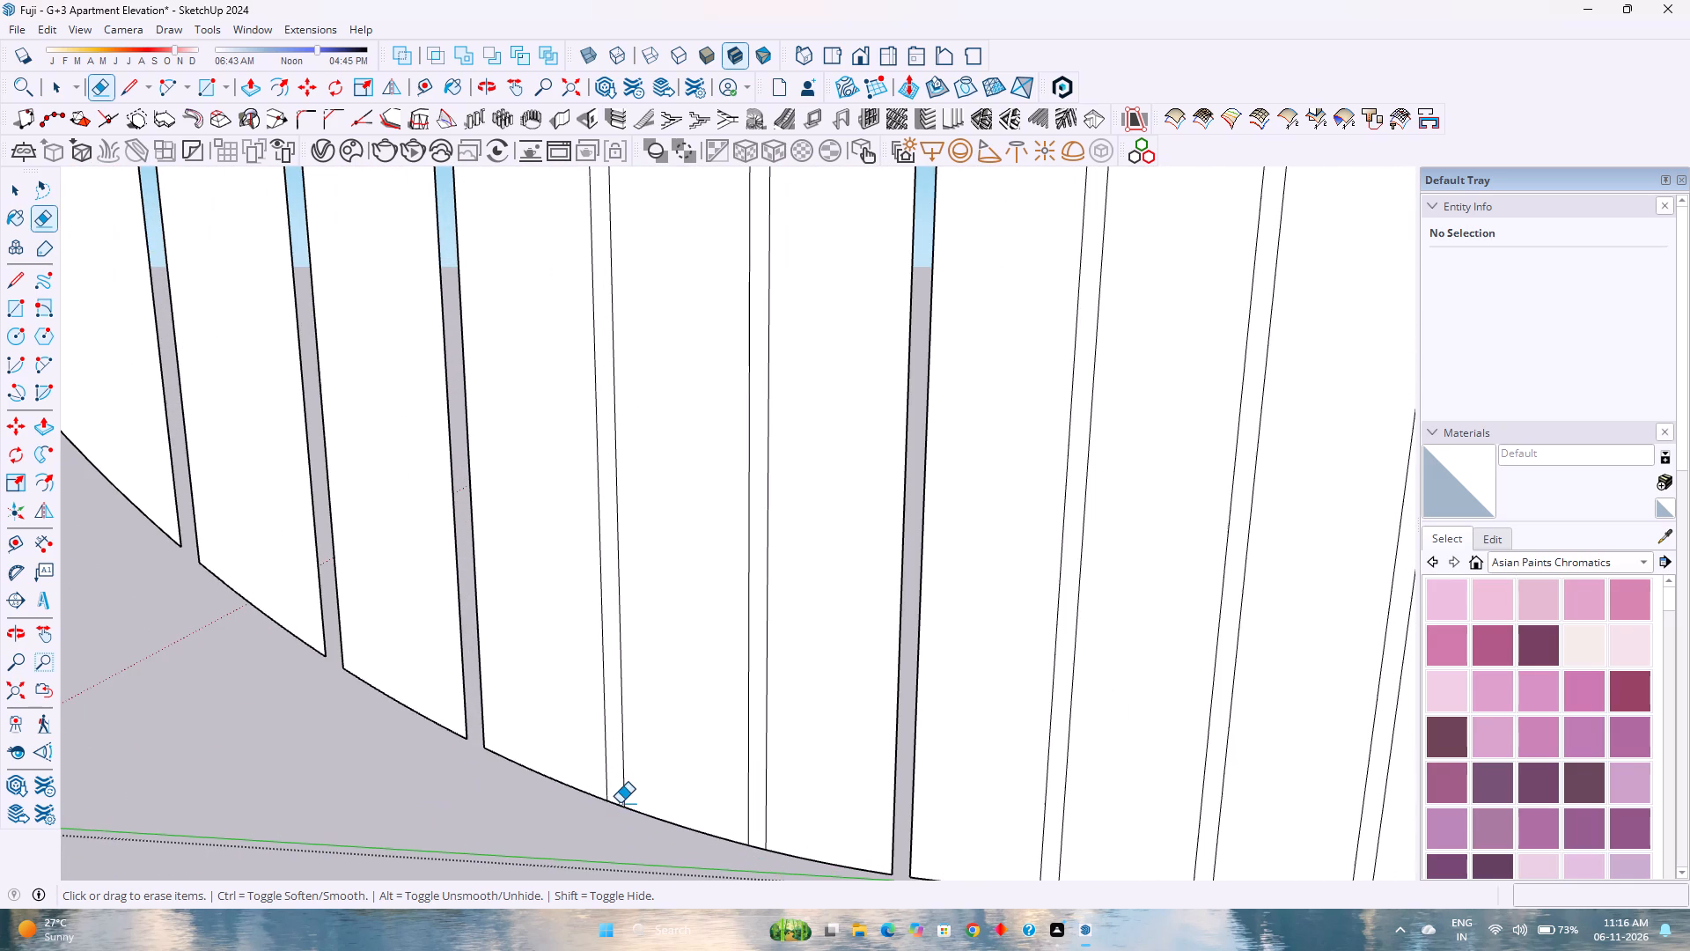
pyautogui.click(619, 804)
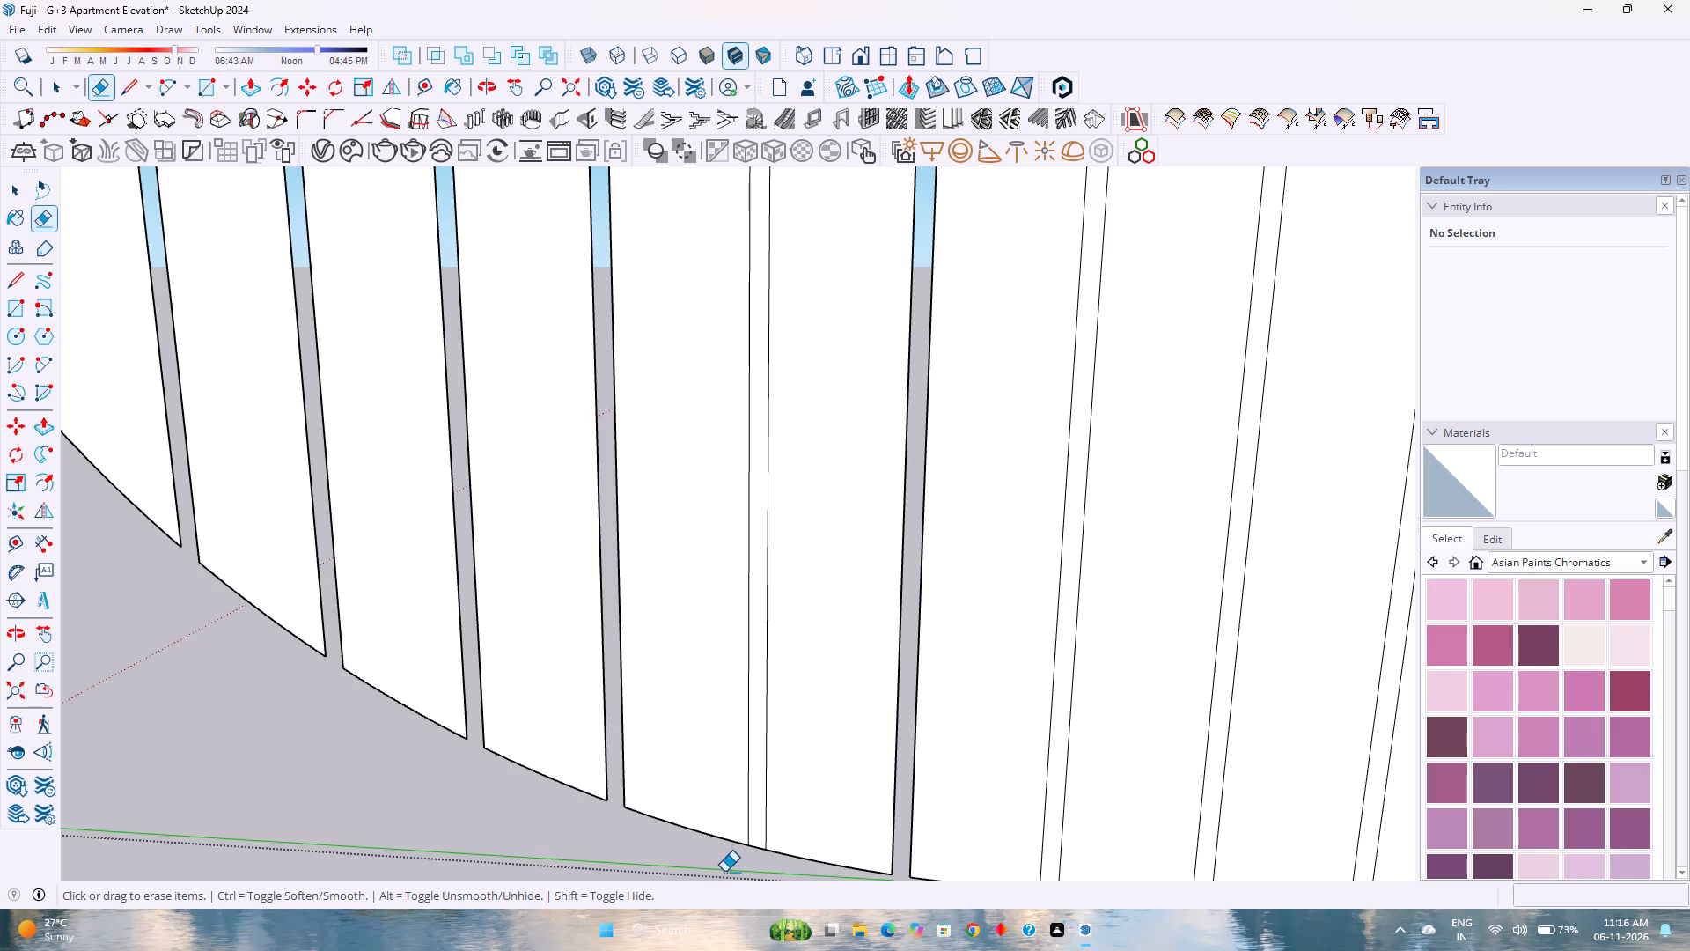
pyautogui.click(757, 848)
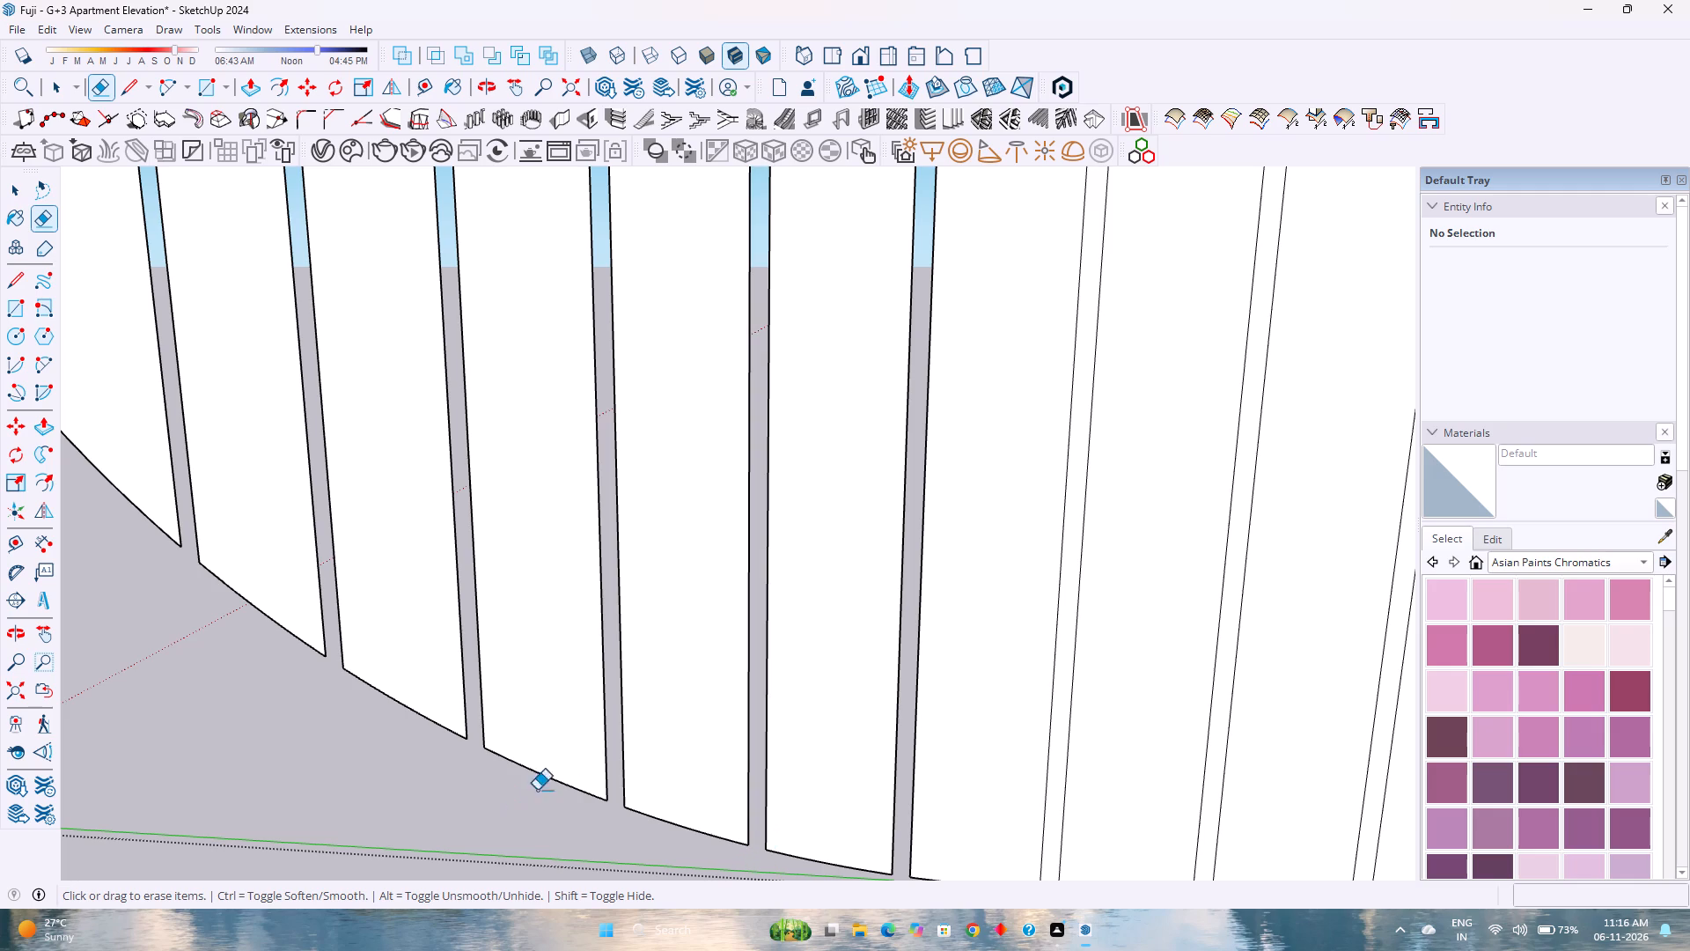
# Erase the short bottom-edge segments closing the next four line pairs beyond the rounded corner, opening the ninth to twelfth strips.
pyautogui.scroll(-7, 597, 748)
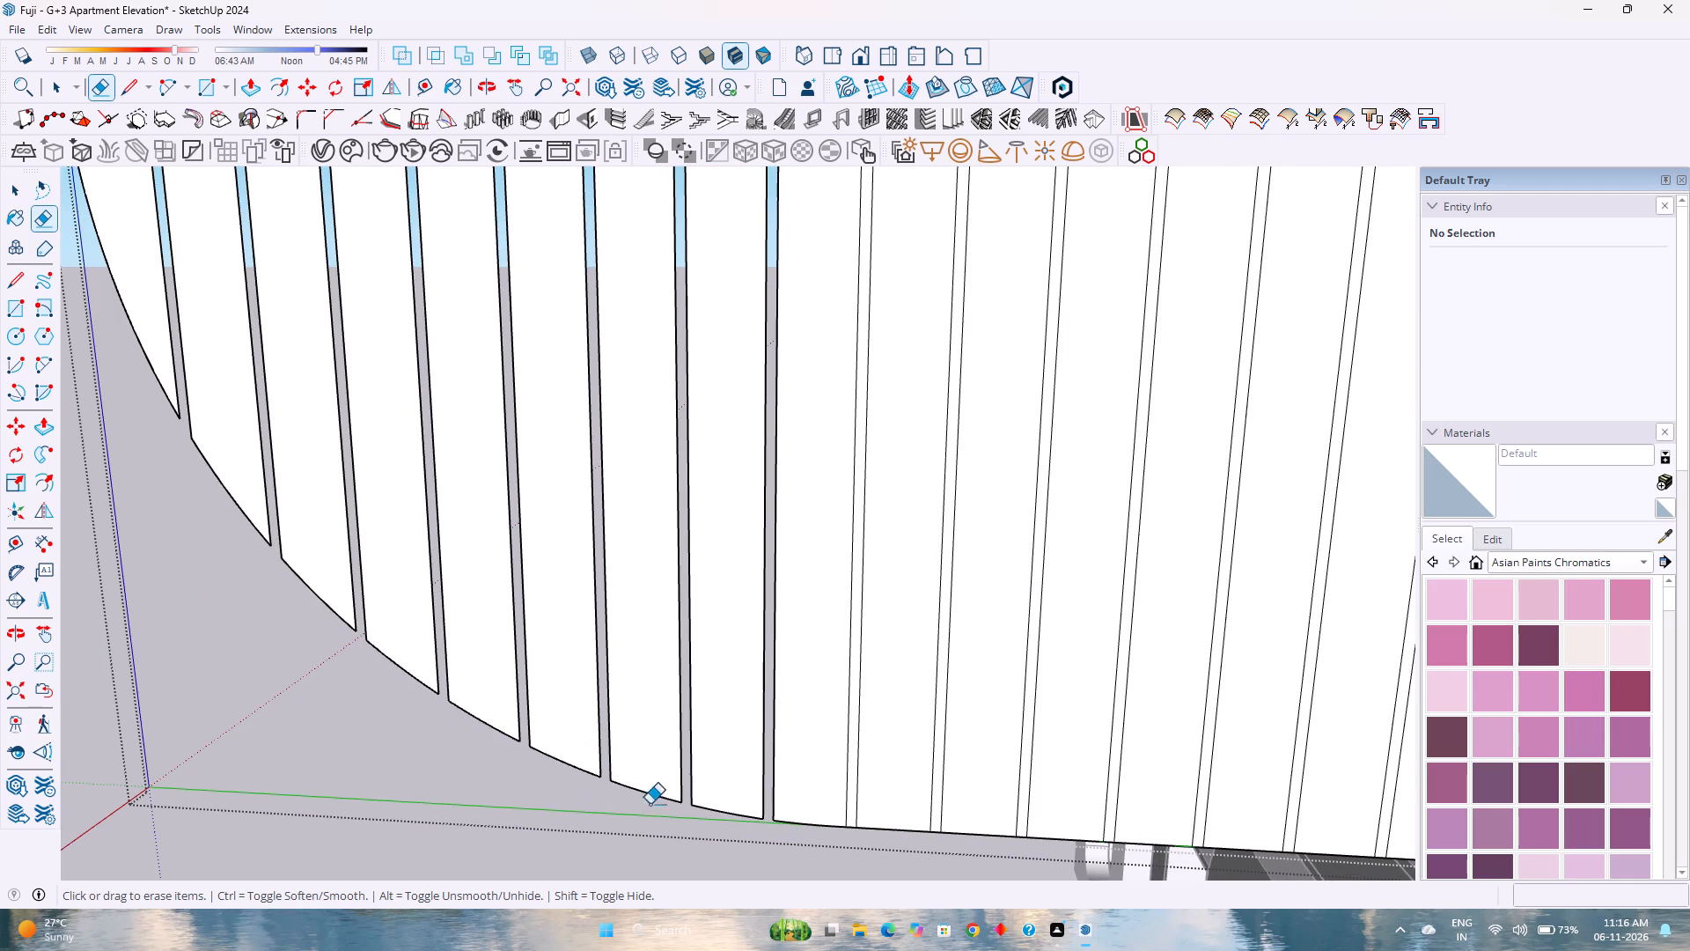
pyautogui.scroll(-5, 739, 813)
pyautogui.scroll(10, 815, 830)
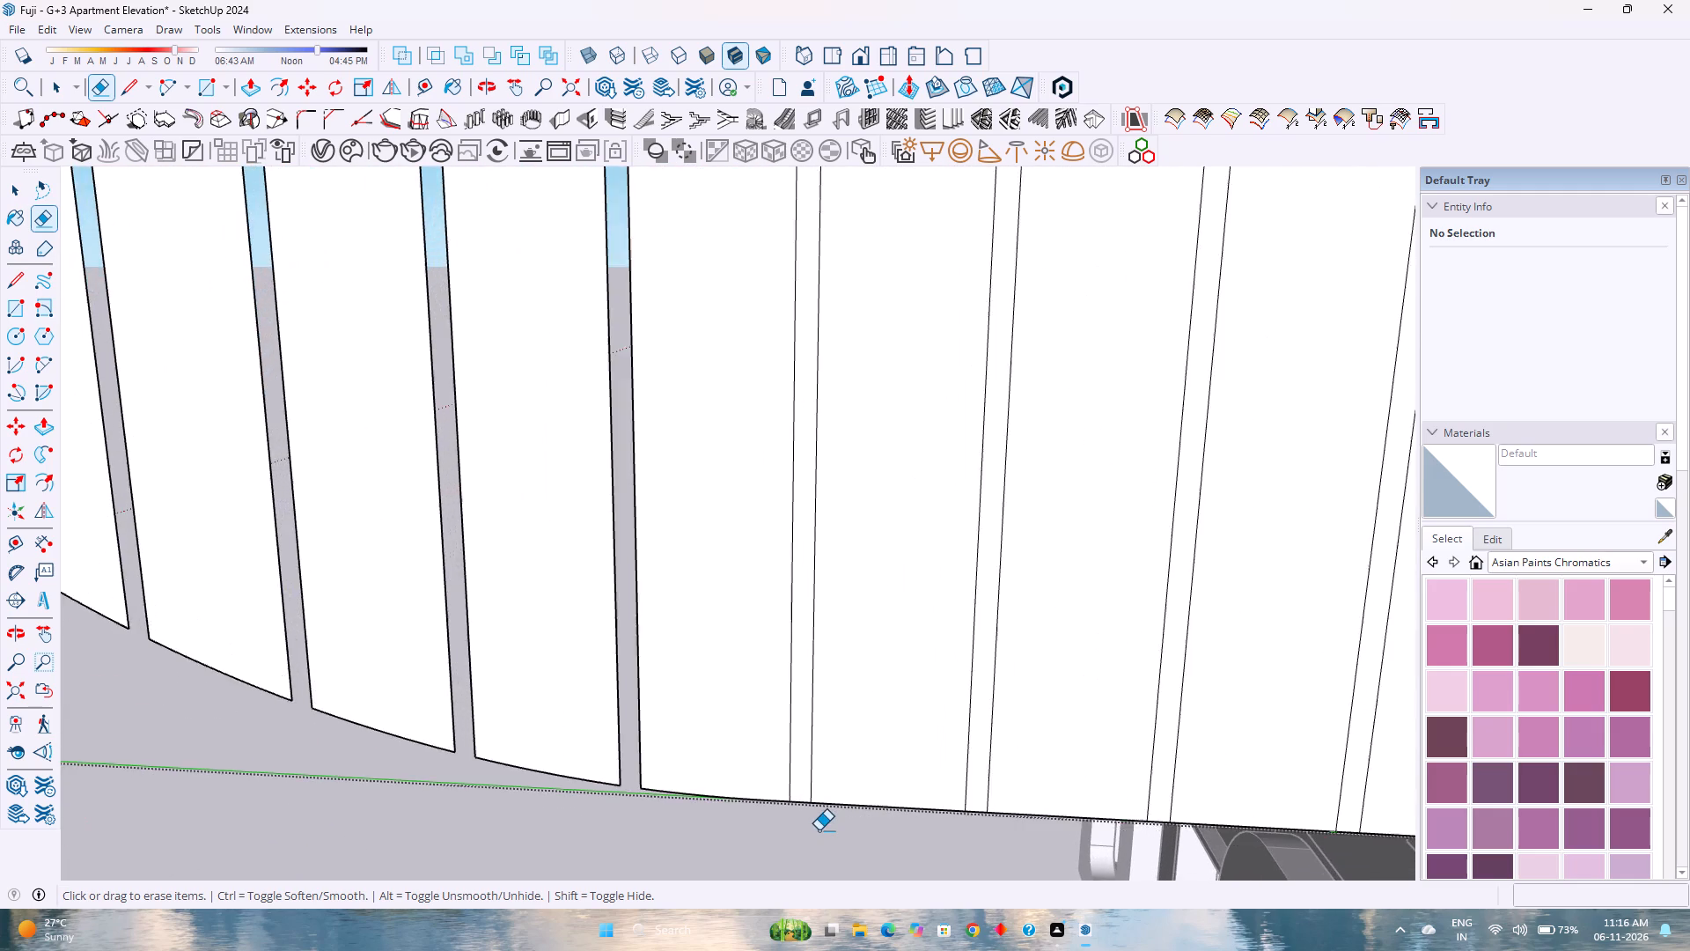
pyautogui.scroll(7, 819, 830)
pyautogui.click(789, 788)
pyautogui.click(791, 785)
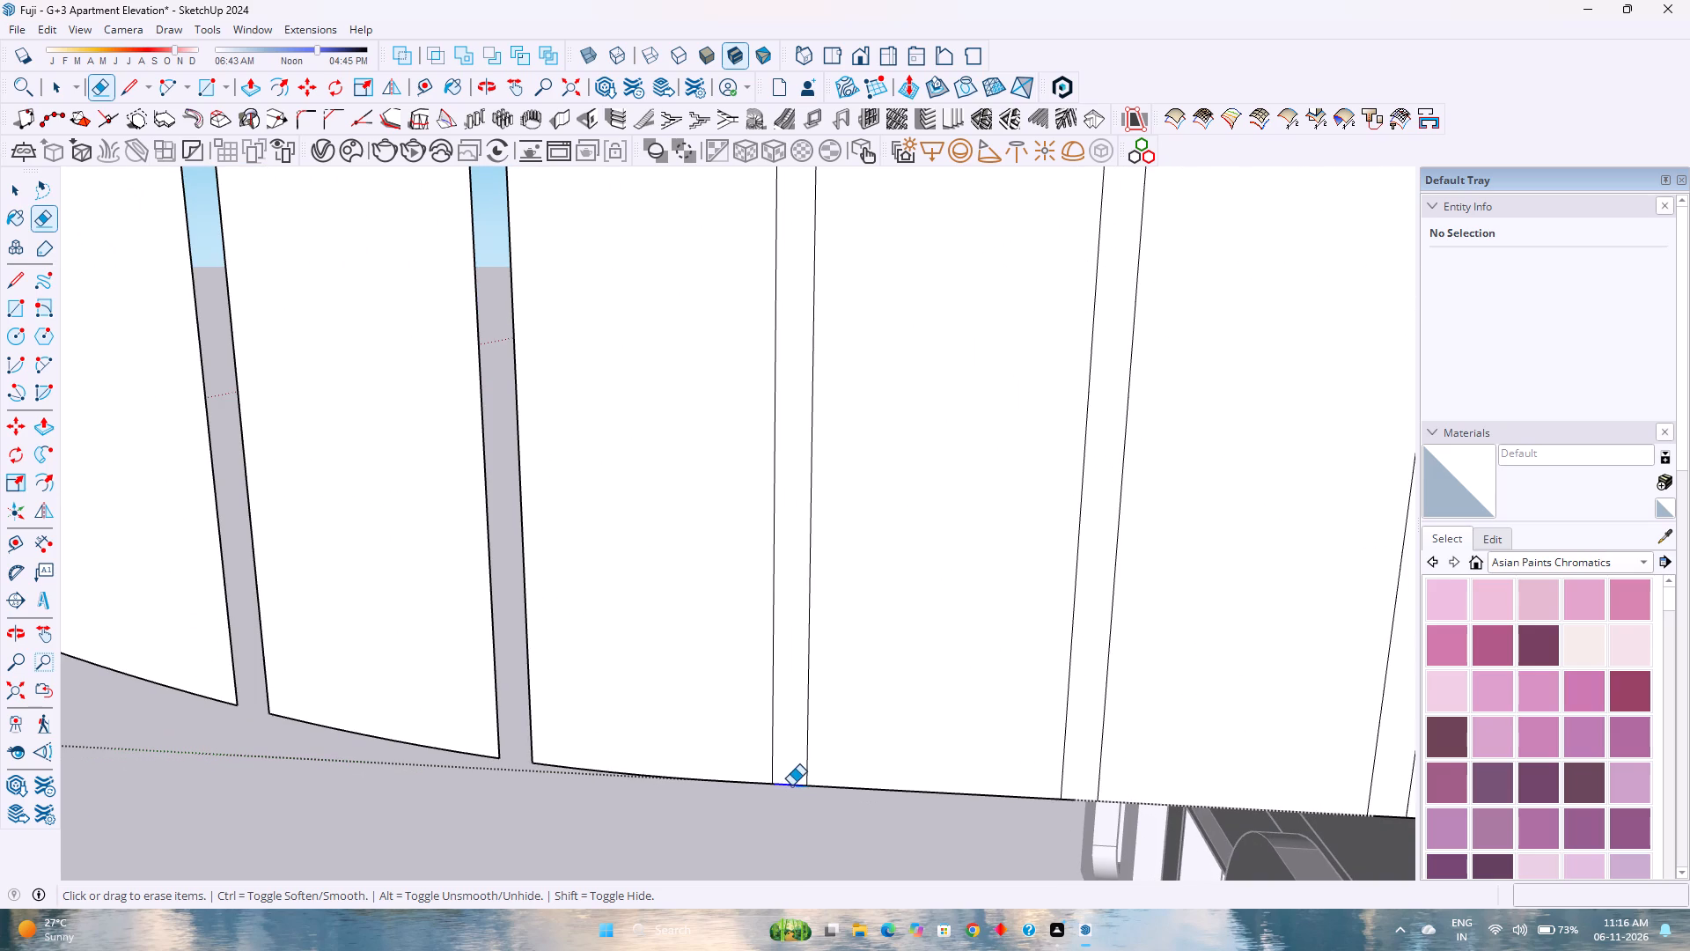
pyautogui.click(1075, 802)
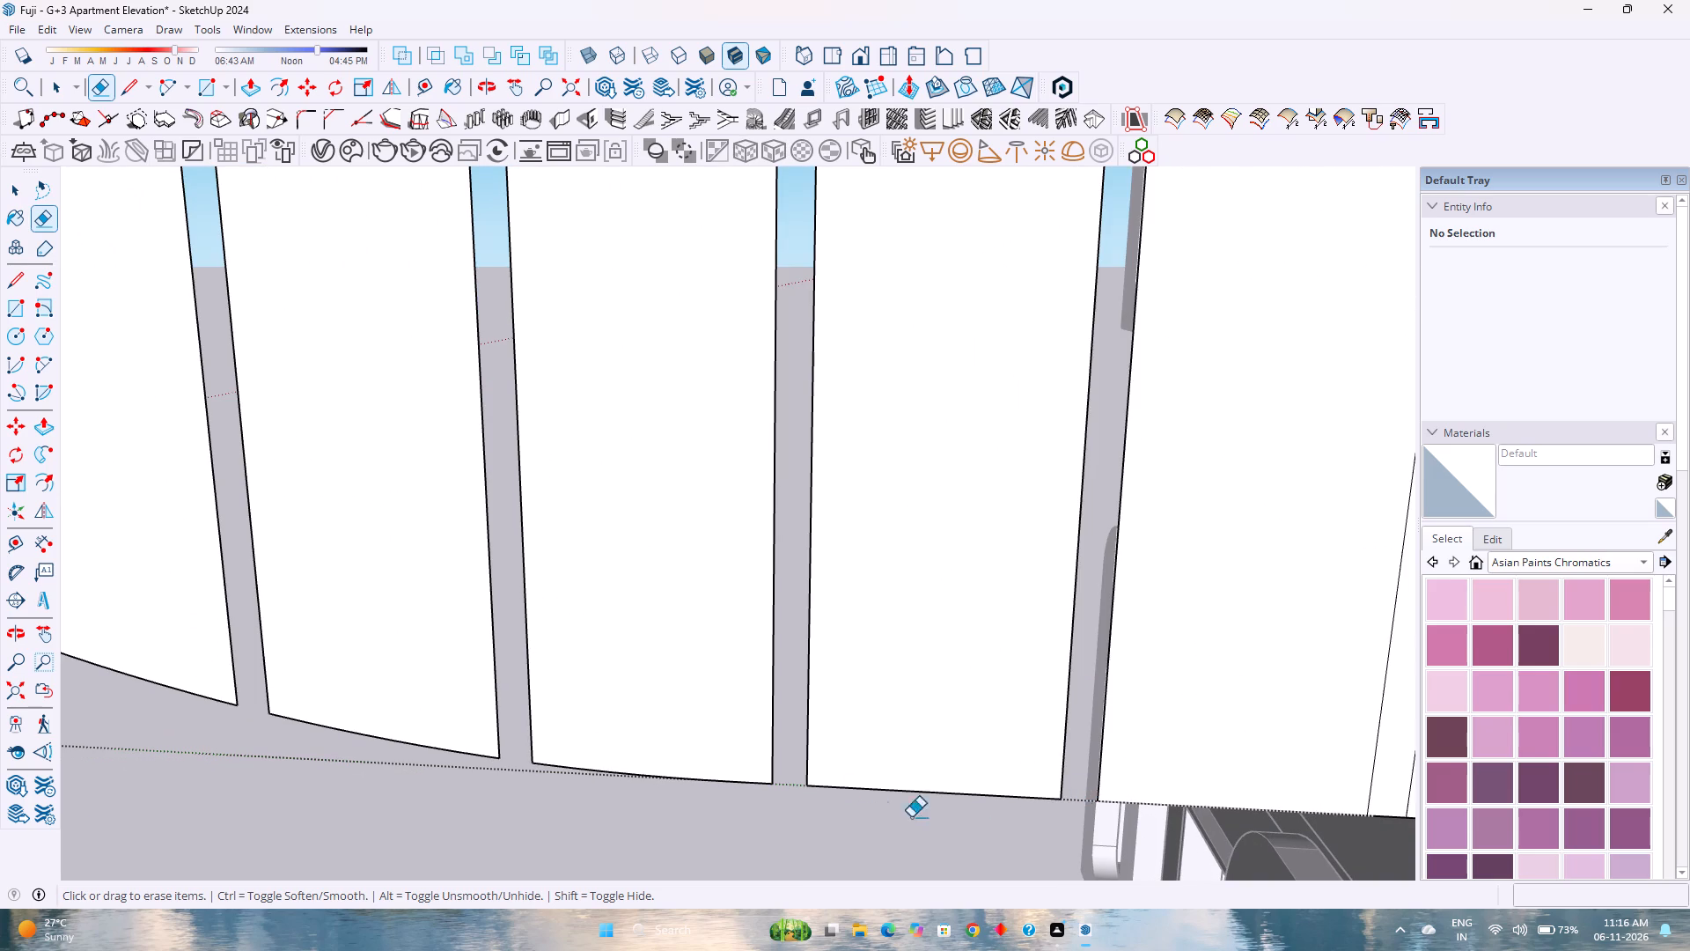
pyautogui.scroll(-19, 839, 817)
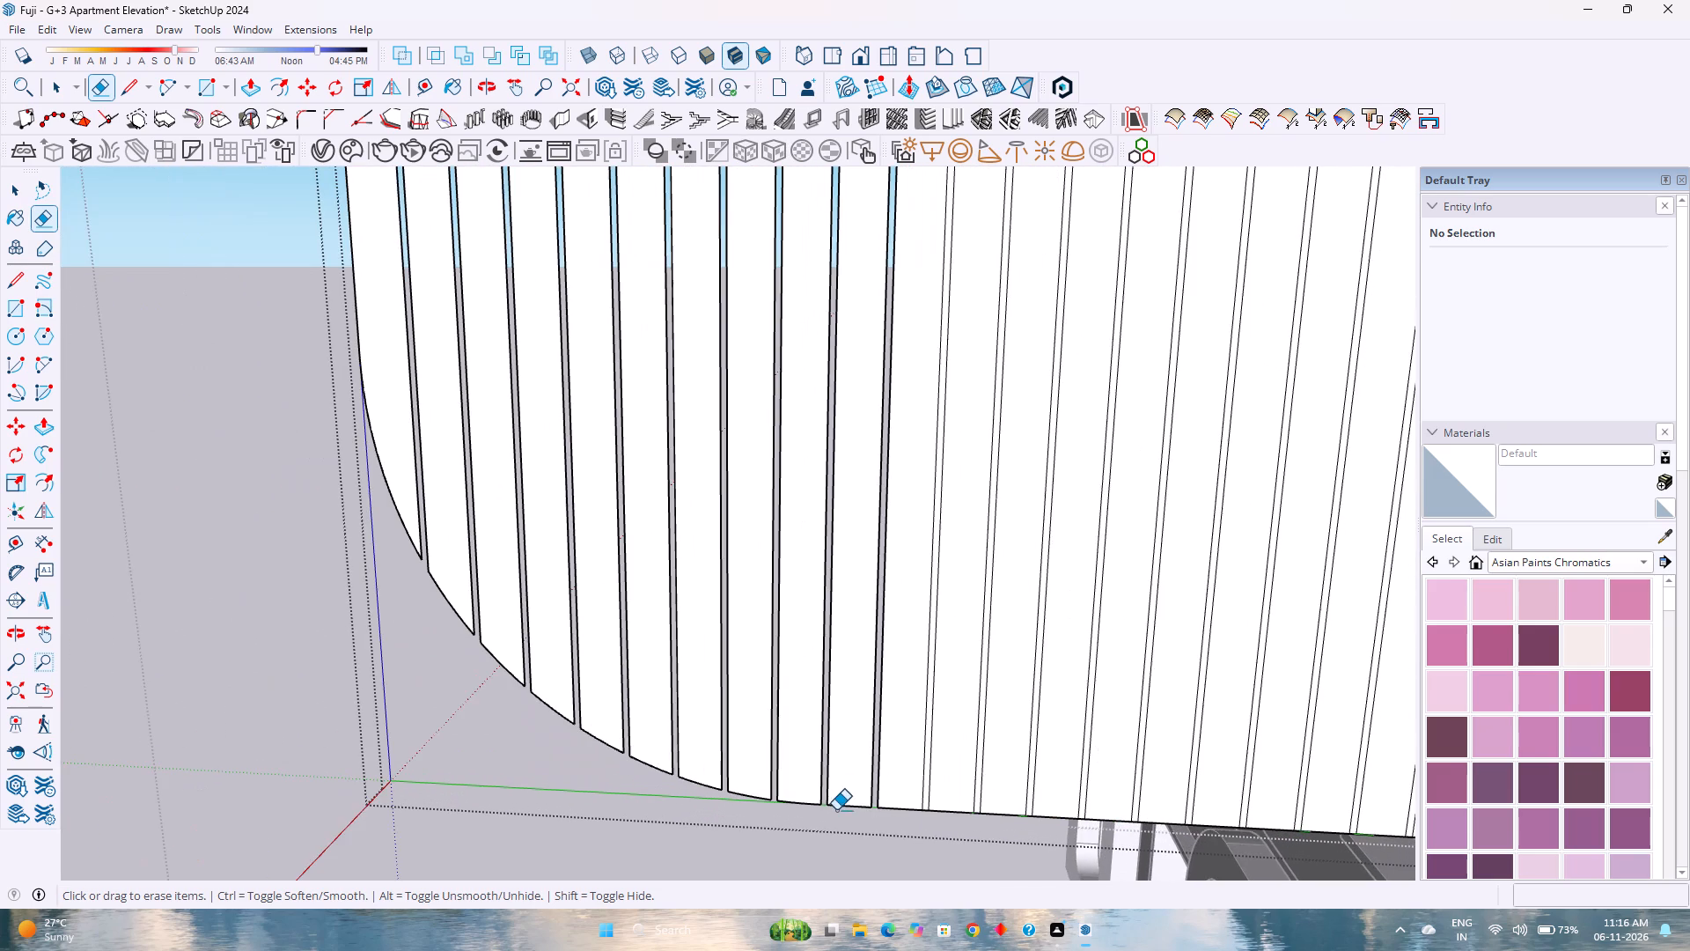
pyautogui.scroll(14, 942, 830)
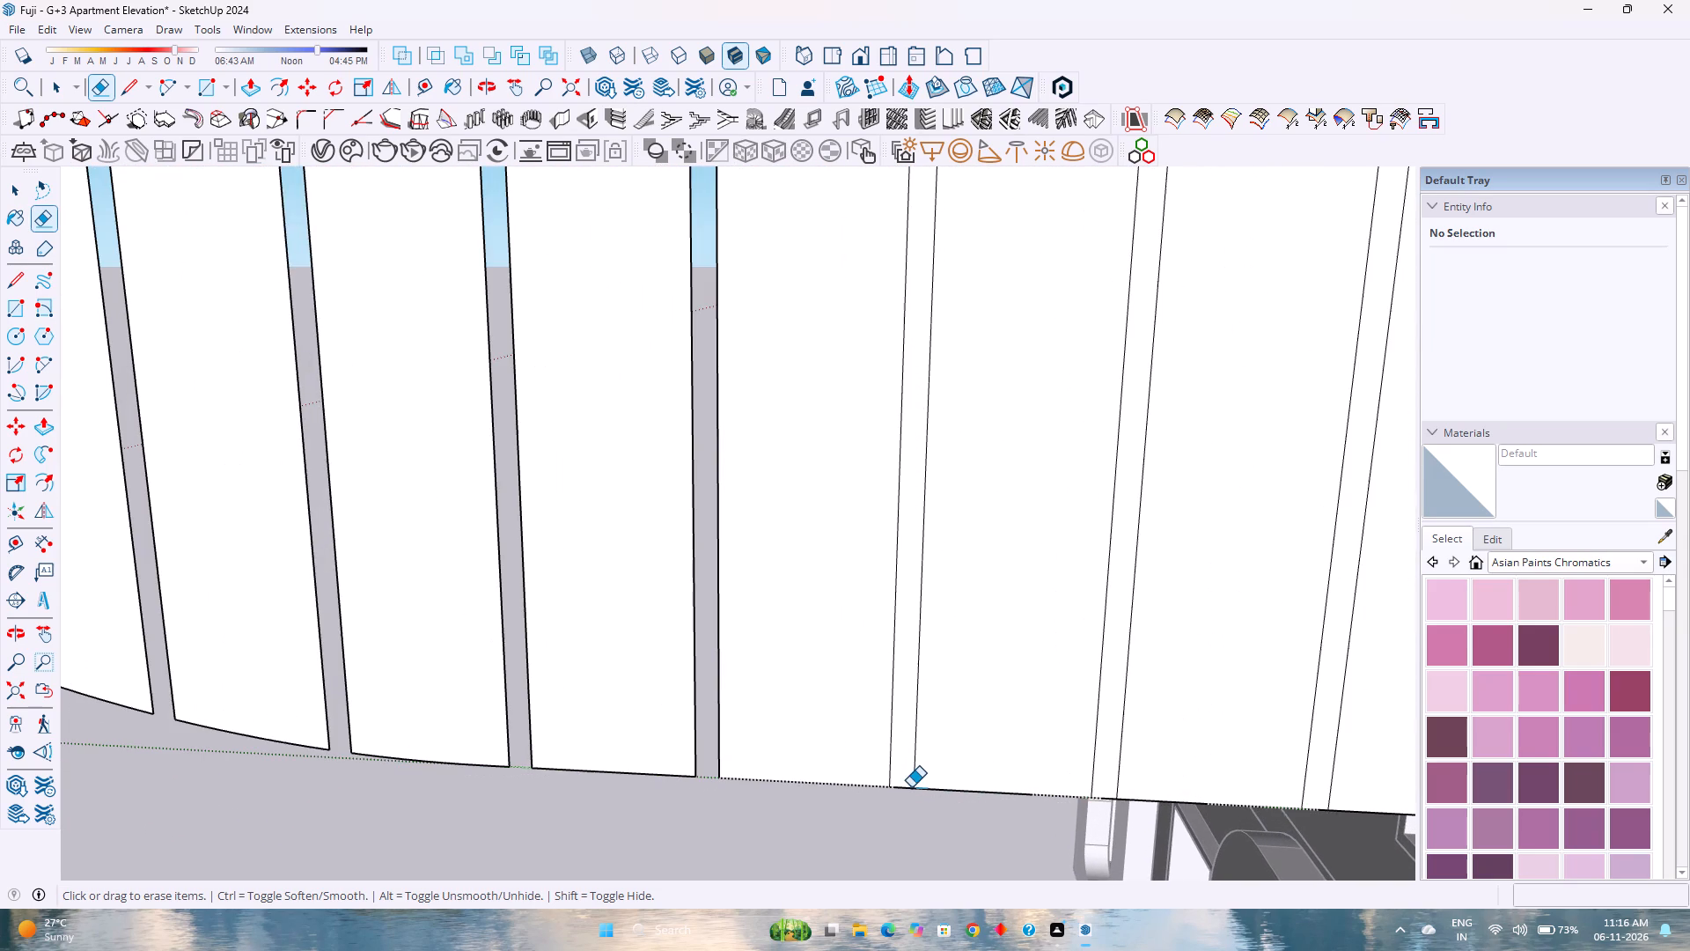
pyautogui.click(903, 785)
pyautogui.click(1105, 801)
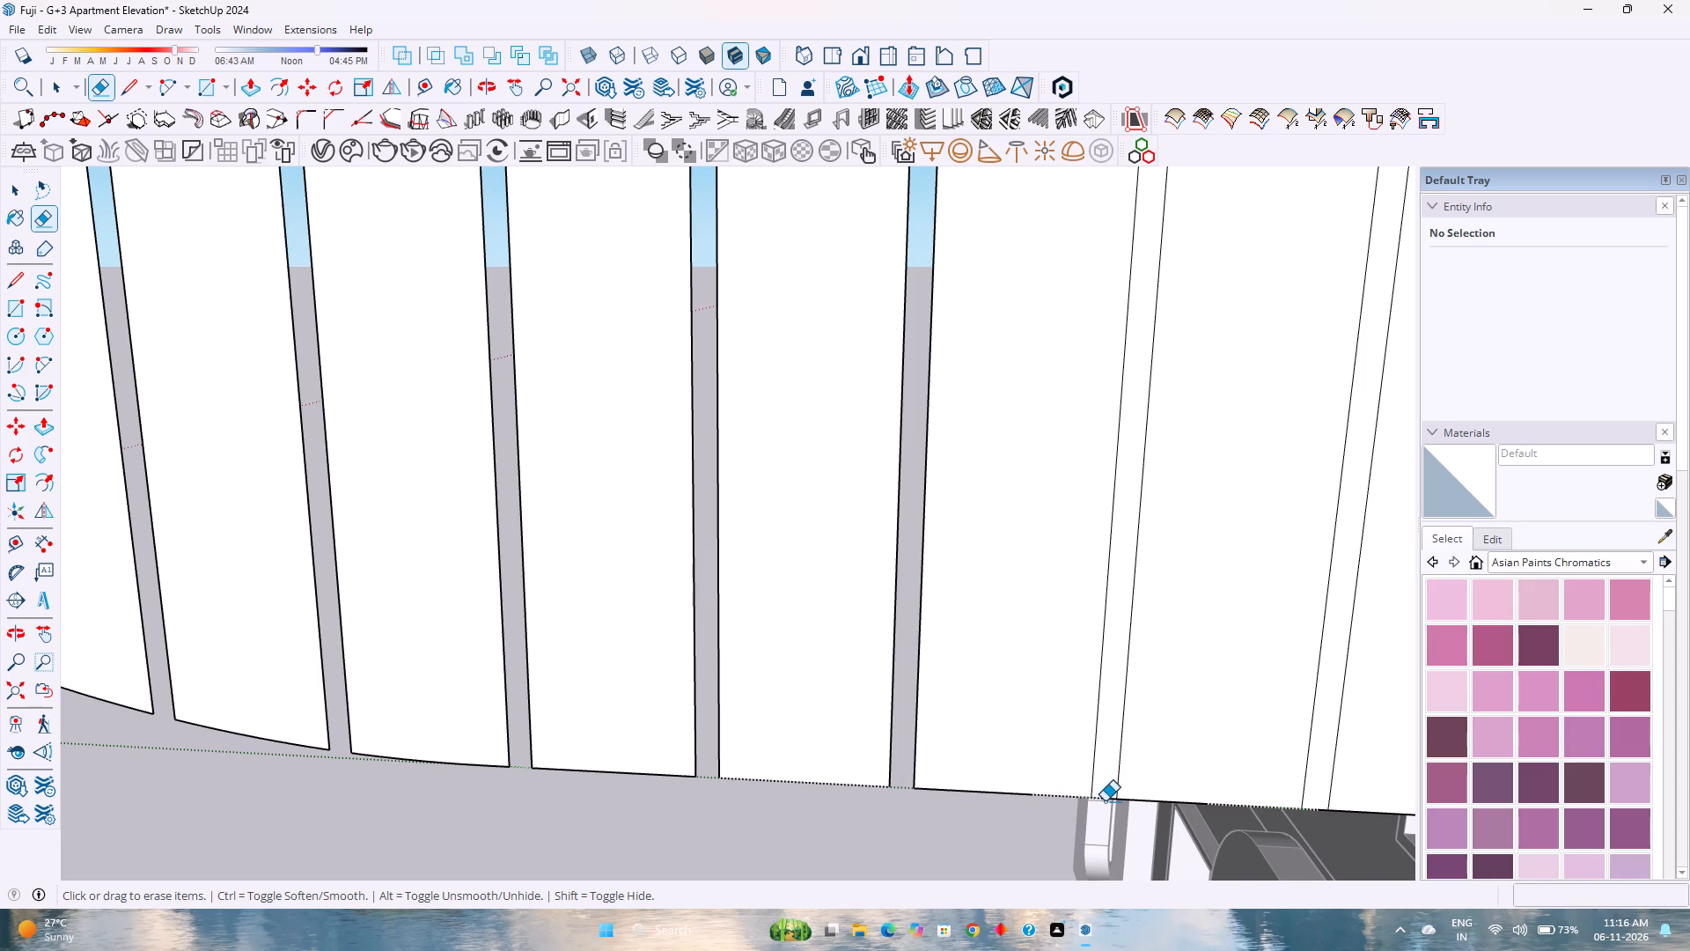
pyautogui.click(1104, 796)
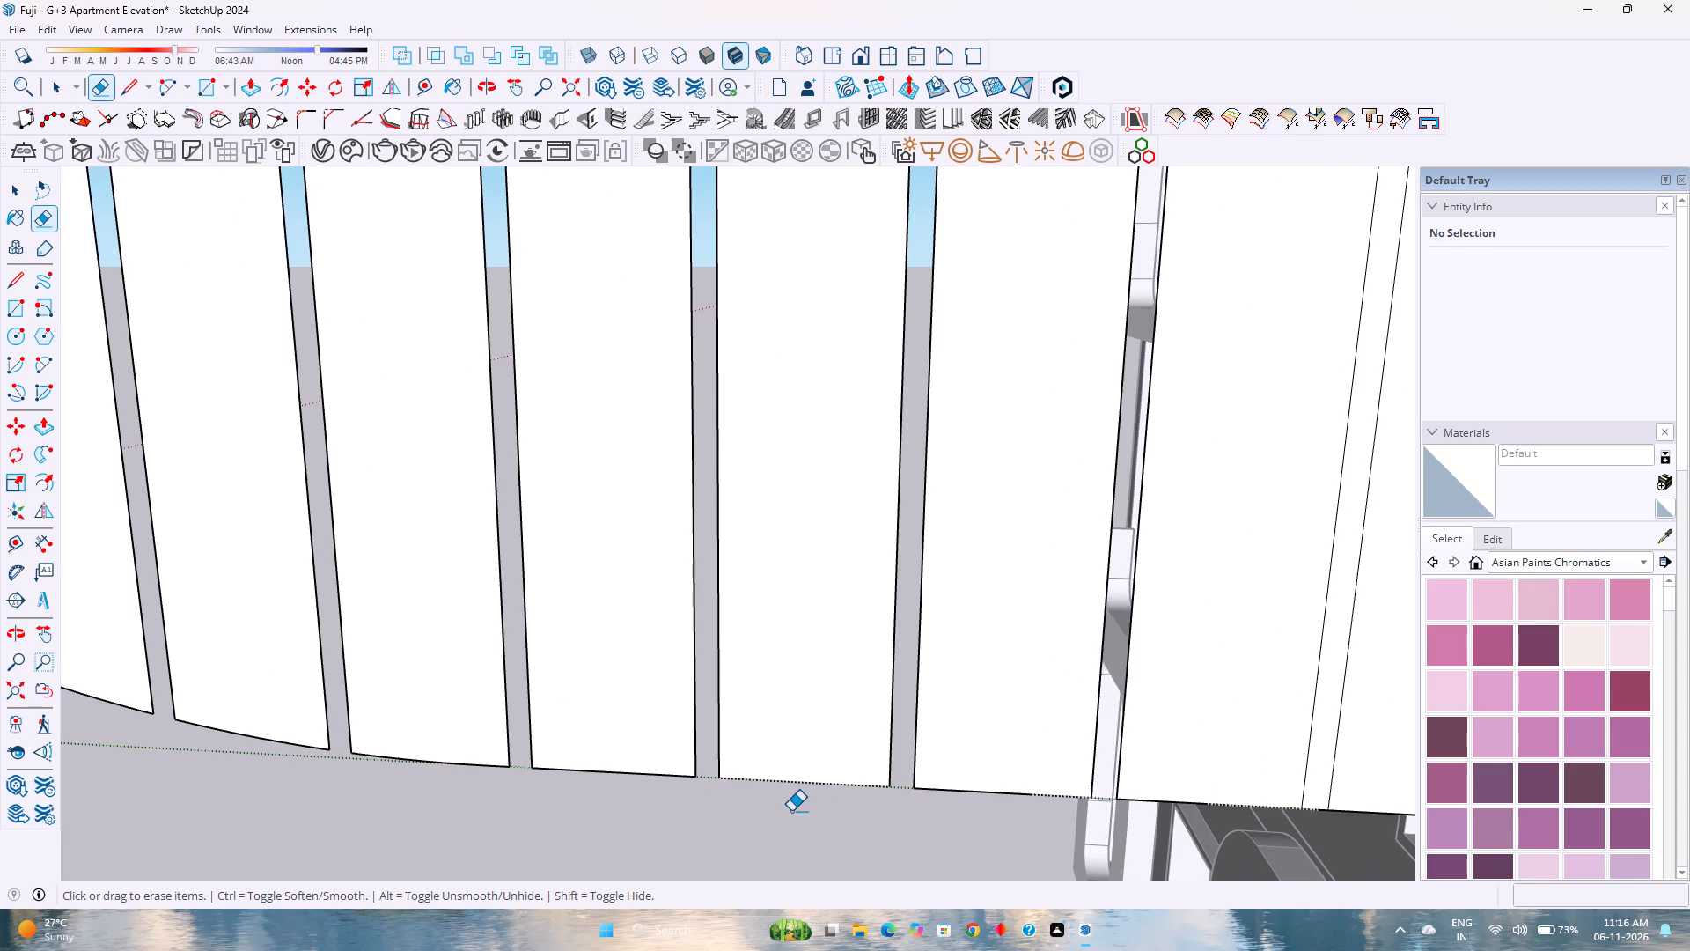
# Erase the short bottom-edge segments closing the thirteenth and fourteenth line pairs, opening their narrow strips as grooves.
pyautogui.scroll(-12, 791, 811)
pyautogui.scroll(7, 965, 812)
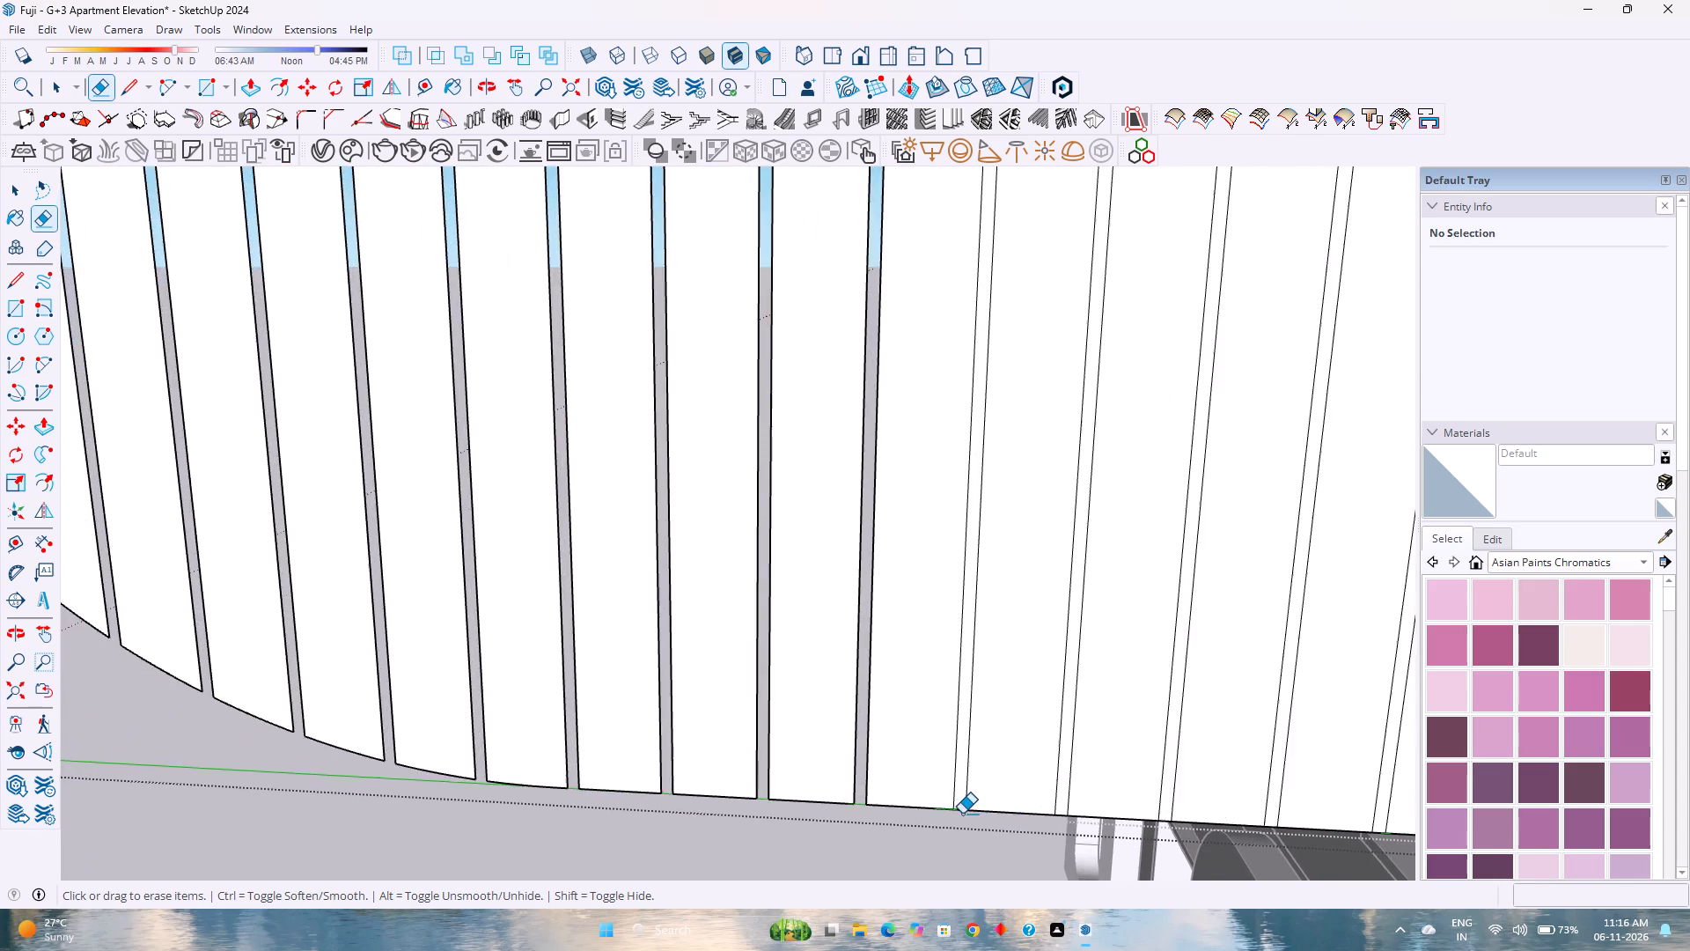
pyautogui.scroll(4, 962, 814)
pyautogui.click(953, 805)
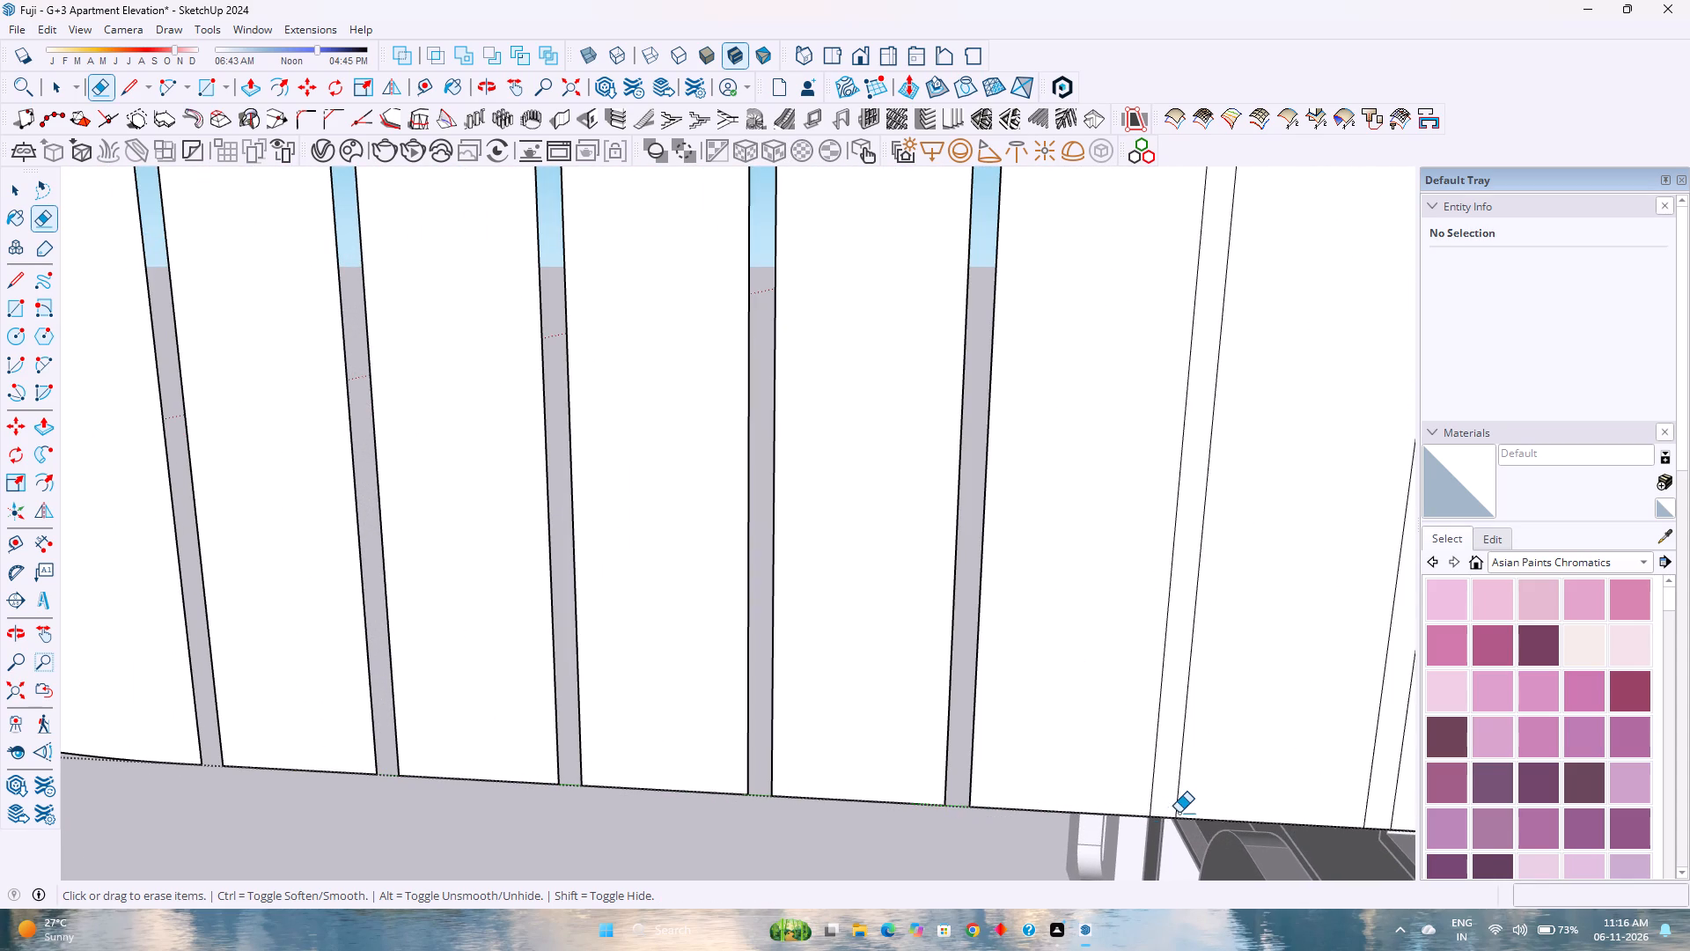
pyautogui.moveTo(1166, 815); pyautogui.dragTo(1157, 841)
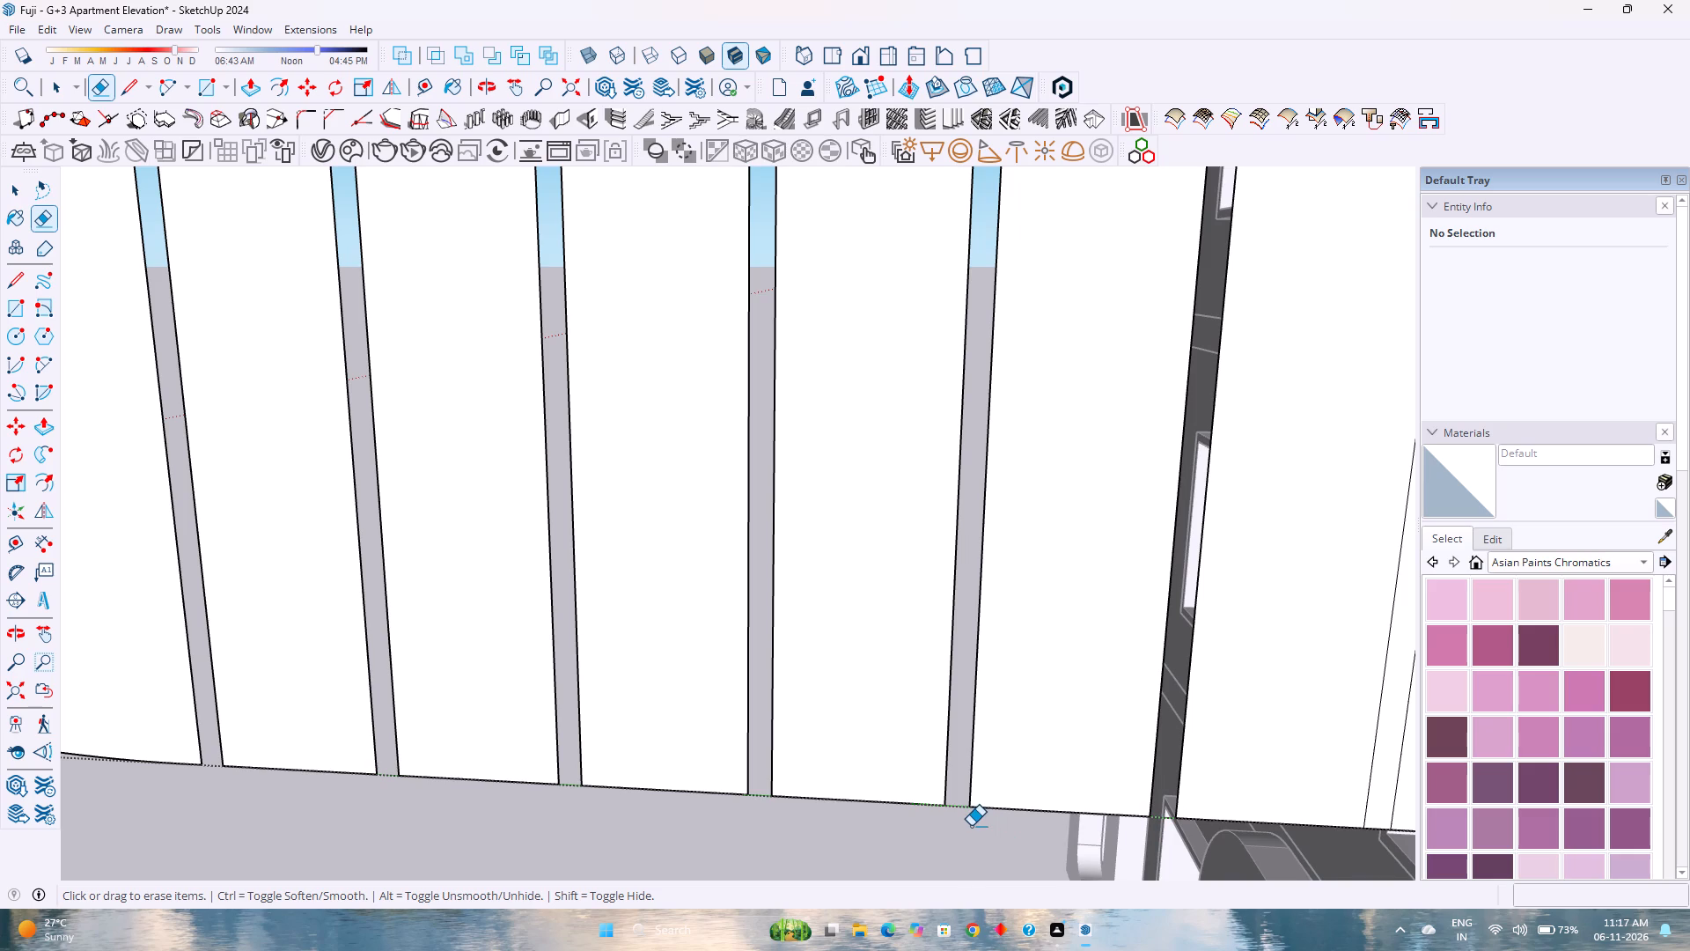
# Erase the short bottom-edge segments closing the next three line pairs towards the panel's straight side, opening their strips.
pyautogui.scroll(-9, 971, 826)
pyautogui.scroll(2, 1285, 837)
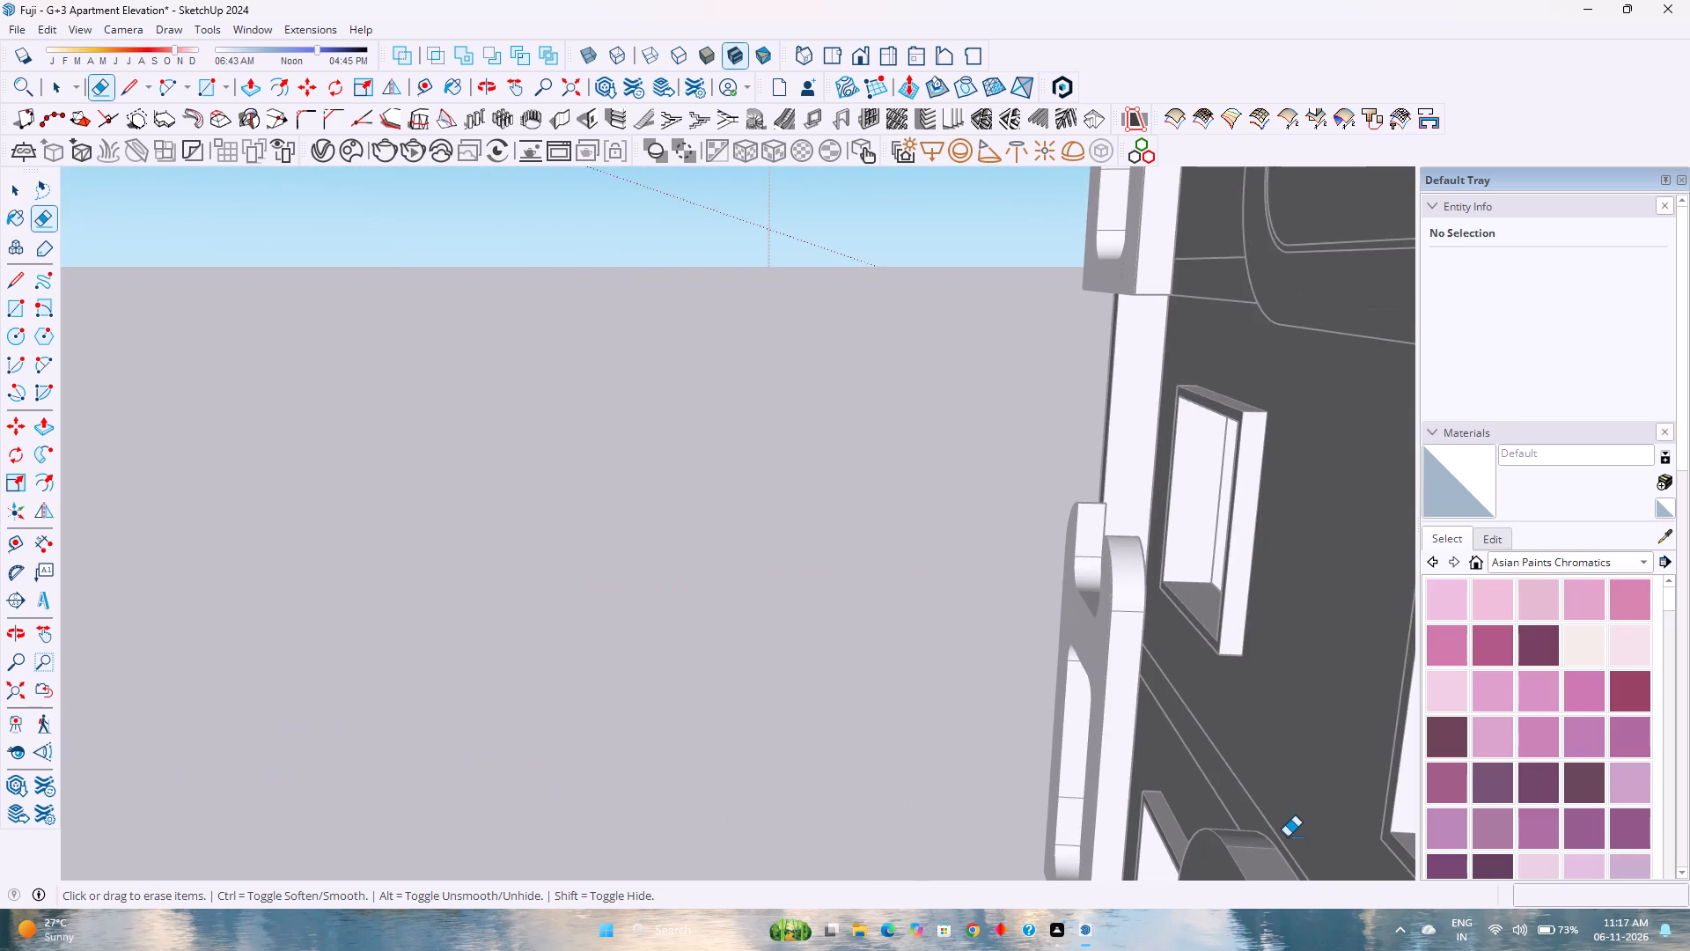
pyautogui.scroll(-2, 1287, 837)
pyautogui.moveTo(1267, 818); pyautogui.dragTo(1131, 767, button='middle')
pyautogui.middleClick(1131, 767)
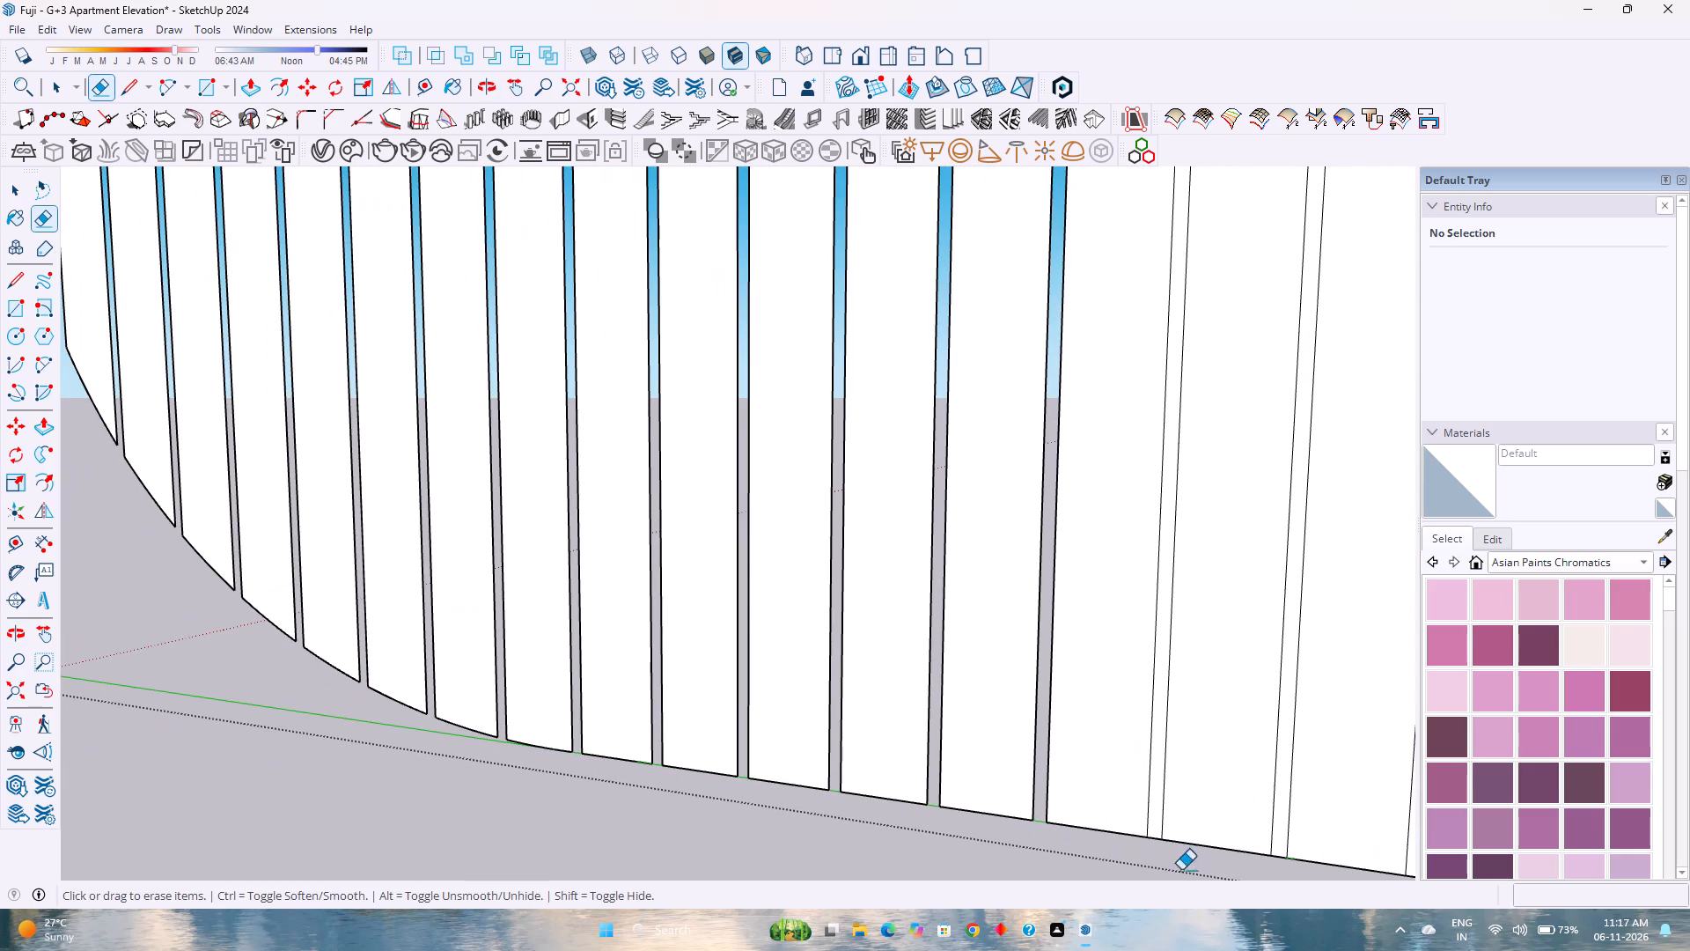
pyautogui.keyDown('shift'); pyautogui.moveTo(1158, 836); pyautogui.dragTo(693, 755, button='middle'); pyautogui.keyUp('shift')
pyautogui.keyDown('shift'); pyautogui.middleClick(689, 755); pyautogui.keyUp('shift')
pyautogui.moveTo(685, 767); pyautogui.dragTo(785, 781, button='middle')
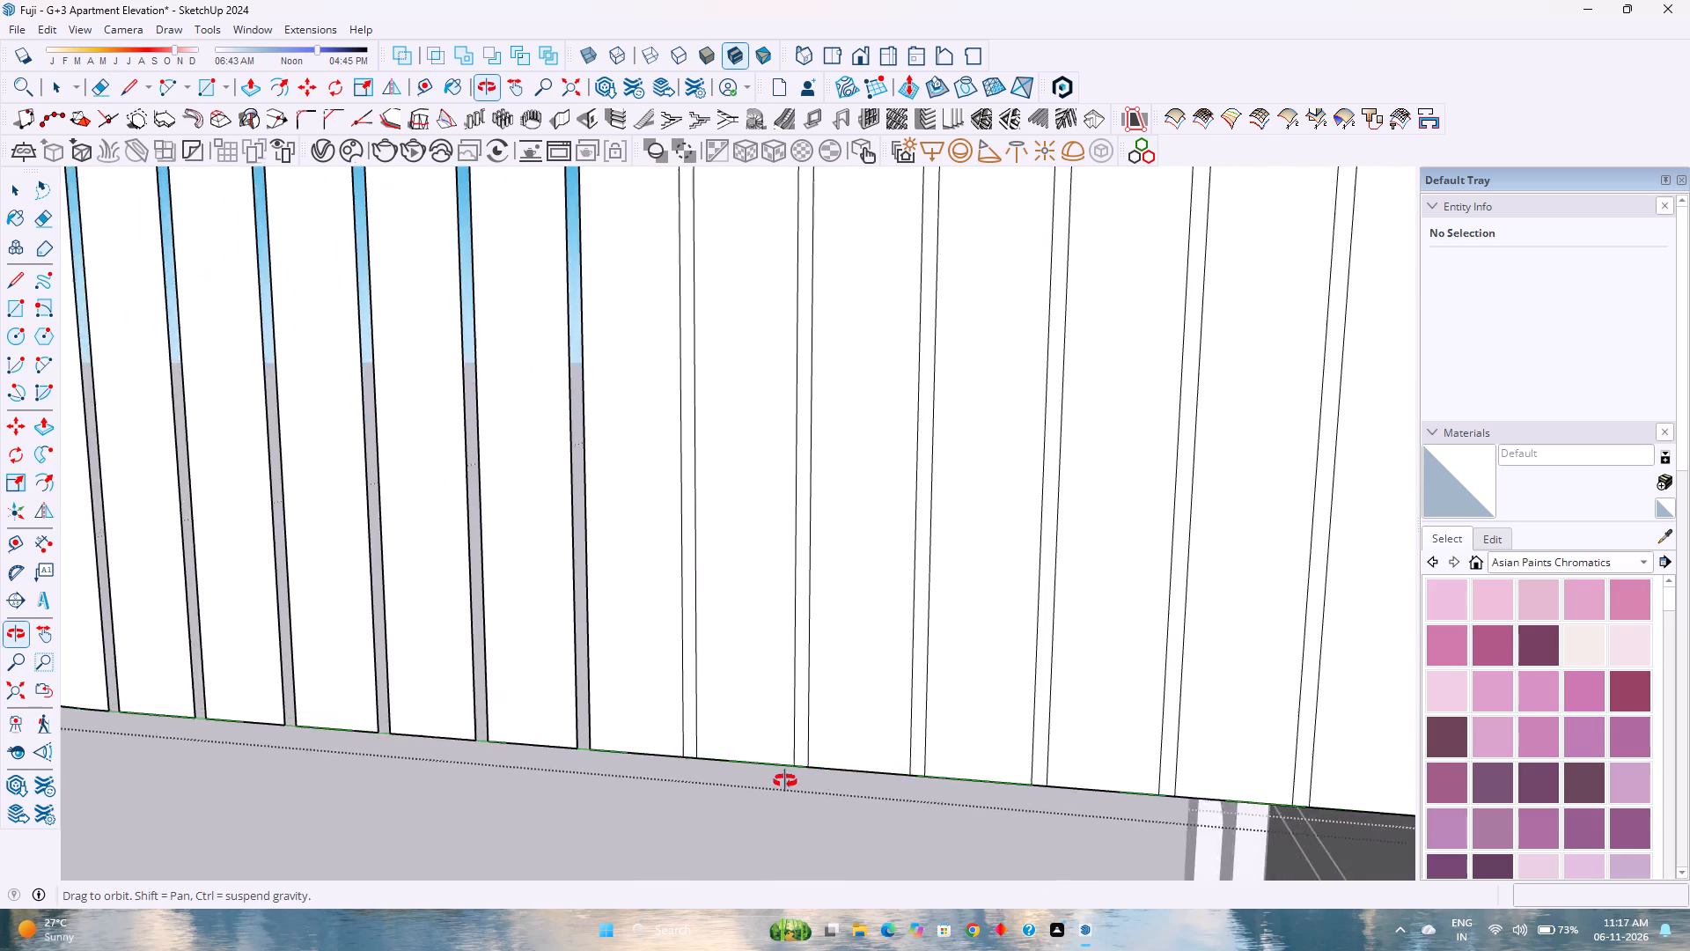
pyautogui.moveTo(785, 781); pyautogui.dragTo(900, 785, button='middle')
pyautogui.scroll(4, 709, 777)
pyautogui.click(684, 758)
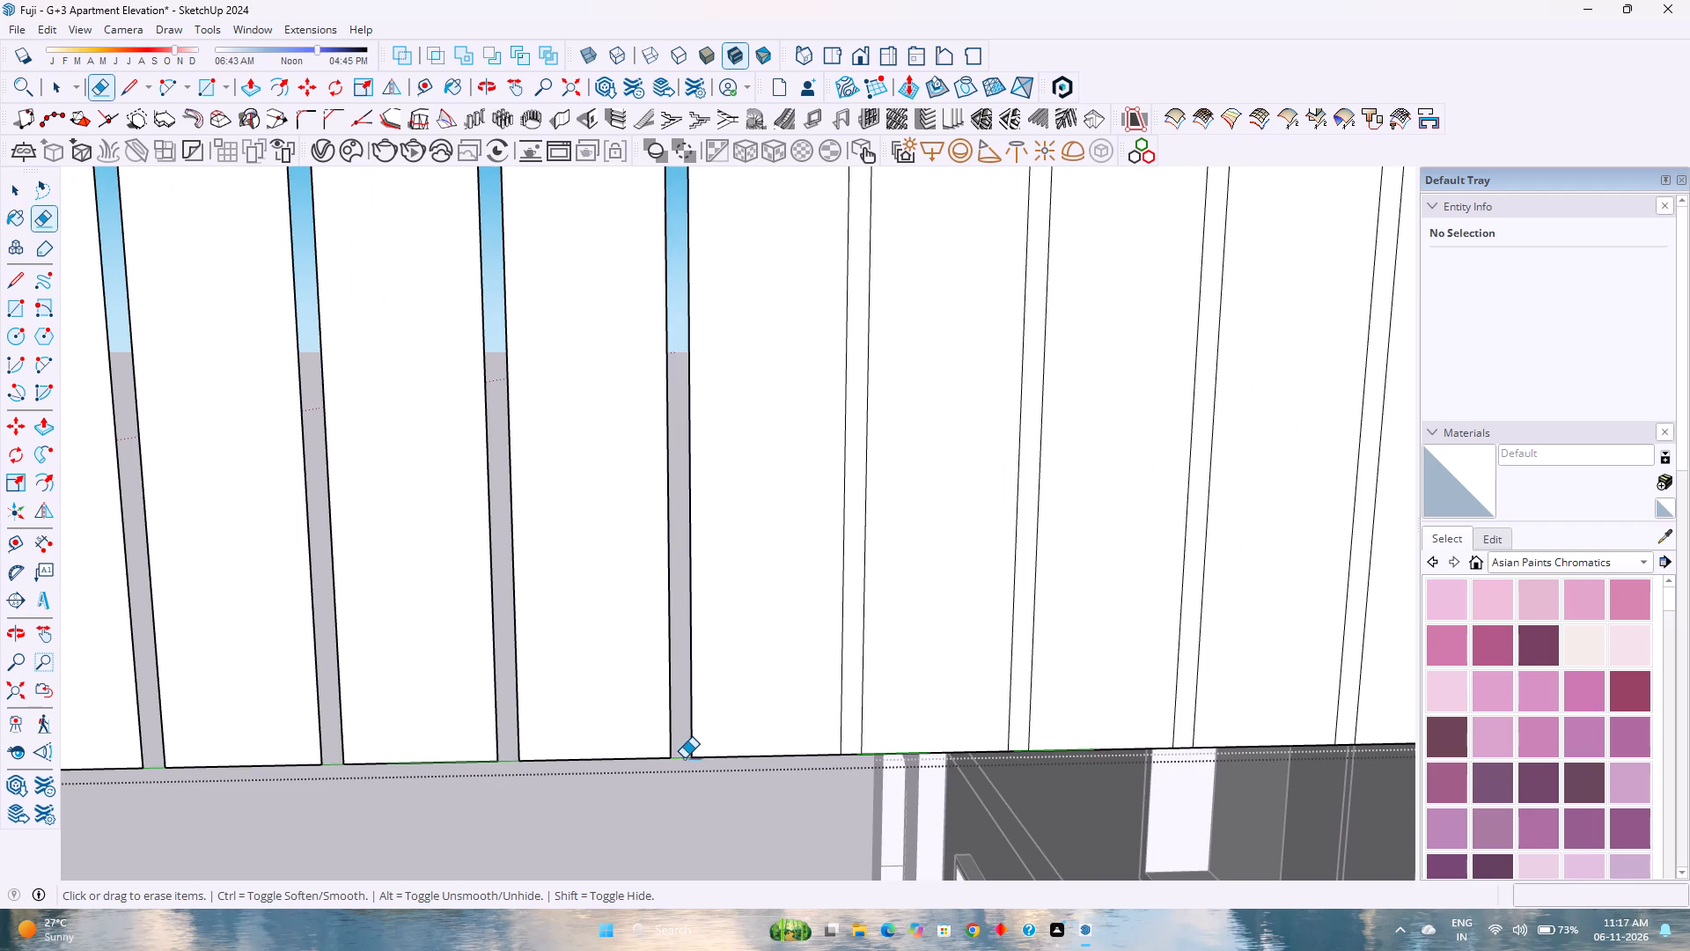
pyautogui.click(853, 756)
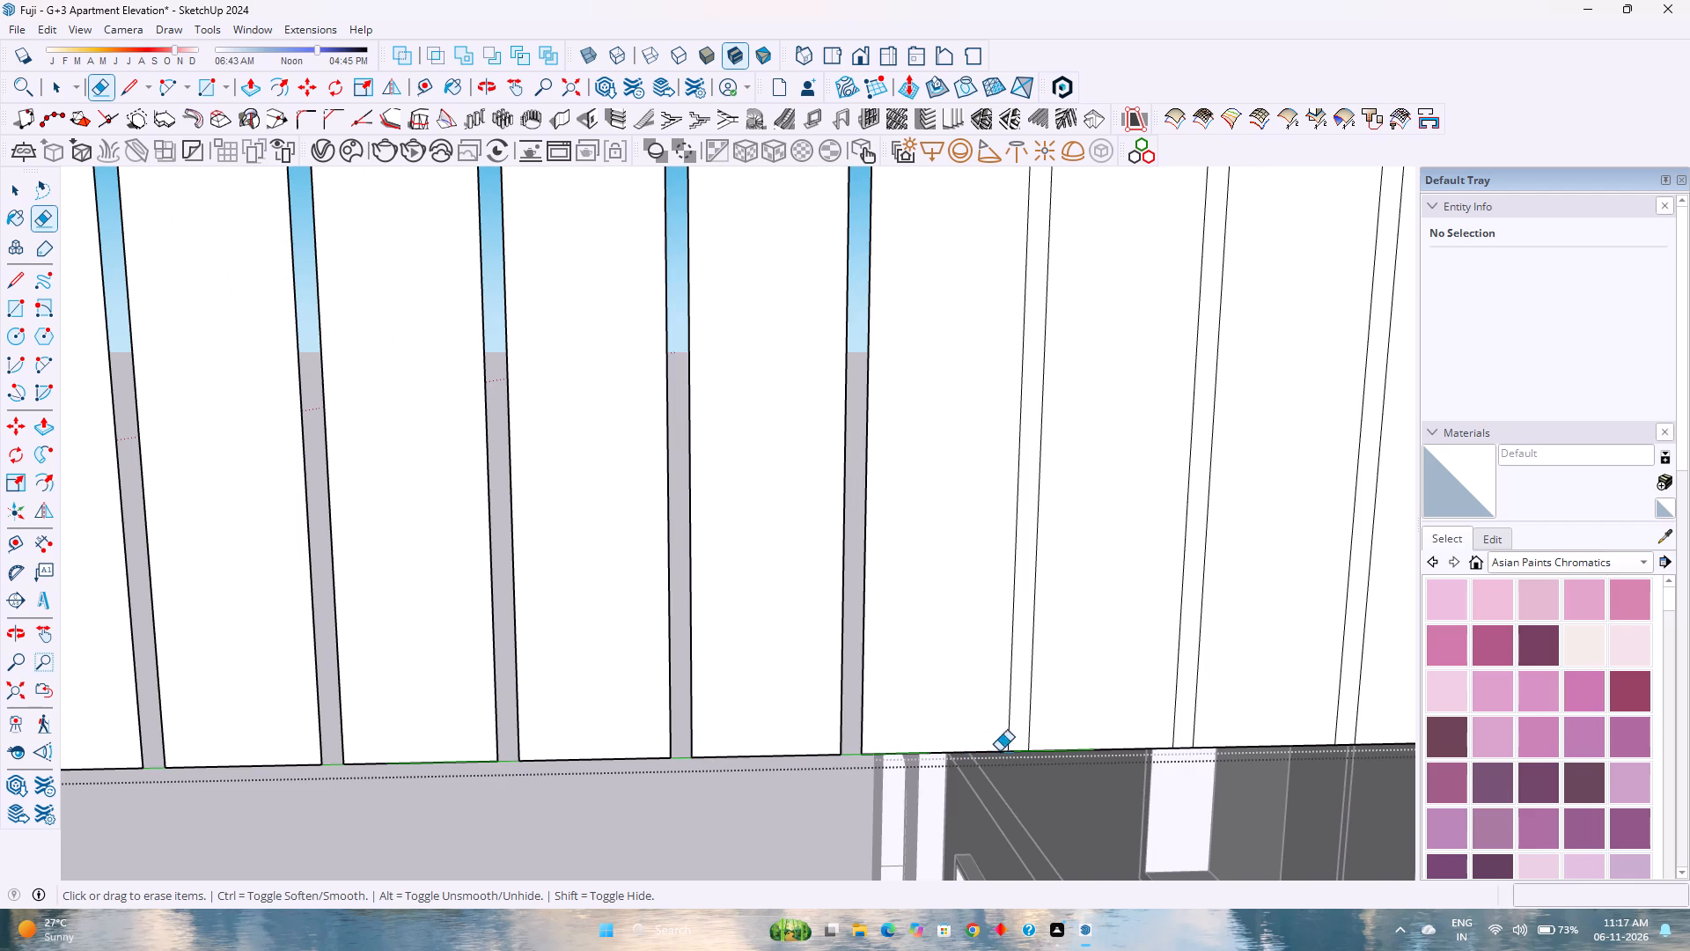
pyautogui.click(1020, 748)
pyautogui.click(1017, 756)
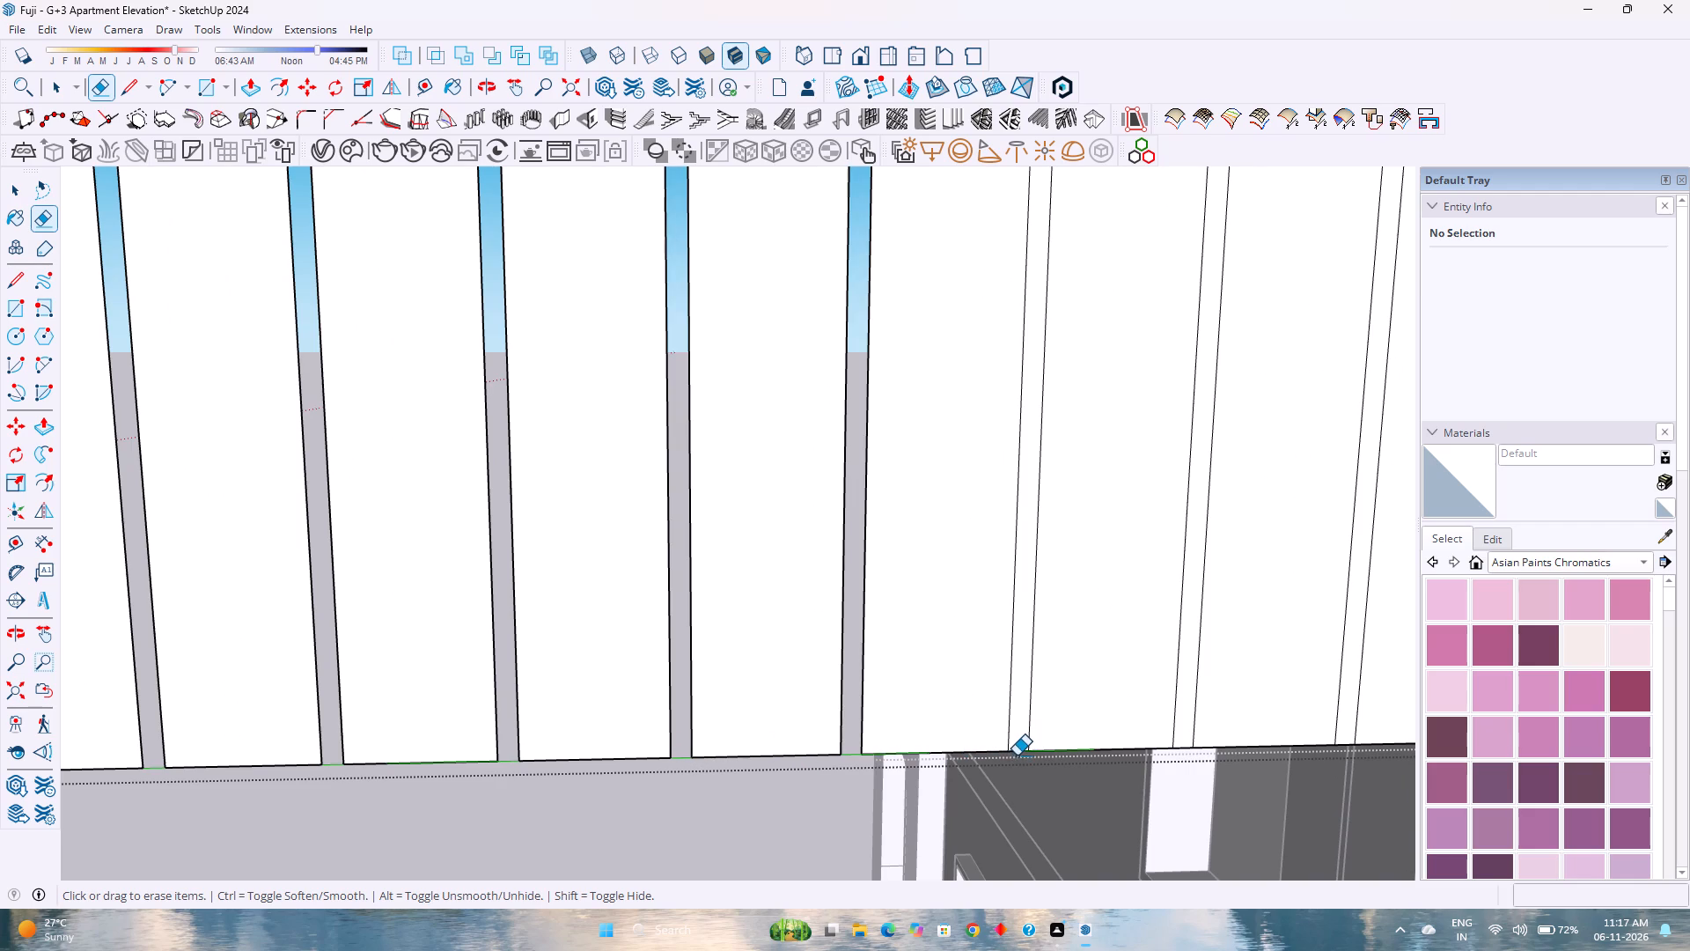
pyautogui.click(1017, 754)
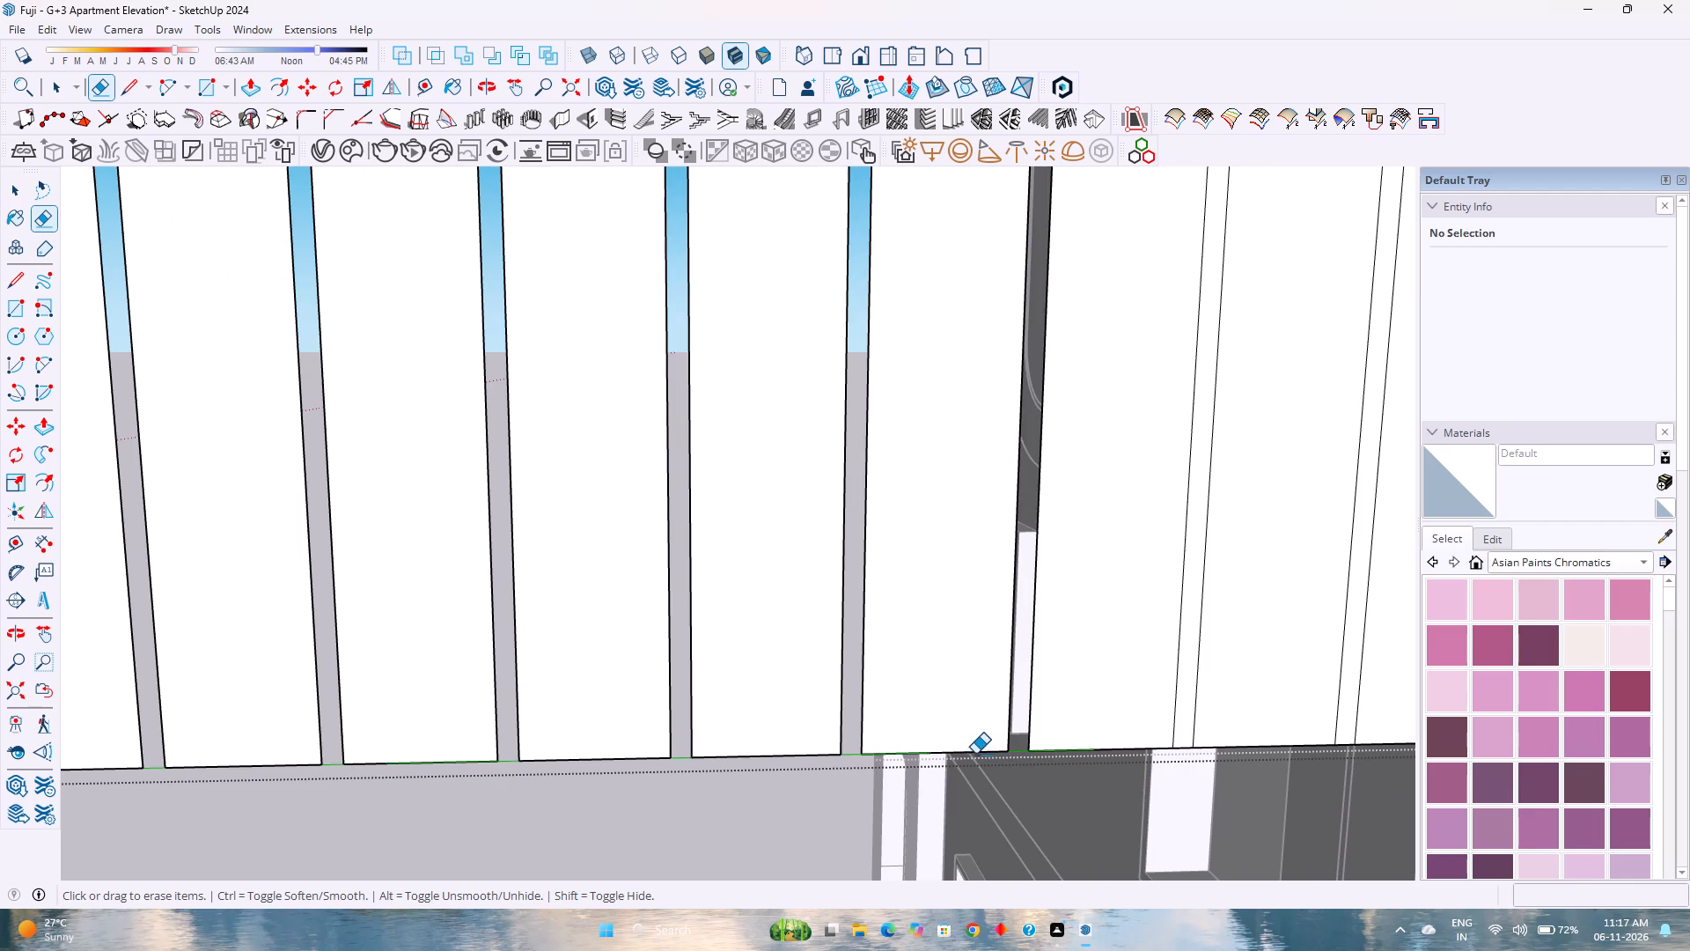
# Open the next two groove strips towards the panel's straight side by erasing the short bottom-edge segments closing them.
pyautogui.scroll(-3, 964, 756)
pyautogui.scroll(2, 1018, 762)
pyautogui.scroll(-1, 1014, 762)
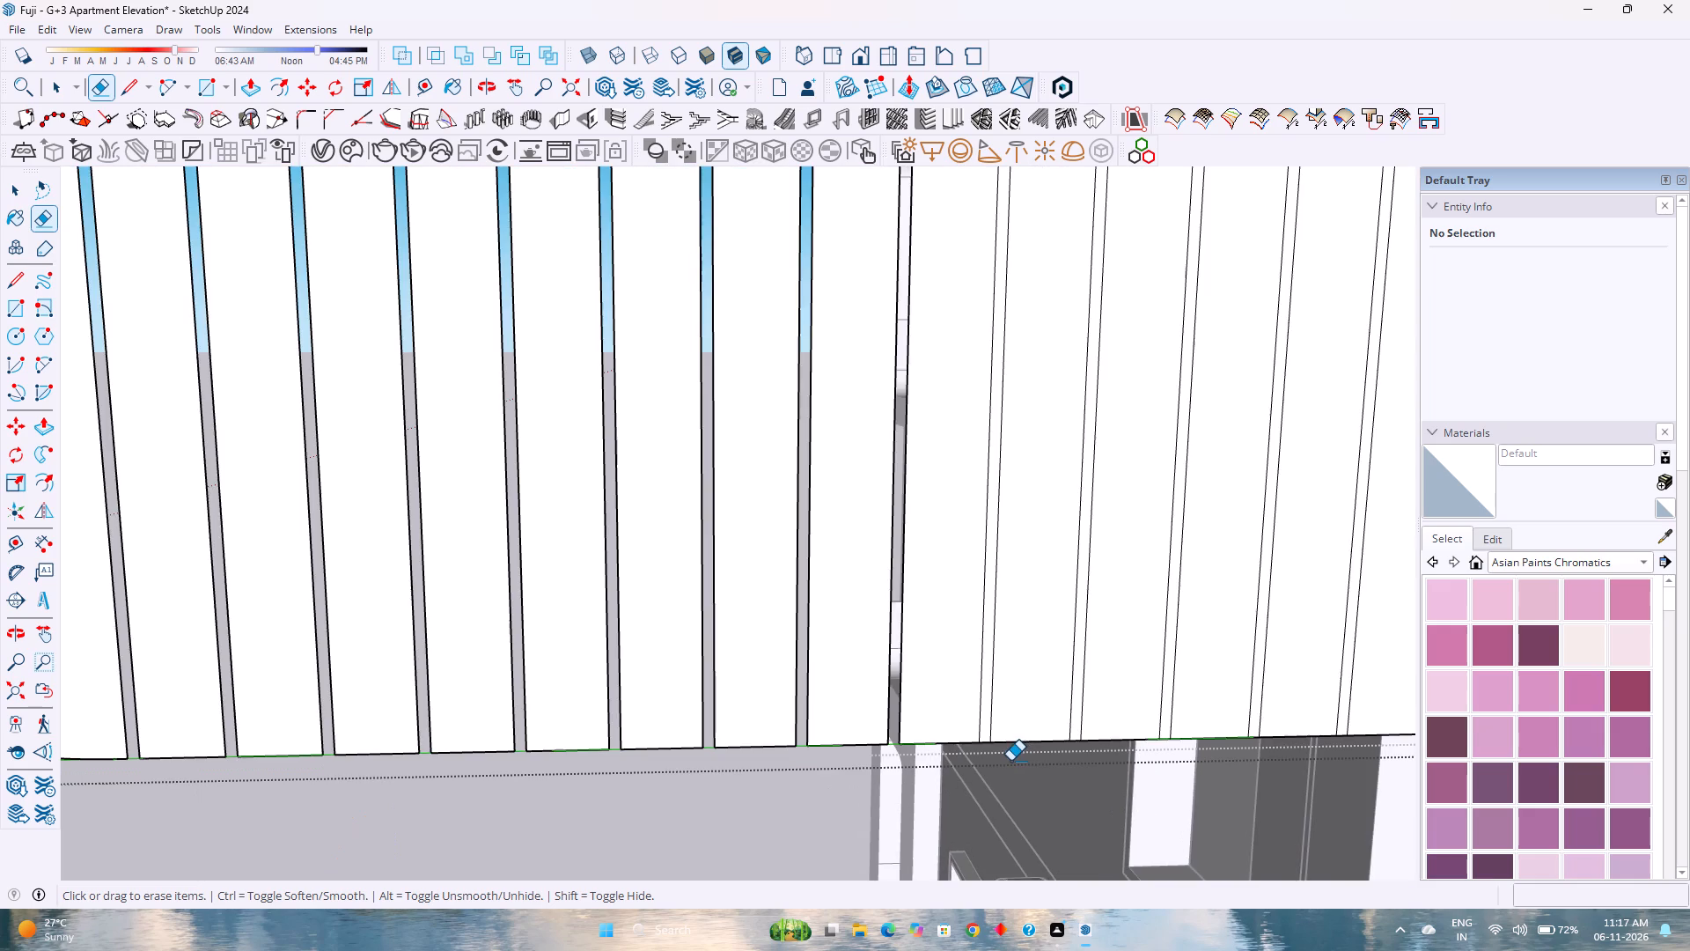
pyautogui.scroll(8, 998, 735)
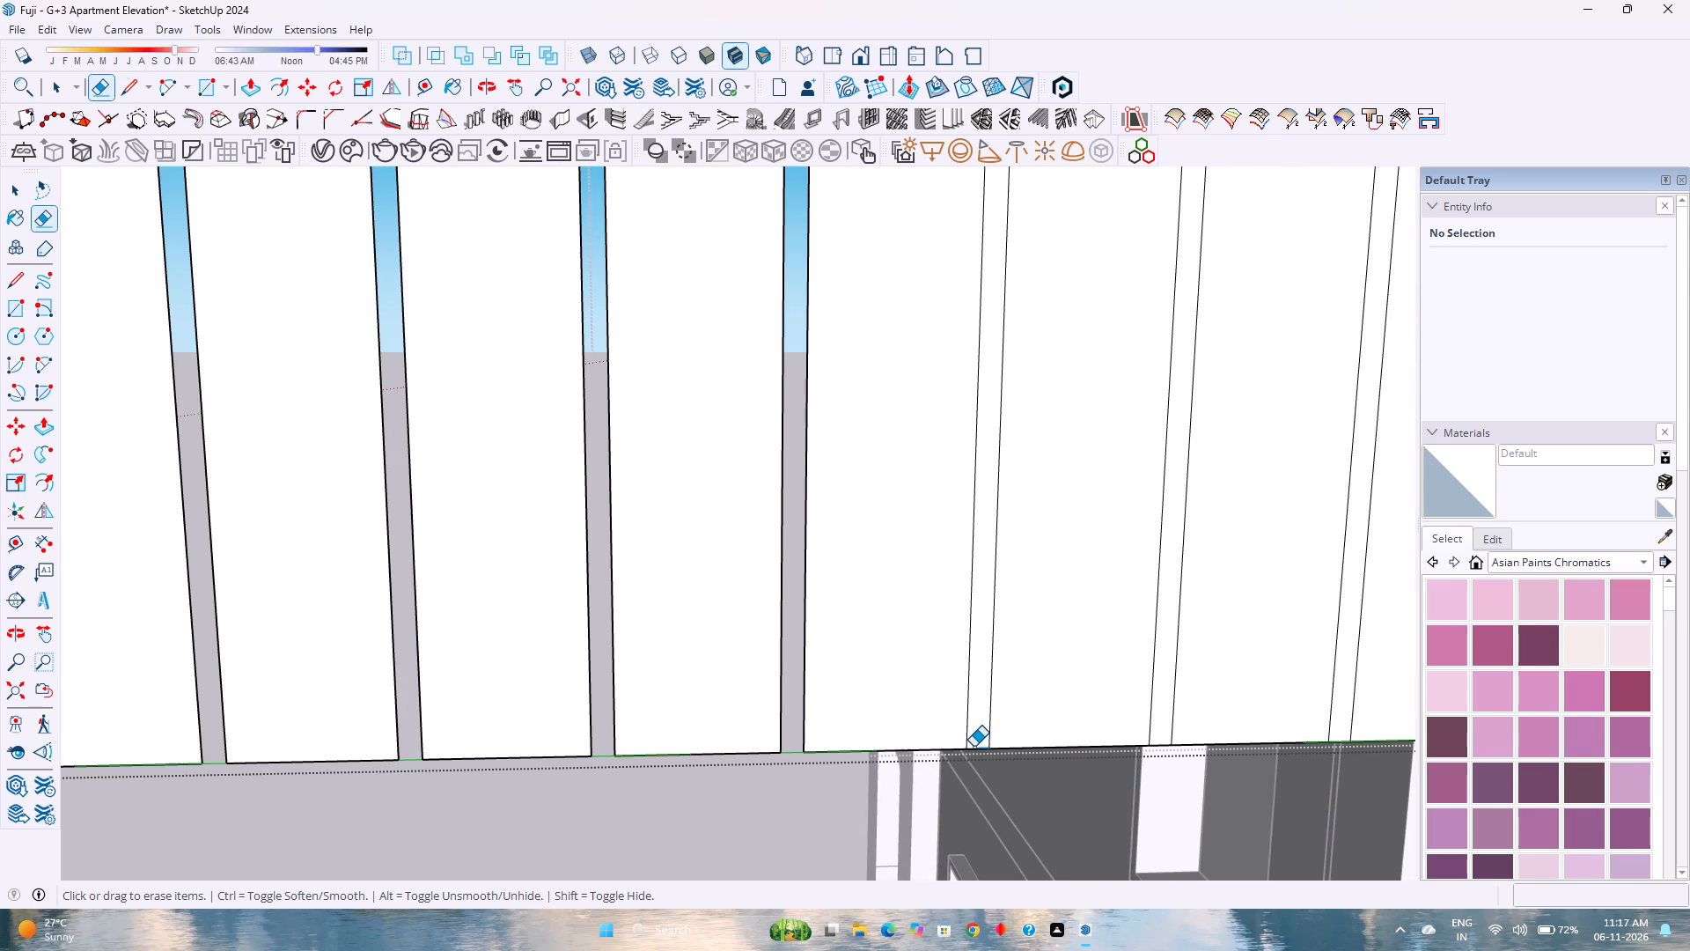
pyautogui.click(977, 748)
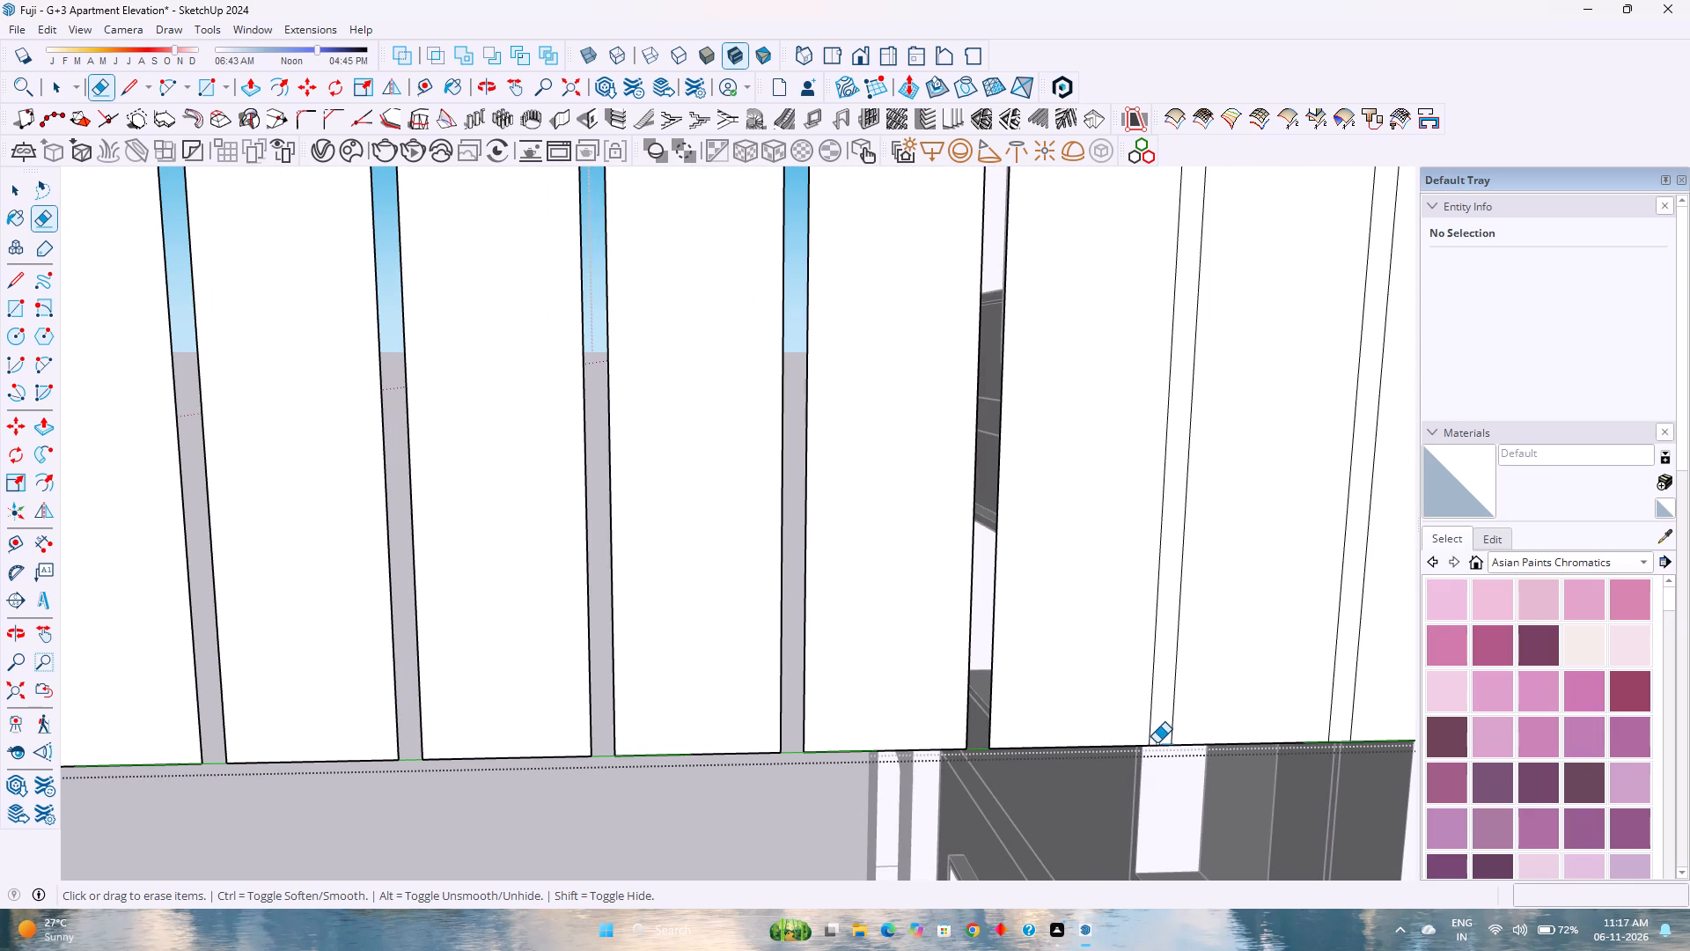
pyautogui.click(1158, 744)
# Erase the short bottom-edge segments closing the next three line pairs, leaving only the two pairs nearest the panel's straight side.
pyautogui.scroll(-2, 874, 757)
pyautogui.scroll(1, 960, 755)
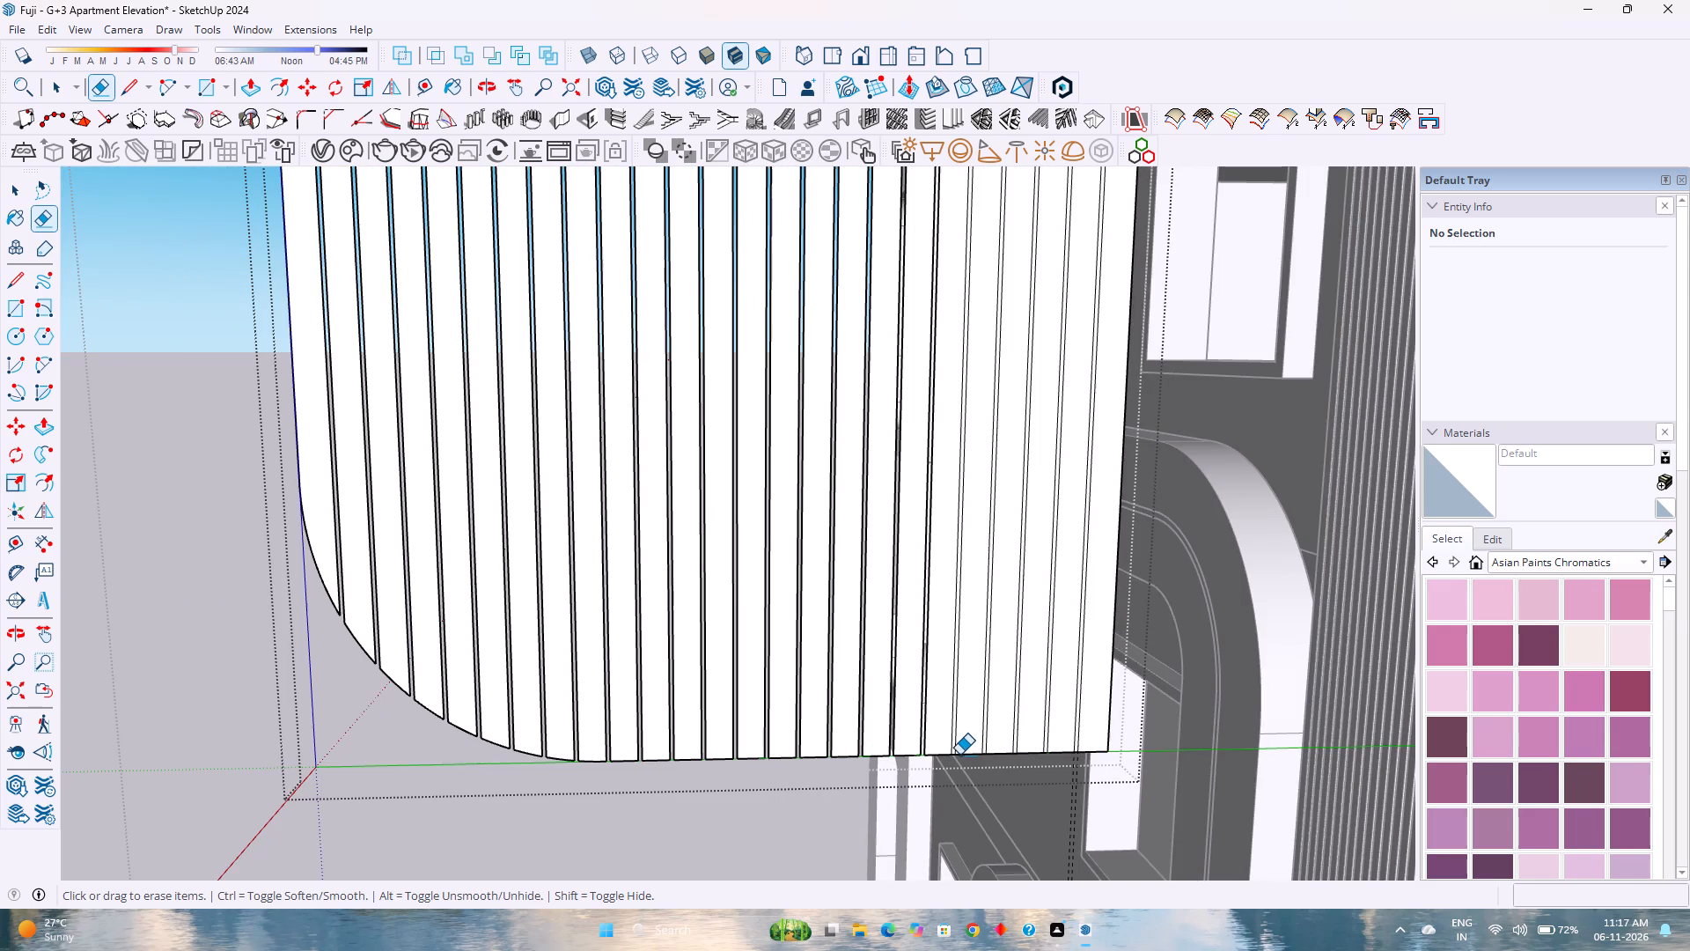
pyautogui.scroll(11, 959, 755)
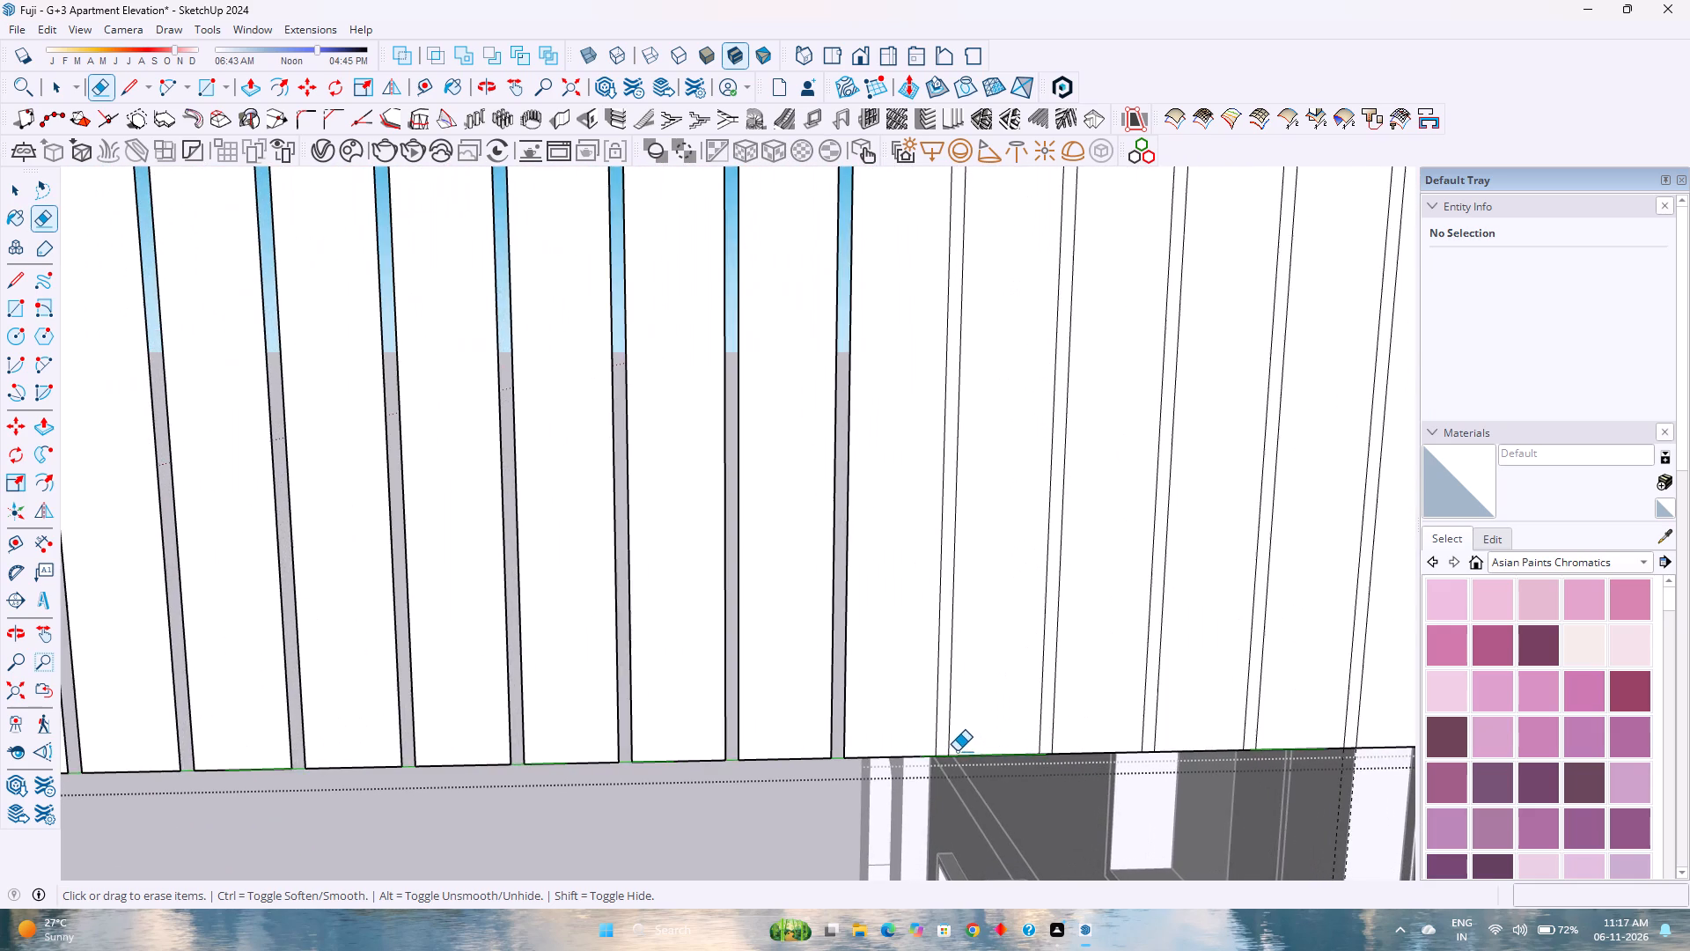
pyautogui.scroll(8, 930, 734)
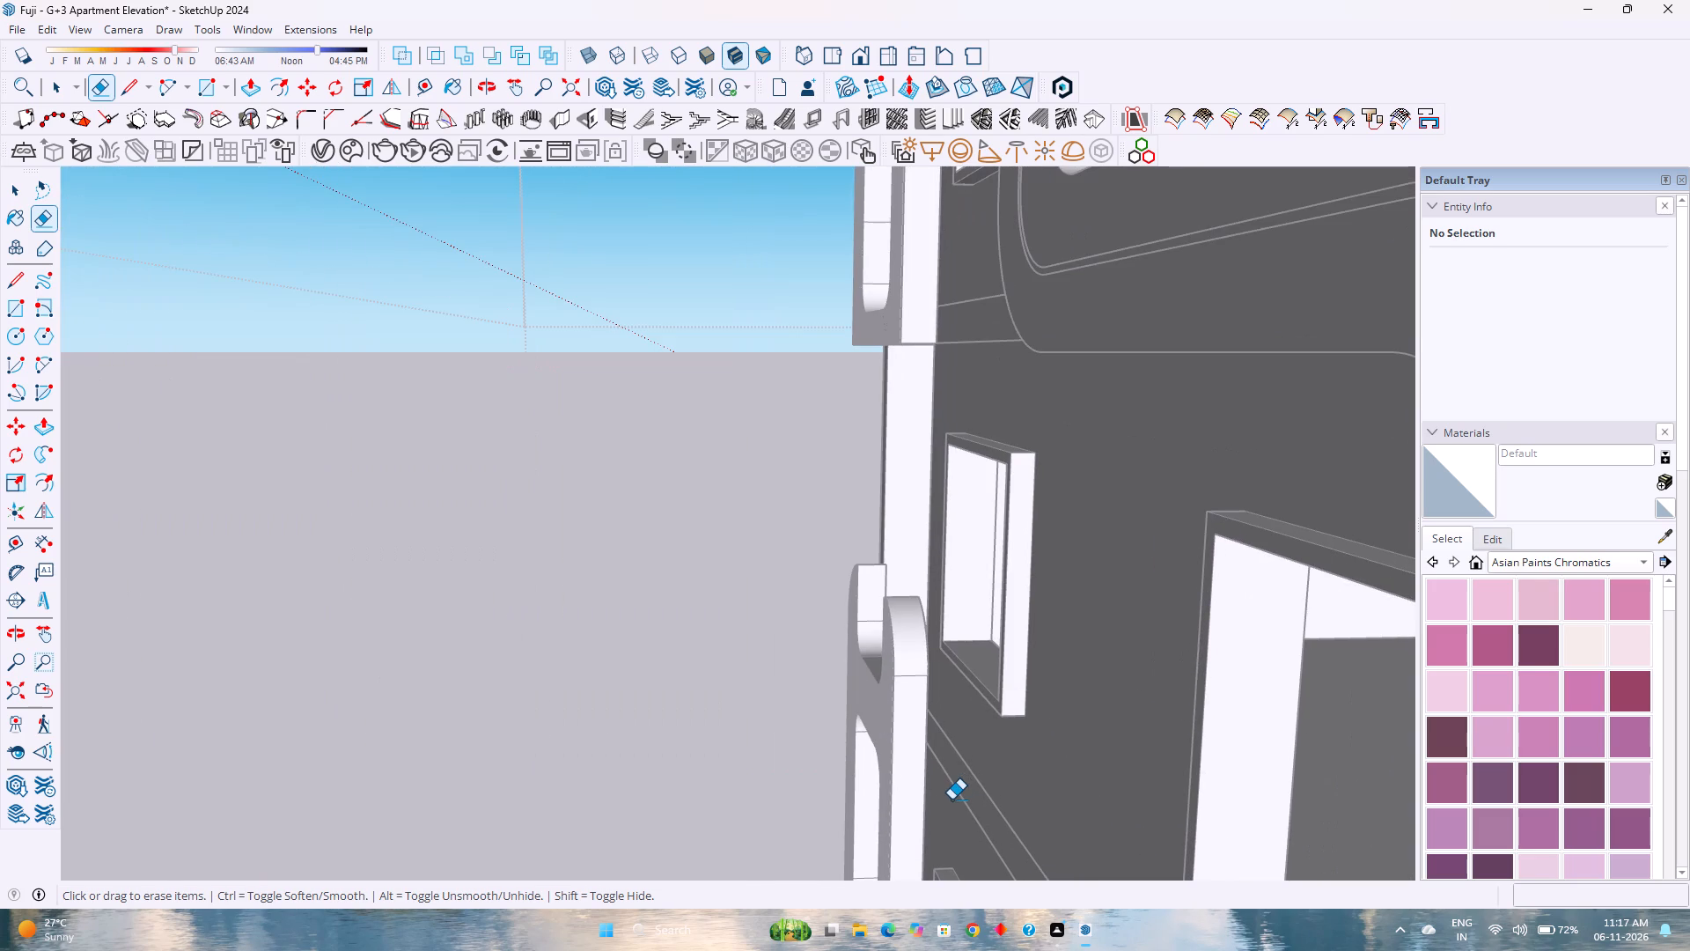
pyautogui.scroll(-3, 954, 793)
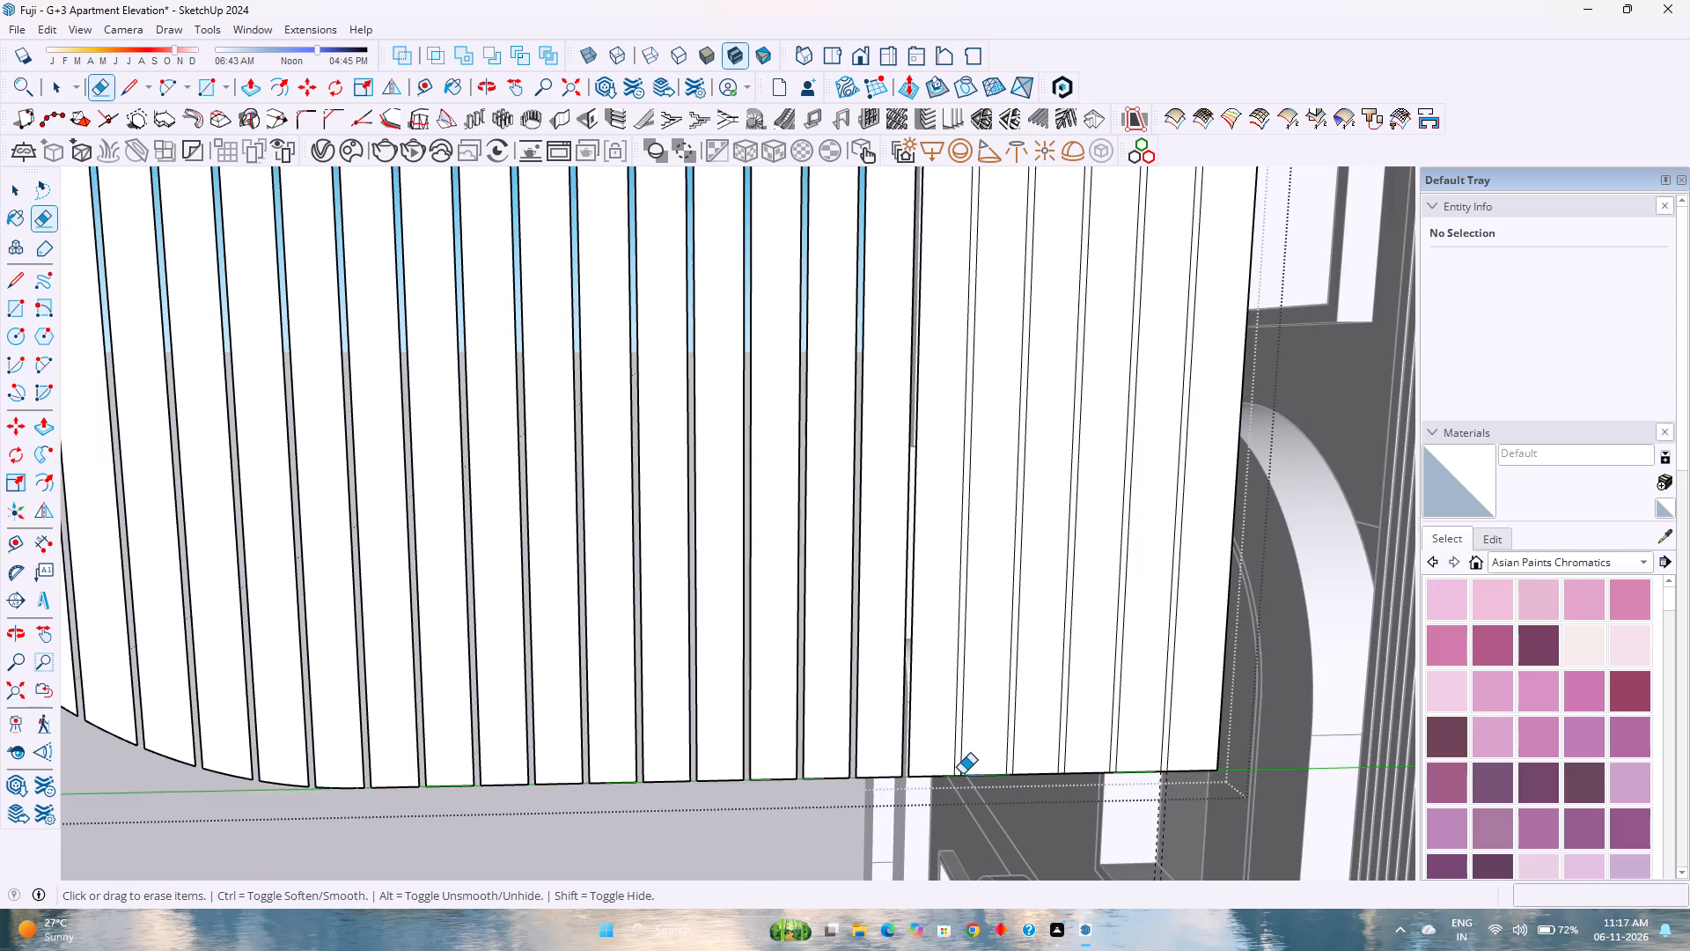
pyautogui.scroll(8, 959, 772)
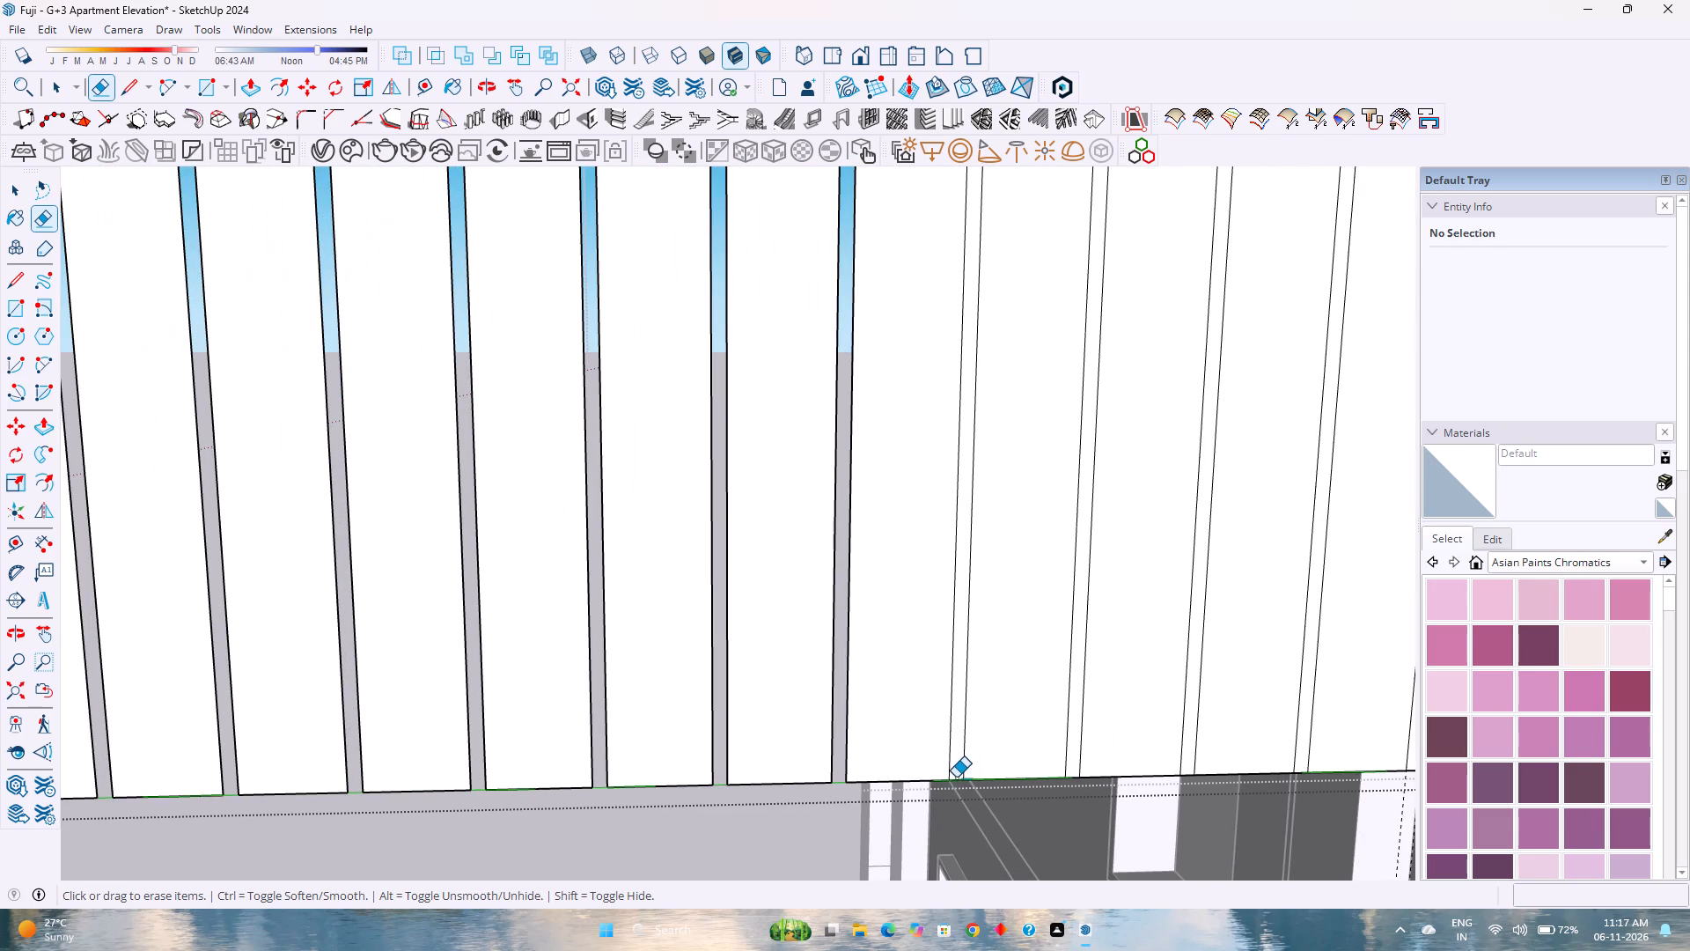
pyautogui.click(955, 779)
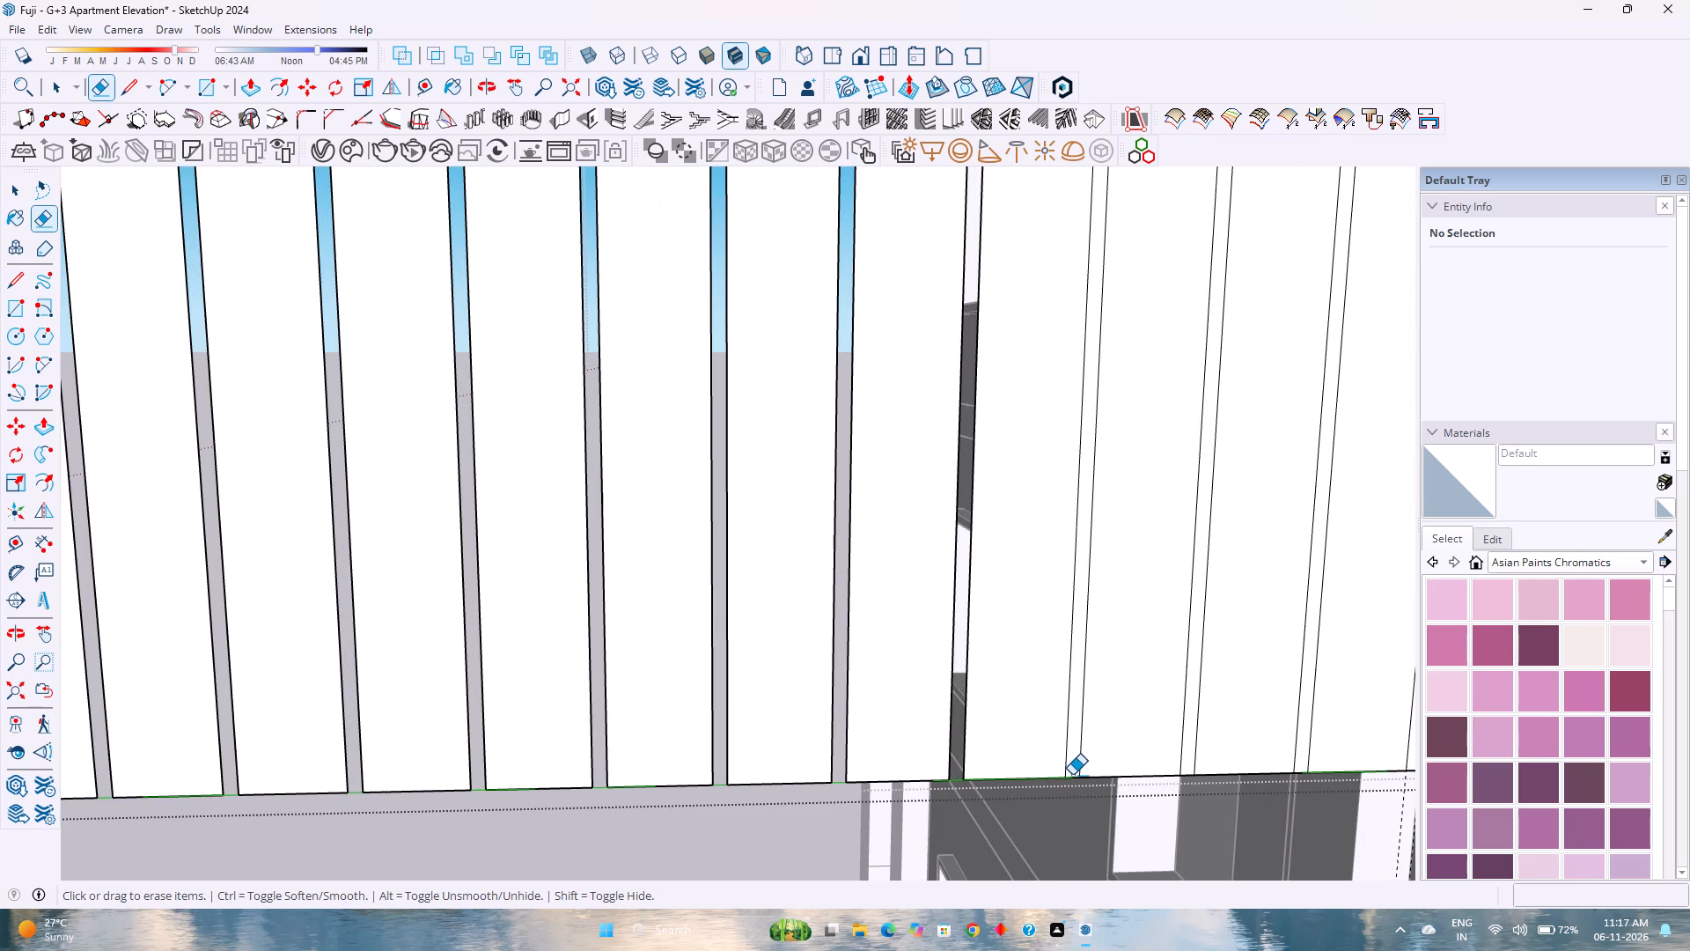
pyautogui.click(1073, 775)
pyautogui.scroll(2, 1098, 781)
pyautogui.scroll(-2, 1095, 780)
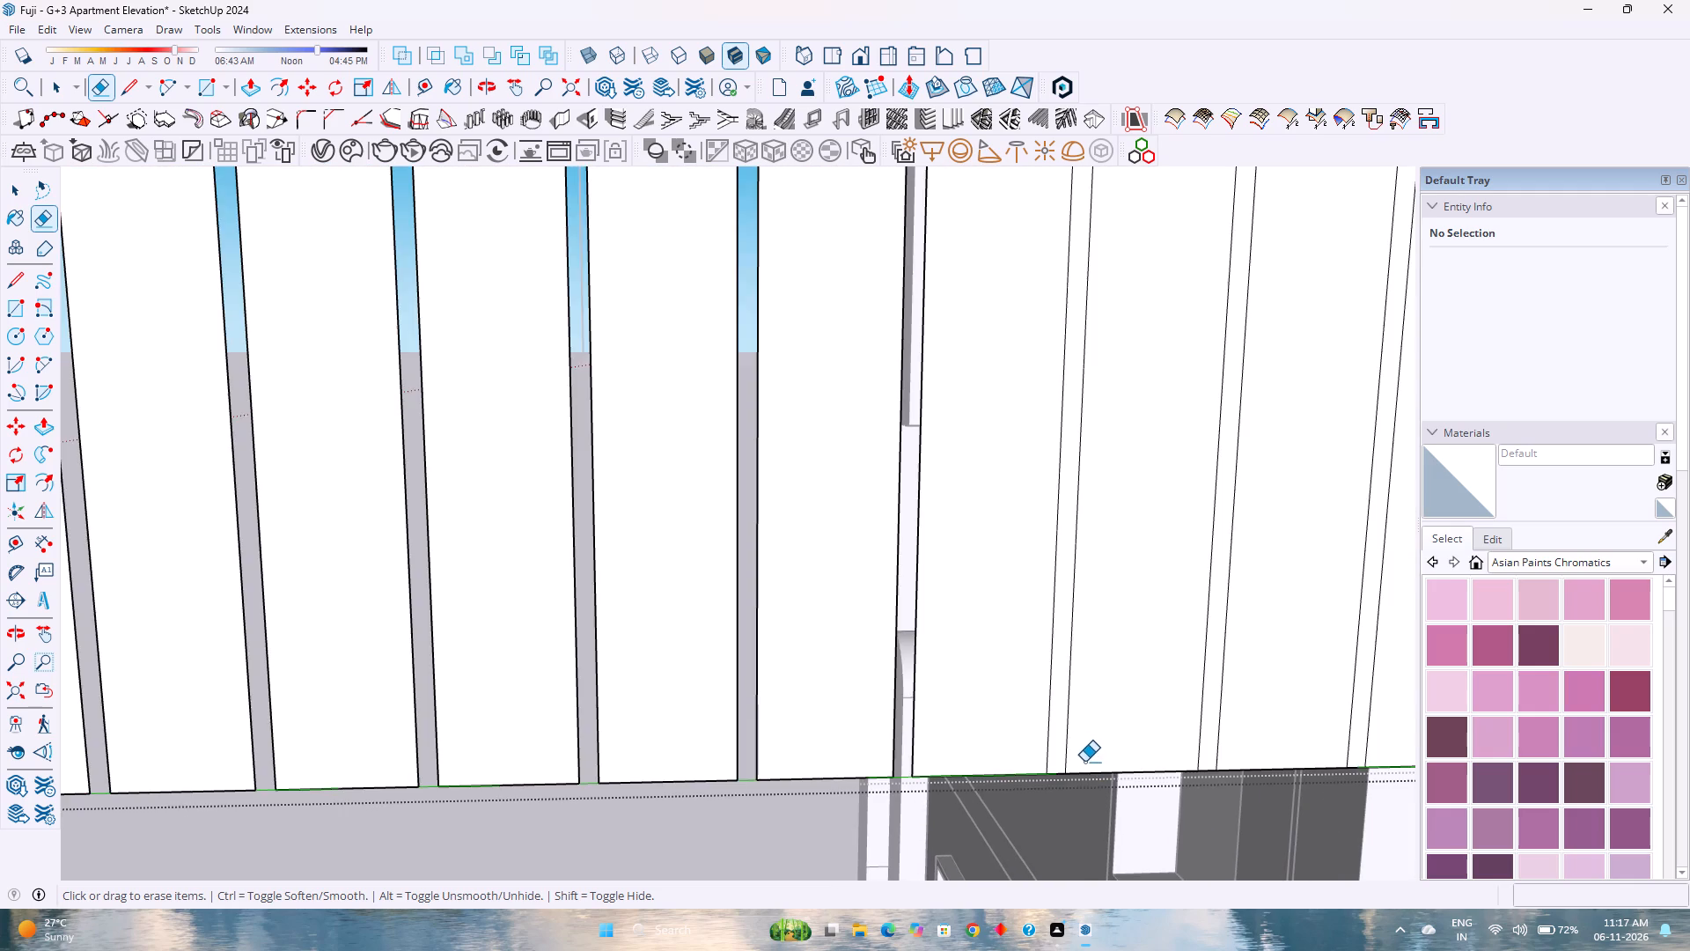
pyautogui.scroll(7, 1080, 764)
pyautogui.click(1050, 780)
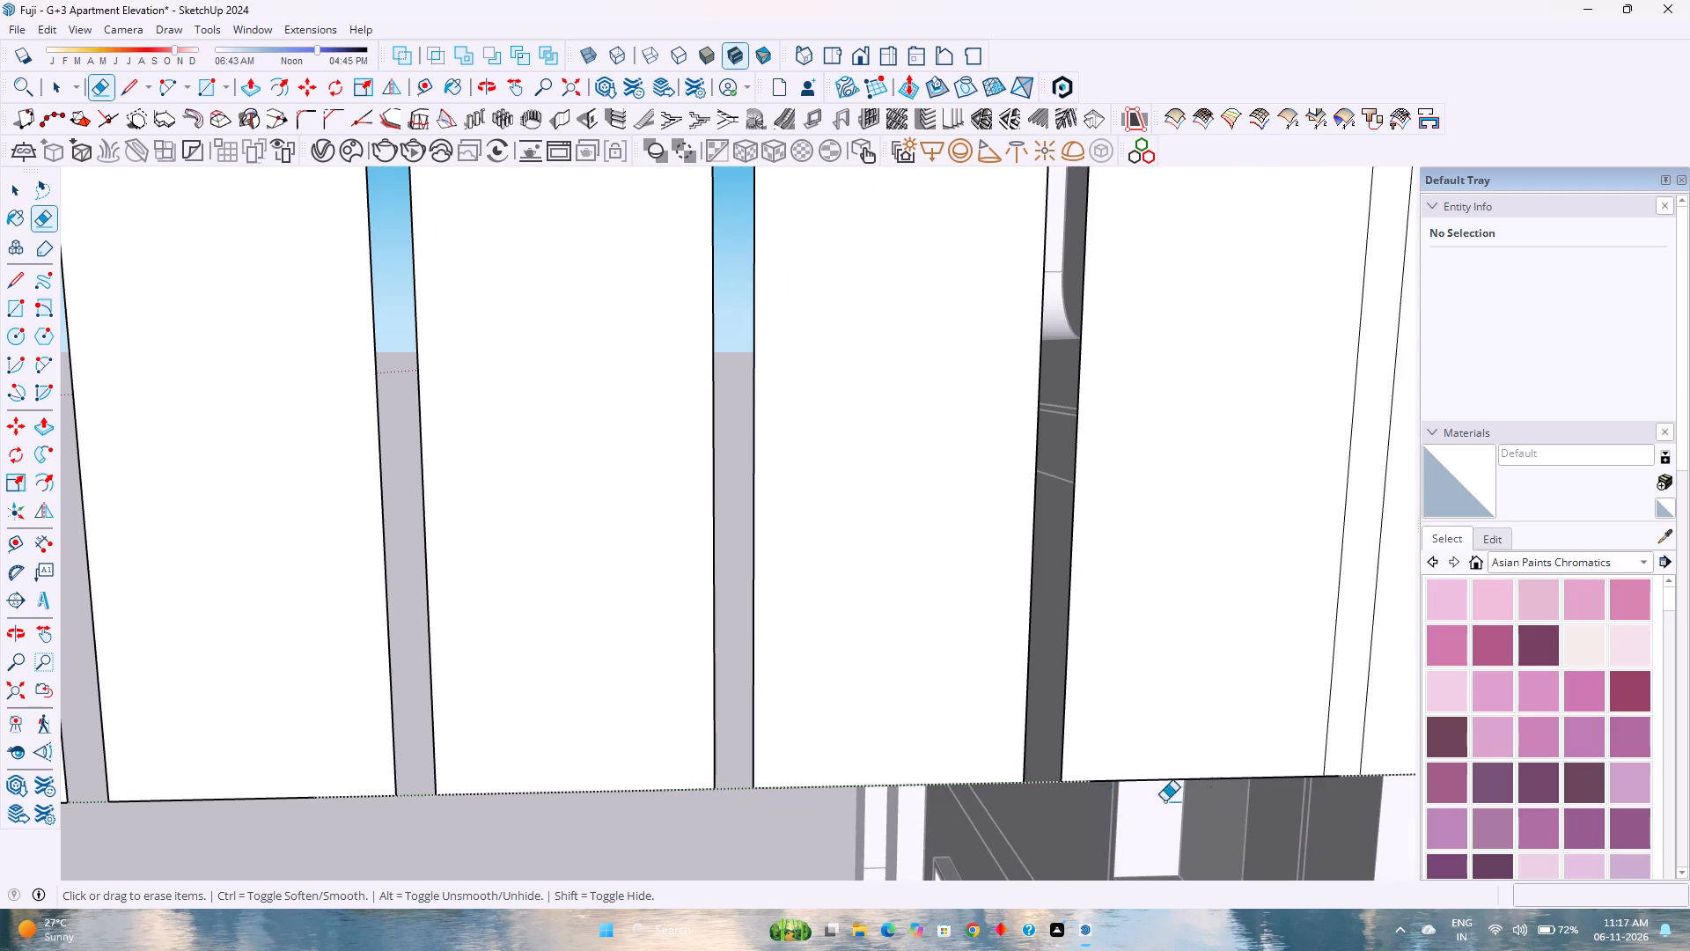
pyautogui.click(1337, 776)
# Erase the bottom-edge segments closing the last two line pairs beside the panel's straight side, opening the final strips.
pyautogui.scroll(-4, 959, 759)
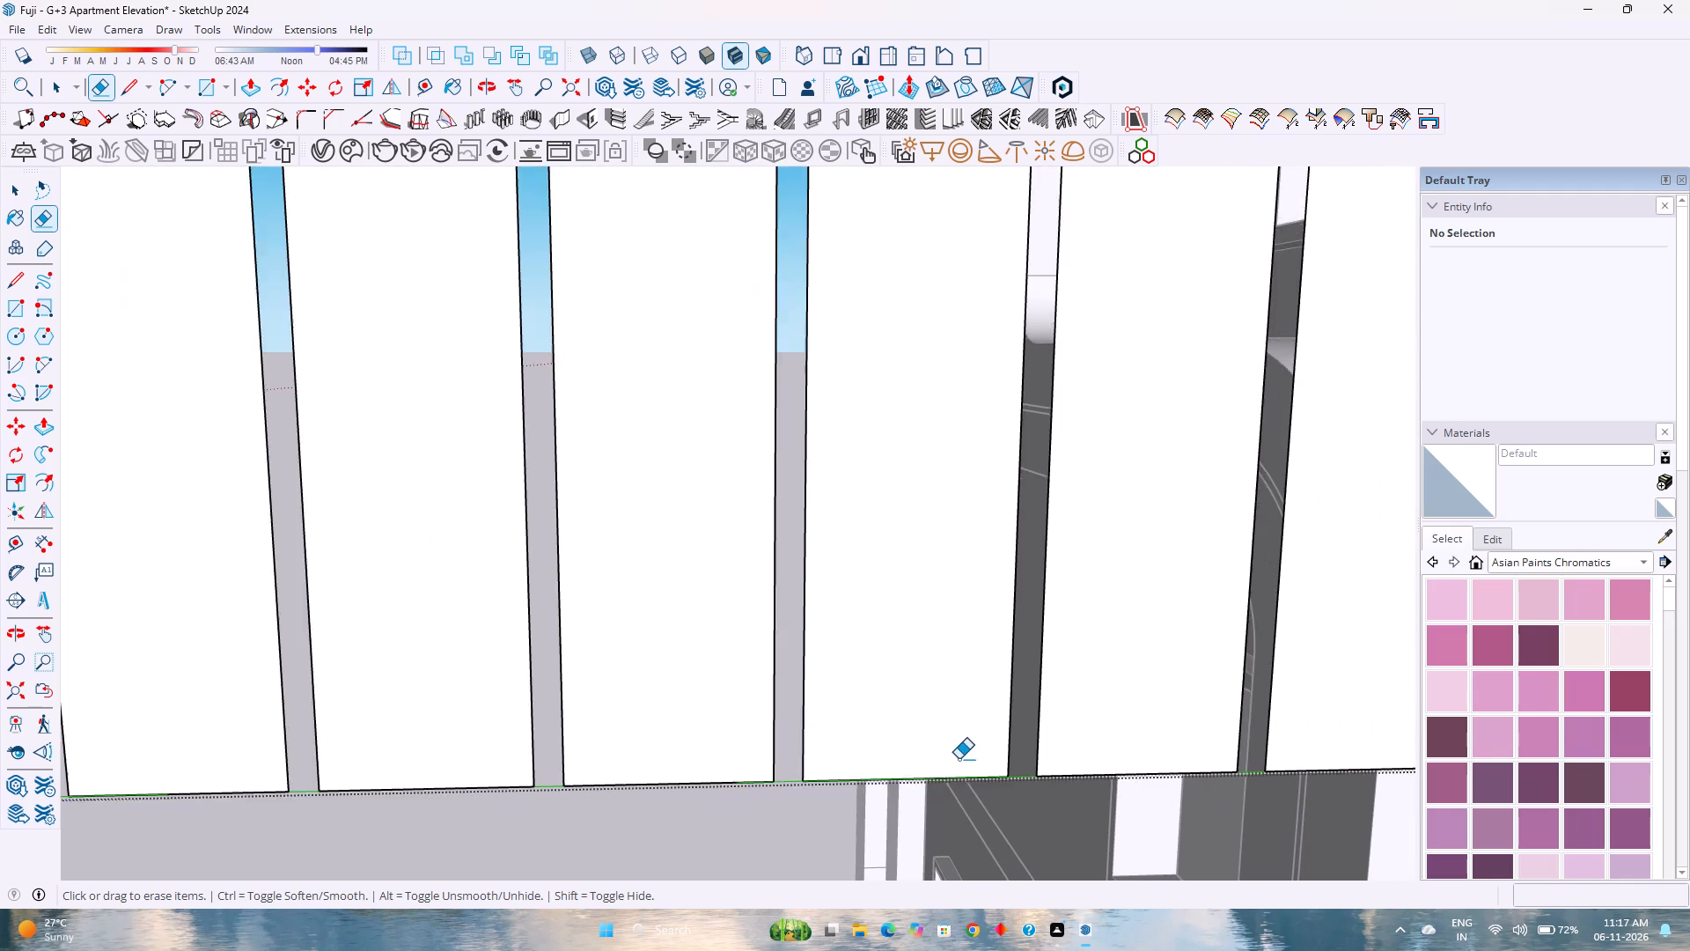
pyautogui.scroll(-7, 959, 759)
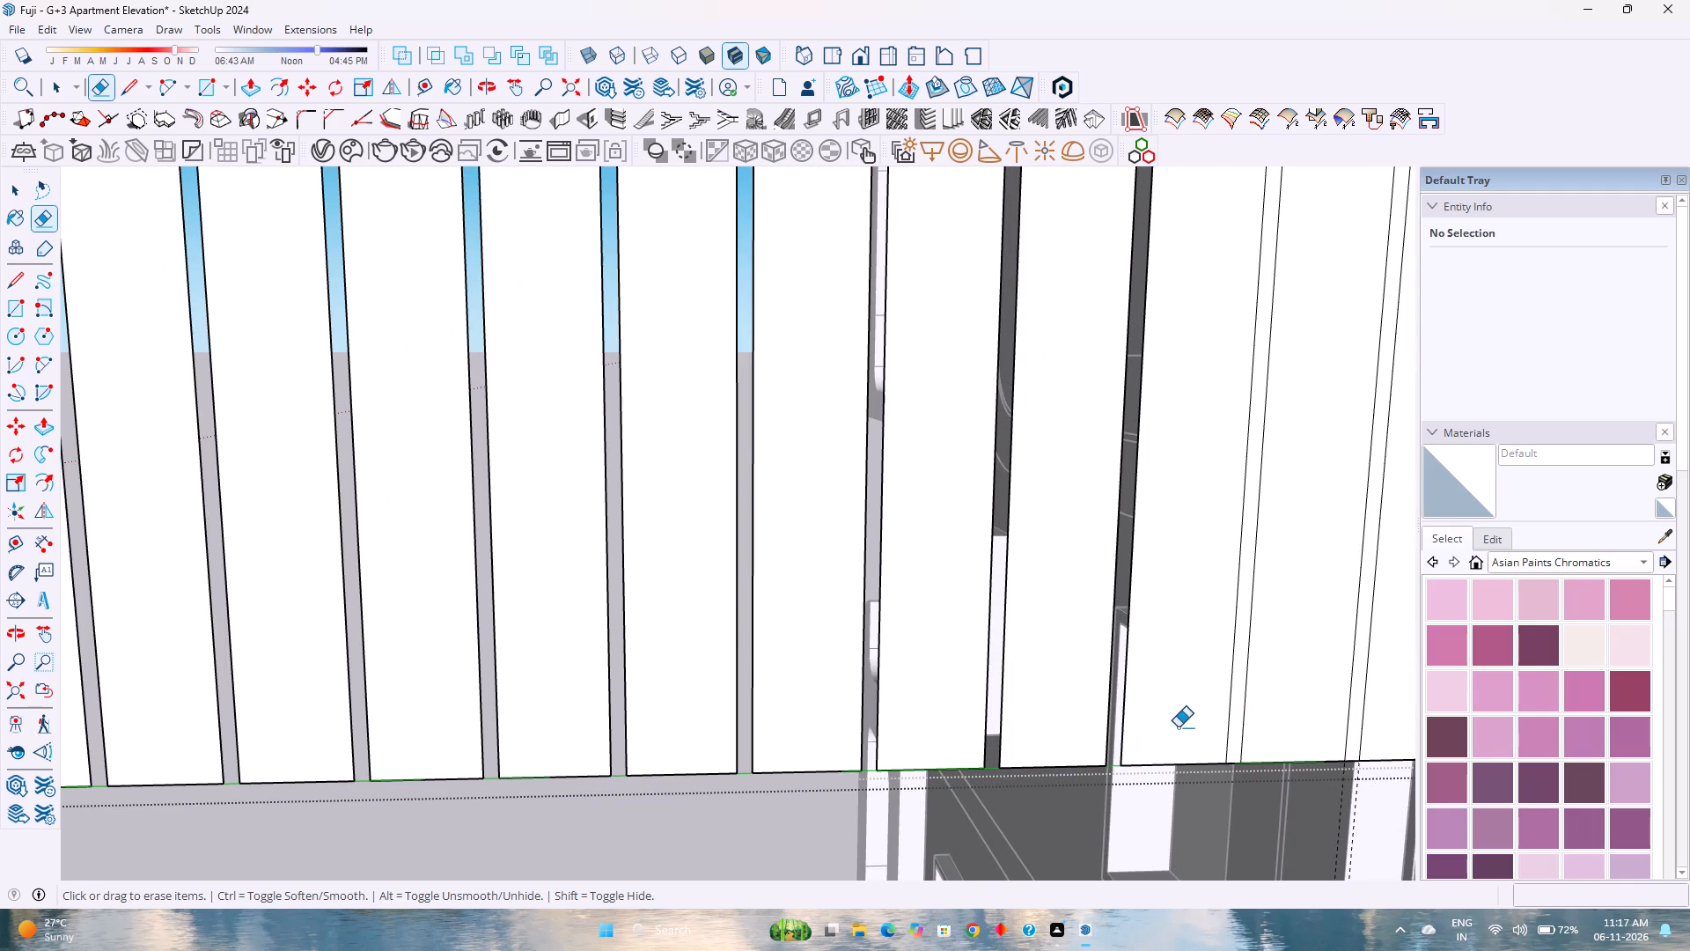
pyautogui.scroll(1, 1236, 761)
pyautogui.moveTo(1233, 762); pyautogui.dragTo(1233, 770)
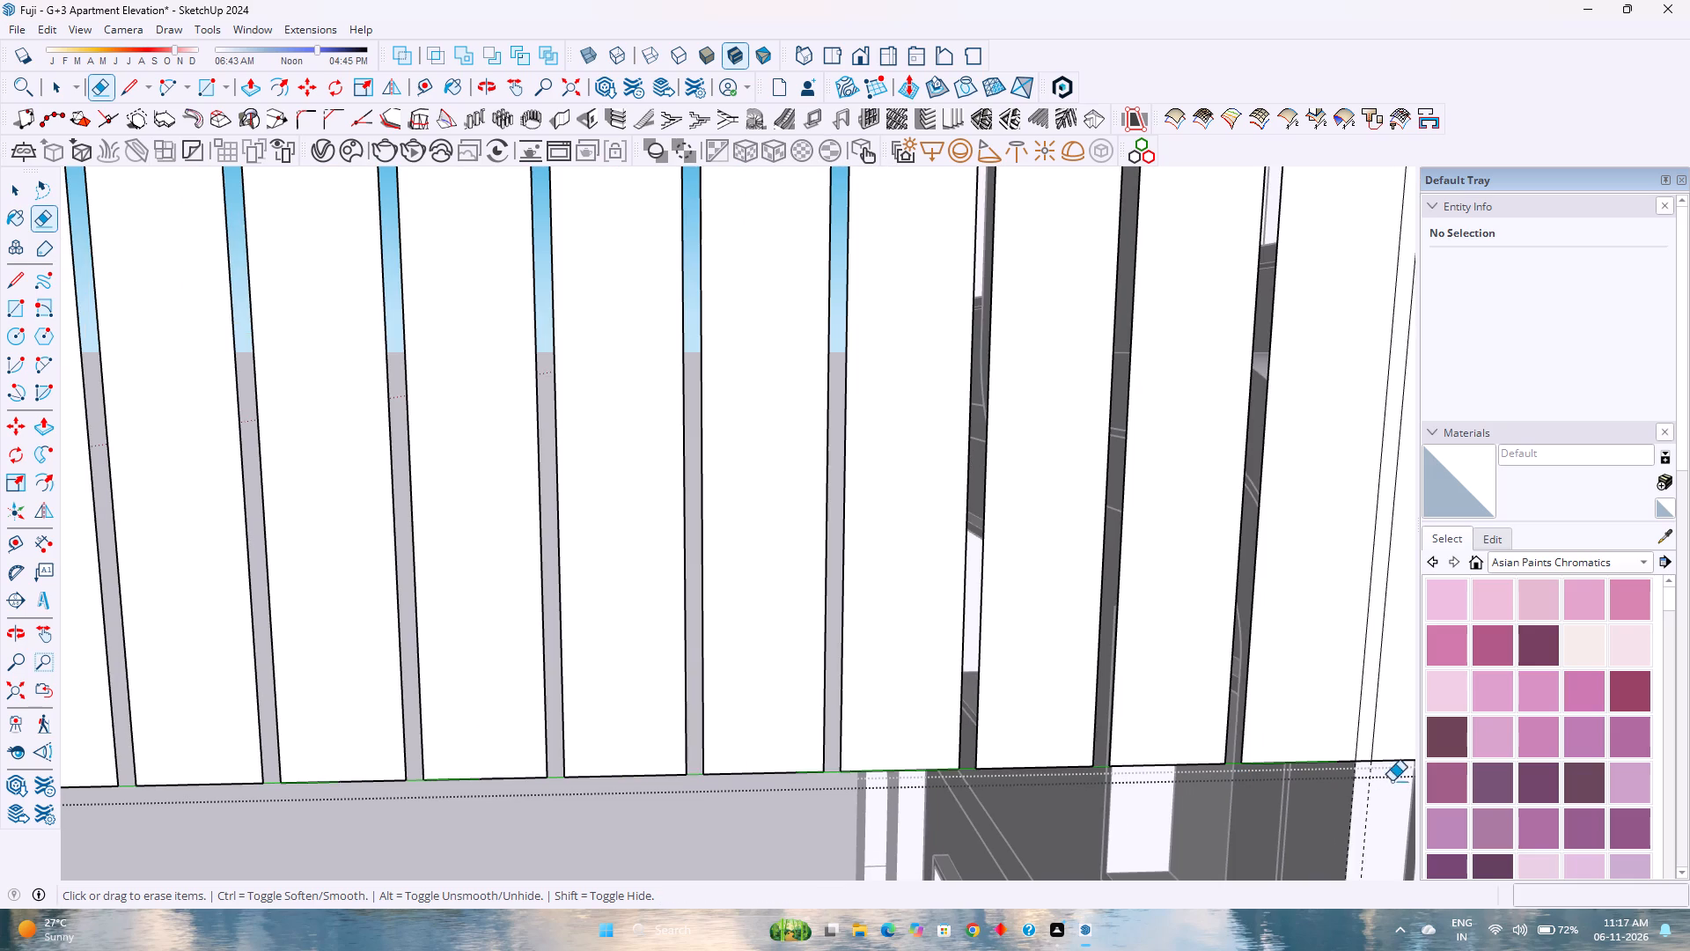
pyautogui.moveTo(1364, 759); pyautogui.dragTo(1363, 771)
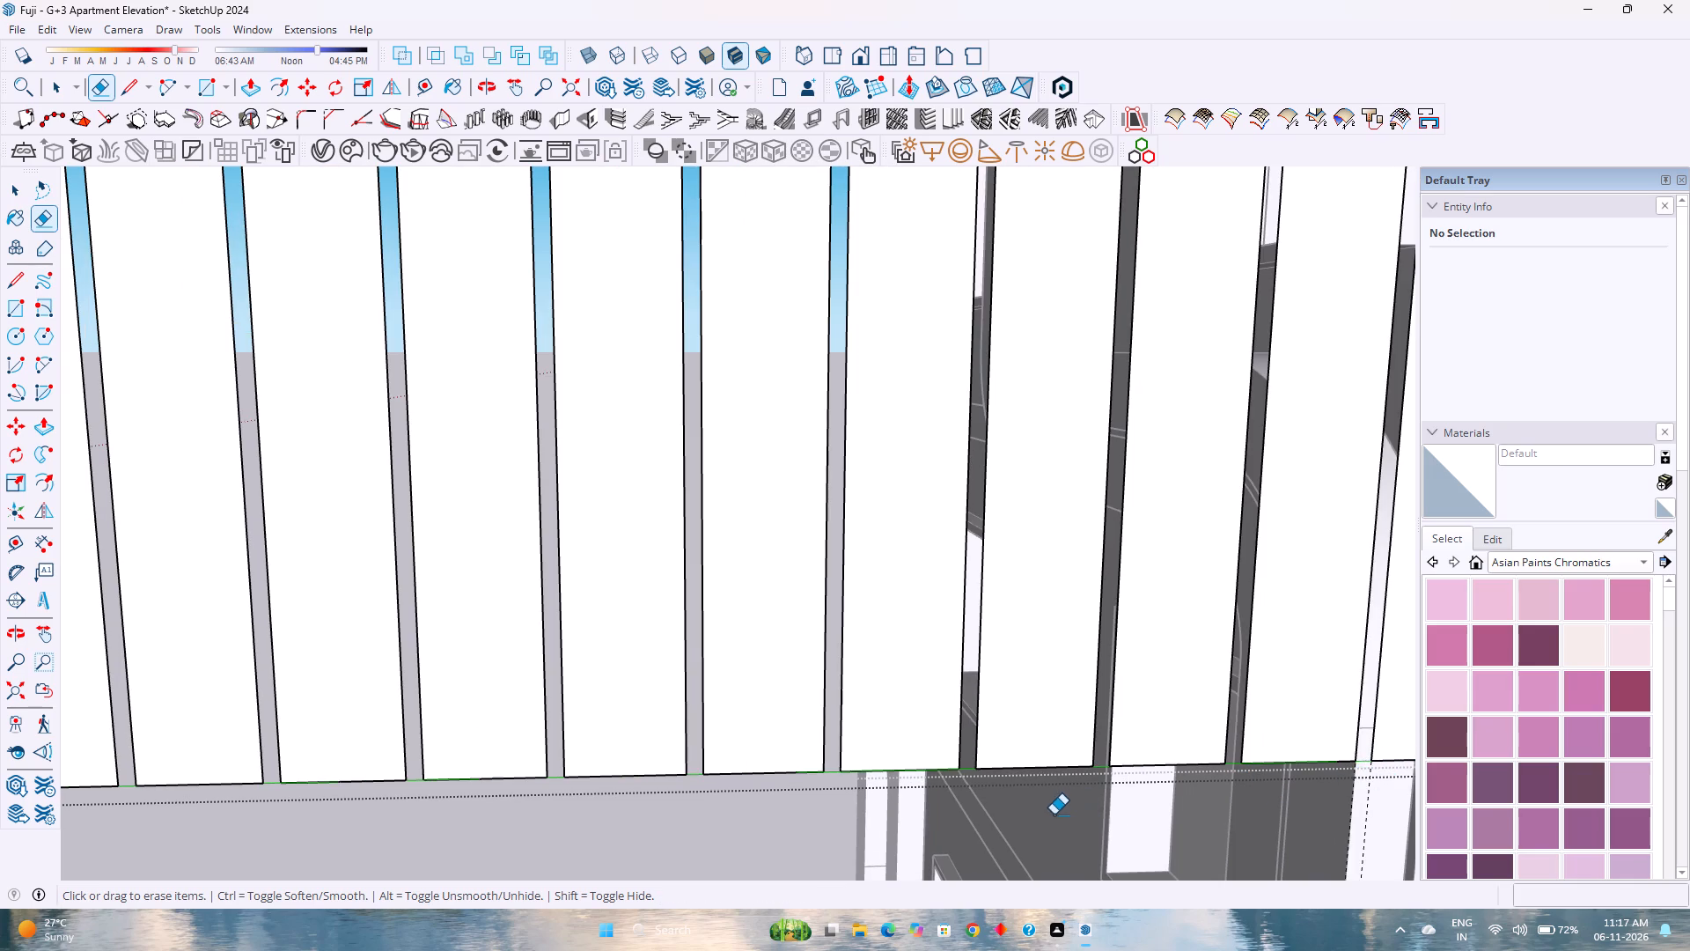
# Erase the short top-edge segments closing the first five line pairs beside the panel's straight side, opening their groove strips.
pyautogui.scroll(-3, 1052, 813)
pyautogui.scroll(-2, 1023, 608)
pyautogui.scroll(-12, 778, 523)
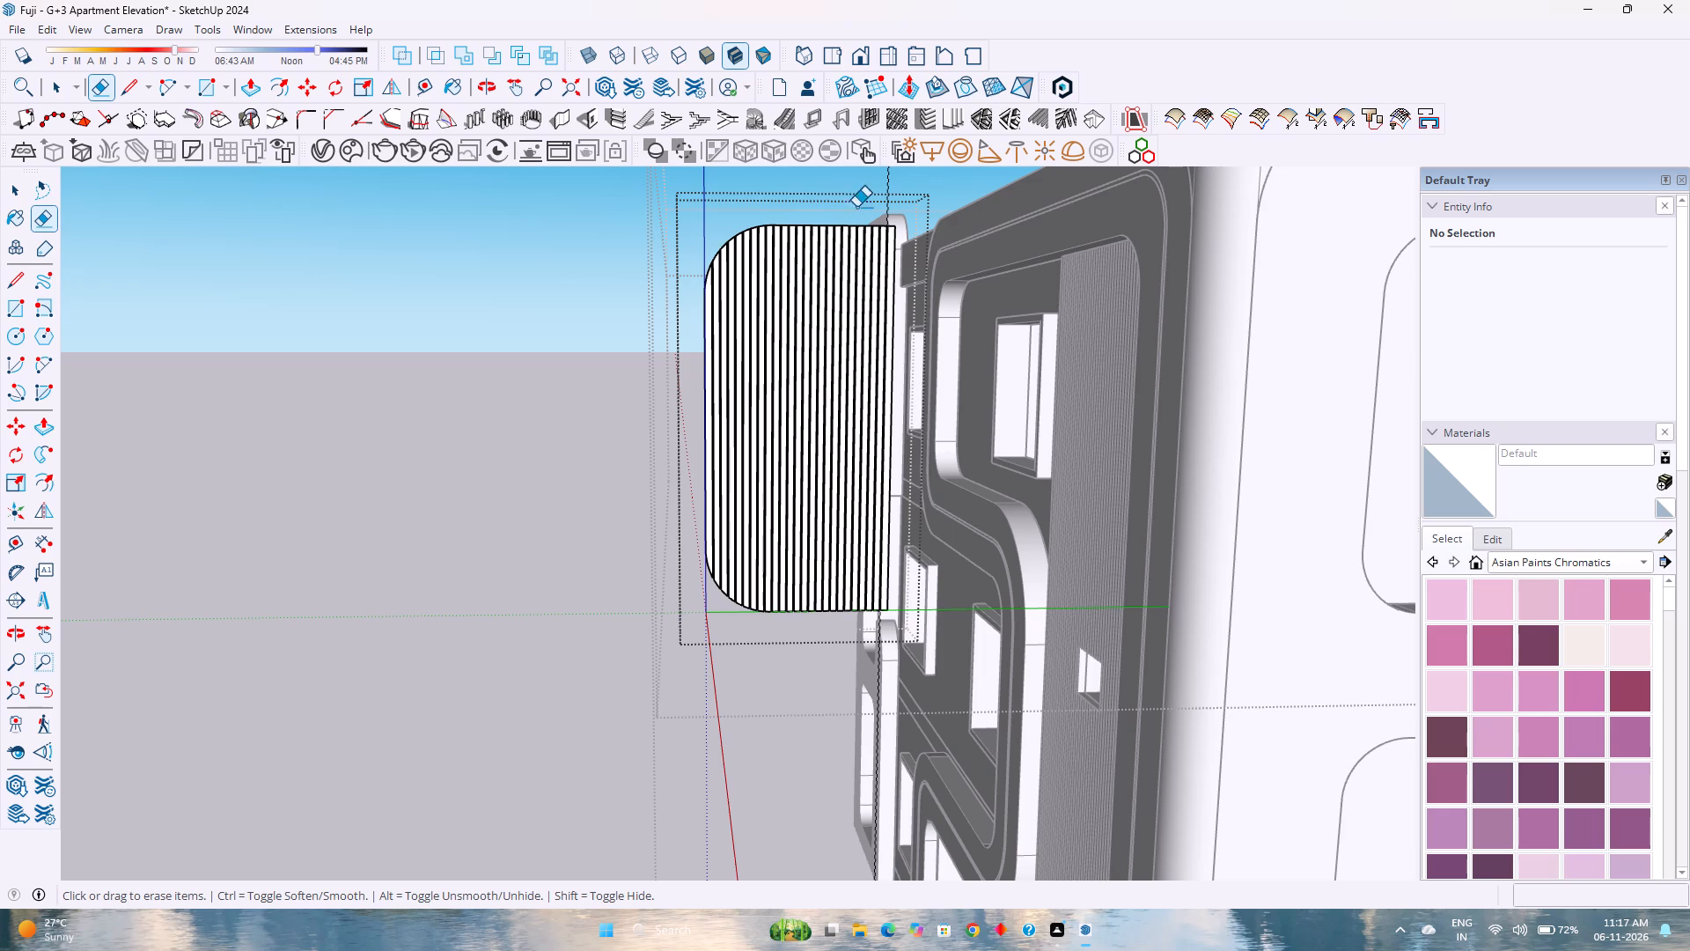
pyautogui.scroll(2, 860, 212)
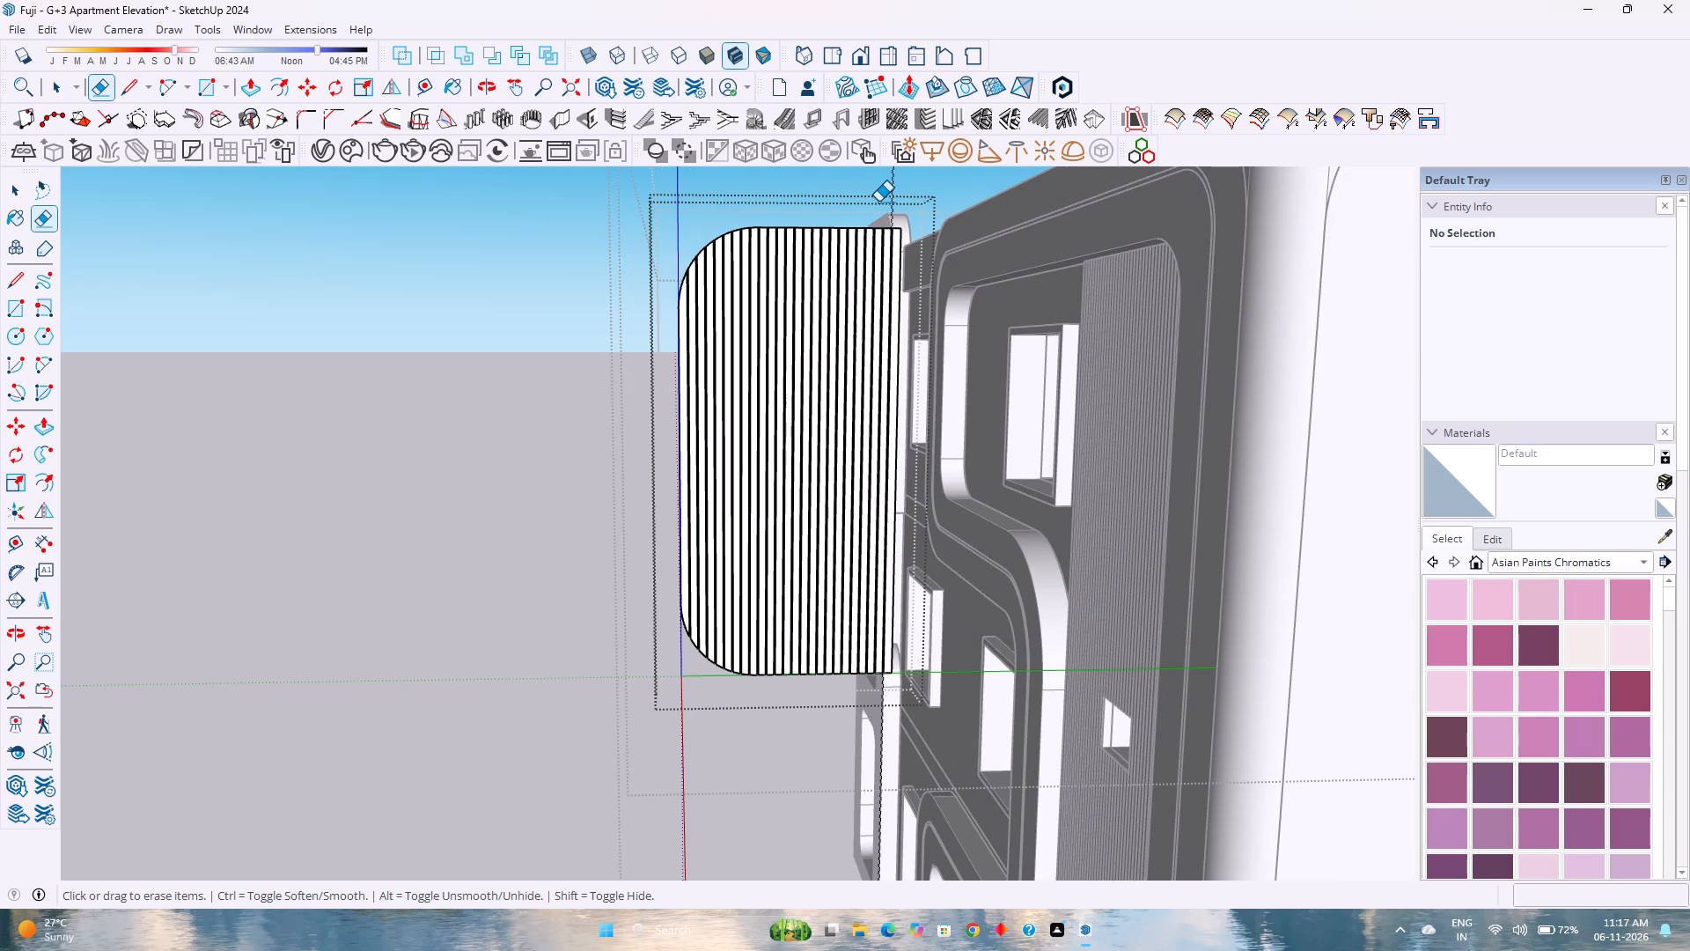
pyautogui.scroll(10, 878, 202)
pyautogui.scroll(-4, 878, 225)
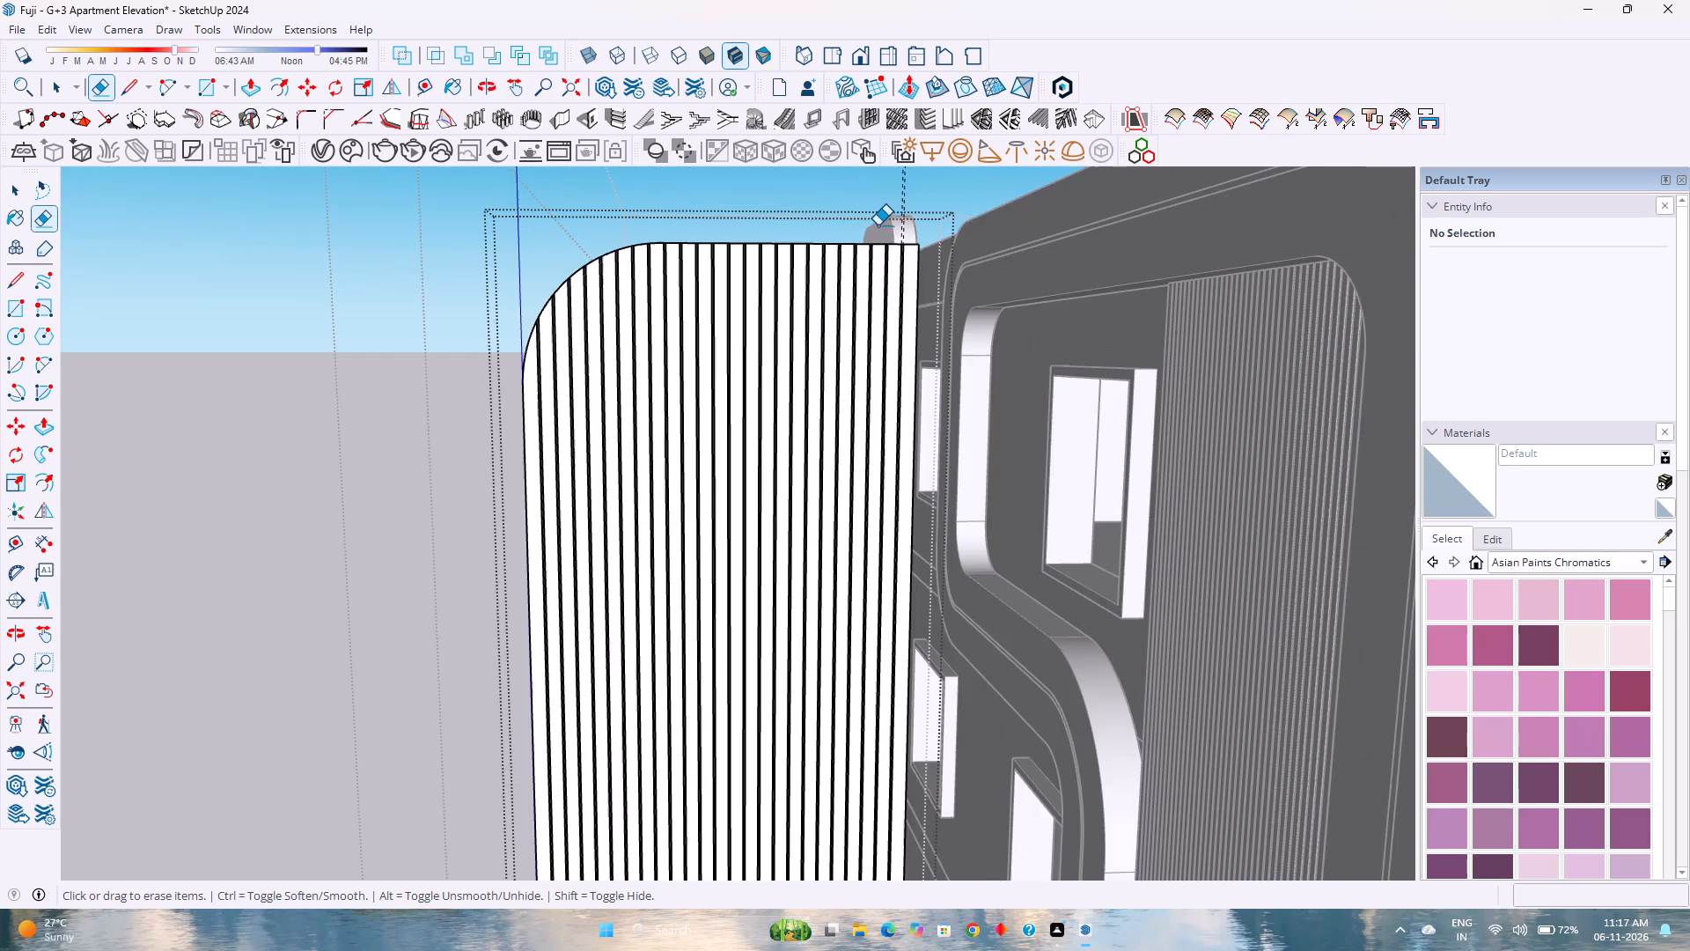
pyautogui.scroll(6, 889, 236)
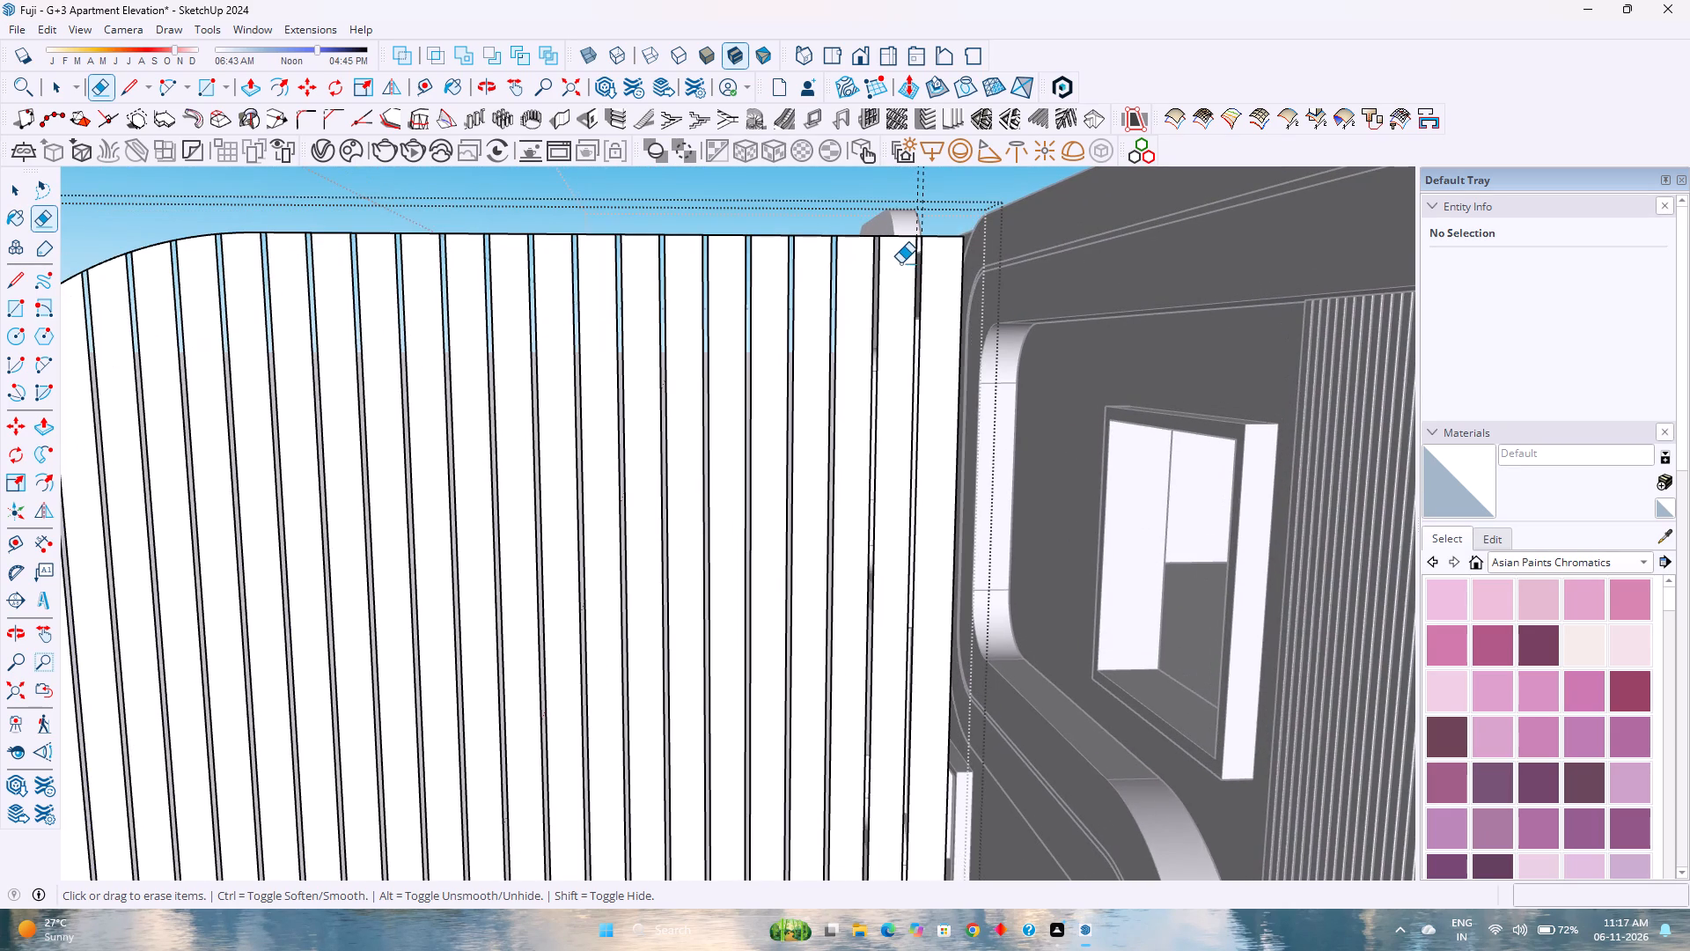
pyautogui.scroll(8, 913, 254)
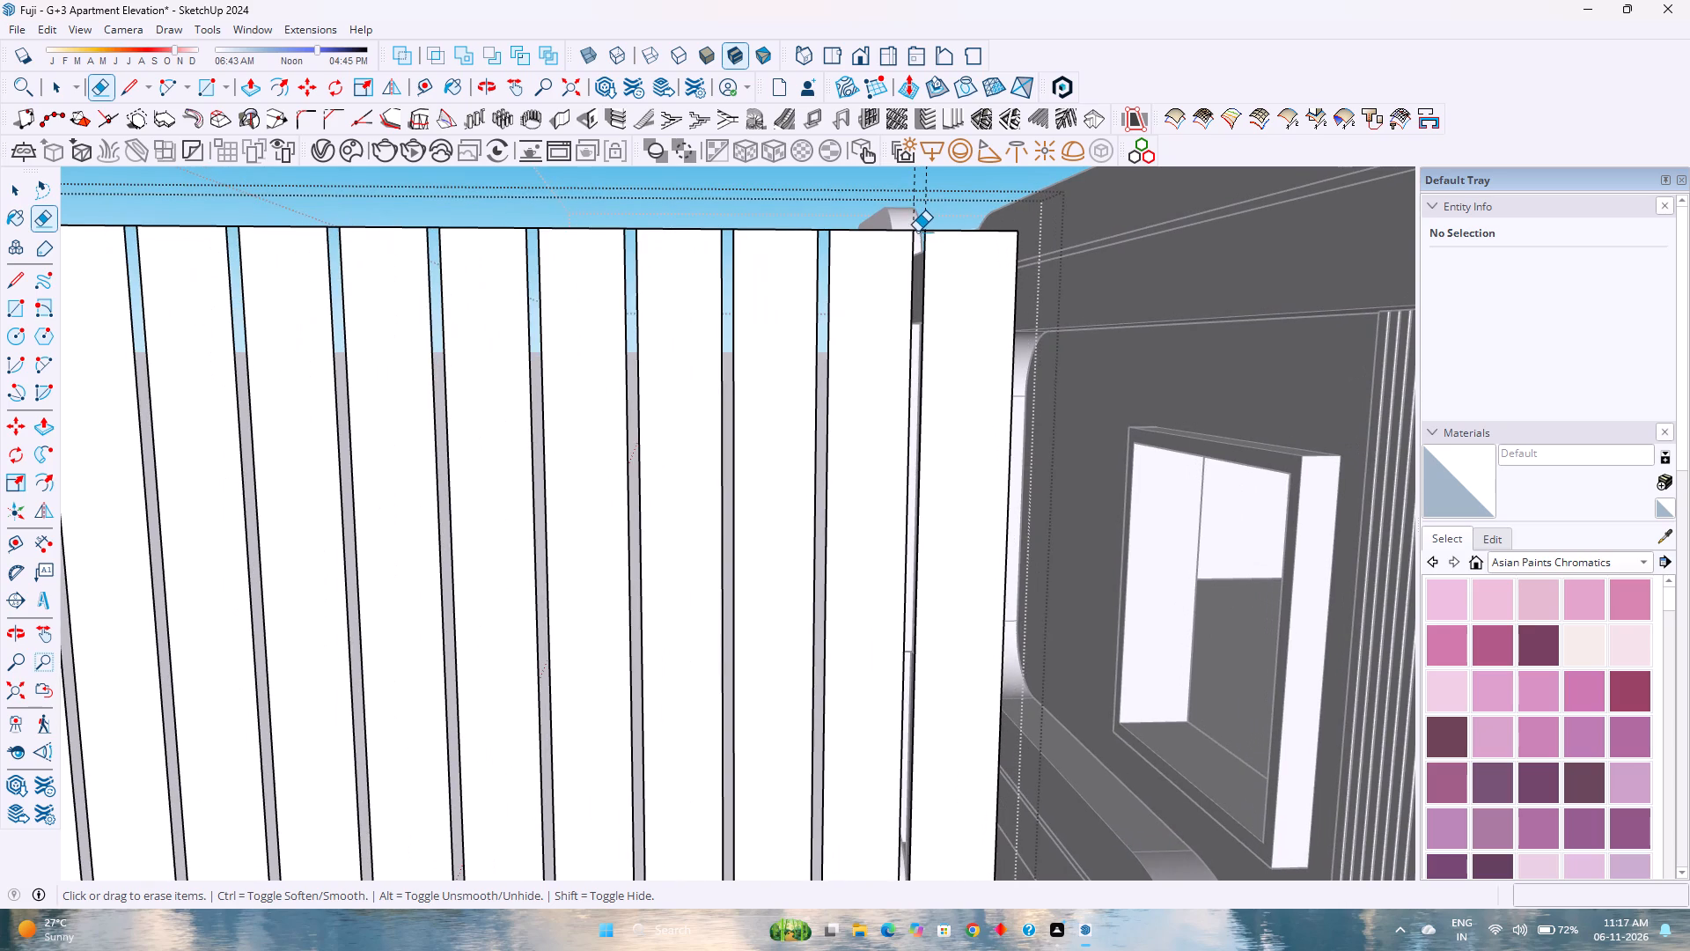
pyautogui.click(919, 231)
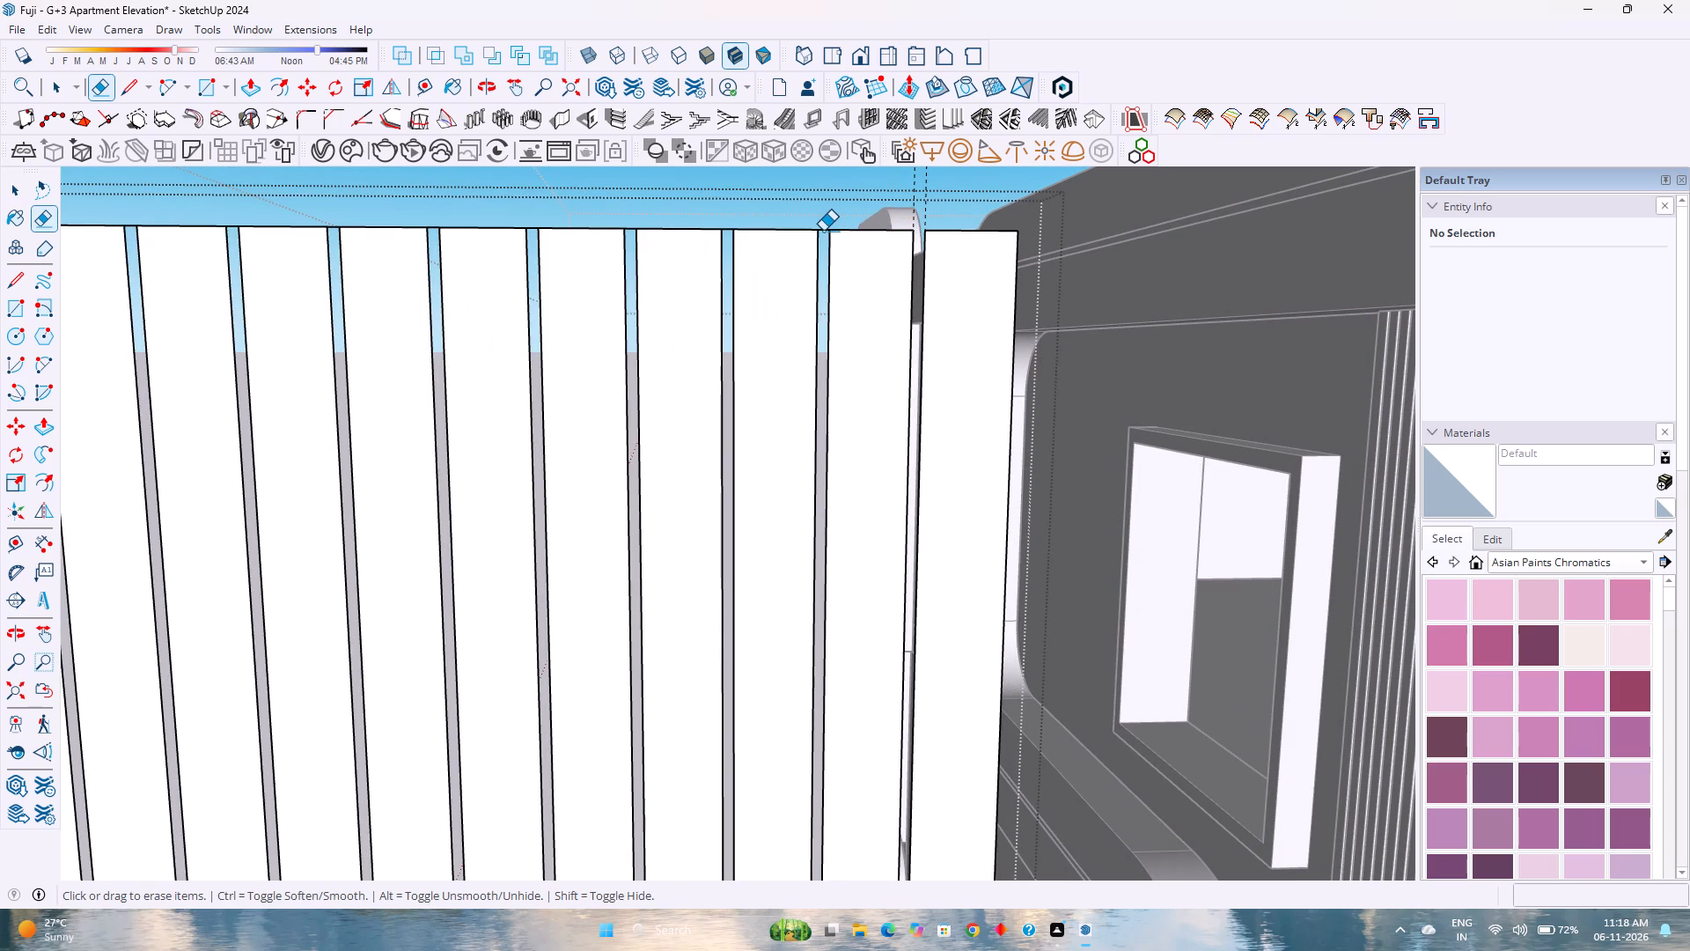
pyautogui.click(823, 231)
pyautogui.click(726, 231)
pyautogui.click(632, 226)
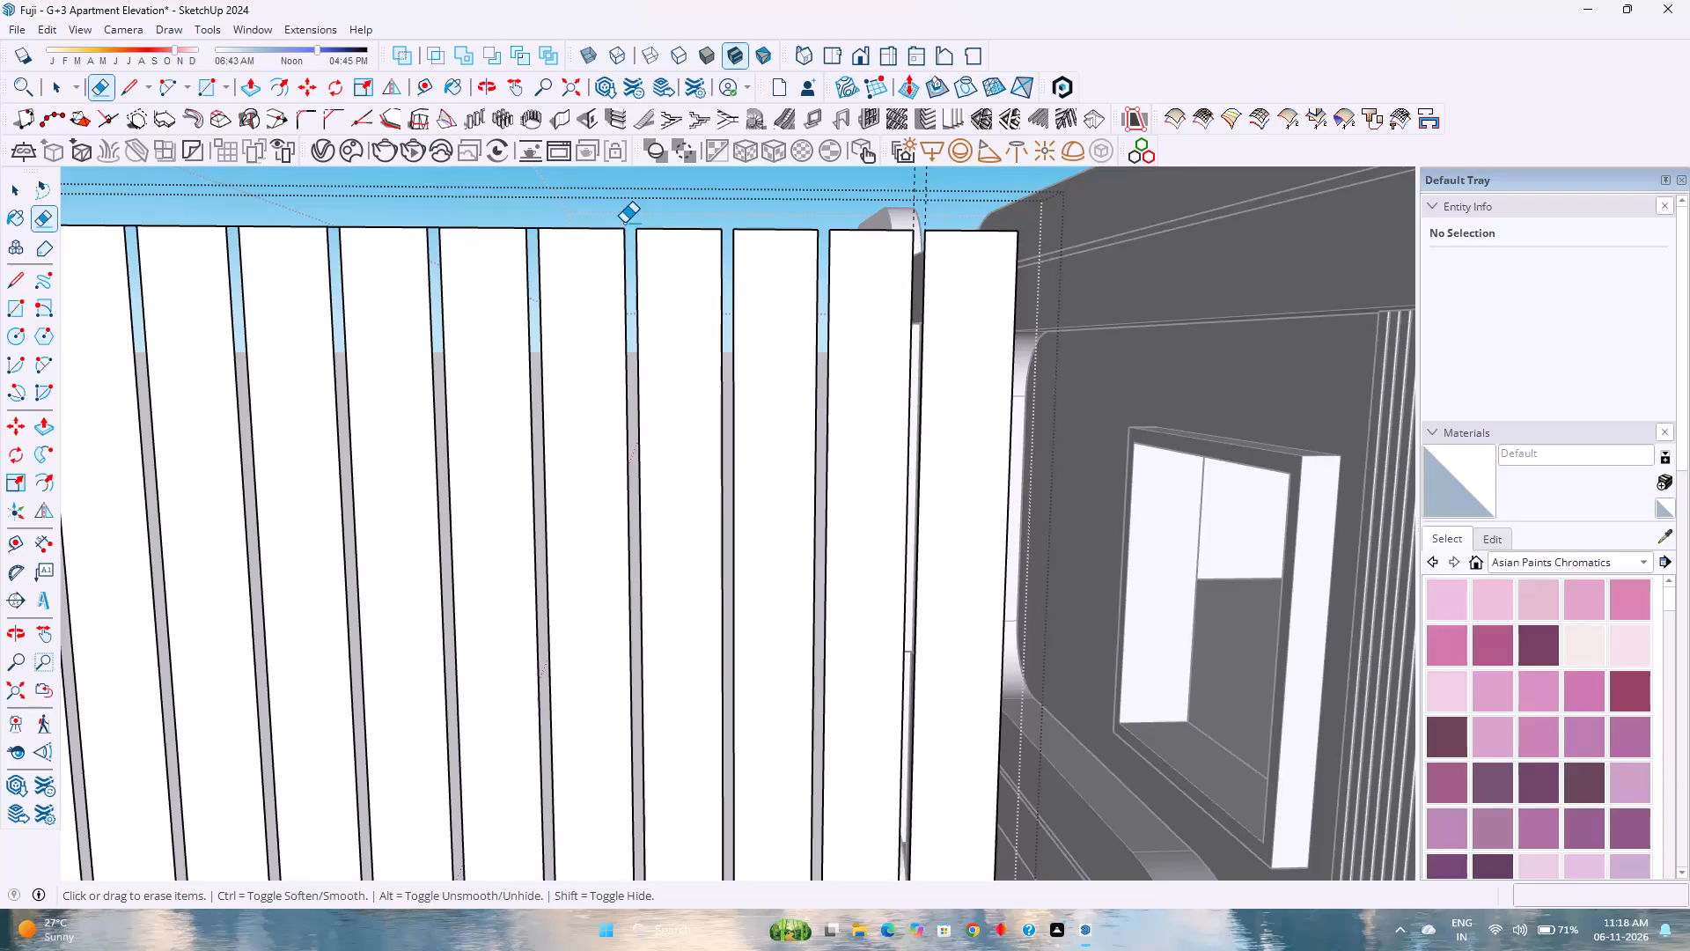
pyautogui.click(532, 229)
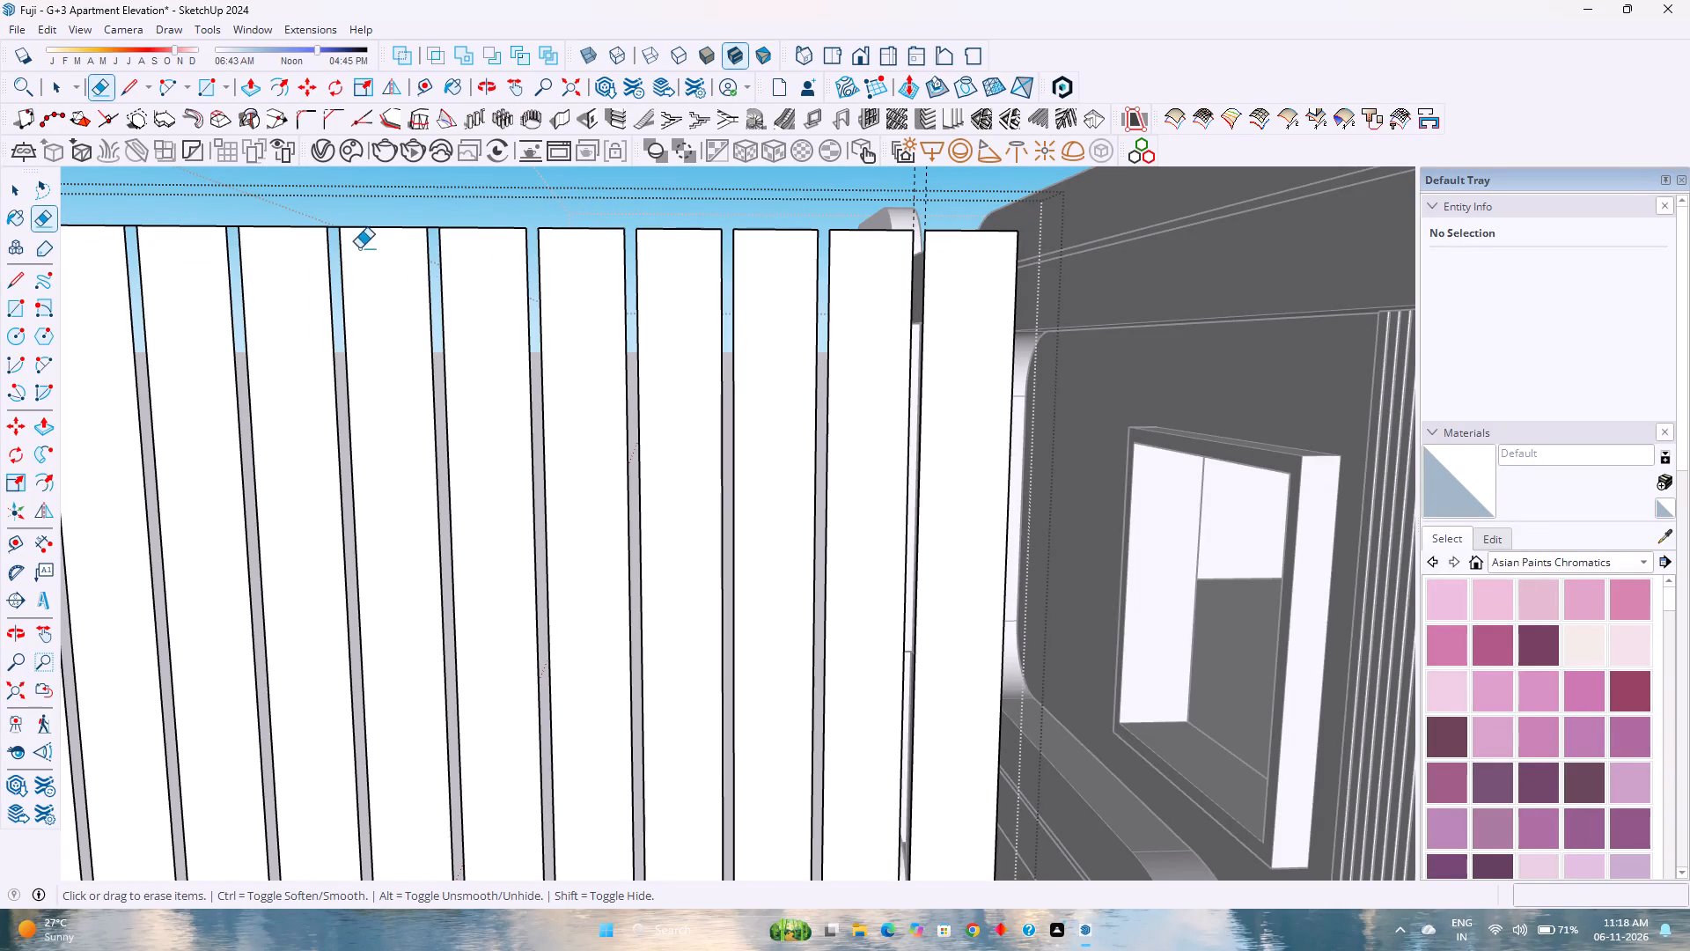
# Erase the top-edge segments closing the next four line pairs towards the panel's rounded side.
pyautogui.moveTo(388, 262); pyautogui.dragTo(474, 284, button='middle')
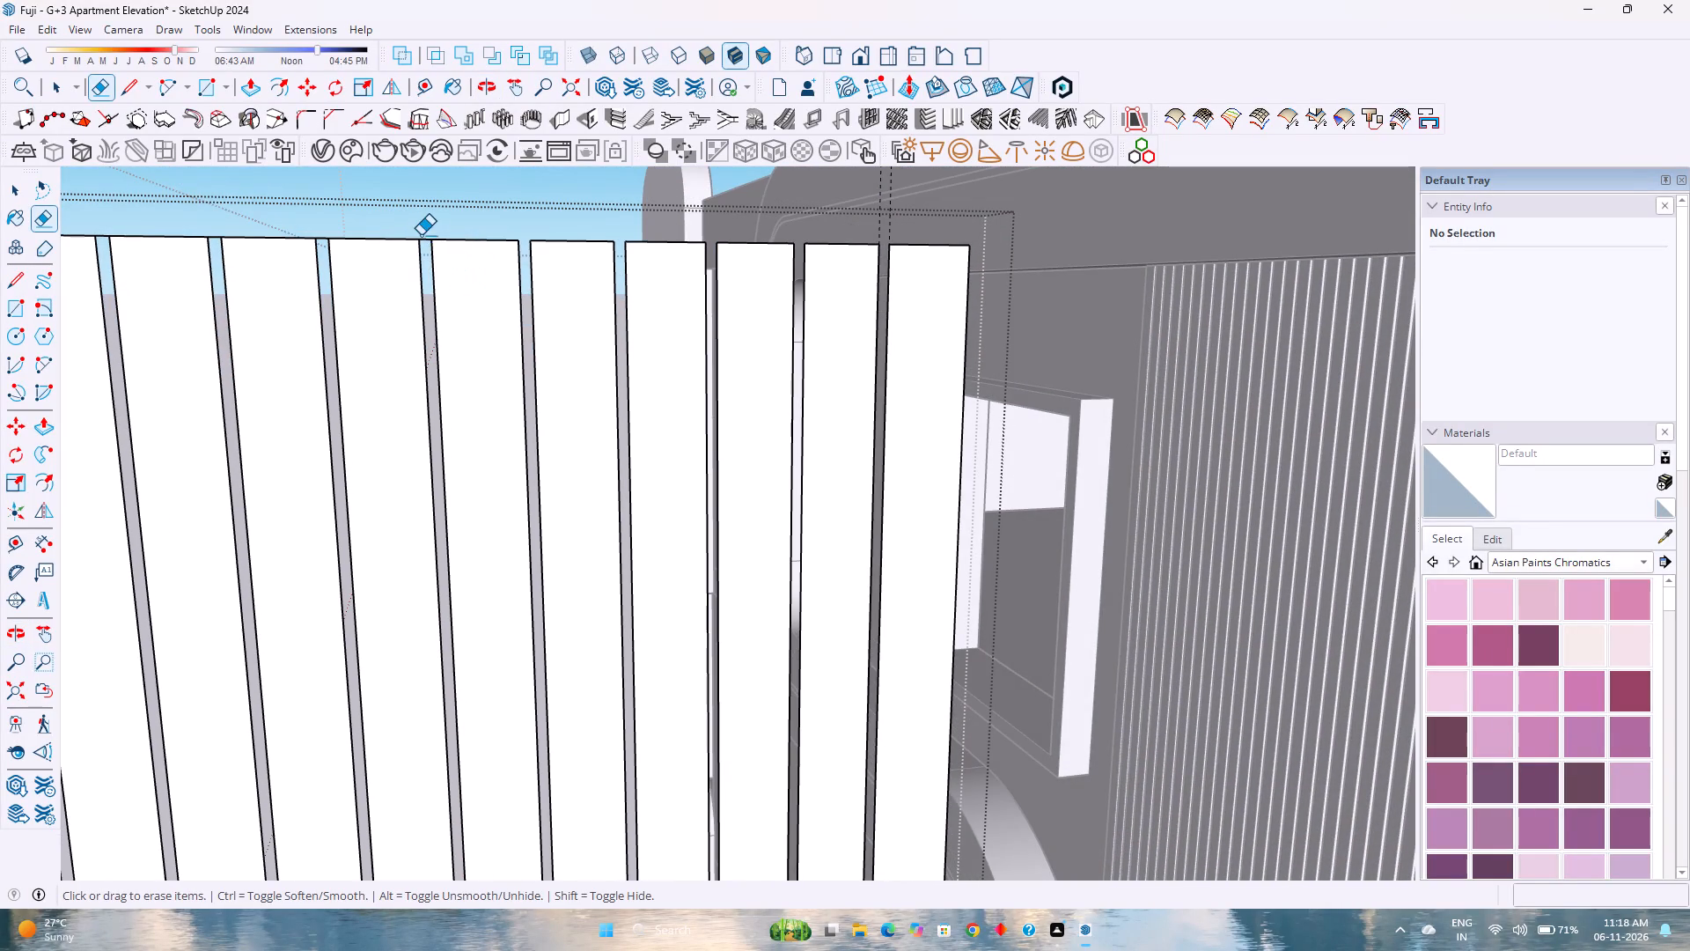
pyautogui.click(426, 241)
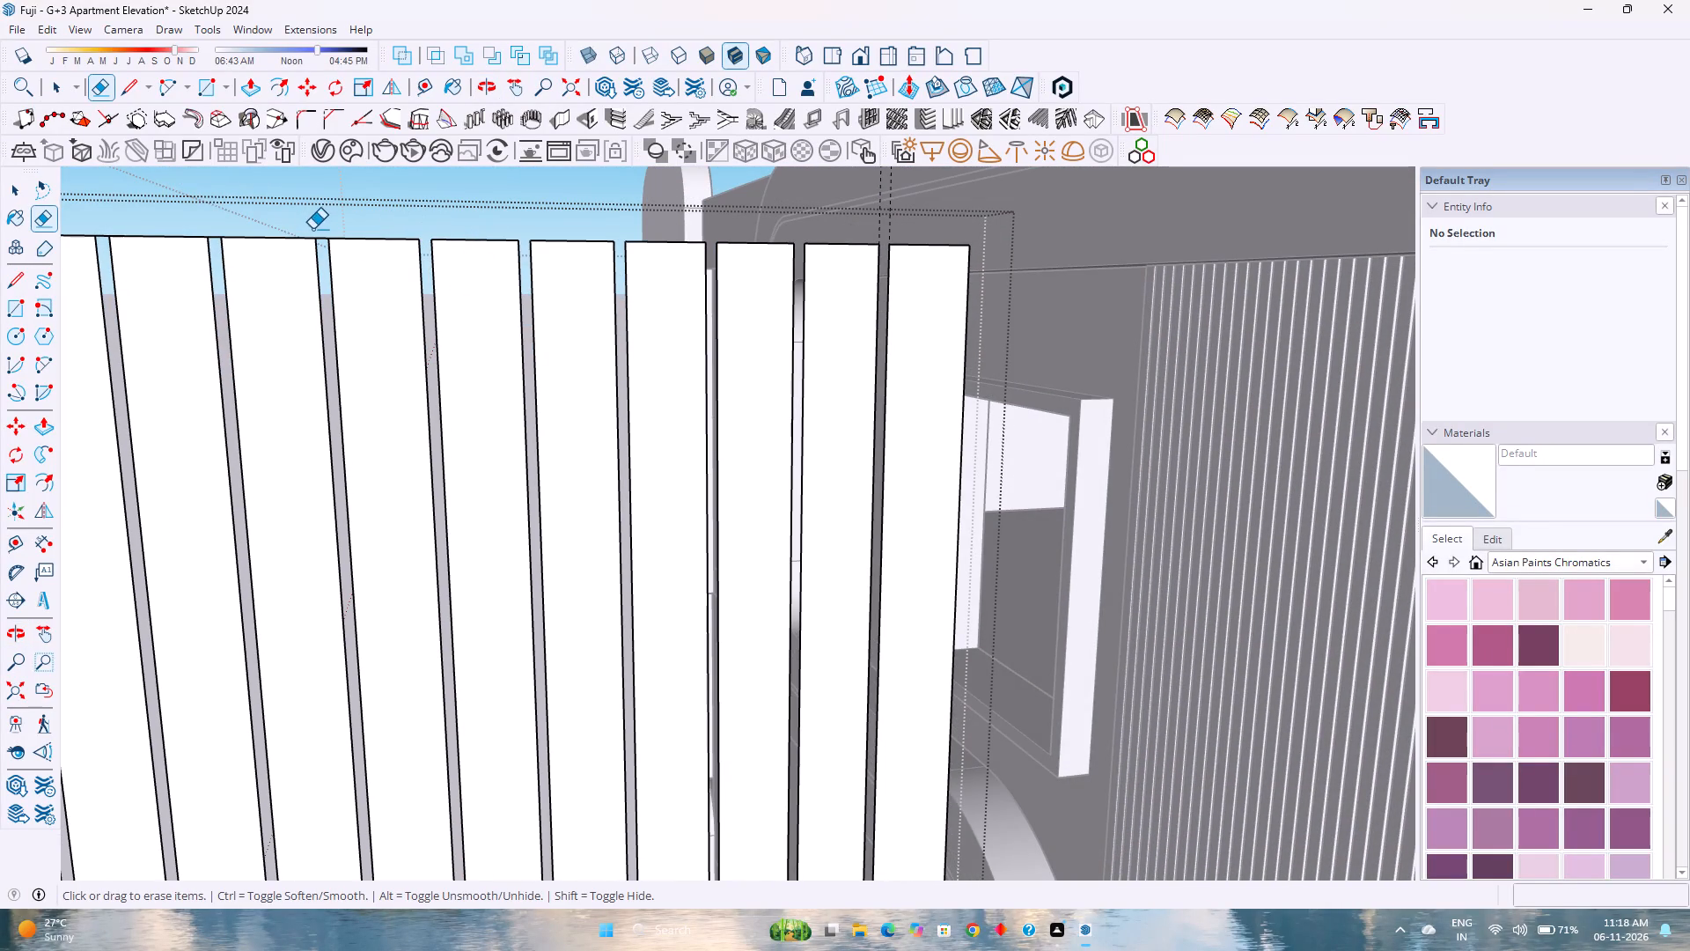
pyautogui.click(320, 238)
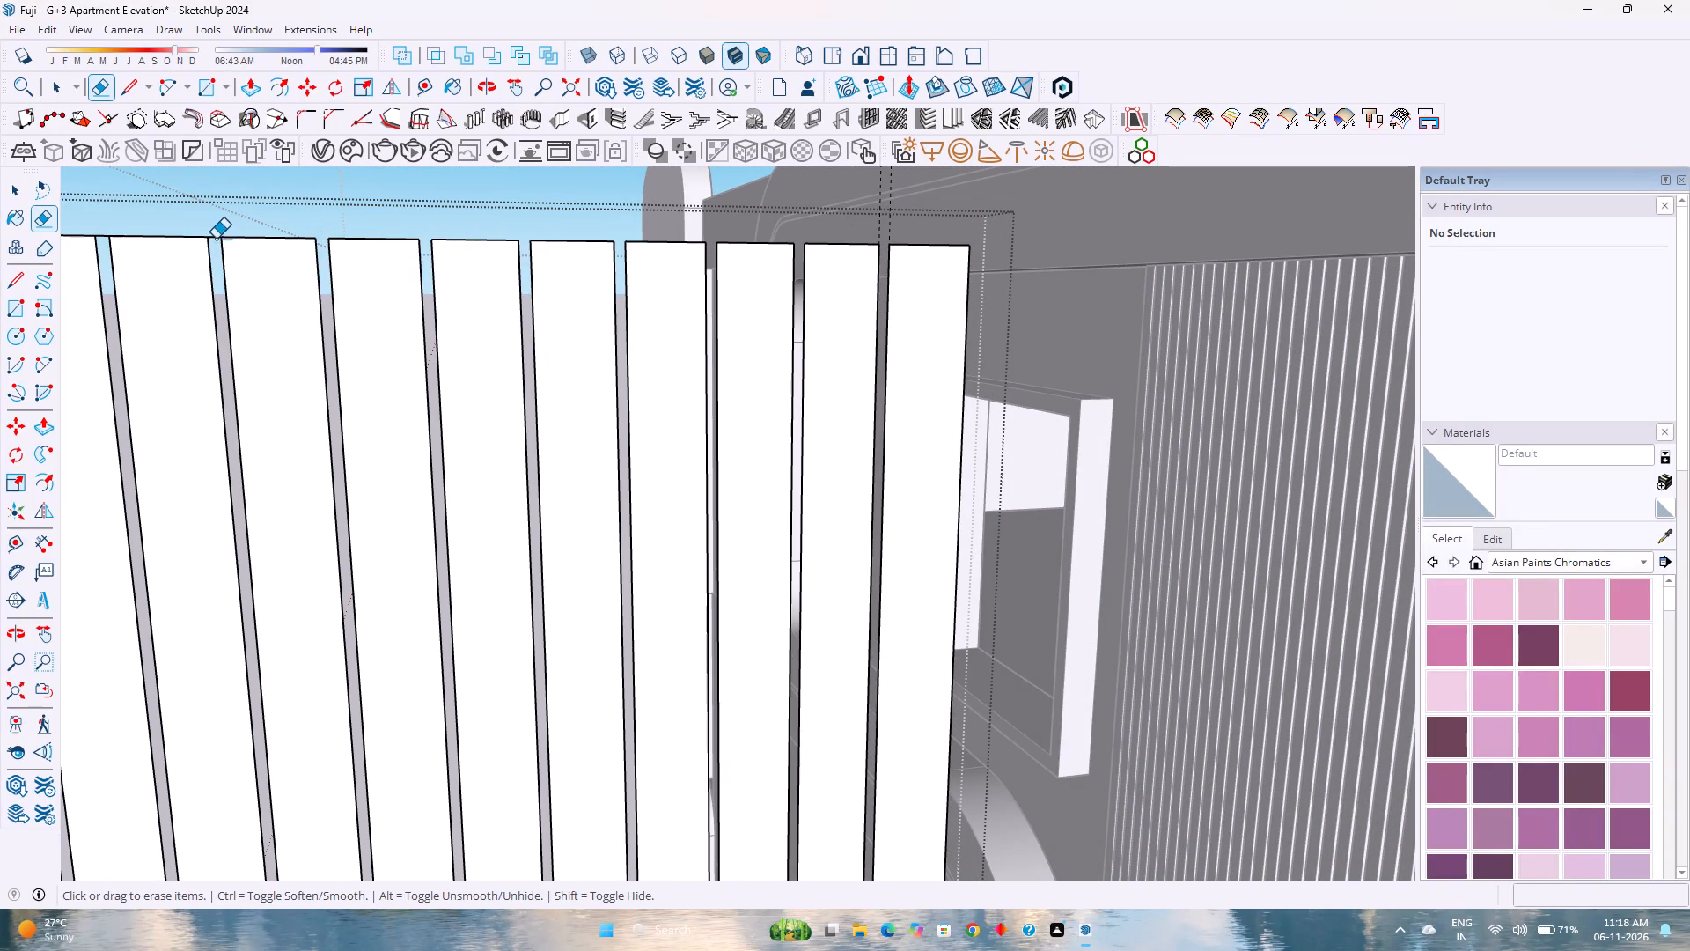
pyautogui.click(214, 238)
pyautogui.click(99, 236)
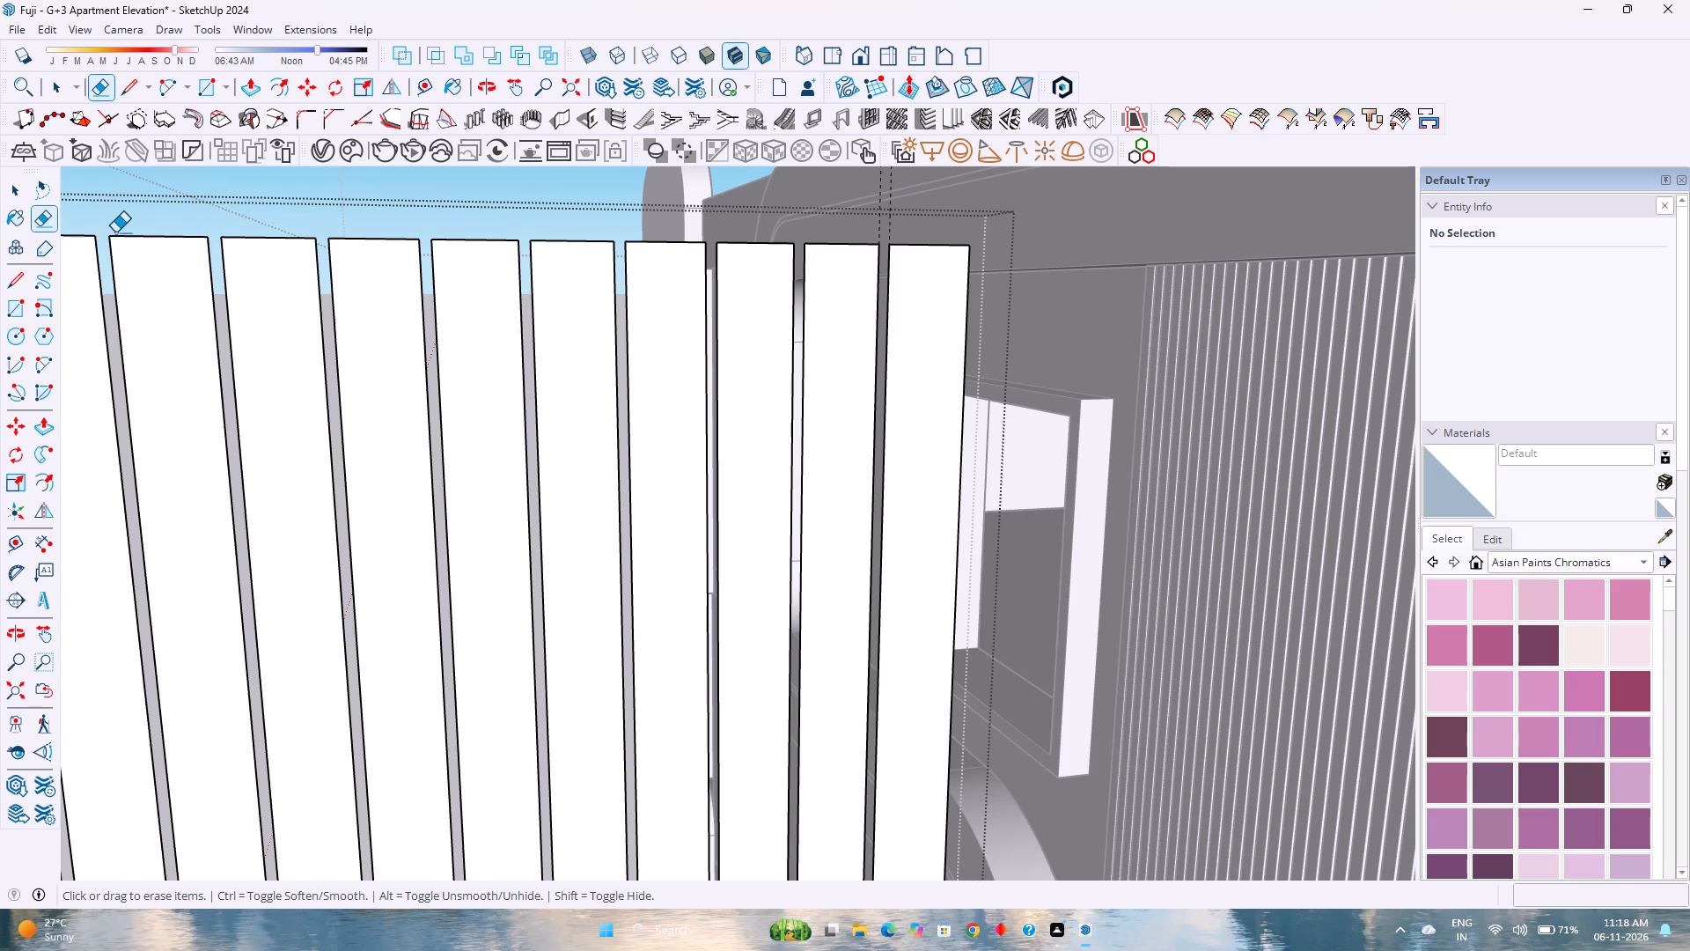
# Open four more groove strips towards the rounded side by erasing the short top-edge segments closing them.
pyautogui.scroll(-1, 258, 297)
pyautogui.keyDown('shift'); pyautogui.moveTo(256, 313); pyautogui.dragTo(889, 422, button='middle'); pyautogui.keyUp('shift')
pyautogui.scroll(2, 693, 363)
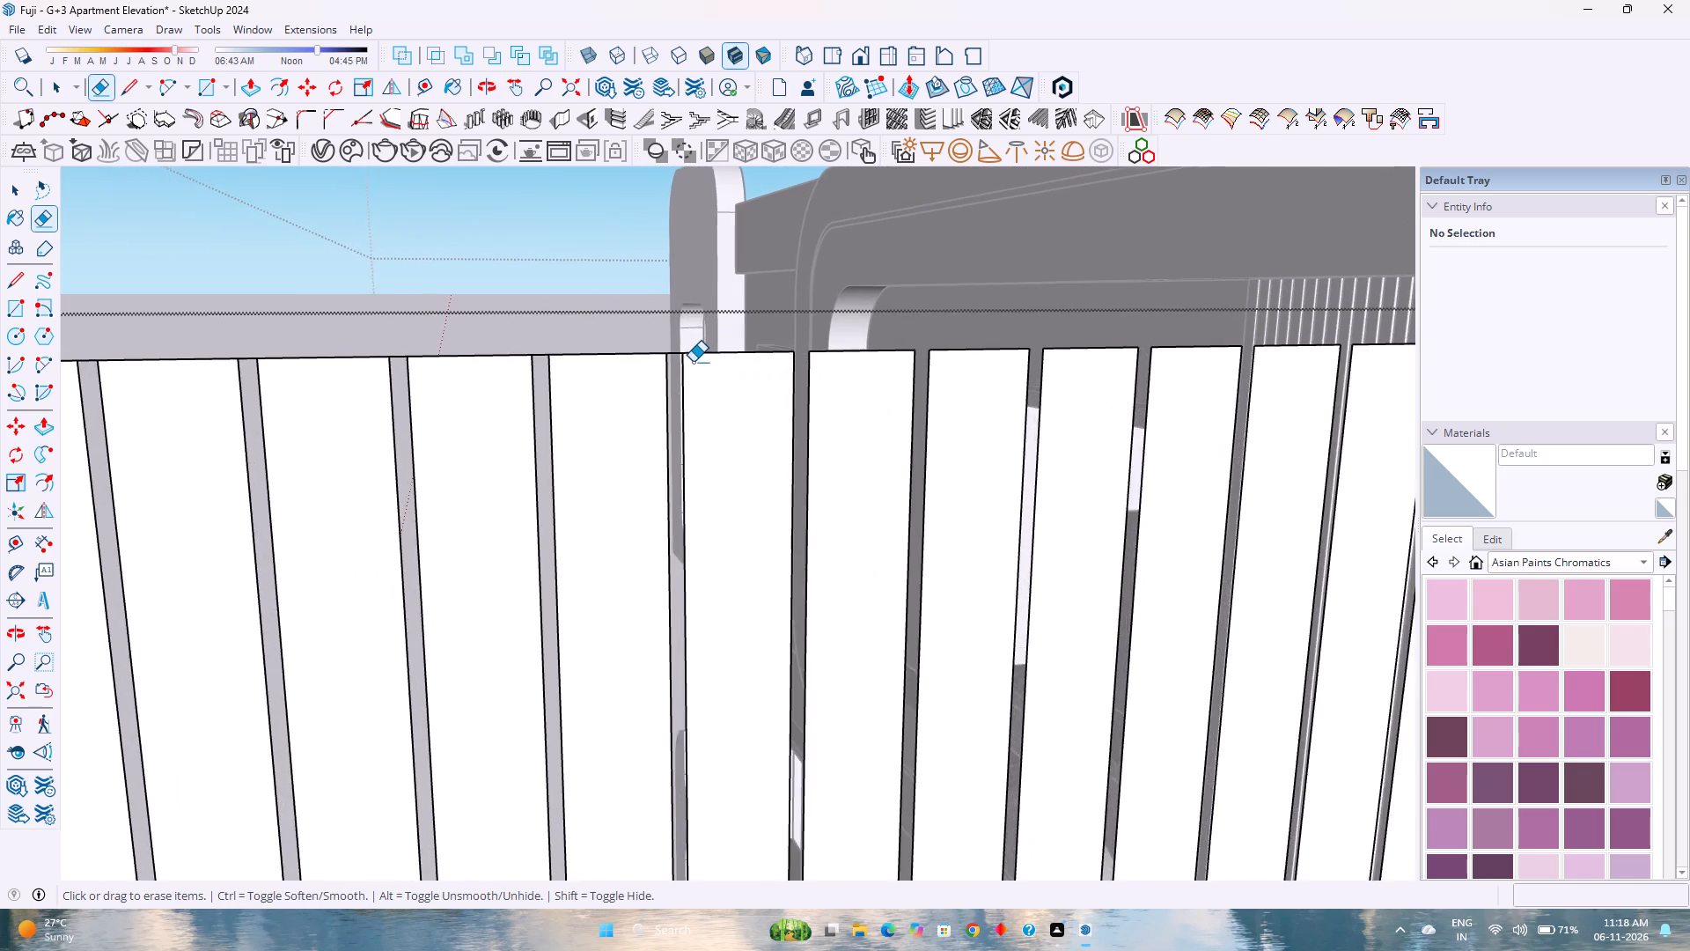
pyautogui.scroll(3, 693, 362)
pyautogui.click(672, 350)
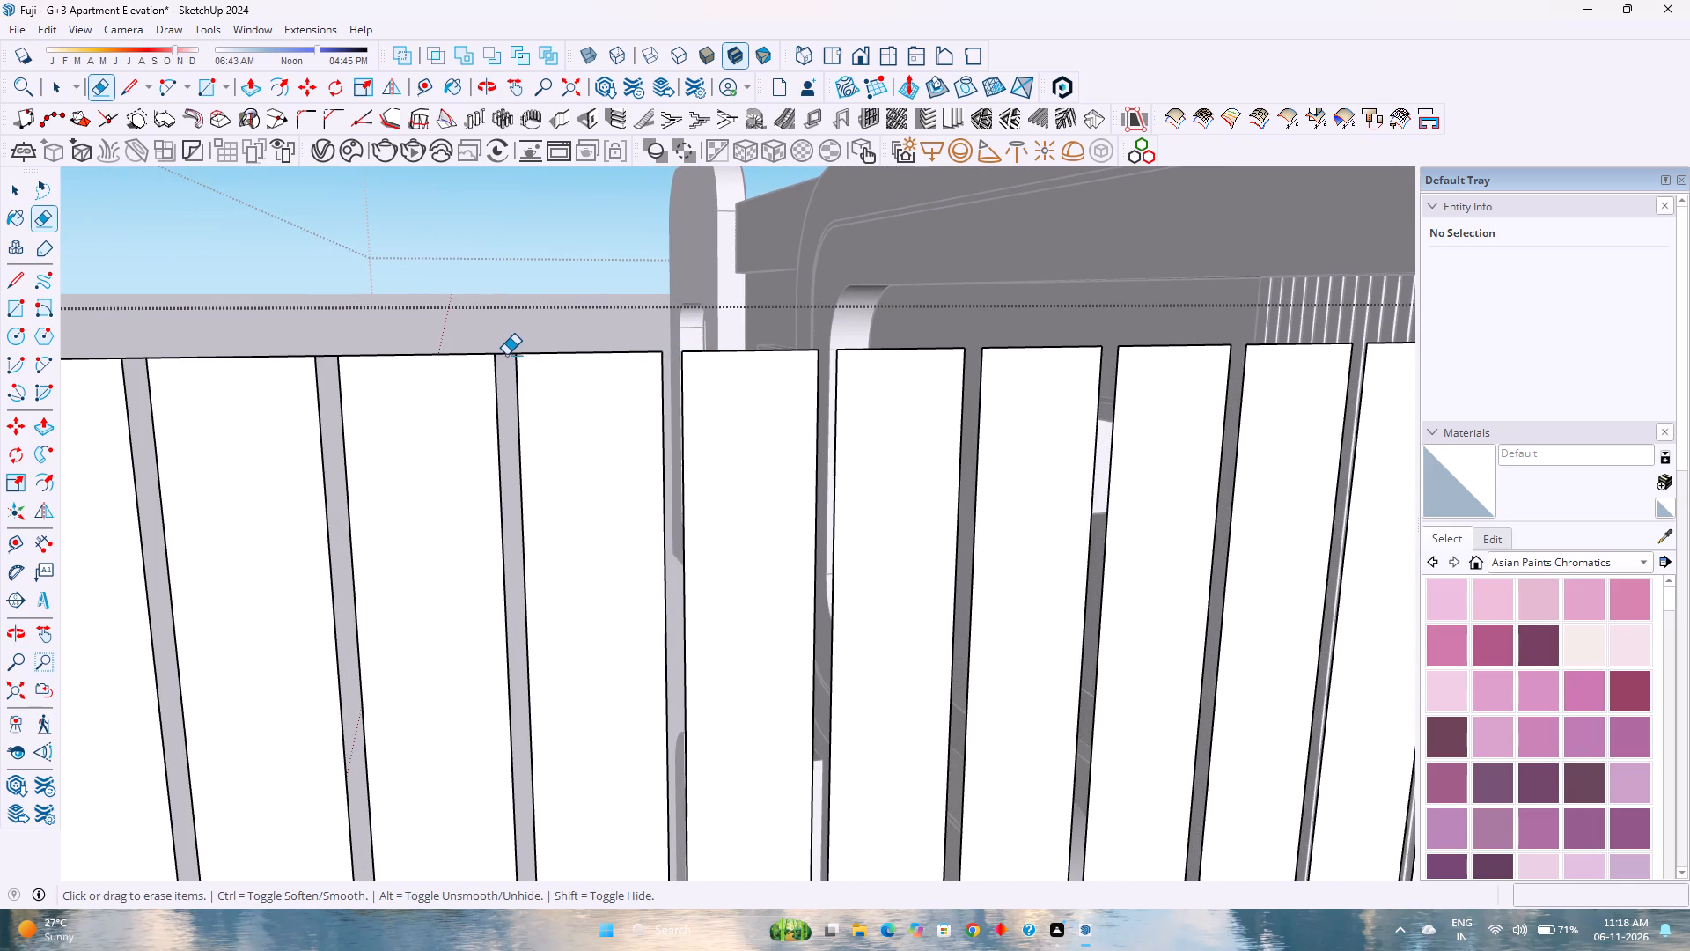
pyautogui.click(506, 355)
pyautogui.keyDown('shift'); pyautogui.moveTo(434, 367); pyautogui.dragTo(784, 364, button='middle'); pyautogui.keyUp('shift')
pyautogui.keyDown('shift'); pyautogui.middleClick(784, 364); pyautogui.keyUp('shift')
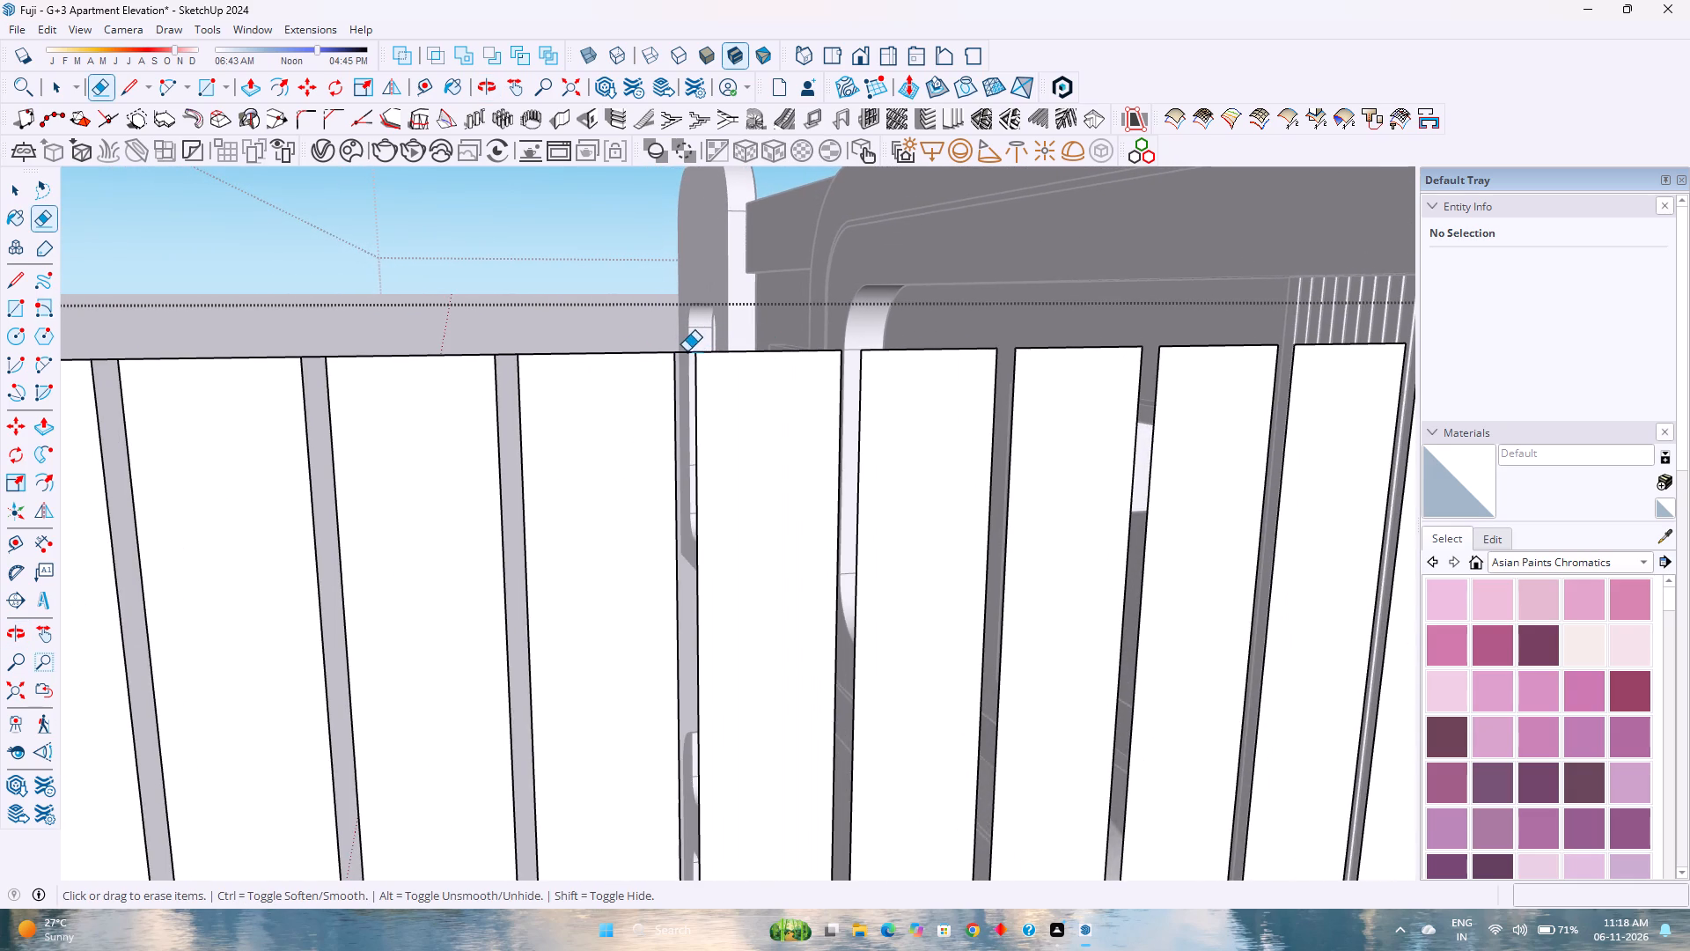
pyautogui.click(687, 351)
pyautogui.click(503, 354)
# Erase the top-edge segments closing the next five line pairs, up to where the rounded top corner starts curving down.
pyautogui.keyDown('shift'); pyautogui.moveTo(476, 356); pyautogui.dragTo(895, 372, button='middle'); pyautogui.keyUp('shift')
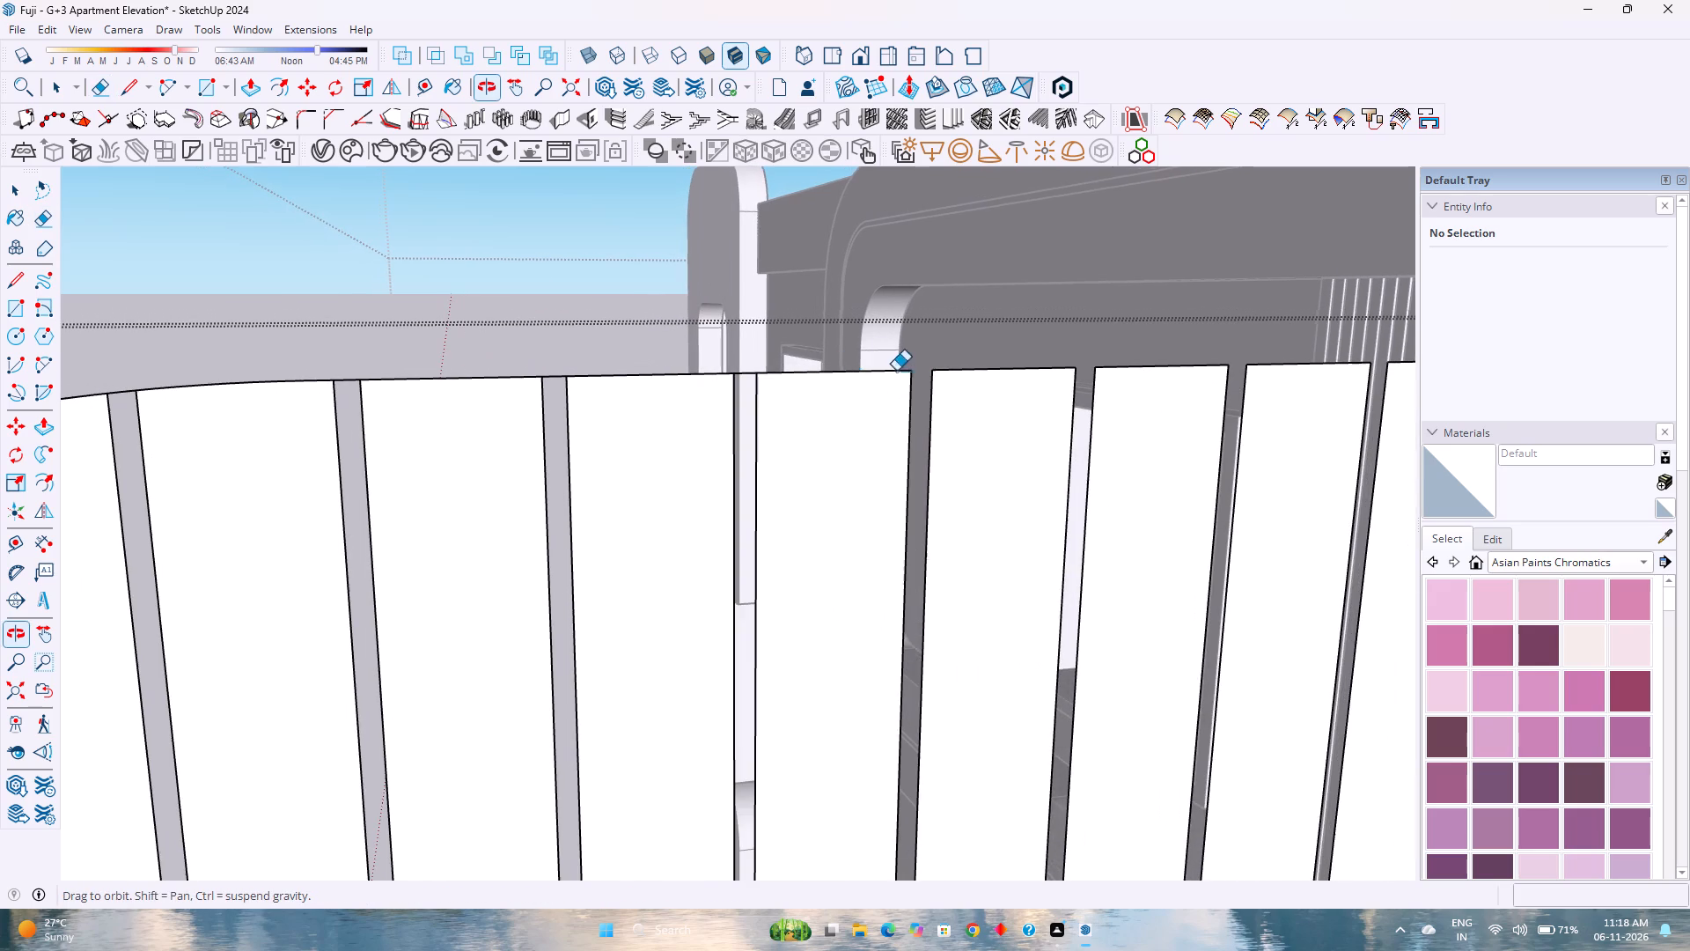
pyautogui.click(743, 373)
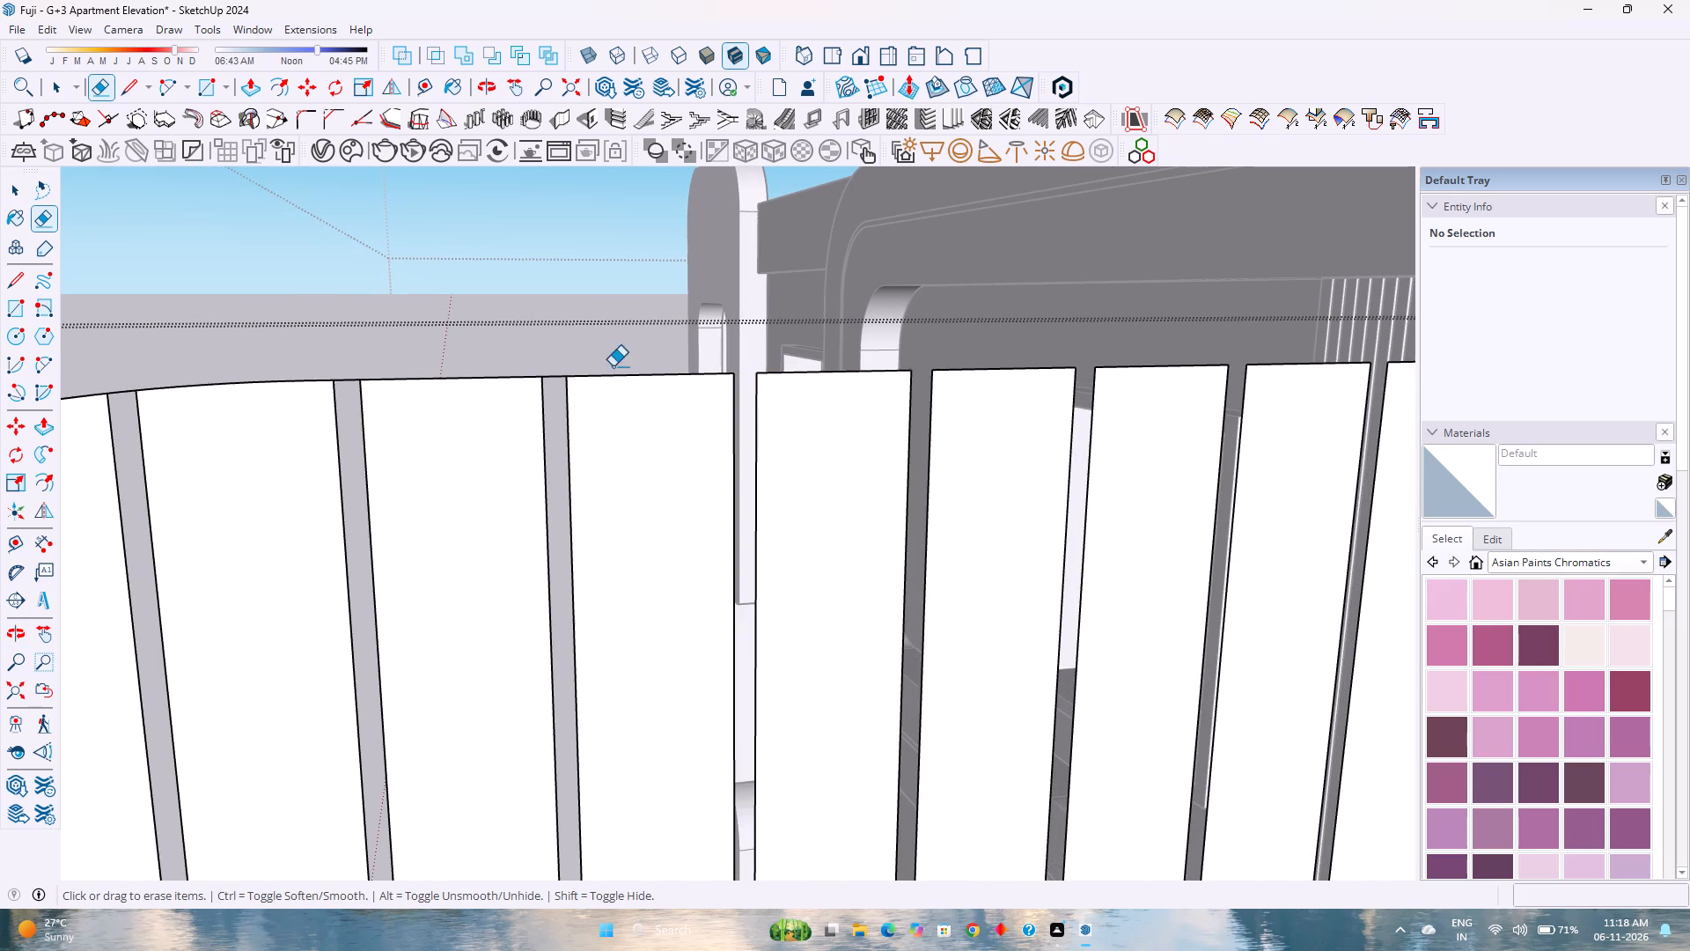
pyautogui.click(553, 377)
pyautogui.keyDown('shift'); pyautogui.moveTo(535, 380); pyautogui.dragTo(856, 380, button='middle'); pyautogui.keyUp('shift')
pyautogui.keyDown('shift'); pyautogui.middleClick(856, 380); pyautogui.keyUp('shift')
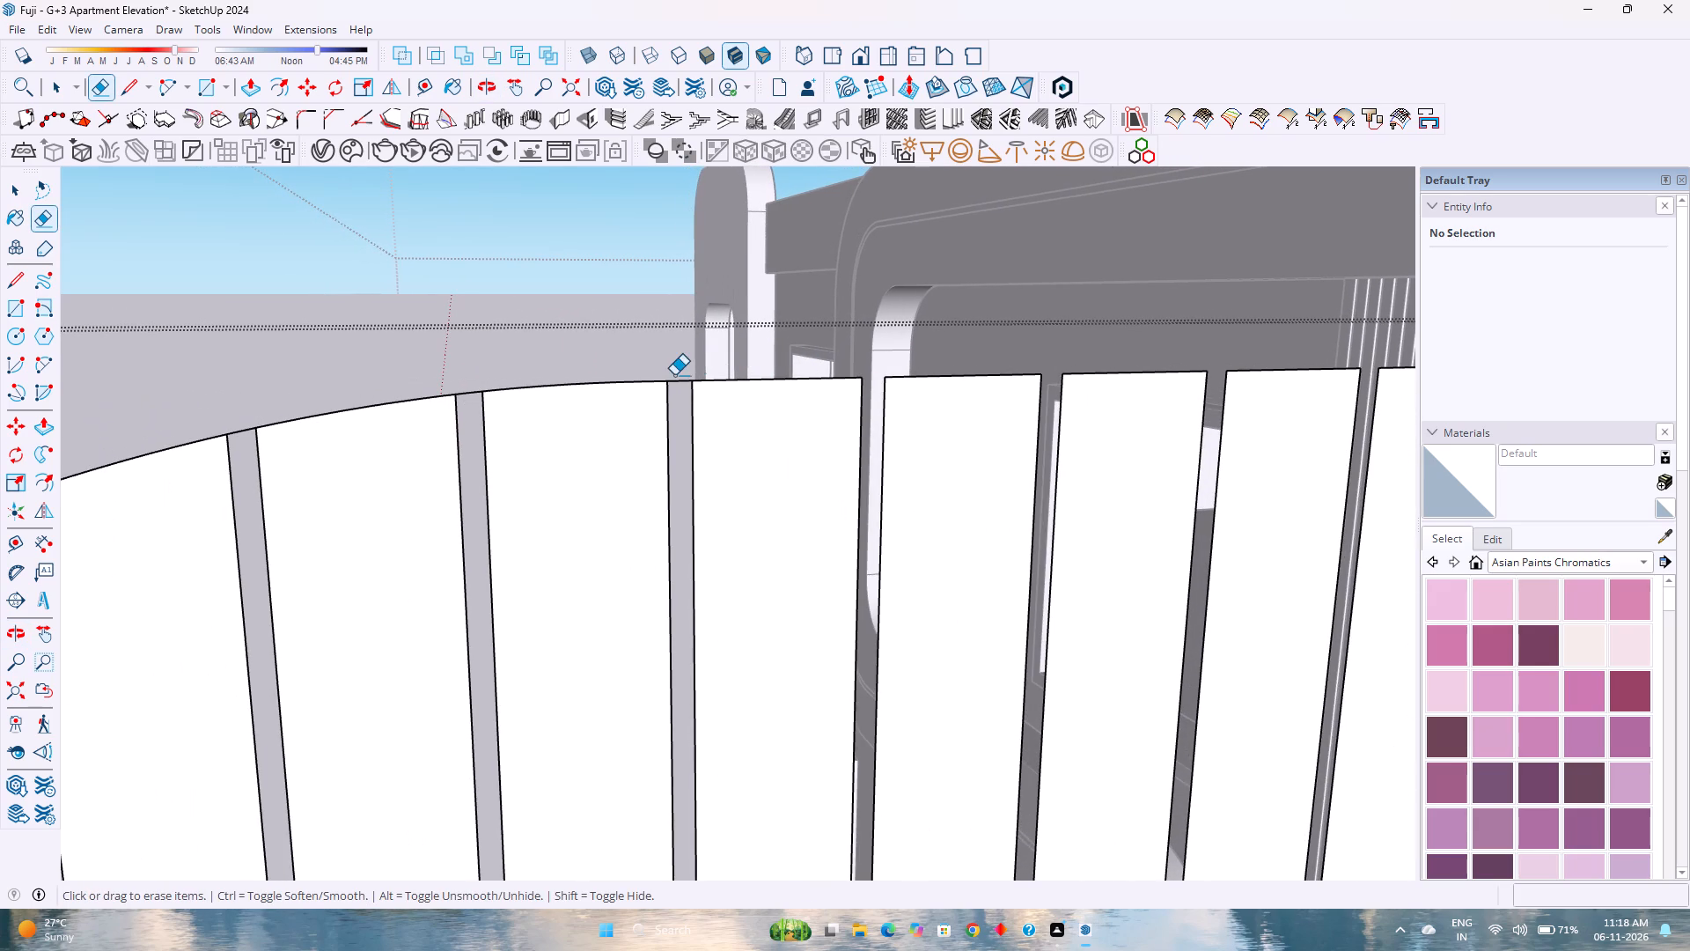
pyautogui.click(680, 384)
pyautogui.moveTo(679, 376); pyautogui.dragTo(682, 388)
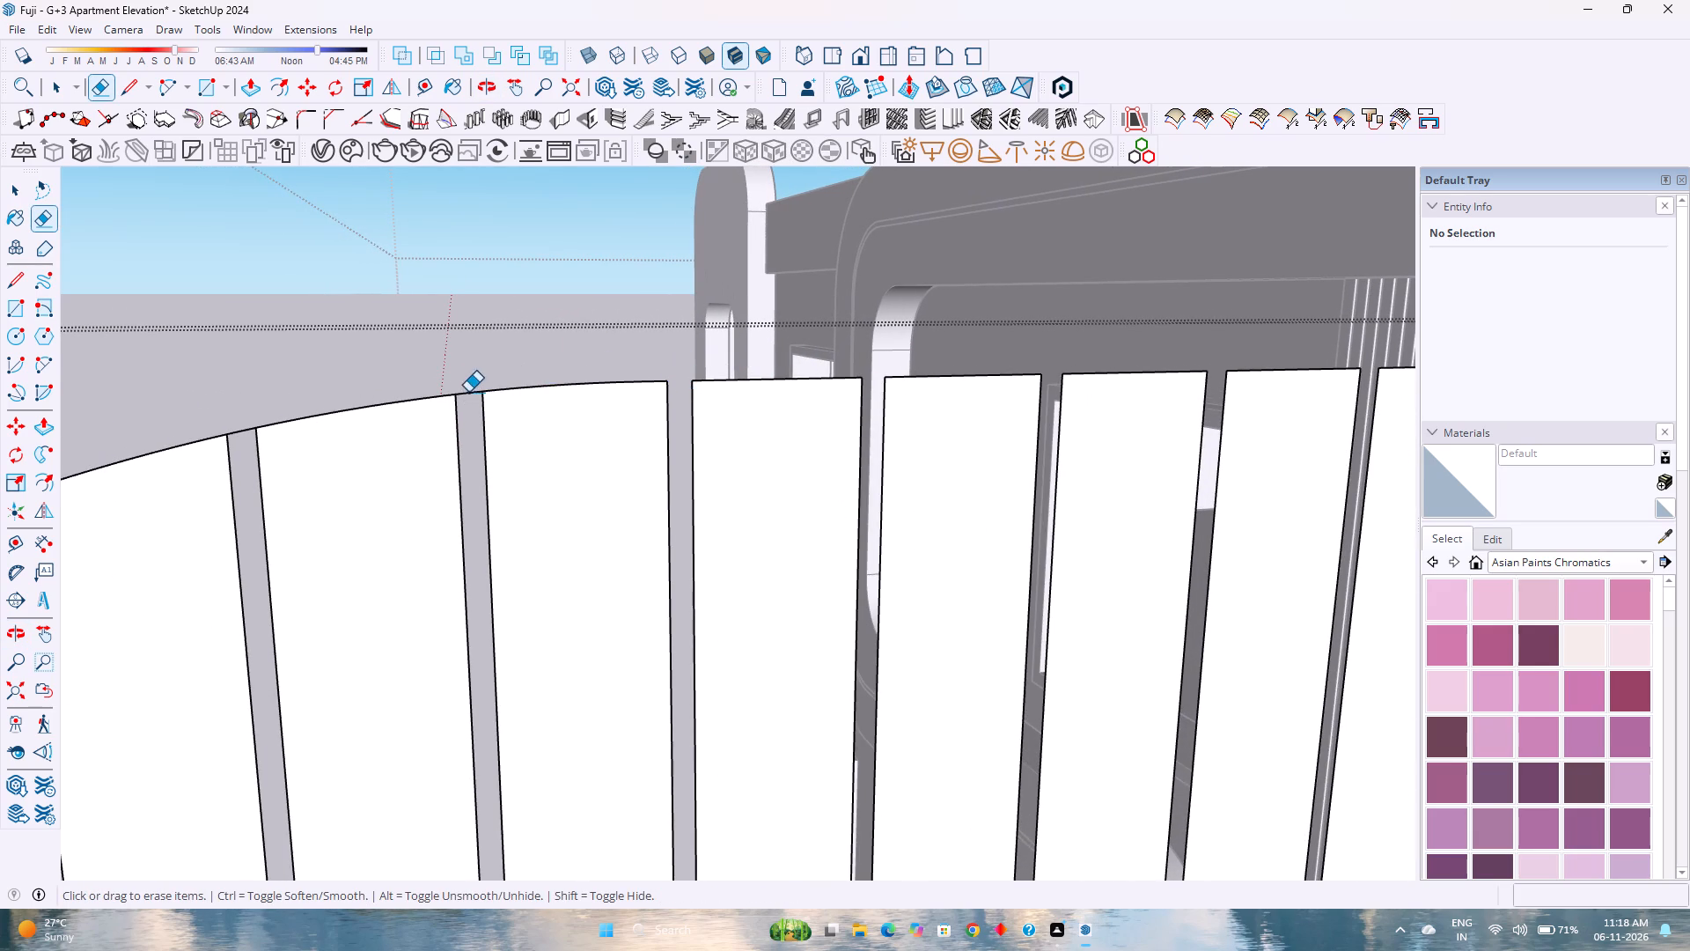
pyautogui.click(467, 393)
pyautogui.click(239, 430)
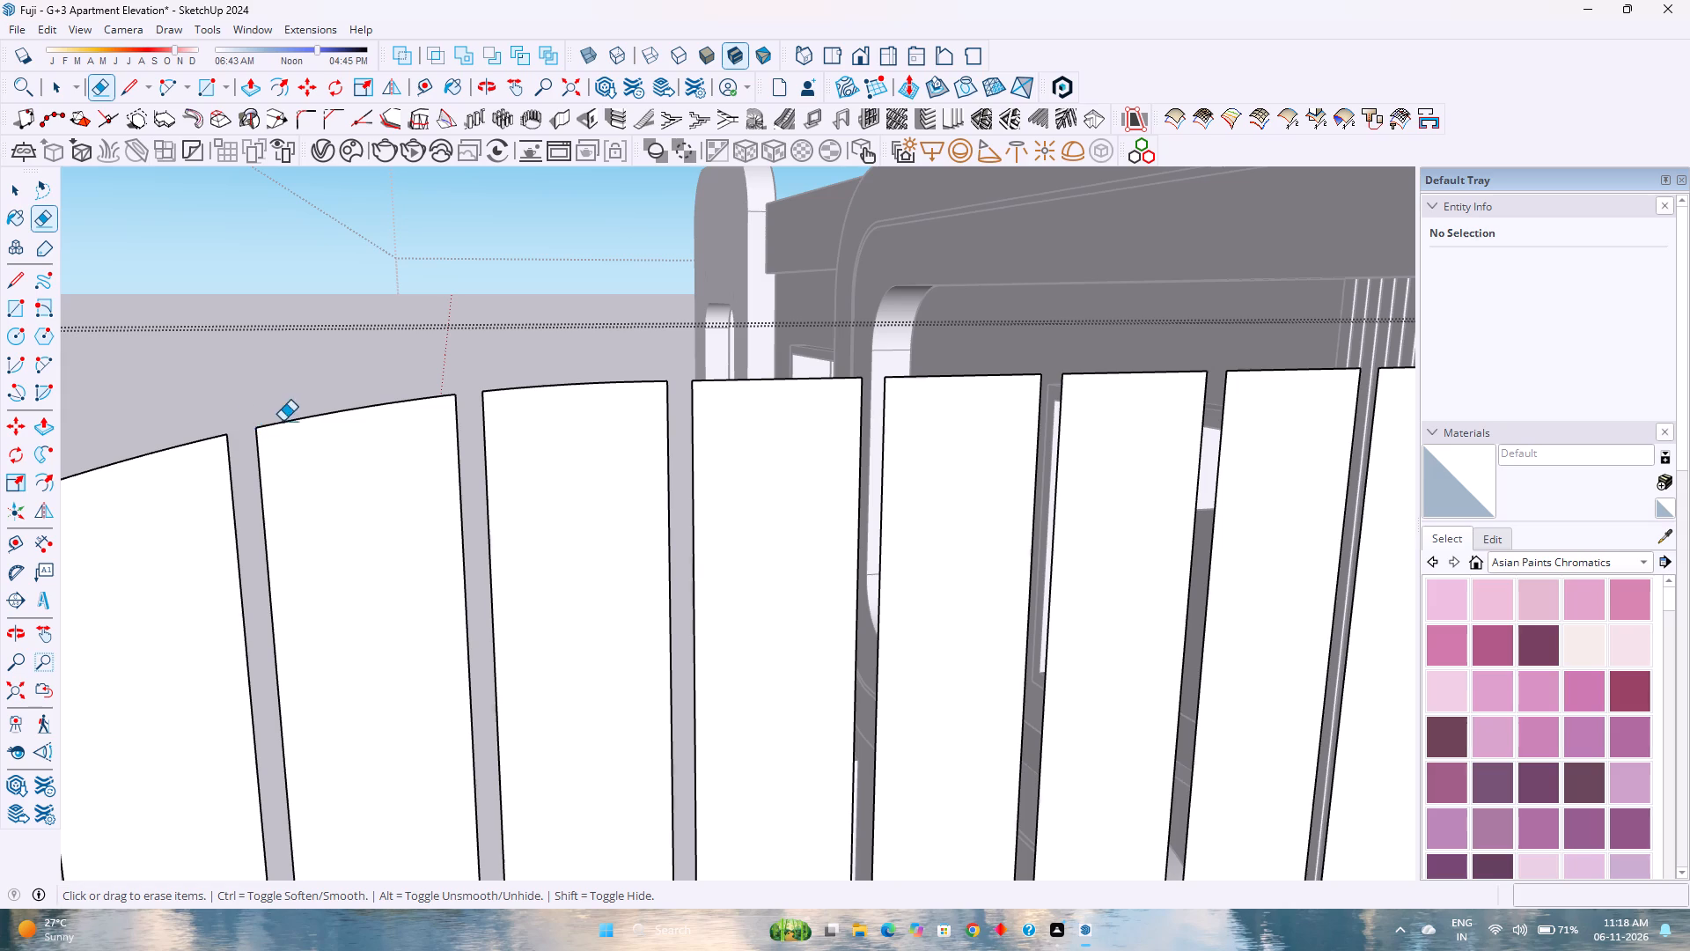
# Erase the short arc segments closing the next three line pairs along the panel's rounded top corner.
pyautogui.scroll(-5, 286, 420)
pyautogui.keyDown('shift'); pyautogui.moveTo(310, 431); pyautogui.dragTo(646, 414, button='middle'); pyautogui.keyUp('shift')
pyautogui.keyDown('shift'); pyautogui.moveTo(664, 414); pyautogui.dragTo(772, 414, button='middle'); pyautogui.keyUp('shift')
pyautogui.keyDown('shift'); pyautogui.scroll(-1, 664, 414); pyautogui.keyUp('shift')
pyautogui.keyDown('shift'); pyautogui.middleClick(774, 414); pyautogui.keyUp('shift')
pyautogui.scroll(1, 510, 448)
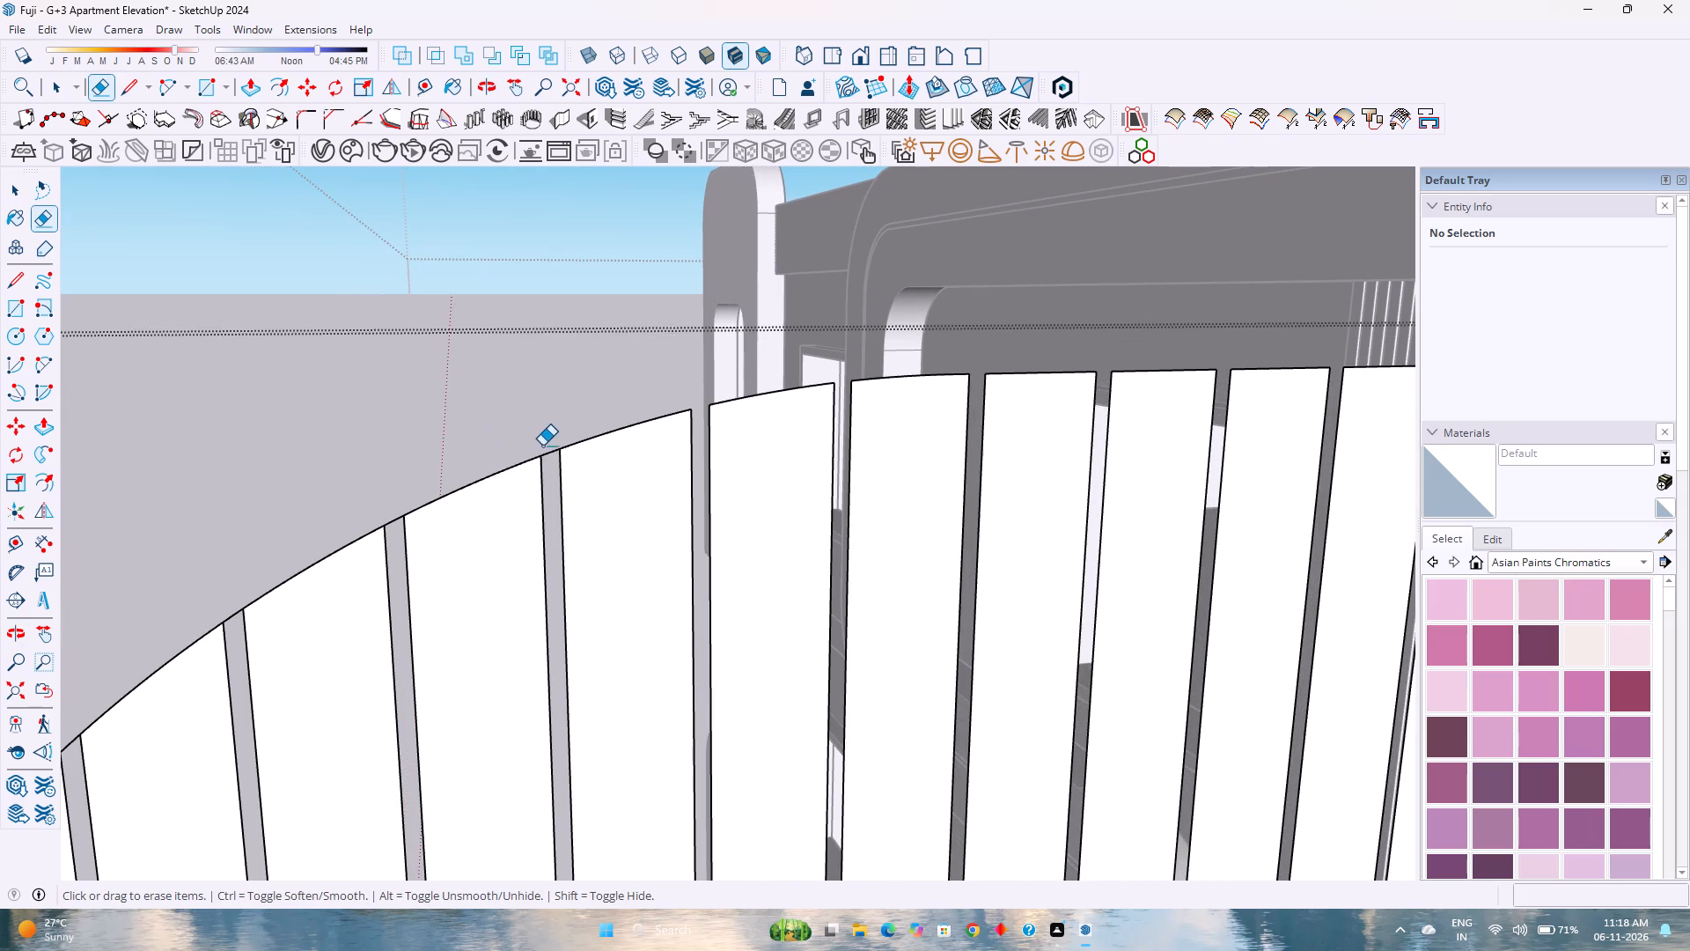
pyautogui.moveTo(549, 448); pyautogui.dragTo(551, 456)
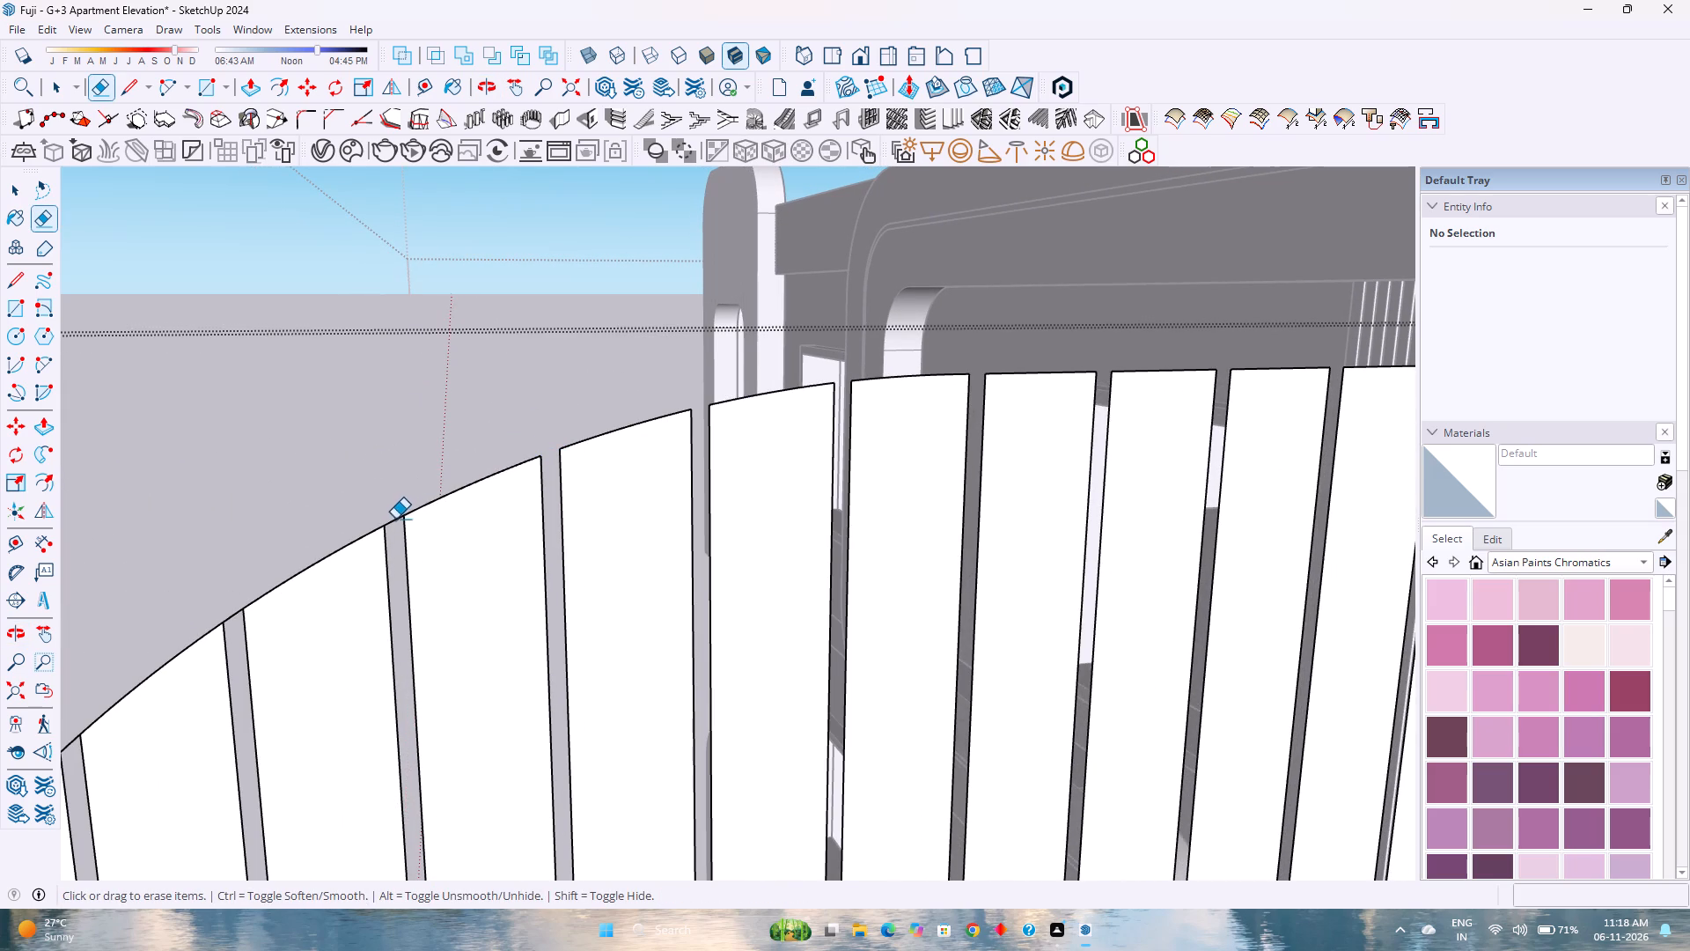
pyautogui.click(393, 521)
pyautogui.click(231, 616)
# Erase the arc segments closing the last three line pairs on the rounded top corner, opening the remaining strips.
pyautogui.scroll(-4, 231, 601)
pyautogui.keyDown('shift'); pyautogui.moveTo(231, 612); pyautogui.dragTo(540, 493, button='middle'); pyautogui.keyUp('shift')
pyautogui.keyDown('shift'); pyautogui.middleClick(540, 493); pyautogui.keyUp('shift')
pyautogui.scroll(4, 433, 596)
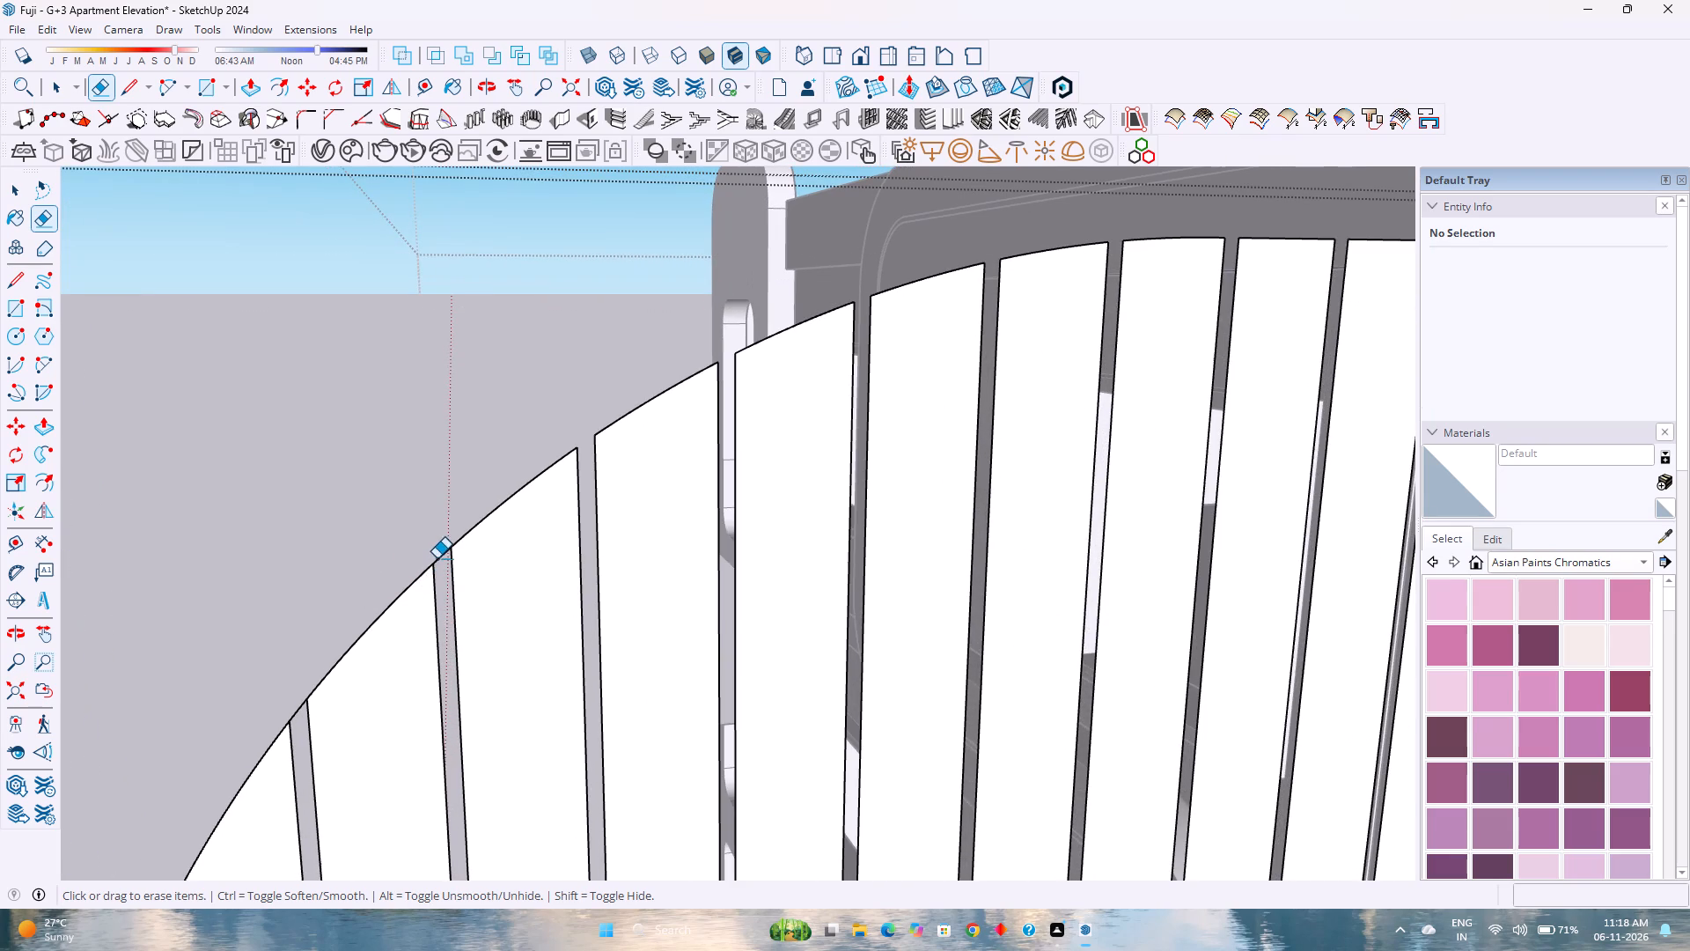
pyautogui.click(437, 558)
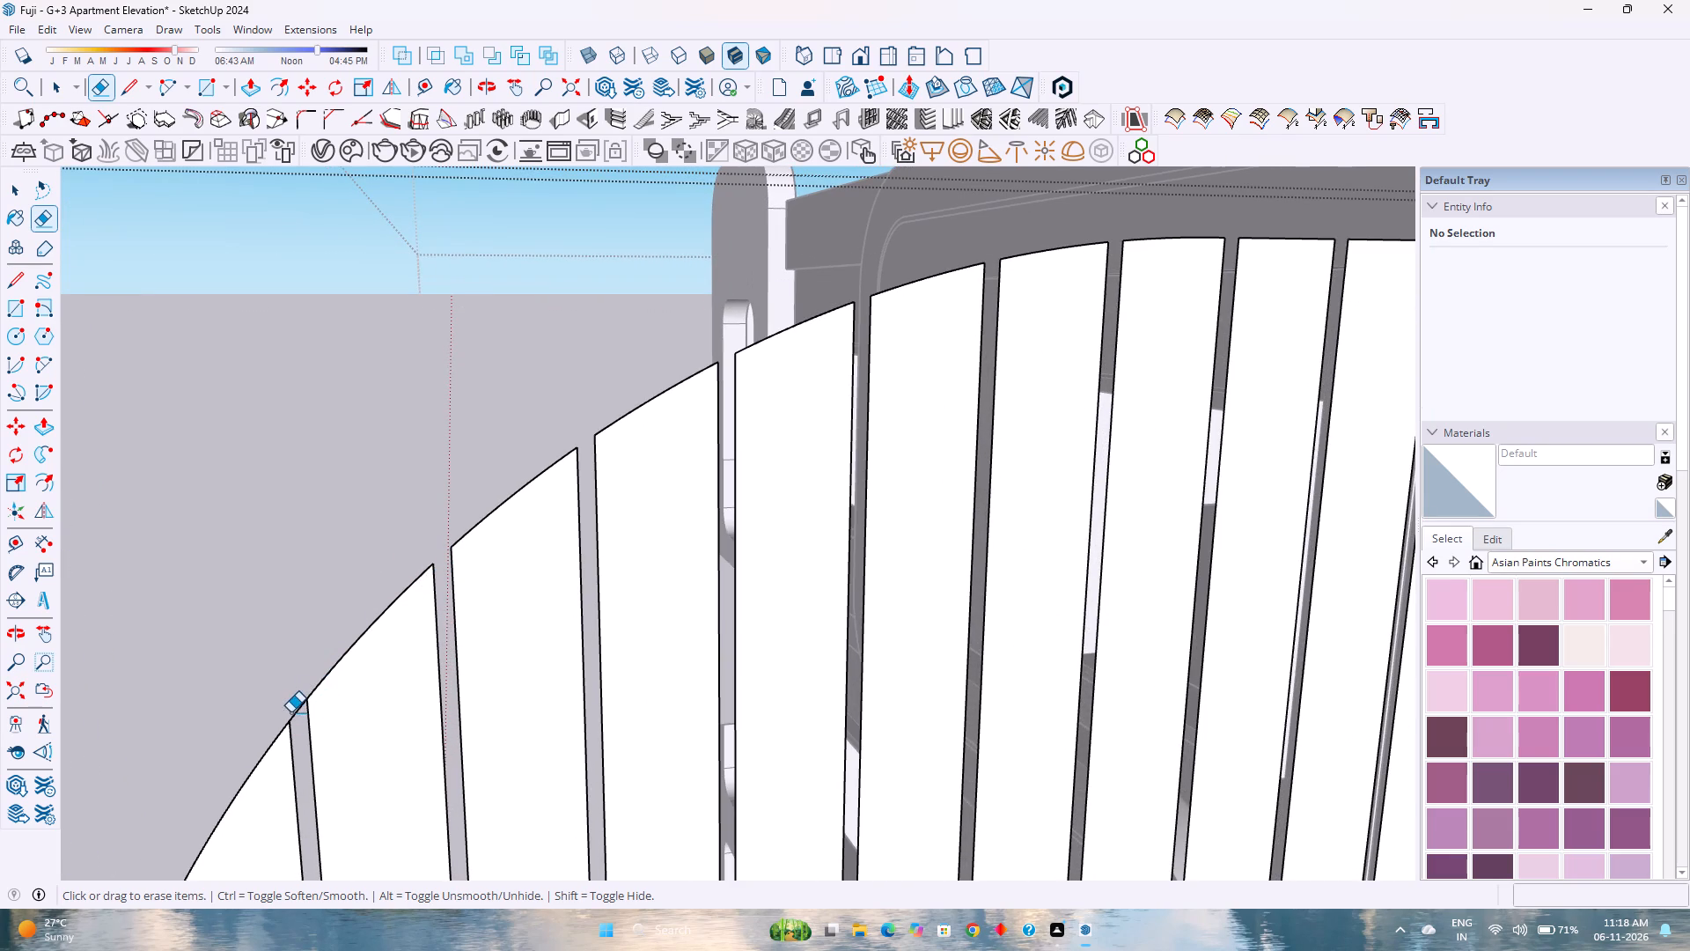
pyautogui.click(290, 712)
pyautogui.click(297, 713)
pyautogui.scroll(-6, 301, 681)
pyautogui.scroll(1, 227, 833)
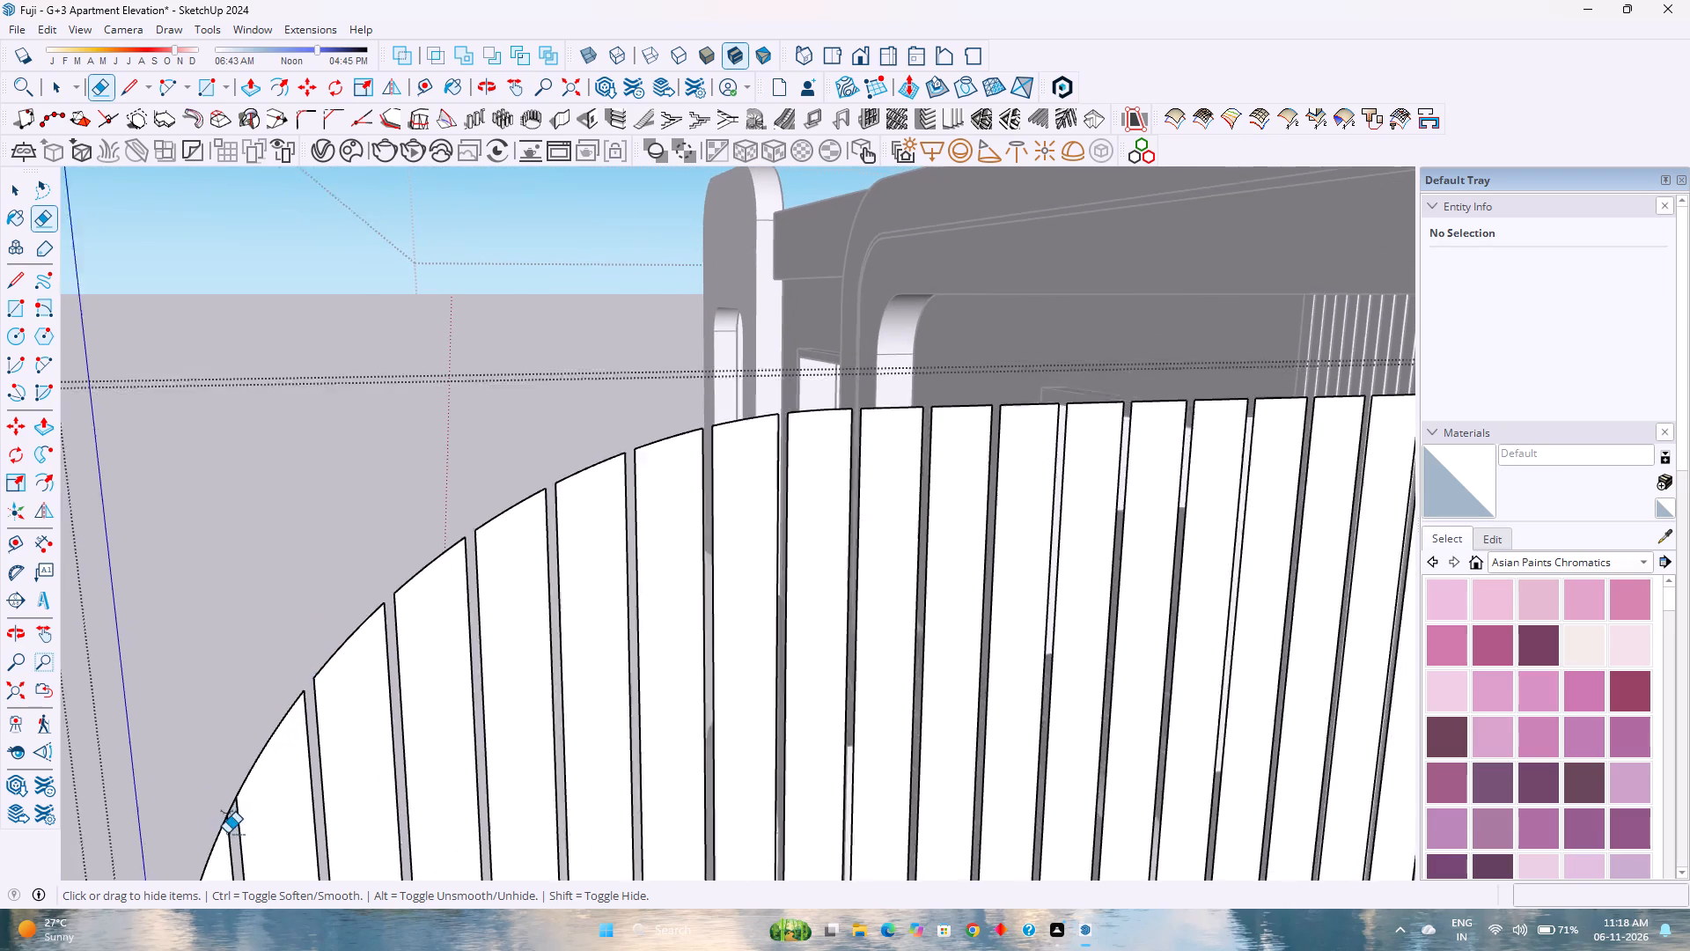
pyautogui.scroll(6, 227, 833)
pyautogui.click(229, 799)
# Push/Pull the slat face at the panel's straight side by 0.5 inch.
pyautogui.scroll(-6, 375, 585)
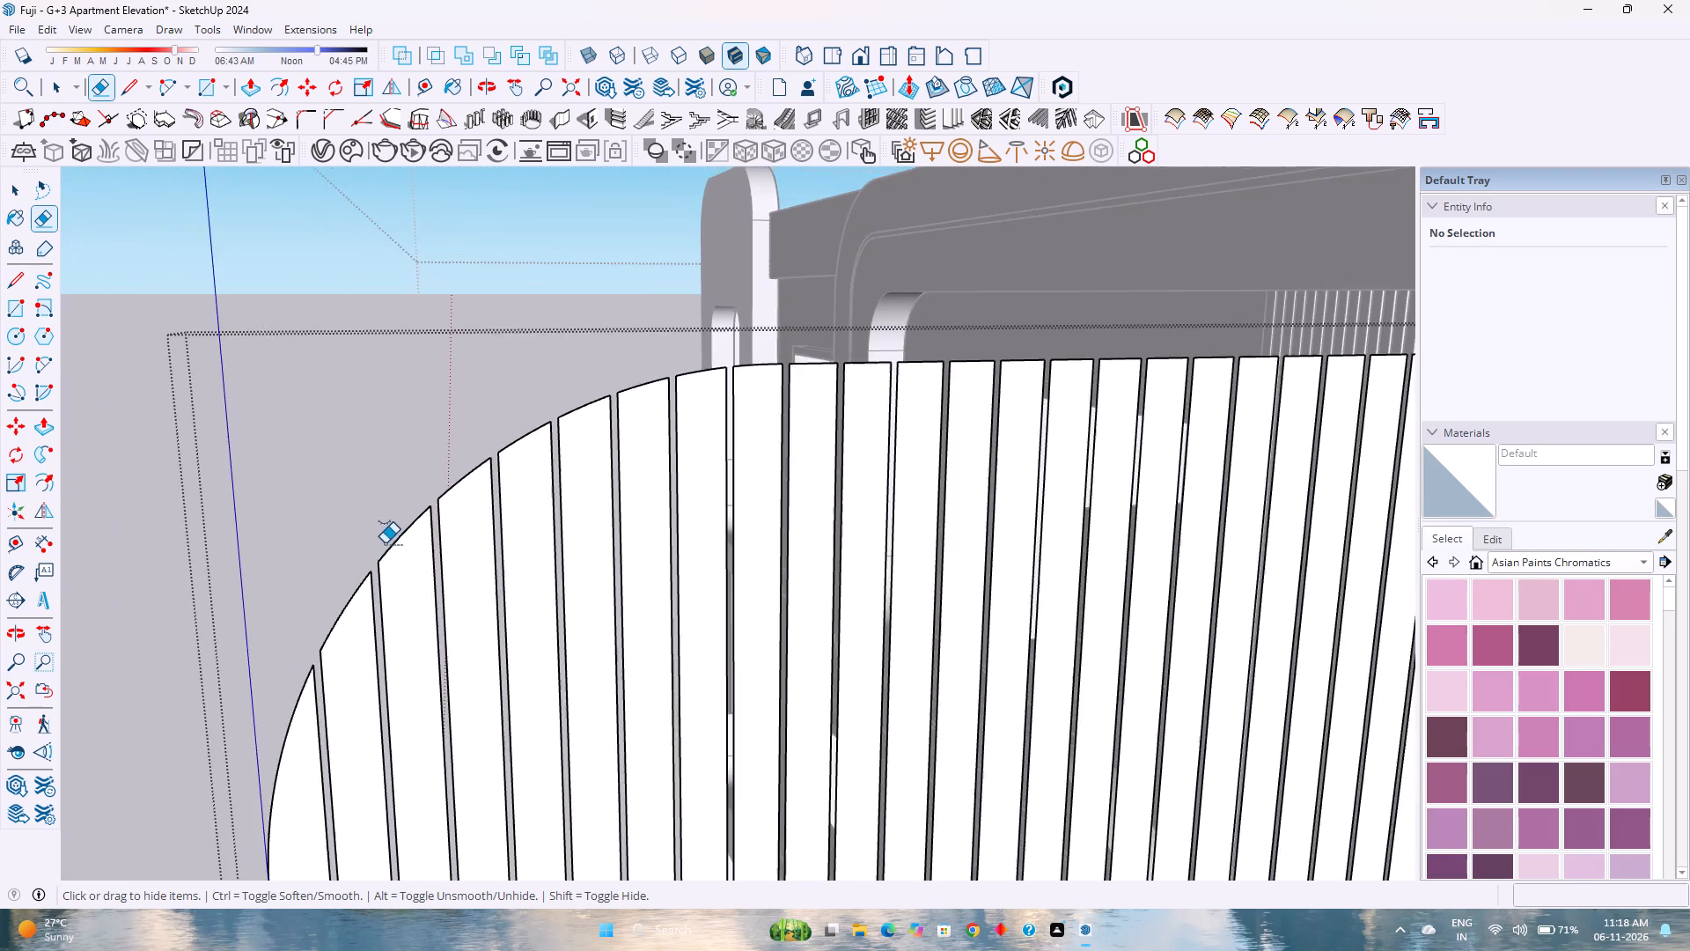
pyautogui.scroll(-16, 385, 543)
pyautogui.scroll(1, 661, 506)
pyautogui.moveTo(661, 506); pyautogui.dragTo(600, 556, button='middle')
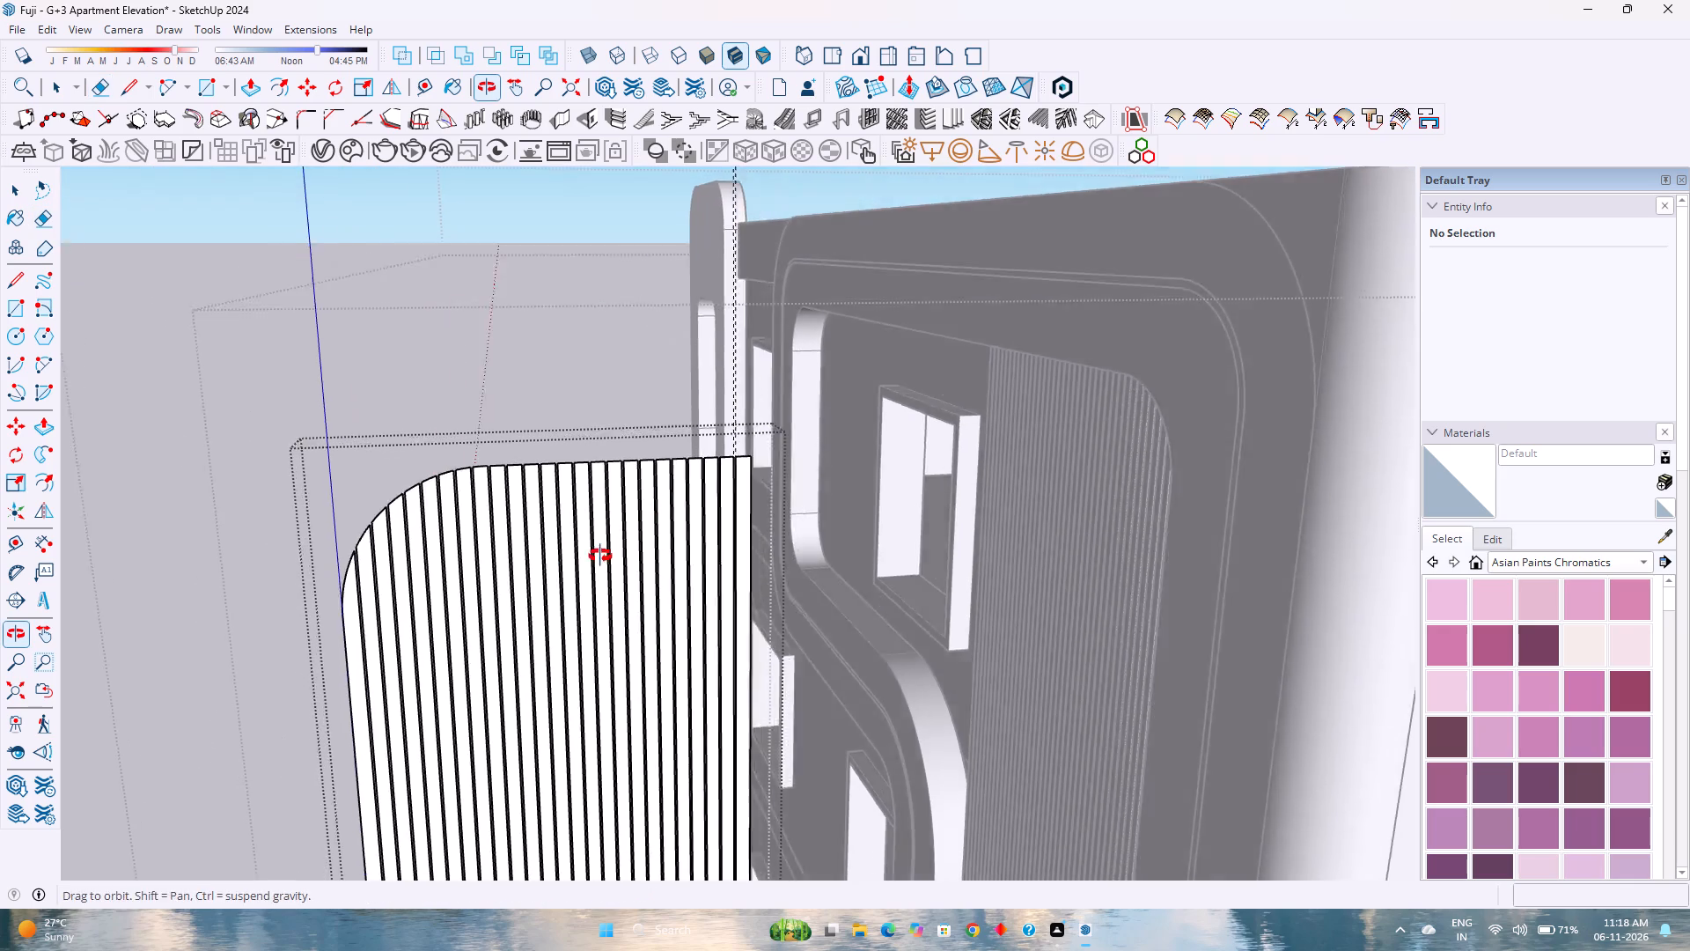
pyautogui.moveTo(600, 556); pyautogui.dragTo(477, 604, button='middle')
pyautogui.moveTo(458, 609); pyautogui.dragTo(445, 612, button='middle')
pyautogui.moveTo(413, 616); pyautogui.dragTo(342, 626, button='middle')
pyautogui.middleClick(342, 626)
pyautogui.middleClick(342, 626)
pyautogui.scroll(-1, 960, 480)
pyautogui.keyDown('shift'); pyautogui.moveTo(1053, 492); pyautogui.dragTo(779, 576, button='middle'); pyautogui.keyUp('shift')
pyautogui.keyDown('shift'); pyautogui.middleClick(779, 576); pyautogui.keyUp('shift')
pyautogui.scroll(4, 834, 550)
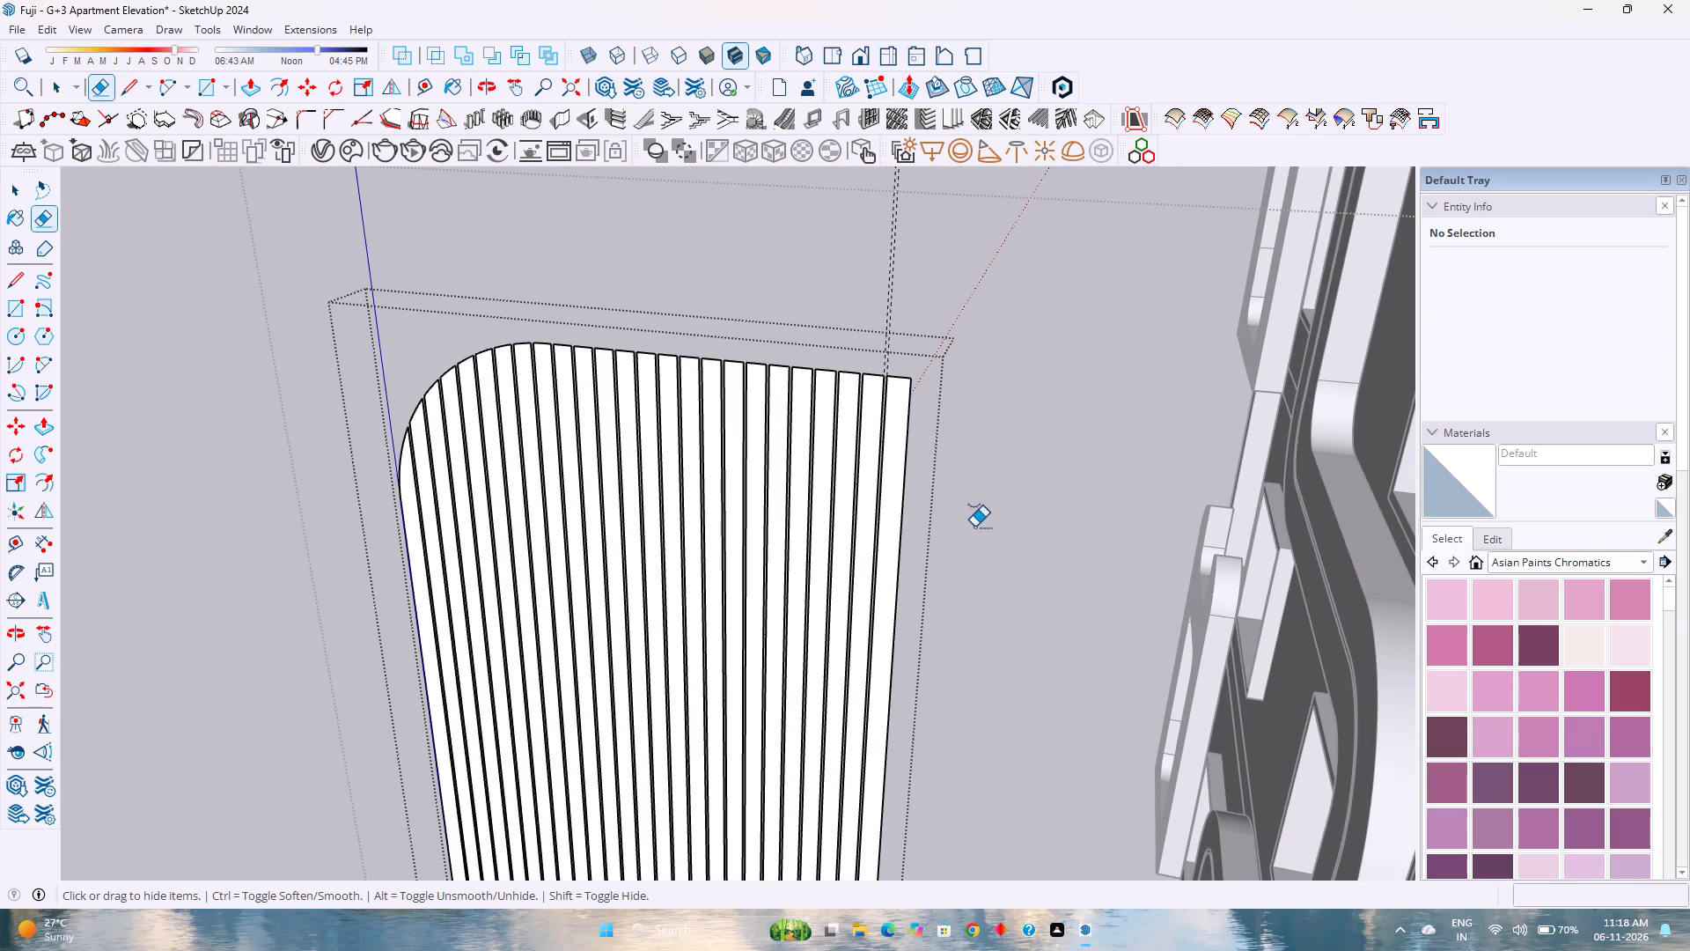
pyautogui.press('p')
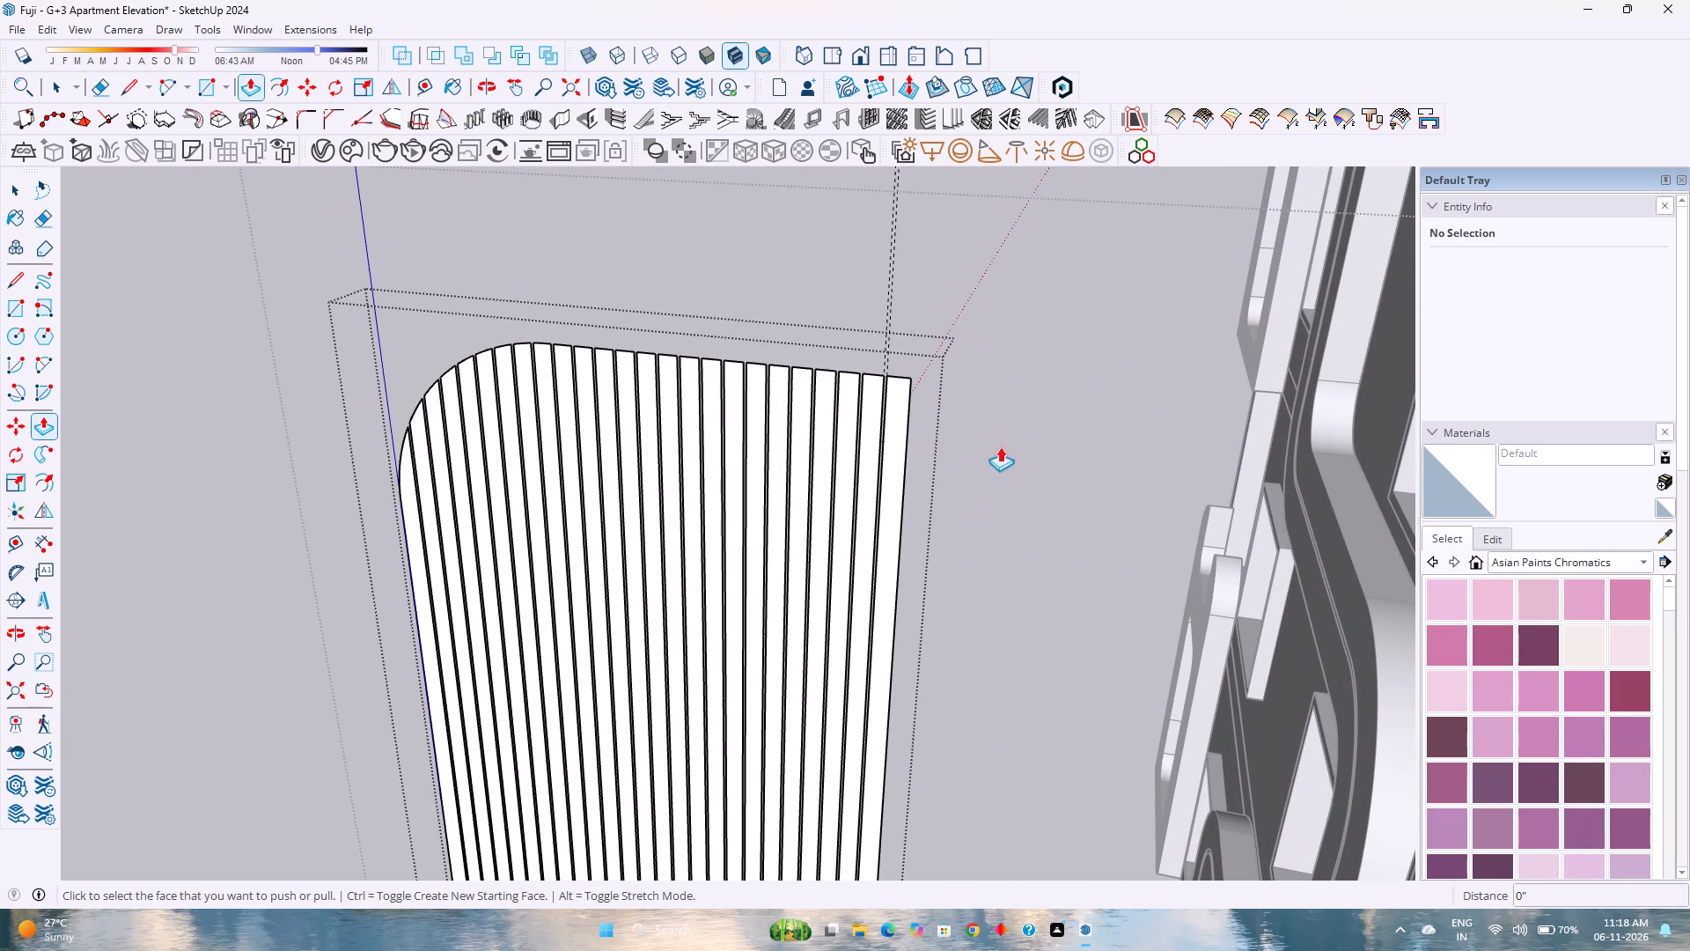
pyautogui.scroll(4, 892, 415)
pyautogui.click(892, 415)
pyautogui.write('0.5')
pyautogui.press('Return')
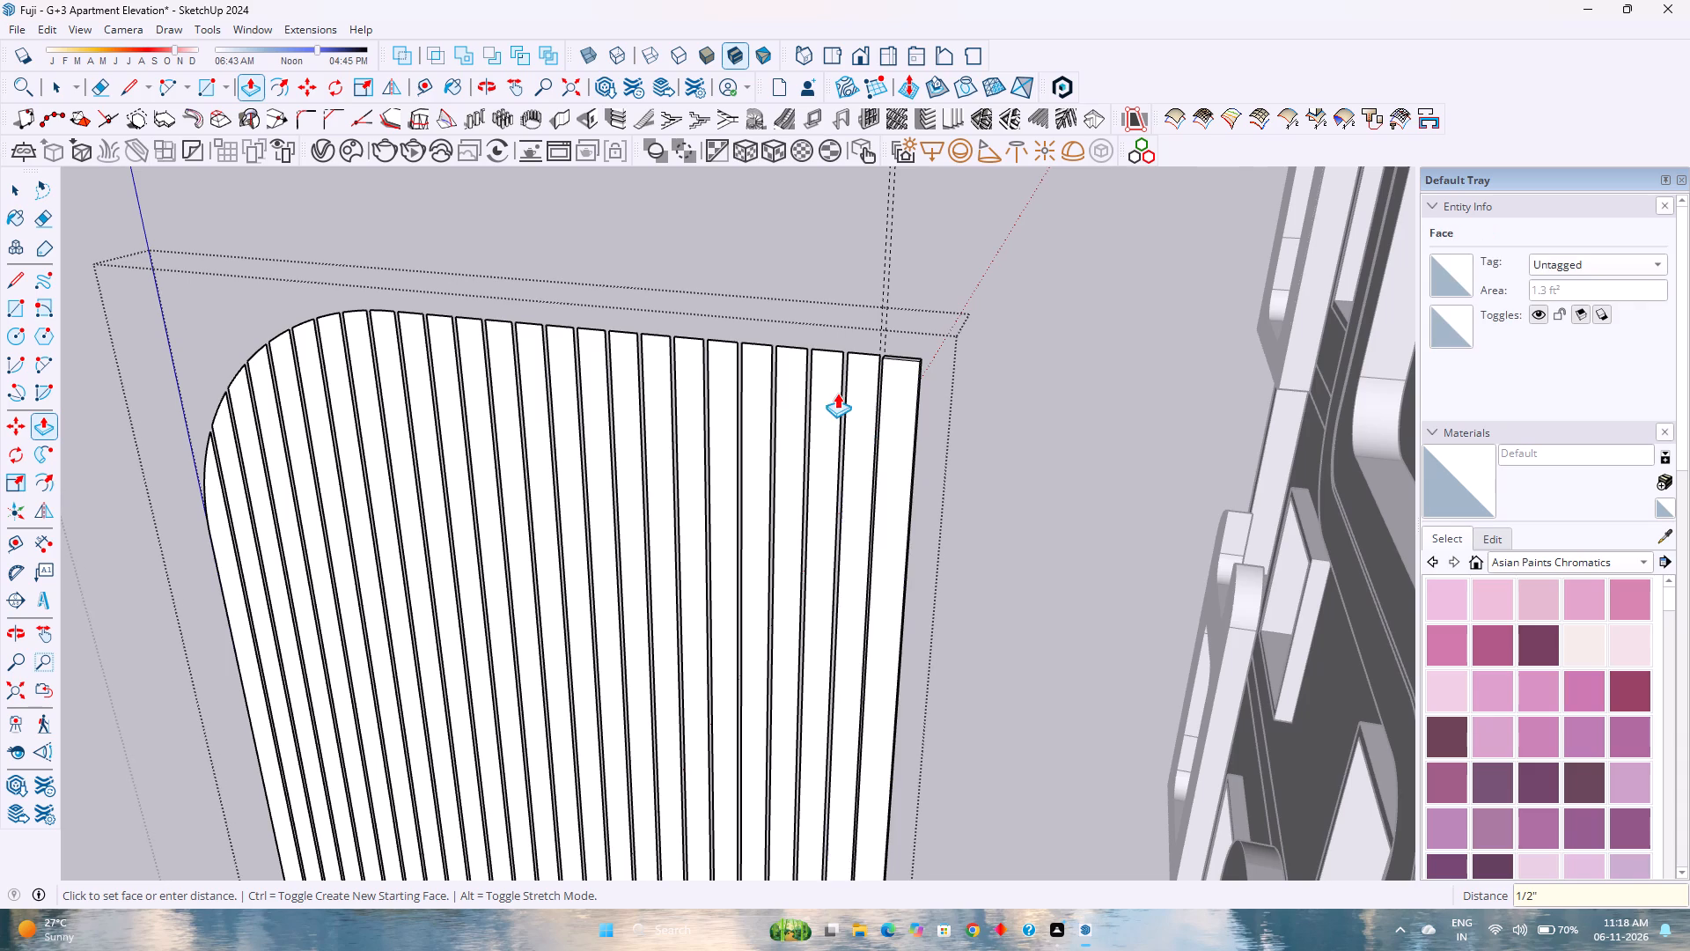
# Push/Pull the next four slat faces towards the panel's rounded side by the same 1/2 inch.
pyautogui.doubleClick(856, 382)
pyautogui.click(826, 386)
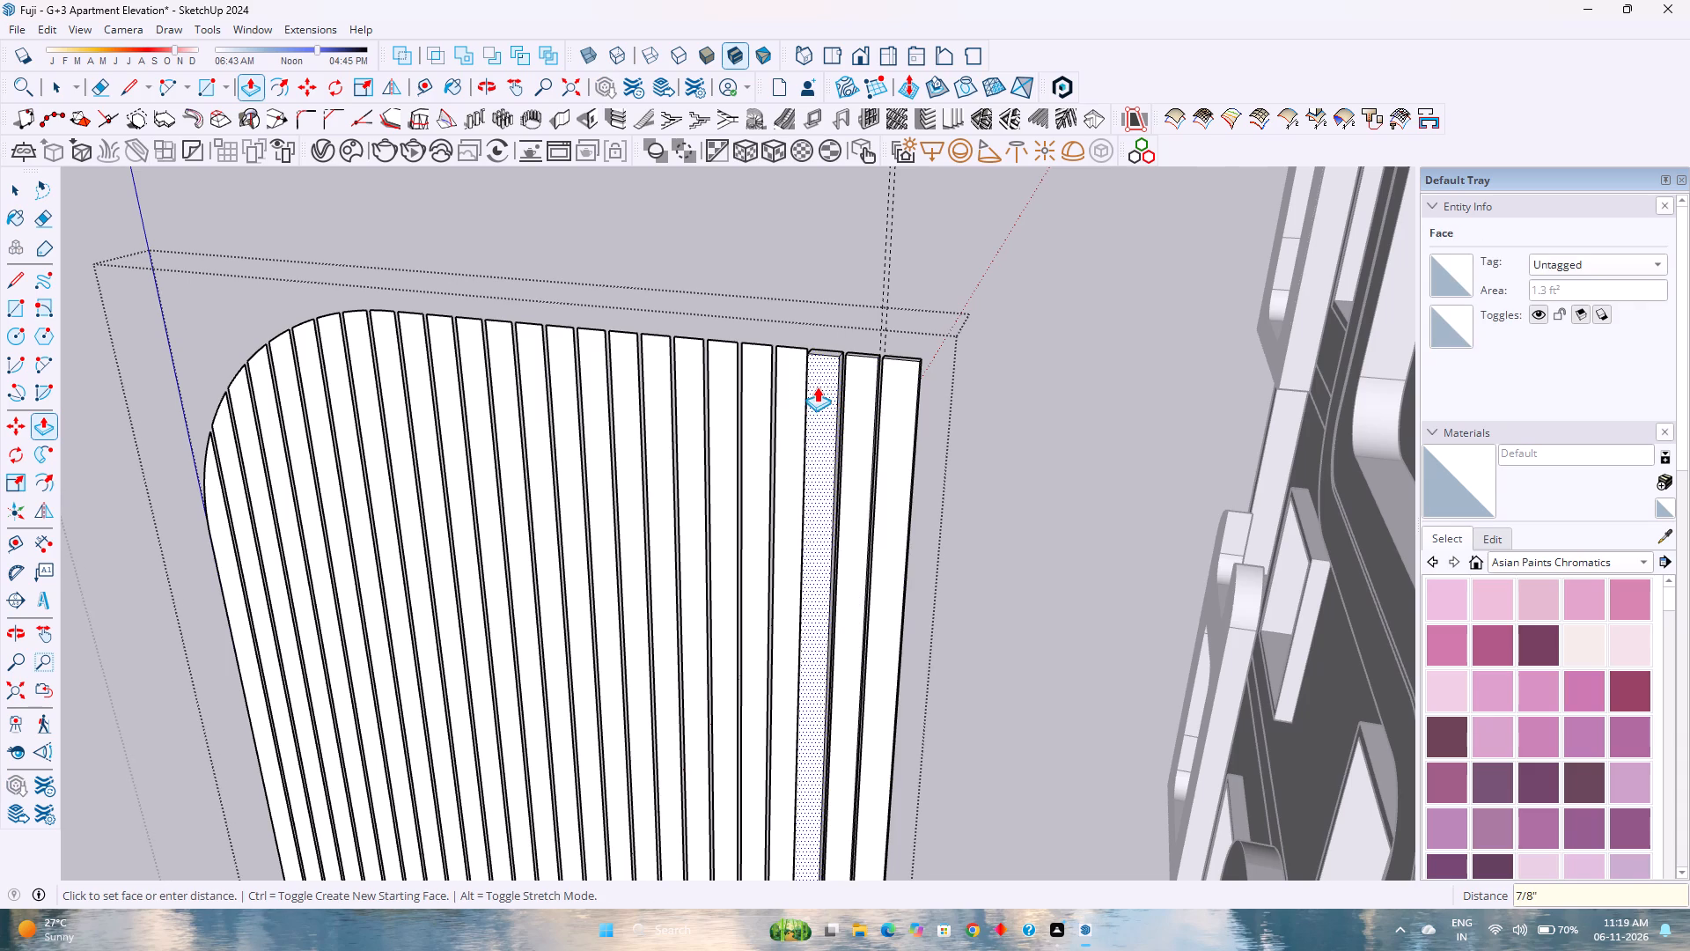
pyautogui.click(854, 393)
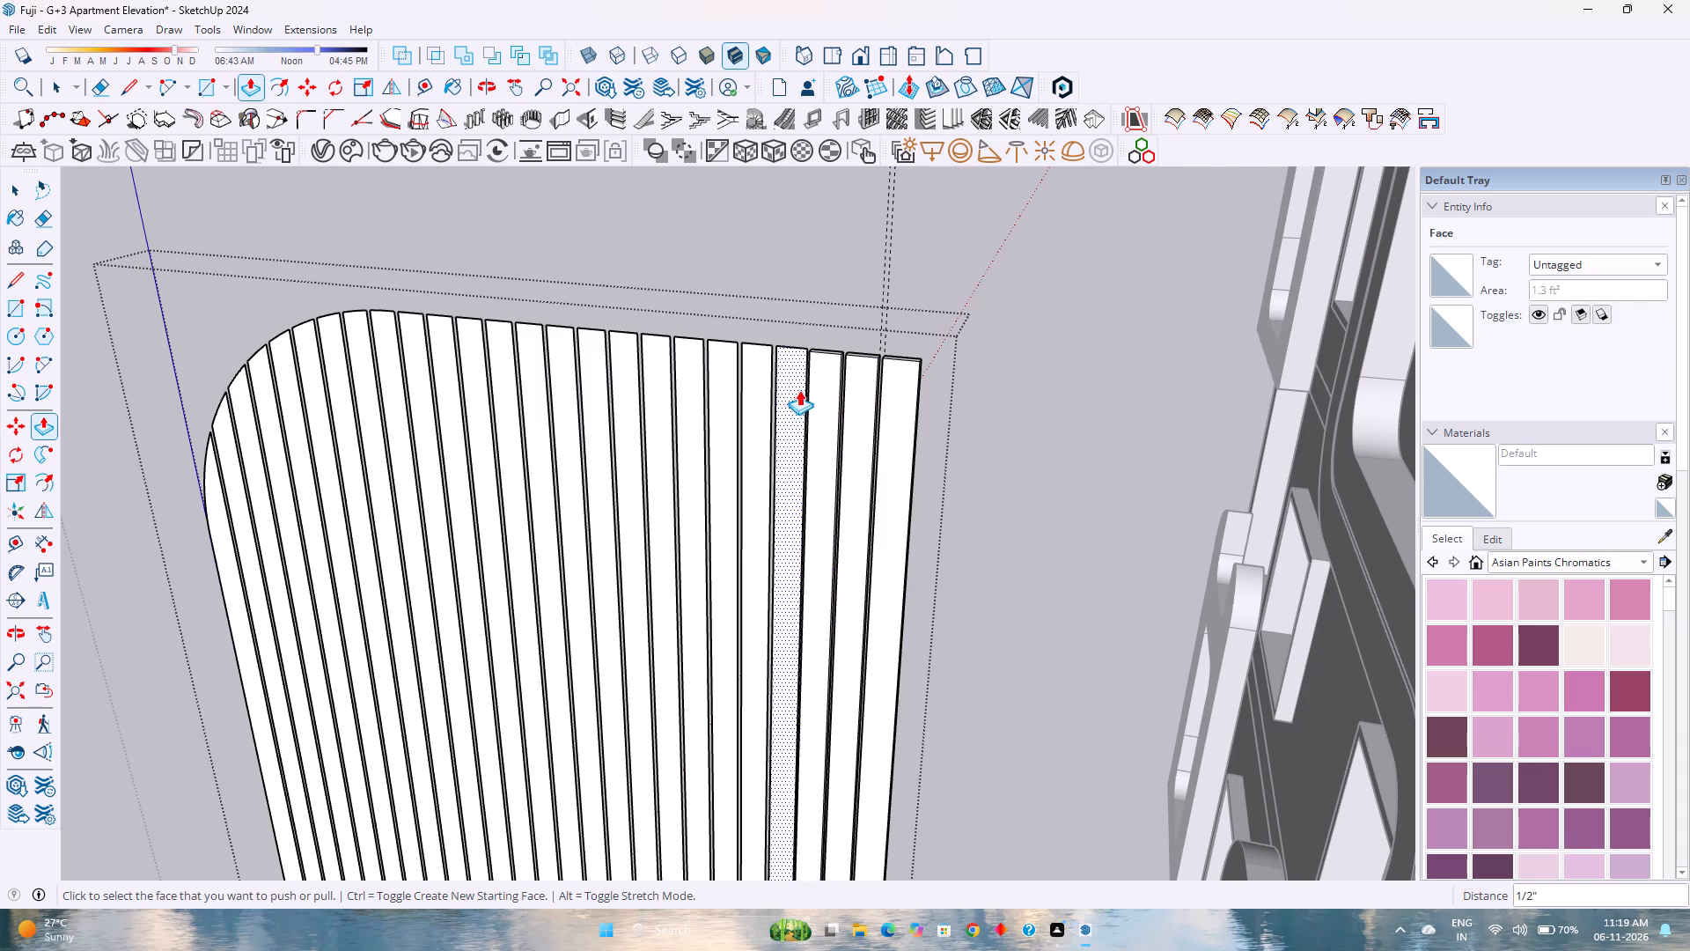
pyautogui.scroll(2, 783, 387)
pyautogui.doubleClick(787, 383)
pyautogui.doubleClick(756, 387)
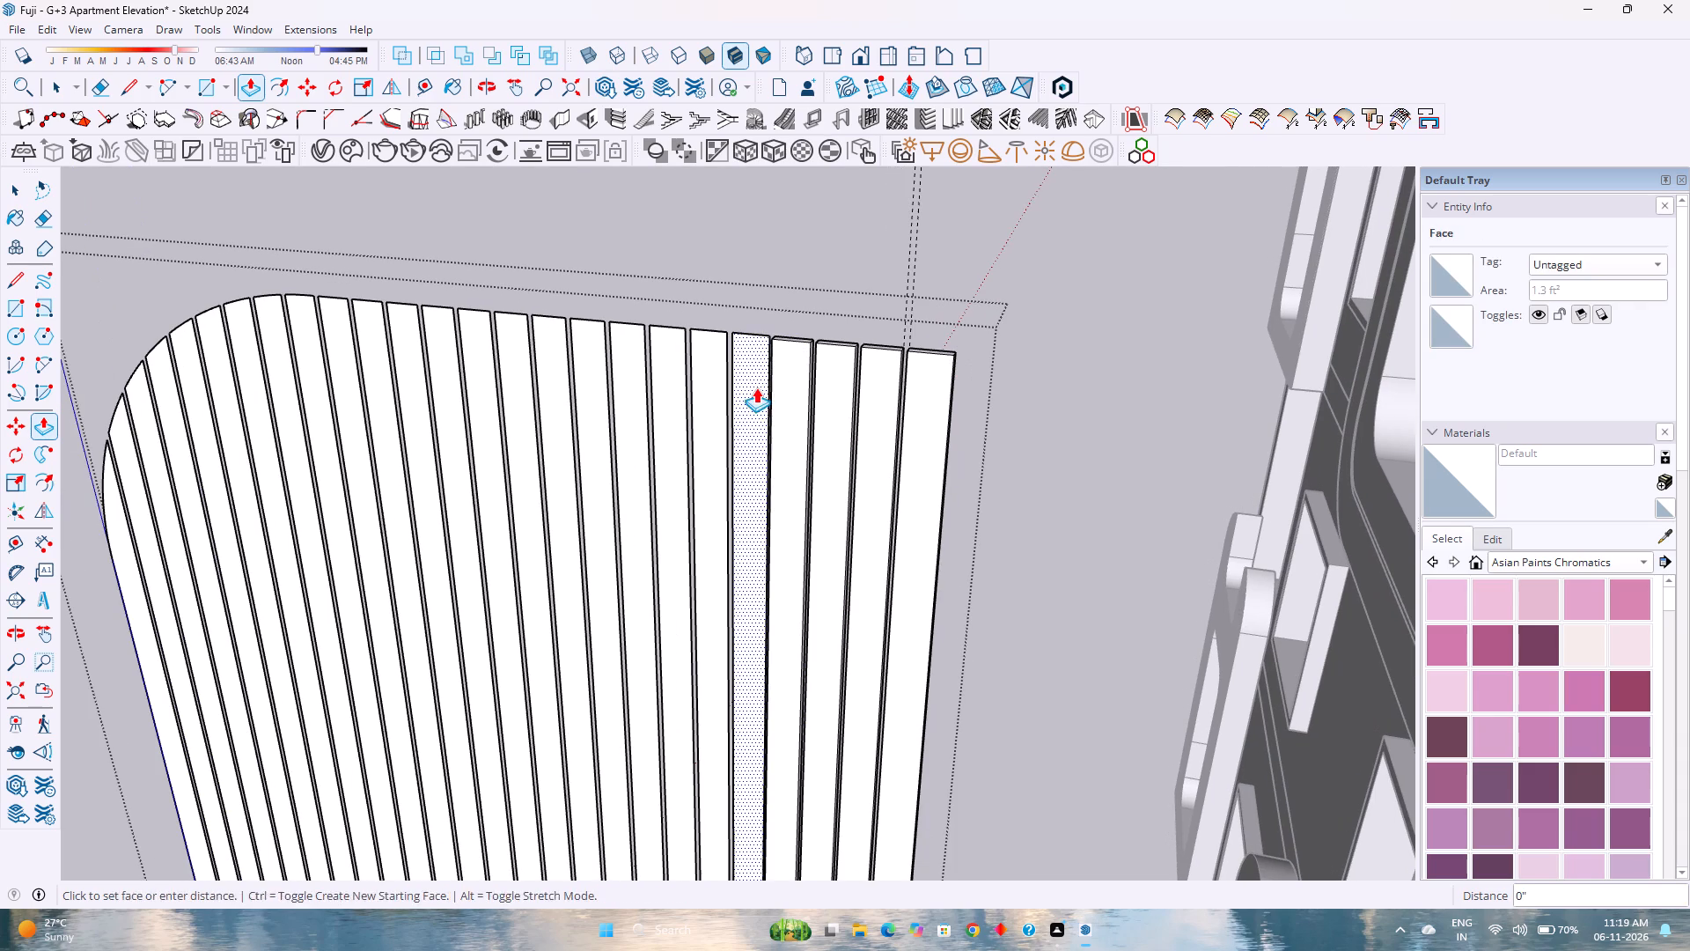
# Push/Pull the next ten slat faces by the same 1/2 inch, continuing towards the panel's rounded side.
pyautogui.doubleClick(720, 397)
pyautogui.doubleClick(674, 398)
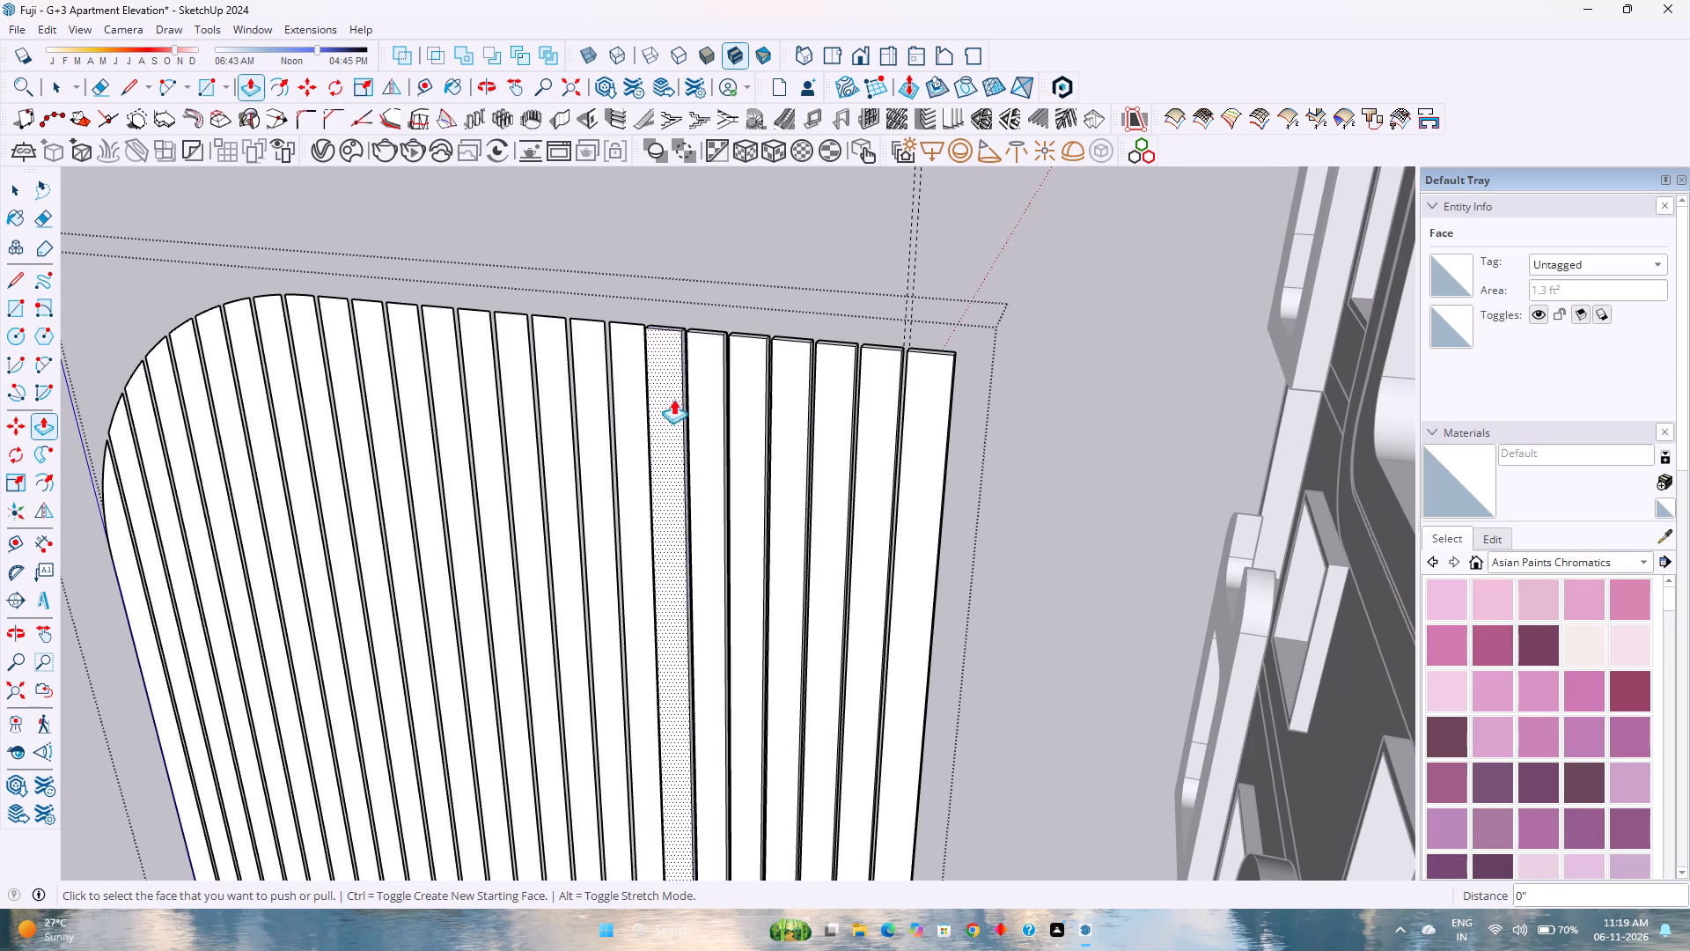
pyautogui.doubleClick(624, 413)
pyautogui.doubleClick(602, 414)
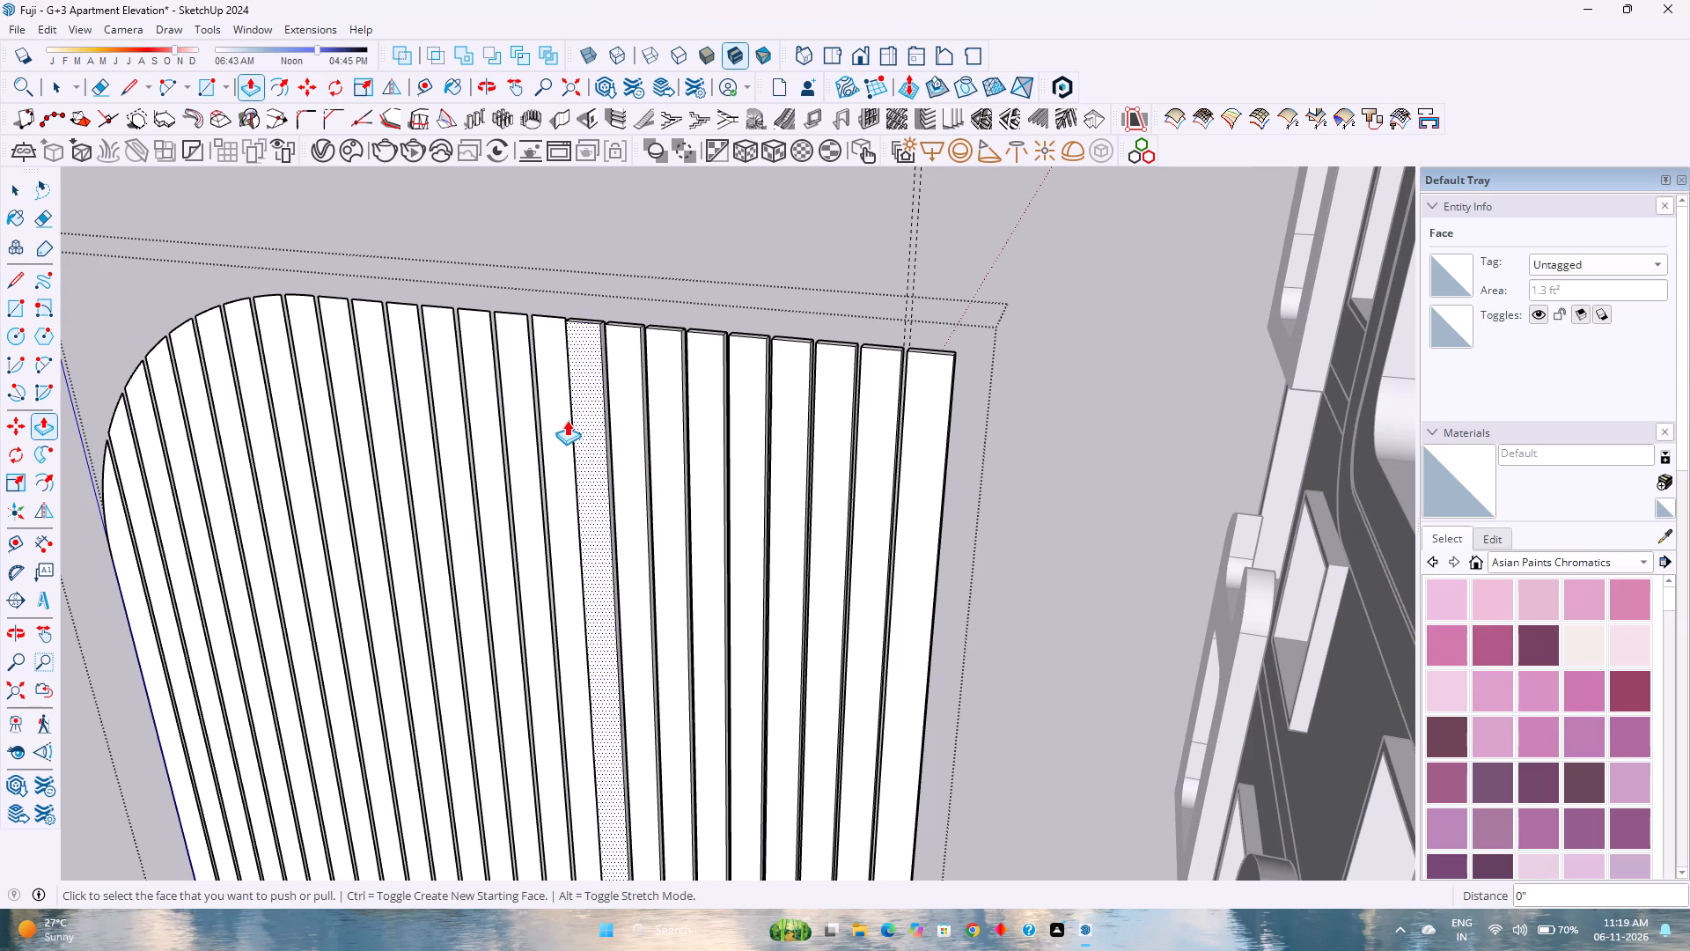
pyautogui.doubleClick(566, 420)
pyautogui.doubleClick(525, 430)
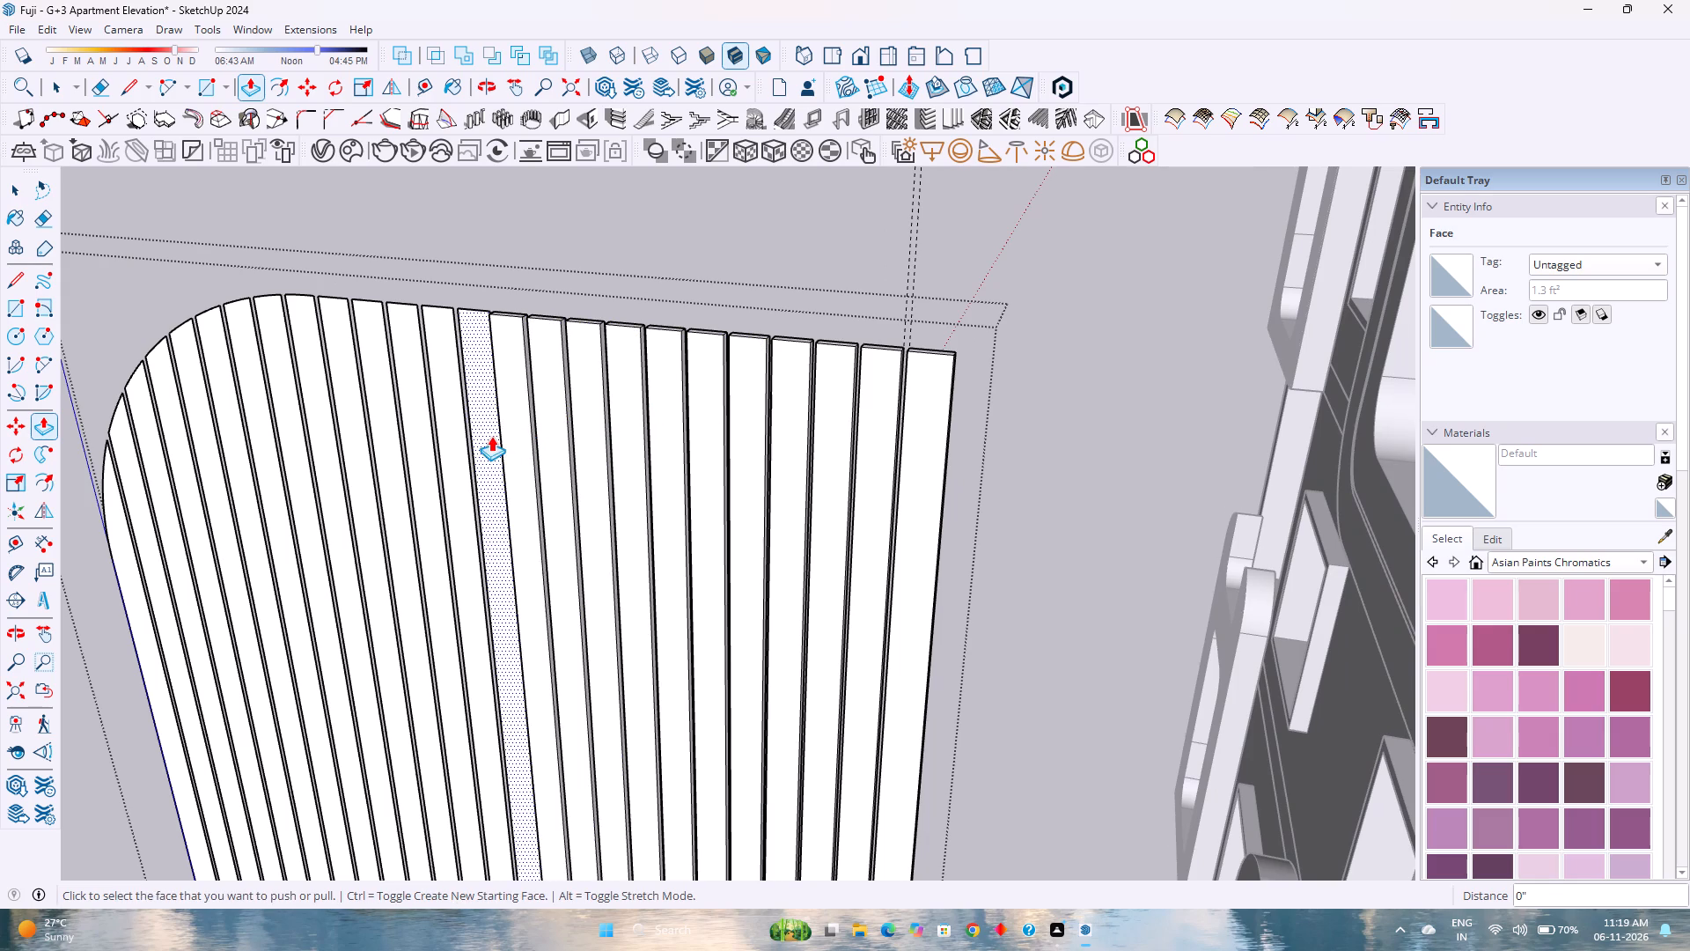
pyautogui.doubleClick(491, 436)
pyautogui.doubleClick(463, 439)
pyautogui.doubleClick(426, 450)
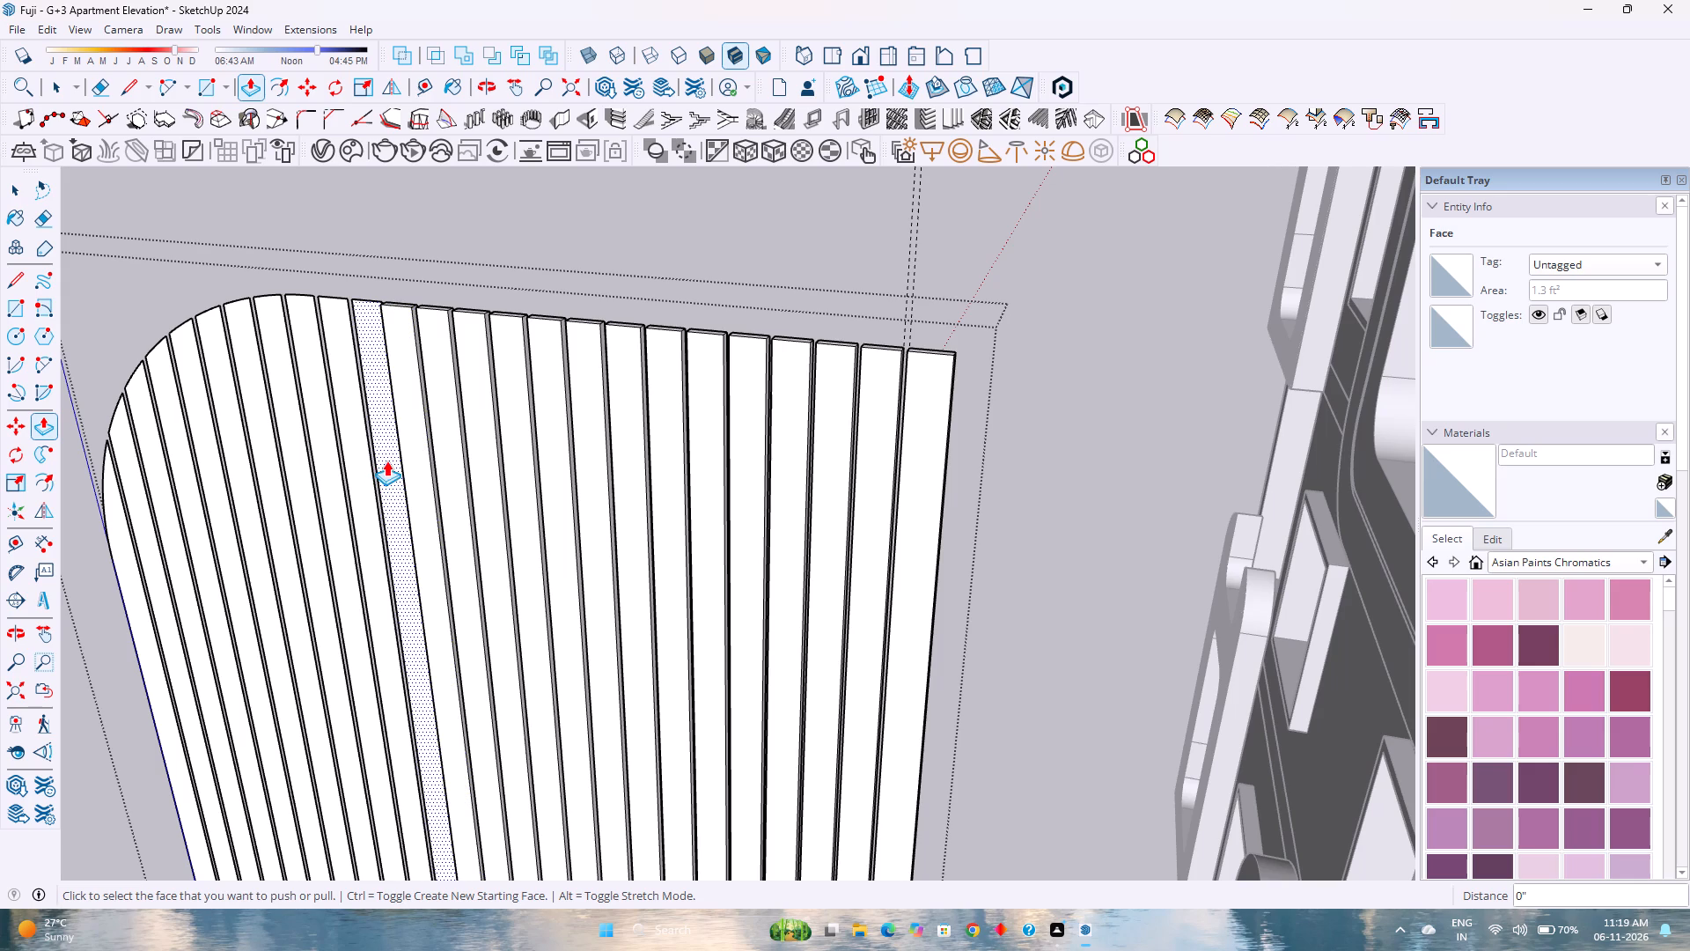
pyautogui.doubleClick(386, 461)
# Push/Pull the remaining slat faces by 1/2 inch, working inwards from the panel's rounded edge, and close the panel group.
pyautogui.scroll(3, 302, 341)
pyautogui.moveTo(309, 349); pyautogui.dragTo(486, 389, button='middle')
pyautogui.moveTo(497, 389); pyautogui.dragTo(540, 389, button='middle')
pyautogui.moveTo(561, 387); pyautogui.dragTo(593, 384, button='middle')
pyautogui.scroll(-7, 595, 383)
pyautogui.doubleClick(231, 556)
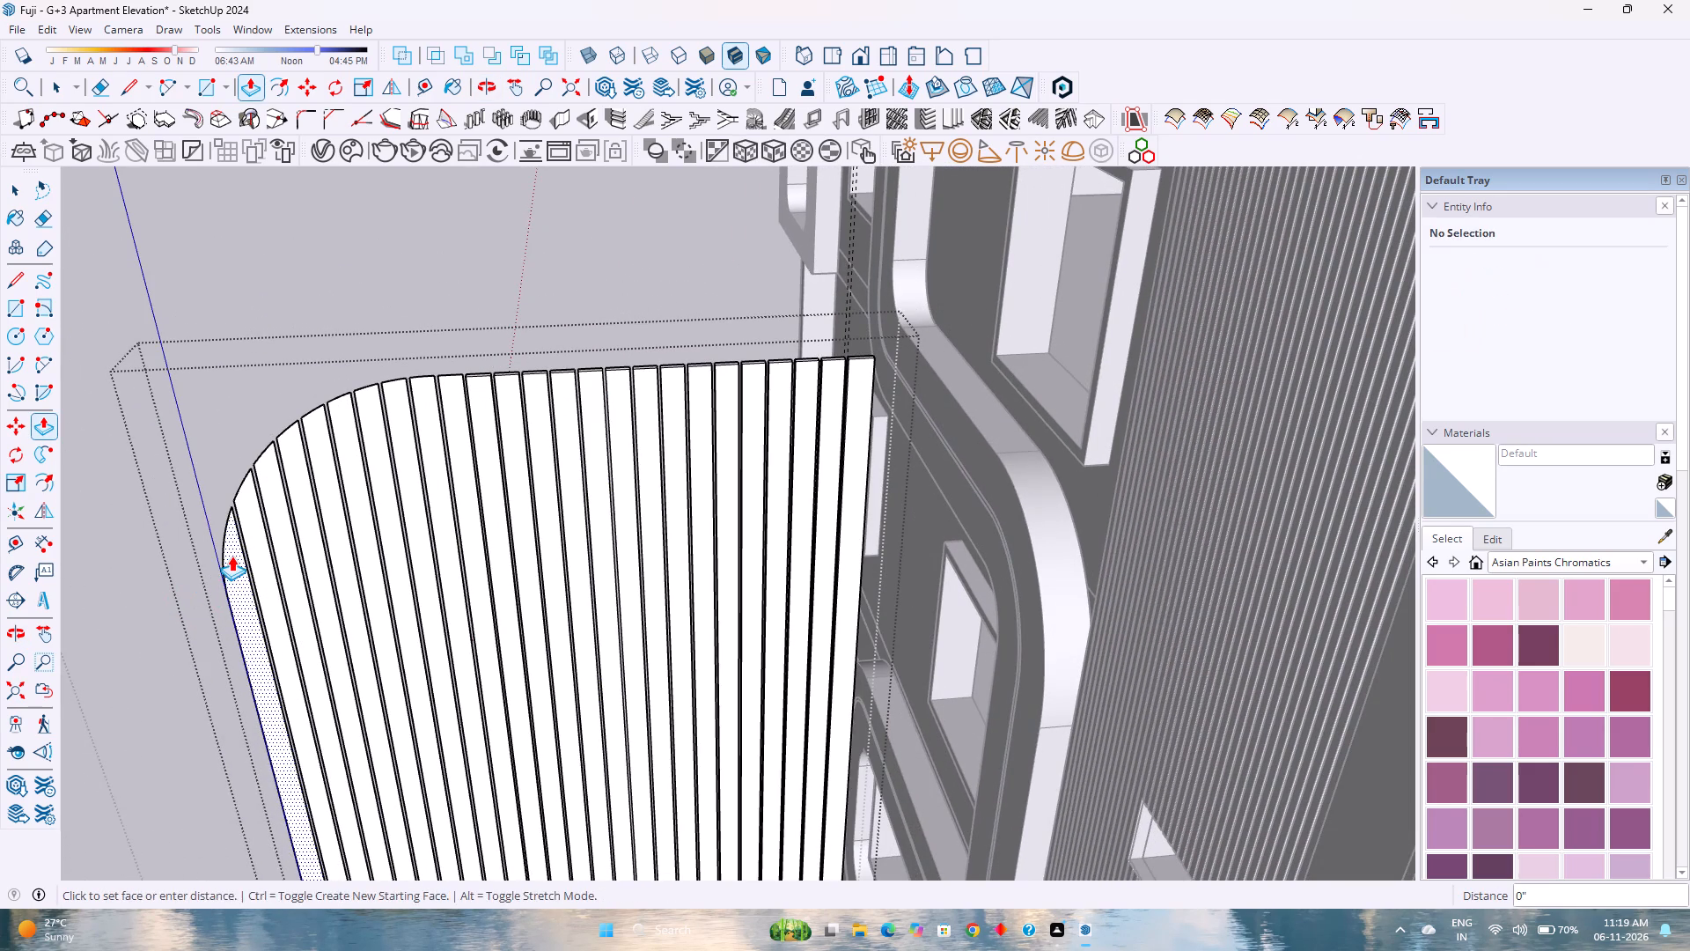
pyautogui.doubleClick(250, 527)
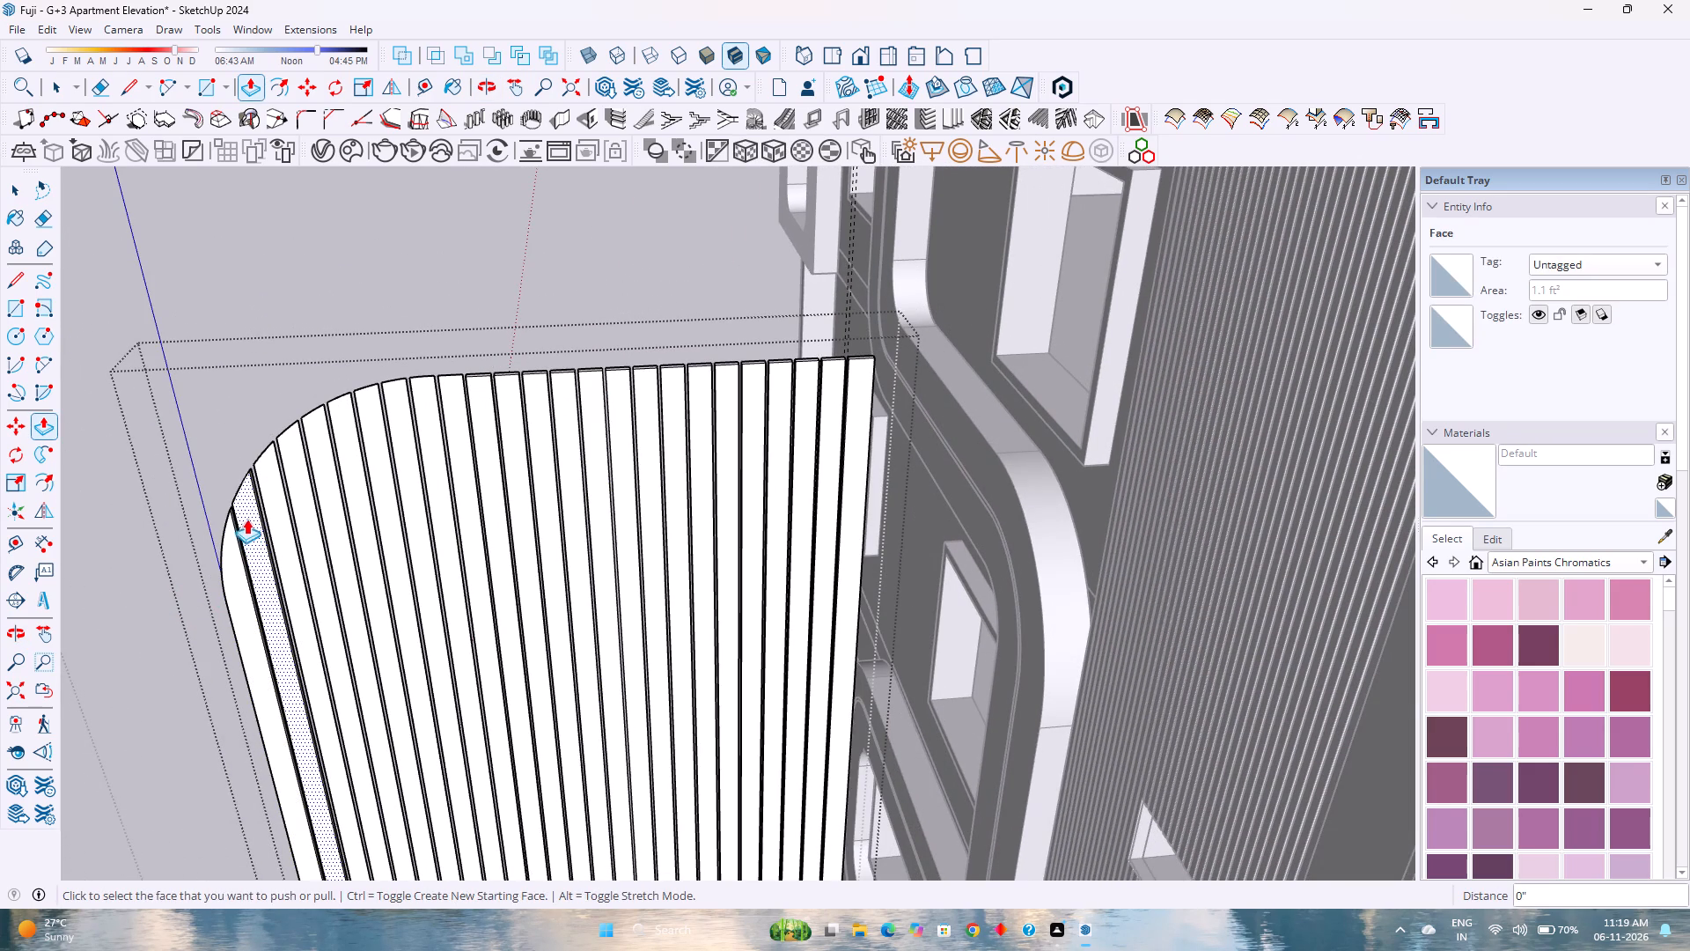
pyautogui.scroll(3, 253, 467)
pyautogui.doubleClick(268, 467)
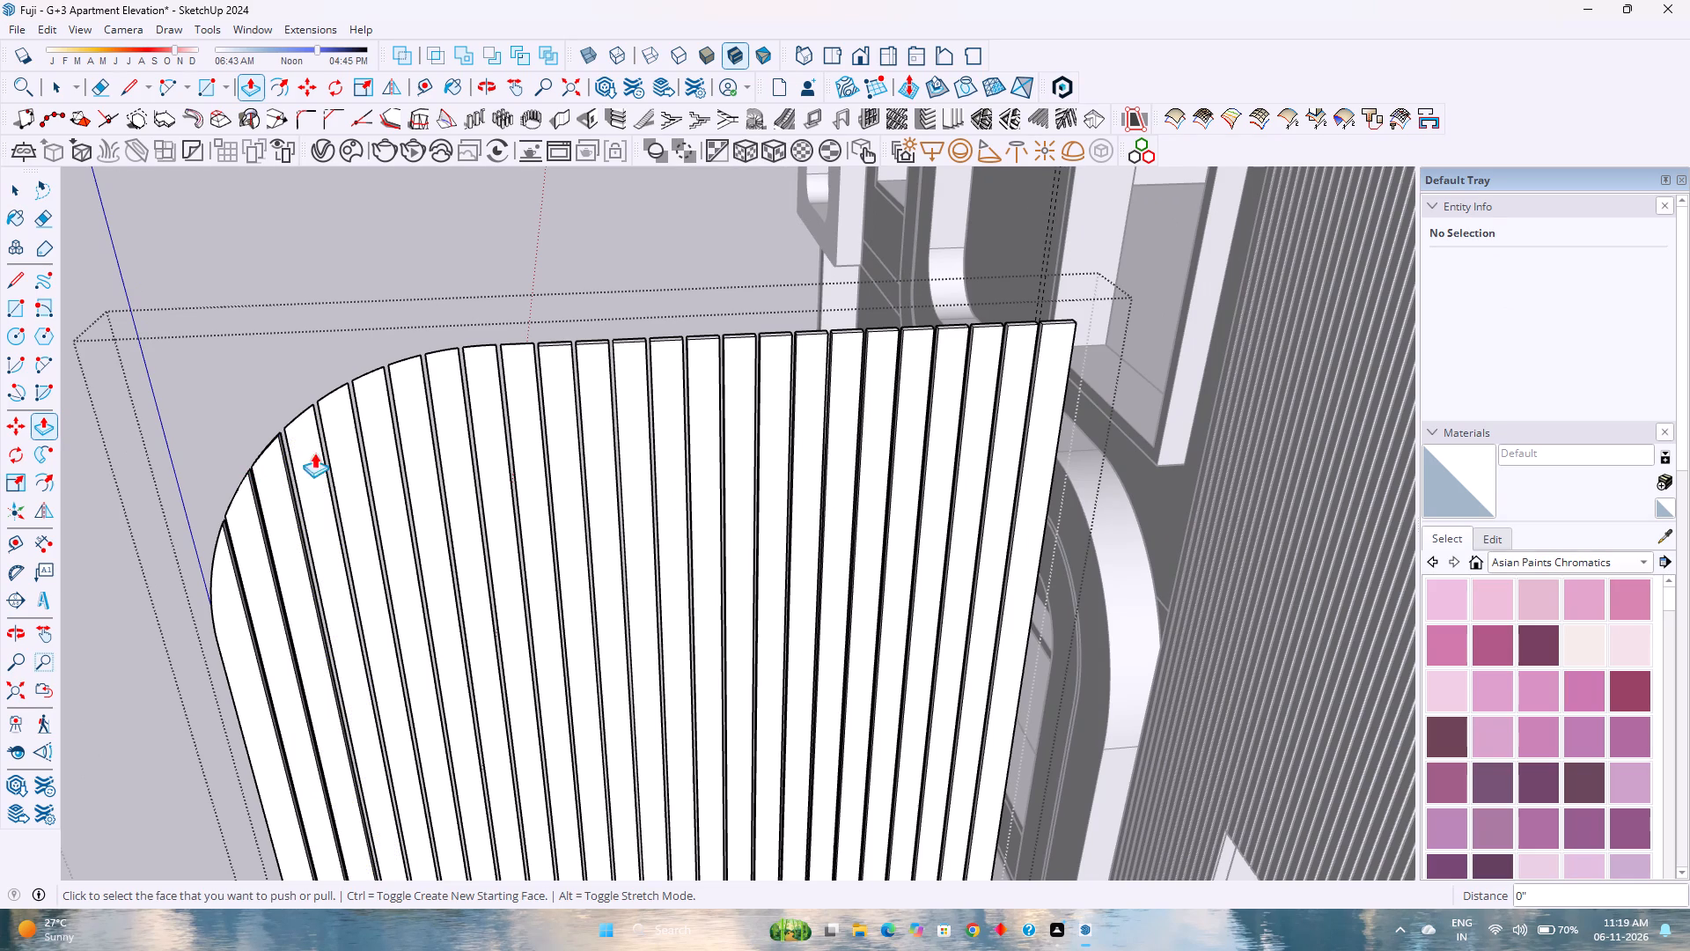
pyautogui.doubleClick(300, 459)
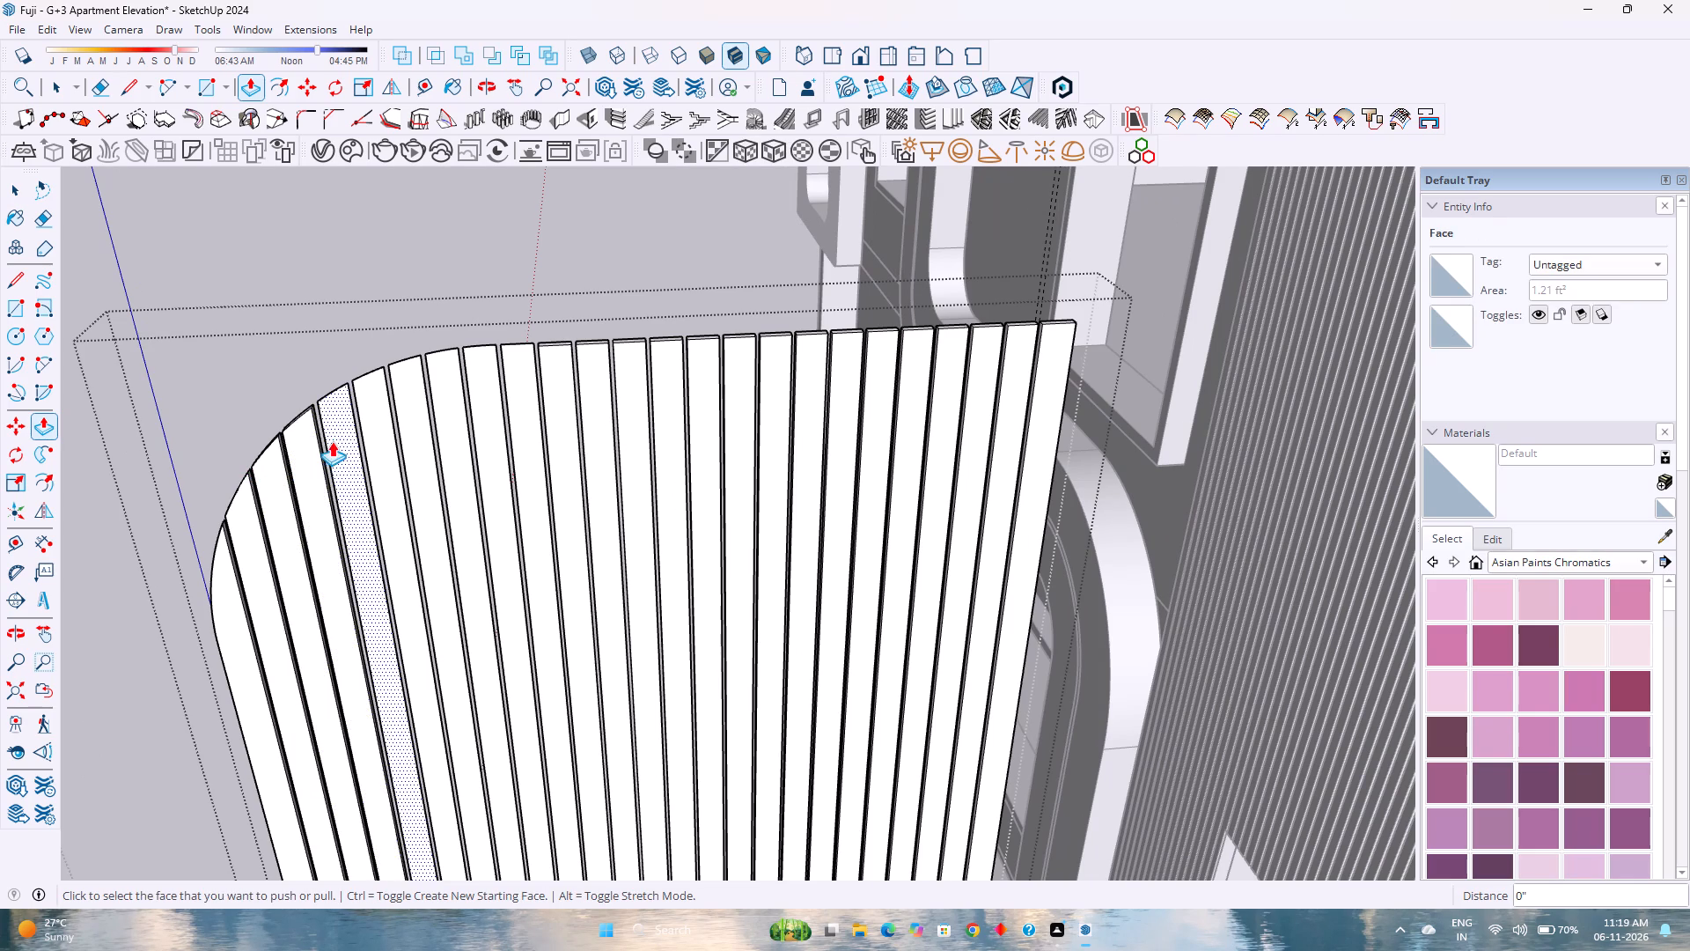
pyautogui.doubleClick(336, 439)
pyautogui.doubleClick(379, 423)
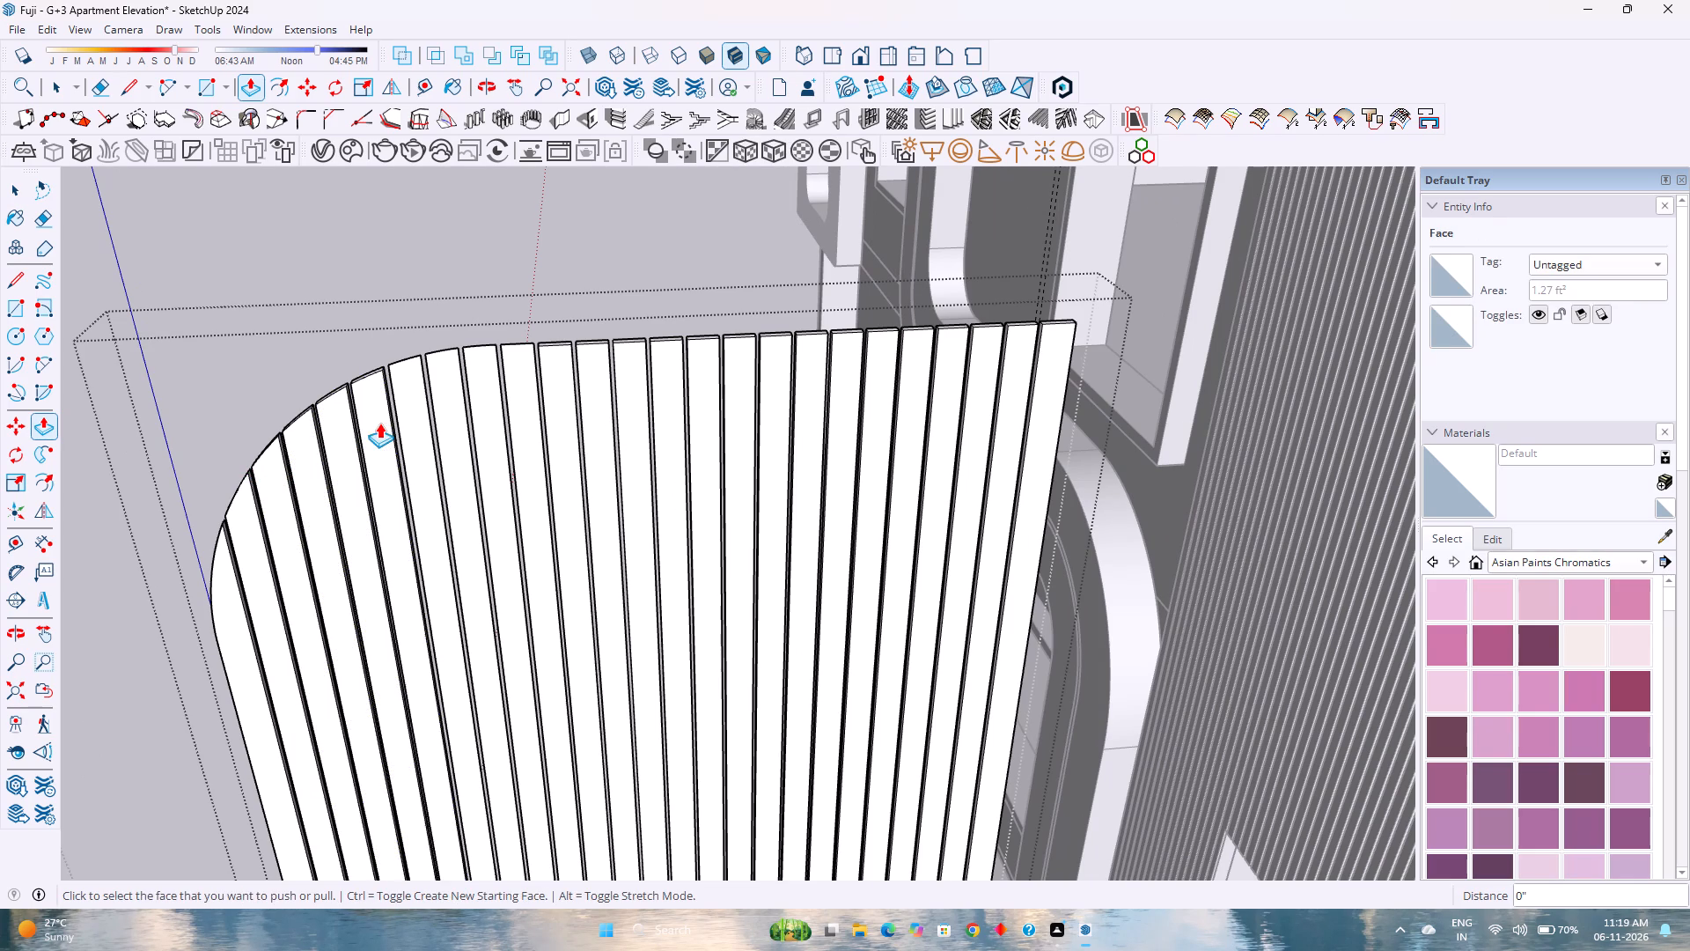
pyautogui.doubleClick(413, 424)
pyautogui.doubleClick(445, 412)
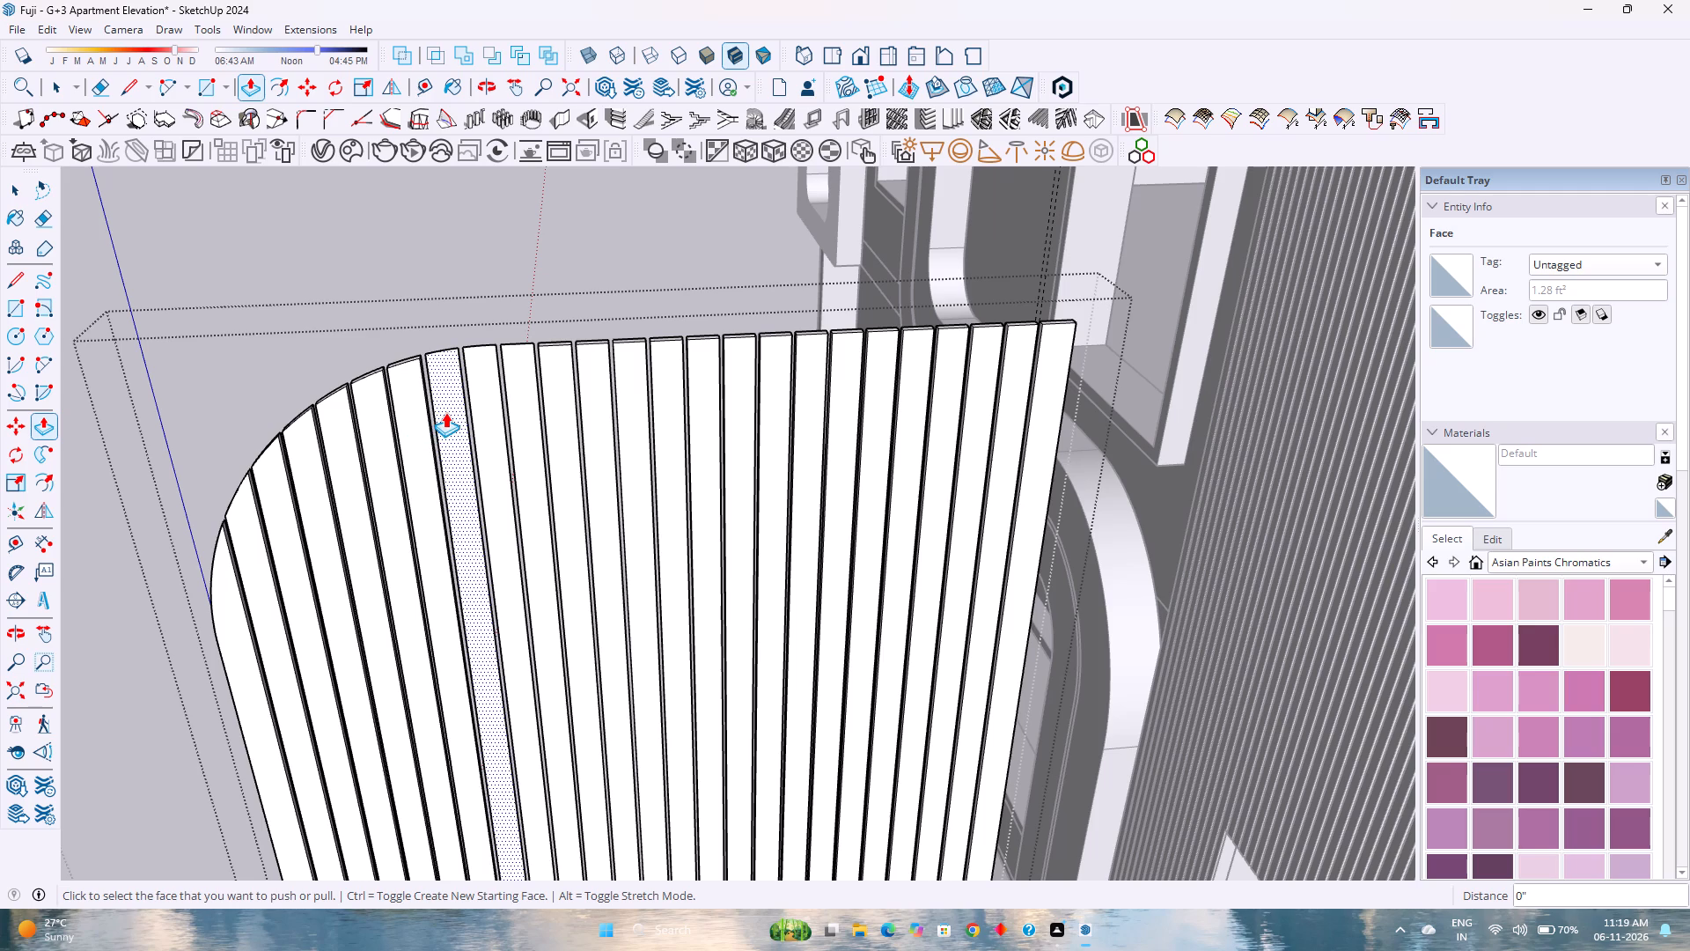
pyautogui.doubleClick(483, 409)
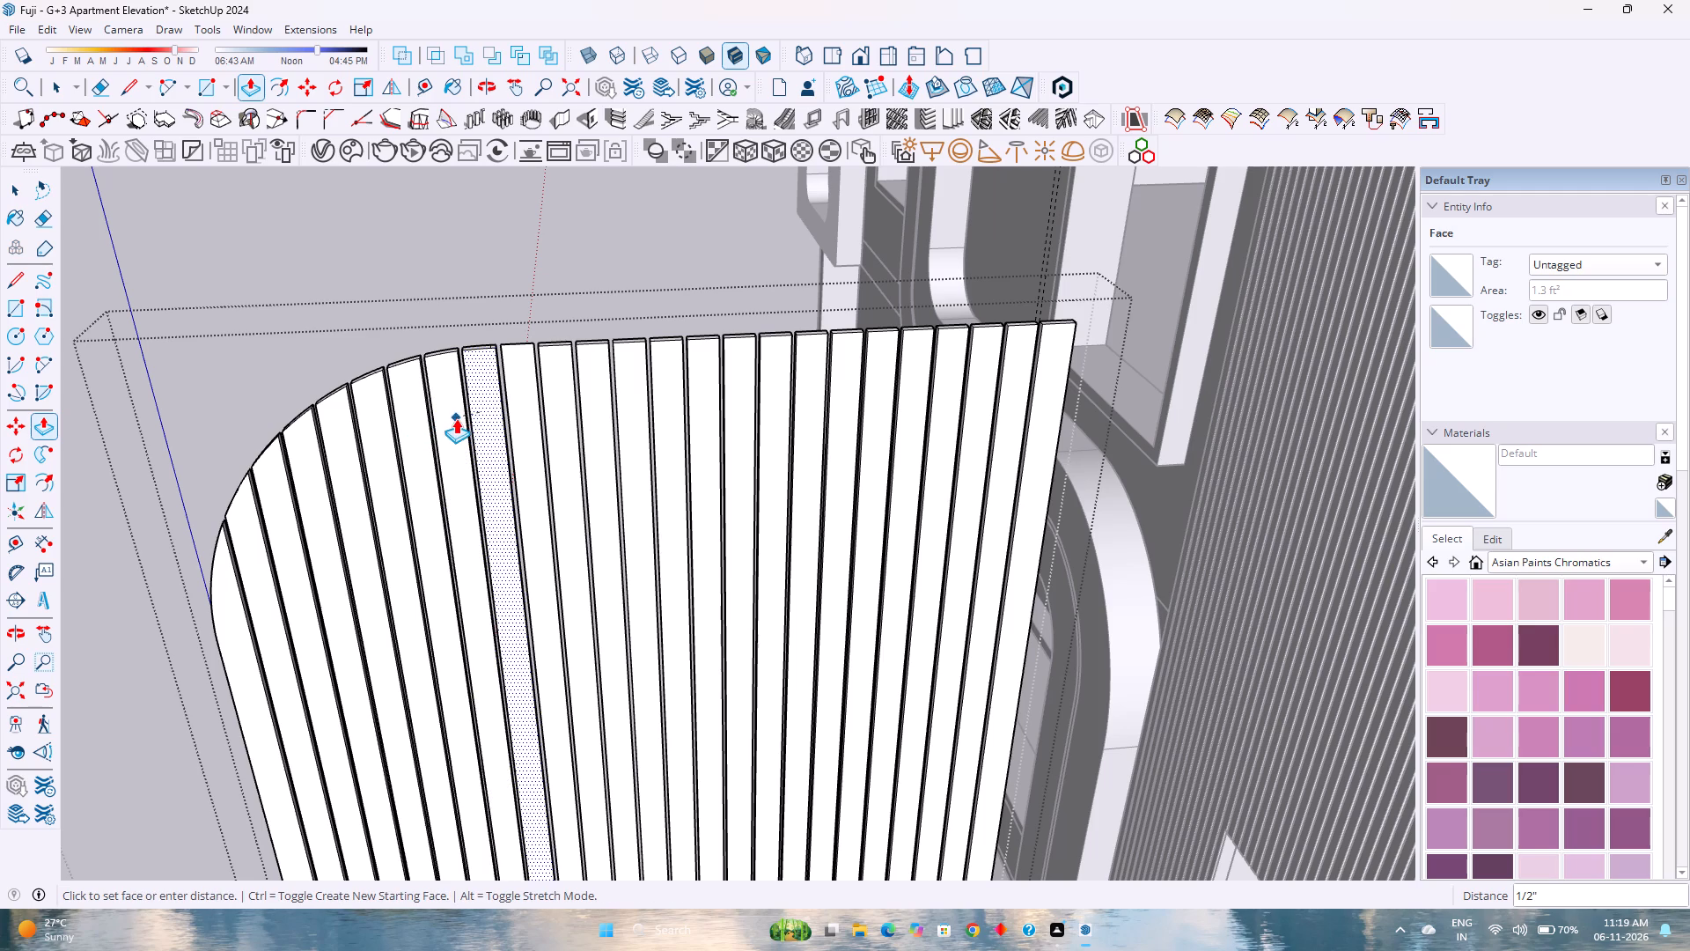
pyautogui.click(456, 418)
pyautogui.doubleClick(511, 402)
pyautogui.scroll(-4, 510, 402)
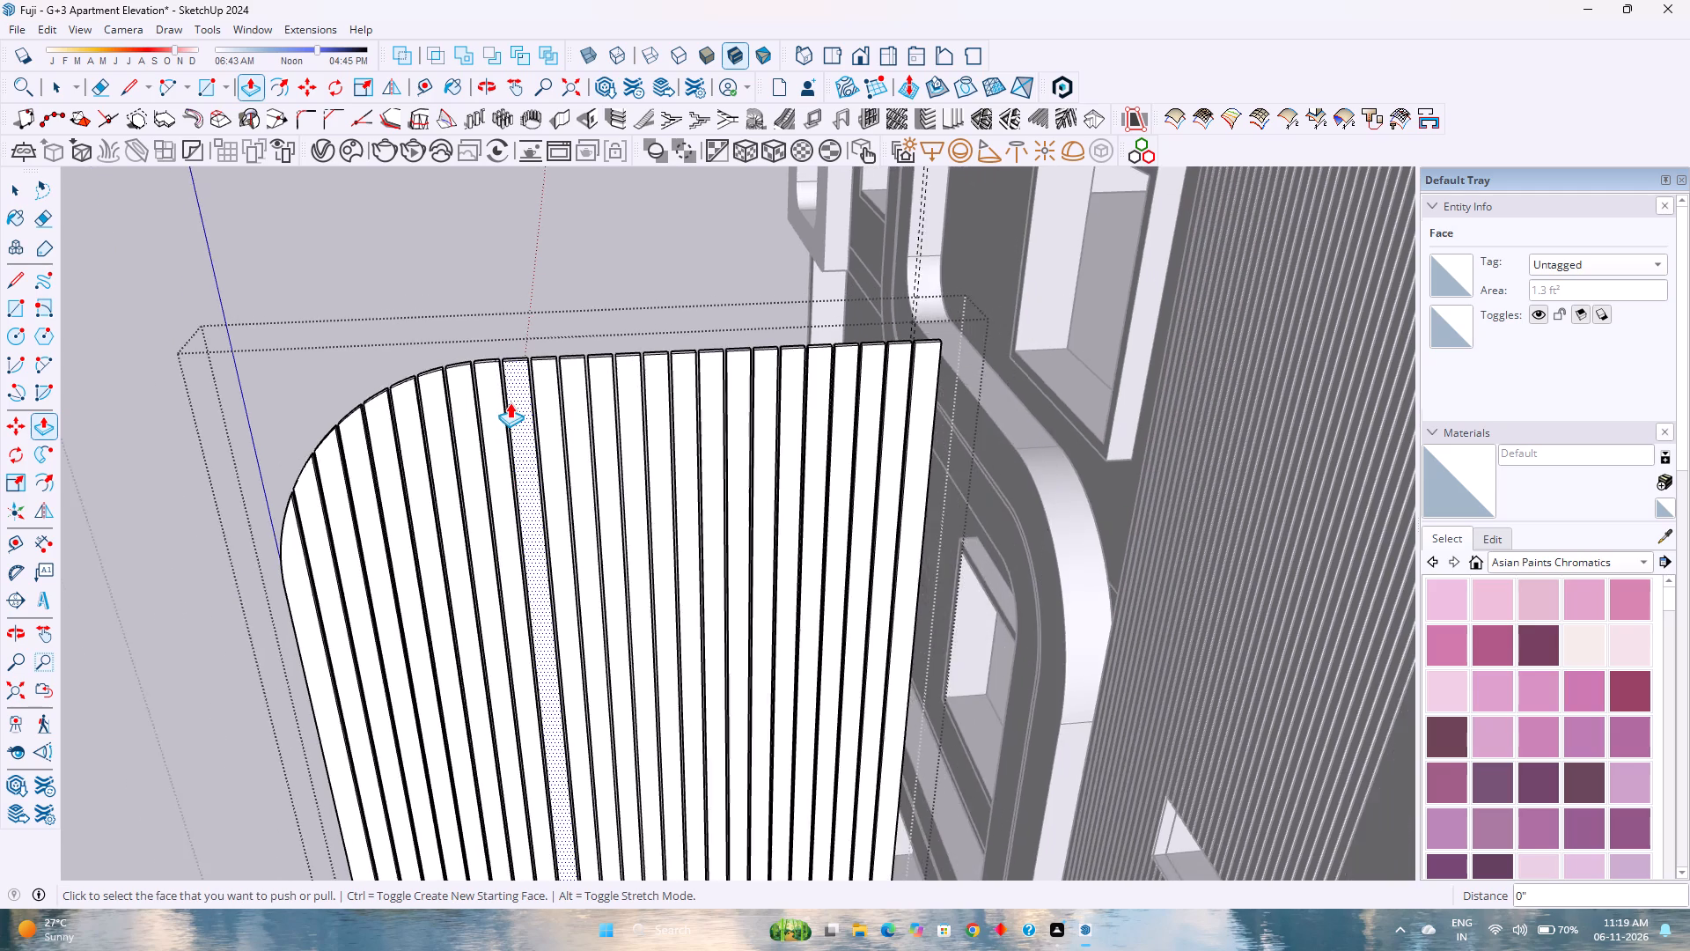
pyautogui.scroll(-12, 510, 402)
pyautogui.press('space')
pyautogui.scroll(-4, 529, 422)
pyautogui.press('Escape')
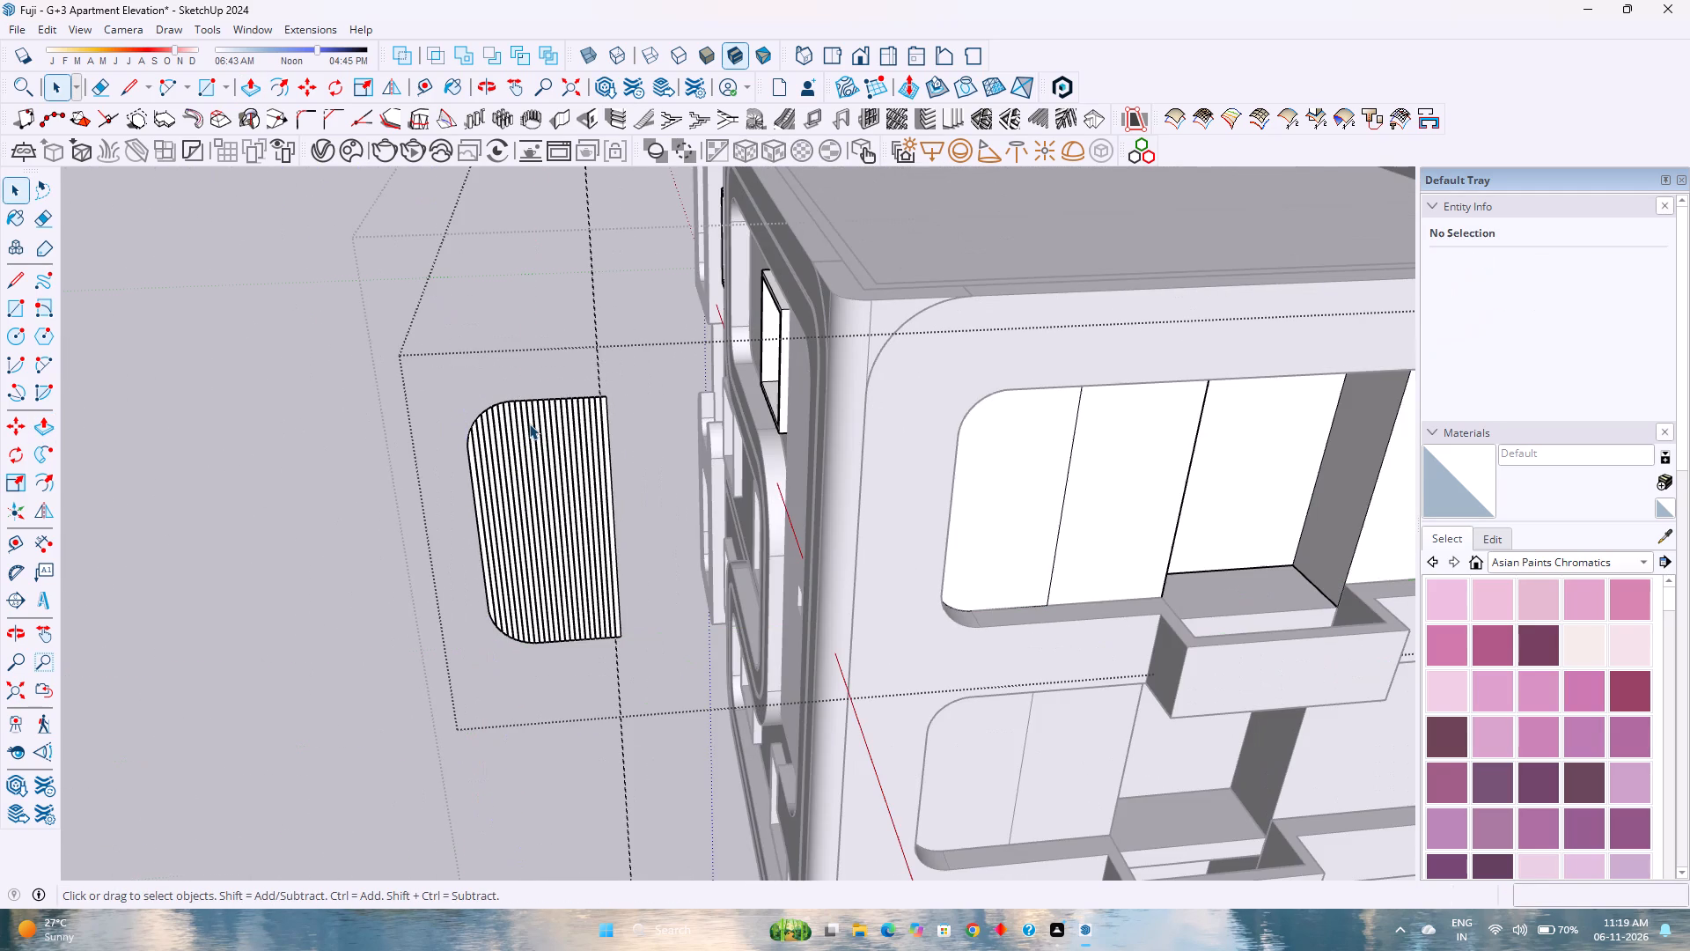
# Delete all the construction guides left around the detached slatted panel.
pyautogui.moveTo(528, 517); pyautogui.dragTo(508, 415, button='middle')
pyautogui.middleClick(508, 414)
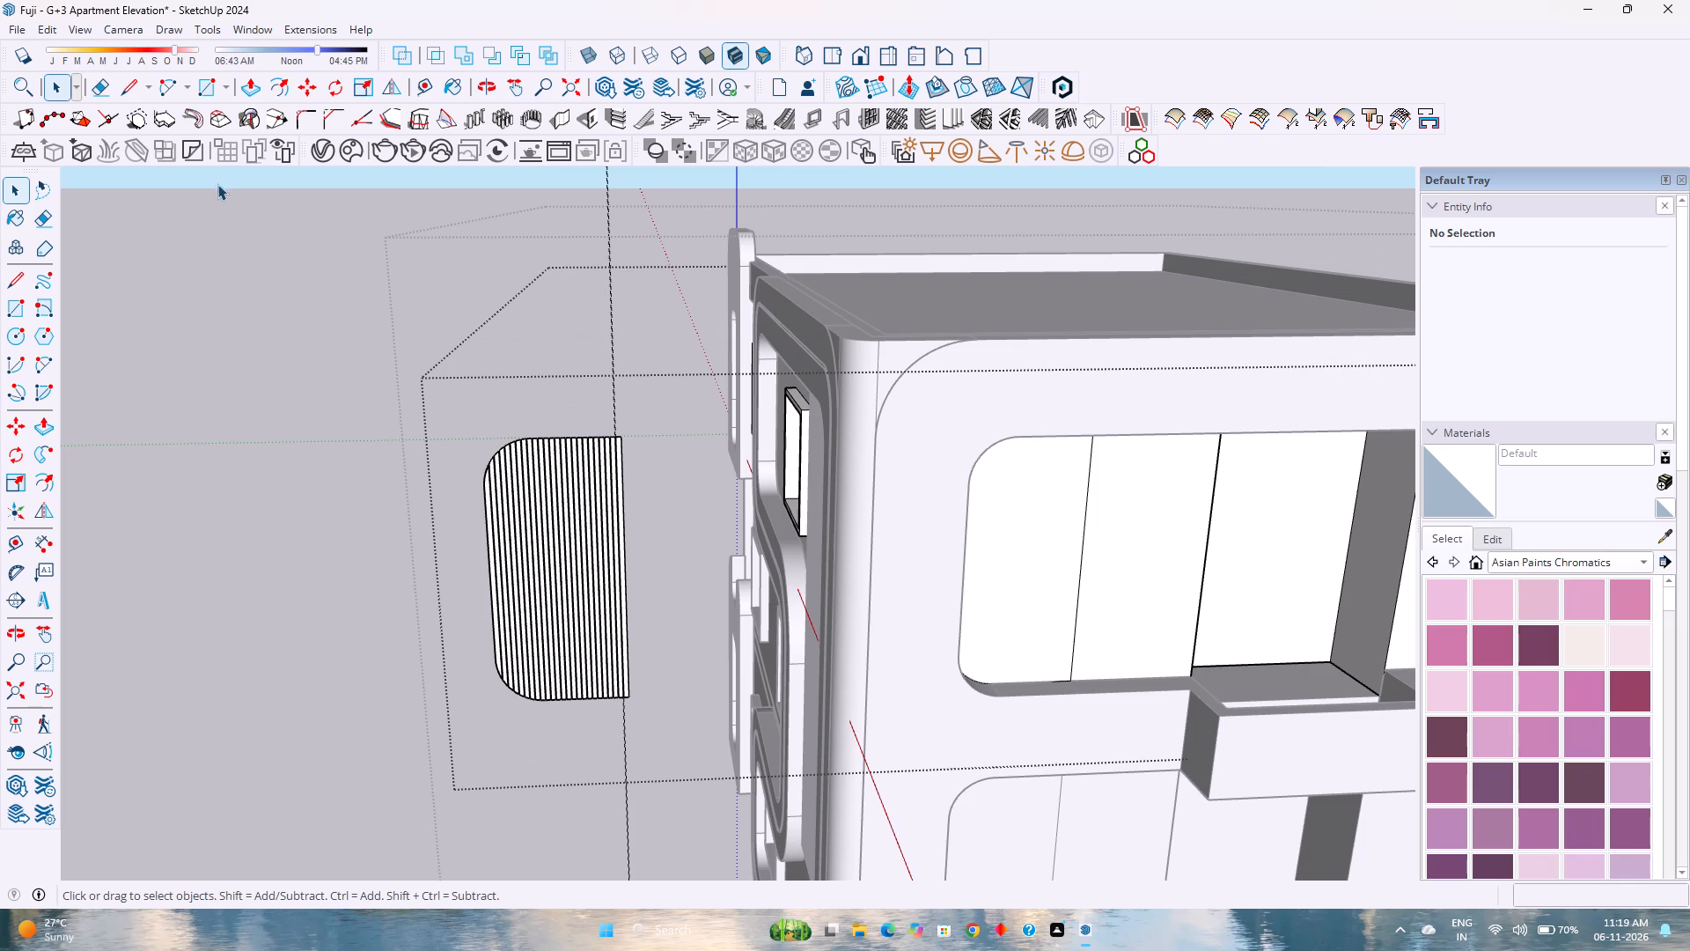
pyautogui.click(48, 33)
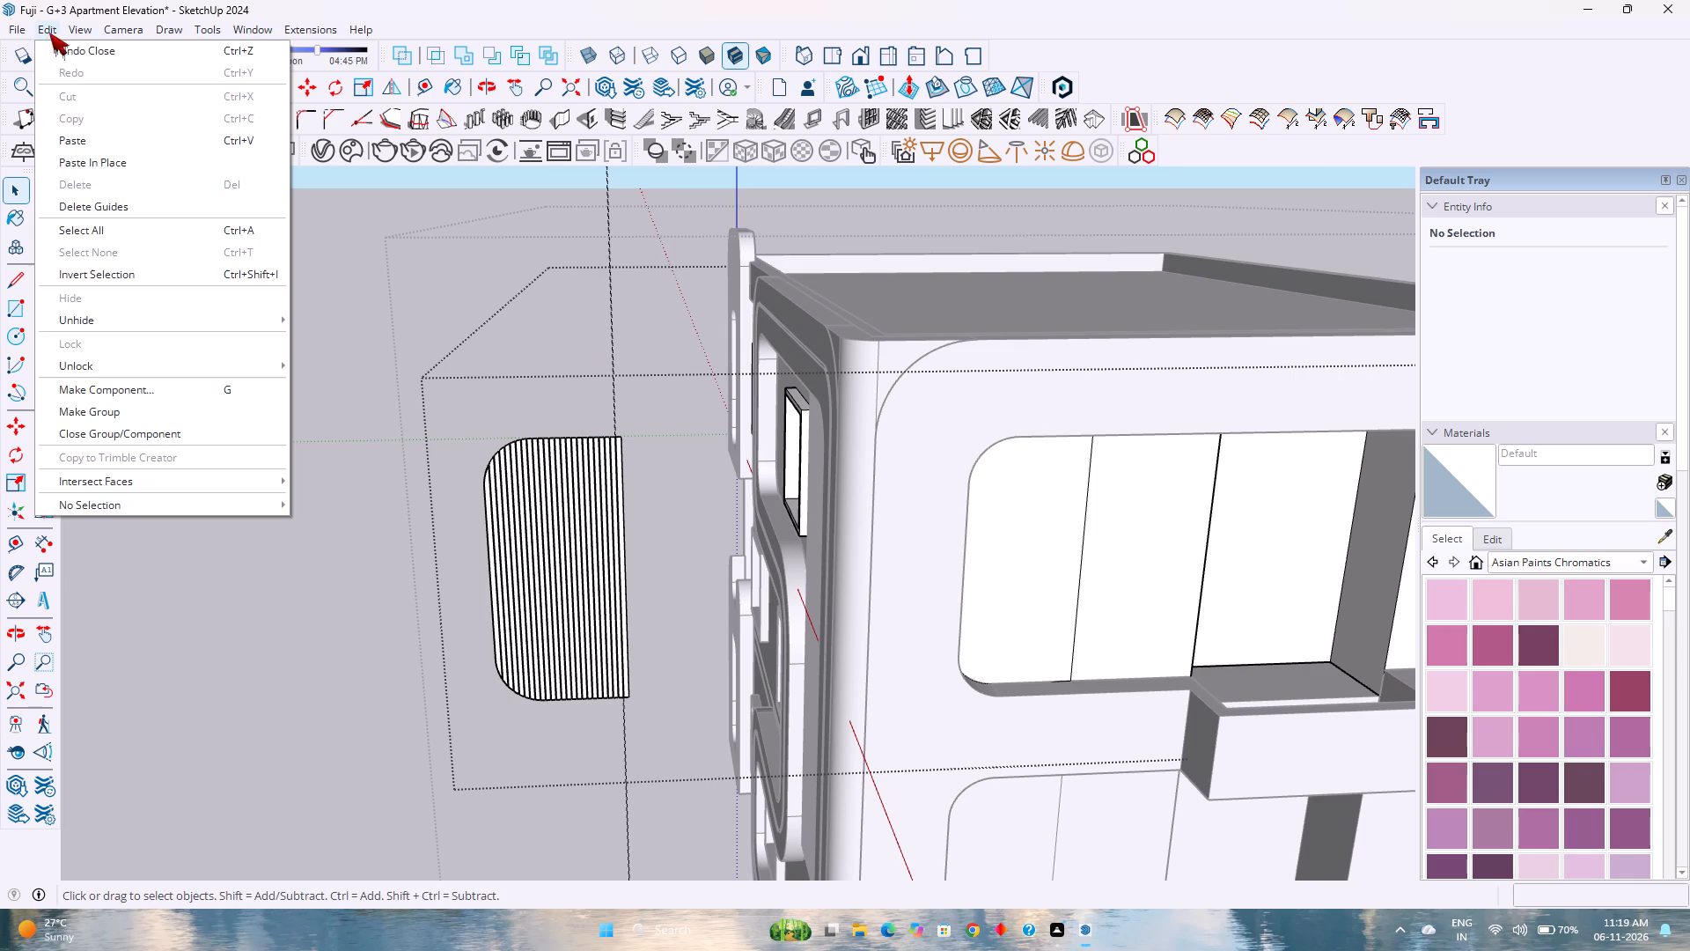
pyautogui.click(150, 210)
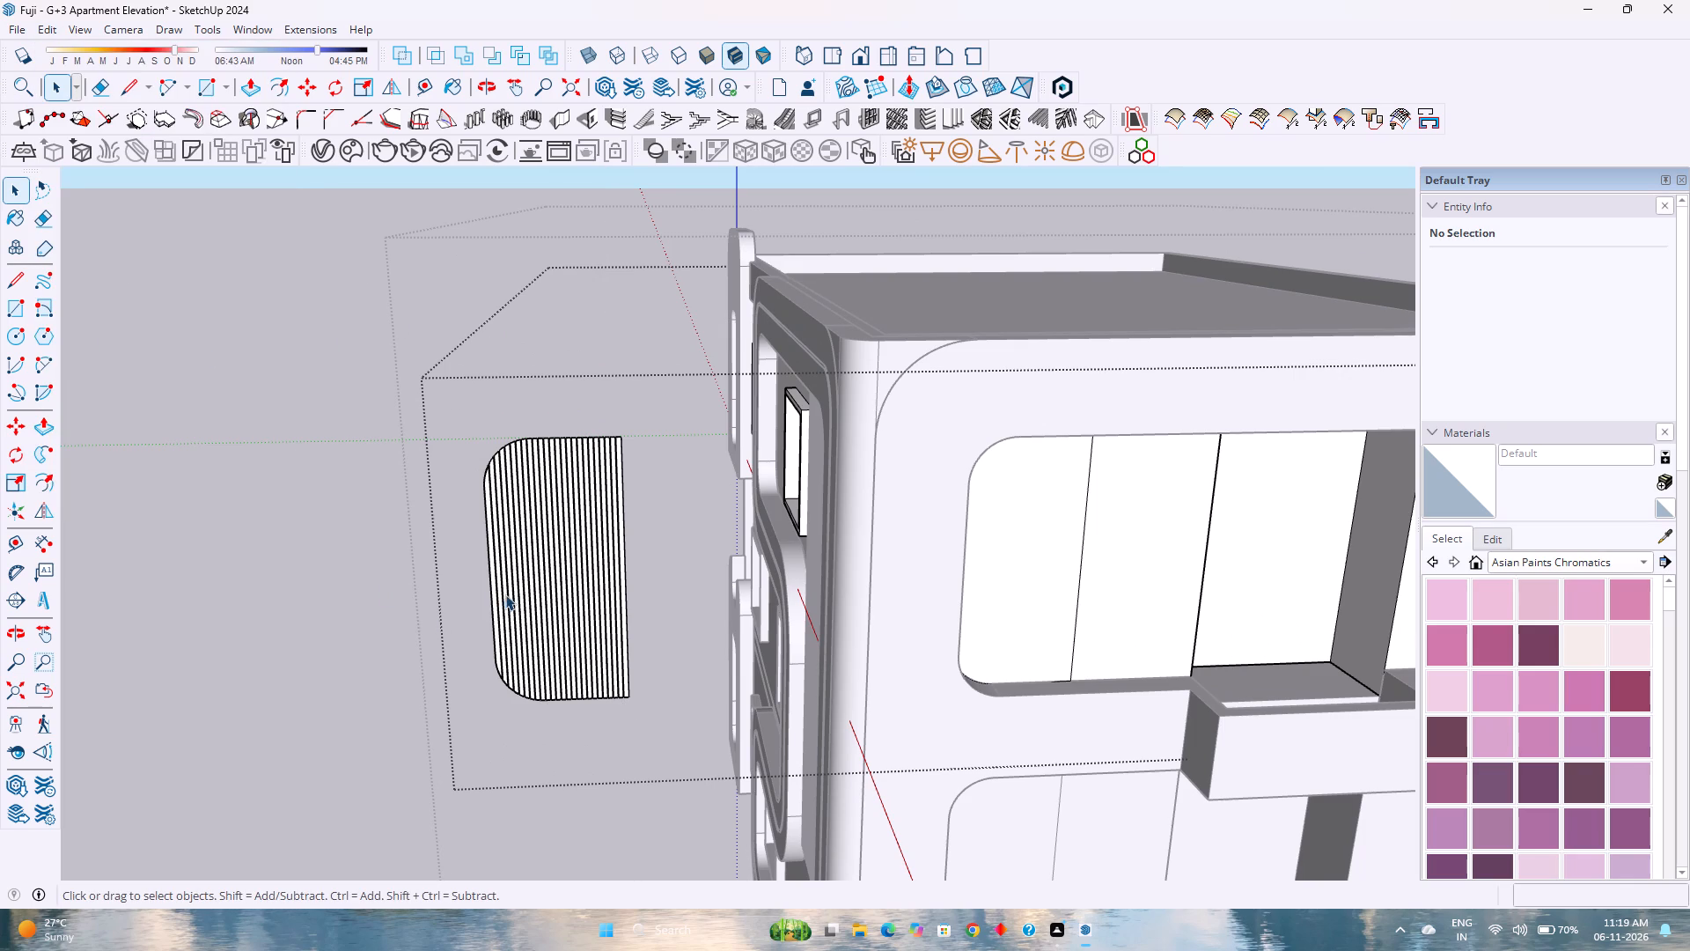
# Move the slatted panel group 15' along the green axis, back into the top-floor opening.
pyautogui.click(509, 593)
pyautogui.press('m')
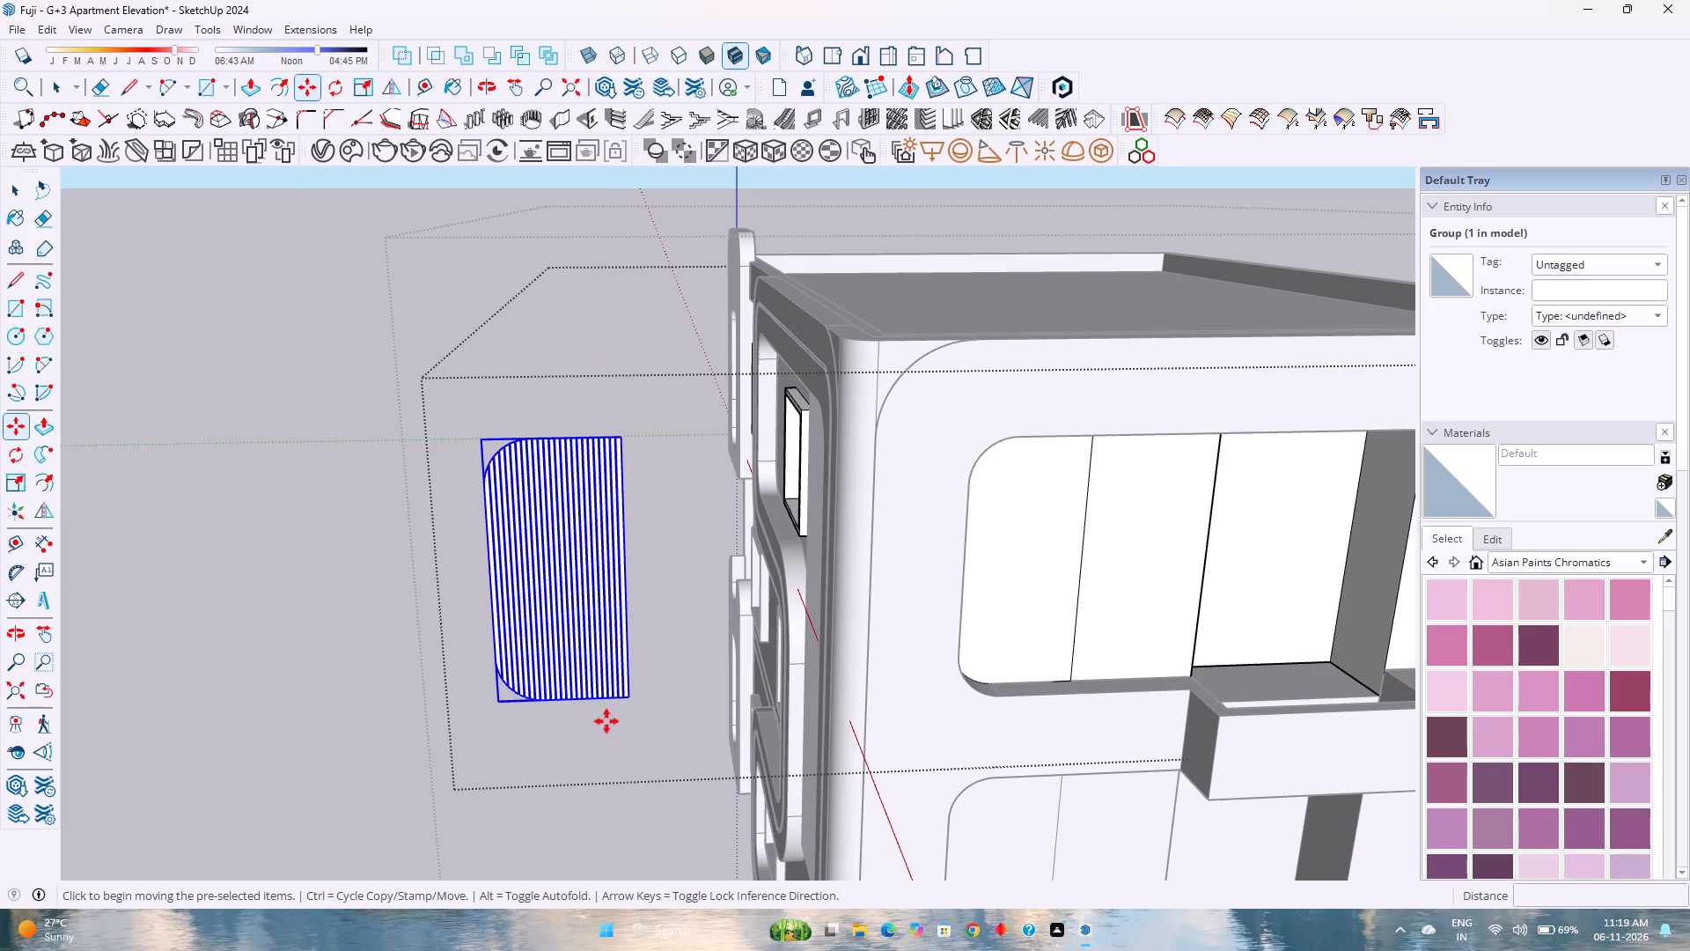
pyautogui.click(633, 697)
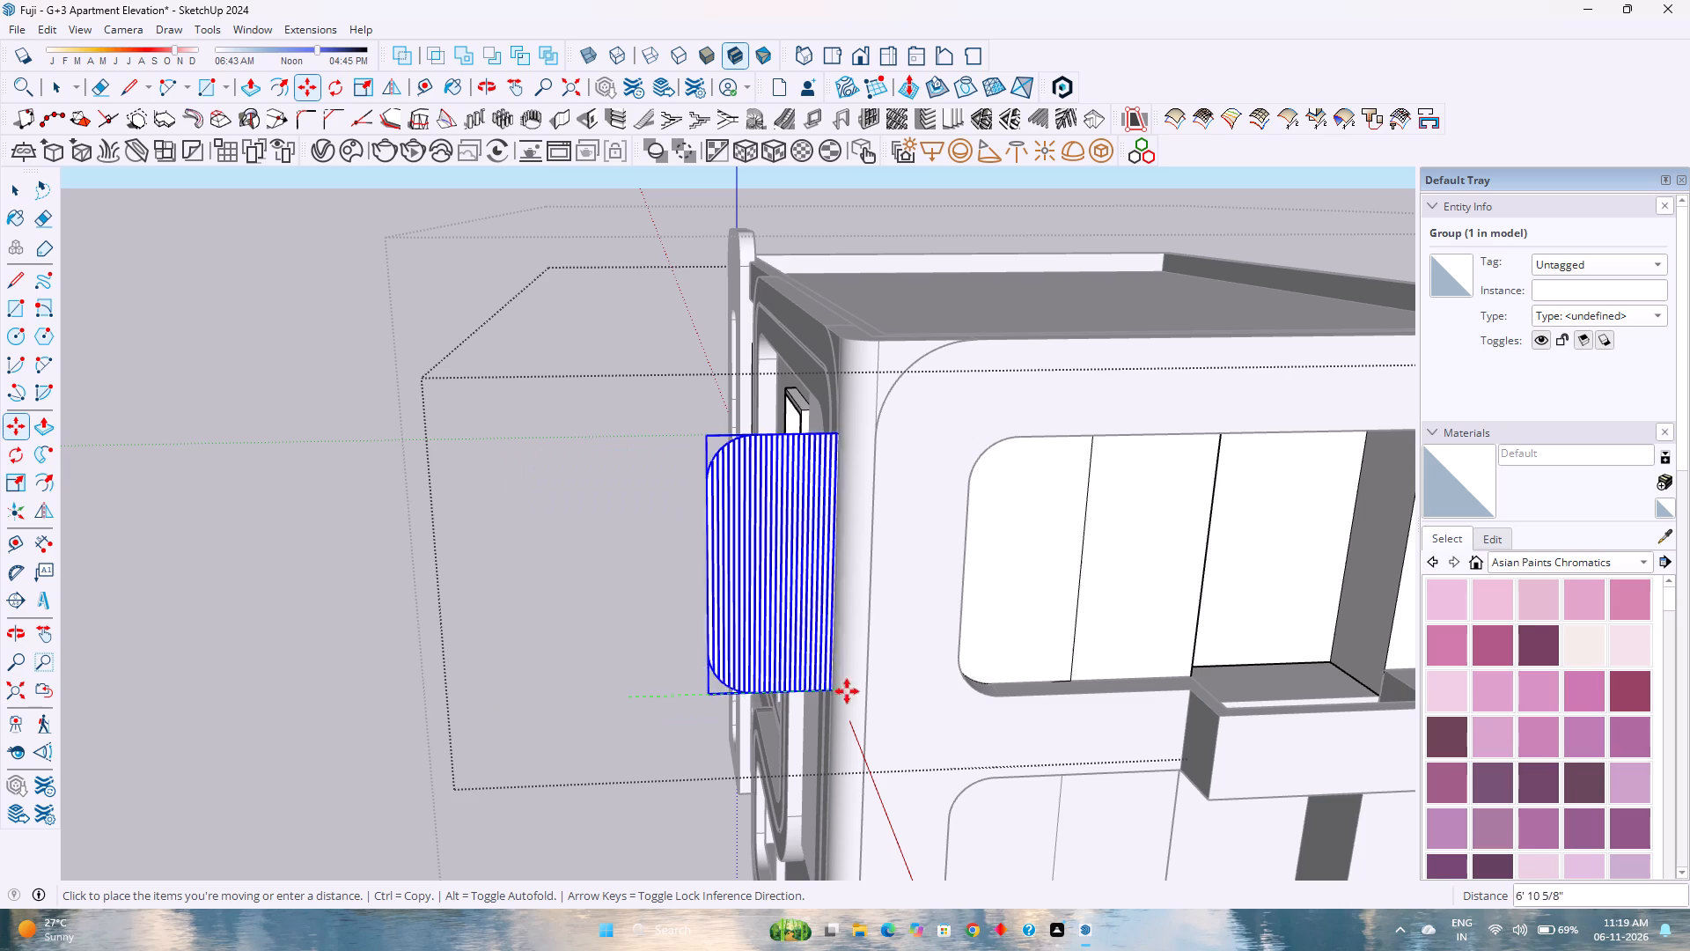
pyautogui.press('Left')
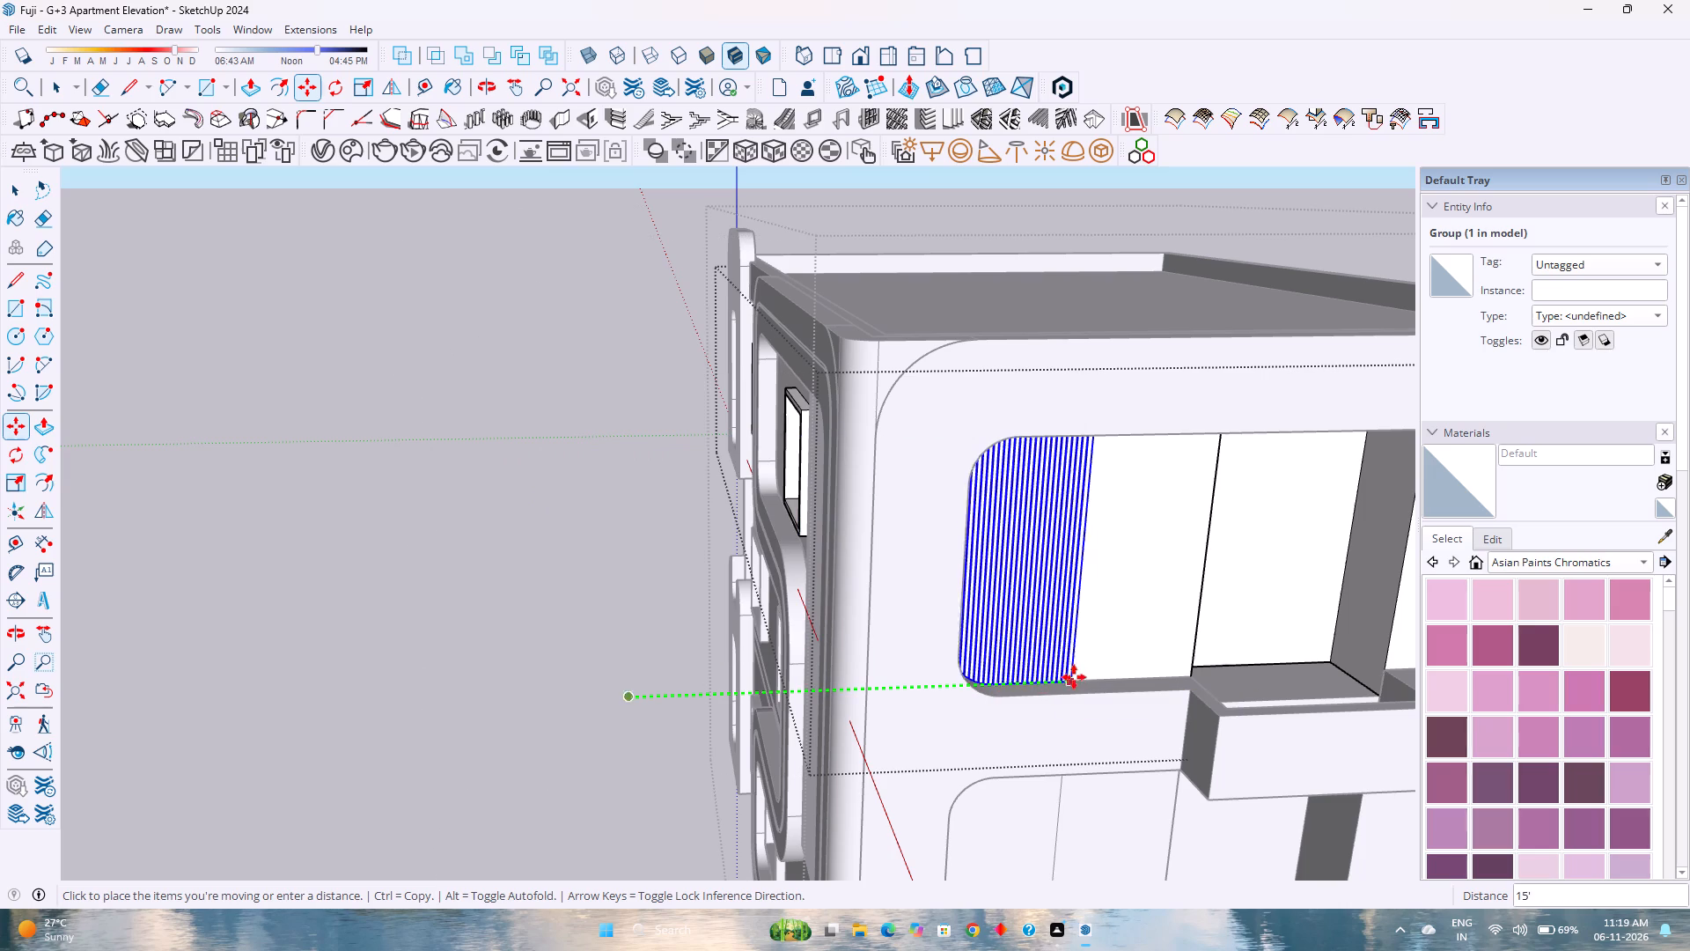
pyautogui.write('15')
pyautogui.press("'")
pyautogui.press('Return')
# Examine how the slatted panel sits in the top-floor opening along its lower edge and rounded corner.
pyautogui.scroll(5, 1069, 675)
pyautogui.moveTo(1116, 686); pyautogui.dragTo(692, 704, button='middle')
pyautogui.middleClick(692, 704)
pyautogui.scroll(11, 1054, 764)
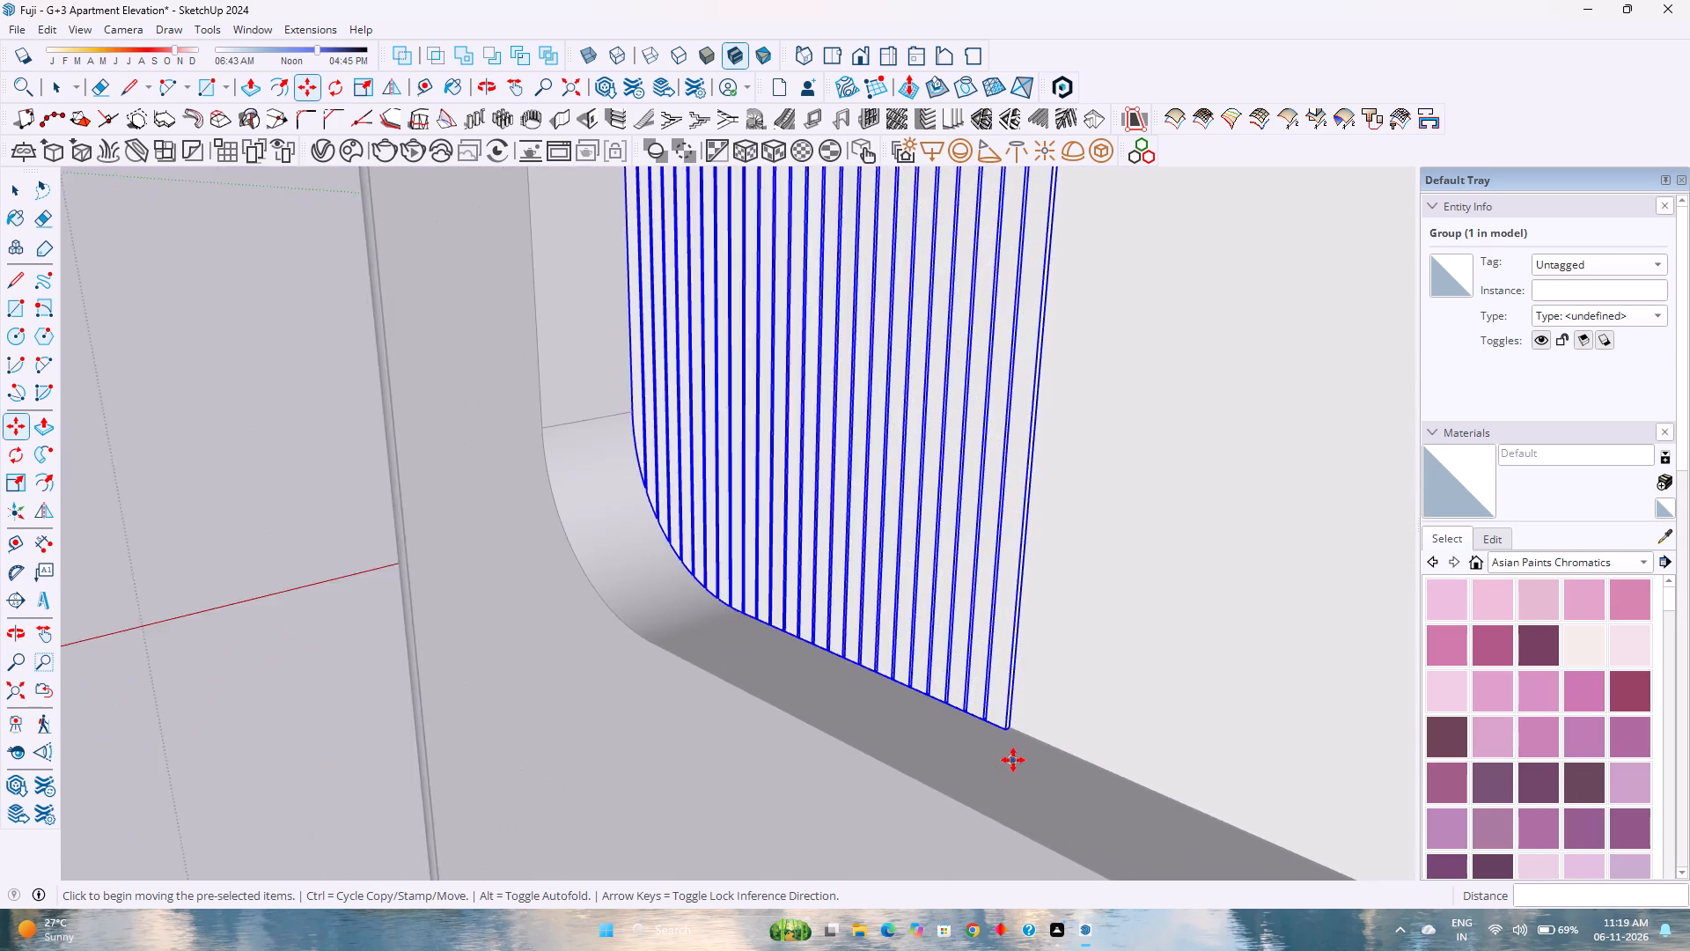
pyautogui.scroll(7, 1013, 760)
pyautogui.moveTo(1017, 747); pyautogui.dragTo(1126, 746, button='middle')
pyautogui.middleClick(1126, 746)
pyautogui.scroll(-5, 971, 728)
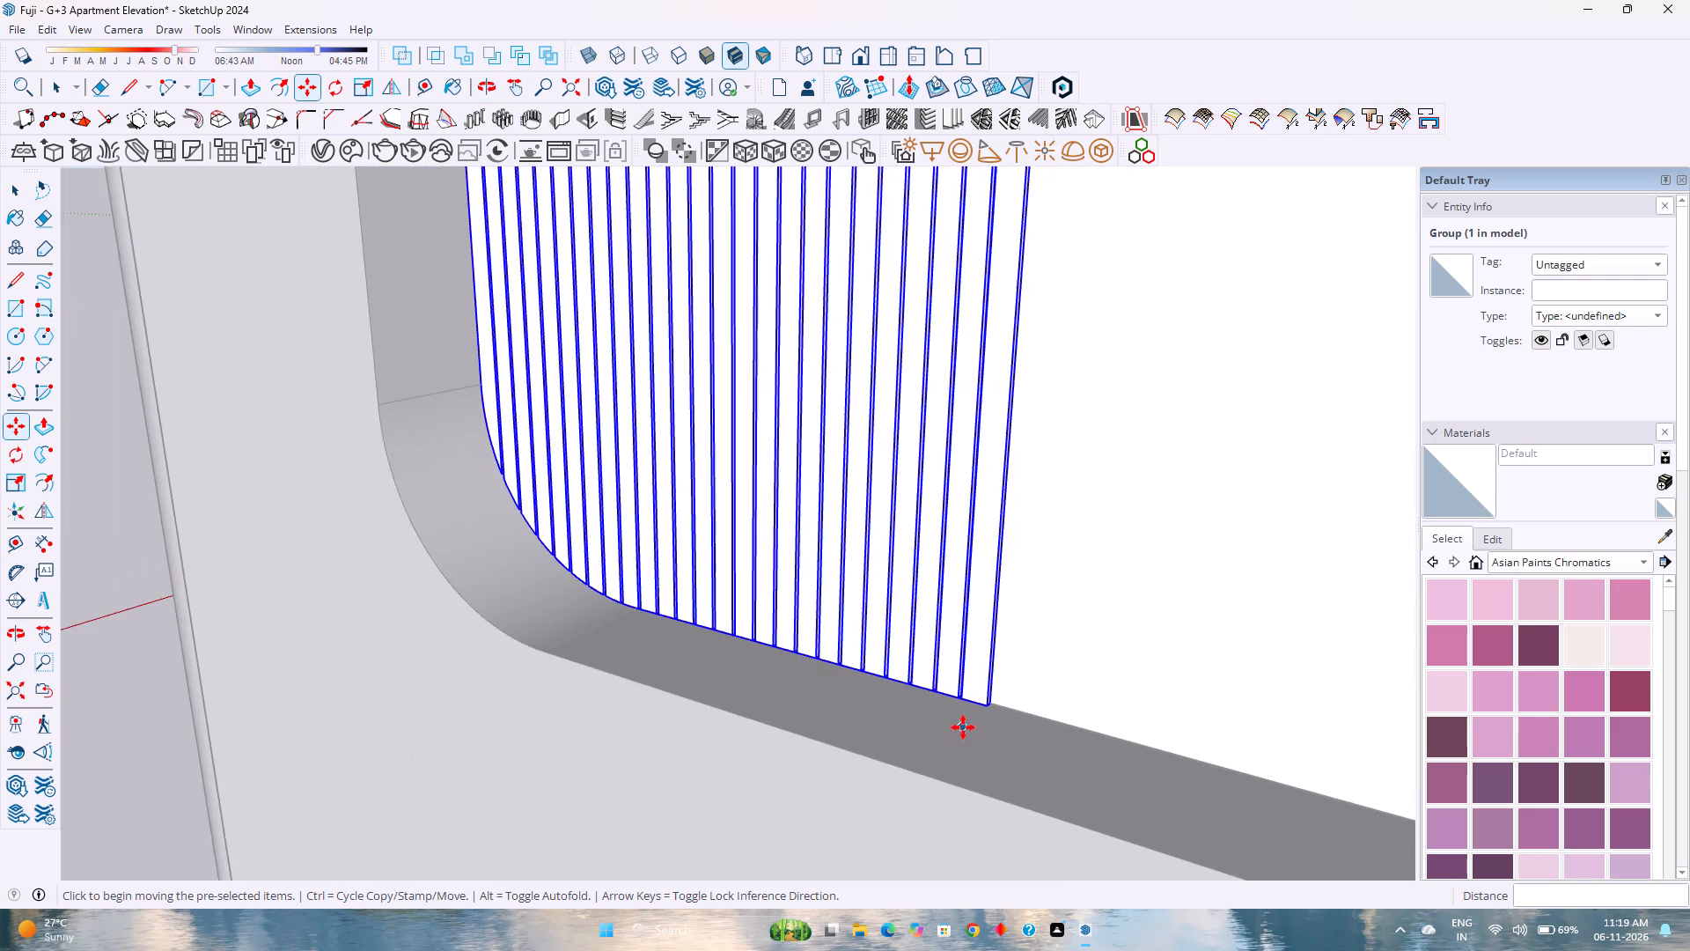
pyautogui.scroll(-3, 963, 727)
pyautogui.press('space')
pyautogui.scroll(-3, 615, 766)
pyautogui.press('Escape')
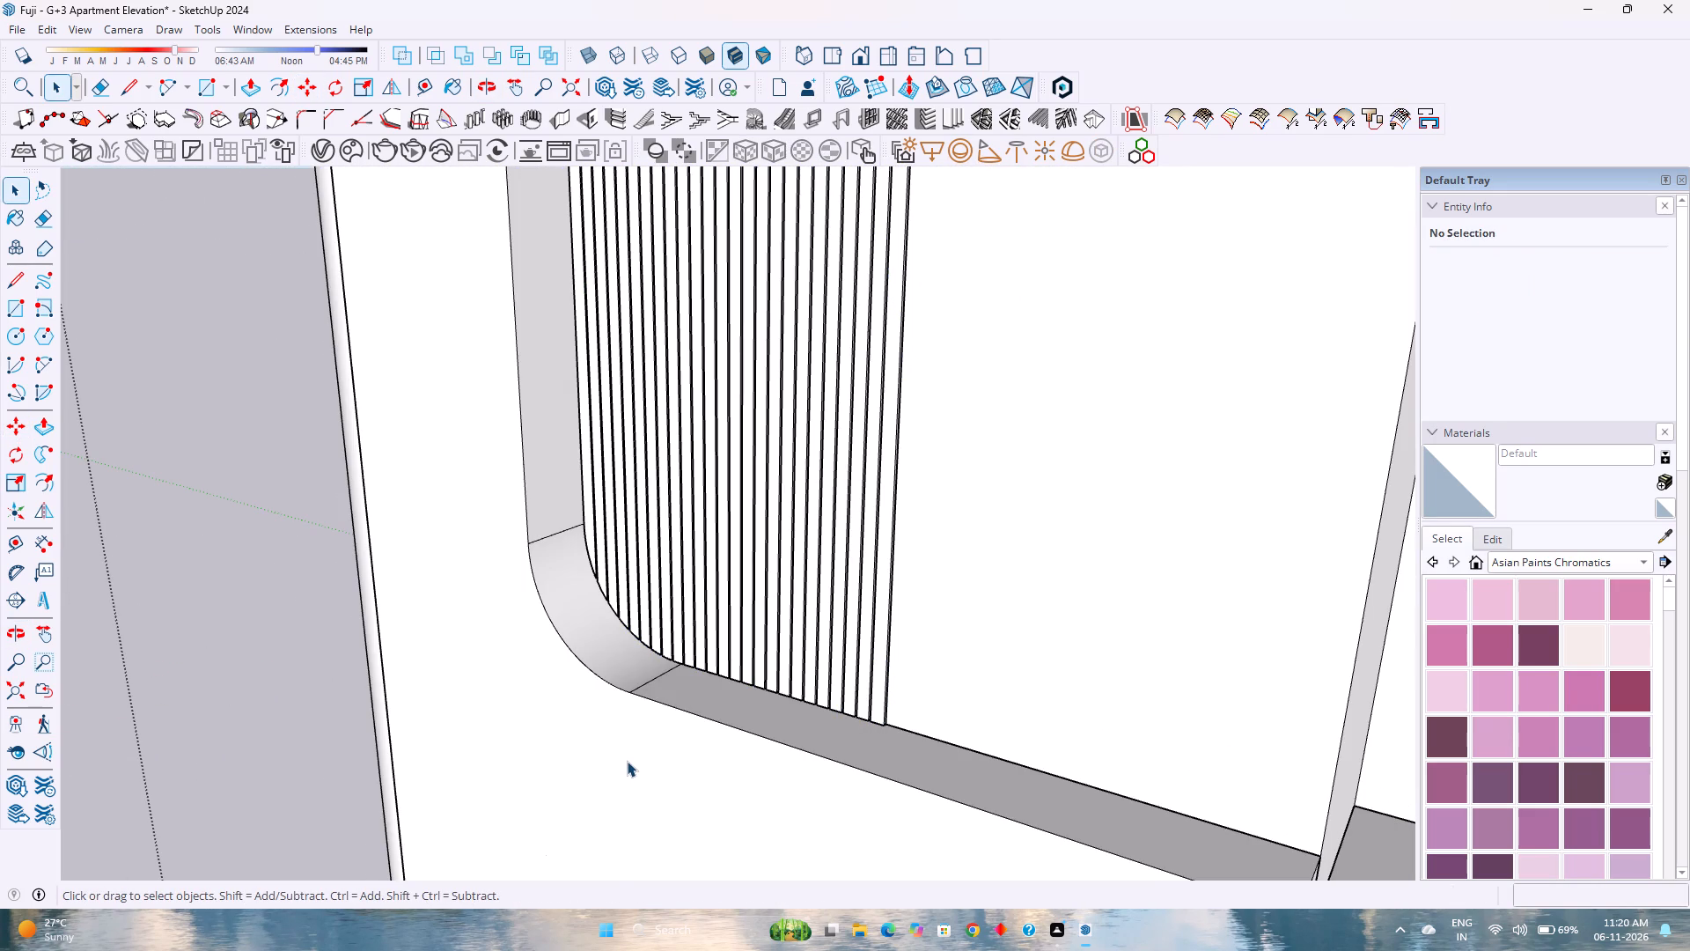
# Copy the rounded panel face in the opening one floor below 15' outwards along the green axis, clear of the building.
pyautogui.scroll(-14, 707, 682)
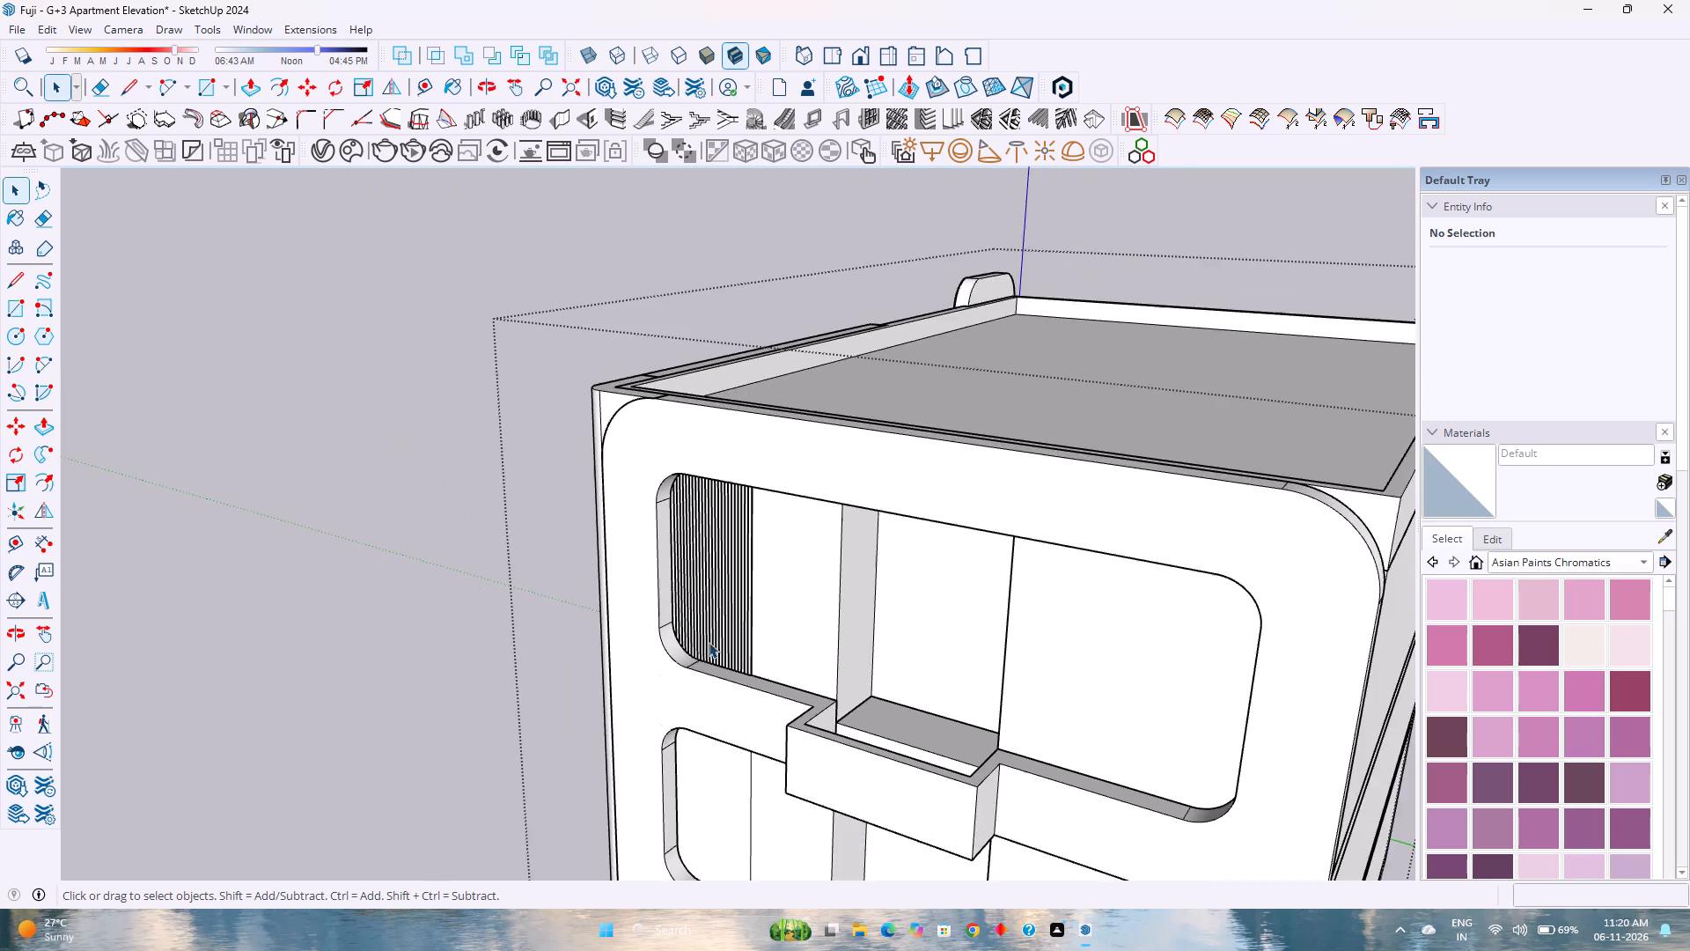
pyautogui.scroll(-14, 711, 633)
pyautogui.scroll(1, 682, 709)
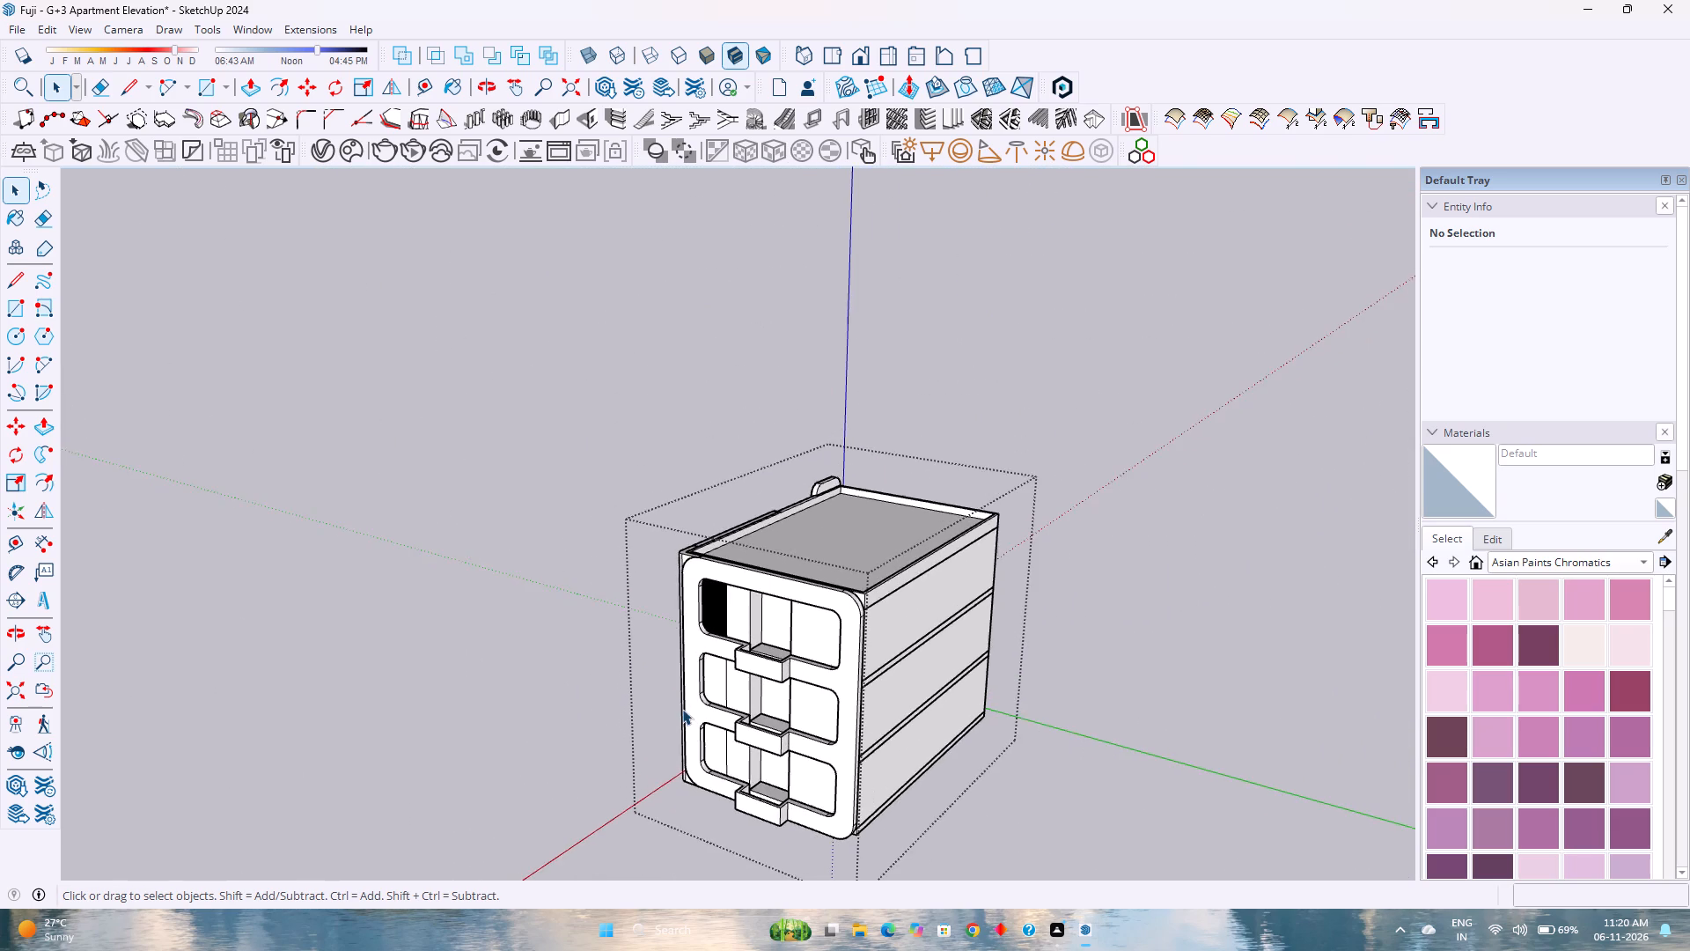
pyautogui.scroll(2, 682, 709)
pyautogui.moveTo(699, 697); pyautogui.dragTo(921, 687, button='middle')
pyautogui.middleClick(921, 687)
pyautogui.scroll(10, 798, 635)
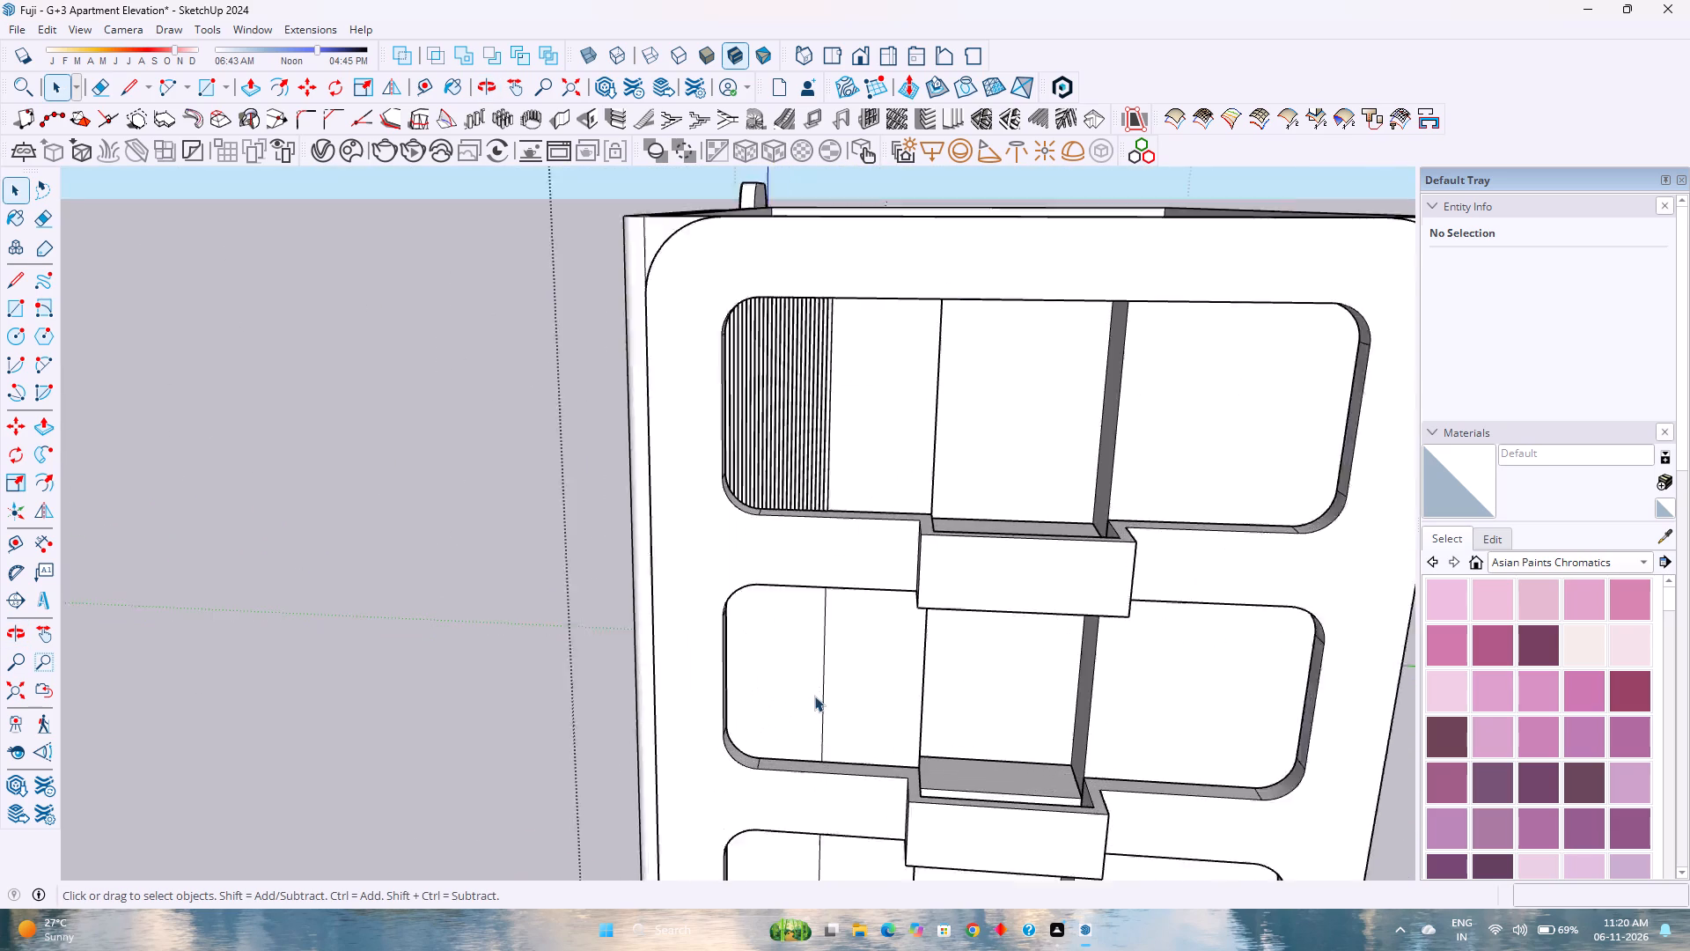
pyautogui.scroll(2, 814, 696)
pyautogui.scroll(-1, 808, 695)
pyautogui.scroll(3, 807, 695)
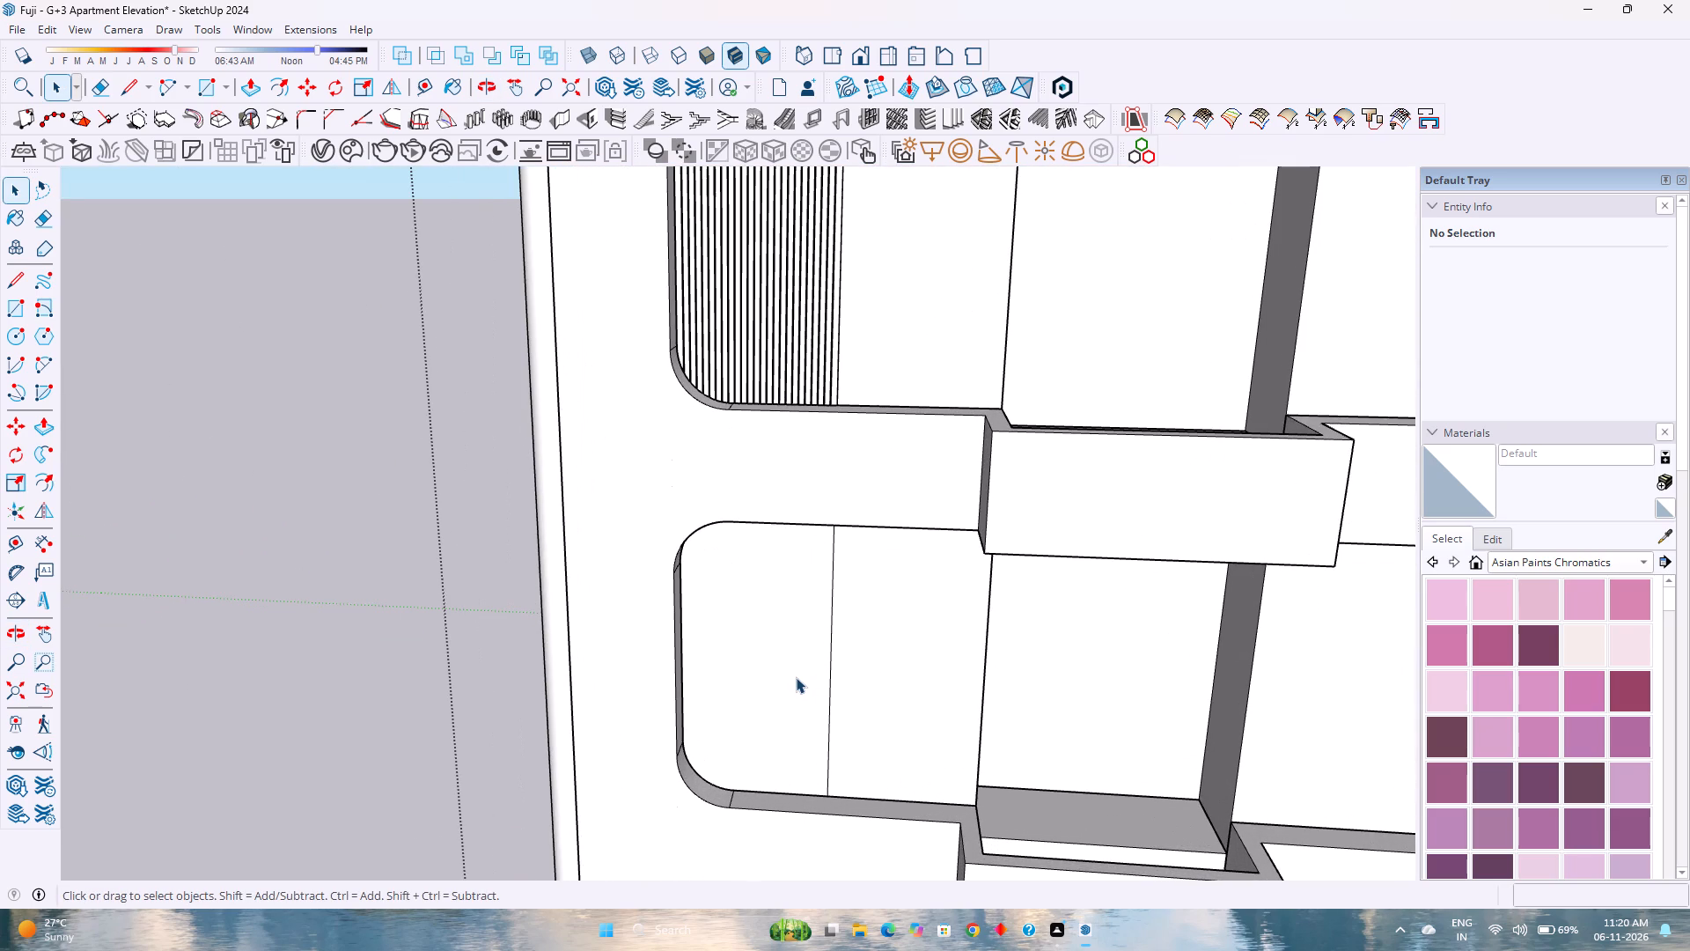
pyautogui.doubleClick(793, 675)
pyautogui.click(793, 675)
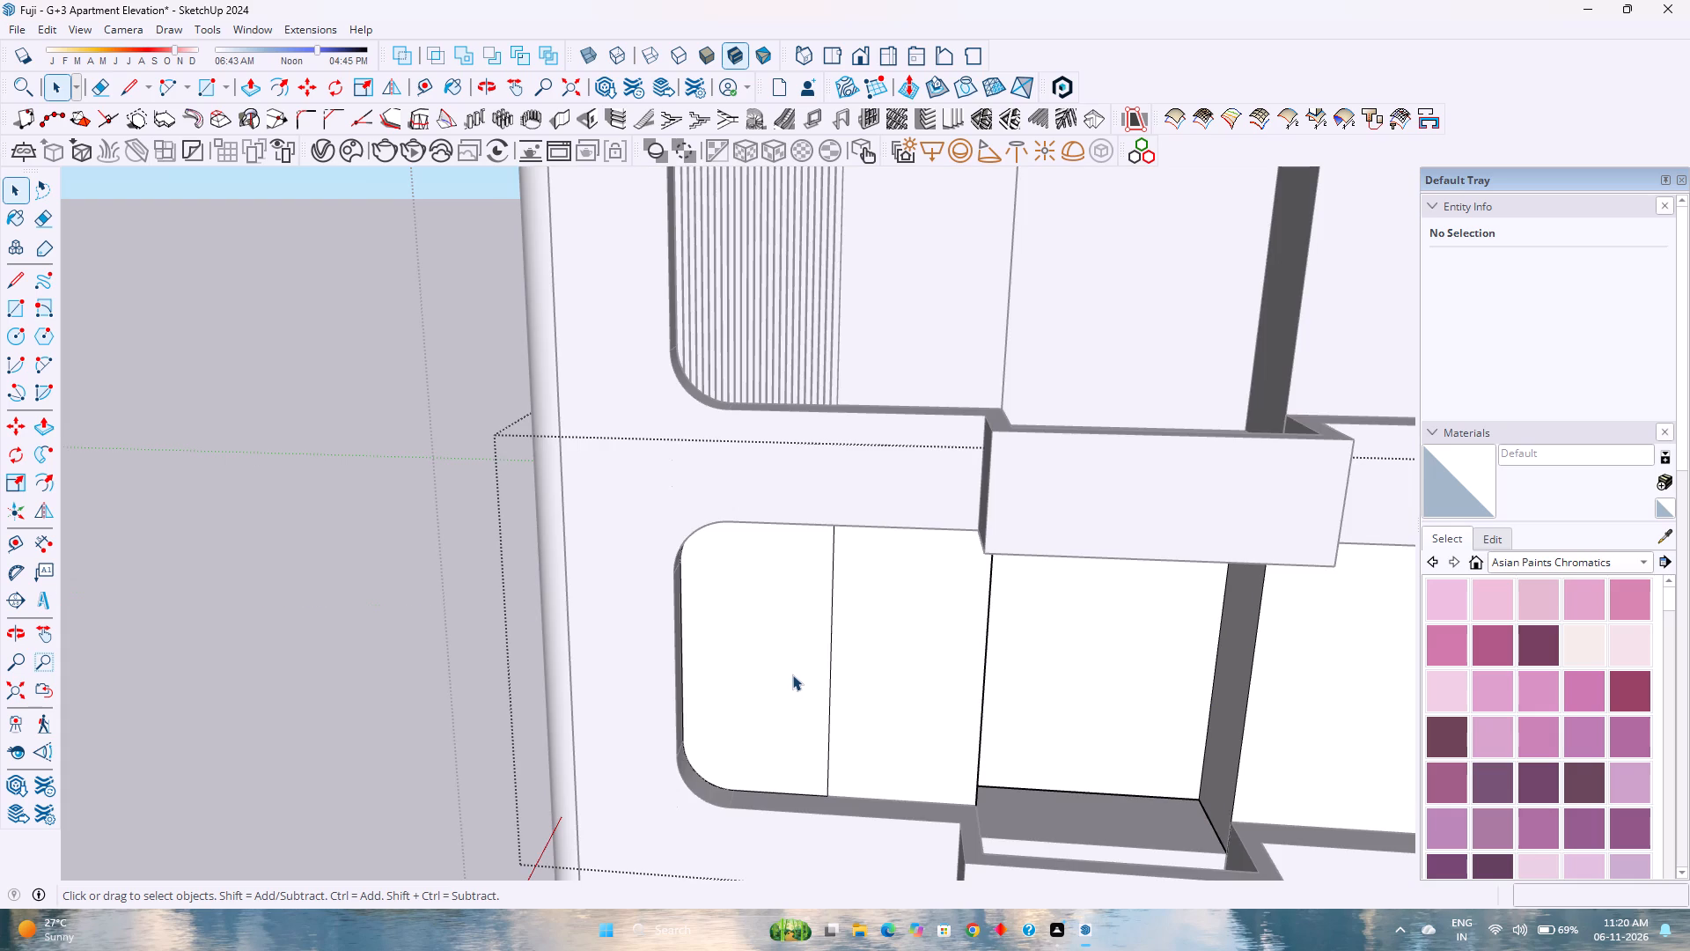
pyautogui.scroll(-3, 789, 675)
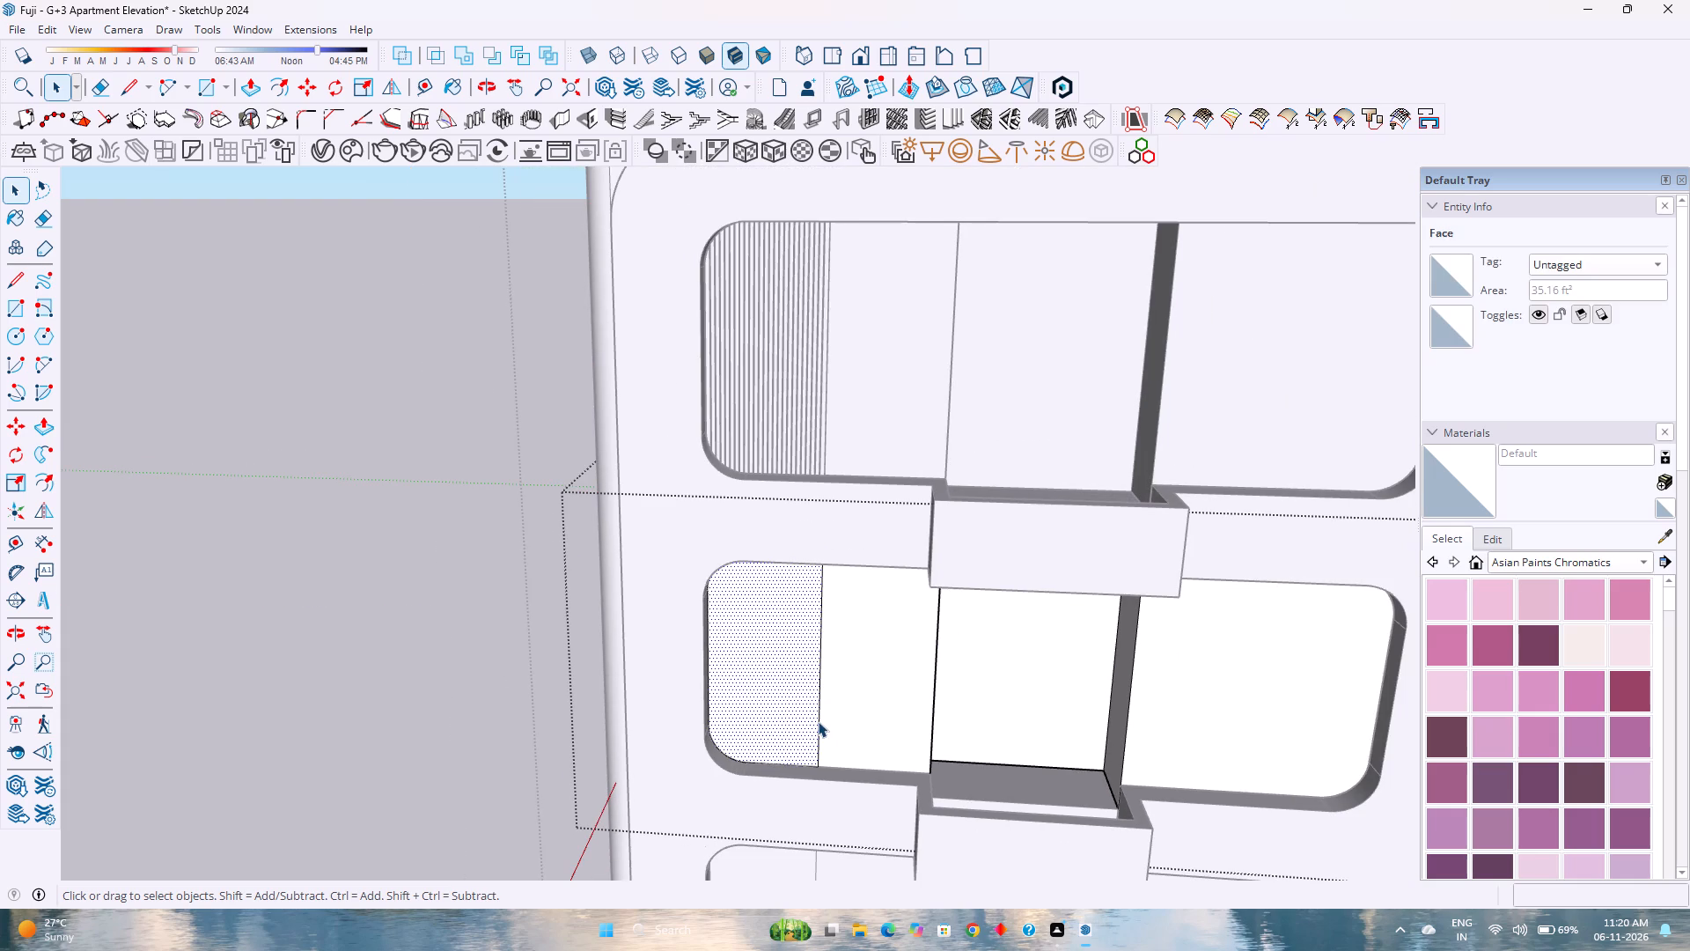
pyautogui.press('m')
pyautogui.click(815, 770)
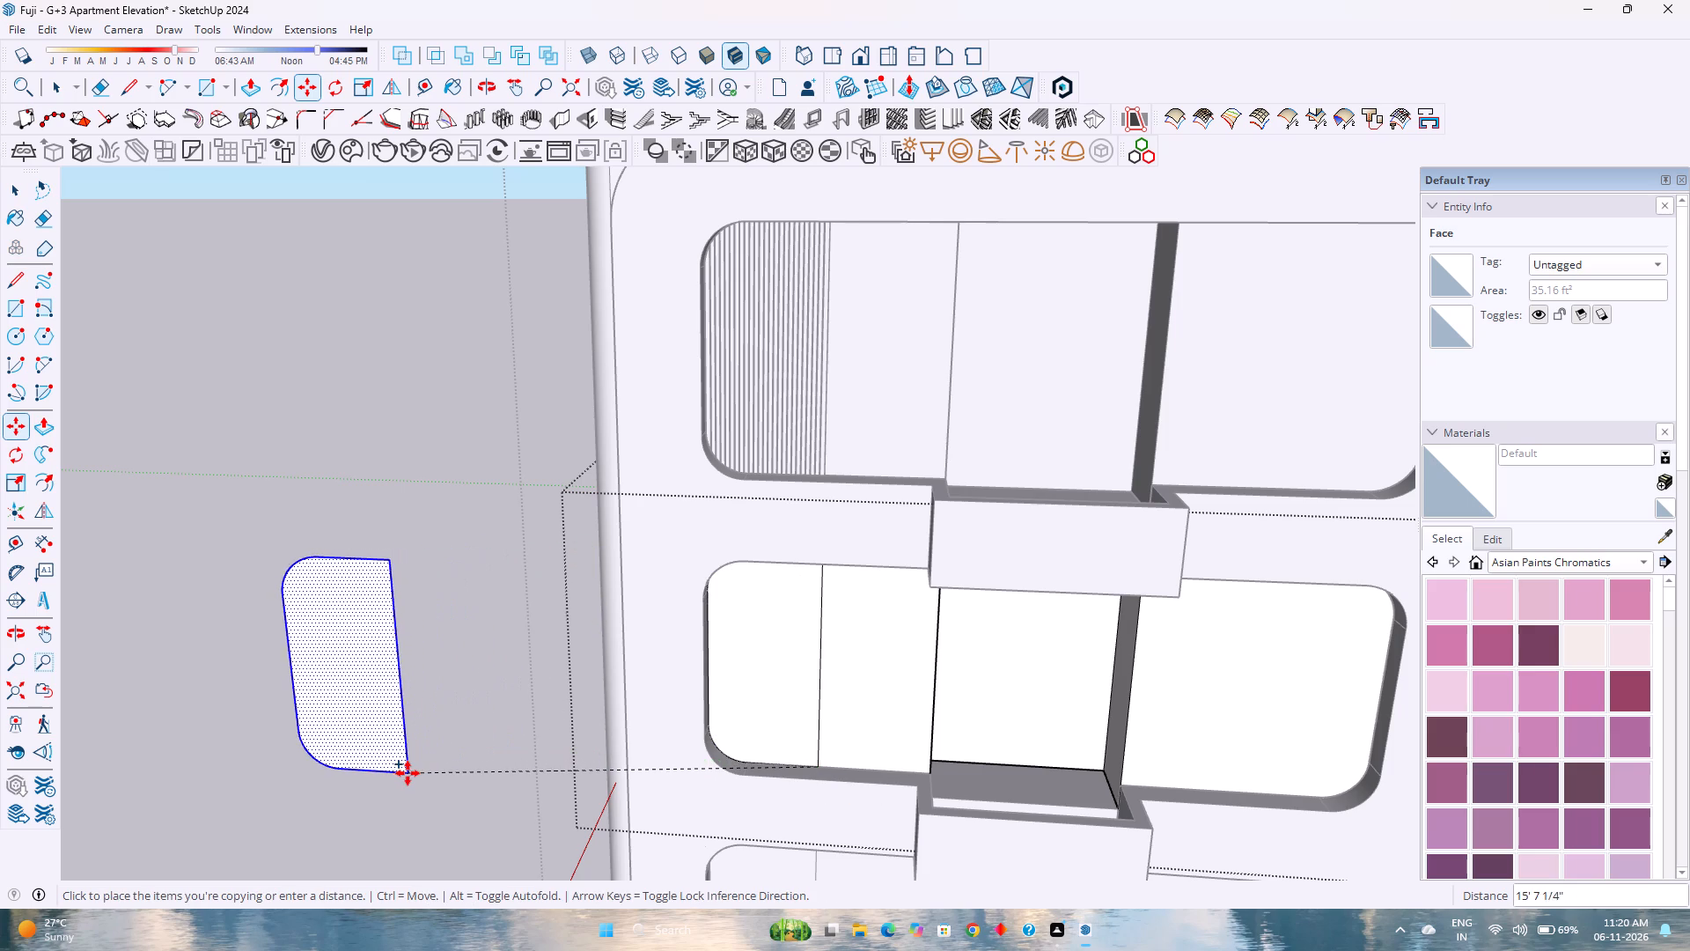
pyautogui.press('Left')
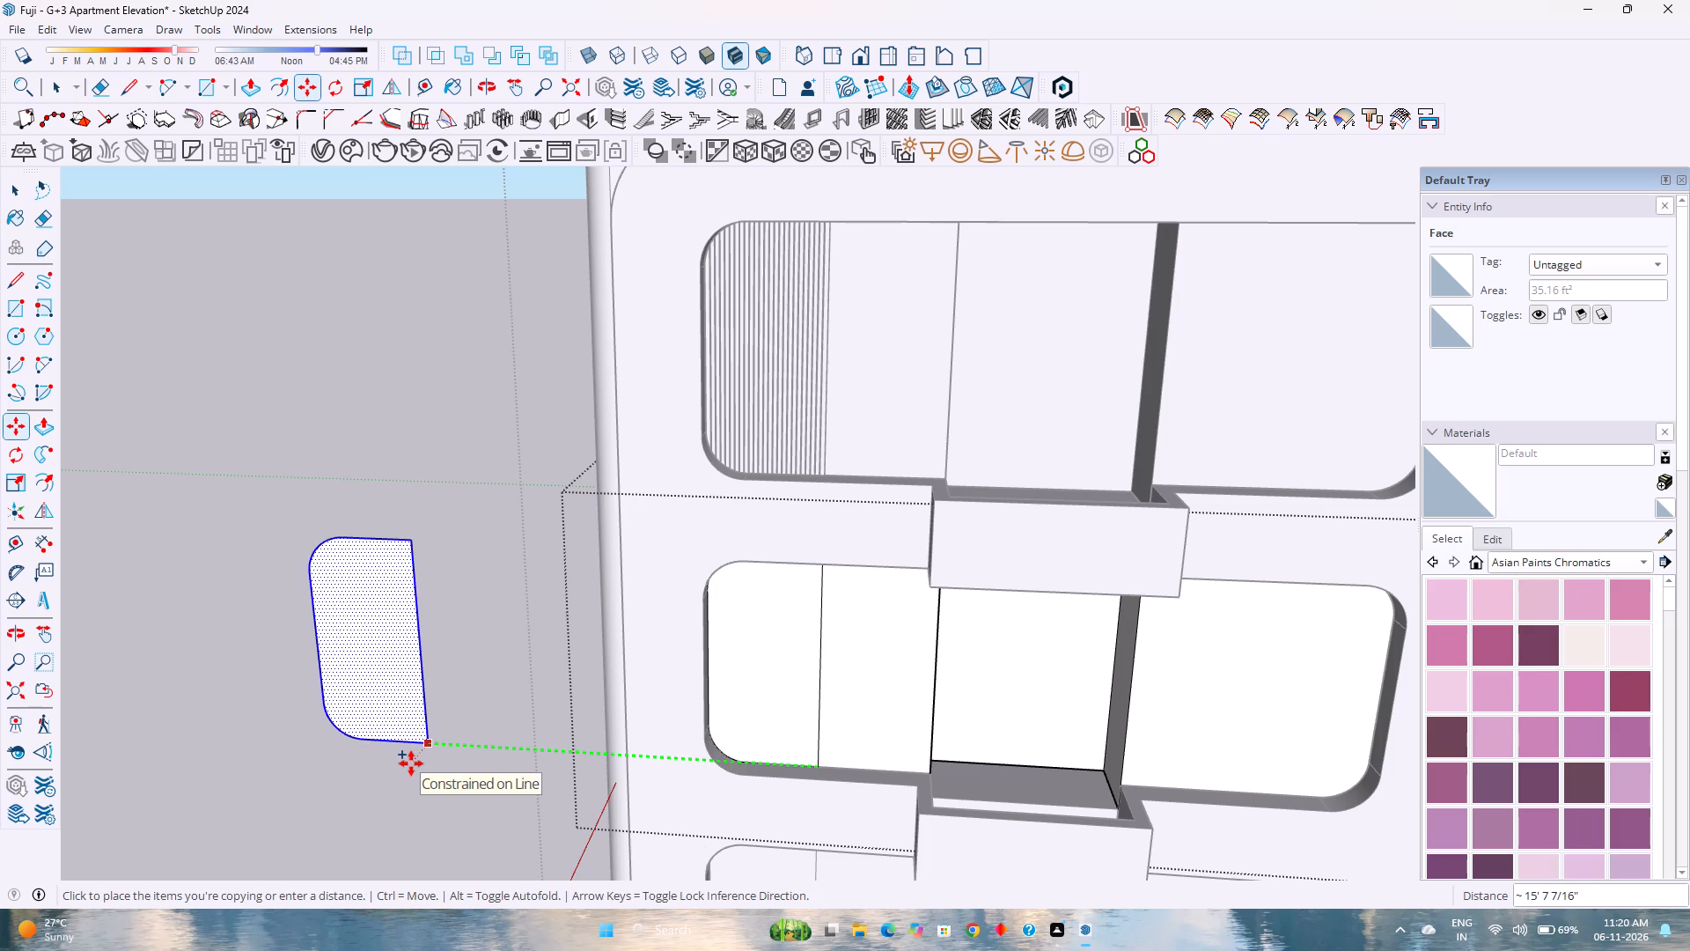
pyautogui.write("15'")
pyautogui.press('Return')
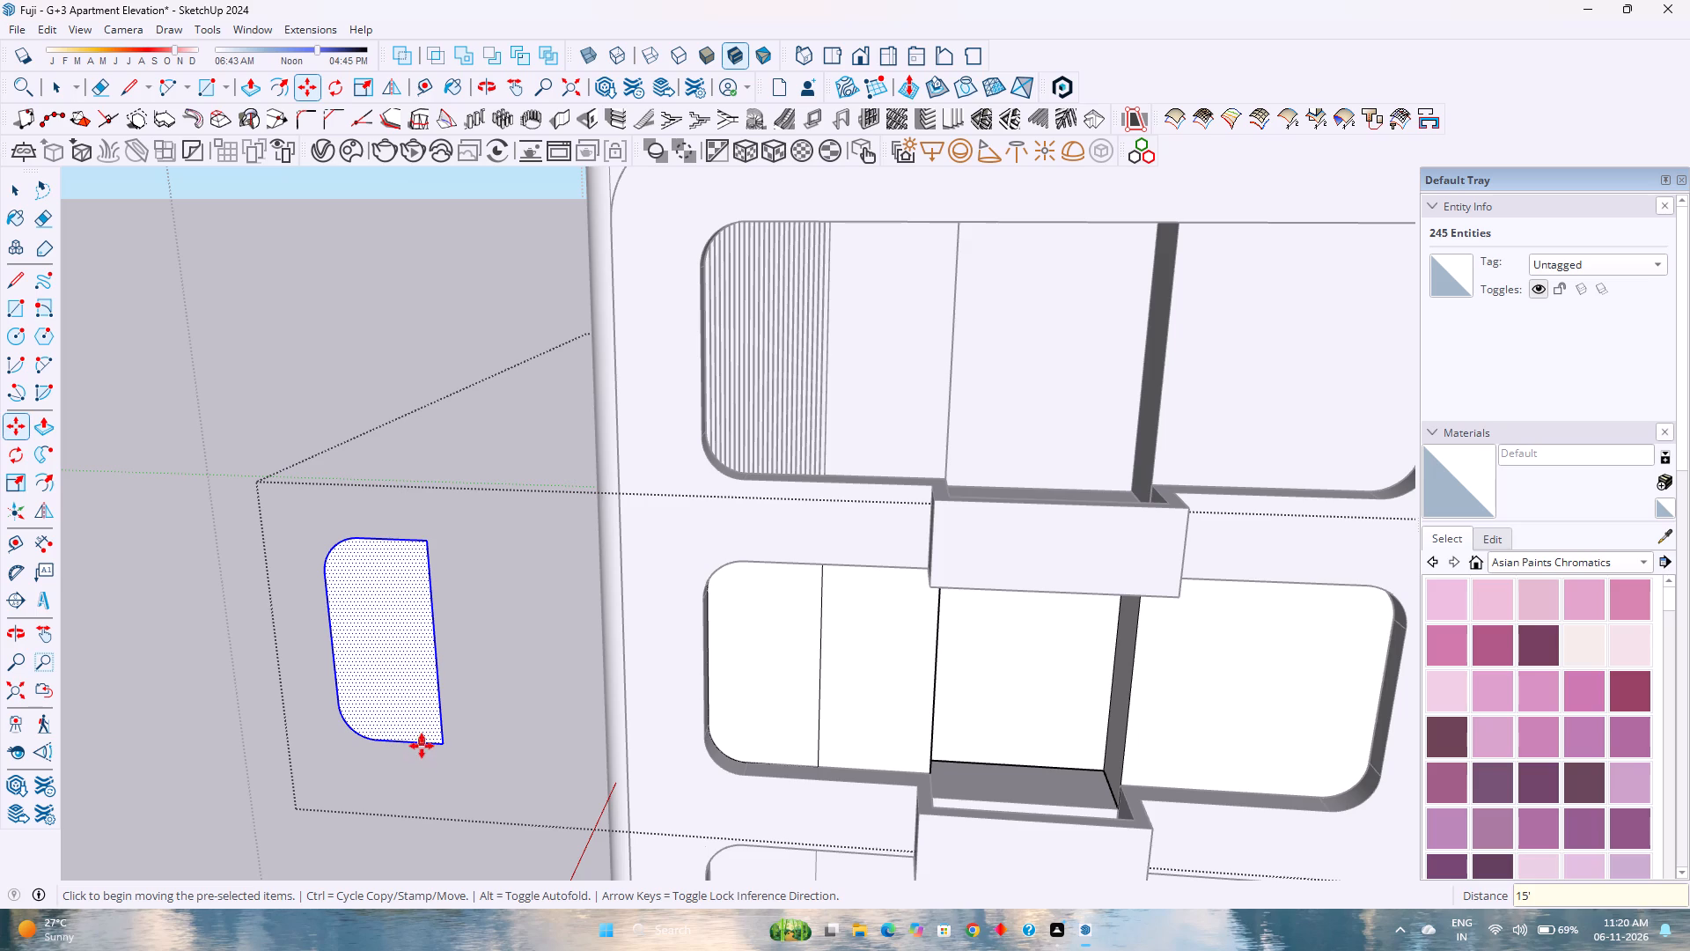
pyautogui.press('space')
# Place a guide line 2 inches inside the copied panel's long edge on the rounded side.
pyautogui.scroll(5, 460, 711)
pyautogui.keyDown('shift'); pyautogui.scroll(1, 417, 688); pyautogui.keyUp('shift')
pyautogui.keyDown('shift'); pyautogui.moveTo(417, 687); pyautogui.dragTo(568, 684, button='middle'); pyautogui.keyUp('shift')
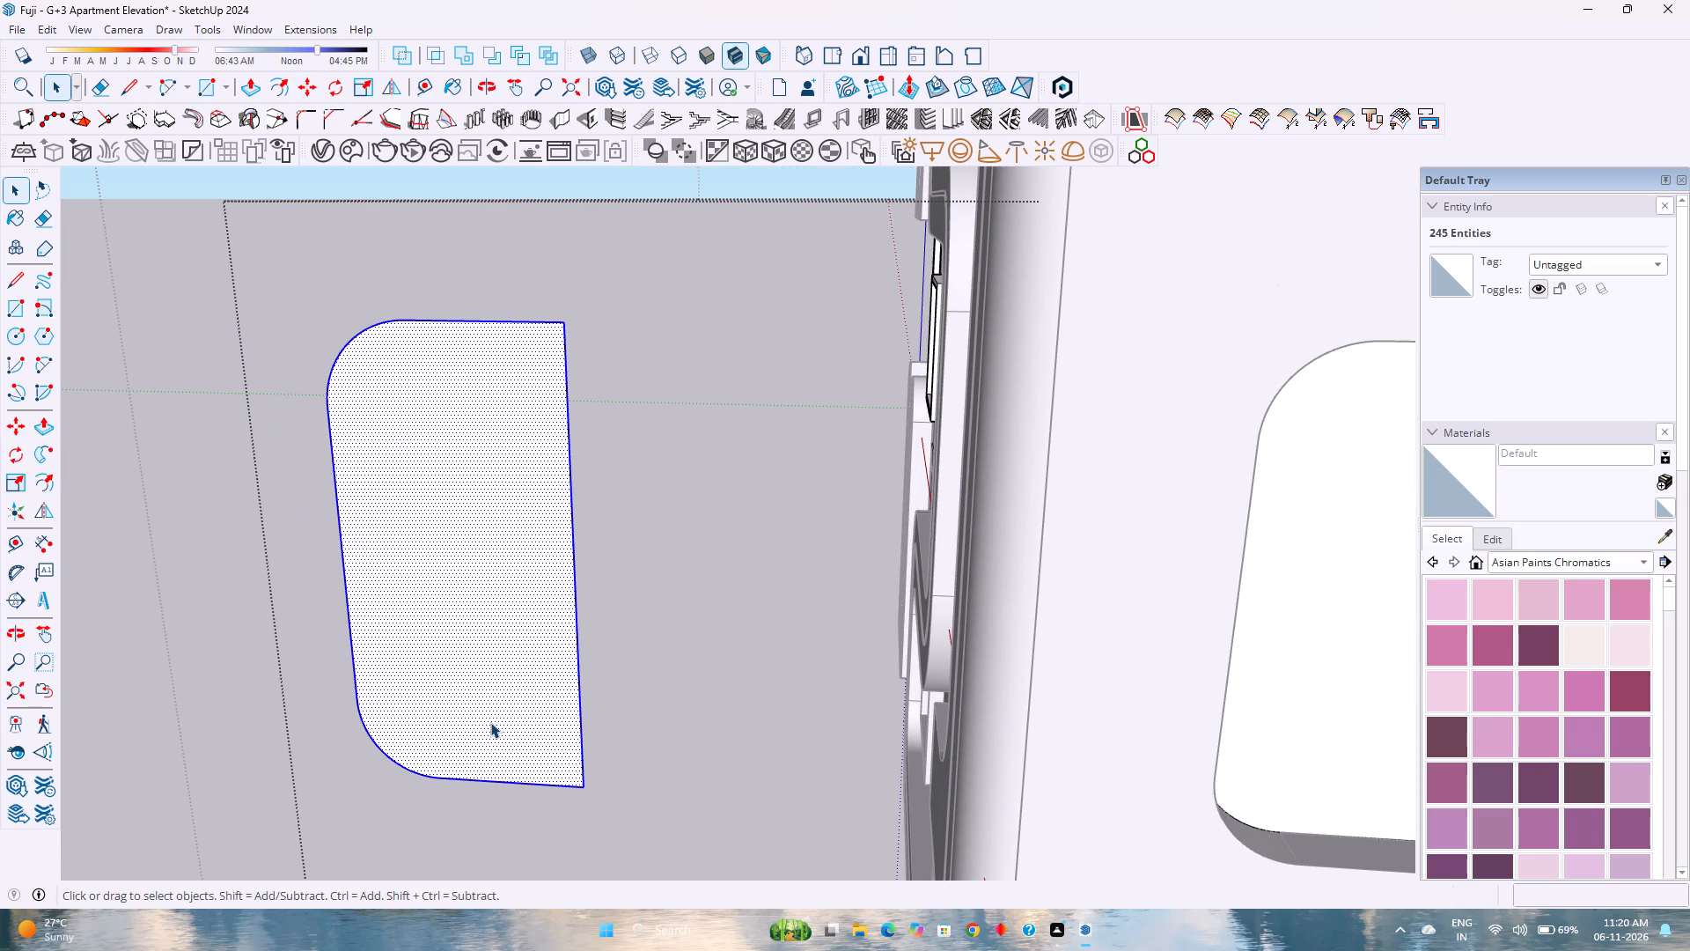
pyautogui.click(412, 85)
pyautogui.click(347, 606)
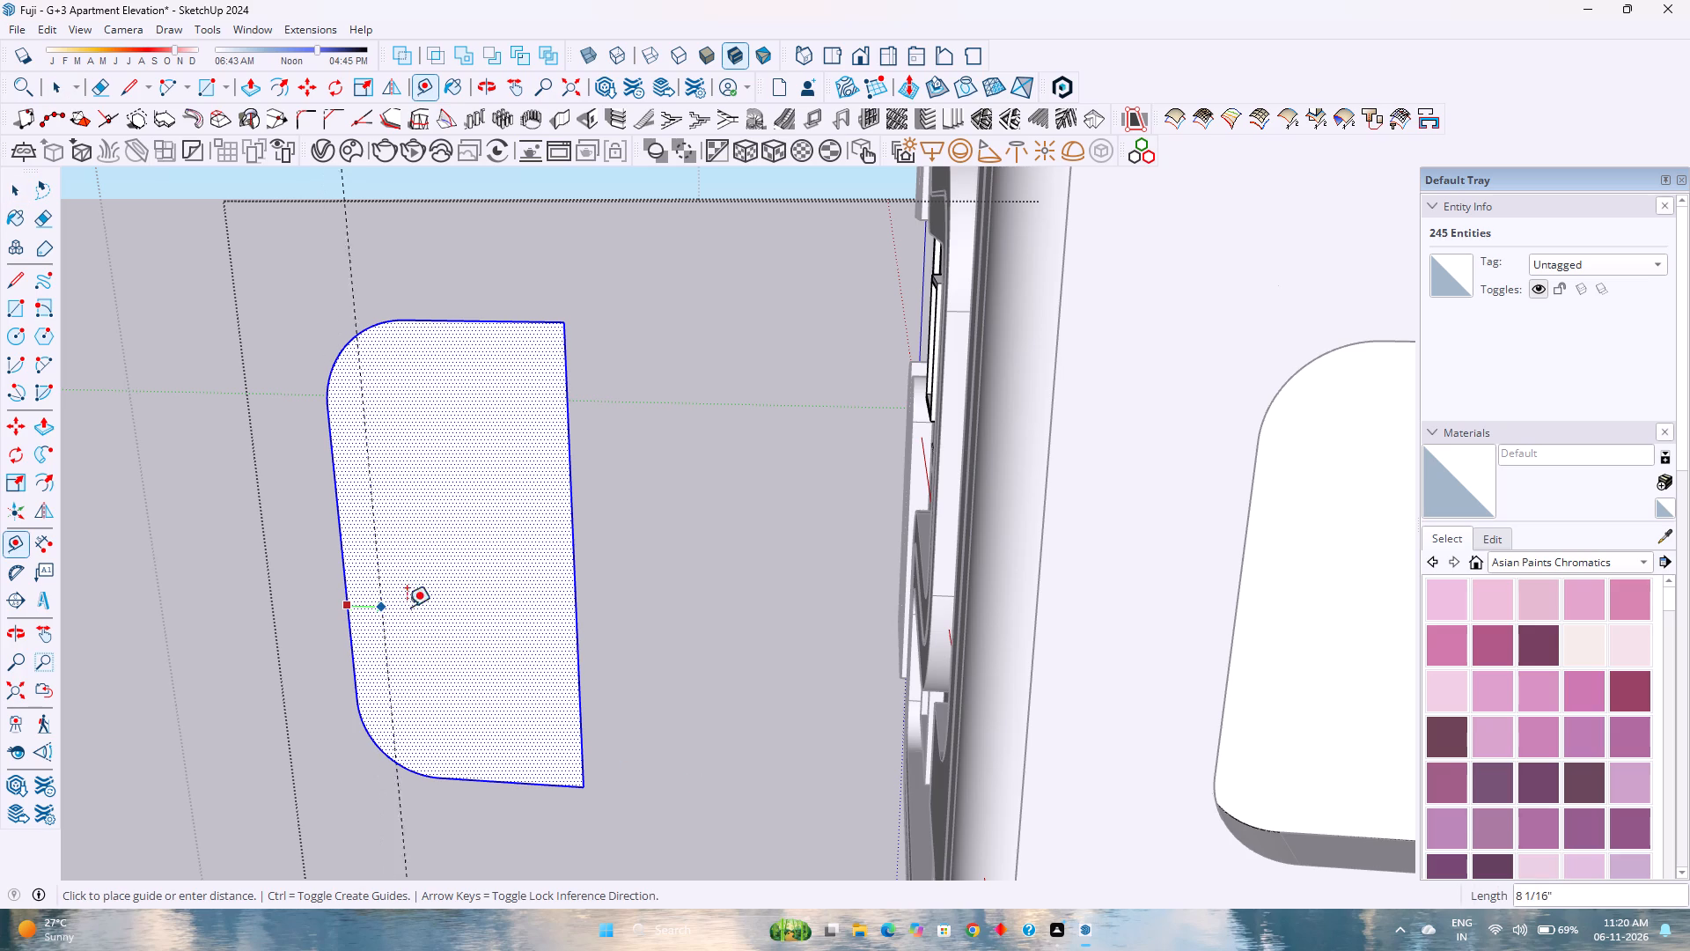
pyautogui.press('2')
pyautogui.press('Return')
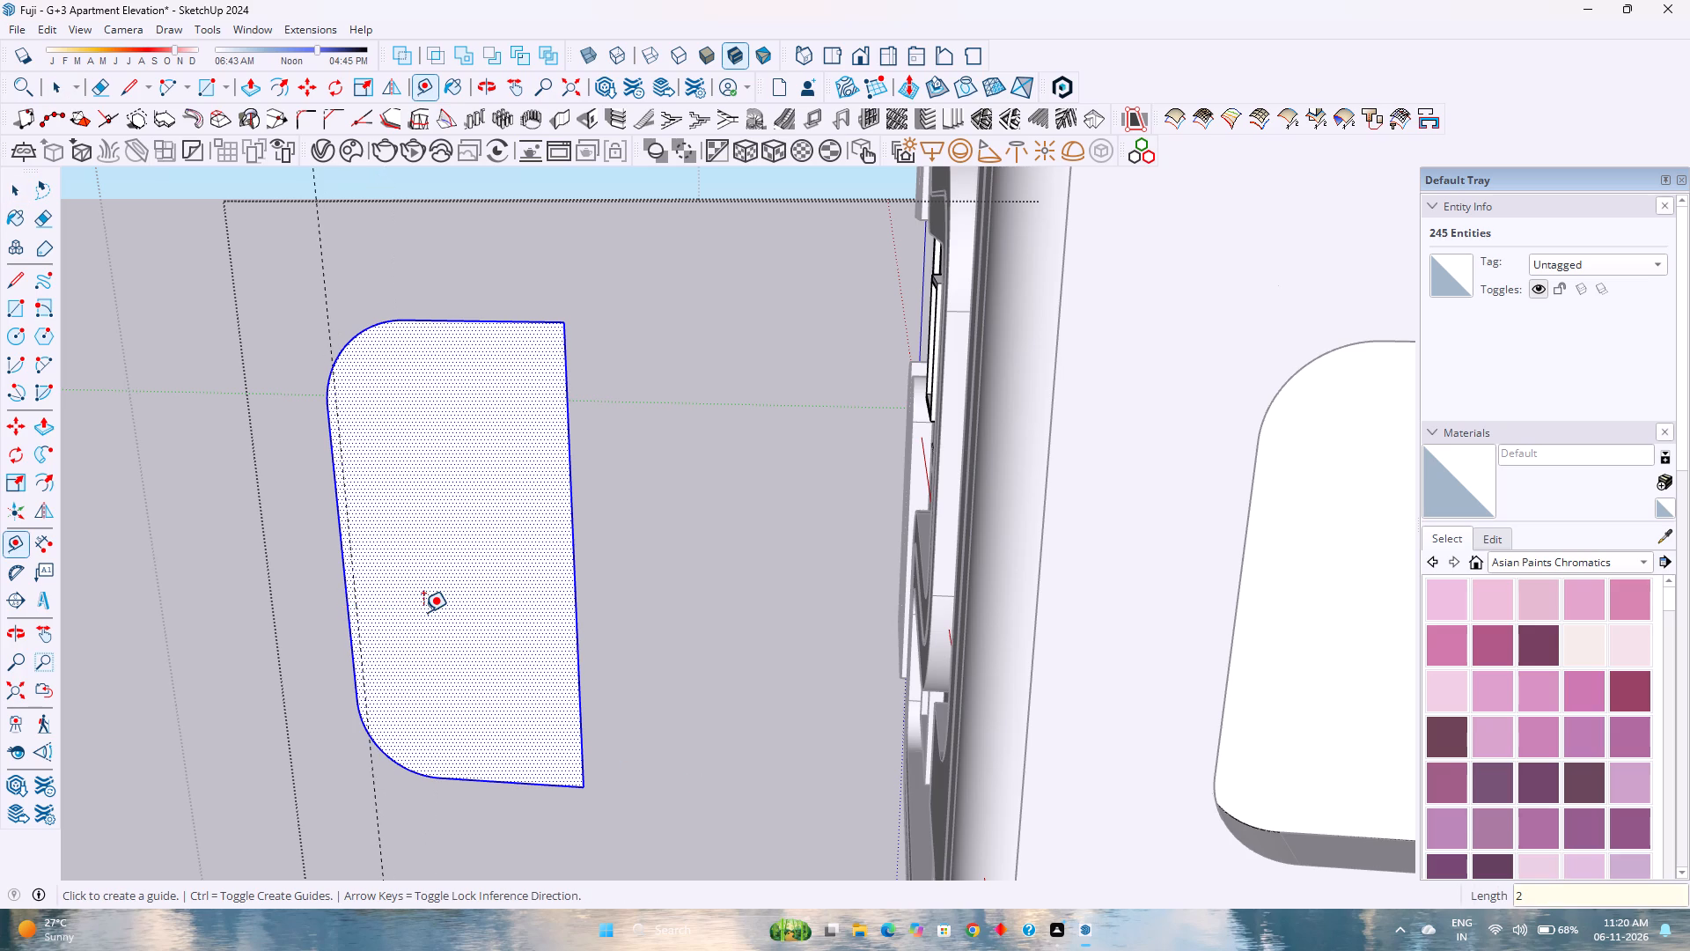
pyautogui.scroll(5, 423, 612)
pyautogui.press('space')
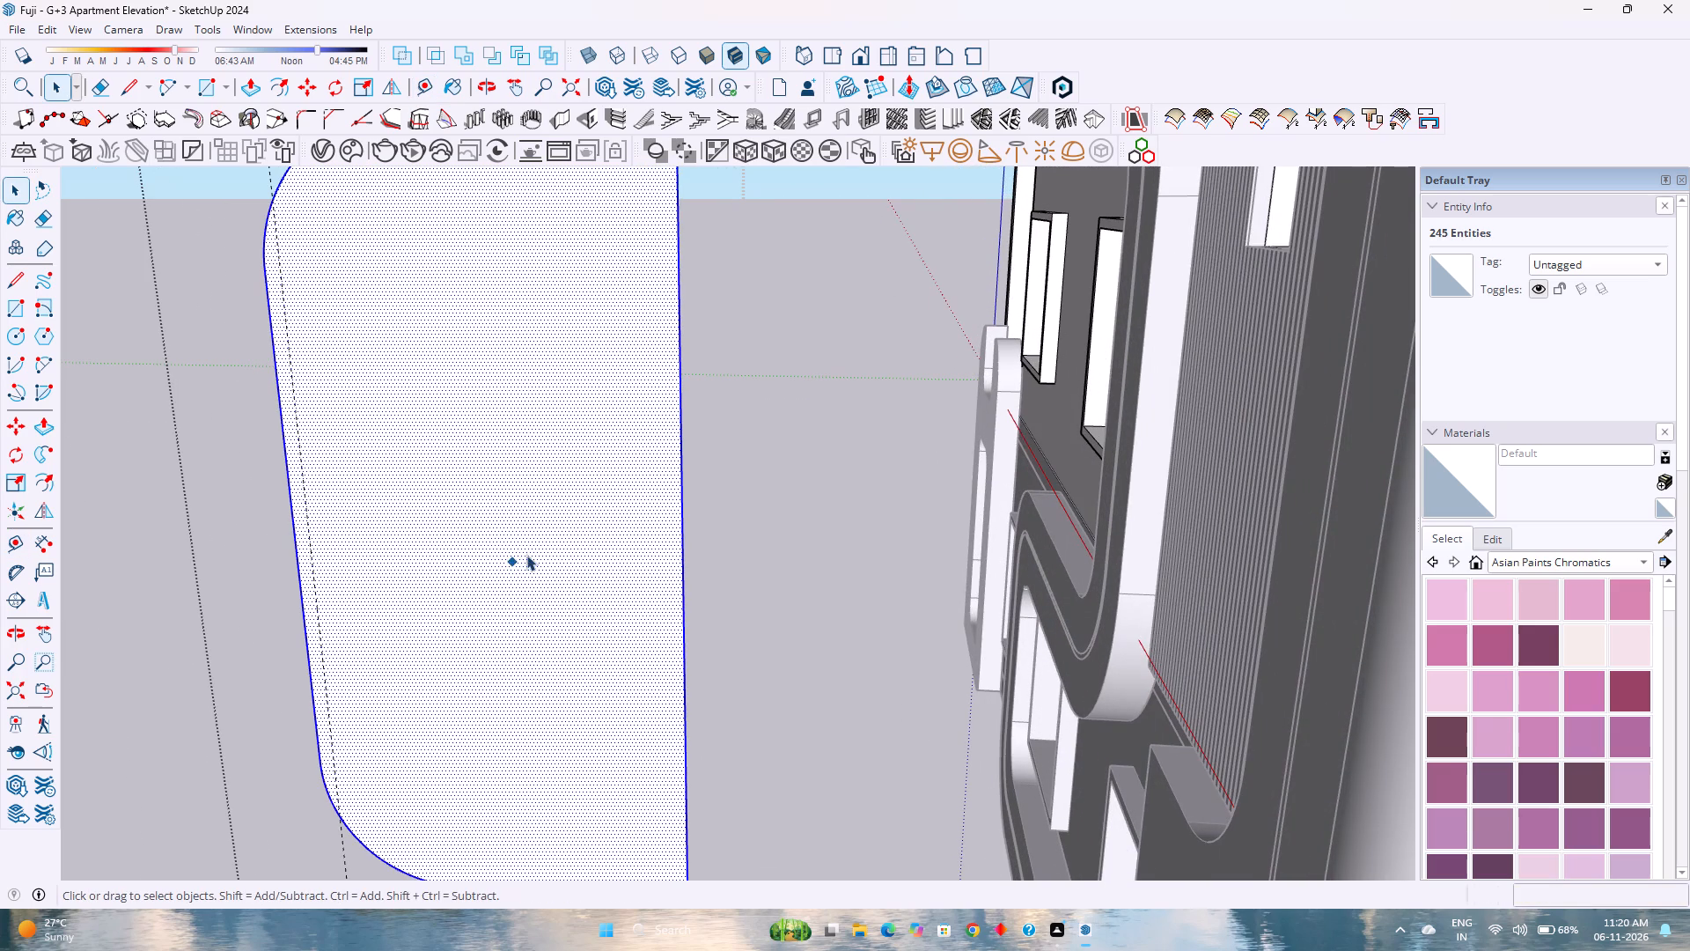
# Copy the panel's straight long edge 2 inches inwards across the face.
pyautogui.click(682, 488)
pyautogui.press('m')
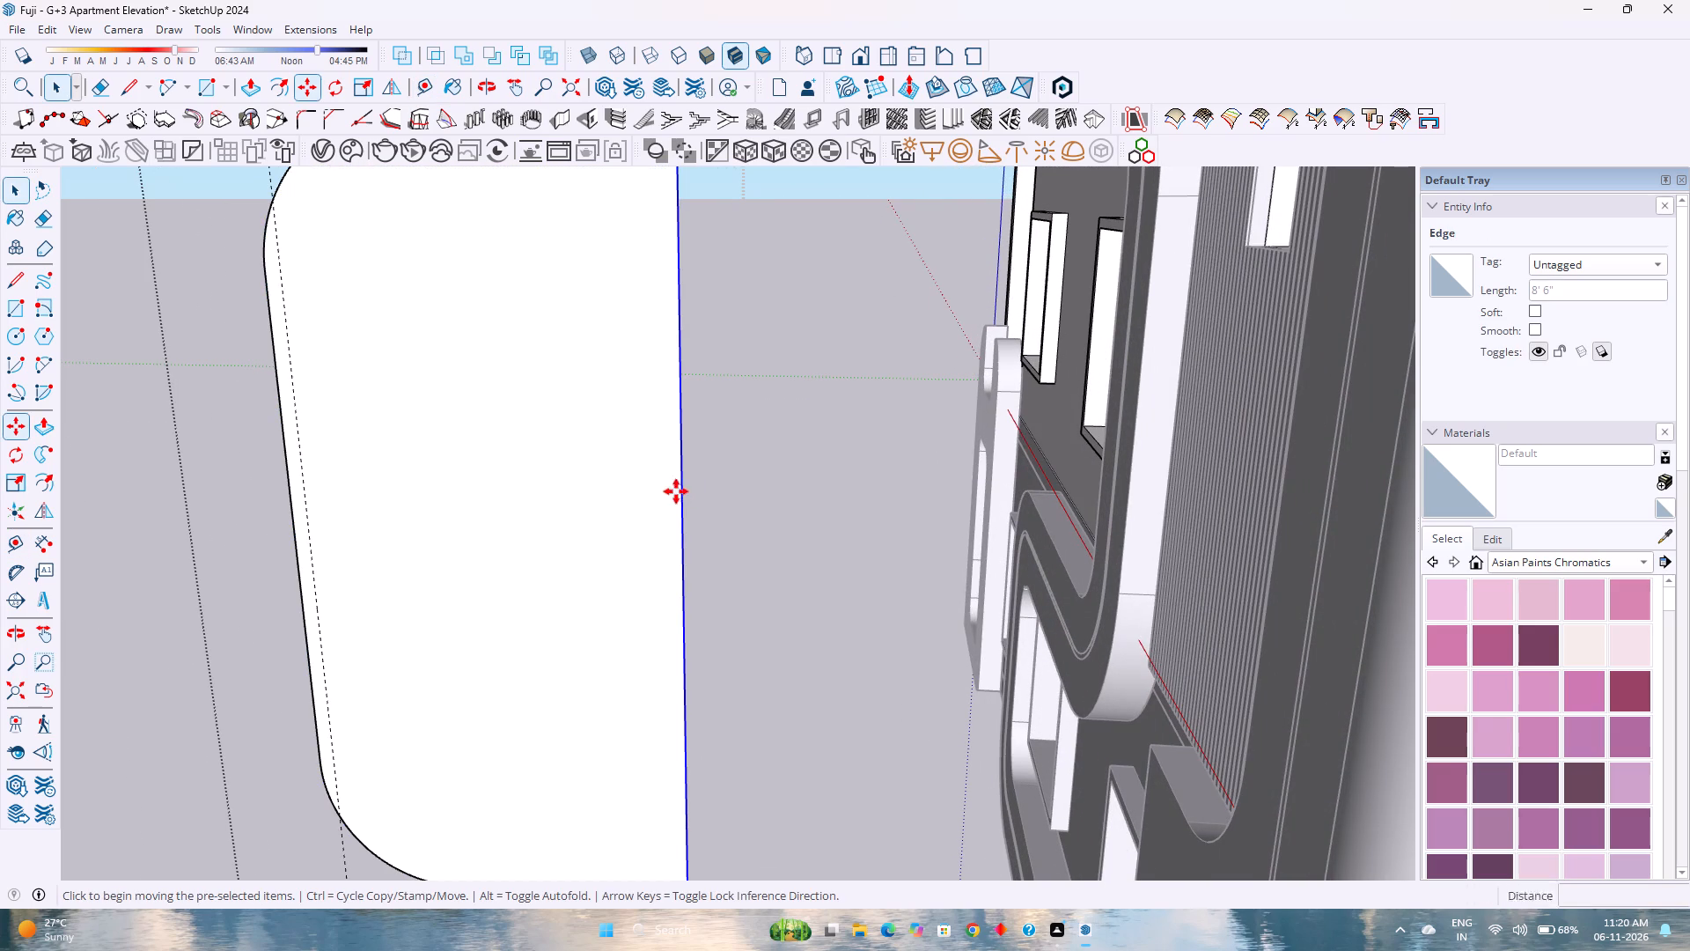
pyautogui.click(684, 489)
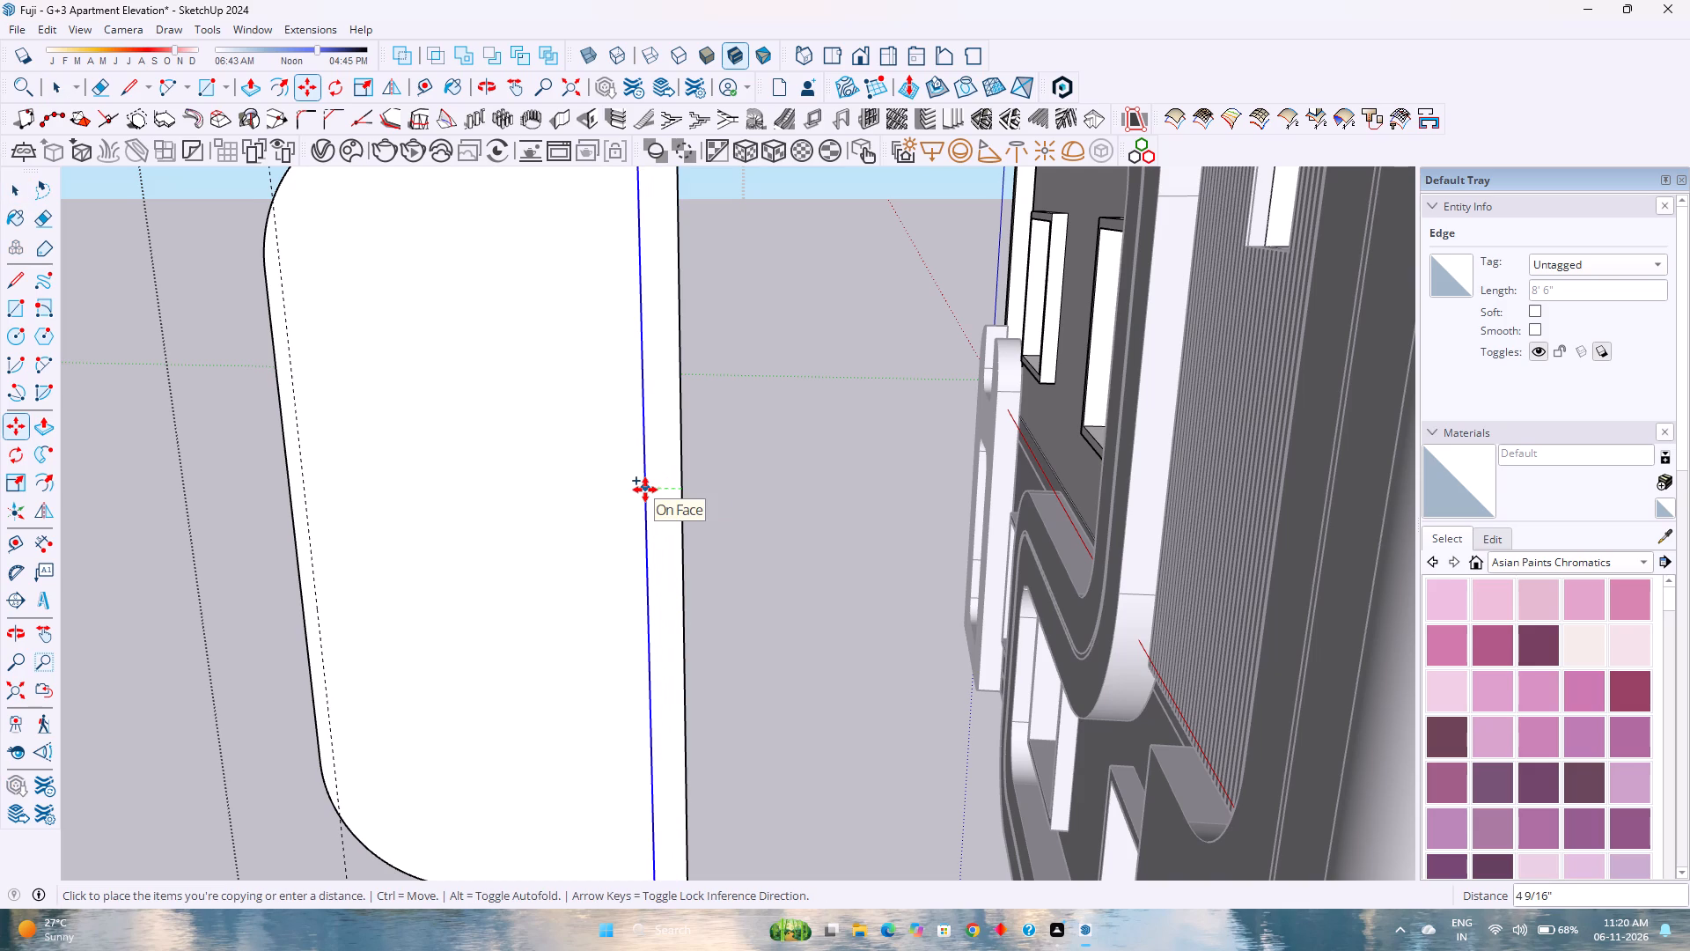
pyautogui.press('2')
pyautogui.press('Return')
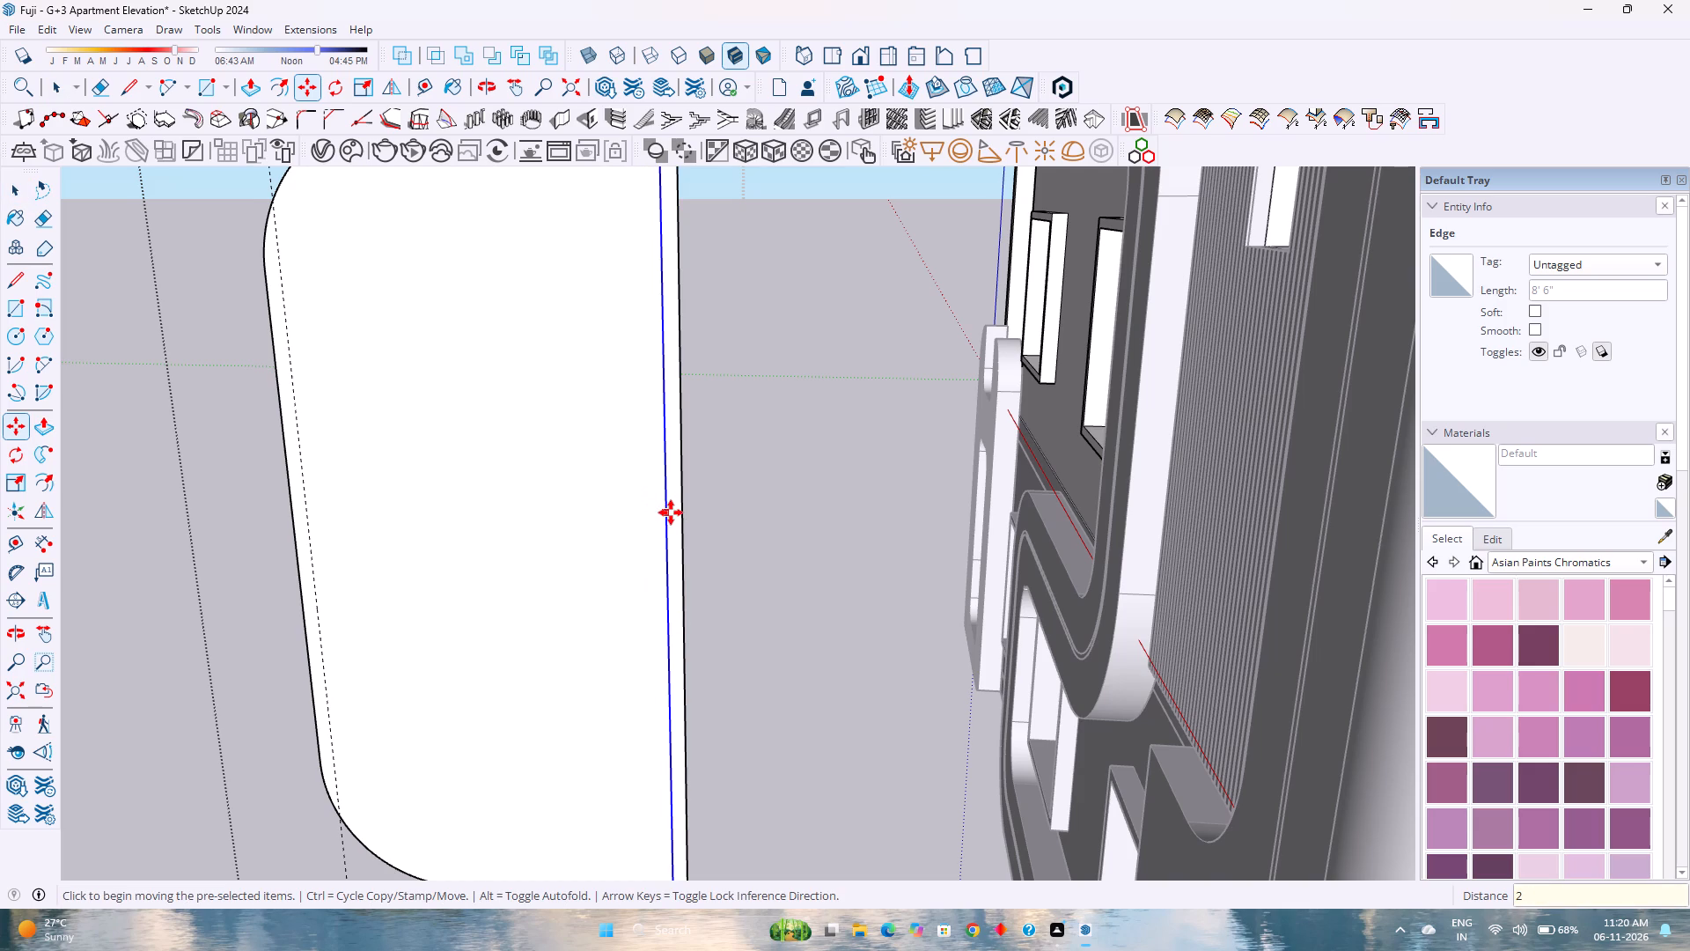
# Copy the new inner line a further 0.25 inch inwards to form a narrow groove pair.
pyautogui.click(666, 523)
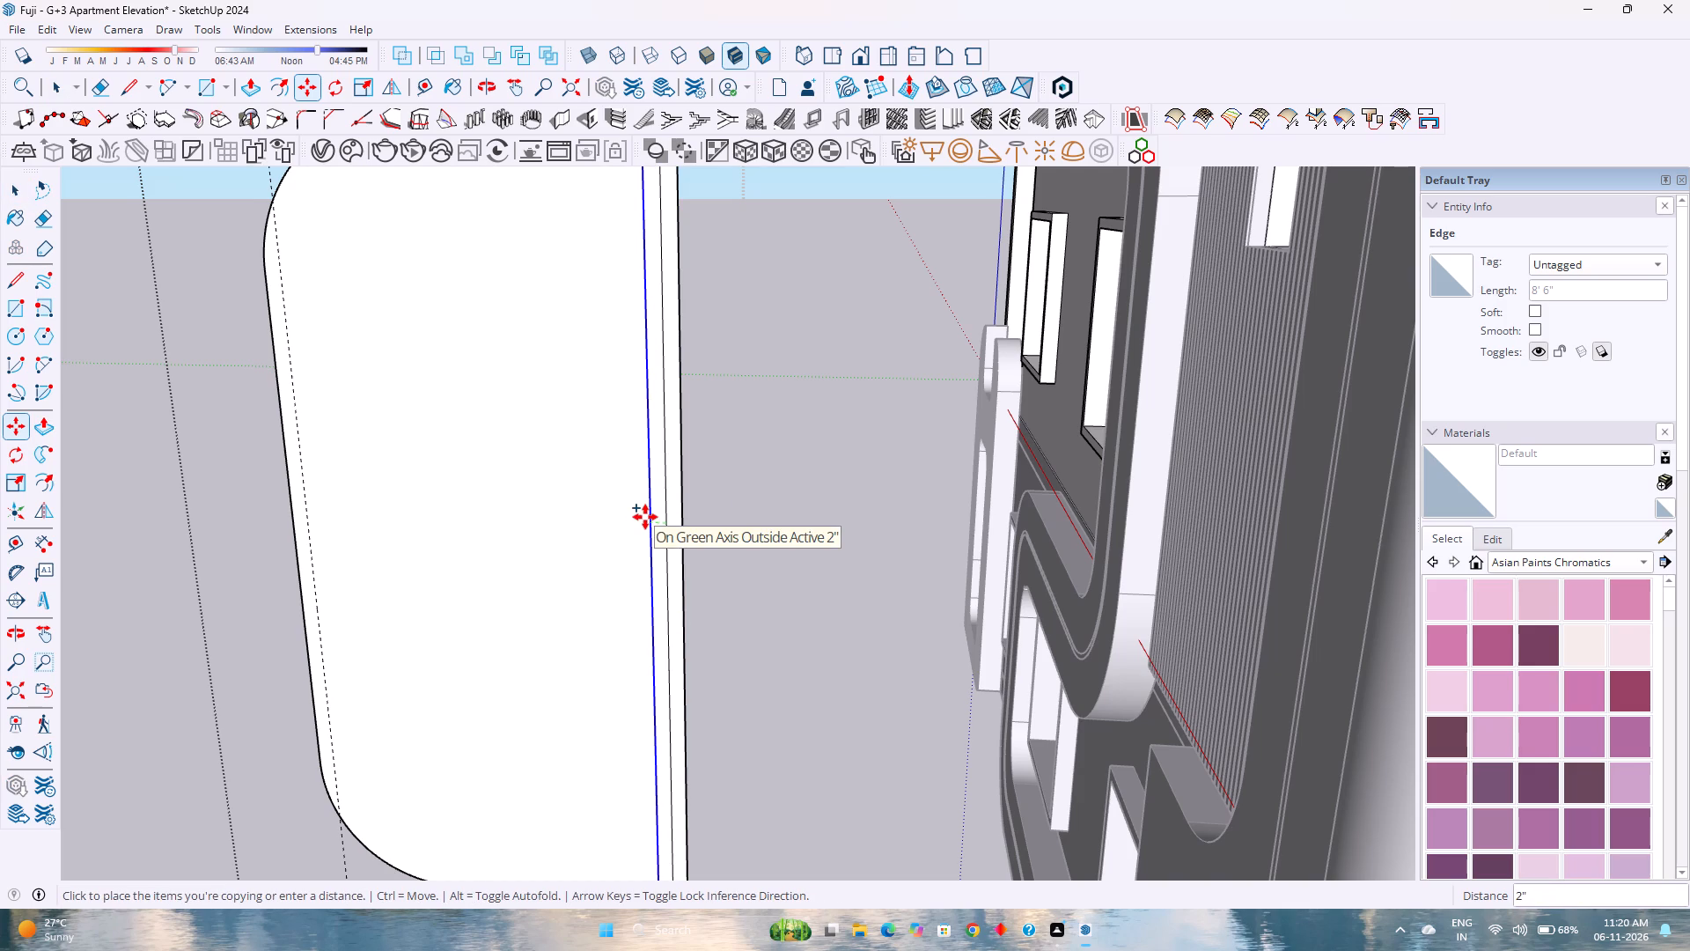
pyautogui.write('0.2')
pyautogui.press('5')
pyautogui.press('Return')
# Copy both groove lines along the green axis to the guide line near the rounded side, dividing the distance into 23 equal copies.
pyautogui.scroll(-2, 628, 418)
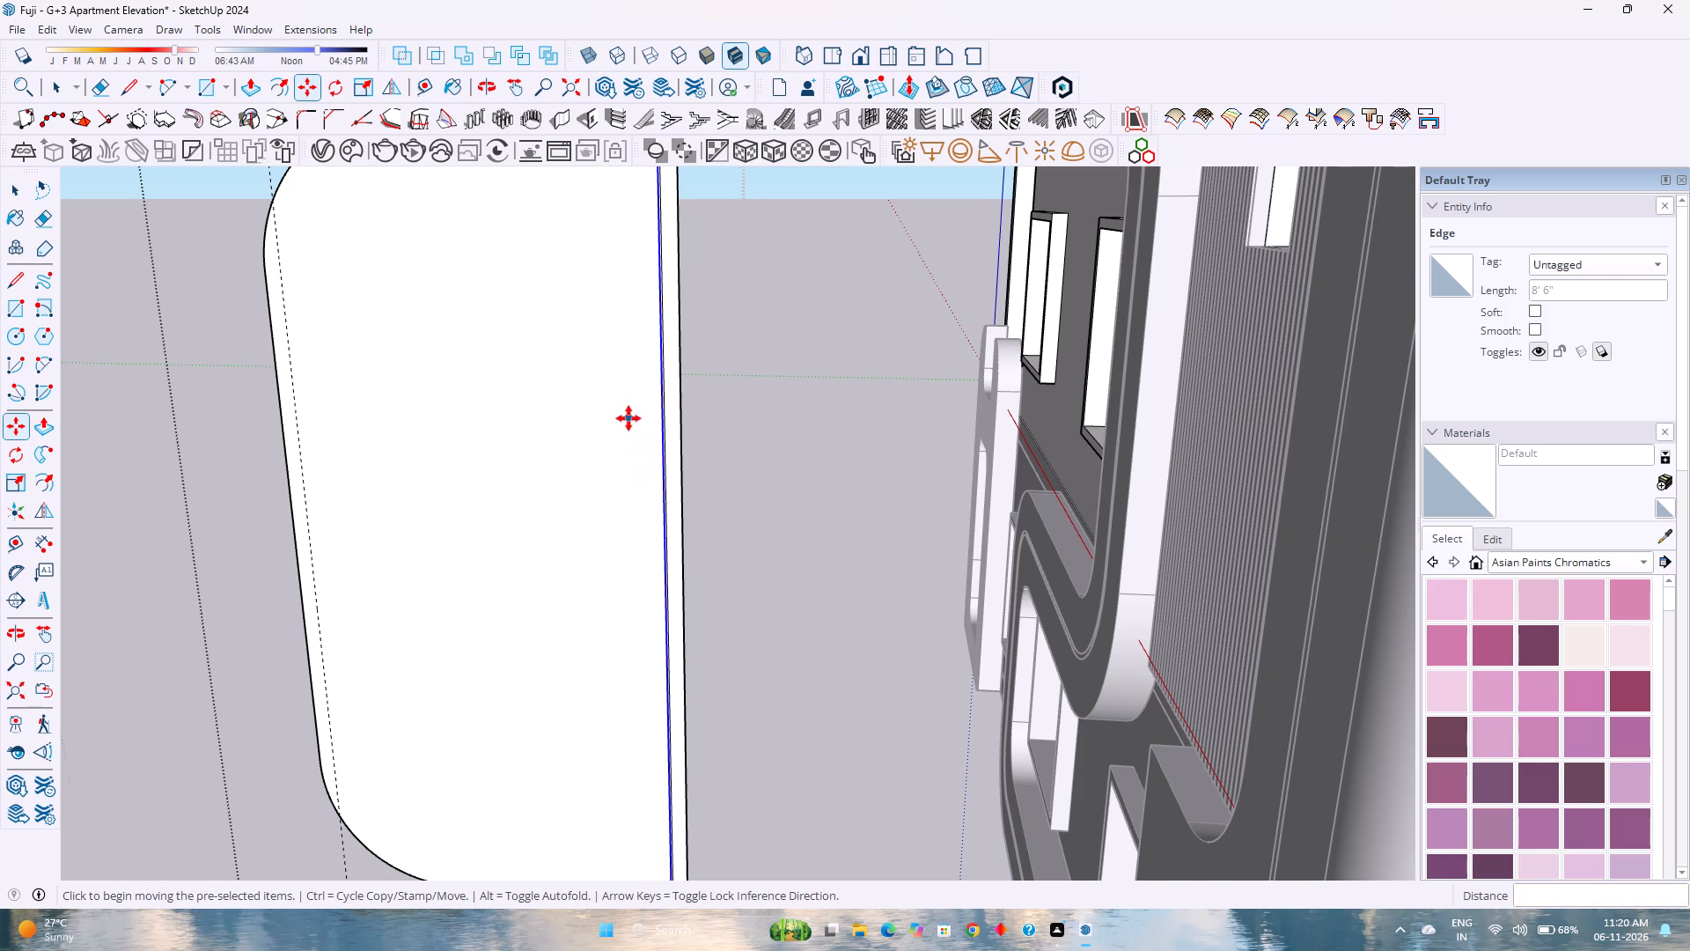
pyautogui.scroll(-2, 628, 418)
pyautogui.press('space')
pyautogui.scroll(9, 633, 413)
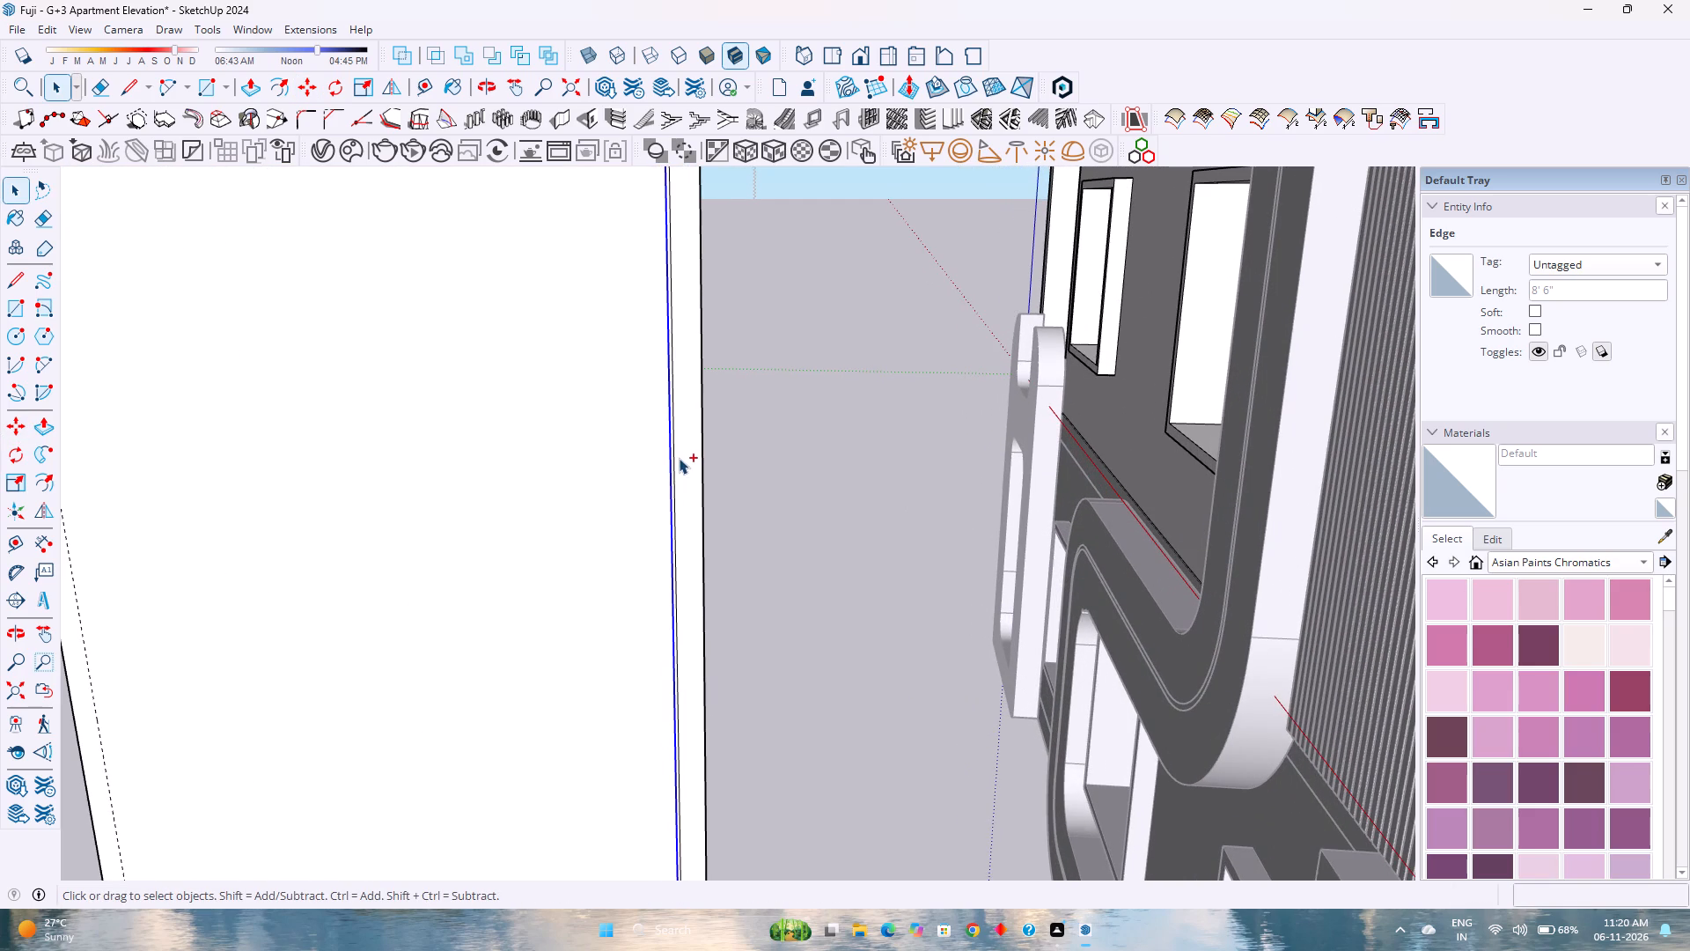
pyautogui.keyDown('ctrl'); pyautogui.click(672, 461); pyautogui.keyUp('ctrl')
pyautogui.scroll(-8, 676, 459)
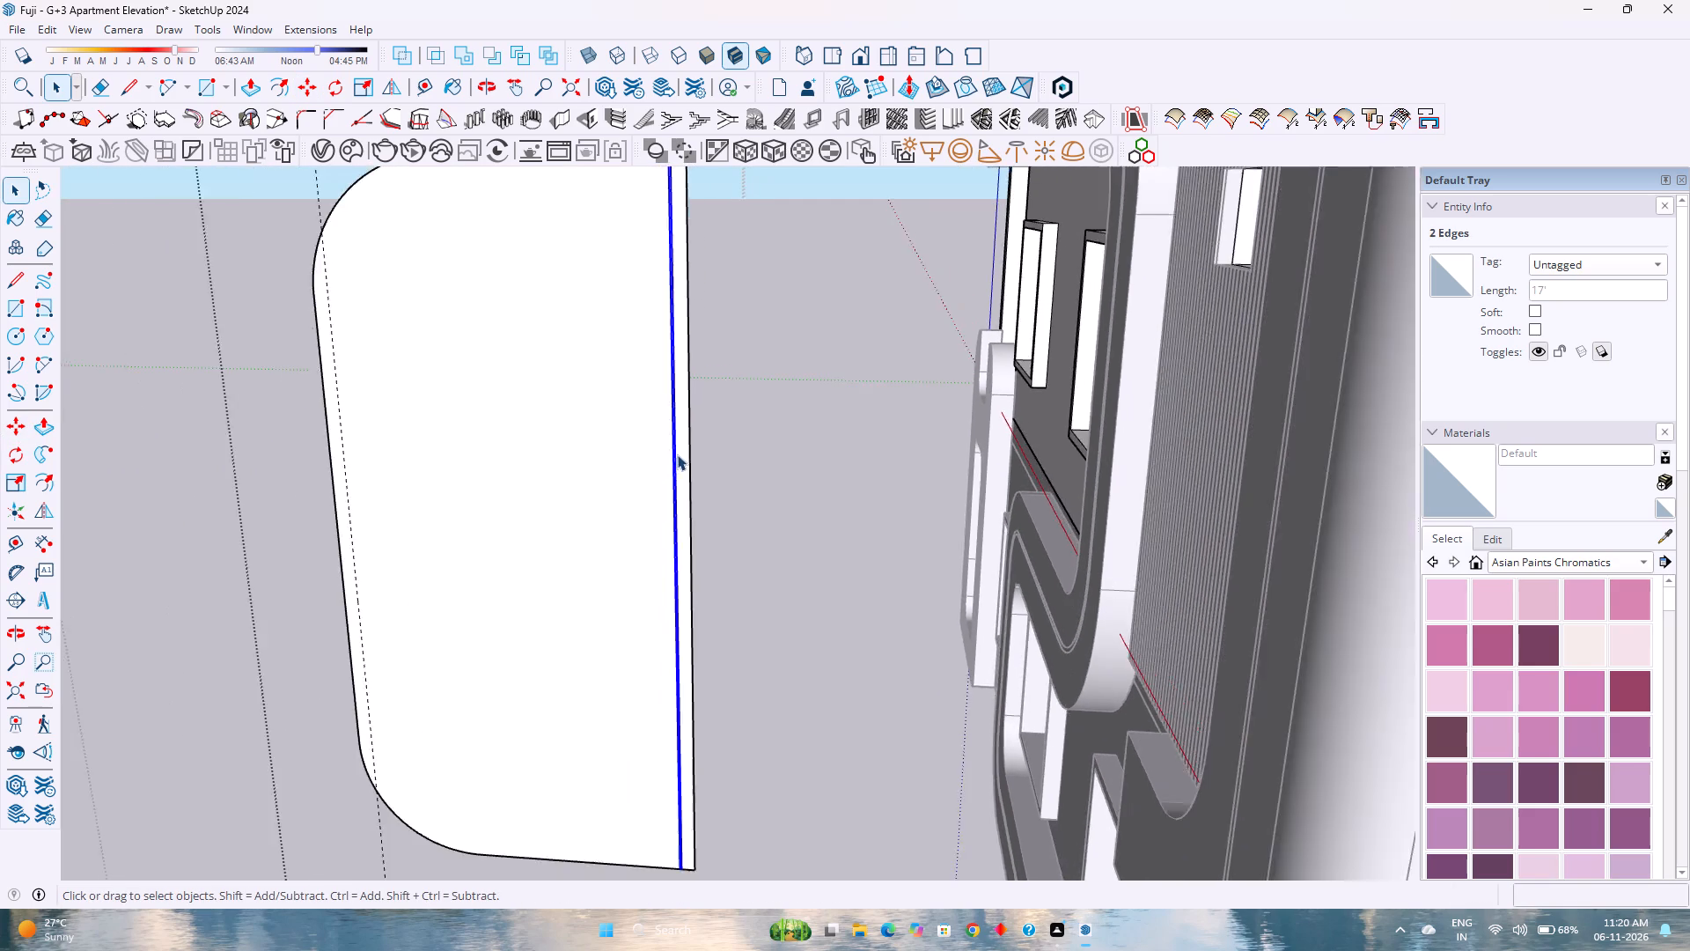
pyautogui.scroll(-3, 677, 454)
pyautogui.keyDown('shift'); pyautogui.moveTo(658, 431); pyautogui.dragTo(766, 689, button='middle'); pyautogui.keyUp('shift')
pyautogui.scroll(4, 779, 527)
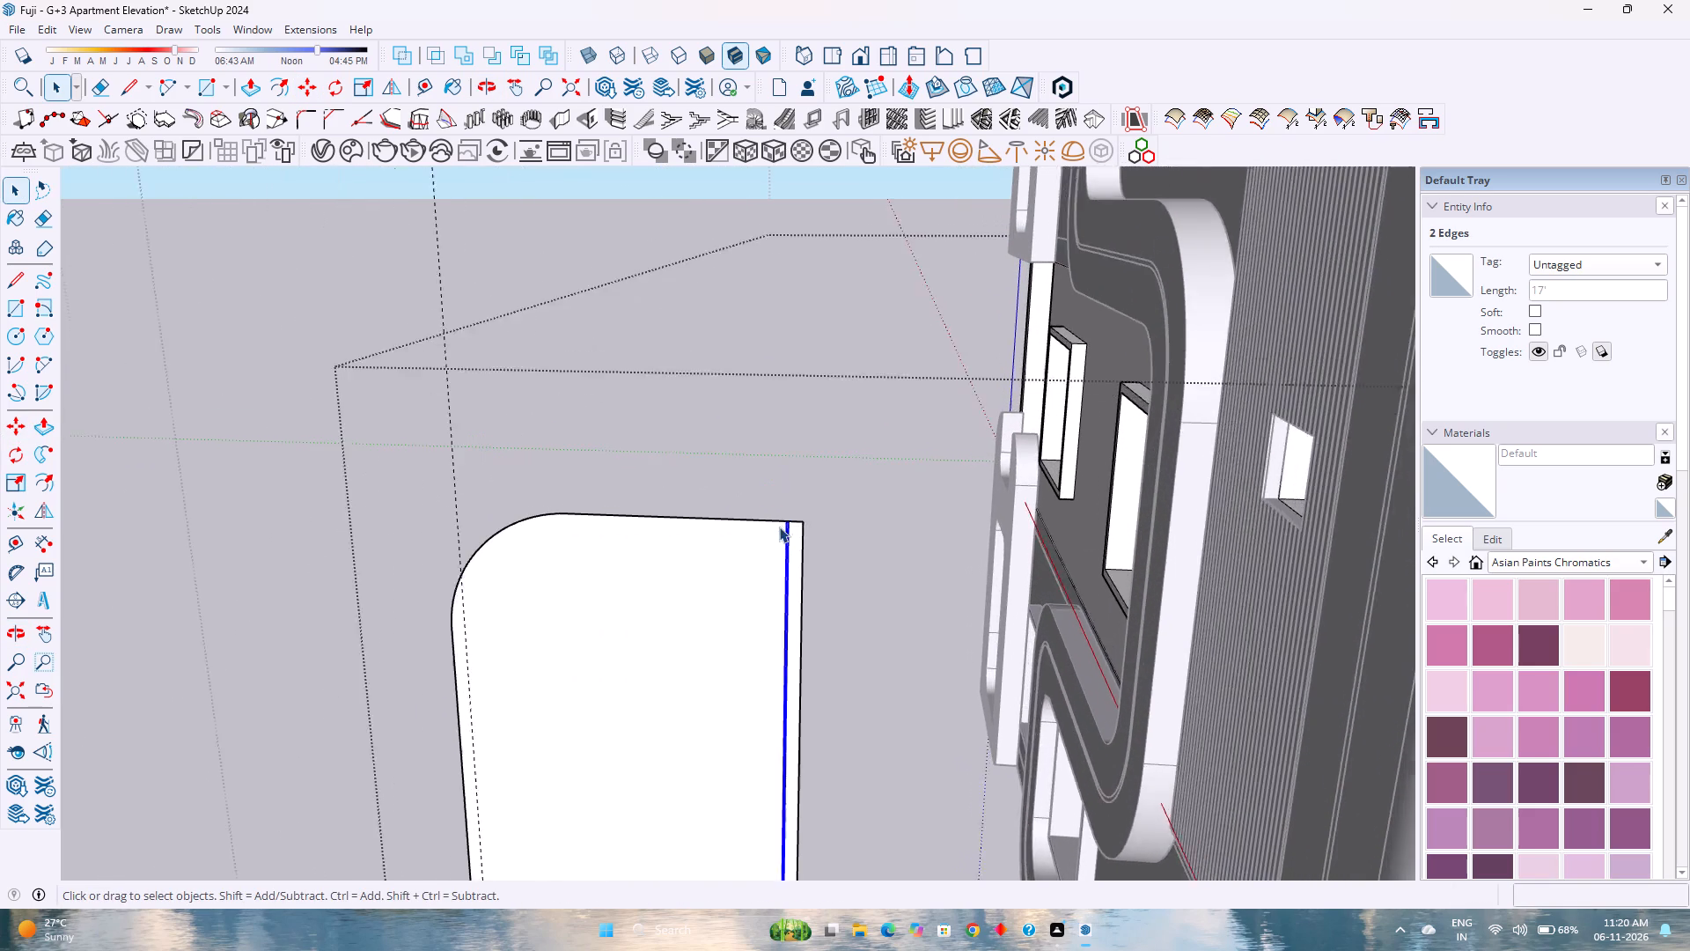
pyautogui.scroll(6, 779, 527)
pyautogui.press('m')
pyautogui.scroll(3, 798, 512)
pyautogui.scroll(-3, 783, 523)
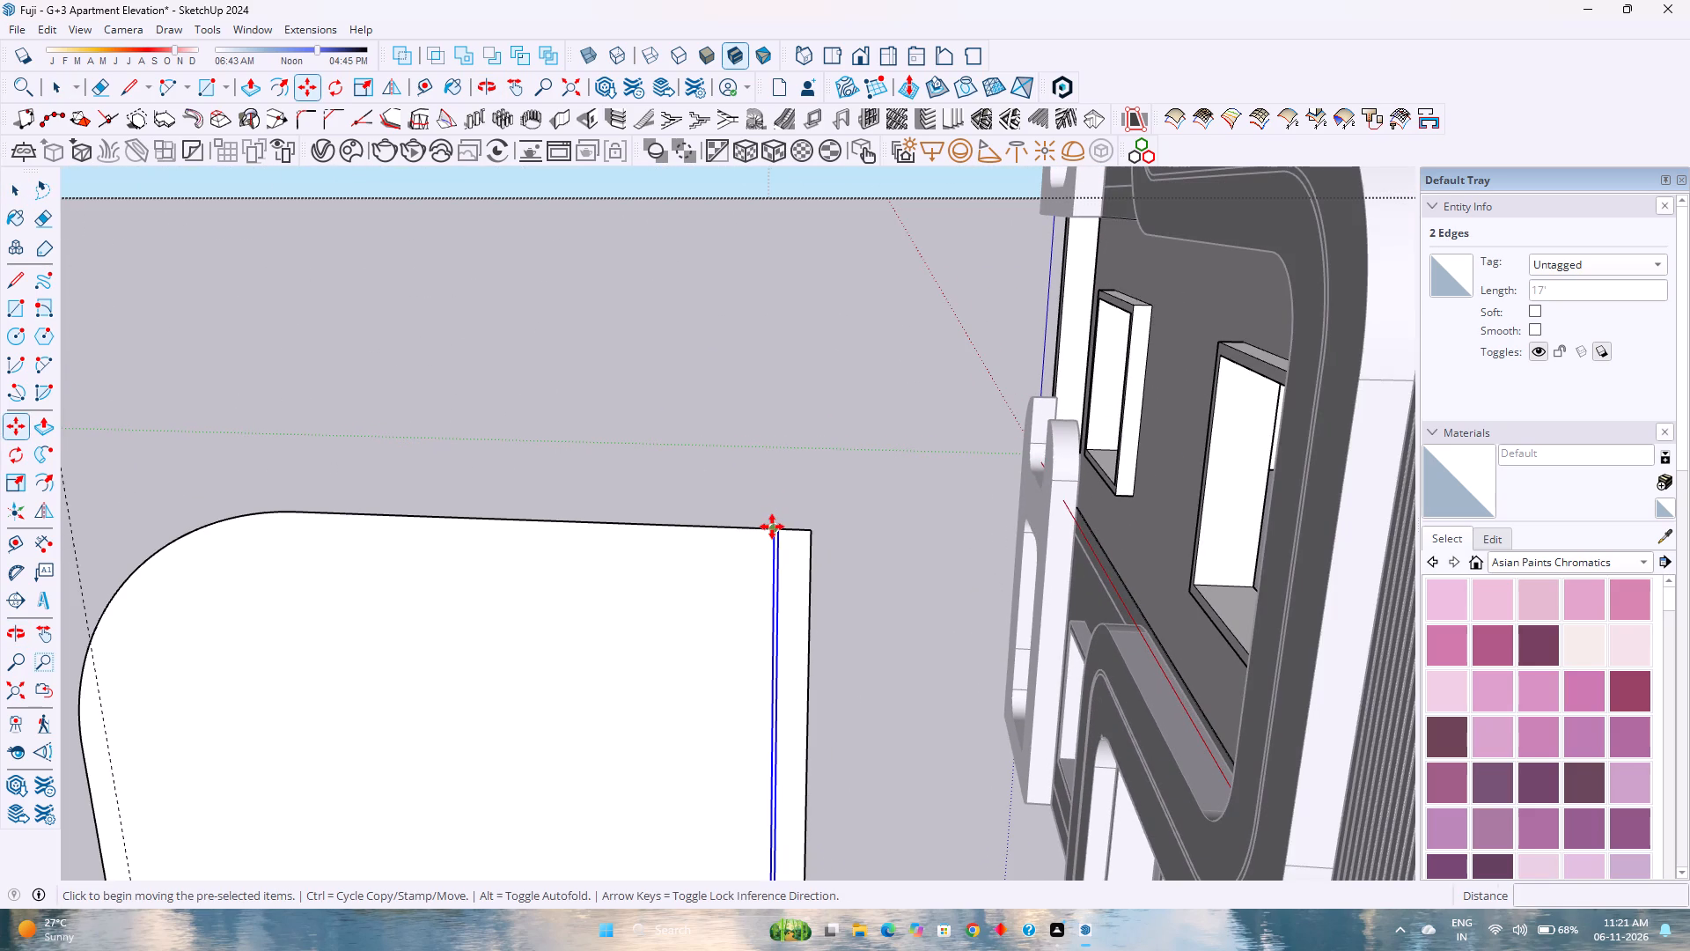
pyautogui.click(772, 527)
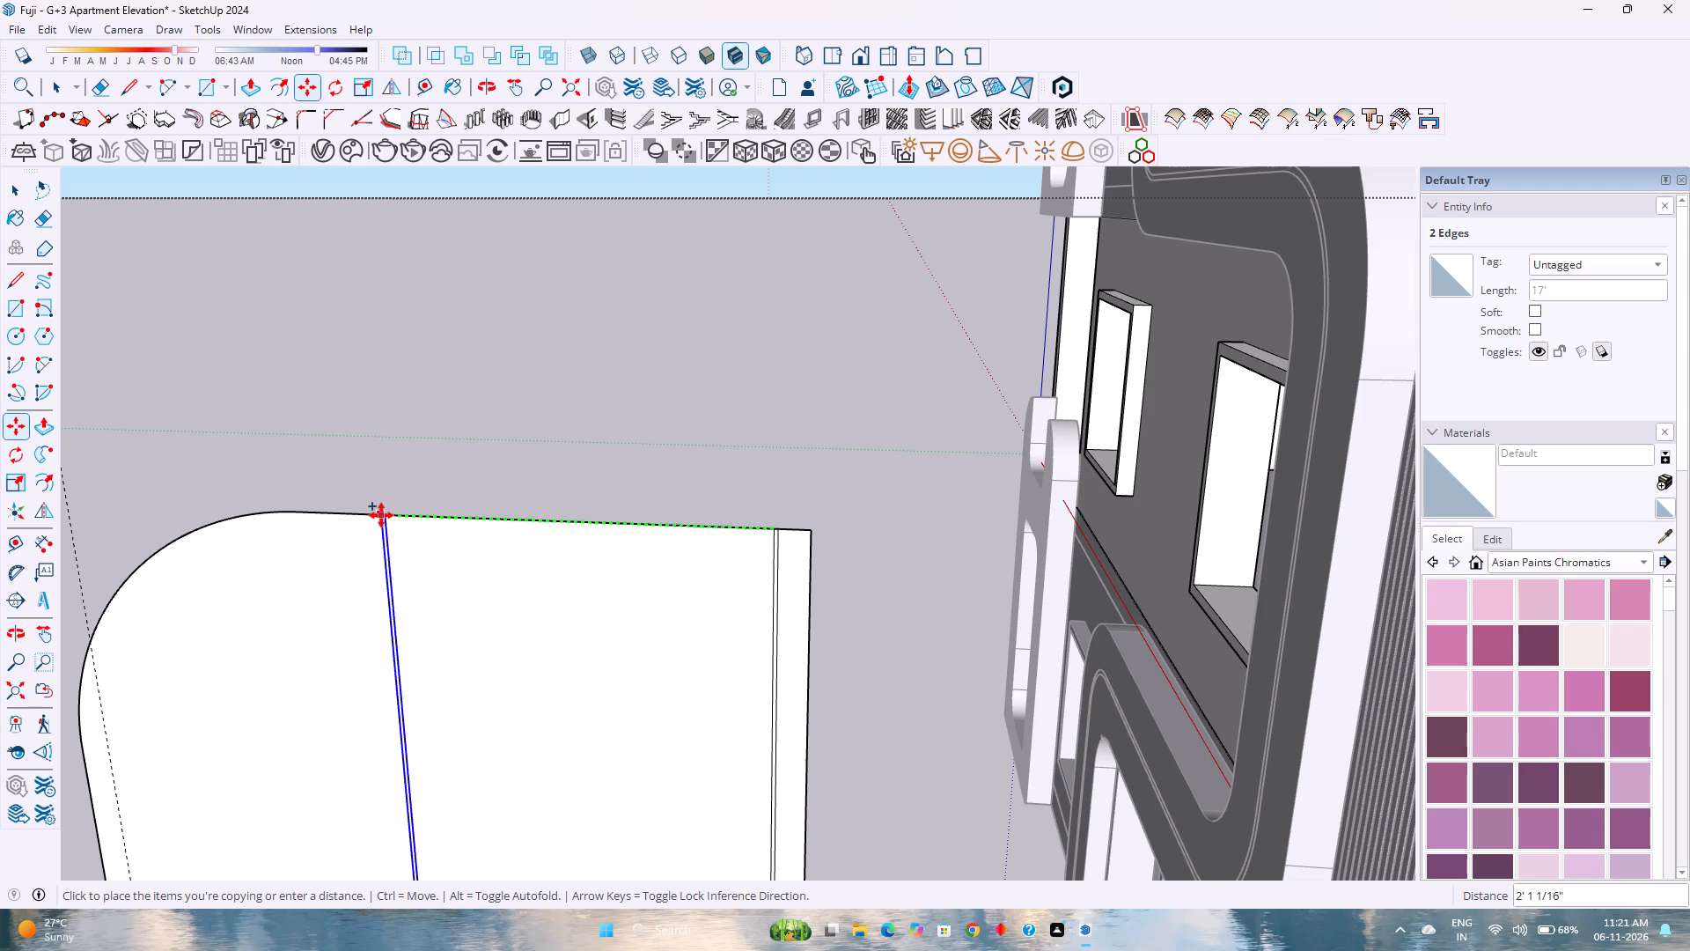
pyautogui.keyDown('shift'); pyautogui.moveTo(381, 513); pyautogui.dragTo(705, 489, button='middle'); pyautogui.keyUp('shift')
pyautogui.middleClick(705, 489)
pyautogui.middleClick(705, 489)
pyautogui.middleClick(705, 489)
pyautogui.press('Left')
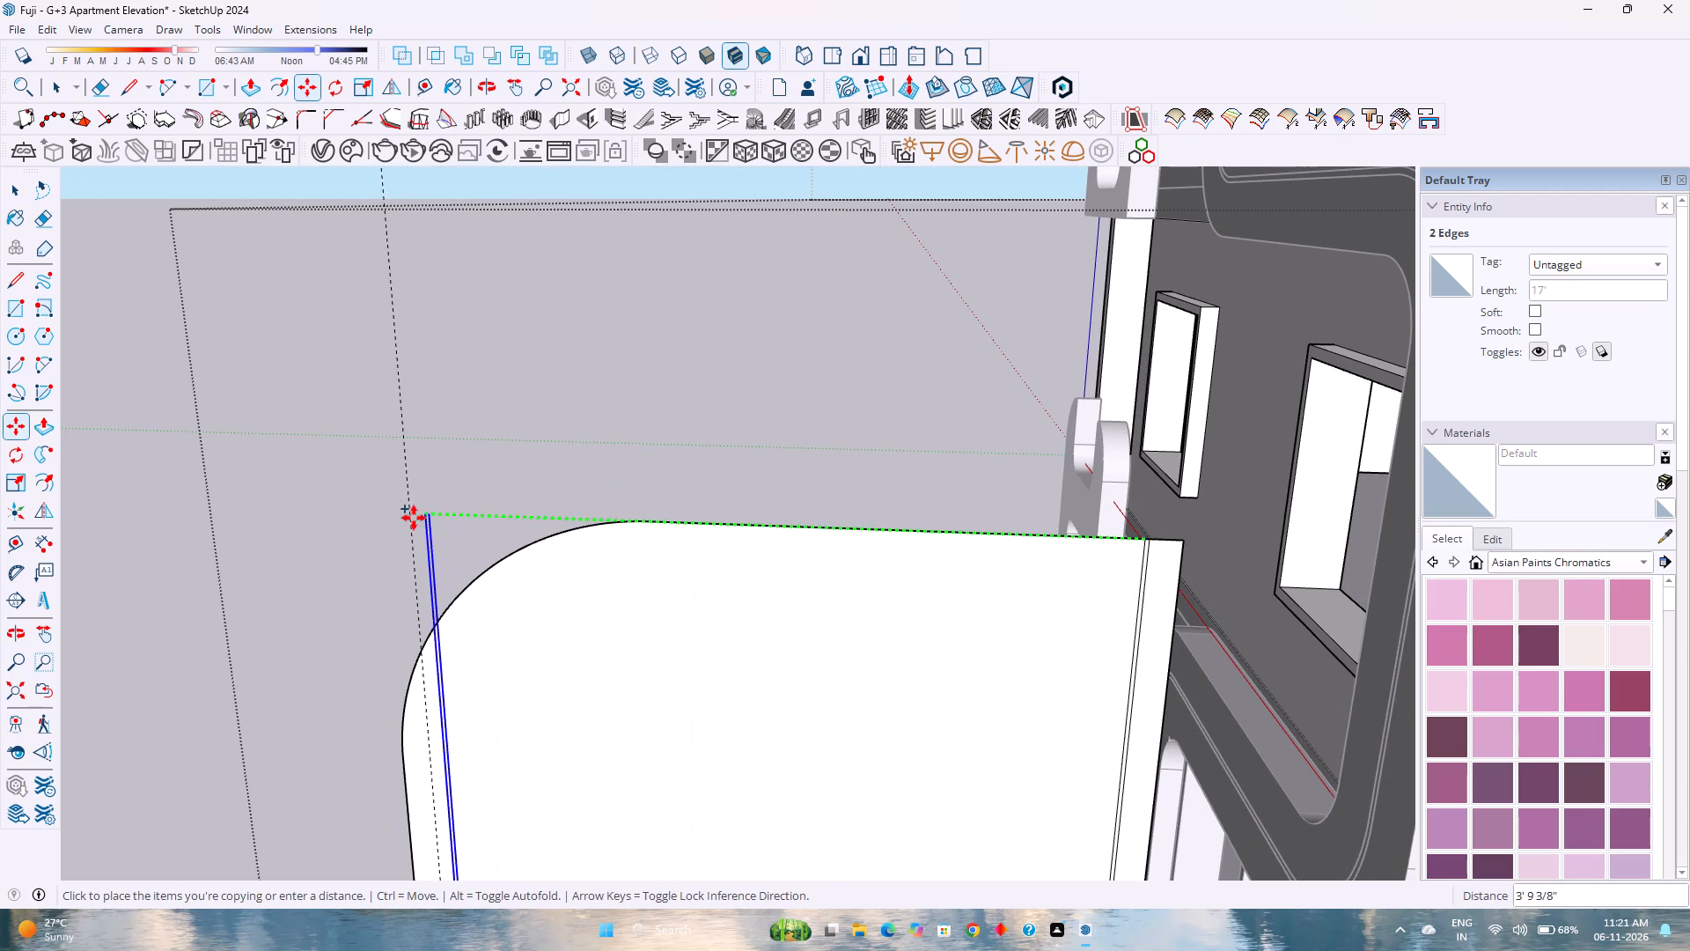
pyautogui.click(407, 518)
pyautogui.write('/23')
pyautogui.press('Return')
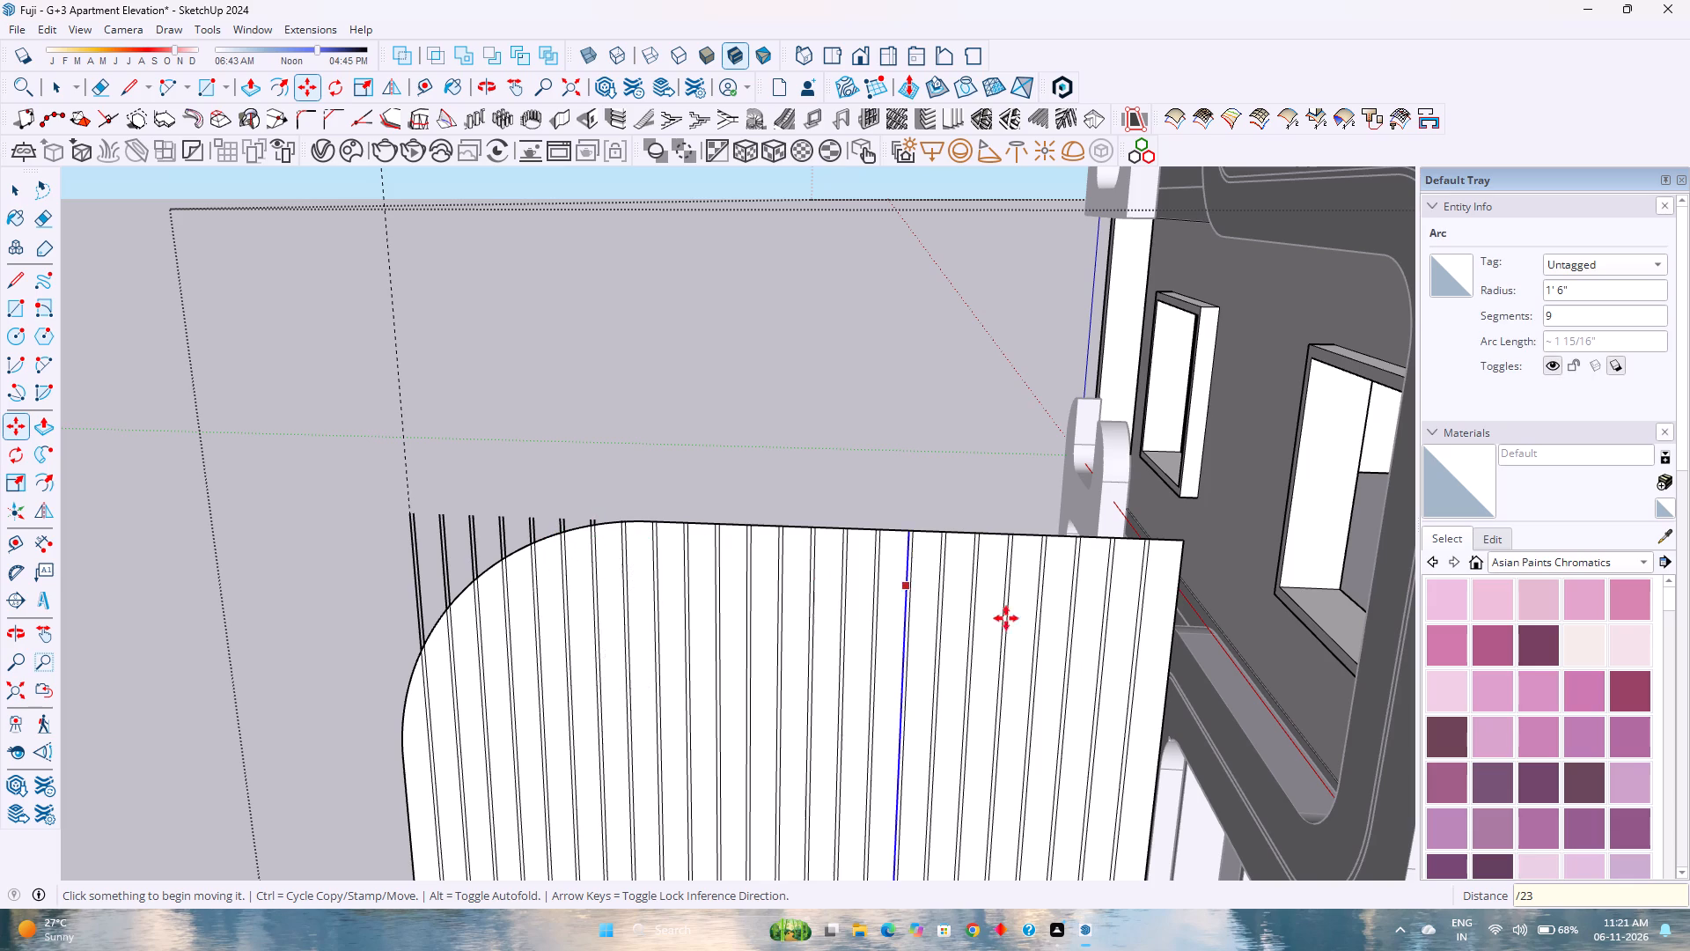
# Erase the short ends of the groove pair nearest the top of the arc that project beyond the panel's upper rounded corner.
pyautogui.scroll(3, 1097, 635)
pyautogui.moveTo(1119, 635); pyautogui.dragTo(1000, 632, button='middle')
pyautogui.moveTo(998, 632); pyautogui.dragTo(987, 631, button='middle')
pyautogui.middleClick(974, 631)
pyautogui.moveTo(969, 631); pyautogui.dragTo(922, 631, button='middle')
pyautogui.middleClick(922, 631)
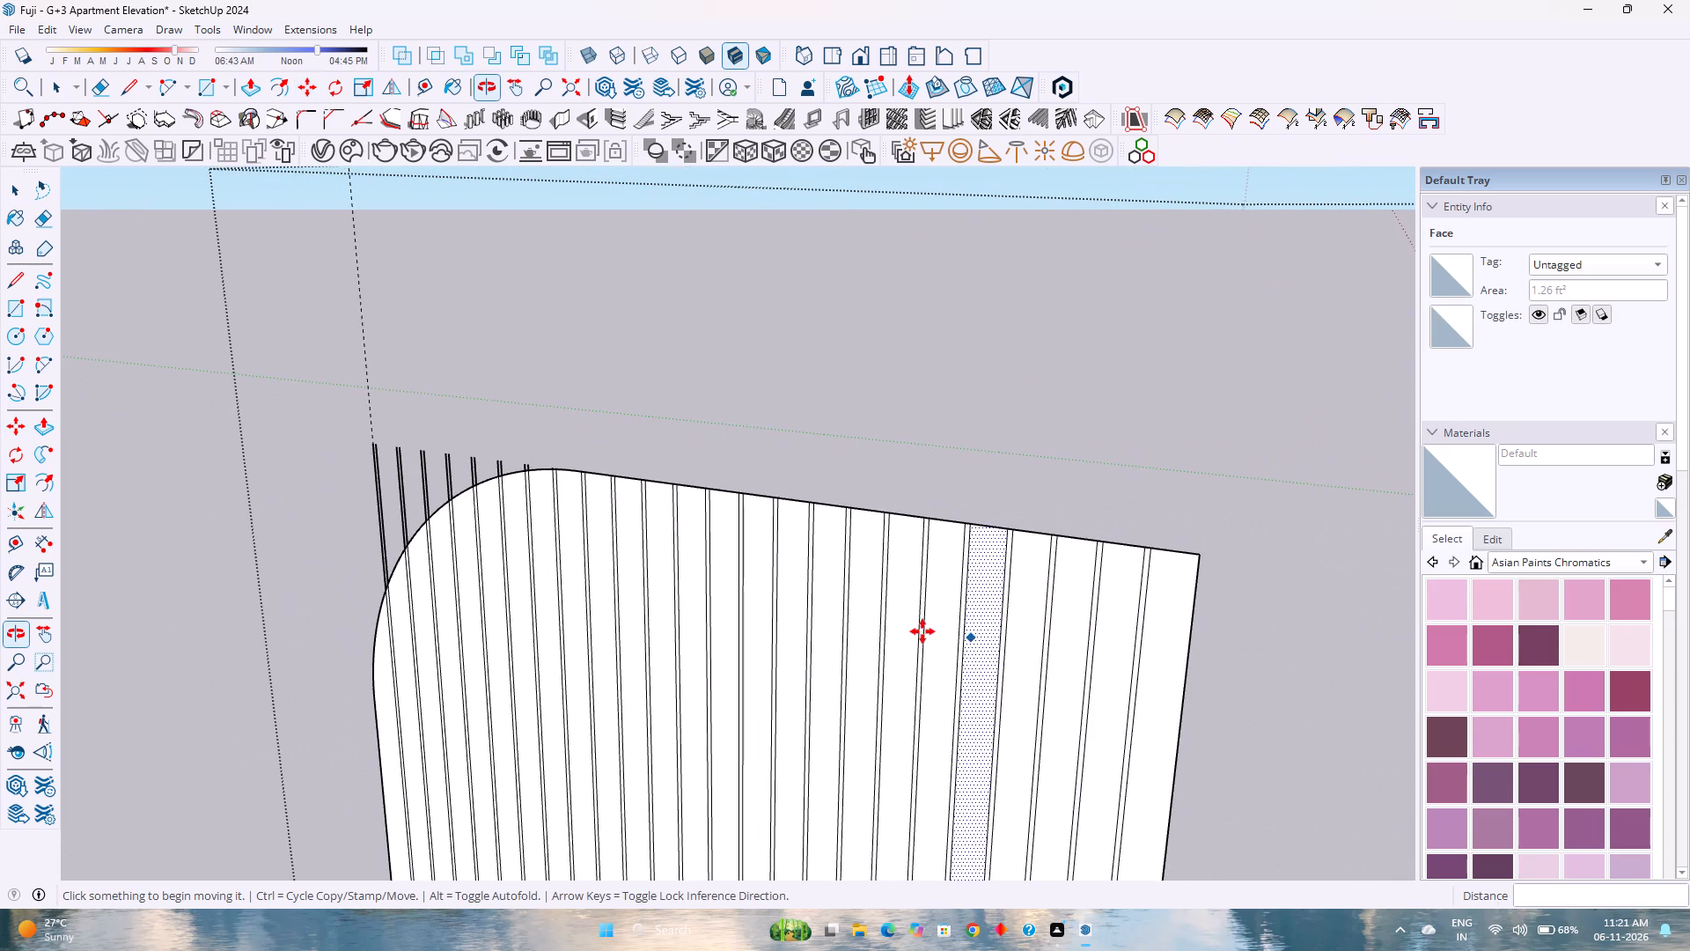
pyautogui.scroll(-2, 921, 630)
pyautogui.scroll(3, 463, 546)
pyautogui.moveTo(466, 546); pyautogui.dragTo(475, 543, button='middle')
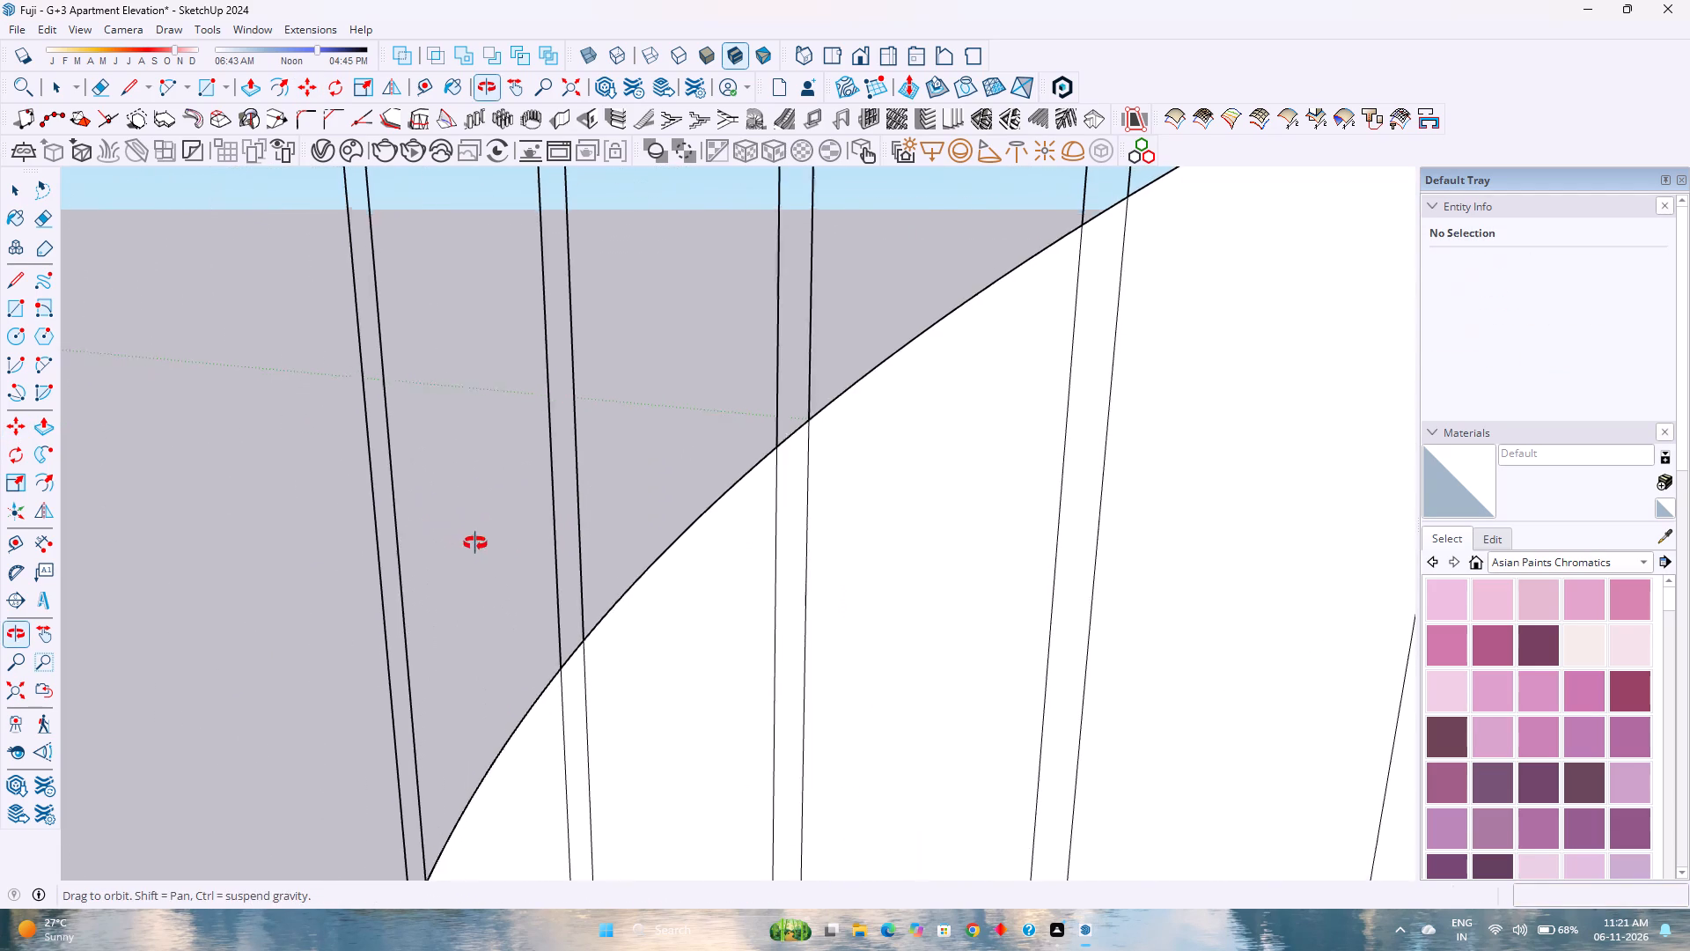
pyautogui.moveTo(475, 543); pyautogui.dragTo(486, 539, button='middle')
pyautogui.middleClick(486, 539)
pyautogui.scroll(-6, 486, 539)
pyautogui.moveTo(481, 541); pyautogui.dragTo(547, 521, button='middle')
pyautogui.middleClick(547, 521)
pyautogui.middleClick(548, 521)
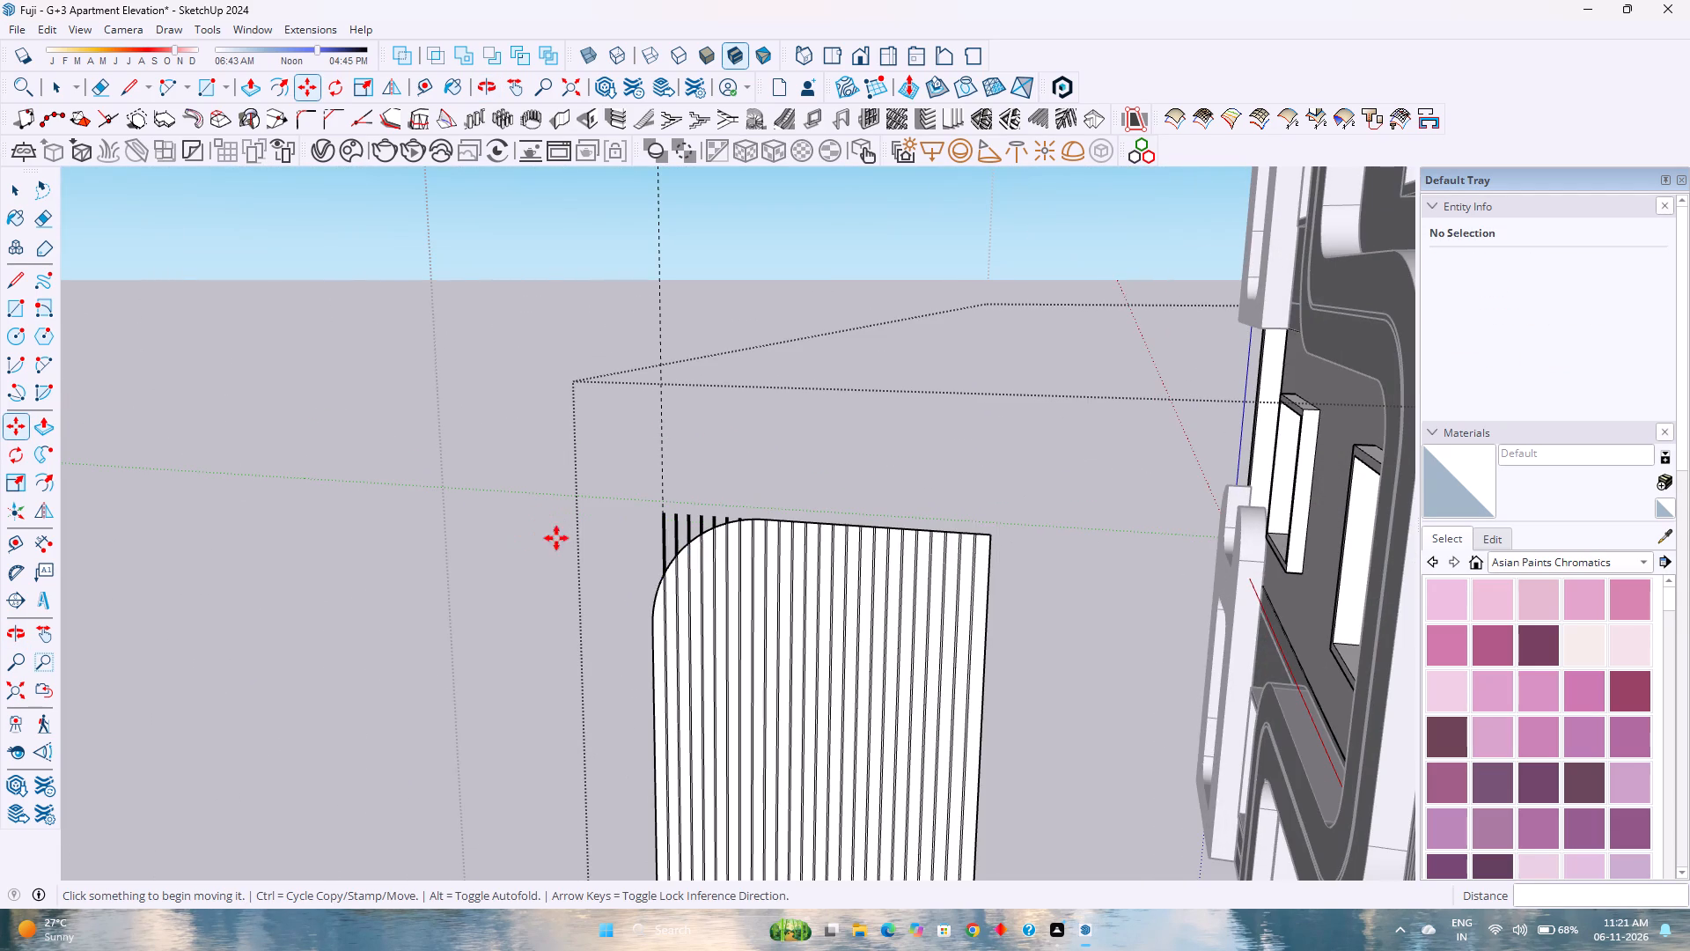
pyautogui.press('e')
pyautogui.scroll(4, 697, 508)
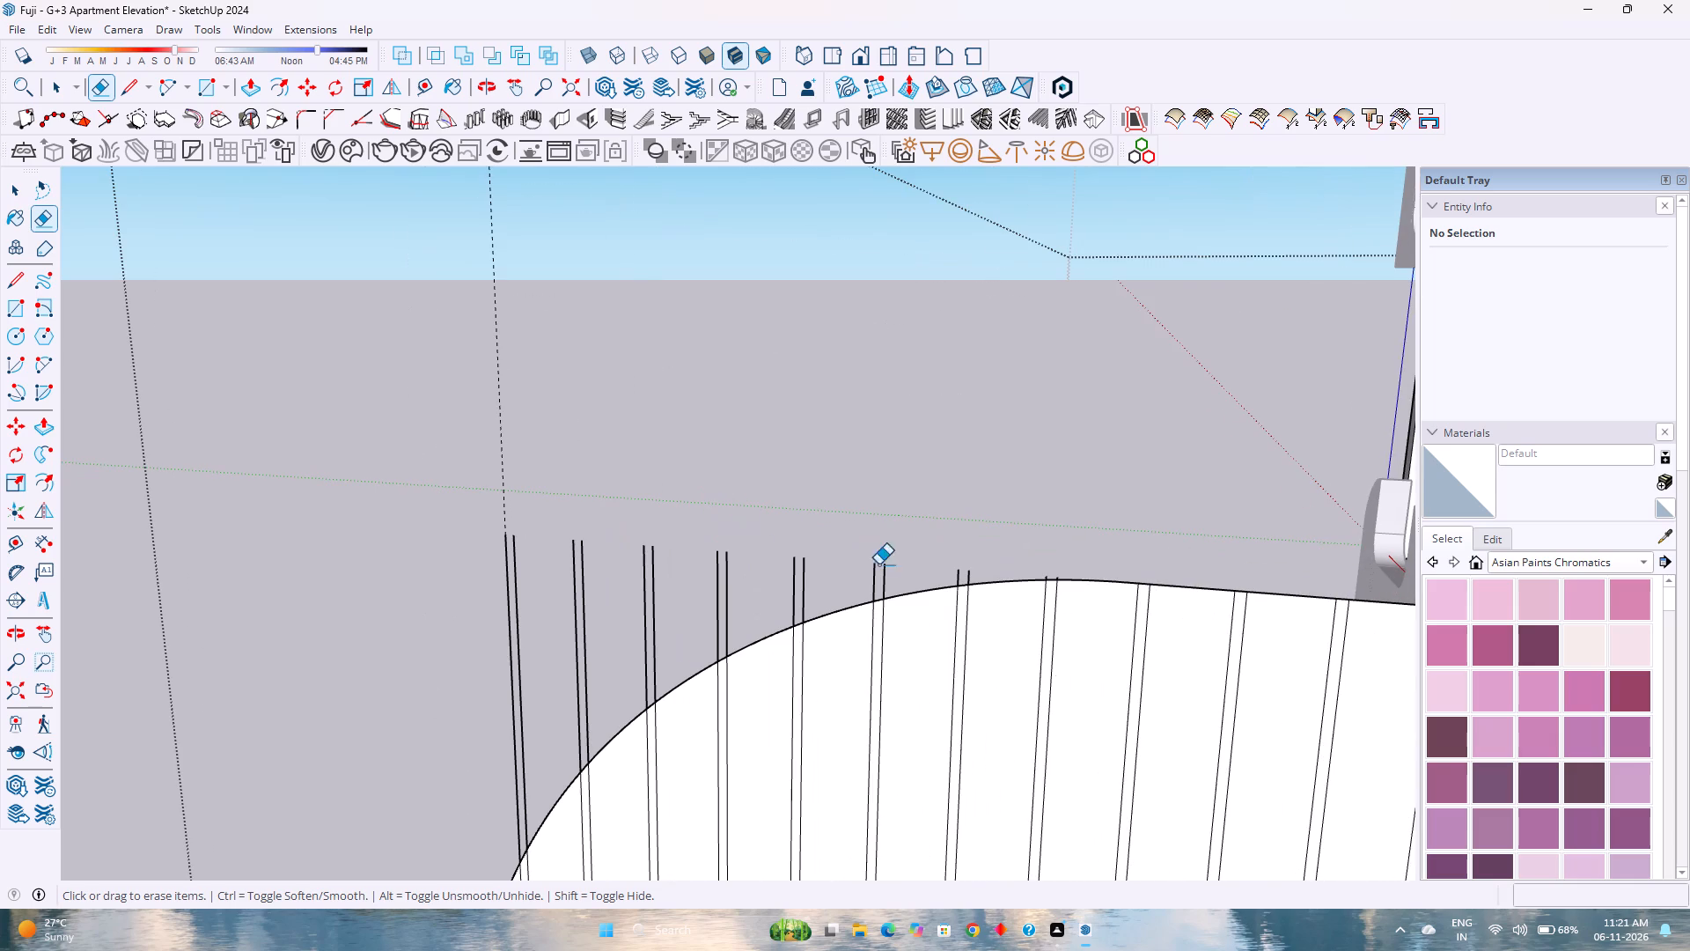
pyautogui.scroll(3, 1056, 574)
pyautogui.scroll(-4, 1056, 578)
pyautogui.scroll(4, 1056, 591)
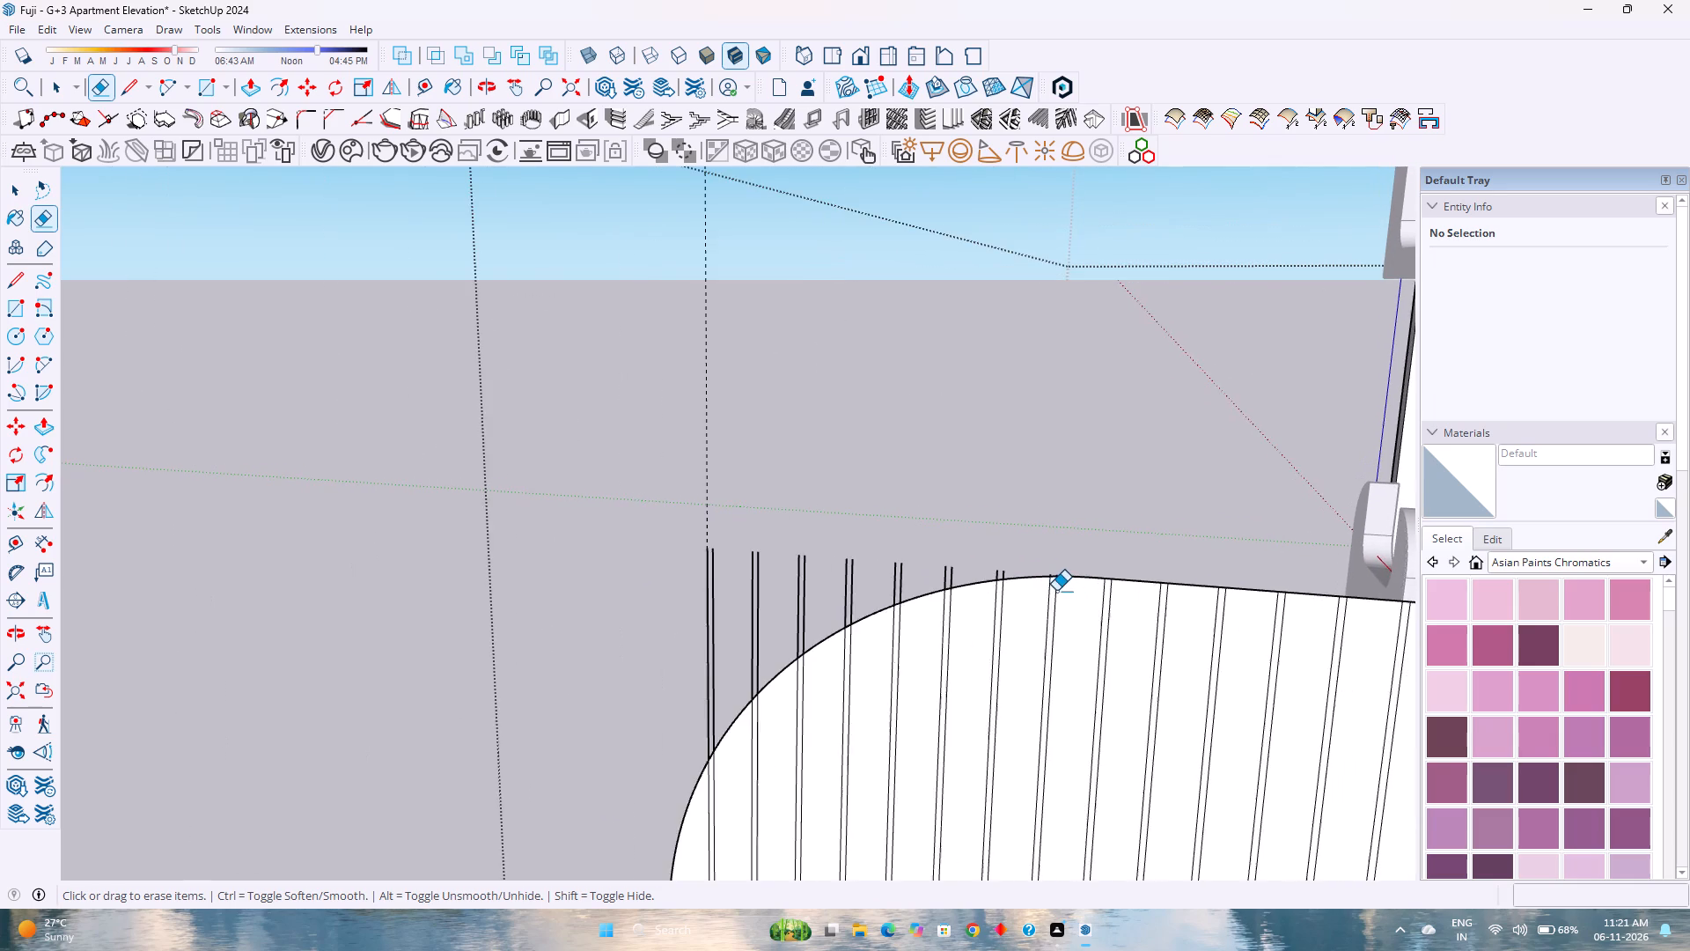
pyautogui.scroll(20, 1056, 591)
pyautogui.scroll(1, 1056, 591)
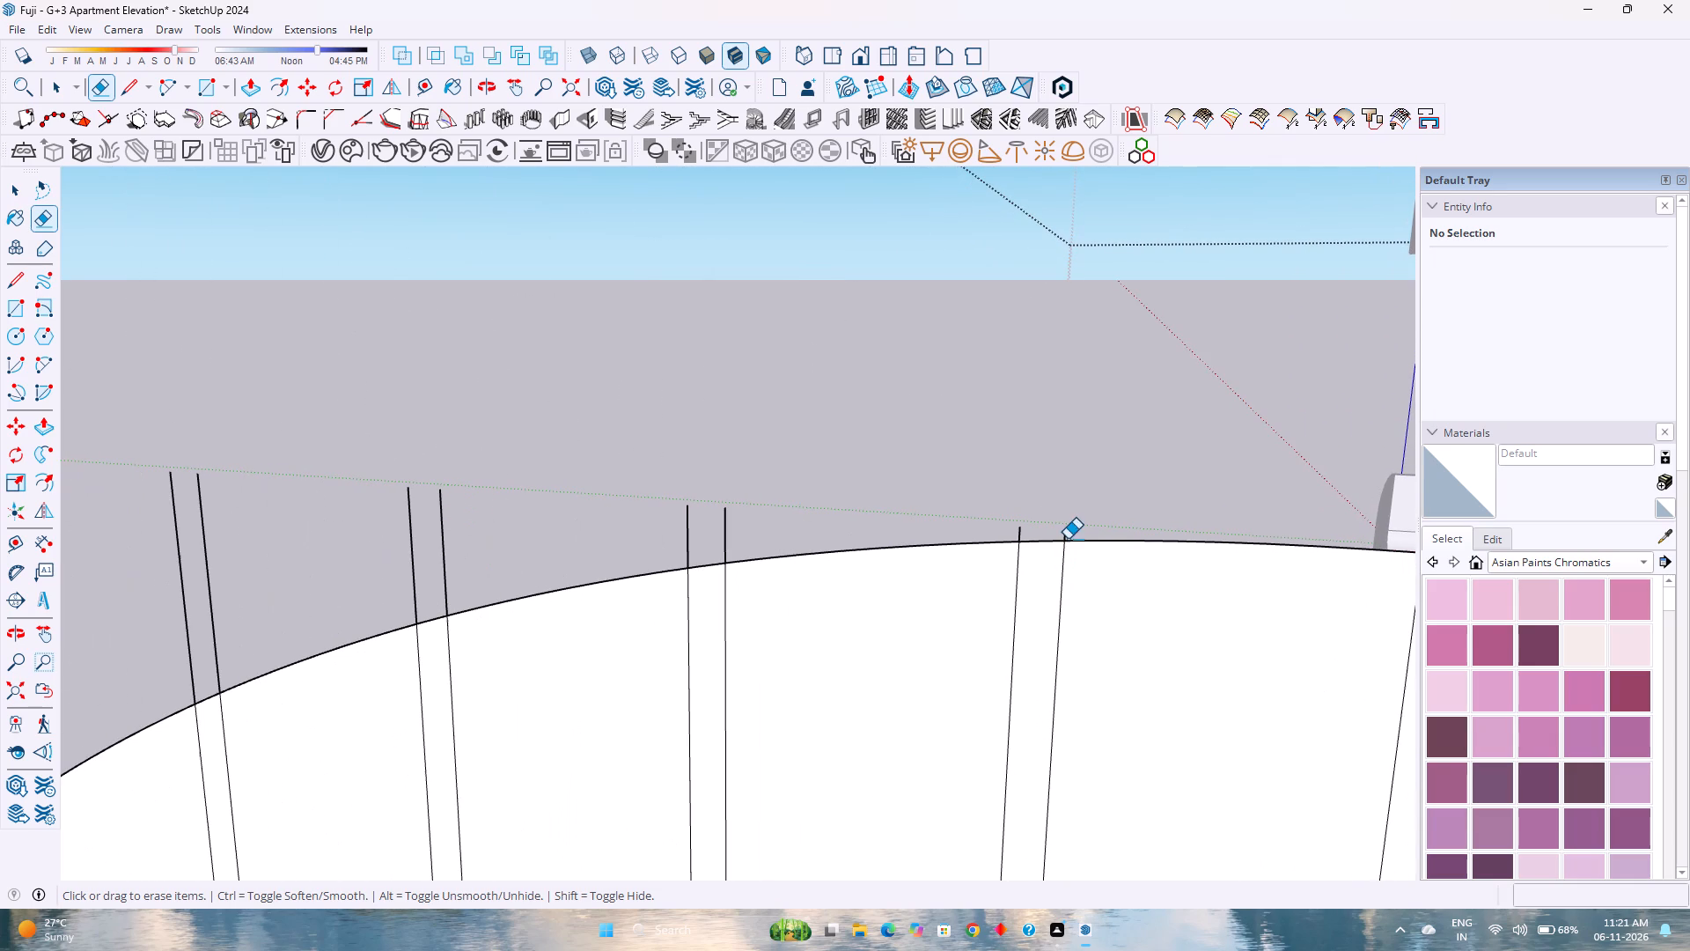
pyautogui.click(1065, 532)
pyautogui.moveTo(1015, 526); pyautogui.dragTo(1024, 527)
# Erase the remaining groove line ends projecting beyond the panel's upper rounded corner.
pyautogui.scroll(-8, 999, 526)
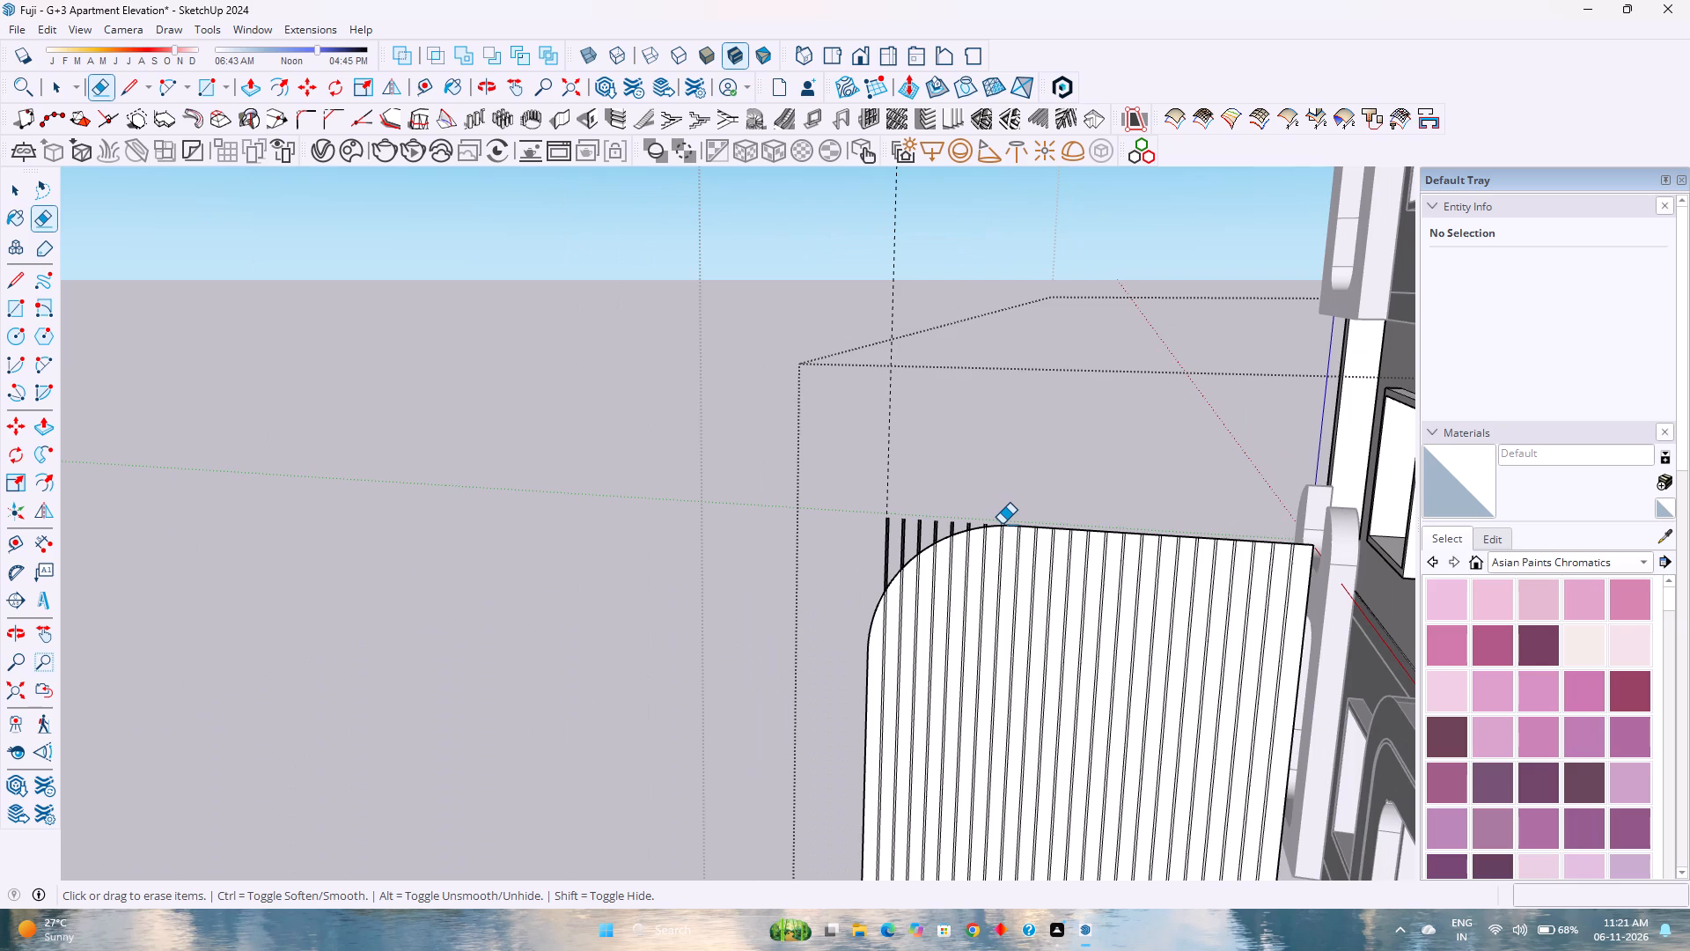
pyautogui.scroll(6, 988, 523)
pyautogui.moveTo(975, 546); pyautogui.dragTo(716, 549)
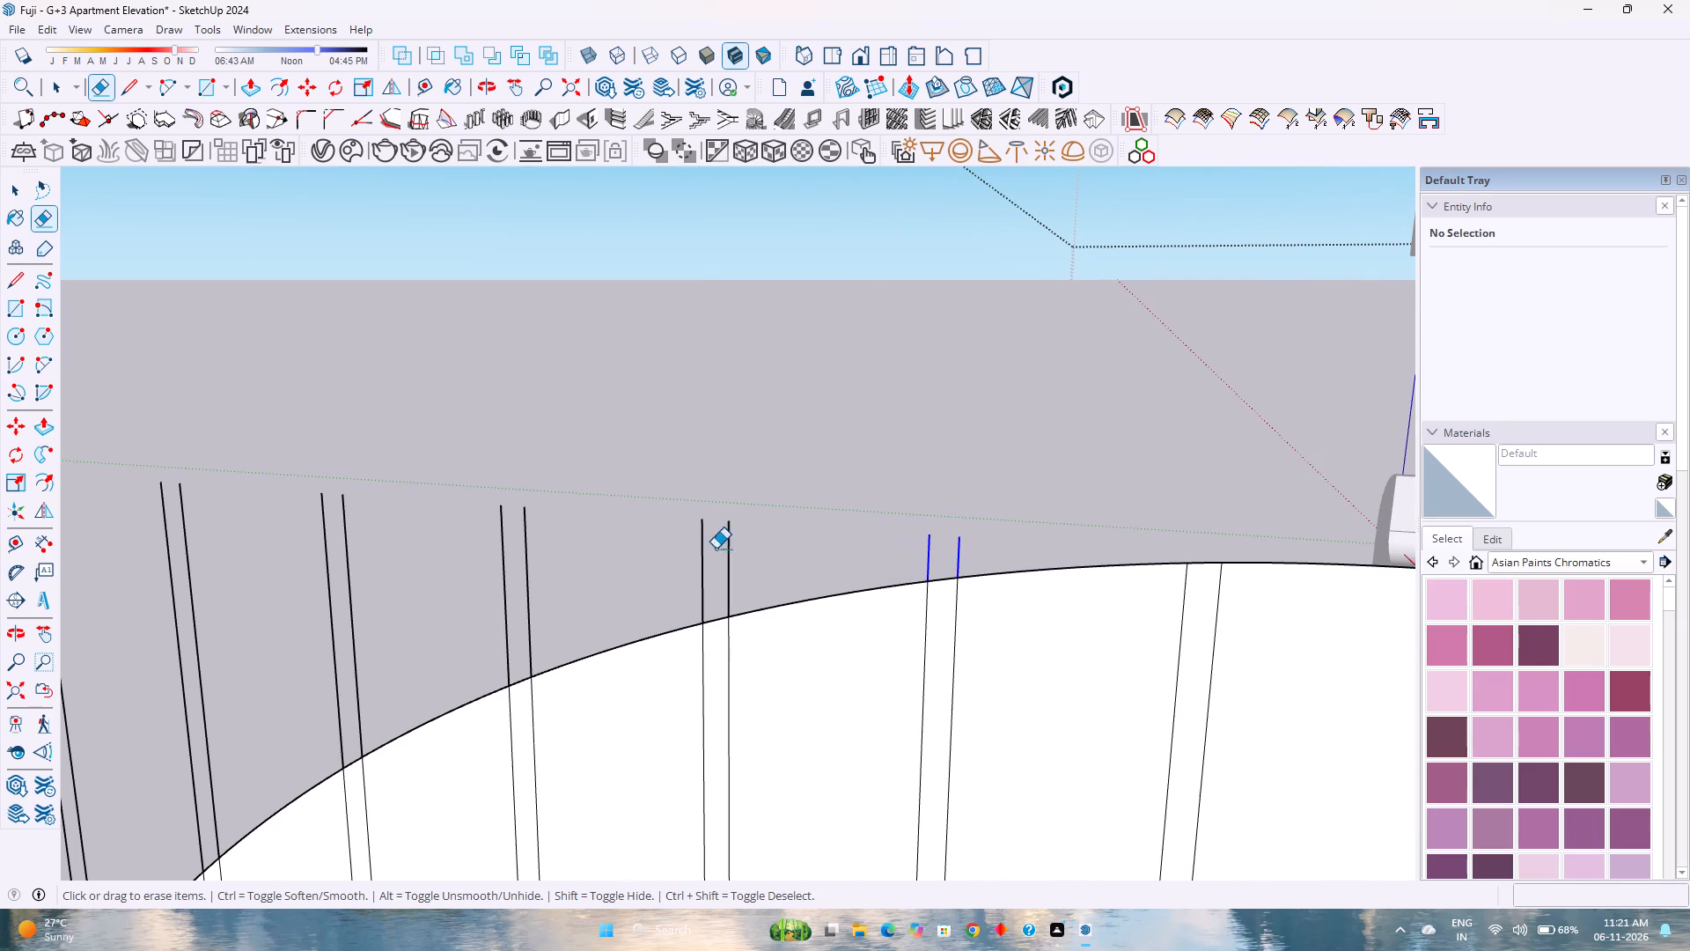
pyautogui.moveTo(716, 549); pyautogui.dragTo(605, 553)
pyautogui.scroll(-5, 653, 547)
pyautogui.keyDown('shift'); pyautogui.moveTo(635, 549); pyautogui.dragTo(784, 530, button='middle'); pyautogui.keyUp('shift')
pyautogui.keyDown('shift'); pyautogui.middleClick(786, 529); pyautogui.keyUp('shift')
pyautogui.keyDown('shift'); pyautogui.middleClick(788, 529); pyautogui.keyUp('shift')
pyautogui.scroll(3, 790, 527)
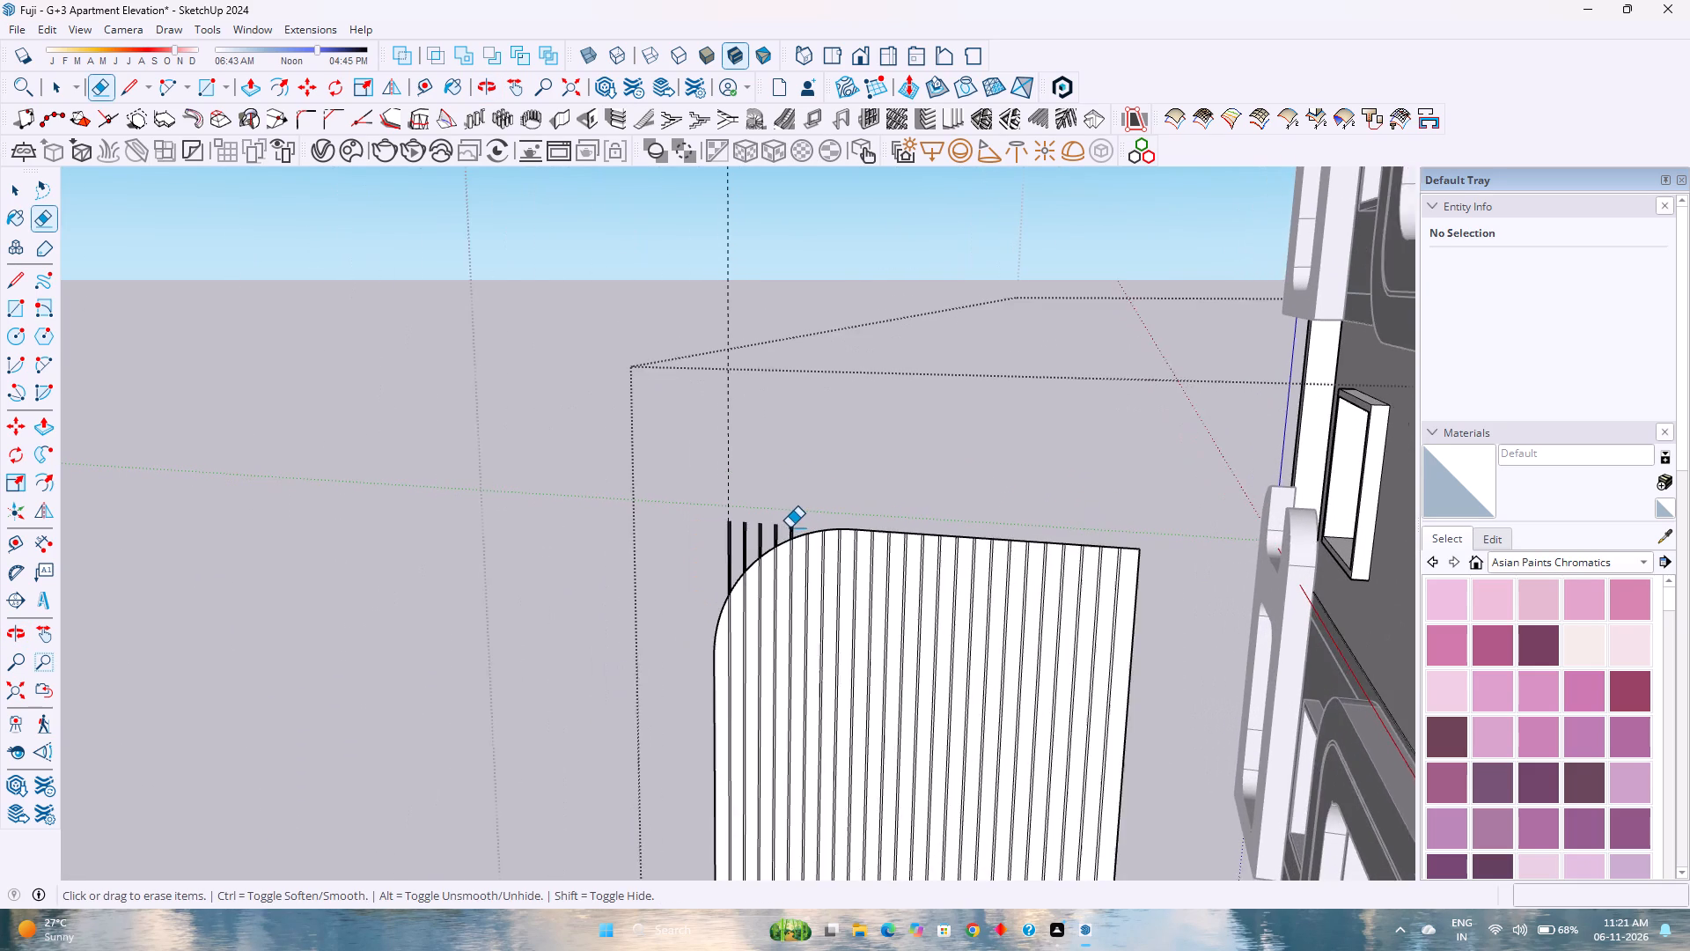
pyautogui.moveTo(802, 527); pyautogui.dragTo(699, 534)
# Erase the longer groove line ends projecting beyond the panel's lower rounded corner, starting from its outer side.
pyautogui.scroll(-8, 744, 520)
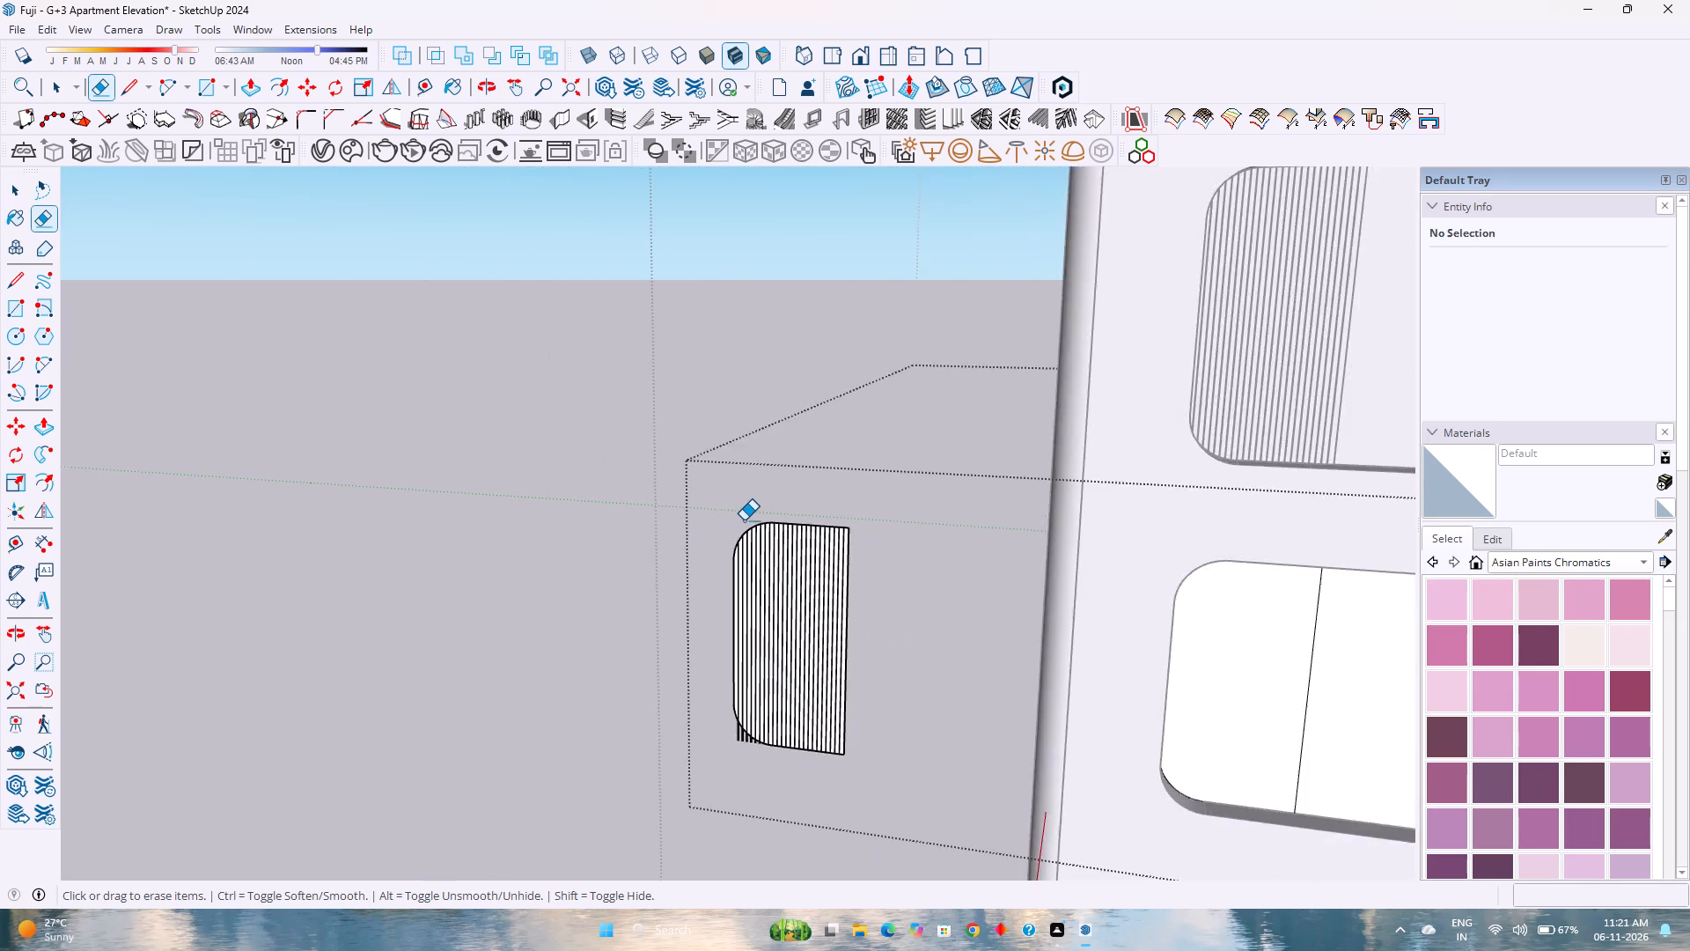
pyautogui.scroll(-8, 744, 520)
pyautogui.scroll(9, 748, 644)
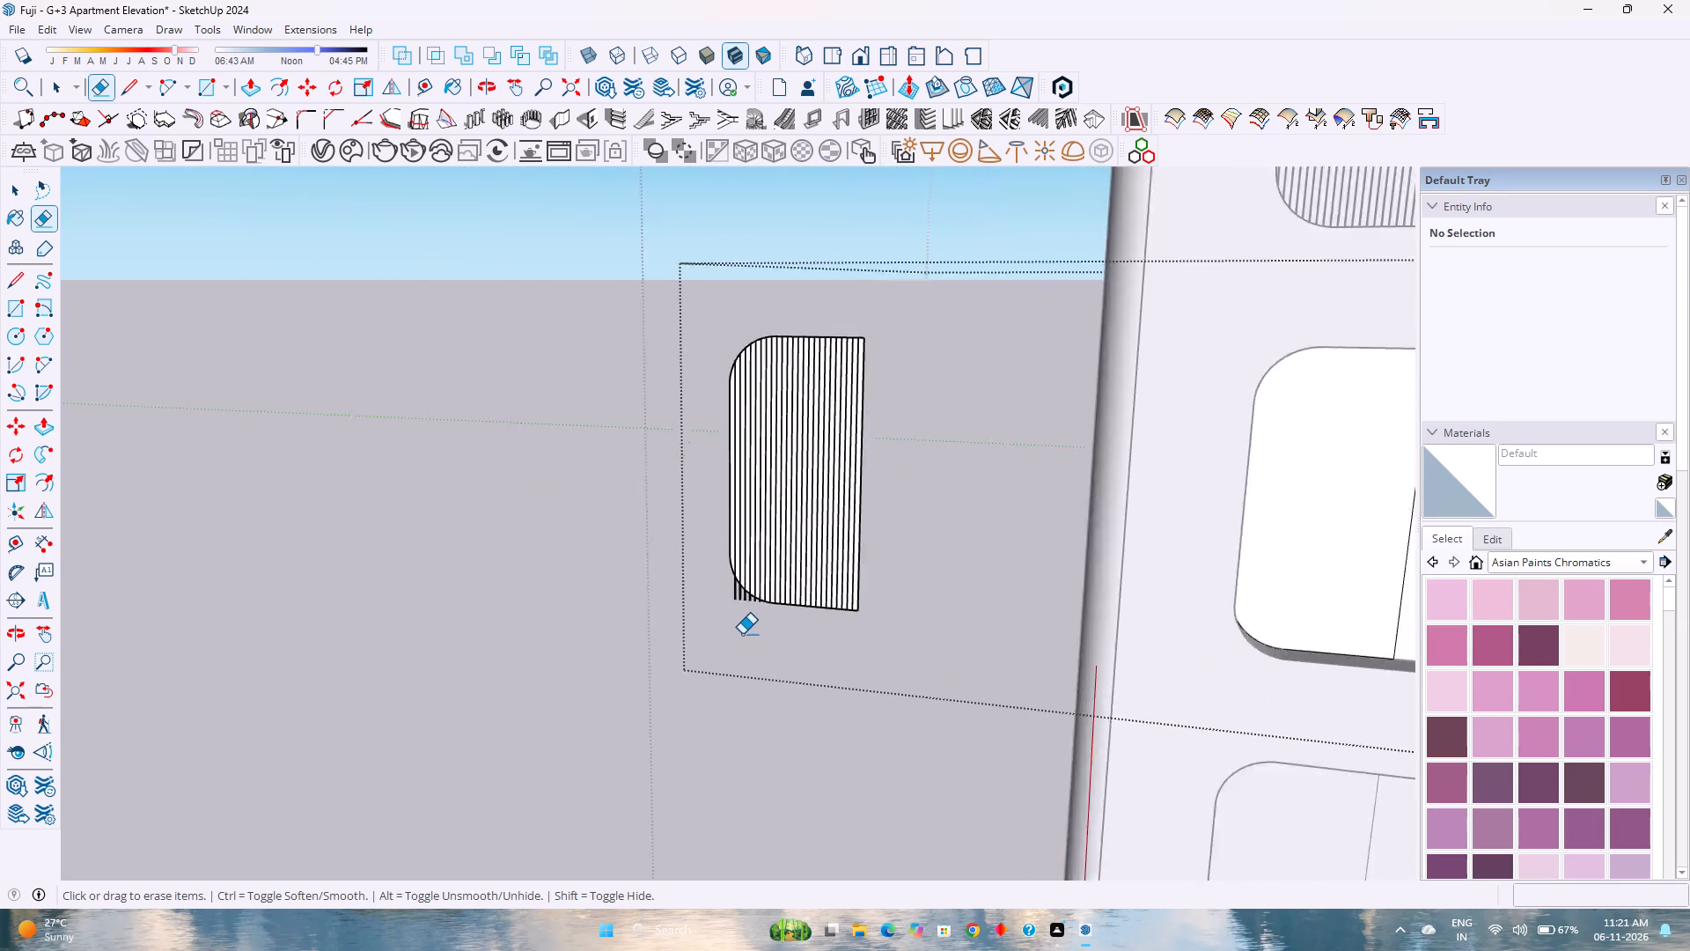
pyautogui.scroll(9, 742, 634)
pyautogui.moveTo(742, 571); pyautogui.dragTo(792, 588)
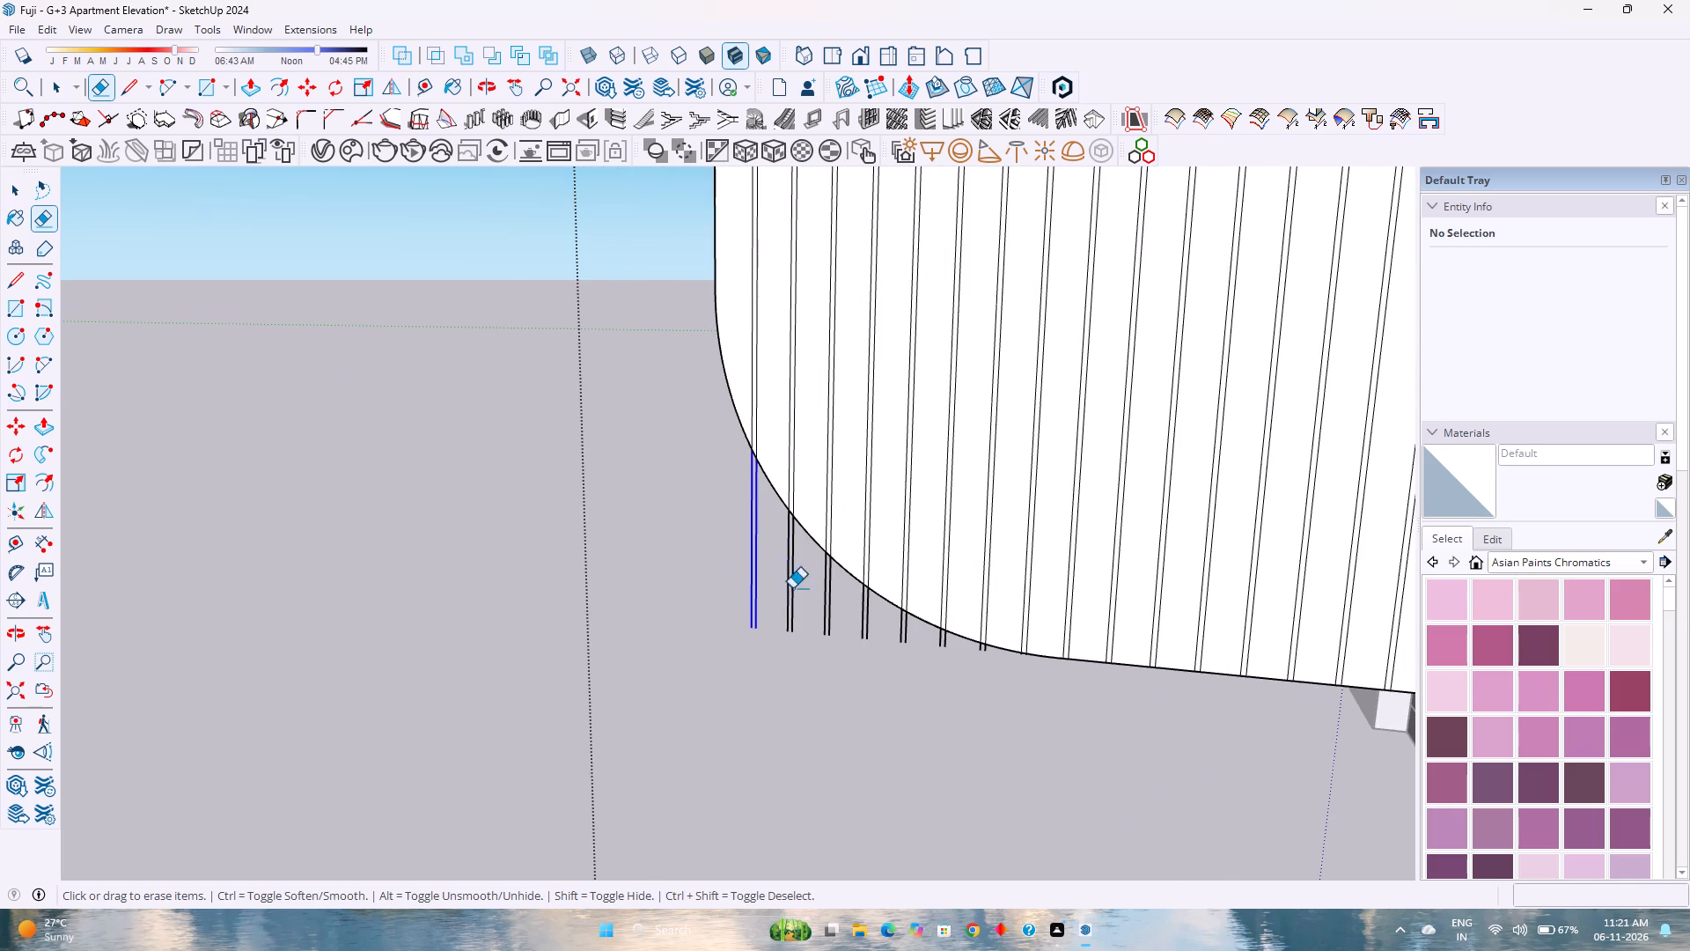
pyautogui.moveTo(792, 588); pyautogui.dragTo(944, 645)
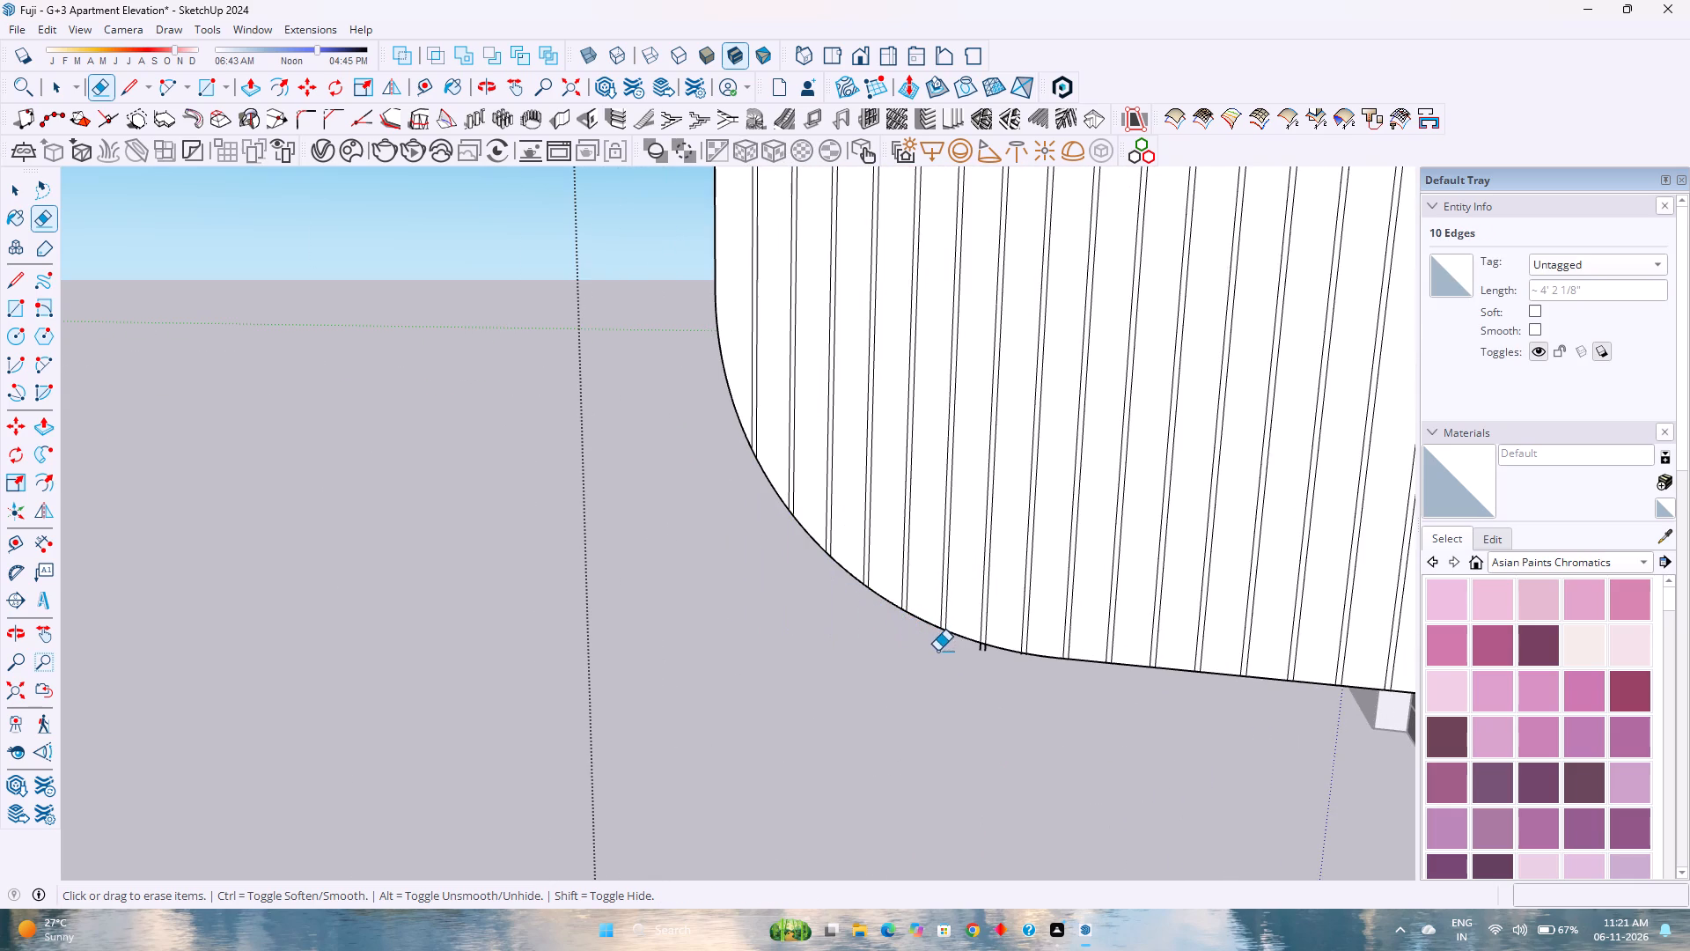
# Erase the projecting ends of the next groove pair along the lower rounded corner.
pyautogui.scroll(3, 979, 657)
pyautogui.scroll(-2, 979, 656)
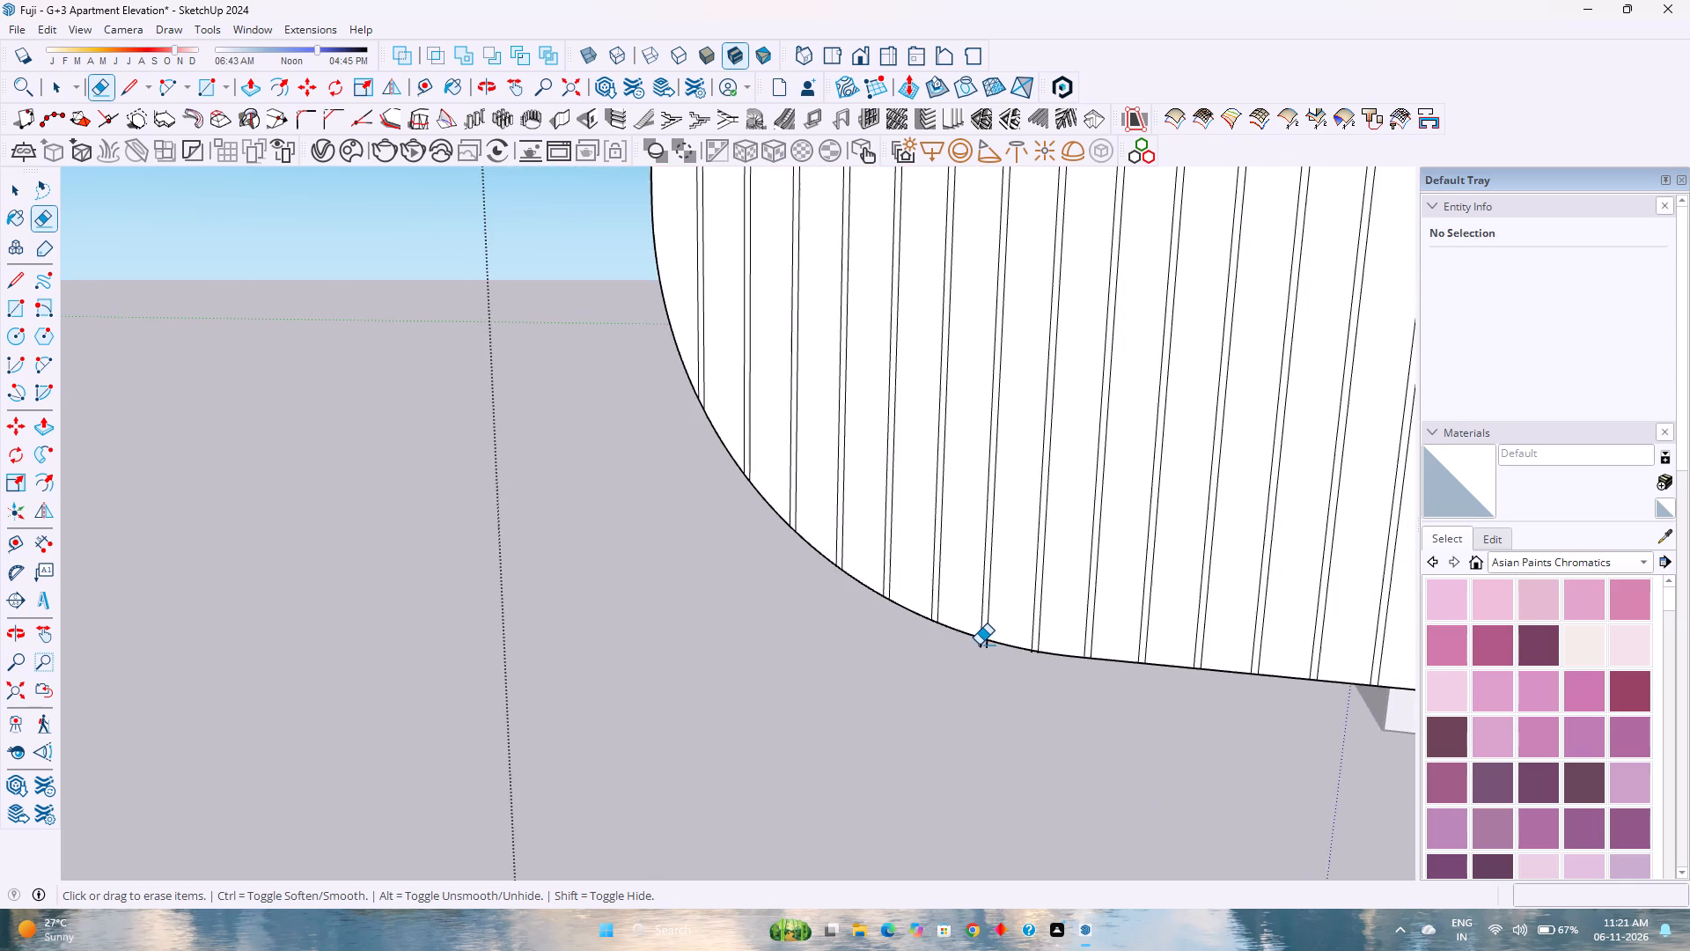
pyautogui.scroll(8, 981, 644)
pyautogui.moveTo(973, 650); pyautogui.dragTo(990, 652)
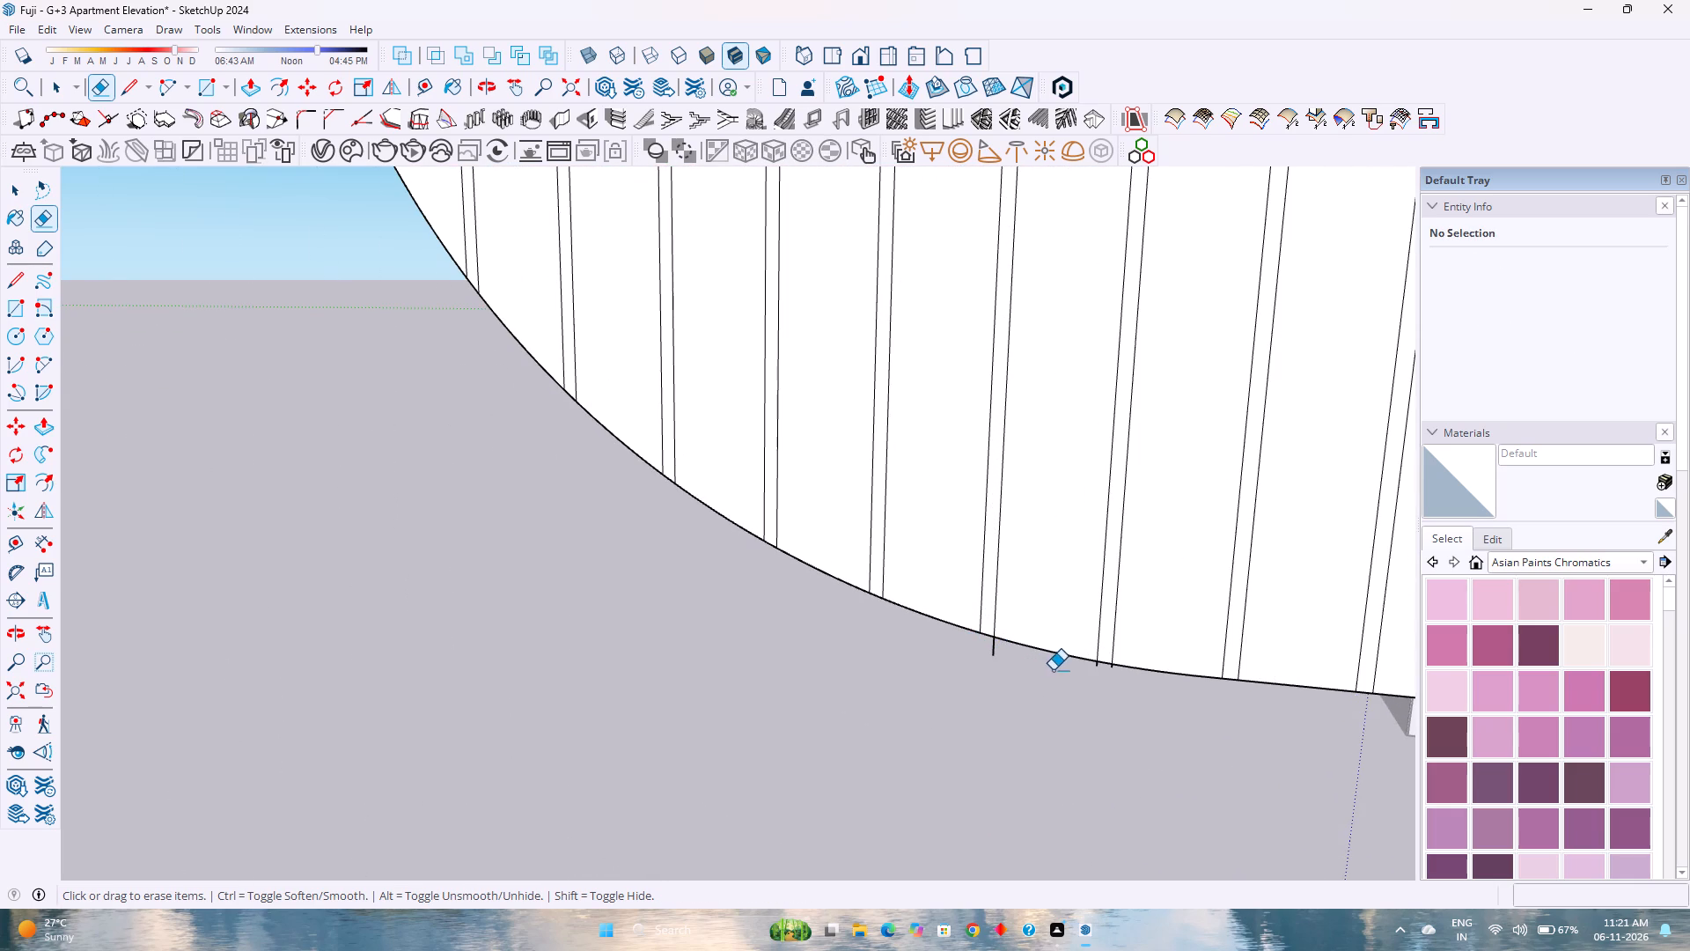
pyautogui.moveTo(996, 652); pyautogui.dragTo(984, 646)
# Erase the tiny projecting ends of the last groove pair where the lower rounded corner meets the bottom edge.
pyautogui.scroll(4, 1106, 666)
pyautogui.scroll(-2, 1106, 664)
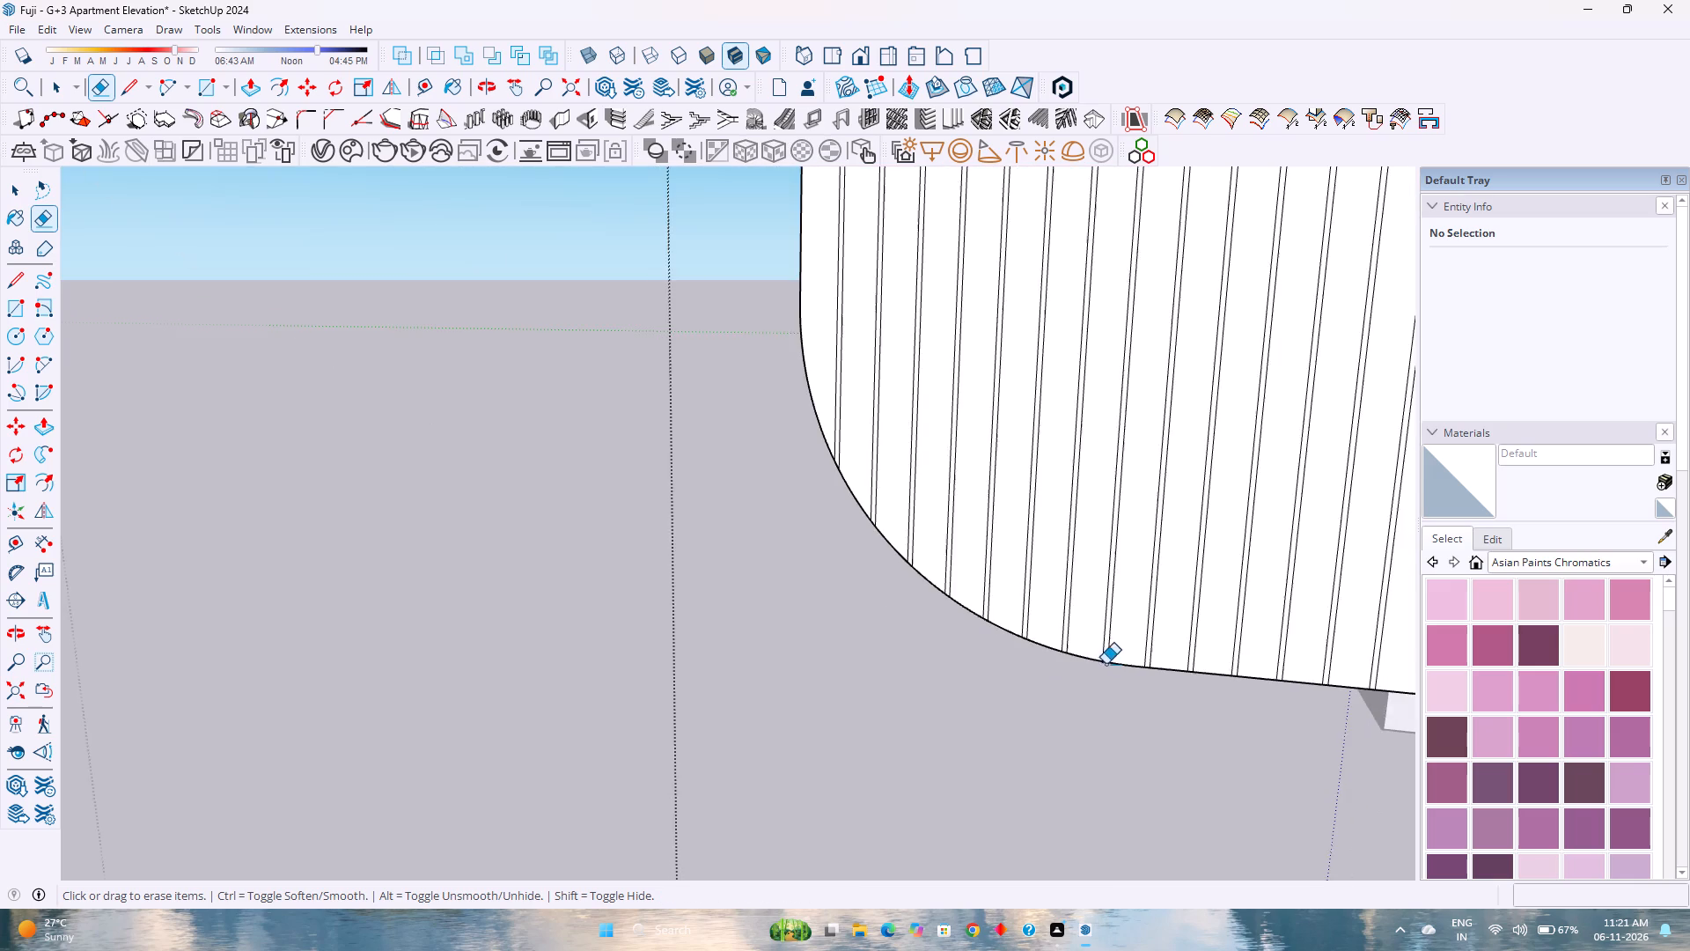
pyautogui.scroll(-1, 1106, 664)
pyautogui.scroll(17, 1101, 660)
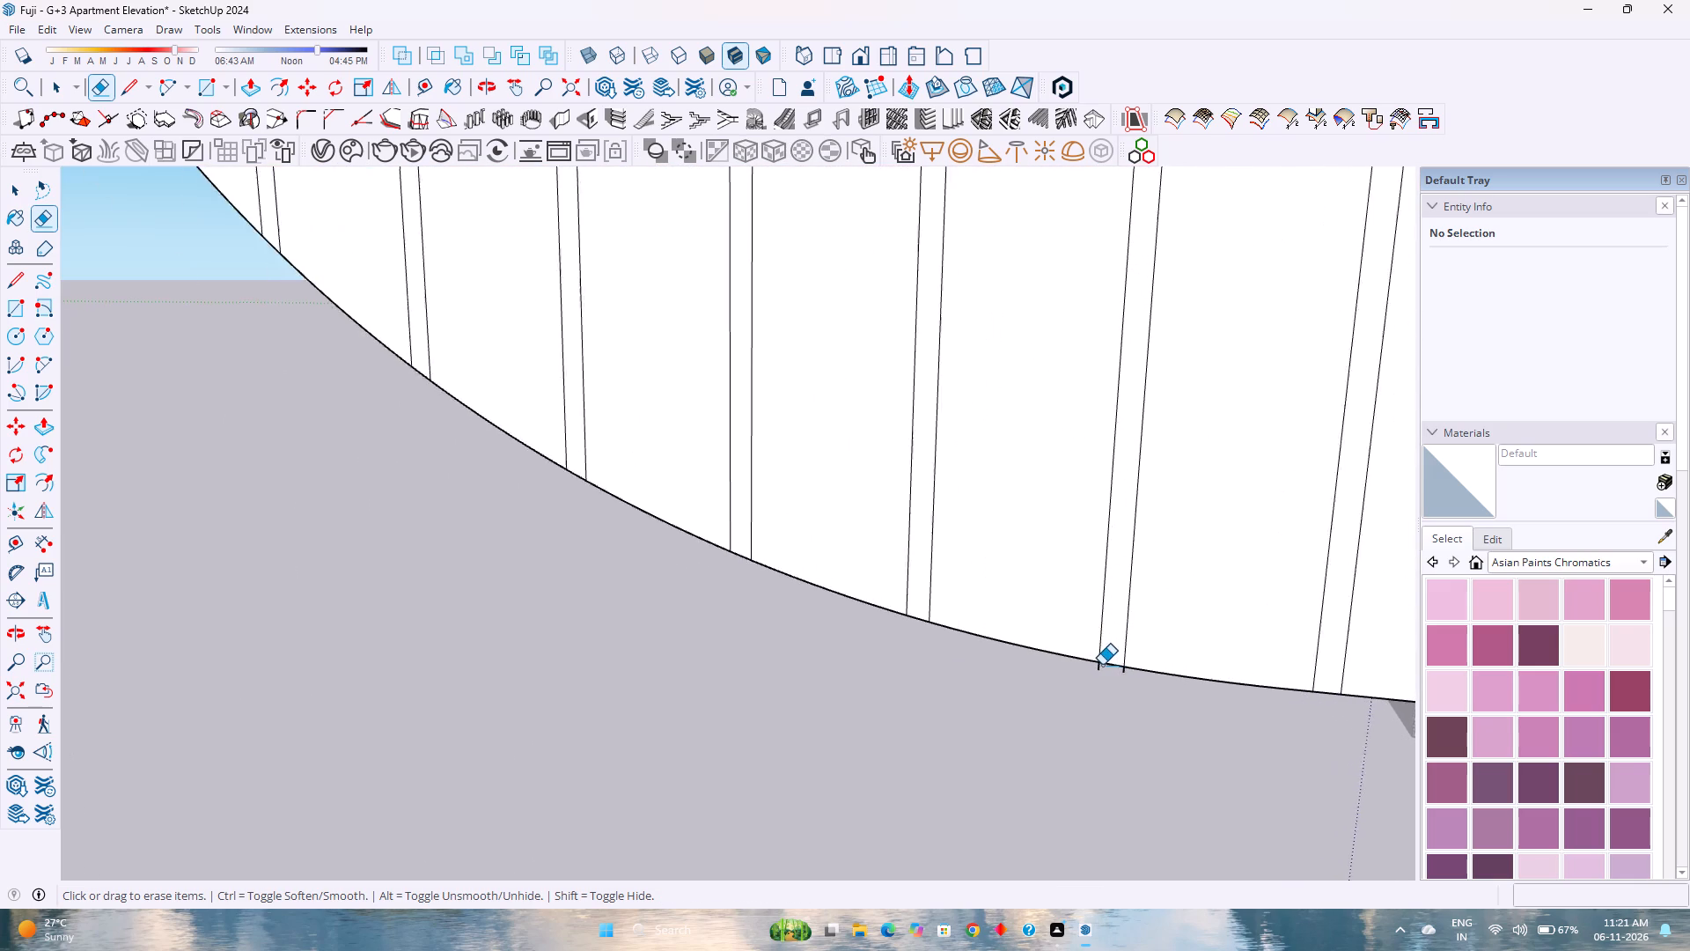
pyautogui.scroll(7, 1102, 665)
pyautogui.scroll(-3, 1102, 665)
pyautogui.scroll(4, 1102, 664)
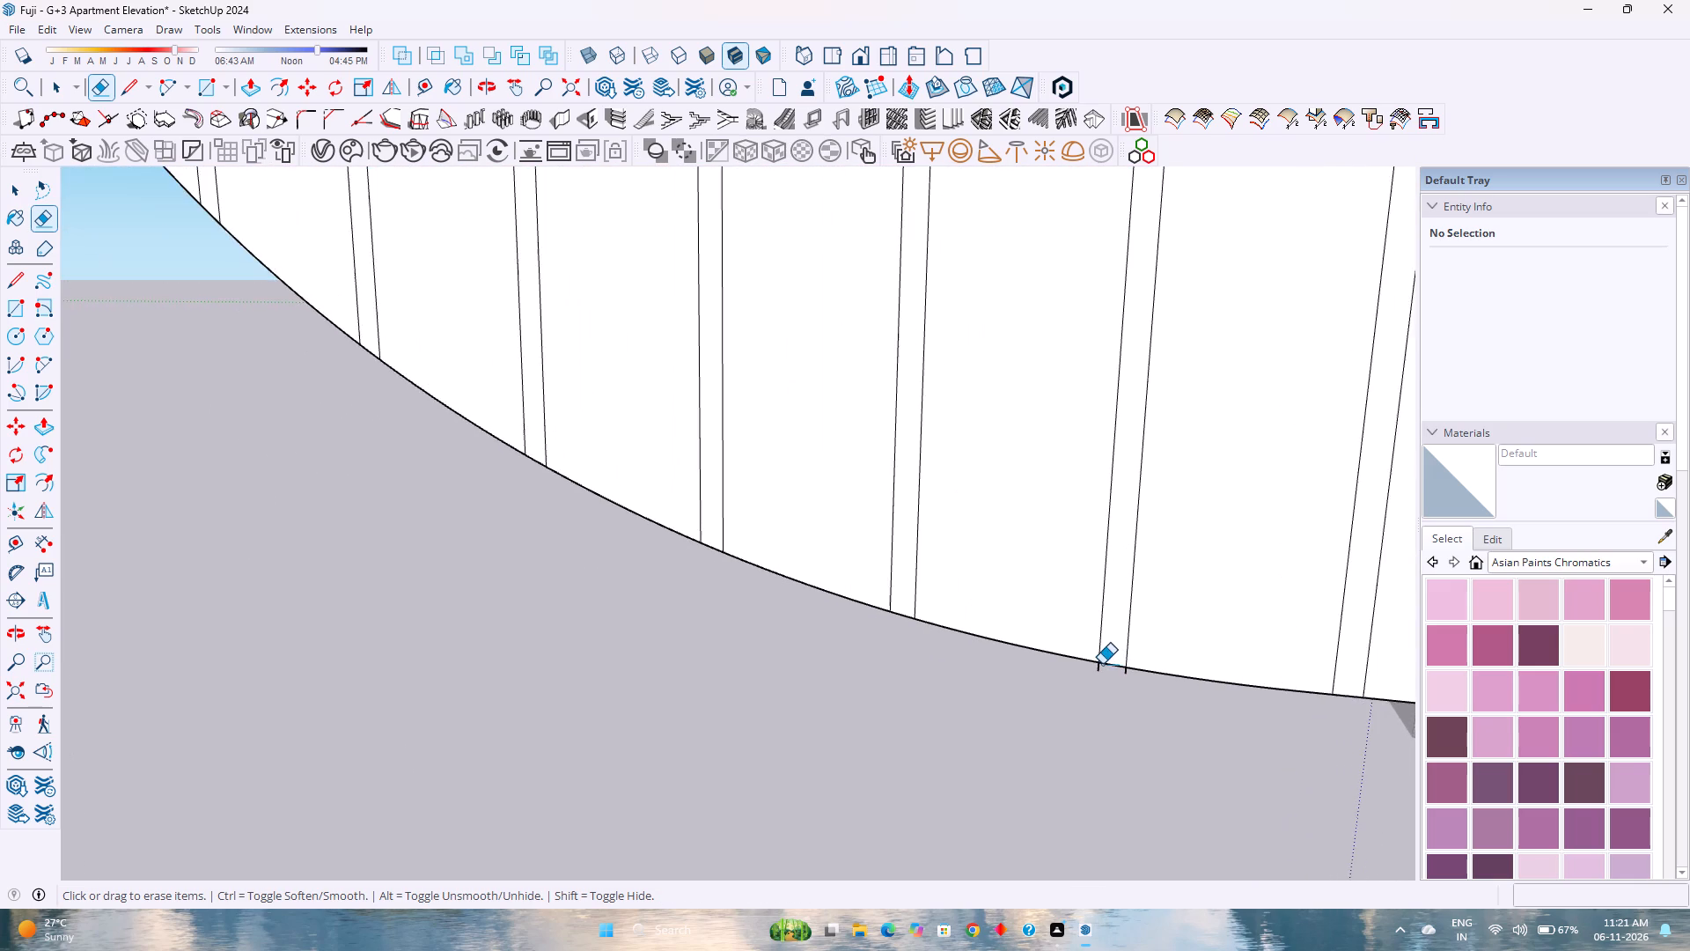
pyautogui.scroll(4, 1102, 664)
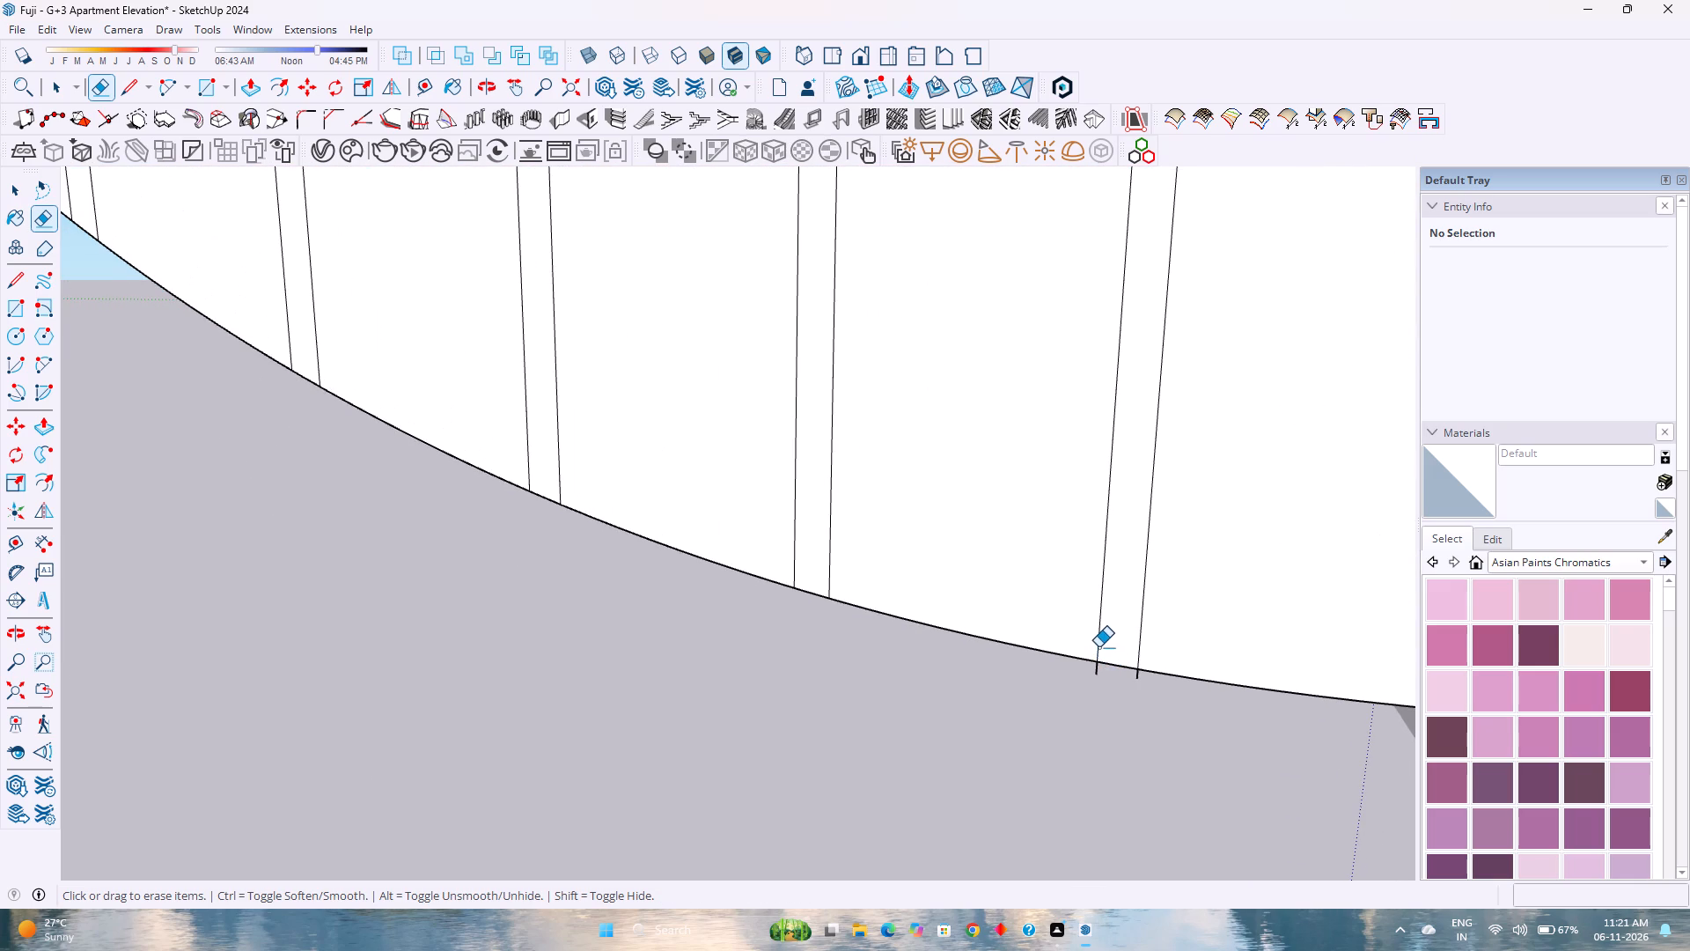
pyautogui.scroll(11, 1098, 647)
pyautogui.scroll(-2, 1084, 686)
pyautogui.scroll(13, 1083, 684)
pyautogui.scroll(11, 1062, 714)
pyautogui.moveTo(974, 767); pyautogui.dragTo(1079, 777)
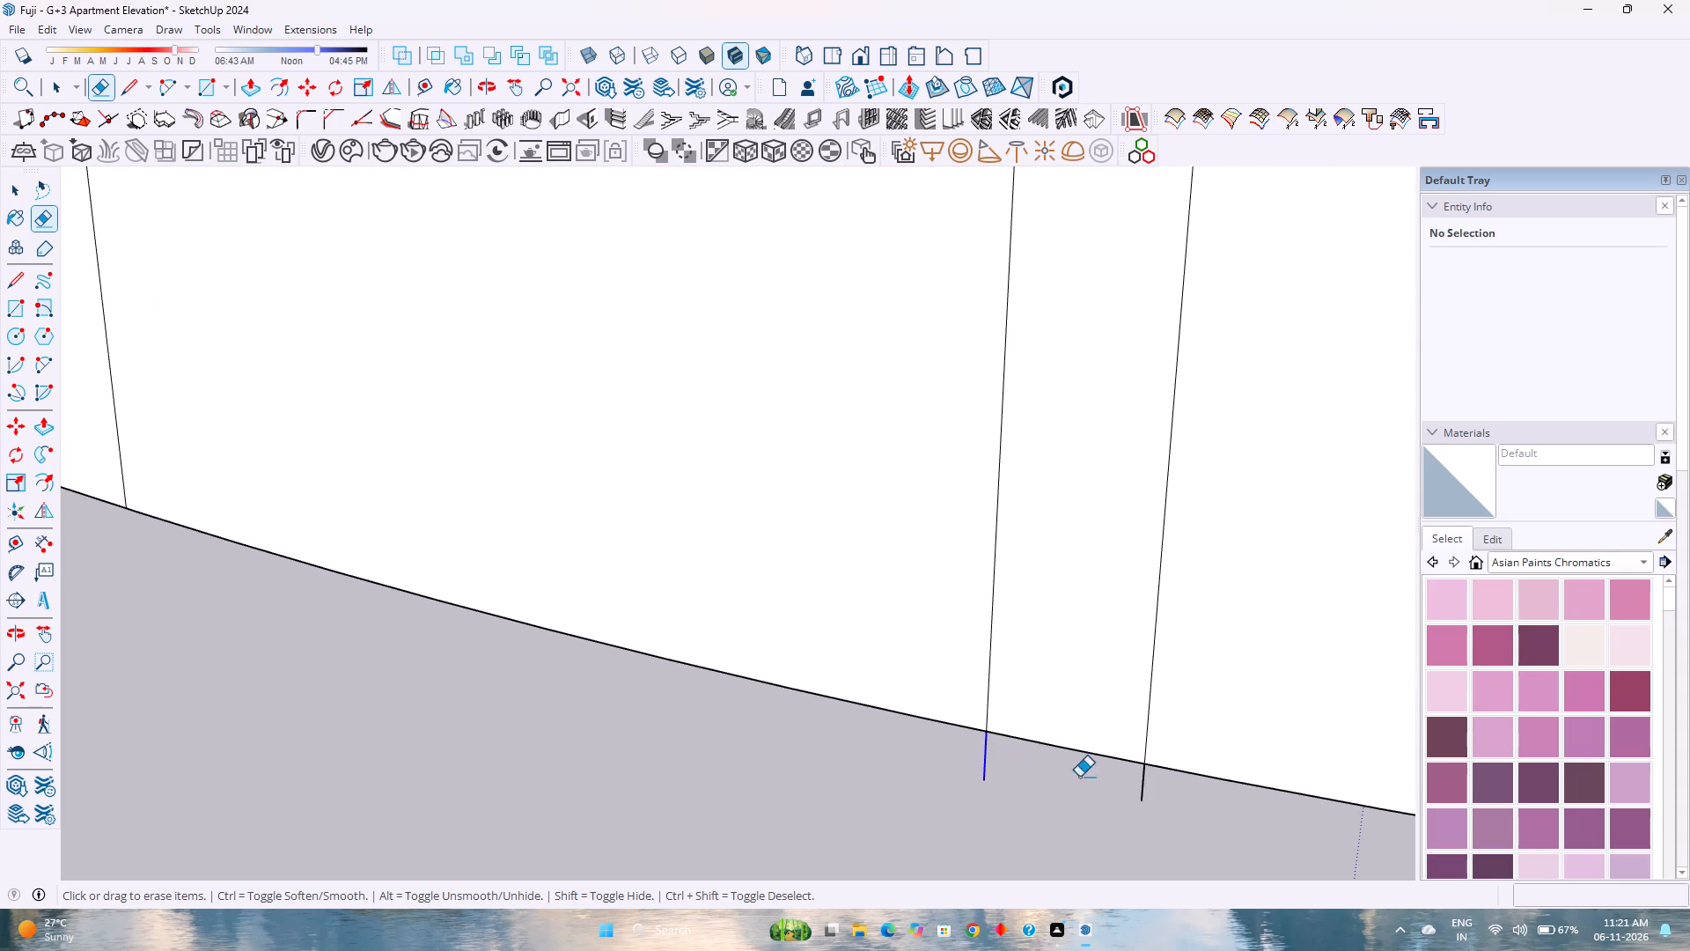
pyautogui.moveTo(1079, 777); pyautogui.dragTo(1157, 782)
pyautogui.click(1073, 761)
pyautogui.moveTo(1076, 739); pyautogui.dragTo(1069, 775)
pyautogui.scroll(-5, 1068, 776)
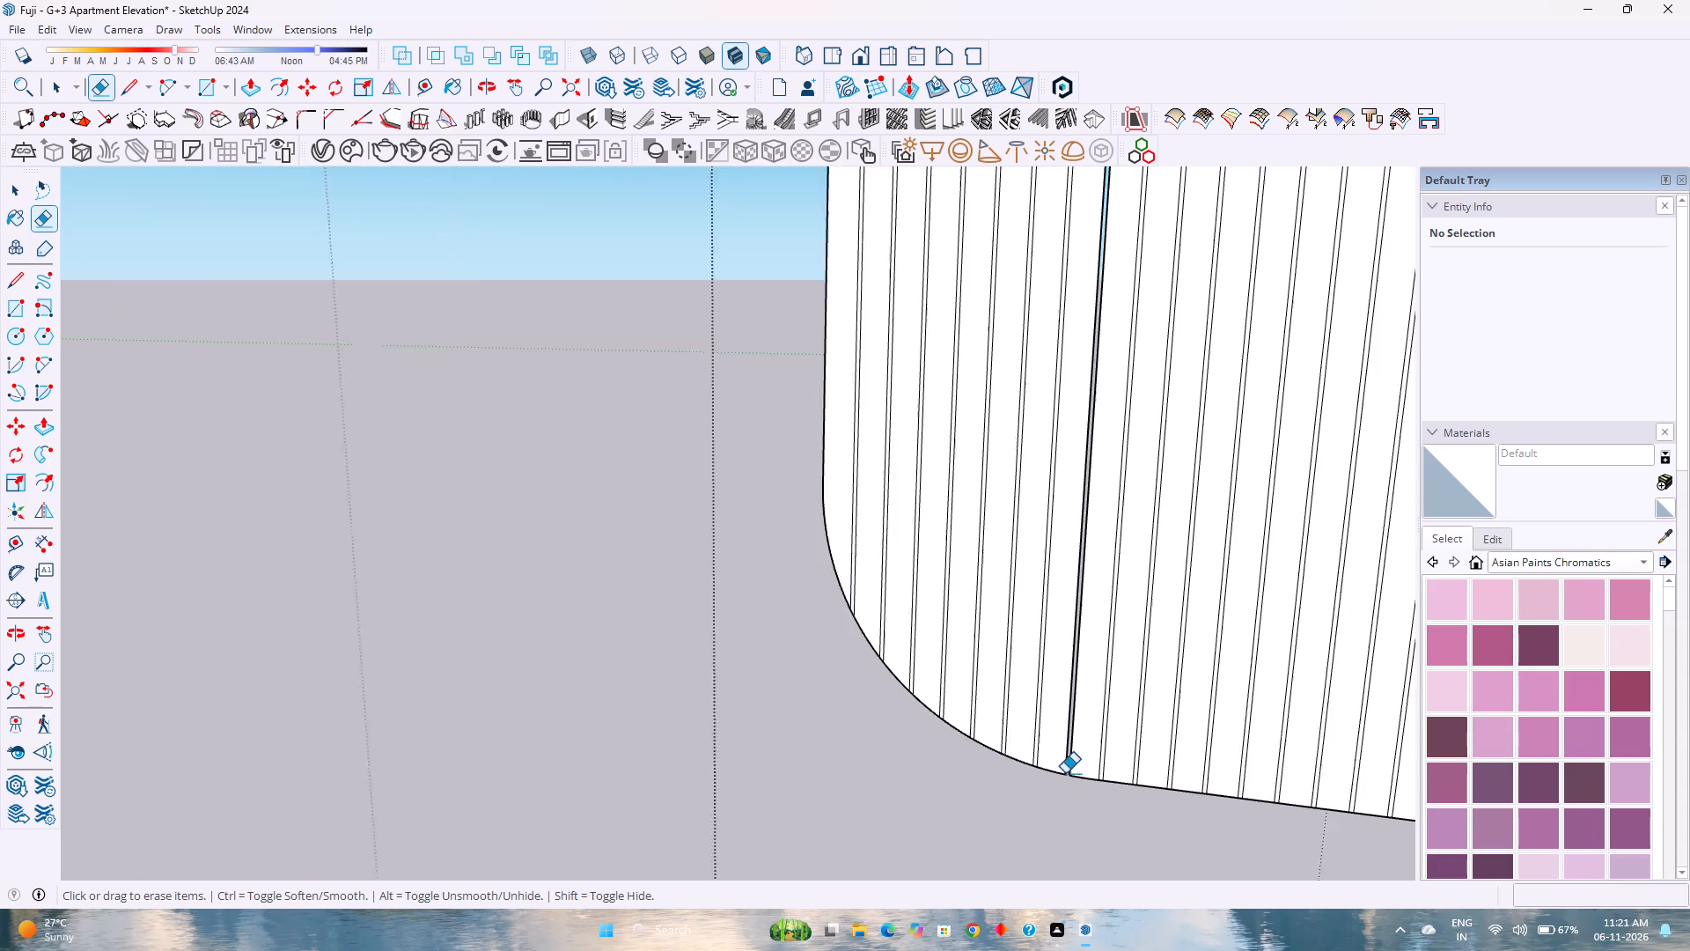
pyautogui.scroll(4, 1036, 771)
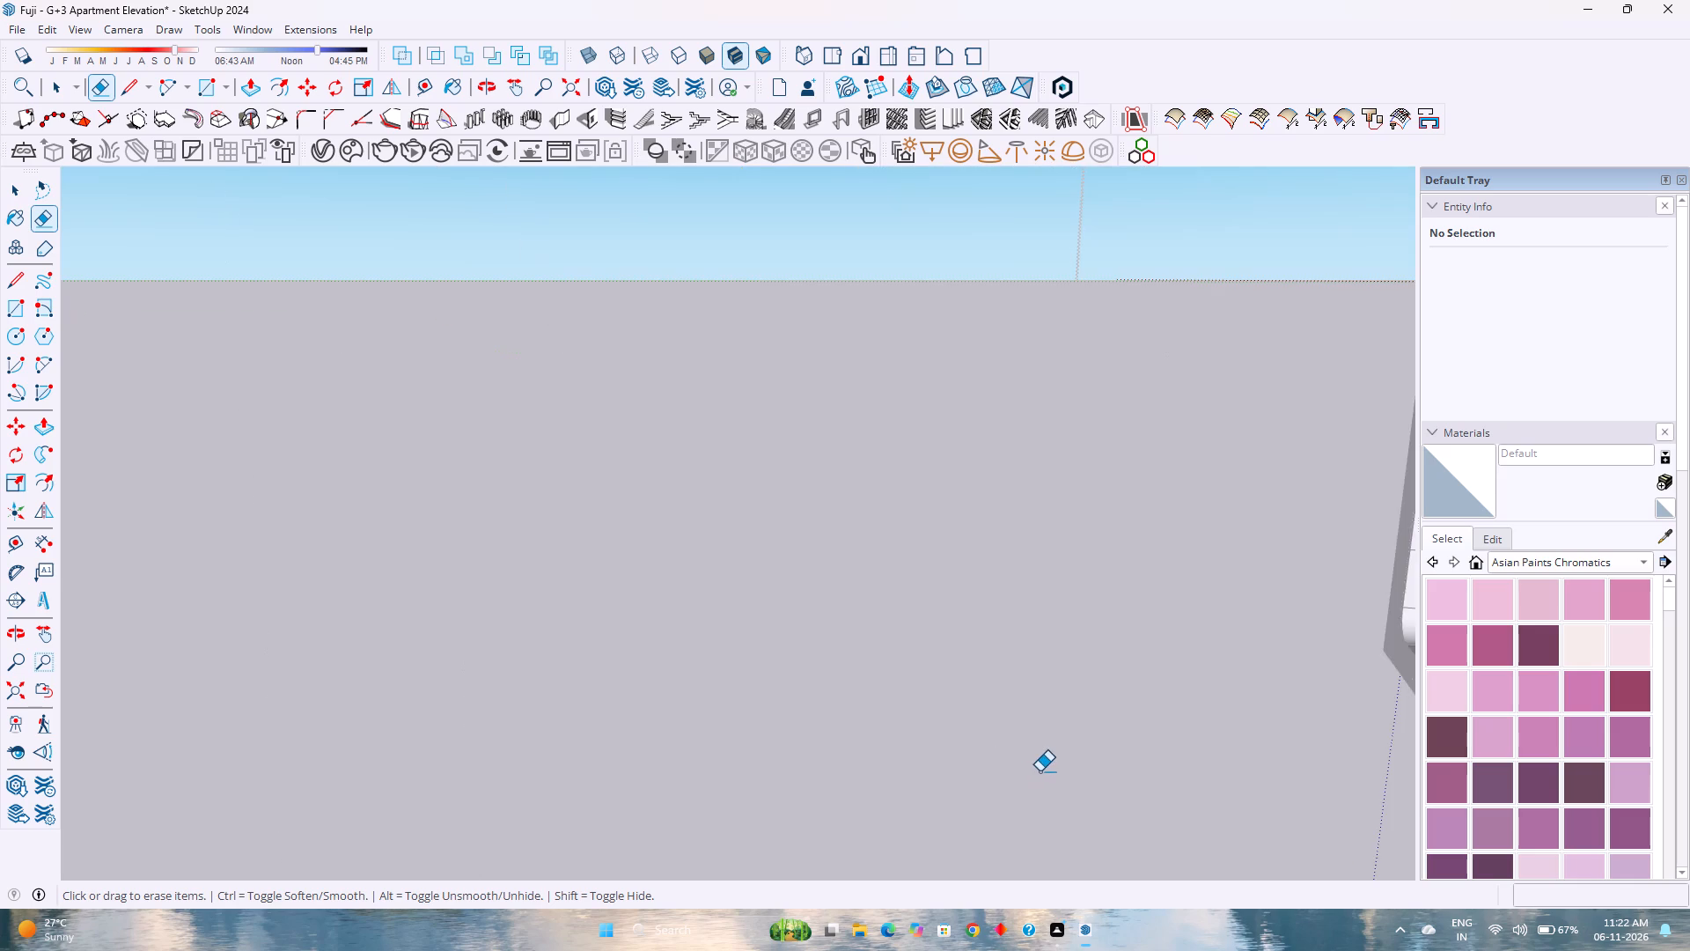
# Erase the short arc segments closing the groove ends around the panel's lower rounded corner, working toward its outer side.
pyautogui.scroll(-2, 1040, 771)
pyautogui.scroll(6, 1040, 759)
pyautogui.click(1047, 765)
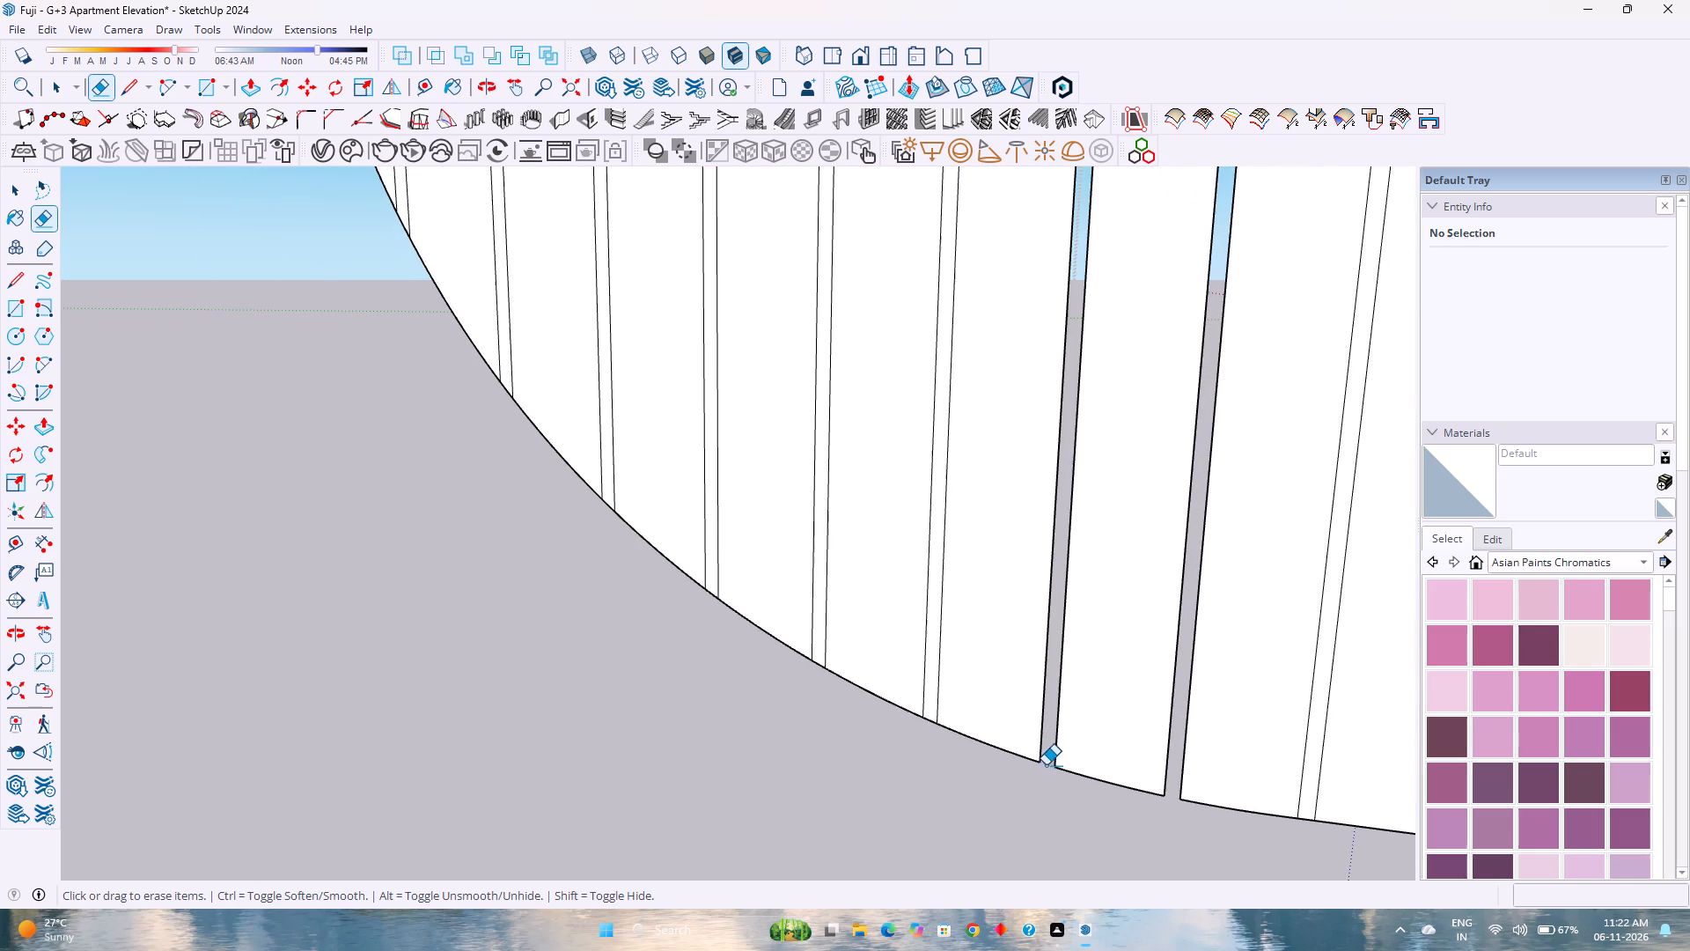
pyautogui.click(931, 721)
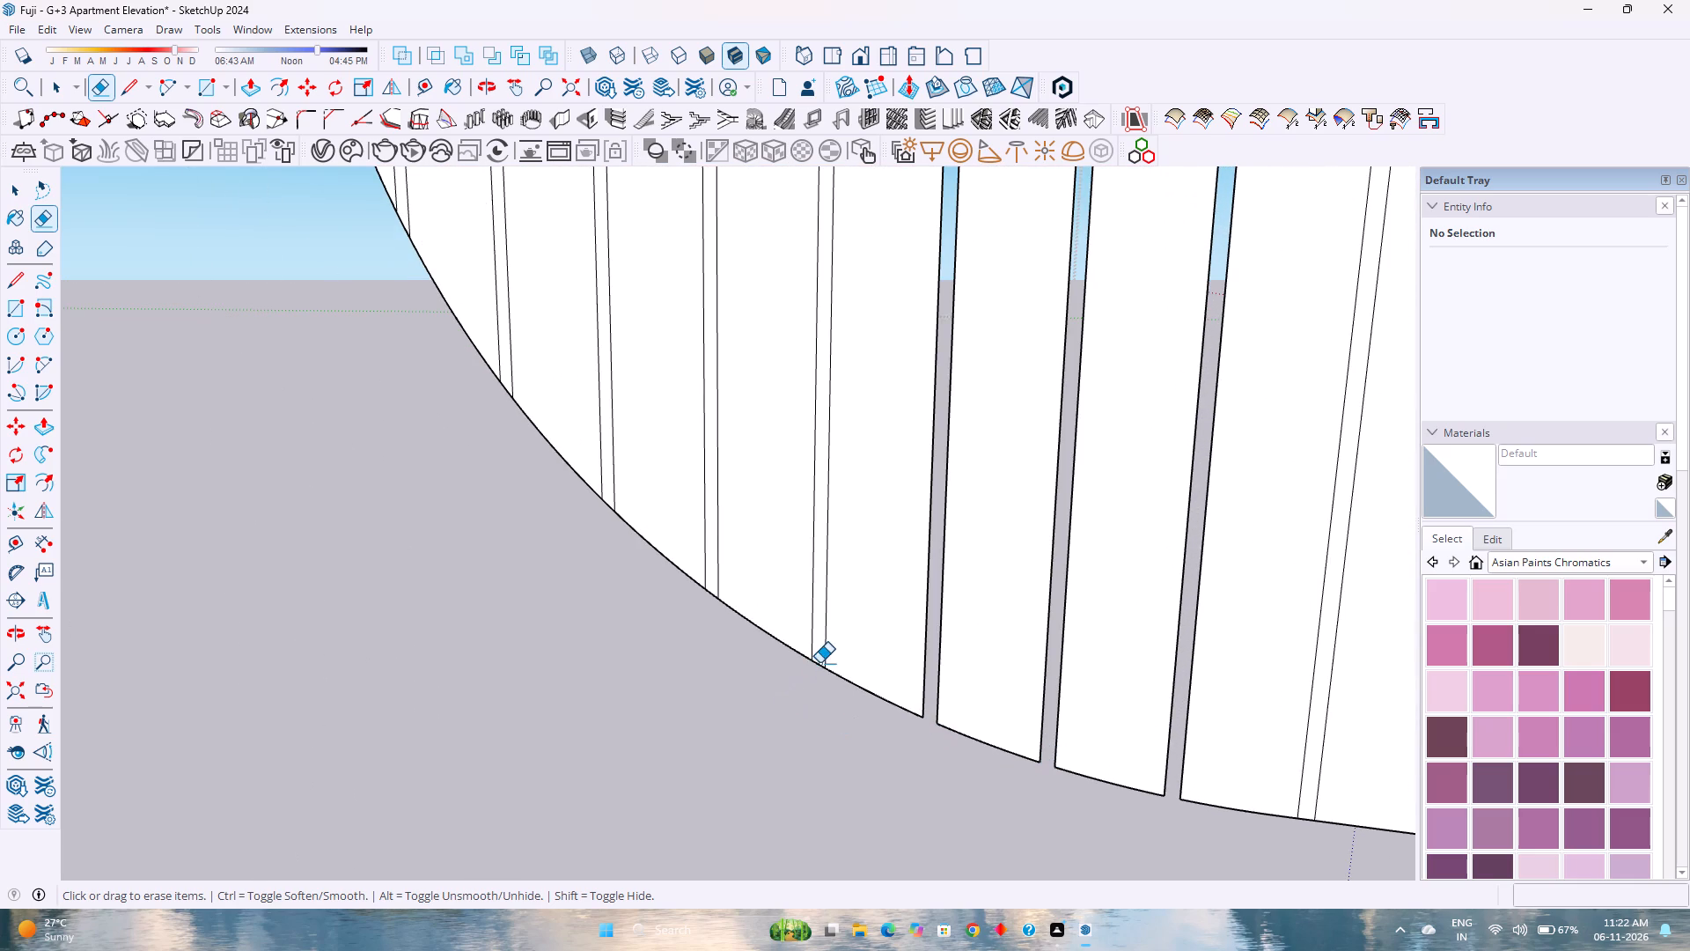
pyautogui.click(819, 663)
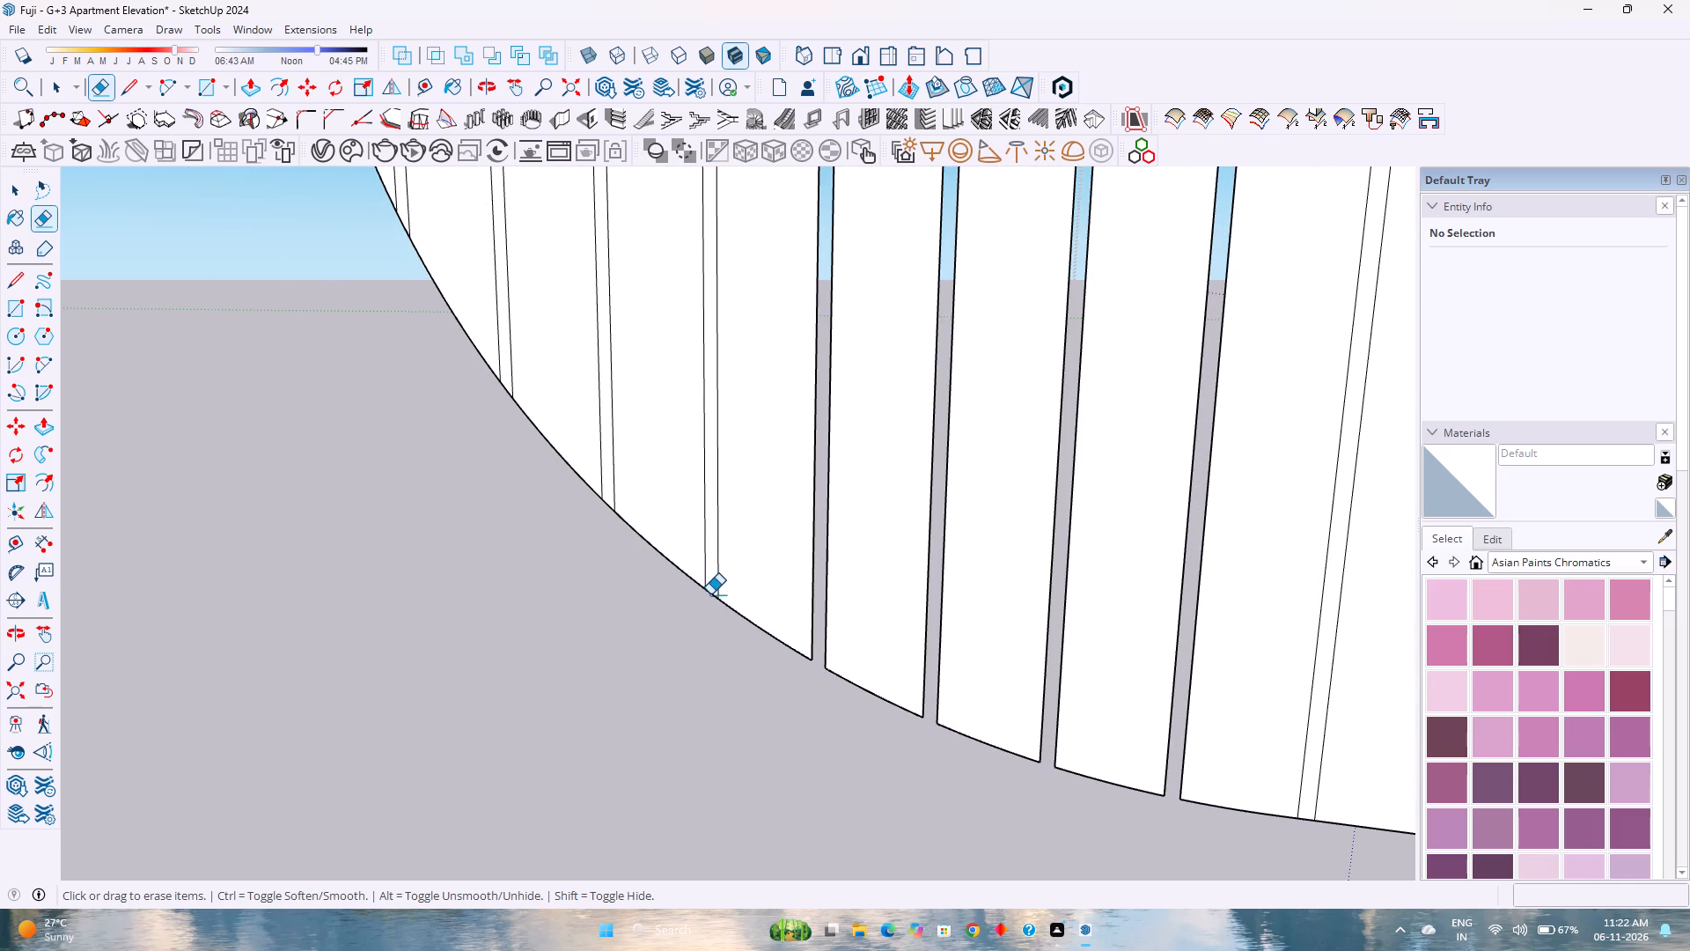
pyautogui.click(710, 594)
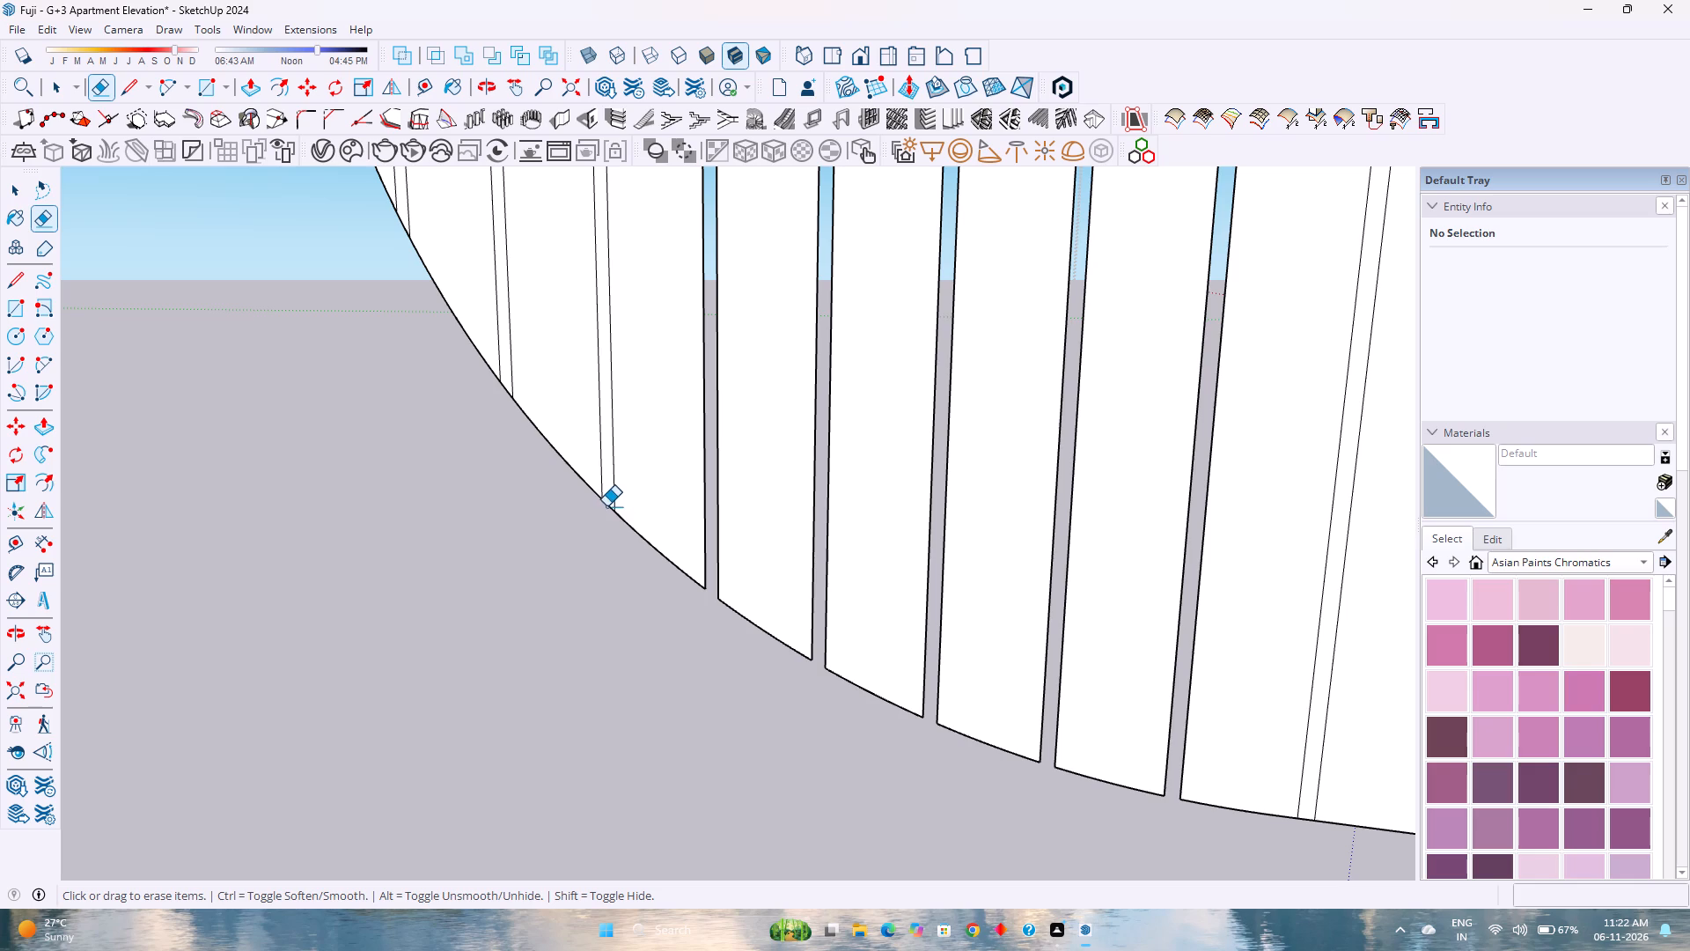
pyautogui.click(606, 504)
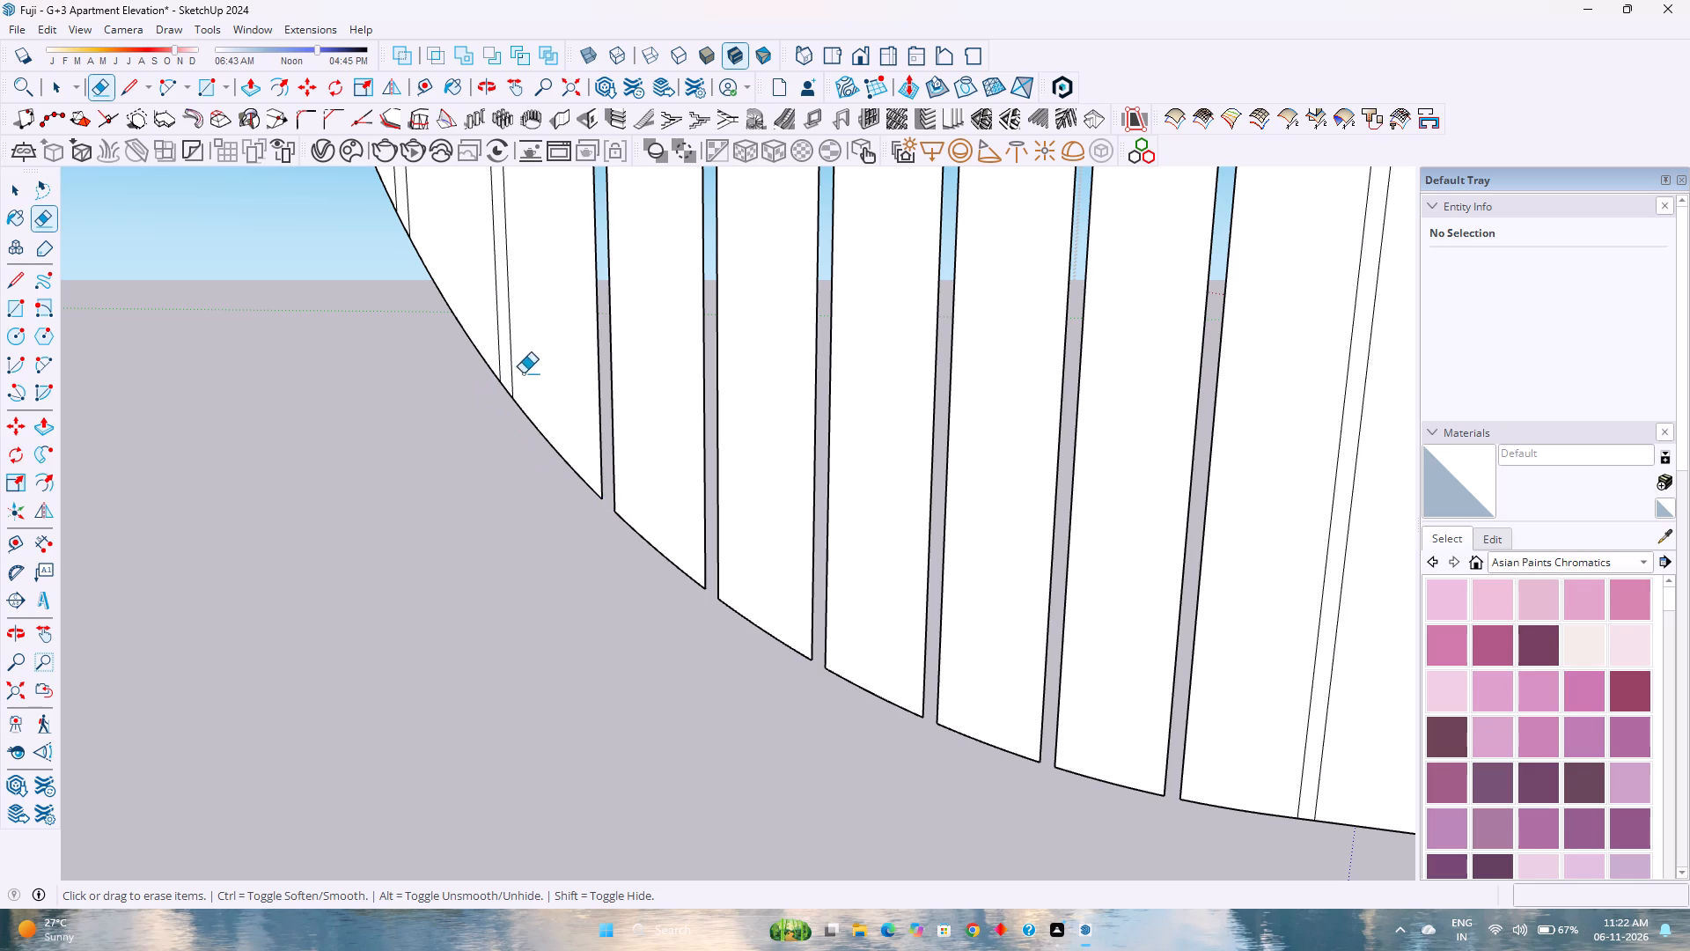
pyautogui.click(504, 388)
pyautogui.keyDown('shift'); pyautogui.moveTo(495, 442); pyautogui.dragTo(509, 447, button='middle'); pyautogui.keyUp('shift')
pyautogui.keyDown('shift'); pyautogui.moveTo(509, 447); pyautogui.dragTo(657, 662, button='middle'); pyautogui.keyUp('shift')
pyautogui.keyDown('shift'); pyautogui.middleClick(657, 662); pyautogui.keyUp('shift')
pyautogui.click(562, 442)
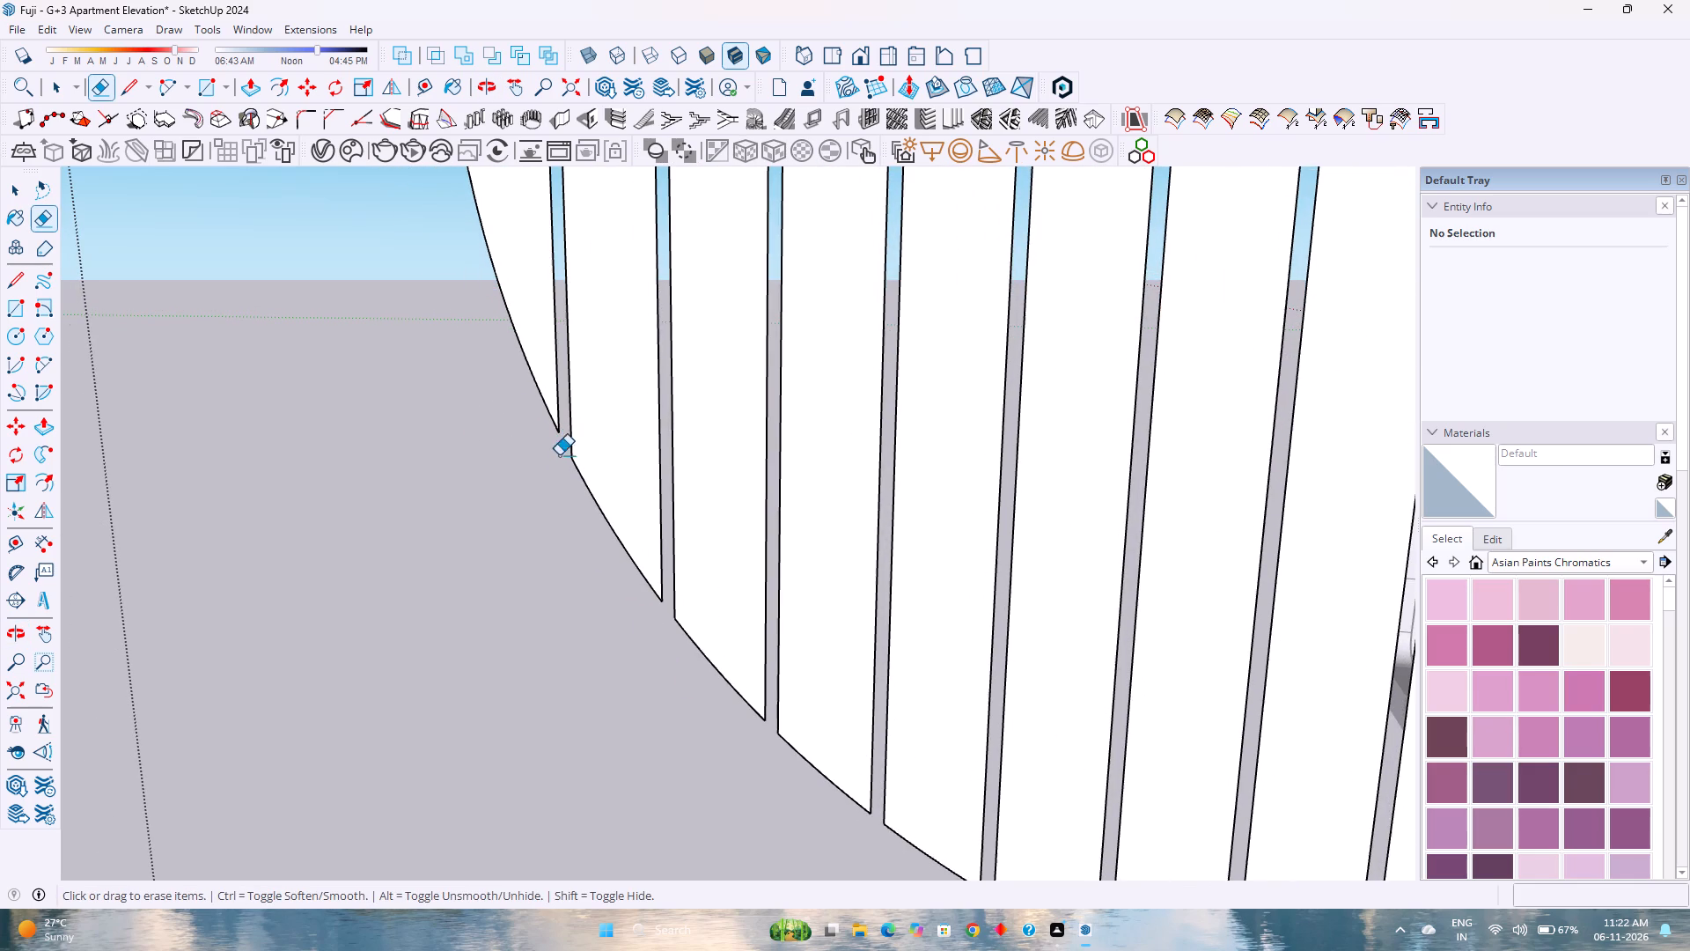
# Erase the short segments closing the first five grooves along the panel's straight bottom edge, starting beside the rounded corner.
pyautogui.scroll(-8, 515, 508)
pyautogui.scroll(5, 614, 570)
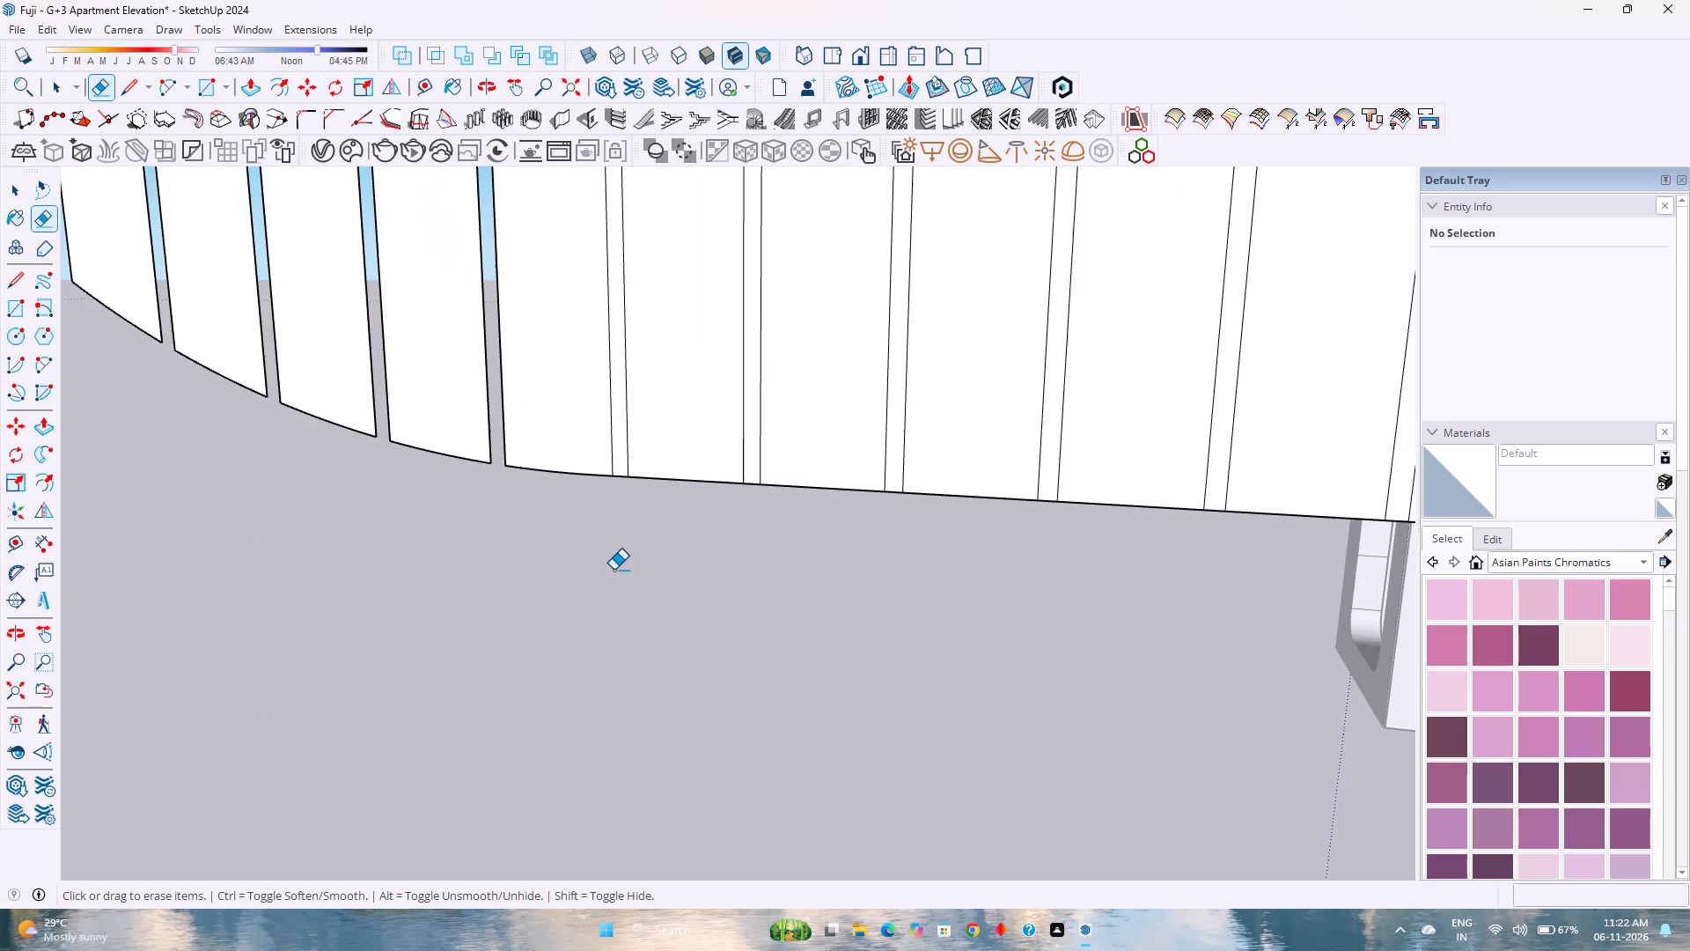
pyautogui.click(617, 475)
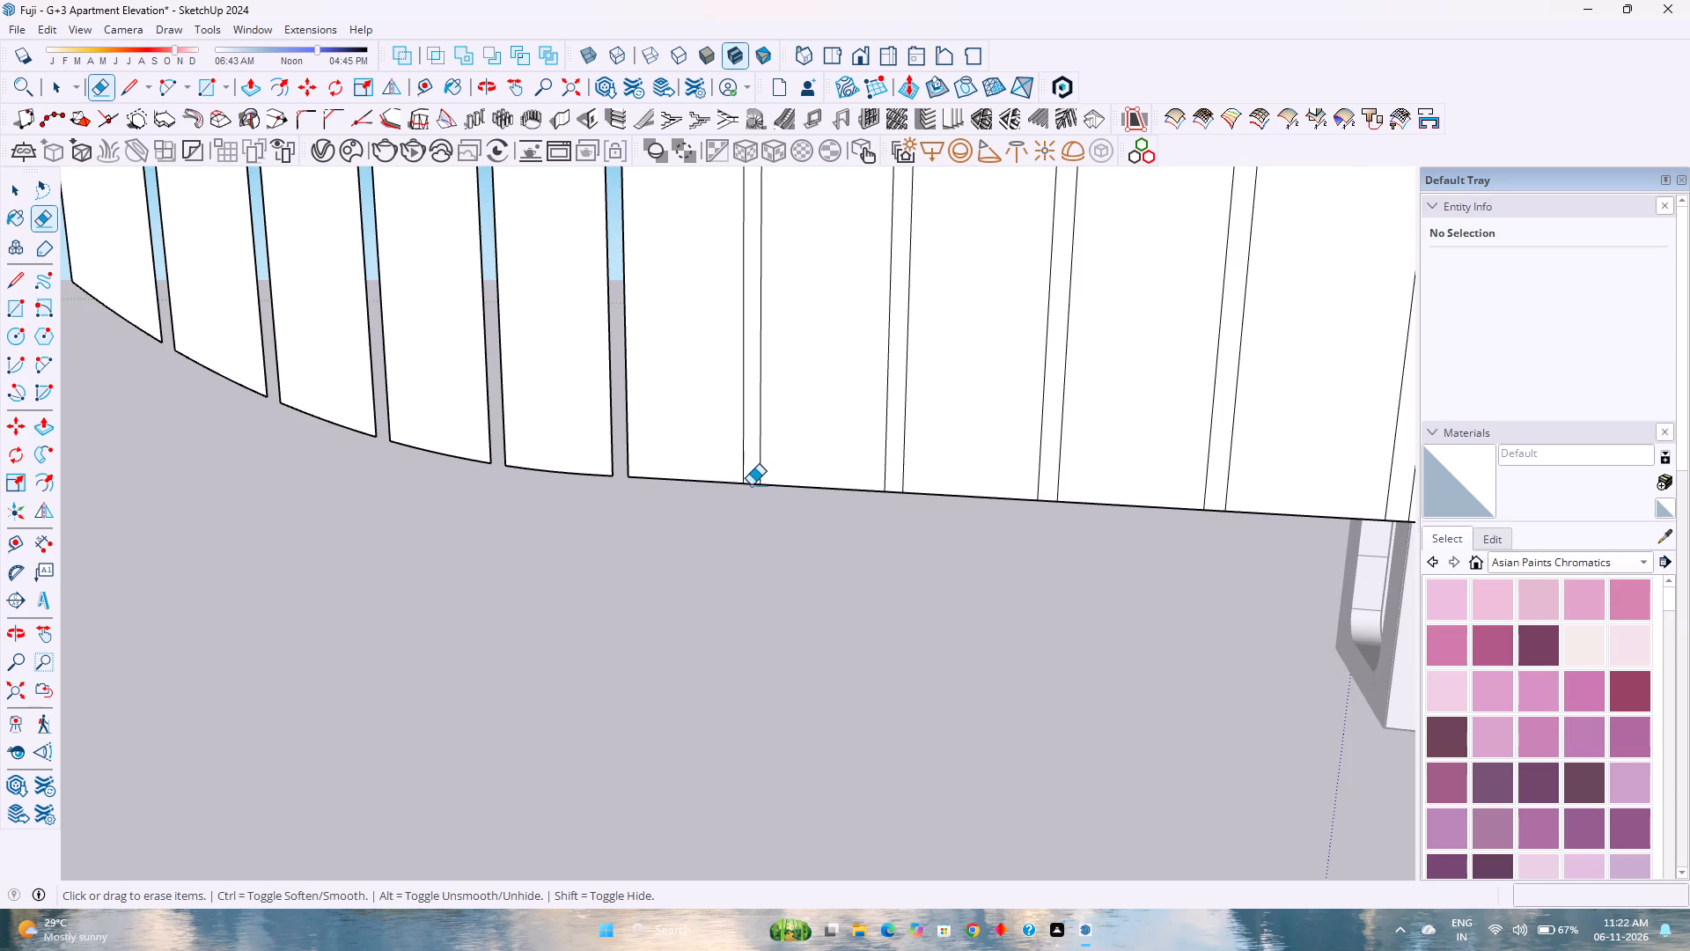
pyautogui.click(752, 485)
pyautogui.click(896, 494)
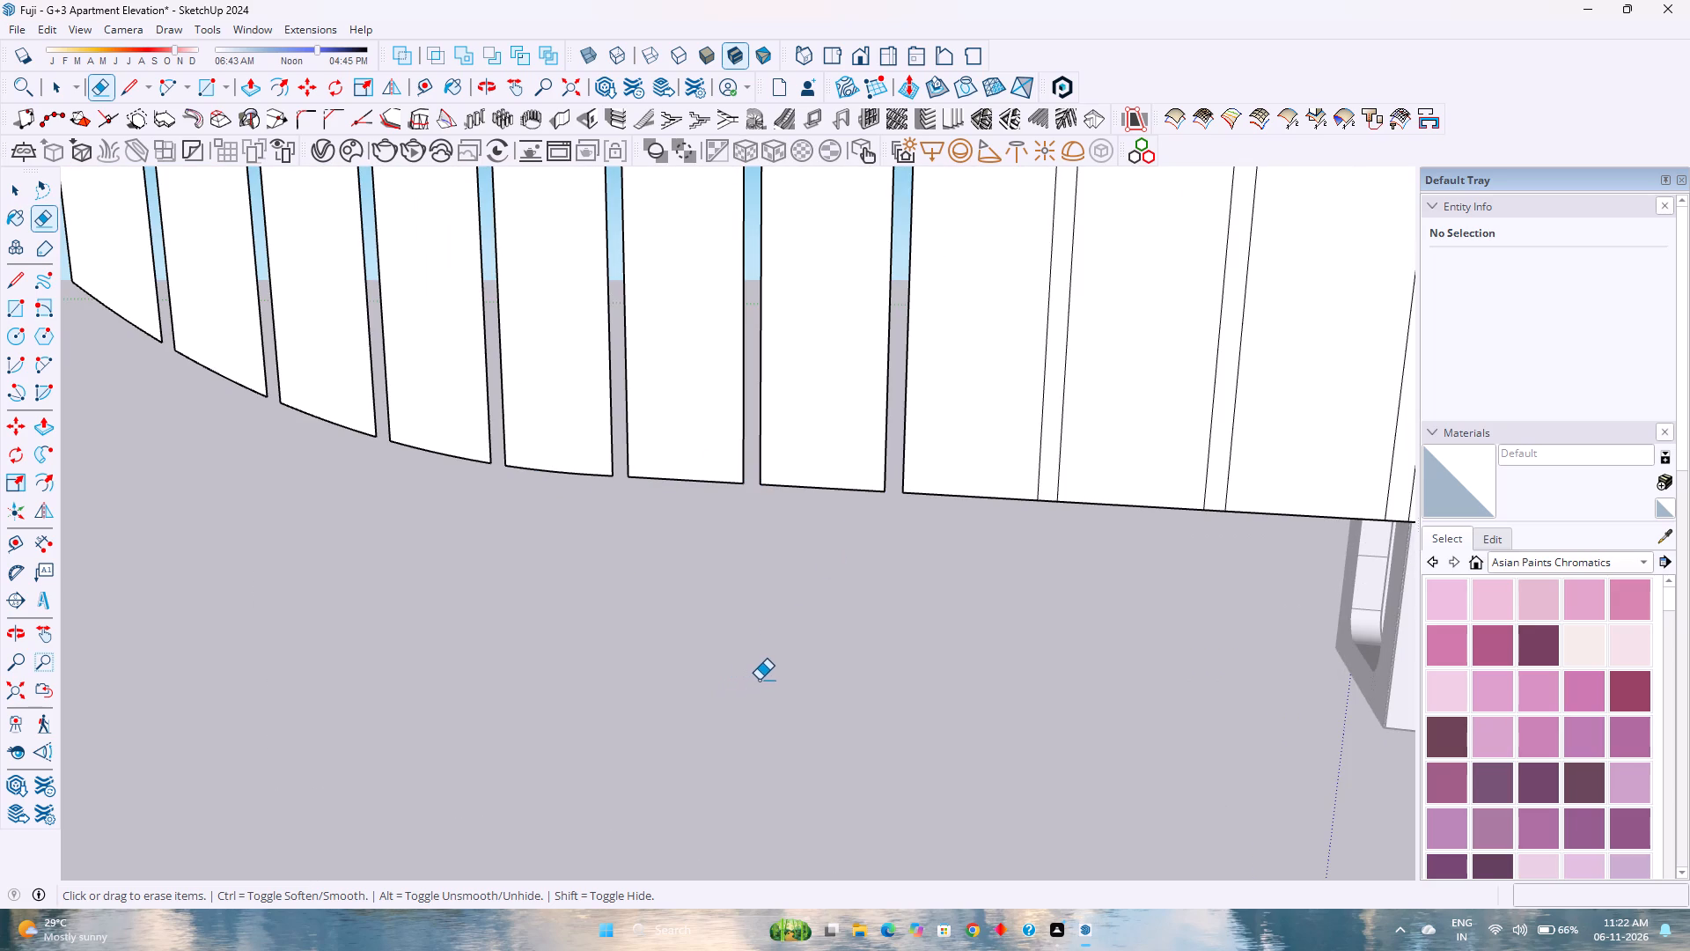
pyautogui.click(1050, 502)
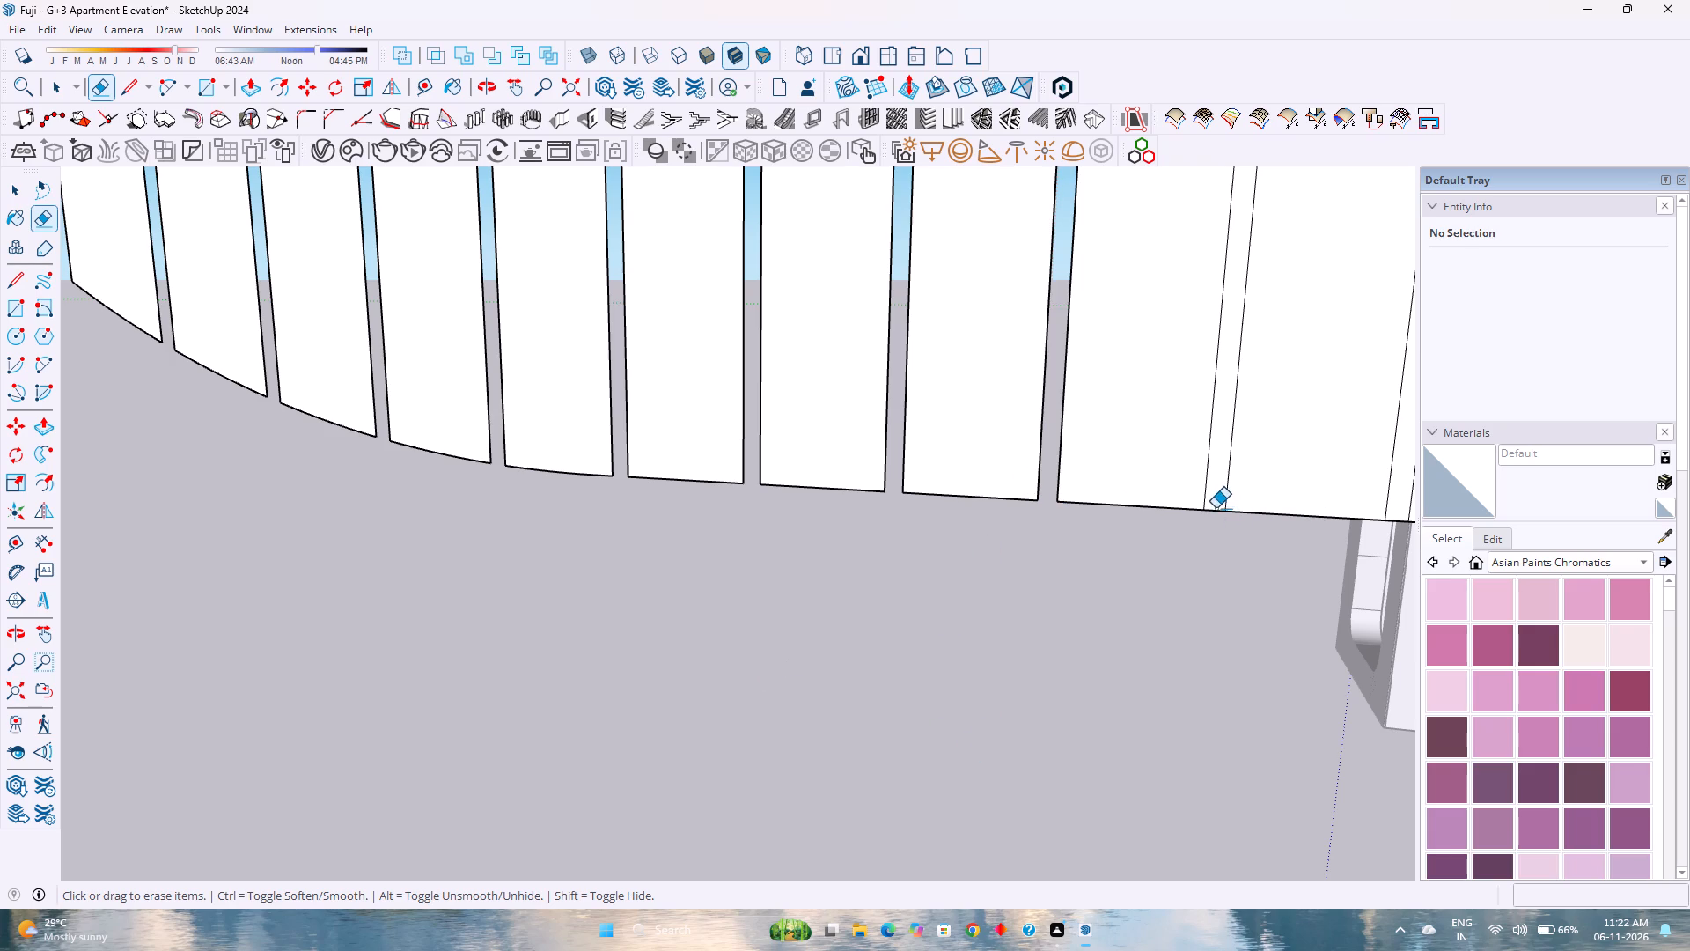
pyautogui.click(1216, 508)
# Erase only the short segments closing the next three grooves on the bottom edge, undoing any erased slat edge.
pyautogui.scroll(-7, 878, 540)
pyautogui.scroll(2, 913, 534)
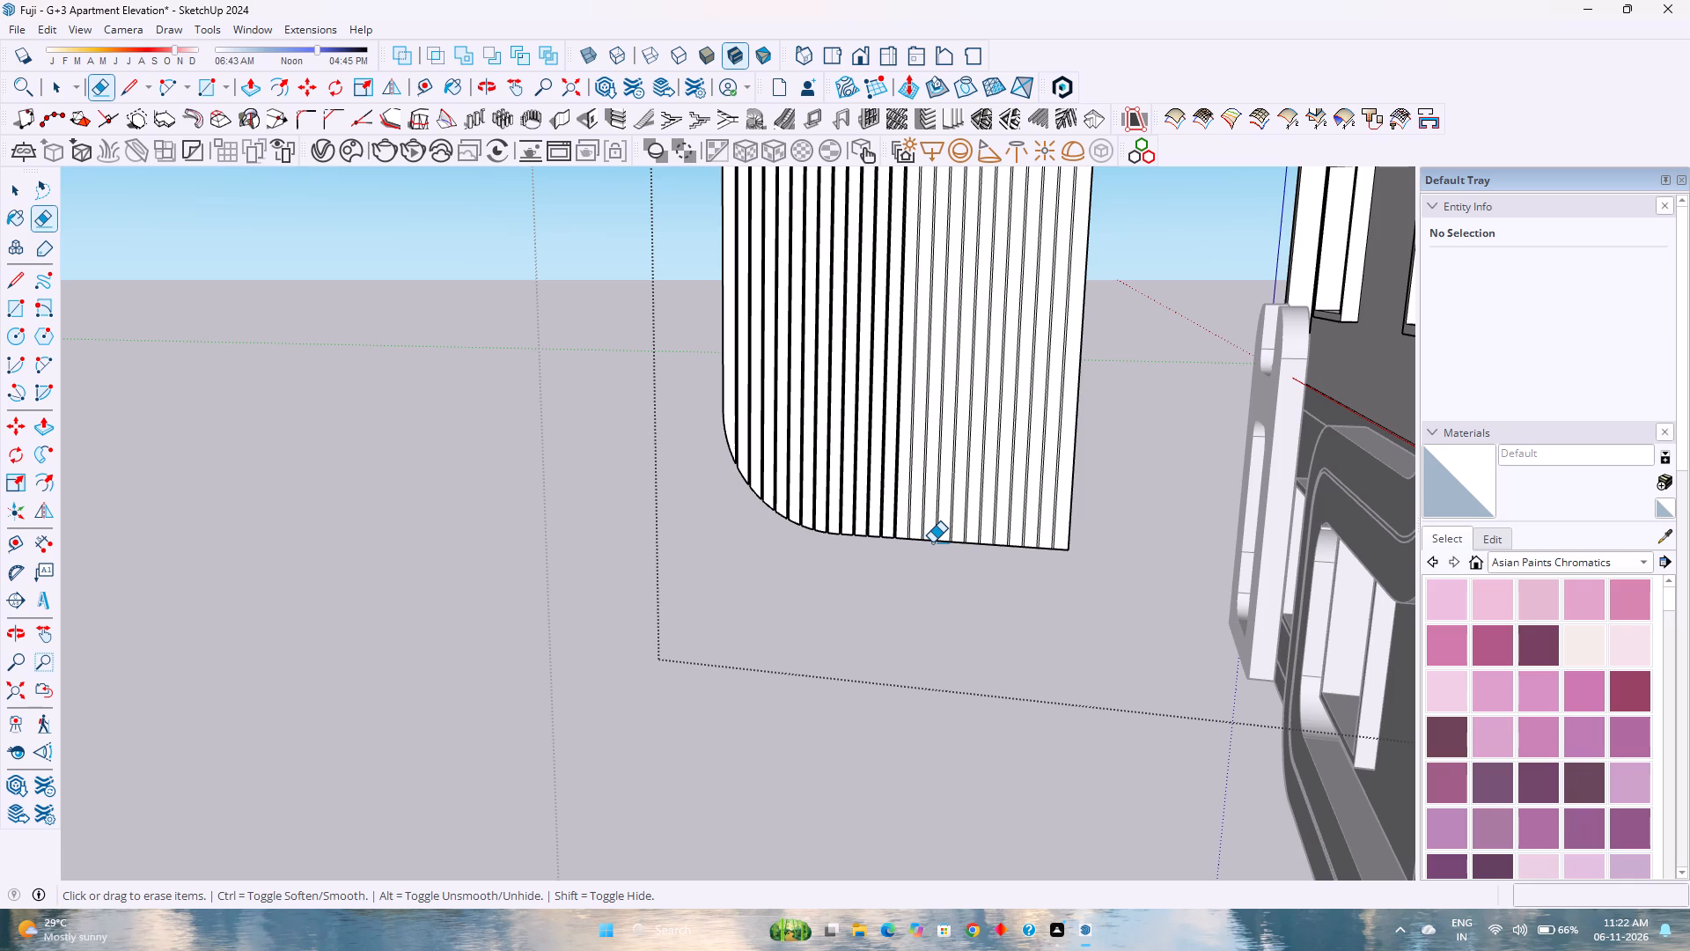
pyautogui.scroll(9, 921, 539)
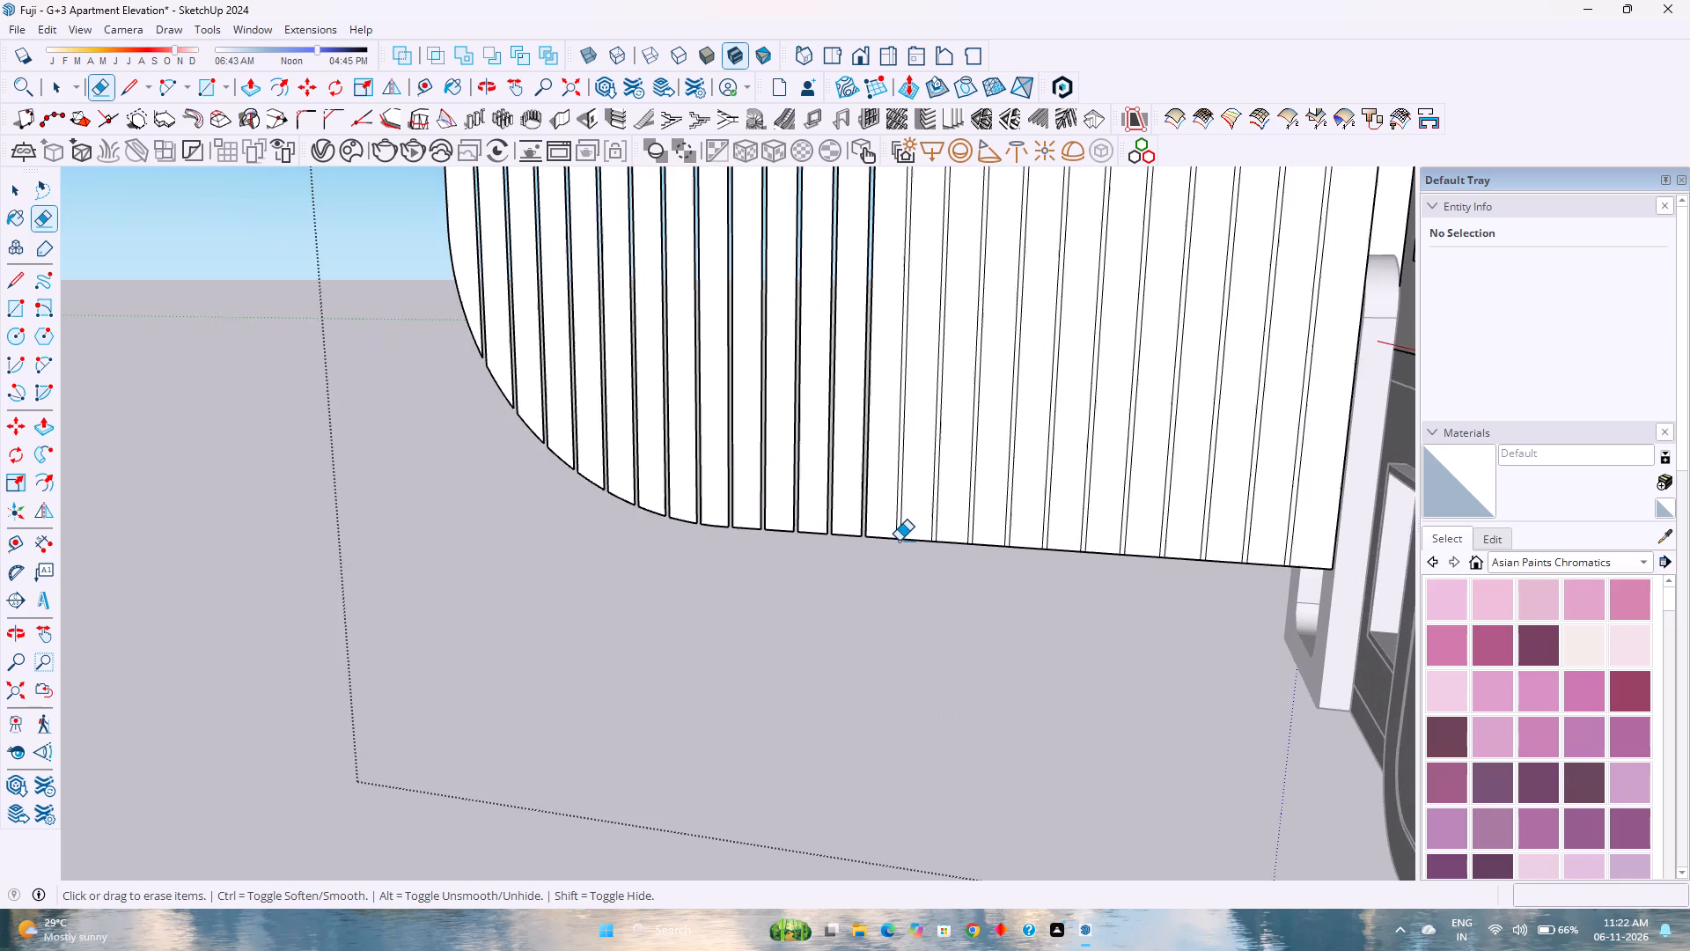
pyautogui.scroll(6, 899, 541)
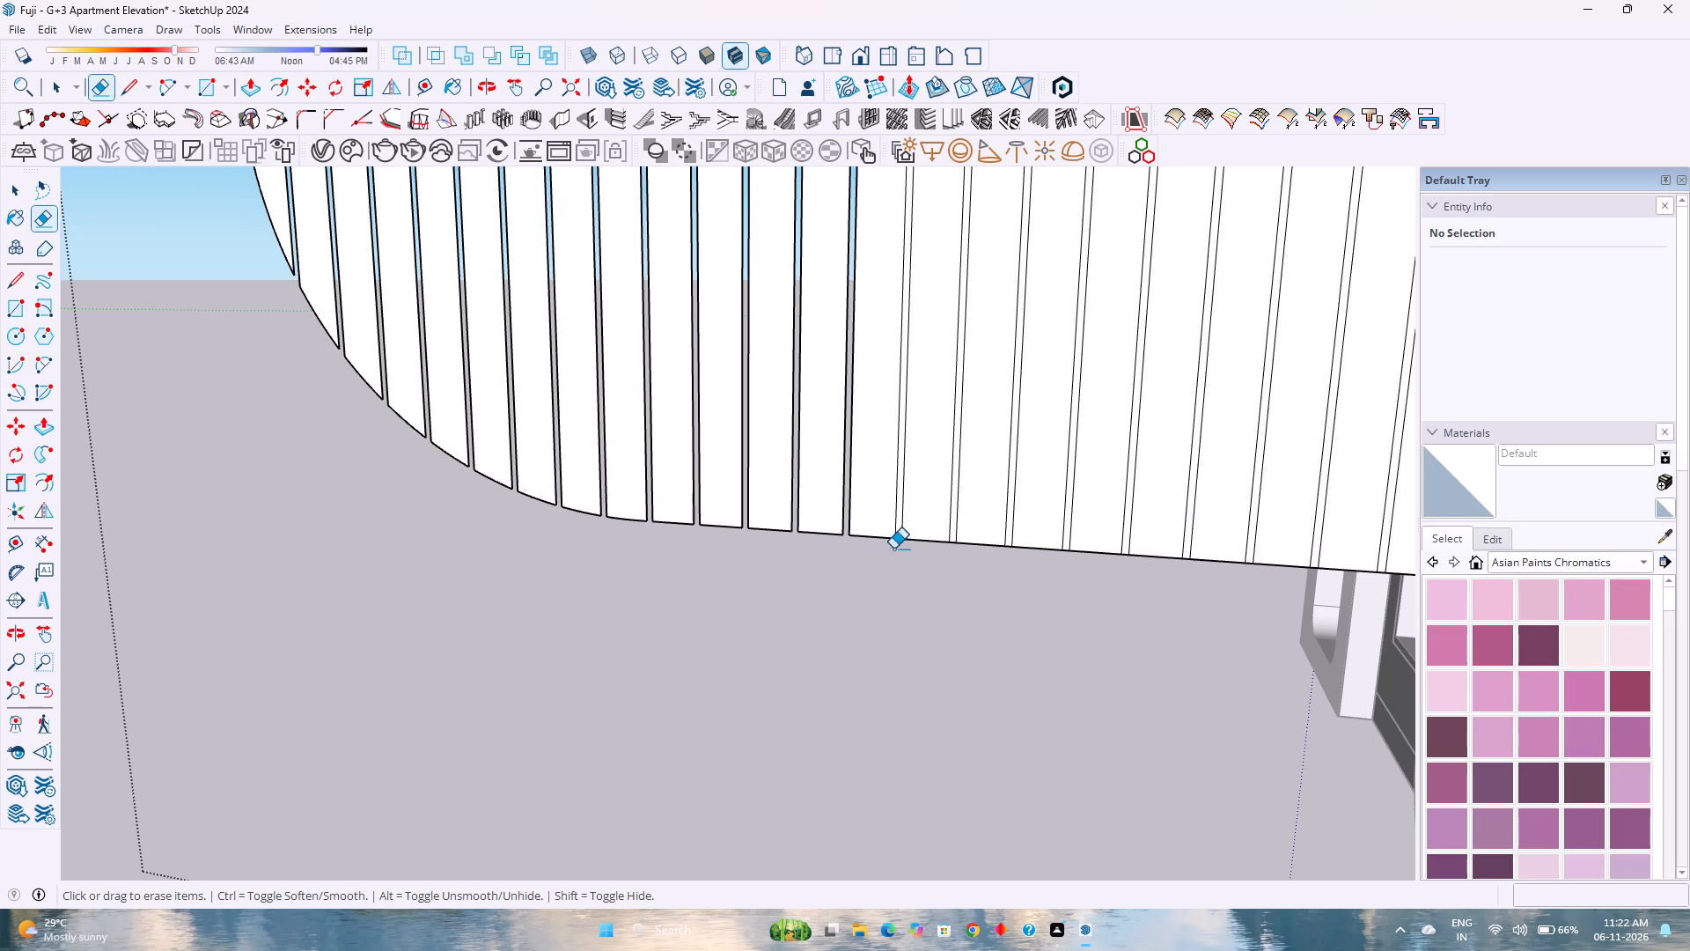
pyautogui.scroll(2, 895, 549)
pyautogui.scroll(-2, 893, 525)
pyautogui.scroll(8, 910, 509)
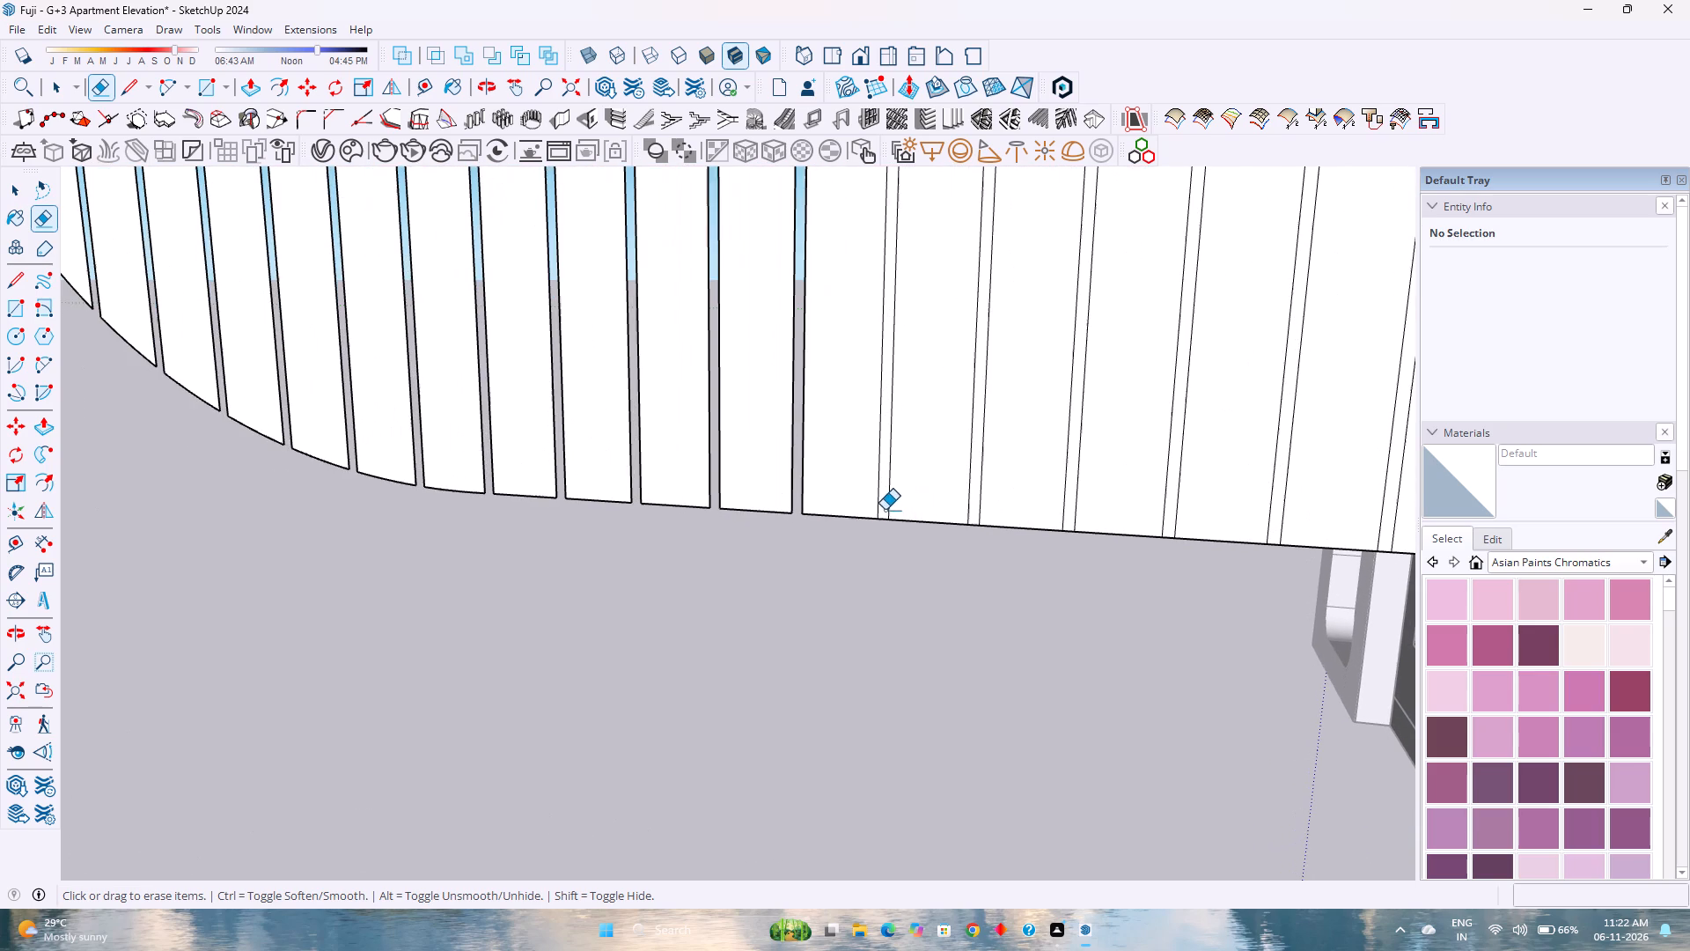
pyautogui.click(880, 519)
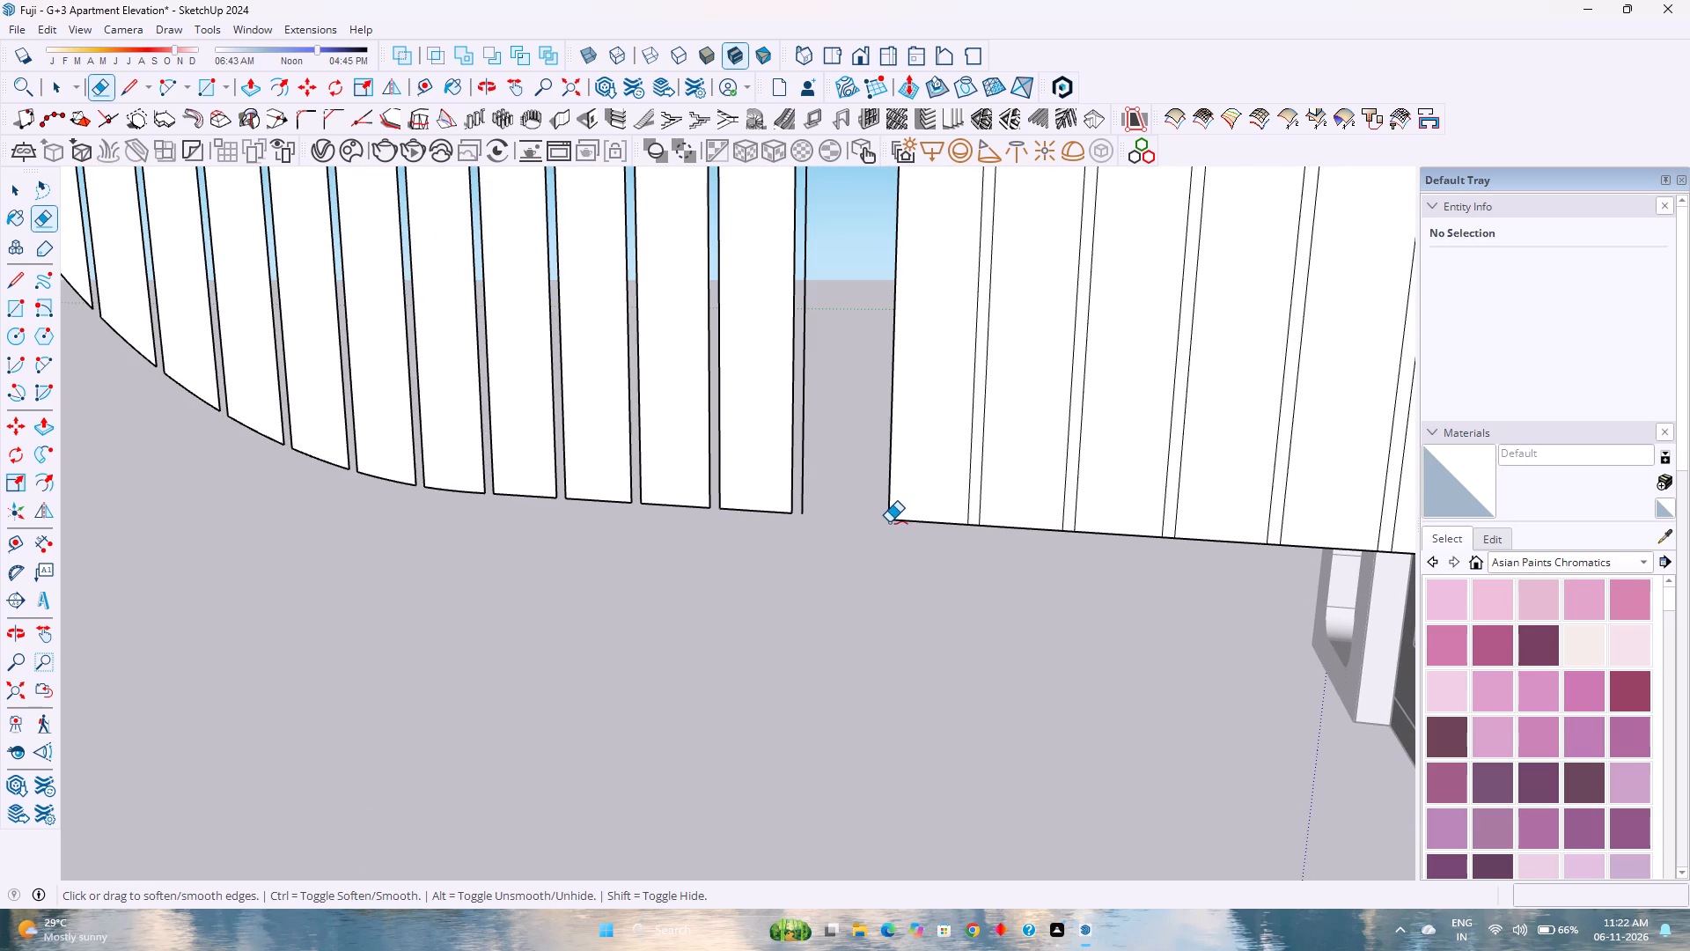
pyautogui.hotkey('ctrl', 'z')
pyautogui.scroll(3, 891, 517)
pyautogui.moveTo(881, 516); pyautogui.dragTo(881, 526)
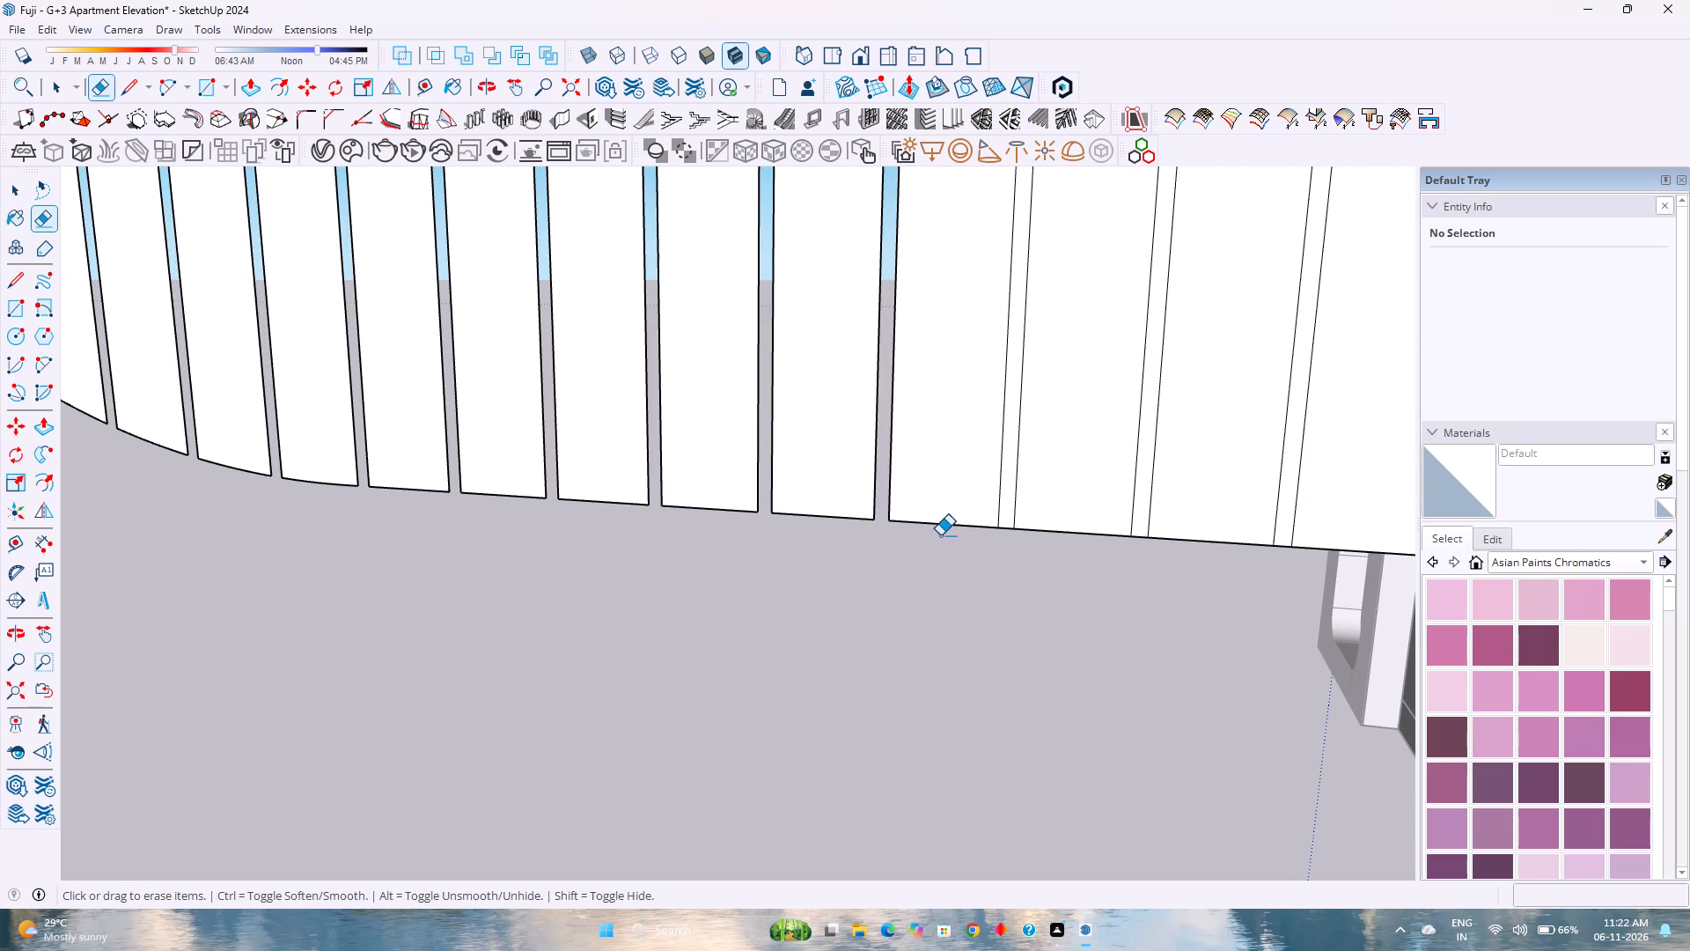
pyautogui.click(1007, 528)
pyautogui.click(1138, 535)
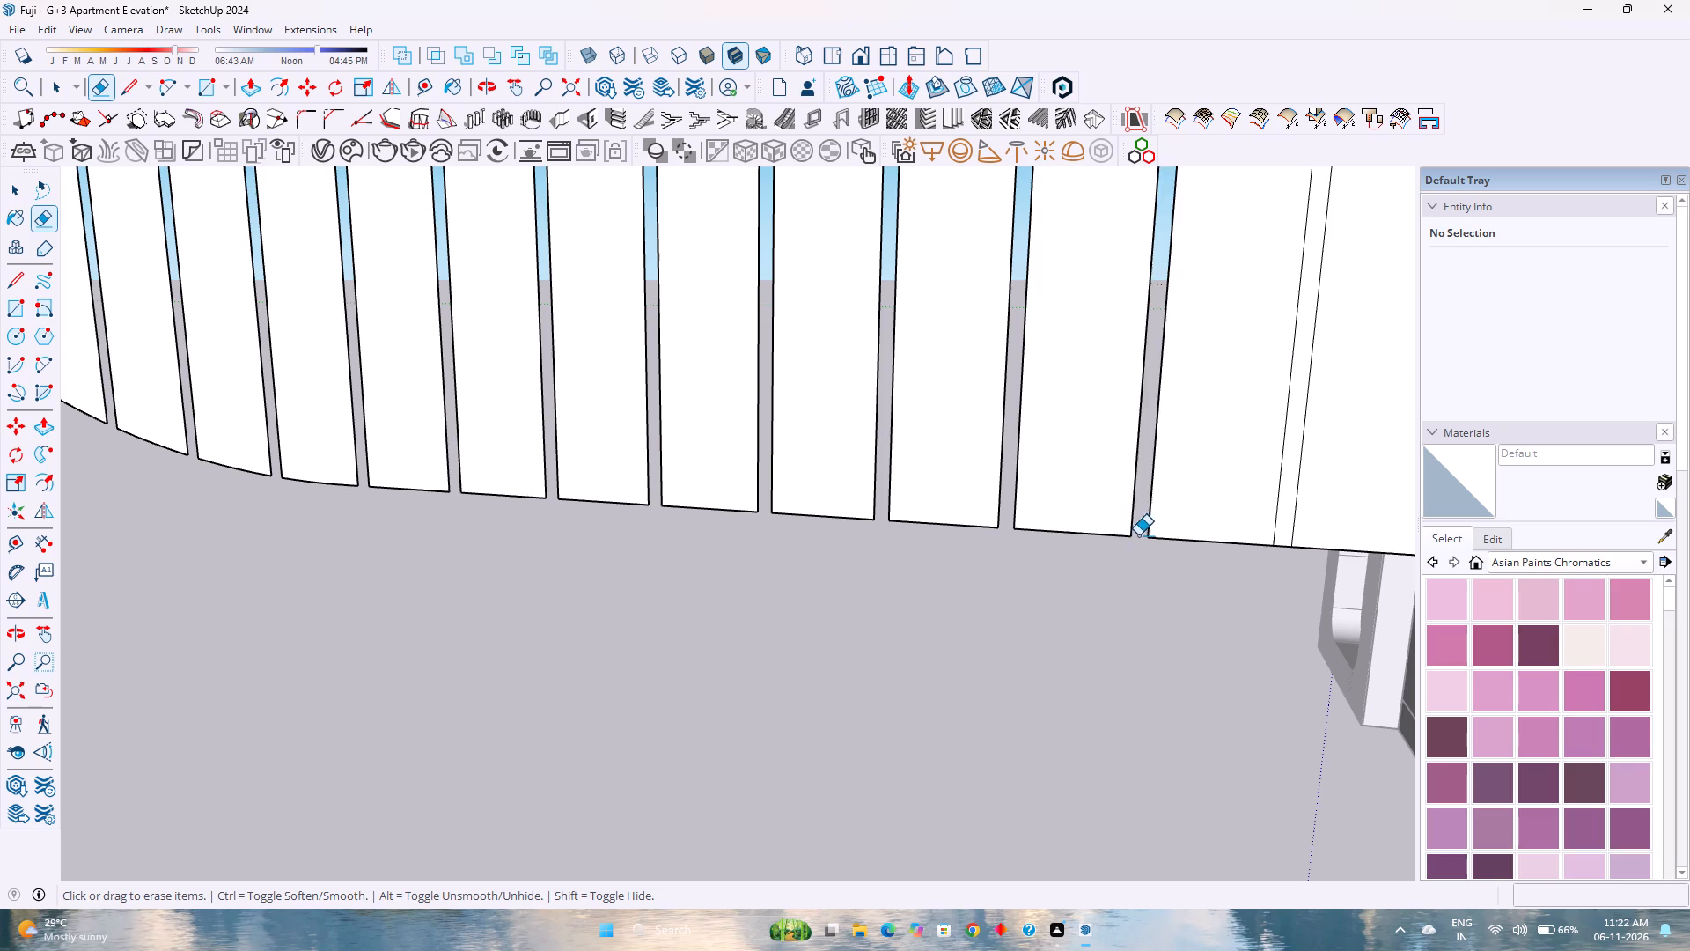
# Erase the bottom-edge segments closing the following three grooves, continuing toward the panel's straight inner side.
pyautogui.scroll(-2, 1100, 540)
pyautogui.keyDown('shift'); pyautogui.moveTo(1121, 541); pyautogui.dragTo(742, 549, button='middle'); pyautogui.keyUp('shift')
pyautogui.keyDown('shift'); pyautogui.middleClick(742, 550); pyautogui.keyUp('shift')
pyautogui.scroll(6, 772, 549)
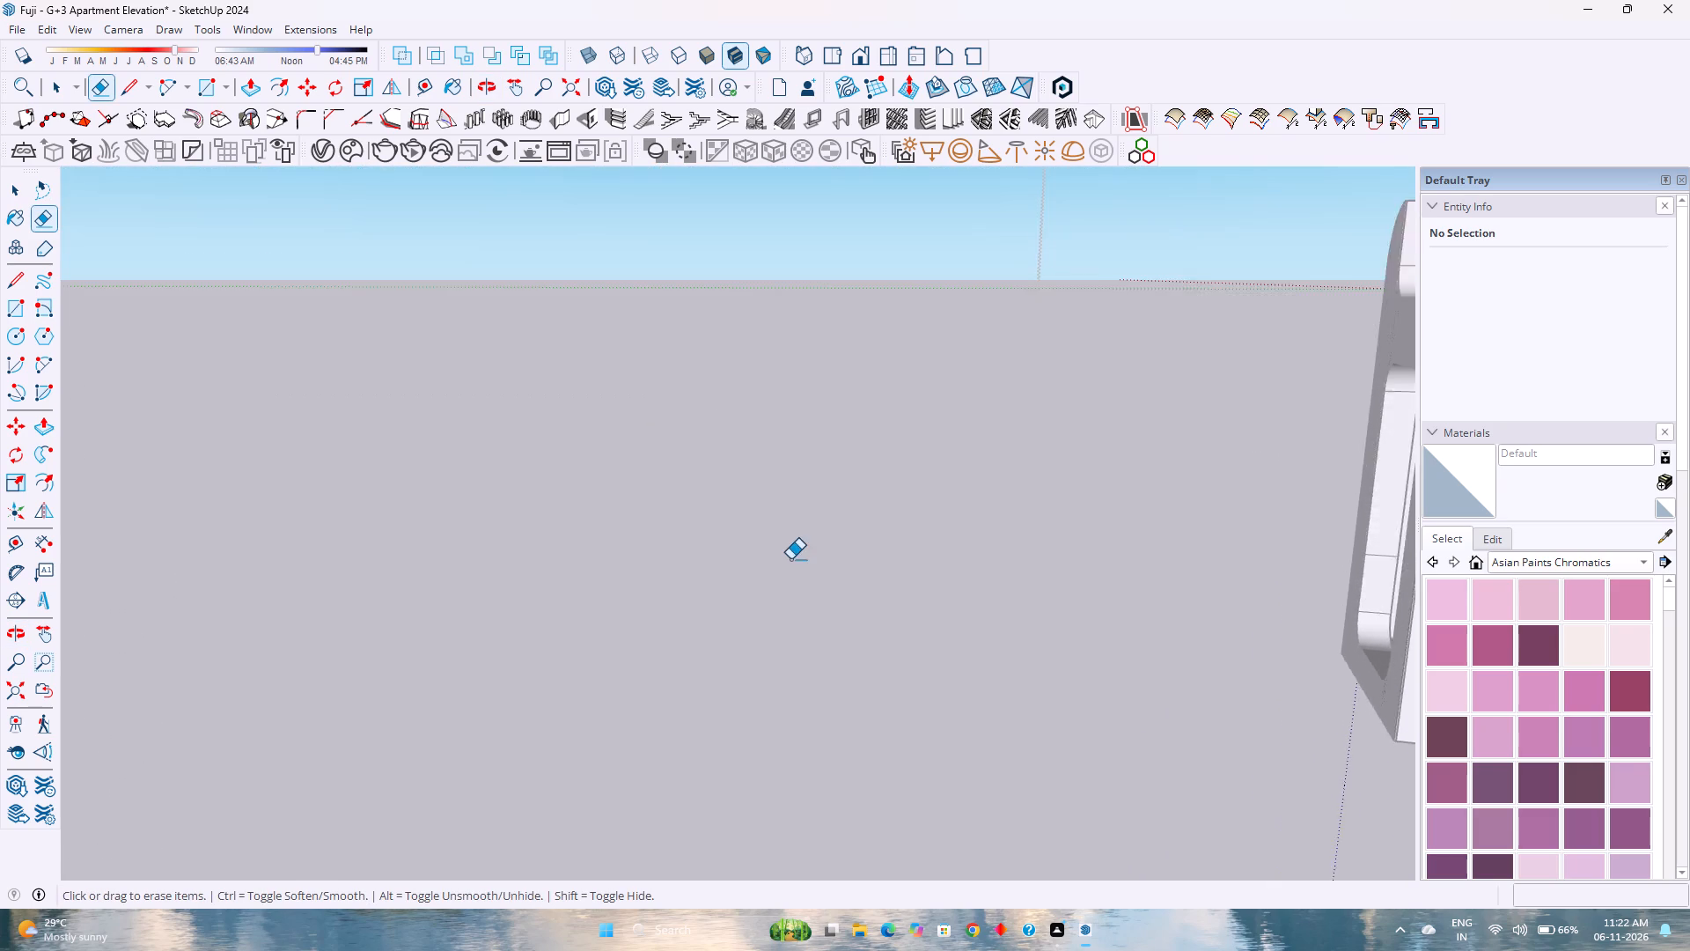
pyautogui.scroll(-4, 785, 539)
pyautogui.scroll(8, 781, 509)
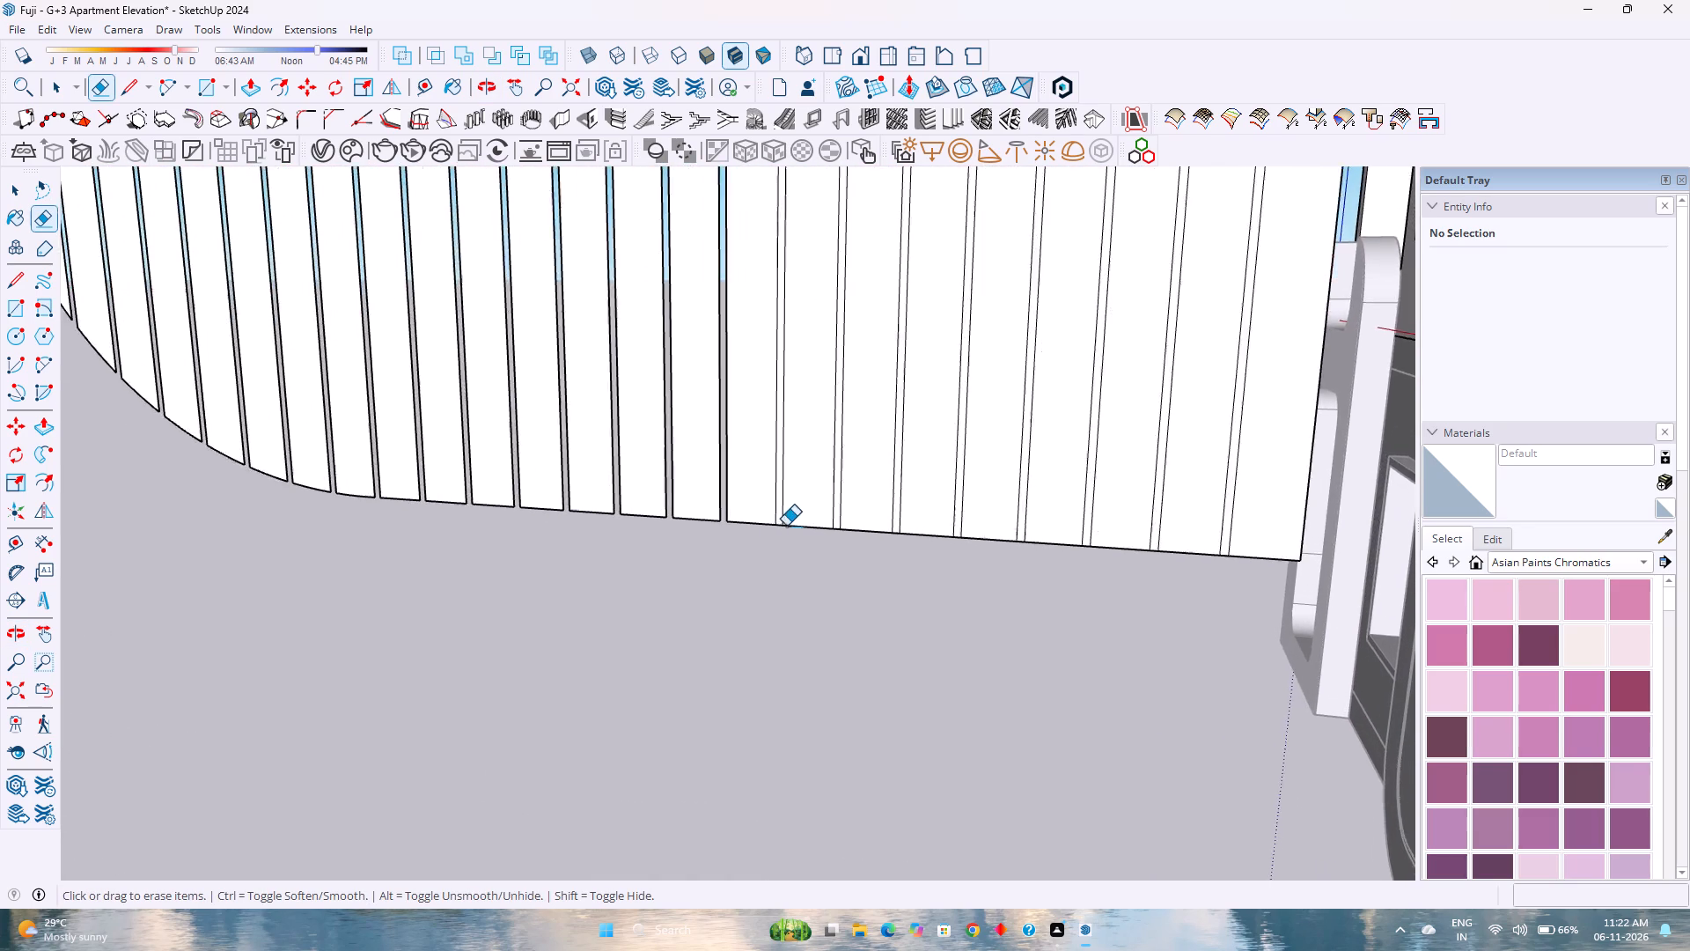
pyautogui.scroll(8, 786, 526)
pyautogui.moveTo(771, 526); pyautogui.dragTo(774, 542)
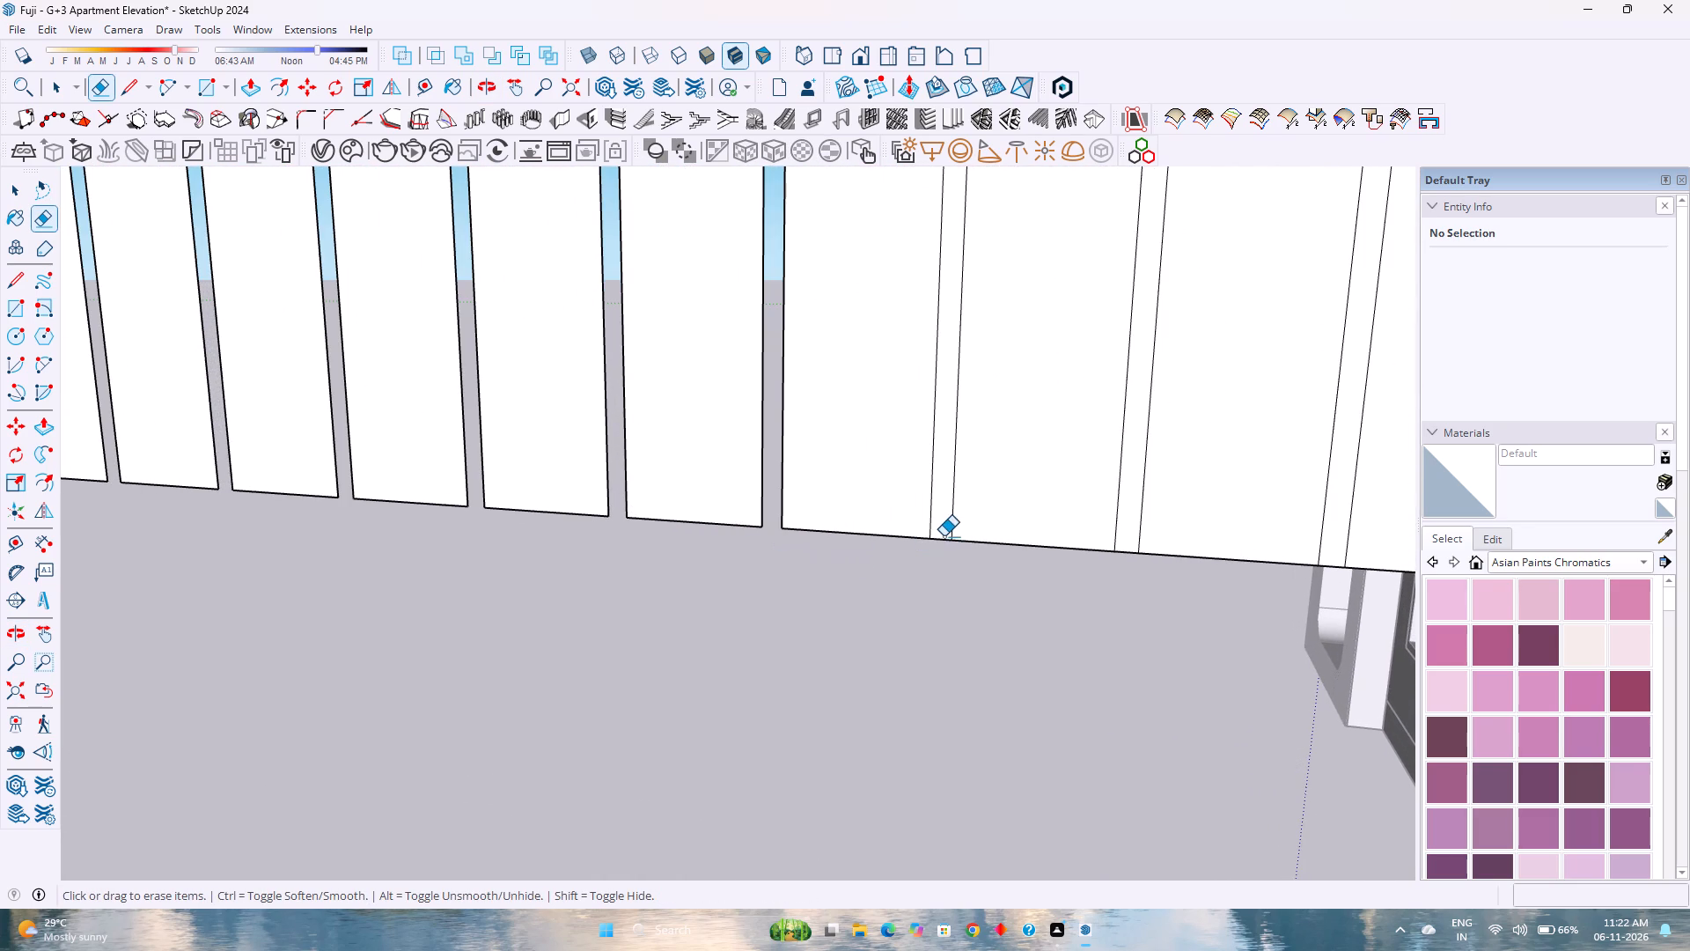
pyautogui.click(940, 536)
pyautogui.moveTo(1125, 555); pyautogui.dragTo(1124, 580)
# Erase the bottom-edge segments closing the next two grooves toward the panel's straight inner side.
pyautogui.scroll(-3, 1093, 582)
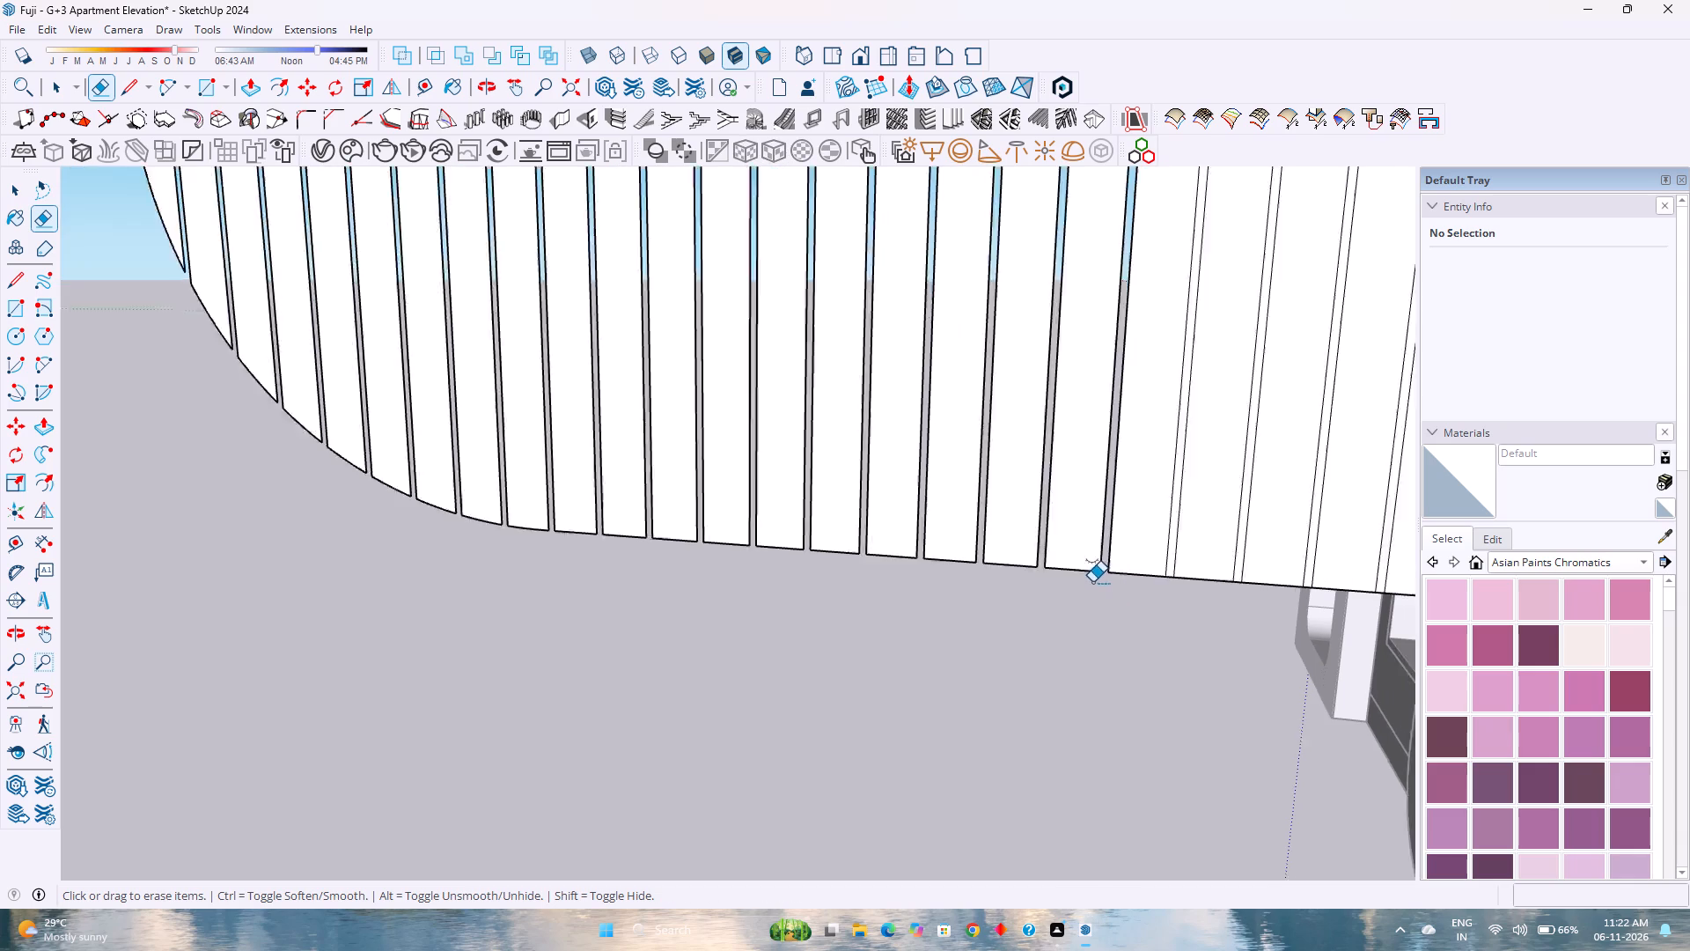
pyautogui.keyDown('shift'); pyautogui.moveTo(1107, 571); pyautogui.dragTo(859, 571, button='middle'); pyautogui.keyUp('shift')
pyautogui.keyDown('shift'); pyautogui.middleClick(859, 571); pyautogui.keyUp('shift')
pyautogui.scroll(16, 866, 573)
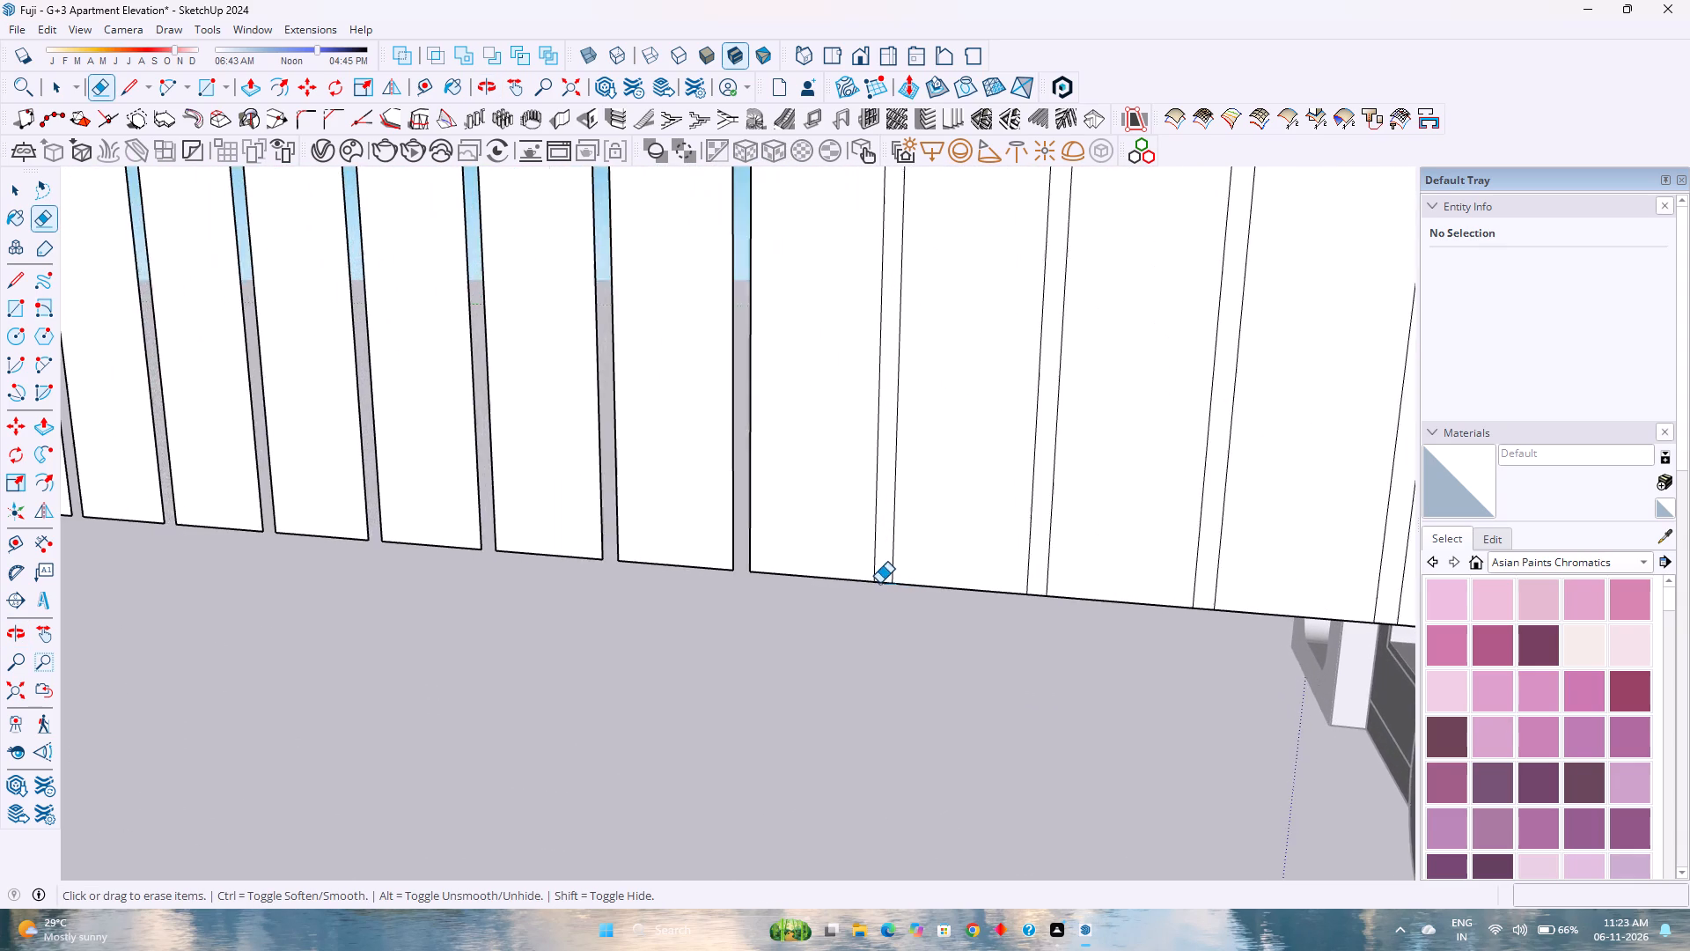
pyautogui.scroll(4, 879, 583)
pyautogui.click(884, 581)
pyautogui.click(1093, 601)
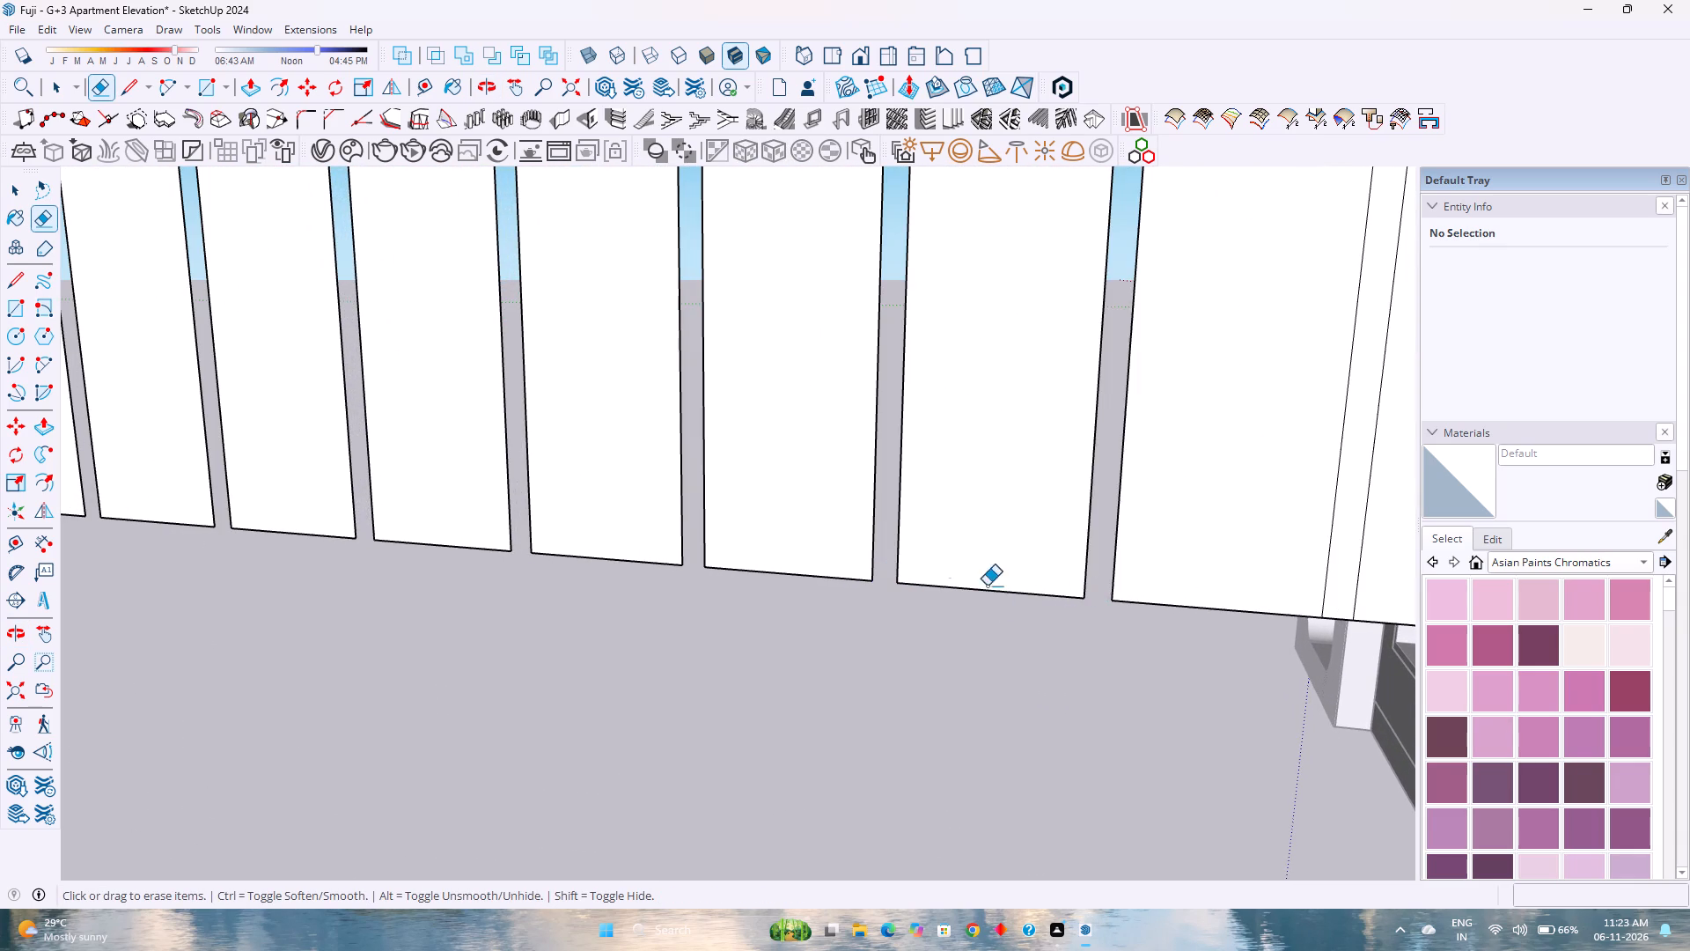
# Erase the bottom-edge segments closing the last three grooves beside the panel's straight inner side.
pyautogui.scroll(-4, 931, 571)
pyautogui.keyDown('shift'); pyautogui.moveTo(1061, 575); pyautogui.dragTo(688, 566, button='middle'); pyautogui.keyUp('shift')
pyautogui.keyDown('shift'); pyautogui.middleClick(688, 566); pyautogui.keyUp('shift')
pyautogui.moveTo(844, 594); pyautogui.dragTo(853, 621)
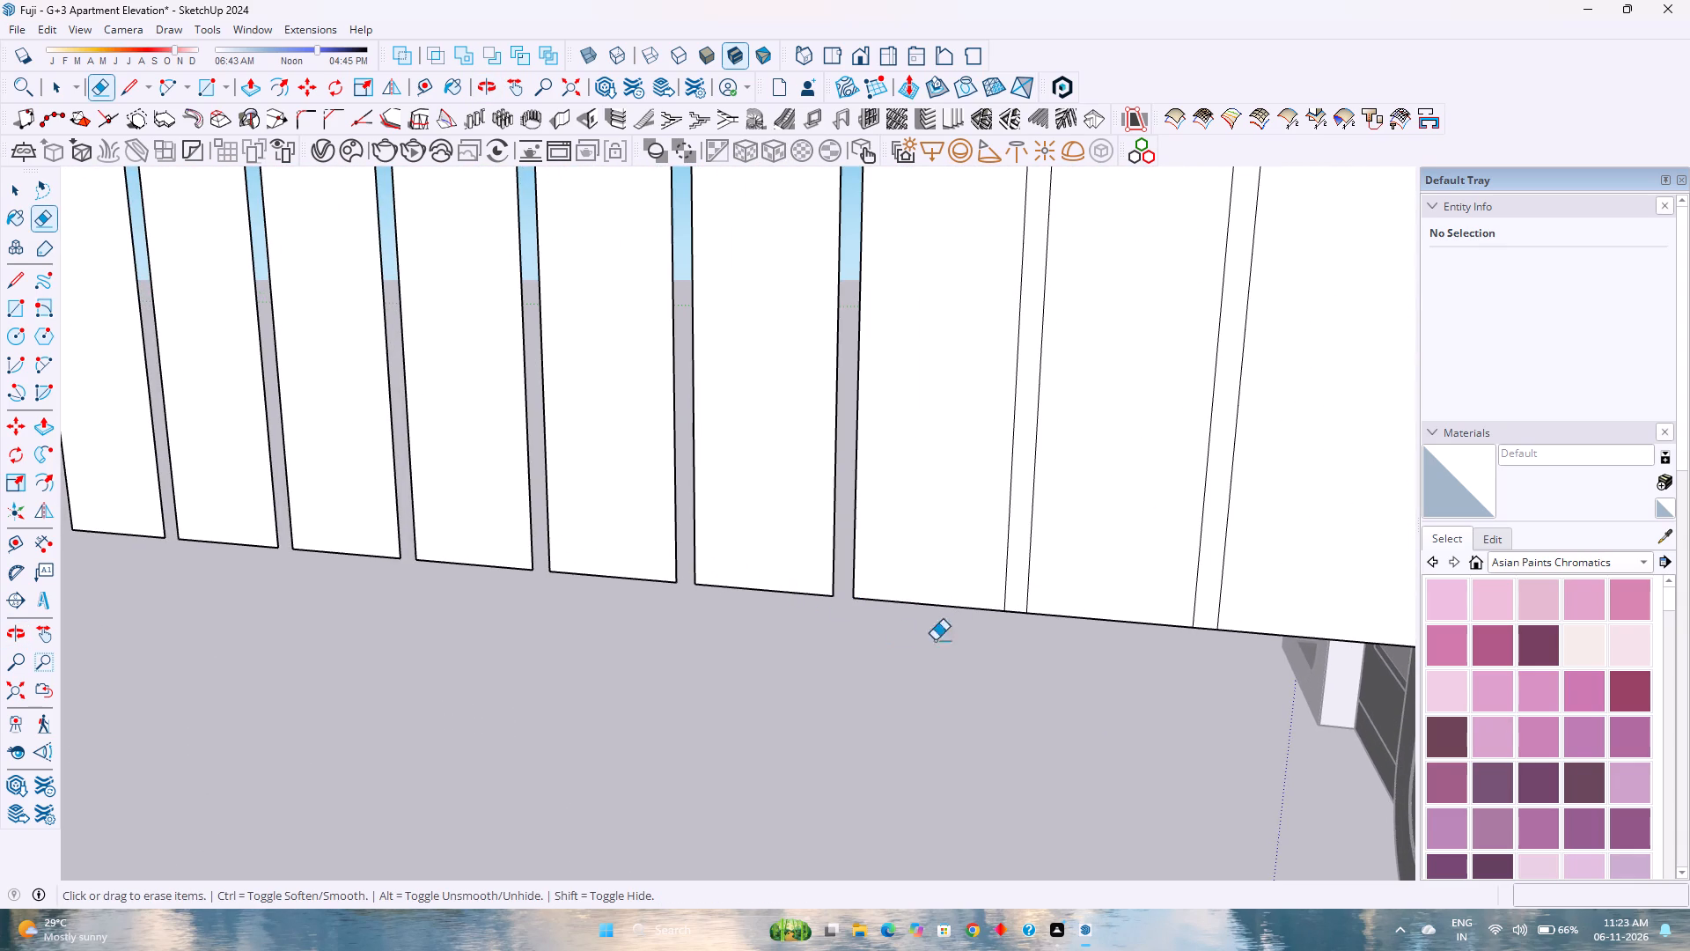
pyautogui.moveTo(1014, 612); pyautogui.dragTo(1014, 620)
pyautogui.keyDown('shift'); pyautogui.moveTo(995, 634); pyautogui.dragTo(782, 636, button='middle'); pyautogui.keyUp('shift')
pyautogui.keyDown('shift'); pyautogui.middleClick(782, 636); pyautogui.keyUp('shift')
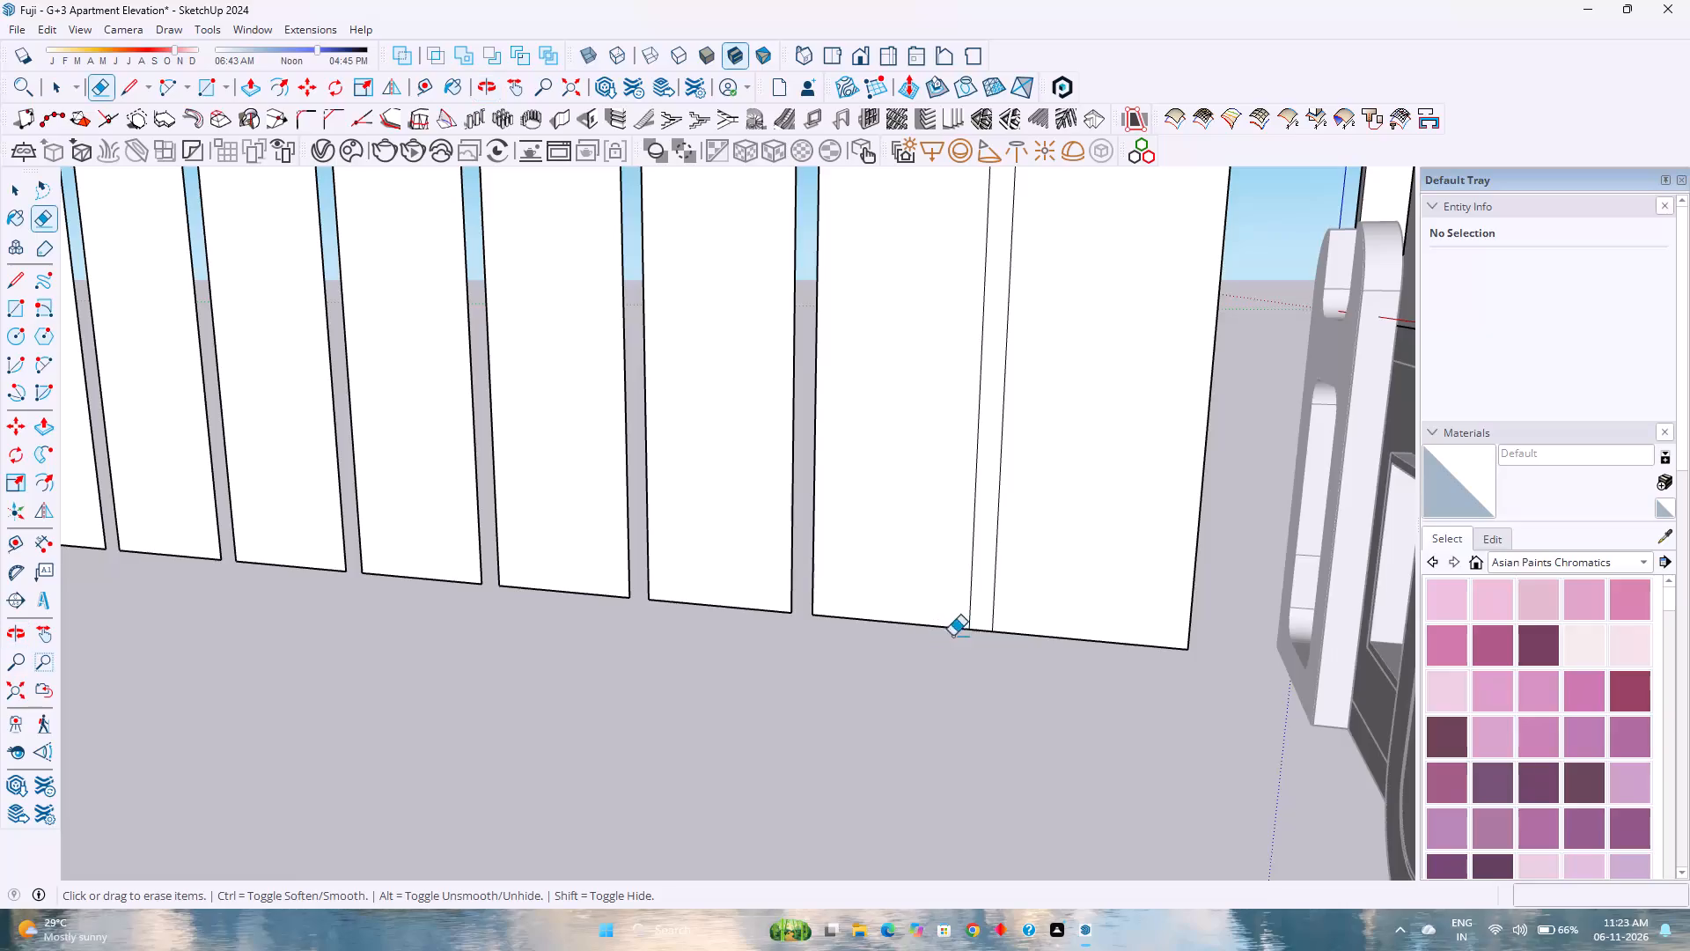
pyautogui.moveTo(981, 626); pyautogui.dragTo(970, 656)
# Erase the top-edge segment closing the groove nearest the panel's straight inner side.
pyautogui.scroll(-9, 981, 649)
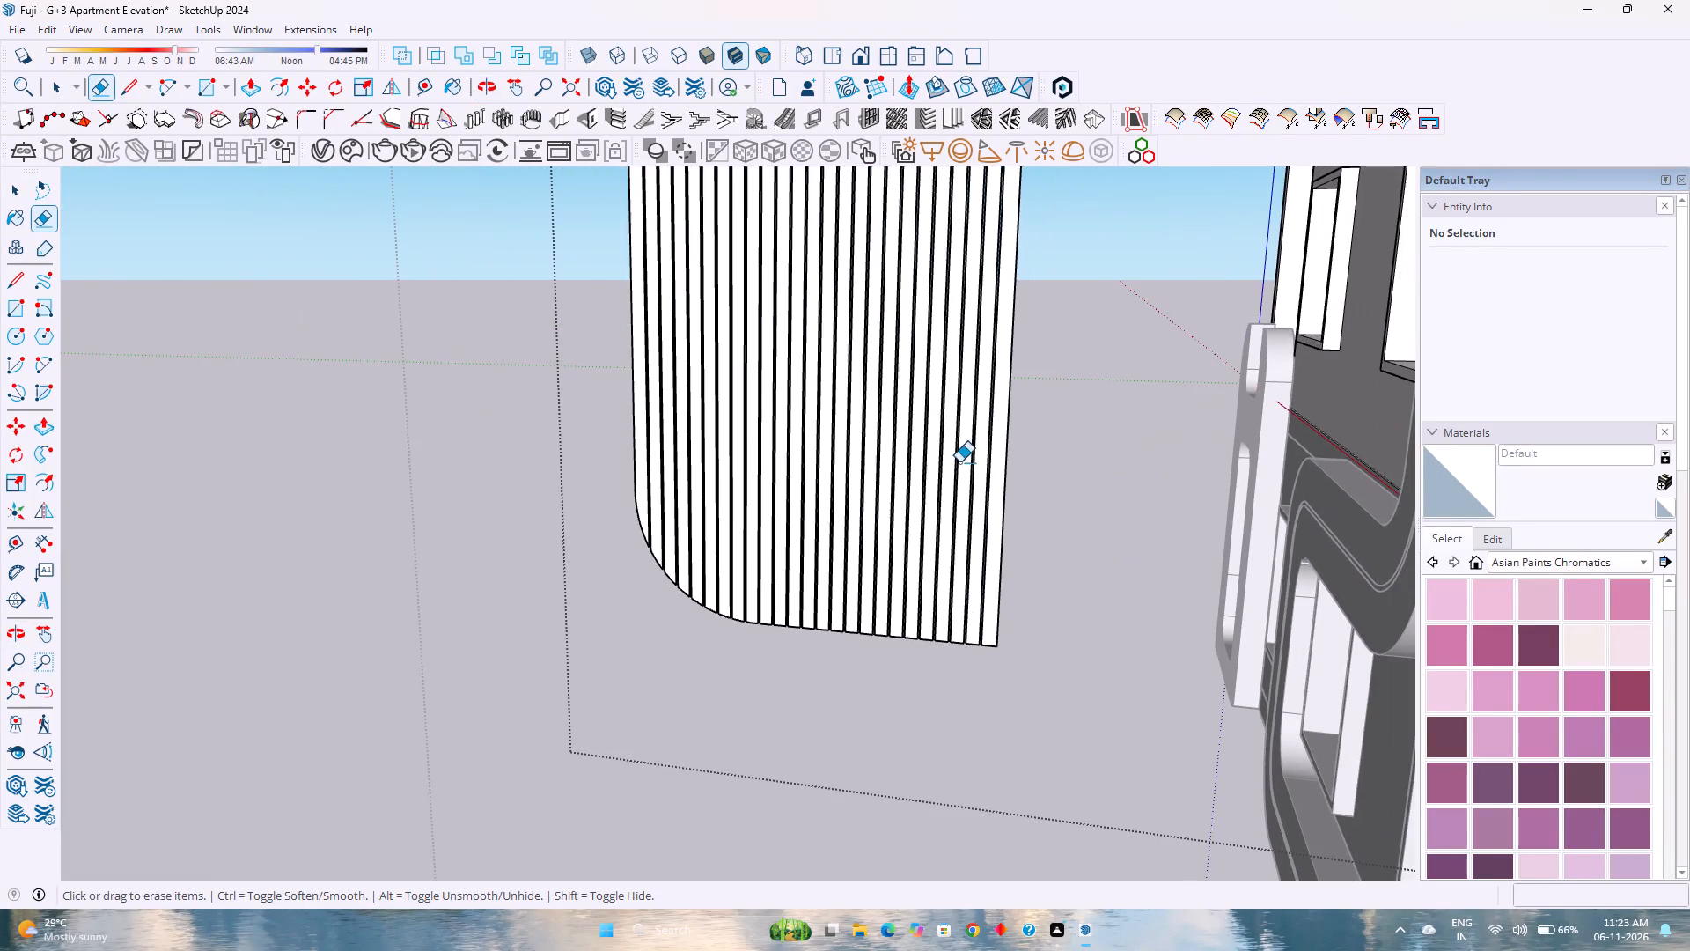
pyautogui.keyDown('shift'); pyautogui.moveTo(953, 463); pyautogui.dragTo(996, 832, button='middle'); pyautogui.keyUp('shift')
pyautogui.scroll(-2, 983, 501)
pyautogui.keyDown('shift'); pyautogui.moveTo(984, 455); pyautogui.dragTo(1012, 682, button='middle'); pyautogui.keyUp('shift')
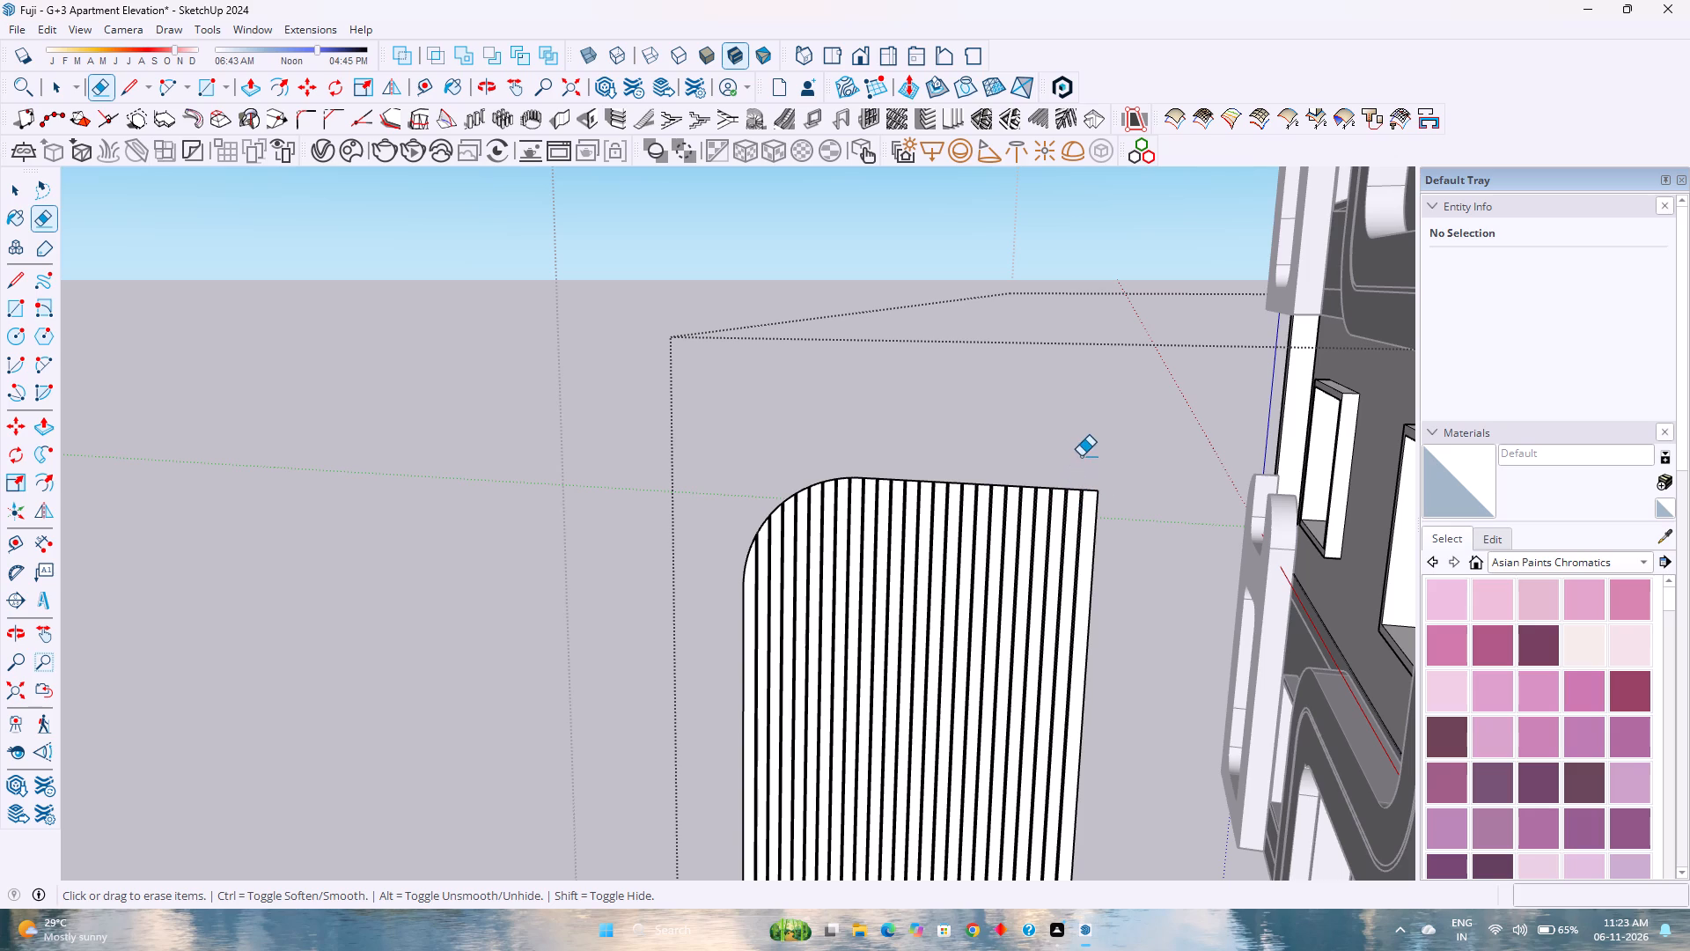
pyautogui.scroll(12, 1082, 495)
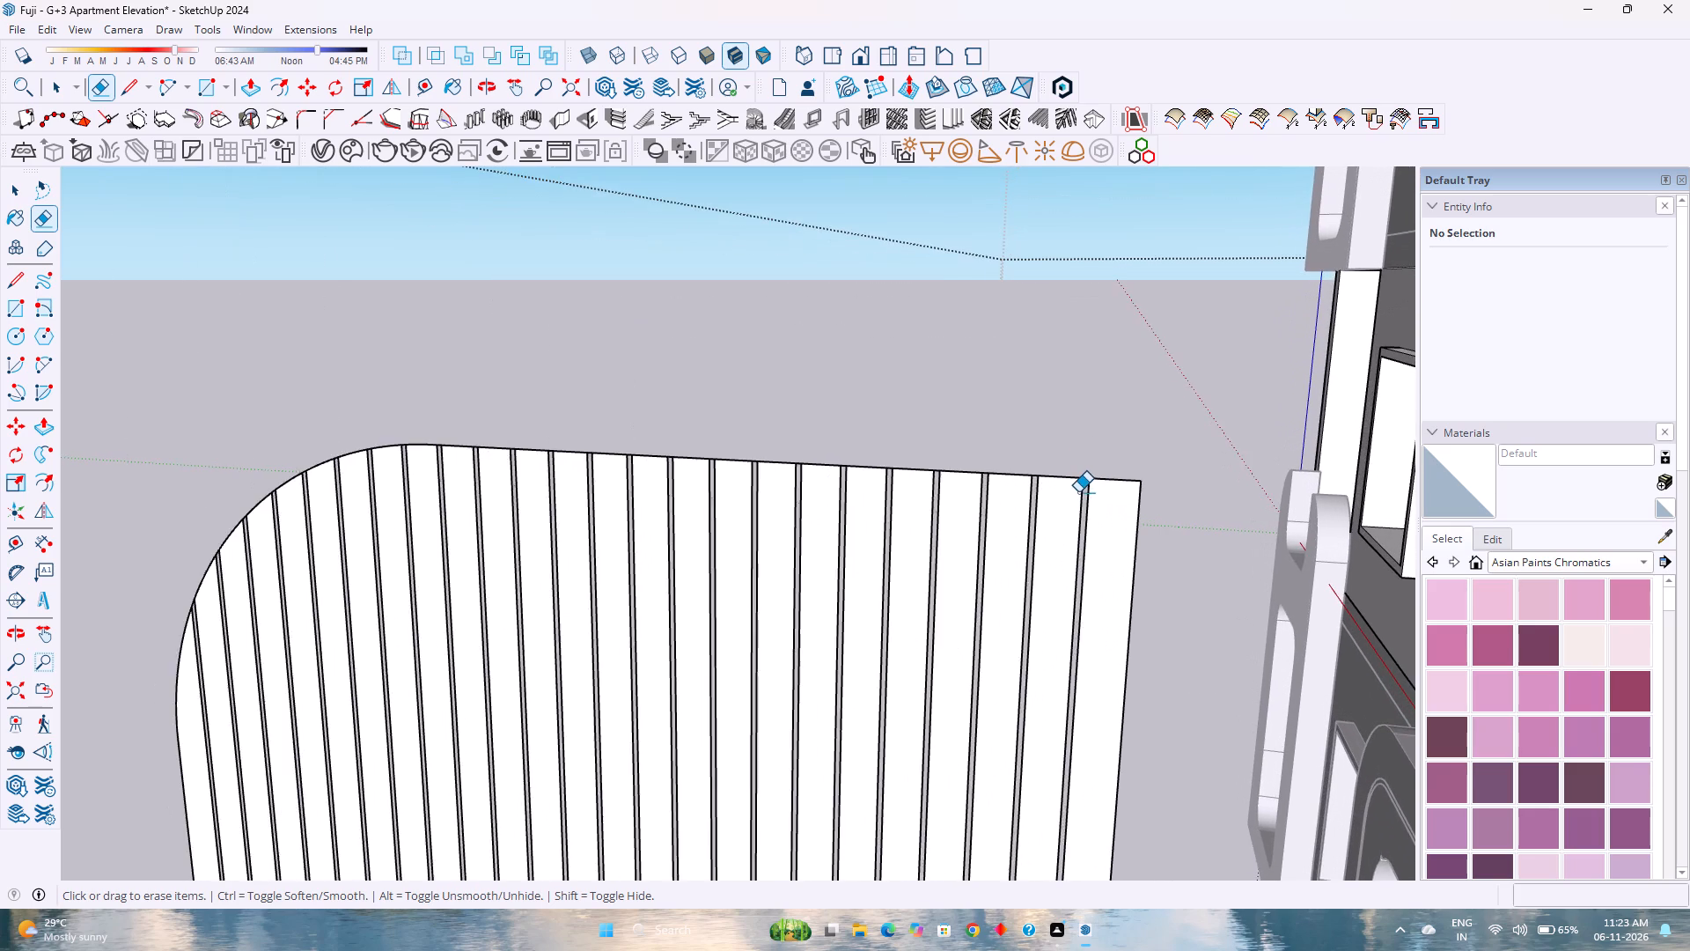
pyautogui.scroll(6, 1078, 491)
pyautogui.moveTo(779, 563); pyautogui.dragTo(761, 609)
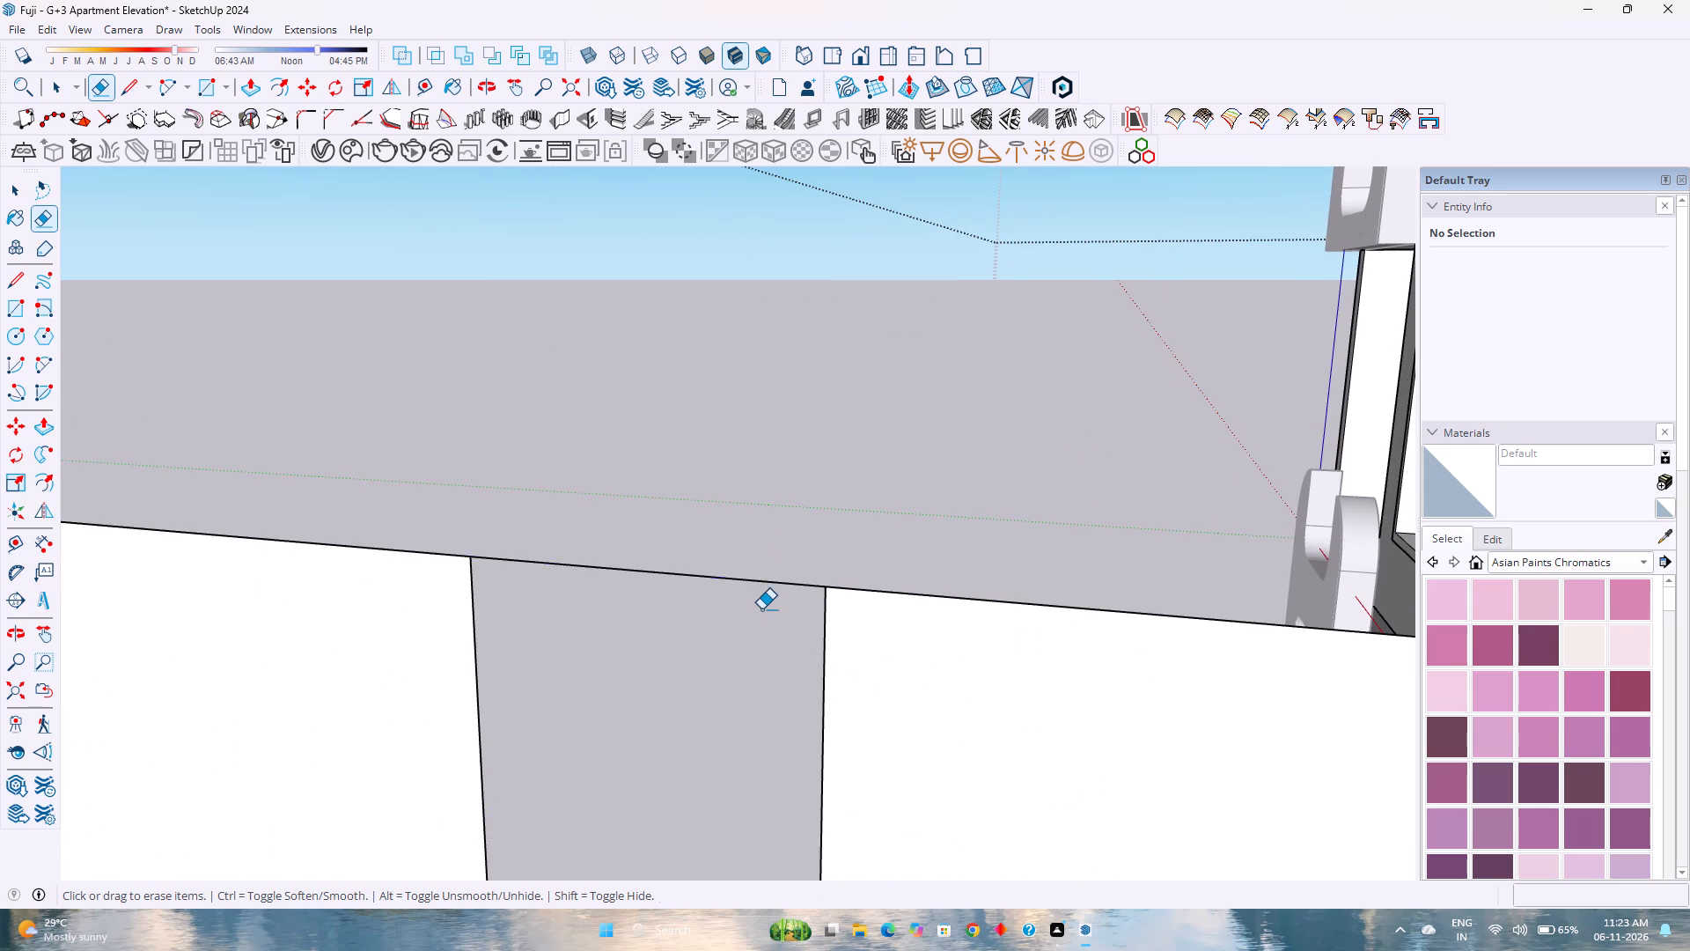
pyautogui.moveTo(761, 609); pyautogui.dragTo(761, 611)
# Erase the top-edge segments closing the next five grooves, working from the panel's straight inner side toward its rounded corner.
pyautogui.scroll(-11, 772, 600)
pyautogui.scroll(3, 766, 591)
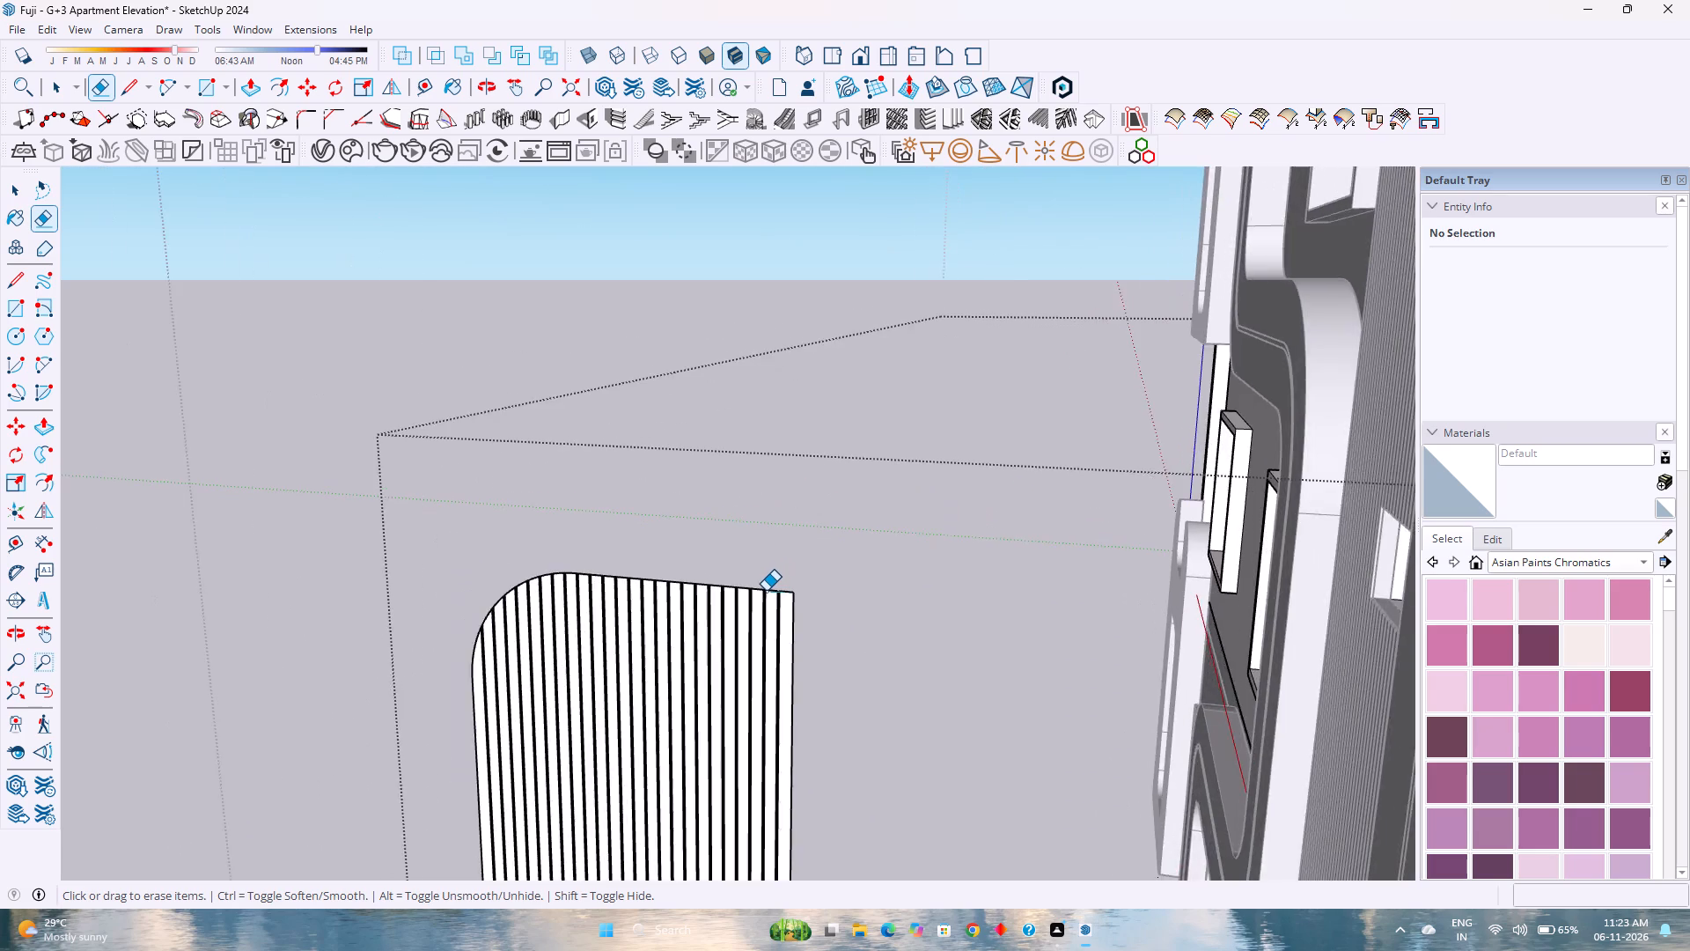
pyautogui.scroll(18, 766, 591)
pyautogui.scroll(-2, 761, 591)
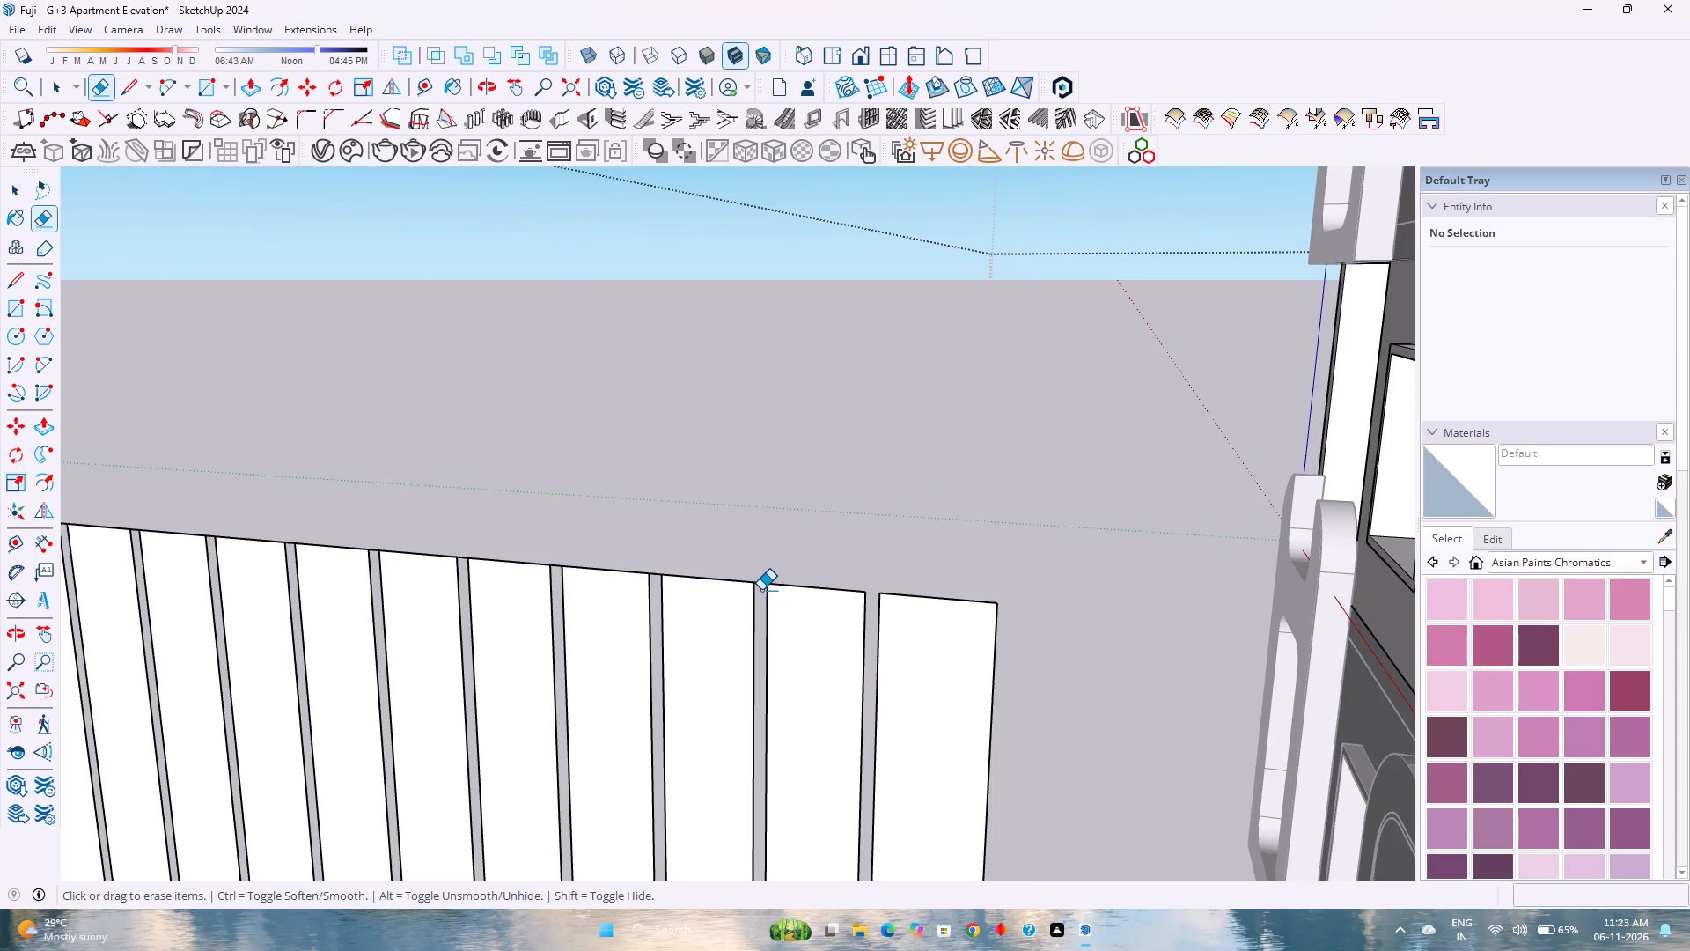
pyautogui.moveTo(761, 579); pyautogui.dragTo(761, 586)
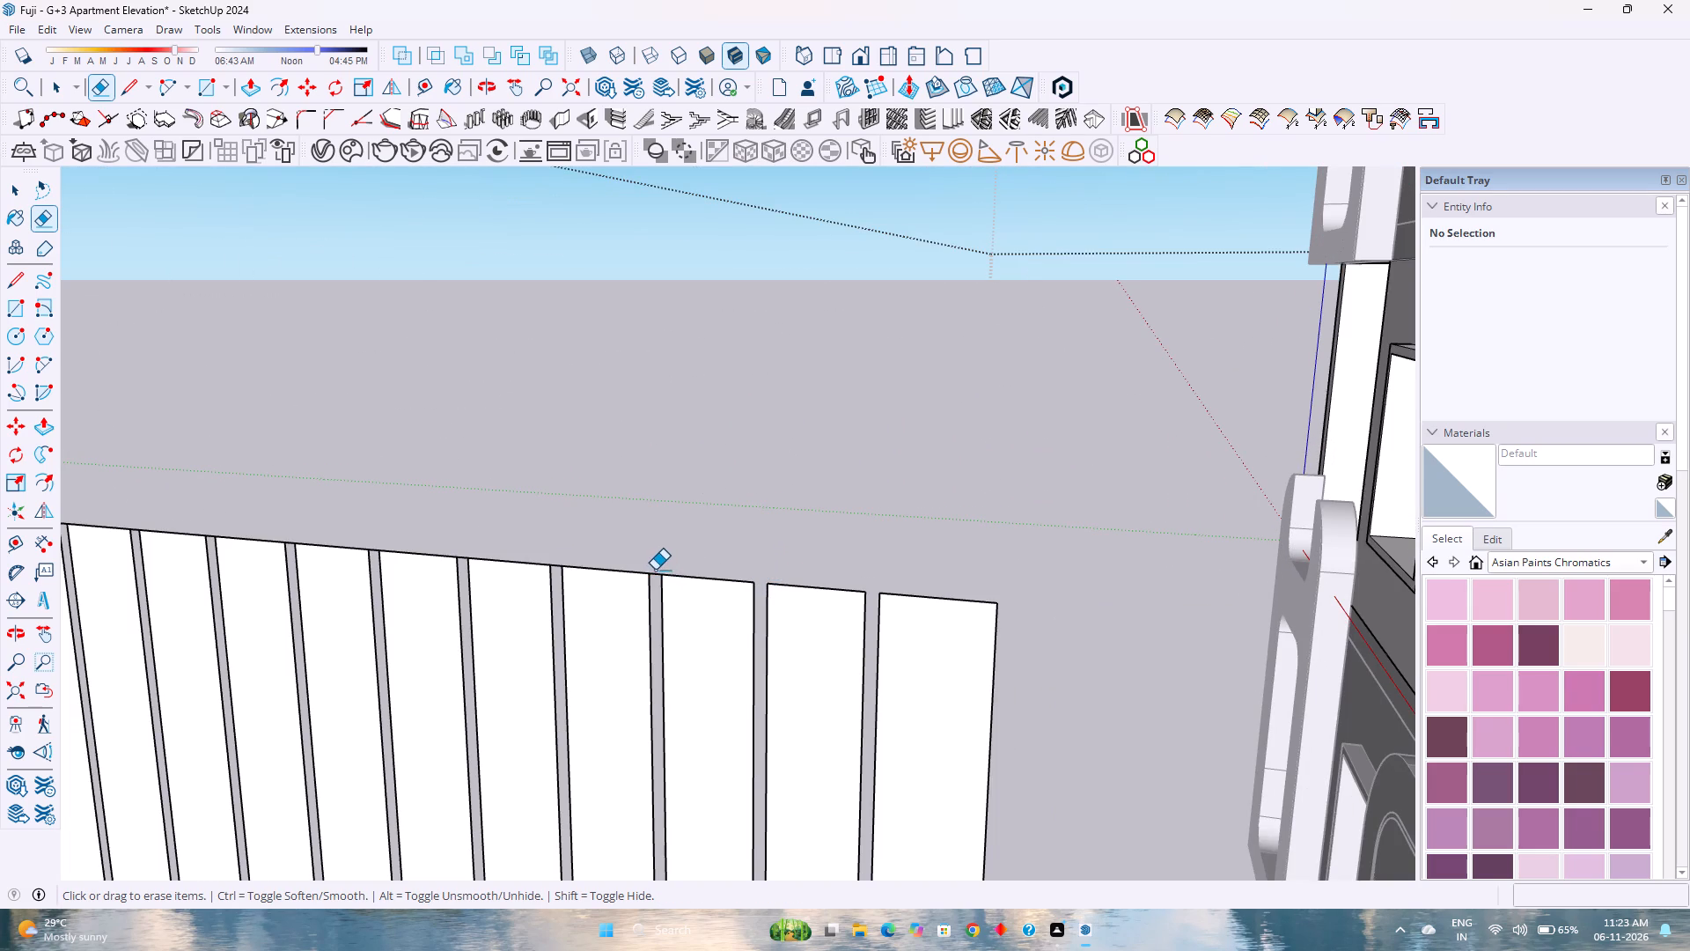
pyautogui.click(657, 571)
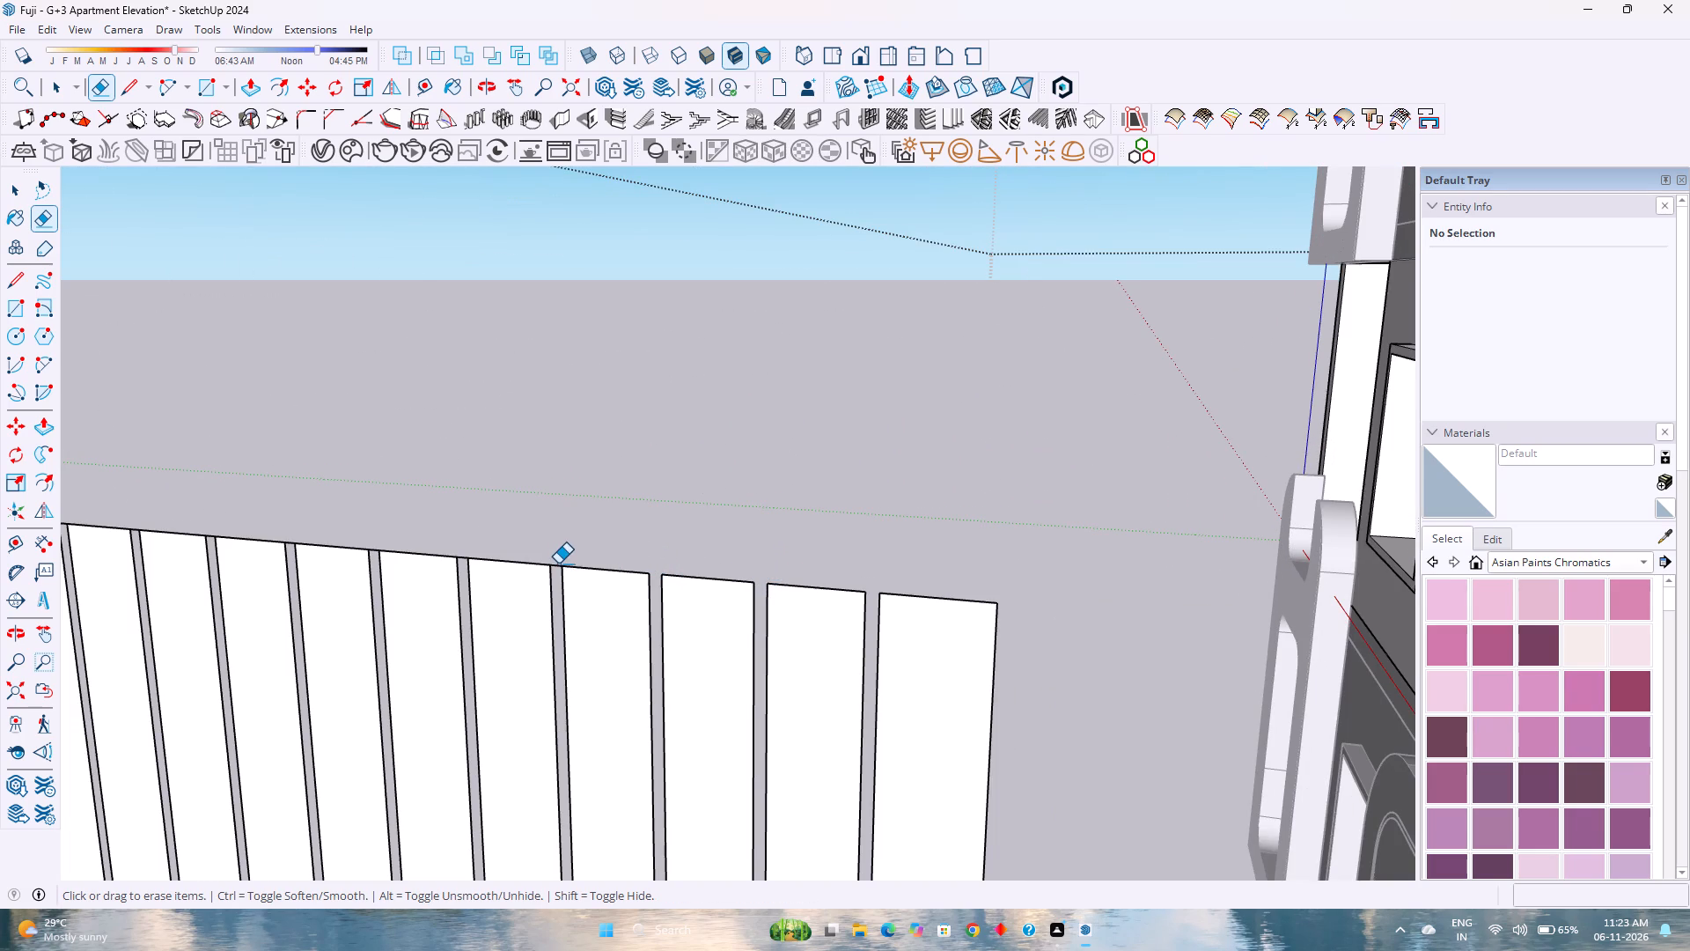
pyautogui.click(555, 564)
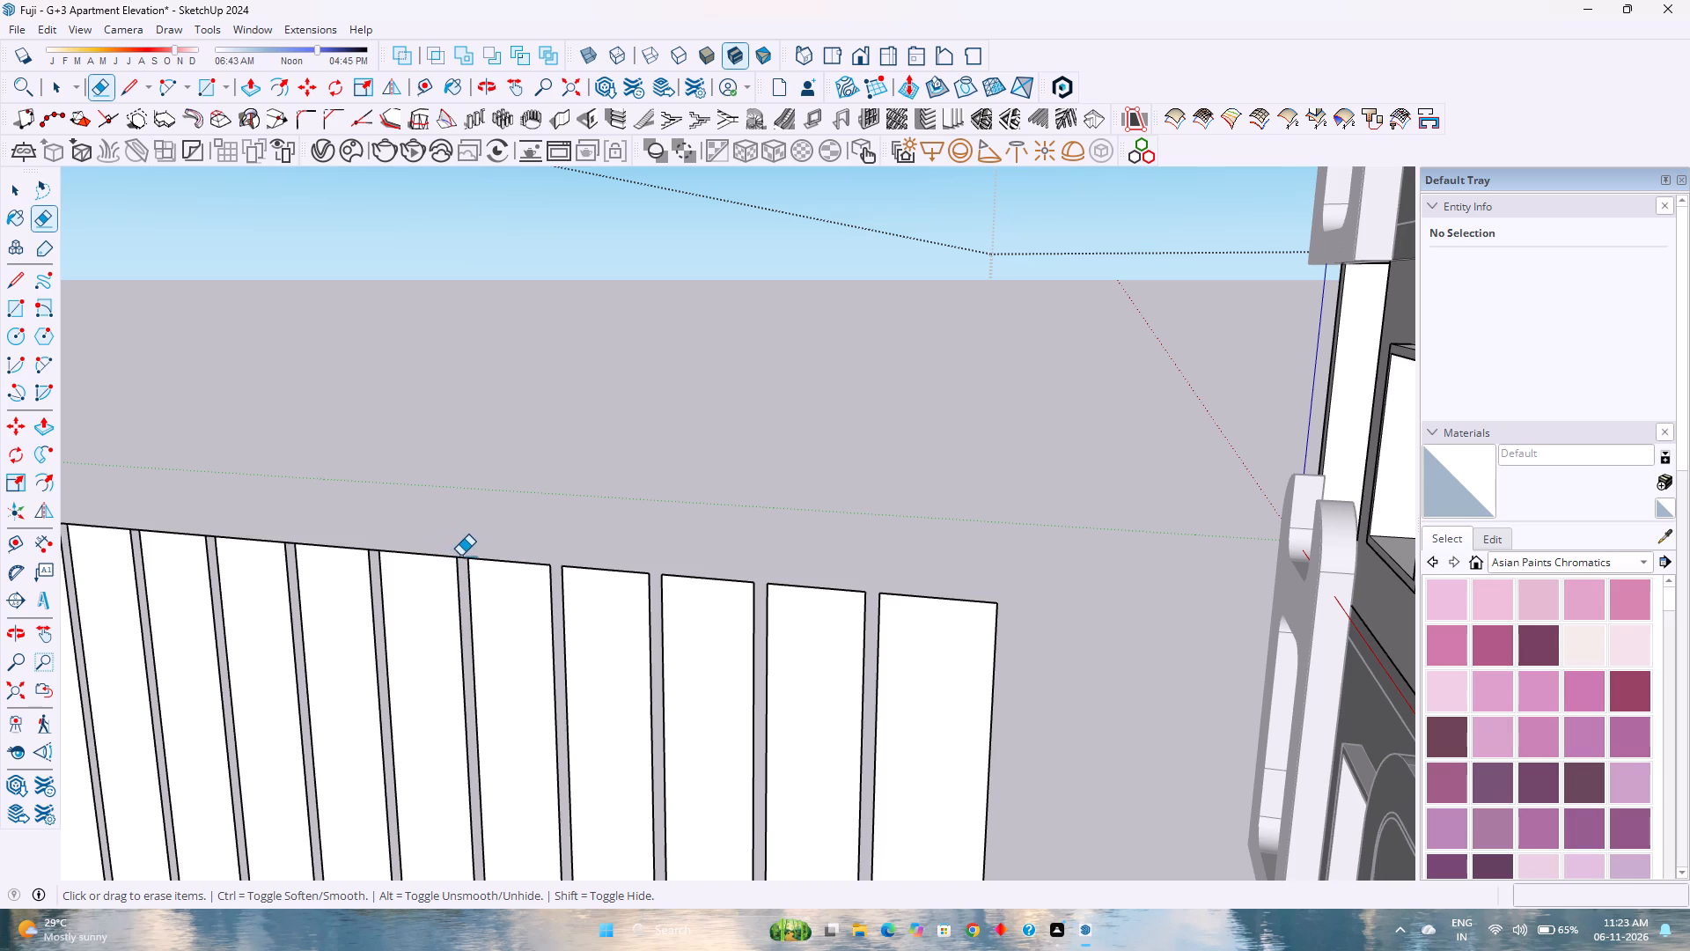
pyautogui.click(460, 556)
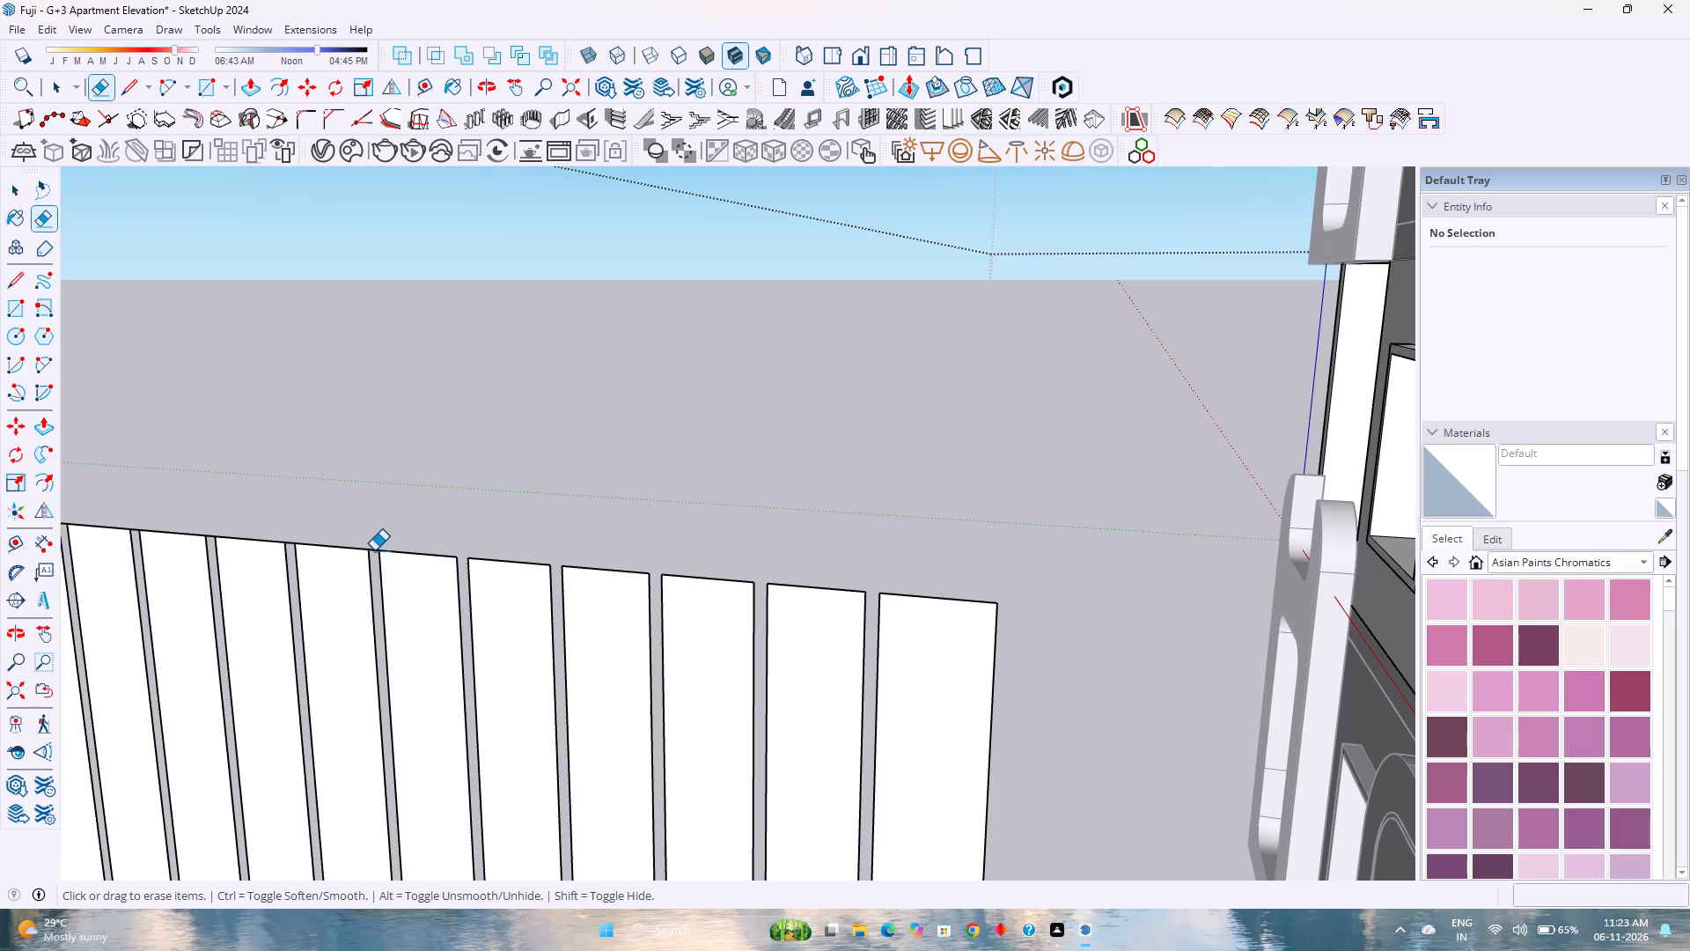
pyautogui.click(371, 553)
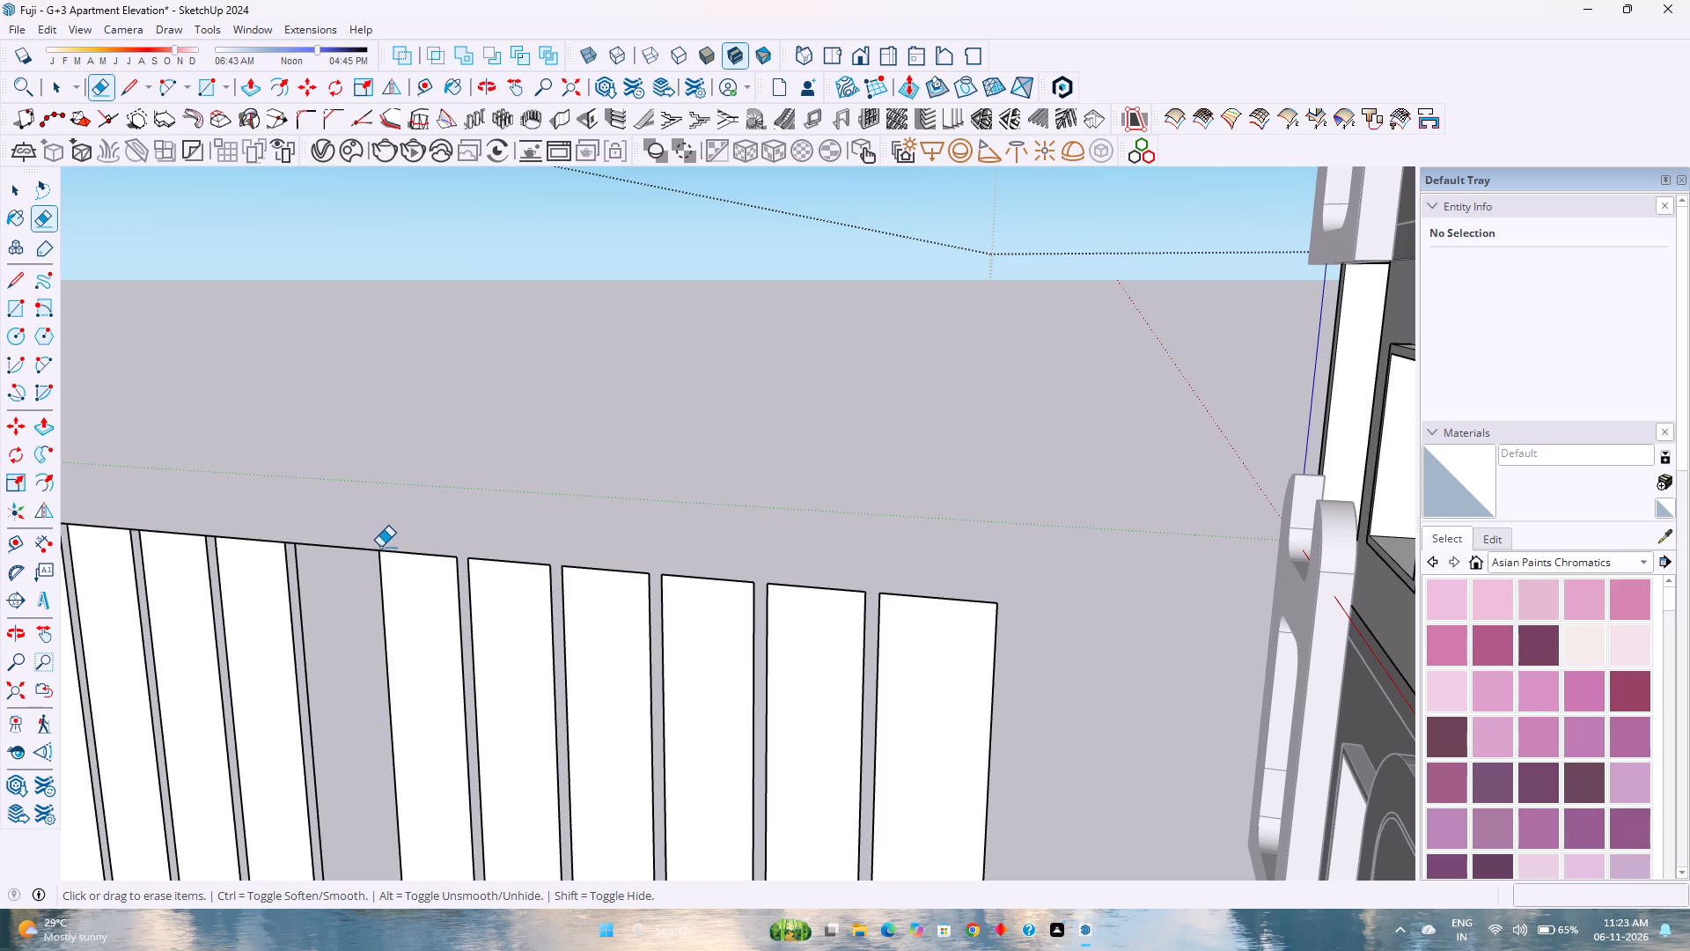
pyautogui.hotkey('ctrl', 'z')
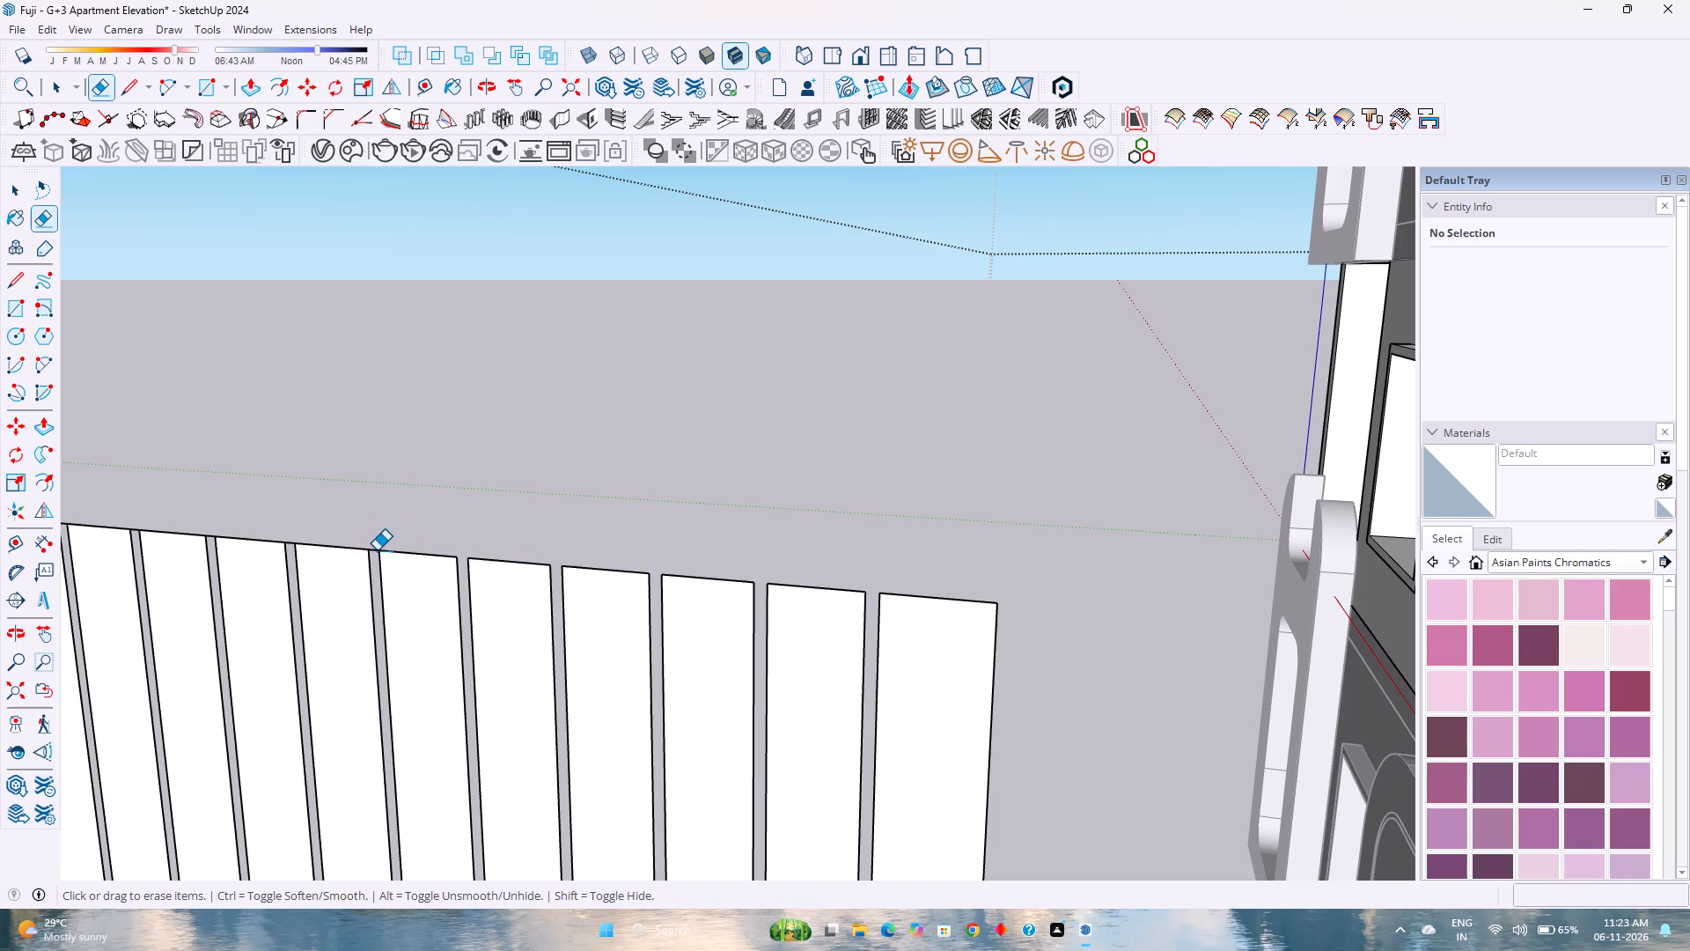
pyautogui.click(375, 551)
# Erase the top-edge segments closing the following four grooves, continuing toward the panel's rounded corner.
pyautogui.scroll(3, 312, 568)
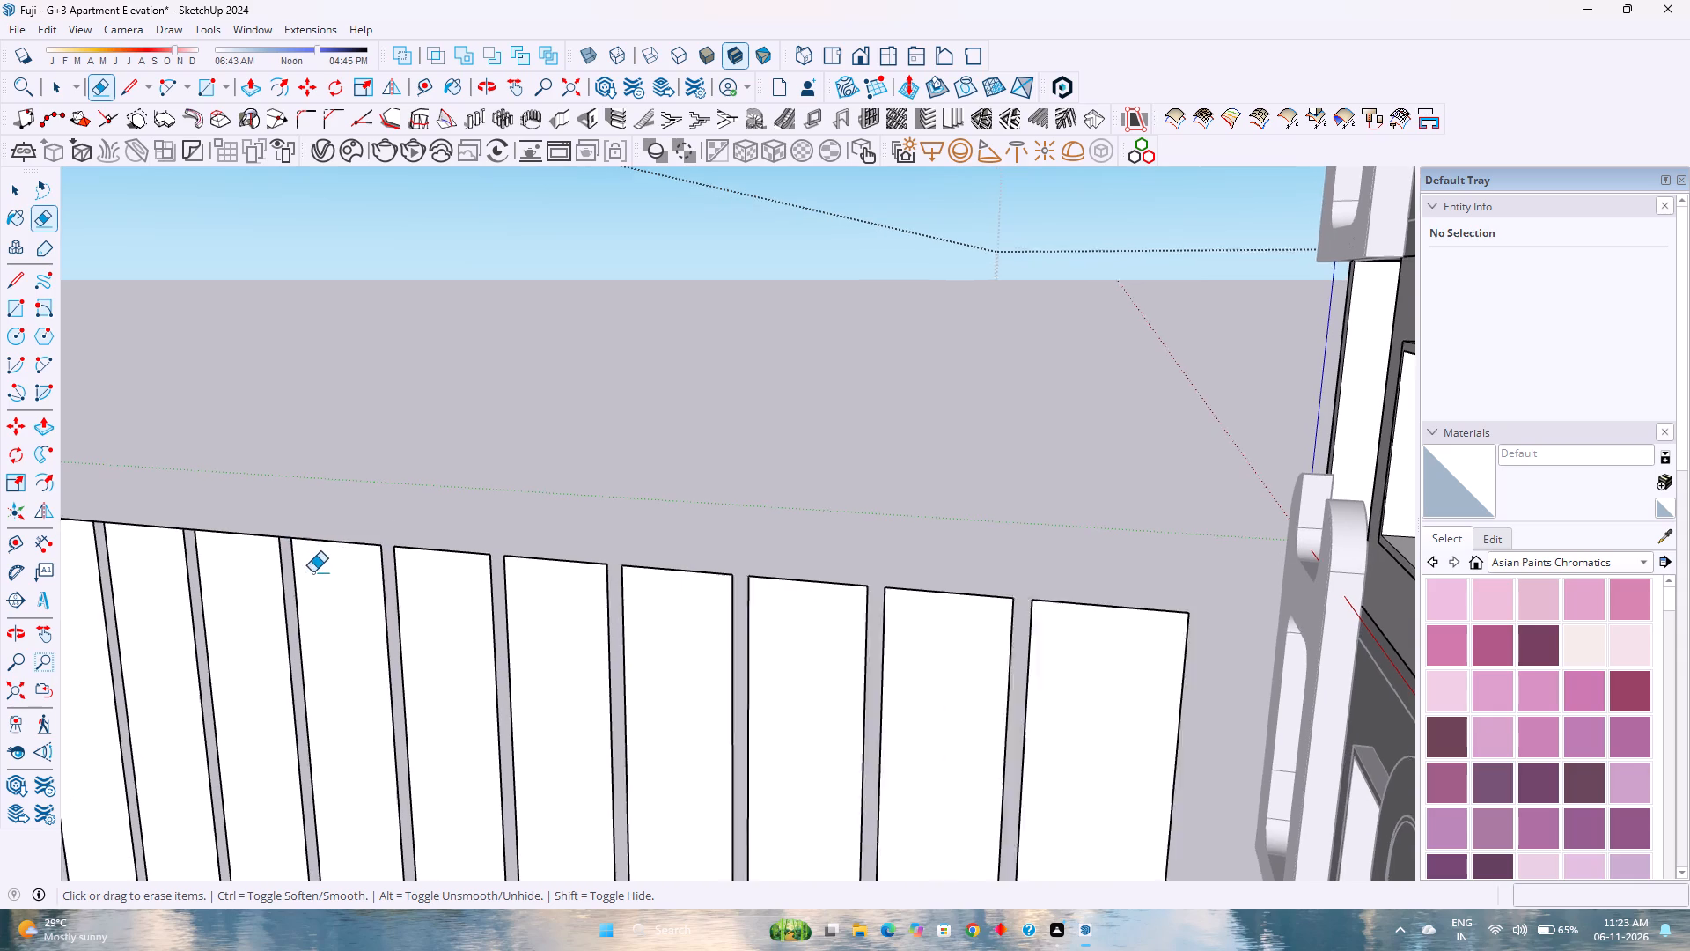
pyautogui.keyDown('shift'); pyautogui.moveTo(305, 578); pyautogui.dragTo(744, 592, button='middle'); pyautogui.keyUp('shift')
pyautogui.keyDown('shift'); pyautogui.middleClick(744, 592); pyautogui.keyUp('shift')
pyautogui.keyDown('shift'); pyautogui.scroll(1, 744, 592); pyautogui.keyUp('shift')
pyautogui.moveTo(724, 537); pyautogui.dragTo(720, 545)
pyautogui.click(587, 531)
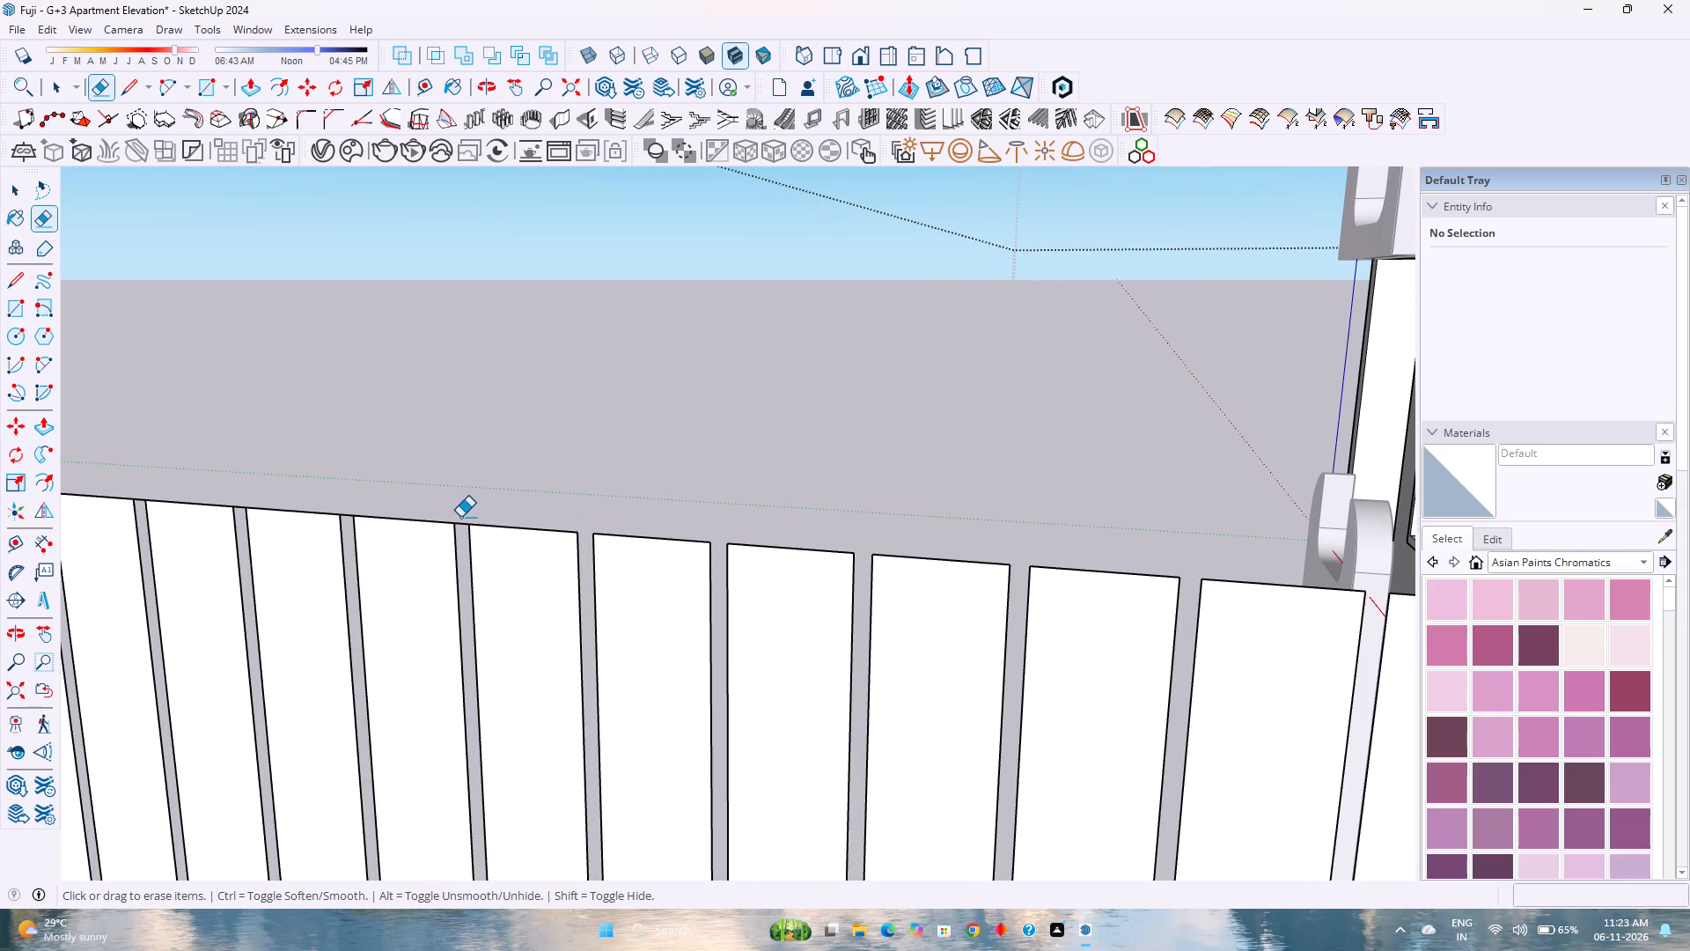
pyautogui.click(459, 524)
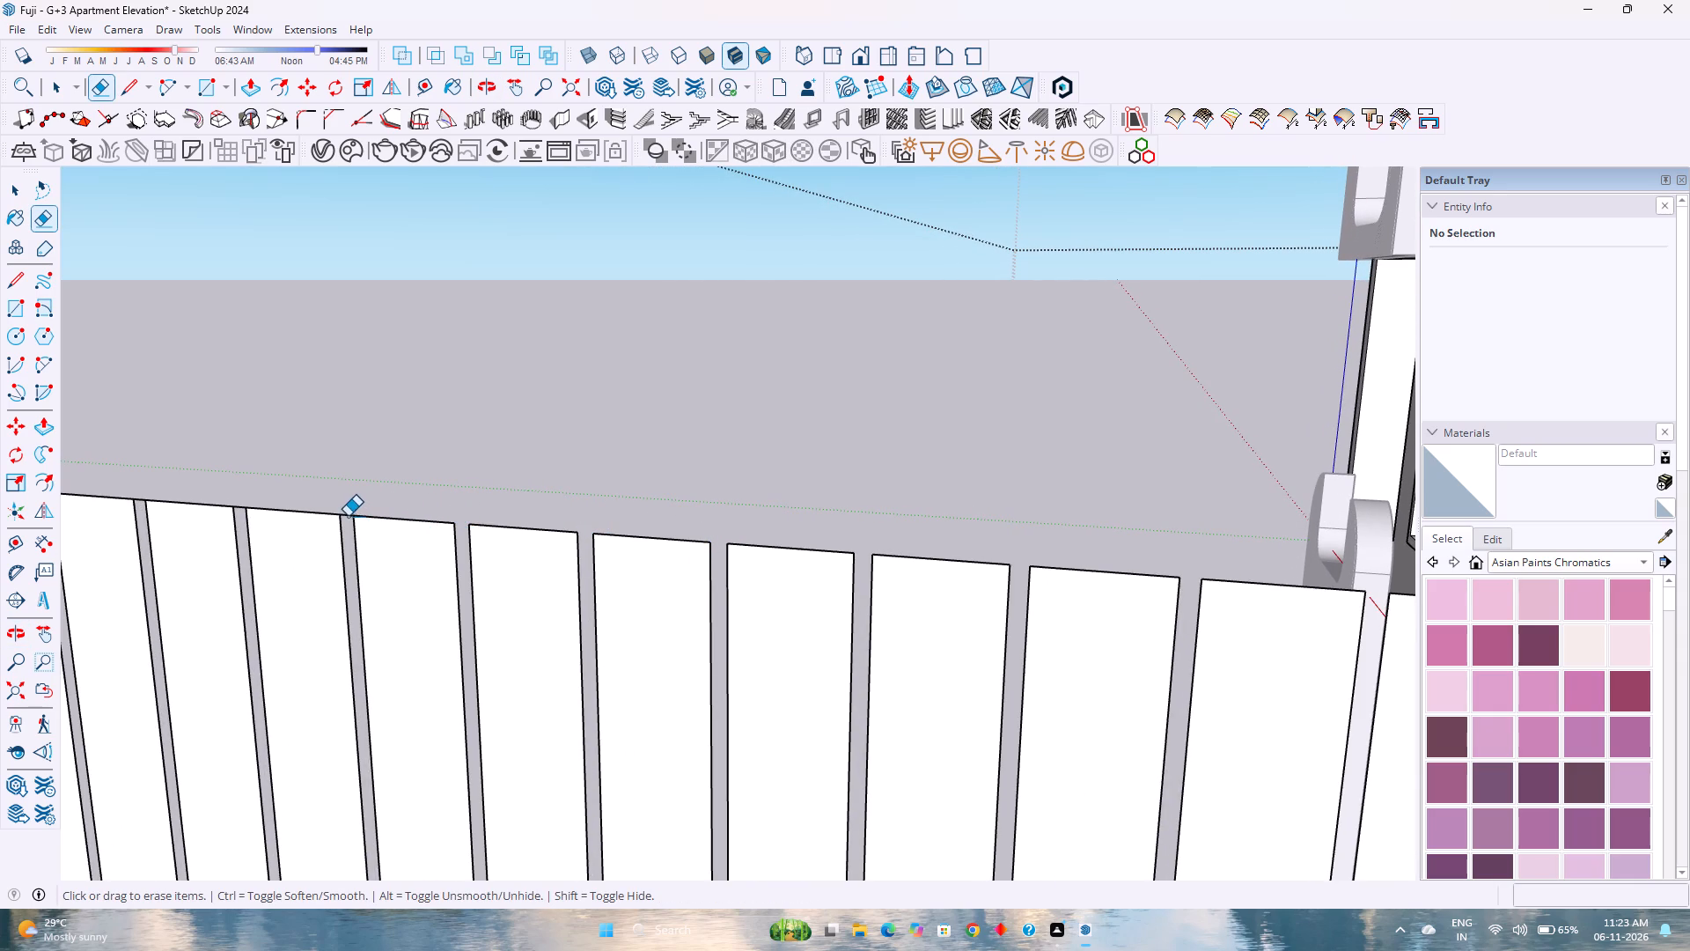
pyautogui.click(348, 515)
# Erase the top-edge segments closing the next three grooves along the middle of the panel.
pyautogui.keyDown('shift'); pyautogui.middleClick(349, 512); pyautogui.keyUp('shift')
pyautogui.keyDown('shift'); pyautogui.moveTo(354, 512); pyautogui.dragTo(846, 556, button='middle'); pyautogui.keyUp('shift')
pyautogui.keyDown('shift'); pyautogui.middleClick(846, 556); pyautogui.keyUp('shift')
pyautogui.scroll(1, 702, 541)
pyautogui.scroll(-2, 704, 541)
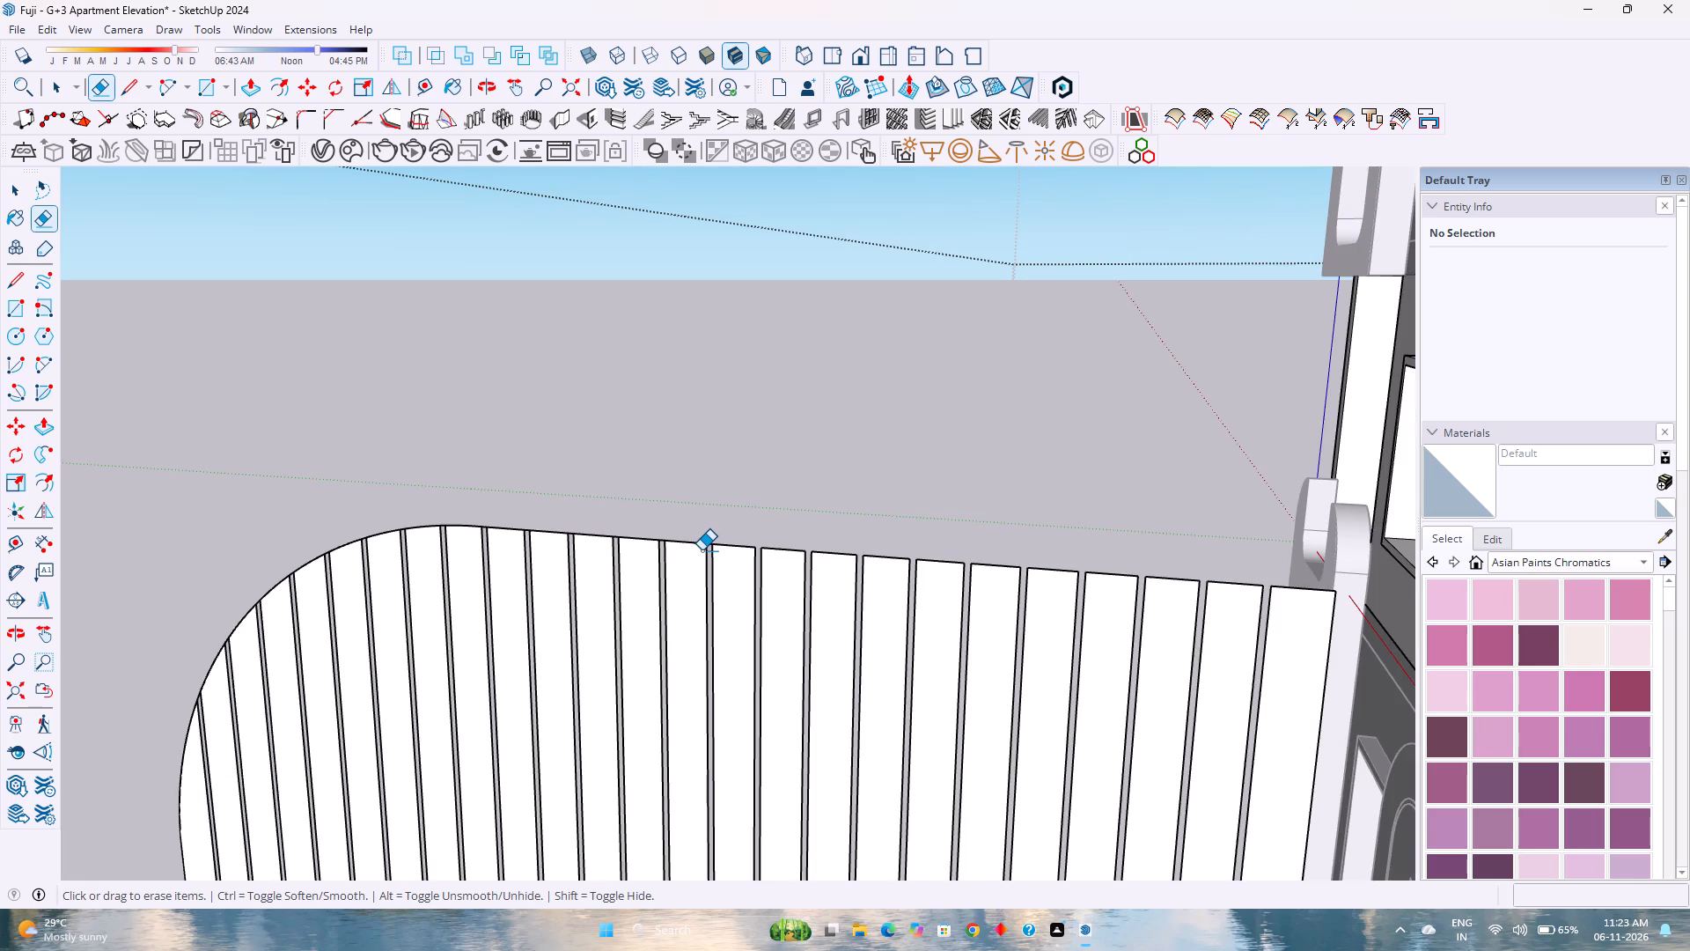
pyautogui.scroll(2, 640, 547)
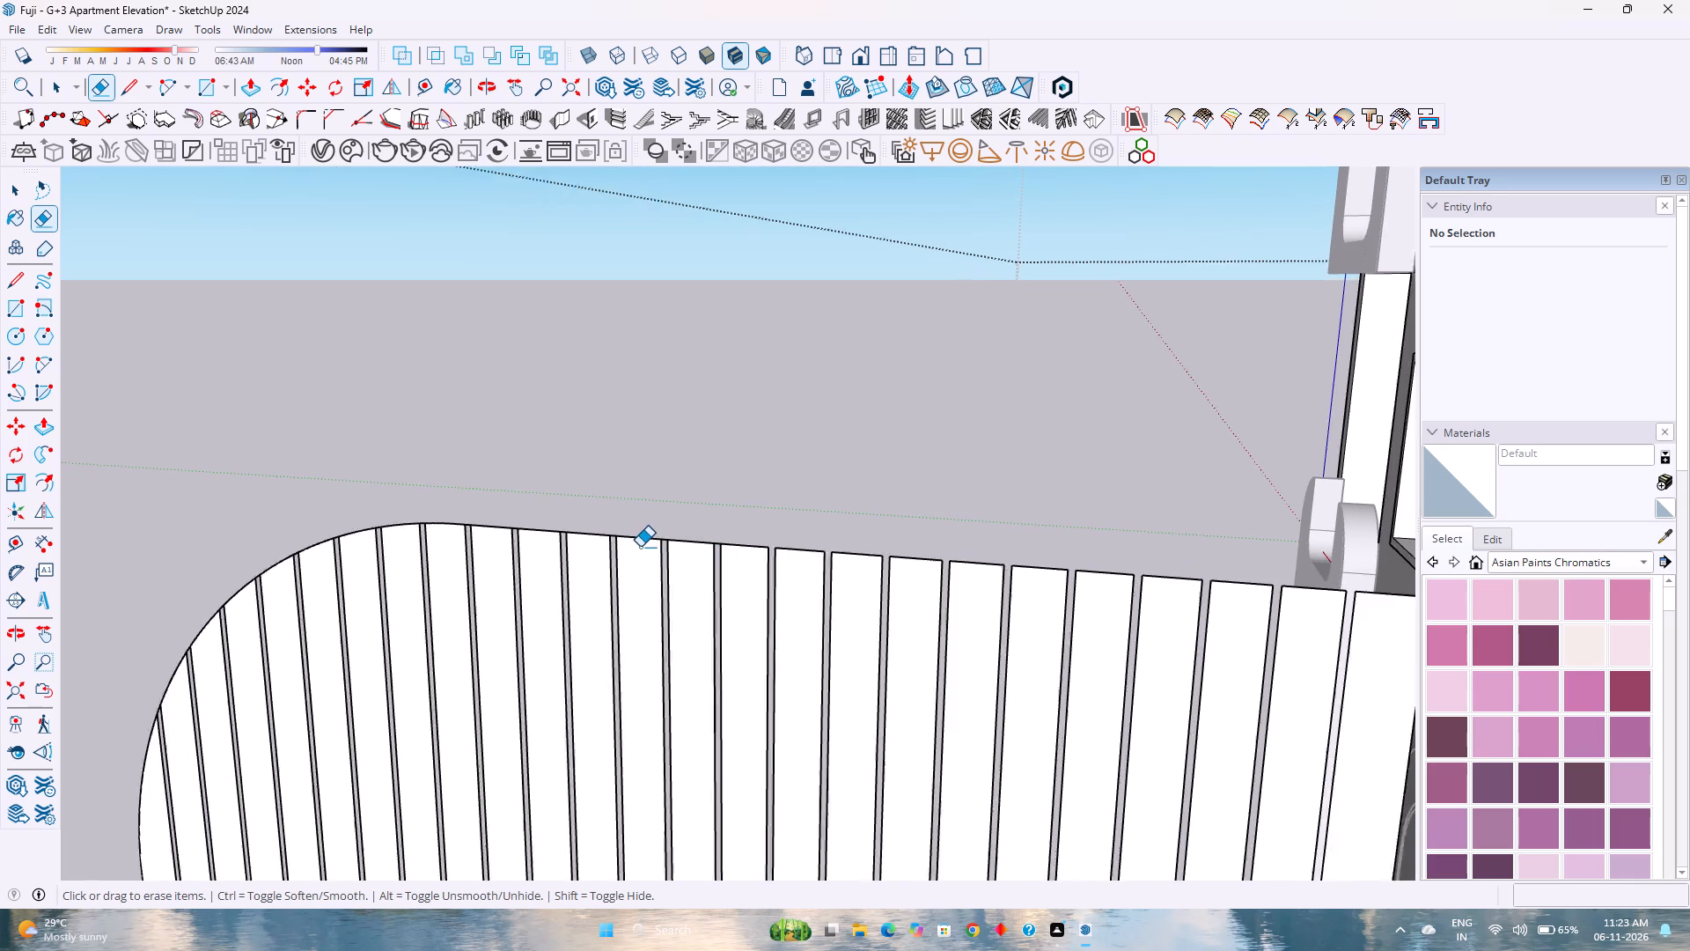
pyautogui.scroll(6, 640, 547)
pyautogui.scroll(2, 772, 542)
pyautogui.click(779, 542)
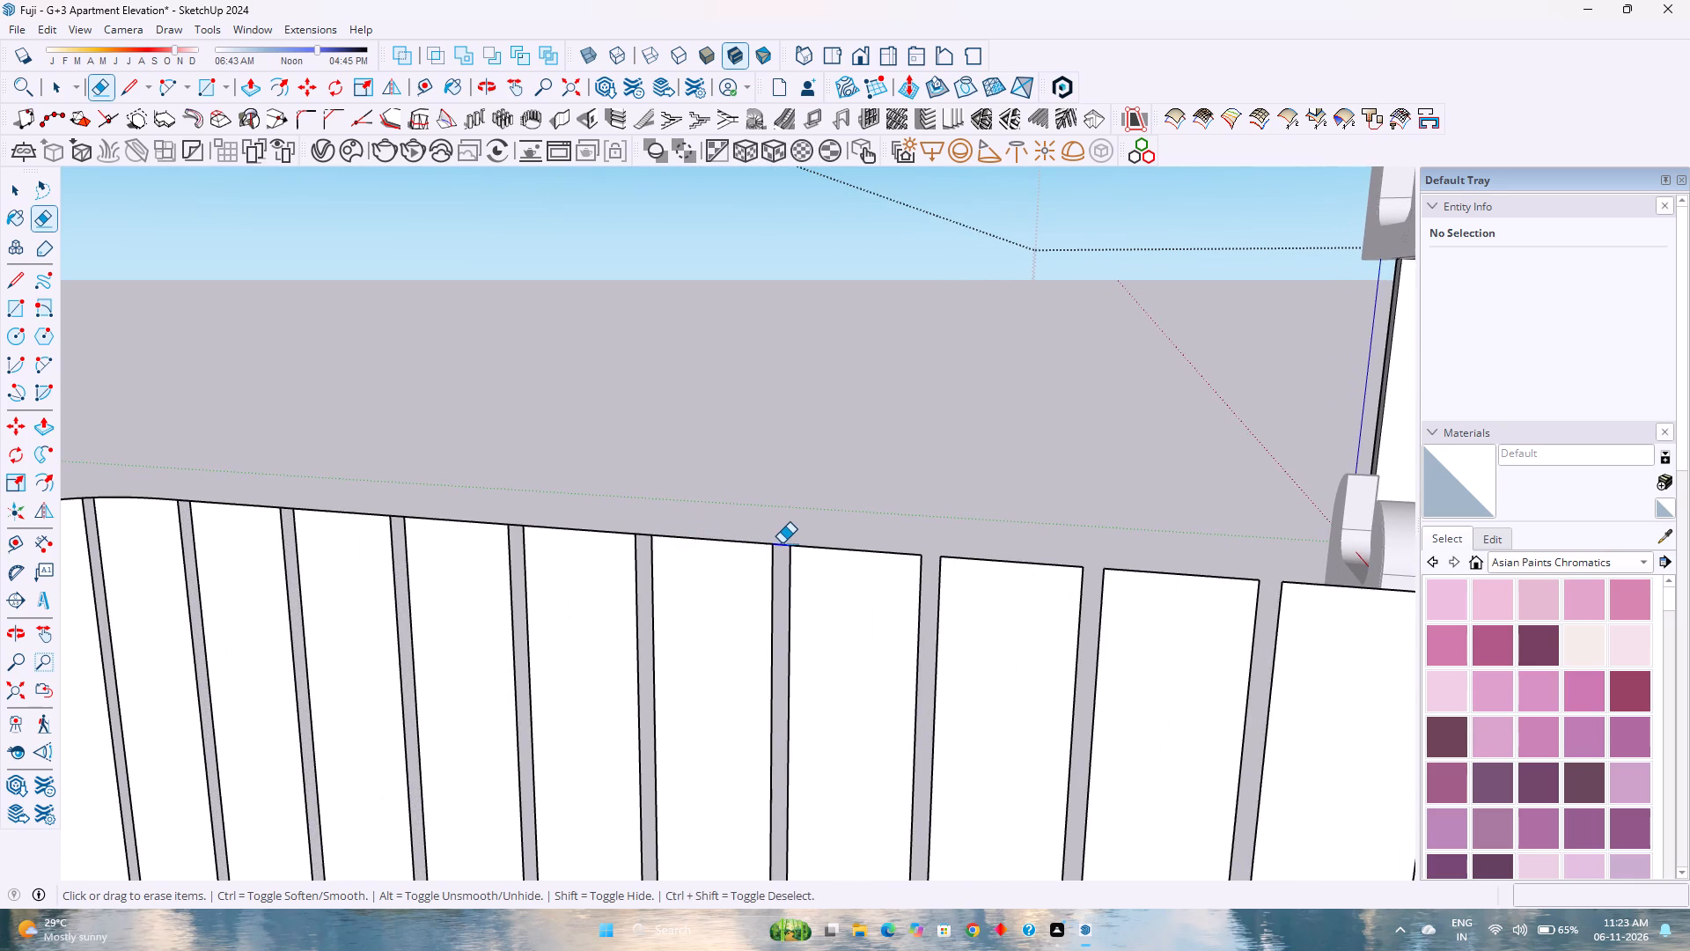
pyautogui.click(641, 534)
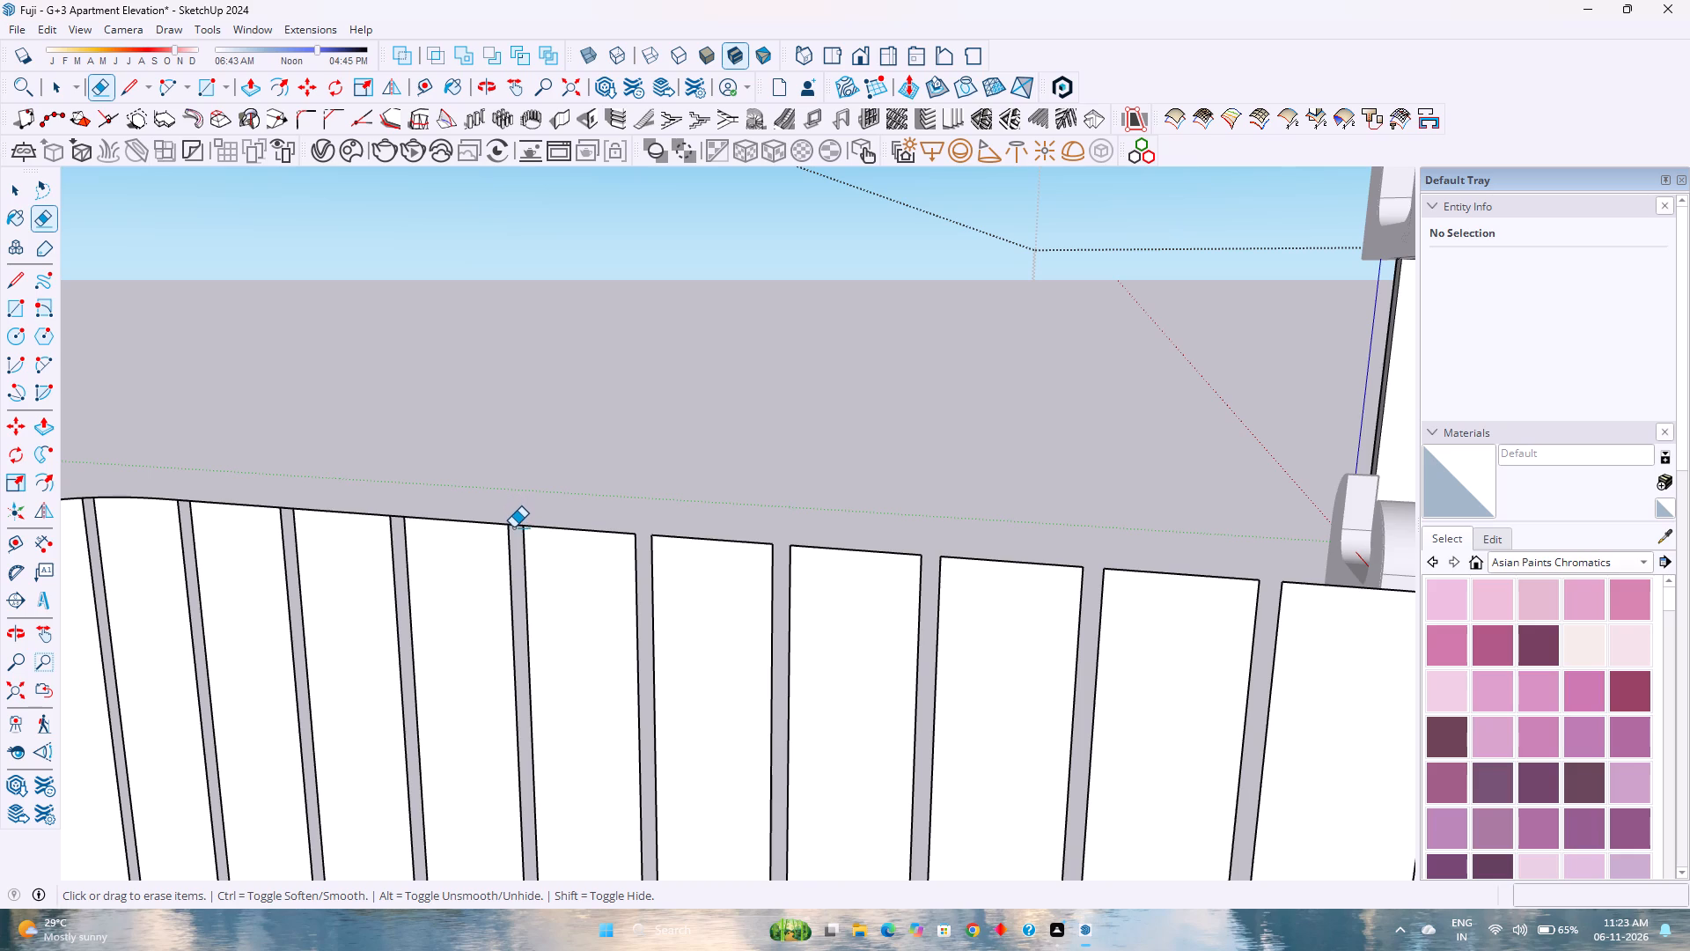
pyautogui.click(513, 527)
# Erase the top-edge segments closing the next three grooves up to the start of the rounded corner, keeping the slat edges intact.
pyautogui.scroll(7, 371, 552)
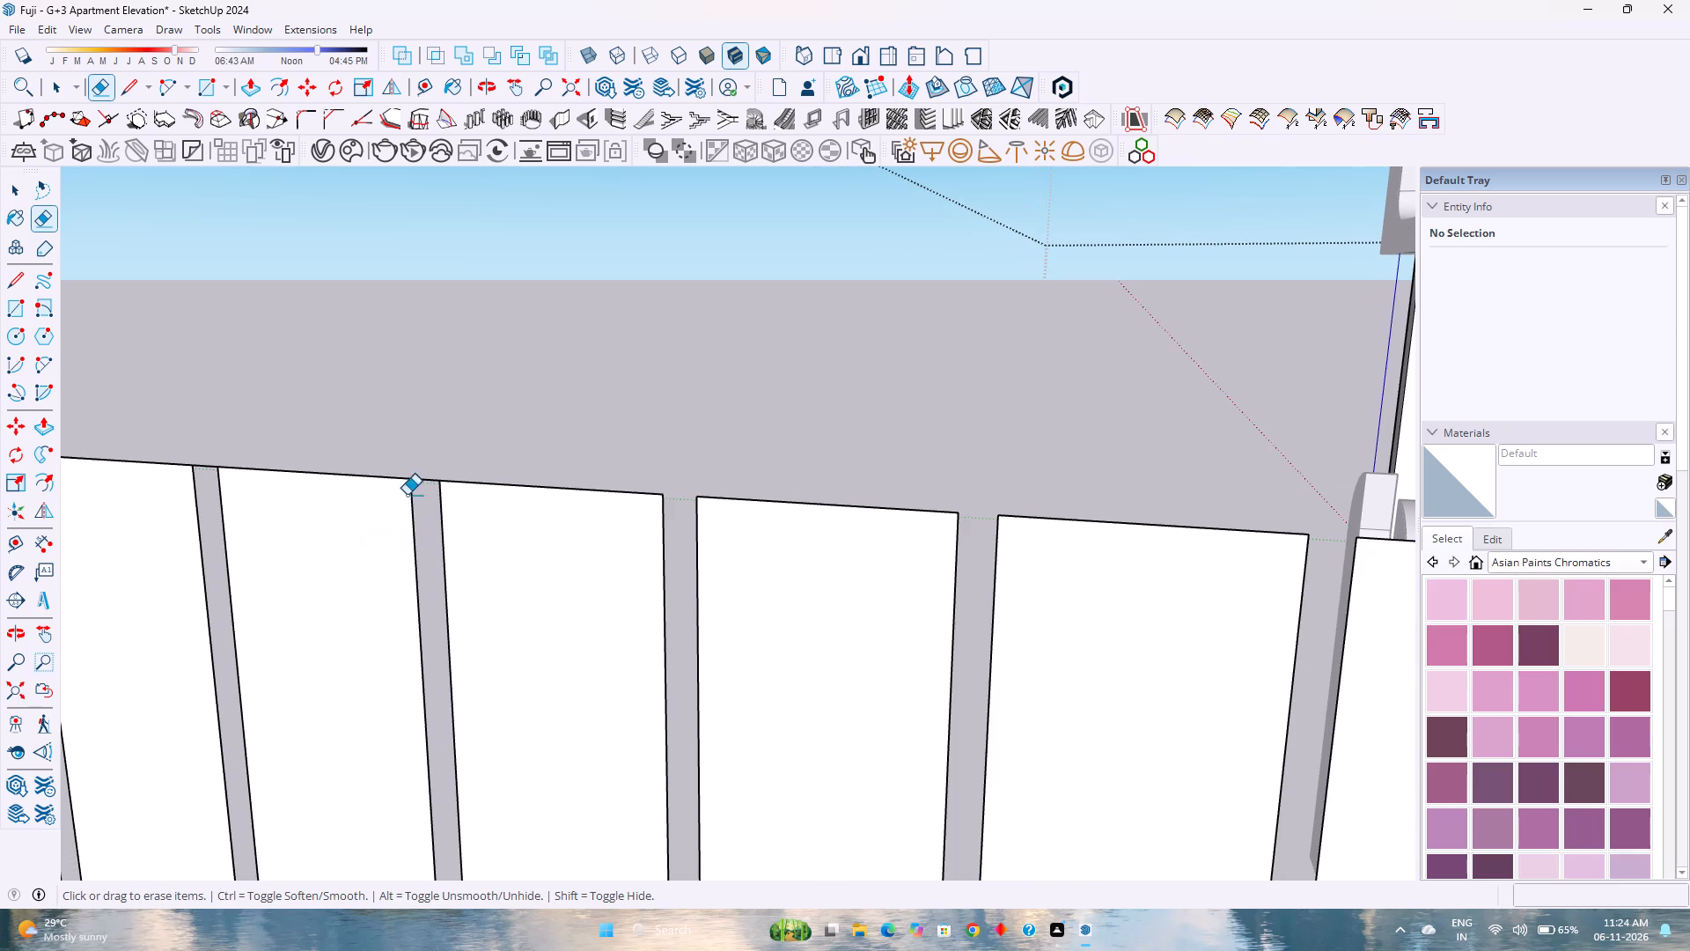
pyautogui.click(422, 483)
pyautogui.scroll(-3, 431, 477)
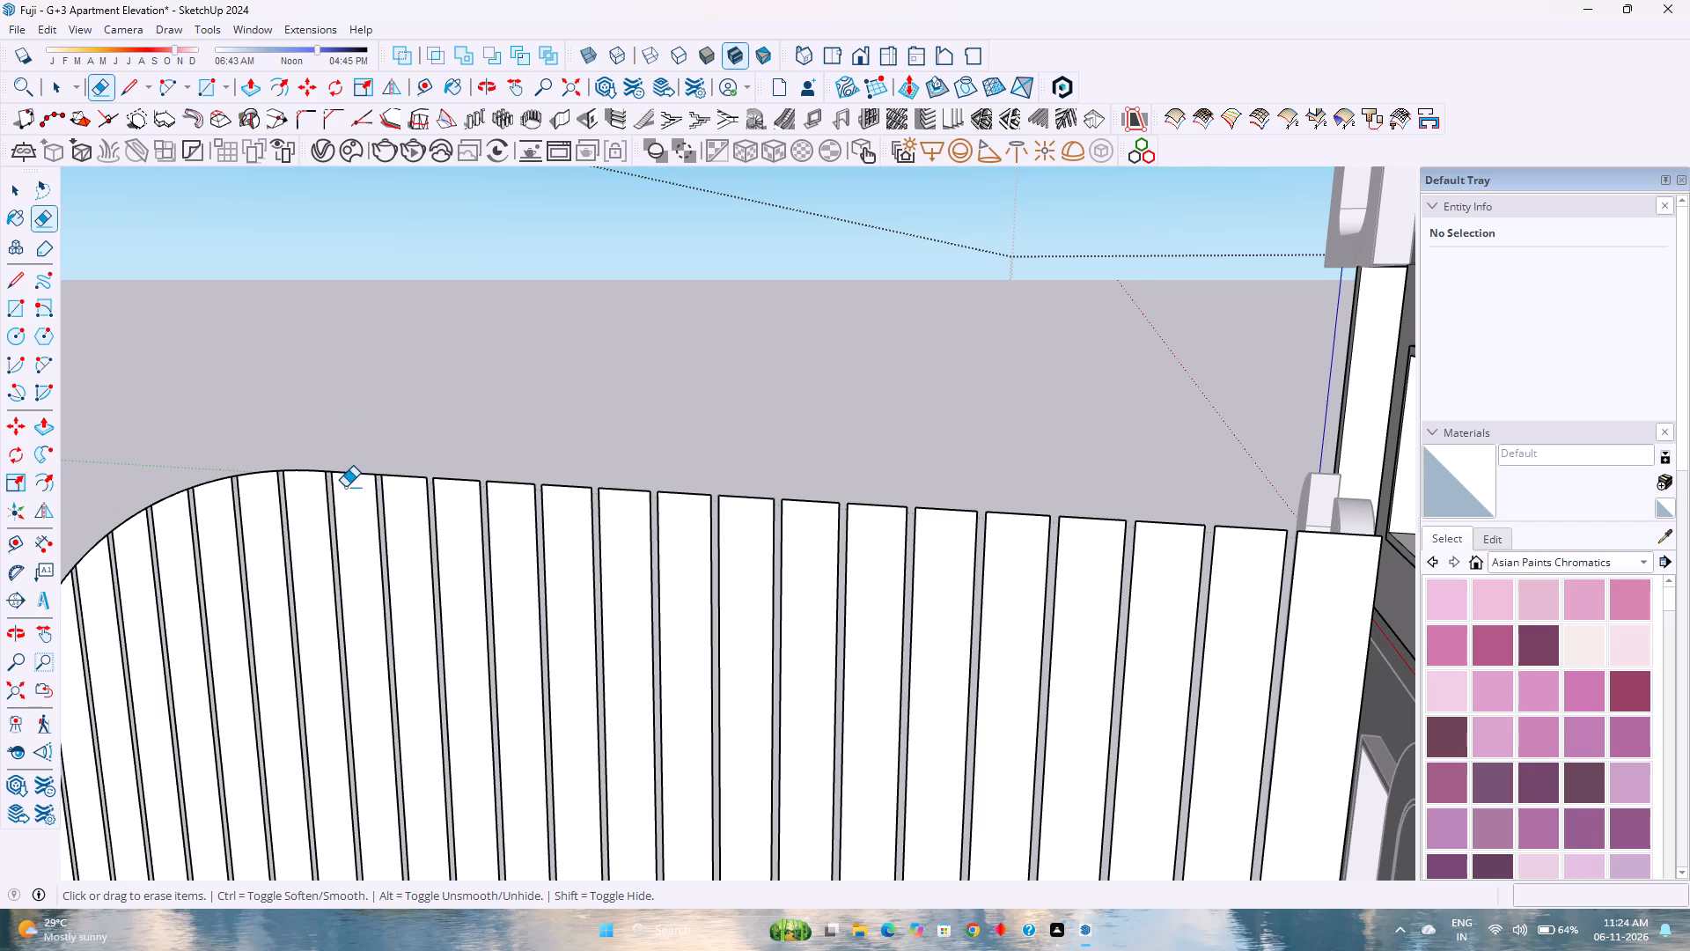
pyautogui.scroll(8, 349, 483)
pyautogui.moveTo(392, 461); pyautogui.dragTo(394, 471)
pyautogui.click(281, 463)
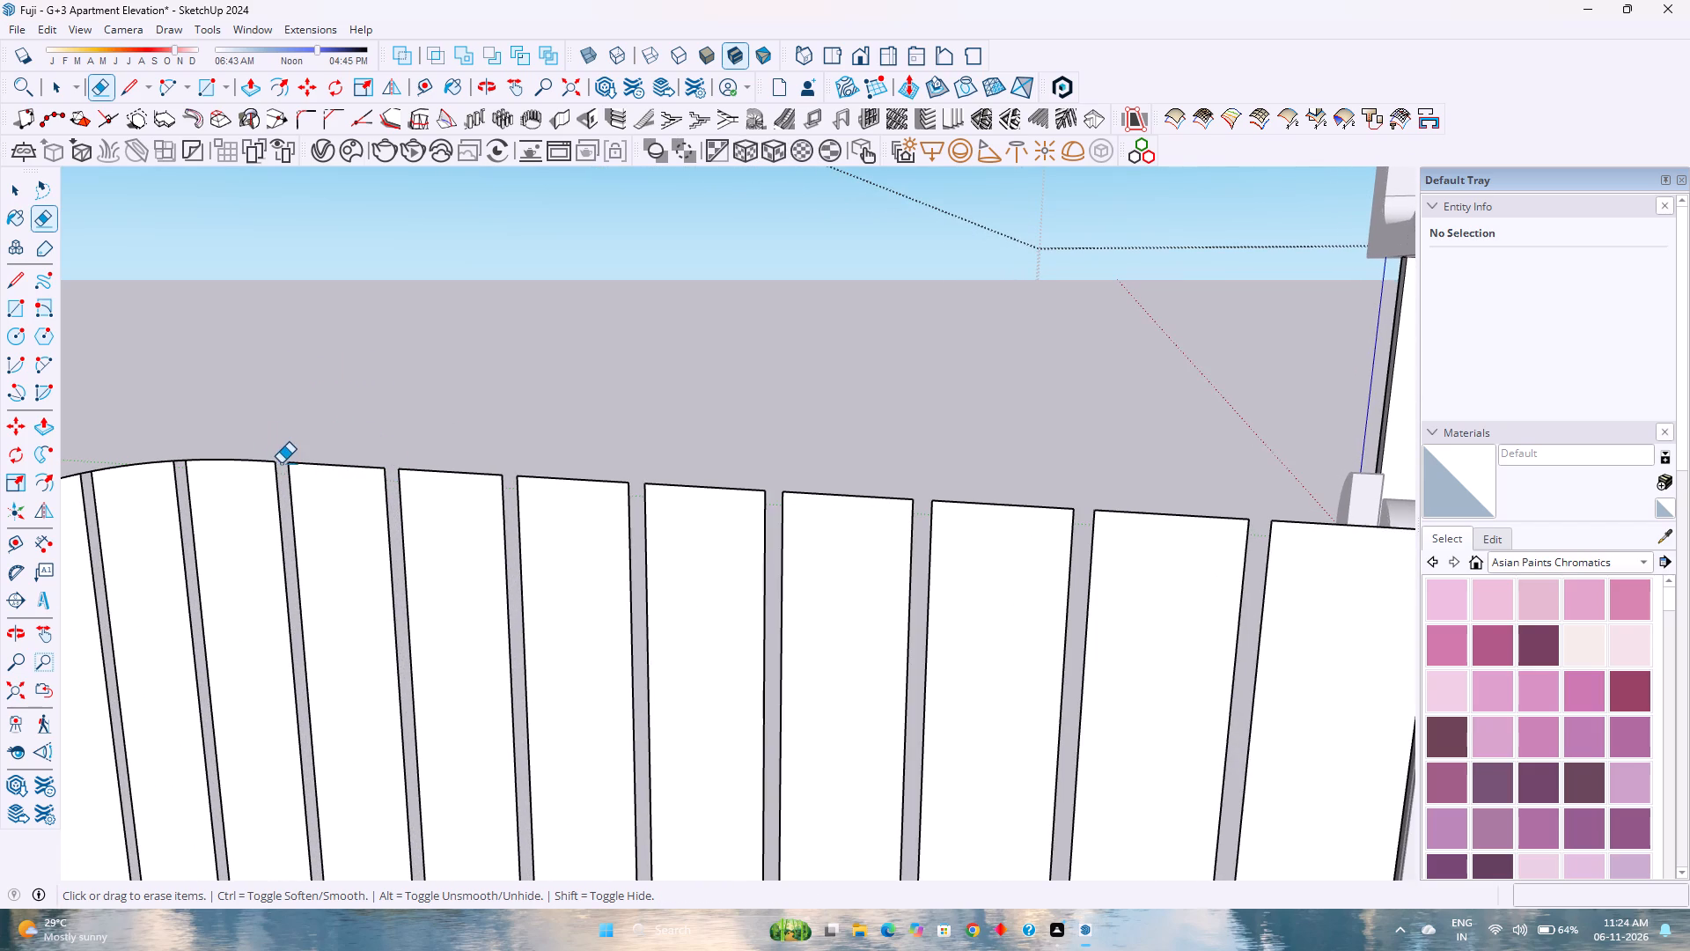
pyautogui.click(176, 460)
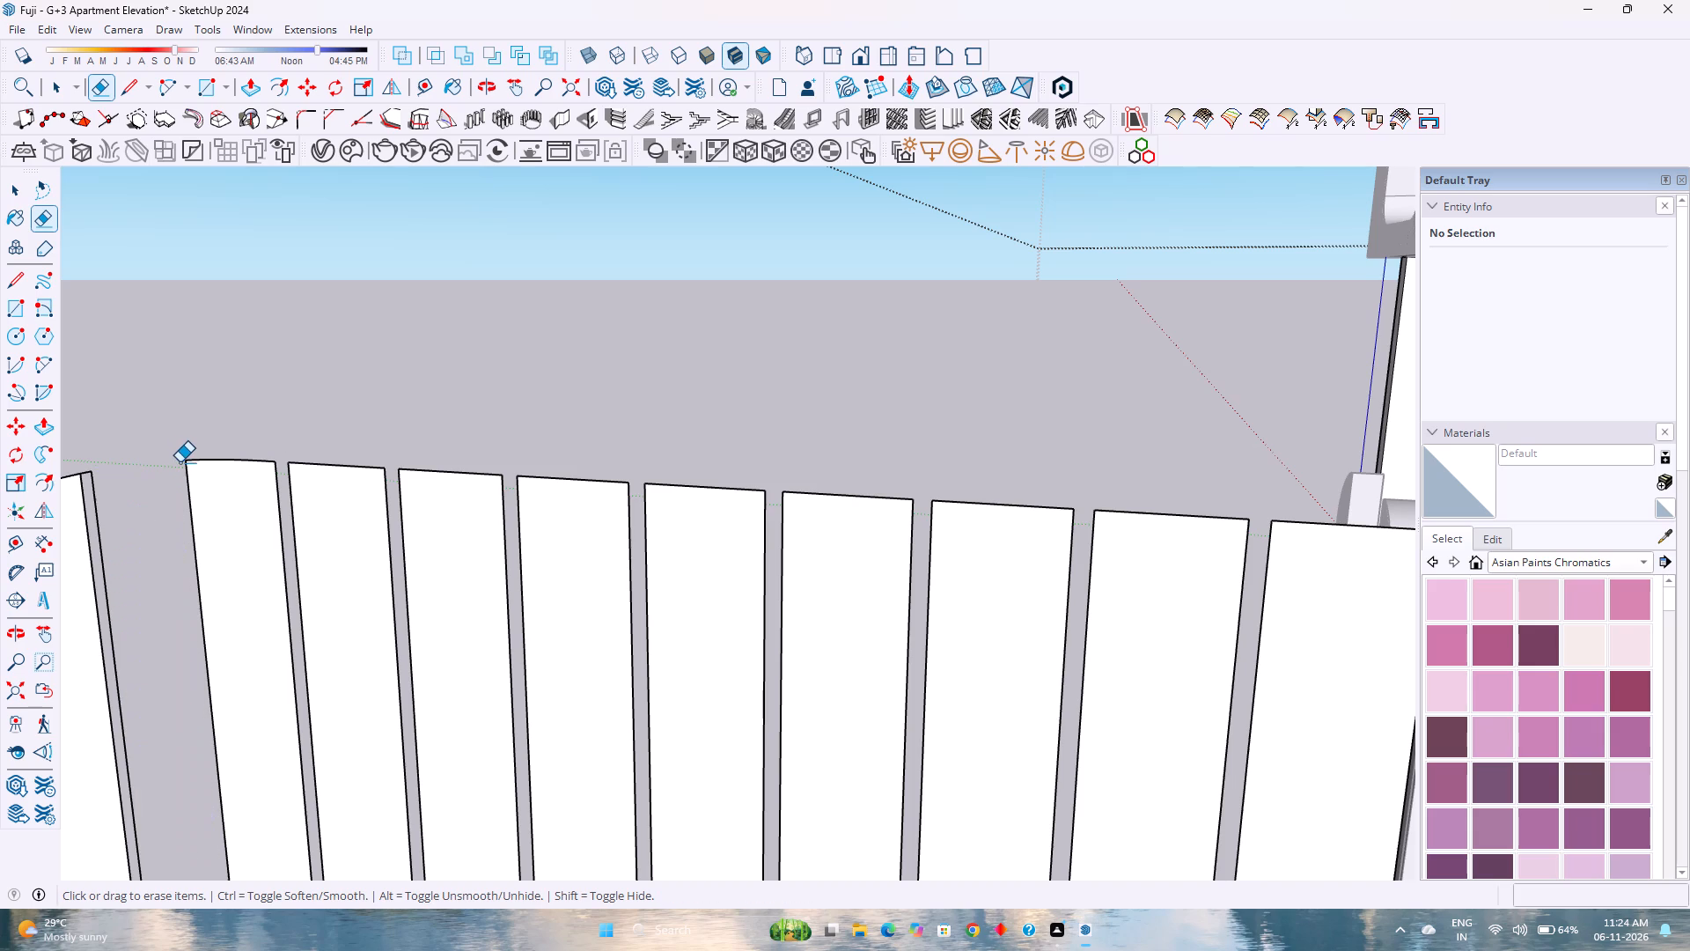
pyautogui.hotkey('ctrl', 'z')
# Erase the arc segments closing the first four grooves along the panel's rounded top corner.
pyautogui.keyDown('shift'); pyautogui.moveTo(187, 465); pyautogui.dragTo(611, 505, button='middle'); pyautogui.keyUp('shift')
pyautogui.keyDown('shift'); pyautogui.moveTo(621, 505); pyautogui.dragTo(647, 510, button='middle'); pyautogui.keyUp('shift')
pyautogui.keyDown('shift'); pyautogui.middleClick(650, 510); pyautogui.keyUp('shift')
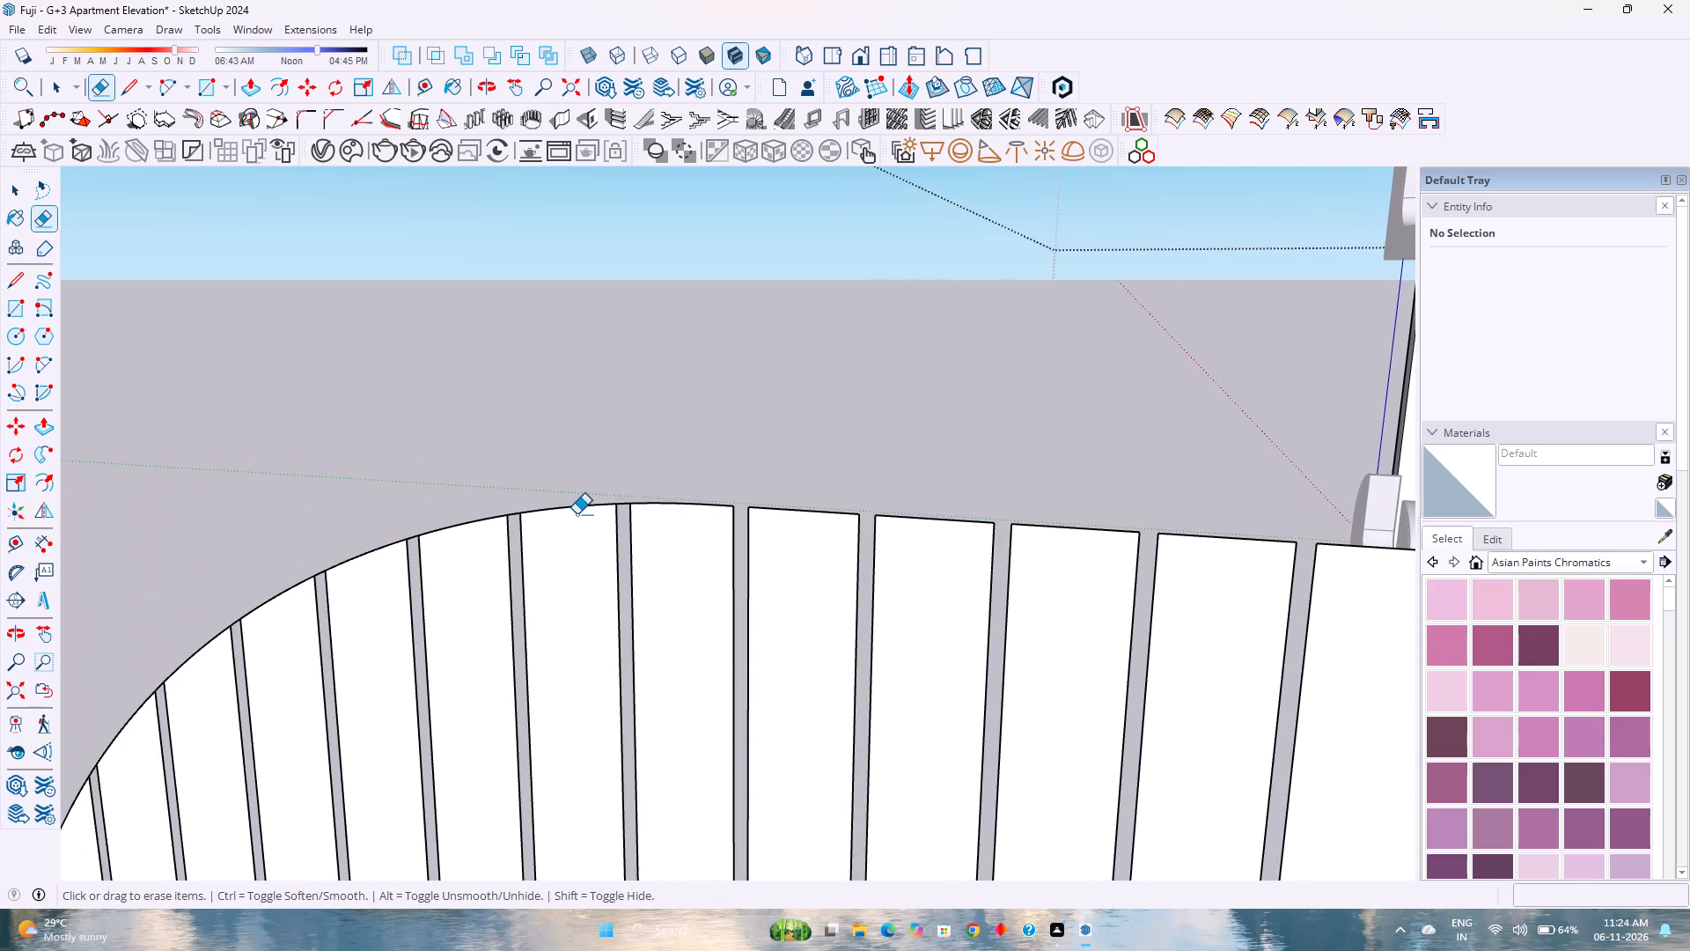
pyautogui.scroll(2, 577, 514)
pyautogui.click(632, 497)
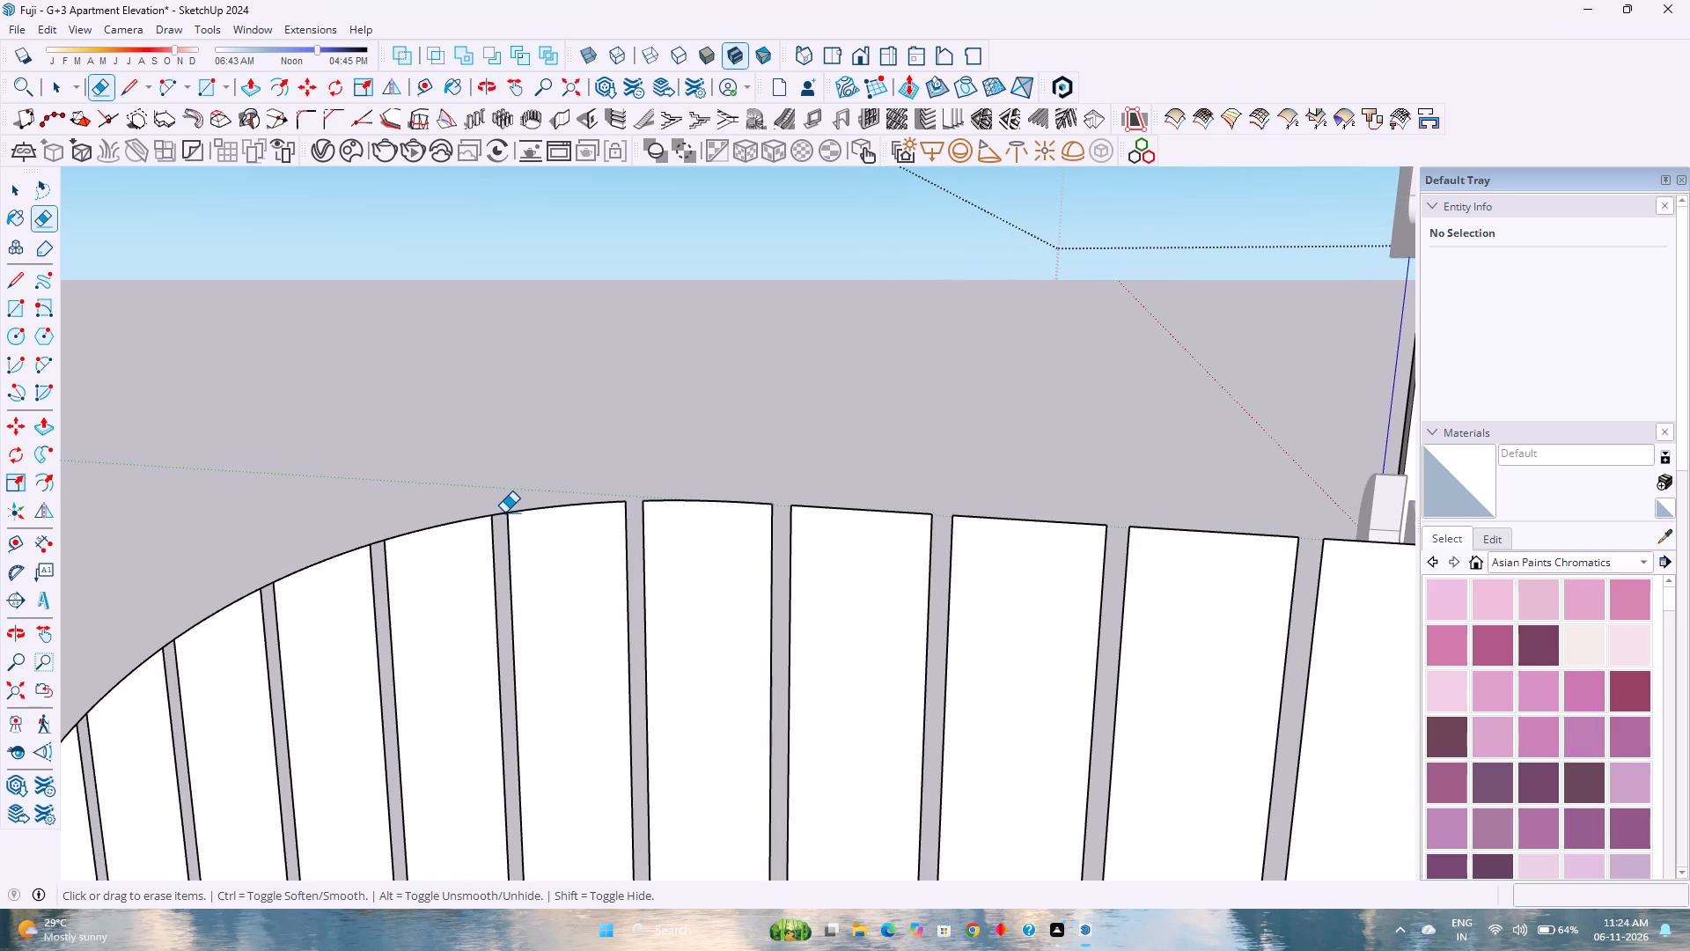
pyautogui.click(500, 514)
pyautogui.click(374, 541)
pyautogui.click(266, 586)
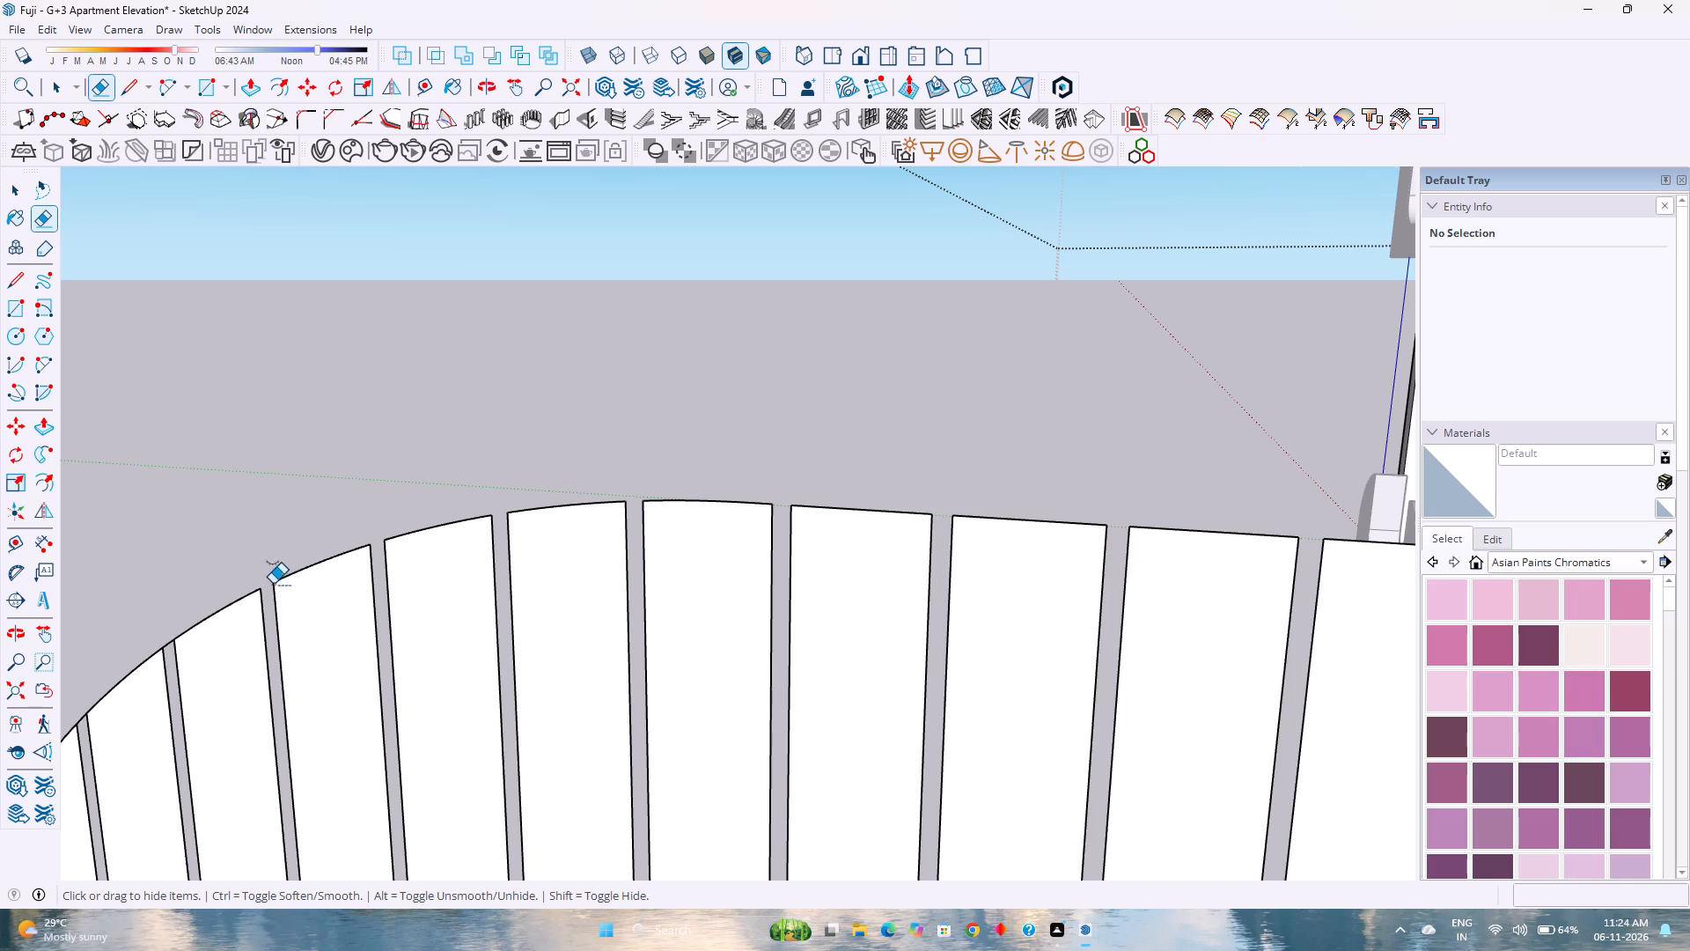
# Erase the arc segments closing the last three grooves at the outer end of the rounded top corner.
pyautogui.keyDown('shift'); pyautogui.moveTo(268, 611); pyautogui.dragTo(562, 515, button='middle'); pyautogui.keyUp('shift')
pyautogui.keyDown('shift'); pyautogui.middleClick(562, 515); pyautogui.keyUp('shift')
pyautogui.keyDown('shift'); pyautogui.middleClick(562, 515); pyautogui.keyUp('shift')
pyautogui.keyDown('shift'); pyautogui.middleClick(567, 515); pyautogui.keyUp('shift')
pyautogui.scroll(1, 612, 581)
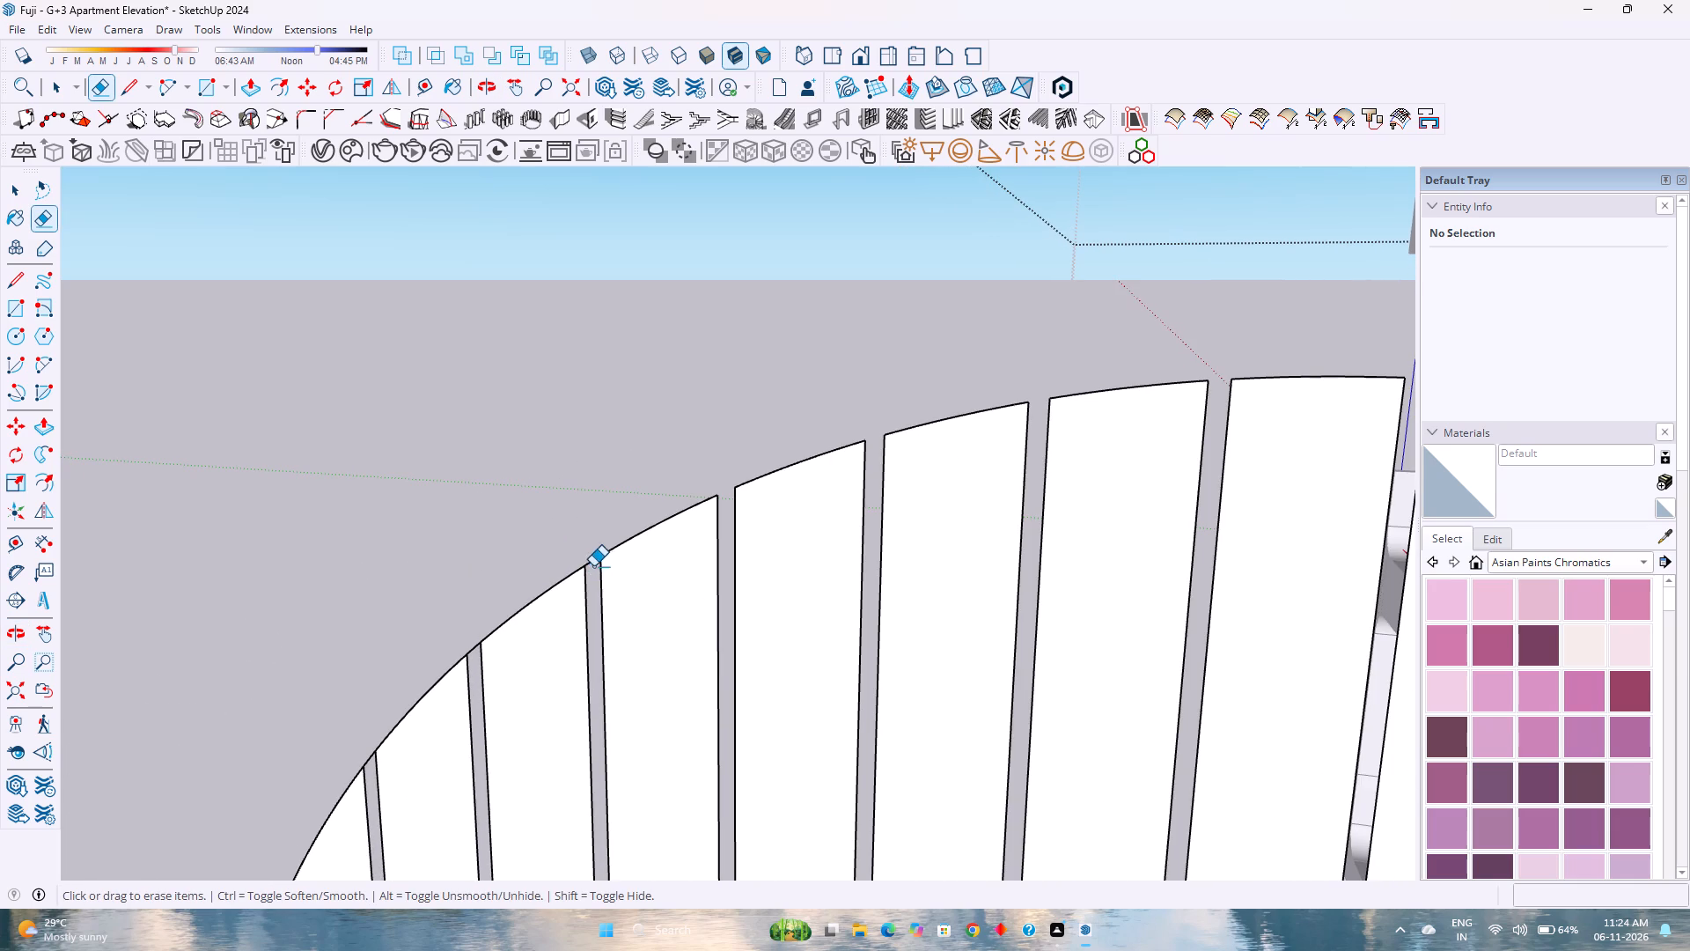
pyautogui.click(592, 564)
pyautogui.click(467, 649)
pyautogui.click(368, 762)
# Push/Pull the five slats nearest the panel's straight inner side outward, repeating the previous extrusion distance.
pyautogui.scroll(-3, 362, 692)
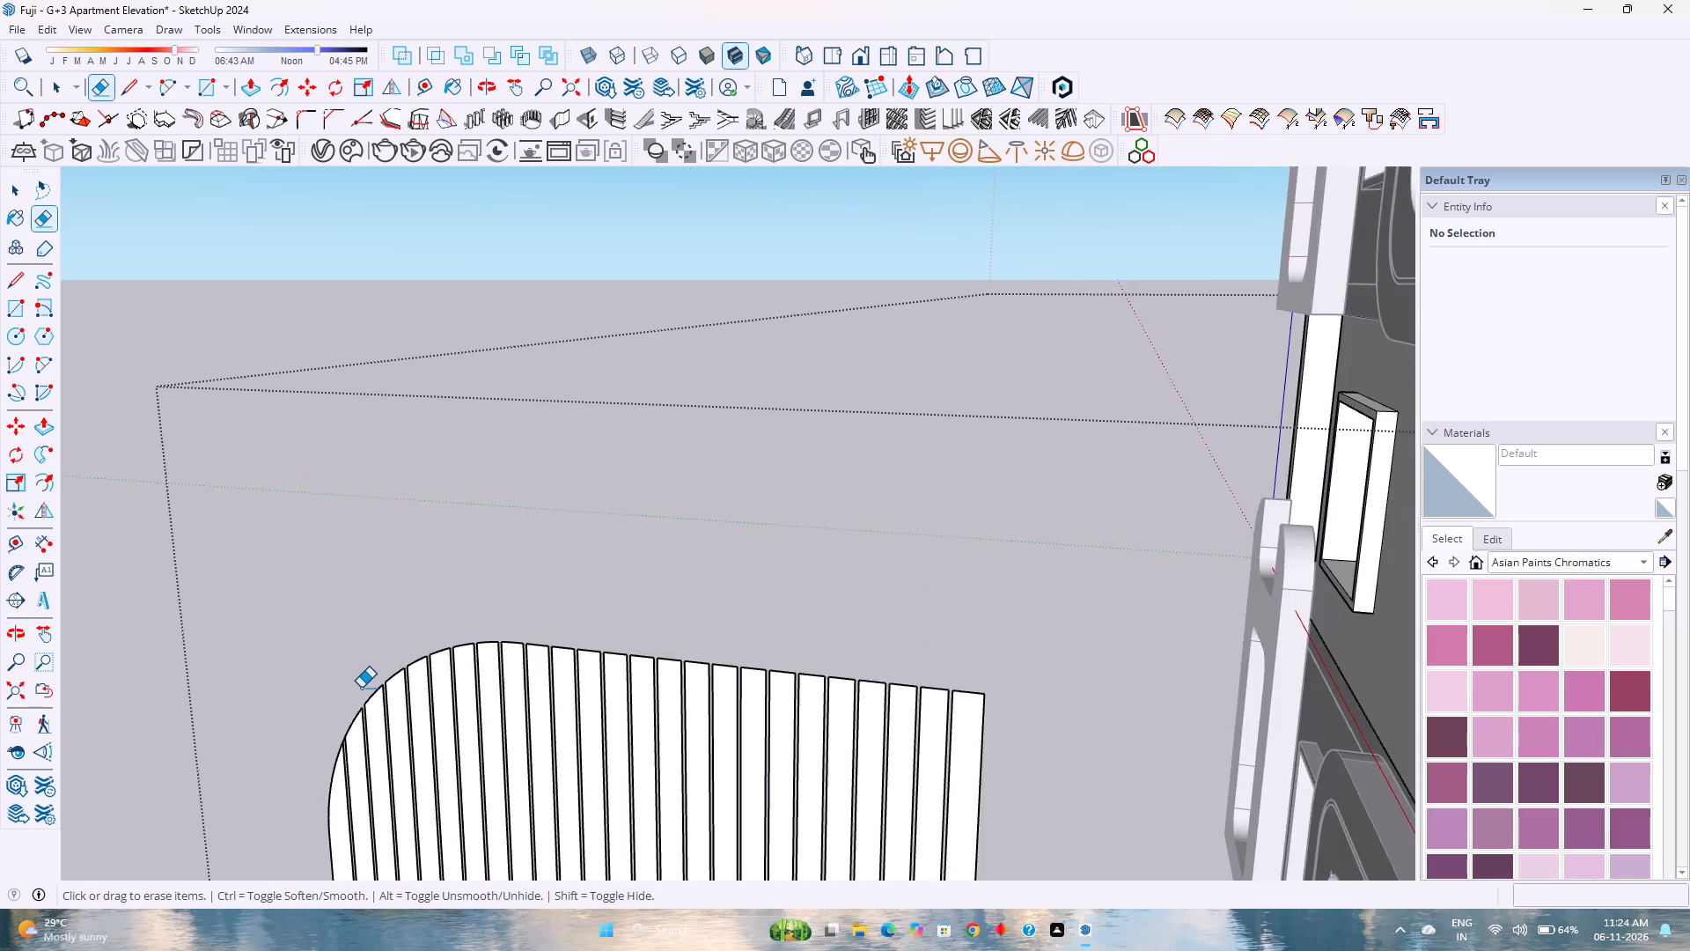
pyautogui.scroll(-3, 361, 688)
pyautogui.press('p')
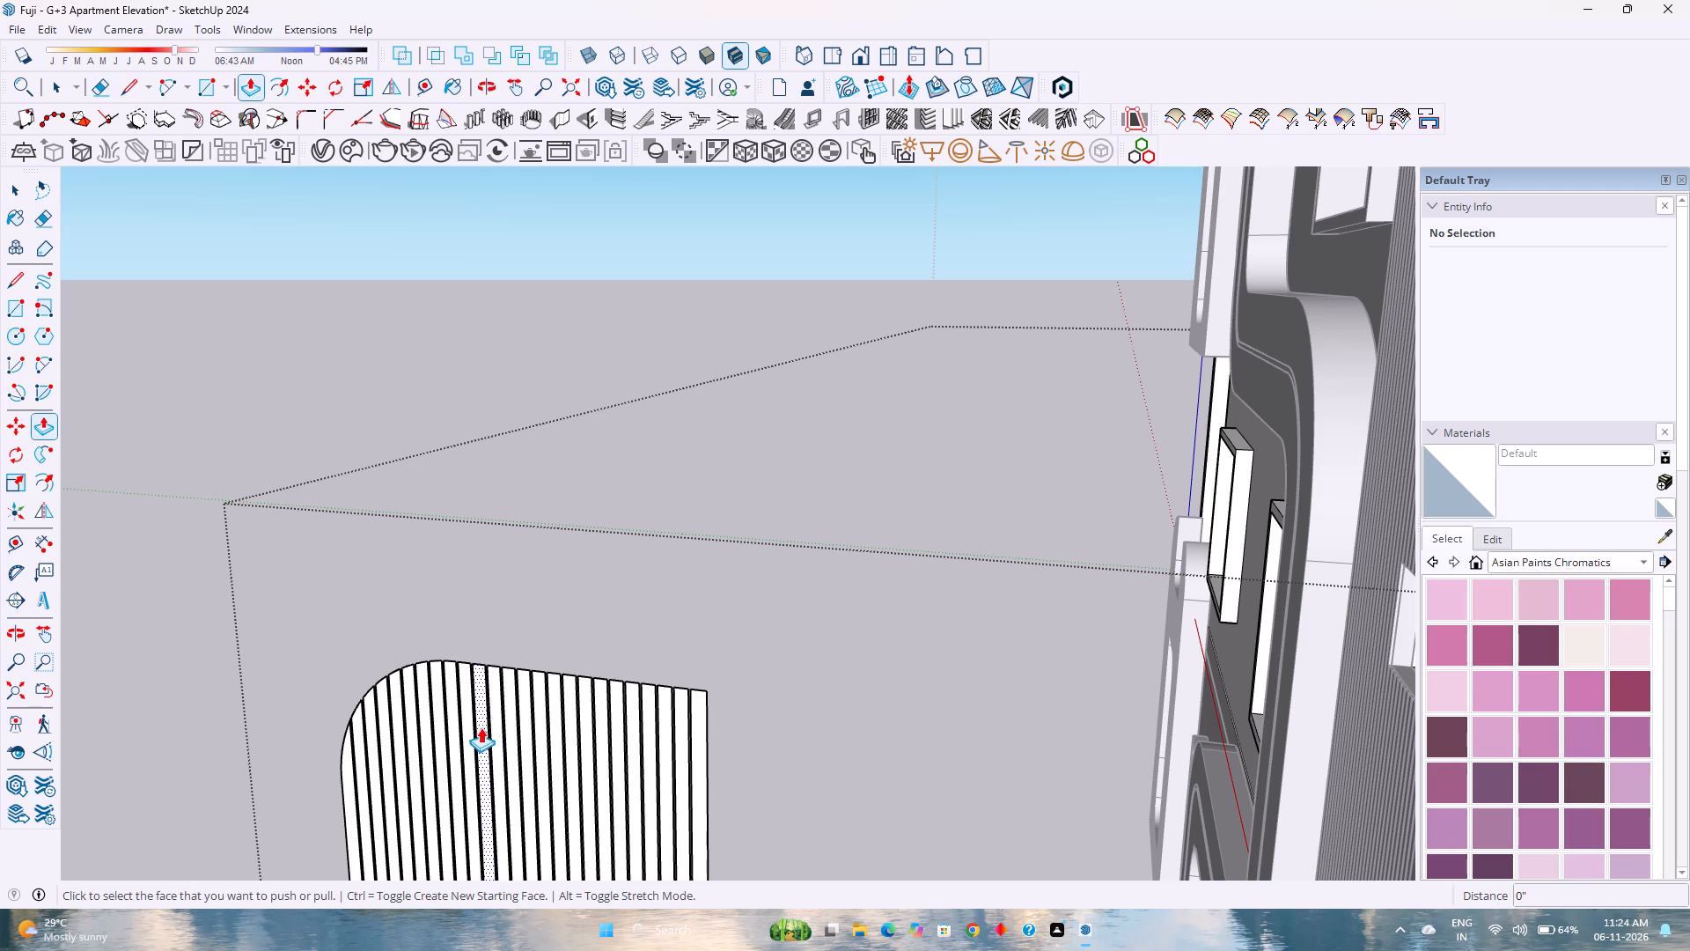
pyautogui.scroll(2, 558, 674)
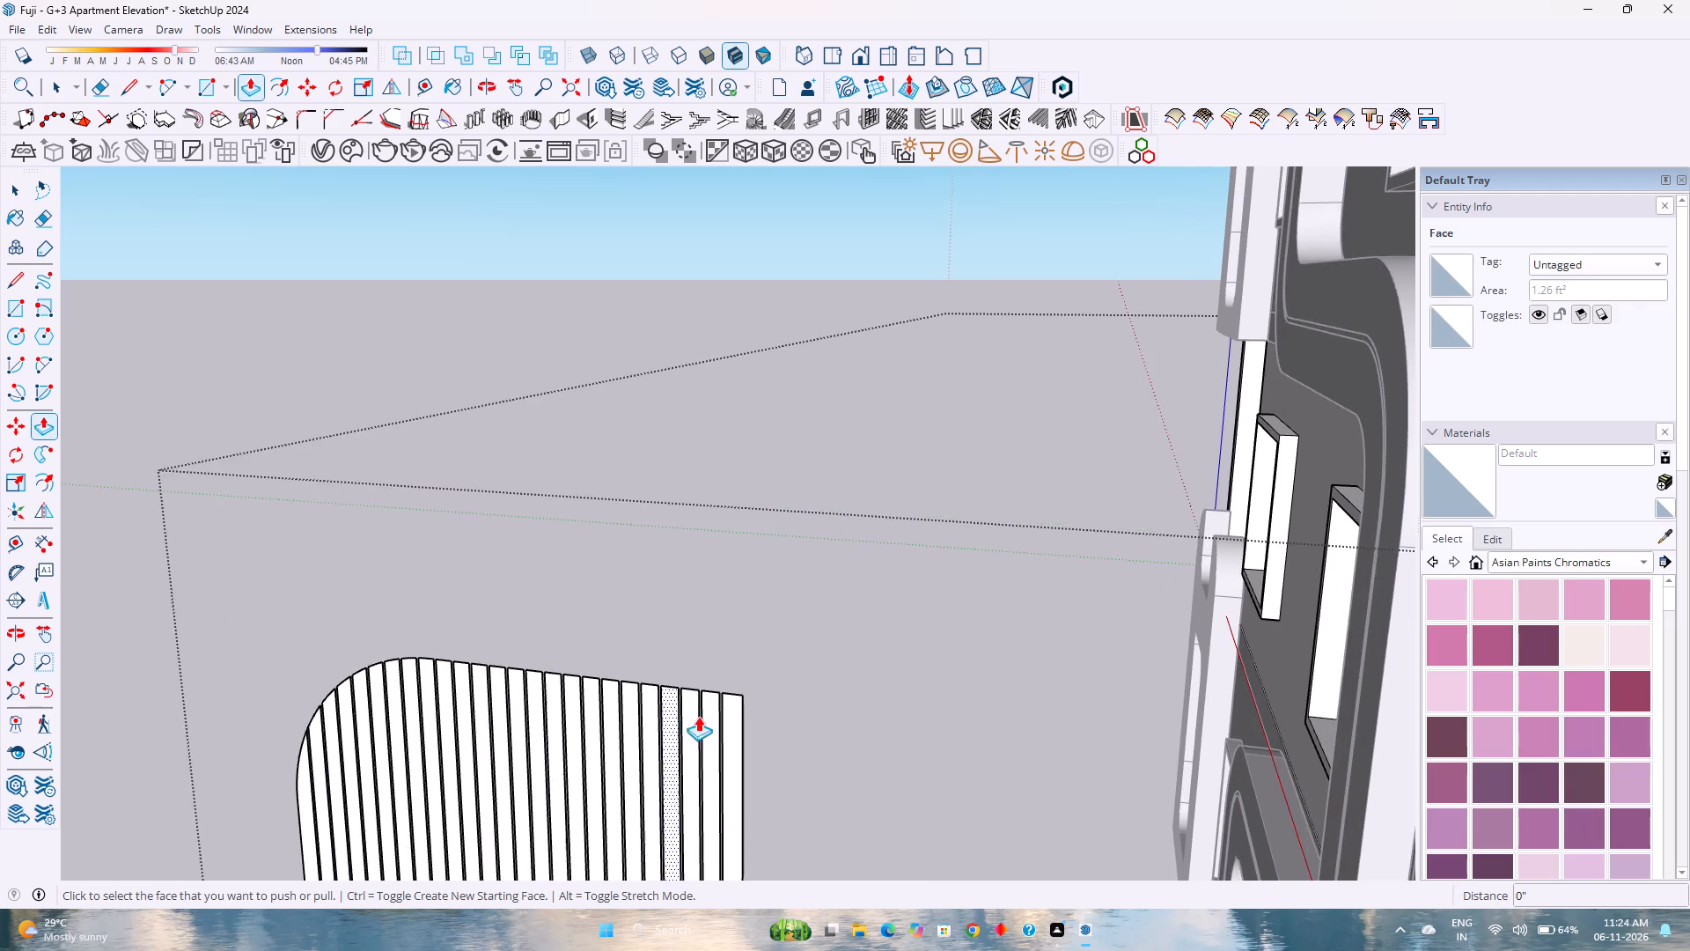
pyautogui.scroll(3, 698, 716)
pyautogui.doubleClick(736, 719)
pyautogui.scroll(2, 717, 715)
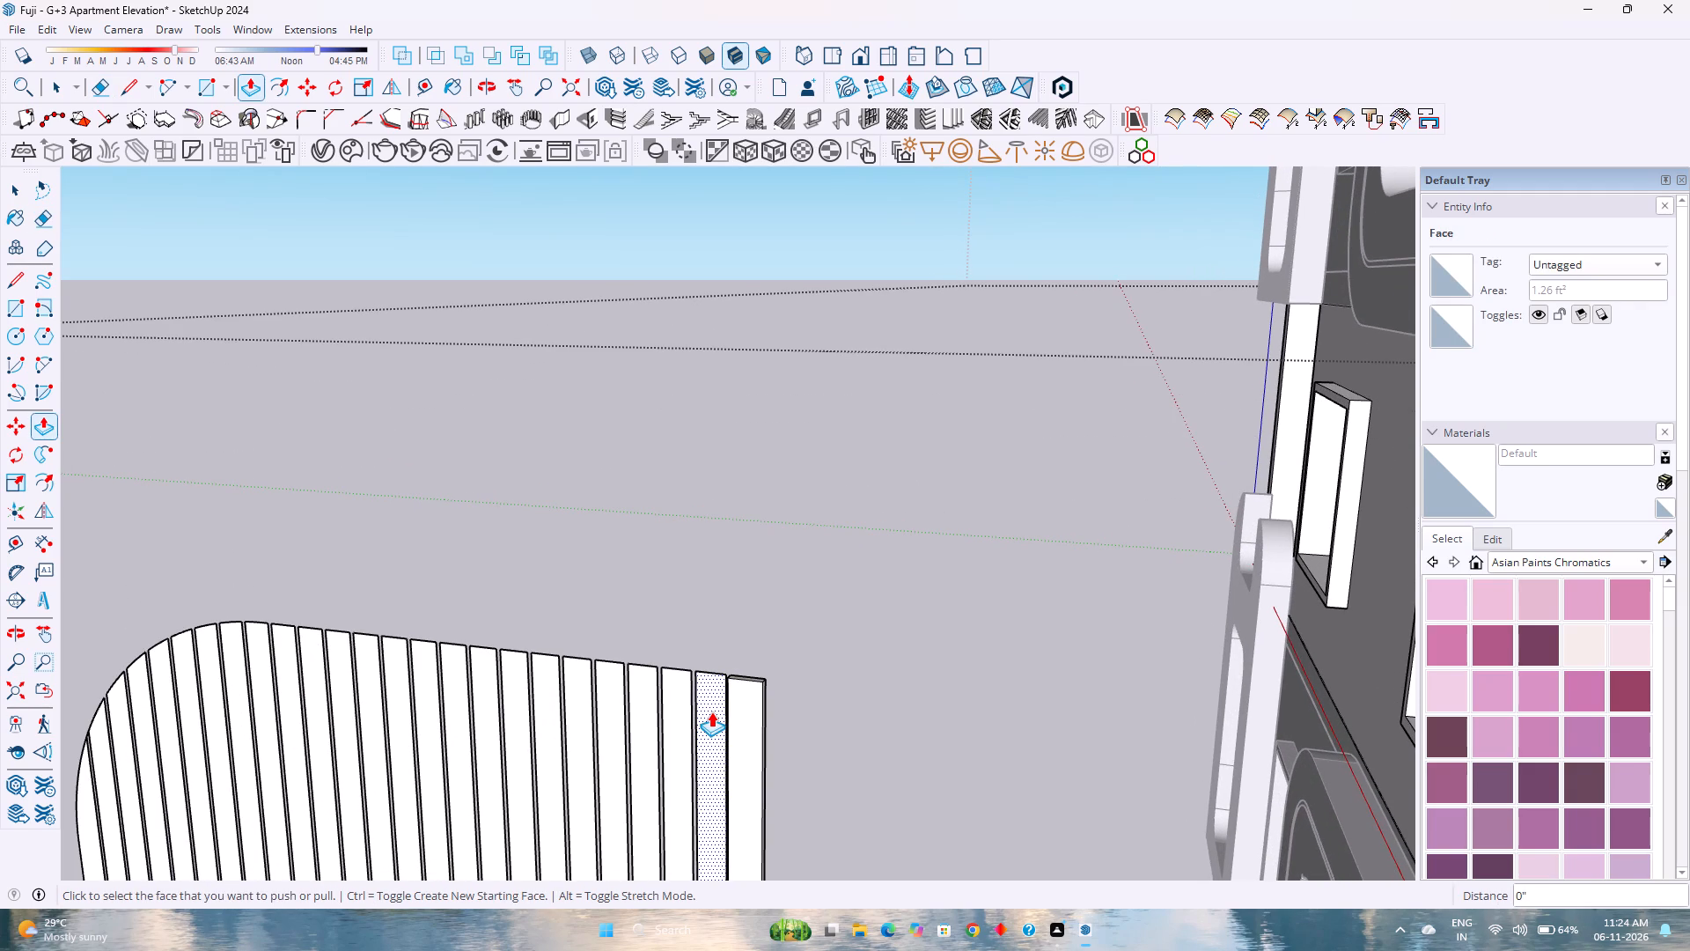
pyautogui.doubleClick(709, 711)
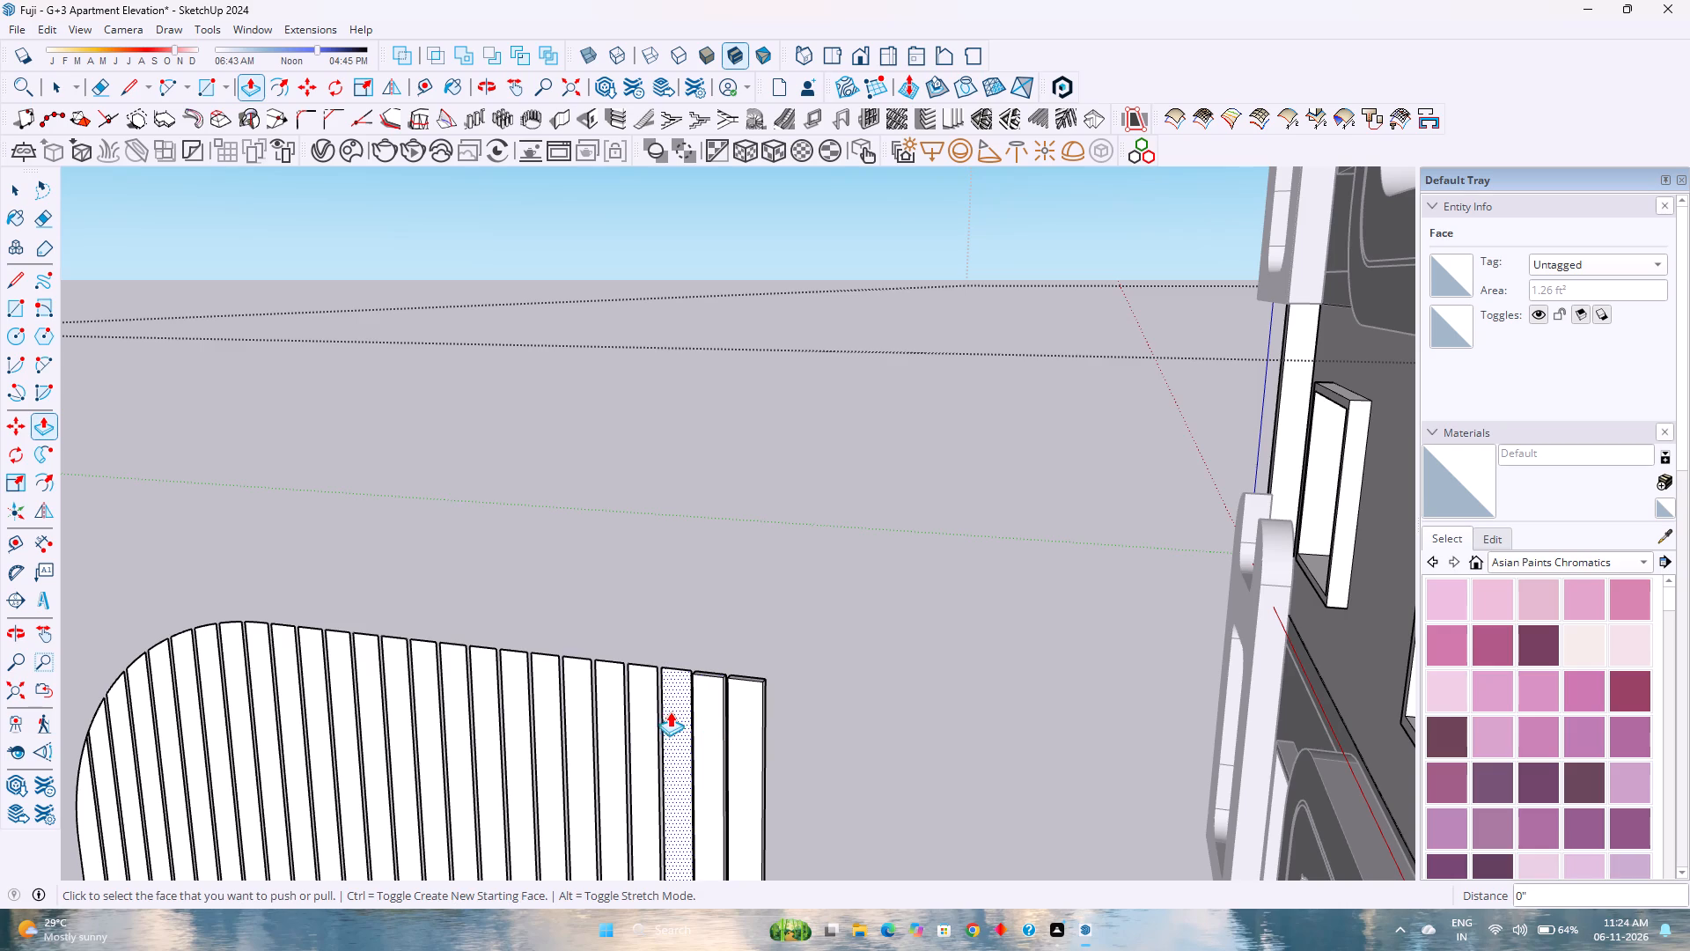
pyautogui.doubleClick(670, 708)
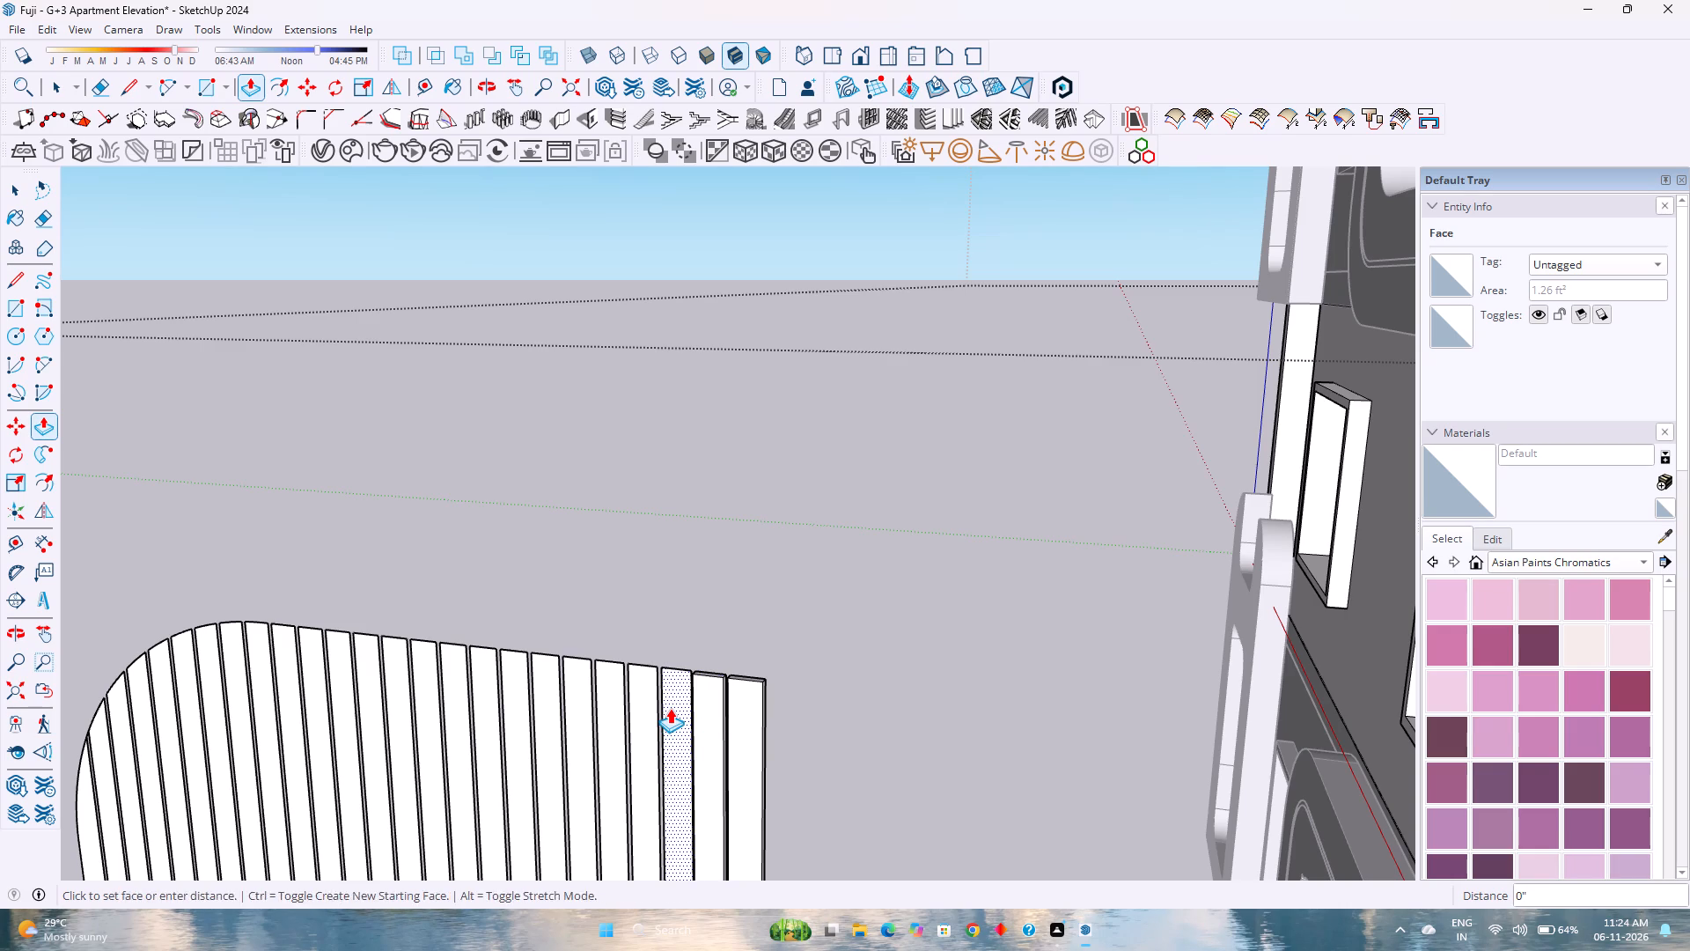
pyautogui.doubleClick(630, 708)
pyautogui.doubleClick(611, 705)
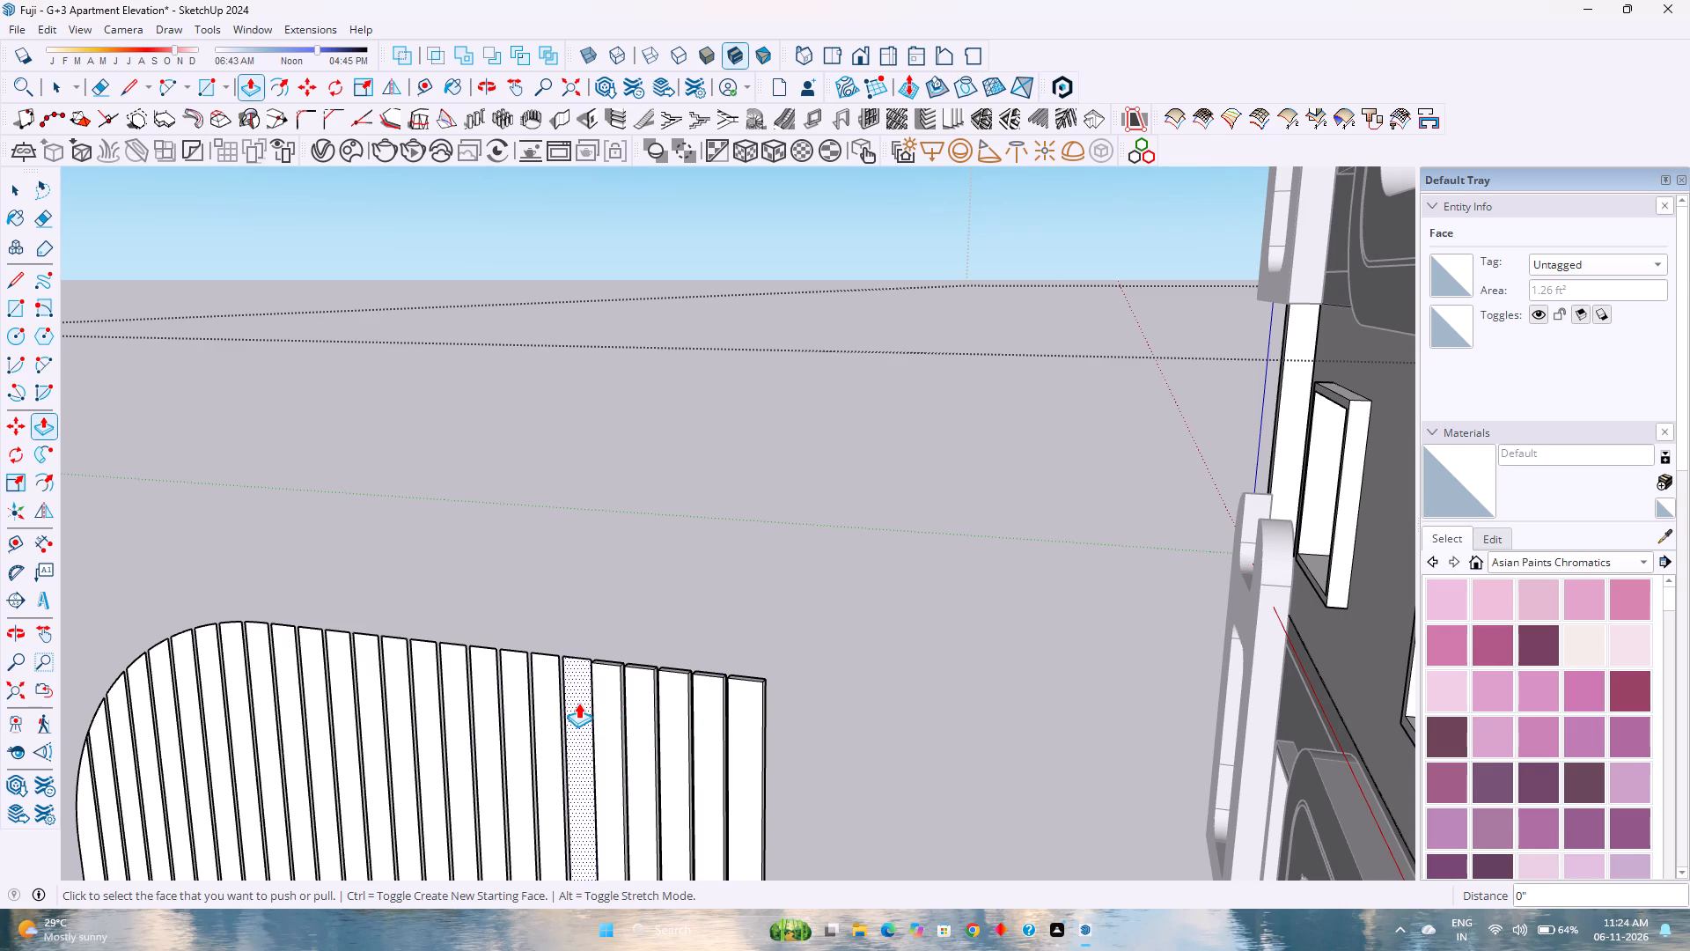
# Push/Pull the next five slats by the same repeated distance, continuing toward the panel's rounded corner.
pyautogui.doubleClick(578, 703)
pyautogui.doubleClick(542, 706)
pyautogui.doubleClick(518, 706)
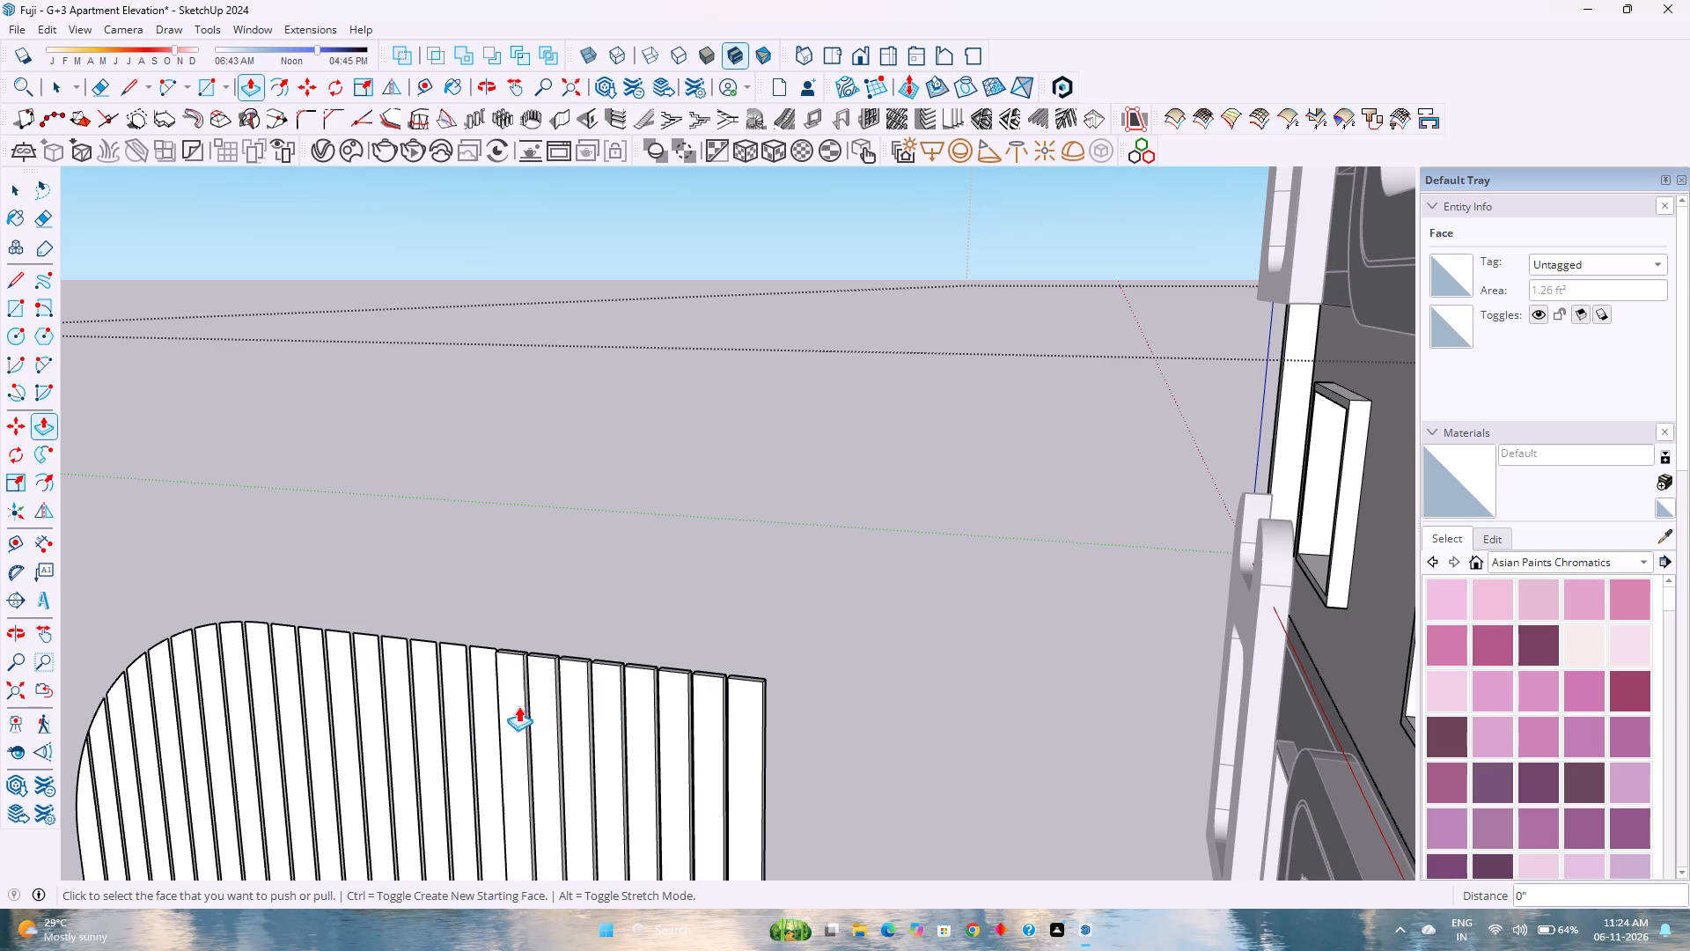
pyautogui.doubleClick(493, 704)
pyautogui.doubleClick(457, 692)
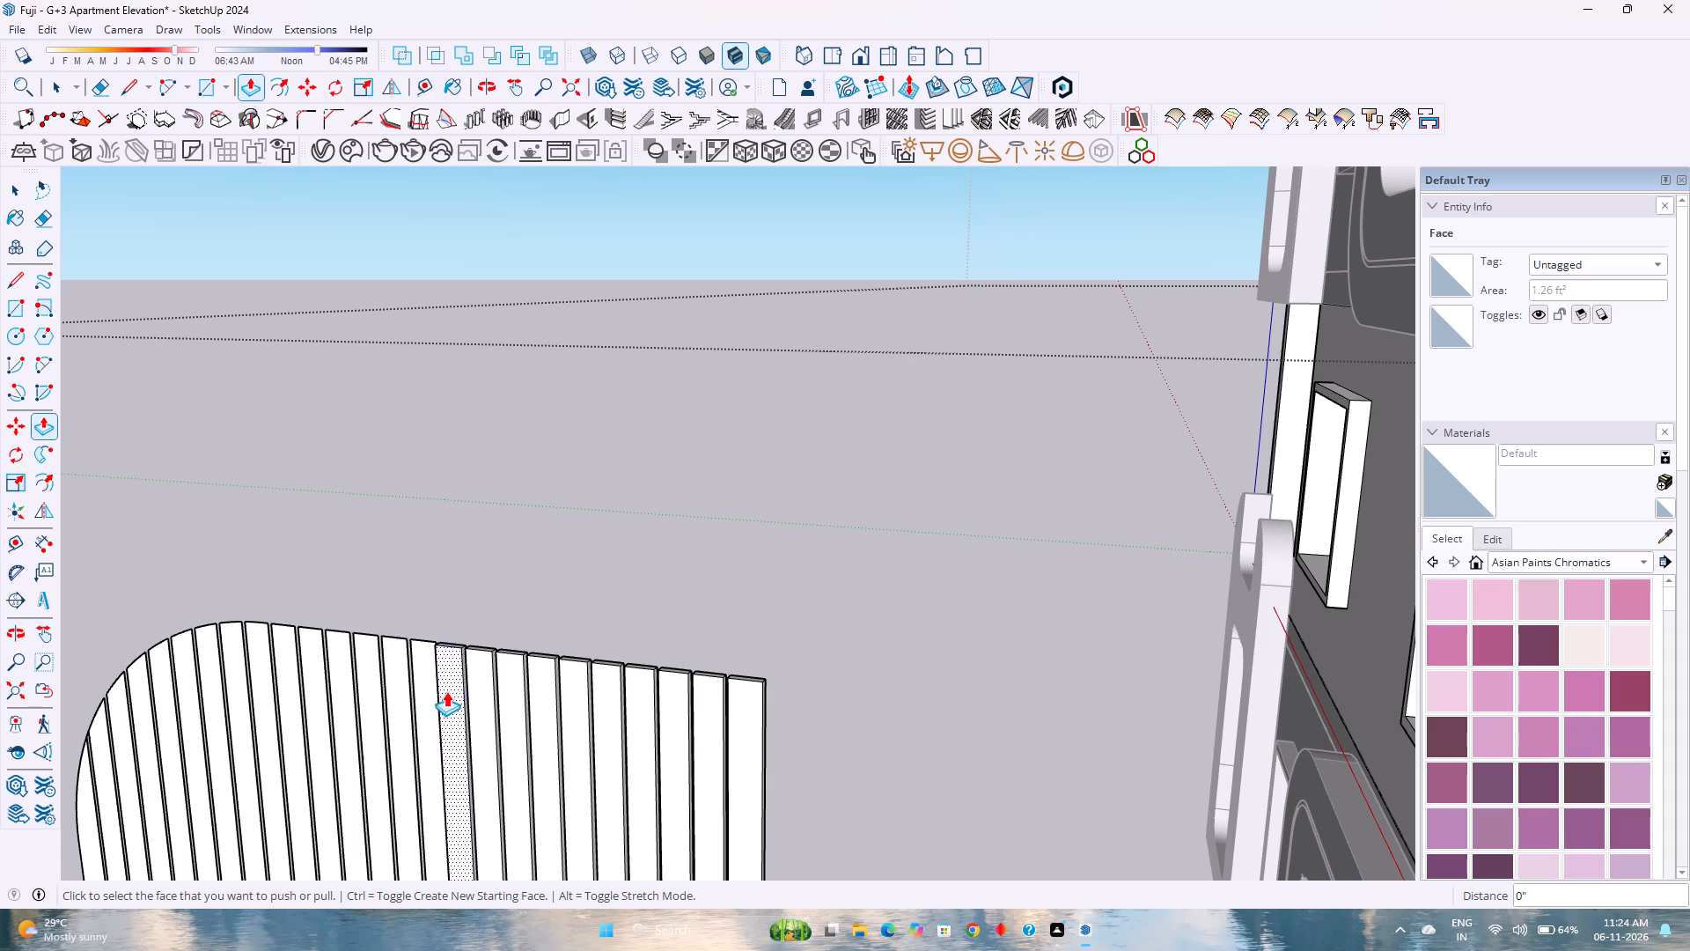
# Push/Pull the next seven slats outward 1/2", continuing to where the rounded top corner begins.
pyautogui.doubleClick(430, 697)
pyautogui.doubleClick(394, 704)
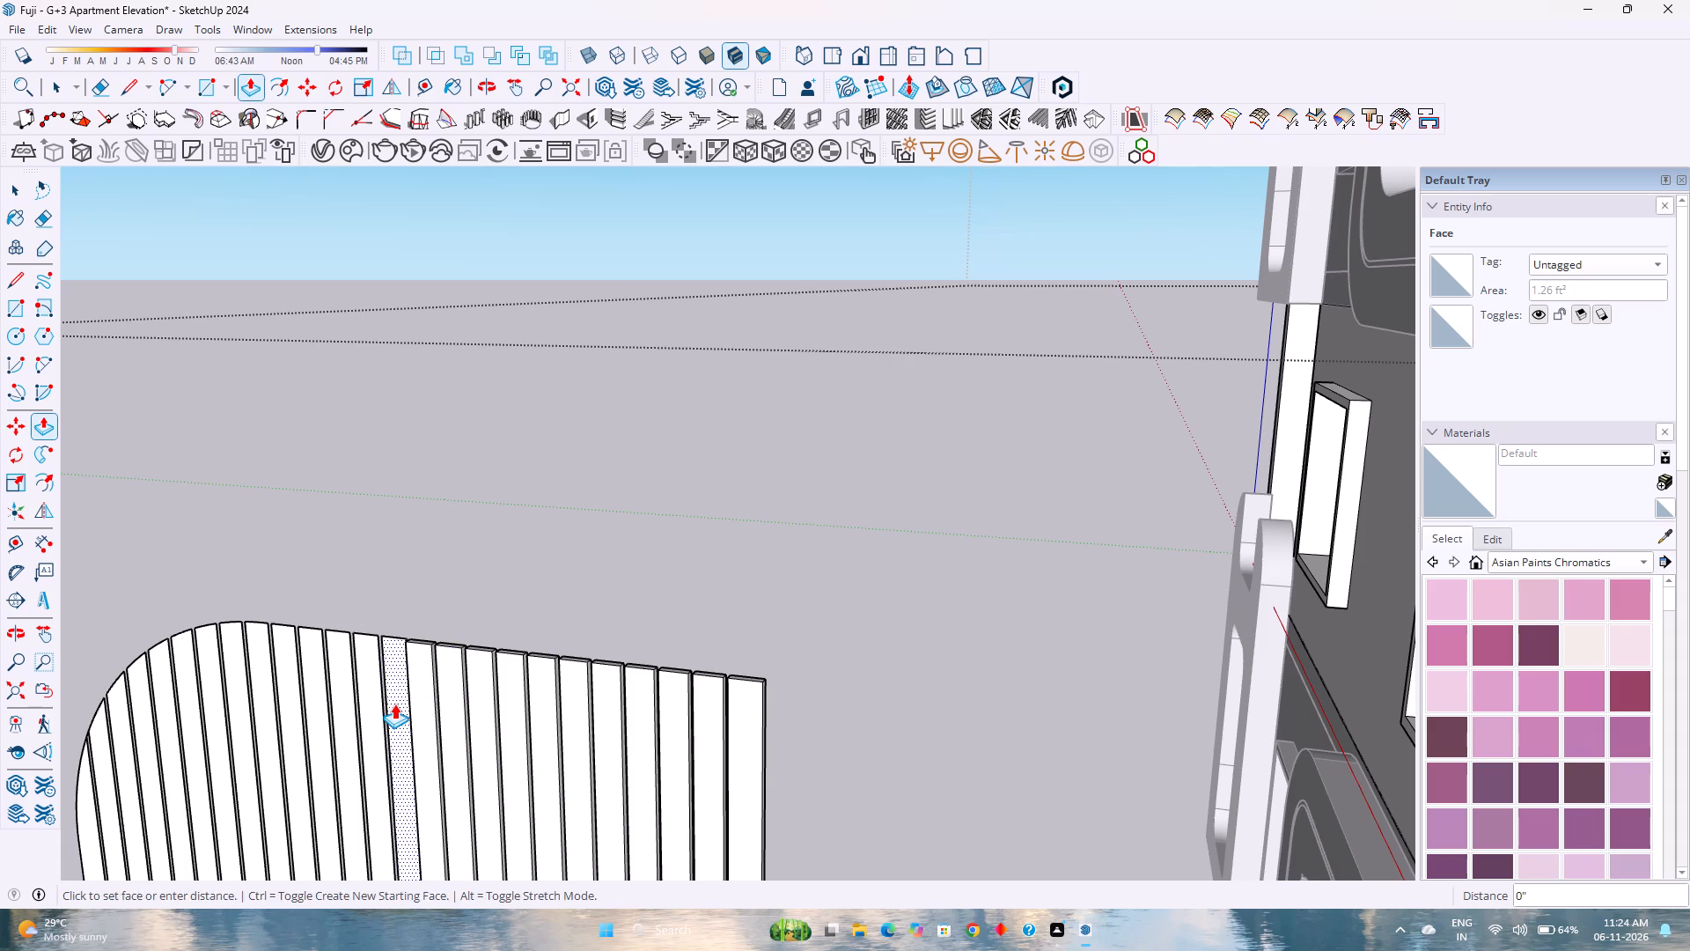
pyautogui.doubleClick(372, 712)
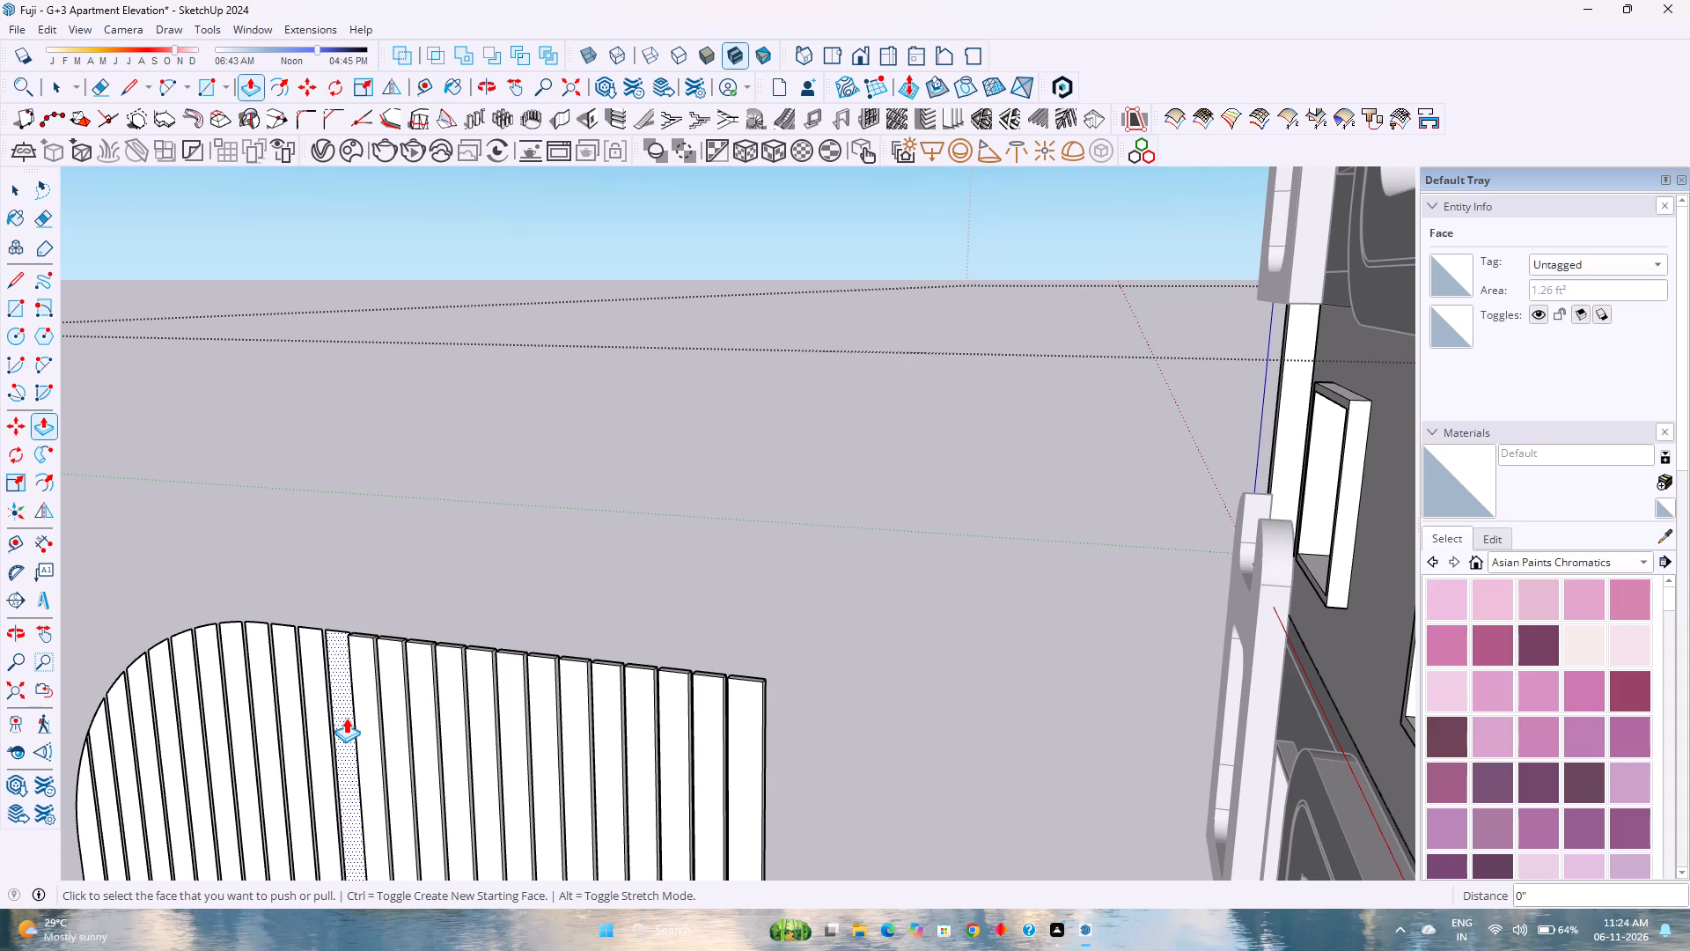
pyautogui.doubleClick(346, 718)
pyautogui.doubleClick(315, 726)
pyautogui.doubleClick(293, 721)
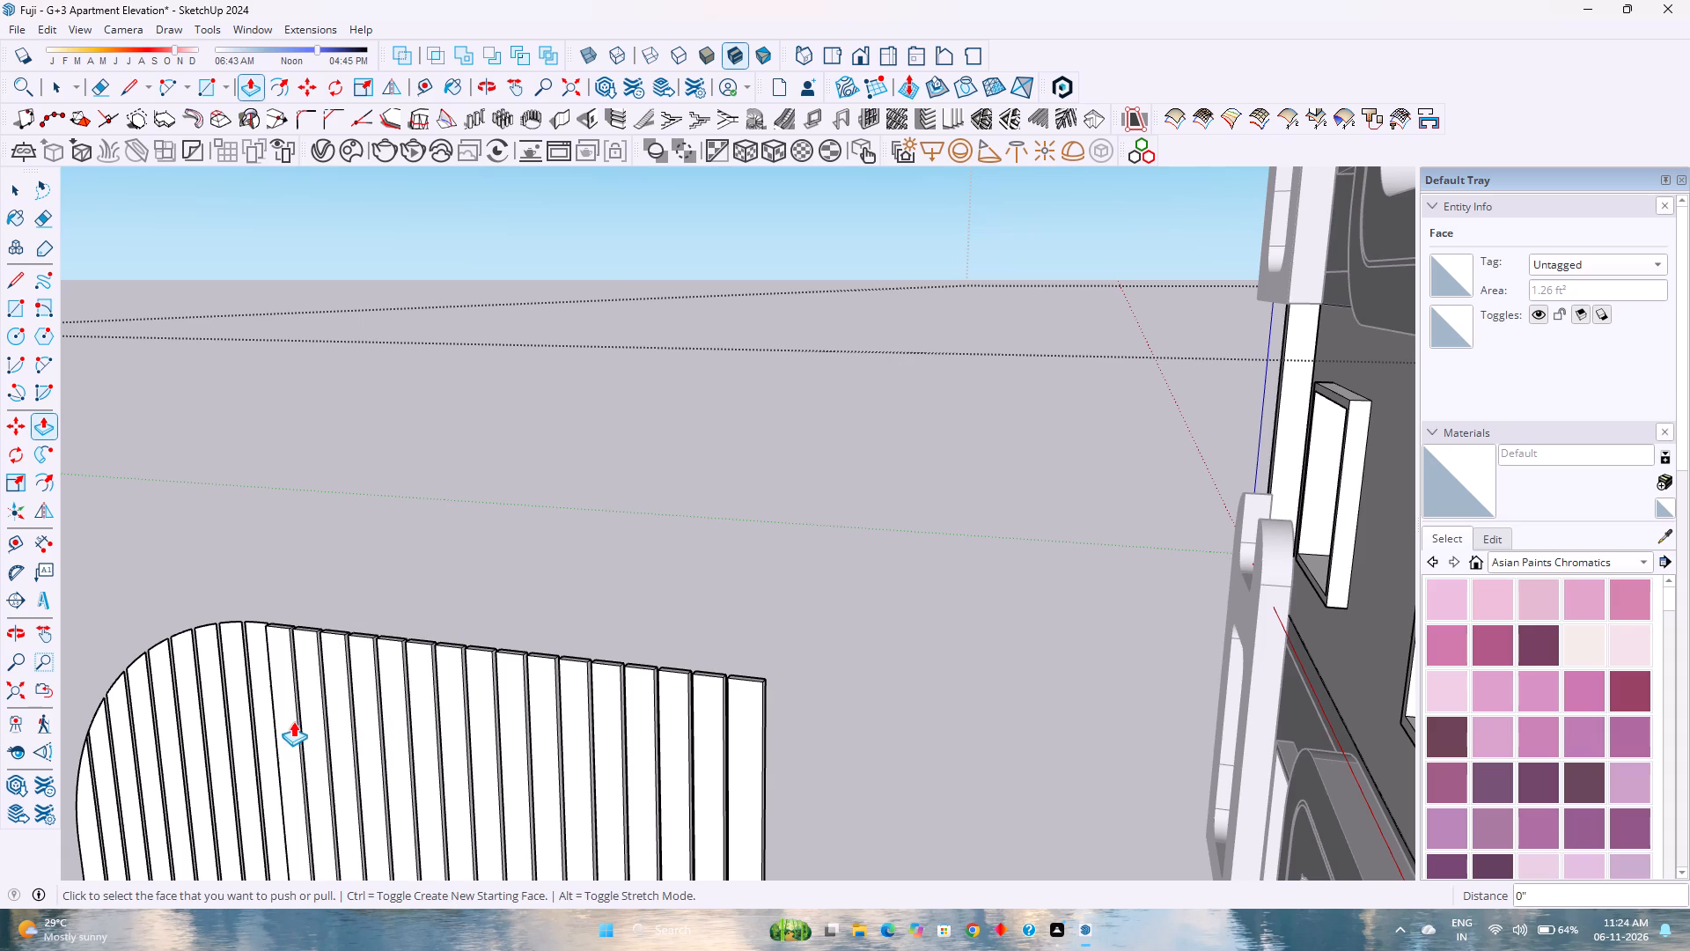
pyautogui.click(267, 732)
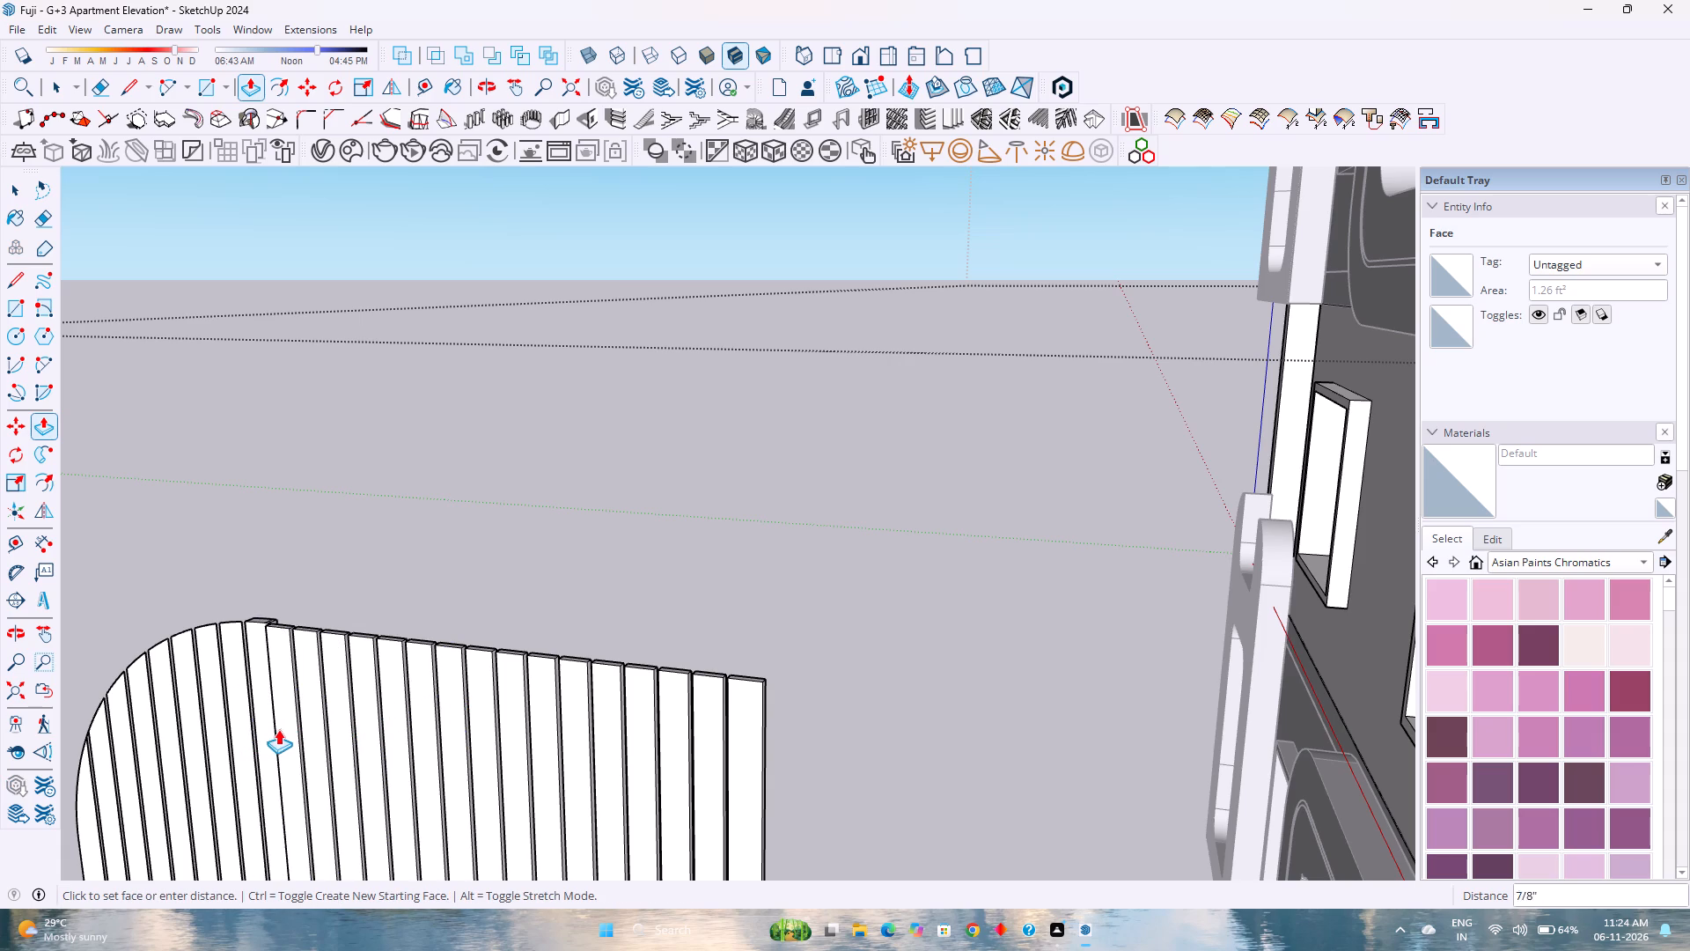
pyautogui.click(298, 738)
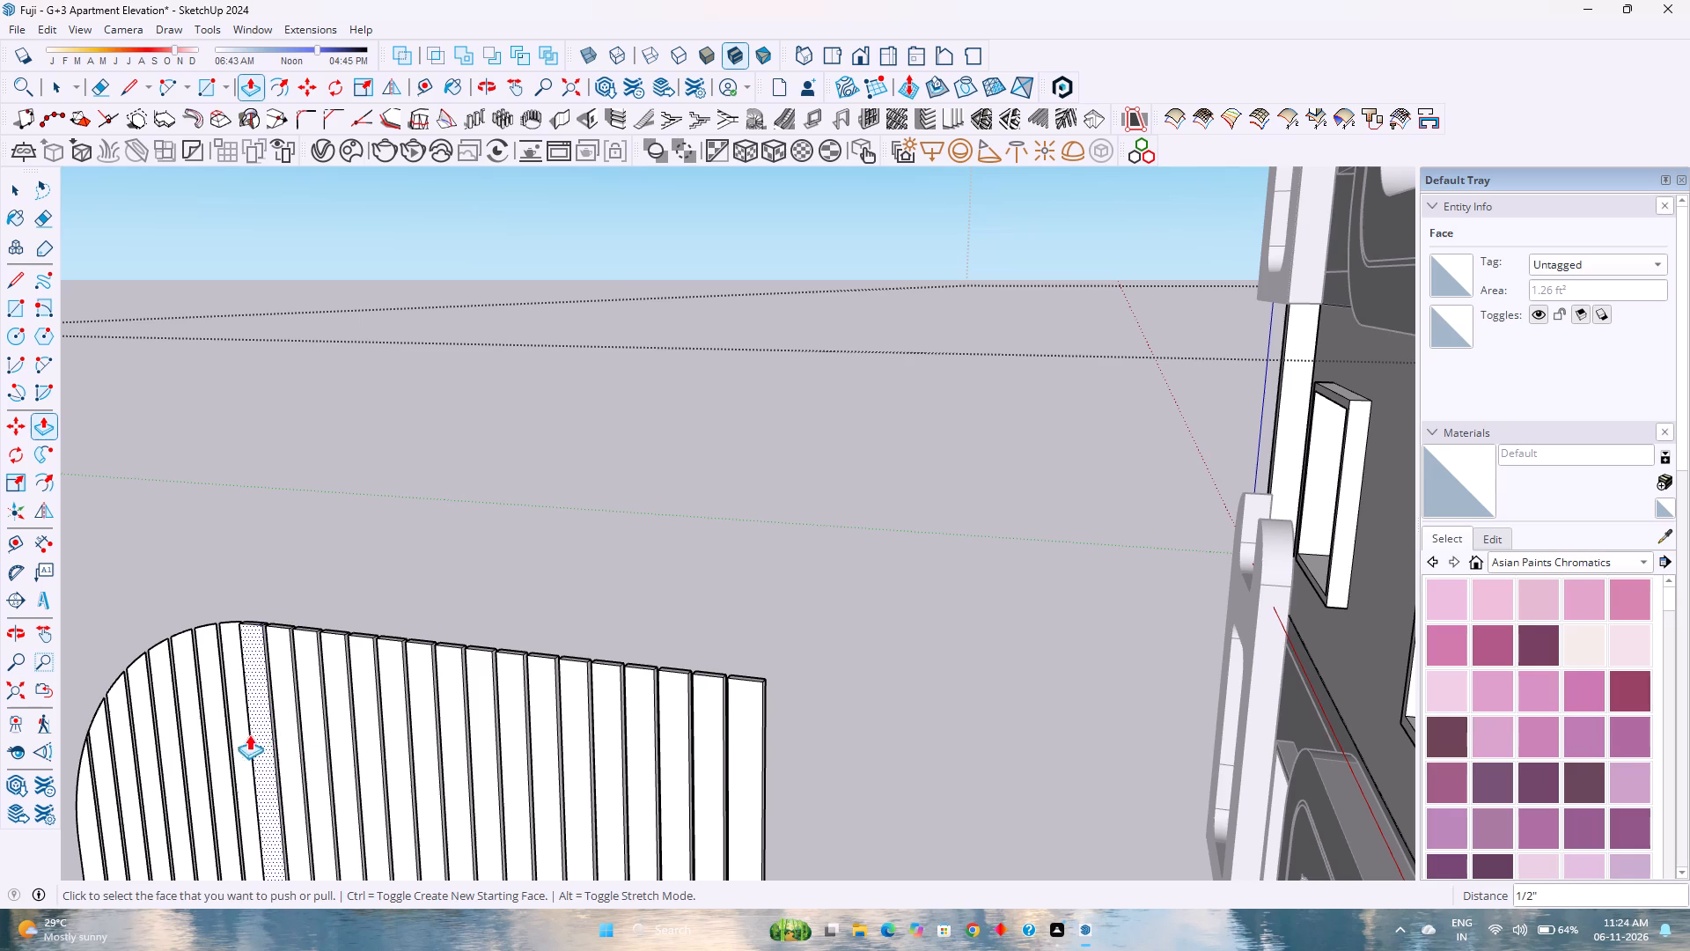
# Push/Pull the last eight slats under the rounded top corner outward 1/2", finishing at the panel's outer edge.
pyautogui.doubleClick(237, 734)
pyautogui.doubleClick(217, 741)
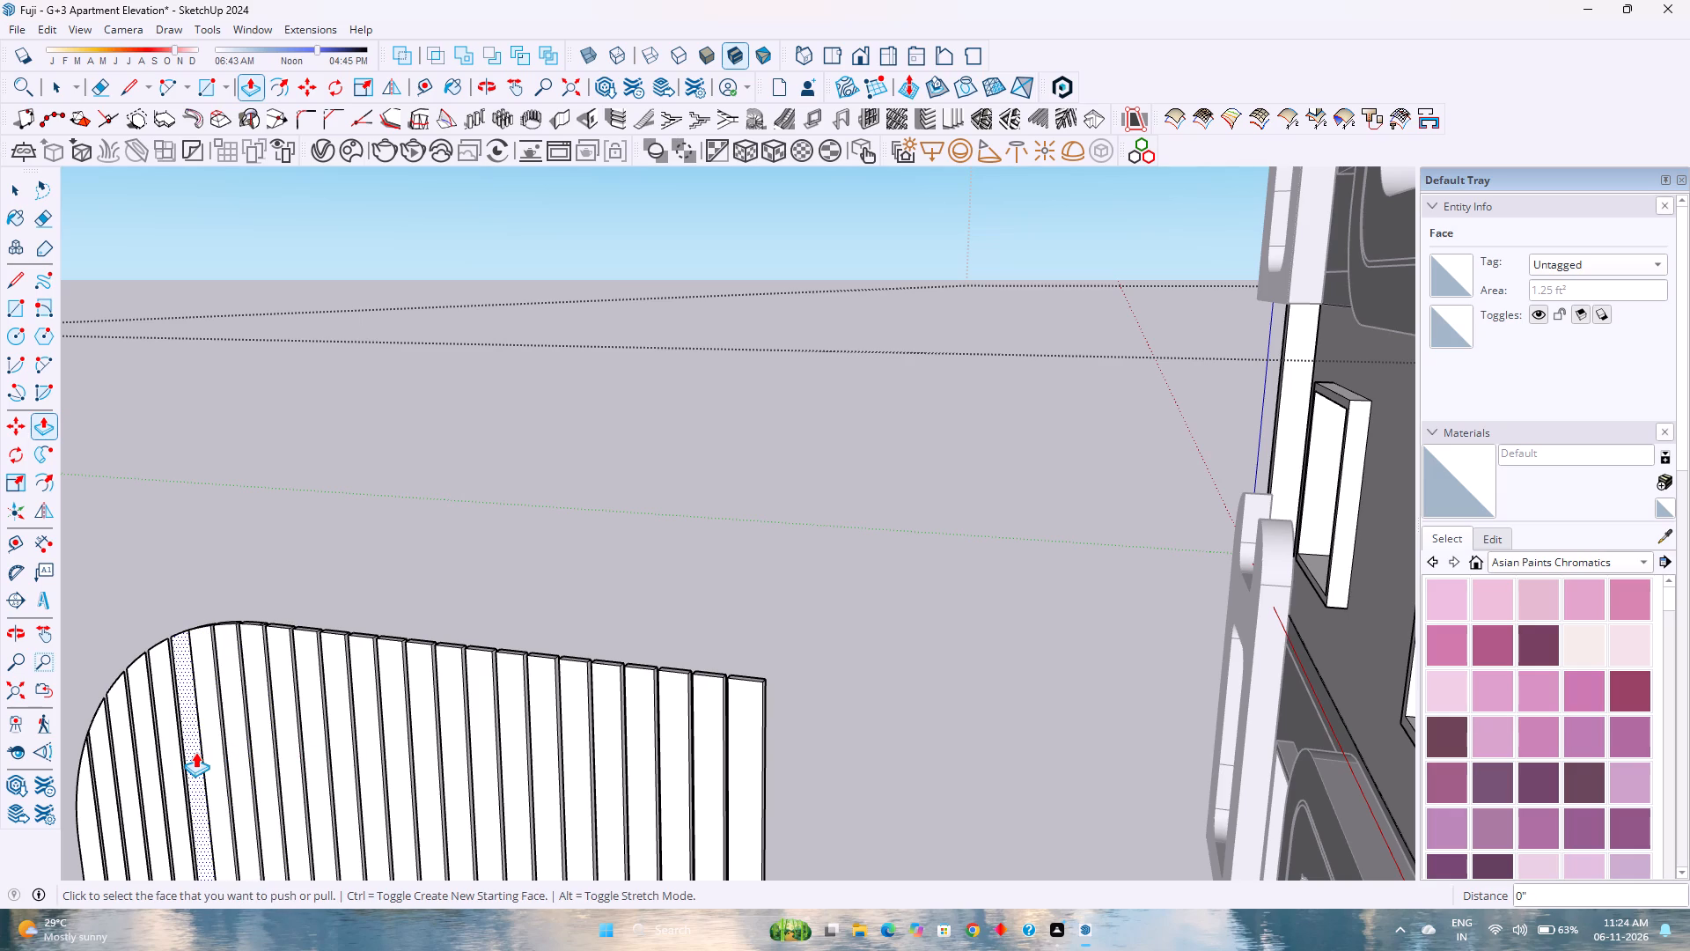
pyautogui.click(195, 752)
pyautogui.click(217, 755)
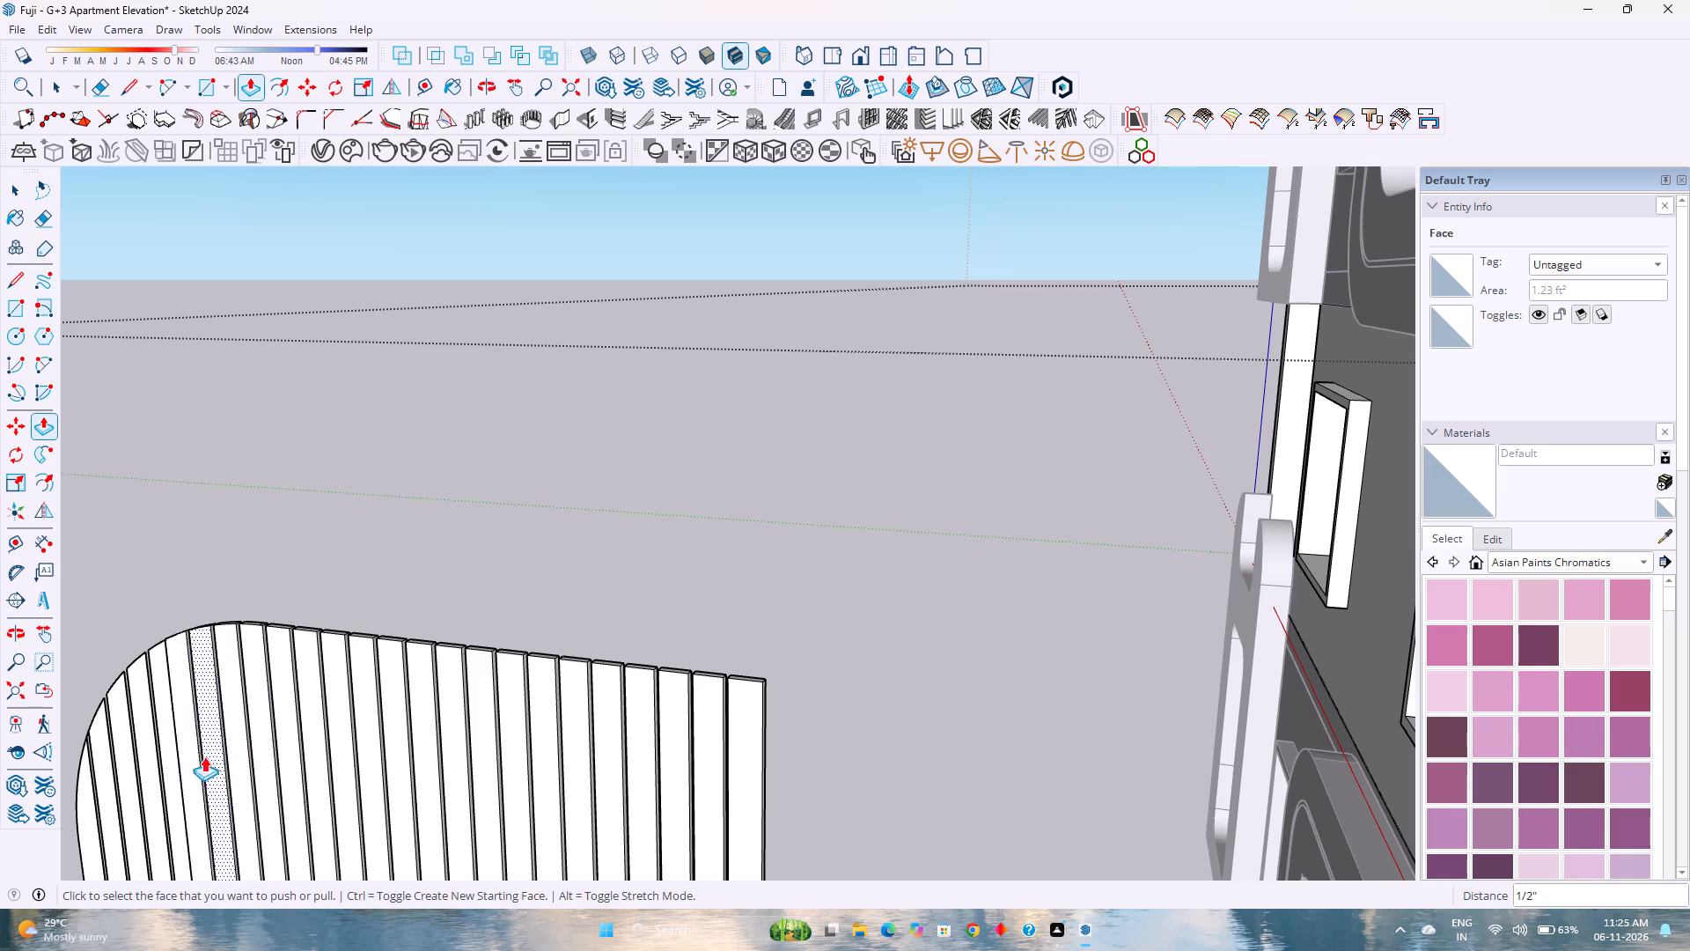
pyautogui.doubleClick(168, 763)
pyautogui.doubleClick(150, 770)
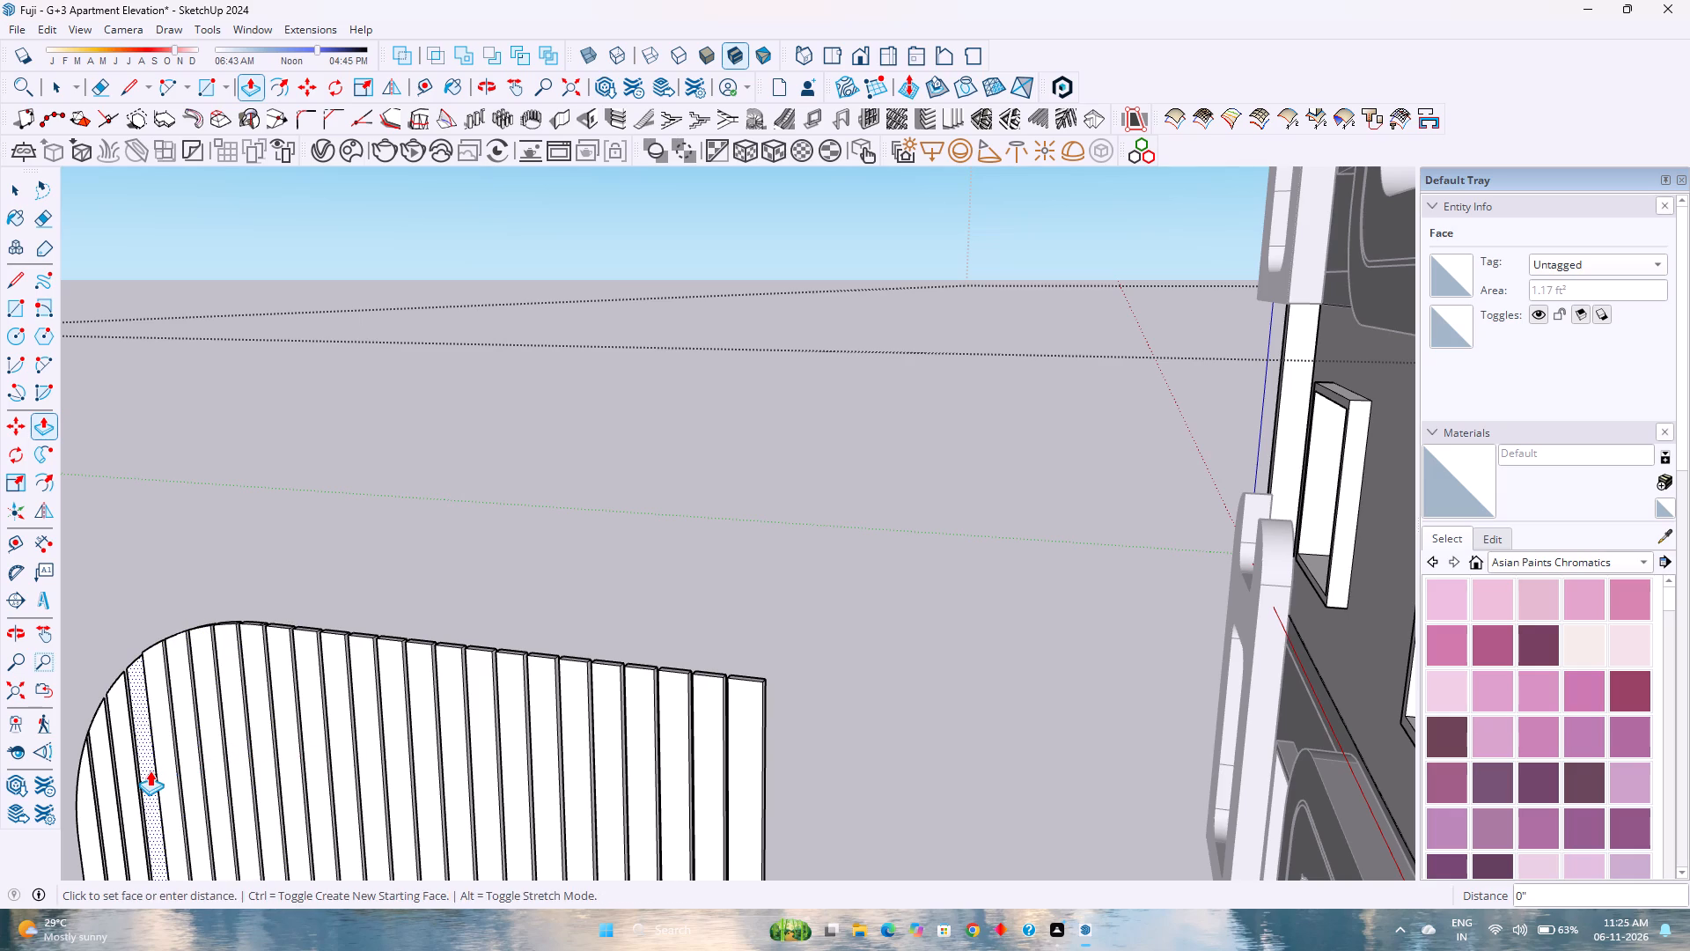
pyautogui.doubleClick(127, 779)
pyautogui.doubleClick(107, 785)
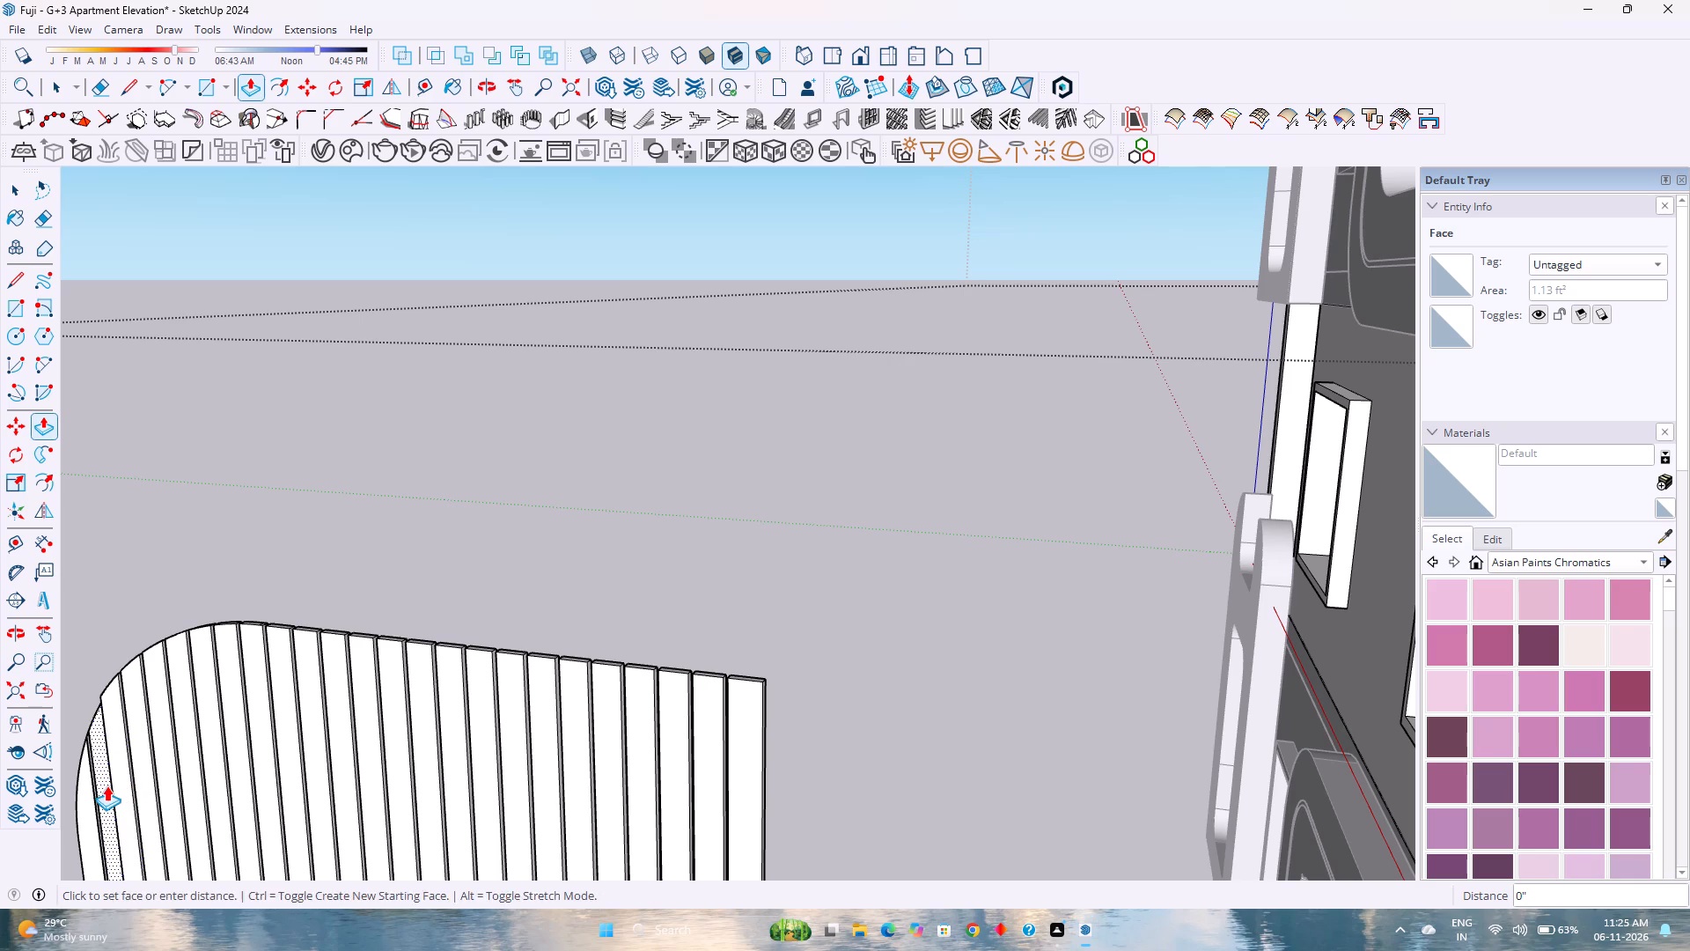
pyautogui.doubleClick(84, 797)
# Select all geometry of the extruded slat panel beside the building and make it a group.
pyautogui.scroll(-8, 509, 649)
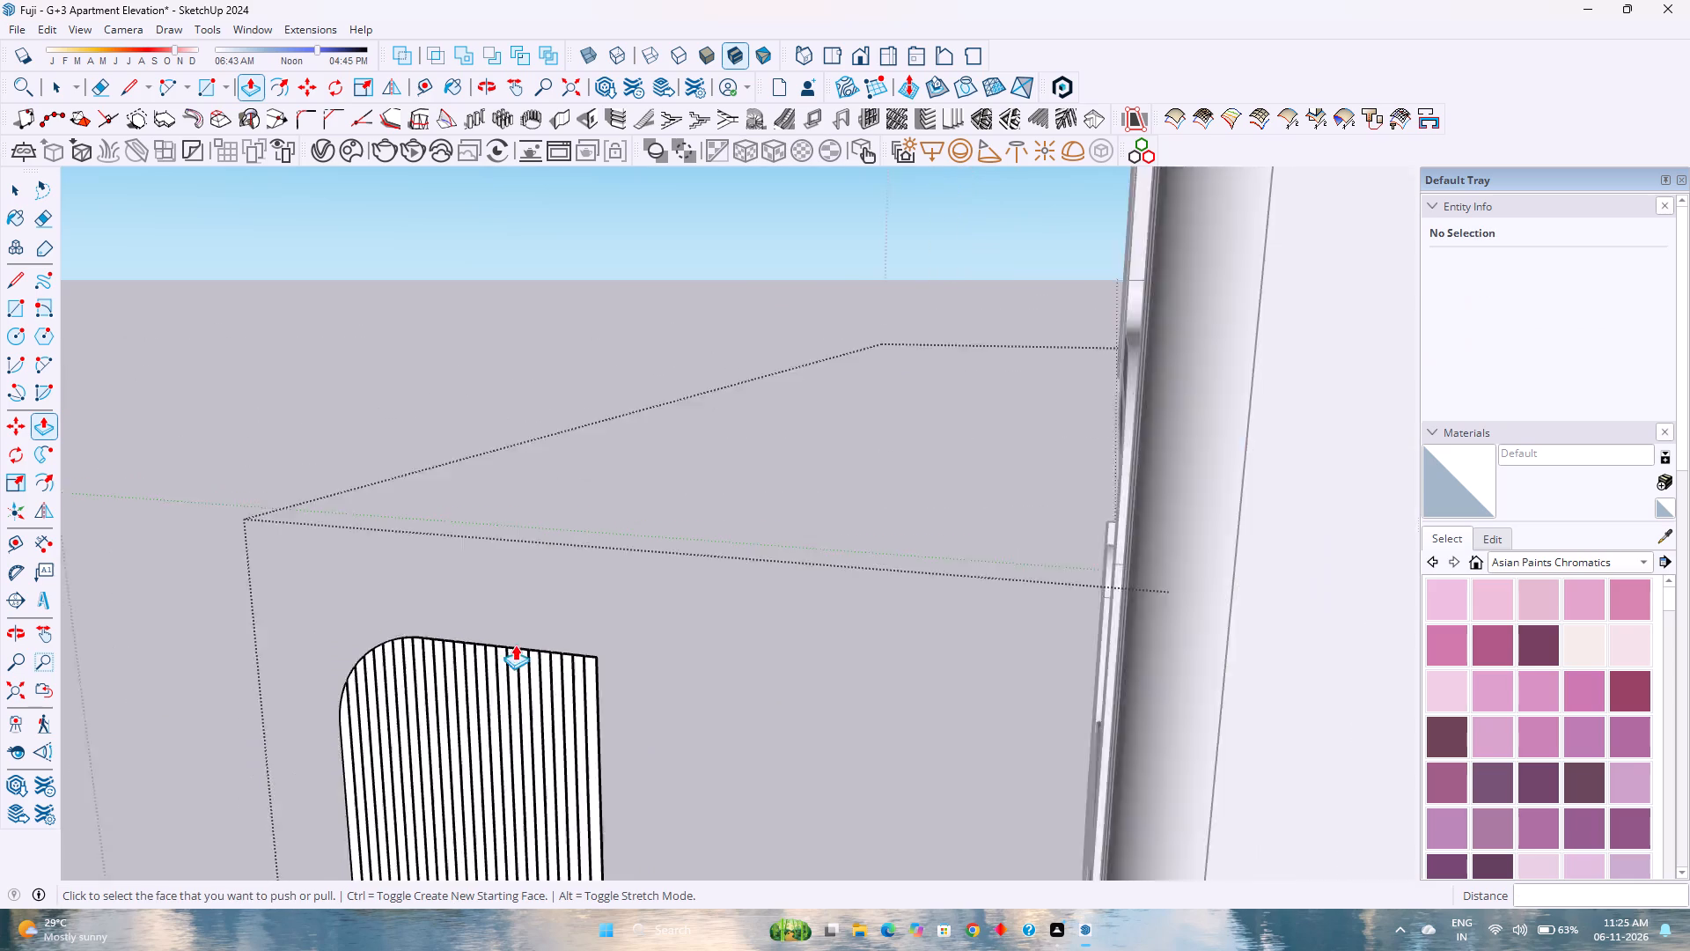
pyautogui.scroll(-4, 515, 645)
pyautogui.press('space')
pyautogui.scroll(-5, 575, 581)
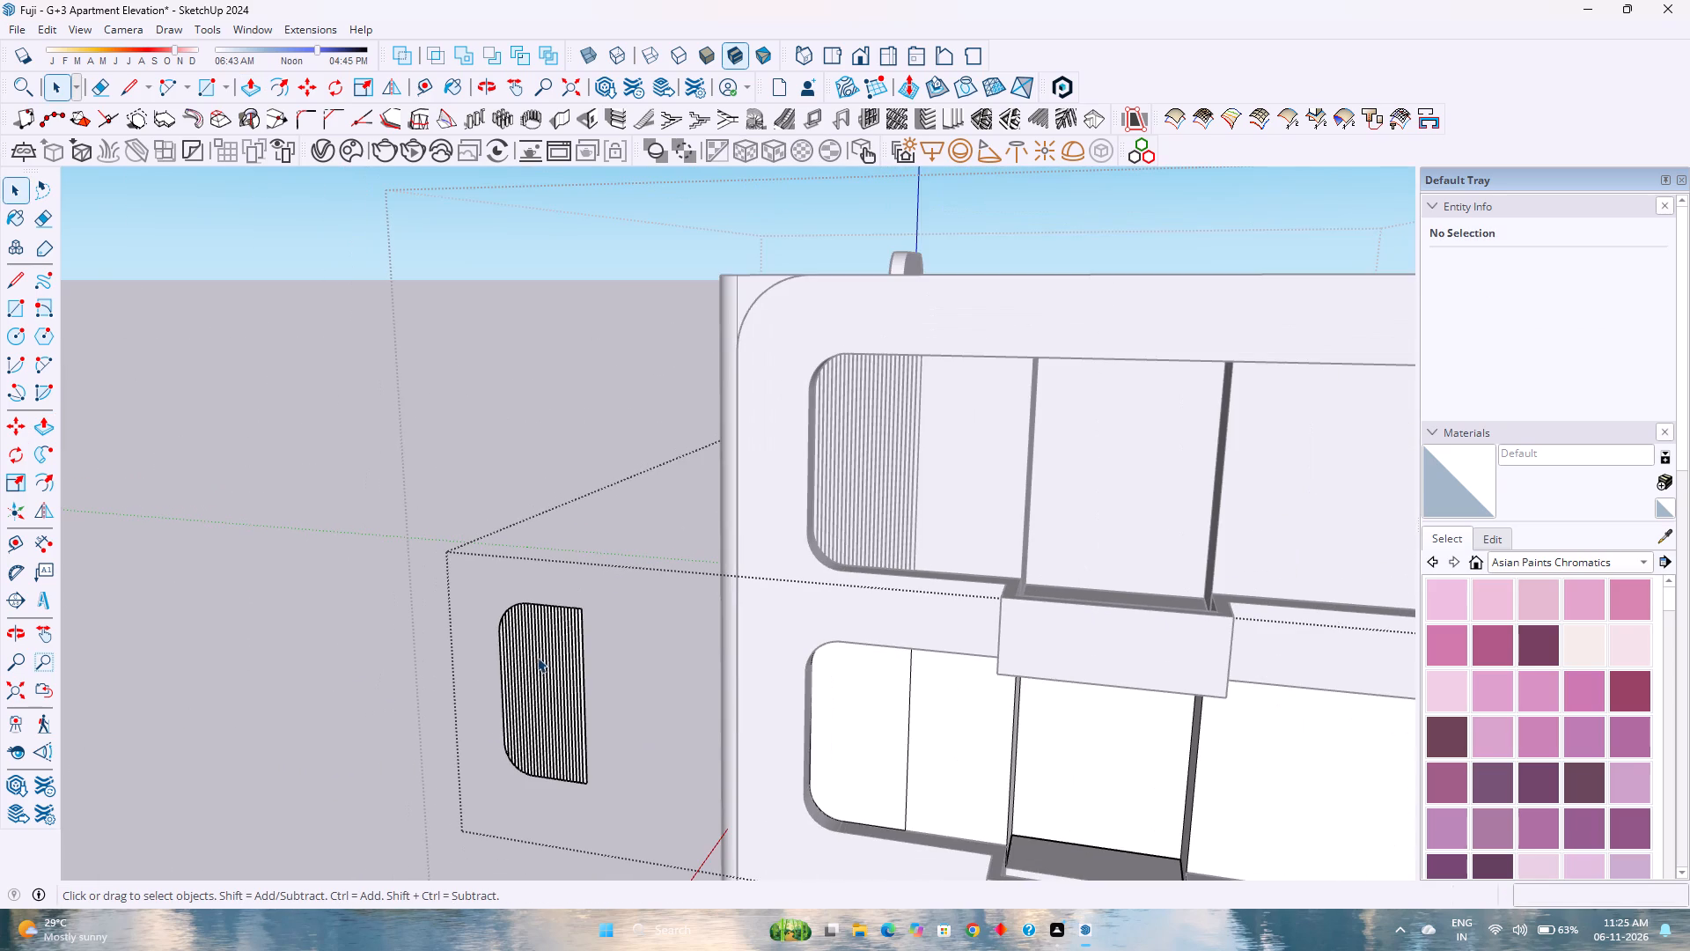
pyautogui.click(538, 657)
pyautogui.press('Escape')
pyautogui.click(549, 684)
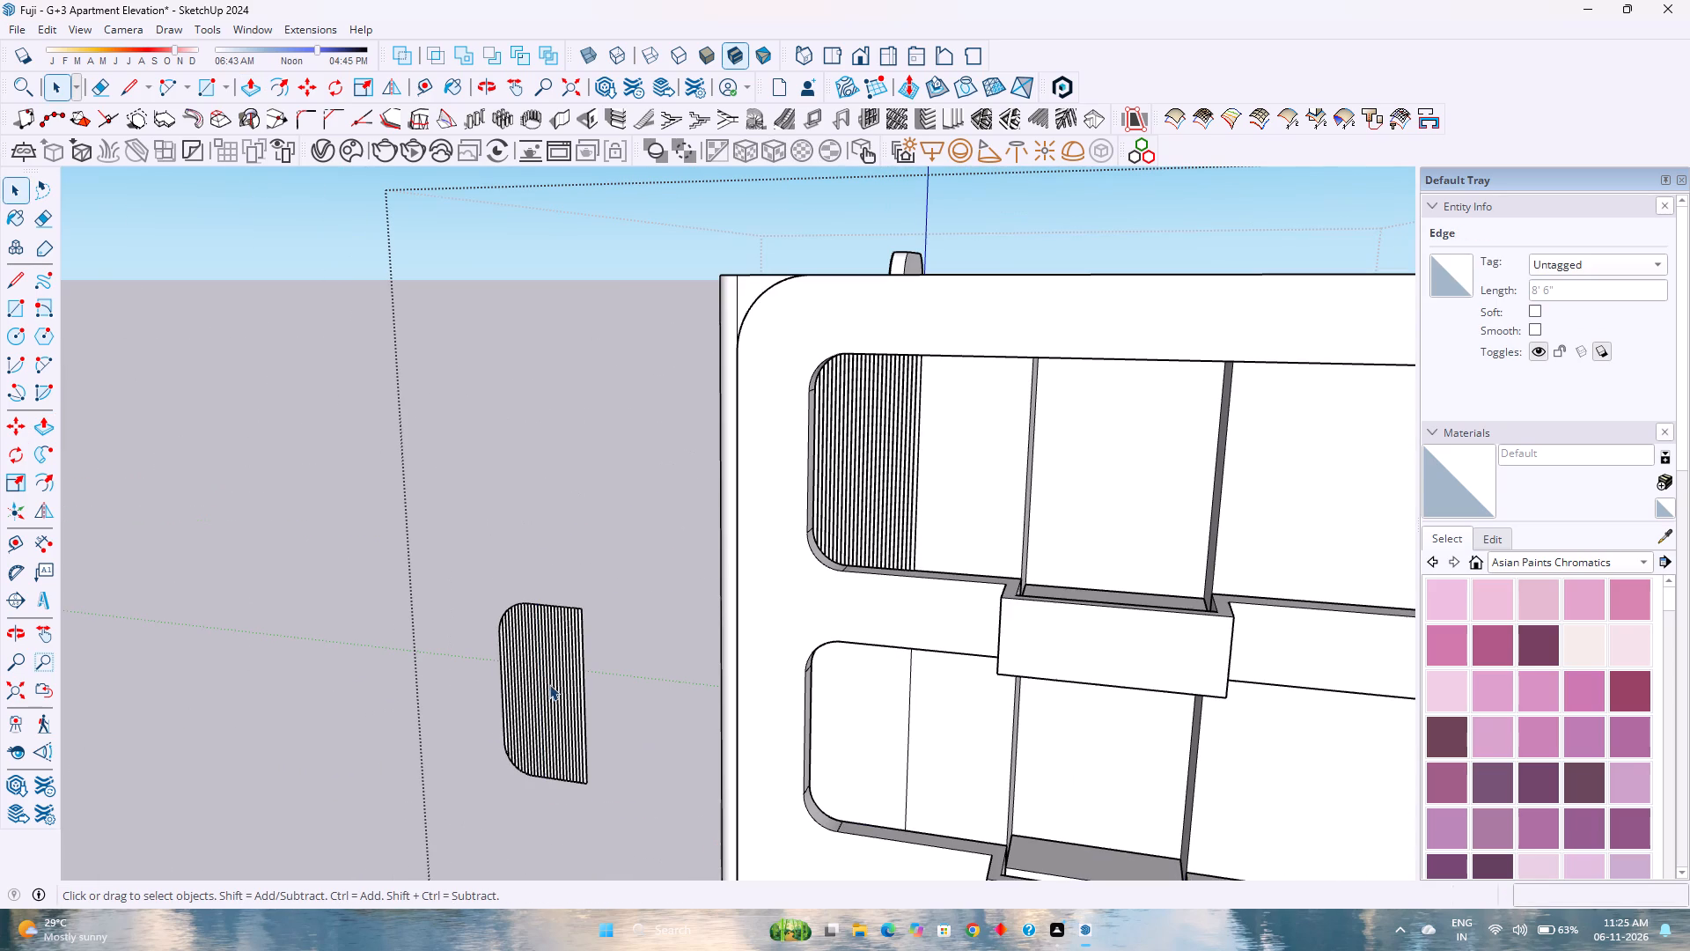
pyautogui.tripleClick(555, 707)
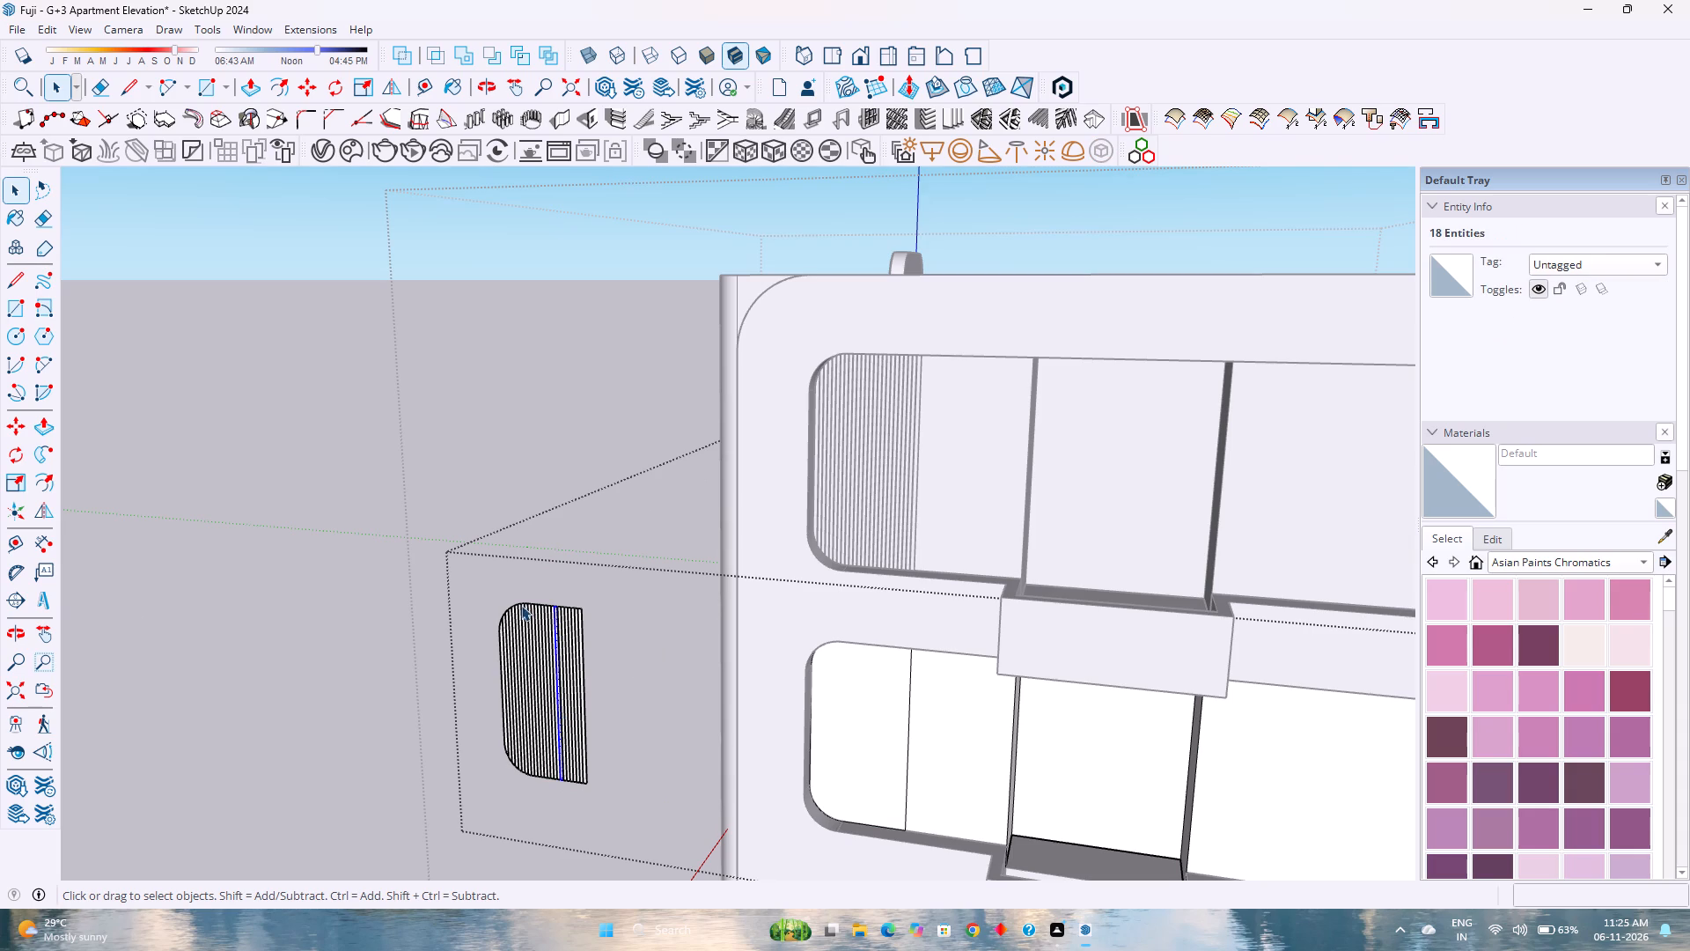
pyautogui.moveTo(464, 571); pyautogui.dragTo(627, 820)
pyautogui.rightClick(562, 719)
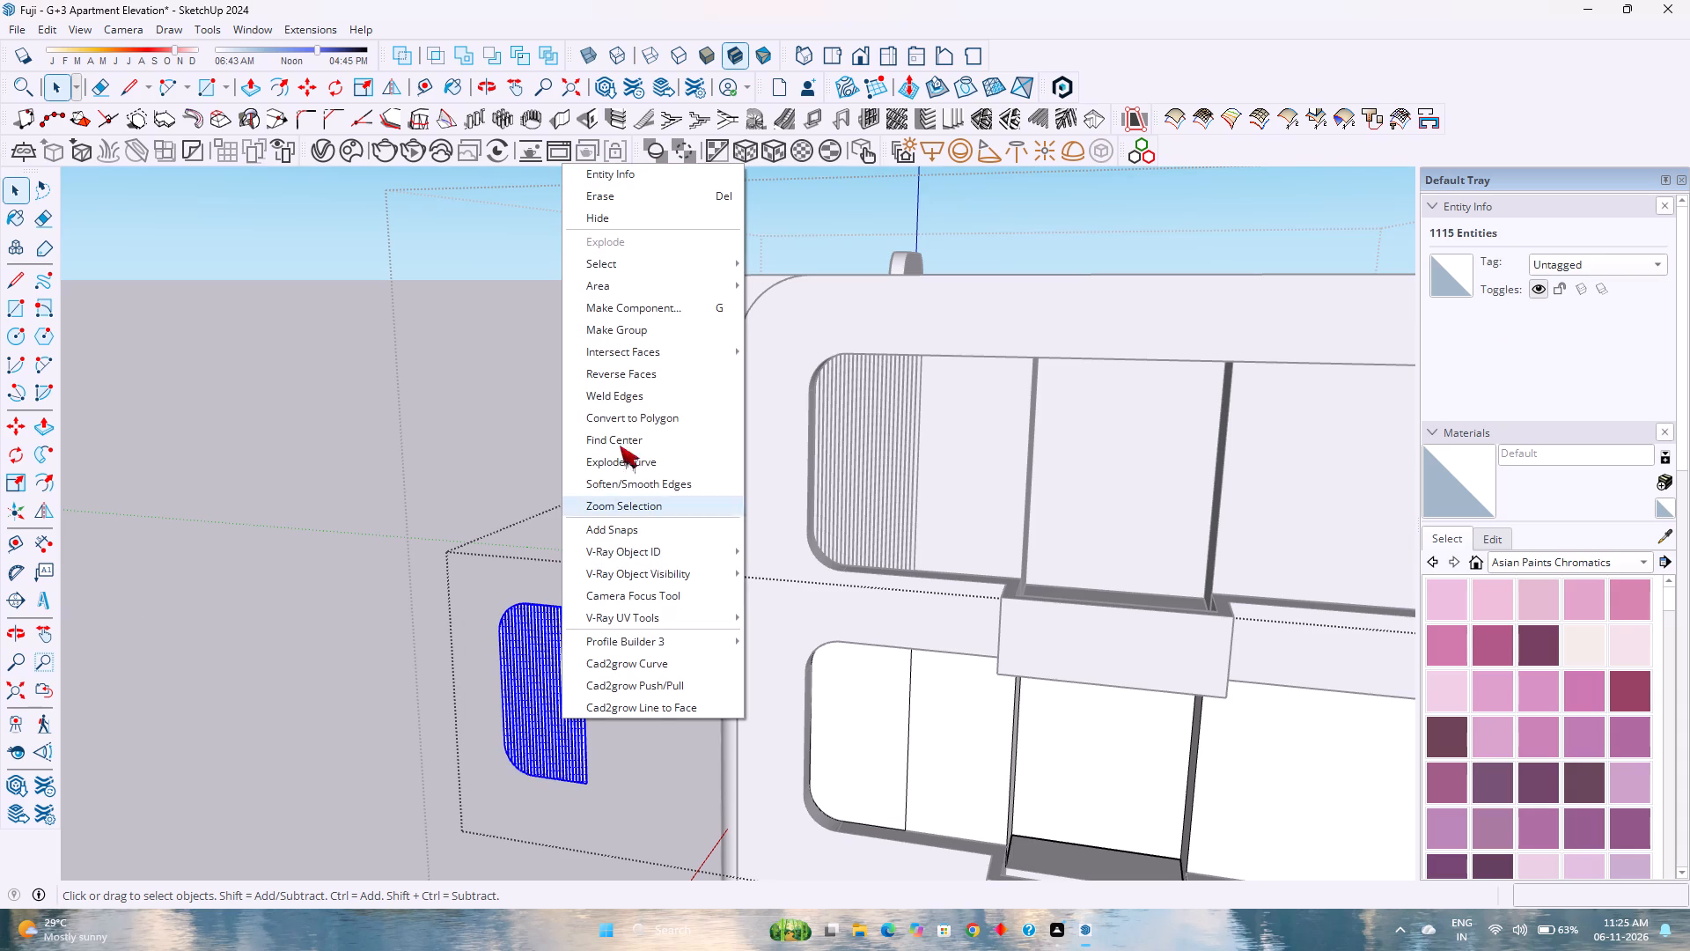
pyautogui.click(620, 338)
# Move the slat group 15' along the green axis, back into the rounded facade opening below the finished top one.
pyautogui.press('m')
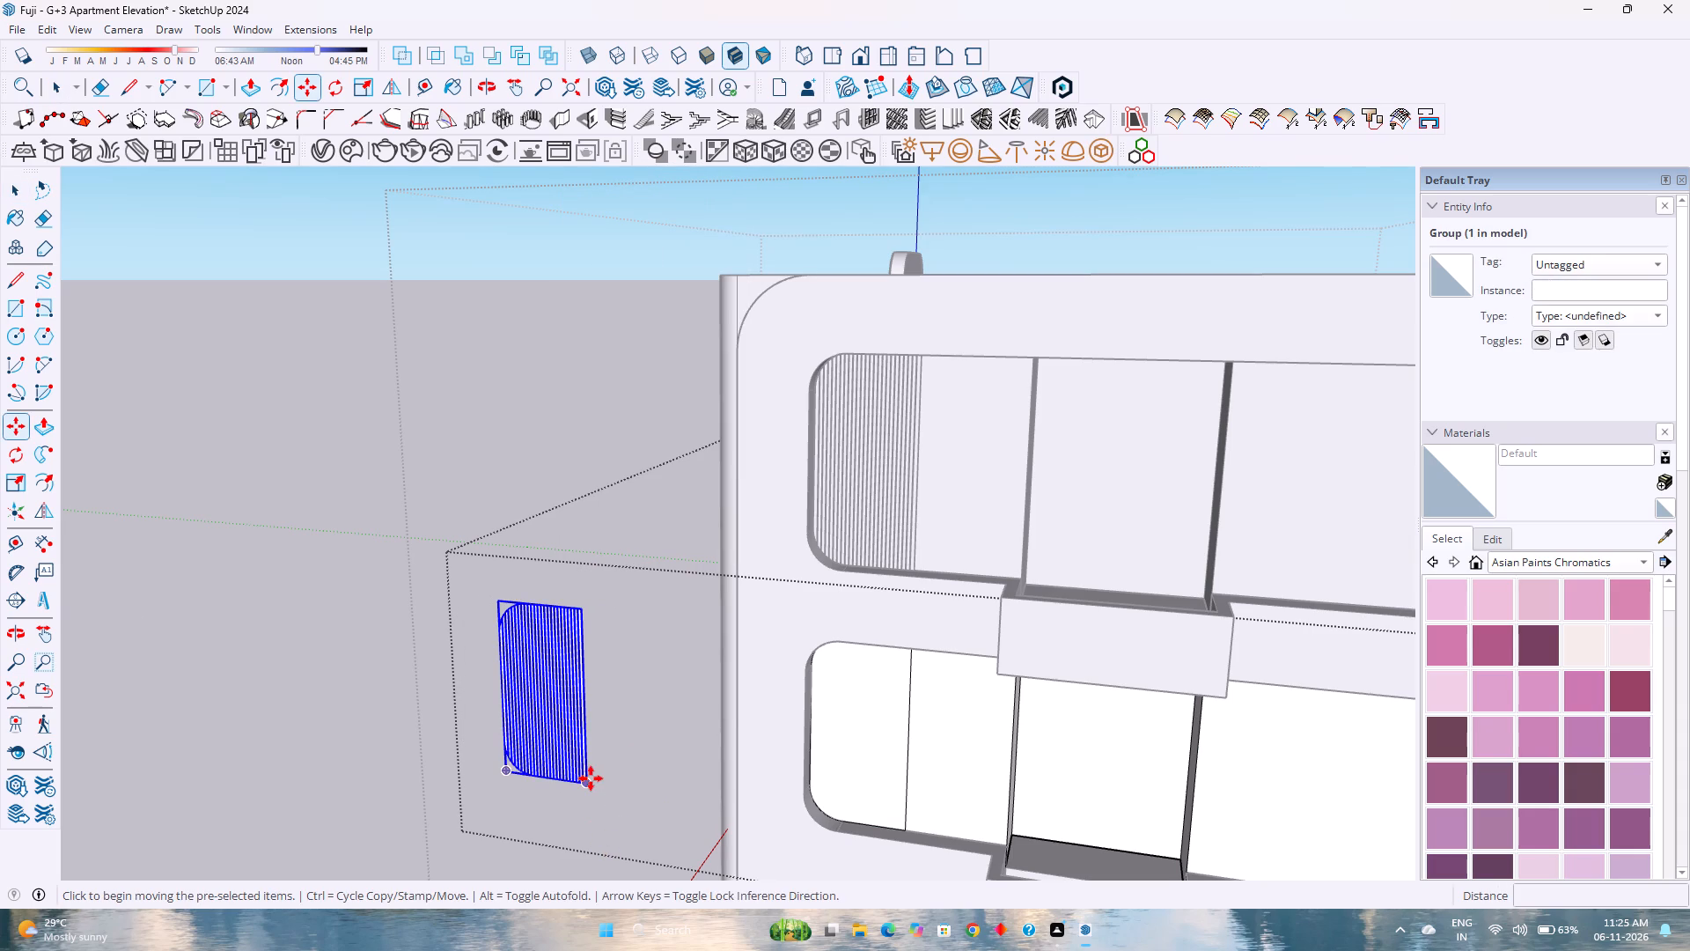
pyautogui.click(588, 781)
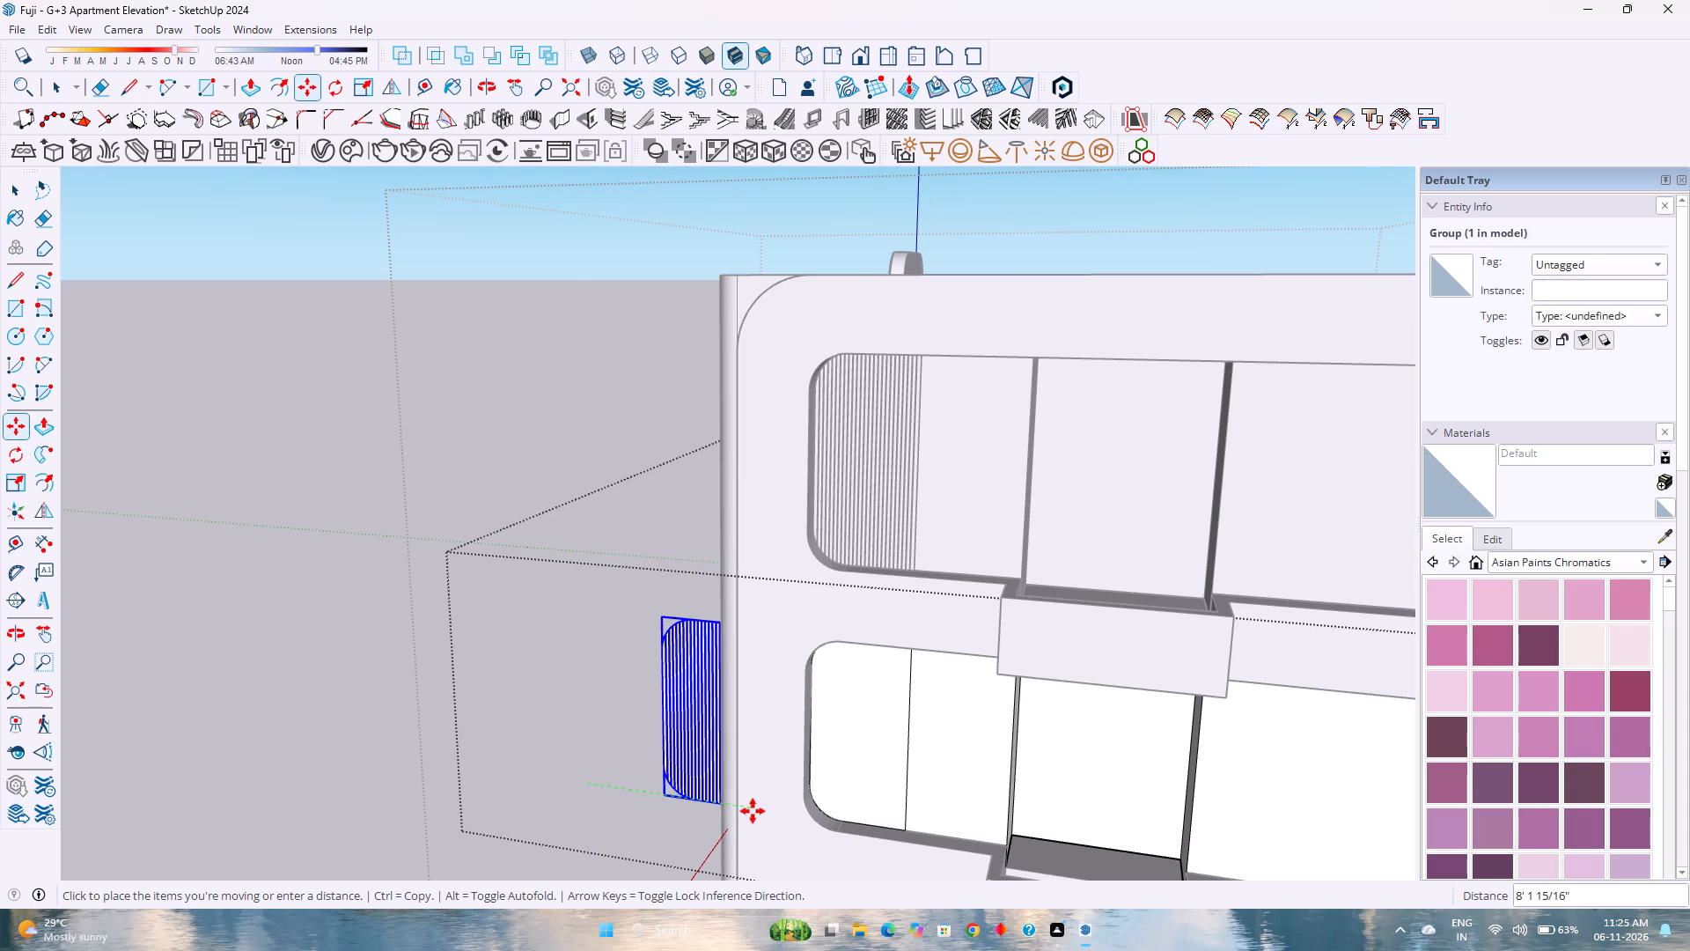
pyautogui.press('Left')
pyautogui.write('15')
pyautogui.press("'")
pyautogui.press('Return')
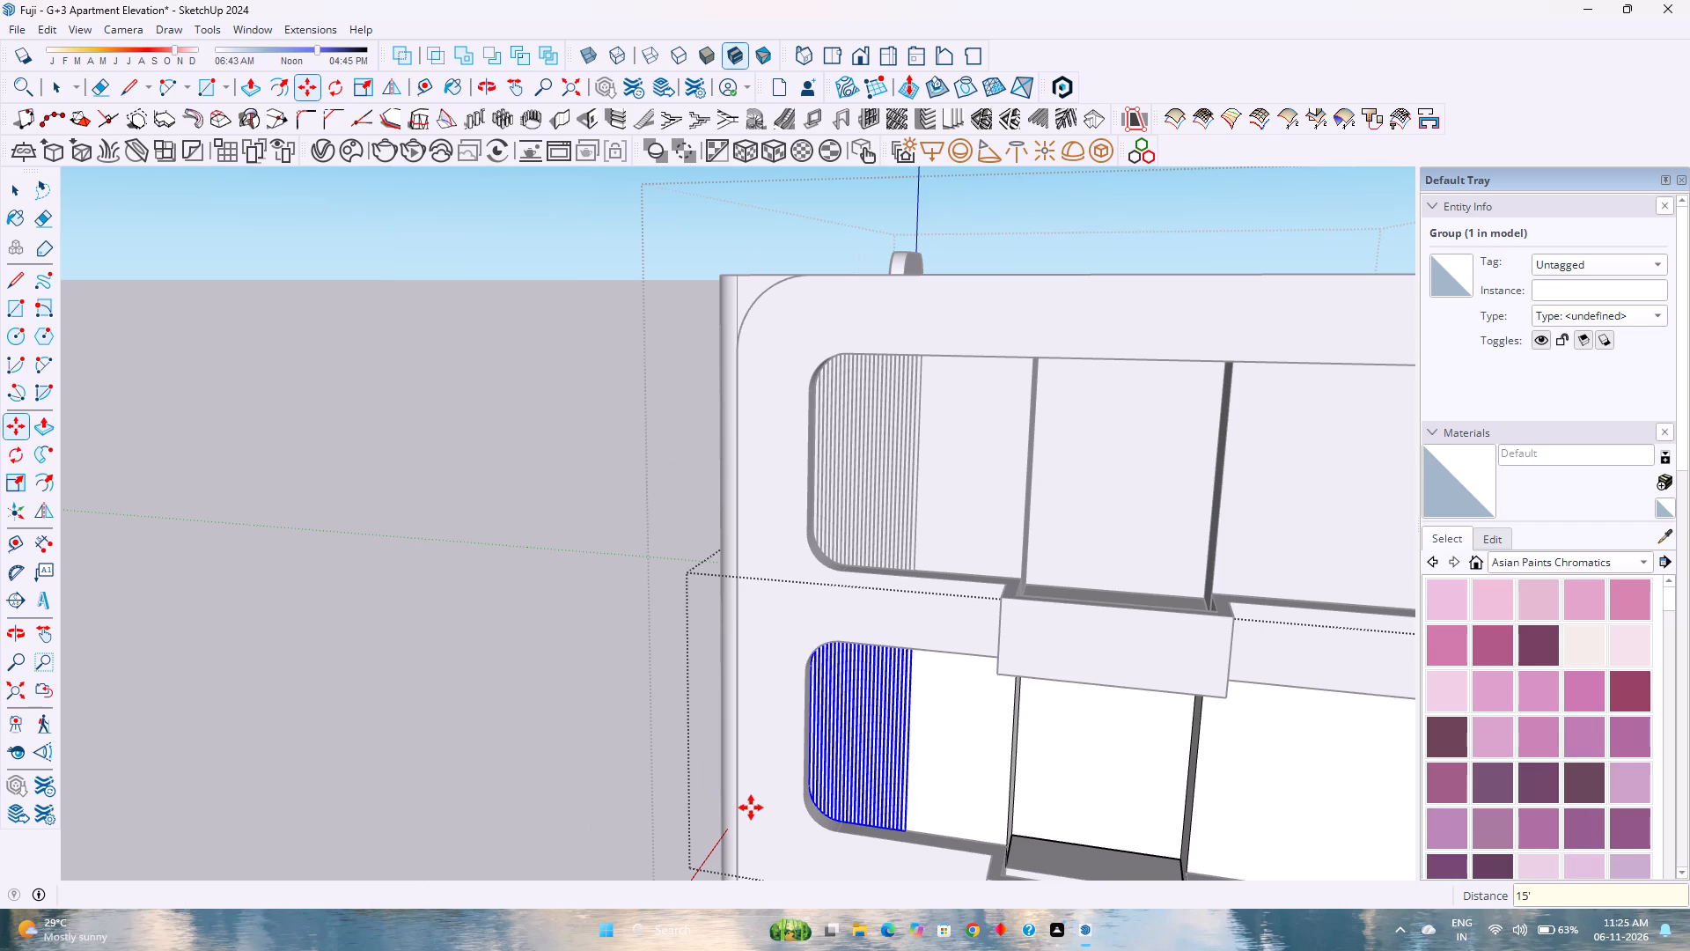
pyautogui.press('space')
pyautogui.press('Escape')
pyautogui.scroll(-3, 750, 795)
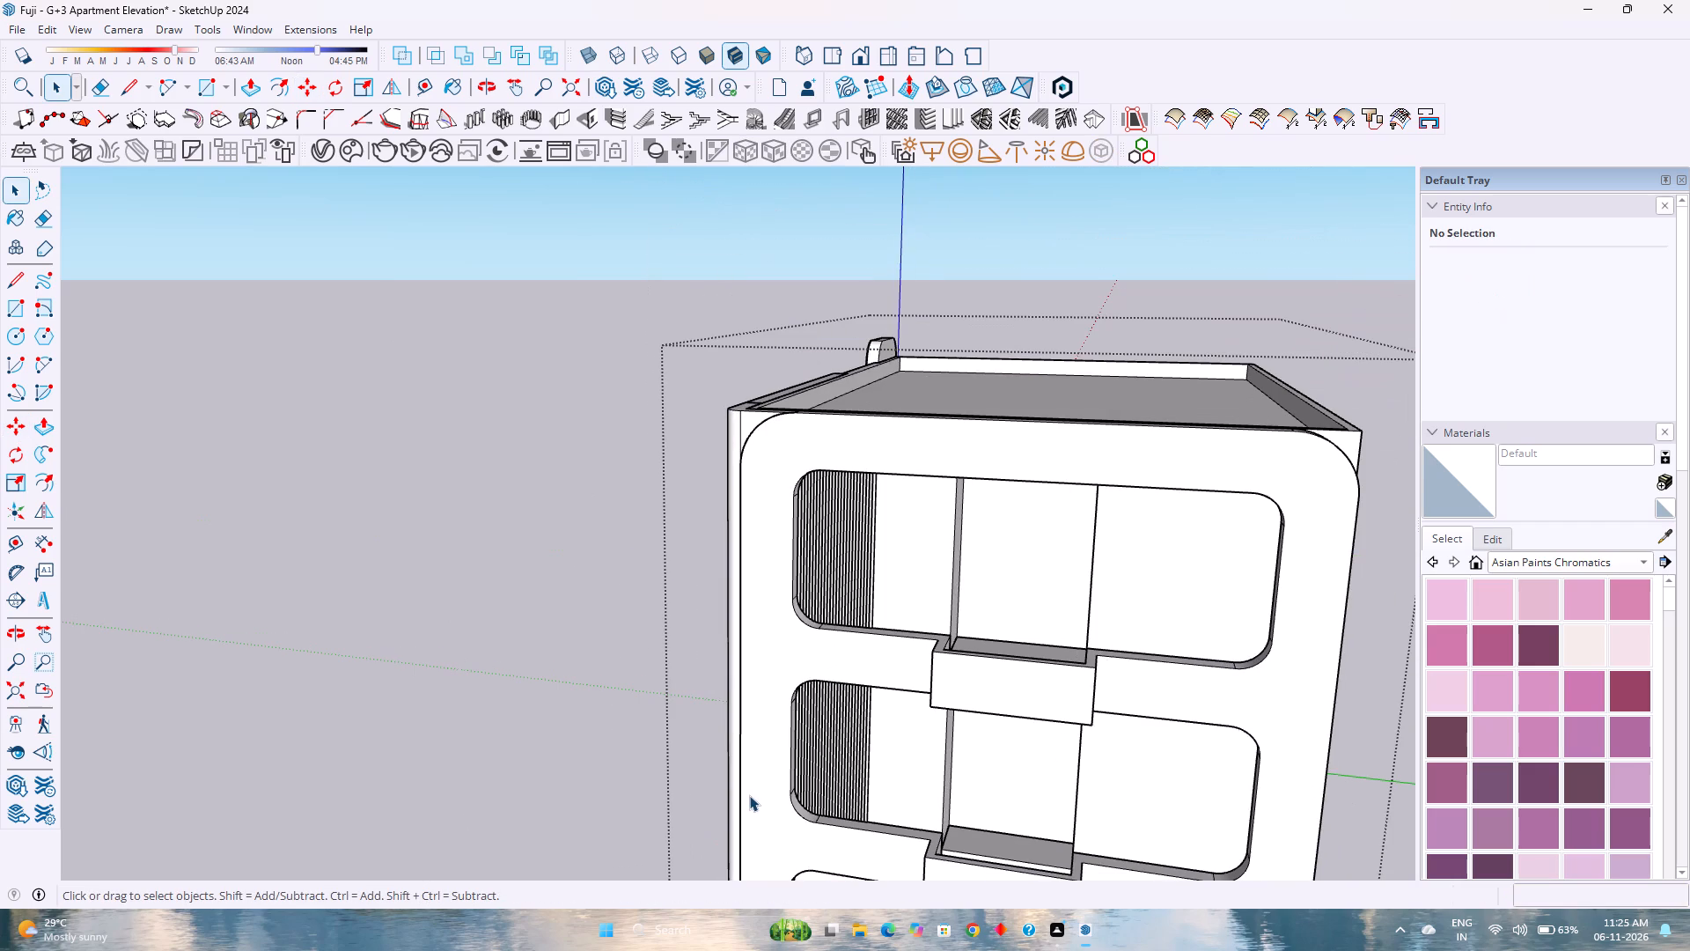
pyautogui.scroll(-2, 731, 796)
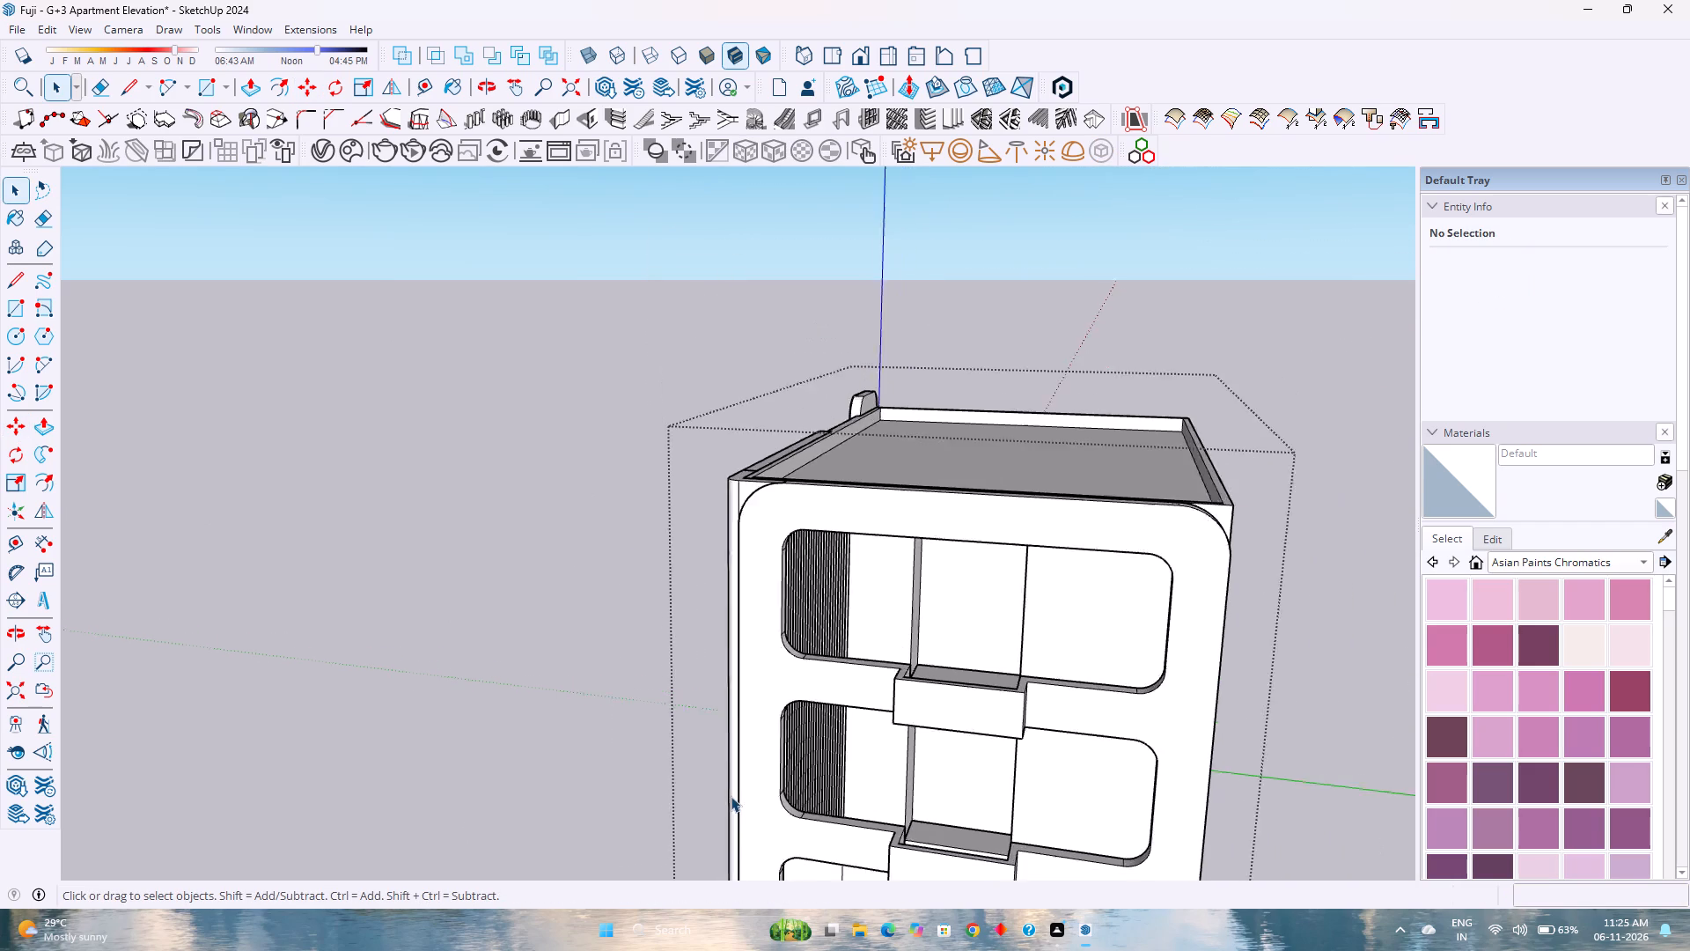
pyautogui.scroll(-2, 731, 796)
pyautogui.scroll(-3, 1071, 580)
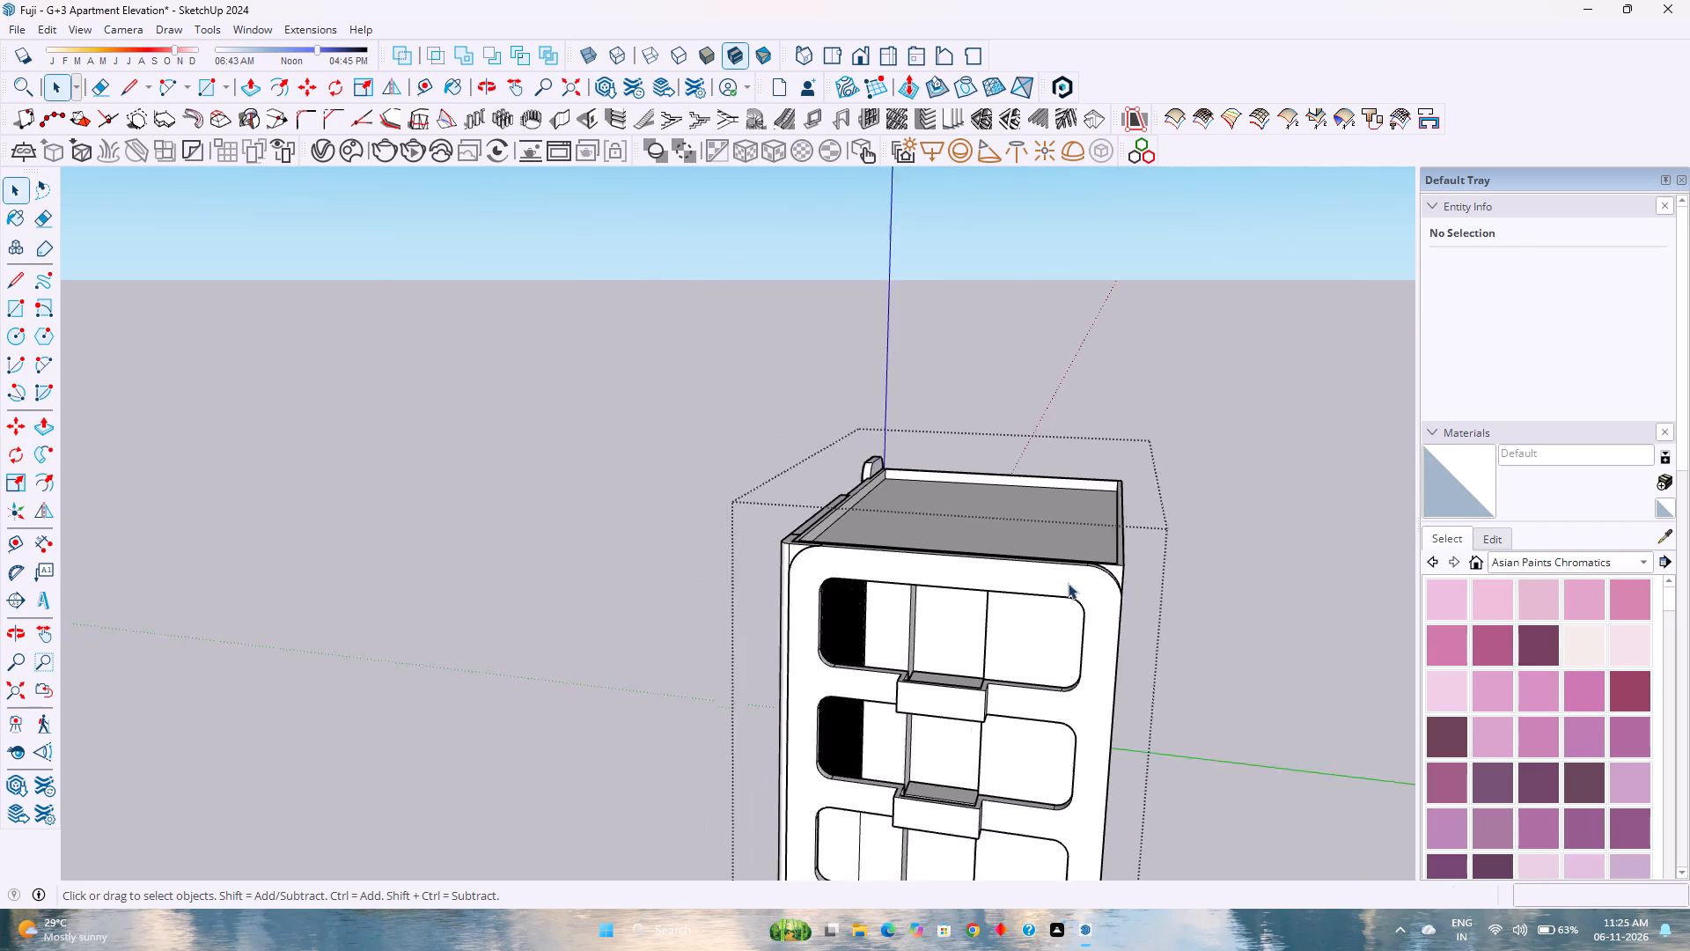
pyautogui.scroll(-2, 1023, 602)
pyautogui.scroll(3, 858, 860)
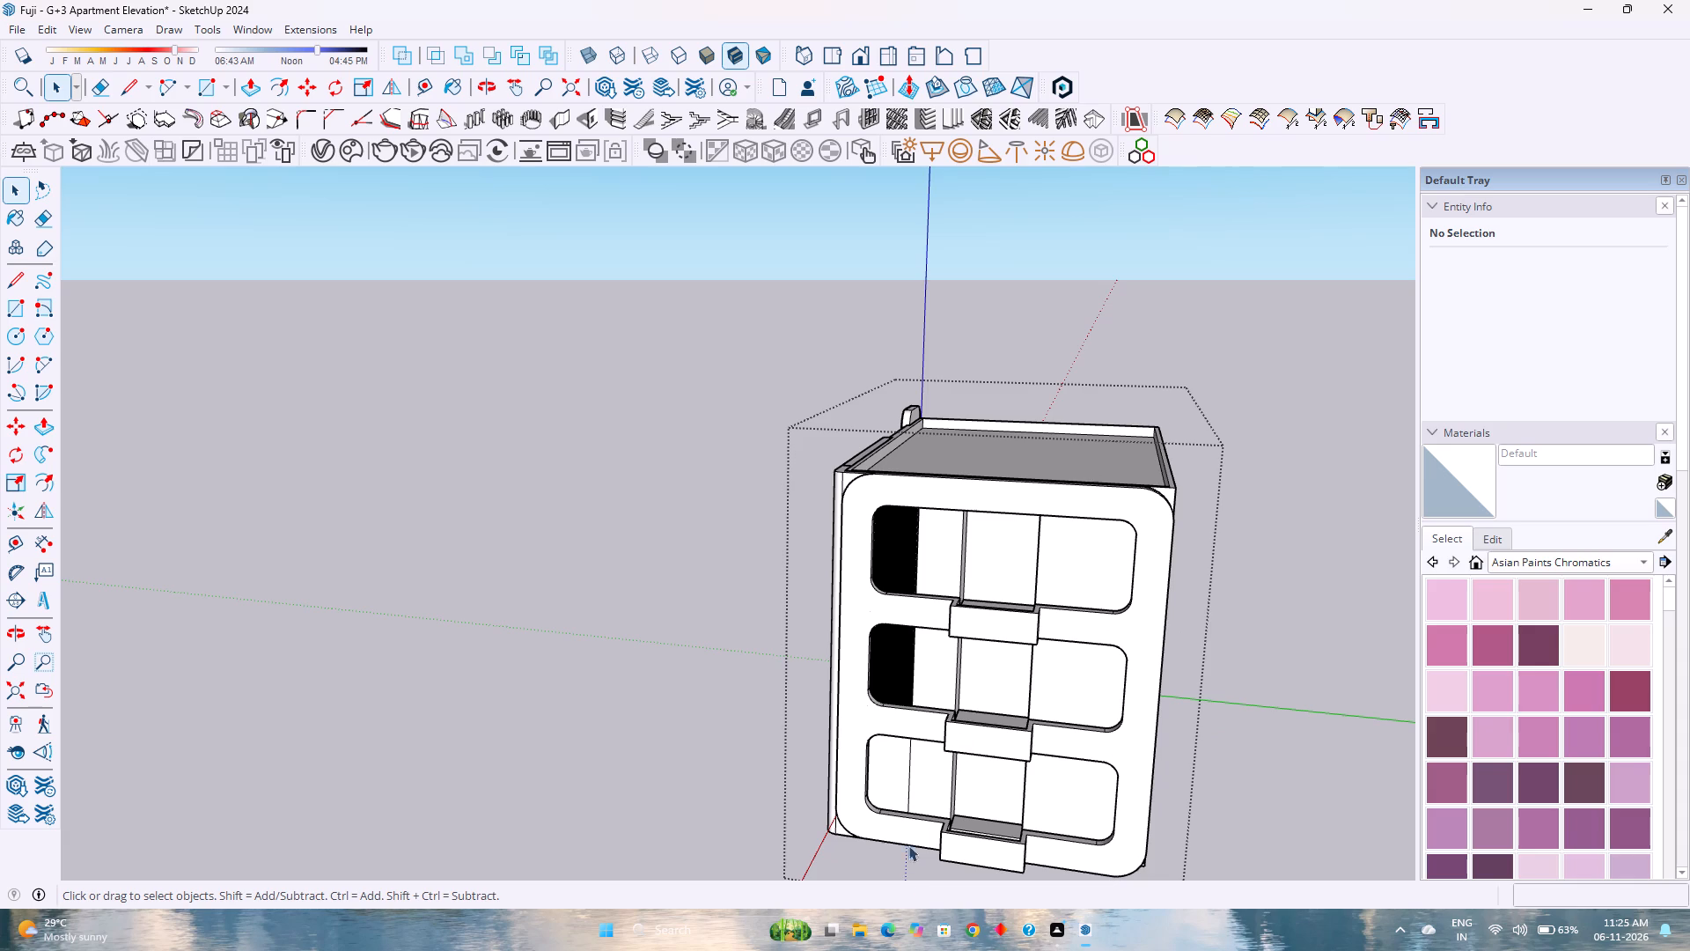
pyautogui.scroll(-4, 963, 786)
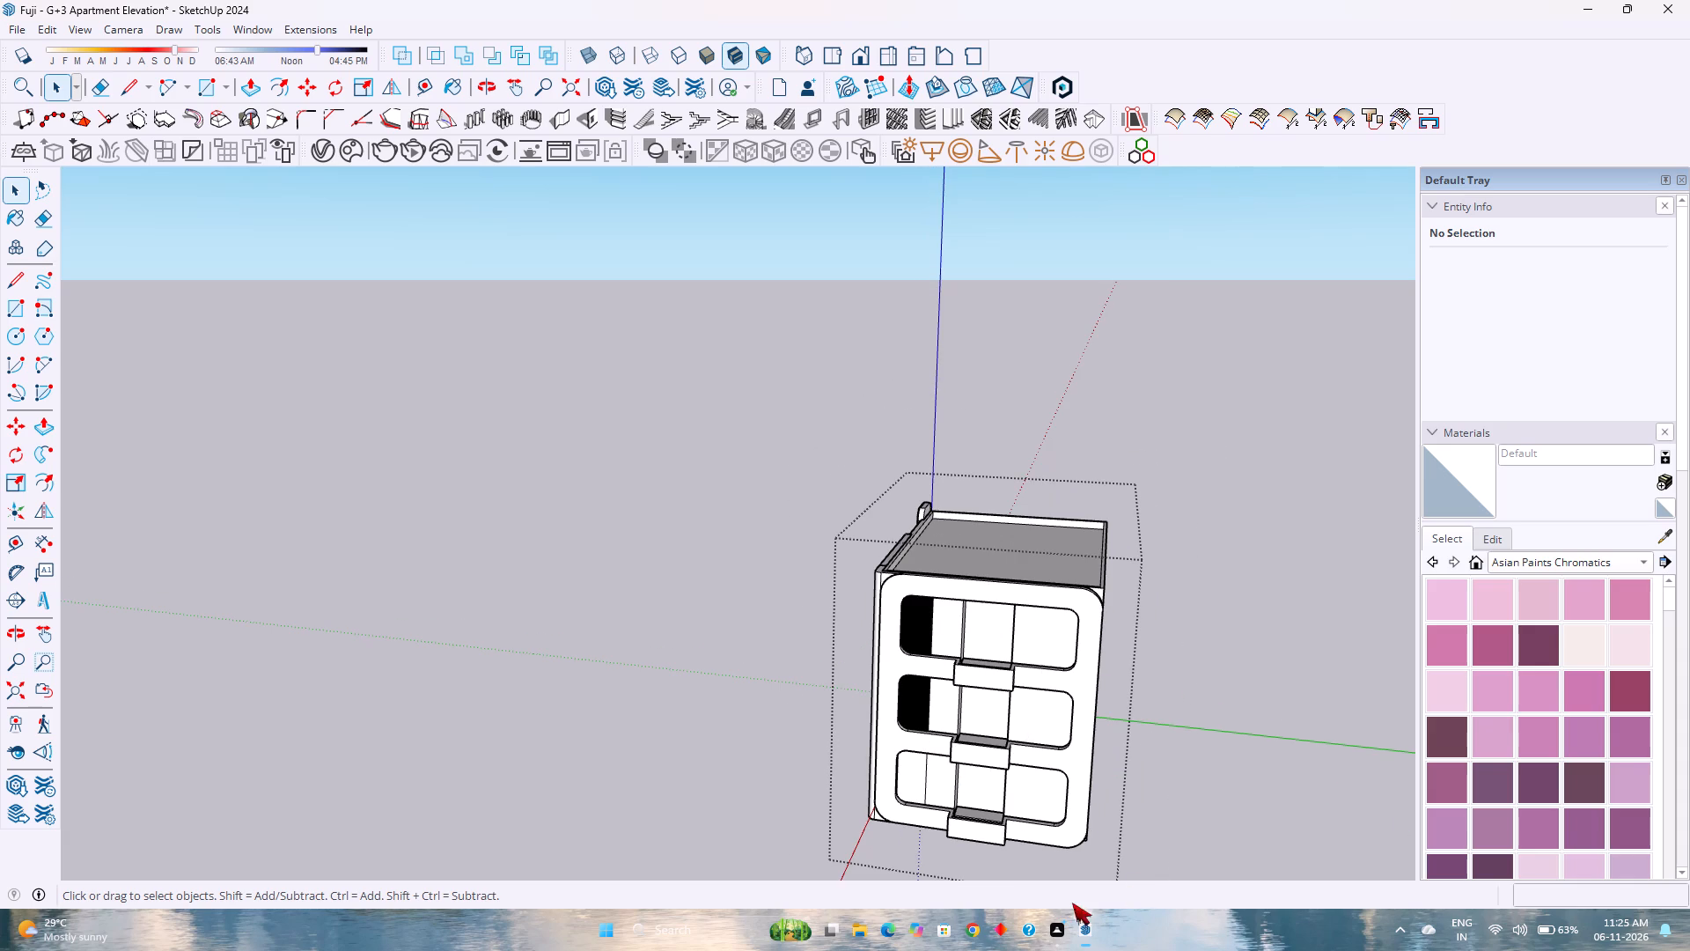